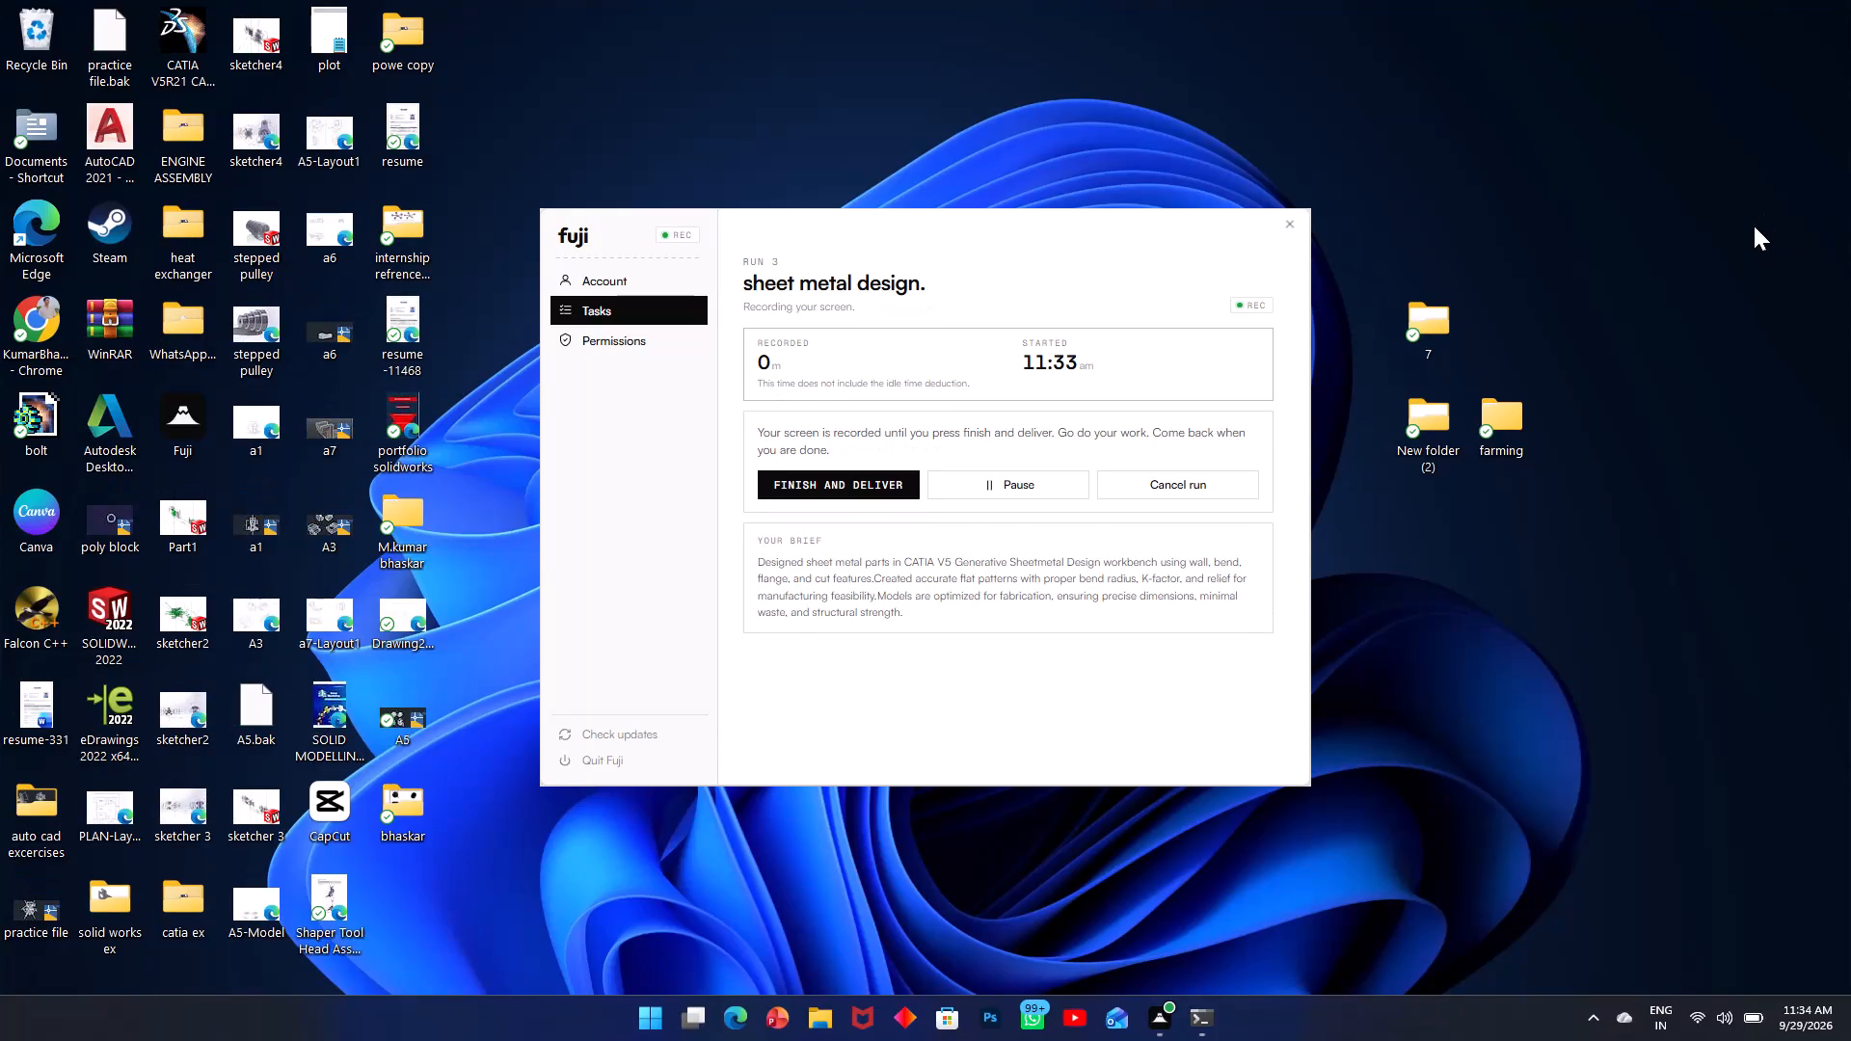
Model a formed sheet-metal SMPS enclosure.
Start CATIA V5 and accept the License Manager settings.
{"action": "left_click", "coordinate": [1702, 315]}
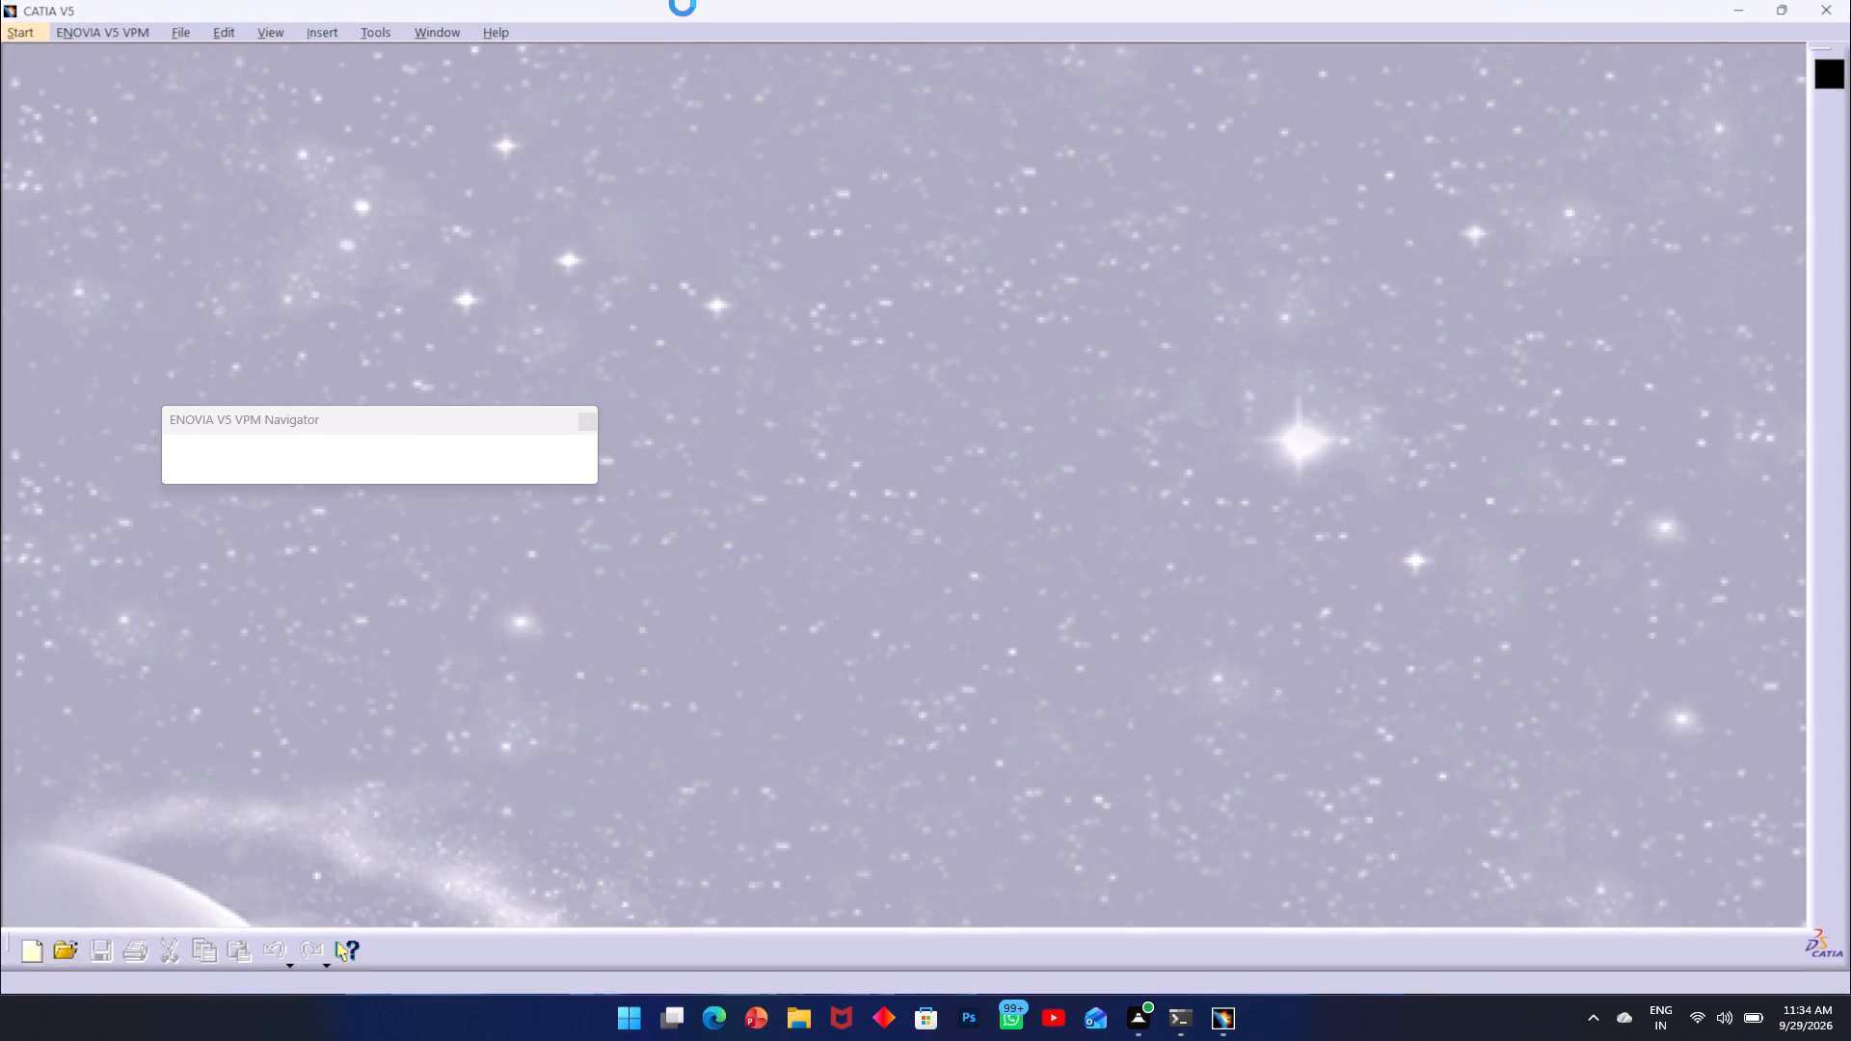
{"action": "left_click_drag", "start_coordinate": [1067, 563], "coordinate": [1079, 570]}
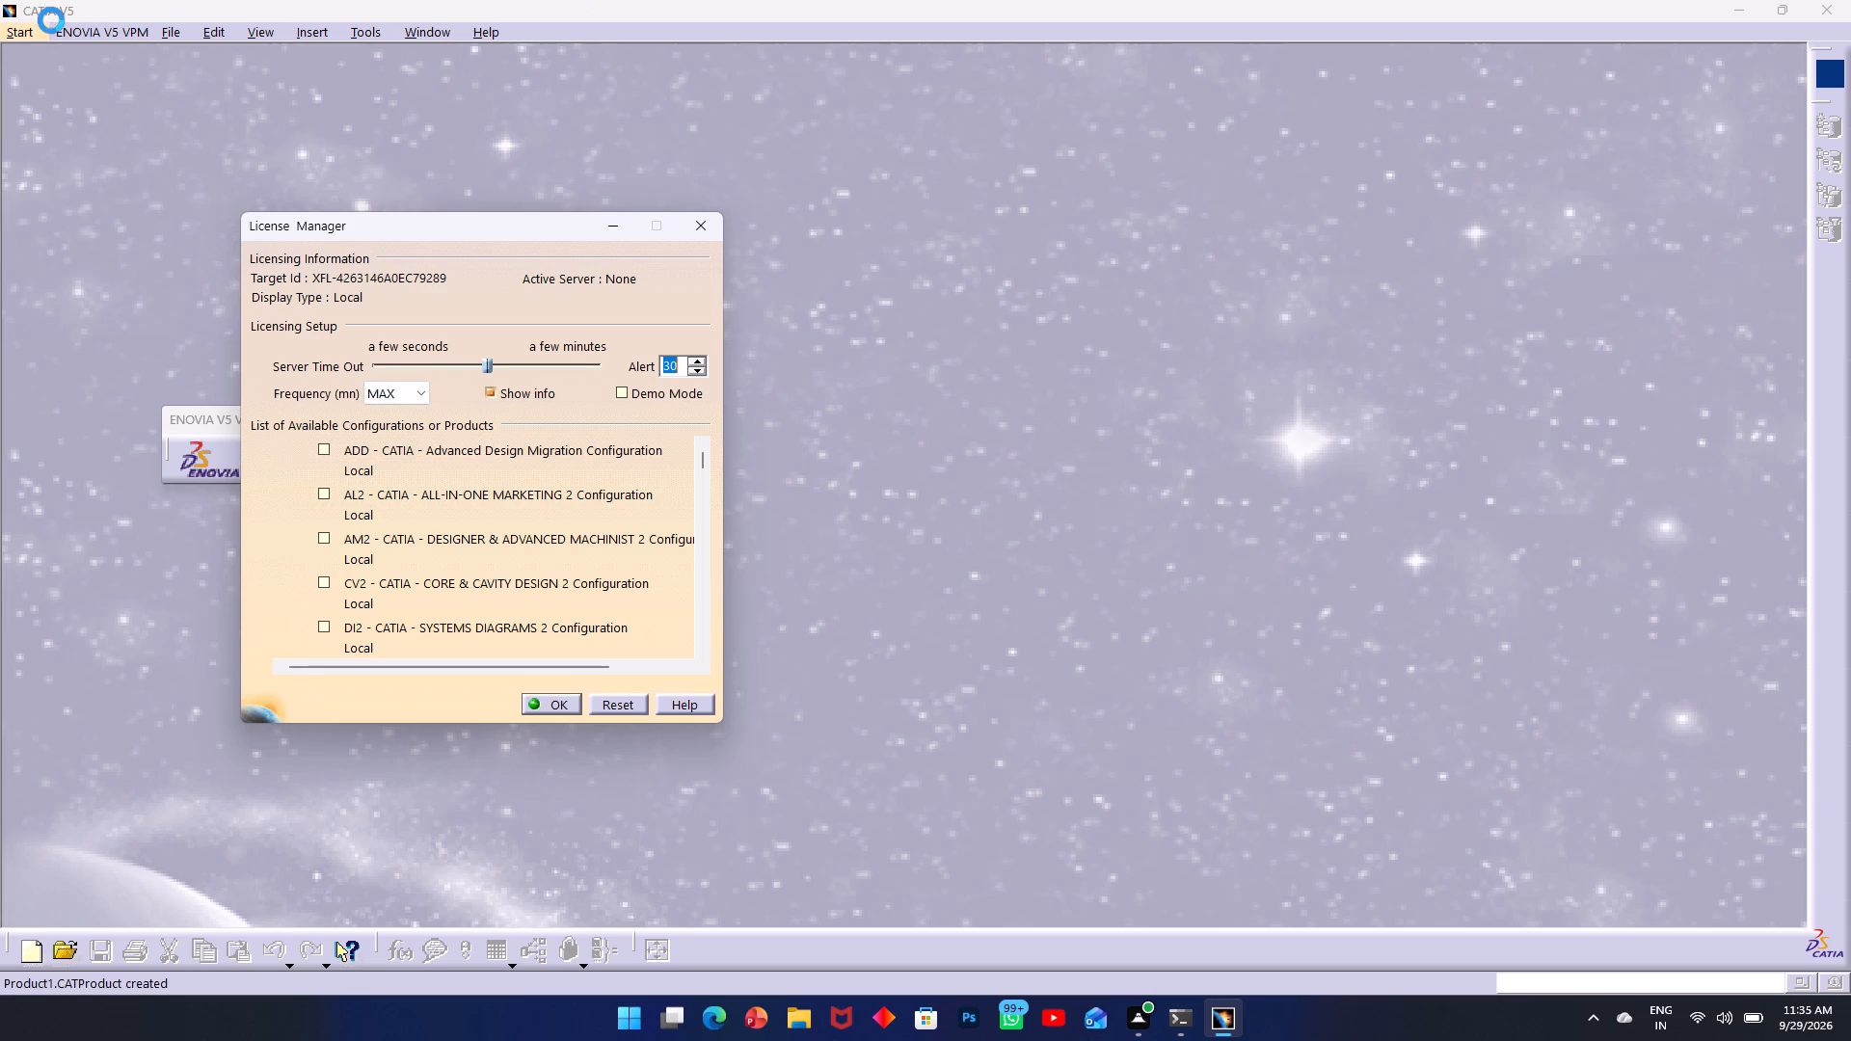
{"action": "left_click", "coordinate": [533, 433]}
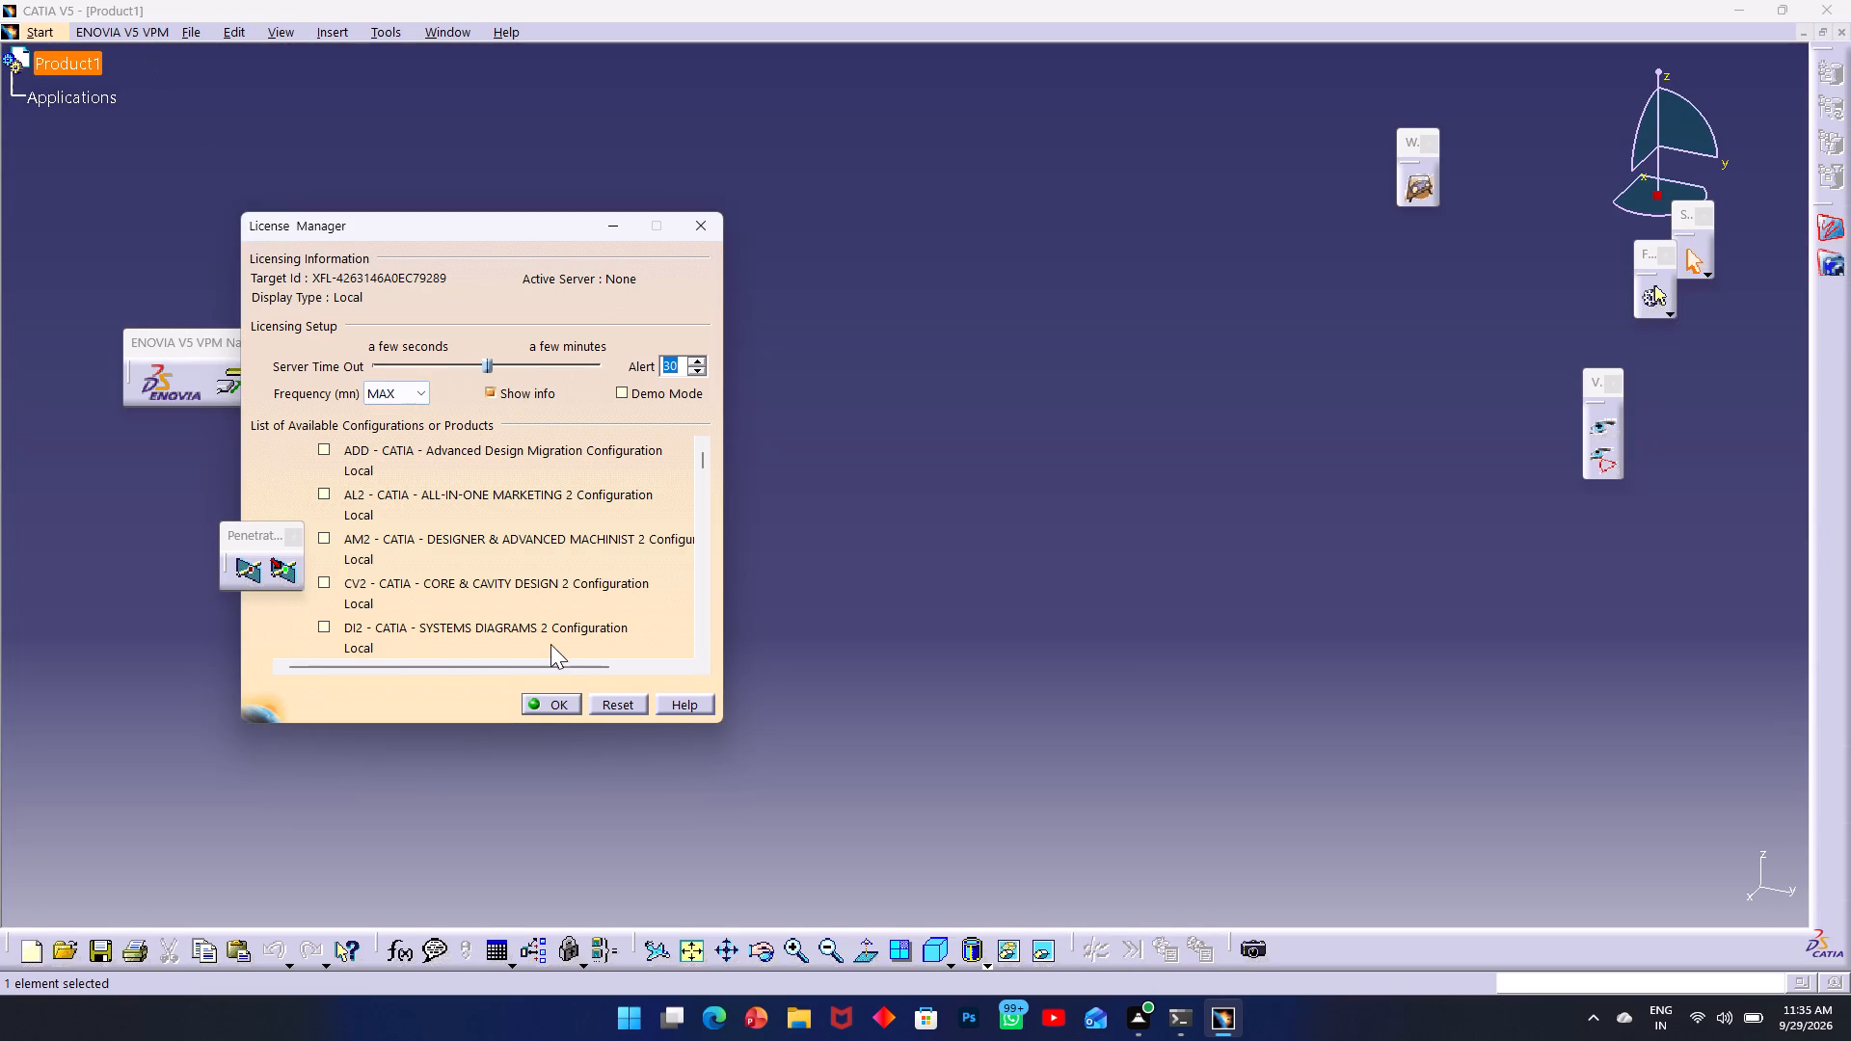
{"action": "left_click", "coordinate": [546, 694]}
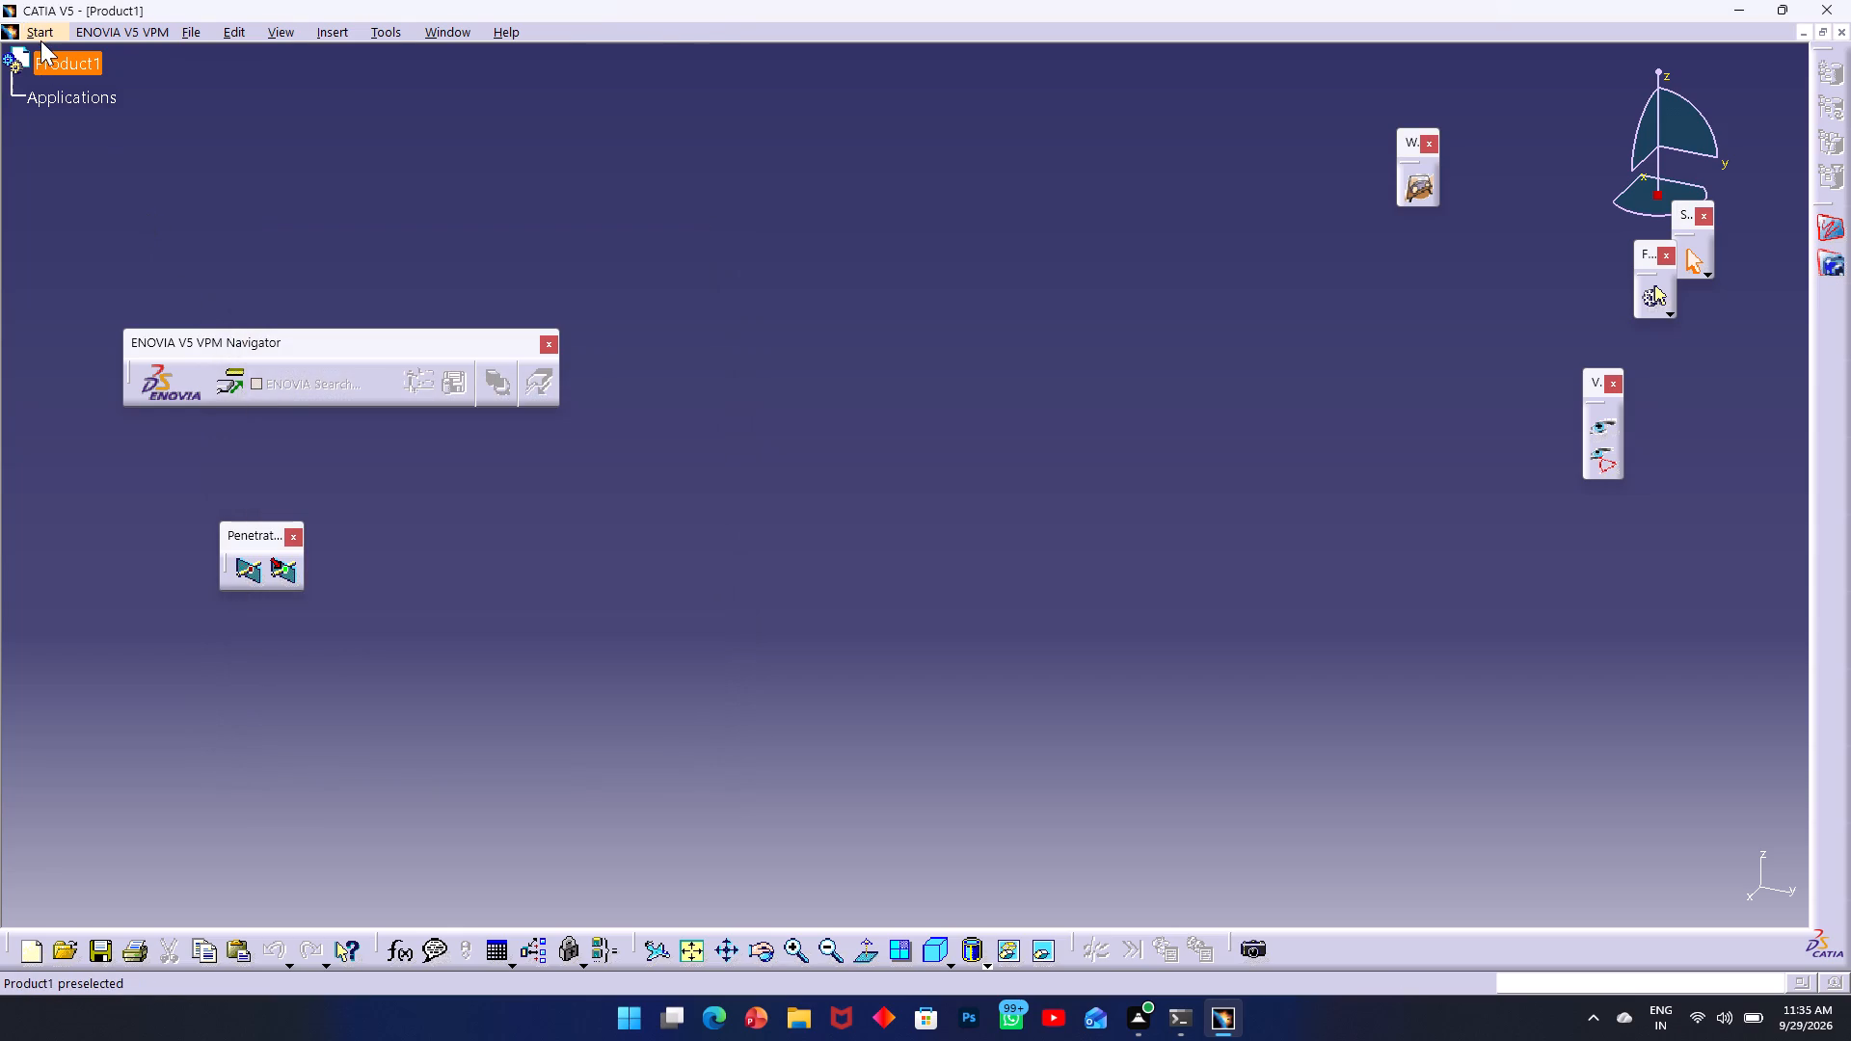
Switch to the Generative Sheetmetal Design workbench to begin a new part in the product.
{"action": "left_click", "coordinate": [39, 40]}
{"action": "left_click", "coordinate": [83, 73]}
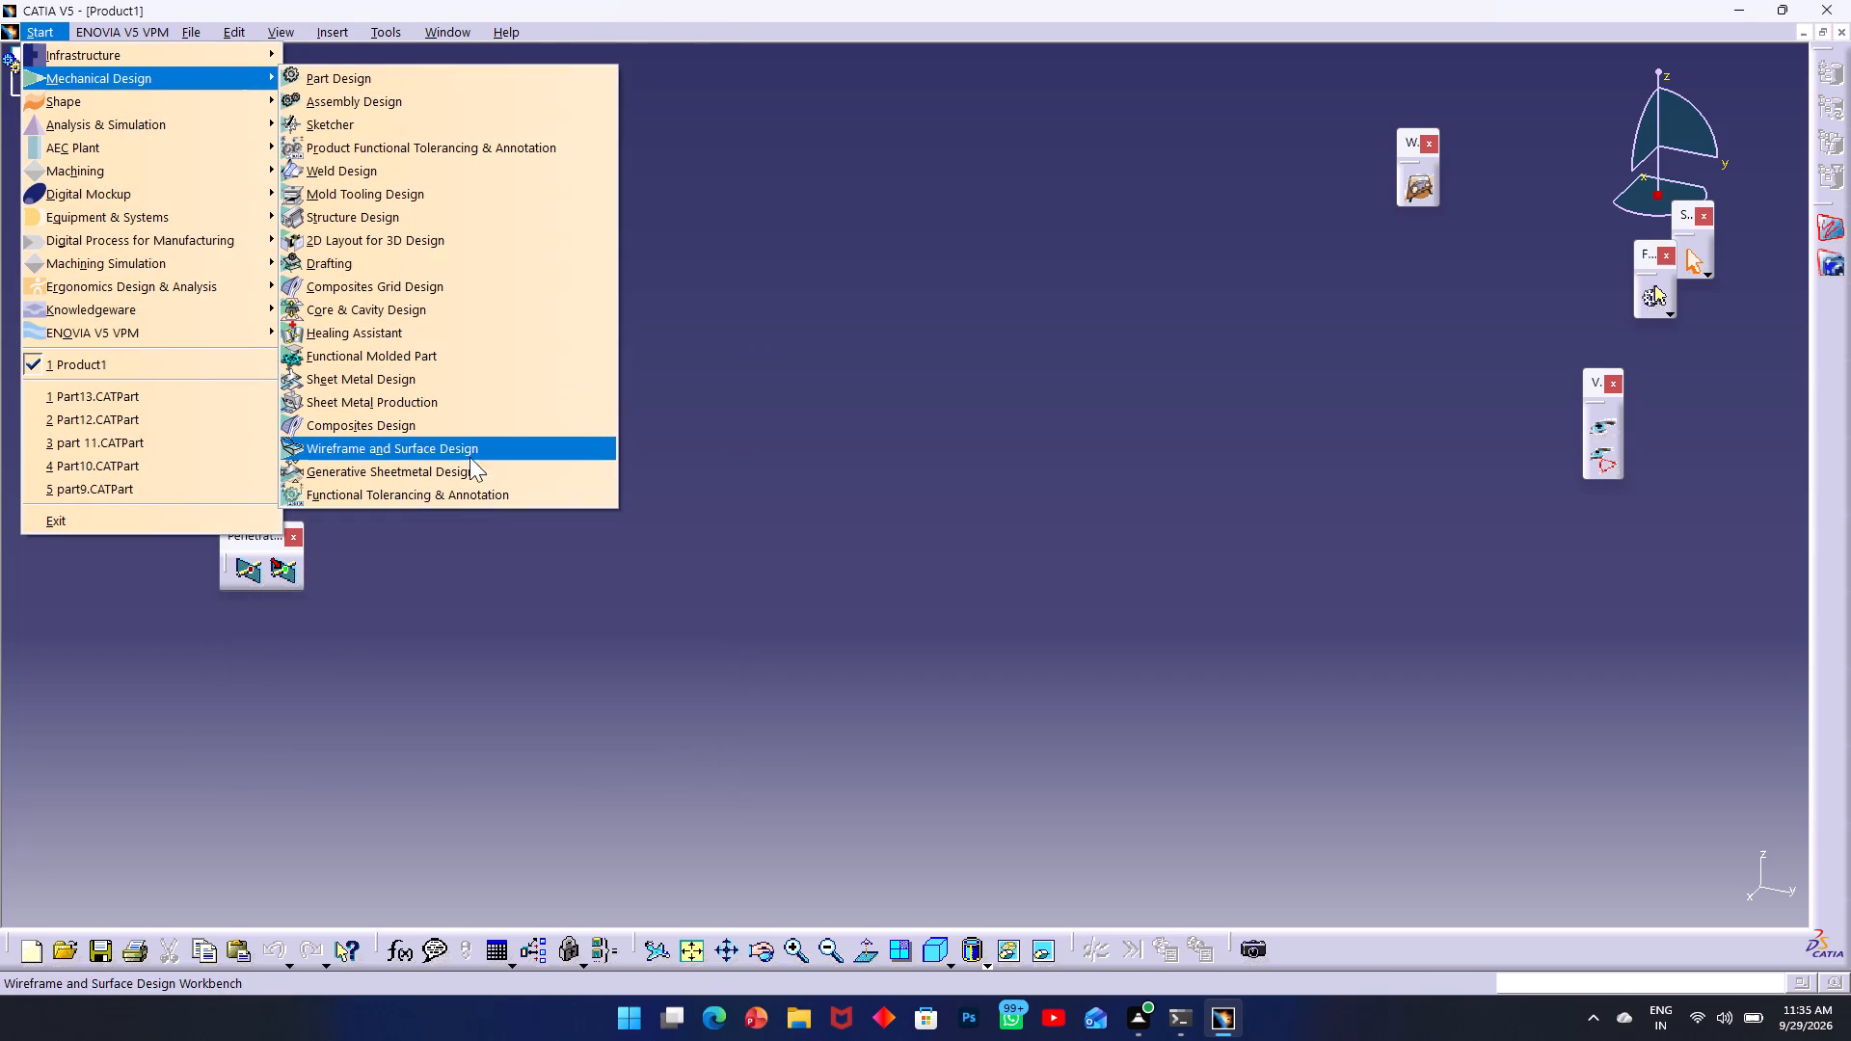
{"action": "left_click", "coordinate": [469, 473]}
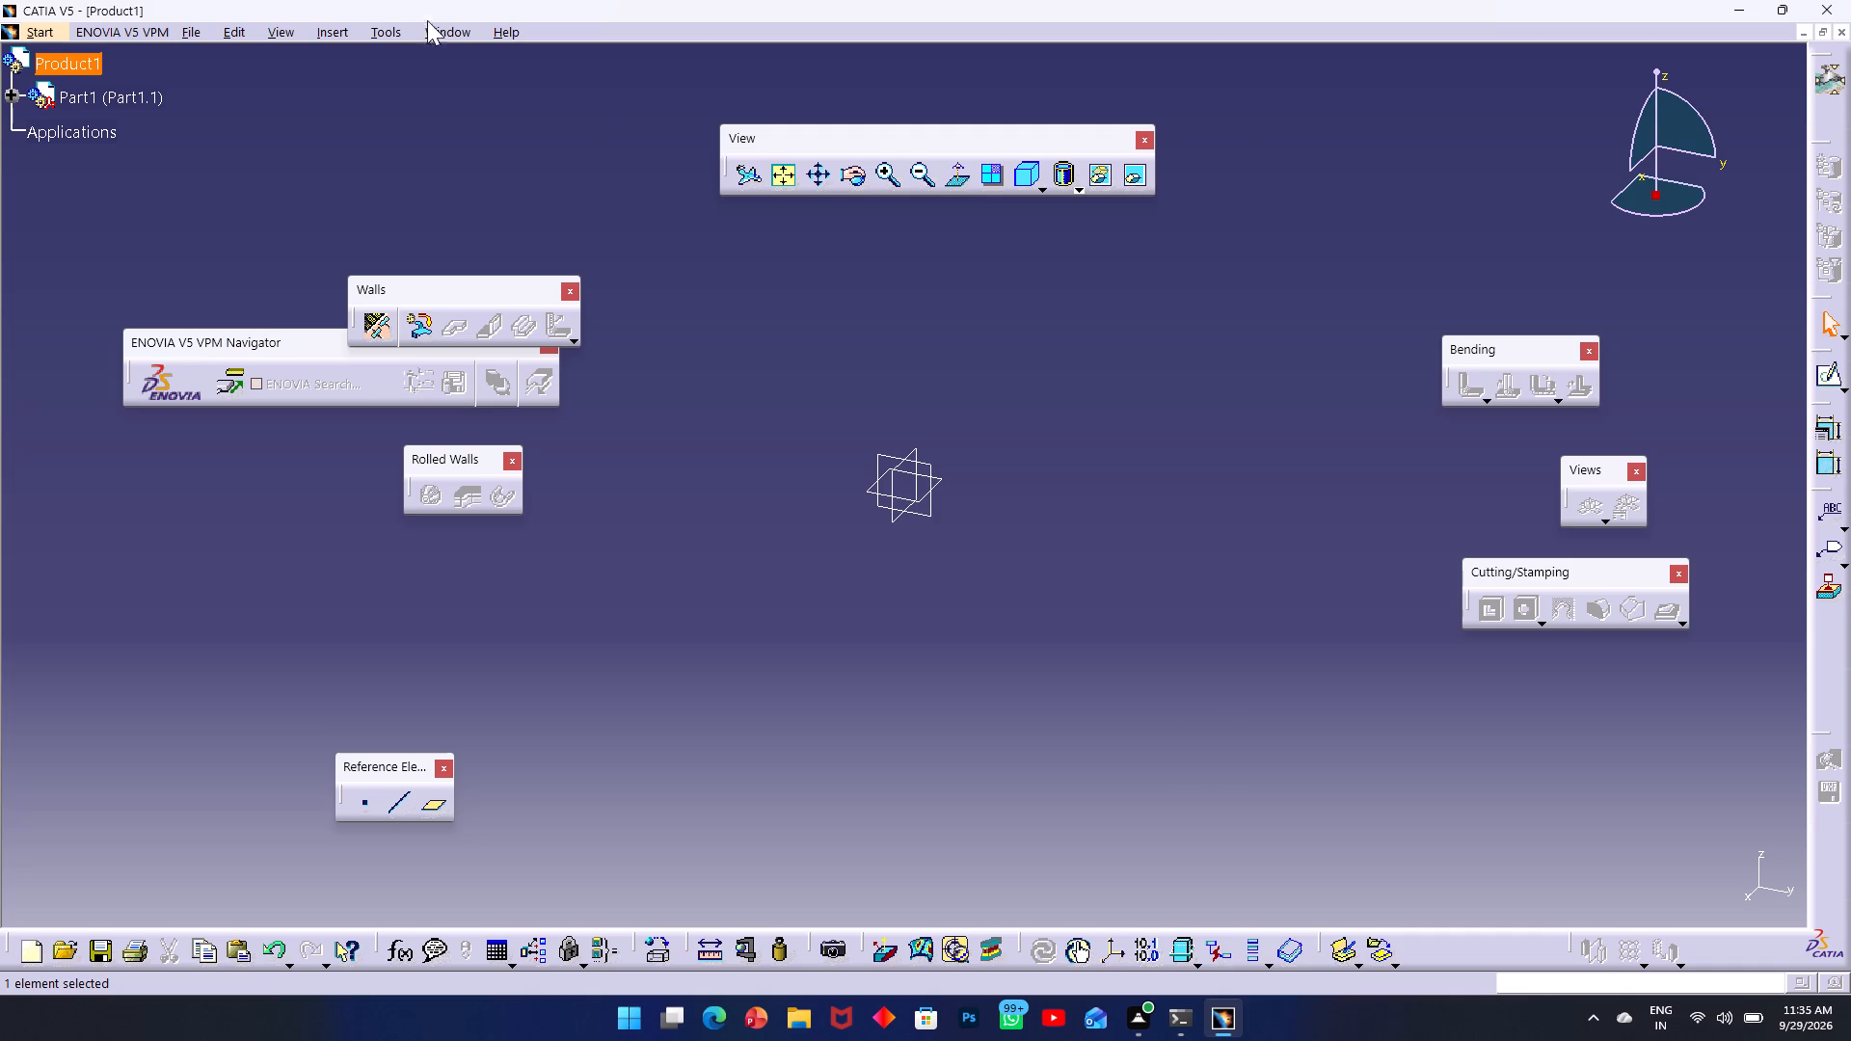
Define the sheet metal parameters: 0.5 mm thickness, 0.5 mm default bend radius, and bend extremities as Minimum with no relief.
{"action": "left_click", "coordinate": [348, 28]}
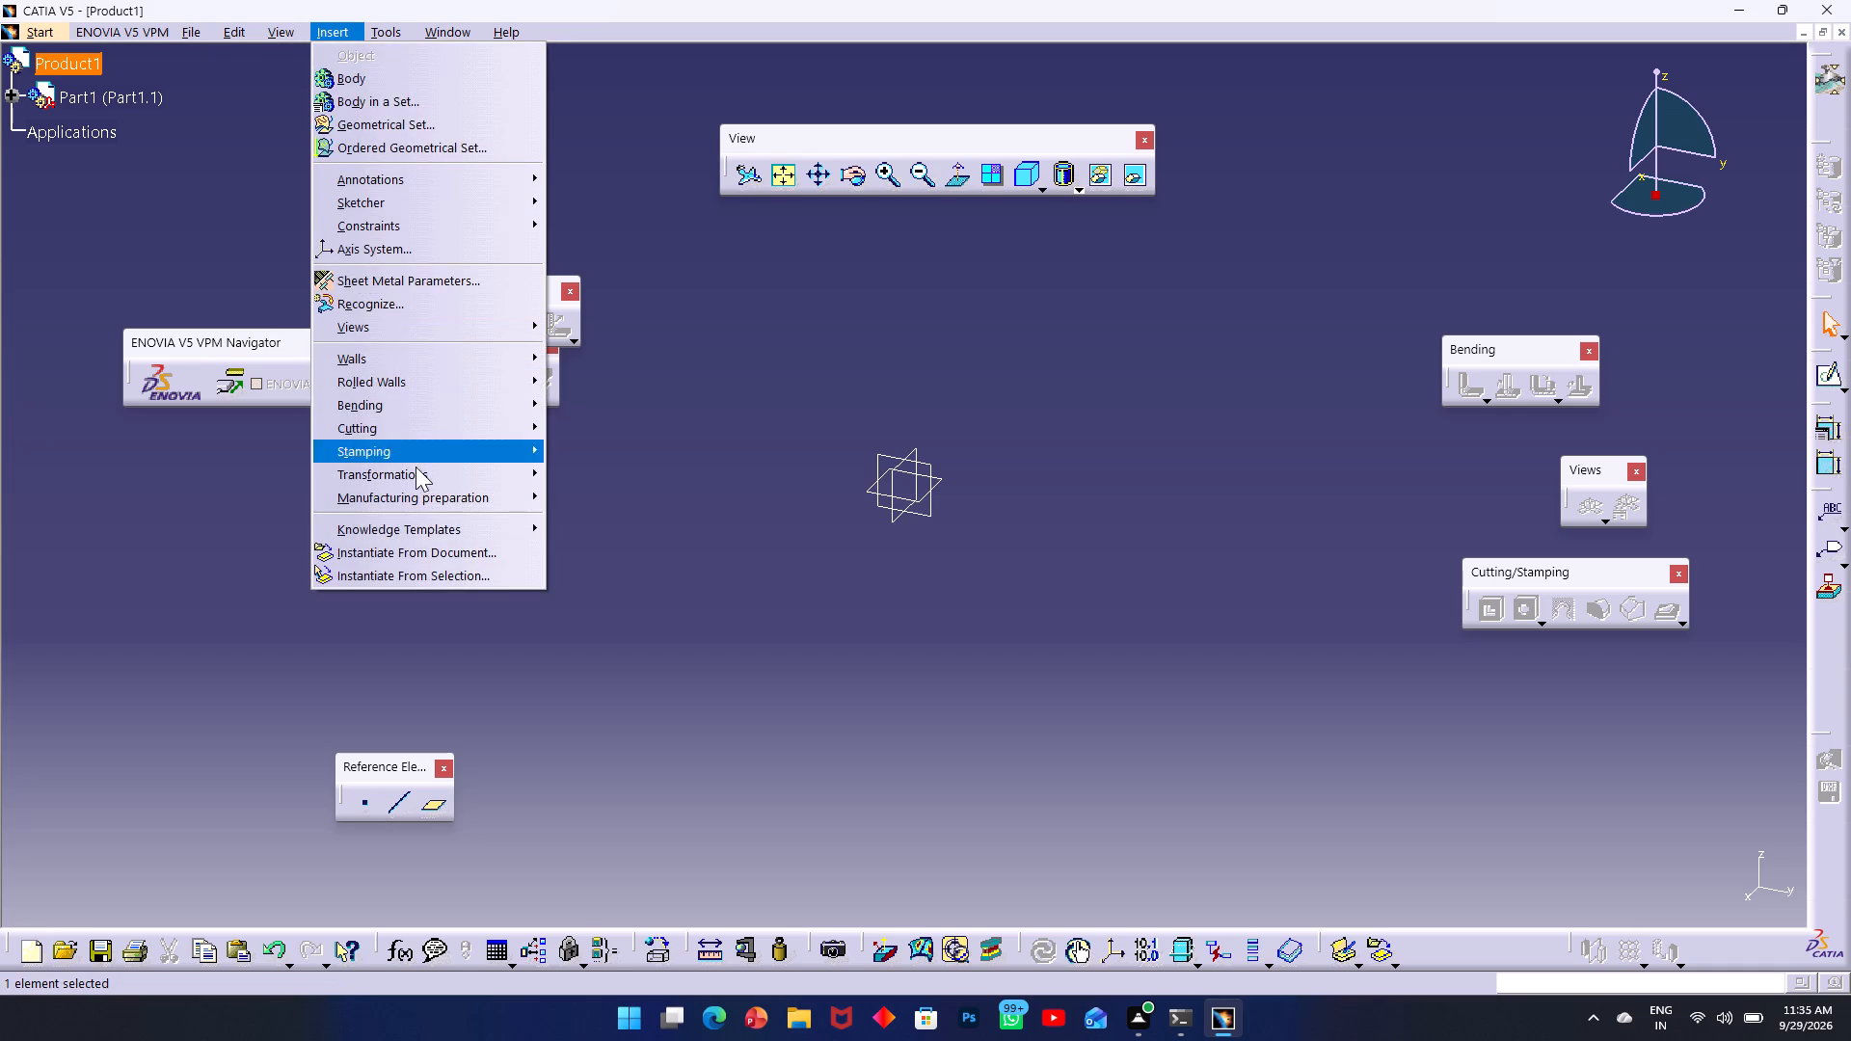
{"action": "left_click", "coordinate": [455, 286]}
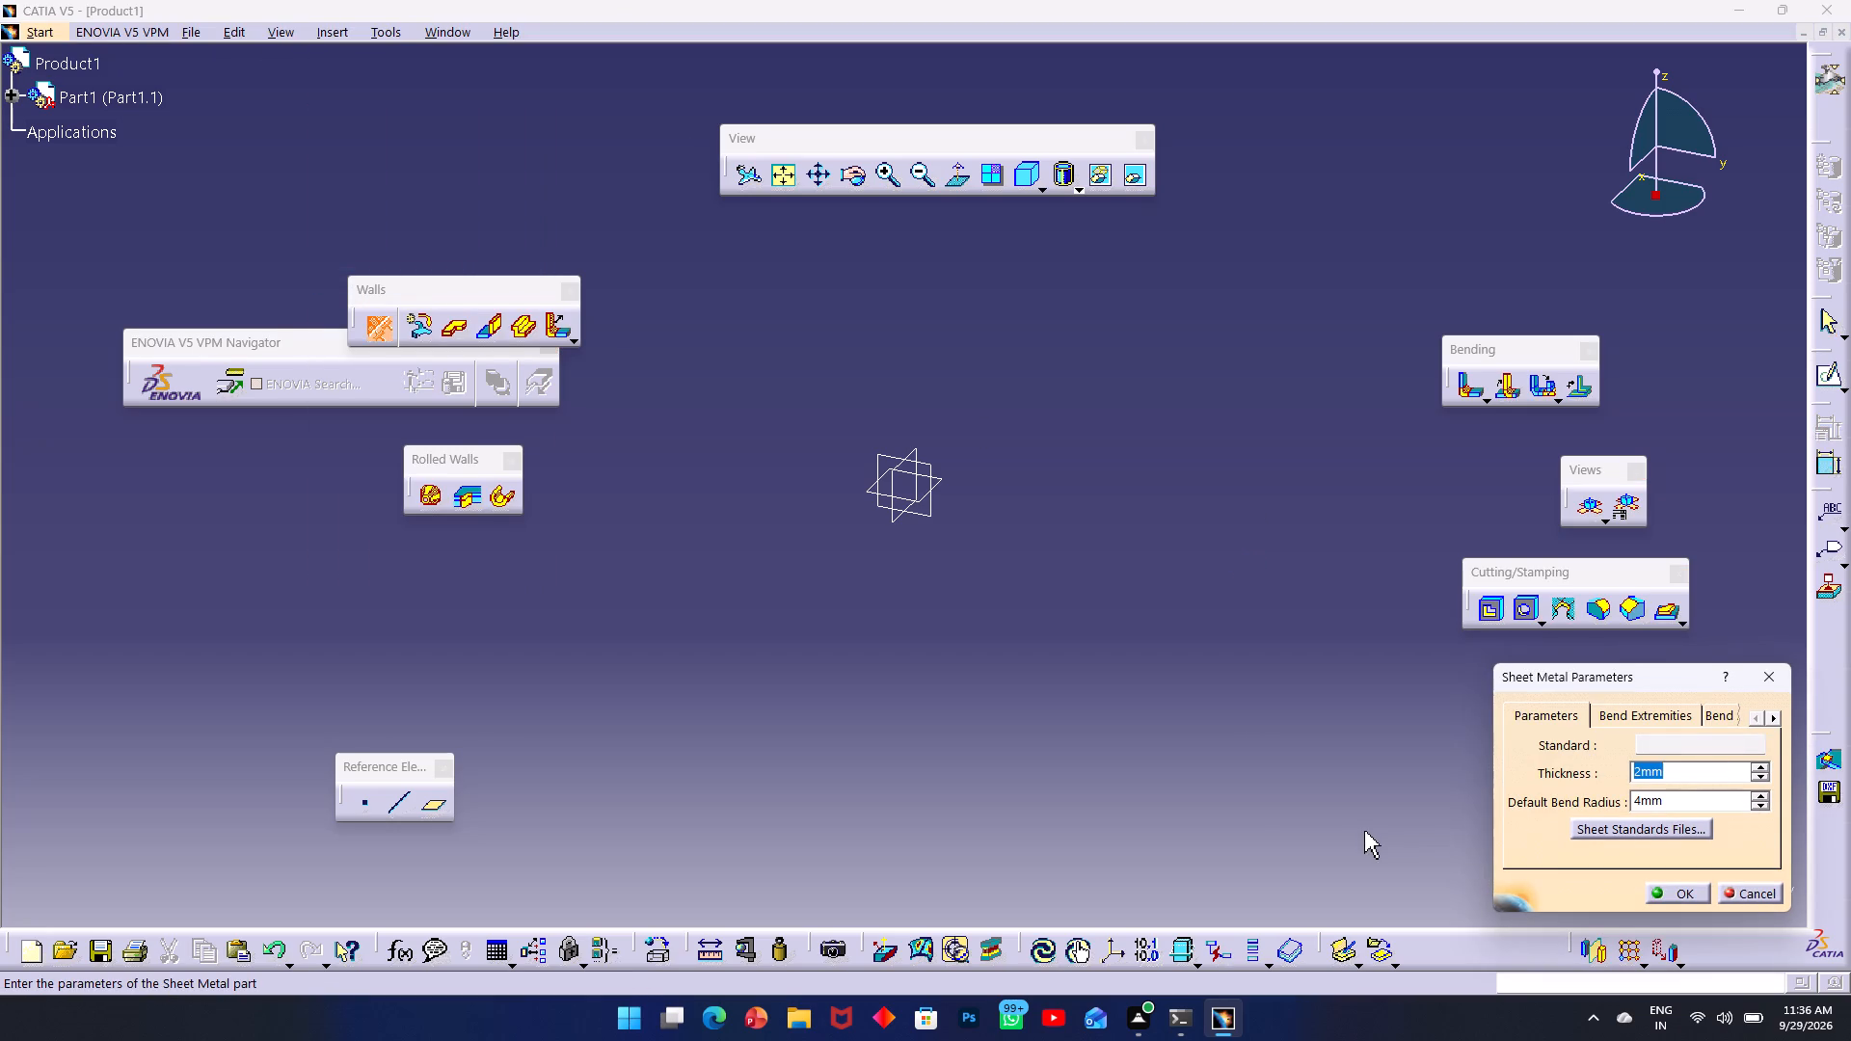
{"action": "type", "text": "0.5"}
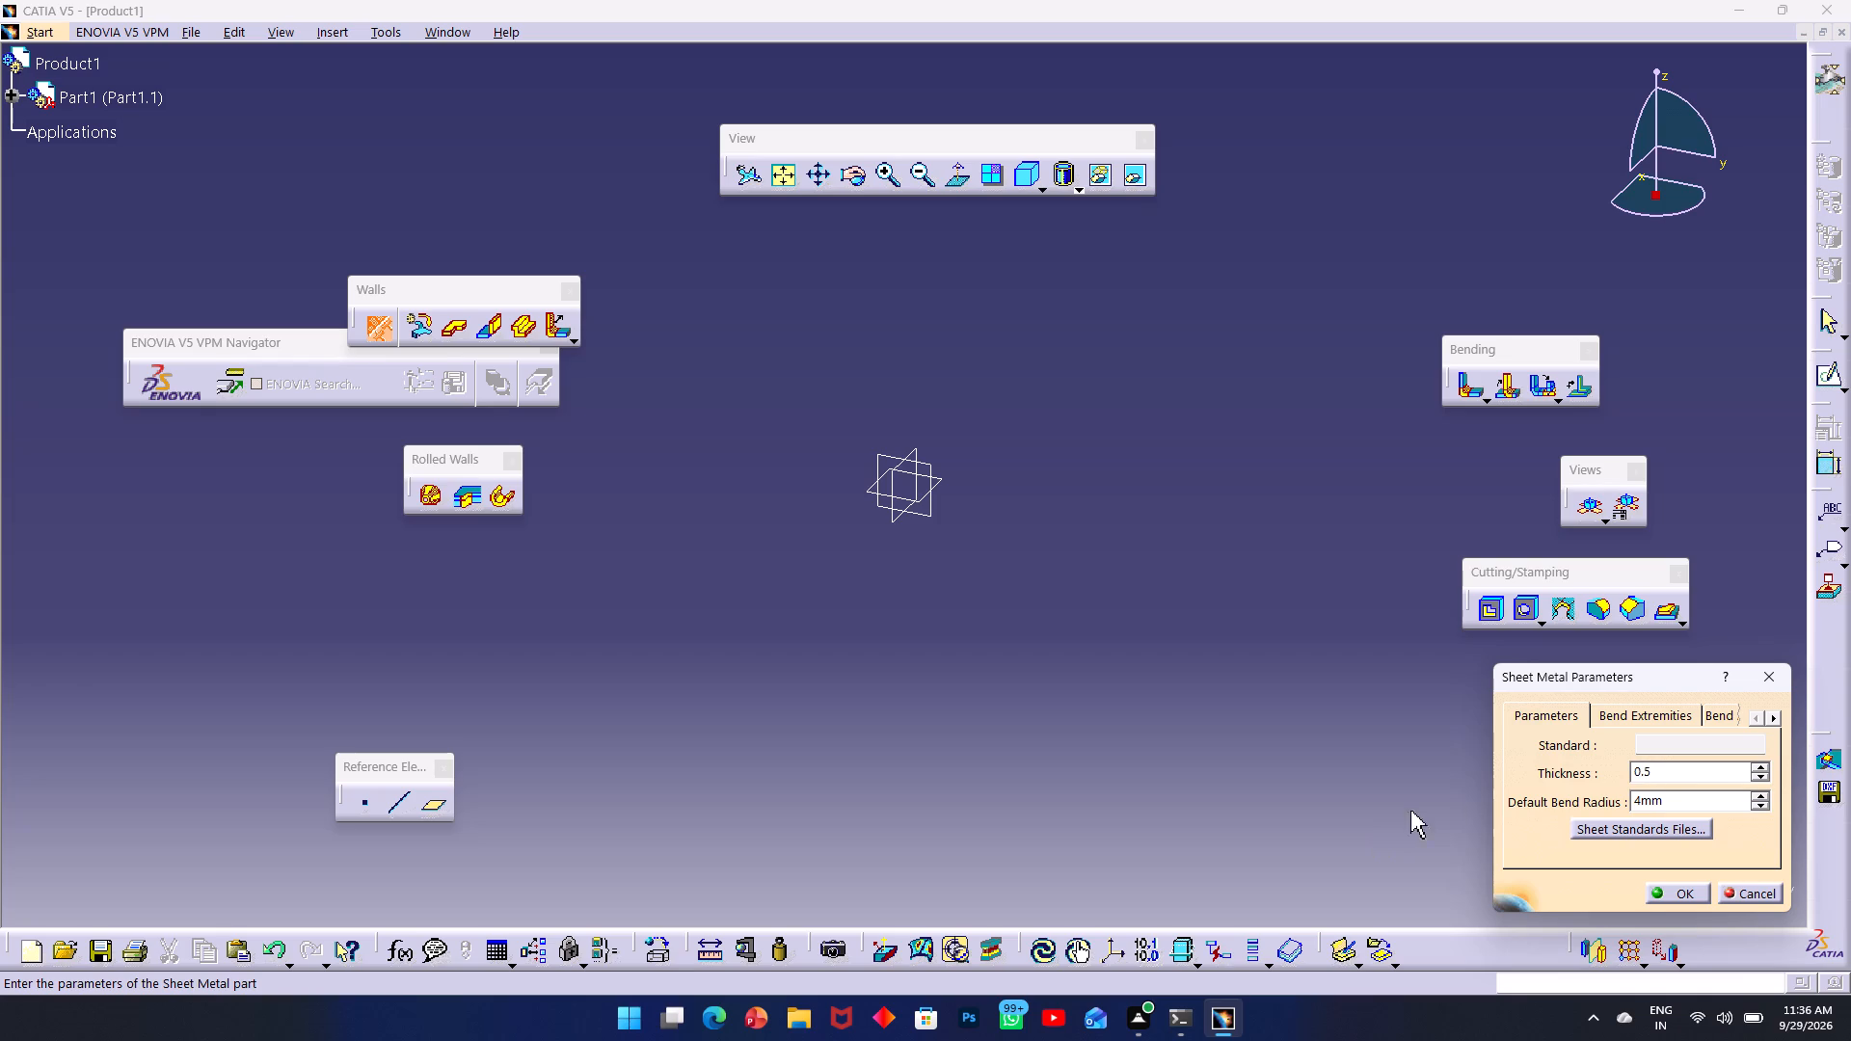
{"action": "left_click_drag", "start_coordinate": [1677, 802], "coordinate": [1504, 786]}
{"action": "type", "text": "0.5"}
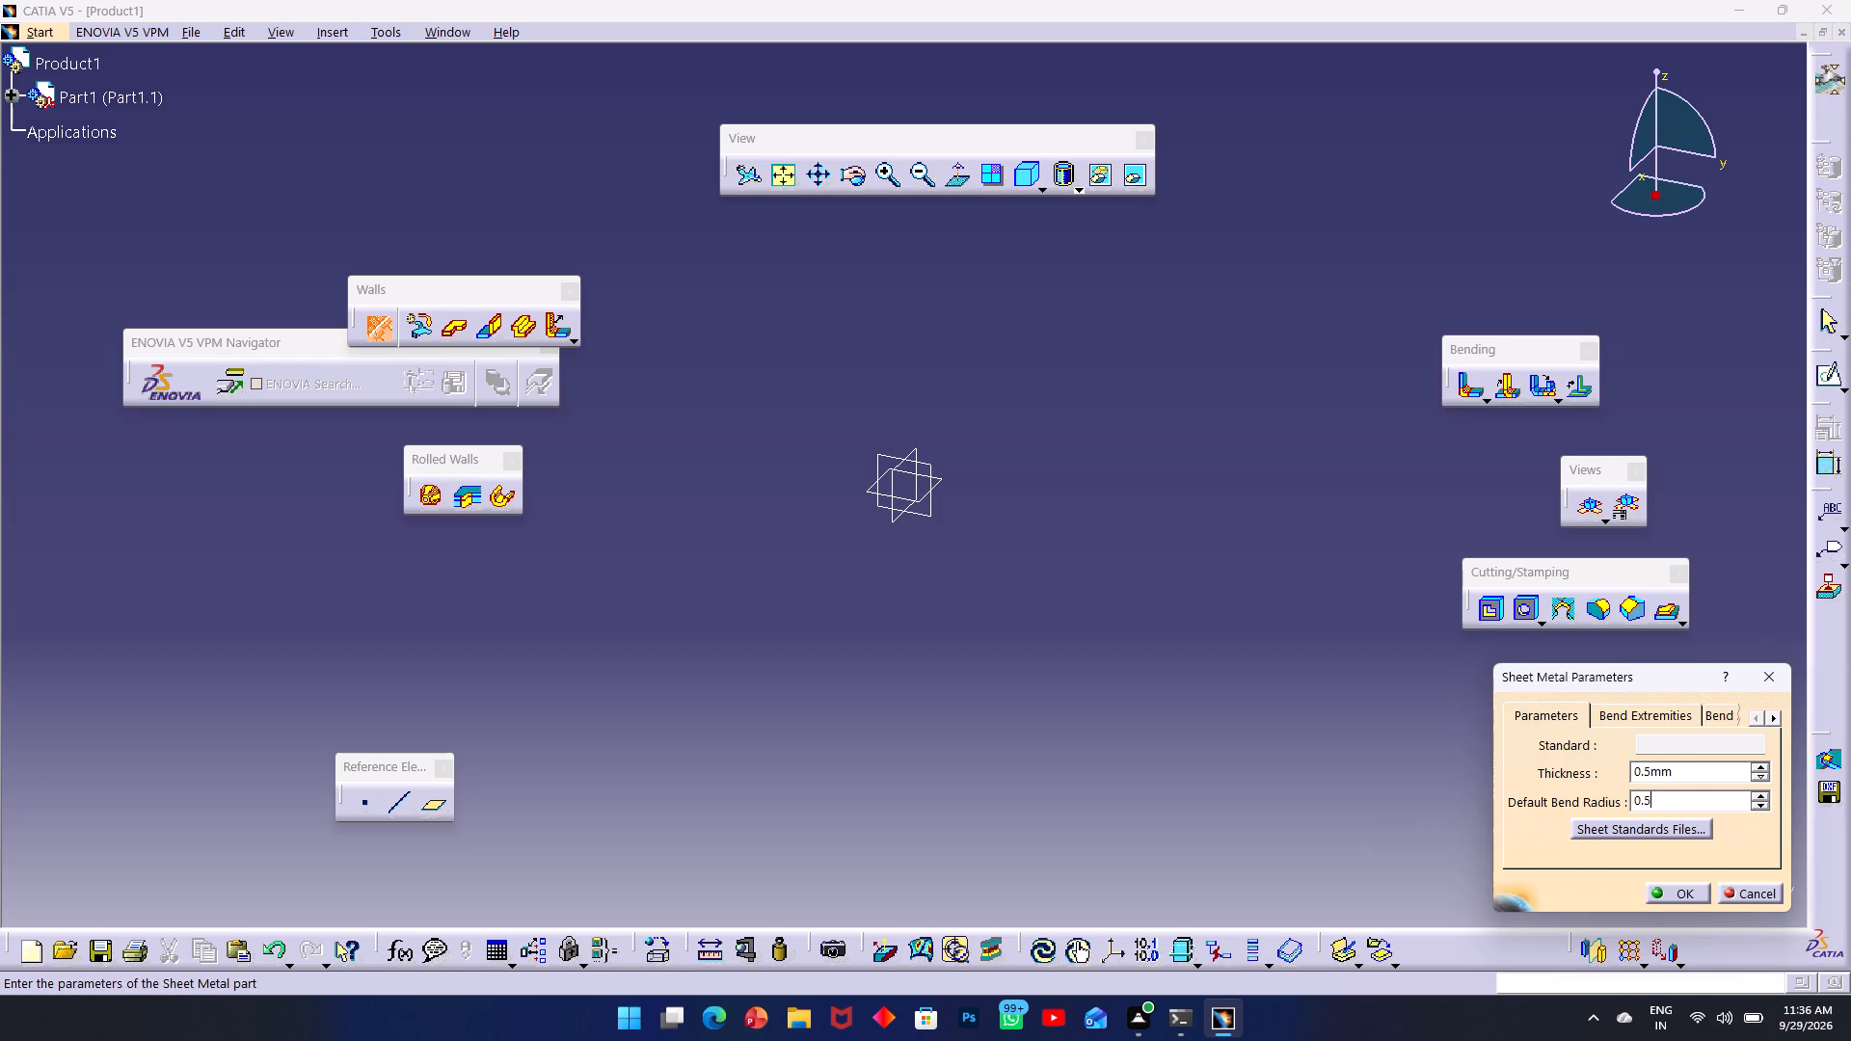
{"action": "left_click", "coordinate": [1671, 713]}
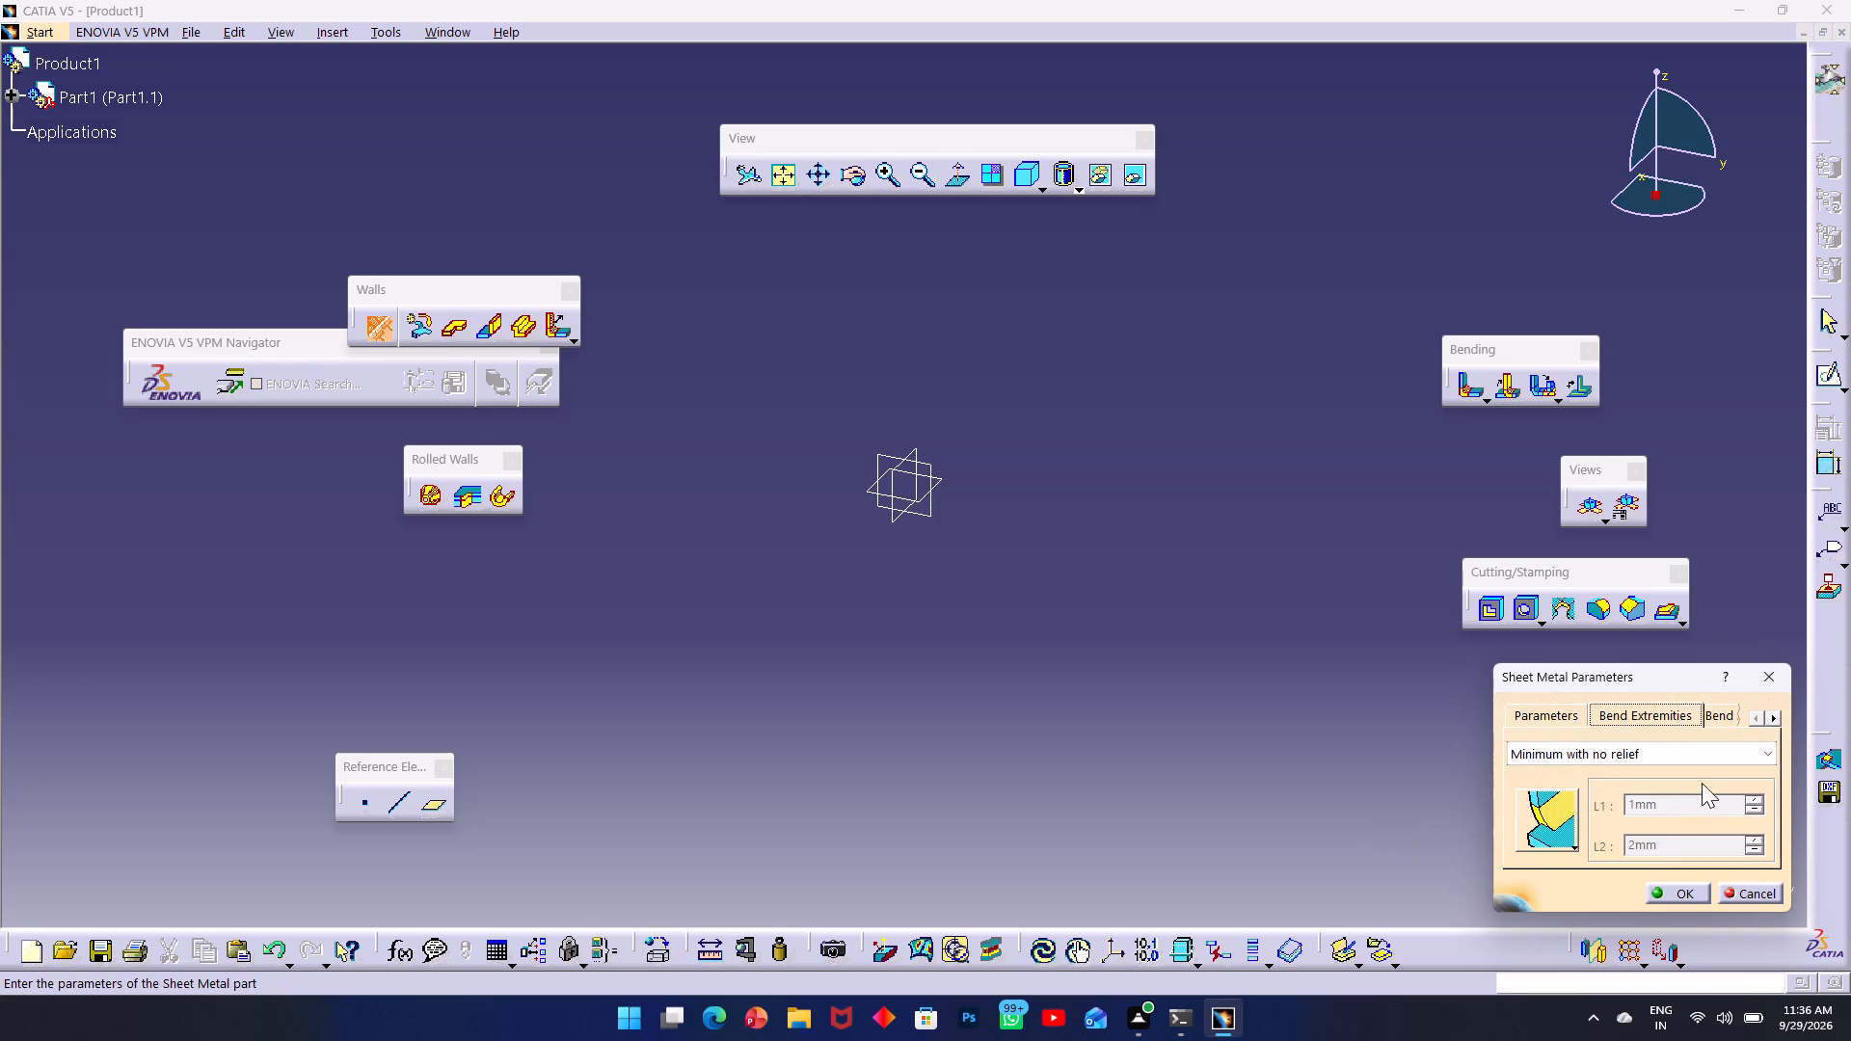
{"action": "left_click", "coordinate": [1711, 756]}
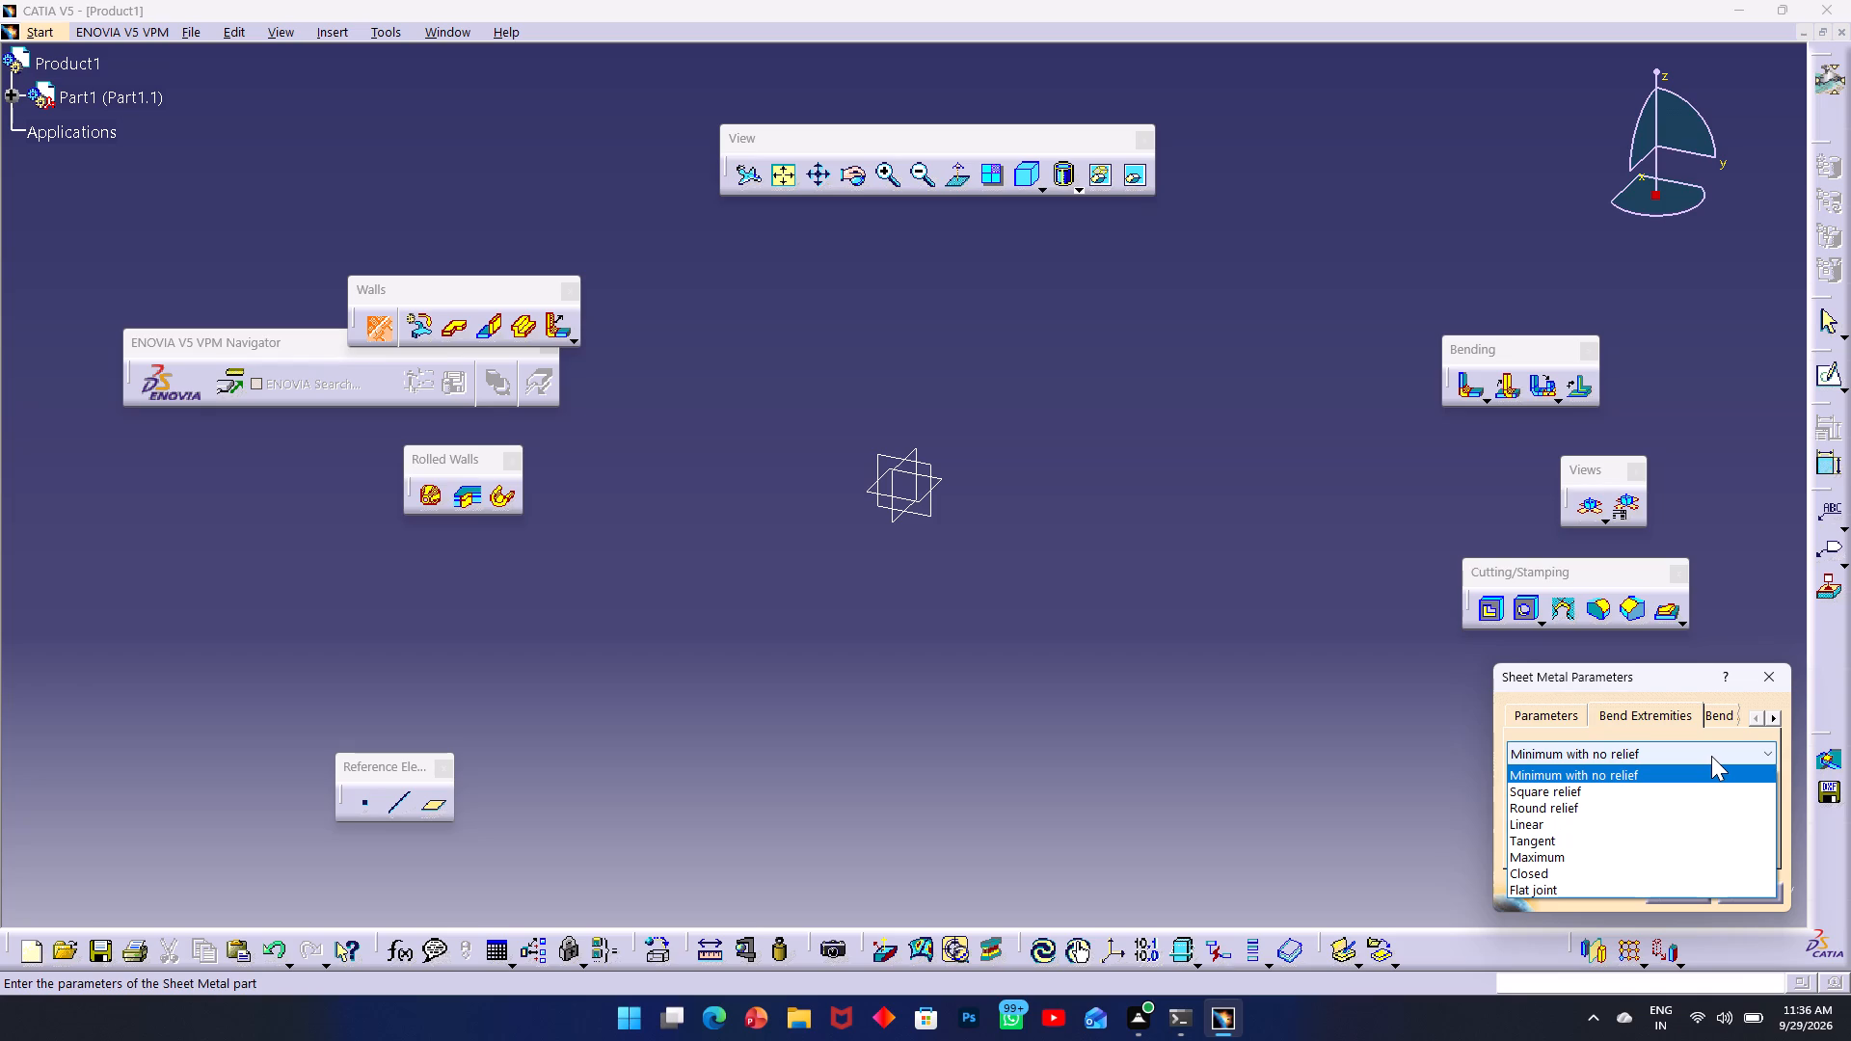
{"action": "scroll", "coordinate": [1622, 867], "scroll_direction": "down", "scroll_amount": 1}
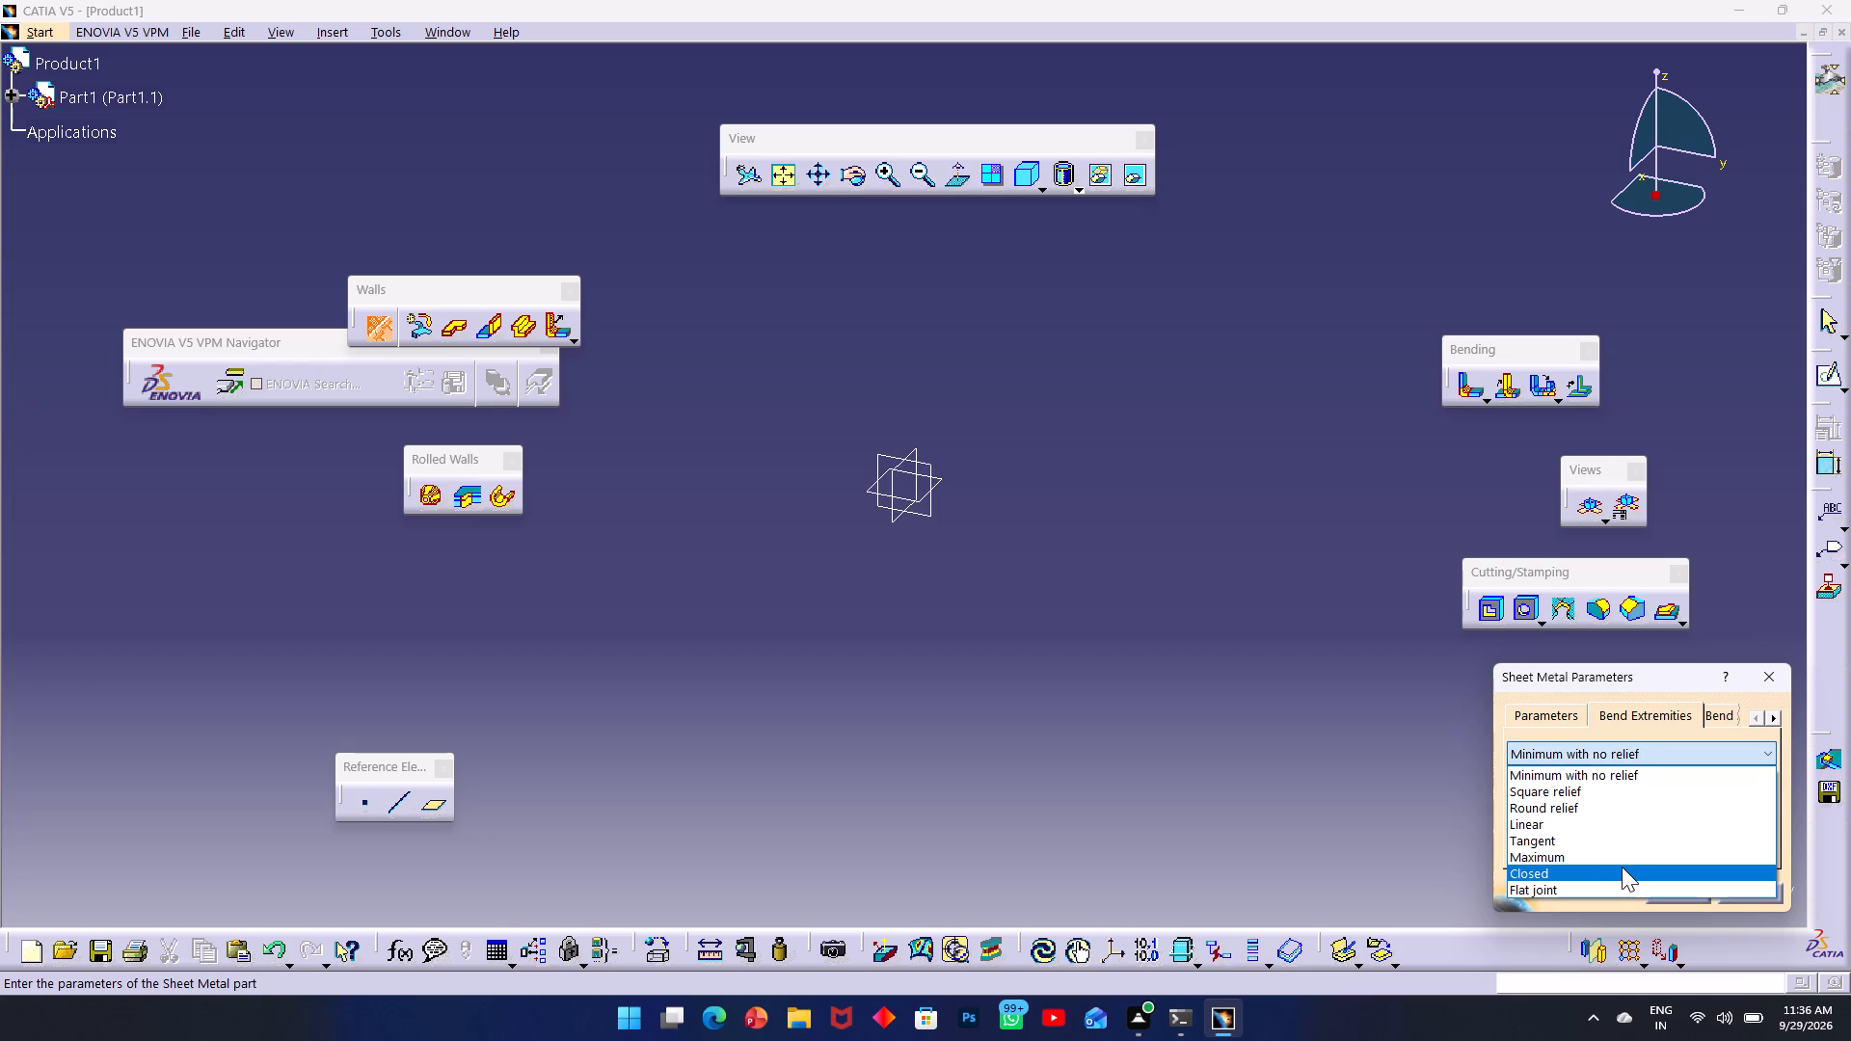
{"action": "scroll", "coordinate": [1622, 867], "scroll_direction": "down", "scroll_amount": 1}
{"action": "left_click", "coordinate": [1598, 813]}
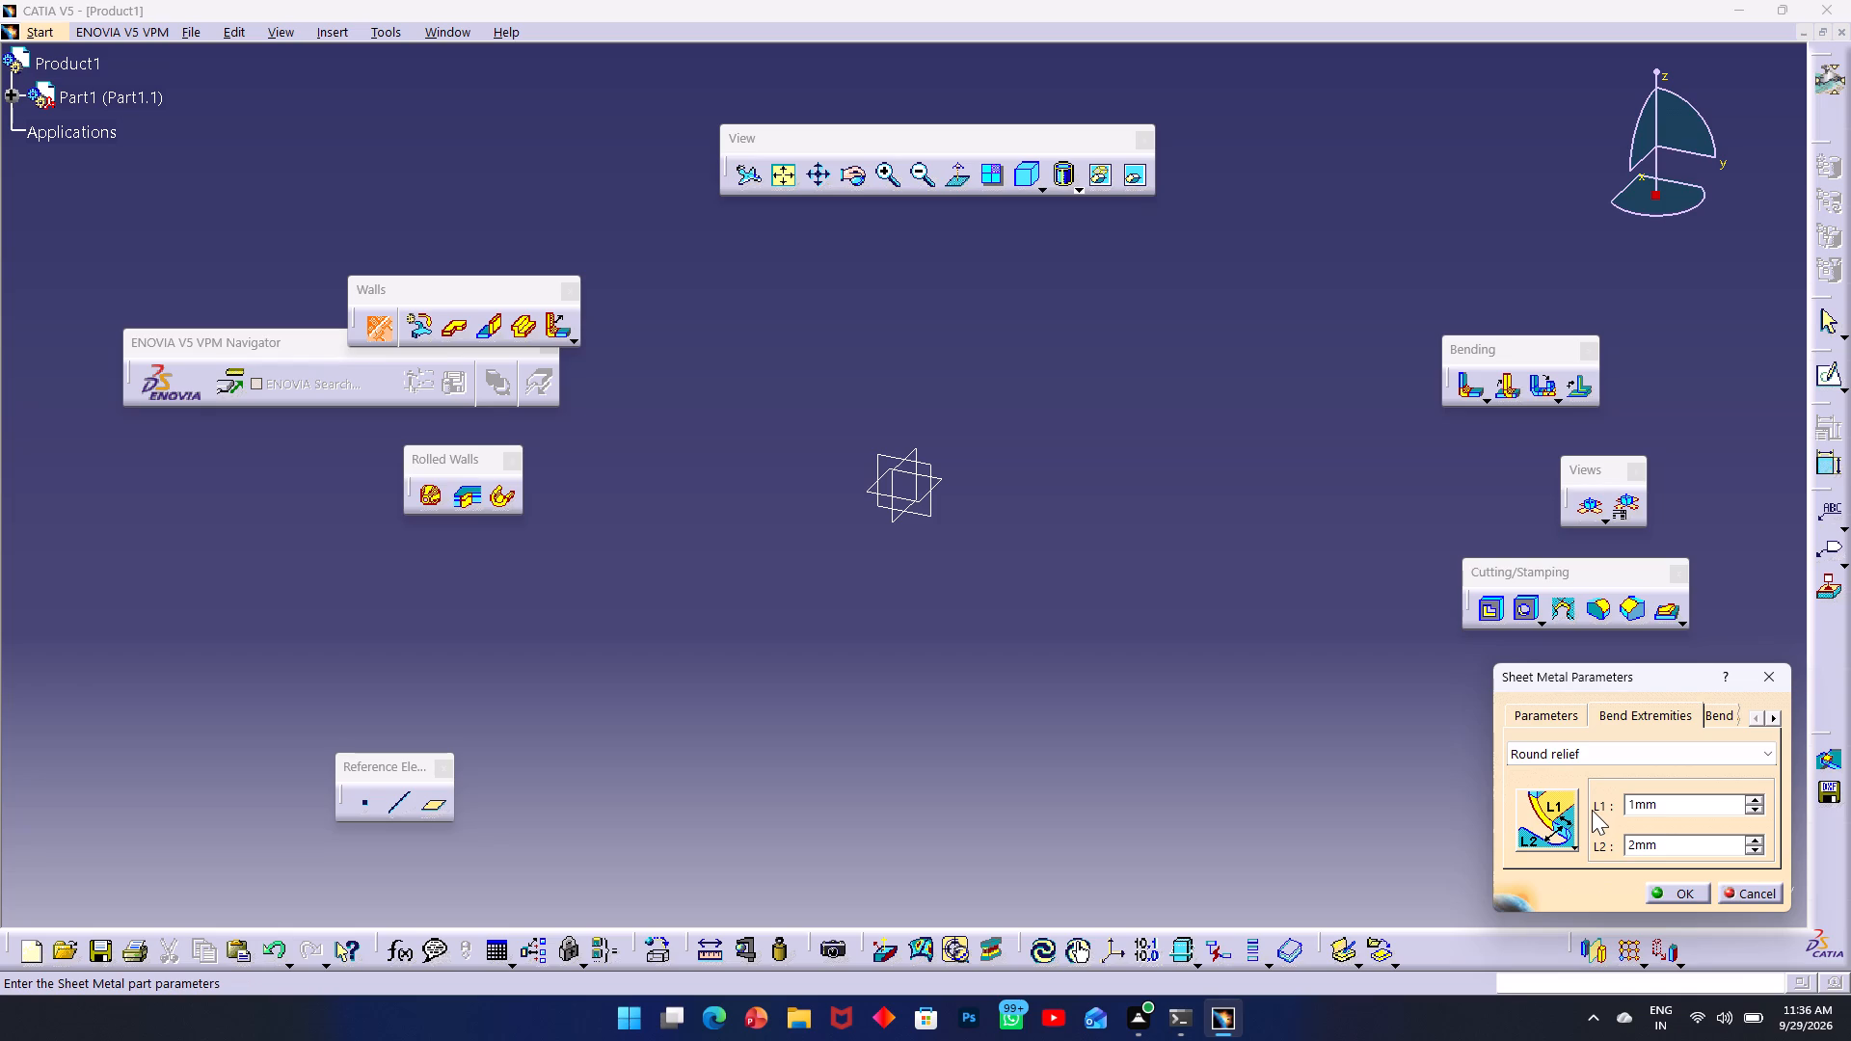
{"action": "left_click", "coordinate": [1647, 750]}
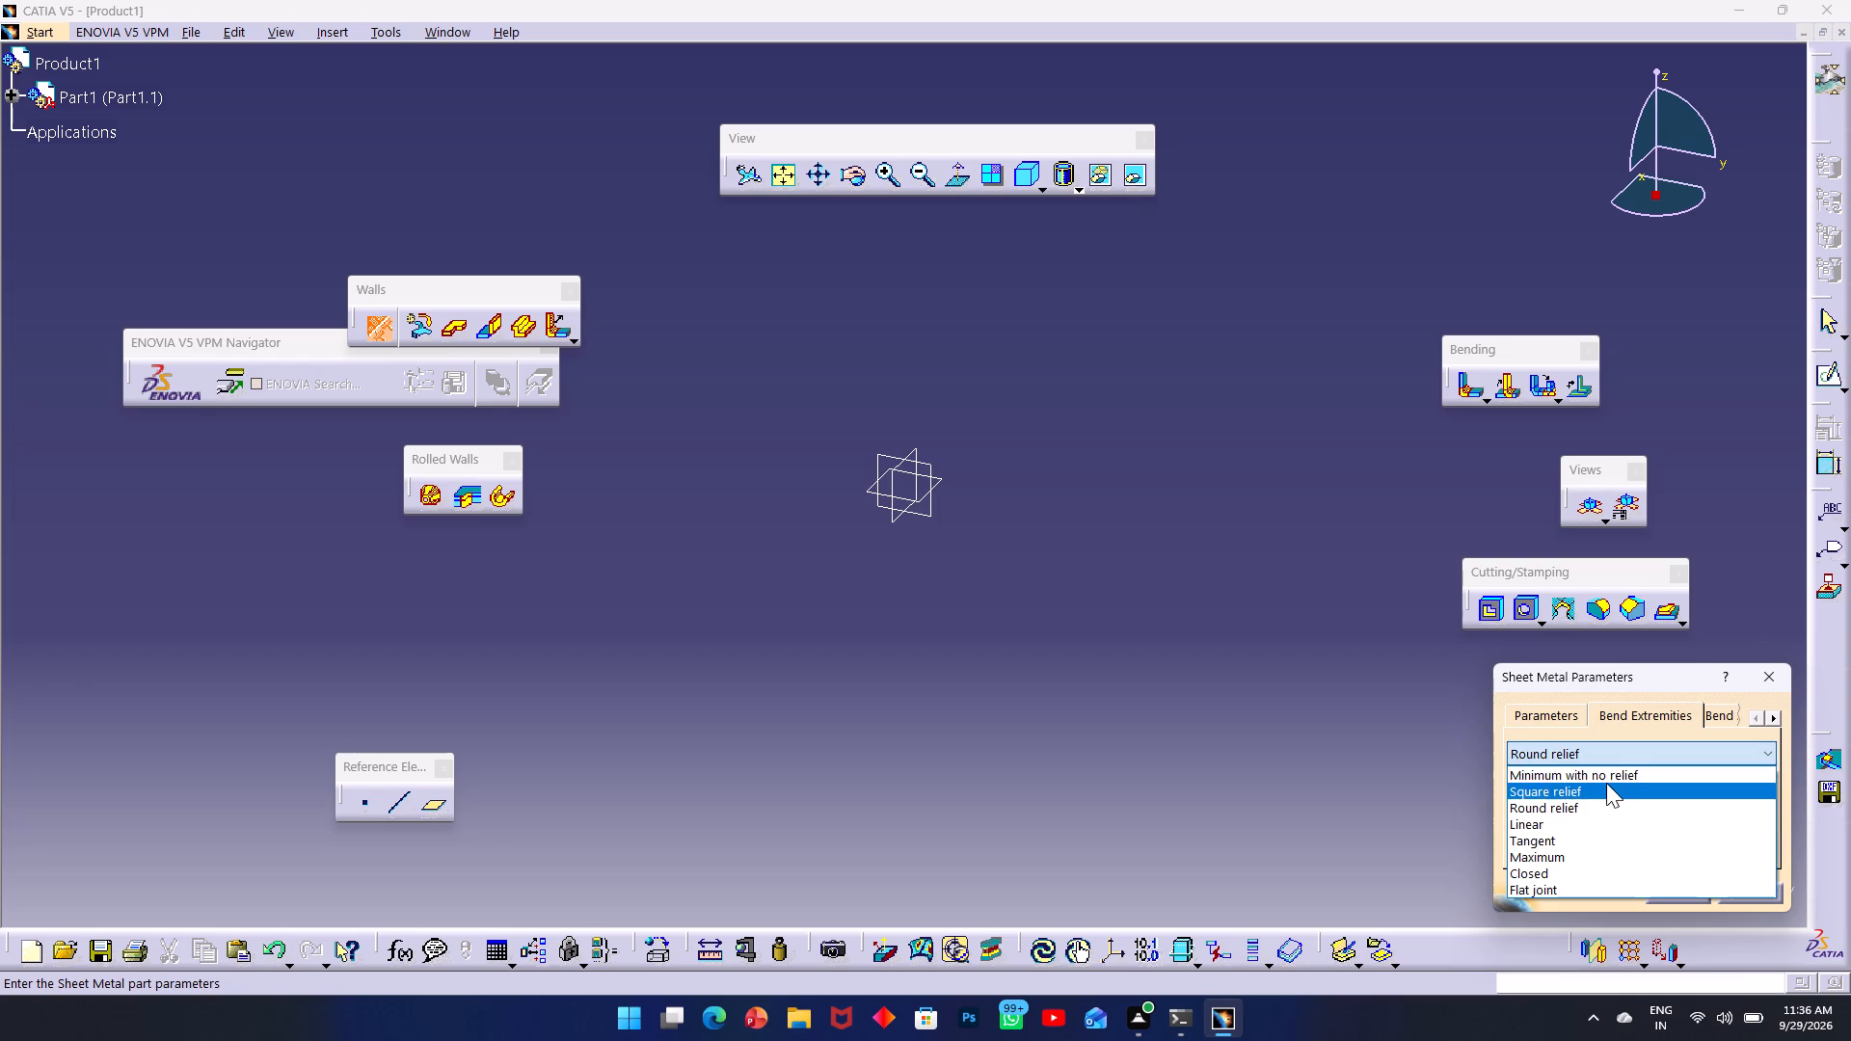
{"action": "left_click", "coordinate": [1608, 770]}
{"action": "left_click", "coordinate": [1668, 885]}
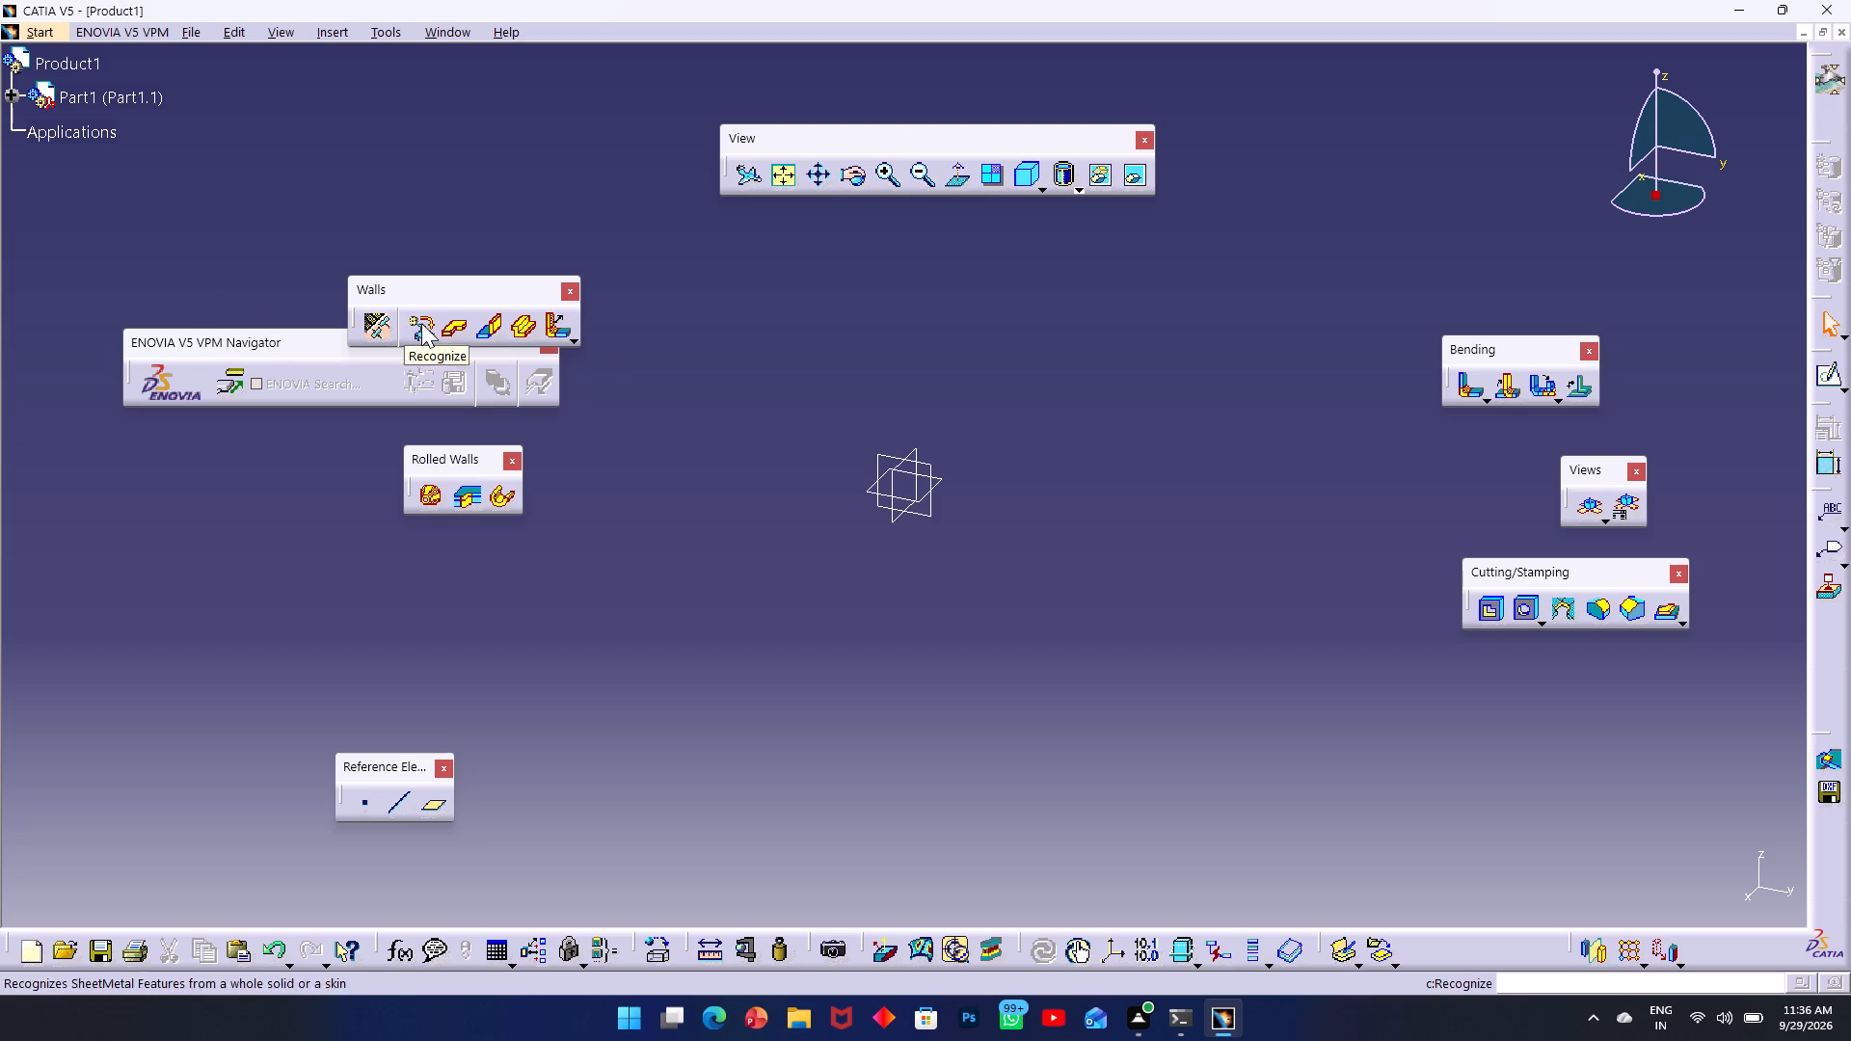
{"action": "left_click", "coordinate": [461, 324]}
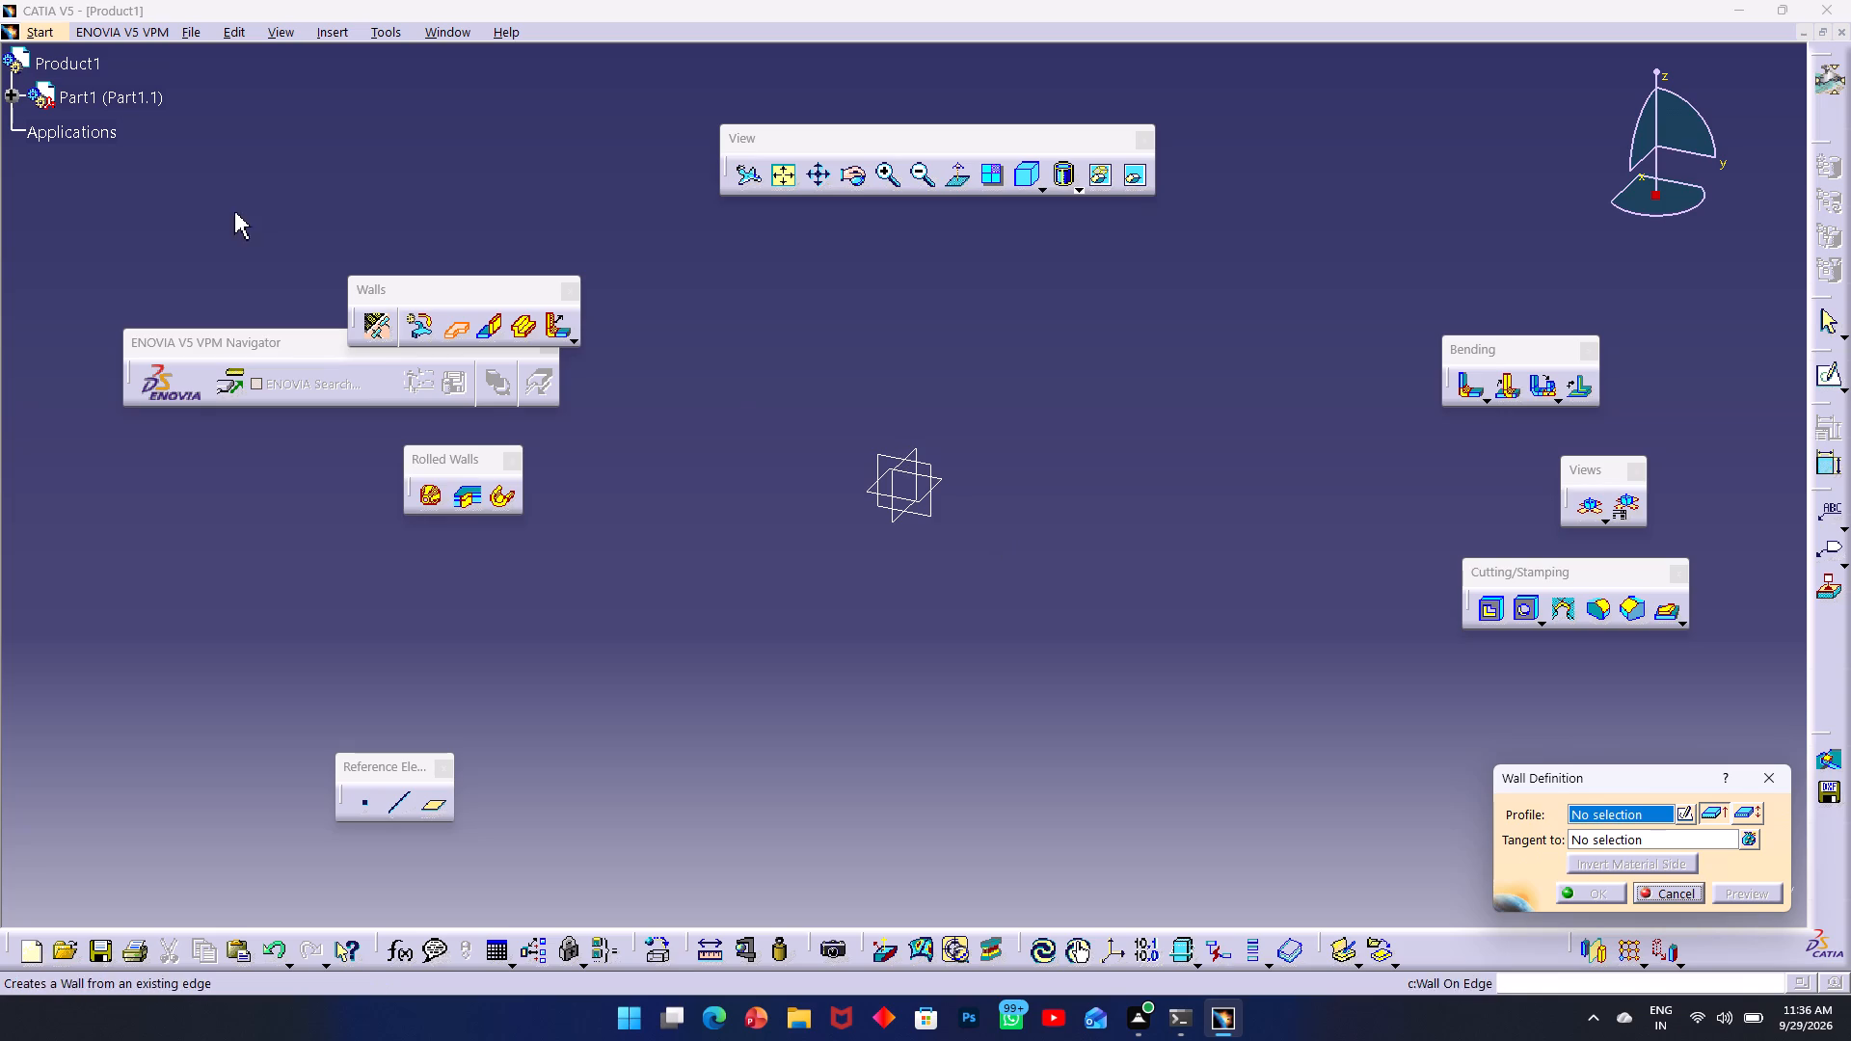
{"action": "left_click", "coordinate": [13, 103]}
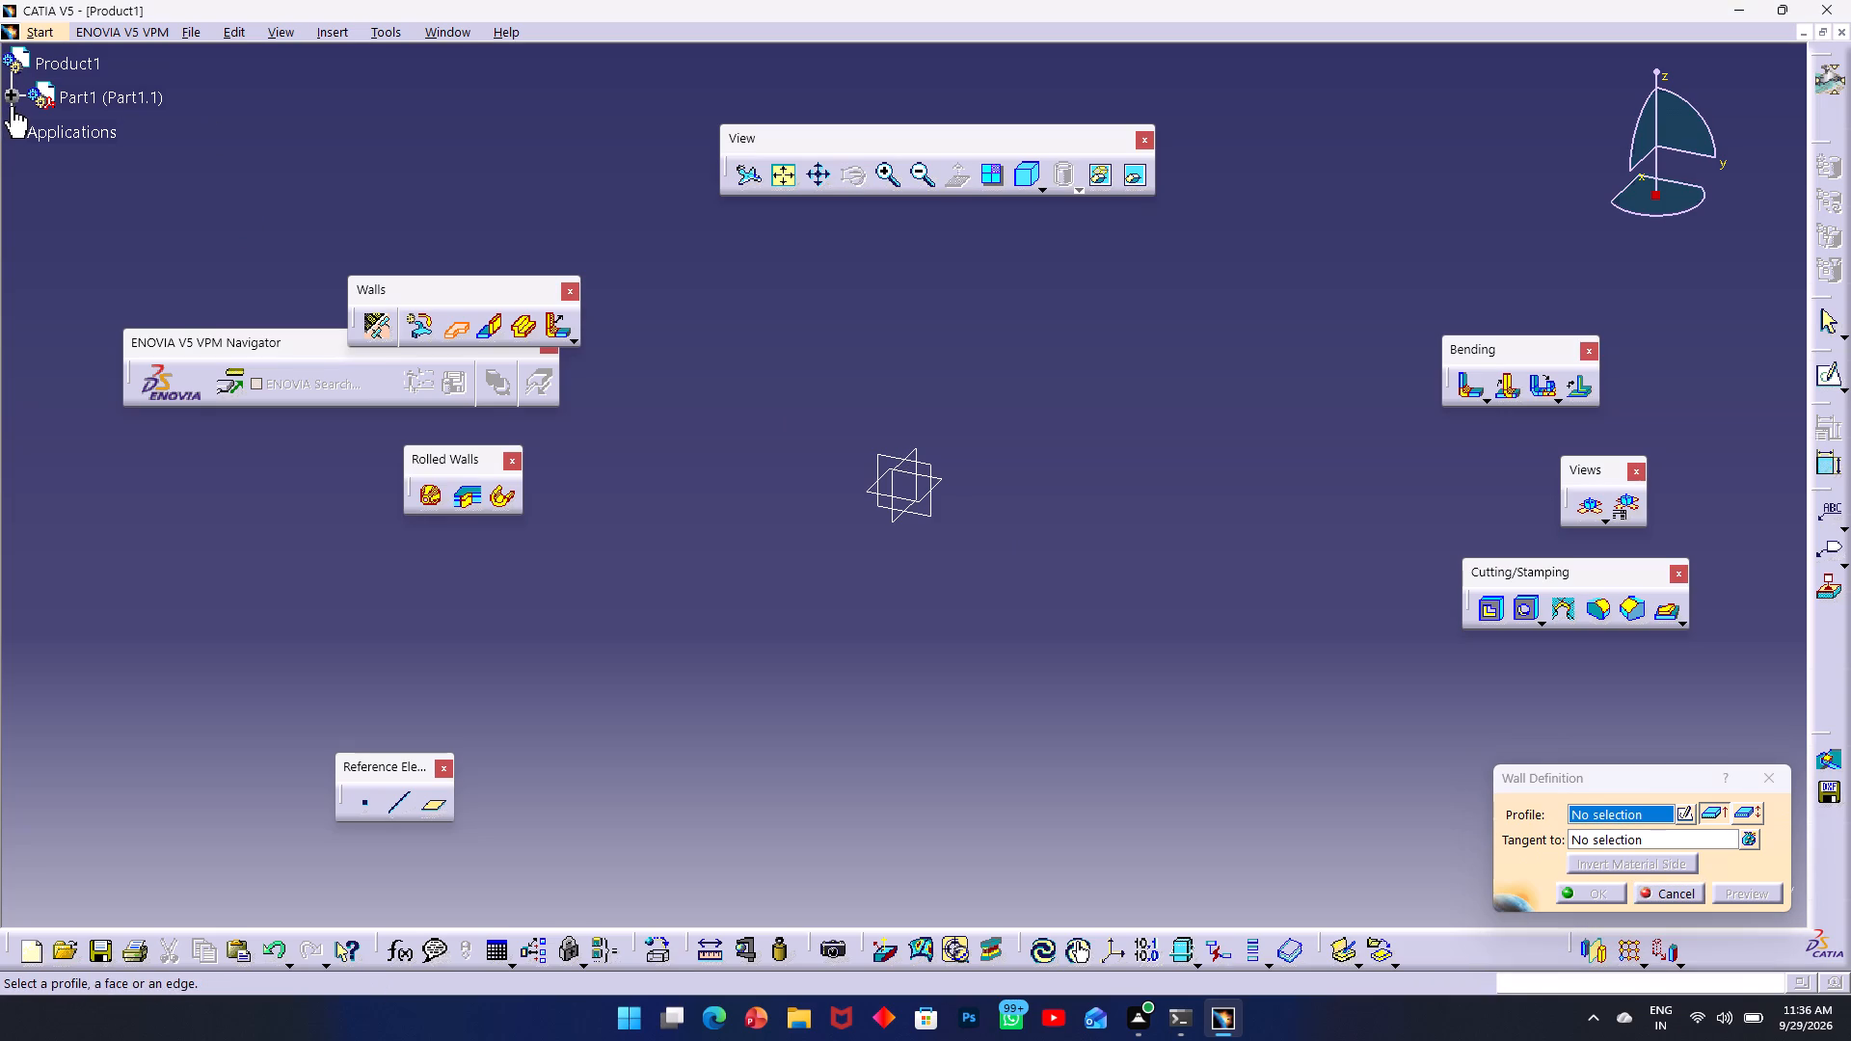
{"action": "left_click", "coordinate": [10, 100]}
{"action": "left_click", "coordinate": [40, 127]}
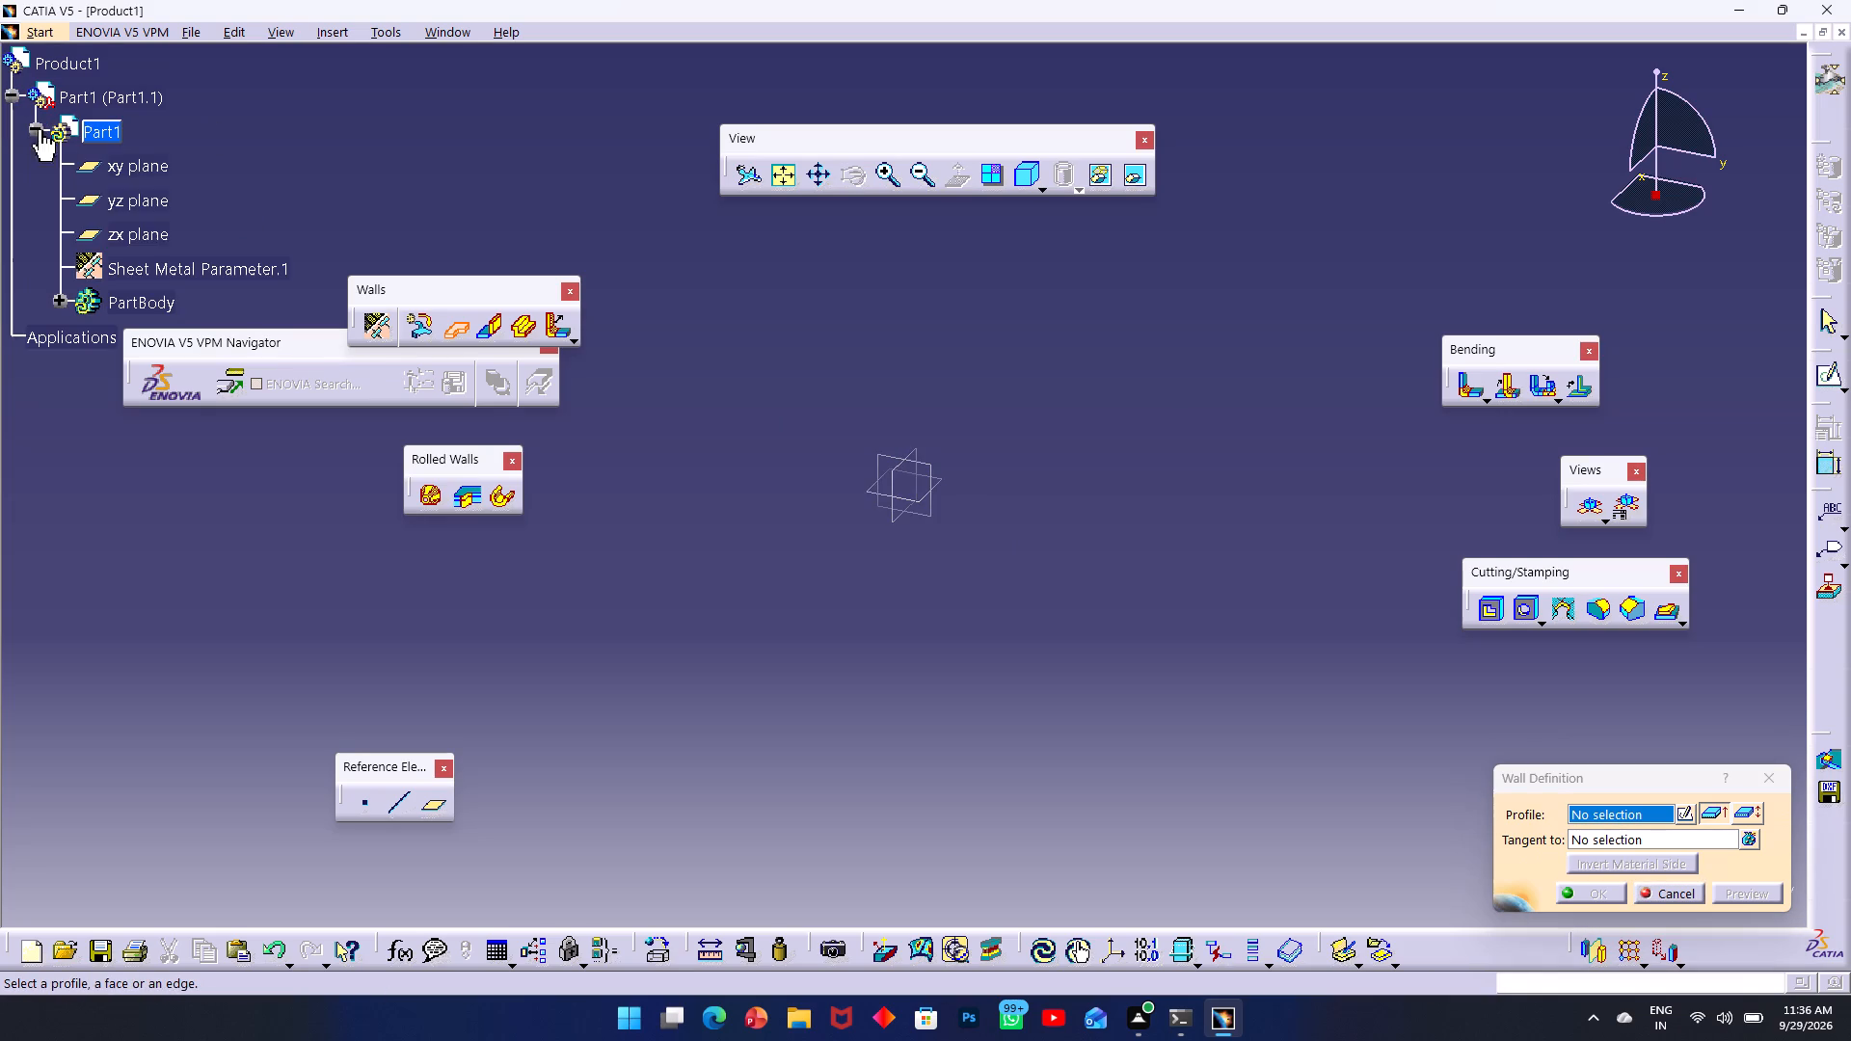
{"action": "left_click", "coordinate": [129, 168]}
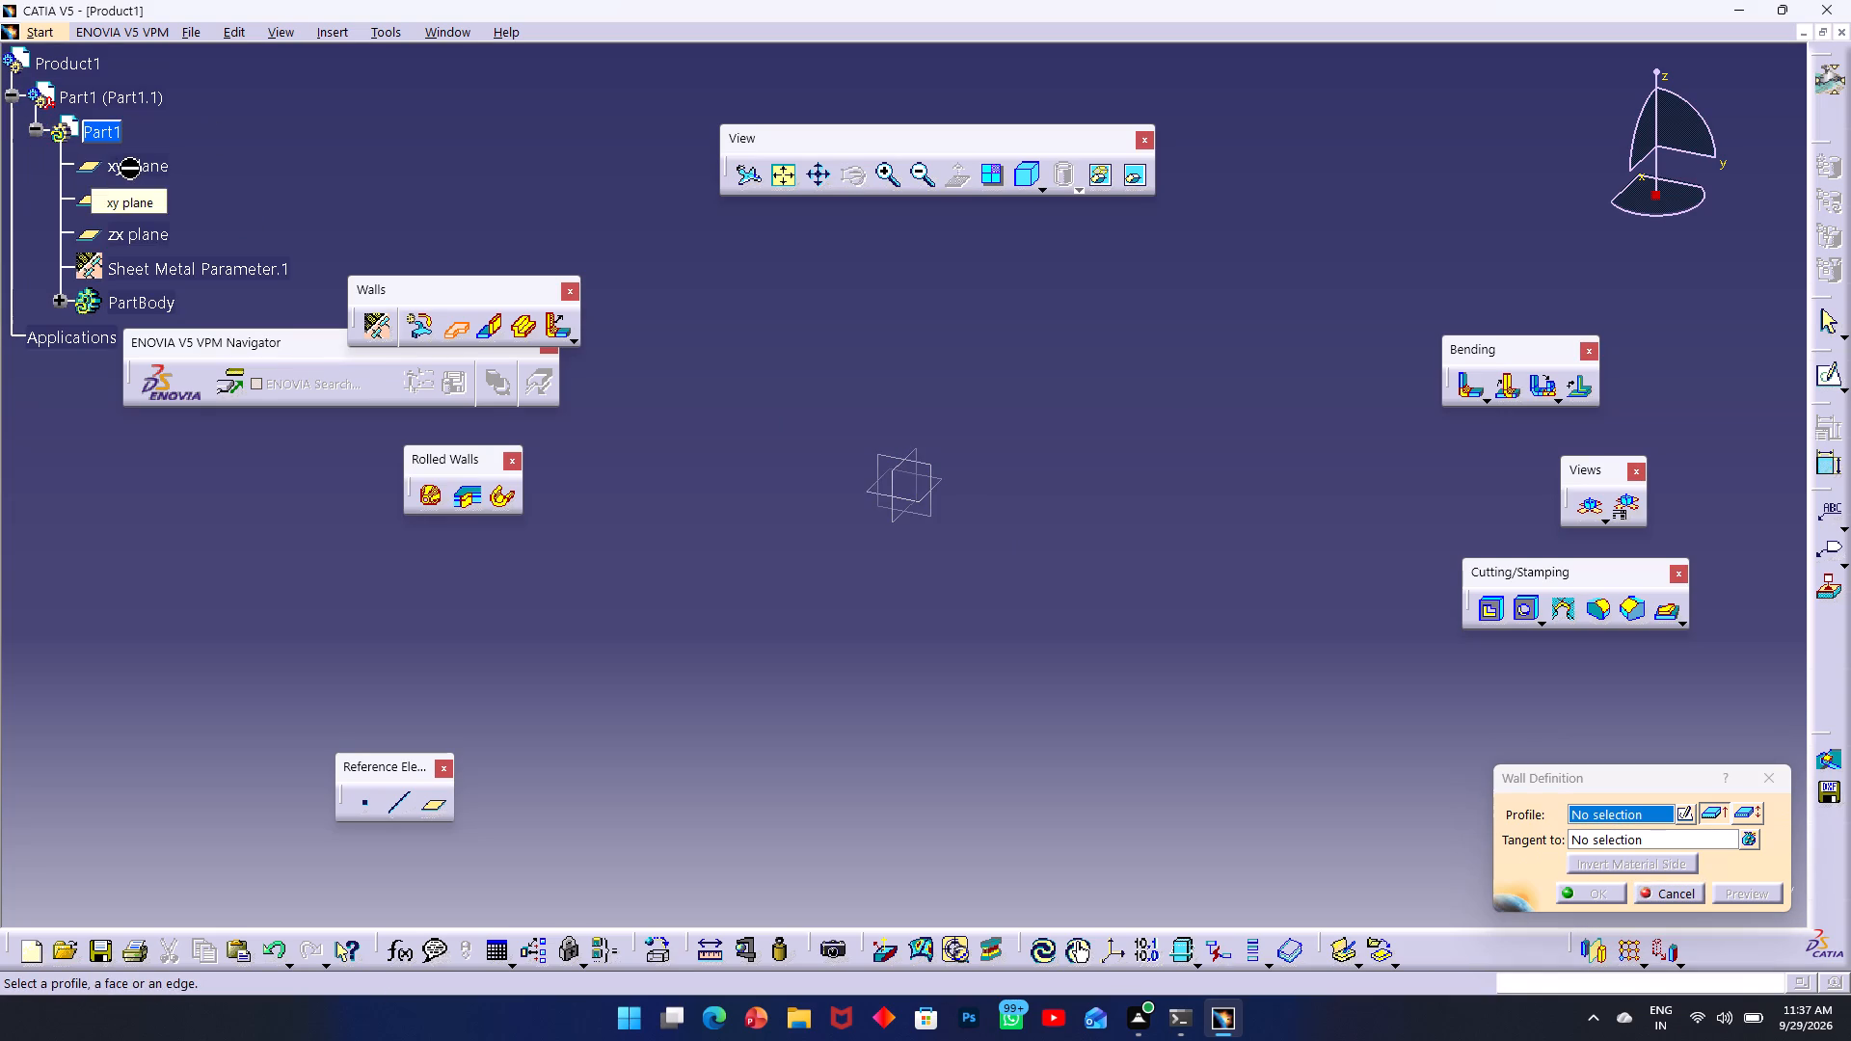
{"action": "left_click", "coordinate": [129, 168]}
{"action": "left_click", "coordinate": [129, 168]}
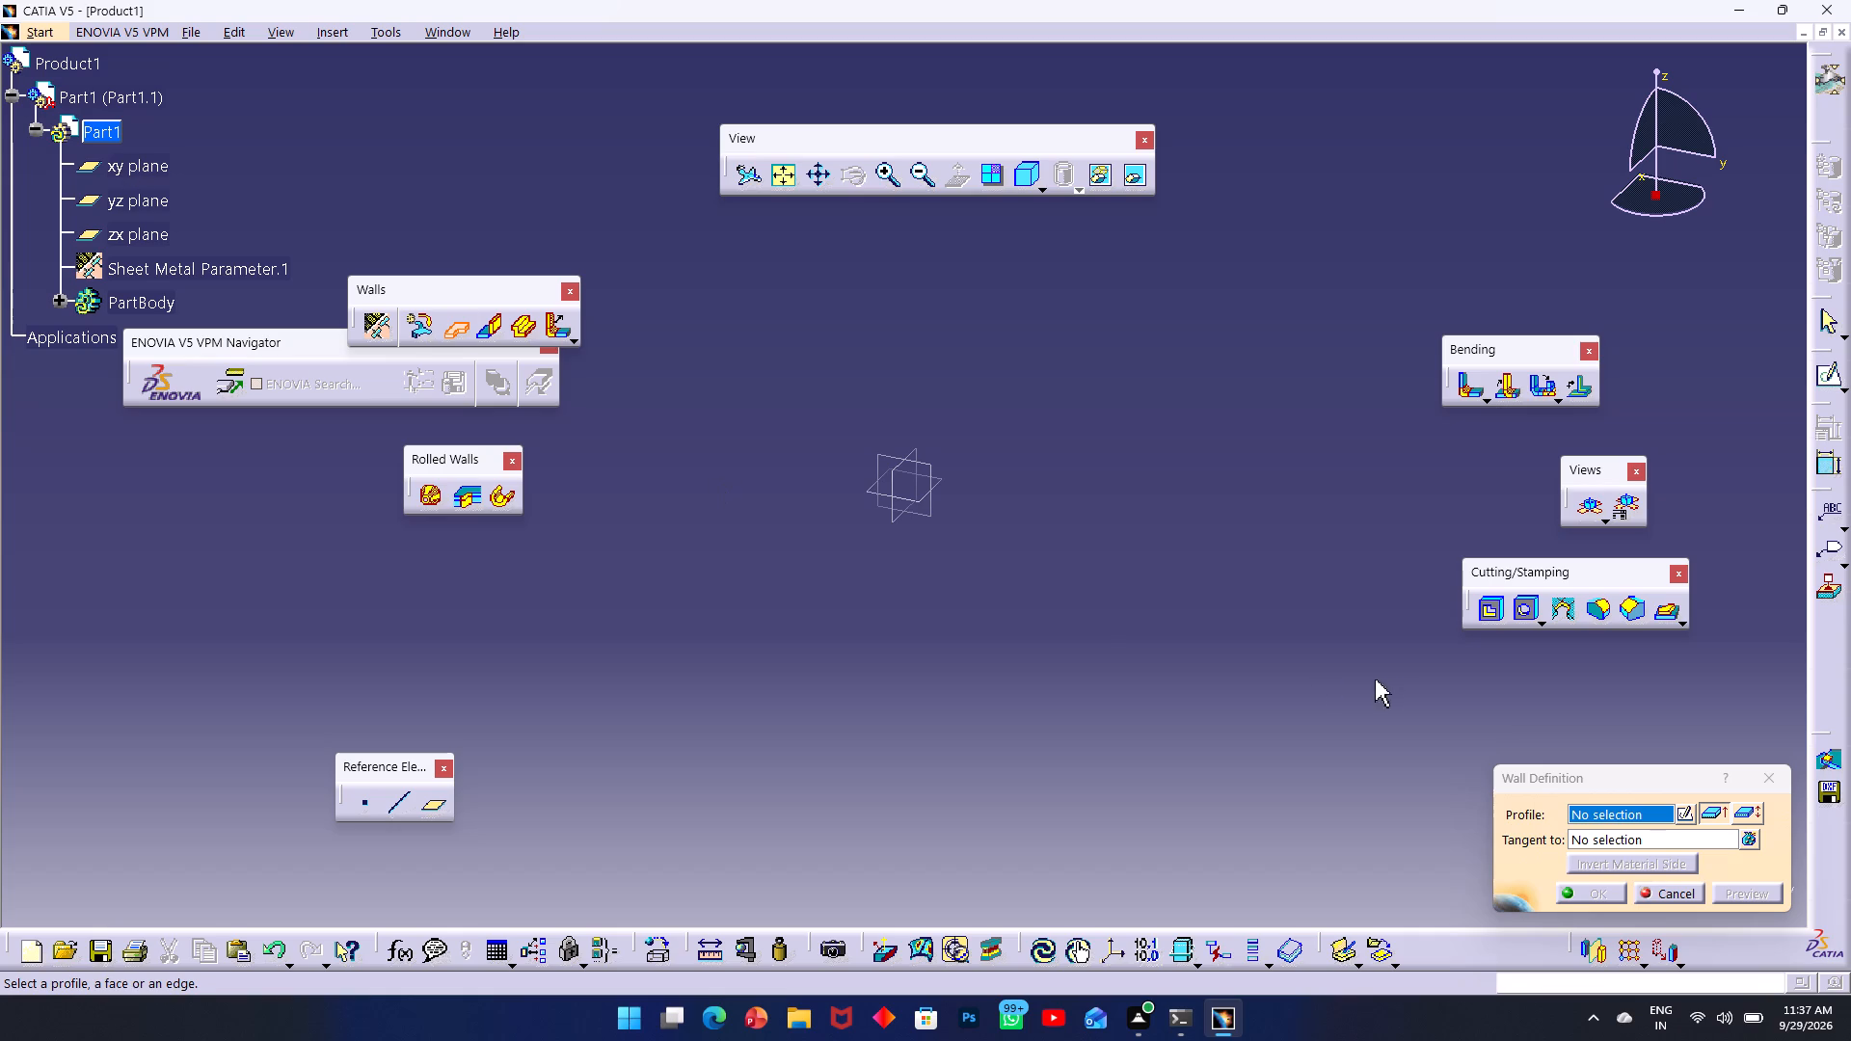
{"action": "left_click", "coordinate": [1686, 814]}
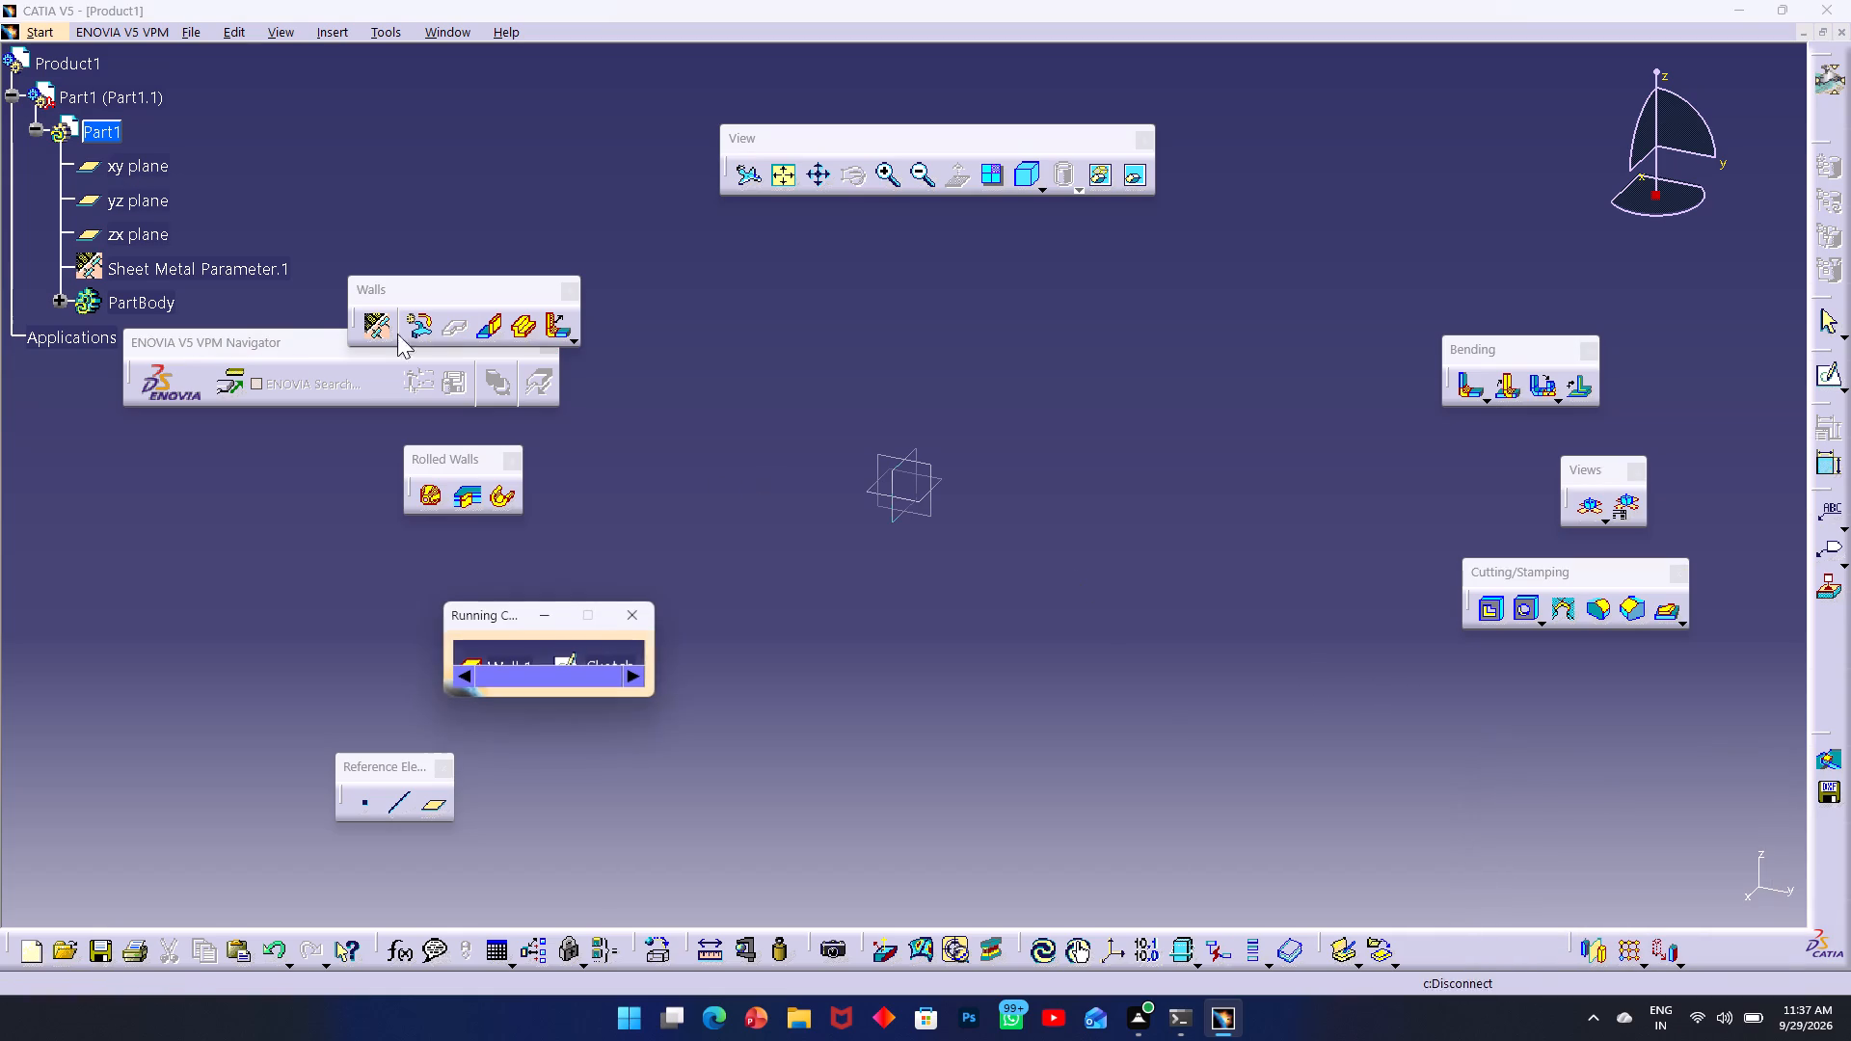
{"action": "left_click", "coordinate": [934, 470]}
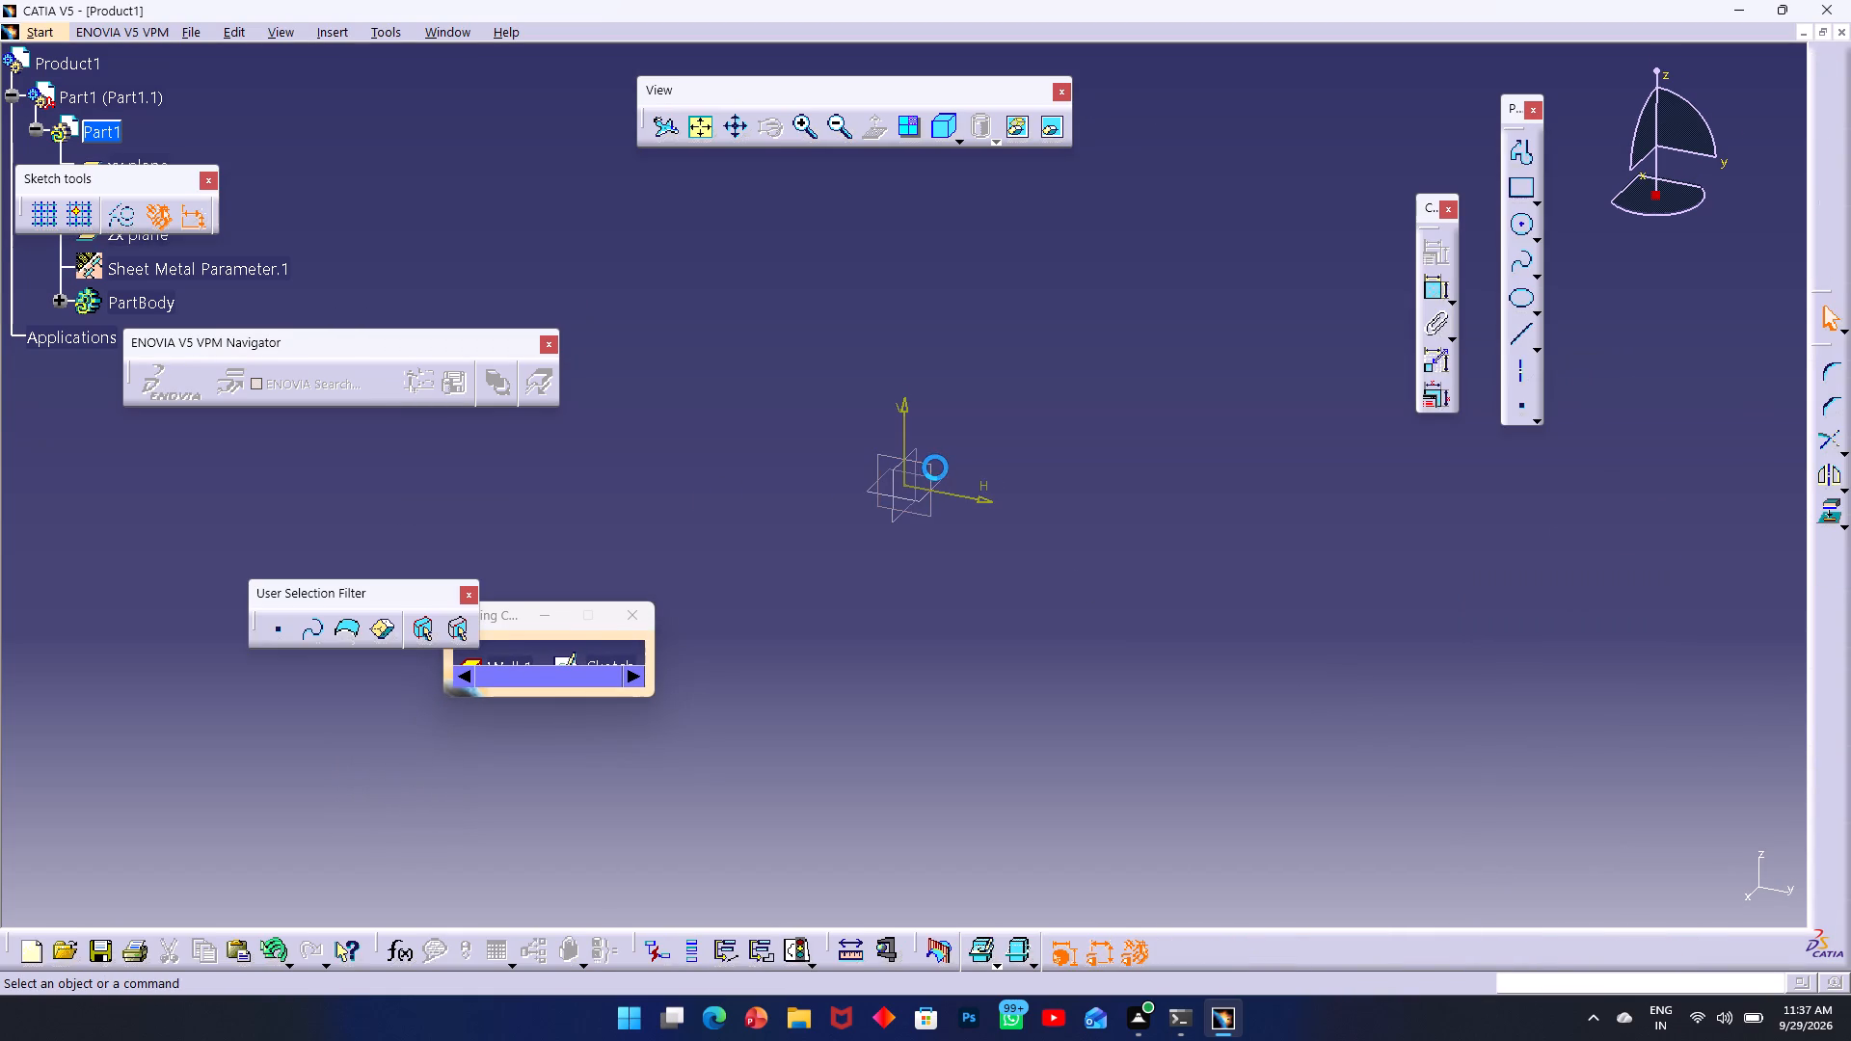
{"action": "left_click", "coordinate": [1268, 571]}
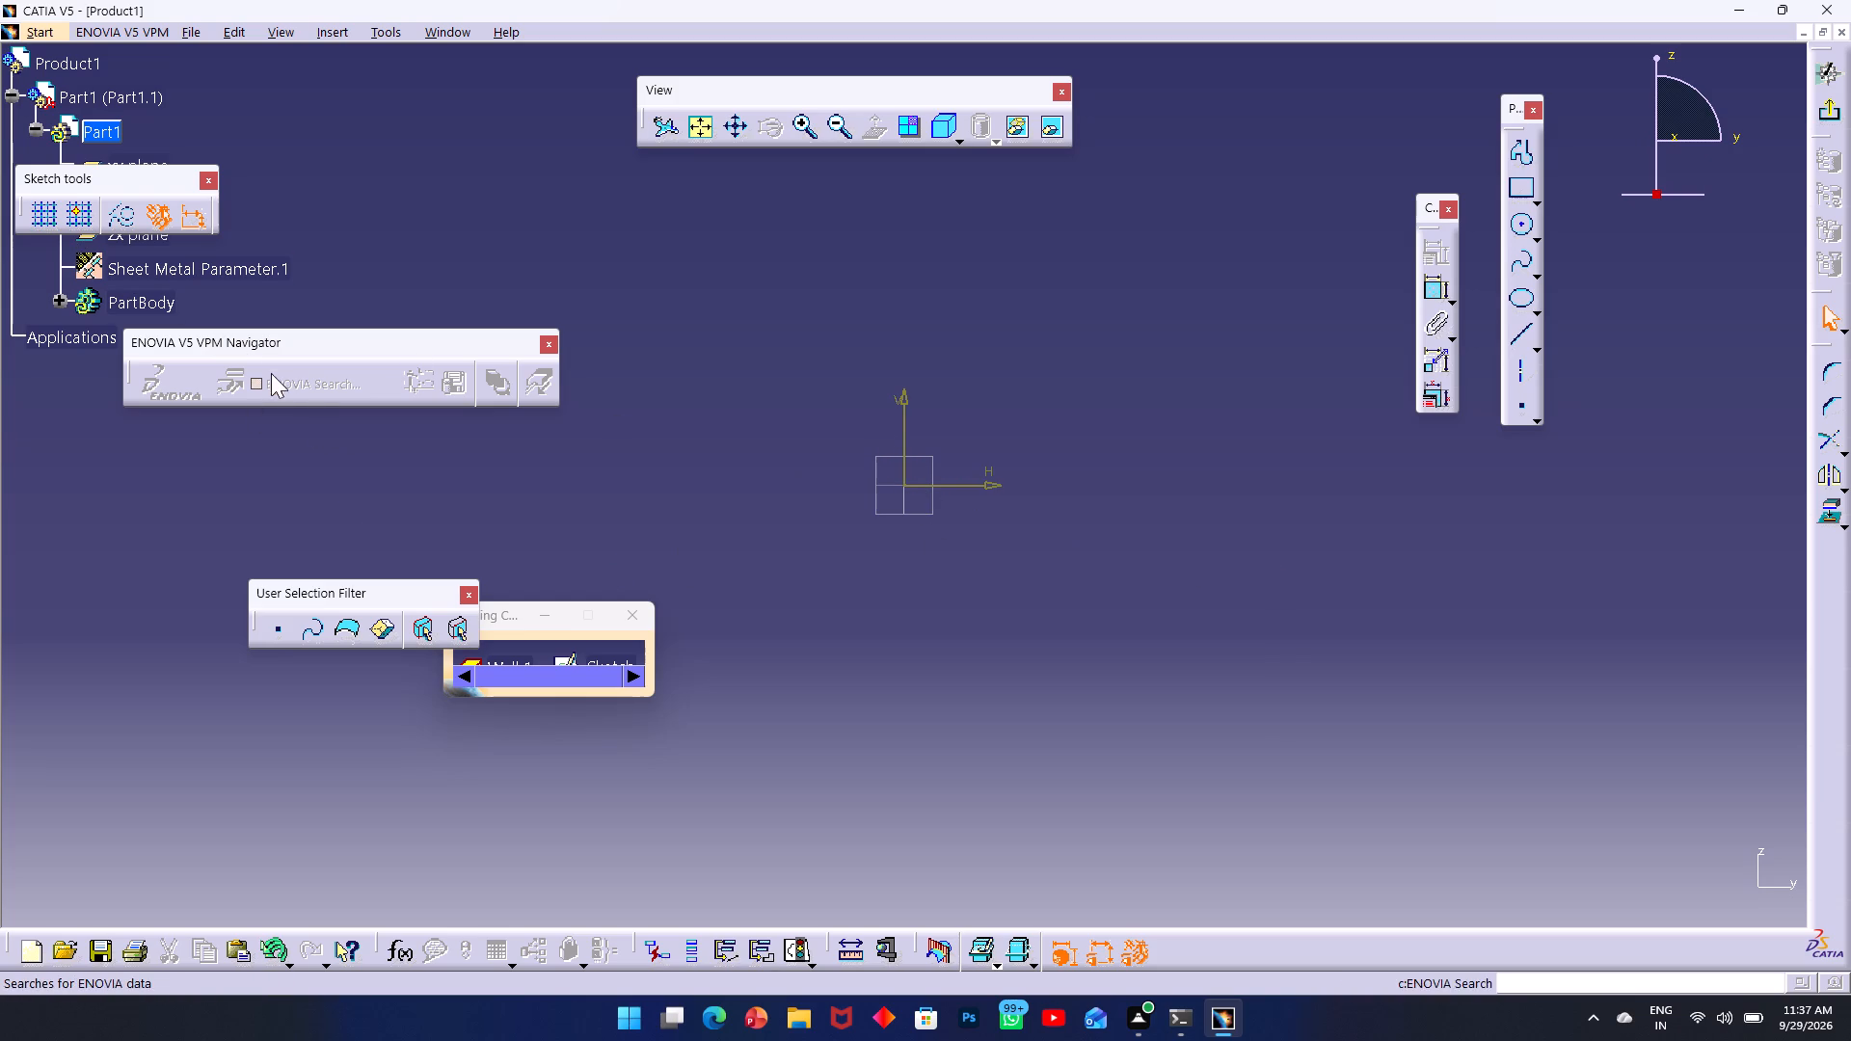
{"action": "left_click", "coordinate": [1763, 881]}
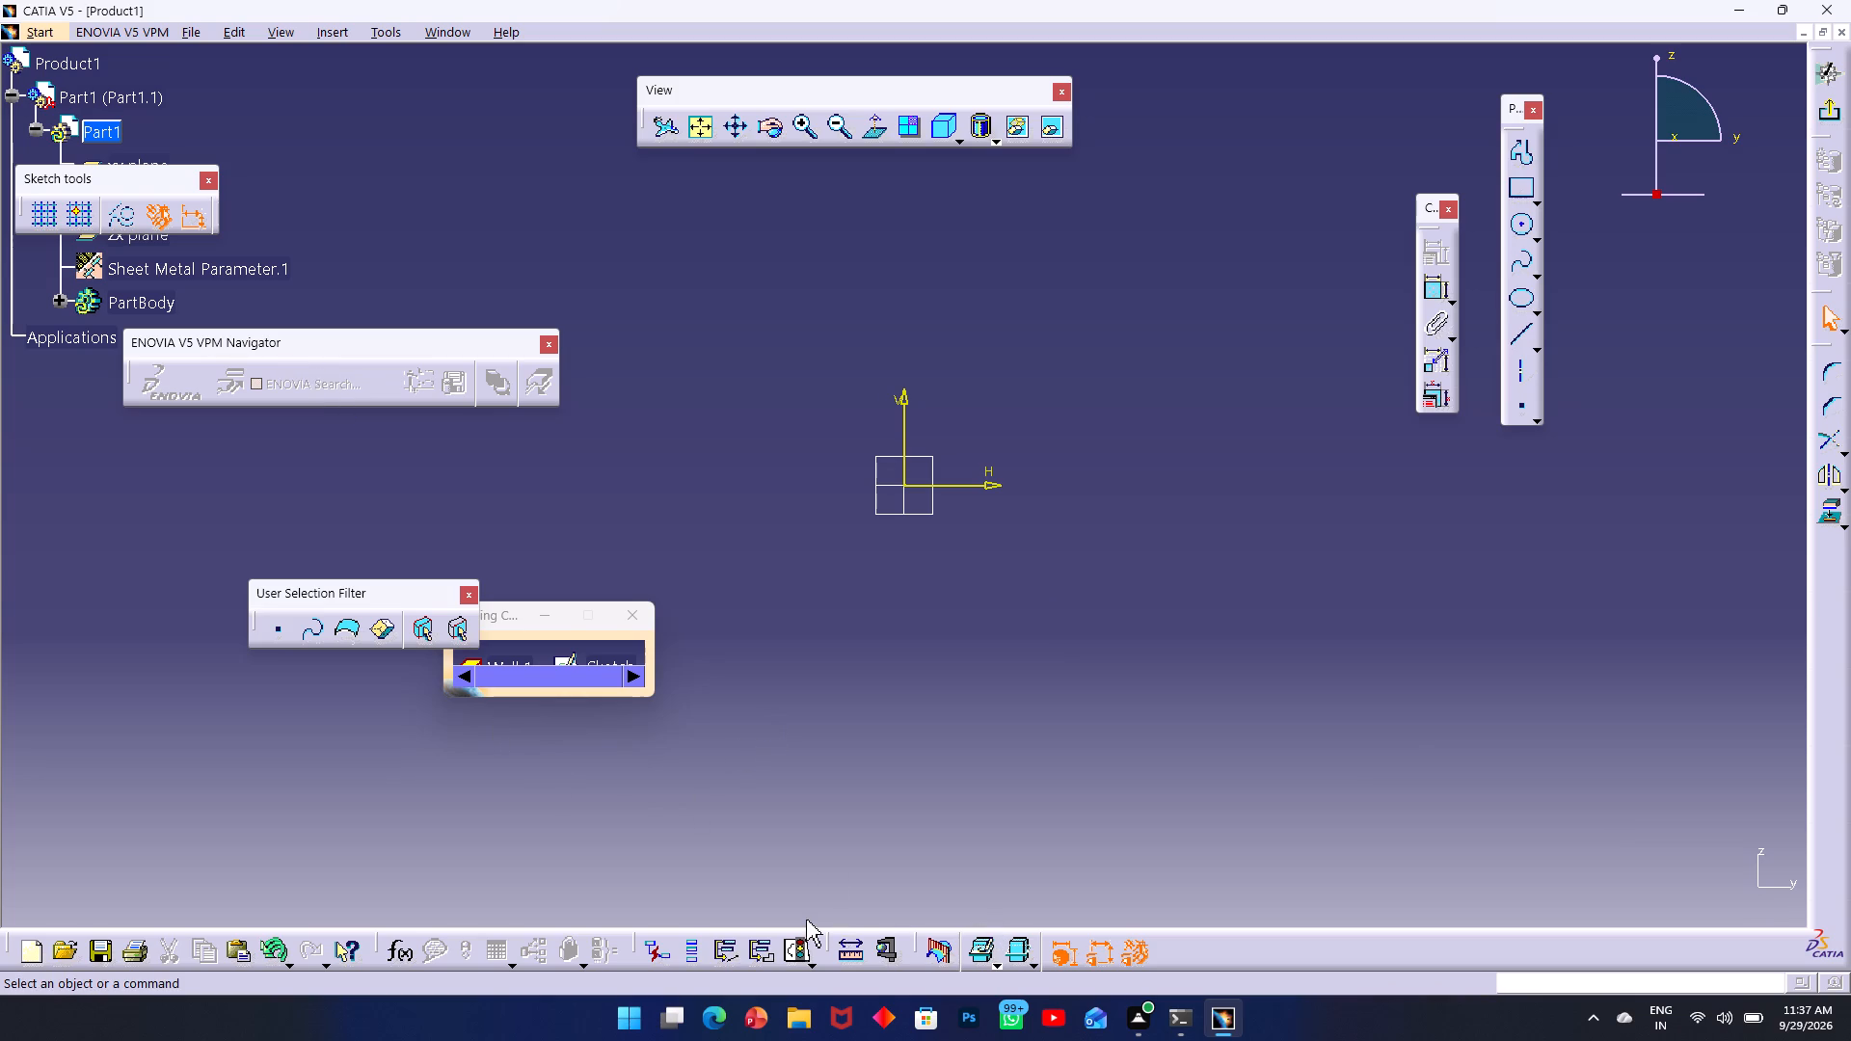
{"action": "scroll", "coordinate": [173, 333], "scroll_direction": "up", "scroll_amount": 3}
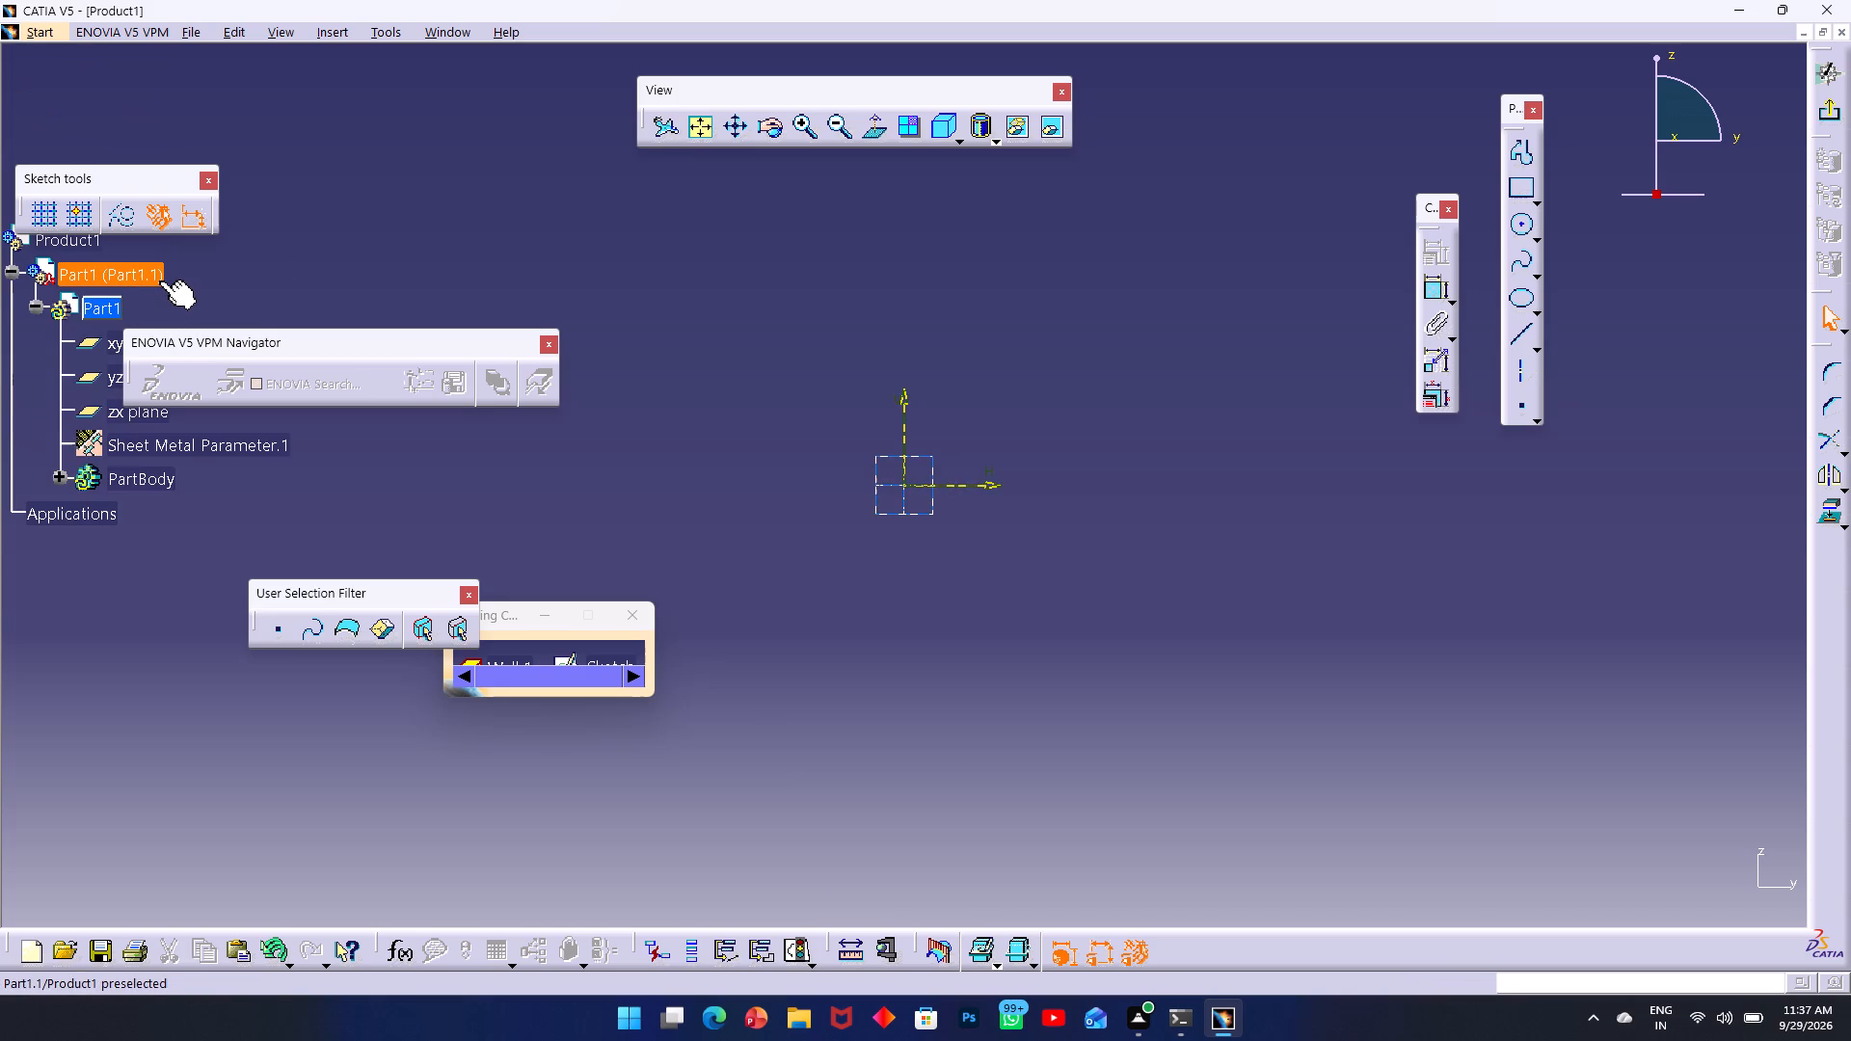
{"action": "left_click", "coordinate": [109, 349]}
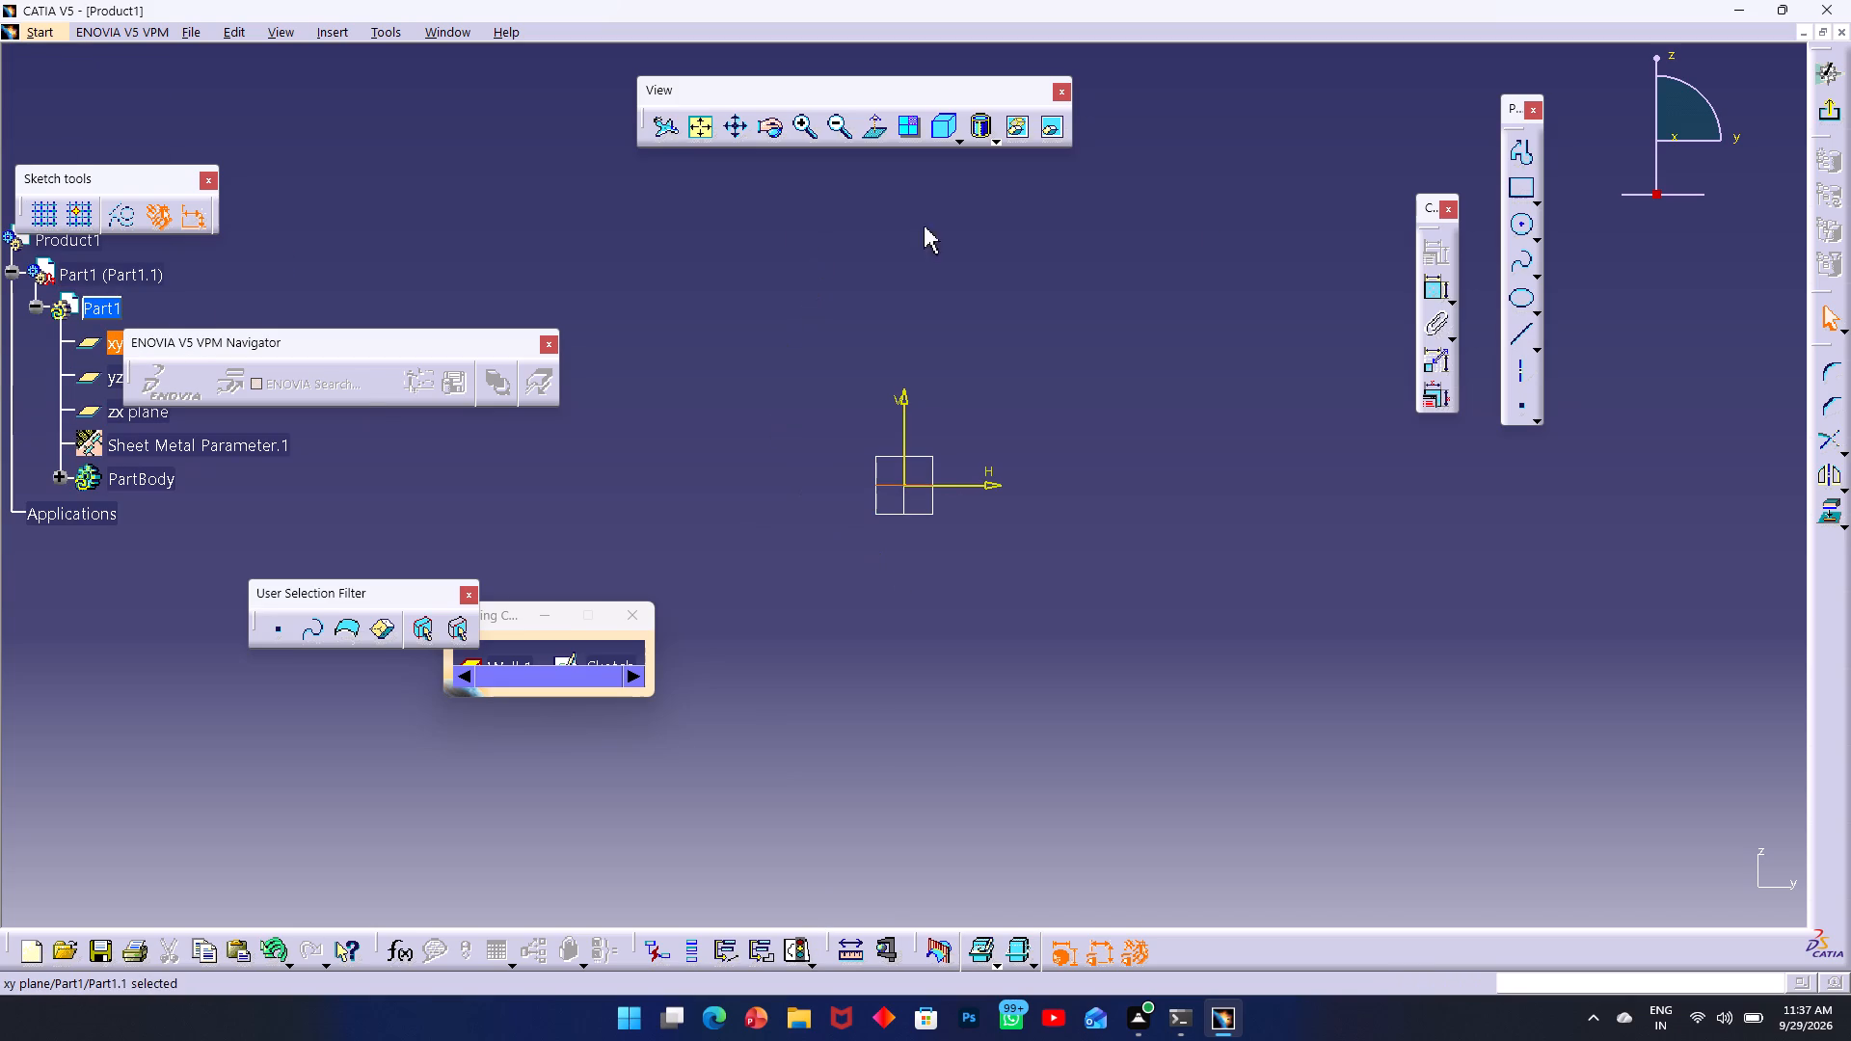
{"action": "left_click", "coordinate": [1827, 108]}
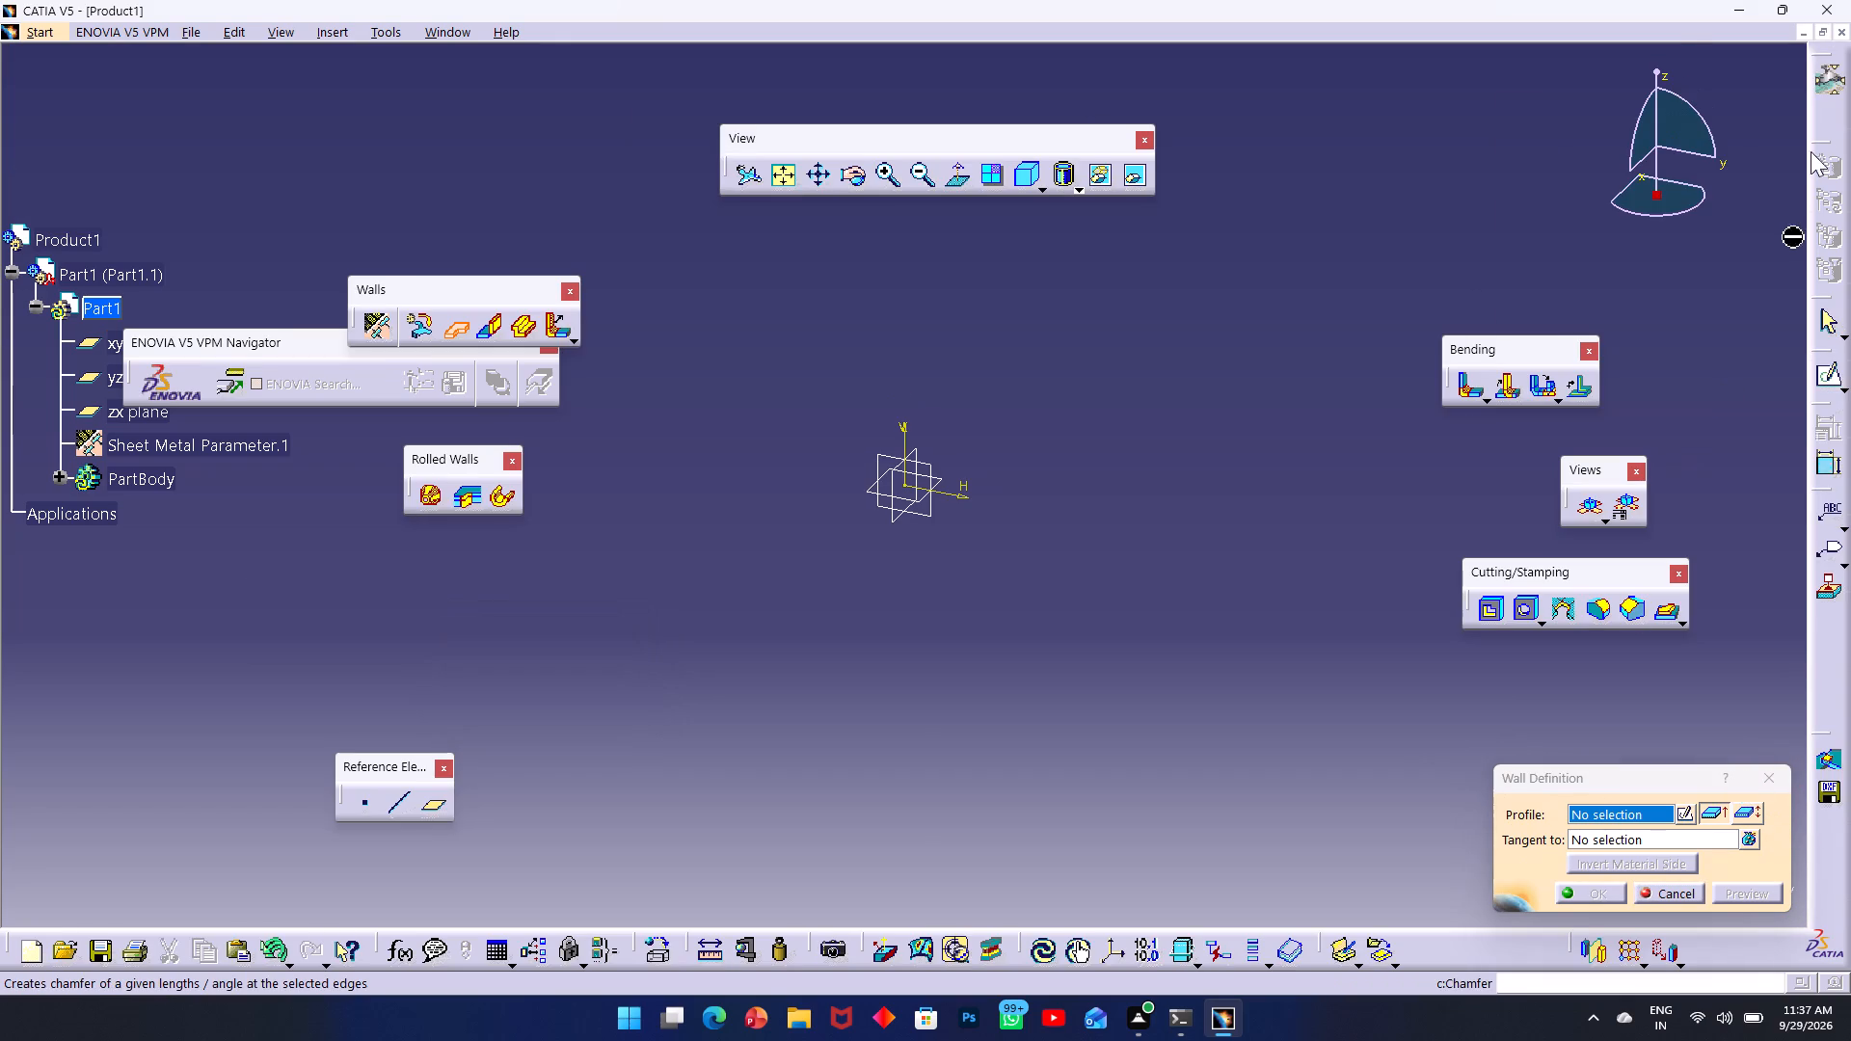
Open a new sketch on the xy plane.
{"action": "left_click", "coordinate": [1831, 380]}
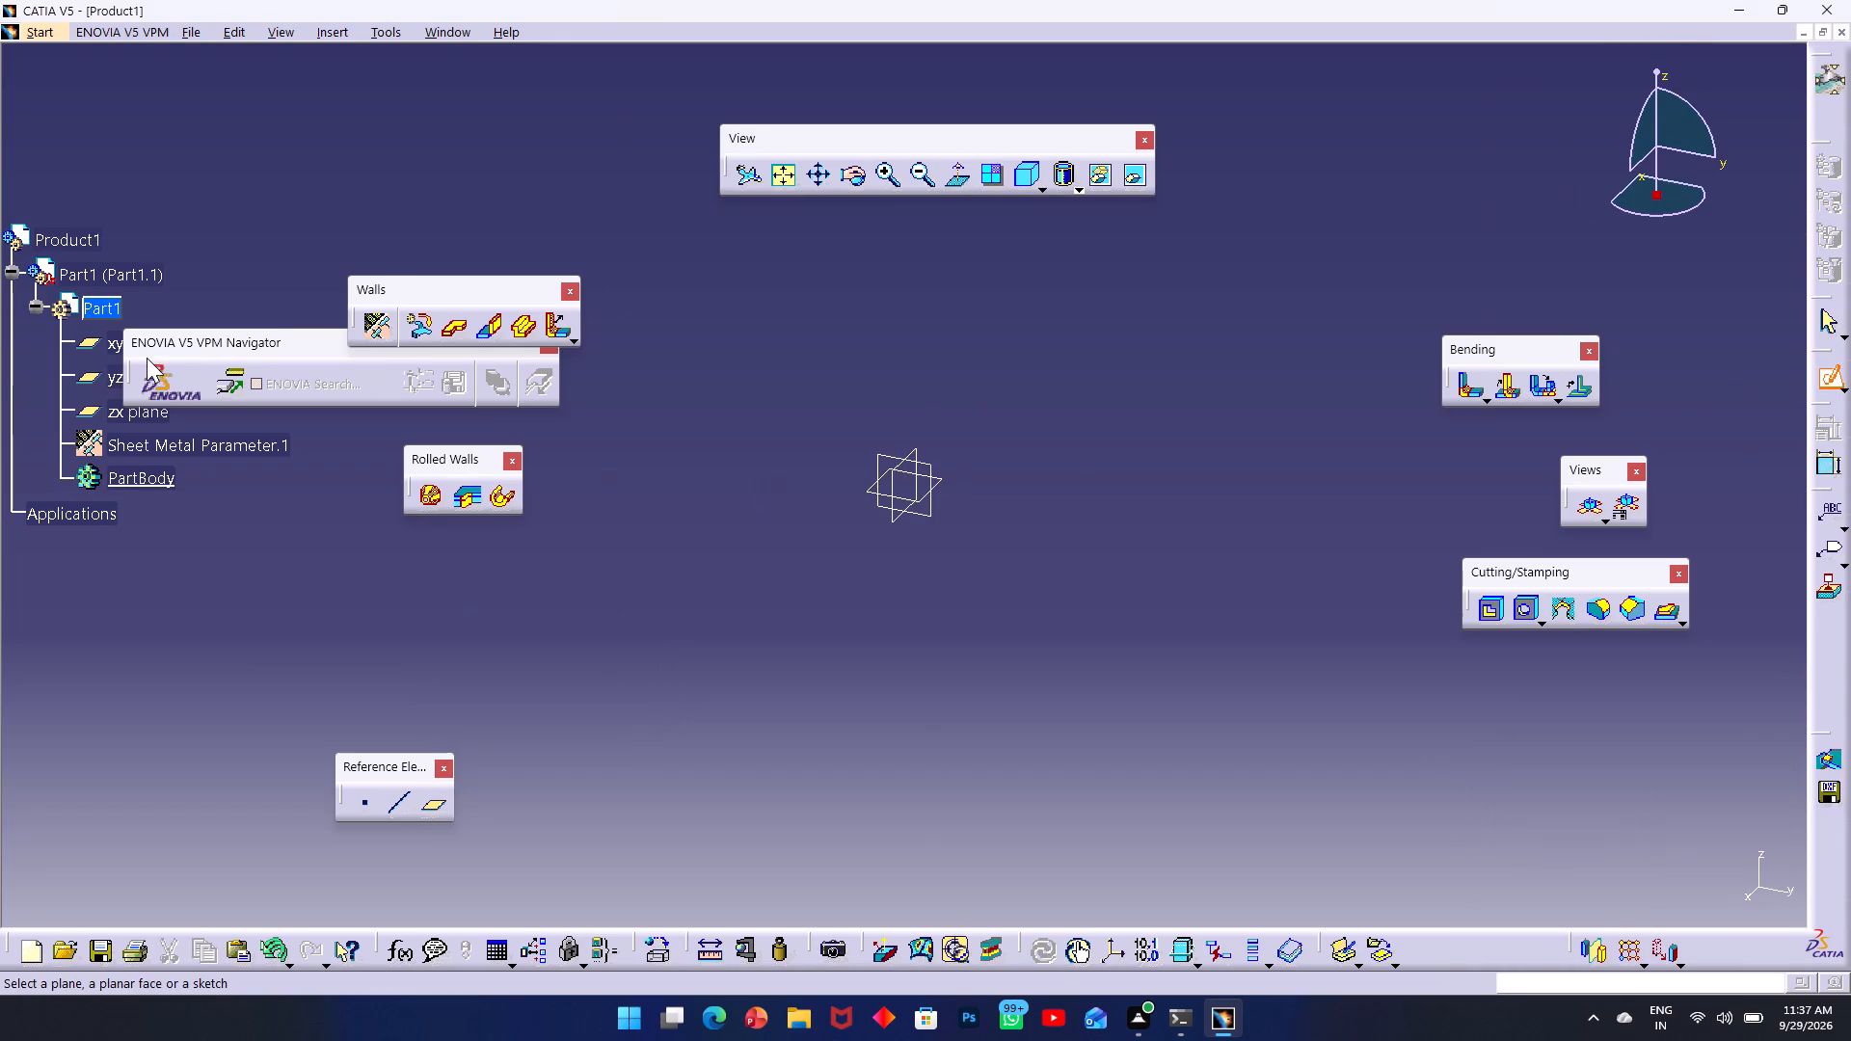
{"action": "left_click", "coordinate": [112, 349]}
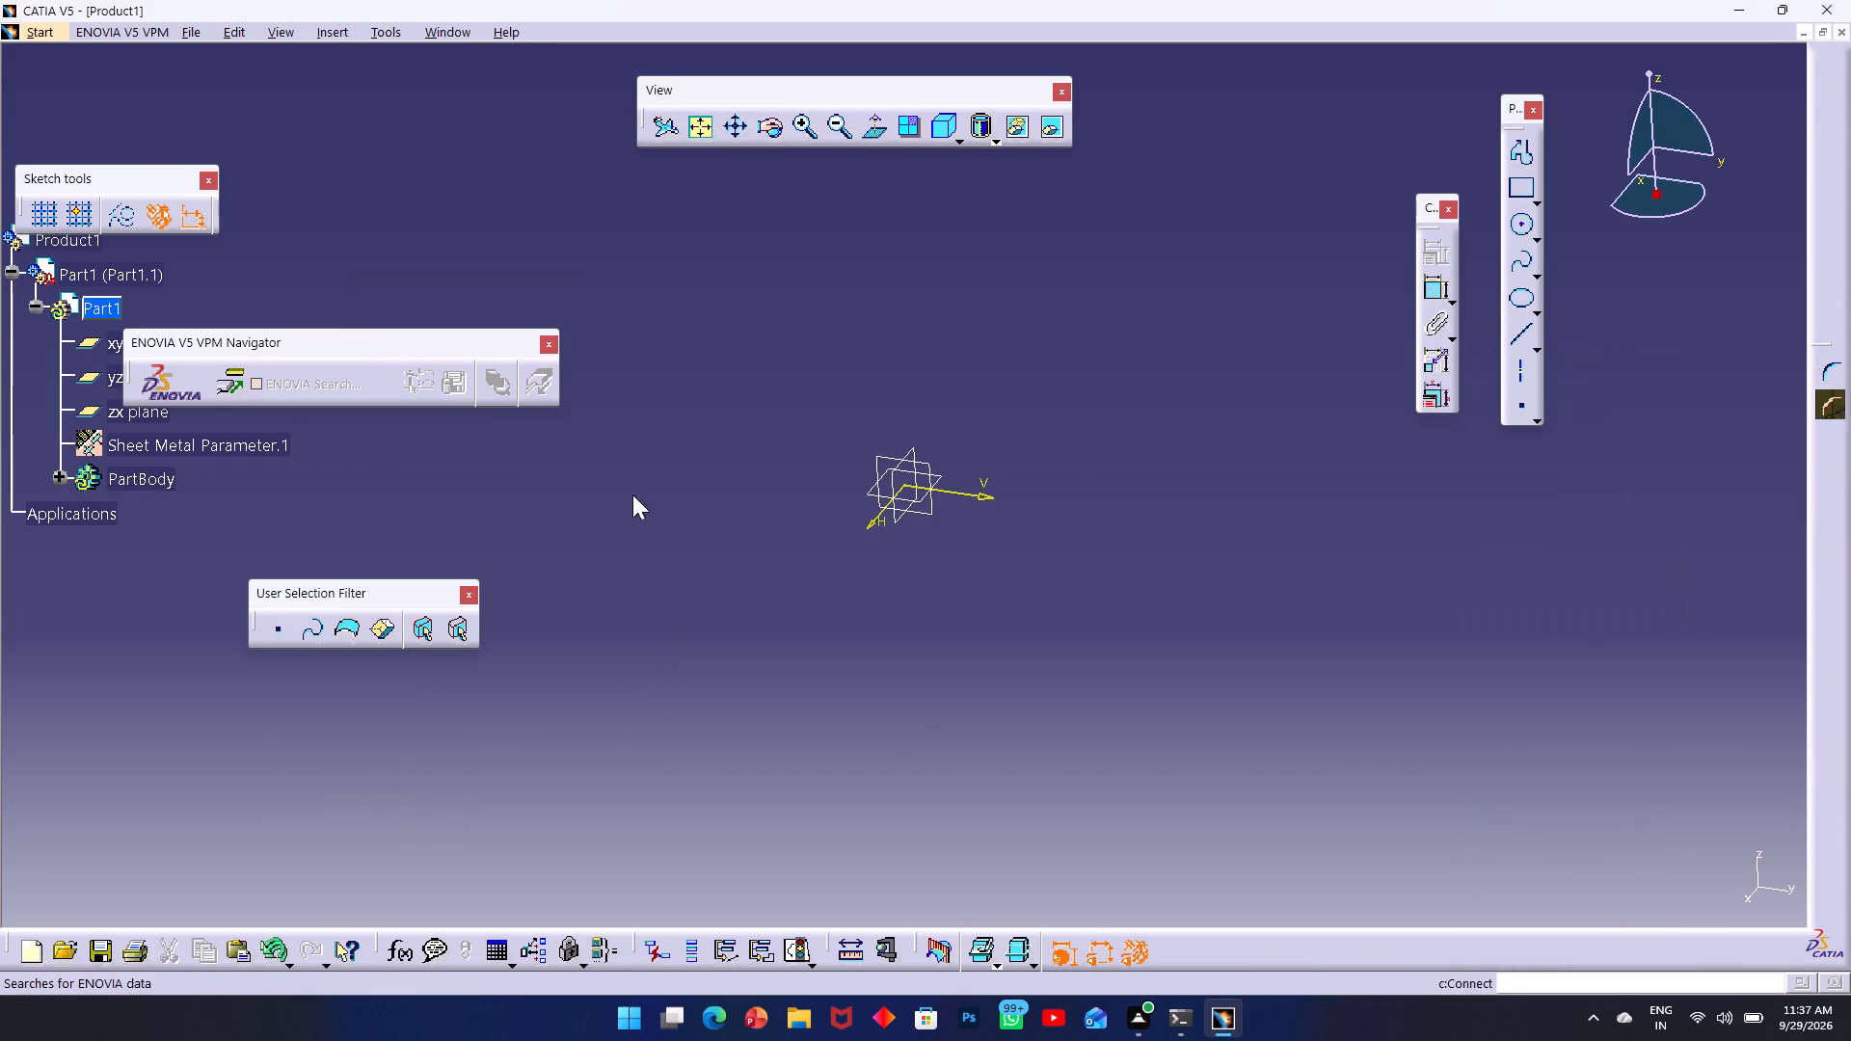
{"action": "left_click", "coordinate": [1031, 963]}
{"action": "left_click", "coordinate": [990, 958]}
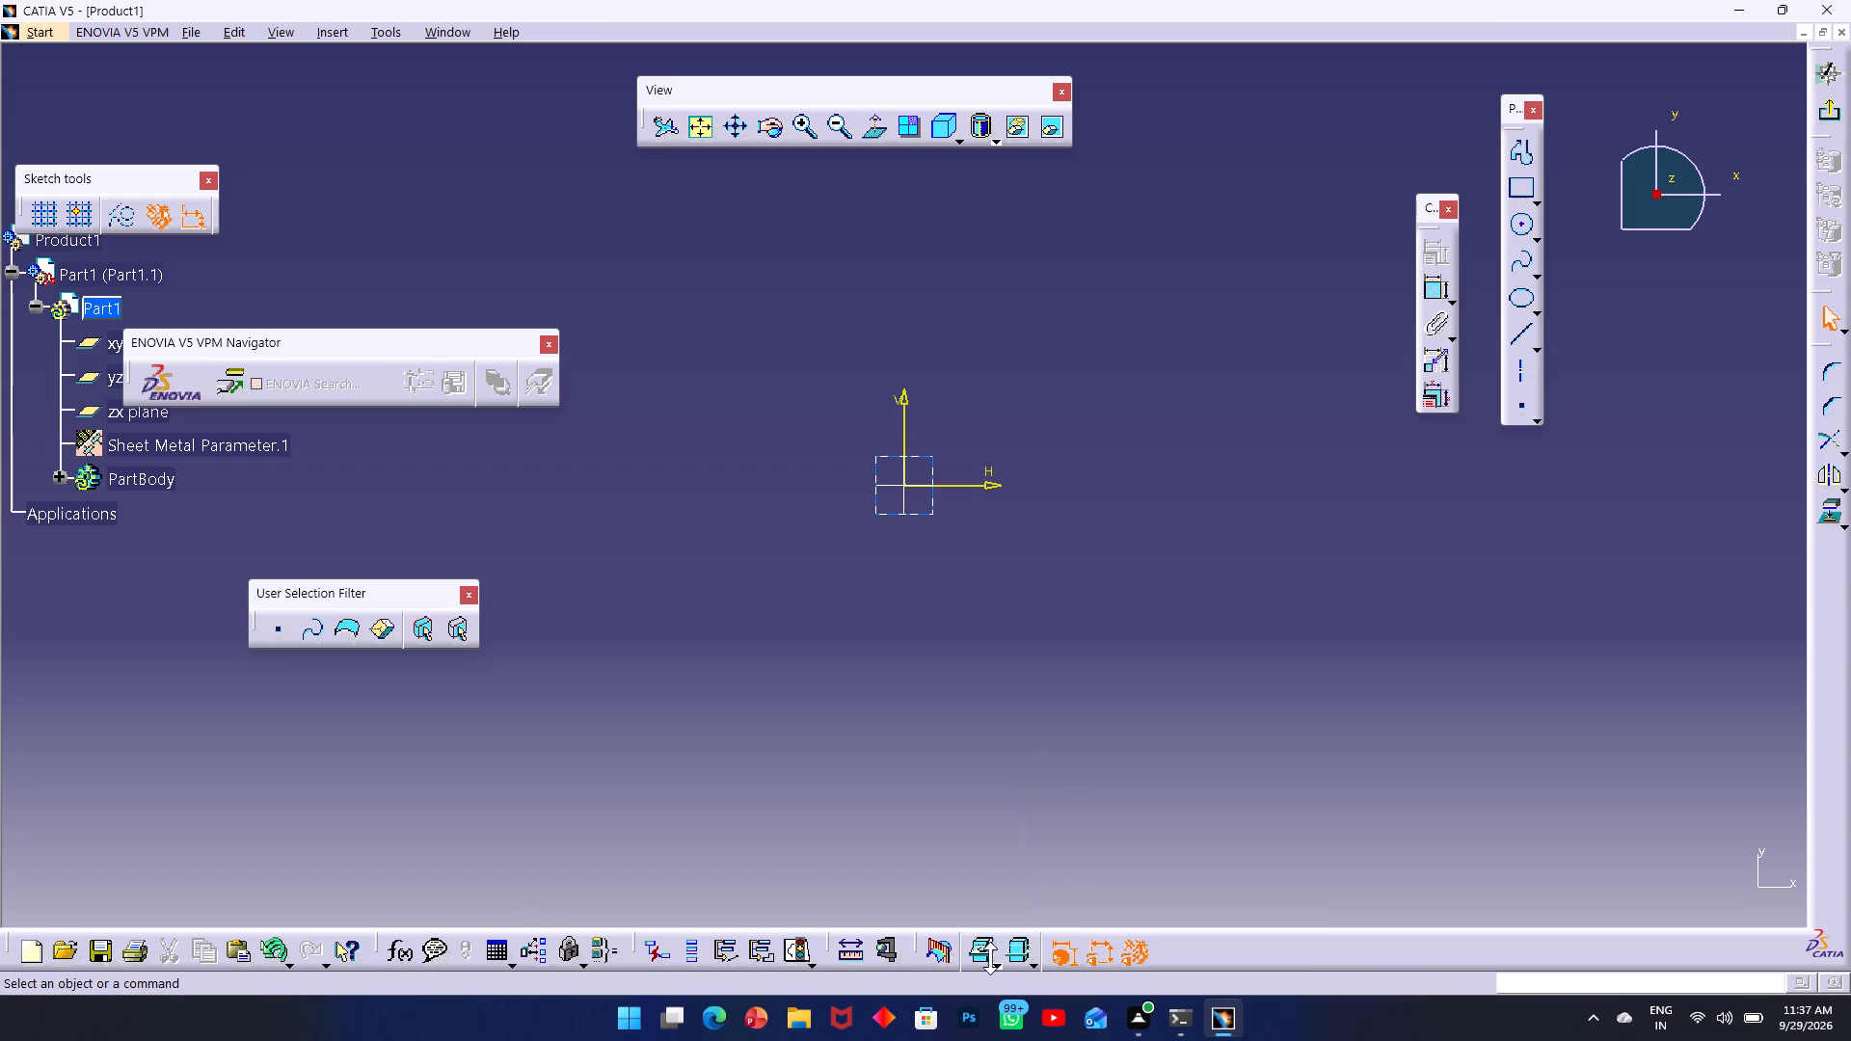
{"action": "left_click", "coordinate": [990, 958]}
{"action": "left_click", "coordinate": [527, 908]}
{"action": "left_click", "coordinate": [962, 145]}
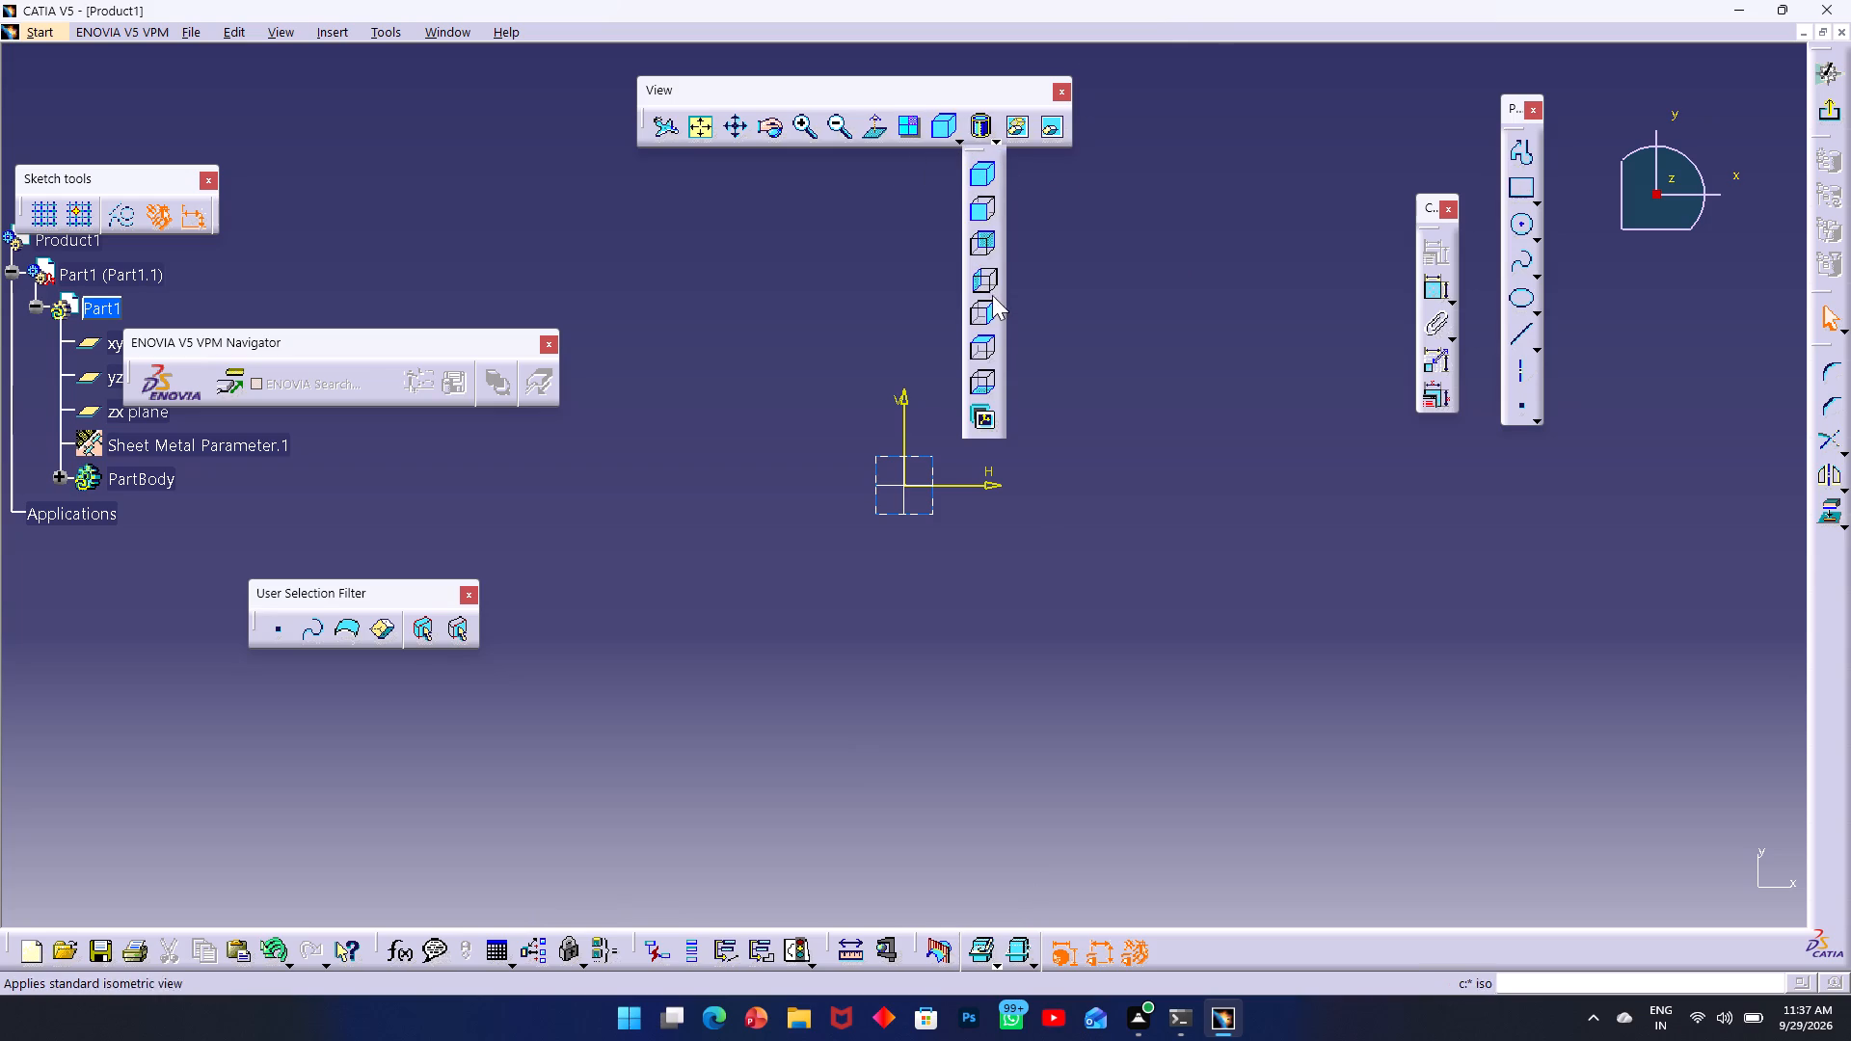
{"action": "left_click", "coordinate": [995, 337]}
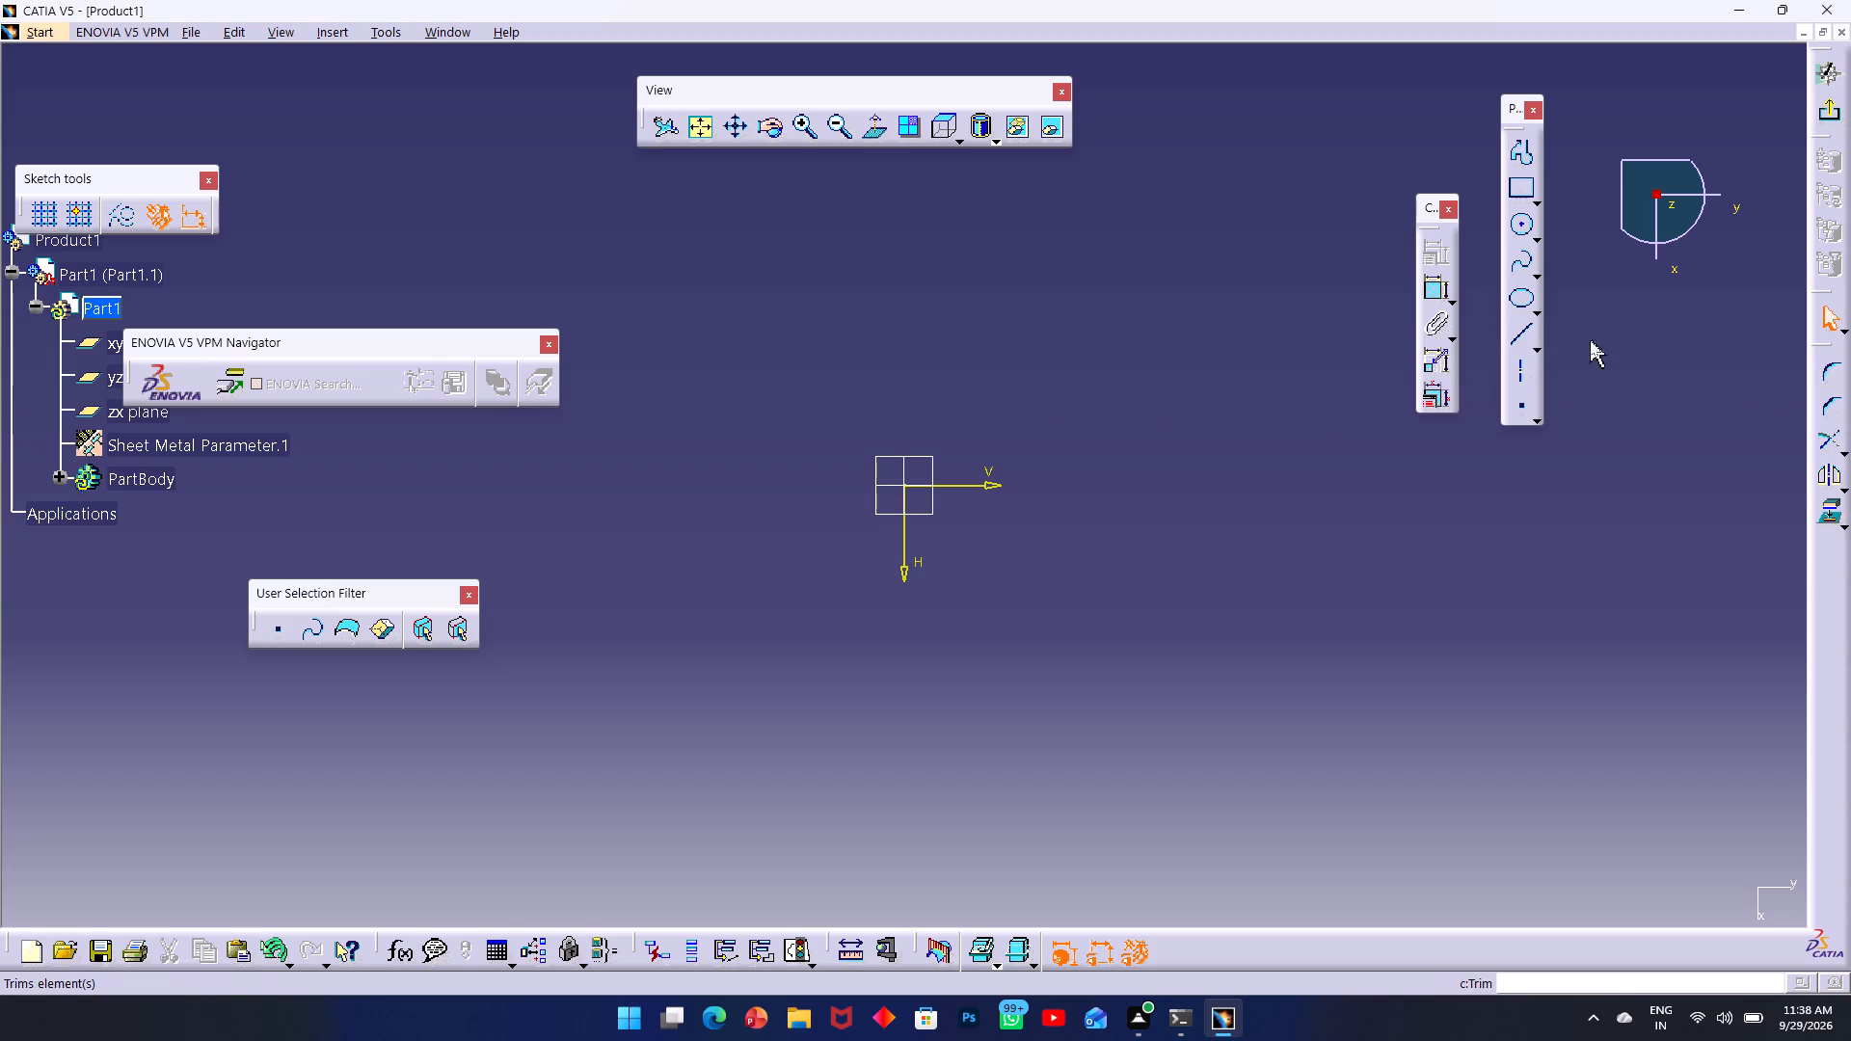
Sketch a rectangle about 71 mm along V by 63 mm along H, with one corner at the origin.
{"action": "left_click", "coordinate": [1522, 188]}
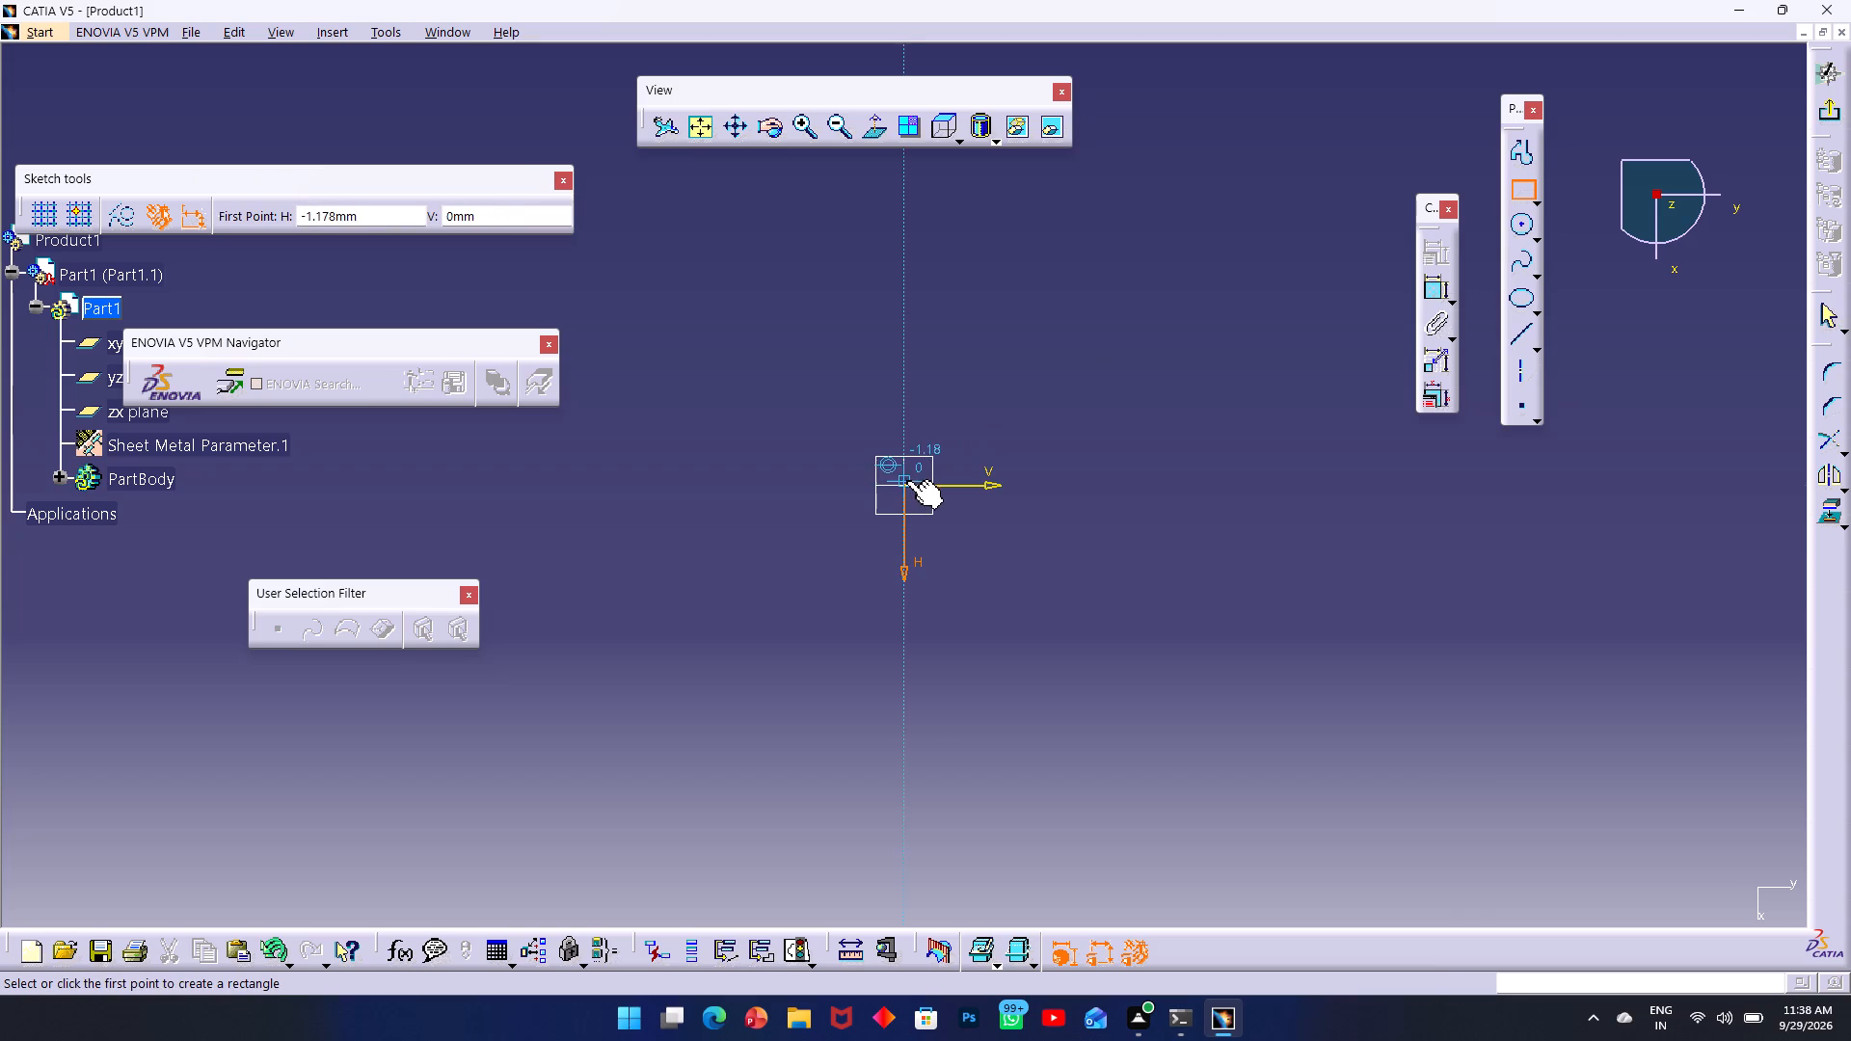
{"action": "left_click", "coordinate": [904, 488]}
{"action": "left_click", "coordinate": [1161, 253]}
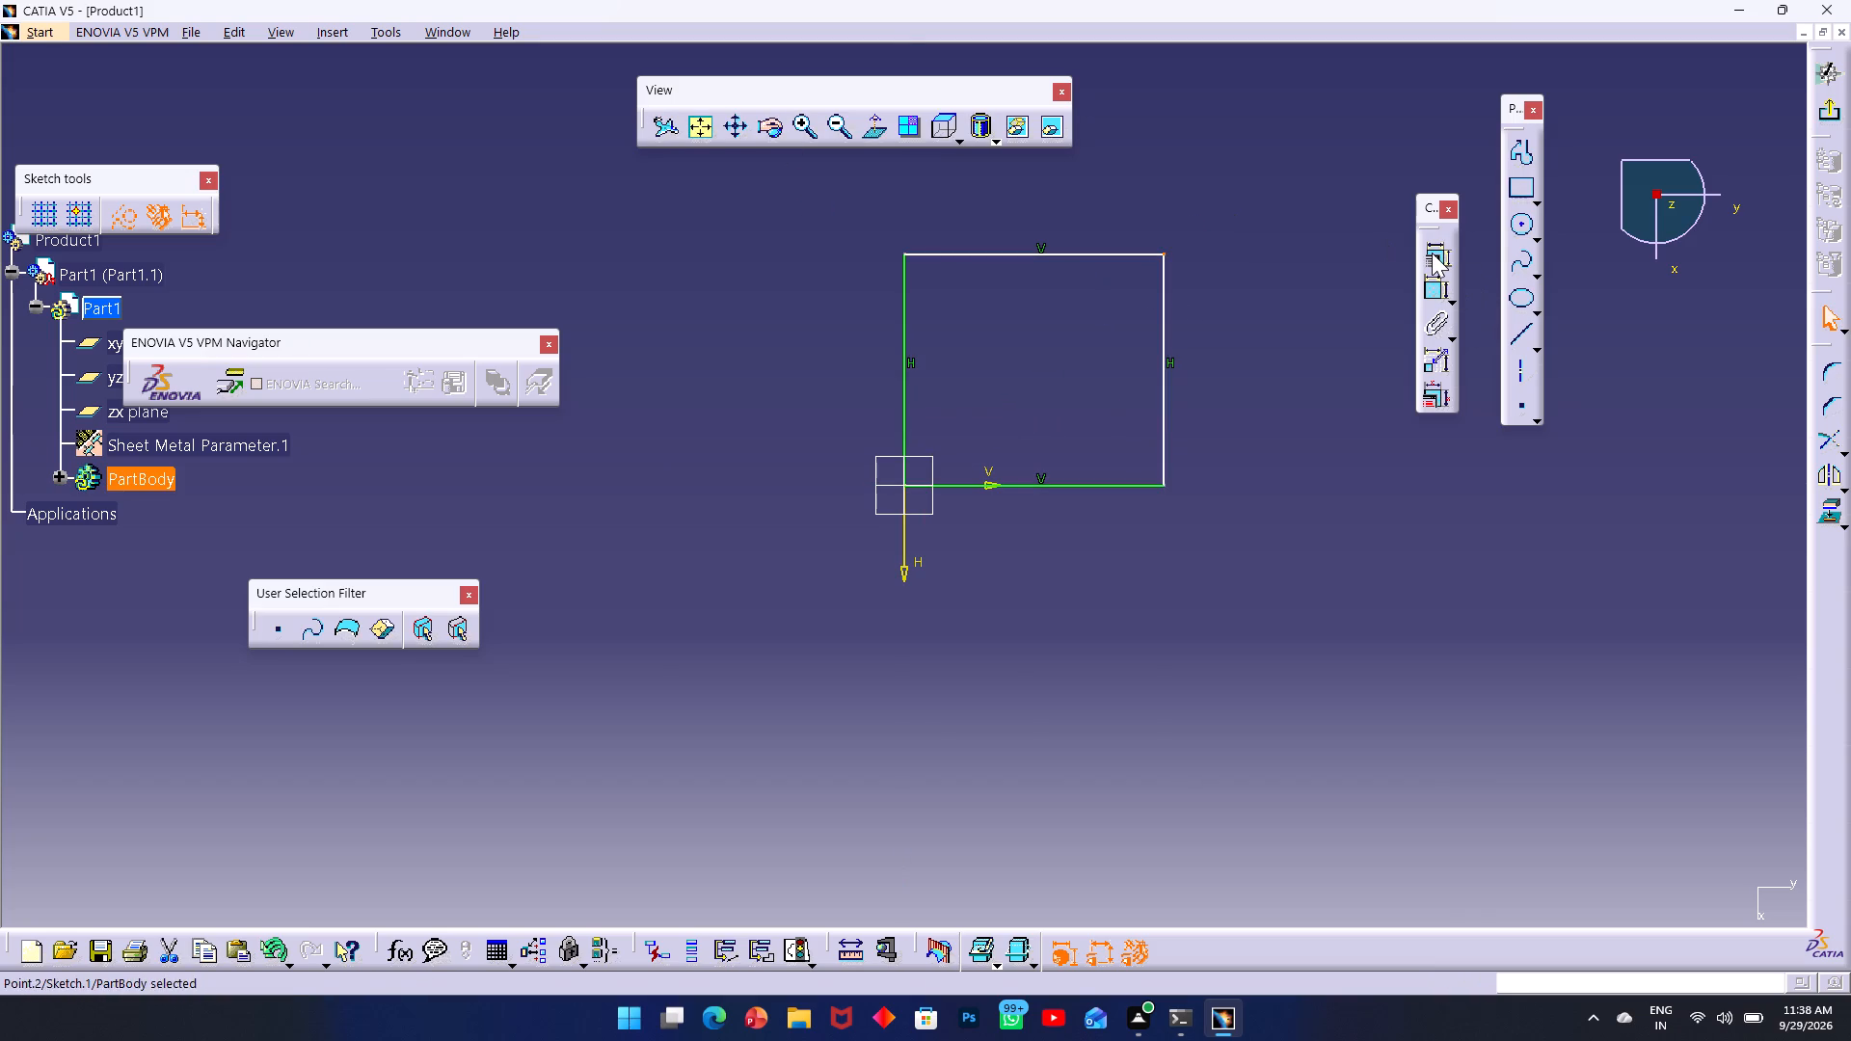
Add length dimensions to the rectangle's side along H opposite the origin and its side on the V axis.
{"action": "left_click", "coordinate": [1432, 253]}
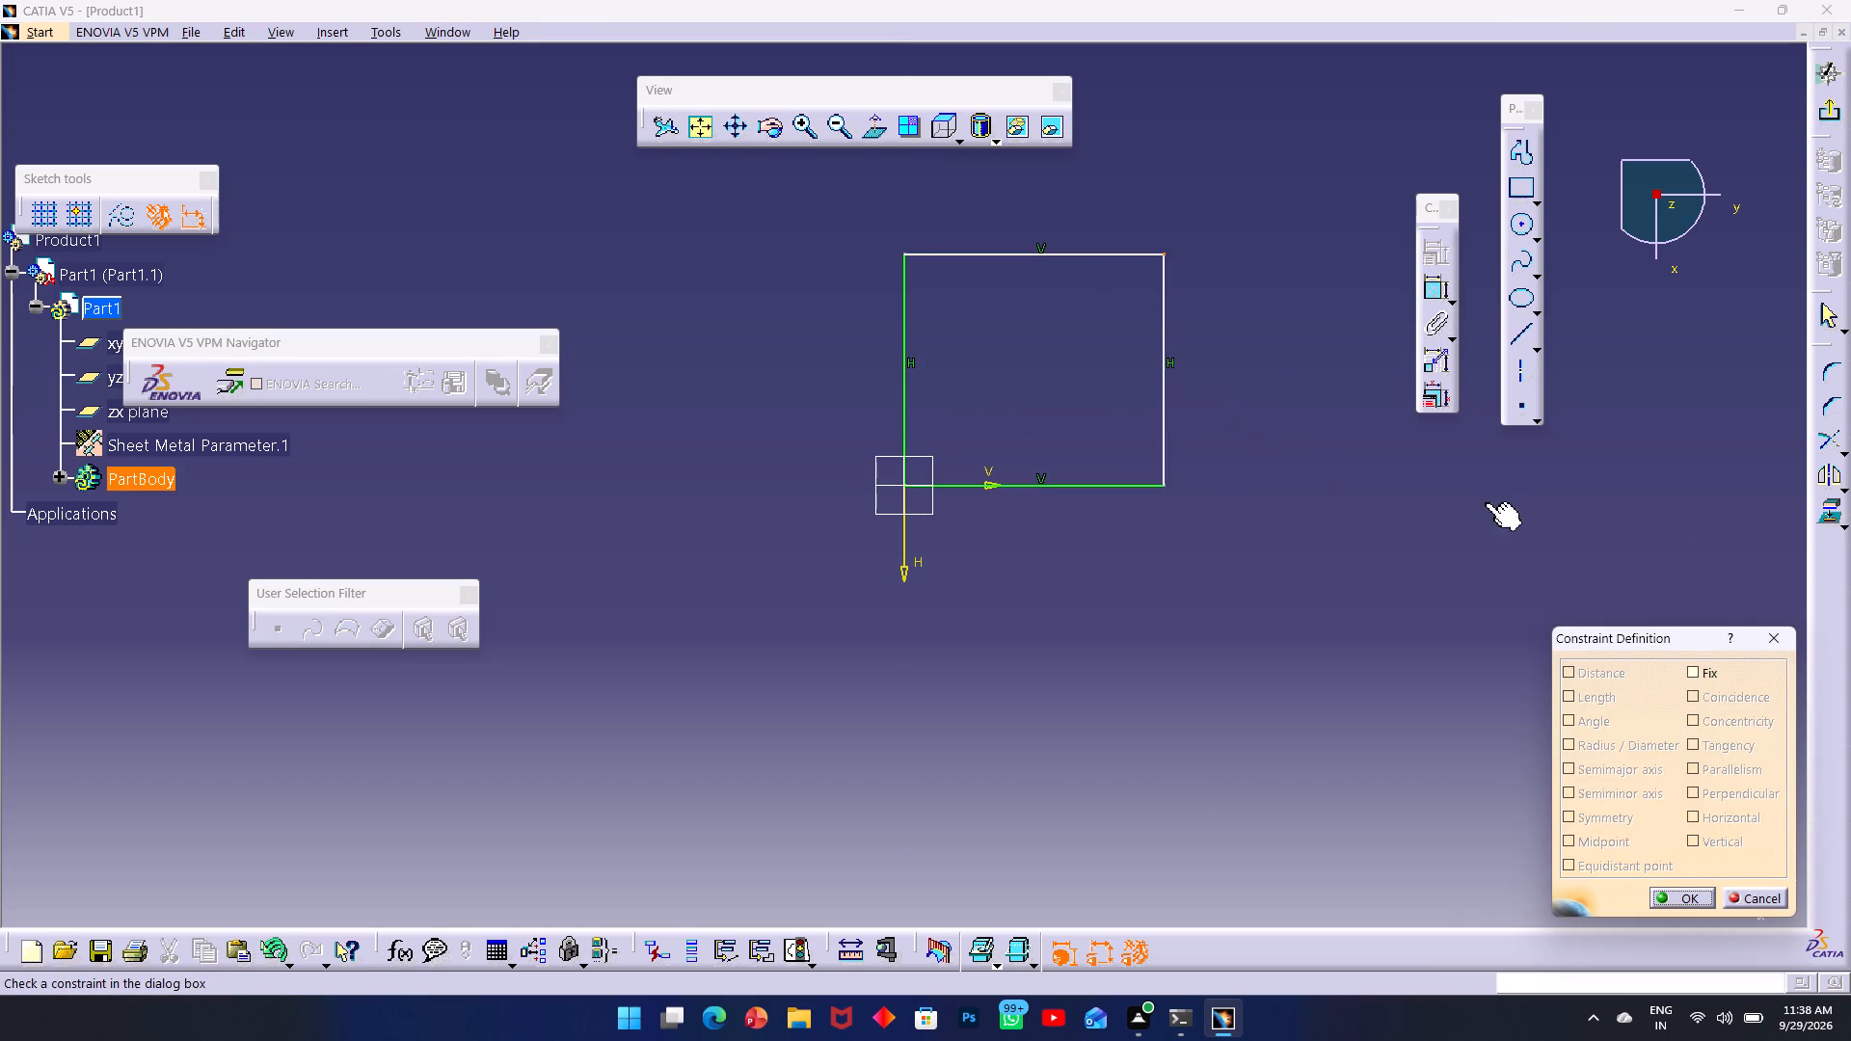
{"action": "left_click", "coordinate": [1763, 642]}
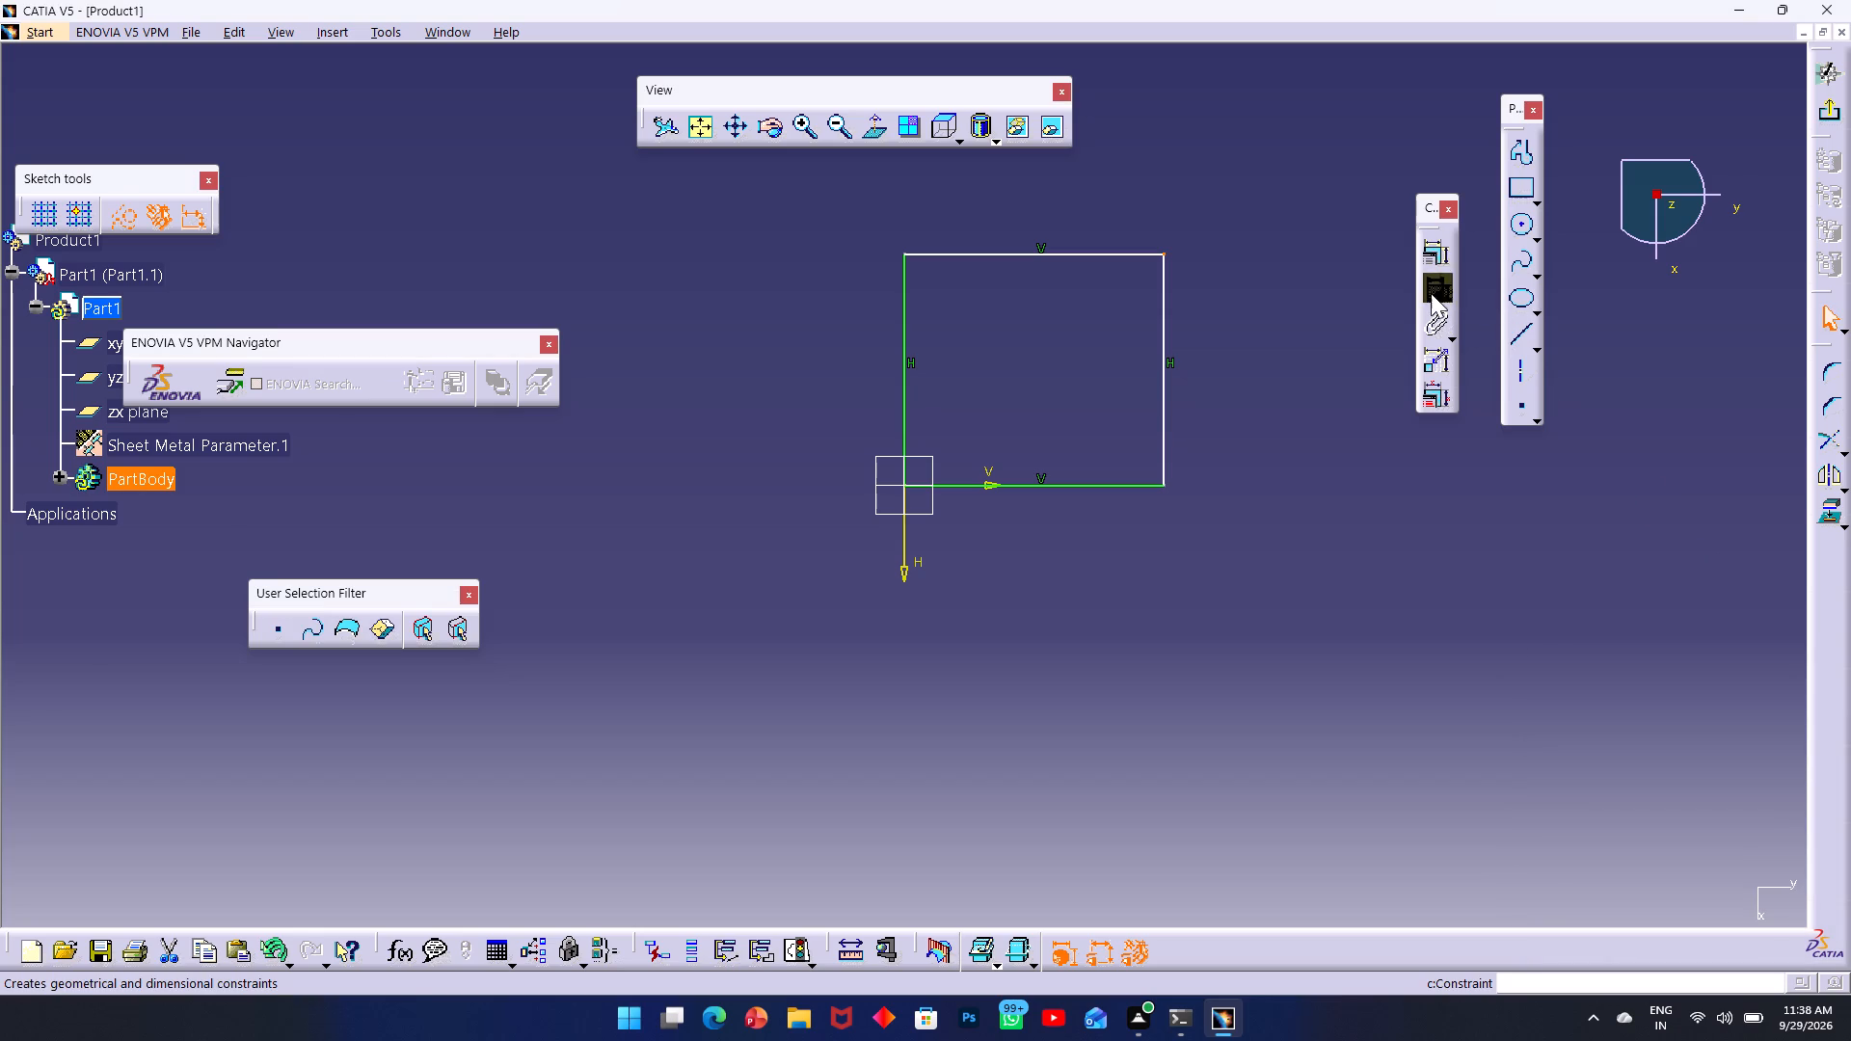
{"action": "double_click", "coordinate": [1431, 293]}
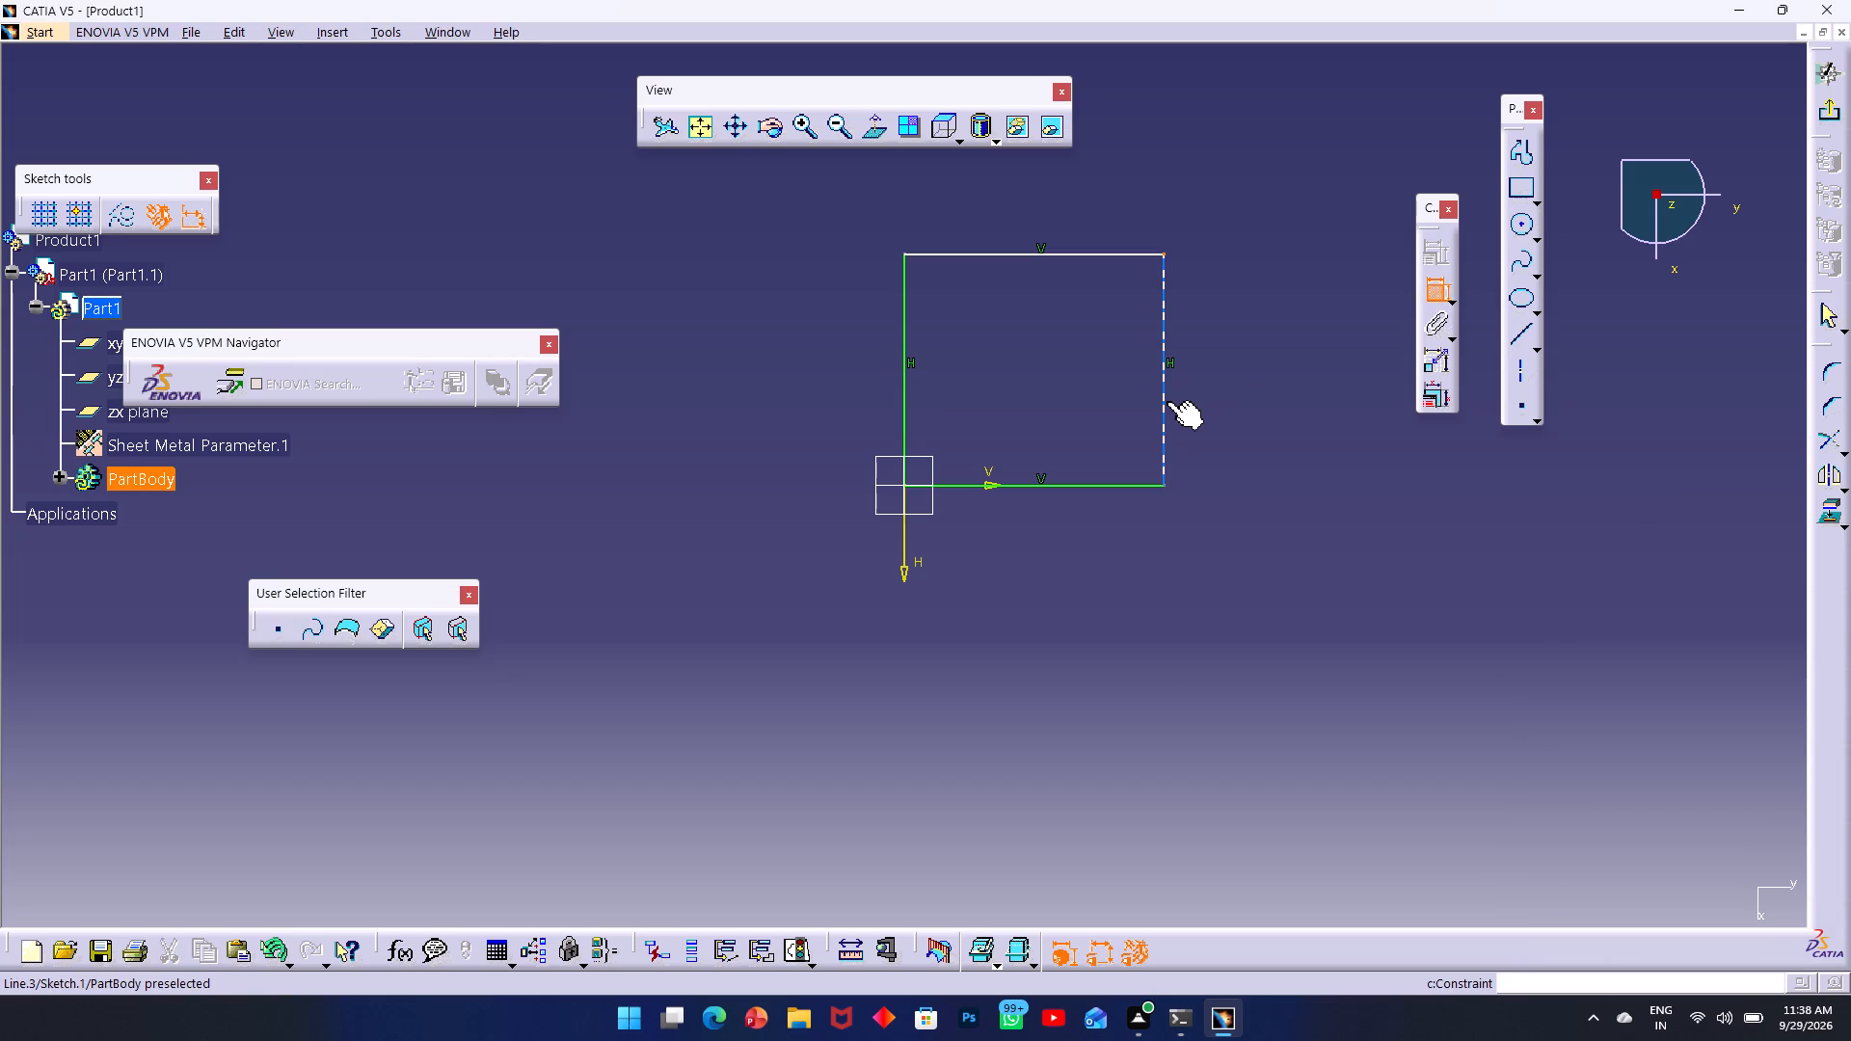
{"action": "left_click", "coordinate": [1167, 402]}
{"action": "left_click", "coordinate": [1166, 425]}
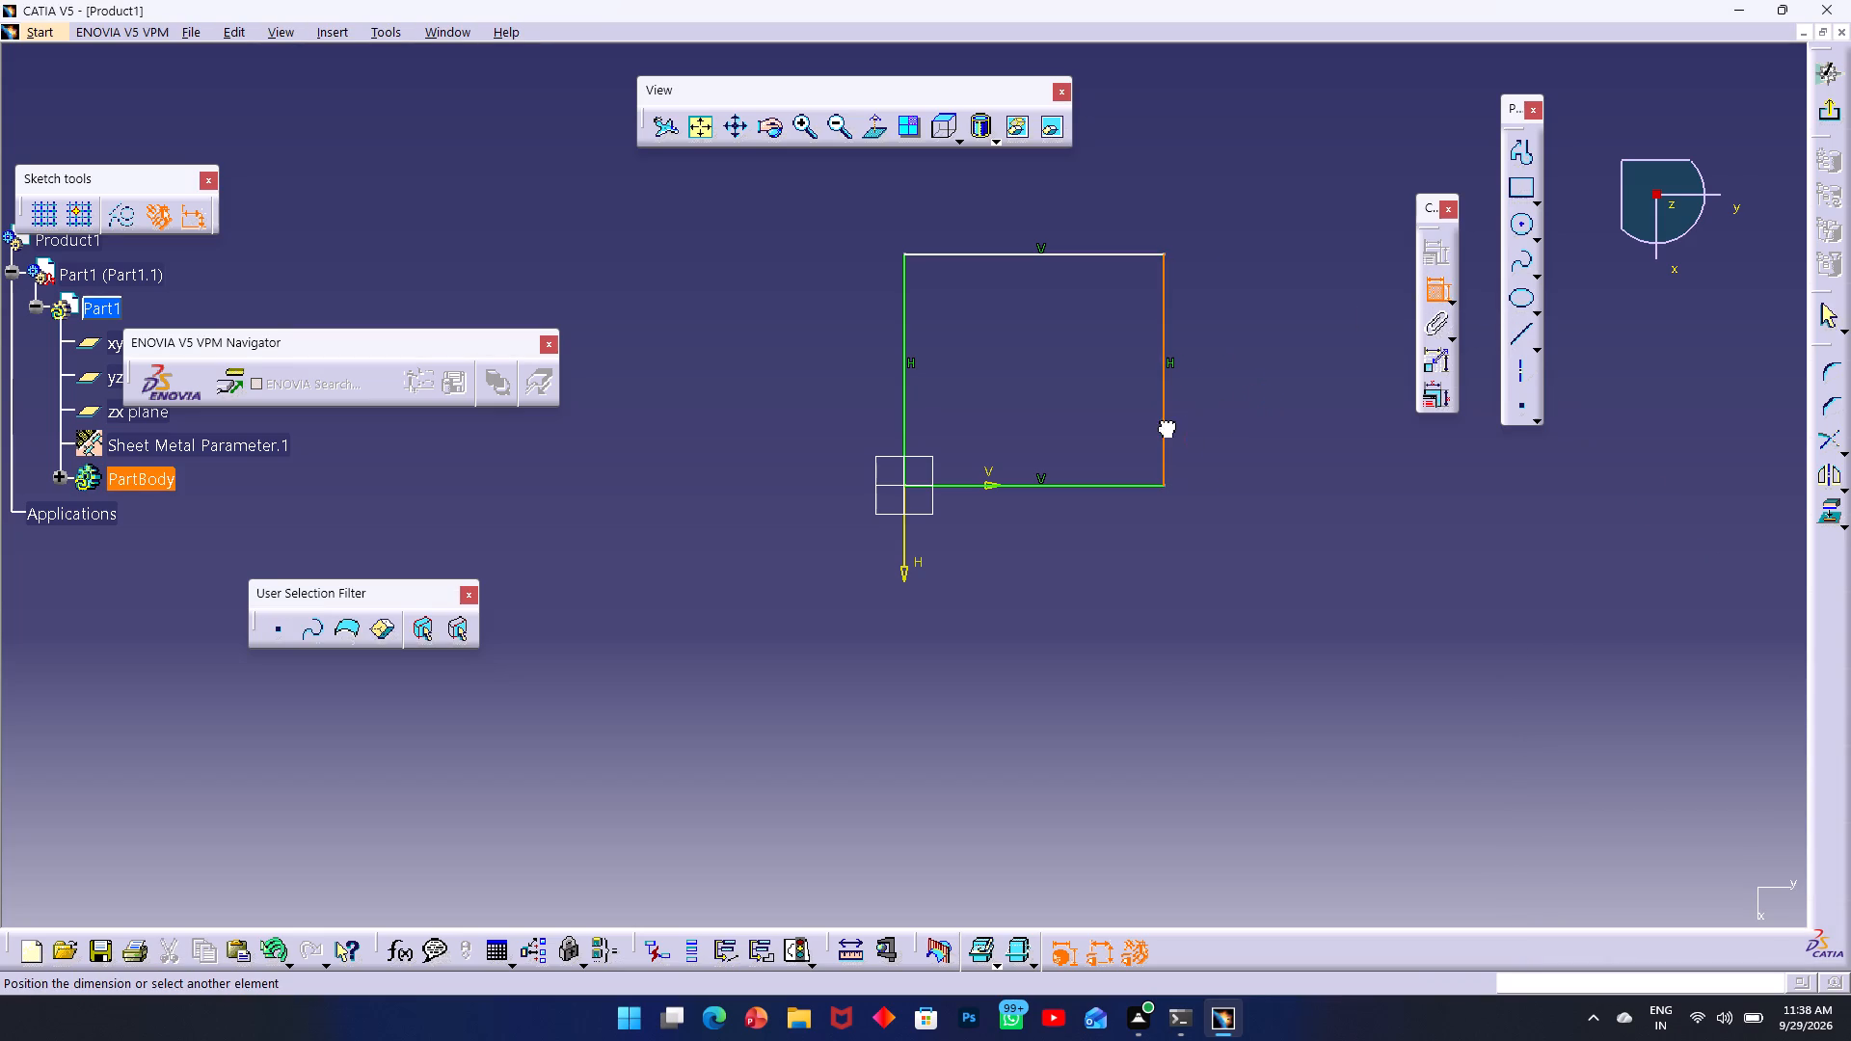
{"action": "left_click", "coordinate": [1272, 411]}
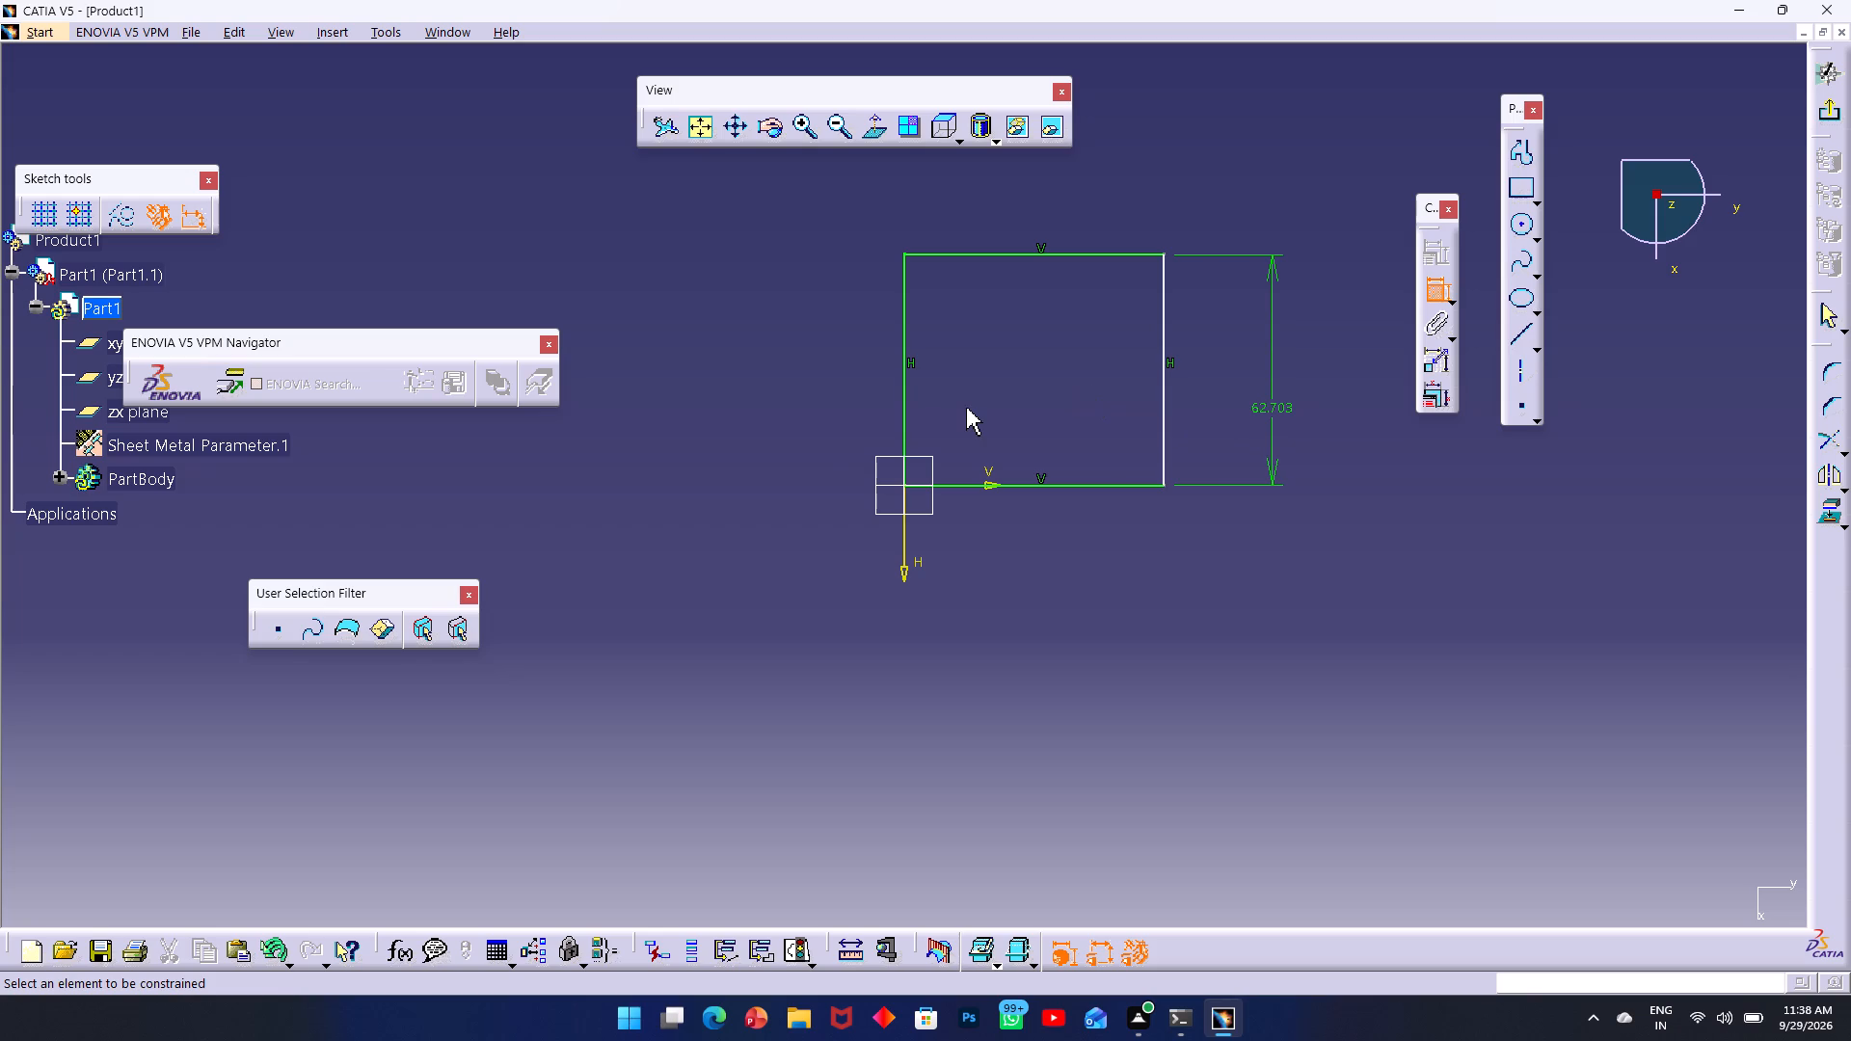
{"action": "left_click", "coordinate": [1071, 486]}
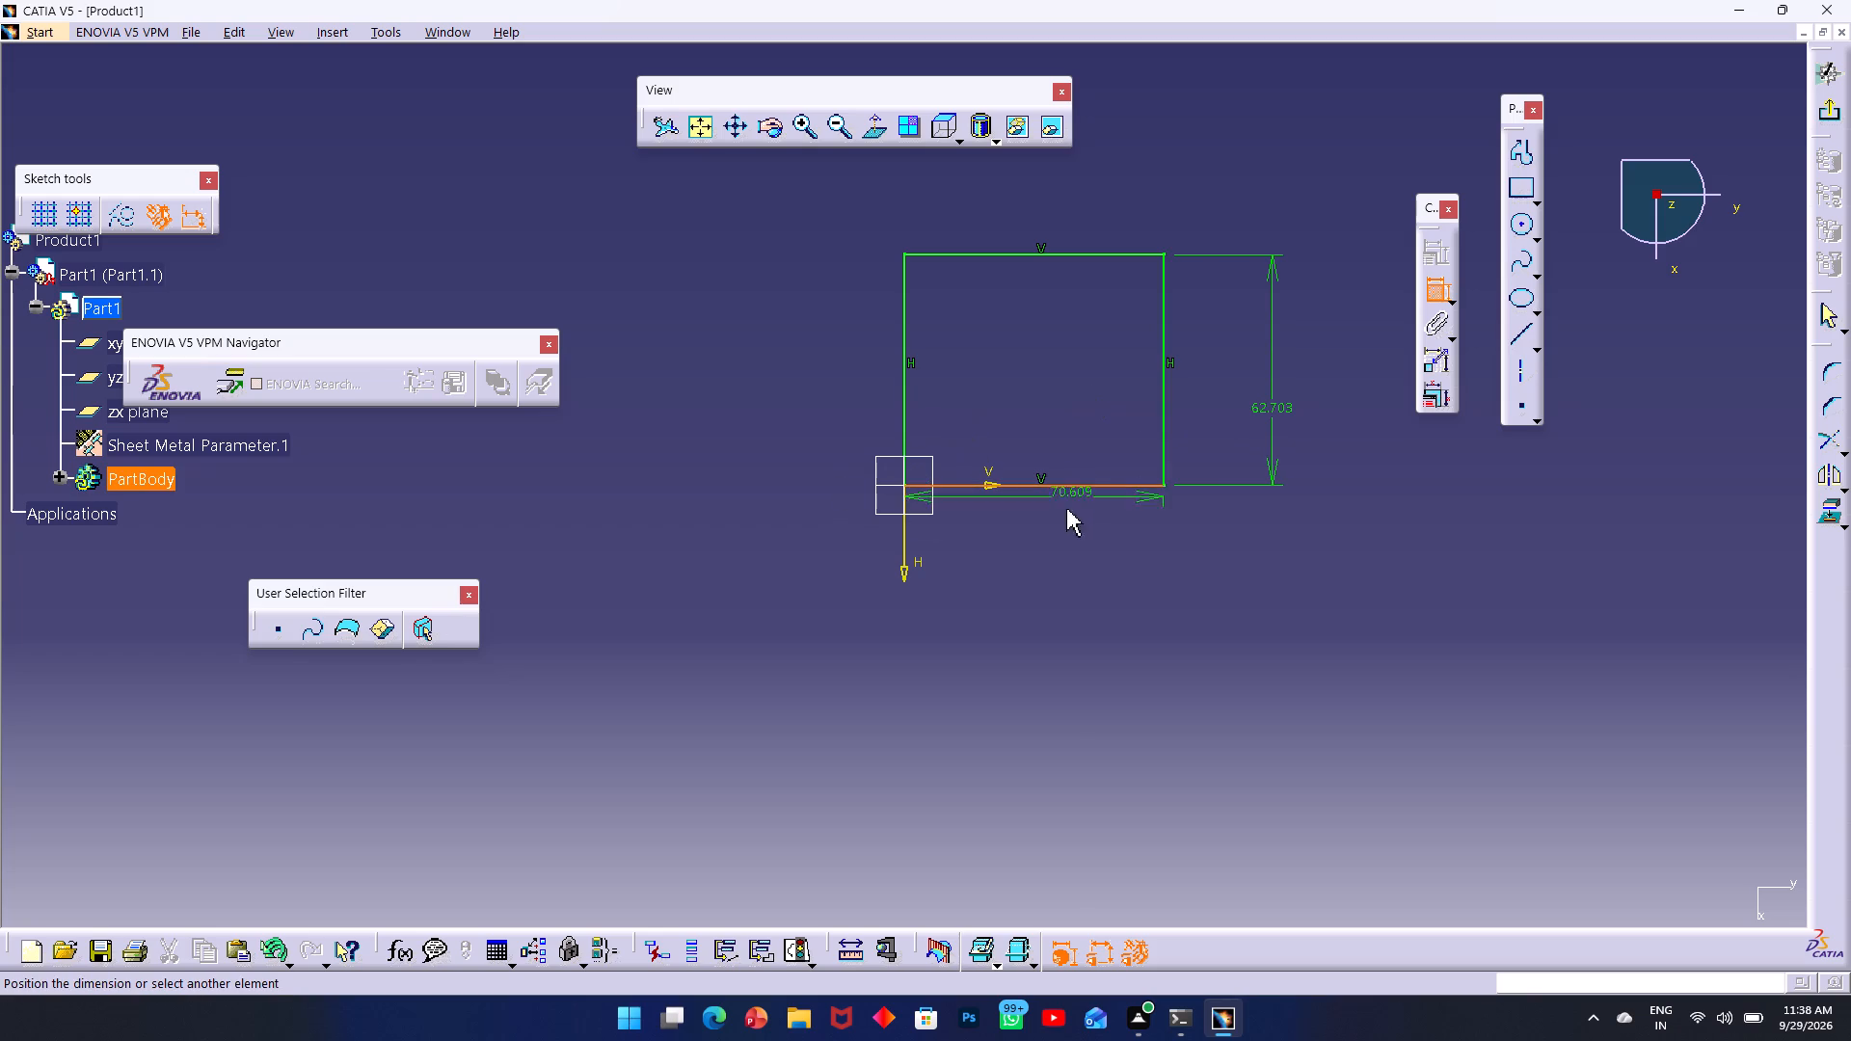
{"action": "left_click", "coordinate": [1060, 562]}
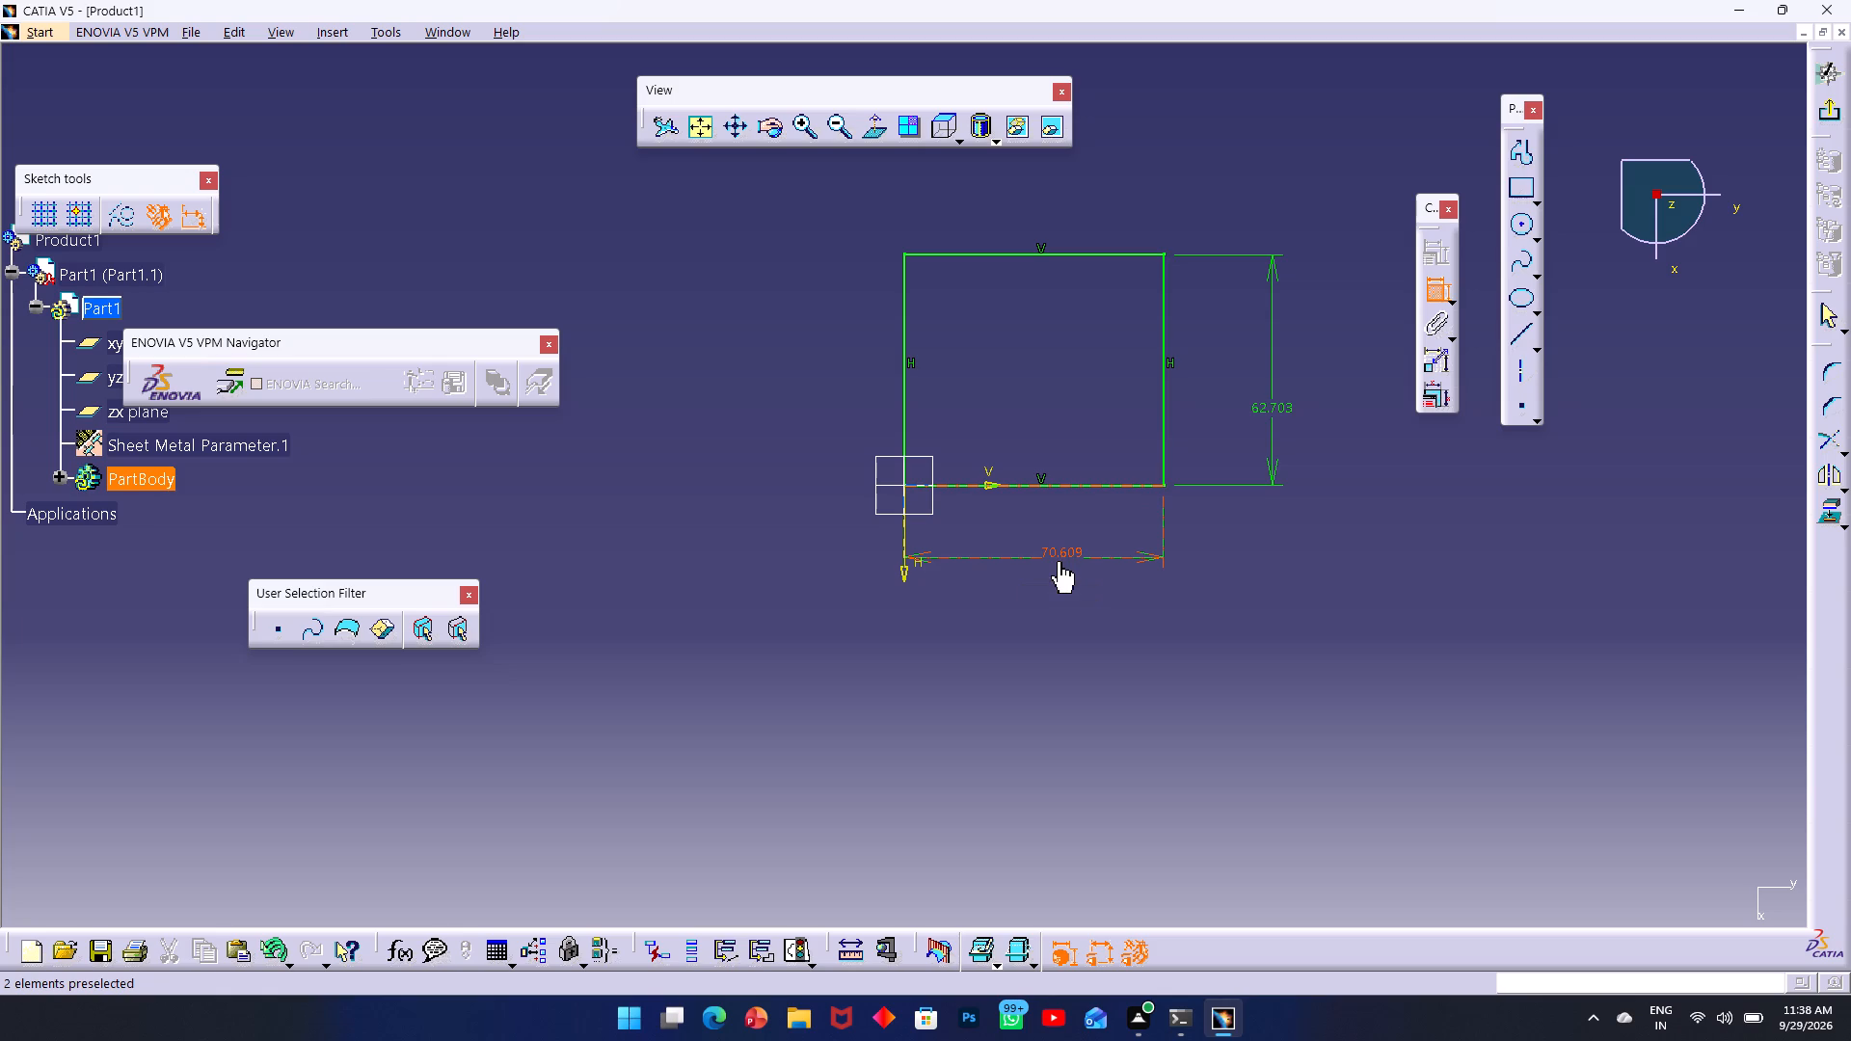
Set the rectangle's dimension along V to 150 mm and its dimension along H to 140 mm.
{"action": "double_click", "coordinate": [1060, 555]}
{"action": "type", "text": "150"}
{"action": "key", "text": "Return"}
{"action": "scroll", "coordinate": [1535, 438], "scroll_direction": "up", "scroll_amount": 2}
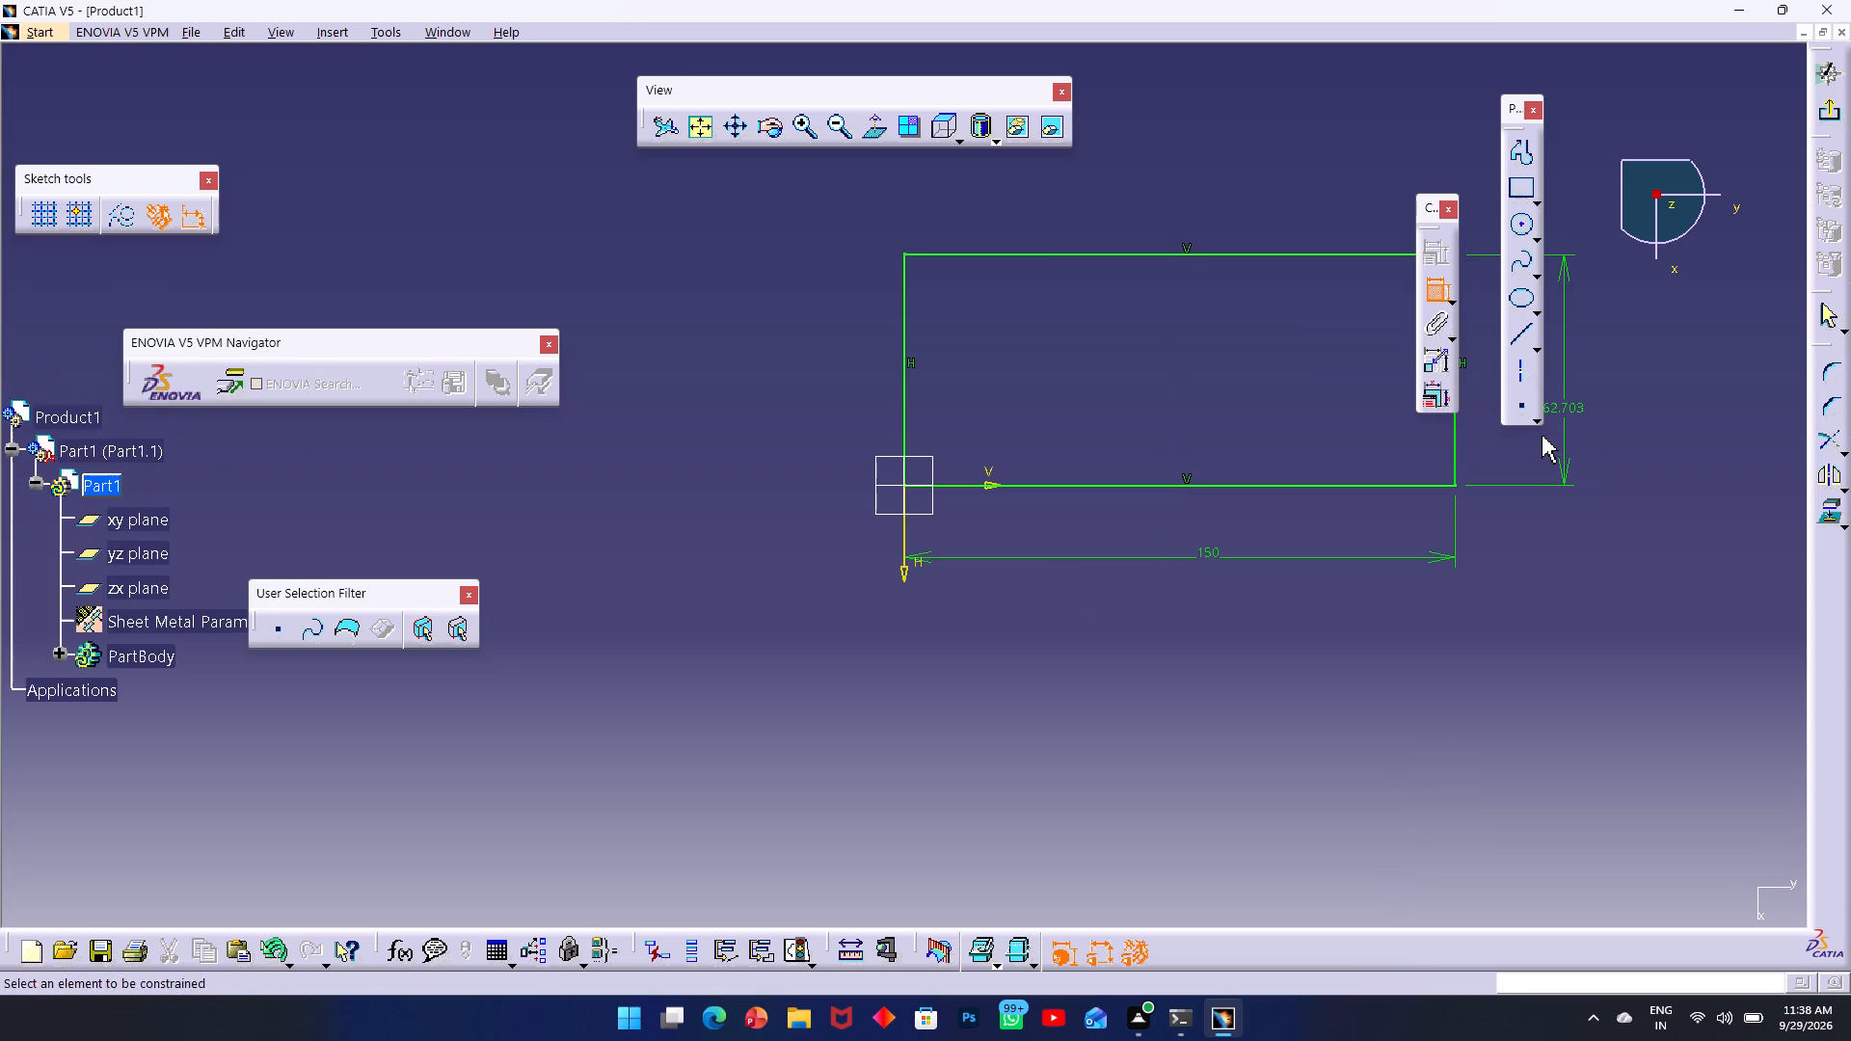
{"action": "scroll", "coordinate": [1542, 435], "scroll_direction": "down", "scroll_amount": 2}
{"action": "middle_click_drag", "start_coordinate": [1573, 464], "coordinate": [1306, 542]}
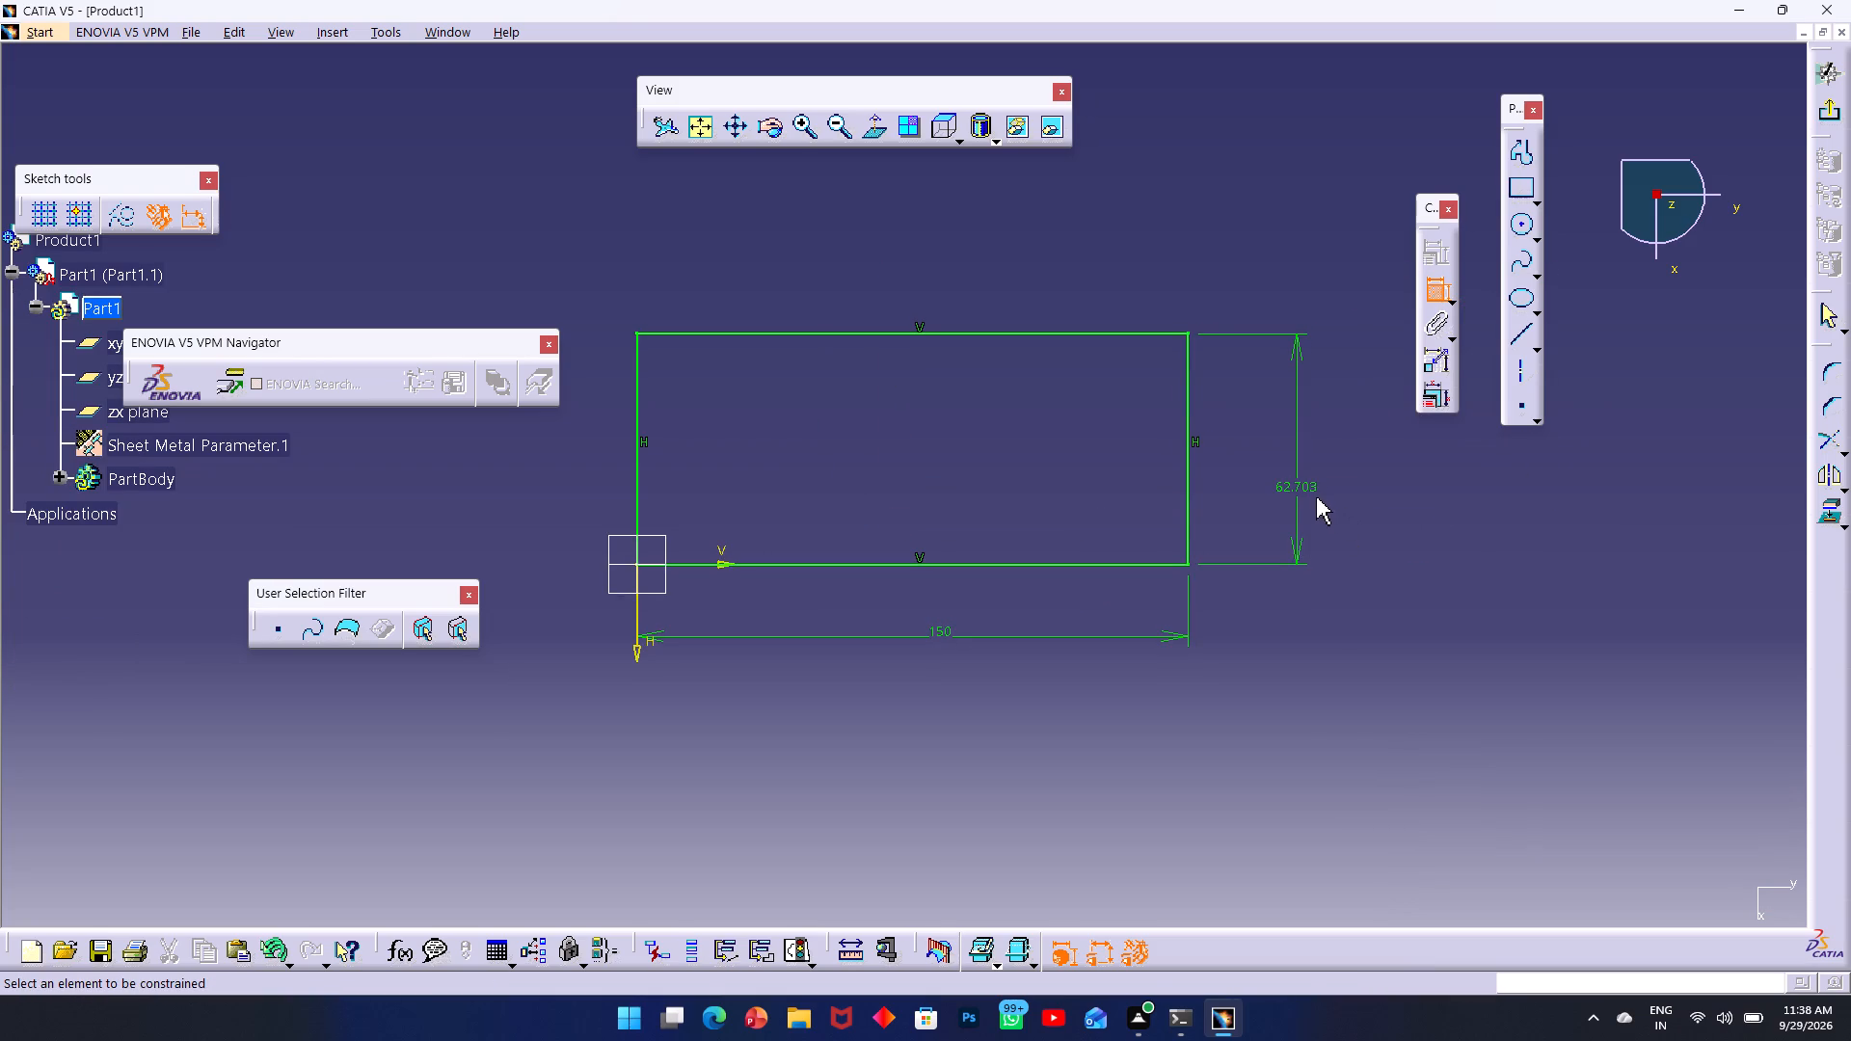
{"action": "double_click", "coordinate": [1312, 496]}
{"action": "double_click", "coordinate": [1296, 491]}
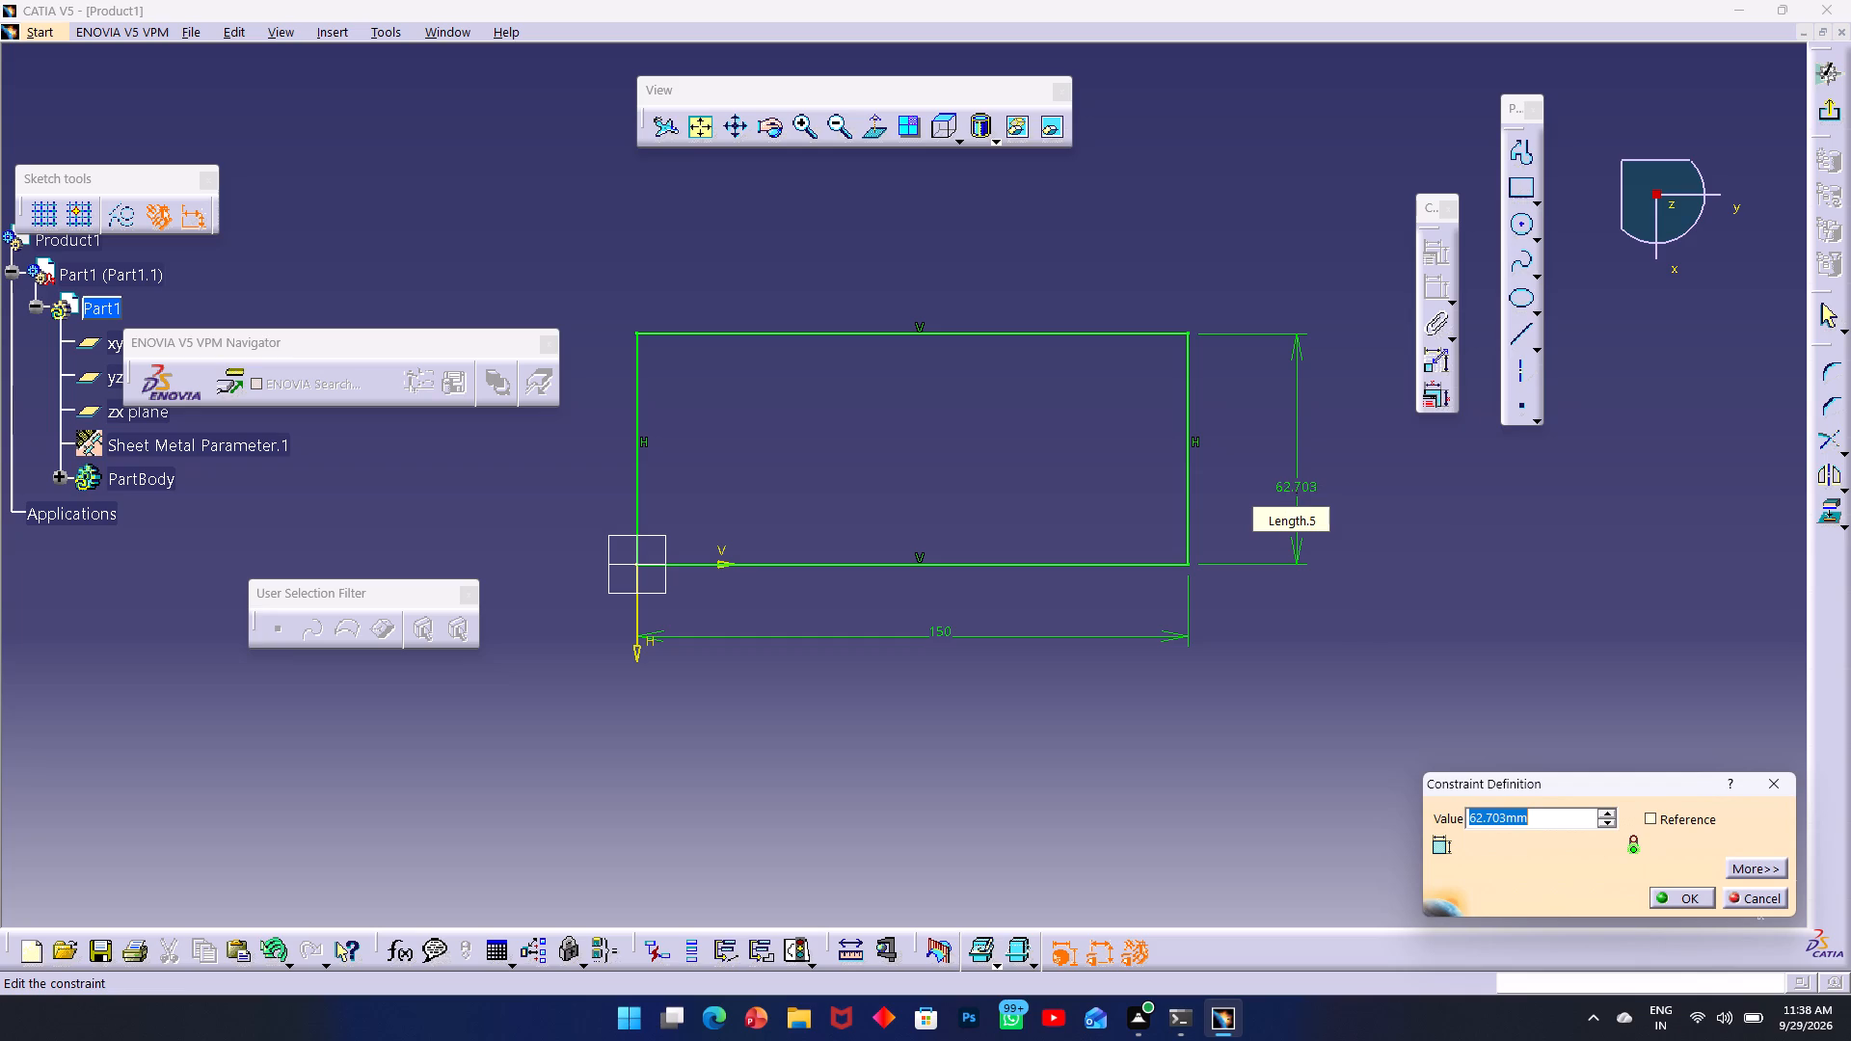
{"action": "key", "text": "1"}
{"action": "type", "text": "40"}
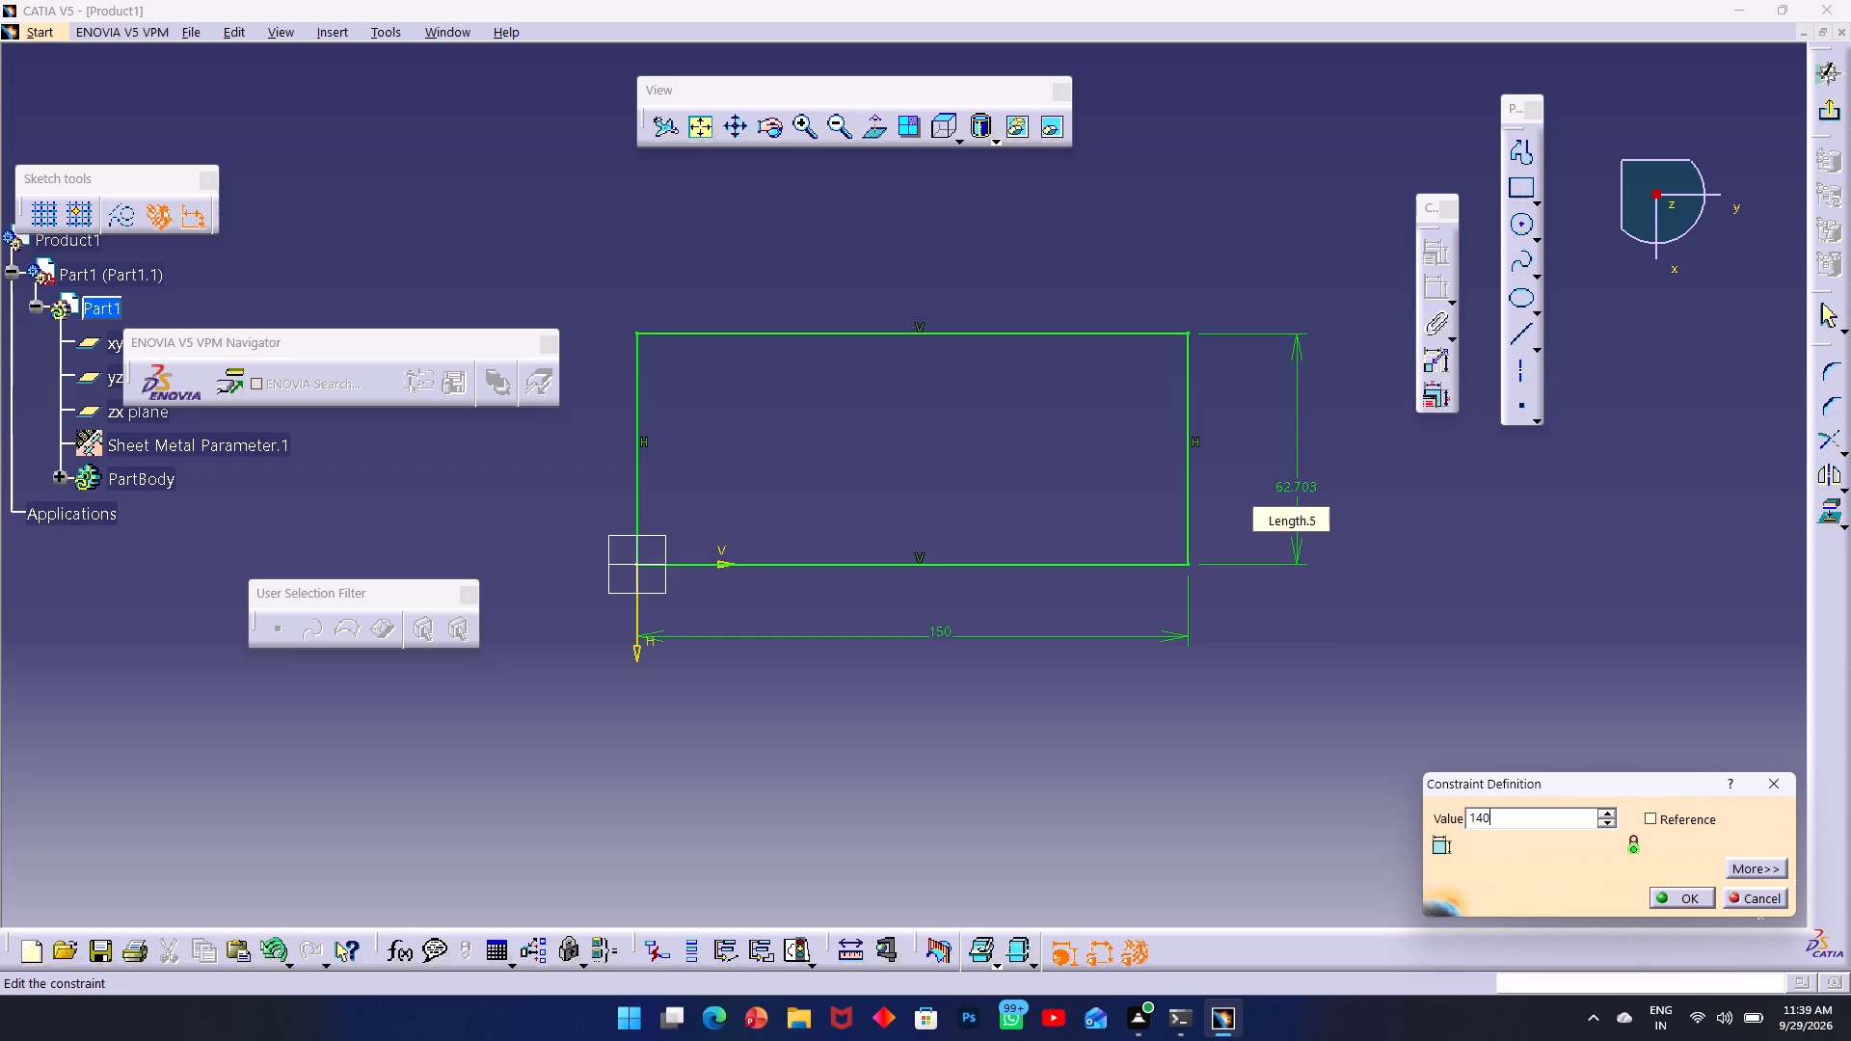
{"action": "key", "text": "Return"}
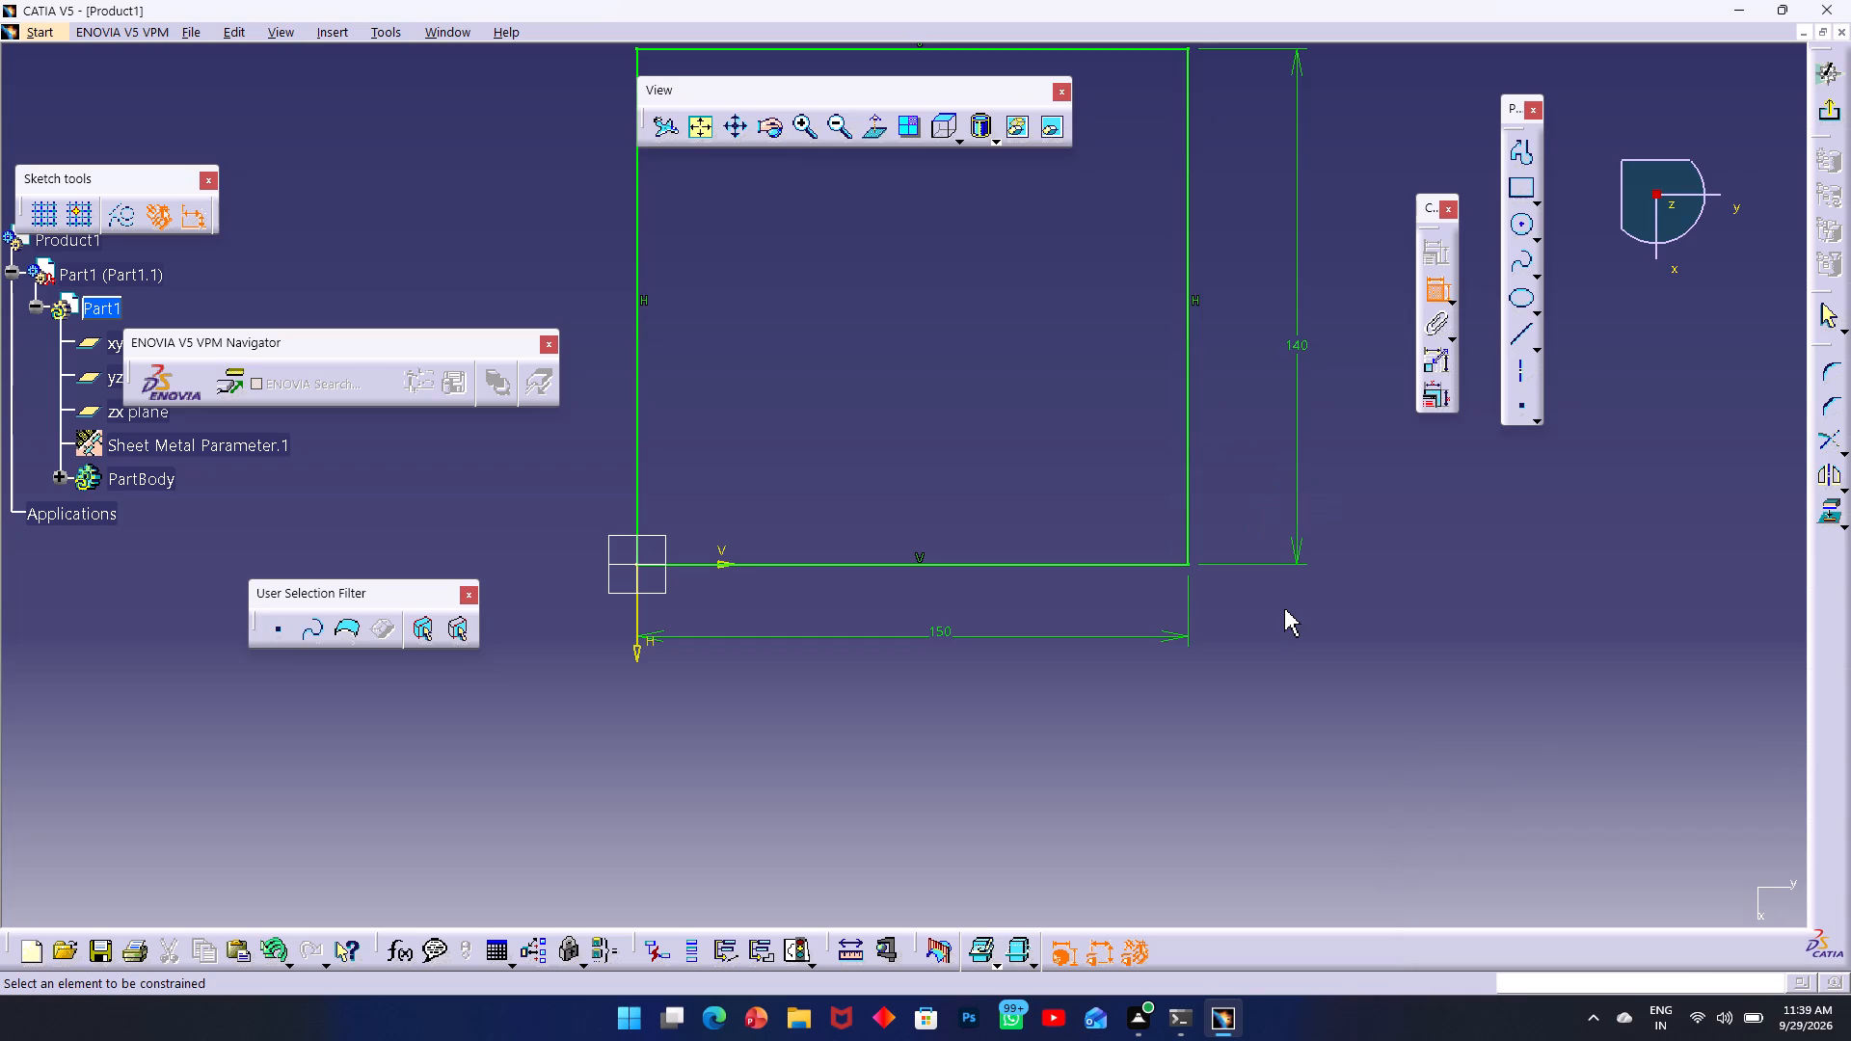
Exit the completed rectangle sketch and return to the sheet metal part.
{"action": "scroll", "coordinate": [1403, 625], "scroll_direction": "up", "scroll_amount": 3}
{"action": "scroll", "coordinate": [1397, 618], "scroll_direction": "down", "scroll_amount": 2}
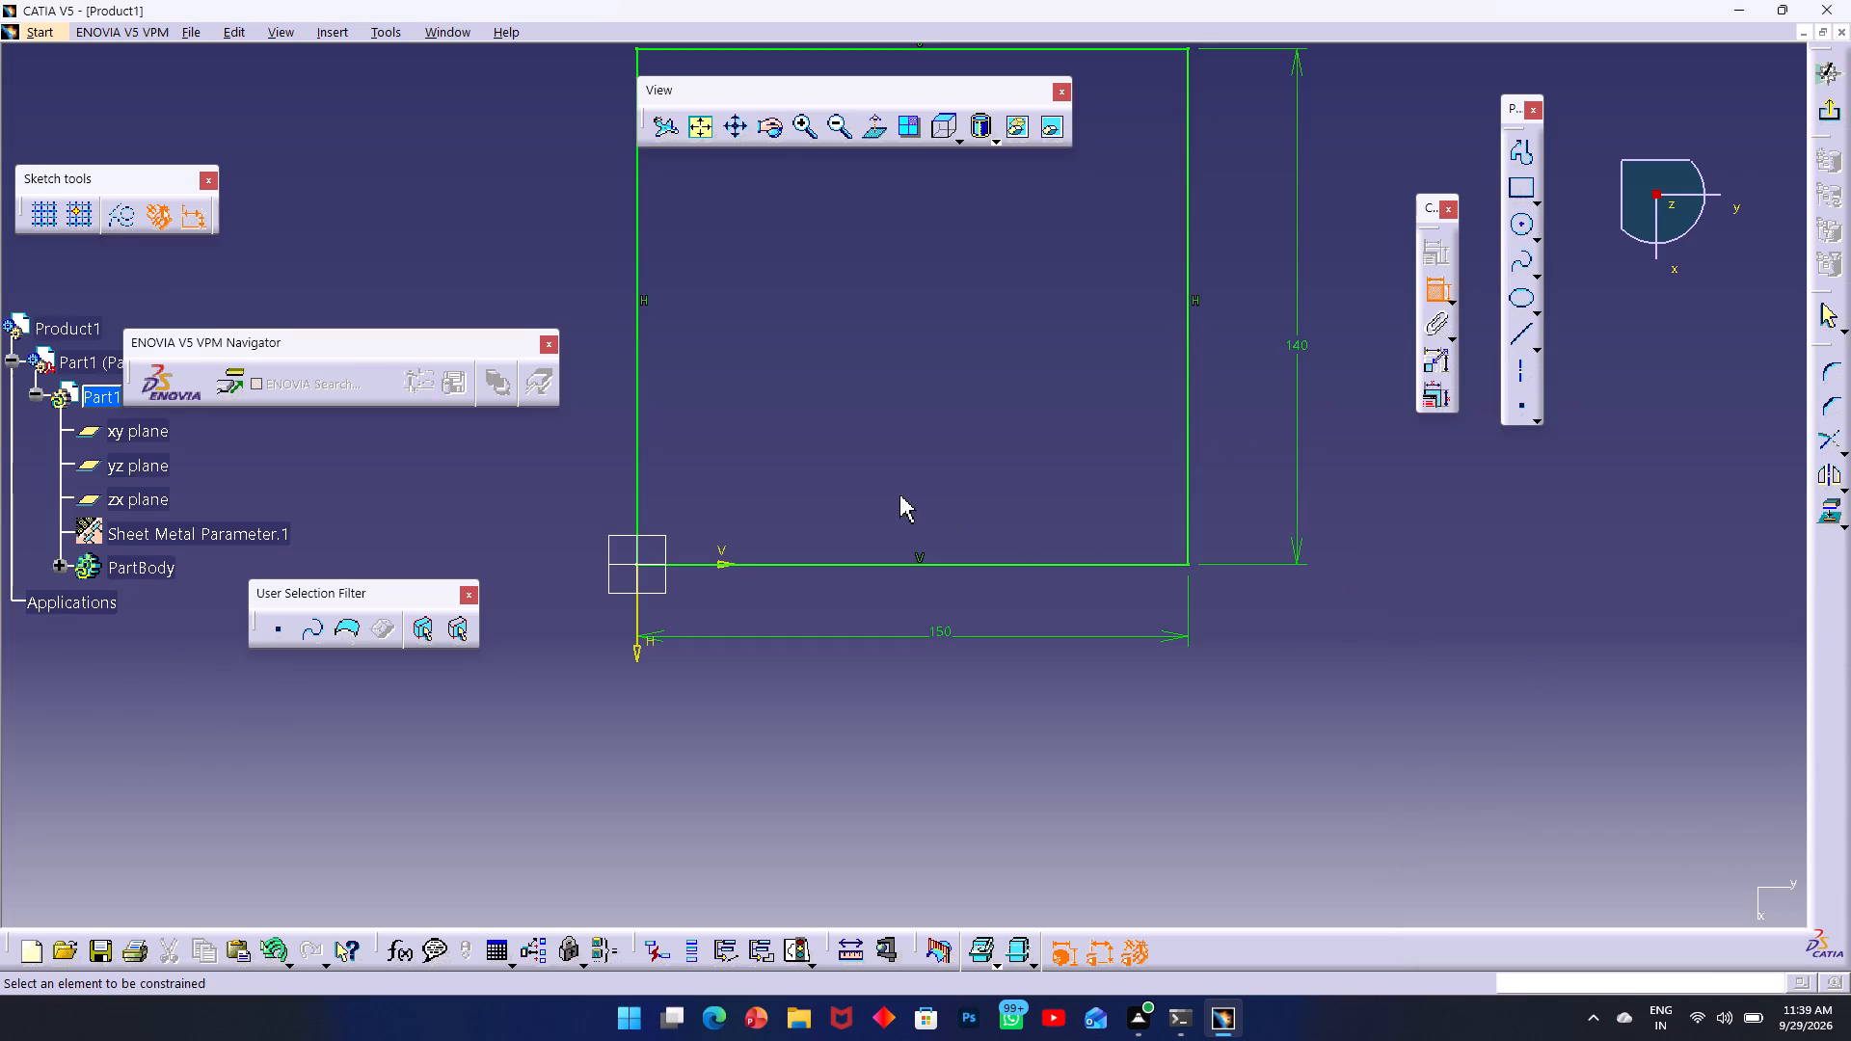
{"action": "double_click", "coordinate": [830, 121]}
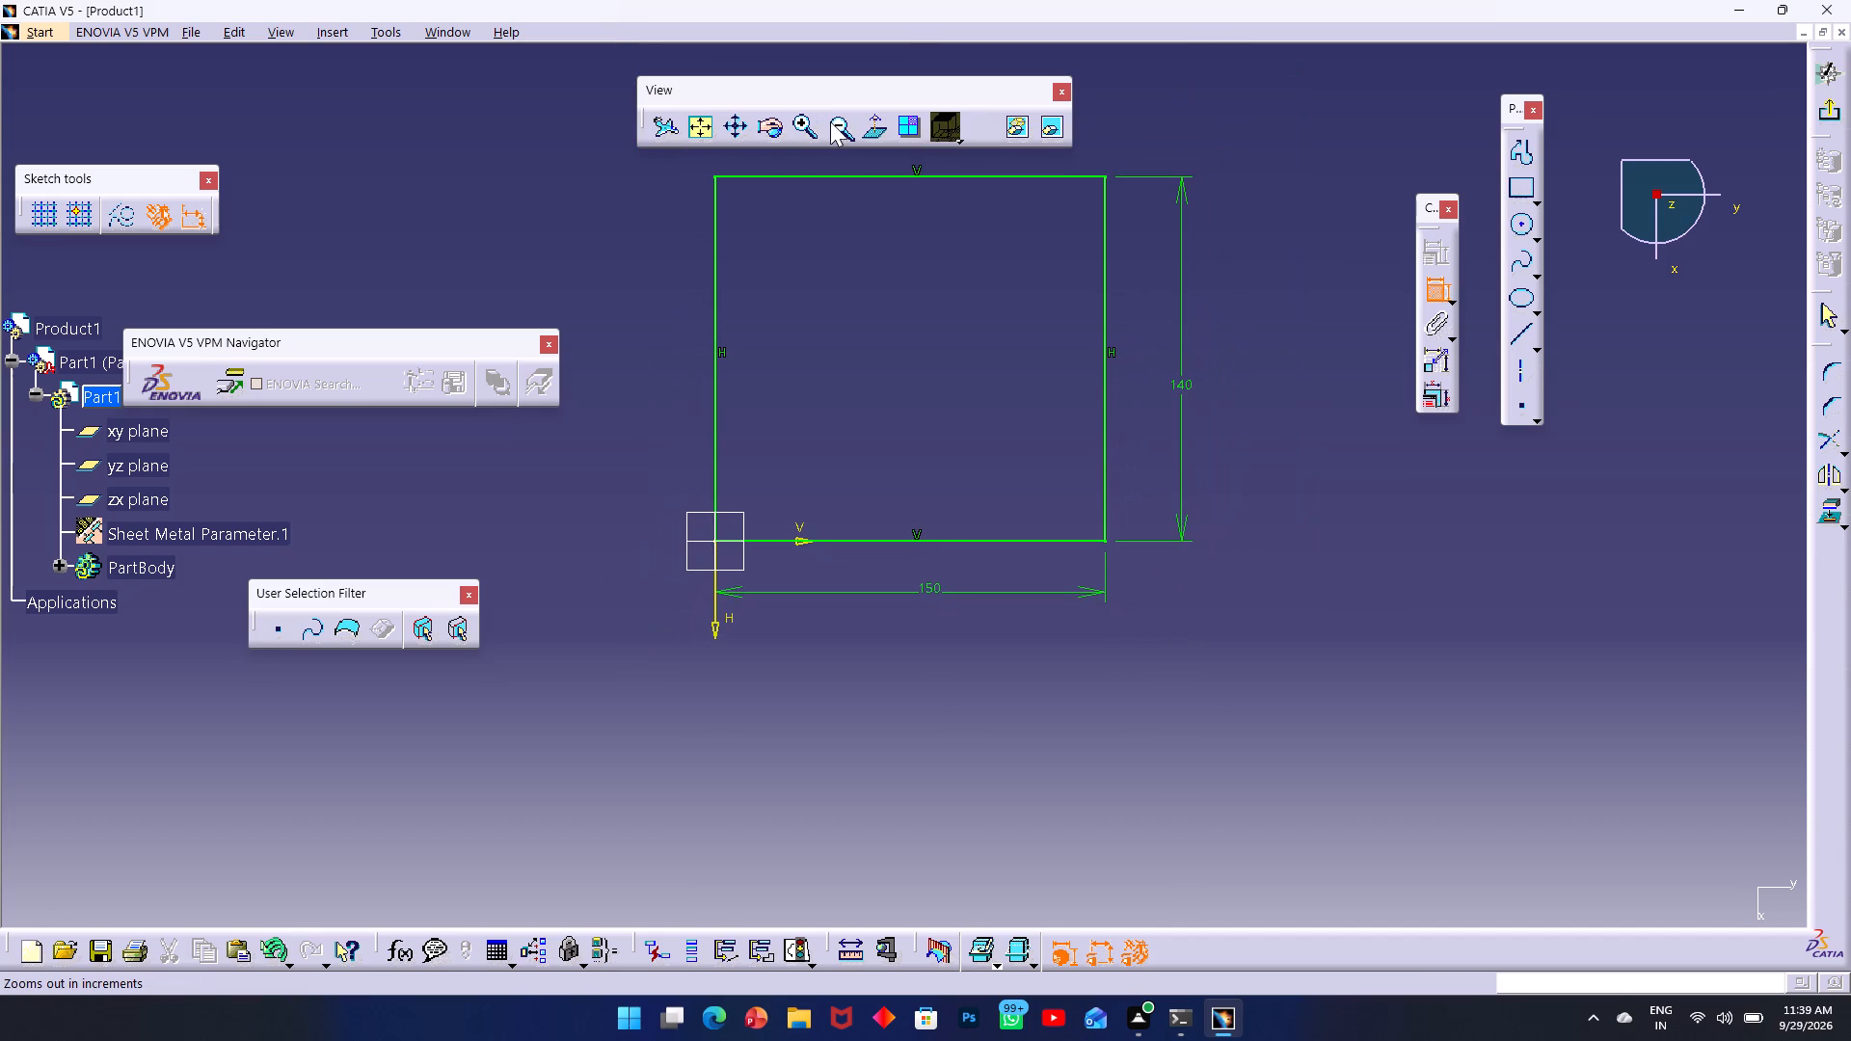
{"action": "scroll", "coordinate": [1000, 264], "scroll_direction": "up", "scroll_amount": 1}
{"action": "scroll", "coordinate": [1000, 264], "scroll_direction": "down", "scroll_amount": 2}
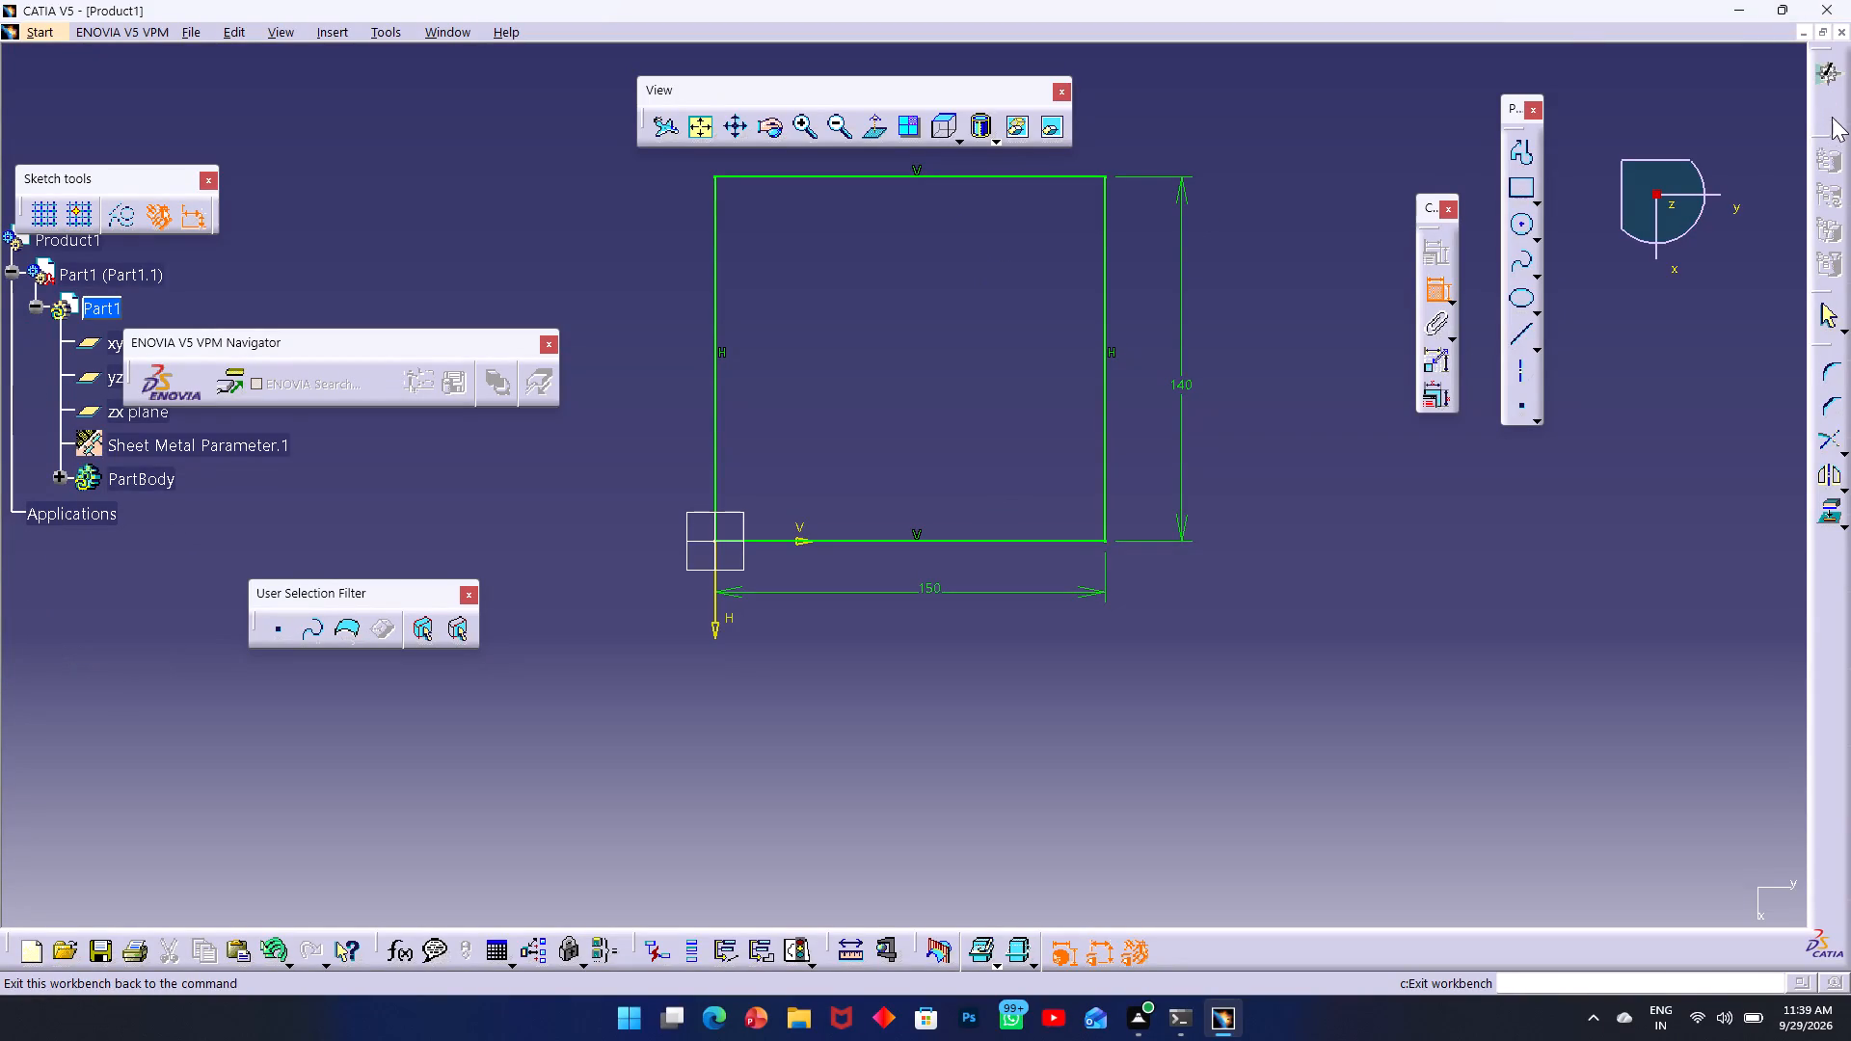
{"action": "left_click", "coordinate": [1832, 117]}
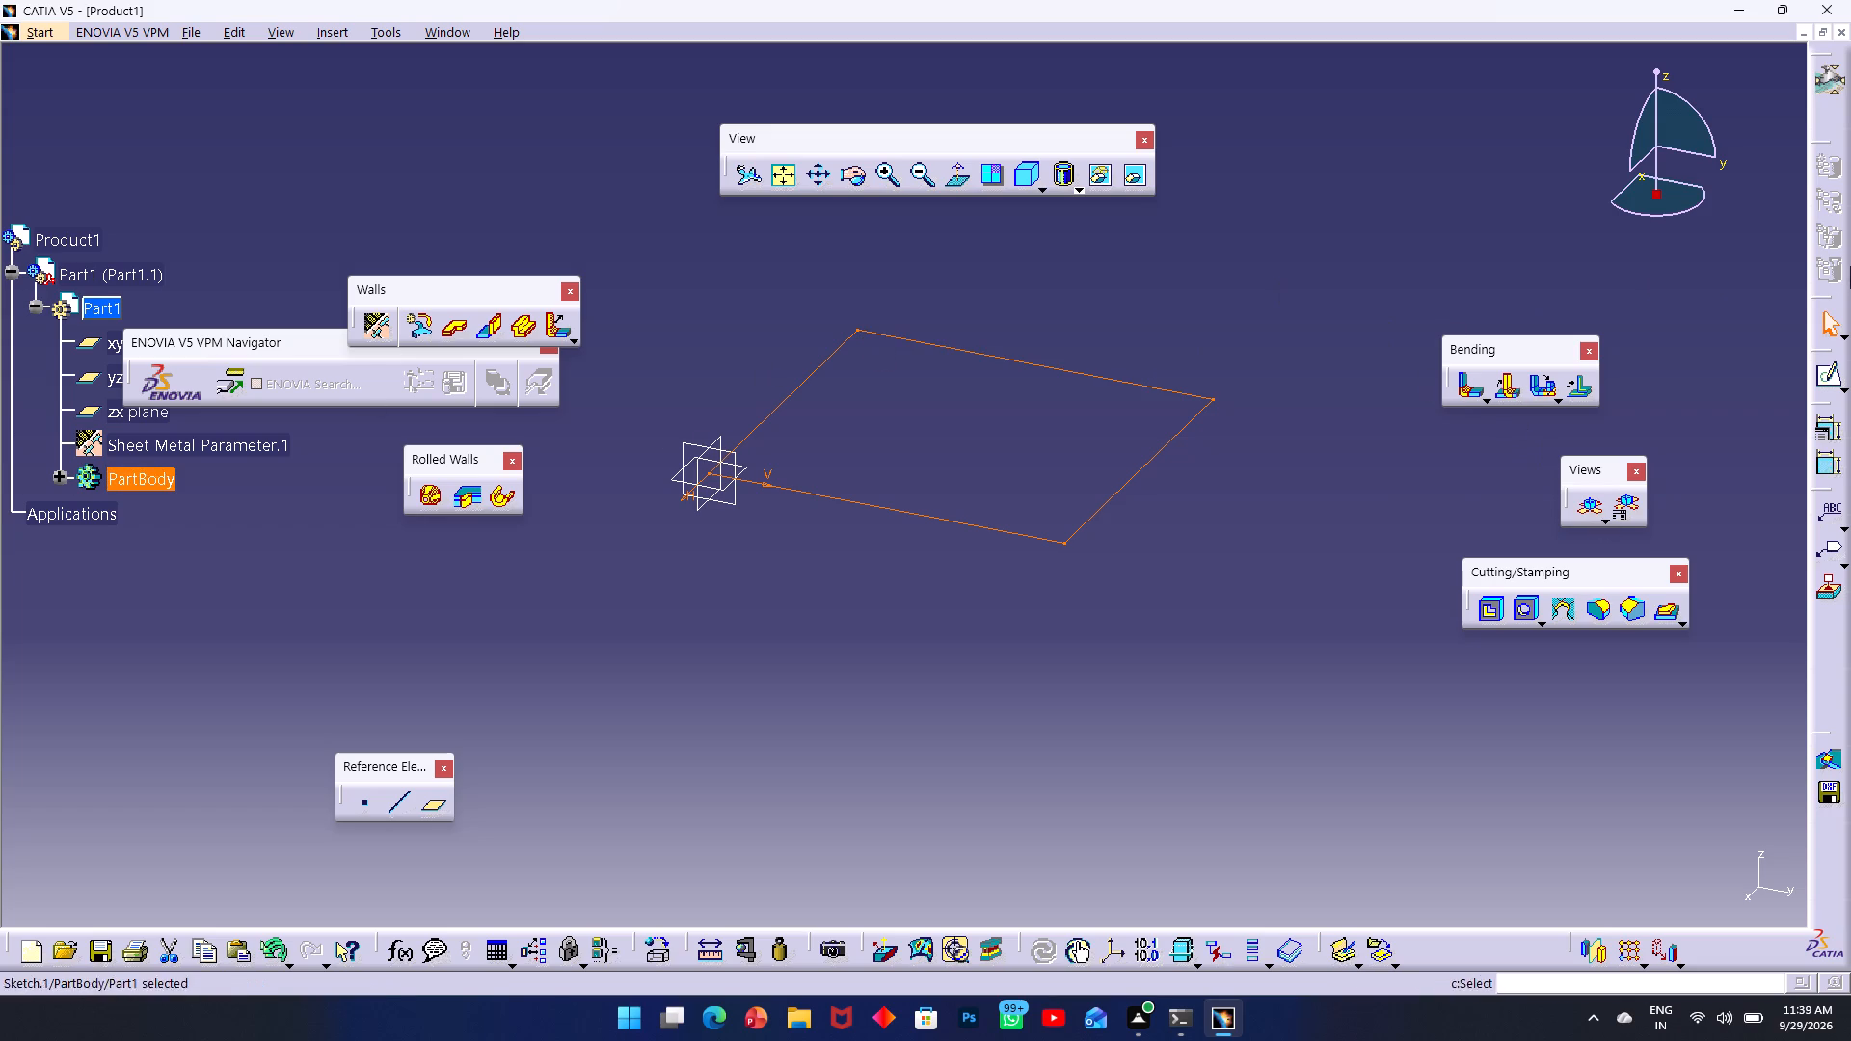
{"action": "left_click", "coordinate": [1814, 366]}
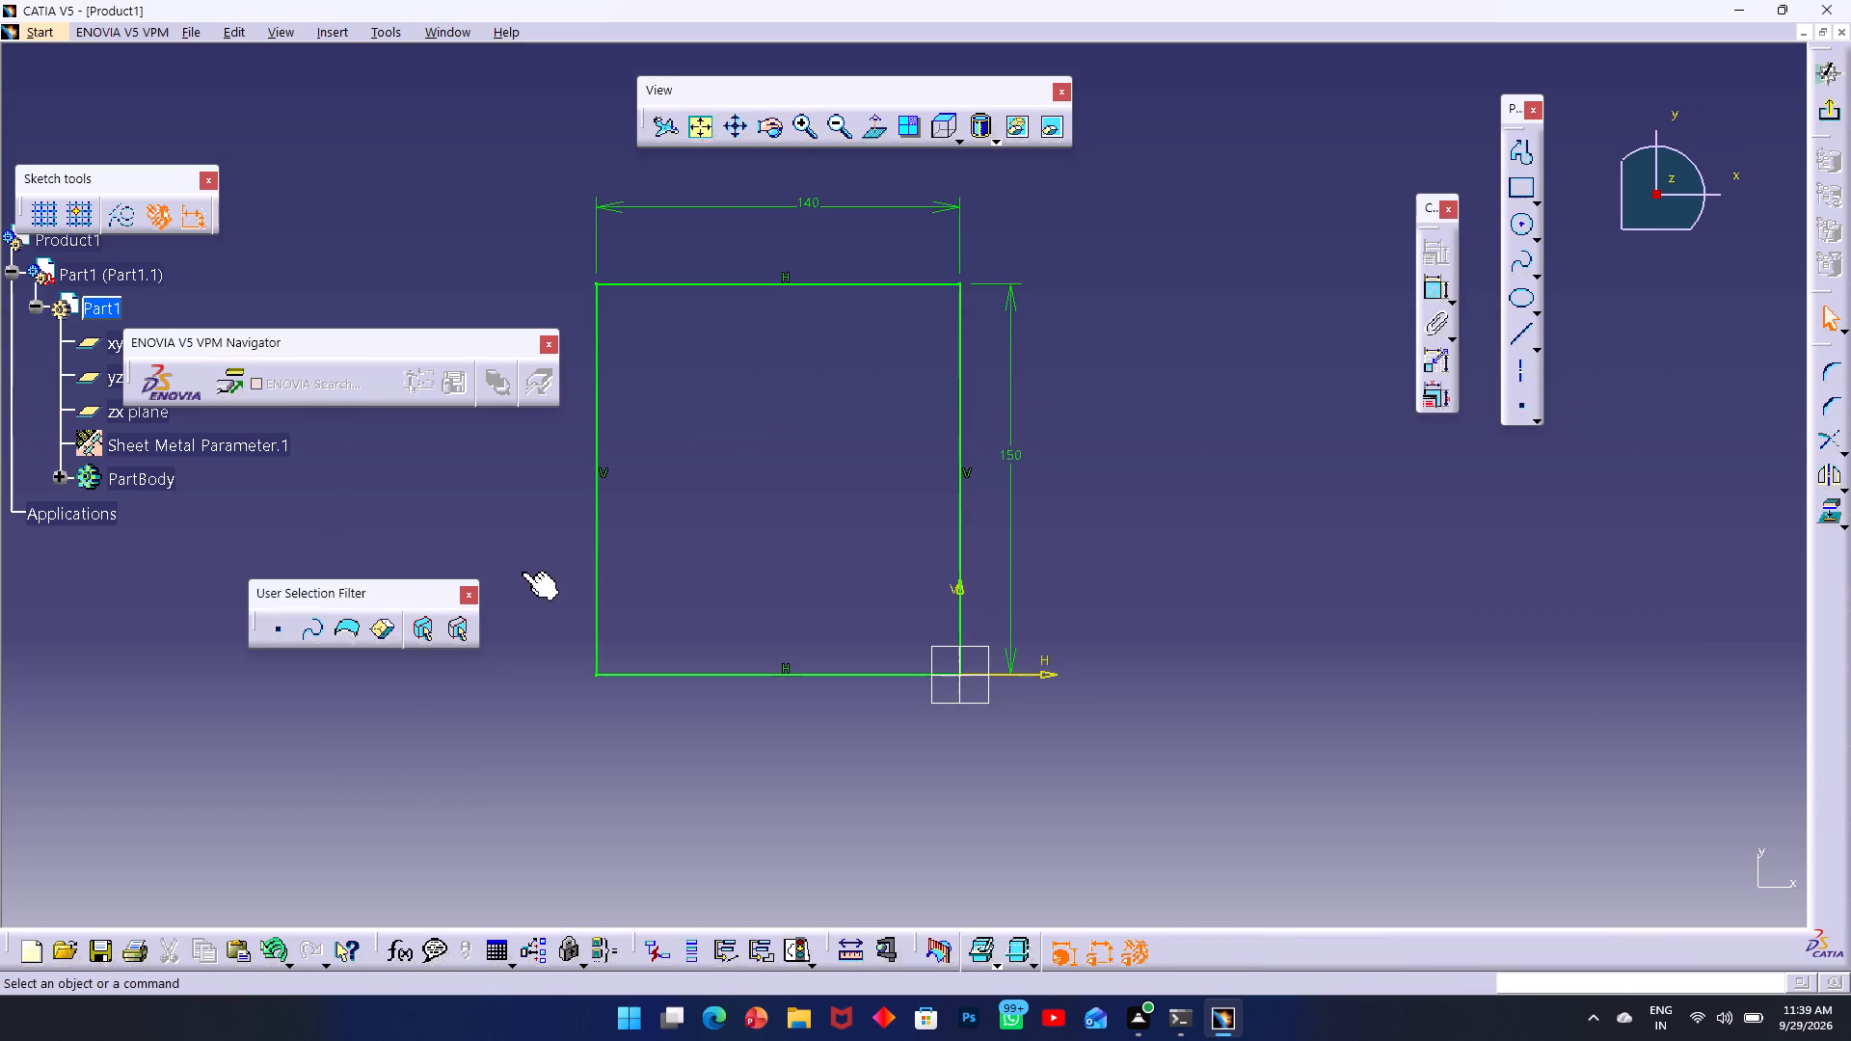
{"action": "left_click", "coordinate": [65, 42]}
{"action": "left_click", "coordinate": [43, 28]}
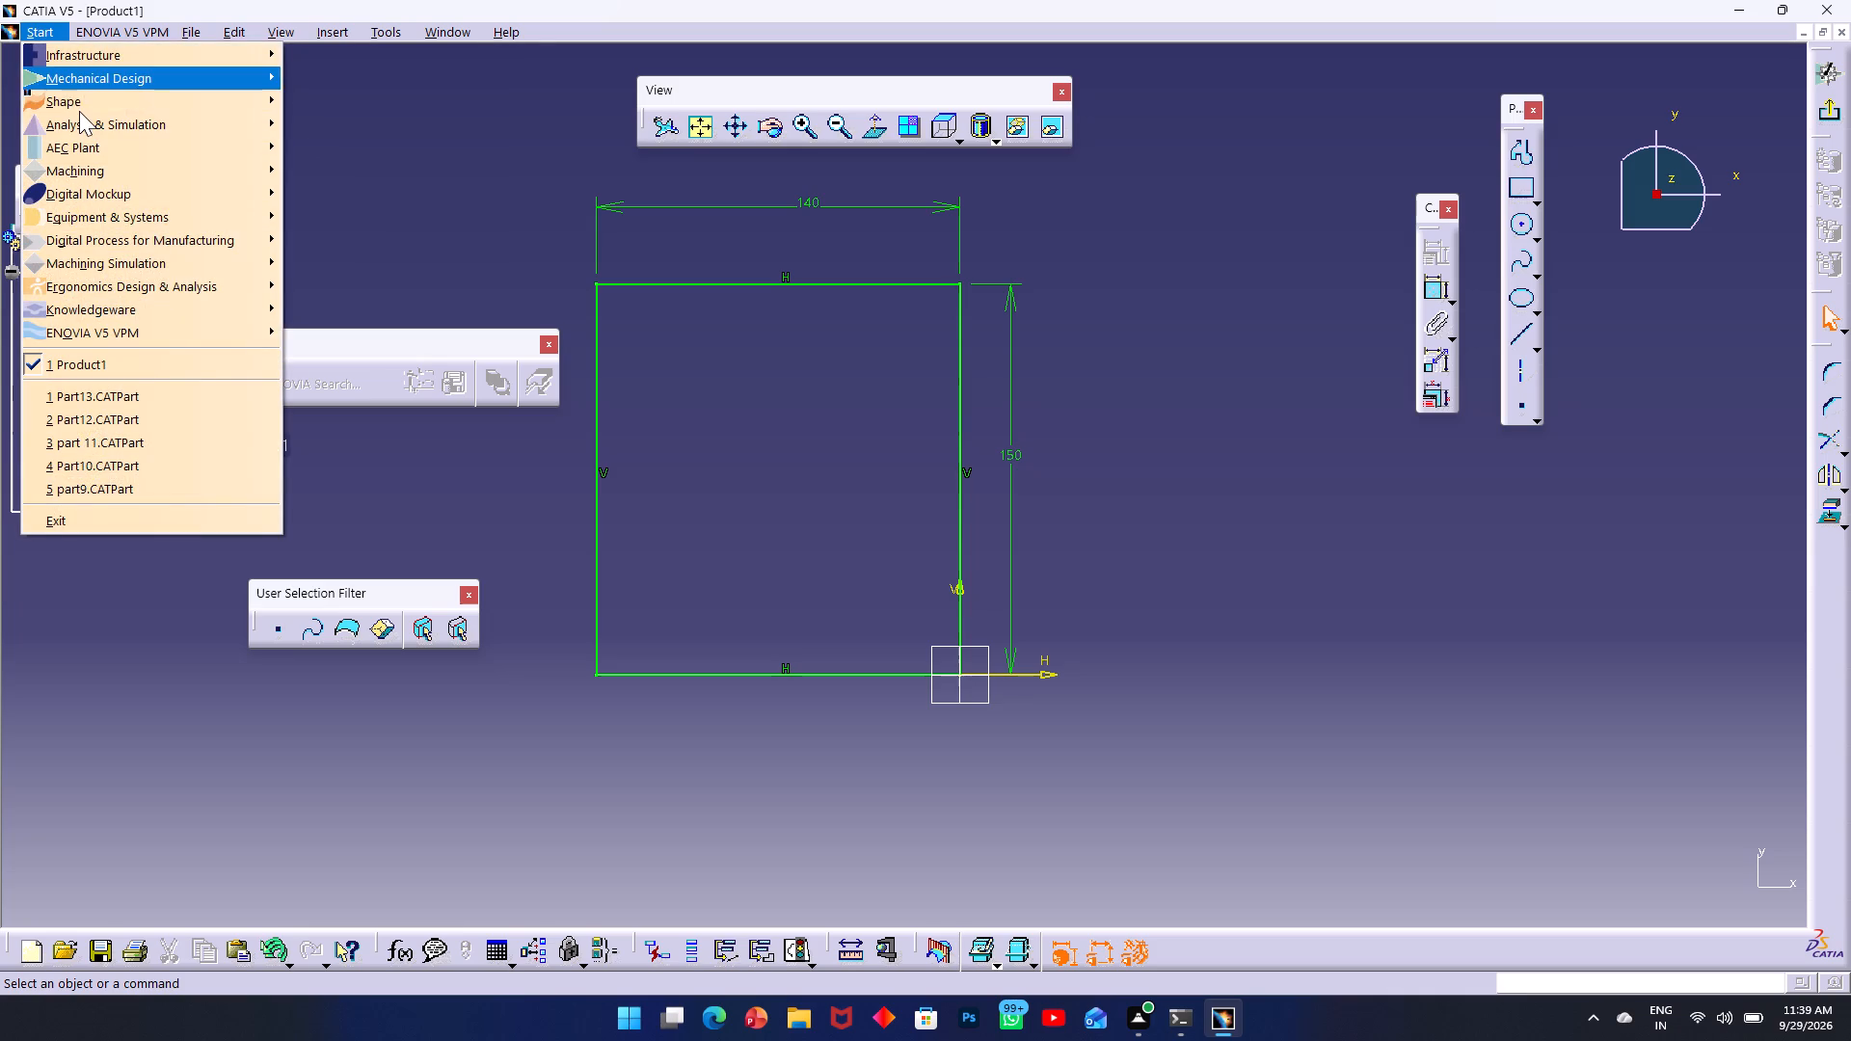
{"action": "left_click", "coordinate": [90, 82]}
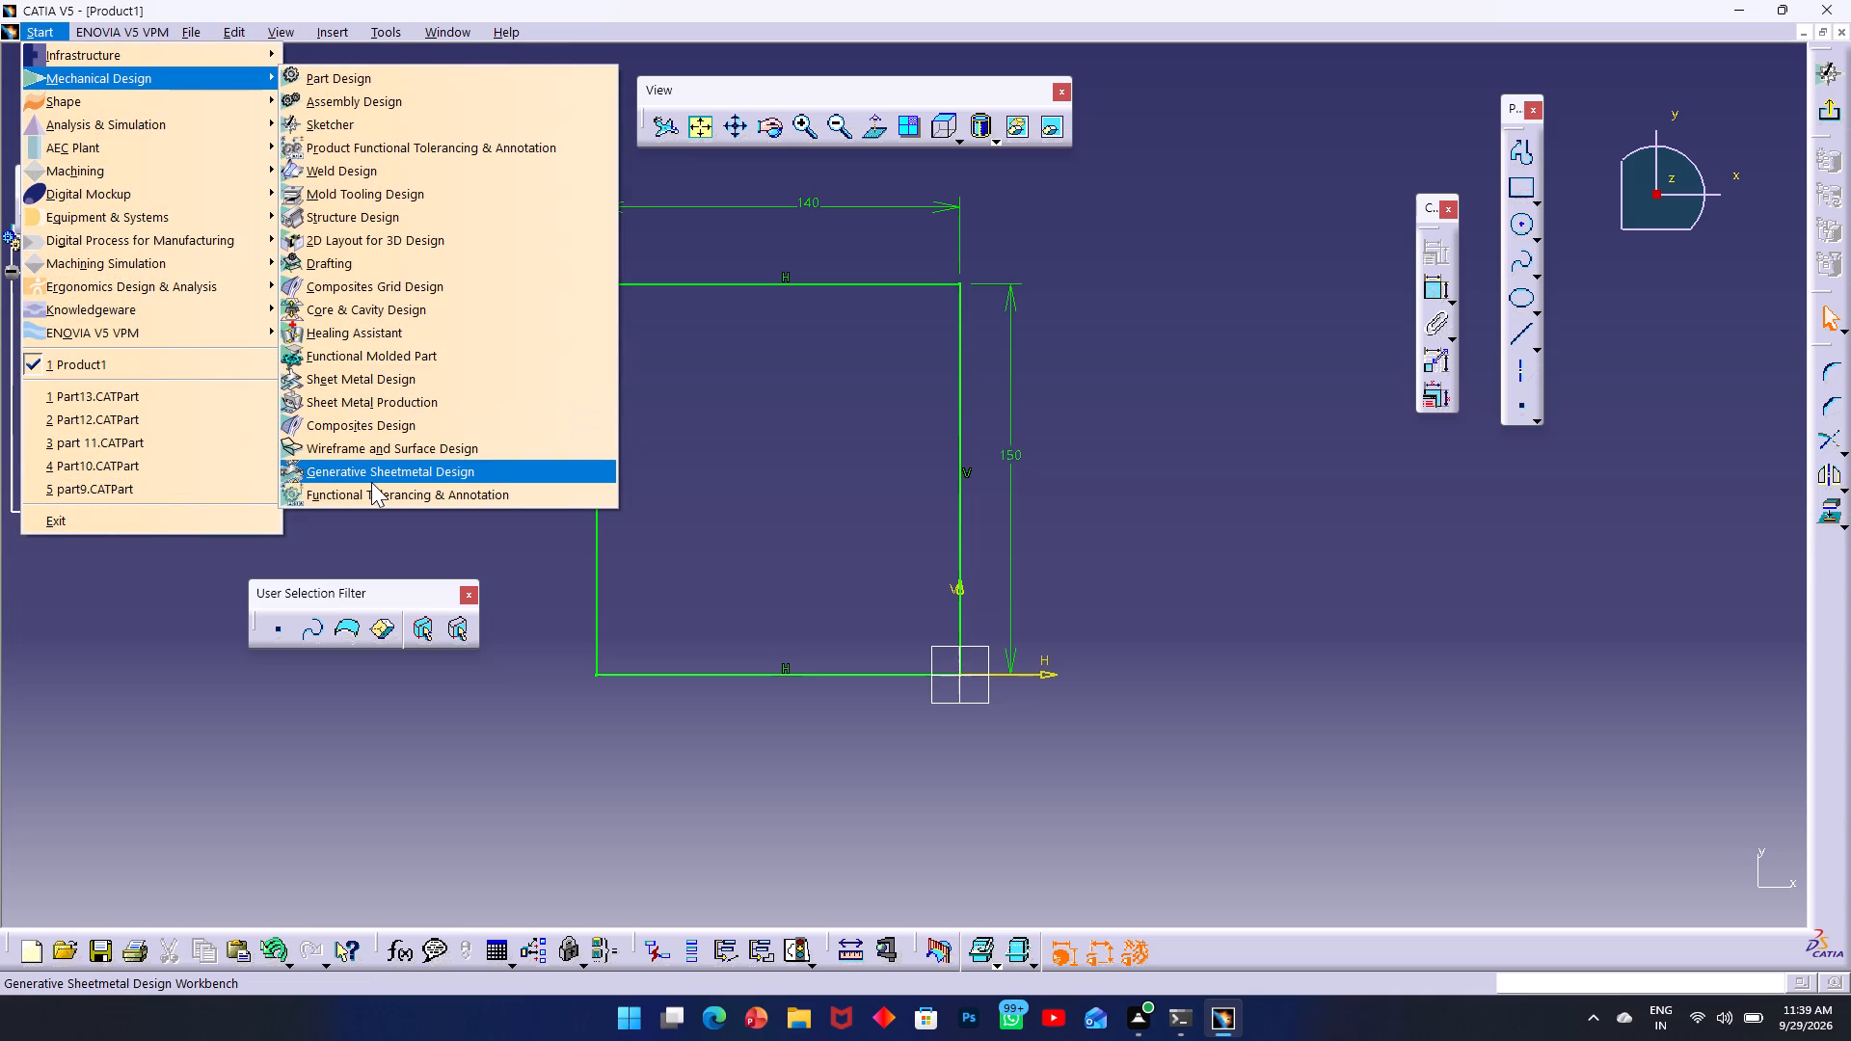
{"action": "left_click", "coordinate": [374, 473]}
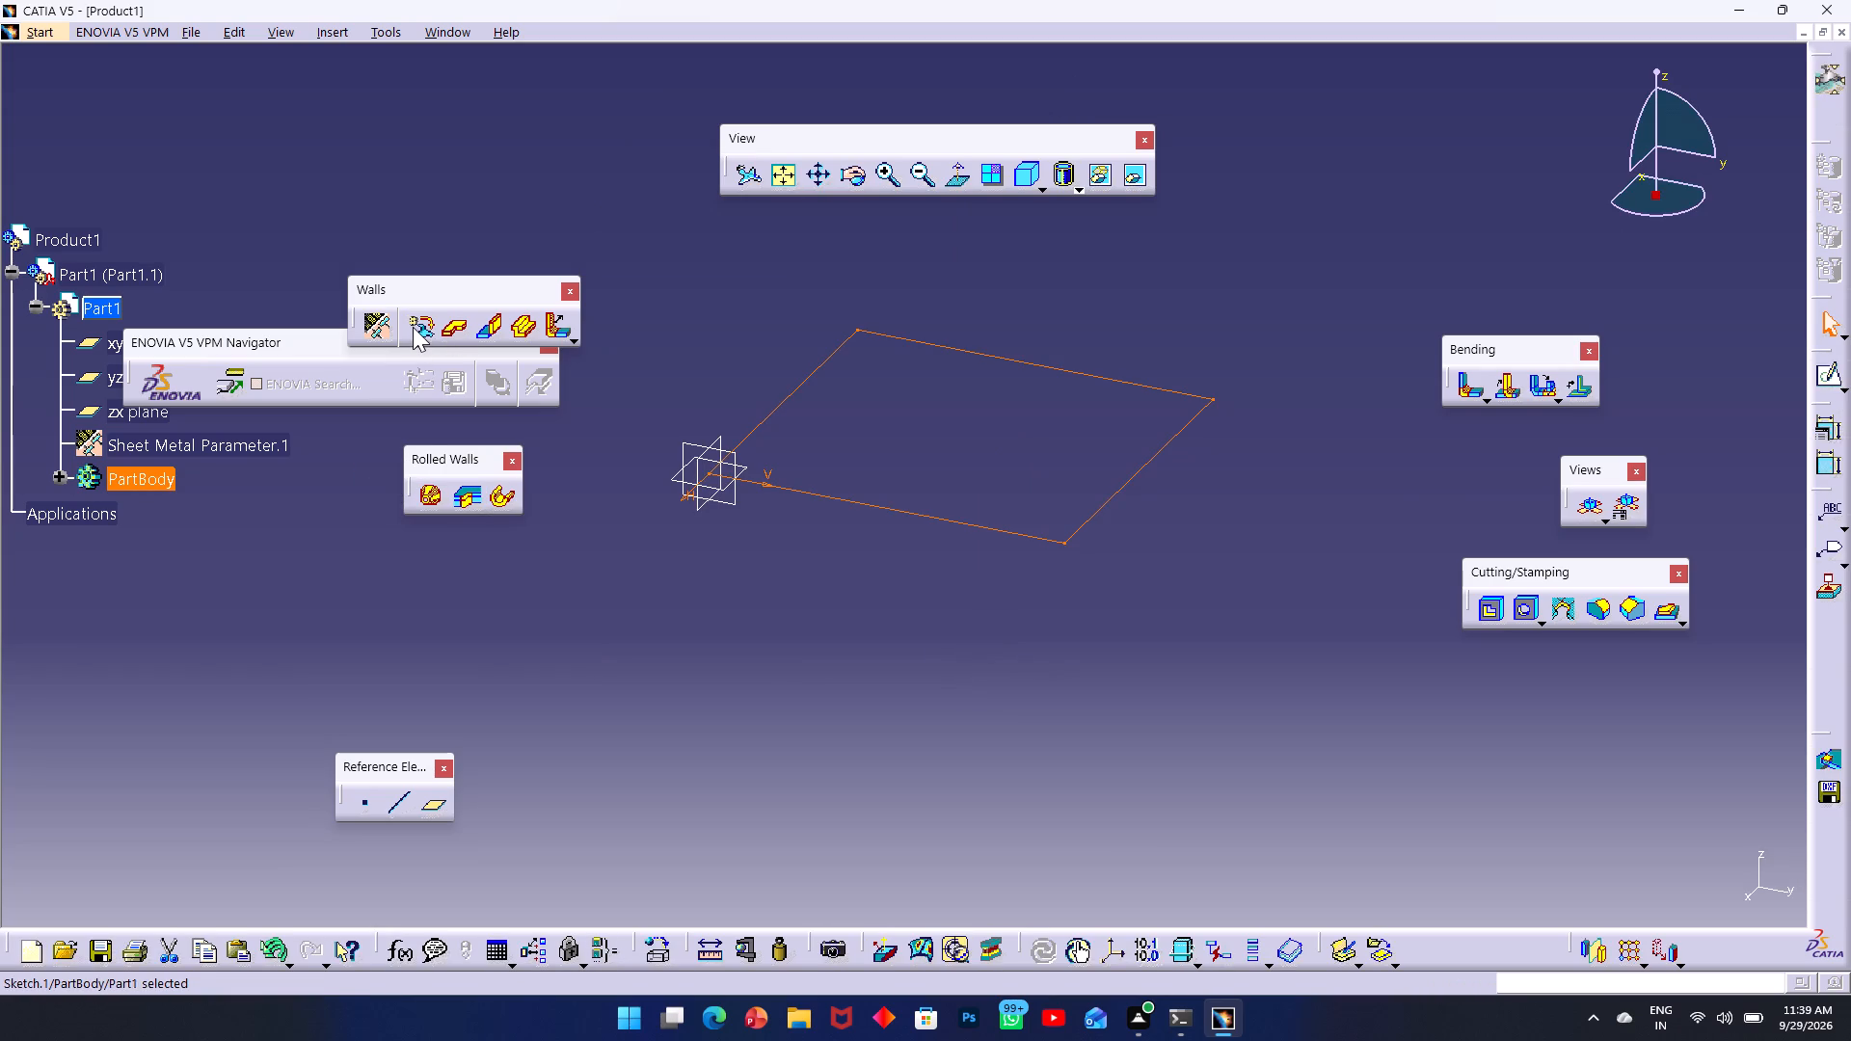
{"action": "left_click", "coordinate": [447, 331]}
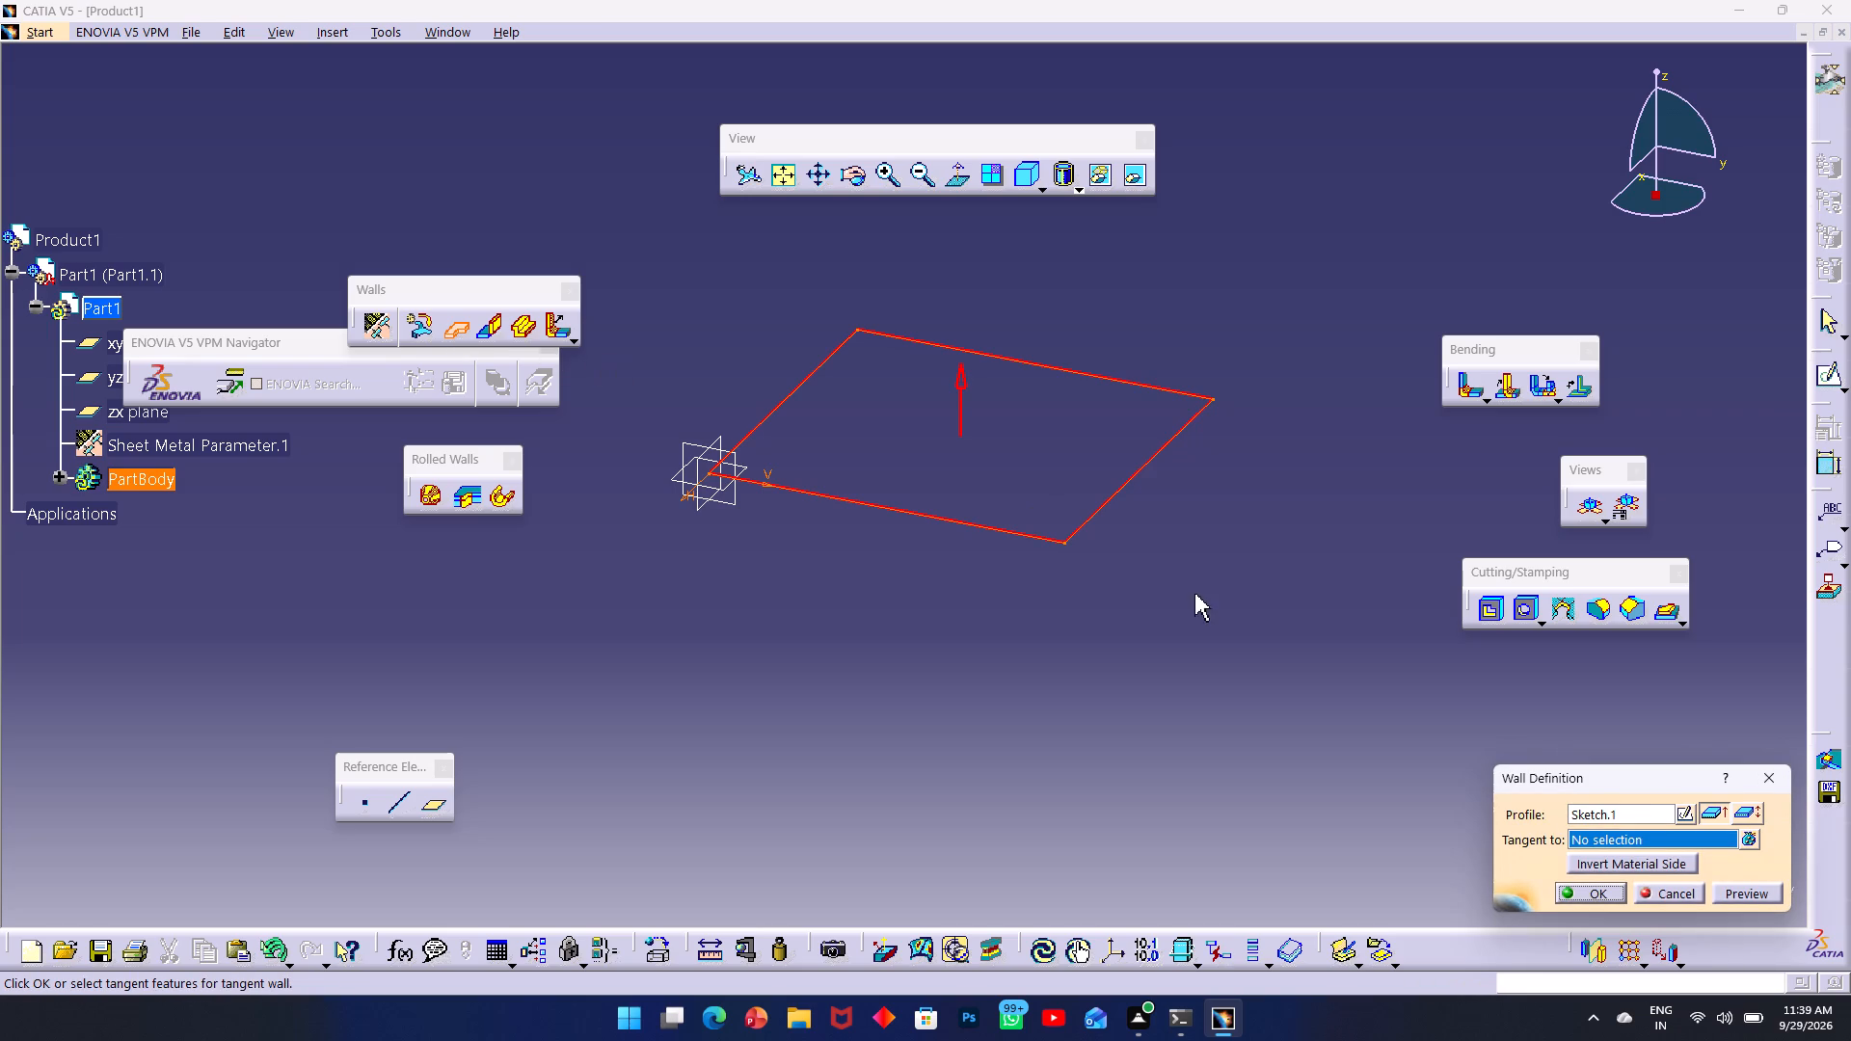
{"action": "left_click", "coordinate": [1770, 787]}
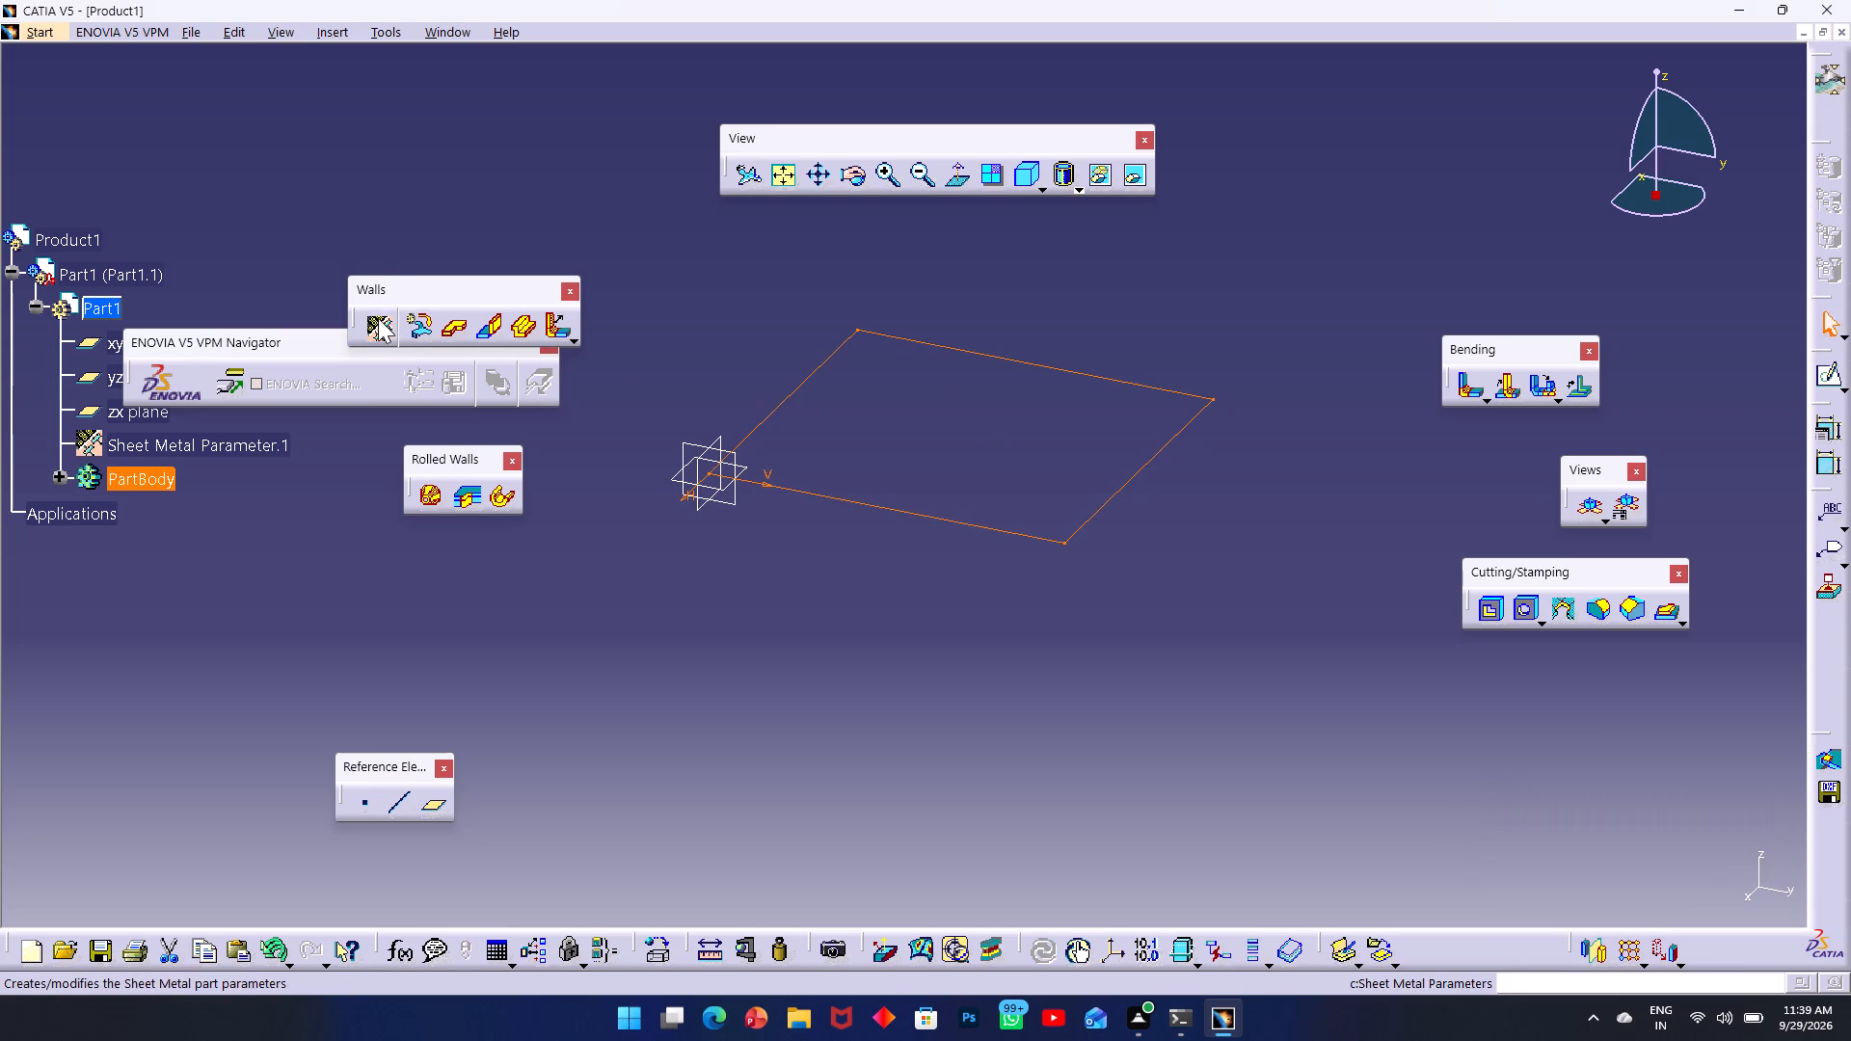
Review the sheet metal parameters, including the bend extremities and bend allowance settings, and accept them as they are.
{"action": "left_click", "coordinate": [378, 318]}
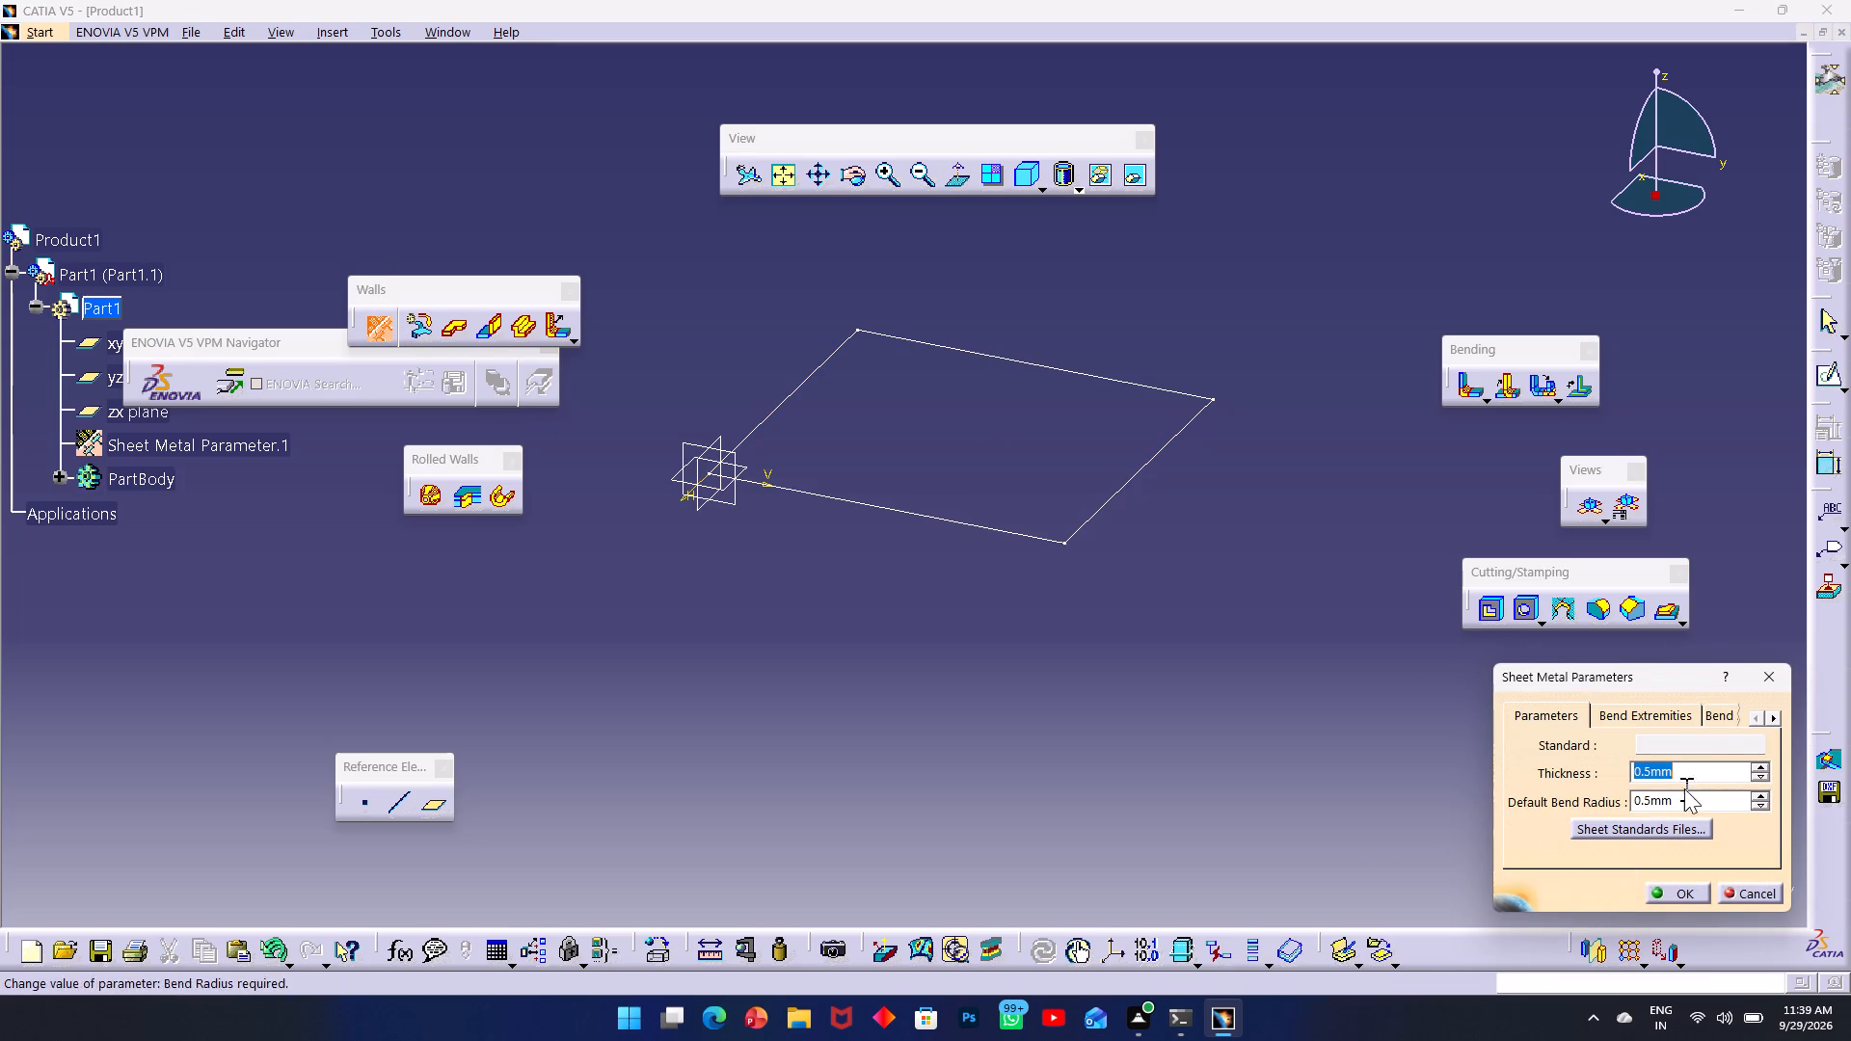
{"action": "left_click", "coordinate": [1677, 714]}
{"action": "left_click", "coordinate": [1689, 709]}
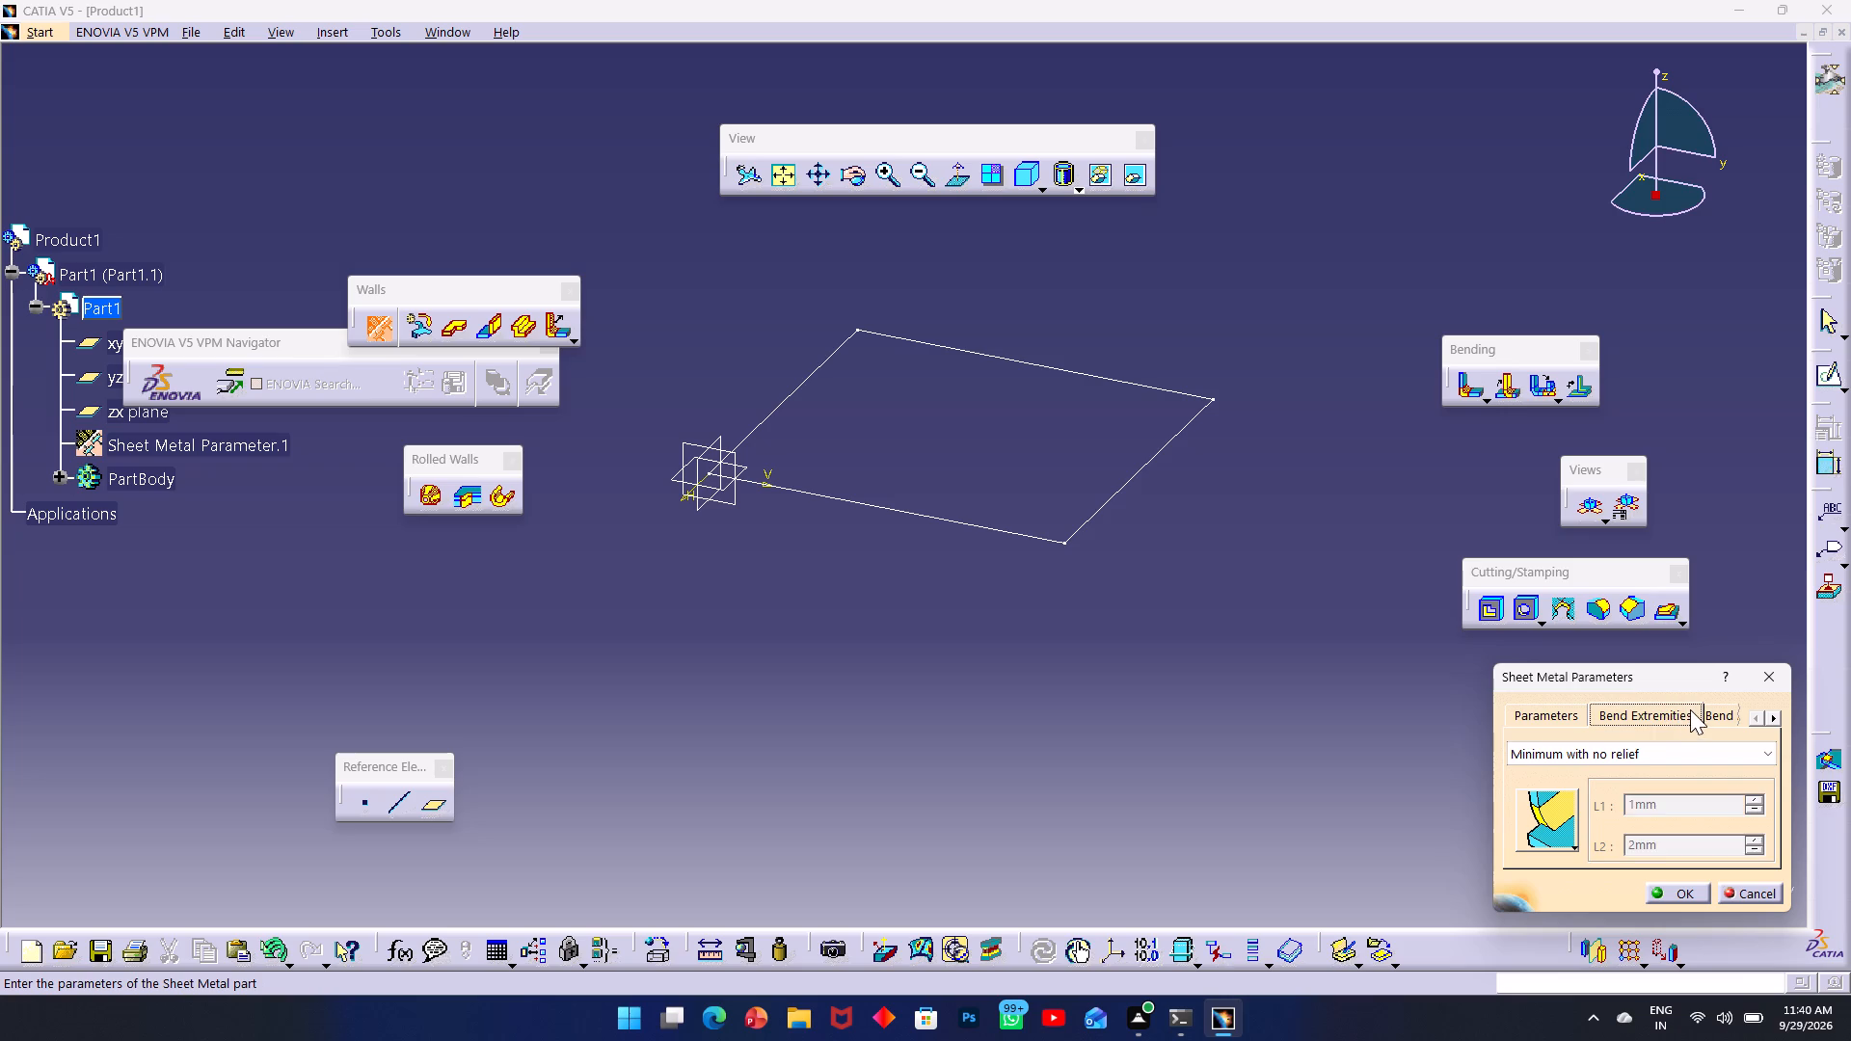
{"action": "left_click", "coordinate": [1716, 719]}
{"action": "left_click", "coordinate": [1668, 903]}
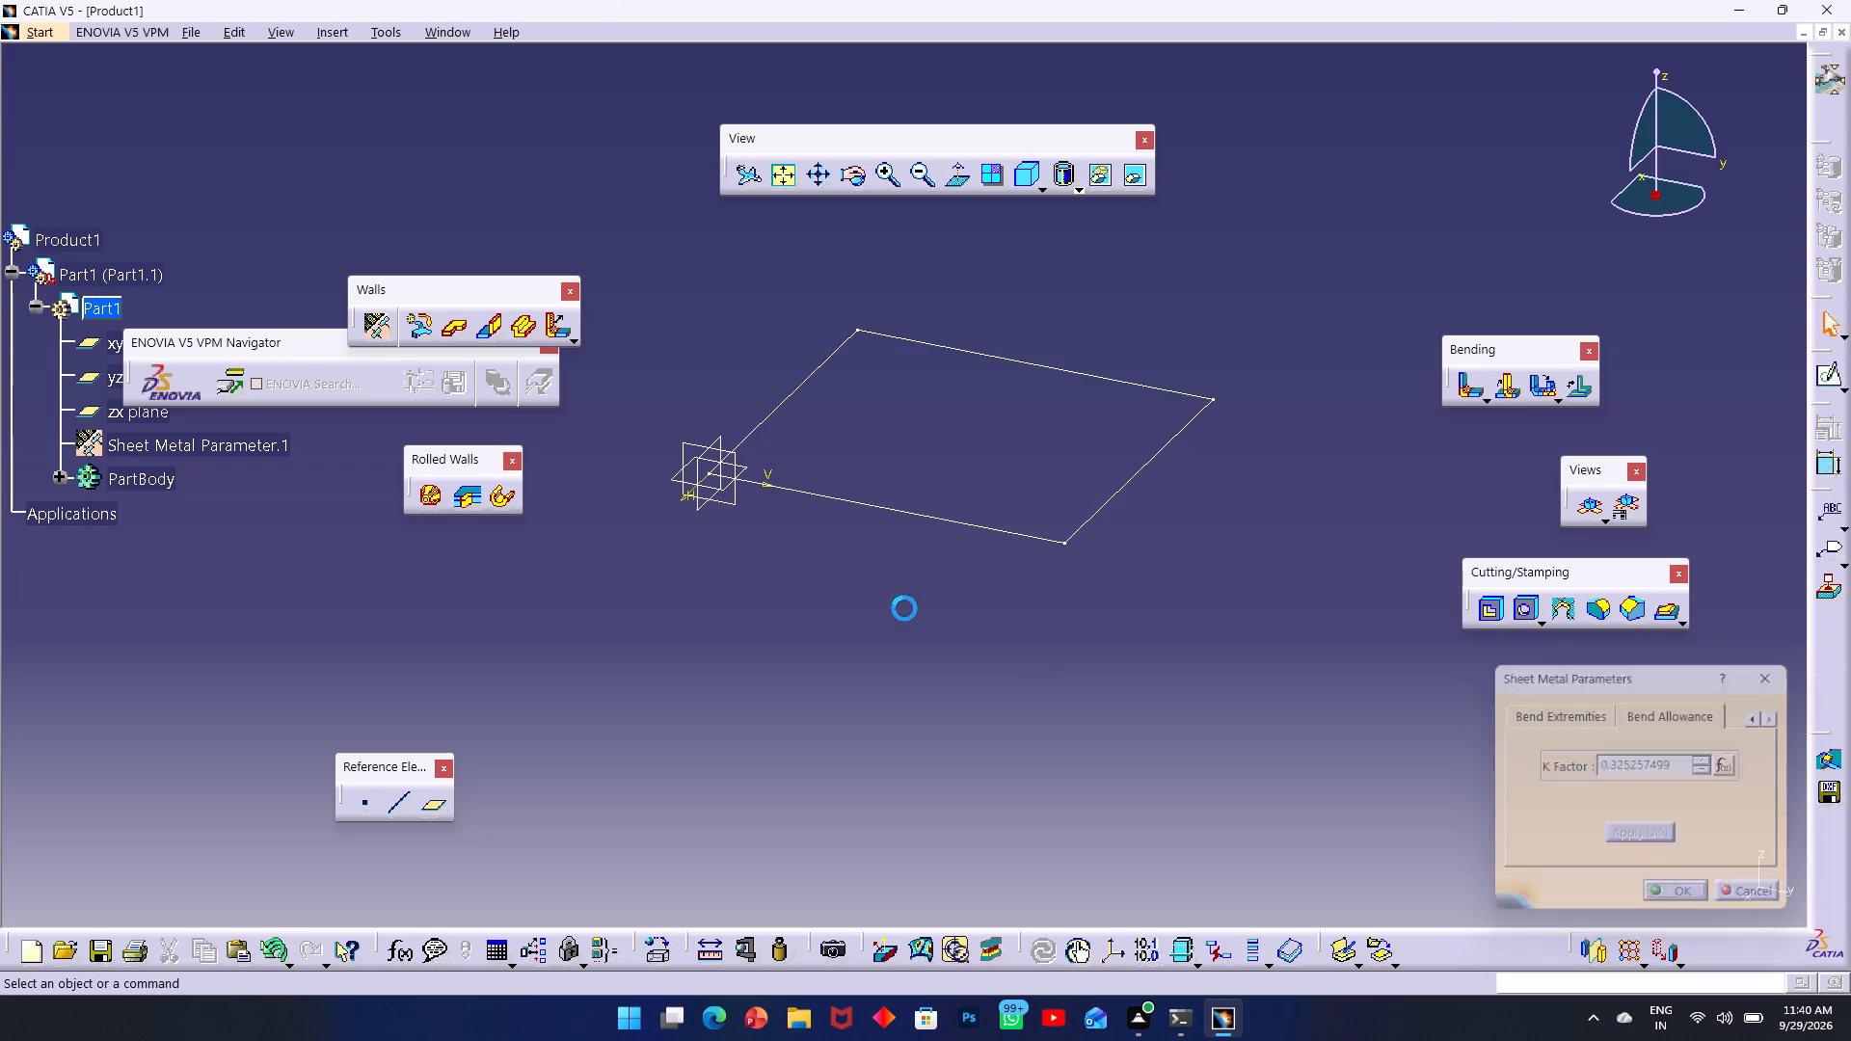
Create the base wall from the rectangle sketch, keeping the default material side.
{"action": "left_click", "coordinate": [441, 336]}
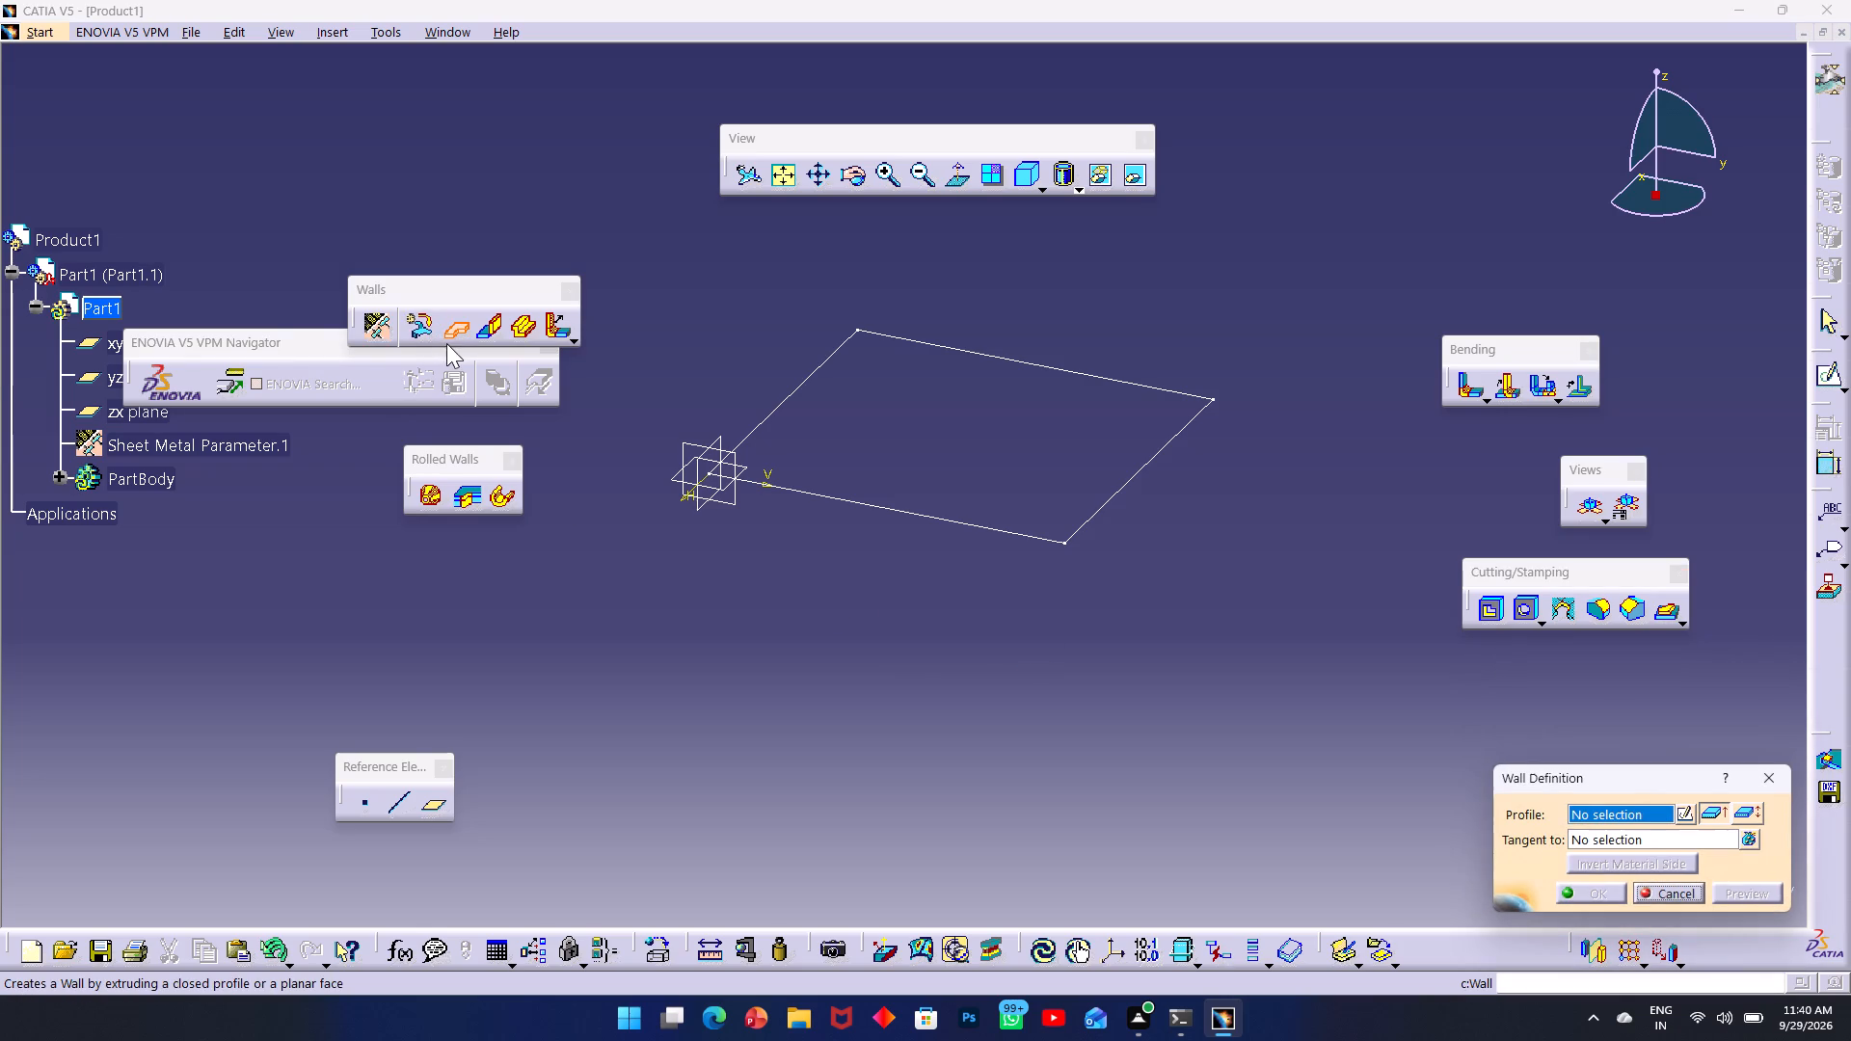
{"action": "left_click", "coordinate": [1093, 520]}
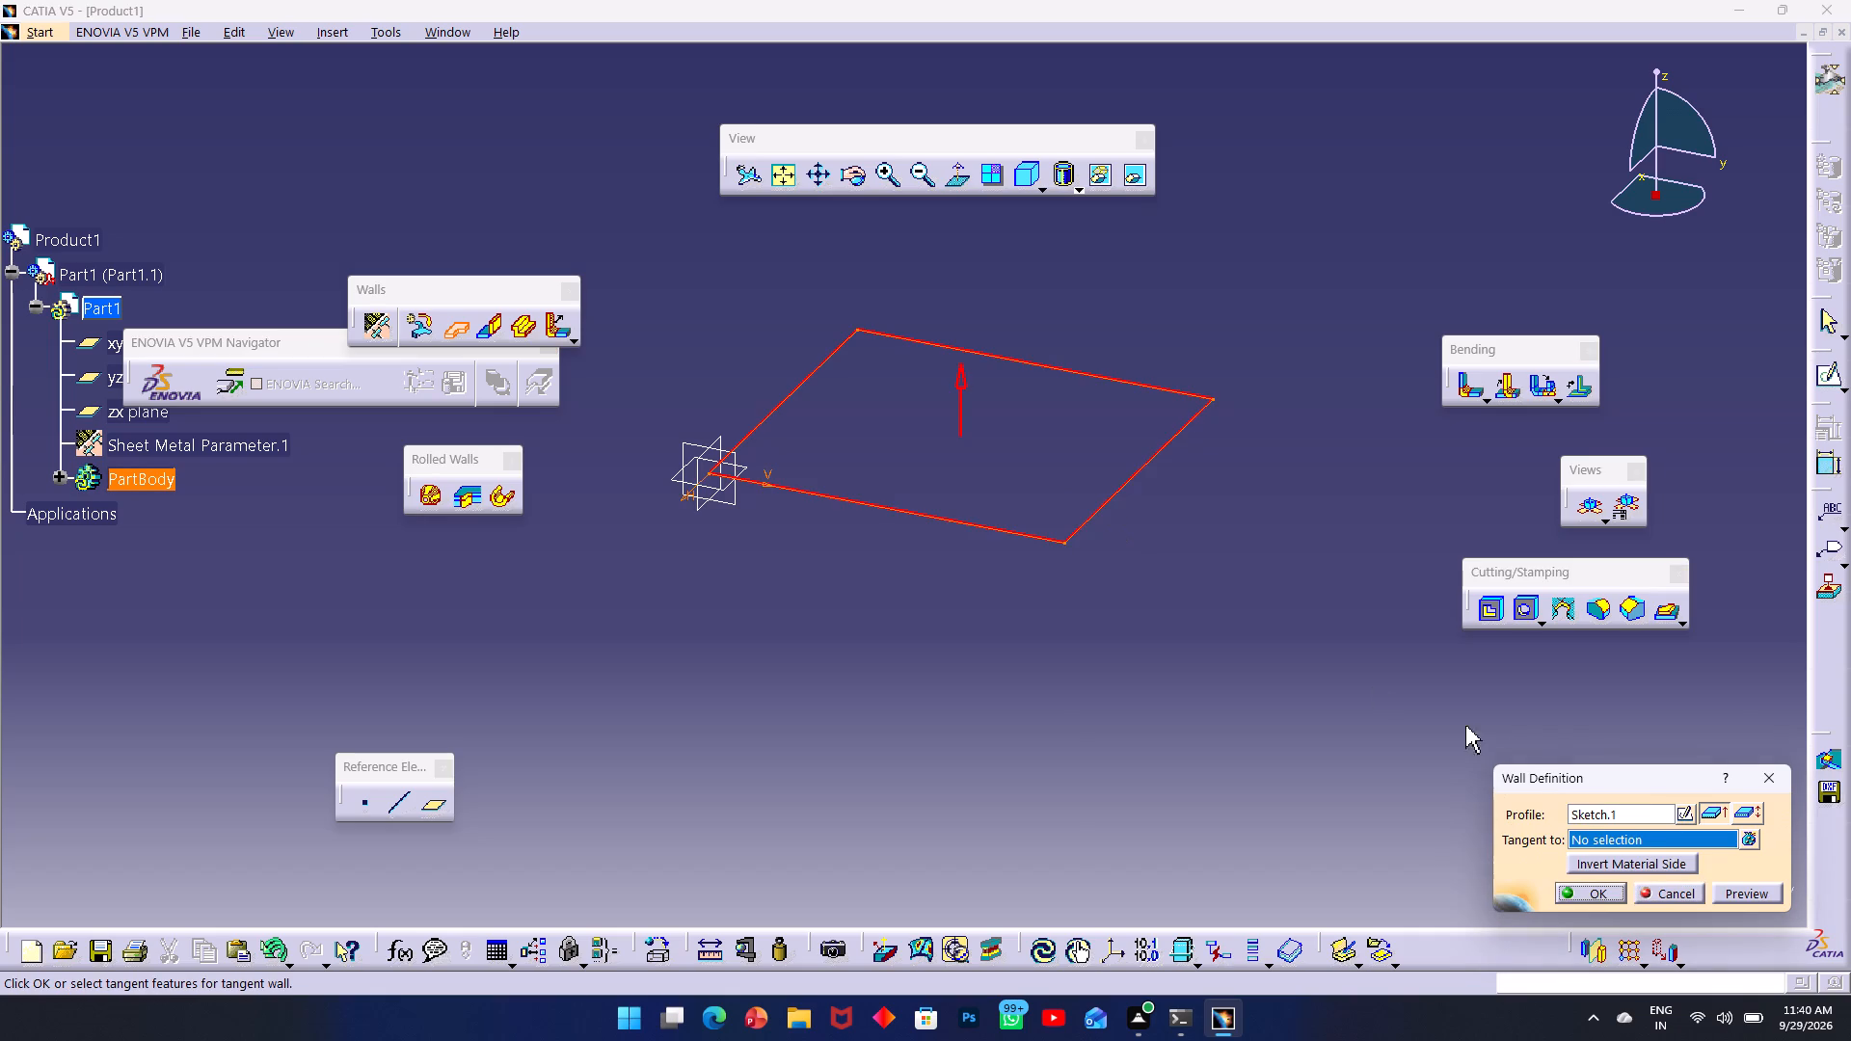
{"action": "left_click", "coordinate": [1605, 890]}
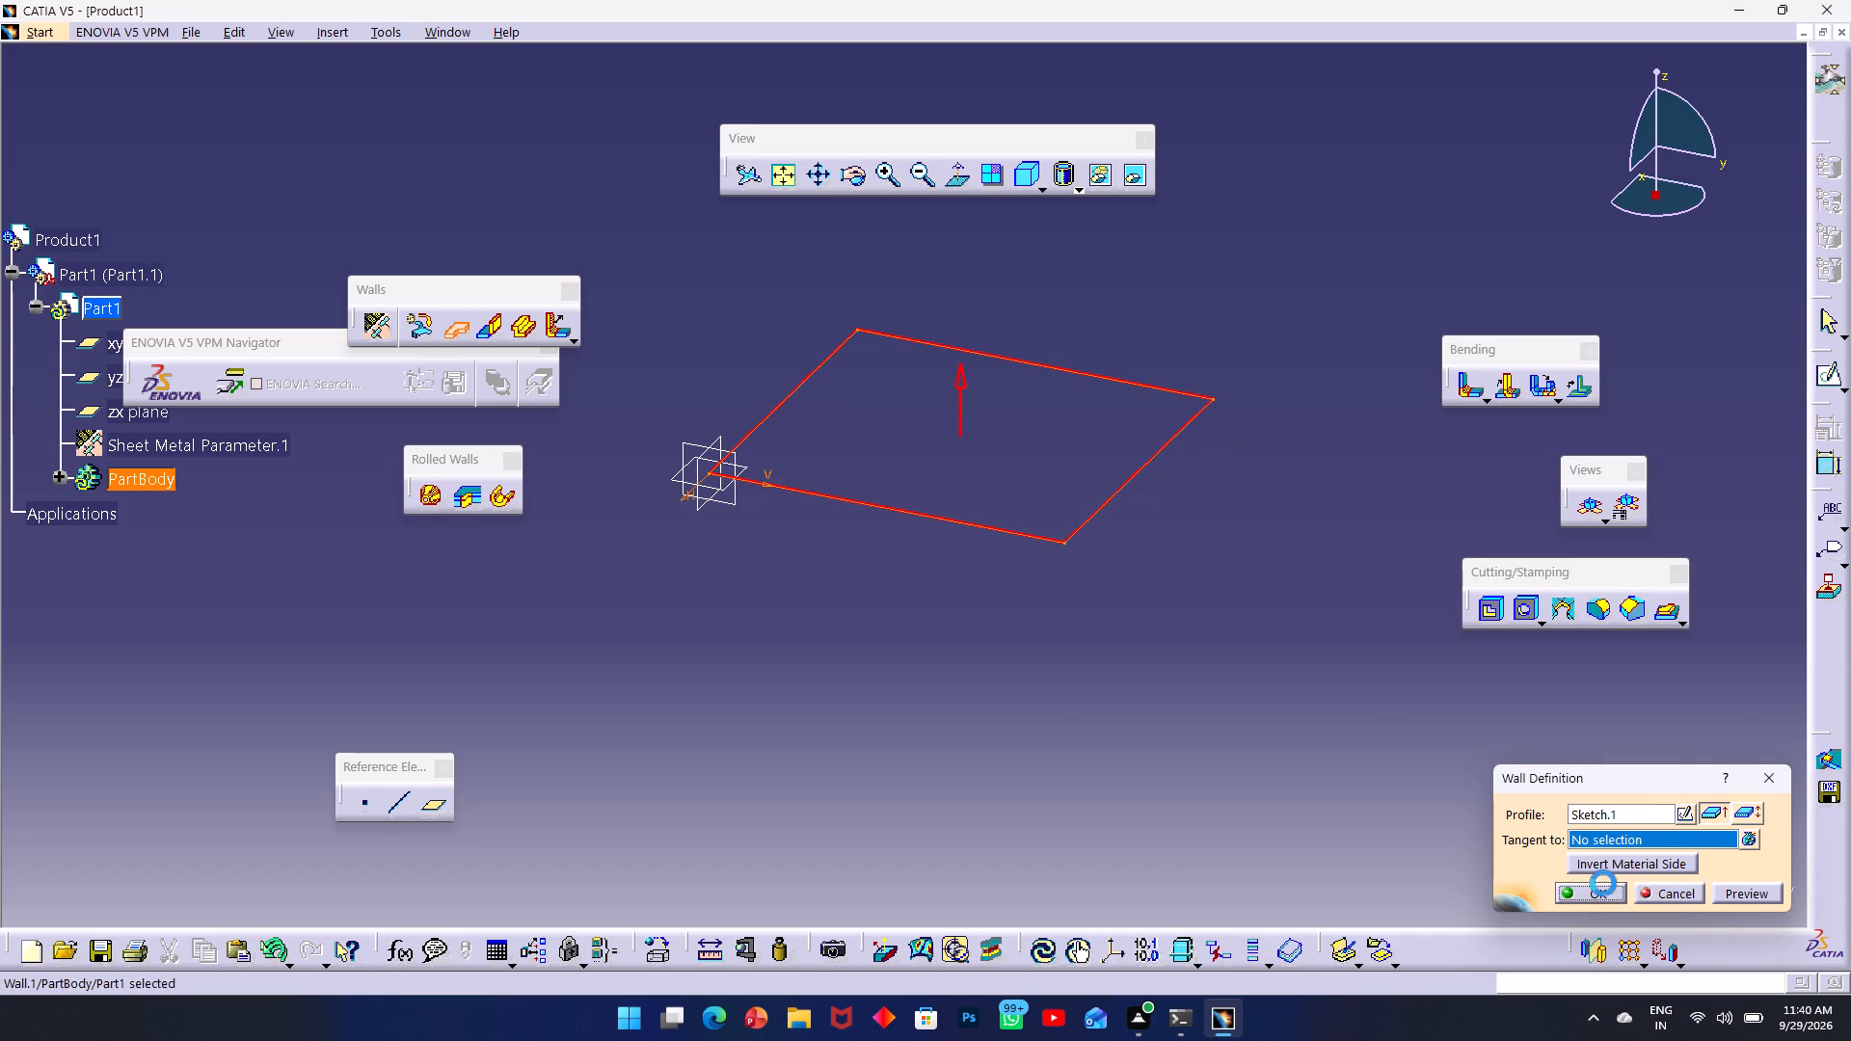
{"action": "left_click", "coordinate": [934, 654]}
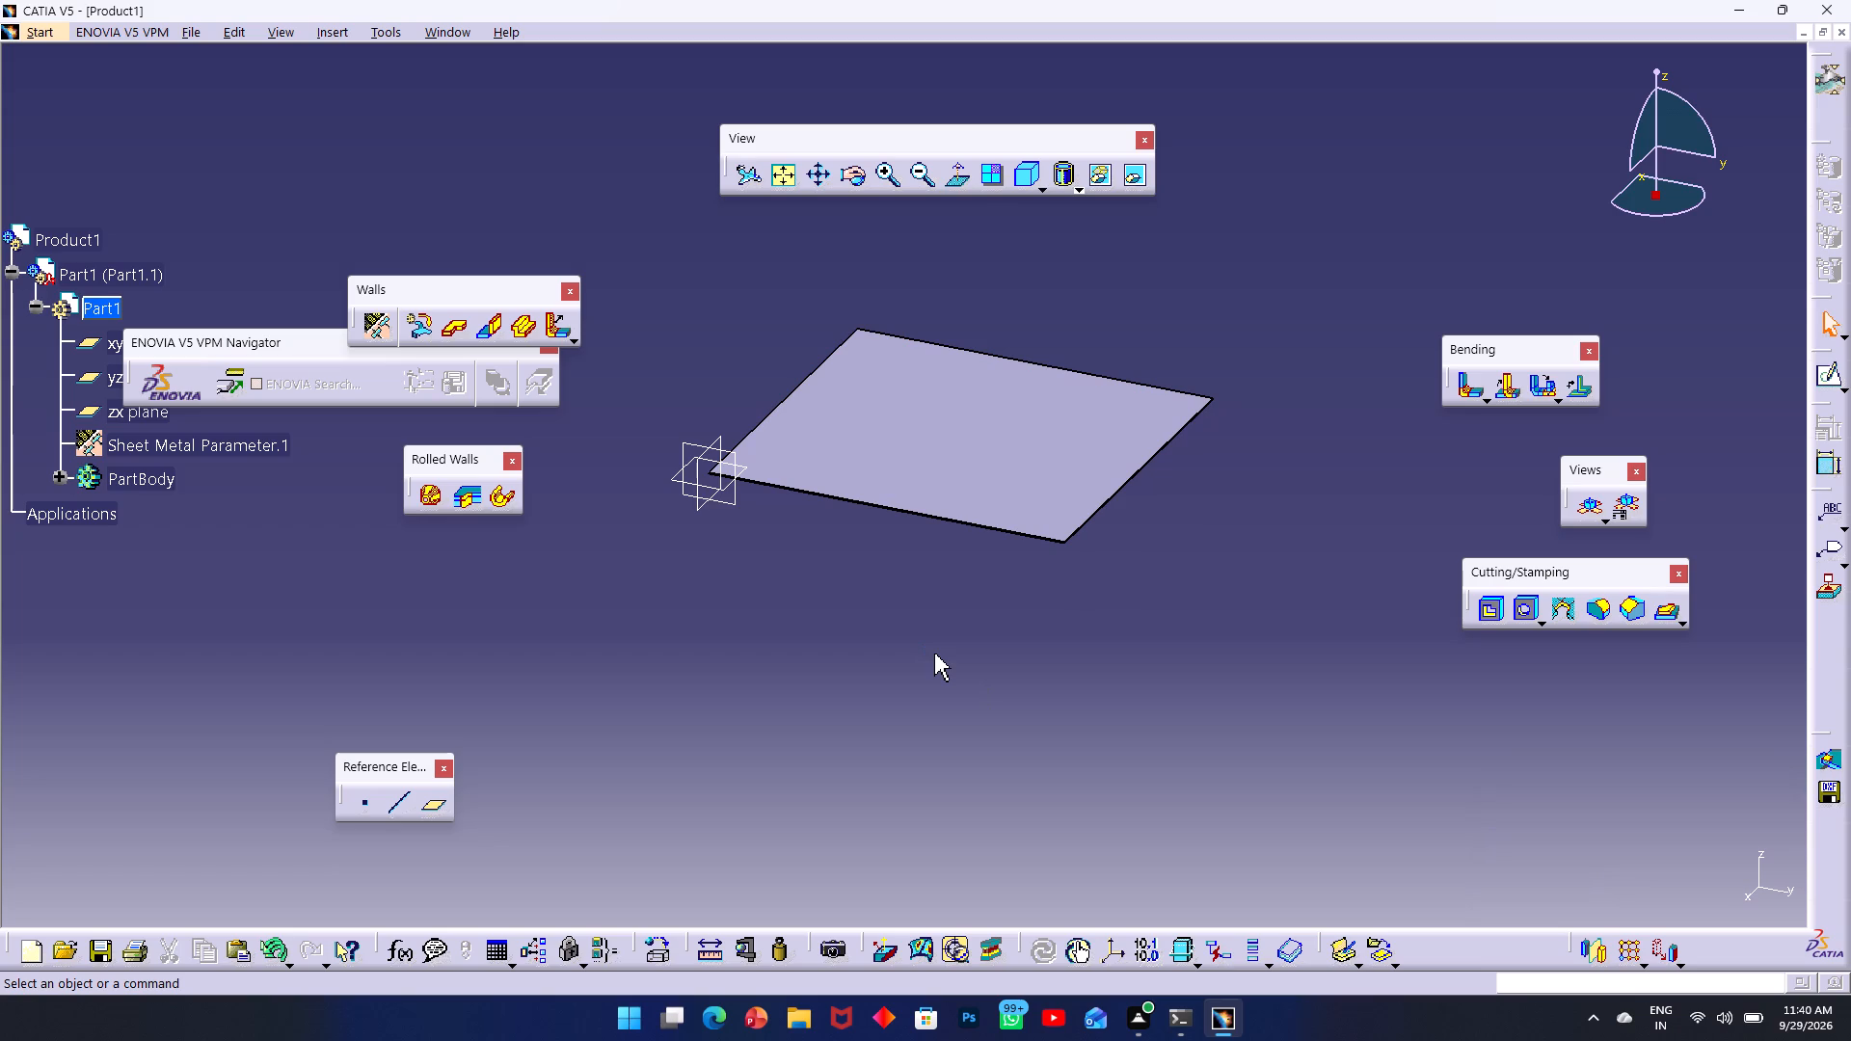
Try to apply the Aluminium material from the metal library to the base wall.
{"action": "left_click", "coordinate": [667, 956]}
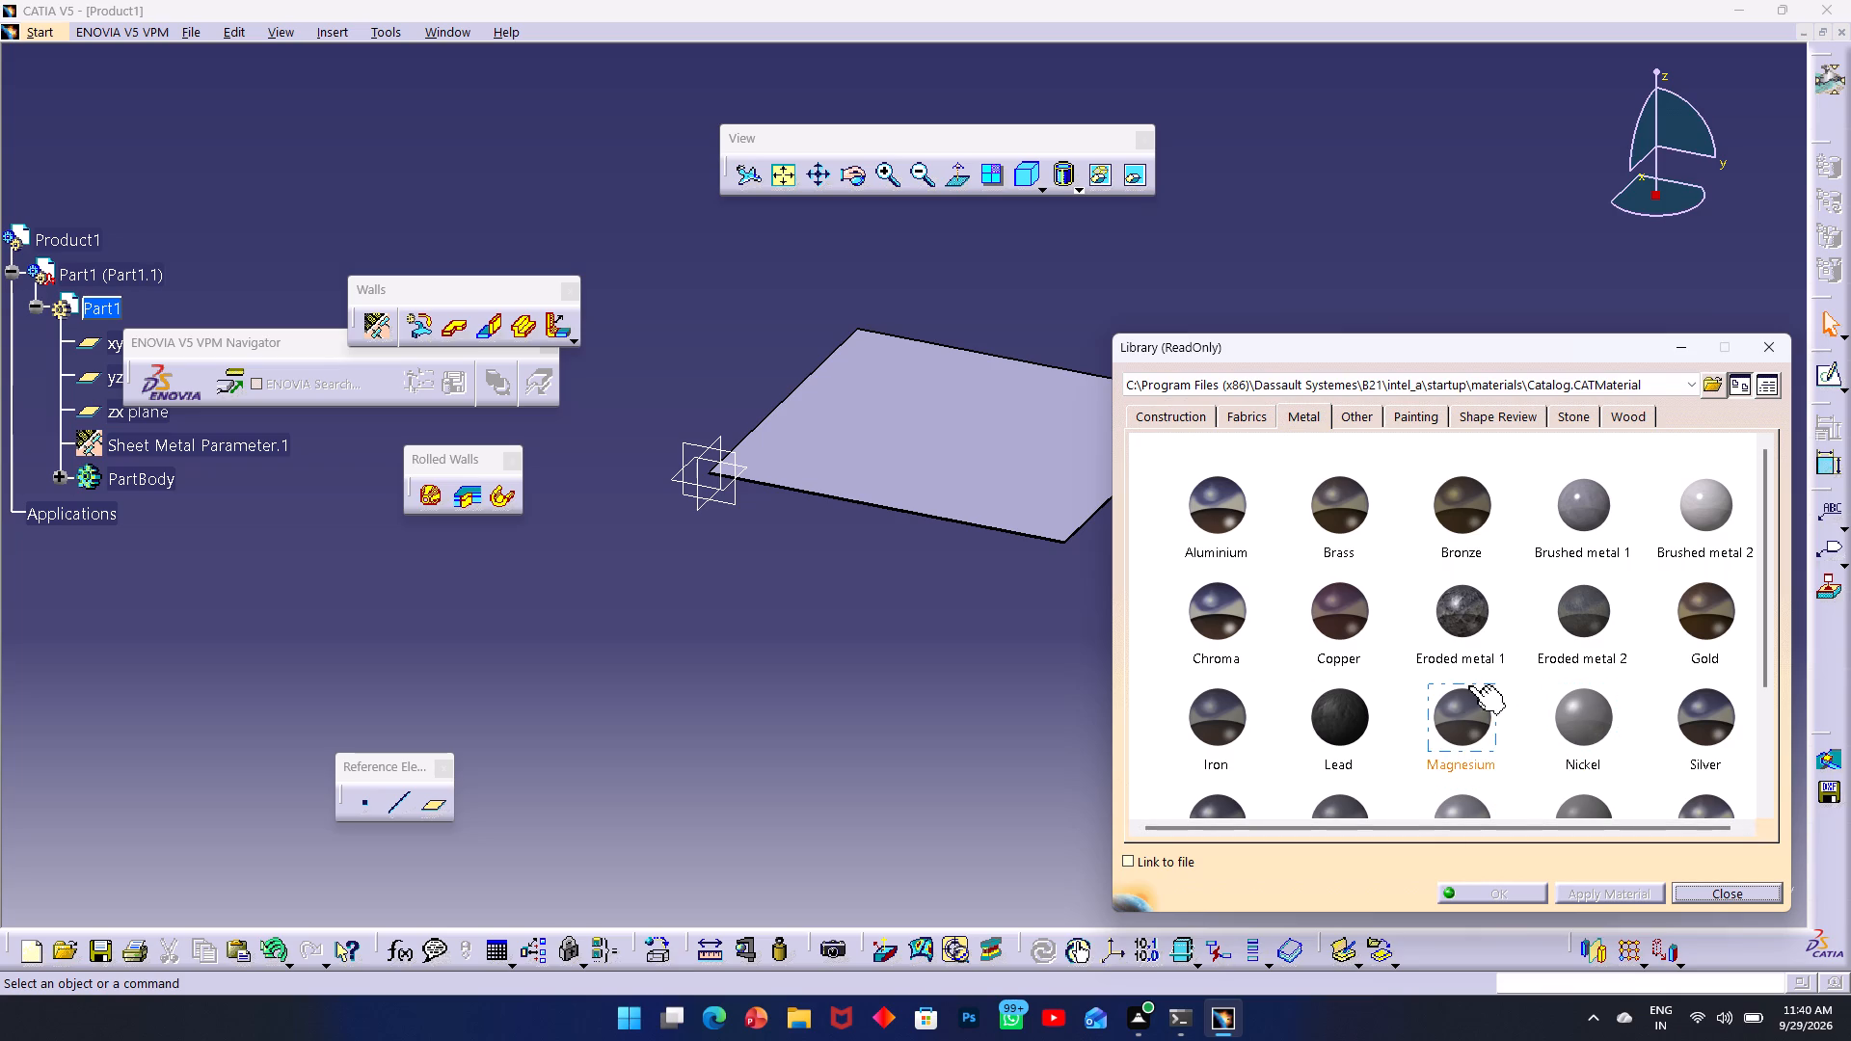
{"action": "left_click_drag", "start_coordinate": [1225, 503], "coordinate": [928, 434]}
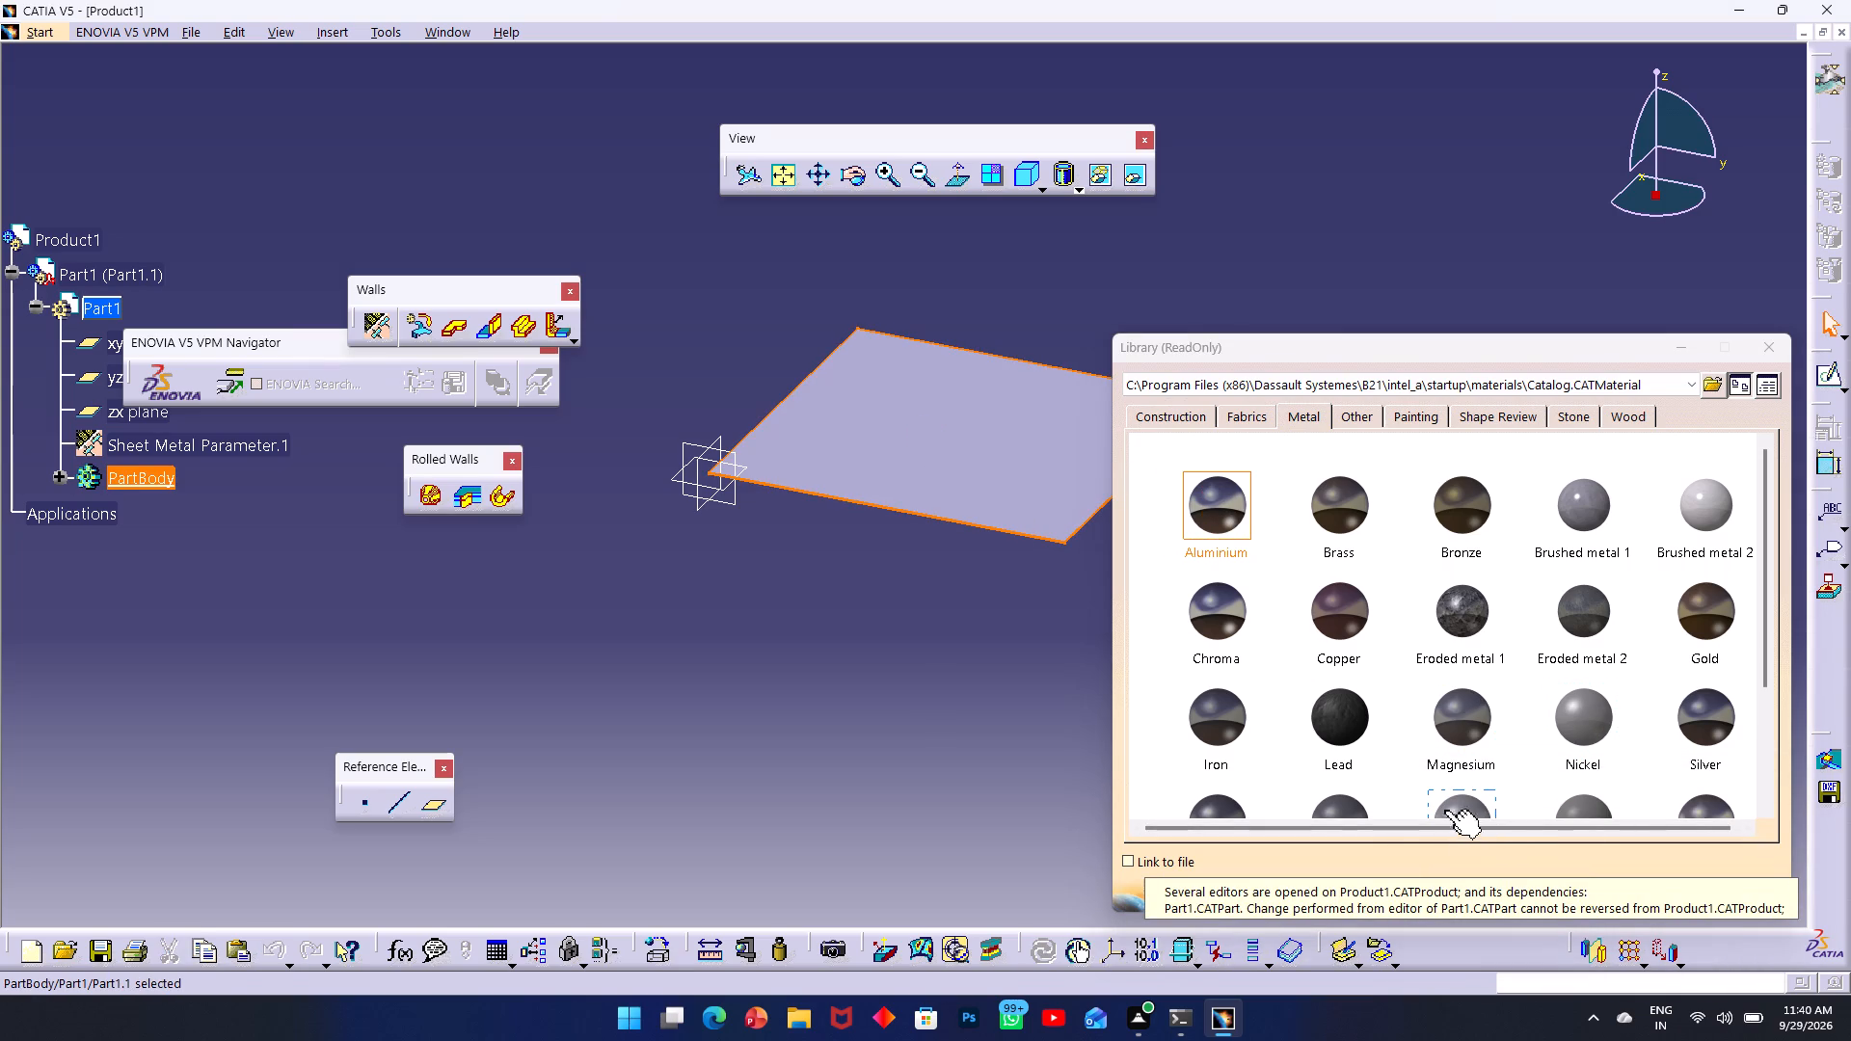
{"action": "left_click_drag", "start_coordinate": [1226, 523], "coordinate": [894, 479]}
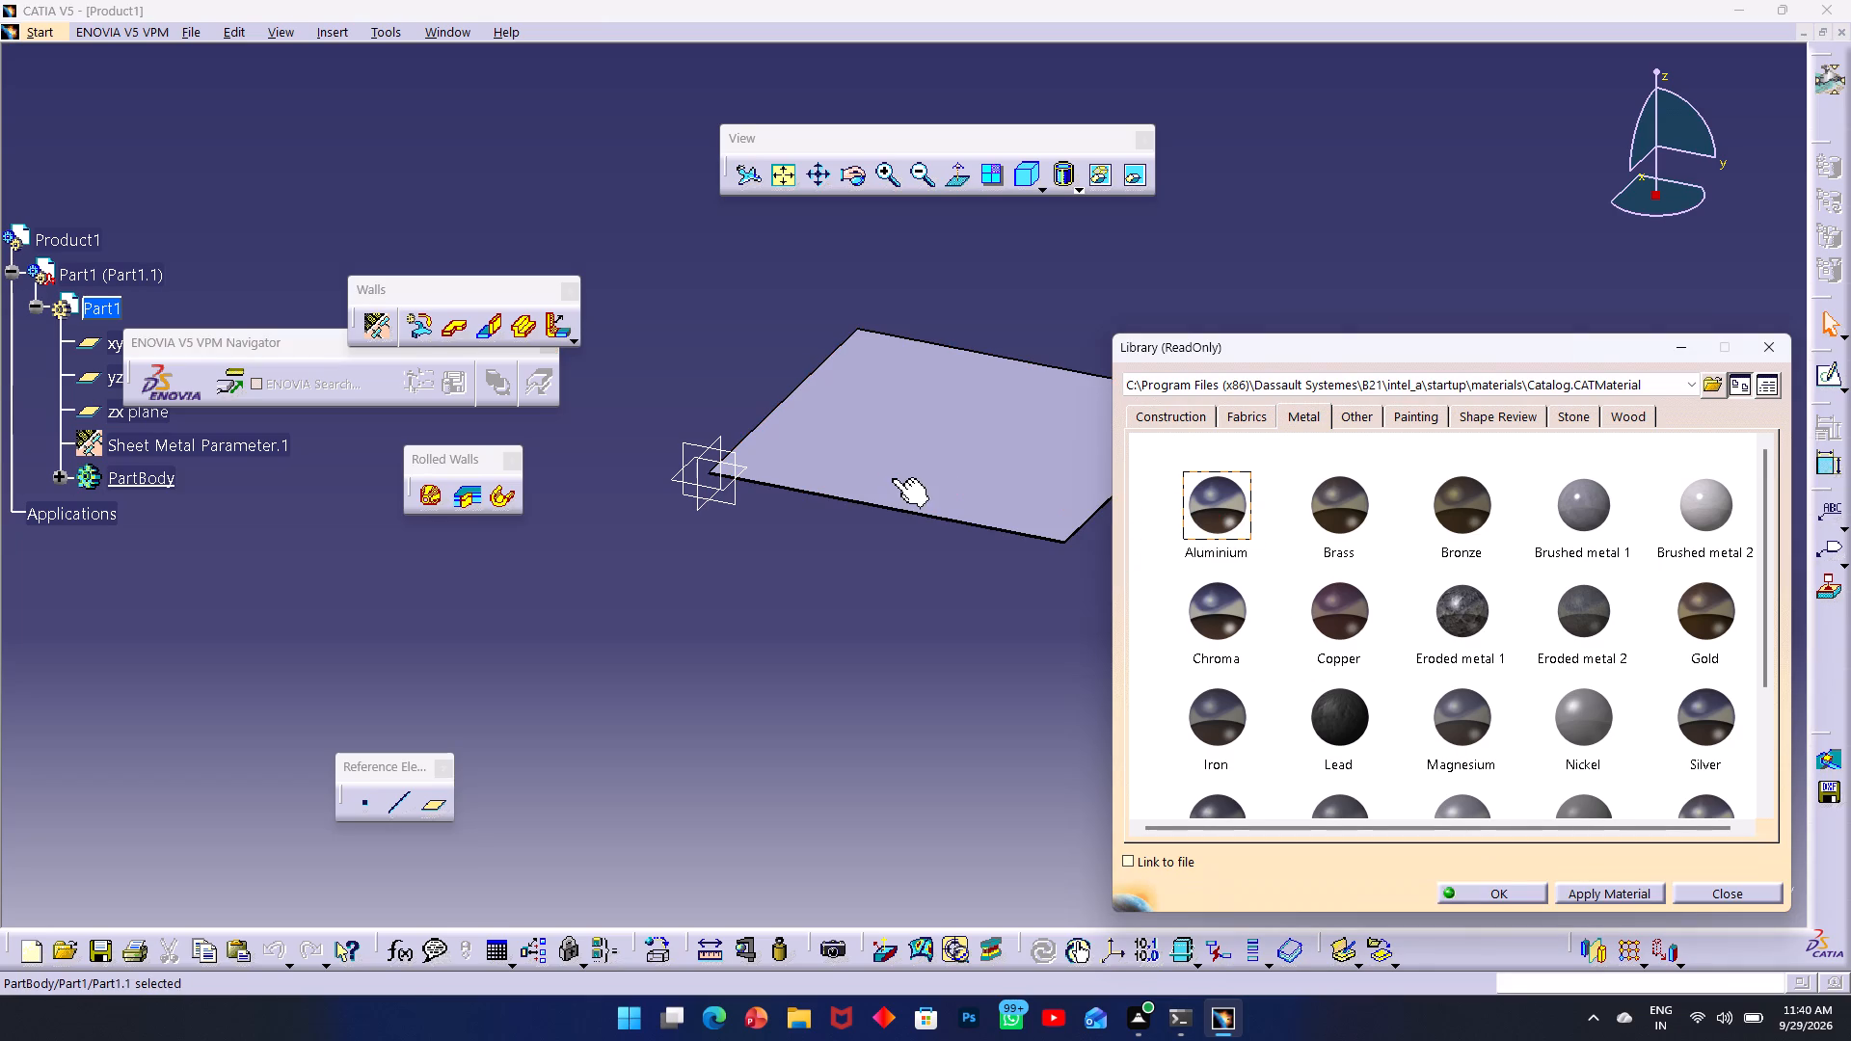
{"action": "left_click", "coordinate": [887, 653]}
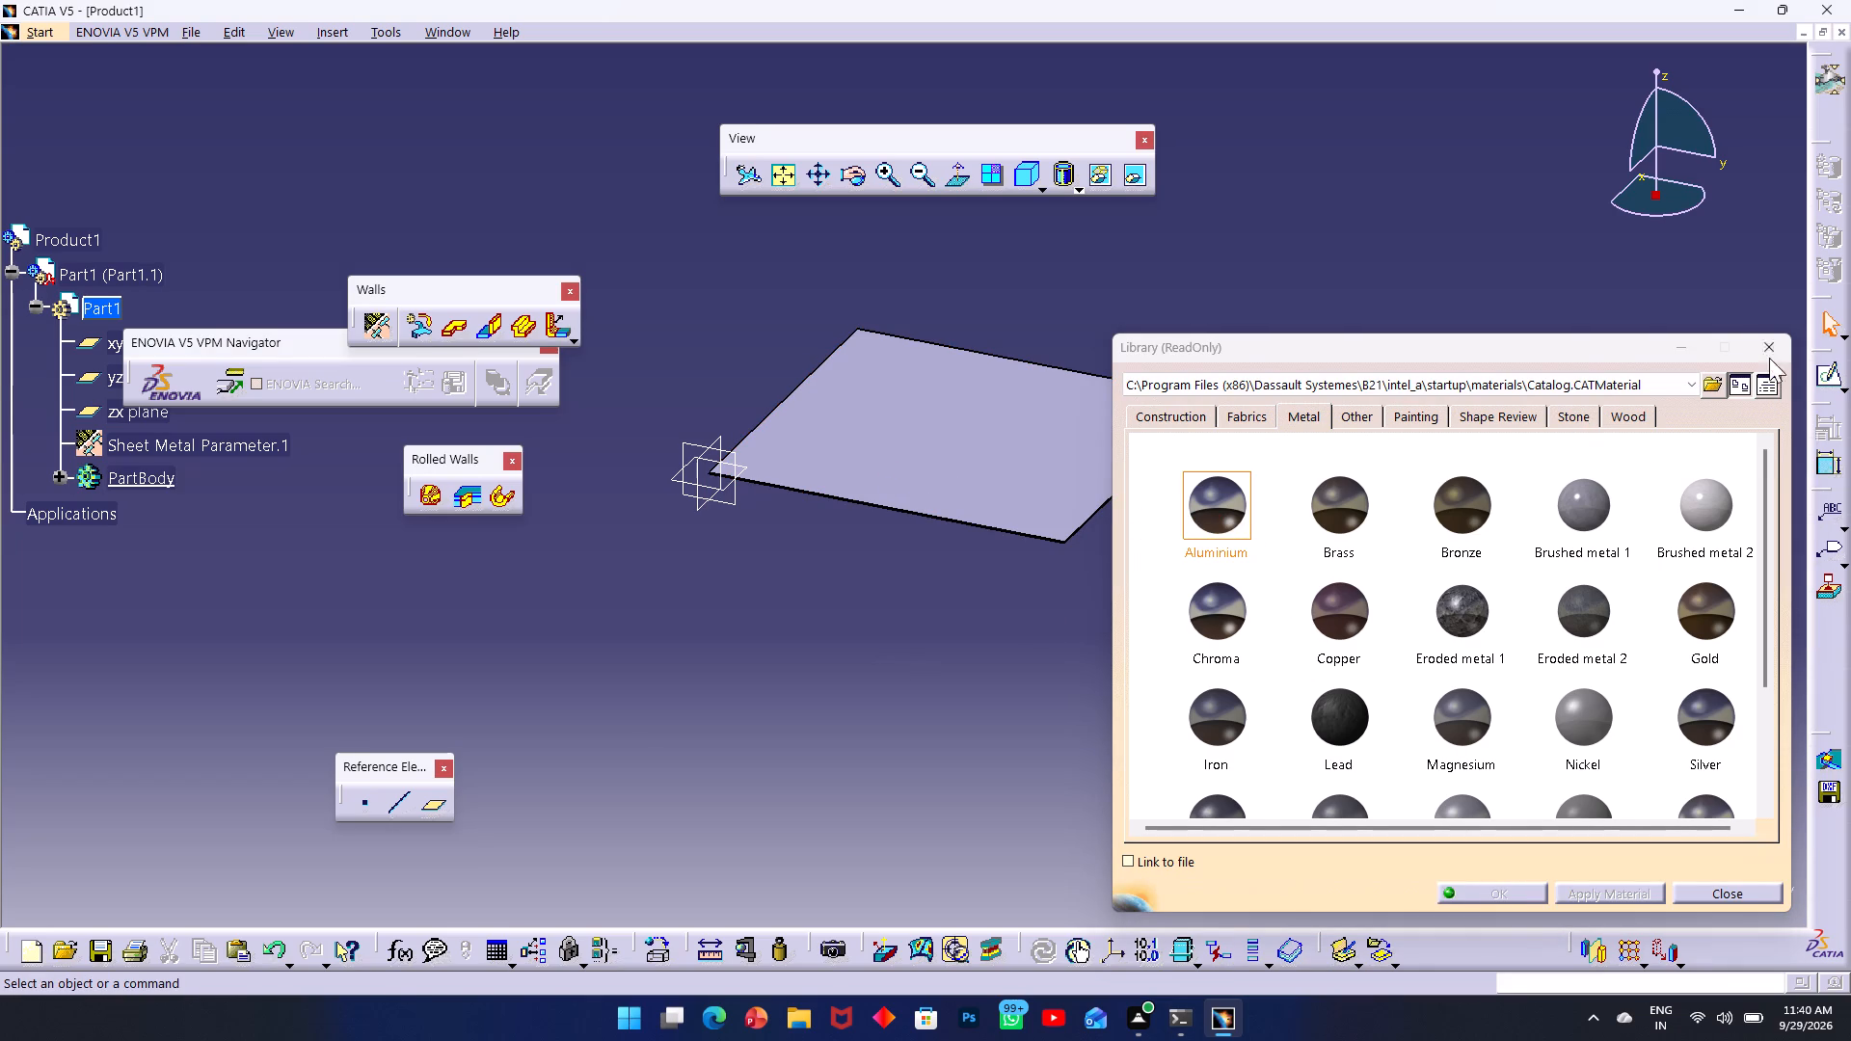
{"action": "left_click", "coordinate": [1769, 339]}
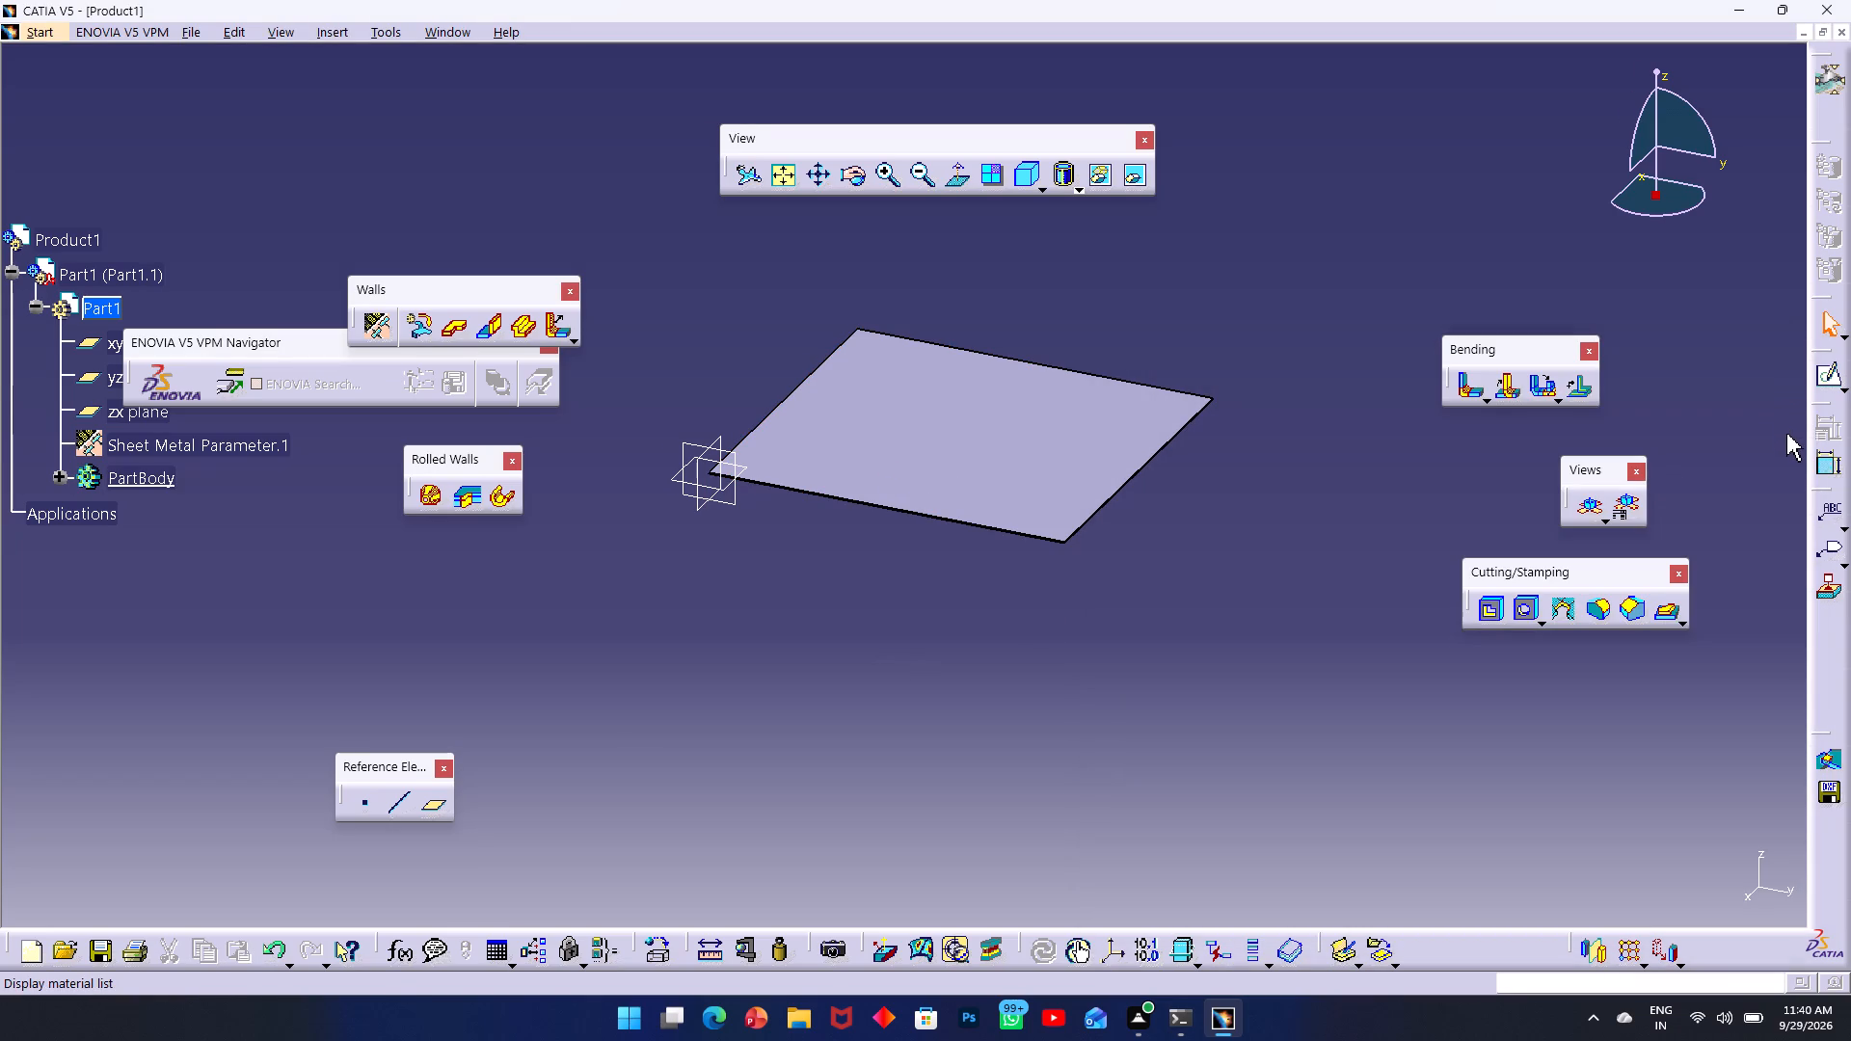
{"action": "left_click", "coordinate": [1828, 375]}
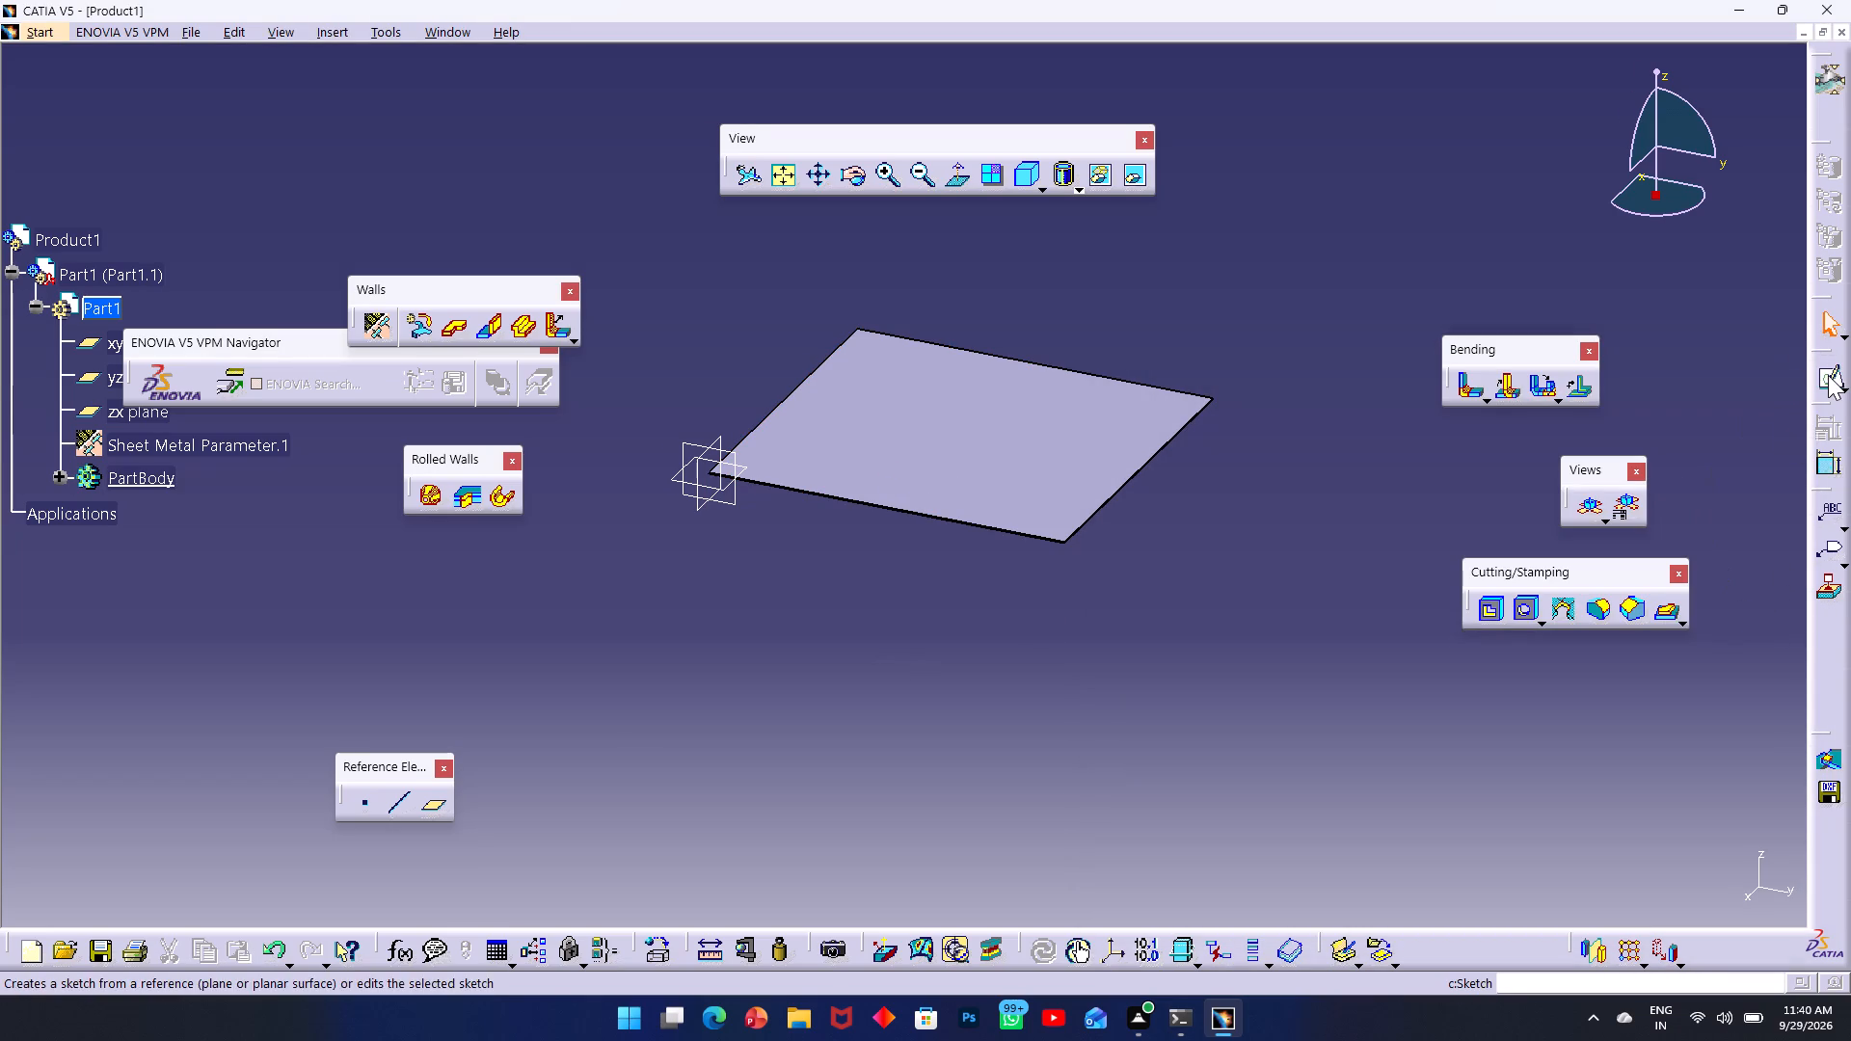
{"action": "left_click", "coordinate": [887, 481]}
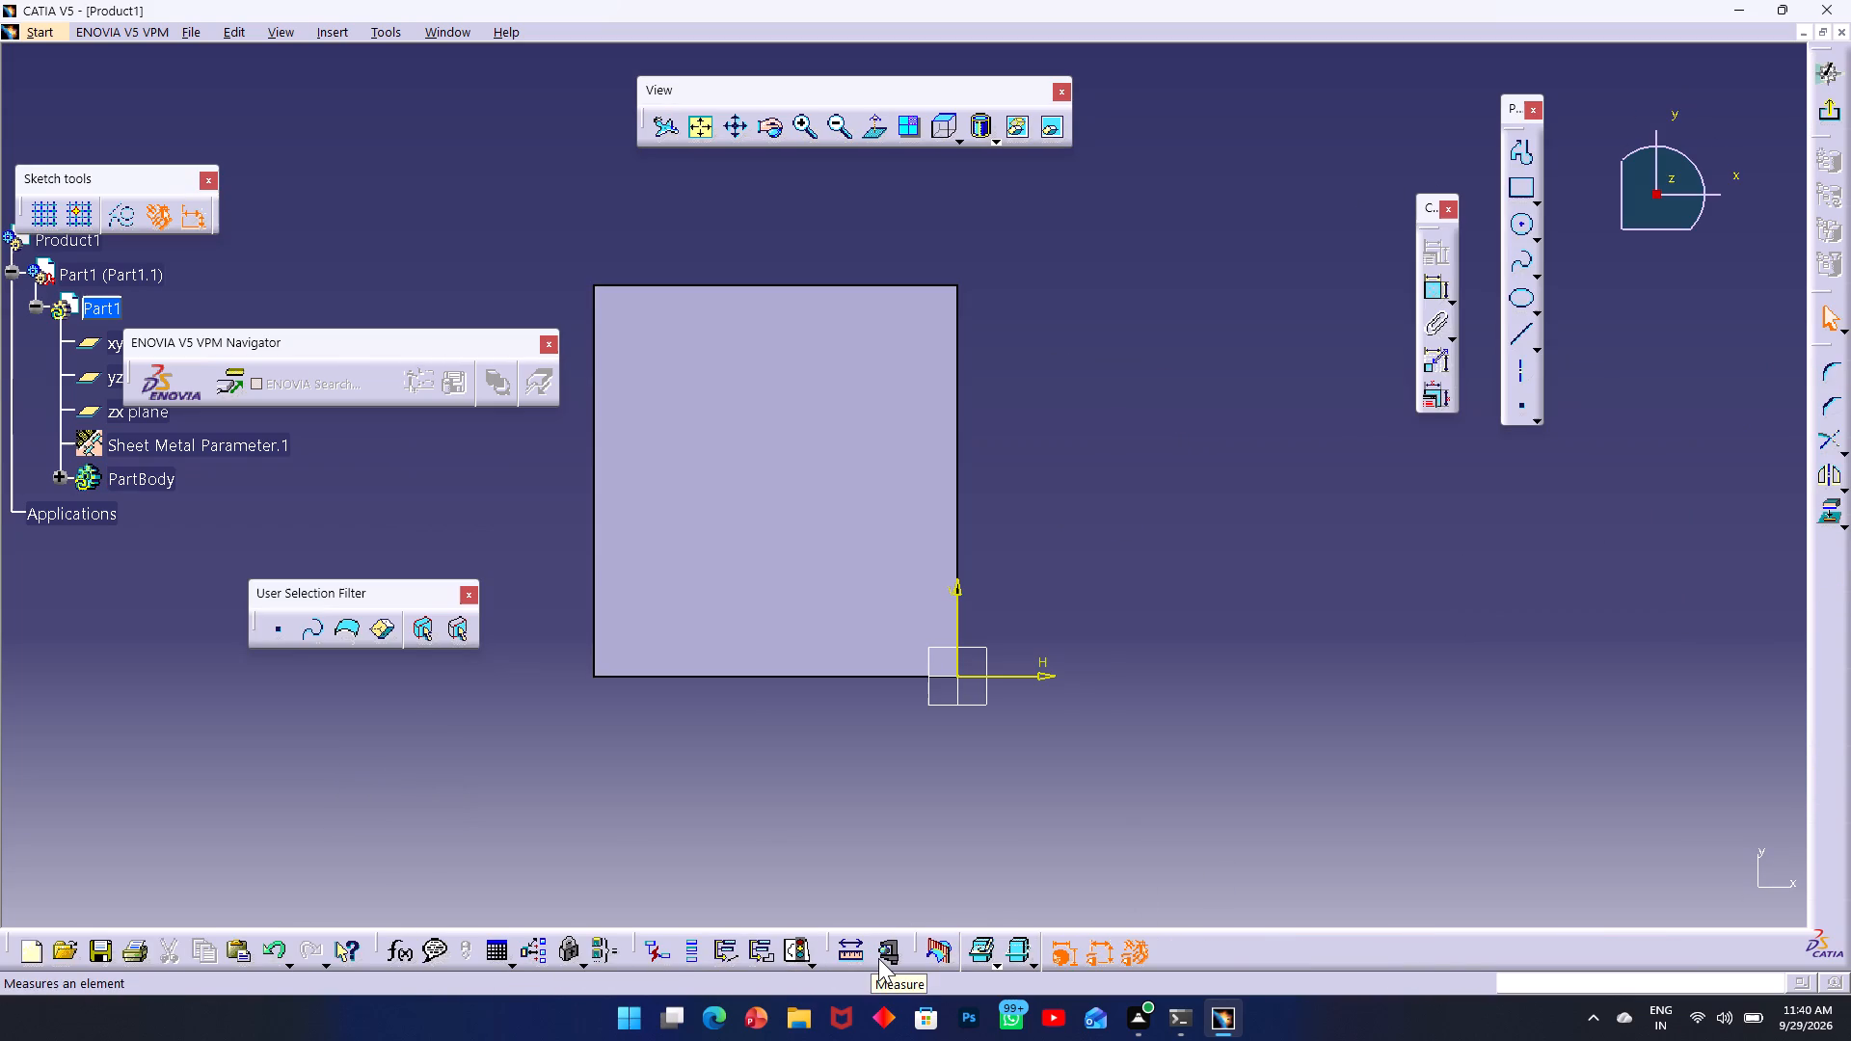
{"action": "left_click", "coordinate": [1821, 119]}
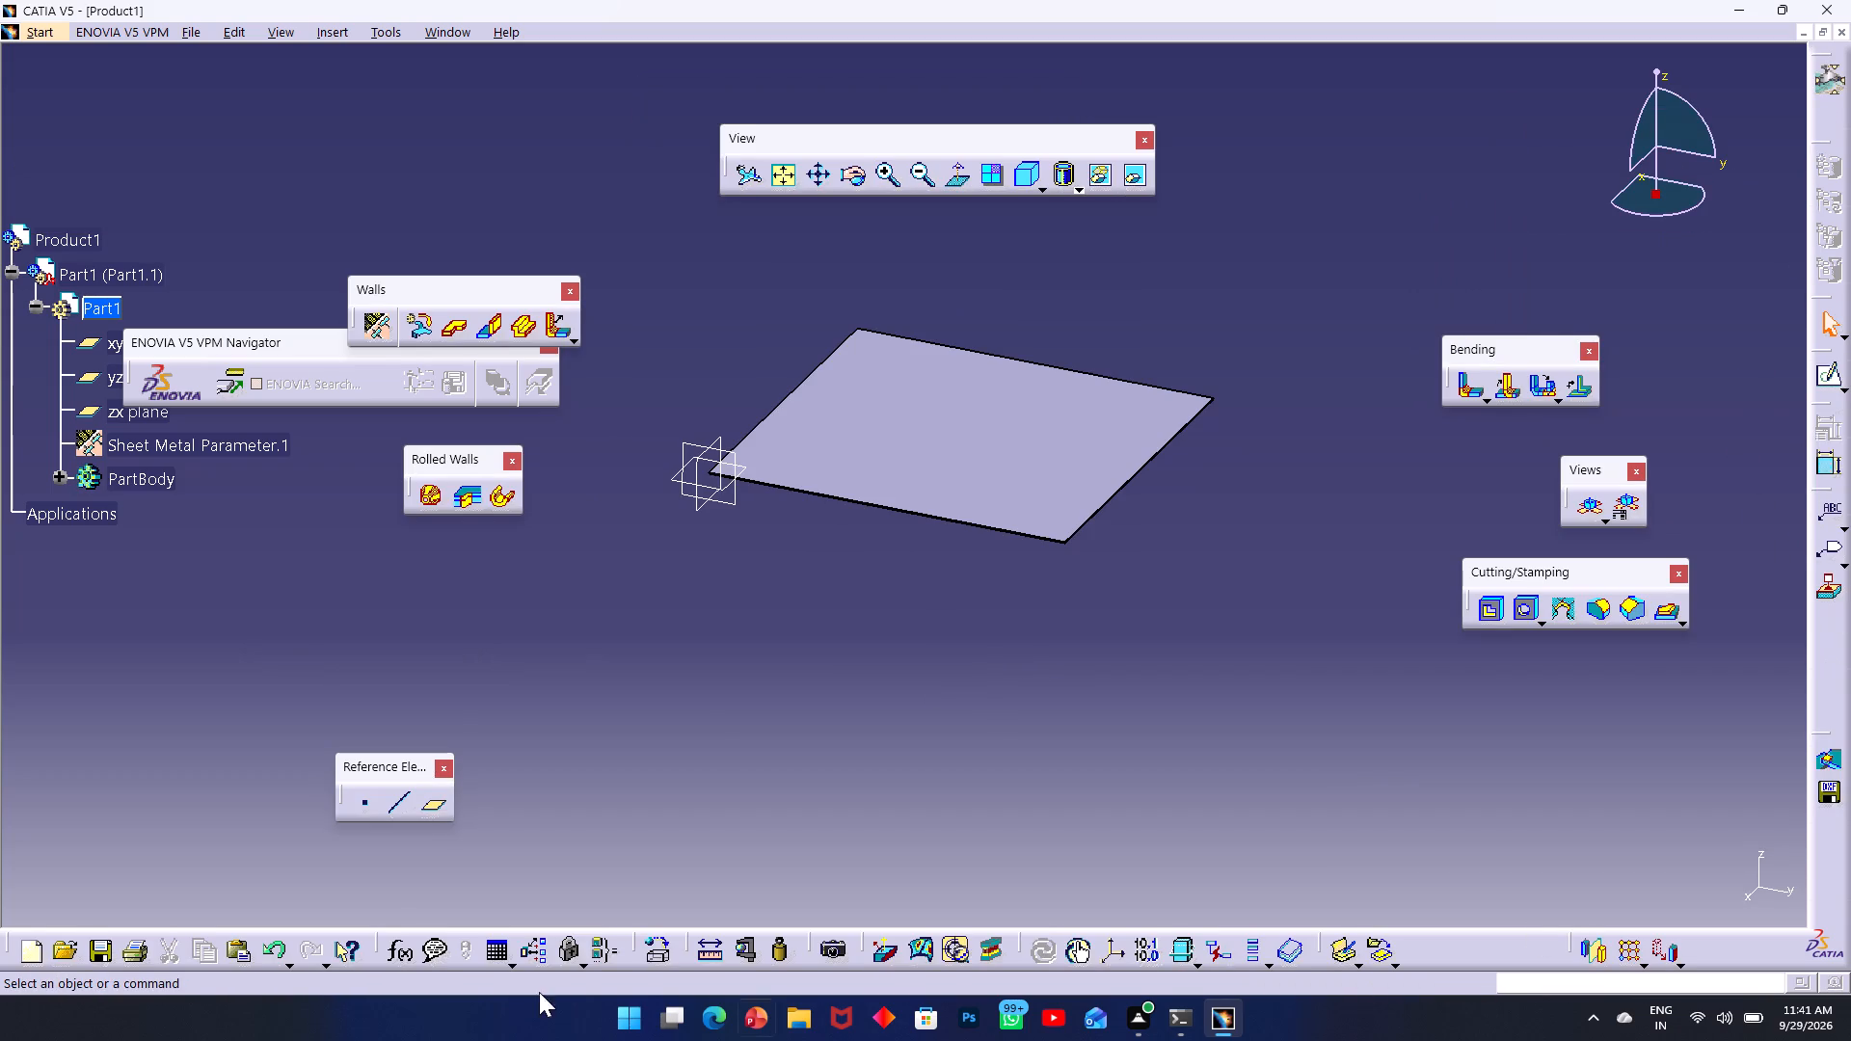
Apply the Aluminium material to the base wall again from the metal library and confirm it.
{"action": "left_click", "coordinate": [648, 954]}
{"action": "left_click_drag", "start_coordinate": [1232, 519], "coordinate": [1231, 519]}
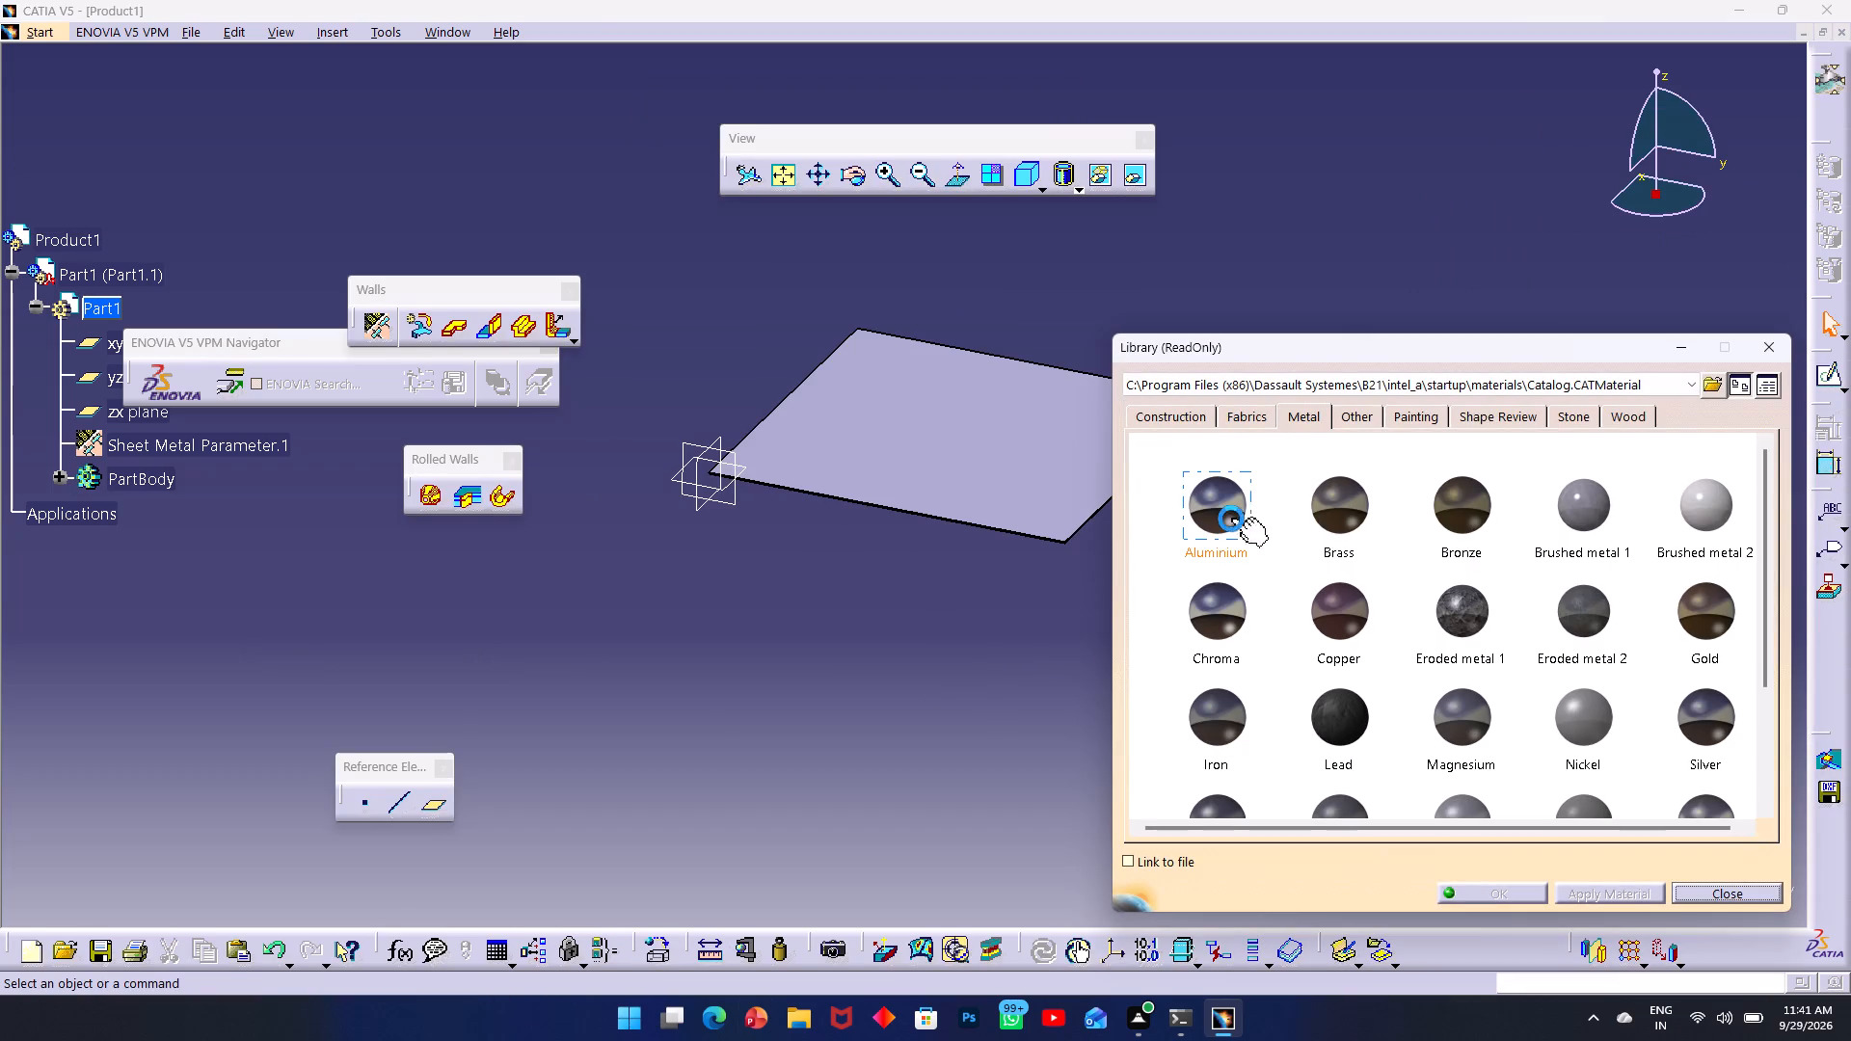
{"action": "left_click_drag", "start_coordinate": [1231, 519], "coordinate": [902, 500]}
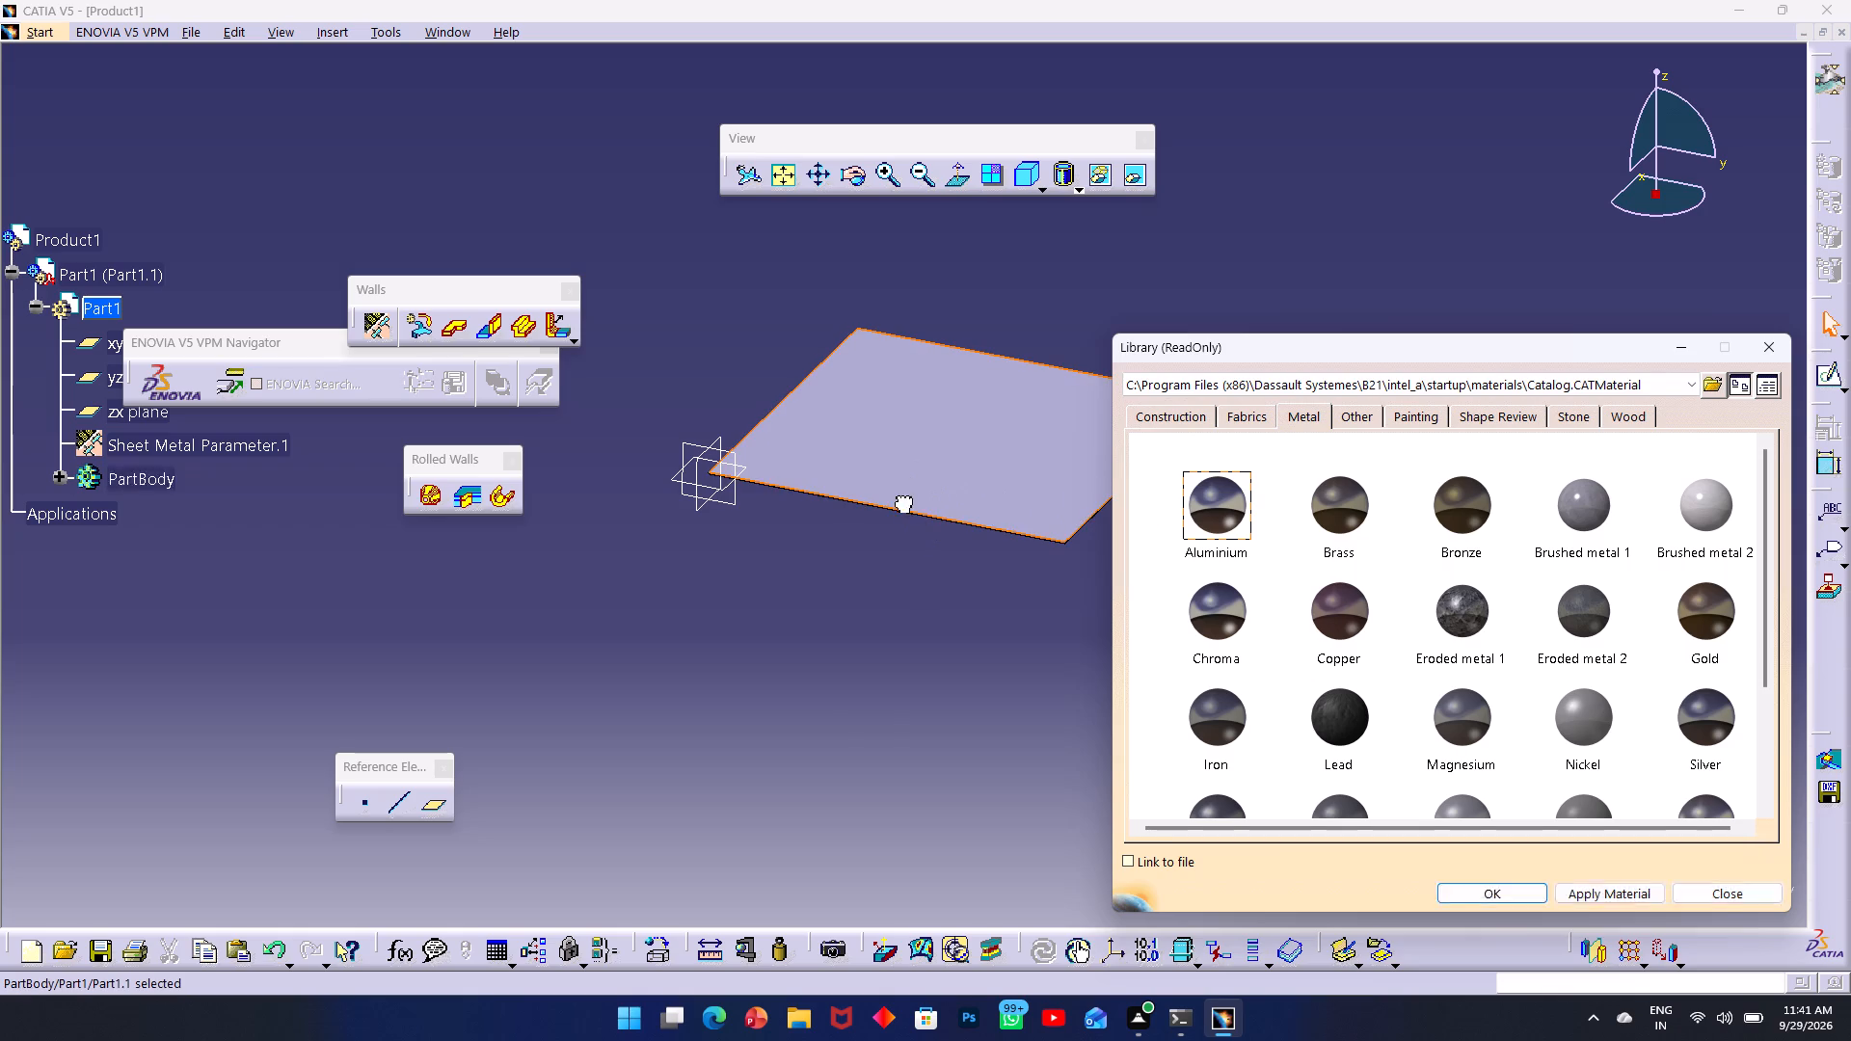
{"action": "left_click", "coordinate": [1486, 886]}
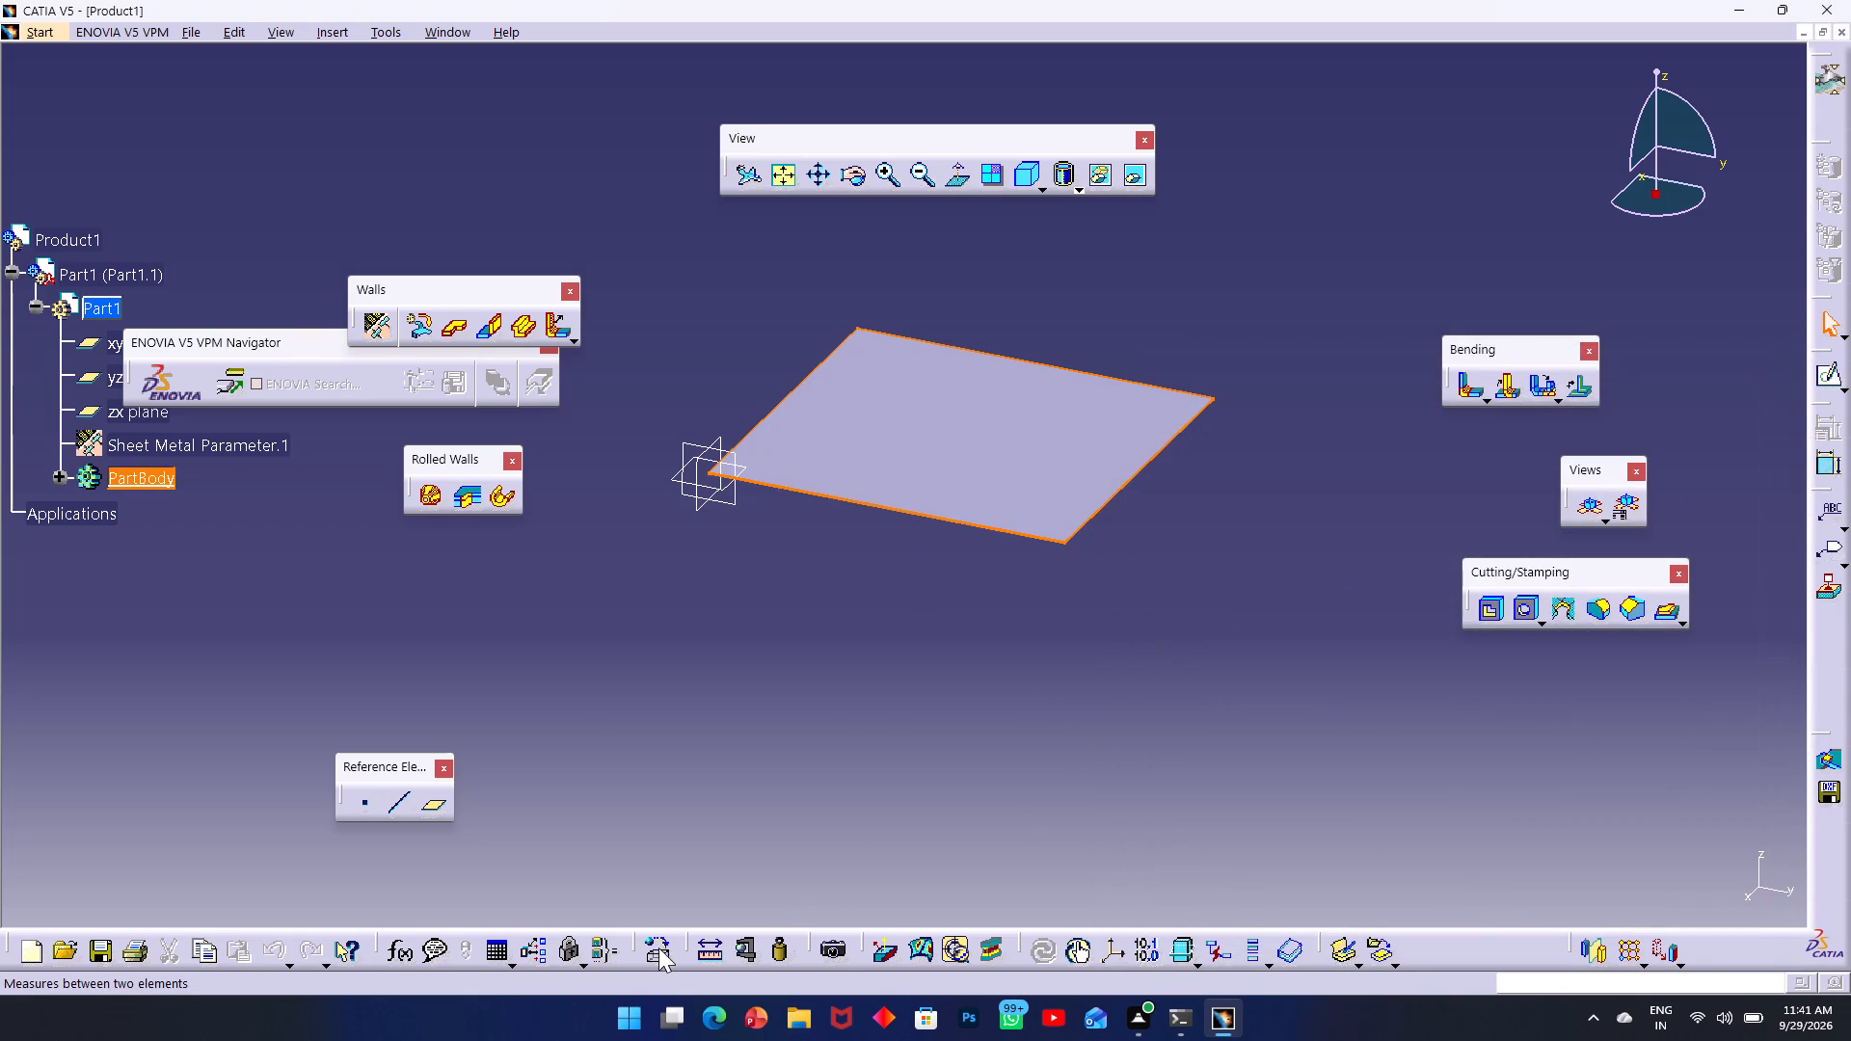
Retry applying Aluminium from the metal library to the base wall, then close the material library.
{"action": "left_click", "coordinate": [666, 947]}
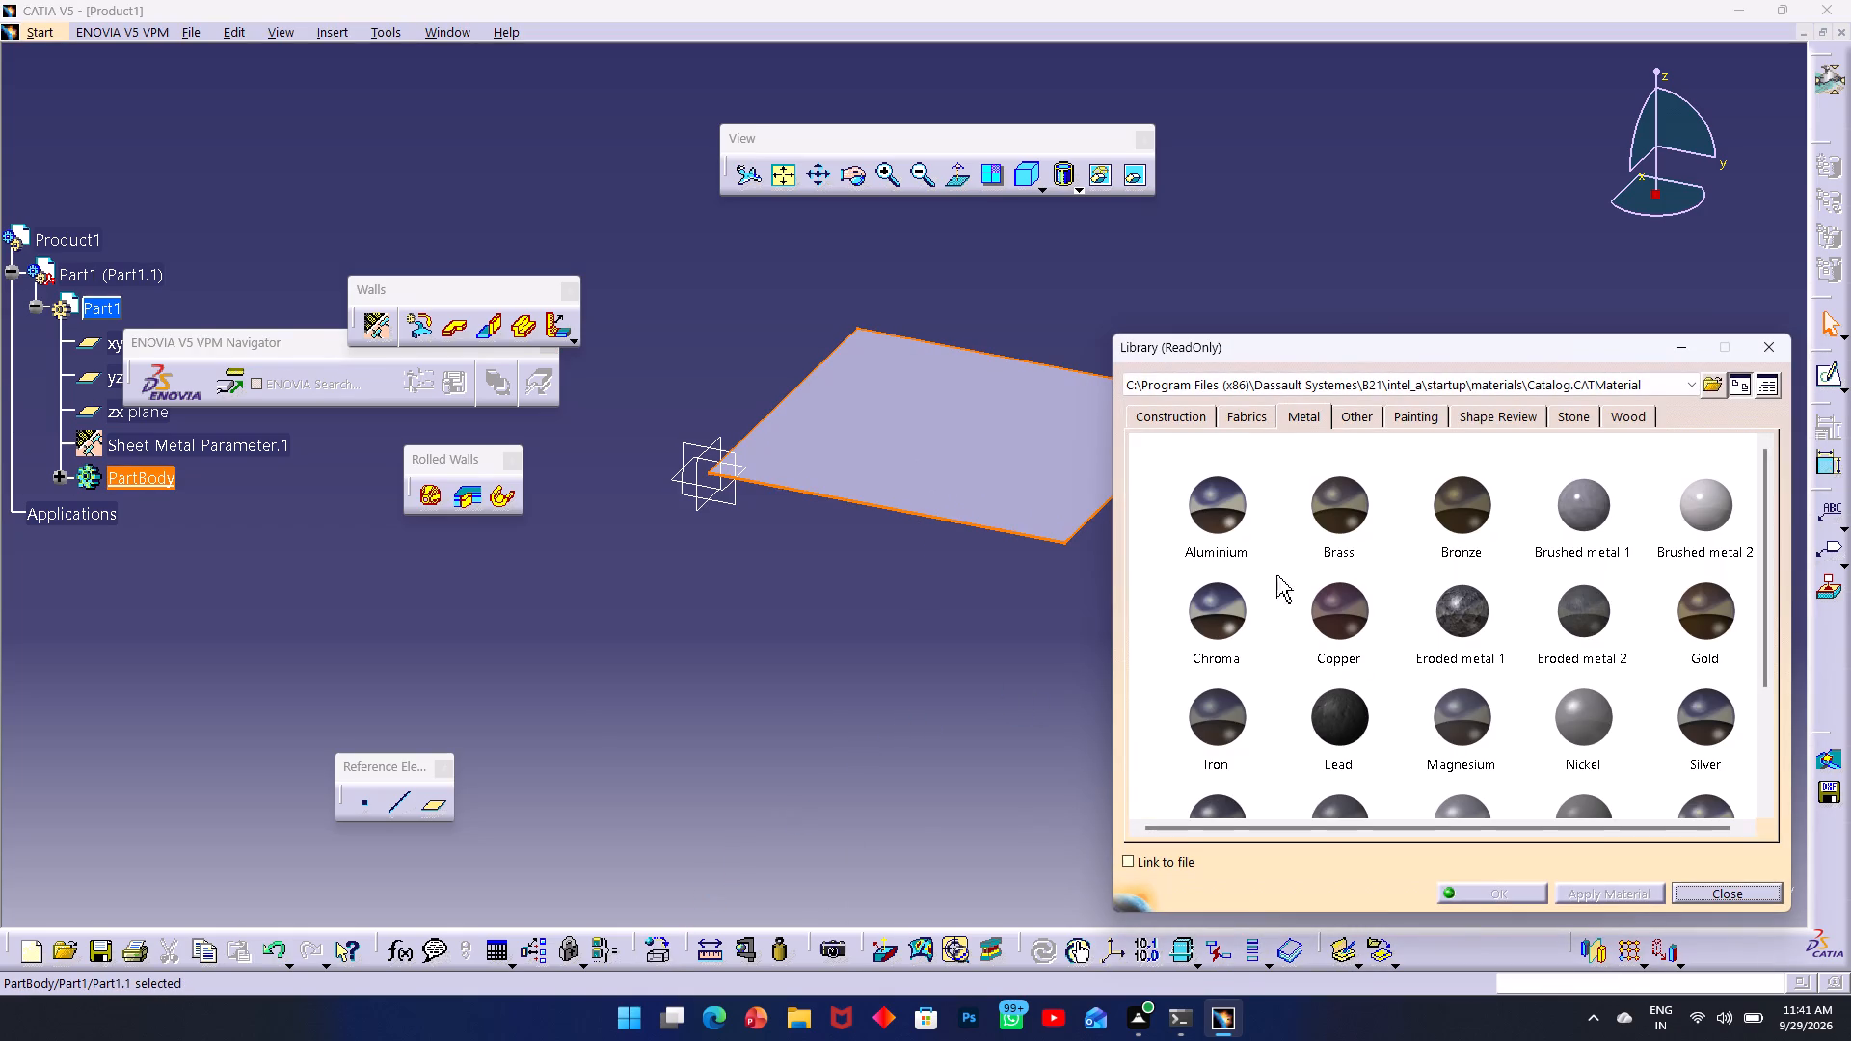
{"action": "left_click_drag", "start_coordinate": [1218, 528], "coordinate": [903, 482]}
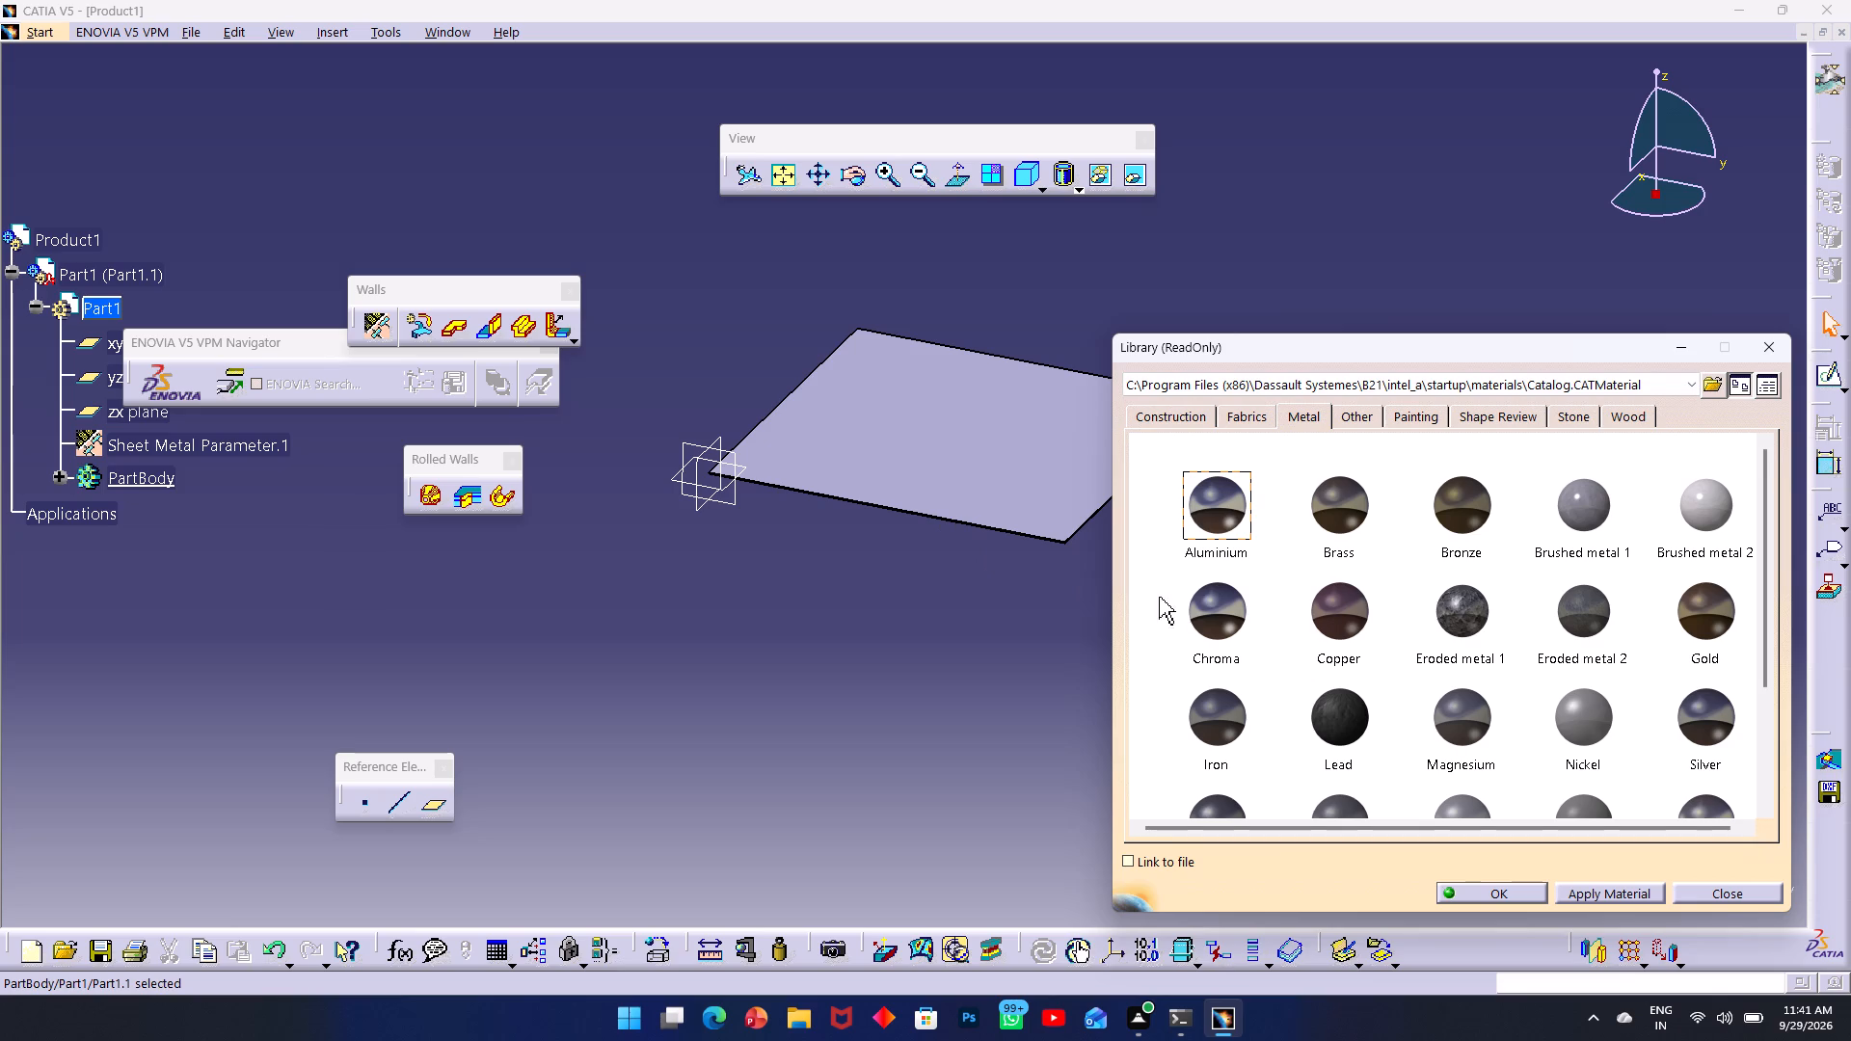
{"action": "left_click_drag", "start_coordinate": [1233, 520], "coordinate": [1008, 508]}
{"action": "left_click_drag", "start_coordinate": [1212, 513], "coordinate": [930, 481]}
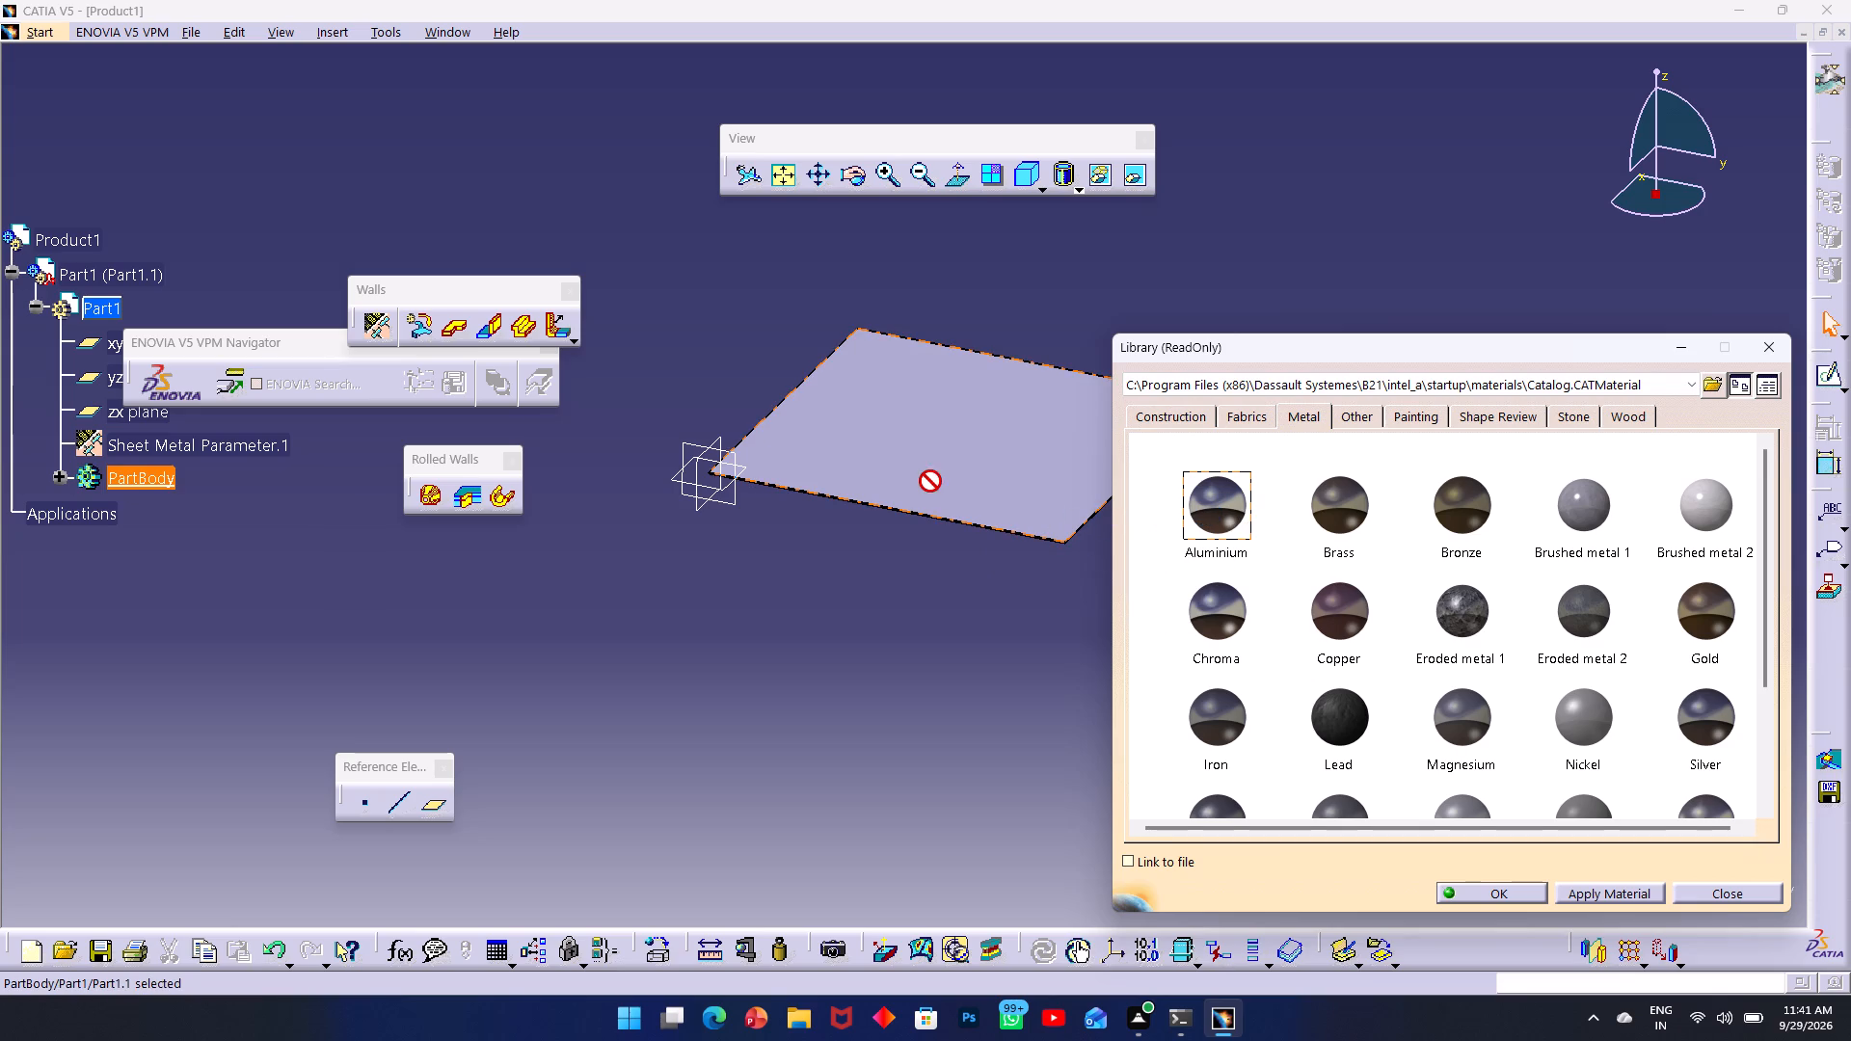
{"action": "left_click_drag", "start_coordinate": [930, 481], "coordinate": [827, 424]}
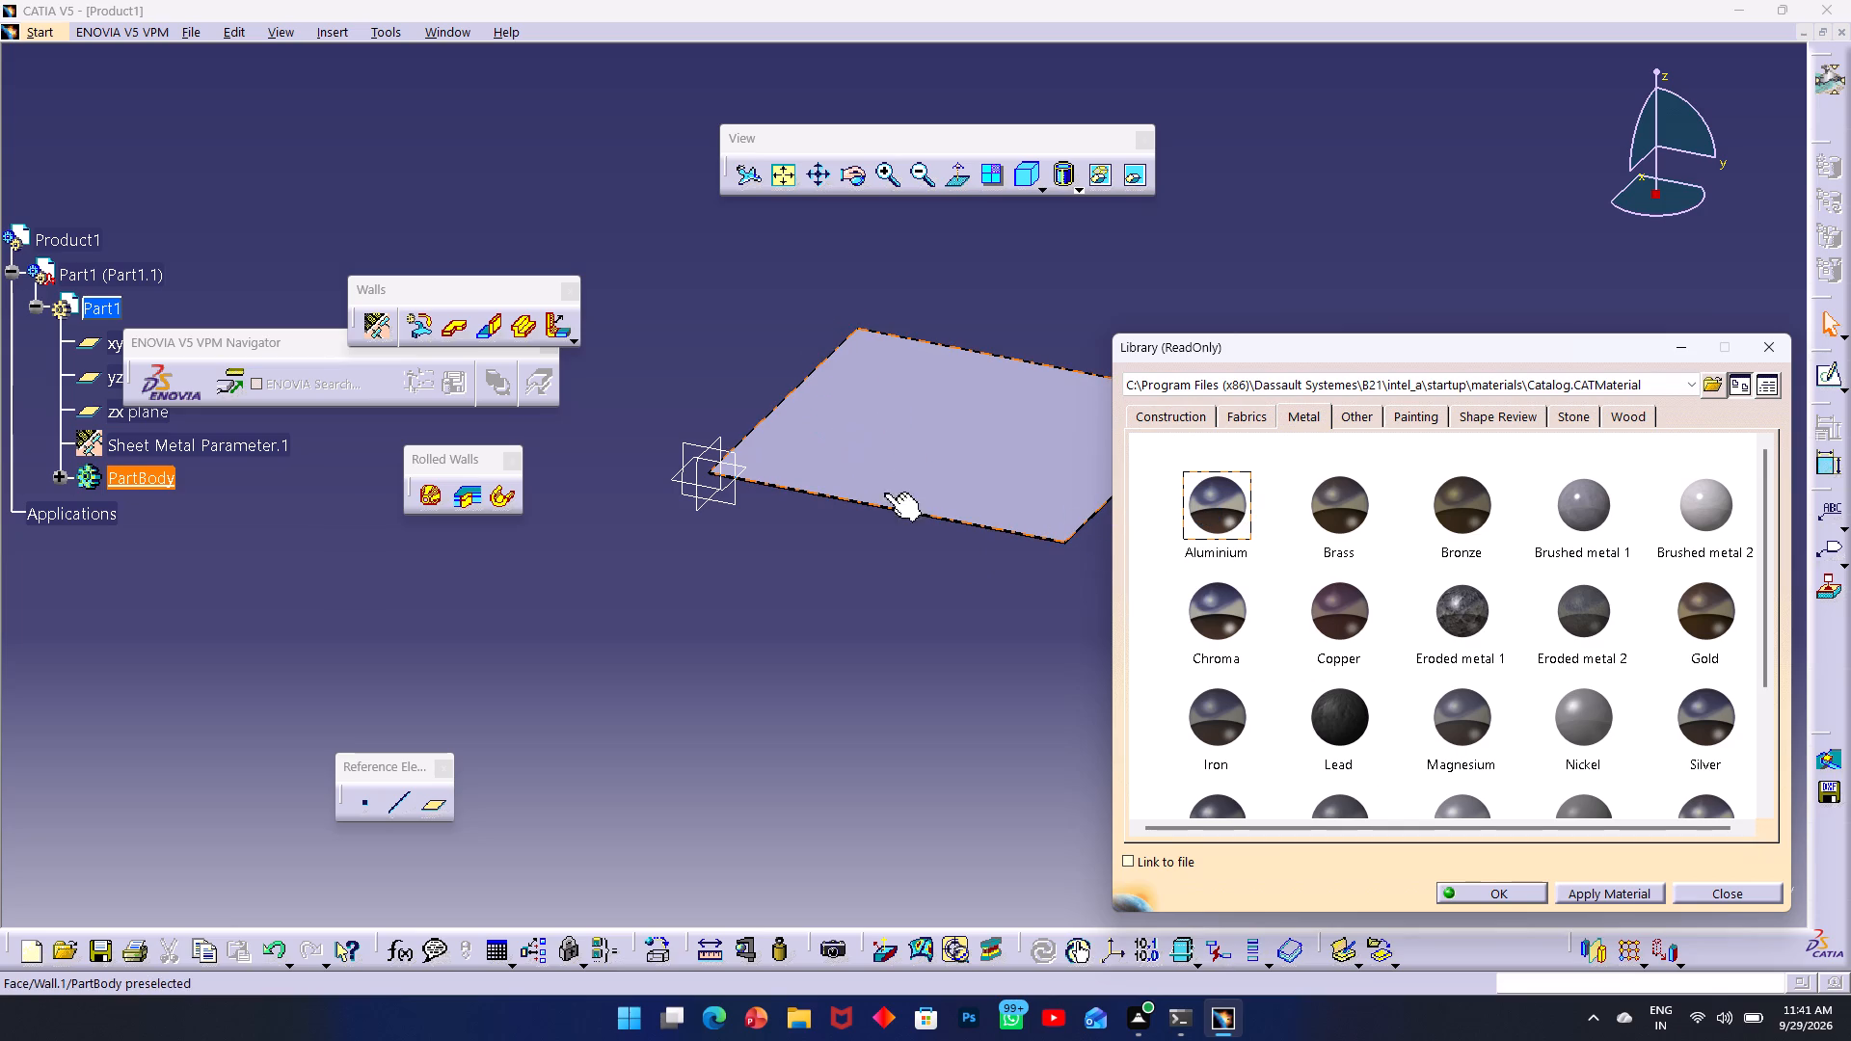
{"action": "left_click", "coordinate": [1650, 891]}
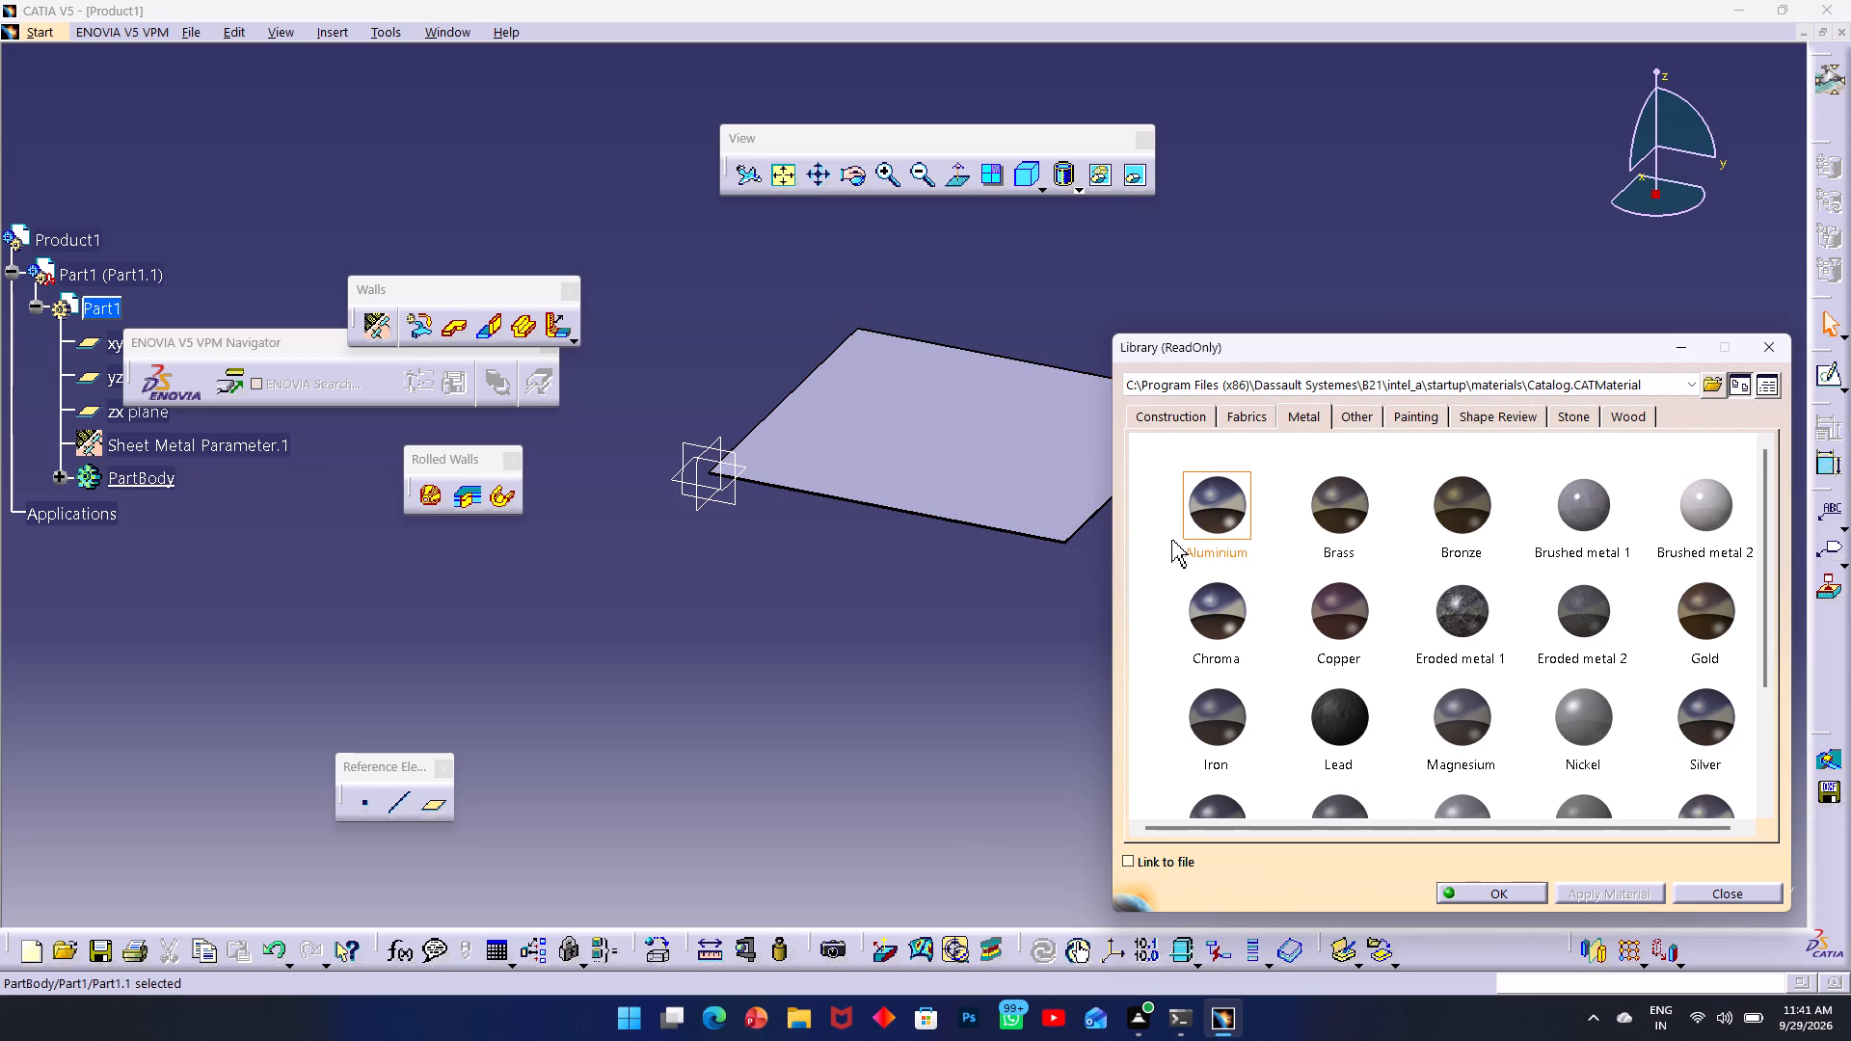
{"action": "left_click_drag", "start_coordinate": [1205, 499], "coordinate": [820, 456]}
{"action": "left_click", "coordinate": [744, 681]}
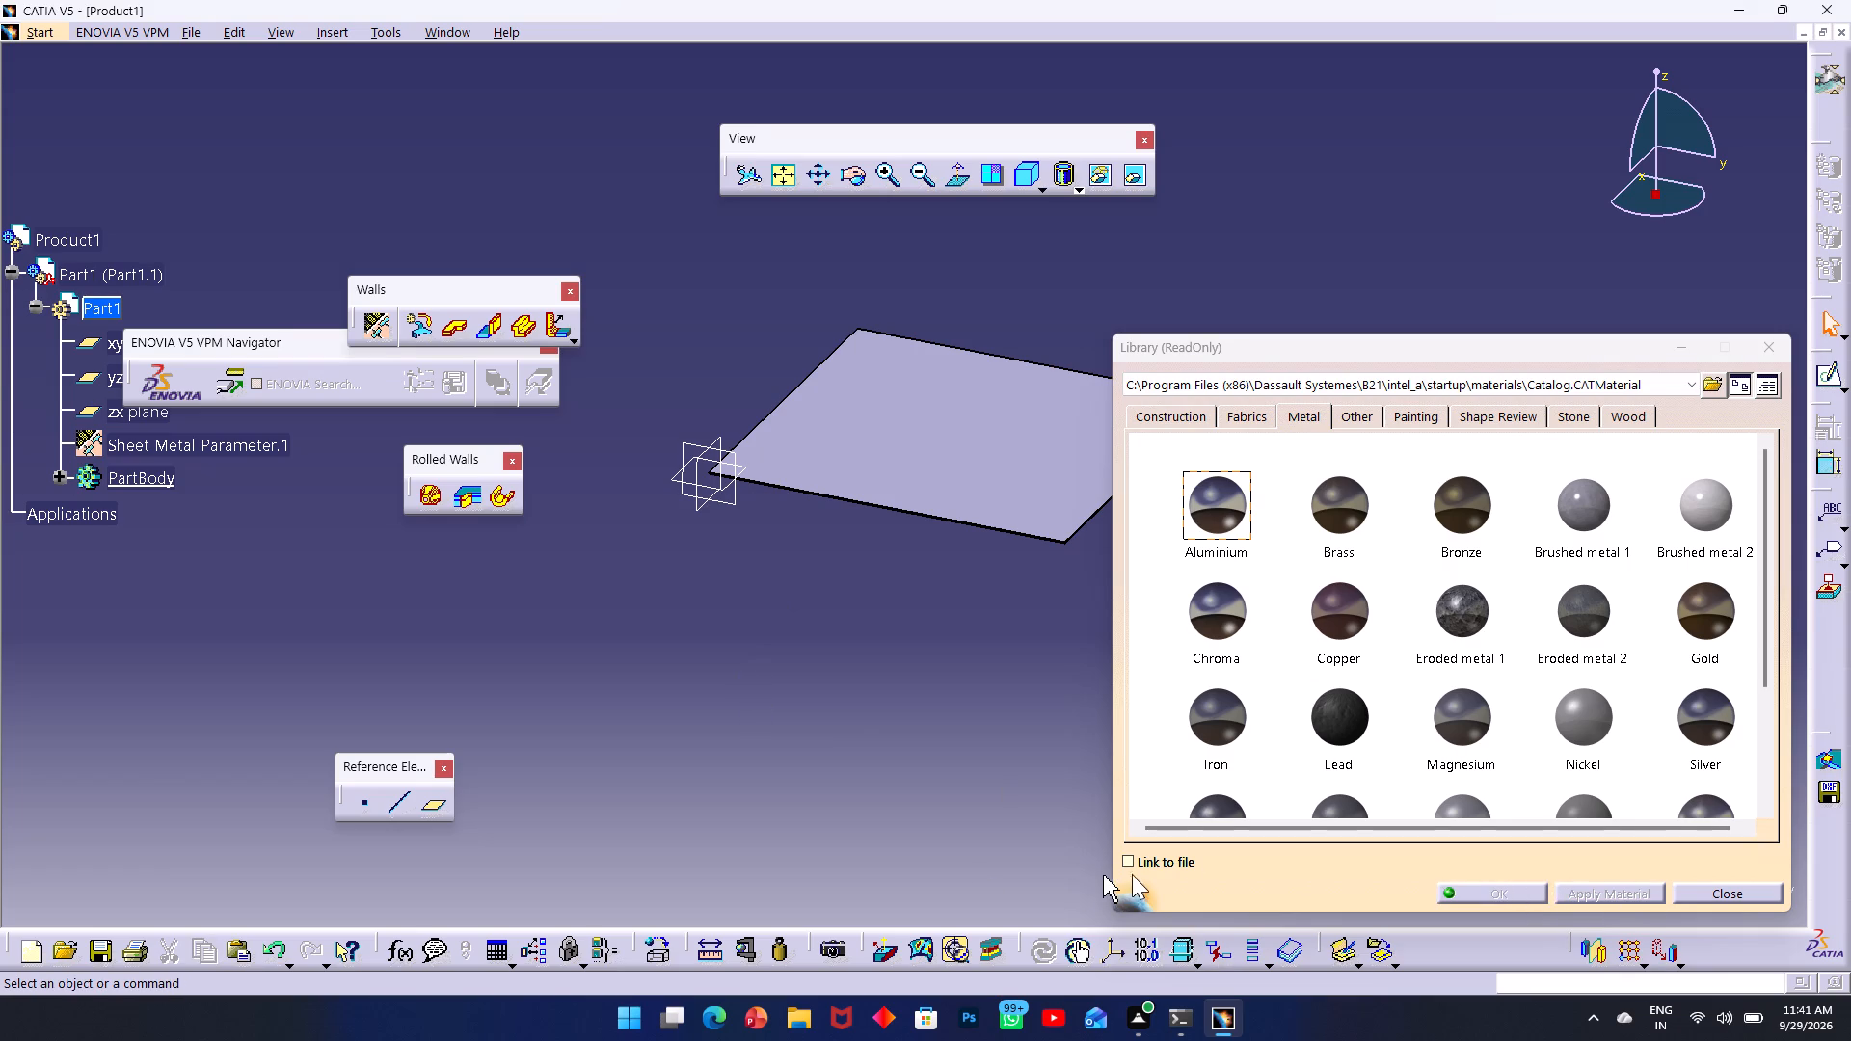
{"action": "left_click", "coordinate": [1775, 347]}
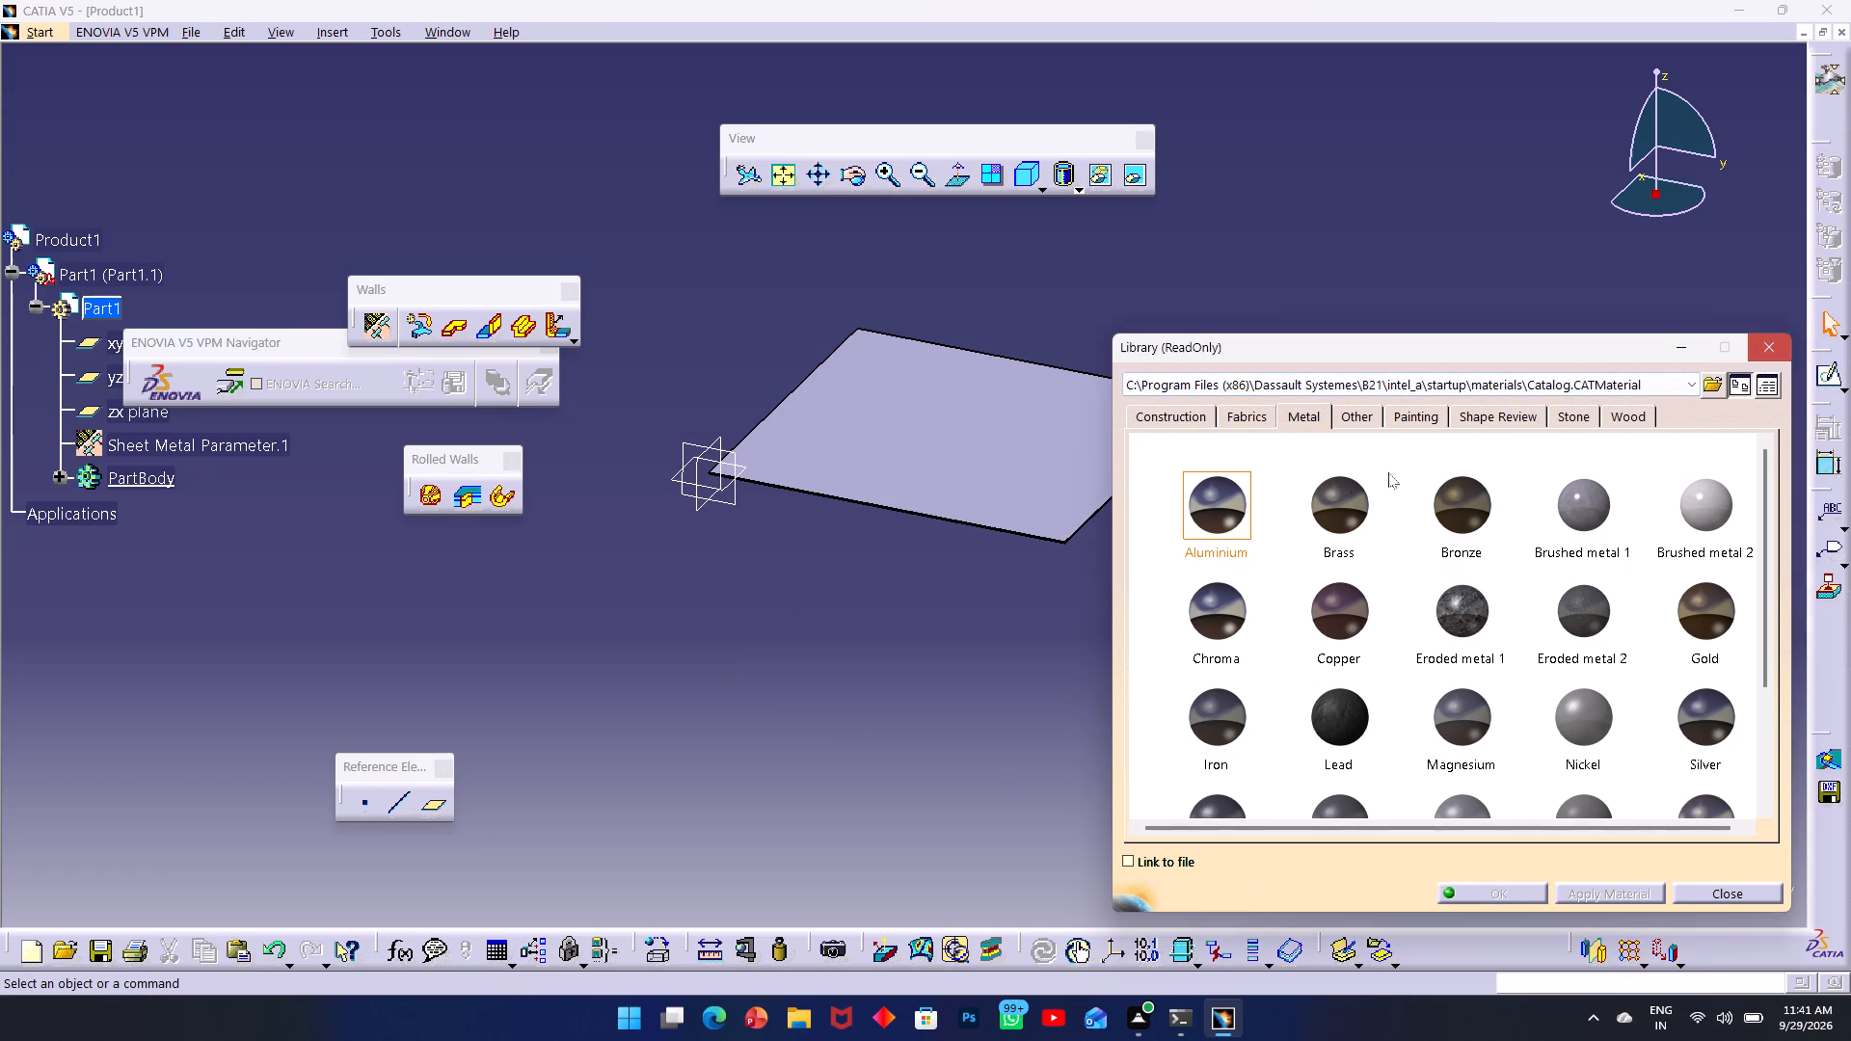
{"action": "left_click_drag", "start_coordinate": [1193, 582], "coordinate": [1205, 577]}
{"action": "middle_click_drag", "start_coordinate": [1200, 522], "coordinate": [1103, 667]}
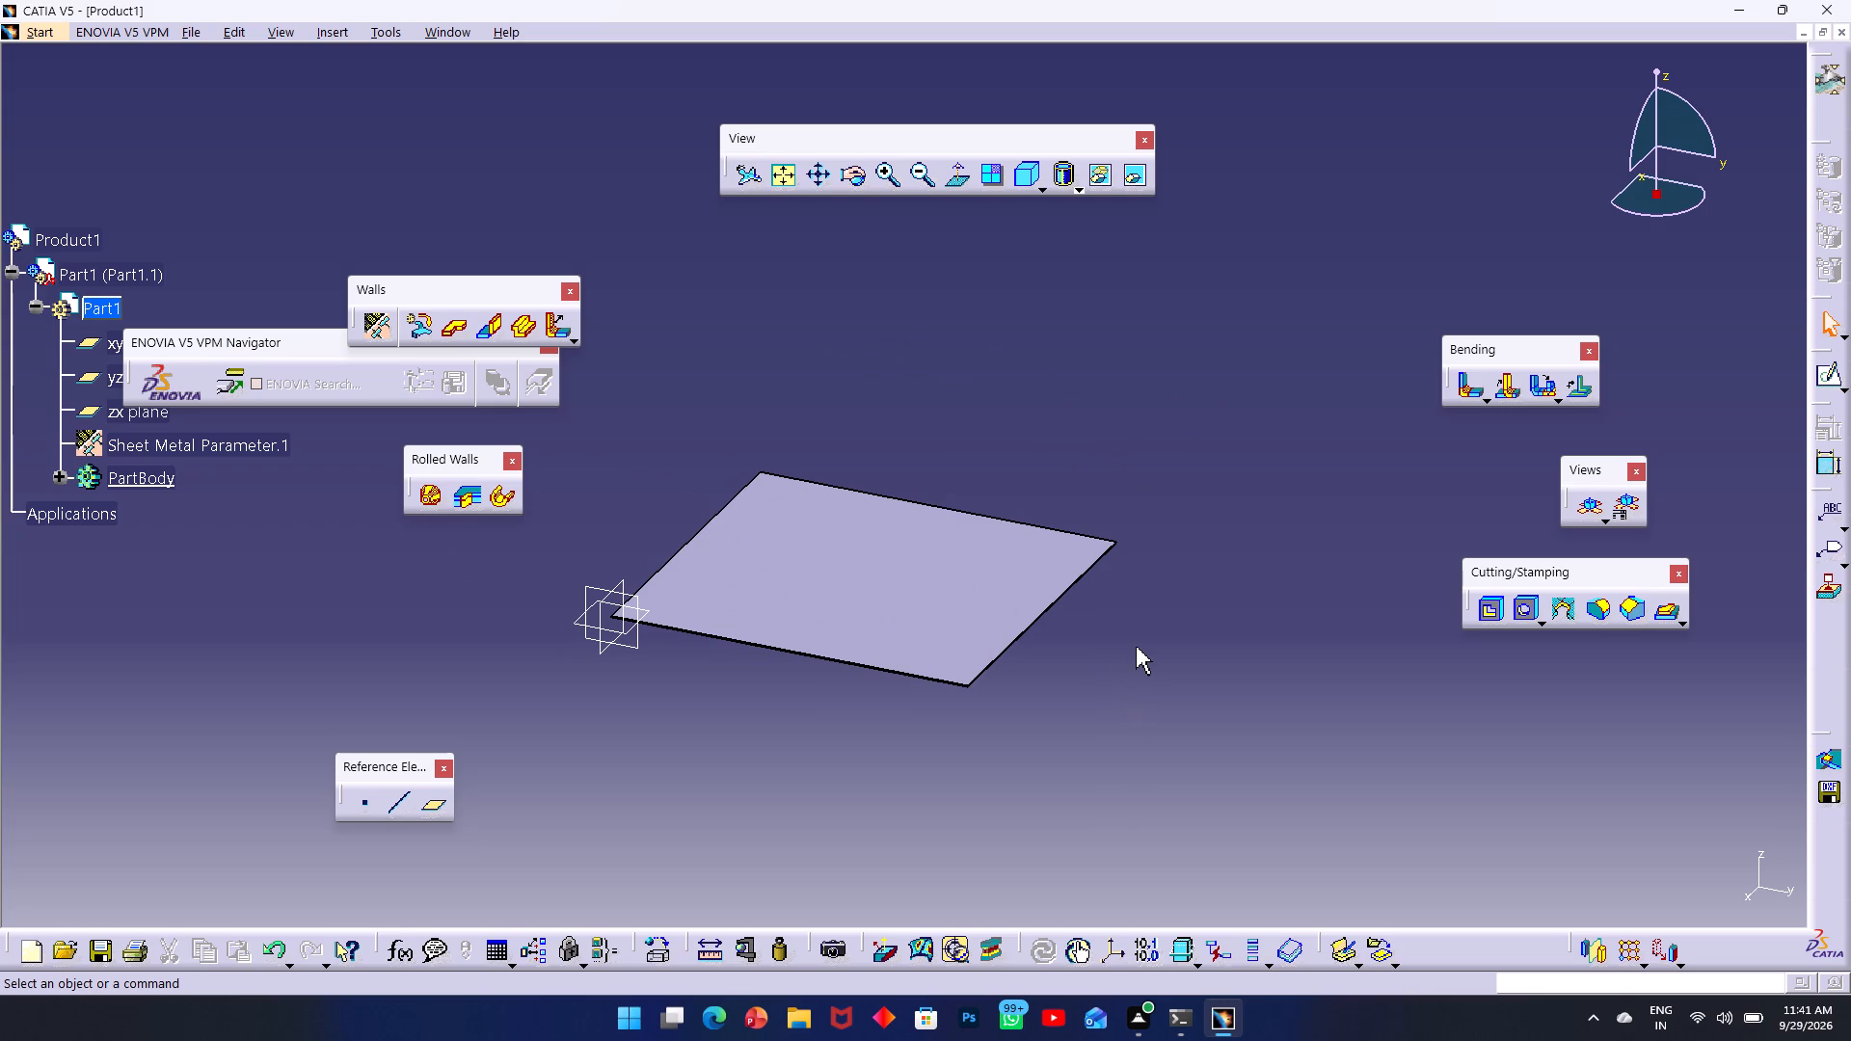
Close the Product1 document without saving the changes.
{"action": "left_click", "coordinate": [1842, 30]}
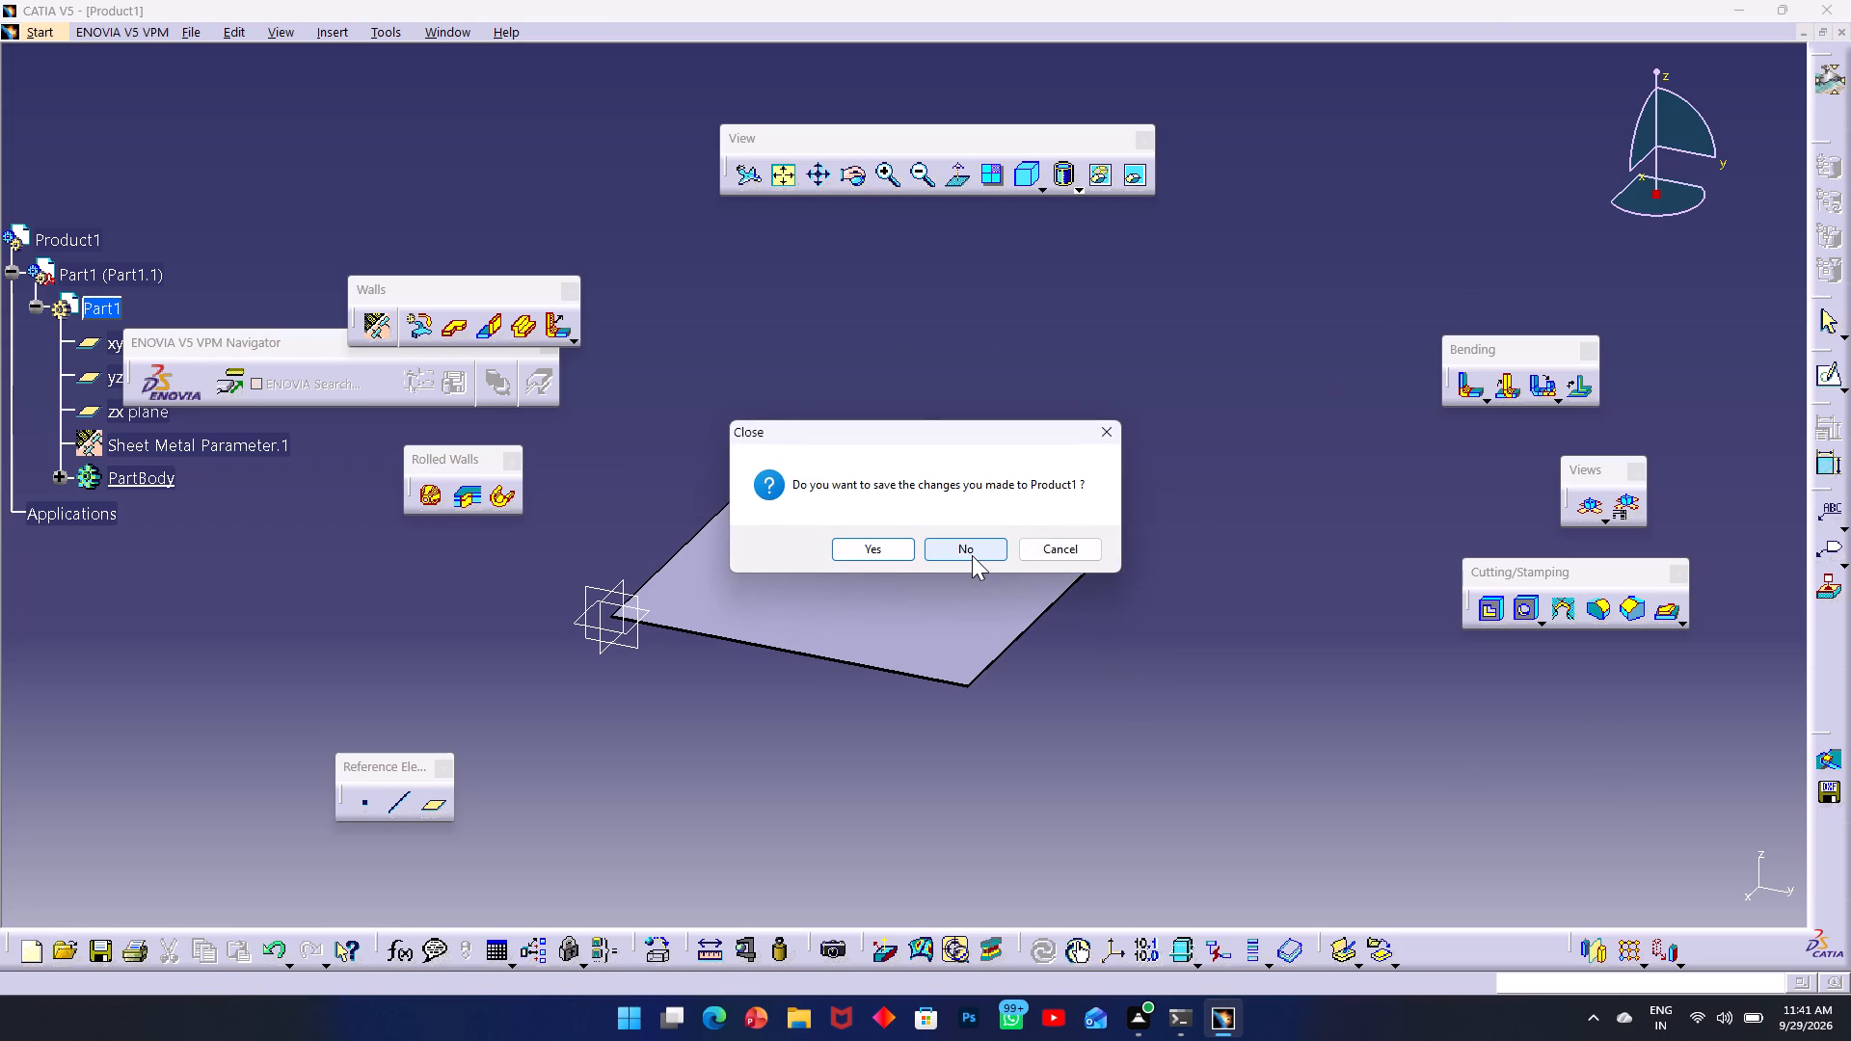
{"action": "left_click", "coordinate": [972, 555]}
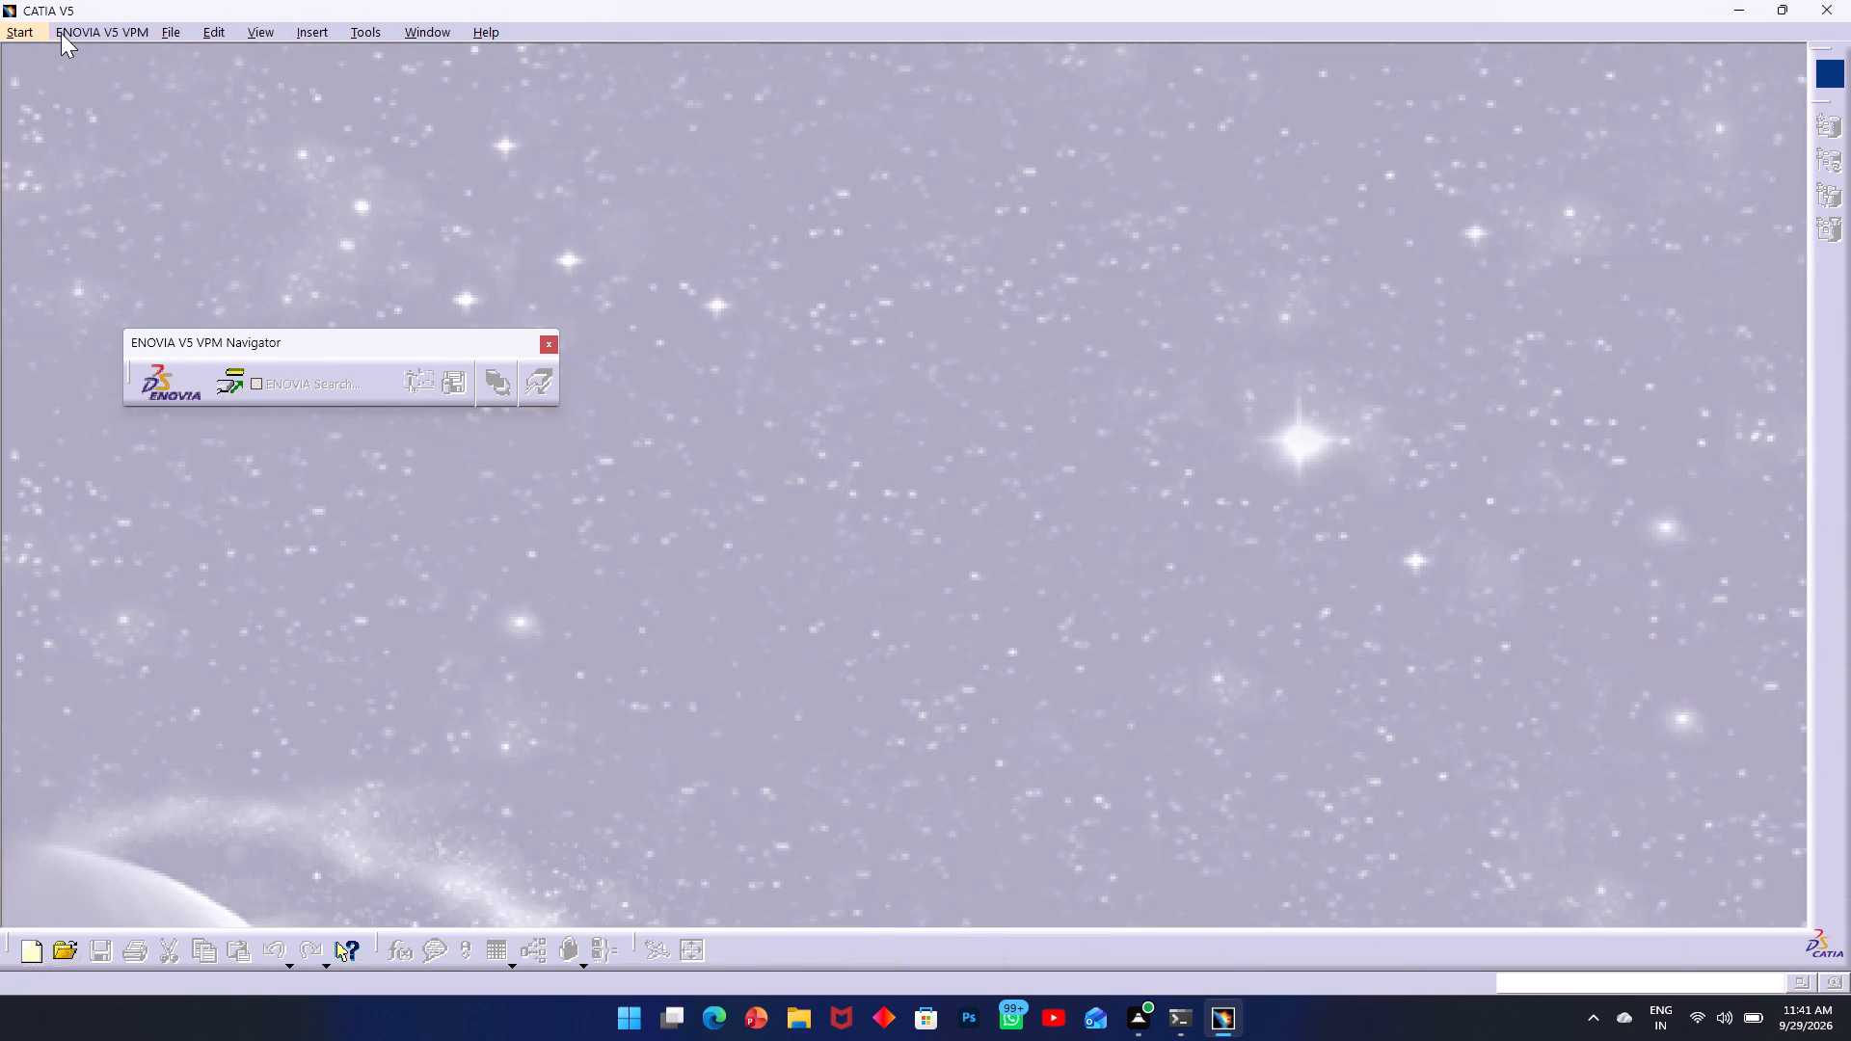
Create a new Generative Sheetmetal Design part named "smps box" with hybrid design enabled.
{"action": "left_click", "coordinate": [46, 31]}
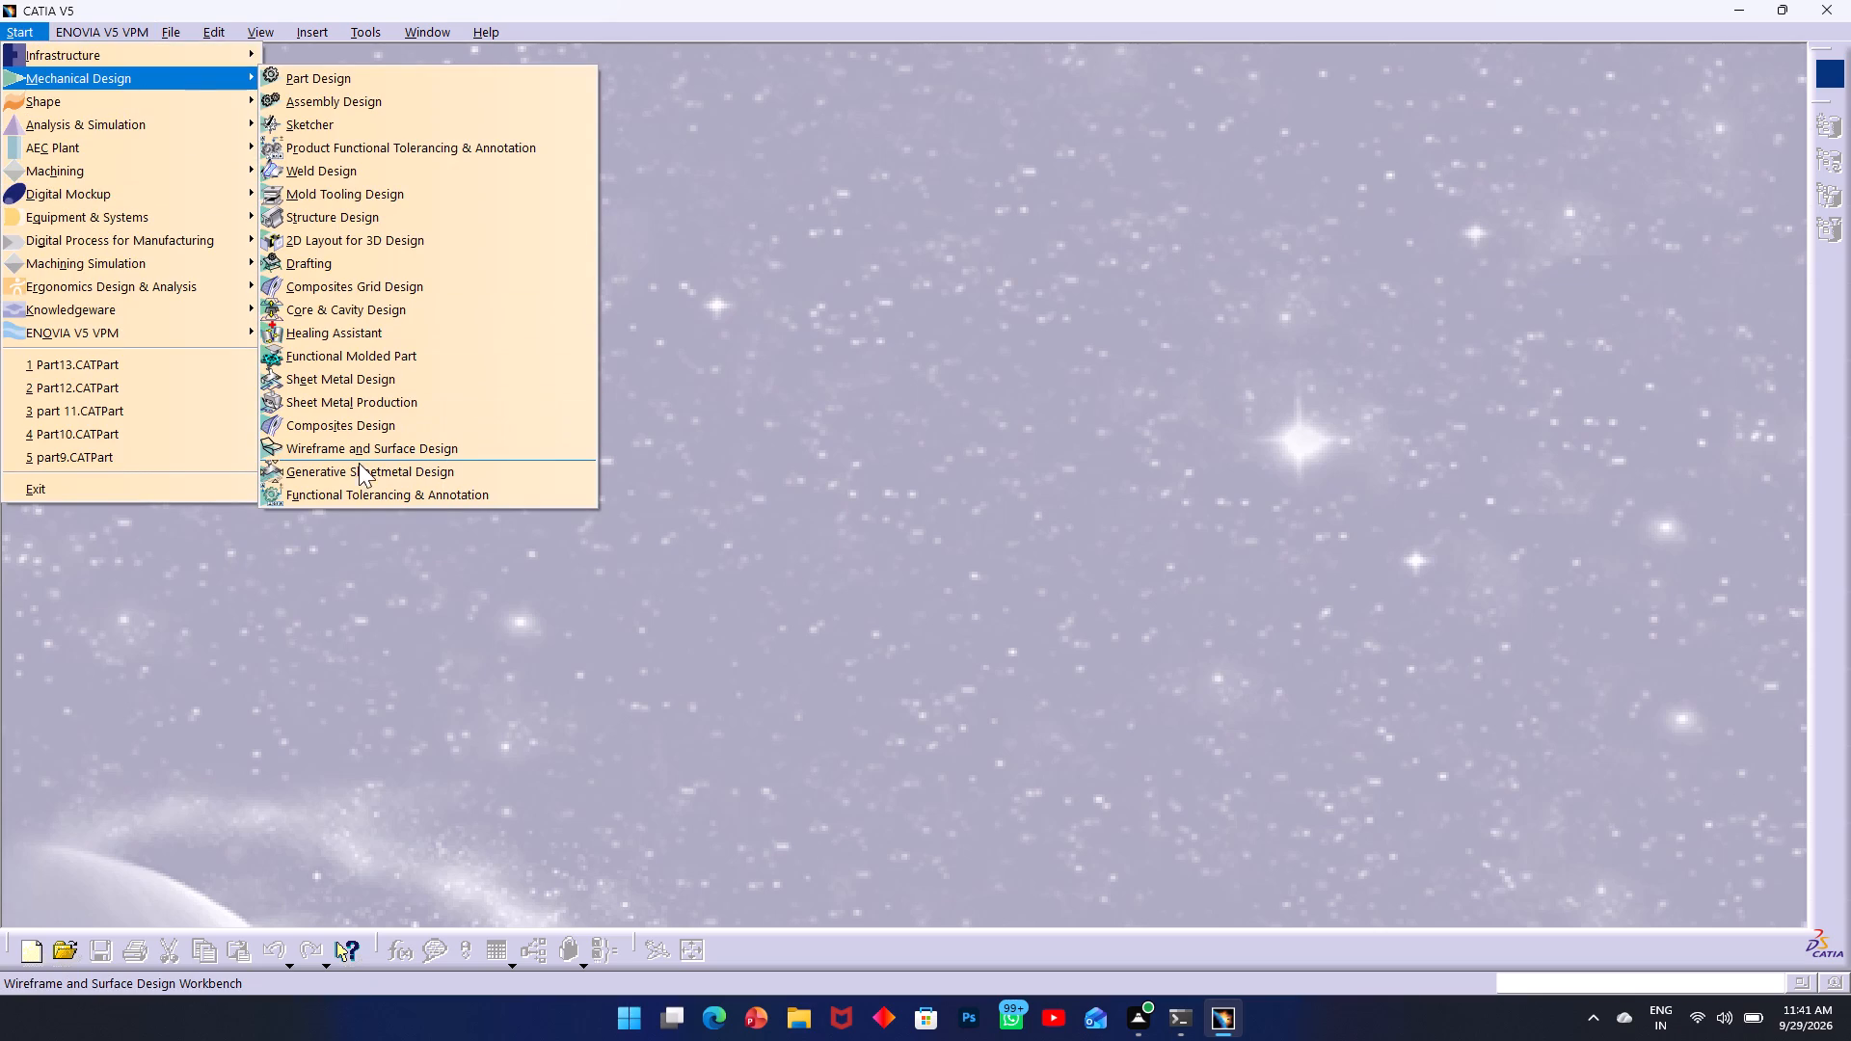
{"action": "left_click", "coordinate": [361, 467]}
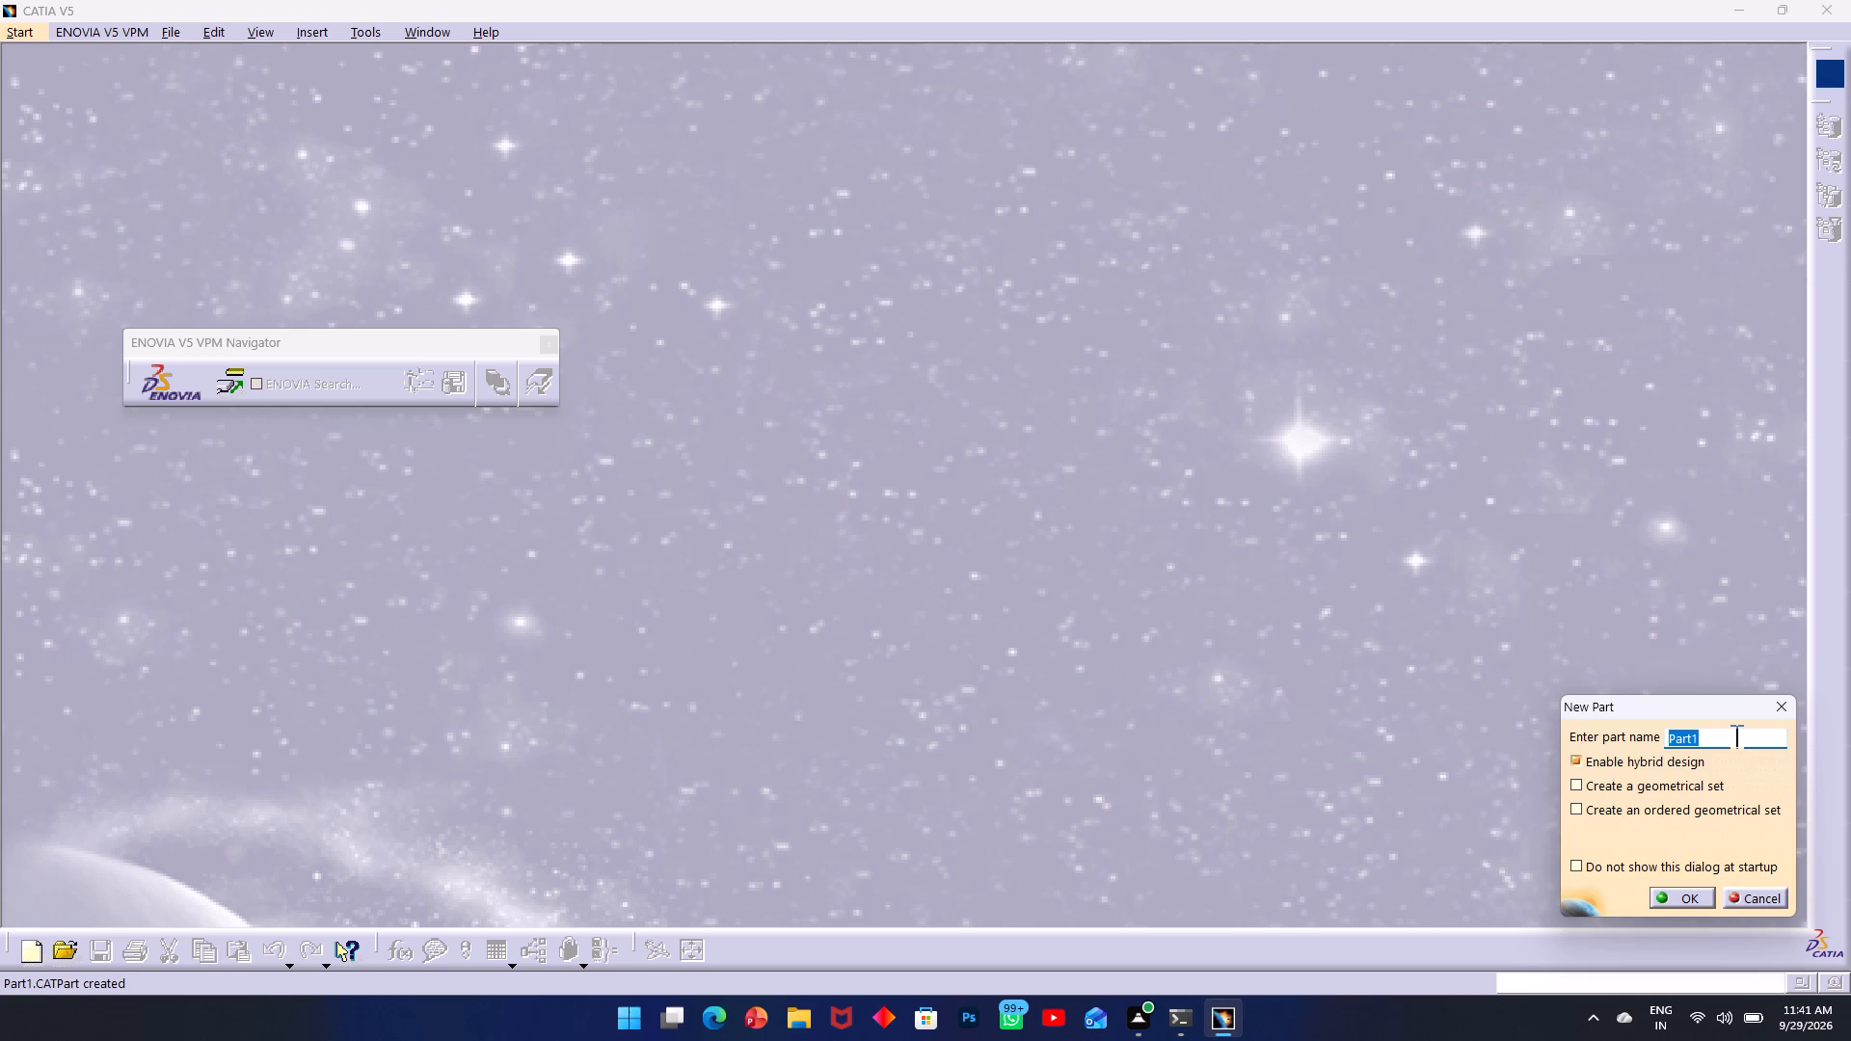
{"action": "type", "text": "smps box"}
{"action": "left_click", "coordinate": [1689, 894]}
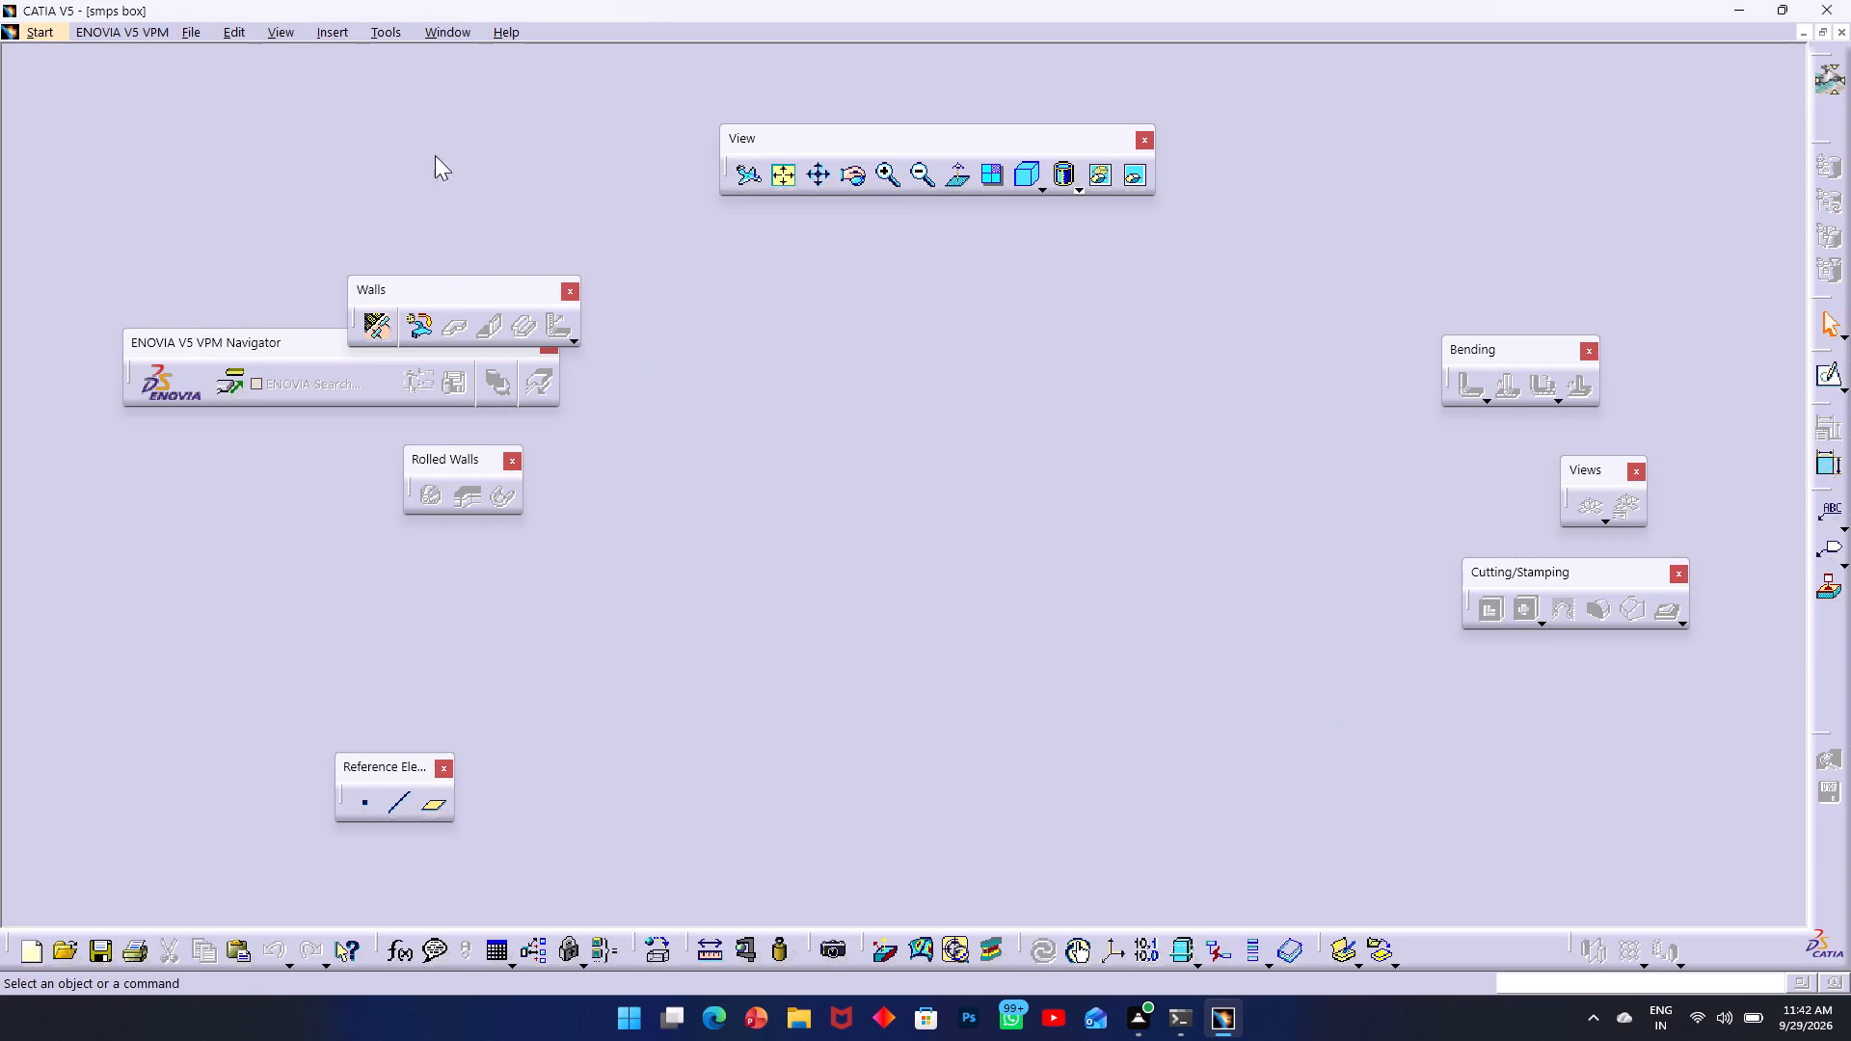
Define the sheet metal parameters with a 0.5 mm thickness and a 0.5 mm default bend radius.
{"action": "left_click", "coordinate": [388, 327]}
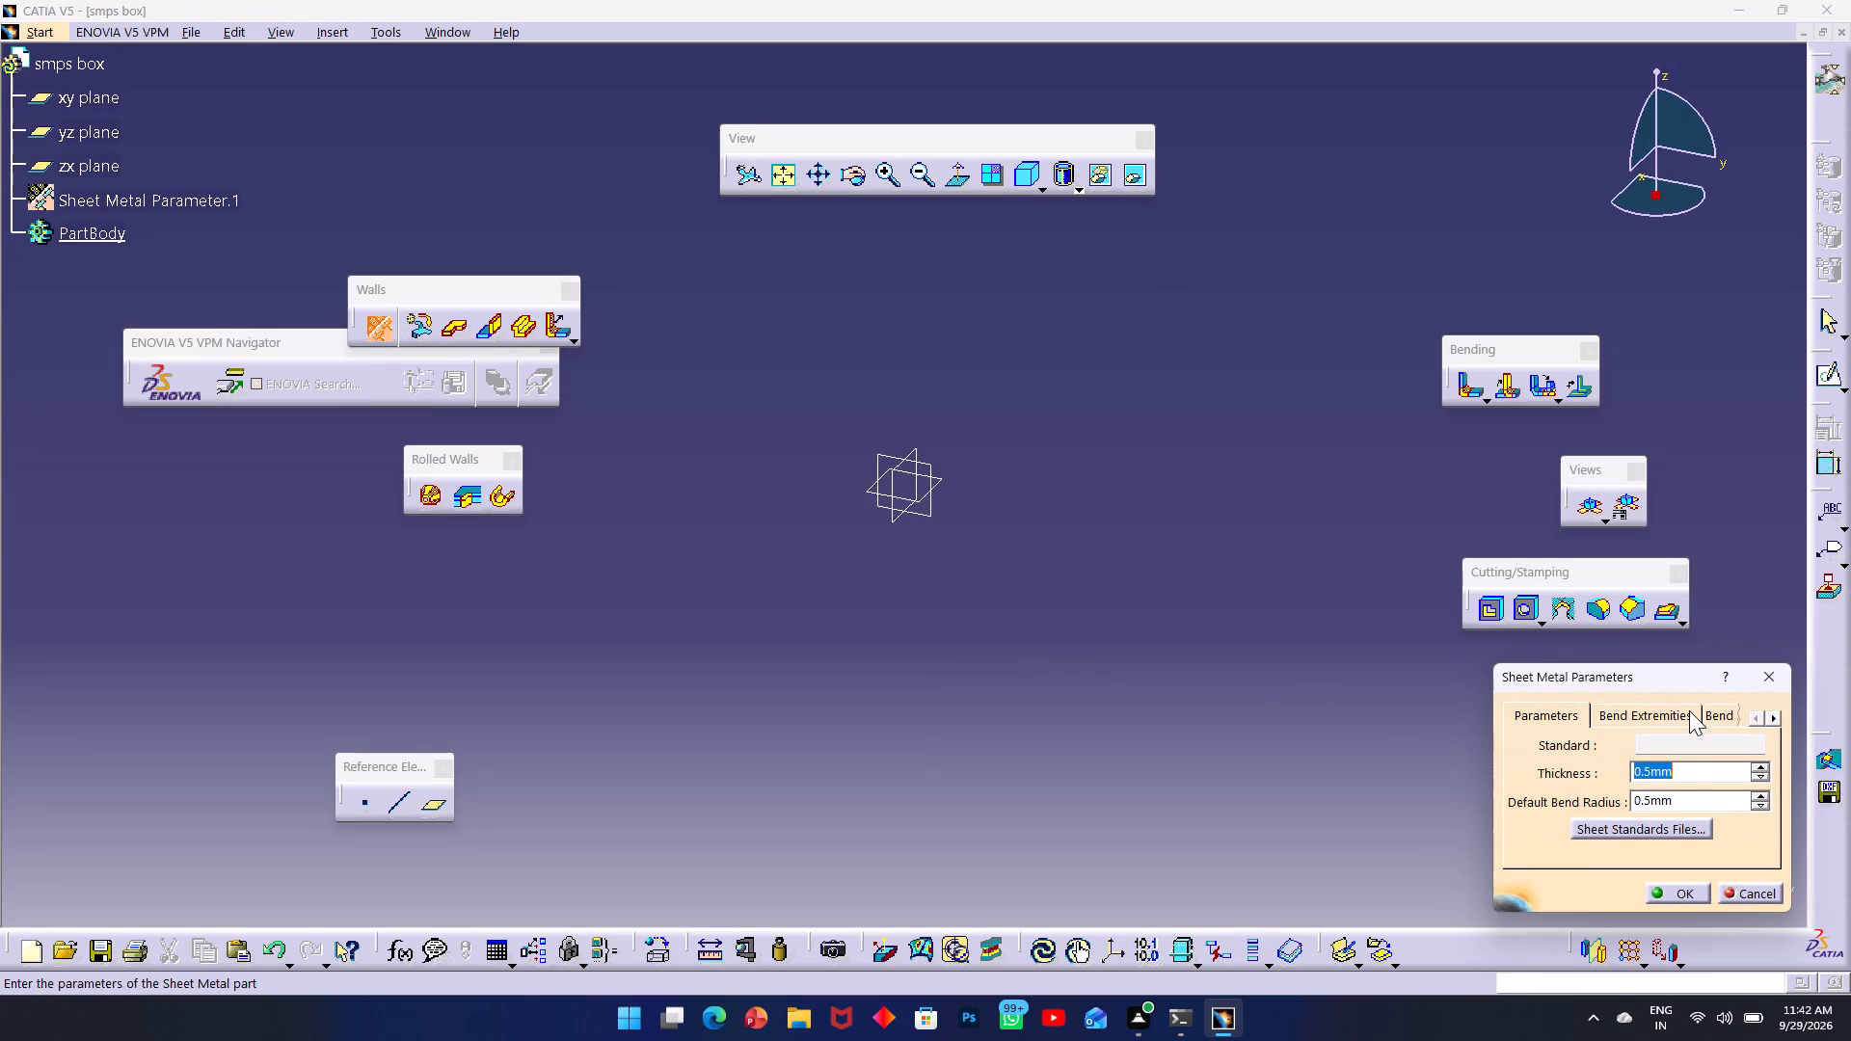
{"action": "left_click", "coordinate": [1689, 710]}
{"action": "left_click", "coordinate": [1669, 883]}
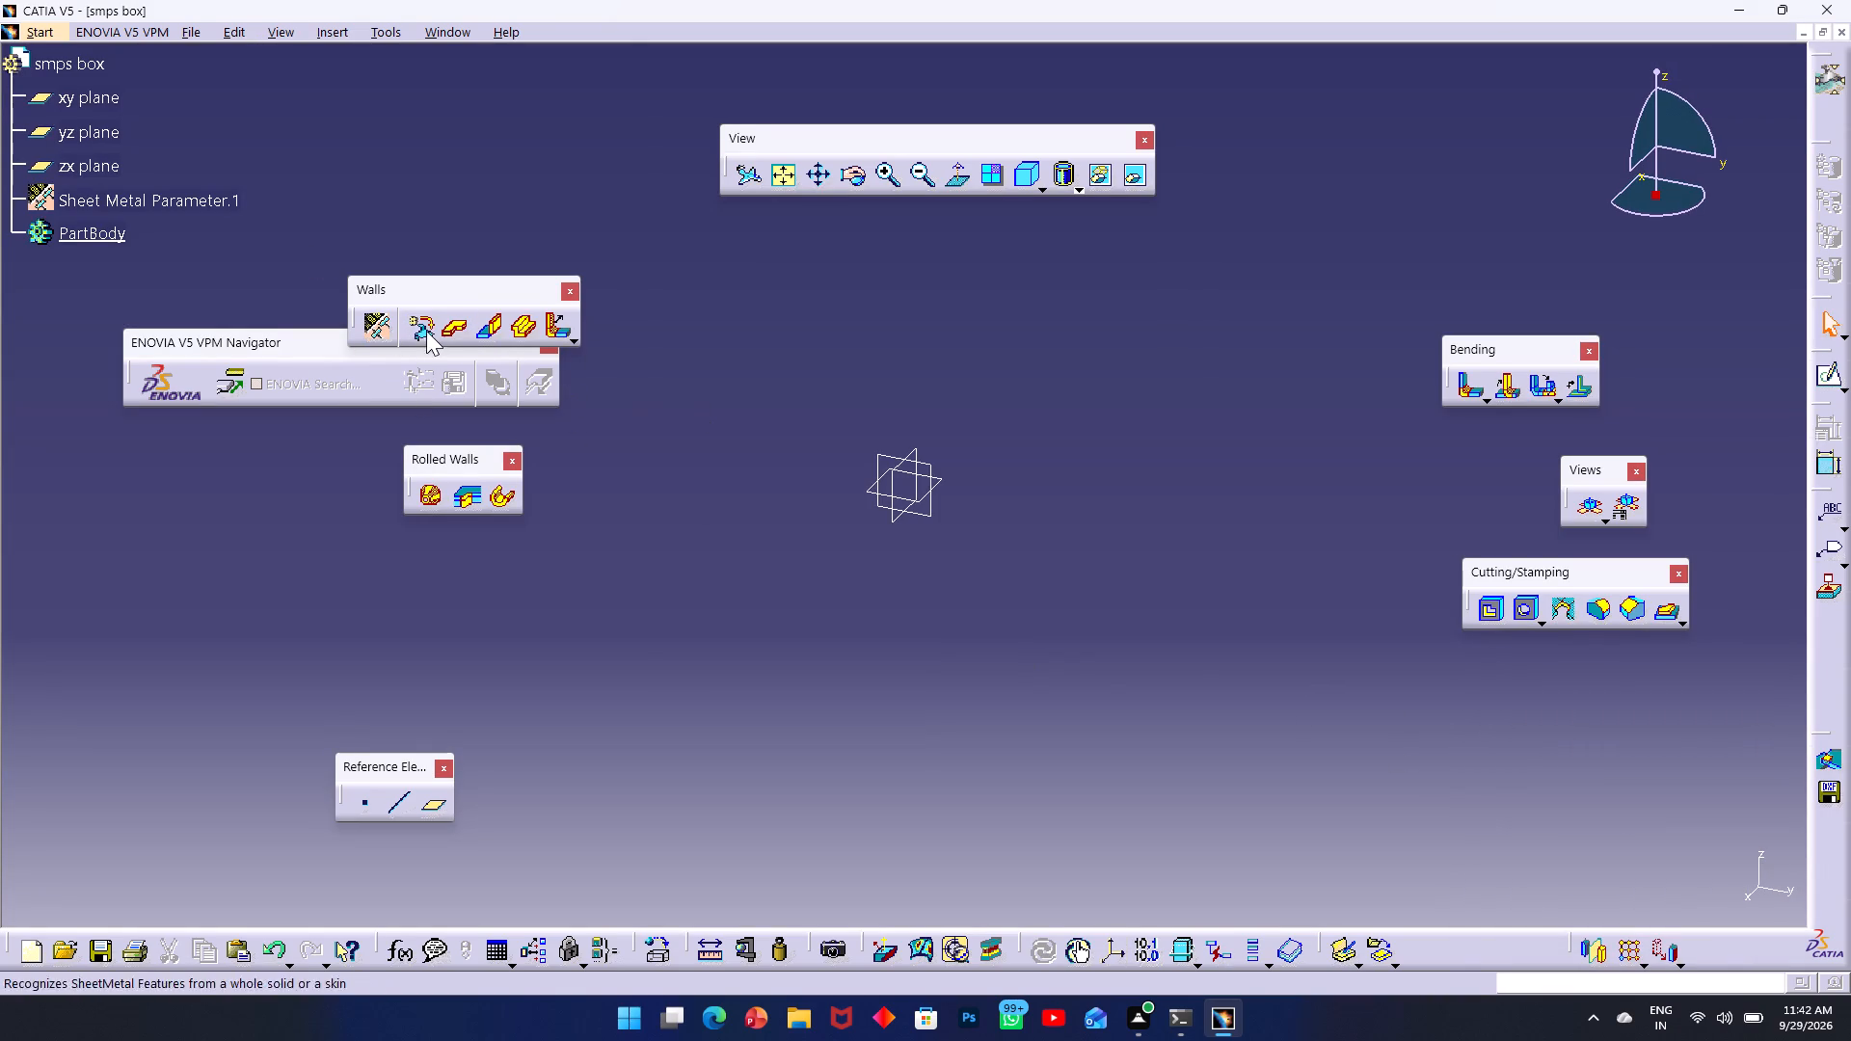
Start a new wall and open a sketch for its profile on the xy plane.
{"action": "left_click", "coordinate": [454, 330]}
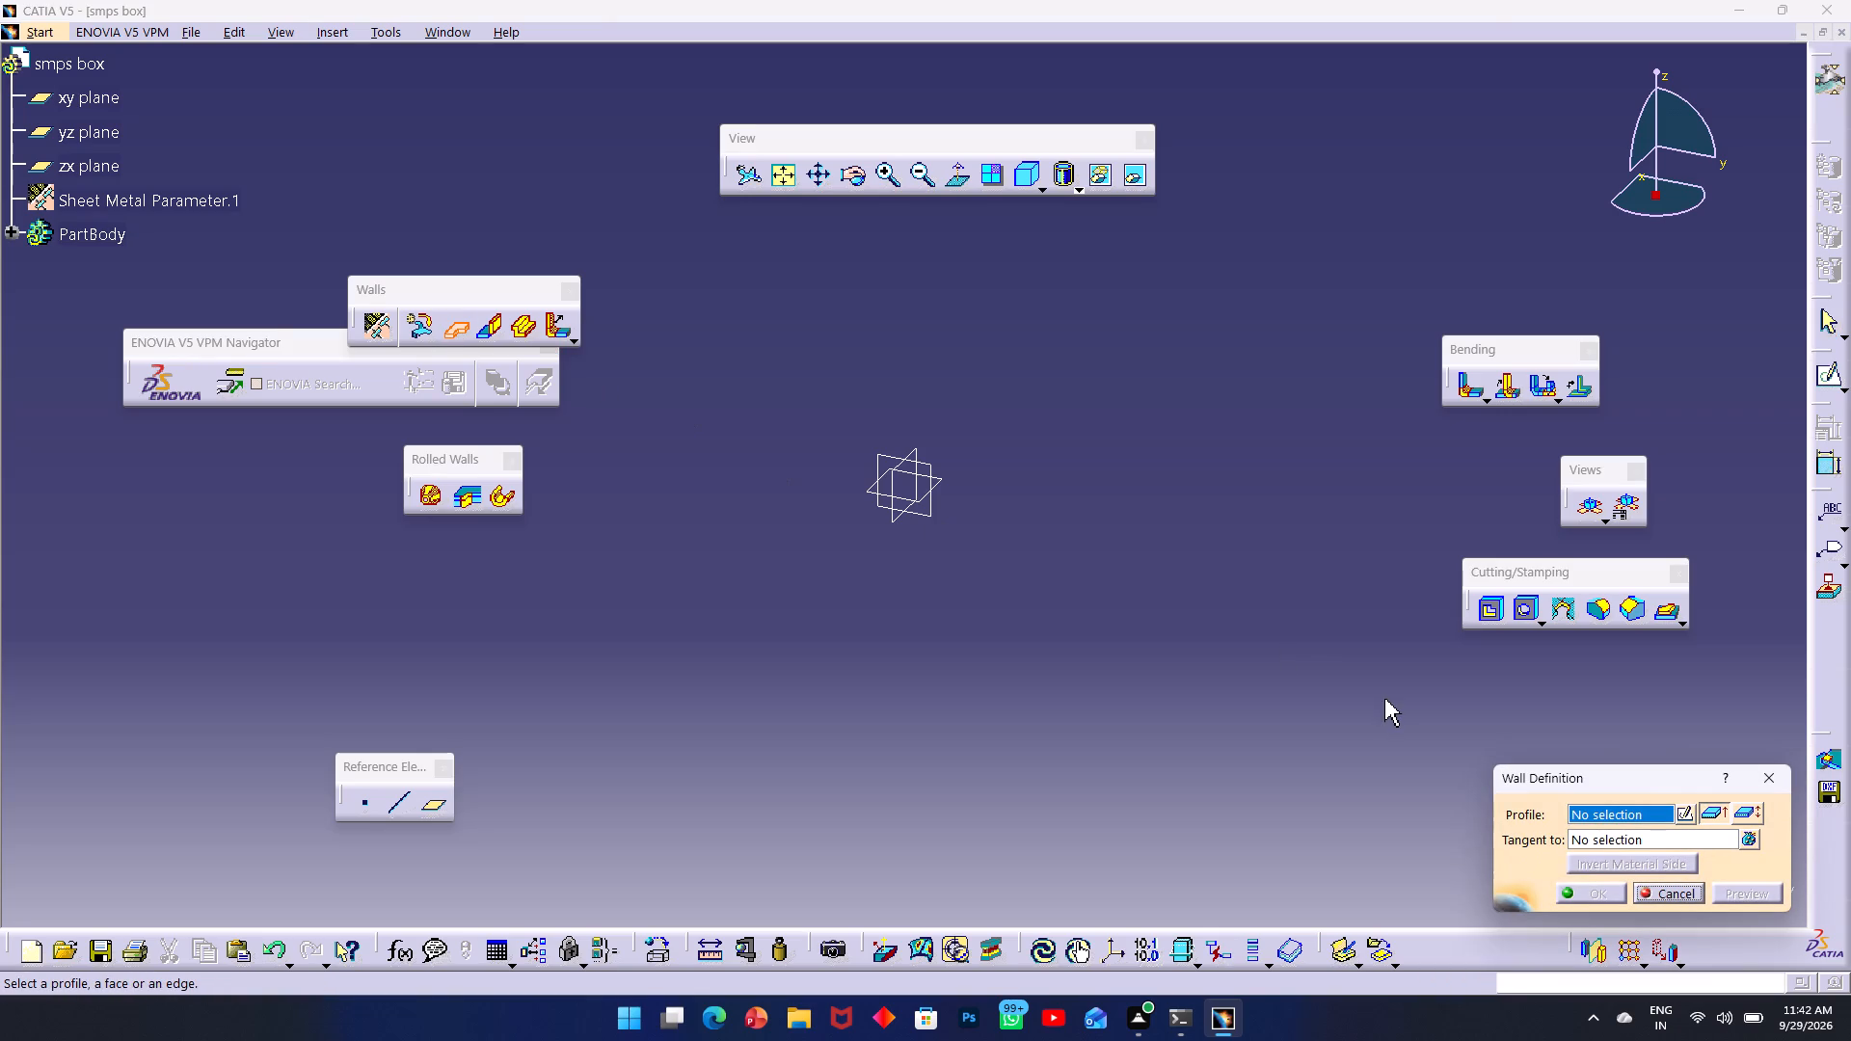
{"action": "left_click", "coordinate": [1688, 815]}
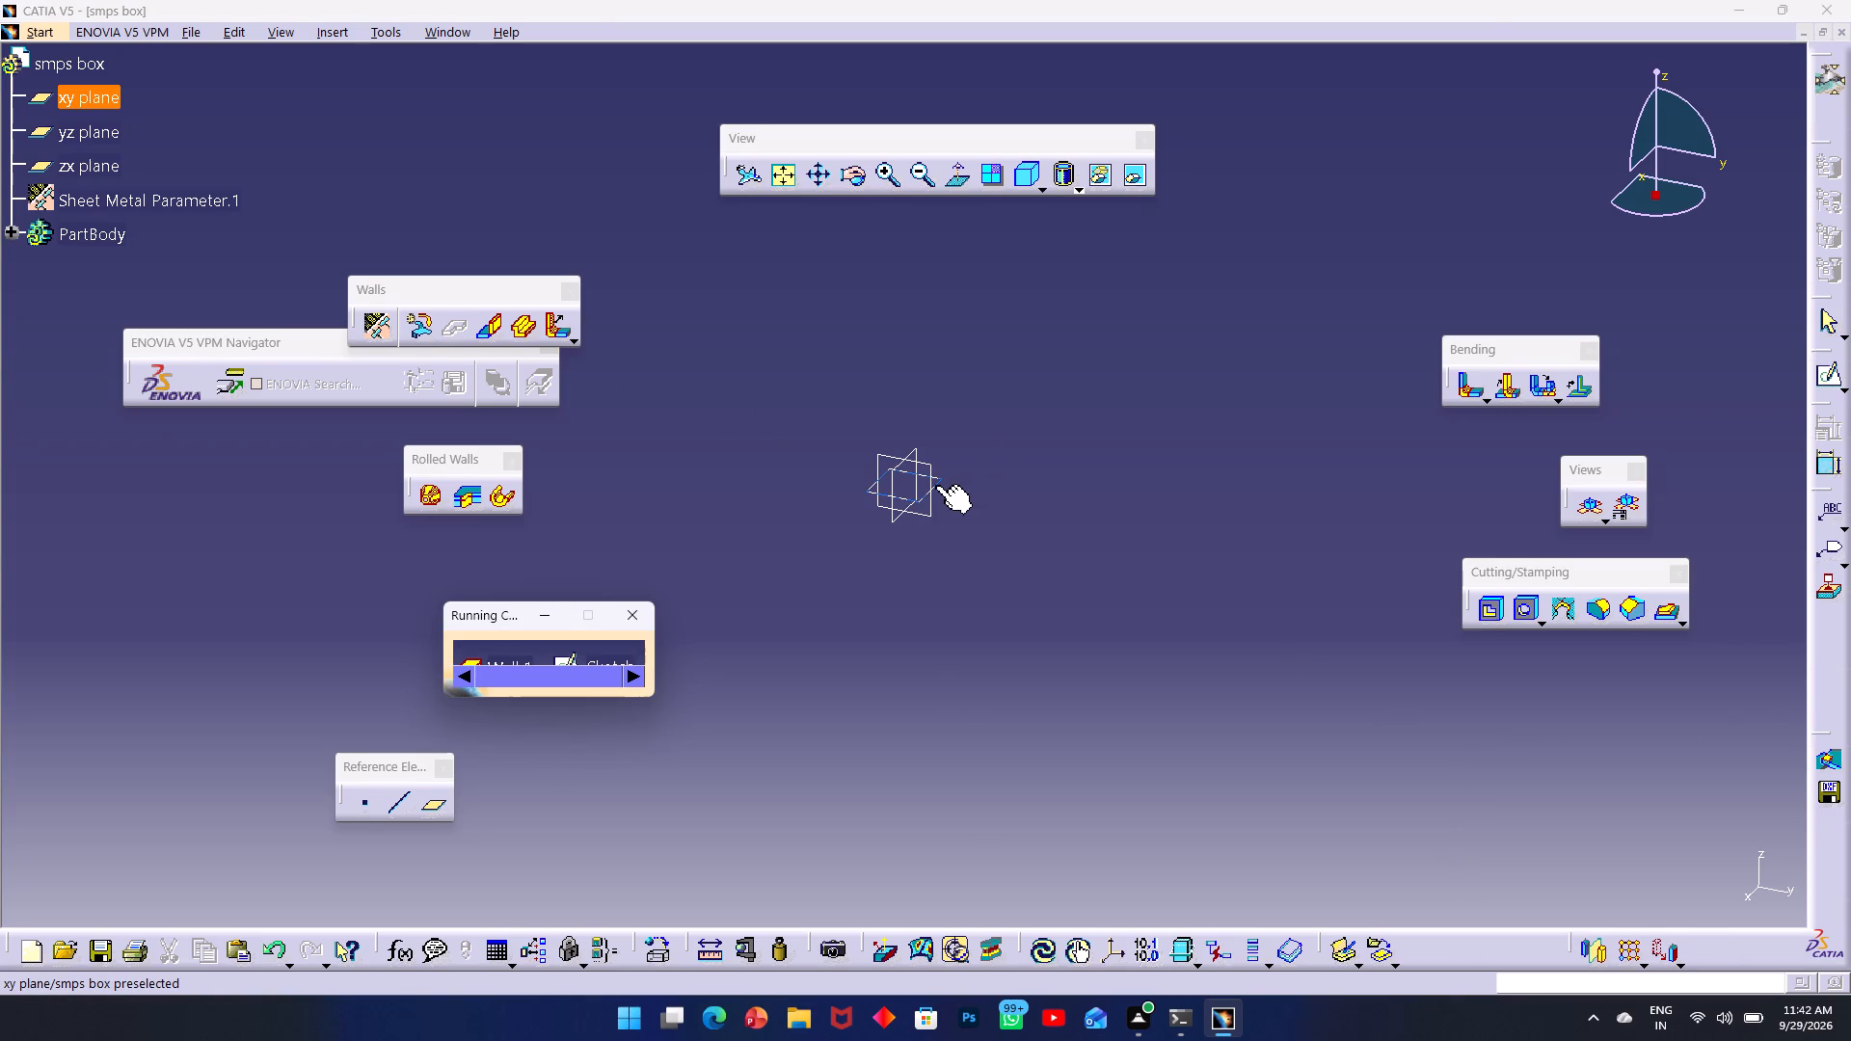
{"action": "left_click", "coordinate": [98, 100]}
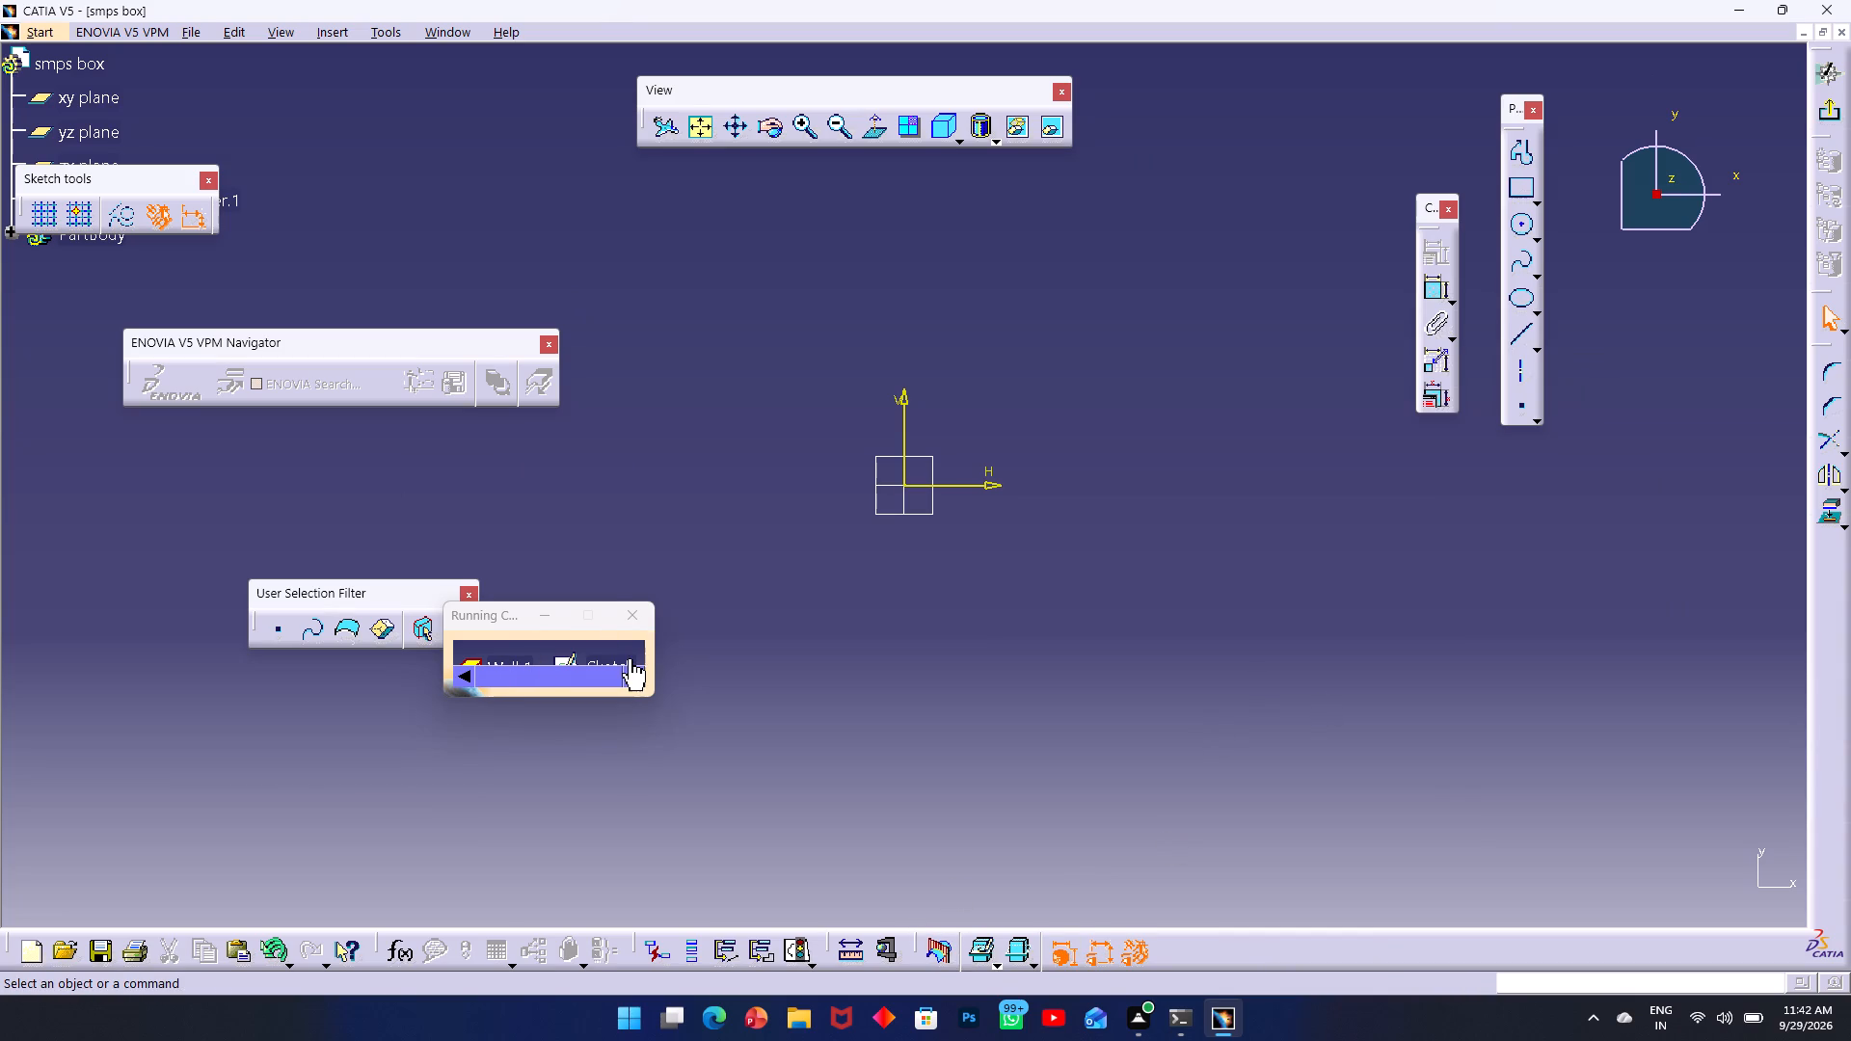
{"action": "left_click_drag", "start_coordinate": [631, 662], "coordinate": [637, 719]}
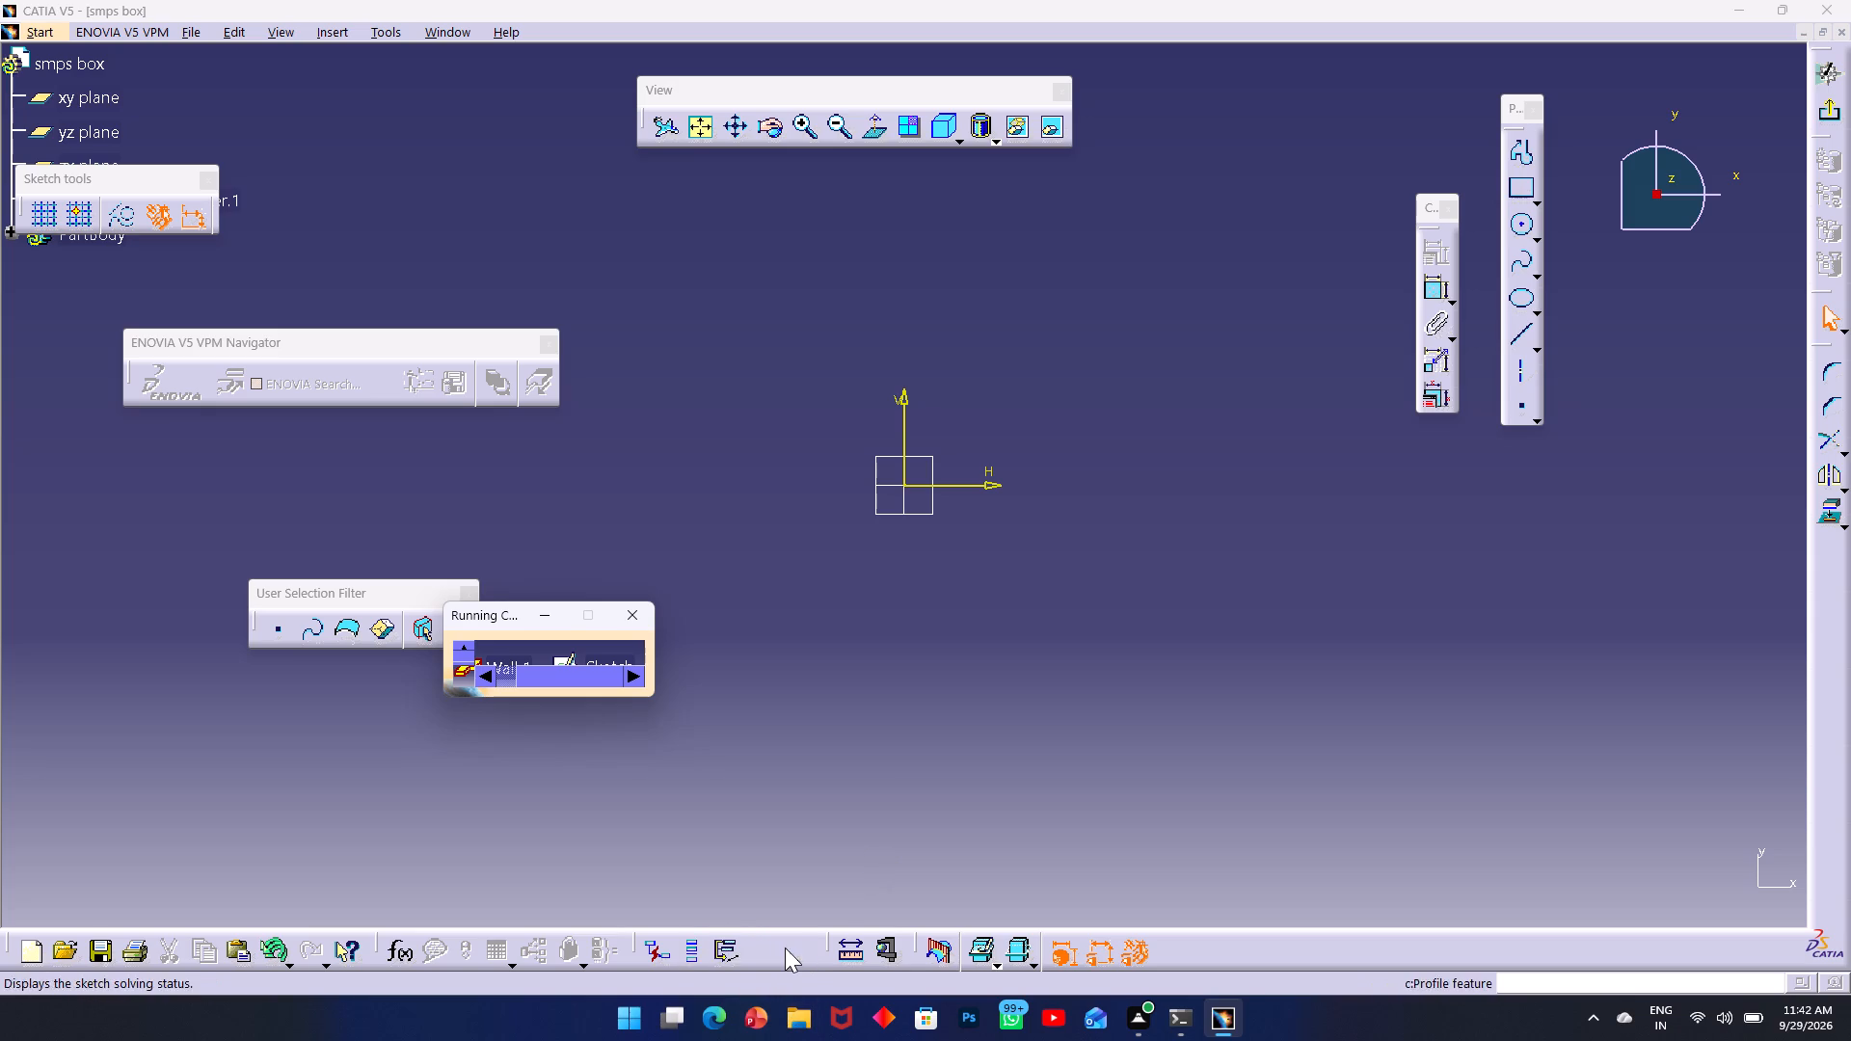
Sketch a rectangle of about 73 by 74 mm for the wall profile, with one corner at the sketch origin.
{"action": "left_click", "coordinate": [955, 127]}
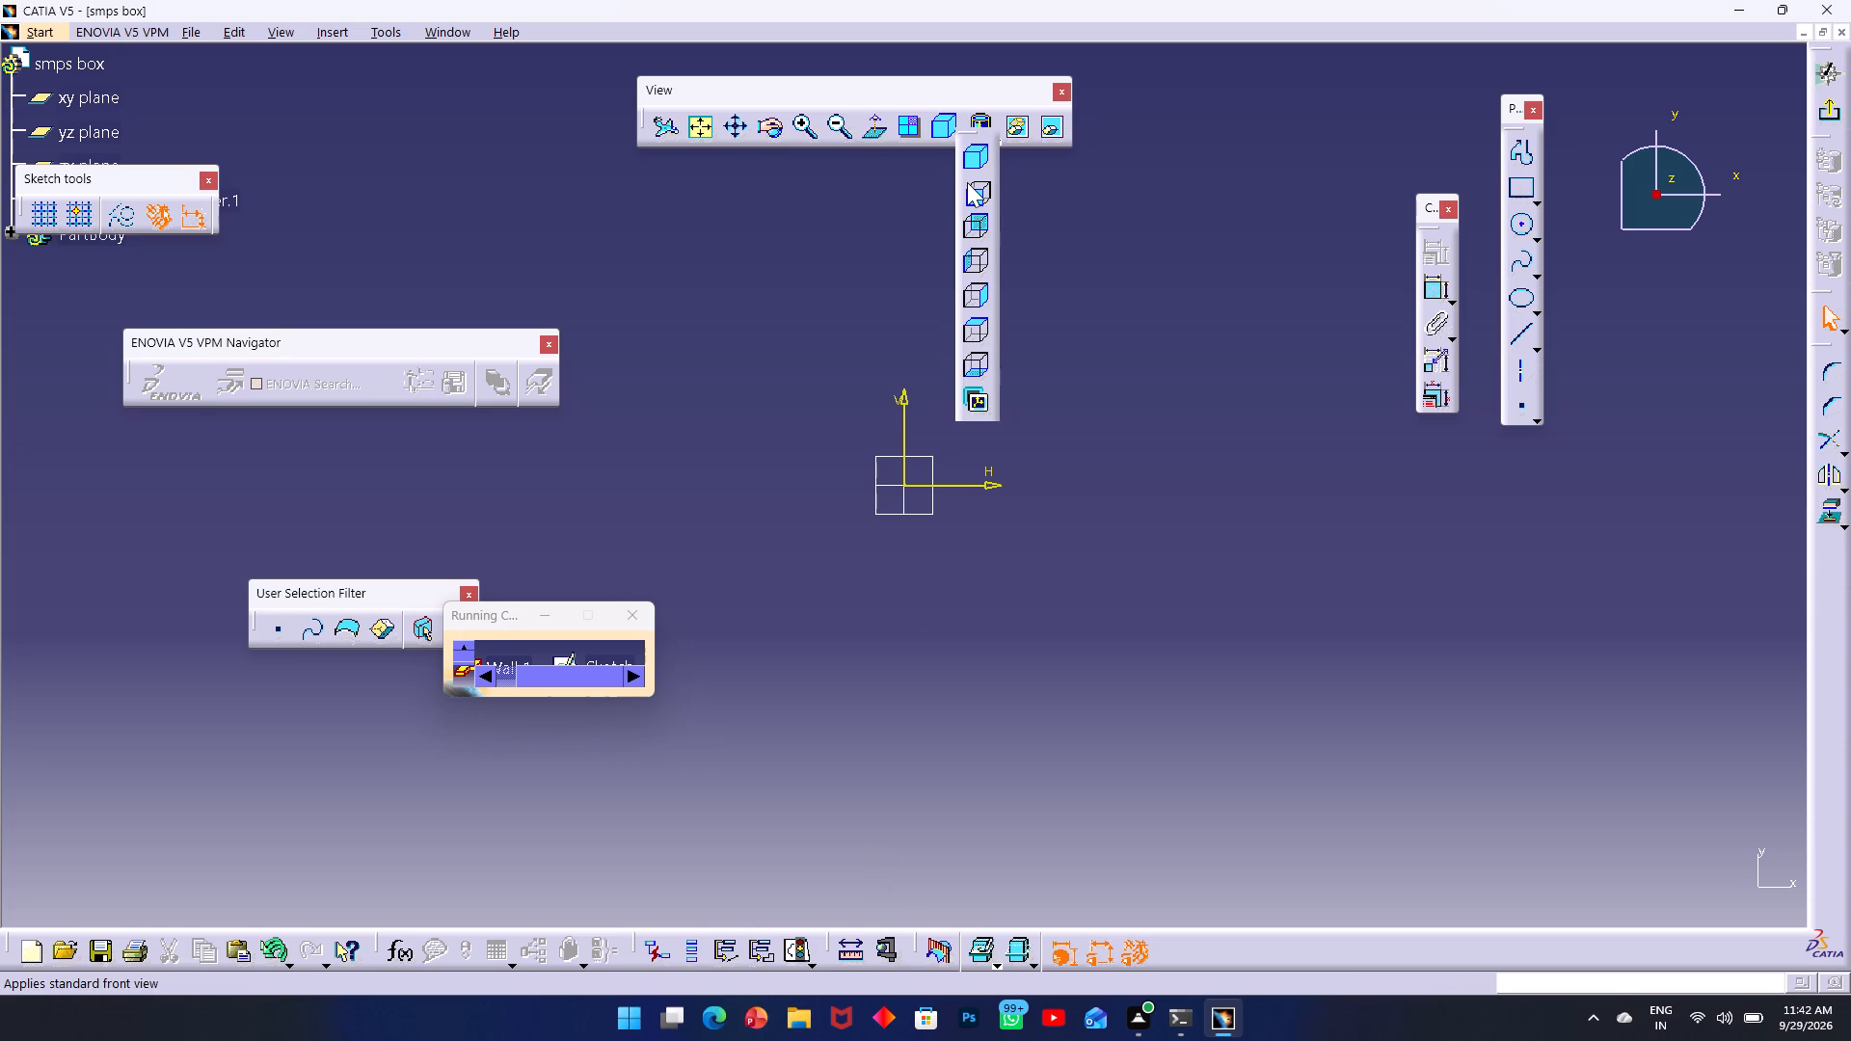
{"action": "left_click", "coordinate": [971, 327]}
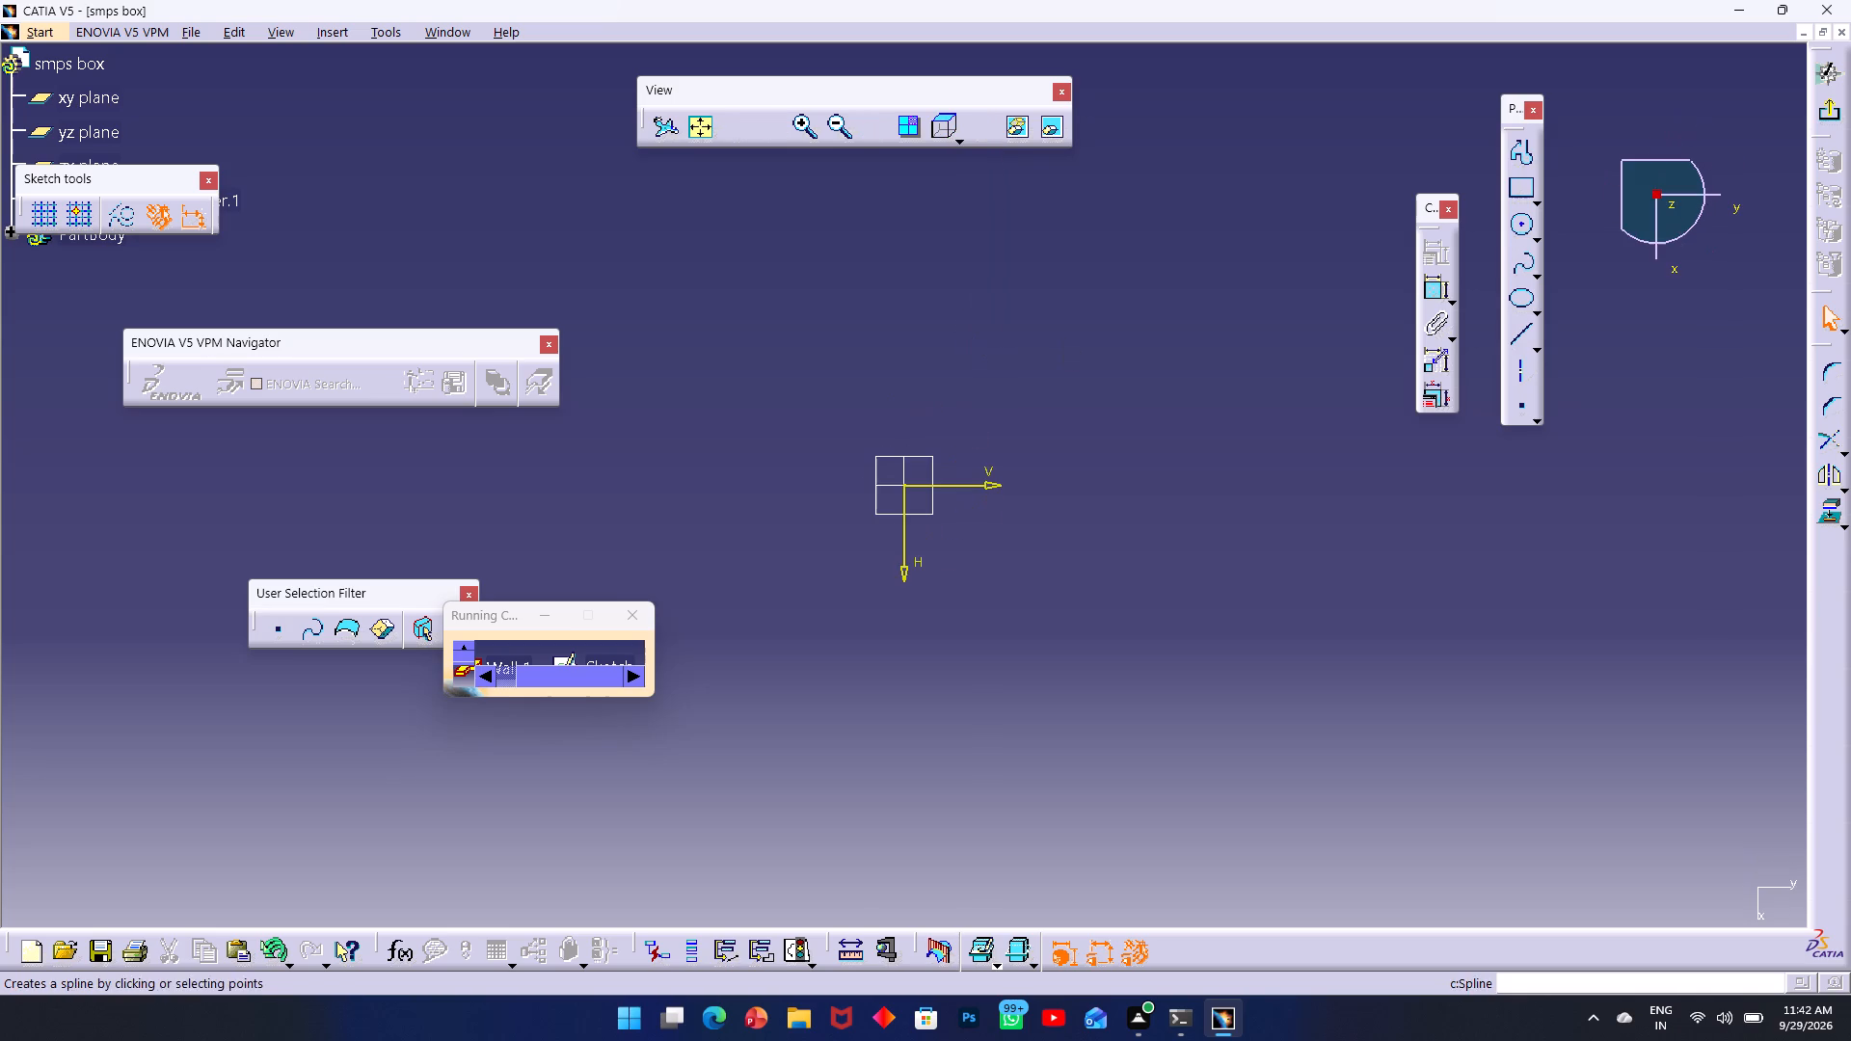
{"action": "left_click", "coordinate": [1437, 299]}
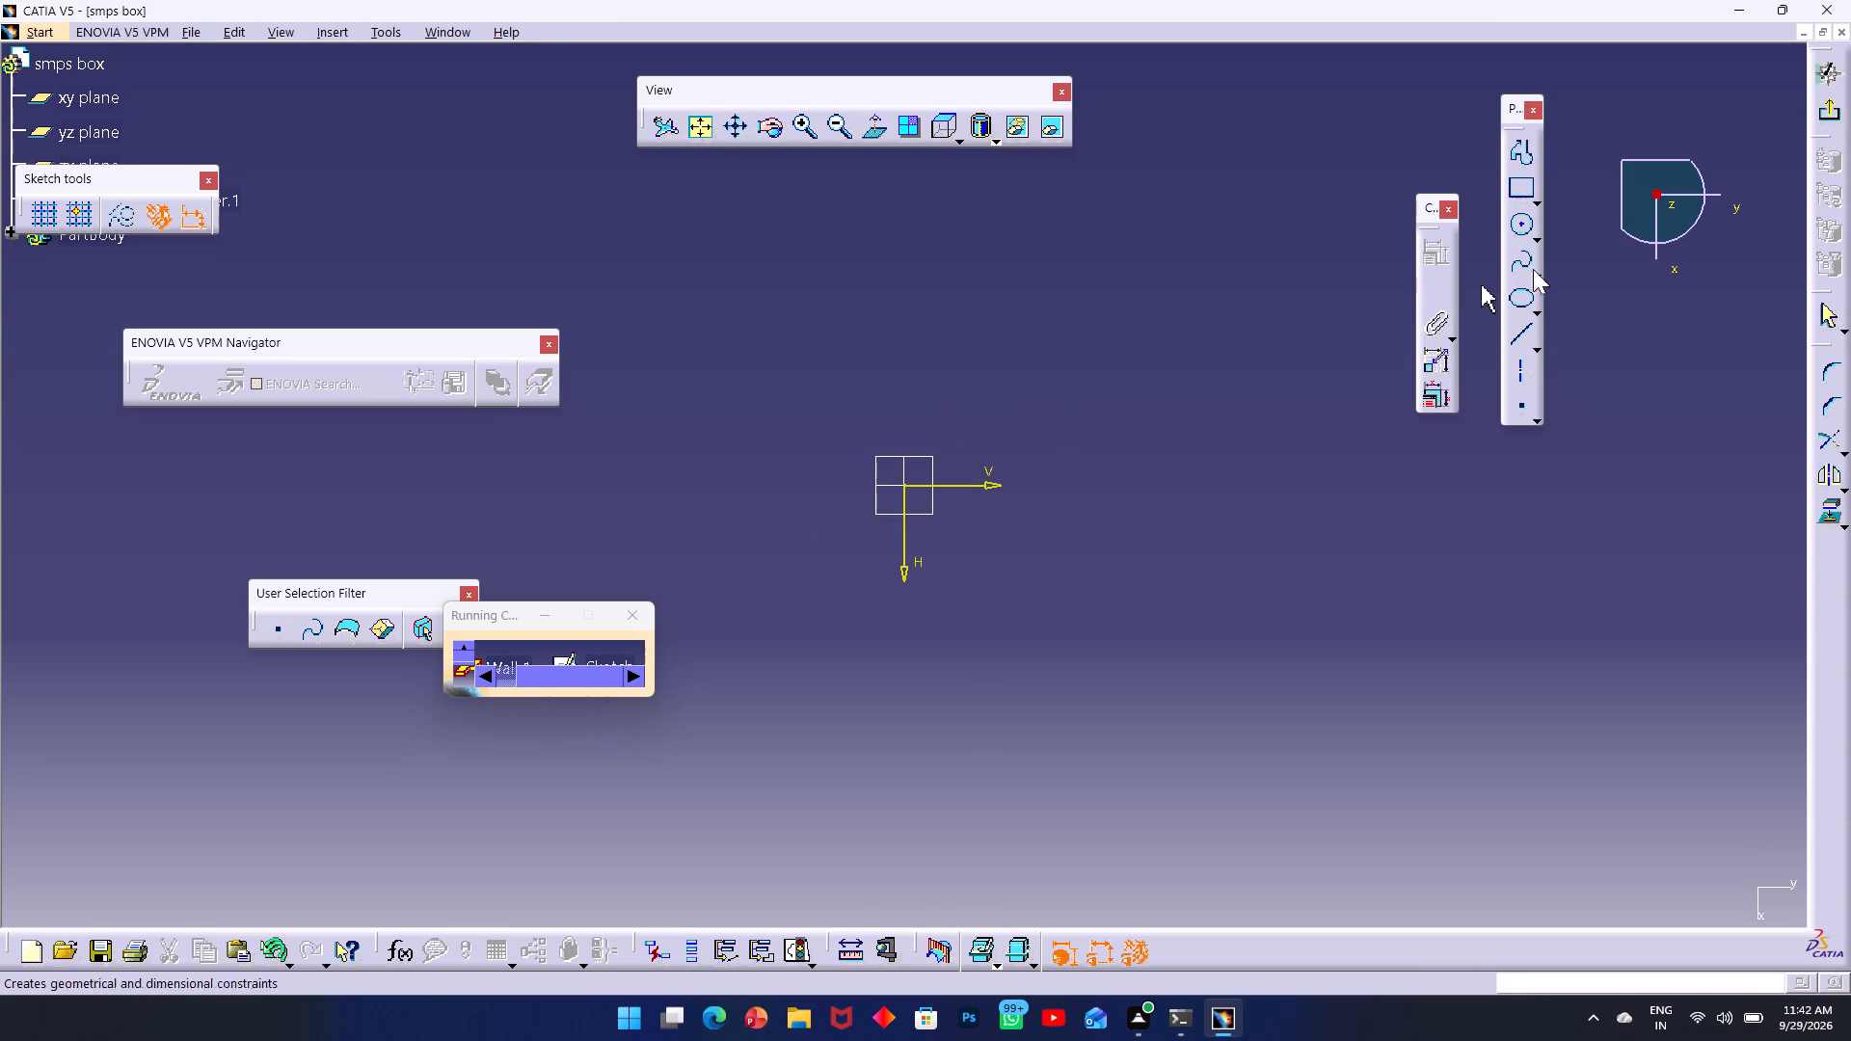
{"action": "left_click", "coordinate": [1522, 199]}
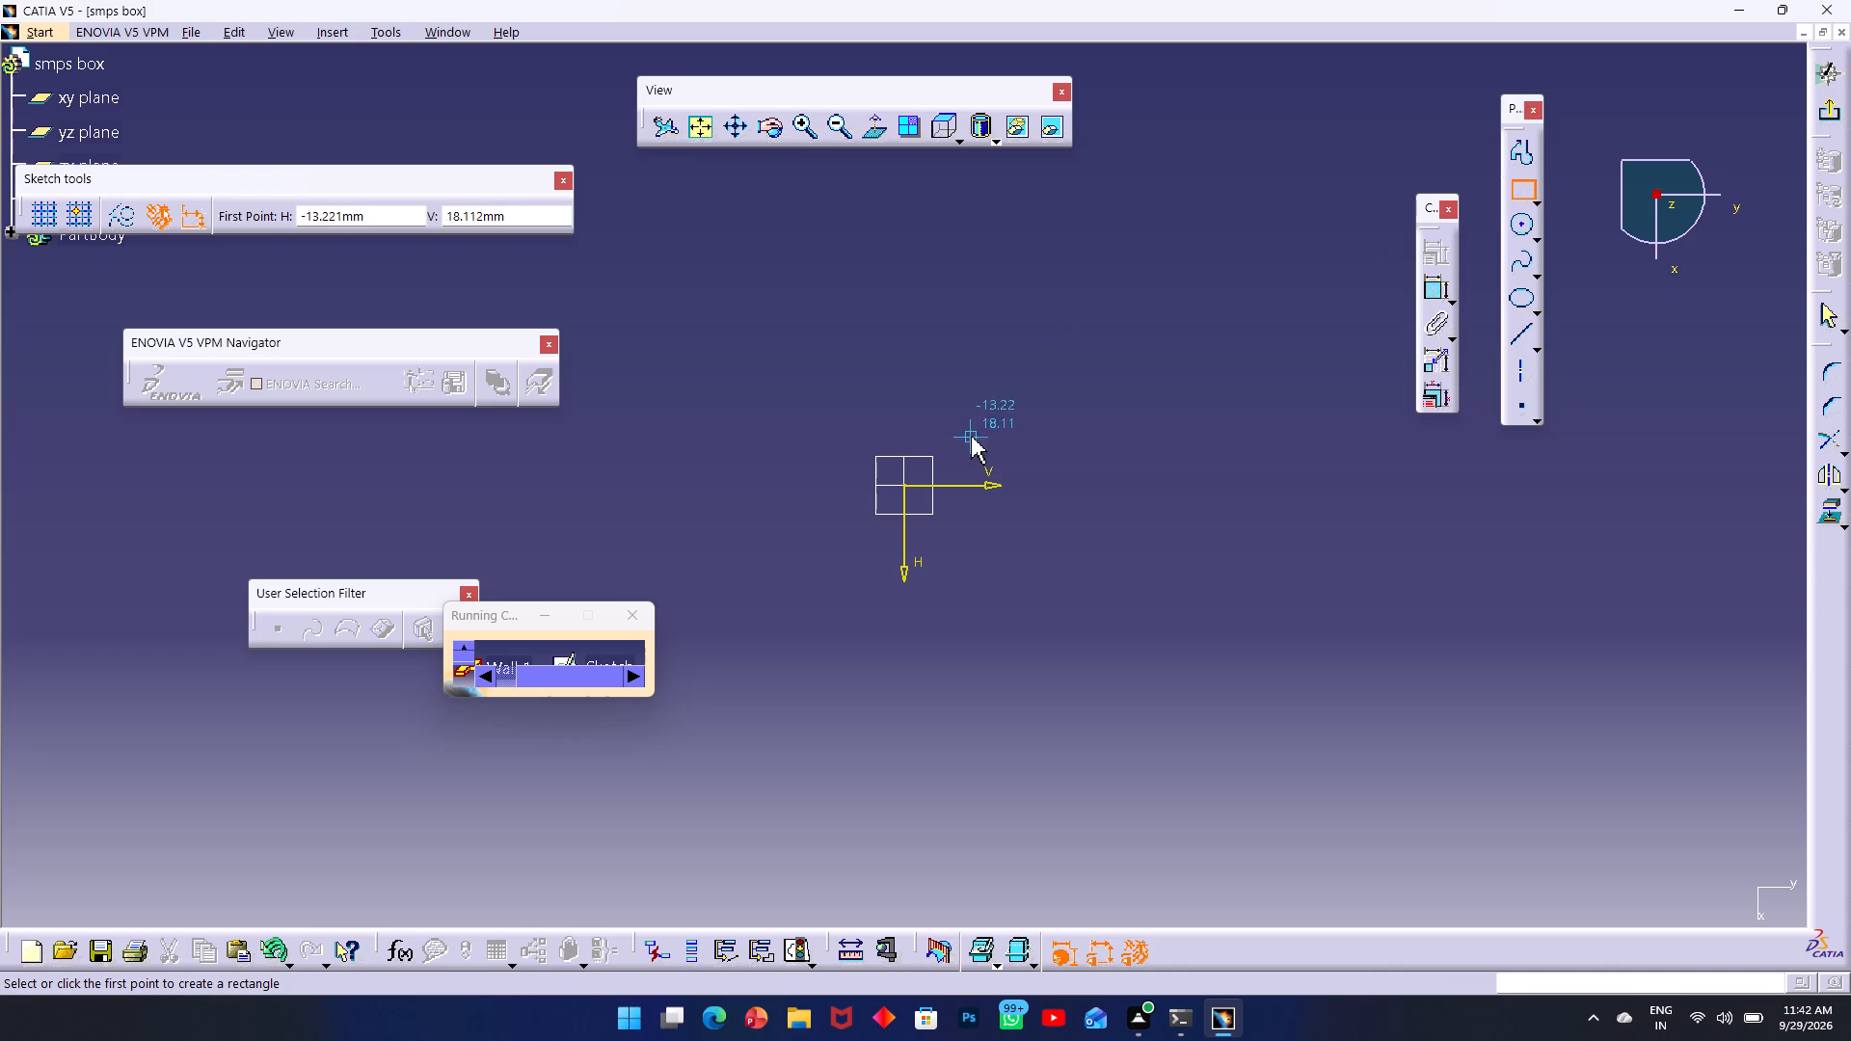
{"action": "left_click", "coordinate": [906, 483]}
{"action": "left_click", "coordinate": [1173, 212]}
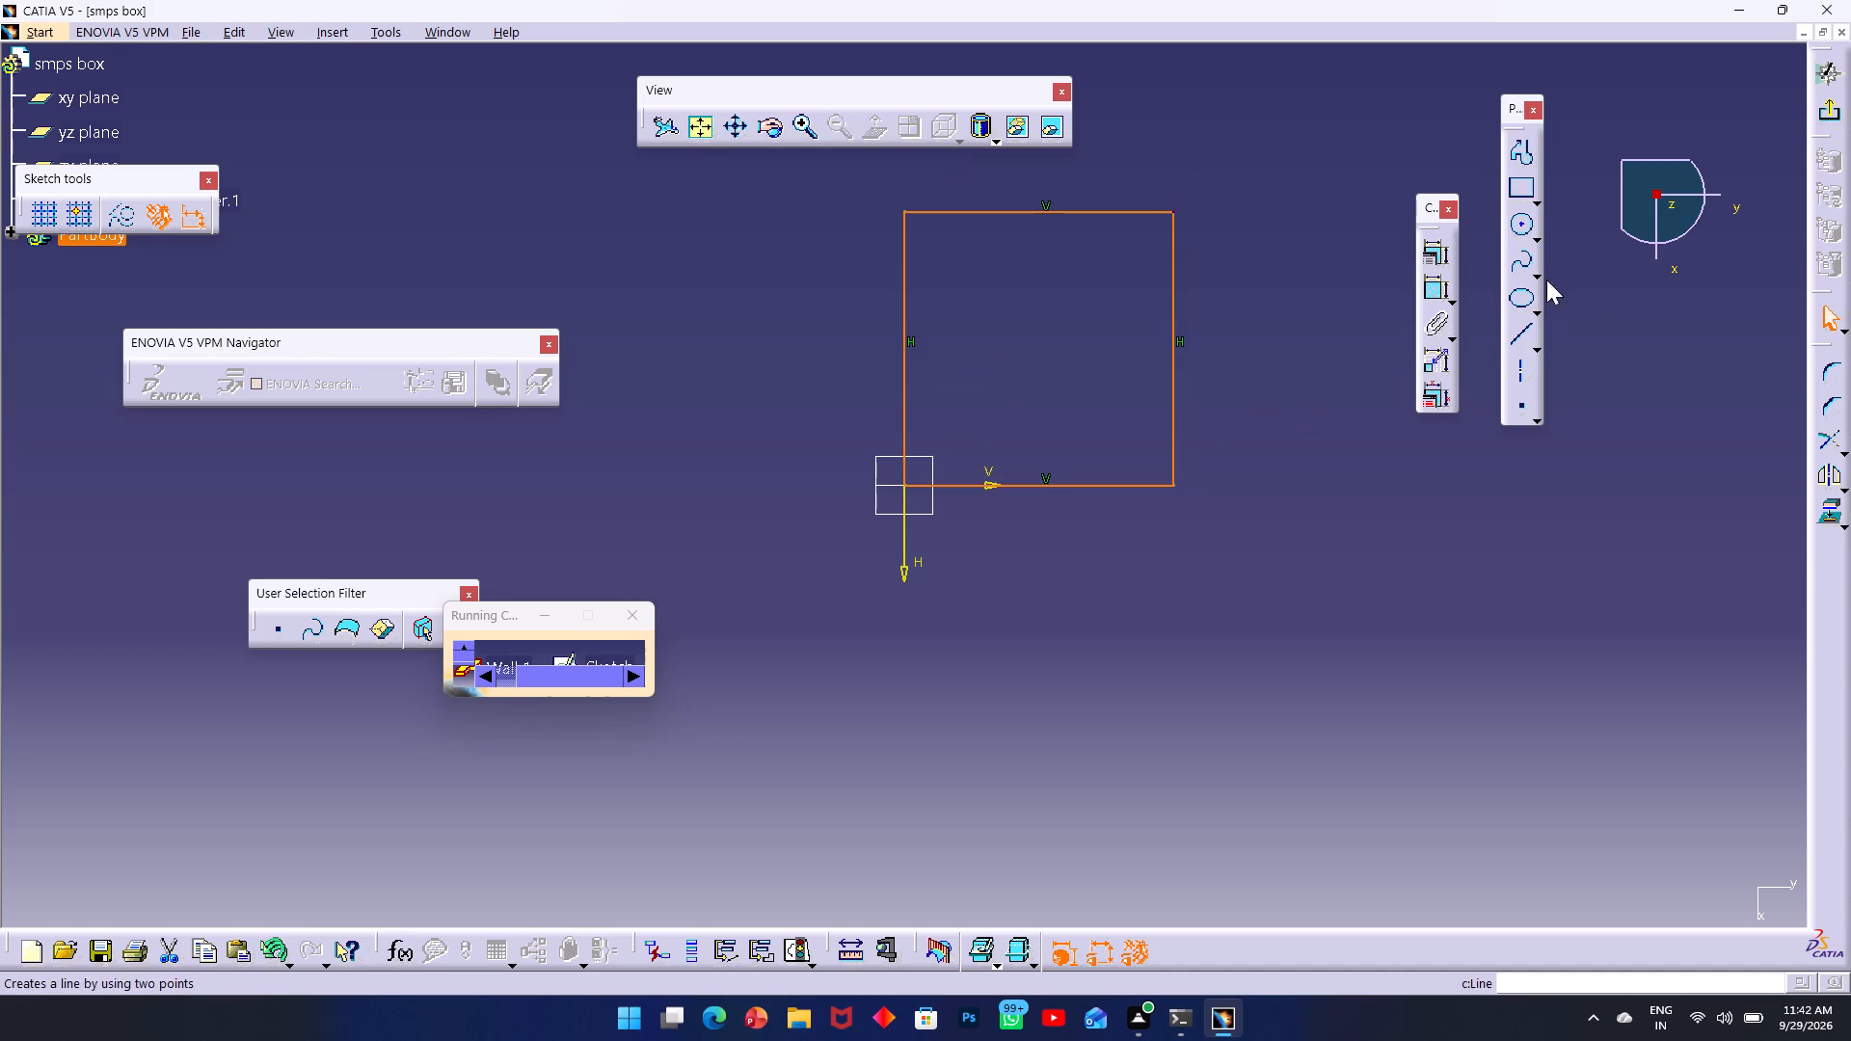
Dimension the rectangle edge lying on the V axis and set its length to 150 mm.
{"action": "left_click", "coordinate": [1435, 288]}
{"action": "left_click", "coordinate": [1429, 295]}
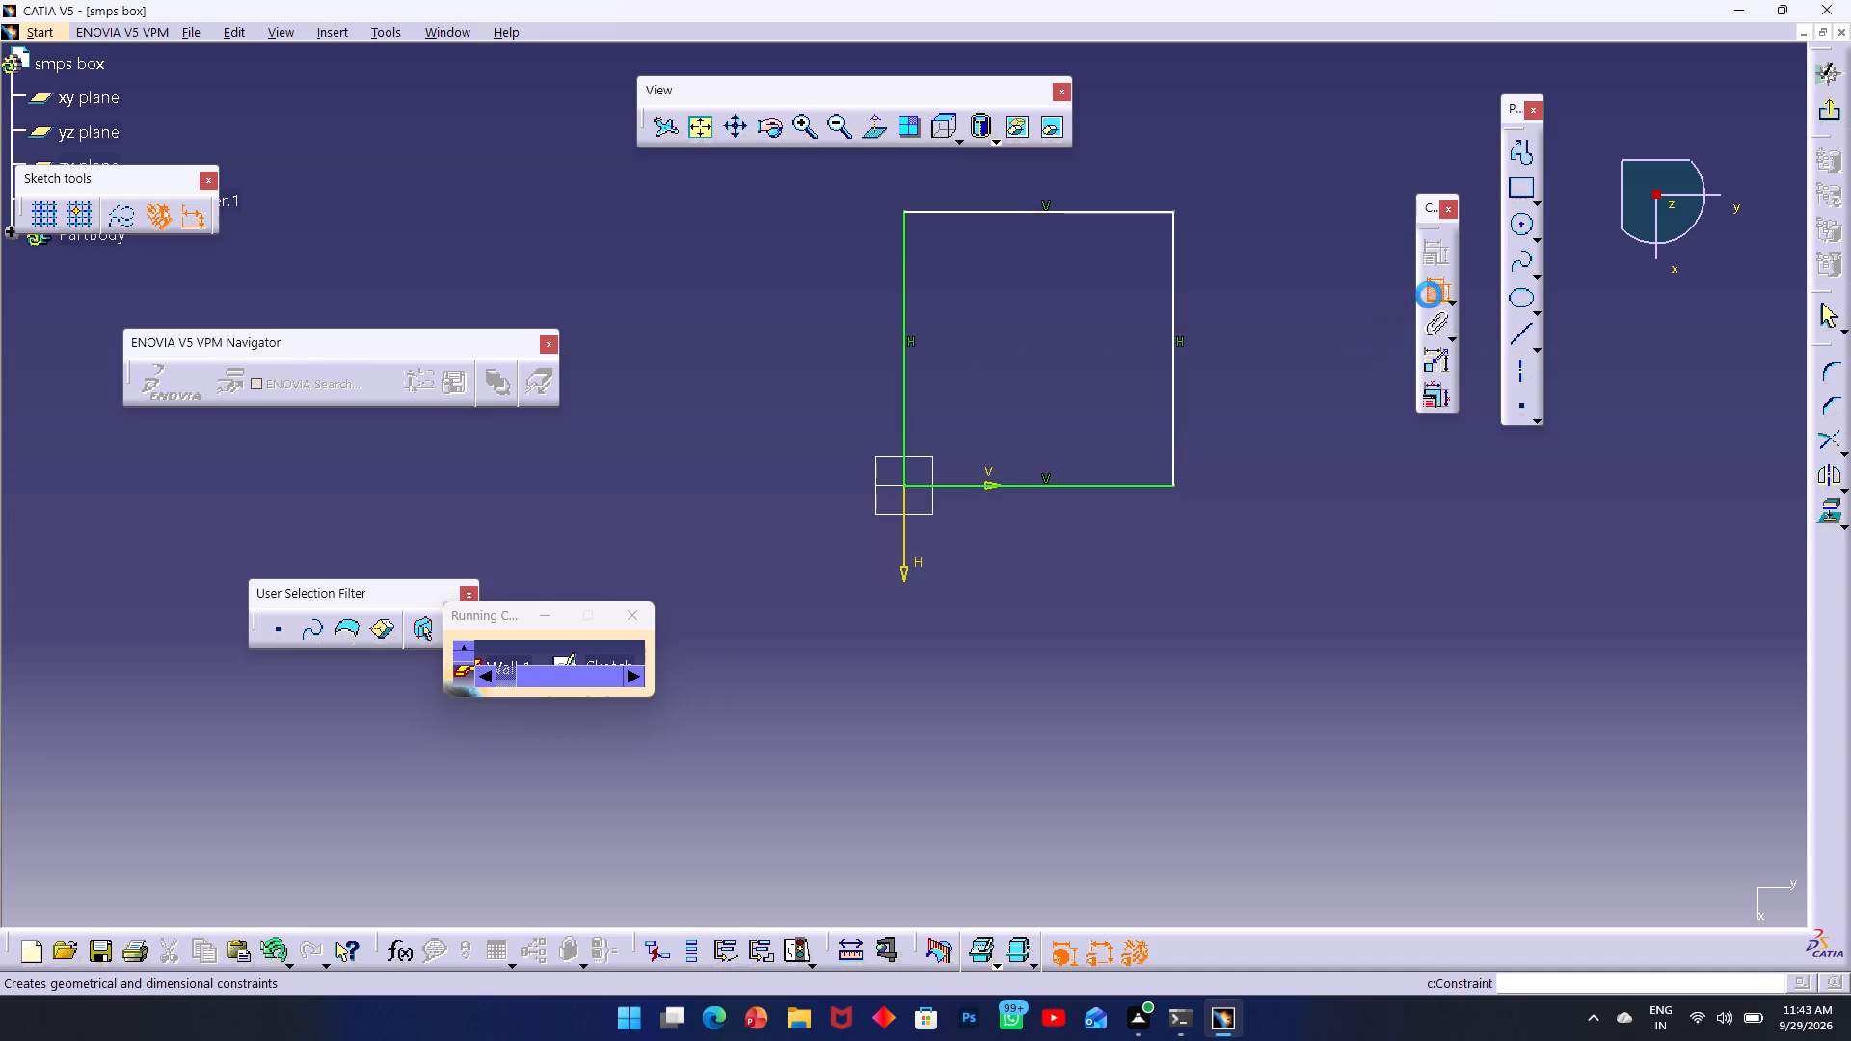
{"action": "double_click", "coordinate": [1429, 295]}
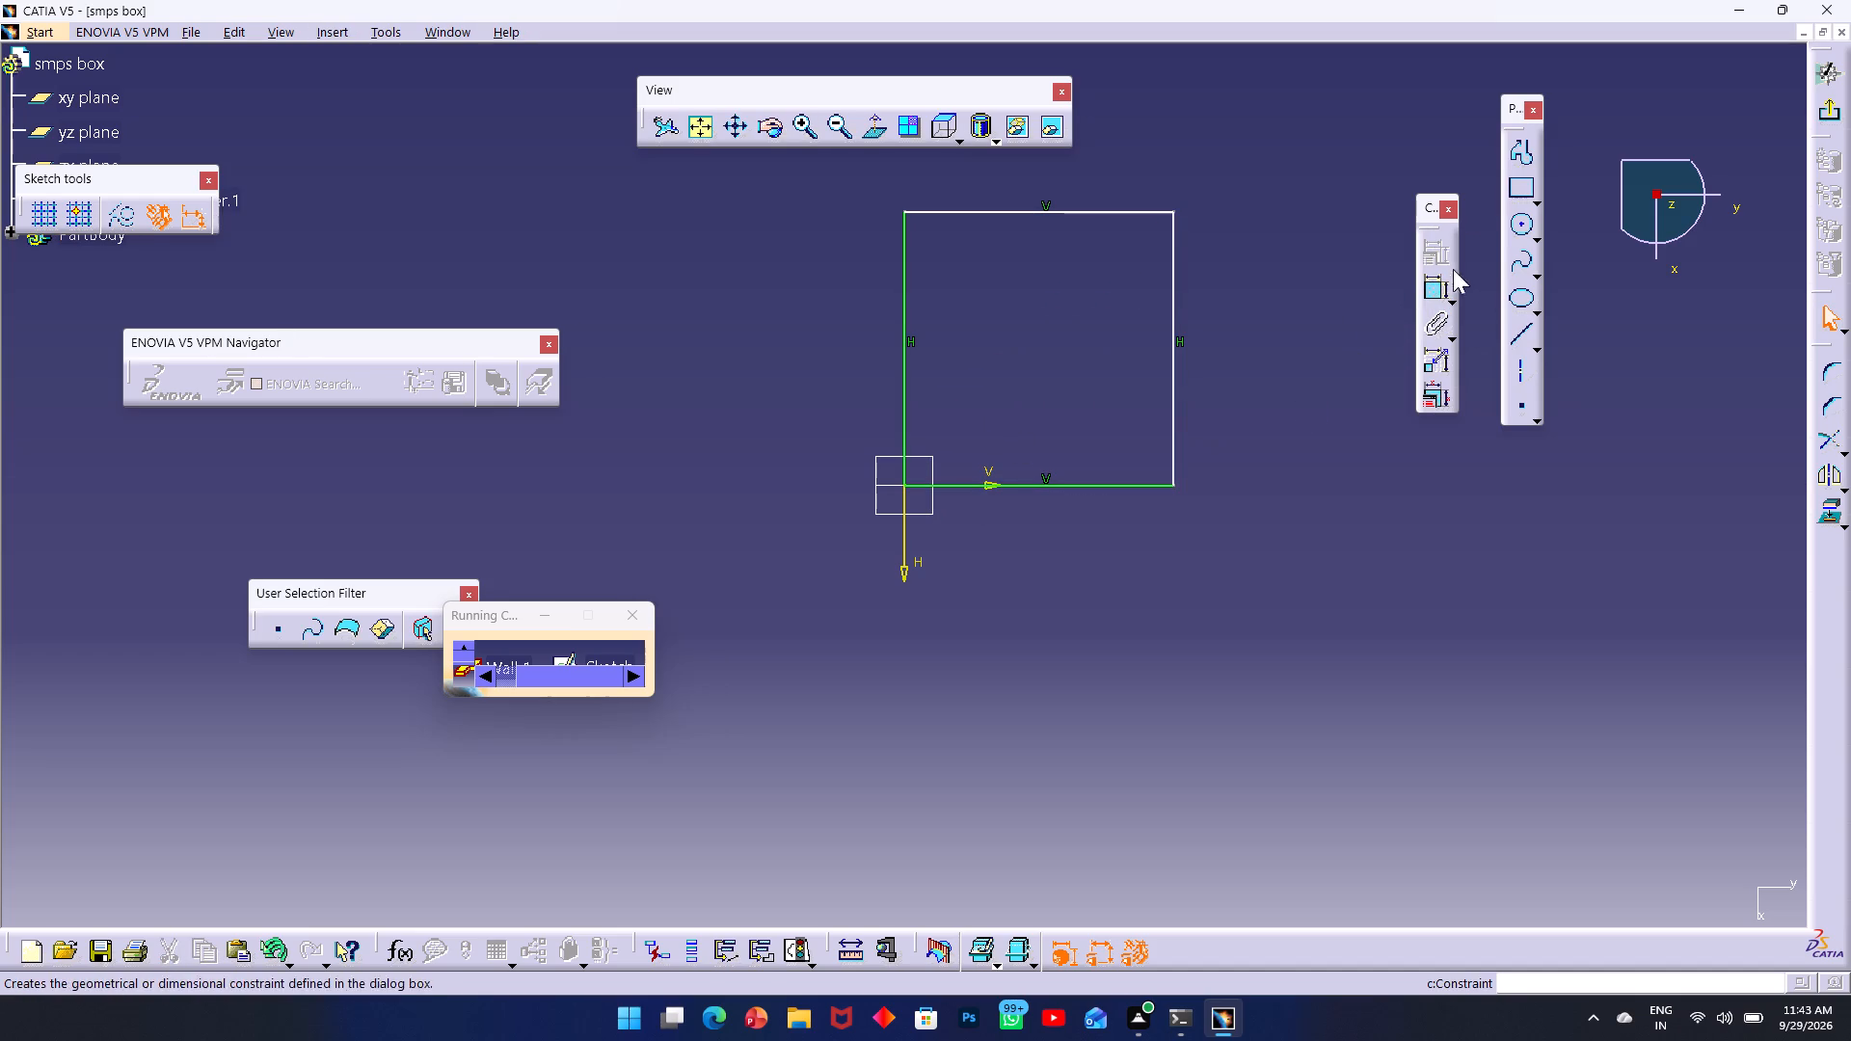
{"action": "double_click", "coordinate": [1439, 283]}
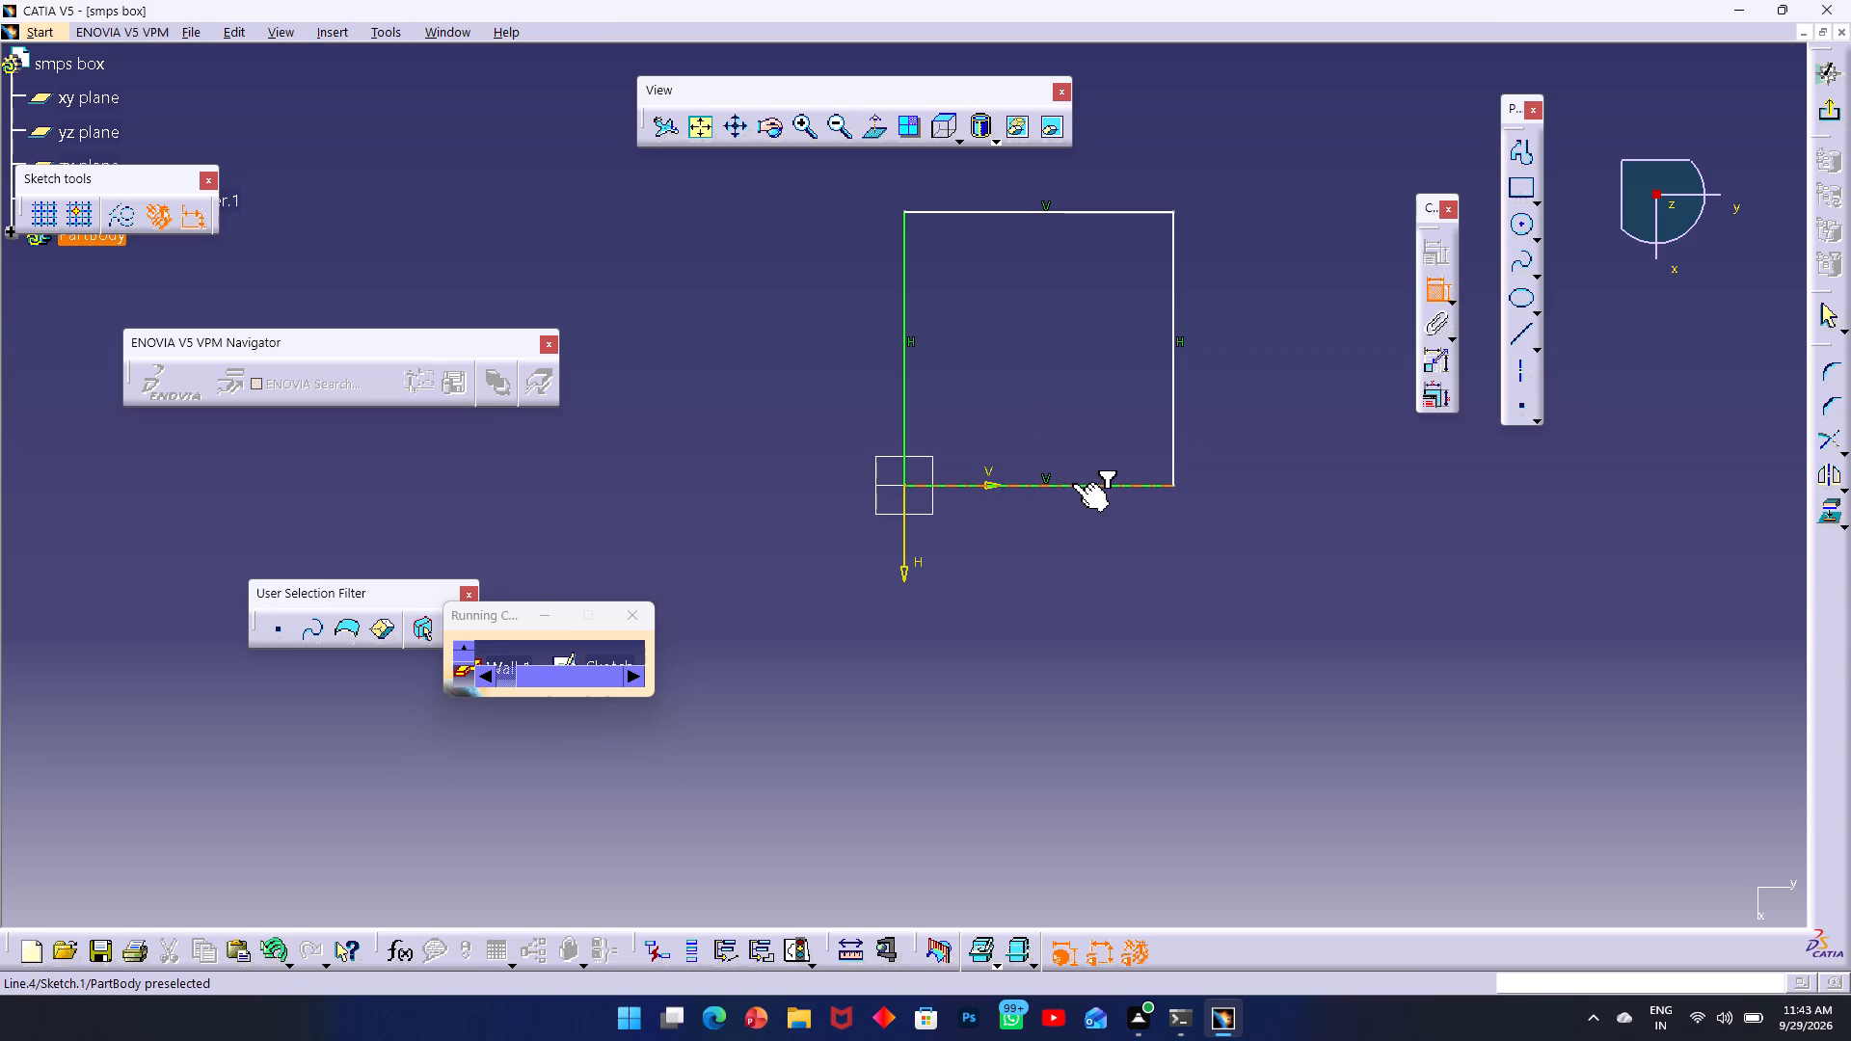
{"action": "left_click", "coordinate": [1073, 484]}
{"action": "left_click", "coordinate": [1072, 548]}
{"action": "type", "text": "150"}
{"action": "key", "text": "Return"}
{"action": "double_click", "coordinate": [1086, 535]}
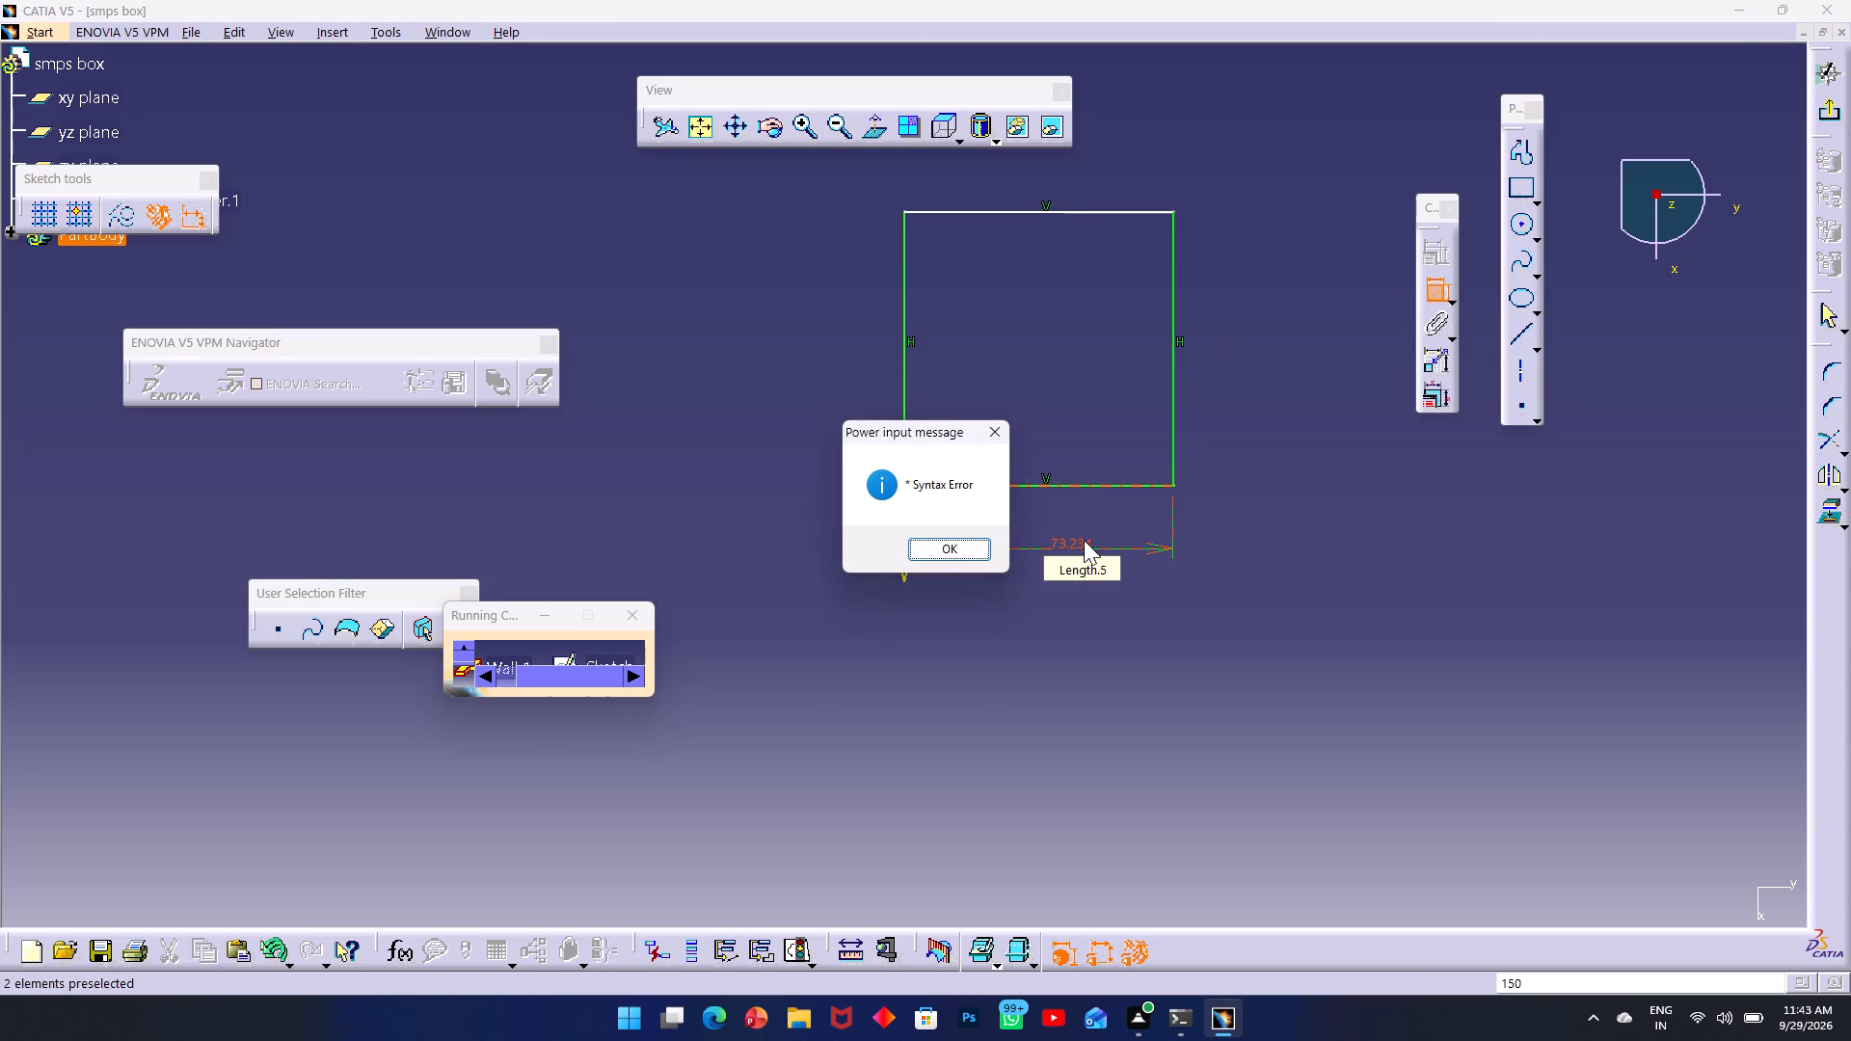
{"action": "left_click", "coordinate": [955, 552]}
{"action": "double_click", "coordinate": [1069, 555]}
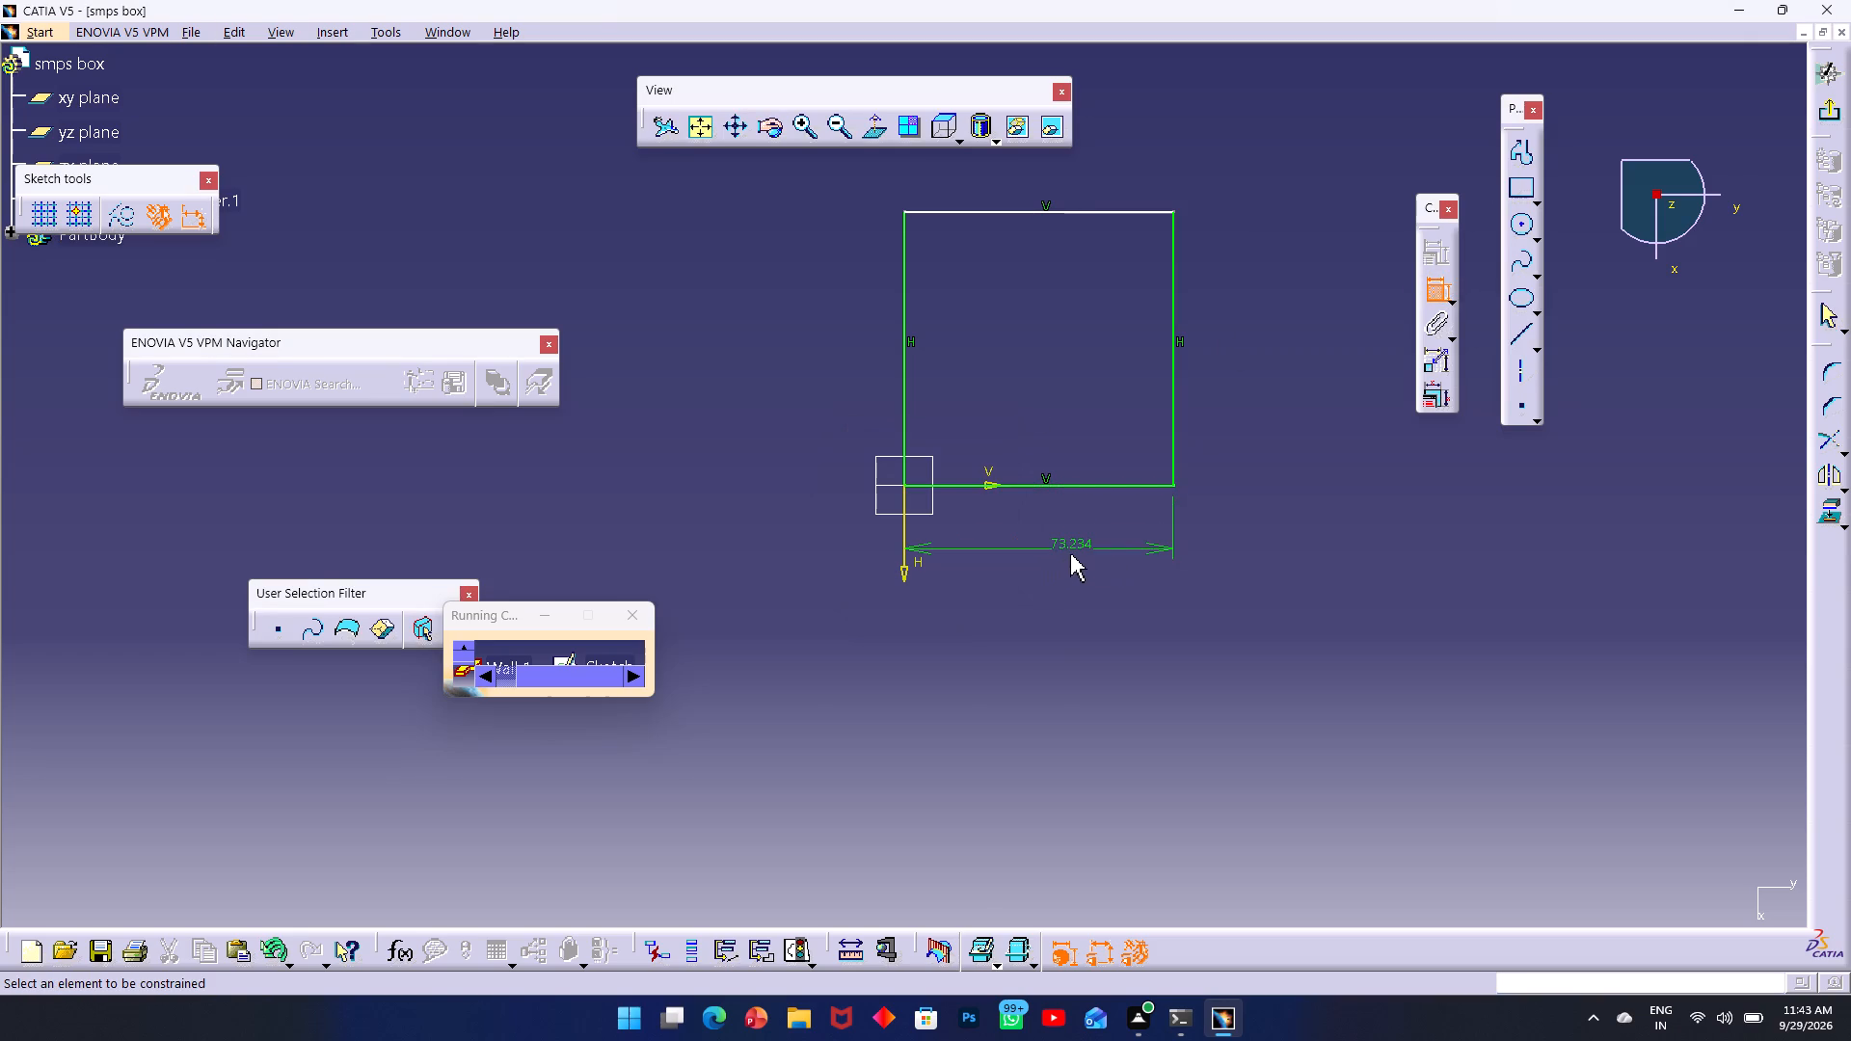
{"action": "double_click", "coordinate": [1075, 547]}
{"action": "type", "text": "0150"}
{"action": "key", "text": "BackSpace"}
{"action": "key", "text": "BackSpace"}
{"action": "key", "text": "BackSpace"}
{"action": "key", "text": "BackSpace"}
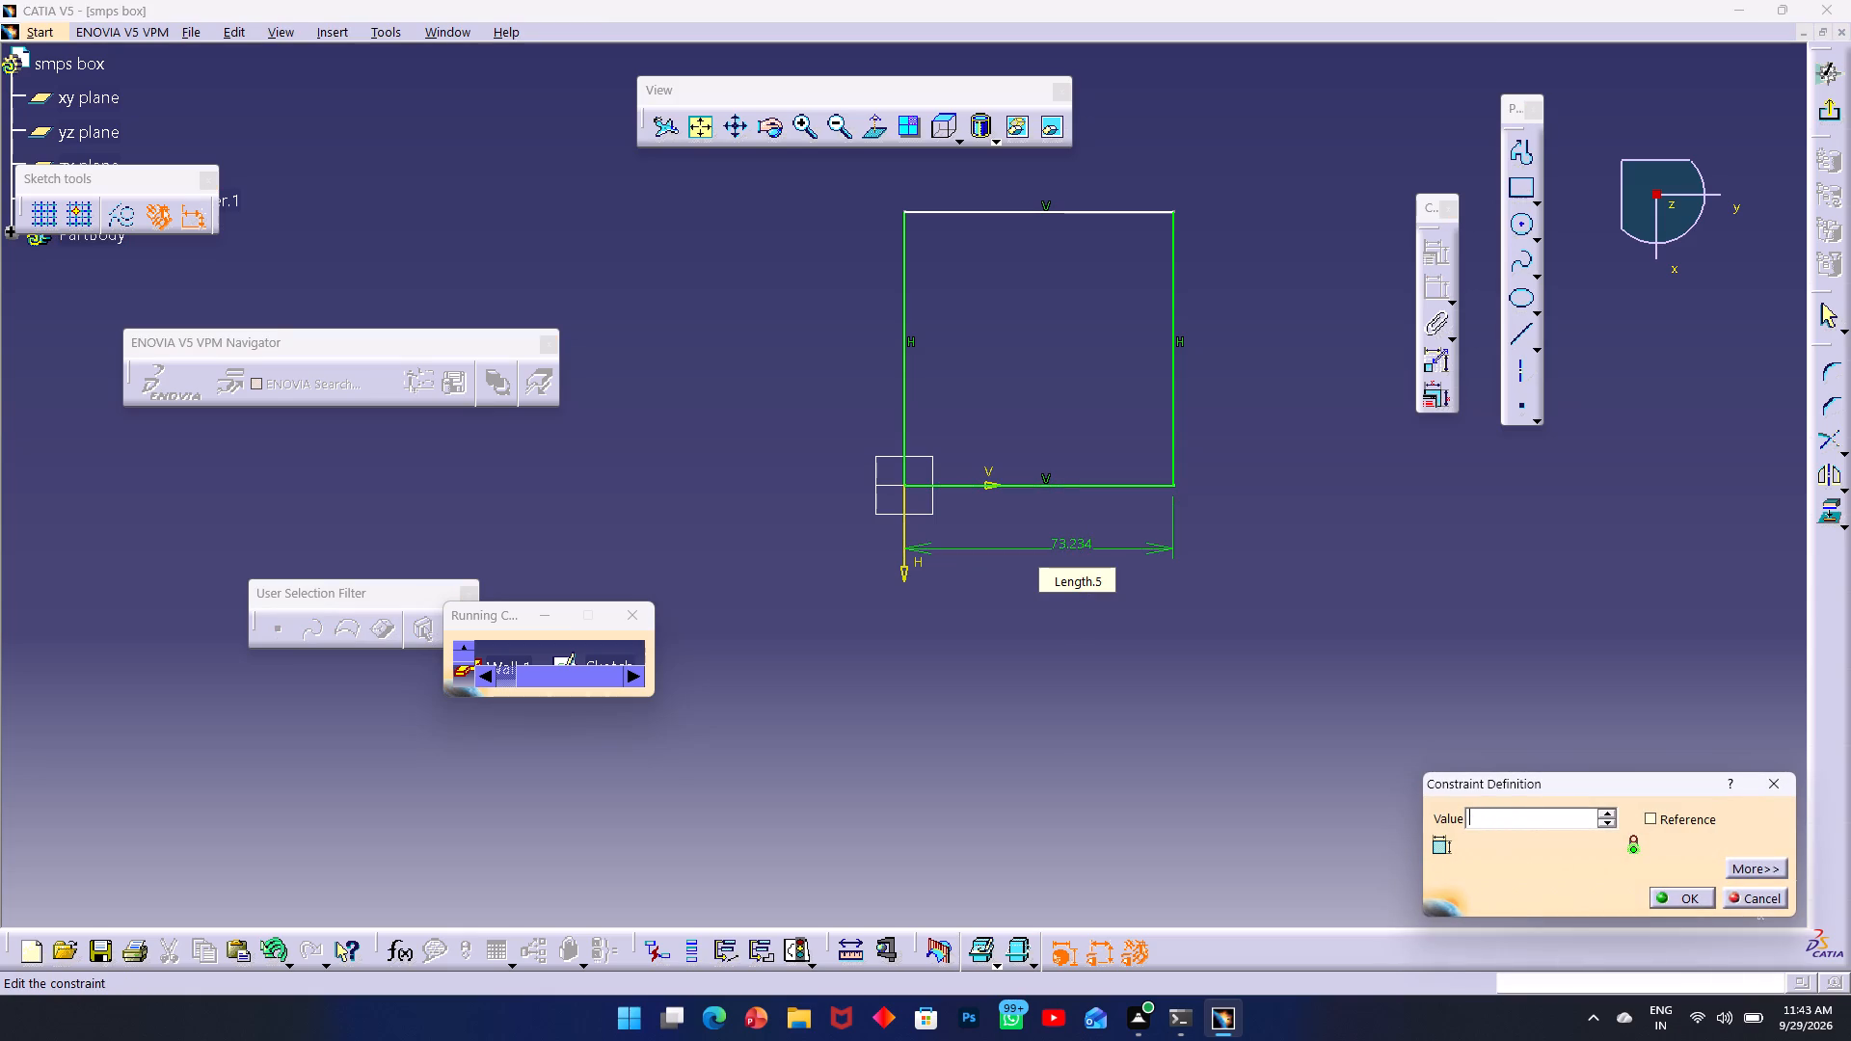
{"action": "type", "text": "150"}
{"action": "key", "text": "Return"}
Dimension the rectangle's side parallel to the H axis and set its length to 140 mm.
{"action": "scroll", "coordinate": [1412, 390], "scroll_direction": "up", "scroll_amount": 2}
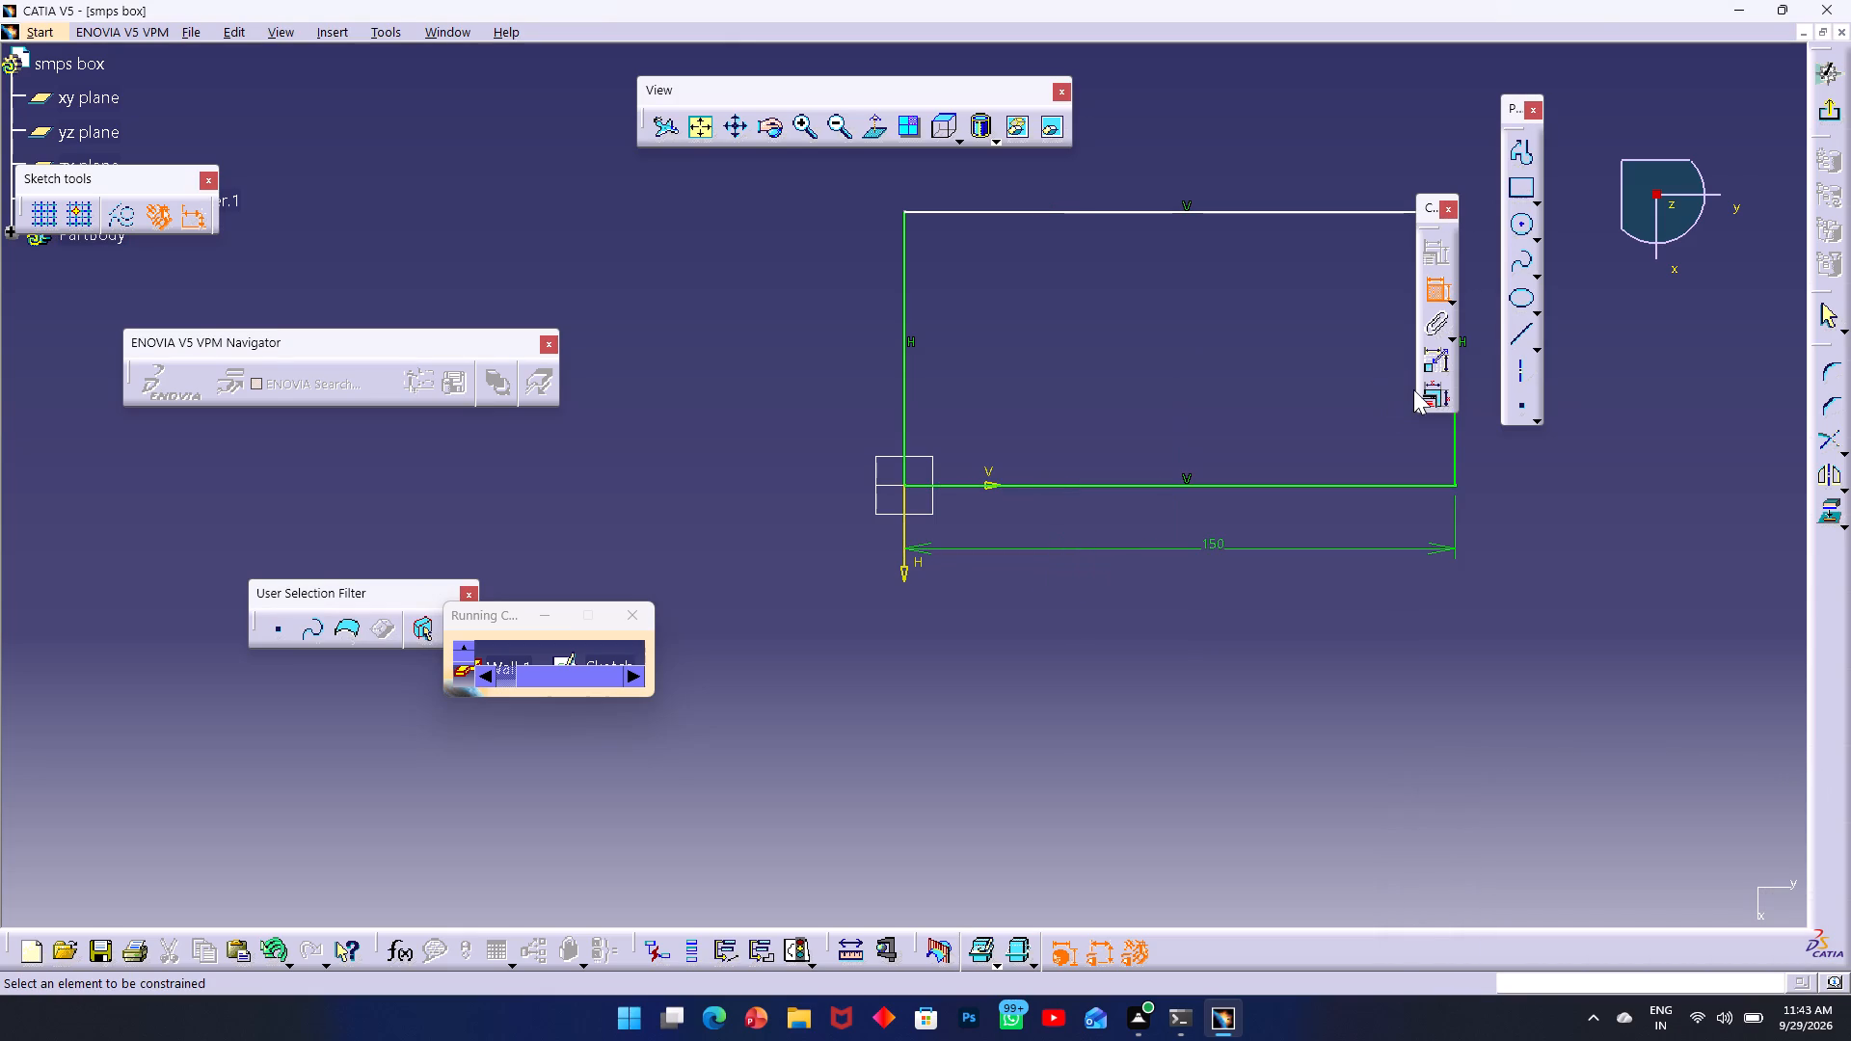
{"action": "middle_click_drag", "start_coordinate": [1106, 336], "coordinate": [863, 378]}
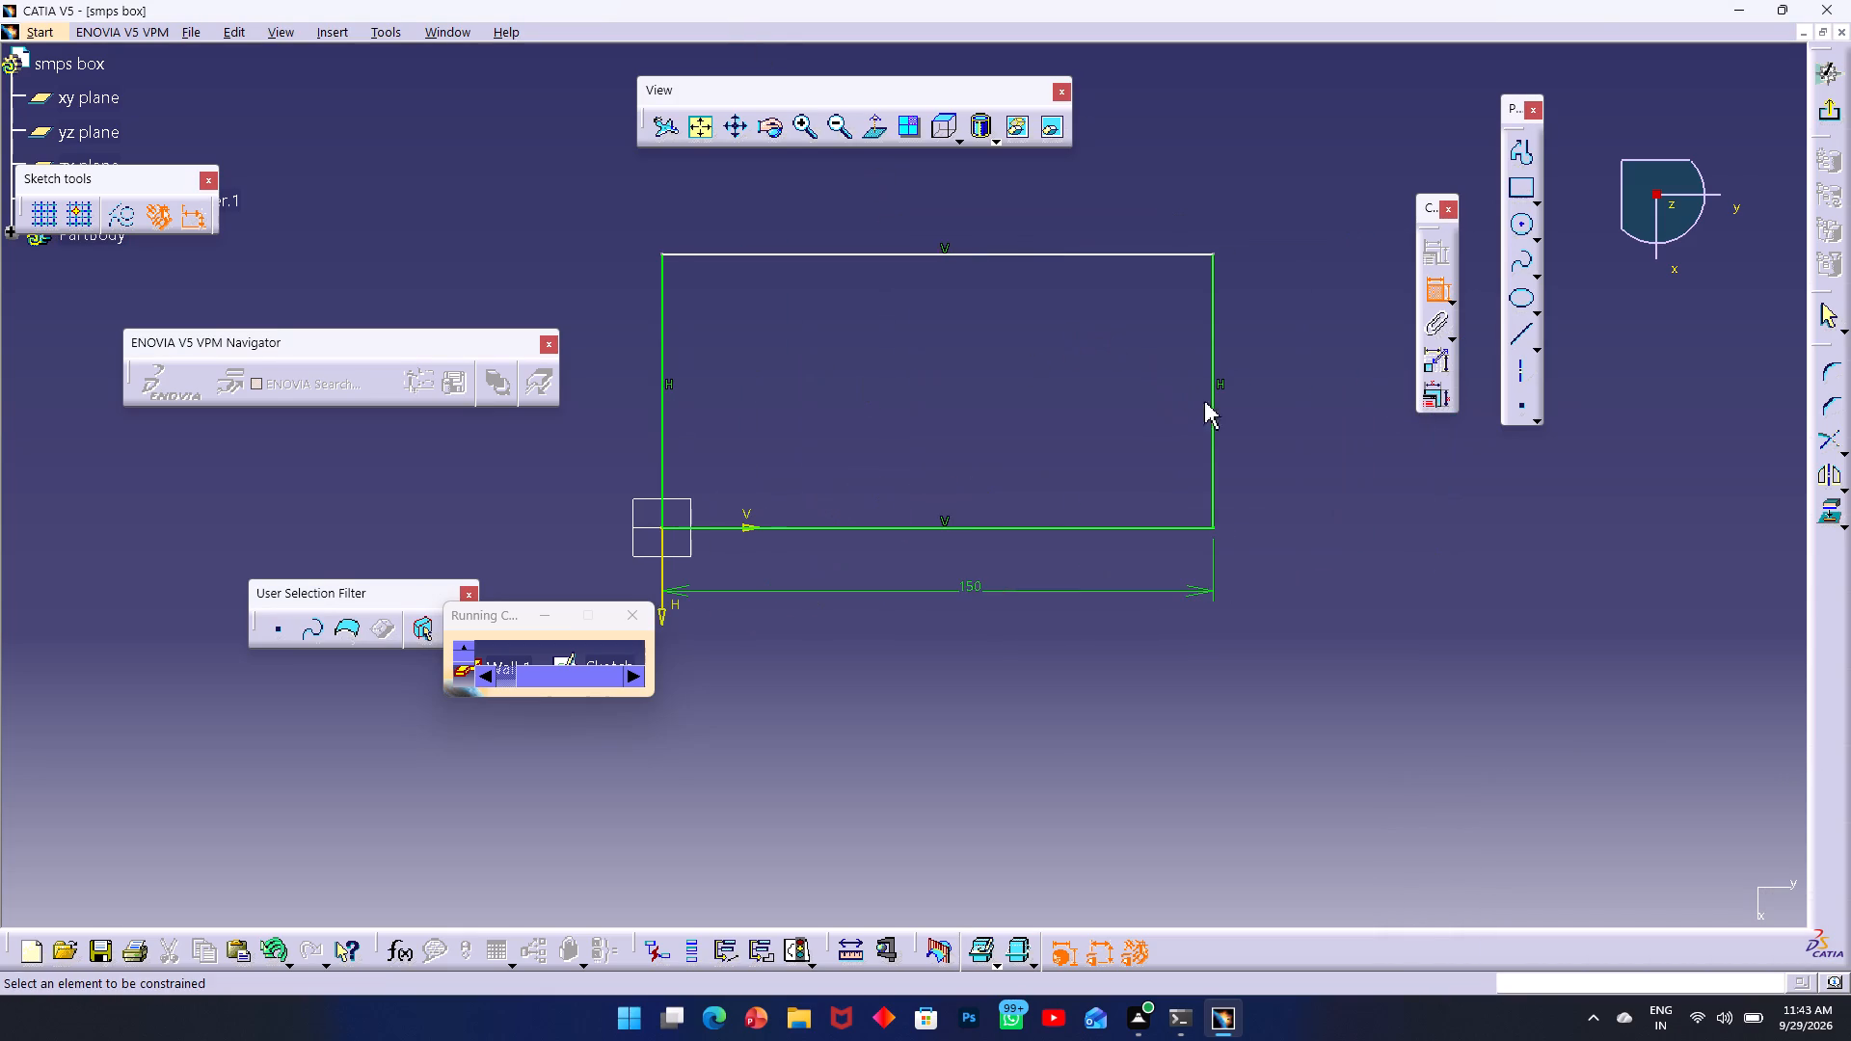
{"action": "left_click", "coordinate": [1212, 414]}
{"action": "left_click", "coordinate": [1259, 416]}
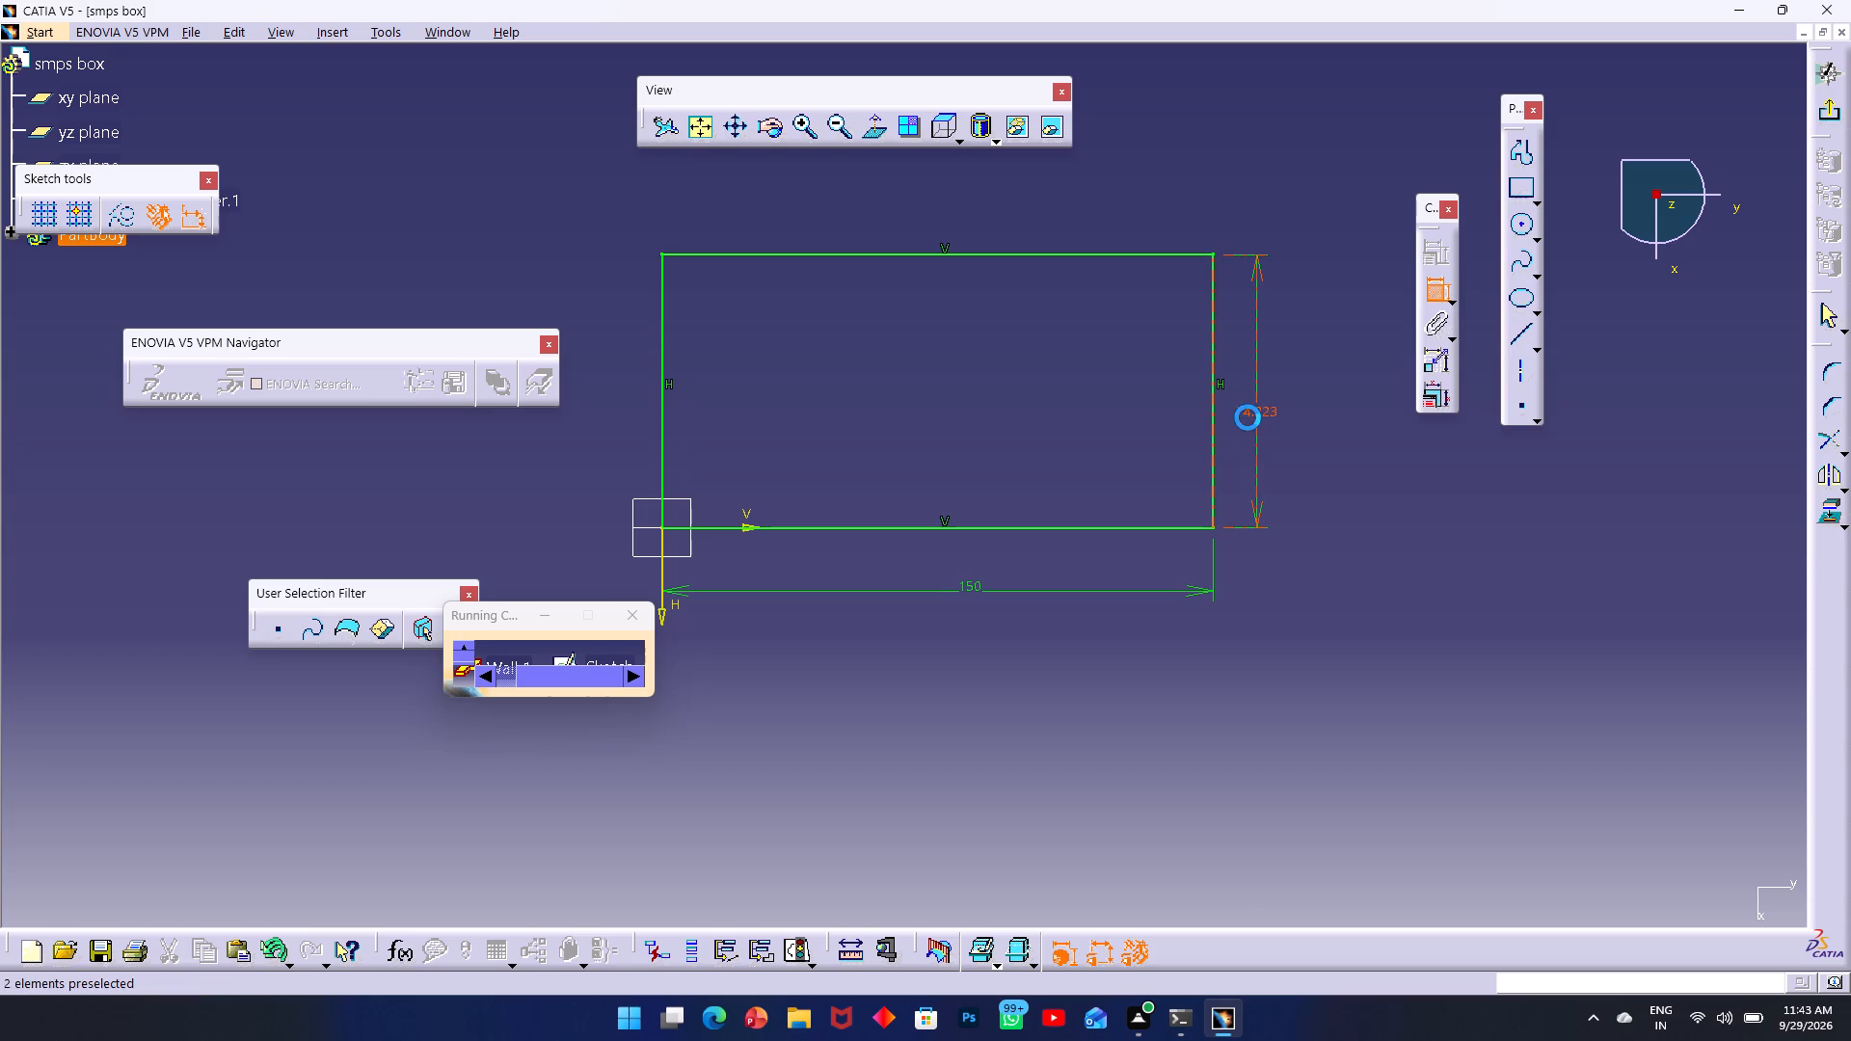
{"action": "double_click", "coordinate": [1252, 412]}
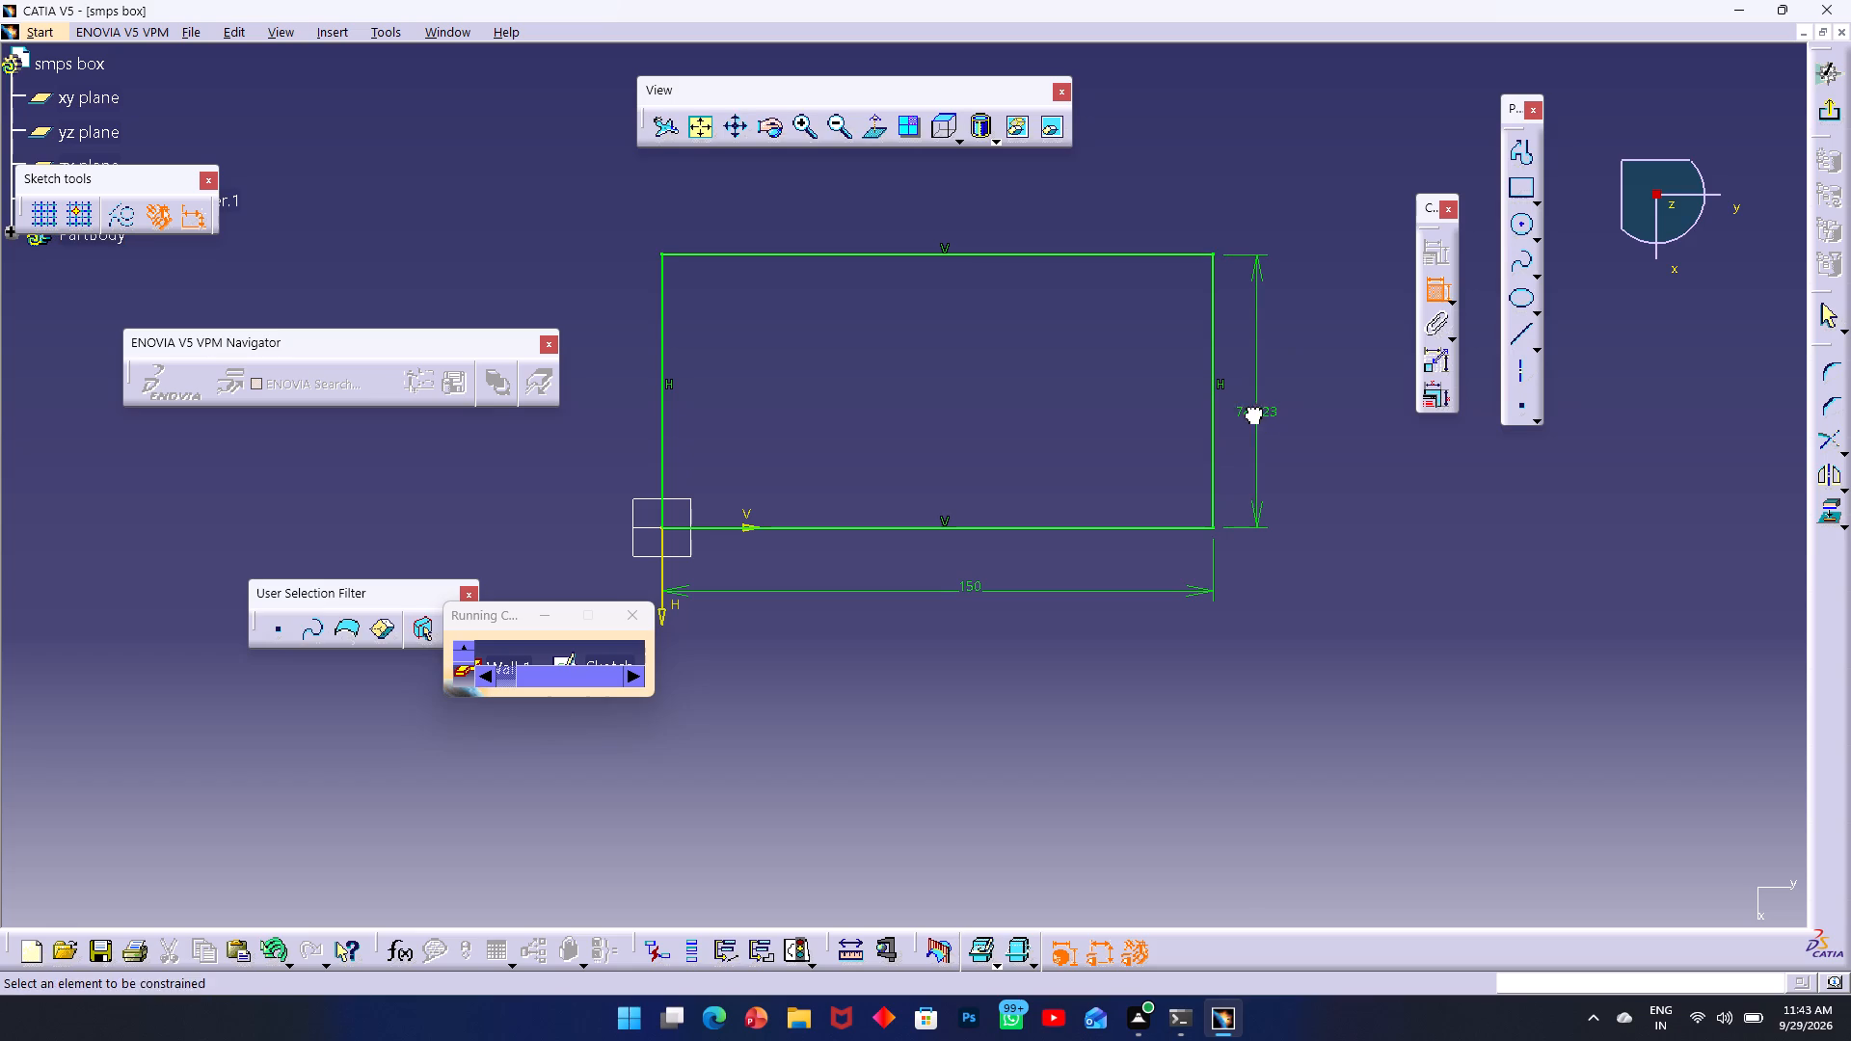
{"action": "type", "text": "140"}
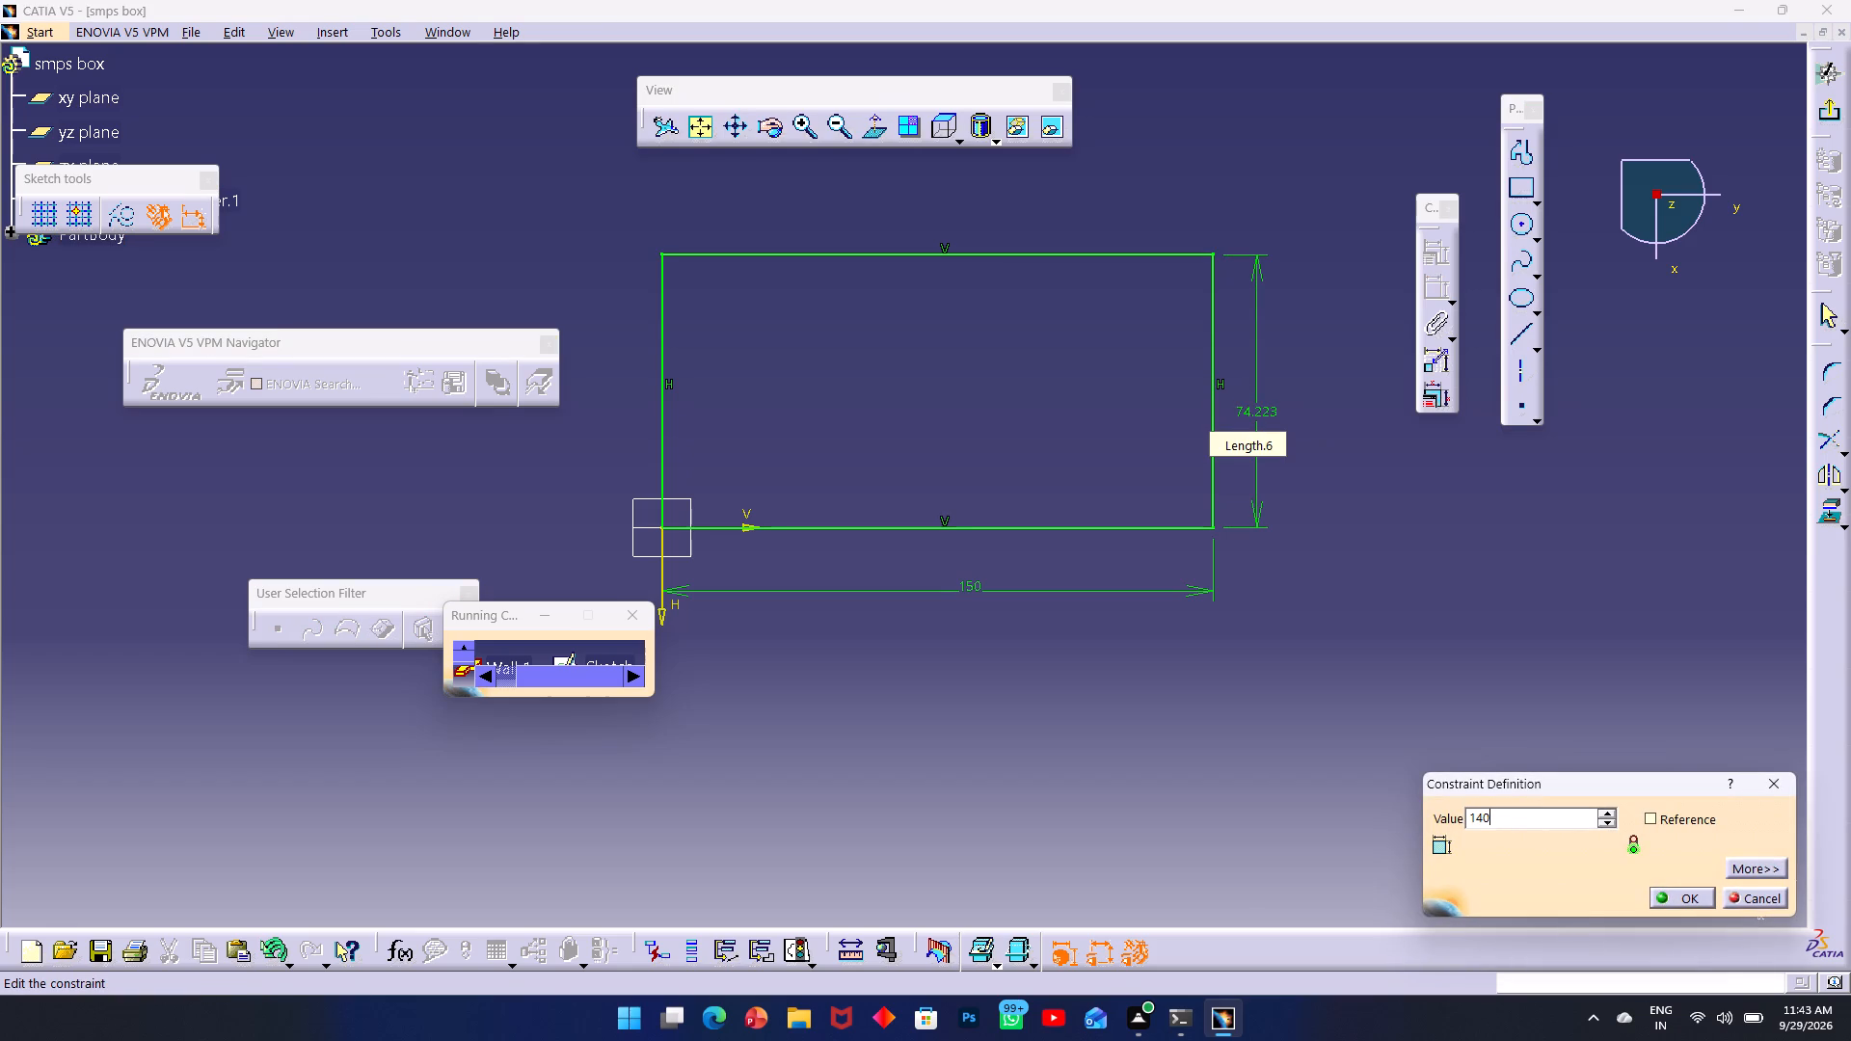
{"action": "key", "text": "Return"}
{"action": "left_click", "coordinate": [1509, 552]}
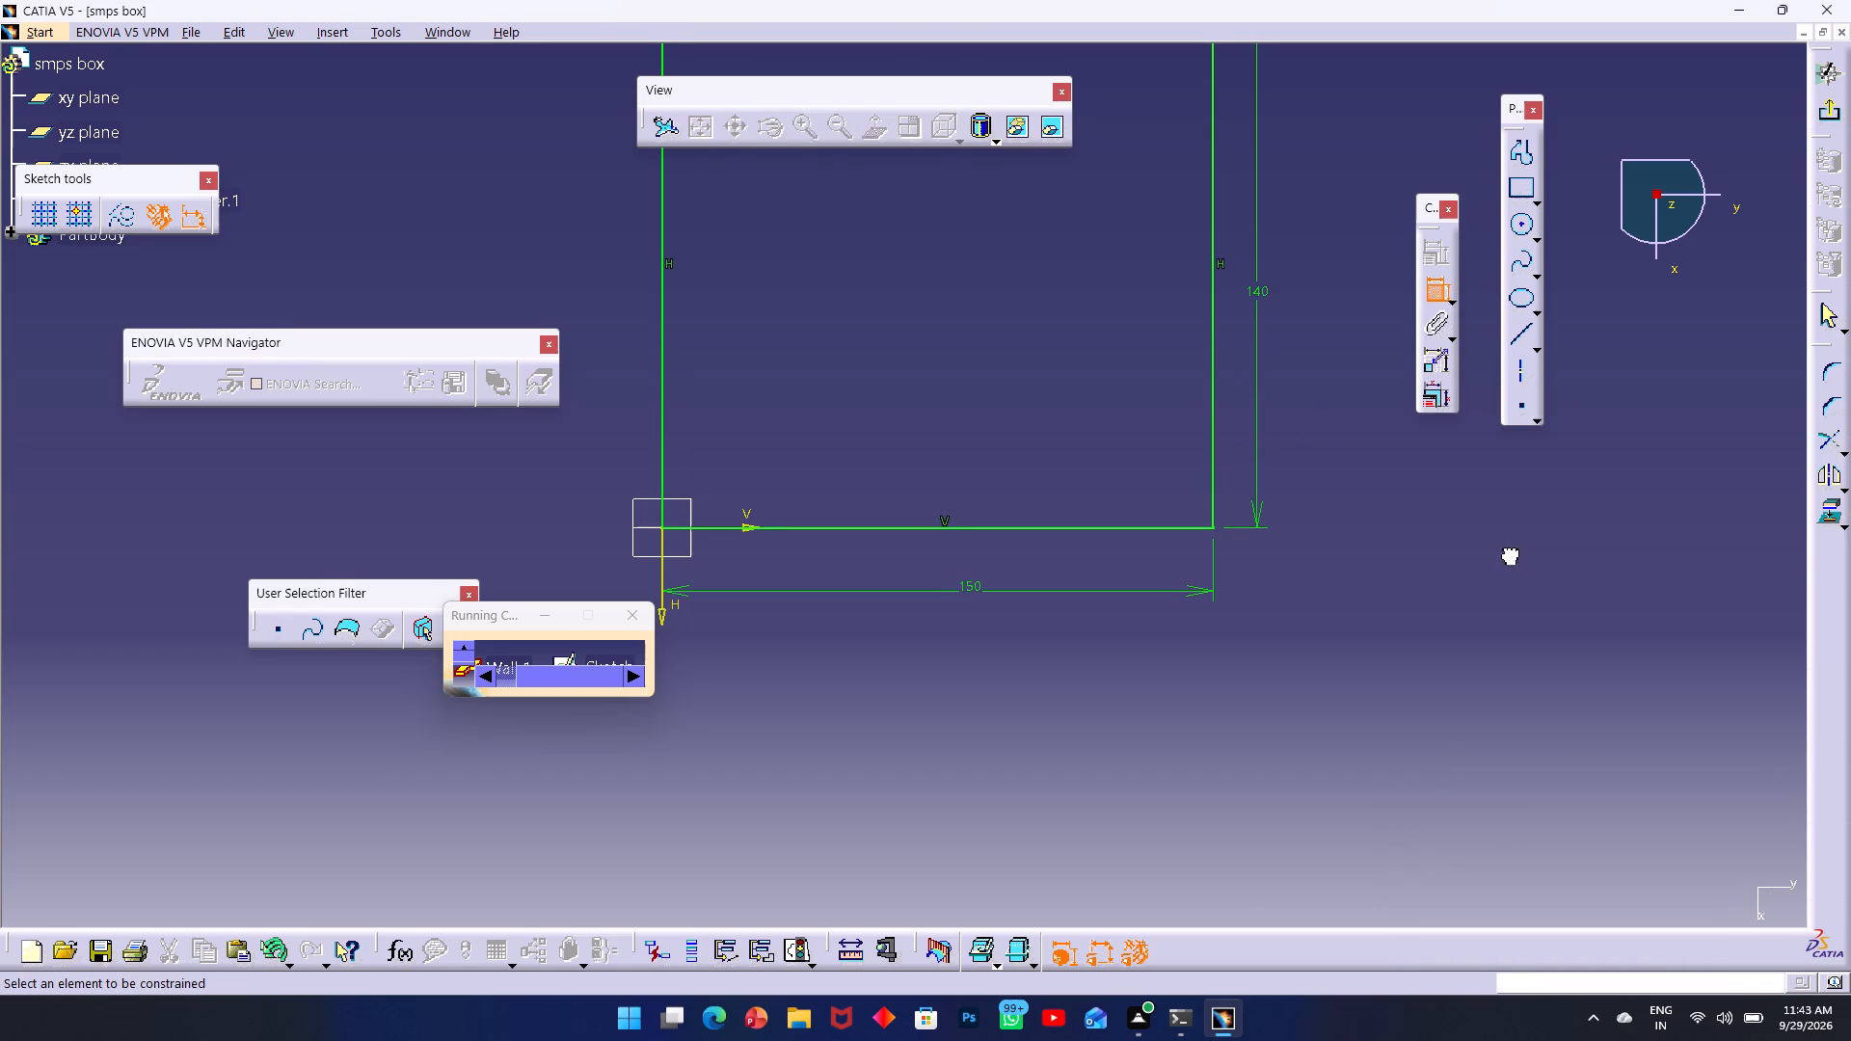
Finish the profile sketch and create the base wall from it, previewing the wall first.
{"action": "left_click", "coordinate": [1829, 115]}
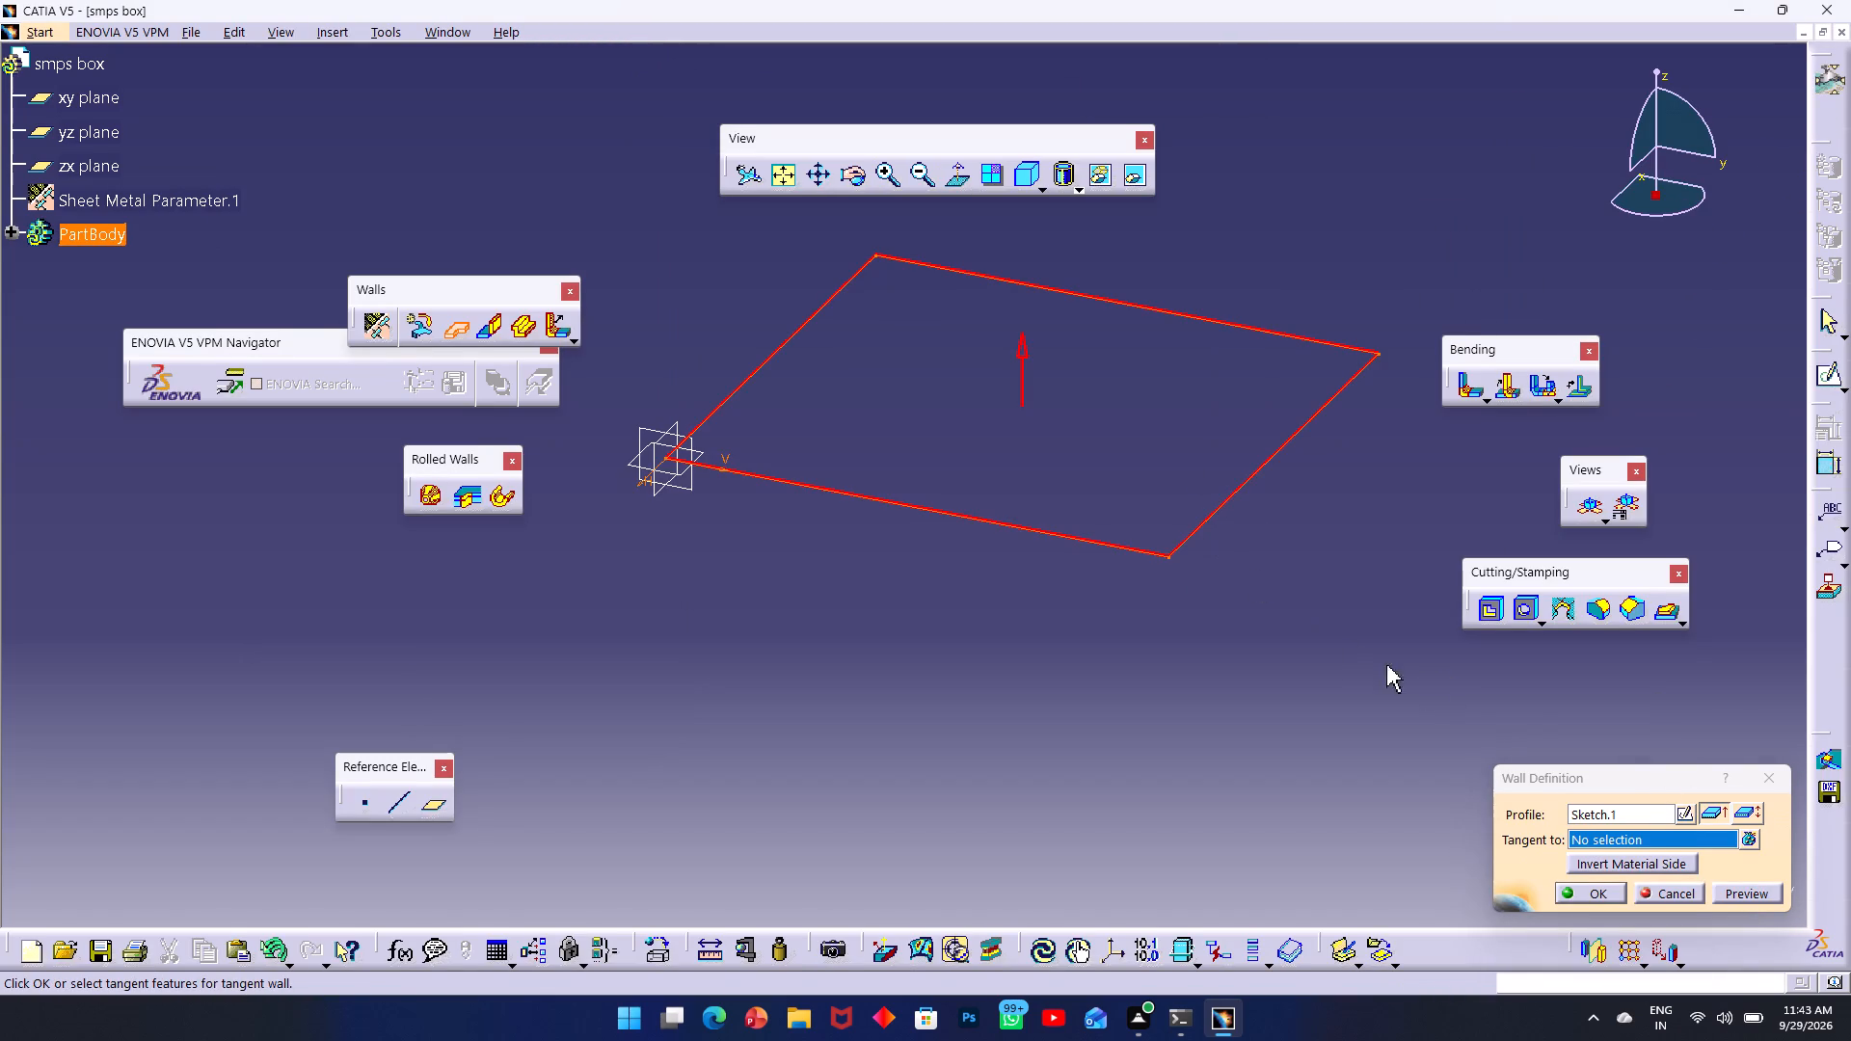
{"action": "left_click", "coordinate": [1684, 814]}
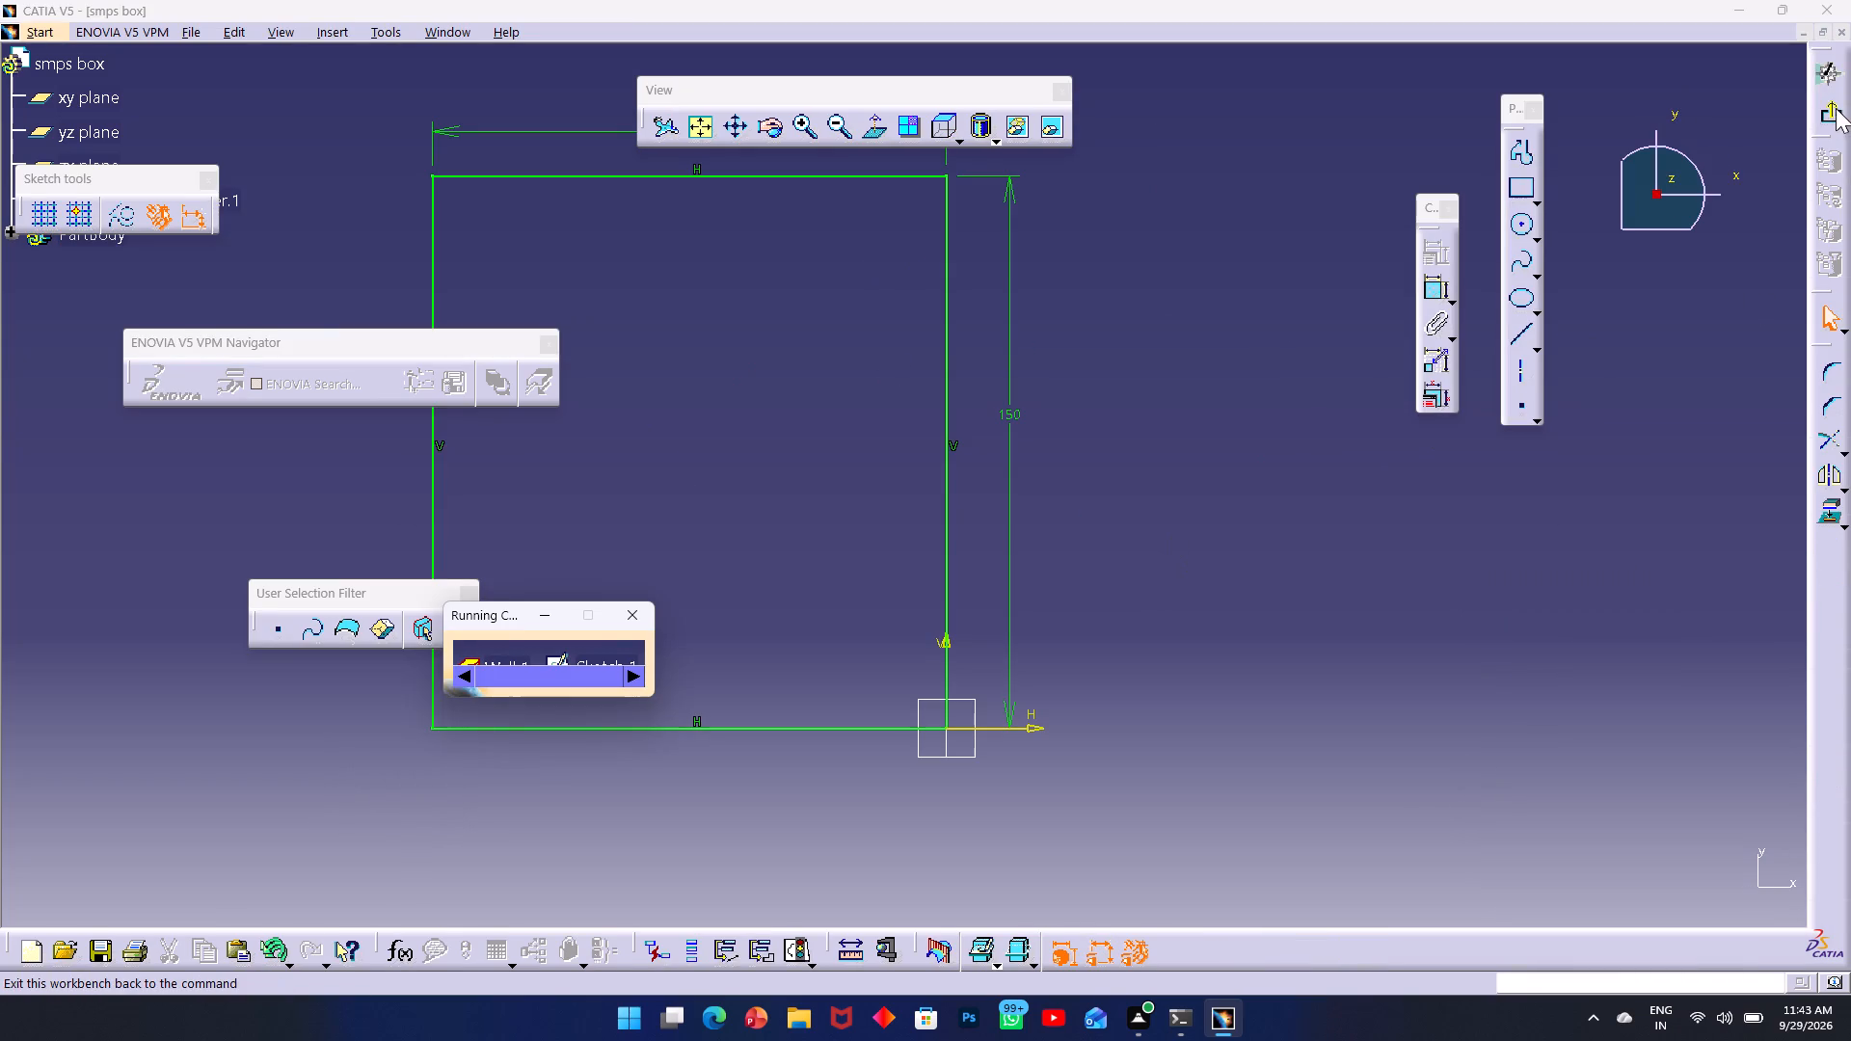
{"action": "left_click", "coordinate": [1833, 106]}
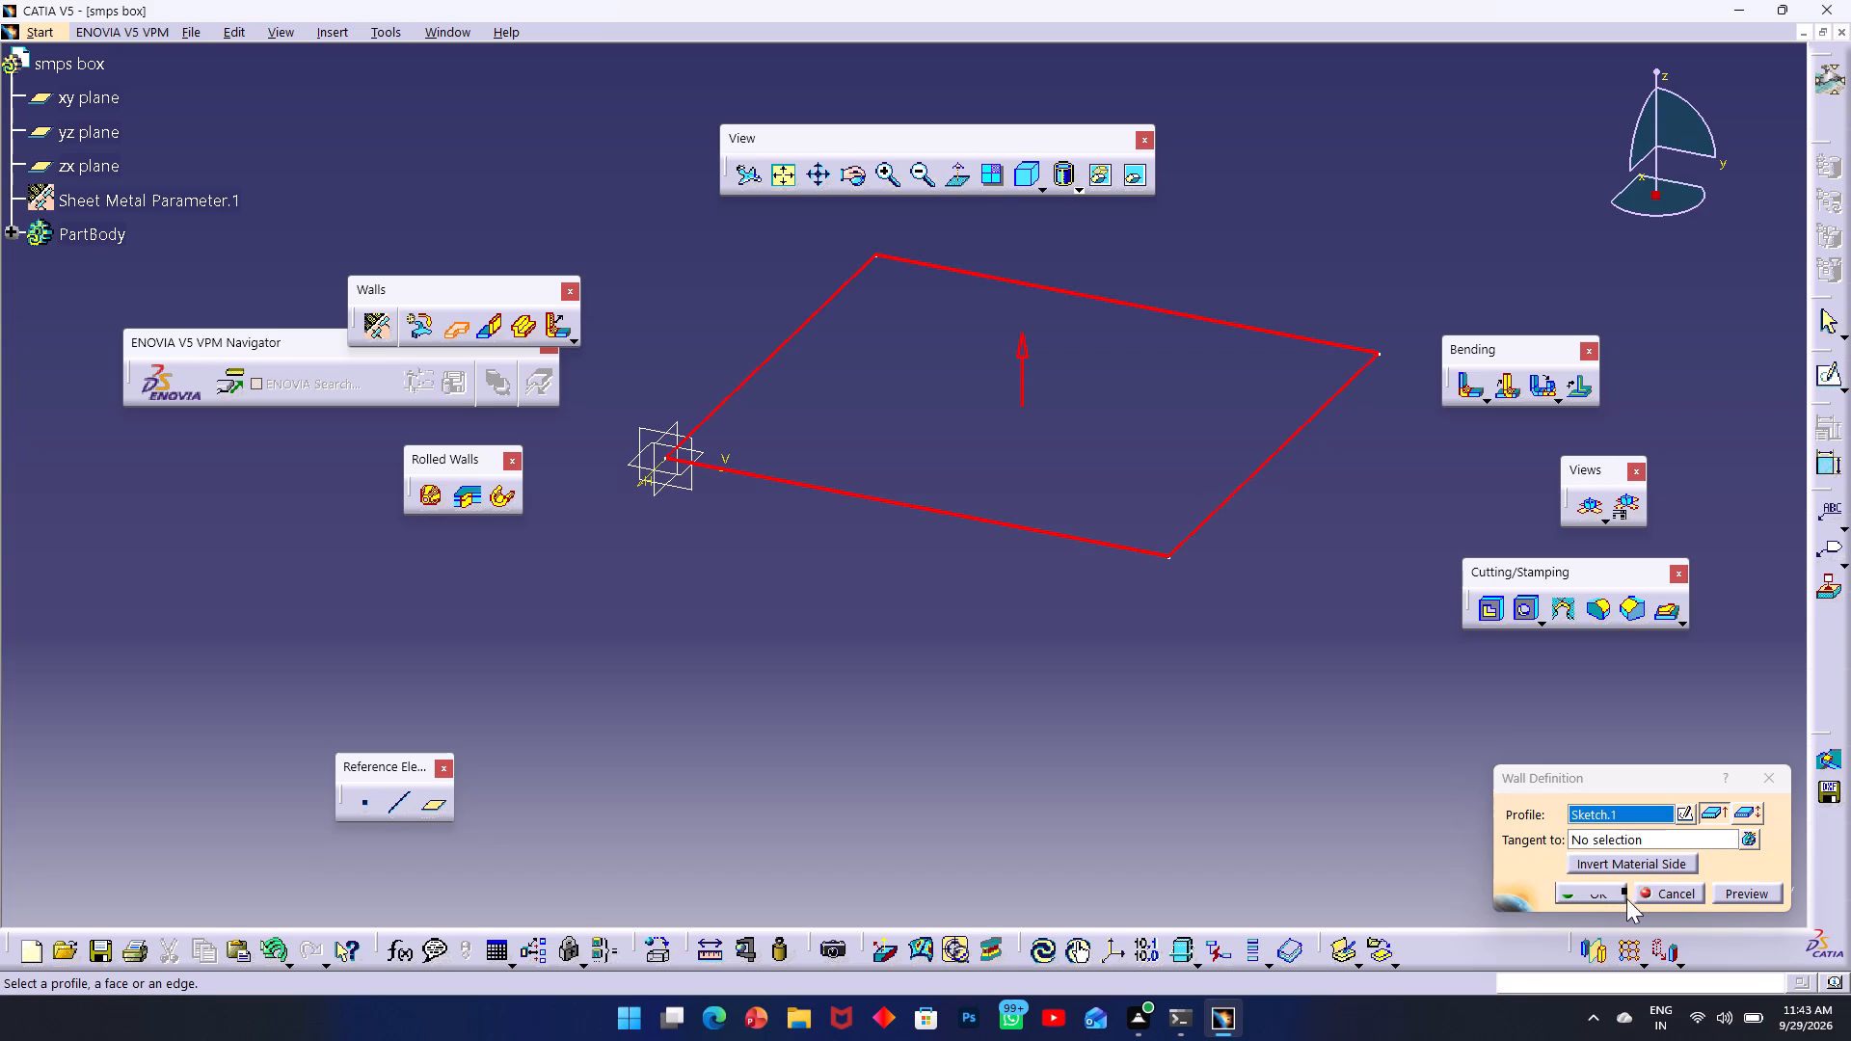
{"action": "left_click", "coordinate": [1738, 899]}
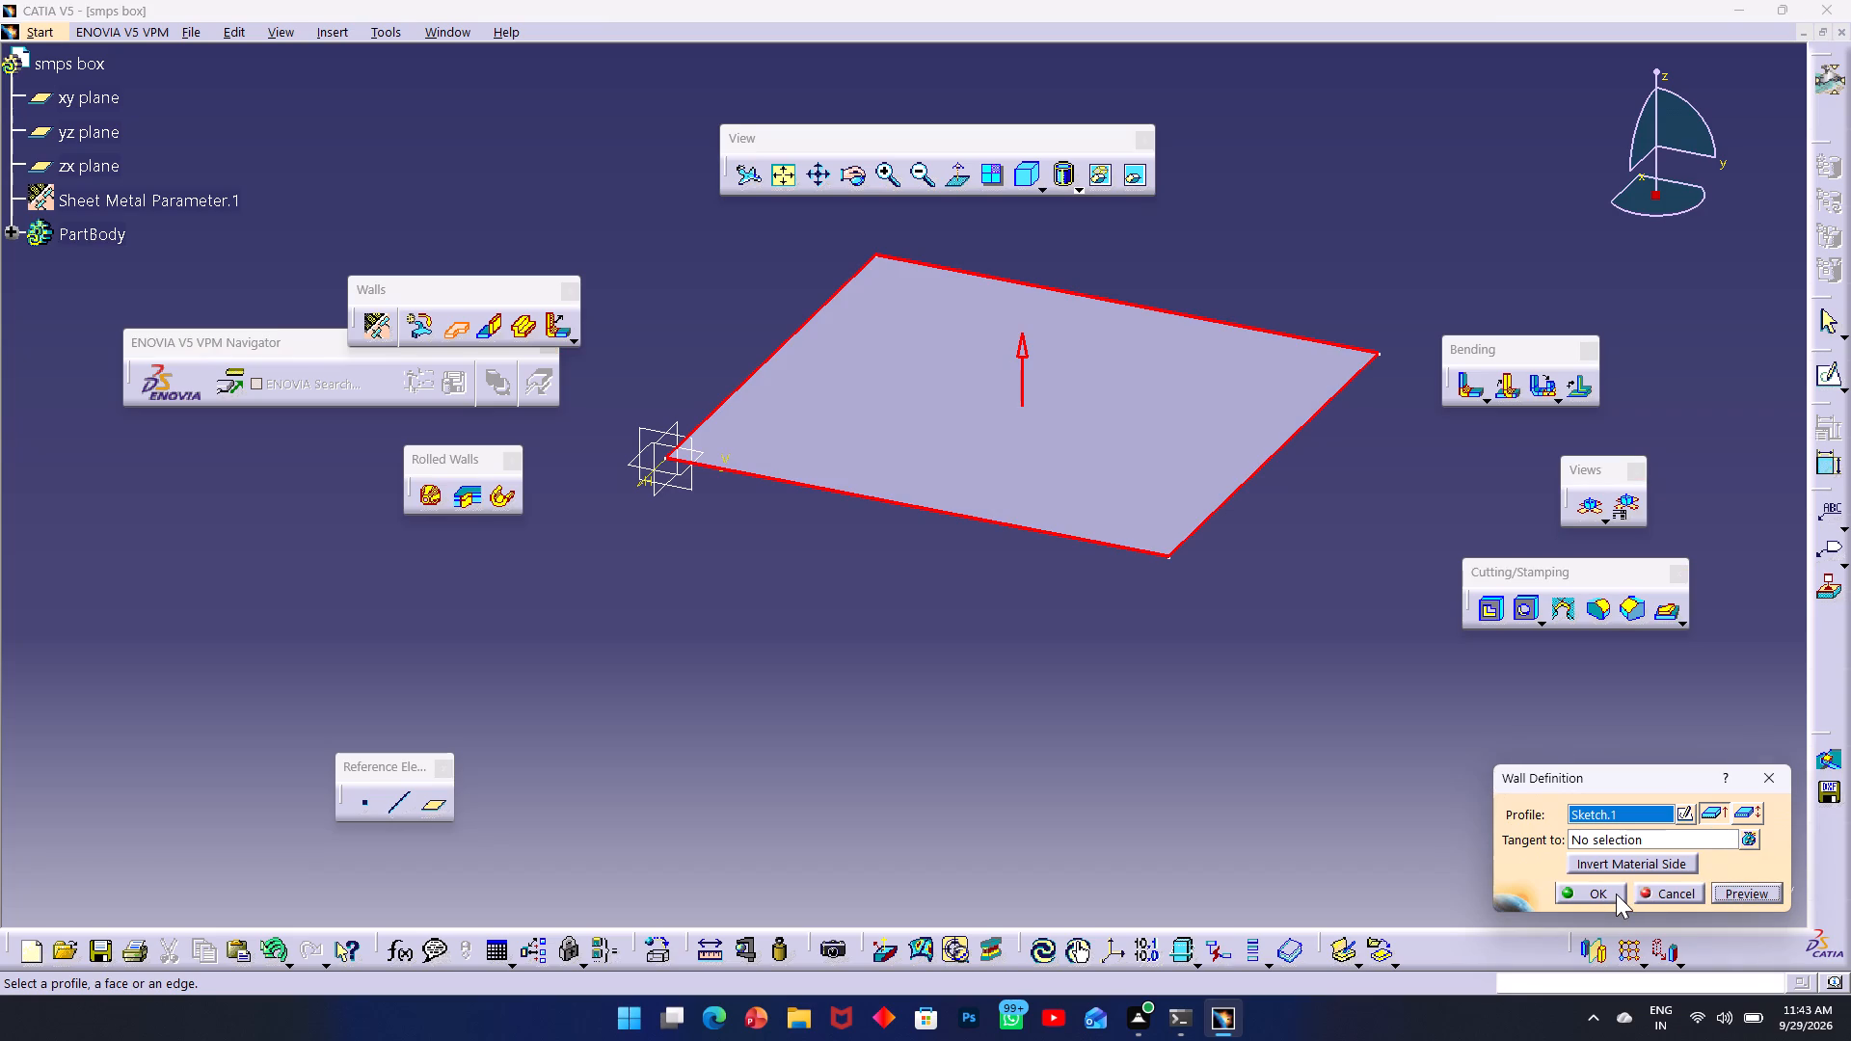
{"action": "left_click", "coordinate": [1616, 894]}
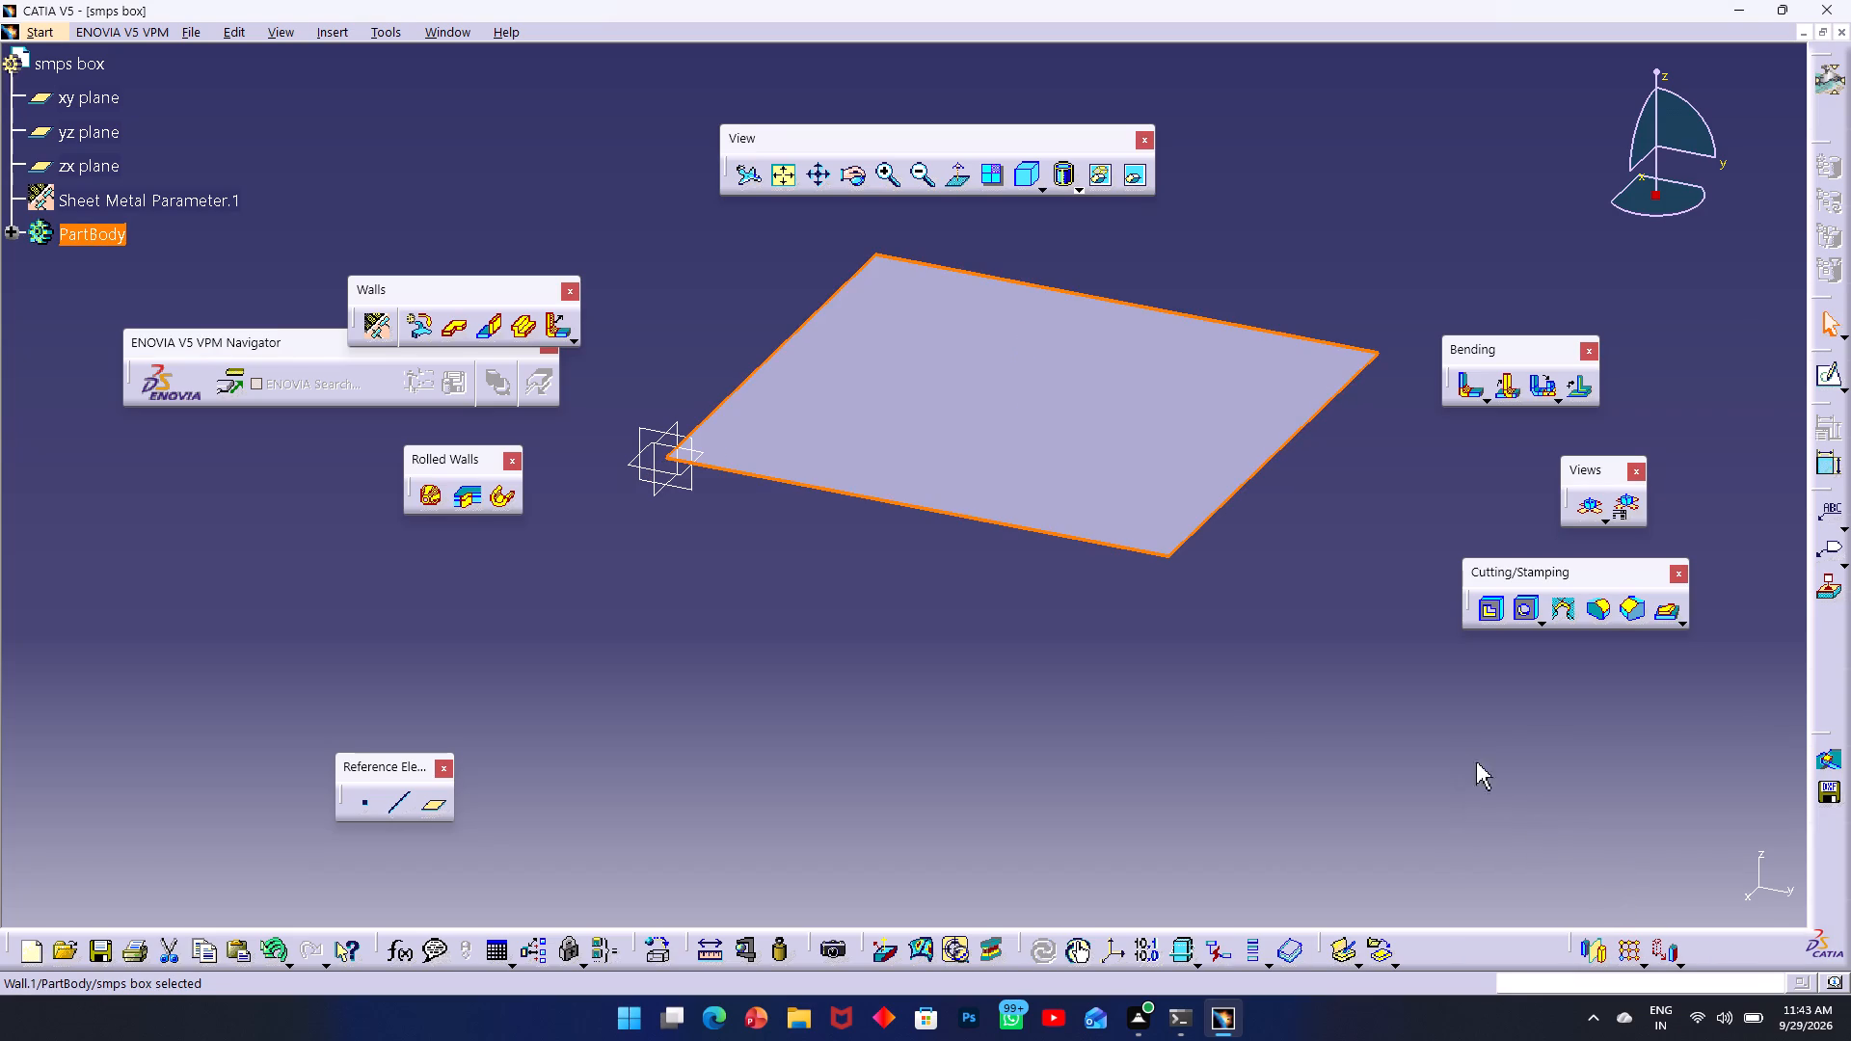
{"action": "left_click", "coordinate": [1460, 747]}
Apply the Aluminium material from the metal library to the base wall.
{"action": "left_click", "coordinate": [1105, 418]}
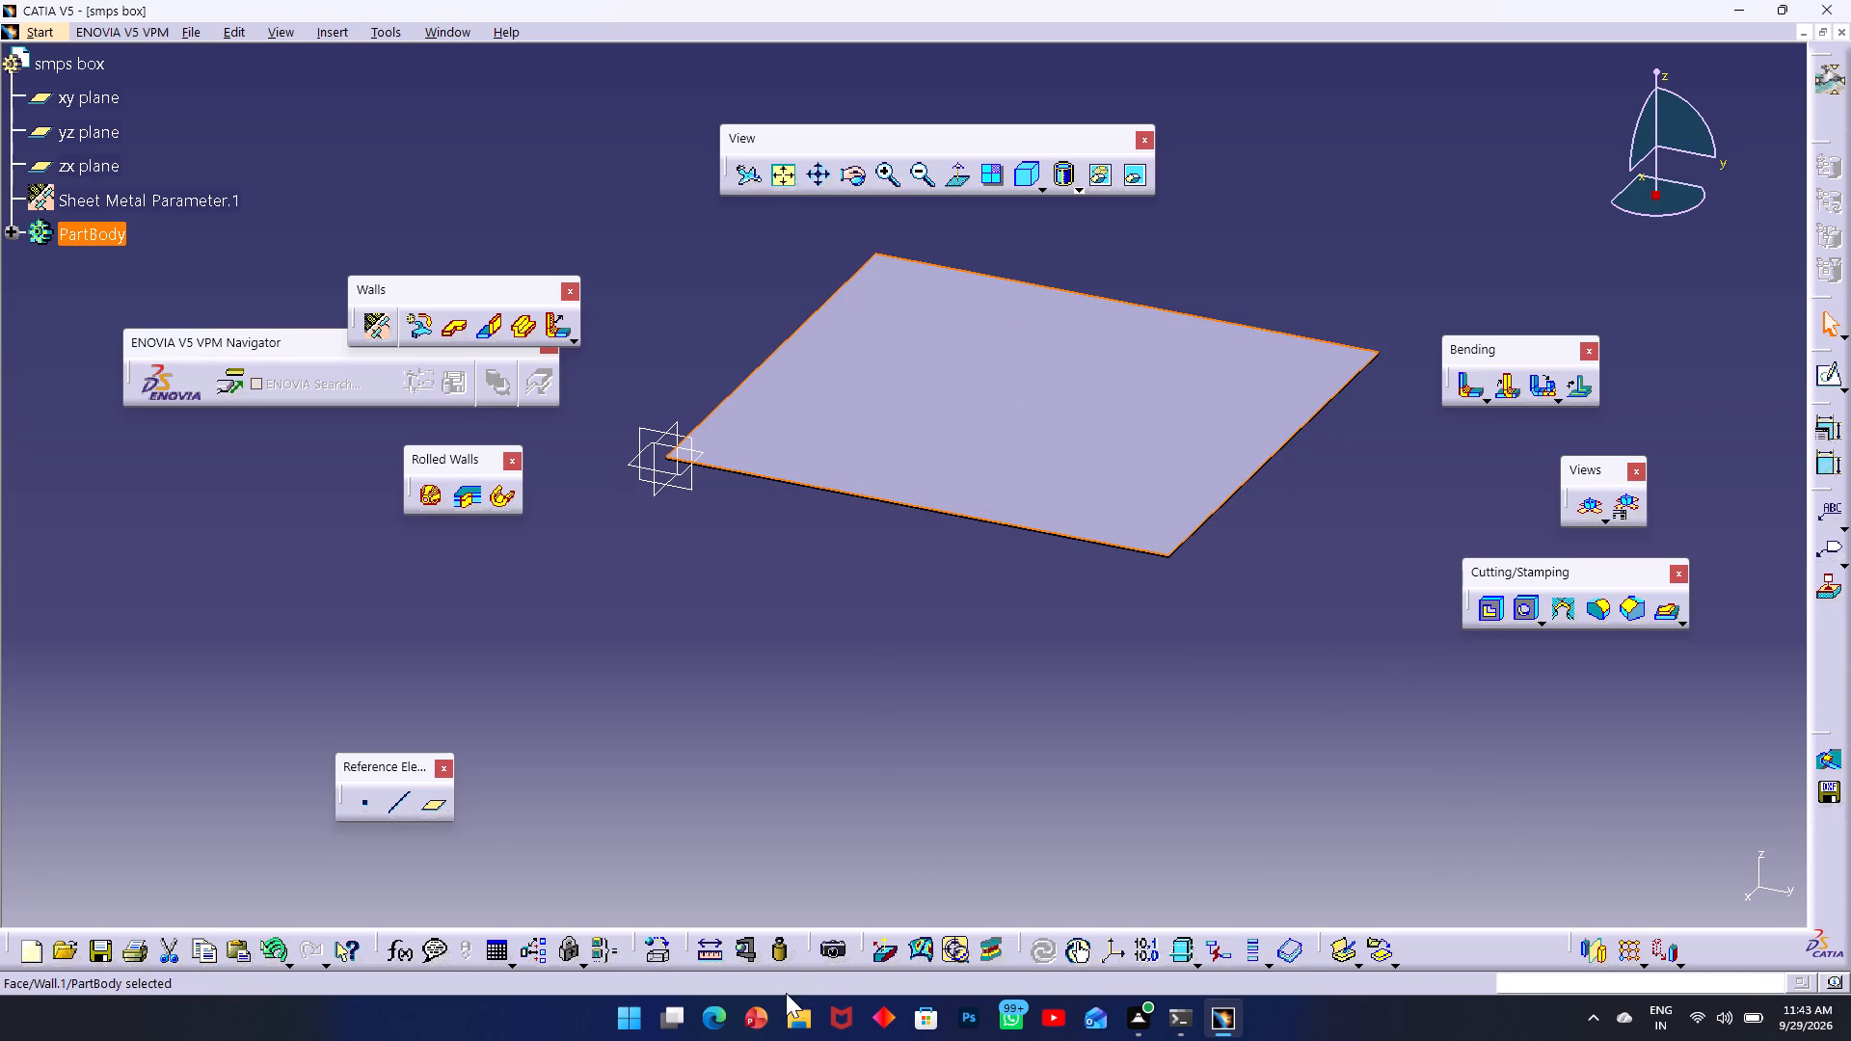
{"action": "left_click", "coordinate": [666, 967]}
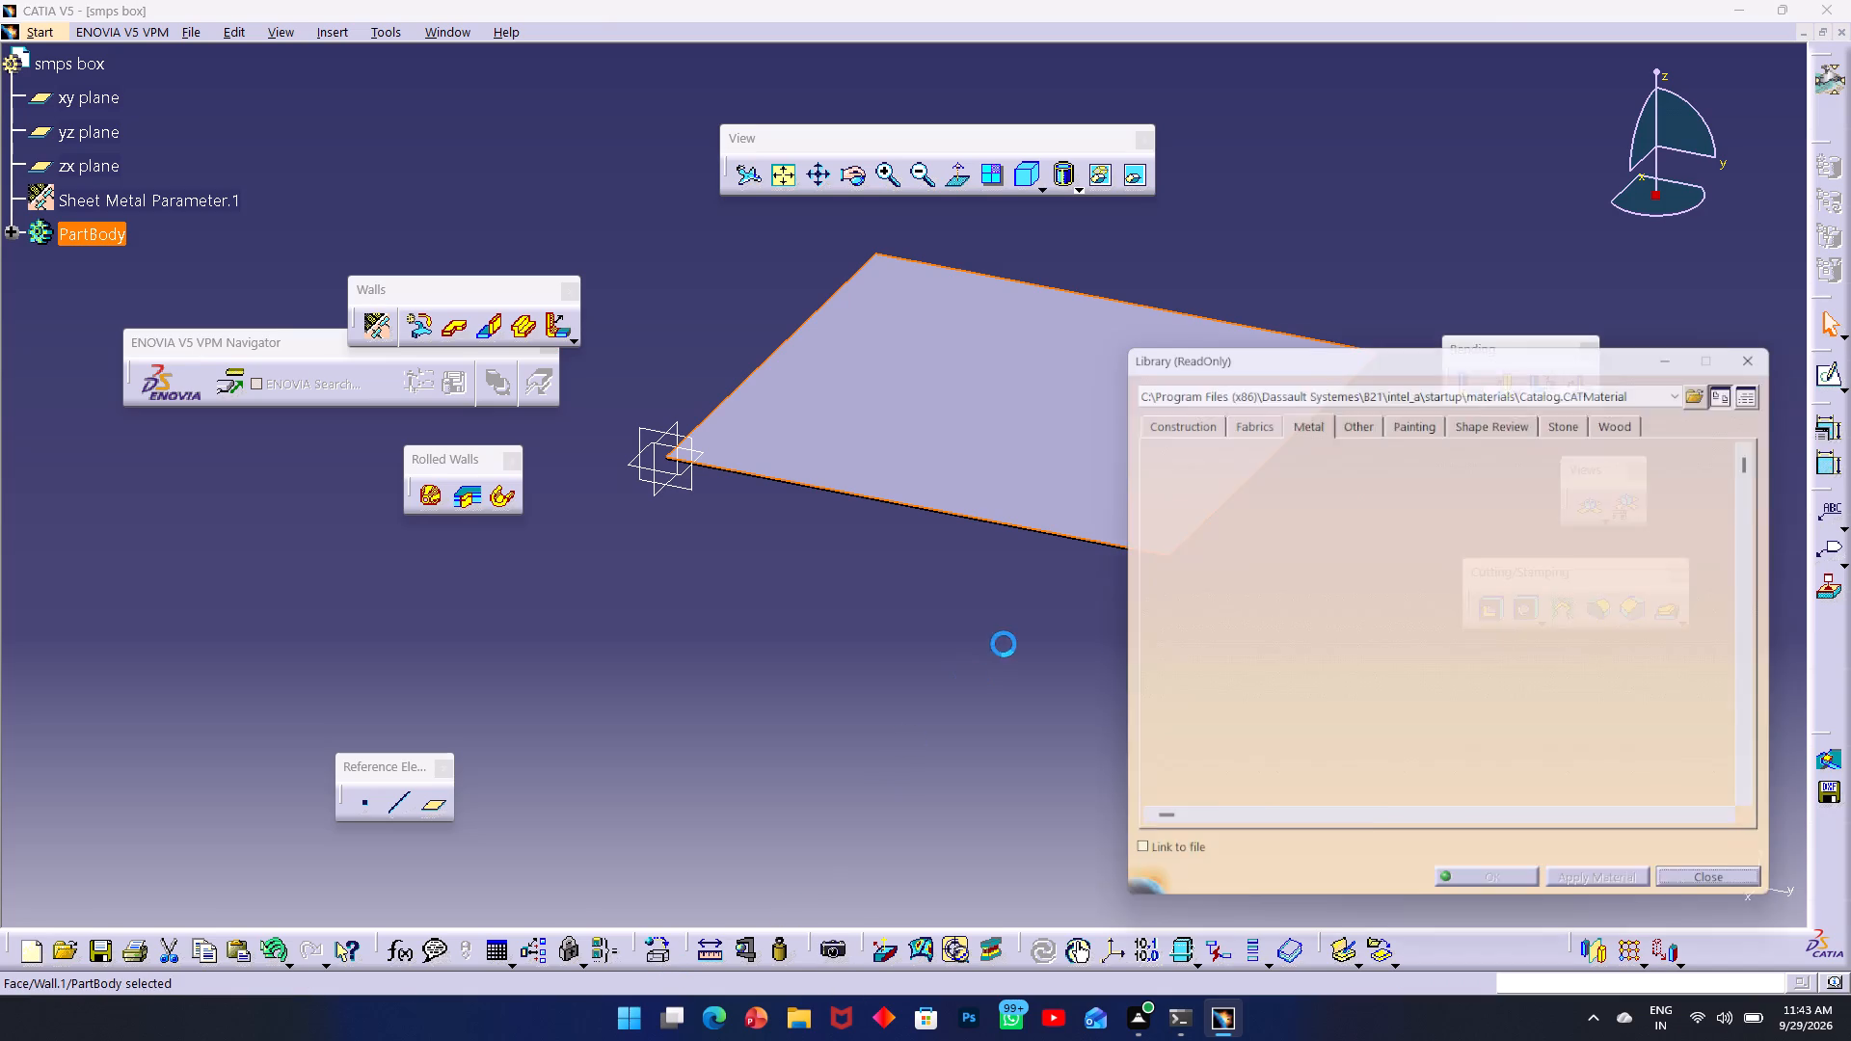
{"action": "left_click_drag", "start_coordinate": [1221, 486], "coordinate": [897, 422]}
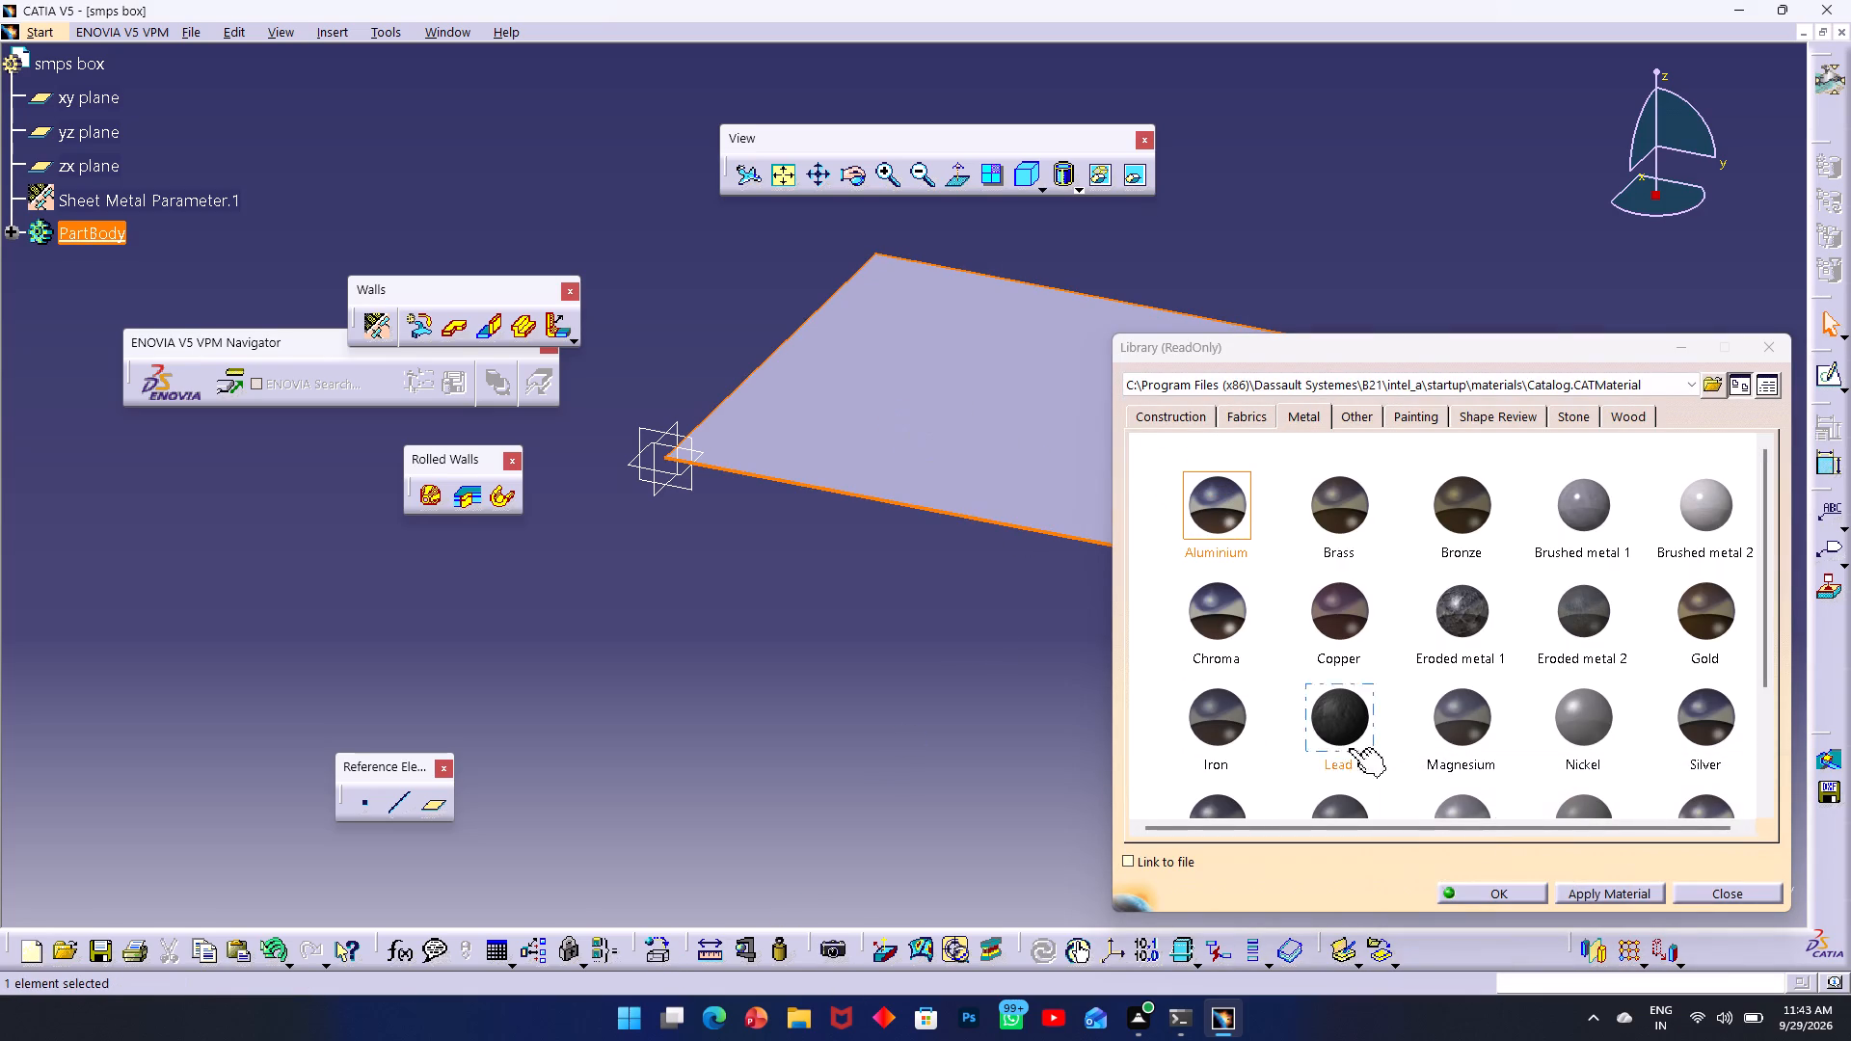
{"action": "left_click", "coordinate": [1616, 893]}
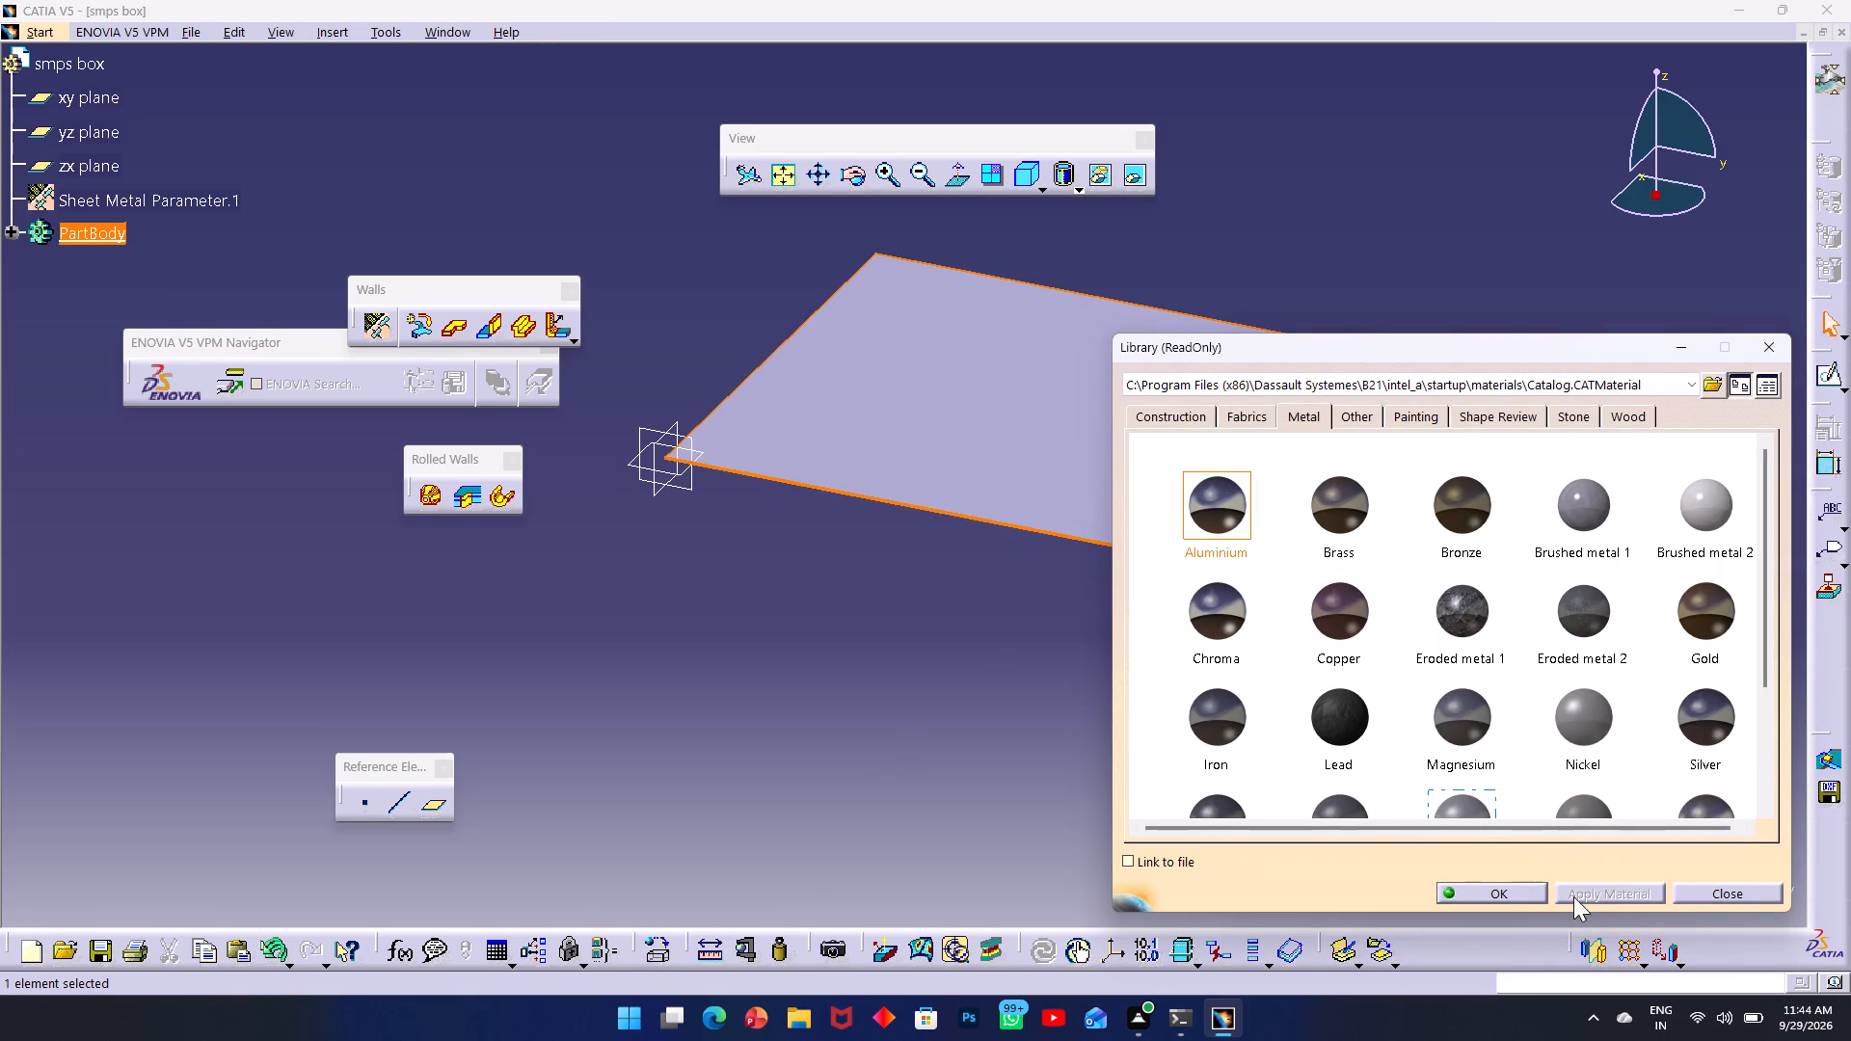
{"action": "left_click", "coordinate": [1515, 896]}
{"action": "left_click", "coordinate": [1312, 750]}
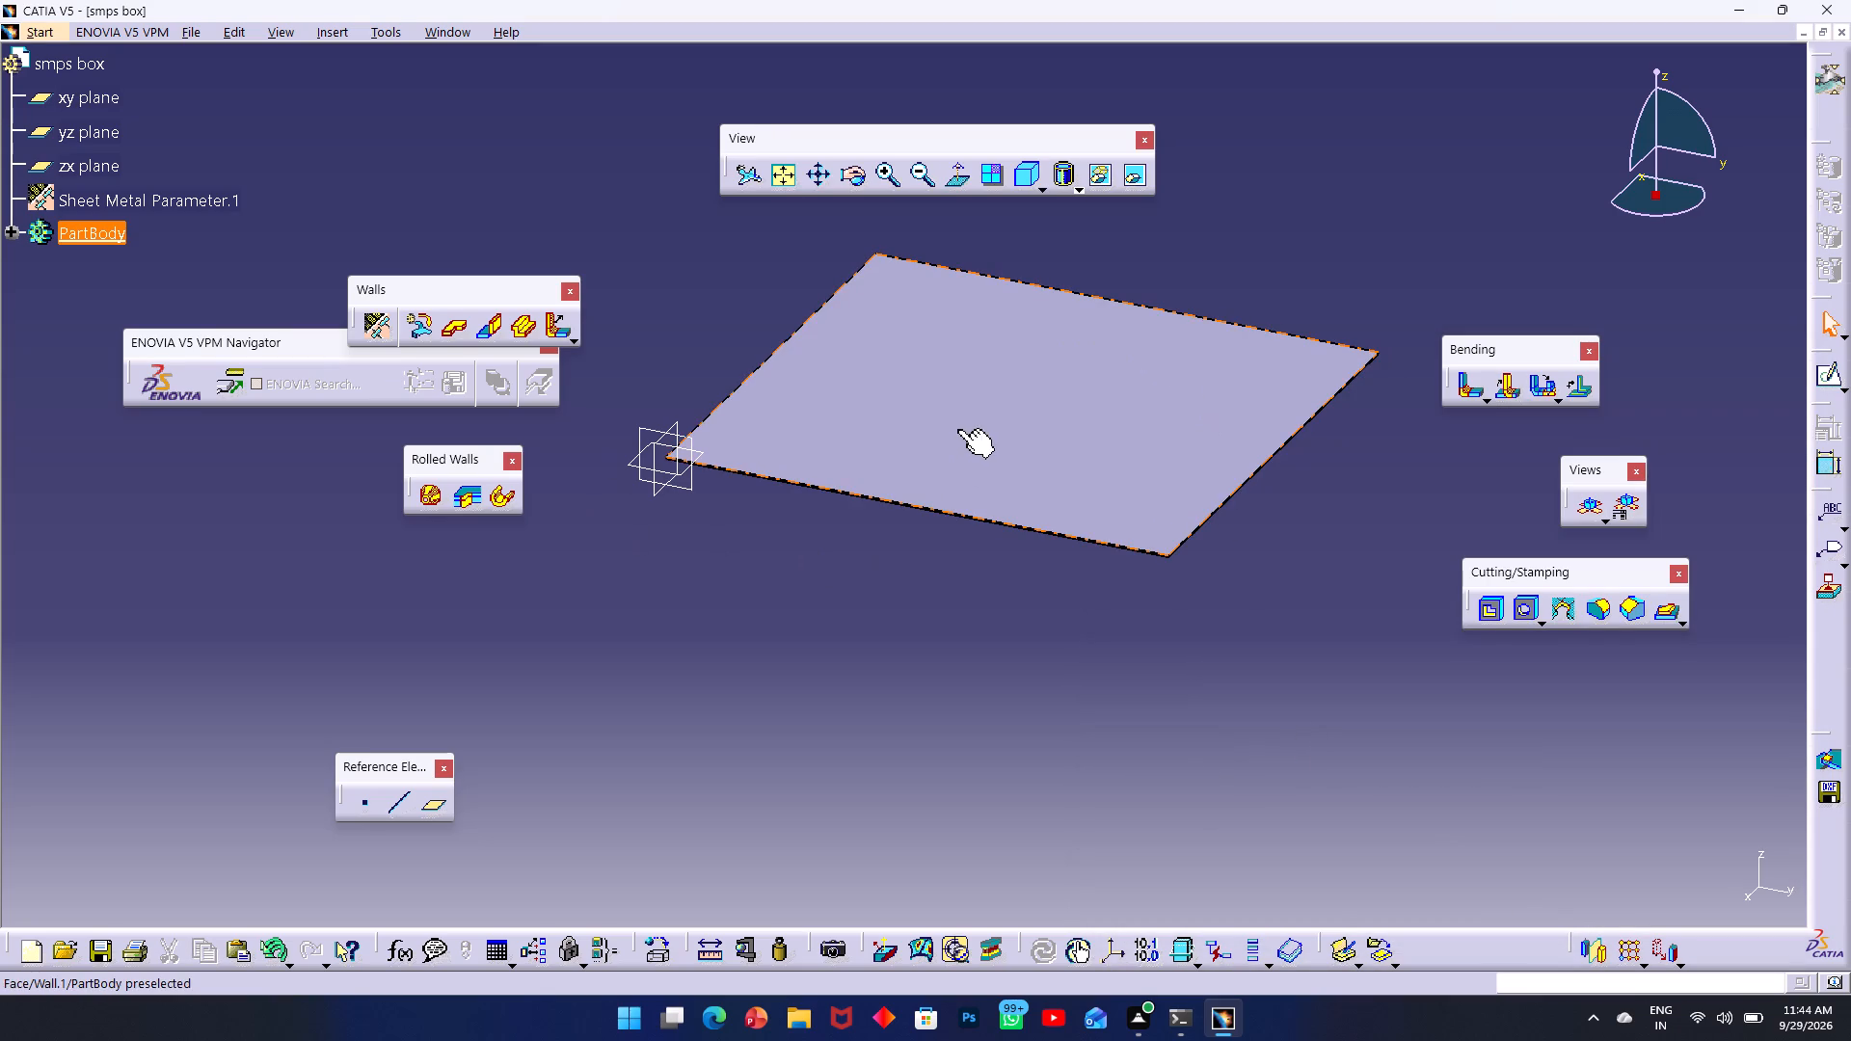
Reopen the material library.
{"action": "middle_click_drag", "start_coordinate": [956, 433], "coordinate": [904, 483]}
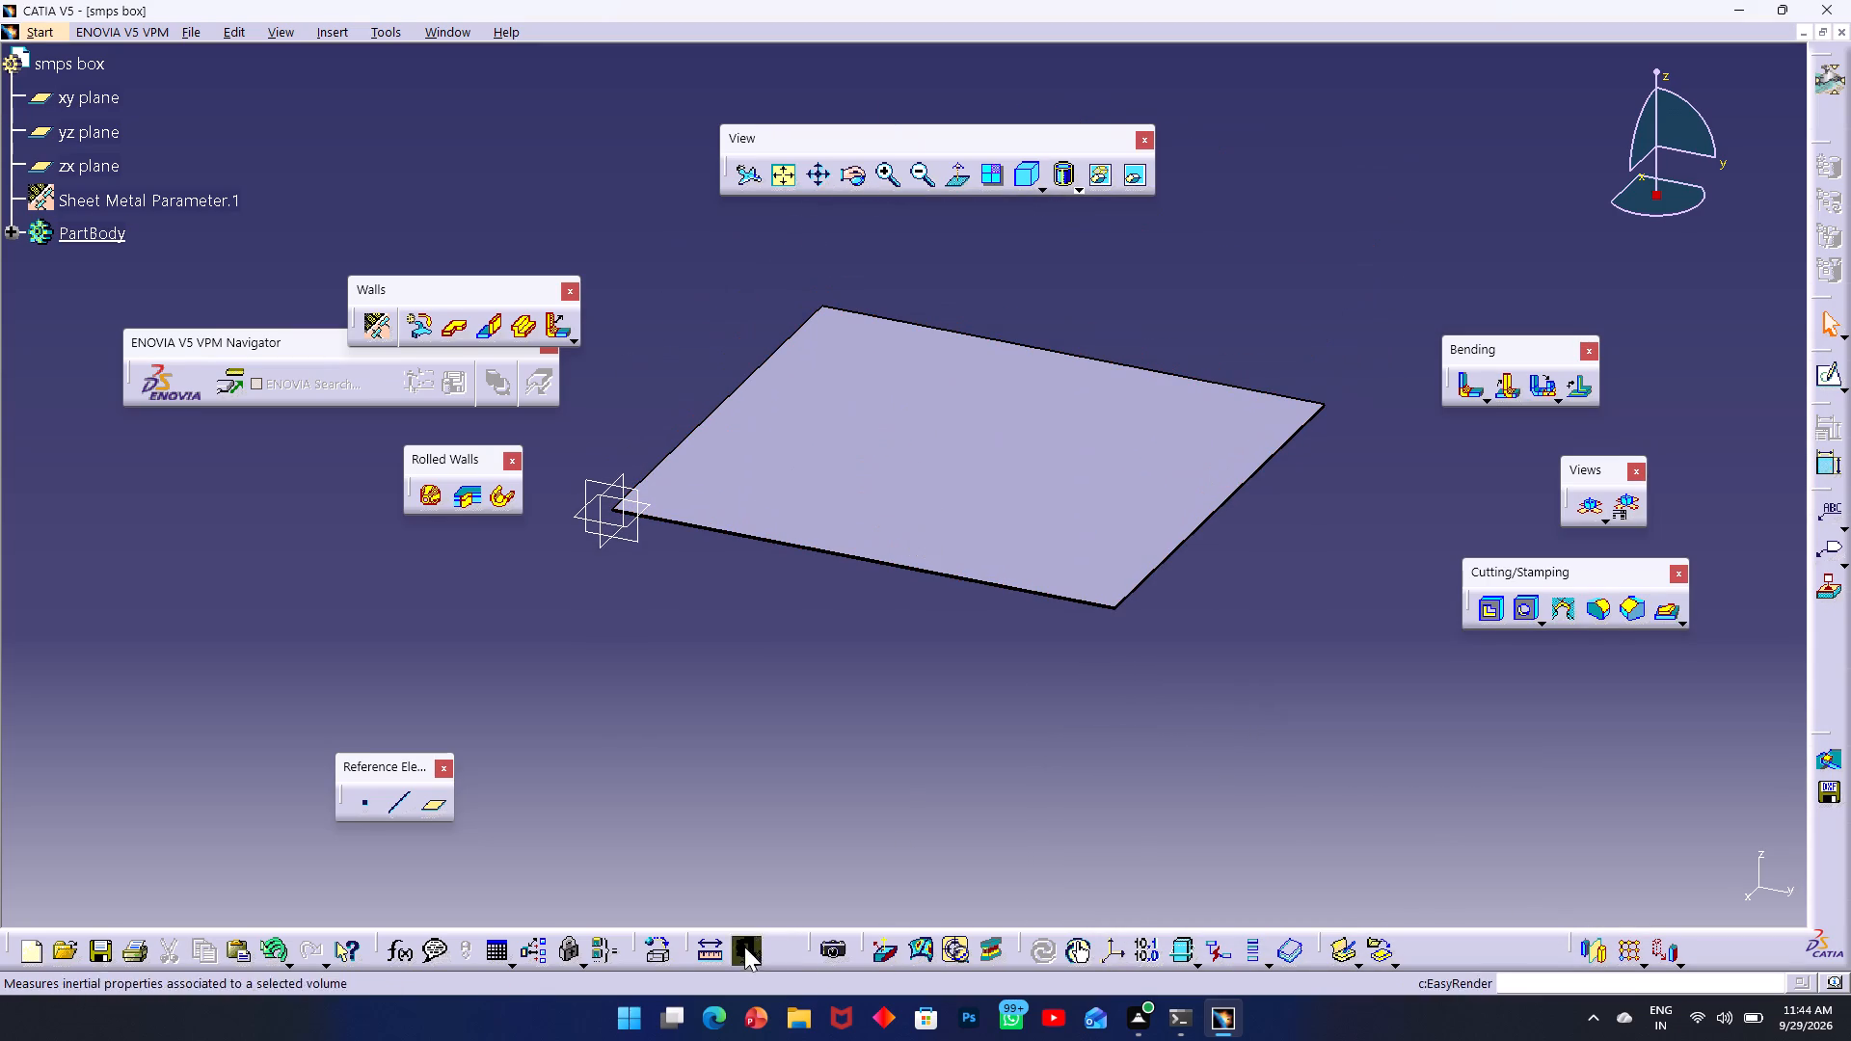
{"action": "left_click", "coordinate": [670, 944]}
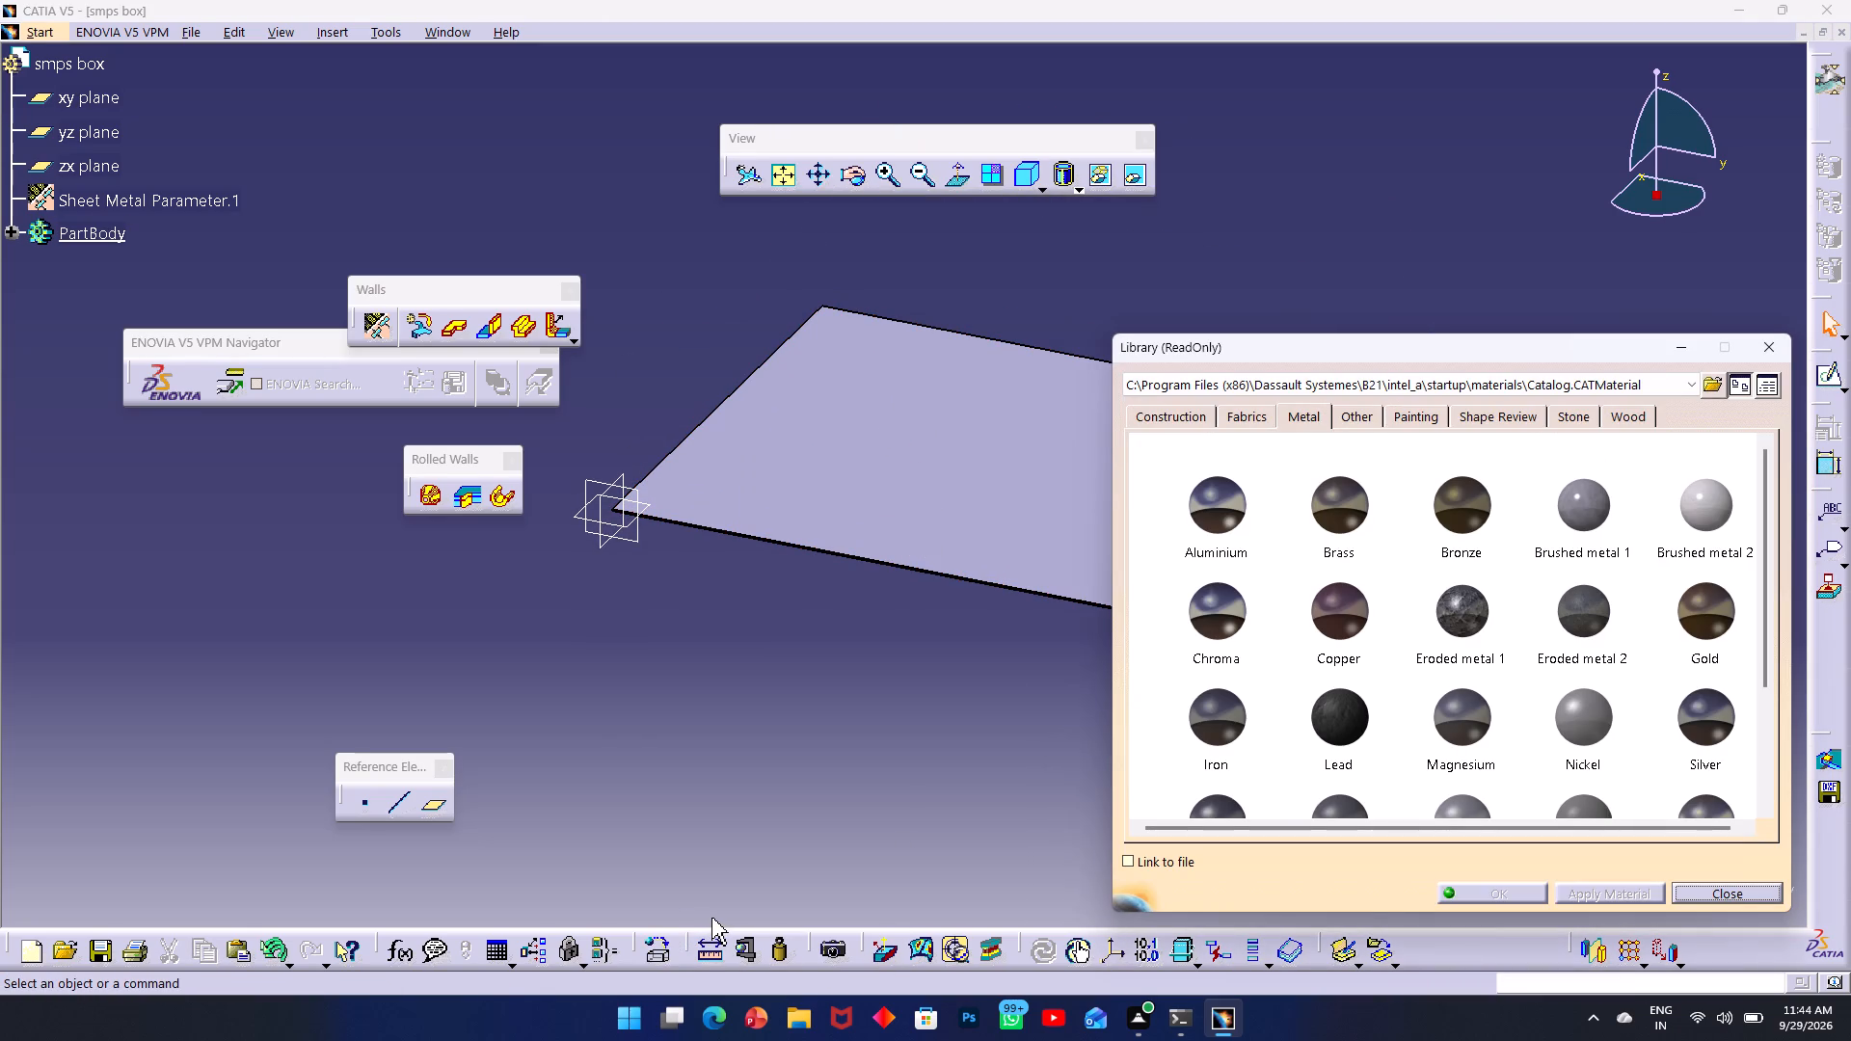
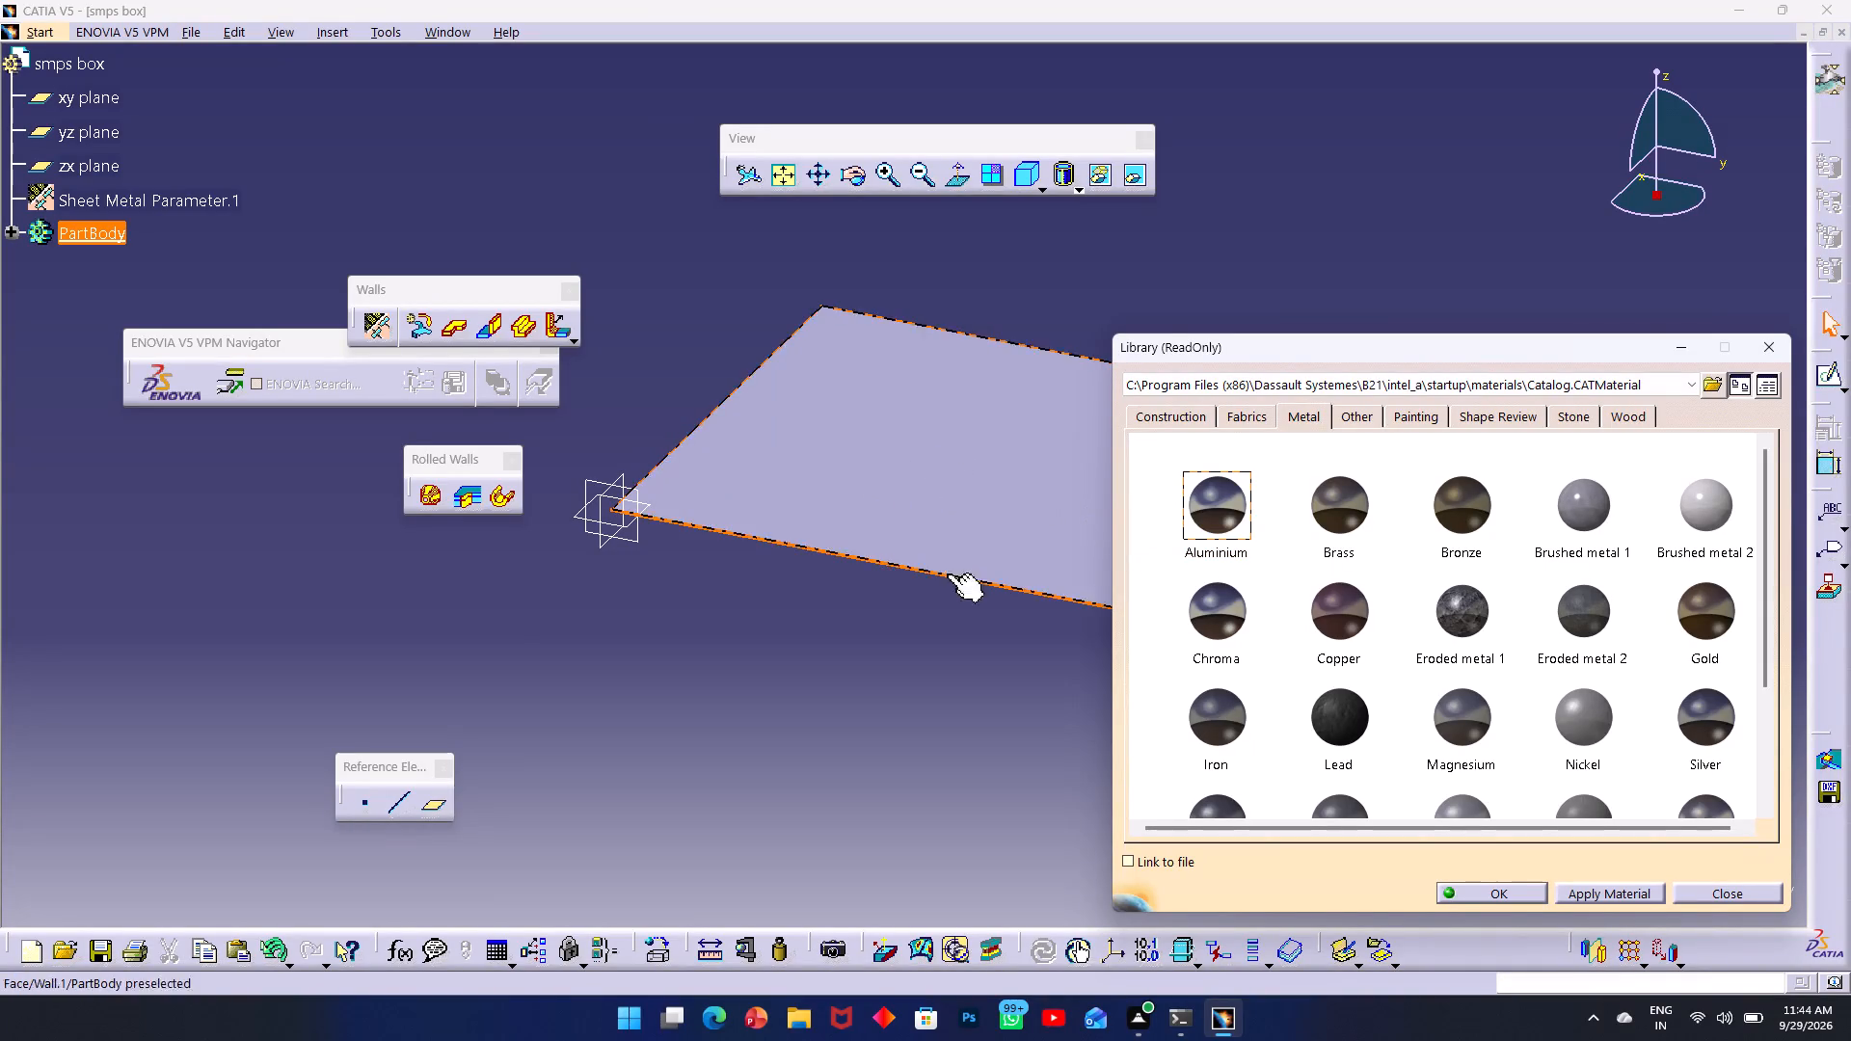
Apply the Aluminium material to the base wall again, close the library and expand PartBody in the specification tree.
{"action": "left_click_drag", "start_coordinate": [1202, 485], "coordinate": [918, 479]}
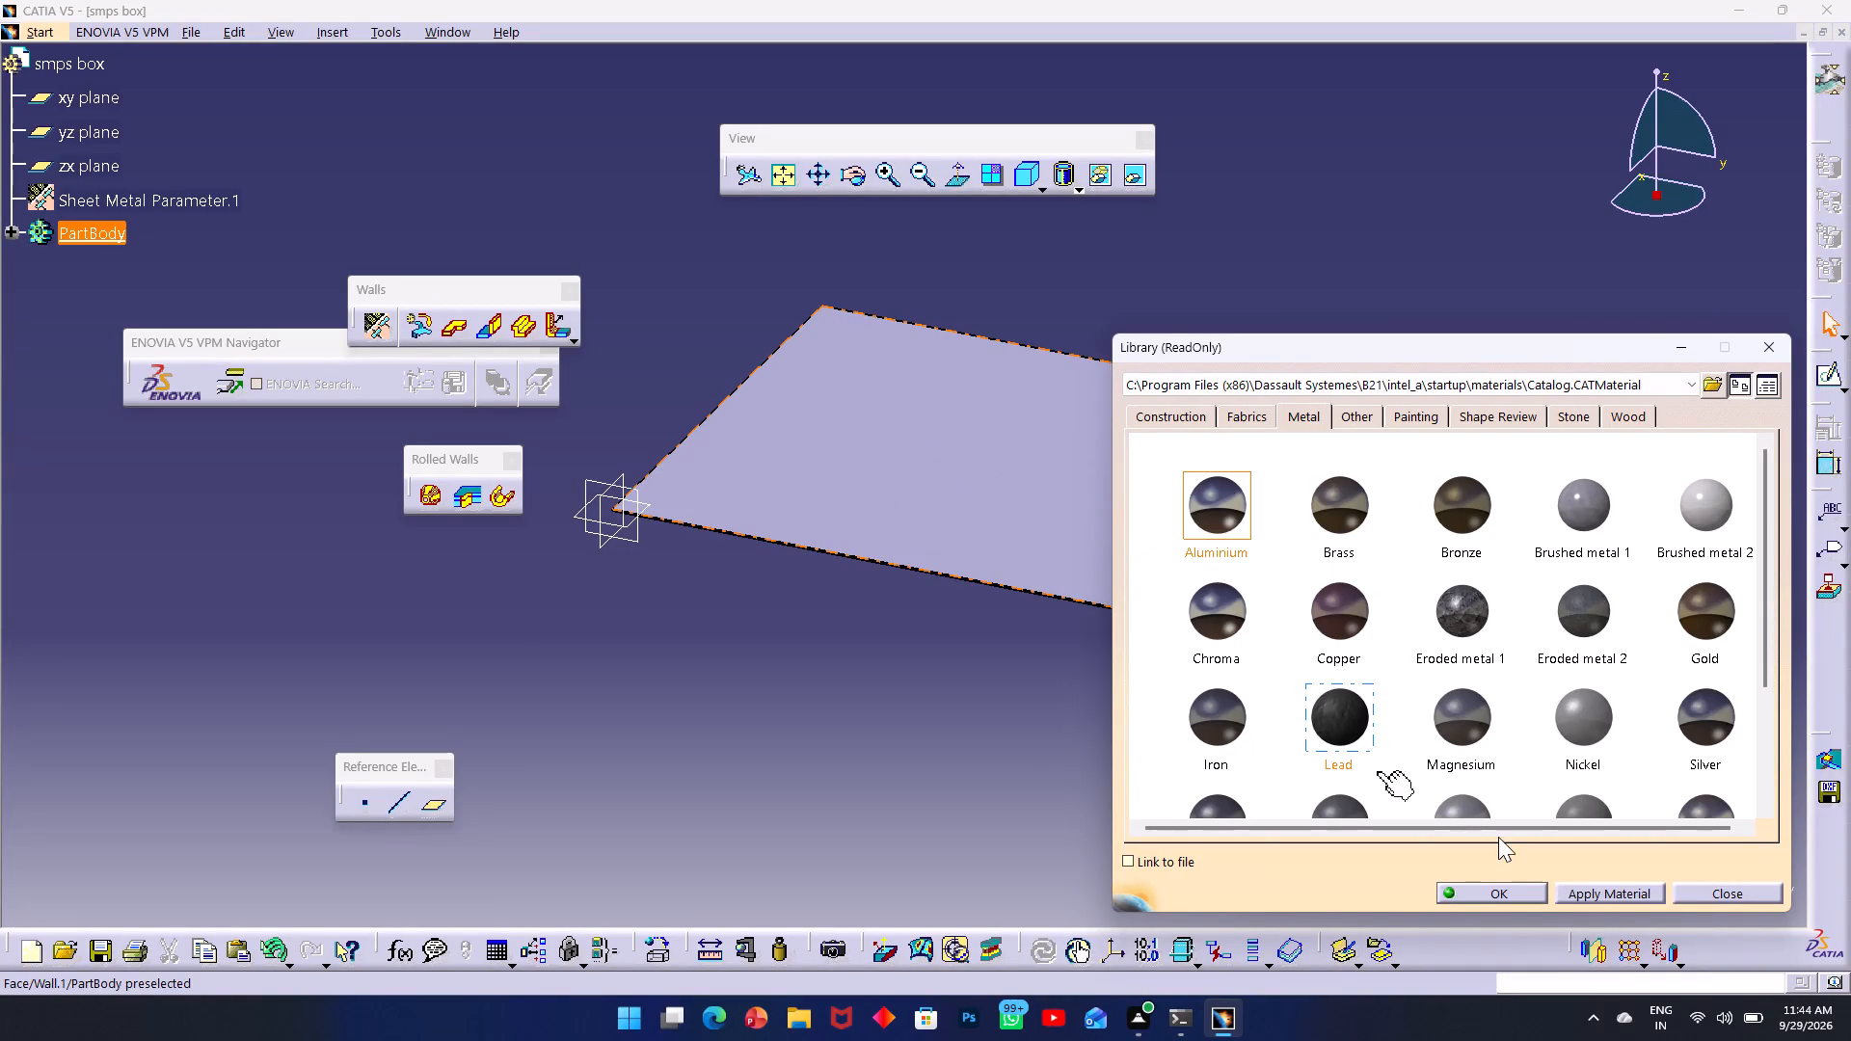
{"action": "left_click", "coordinate": [1628, 899]}
{"action": "left_click", "coordinate": [1533, 891]}
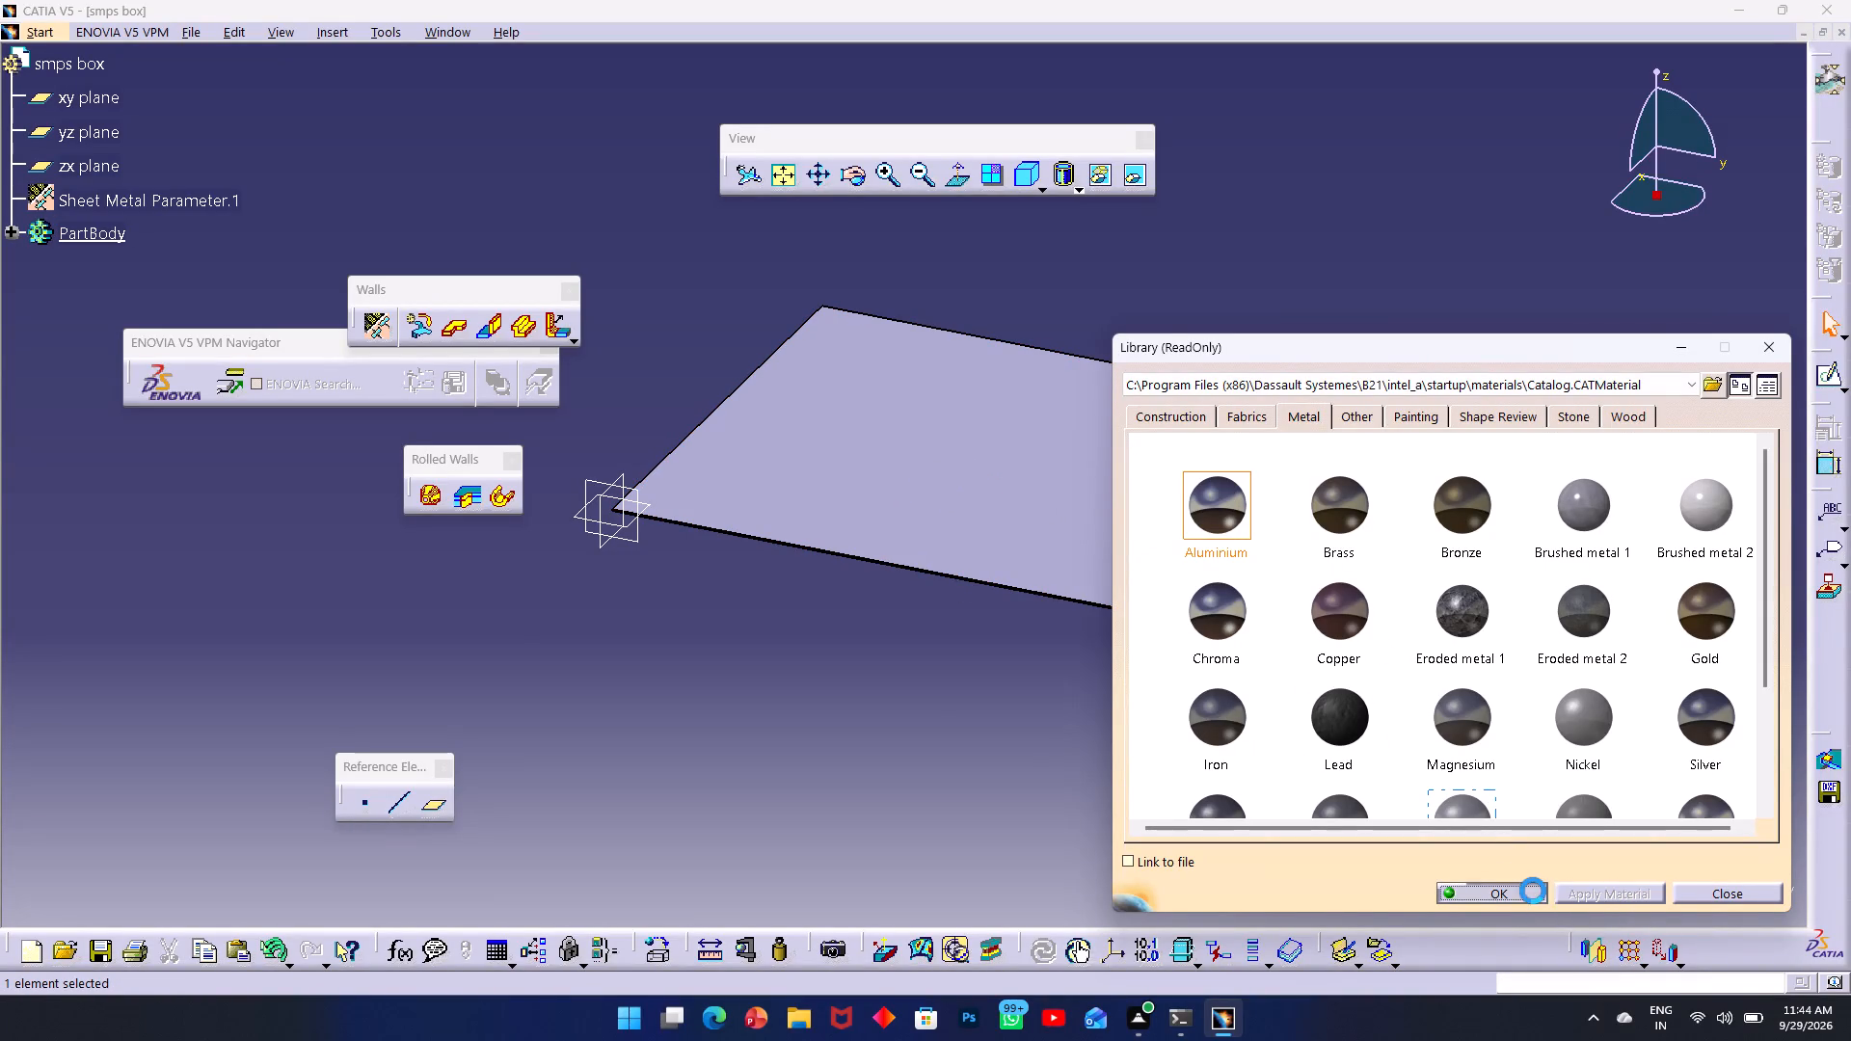
{"action": "left_click", "coordinate": [1299, 833]}
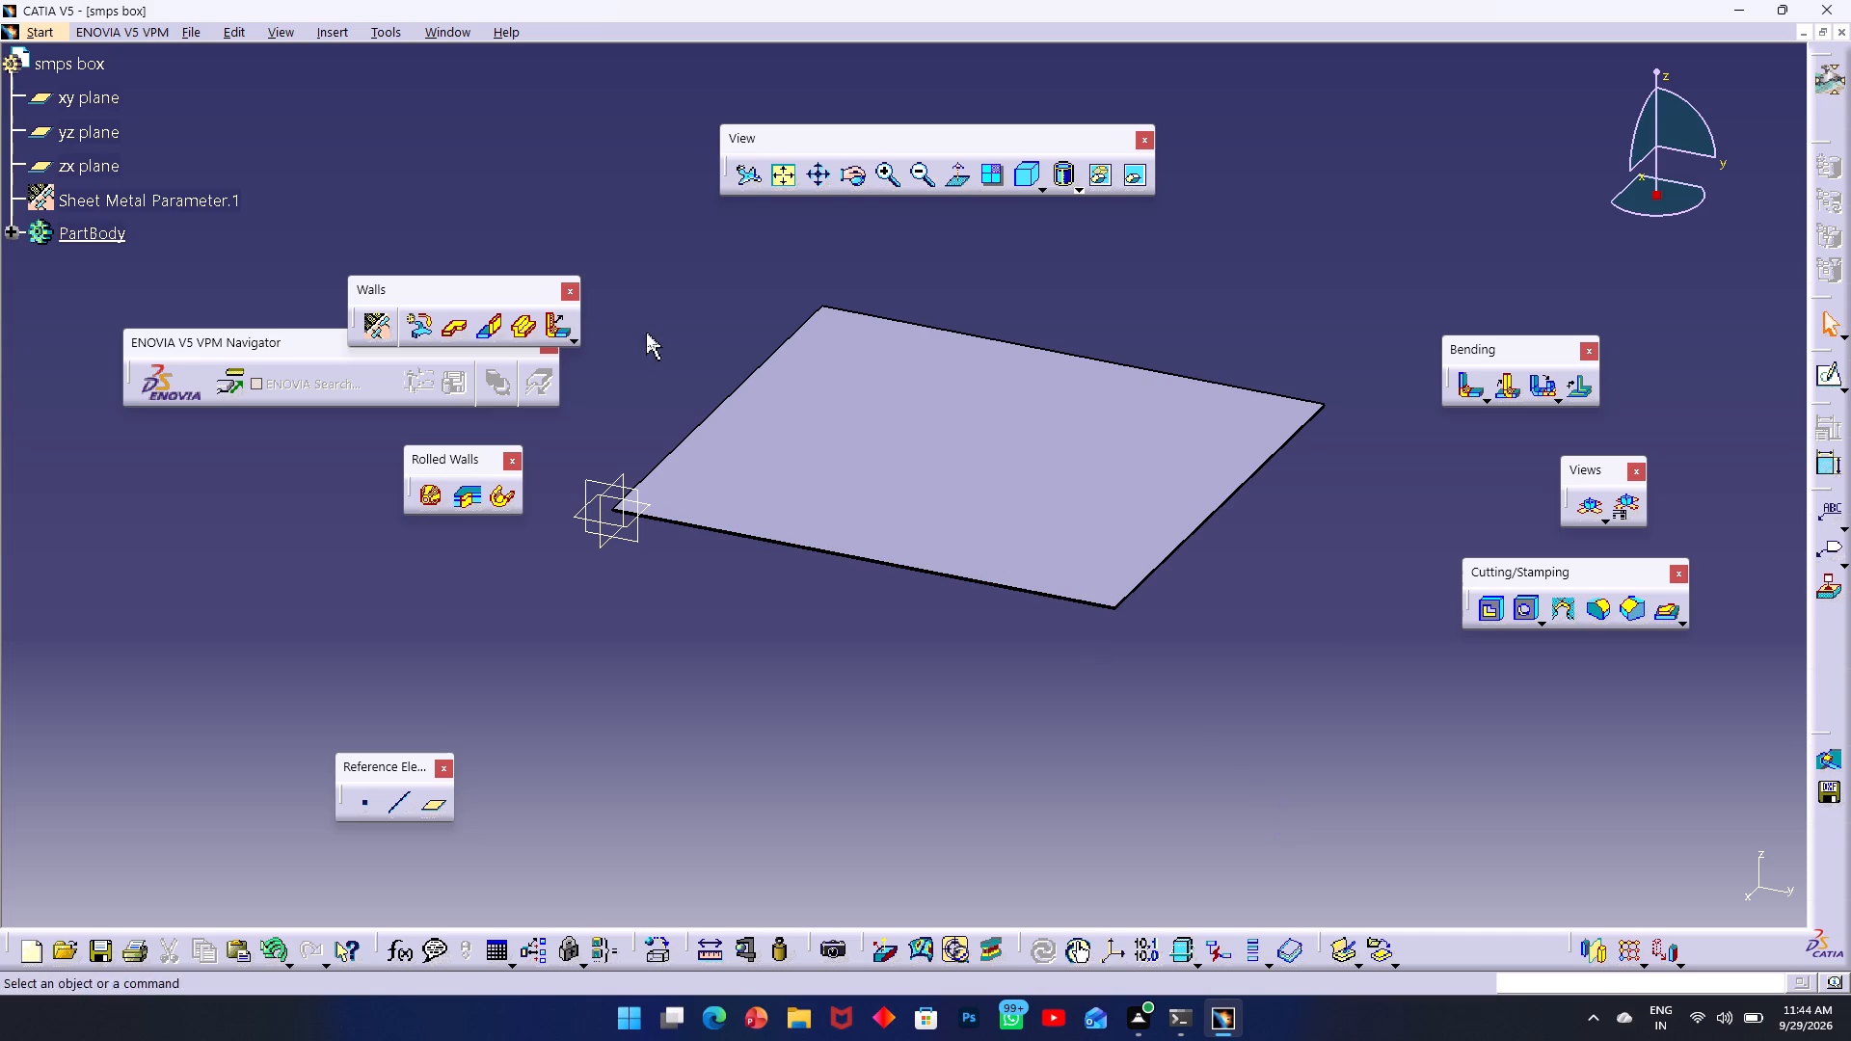
{"action": "left_click", "coordinate": [9, 227]}
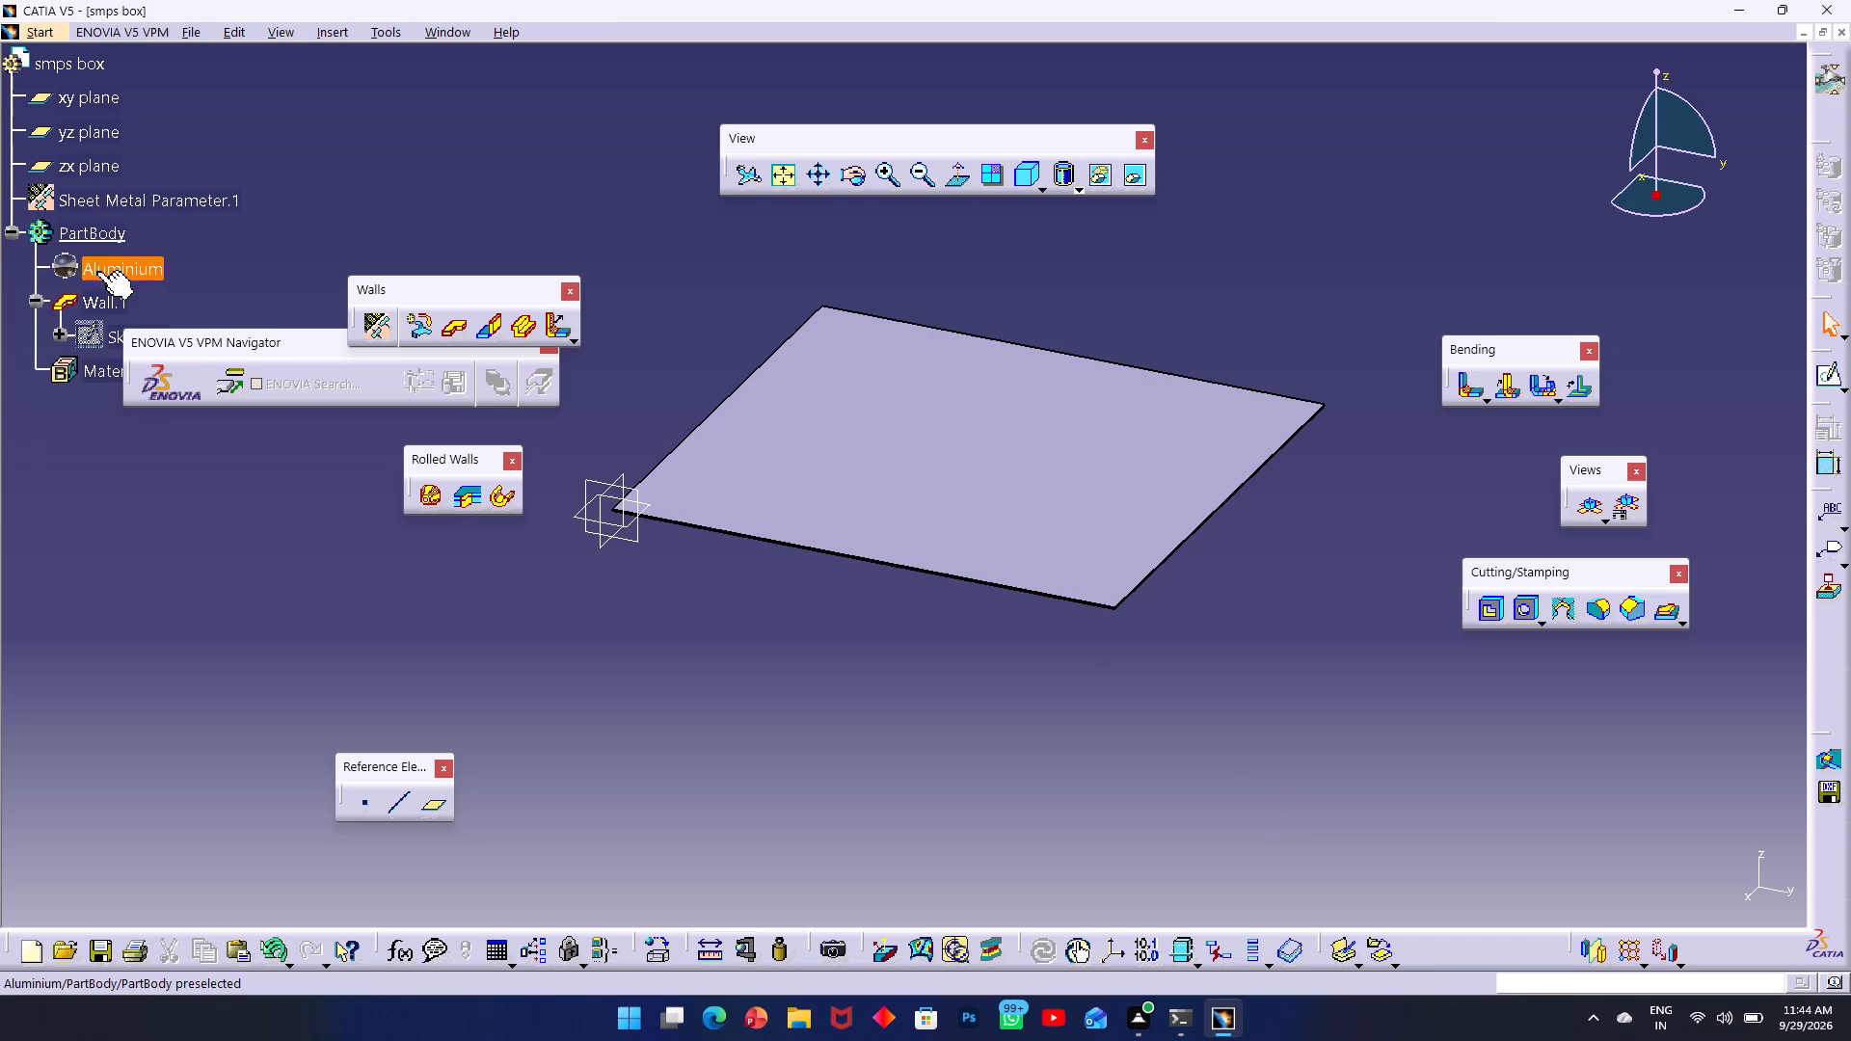
{"action": "left_click", "coordinate": [609, 629]}
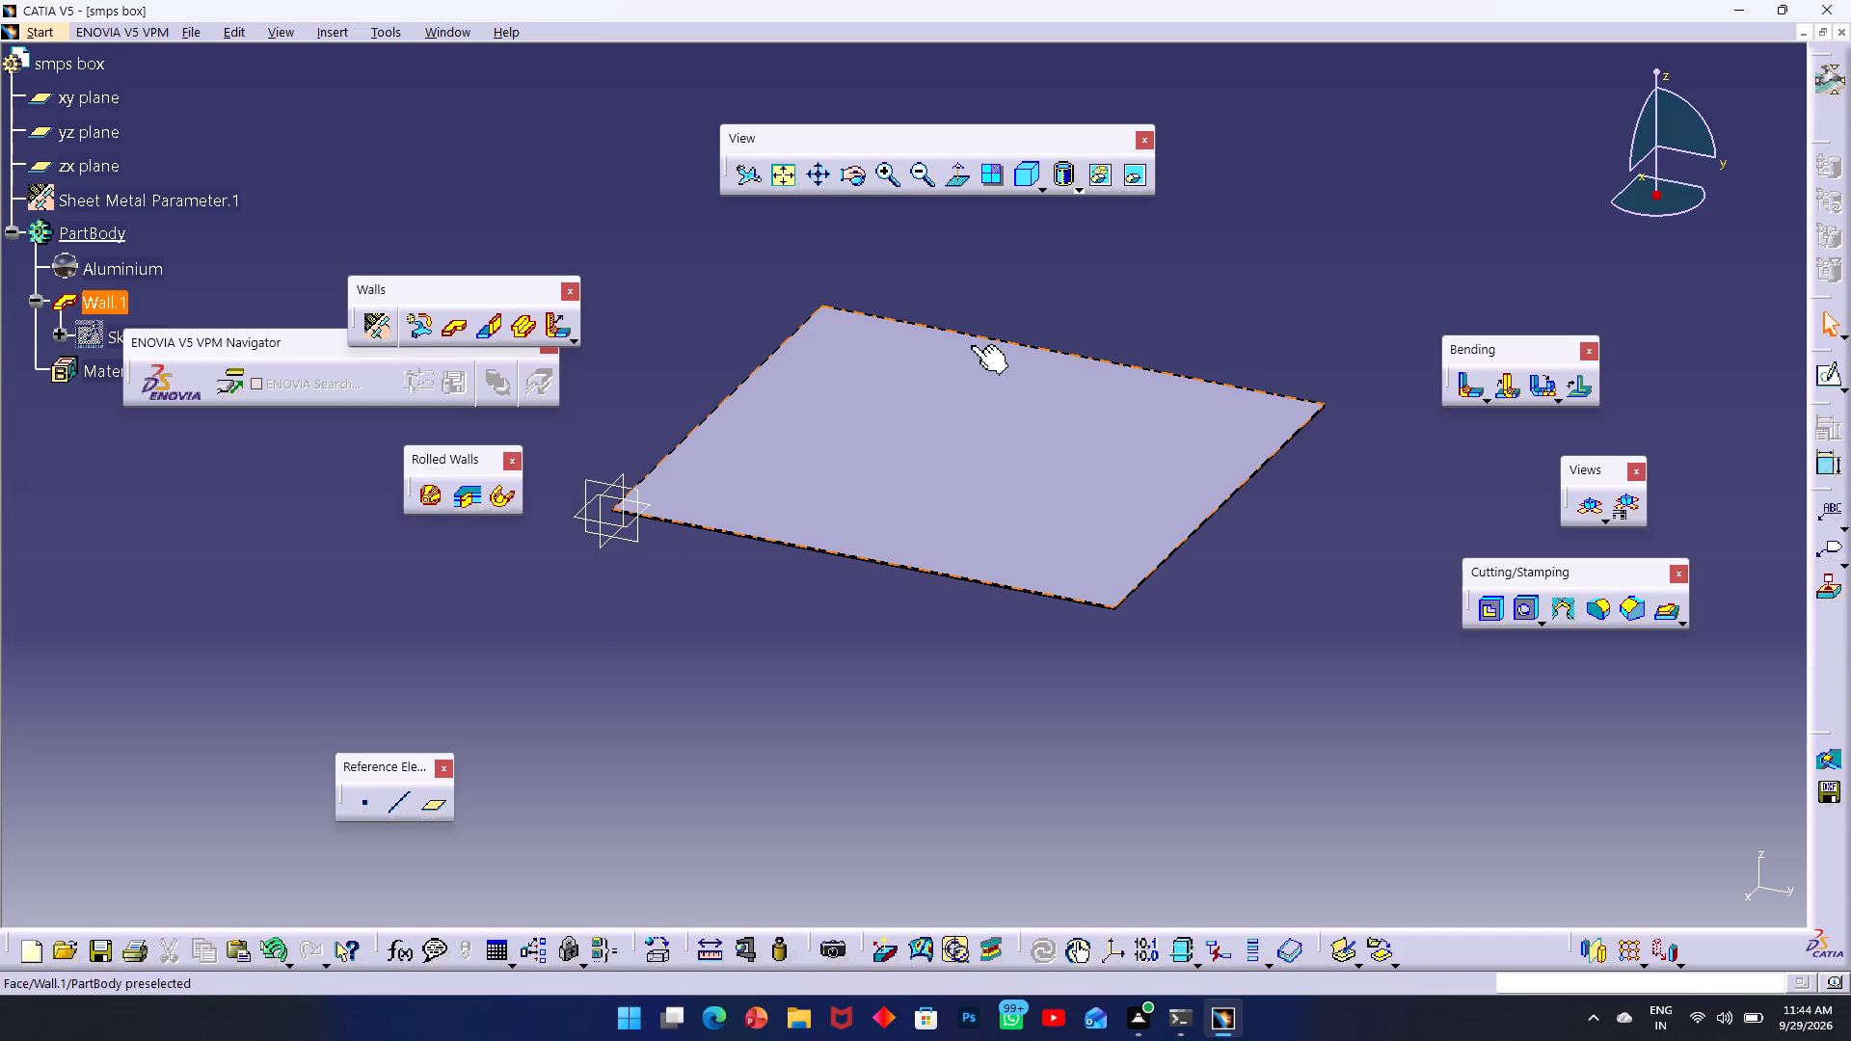
Switch the display mode to Shading with Material.
{"action": "left_click", "coordinate": [1078, 185]}
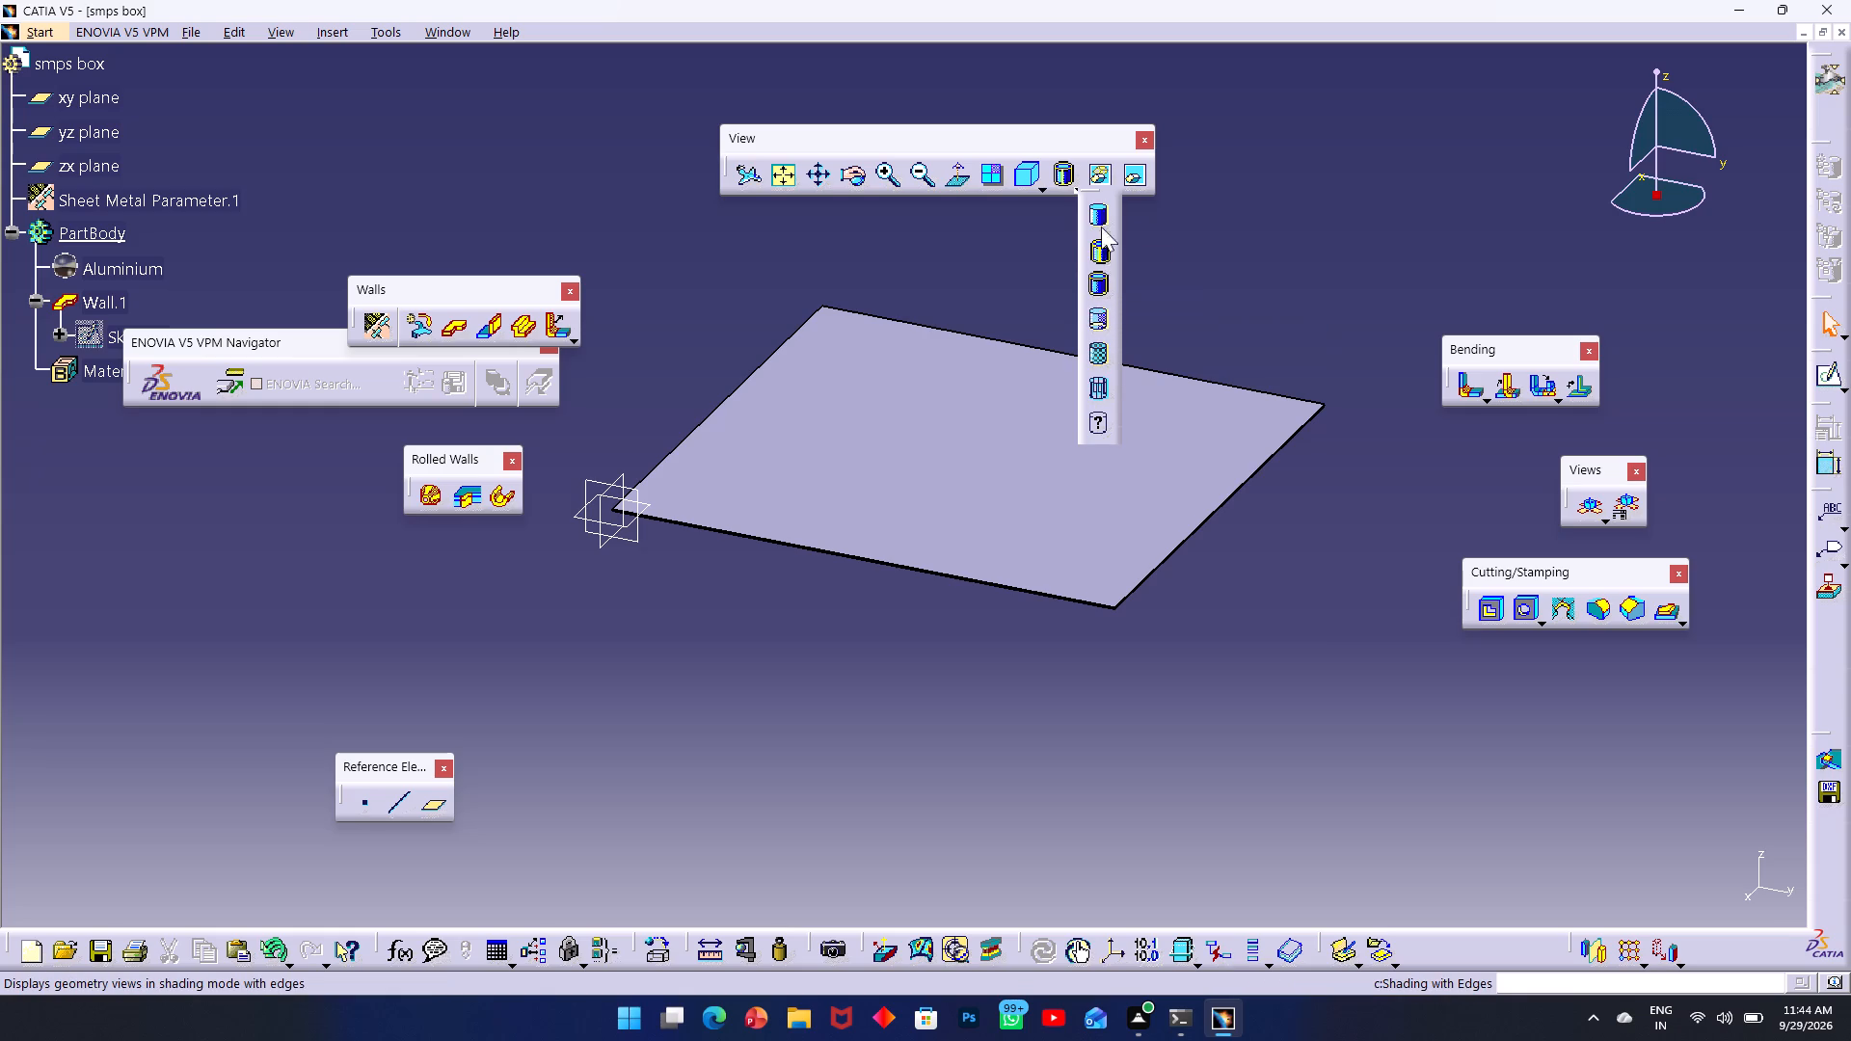
{"action": "left_click", "coordinate": [1096, 352]}
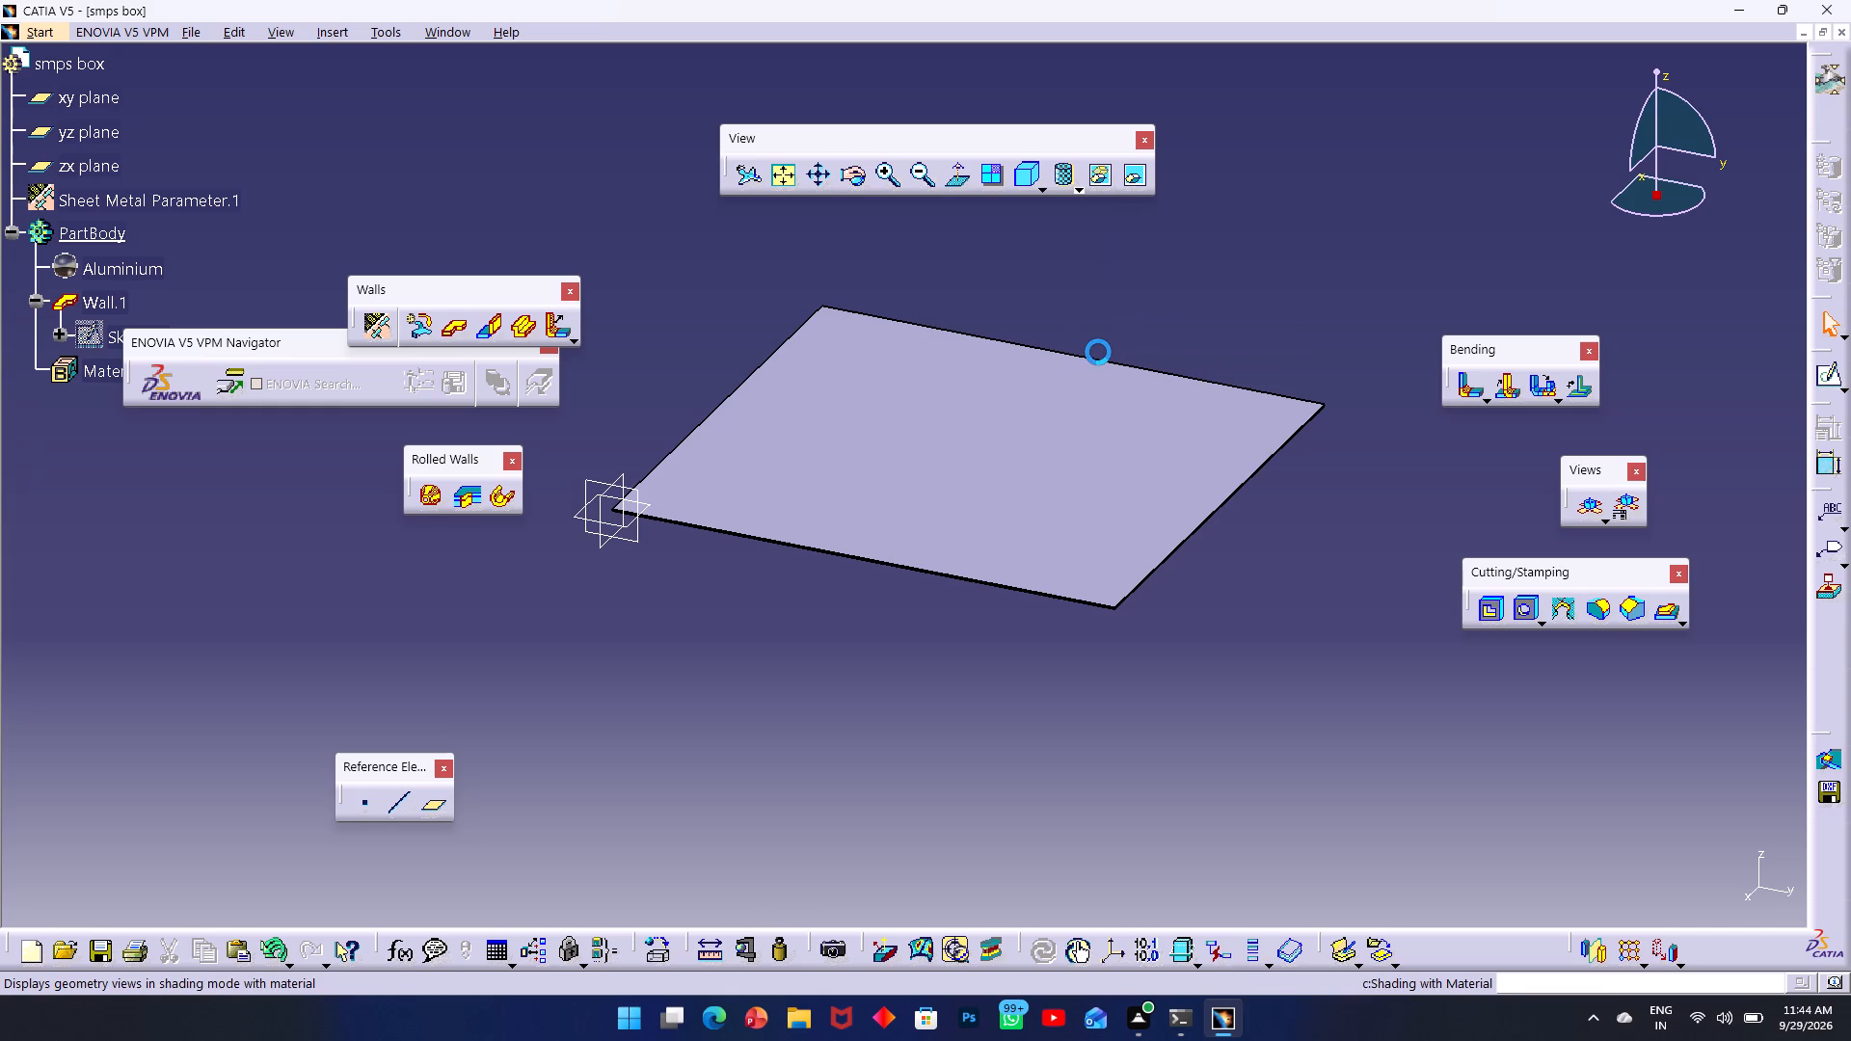
{"action": "left_click", "coordinate": [1253, 668]}
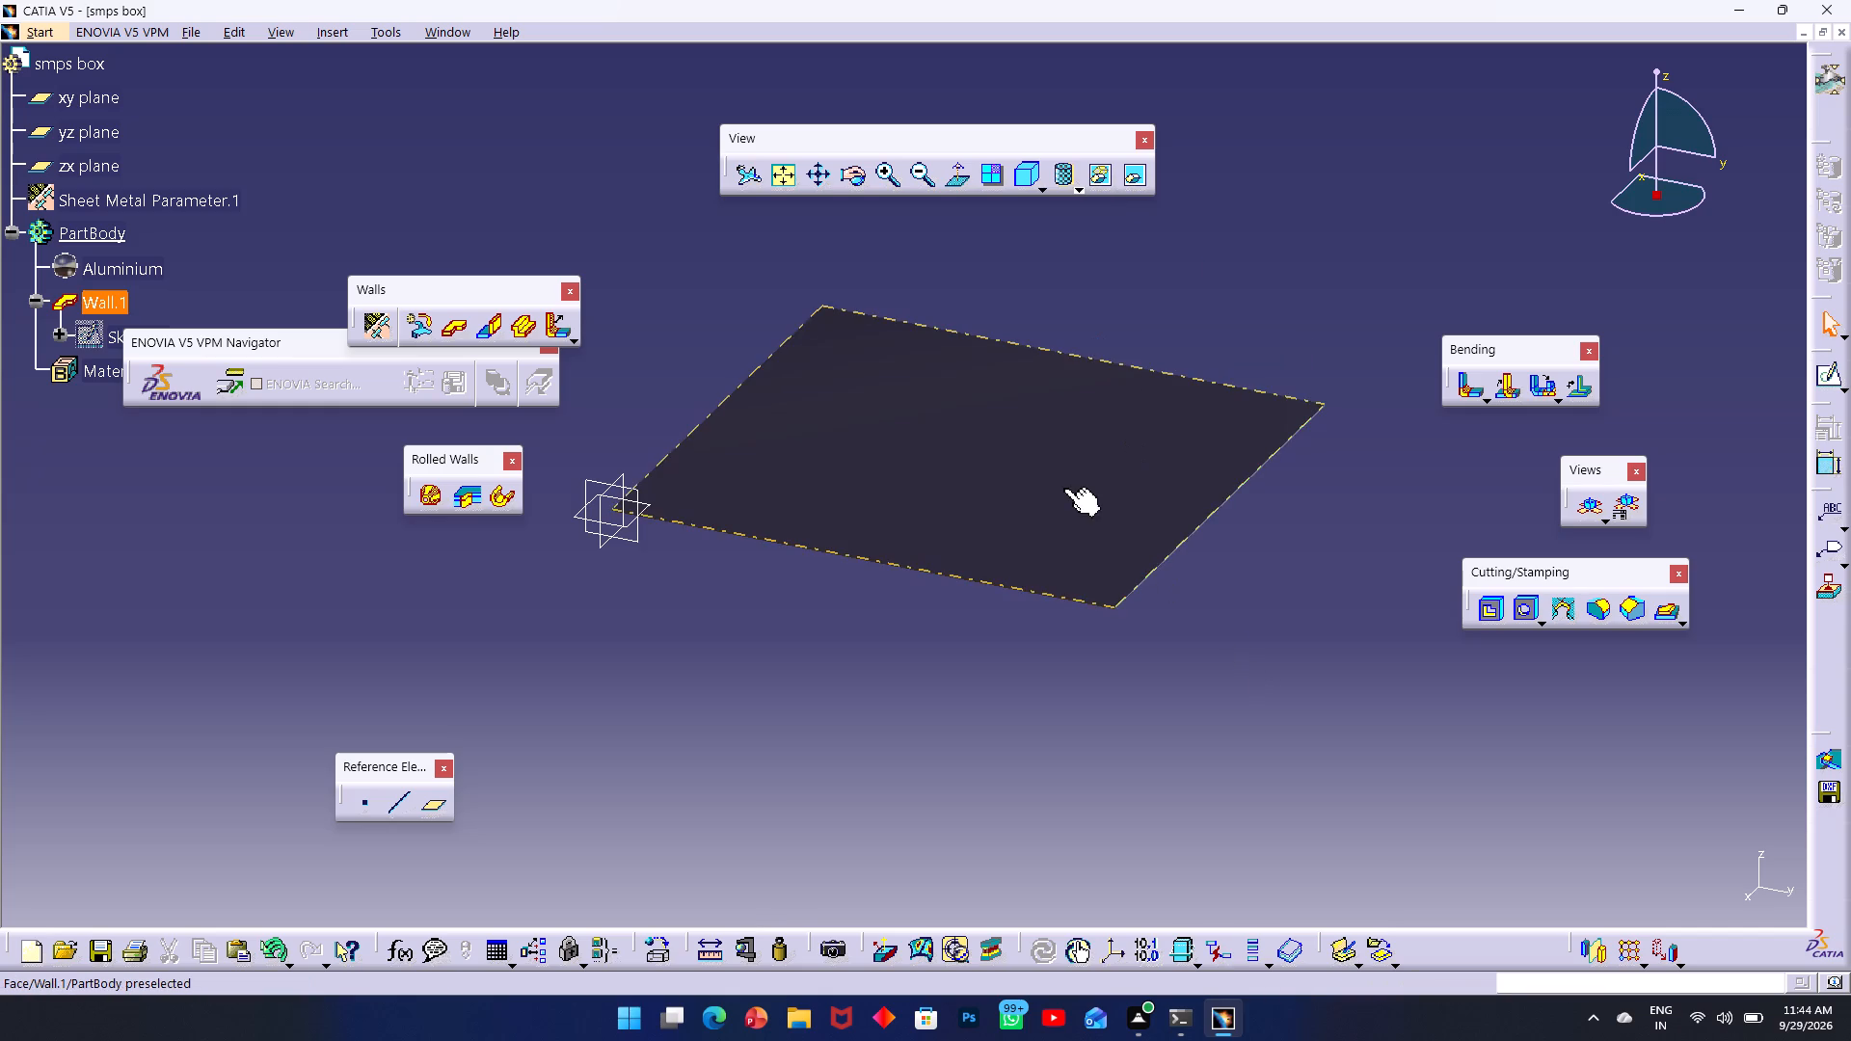
Examine how the aluminium wall is rendered from several viewing angles.
{"action": "middle_click_drag", "start_coordinate": [1048, 465], "coordinate": [1072, 641]}
{"action": "left_click", "coordinate": [727, 799]}
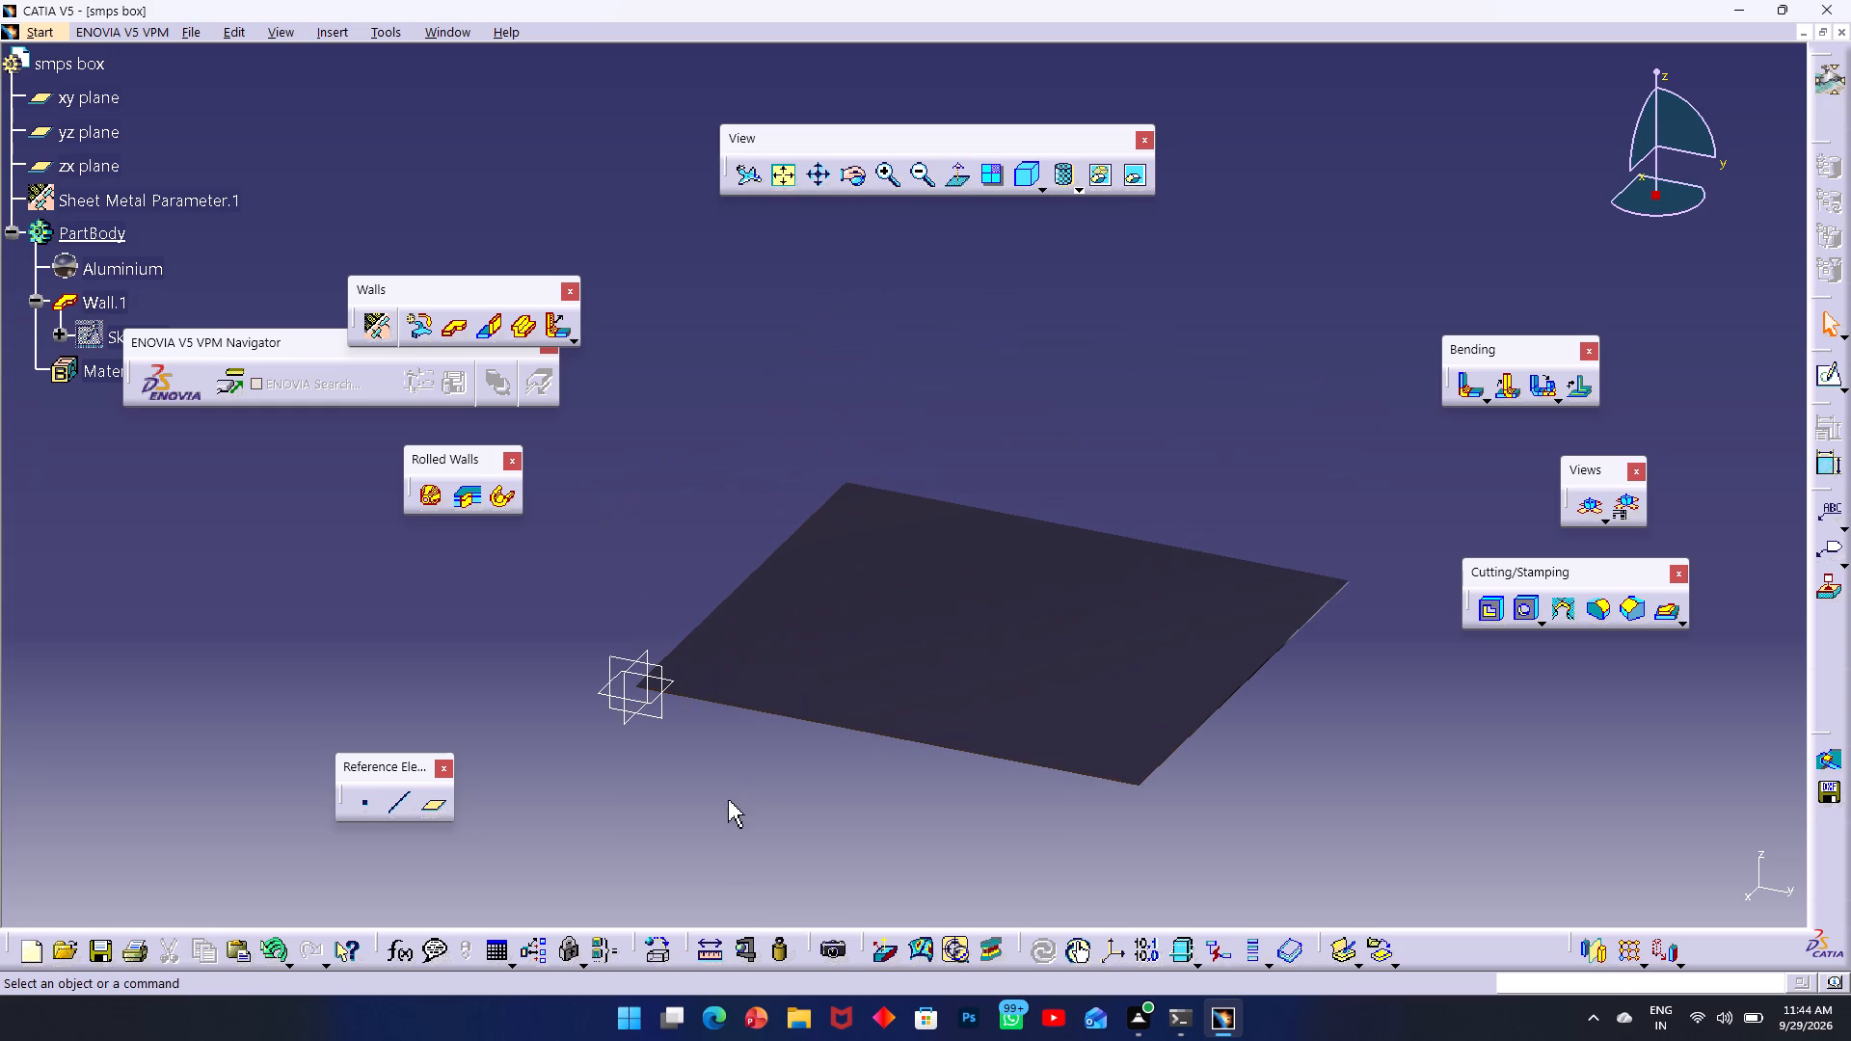
{"action": "left_click", "coordinate": [855, 166]}
{"action": "left_click_drag", "start_coordinate": [876, 429], "coordinate": [1048, 324]}
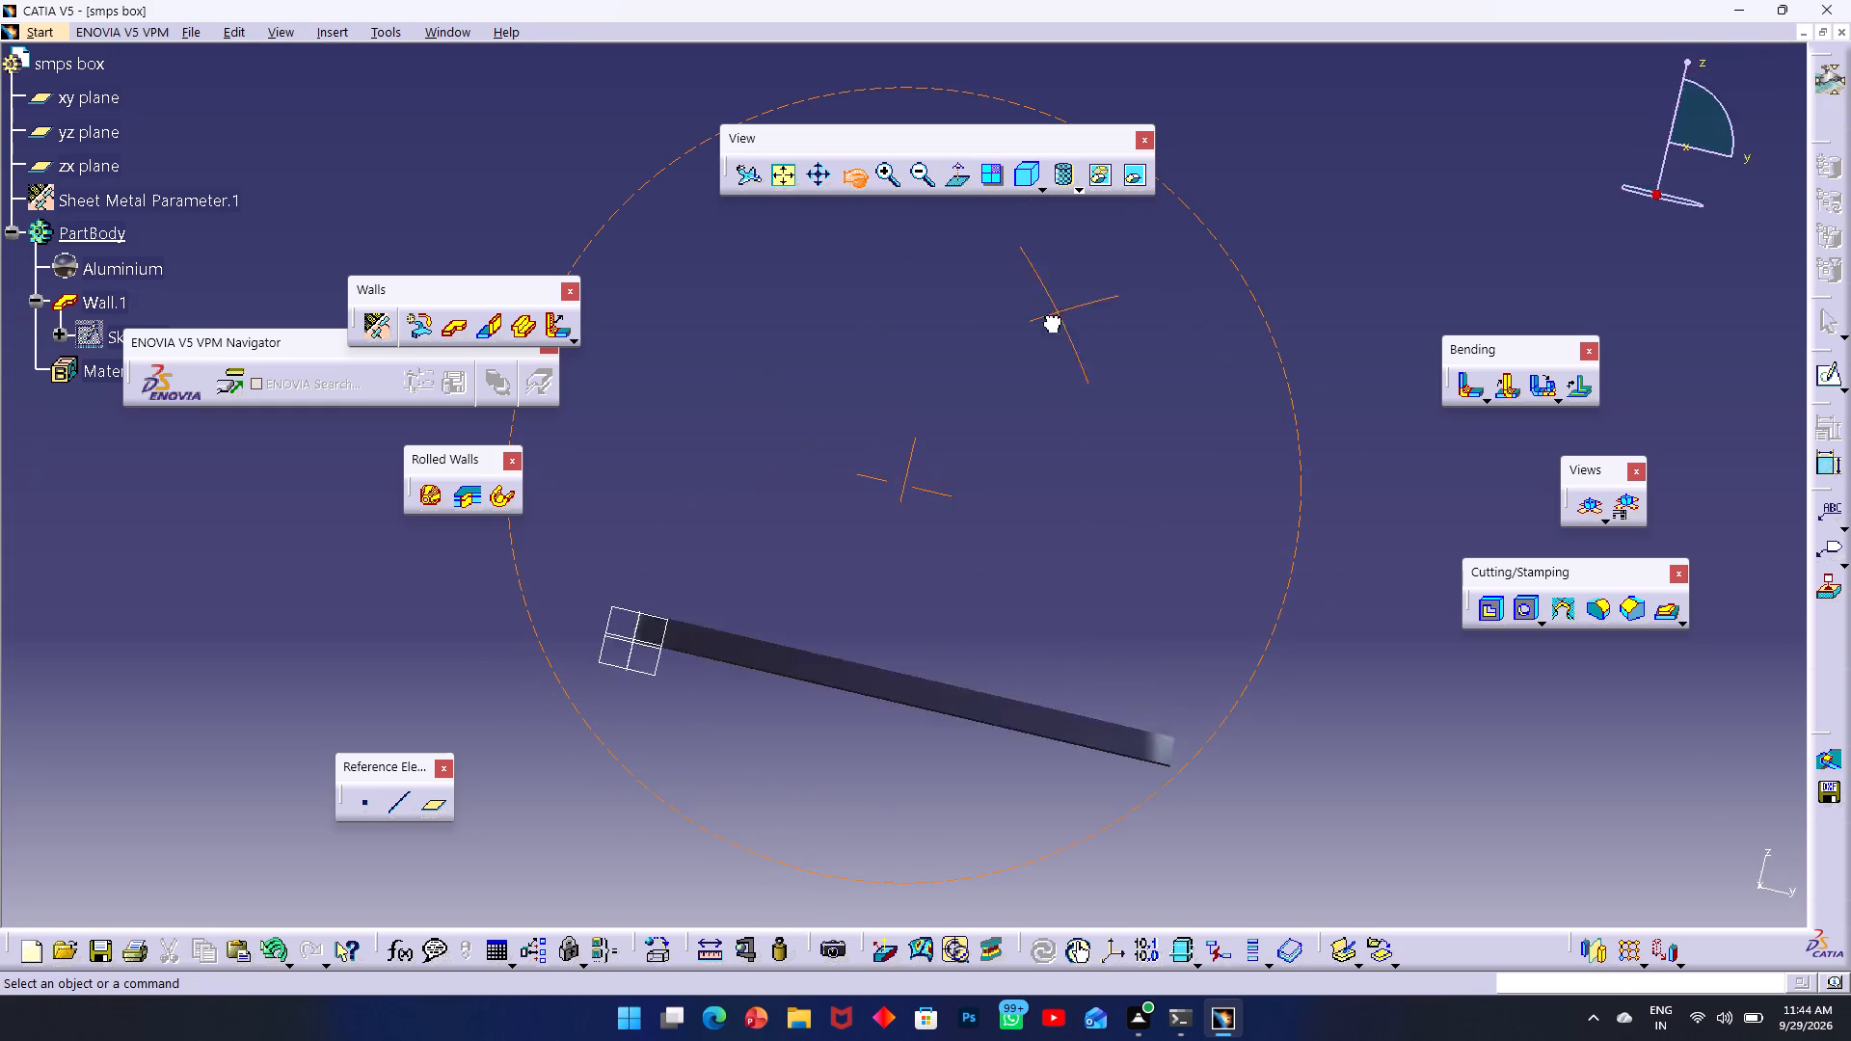
{"action": "left_click_drag", "start_coordinate": [1048, 324], "coordinate": [811, 590]}
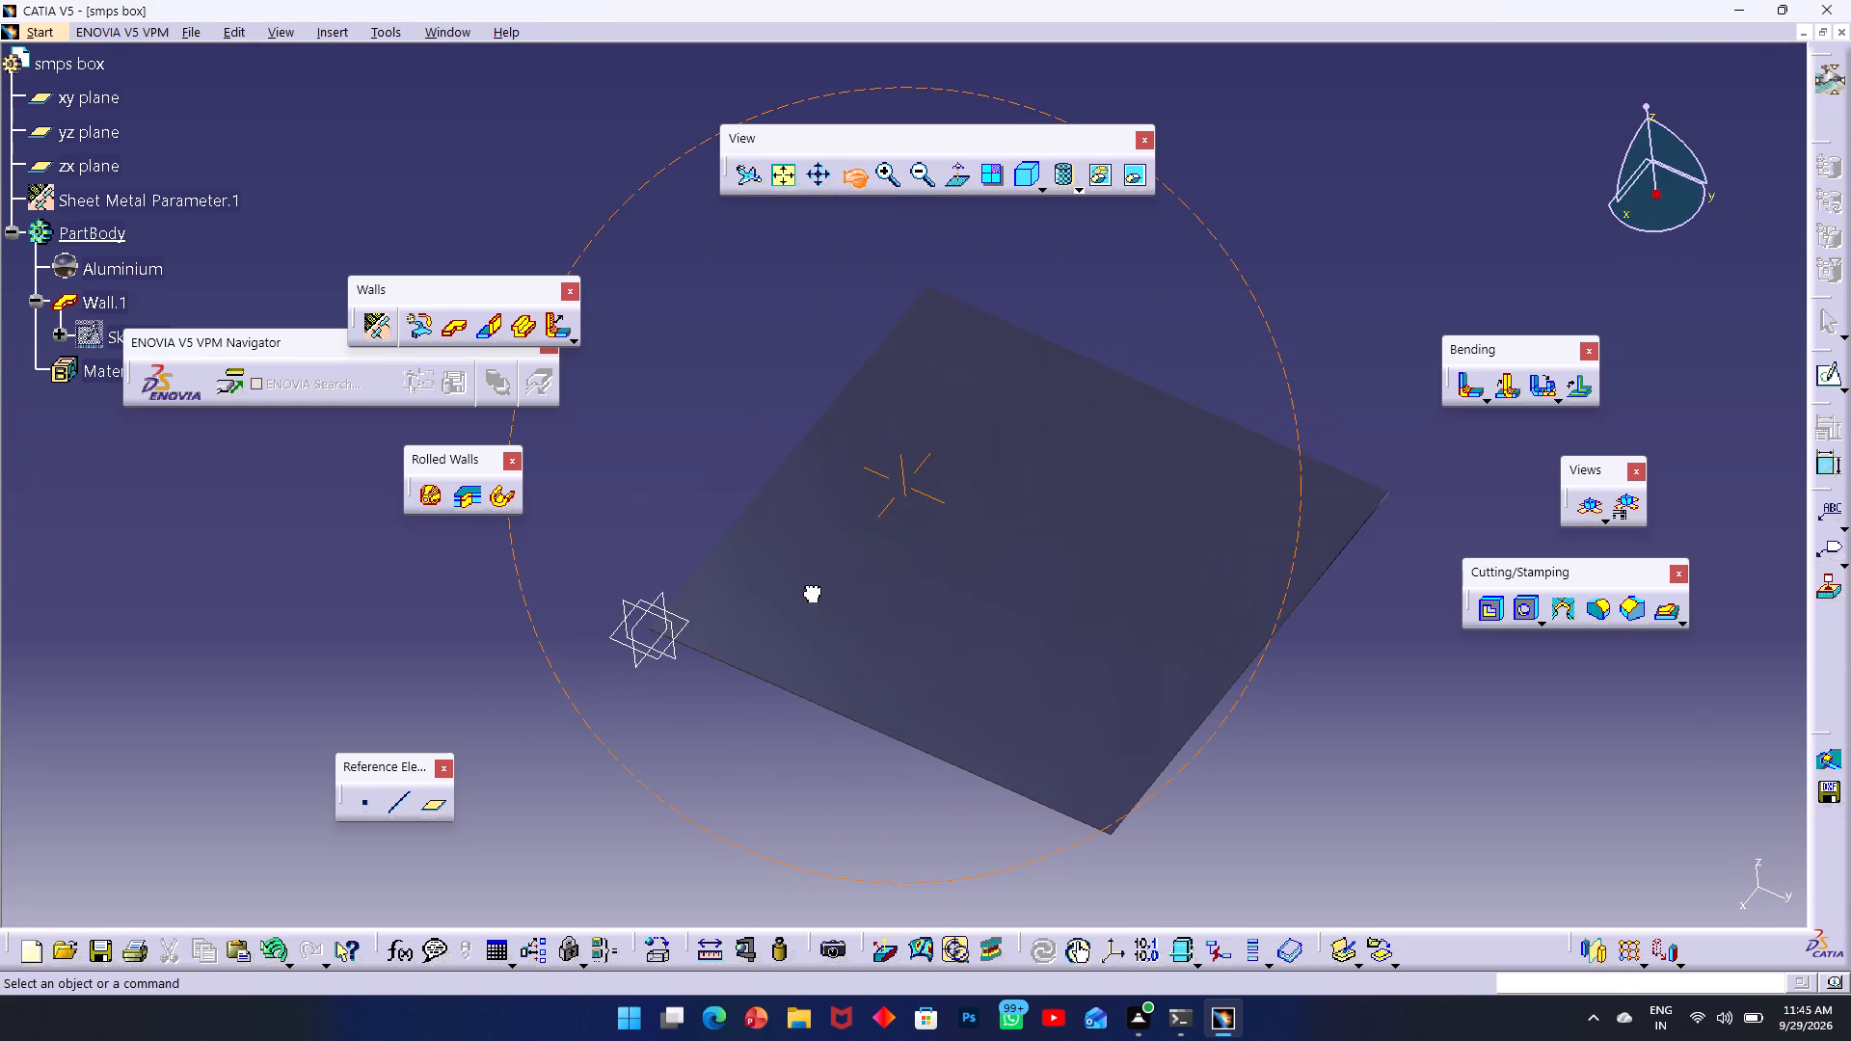
{"action": "left_click_drag", "start_coordinate": [811, 590], "coordinate": [1070, 627]}
{"action": "left_click", "coordinate": [1204, 627]}
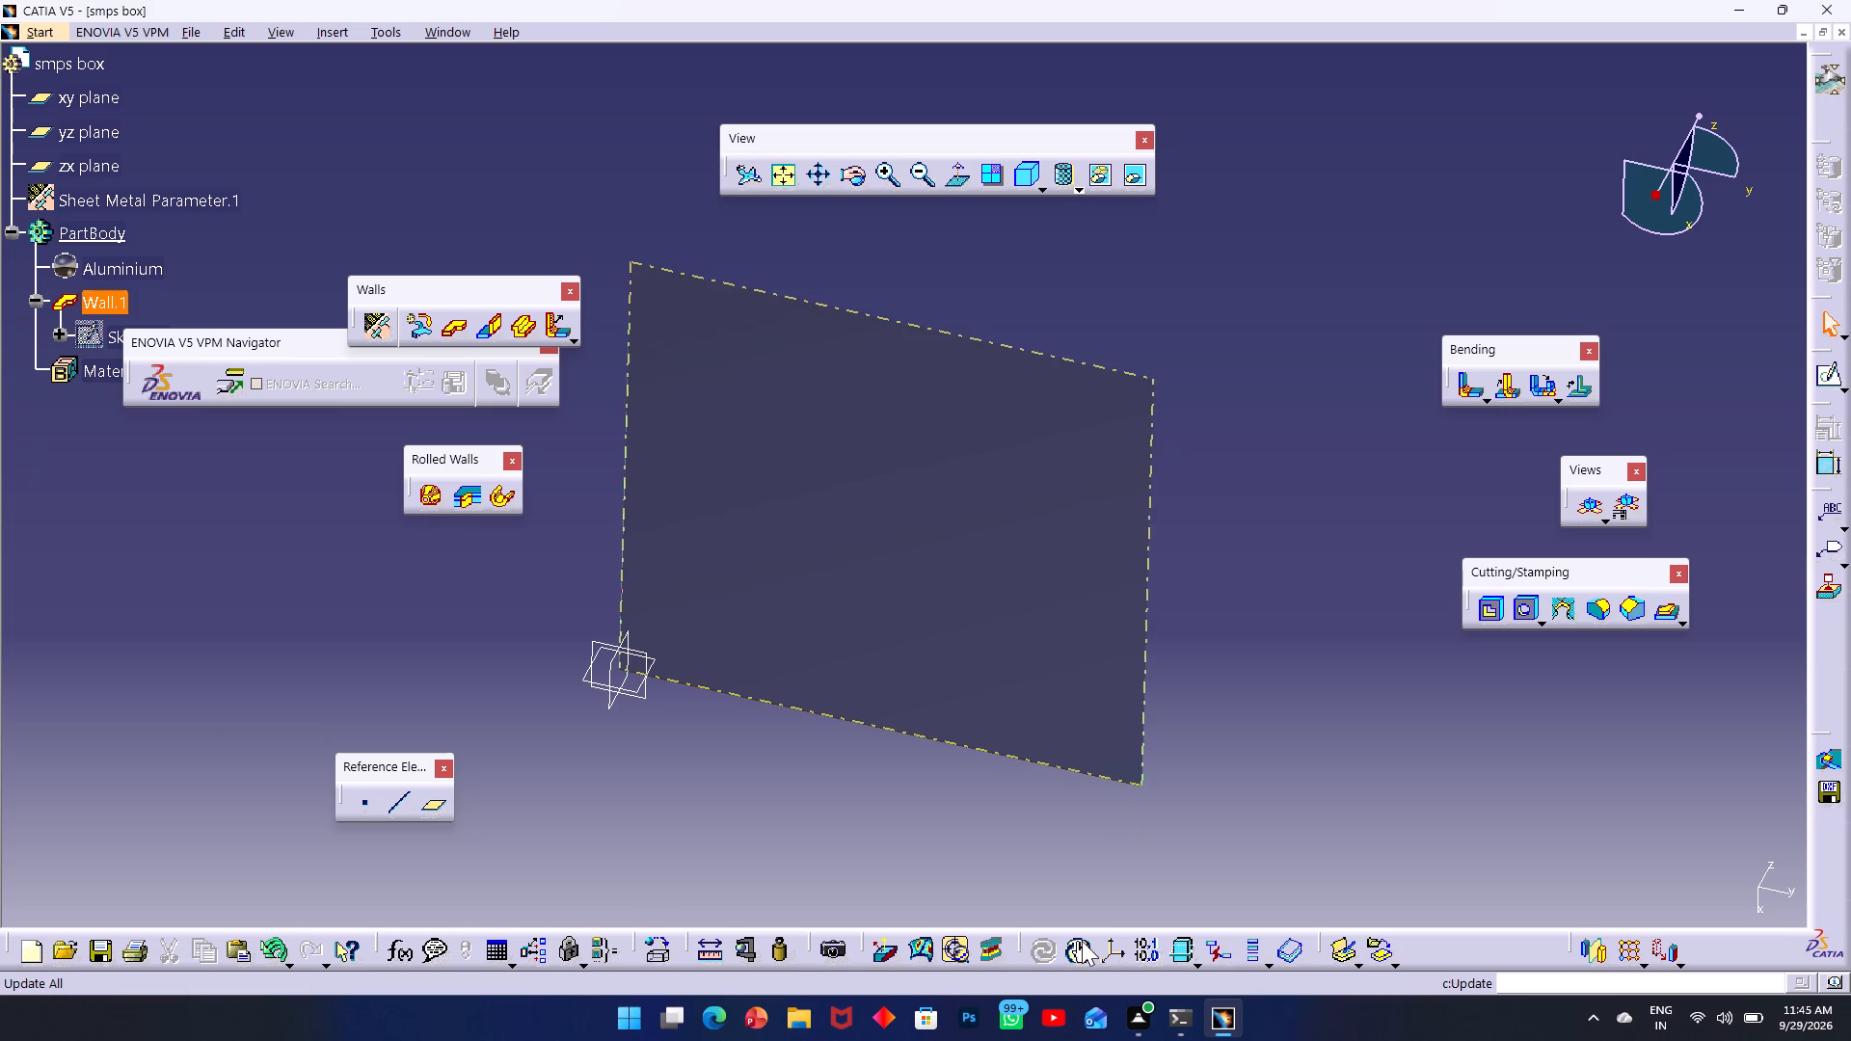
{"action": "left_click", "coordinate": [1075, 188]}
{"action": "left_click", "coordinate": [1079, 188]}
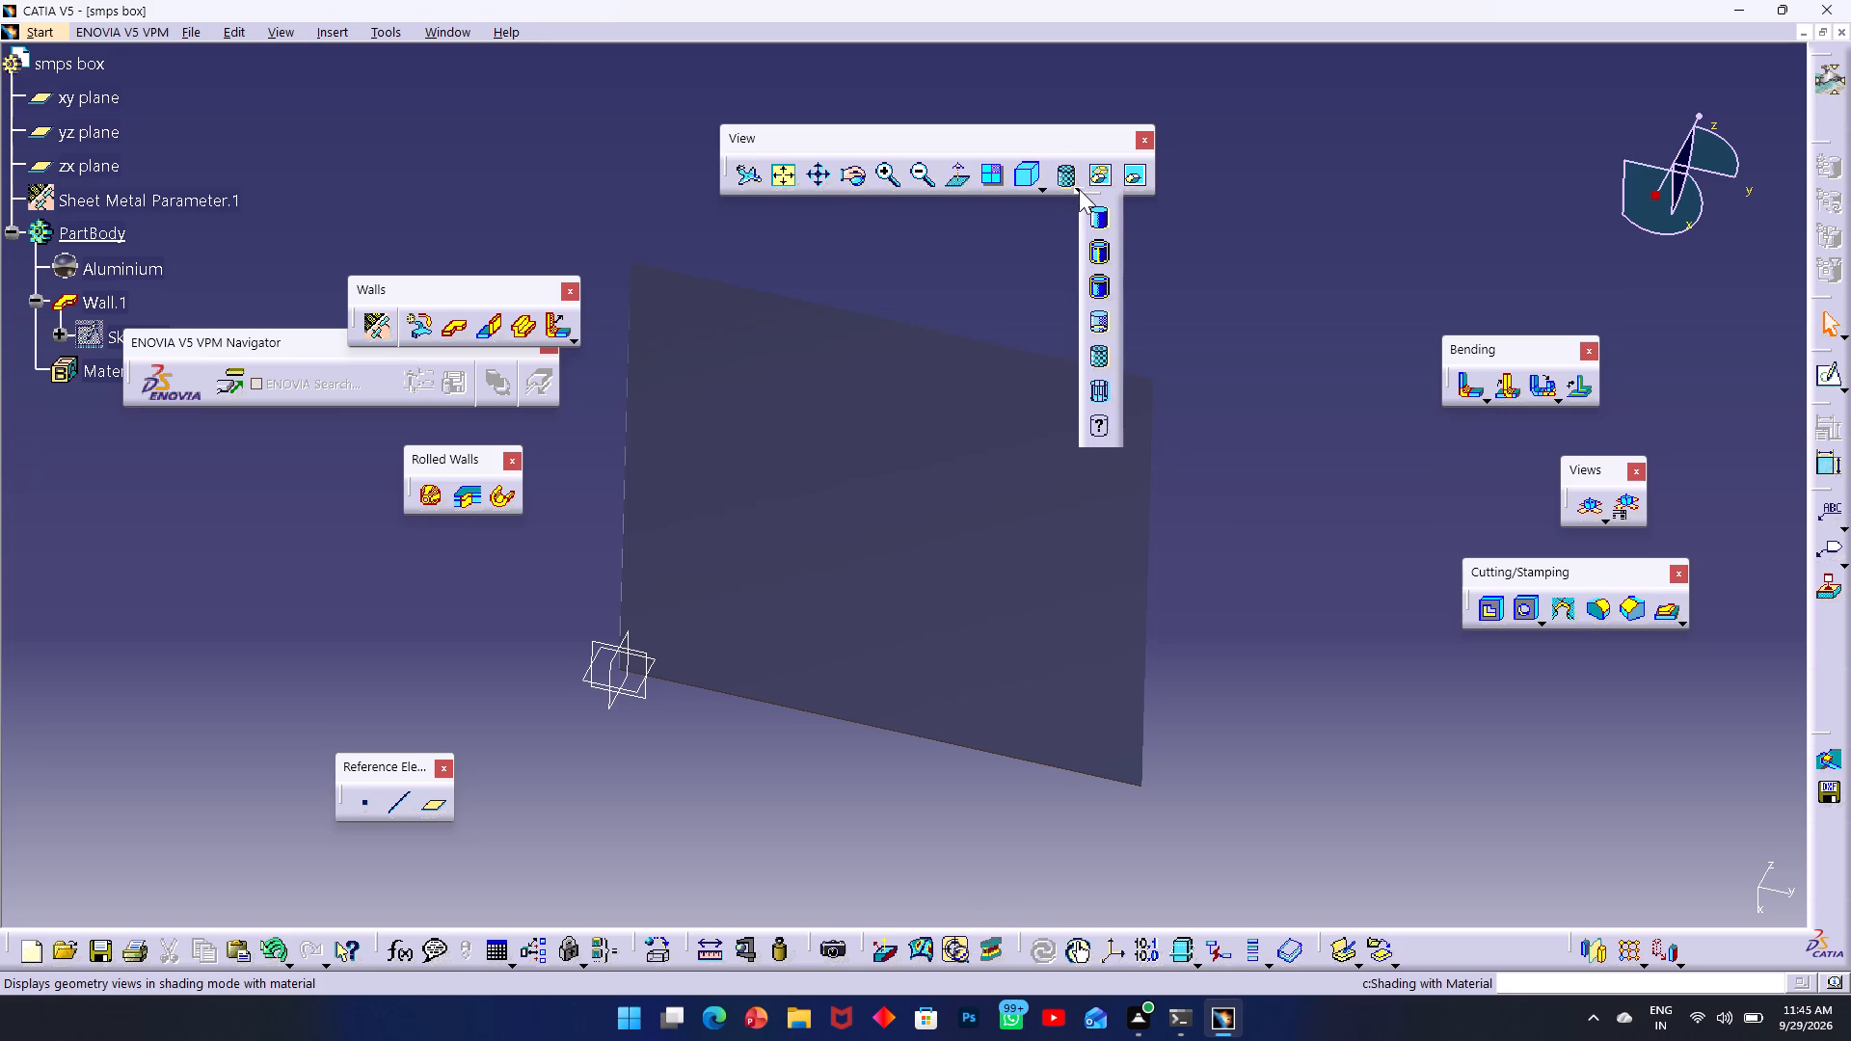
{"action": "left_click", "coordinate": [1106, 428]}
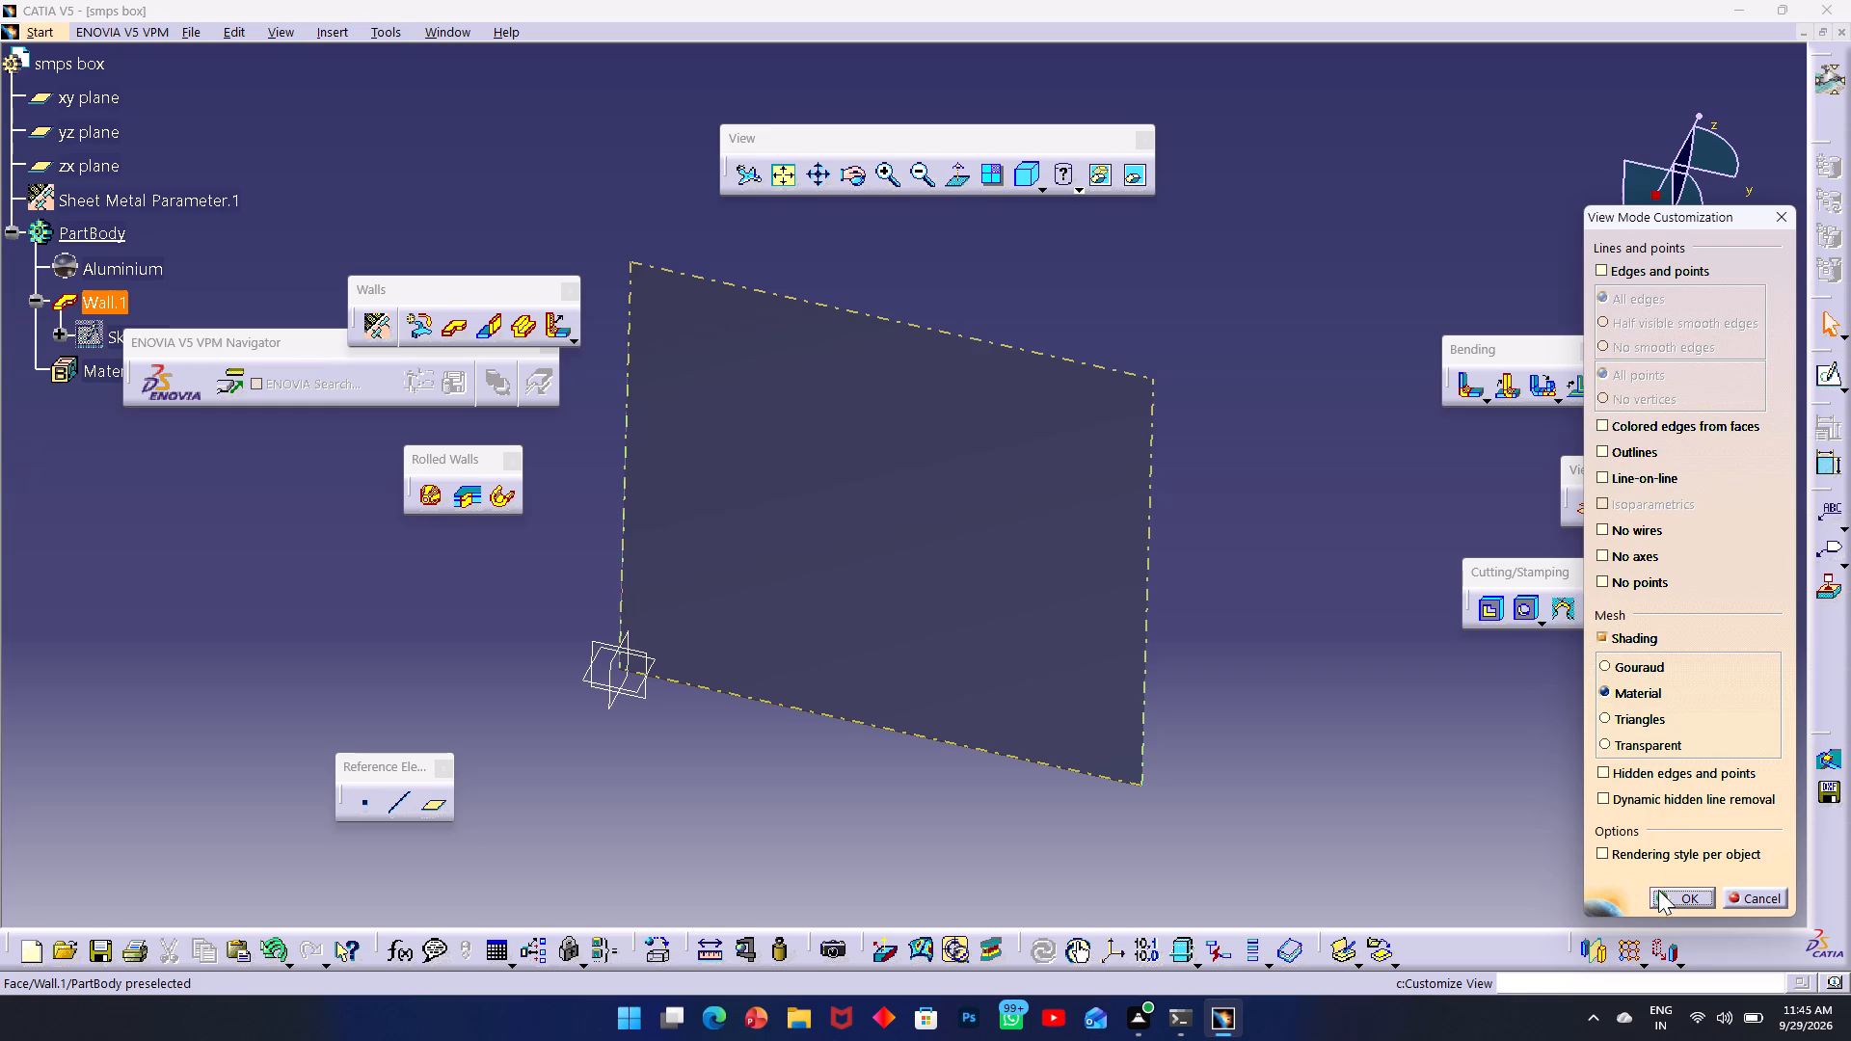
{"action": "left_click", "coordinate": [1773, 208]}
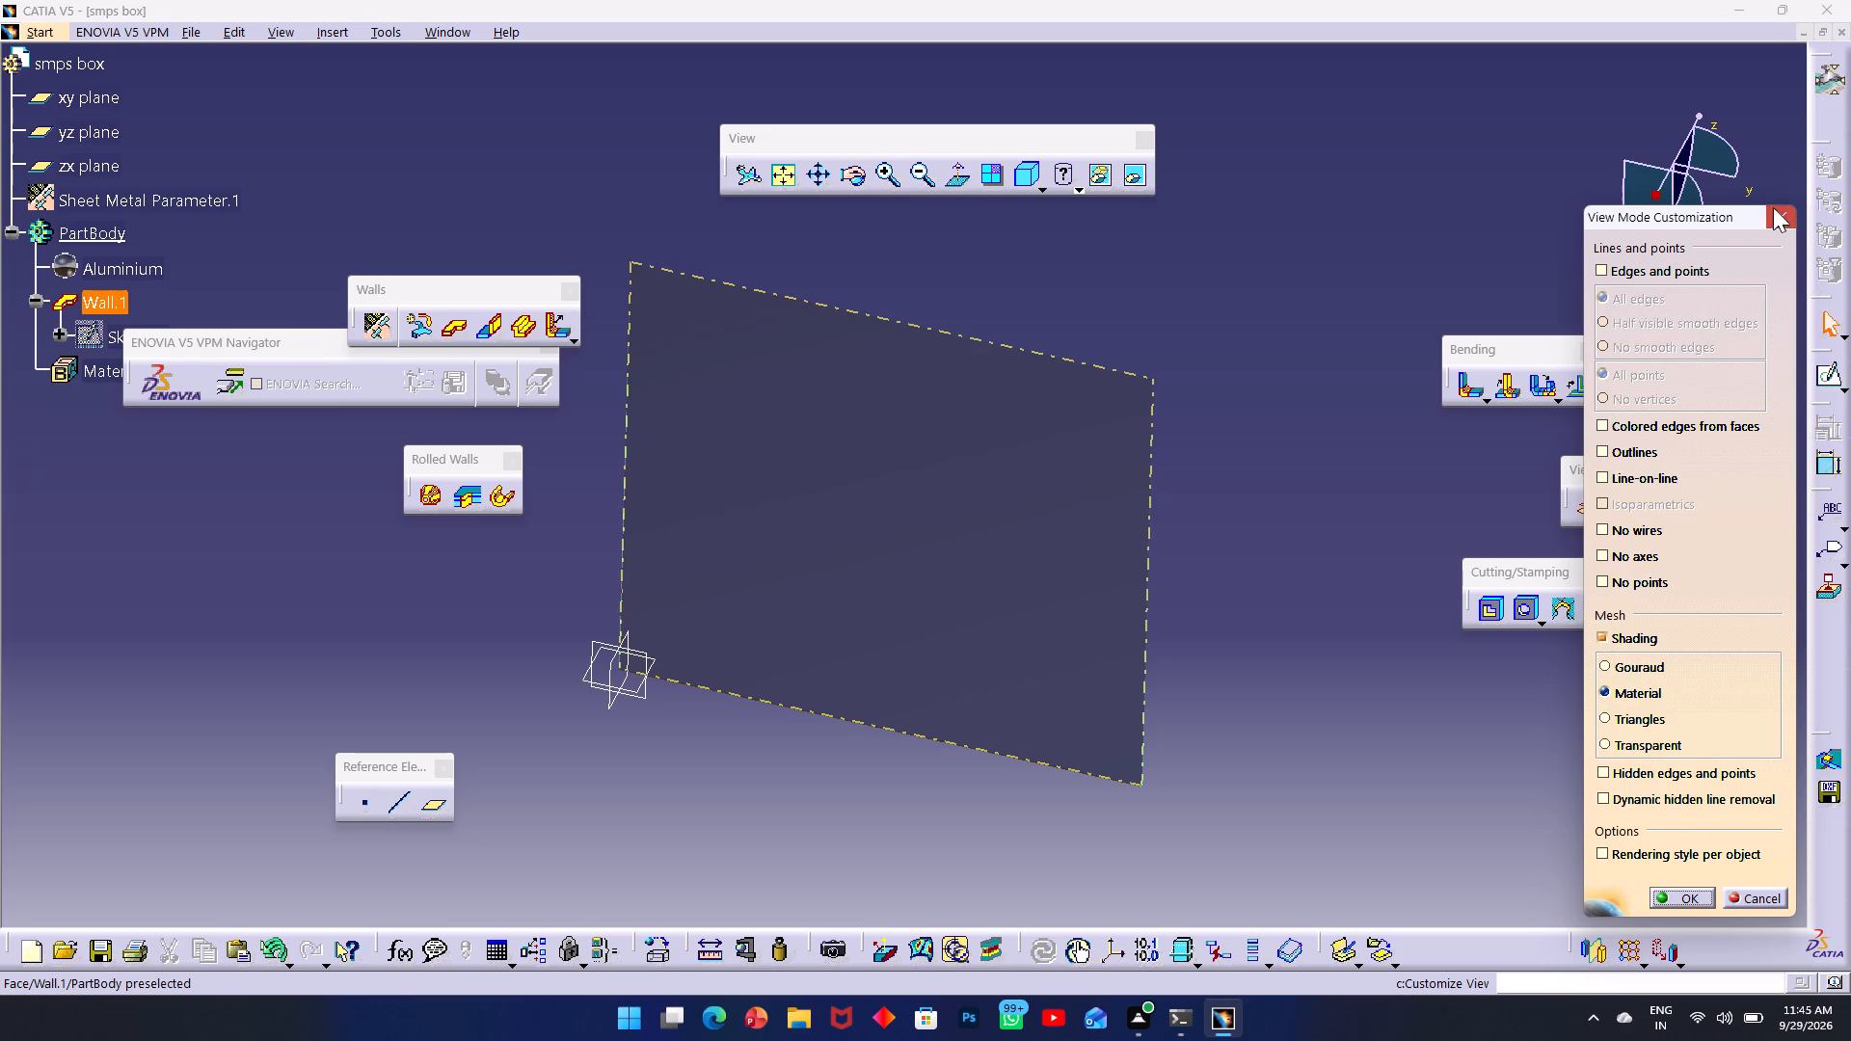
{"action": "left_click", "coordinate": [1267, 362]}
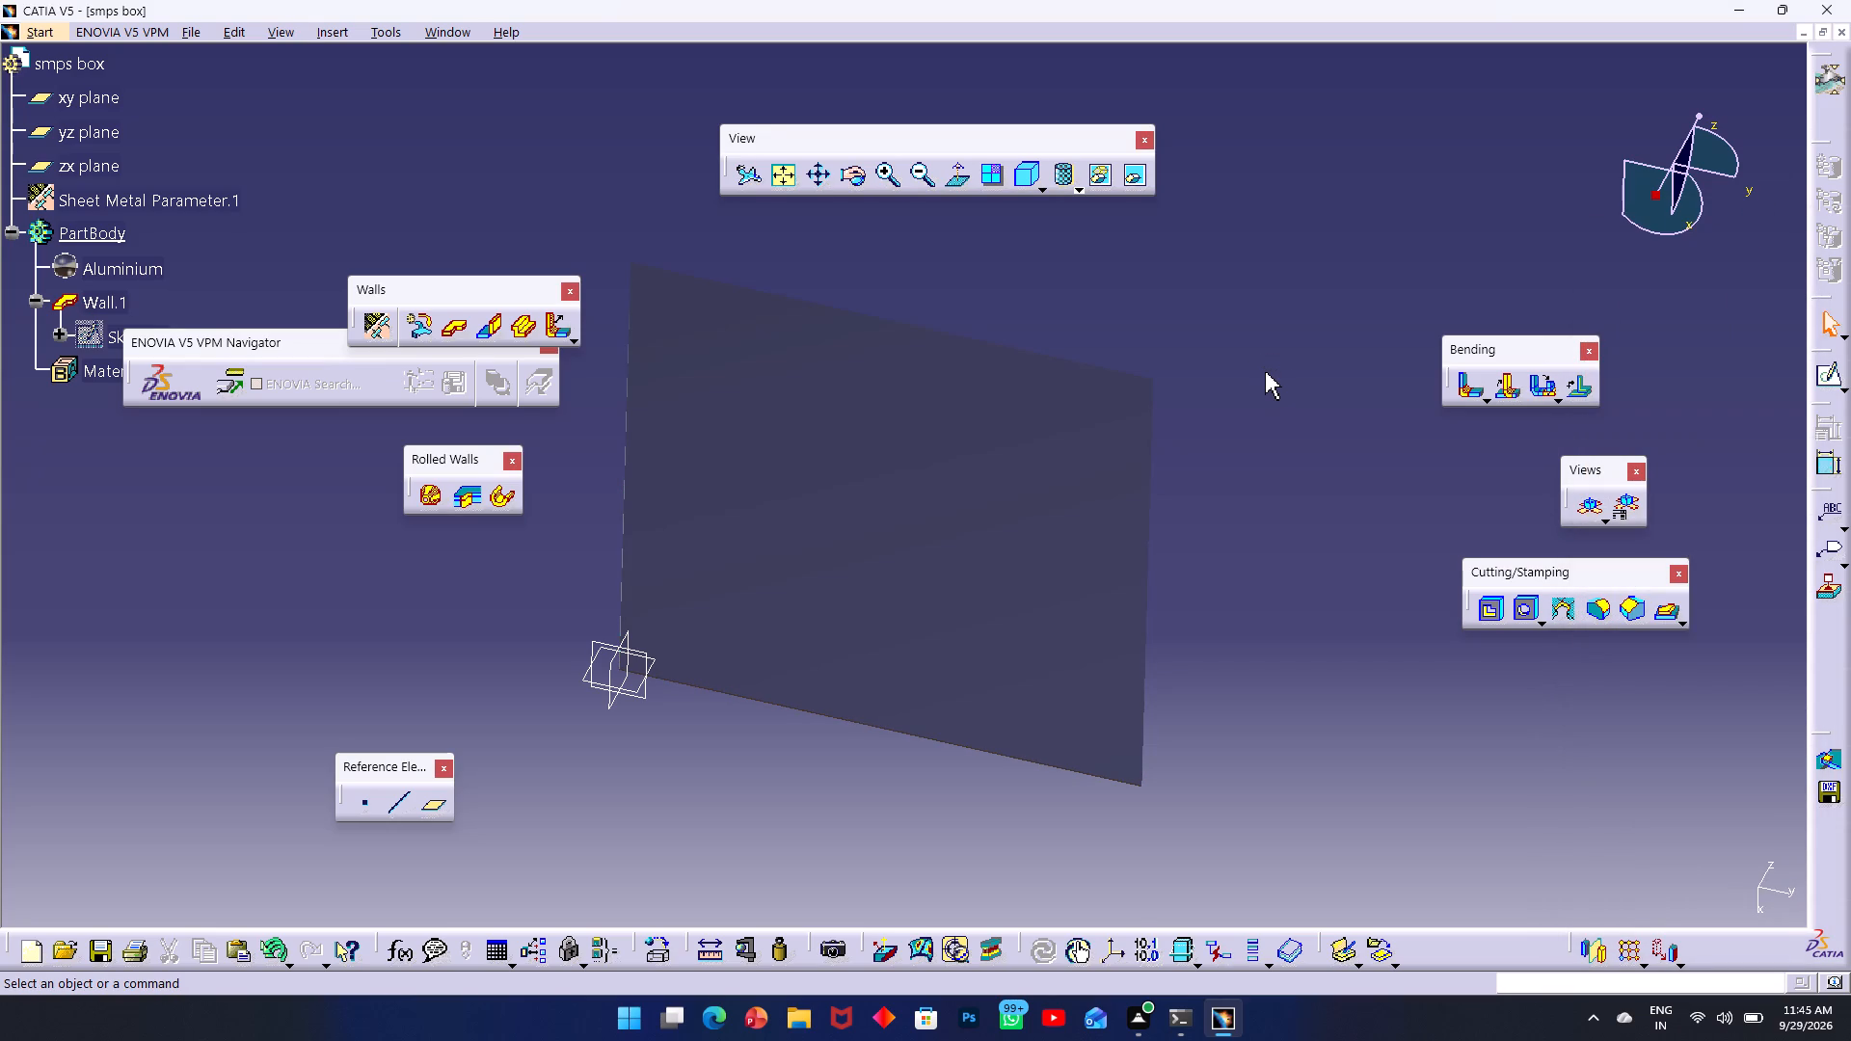
Inspect the material shading on the wall's faces again from different orientations.
{"action": "middle_click_drag", "start_coordinate": [899, 502], "coordinate": [890, 442]}
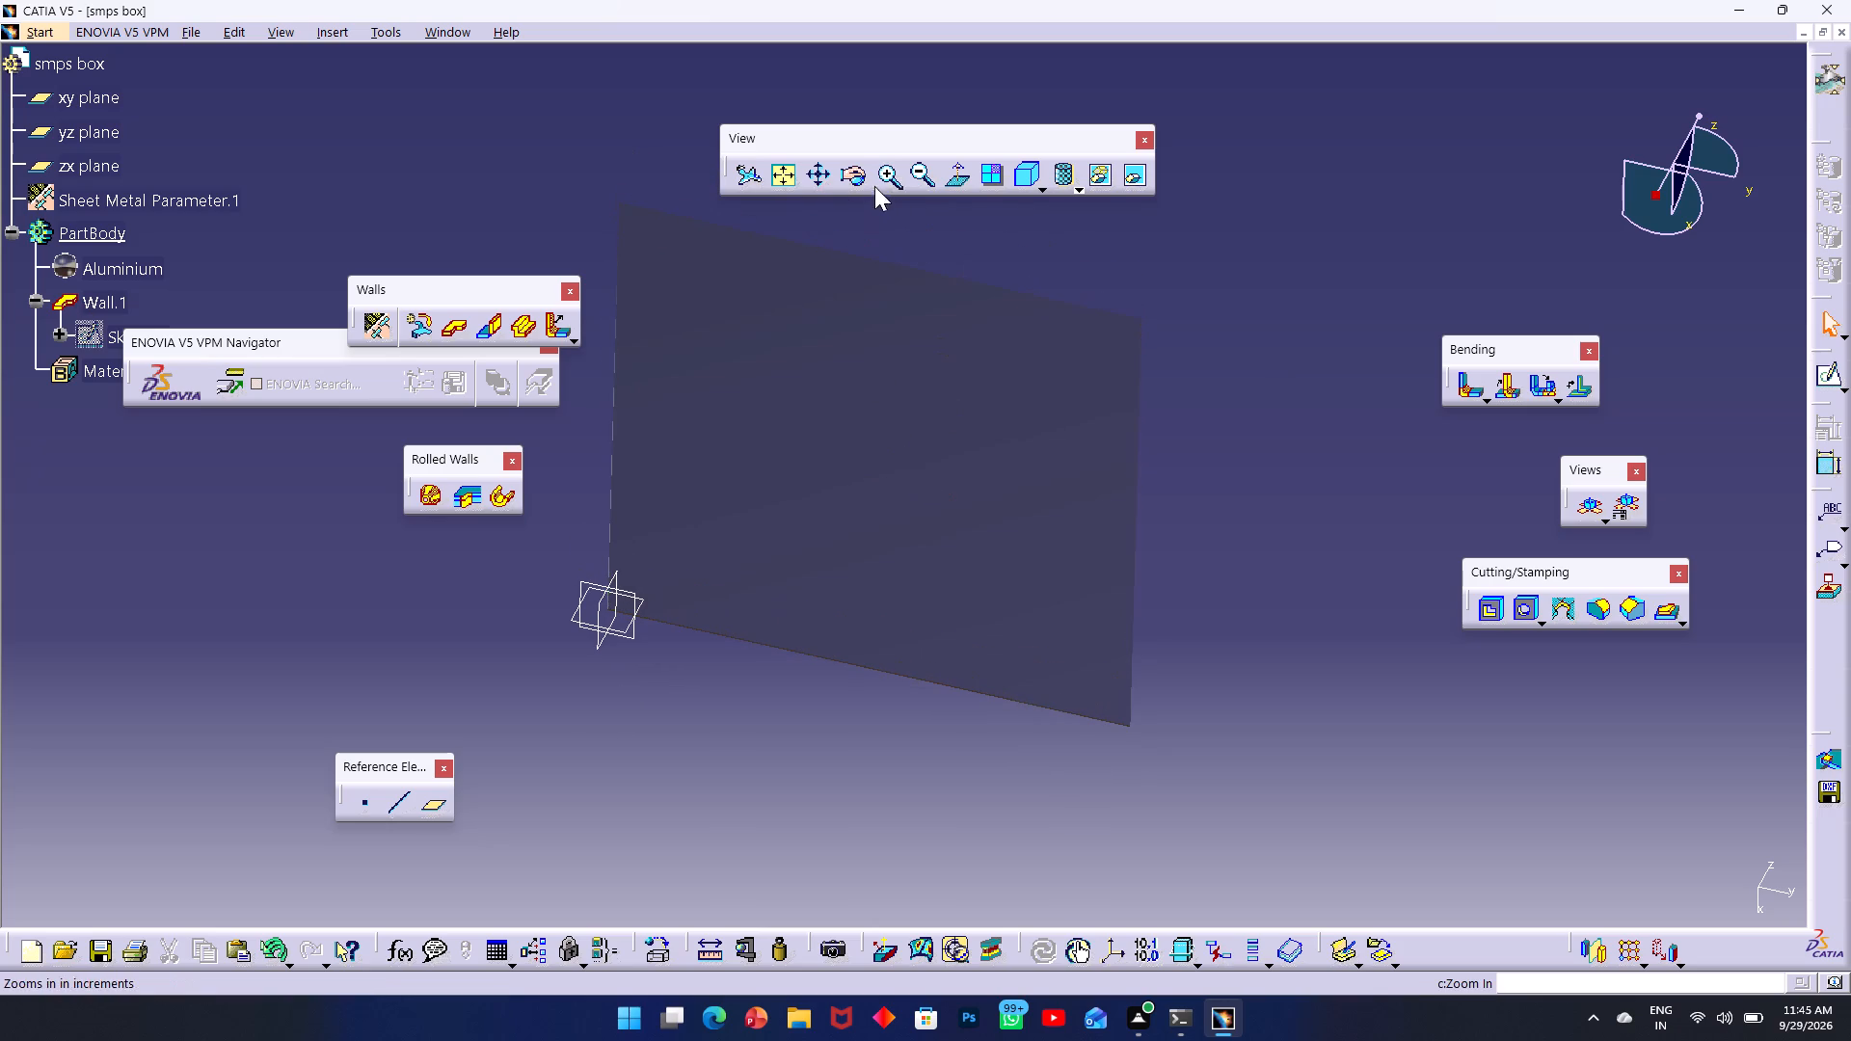
{"action": "left_click", "coordinate": [859, 165]}
{"action": "left_click_drag", "start_coordinate": [1150, 337], "coordinate": [987, 142]}
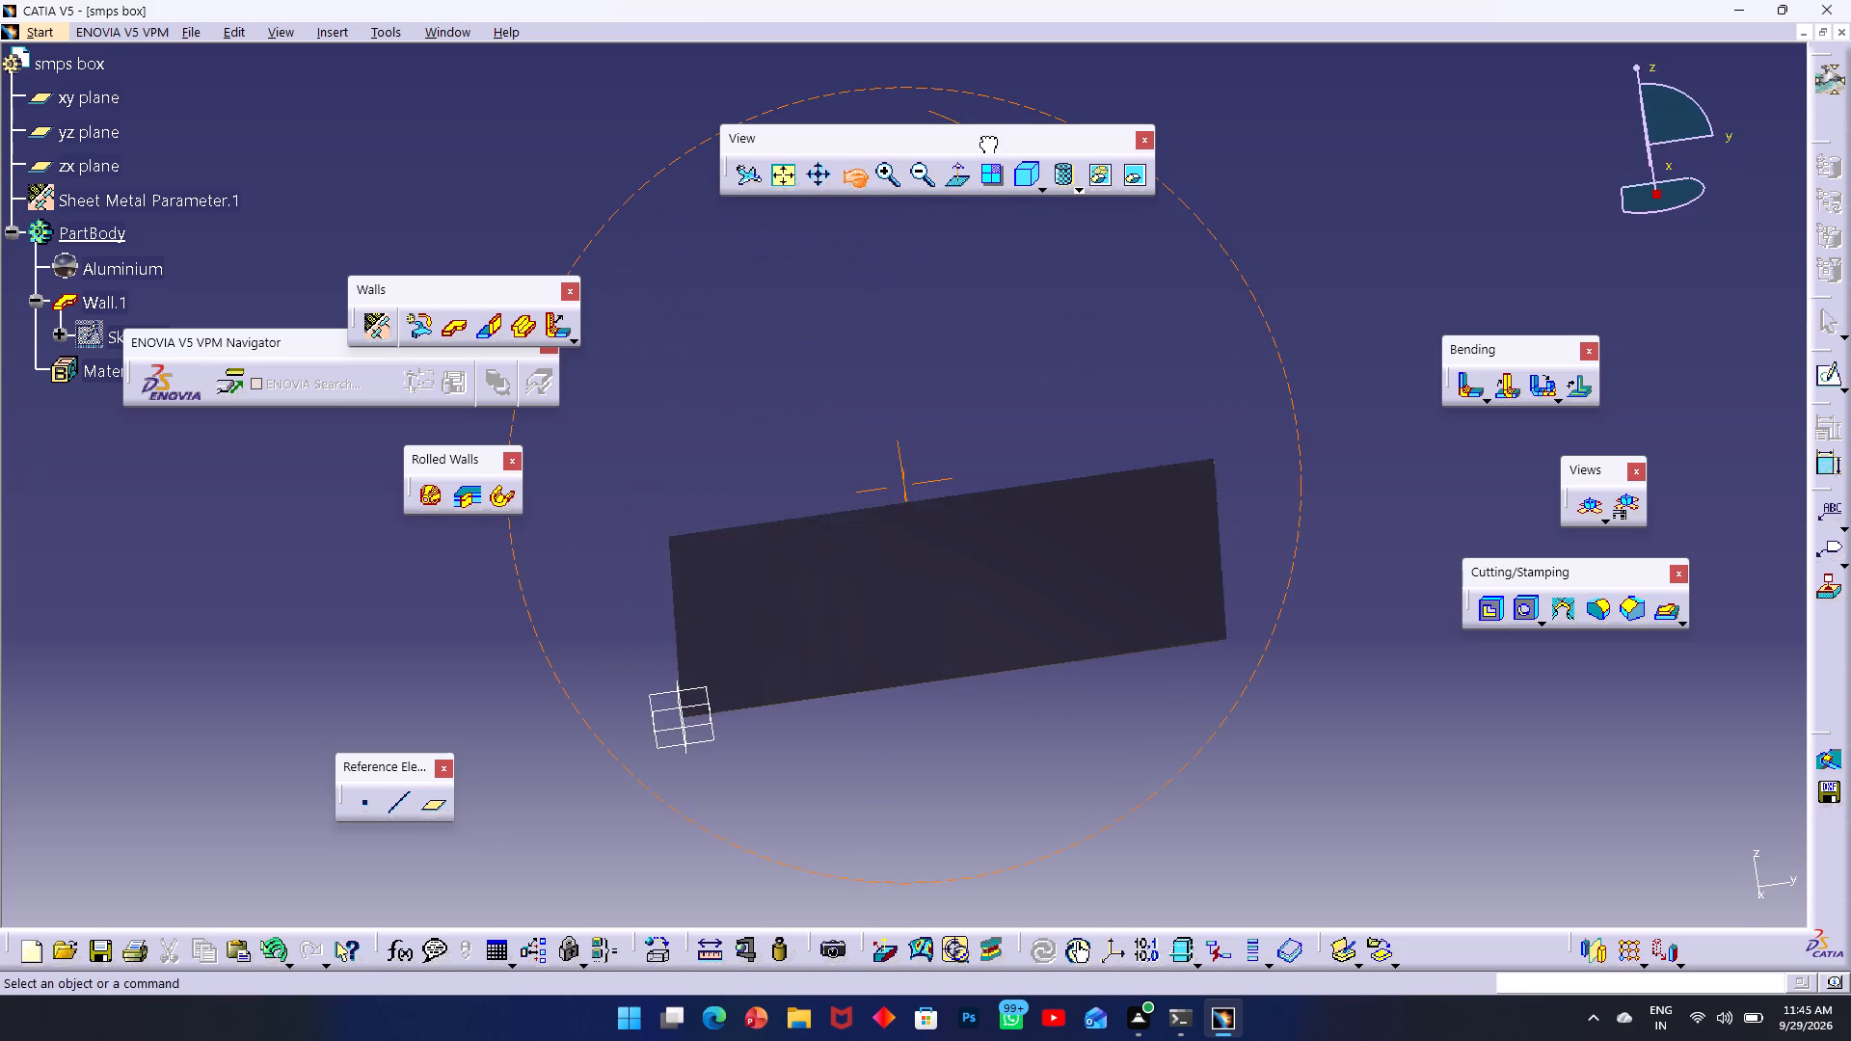
{"action": "left_click_drag", "start_coordinate": [987, 142], "coordinate": [1006, 216]}
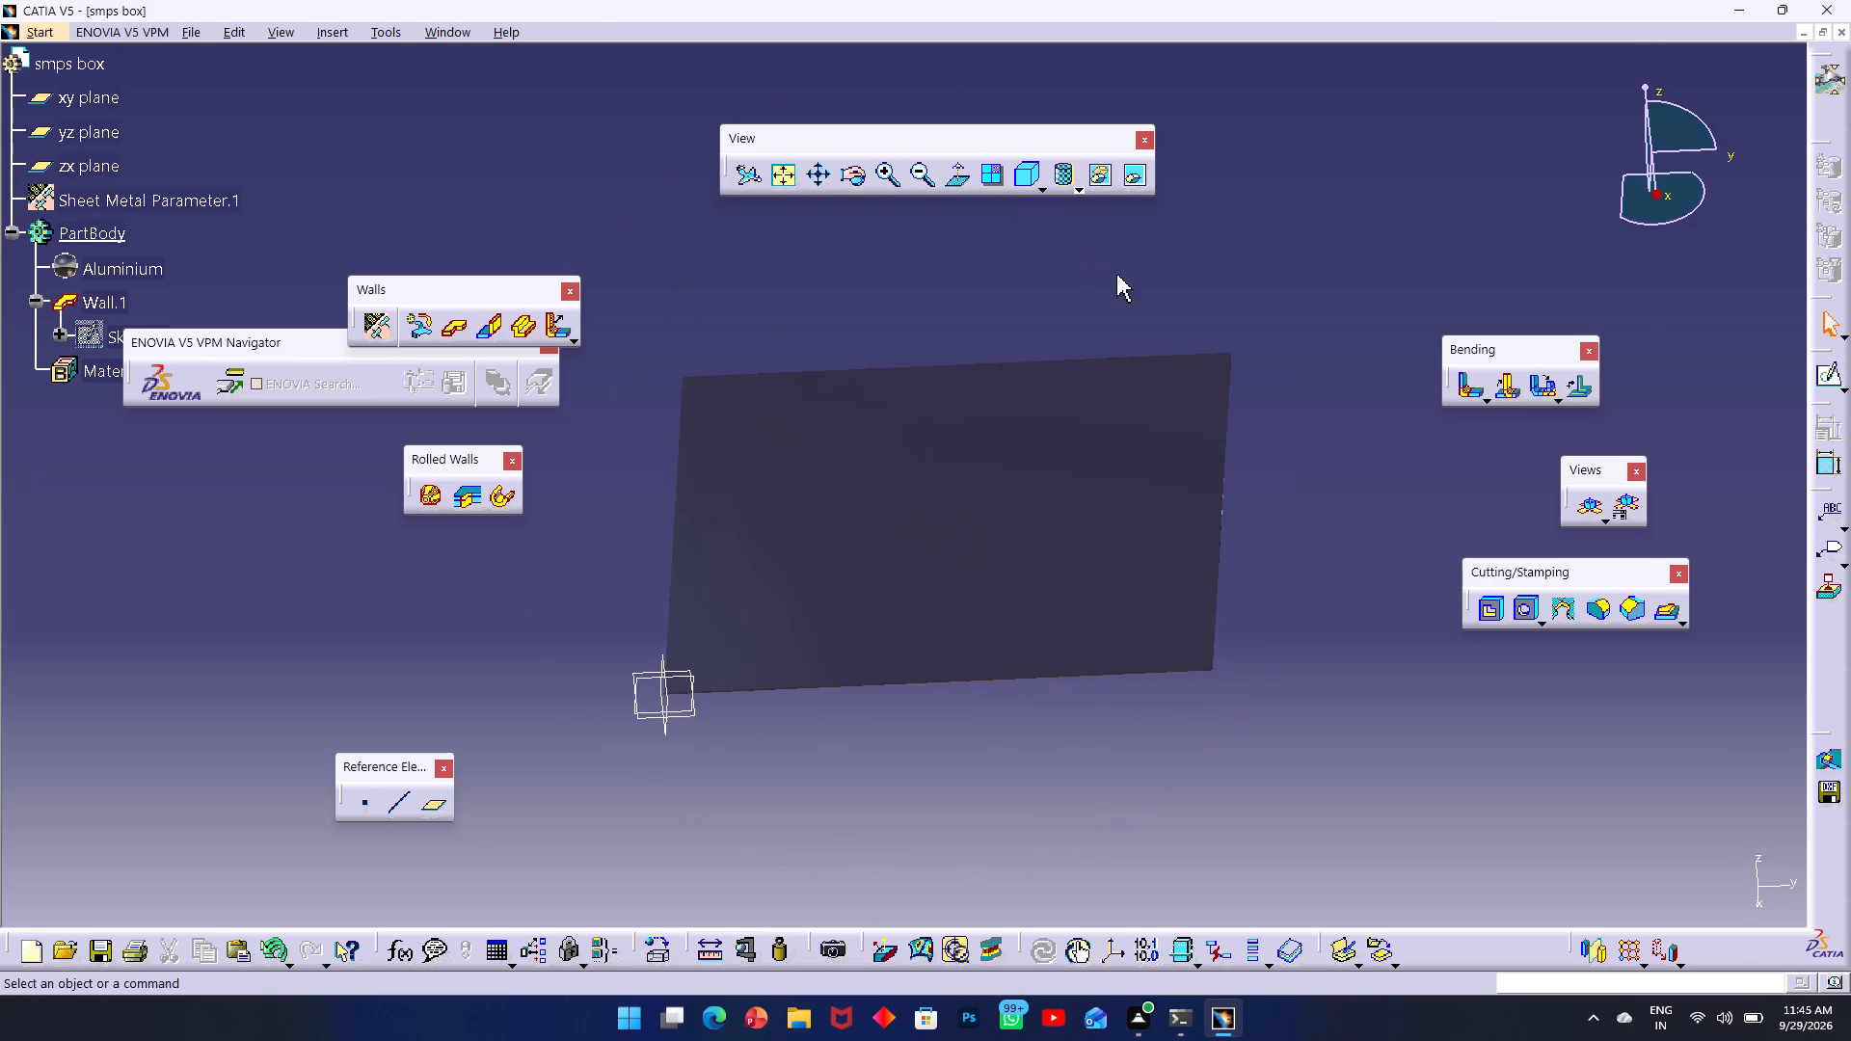
{"action": "left_click", "coordinate": [1301, 562]}
{"action": "middle_click_drag", "start_coordinate": [1265, 550], "coordinate": [1230, 513]}
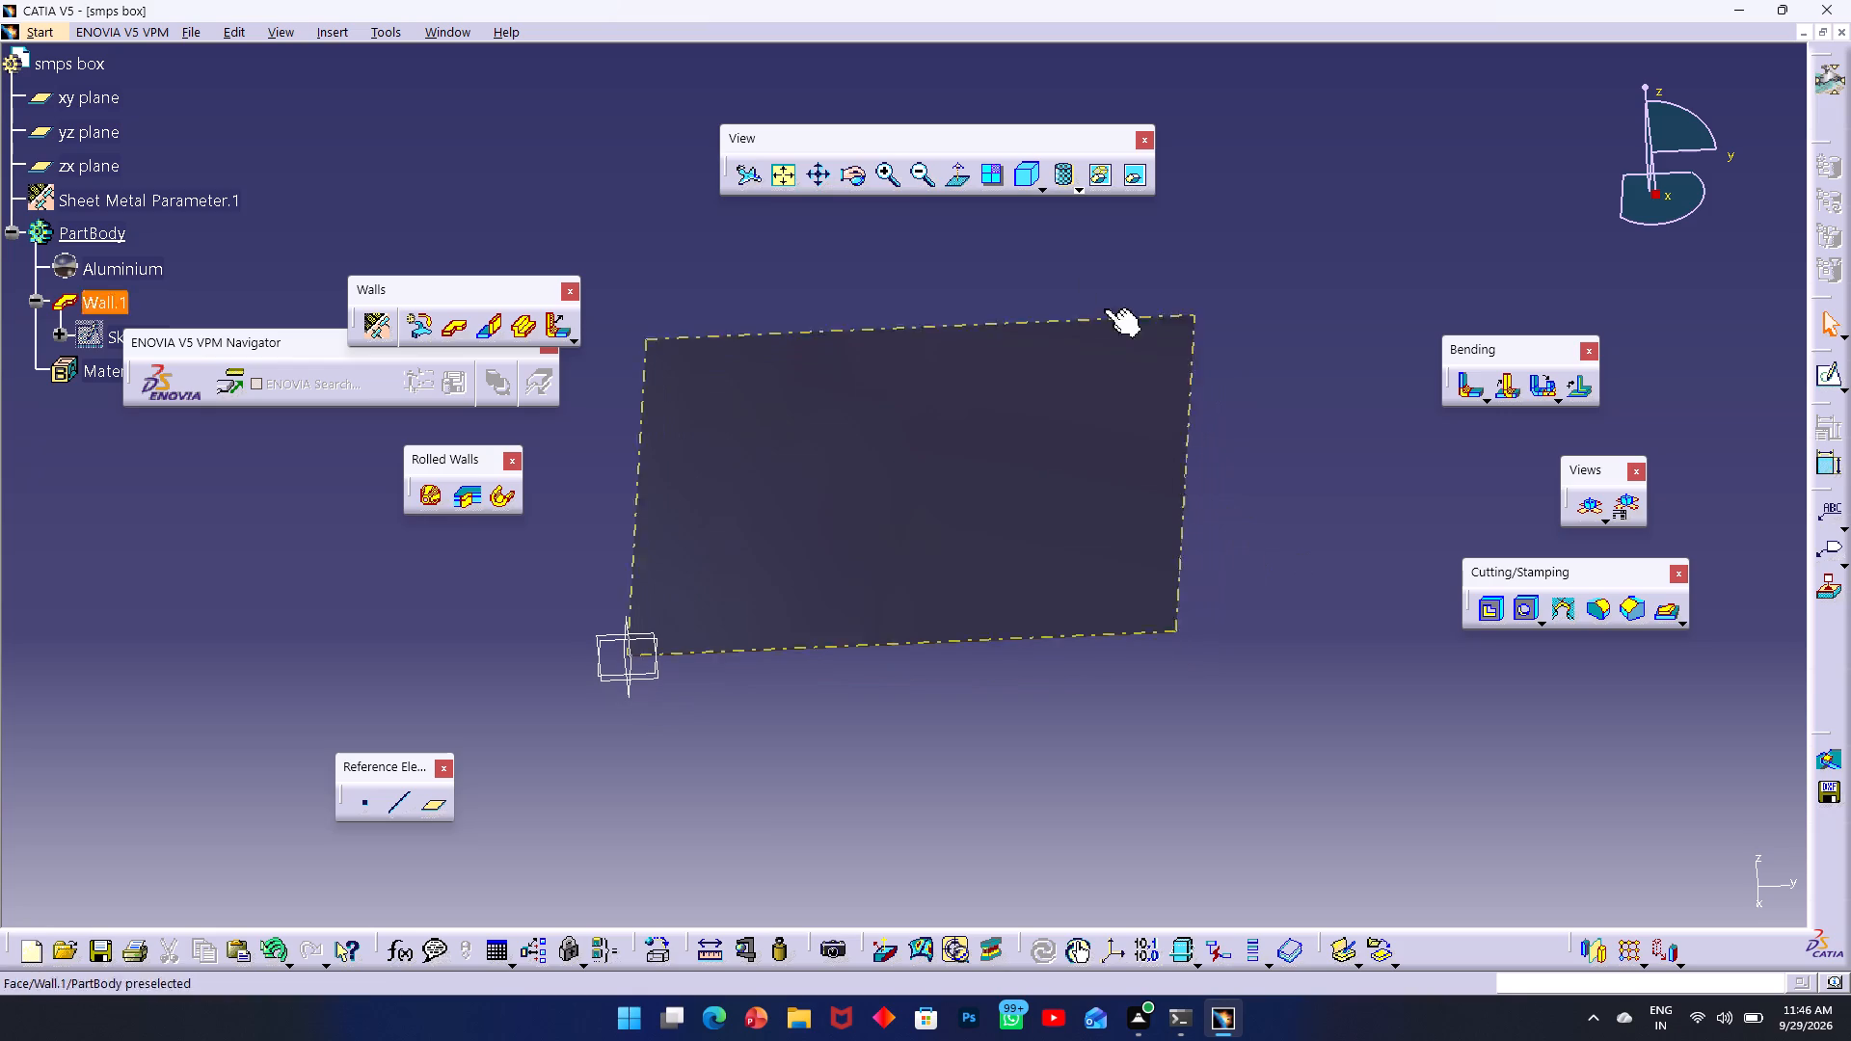
{"action": "left_click", "coordinate": [859, 179]}
{"action": "left_click_drag", "start_coordinate": [1023, 480], "coordinate": [717, 342]}
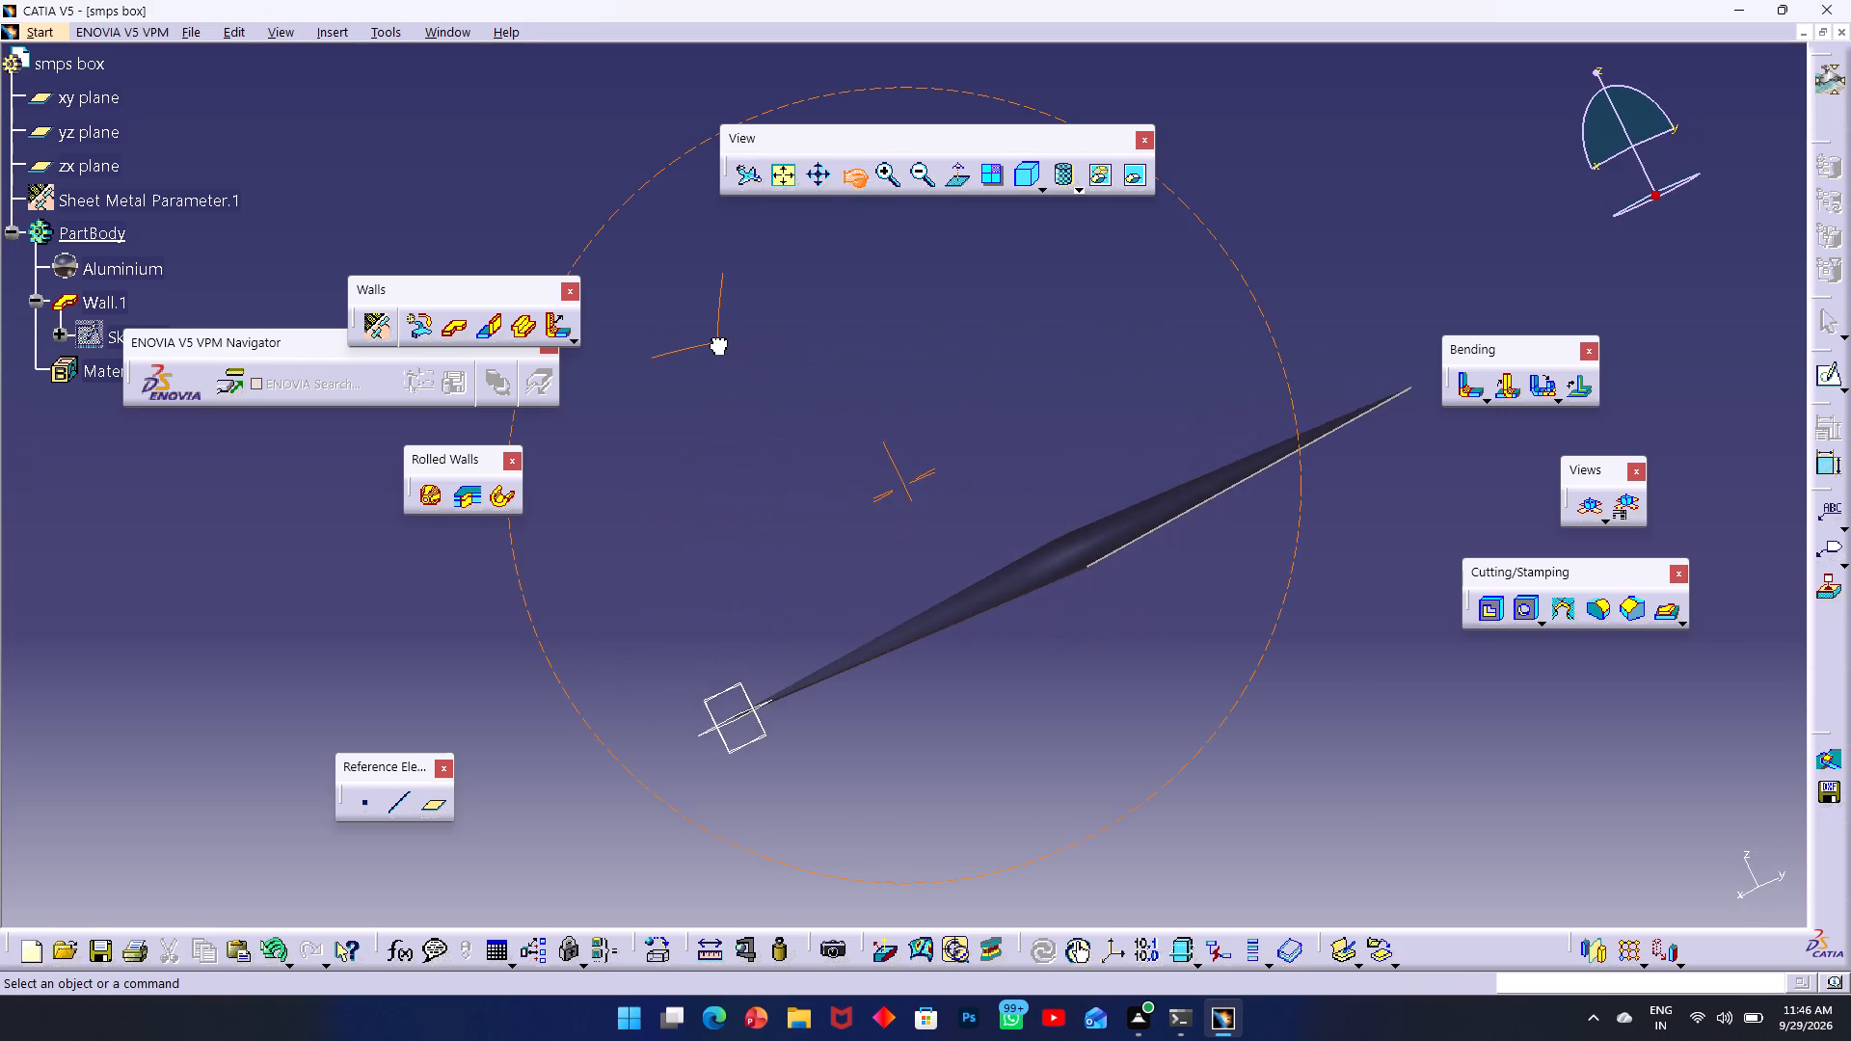
{"action": "left_click_drag", "start_coordinate": [717, 342], "coordinate": [945, 411]}
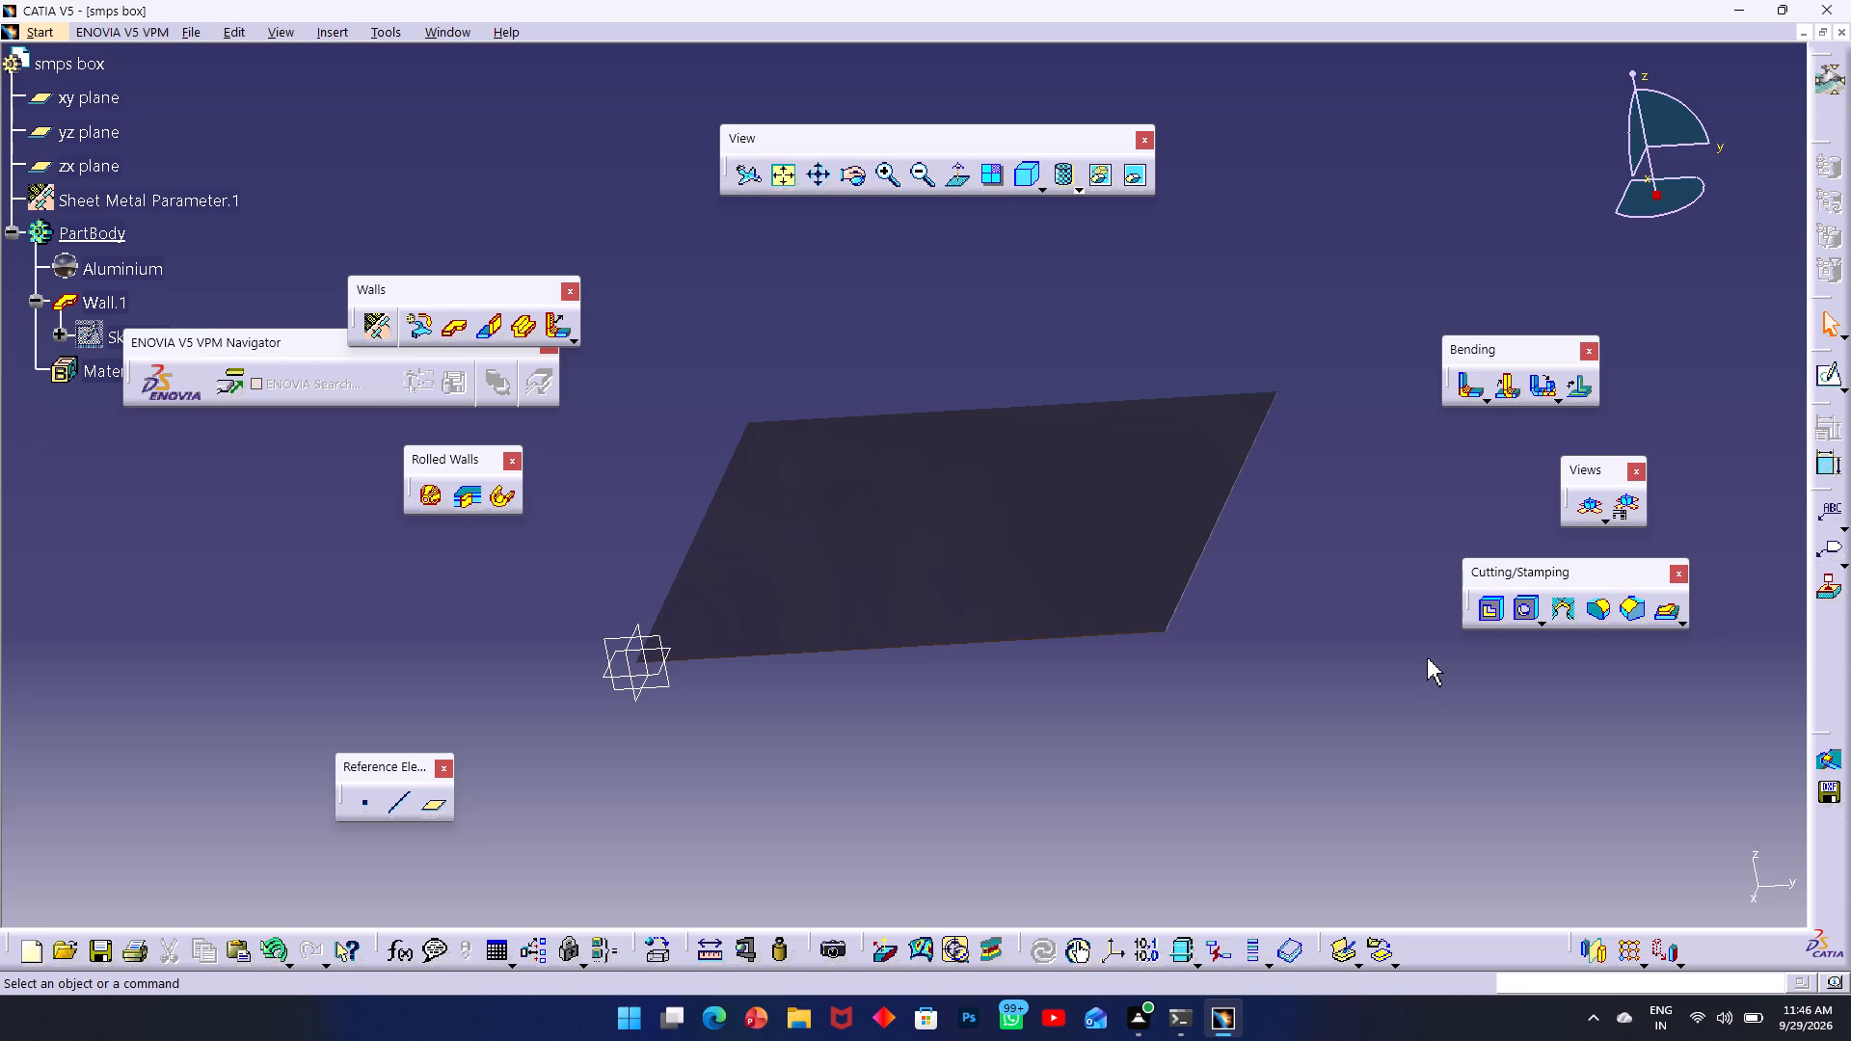
Review the rendering and lighting properties of the Aluminium material applied to PartBody, leaving them as they are.
{"action": "right_click", "coordinate": [106, 271]}
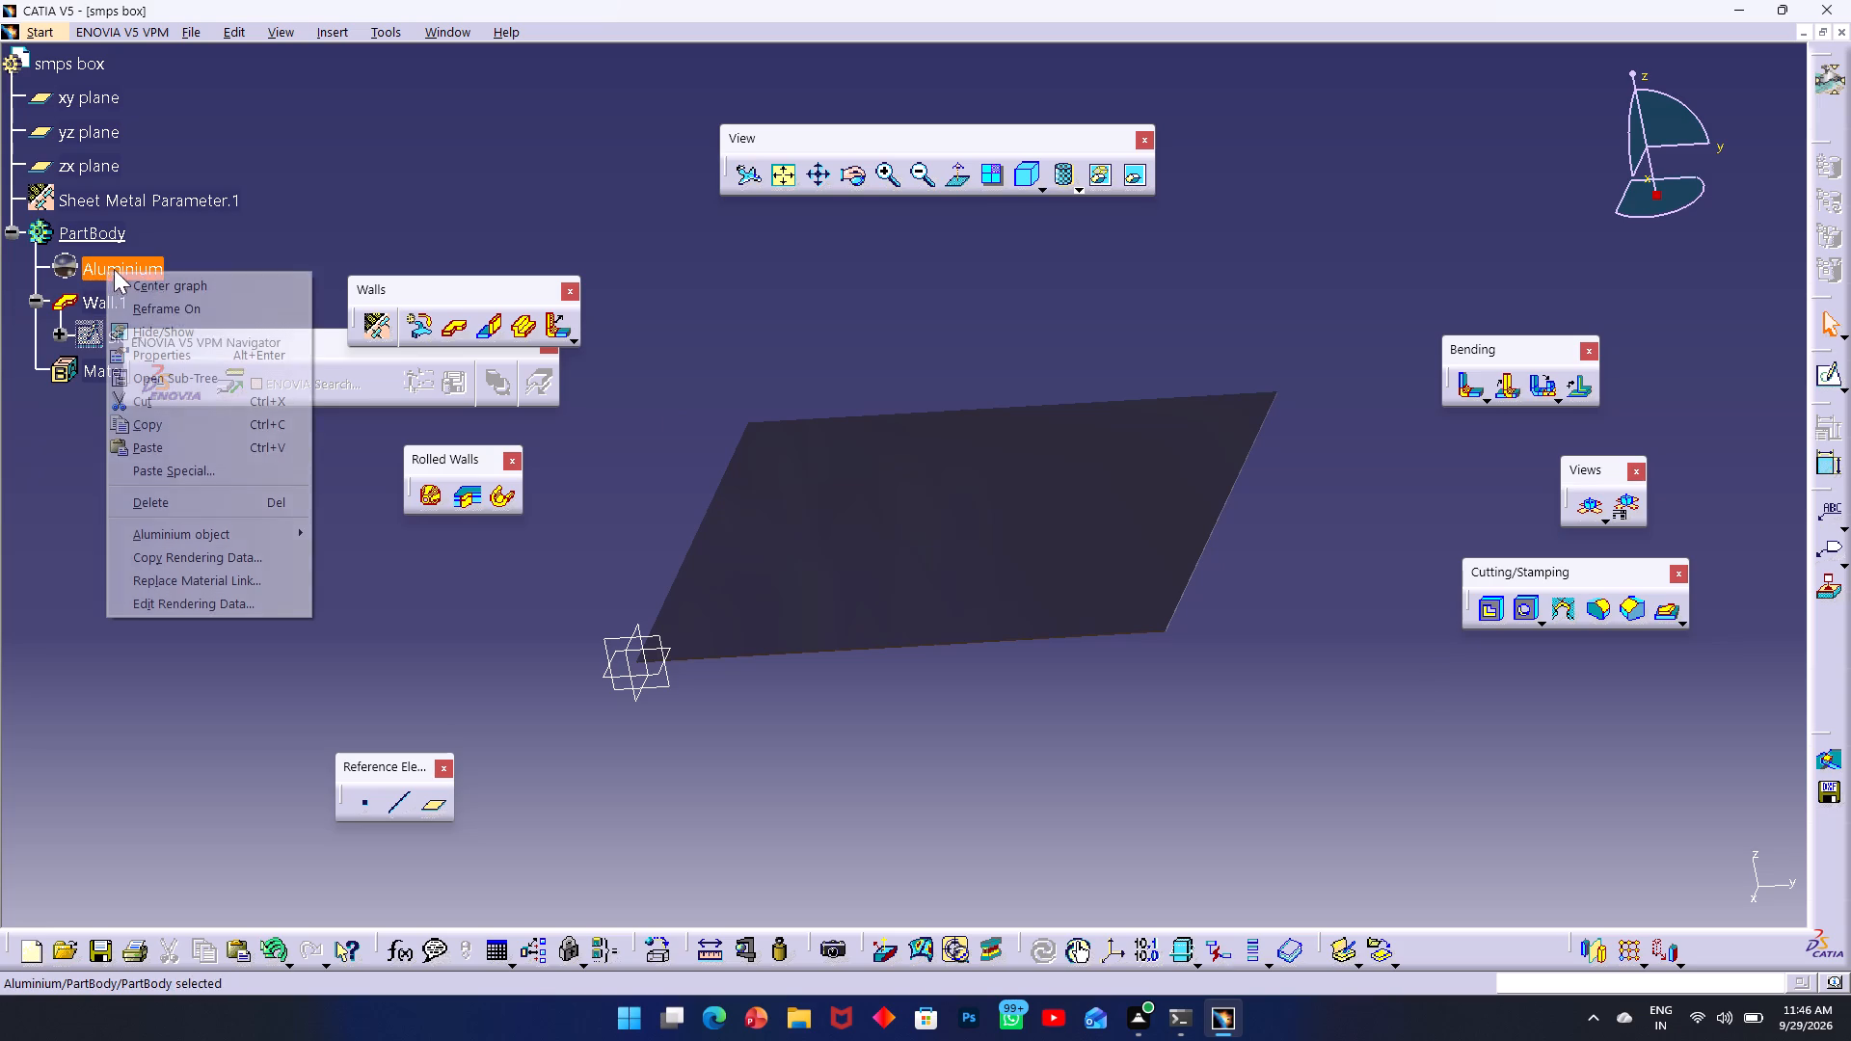
{"action": "left_click", "coordinate": [237, 353]}
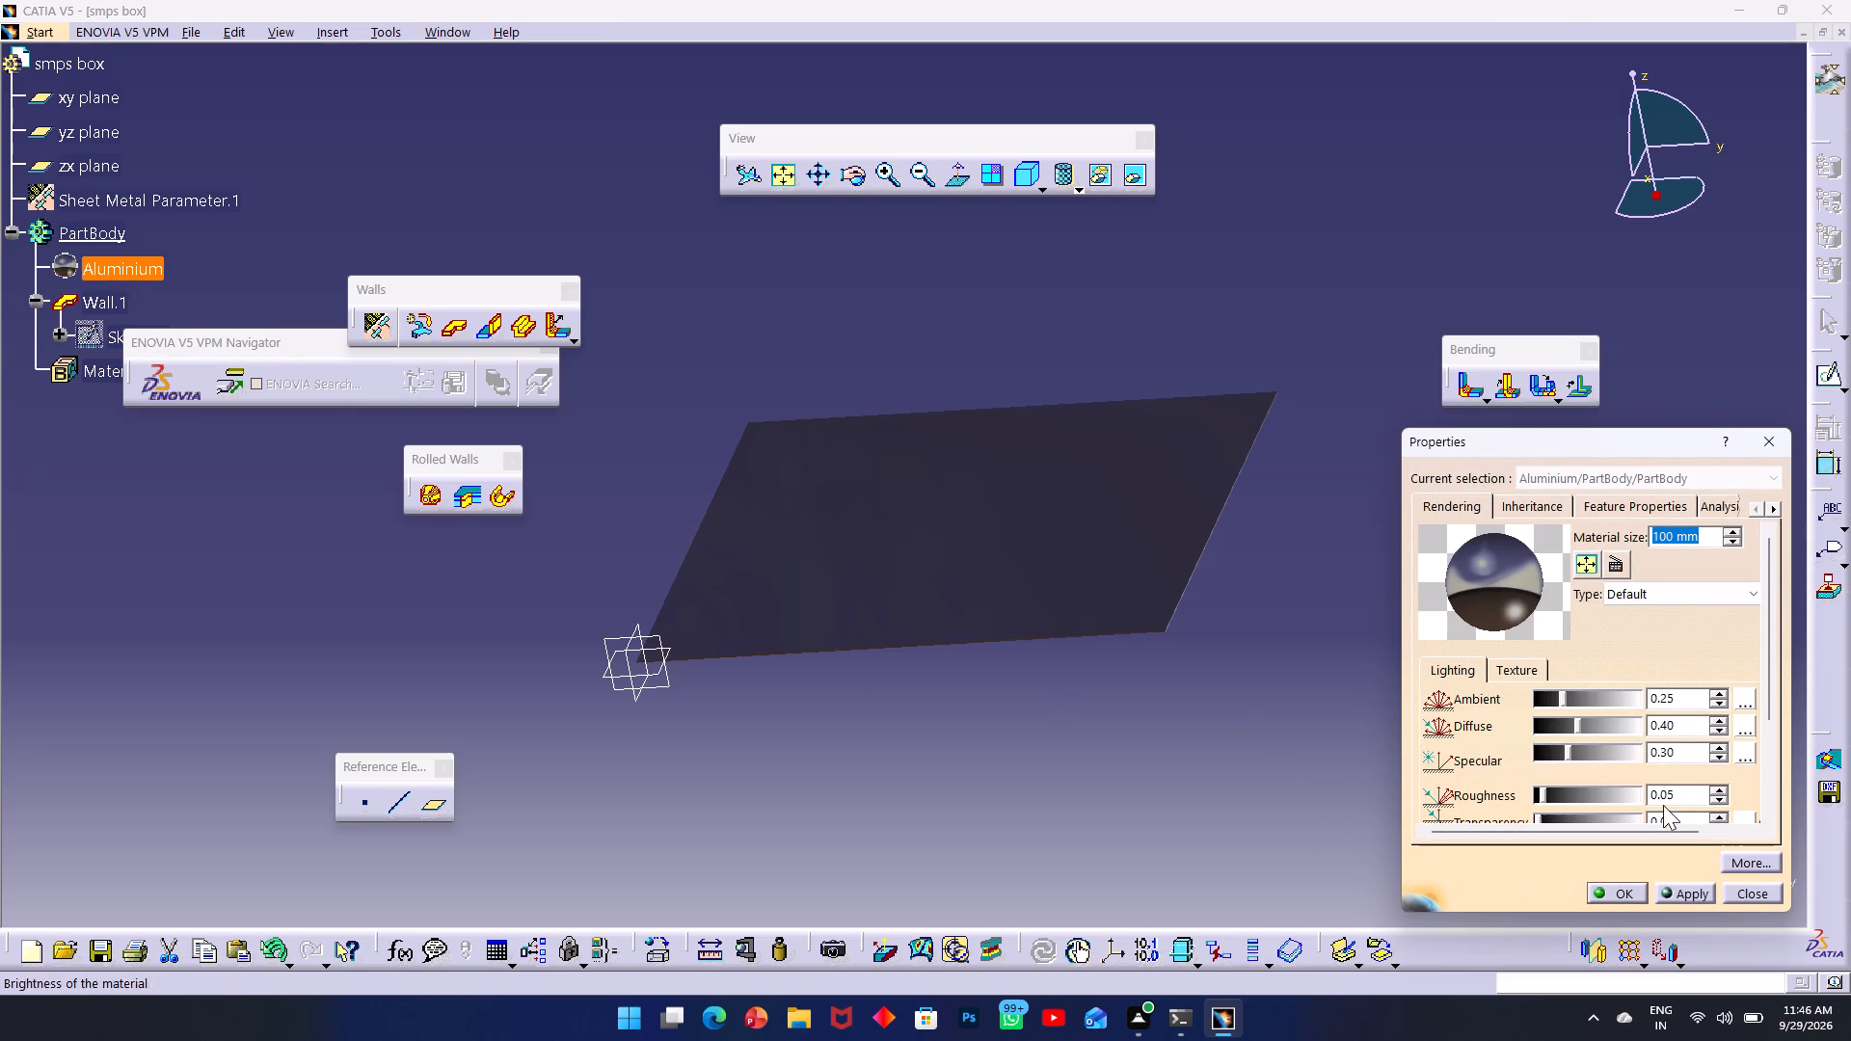
{"action": "scroll", "coordinate": [1682, 780], "scroll_direction": "down", "scroll_amount": 3}
{"action": "scroll", "coordinate": [1517, 757], "scroll_direction": "down", "scroll_amount": 1}
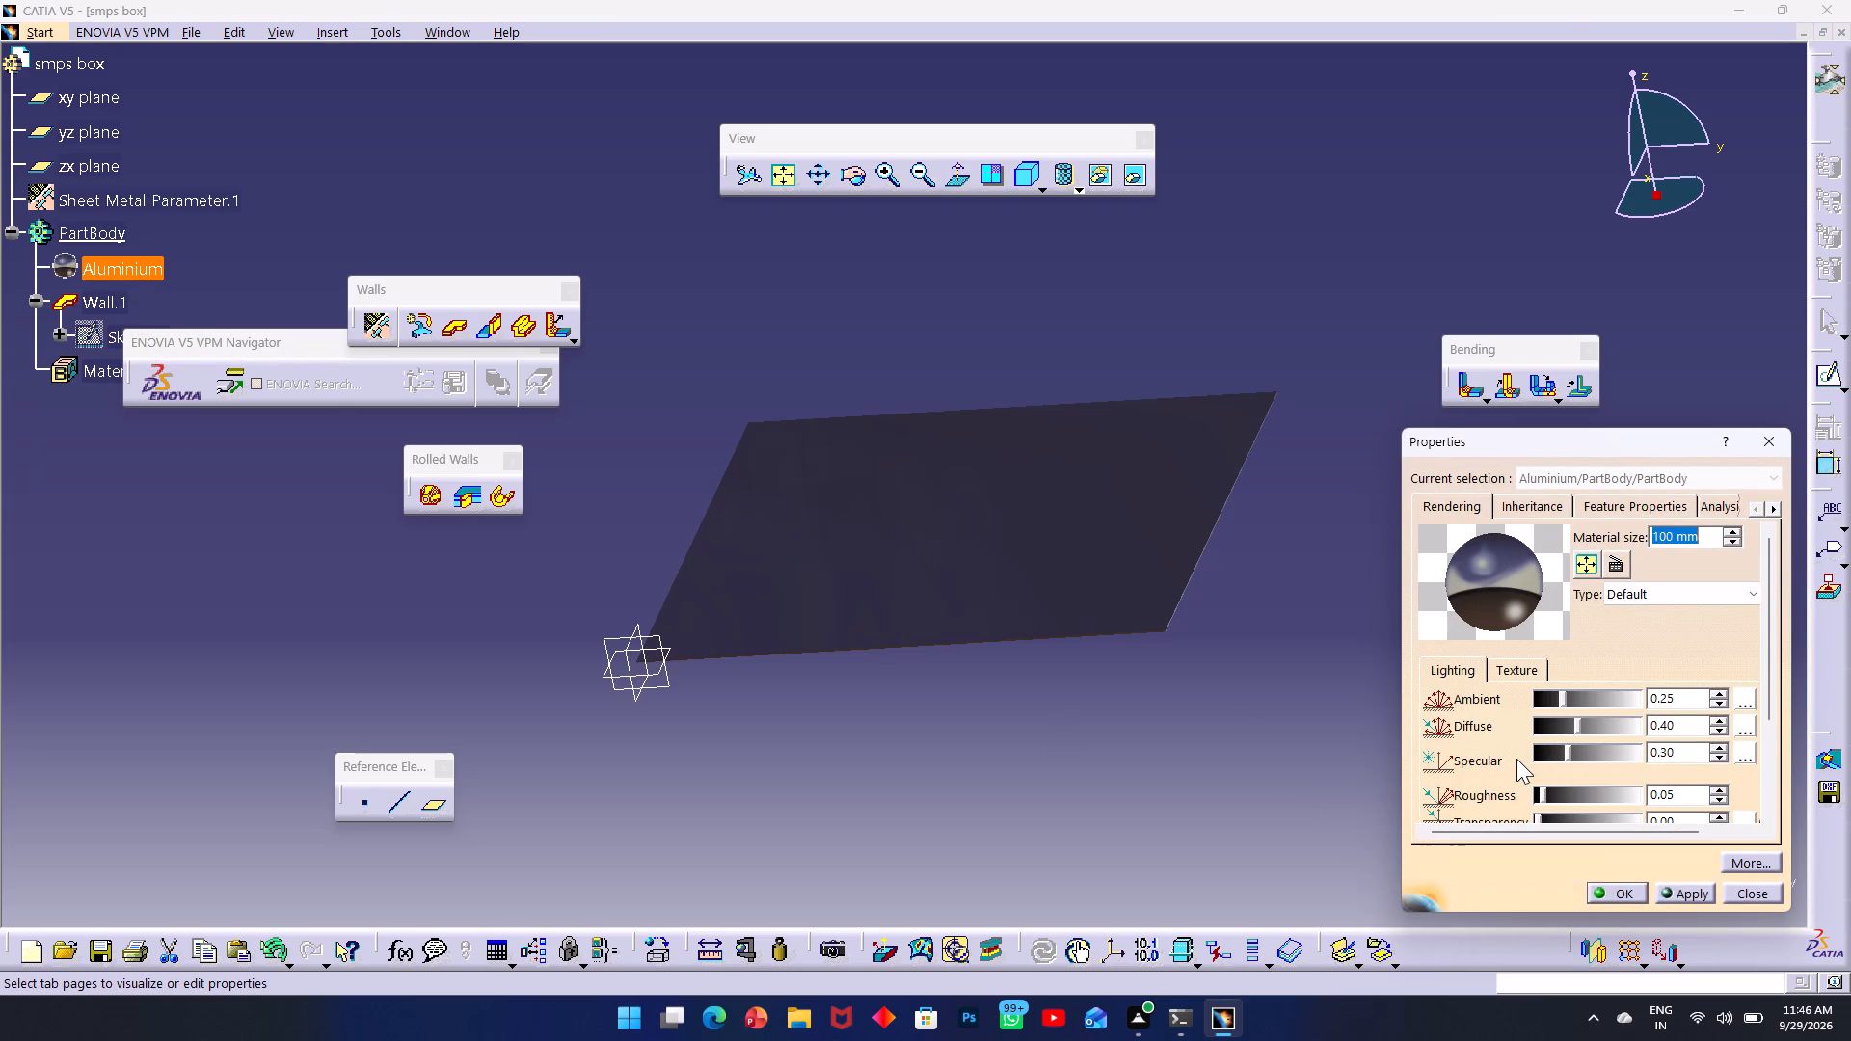
{"action": "scroll", "coordinate": [1516, 759], "scroll_direction": "down", "scroll_amount": 3}
{"action": "scroll", "coordinate": [1510, 762], "scroll_direction": "up", "scroll_amount": 4}
{"action": "scroll", "coordinate": [1602, 715], "scroll_direction": "down", "scroll_amount": 6}
{"action": "scroll", "coordinate": [1625, 755], "scroll_direction": "up", "scroll_amount": 3}
{"action": "scroll", "coordinate": [1696, 714], "scroll_direction": "down", "scroll_amount": 2}
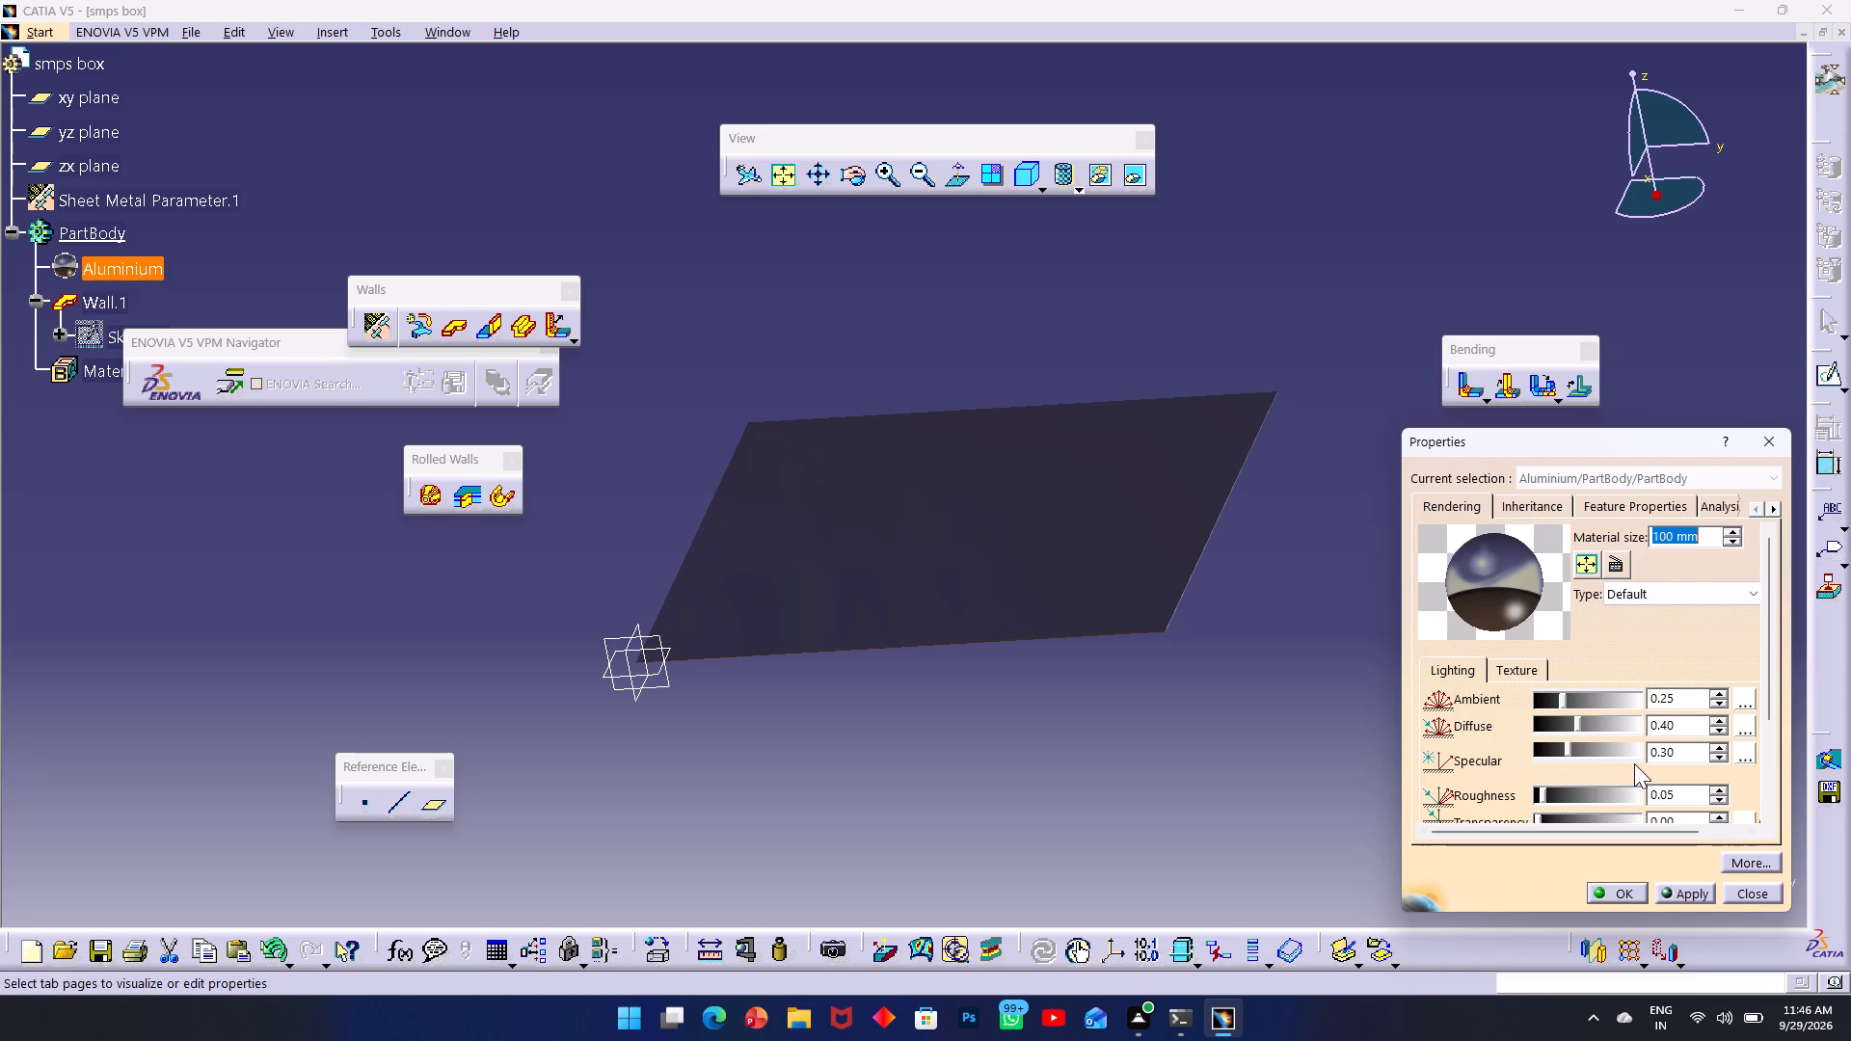
{"action": "scroll", "coordinate": [1634, 763], "scroll_direction": "down", "scroll_amount": 2}
{"action": "scroll", "coordinate": [1566, 668], "scroll_direction": "down", "scroll_amount": 2}
{"action": "scroll", "coordinate": [1562, 680], "scroll_direction": "up", "scroll_amount": 3}
{"action": "left_click", "coordinate": [1756, 448]}
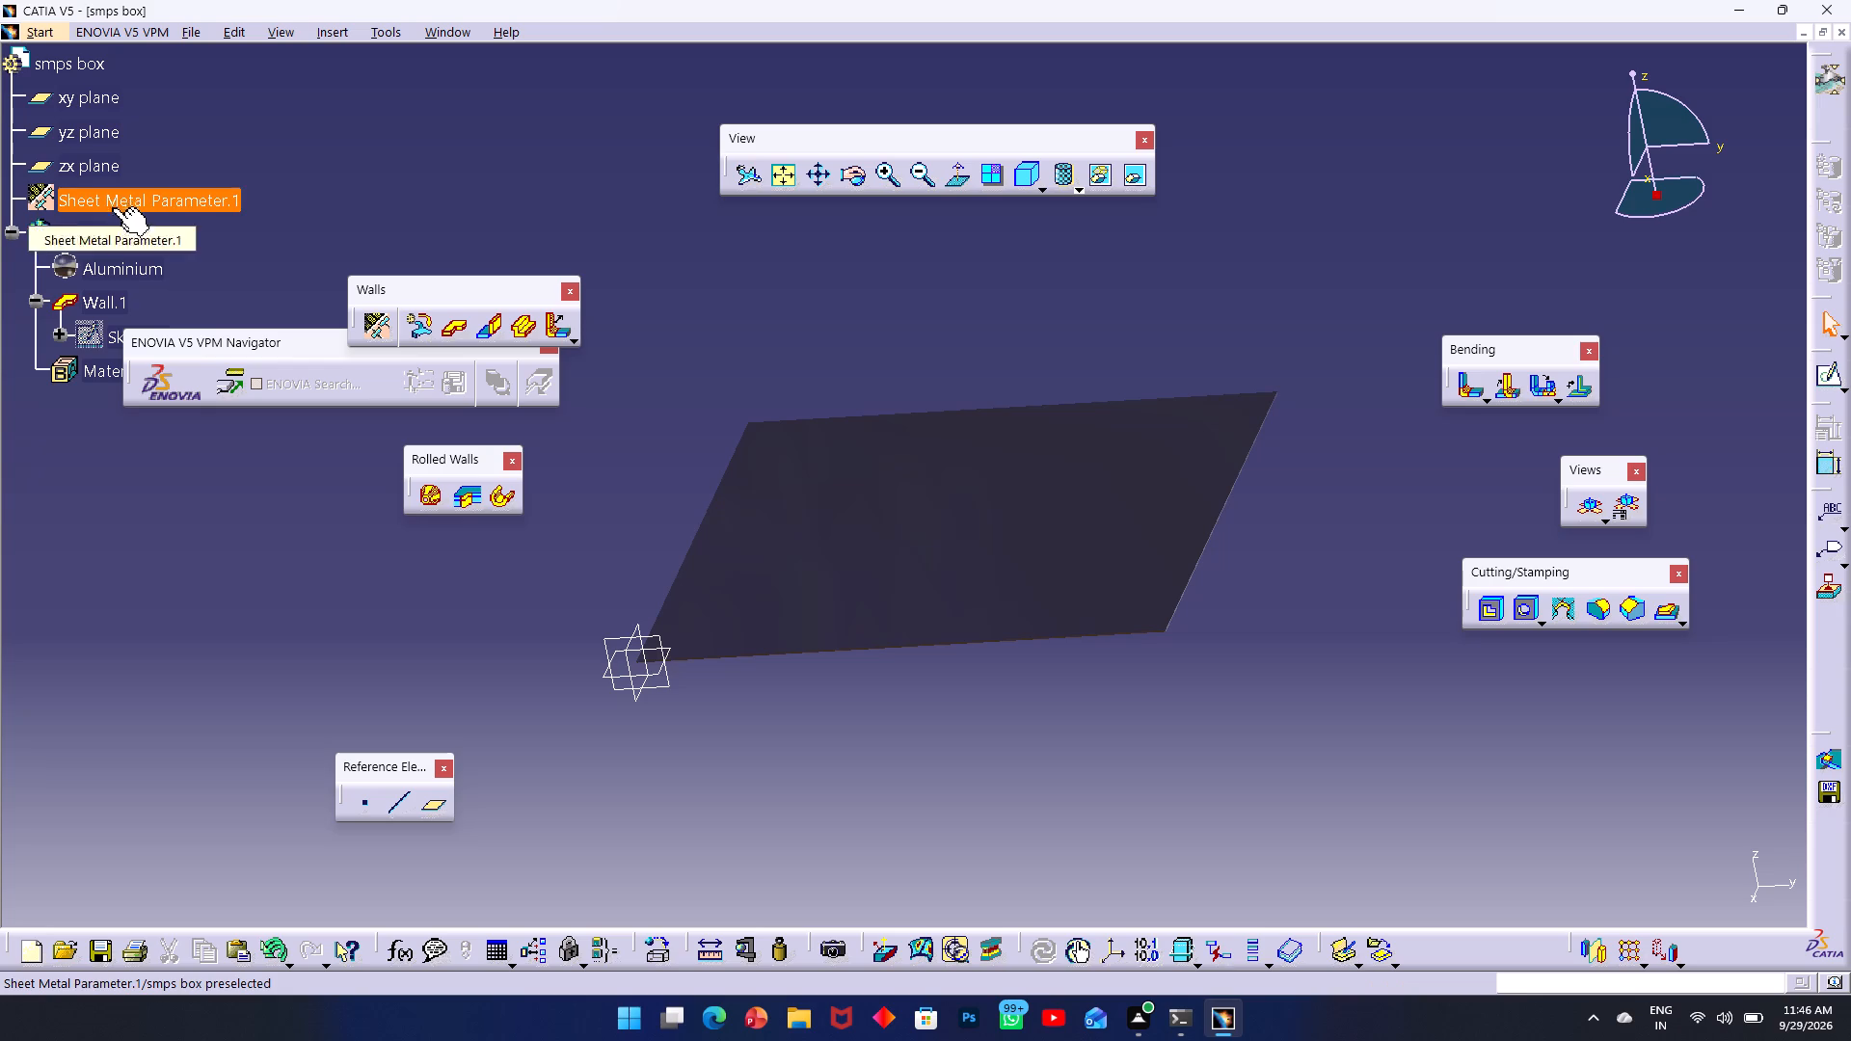
Set the reflection environment of the Aluminium material on PartBody to the predefined Satin and apply it.
{"action": "right_click", "coordinate": [104, 269]}
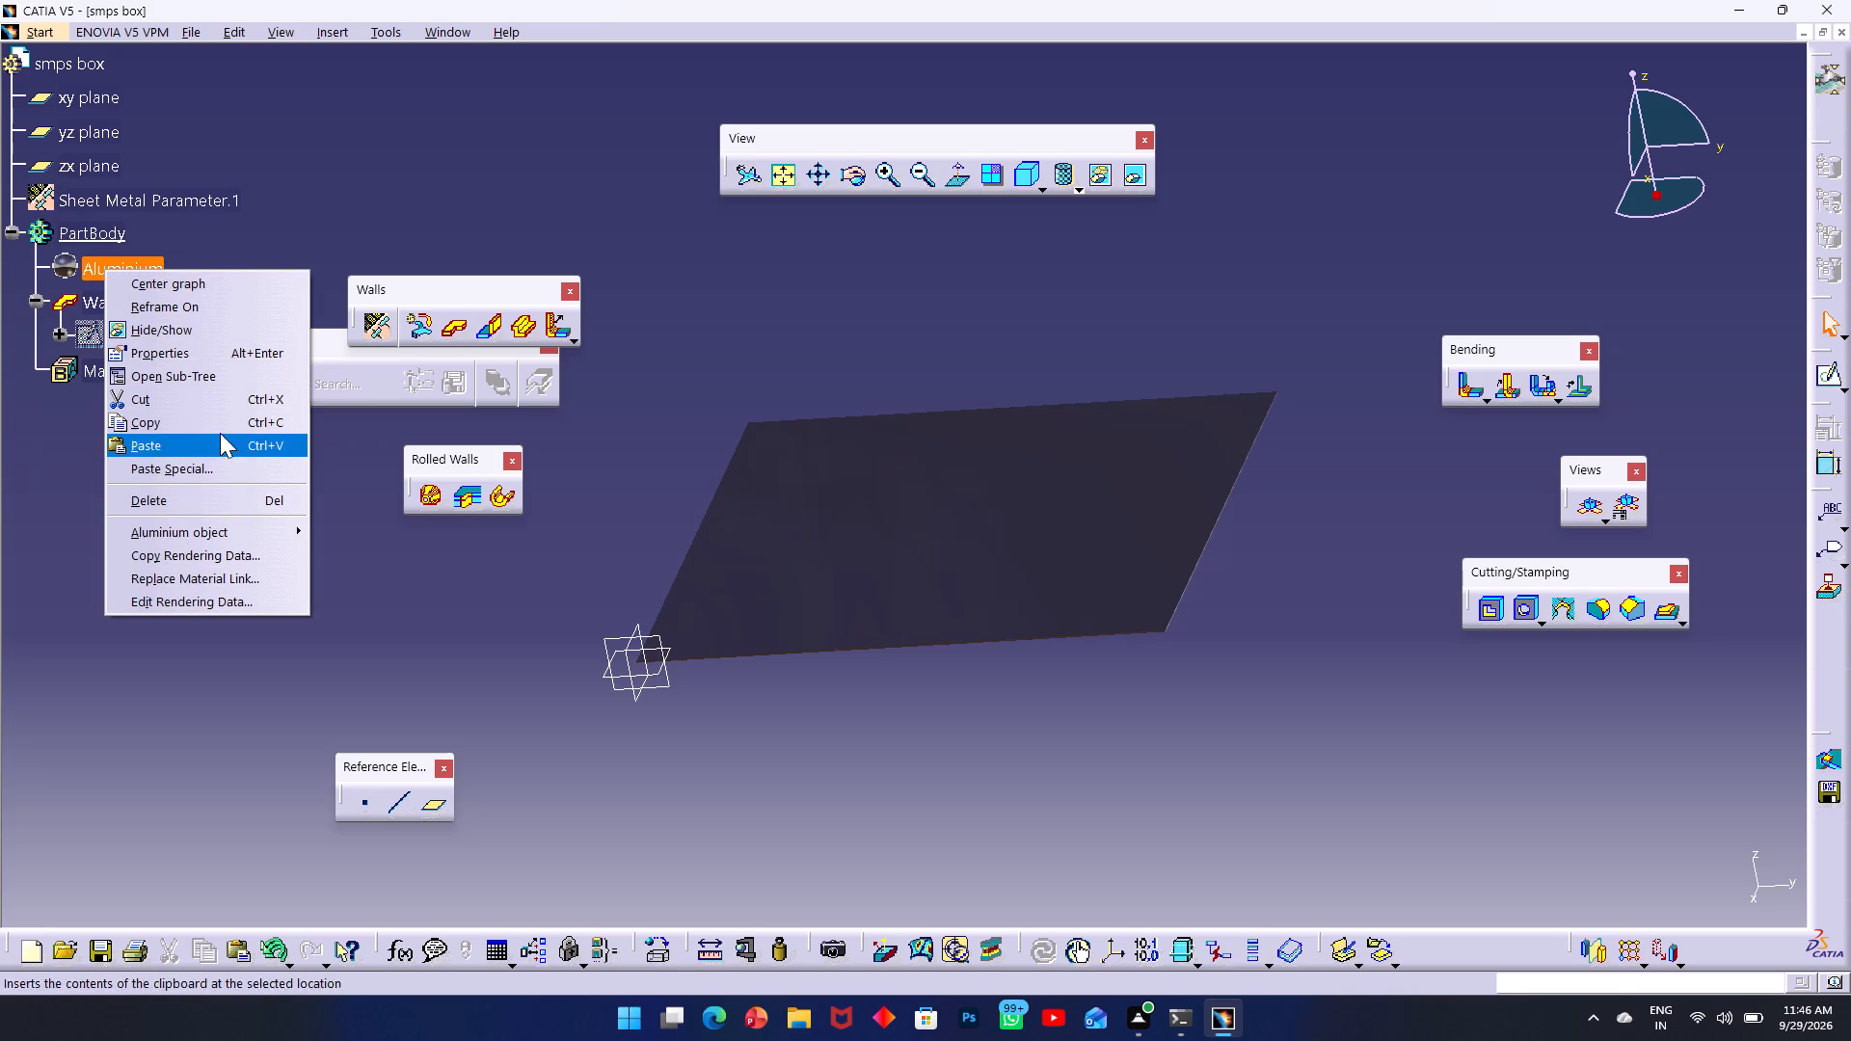
{"action": "left_click", "coordinate": [222, 361]}
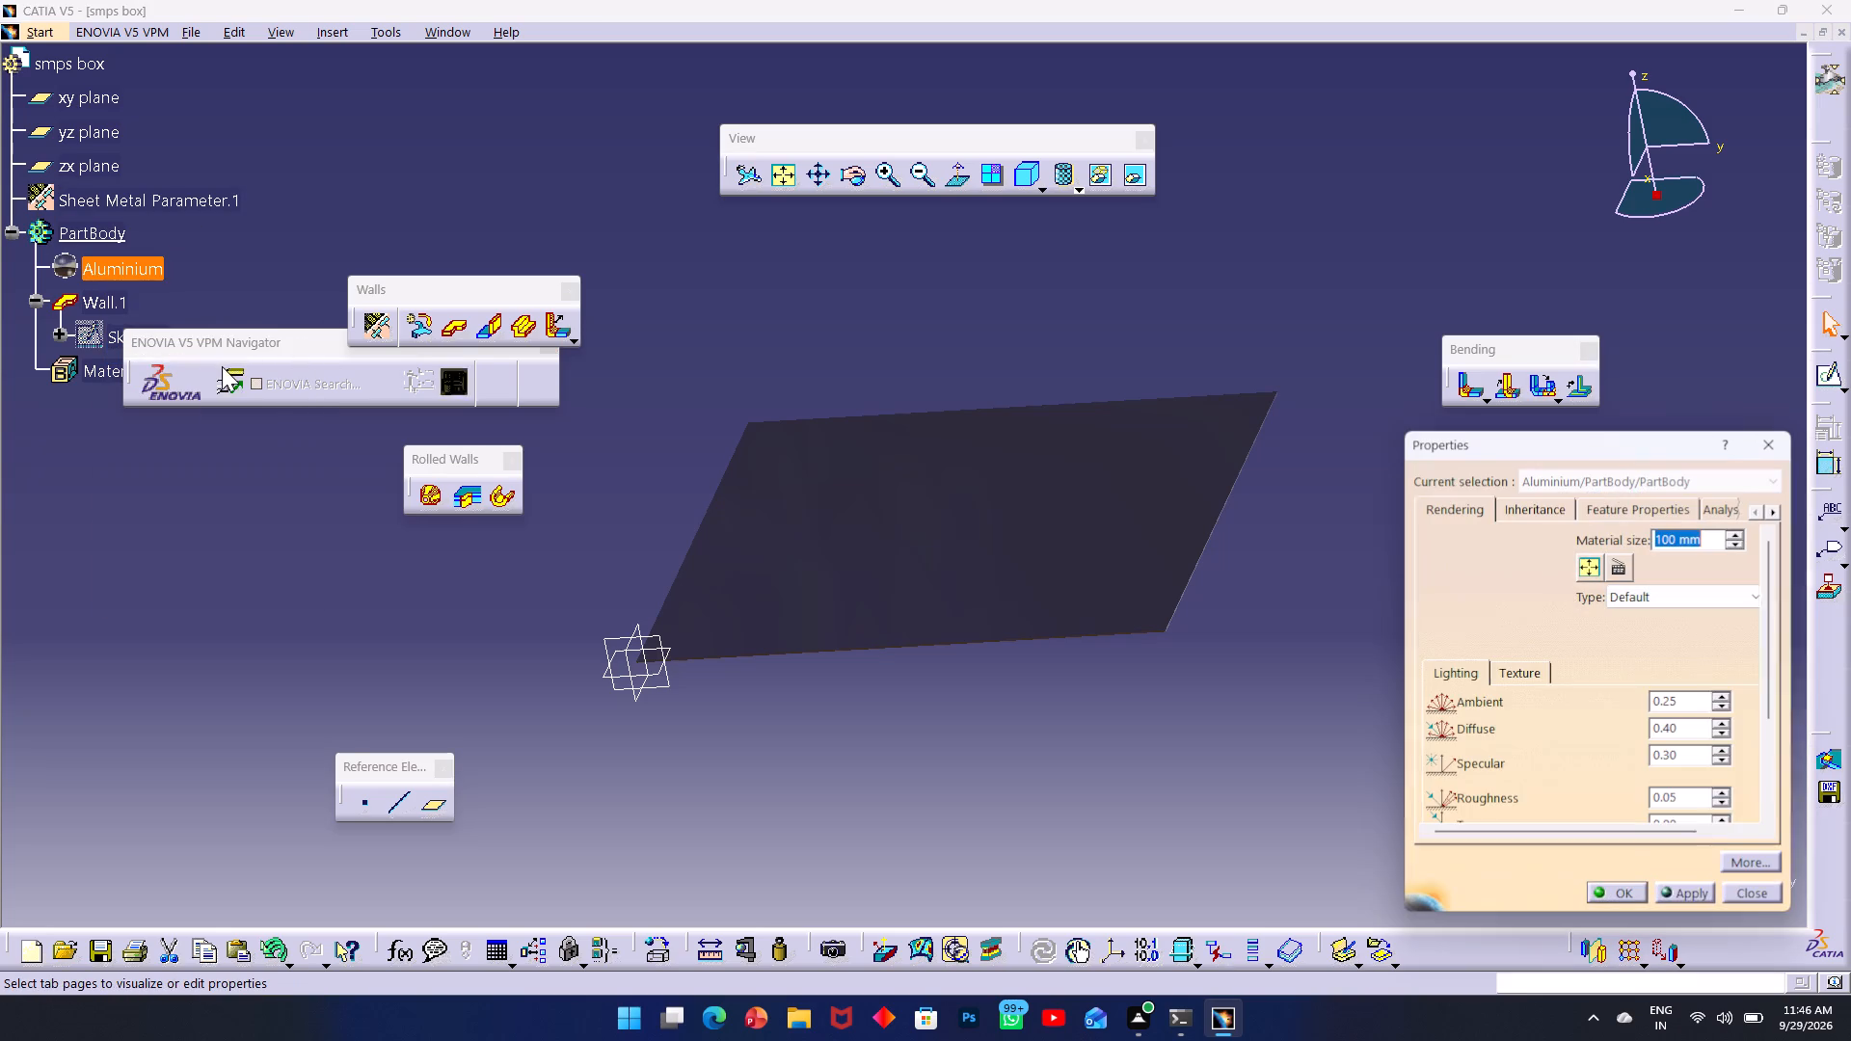
{"action": "scroll", "coordinate": [1494, 774], "scroll_direction": "down", "scroll_amount": 2}
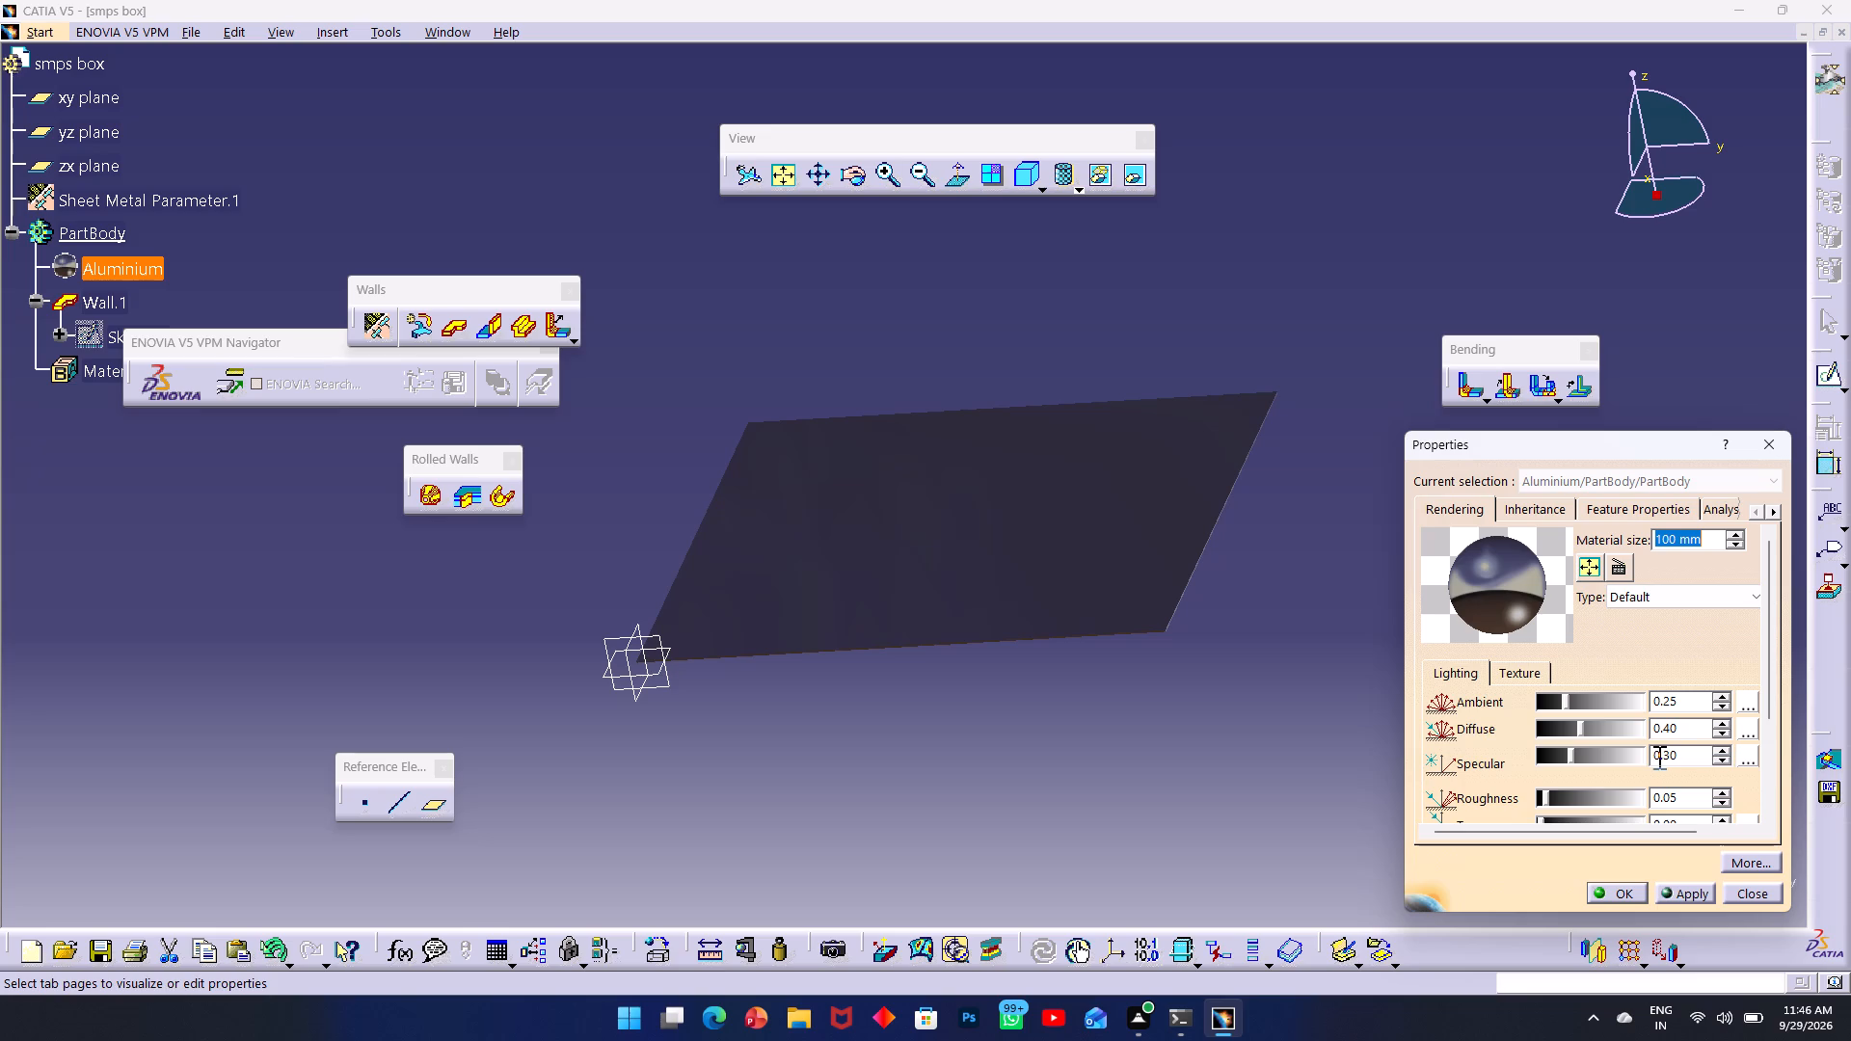
{"action": "scroll", "coordinate": [1754, 757], "scroll_direction": "down", "scroll_amount": 8}
{"action": "triple_click", "coordinate": [1771, 811]}
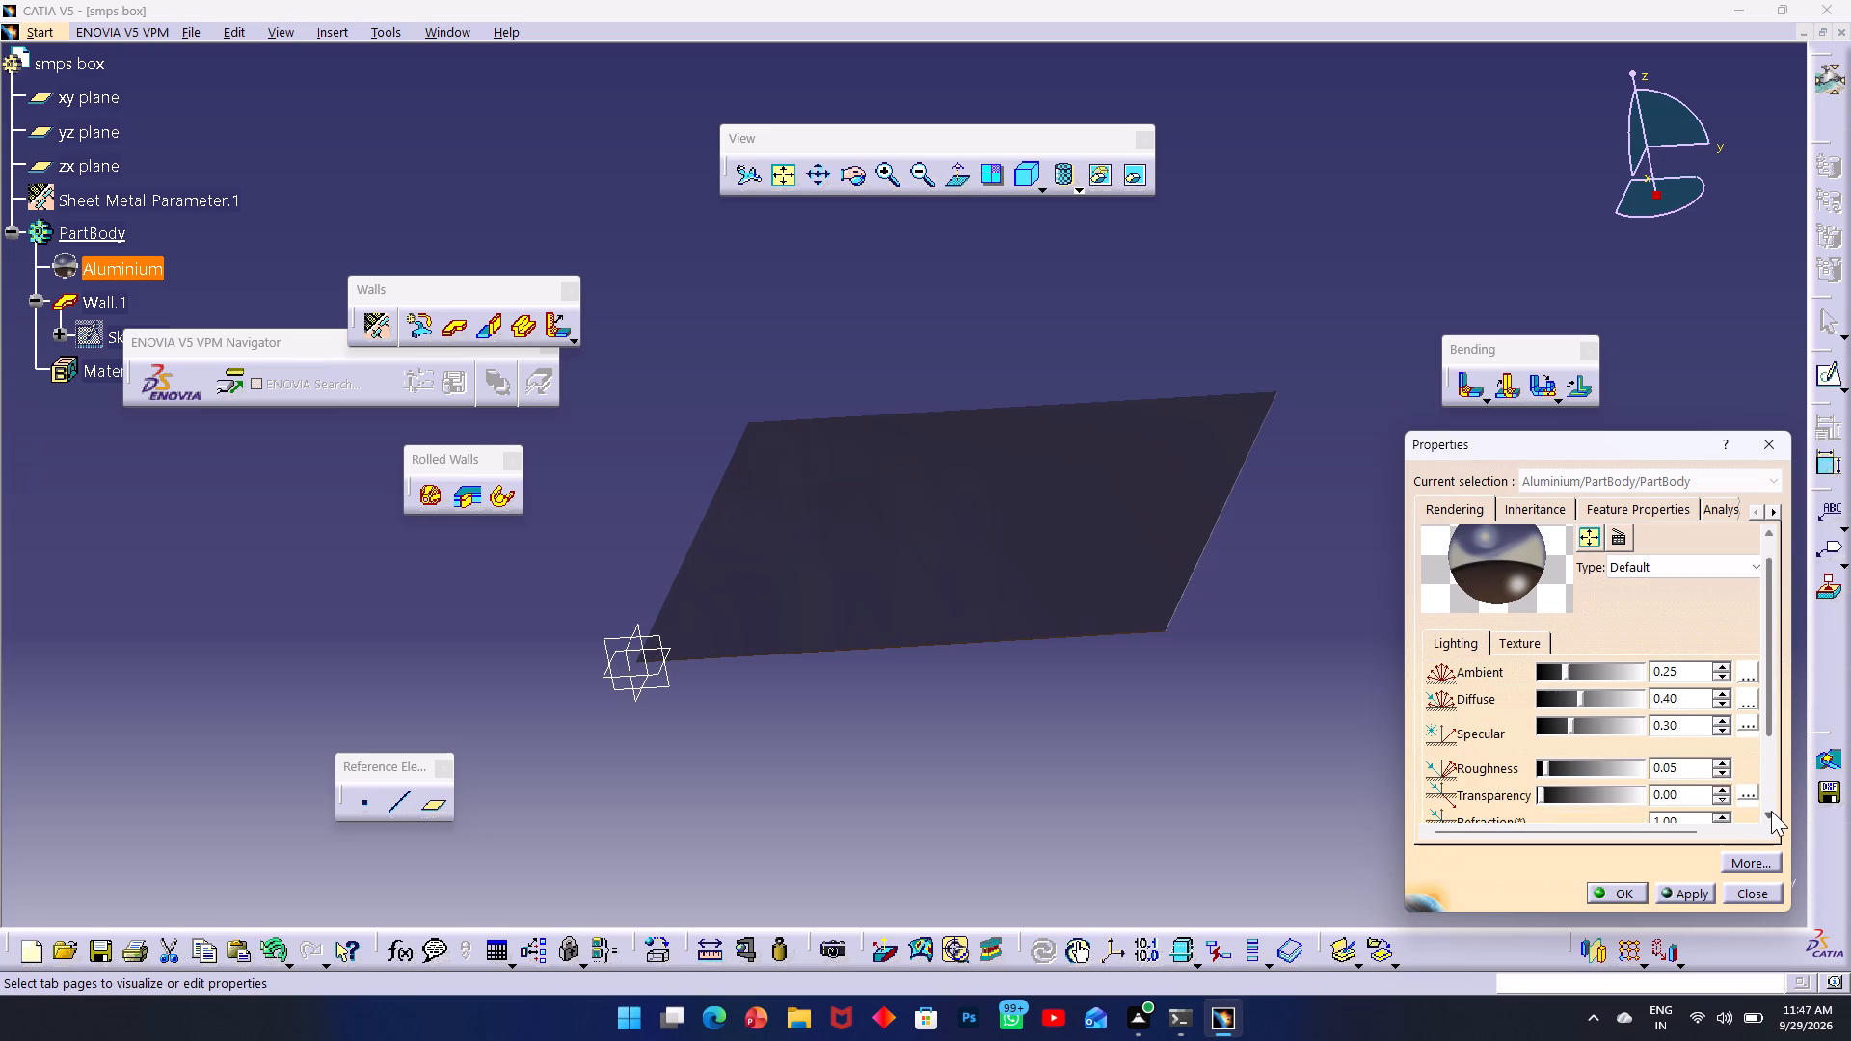
{"action": "double_click", "coordinate": [1771, 811]}
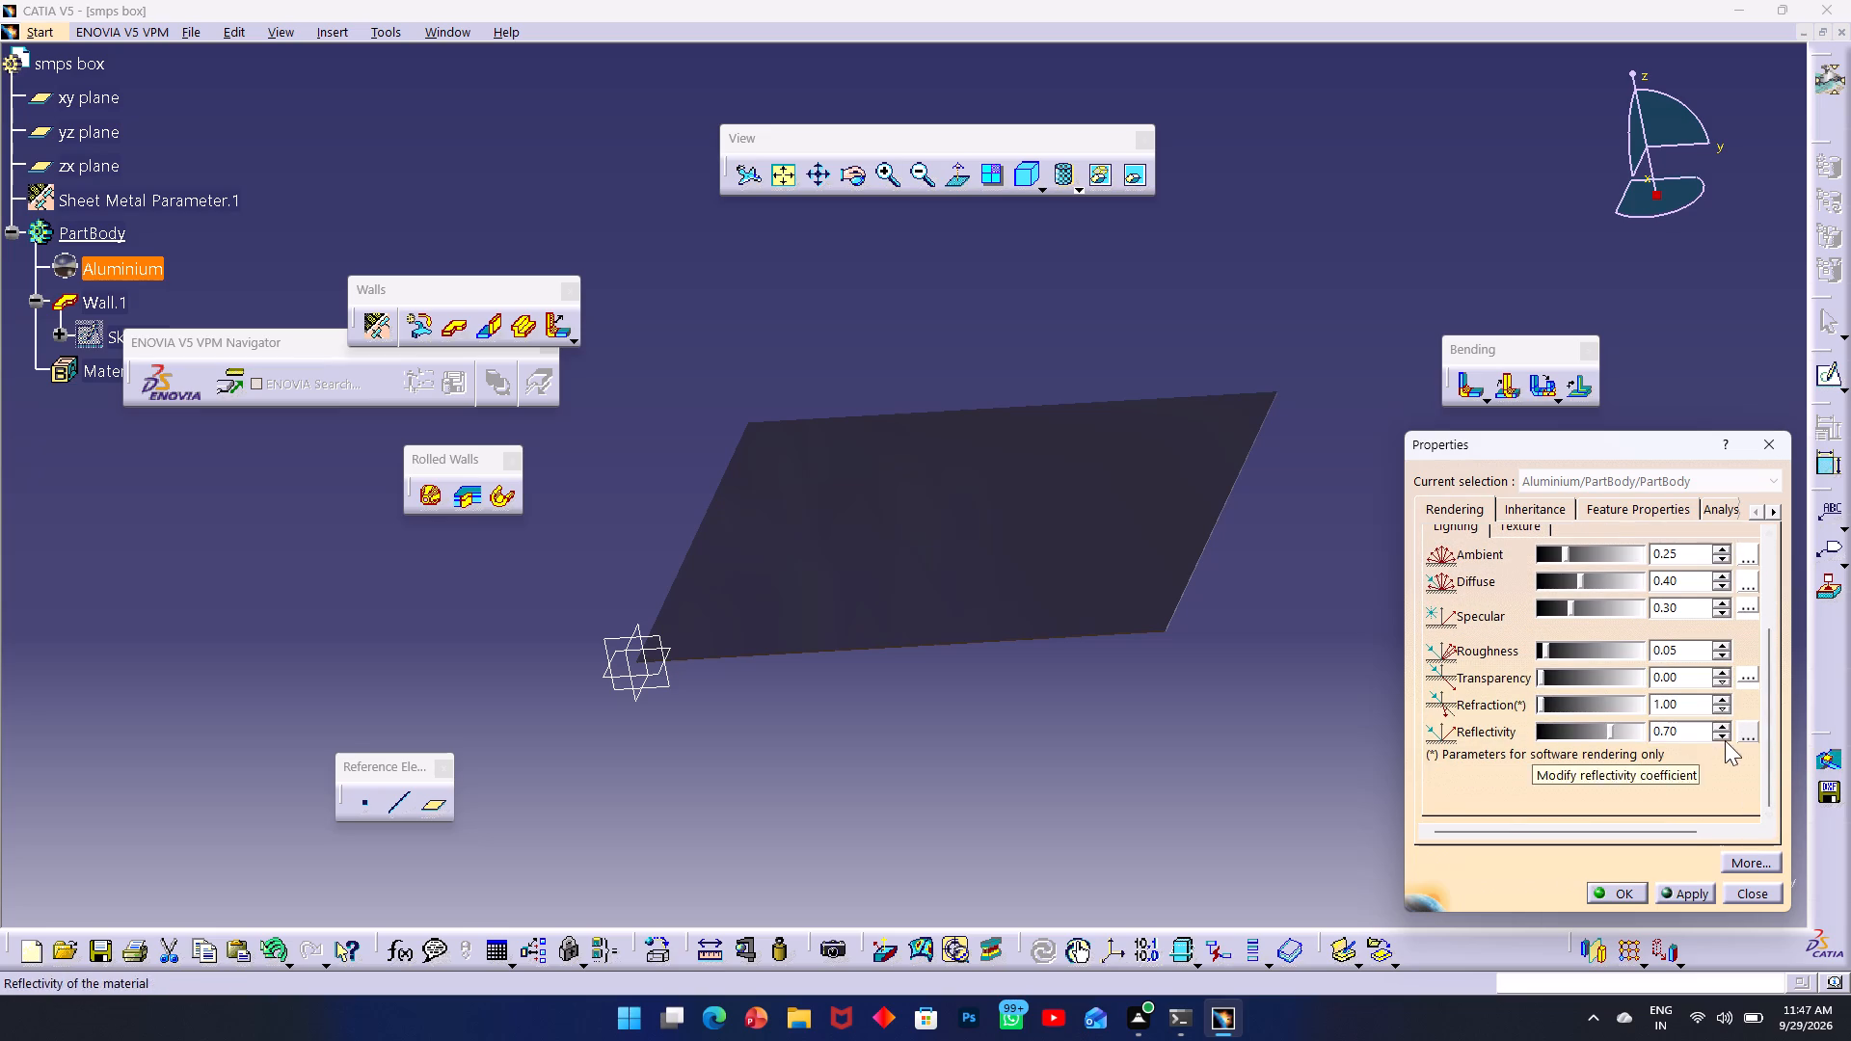
{"action": "left_click", "coordinate": [1749, 734]}
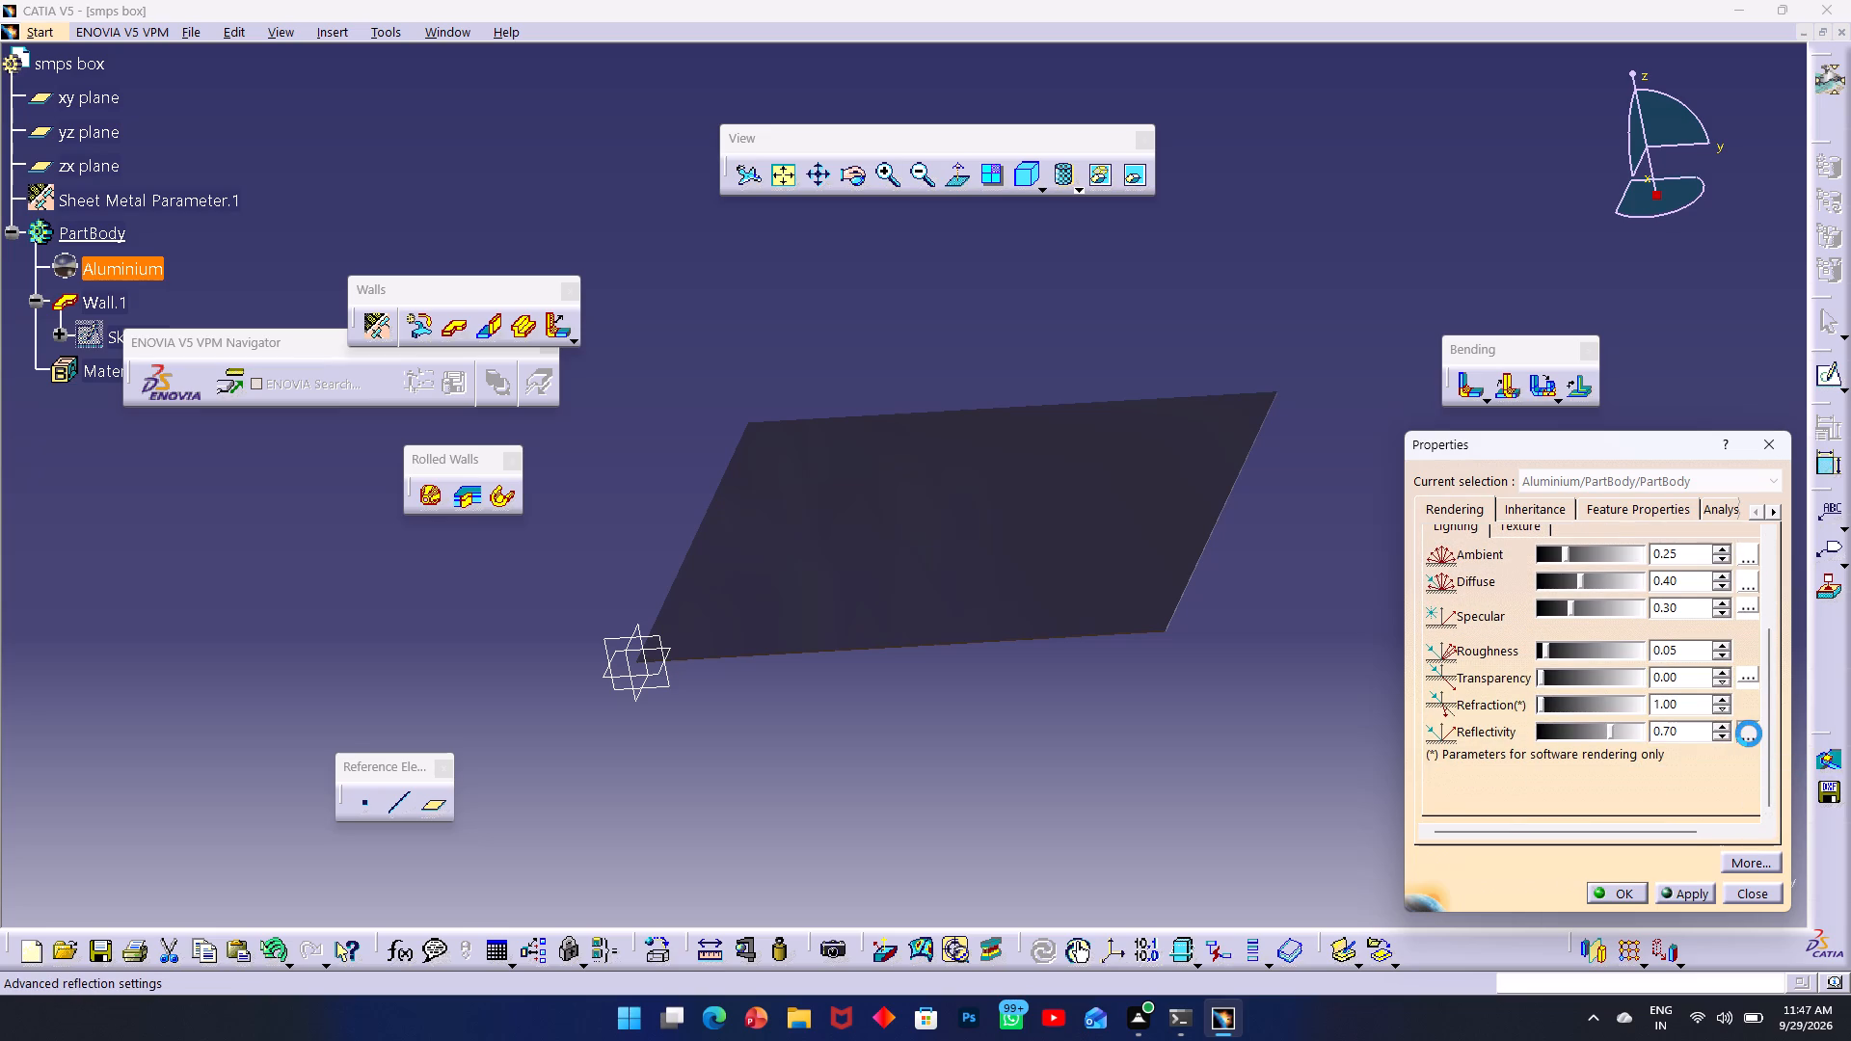
{"action": "scroll", "coordinate": [1644, 681], "scroll_direction": "down", "scroll_amount": 5}
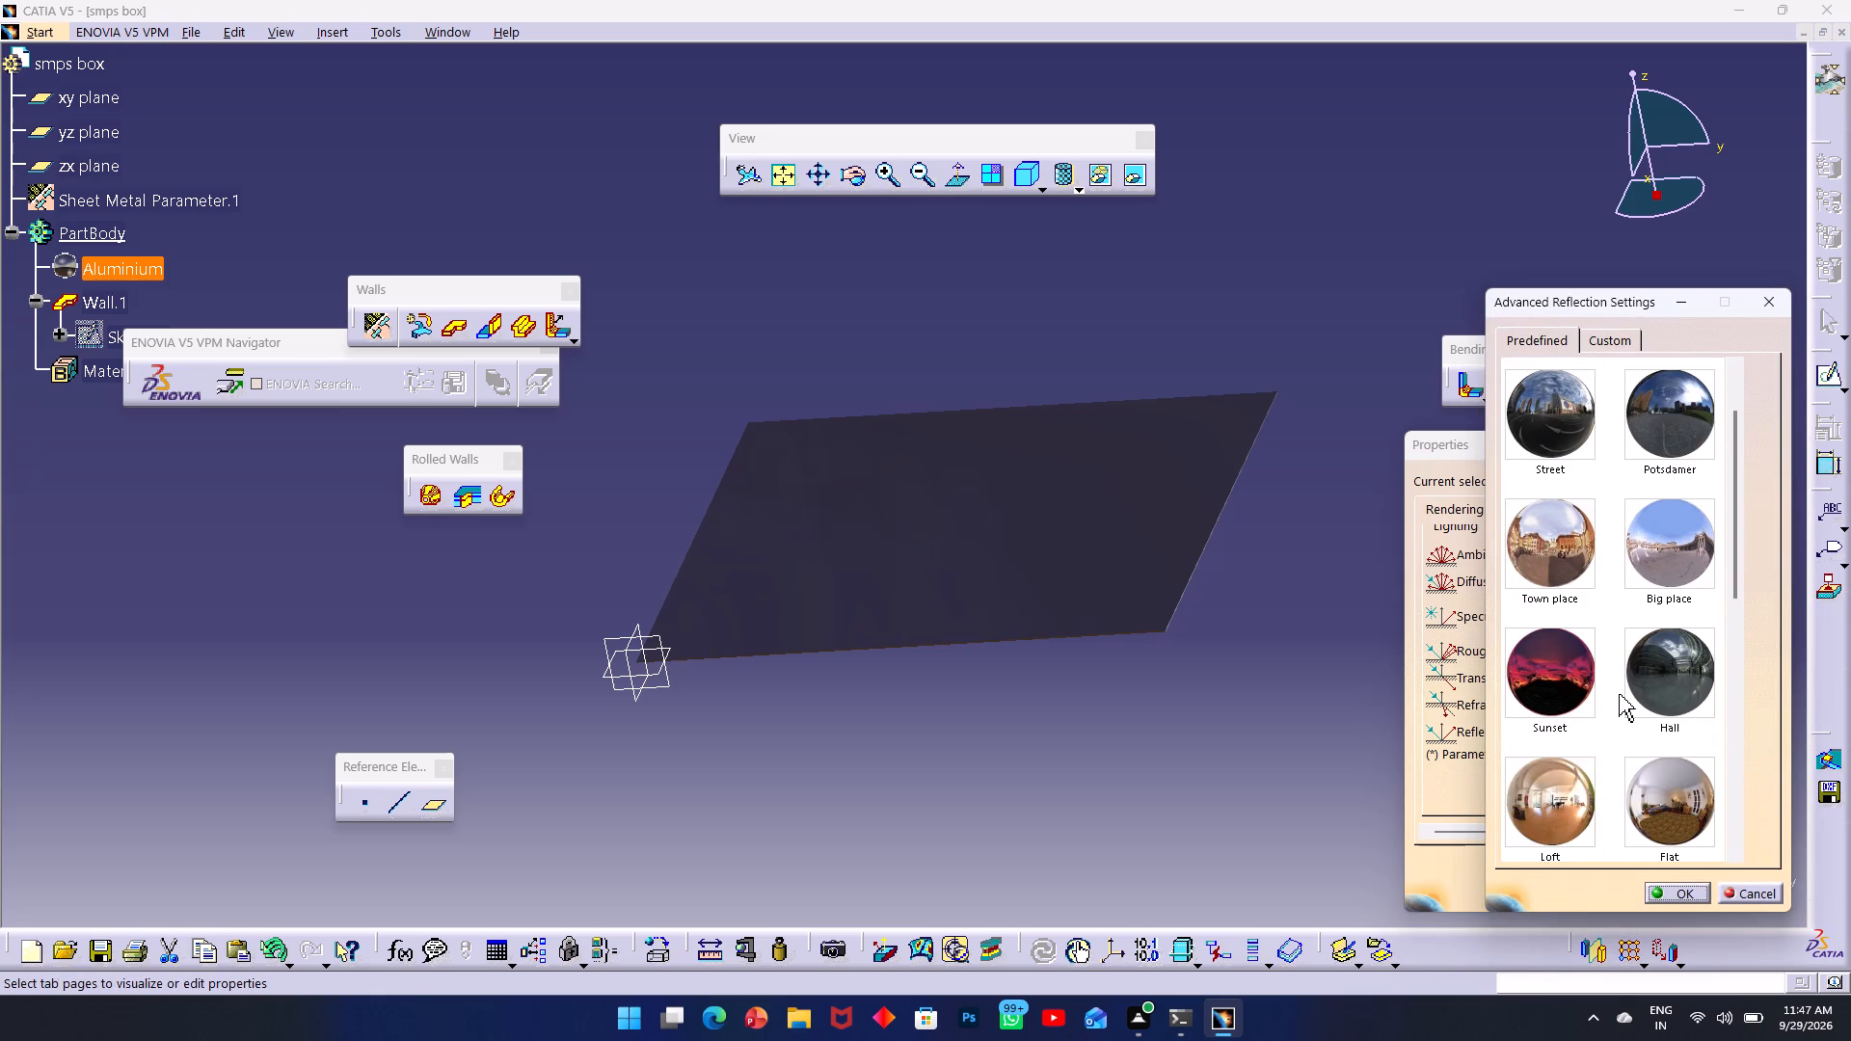
{"action": "scroll", "coordinate": [1623, 711], "scroll_direction": "down", "scroll_amount": 17}
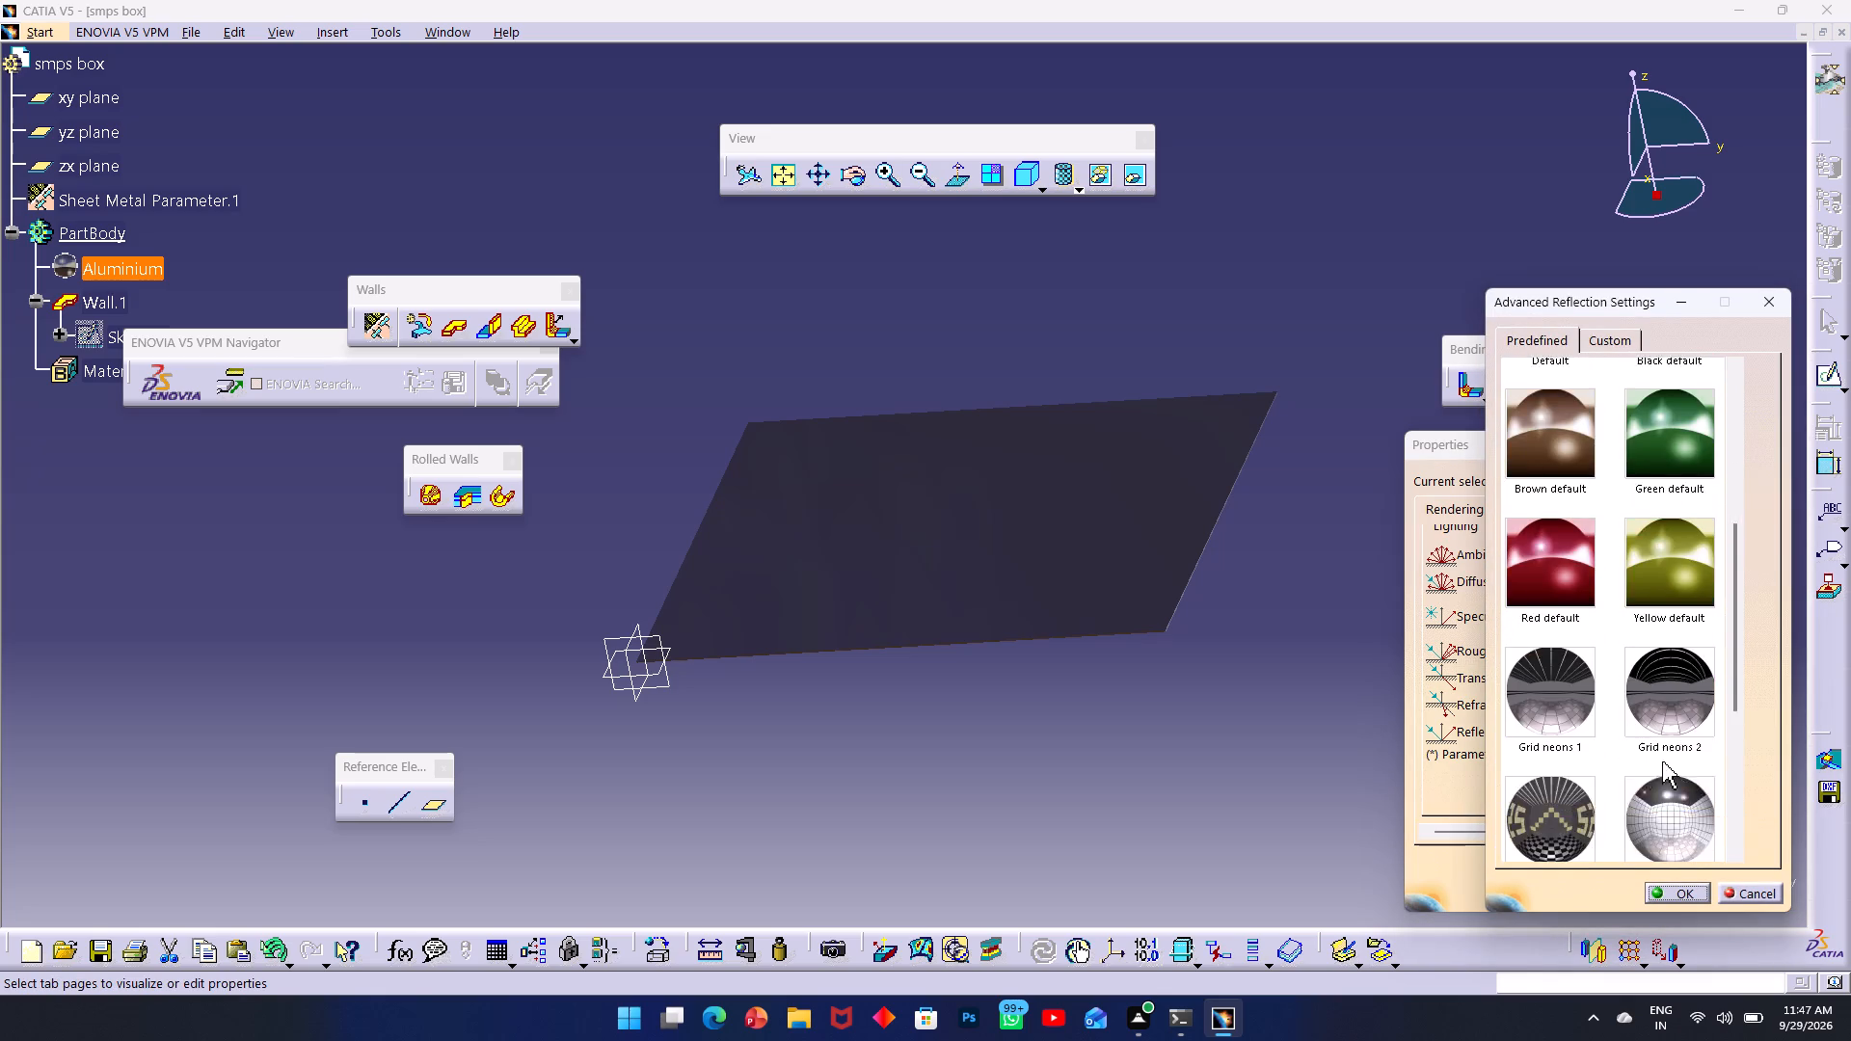
{"action": "scroll", "coordinate": [1662, 761], "scroll_direction": "down", "scroll_amount": 13}
{"action": "scroll", "coordinate": [1650, 657], "scroll_direction": "down", "scroll_amount": 4}
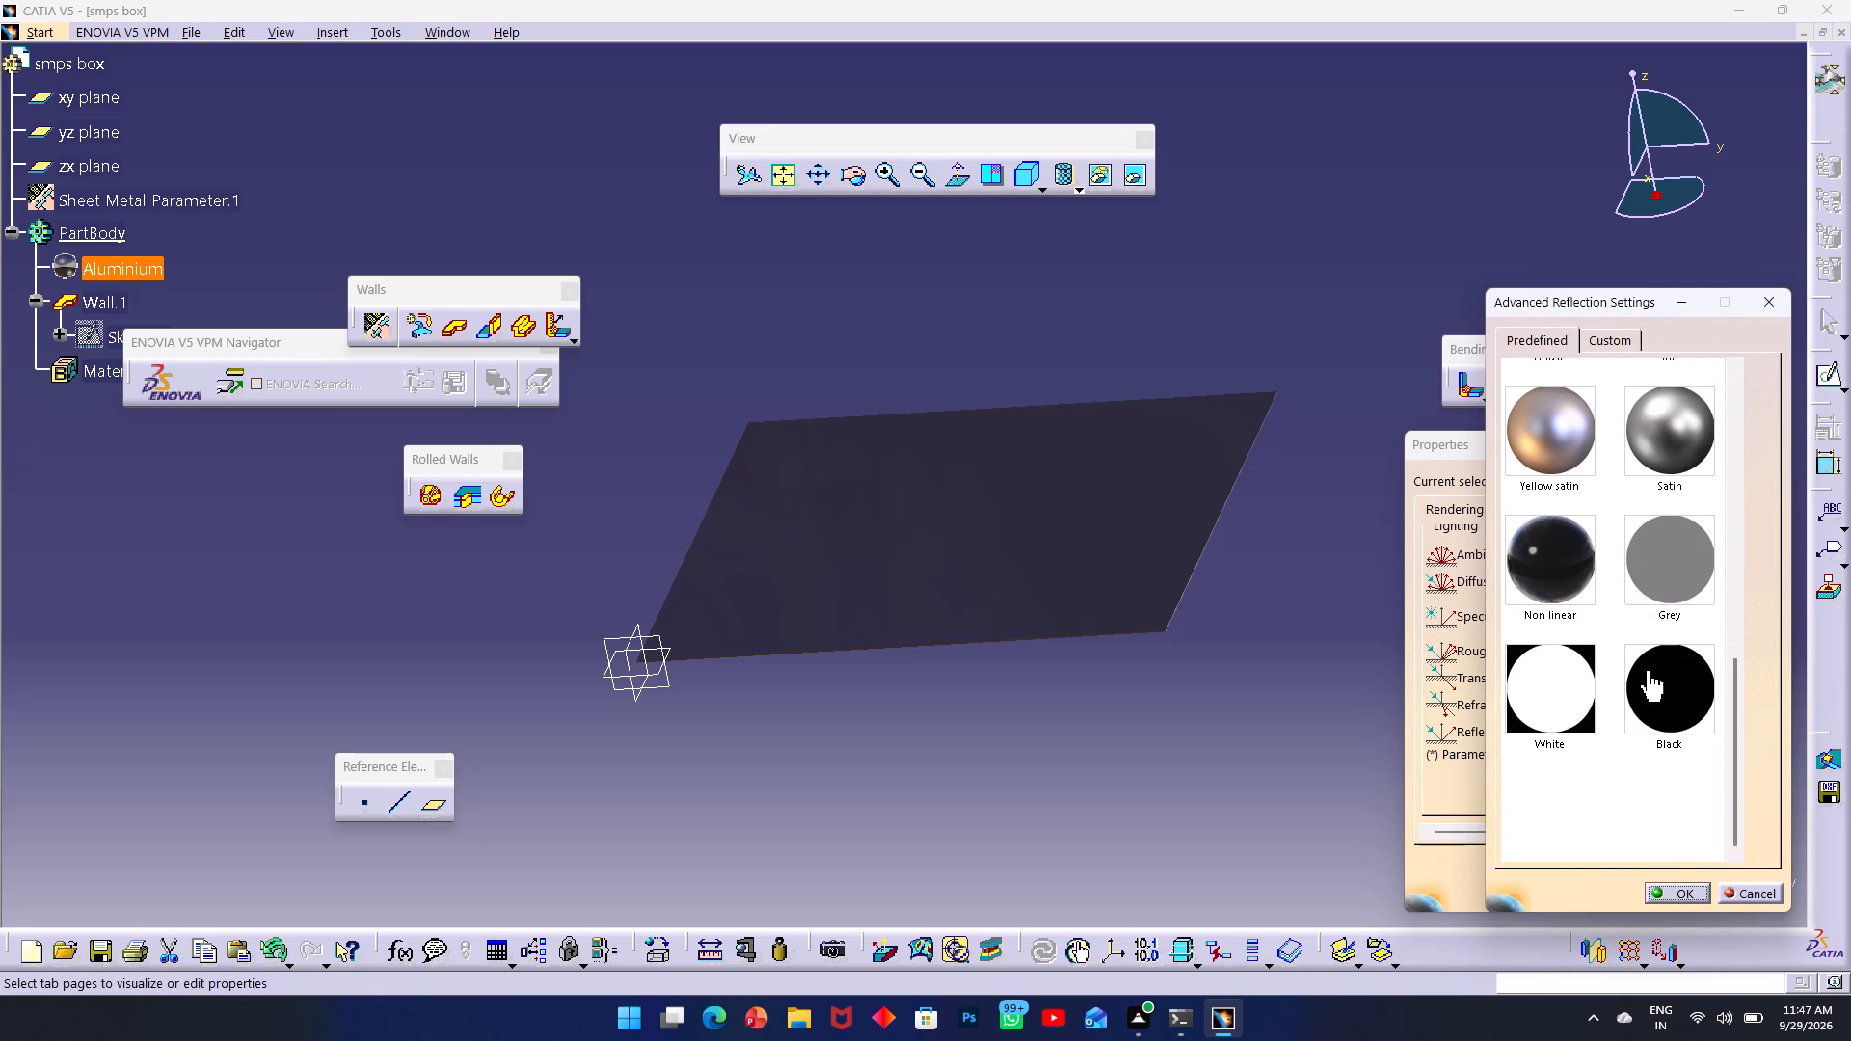
{"action": "scroll", "coordinate": [1648, 672], "scroll_direction": "up", "scroll_amount": 1}
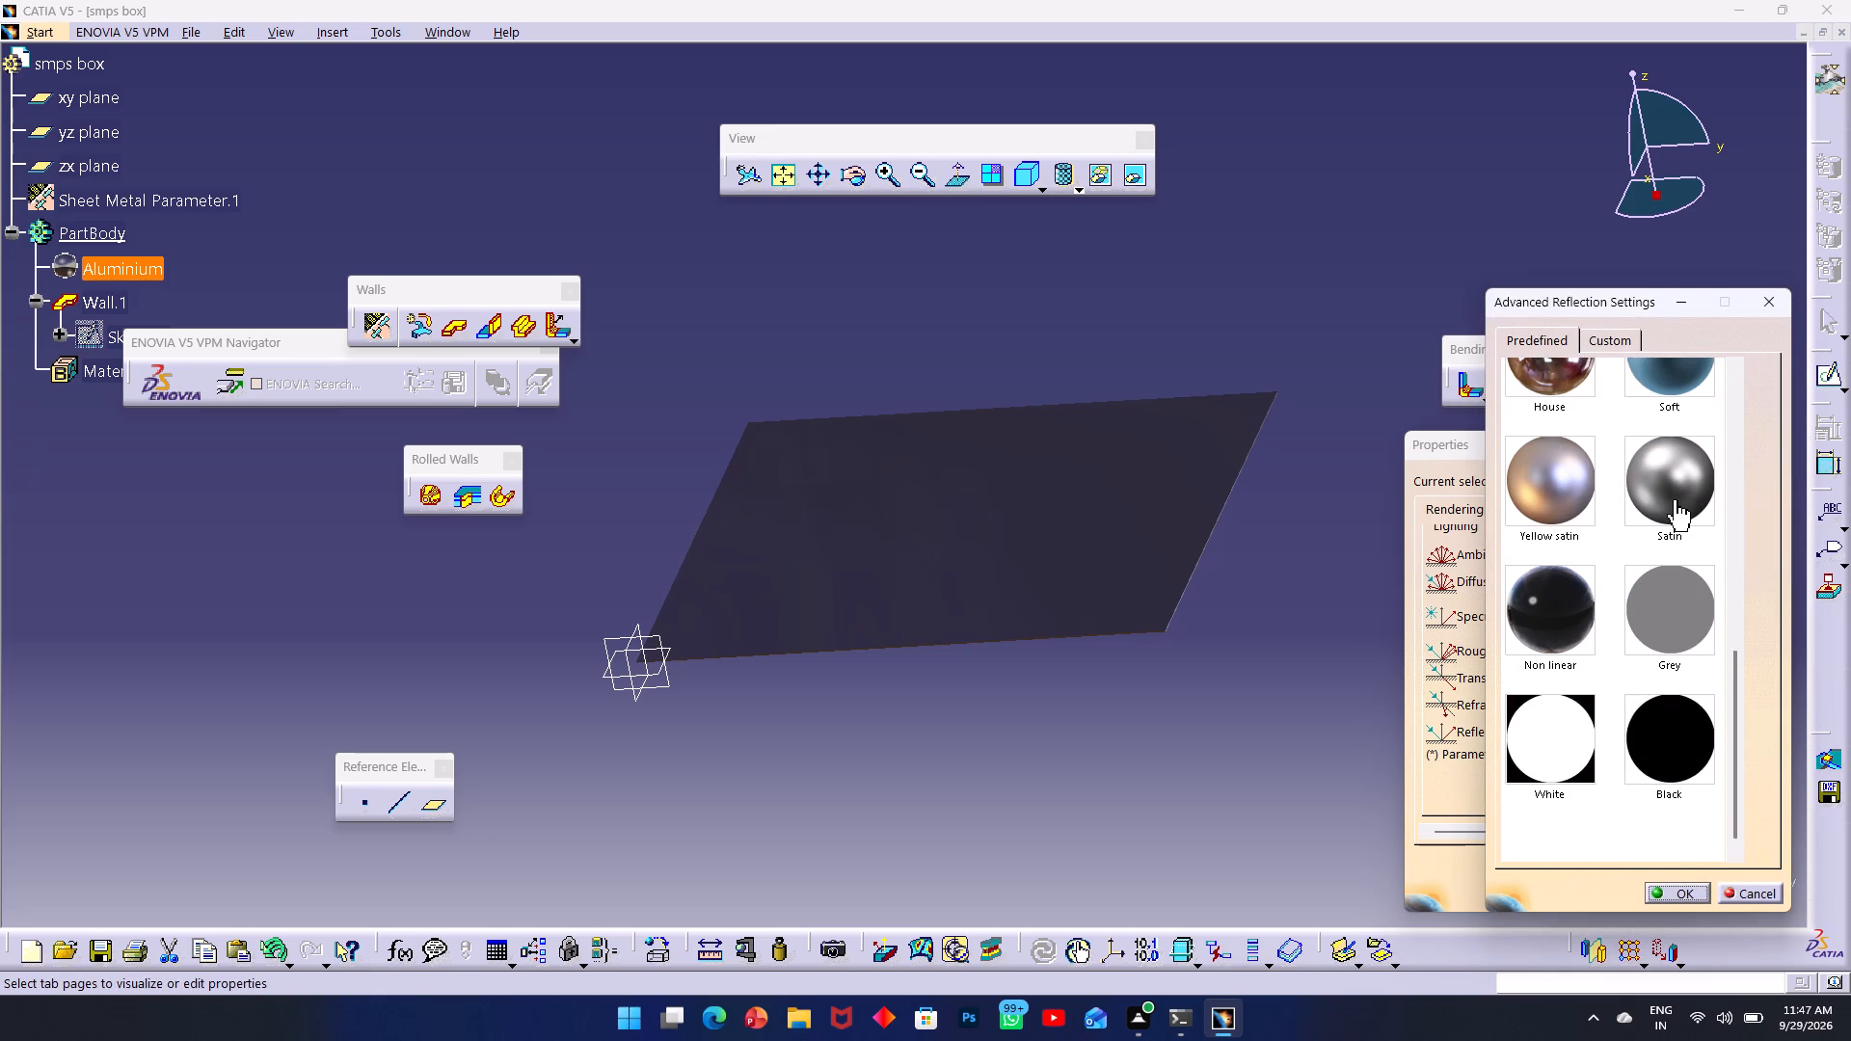
{"action": "left_click", "coordinate": [1675, 499]}
{"action": "left_click", "coordinate": [1680, 896]}
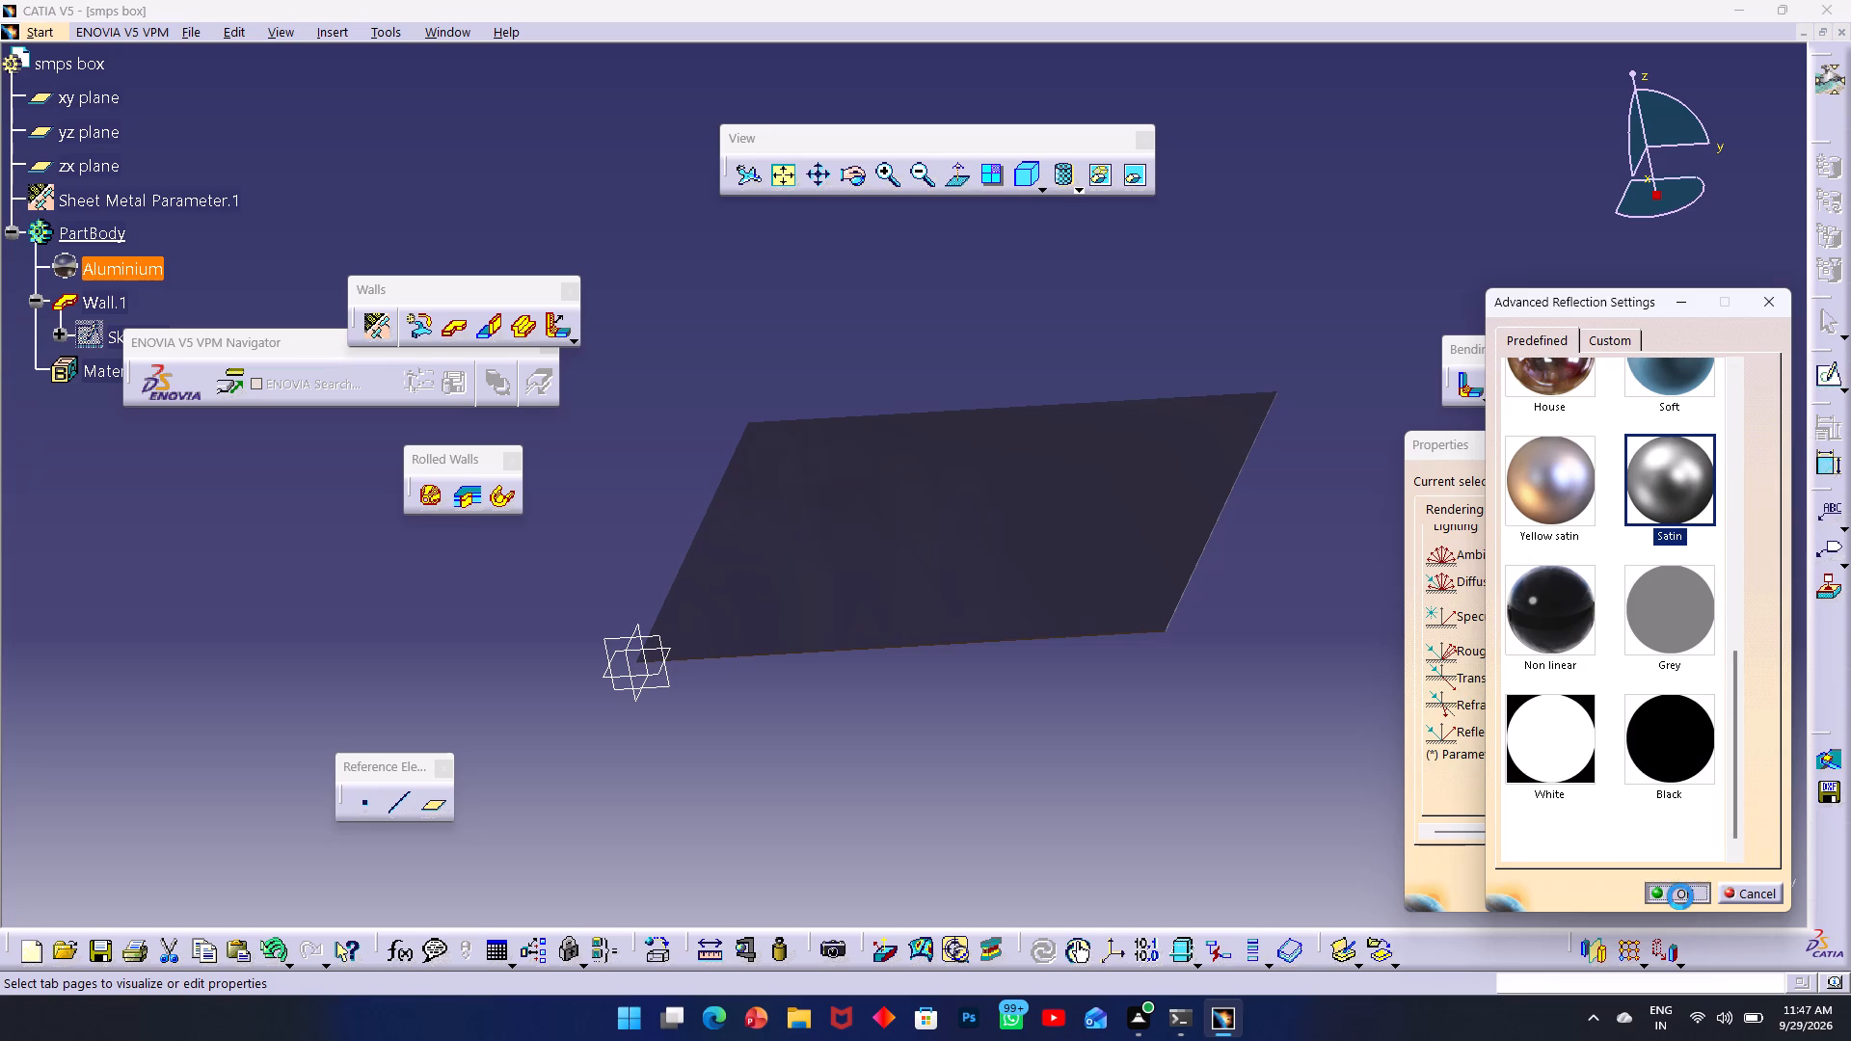
{"action": "left_click", "coordinate": [1690, 893]}
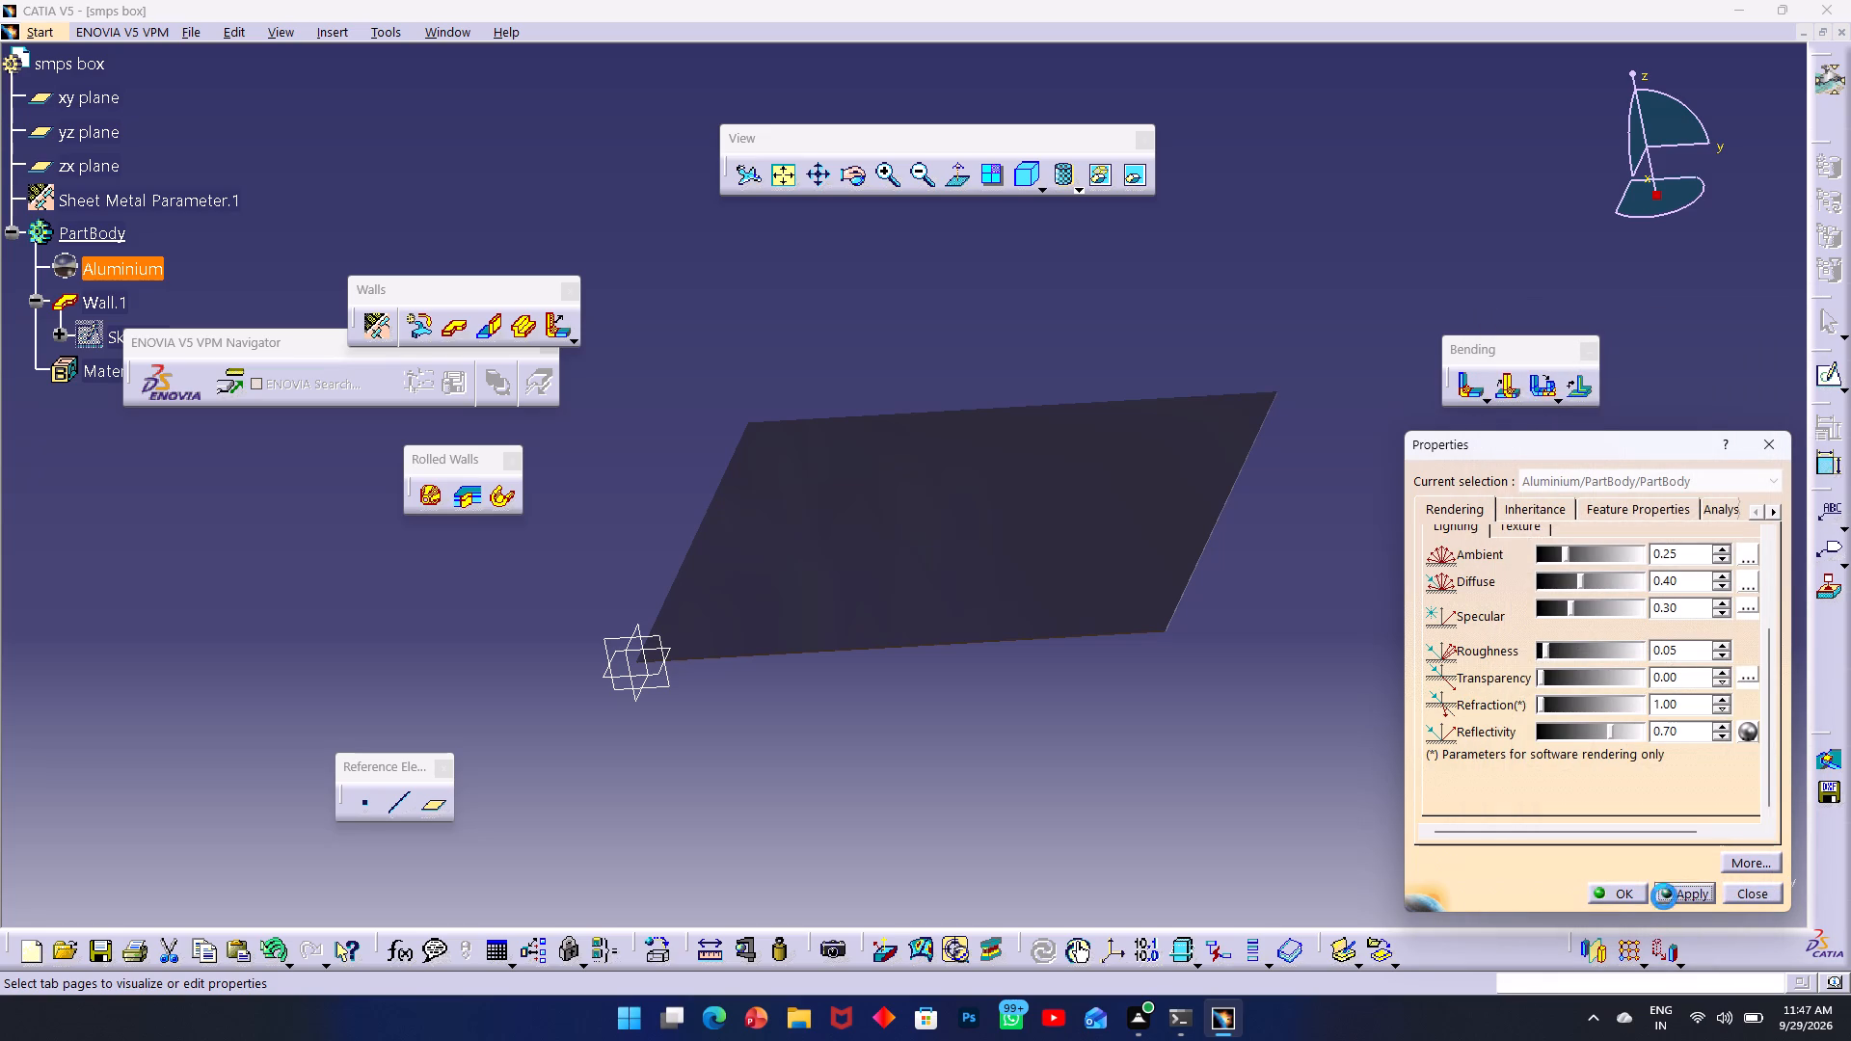
{"action": "left_click", "coordinate": [1626, 900]}
Examine the satin aluminium shading on the base wall from several viewing angles.
{"action": "left_click", "coordinate": [1236, 803]}
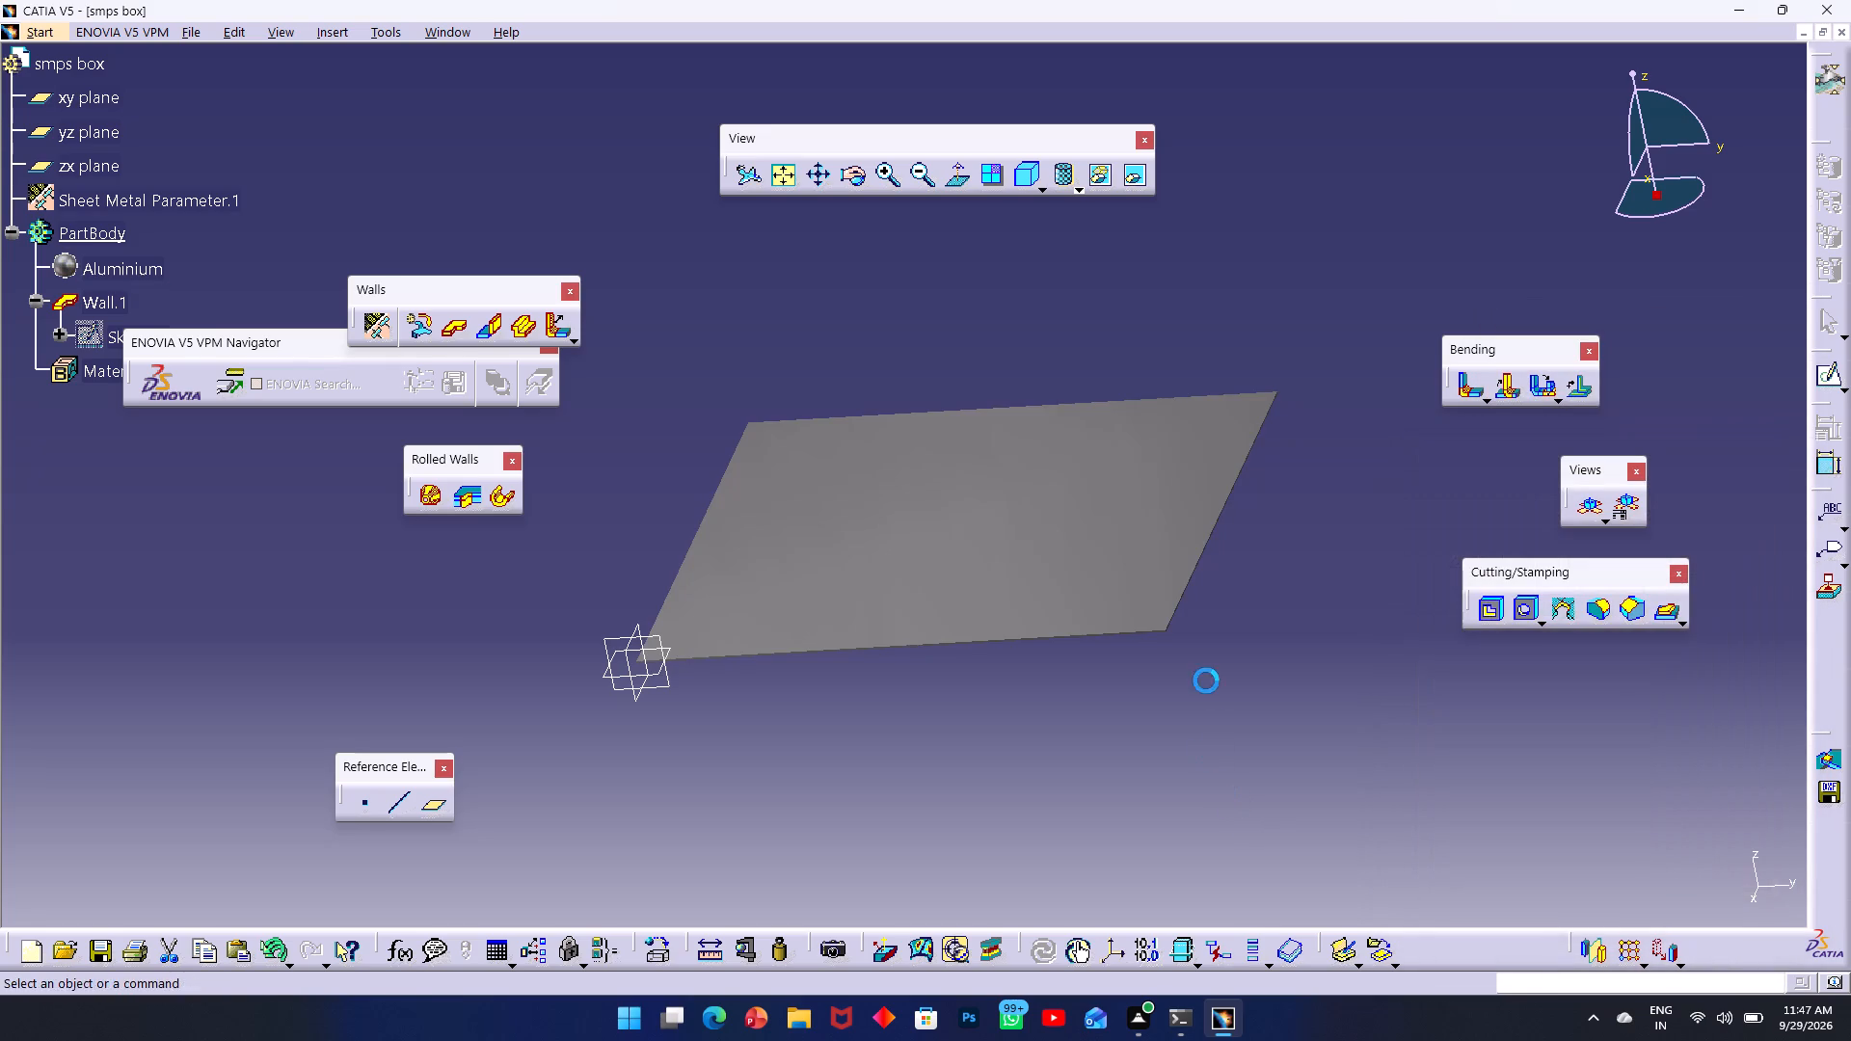
{"action": "middle_click_drag", "start_coordinate": [1206, 681], "coordinate": [1174, 757]}
{"action": "left_click", "coordinate": [862, 188]}
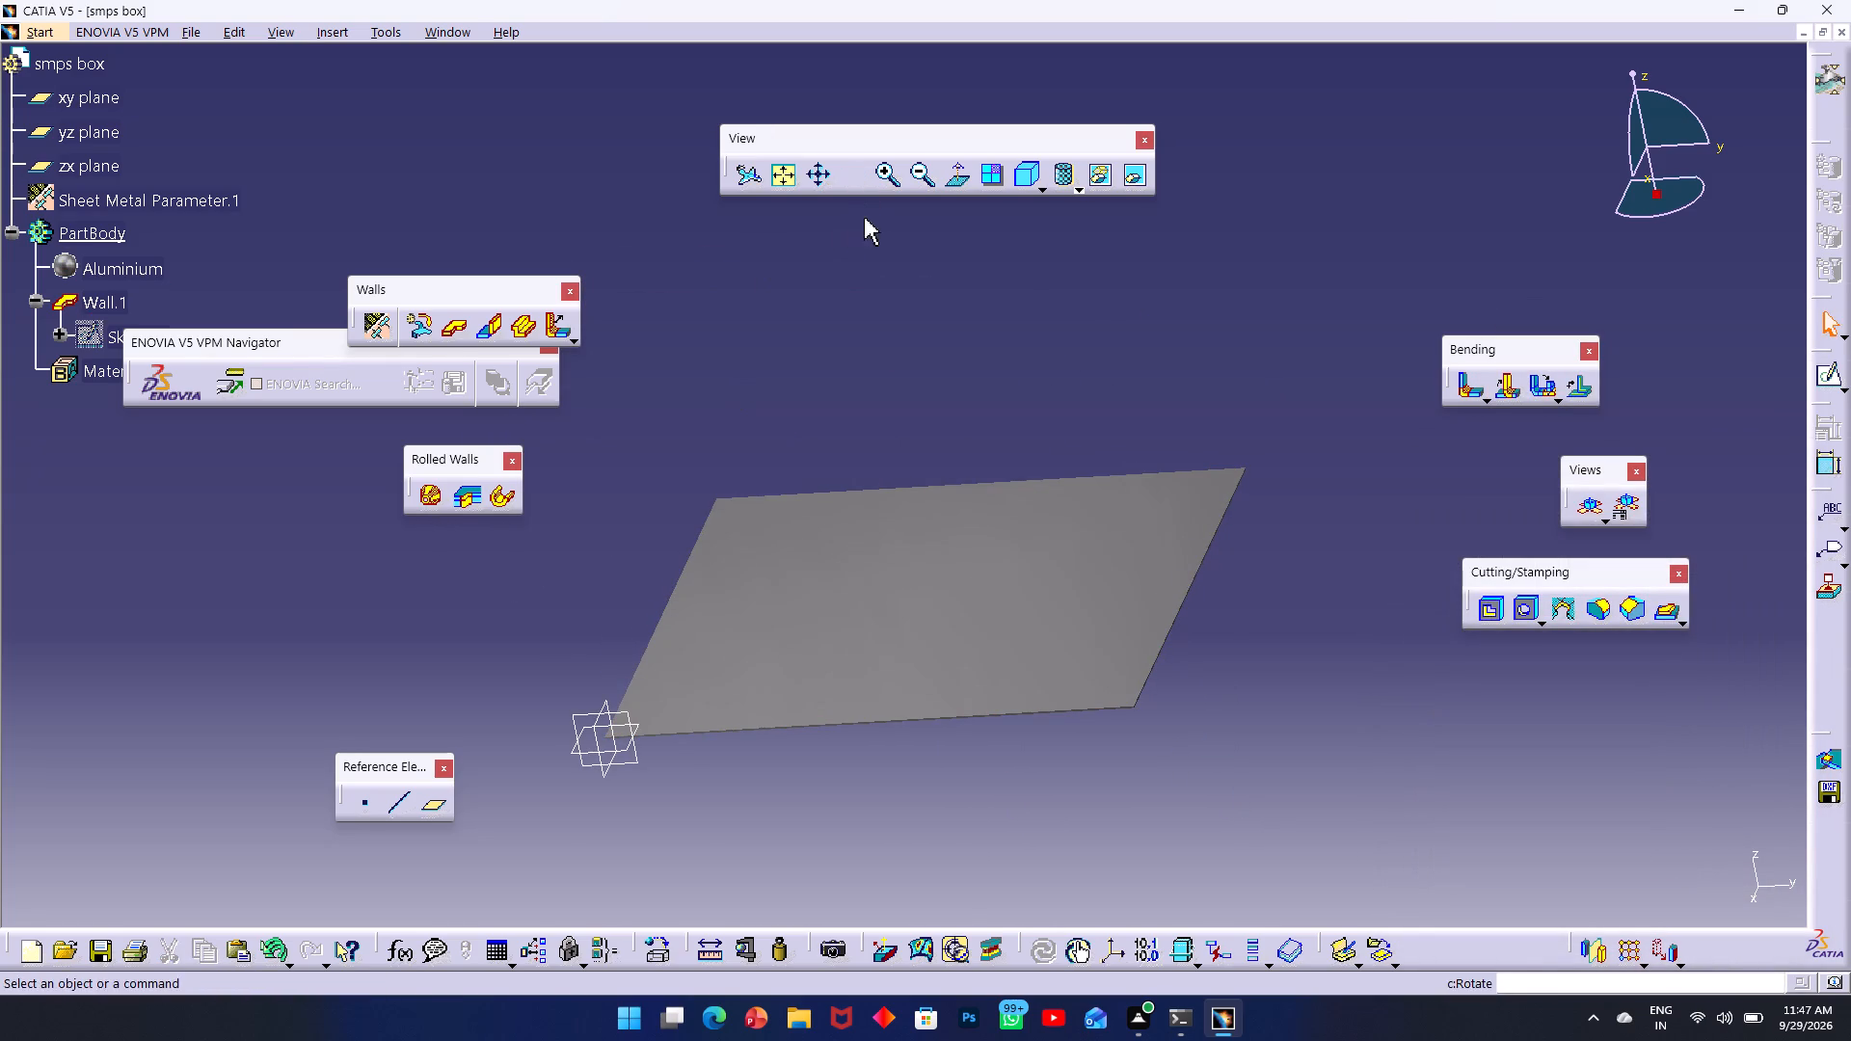
{"action": "left_click_drag", "start_coordinate": [905, 624], "coordinate": [1106, 770]}
{"action": "left_click", "coordinate": [854, 191]}
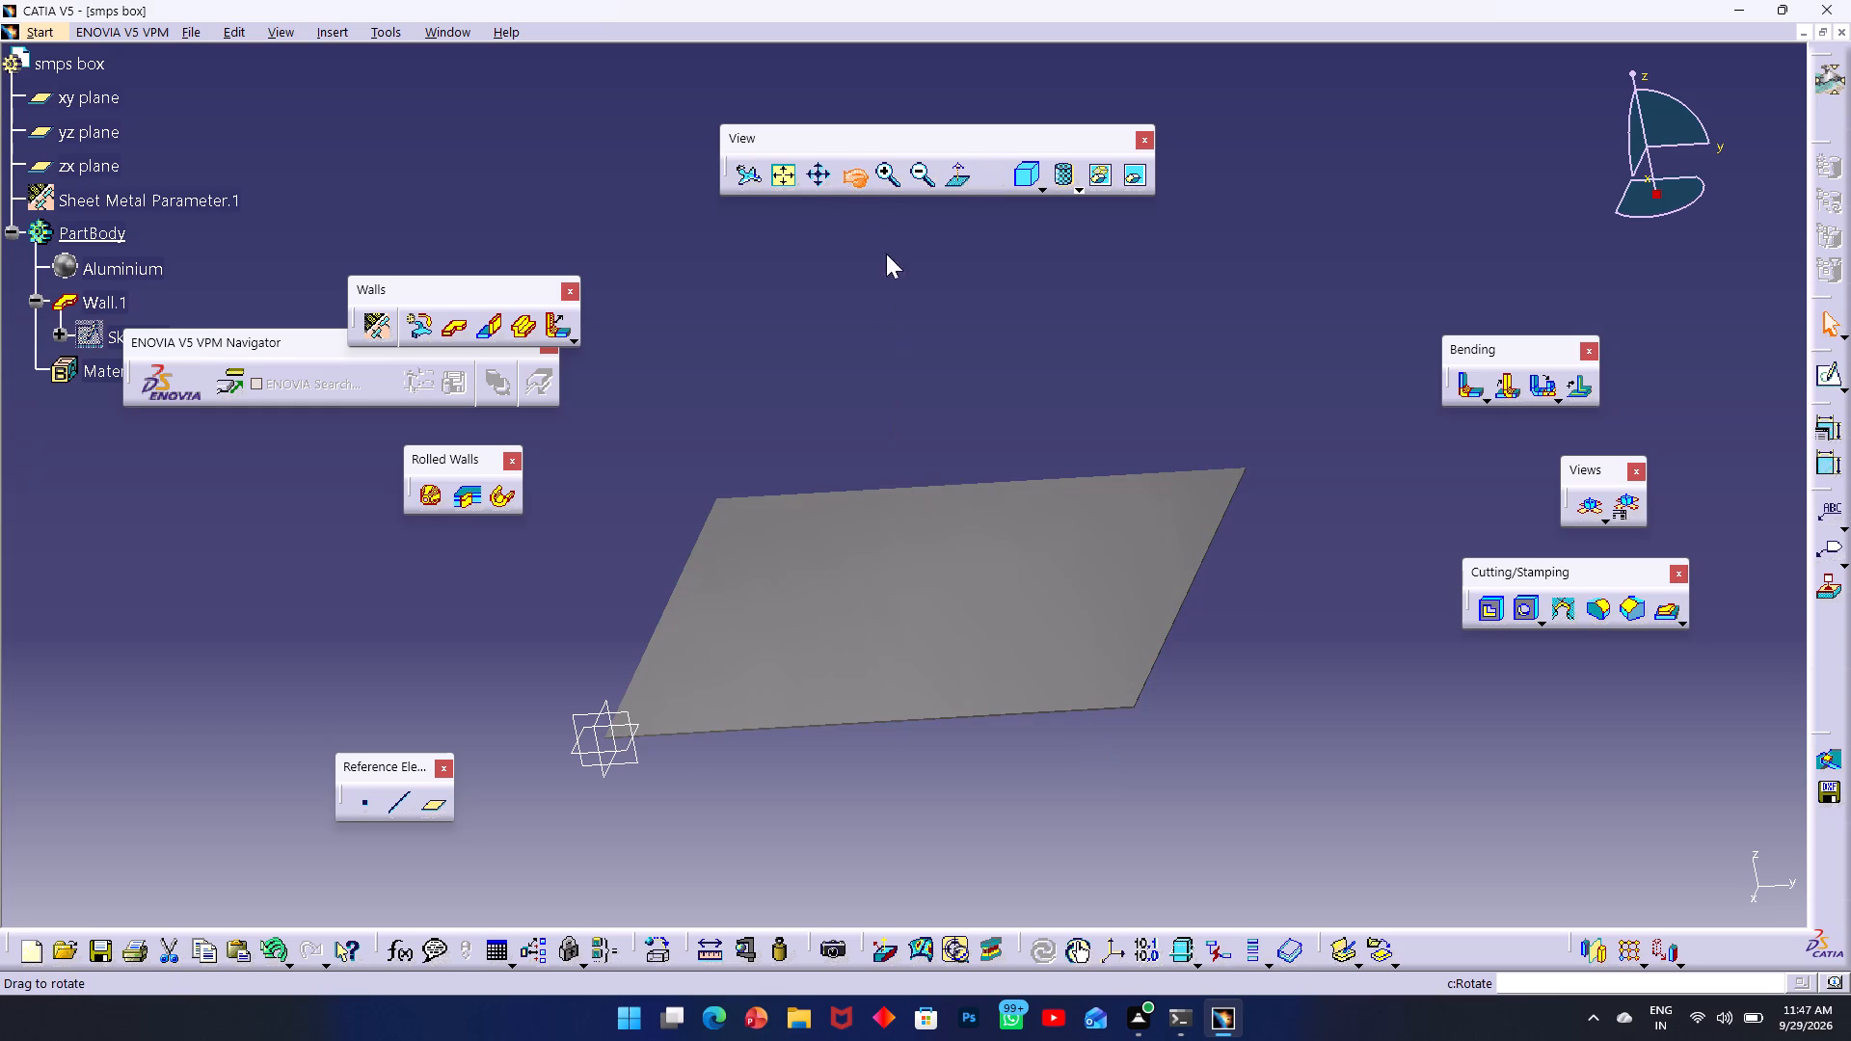
{"action": "left_click_drag", "start_coordinate": [1068, 599], "coordinate": [1128, 634]}
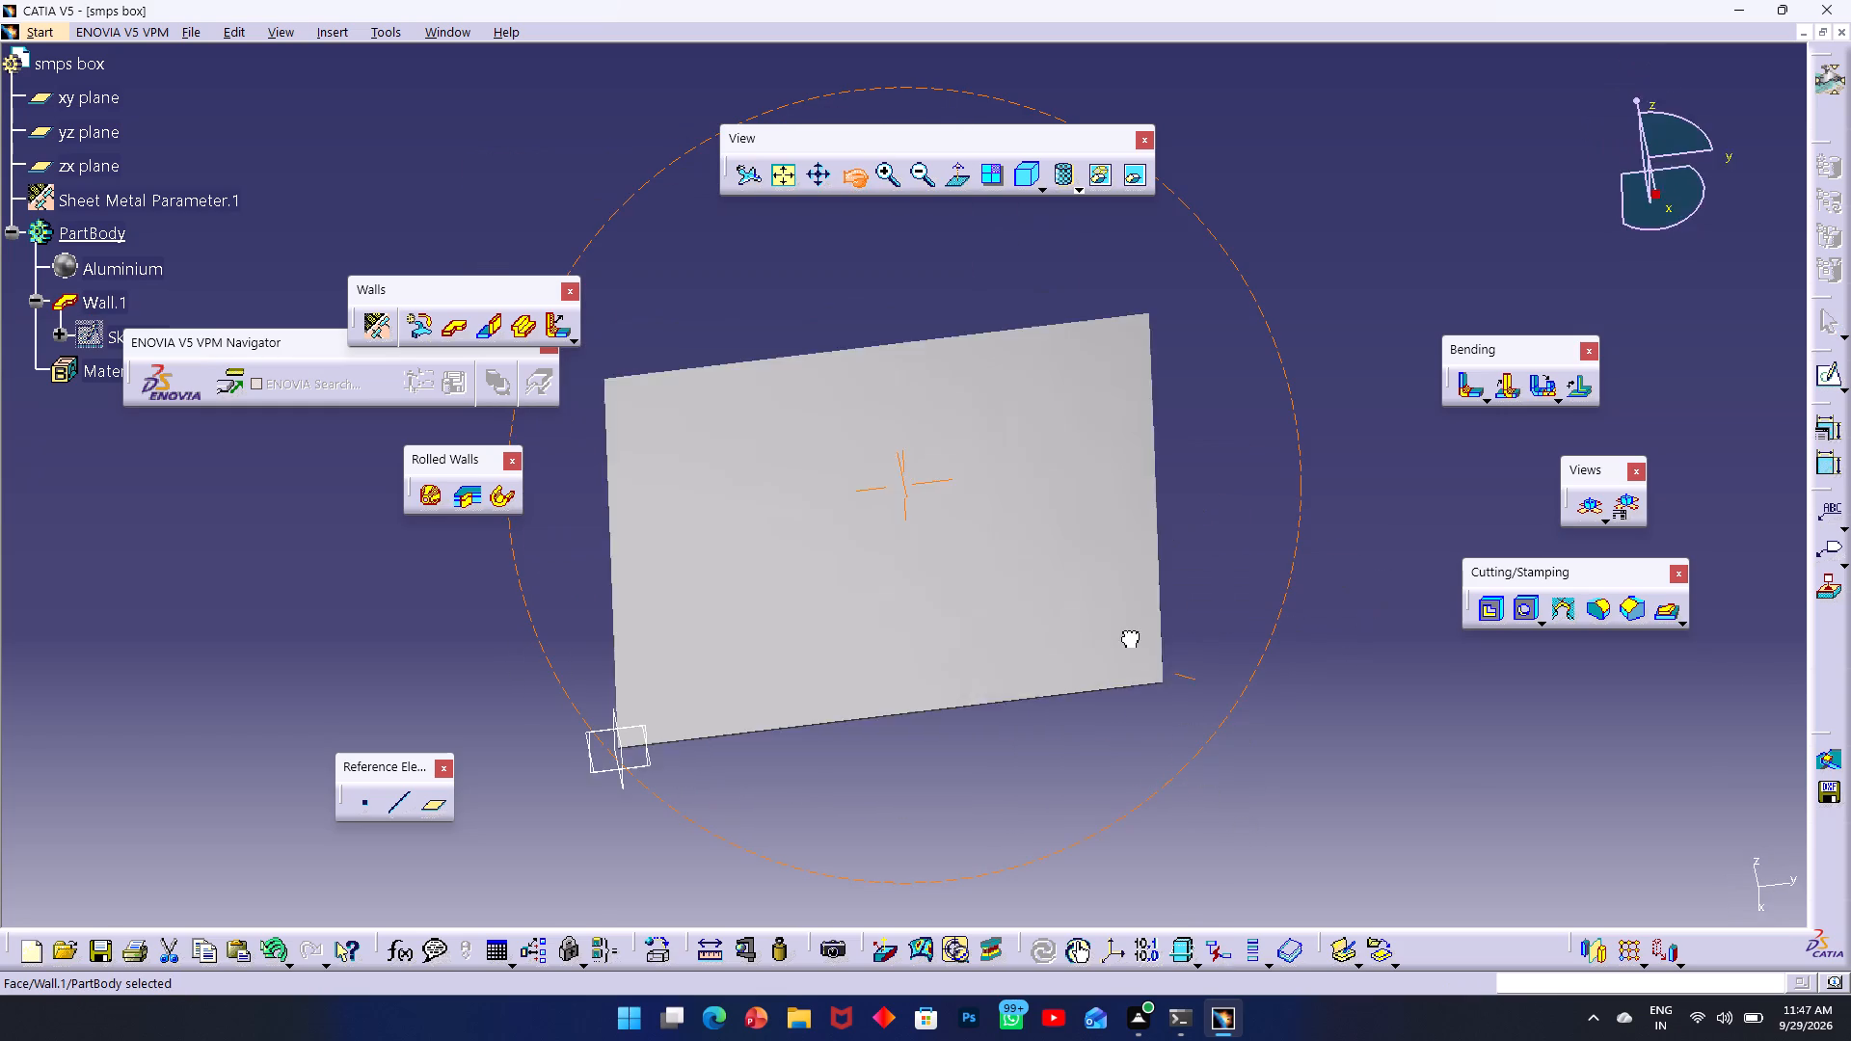
{"action": "left_click_drag", "start_coordinate": [1128, 634], "coordinate": [1143, 567]}
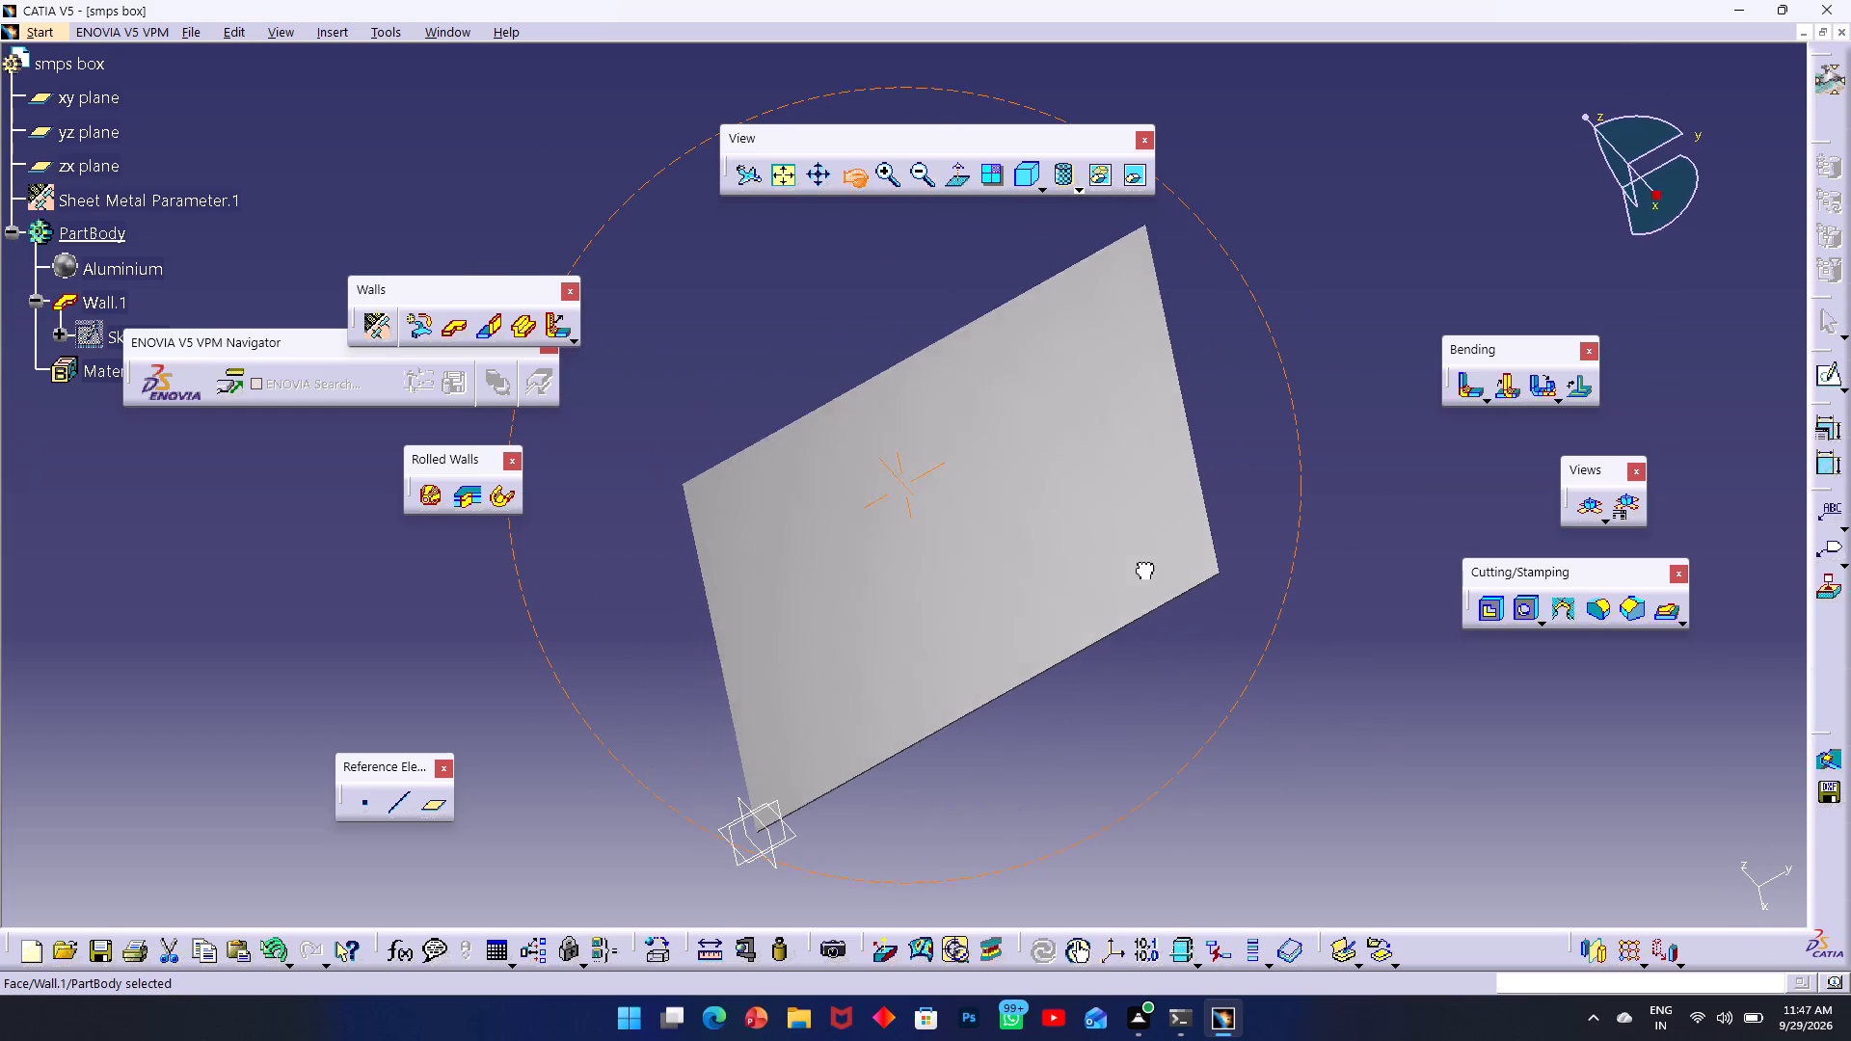
{"action": "left_click_drag", "start_coordinate": [1143, 567], "coordinate": [1141, 559]}
{"action": "left_click", "coordinate": [1194, 728]}
{"action": "scroll", "coordinate": [1130, 514], "scroll_direction": "up", "scroll_amount": 1}
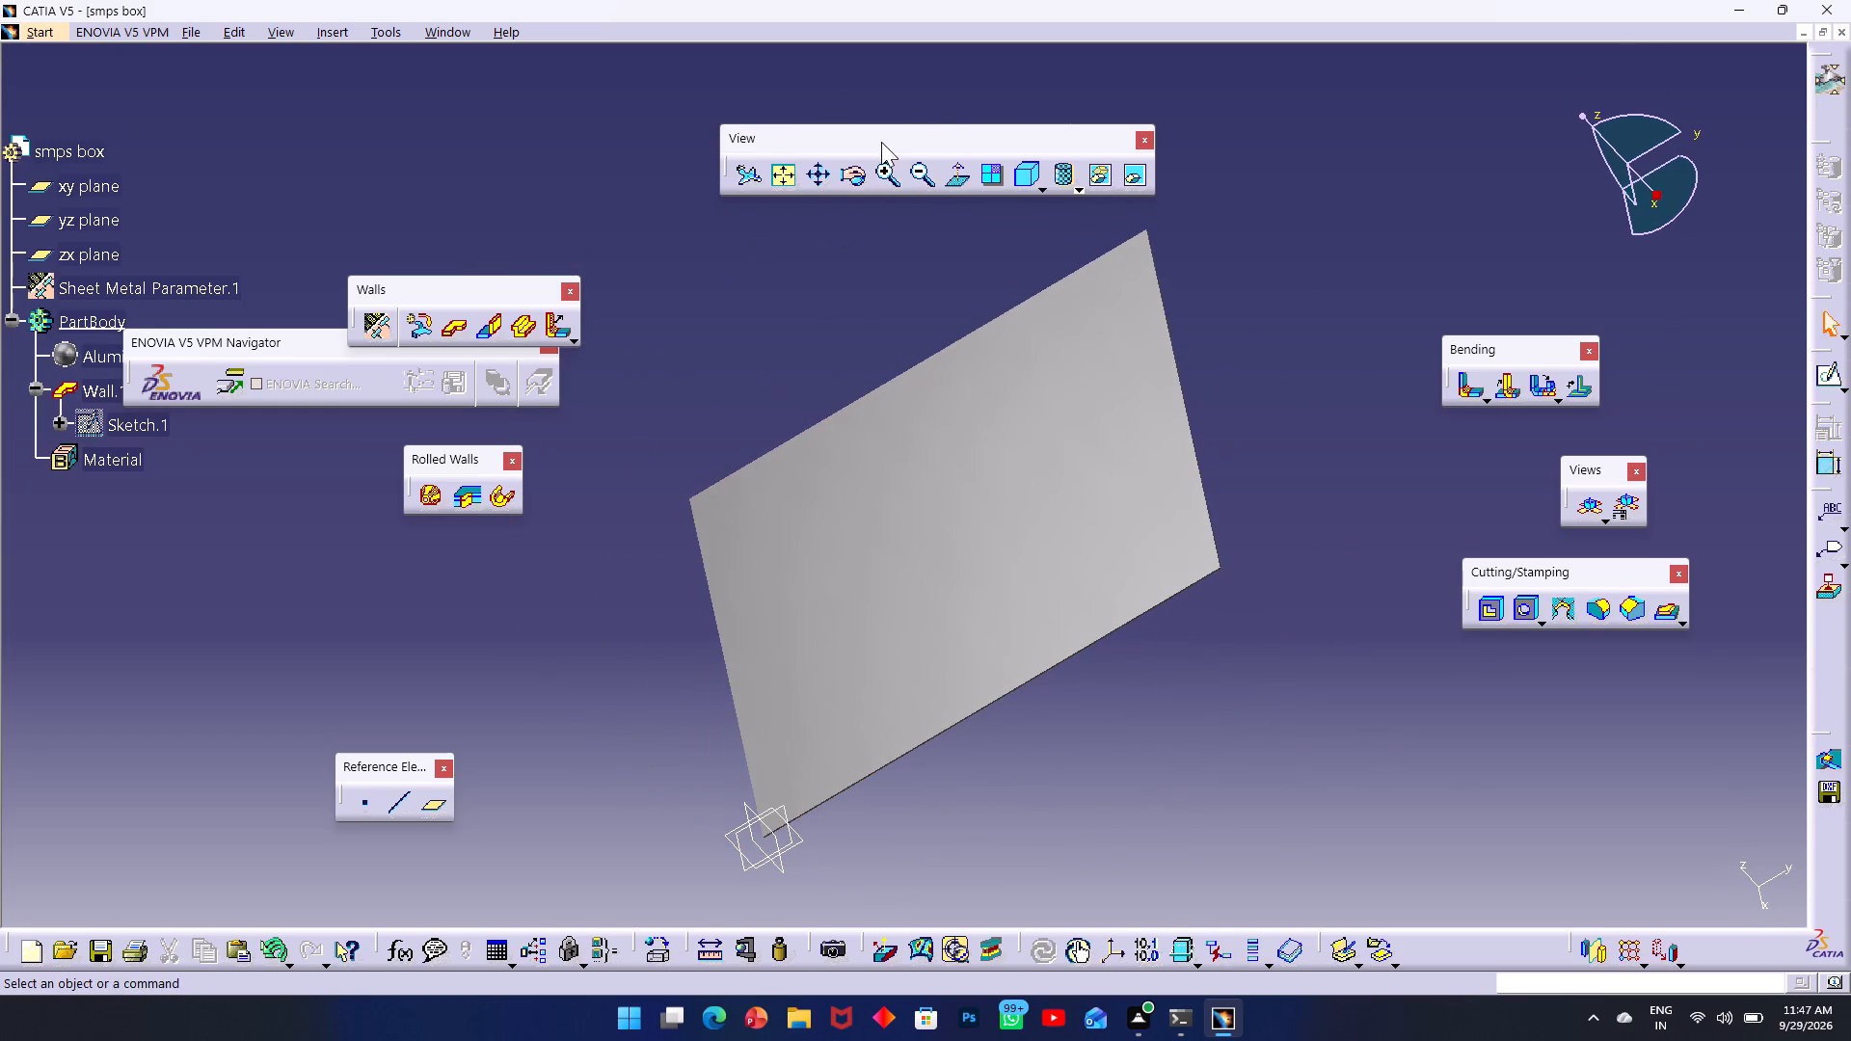
{"action": "left_click", "coordinate": [867, 167]}
{"action": "left_click_drag", "start_coordinate": [814, 365], "coordinate": [900, 399]}
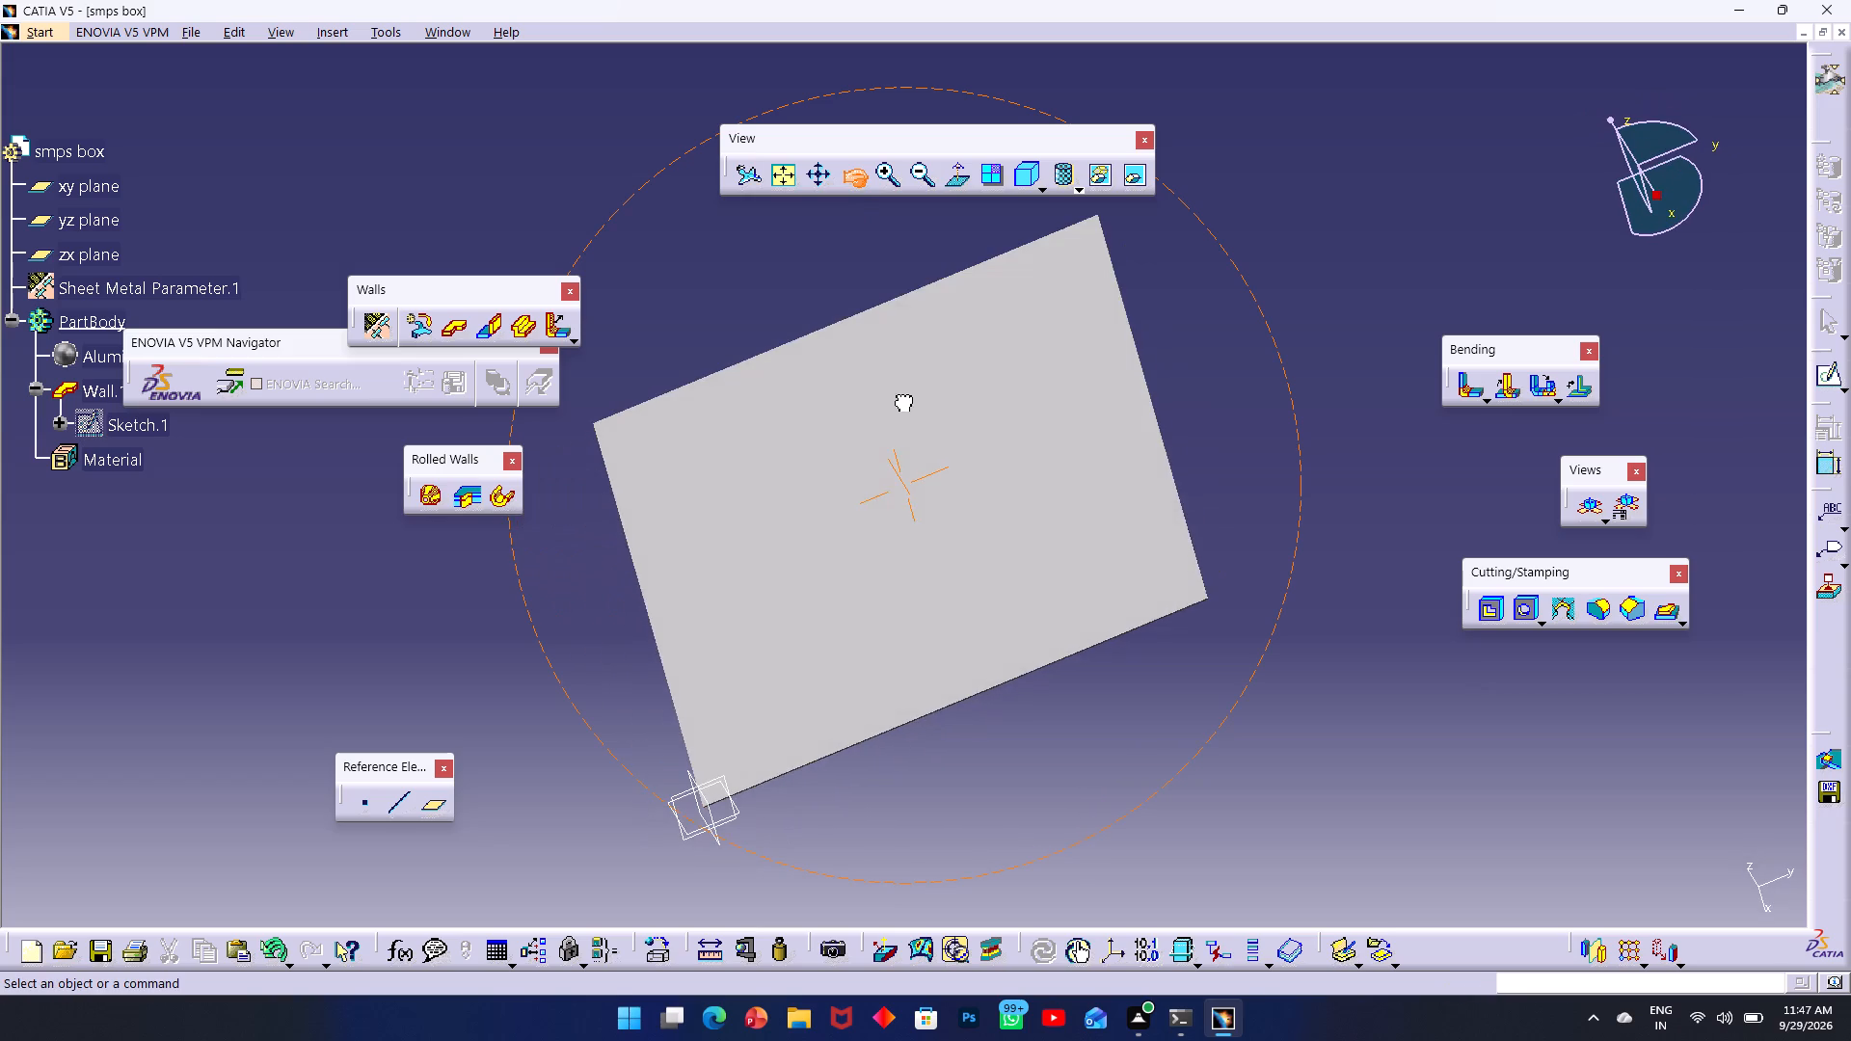
{"action": "left_click_drag", "start_coordinate": [900, 399], "coordinate": [900, 396]}
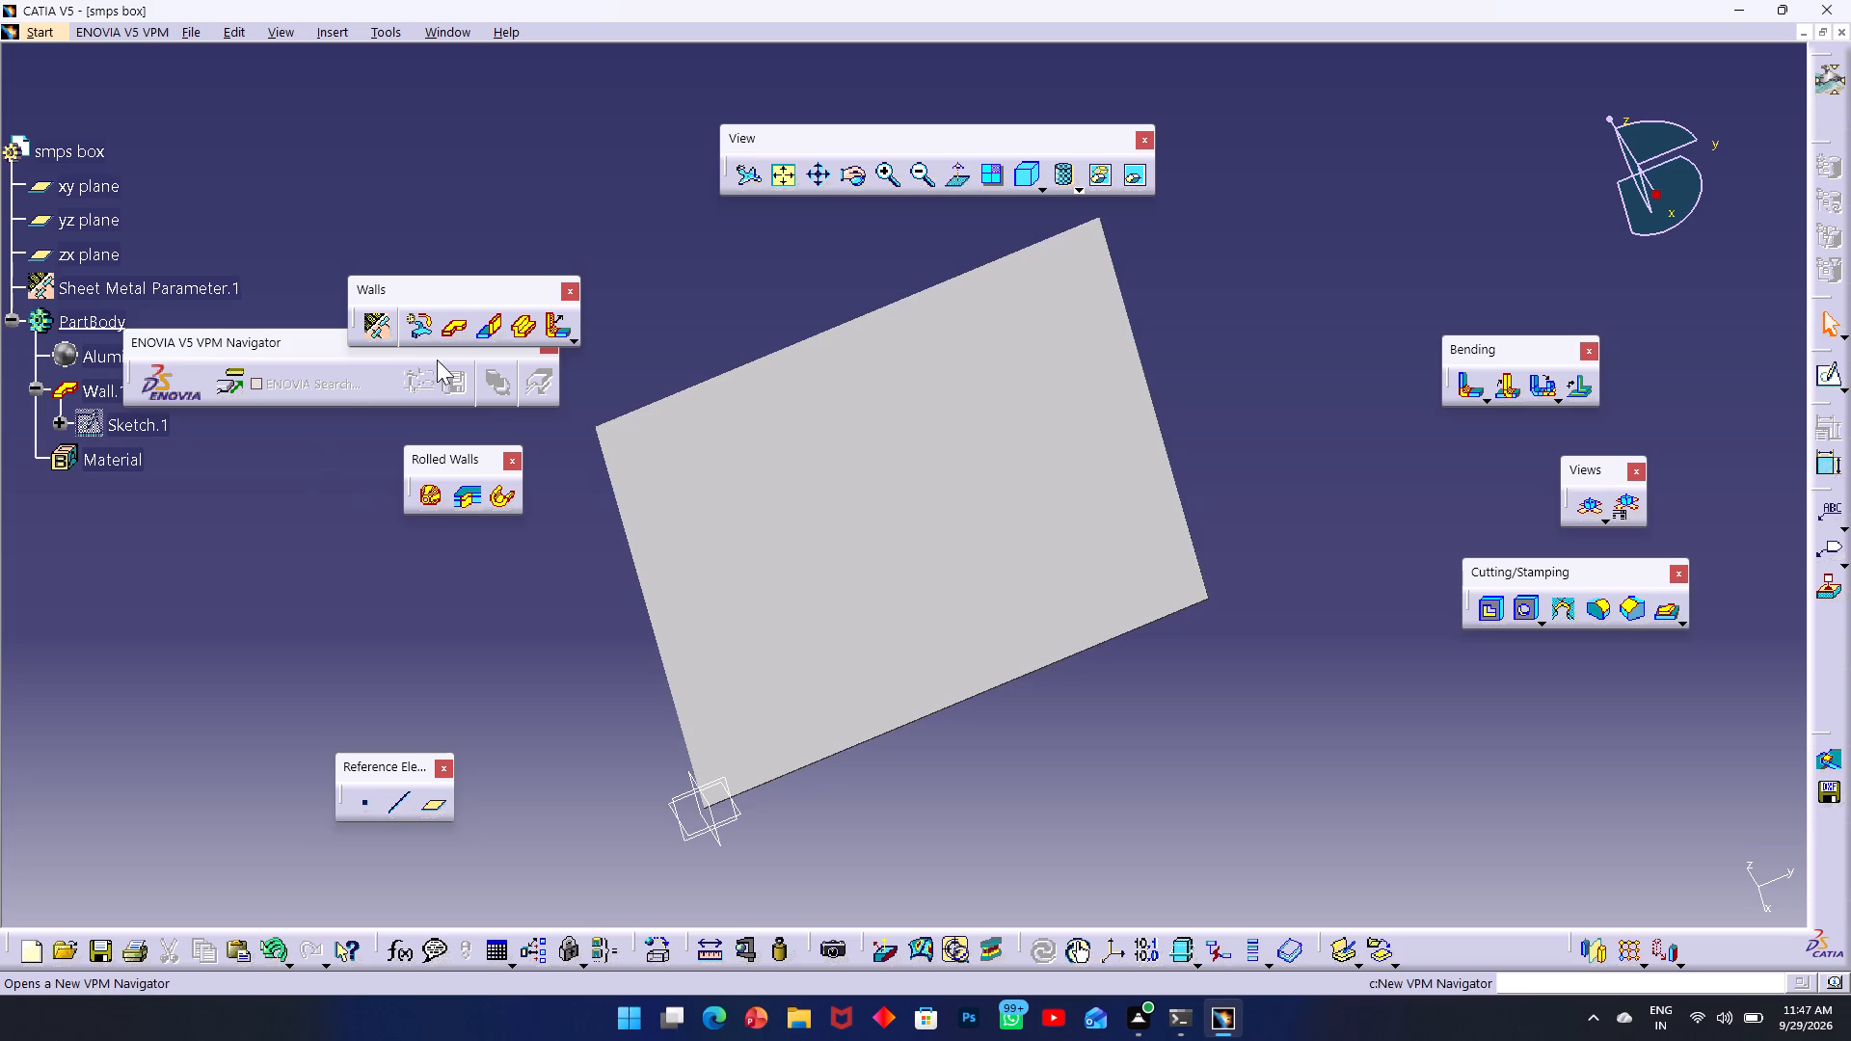
Define a Wall On Edge with 9 mm height on the base wall edge opposite the origin.
{"action": "left_click", "coordinate": [487, 330]}
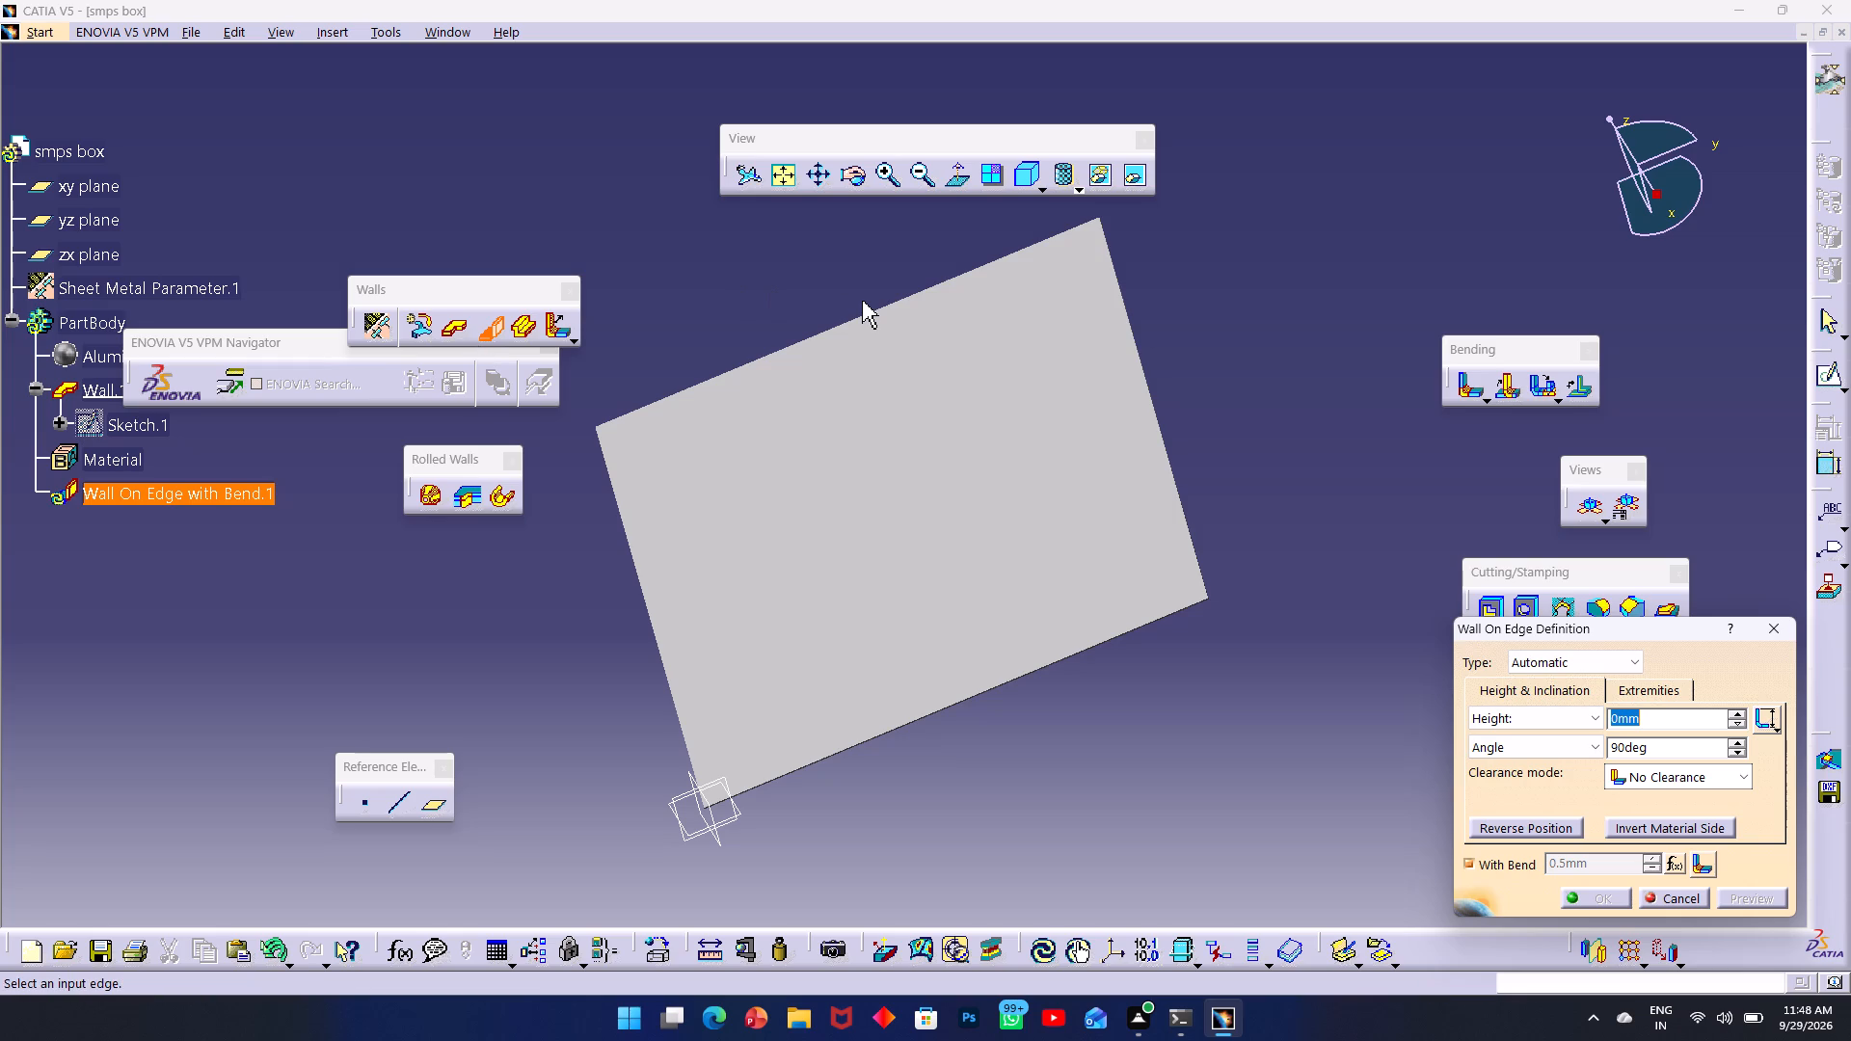
{"action": "key", "text": "9"}
{"action": "key", "text": "Return"}
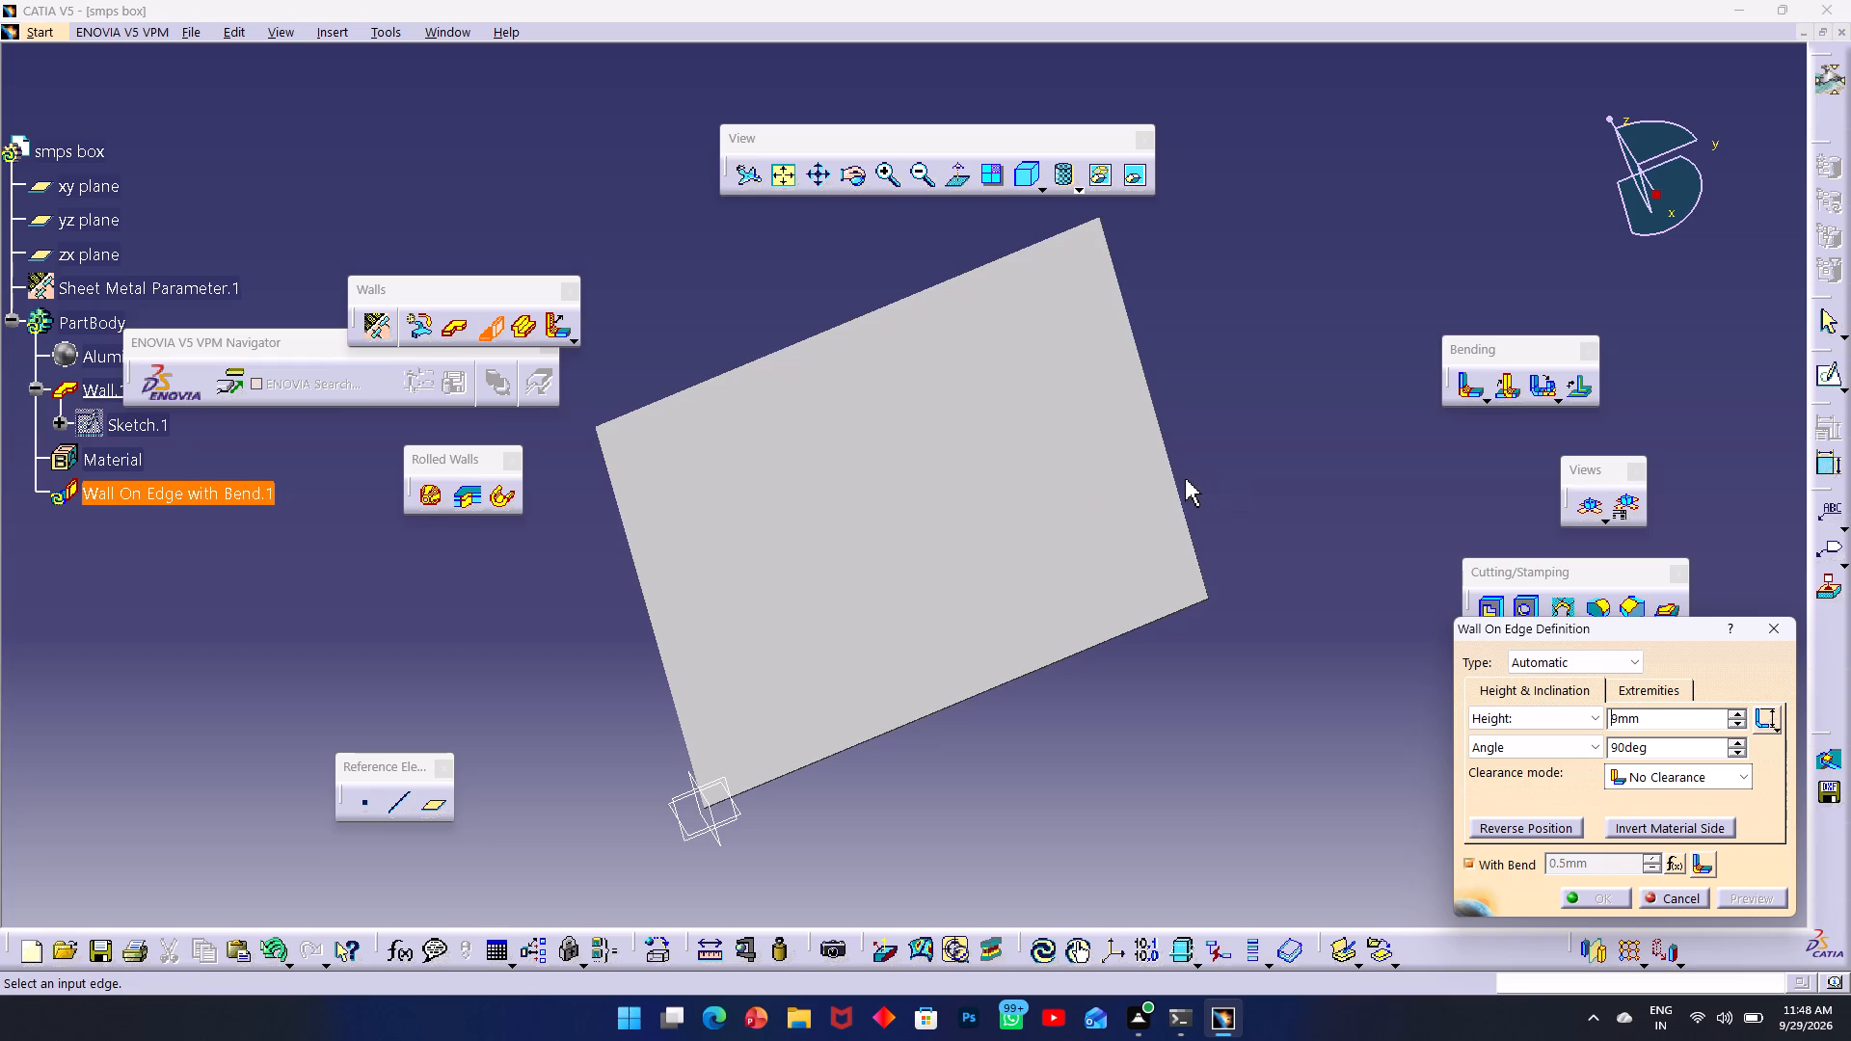
{"action": "left_click", "coordinate": [845, 178]}
{"action": "left_click_drag", "start_coordinate": [932, 415], "coordinate": [548, 406]}
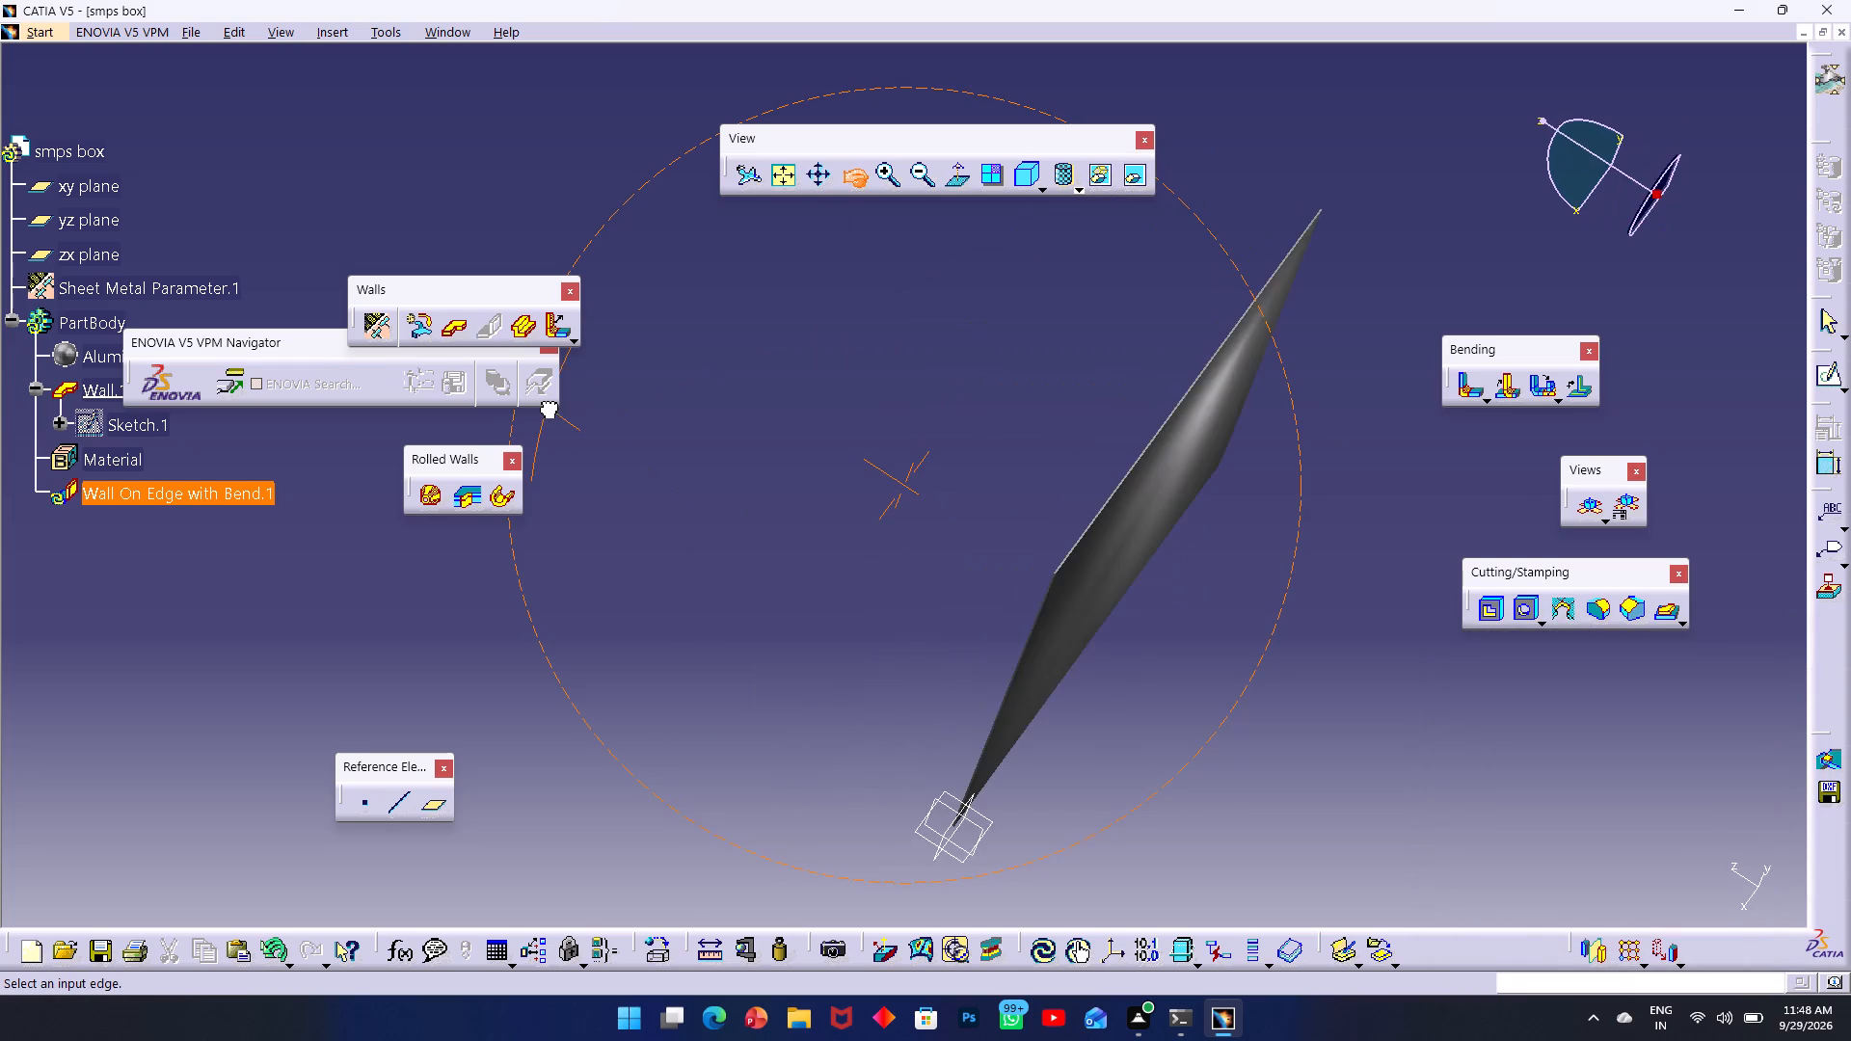
{"action": "left_click_drag", "start_coordinate": [548, 406], "coordinate": [567, 410]}
{"action": "scroll", "coordinate": [1094, 469], "scroll_direction": "down", "scroll_amount": 2}
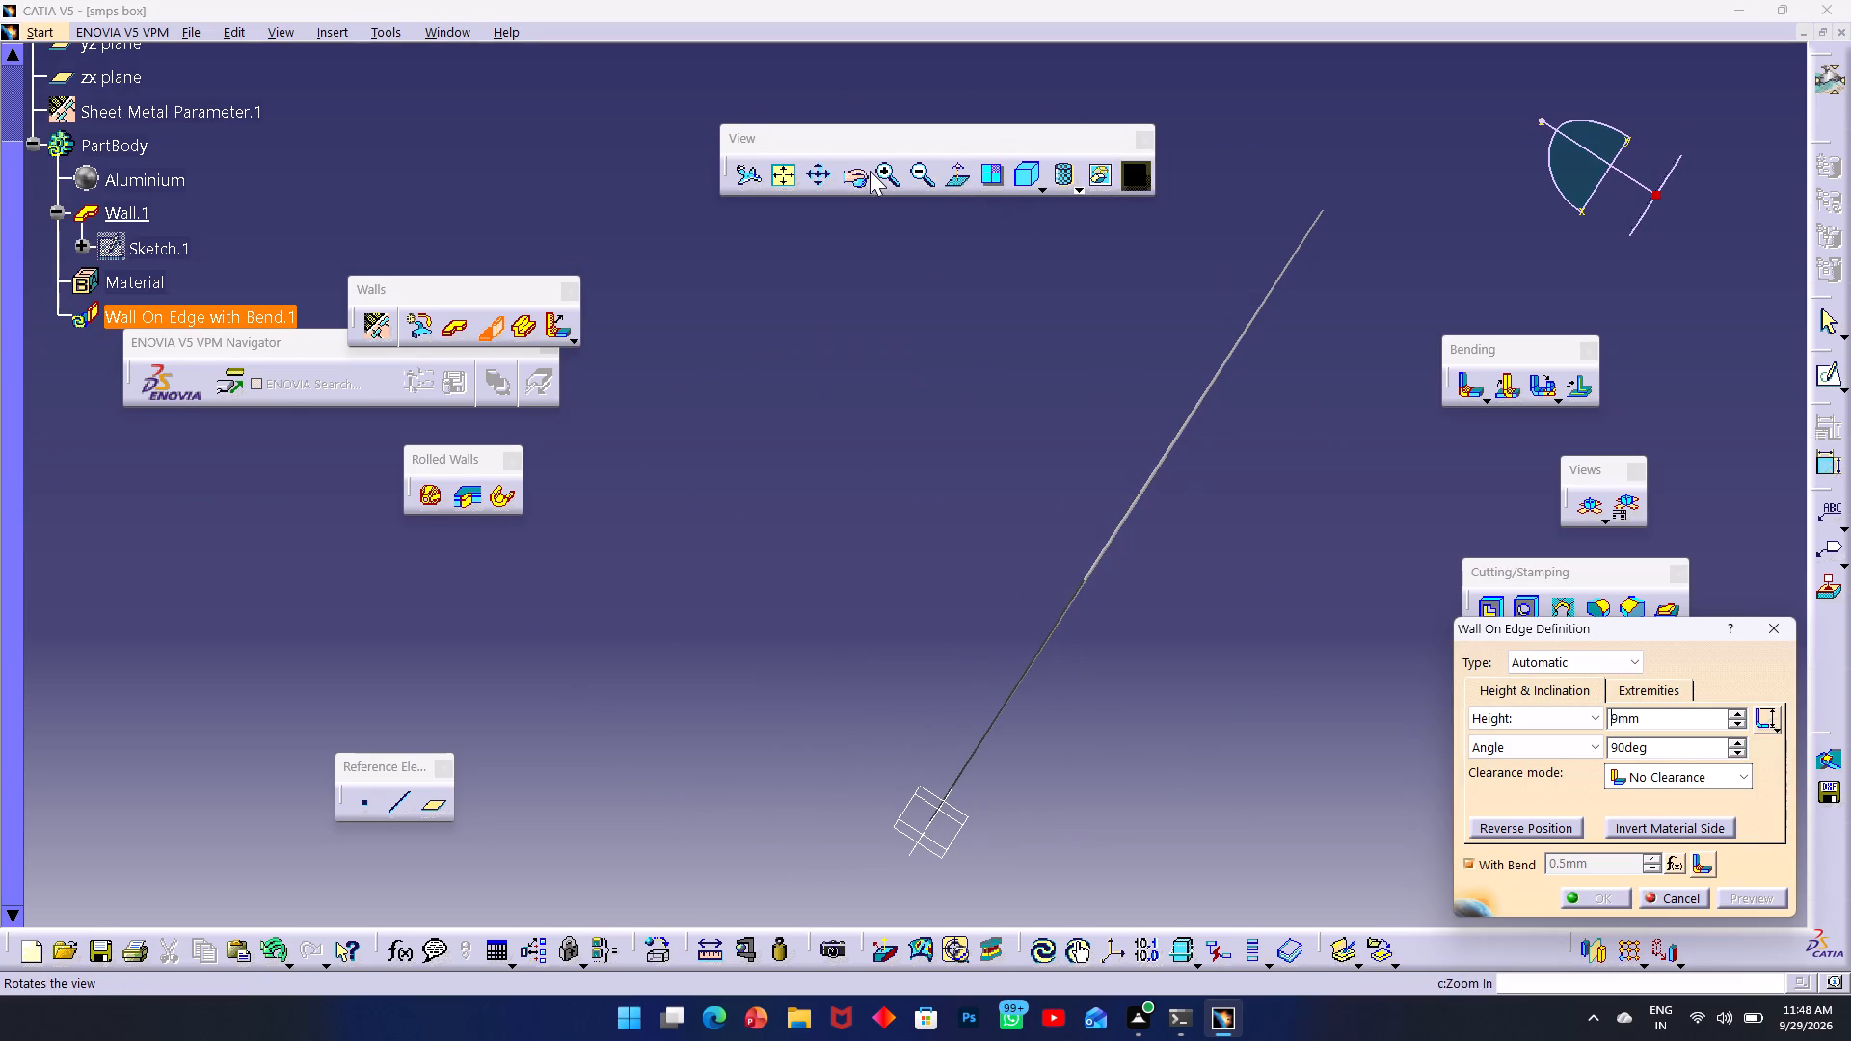
{"action": "left_click", "coordinate": [853, 172]}
{"action": "left_click_drag", "start_coordinate": [1049, 410], "coordinate": [1124, 535]}
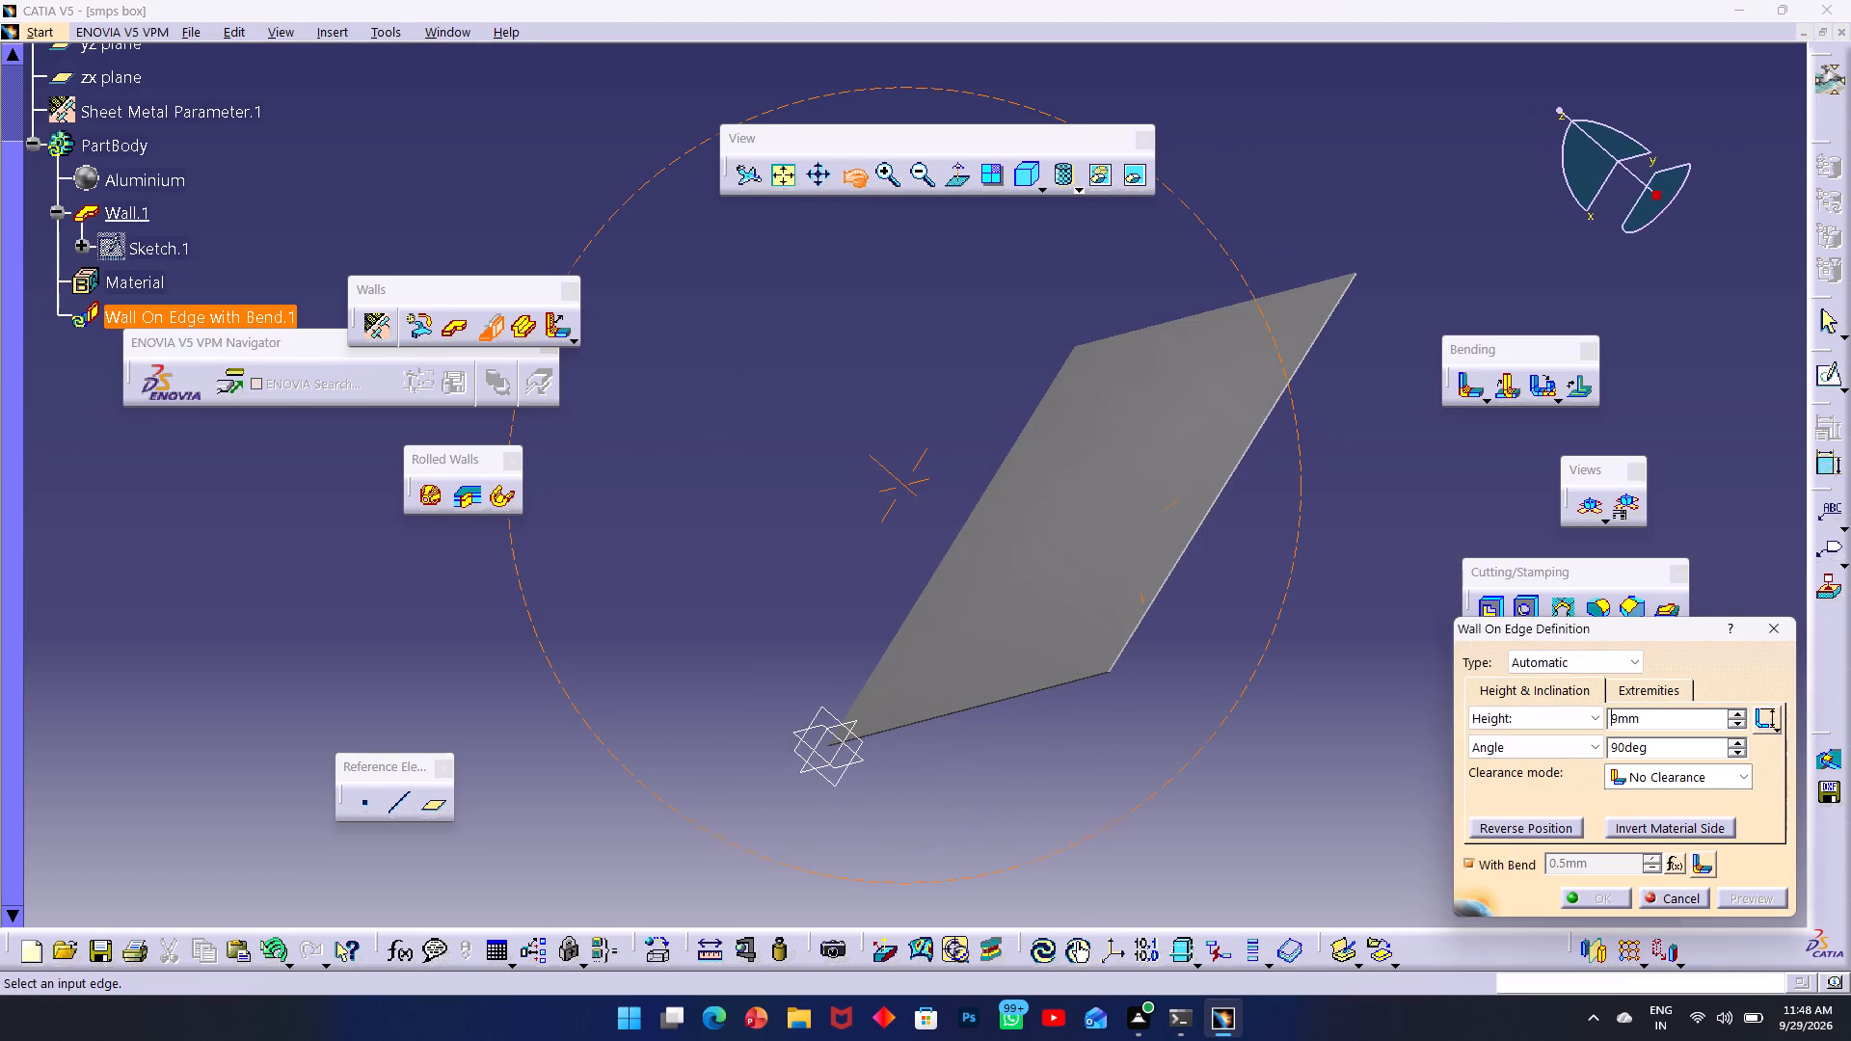
{"action": "left_click", "coordinate": [1196, 533]}
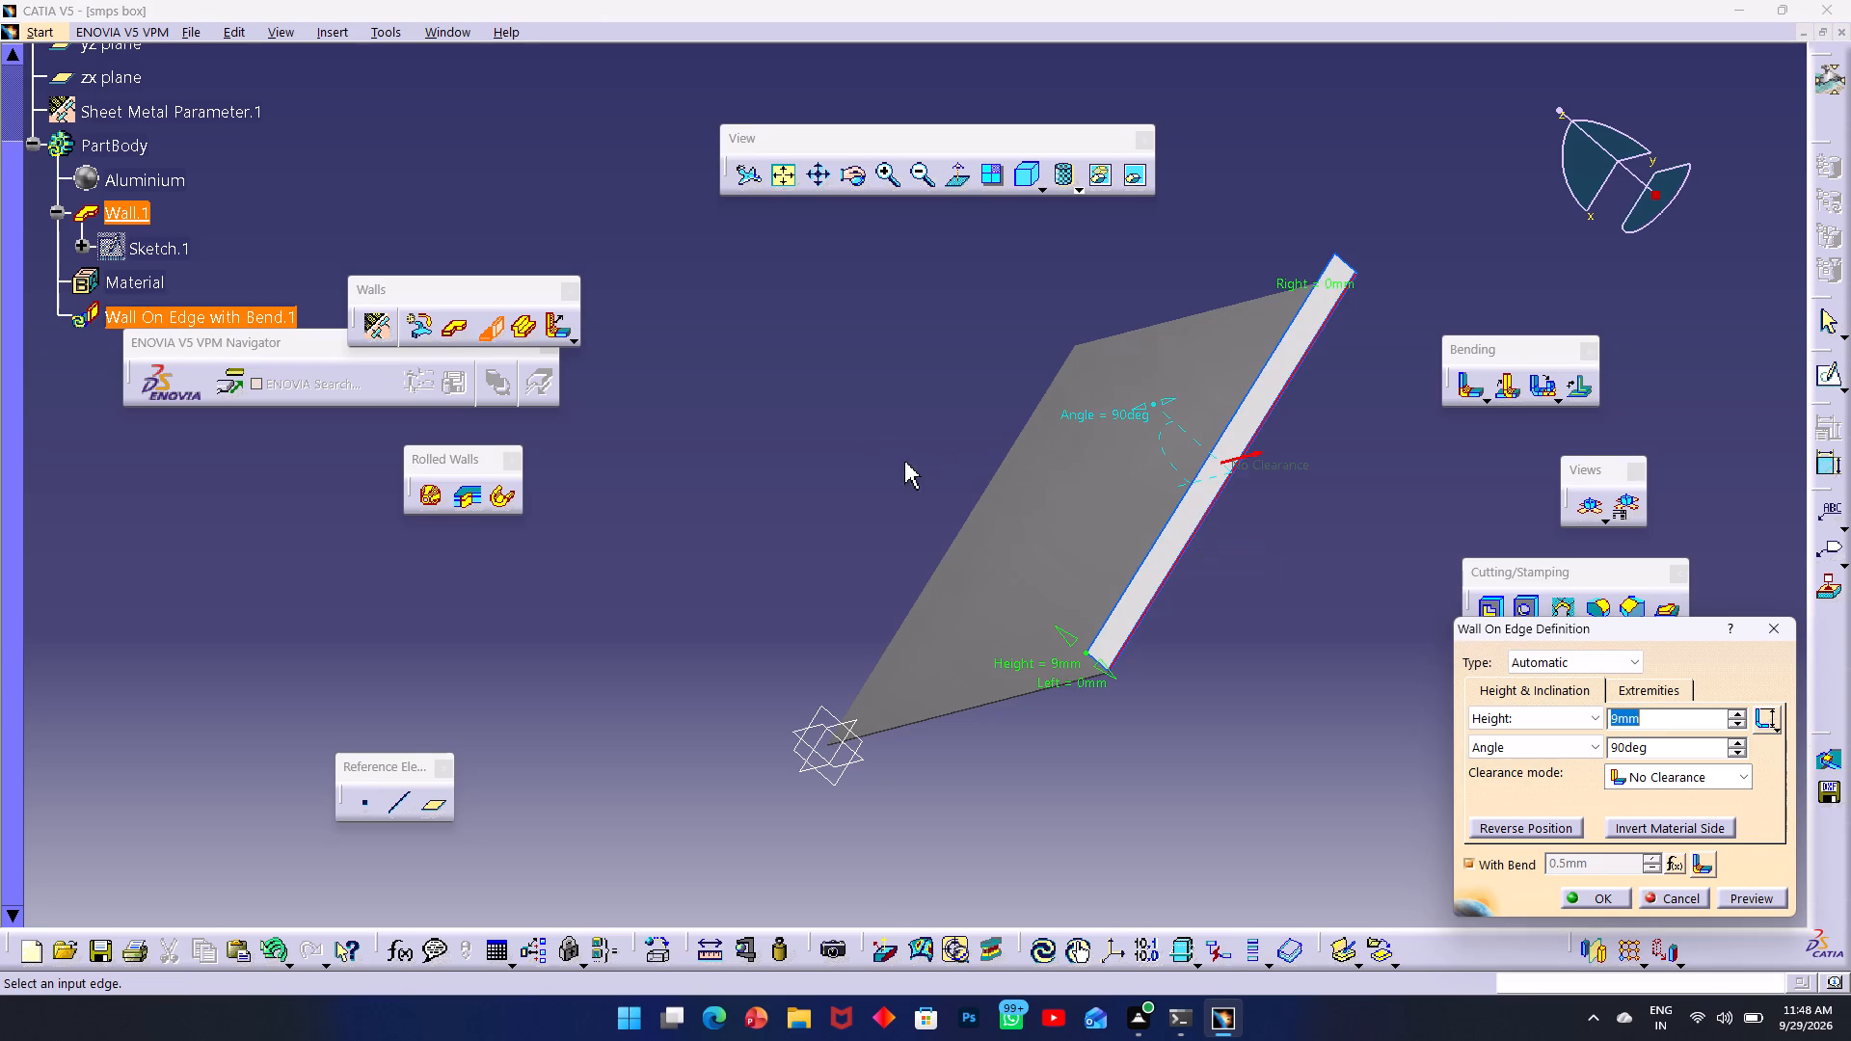
Add the parallel base wall edge that runs through the origin to the same Wall On Edge definition.
{"action": "middle_click_drag", "start_coordinate": [918, 467], "coordinate": [1010, 487]}
{"action": "left_click", "coordinate": [864, 174]}
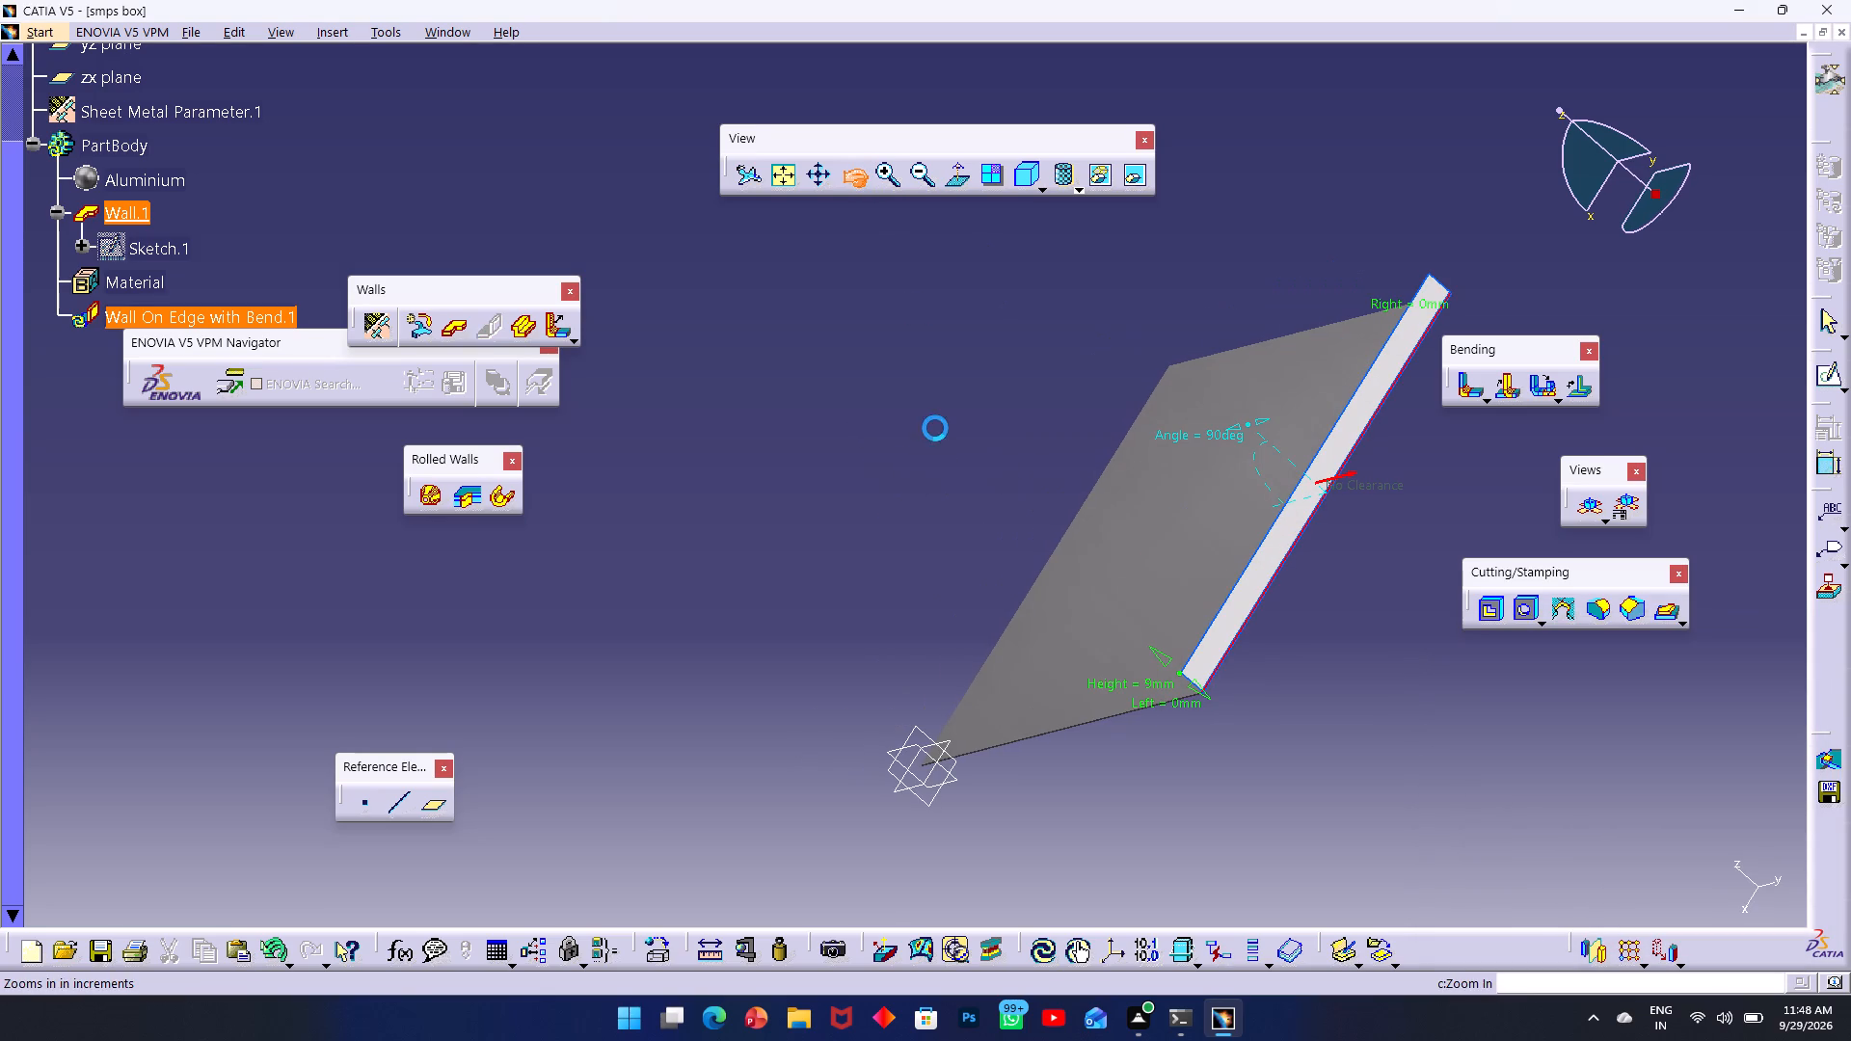
{"action": "middle_click_drag", "start_coordinate": [936, 432], "coordinate": [747, 390]}
{"action": "left_click_drag", "start_coordinate": [755, 398], "coordinate": [1352, 484]}
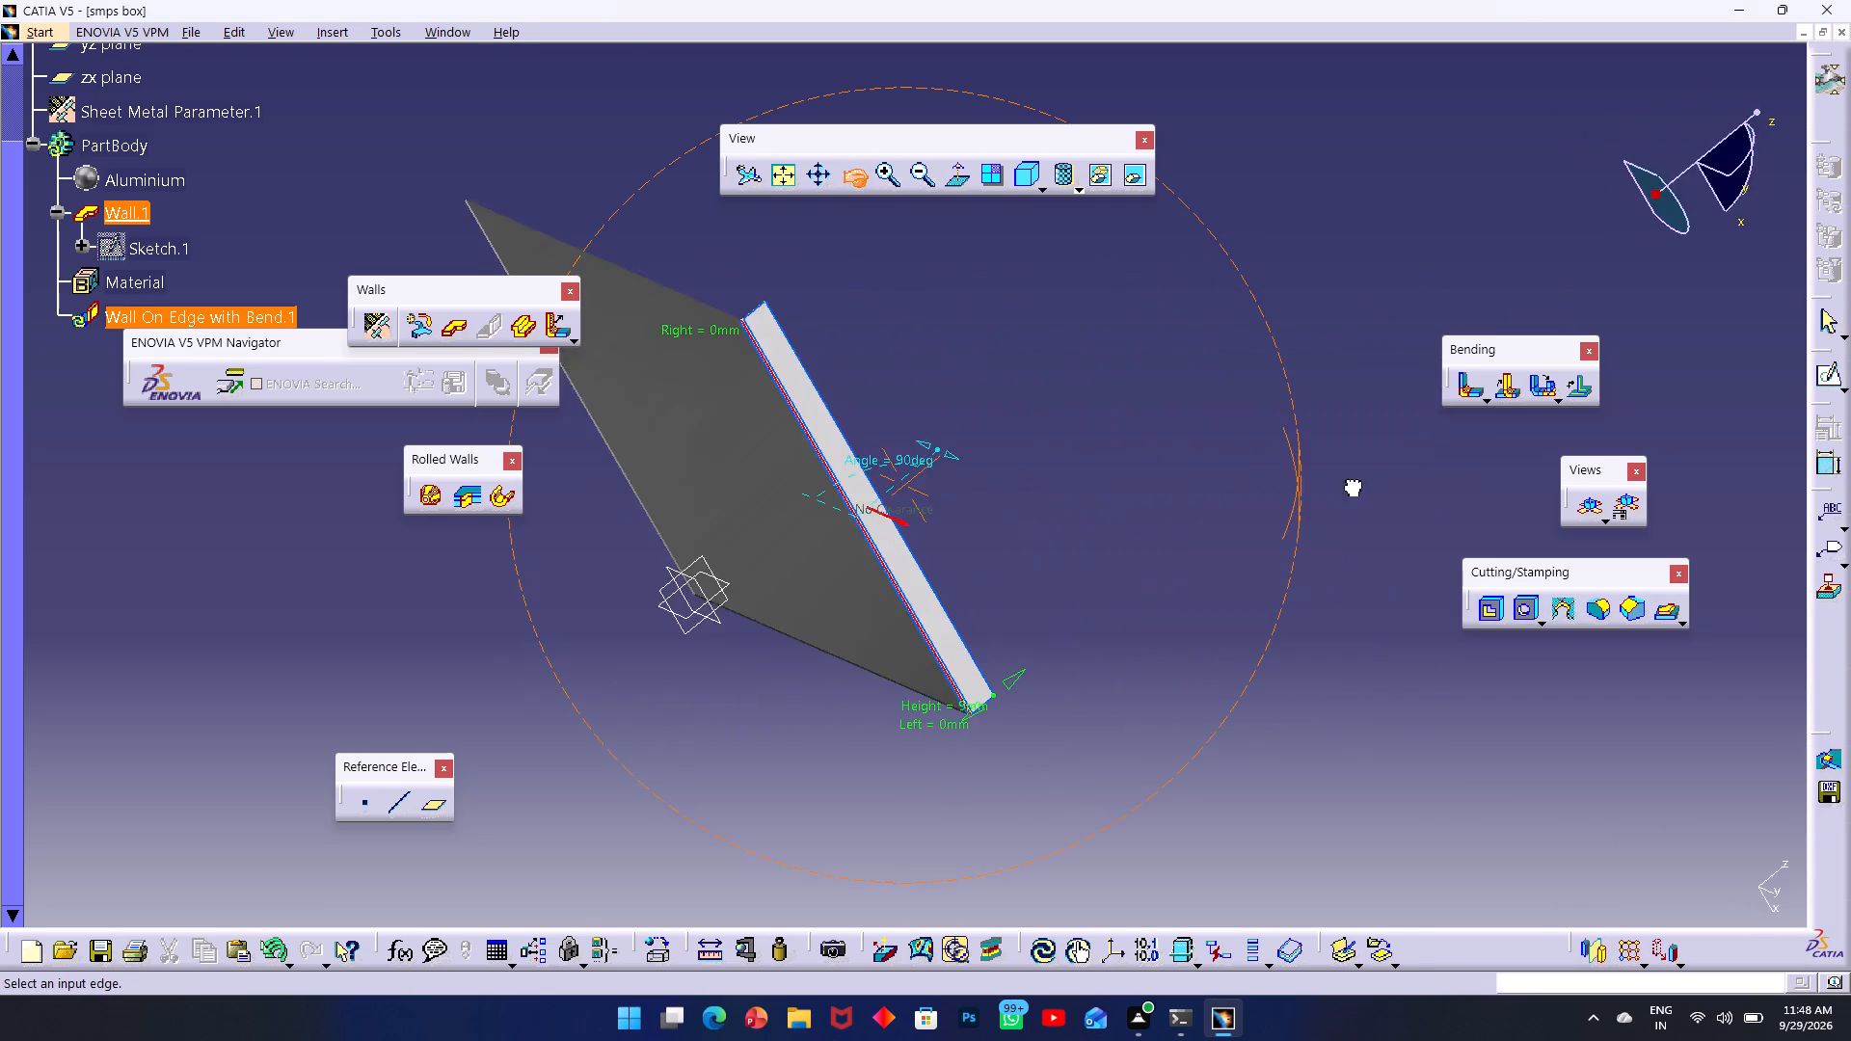
{"action": "left_click_drag", "start_coordinate": [1352, 484], "coordinate": [1291, 596]}
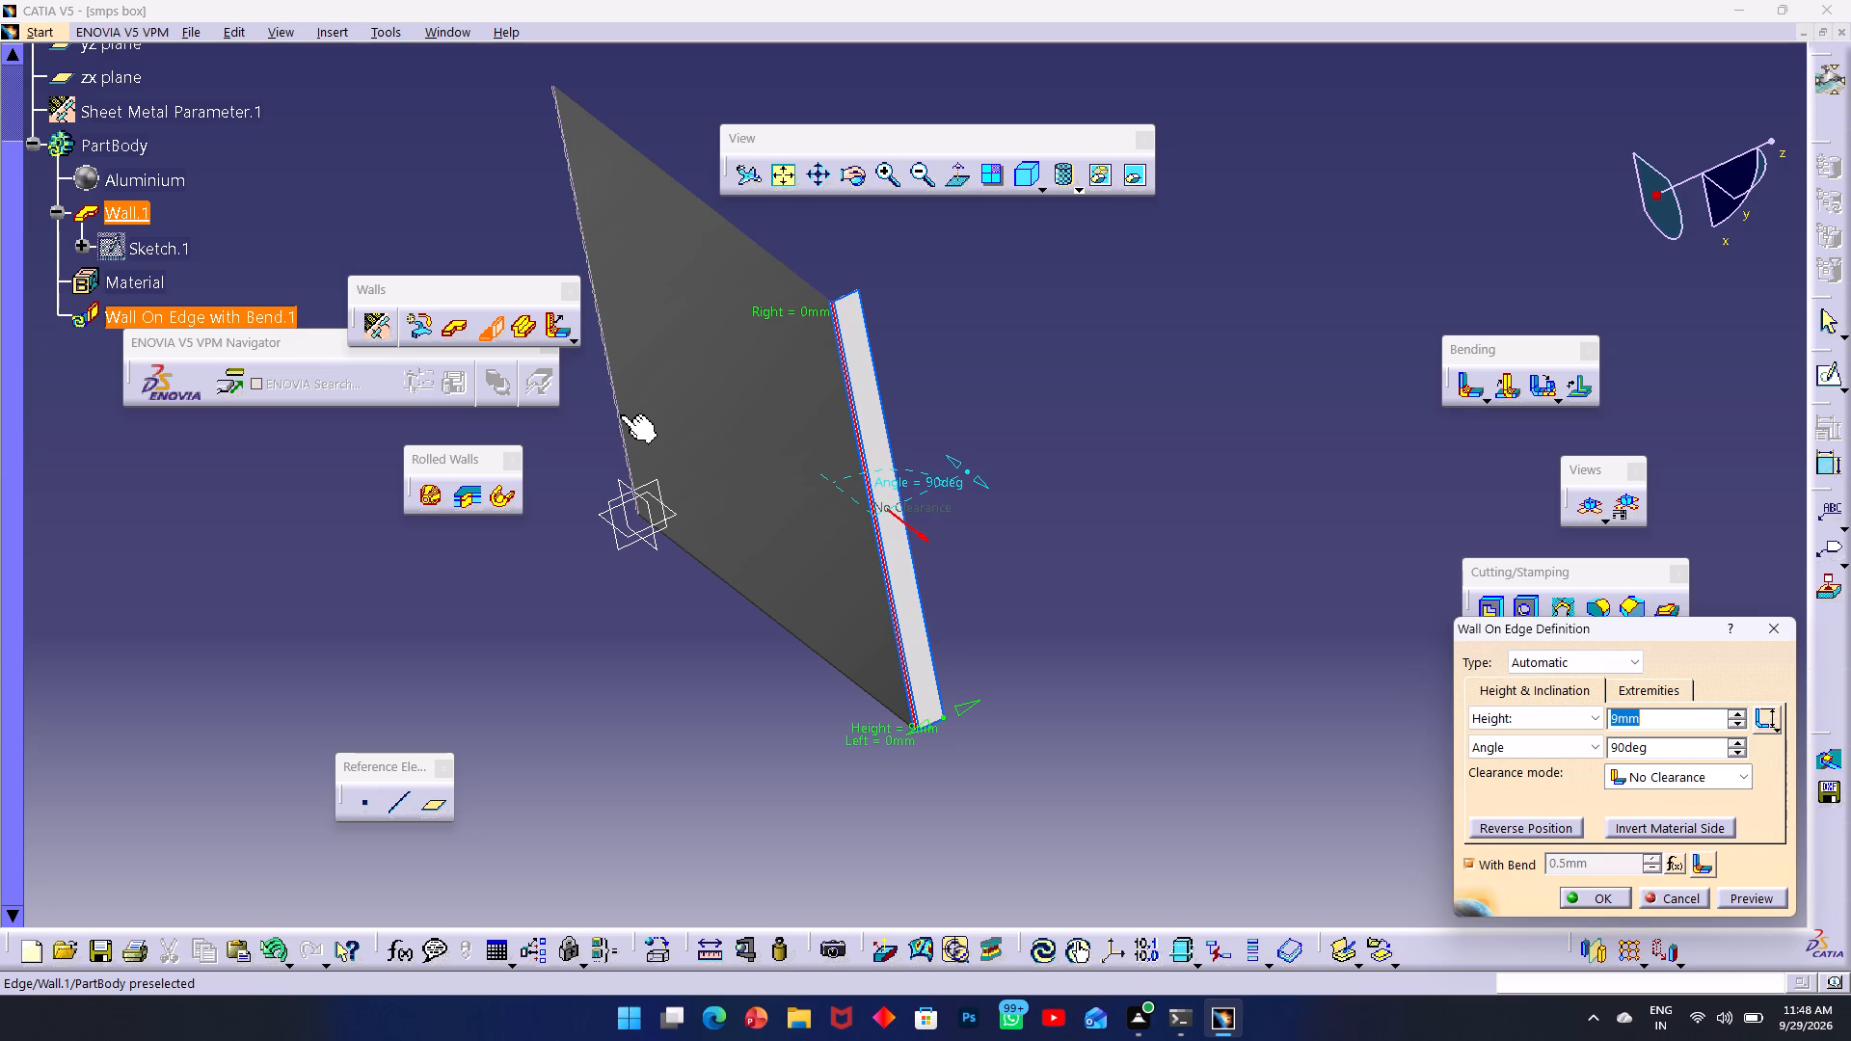
{"action": "left_click", "coordinate": [621, 415]}
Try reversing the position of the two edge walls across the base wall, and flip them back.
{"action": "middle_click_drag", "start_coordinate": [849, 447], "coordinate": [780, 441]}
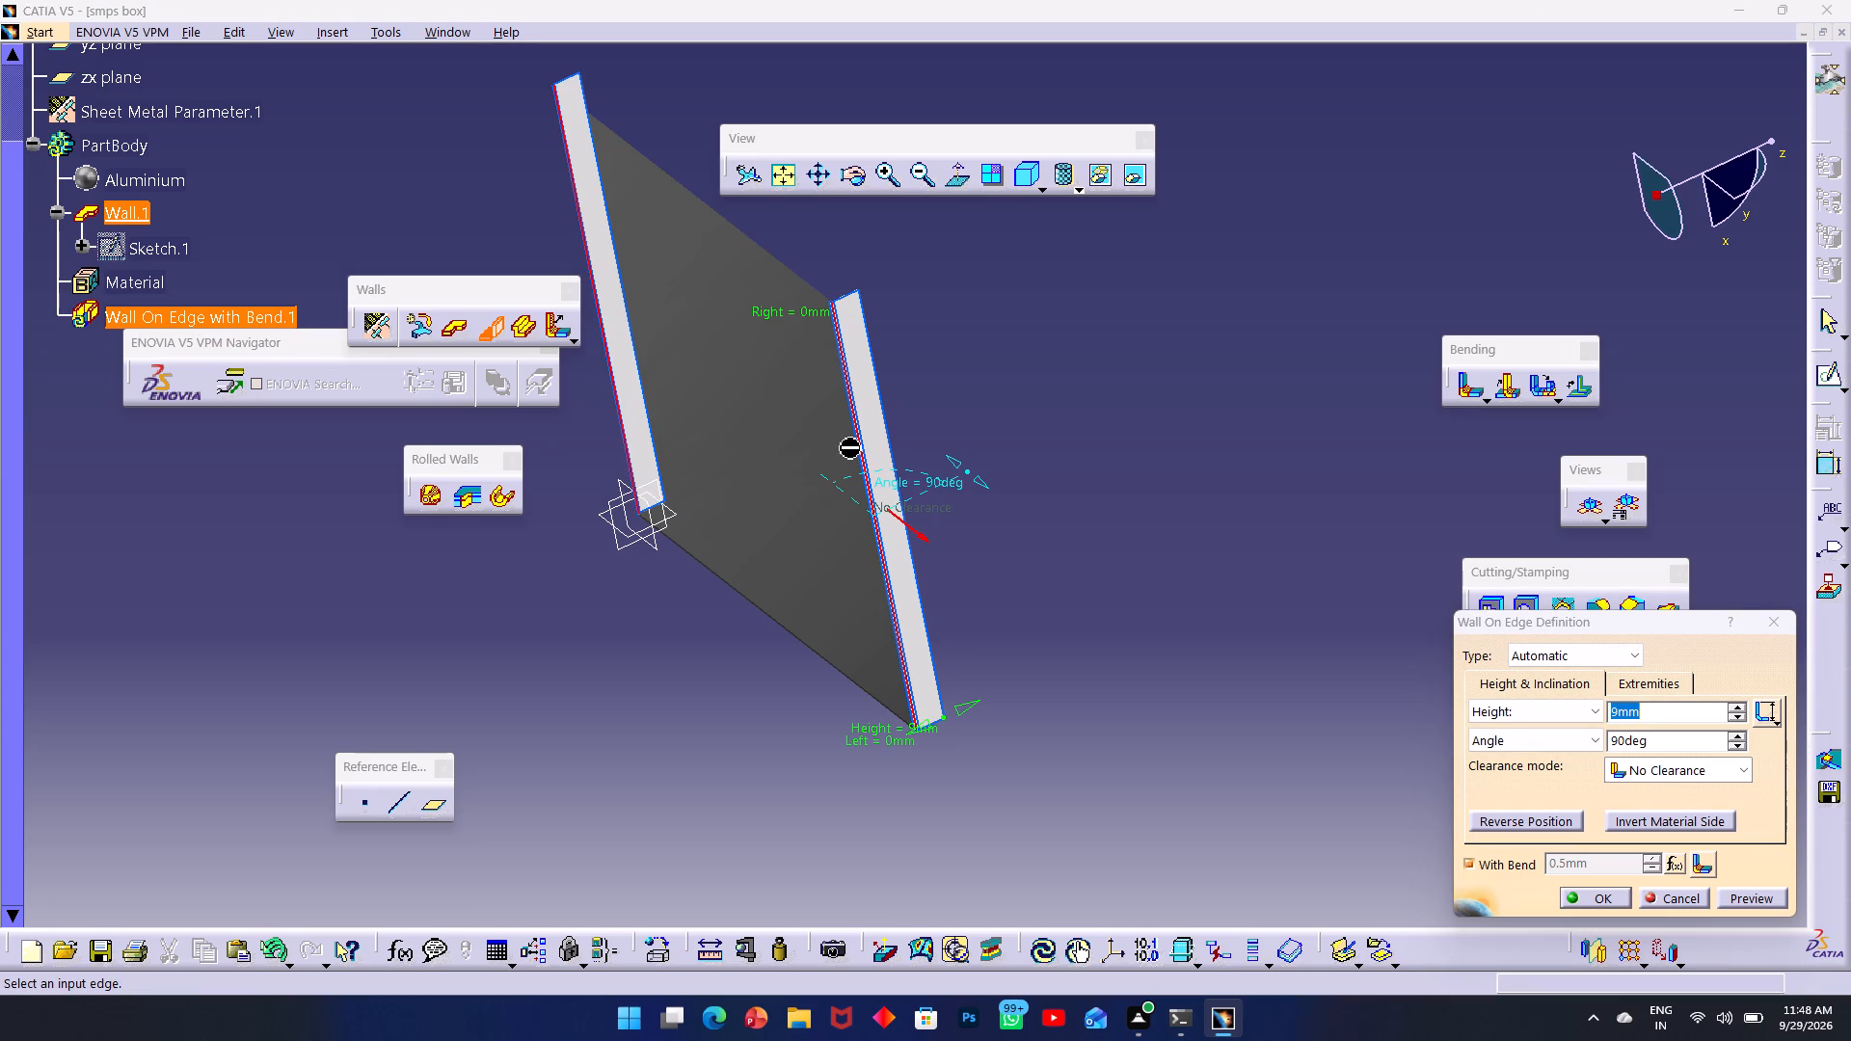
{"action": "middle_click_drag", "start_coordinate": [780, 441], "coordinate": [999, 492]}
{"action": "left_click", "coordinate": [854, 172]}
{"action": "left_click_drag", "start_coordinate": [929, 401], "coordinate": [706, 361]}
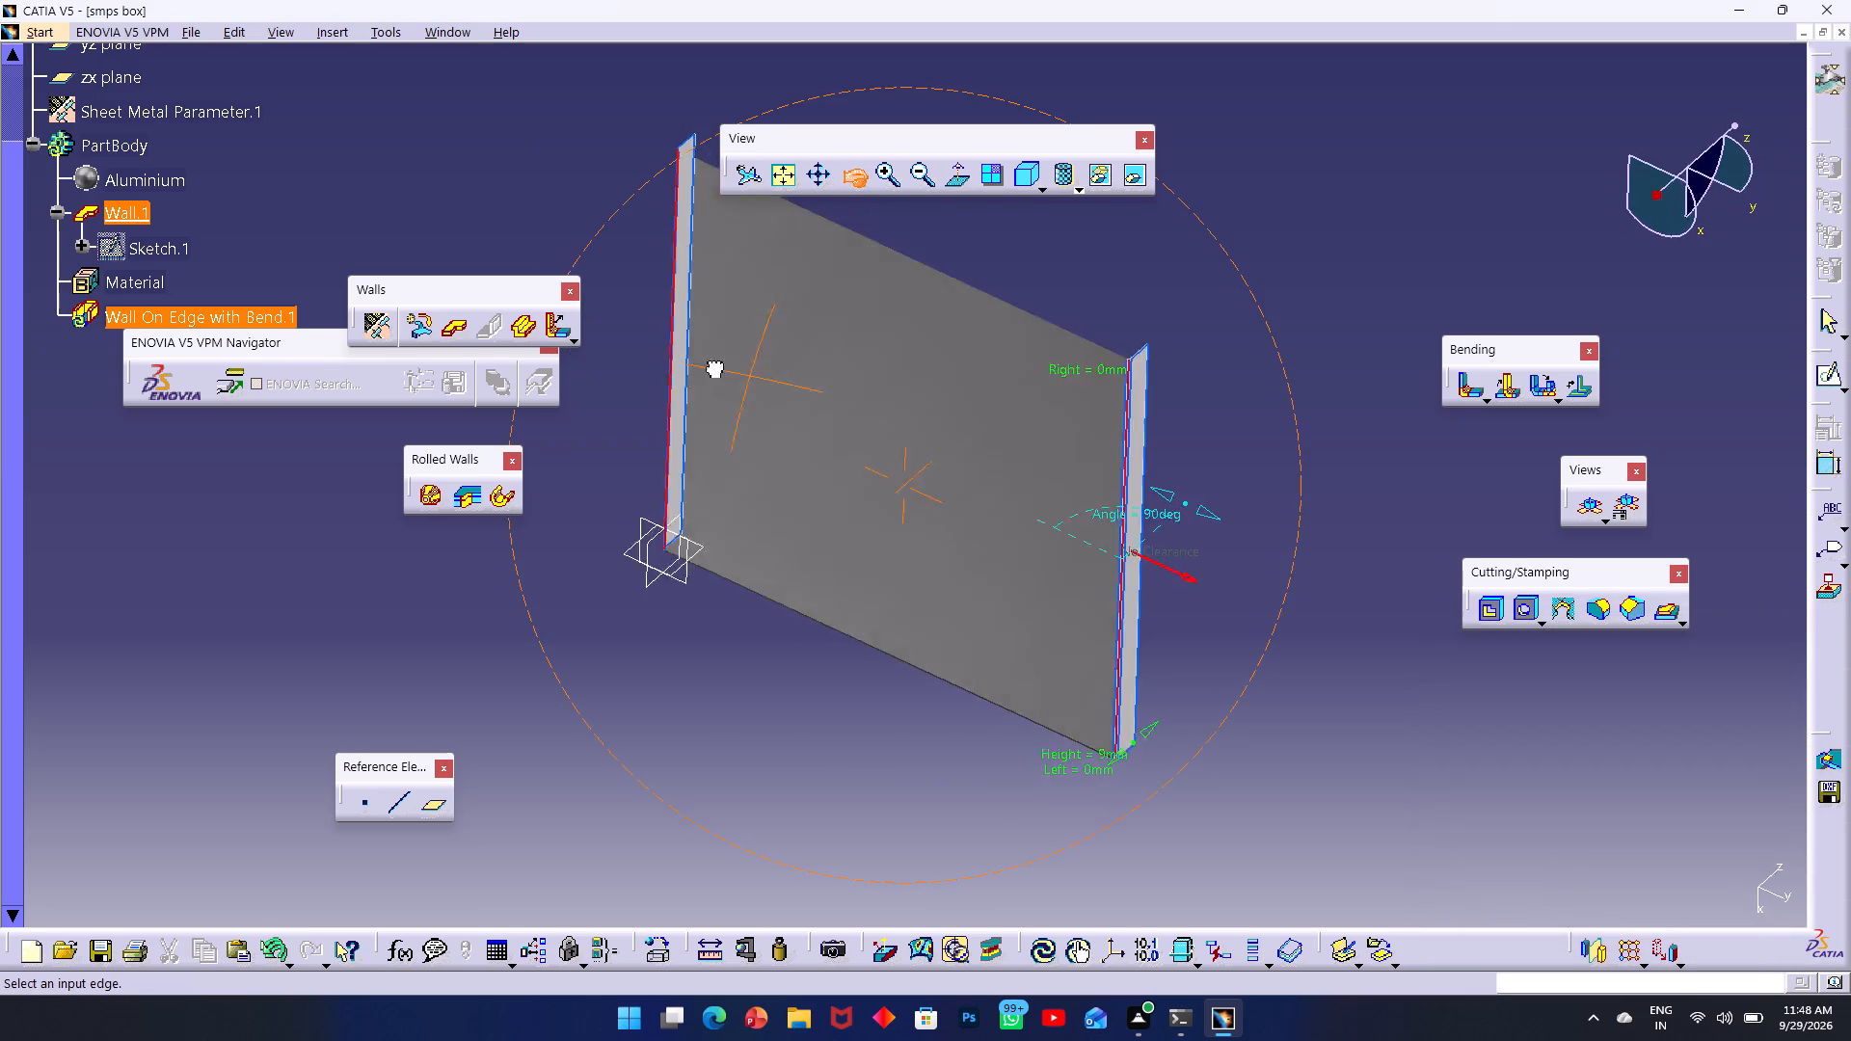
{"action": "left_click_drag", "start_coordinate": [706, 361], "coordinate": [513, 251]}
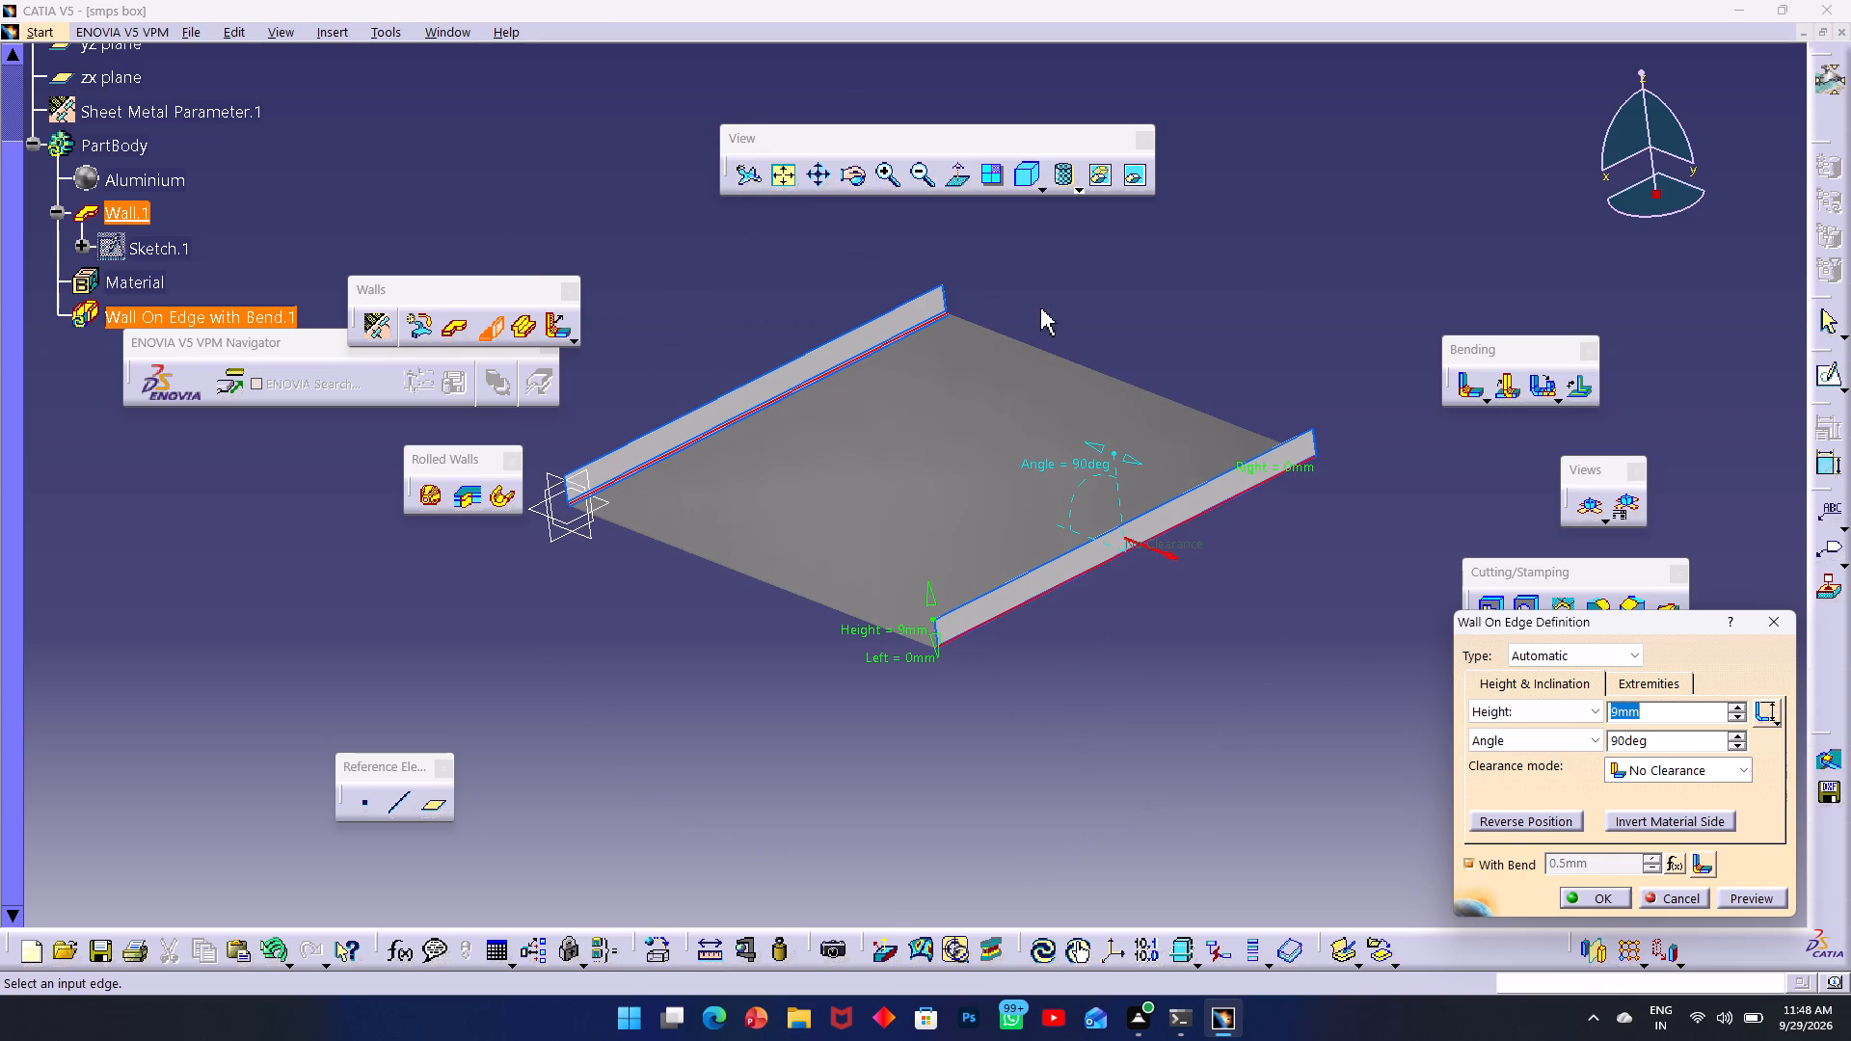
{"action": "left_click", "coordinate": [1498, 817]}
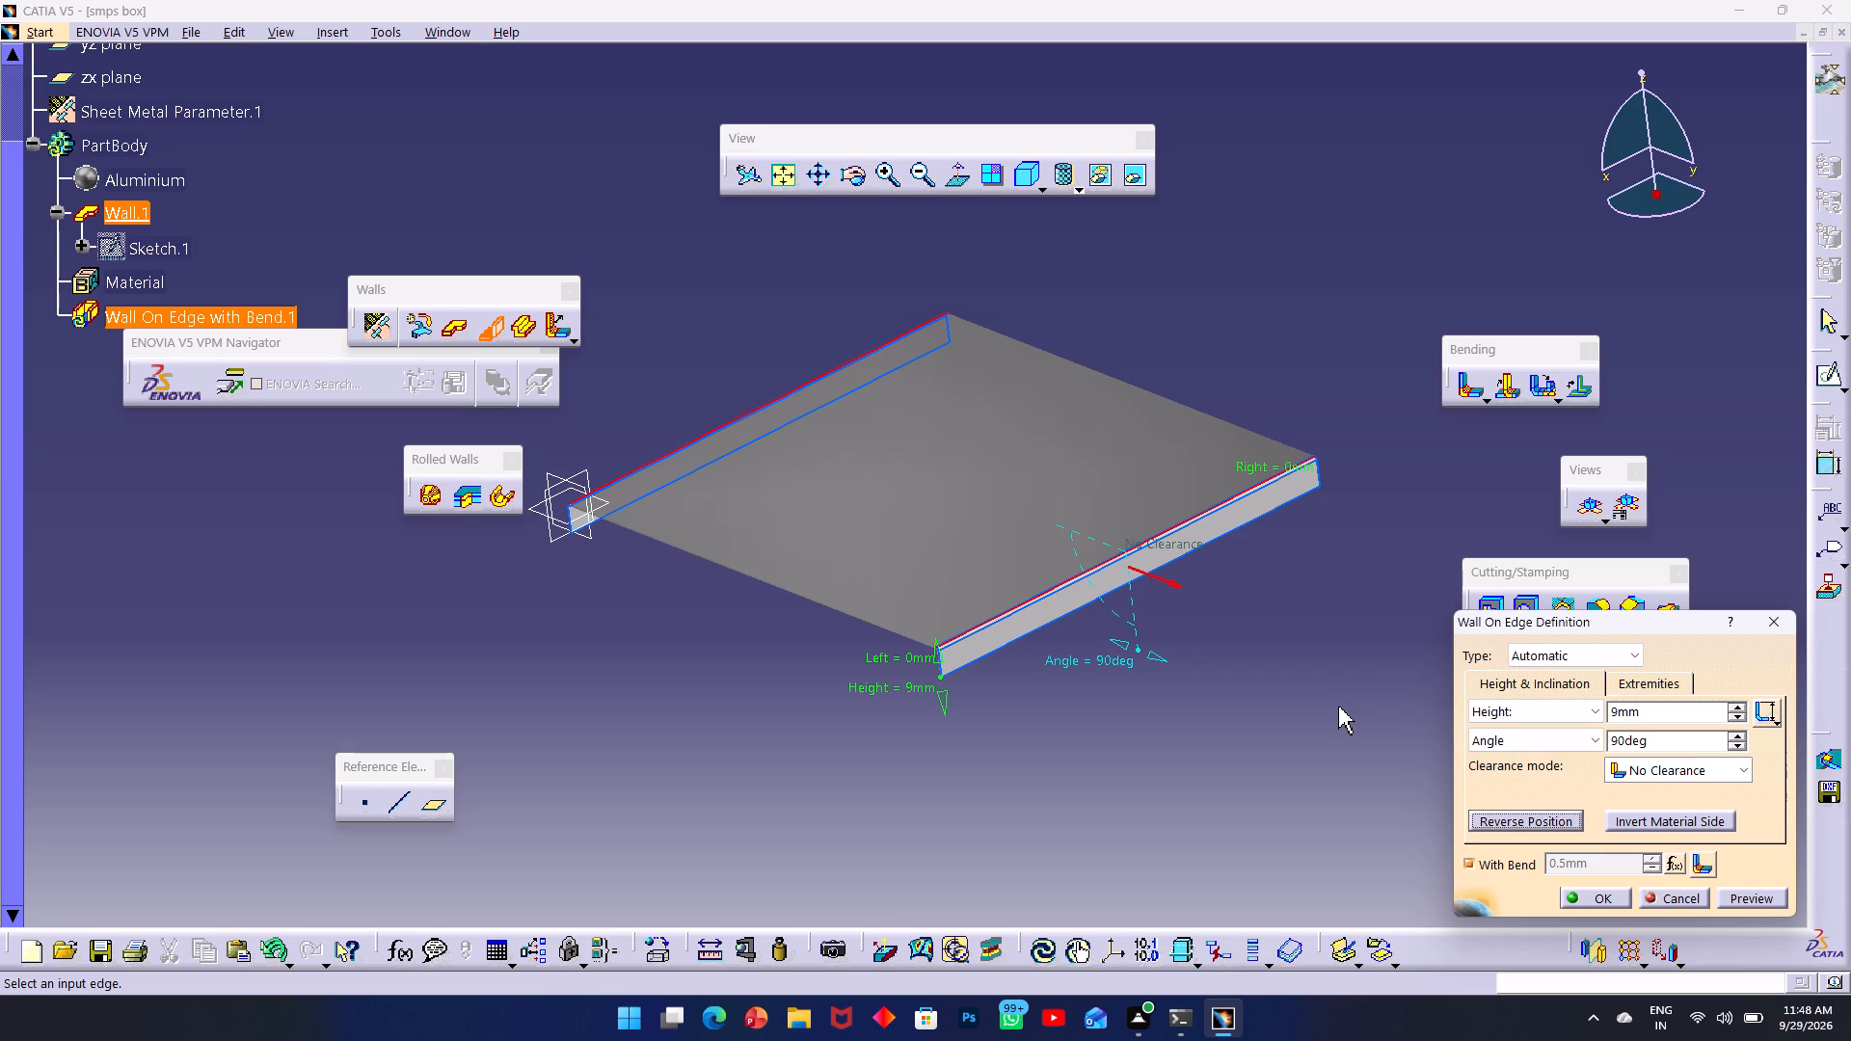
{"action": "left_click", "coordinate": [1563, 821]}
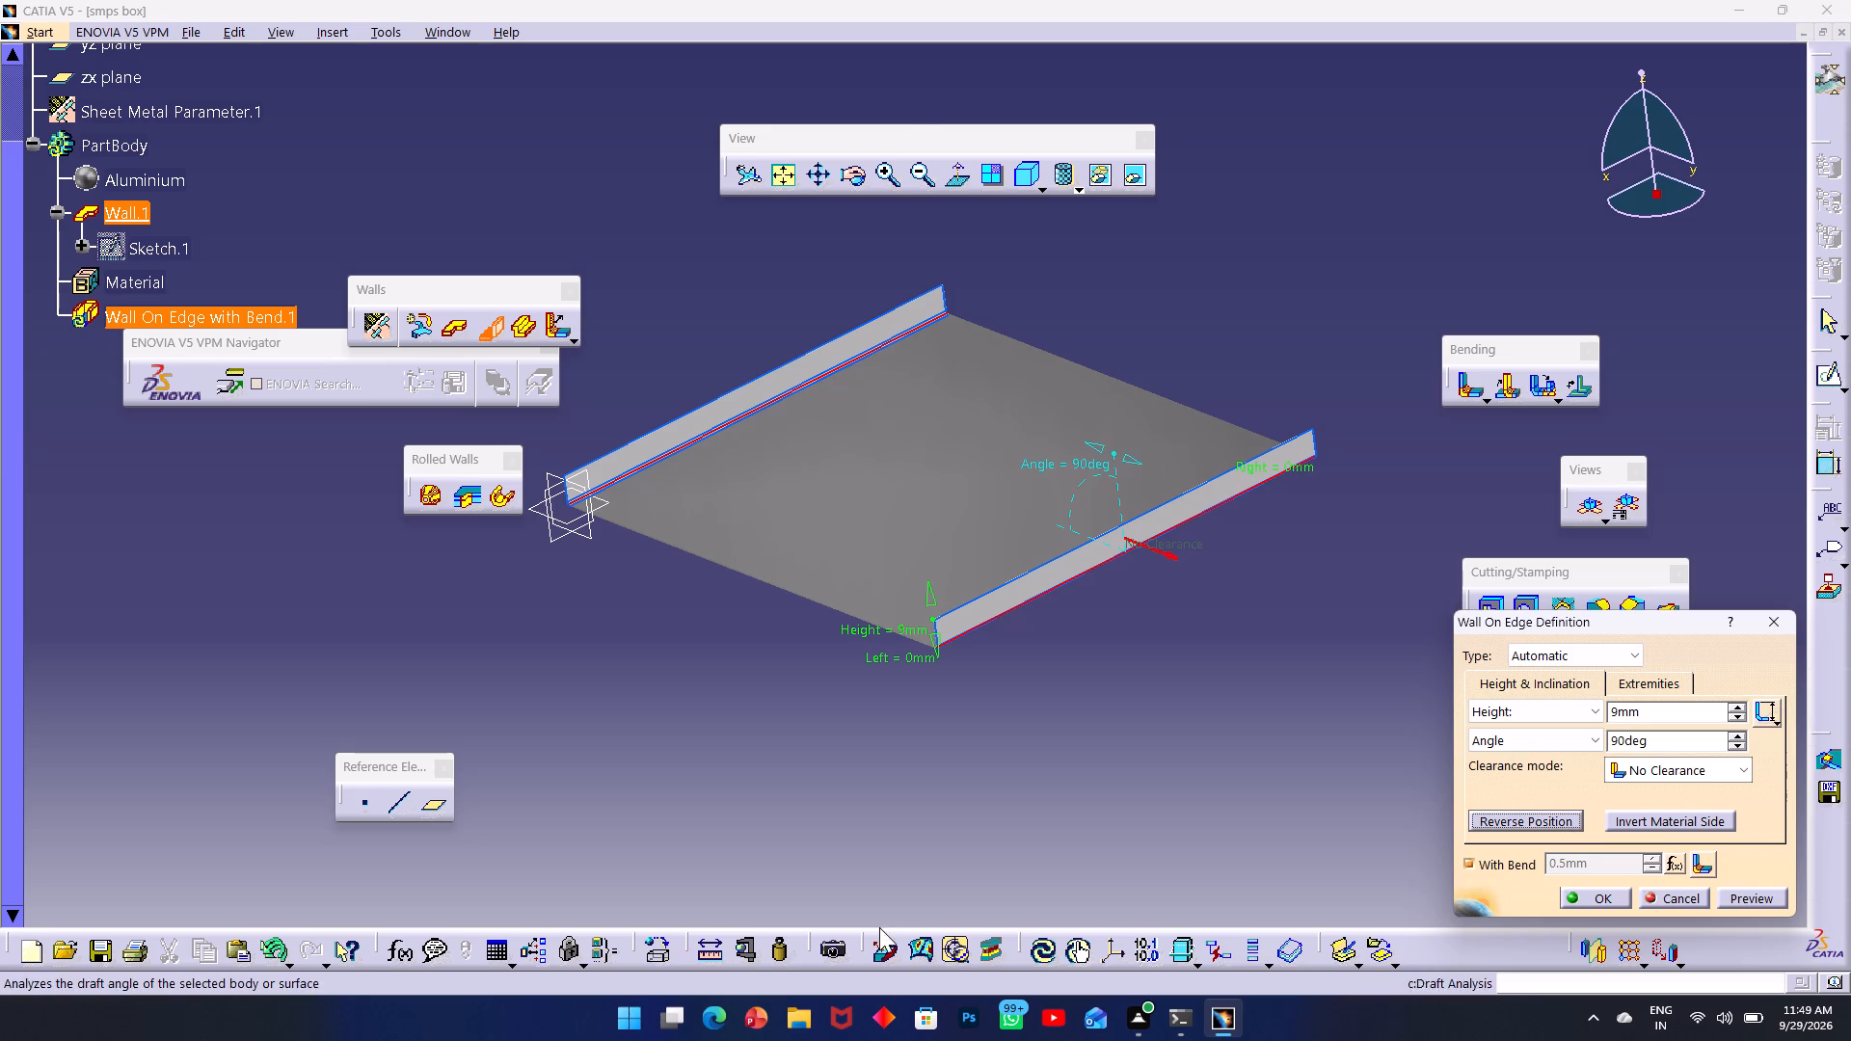
Examine the preview of the two edge walls in the isometric view and in an edge-on standard view.
{"action": "right_click", "coordinate": [1030, 183]}
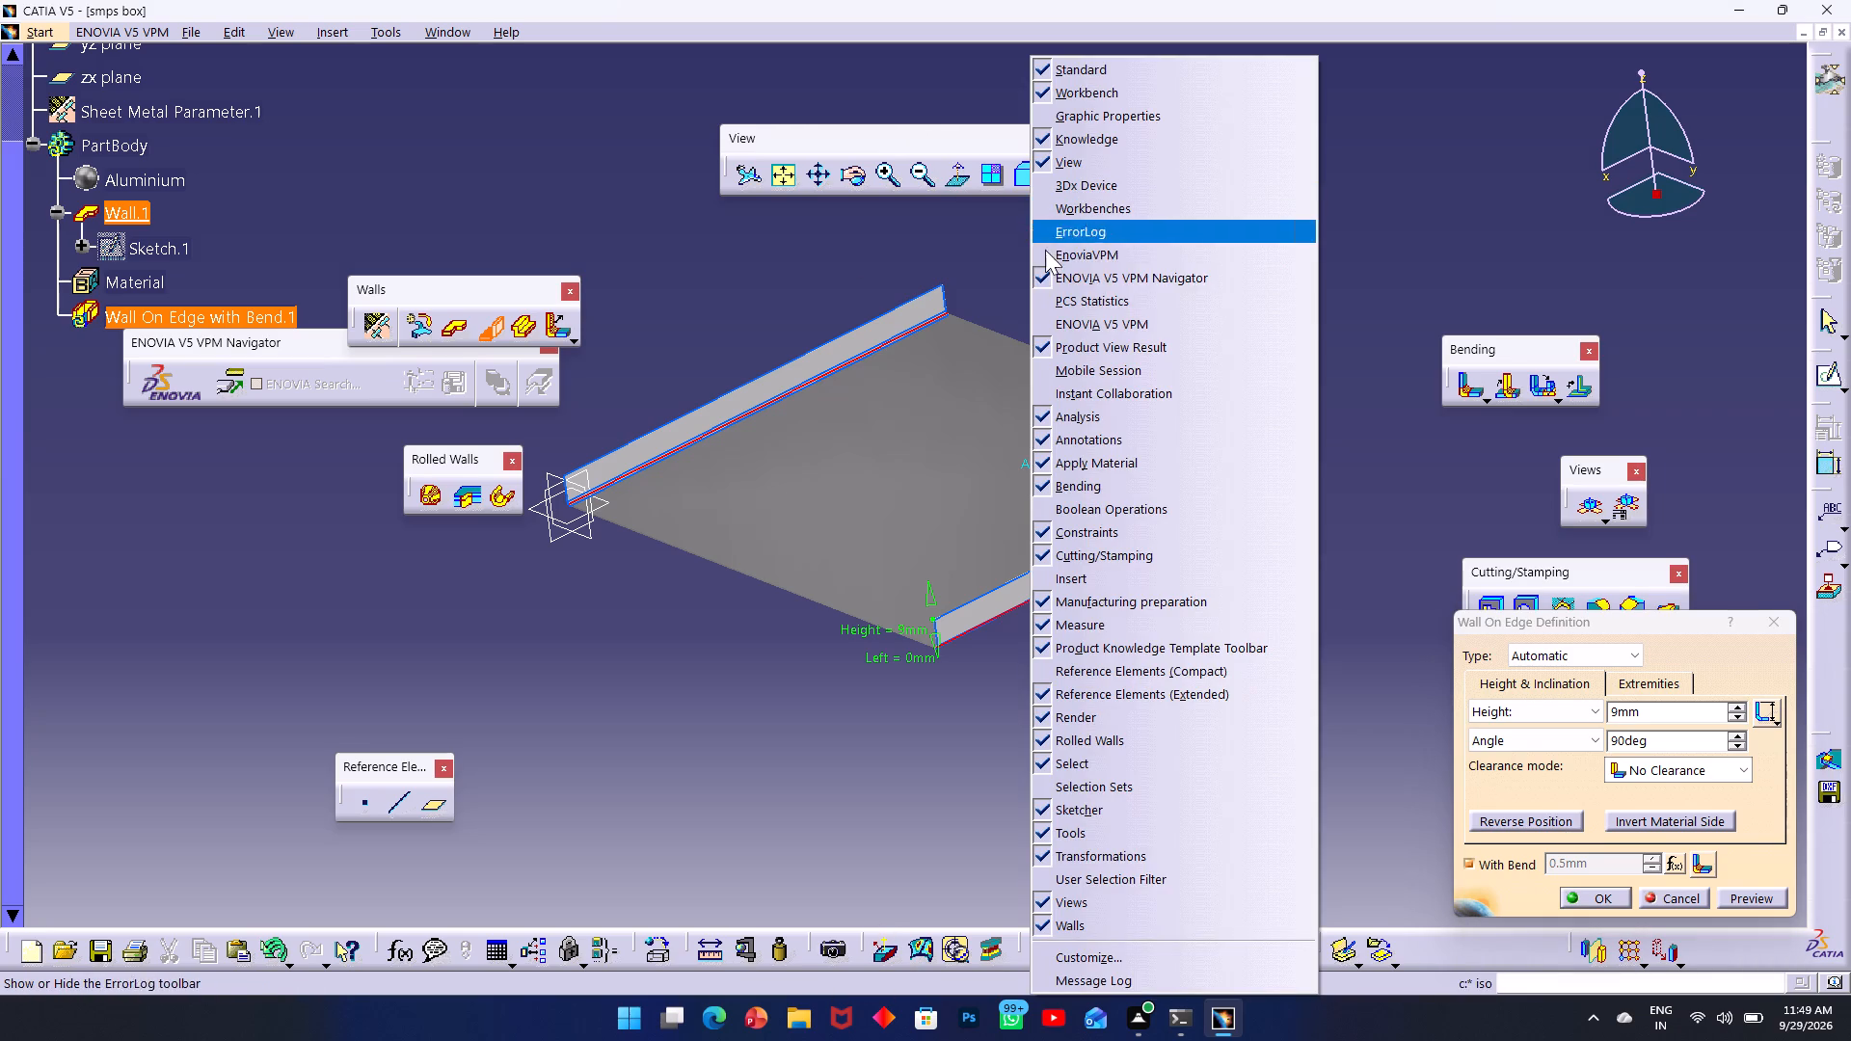
{"action": "left_click", "coordinate": [1024, 184]}
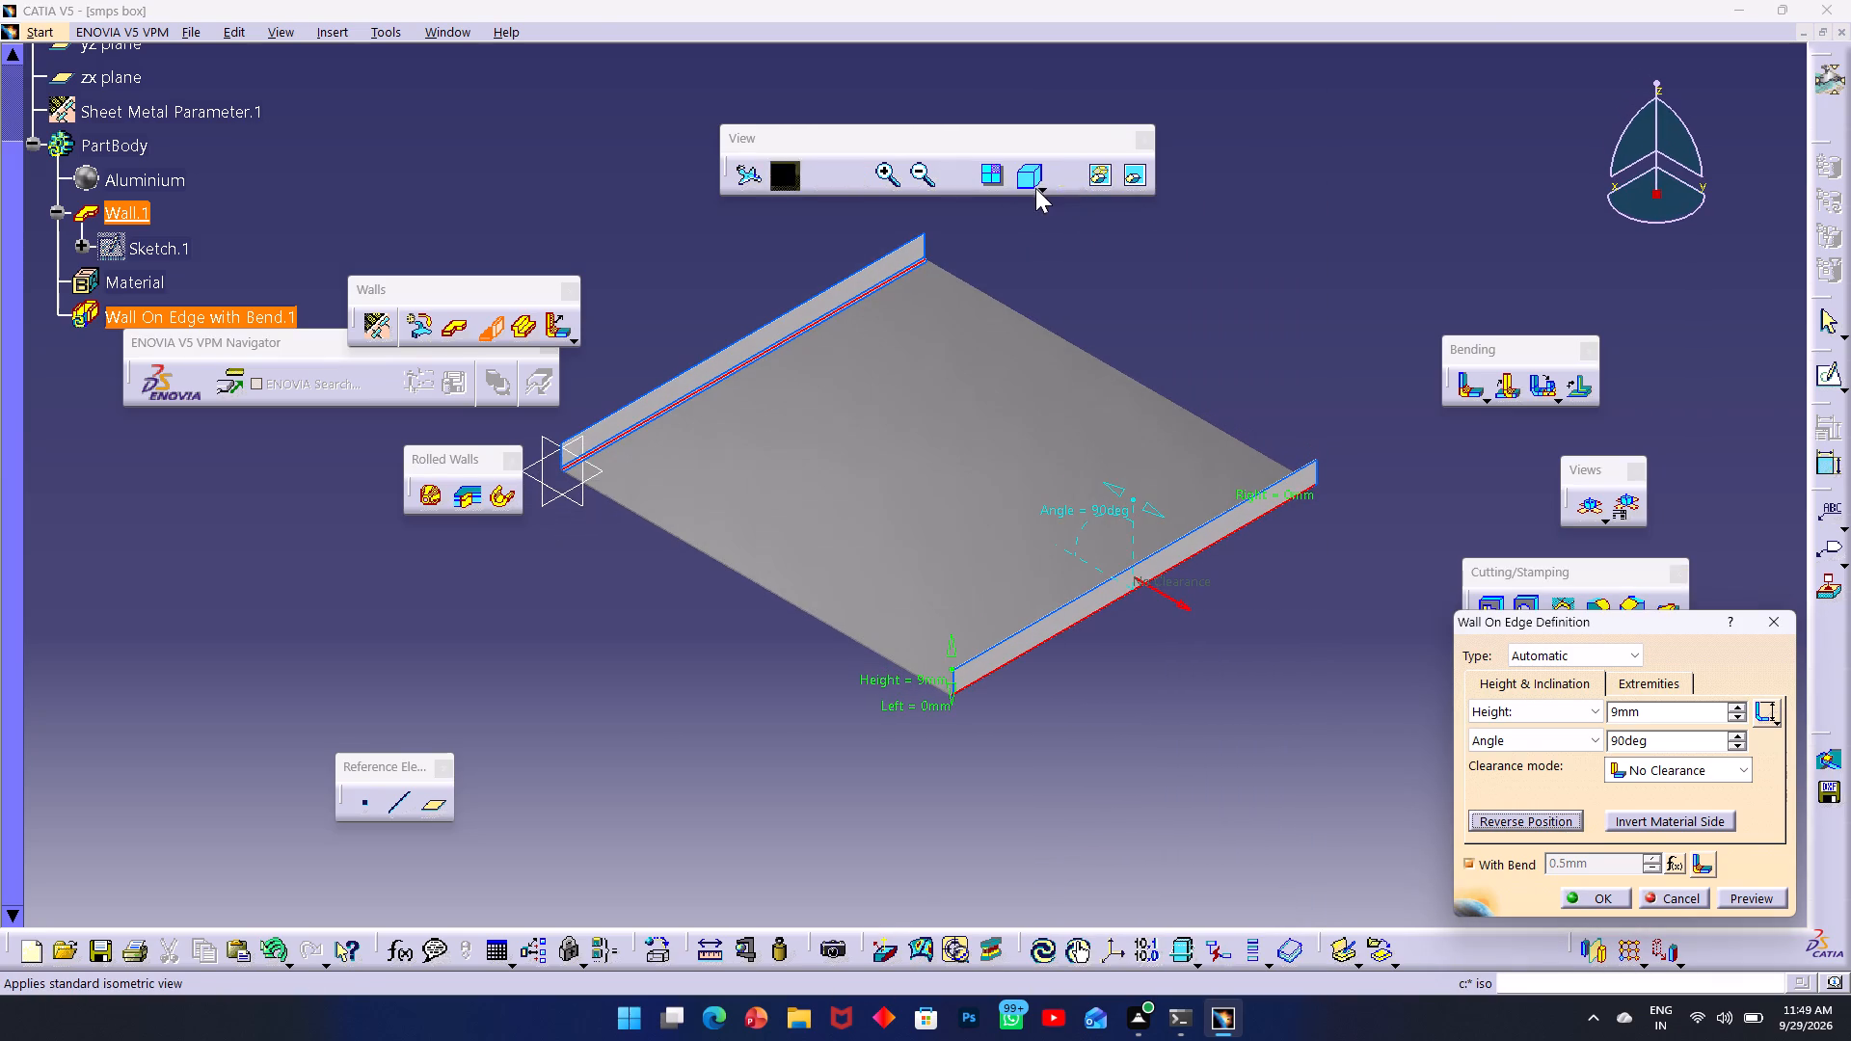
{"action": "left_click", "coordinate": [1035, 187]}
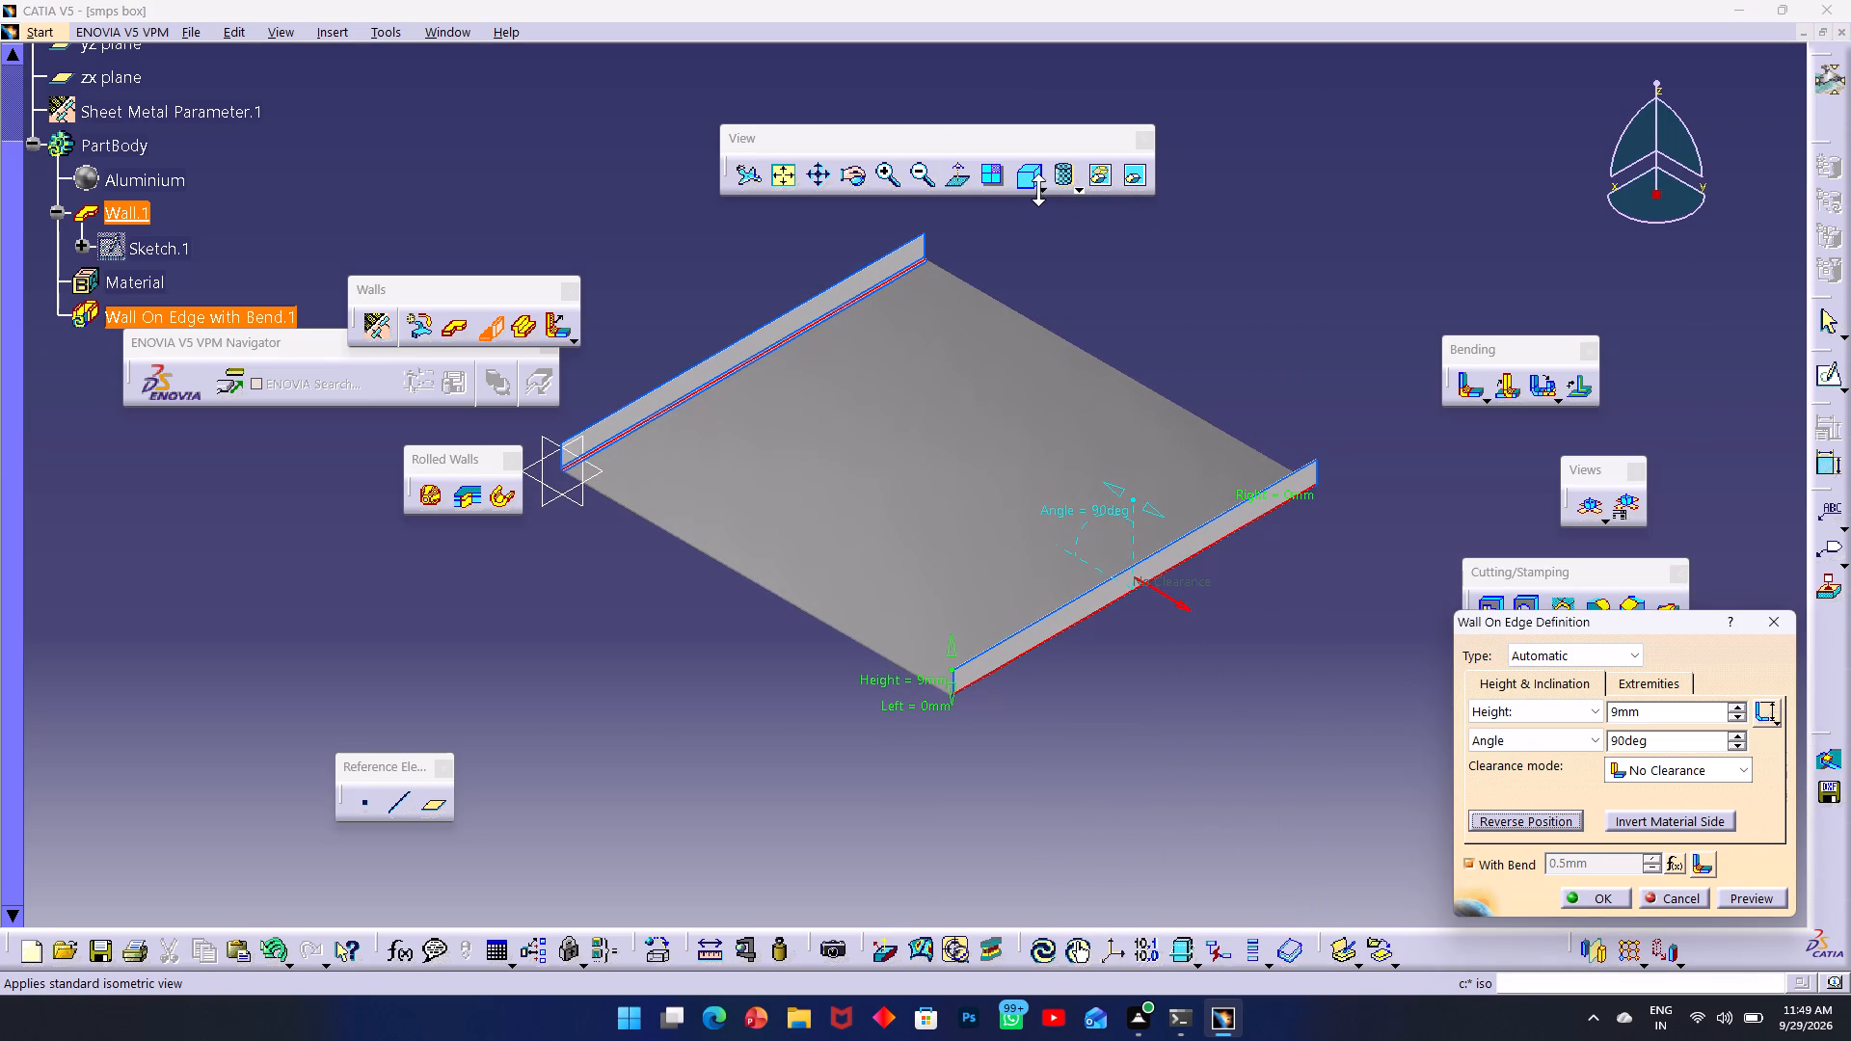
{"action": "left_click", "coordinate": [1044, 182]}
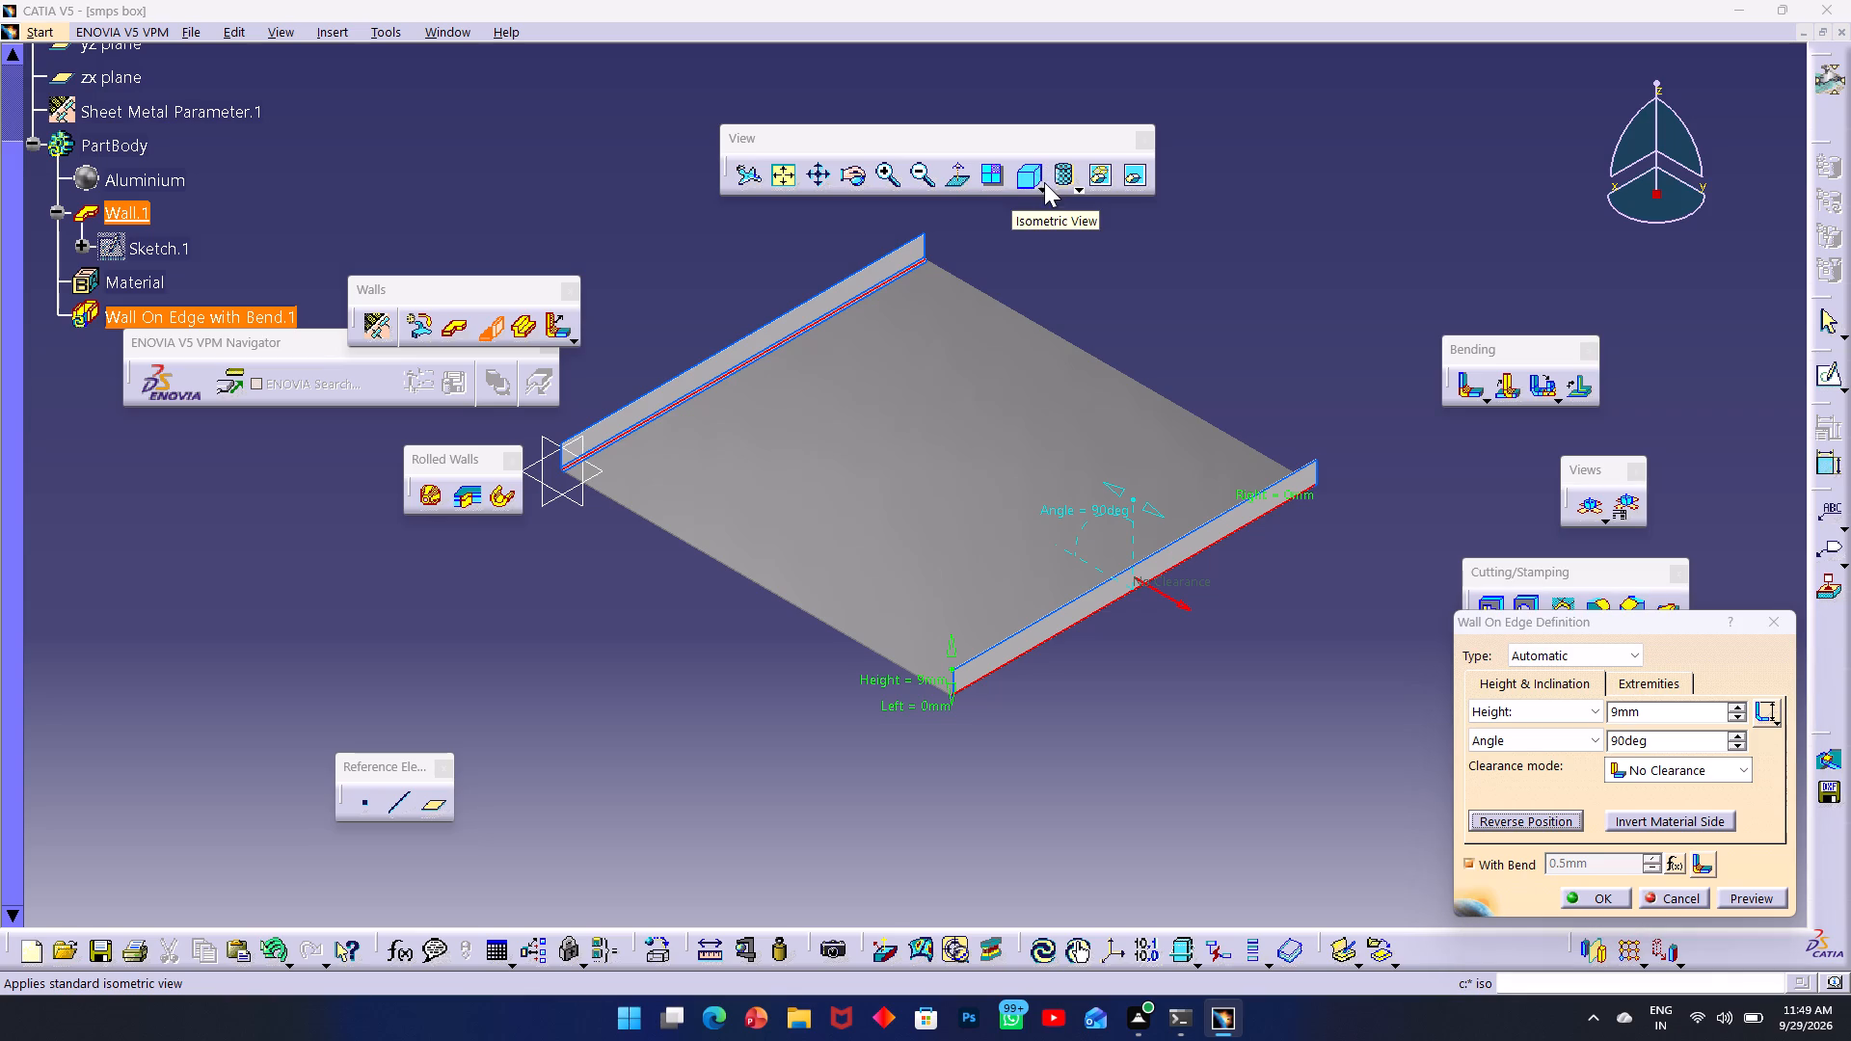
{"action": "left_click", "coordinate": [1059, 243]}
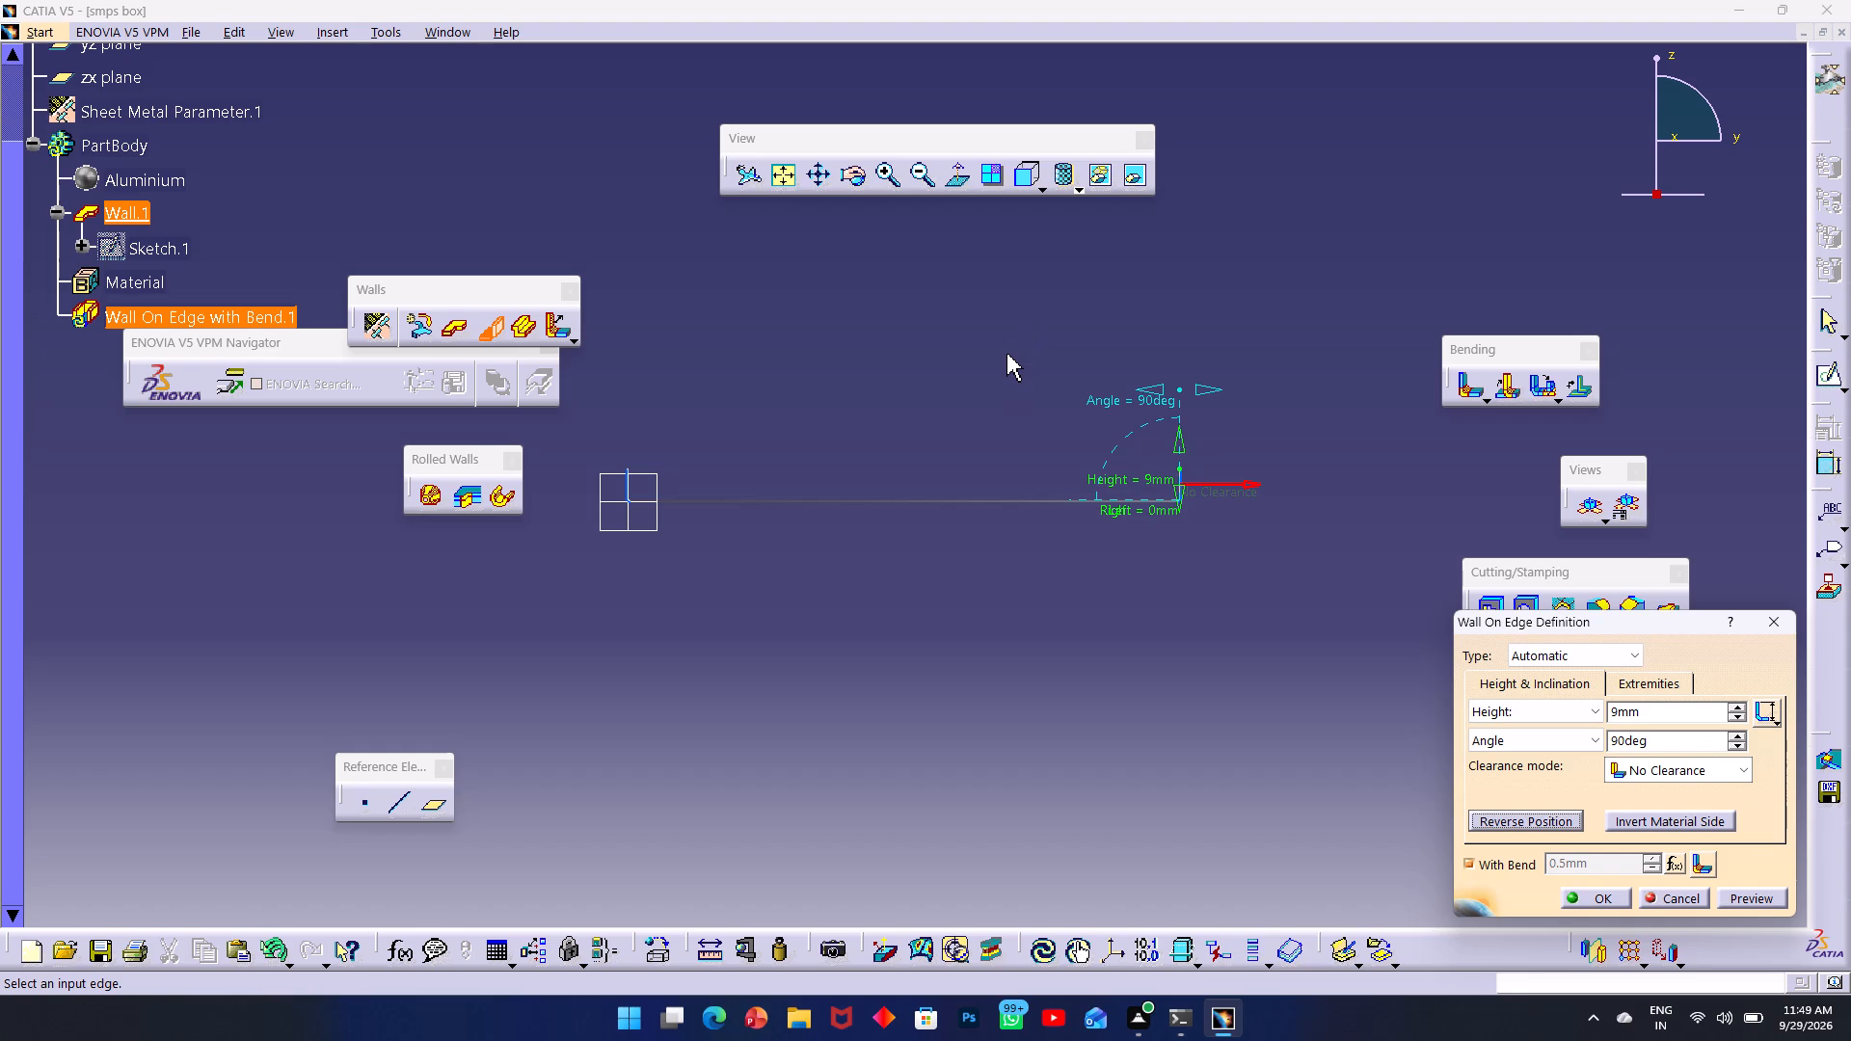
{"action": "left_click_drag", "start_coordinate": [999, 356], "coordinate": [1100, 346], "text": "shift"}
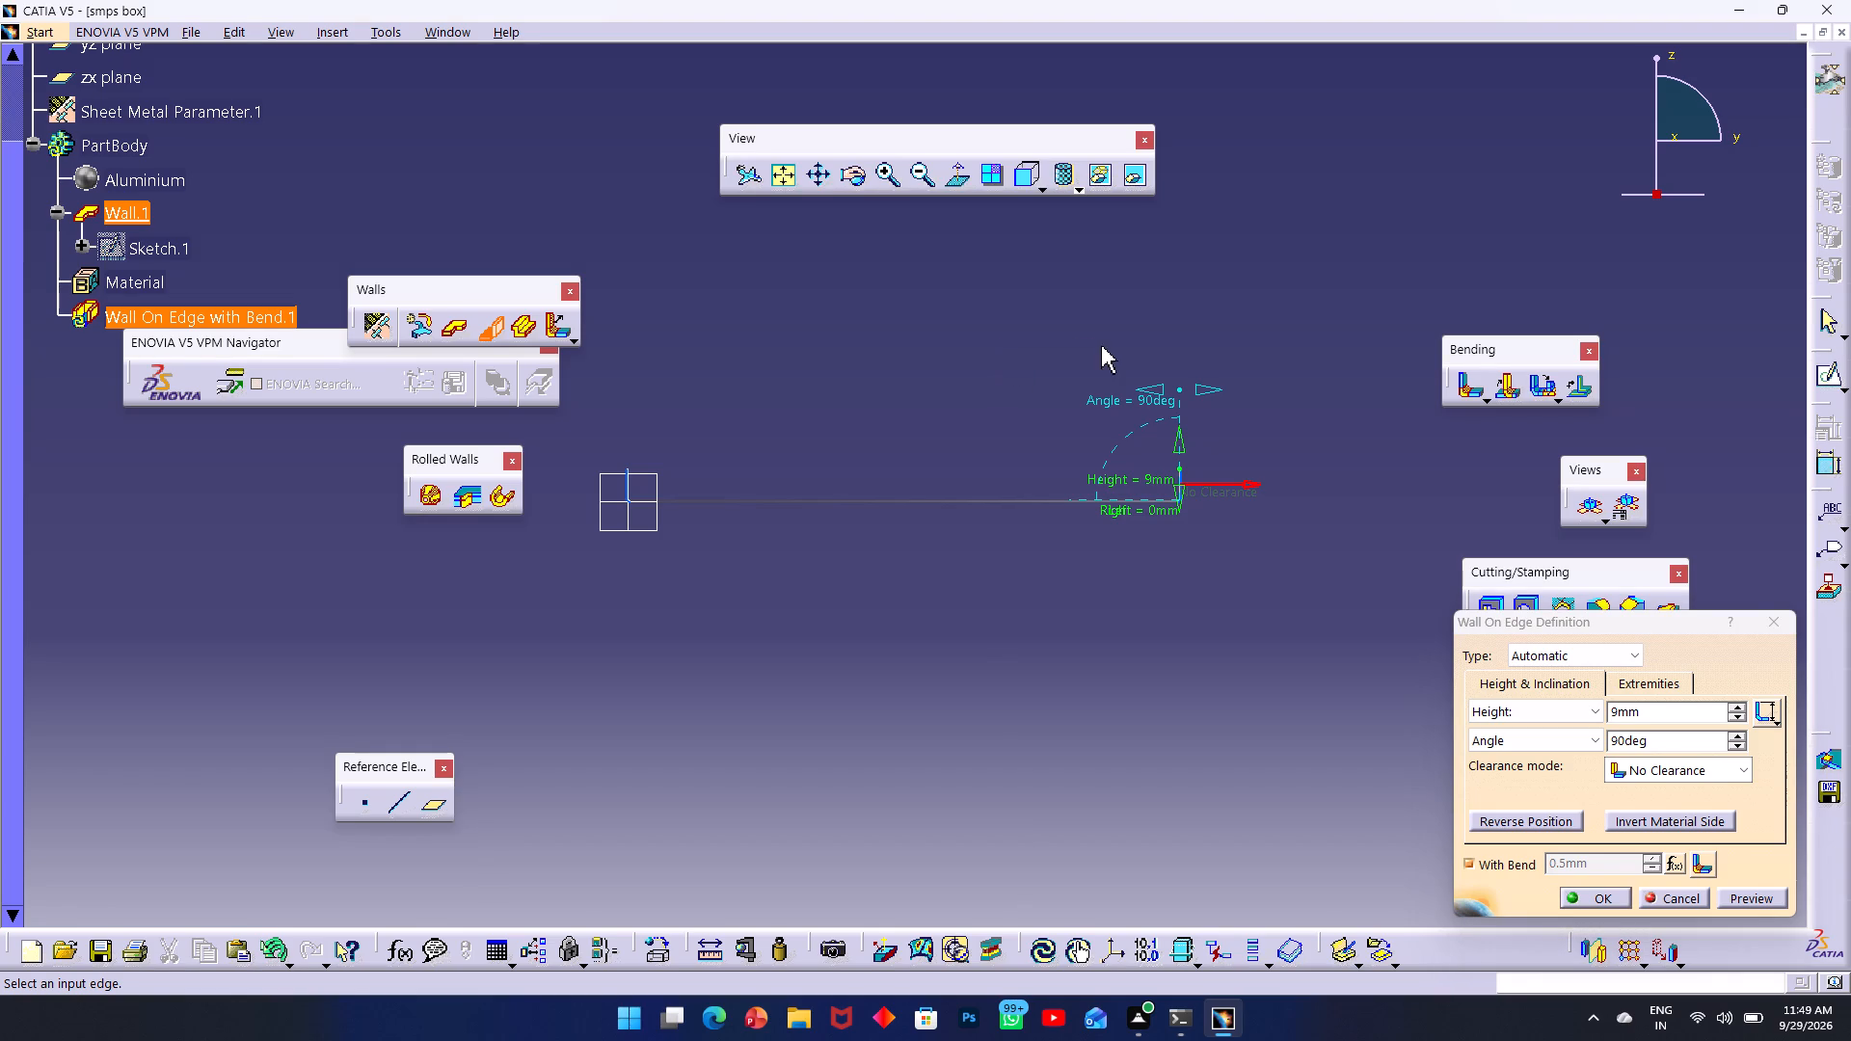
Undo the Wall On Edge edits until both edge walls are removed from the base wall.
{"action": "left_click_drag", "start_coordinate": [1082, 405], "coordinate": [1024, 371], "text": "shift"}
{"action": "key", "text": "ctrl+z"}
{"action": "key", "text": "ctrl+z"}
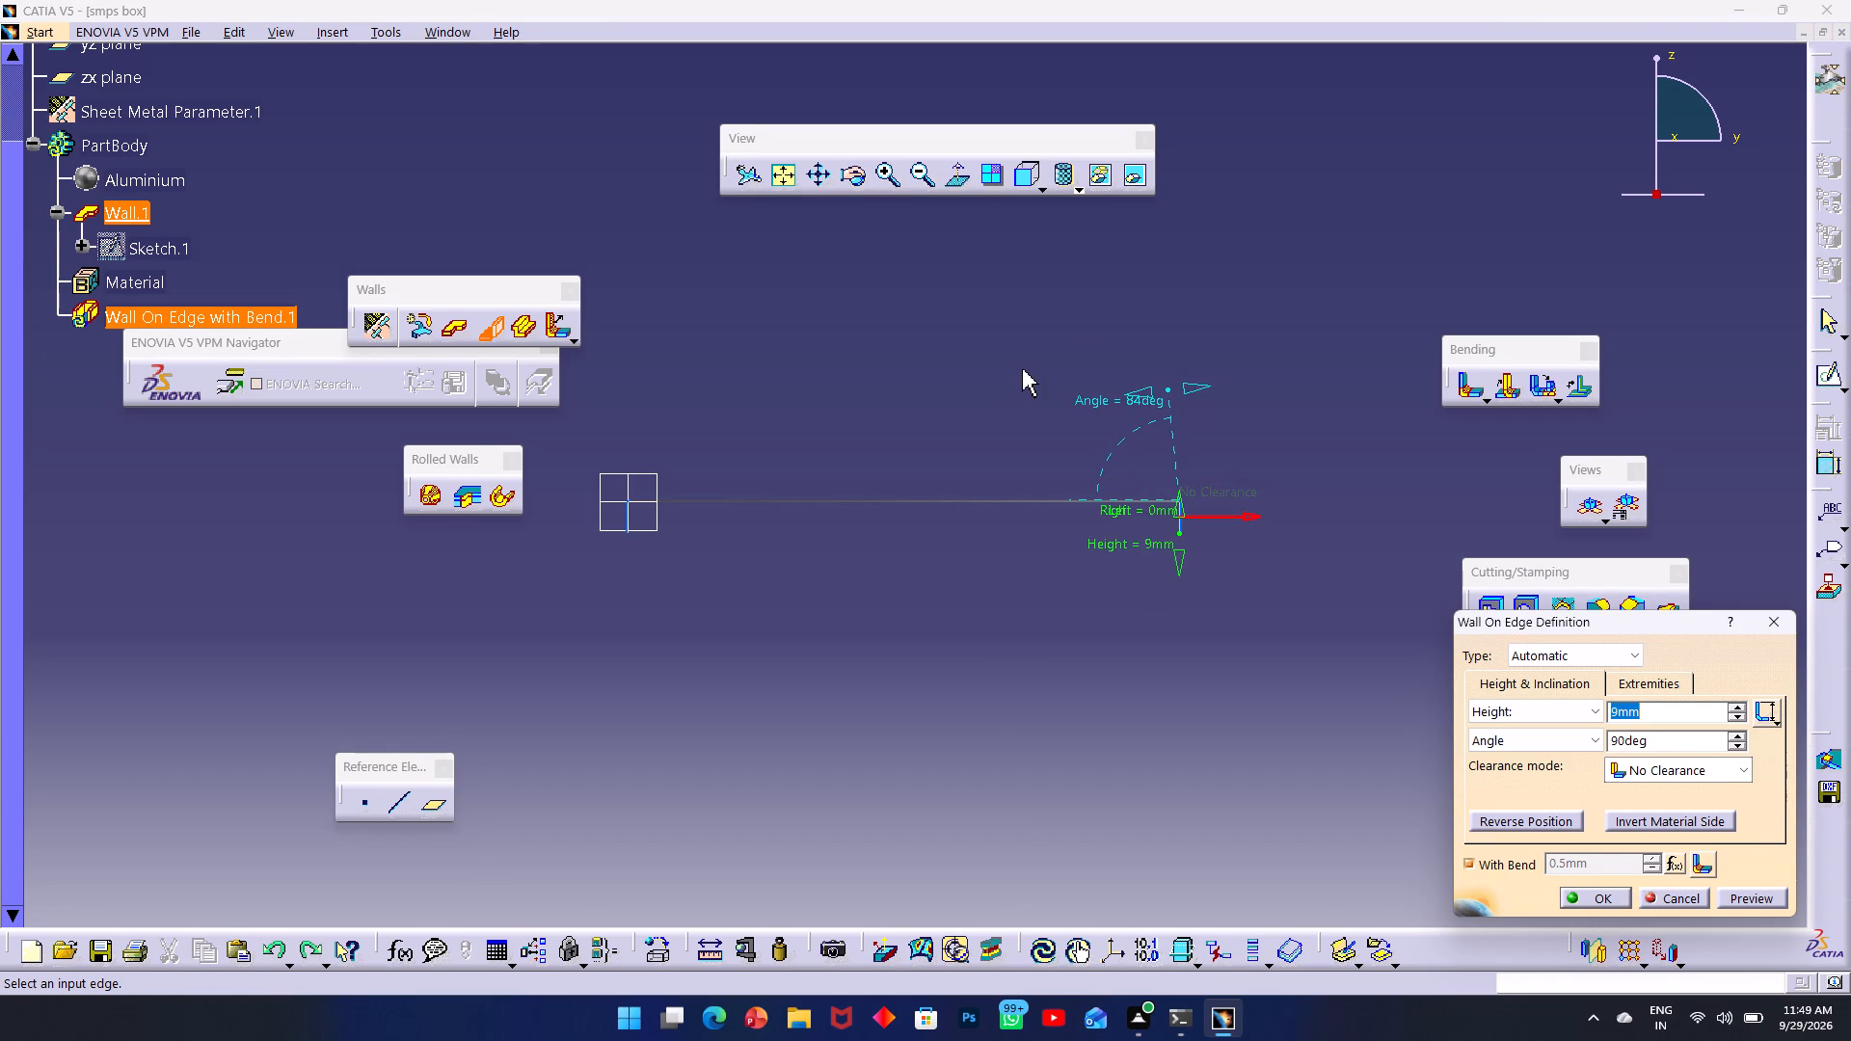
{"action": "key", "text": "ctrl+z"}
{"action": "key", "text": "ctrl+z"}
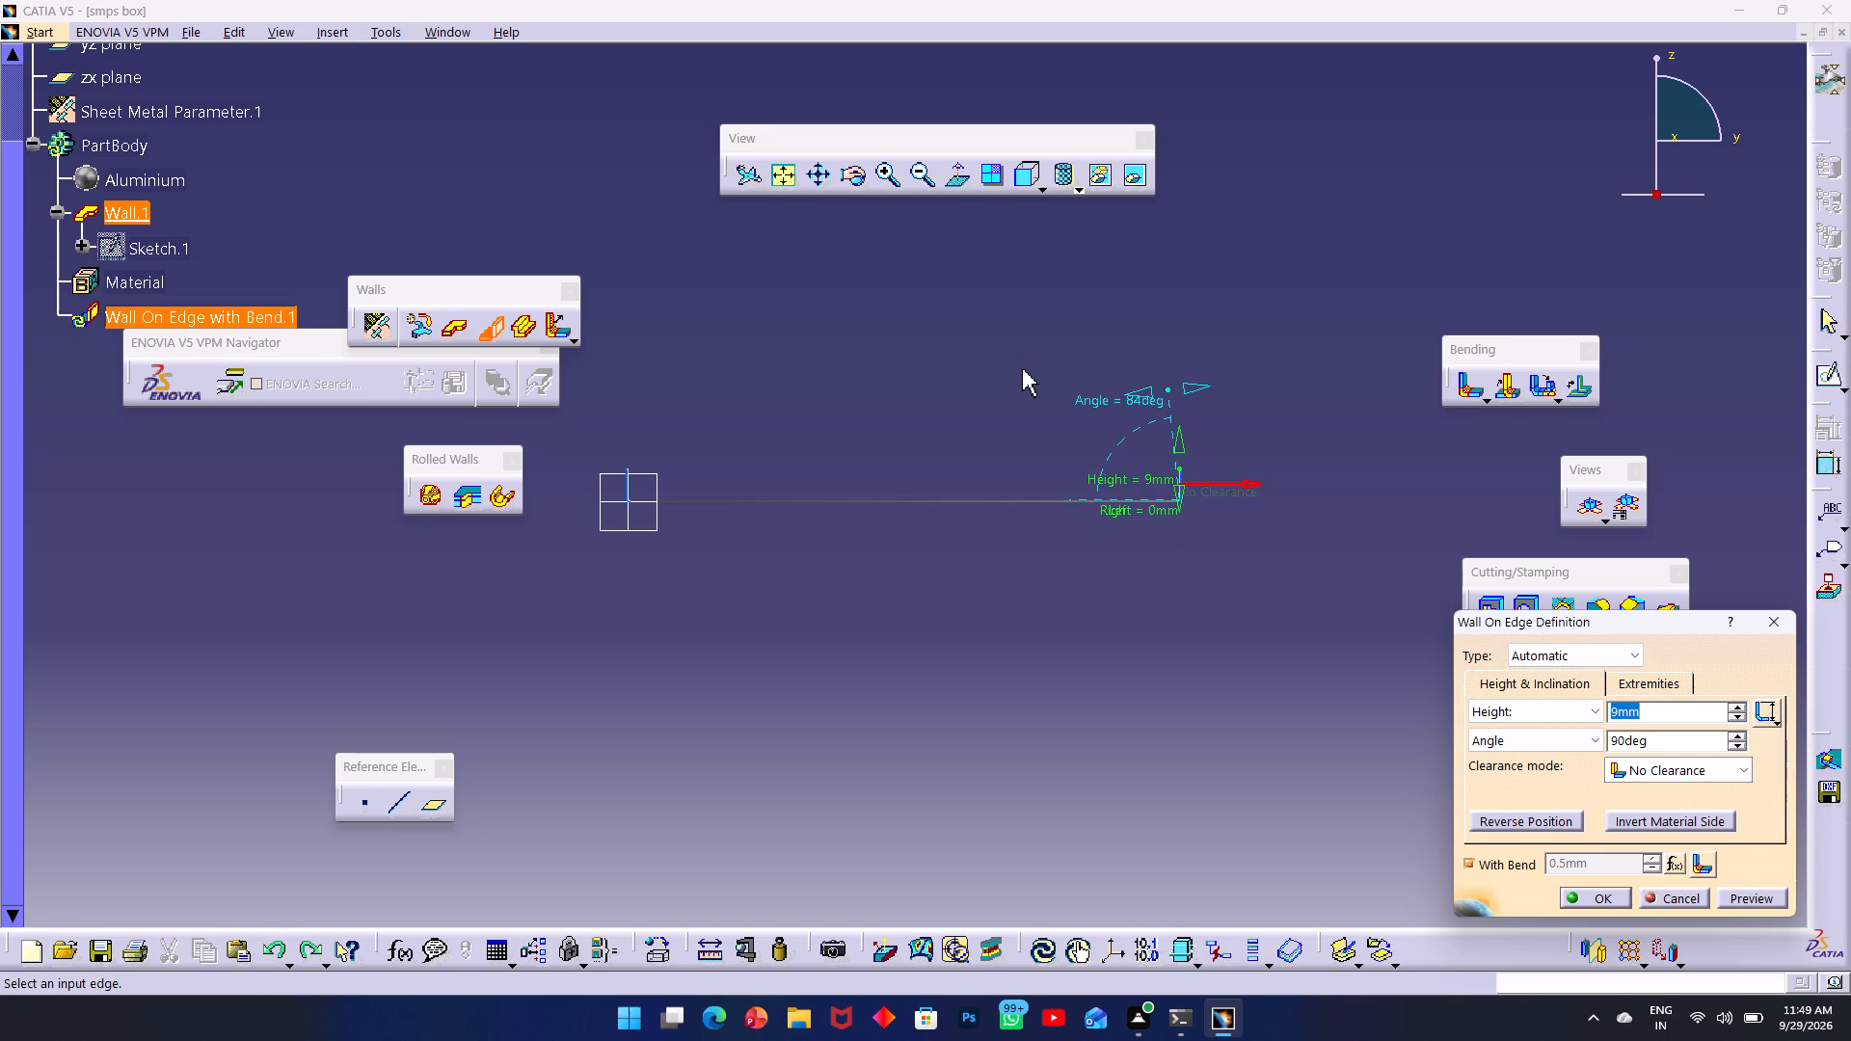
{"action": "middle_click_drag", "start_coordinate": [1055, 373], "coordinate": [1256, 389]}
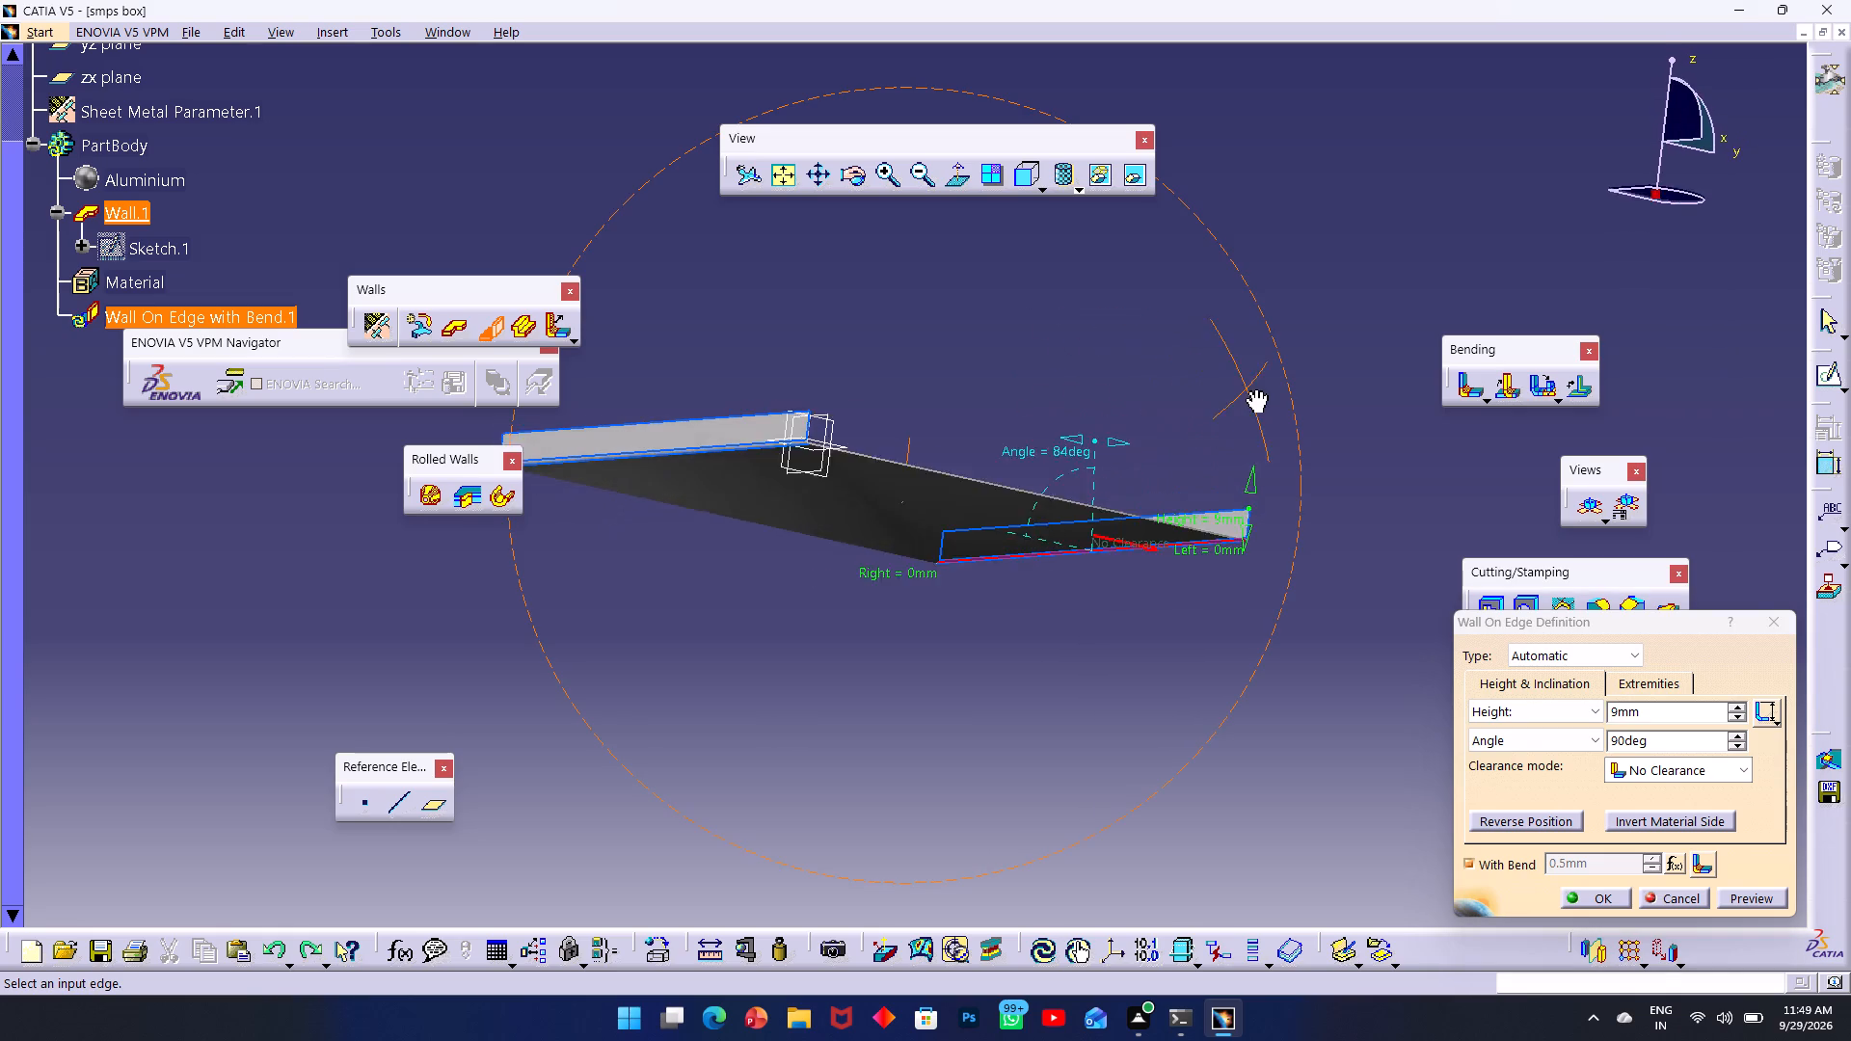
{"action": "middle_click_drag", "start_coordinate": [1256, 389], "coordinate": [1302, 457]}
{"action": "scroll", "coordinate": [1113, 475], "scroll_direction": "down", "scroll_amount": 2}
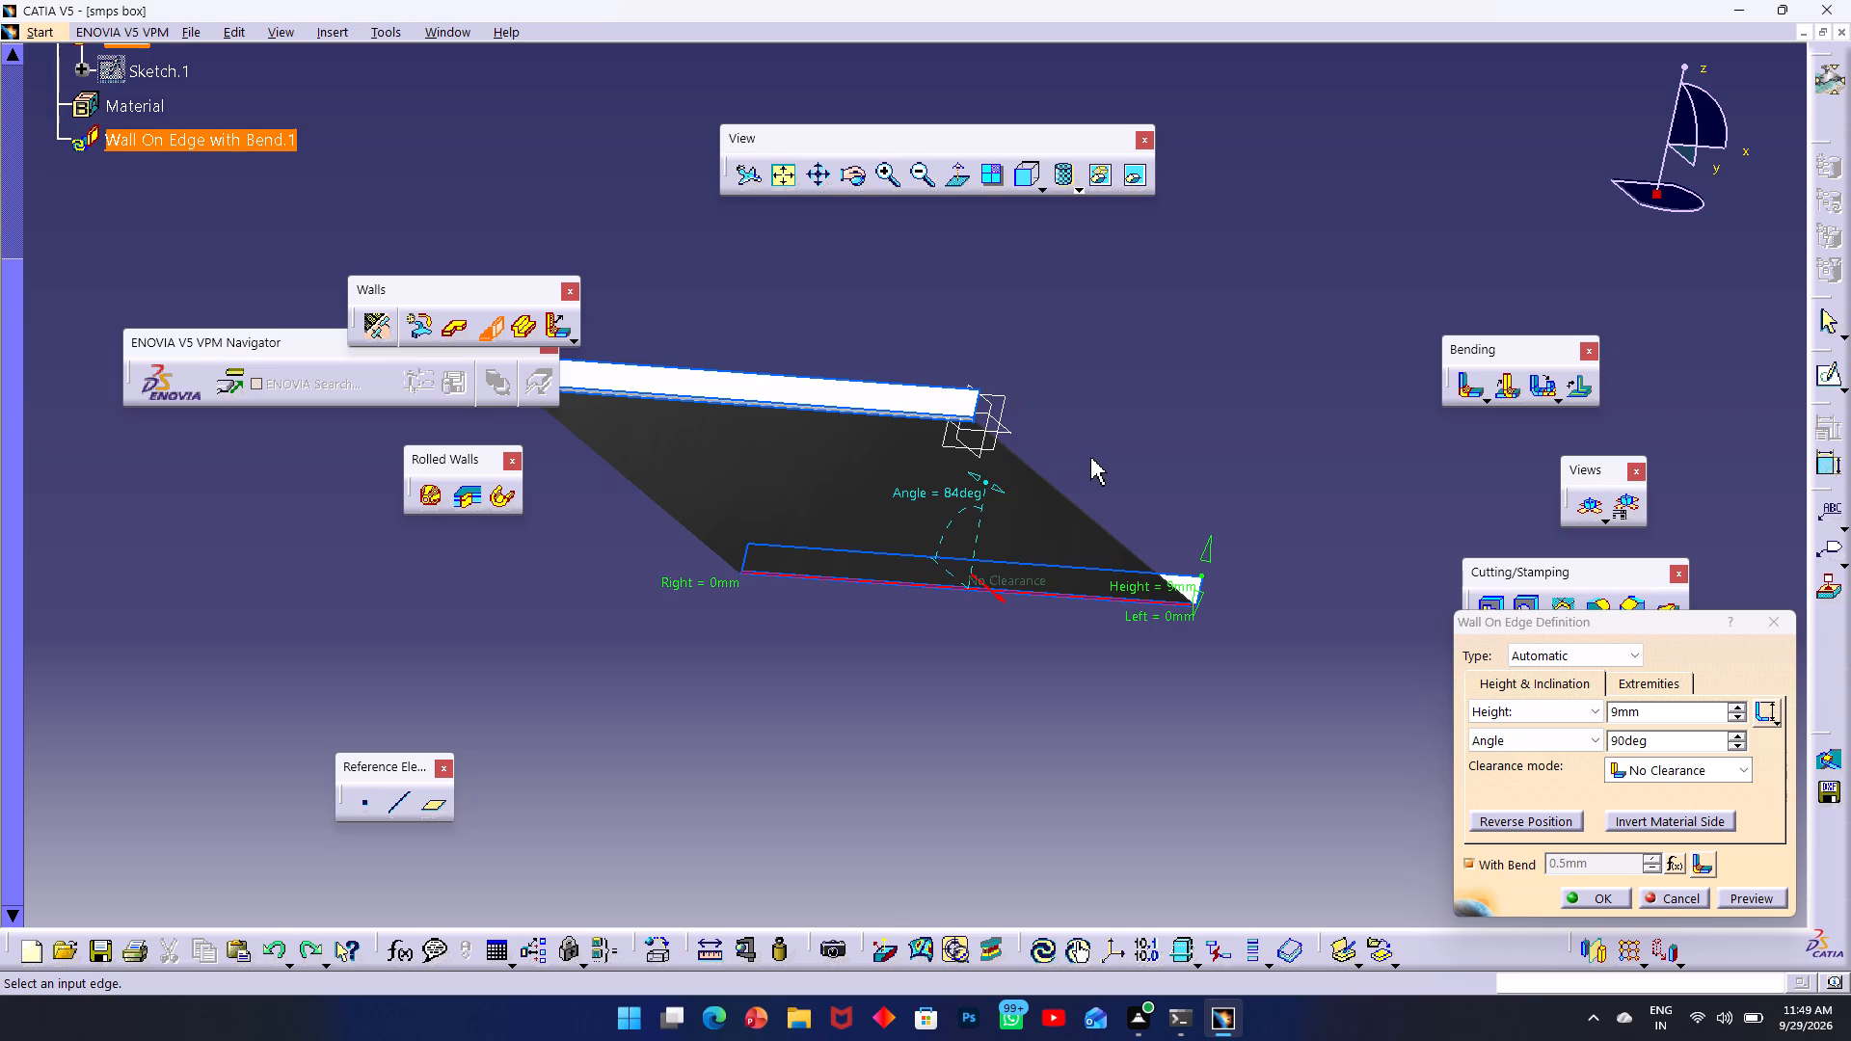
{"action": "key", "text": "ctrl+z"}
{"action": "key", "text": "ctrl+z"}
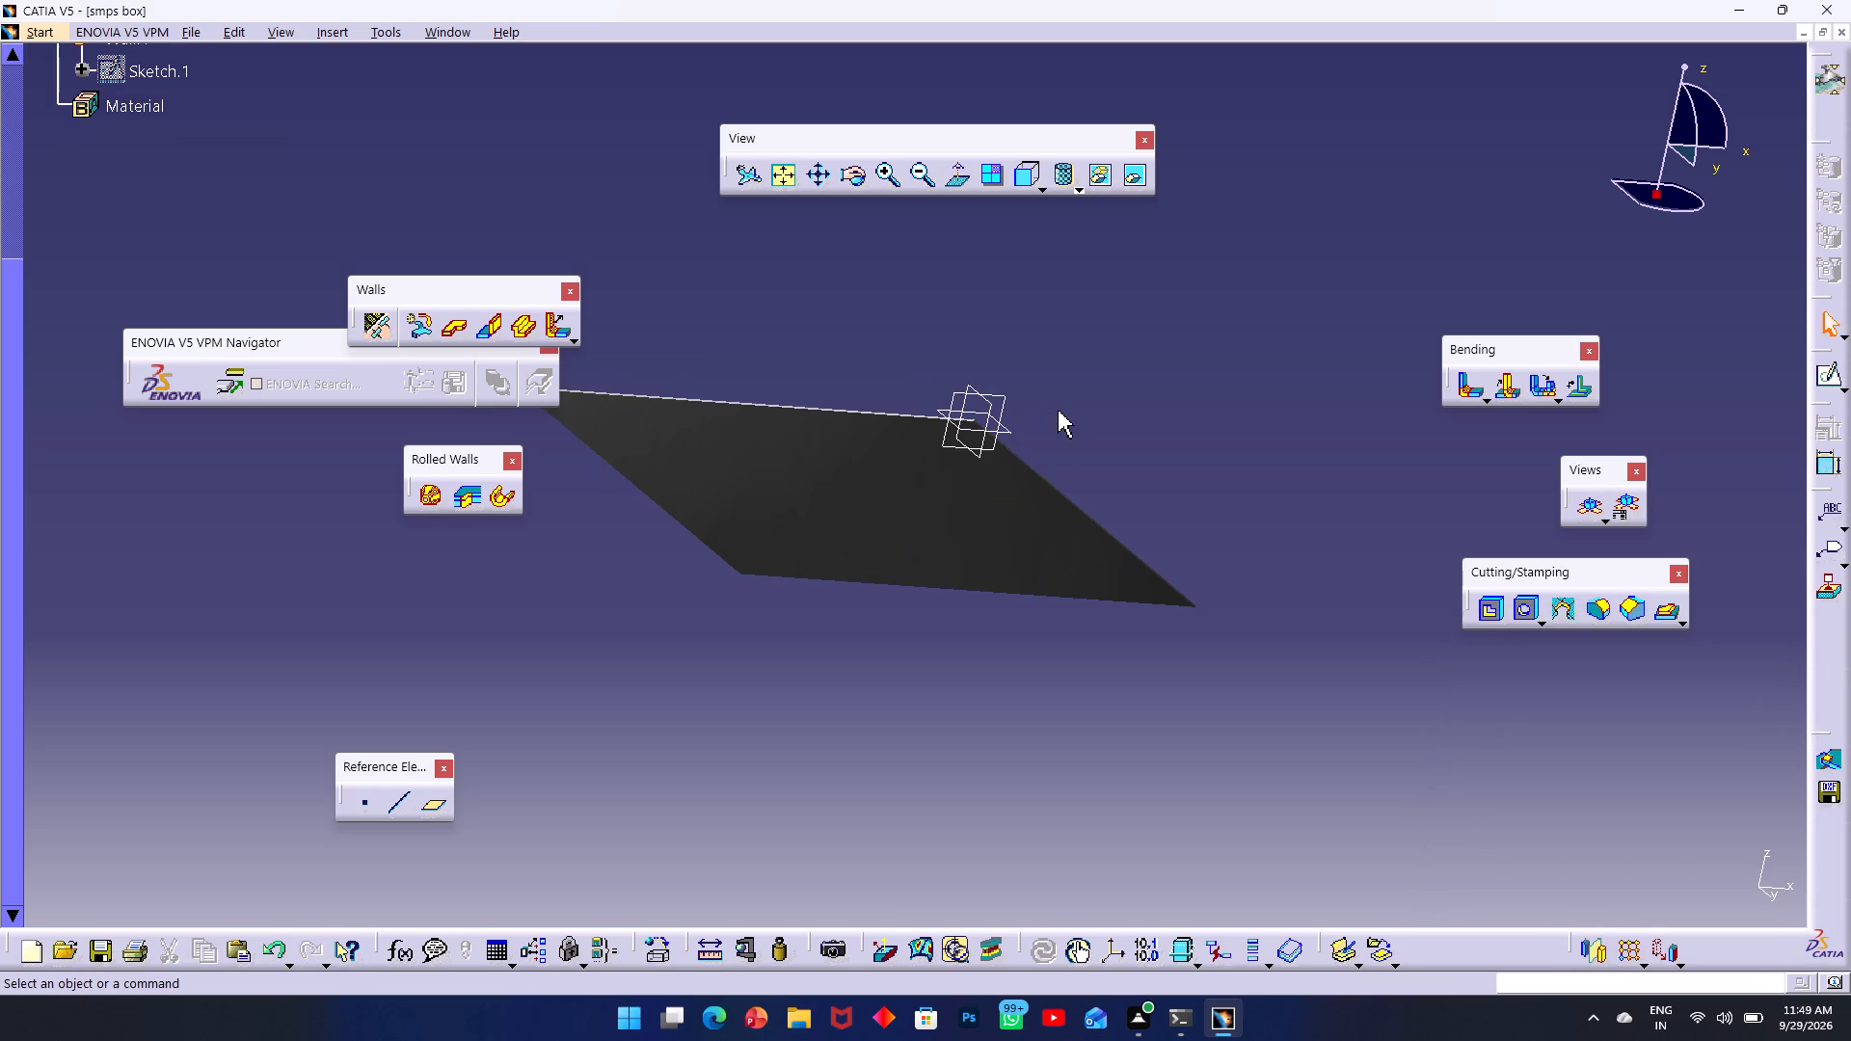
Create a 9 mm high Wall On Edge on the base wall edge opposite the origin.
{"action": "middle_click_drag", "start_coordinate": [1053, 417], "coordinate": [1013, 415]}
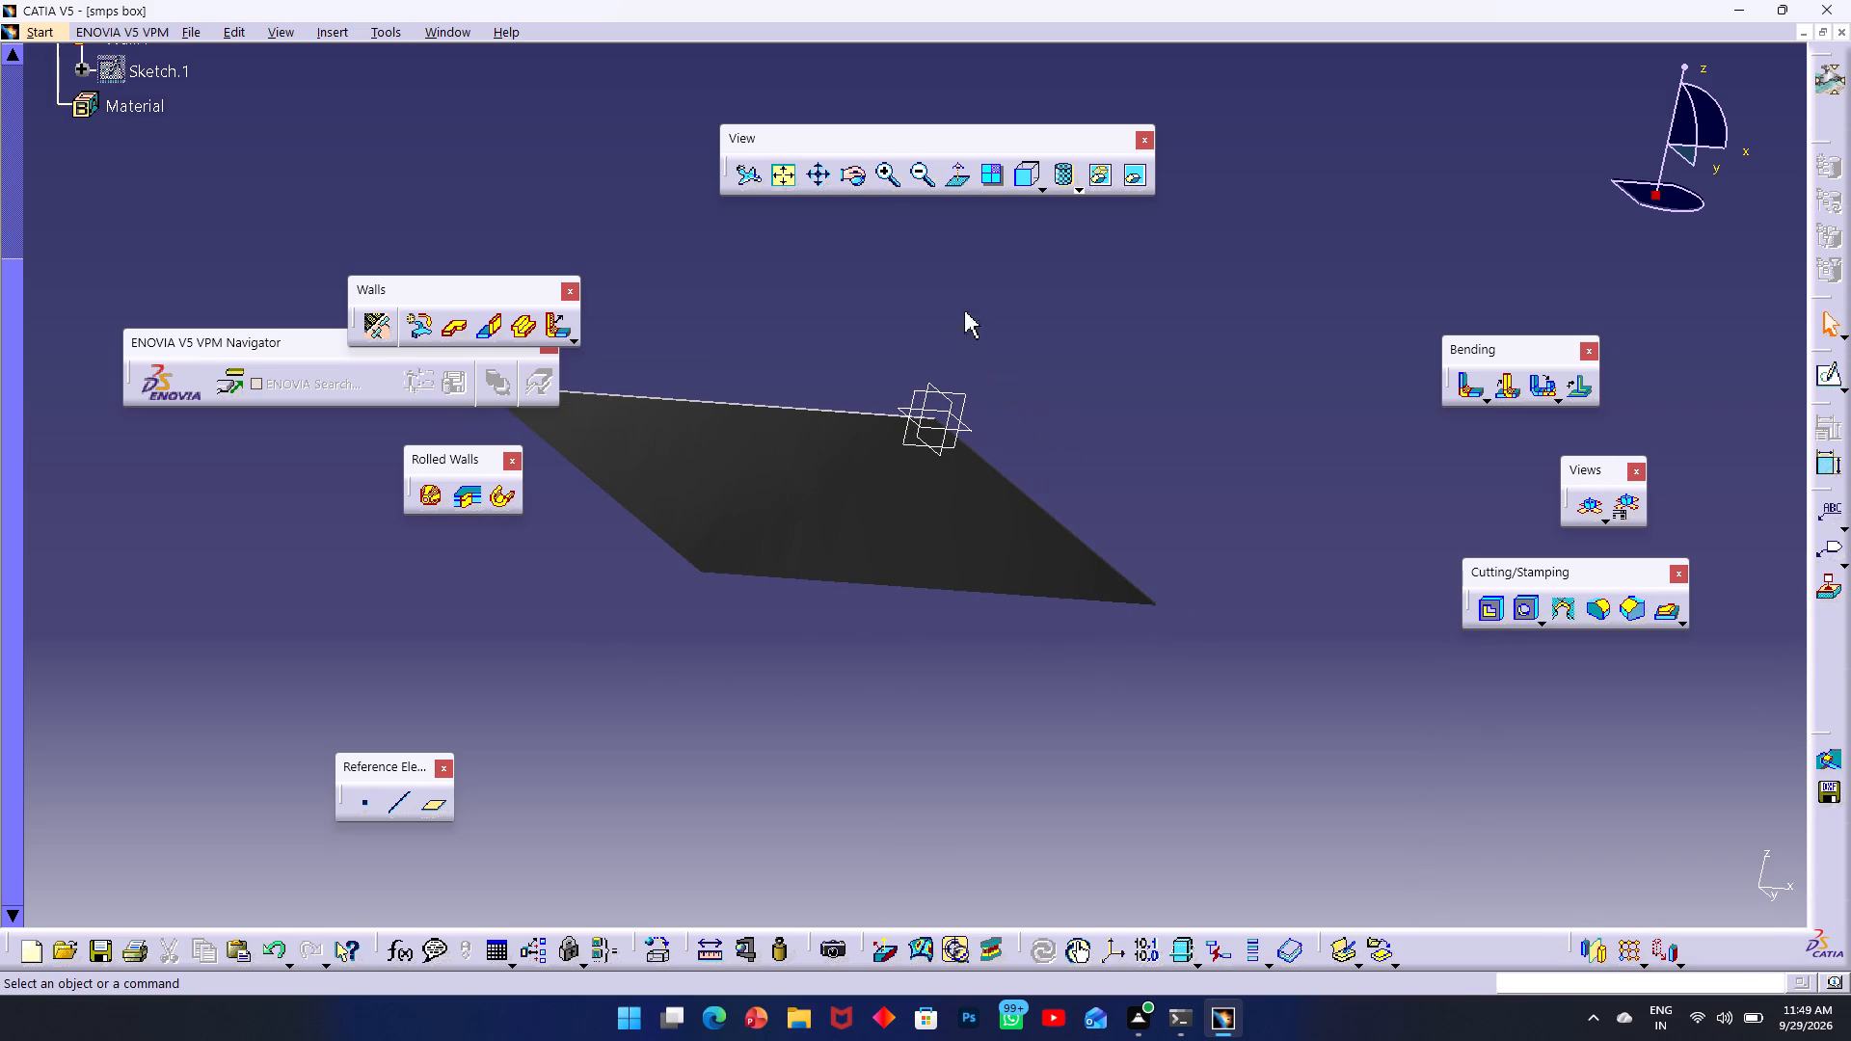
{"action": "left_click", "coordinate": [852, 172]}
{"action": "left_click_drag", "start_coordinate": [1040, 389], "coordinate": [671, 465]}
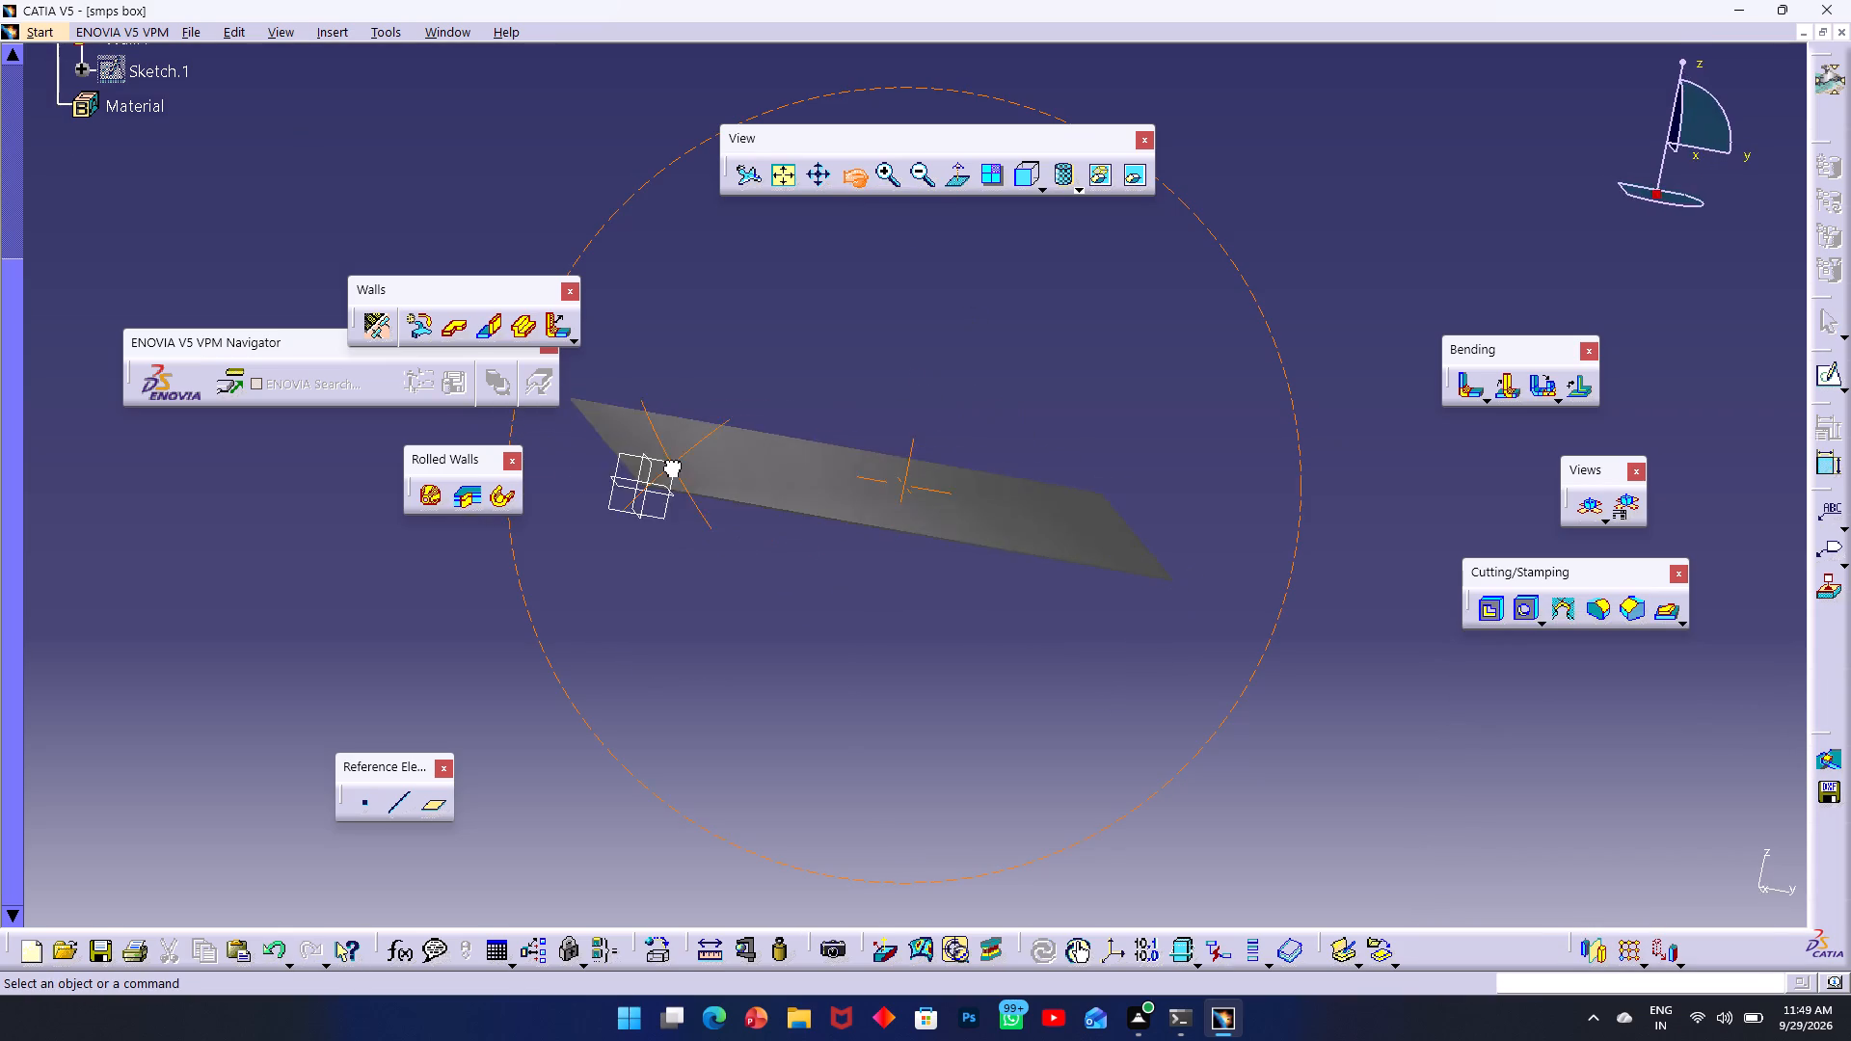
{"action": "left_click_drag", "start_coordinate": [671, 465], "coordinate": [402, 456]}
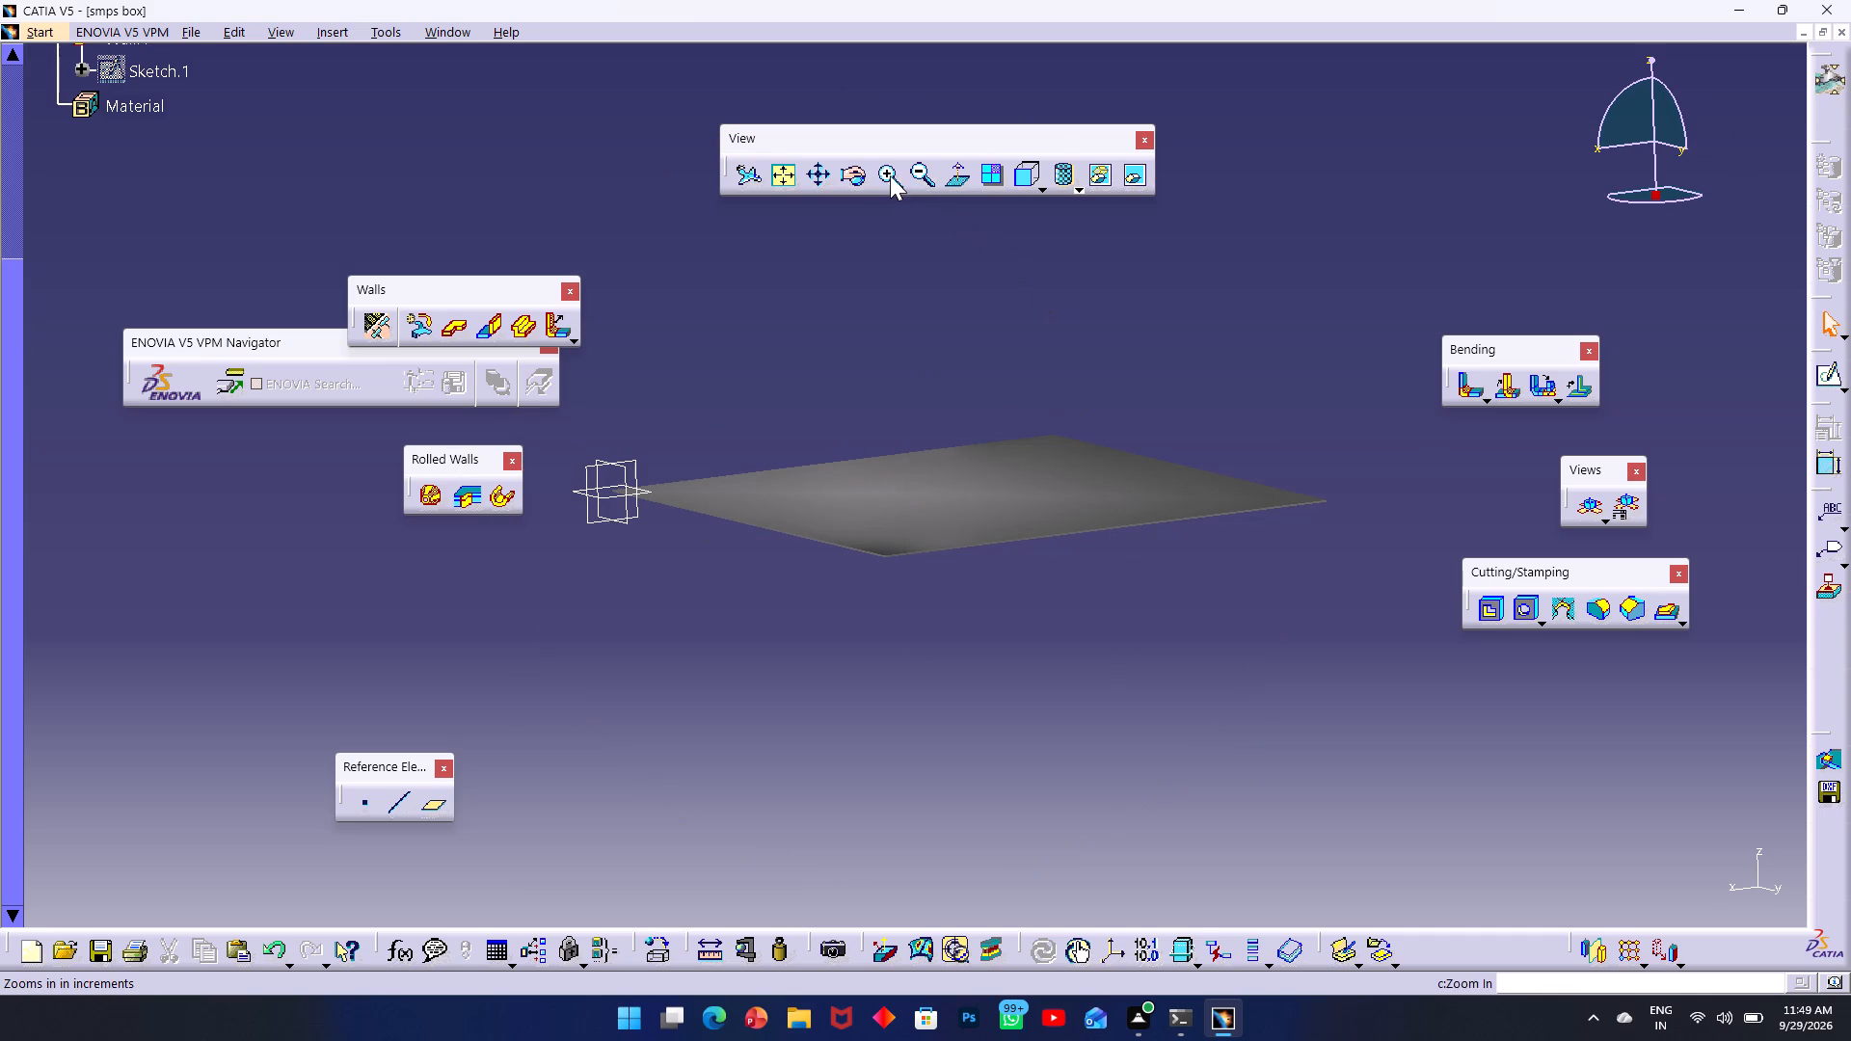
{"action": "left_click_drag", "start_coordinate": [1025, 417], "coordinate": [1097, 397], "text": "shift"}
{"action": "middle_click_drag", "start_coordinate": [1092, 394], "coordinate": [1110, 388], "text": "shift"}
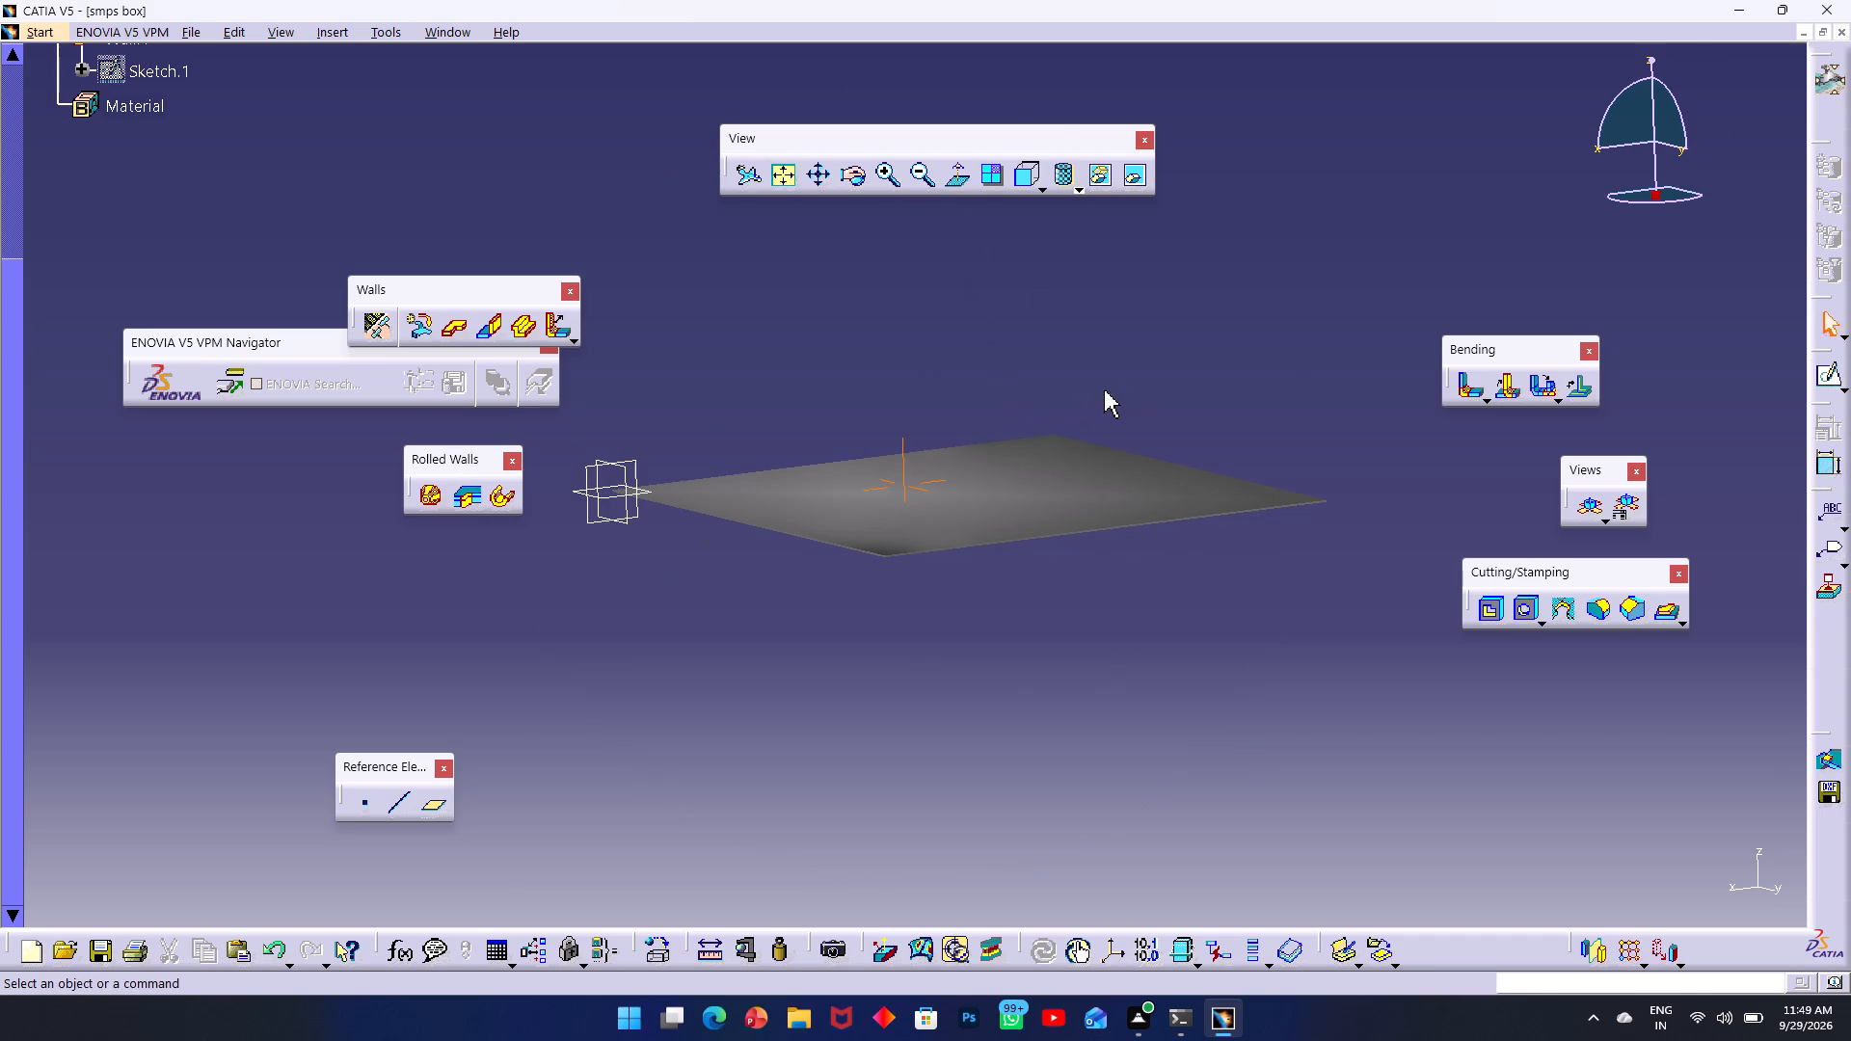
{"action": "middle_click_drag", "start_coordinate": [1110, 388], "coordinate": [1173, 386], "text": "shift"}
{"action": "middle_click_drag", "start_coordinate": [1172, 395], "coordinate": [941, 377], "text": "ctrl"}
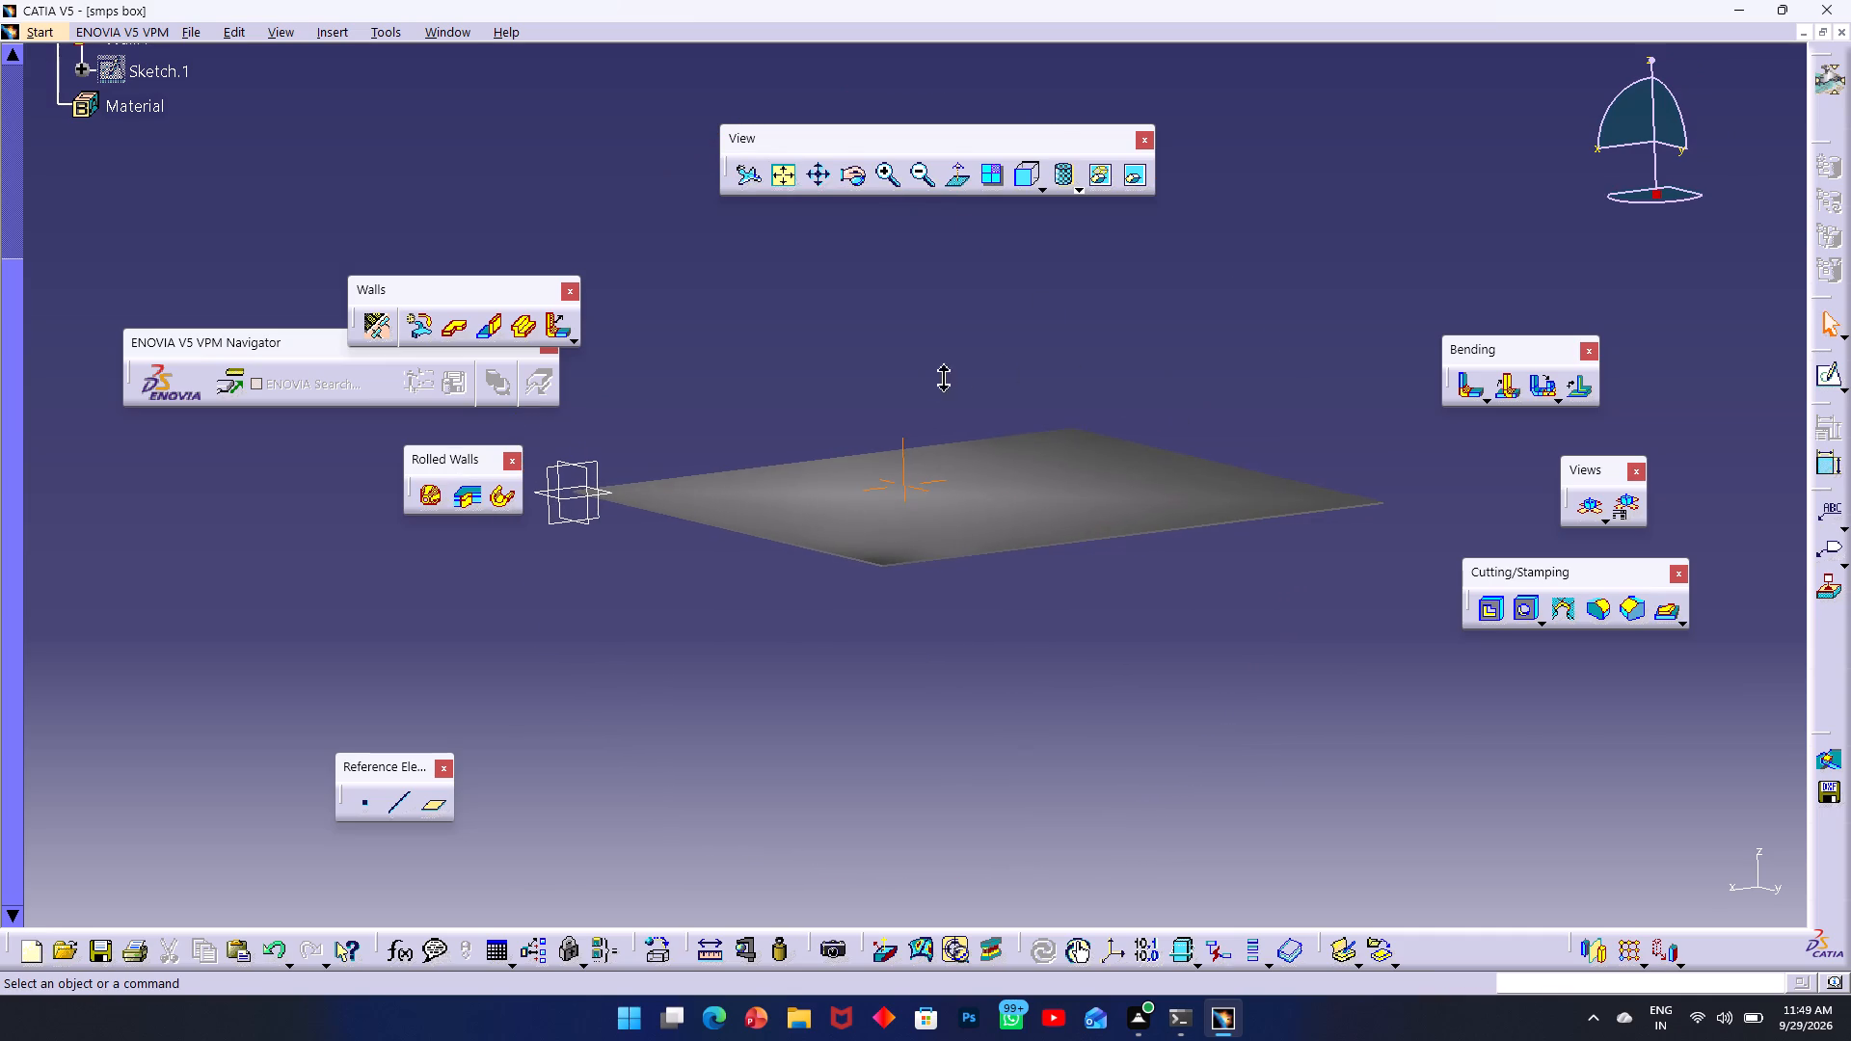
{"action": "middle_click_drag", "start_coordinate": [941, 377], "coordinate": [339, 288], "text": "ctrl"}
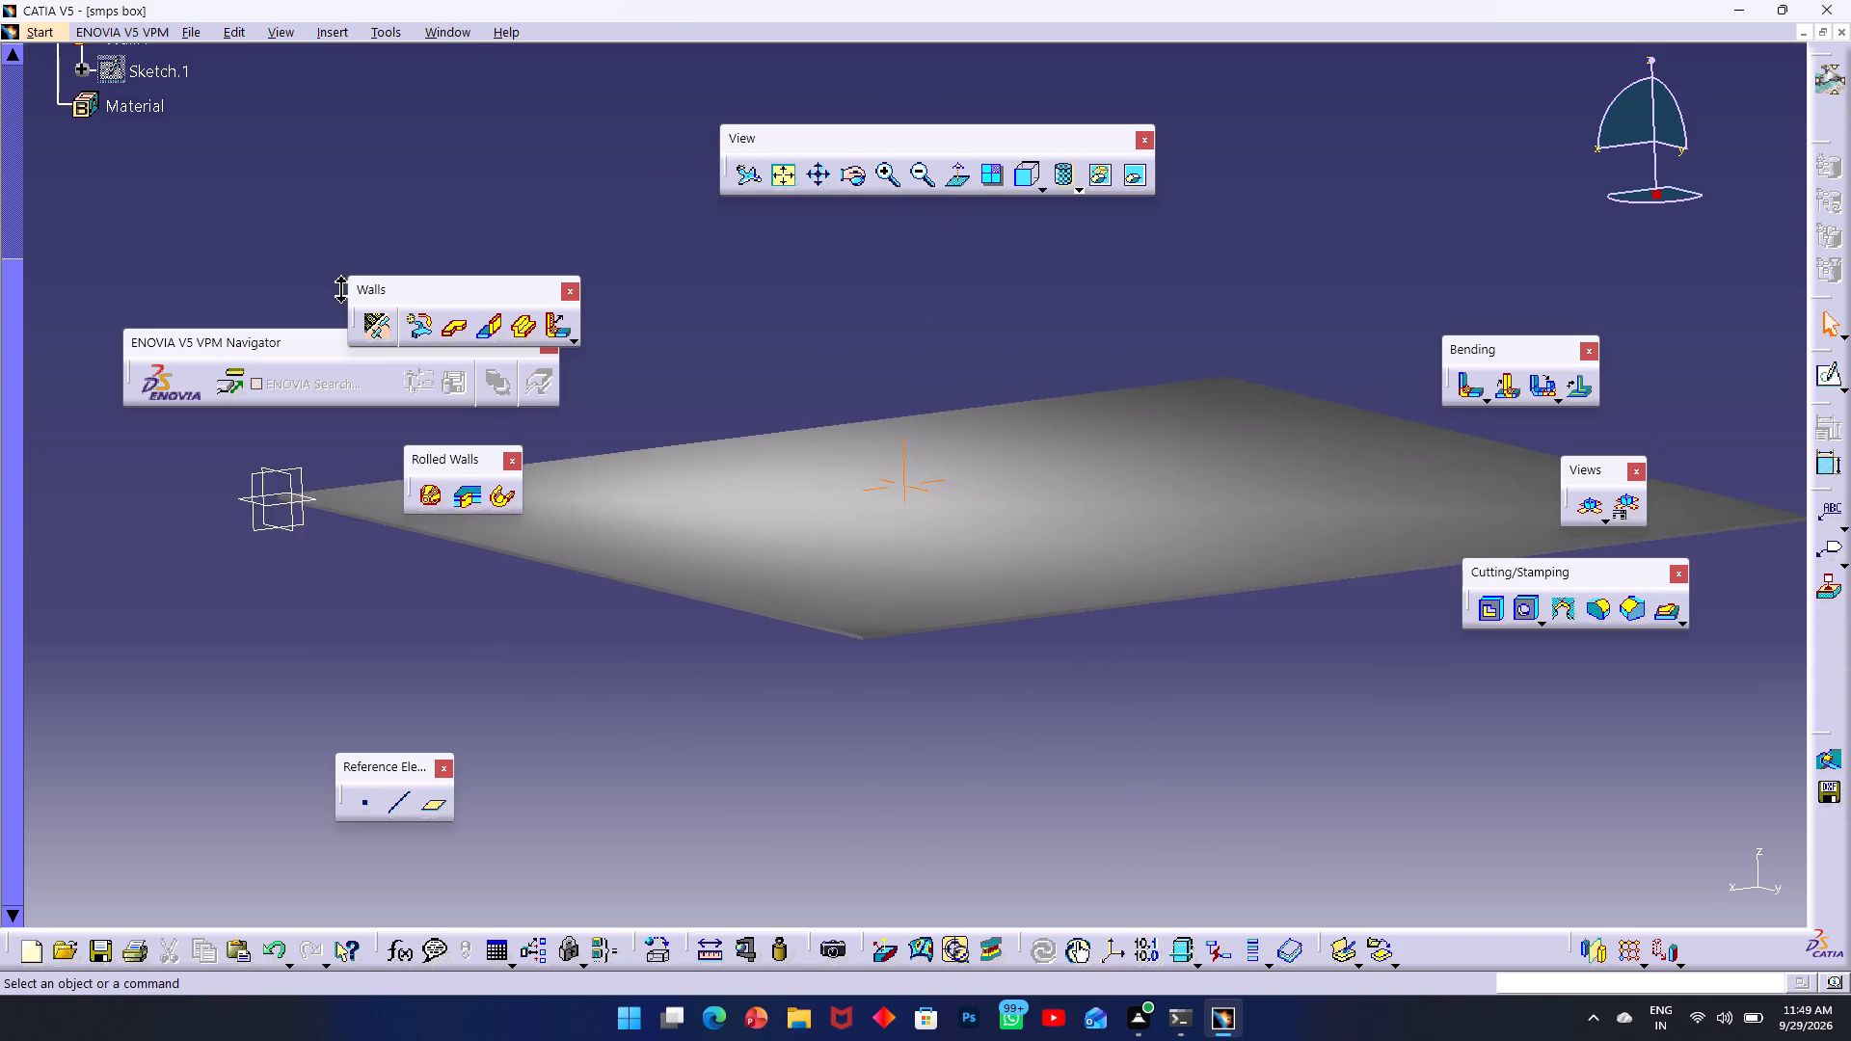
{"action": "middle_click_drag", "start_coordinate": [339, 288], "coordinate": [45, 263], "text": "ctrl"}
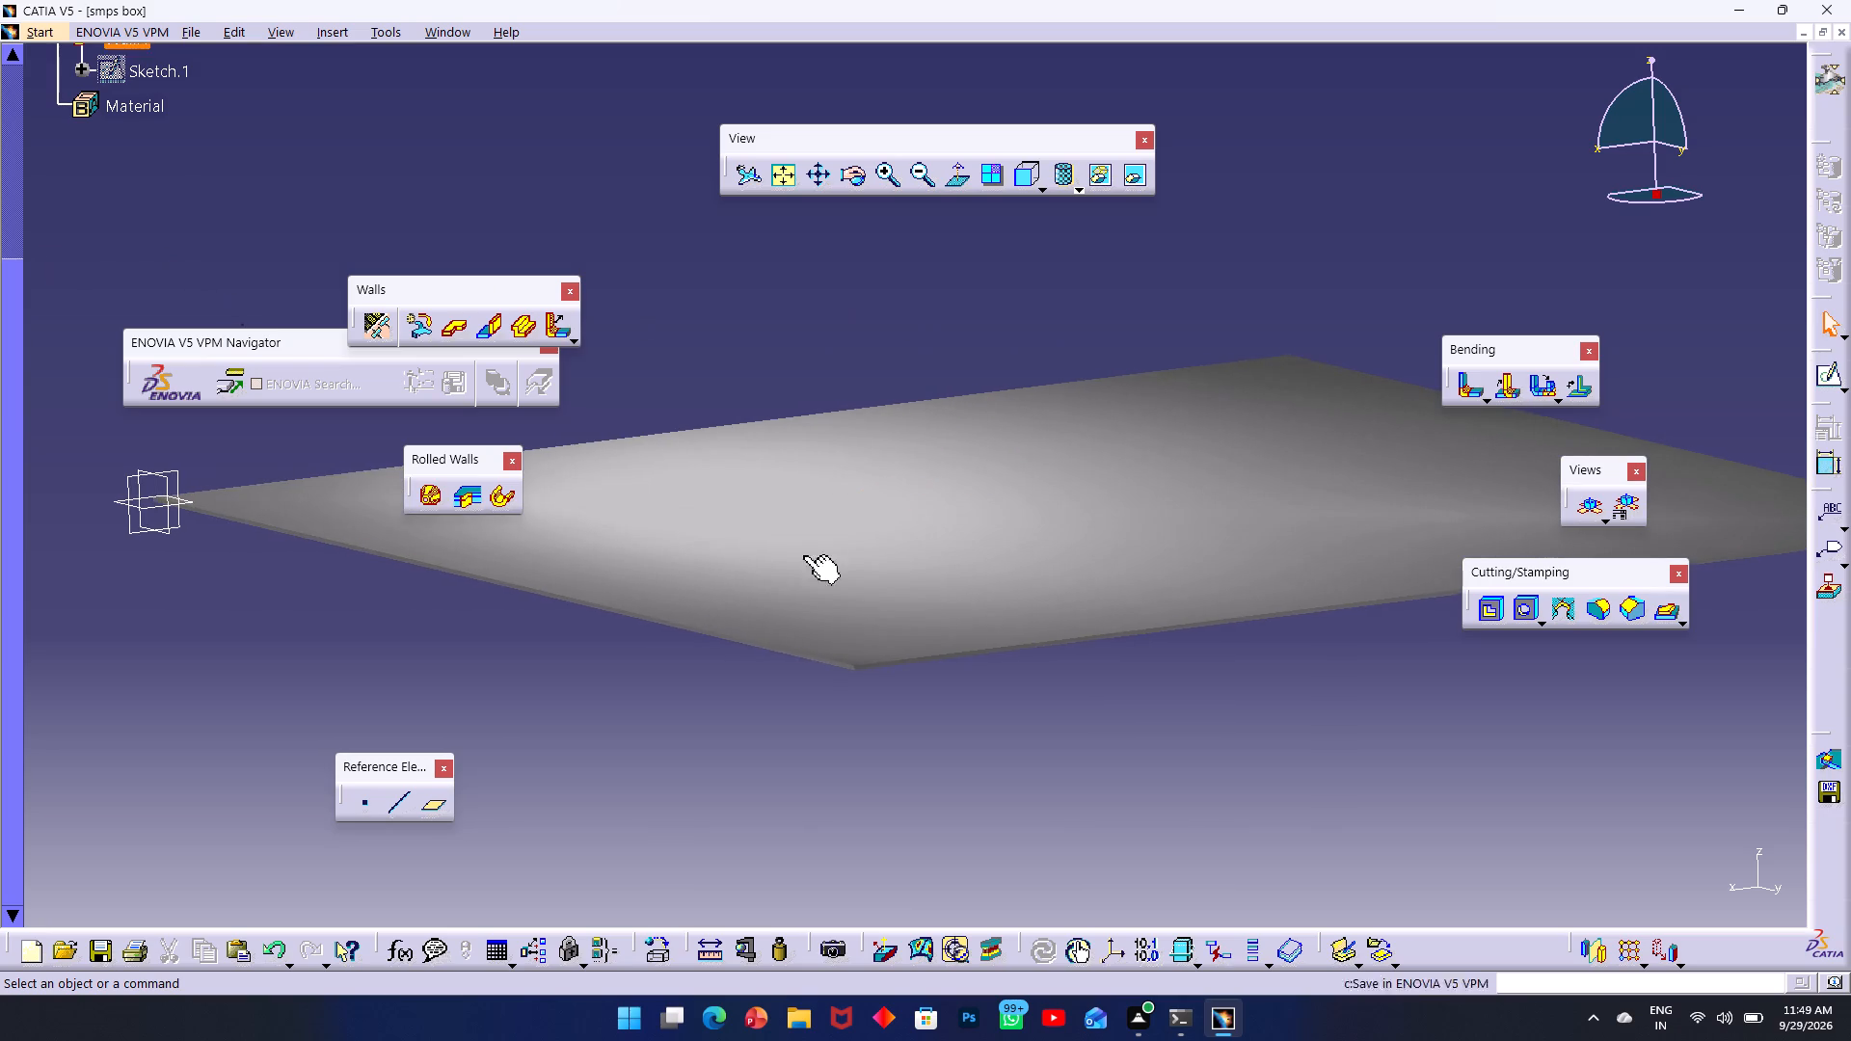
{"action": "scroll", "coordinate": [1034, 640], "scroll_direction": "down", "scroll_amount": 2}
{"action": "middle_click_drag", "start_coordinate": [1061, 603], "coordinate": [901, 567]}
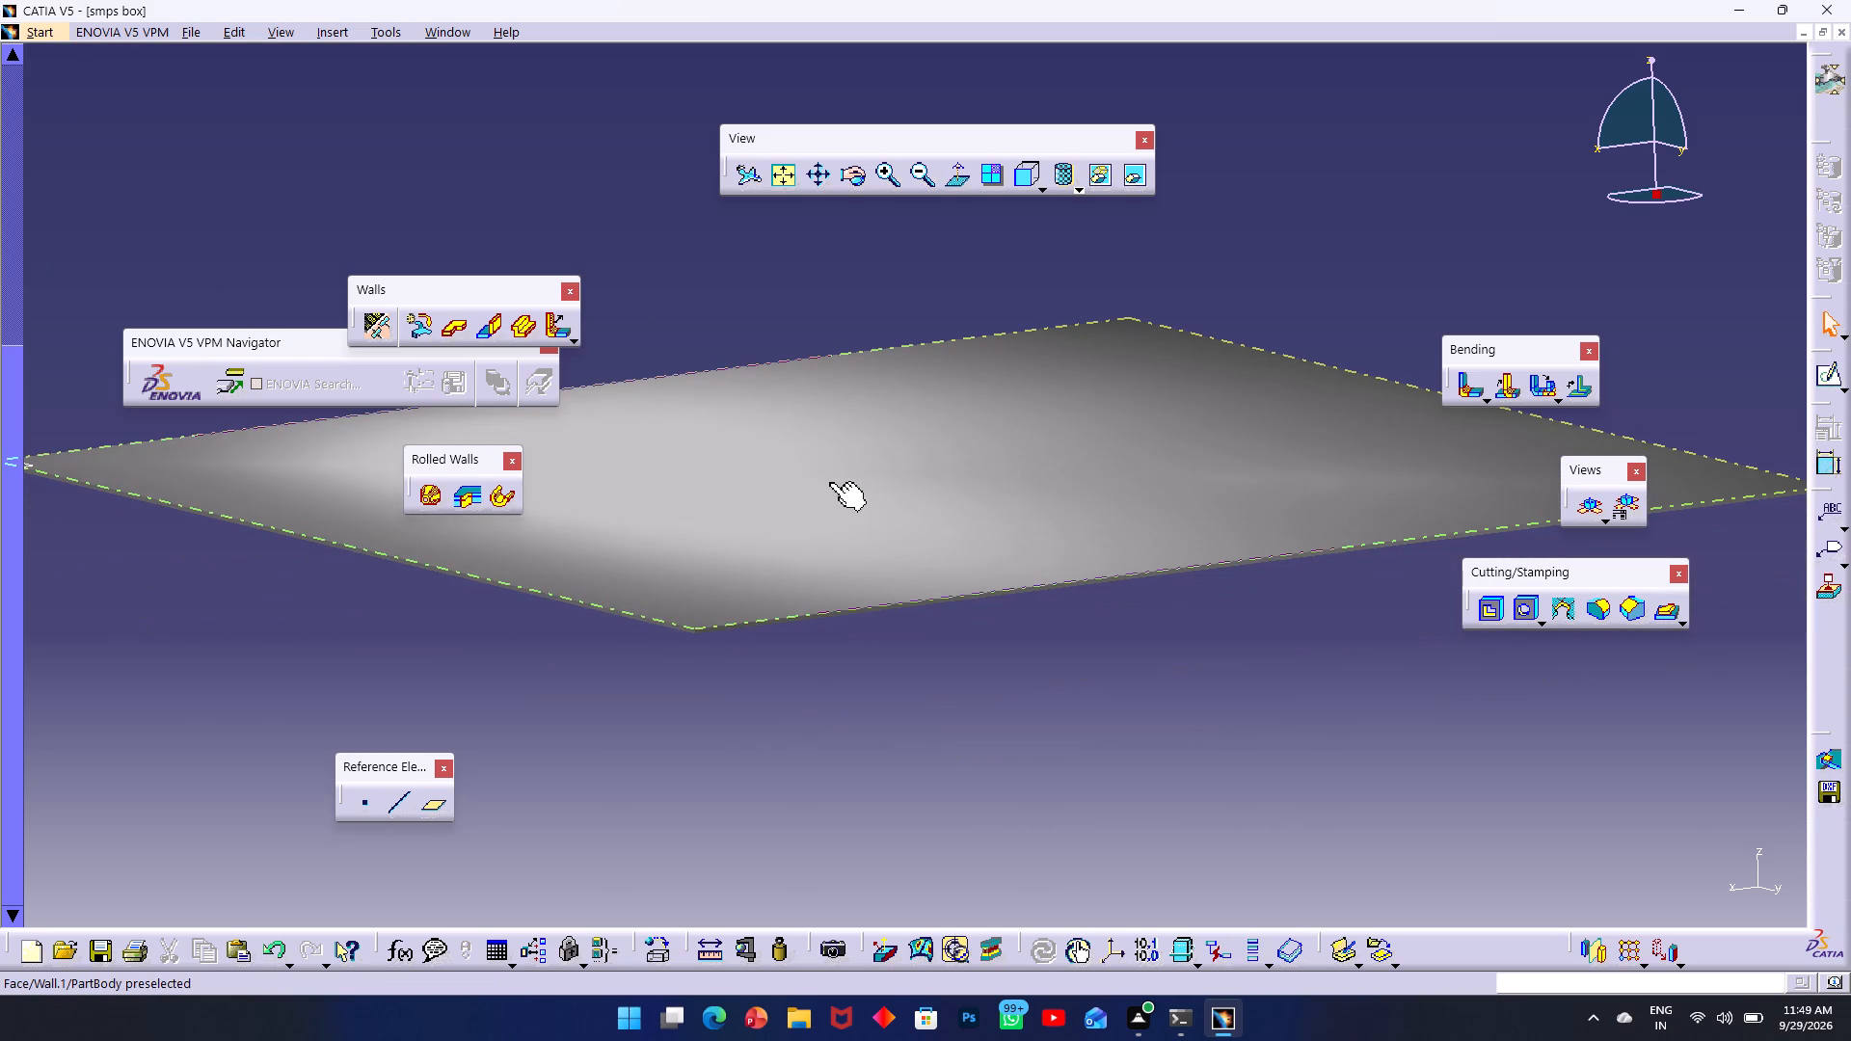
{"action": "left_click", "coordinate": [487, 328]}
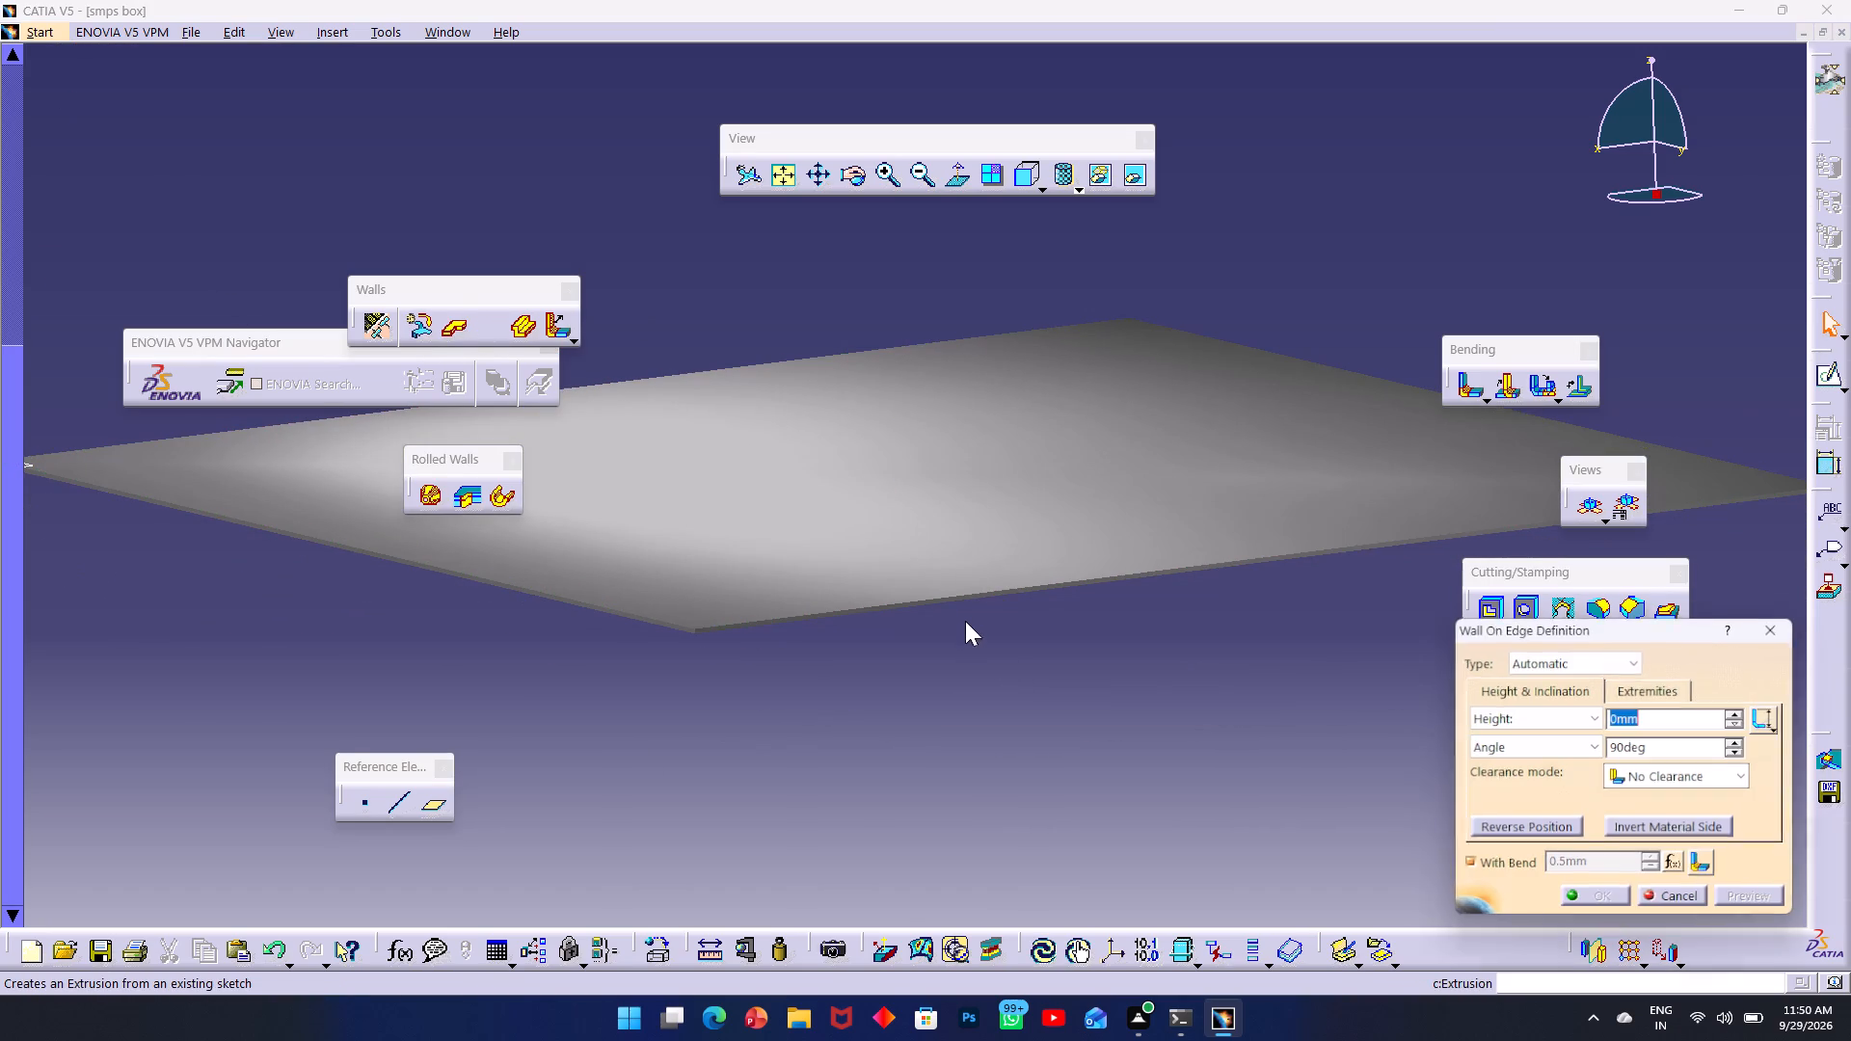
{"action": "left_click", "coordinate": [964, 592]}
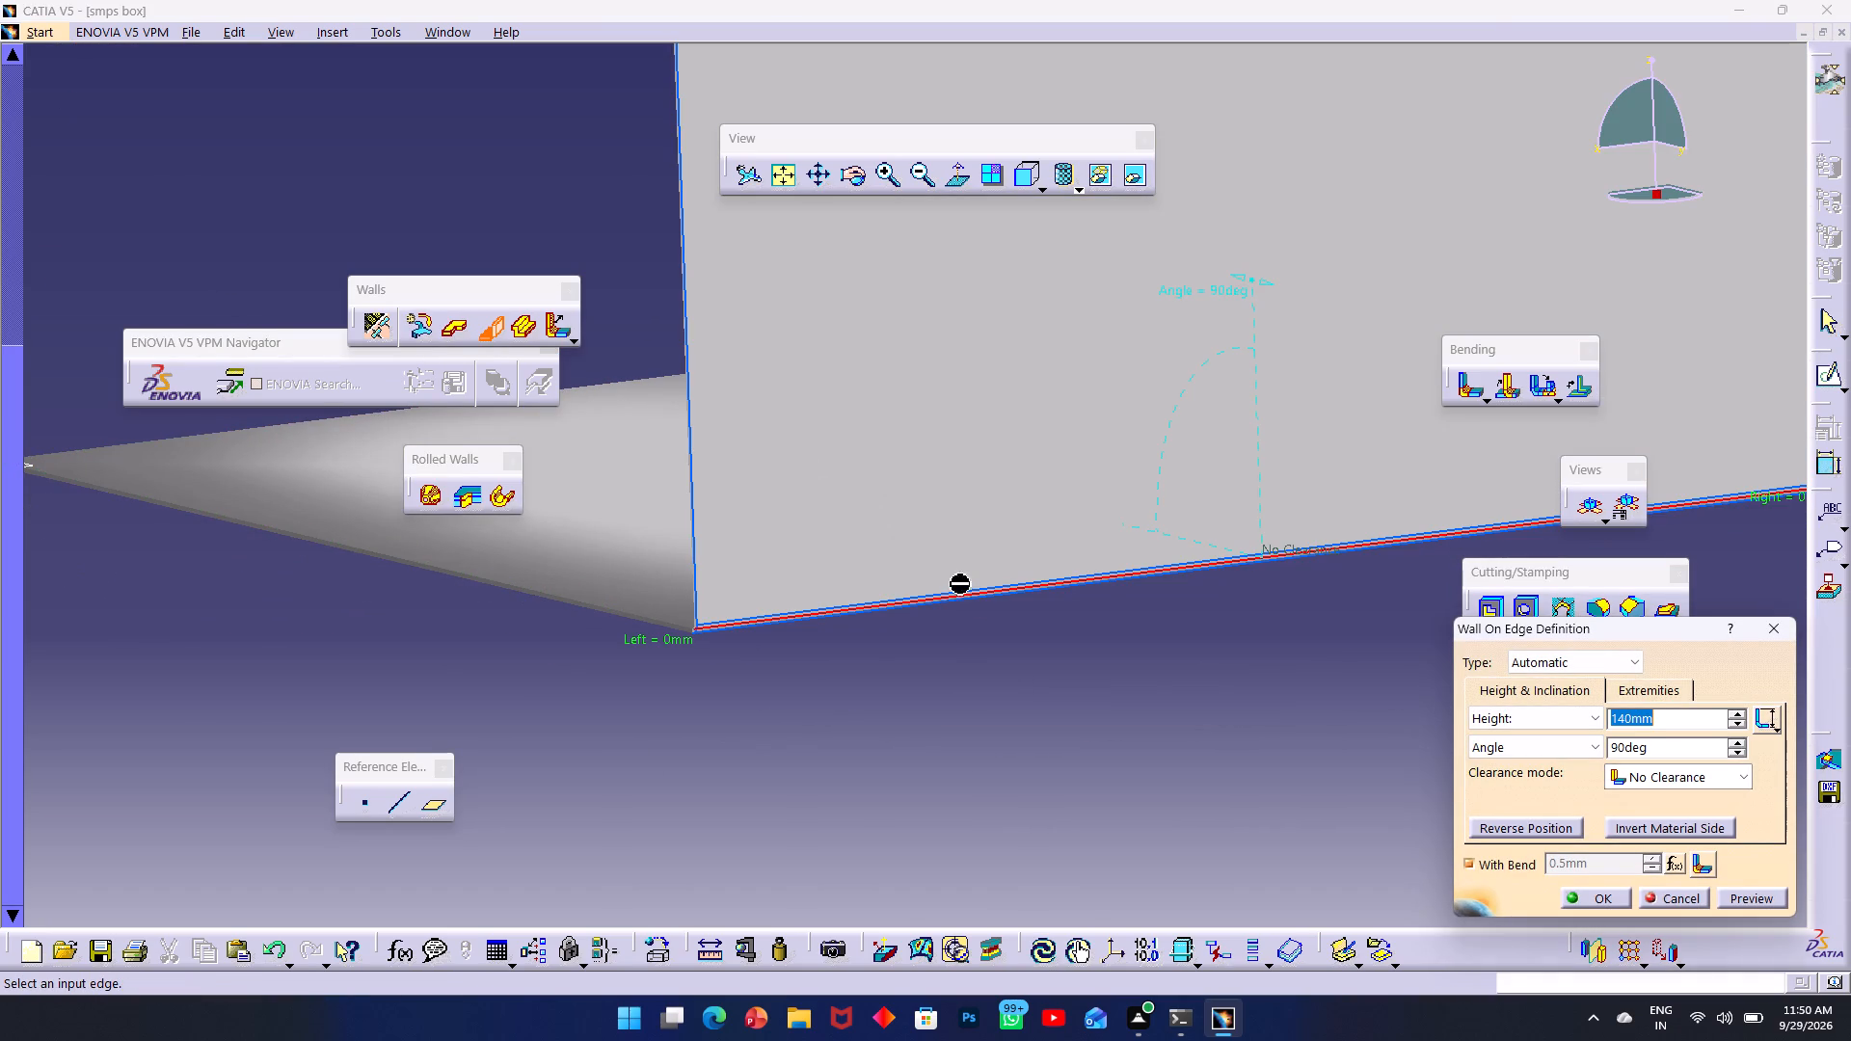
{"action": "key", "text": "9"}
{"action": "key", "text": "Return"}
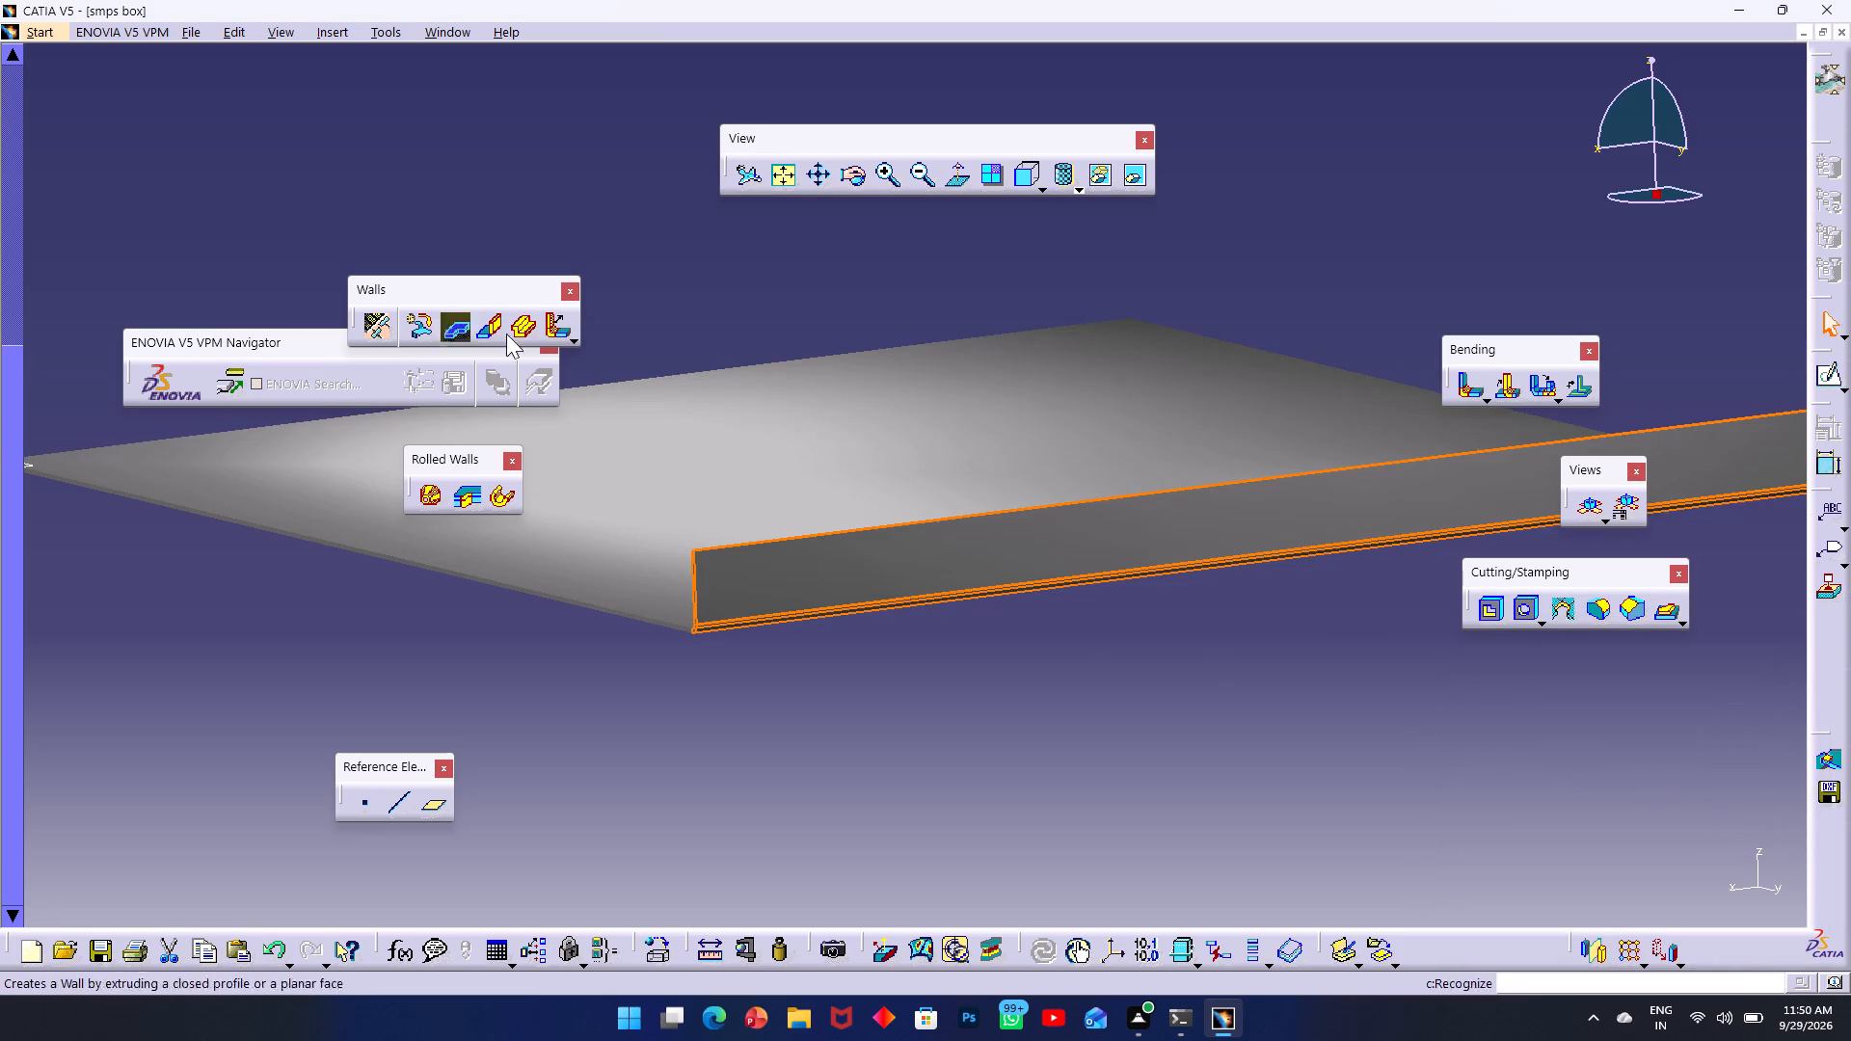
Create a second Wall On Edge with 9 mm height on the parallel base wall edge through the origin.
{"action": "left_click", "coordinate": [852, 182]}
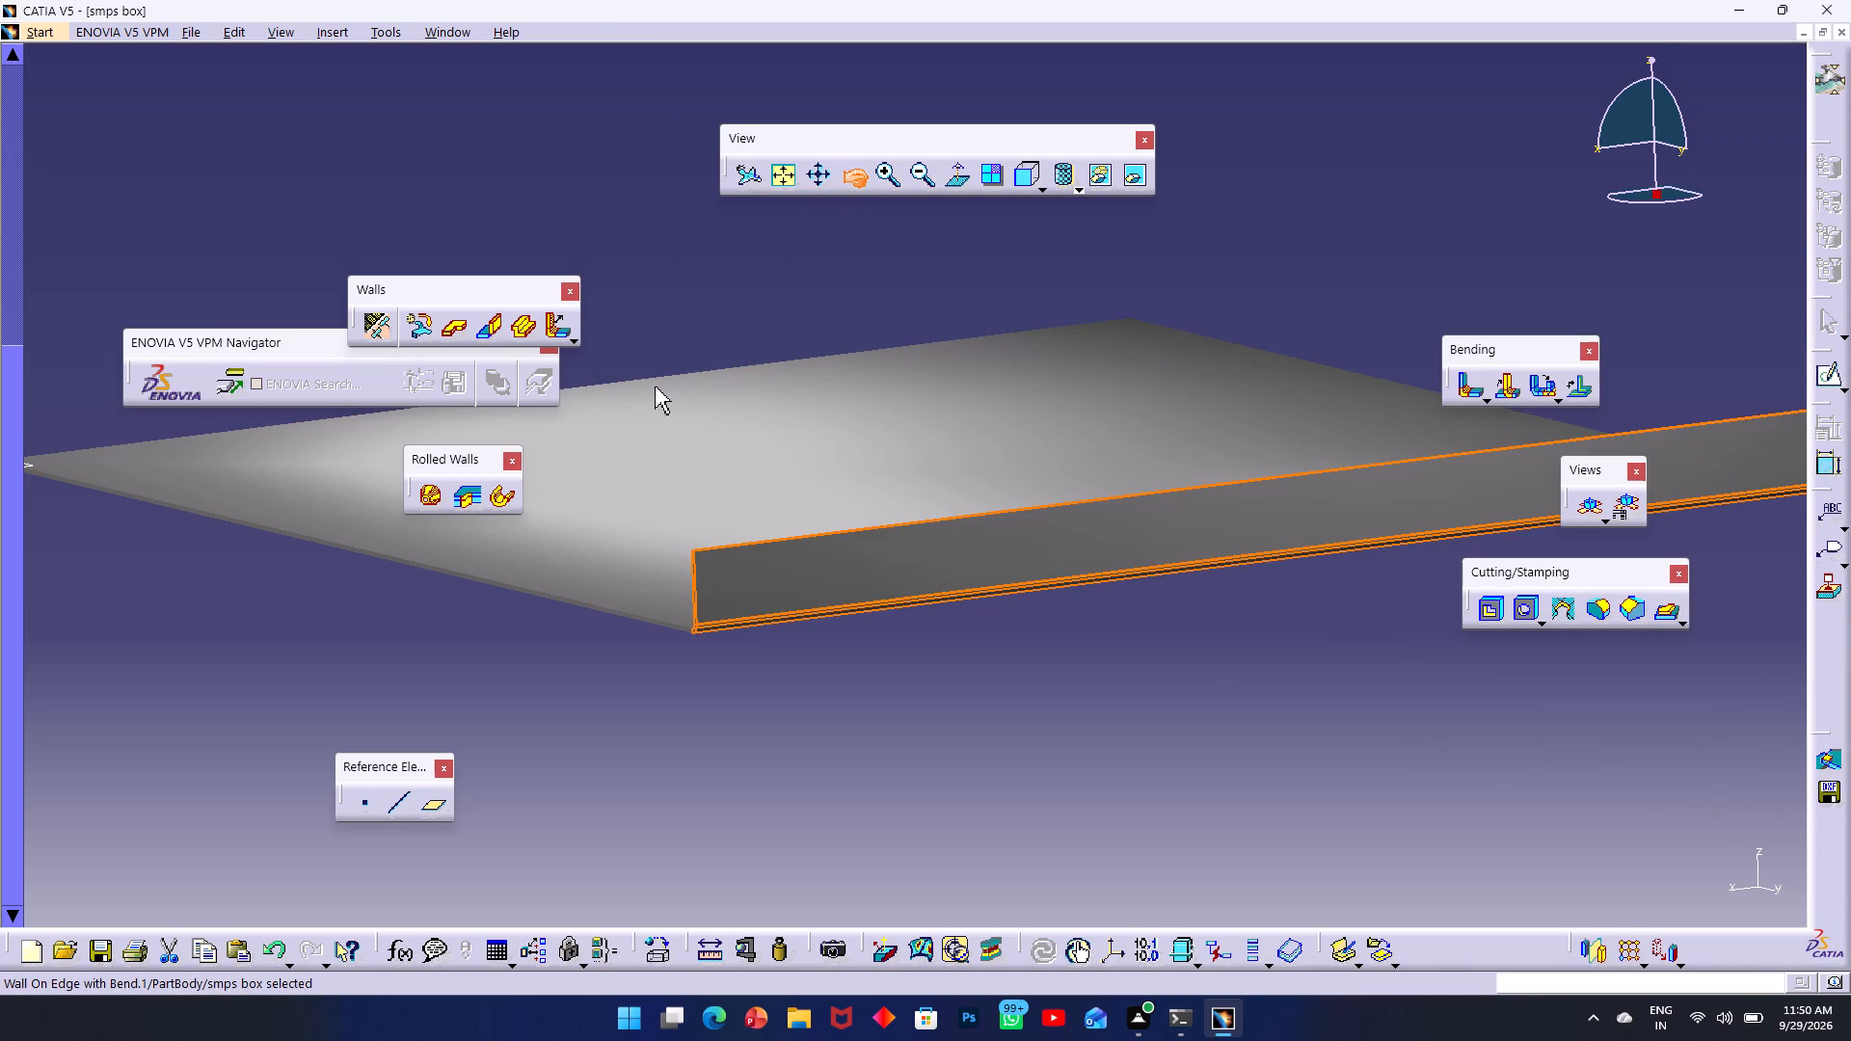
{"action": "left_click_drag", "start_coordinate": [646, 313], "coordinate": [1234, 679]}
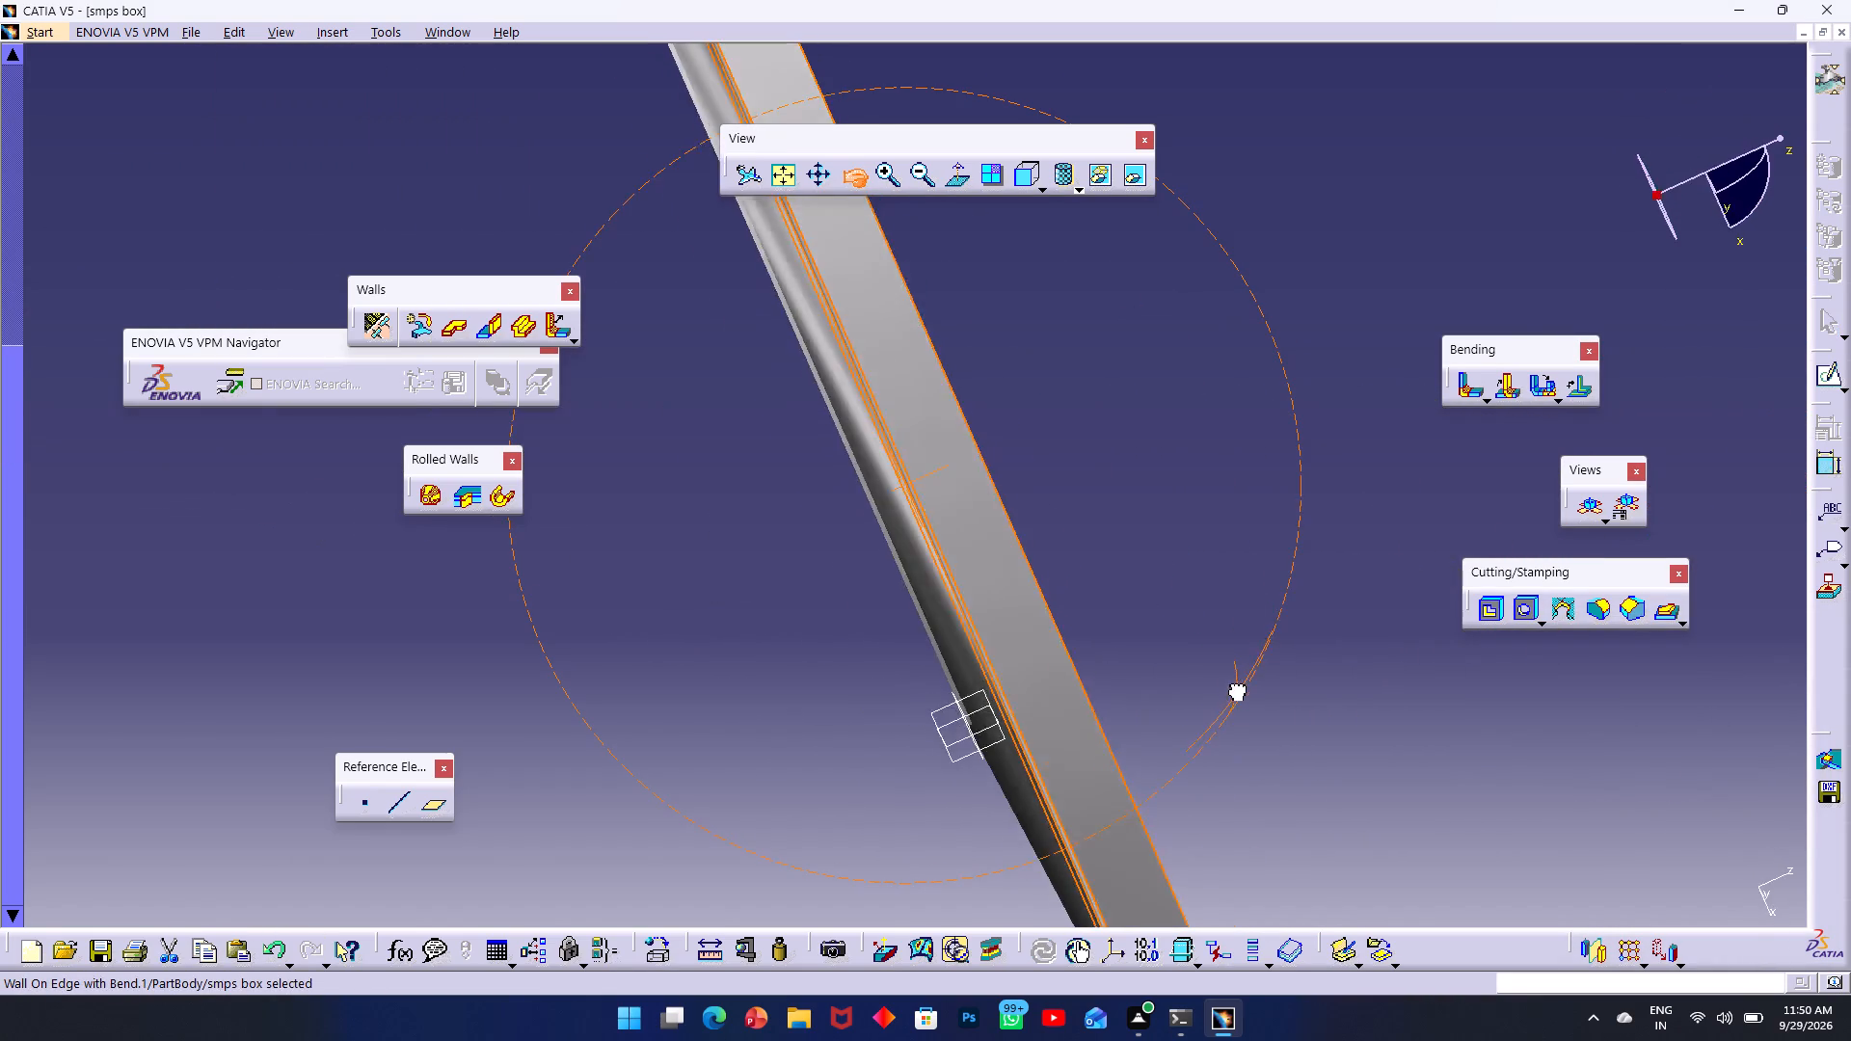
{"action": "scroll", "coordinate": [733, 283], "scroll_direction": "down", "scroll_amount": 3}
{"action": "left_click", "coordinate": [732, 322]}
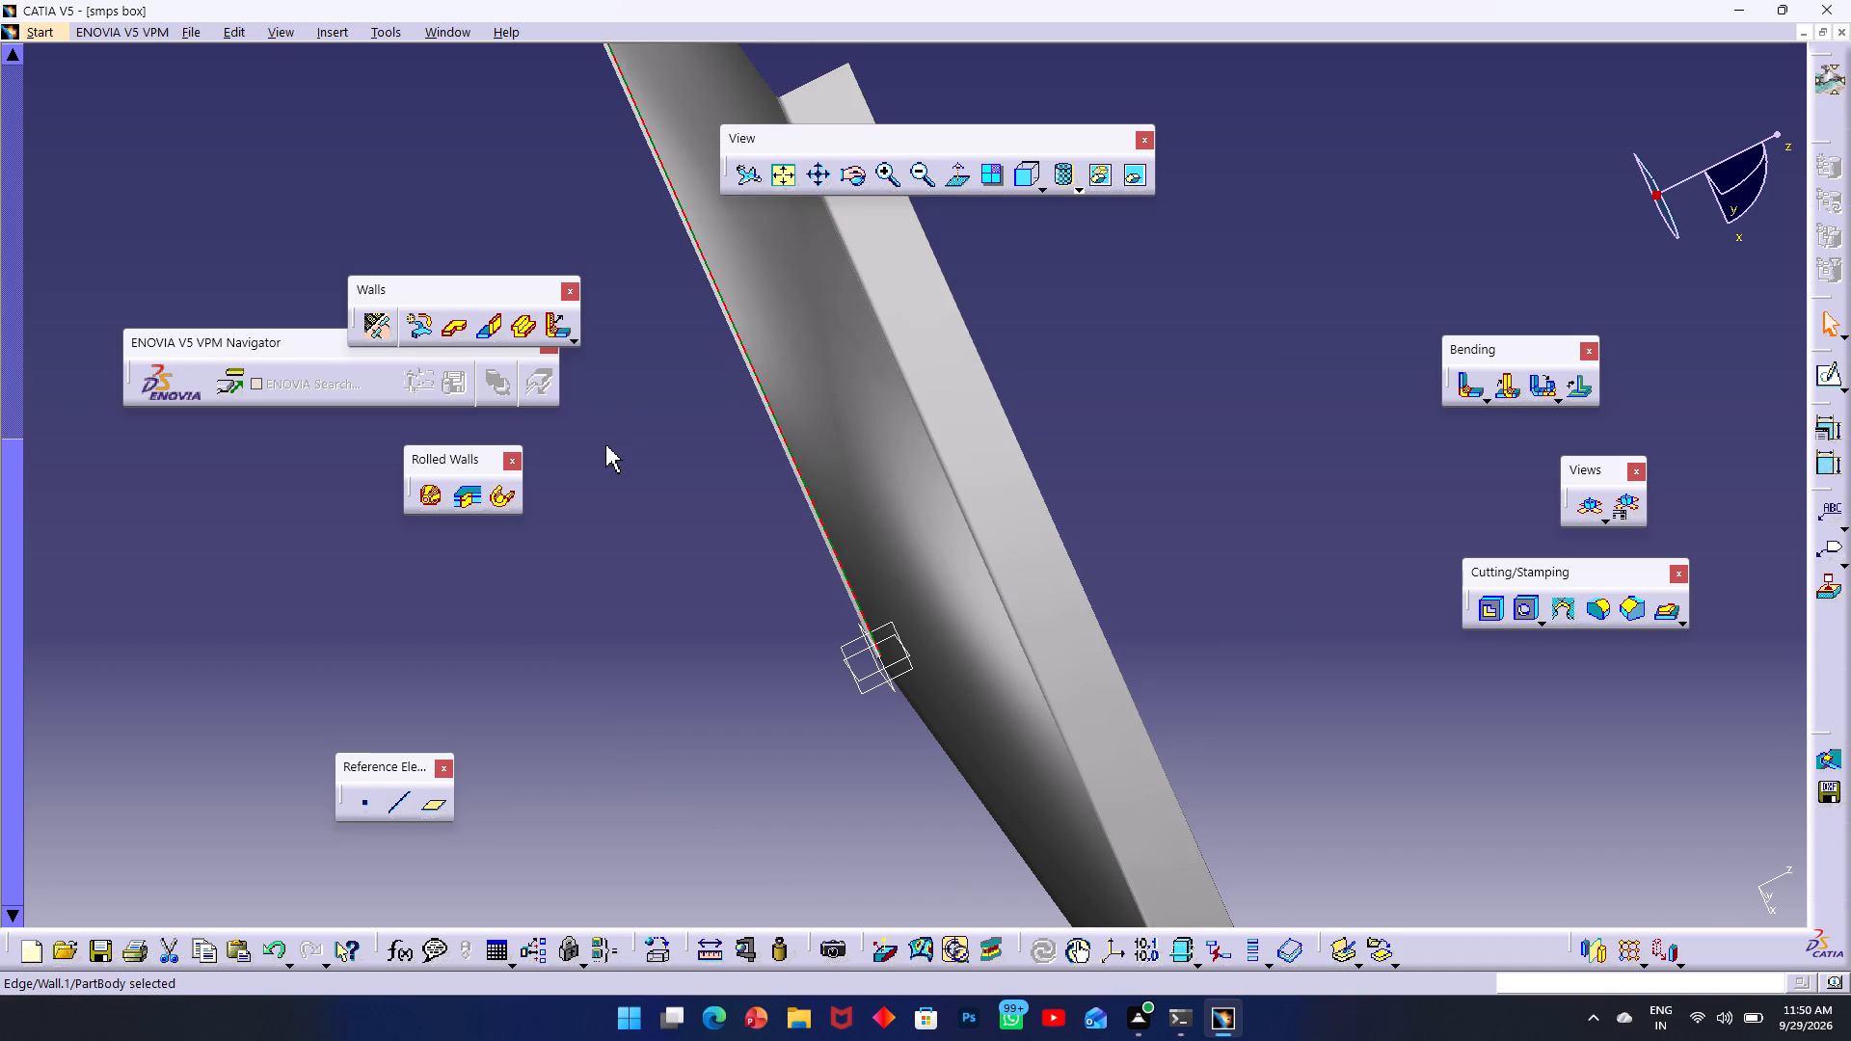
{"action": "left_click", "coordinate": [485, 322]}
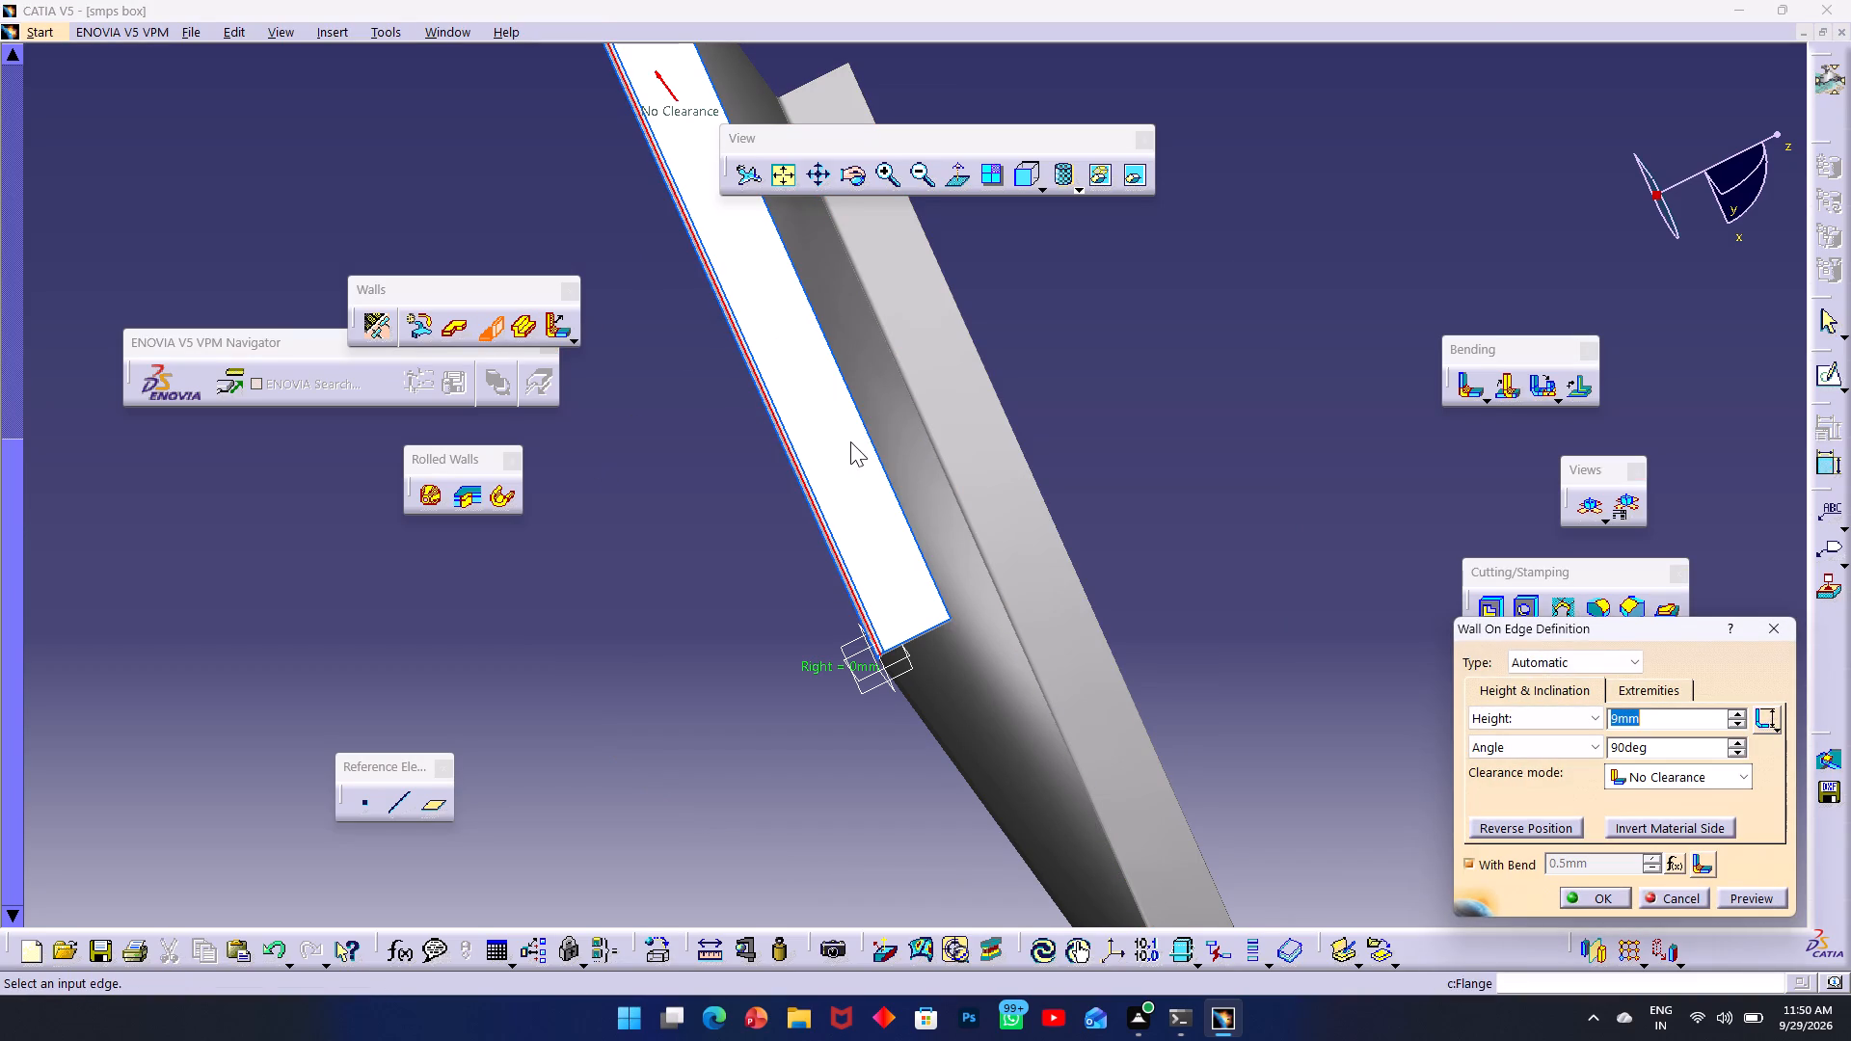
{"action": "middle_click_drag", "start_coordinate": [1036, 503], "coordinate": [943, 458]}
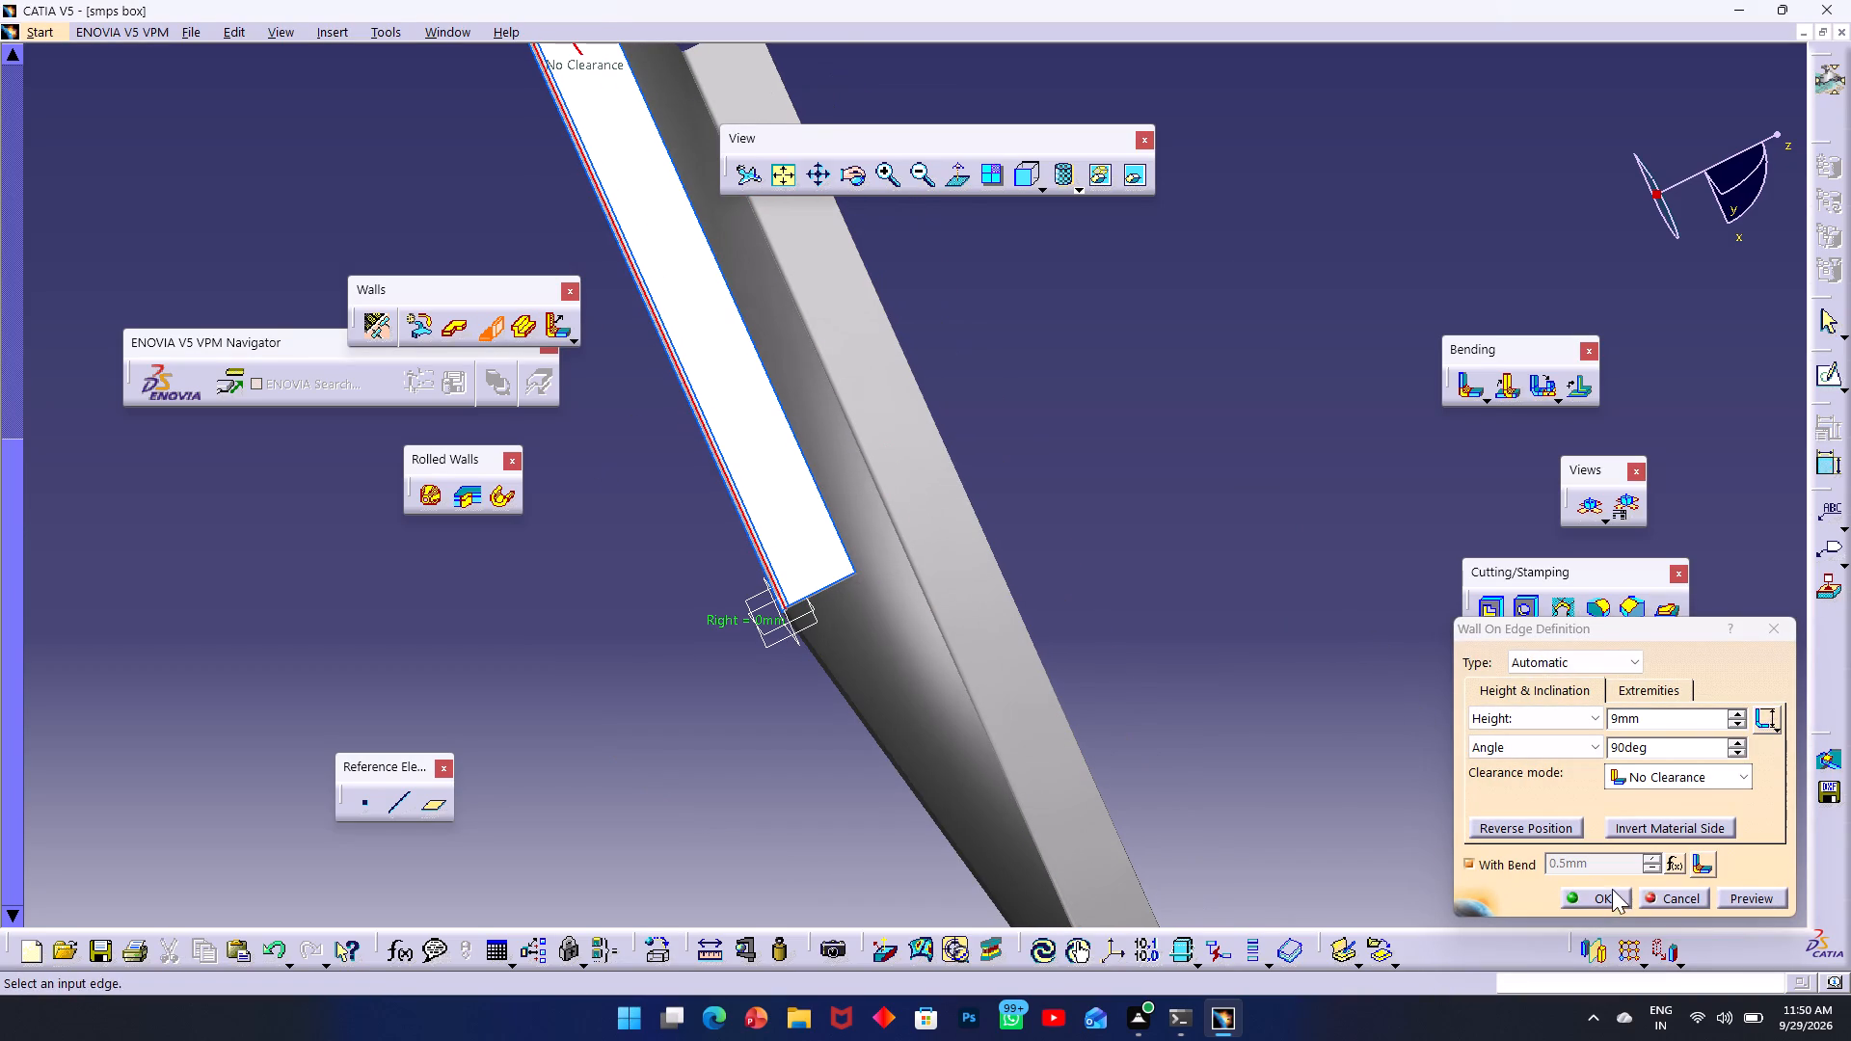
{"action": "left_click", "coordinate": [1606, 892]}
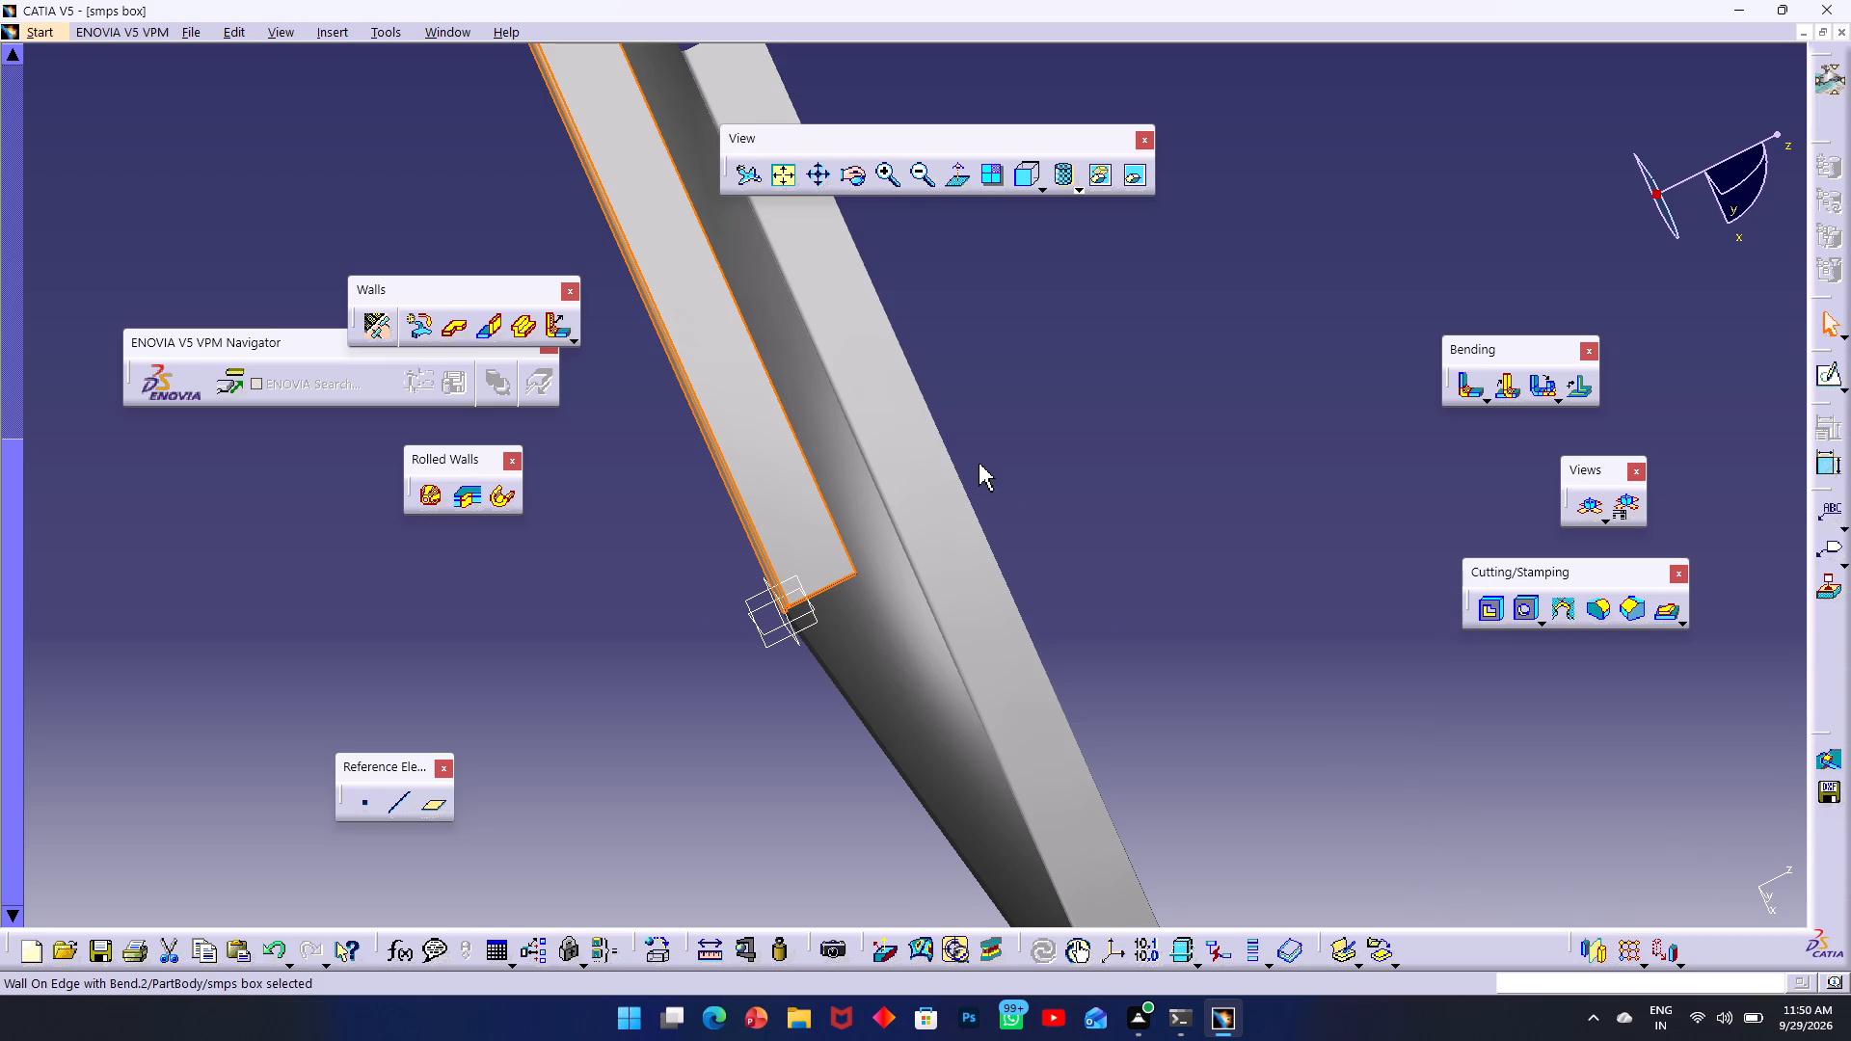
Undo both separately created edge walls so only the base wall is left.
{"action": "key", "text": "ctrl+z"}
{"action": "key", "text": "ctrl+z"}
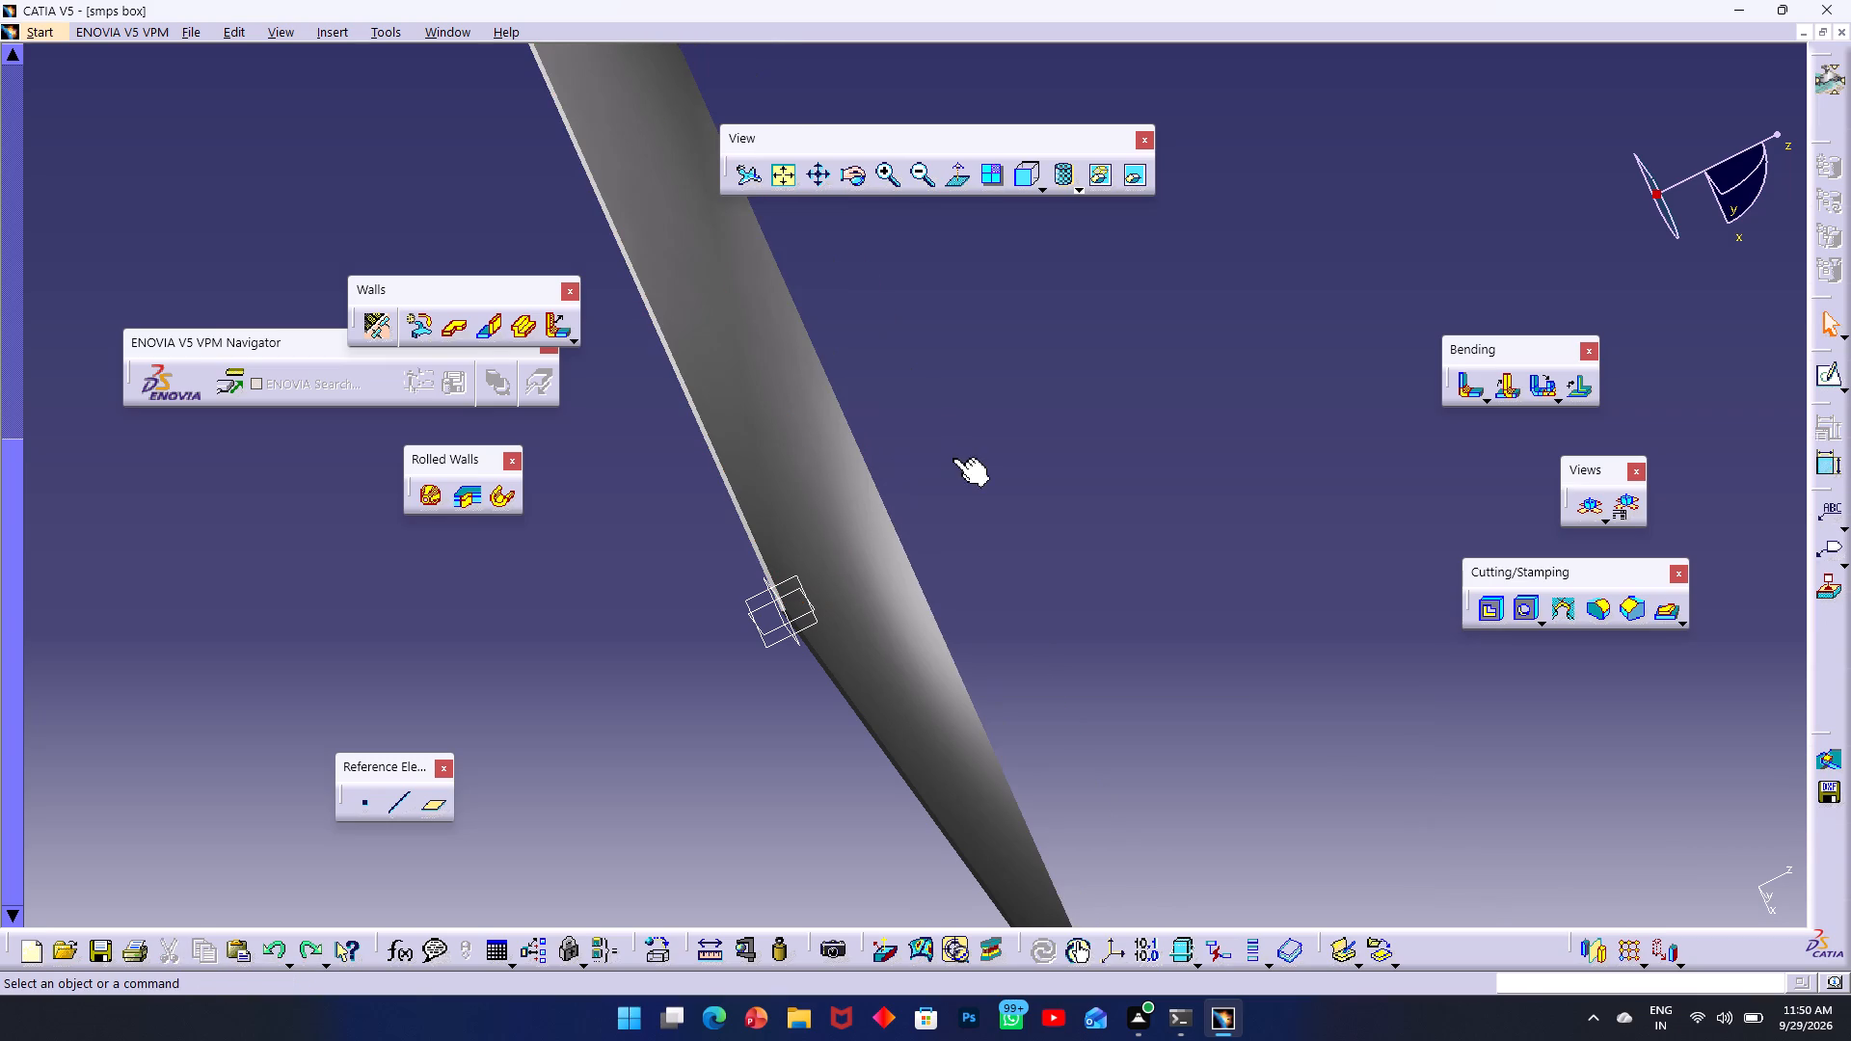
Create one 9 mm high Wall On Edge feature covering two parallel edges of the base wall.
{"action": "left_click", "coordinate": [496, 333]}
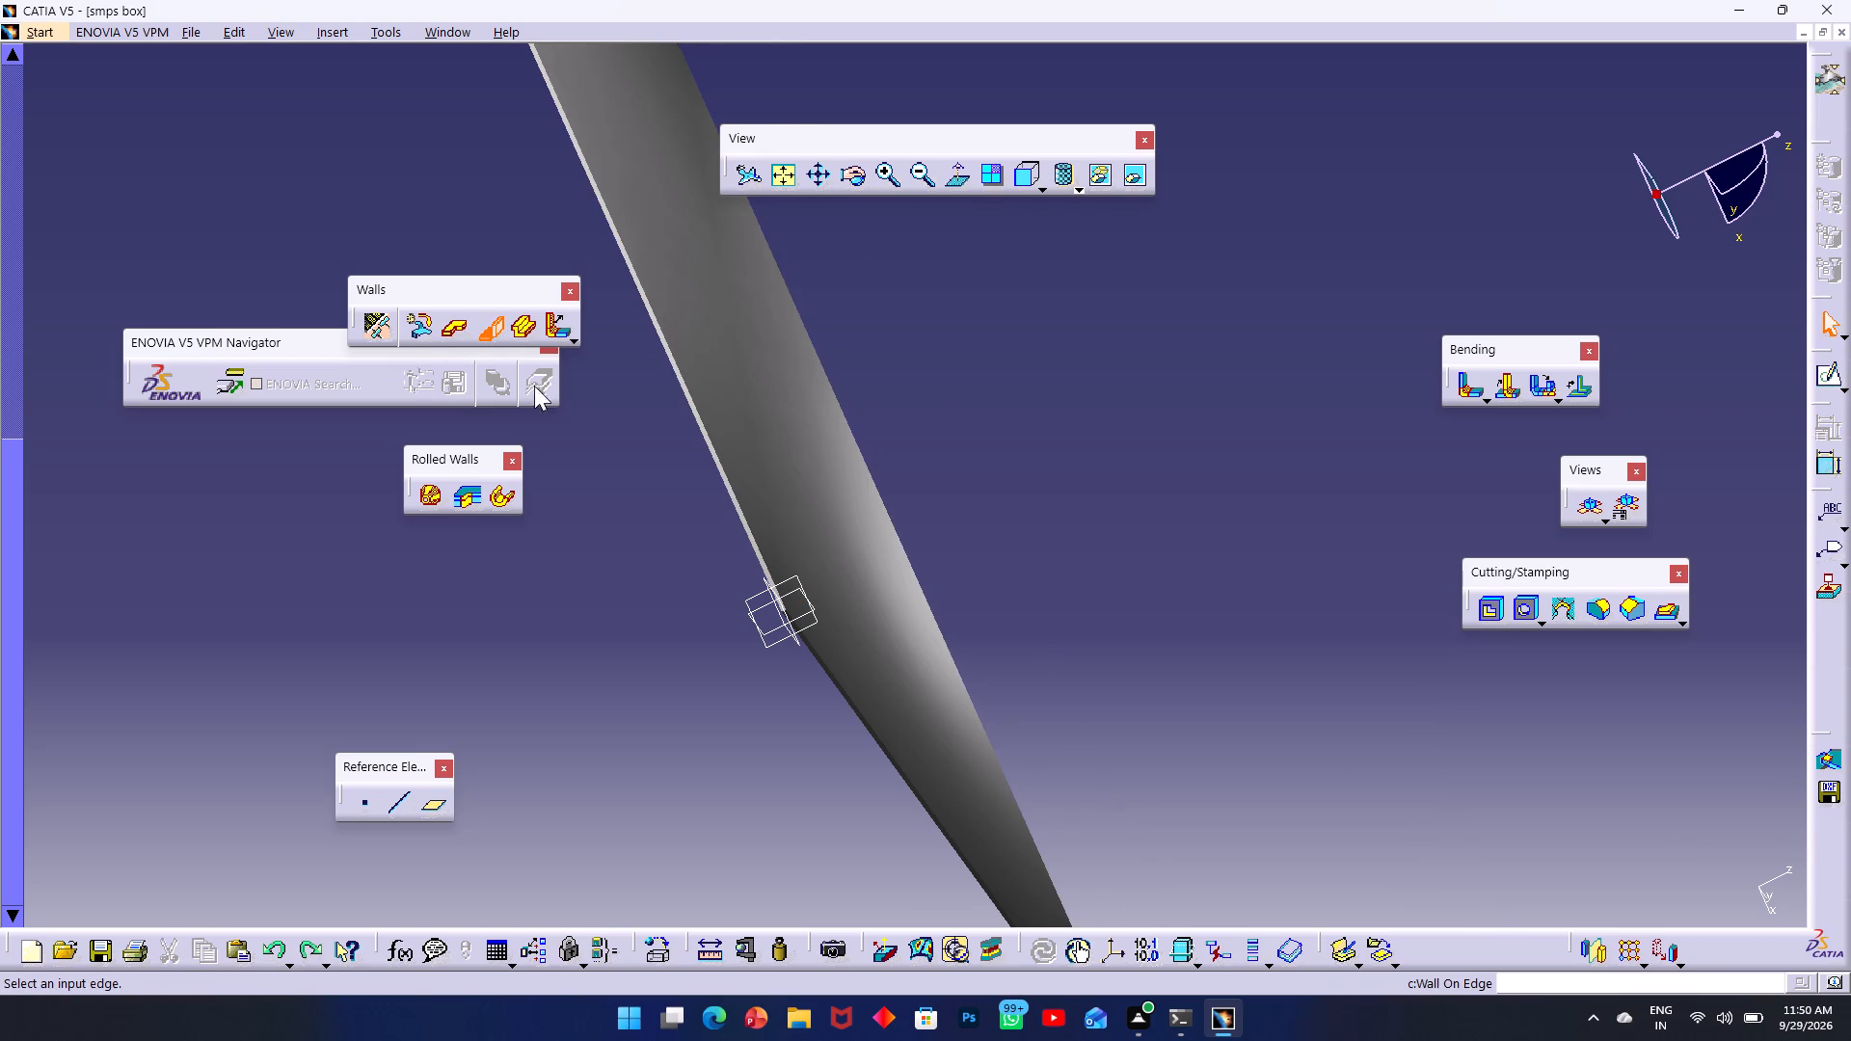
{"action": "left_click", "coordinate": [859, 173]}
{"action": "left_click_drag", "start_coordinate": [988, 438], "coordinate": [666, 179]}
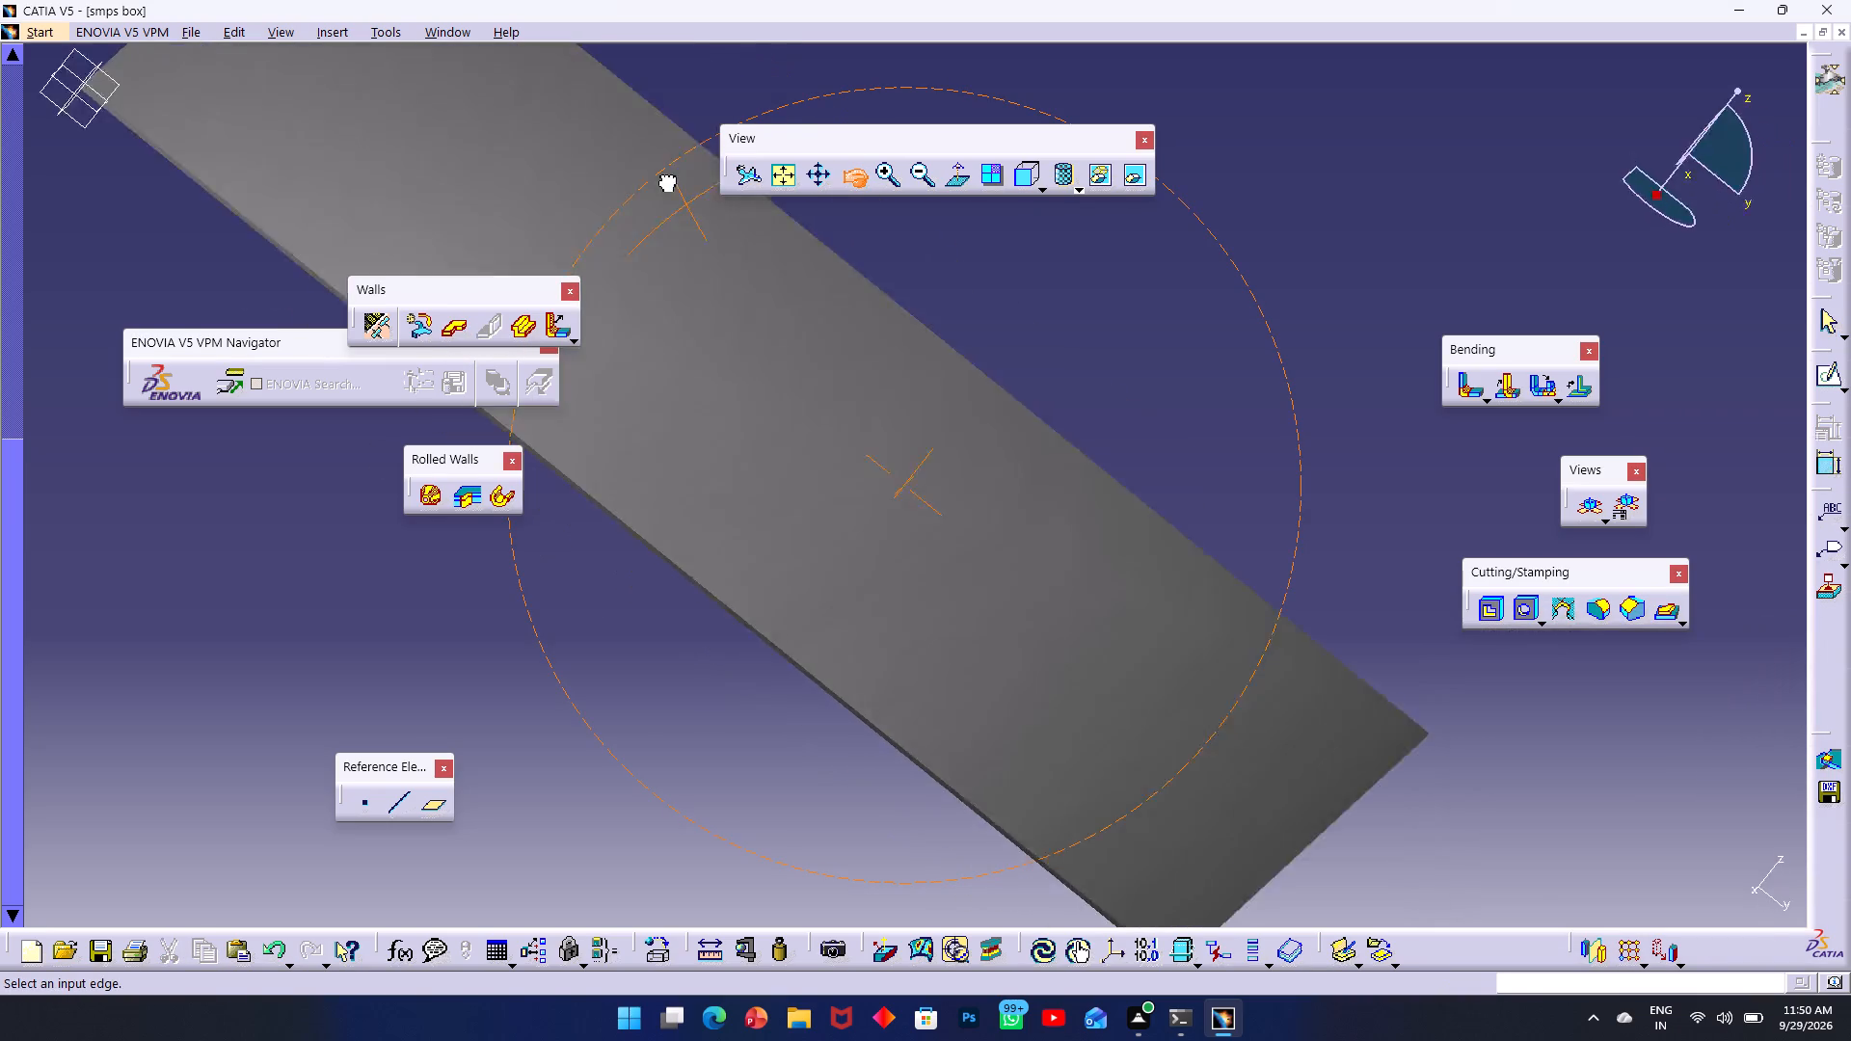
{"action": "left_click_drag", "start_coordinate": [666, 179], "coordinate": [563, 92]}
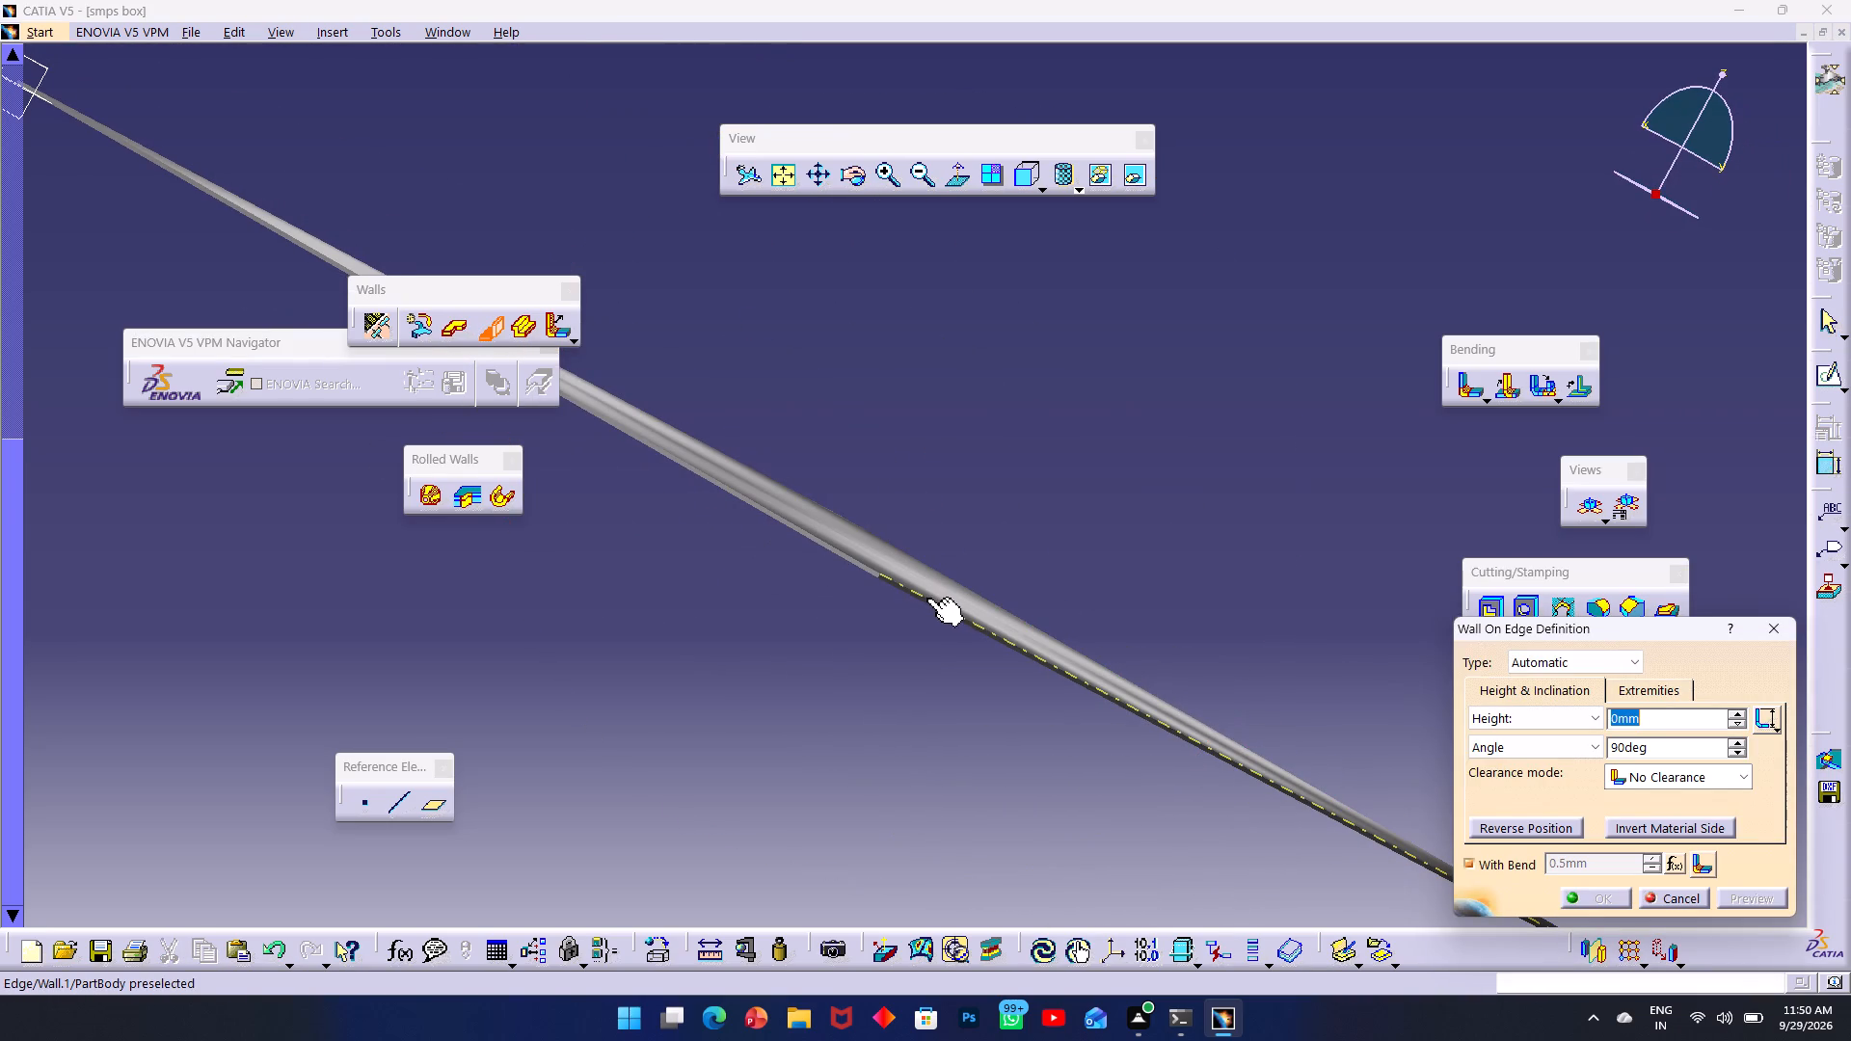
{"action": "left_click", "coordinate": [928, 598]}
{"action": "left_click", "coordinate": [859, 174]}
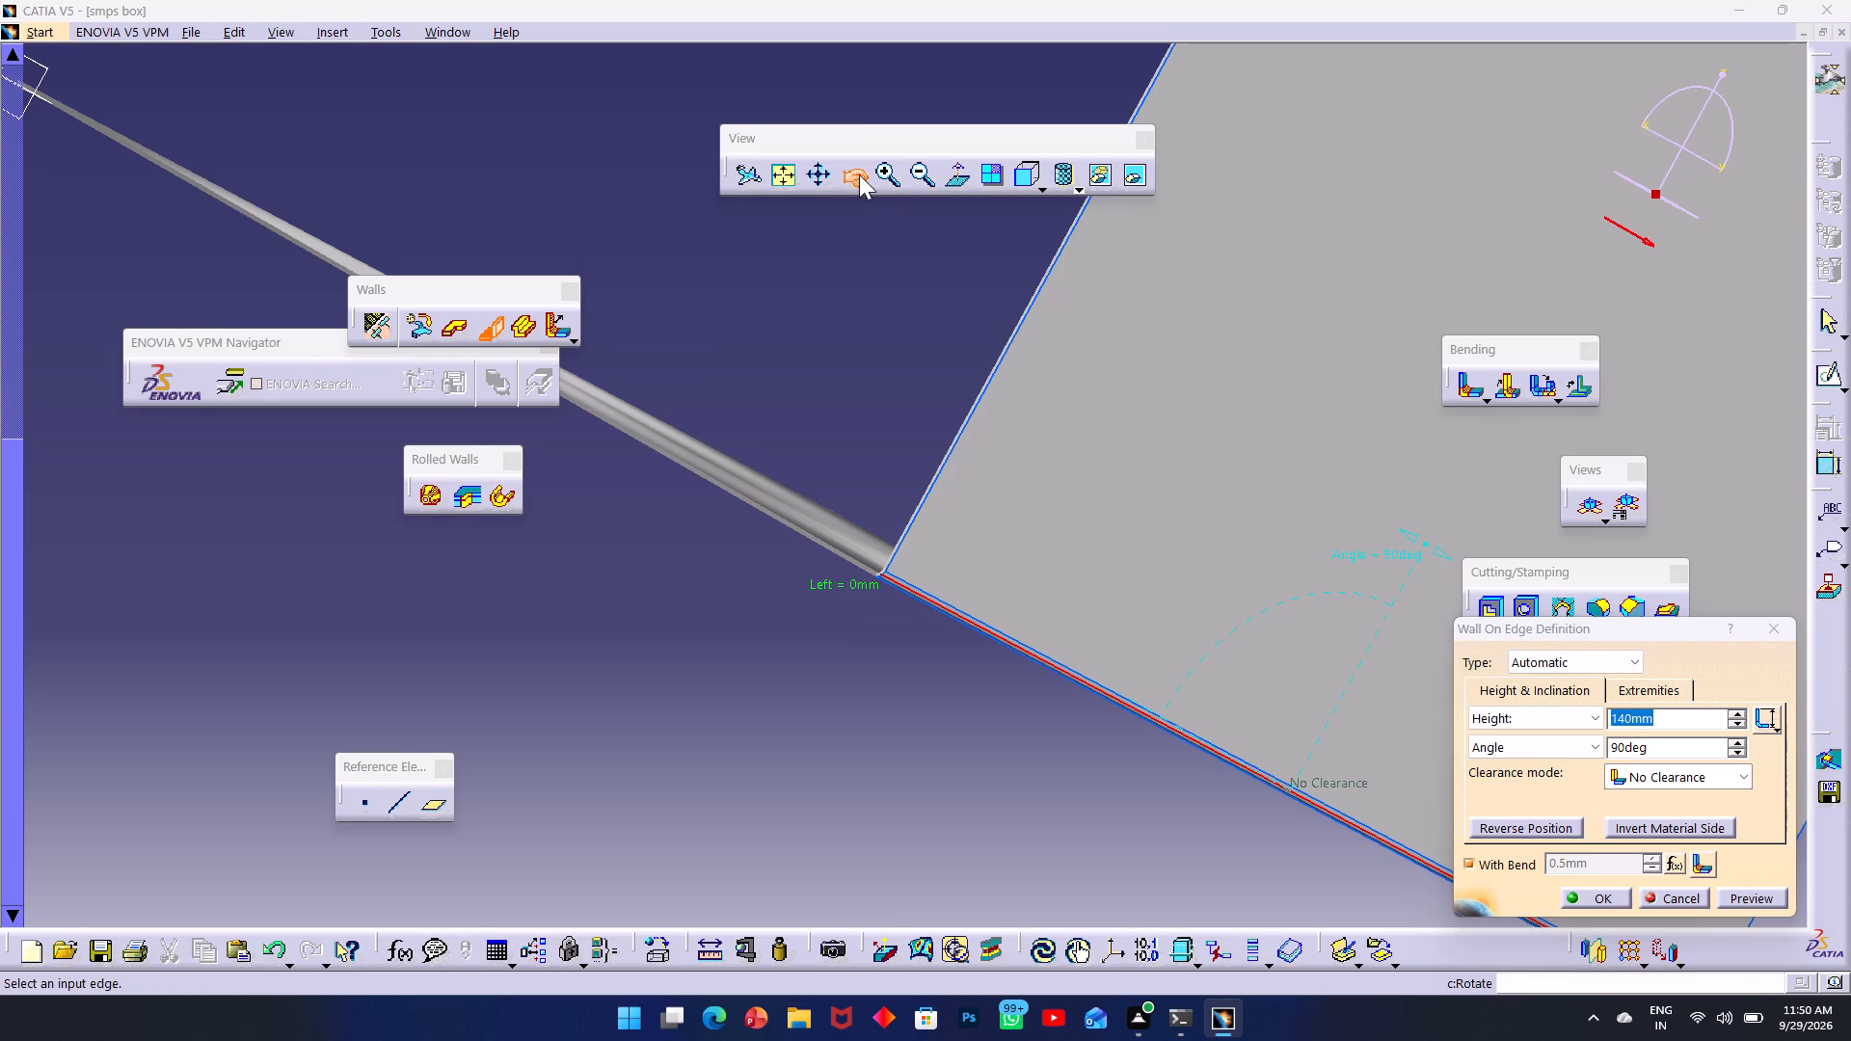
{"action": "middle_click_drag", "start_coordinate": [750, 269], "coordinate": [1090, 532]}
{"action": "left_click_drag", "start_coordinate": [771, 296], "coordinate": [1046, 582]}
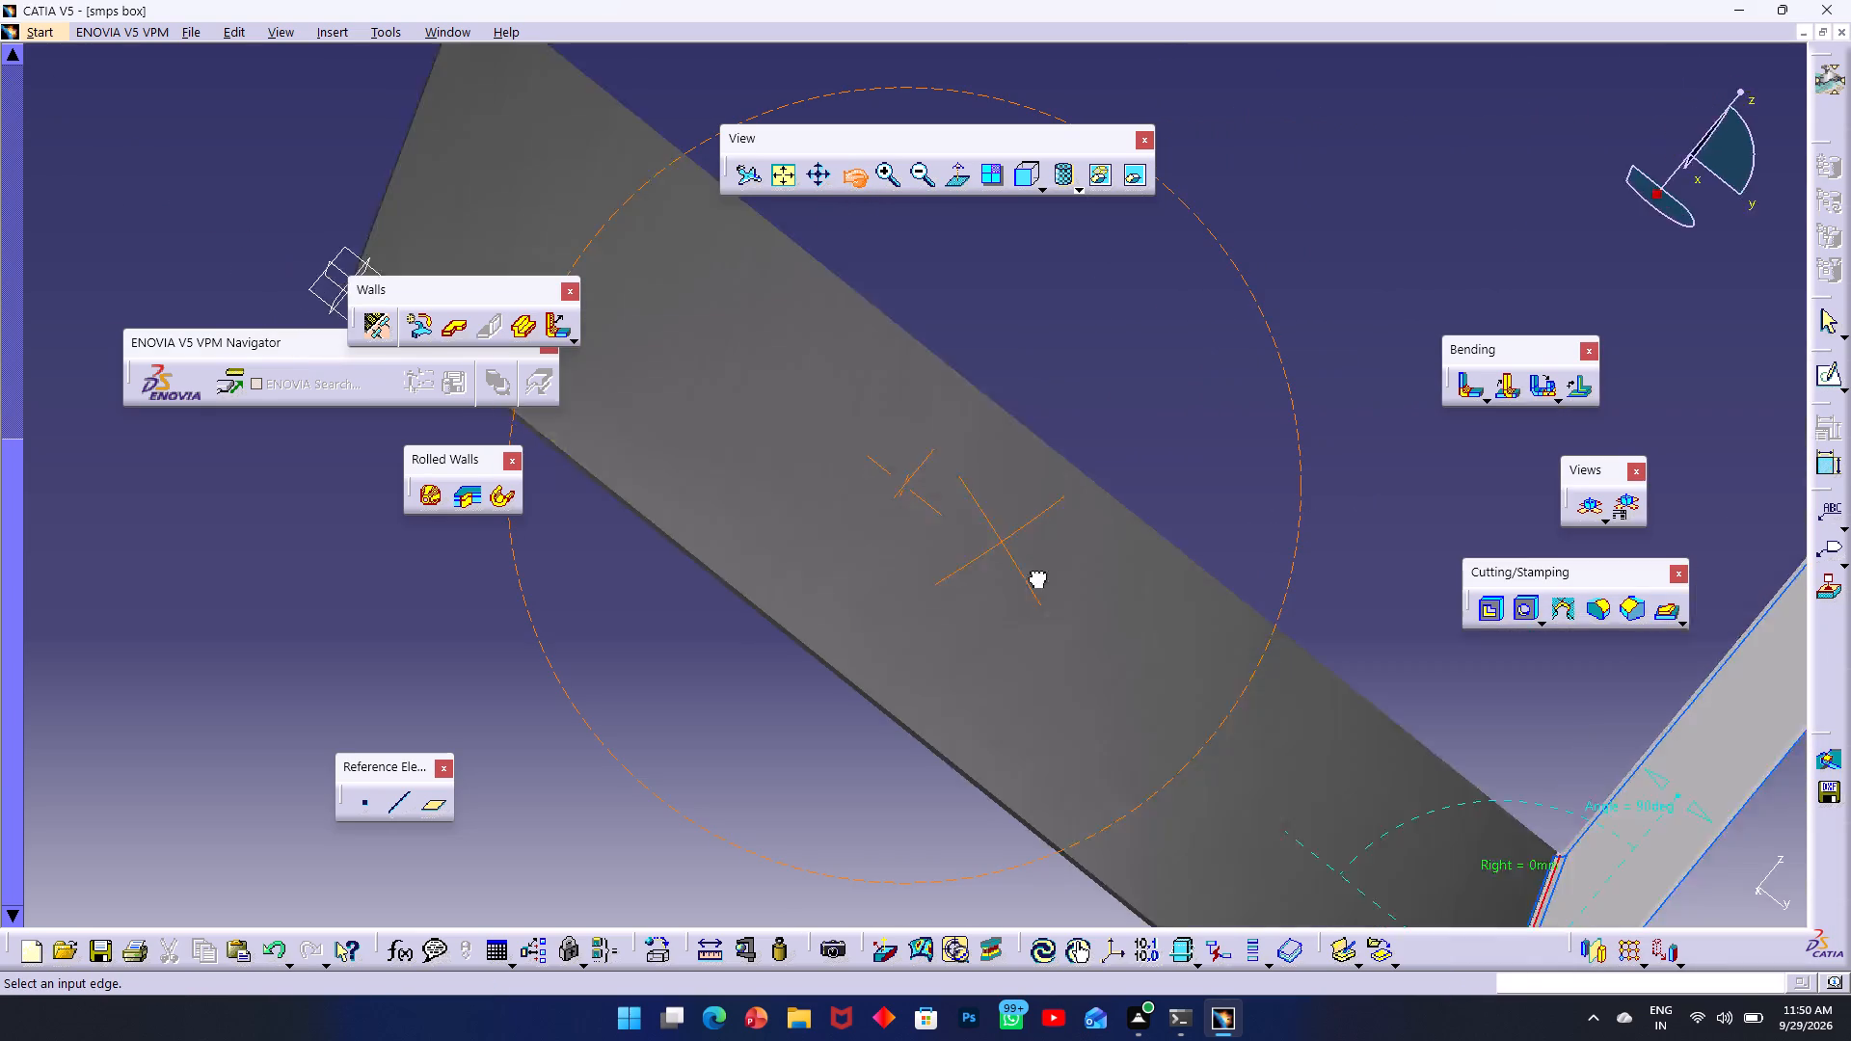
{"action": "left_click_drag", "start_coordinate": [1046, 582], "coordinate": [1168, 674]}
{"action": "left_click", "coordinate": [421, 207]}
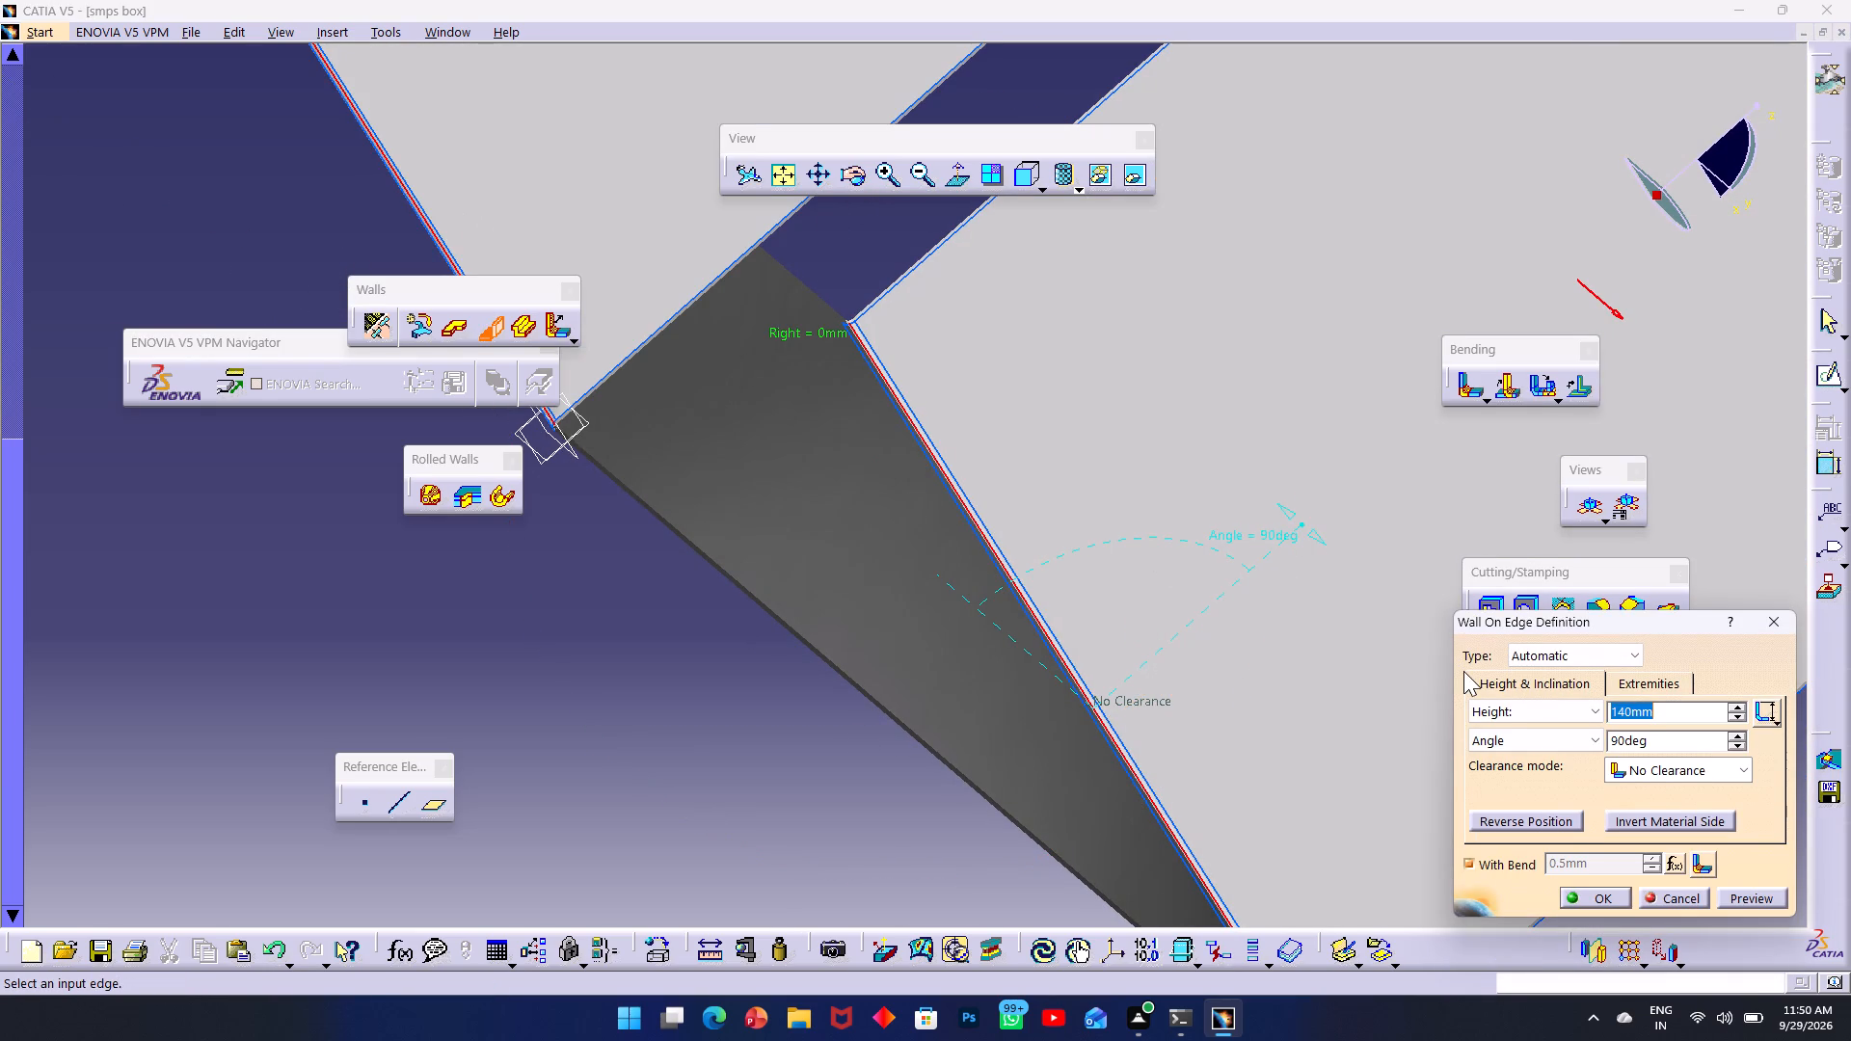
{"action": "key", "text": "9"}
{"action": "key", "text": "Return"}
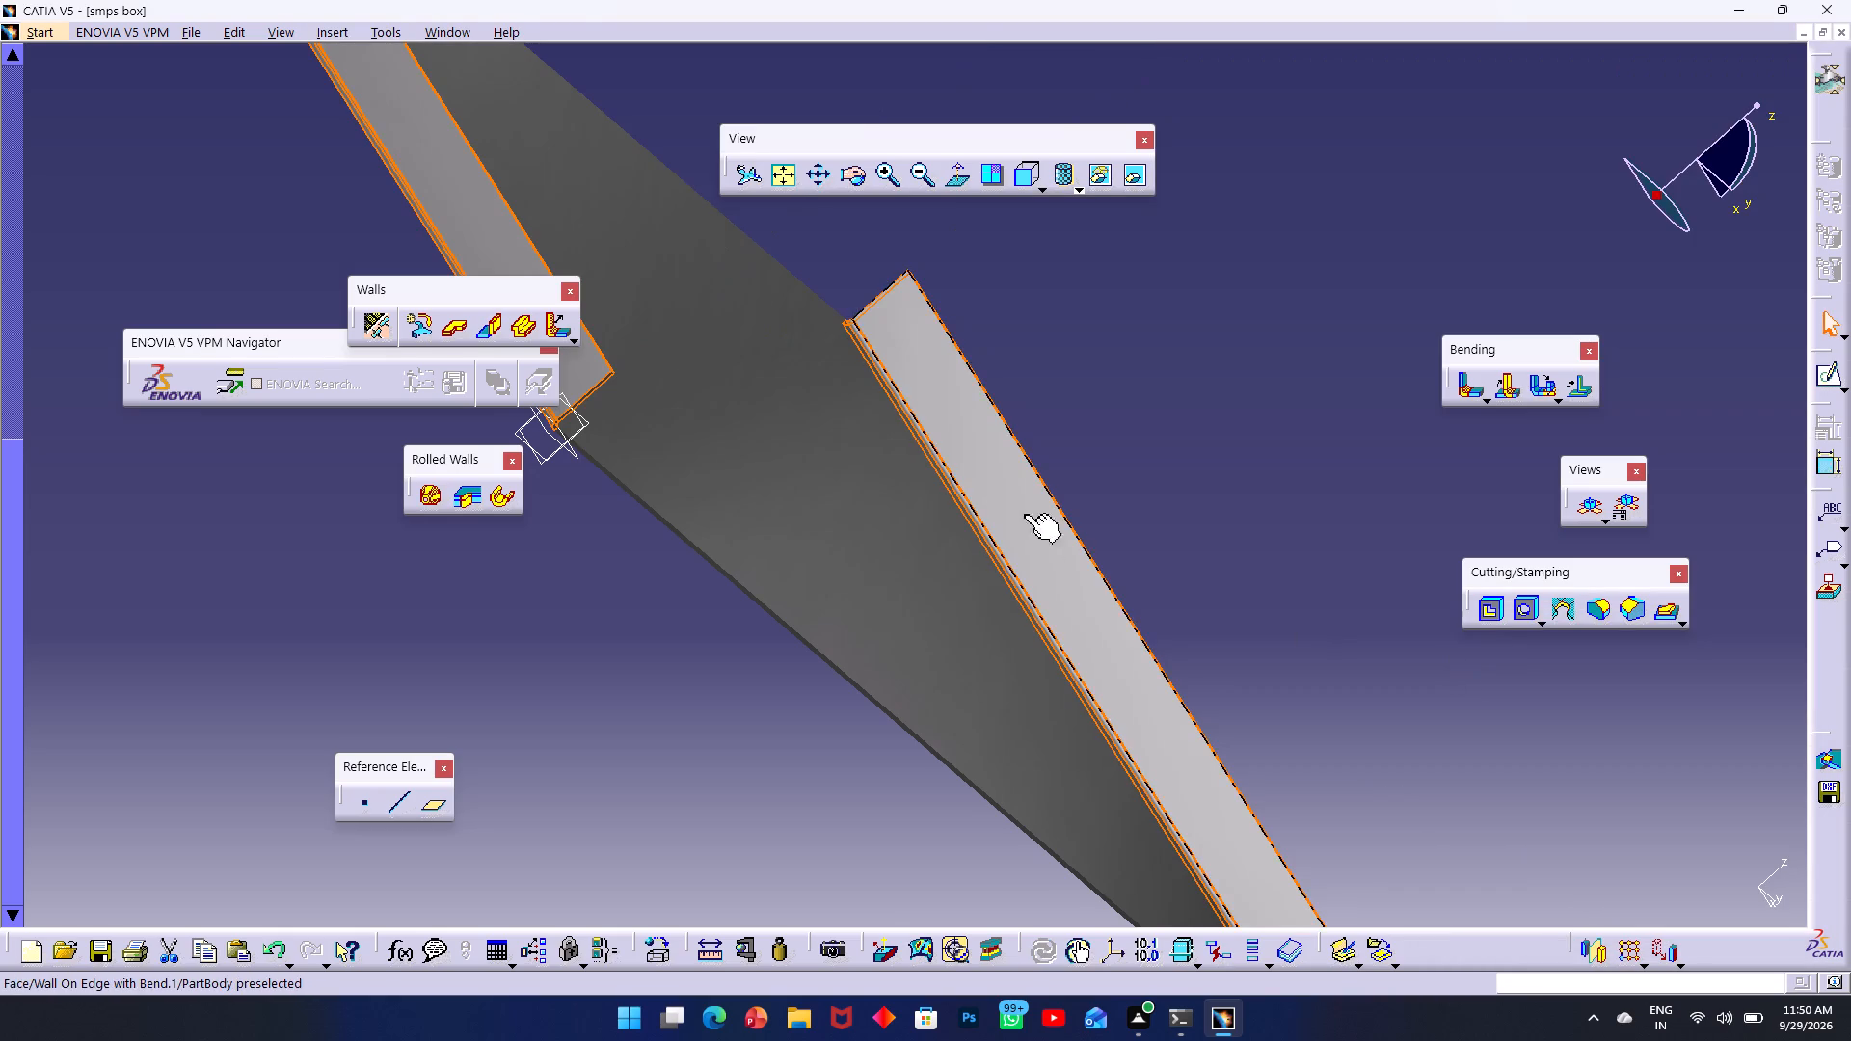
Examine the height and direction of both edge walls in a straight side-on view of the part.
{"action": "left_click", "coordinate": [1021, 184]}
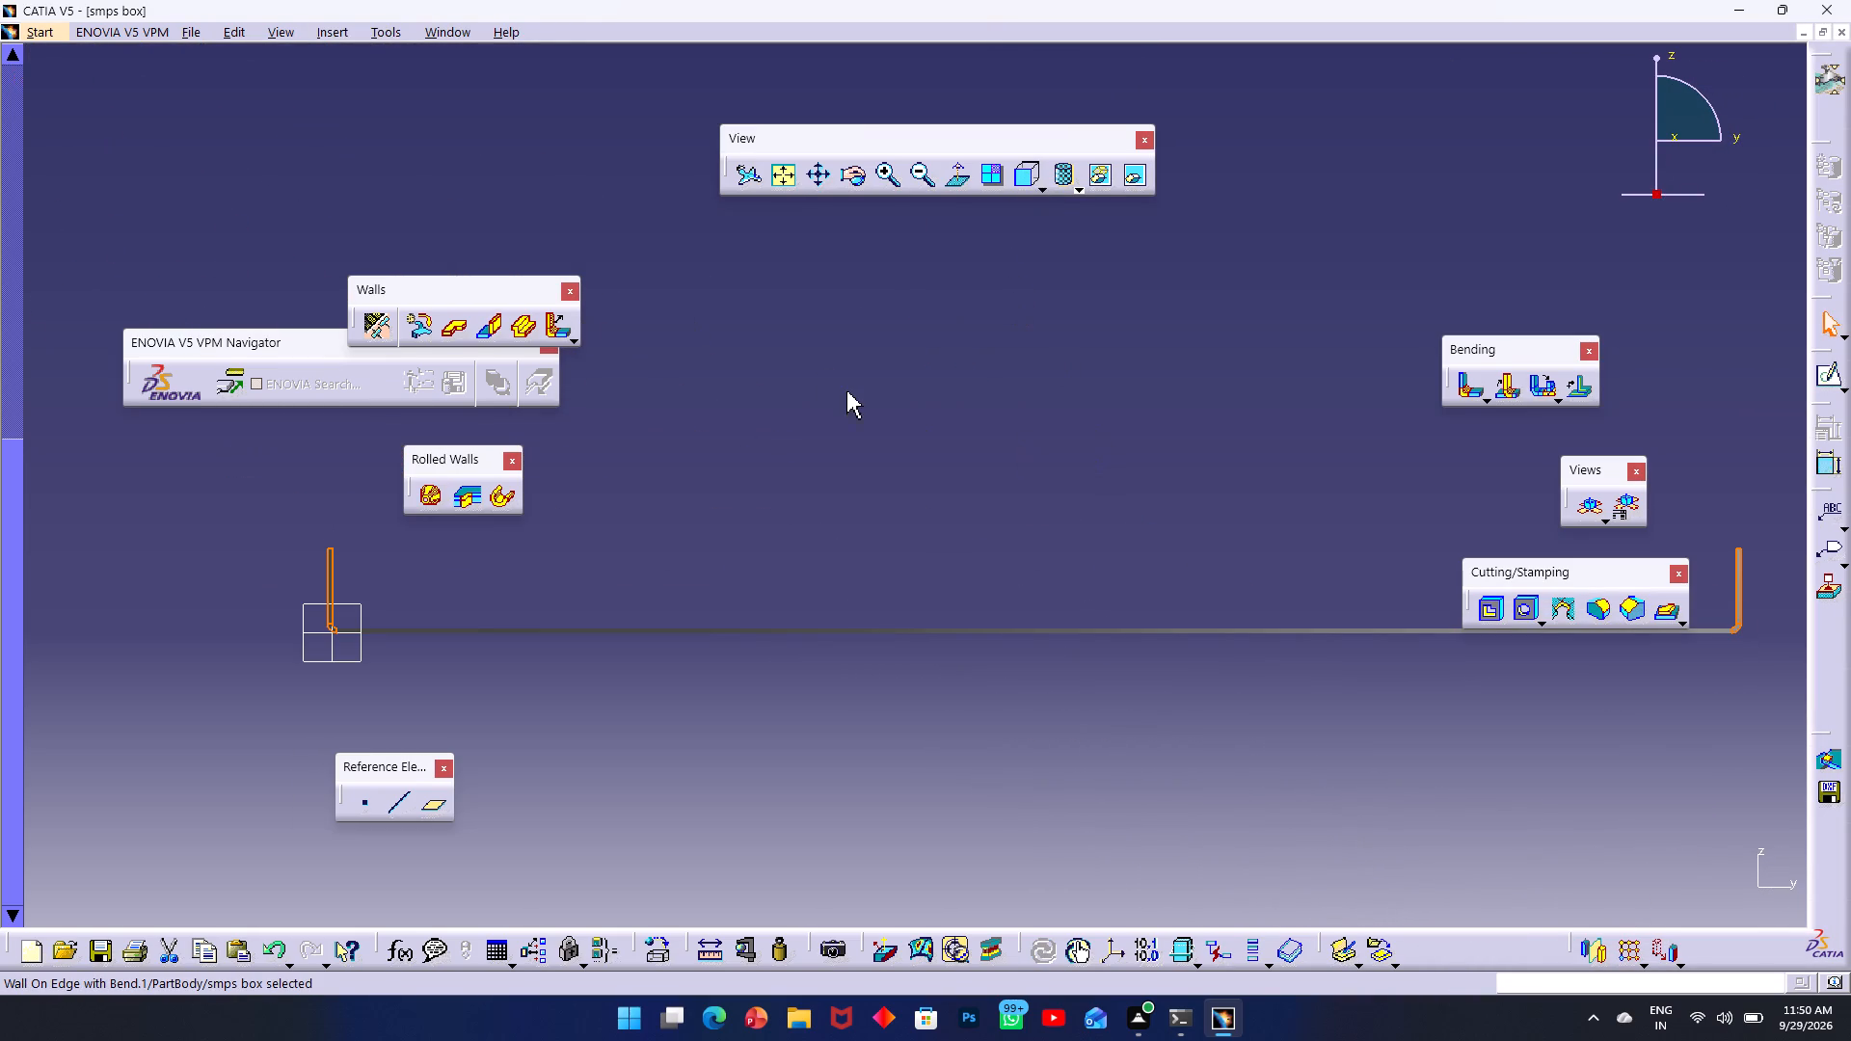
{"action": "middle_click_drag", "start_coordinate": [940, 454], "coordinate": [1394, 502], "text": "ctrl"}
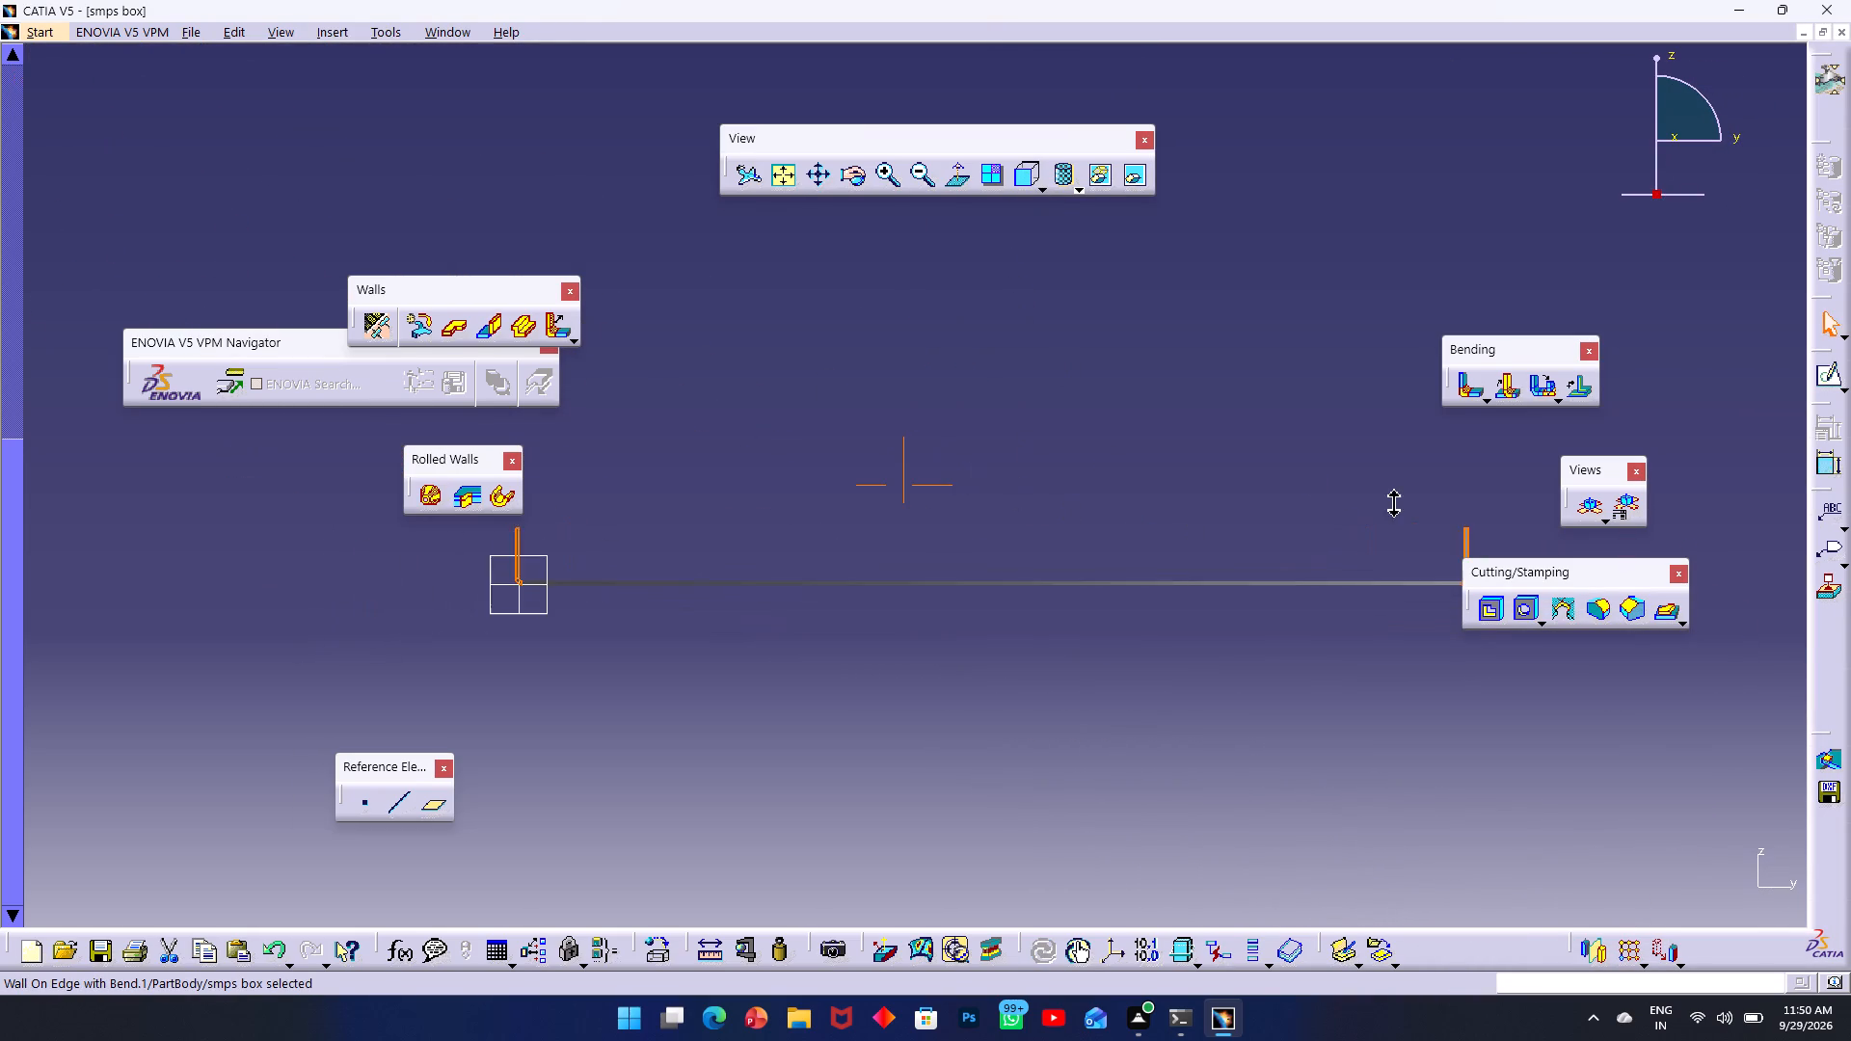
{"action": "middle_click_drag", "start_coordinate": [1394, 502], "coordinate": [1140, 439], "text": "ctrl"}
{"action": "scroll", "coordinate": [1161, 439], "scroll_direction": "up", "scroll_amount": 1}
{"action": "scroll", "coordinate": [1161, 440], "scroll_direction": "down", "scroll_amount": 1}
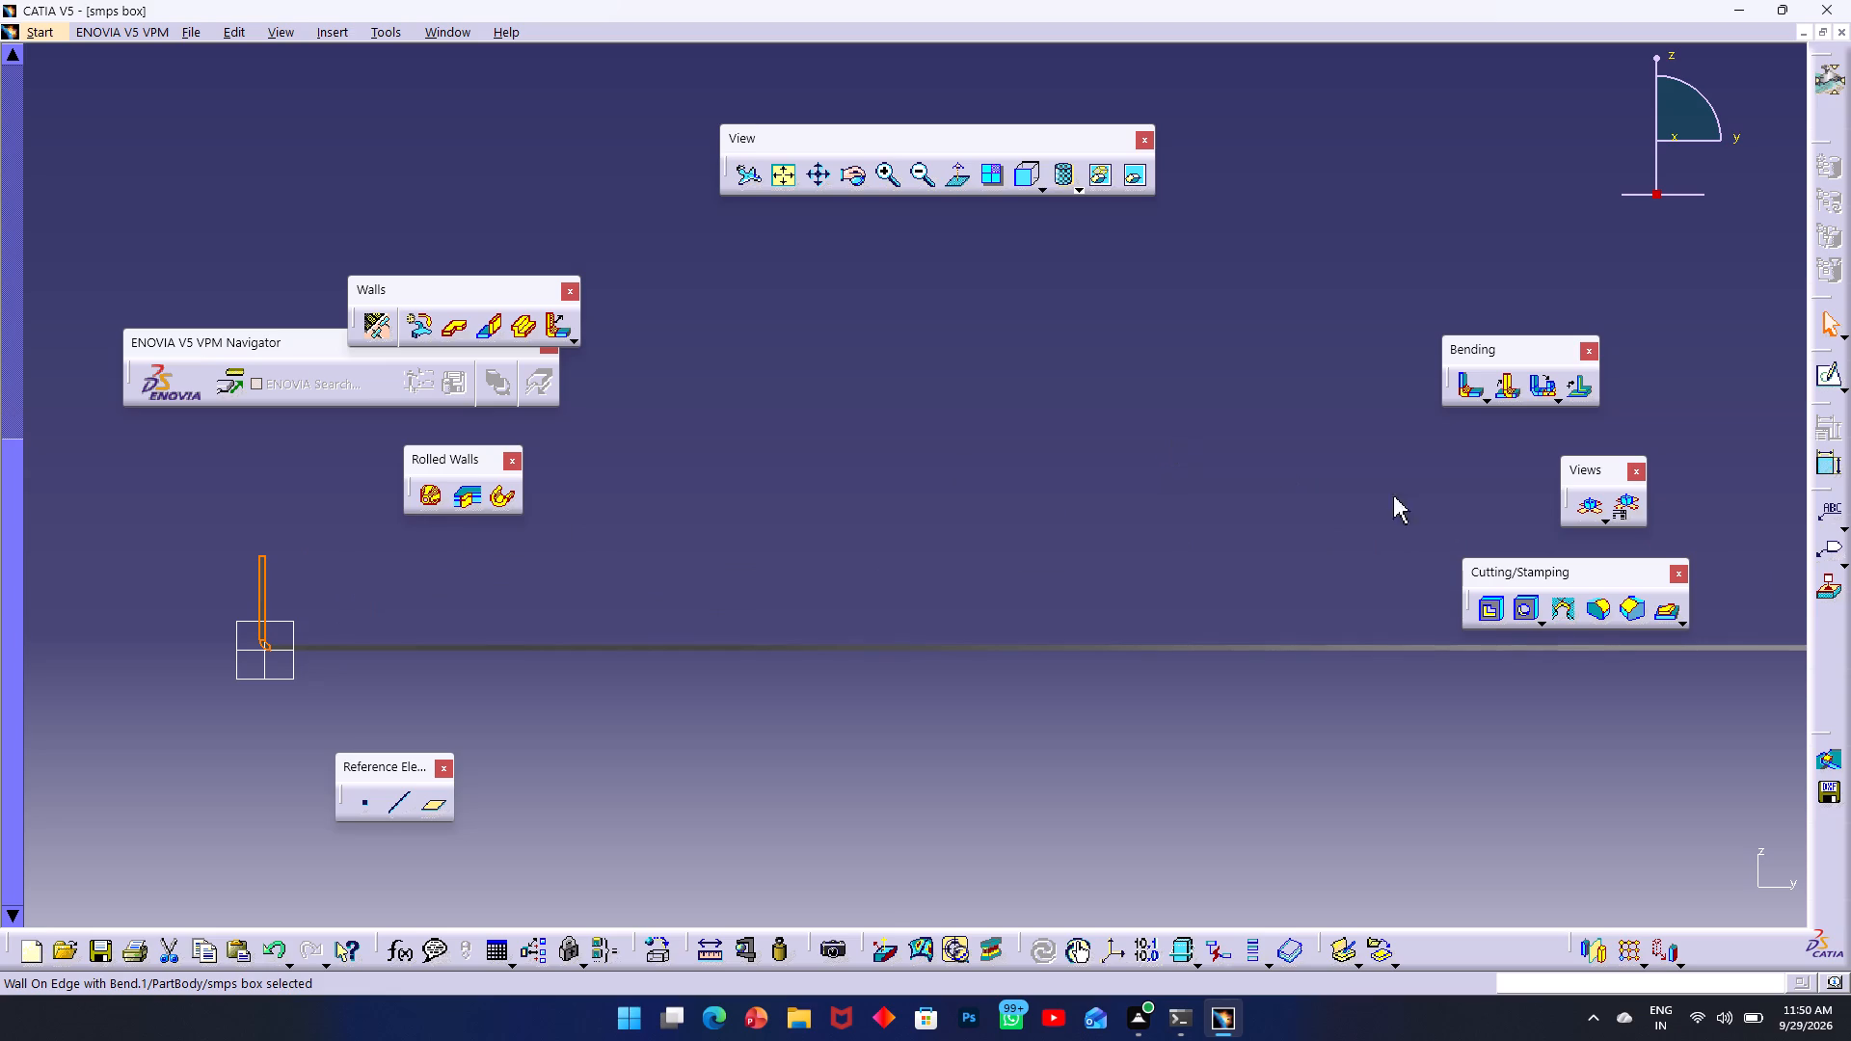
{"action": "middle_click_drag", "start_coordinate": [1400, 494], "coordinate": [1113, 423], "text": "ctrl"}
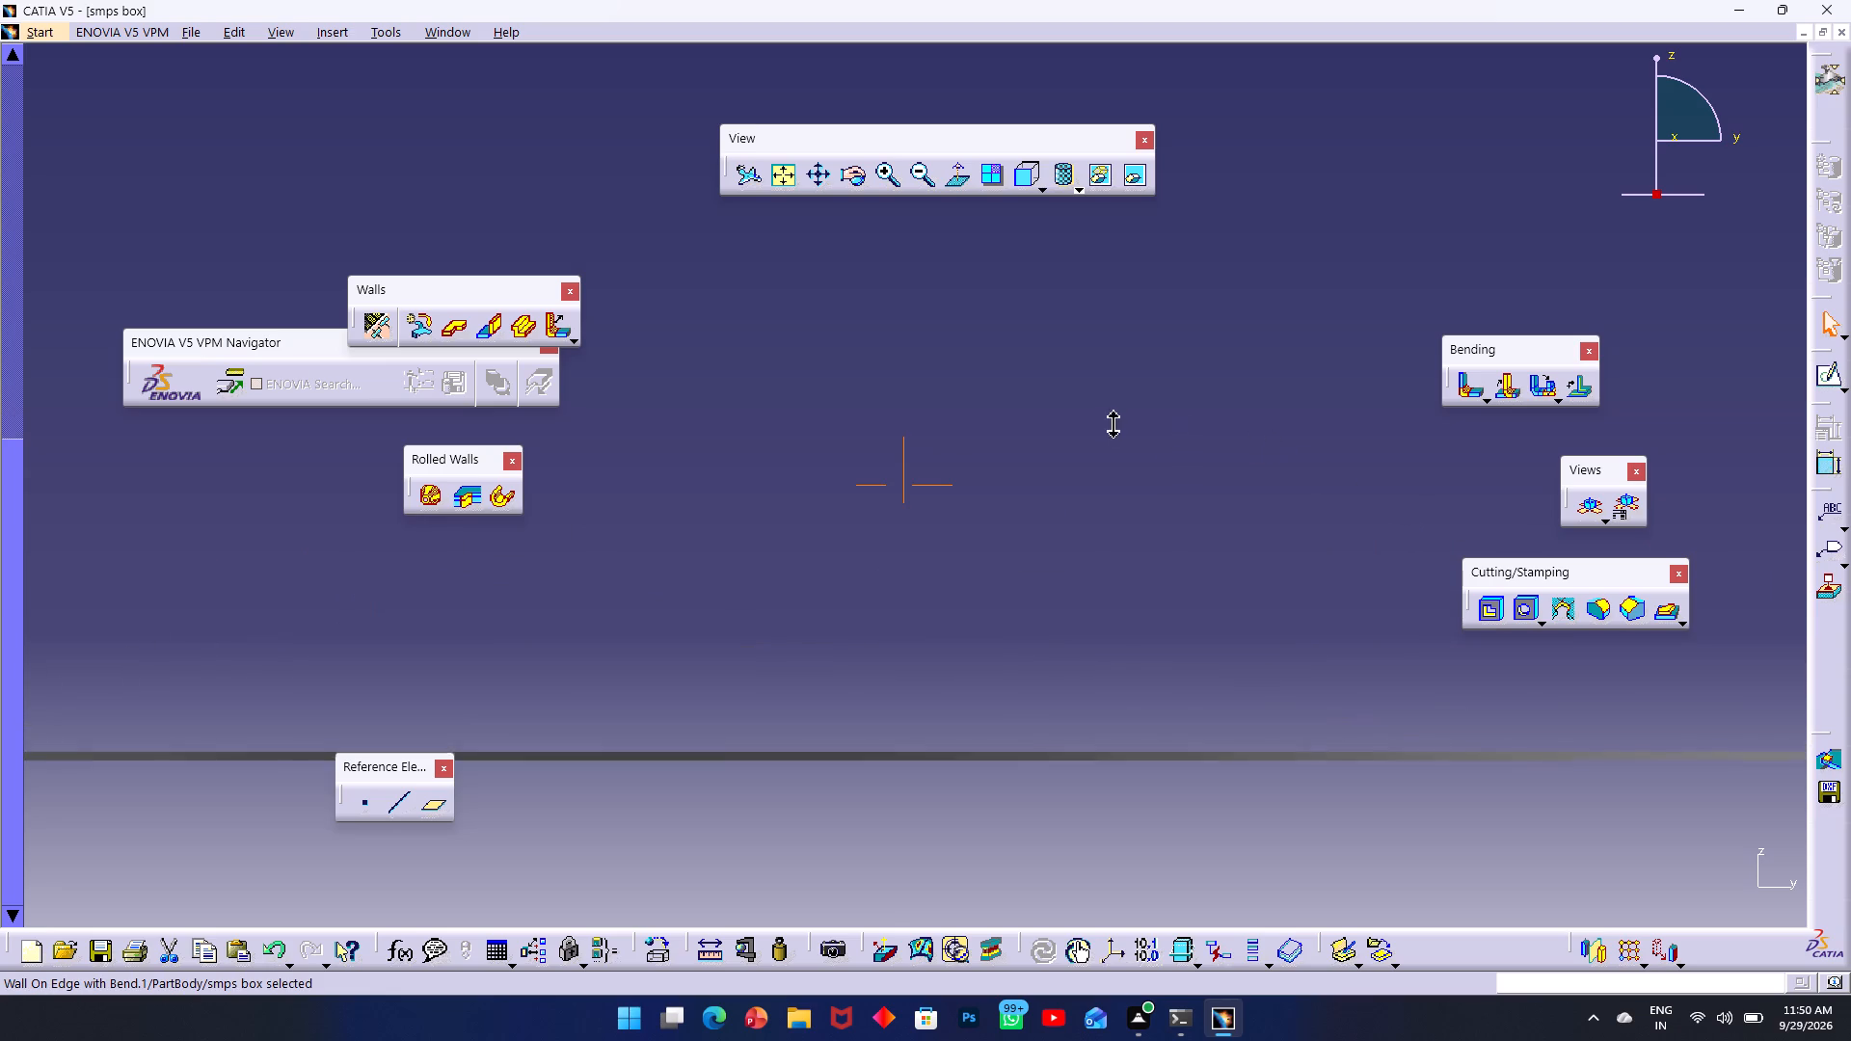
{"action": "middle_click_drag", "start_coordinate": [1113, 423], "coordinate": [1674, 563], "text": "ctrl"}
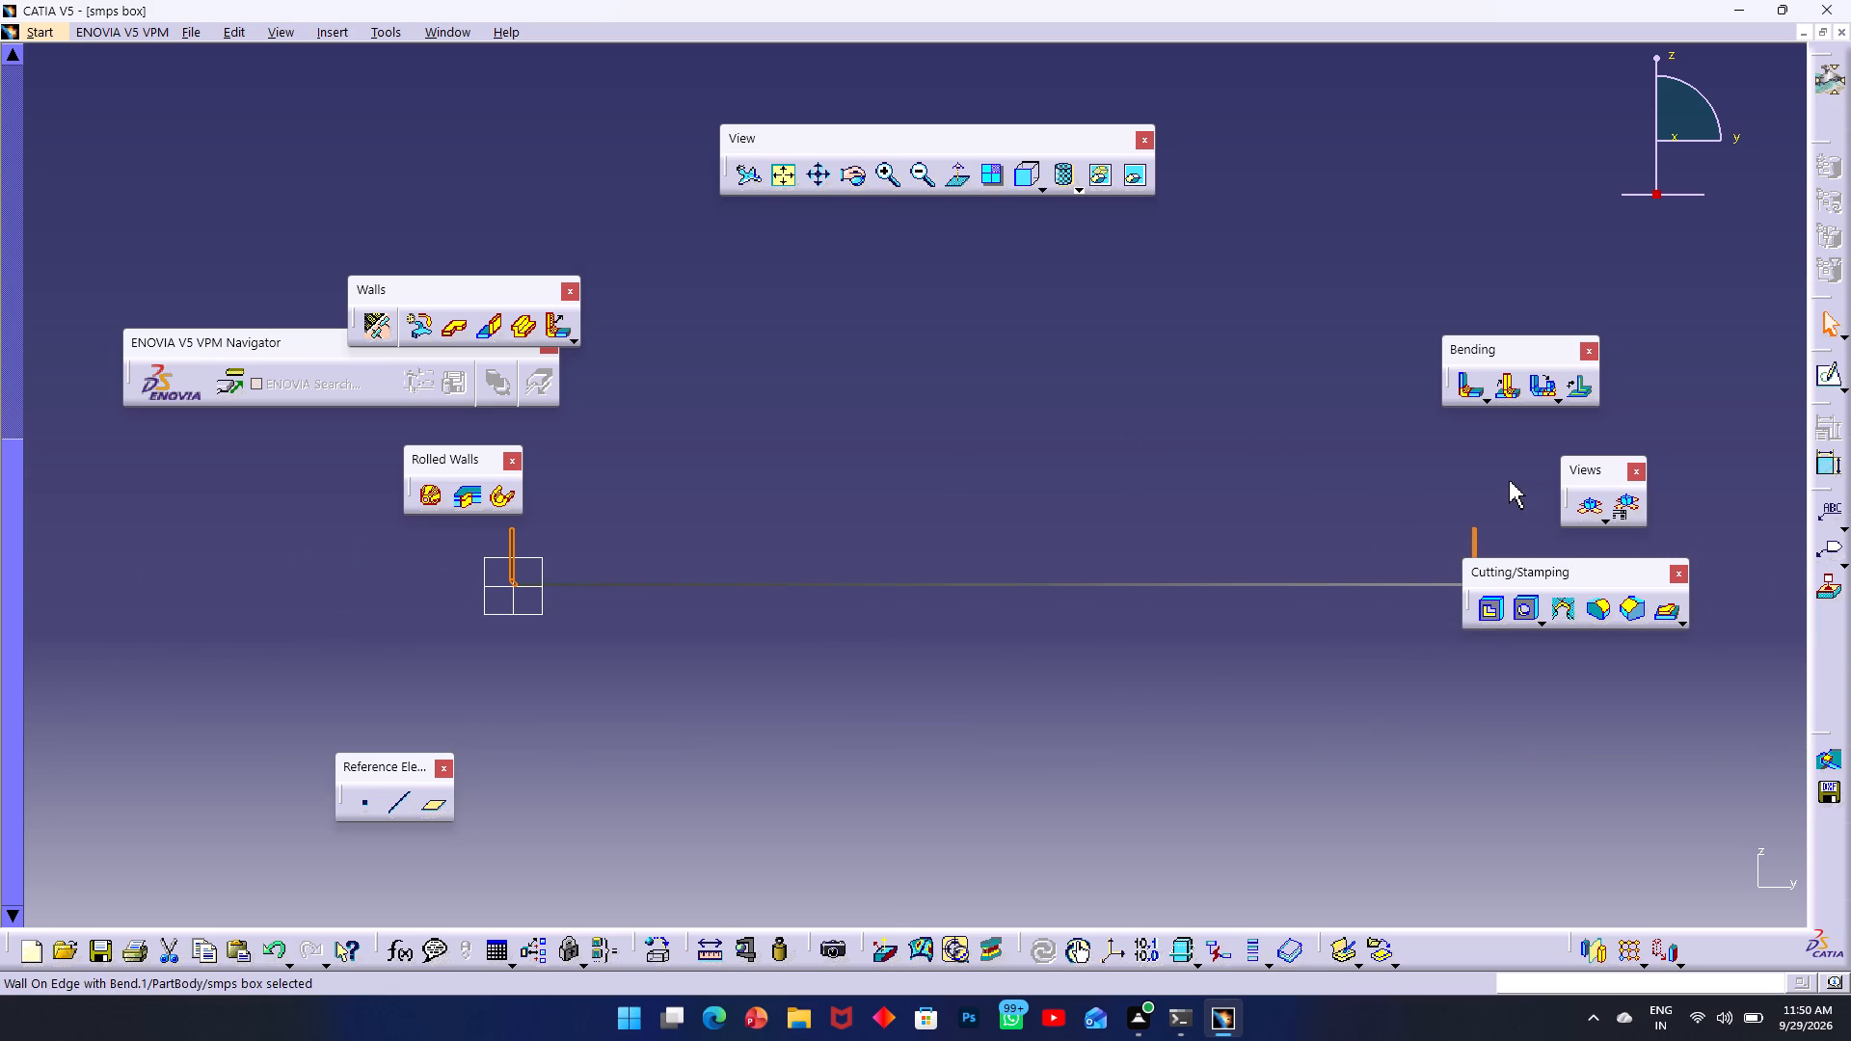
{"action": "scroll", "coordinate": [1470, 494], "scroll_direction": "down", "scroll_amount": 1}
{"action": "left_click", "coordinate": [492, 323]}
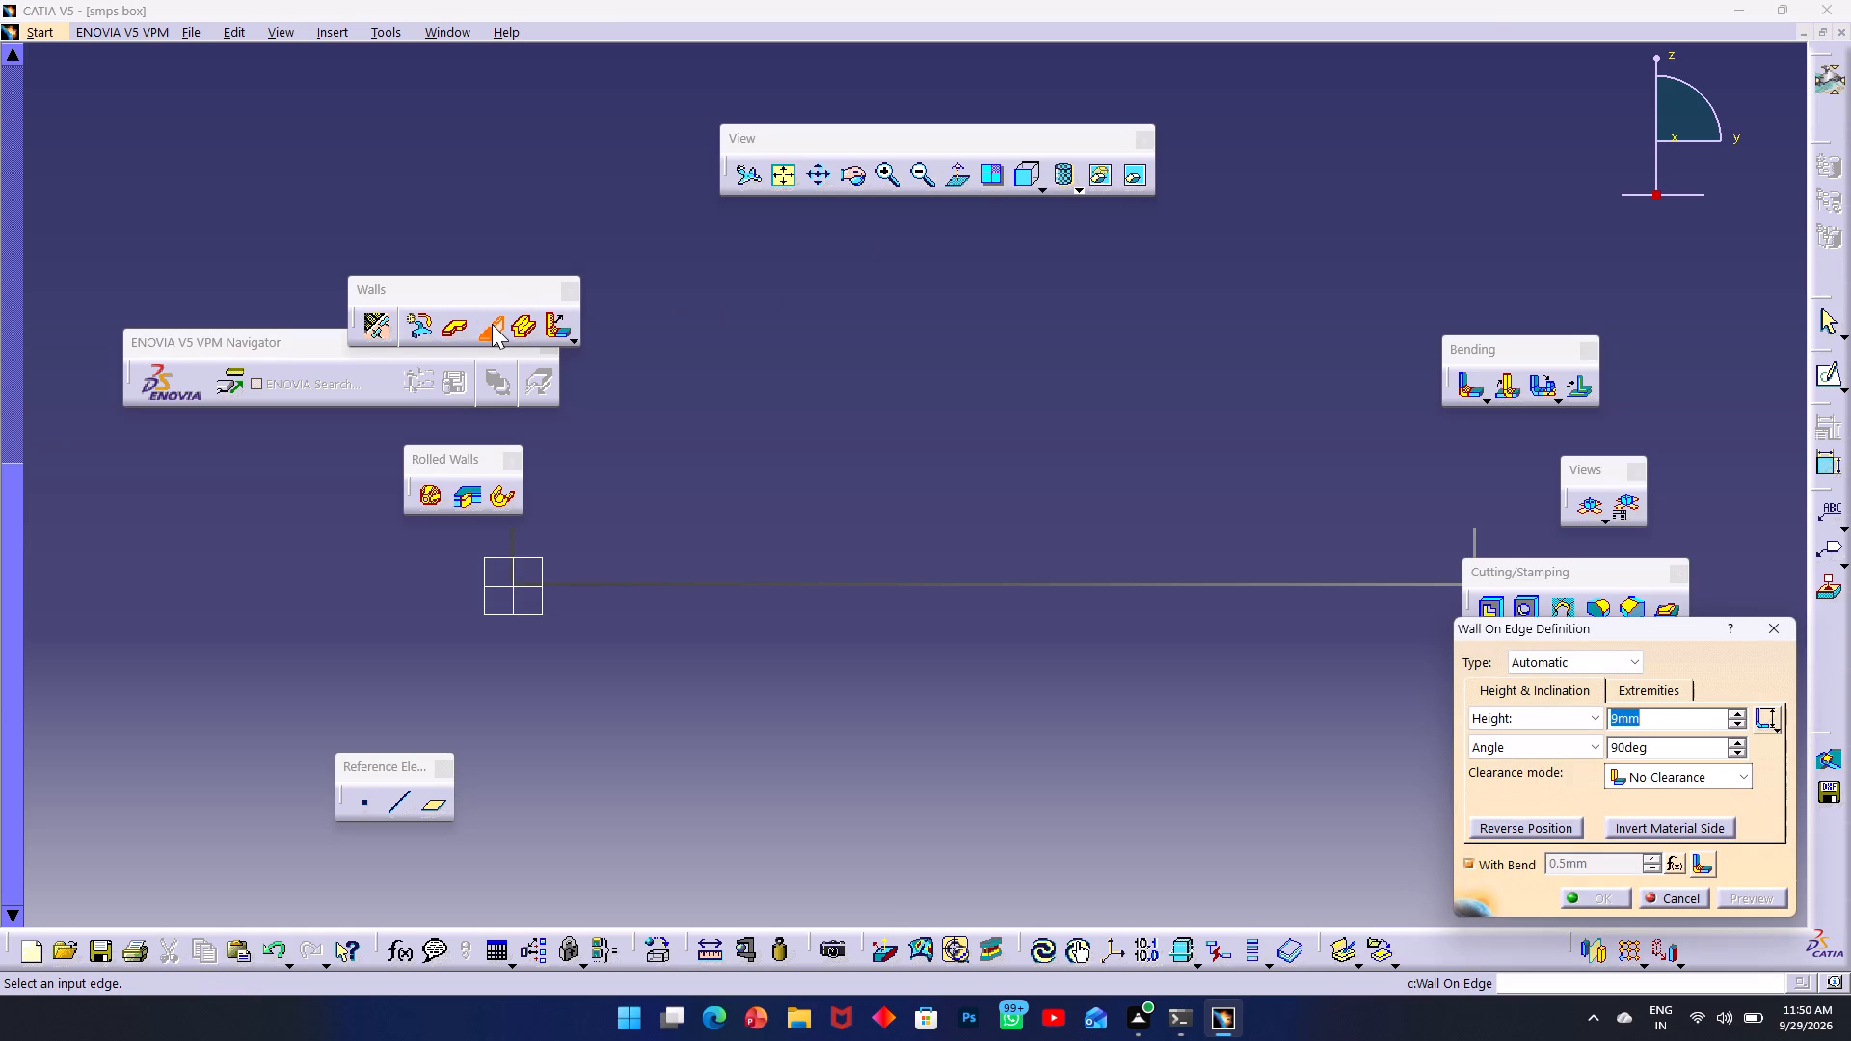
{"action": "left_click", "coordinate": [1772, 633]}
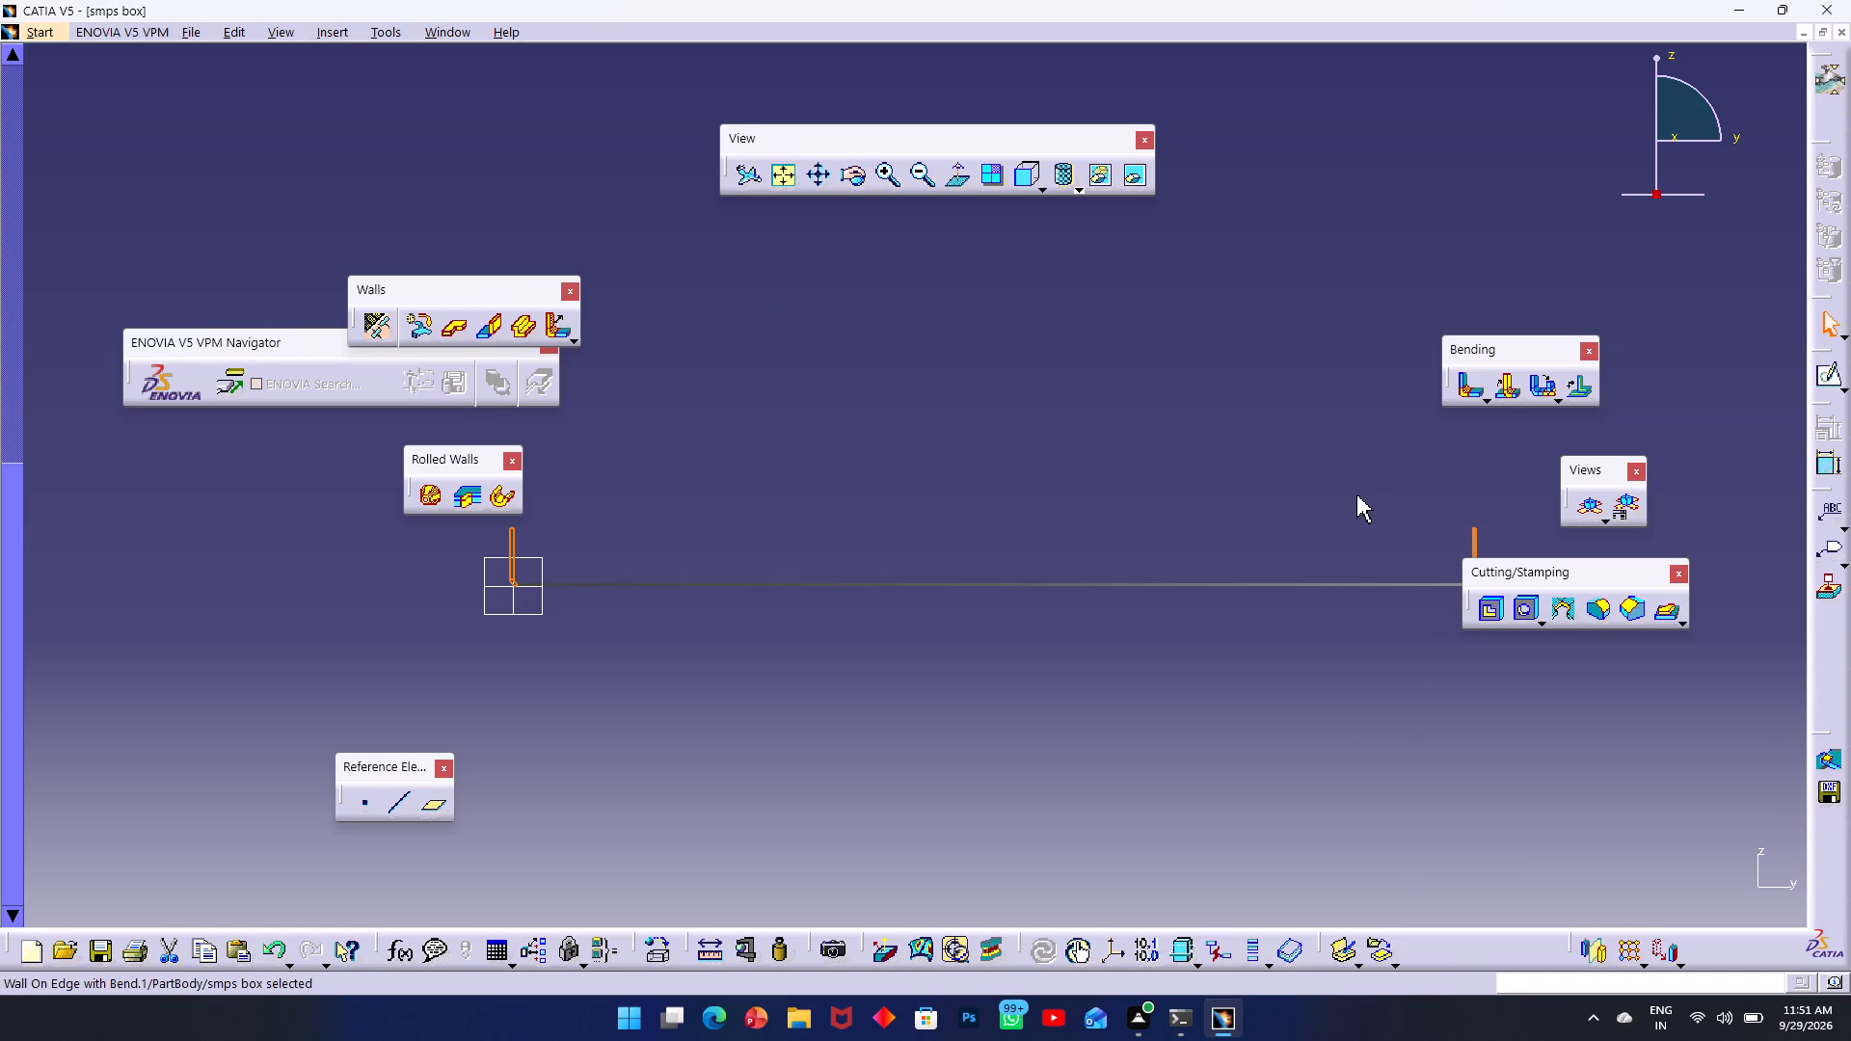
{"action": "middle_click_drag", "start_coordinate": [1303, 487], "coordinate": [866, 499]}
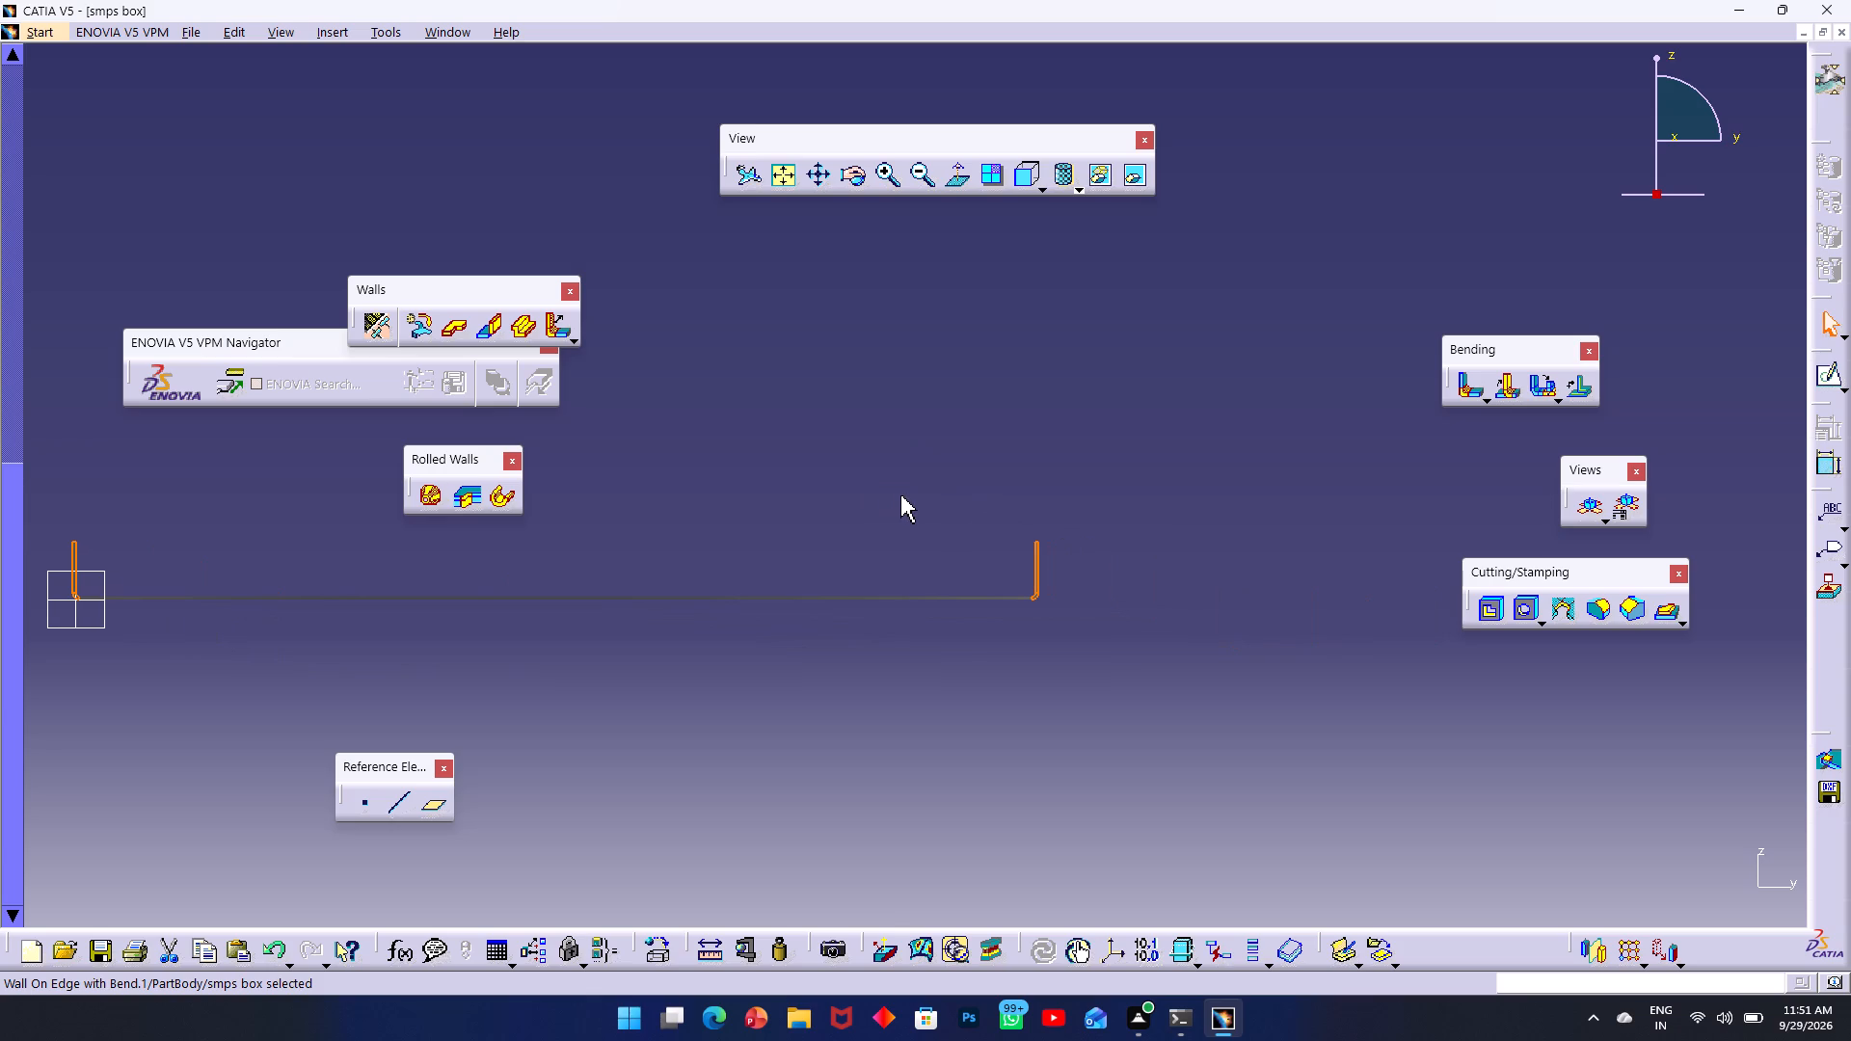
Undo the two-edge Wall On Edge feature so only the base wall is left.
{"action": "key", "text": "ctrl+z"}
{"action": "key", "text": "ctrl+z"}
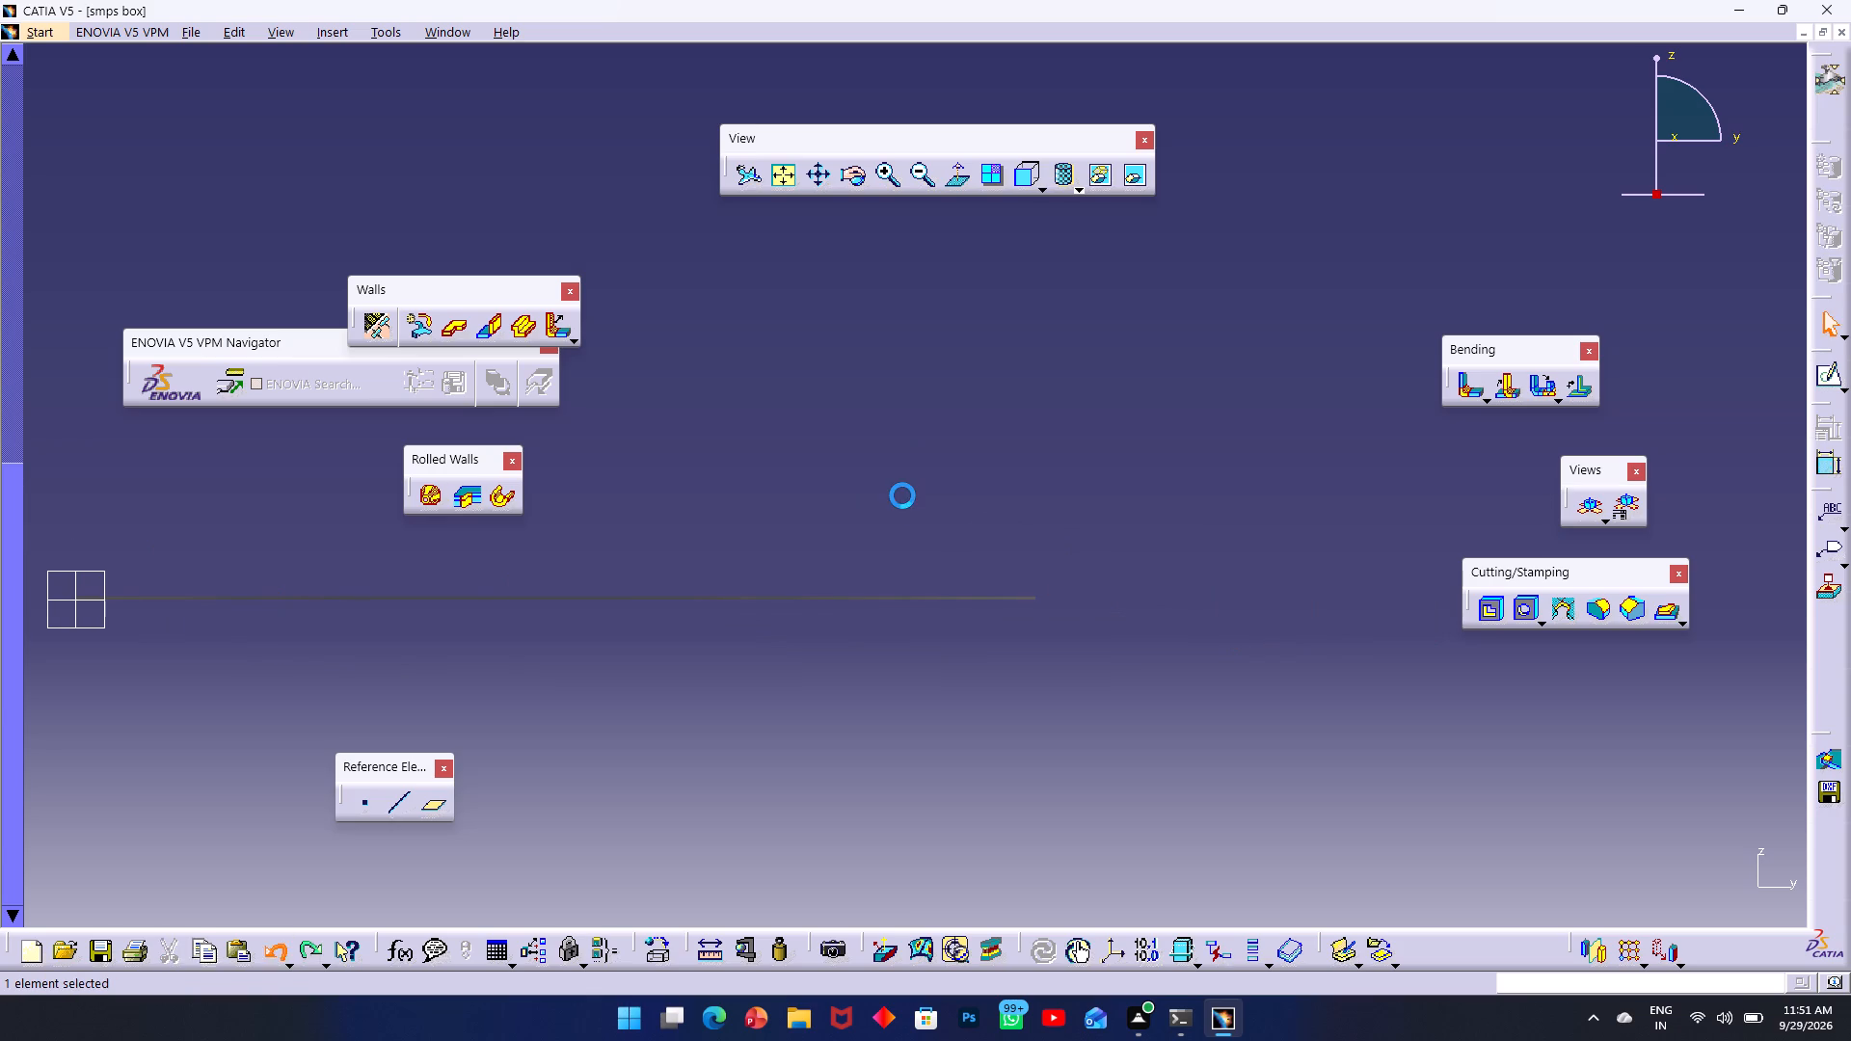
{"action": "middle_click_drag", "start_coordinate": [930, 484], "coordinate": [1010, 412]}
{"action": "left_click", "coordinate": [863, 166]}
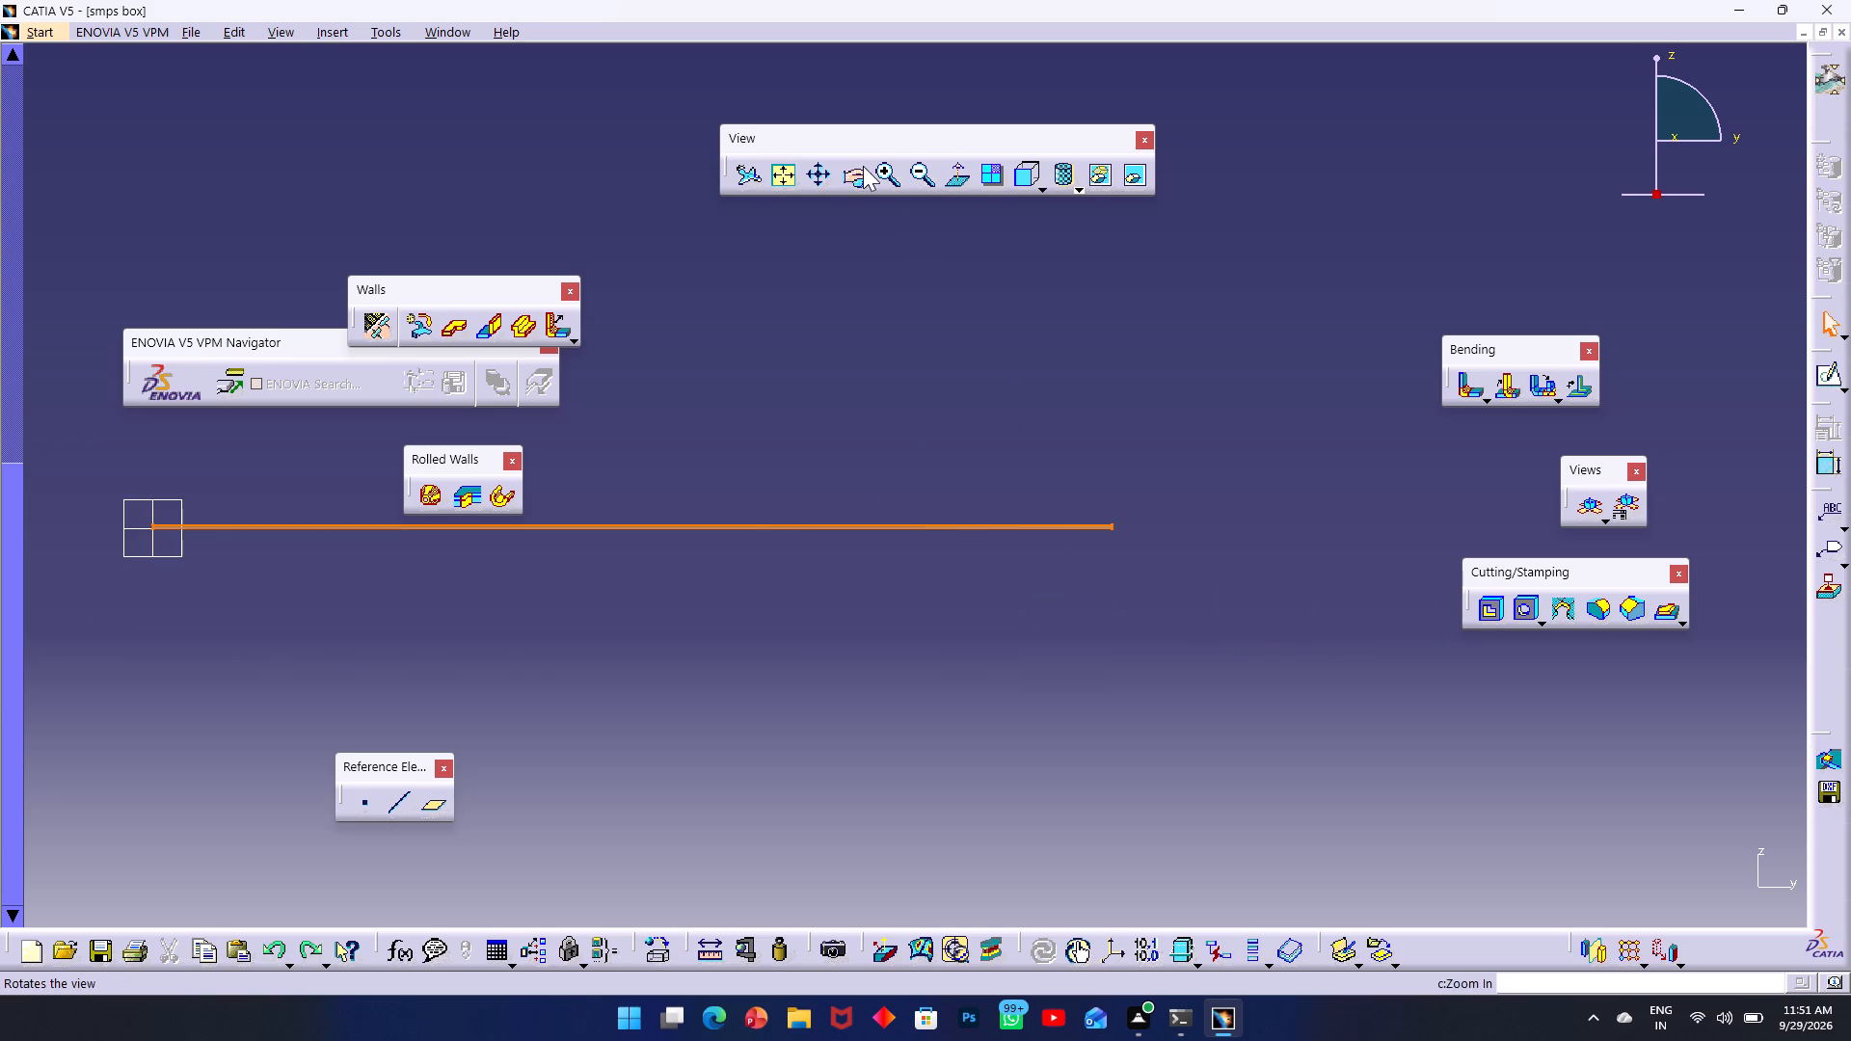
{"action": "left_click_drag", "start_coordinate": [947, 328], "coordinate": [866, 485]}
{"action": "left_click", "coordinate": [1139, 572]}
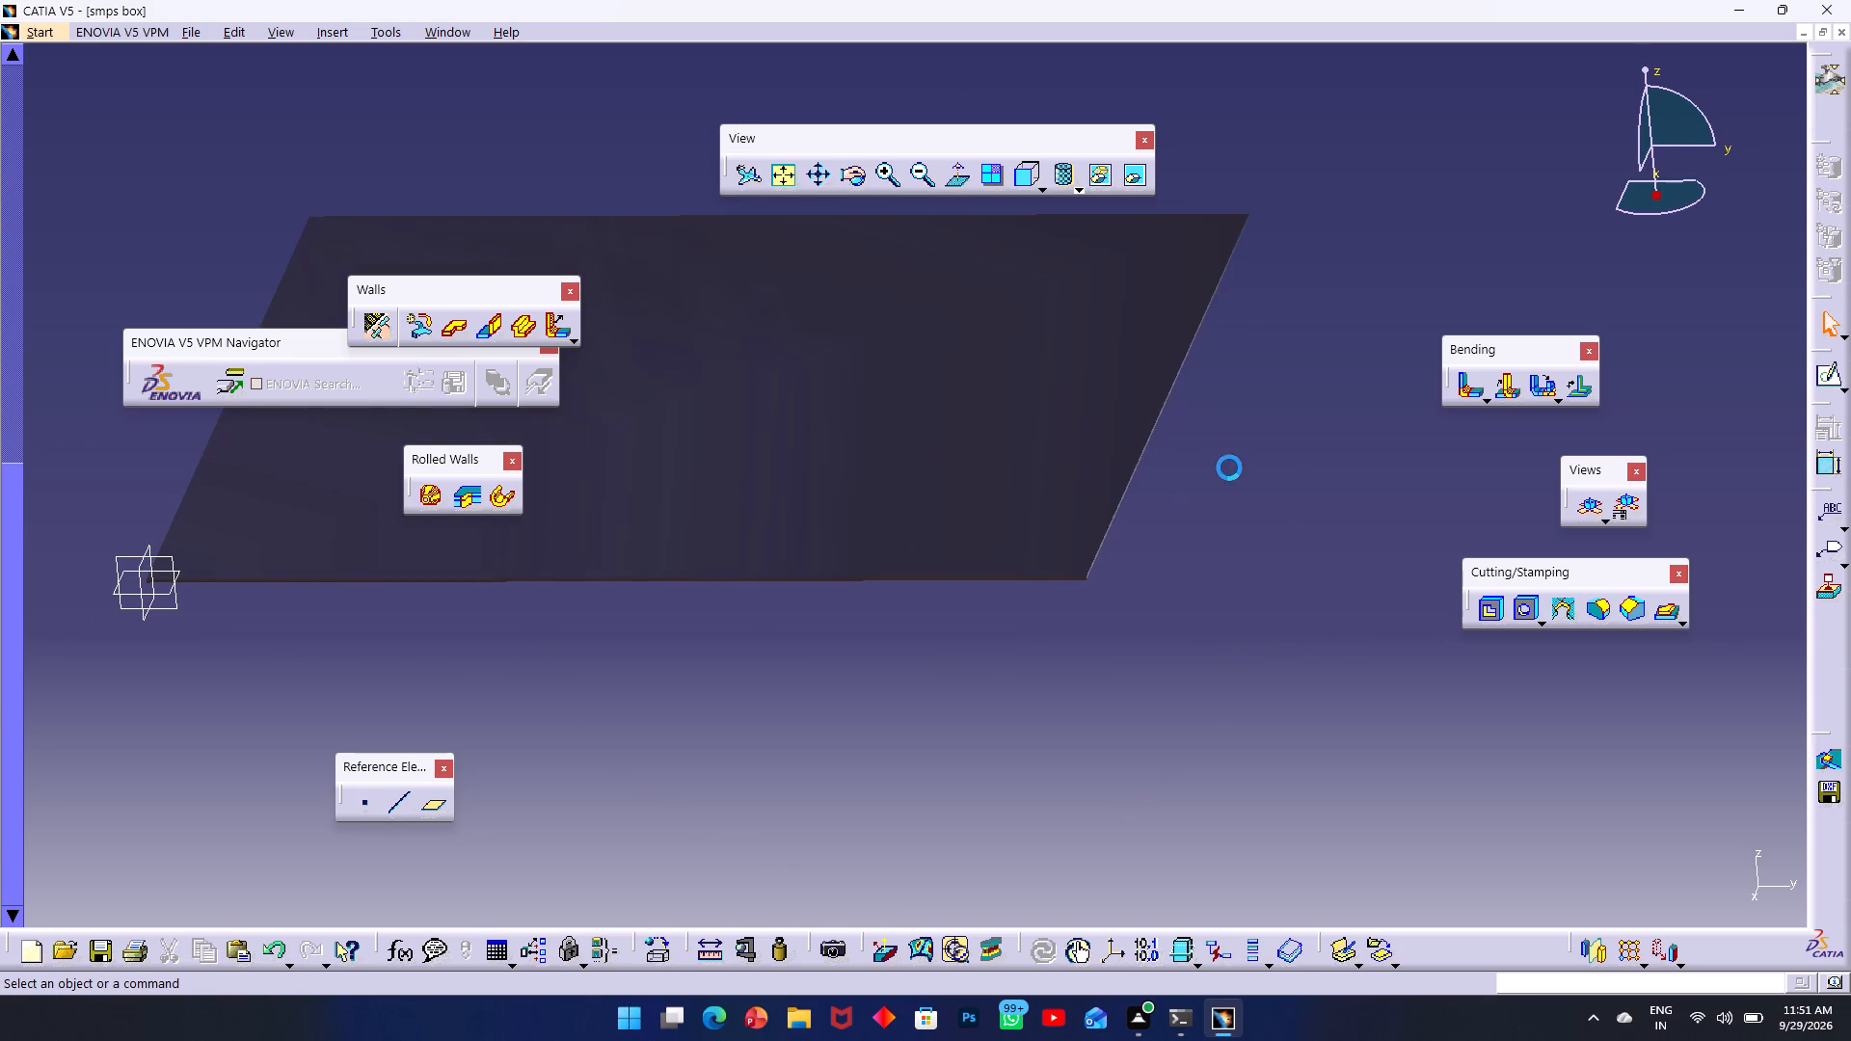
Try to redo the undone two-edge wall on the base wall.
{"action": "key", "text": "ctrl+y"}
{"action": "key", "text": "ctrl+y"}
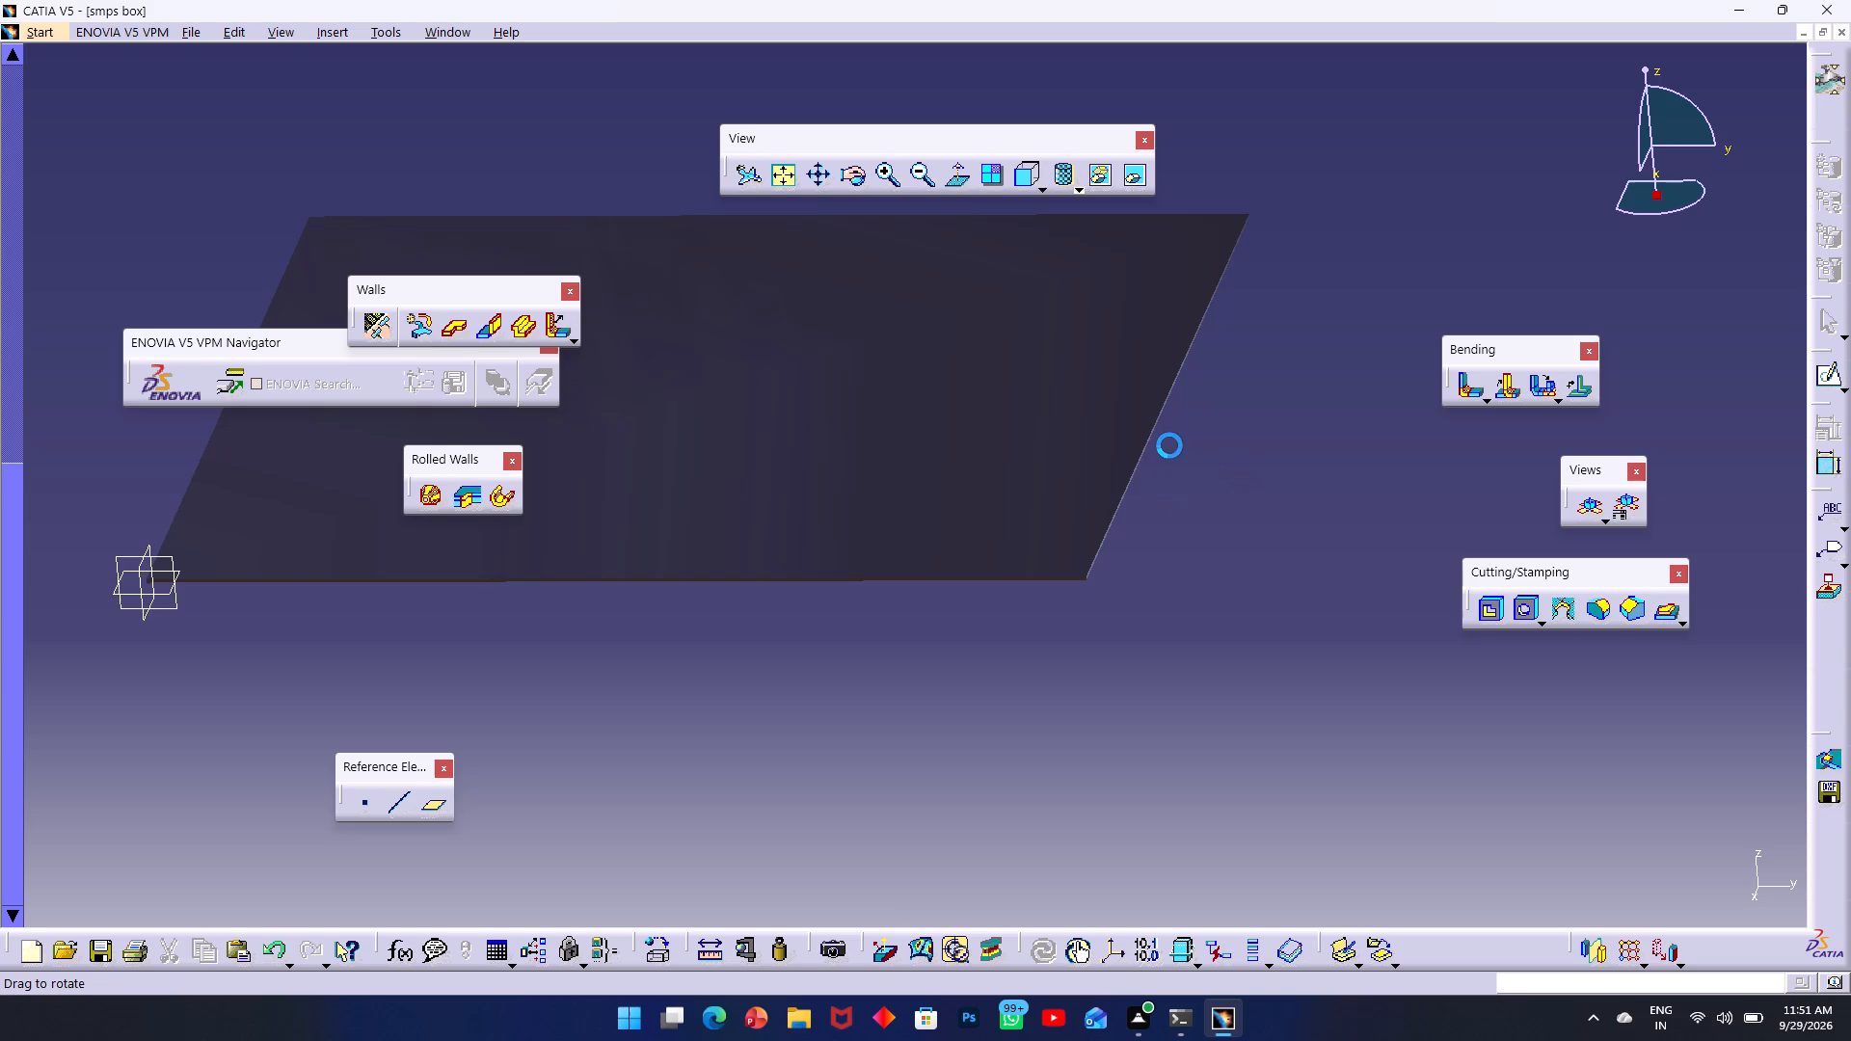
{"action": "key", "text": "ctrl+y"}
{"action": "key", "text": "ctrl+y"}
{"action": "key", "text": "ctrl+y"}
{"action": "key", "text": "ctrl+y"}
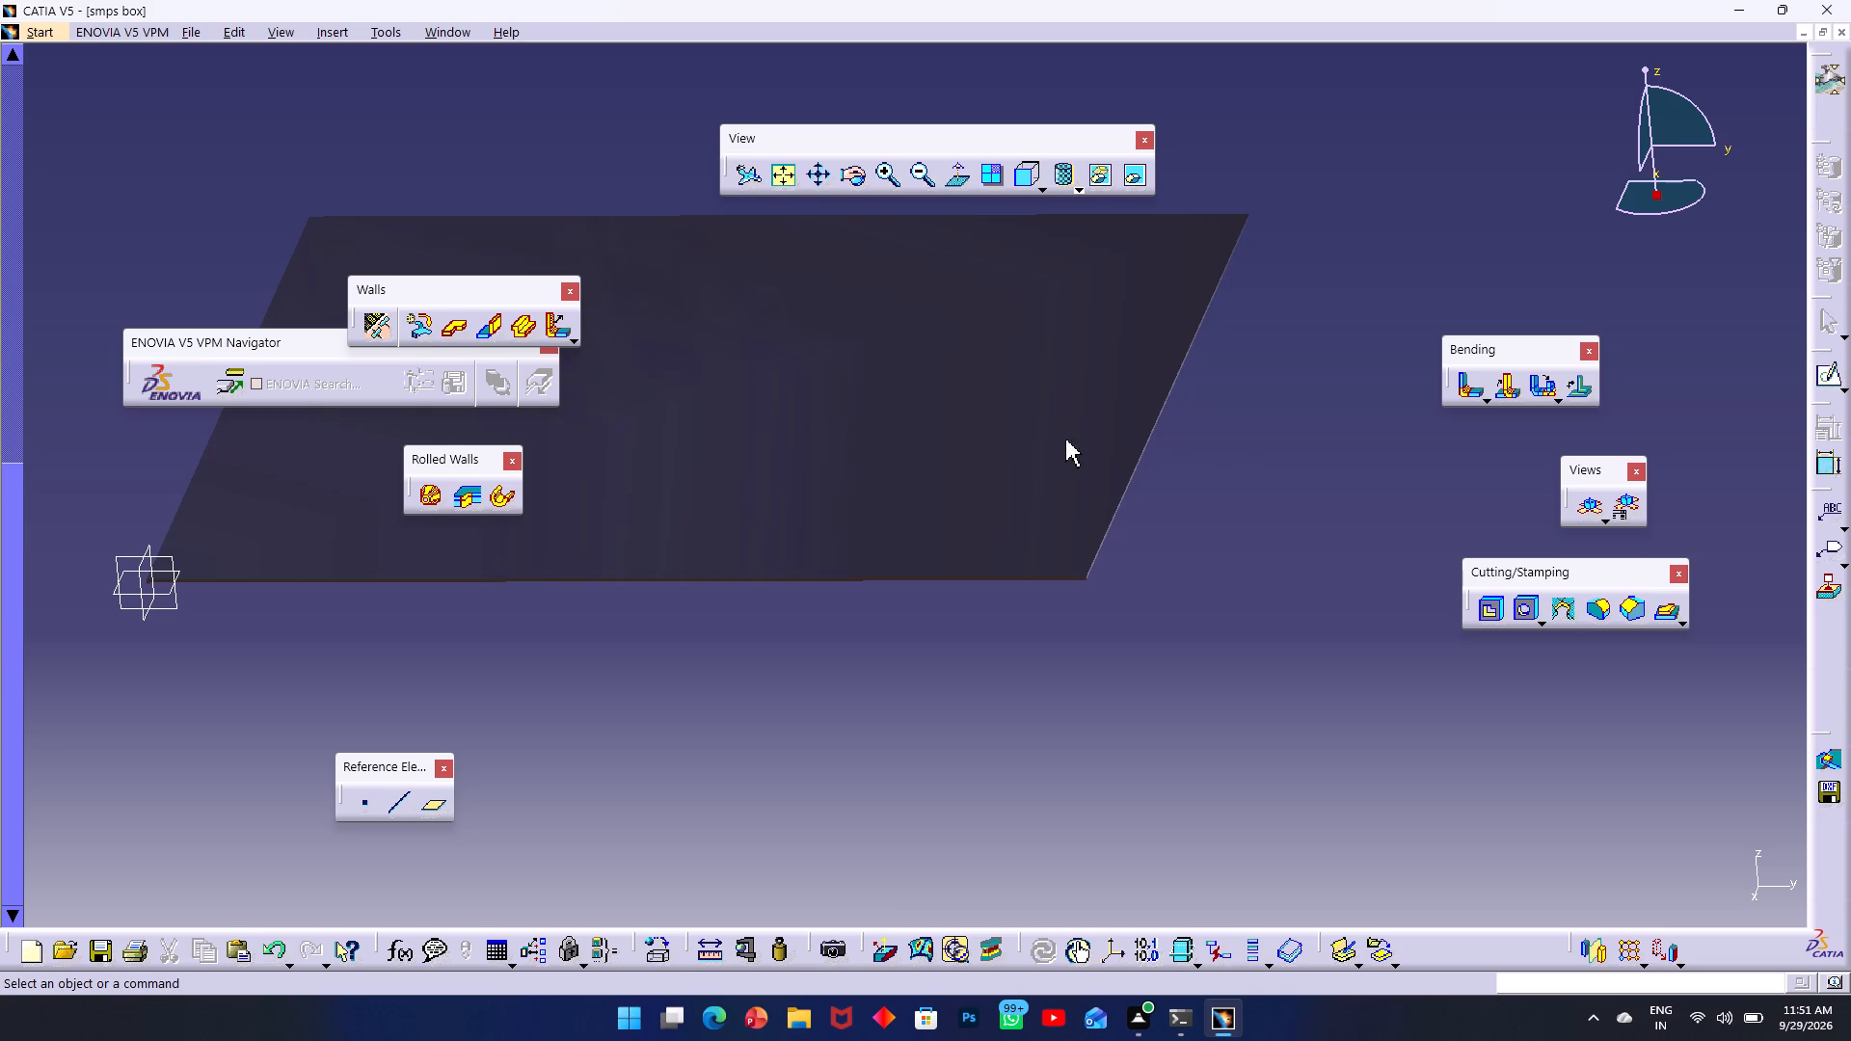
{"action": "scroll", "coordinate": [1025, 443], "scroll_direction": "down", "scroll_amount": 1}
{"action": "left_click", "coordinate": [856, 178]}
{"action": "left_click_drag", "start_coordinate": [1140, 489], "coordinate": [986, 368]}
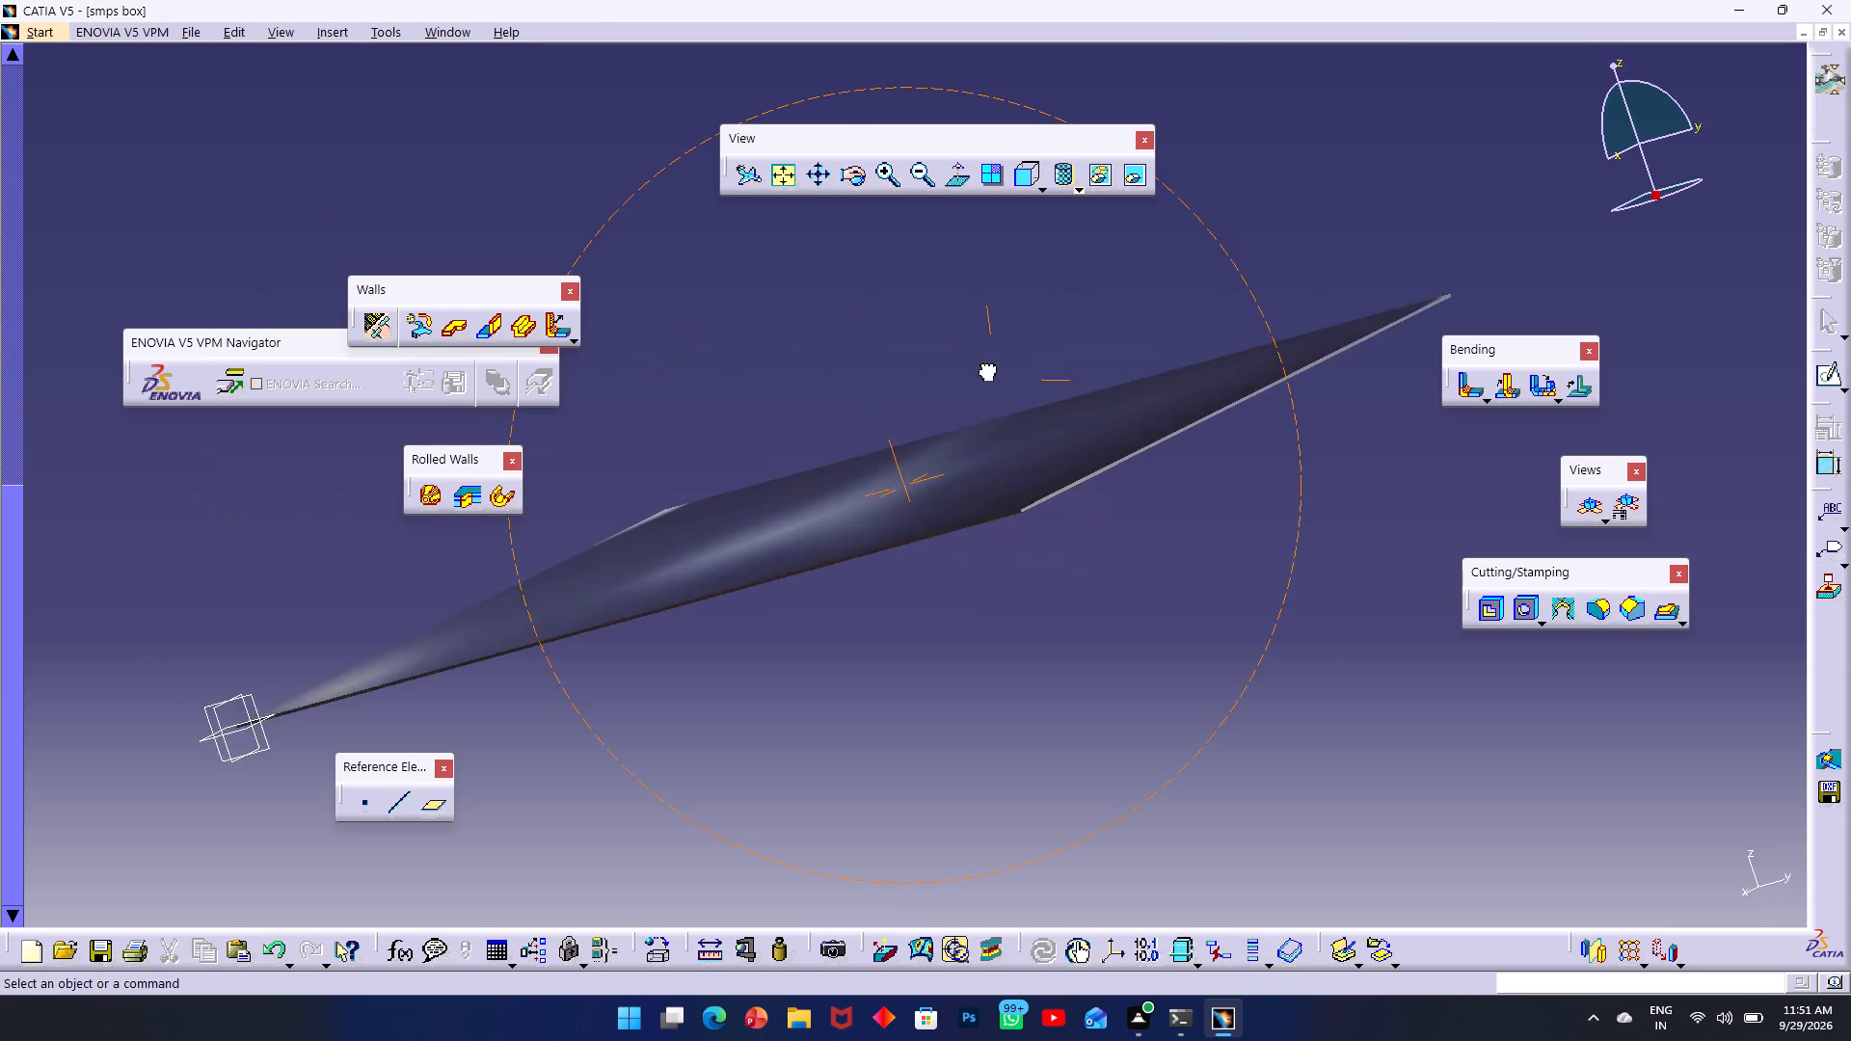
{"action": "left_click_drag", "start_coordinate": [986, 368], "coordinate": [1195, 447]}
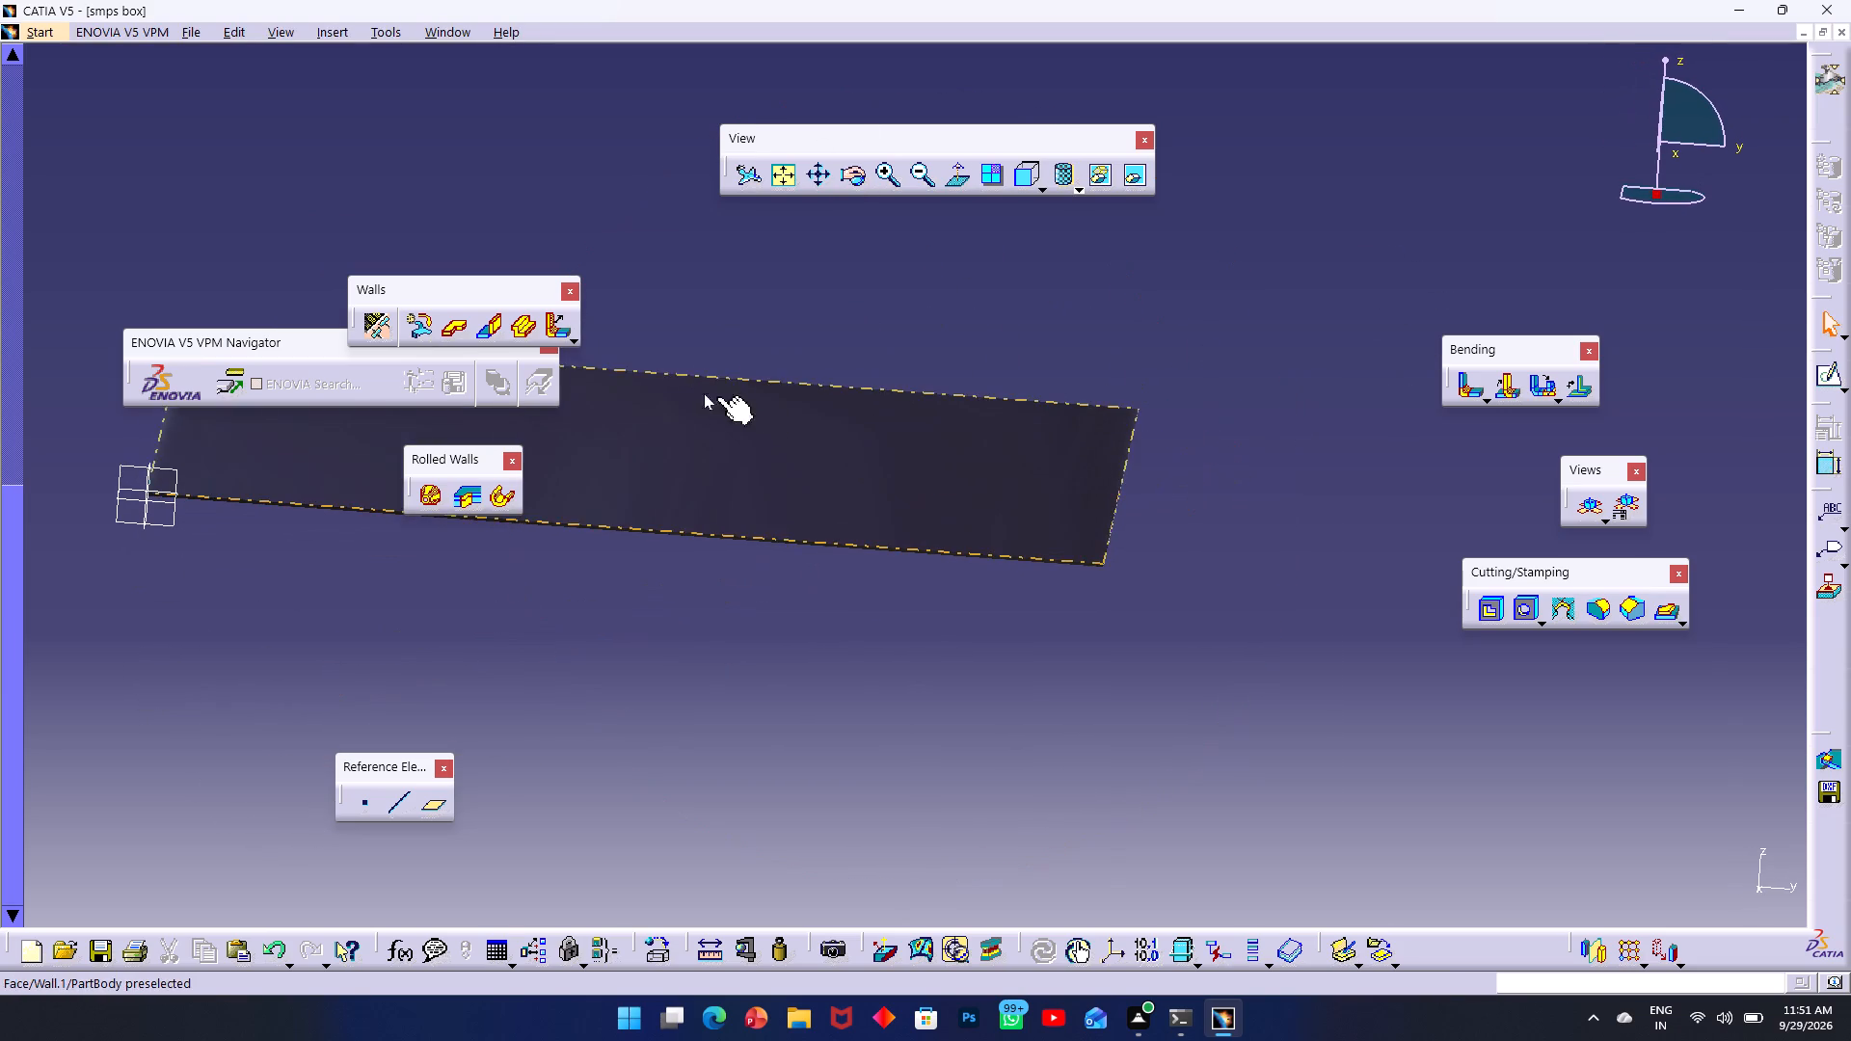
Set the reflection image of the PartBody's Aluminium material to the predefined Satin and apply it.
{"action": "scroll", "coordinate": [156, 272], "scroll_direction": "up", "scroll_amount": 3}
{"action": "scroll", "coordinate": [189, 180], "scroll_direction": "up", "scroll_amount": 4}
{"action": "scroll", "coordinate": [211, 113], "scroll_direction": "down", "scroll_amount": 1}
{"action": "scroll", "coordinate": [210, 120], "scroll_direction": "up", "scroll_amount": 2}
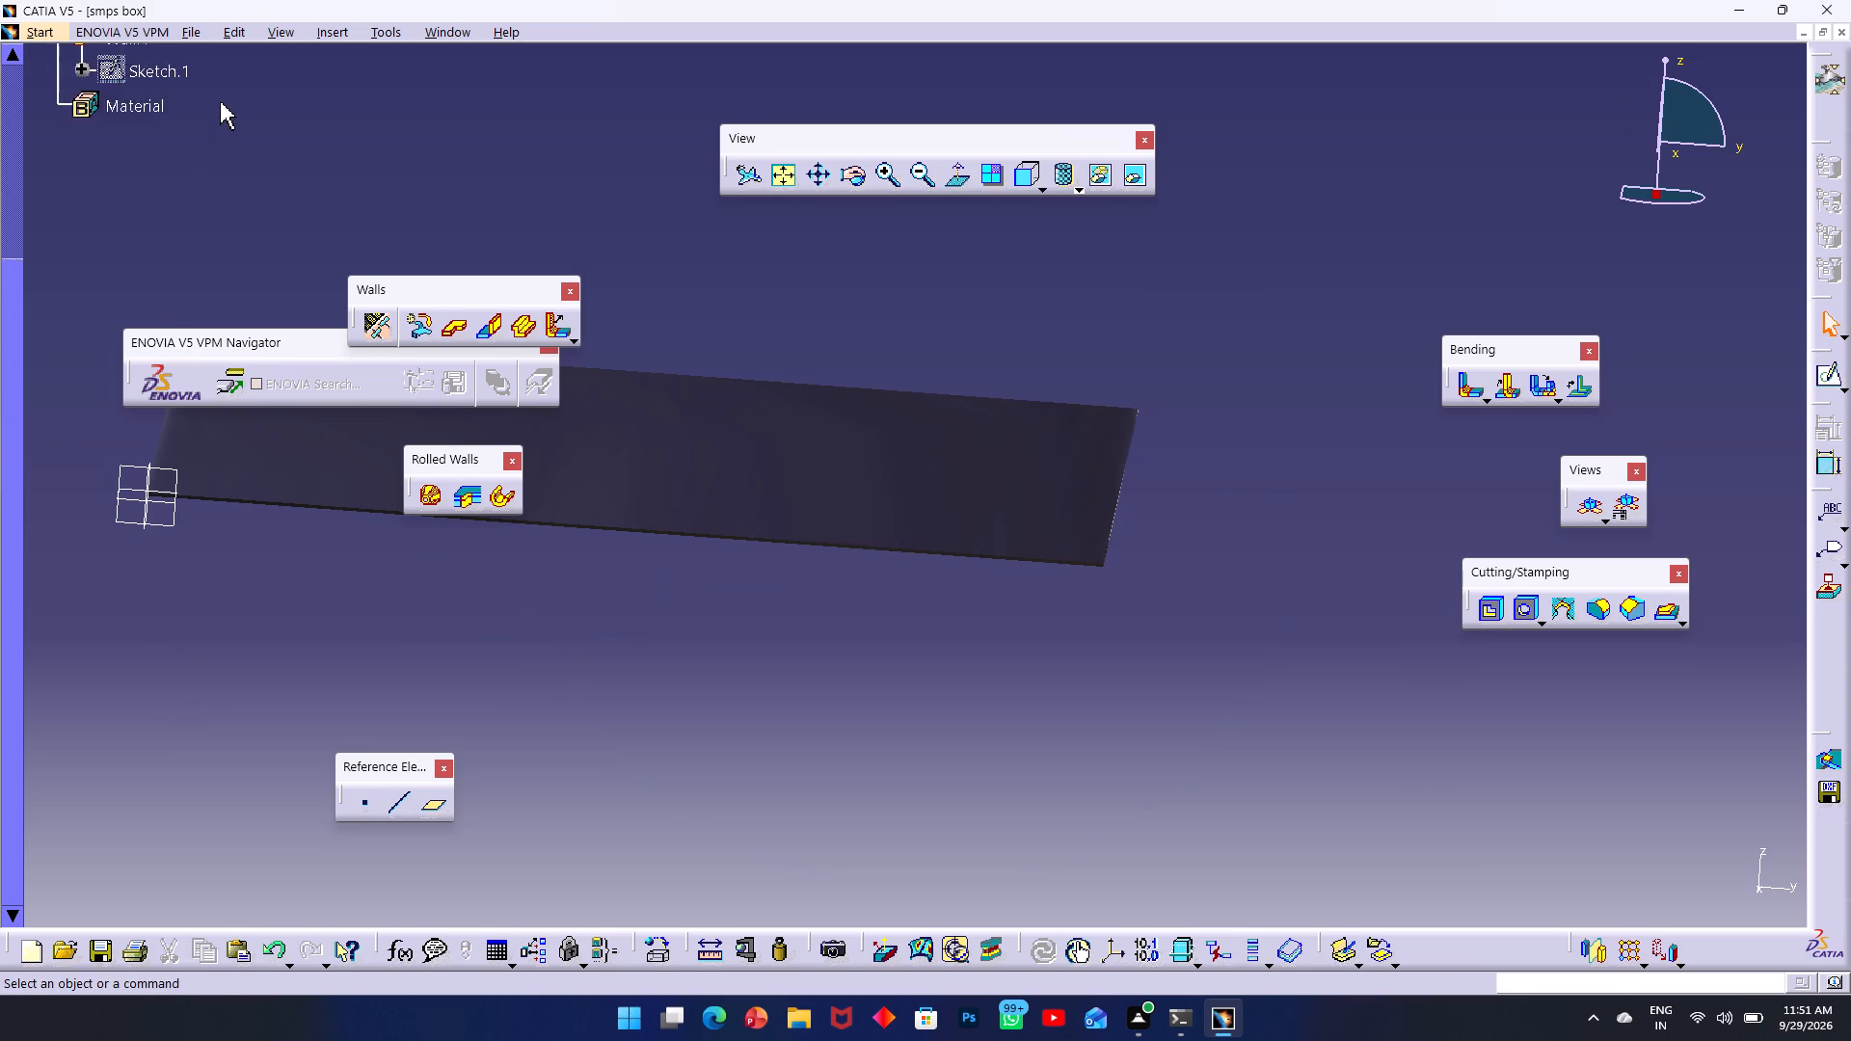
{"action": "scroll", "coordinate": [164, 146], "scroll_direction": "up", "scroll_amount": 2}
{"action": "right_click", "coordinate": [135, 267]}
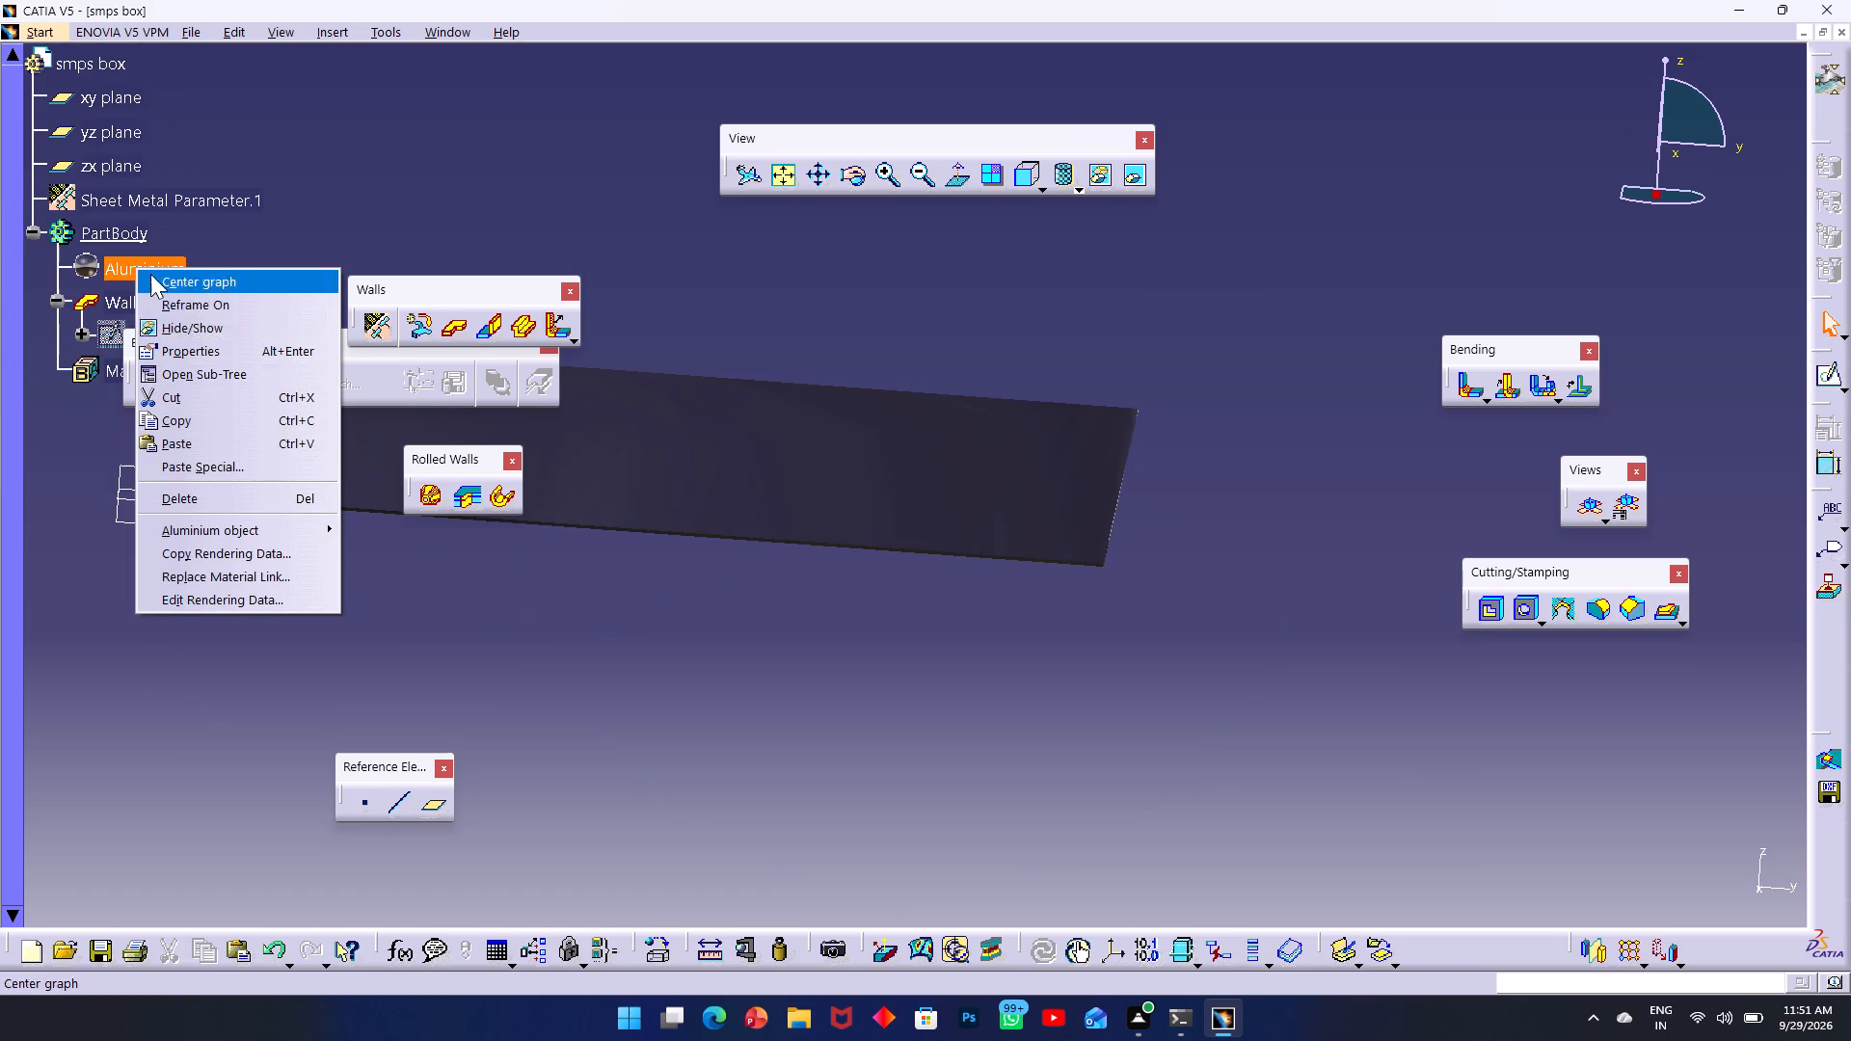
{"action": "left_click", "coordinate": [238, 357]}
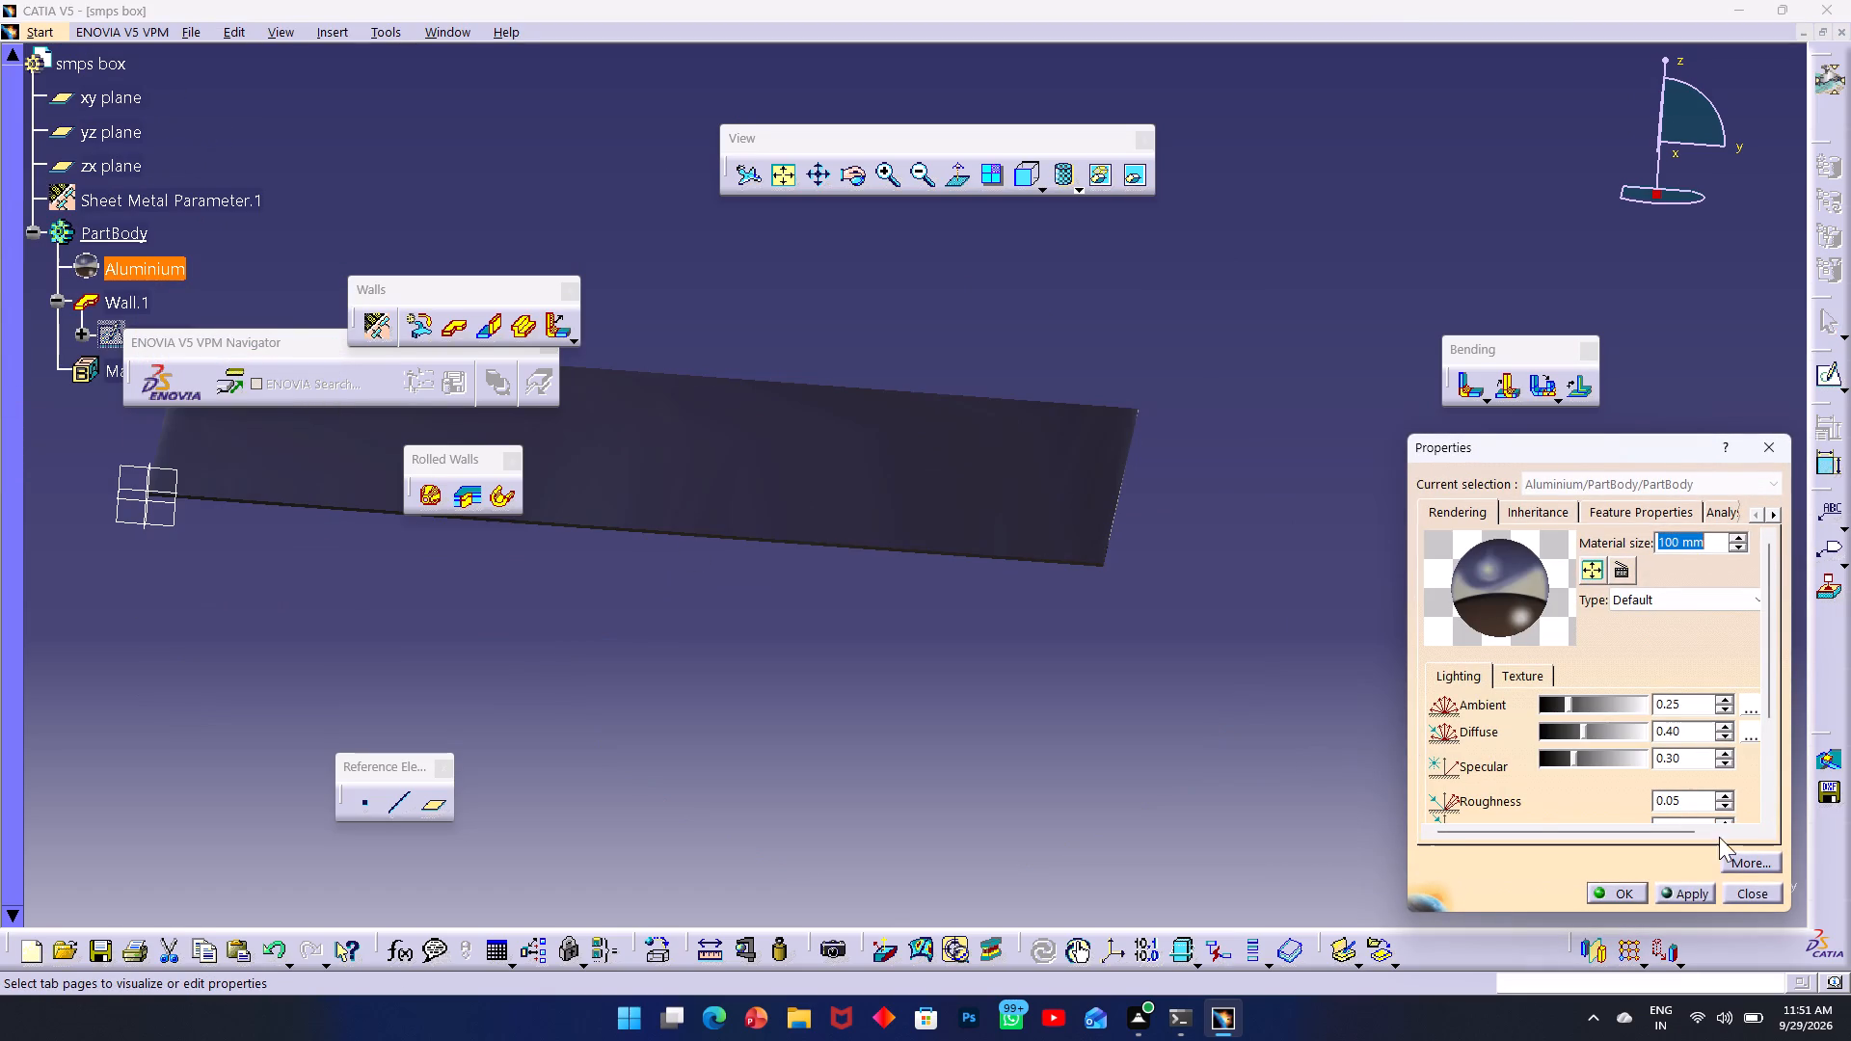
{"action": "left_click_drag", "start_coordinate": [1772, 738], "coordinate": [1769, 790]}
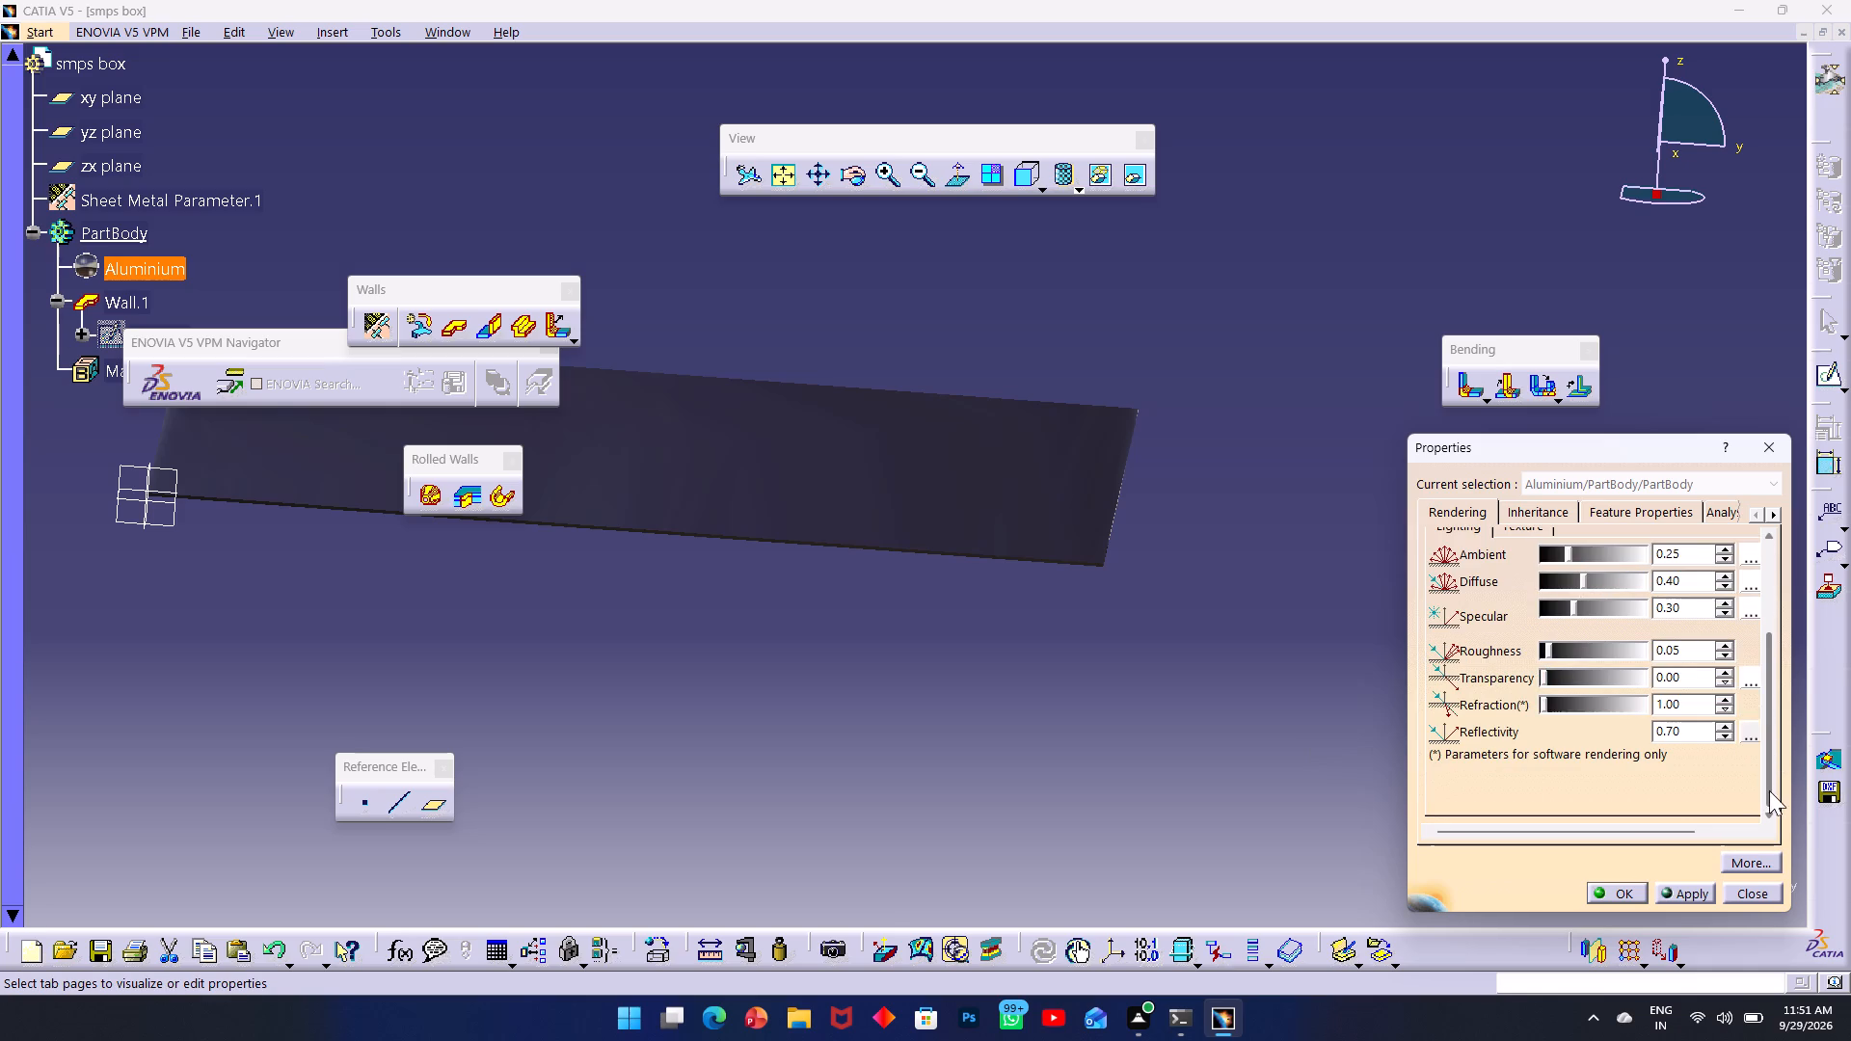
{"action": "left_click_drag", "start_coordinate": [1769, 790], "coordinate": [1769, 791]}
{"action": "left_click", "coordinate": [1744, 733]}
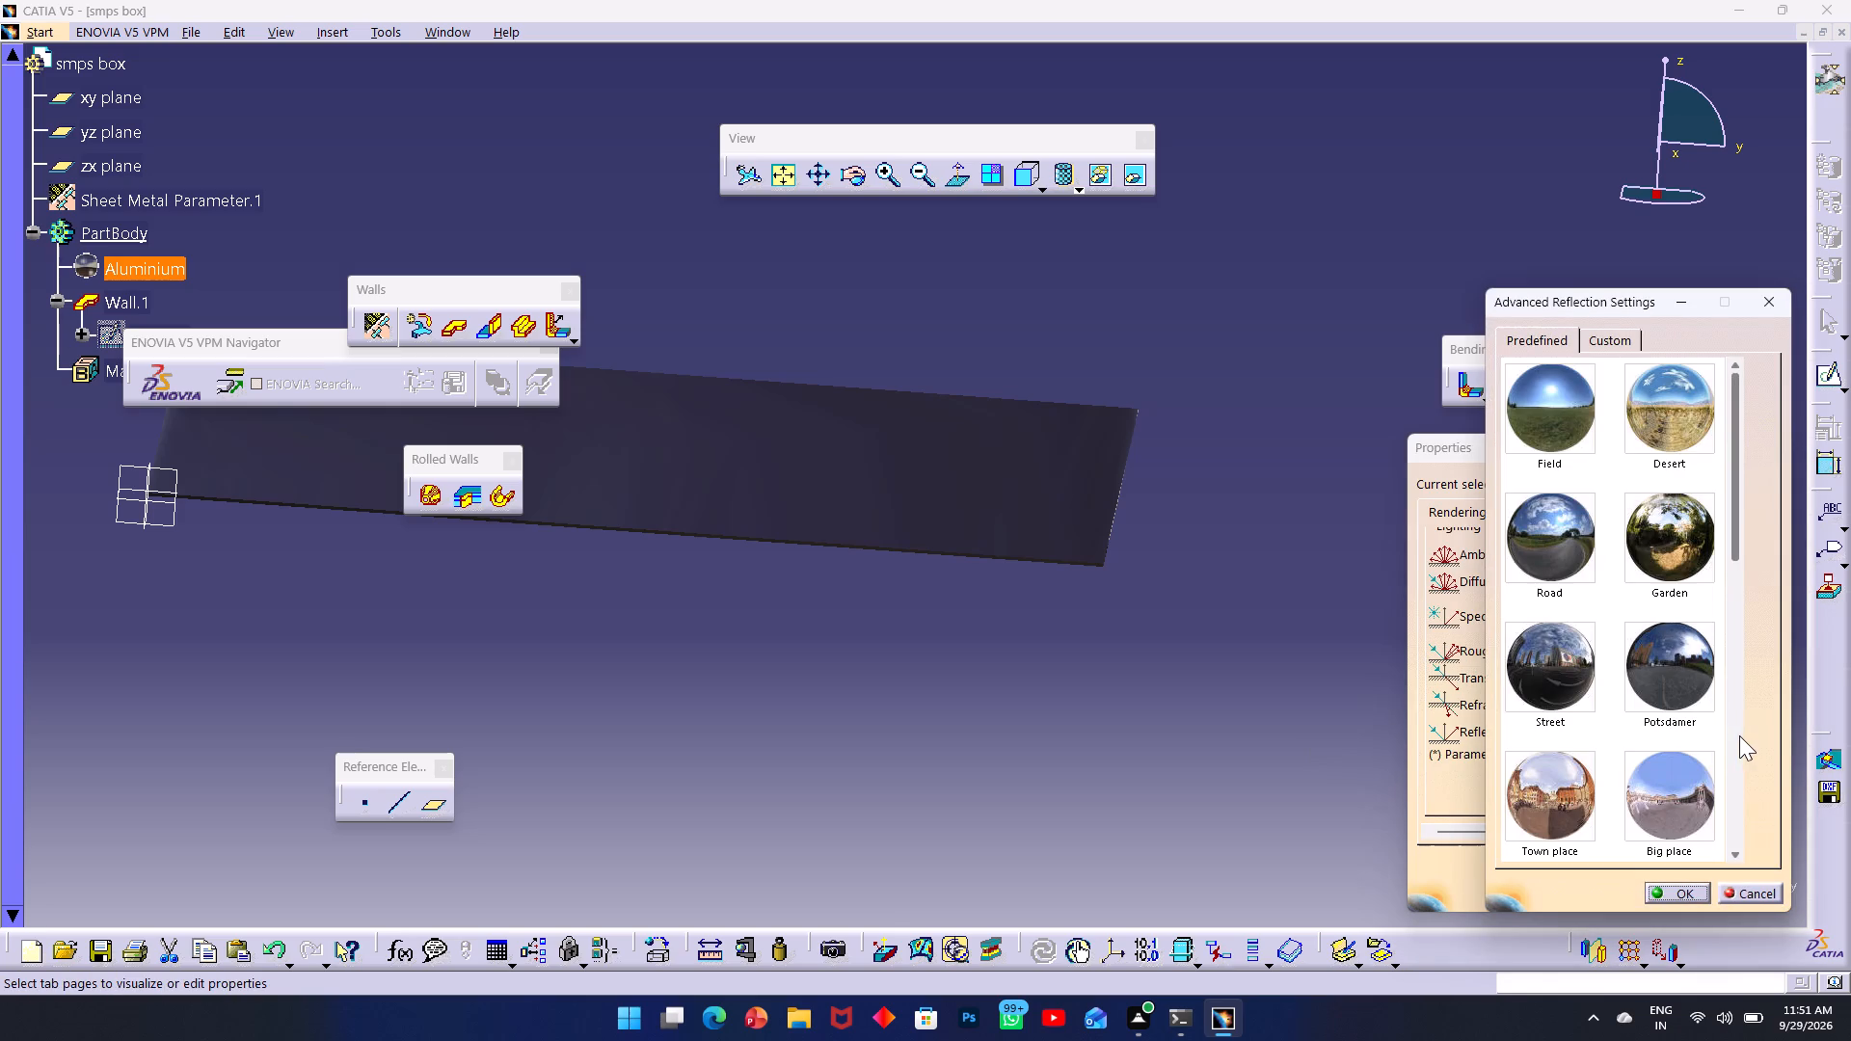
{"action": "scroll", "coordinate": [1679, 778], "scroll_direction": "down", "scroll_amount": 2}
{"action": "scroll", "coordinate": [1664, 702], "scroll_direction": "down", "scroll_amount": 11}
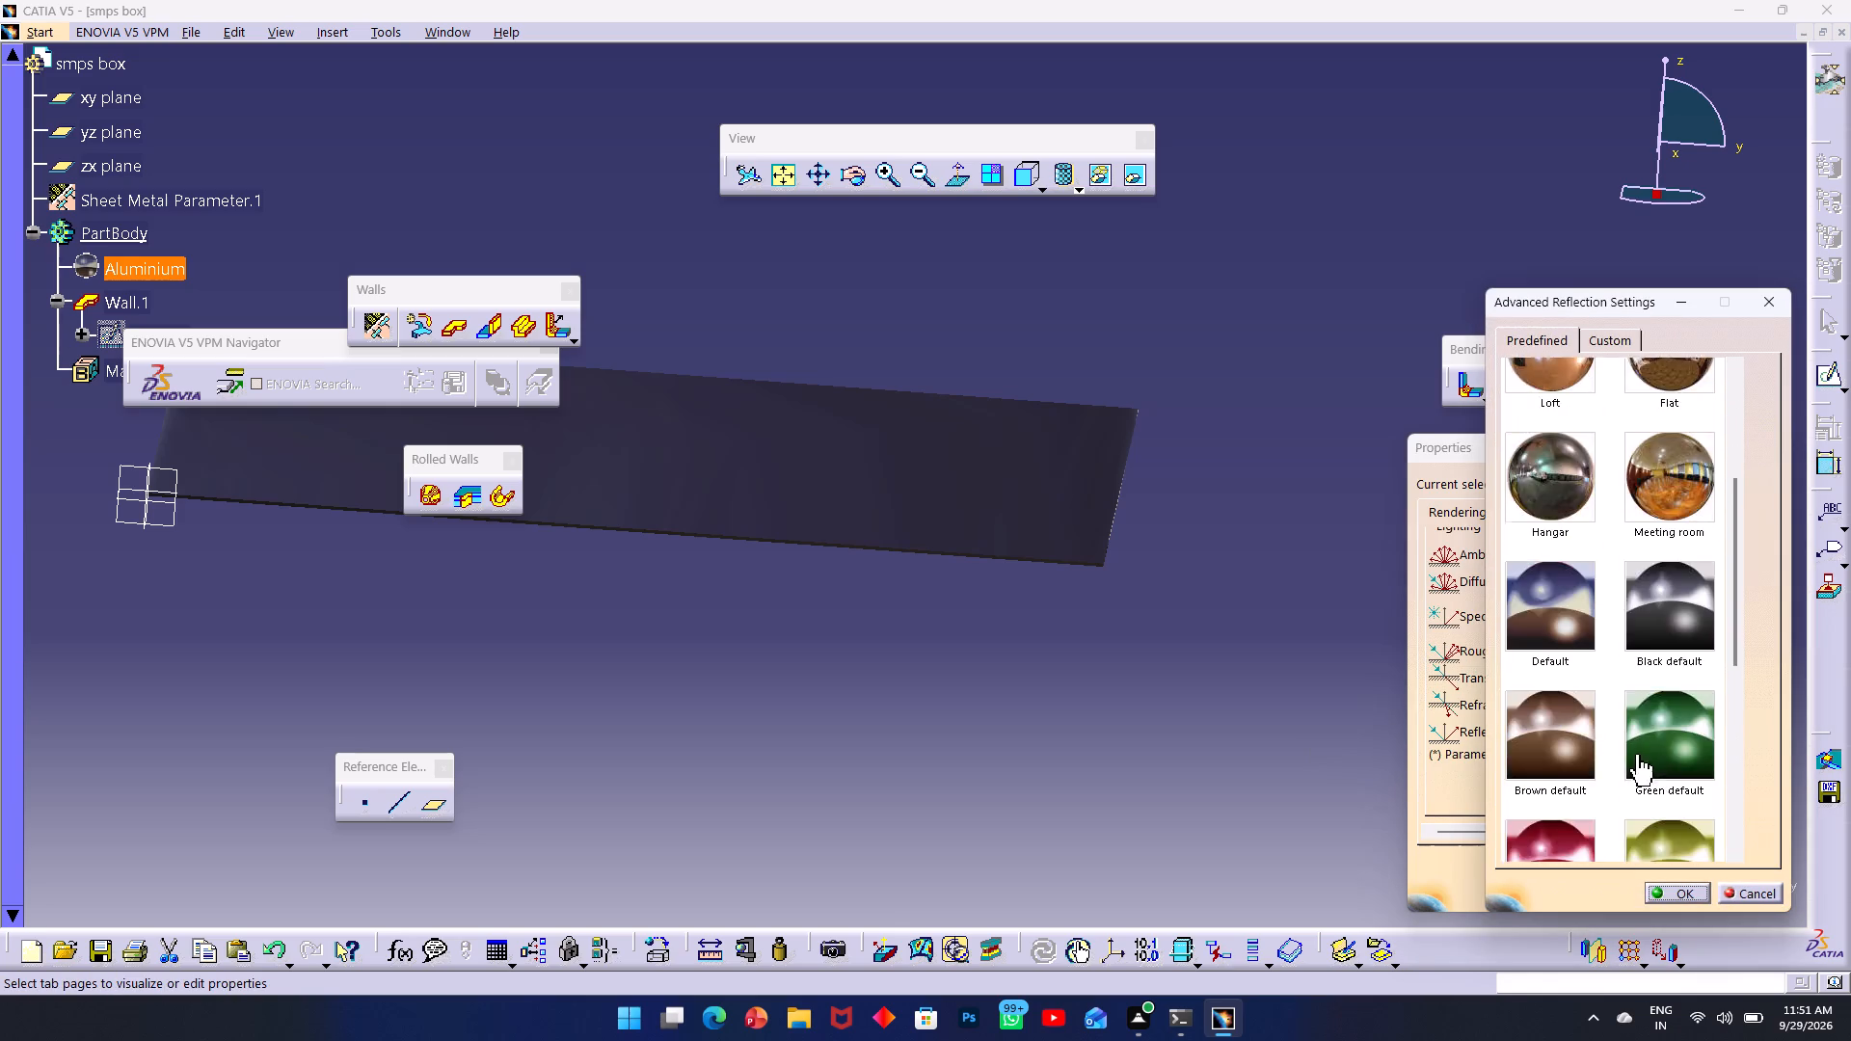
{"action": "scroll", "coordinate": [1637, 754], "scroll_direction": "down", "scroll_amount": 15}
{"action": "scroll", "coordinate": [1645, 799], "scroll_direction": "down", "scroll_amount": 12}
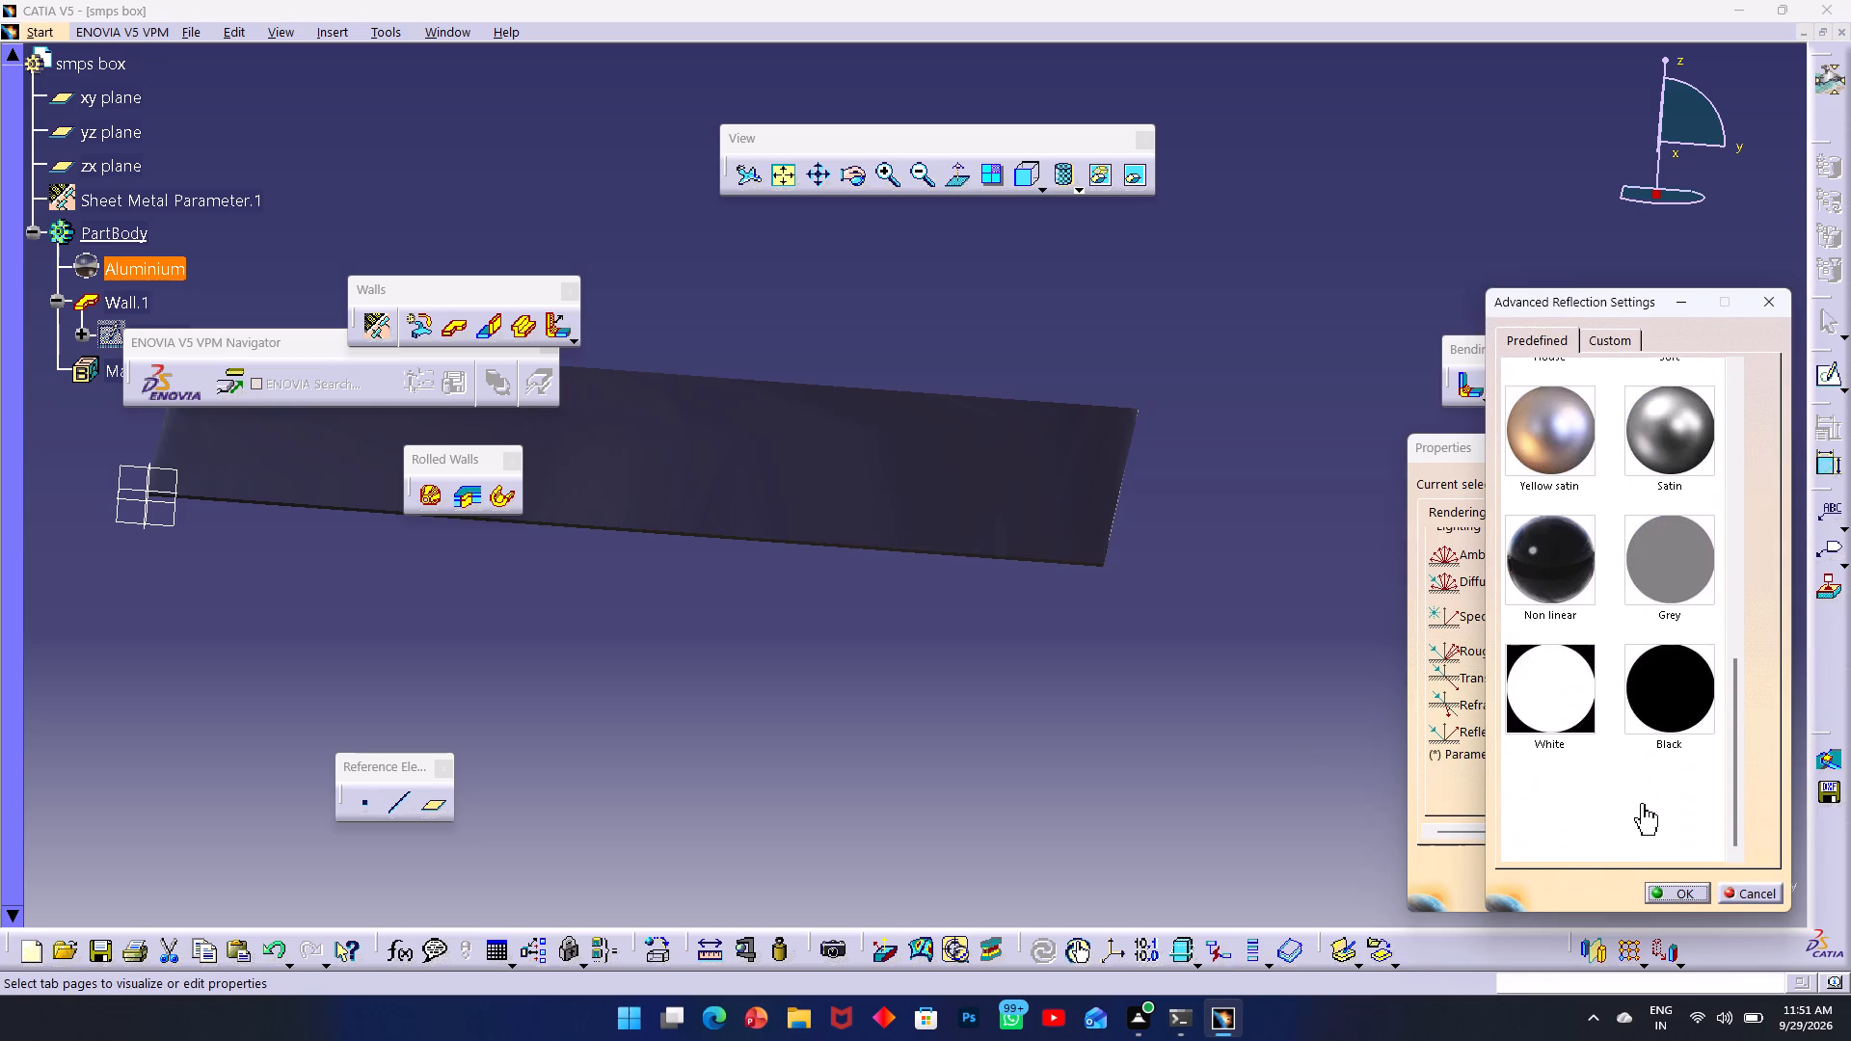
{"action": "left_click", "coordinate": [1685, 462]}
{"action": "left_click", "coordinate": [1687, 902]}
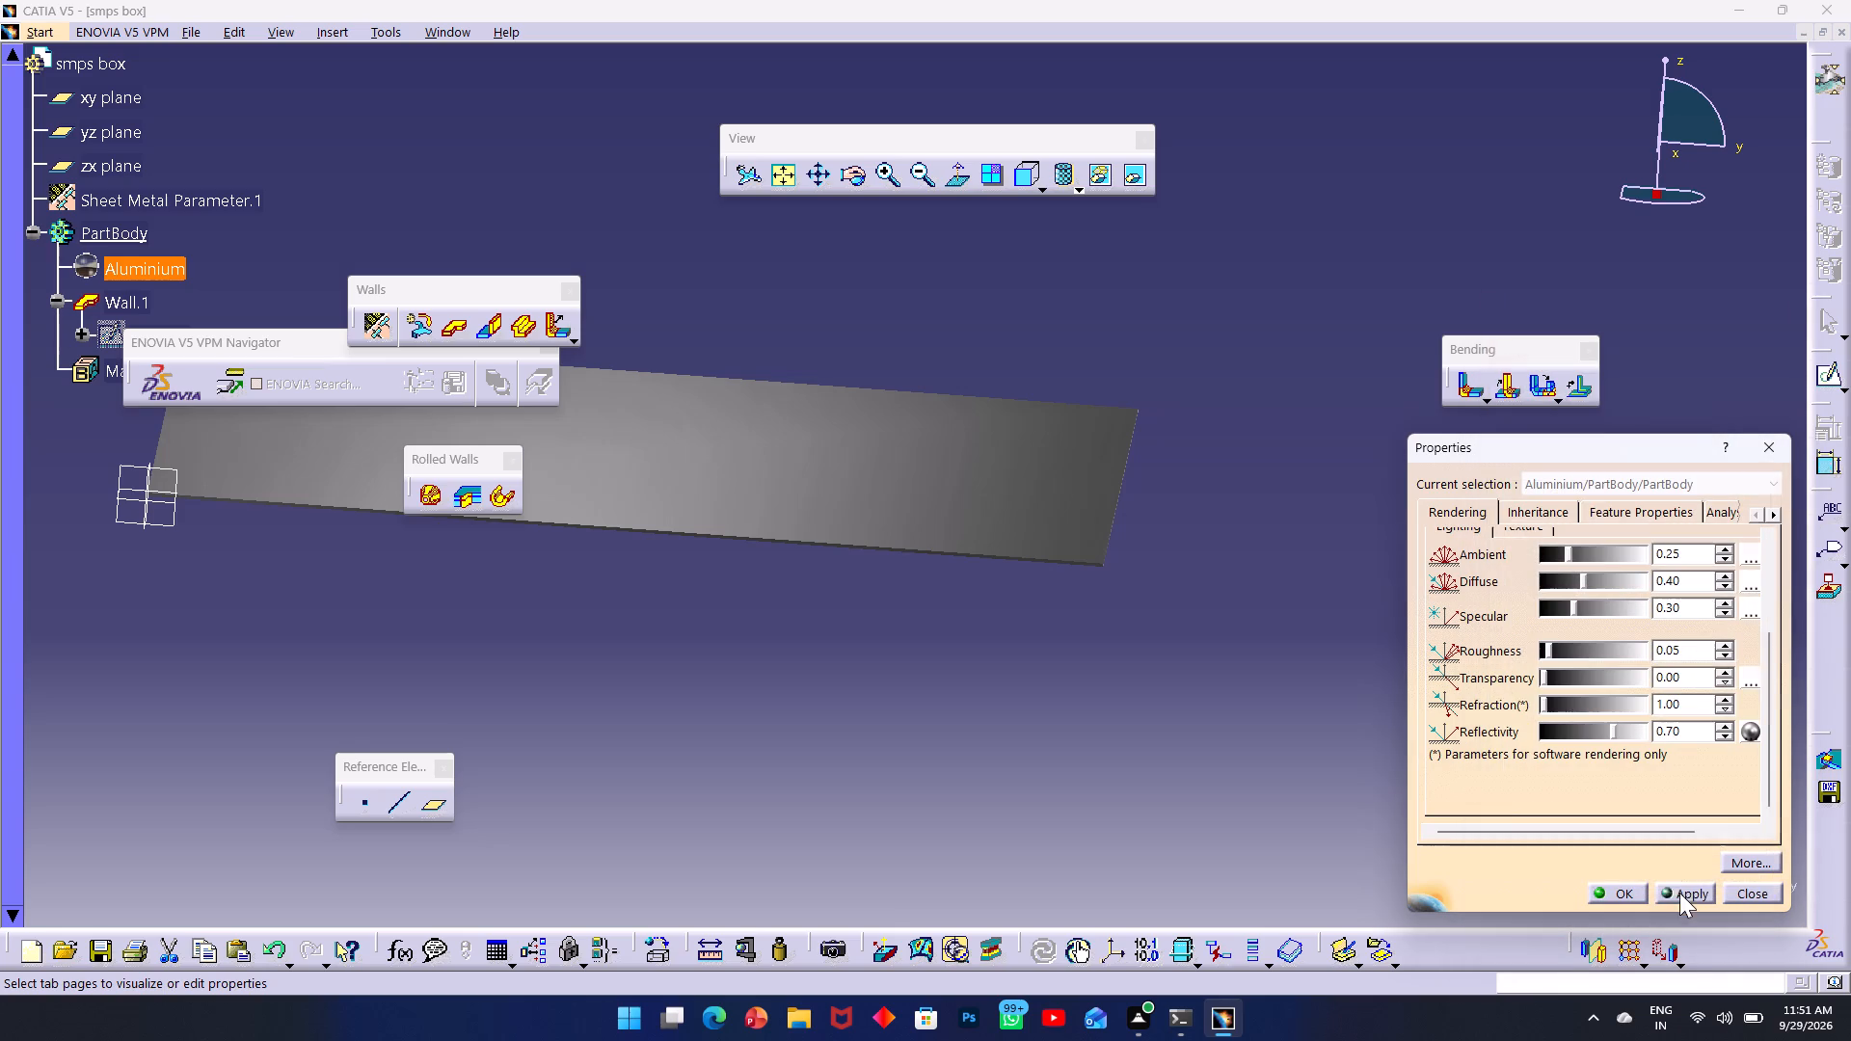
{"action": "left_click", "coordinate": [1673, 895]}
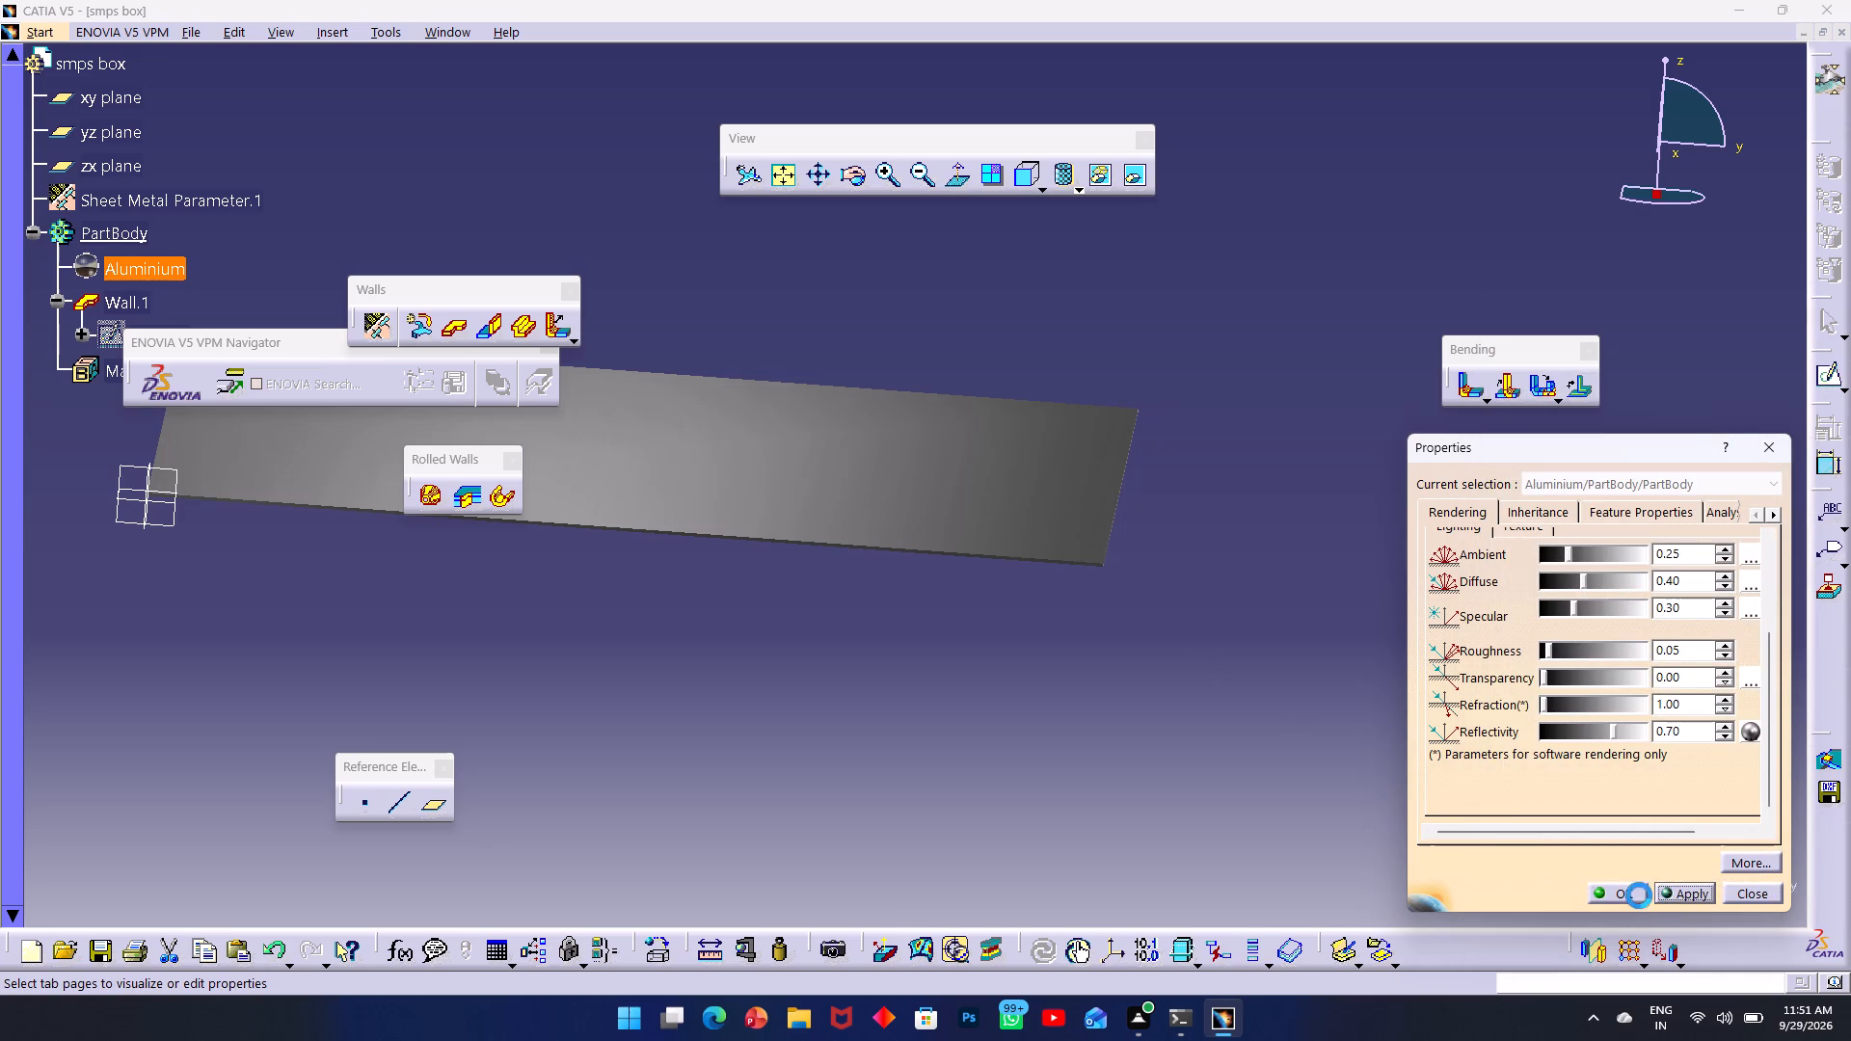
{"action": "left_click", "coordinate": [1634, 894]}
{"action": "left_click", "coordinate": [1020, 604]}
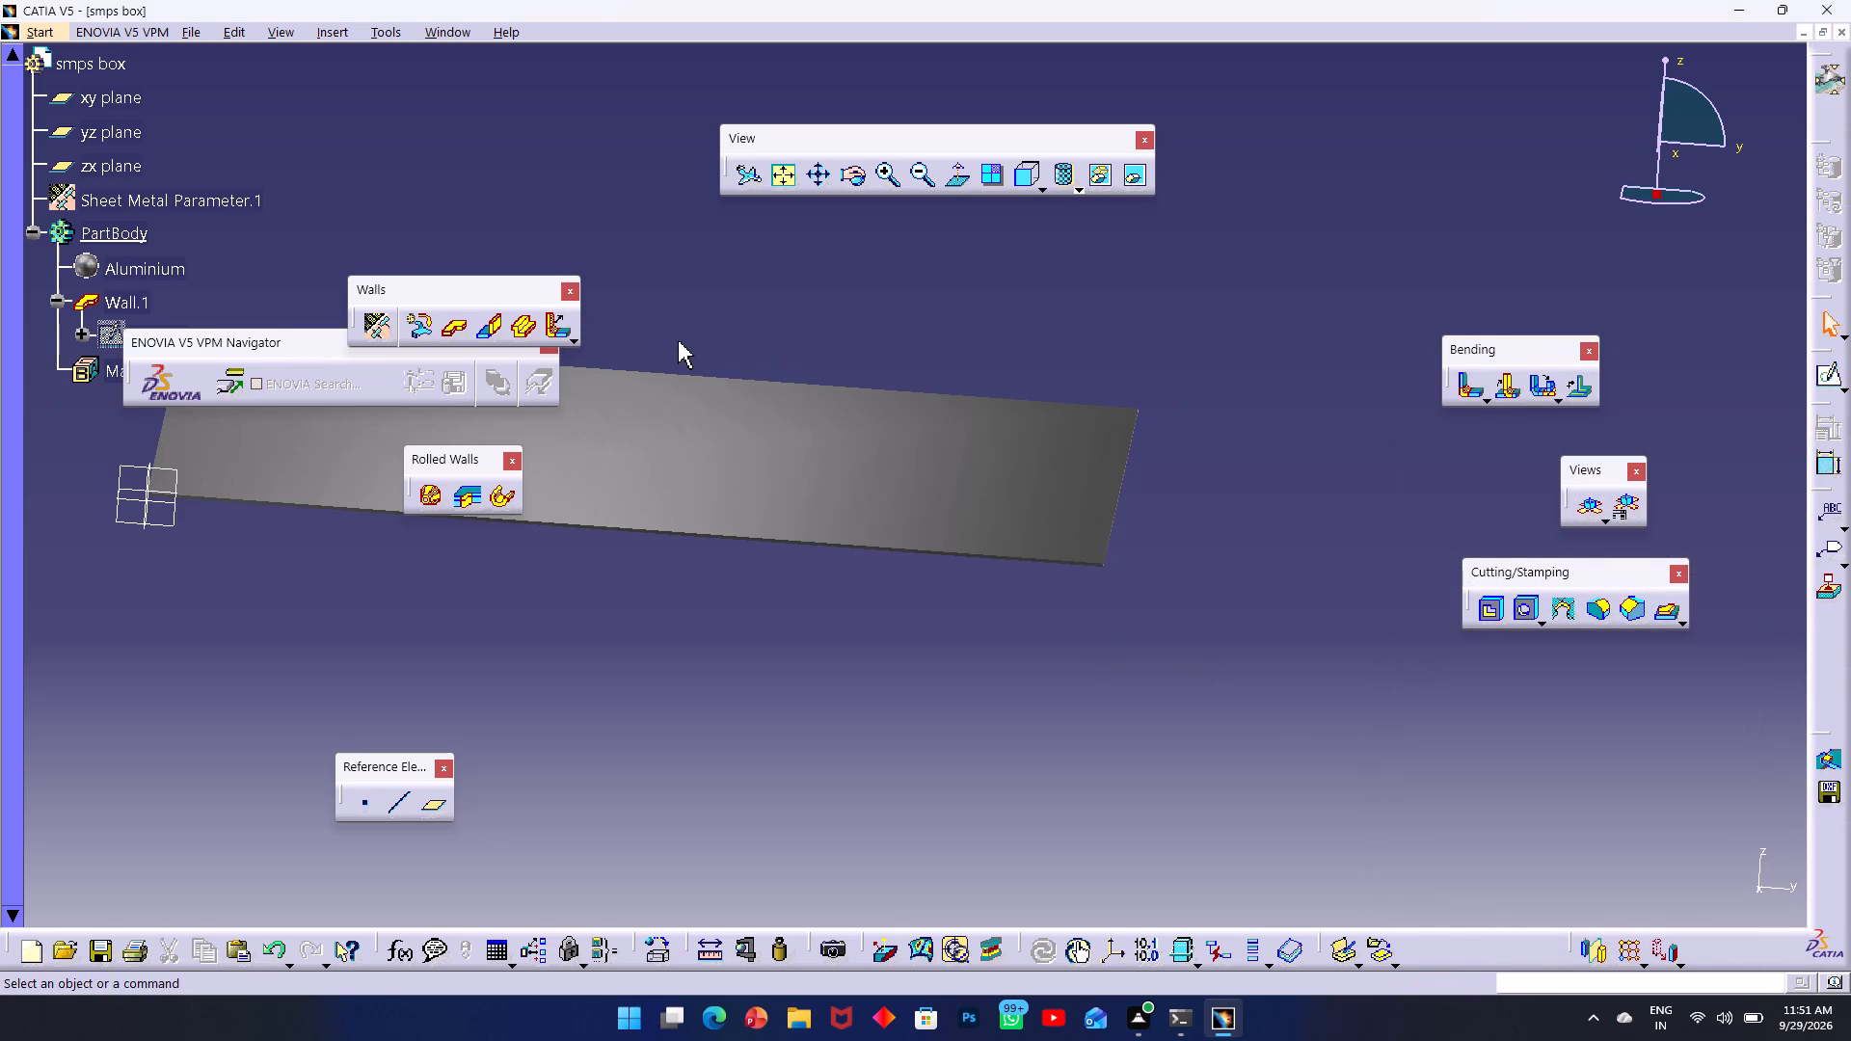
Define a 9 mm high Wall On Edge with bend on the base wall's two opposite edges at its Y-direction ends.
{"action": "left_click", "coordinate": [500, 329]}
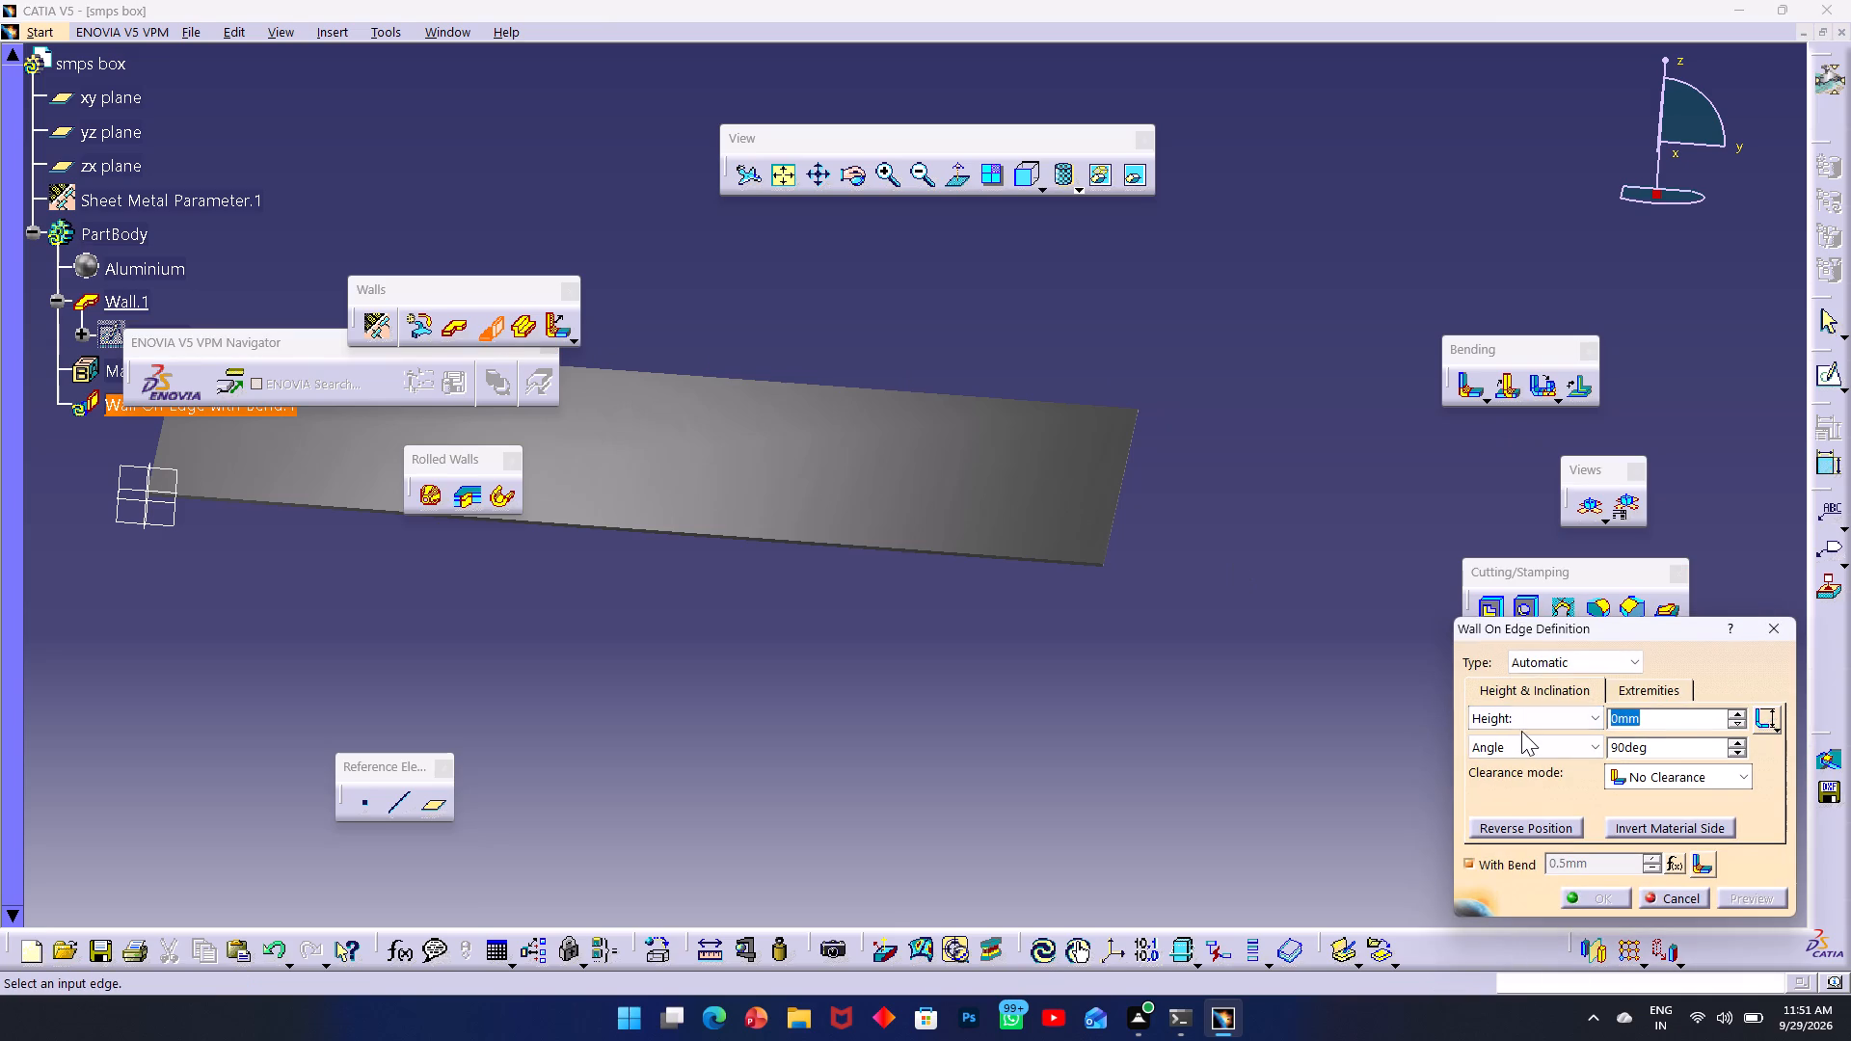
{"action": "key", "text": "9"}
{"action": "key", "text": "Return"}
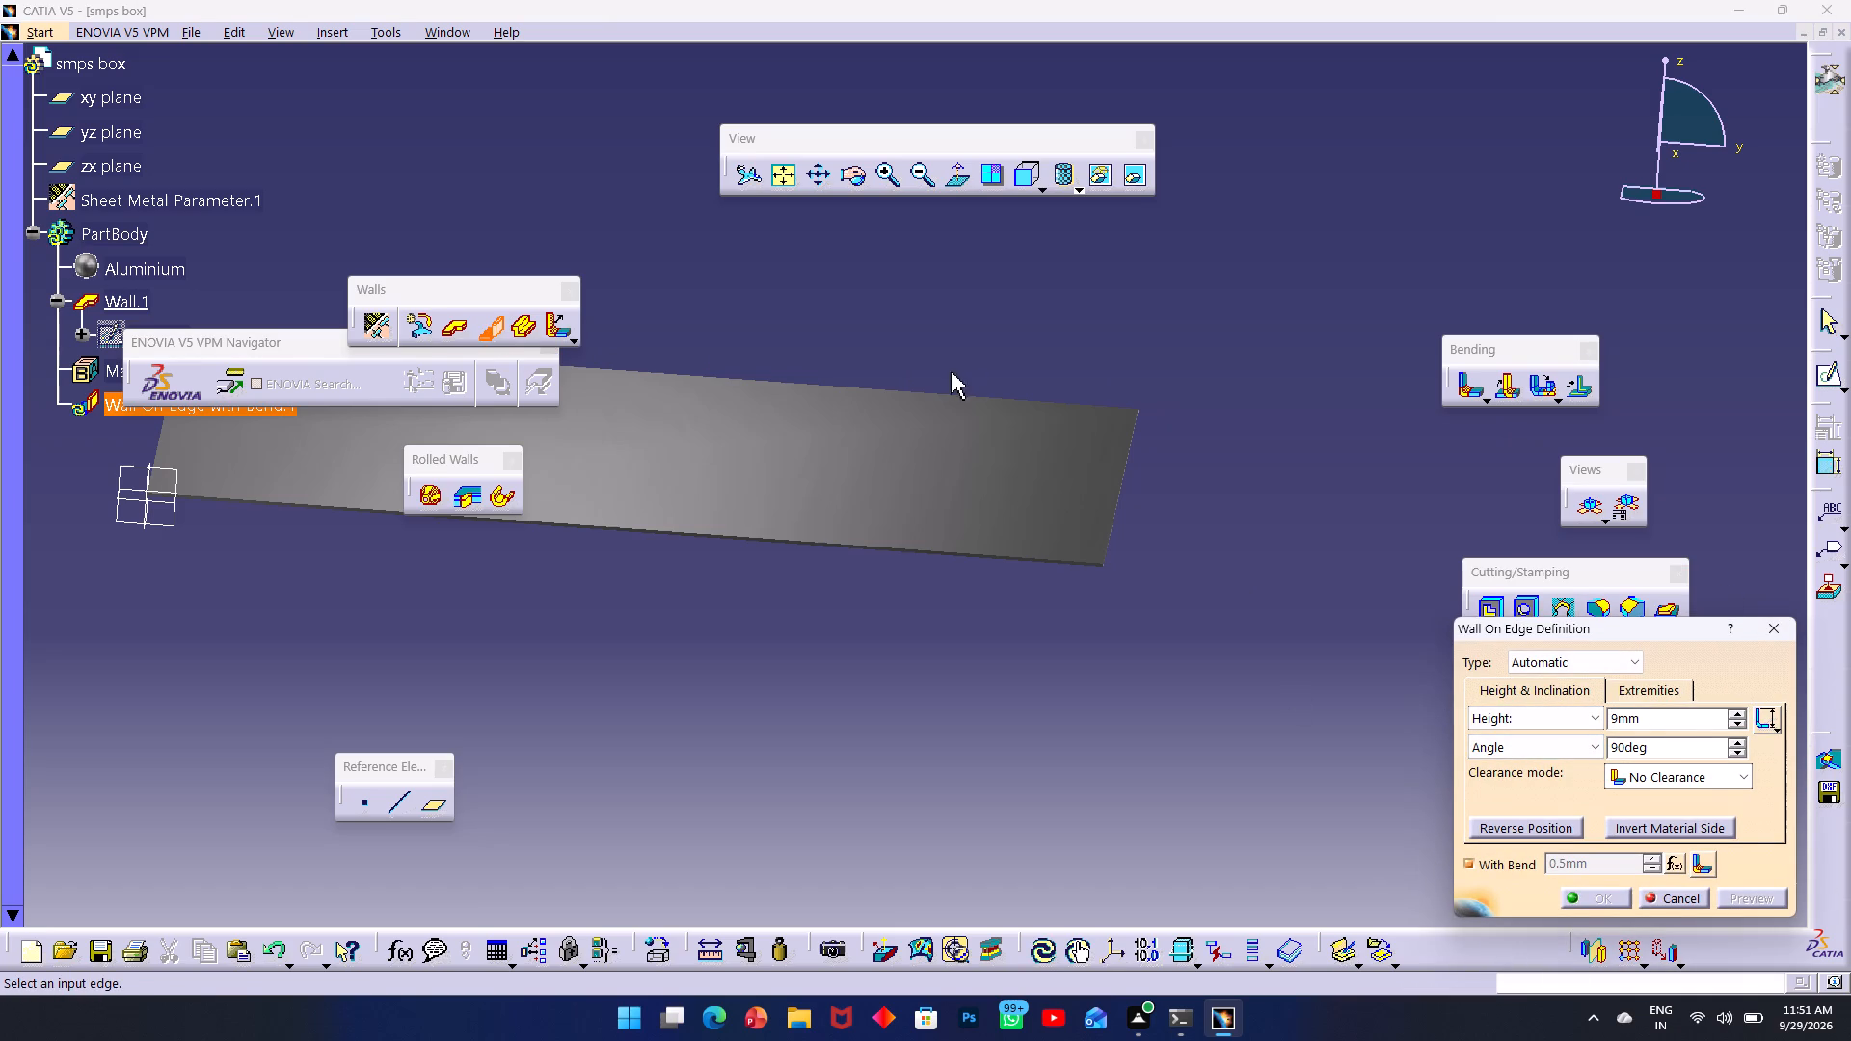
{"action": "left_click", "coordinate": [1112, 517]}
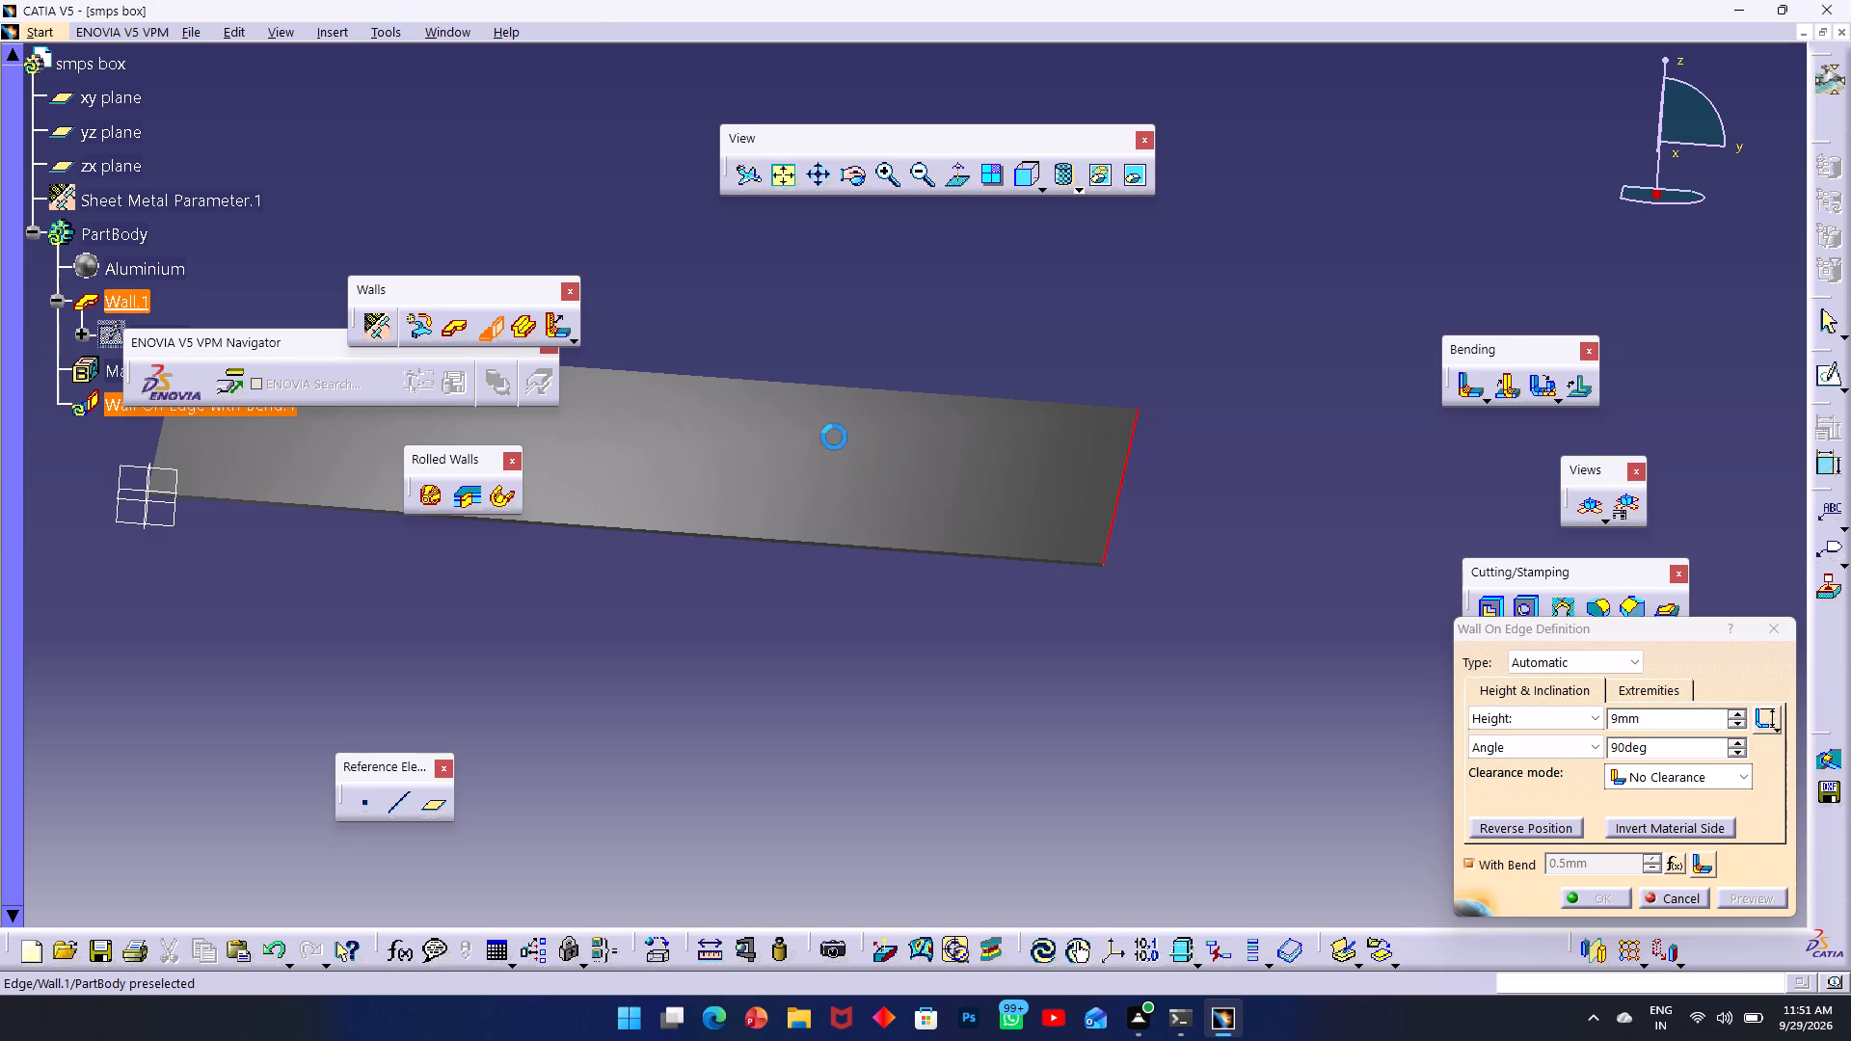
{"action": "middle_click_drag", "start_coordinate": [794, 436], "coordinate": [1334, 522]}
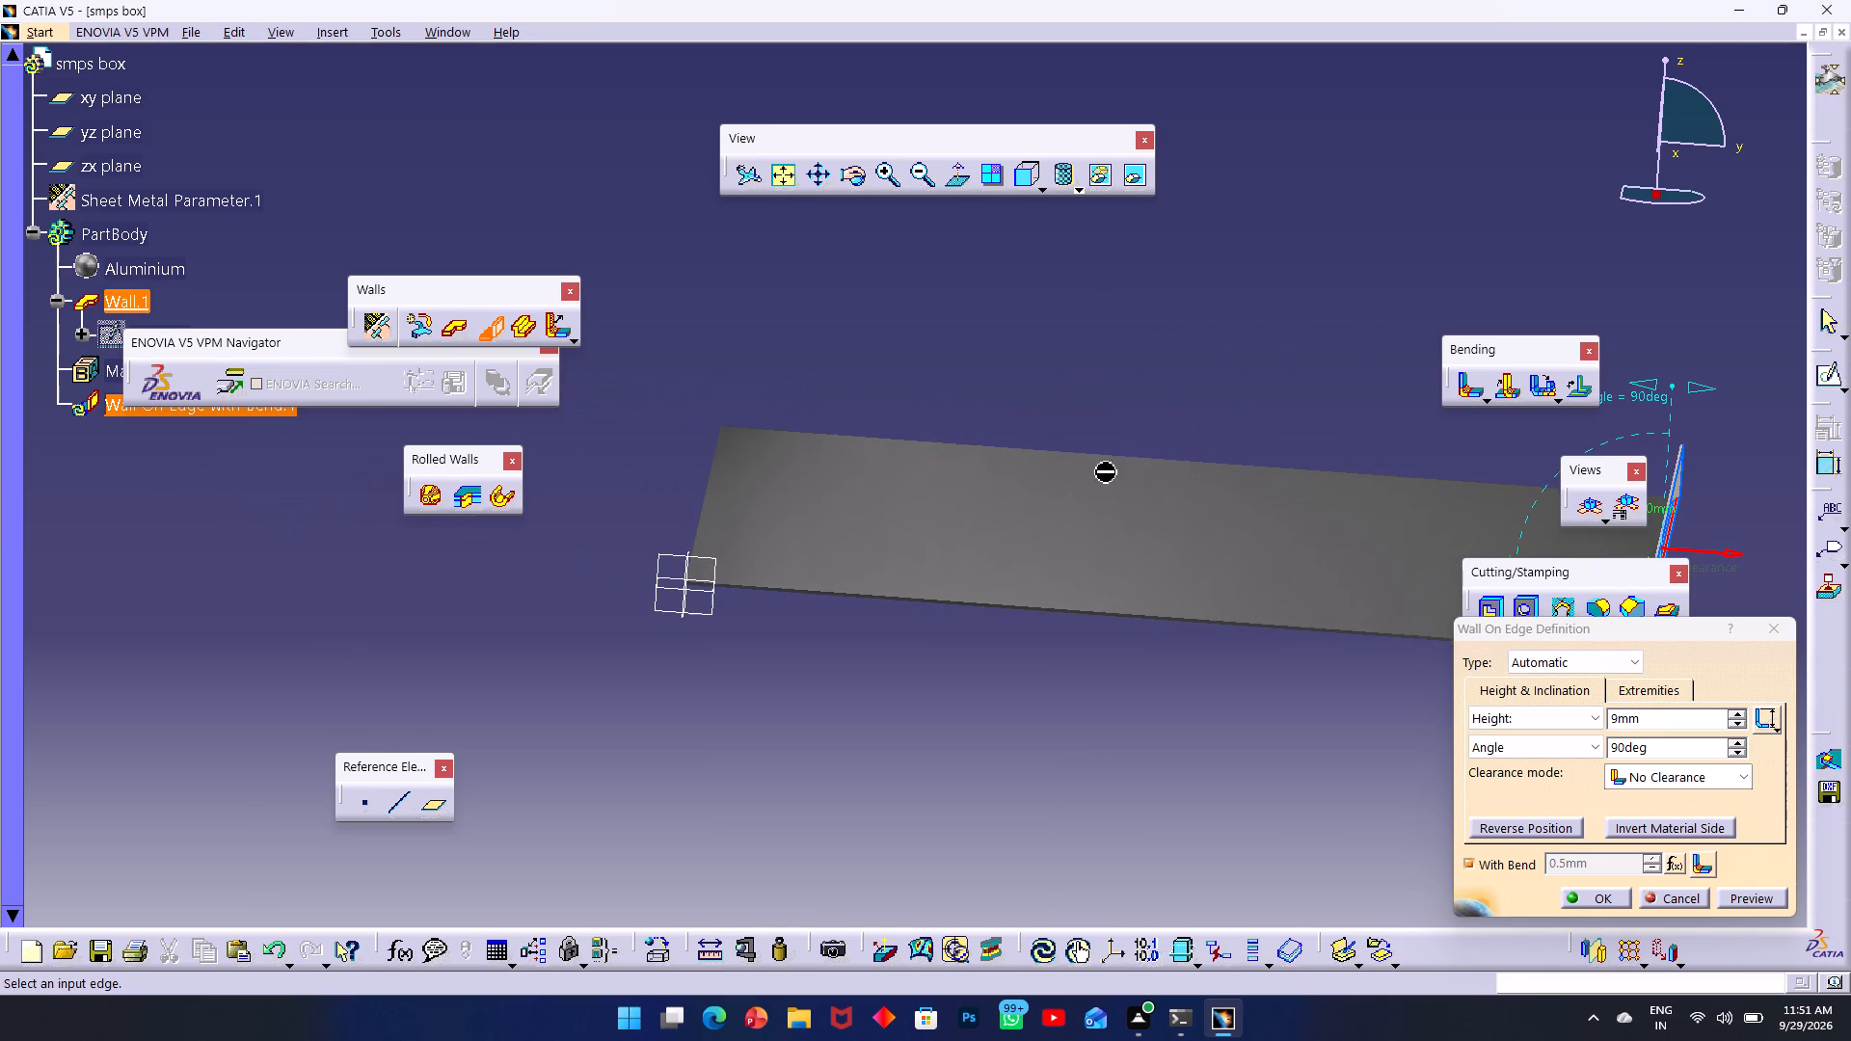
{"action": "left_click", "coordinate": [706, 490]}
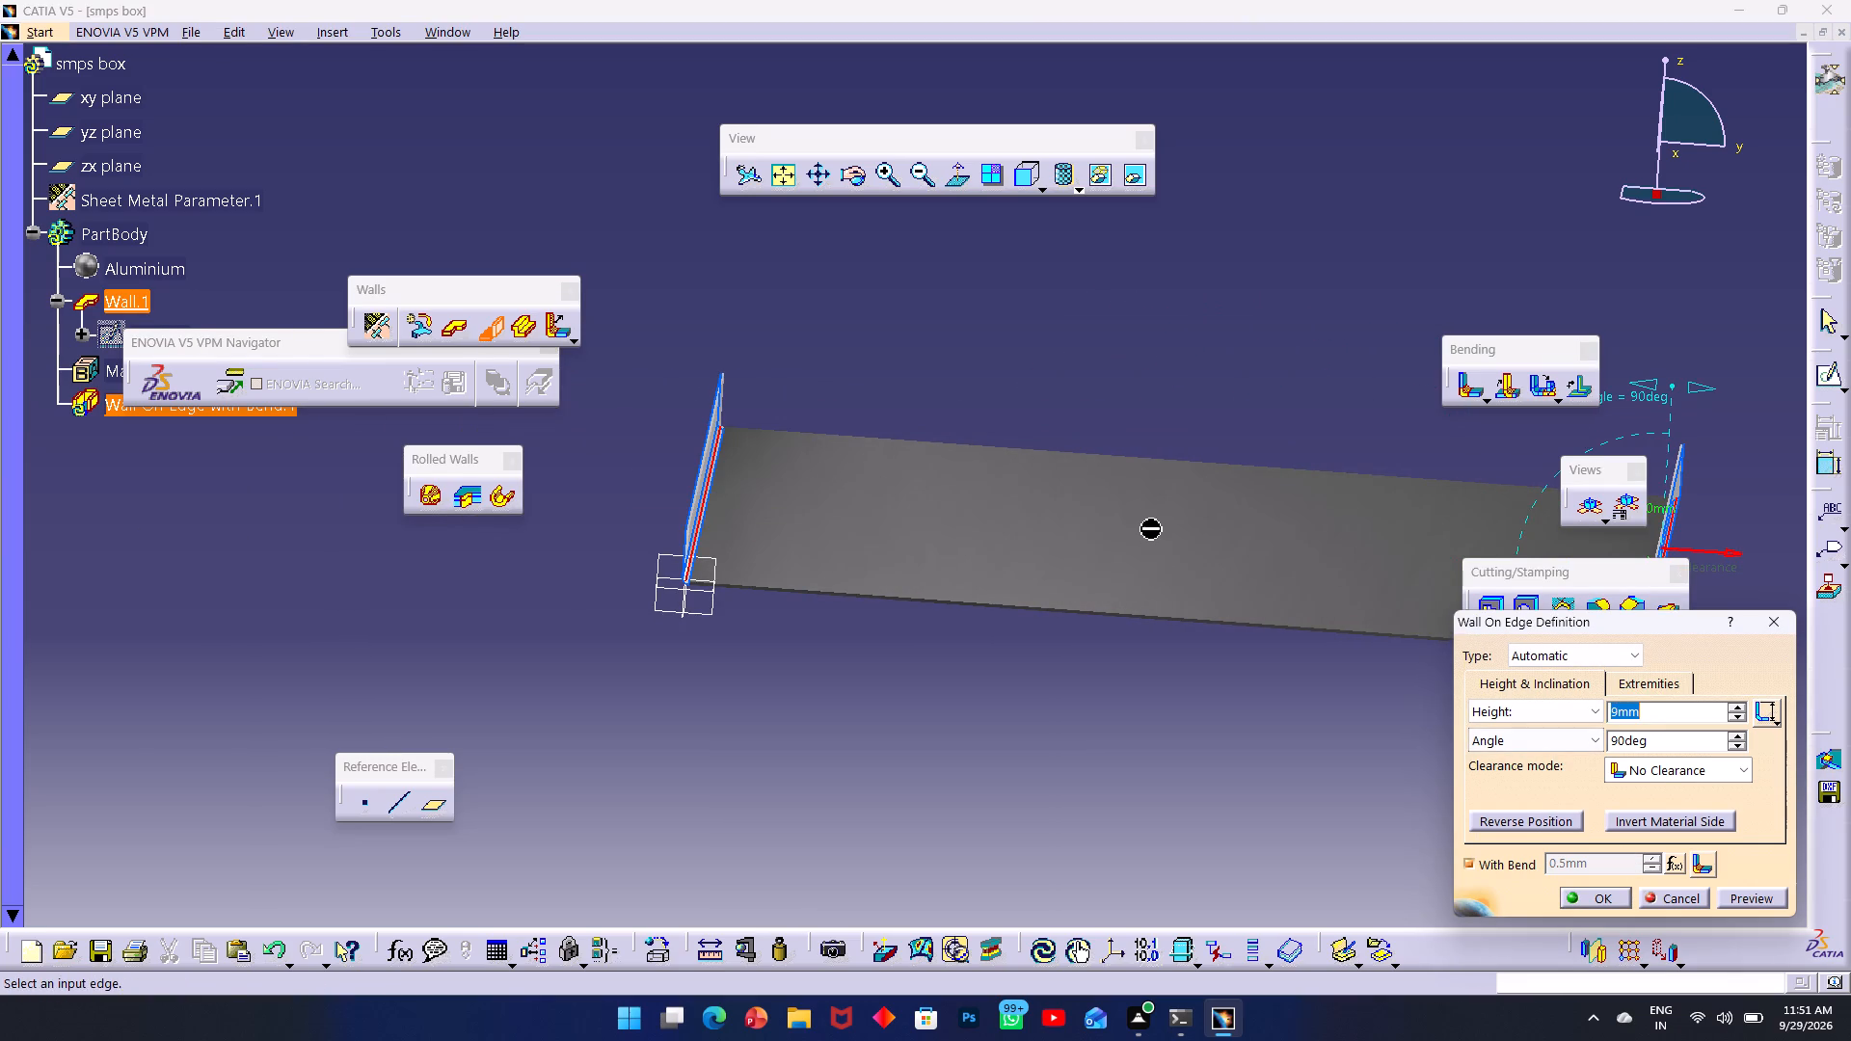
Examine the previewed edge wall's bend and its alignment with the base wall's end in a close side-on view.
{"action": "middle_click_drag", "start_coordinate": [1153, 523], "coordinate": [938, 399]}
{"action": "scroll", "coordinate": [938, 399], "scroll_direction": "up", "scroll_amount": 1}
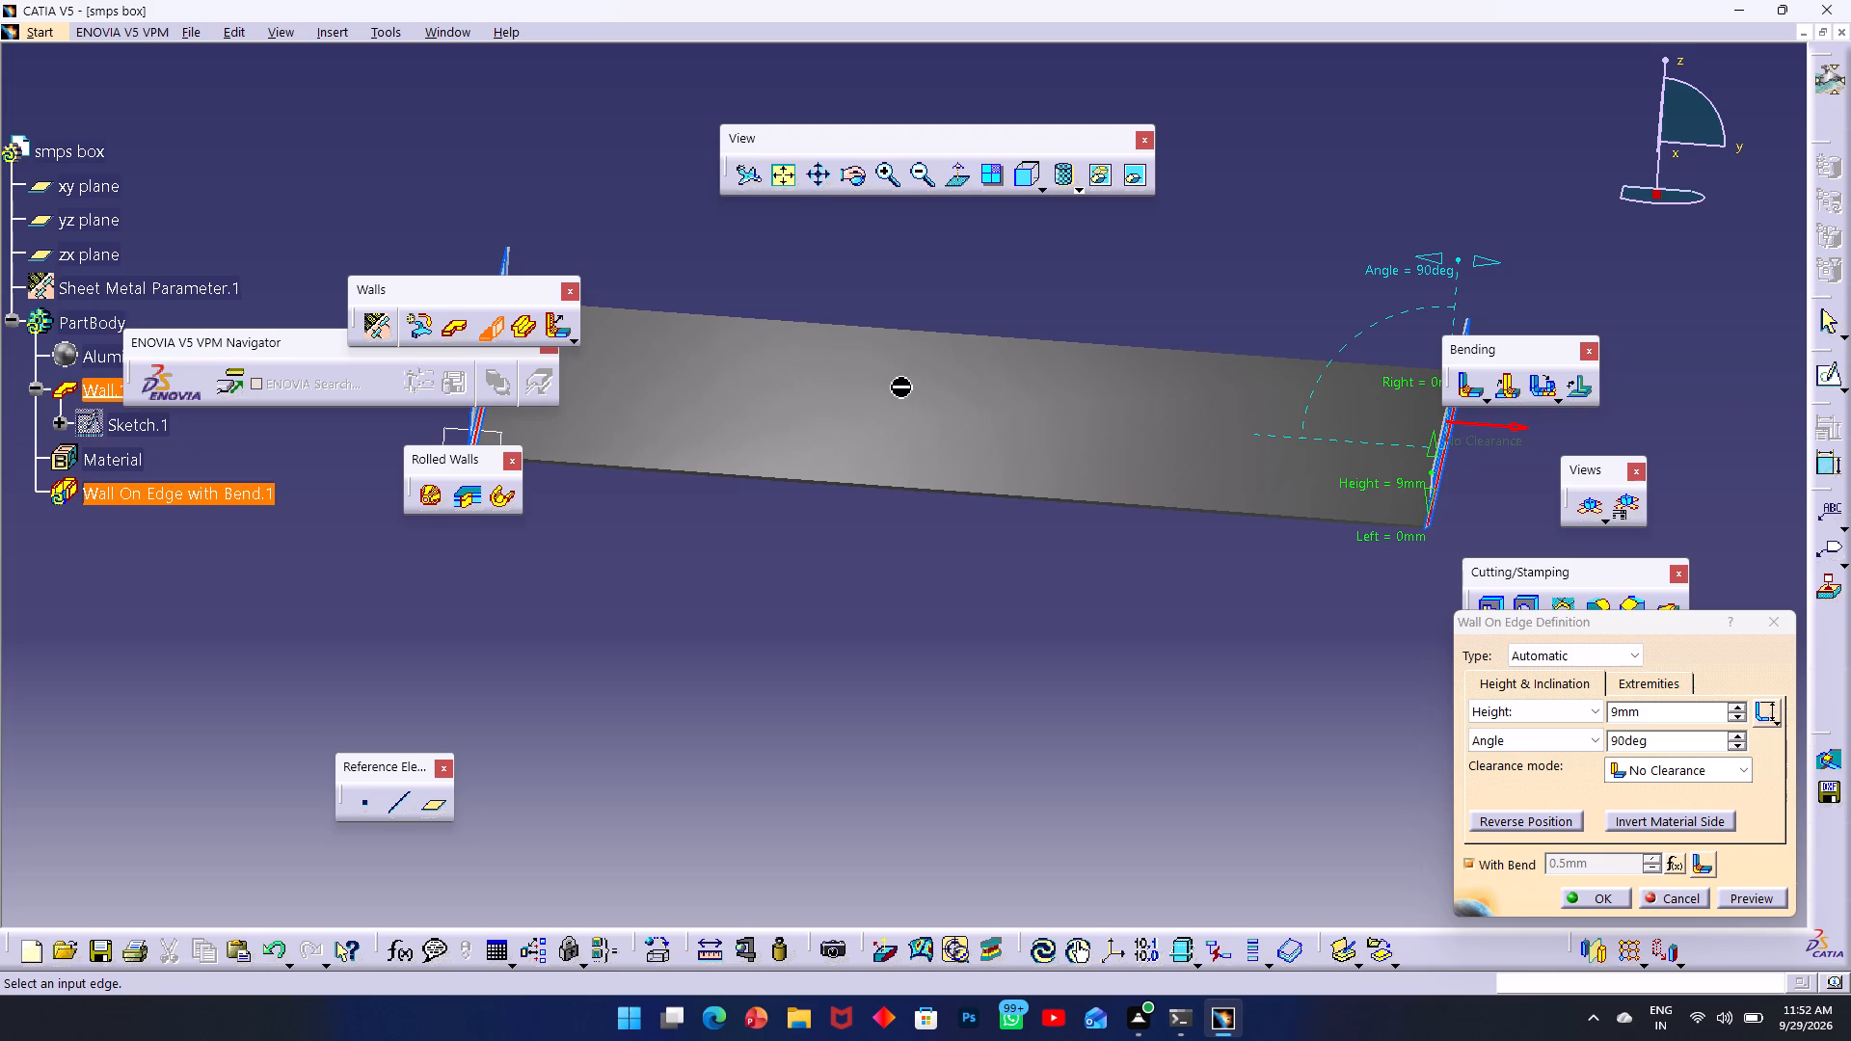
{"action": "left_click", "coordinate": [1026, 176]}
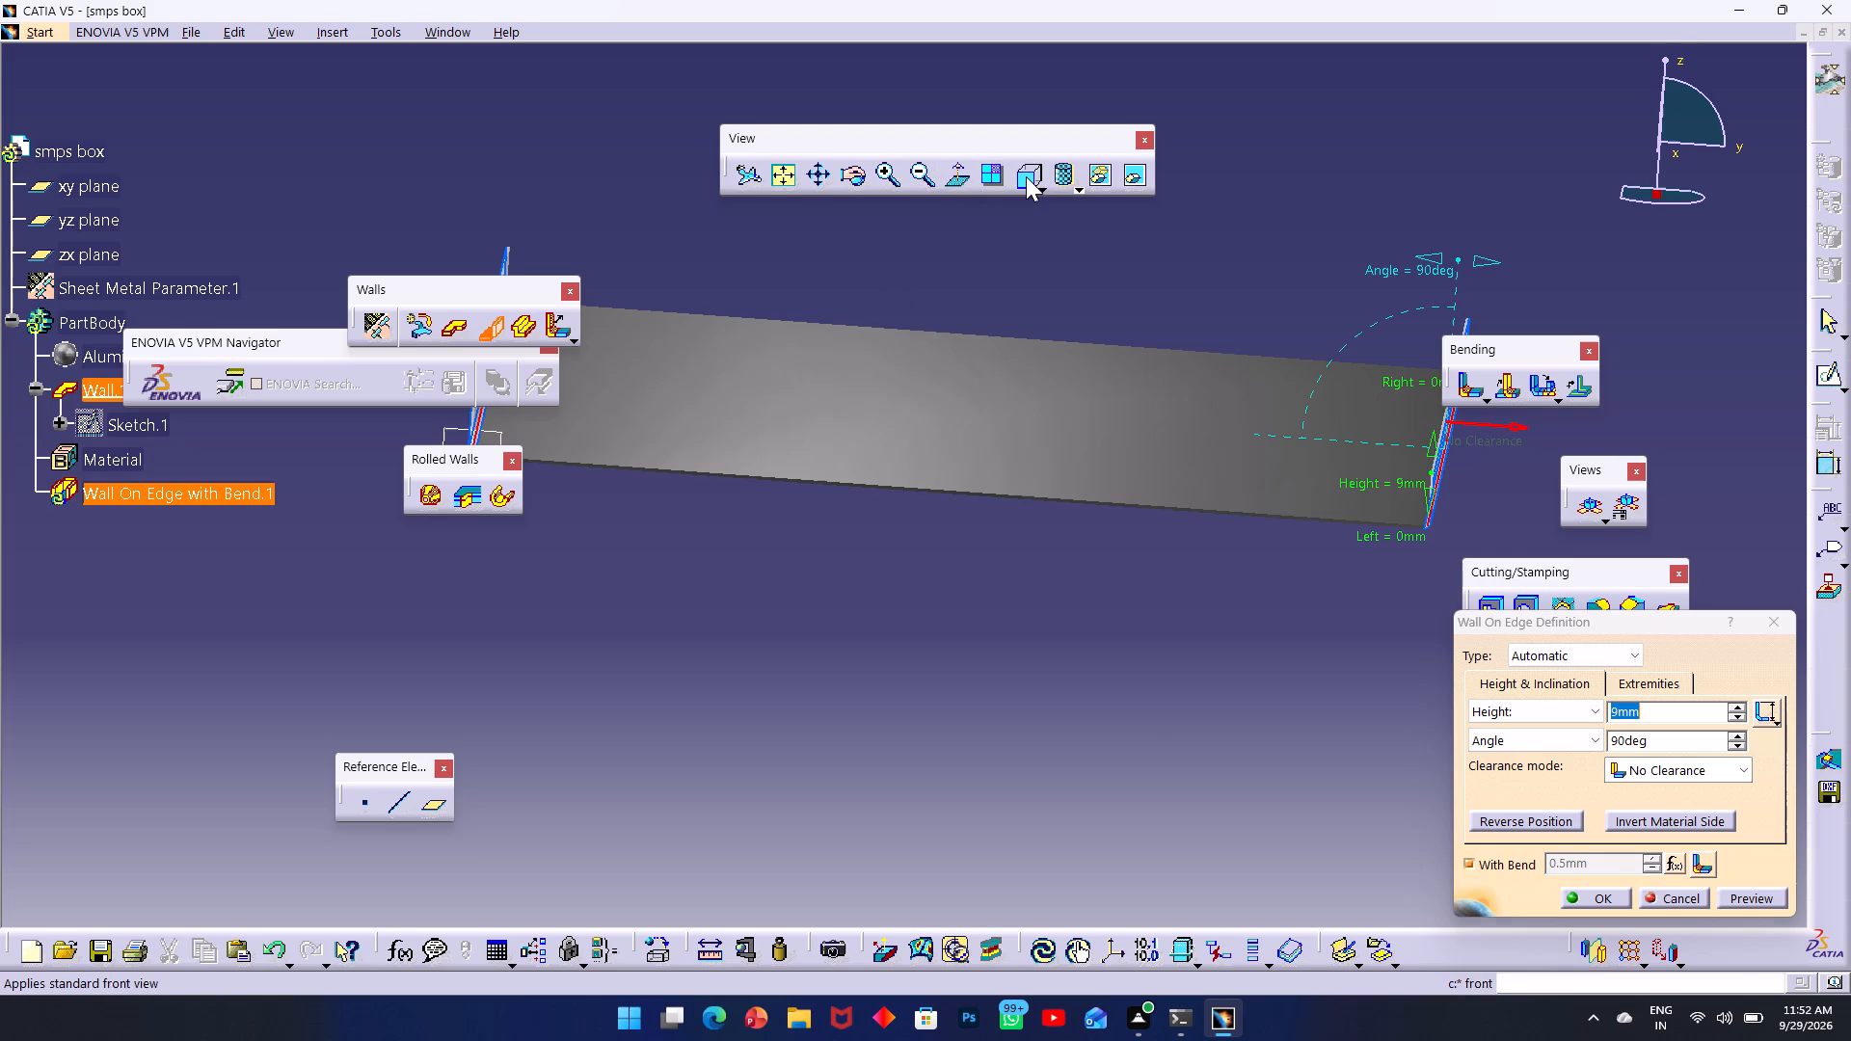
{"action": "triple_click", "coordinate": [899, 173]}
{"action": "triple_click", "coordinate": [897, 174]}
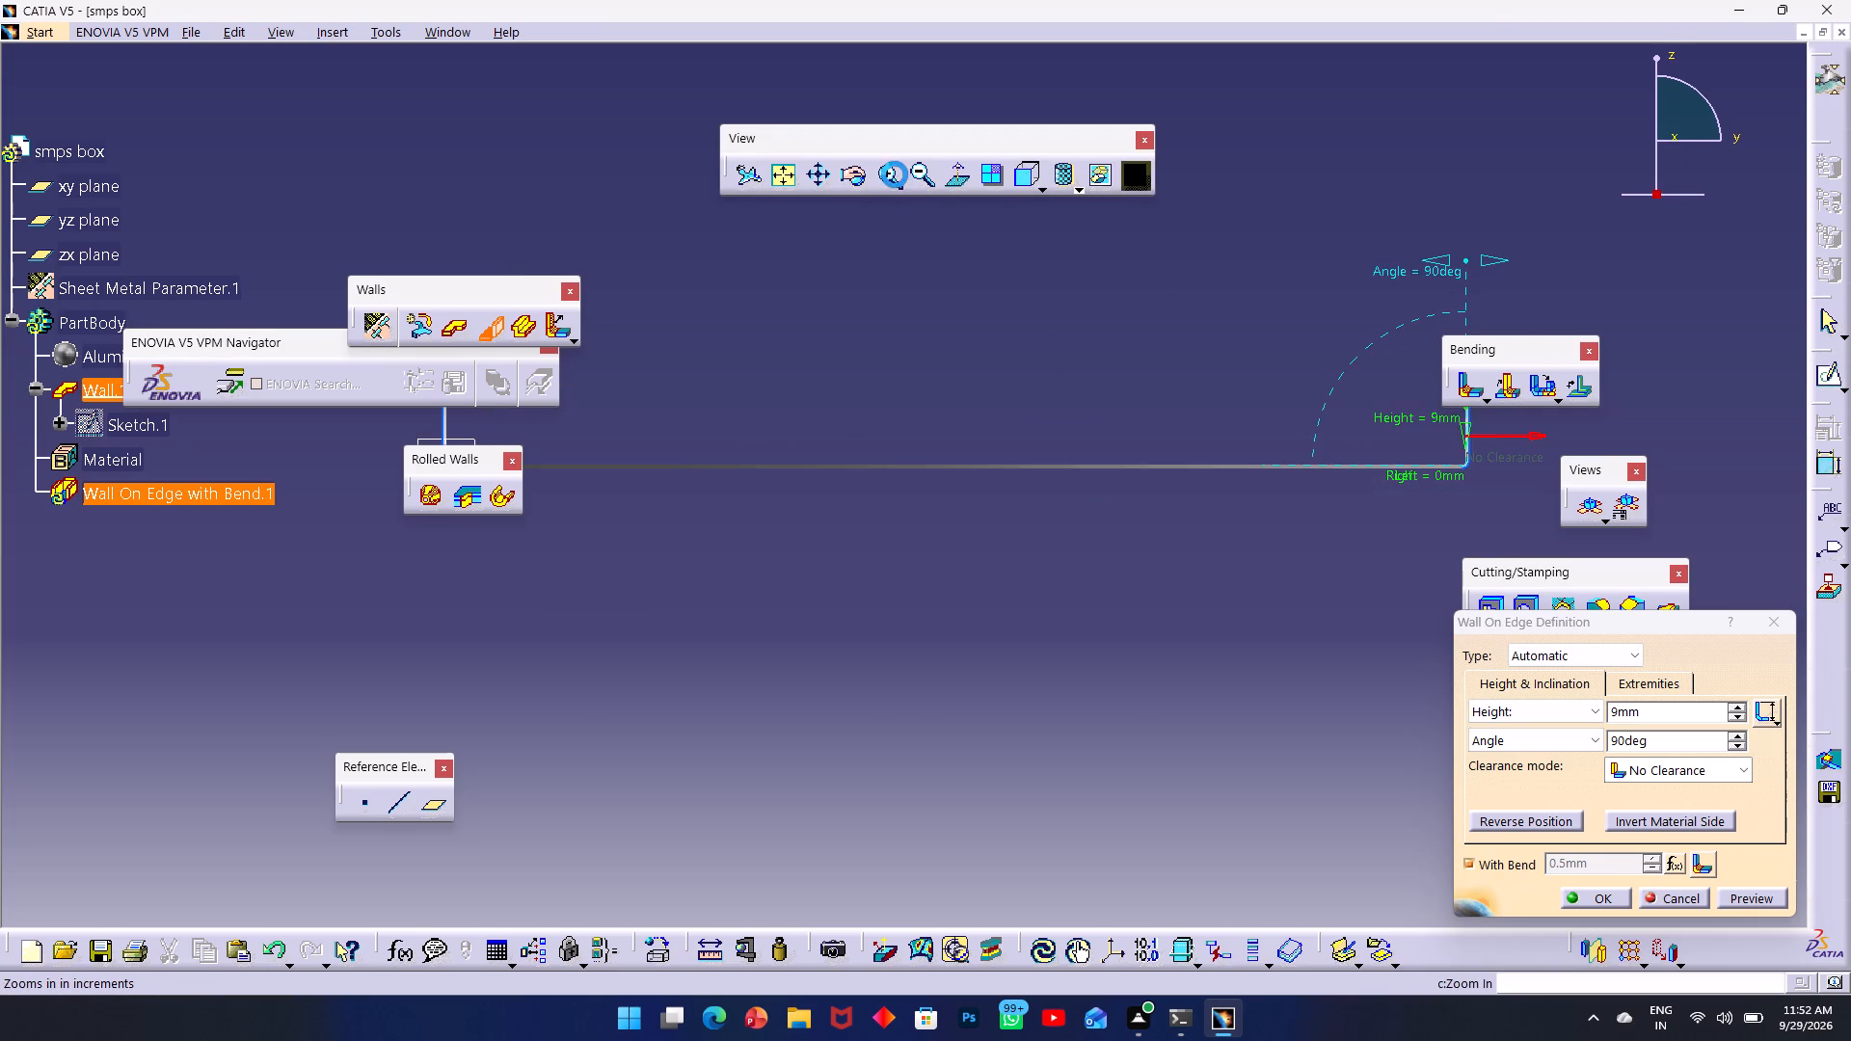
{"action": "triple_click", "coordinate": [894, 174]}
{"action": "double_click", "coordinate": [892, 174]}
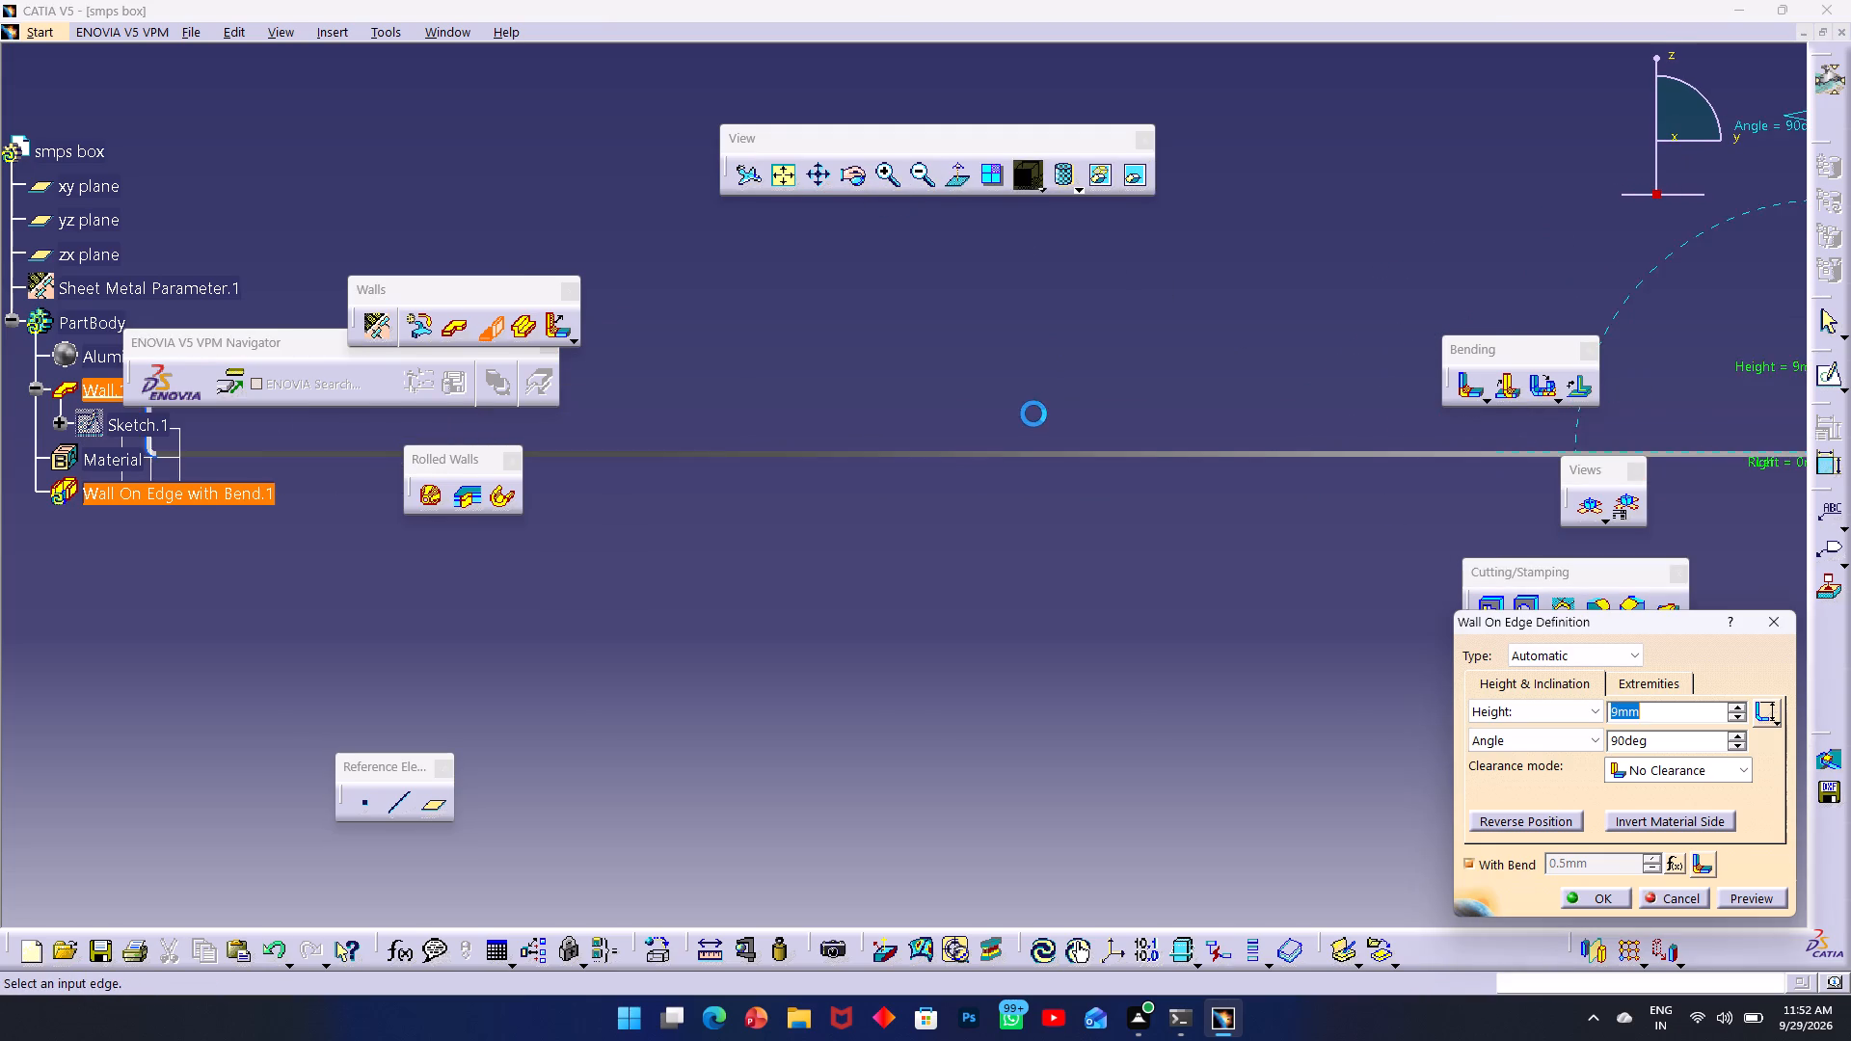
{"action": "middle_click_drag", "start_coordinate": [1107, 400], "coordinate": [362, 464]}
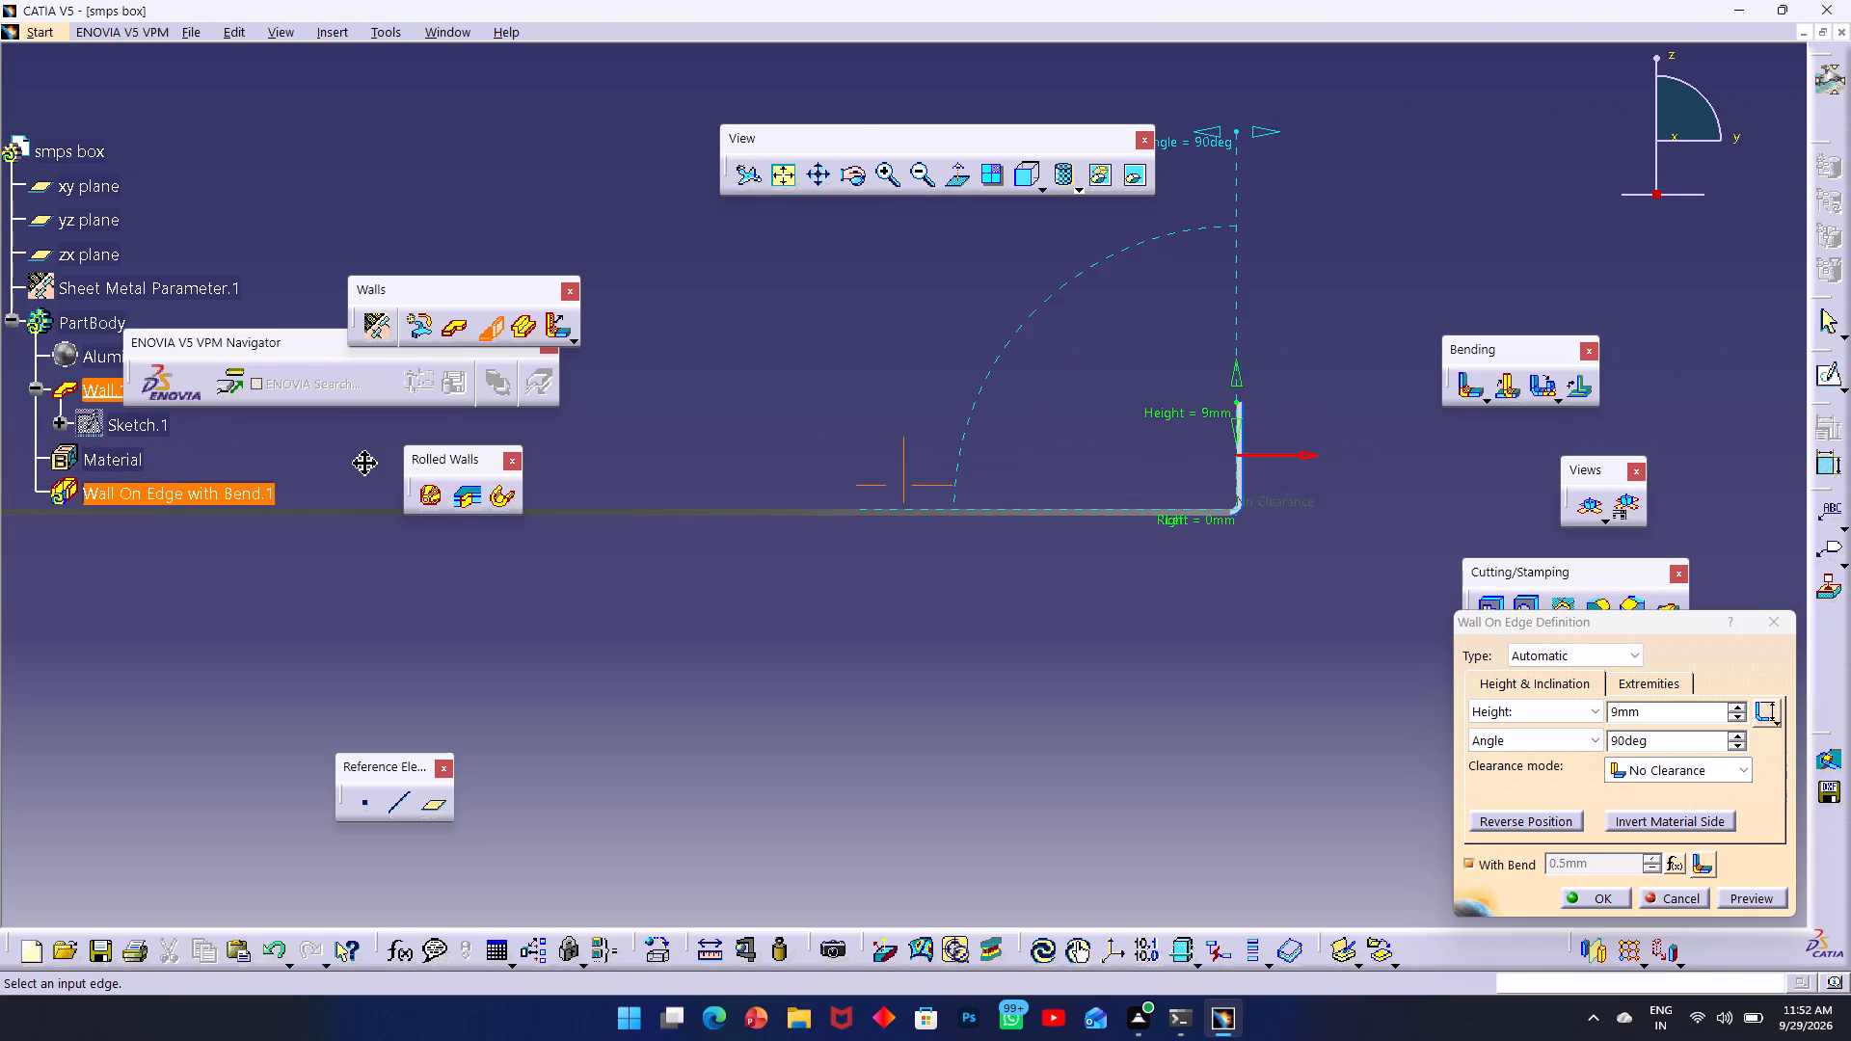
{"action": "triple_click", "coordinate": [891, 170]}
{"action": "double_click", "coordinate": [891, 171]}
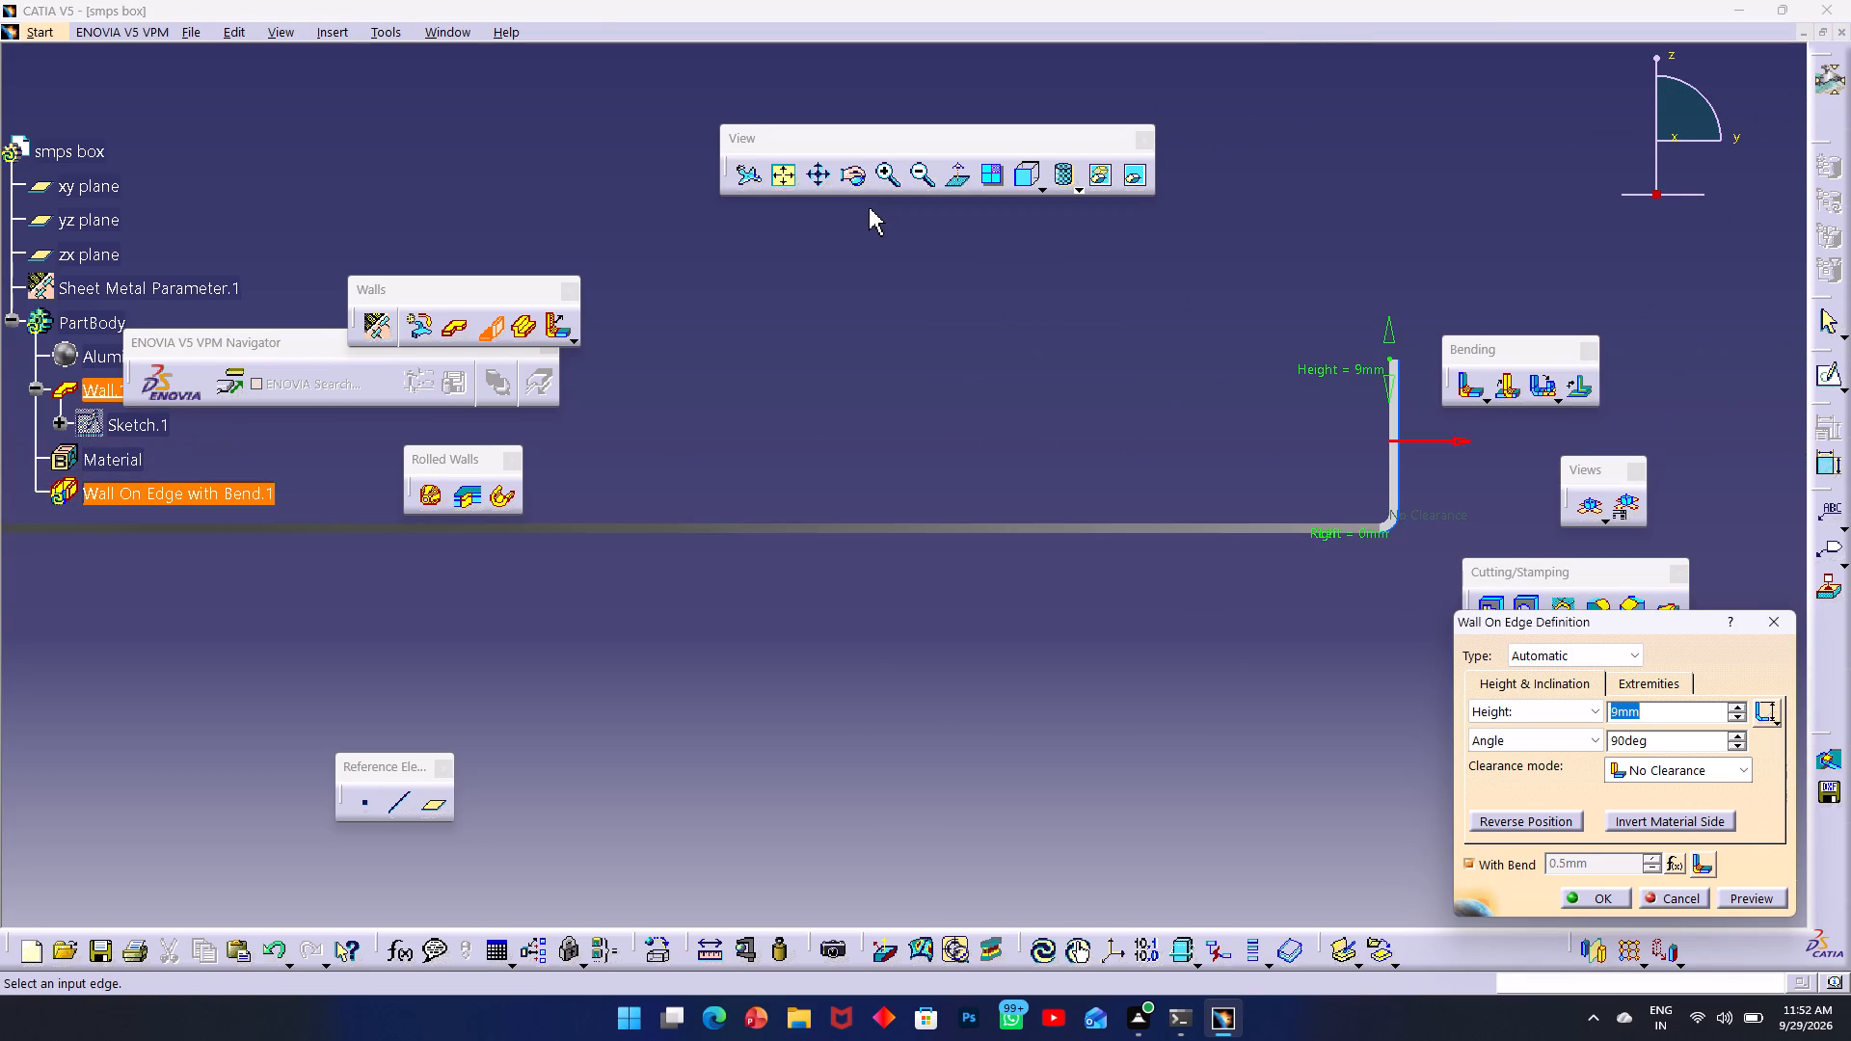
{"action": "left_click", "coordinate": [869, 208]}
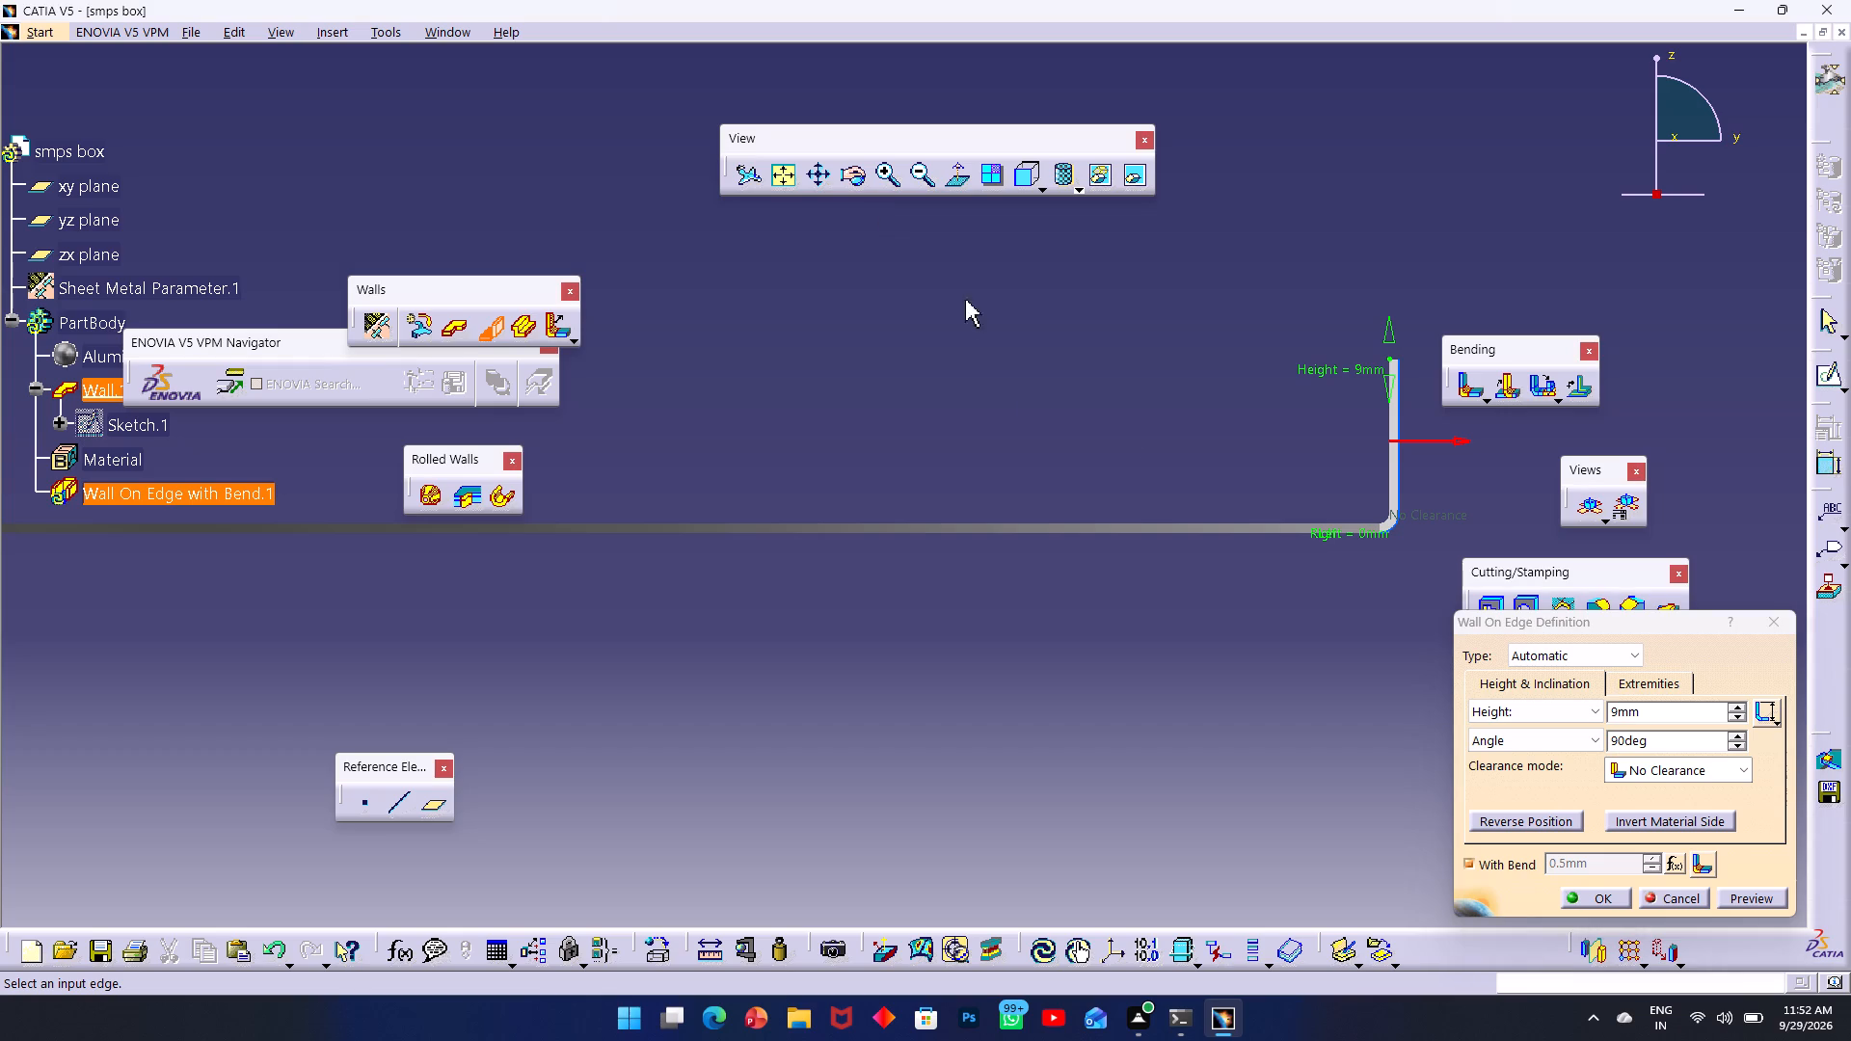
{"action": "left_click_drag", "start_coordinate": [1203, 468], "coordinate": [1200, 408], "text": "ctrl"}
{"action": "middle_click_drag", "start_coordinate": [1207, 429], "coordinate": [1205, 363], "text": "ctrl"}
{"action": "middle_click_drag", "start_coordinate": [1231, 361], "coordinate": [749, 388]}
{"action": "middle_click_drag", "start_coordinate": [1051, 457], "coordinate": [1054, 381], "text": "ctrl"}
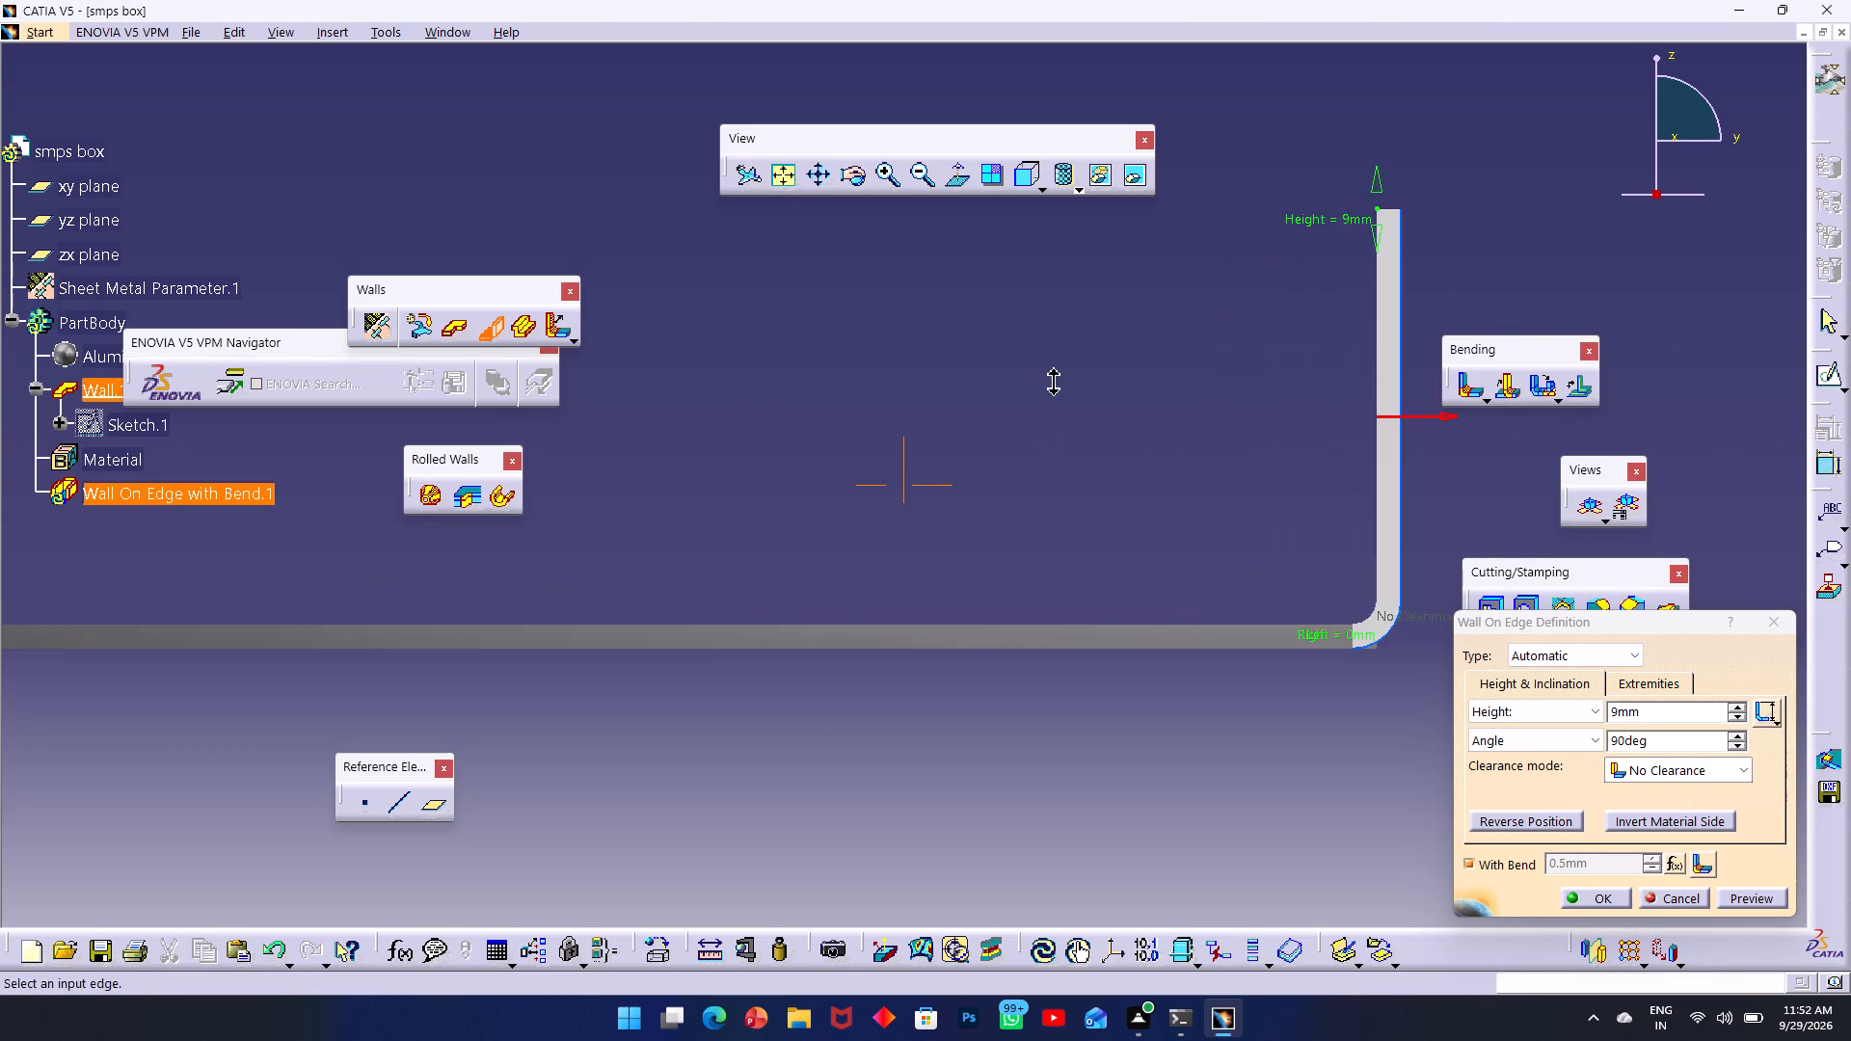
{"action": "middle_click_drag", "start_coordinate": [1054, 381], "coordinate": [1055, 363], "text": "ctrl"}
{"action": "middle_click_drag", "start_coordinate": [1115, 359], "coordinate": [731, 470]}
{"action": "scroll", "coordinate": [735, 472], "scroll_direction": "up", "scroll_amount": 1}
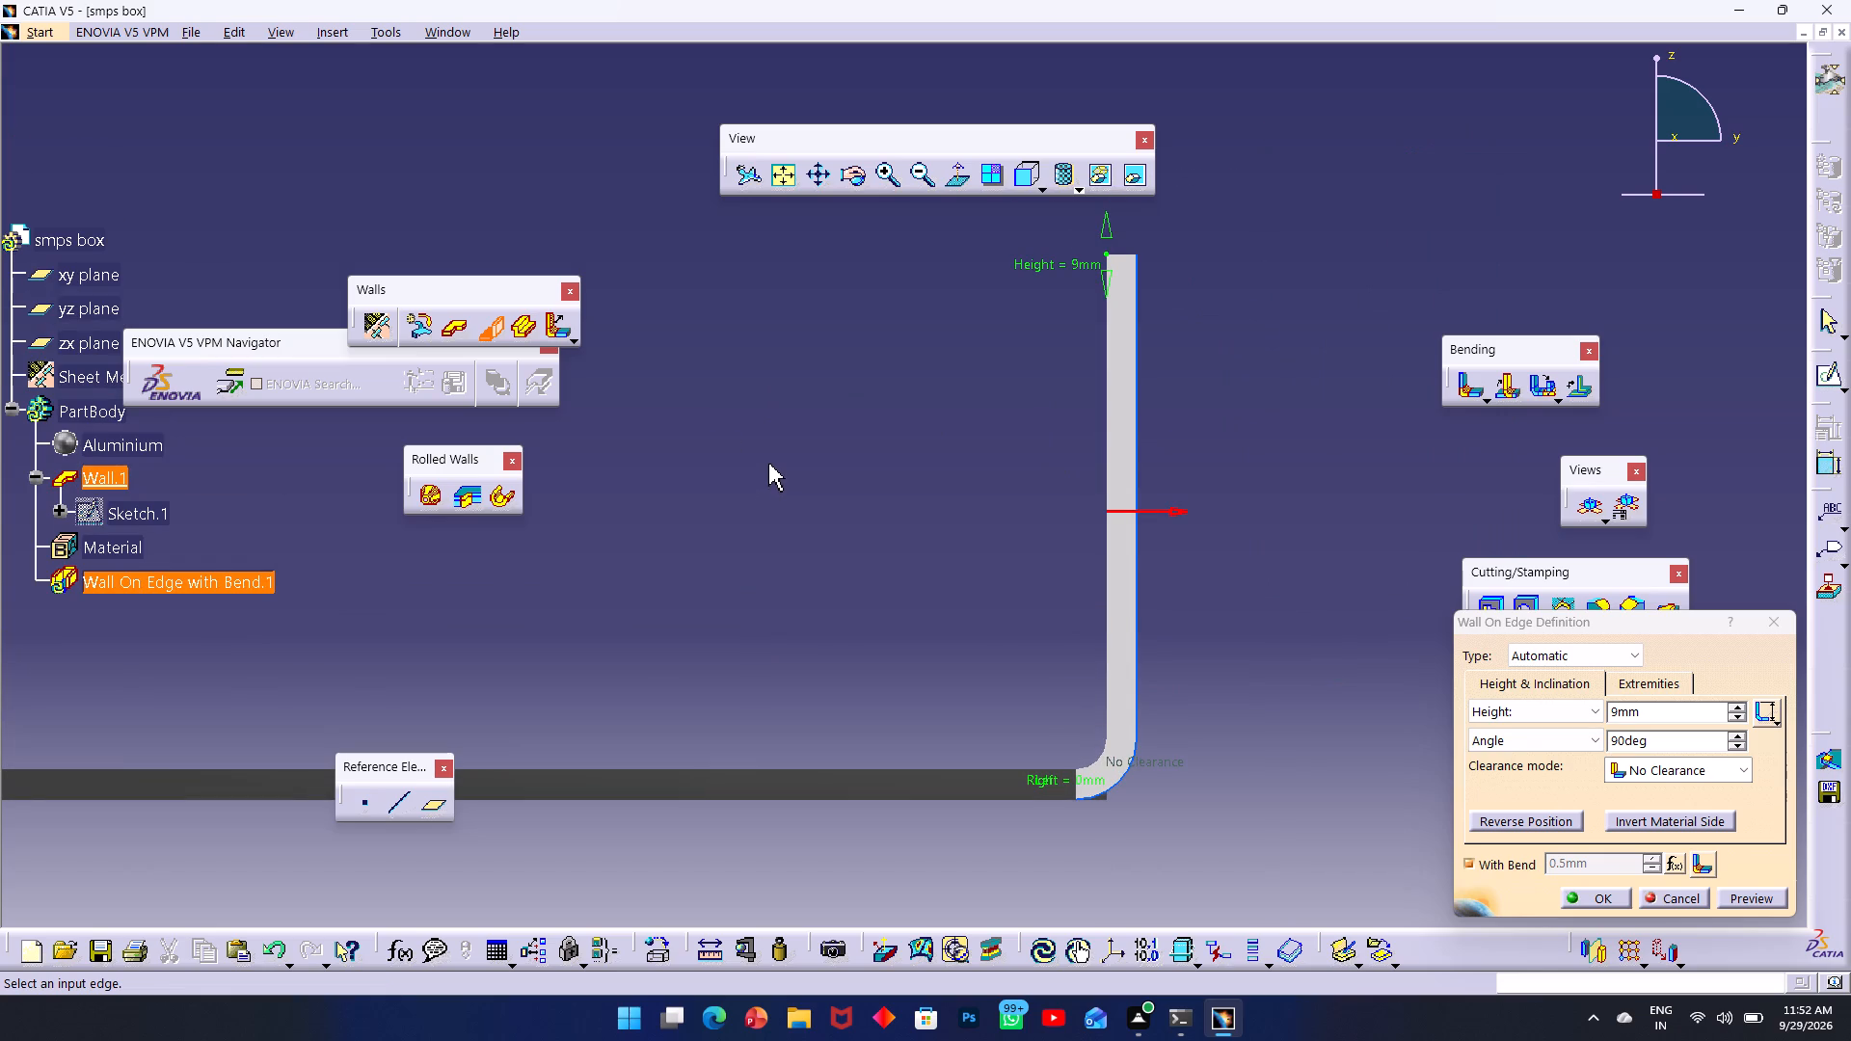
{"action": "middle_click_drag", "start_coordinate": [976, 506], "coordinate": [953, 501], "text": "ctrl"}
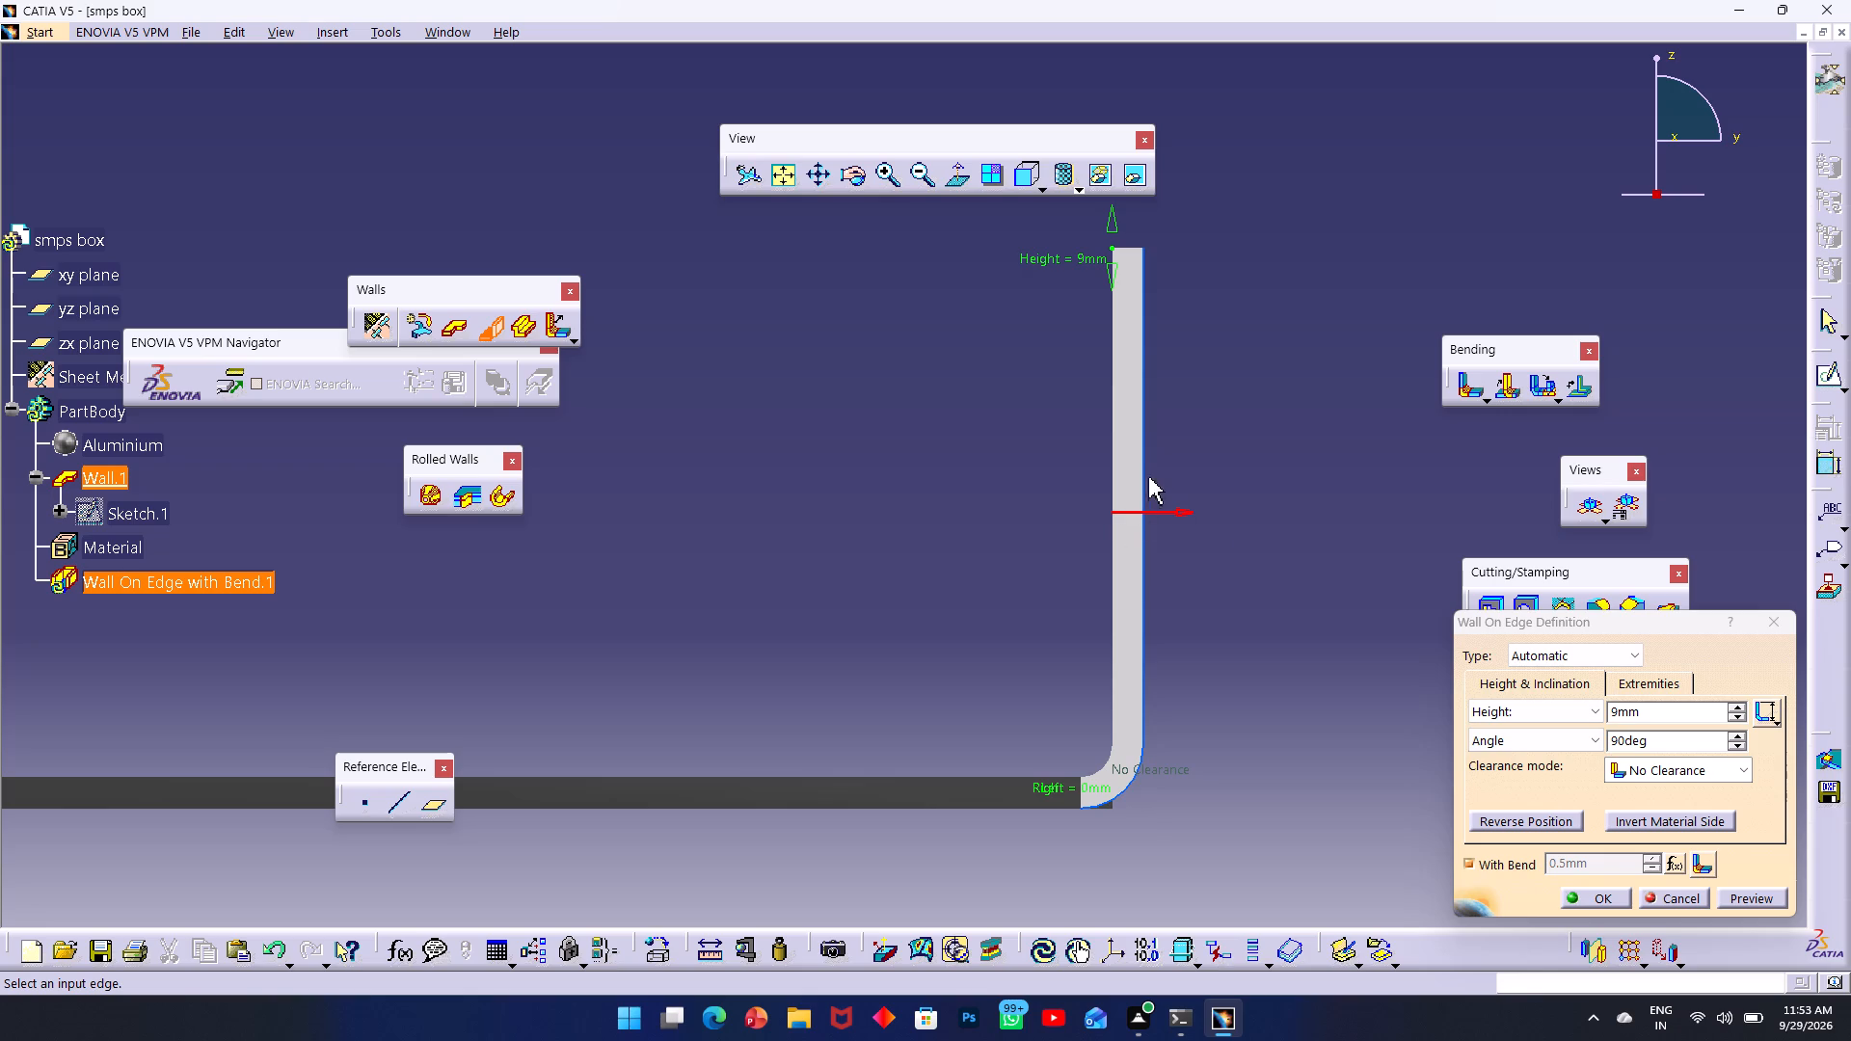
Set the edge walls' clearance mode to Monodirectional with a clearance value of -0.5 mm and create the walls.
{"action": "left_click", "coordinate": [1723, 766]}
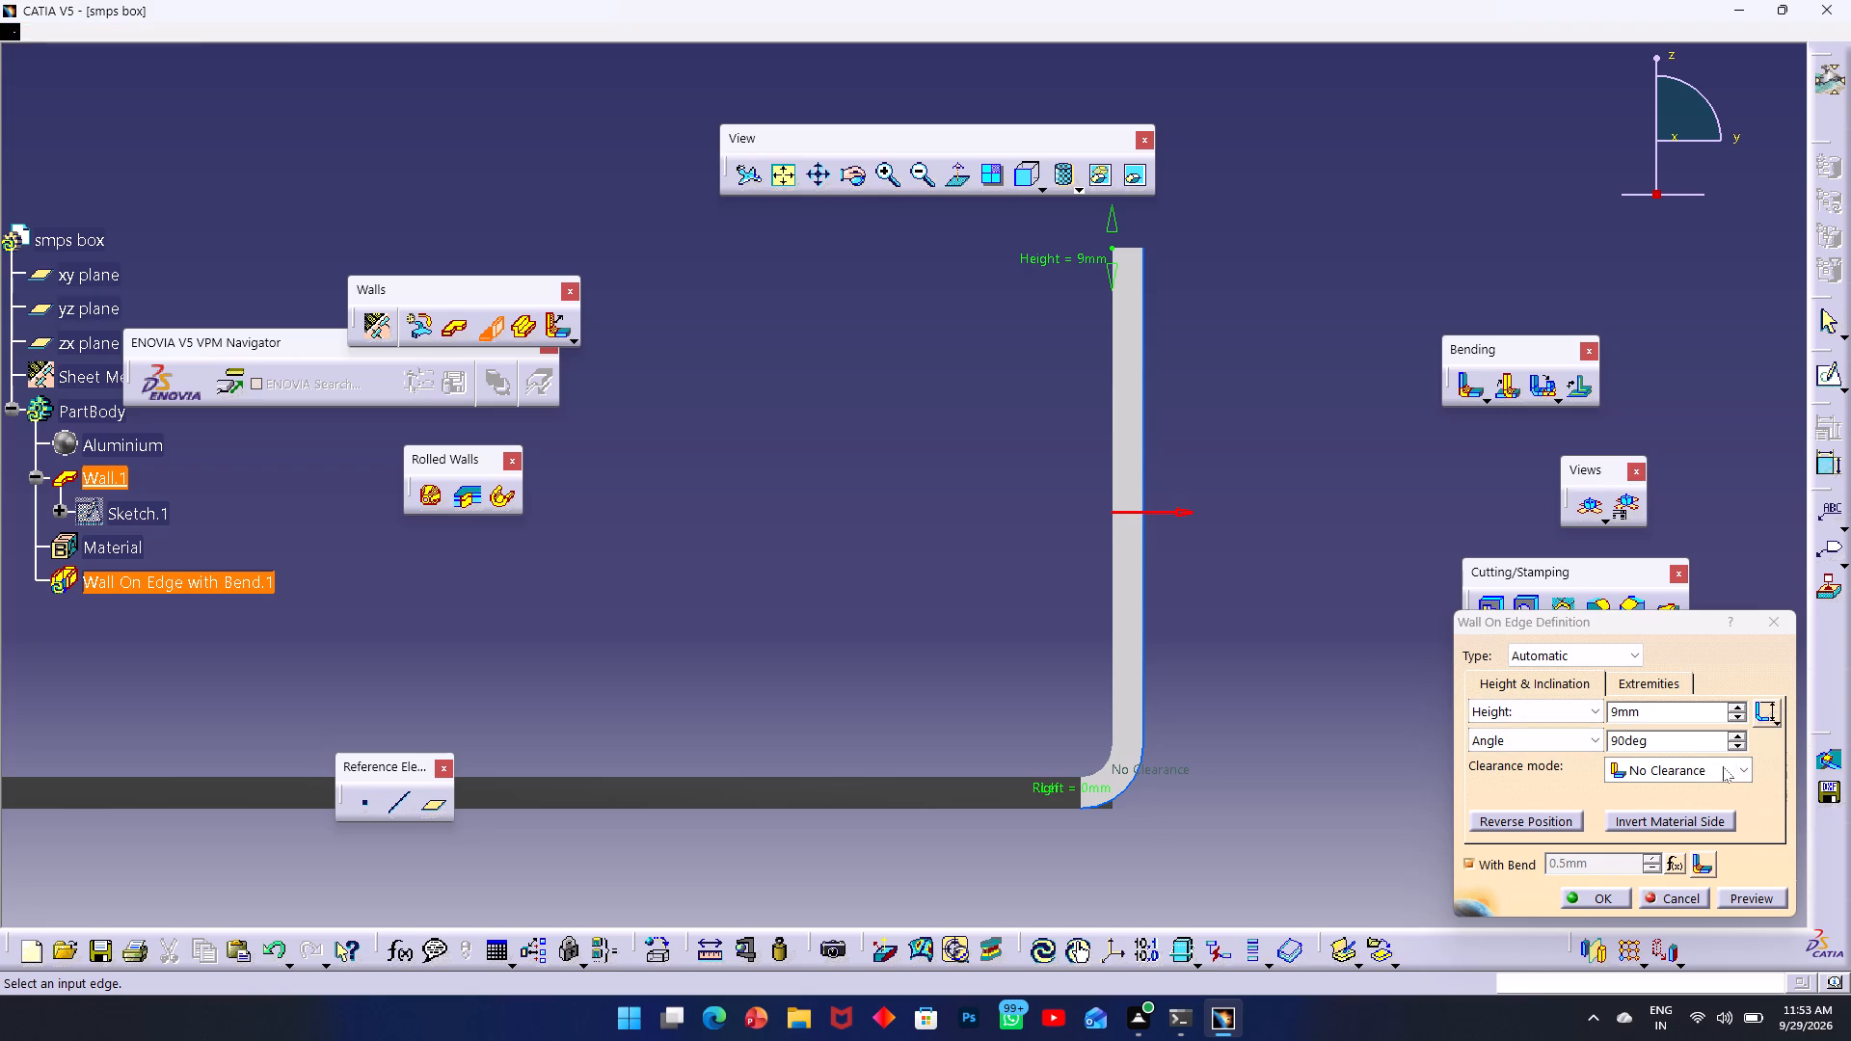
{"action": "left_click", "coordinate": [1674, 808]}
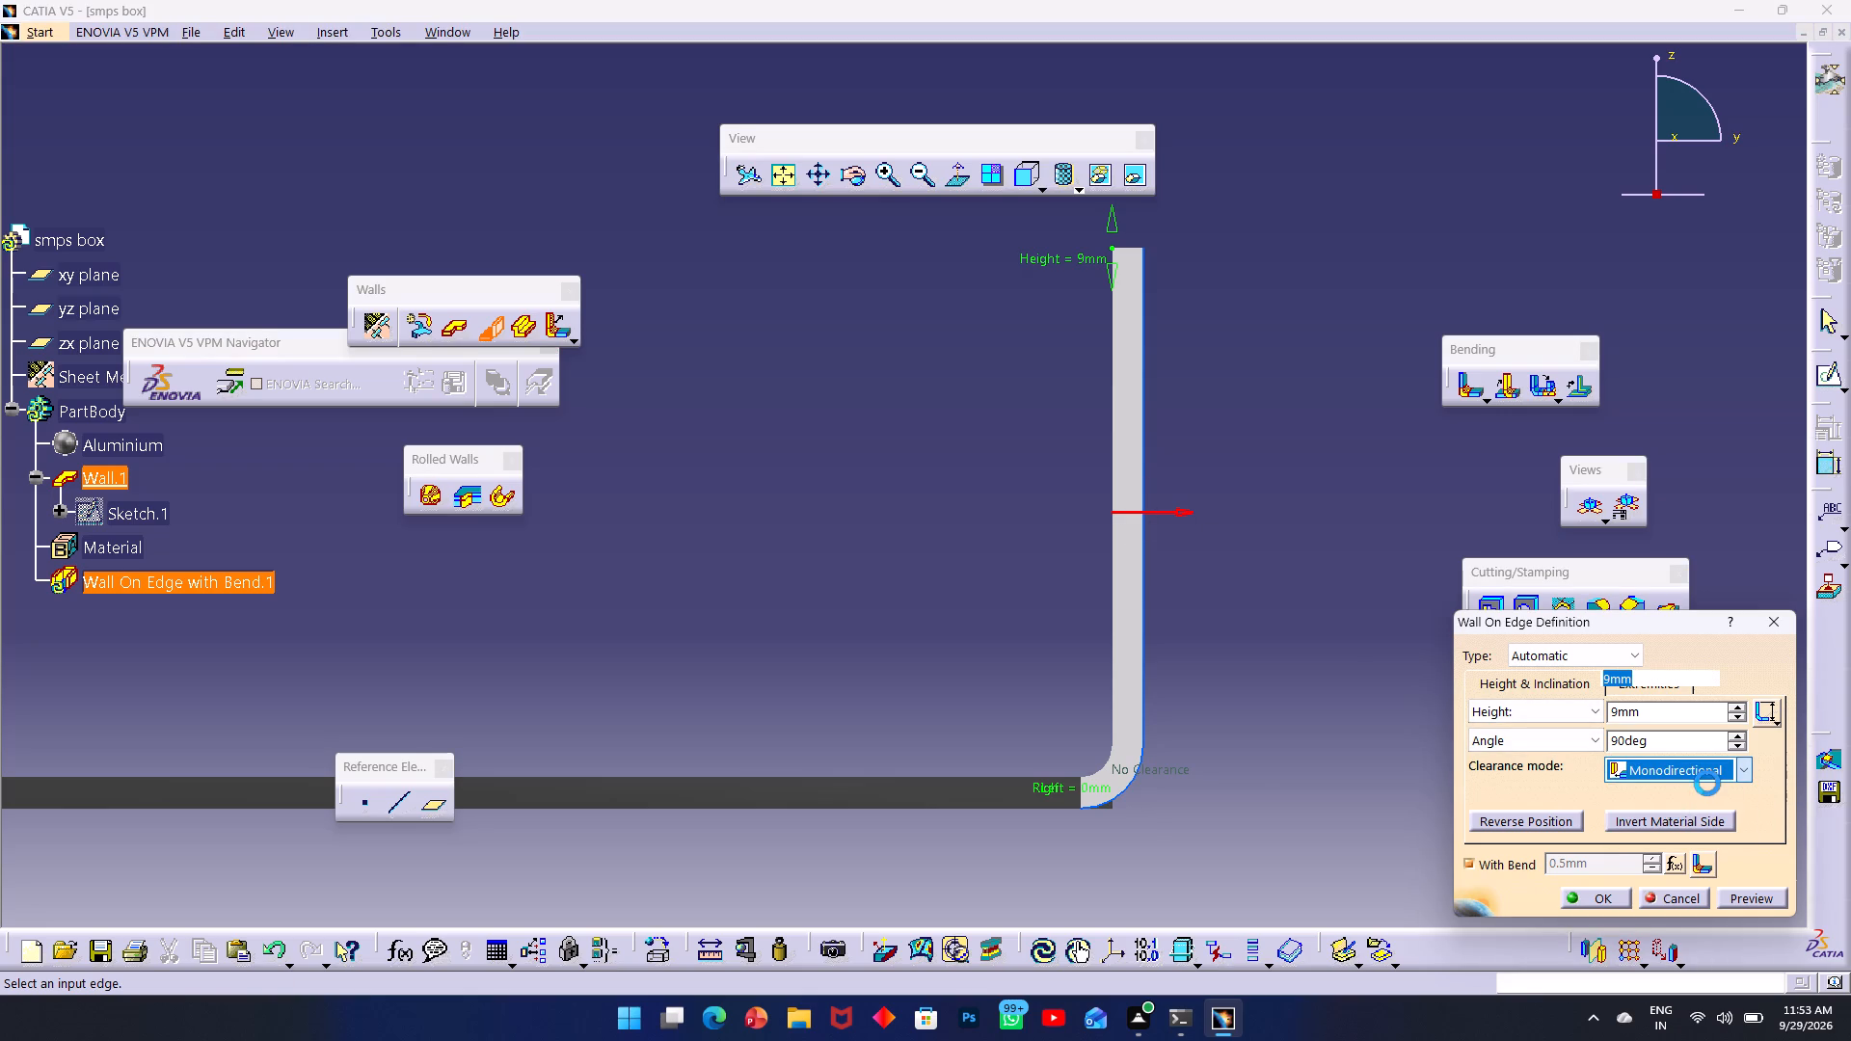
{"action": "left_click", "coordinate": [1707, 783]}
{"action": "left_click", "coordinate": [1721, 777]}
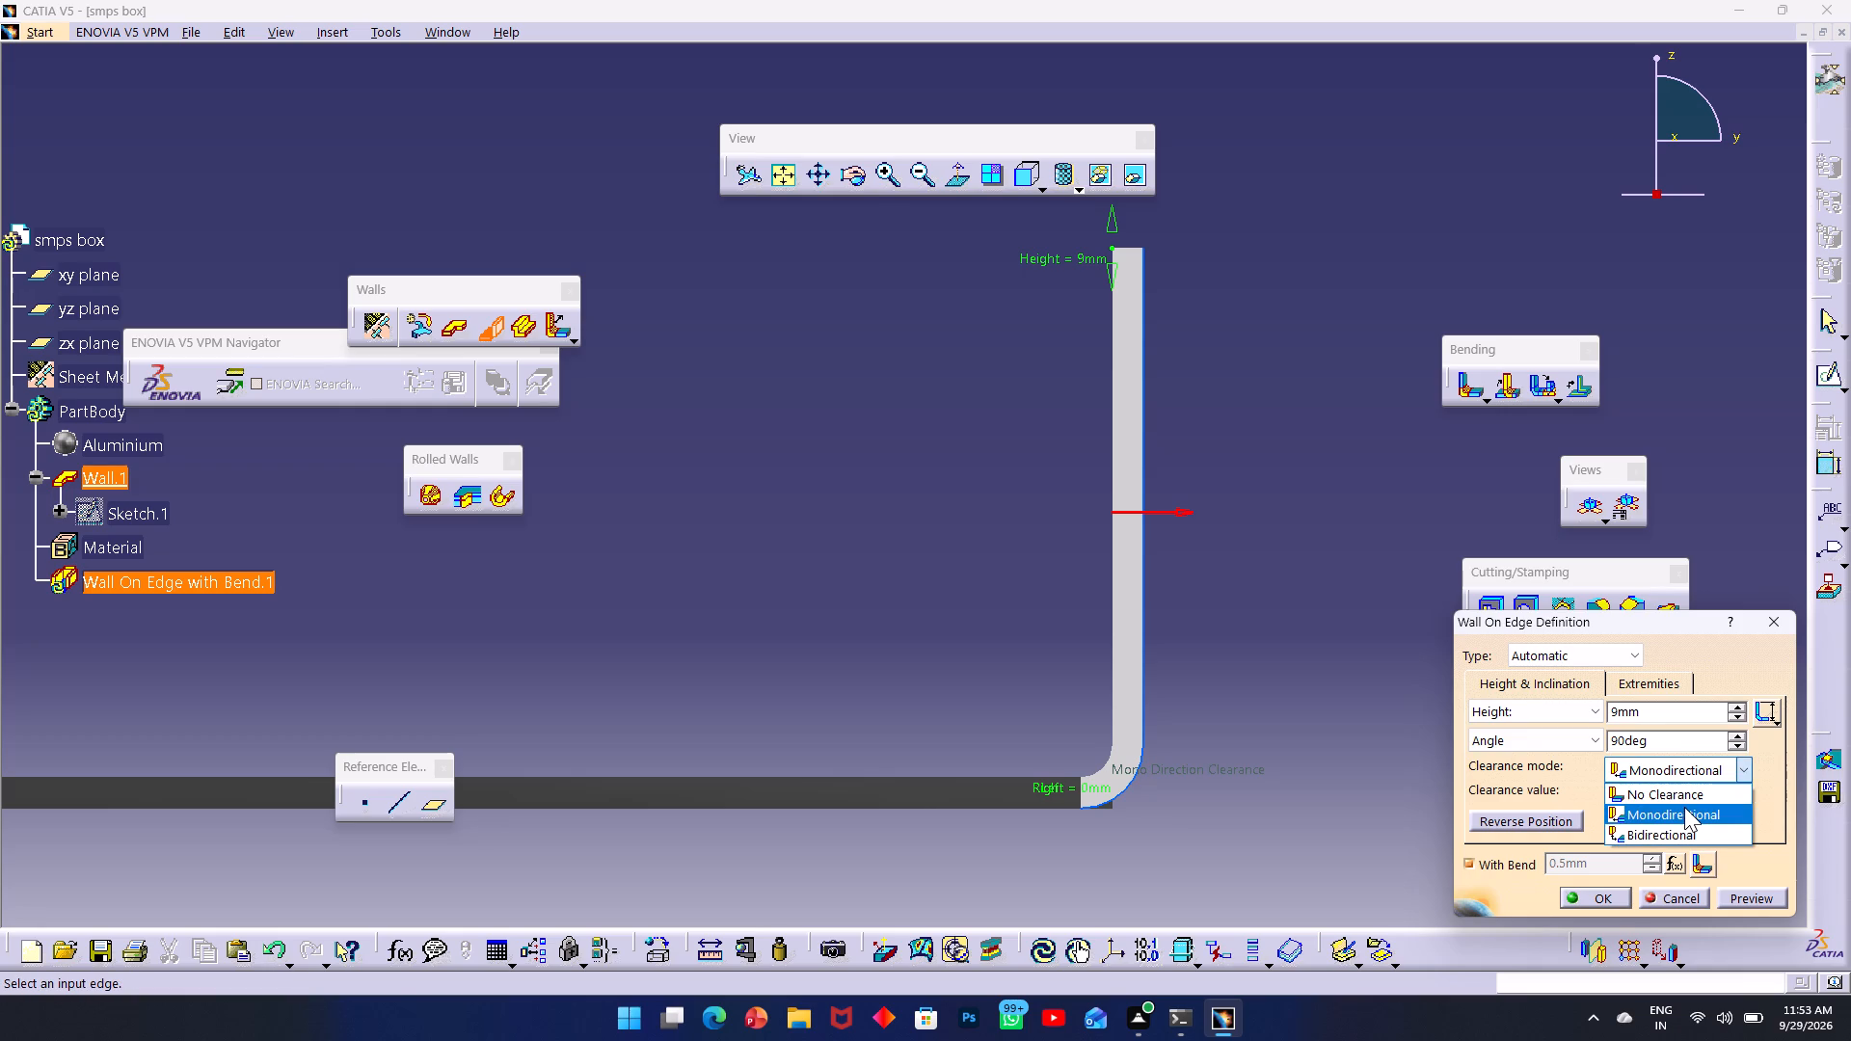
{"action": "left_click", "coordinate": [1684, 807]}
{"action": "left_click_drag", "start_coordinate": [1680, 801], "coordinate": [1491, 801]}
{"action": "type", "text": "-0.5"}
{"action": "key", "text": "Return"}
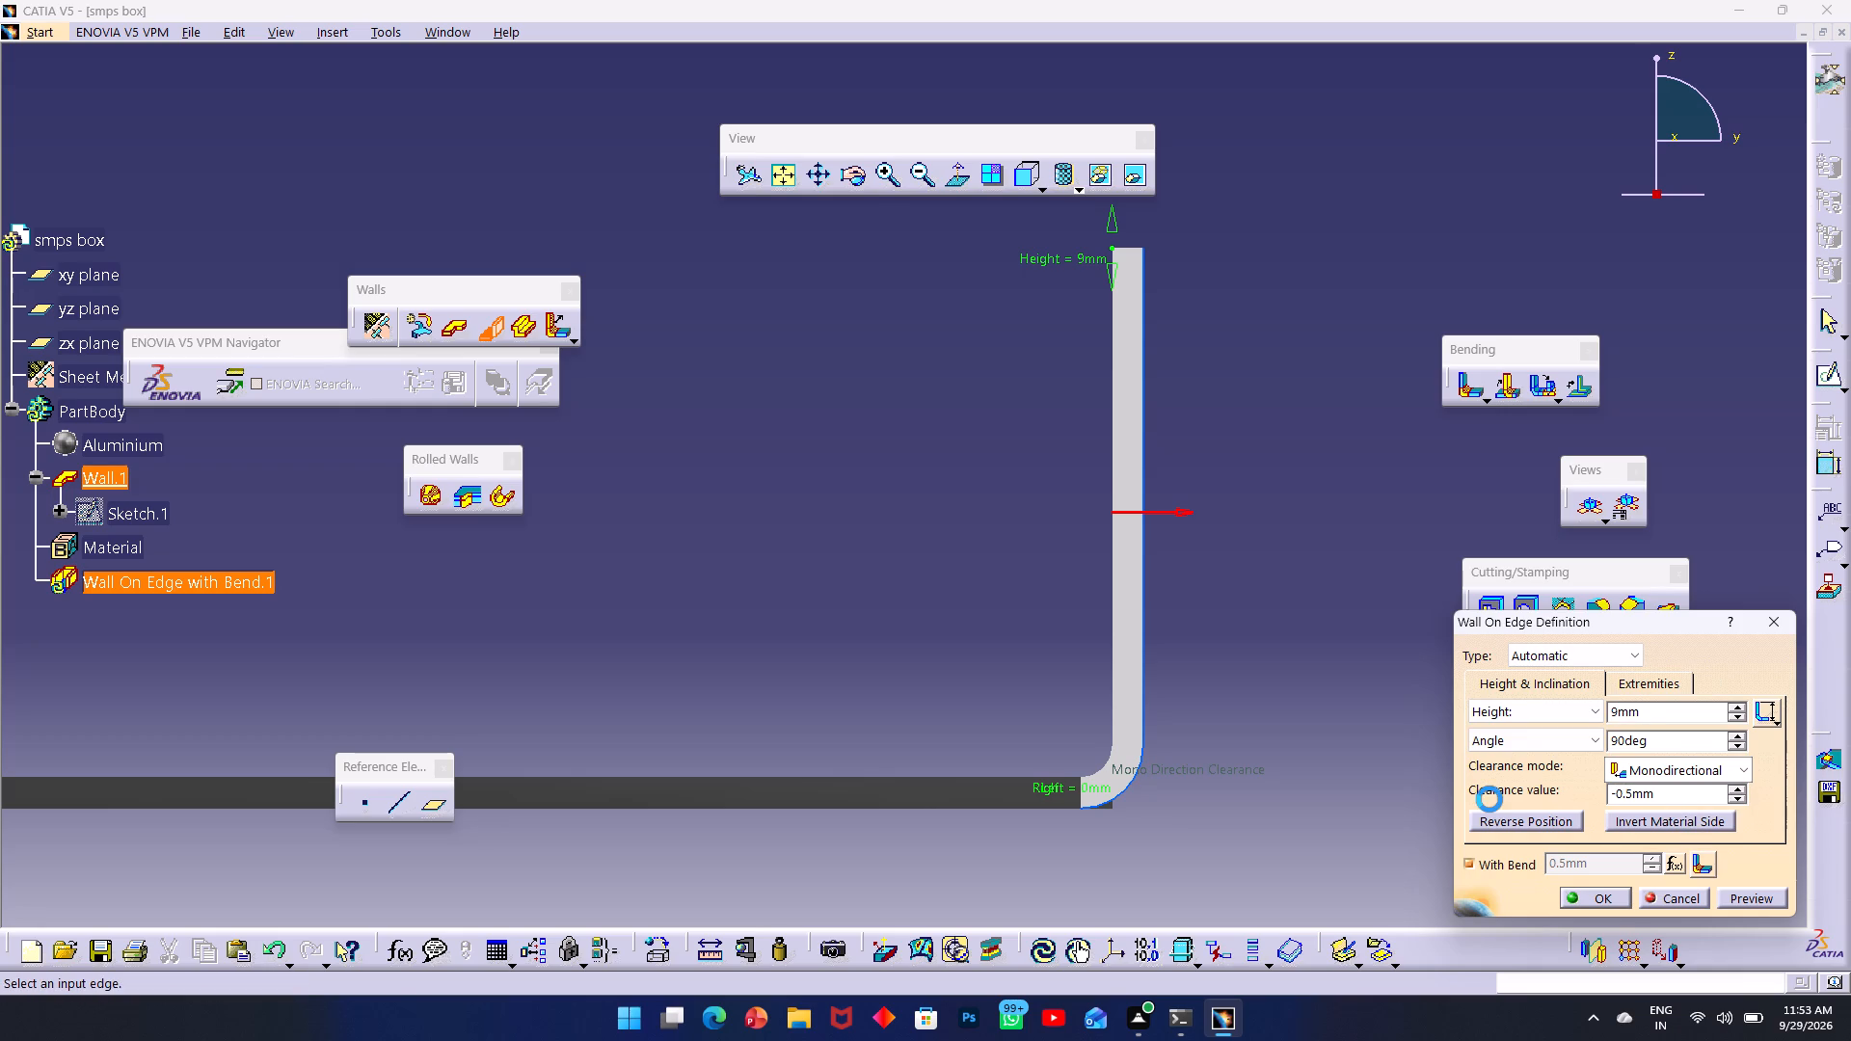
{"action": "left_click", "coordinate": [1313, 724]}
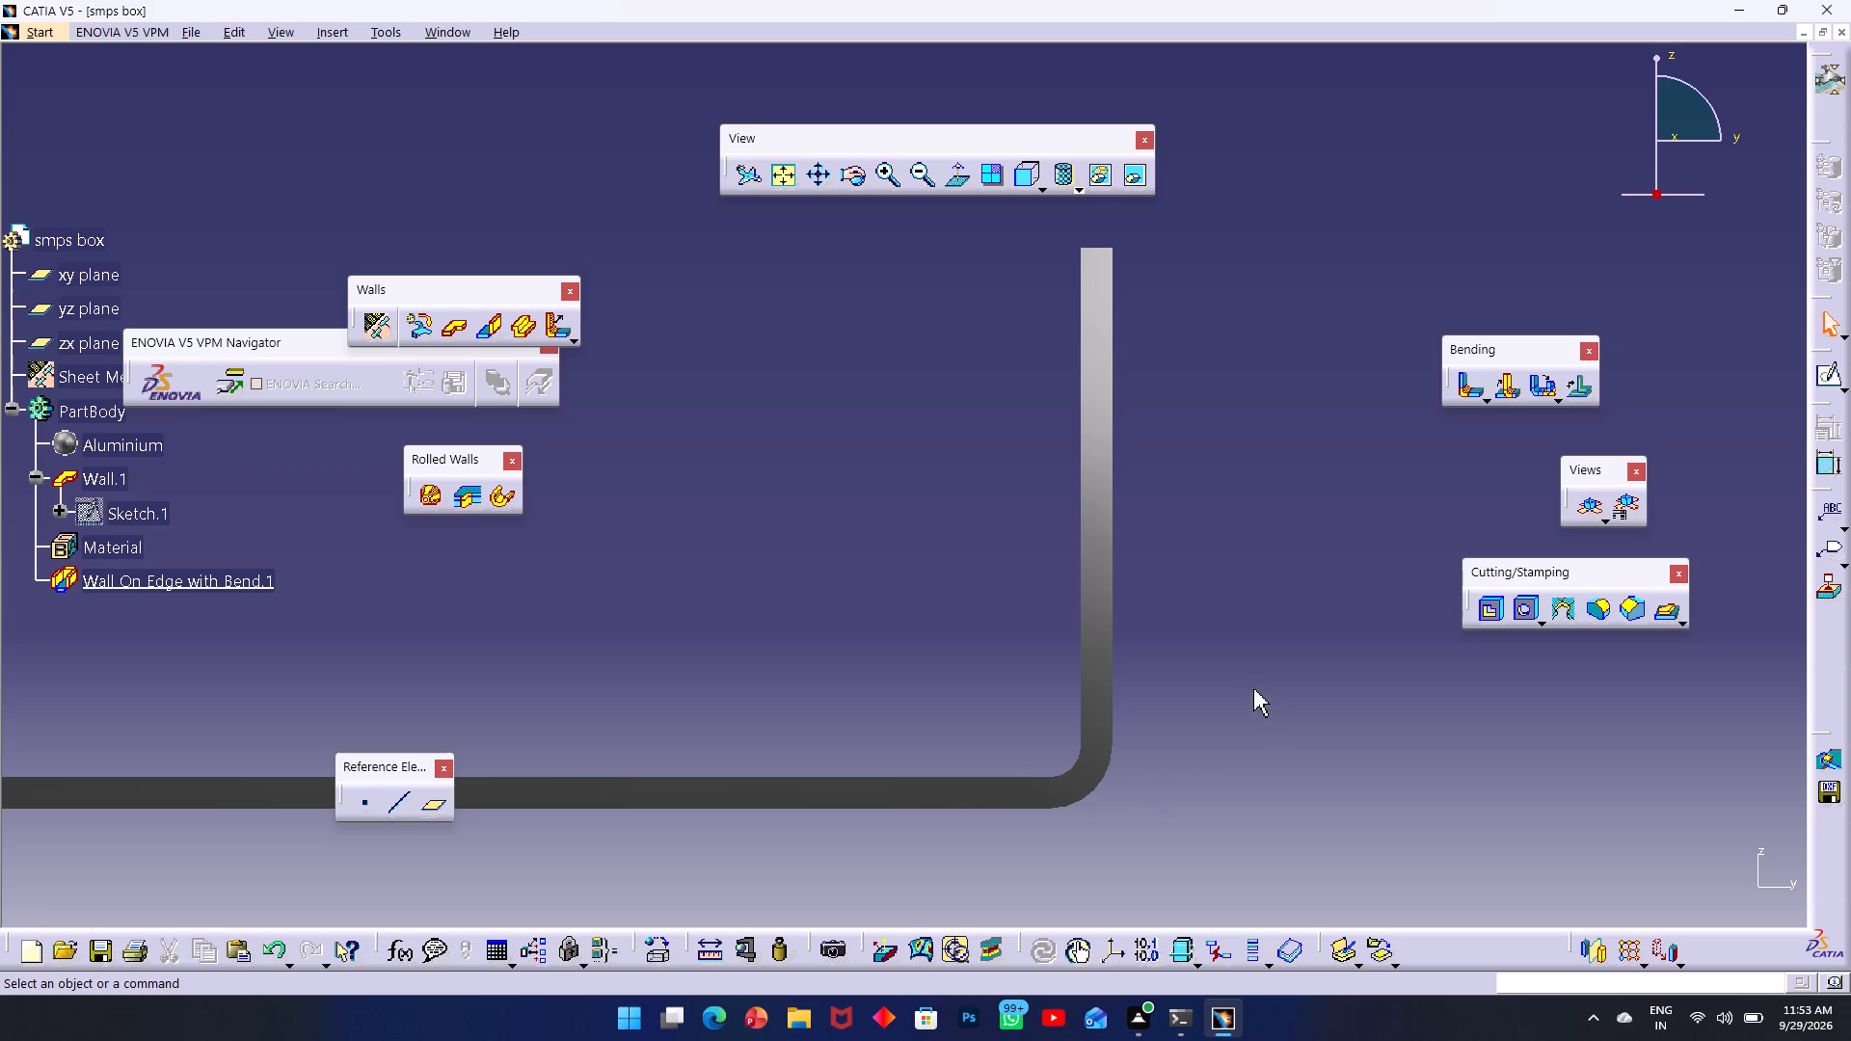
Examine the bend profiles of the edge walls at both ends of the base wall in the side-on view.
{"action": "scroll", "coordinate": [782, 384], "scroll_direction": "up", "scroll_amount": 1}
{"action": "scroll", "coordinate": [790, 413], "scroll_direction": "down", "scroll_amount": 1}
{"action": "middle_click_drag", "start_coordinate": [794, 419], "coordinate": [1148, 413]}
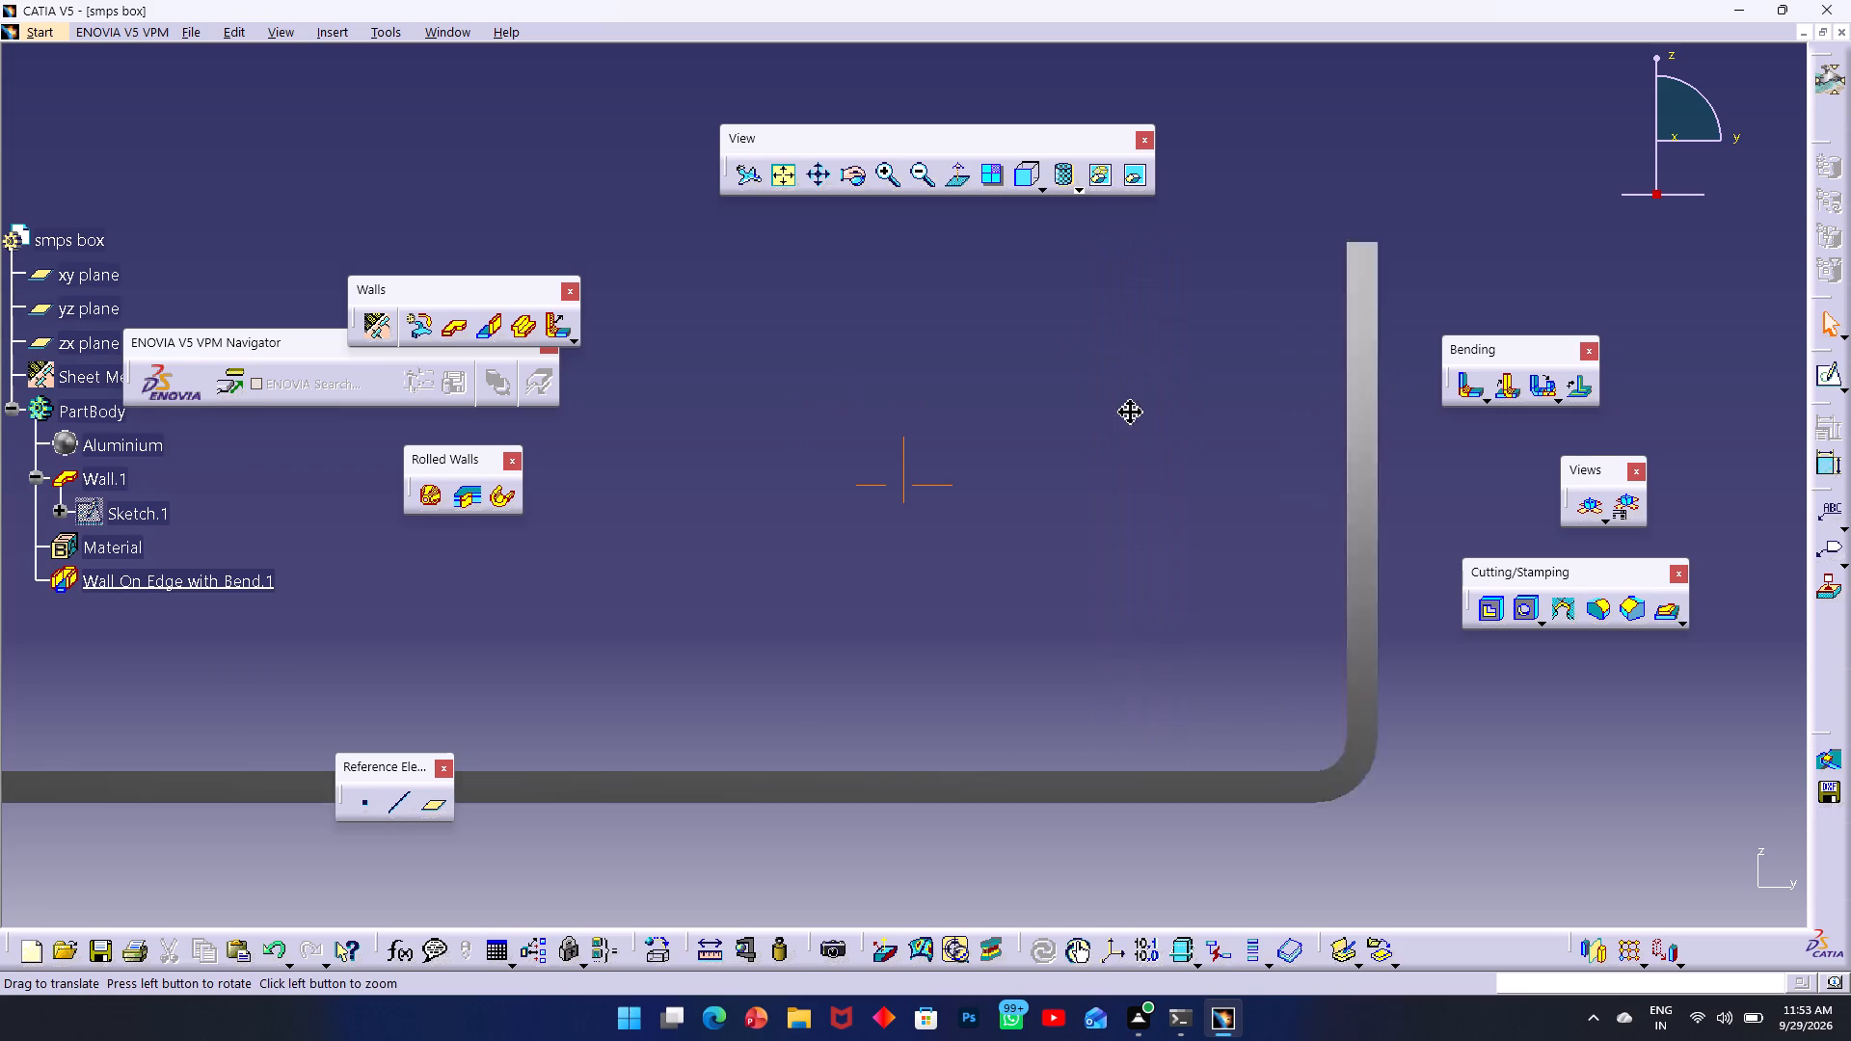
{"action": "middle_click_drag", "start_coordinate": [1148, 413], "coordinate": [1850, 383]}
{"action": "middle_click_drag", "start_coordinate": [861, 597], "coordinate": [1850, 526]}
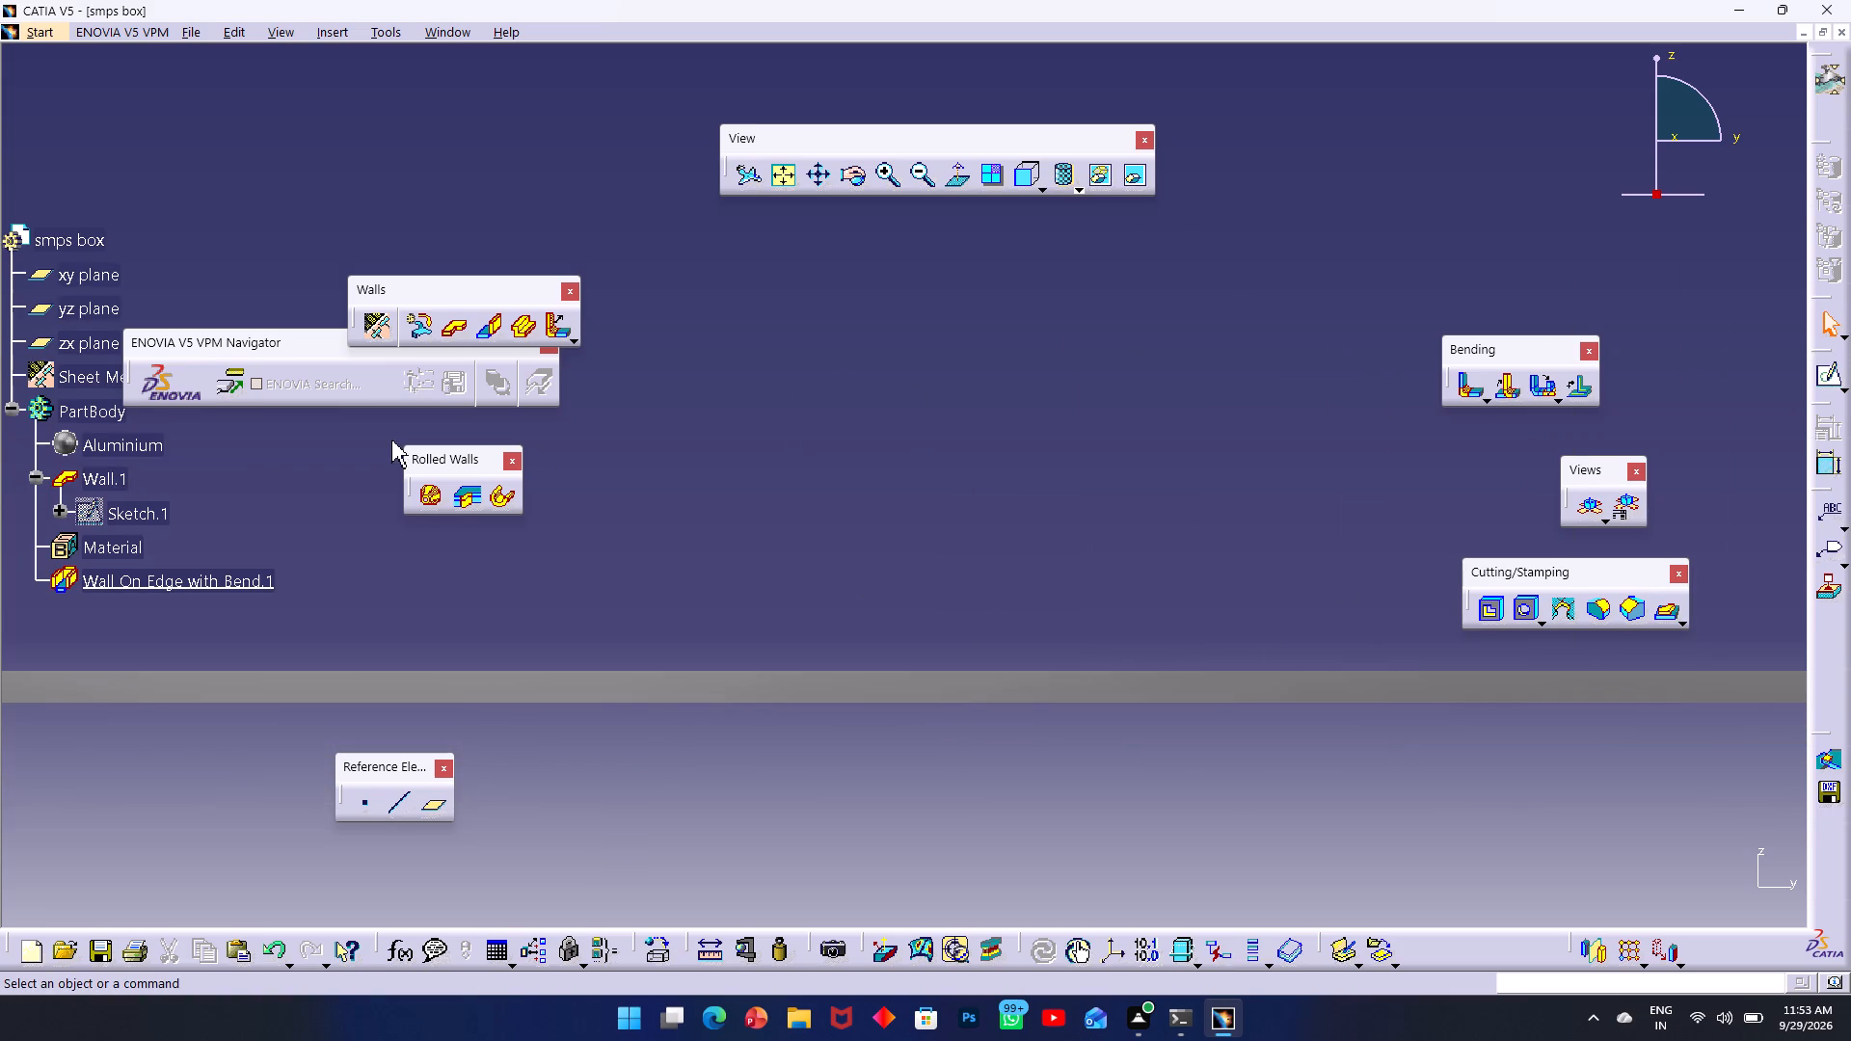
{"action": "middle_click_drag", "start_coordinate": [410, 612], "coordinate": [1088, 674]}
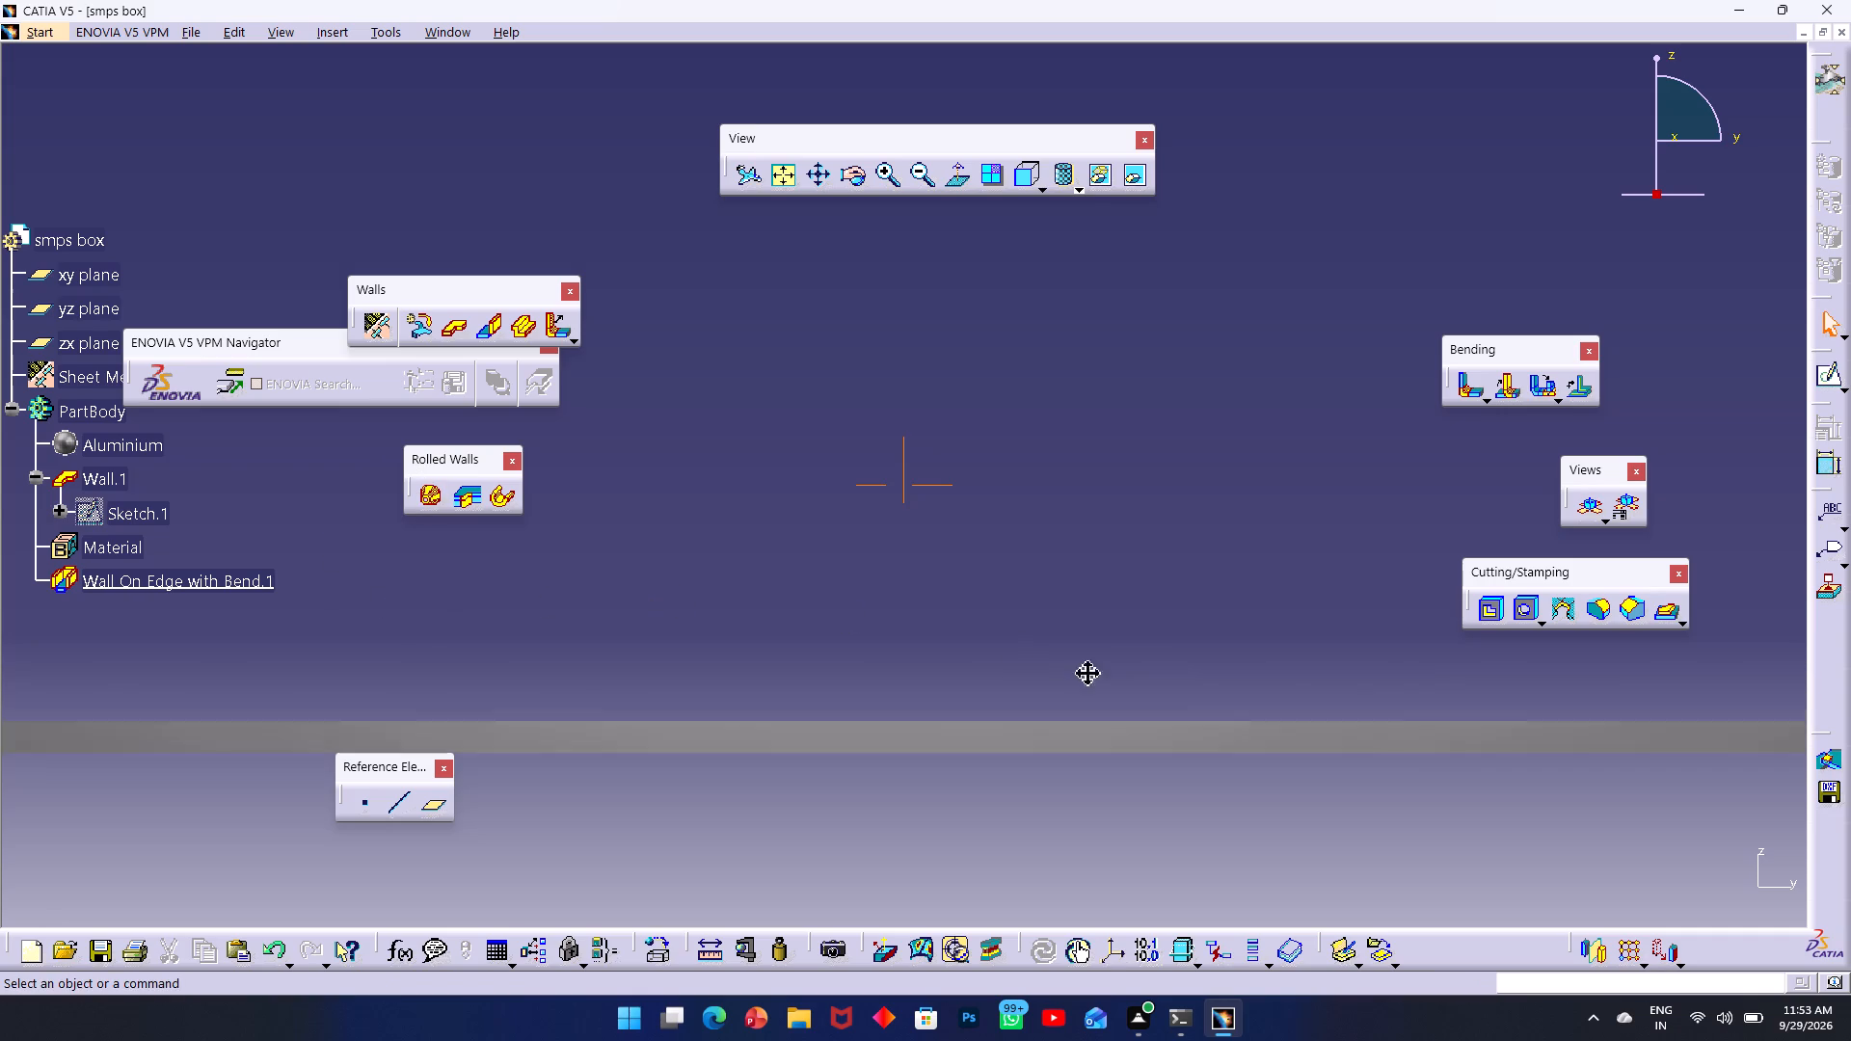
{"action": "middle_click_drag", "start_coordinate": [1088, 674], "coordinate": [1525, 685]}
{"action": "scroll", "coordinate": [1508, 683], "scroll_direction": "up", "scroll_amount": 1}
{"action": "middle_click_drag", "start_coordinate": [542, 627], "coordinate": [1677, 631]}
{"action": "middle_click_drag", "start_coordinate": [565, 606], "coordinate": [1294, 643]}
{"action": "middle_click_drag", "start_coordinate": [533, 590], "coordinate": [602, 606]}
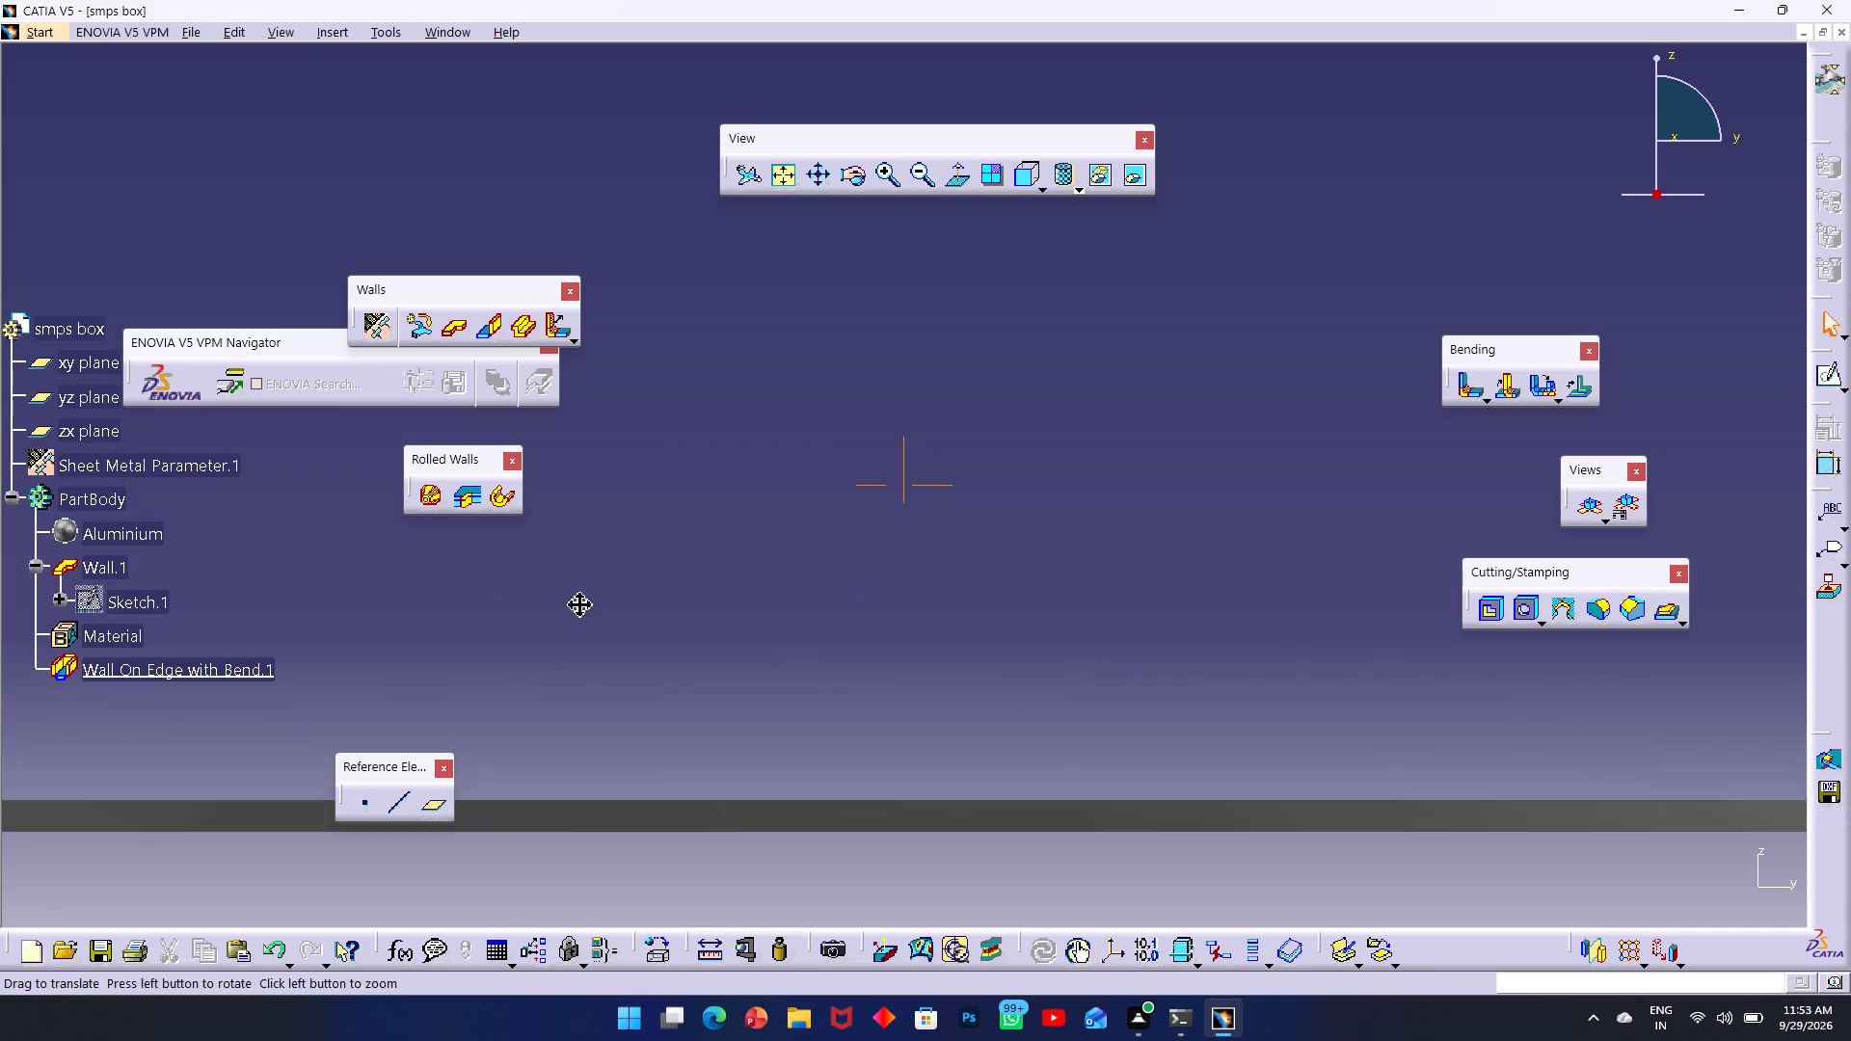
{"action": "middle_click_drag", "start_coordinate": [602, 606], "coordinate": [1448, 516]}
{"action": "middle_click_drag", "start_coordinate": [823, 572], "coordinate": [1850, 517]}
{"action": "middle_click_drag", "start_coordinate": [930, 549], "coordinate": [1850, 555]}
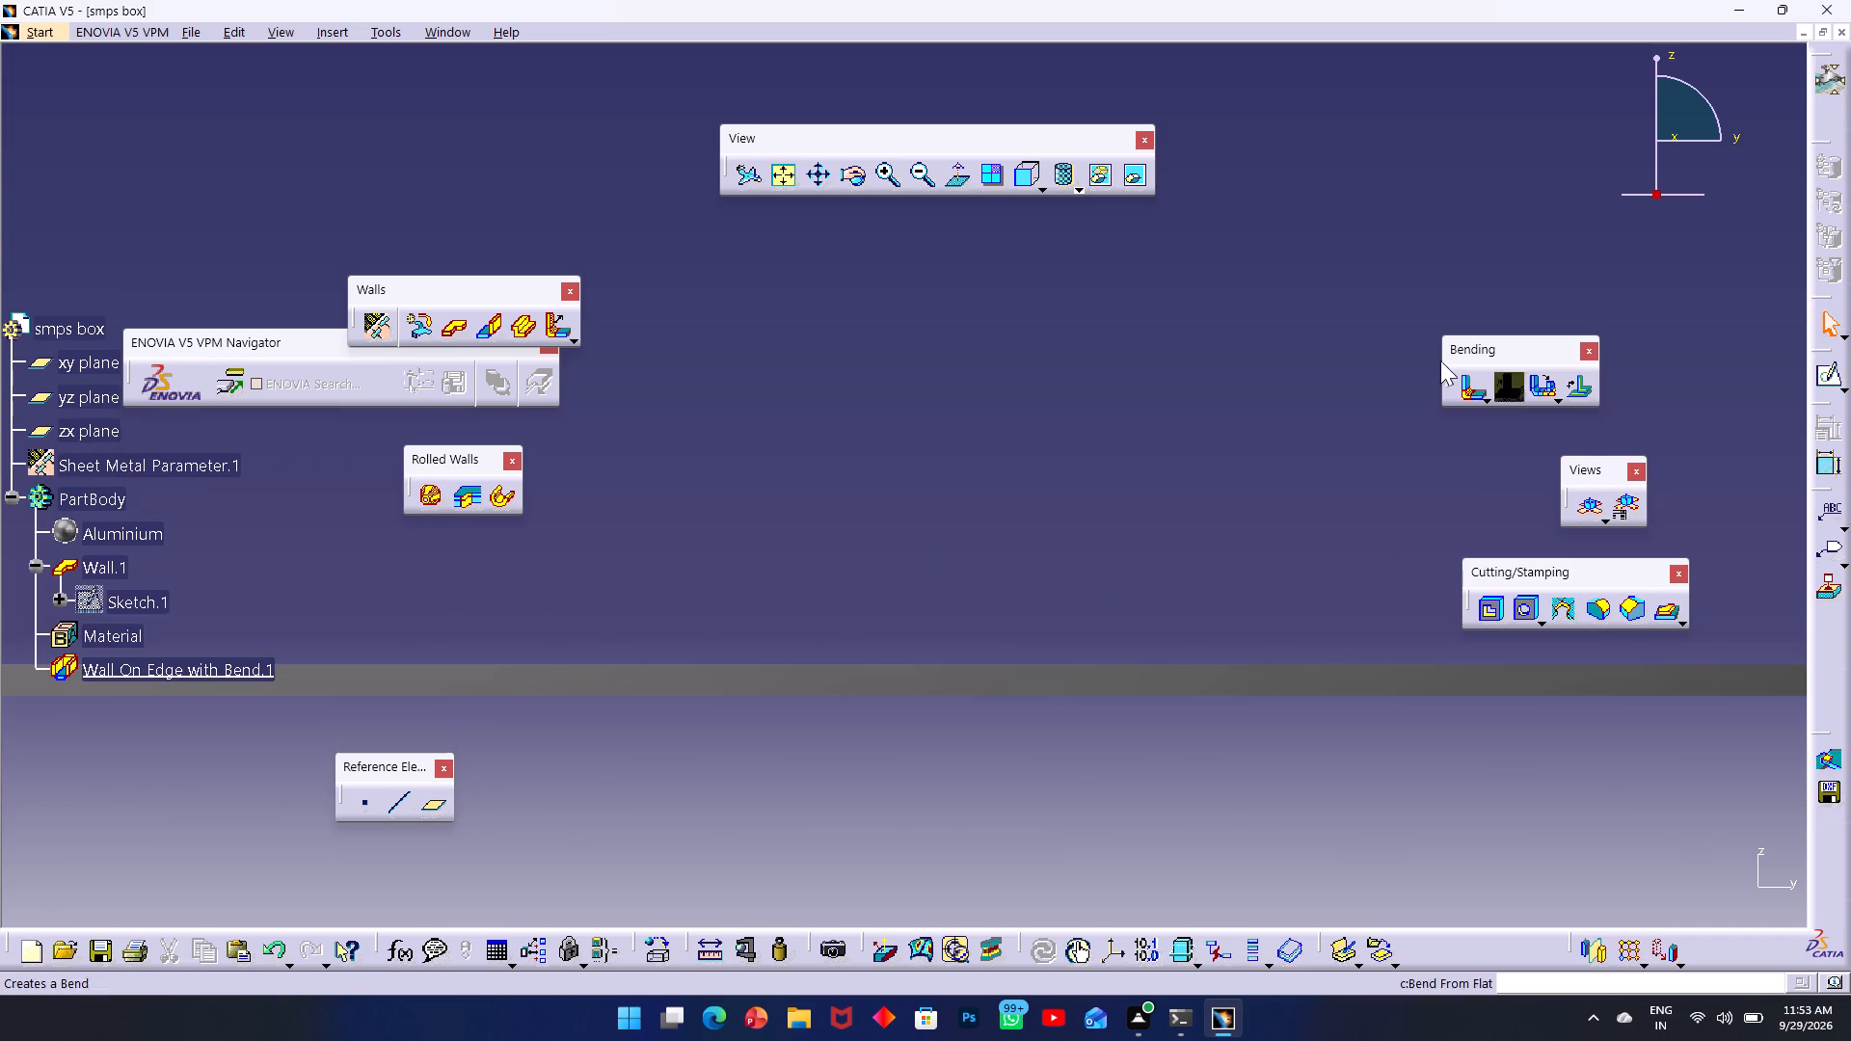
{"action": "left_click", "coordinate": [792, 174]}
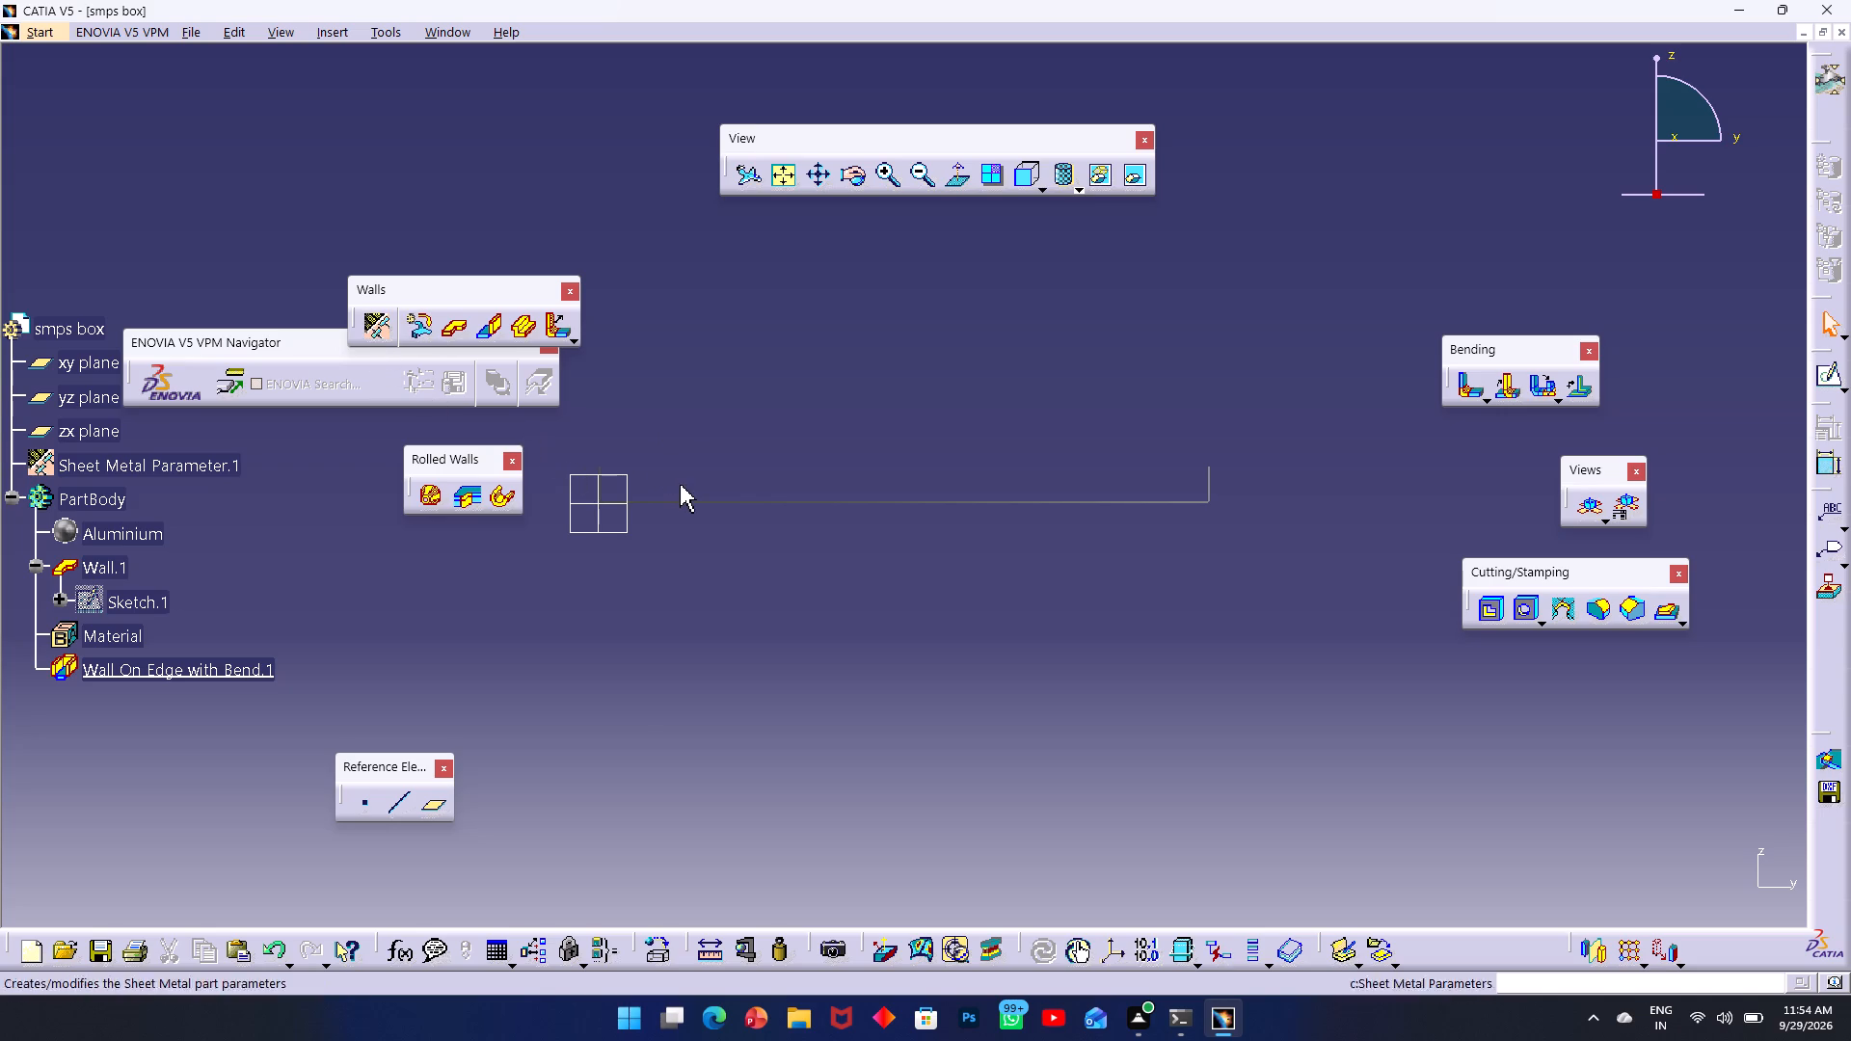
{"action": "middle_click_drag", "start_coordinate": [676, 485], "coordinate": [510, 410], "text": "ctrl"}
{"action": "middle_click_drag", "start_coordinate": [657, 463], "coordinate": [715, 461]}
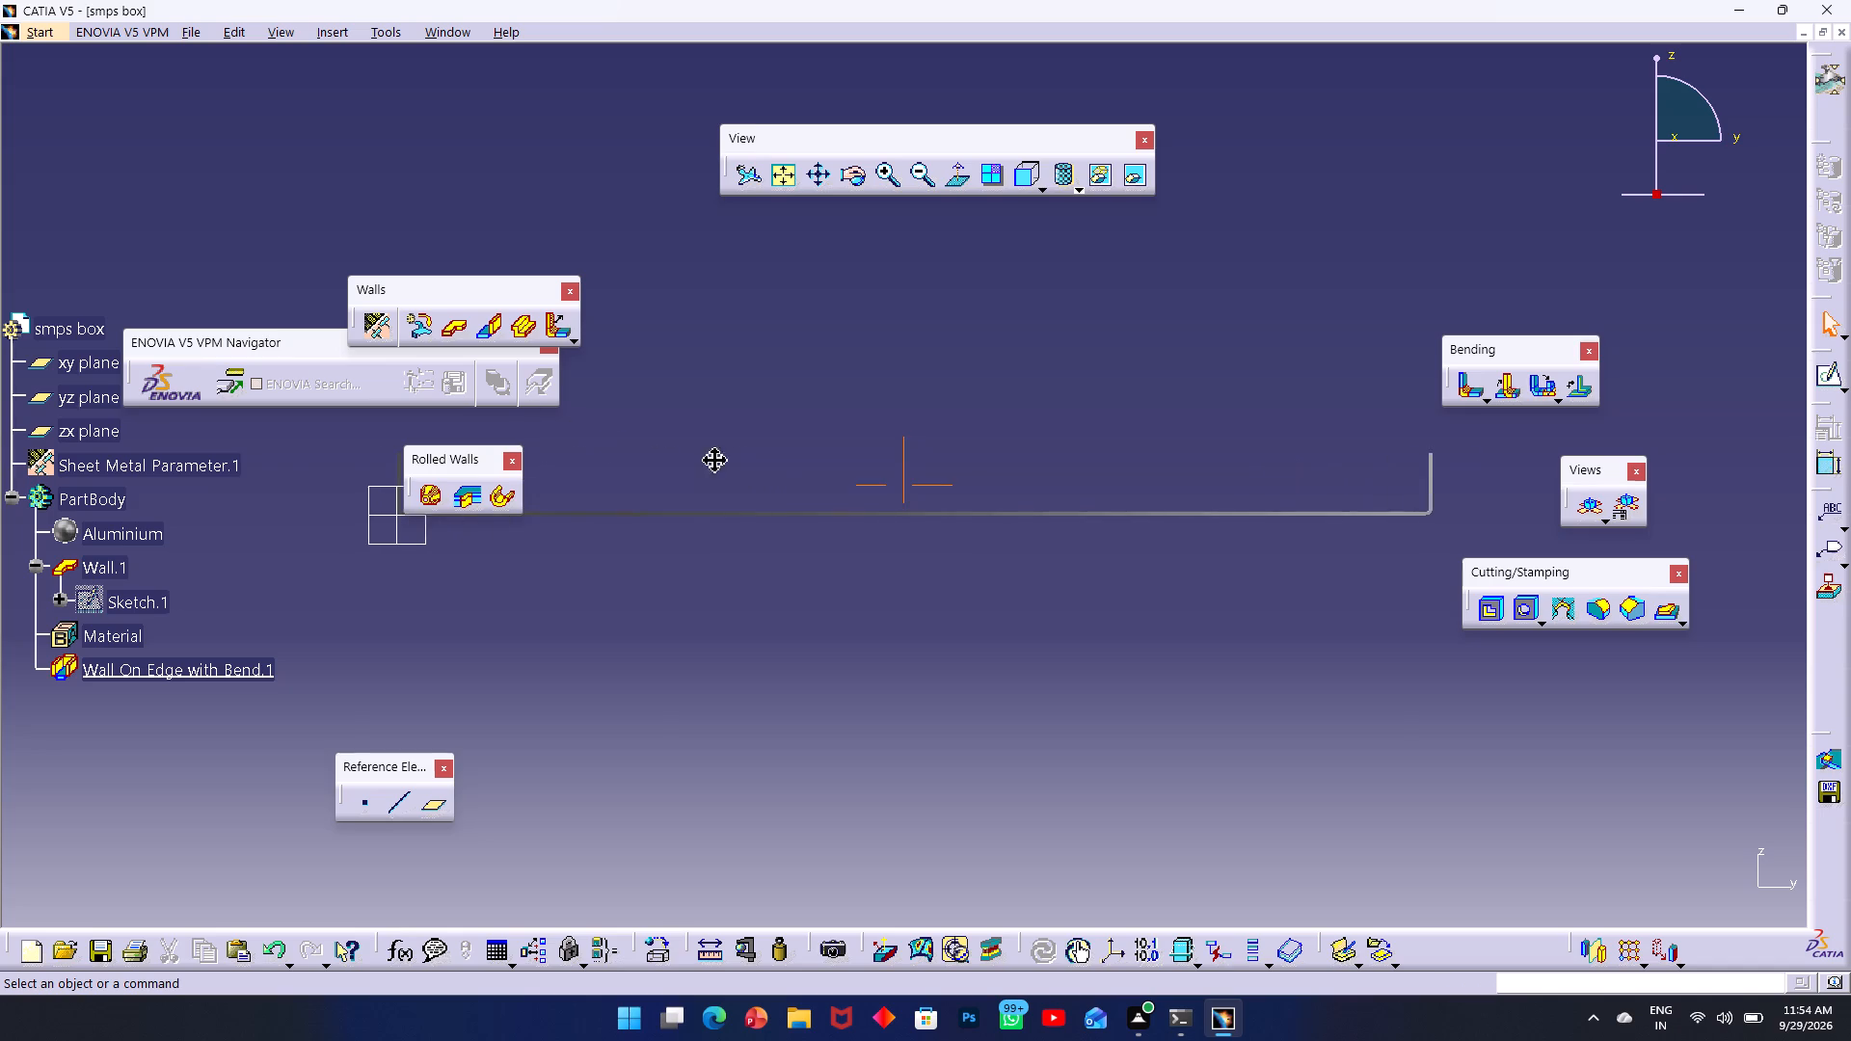
{"action": "middle_click_drag", "start_coordinate": [715, 461], "coordinate": [954, 457]}
{"action": "middle_click_drag", "start_coordinate": [716, 455], "coordinate": [0, 428], "text": "ctrl"}
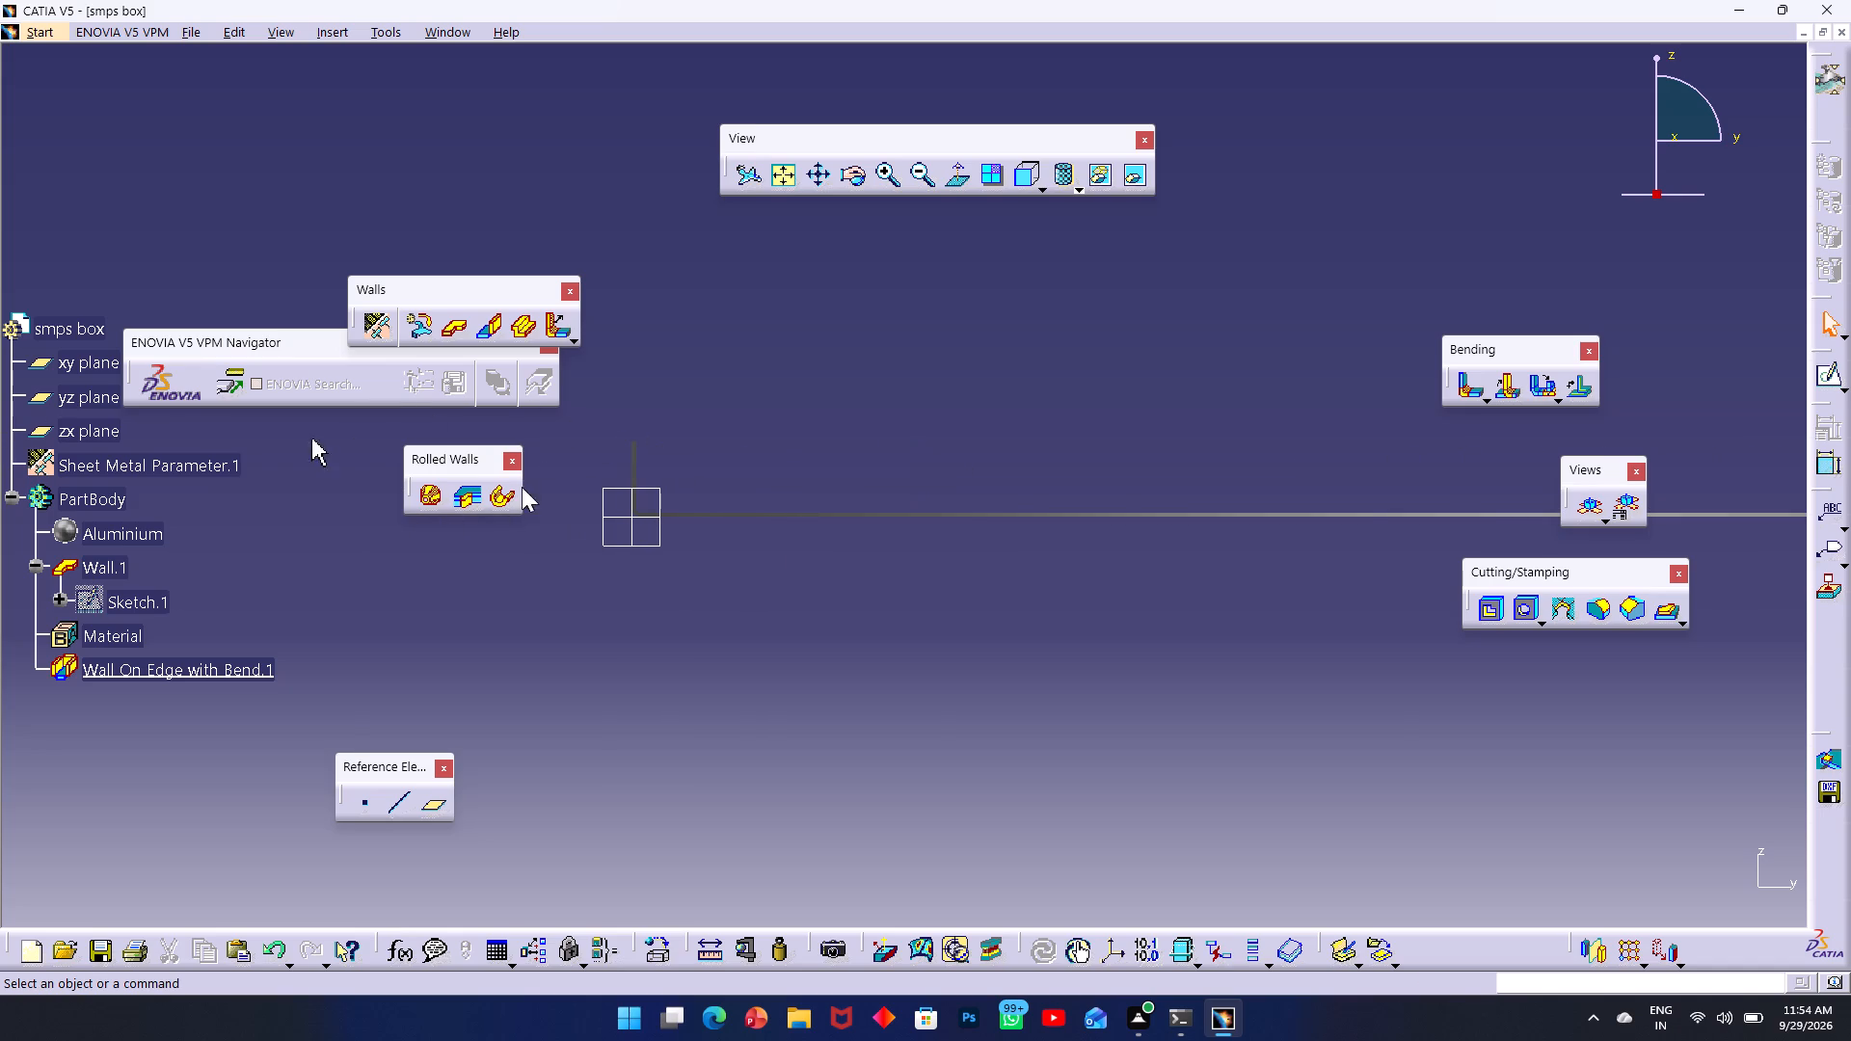
{"action": "middle_click_drag", "start_coordinate": [743, 535], "coordinate": [1015, 557]}
{"action": "middle_click_drag", "start_coordinate": [839, 480], "coordinate": [647, 117], "text": "ctrl"}
{"action": "middle_click_drag", "start_coordinate": [647, 121], "coordinate": [647, 125], "text": "ctrl"}
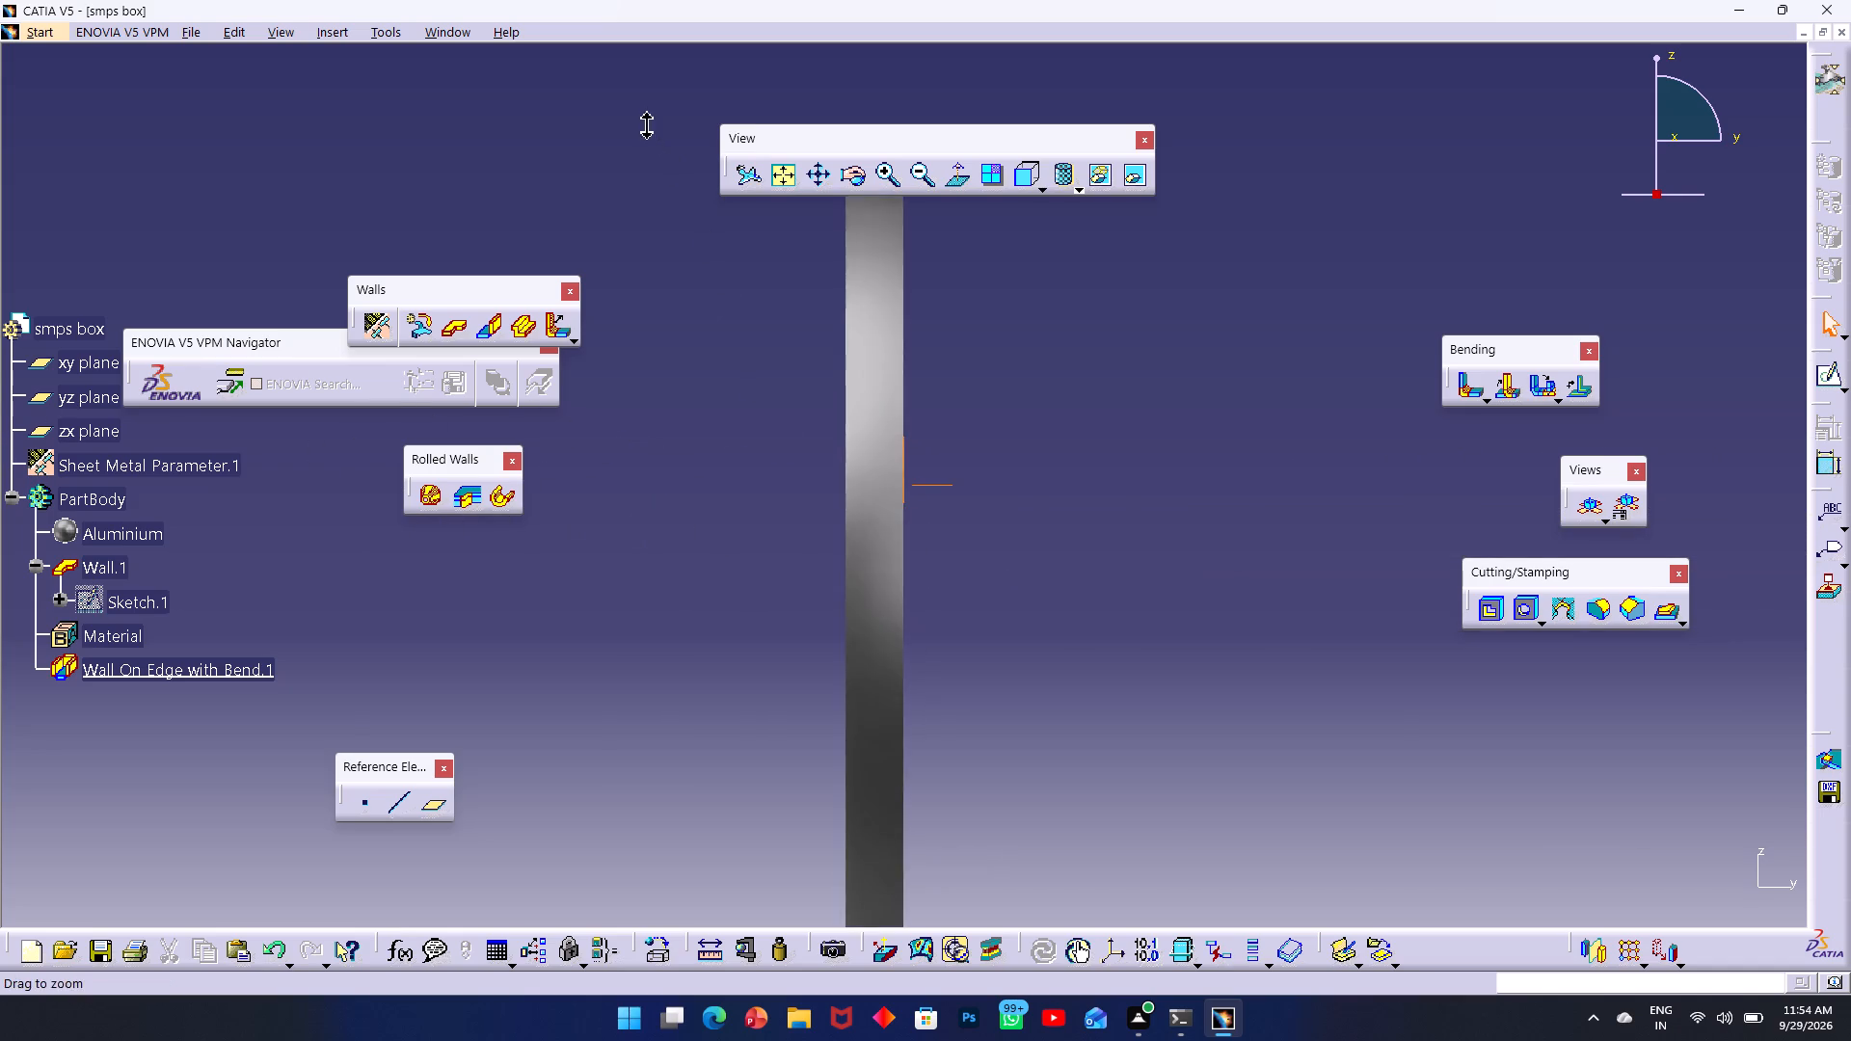
{"action": "middle_click_drag", "start_coordinate": [647, 125], "coordinate": [667, 246], "text": "ctrl"}
{"action": "scroll", "coordinate": [827, 383], "scroll_direction": "up", "scroll_amount": 1}
{"action": "scroll", "coordinate": [827, 385], "scroll_direction": "down", "scroll_amount": 2}
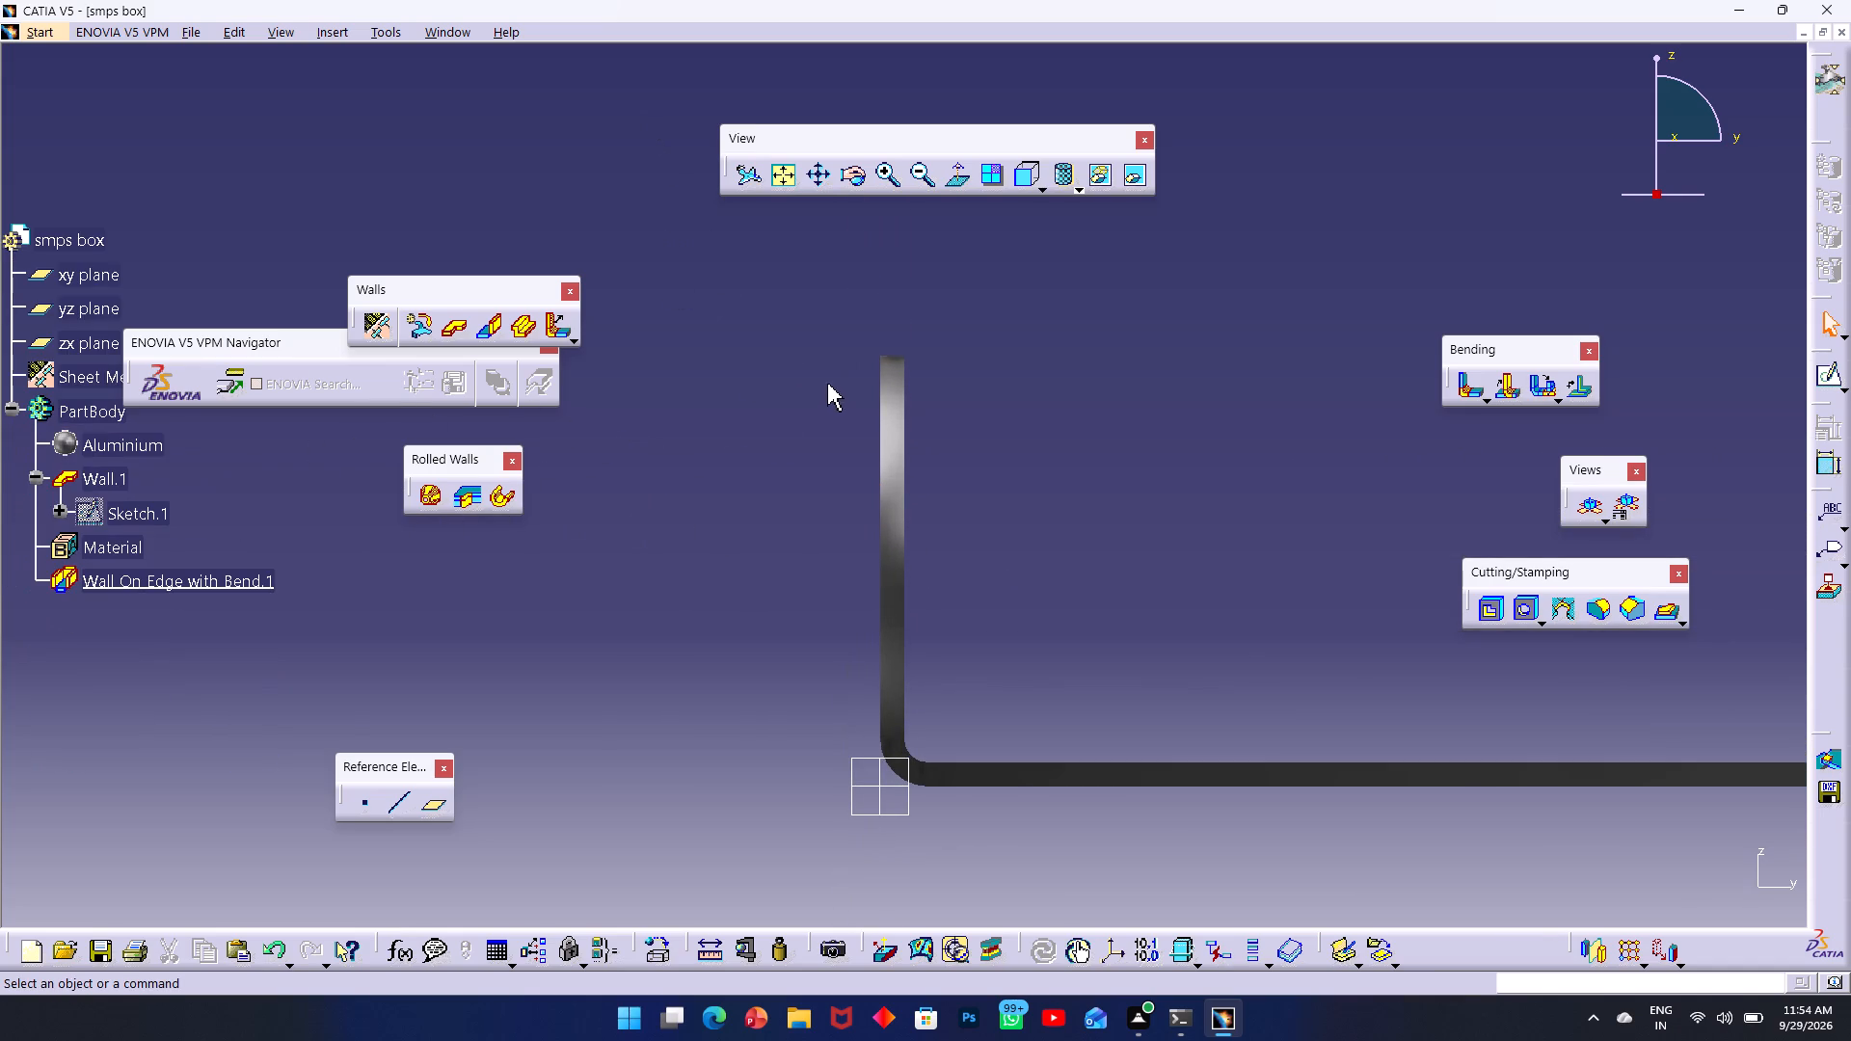
Examine the bent edge walls and the whole tray-shaped part from oblique angles.
{"action": "left_click", "coordinate": [845, 181]}
{"action": "middle_click_drag", "start_coordinate": [1077, 441], "coordinate": [1079, 475]}
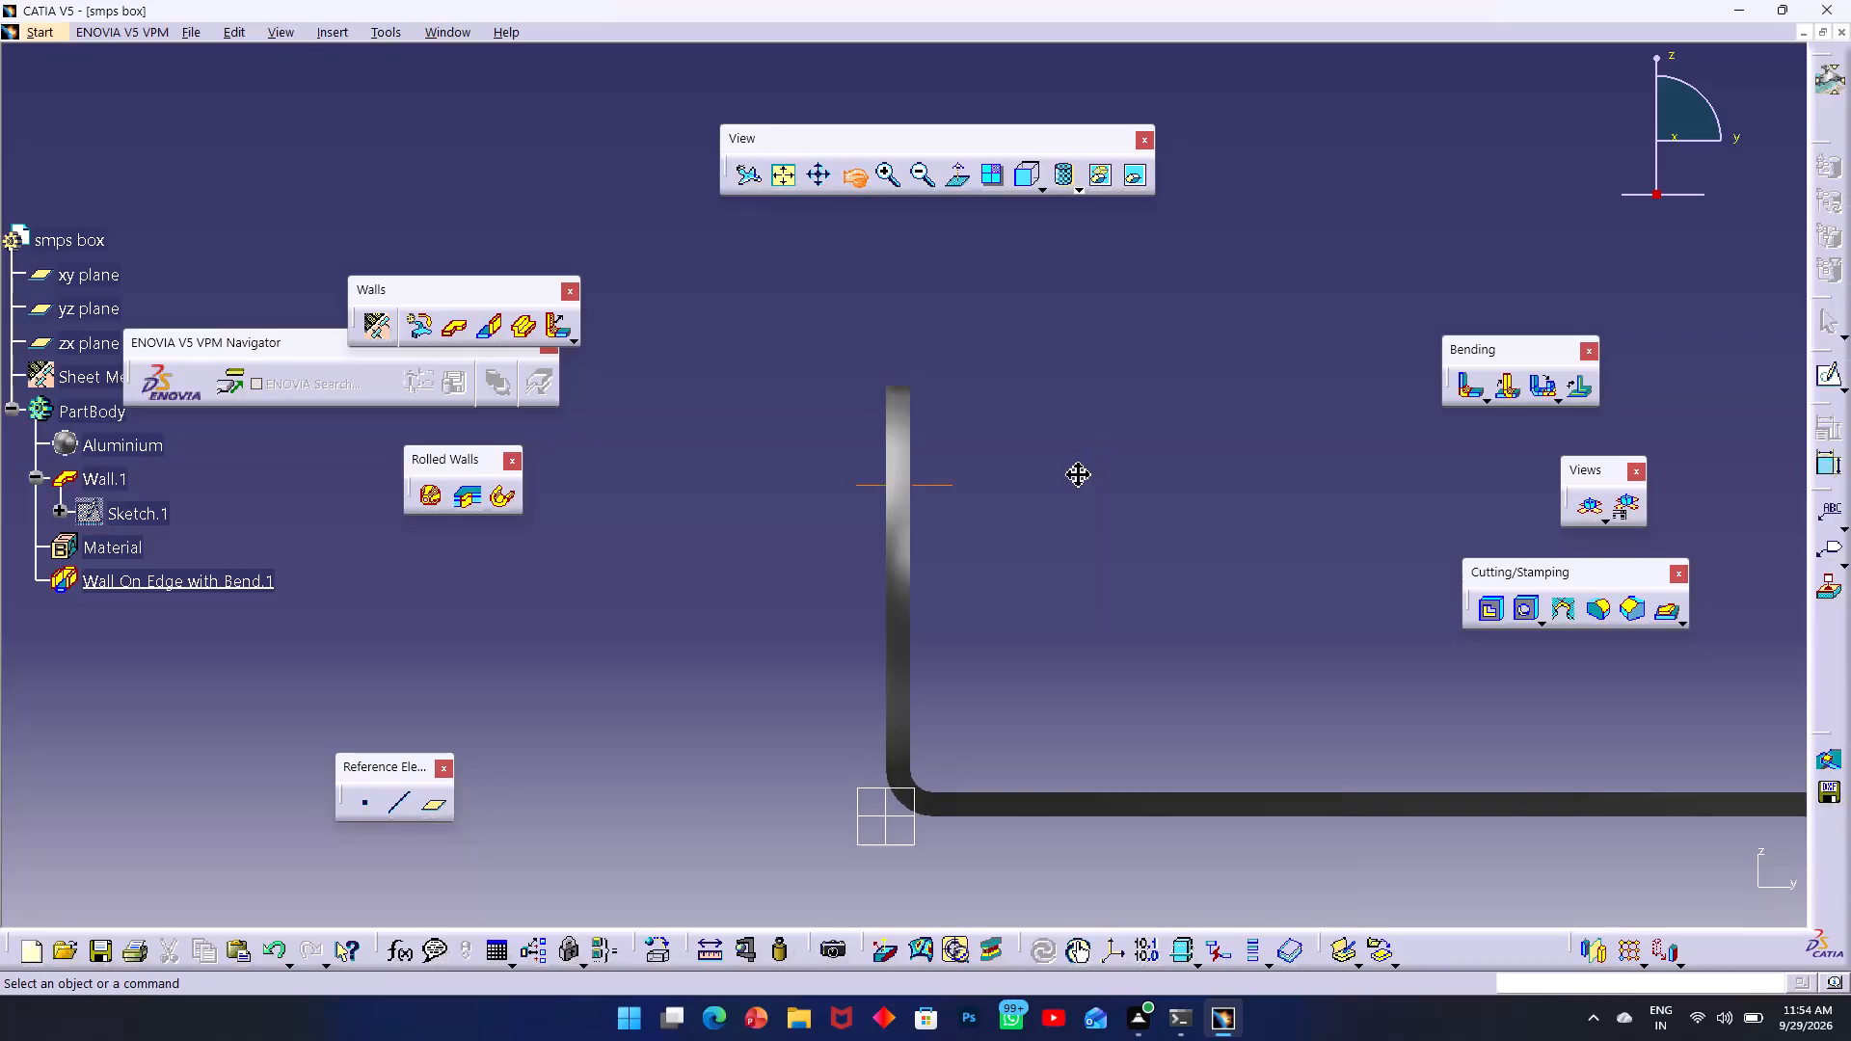
{"action": "middle_click_drag", "start_coordinate": [1079, 475], "coordinate": [898, 388]}
{"action": "left_click_drag", "start_coordinate": [1017, 455], "coordinate": [986, 508]}
{"action": "scroll", "coordinate": [1002, 494], "scroll_direction": "up", "scroll_amount": 1}
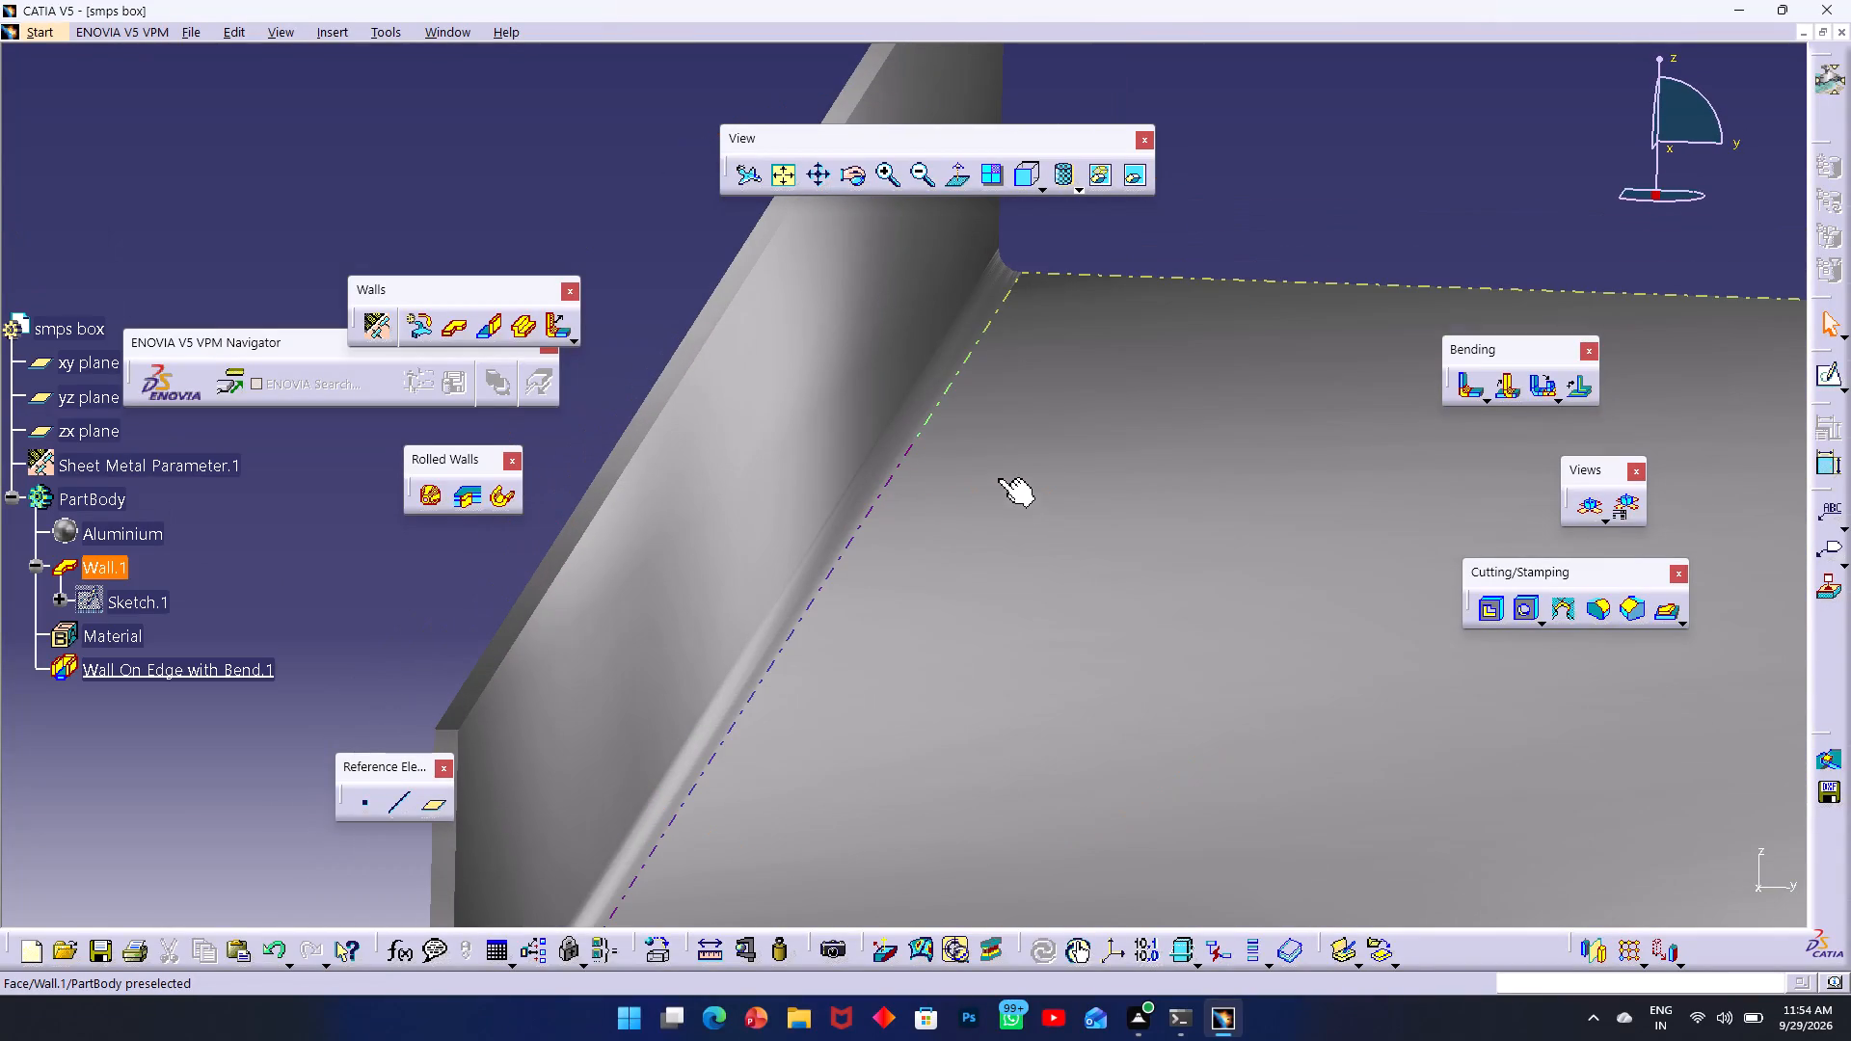
{"action": "left_click", "coordinate": [789, 177]}
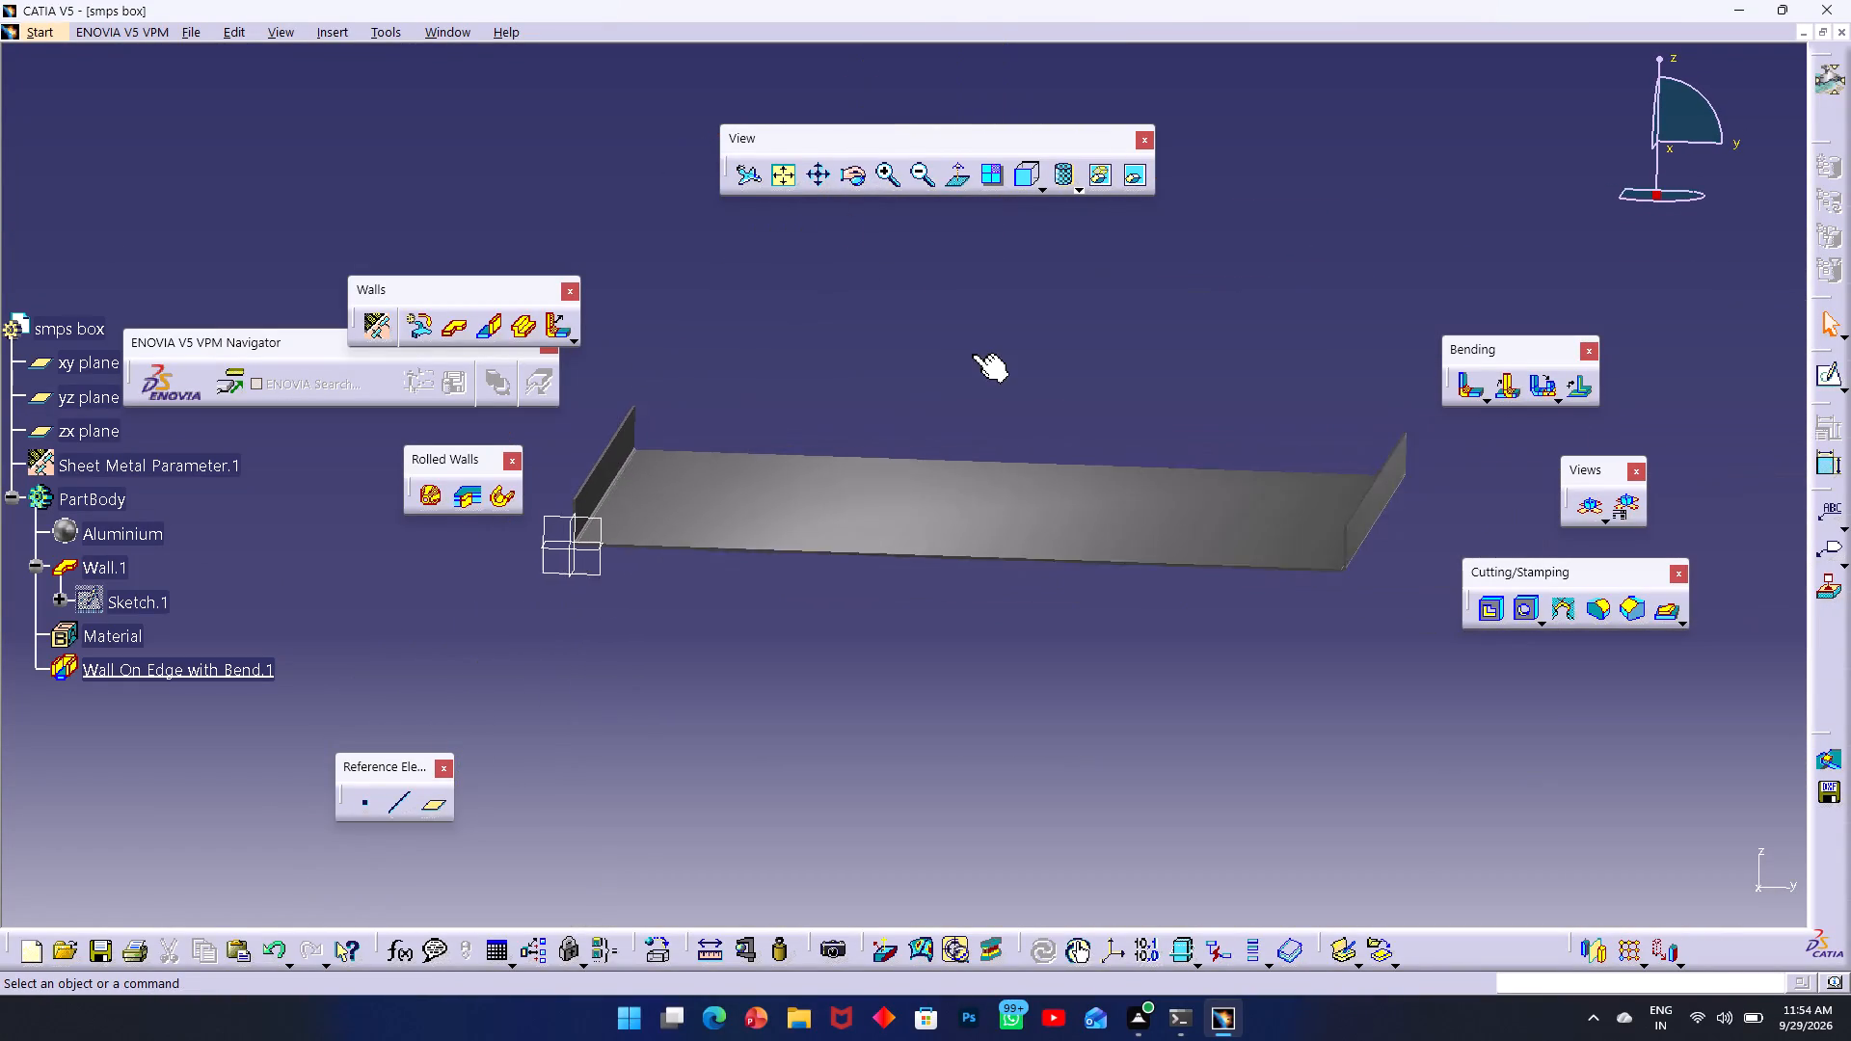
{"action": "left_click", "coordinate": [861, 180]}
{"action": "left_click_drag", "start_coordinate": [1019, 401], "coordinate": [882, 627]}
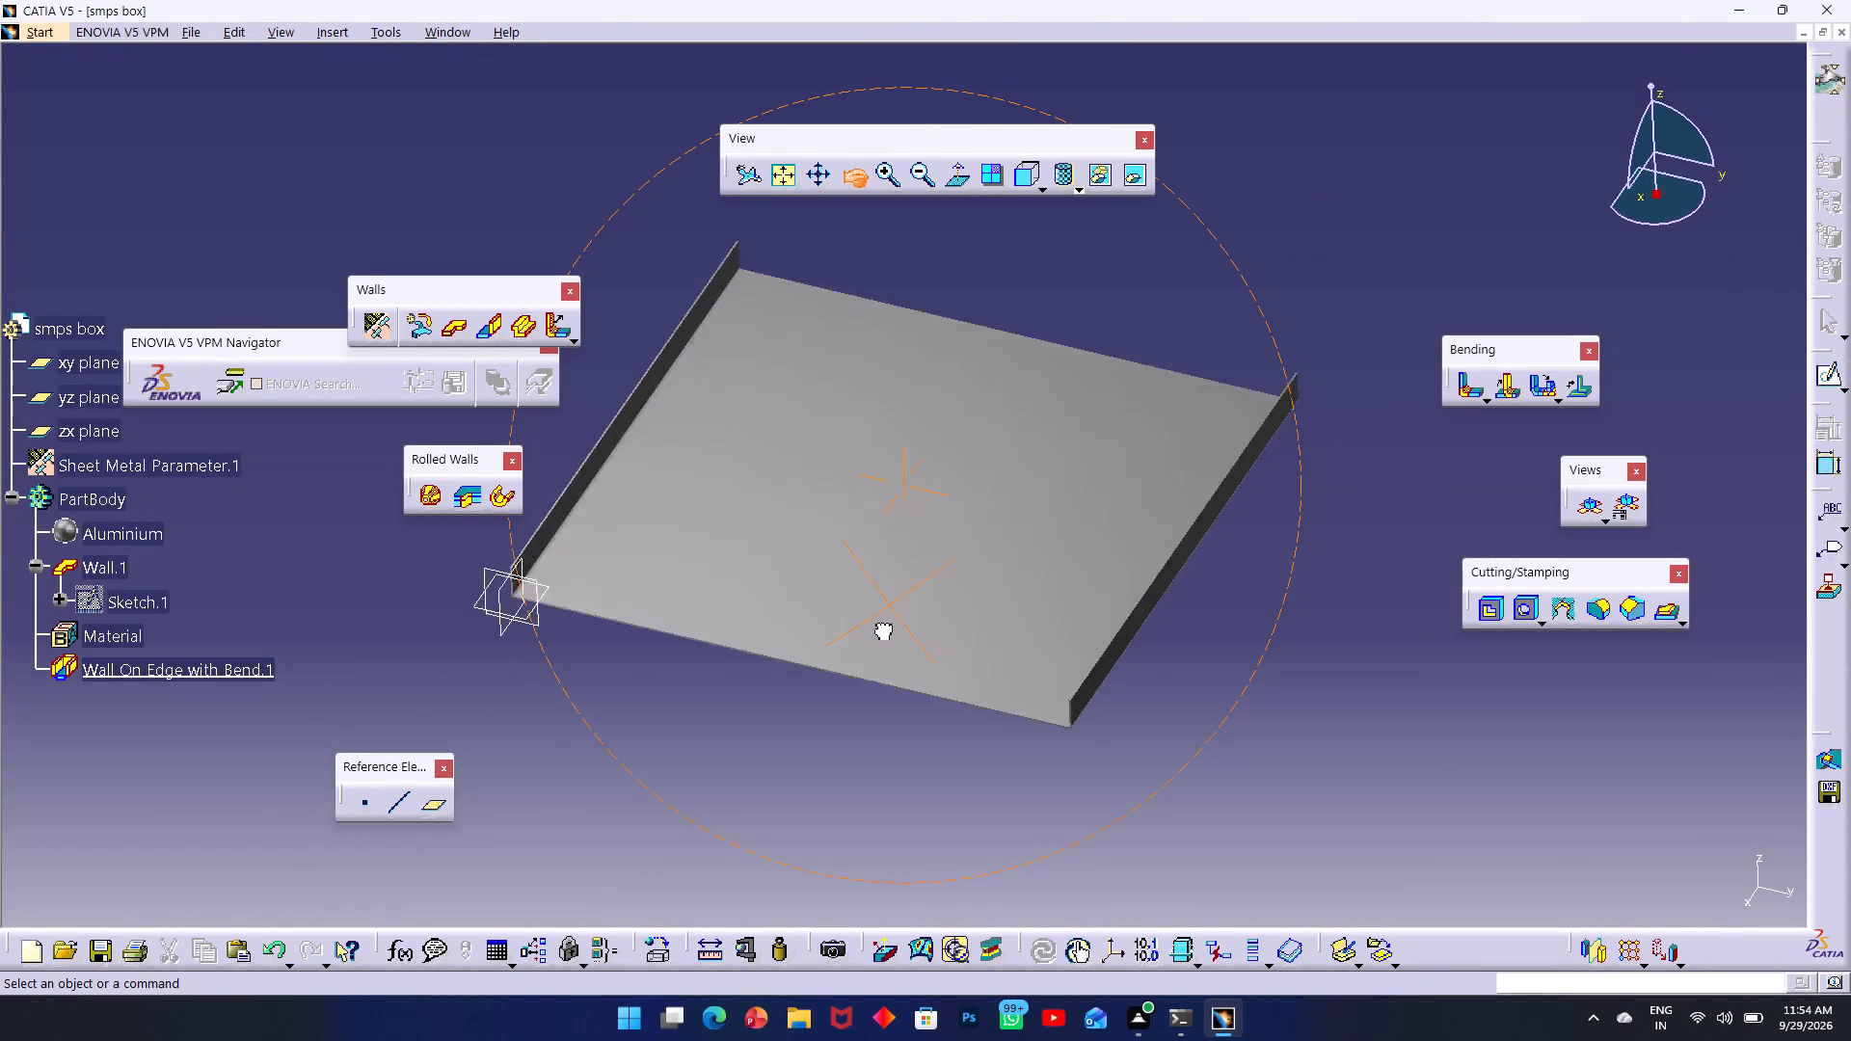
Examine the tray-shaped part, its two bent edge walls and the base wall's open edge from several angles.
{"action": "left_click_drag", "start_coordinate": [882, 627], "coordinate": [1290, 481]}
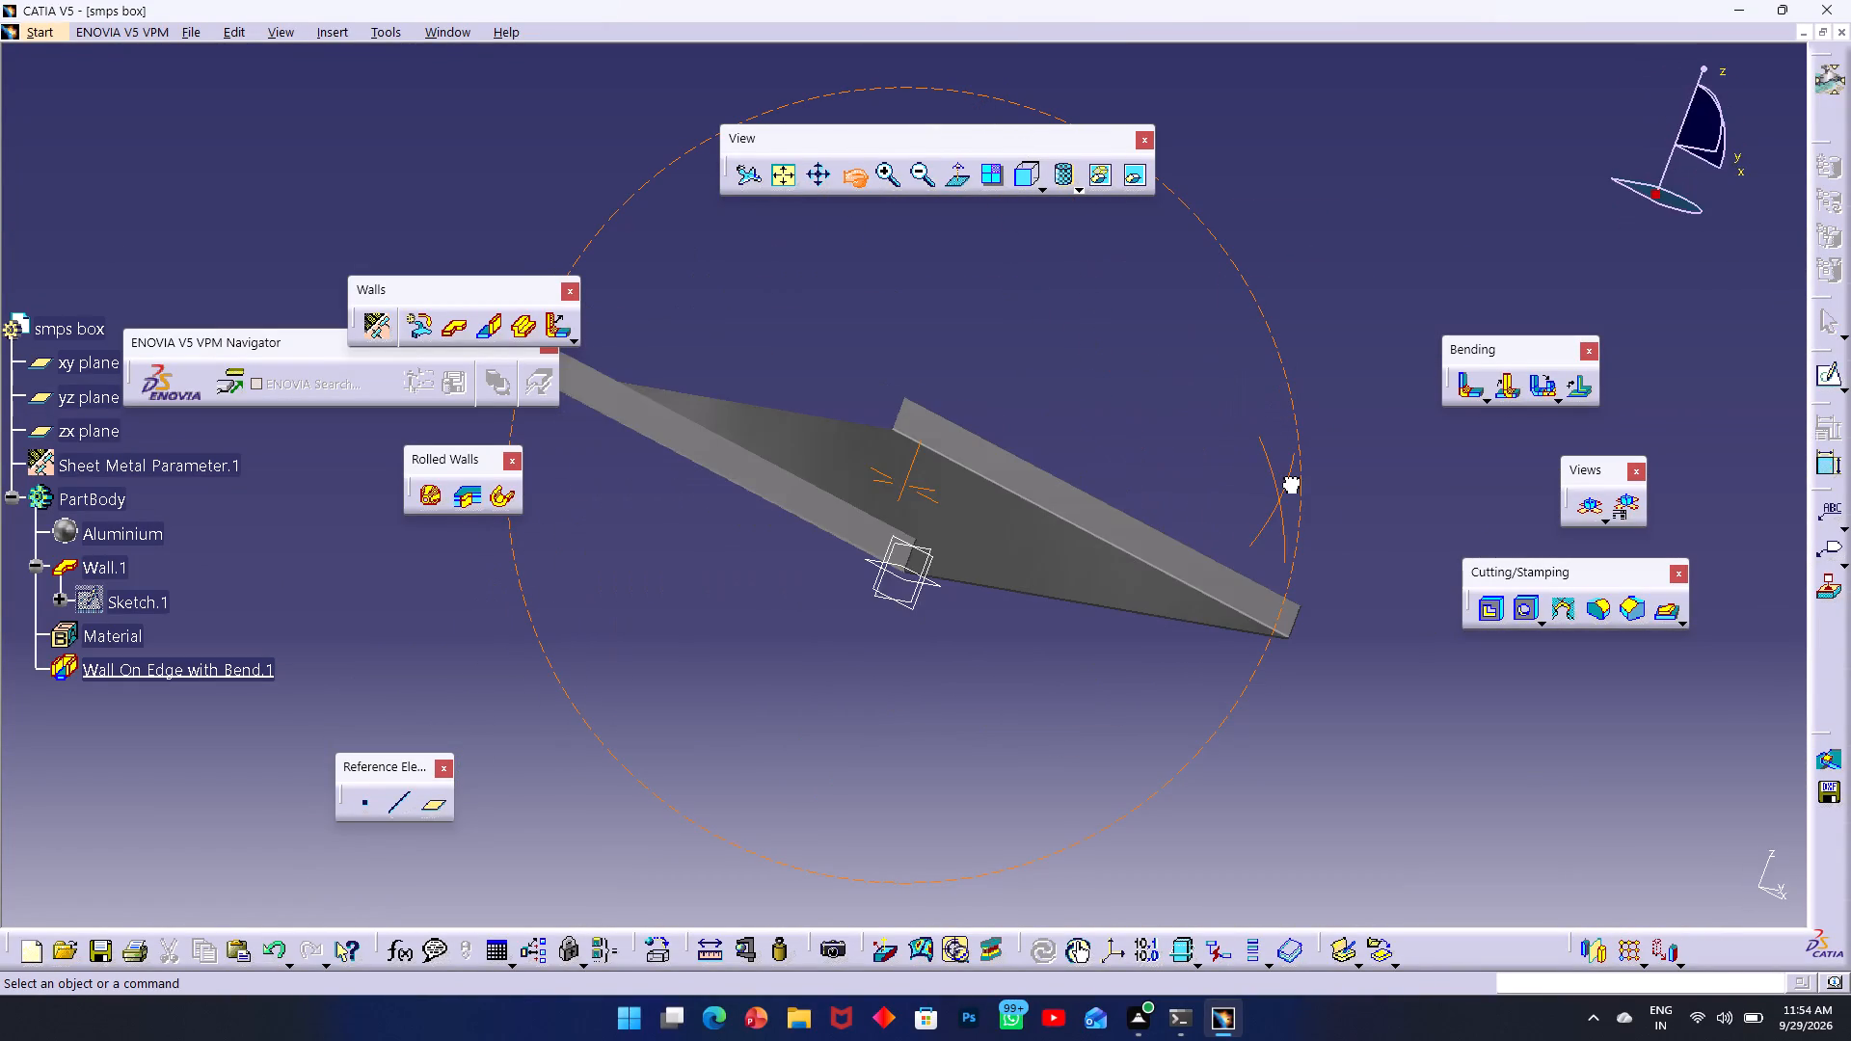
{"action": "left_click_drag", "start_coordinate": [1290, 481], "coordinate": [1062, 525]}
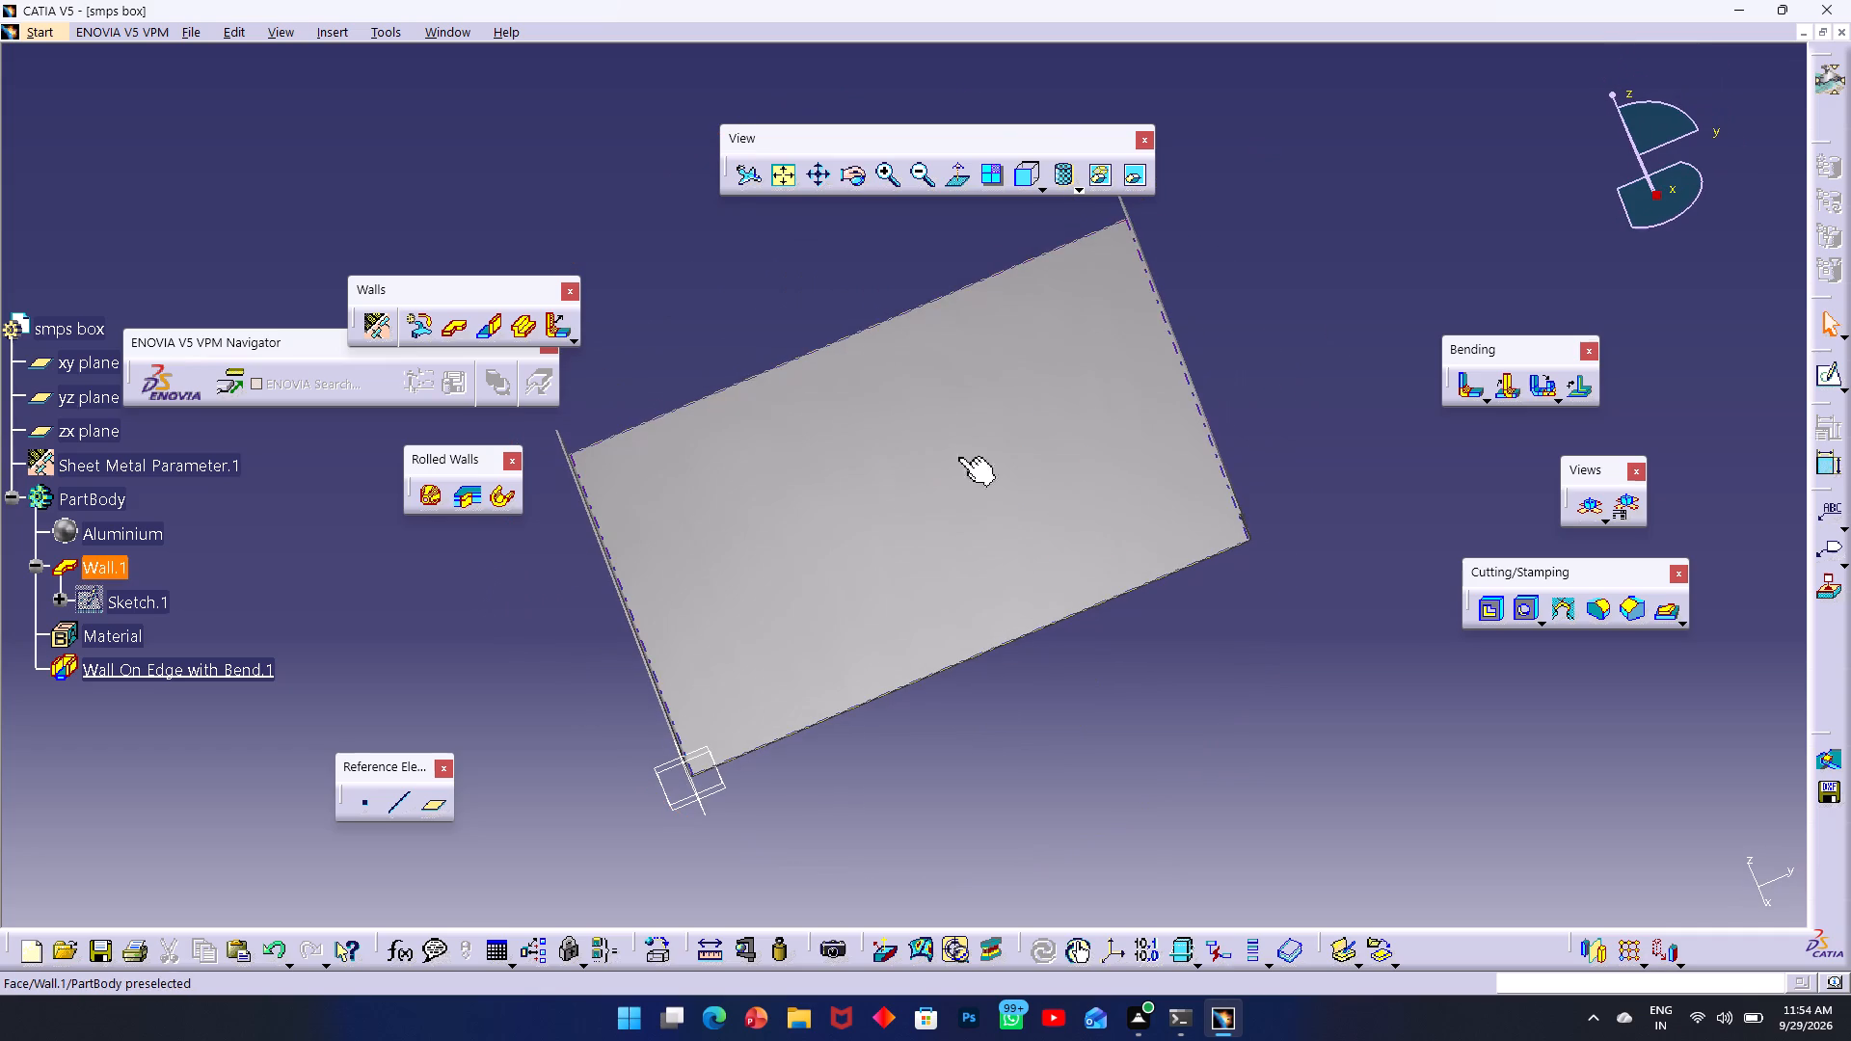
{"action": "left_click", "coordinate": [773, 173]}
{"action": "left_click", "coordinate": [786, 176]}
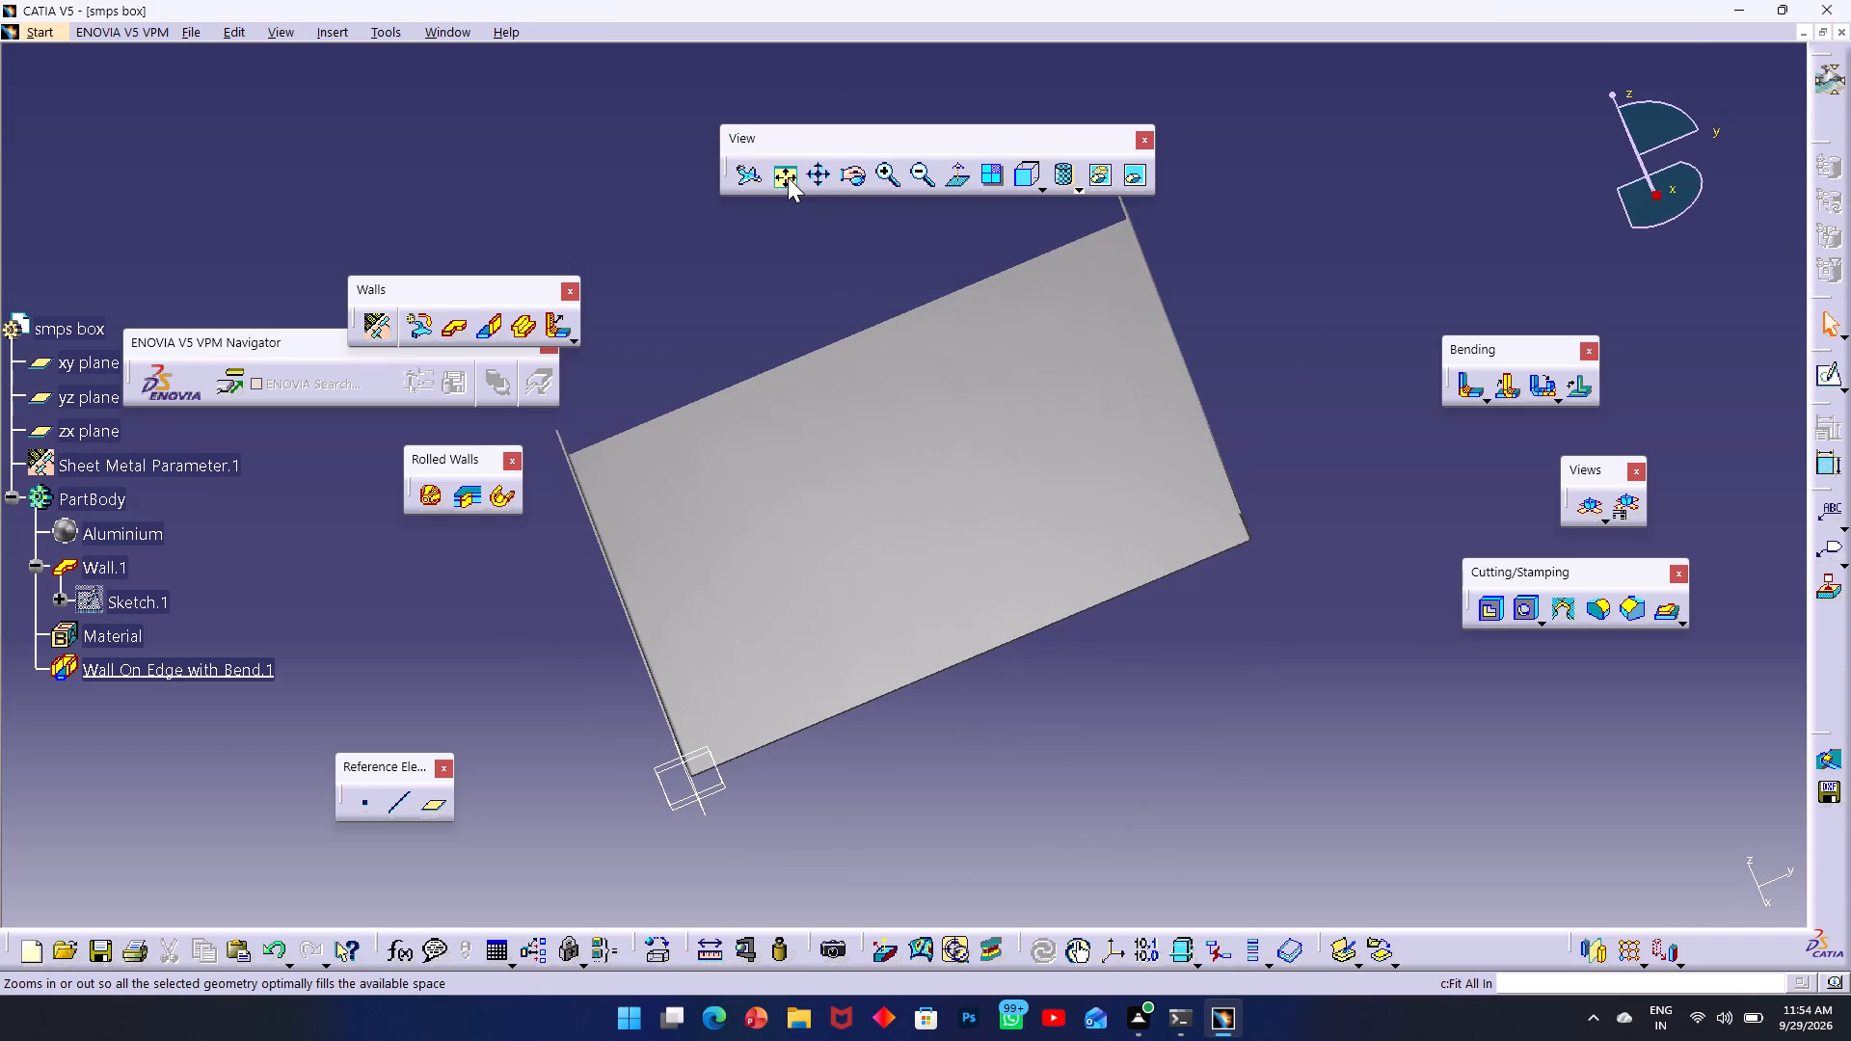
{"action": "left_click", "coordinate": [788, 177]}
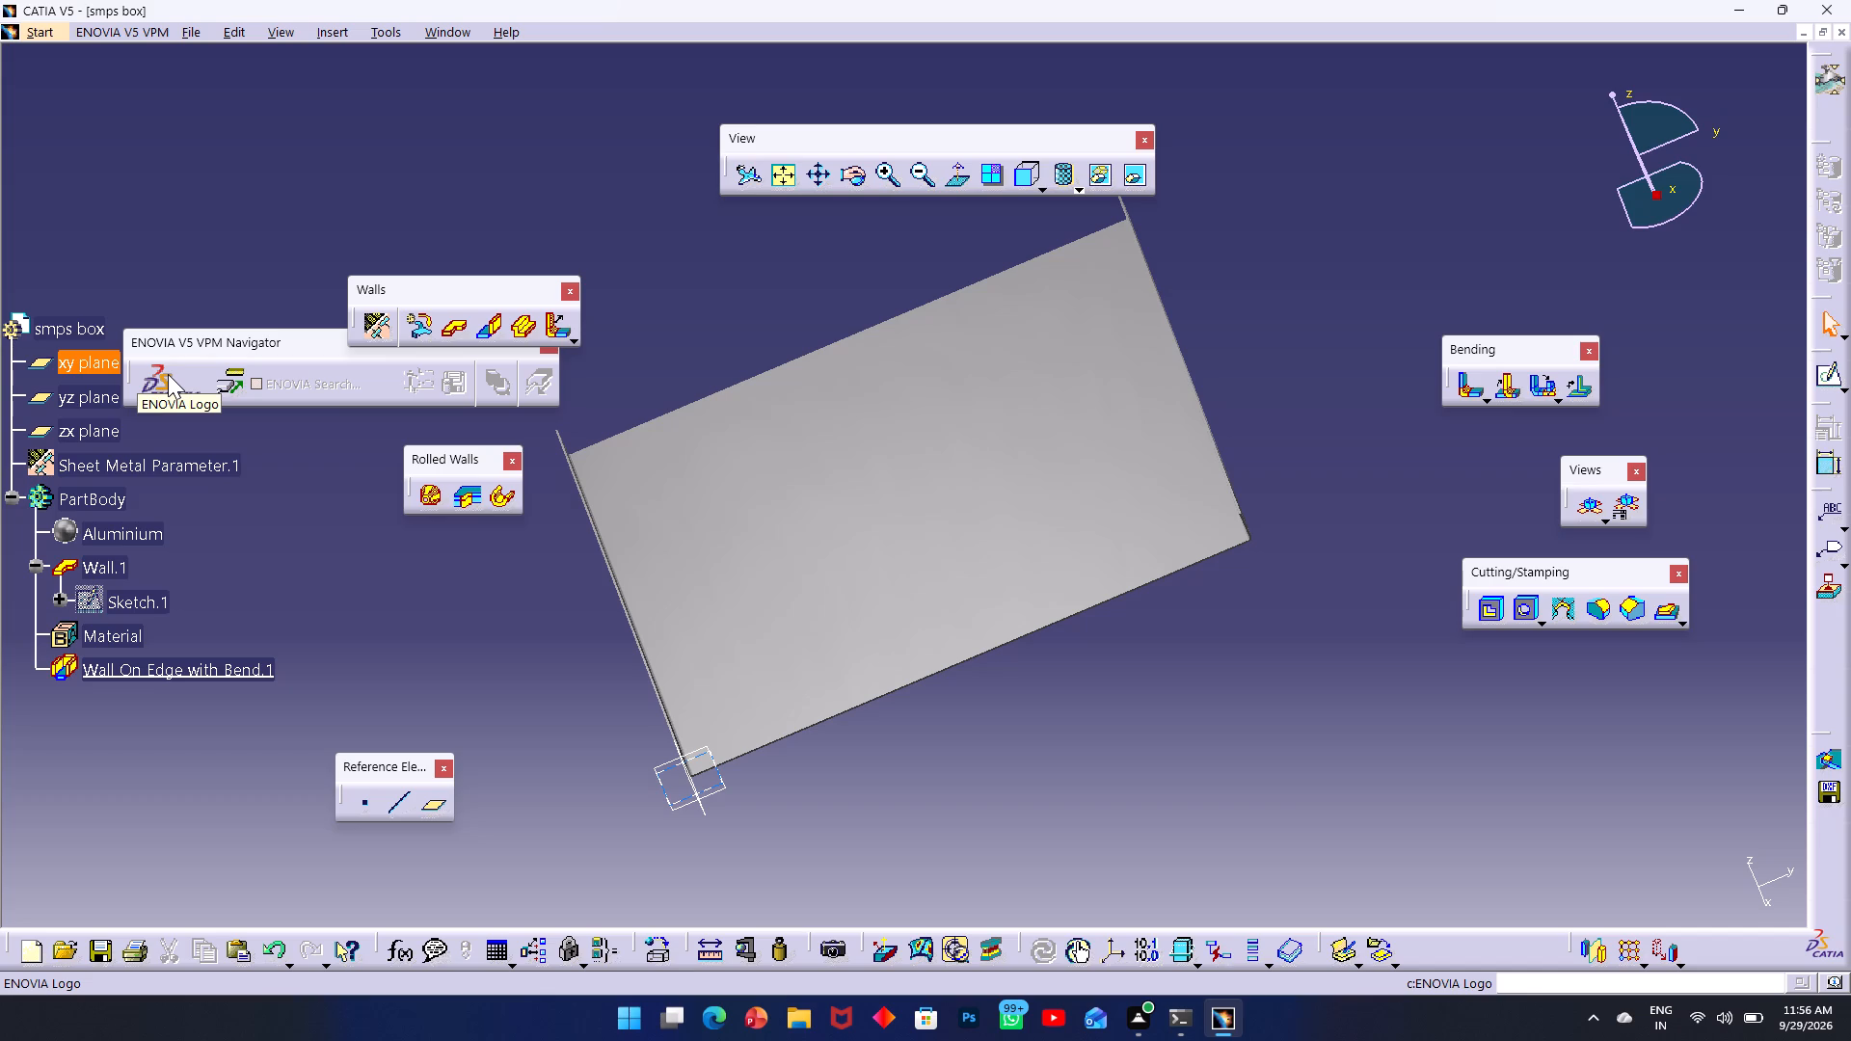
{"action": "middle_click_drag", "start_coordinate": [1000, 529], "coordinate": [949, 459]}
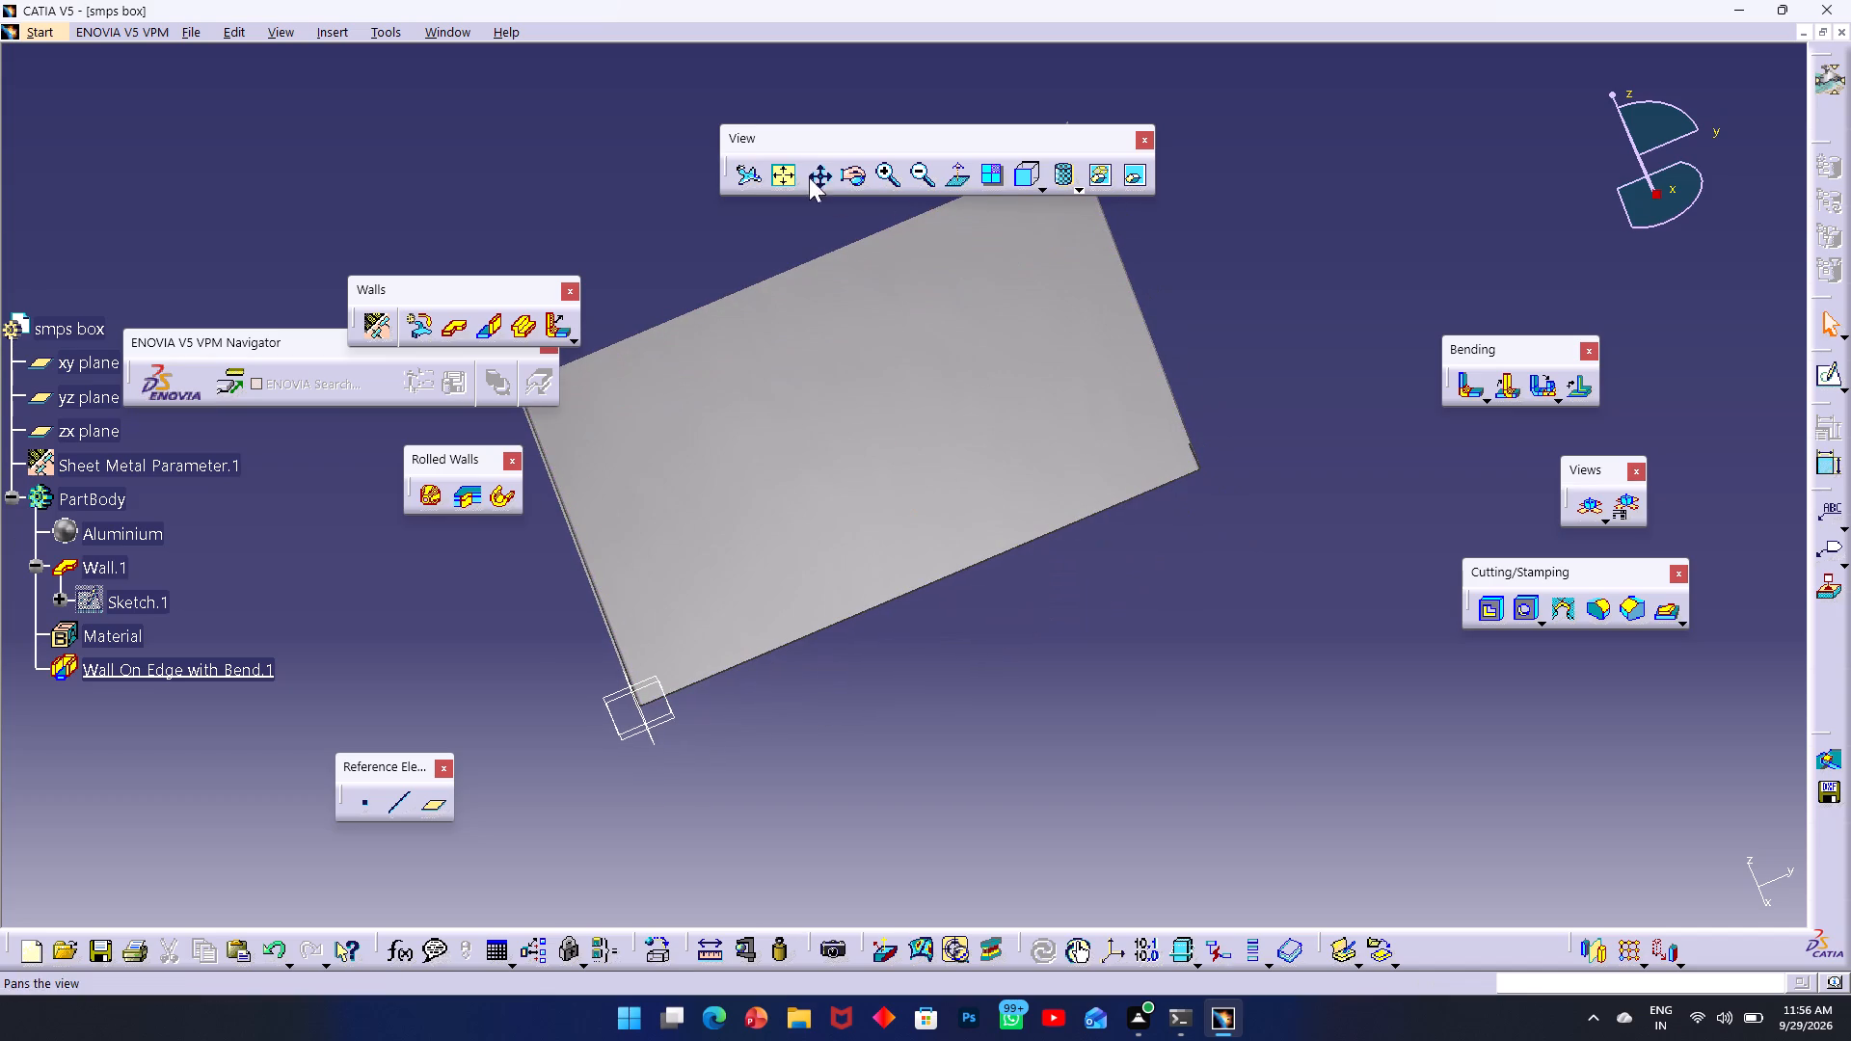
{"action": "left_click", "coordinate": [855, 175]}
{"action": "middle_click_drag", "start_coordinate": [914, 537], "coordinate": [877, 587]}
{"action": "left_click_drag", "start_coordinate": [884, 565], "coordinate": [802, 320]}
{"action": "scroll", "coordinate": [811, 440], "scroll_direction": "down", "scroll_amount": 1}
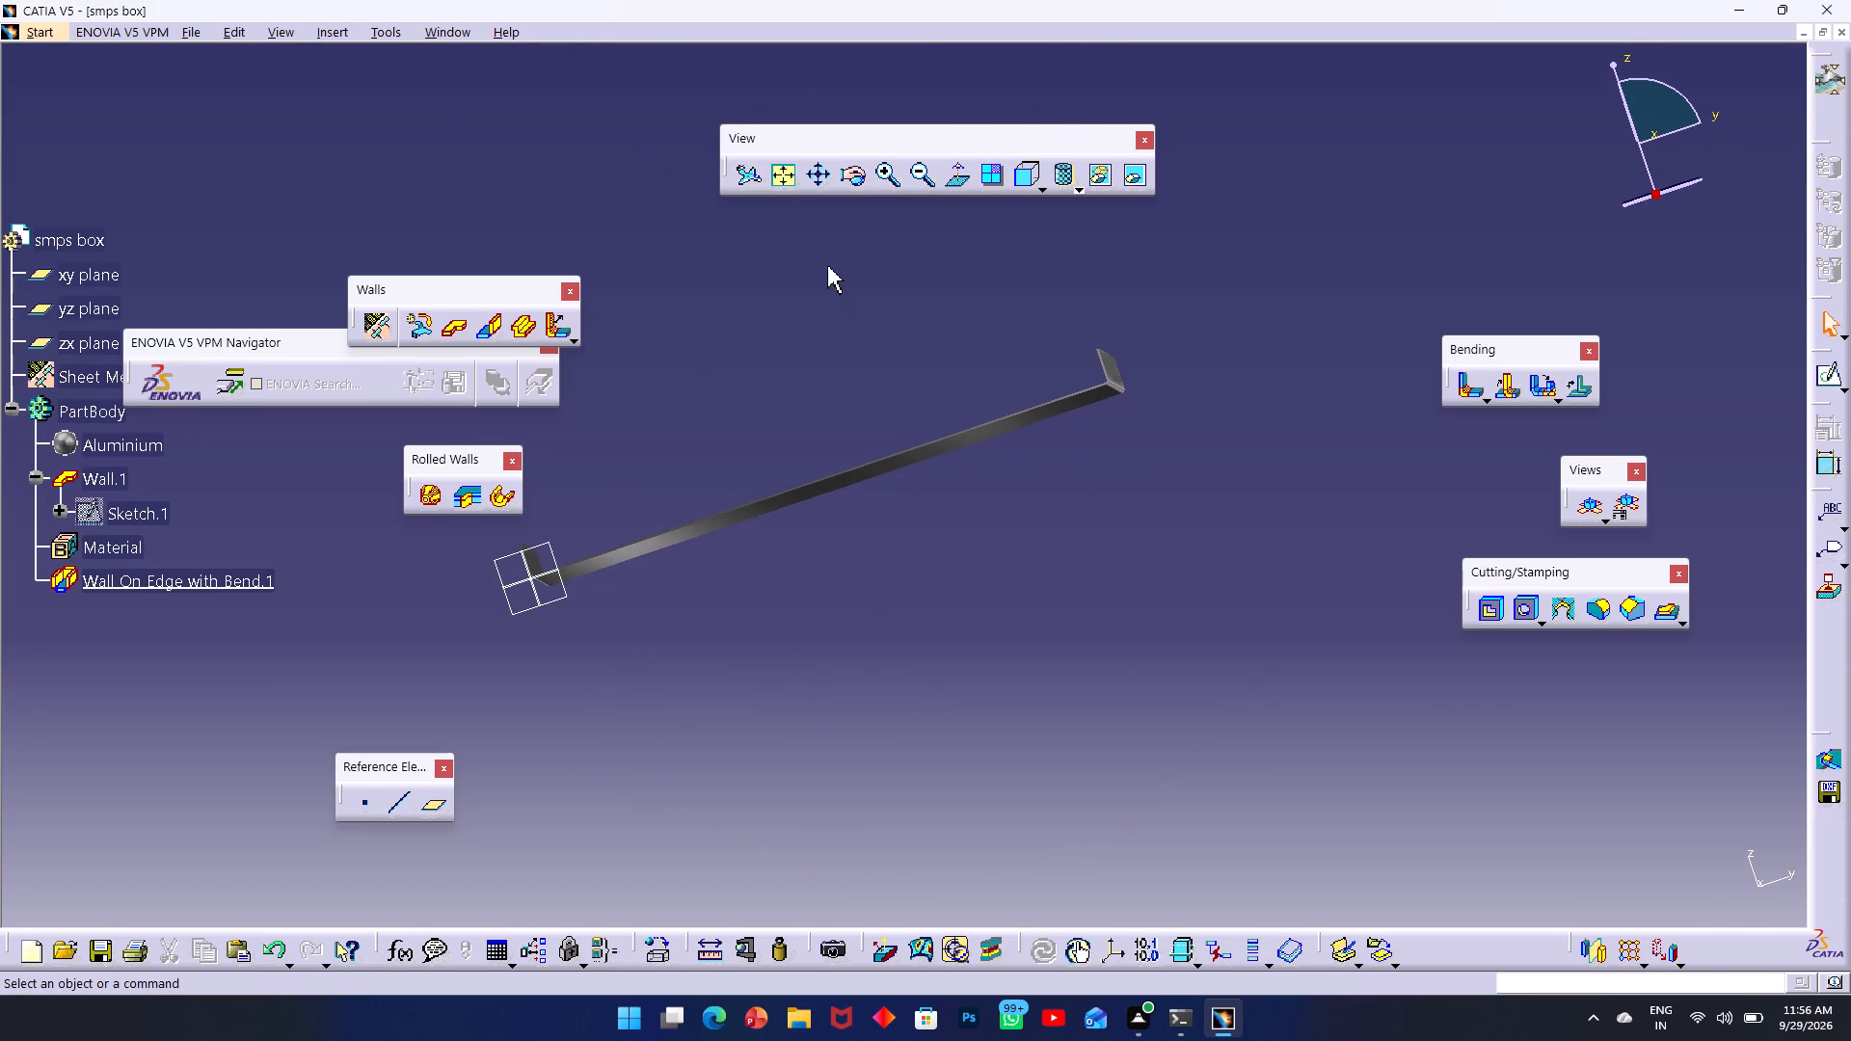
{"action": "left_click", "coordinate": [858, 174]}
{"action": "left_click_drag", "start_coordinate": [928, 294], "coordinate": [733, 469]}
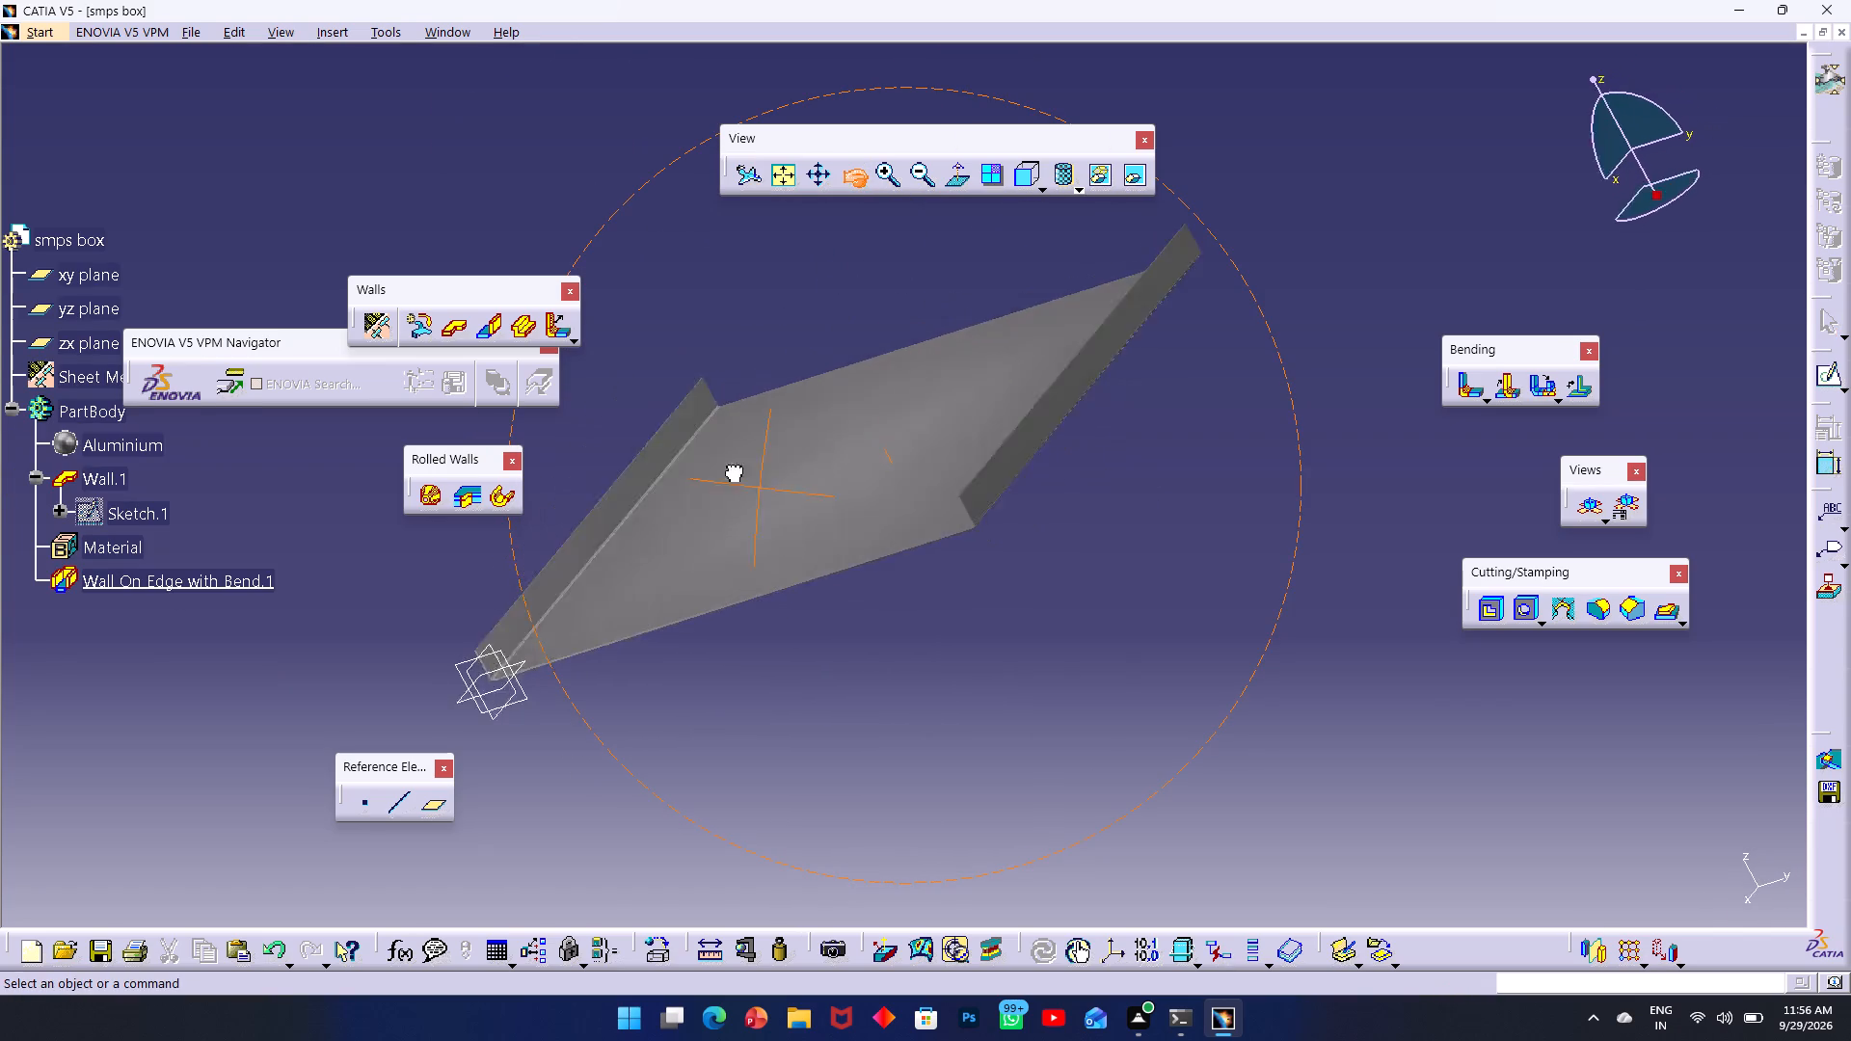
{"action": "left_click_drag", "start_coordinate": [733, 469], "coordinate": [715, 453]}
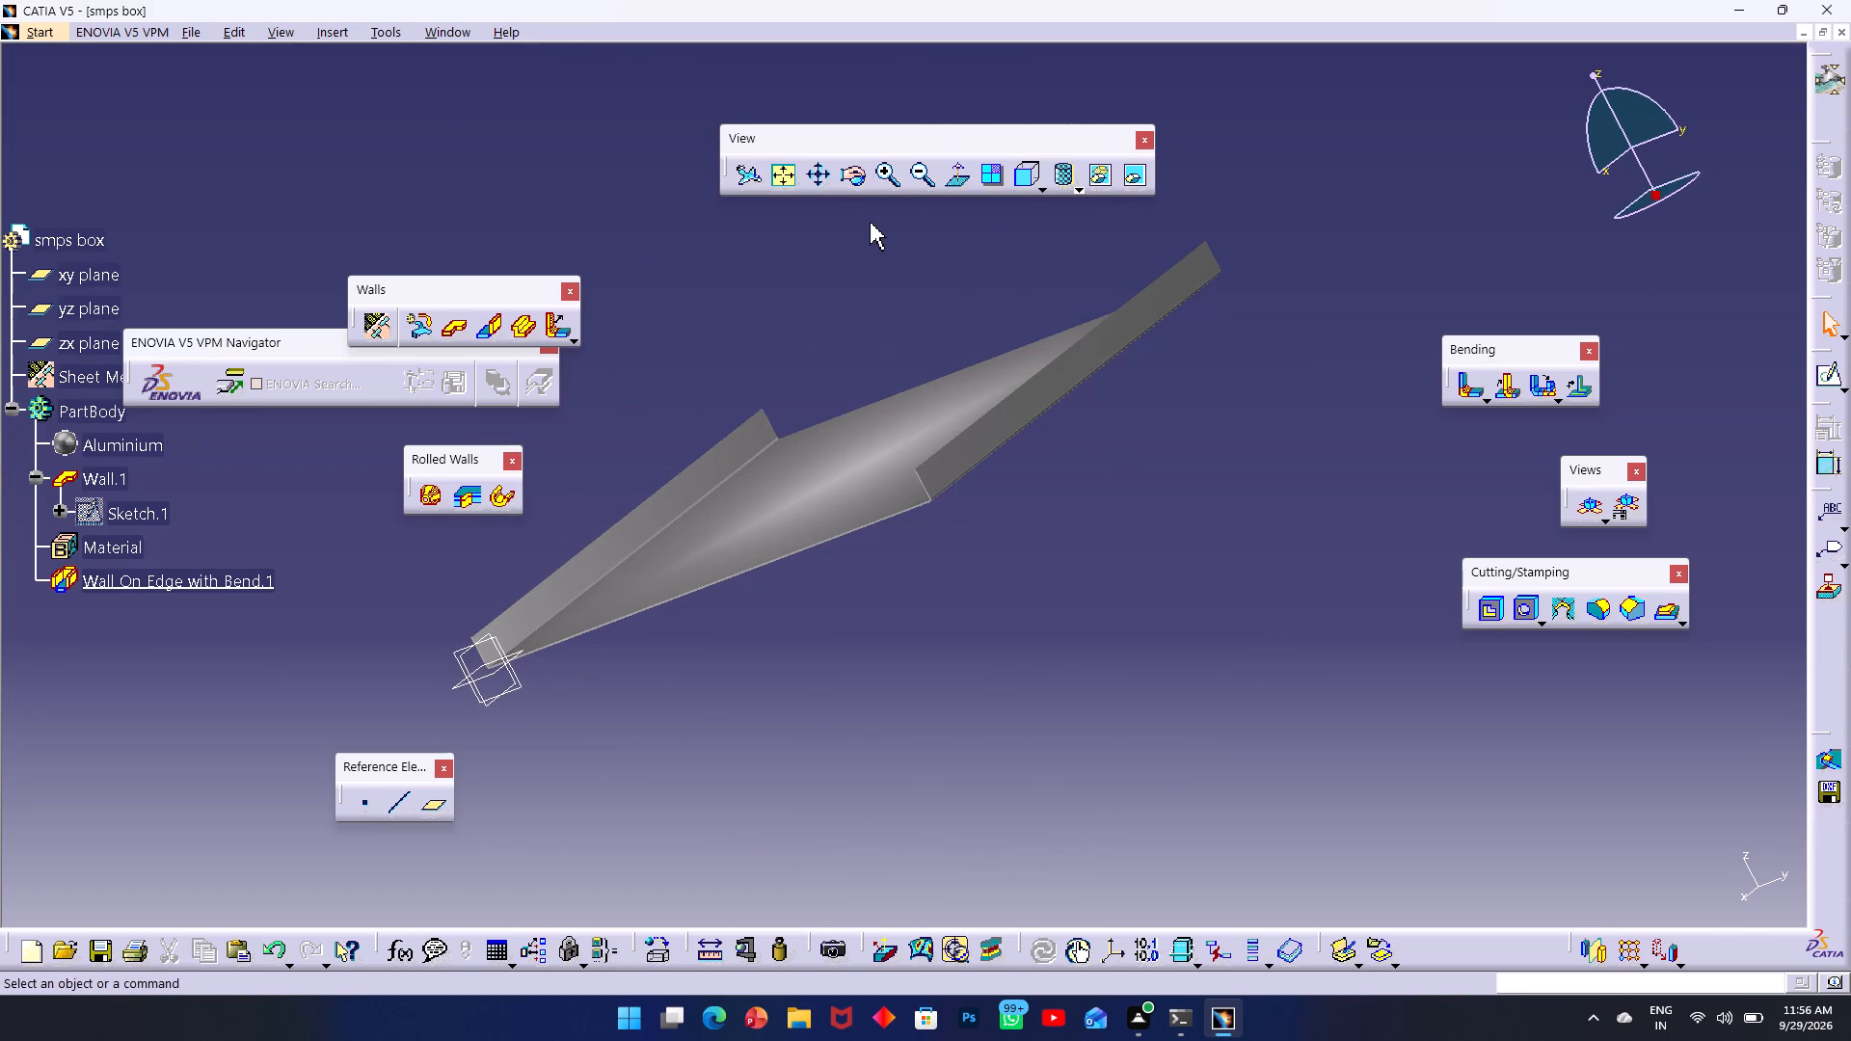
{"action": "middle_click_drag", "start_coordinate": [870, 223], "coordinate": [696, 332], "text": "ctrl"}
{"action": "middle_click_drag", "start_coordinate": [791, 444], "coordinate": [742, 435], "text": "ctrl"}
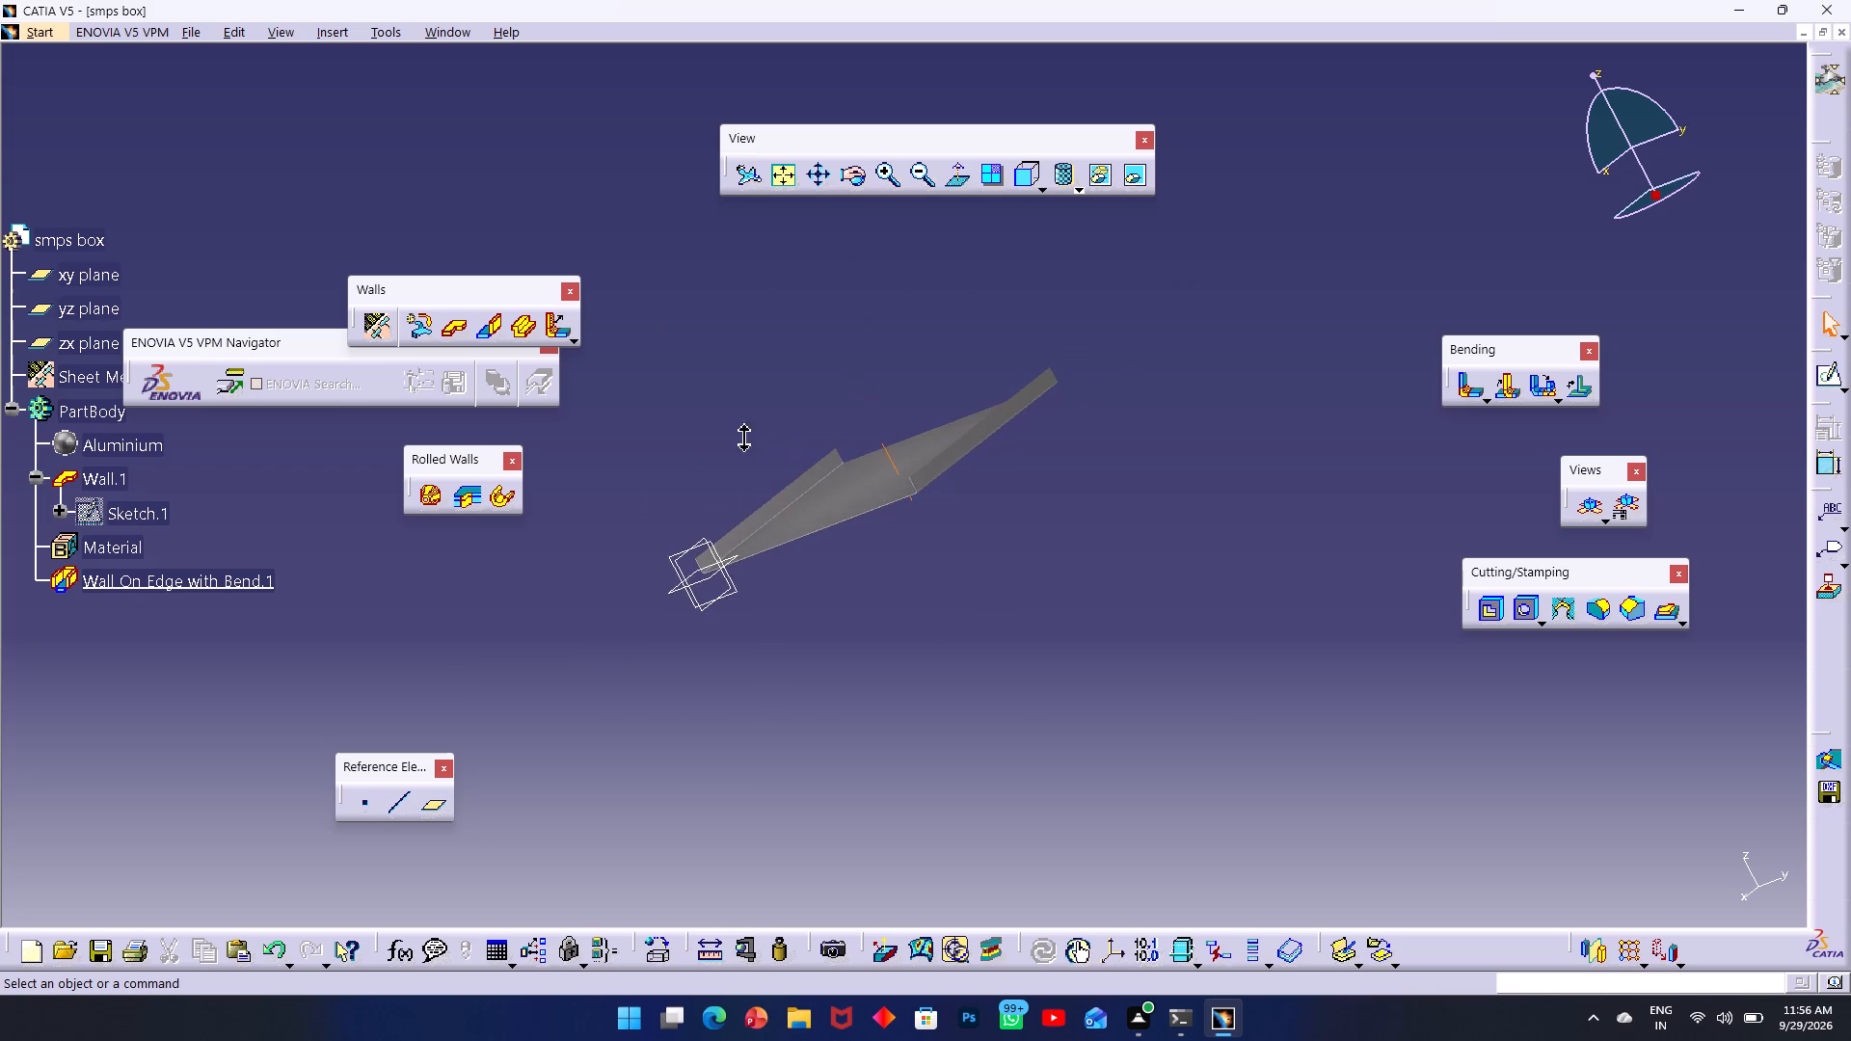
{"action": "middle_click_drag", "start_coordinate": [742, 435], "coordinate": [481, 321], "text": "ctrl"}
{"action": "middle_click_drag", "start_coordinate": [752, 592], "coordinate": [536, 522], "text": "ctrl"}
{"action": "scroll", "coordinate": [535, 522], "scroll_direction": "up", "scroll_amount": 1}
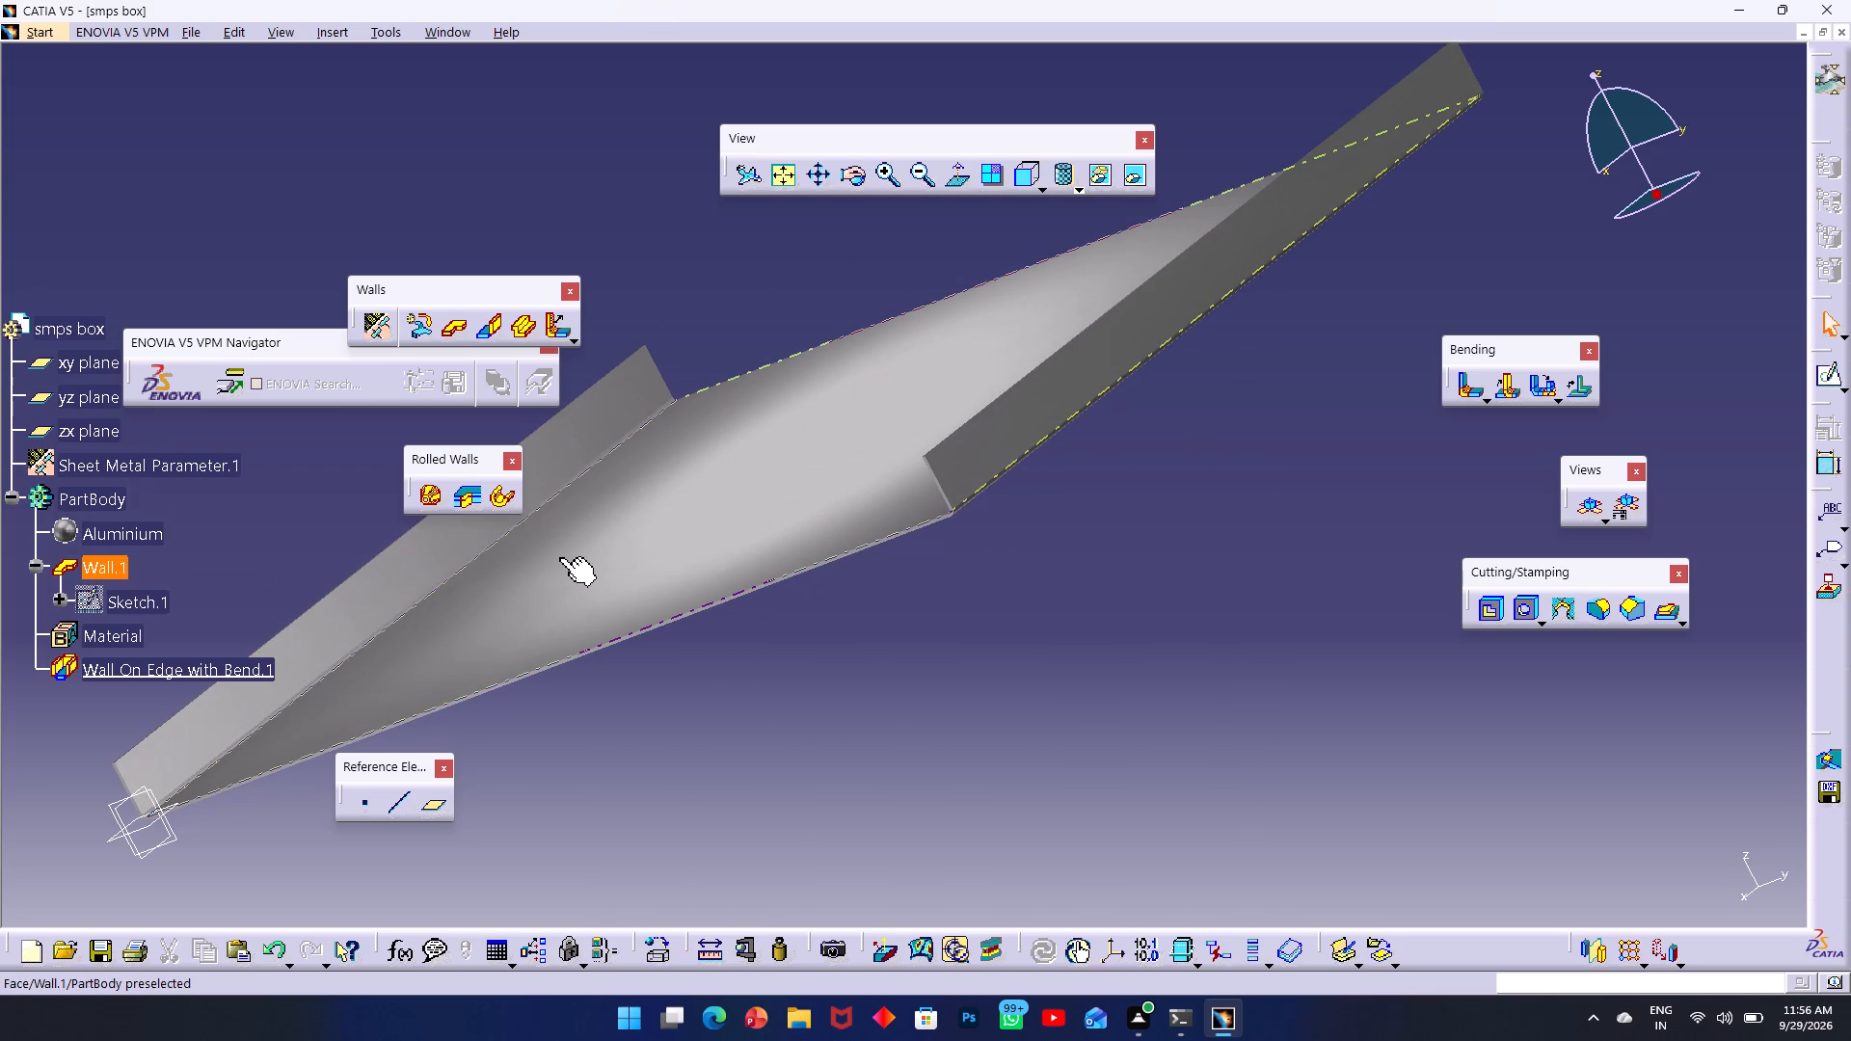
{"action": "middle_click_drag", "start_coordinate": [557, 559], "coordinate": [879, 458]}
{"action": "middle_click_drag", "start_coordinate": [758, 585], "coordinate": [705, 549], "text": "ctrl"}
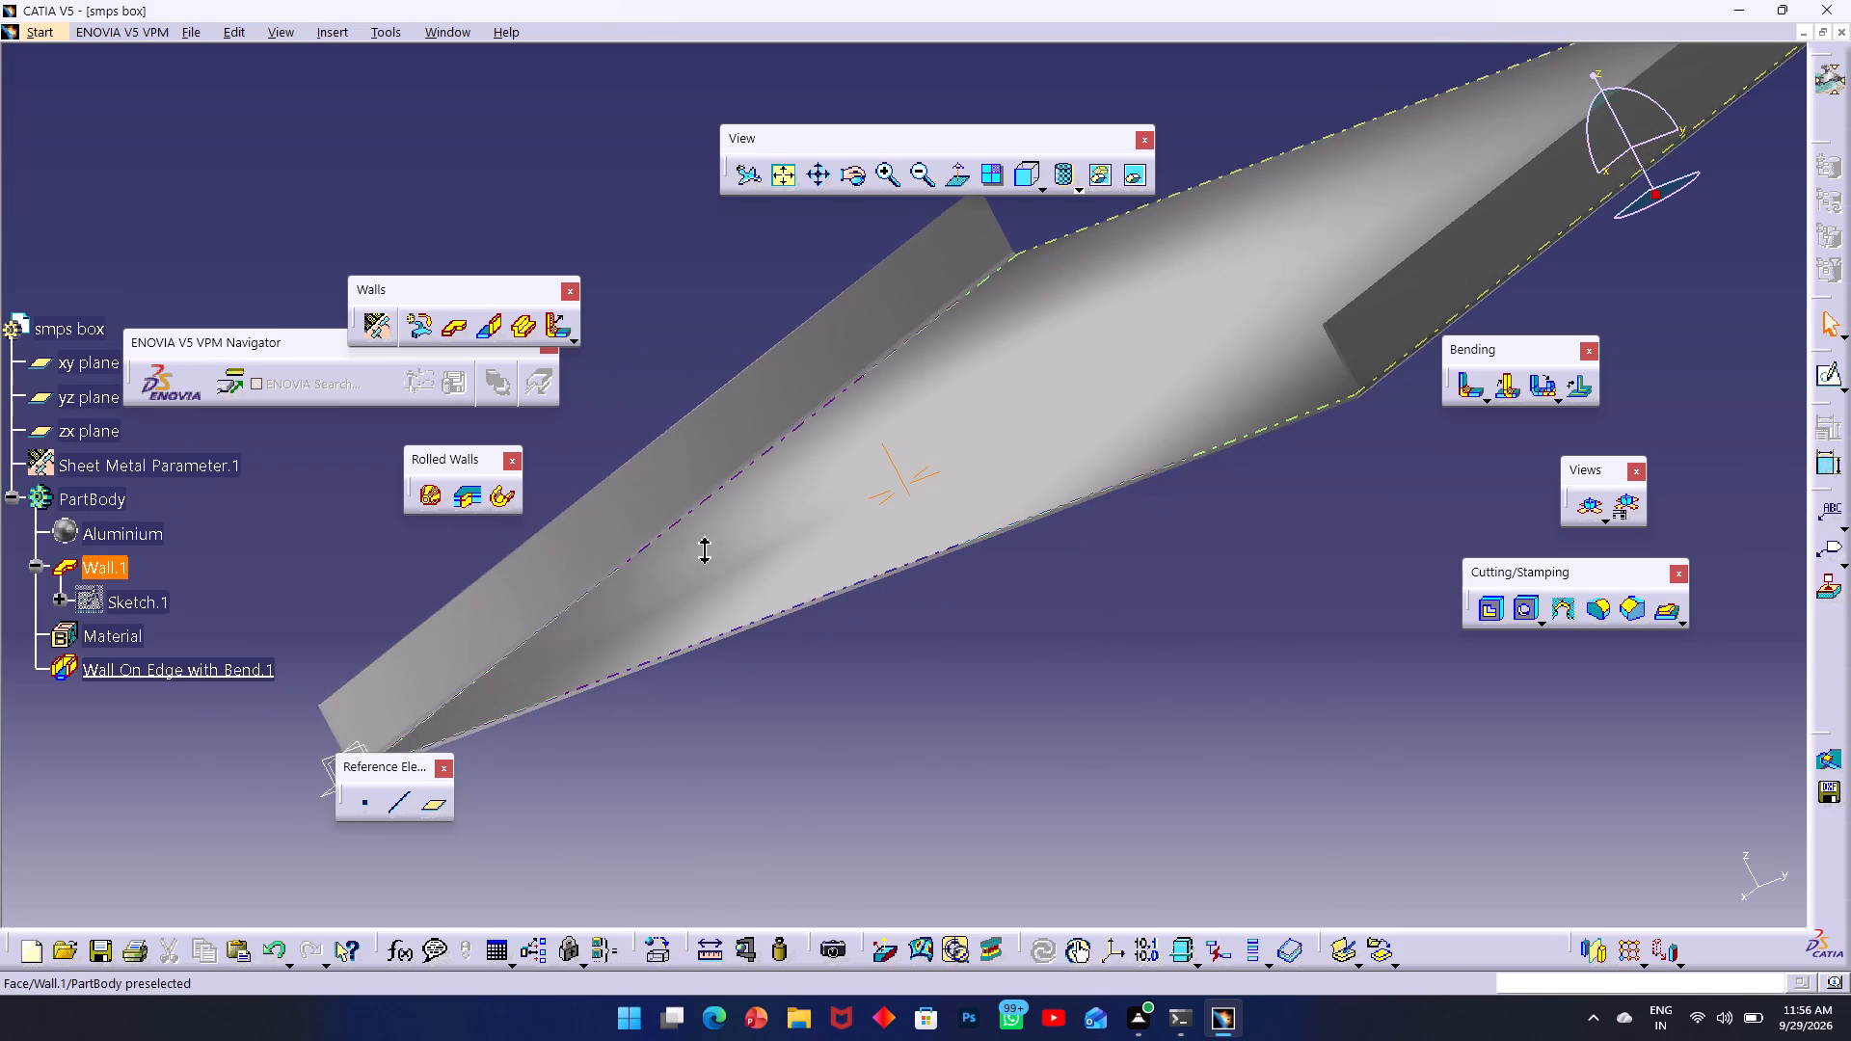
{"action": "middle_click_drag", "start_coordinate": [705, 549], "coordinate": [692, 539], "text": "ctrl"}
{"action": "left_click", "coordinate": [920, 851]}
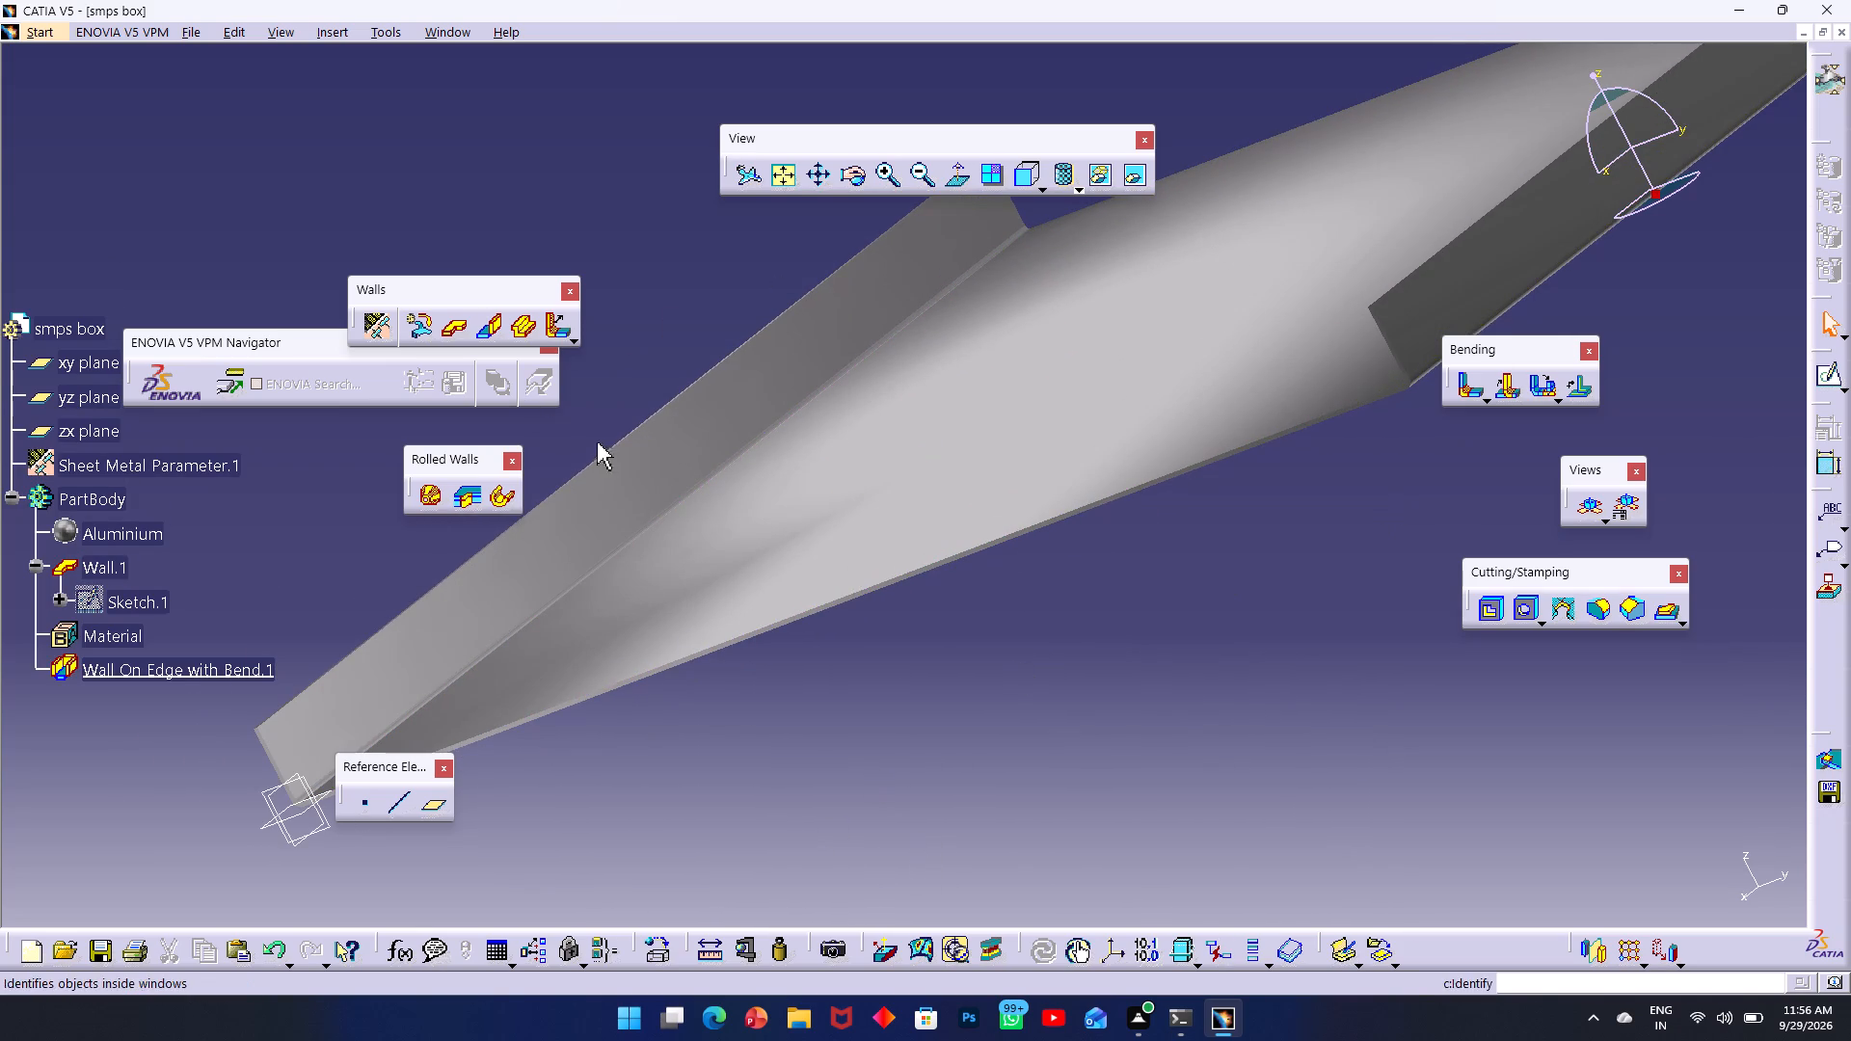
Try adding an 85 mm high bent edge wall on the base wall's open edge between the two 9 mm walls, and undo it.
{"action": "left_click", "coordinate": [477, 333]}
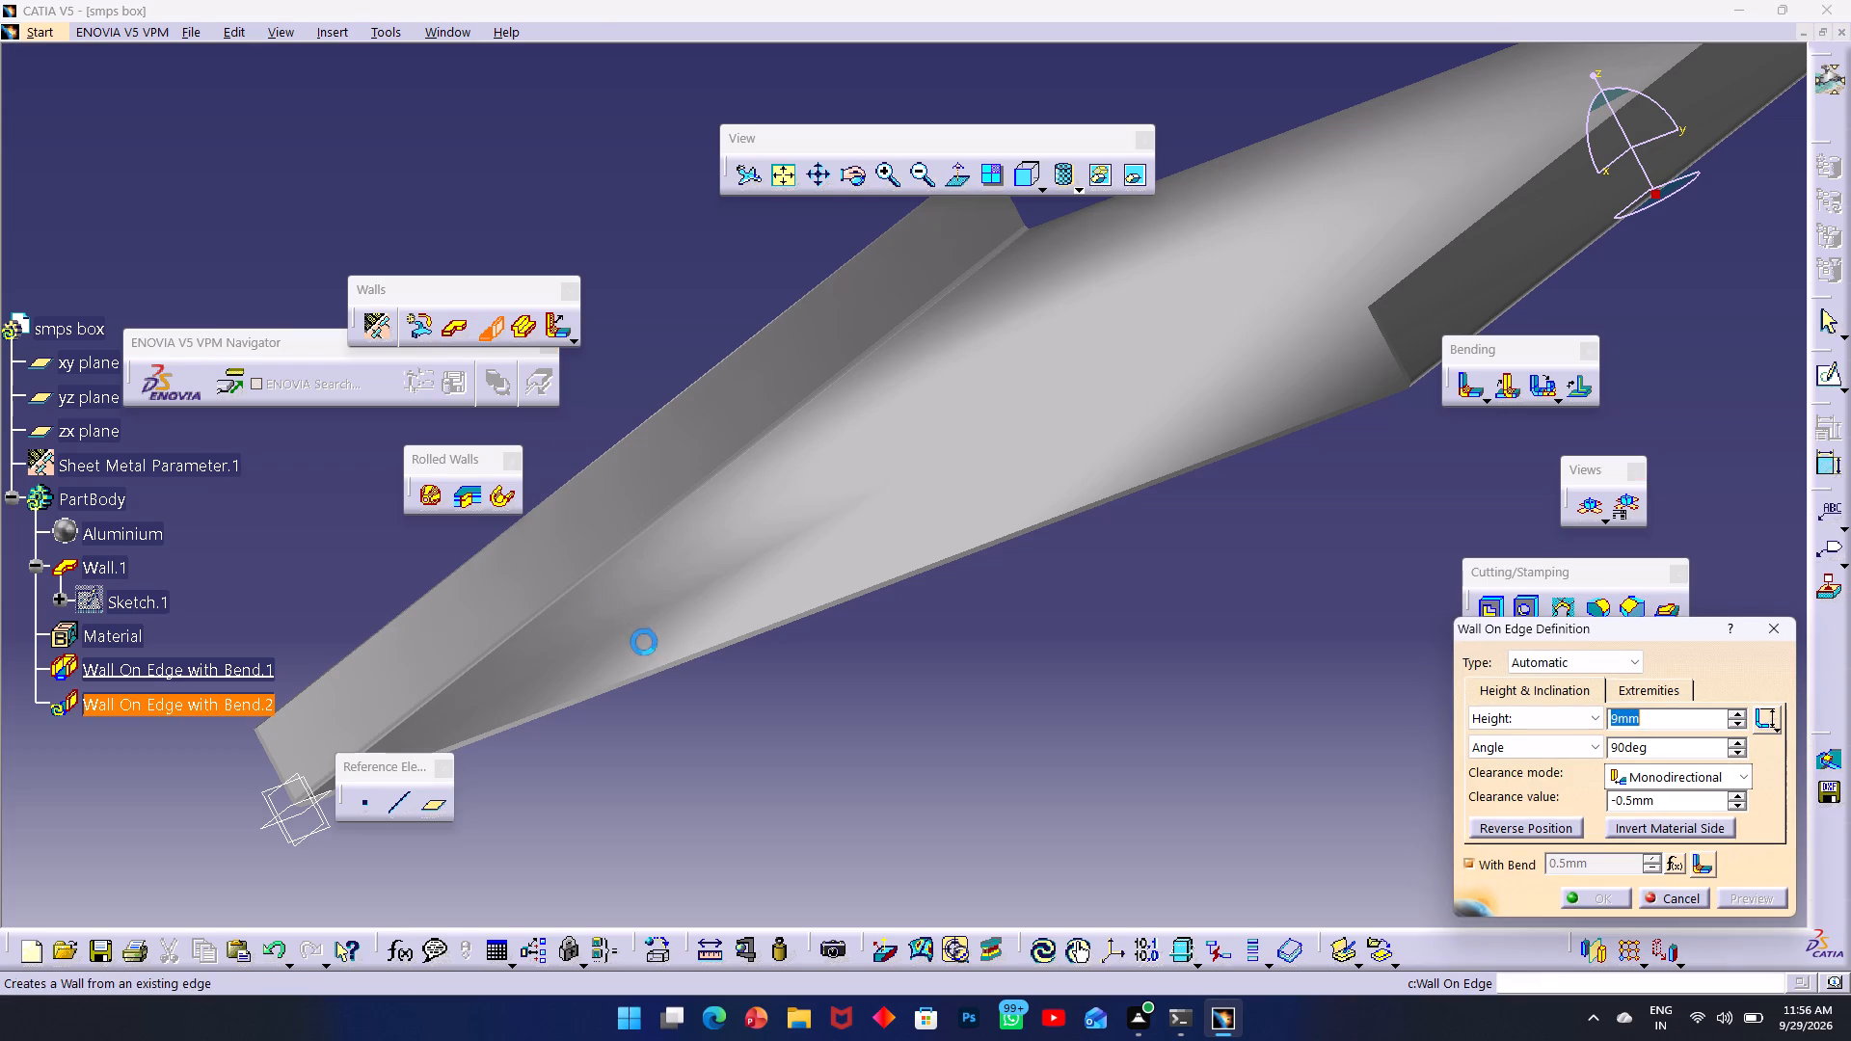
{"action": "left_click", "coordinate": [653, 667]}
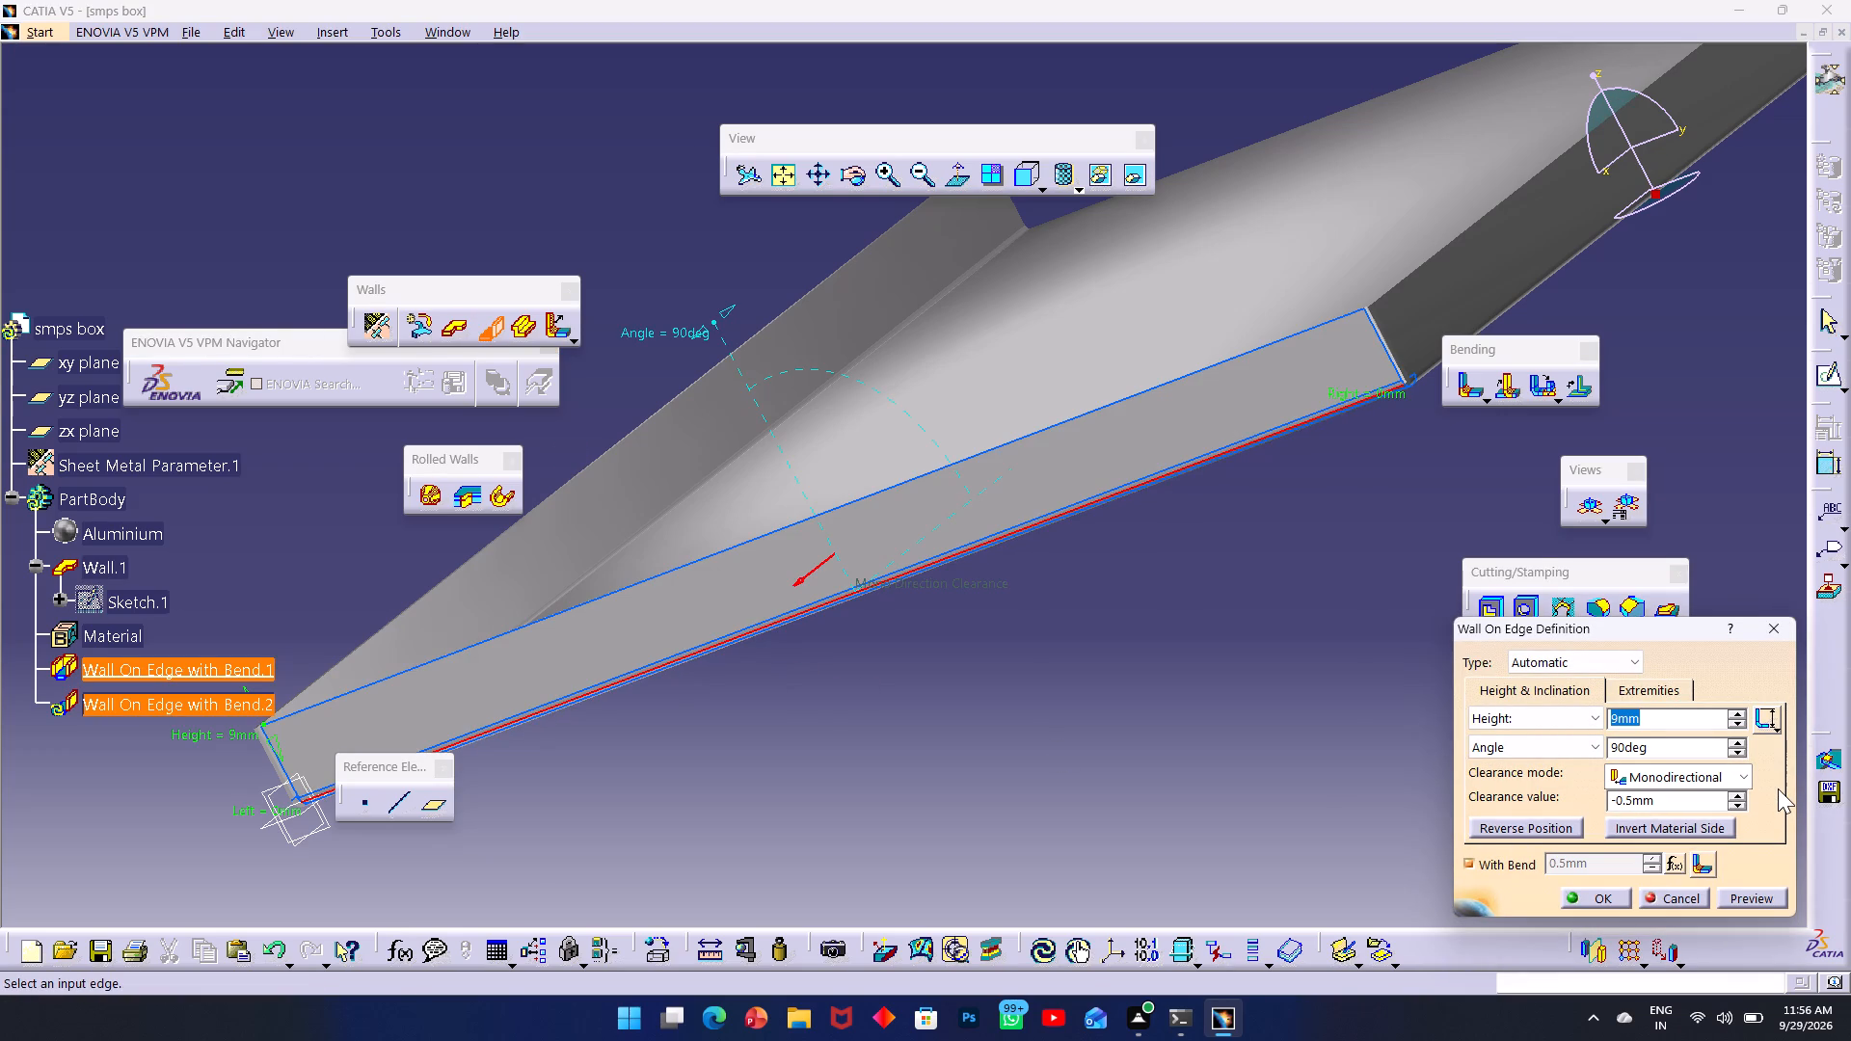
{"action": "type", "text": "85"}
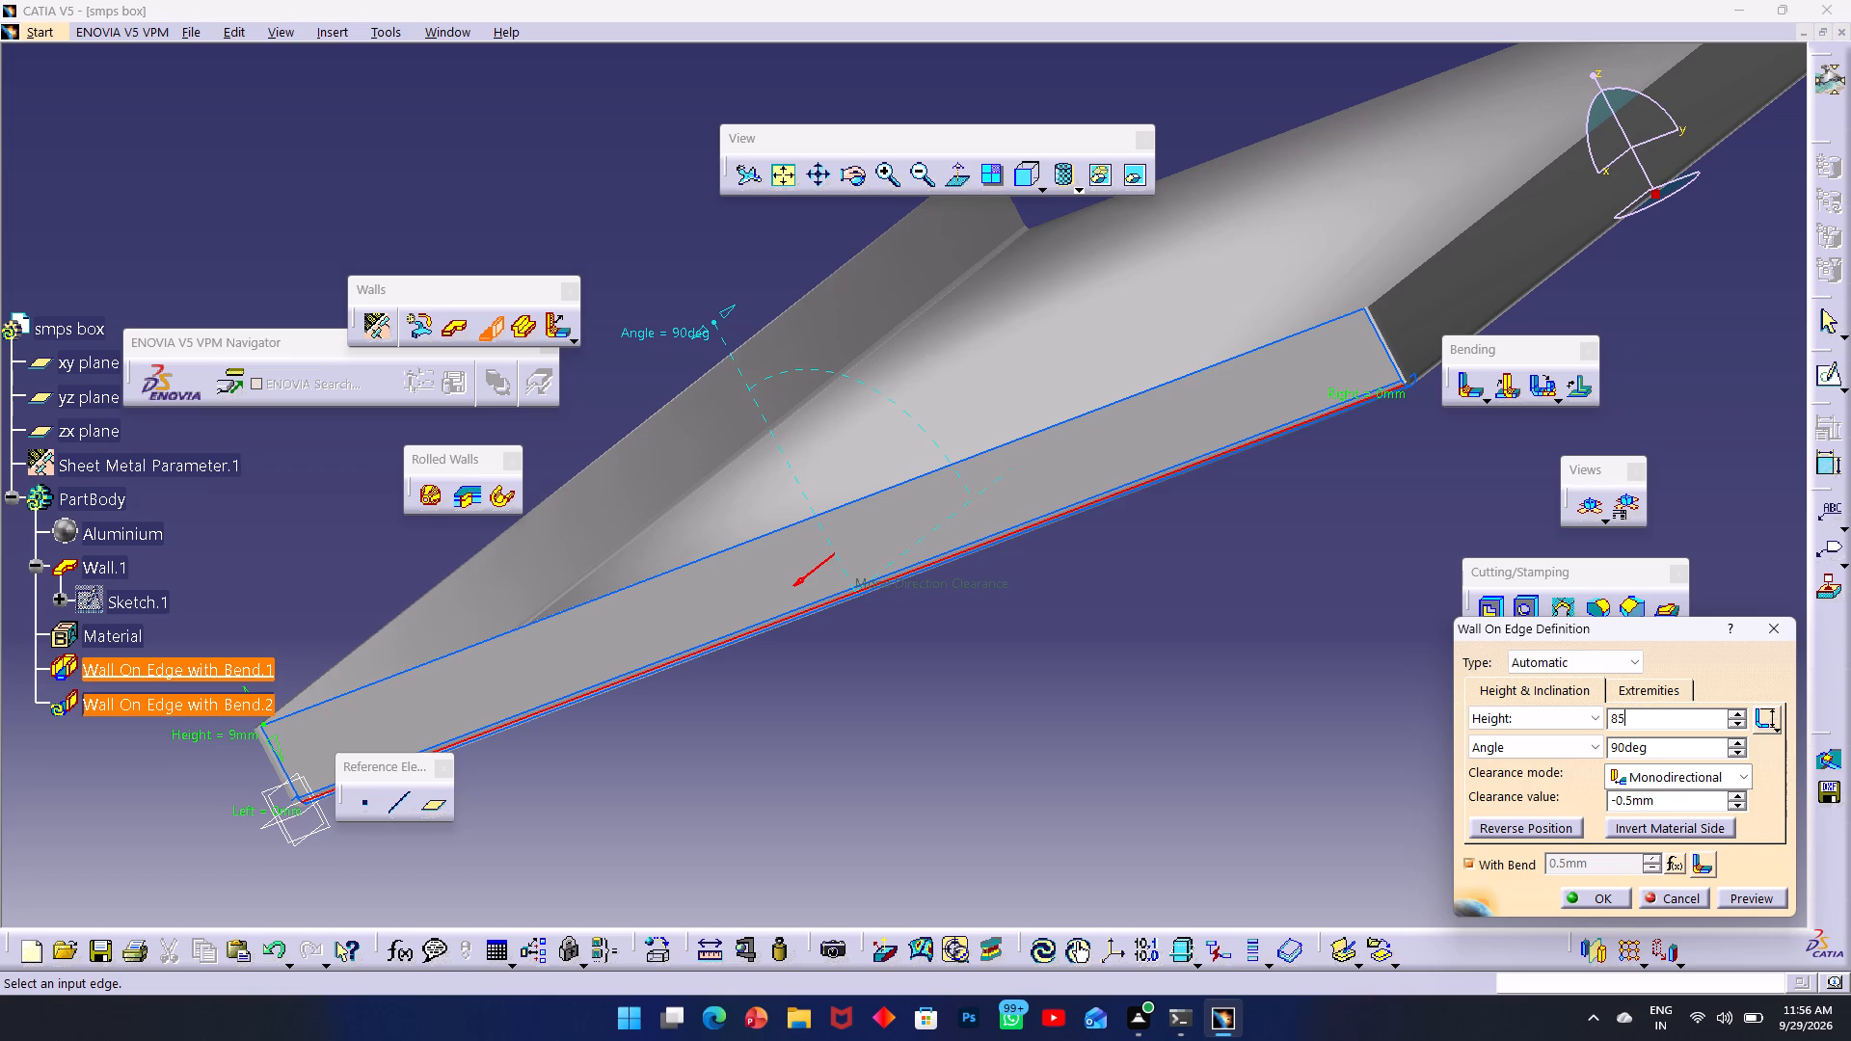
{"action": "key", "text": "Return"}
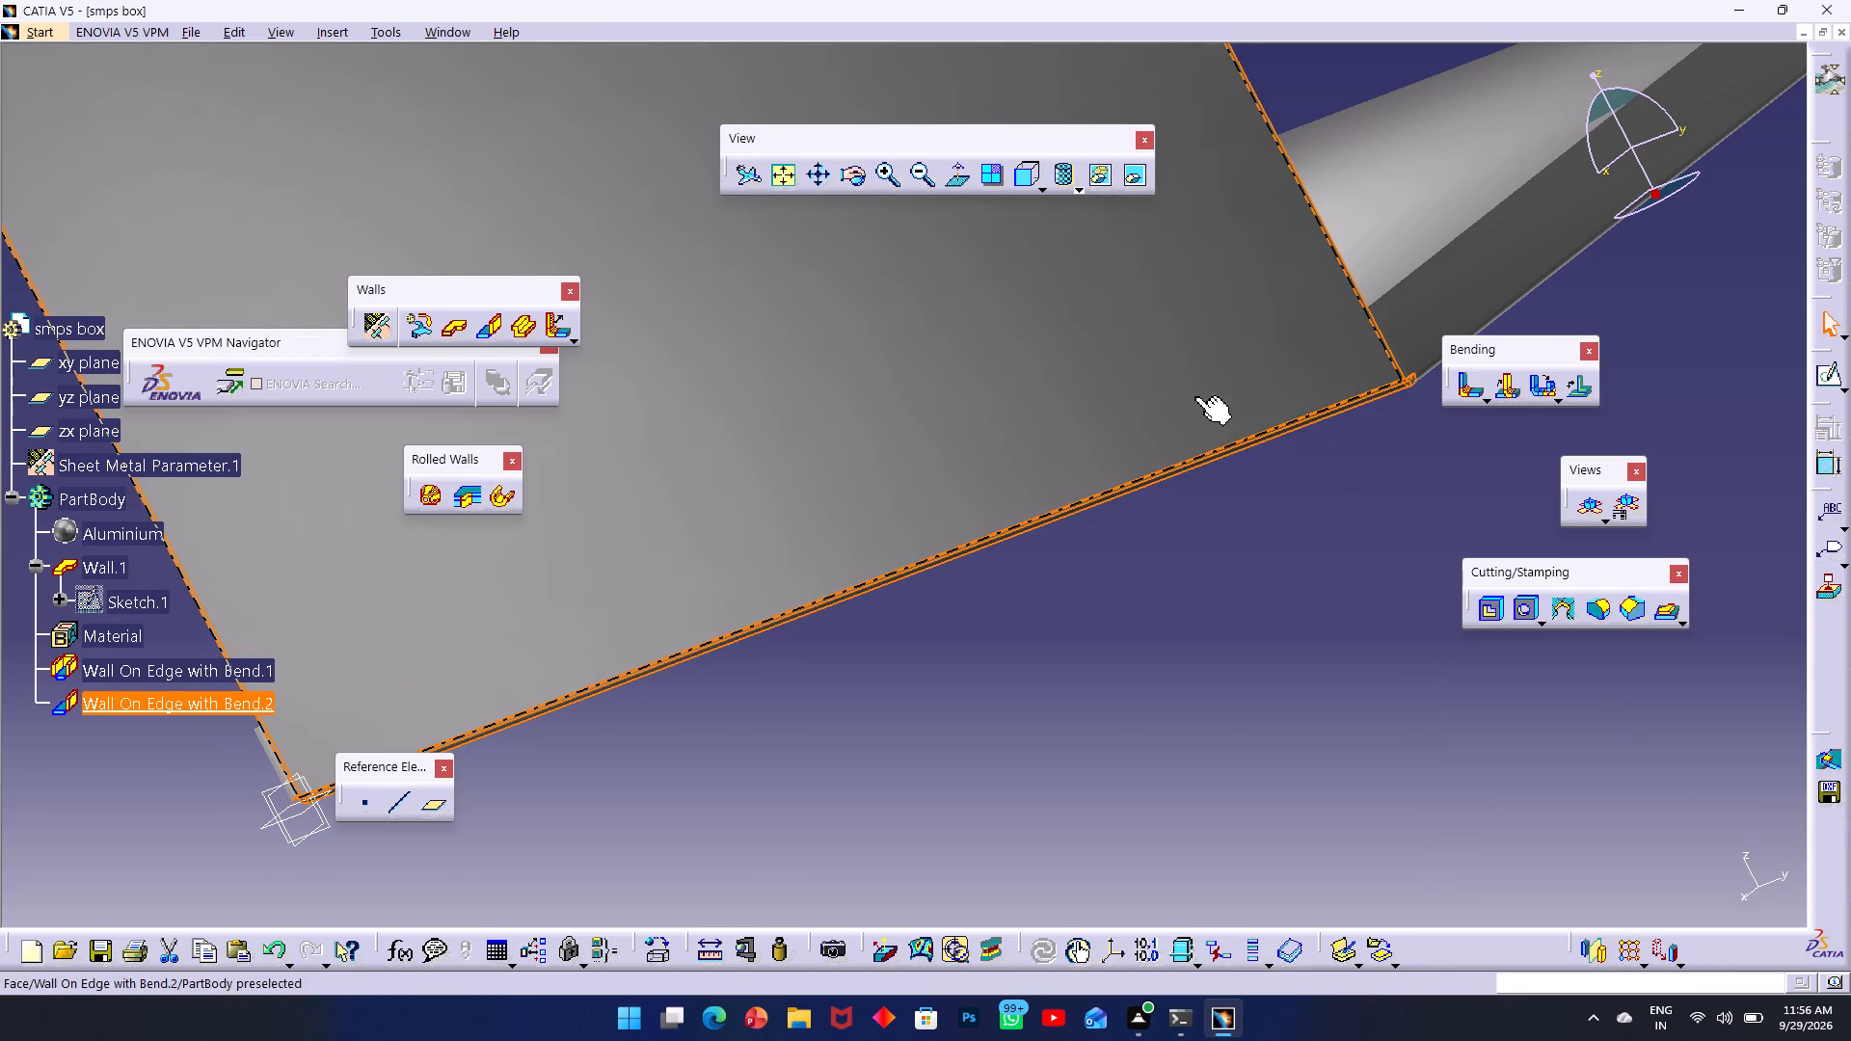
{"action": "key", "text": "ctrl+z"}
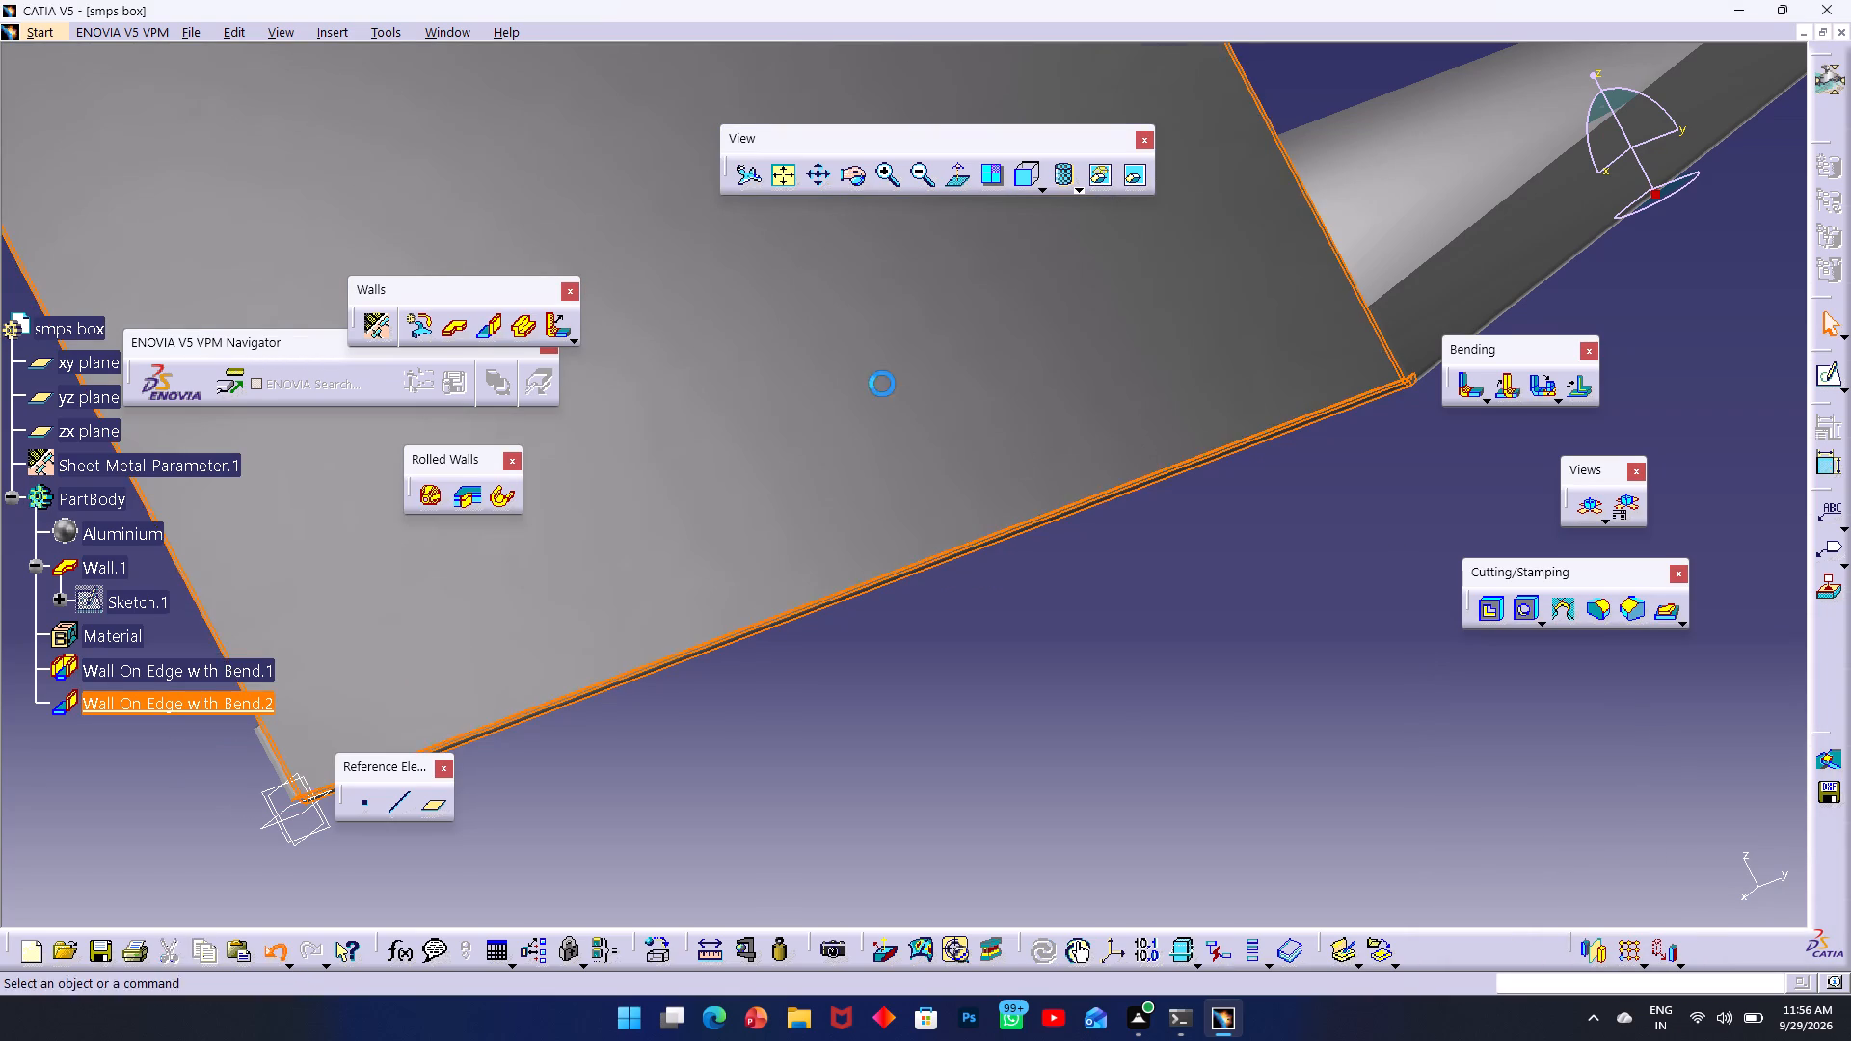
Define a bent wall on the base wall's open edge between the two 9 mm walls, with a height of 85 mm.
{"action": "left_click", "coordinate": [477, 331]}
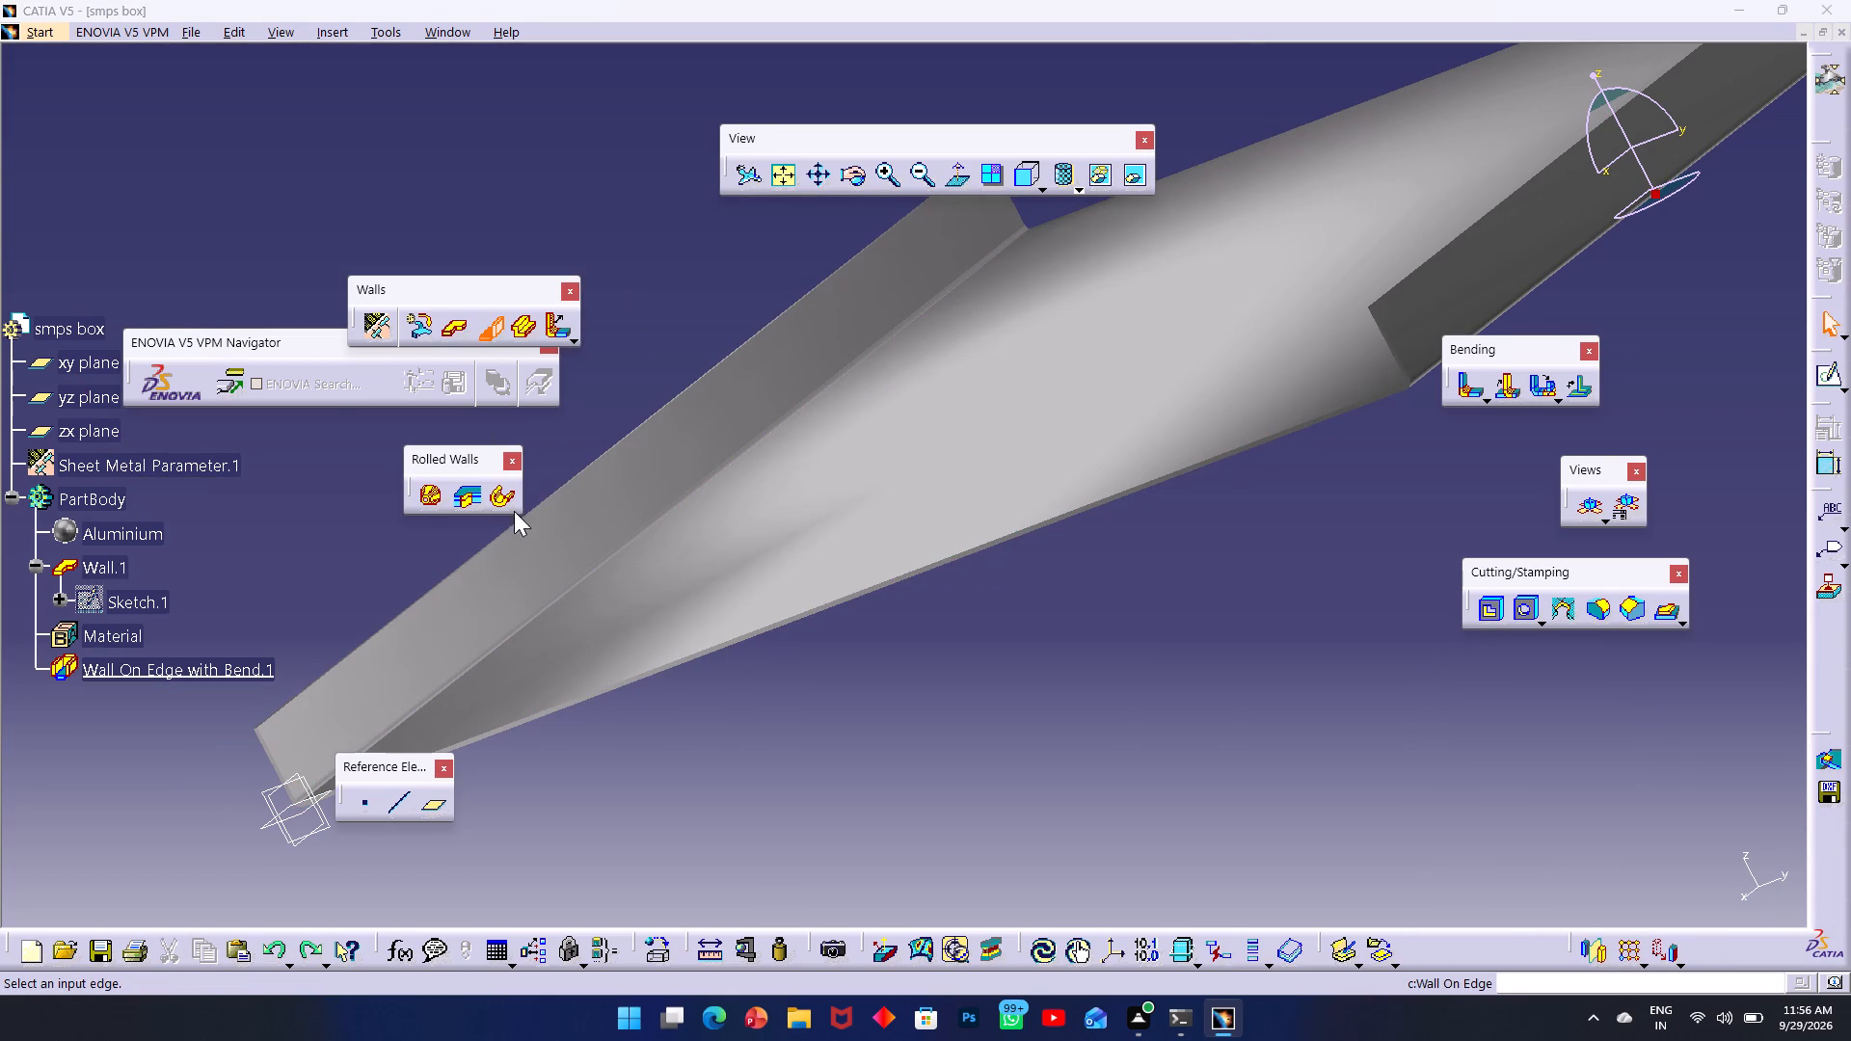
{"action": "left_click", "coordinate": [636, 674]}
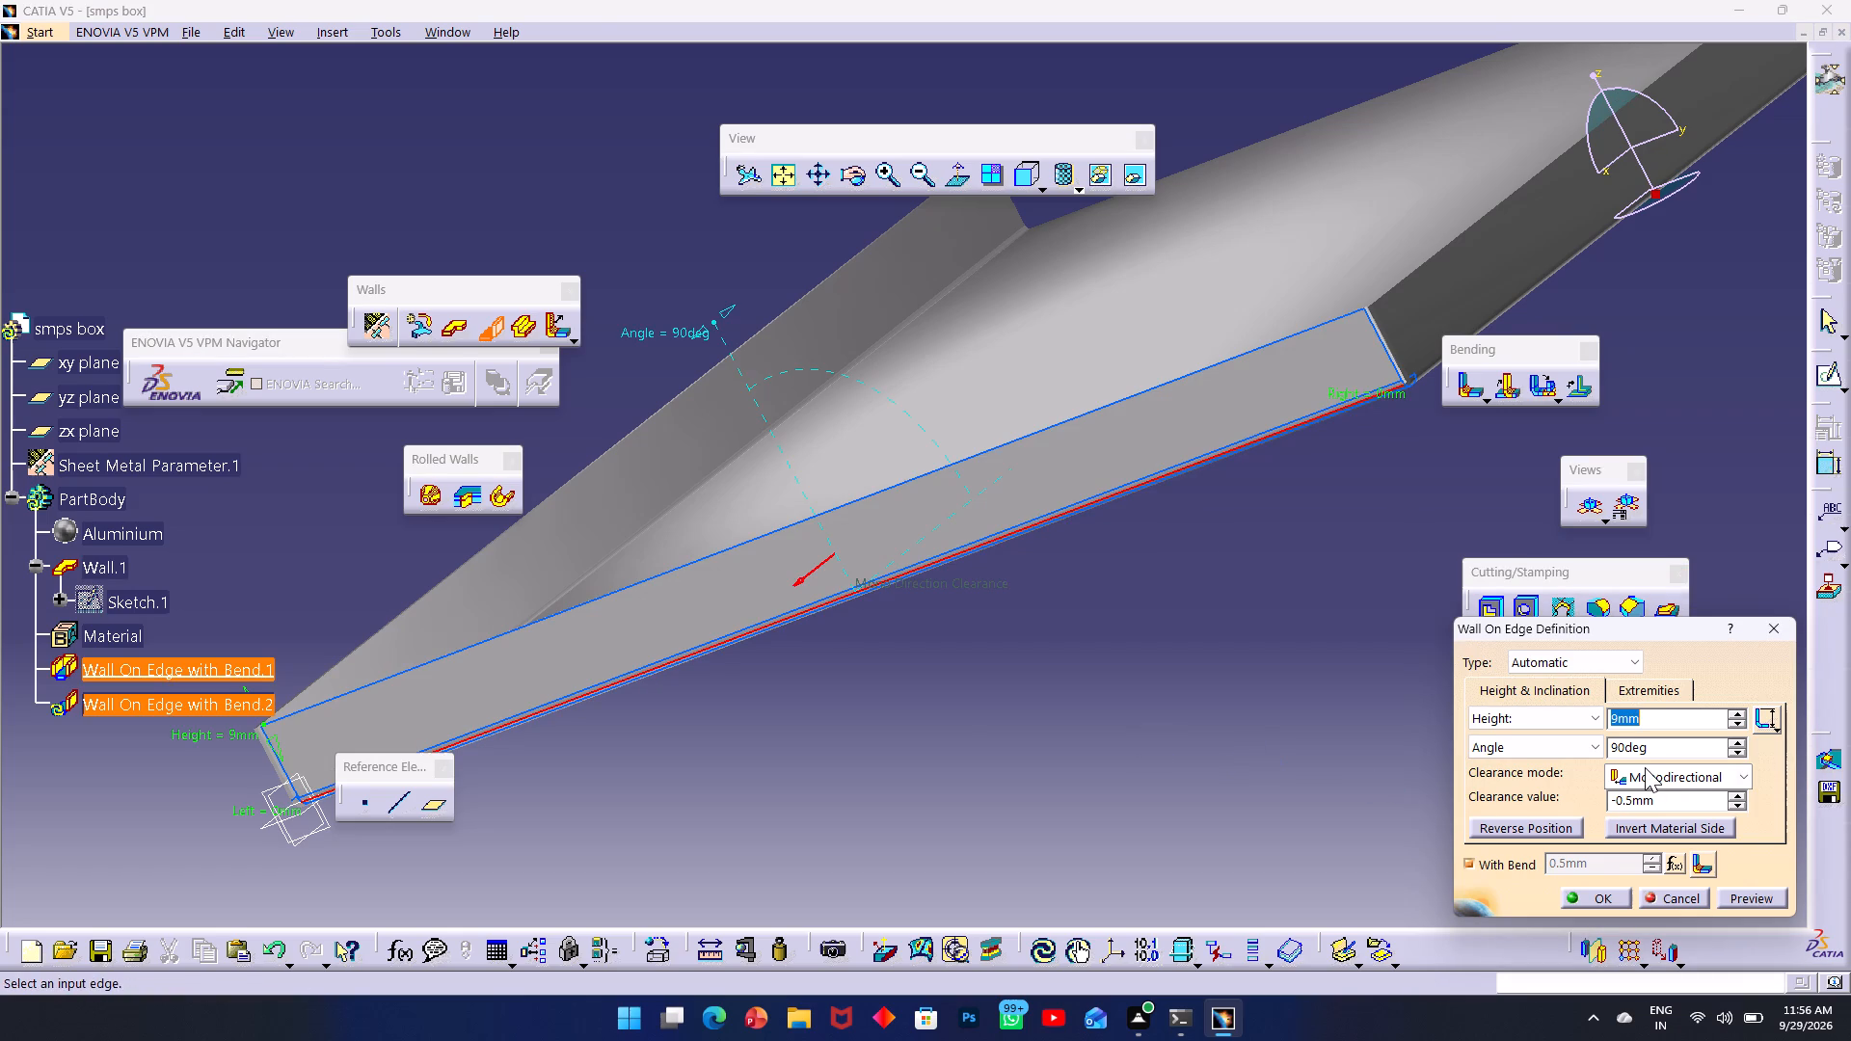
{"action": "type", "text": "85"}
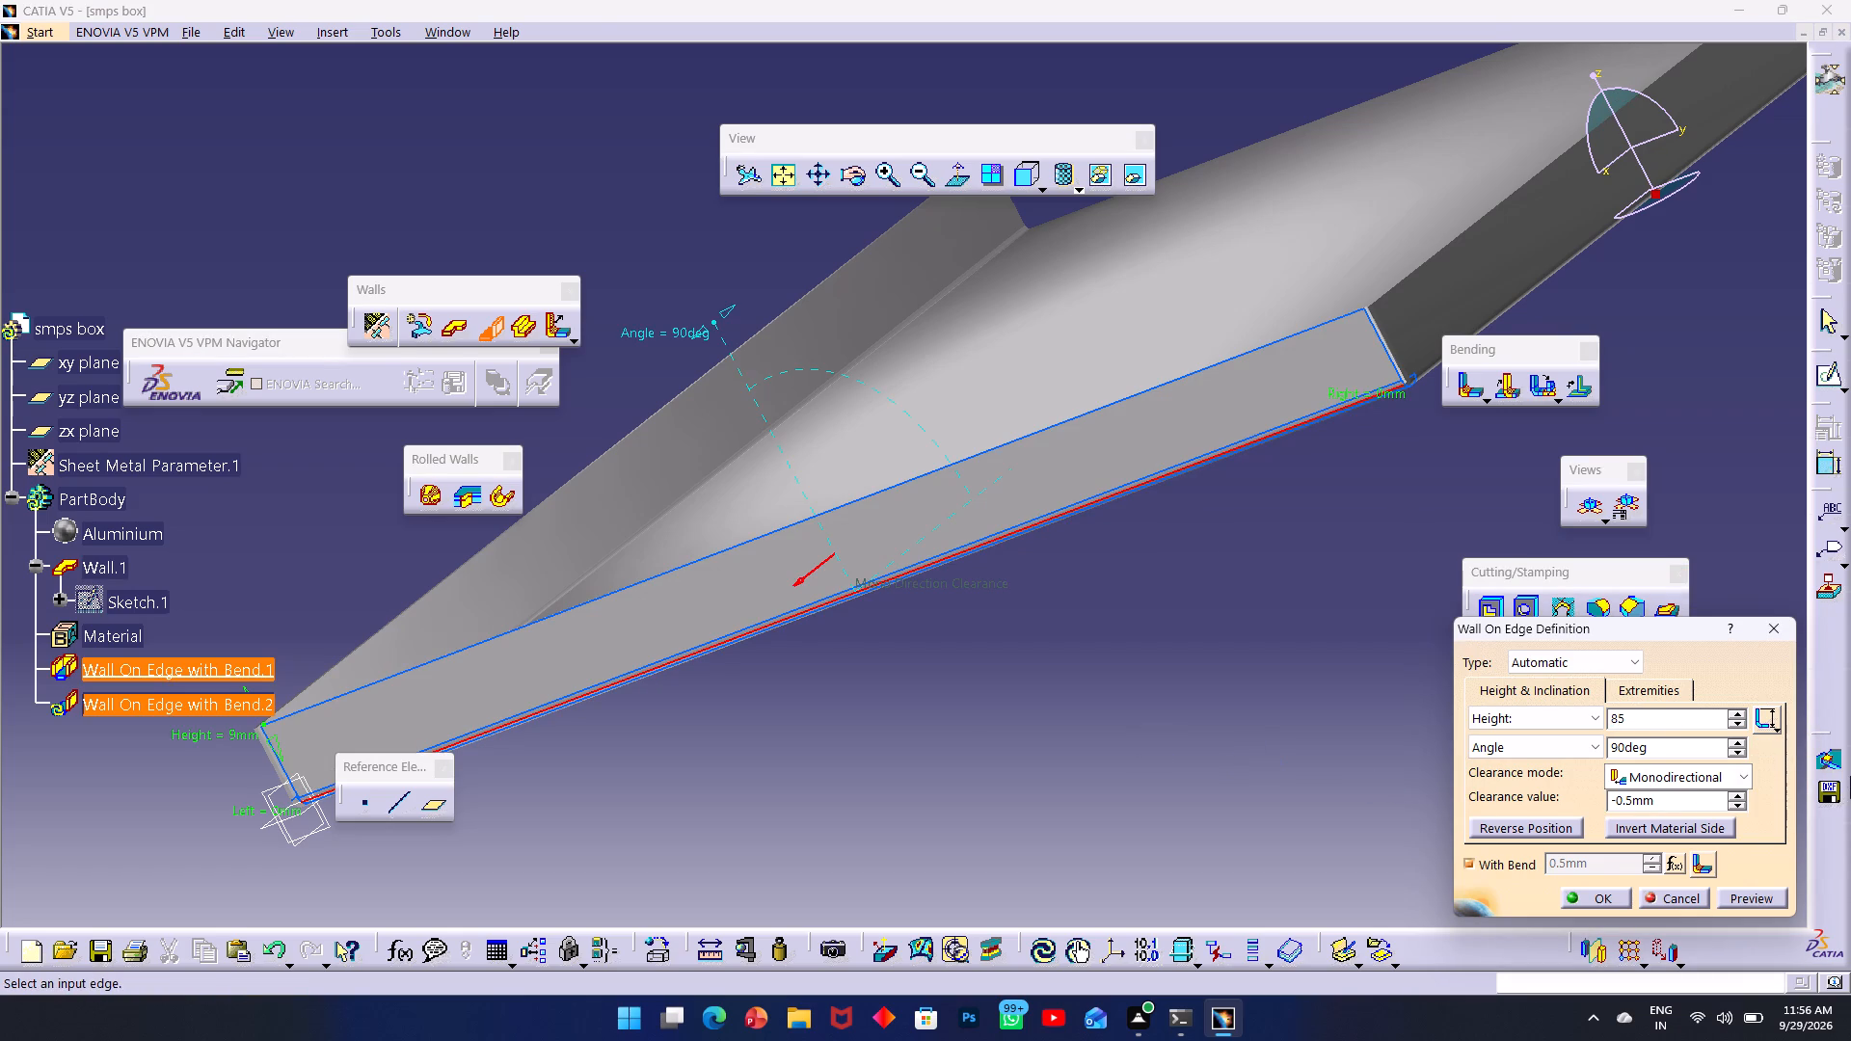
Review the extremity limits and offsets available for the 85 mm wall, along with its height and inclination settings.
{"action": "left_click", "coordinate": [1650, 680]}
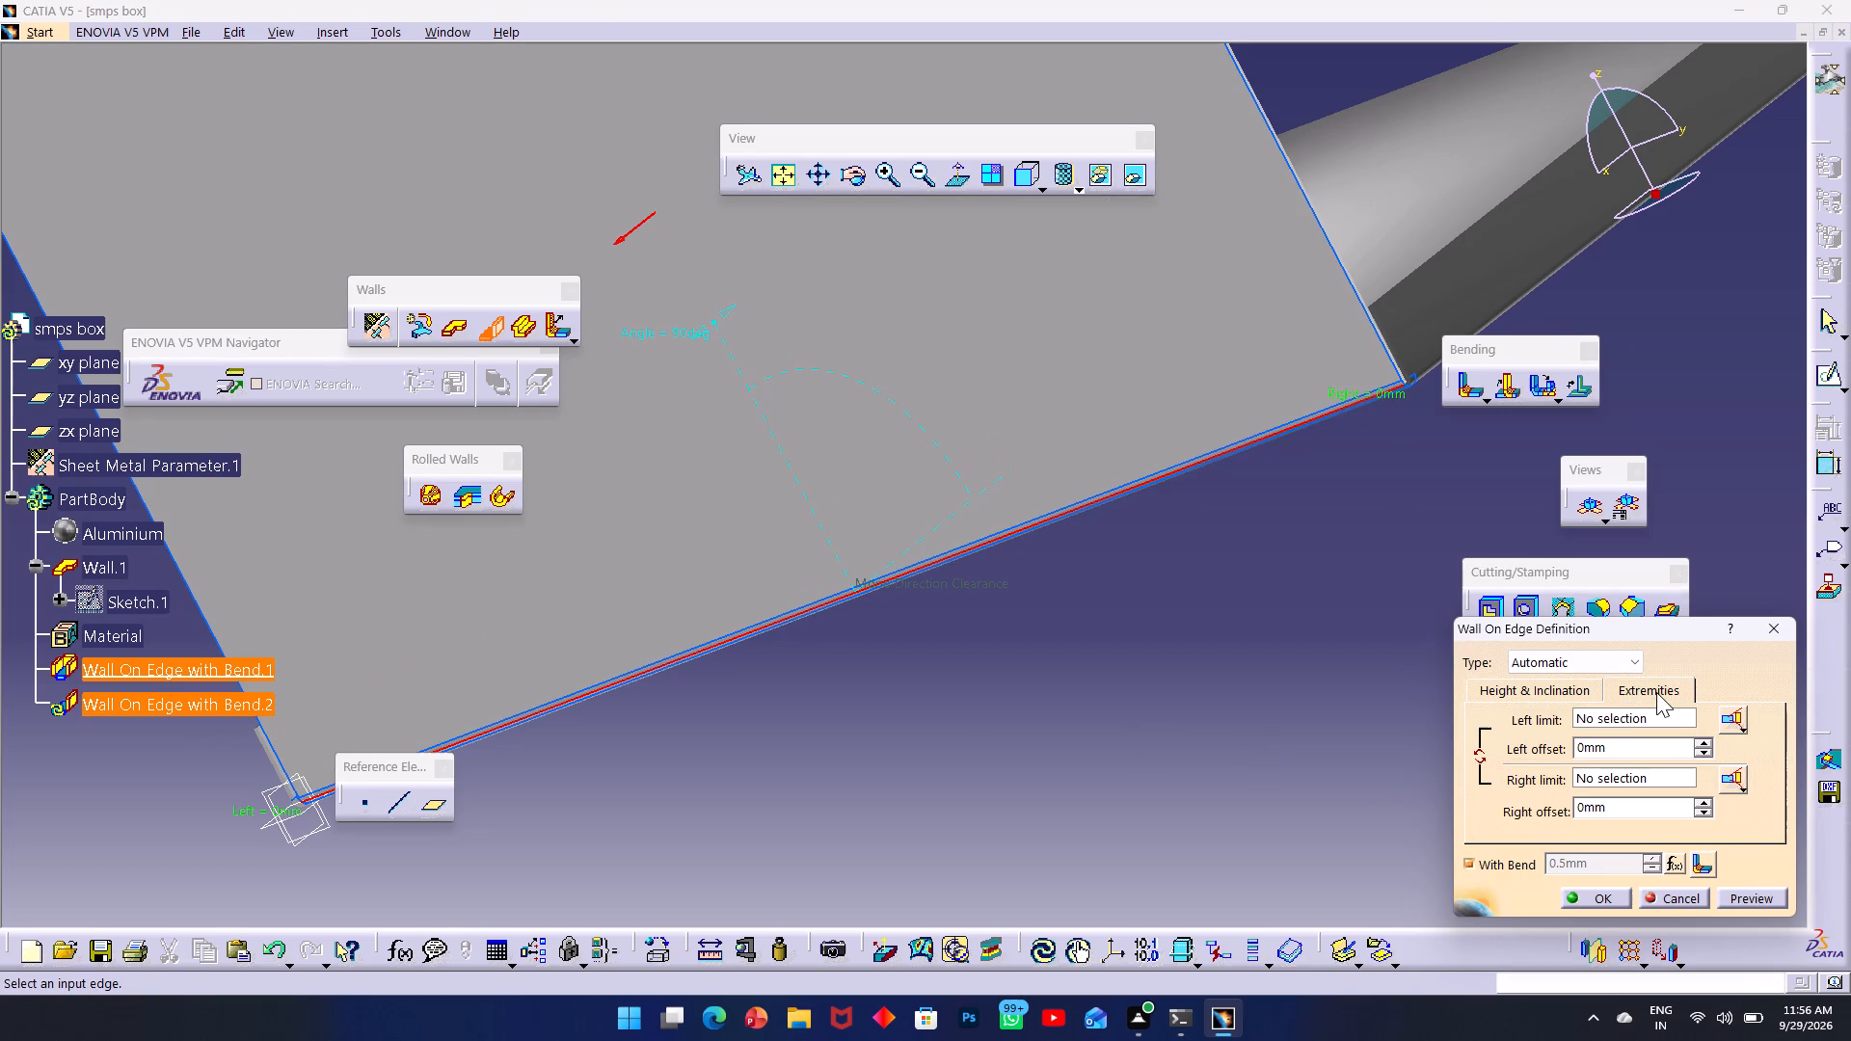
{"action": "left_click", "coordinate": [1656, 692]}
{"action": "left_click", "coordinate": [1653, 686]}
{"action": "left_click", "coordinate": [1662, 751]}
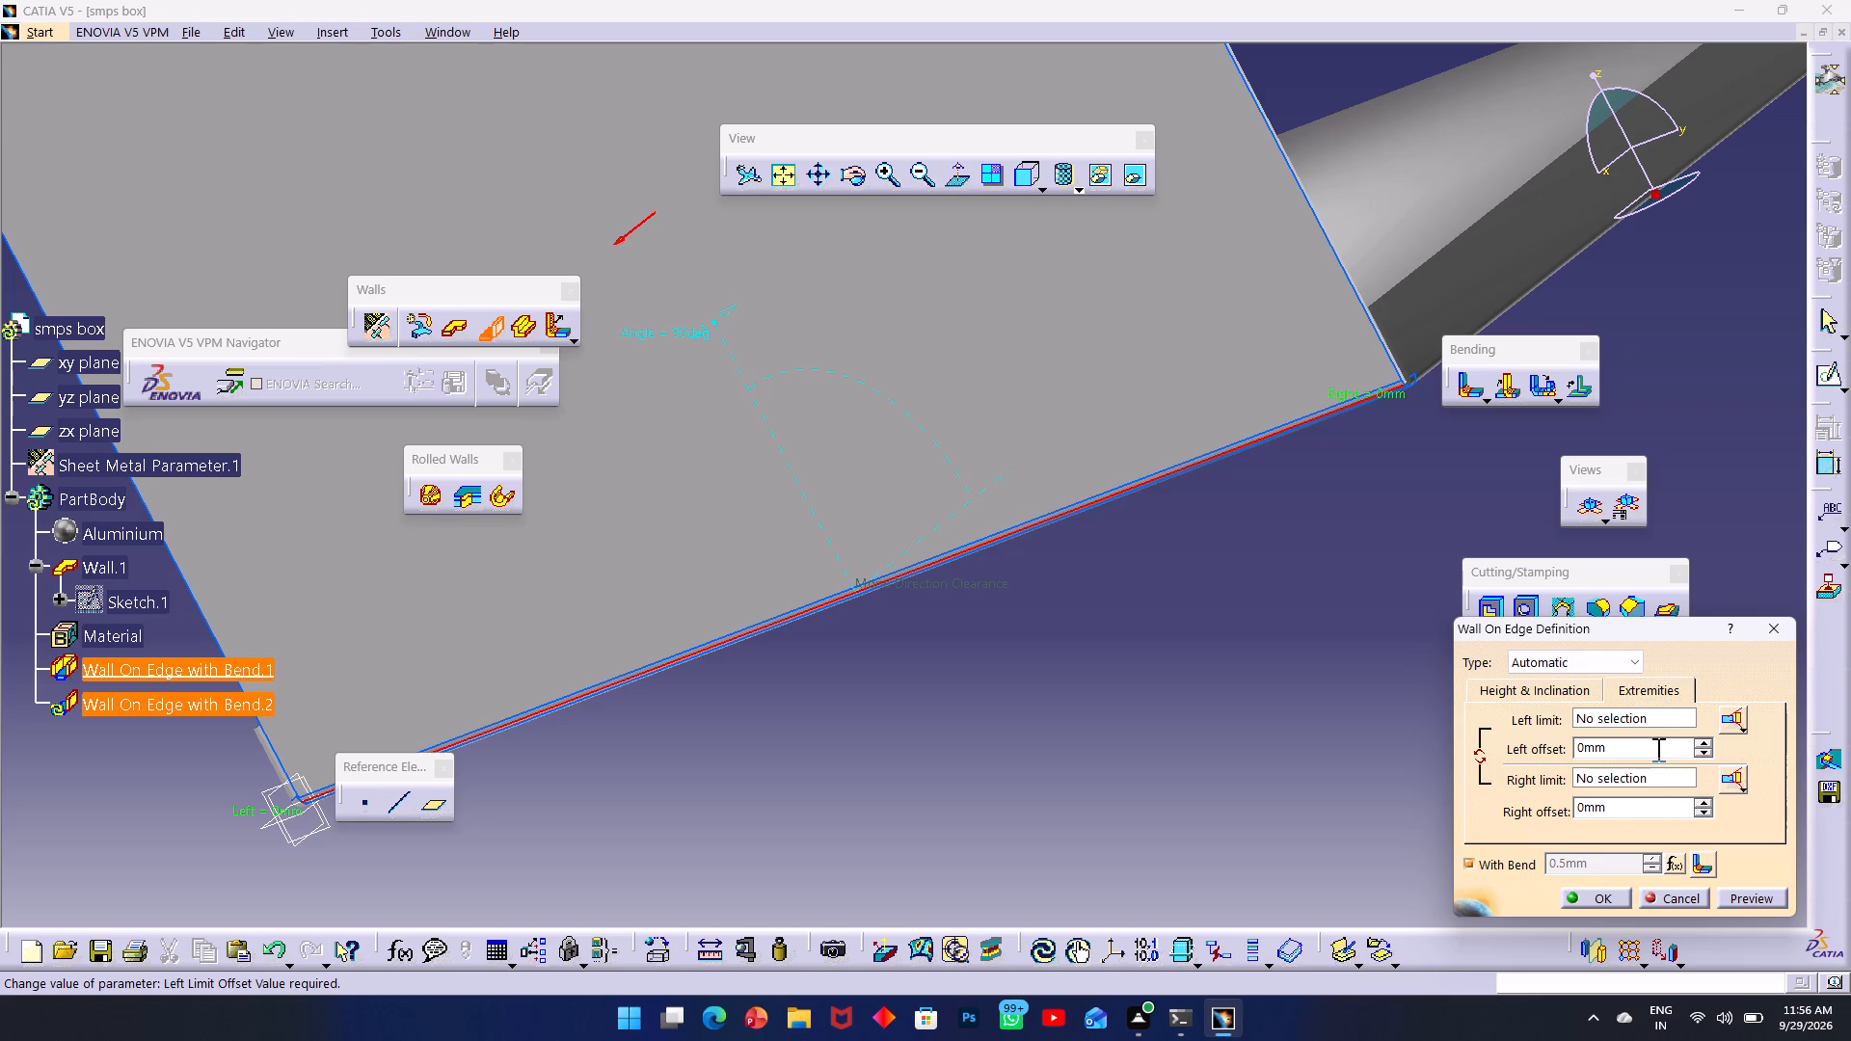
{"action": "scroll", "coordinate": [1387, 336], "scroll_direction": "down", "scroll_amount": 3}
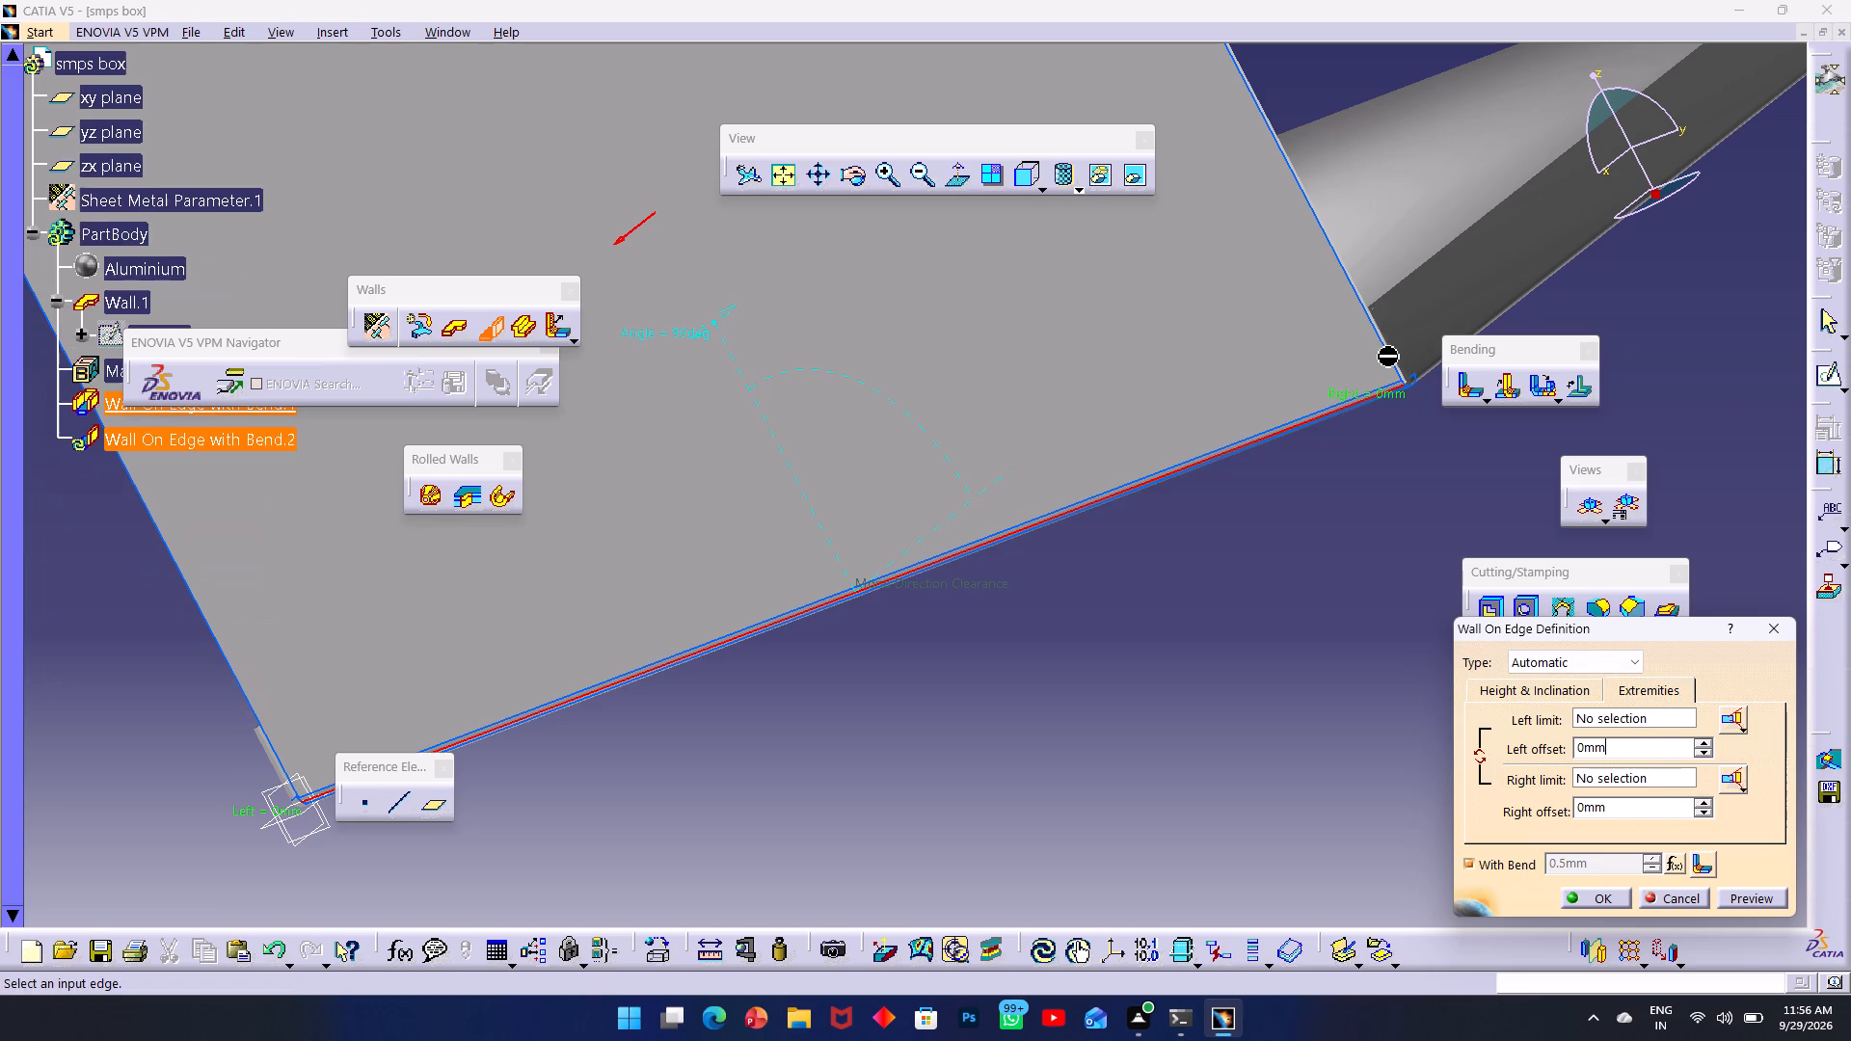
{"action": "middle_click_drag", "start_coordinate": [1368, 358], "coordinate": [1384, 336]}
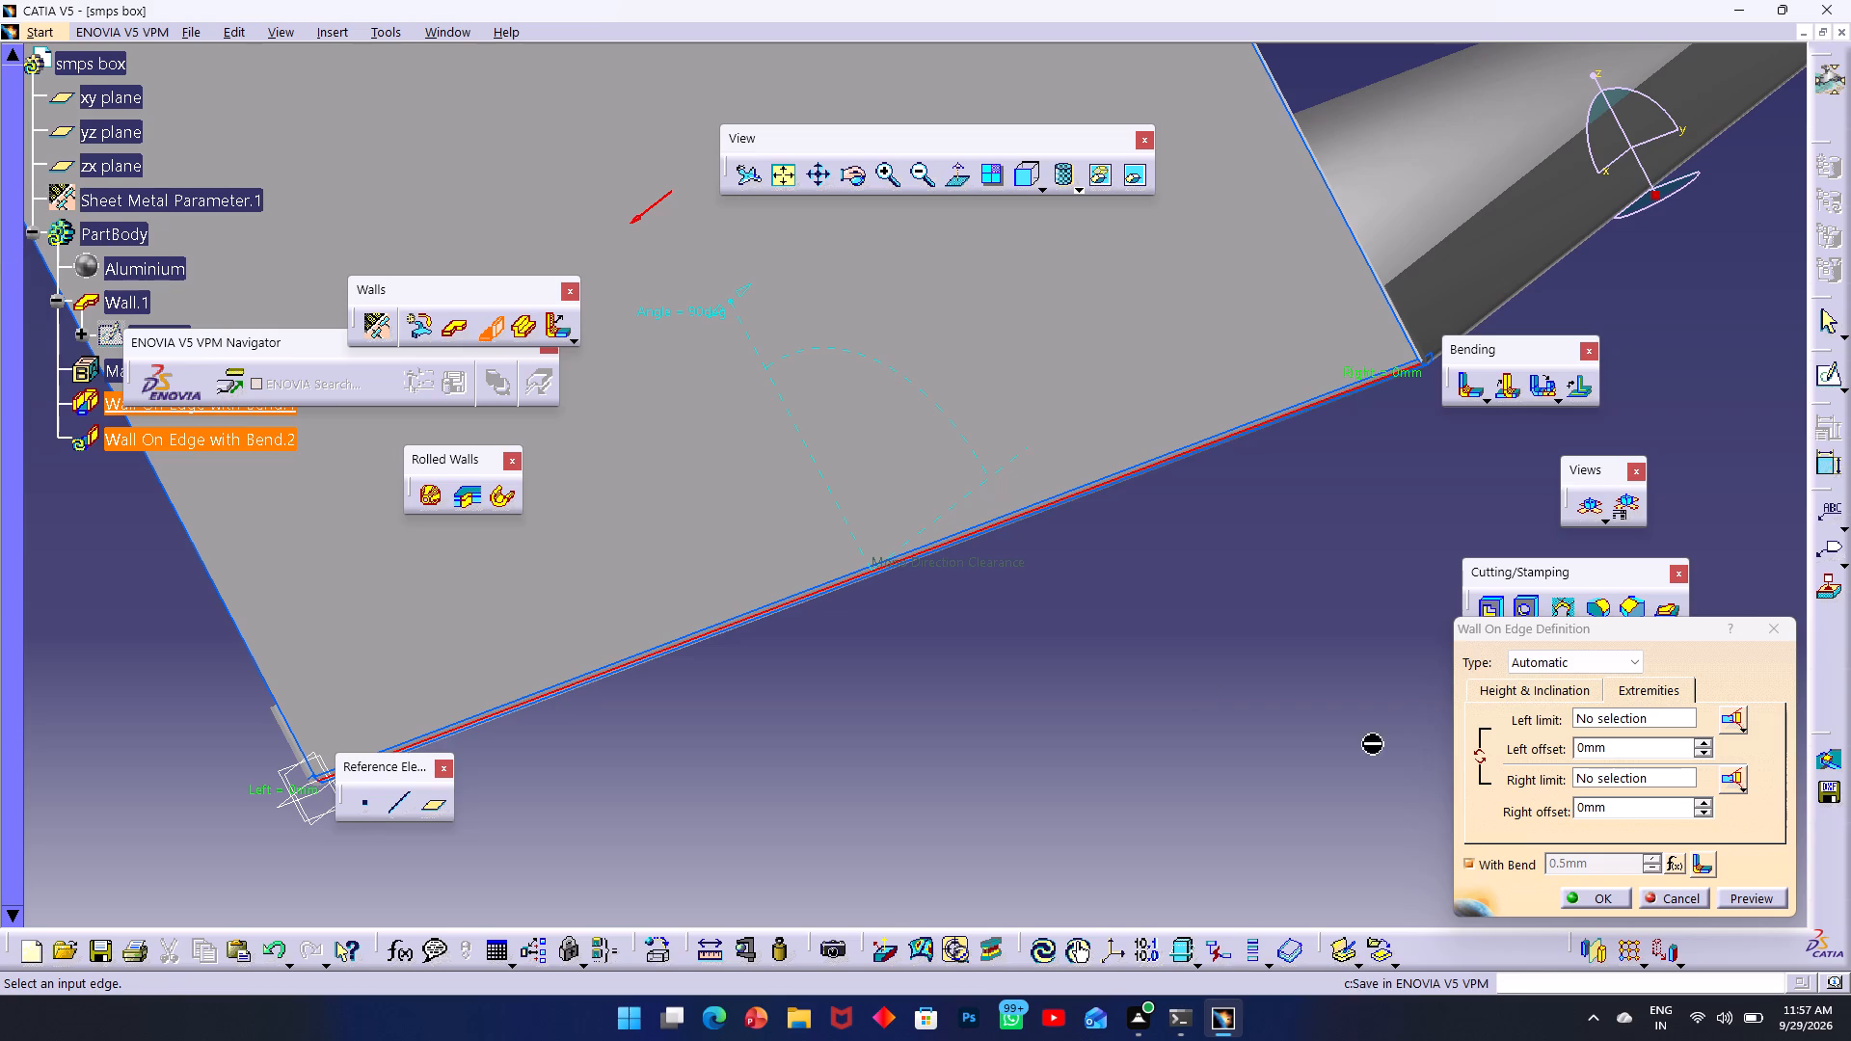
{"action": "left_click", "coordinate": [1521, 689]}
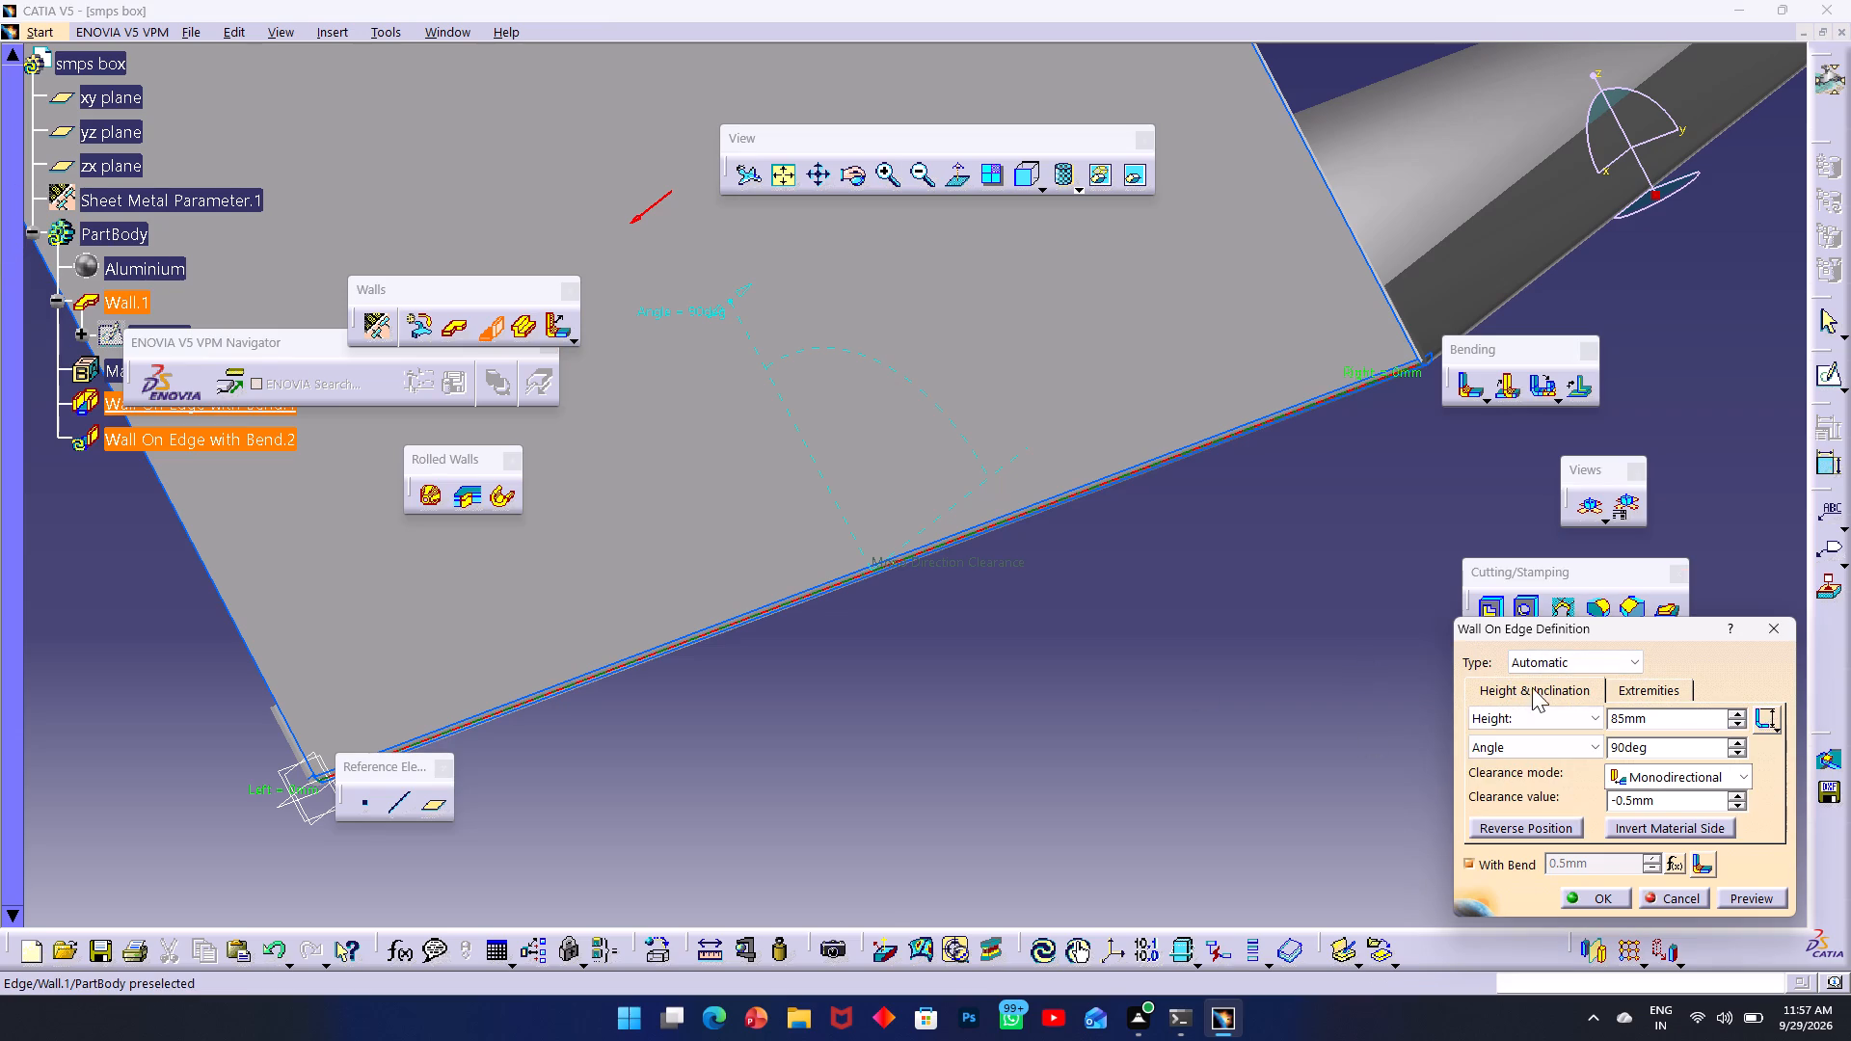
{"action": "left_click", "coordinate": [1656, 690]}
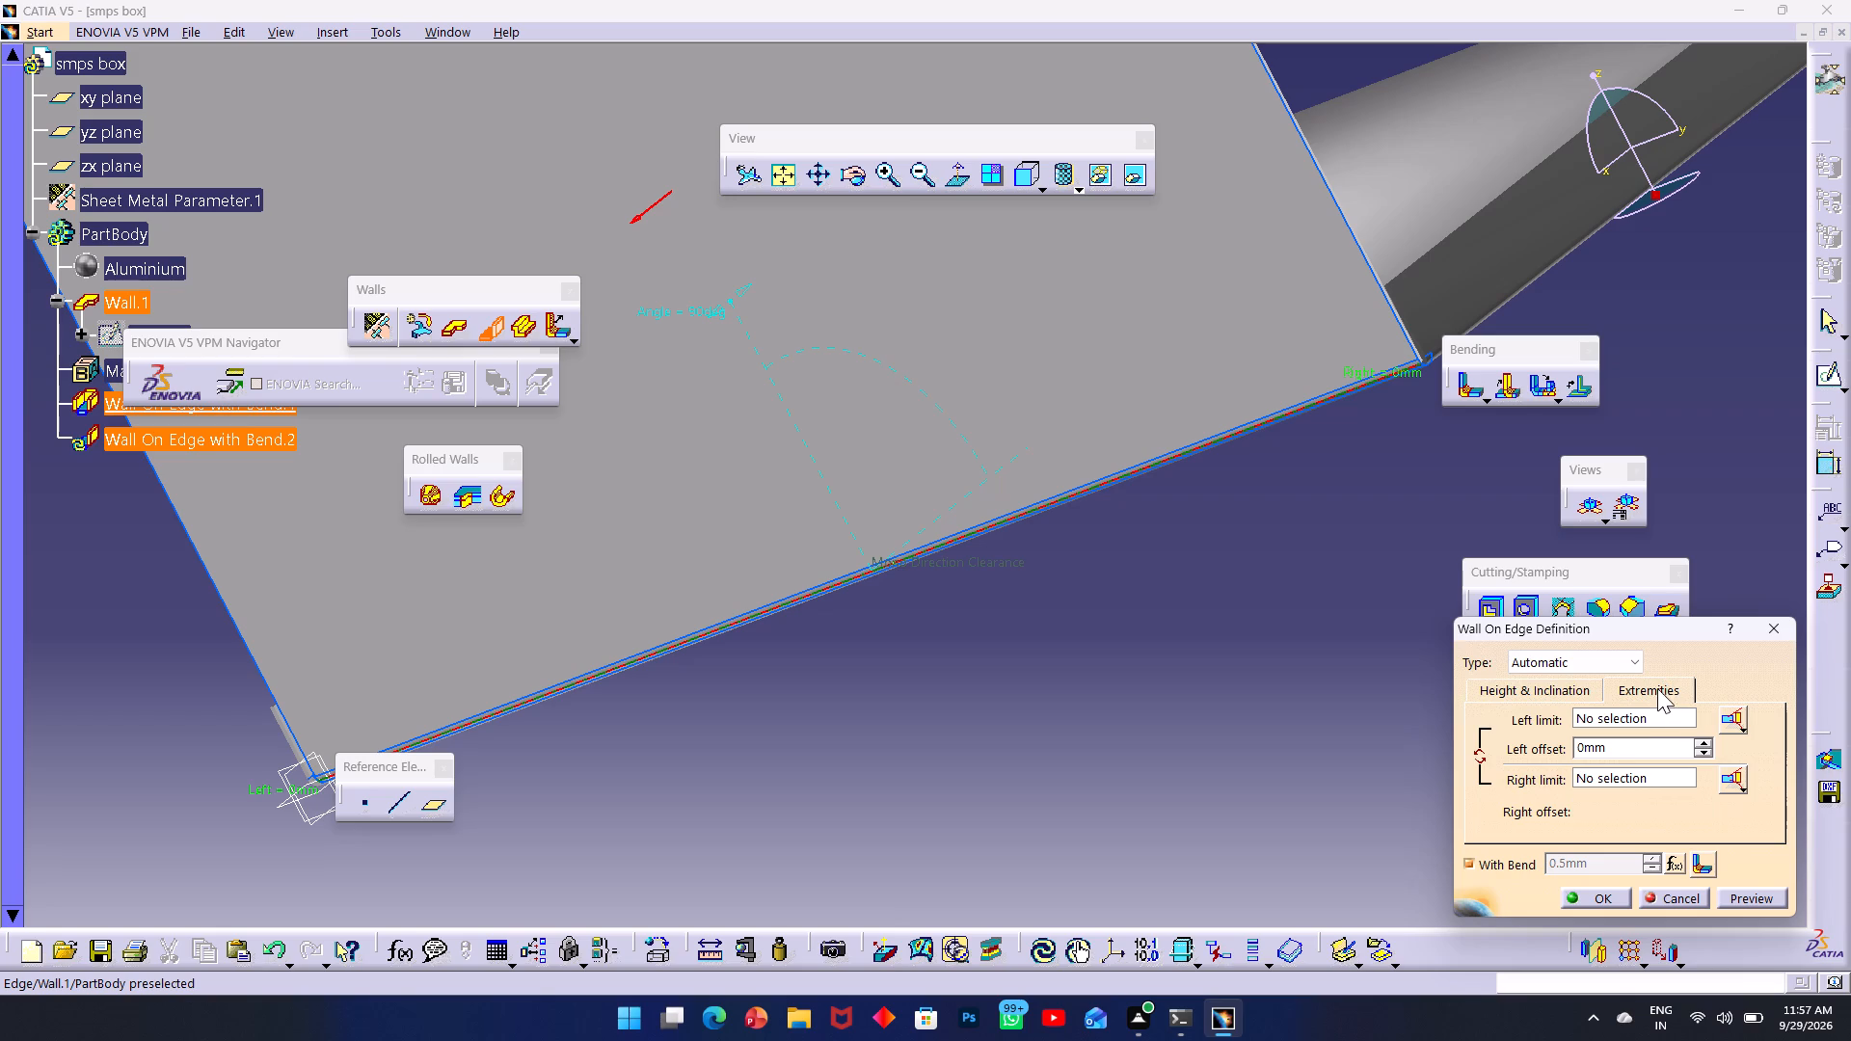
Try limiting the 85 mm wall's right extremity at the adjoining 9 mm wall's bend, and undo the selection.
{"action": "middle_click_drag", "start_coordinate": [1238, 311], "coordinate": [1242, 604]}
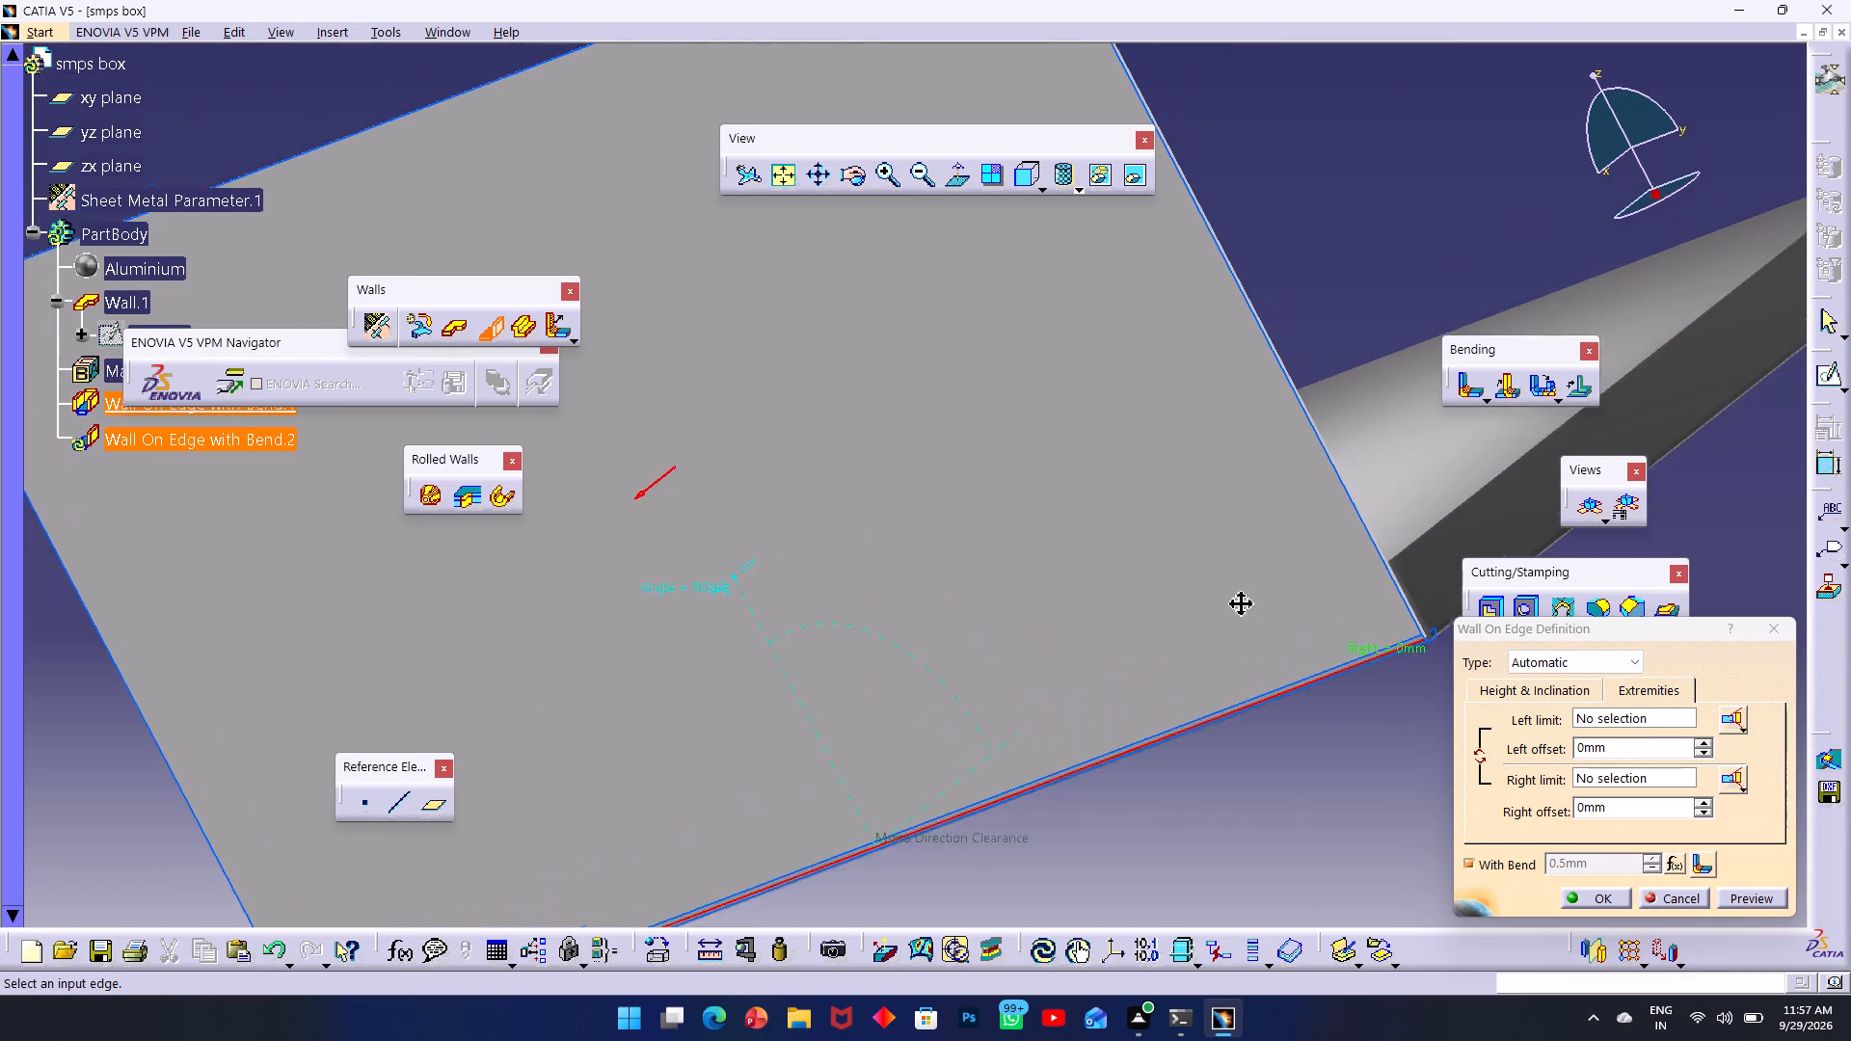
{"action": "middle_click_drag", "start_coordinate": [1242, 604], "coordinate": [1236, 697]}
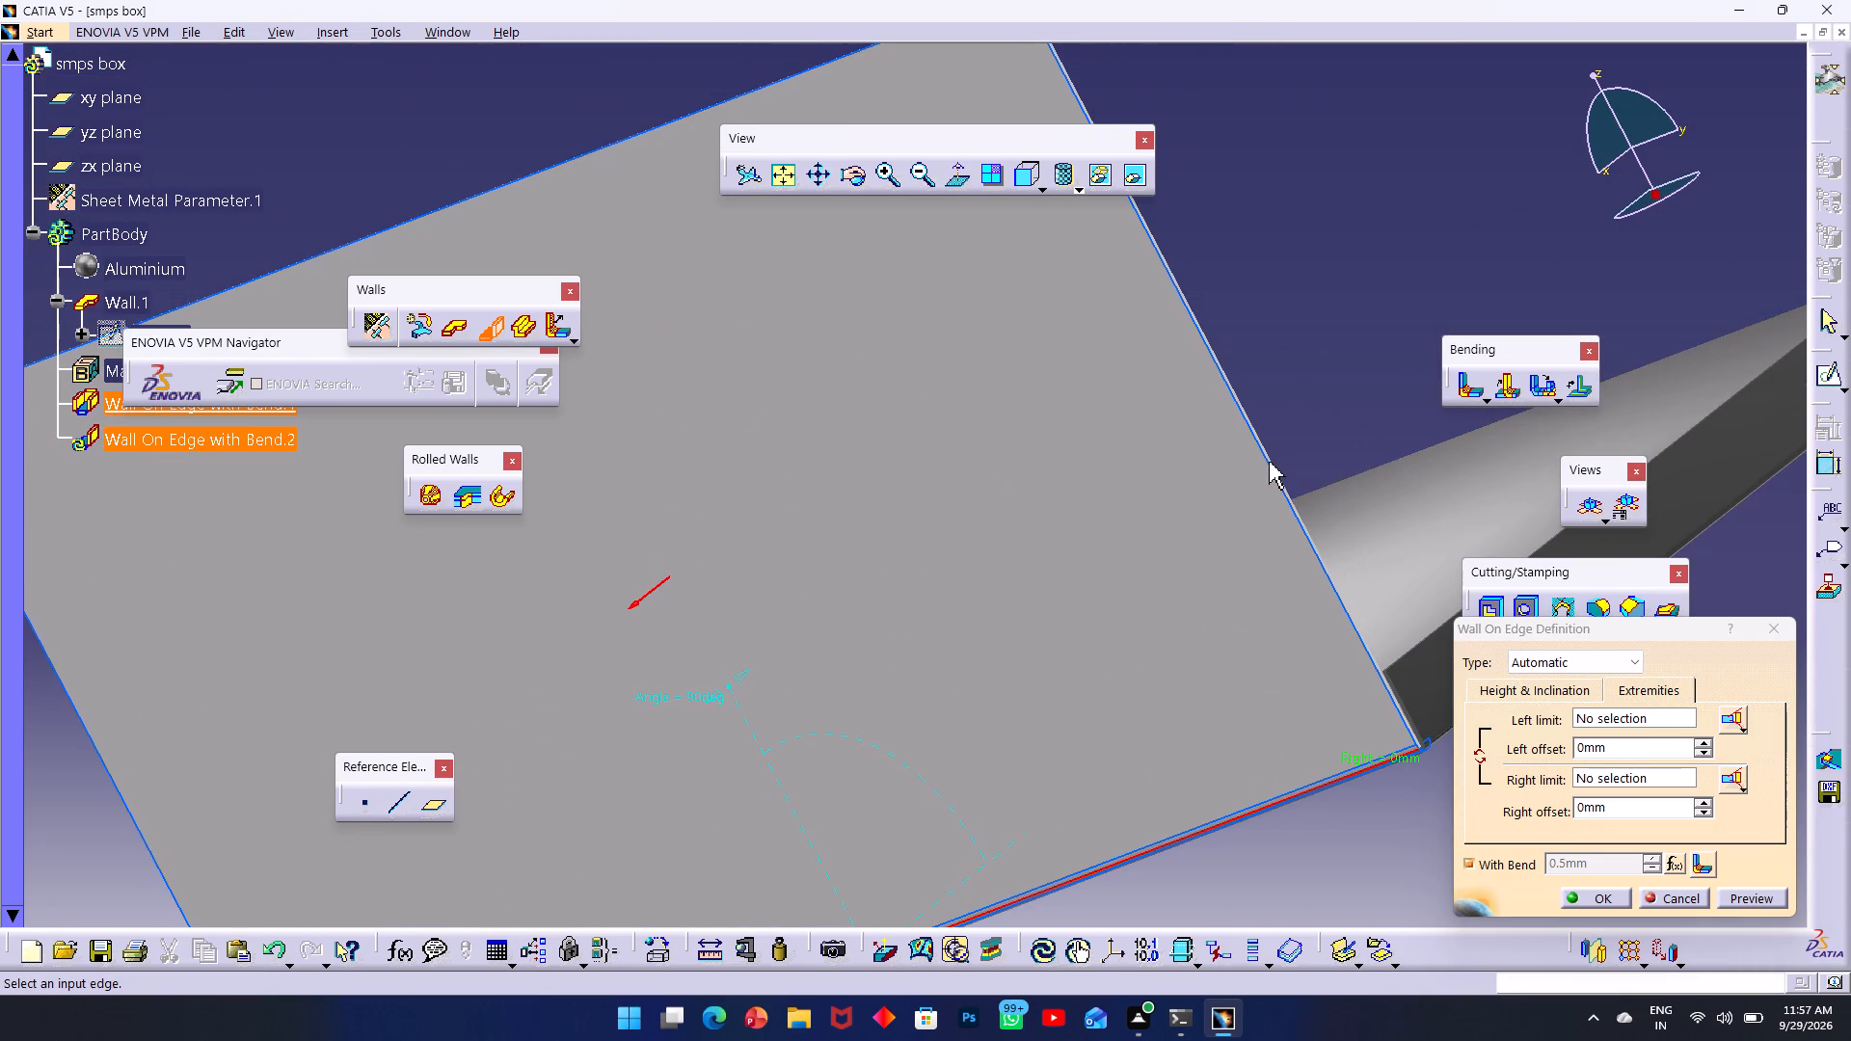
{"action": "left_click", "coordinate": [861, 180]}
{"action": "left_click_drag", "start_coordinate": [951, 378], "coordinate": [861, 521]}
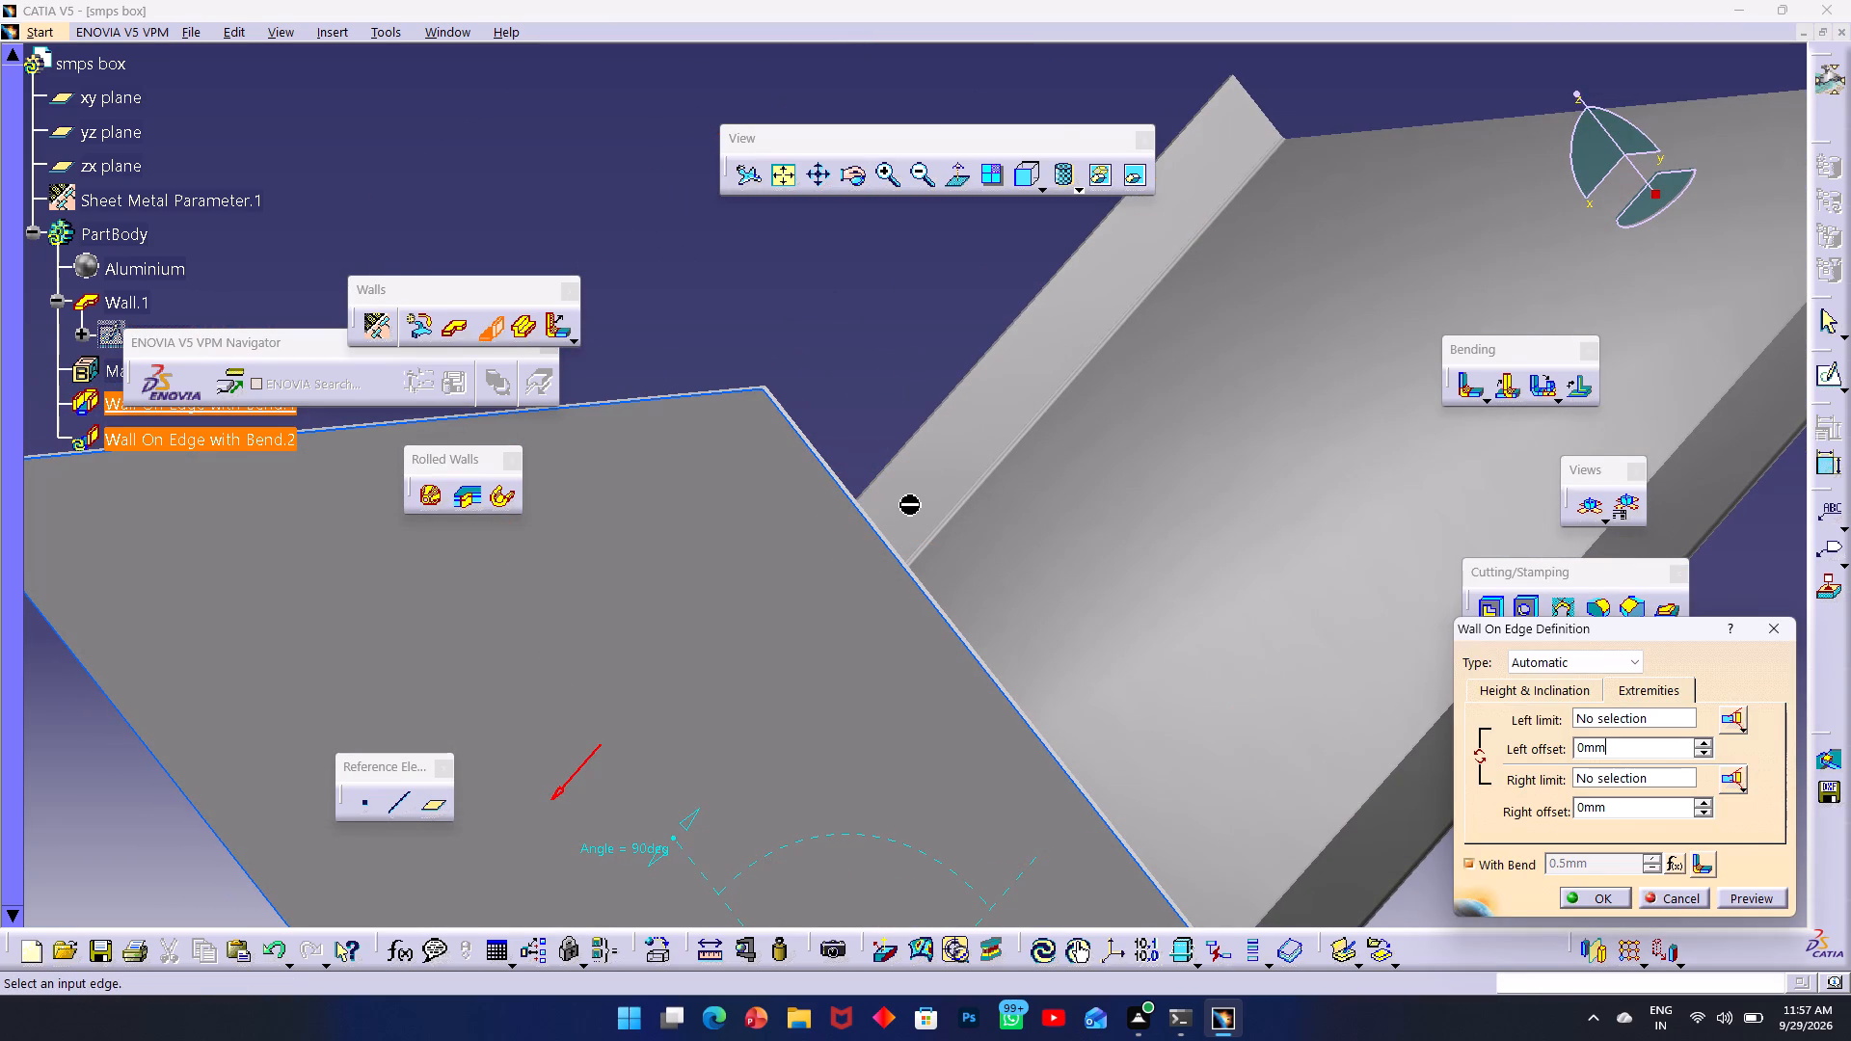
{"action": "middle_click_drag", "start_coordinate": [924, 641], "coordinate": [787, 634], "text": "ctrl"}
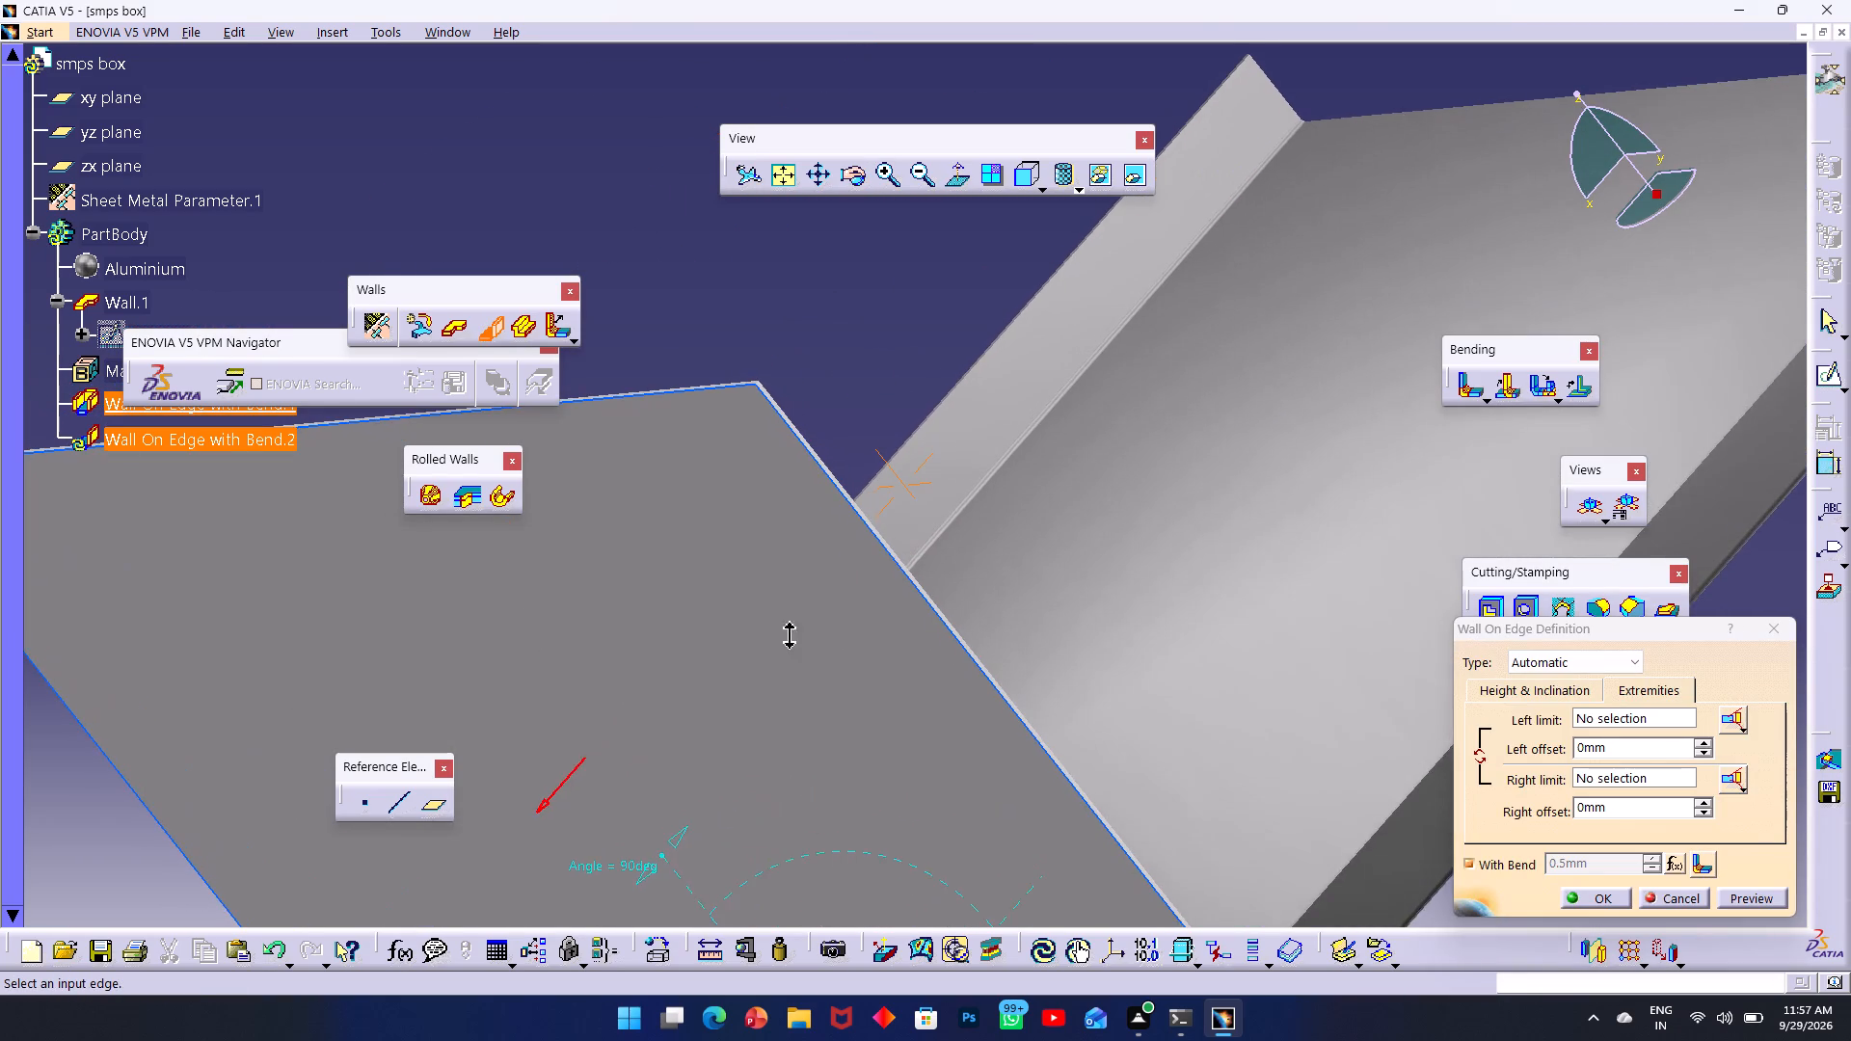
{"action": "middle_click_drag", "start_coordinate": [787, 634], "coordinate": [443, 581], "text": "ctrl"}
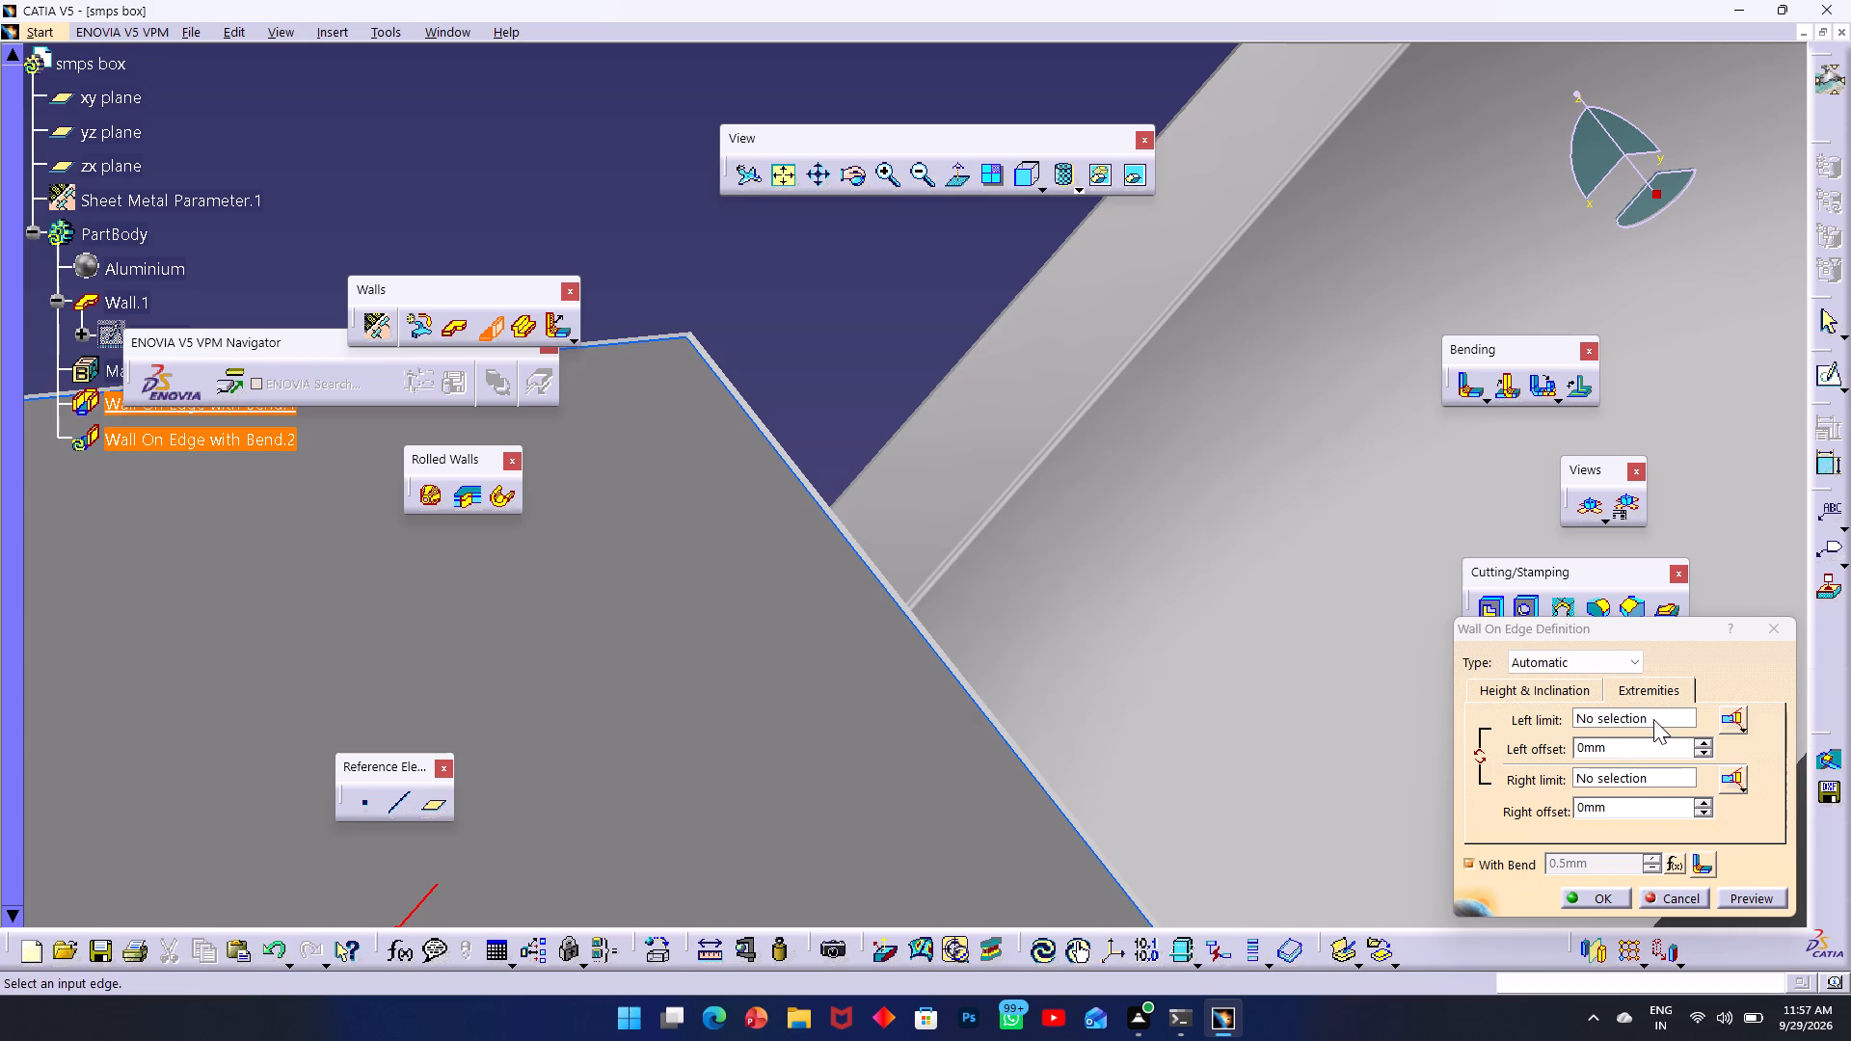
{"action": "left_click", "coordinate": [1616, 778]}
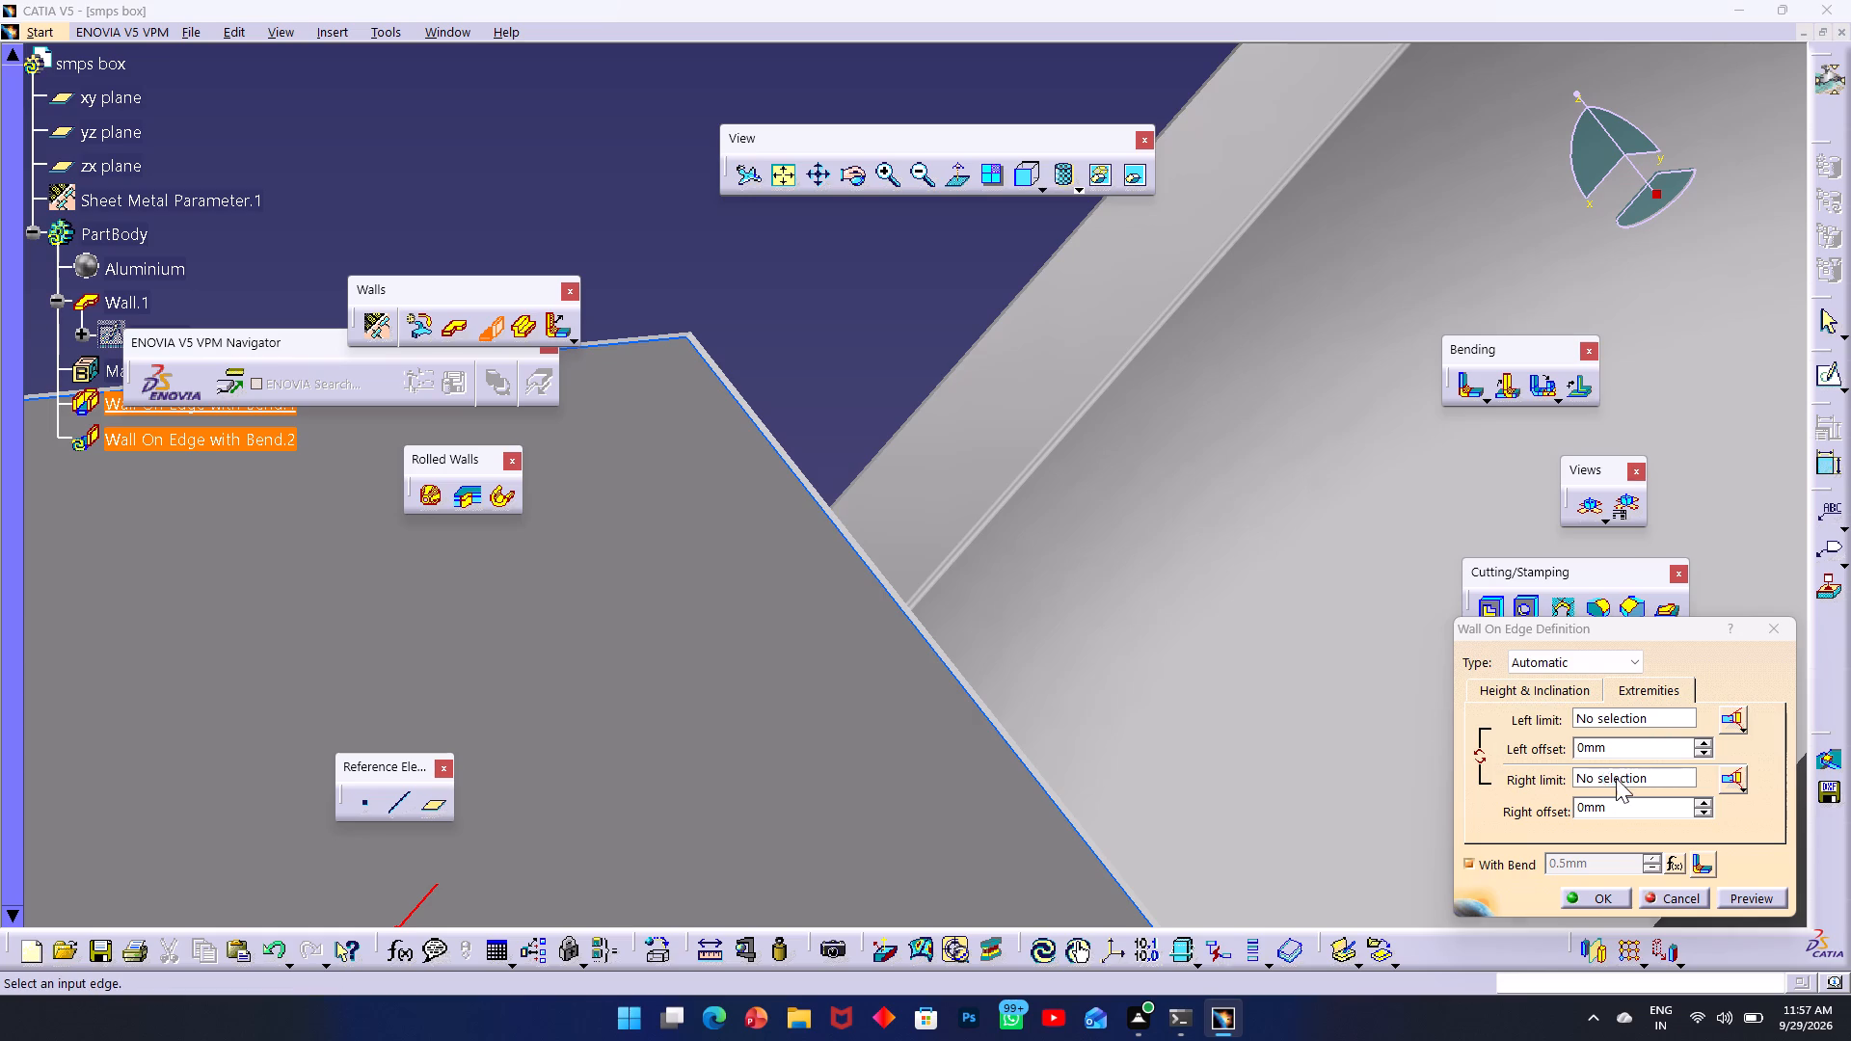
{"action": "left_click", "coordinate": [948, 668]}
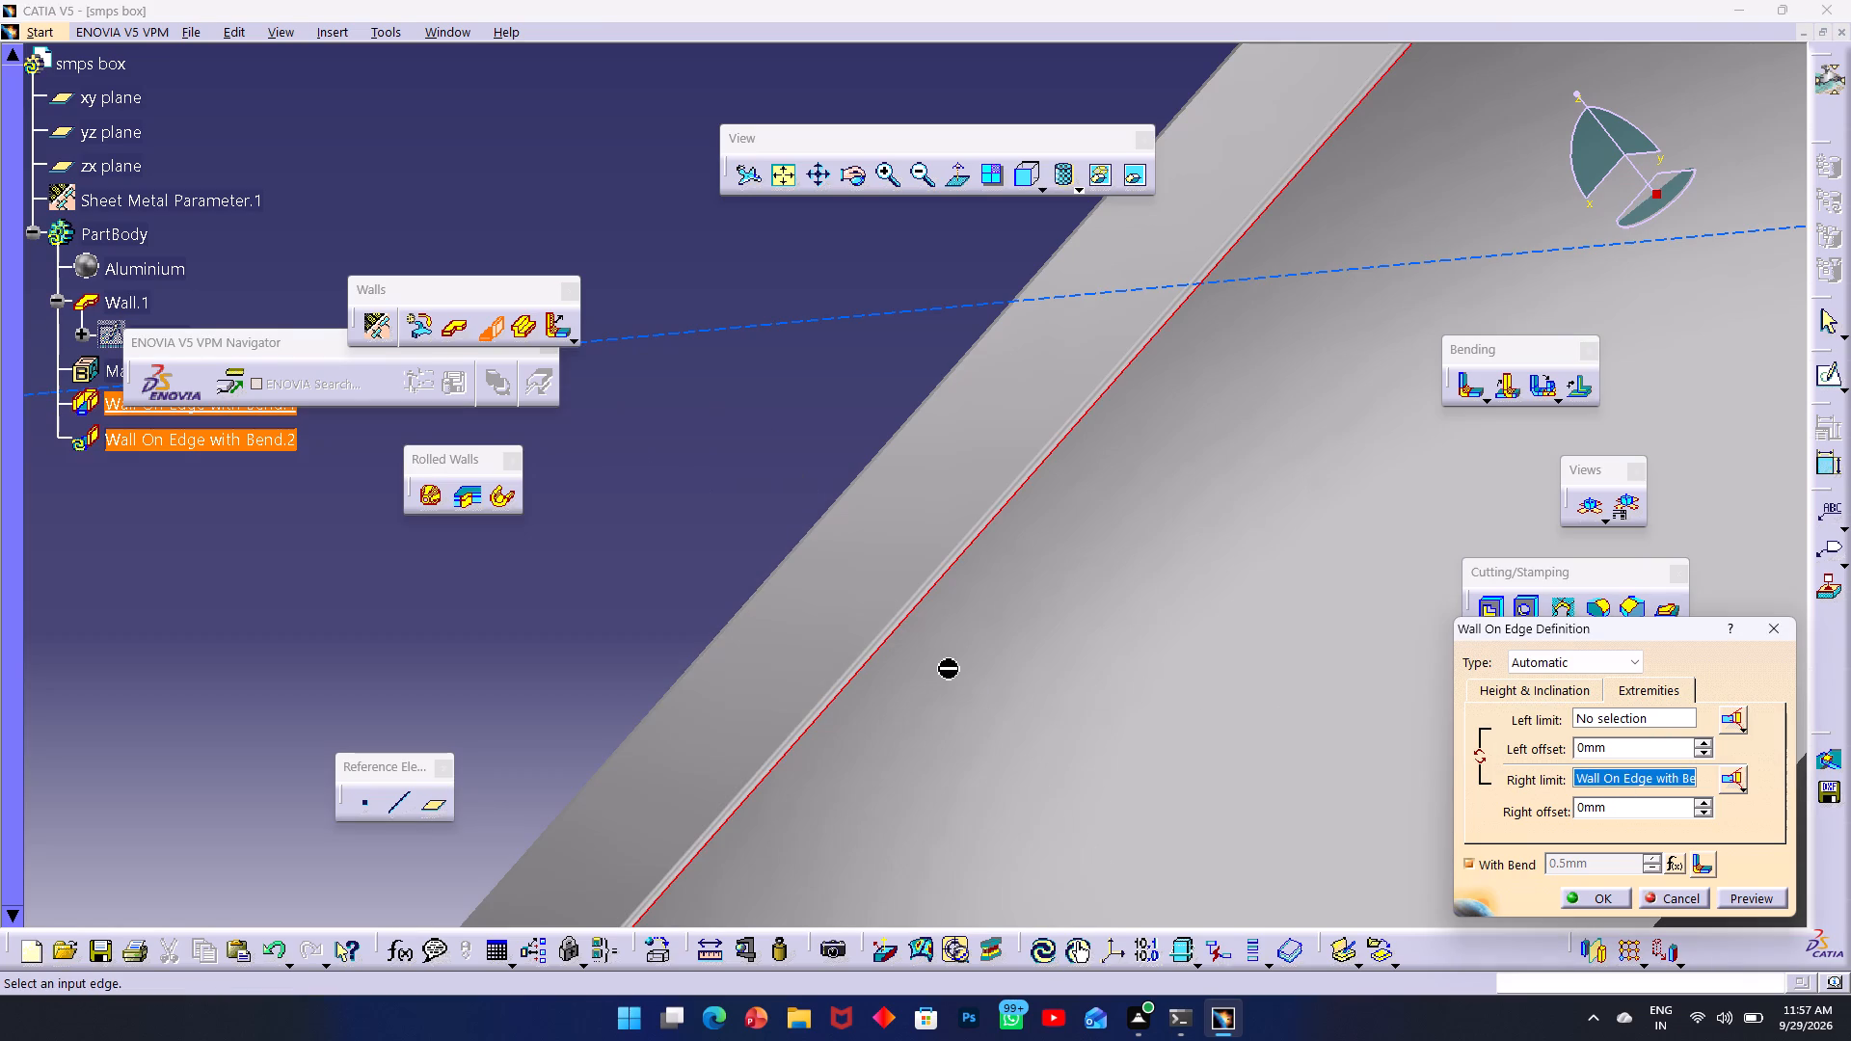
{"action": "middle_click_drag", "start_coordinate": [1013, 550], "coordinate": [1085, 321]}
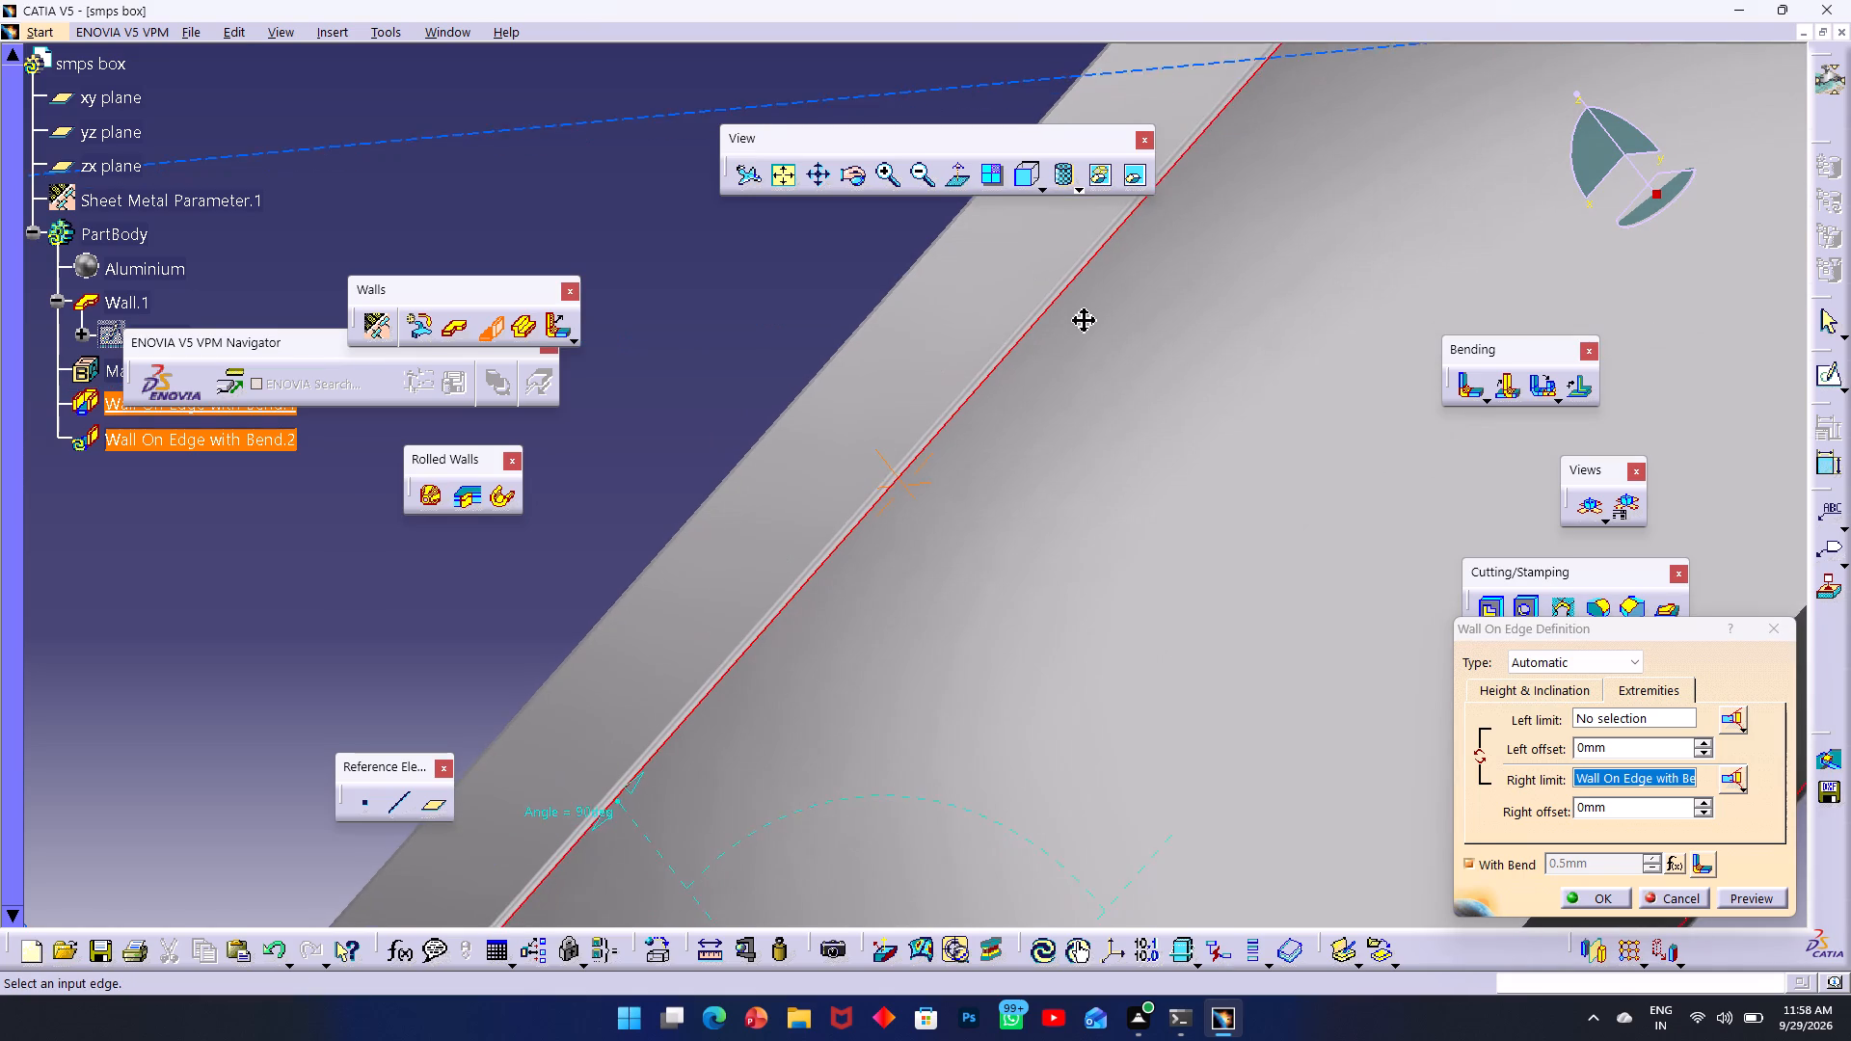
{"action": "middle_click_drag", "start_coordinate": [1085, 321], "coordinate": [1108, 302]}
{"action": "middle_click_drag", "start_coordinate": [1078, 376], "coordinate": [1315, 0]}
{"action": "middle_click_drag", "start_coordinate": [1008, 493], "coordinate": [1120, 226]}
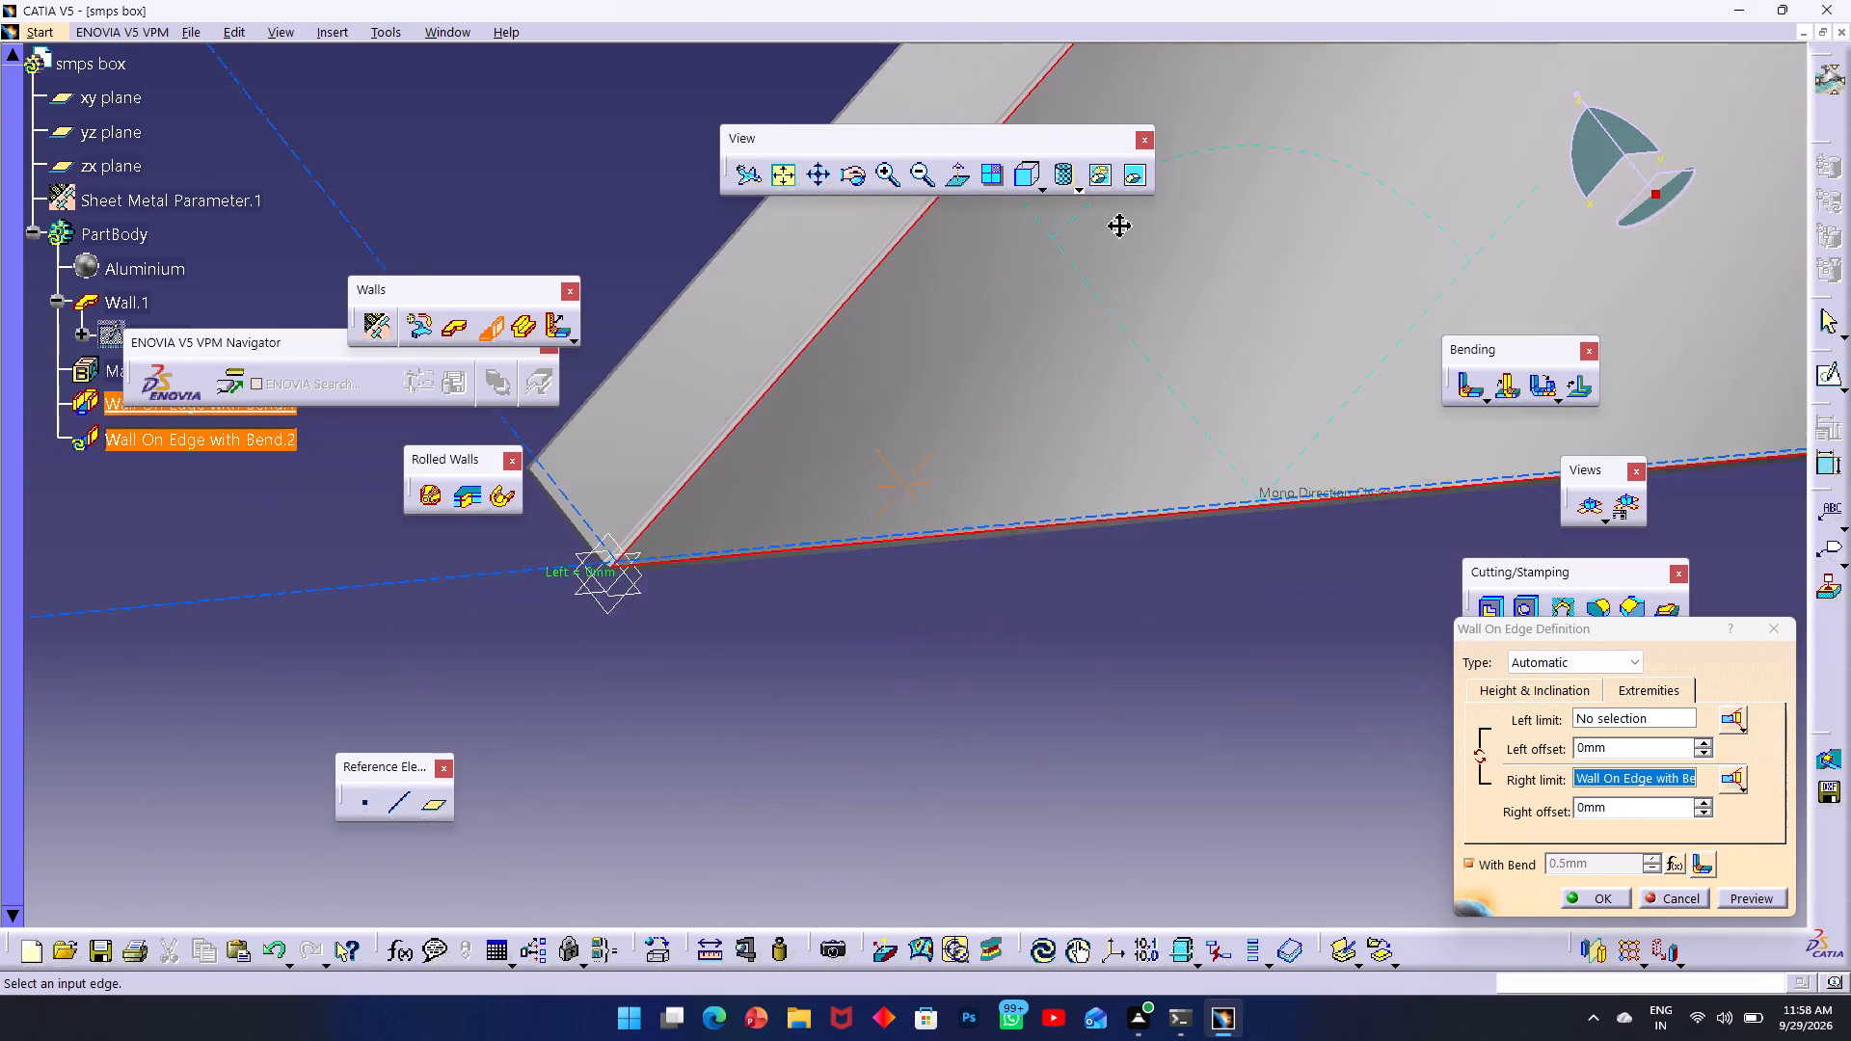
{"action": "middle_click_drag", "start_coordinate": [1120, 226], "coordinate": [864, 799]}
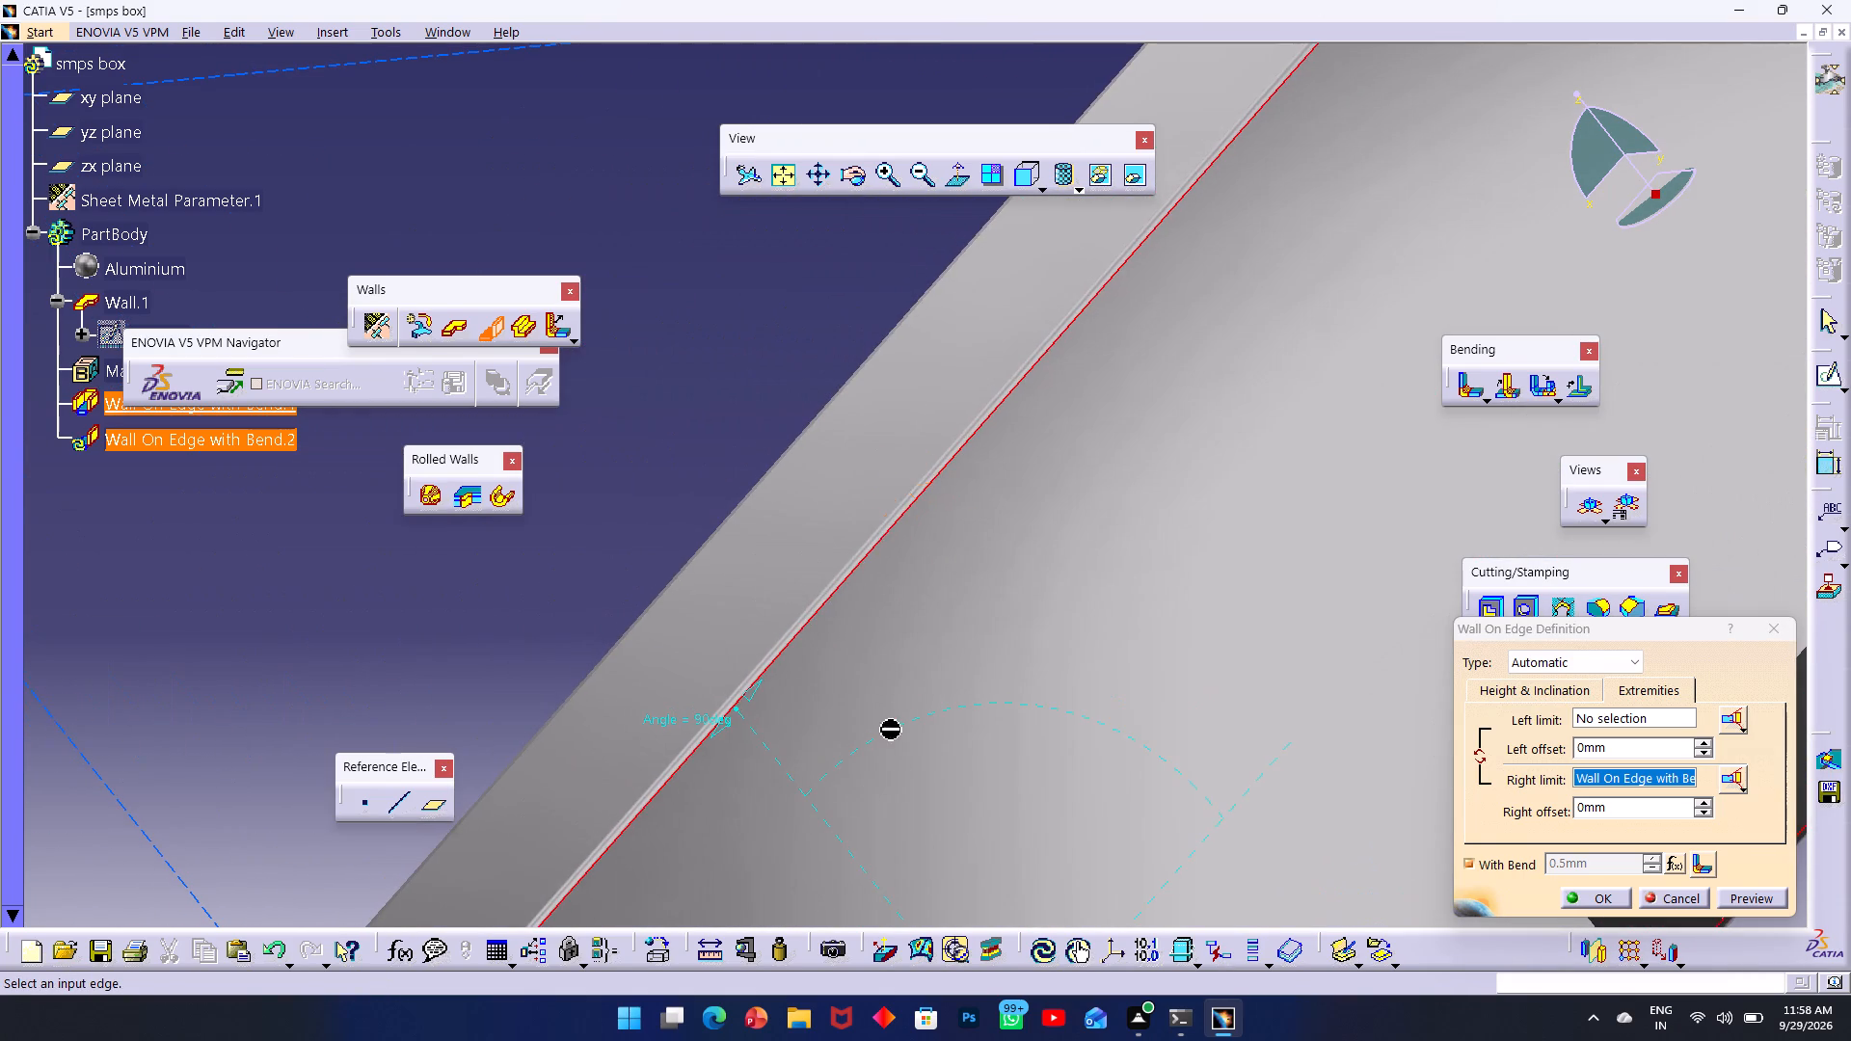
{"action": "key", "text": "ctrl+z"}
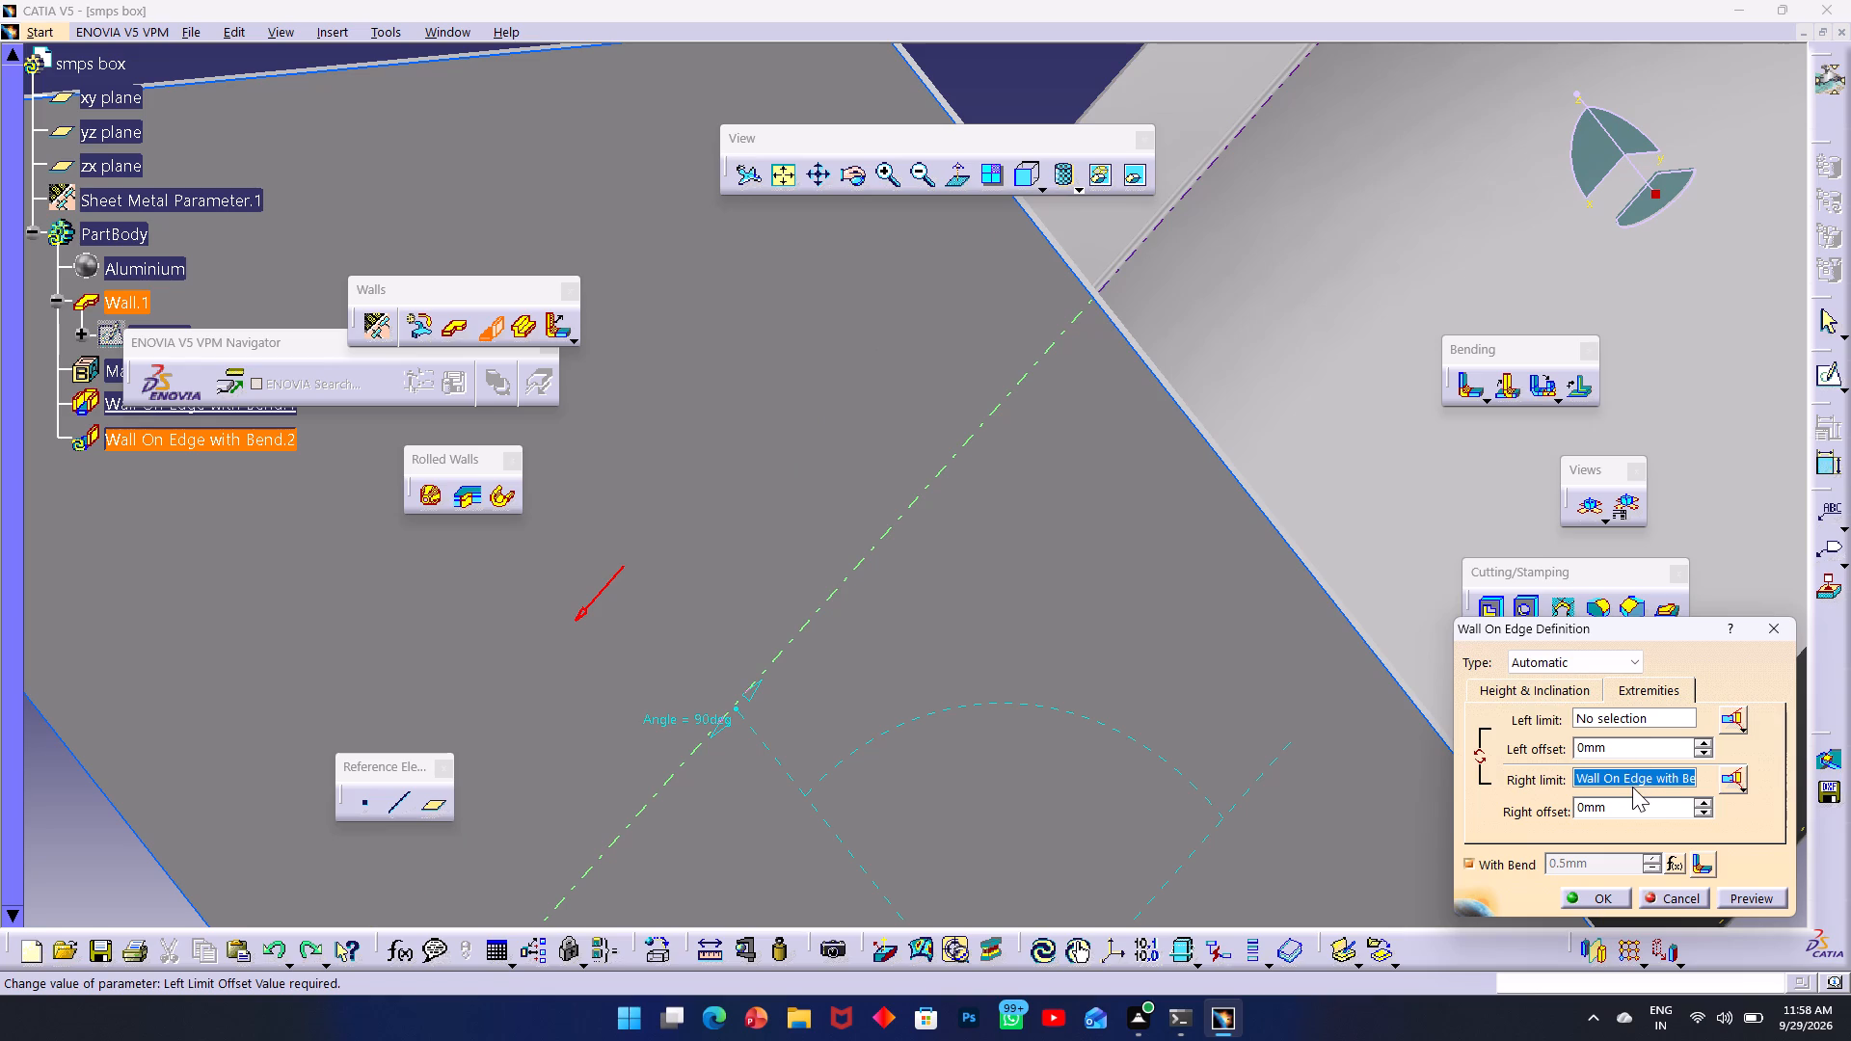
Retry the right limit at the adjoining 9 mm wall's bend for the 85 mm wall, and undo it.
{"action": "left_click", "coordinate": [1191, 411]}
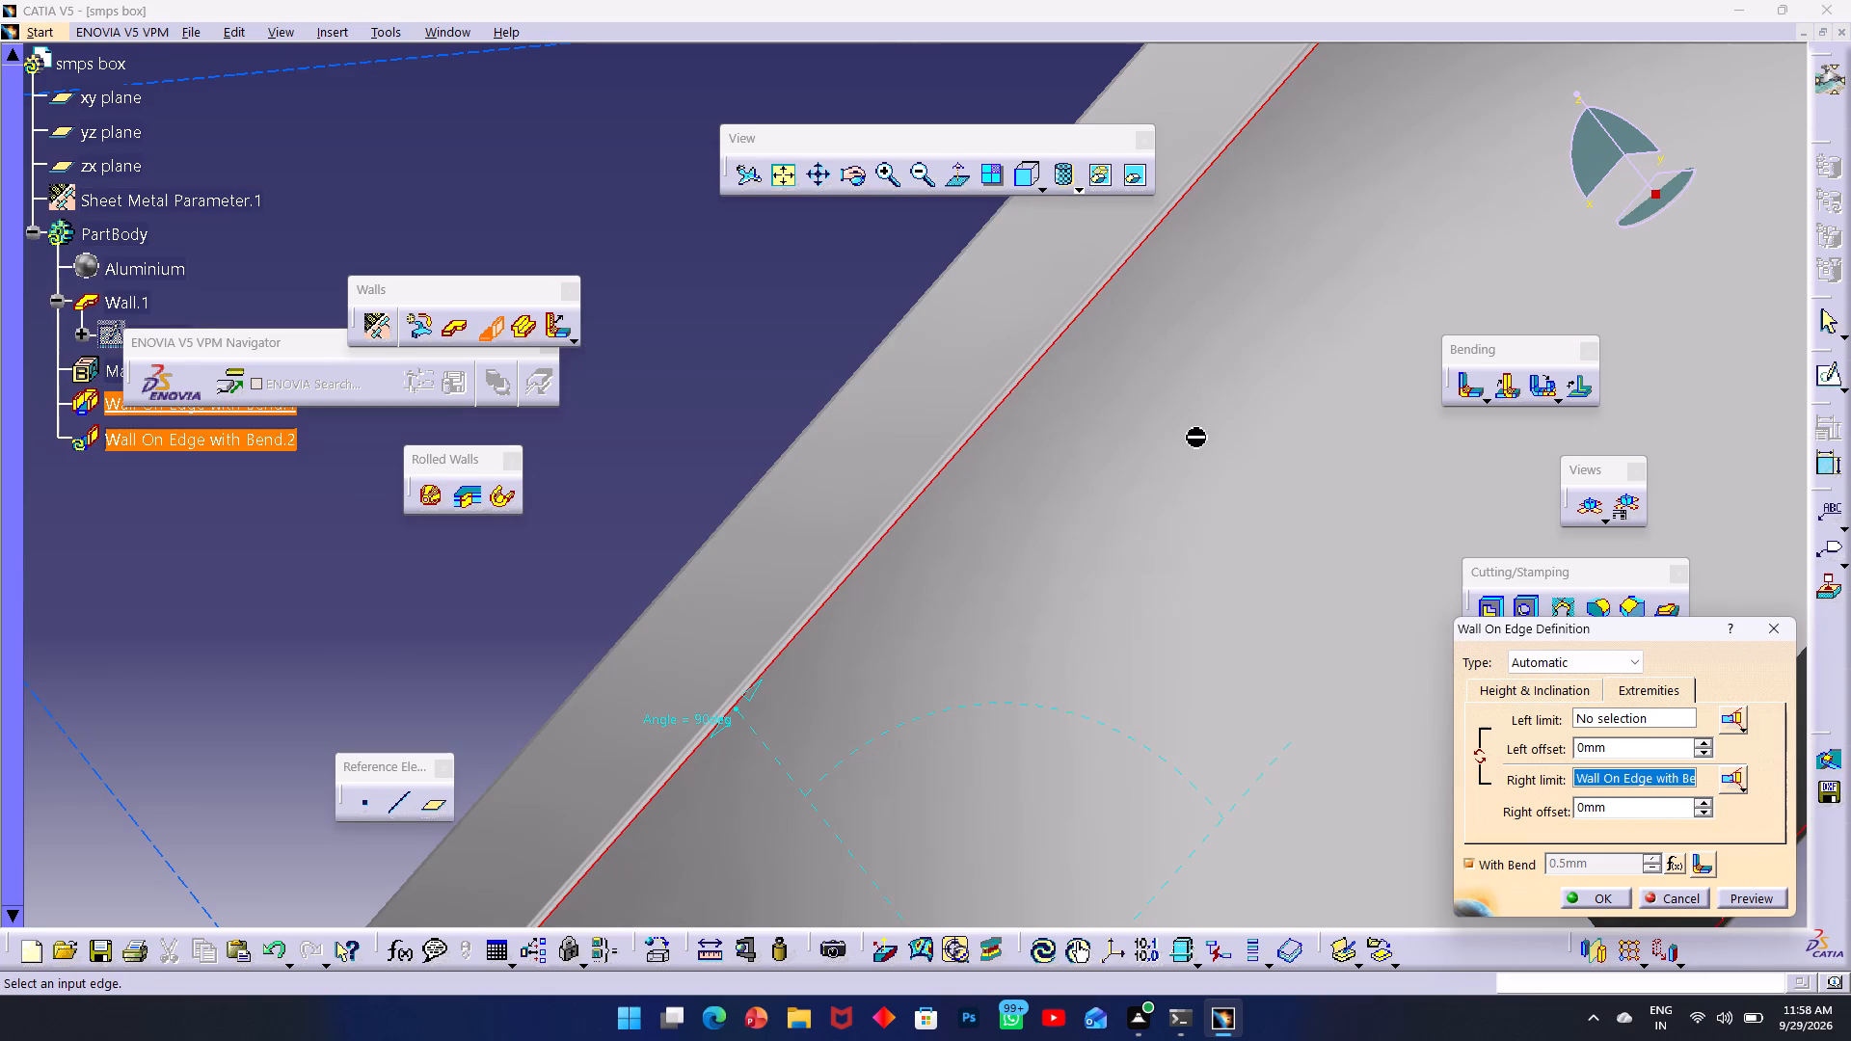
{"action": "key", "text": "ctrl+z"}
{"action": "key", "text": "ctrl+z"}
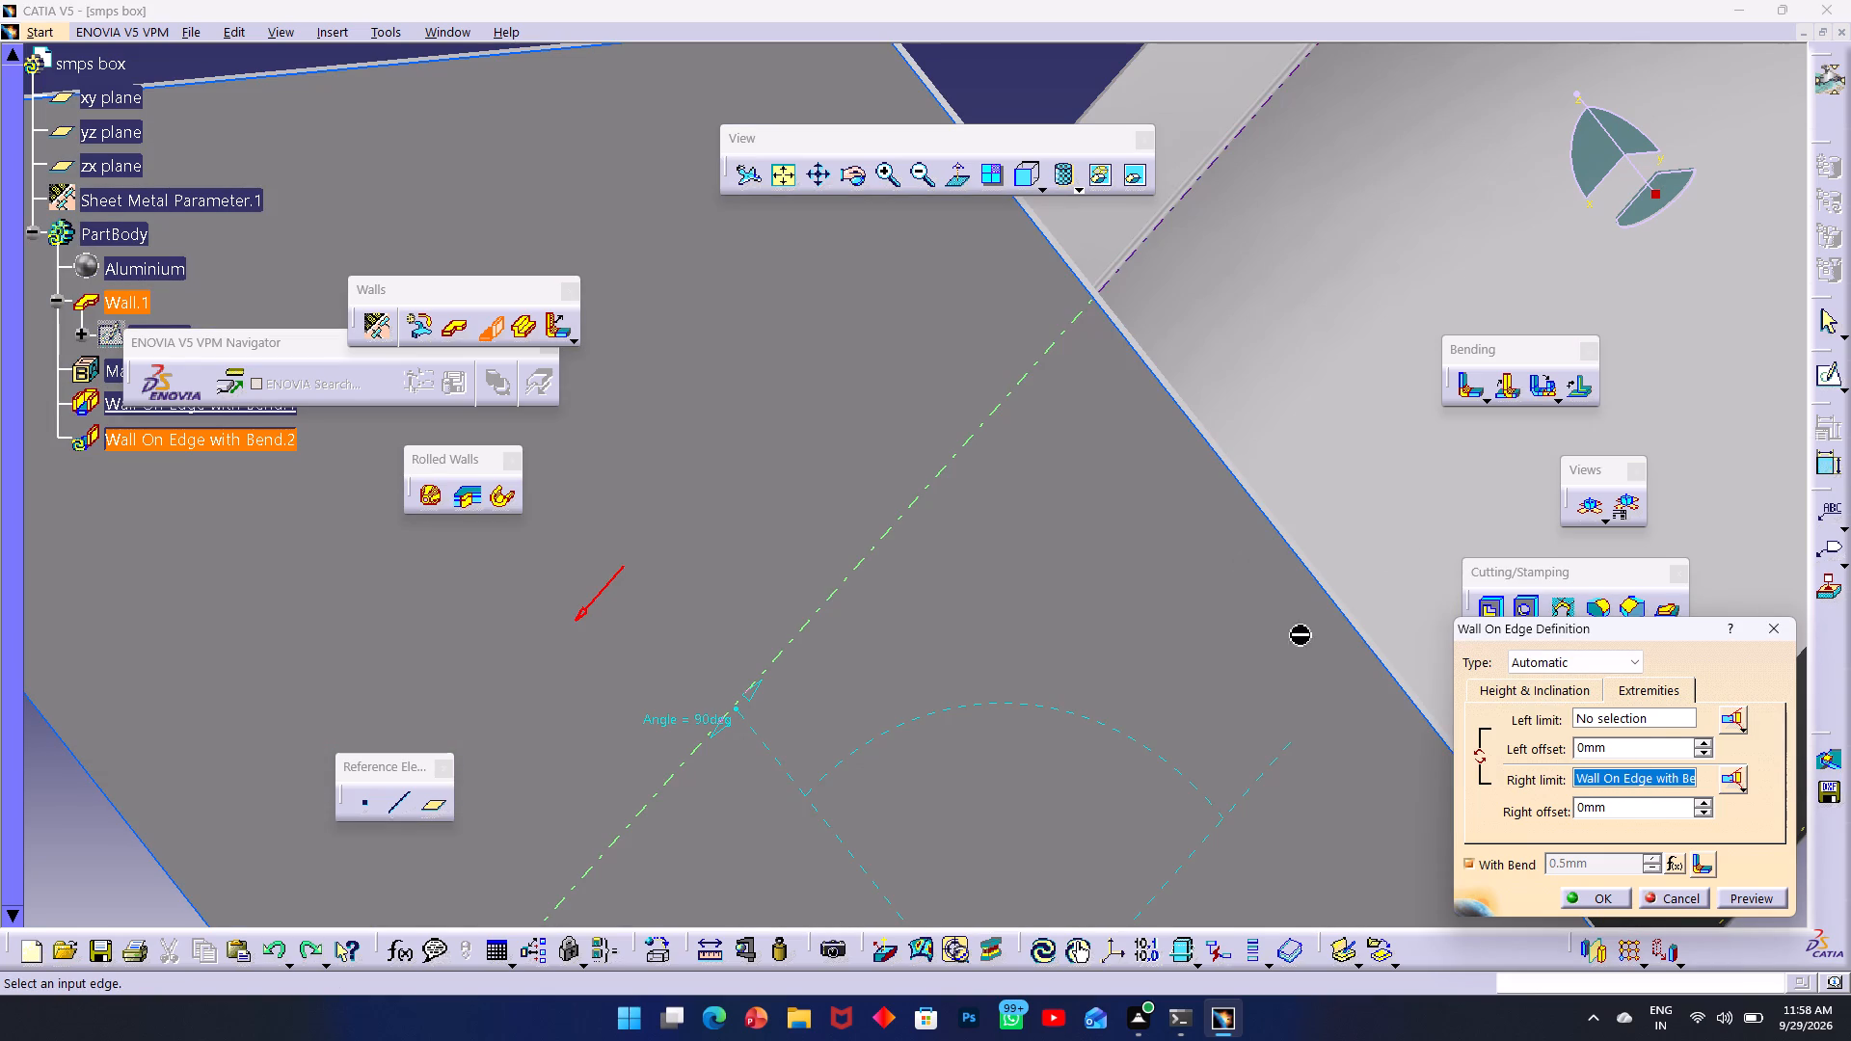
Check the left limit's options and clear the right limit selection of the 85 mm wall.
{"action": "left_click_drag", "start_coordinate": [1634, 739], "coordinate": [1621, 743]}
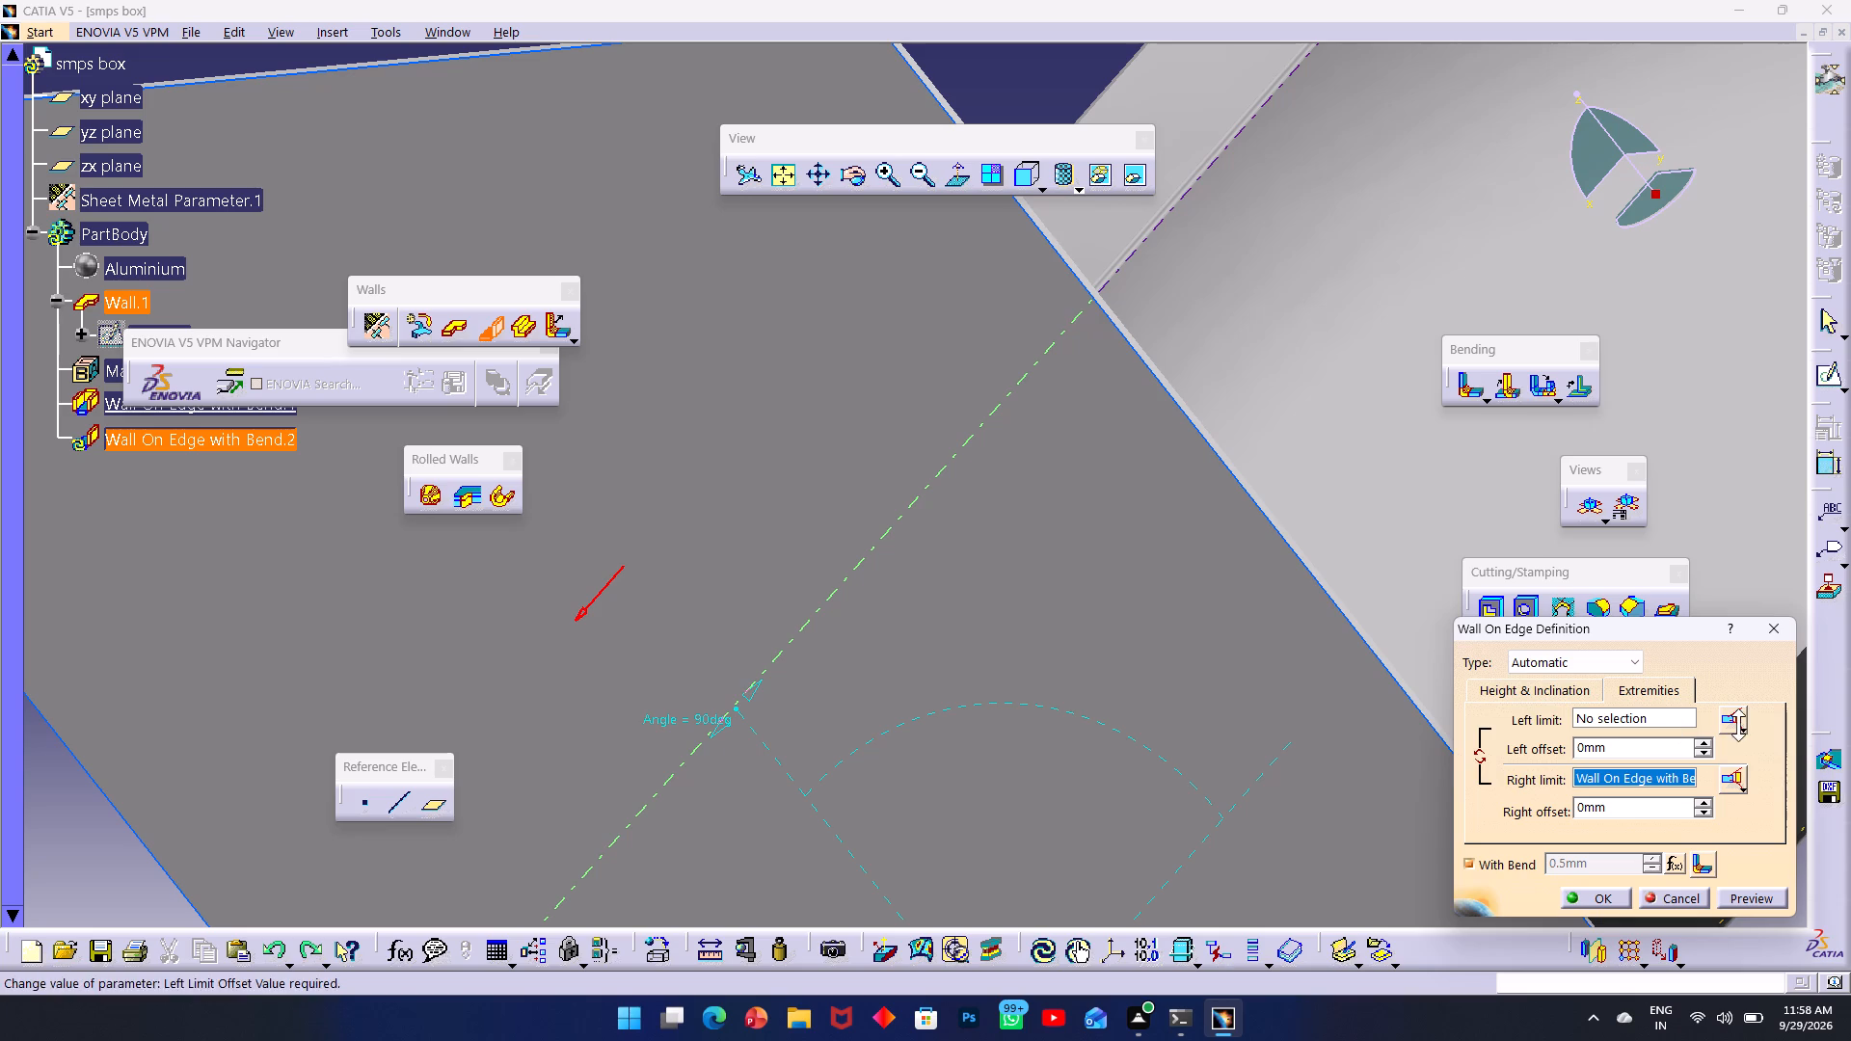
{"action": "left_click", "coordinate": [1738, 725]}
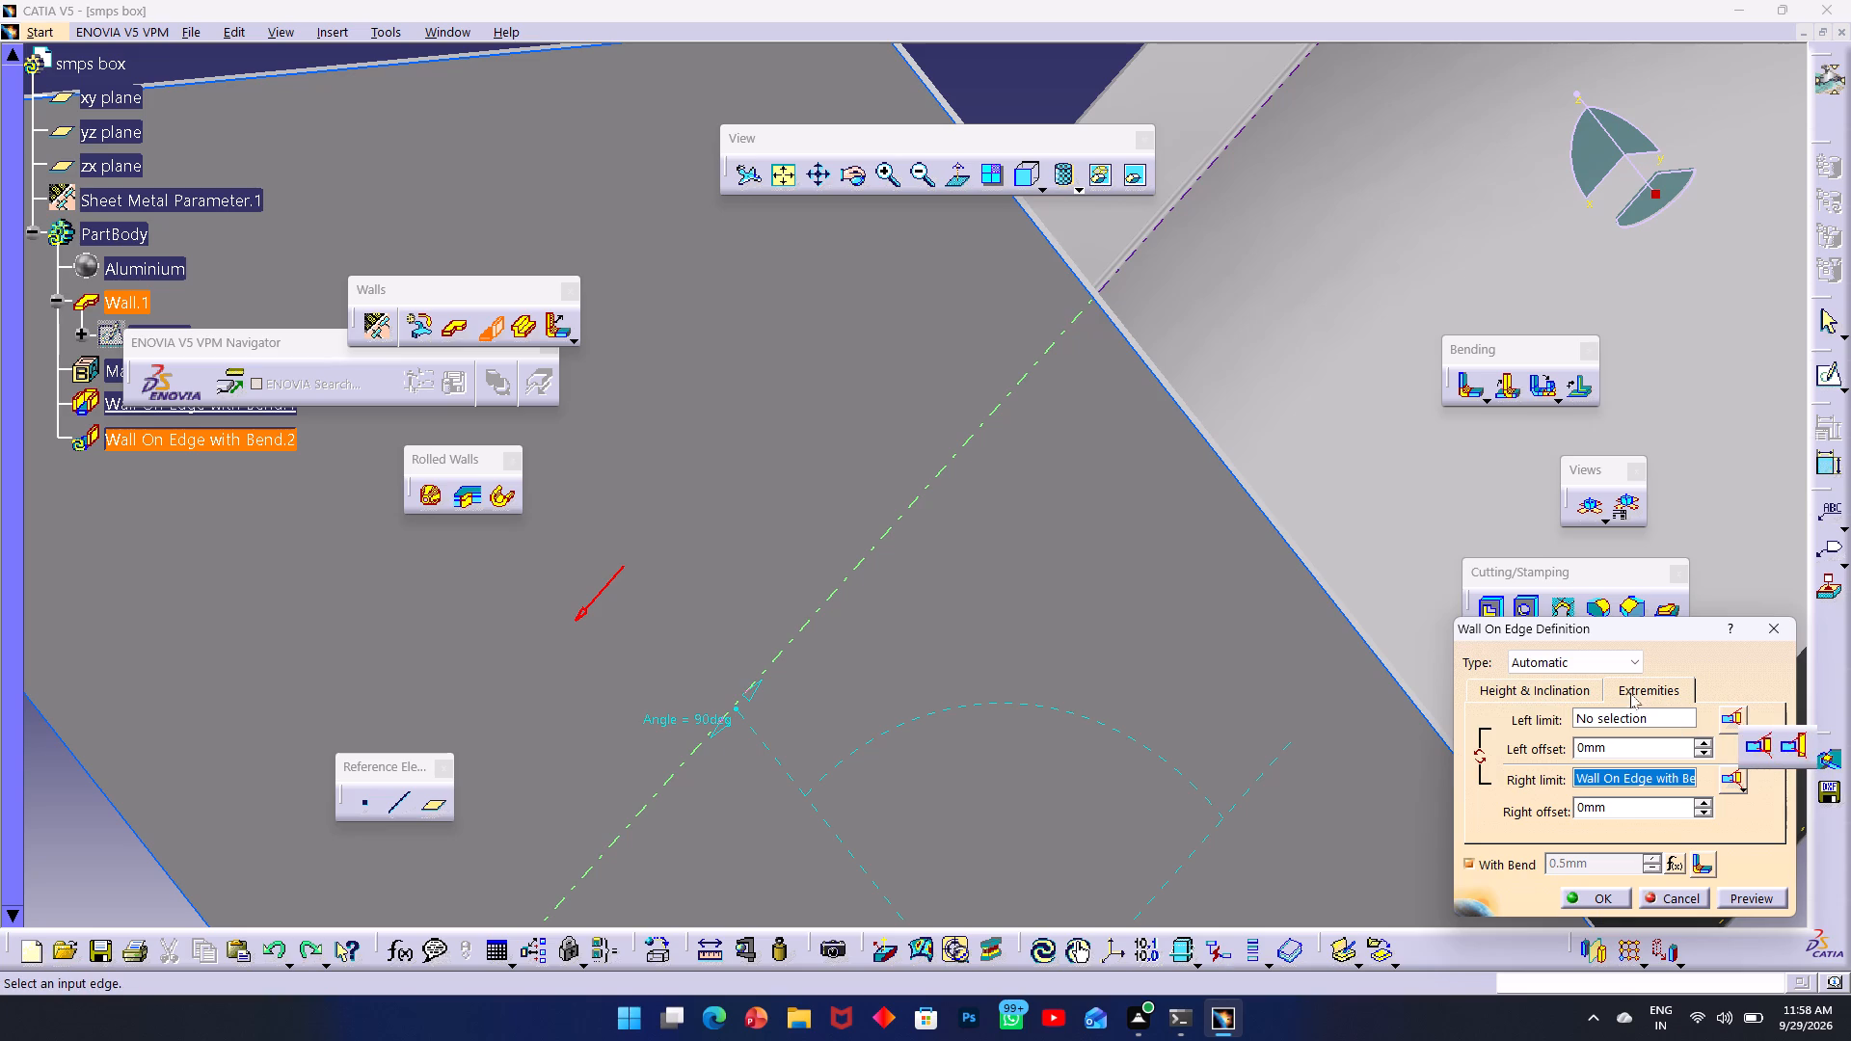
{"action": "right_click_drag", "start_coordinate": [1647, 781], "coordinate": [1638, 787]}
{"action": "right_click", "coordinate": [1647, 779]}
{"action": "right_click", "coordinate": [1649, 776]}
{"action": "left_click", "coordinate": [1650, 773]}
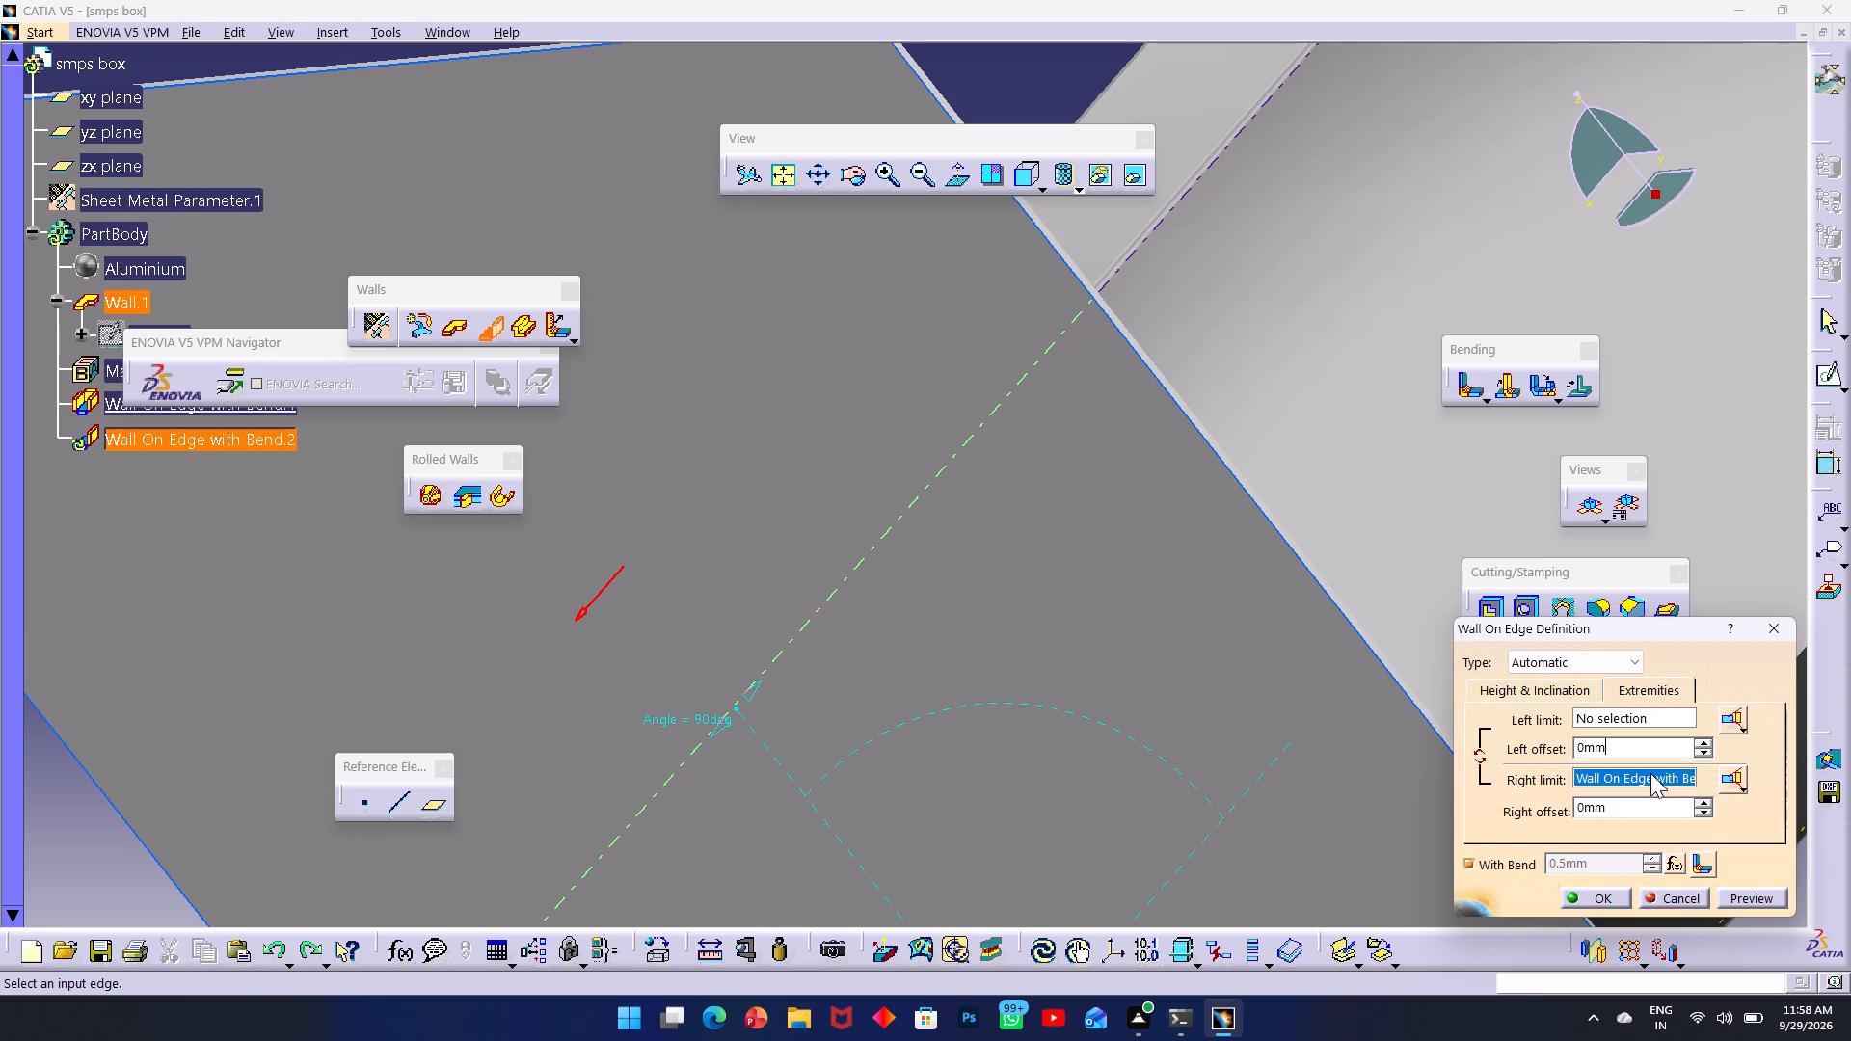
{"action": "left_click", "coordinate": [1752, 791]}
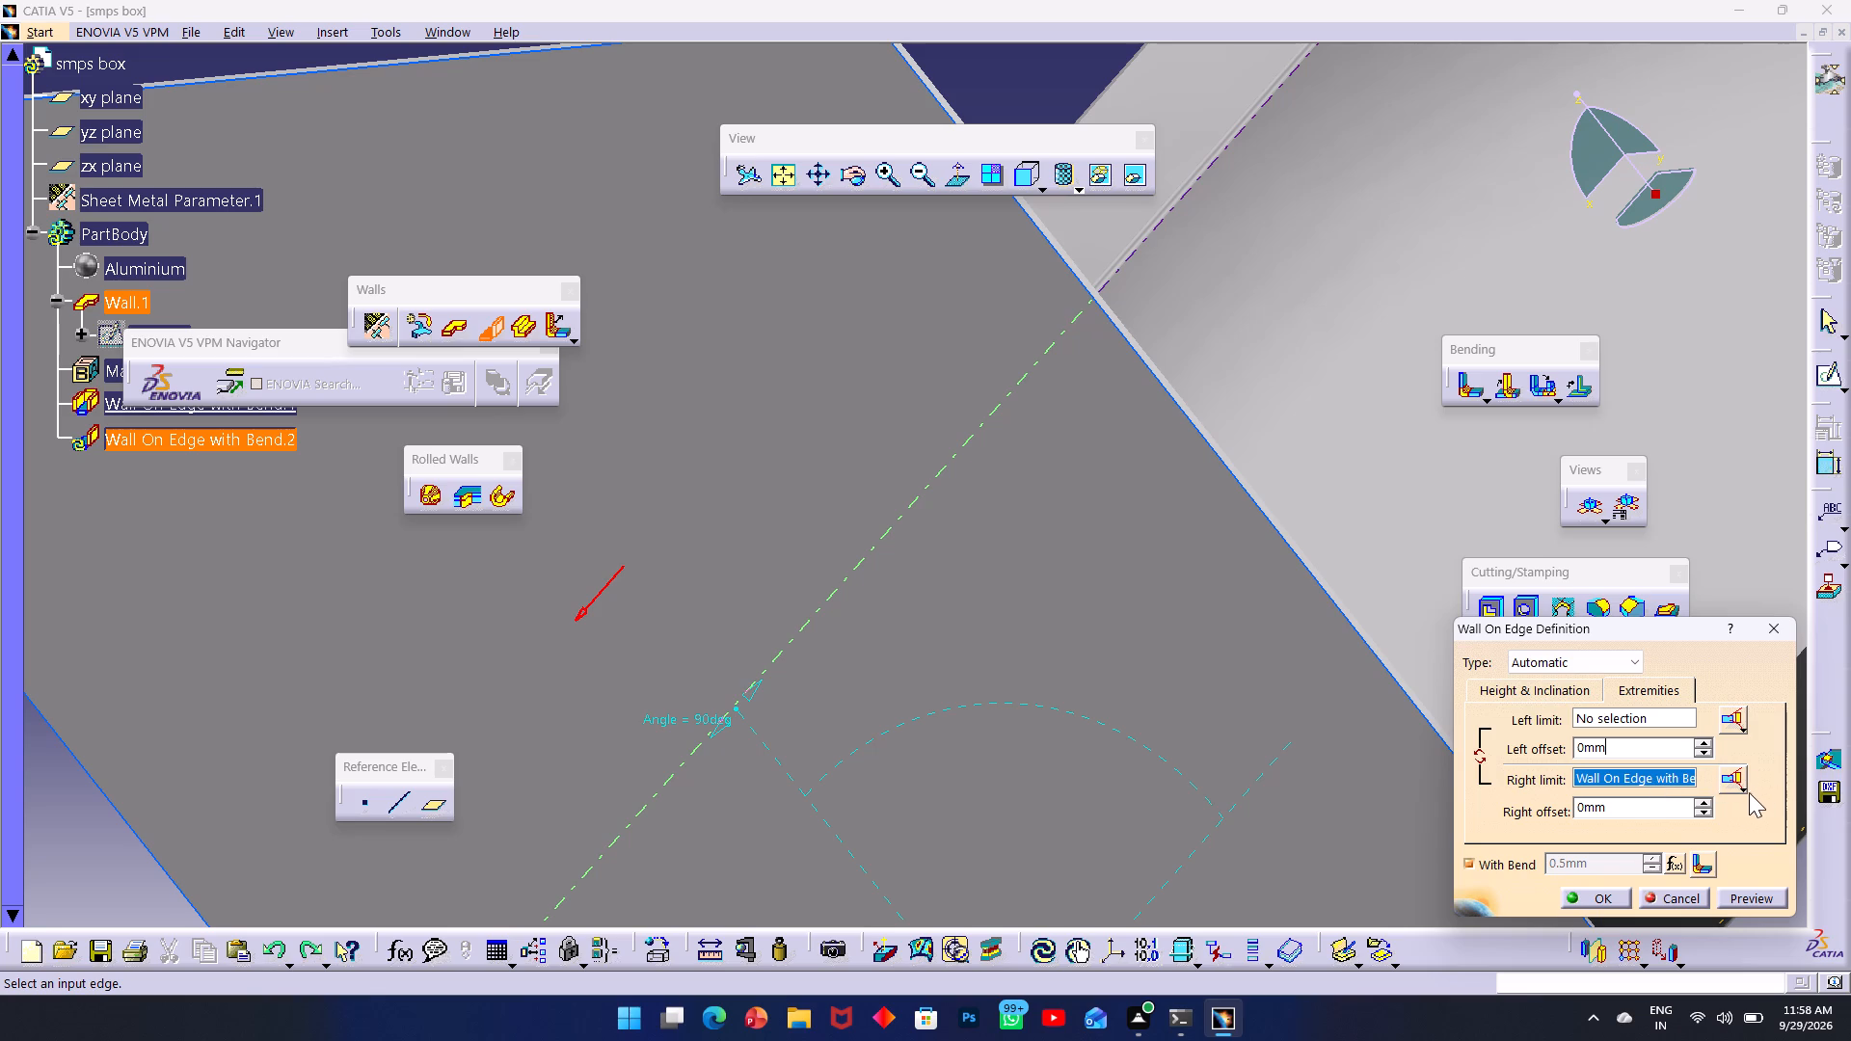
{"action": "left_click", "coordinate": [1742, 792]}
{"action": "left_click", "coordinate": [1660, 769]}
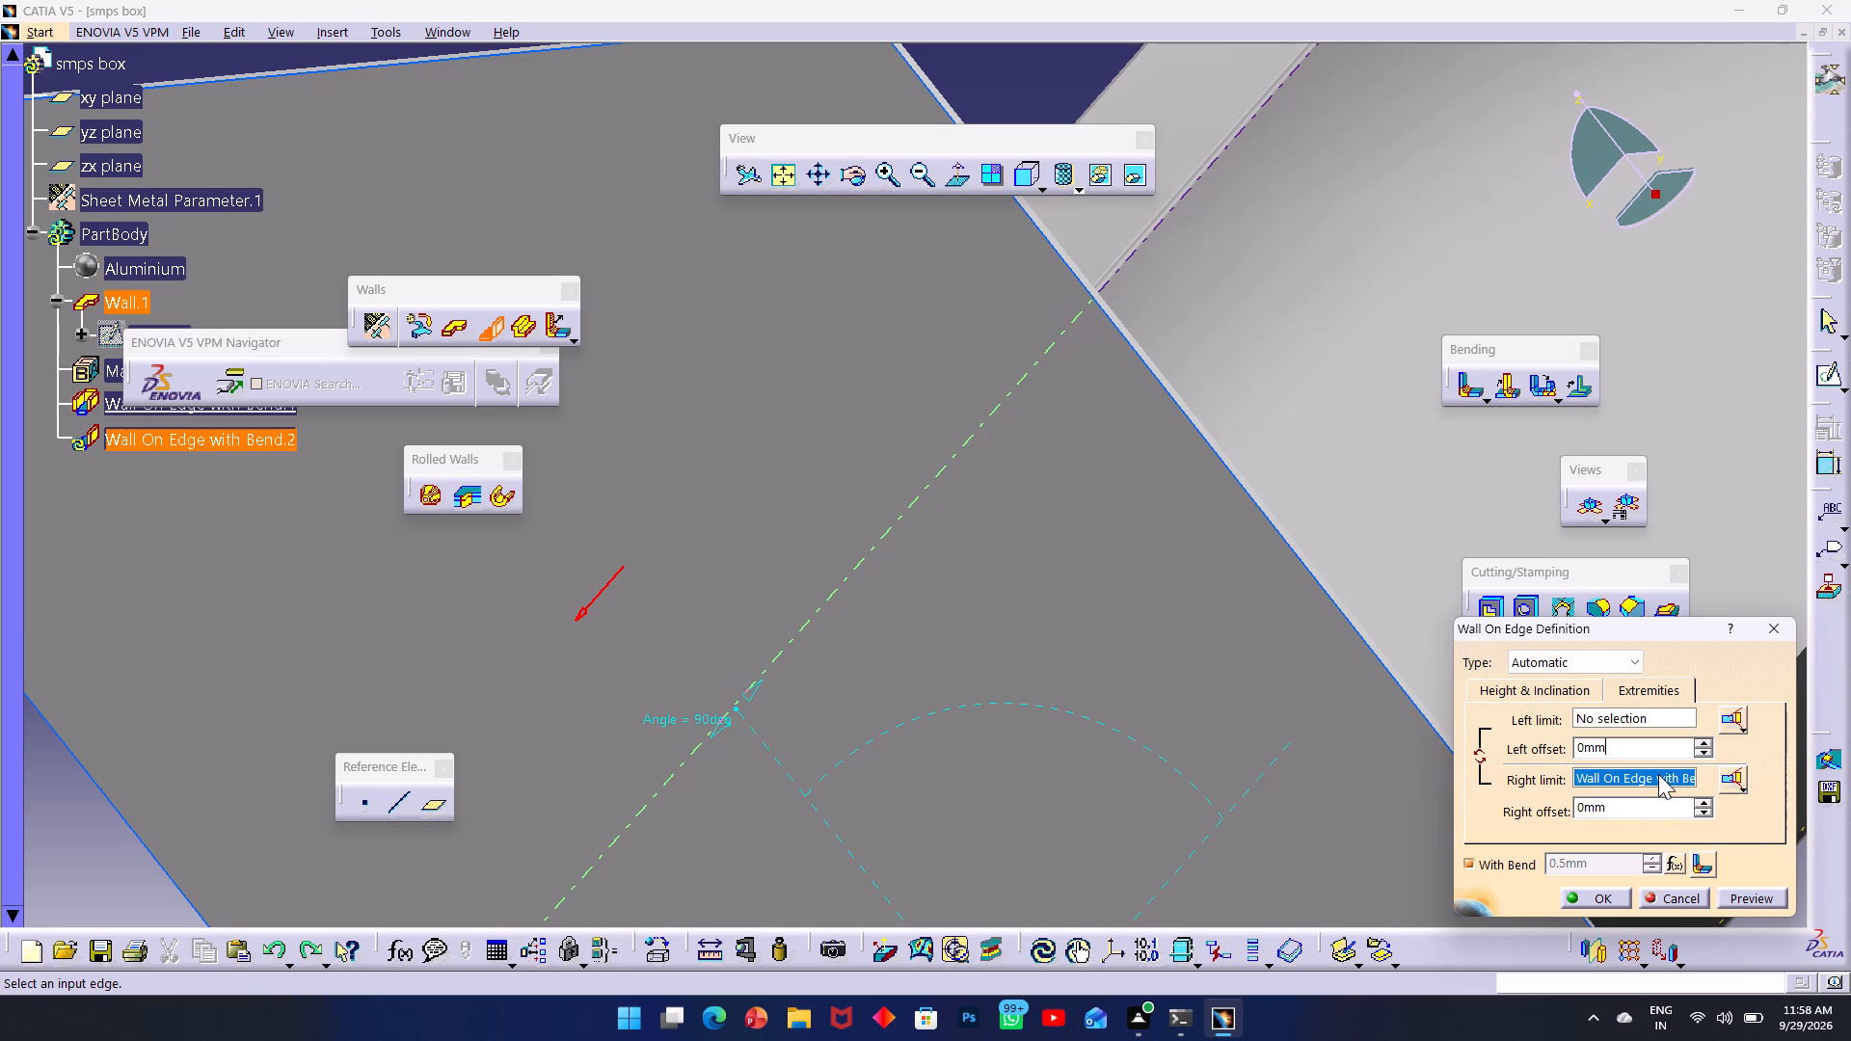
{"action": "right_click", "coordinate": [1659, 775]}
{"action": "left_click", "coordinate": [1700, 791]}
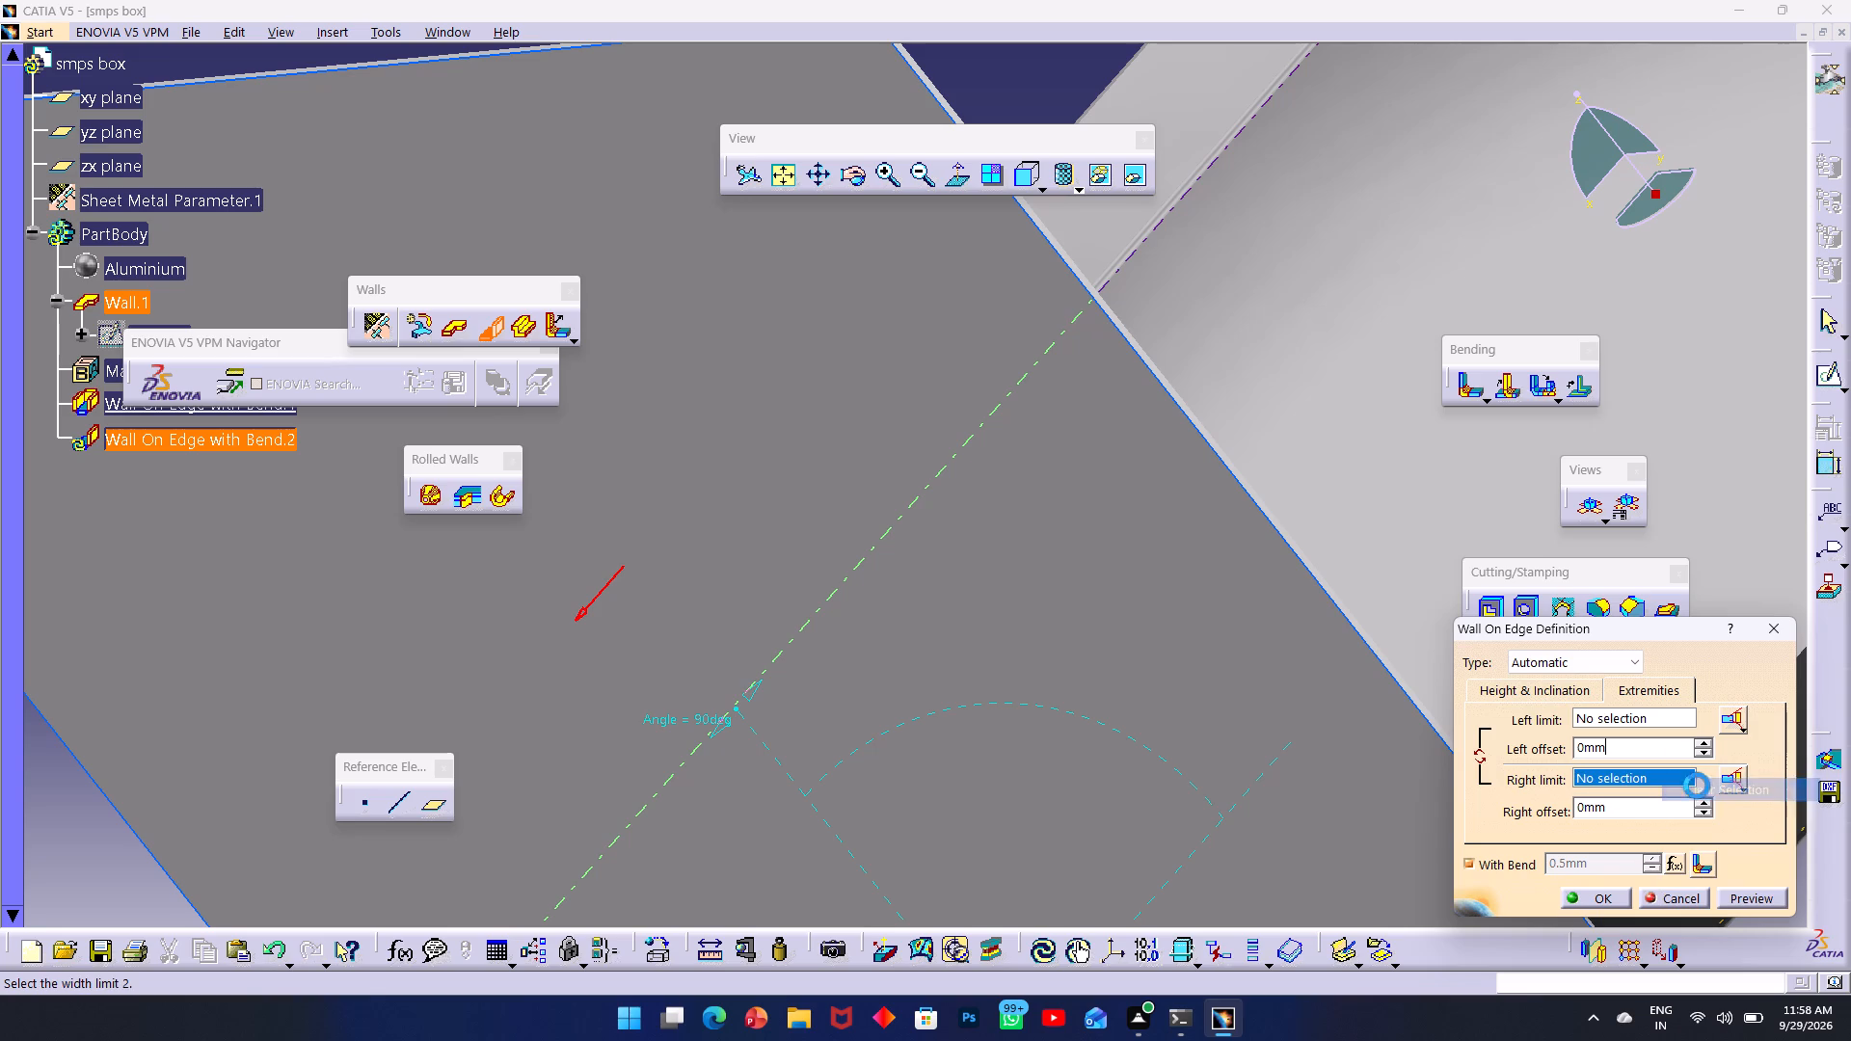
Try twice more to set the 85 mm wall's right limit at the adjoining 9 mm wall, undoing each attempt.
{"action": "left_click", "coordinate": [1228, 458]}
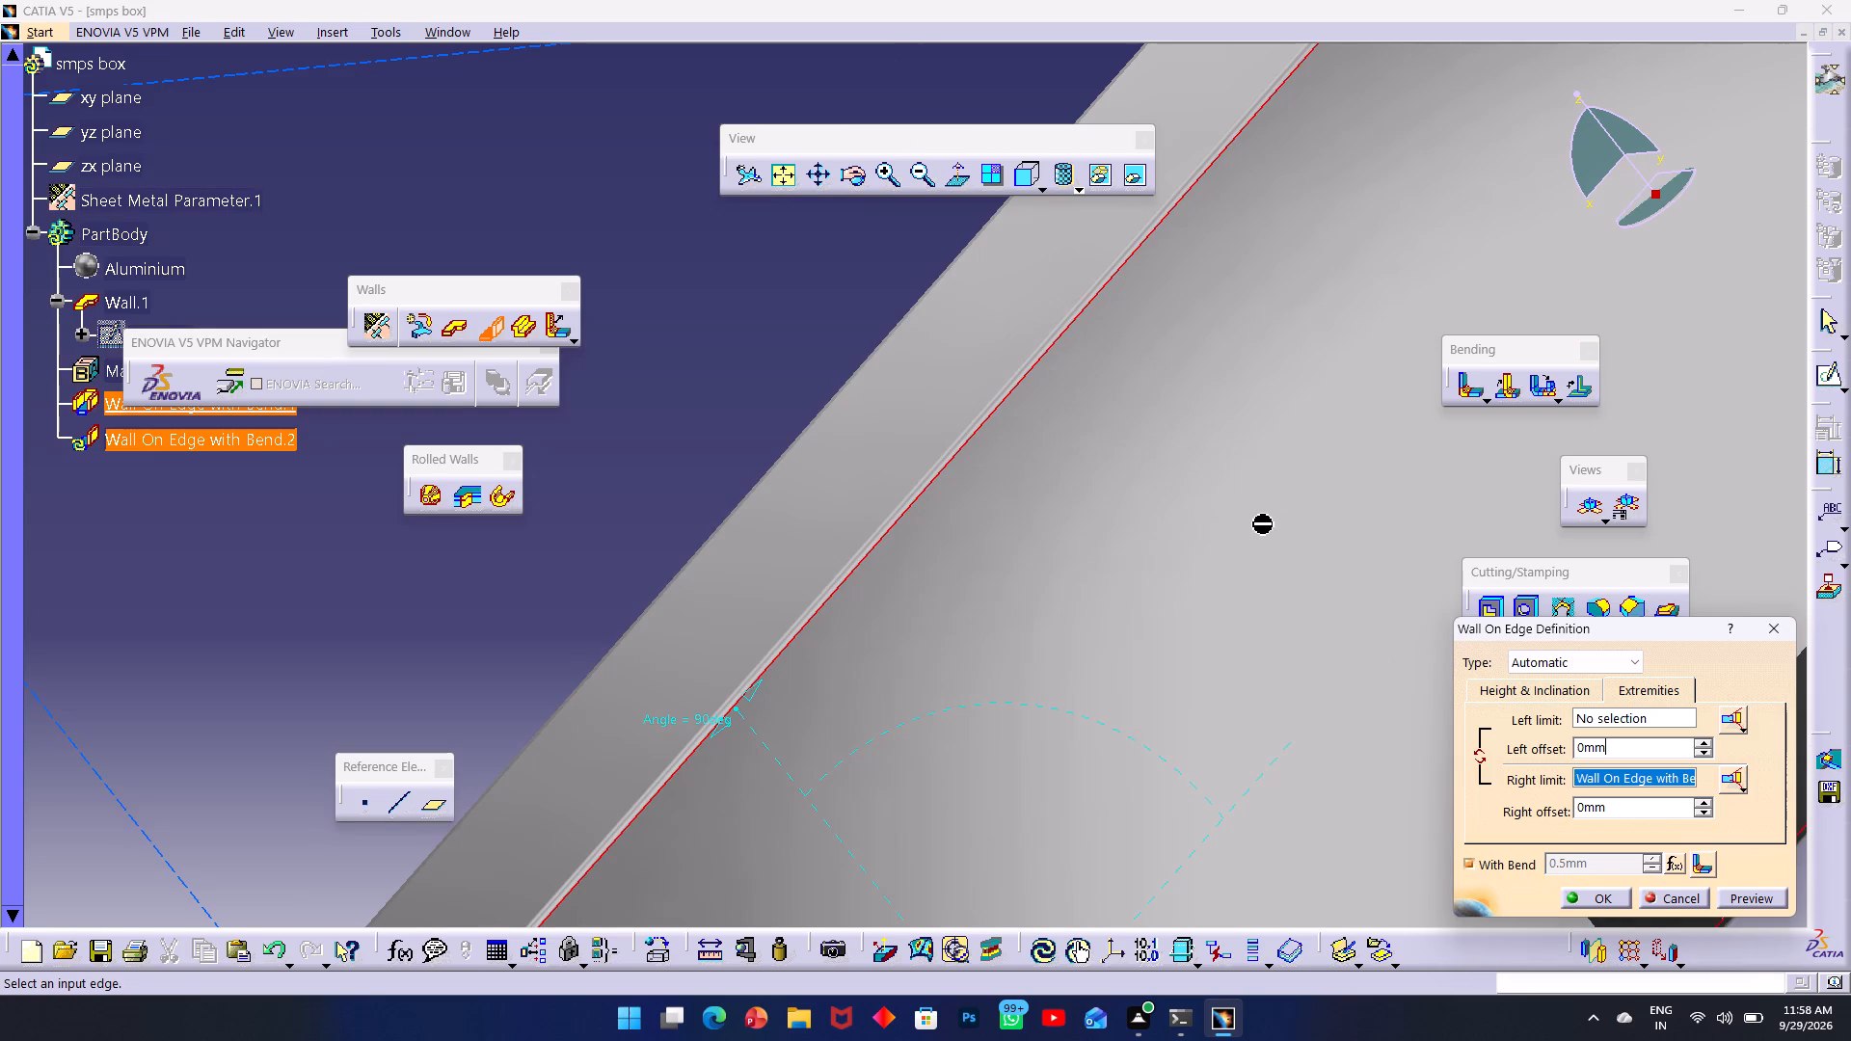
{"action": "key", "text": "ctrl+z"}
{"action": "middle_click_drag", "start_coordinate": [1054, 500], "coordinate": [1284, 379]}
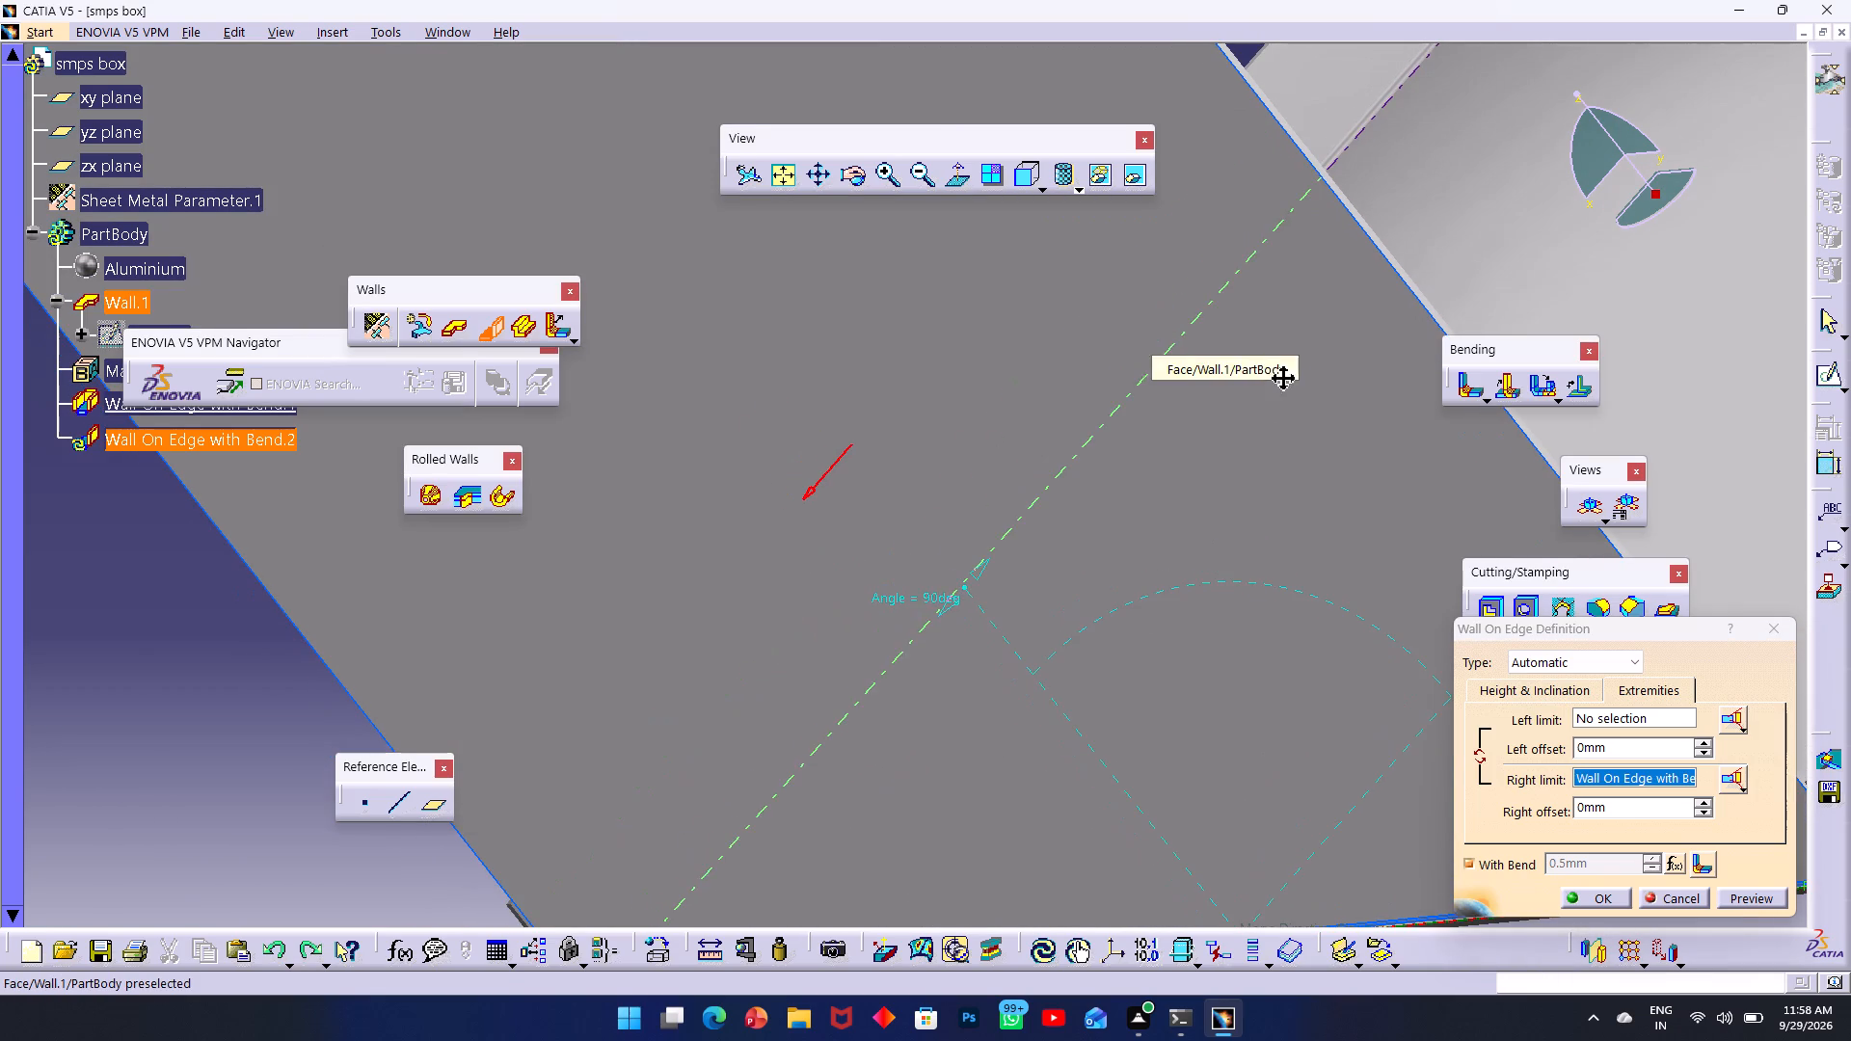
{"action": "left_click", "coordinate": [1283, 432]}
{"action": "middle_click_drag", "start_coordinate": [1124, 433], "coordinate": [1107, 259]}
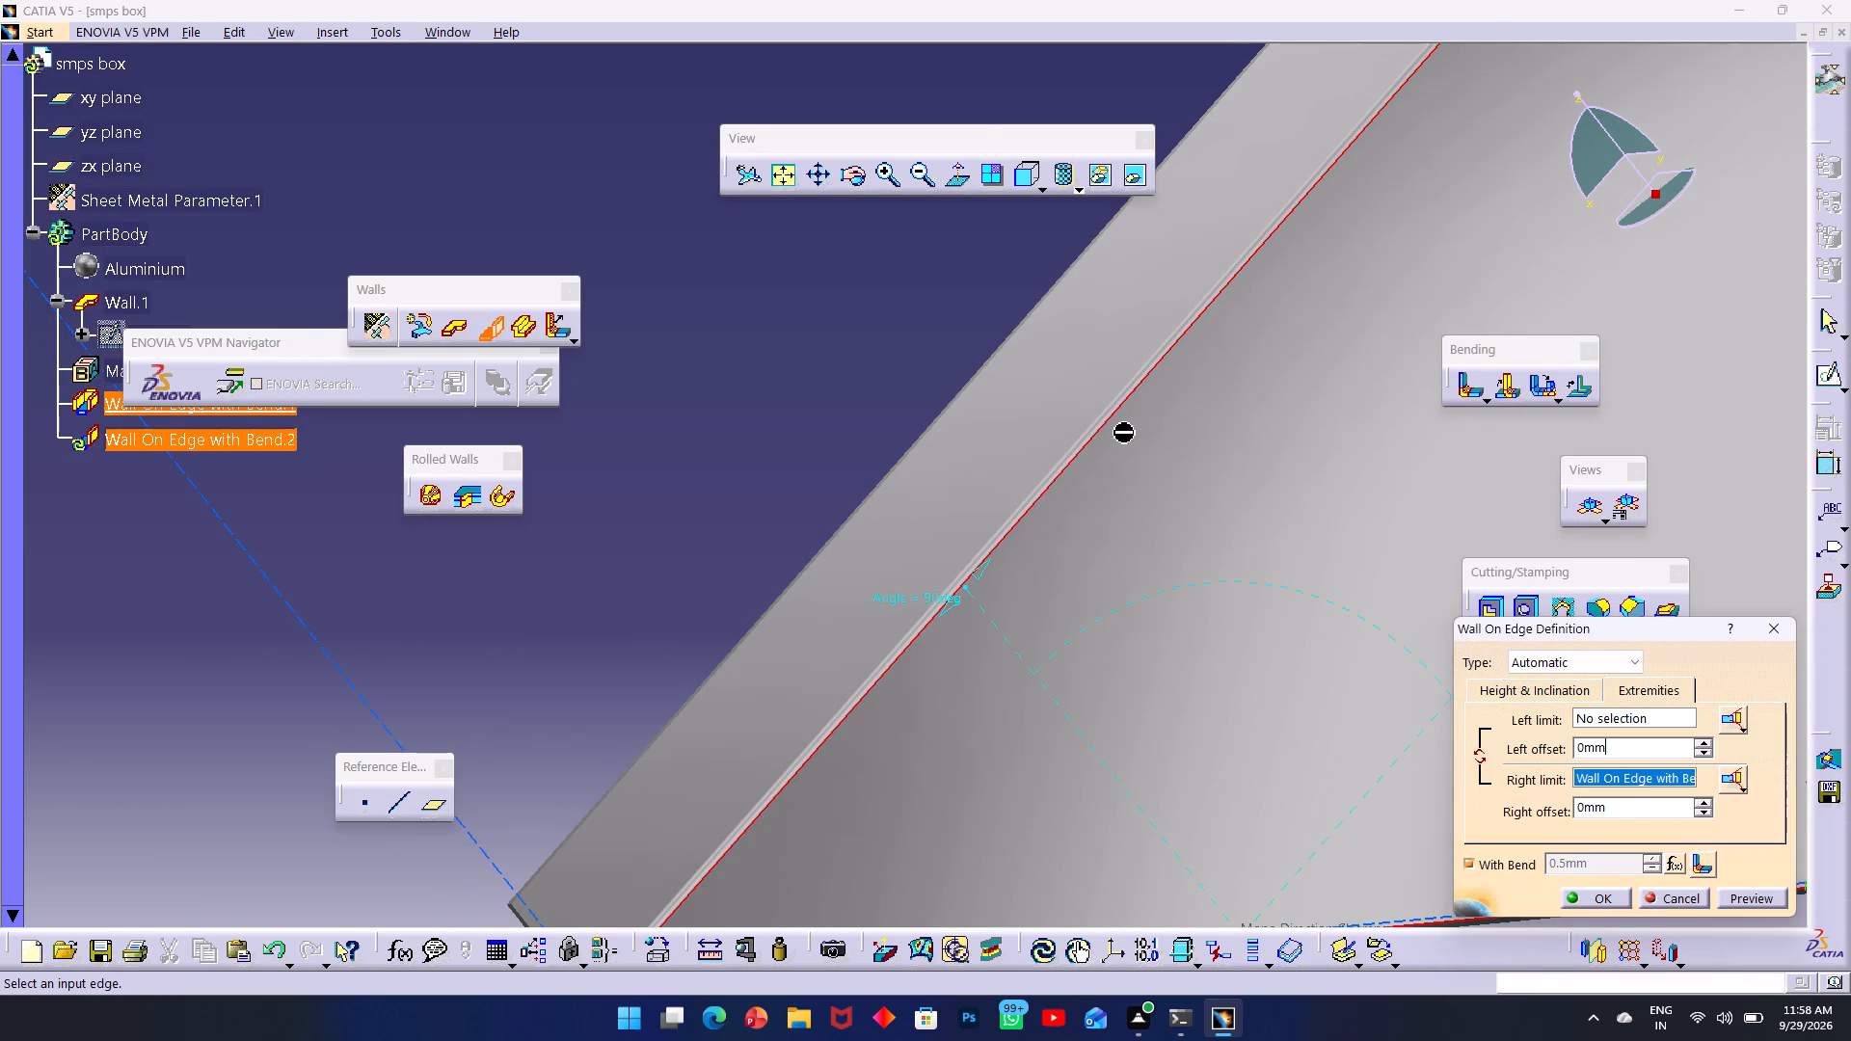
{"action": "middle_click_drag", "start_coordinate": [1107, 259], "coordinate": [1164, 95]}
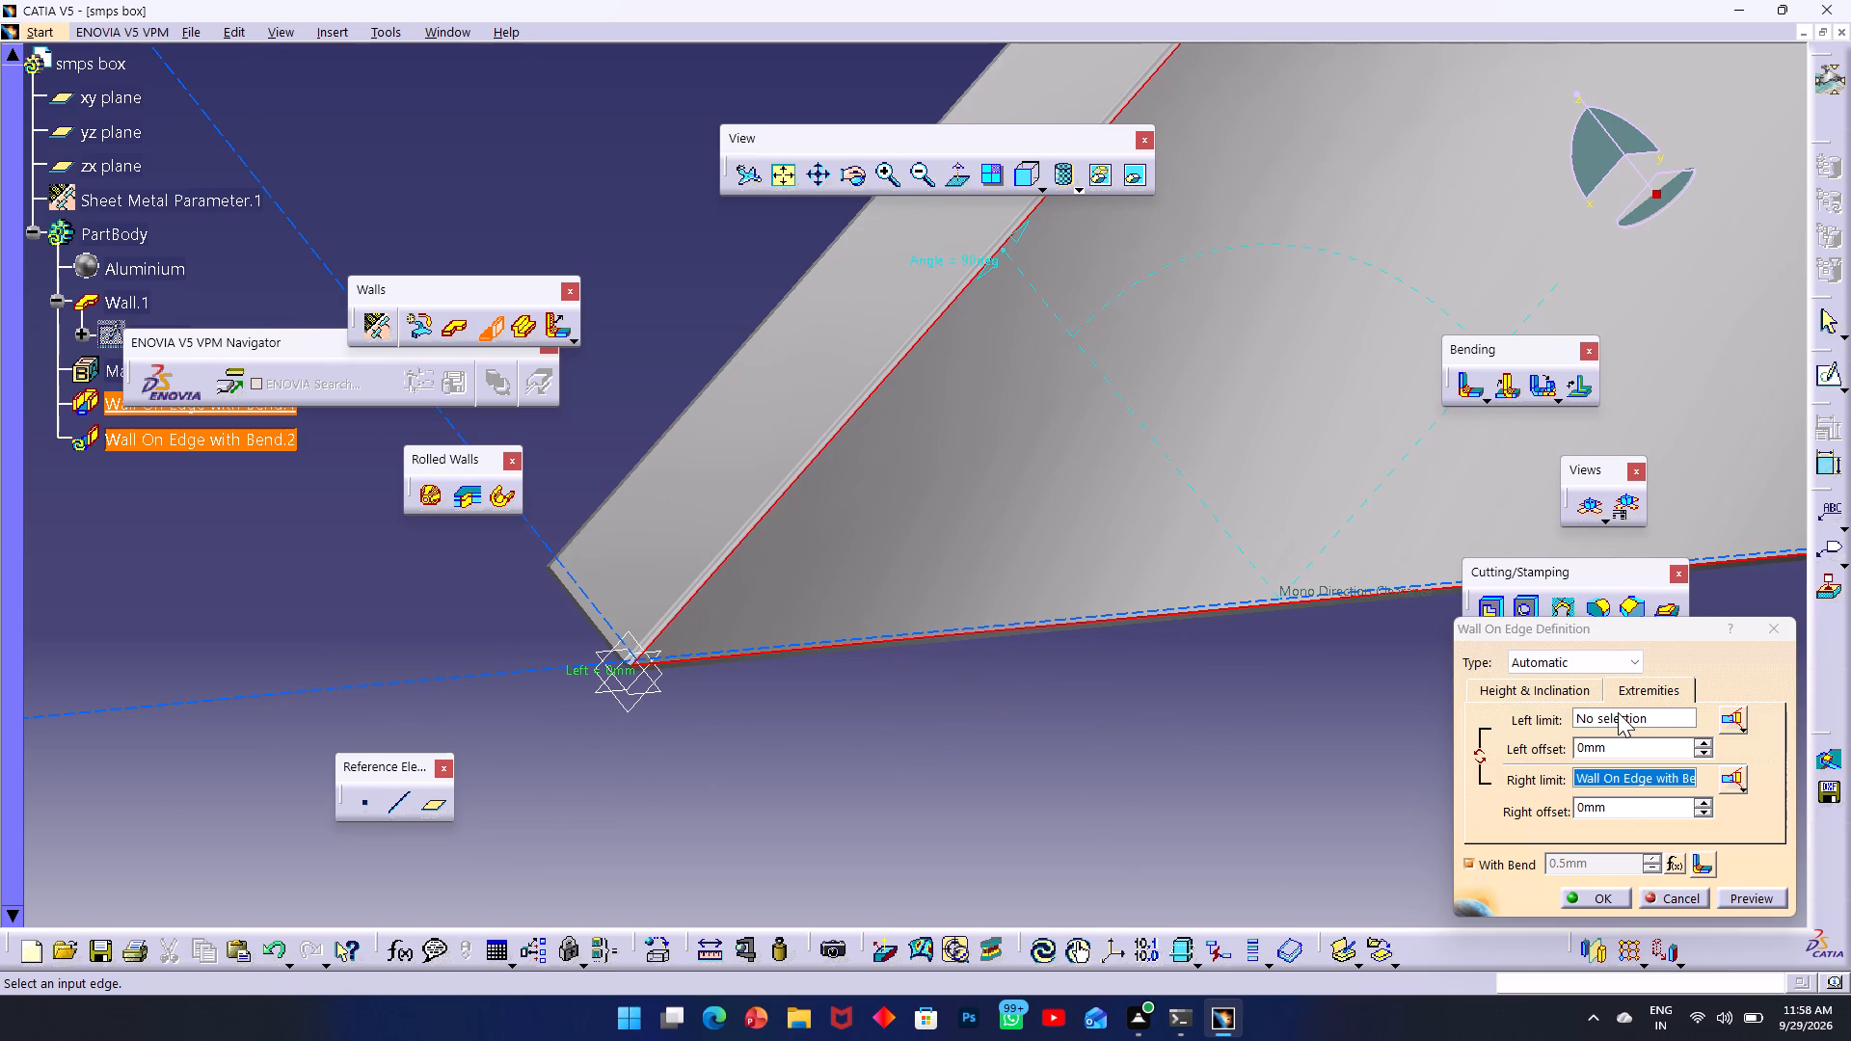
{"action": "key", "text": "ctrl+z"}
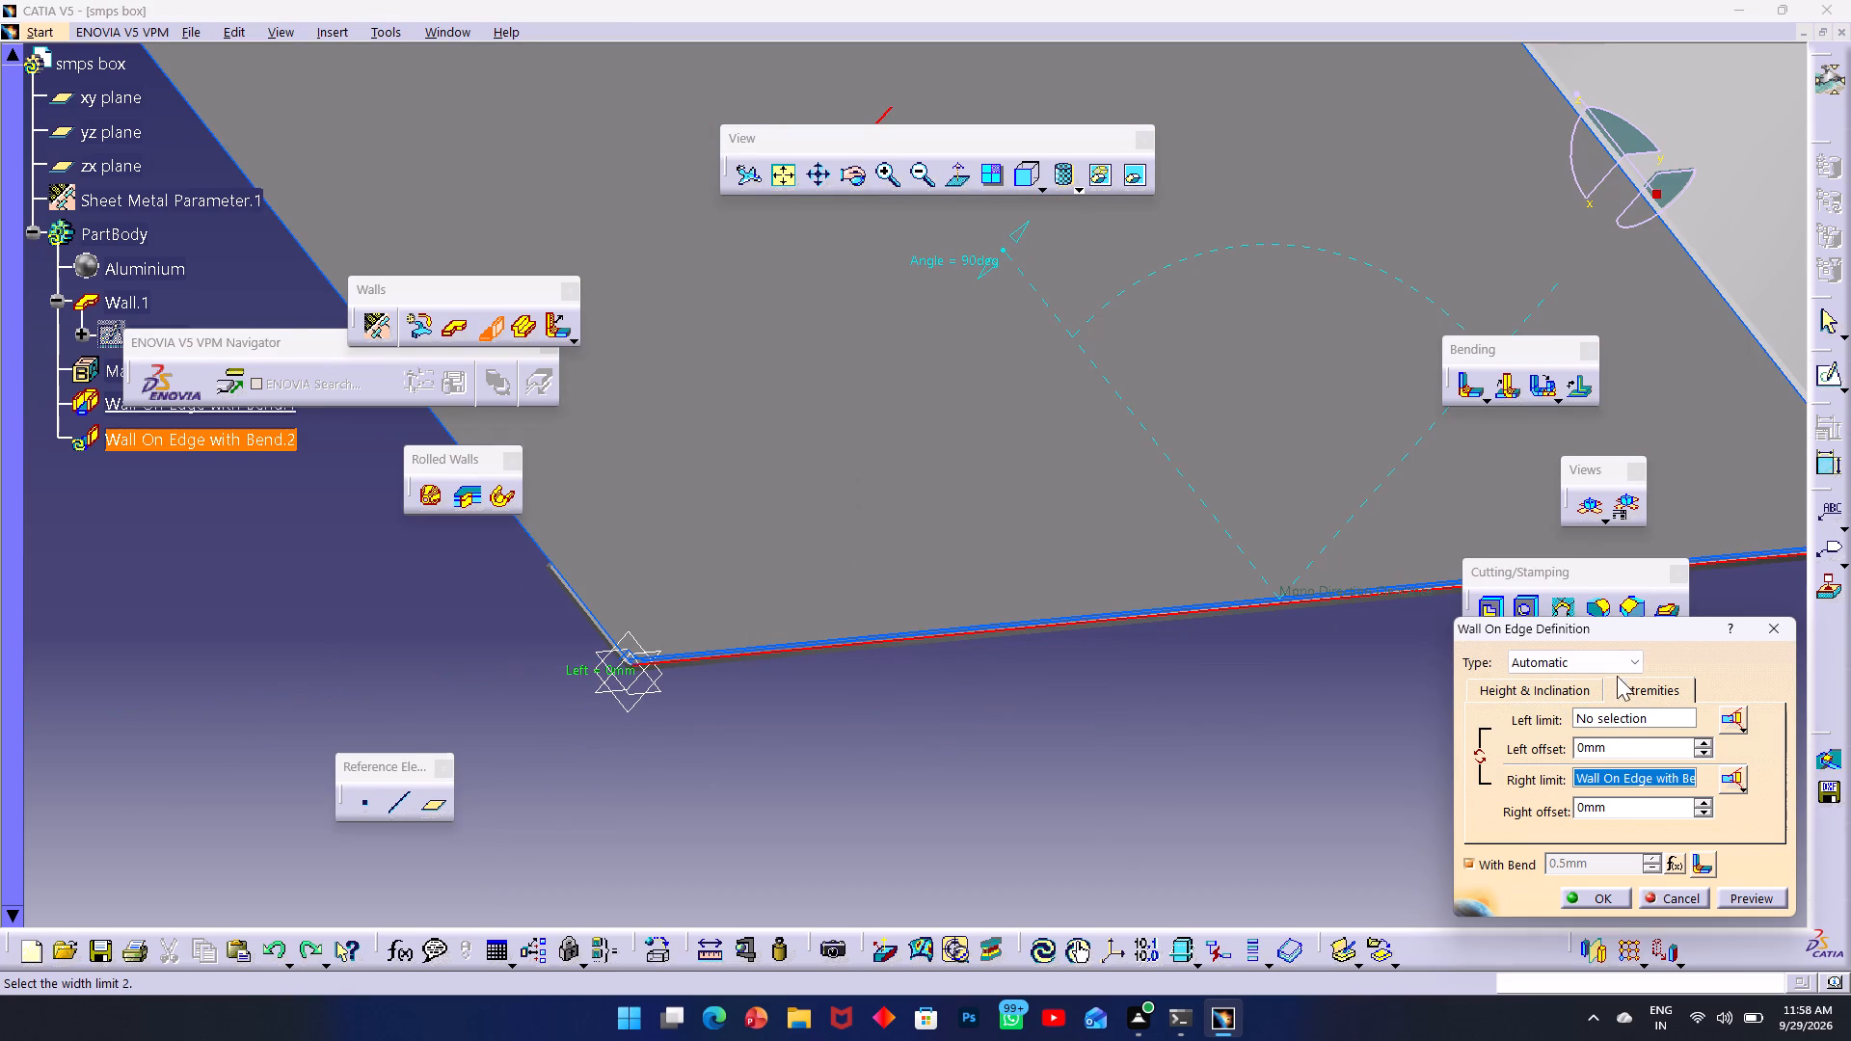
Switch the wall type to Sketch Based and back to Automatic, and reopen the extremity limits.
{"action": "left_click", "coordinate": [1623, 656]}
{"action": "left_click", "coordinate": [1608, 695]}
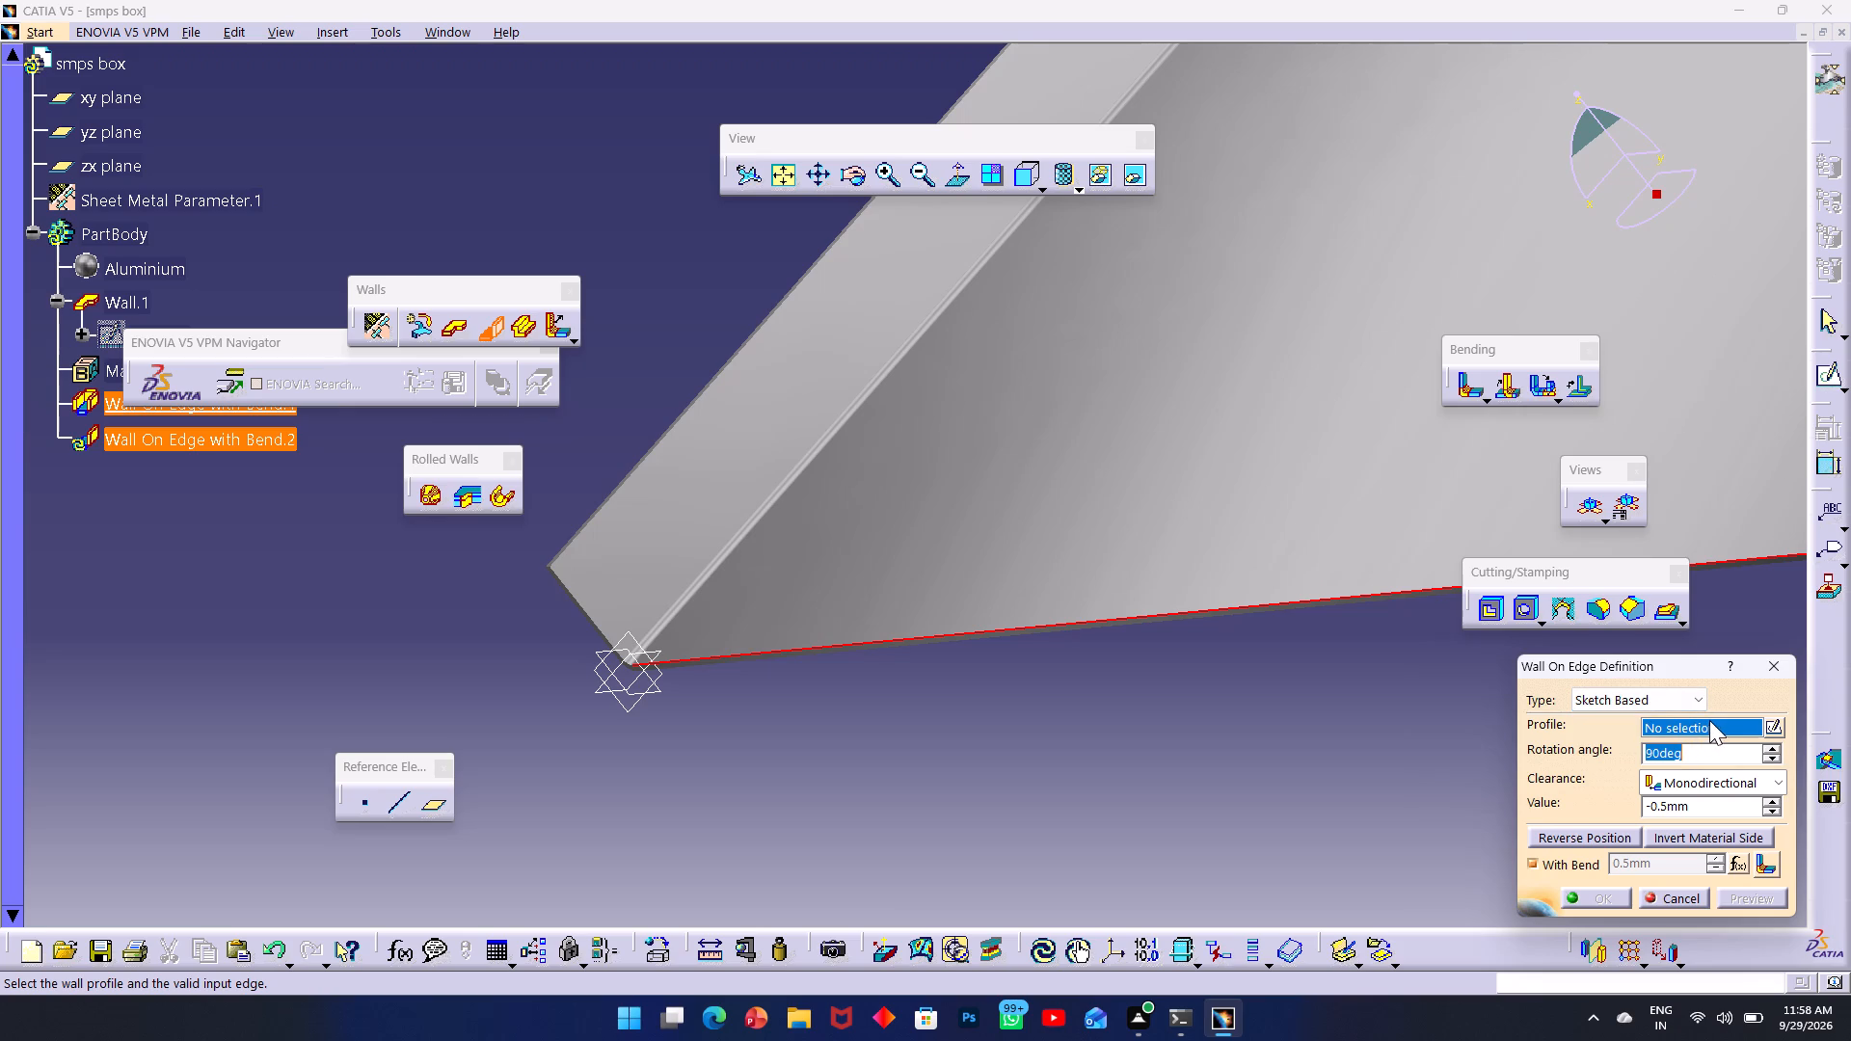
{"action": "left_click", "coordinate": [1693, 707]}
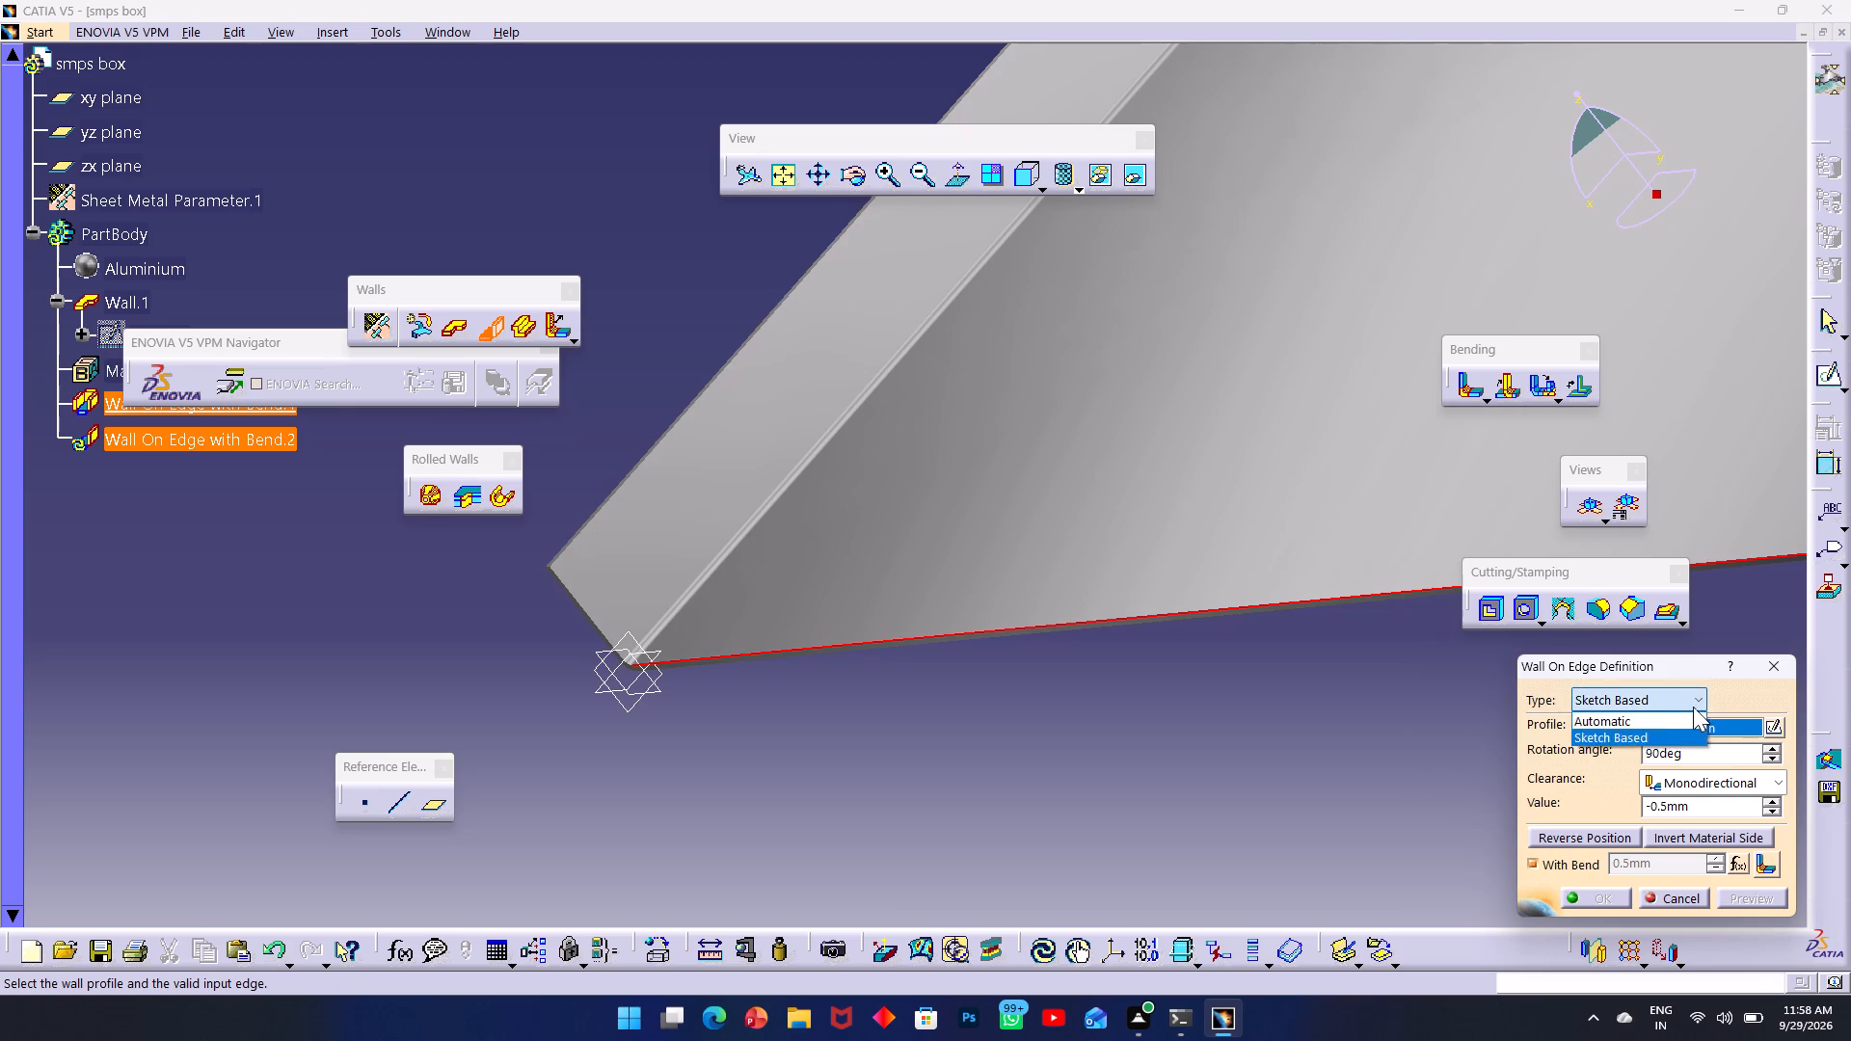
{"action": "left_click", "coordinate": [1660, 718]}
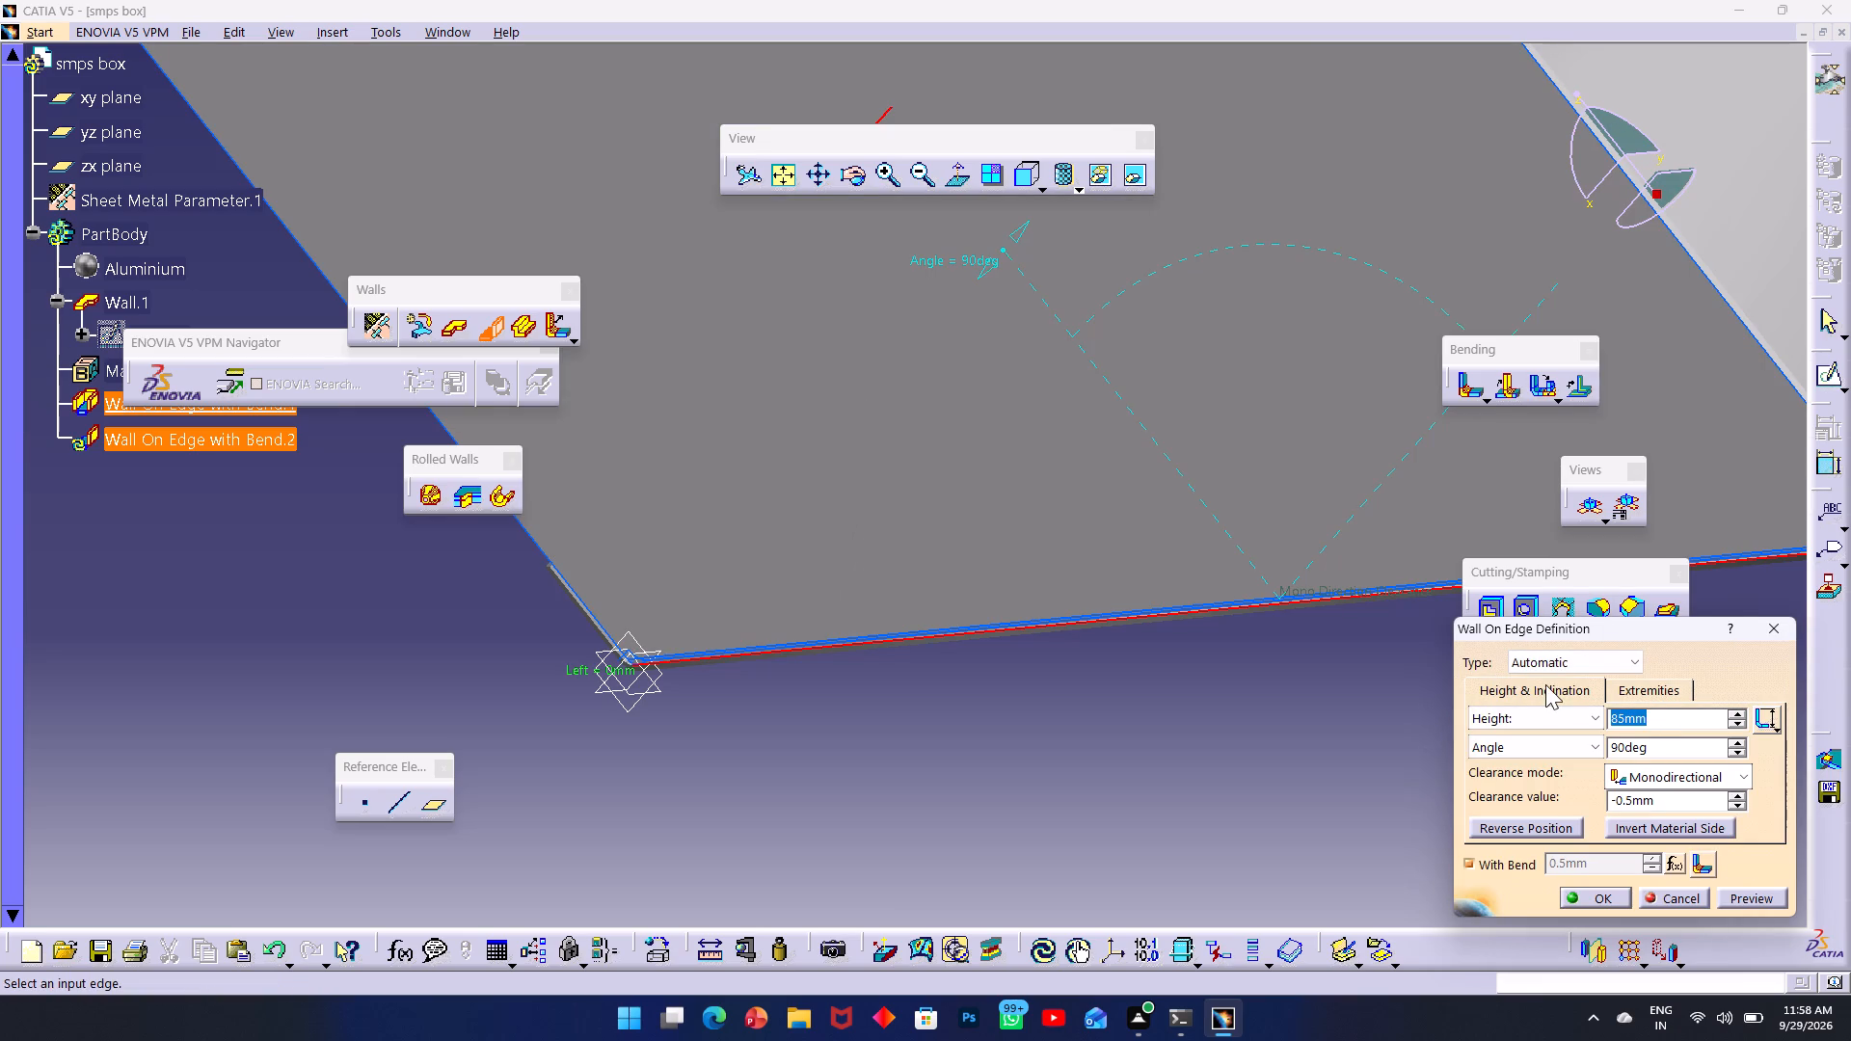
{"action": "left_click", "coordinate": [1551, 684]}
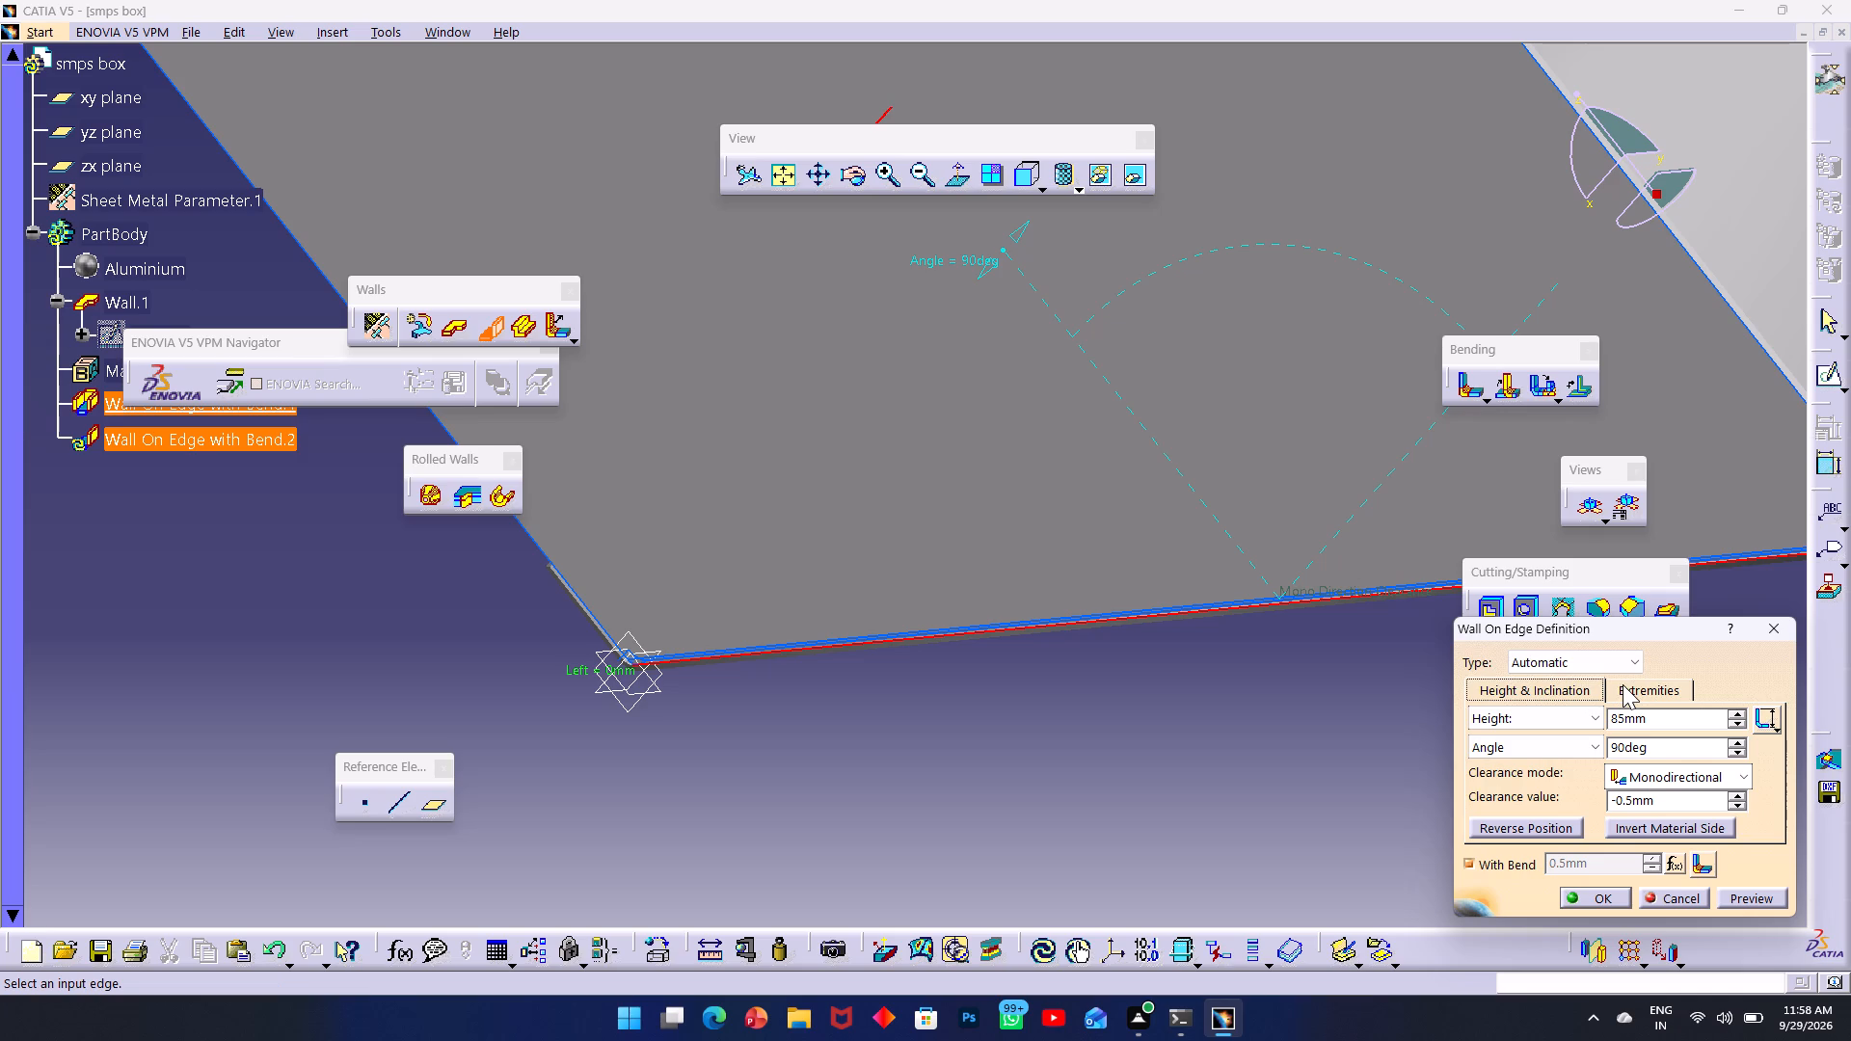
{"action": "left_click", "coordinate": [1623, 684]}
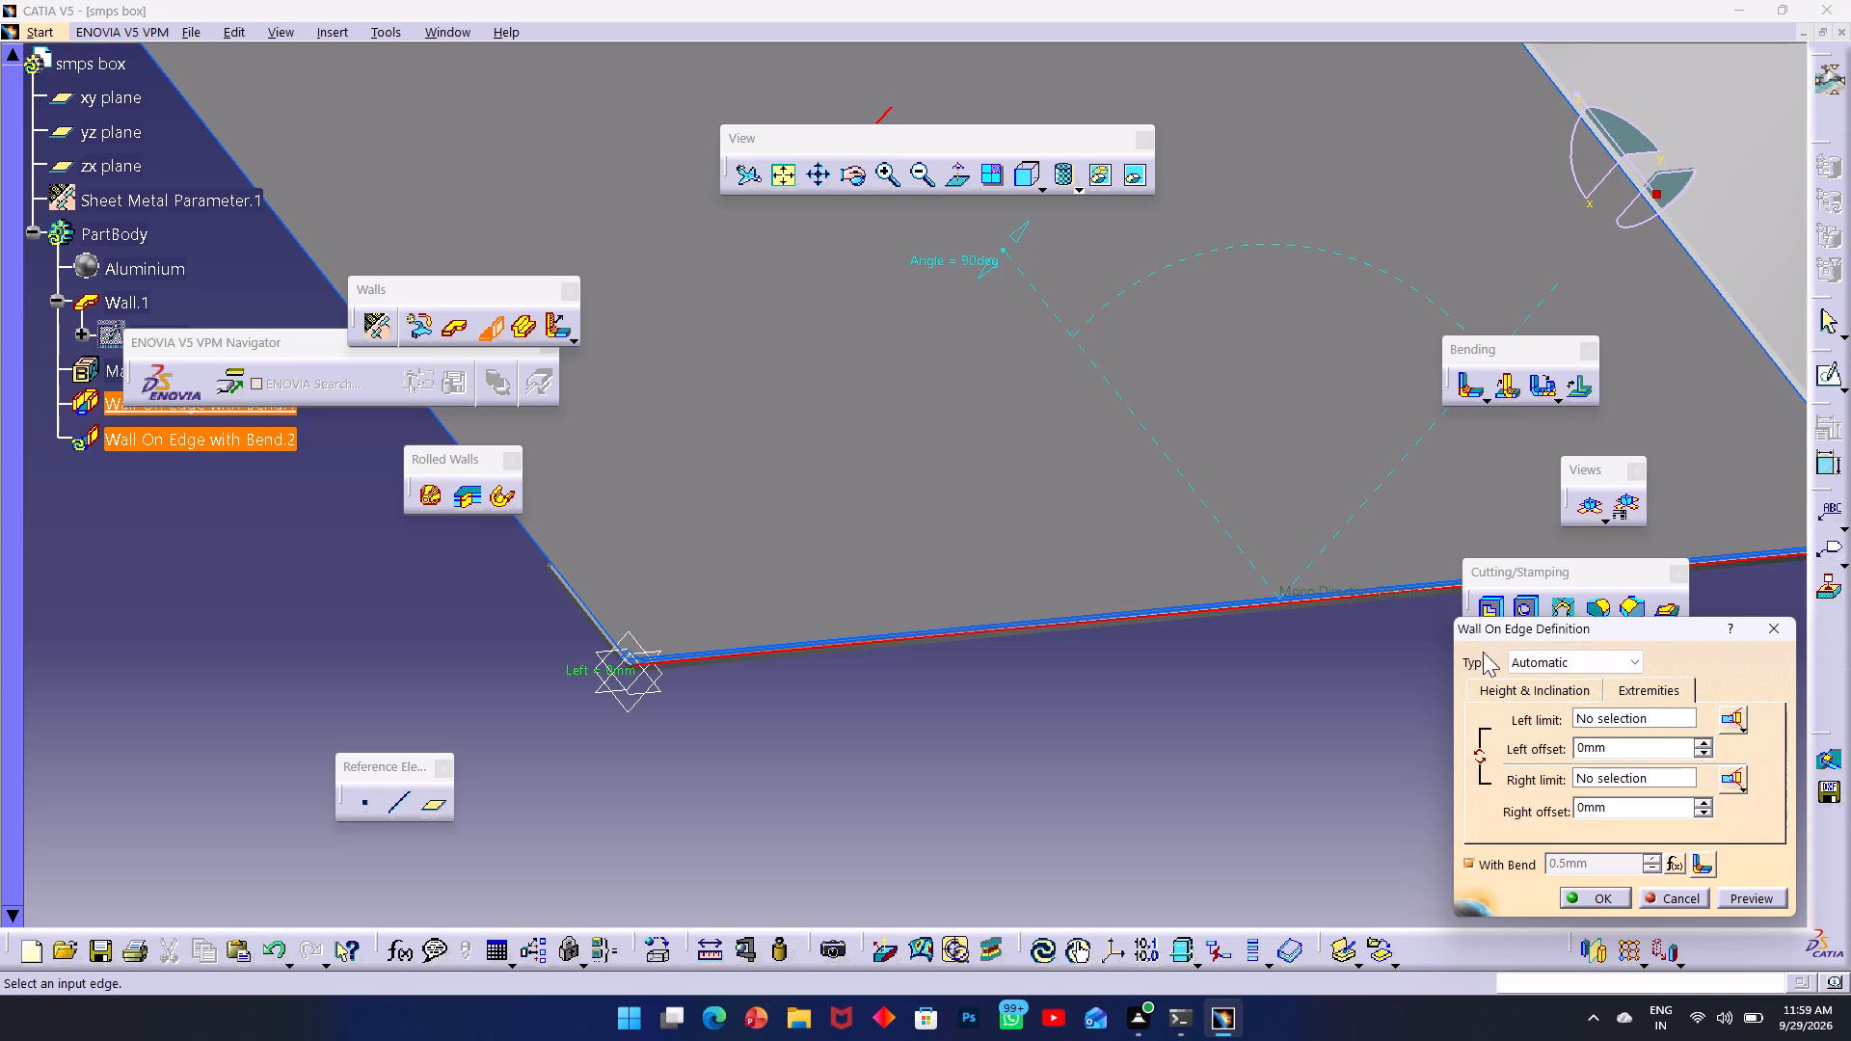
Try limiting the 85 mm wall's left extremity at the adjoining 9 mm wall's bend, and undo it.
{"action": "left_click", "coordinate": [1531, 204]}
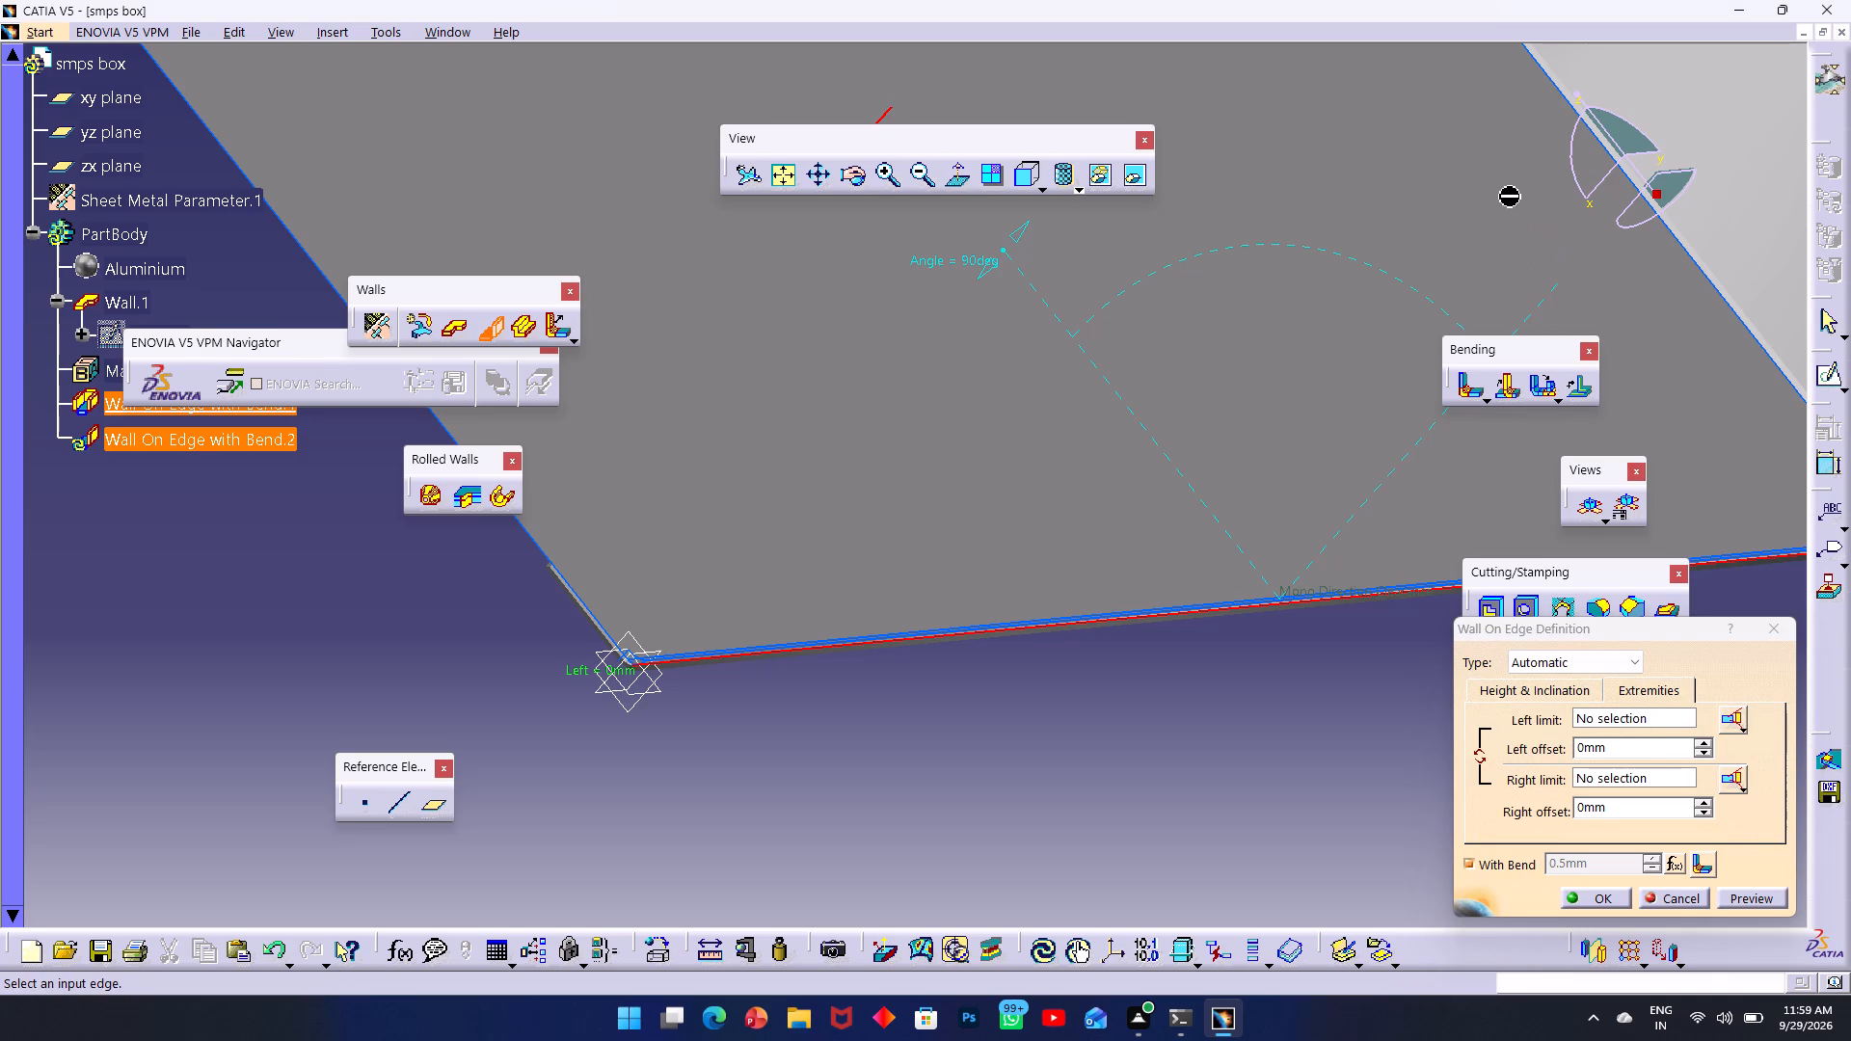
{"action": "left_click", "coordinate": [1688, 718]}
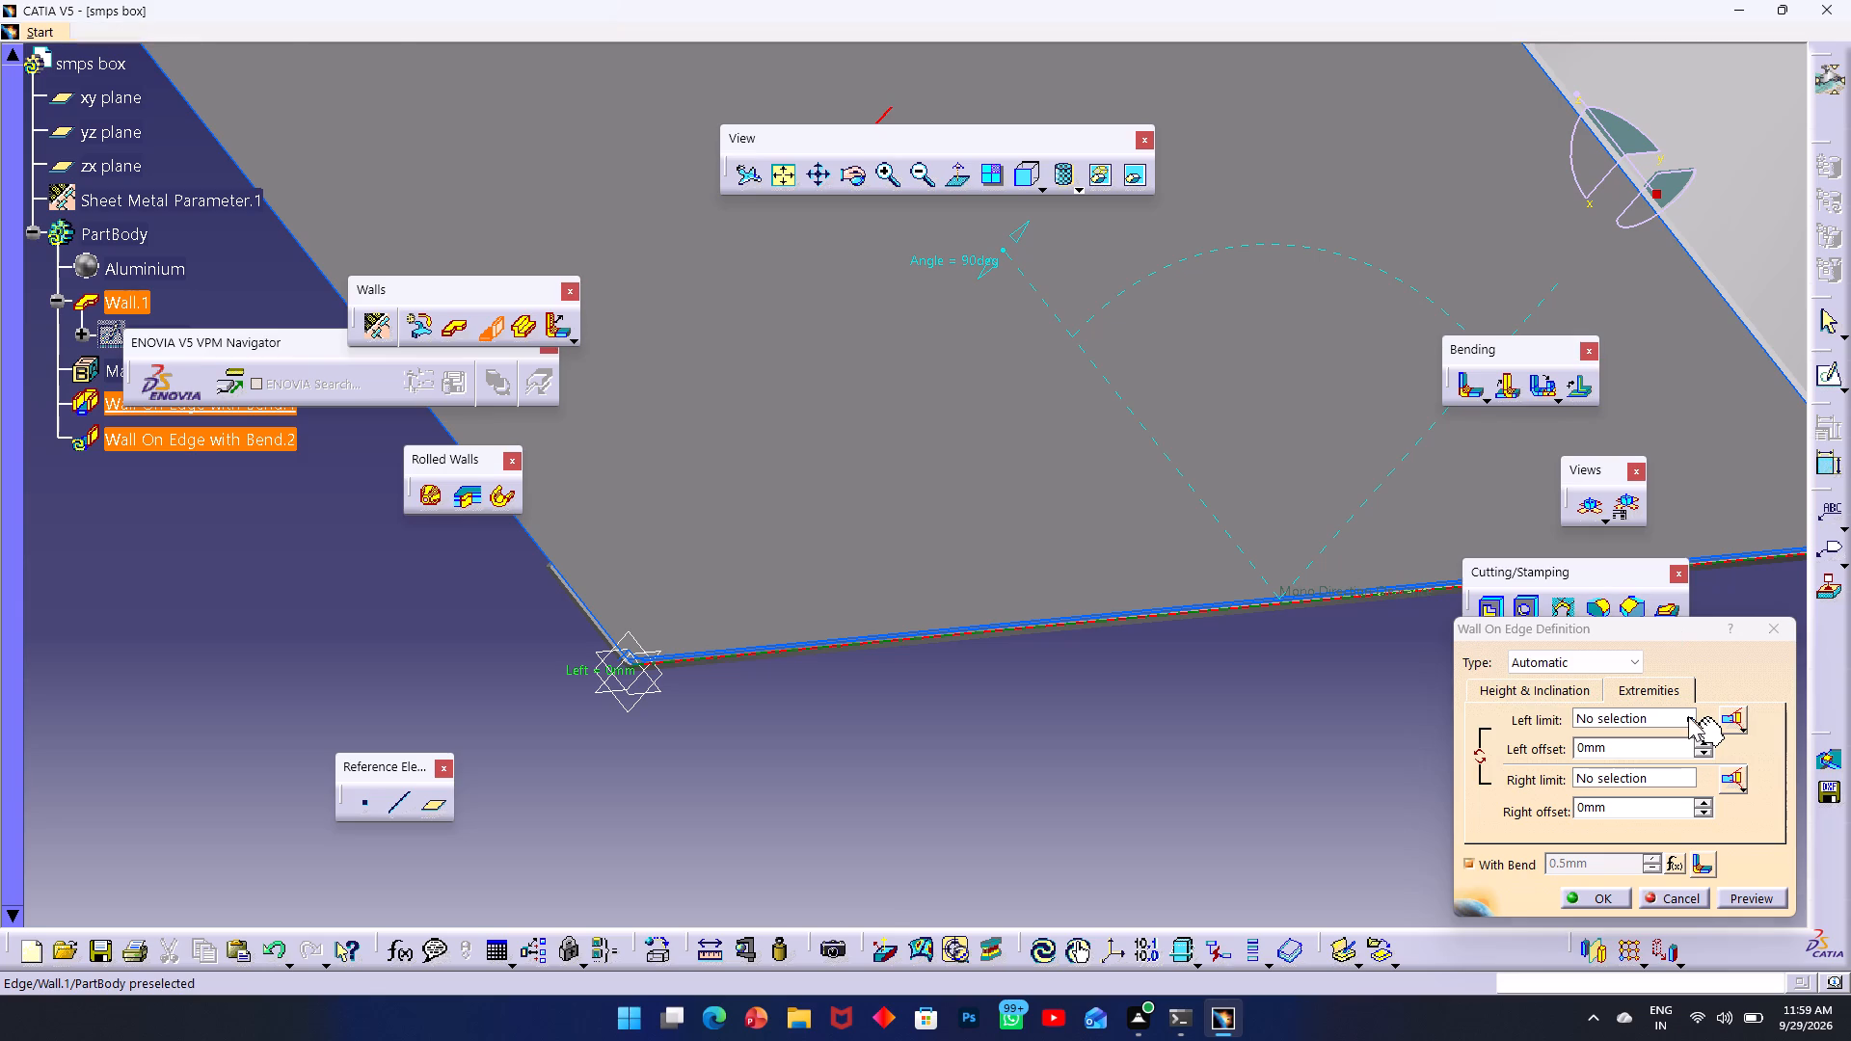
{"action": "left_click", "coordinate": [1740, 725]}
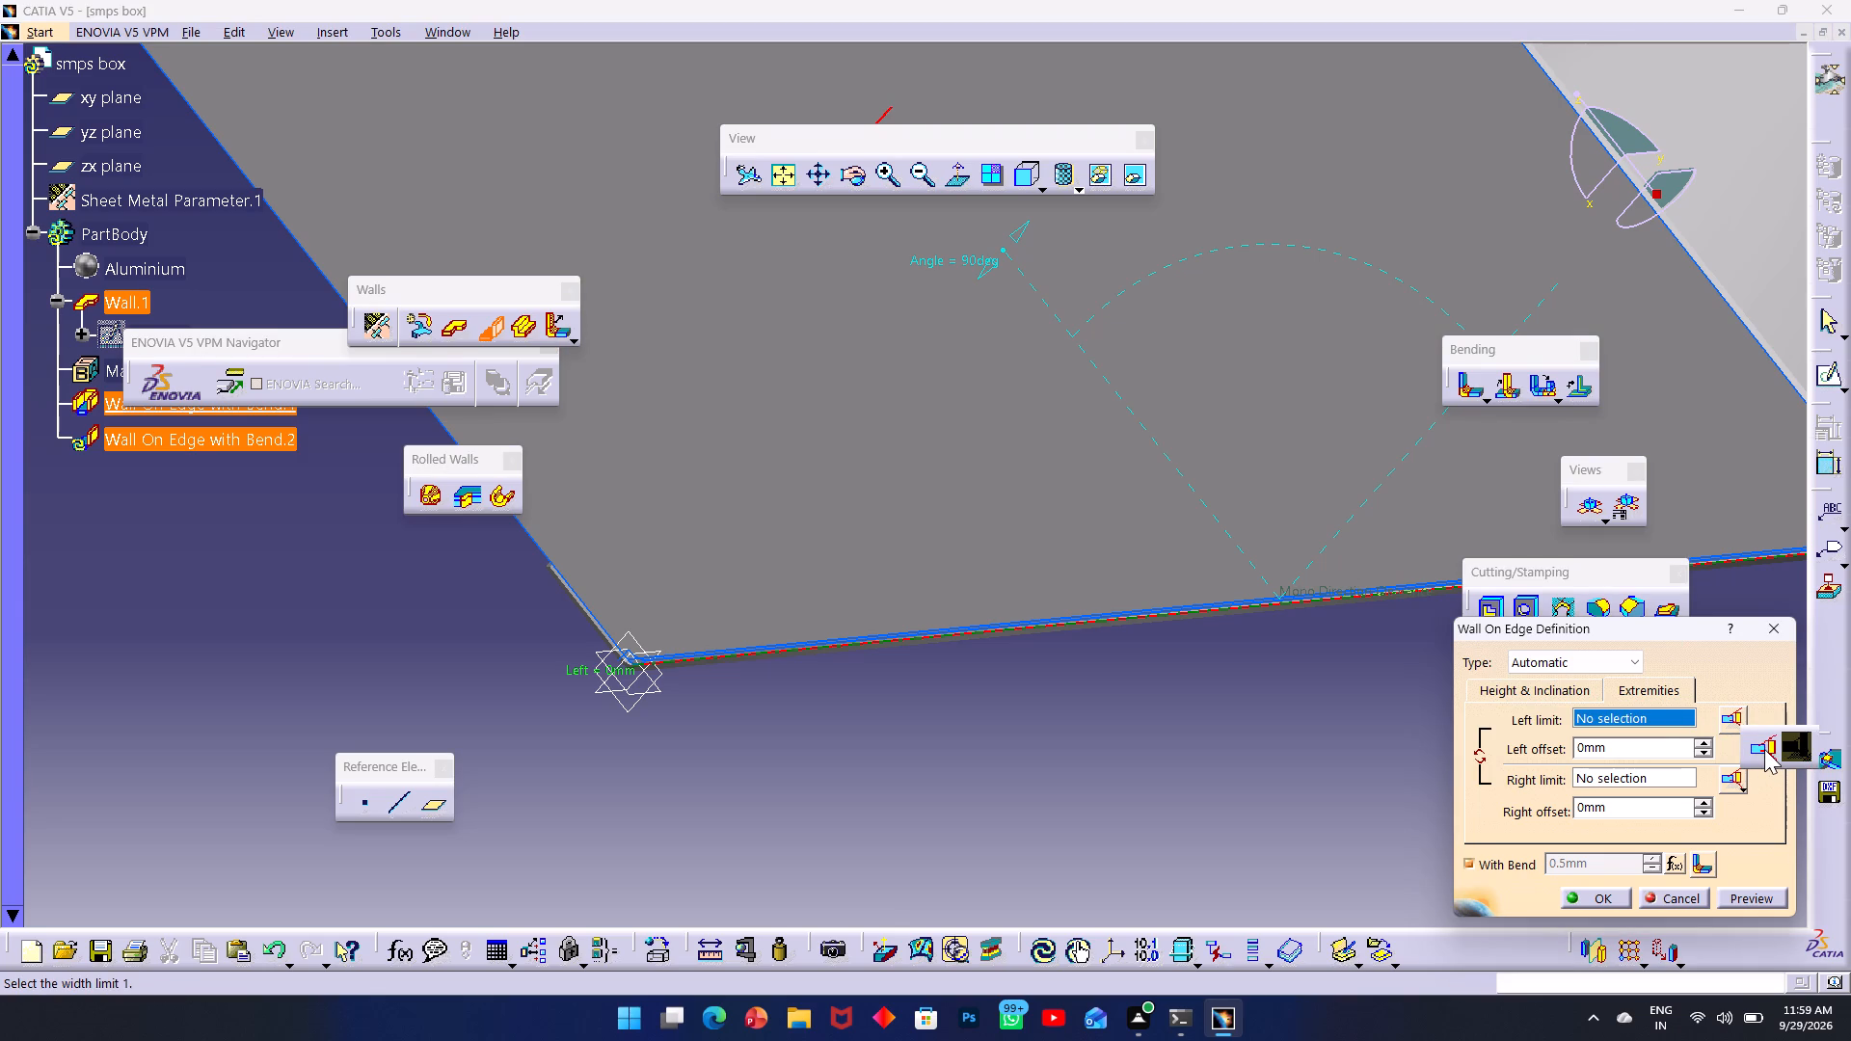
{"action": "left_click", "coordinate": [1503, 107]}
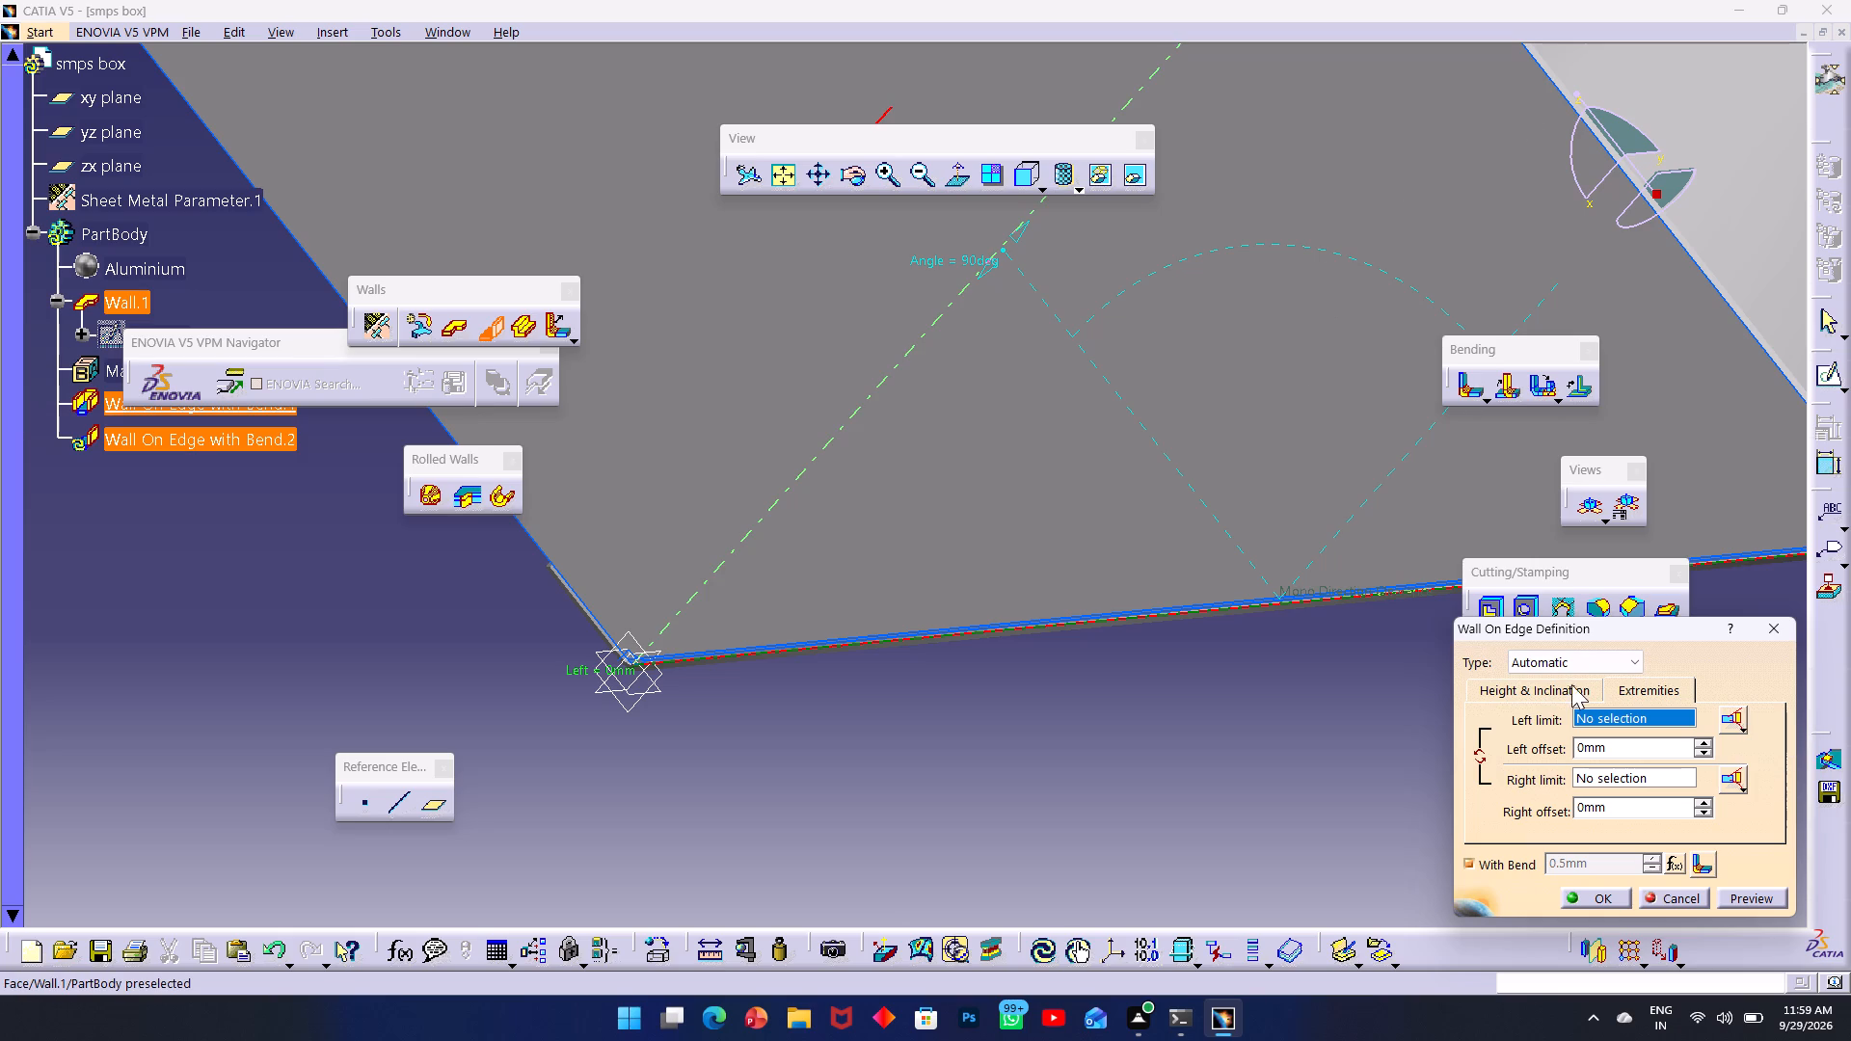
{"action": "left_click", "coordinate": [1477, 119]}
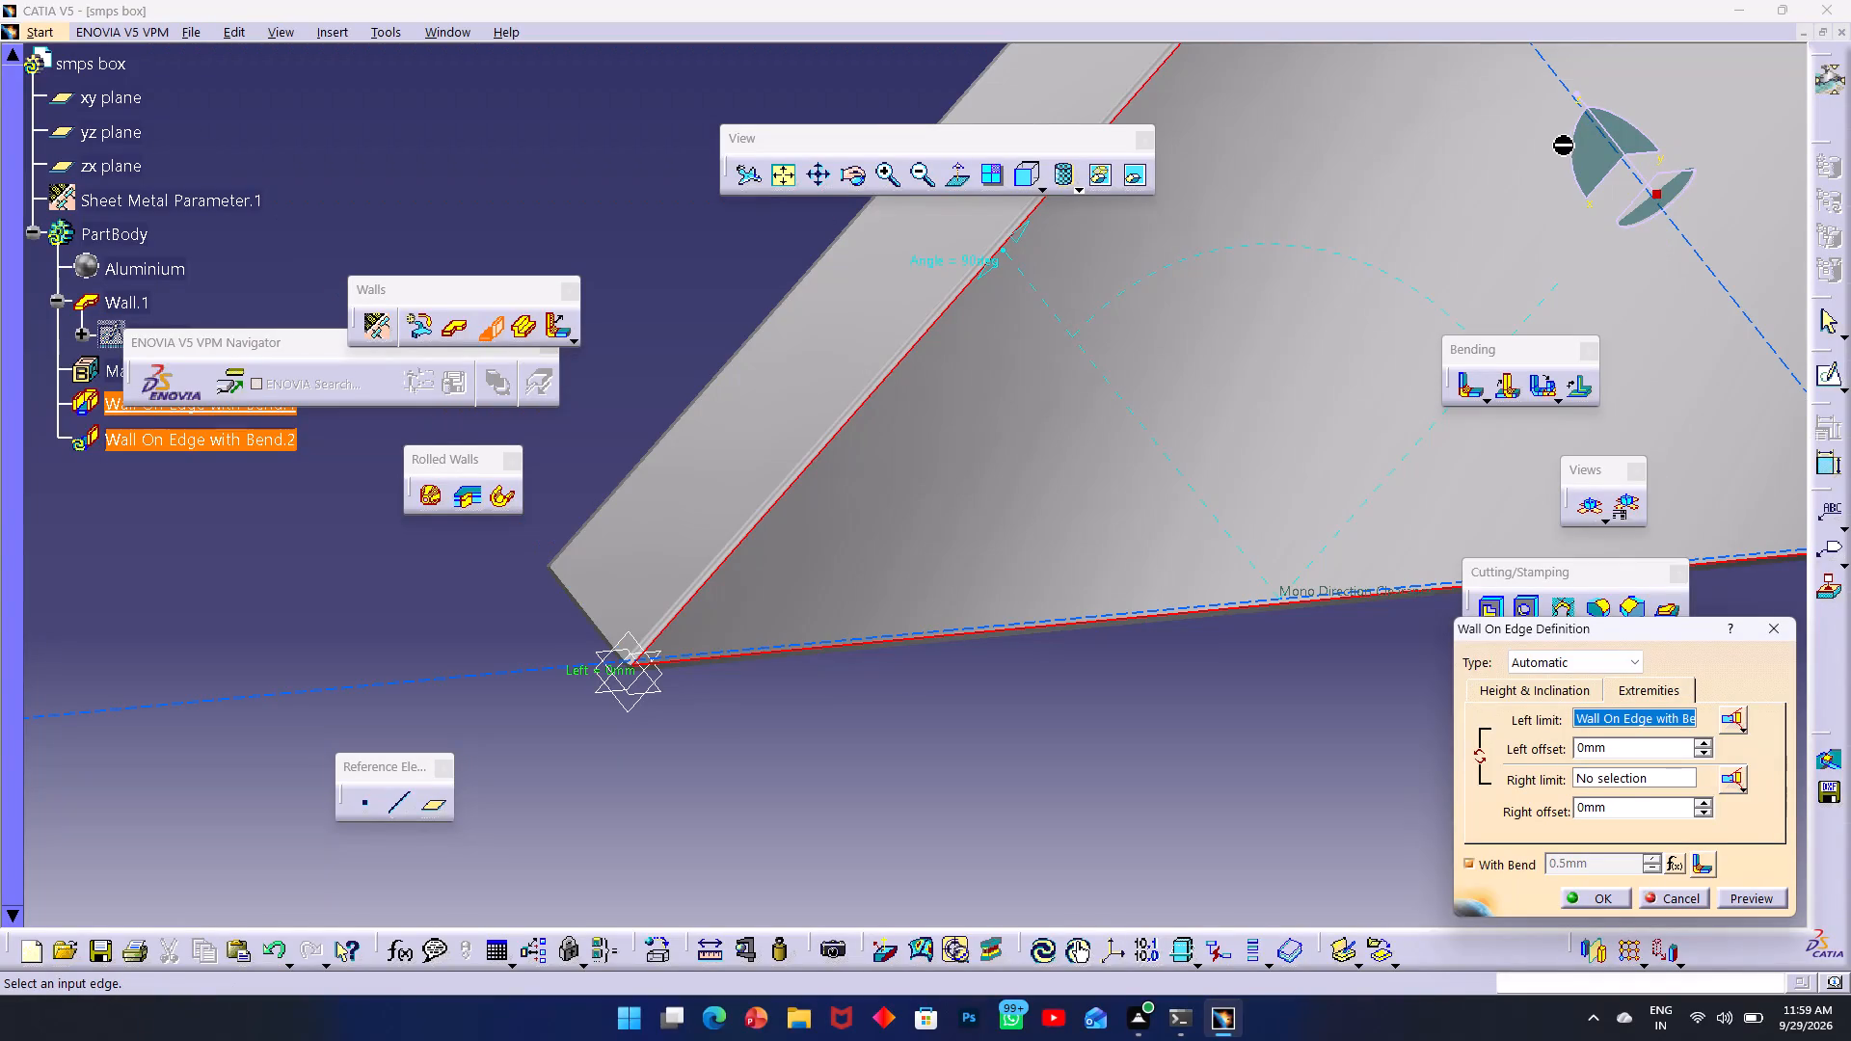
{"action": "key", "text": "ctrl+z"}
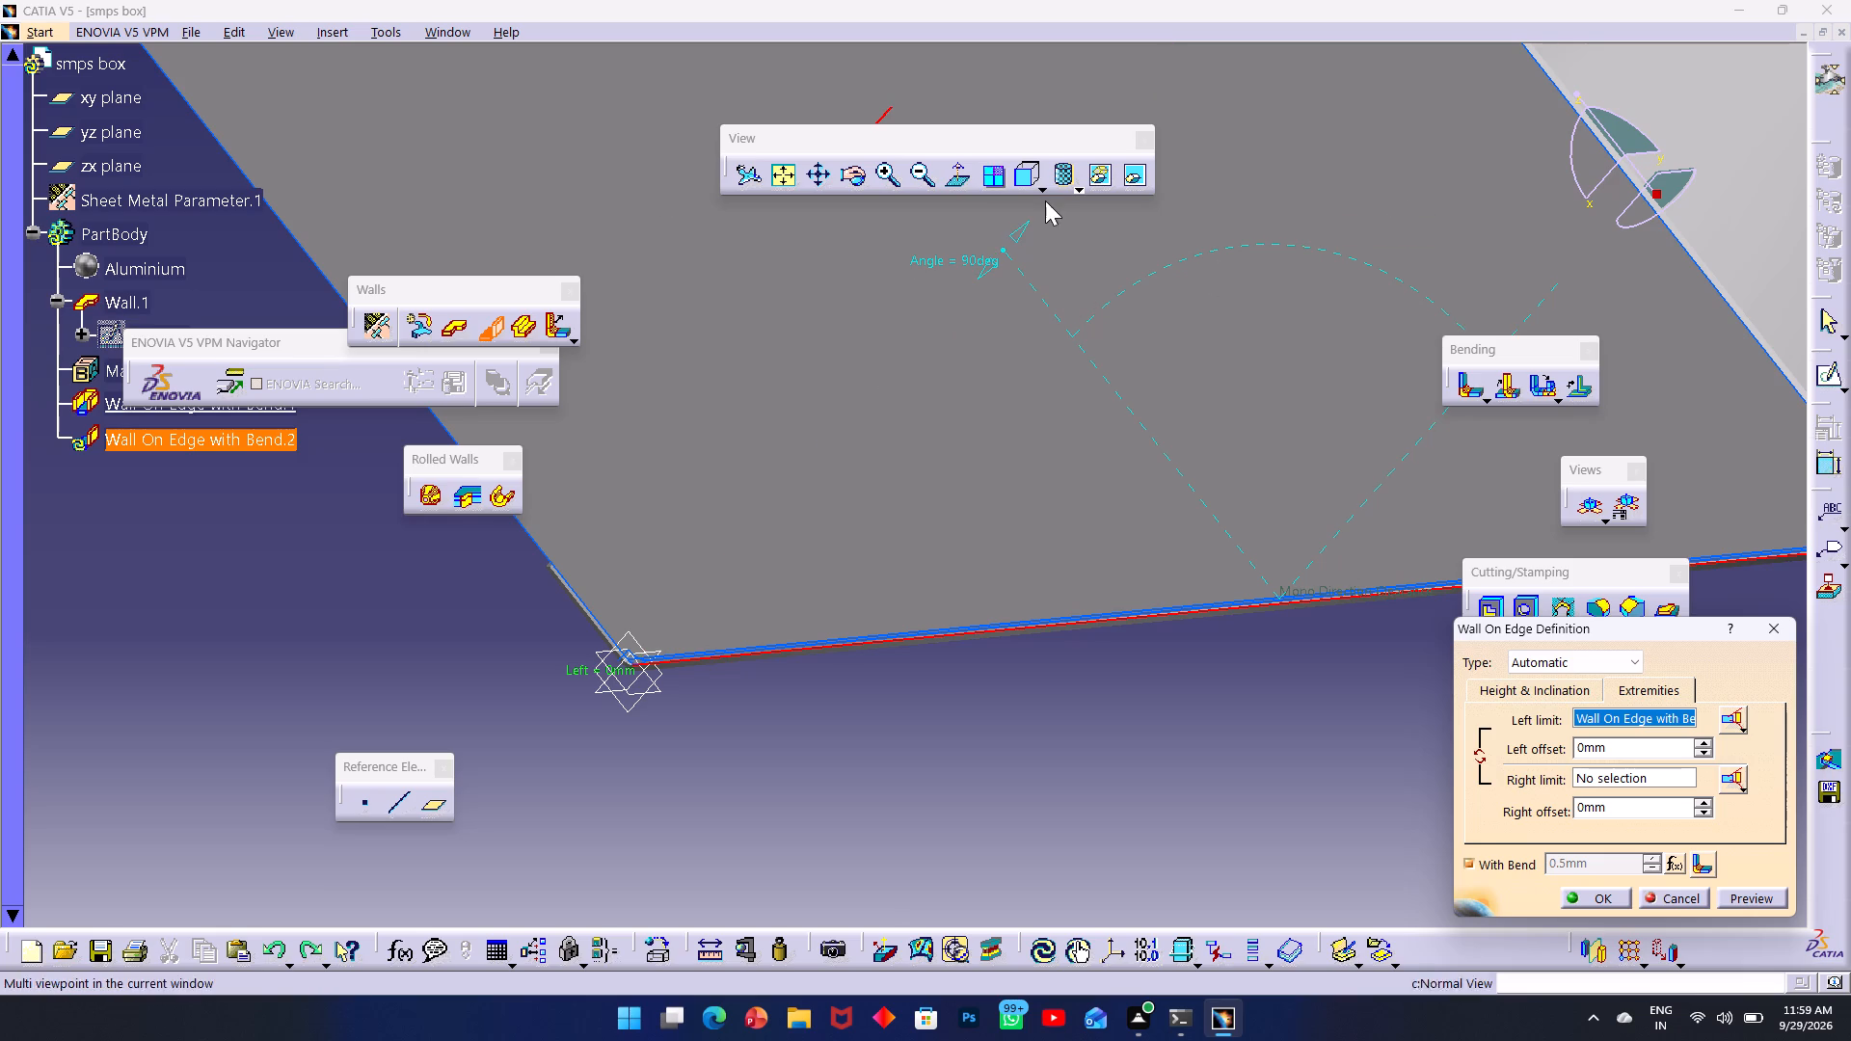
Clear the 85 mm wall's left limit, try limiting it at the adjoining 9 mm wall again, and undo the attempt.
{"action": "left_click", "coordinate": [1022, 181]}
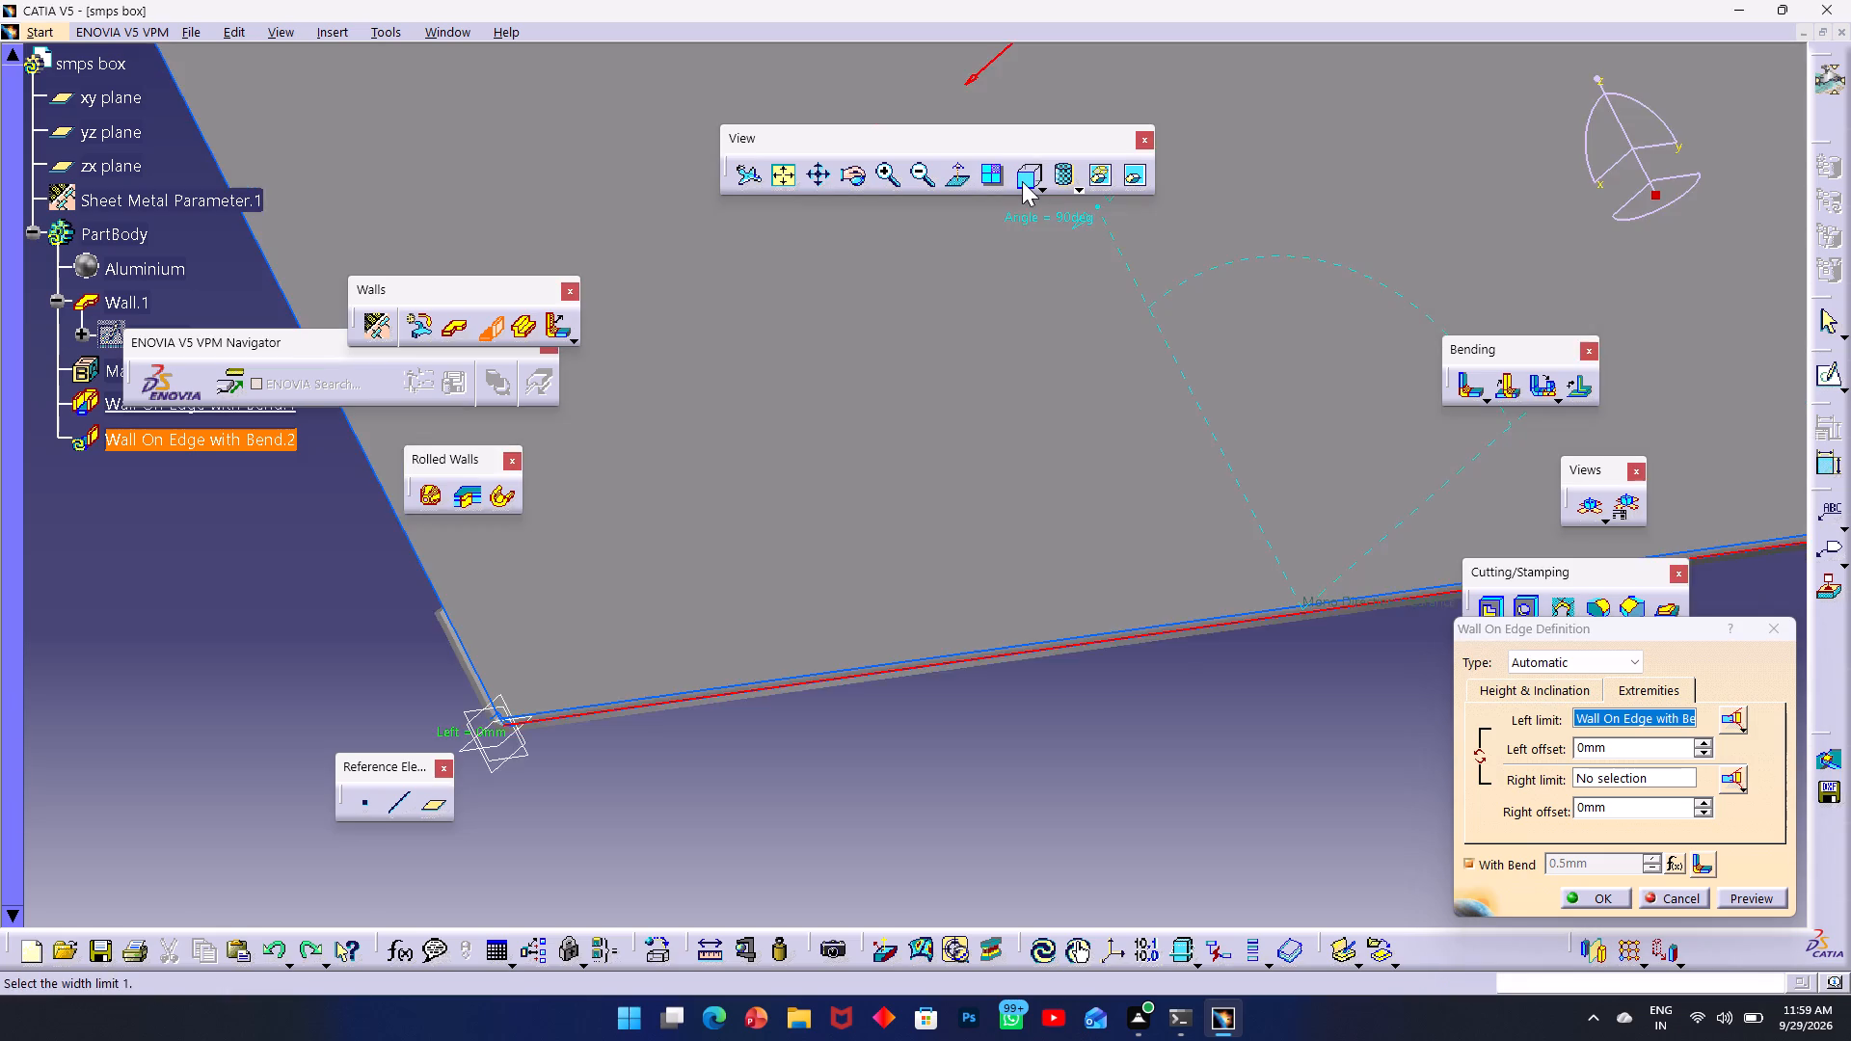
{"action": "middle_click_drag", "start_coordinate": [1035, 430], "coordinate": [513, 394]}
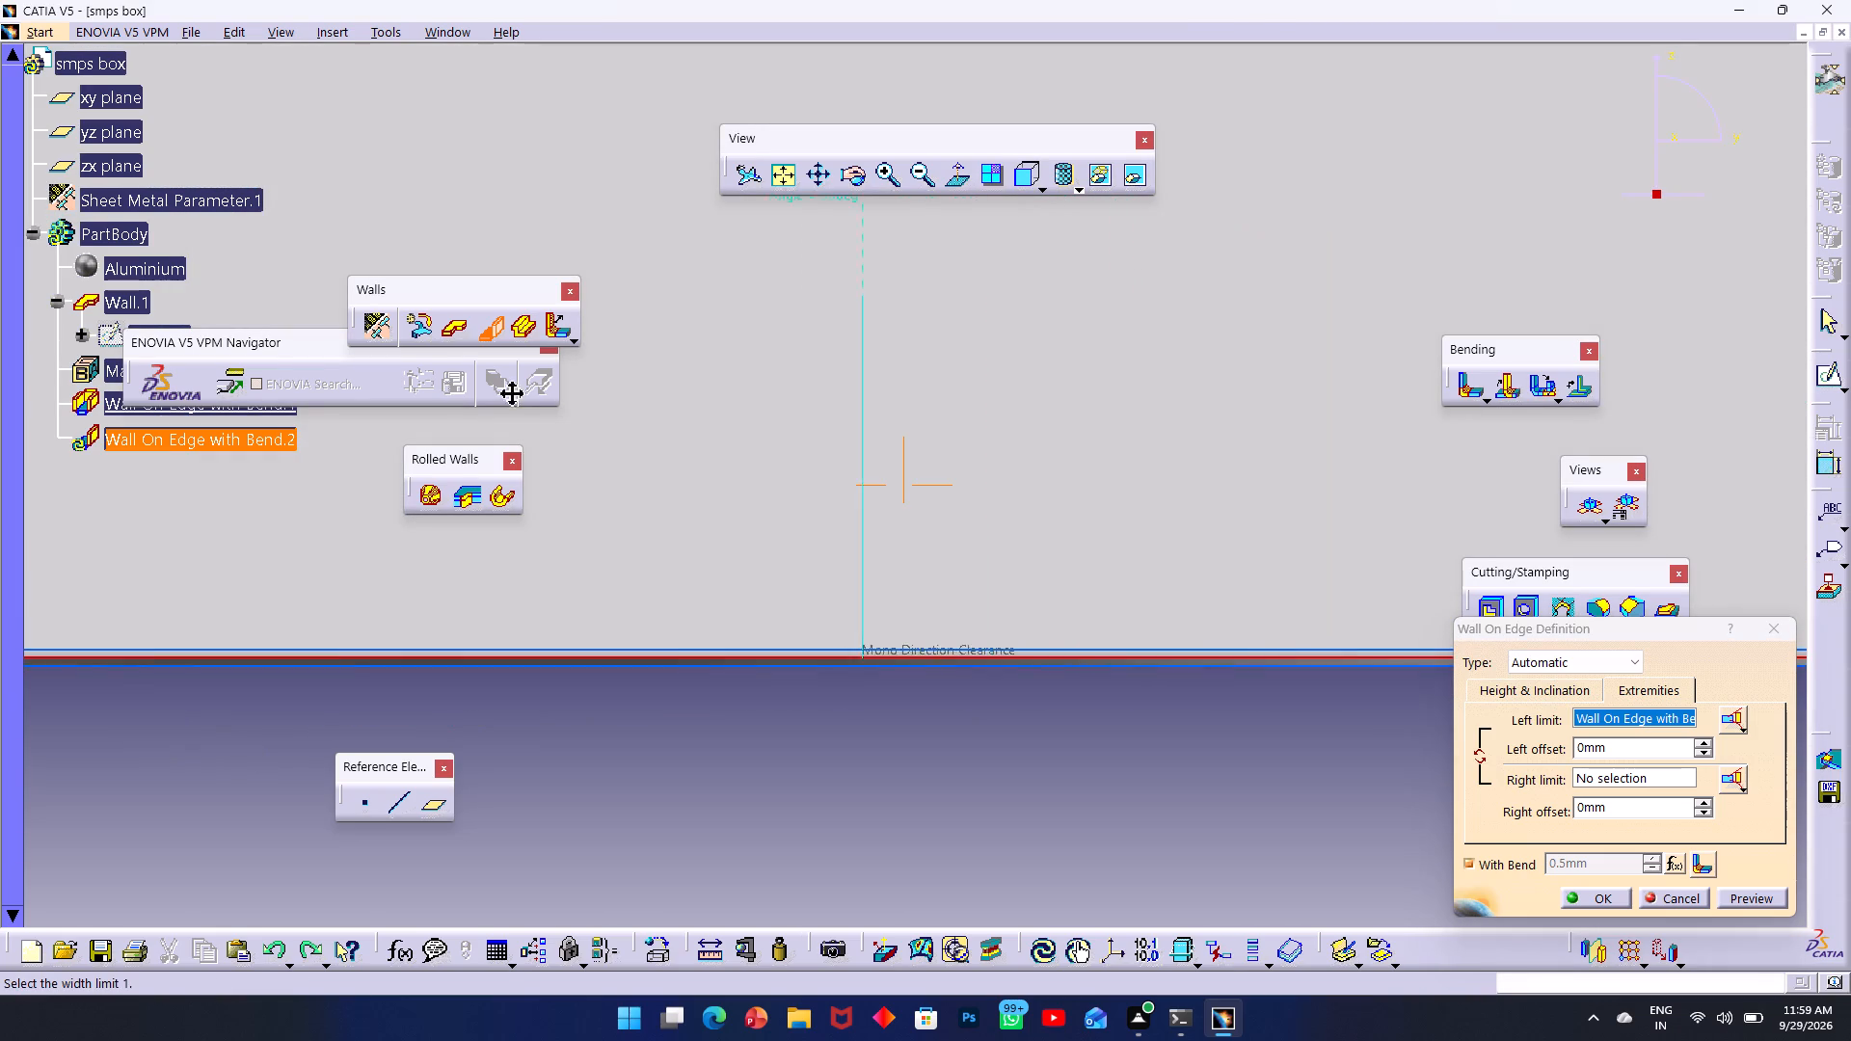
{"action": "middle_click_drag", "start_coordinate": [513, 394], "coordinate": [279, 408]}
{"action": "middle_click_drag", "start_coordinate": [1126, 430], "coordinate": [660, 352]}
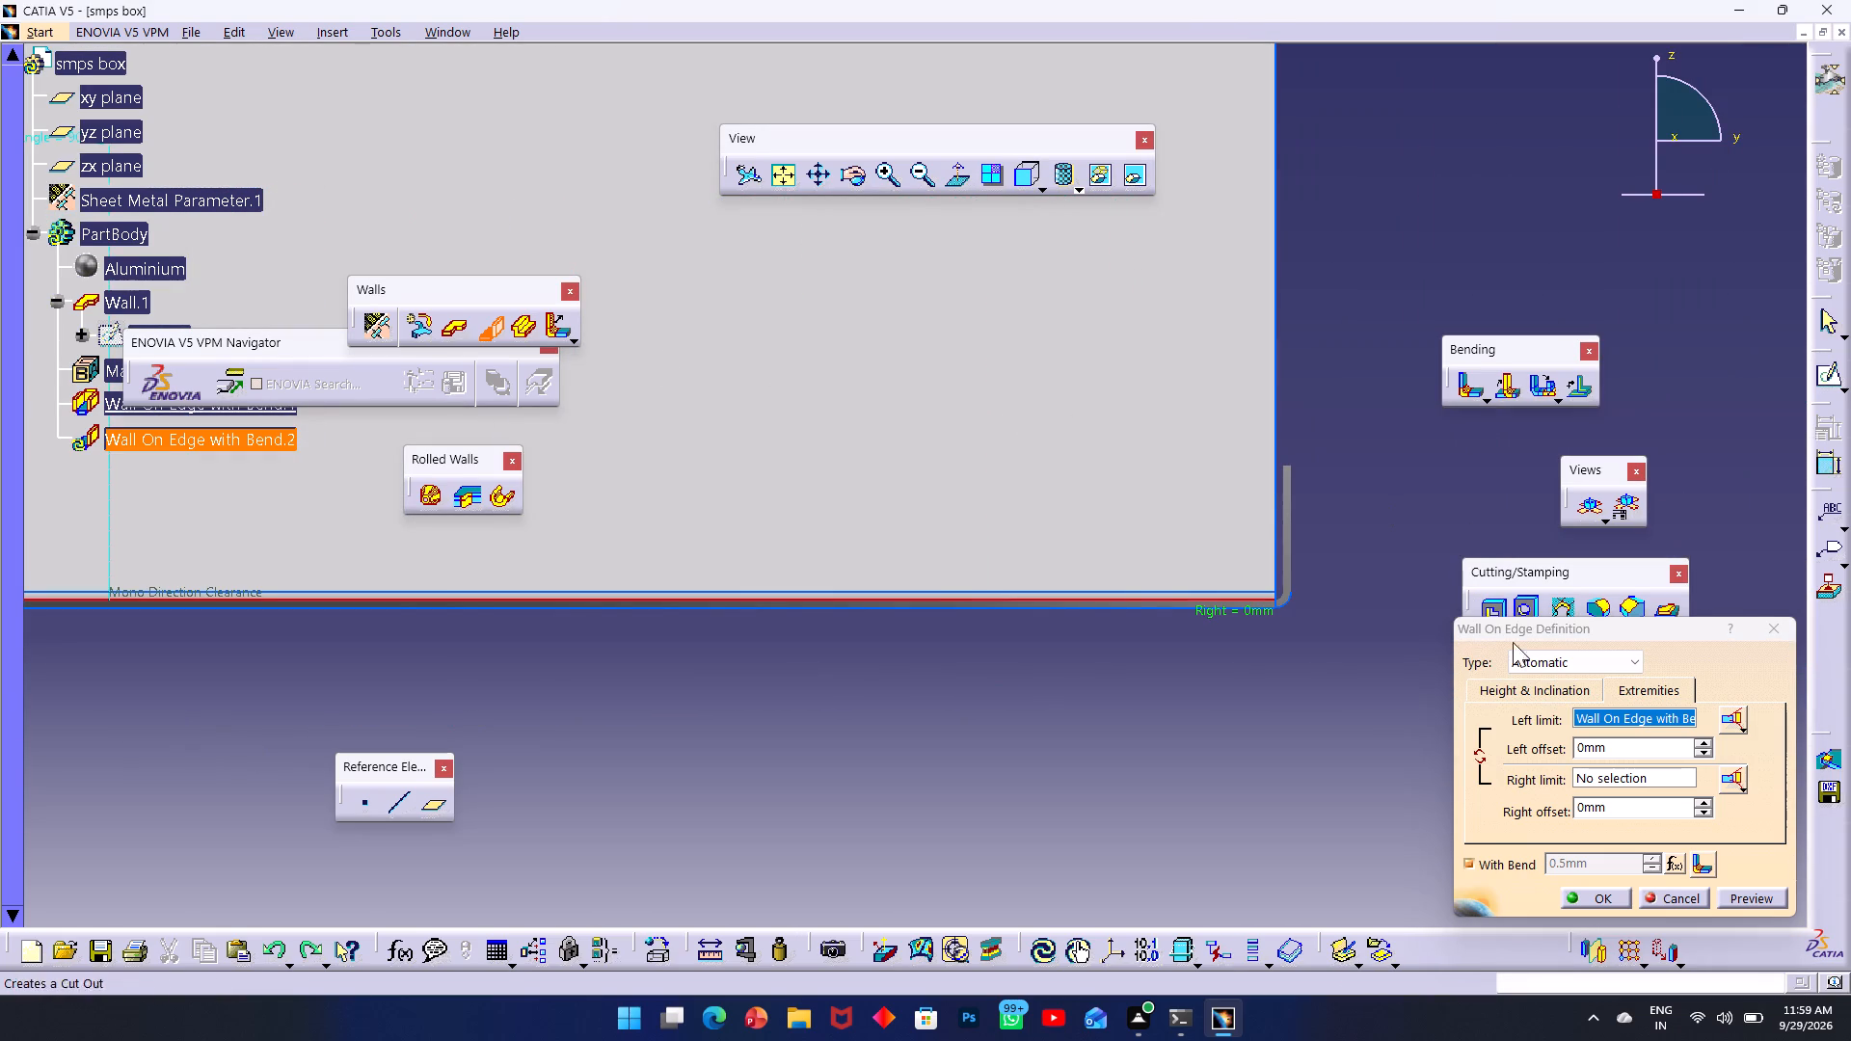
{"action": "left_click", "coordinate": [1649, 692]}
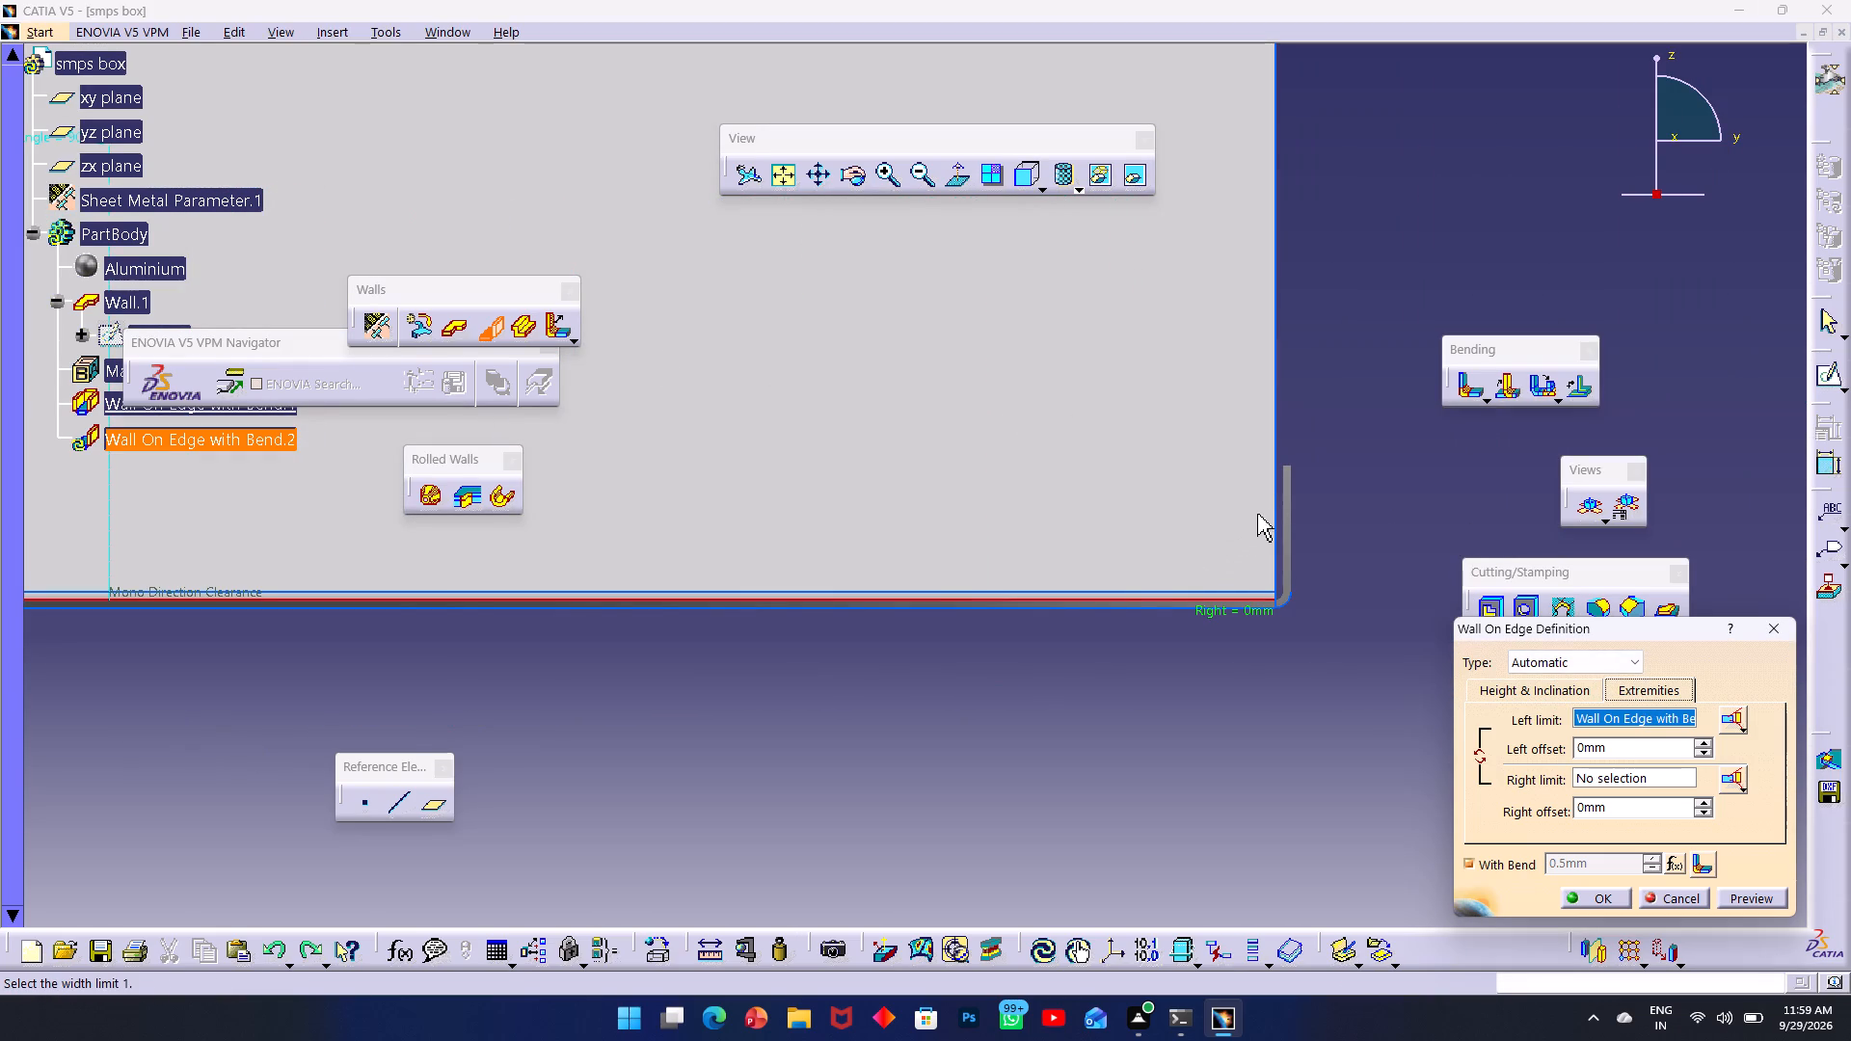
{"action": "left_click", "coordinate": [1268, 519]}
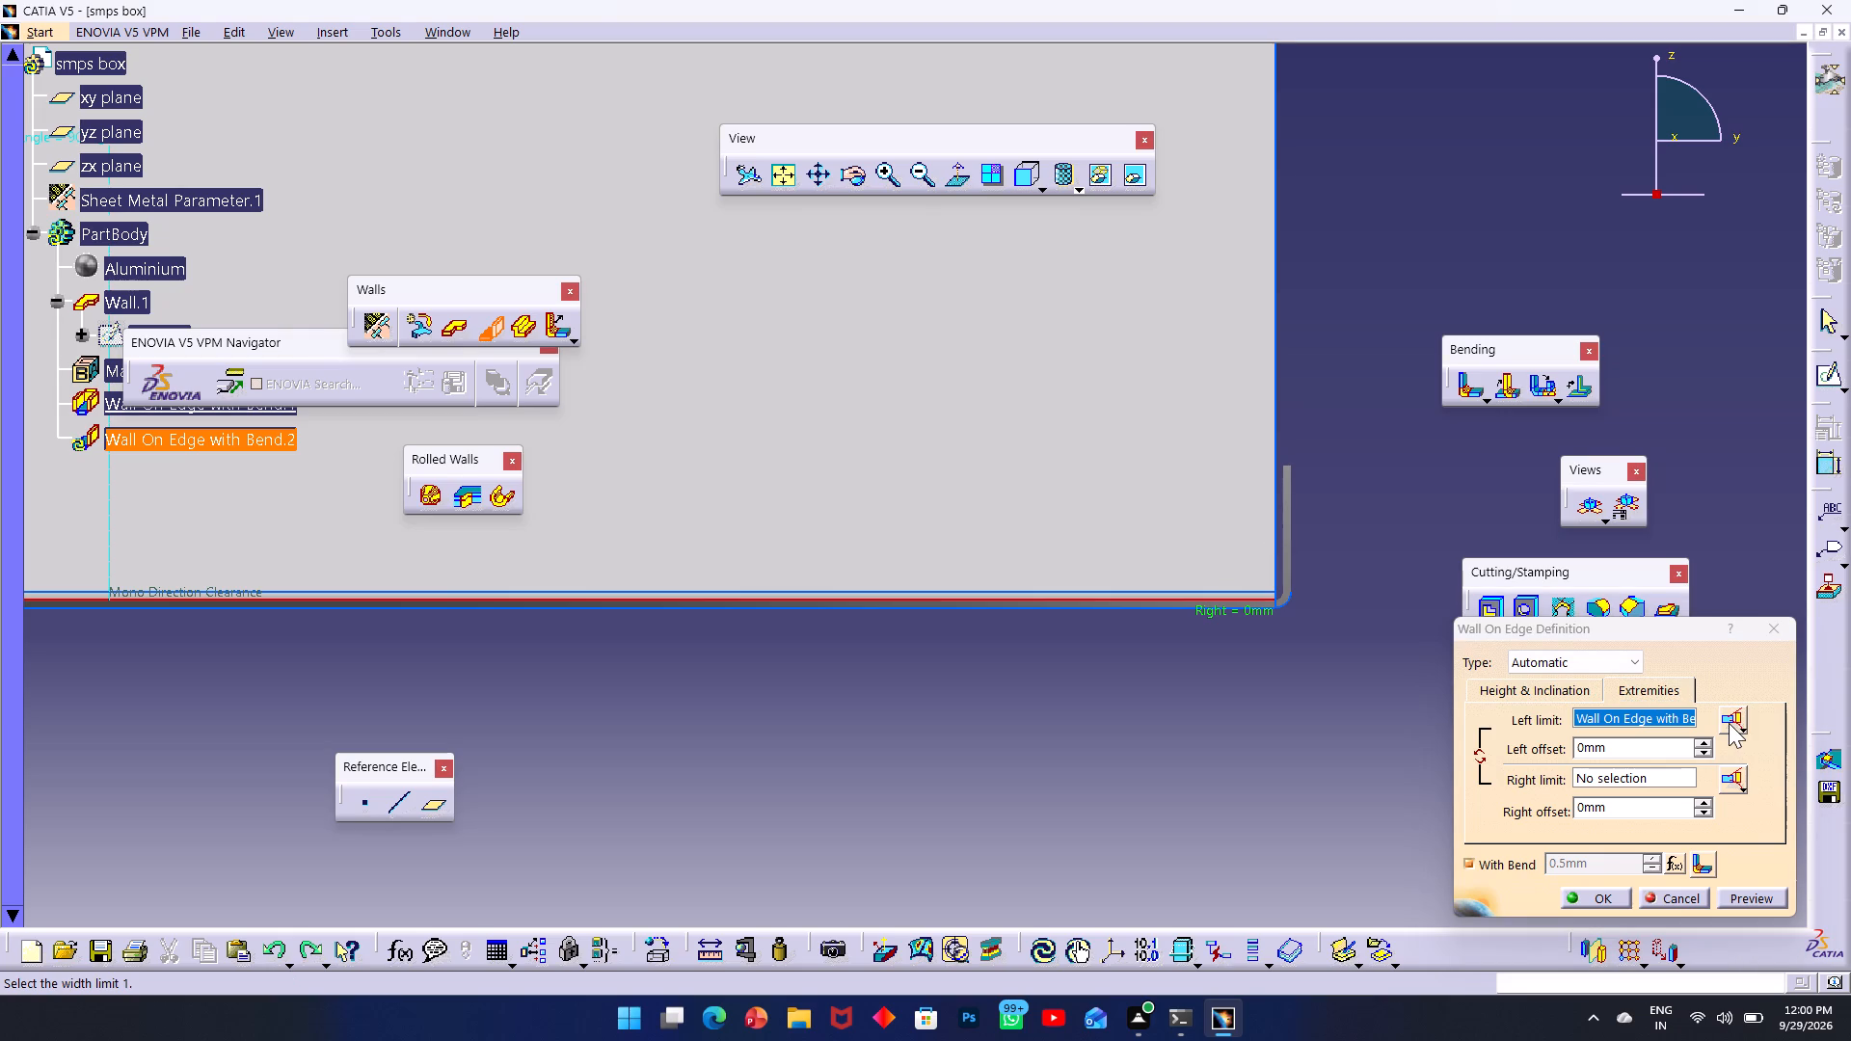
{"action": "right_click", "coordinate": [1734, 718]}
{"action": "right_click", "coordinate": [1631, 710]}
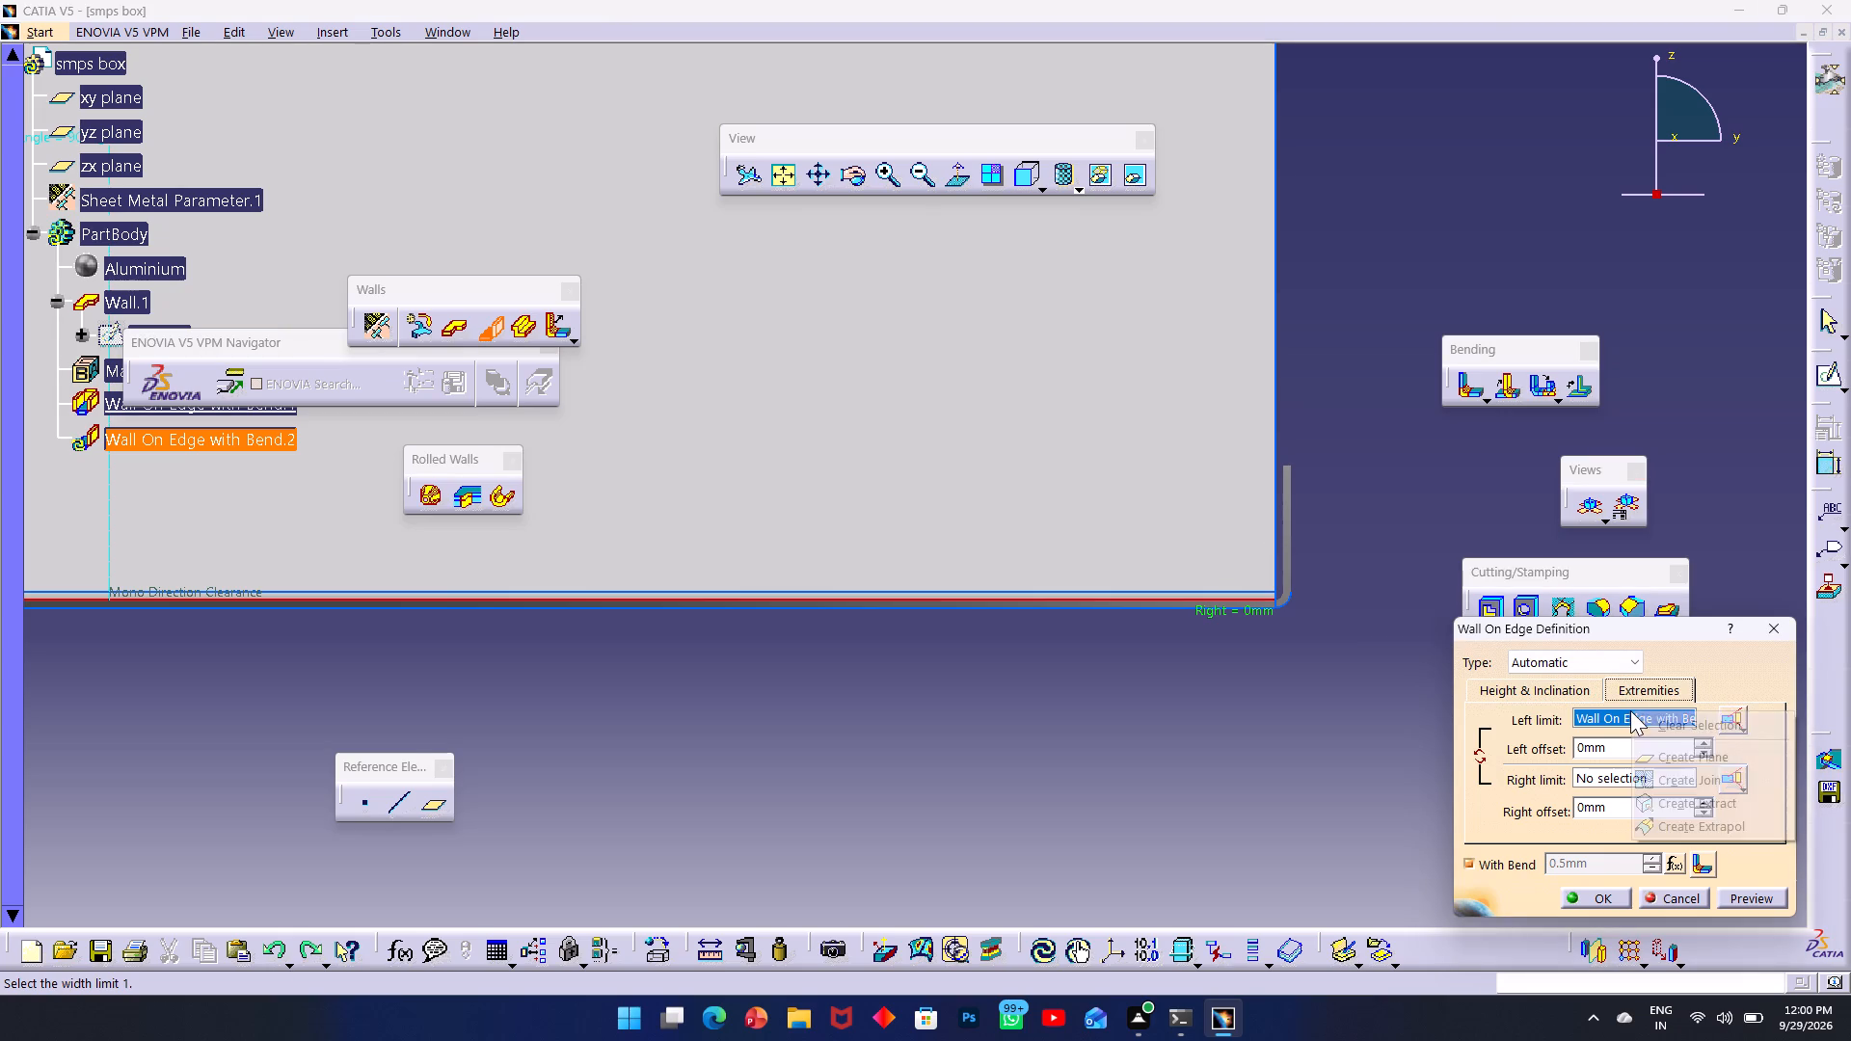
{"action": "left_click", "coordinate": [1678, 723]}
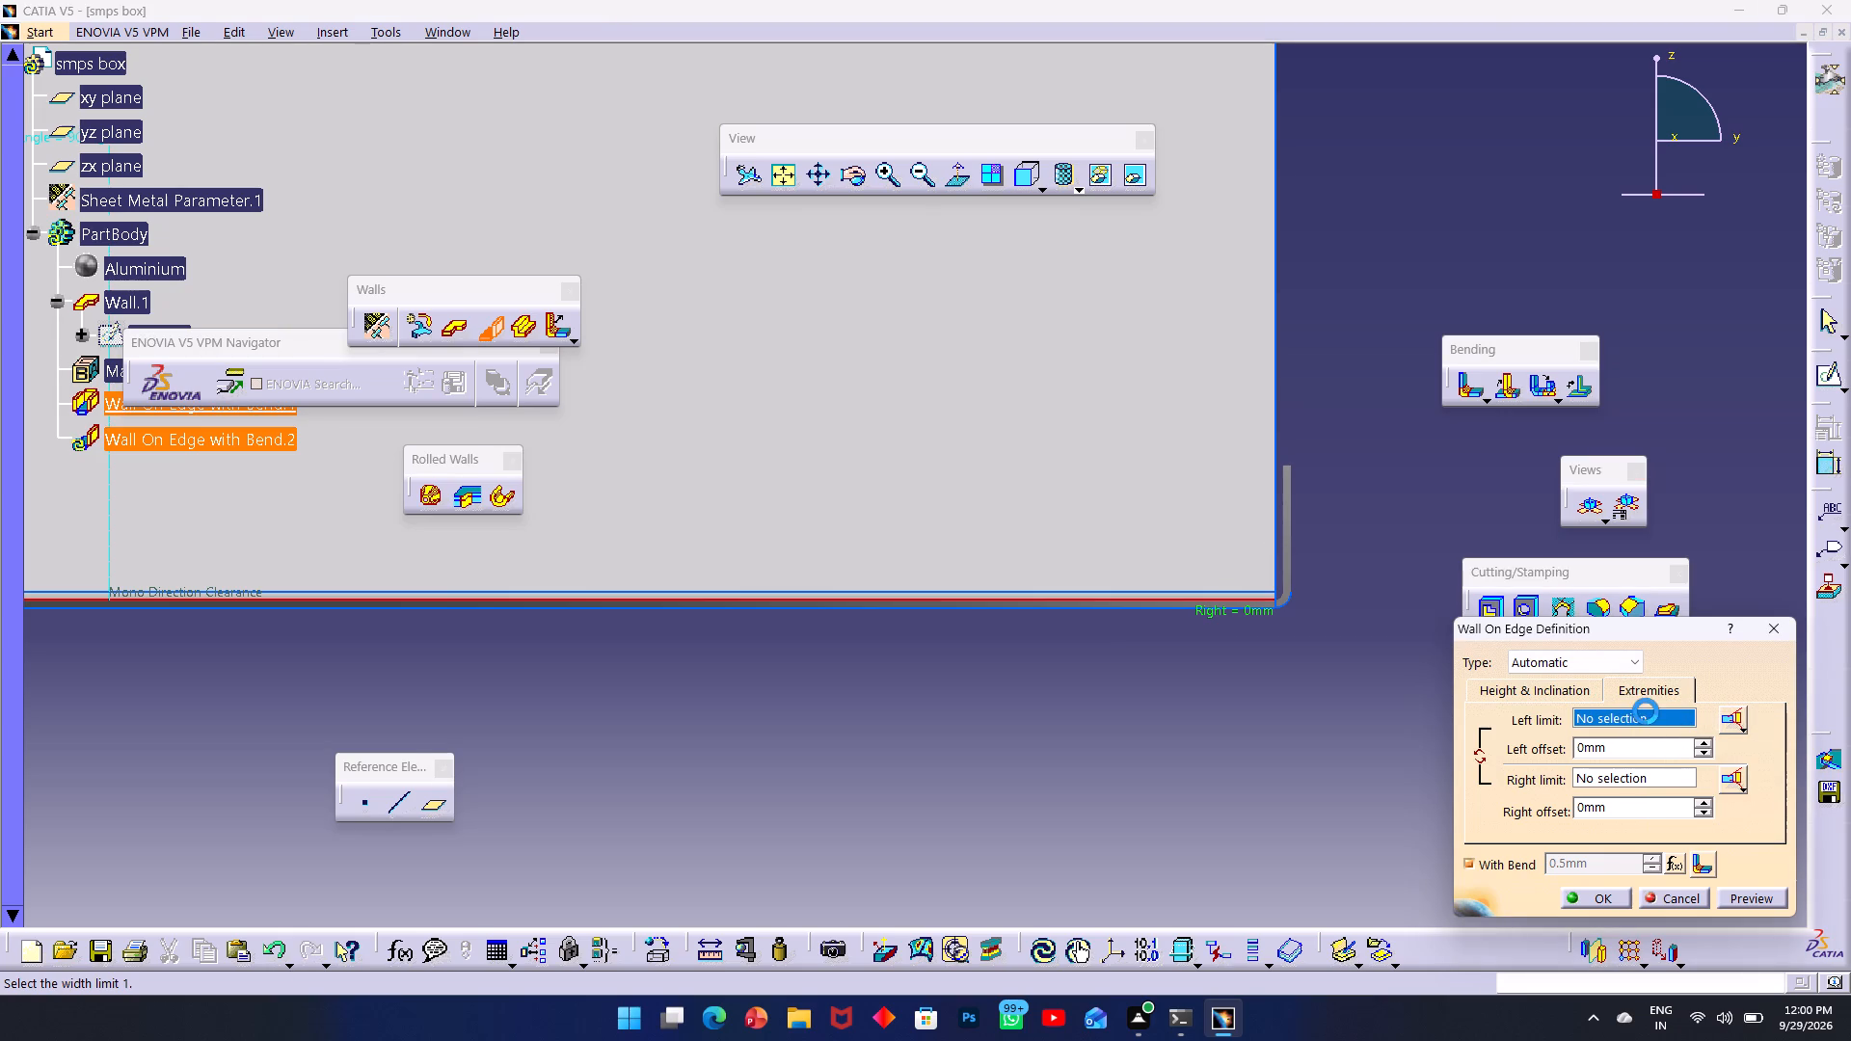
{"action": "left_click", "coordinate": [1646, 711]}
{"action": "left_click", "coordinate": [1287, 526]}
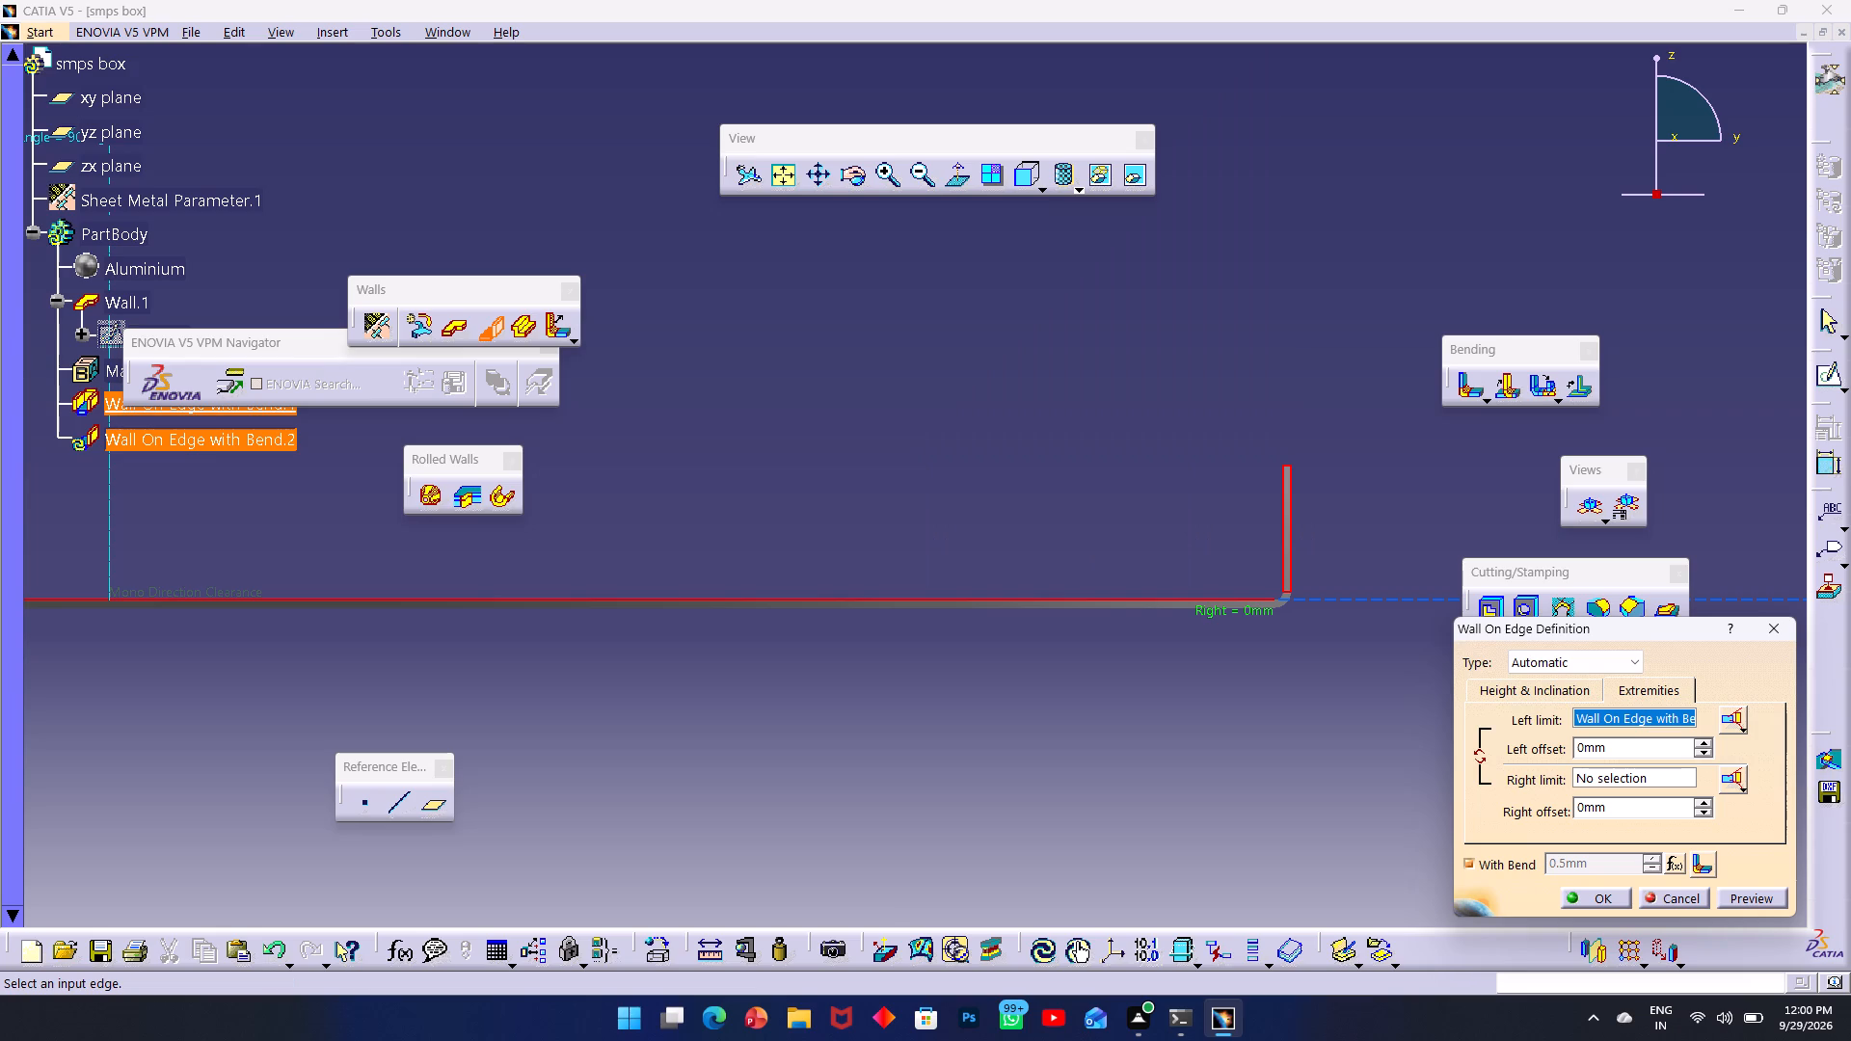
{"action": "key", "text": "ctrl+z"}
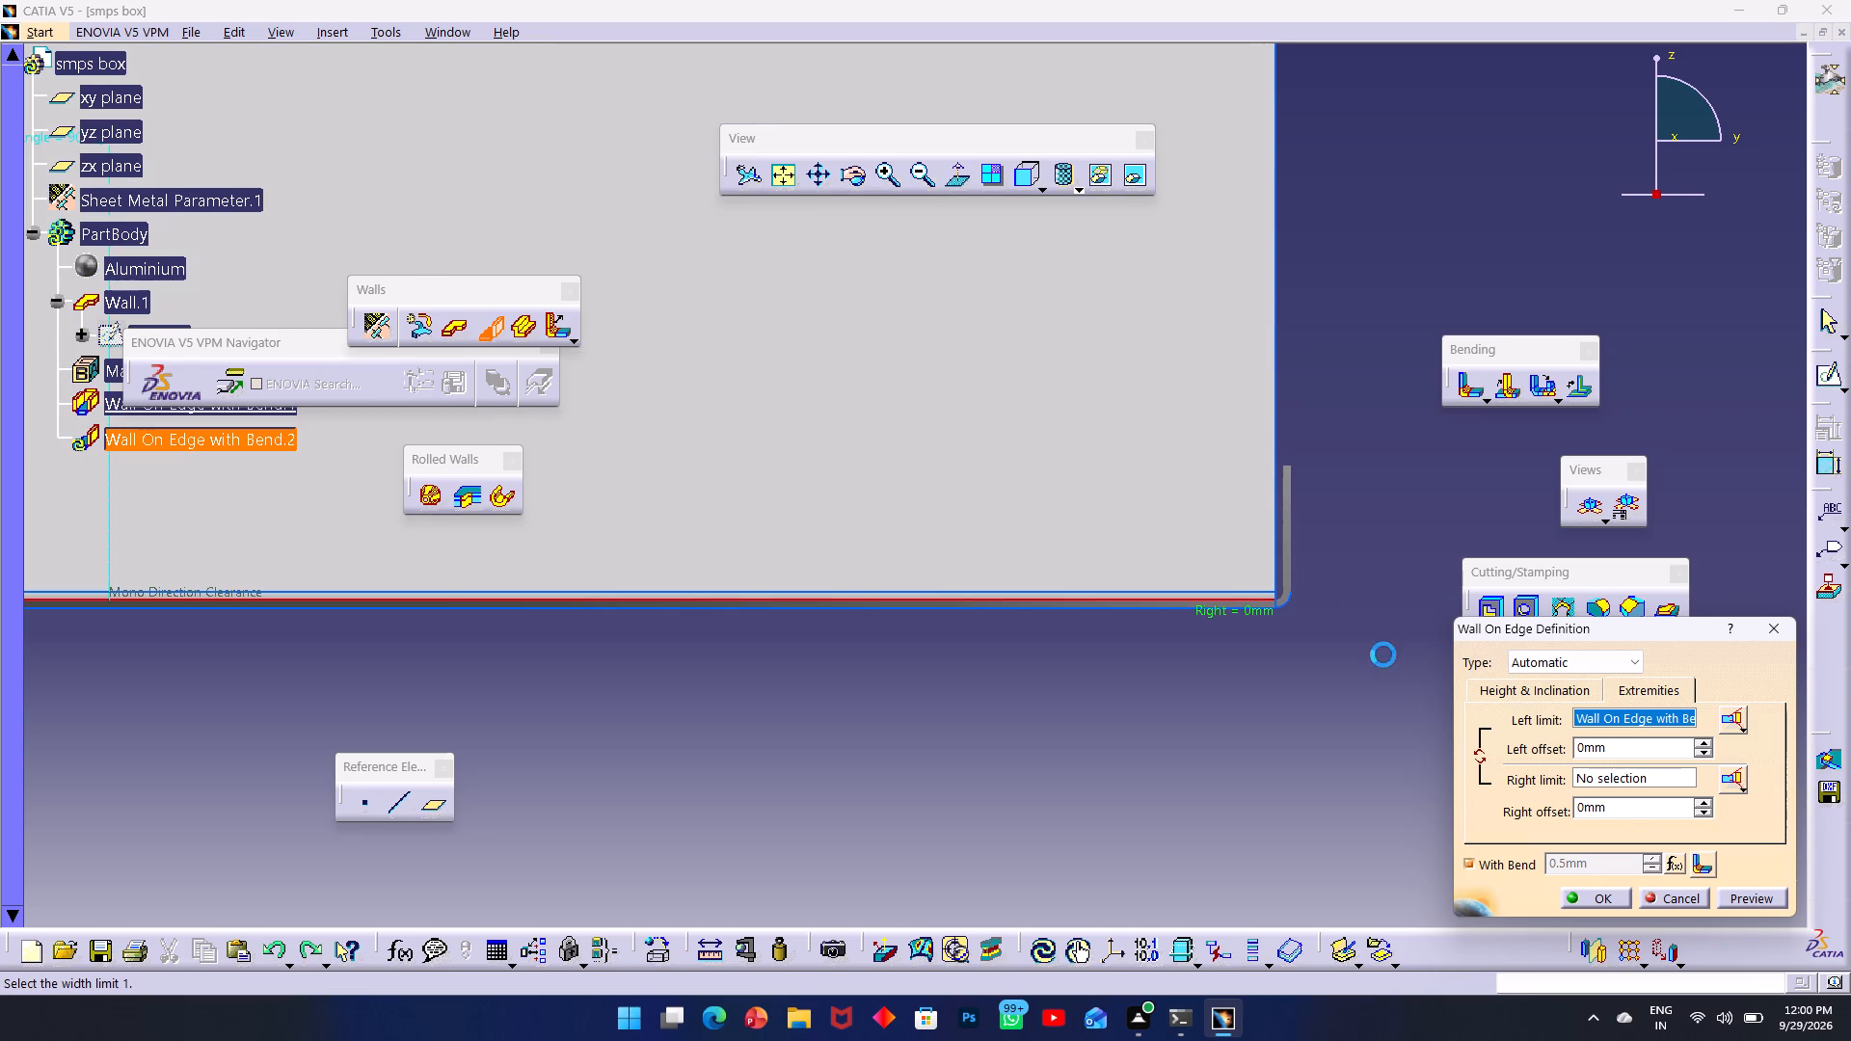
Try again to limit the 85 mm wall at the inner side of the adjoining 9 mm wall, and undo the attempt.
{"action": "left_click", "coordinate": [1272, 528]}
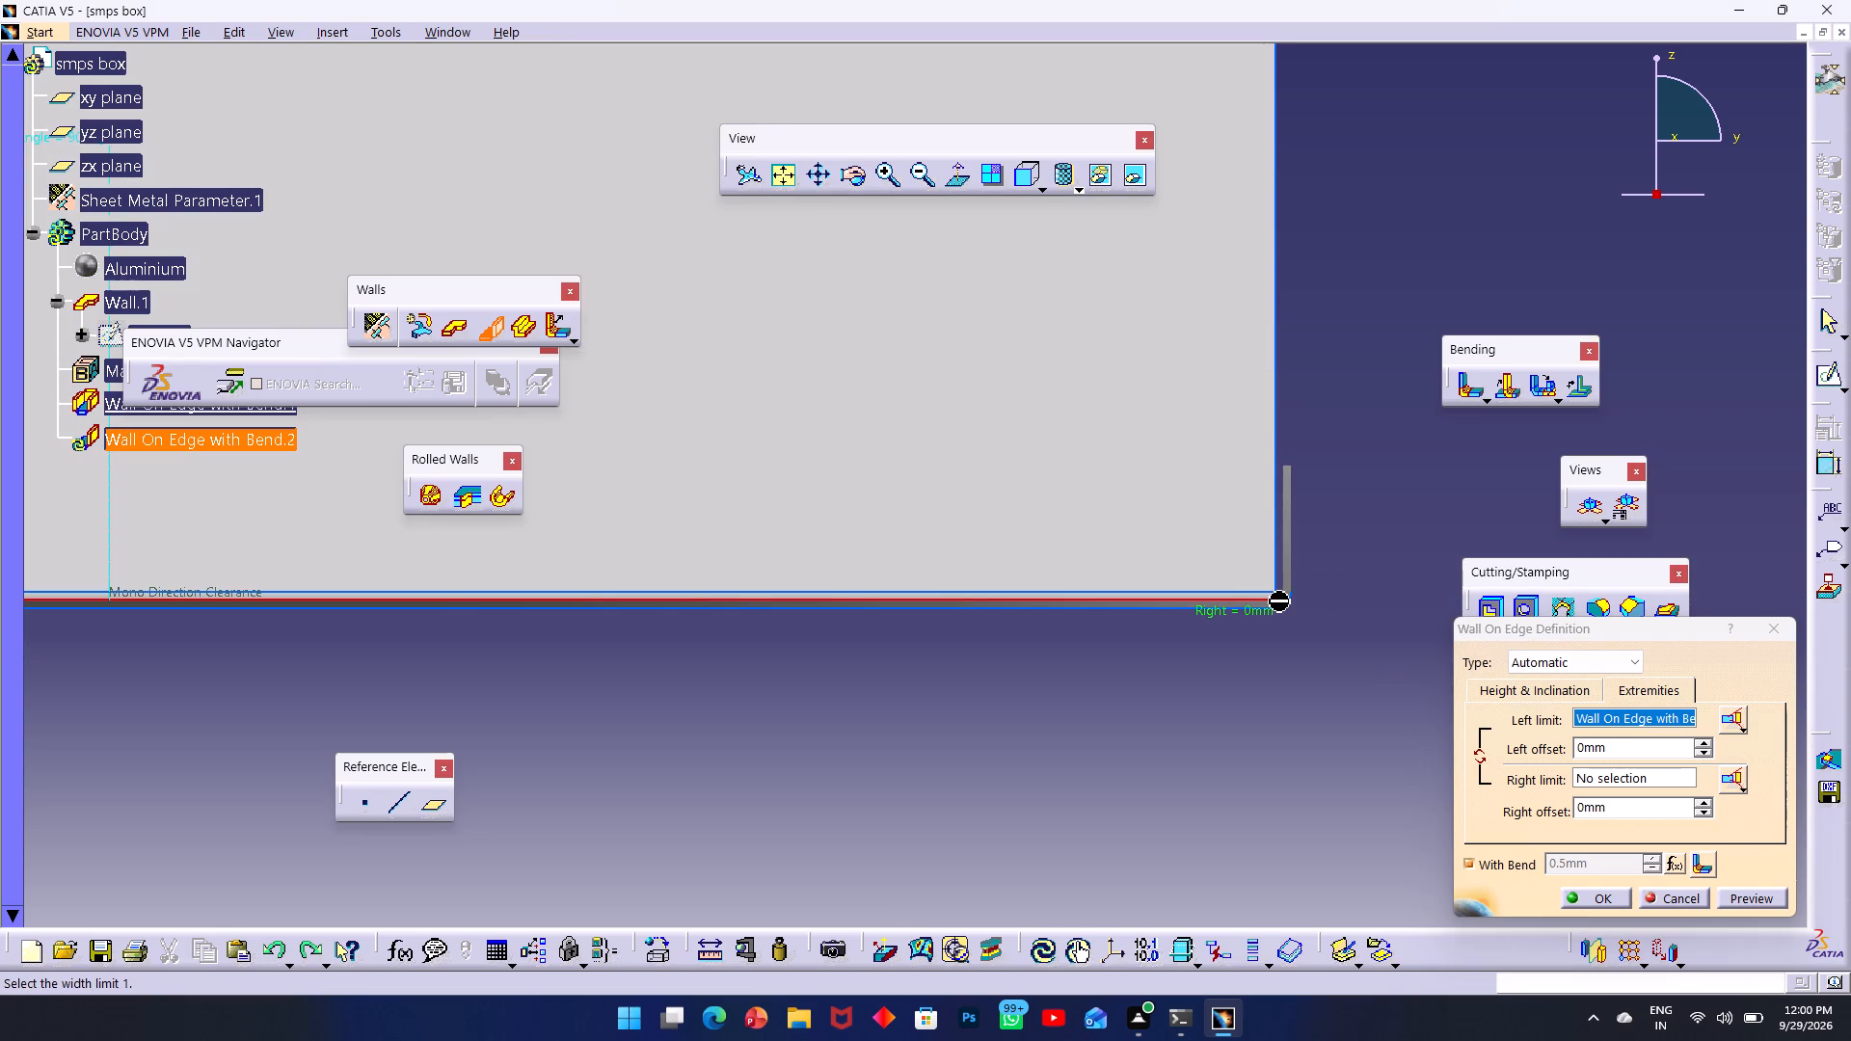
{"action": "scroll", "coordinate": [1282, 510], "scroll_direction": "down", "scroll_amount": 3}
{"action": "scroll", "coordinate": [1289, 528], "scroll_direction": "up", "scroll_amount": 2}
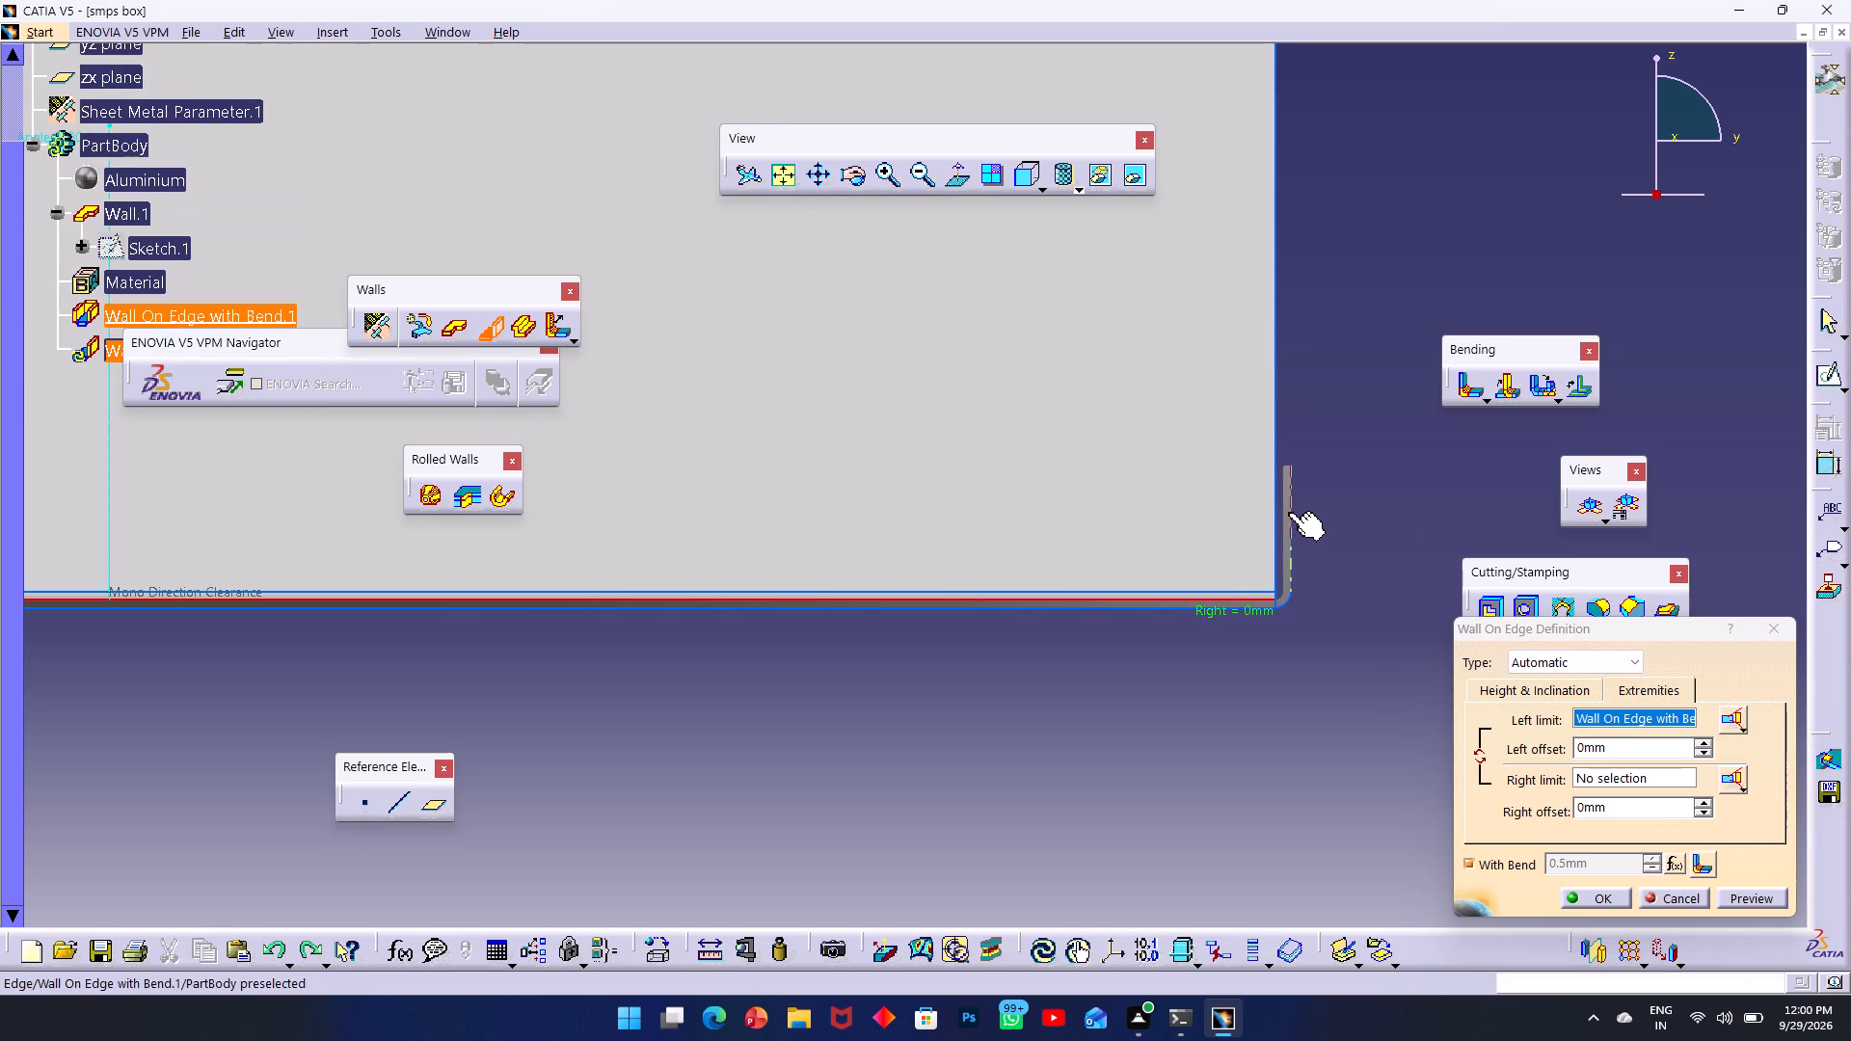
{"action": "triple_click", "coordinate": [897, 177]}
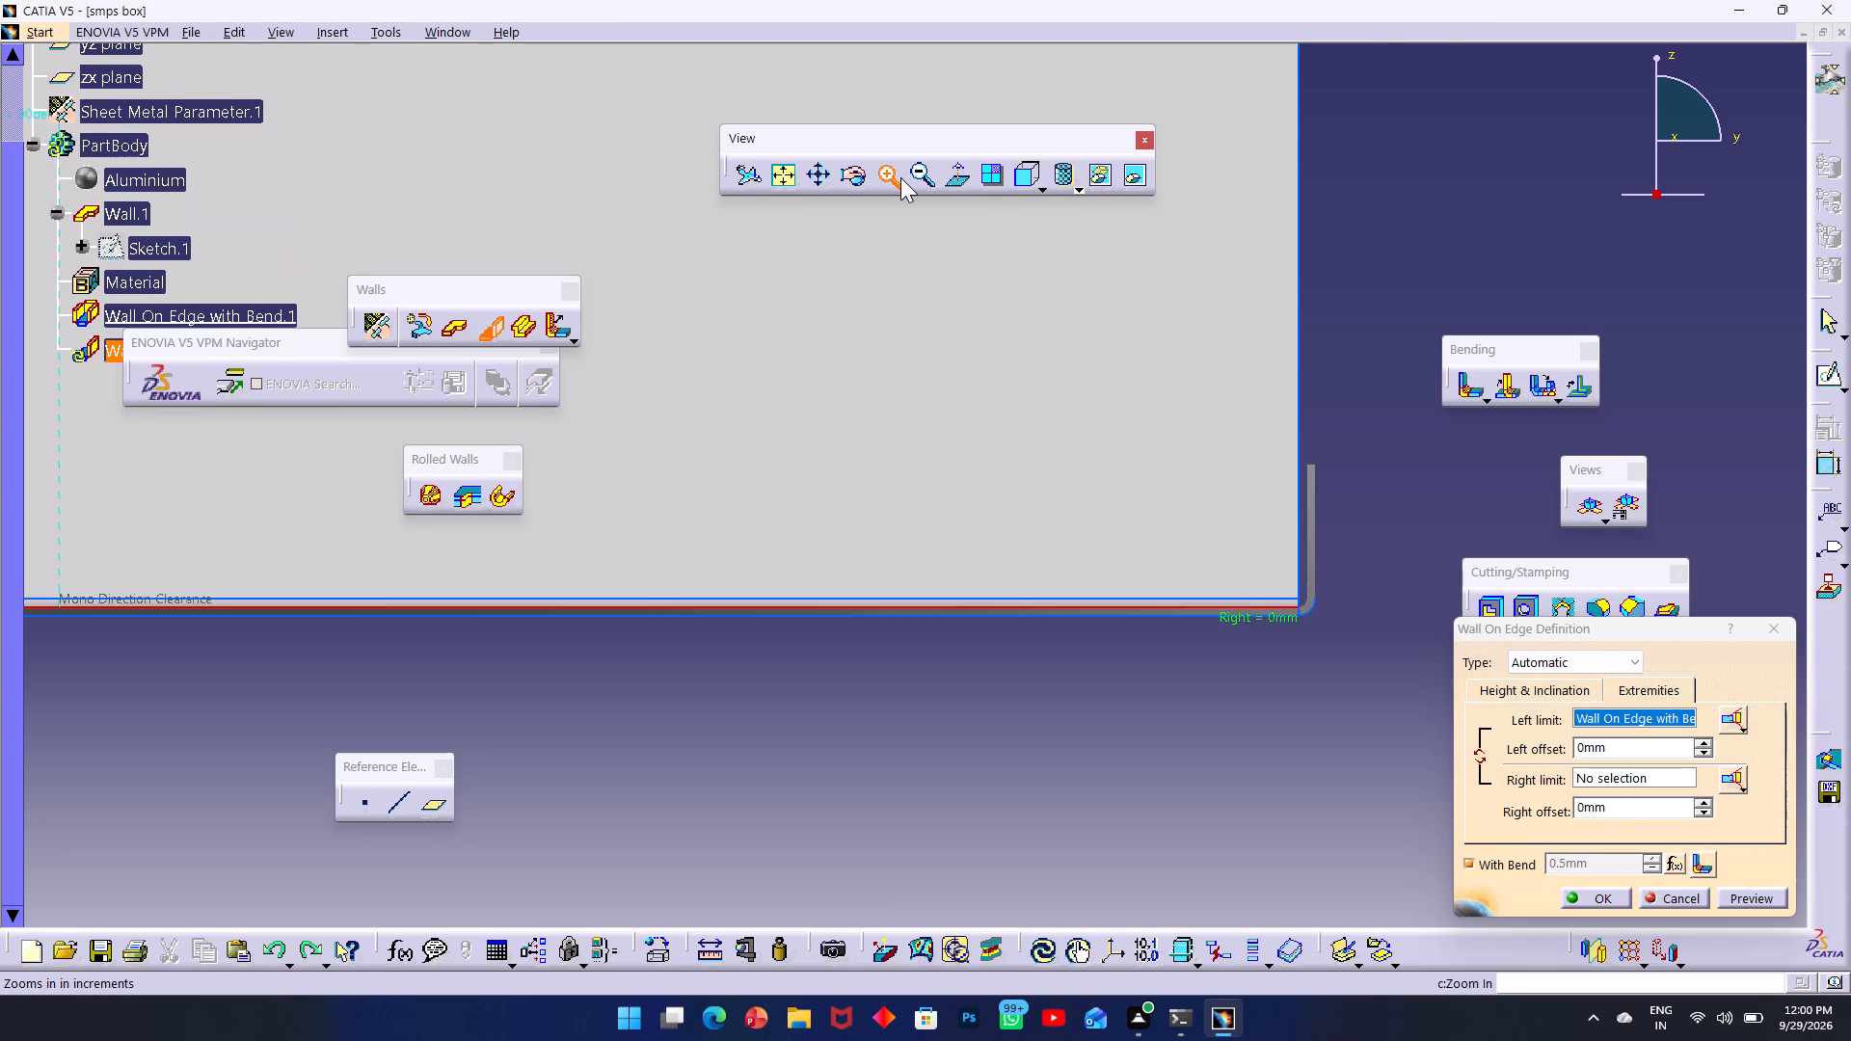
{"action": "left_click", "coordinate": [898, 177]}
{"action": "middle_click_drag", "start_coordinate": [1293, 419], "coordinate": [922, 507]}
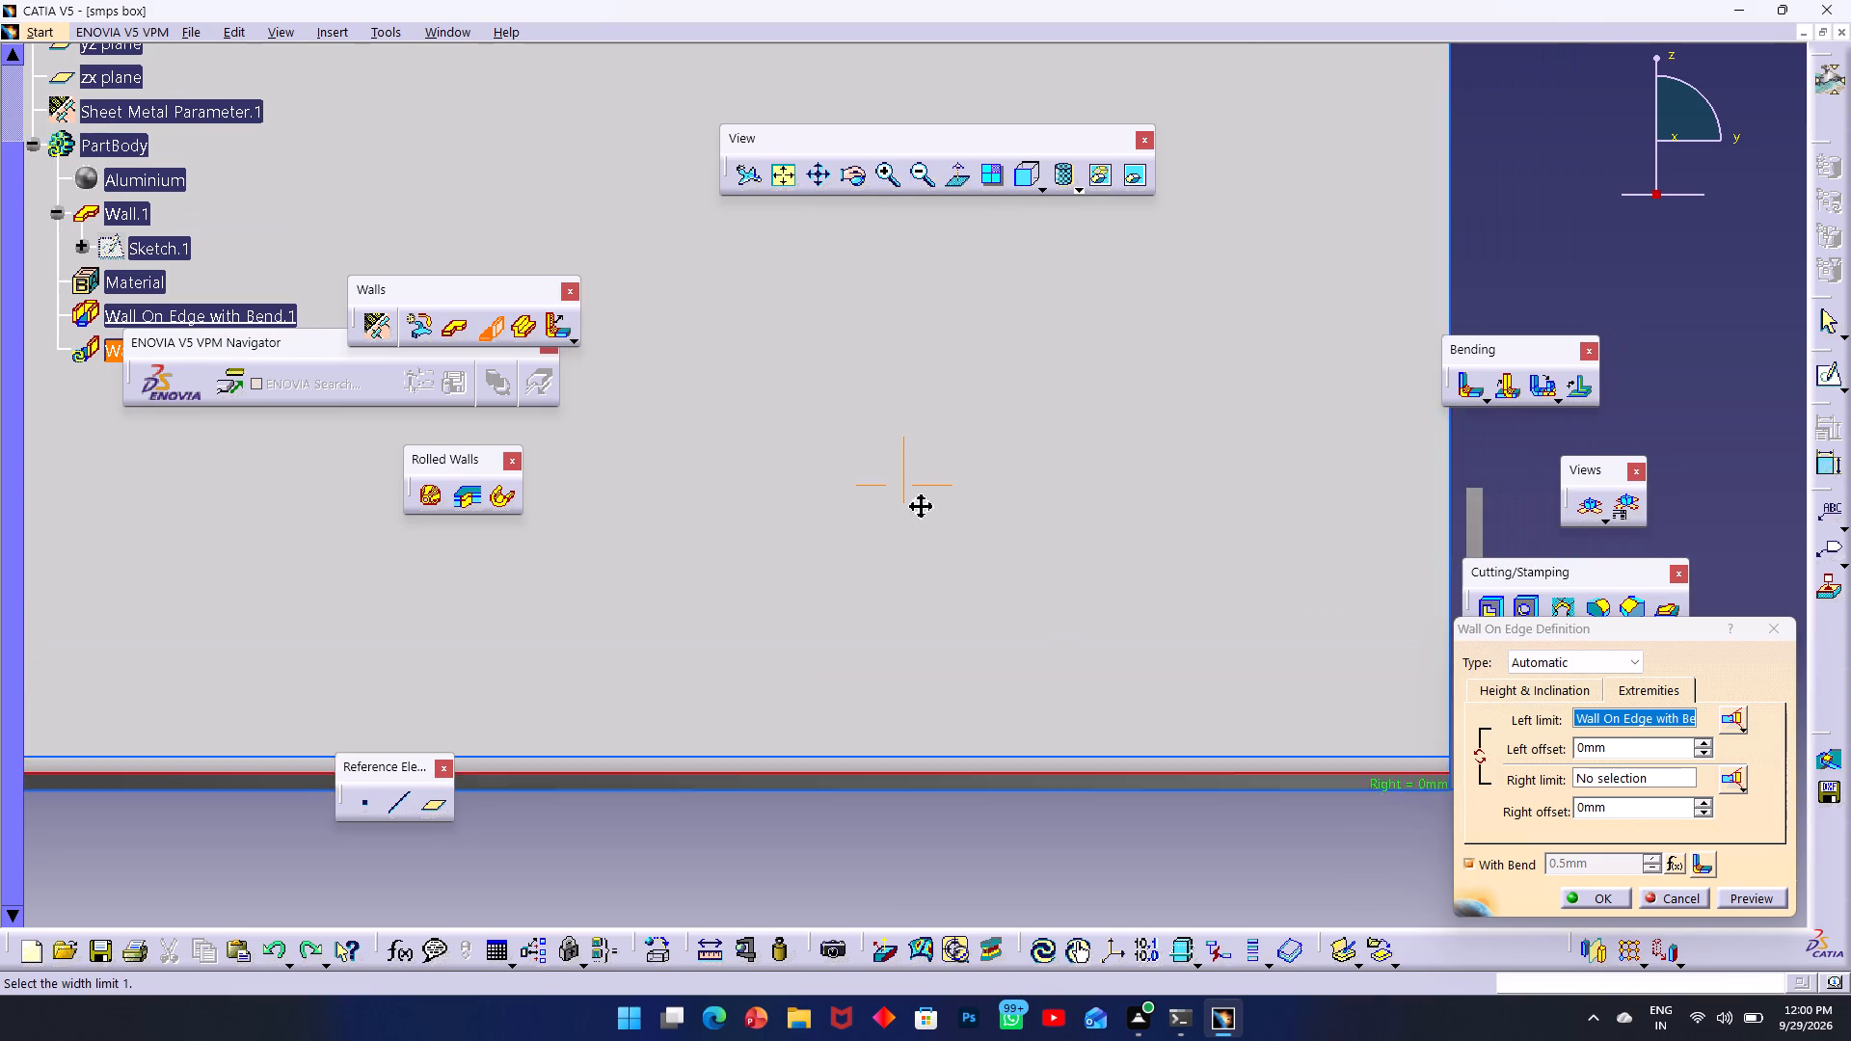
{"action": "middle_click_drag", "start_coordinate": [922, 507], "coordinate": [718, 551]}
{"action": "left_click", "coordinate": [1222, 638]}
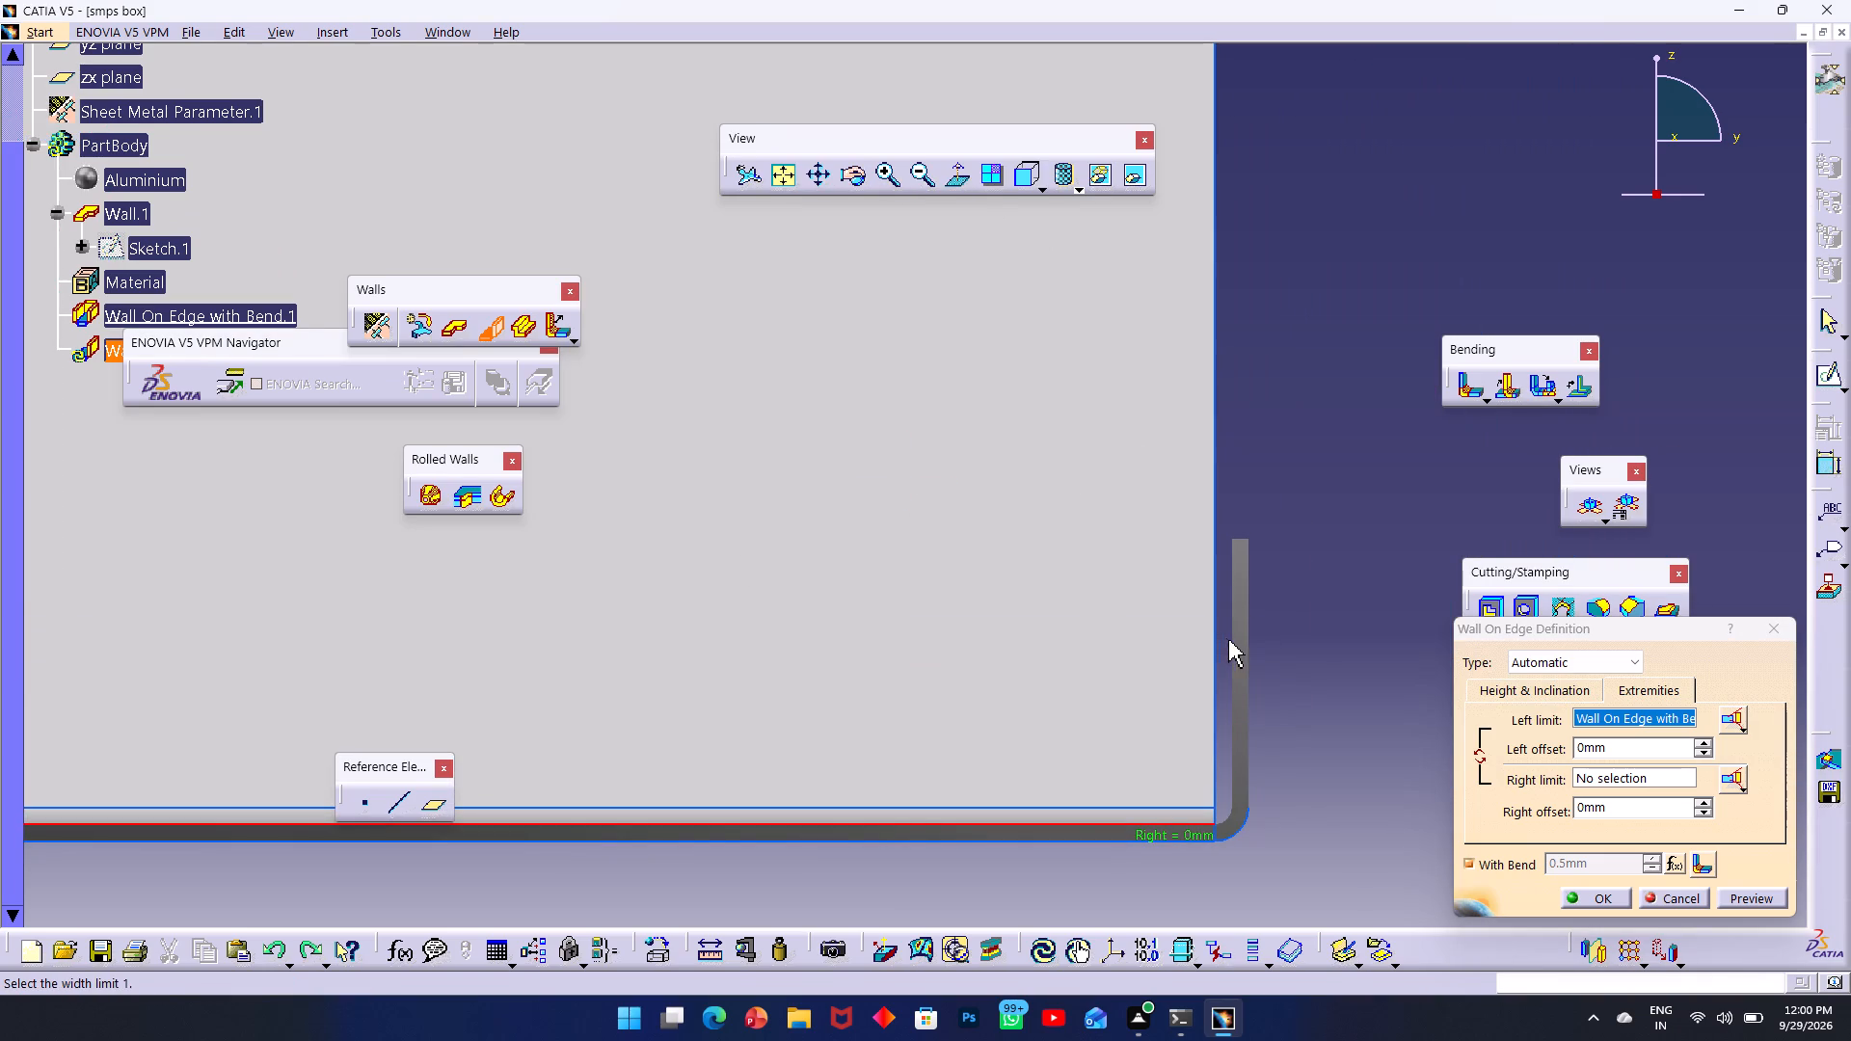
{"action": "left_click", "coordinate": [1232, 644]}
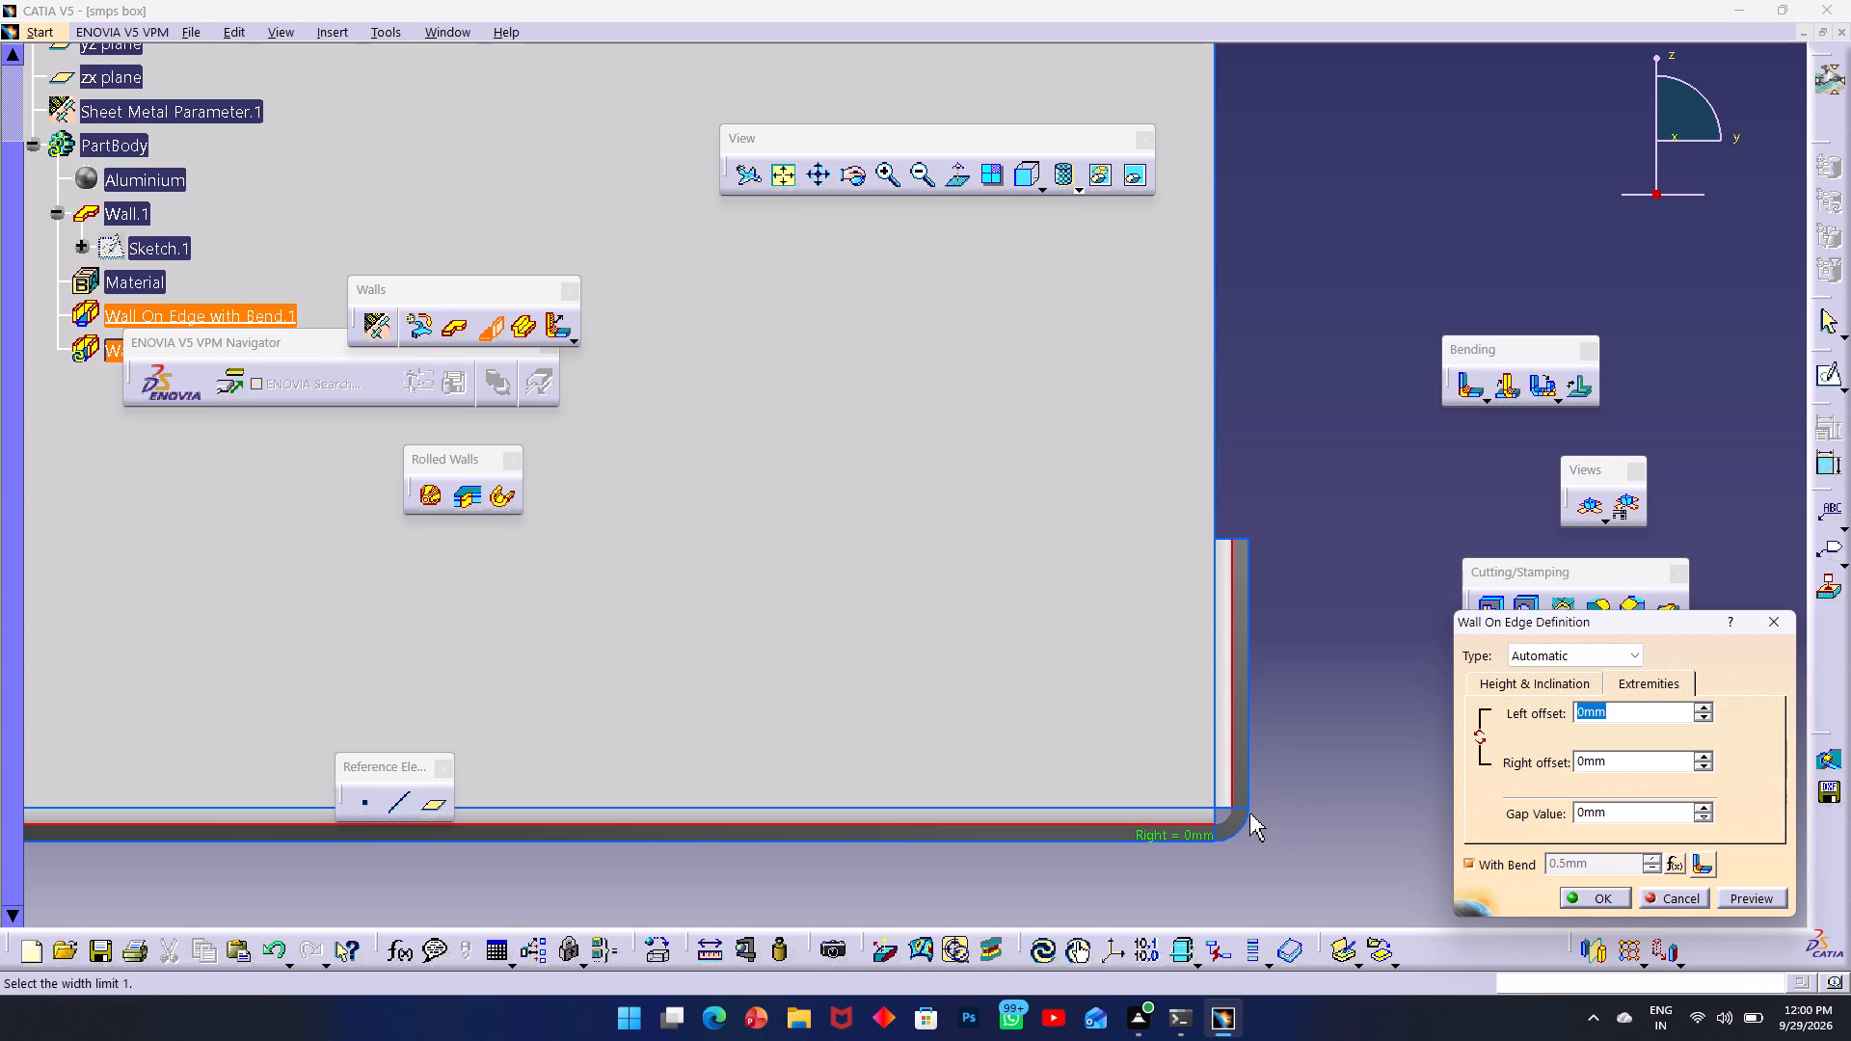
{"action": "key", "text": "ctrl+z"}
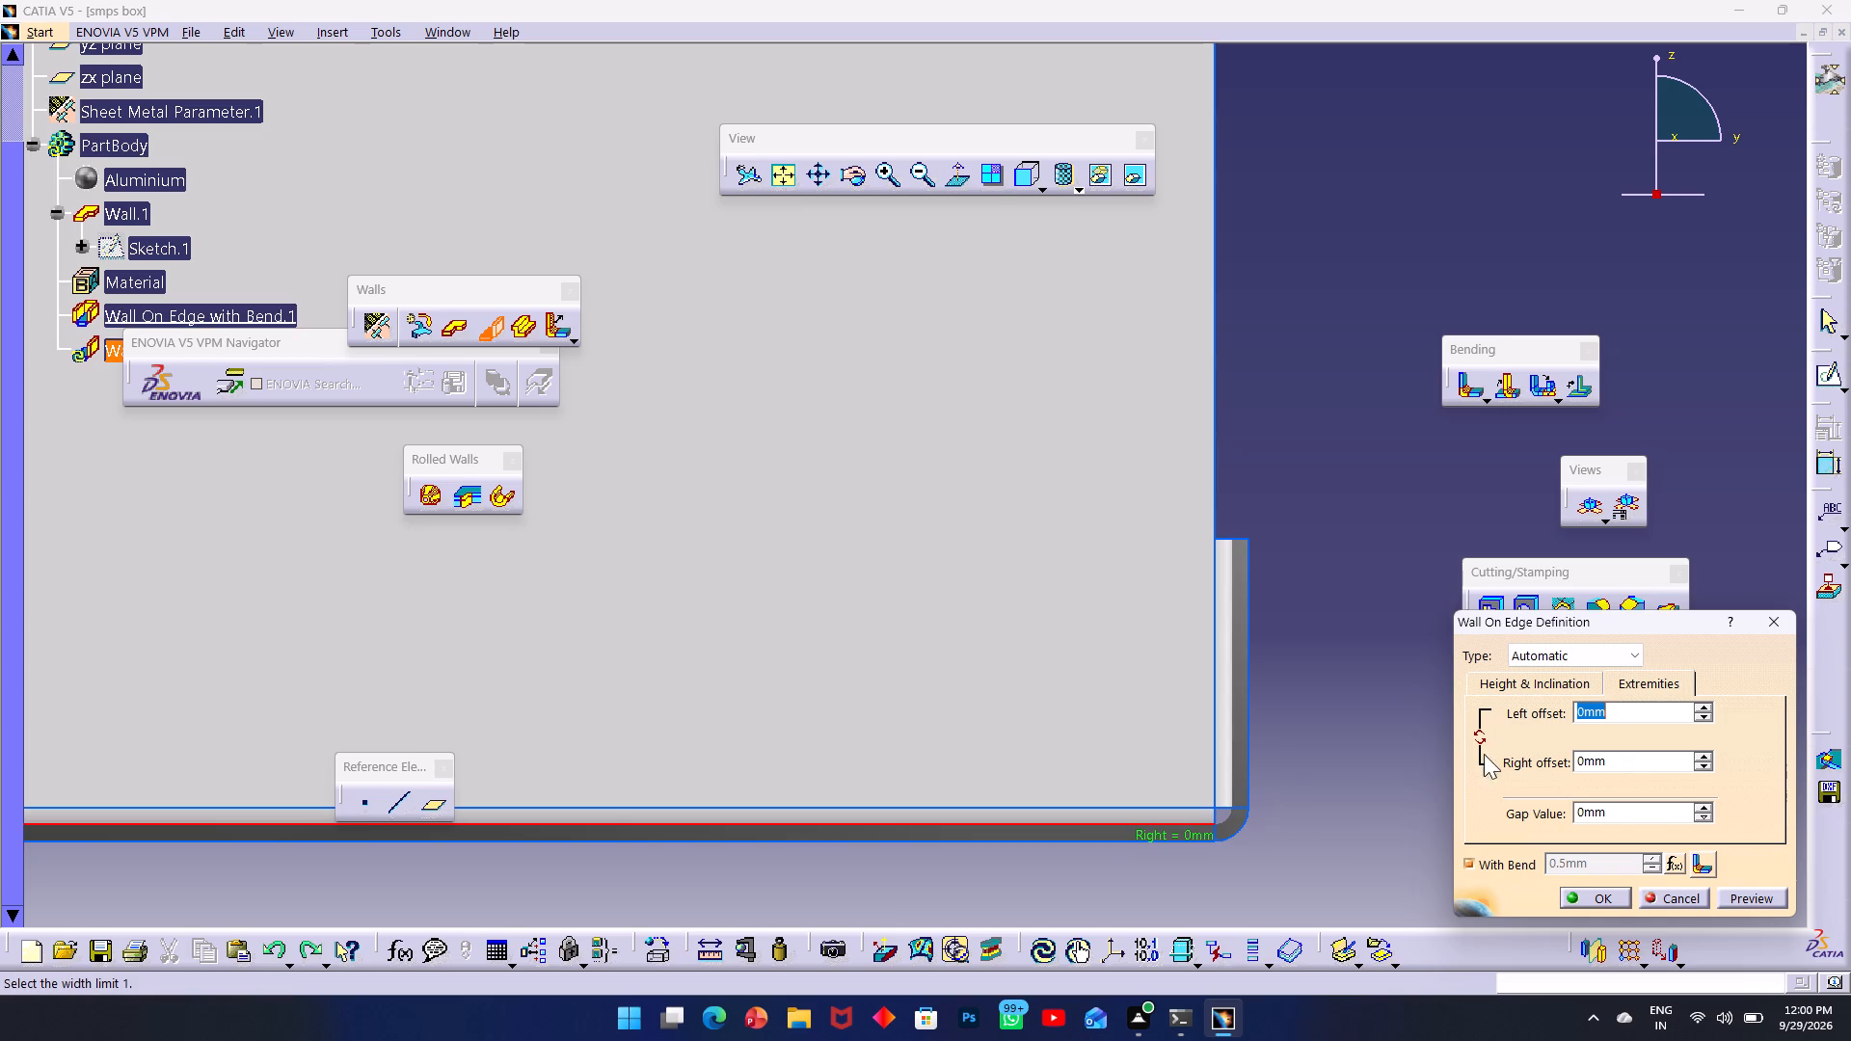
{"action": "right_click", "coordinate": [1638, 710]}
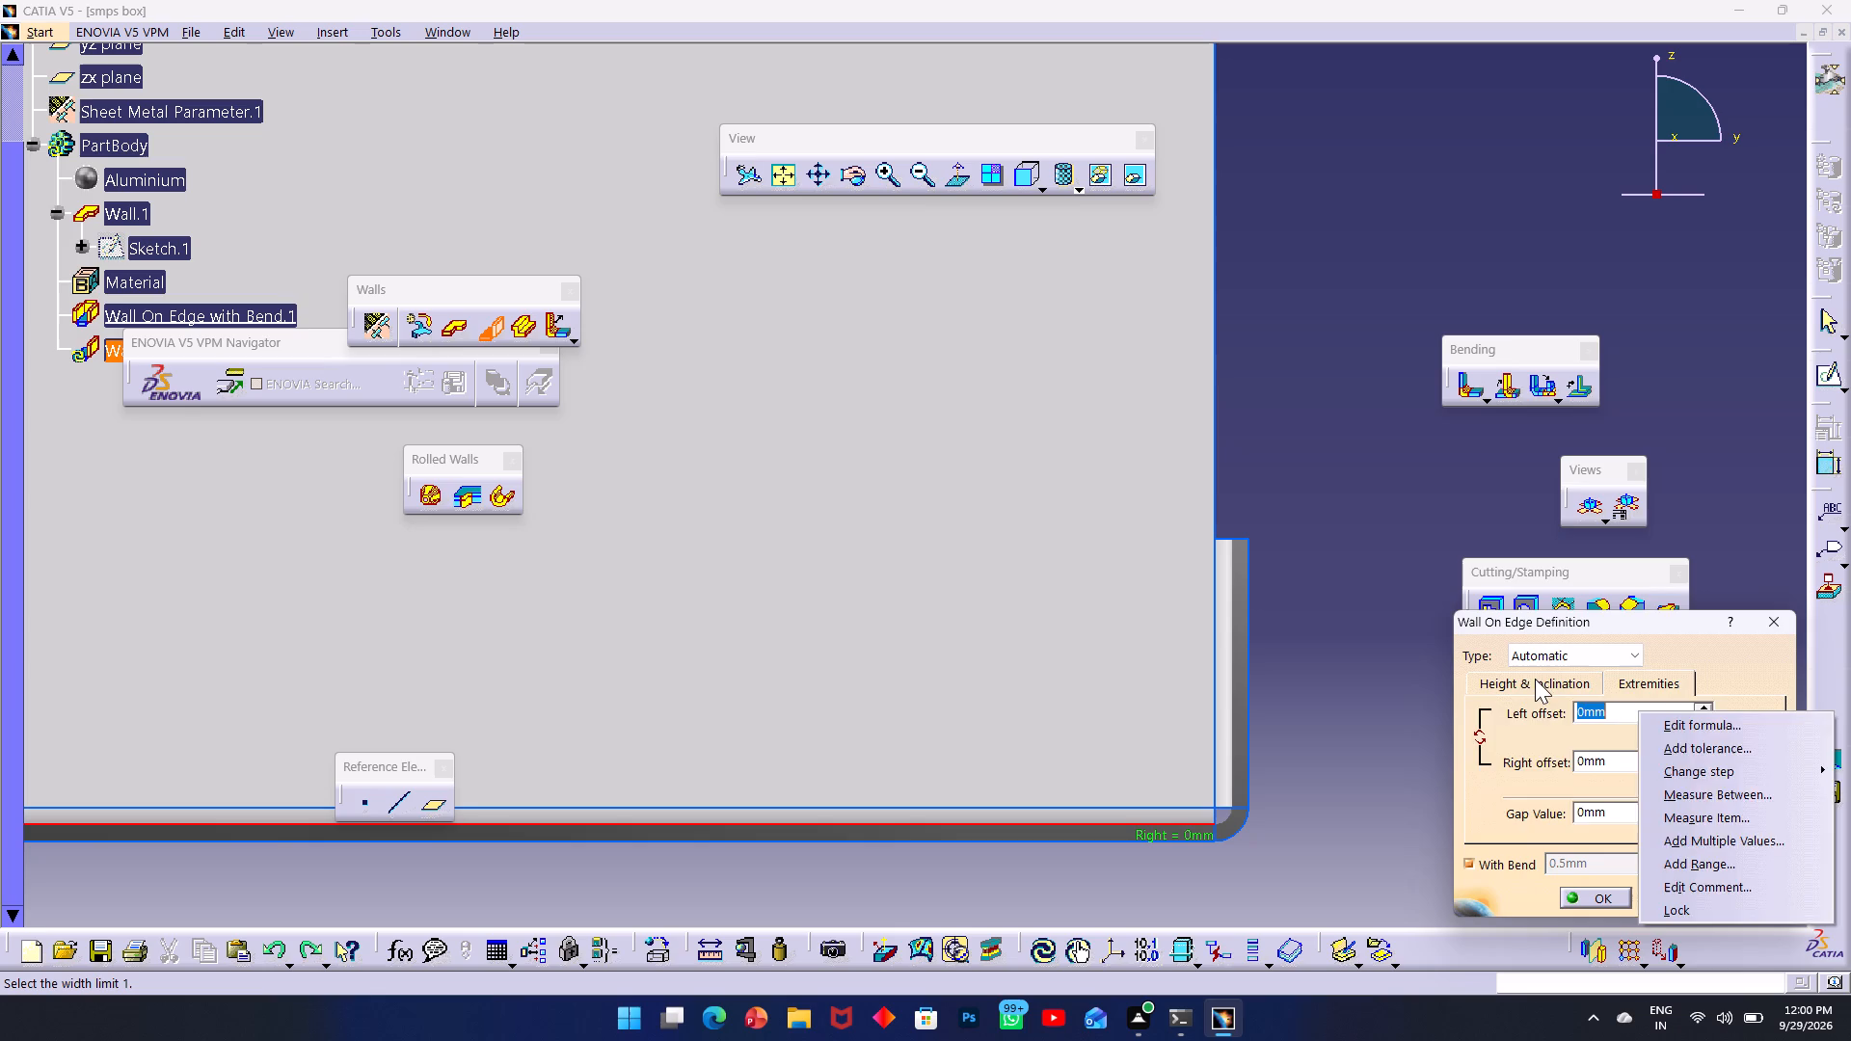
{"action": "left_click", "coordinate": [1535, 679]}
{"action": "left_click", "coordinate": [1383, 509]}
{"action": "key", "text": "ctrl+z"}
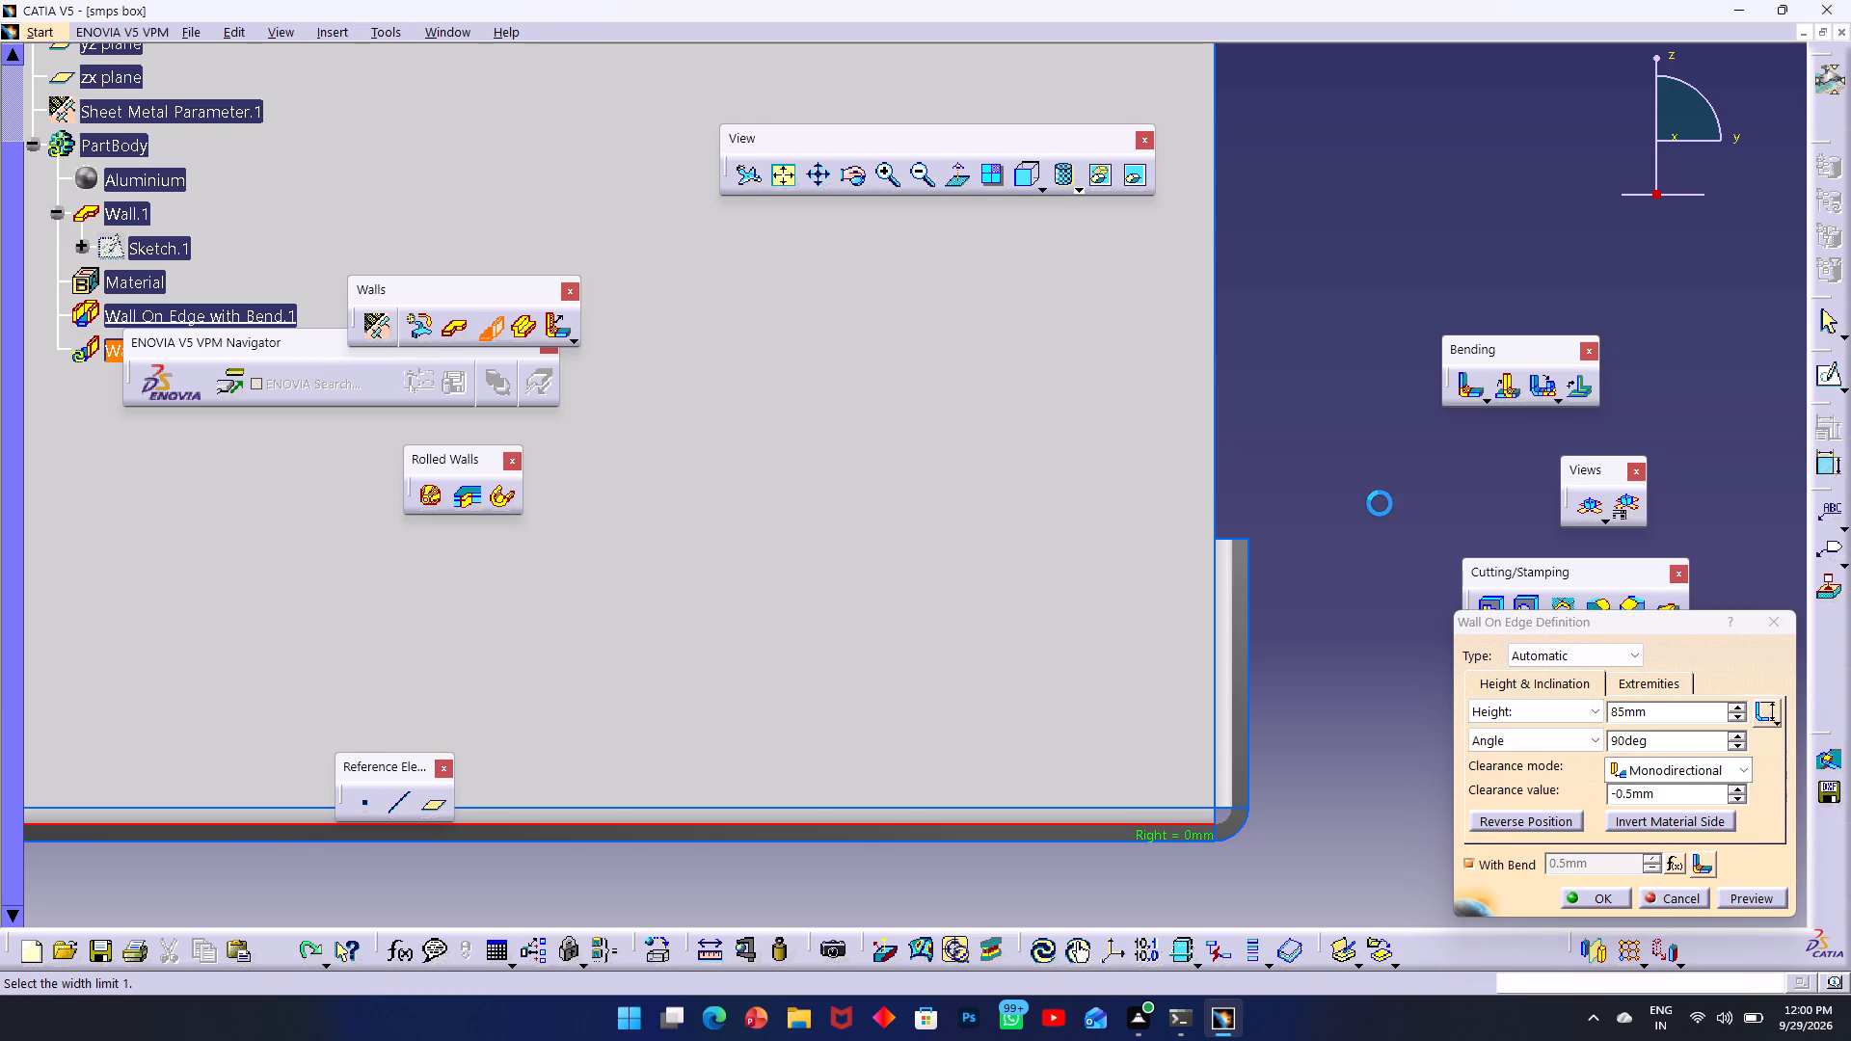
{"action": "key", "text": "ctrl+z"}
Set both the left and right extremity offsets of the 85 mm wall to 0.5 mm and preview it.
{"action": "left_click", "coordinate": [1633, 684]}
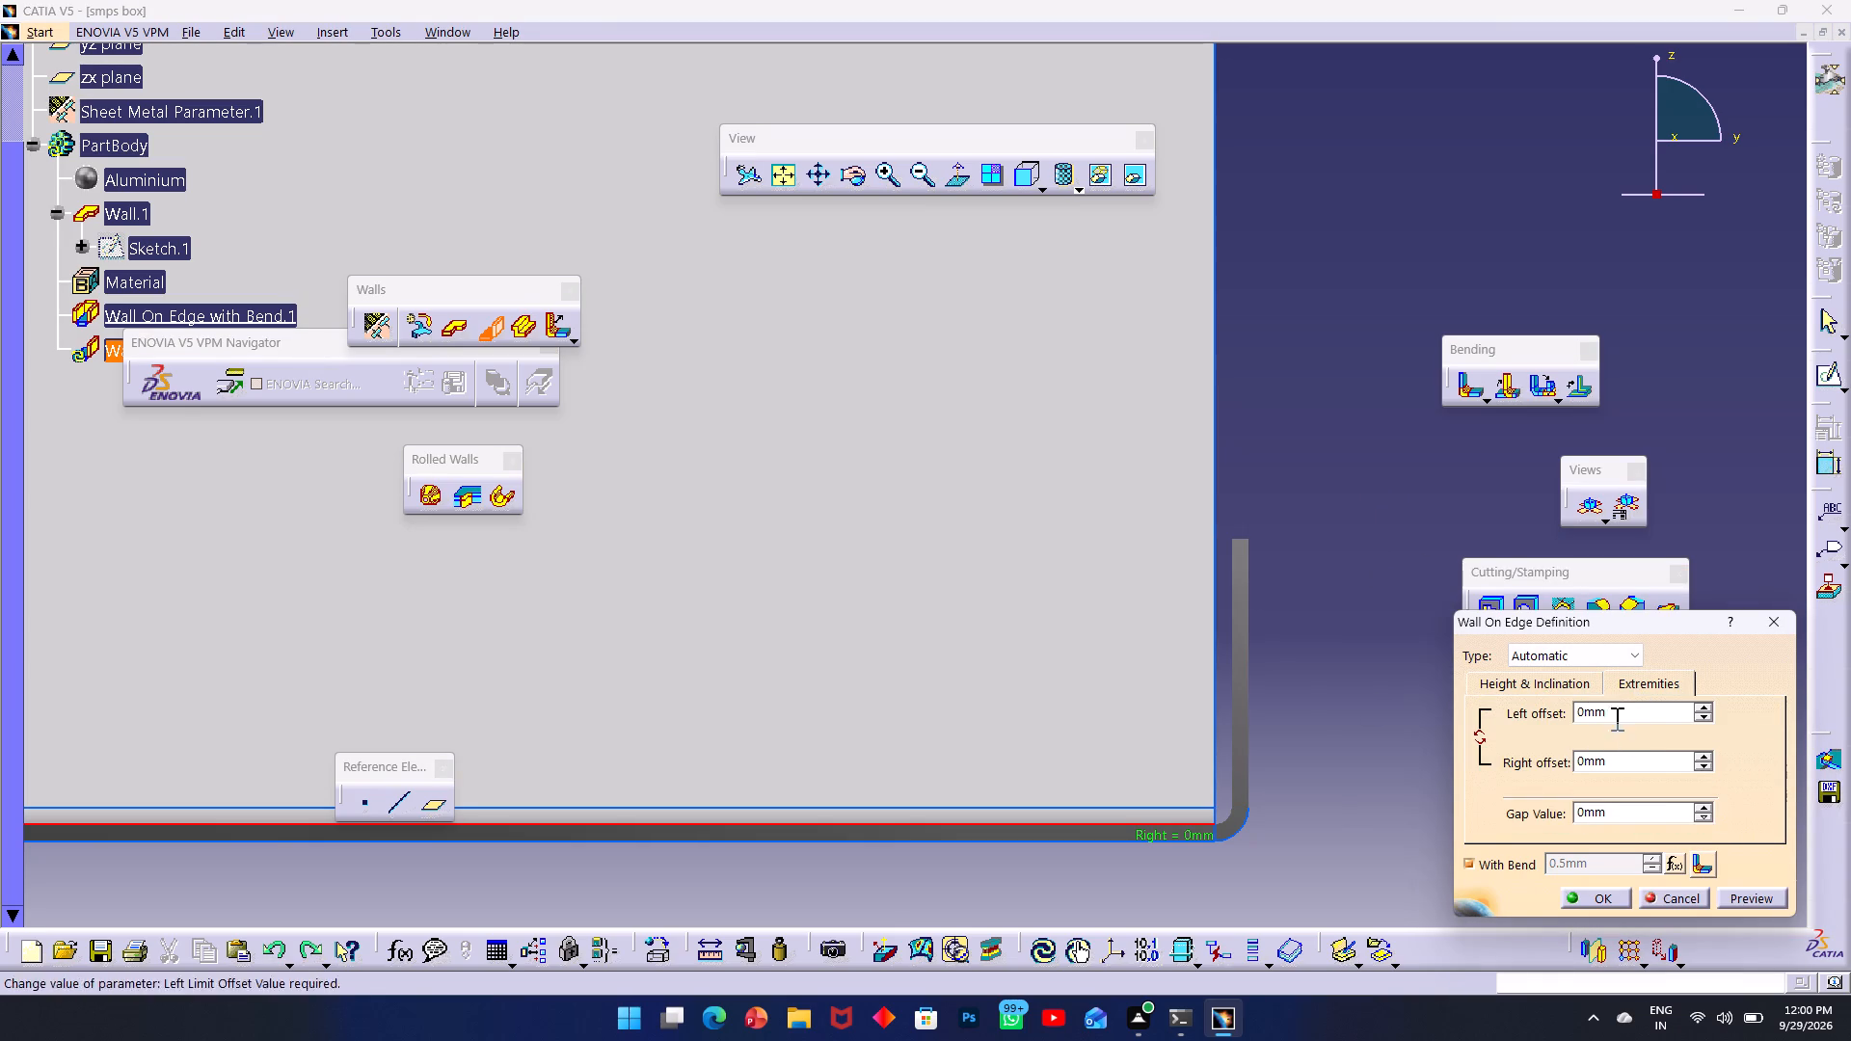
{"action": "left_click", "coordinate": [1554, 694]}
{"action": "left_click", "coordinate": [1551, 681]}
{"action": "left_click", "coordinate": [1625, 683]}
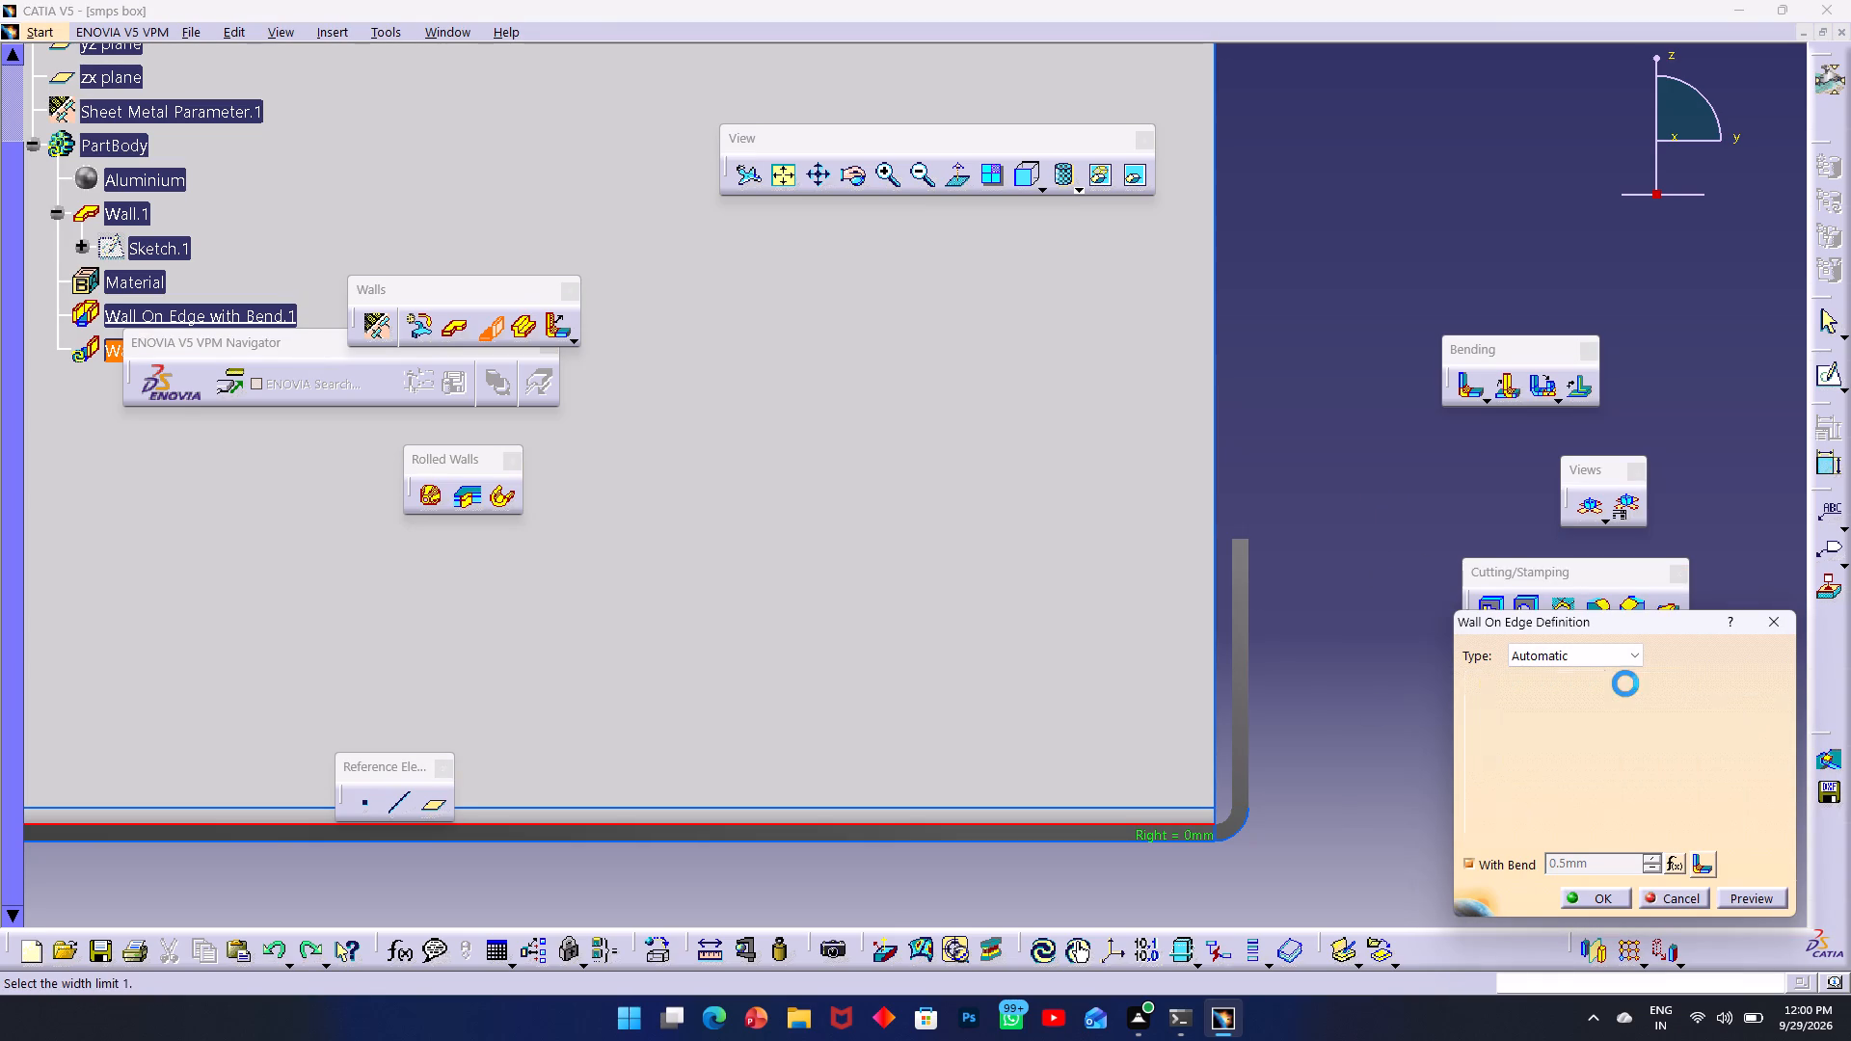
{"action": "left_click_drag", "start_coordinate": [1626, 707], "coordinate": [1529, 723]}
{"action": "type", "text": "0.5"}
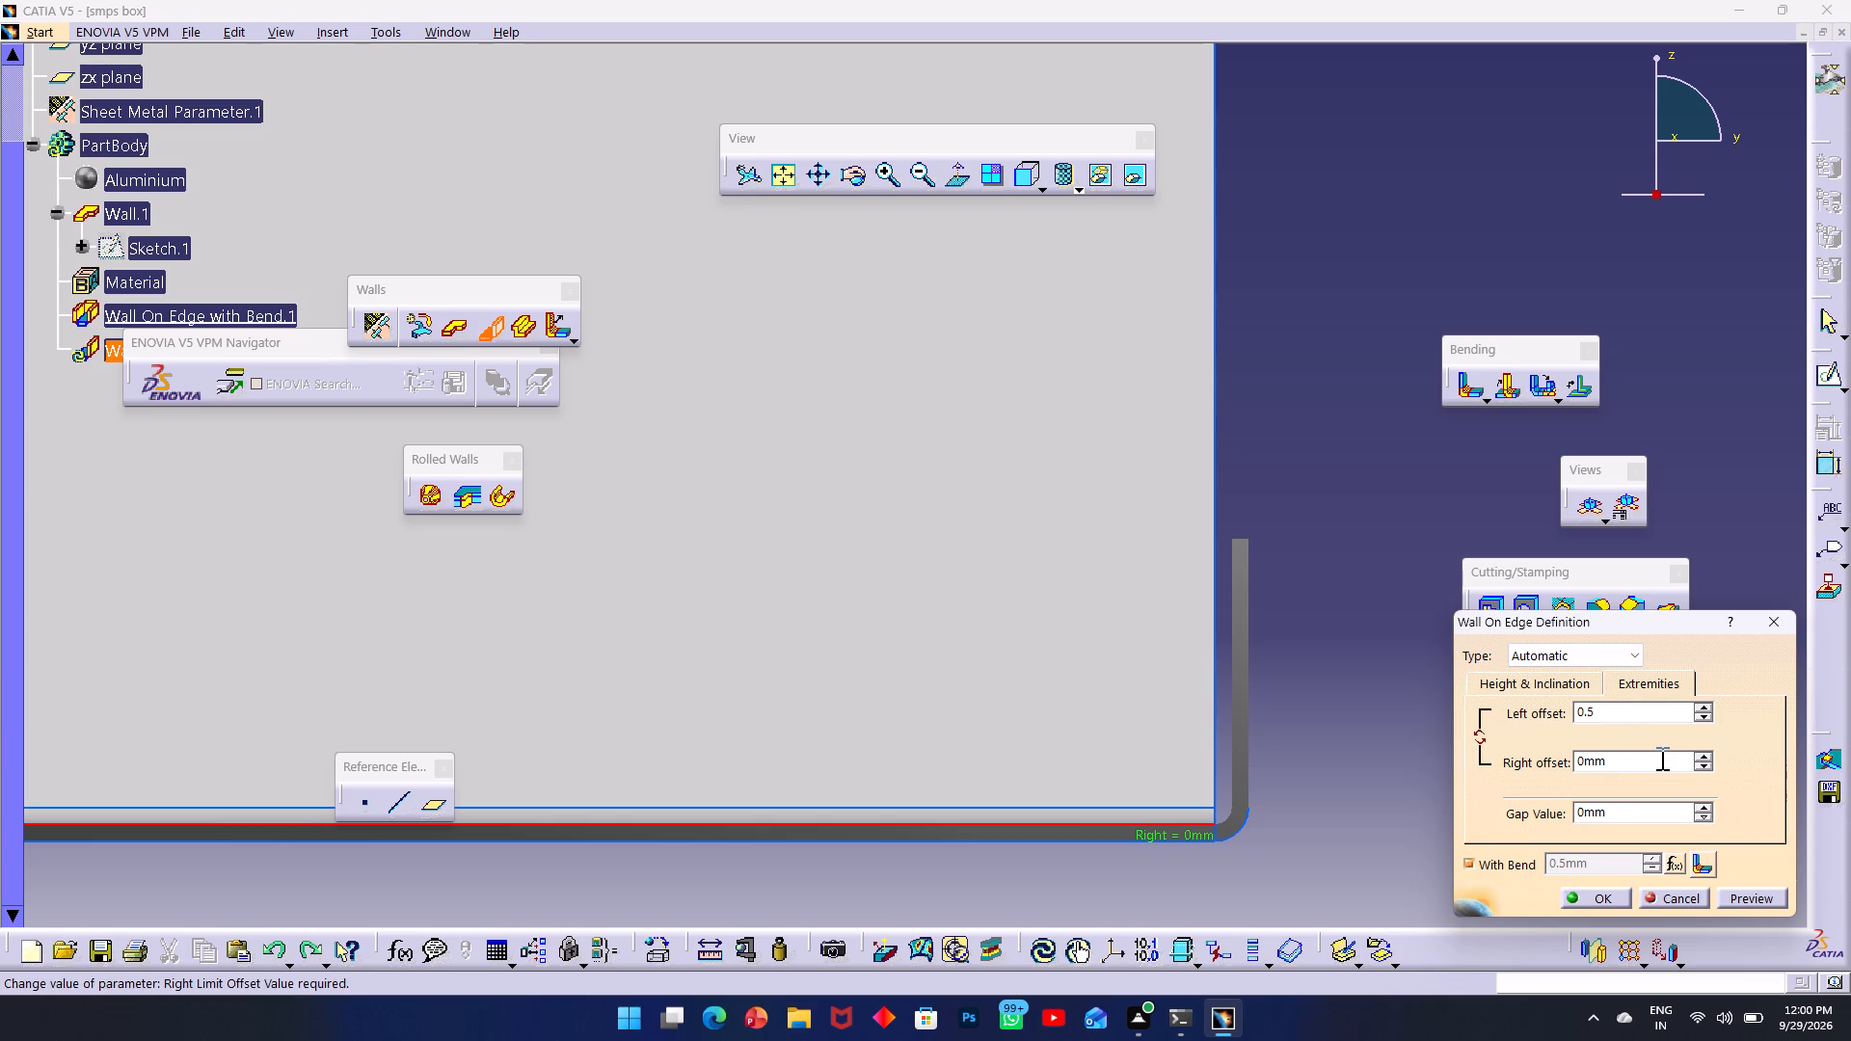
{"action": "left_click_drag", "start_coordinate": [1660, 758], "coordinate": [1487, 758]}
{"action": "type", "text": "0.5"}
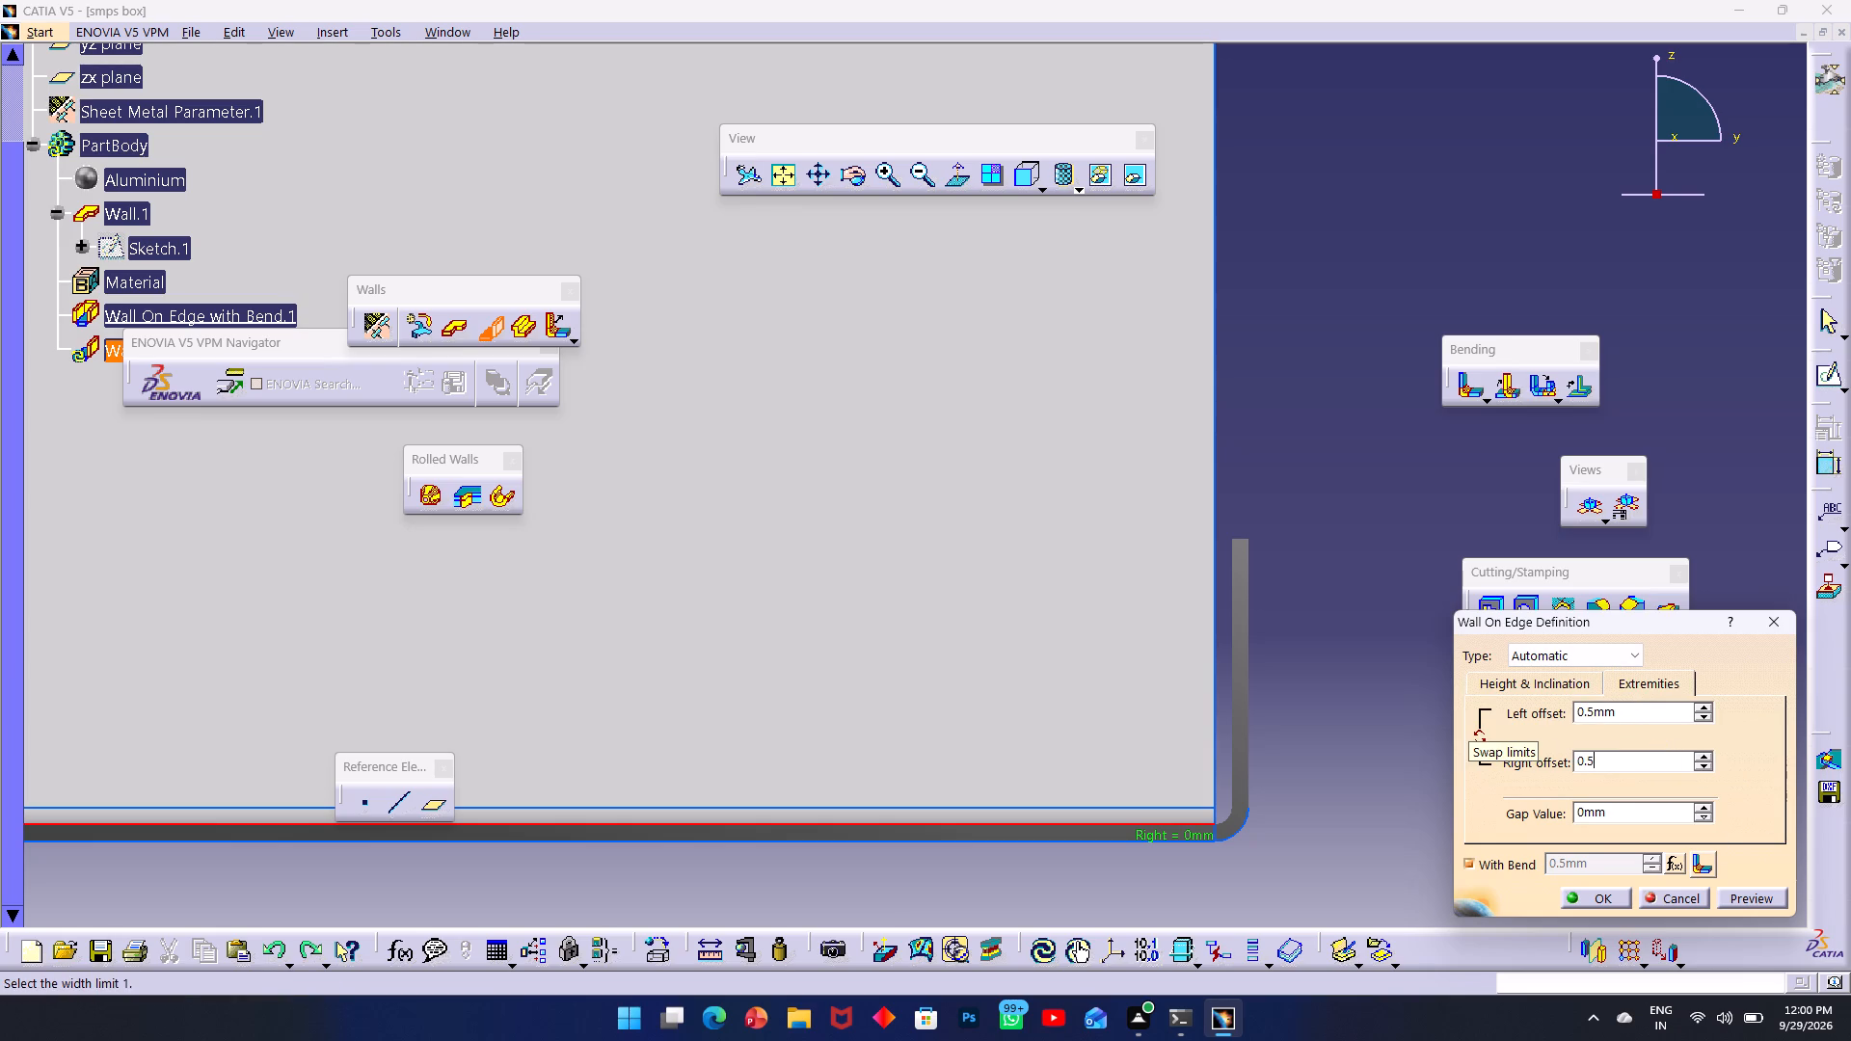
{"action": "left_click", "coordinate": [1757, 896]}
Examine the previewed 85 mm wall's right-end corner where it meets the adjoining 9 mm wall.
{"action": "middle_click_drag", "start_coordinate": [1245, 538], "coordinate": [1183, 562]}
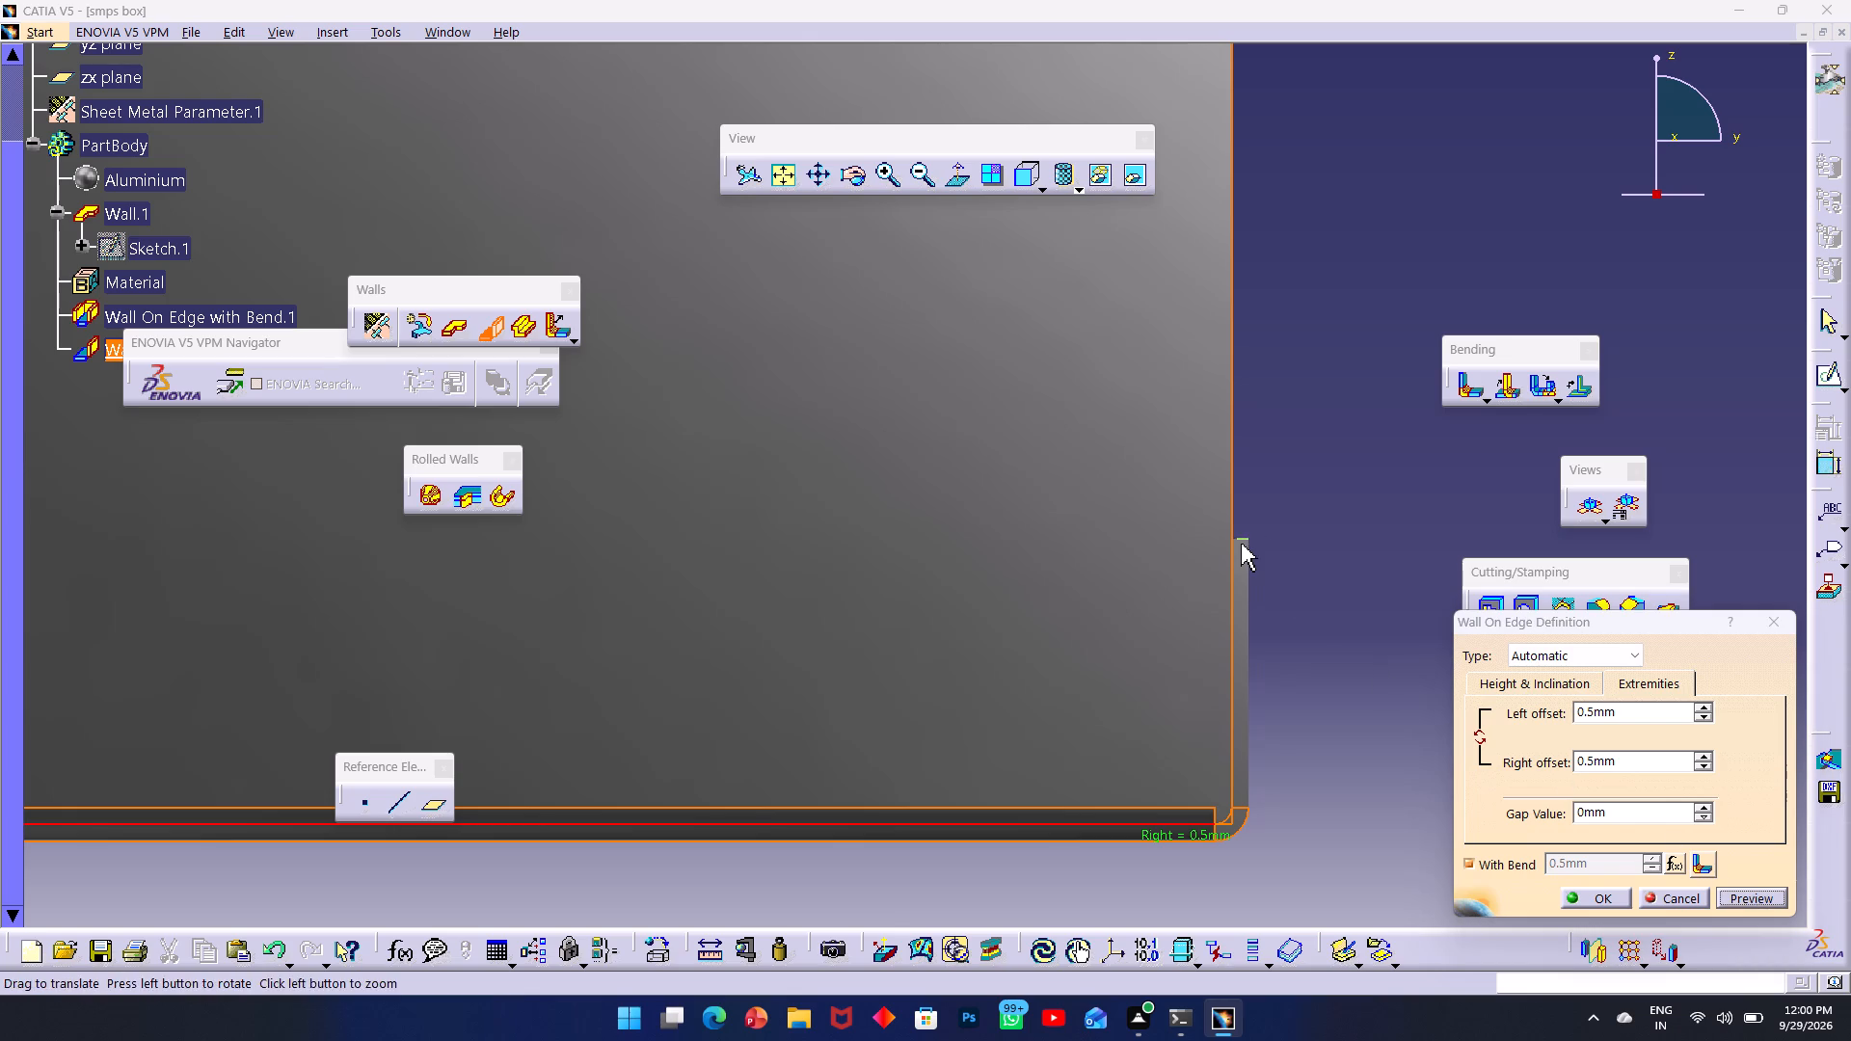
{"action": "middle_click_drag", "start_coordinate": [1183, 562], "coordinate": [1132, 568]}
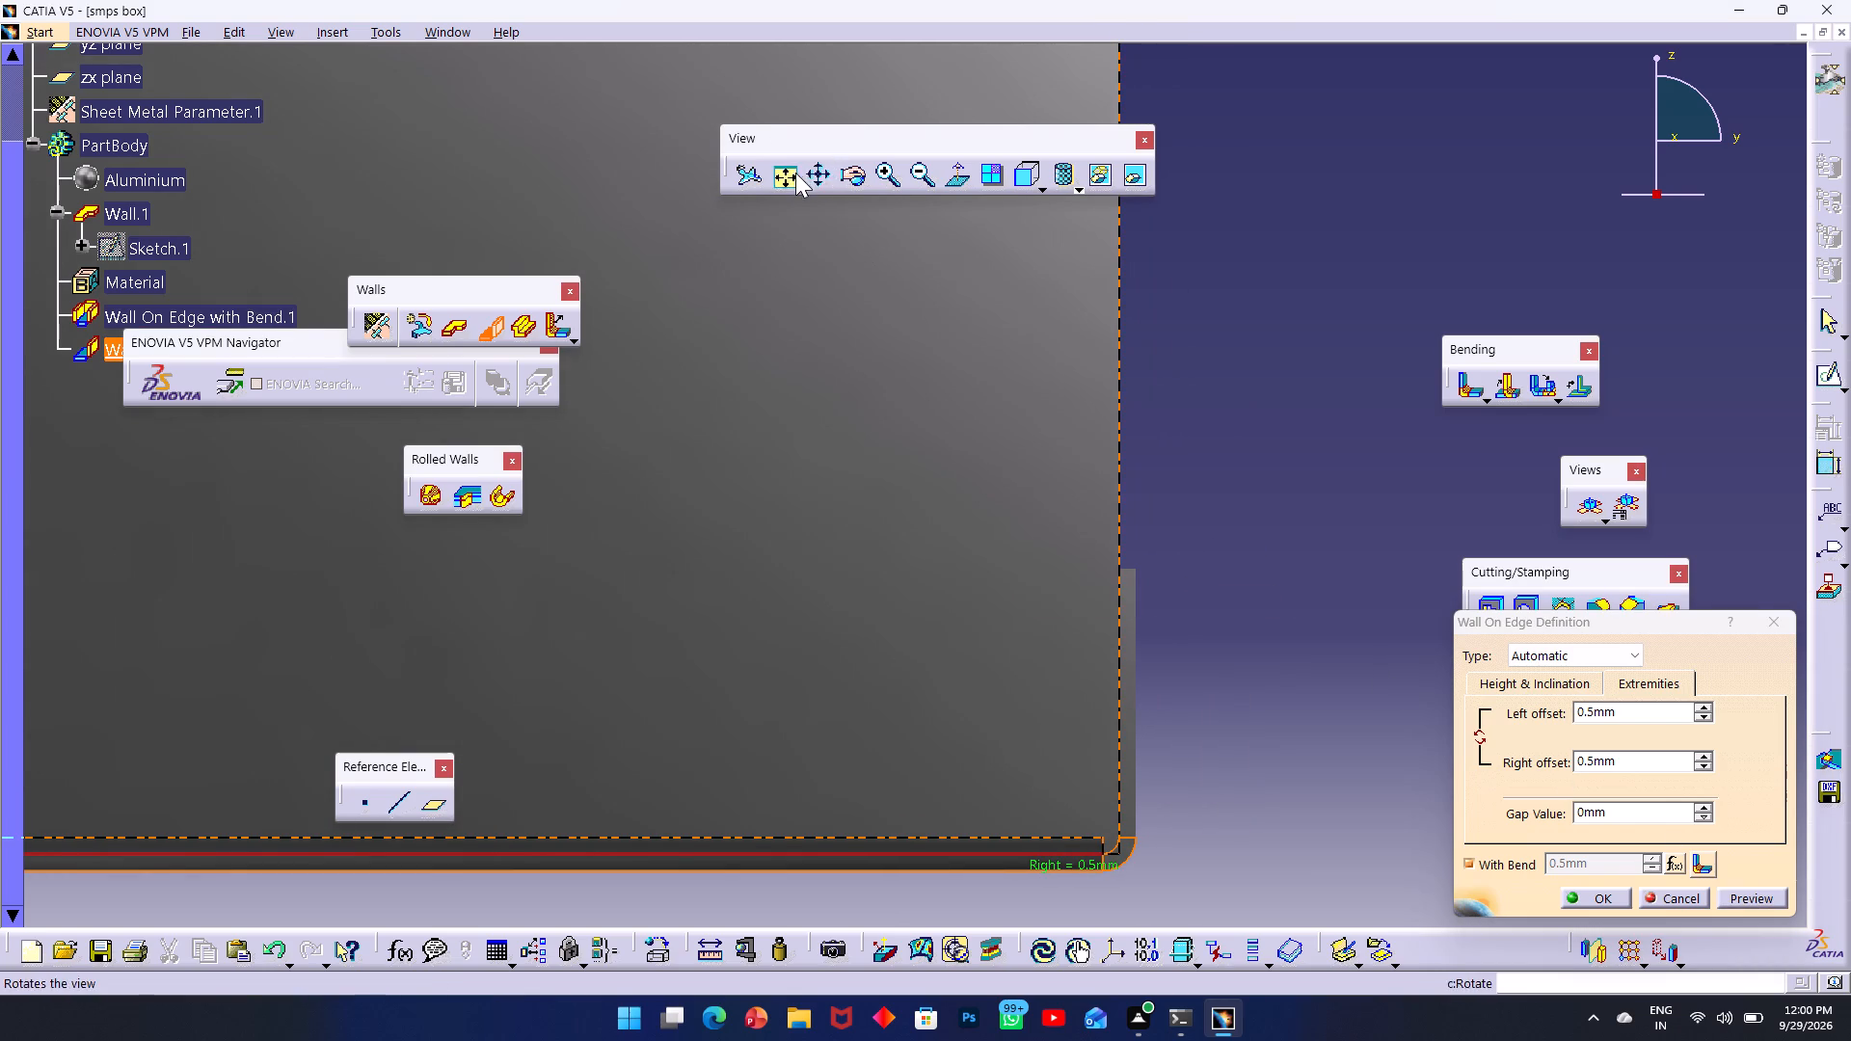
{"action": "left_click", "coordinate": [864, 174]}
{"action": "left_click_drag", "start_coordinate": [1052, 390], "coordinate": [900, 390]}
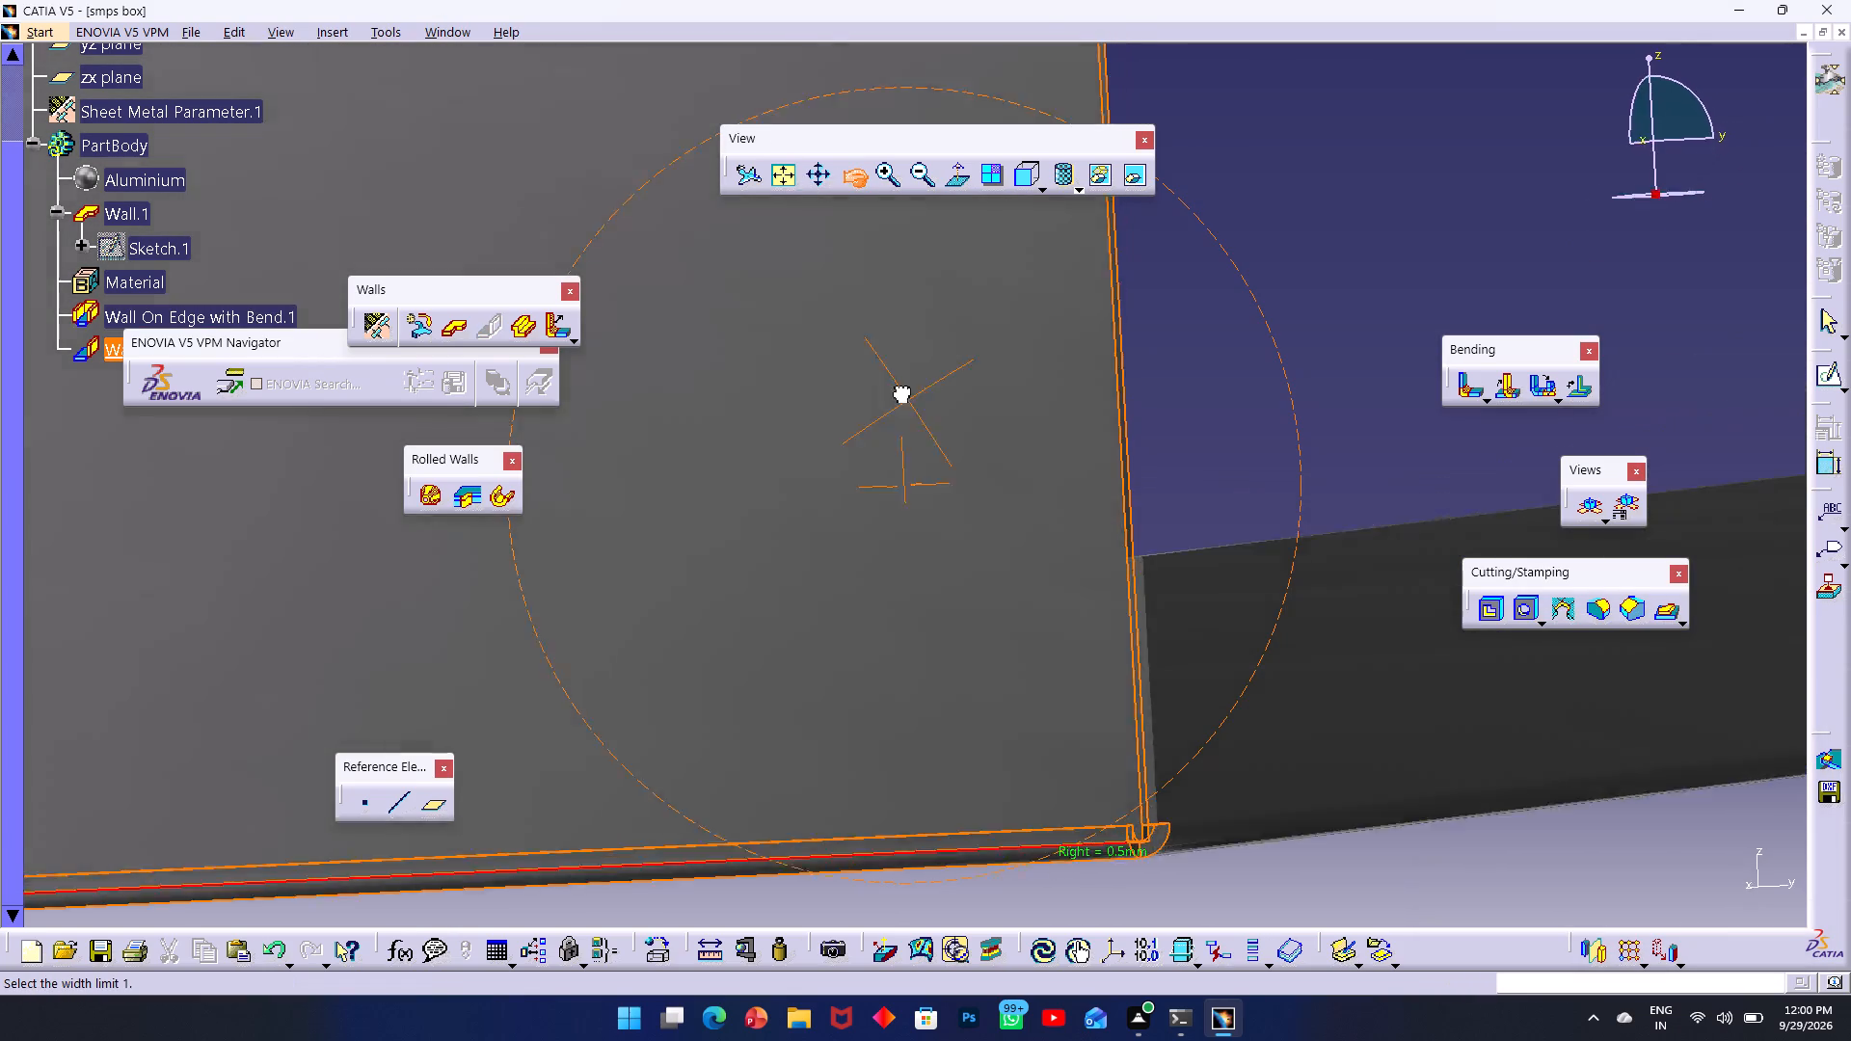
{"action": "left_click_drag", "start_coordinate": [900, 390], "coordinate": [1053, 366]}
{"action": "scroll", "coordinate": [987, 363], "scroll_direction": "up", "scroll_amount": 1}
{"action": "middle_click_drag", "start_coordinate": [980, 366], "coordinate": [1161, 453]}
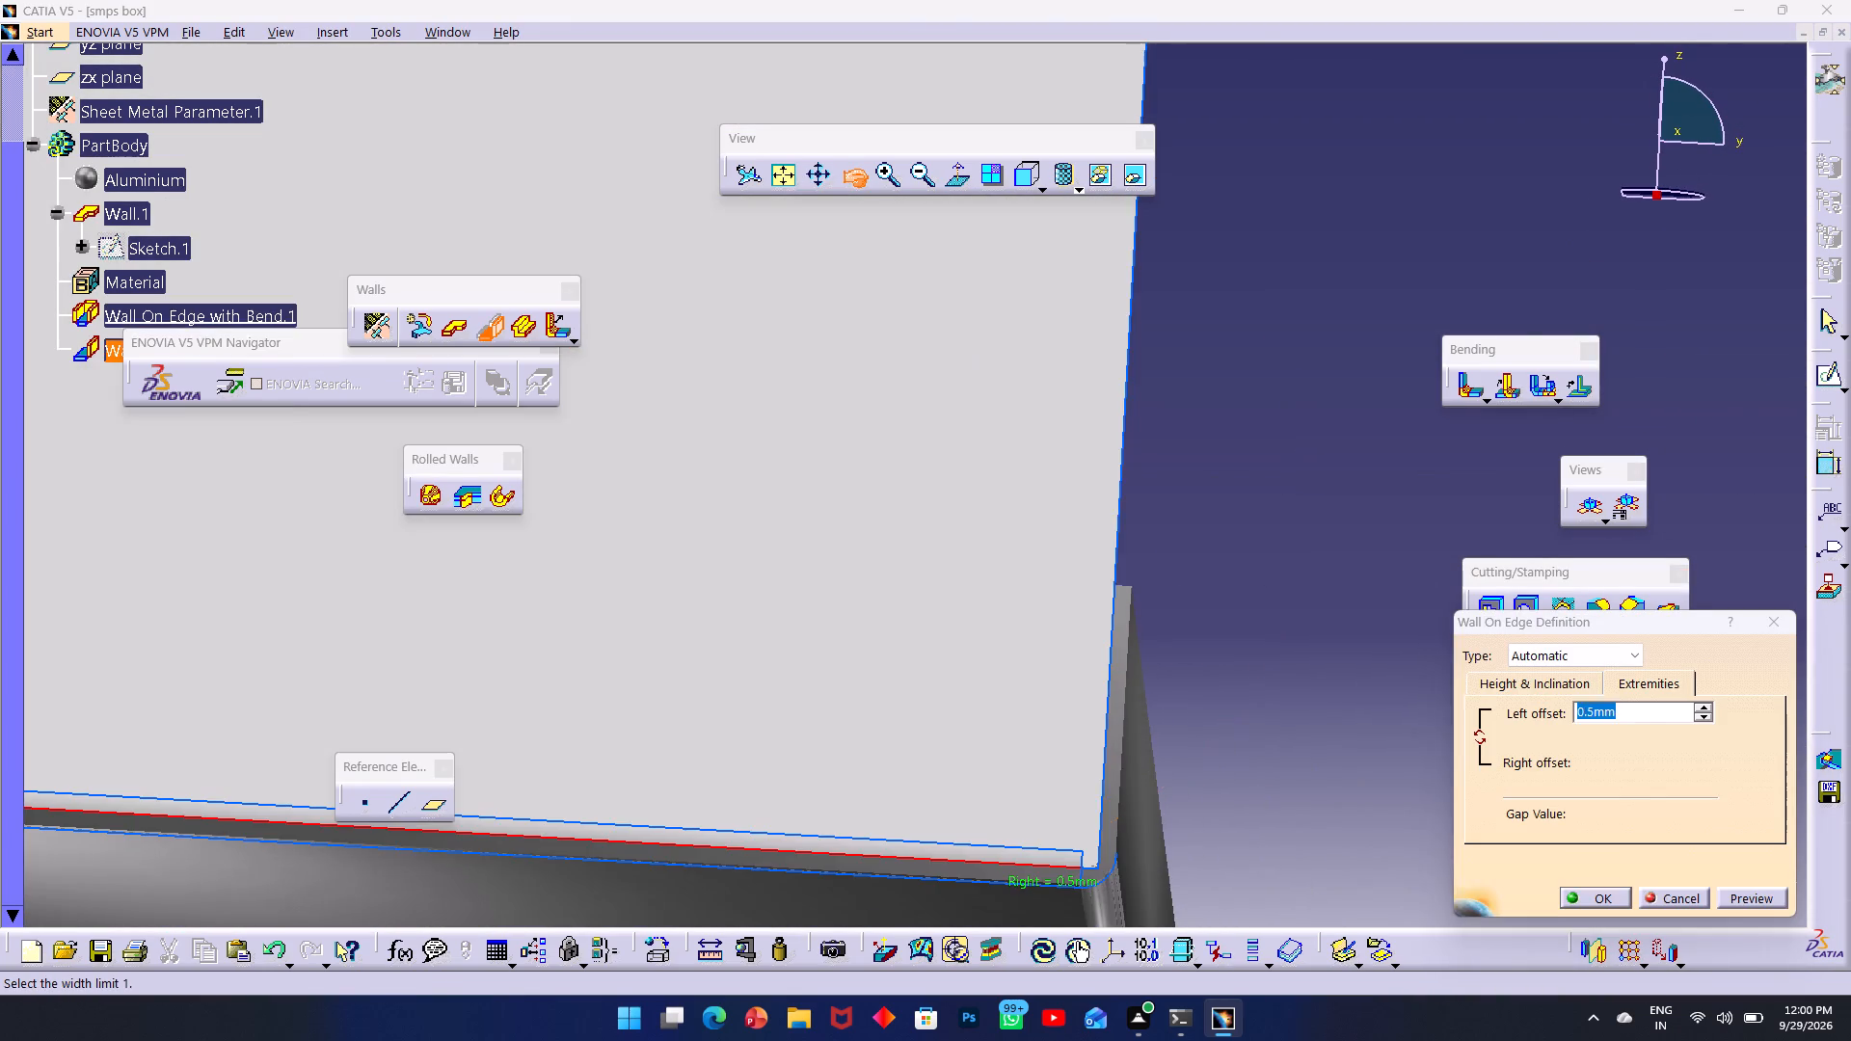
Examine the 85 mm wall's left-end corner against the adjoining 9 mm wall from several angles.
{"action": "middle_click_drag", "start_coordinate": [1161, 453], "coordinate": [1850, 442]}
{"action": "middle_click_drag", "start_coordinate": [1172, 448], "coordinate": [1850, 476]}
{"action": "middle_click_drag", "start_coordinate": [868, 477], "coordinate": [1798, 500]}
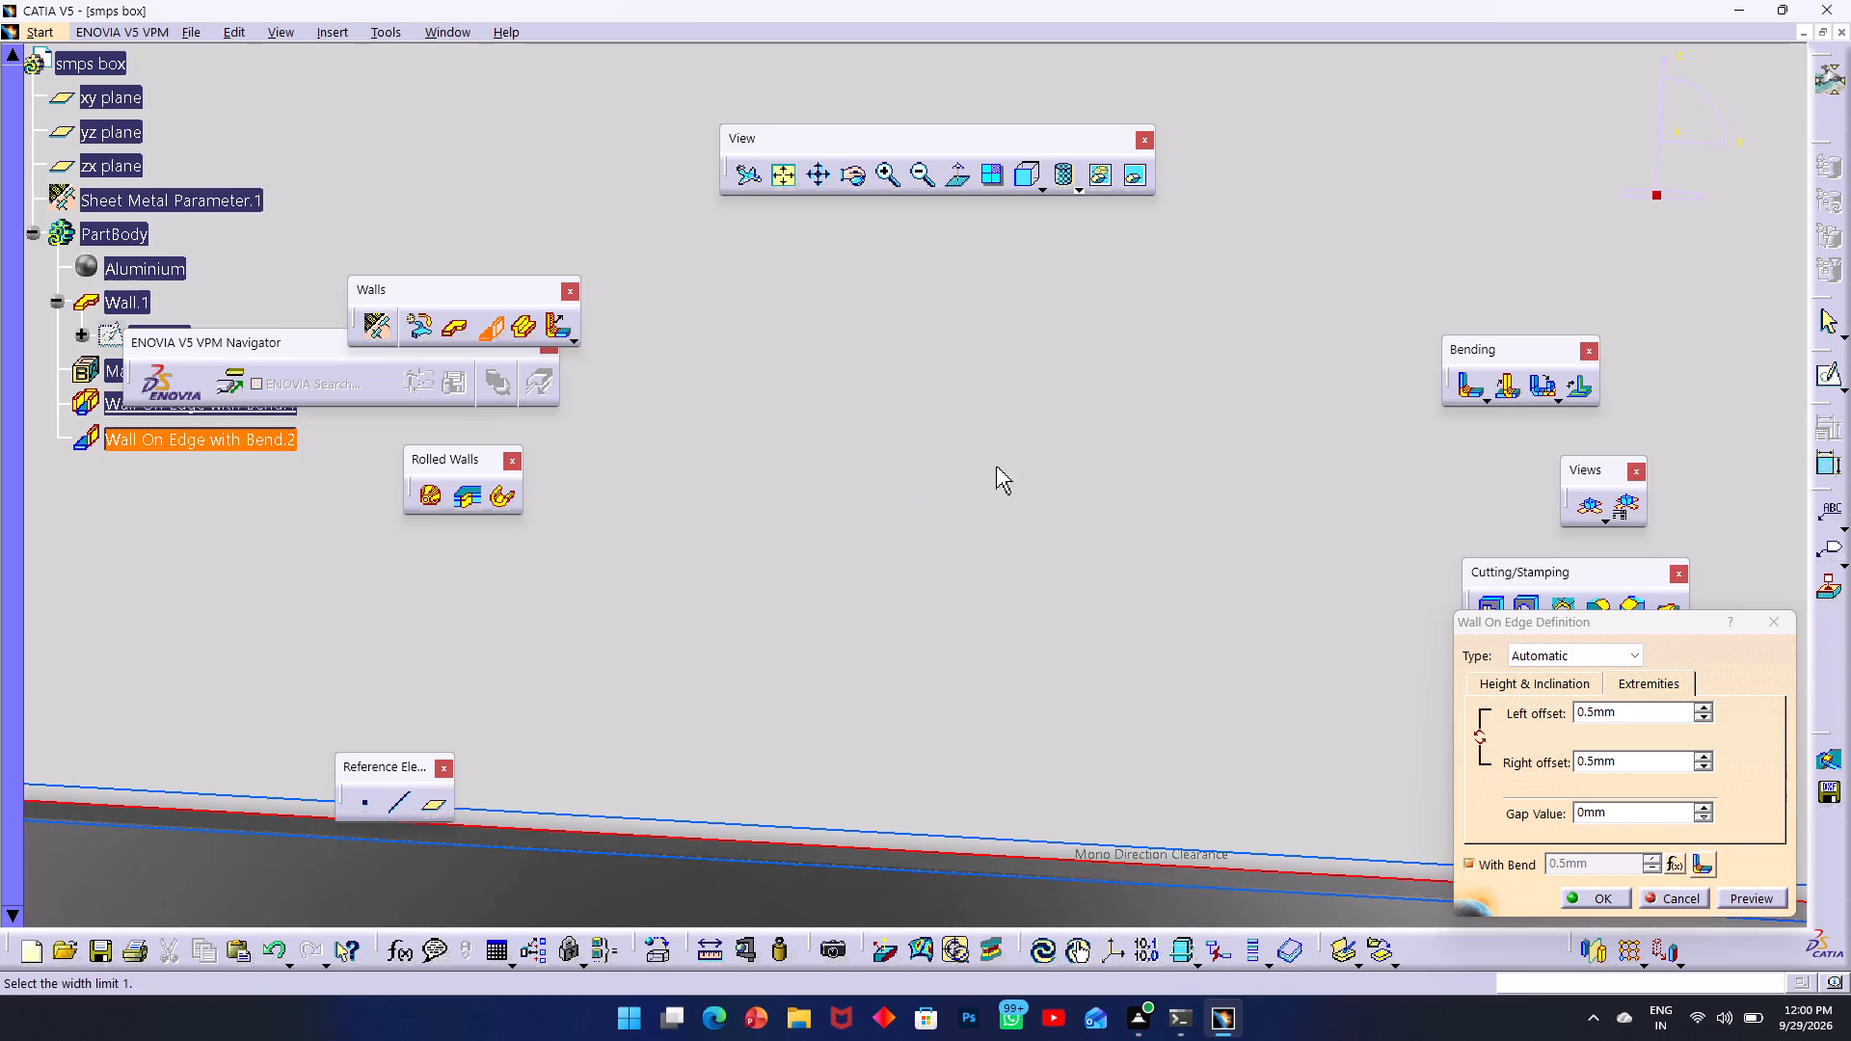
{"action": "middle_click_drag", "start_coordinate": [967, 473], "coordinate": [1753, 499]}
{"action": "middle_click_drag", "start_coordinate": [1125, 480], "coordinate": [1733, 510]}
{"action": "middle_click_drag", "start_coordinate": [1071, 455], "coordinate": [1660, 497]}
{"action": "middle_click_drag", "start_coordinate": [1148, 443], "coordinate": [1155, 453]}
{"action": "middle_click_drag", "start_coordinate": [715, 471], "coordinate": [932, 622]}
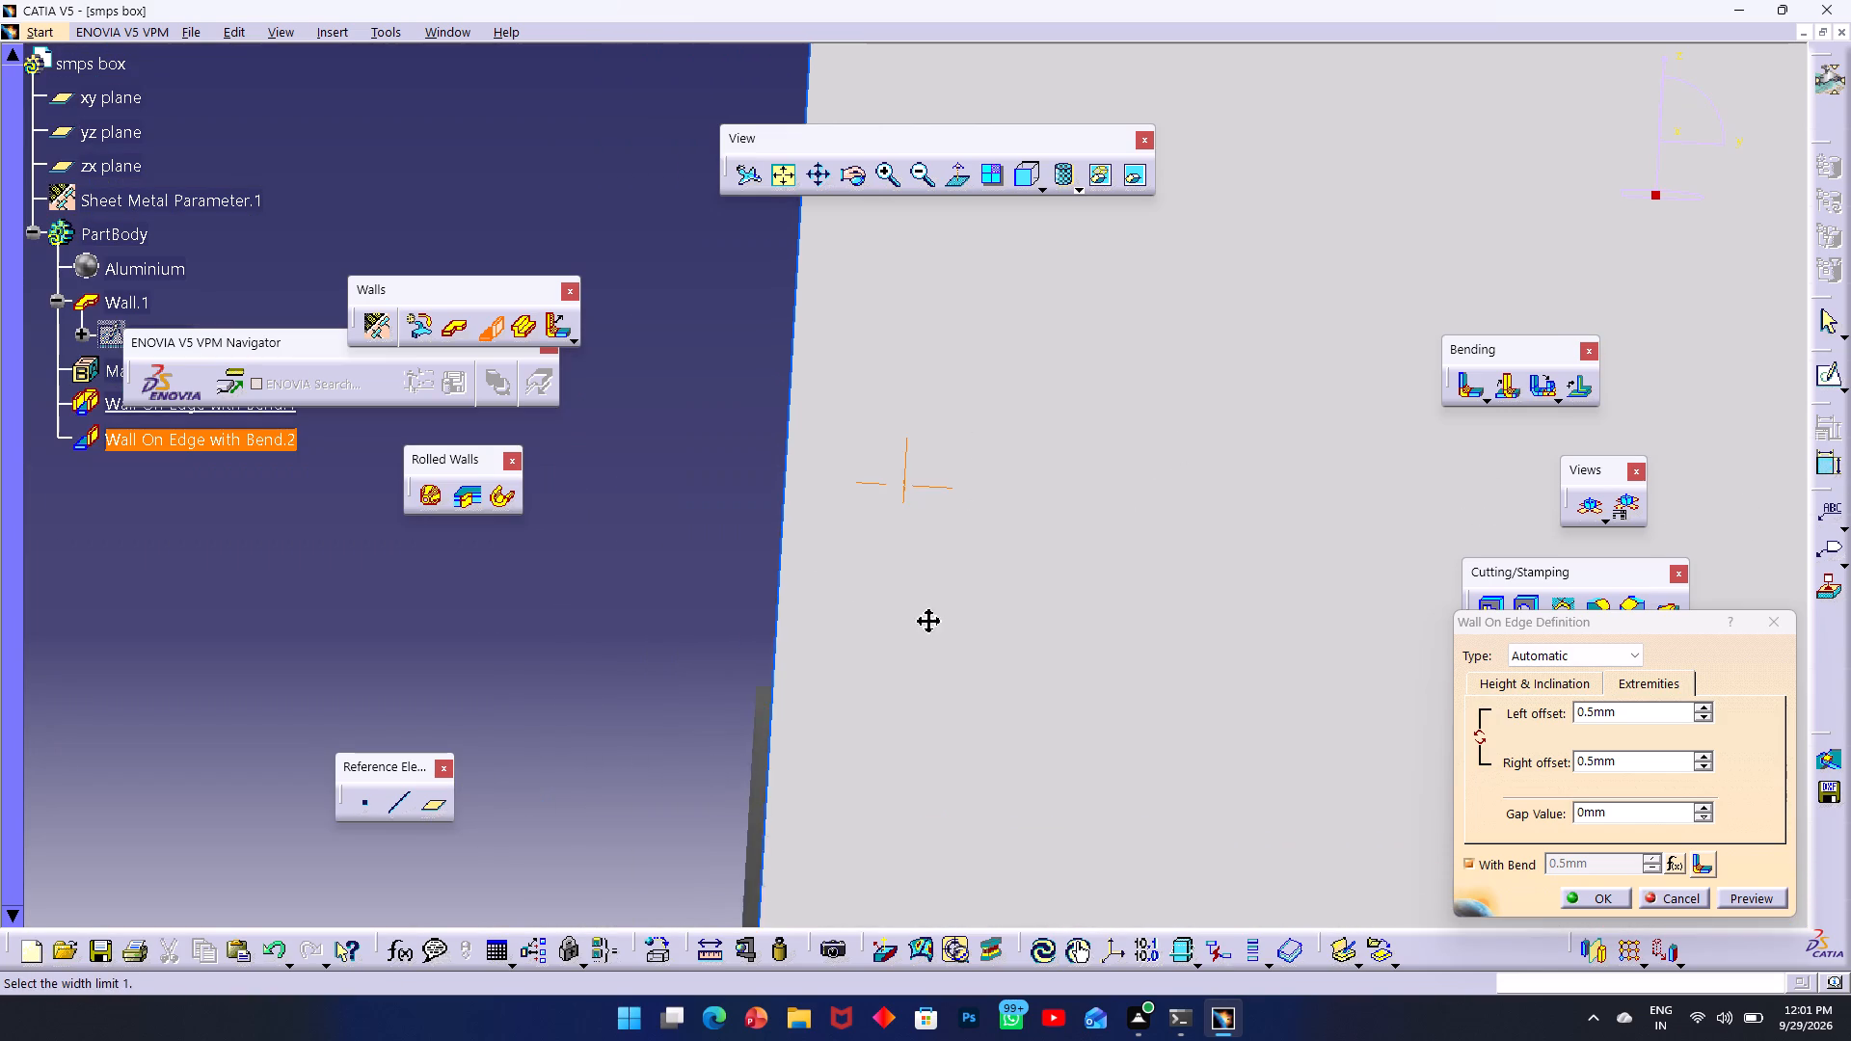
{"action": "middle_click_drag", "start_coordinate": [932, 622], "coordinate": [969, 547]}
{"action": "left_click", "coordinate": [854, 174]}
{"action": "left_click", "coordinate": [782, 394]}
{"action": "left_click_drag", "start_coordinate": [782, 396], "coordinate": [872, 559]}
{"action": "left_click", "coordinate": [852, 183]}
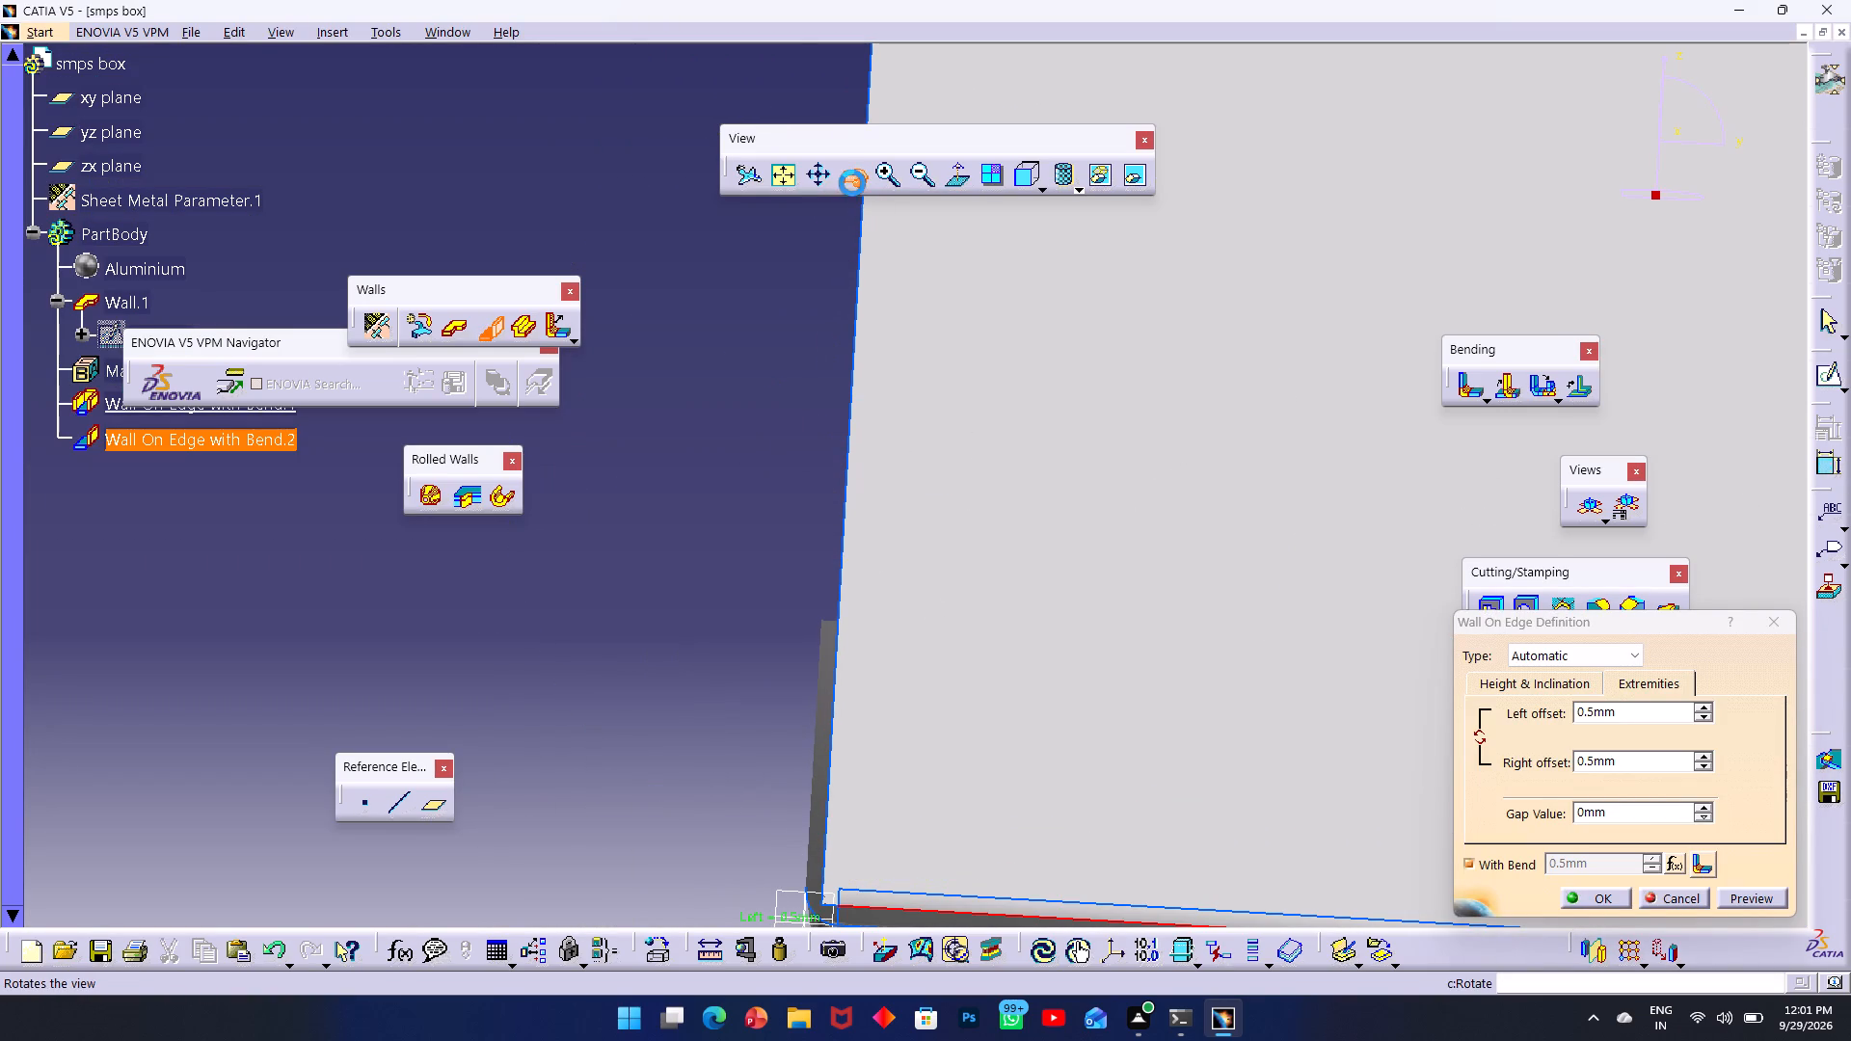
{"action": "left_click_drag", "start_coordinate": [670, 346], "coordinate": [840, 547]}
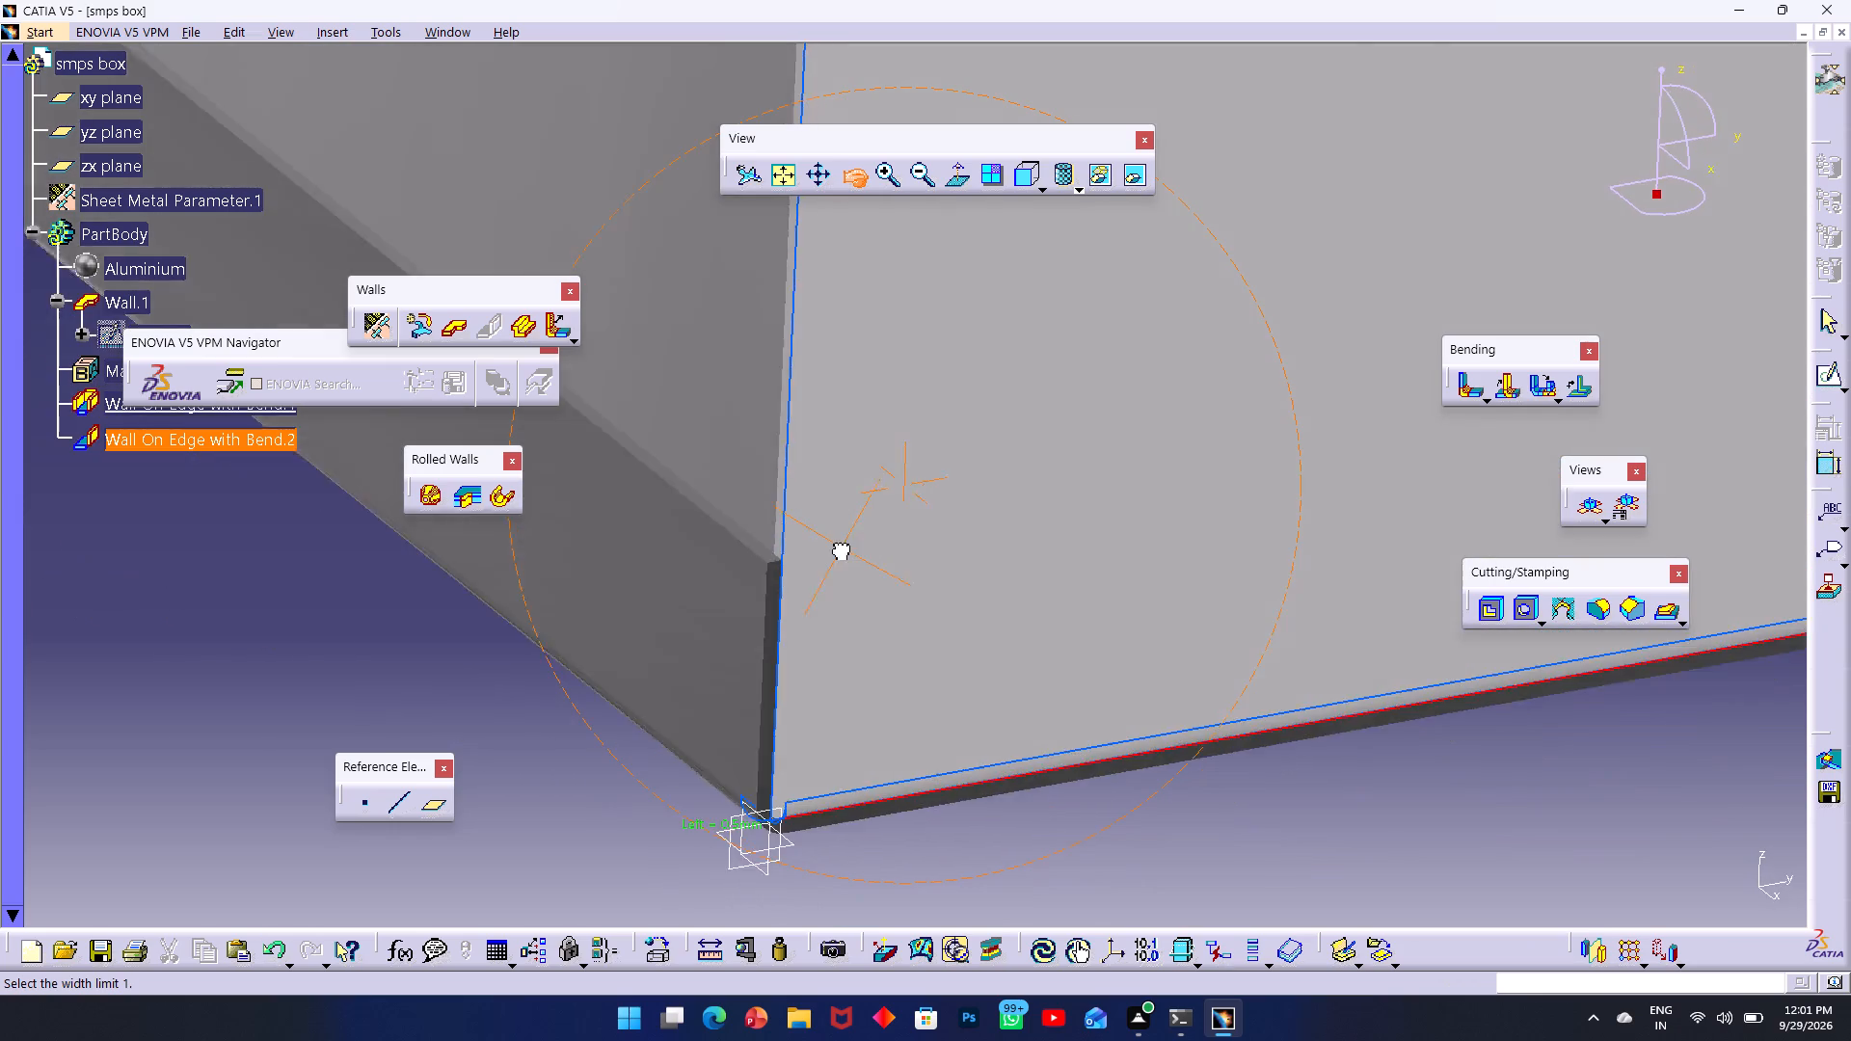
{"action": "left_click_drag", "start_coordinate": [840, 547], "coordinate": [1188, 300]}
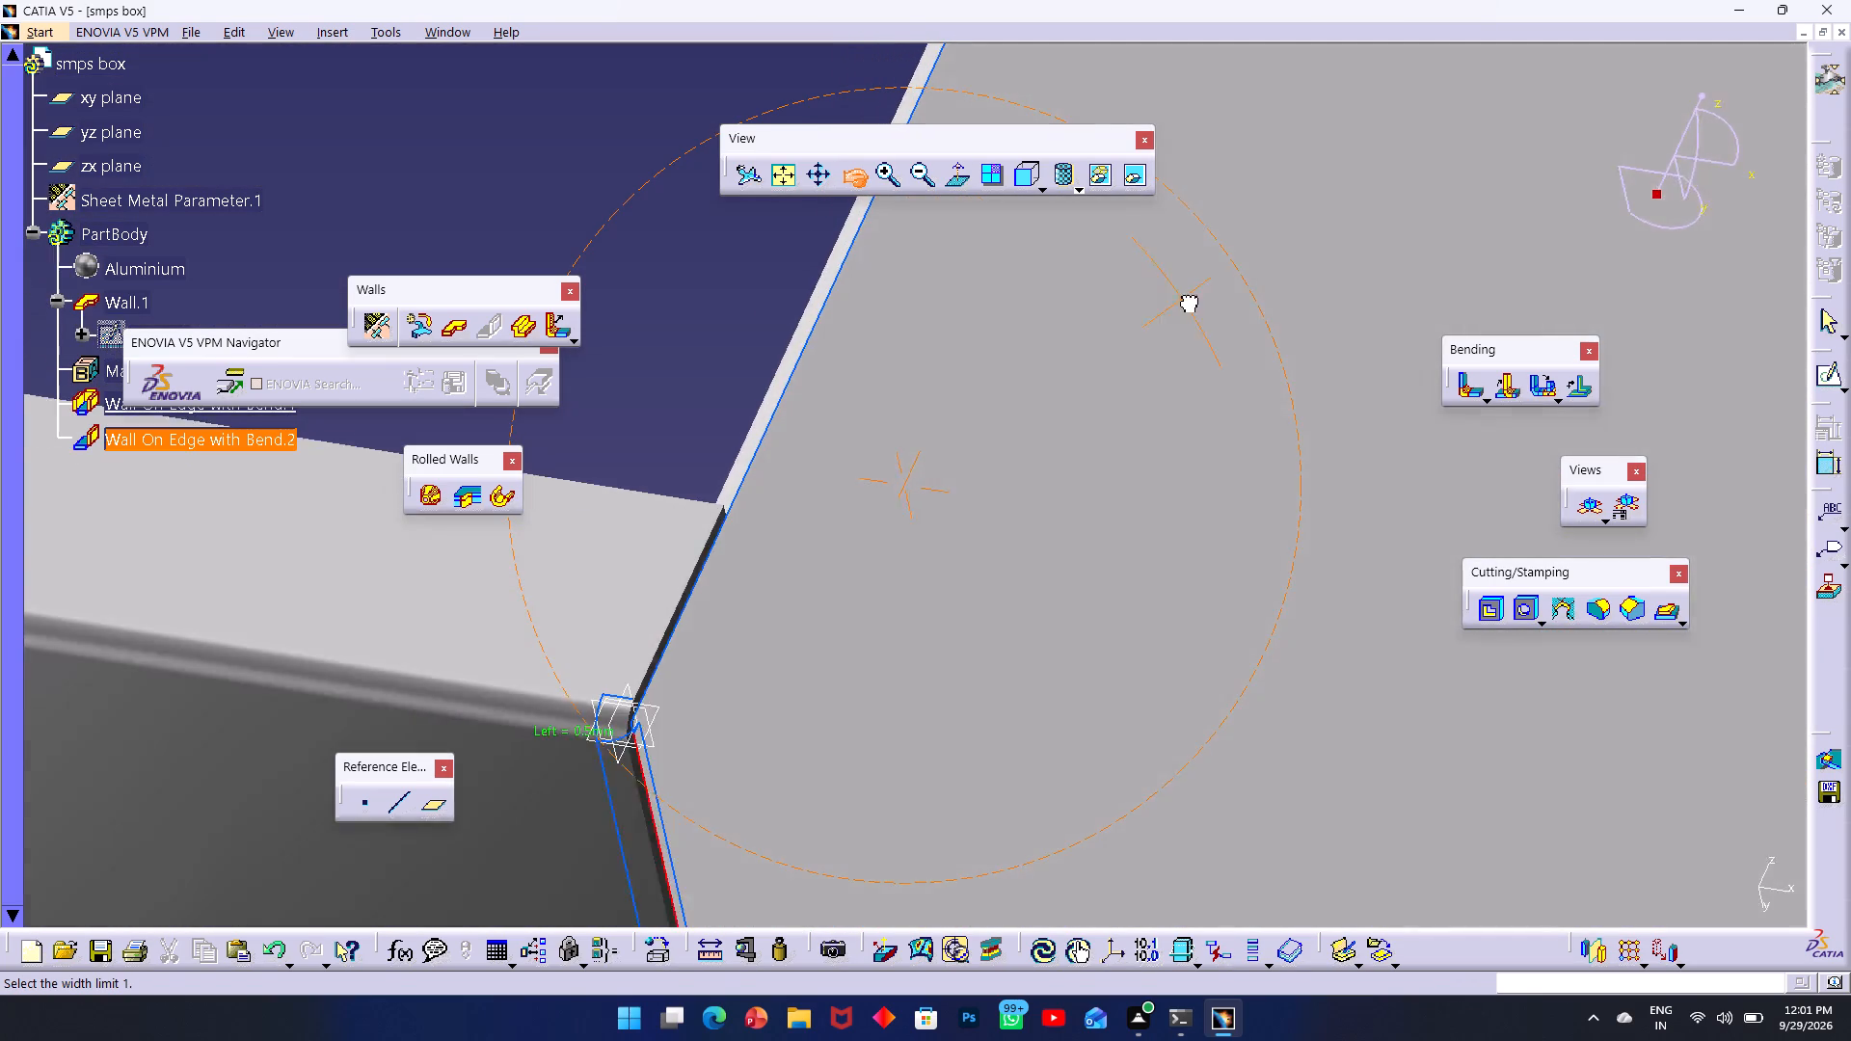
{"action": "left_click_drag", "start_coordinate": [1188, 300], "coordinate": [1003, 252]}
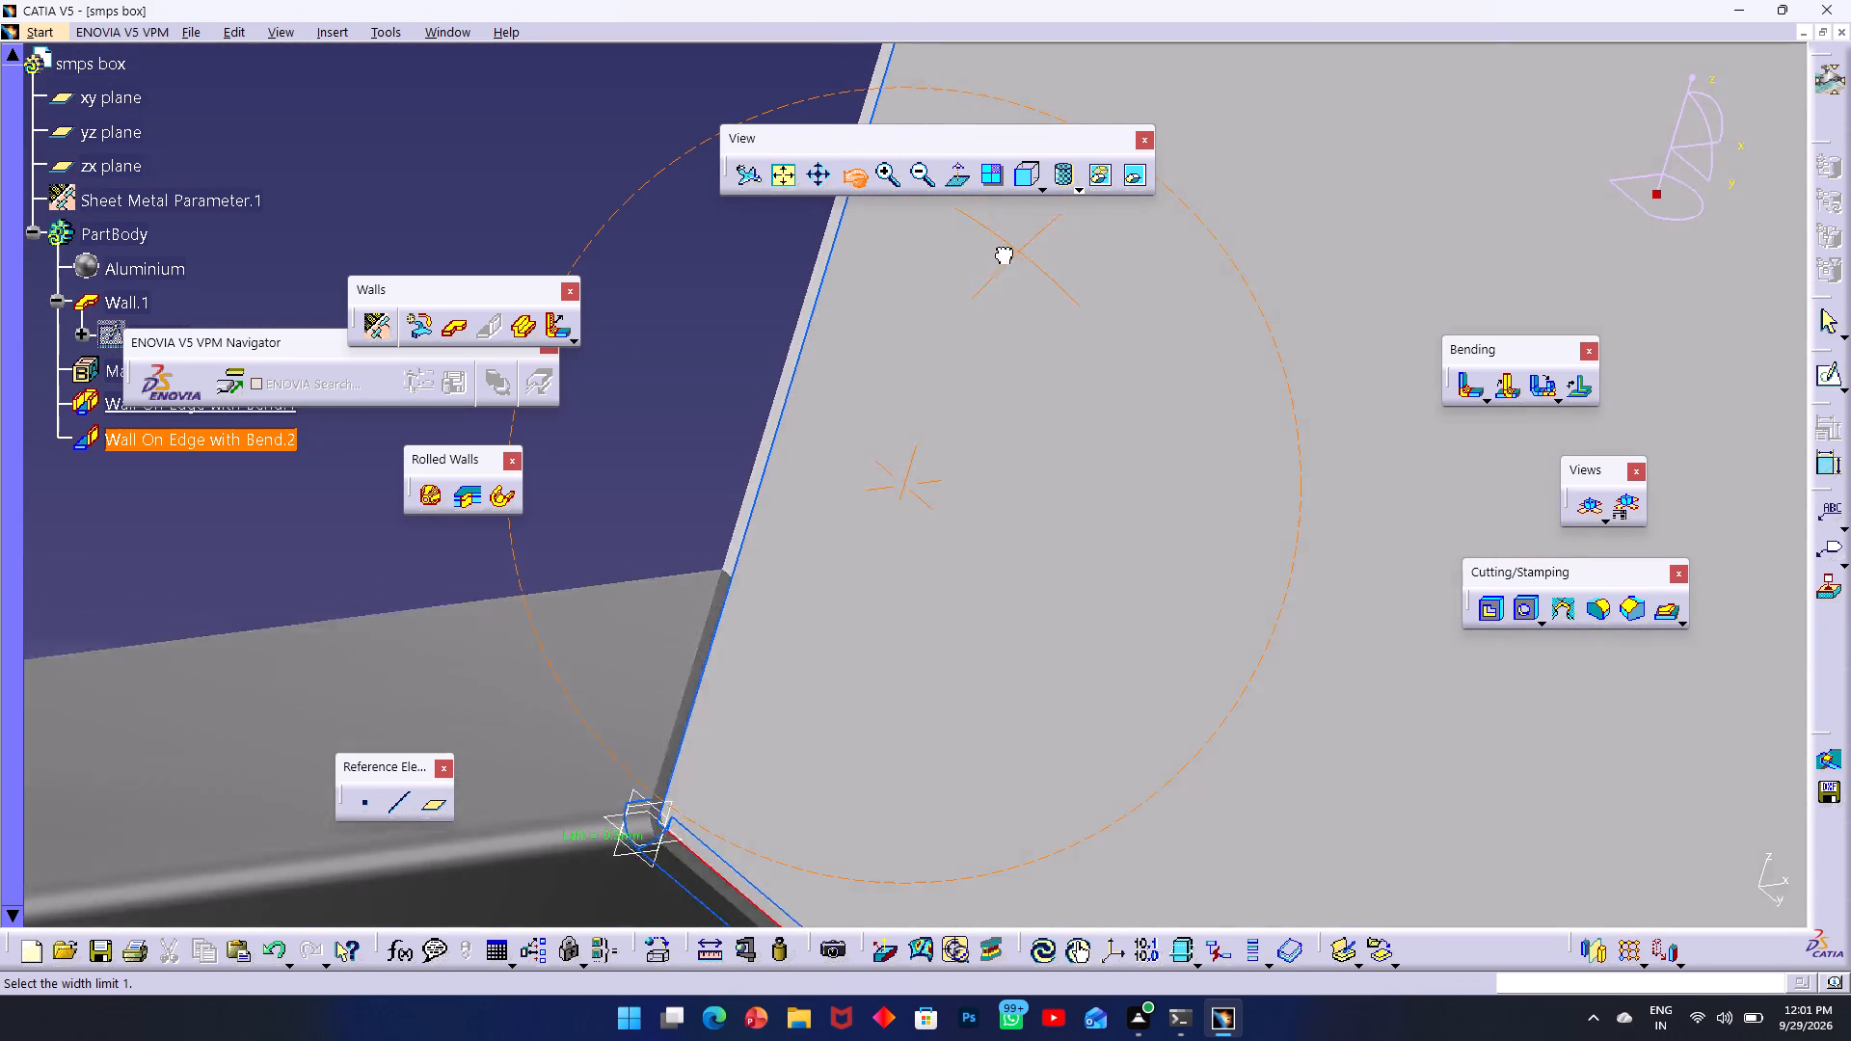
{"action": "left_click_drag", "start_coordinate": [1003, 252], "coordinate": [879, 438]}
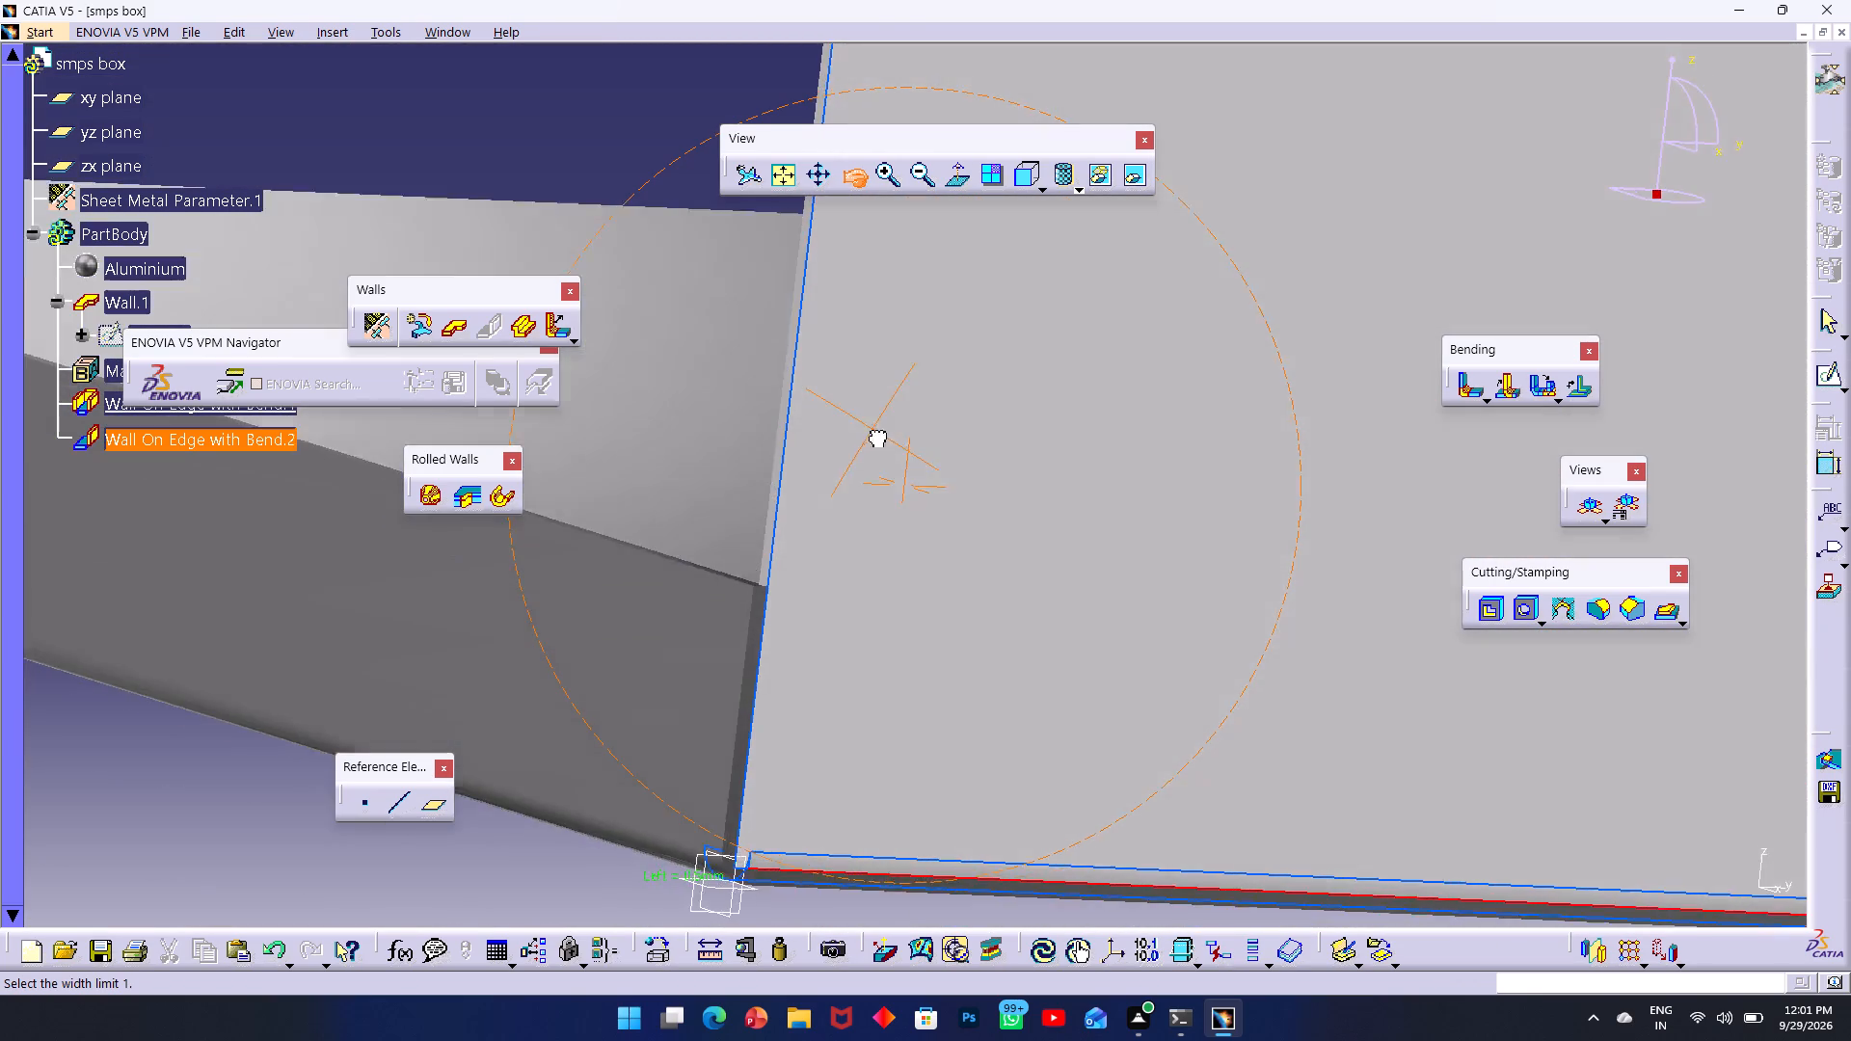
{"action": "left_click_drag", "start_coordinate": [879, 438], "coordinate": [1209, 661]}
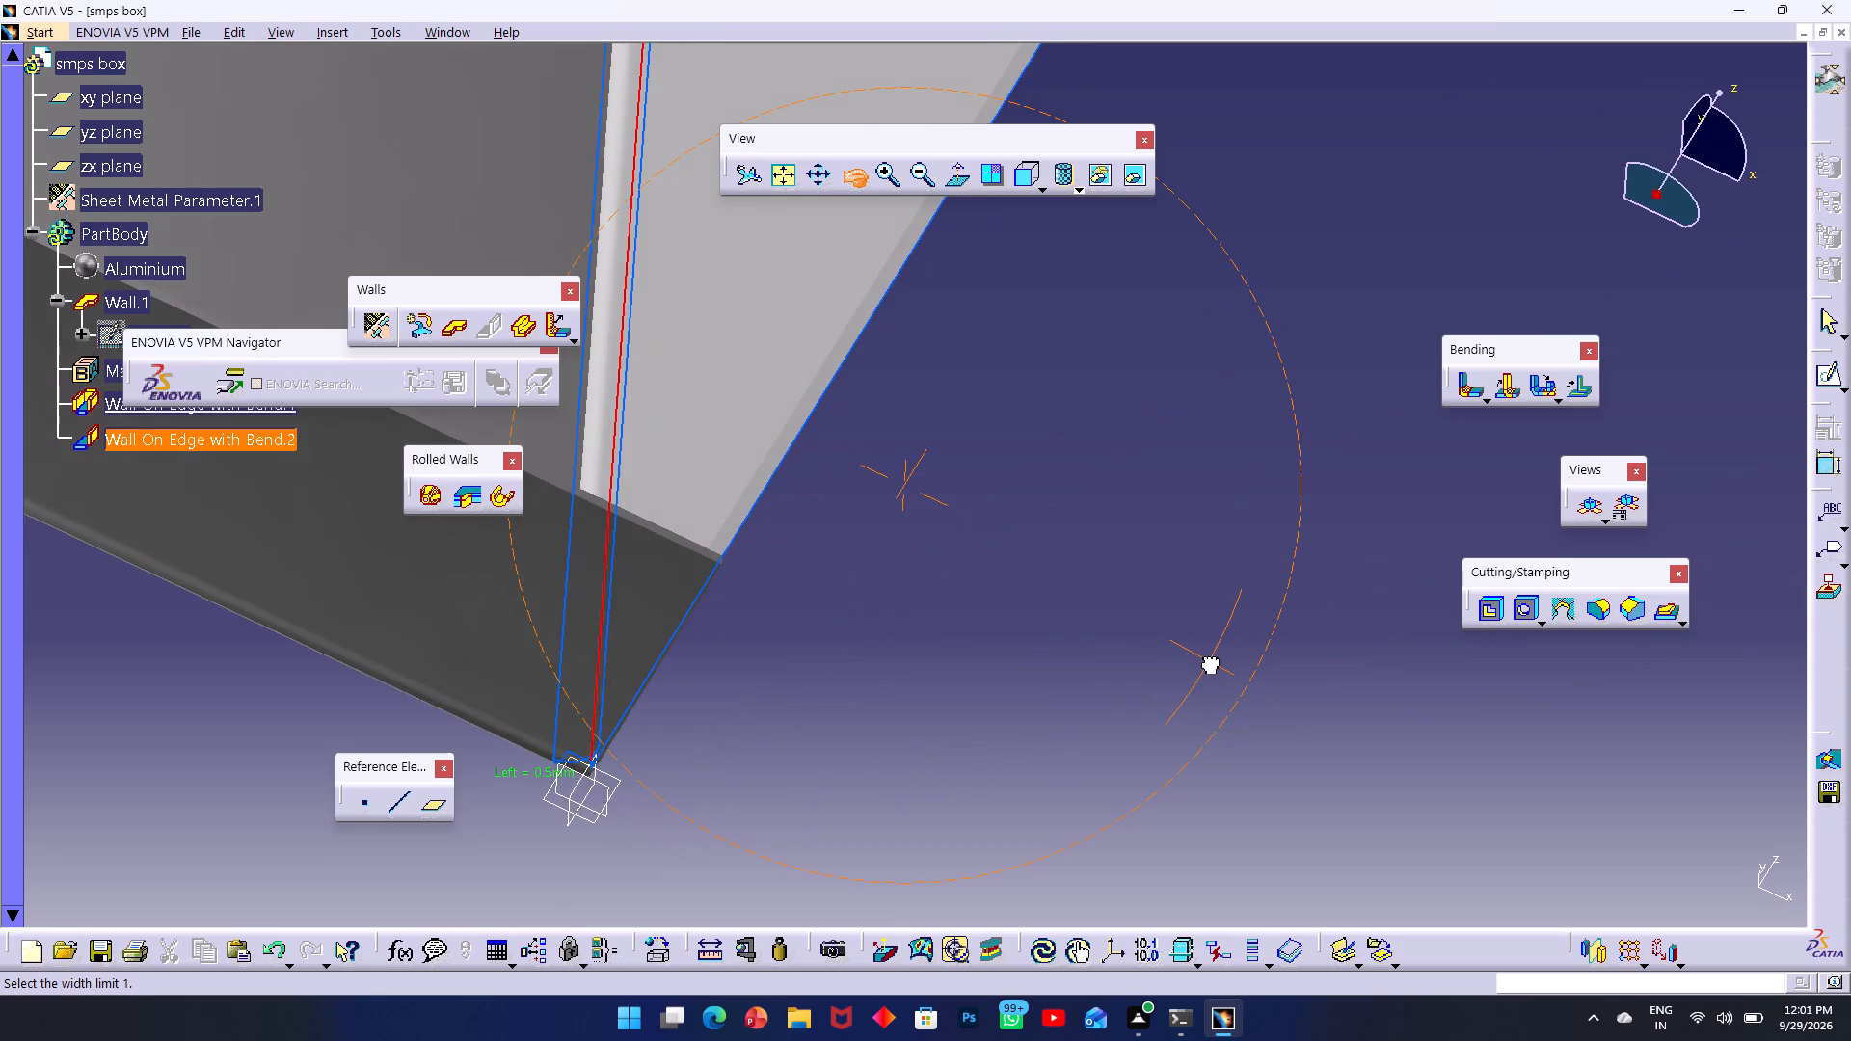
{"action": "left_click_drag", "start_coordinate": [1209, 661], "coordinate": [1002, 347]}
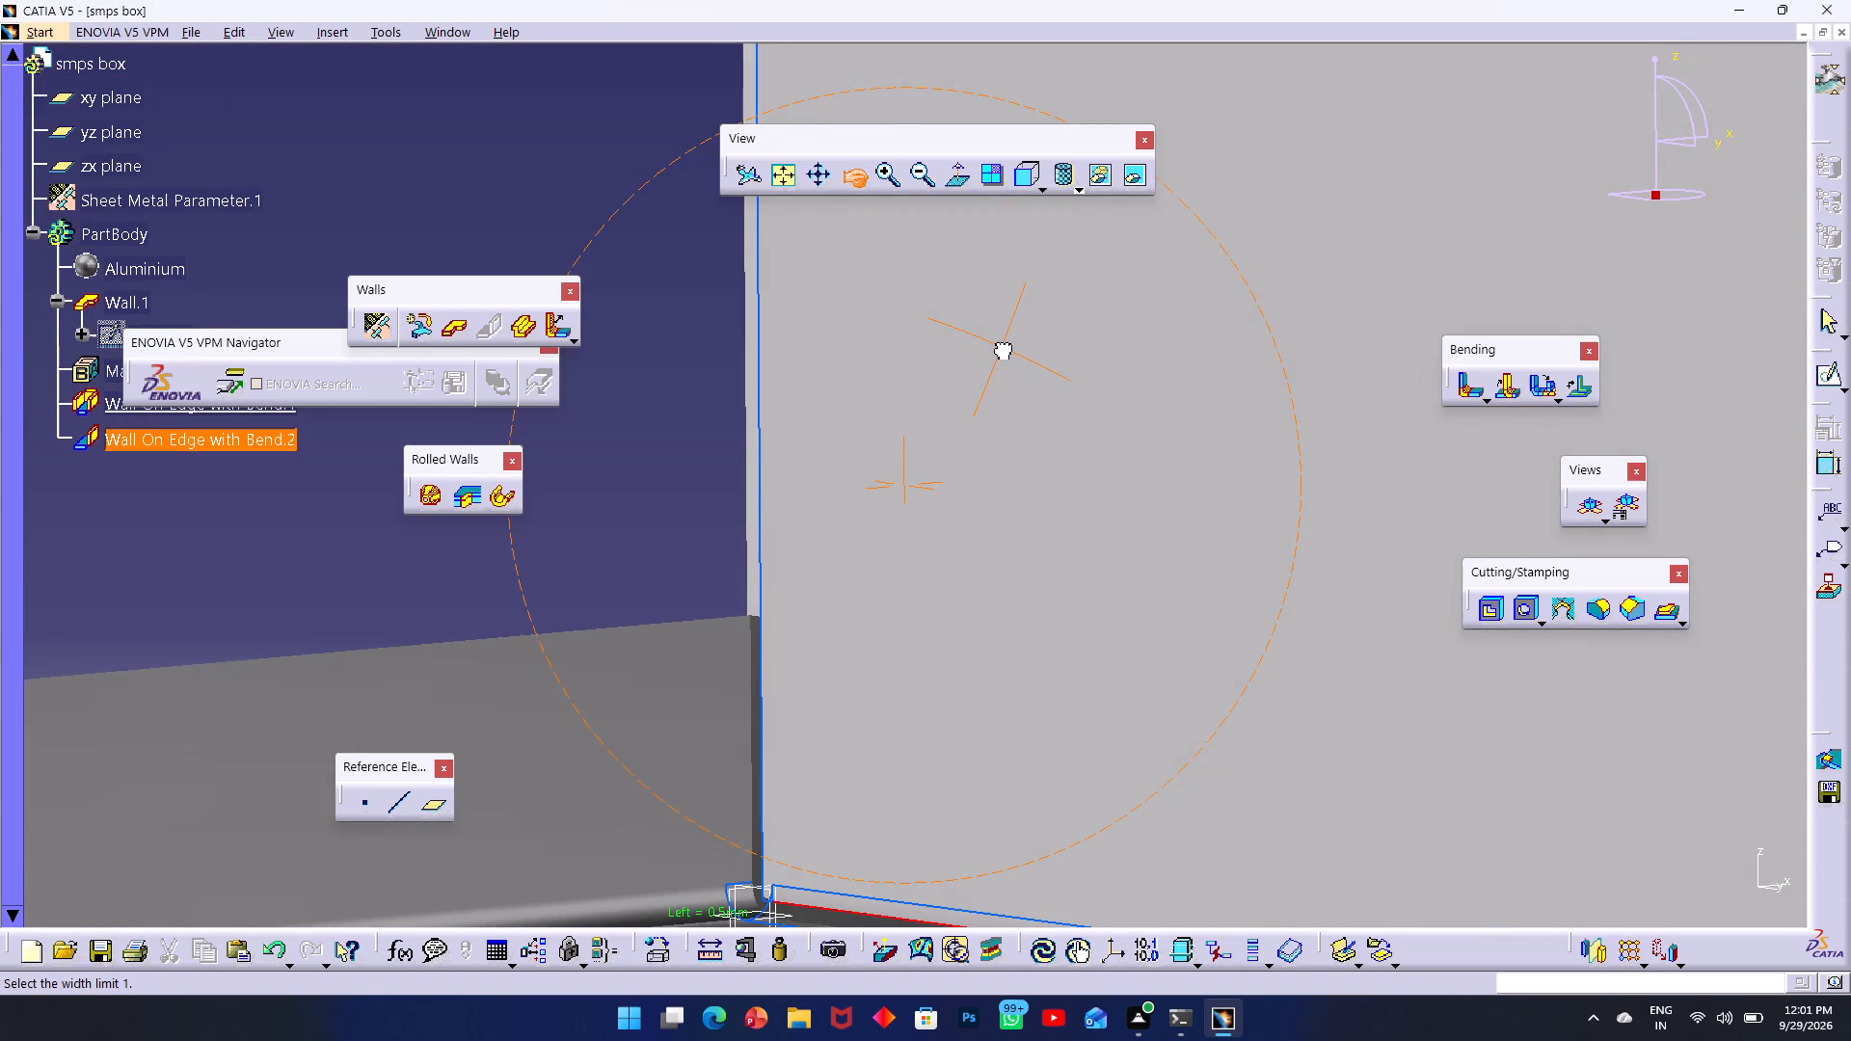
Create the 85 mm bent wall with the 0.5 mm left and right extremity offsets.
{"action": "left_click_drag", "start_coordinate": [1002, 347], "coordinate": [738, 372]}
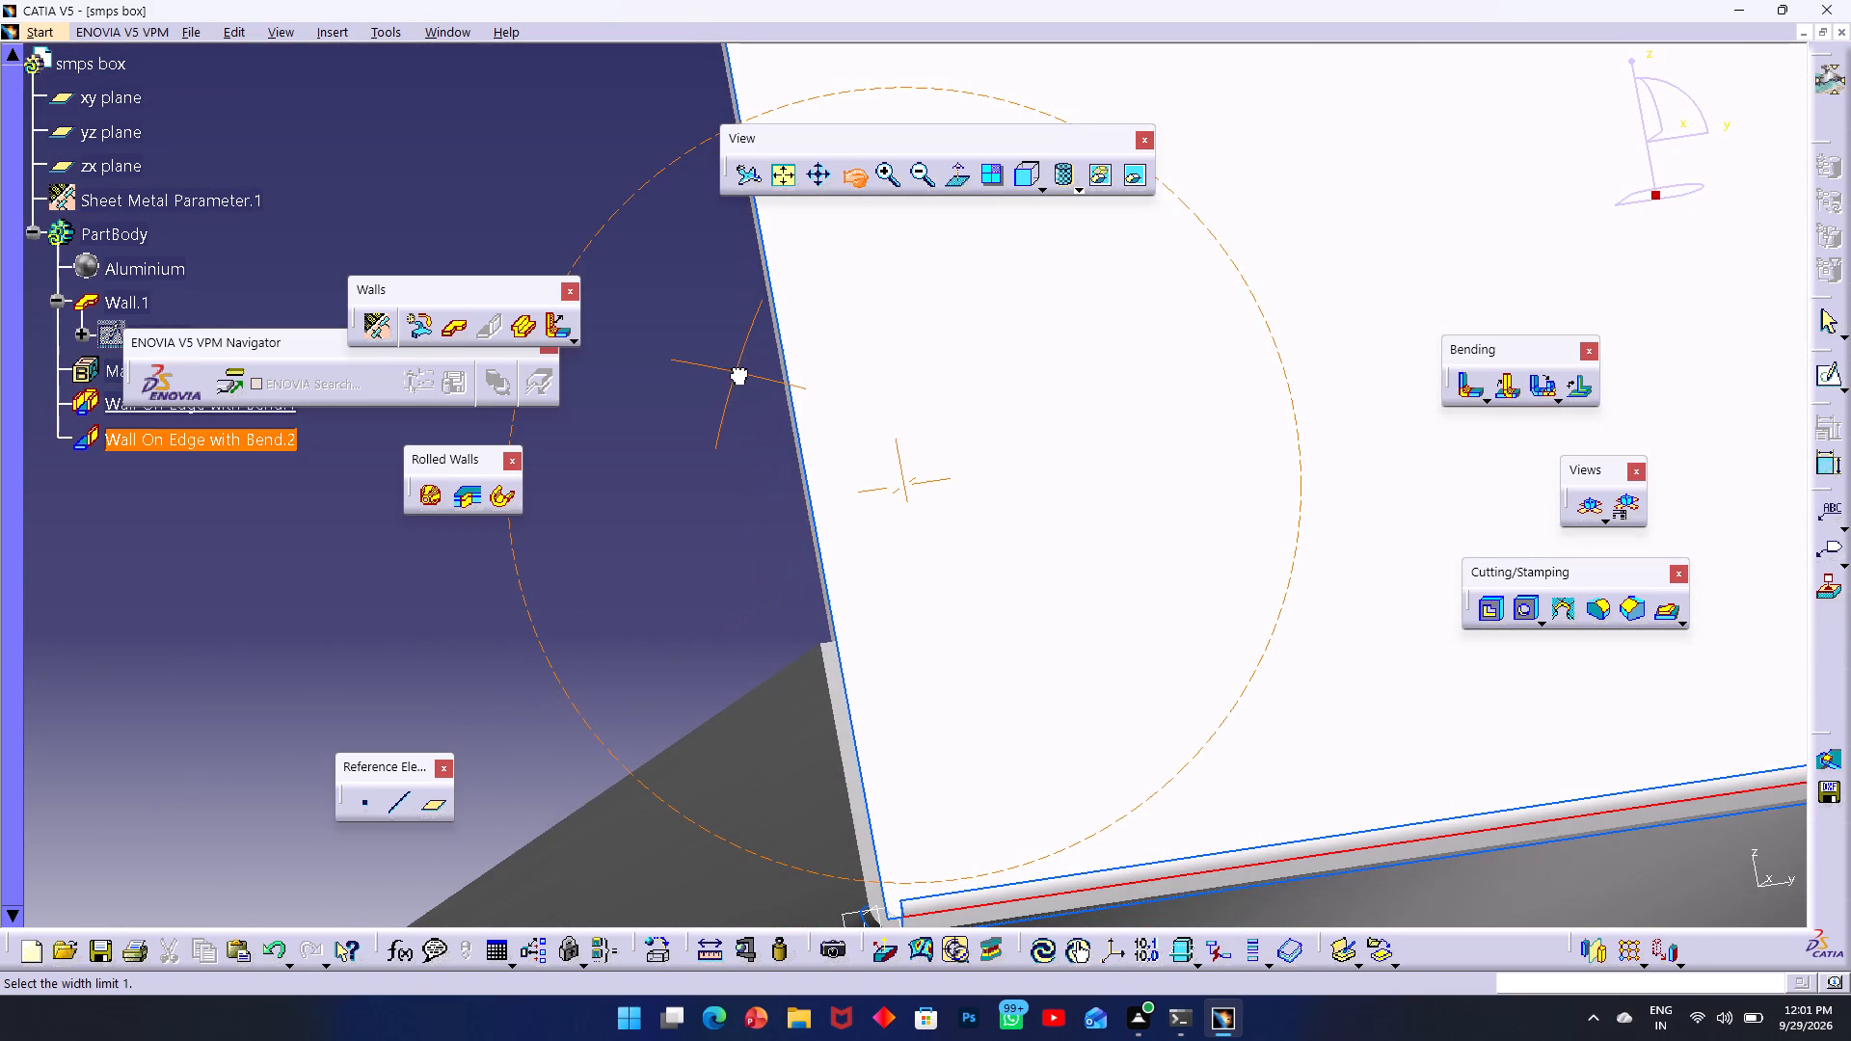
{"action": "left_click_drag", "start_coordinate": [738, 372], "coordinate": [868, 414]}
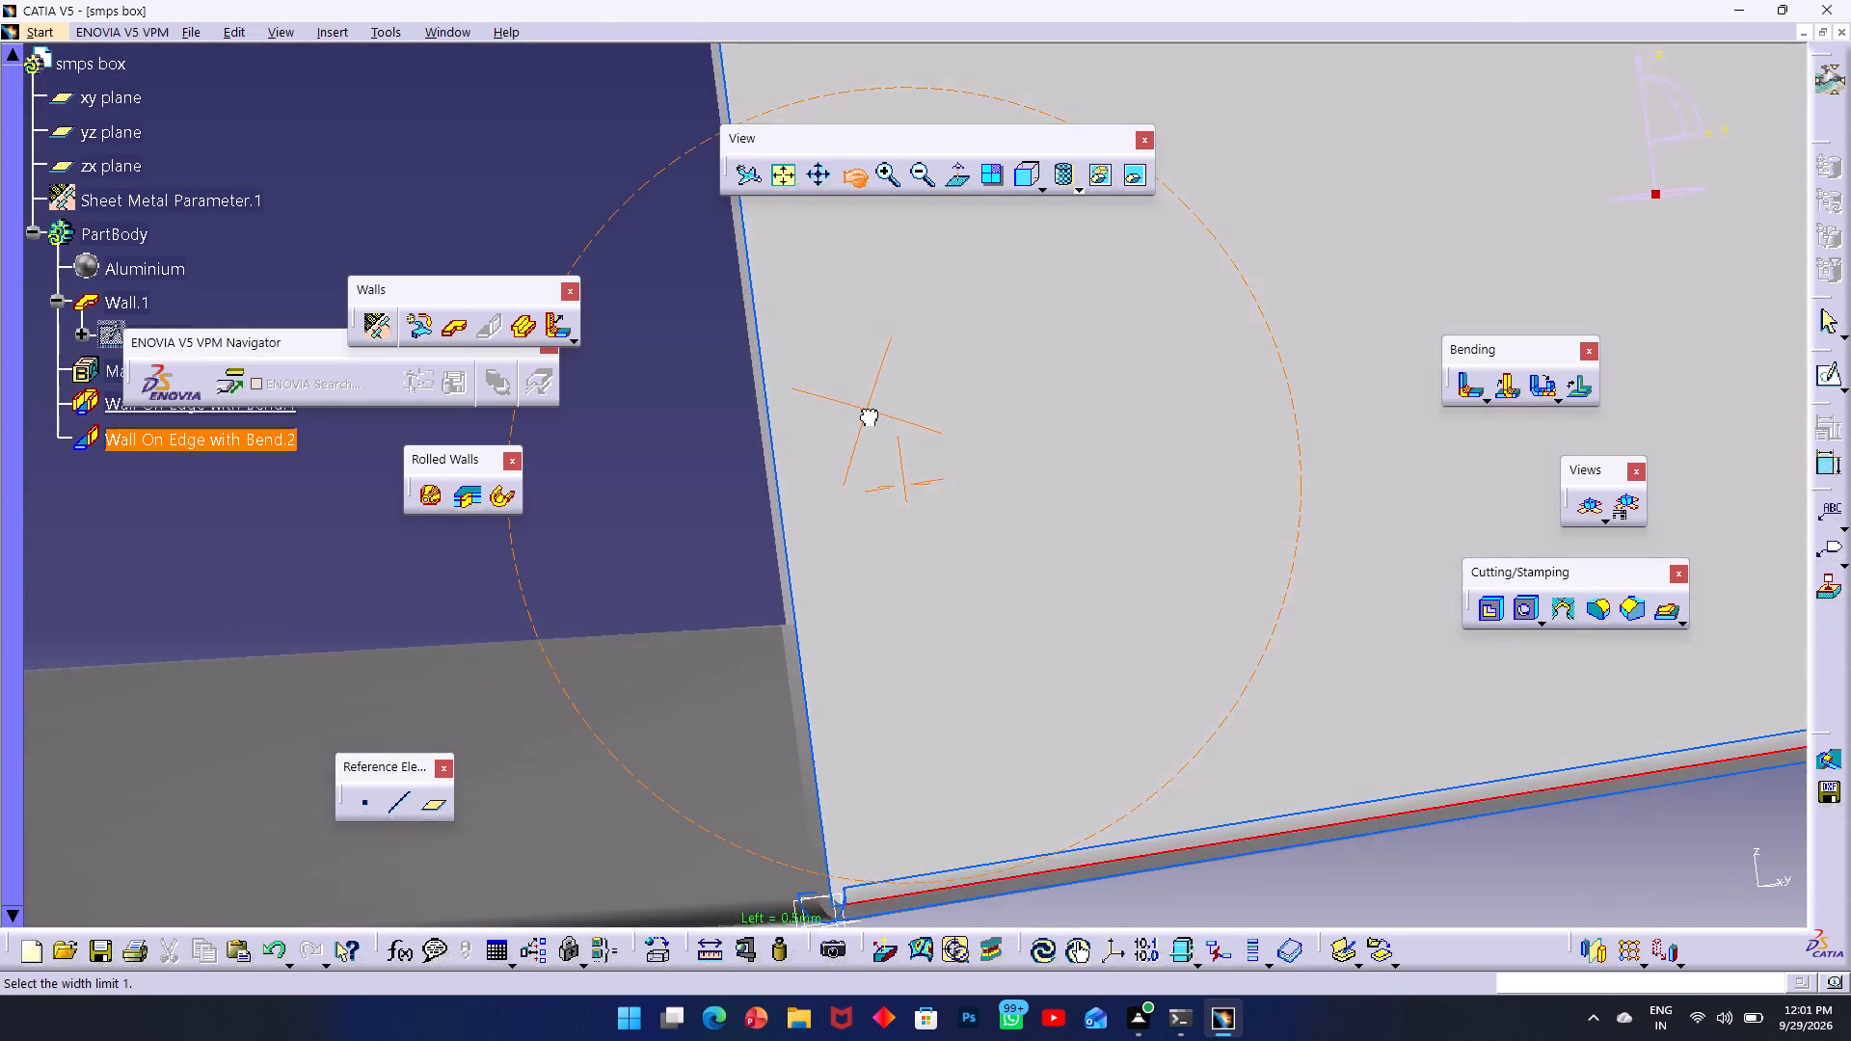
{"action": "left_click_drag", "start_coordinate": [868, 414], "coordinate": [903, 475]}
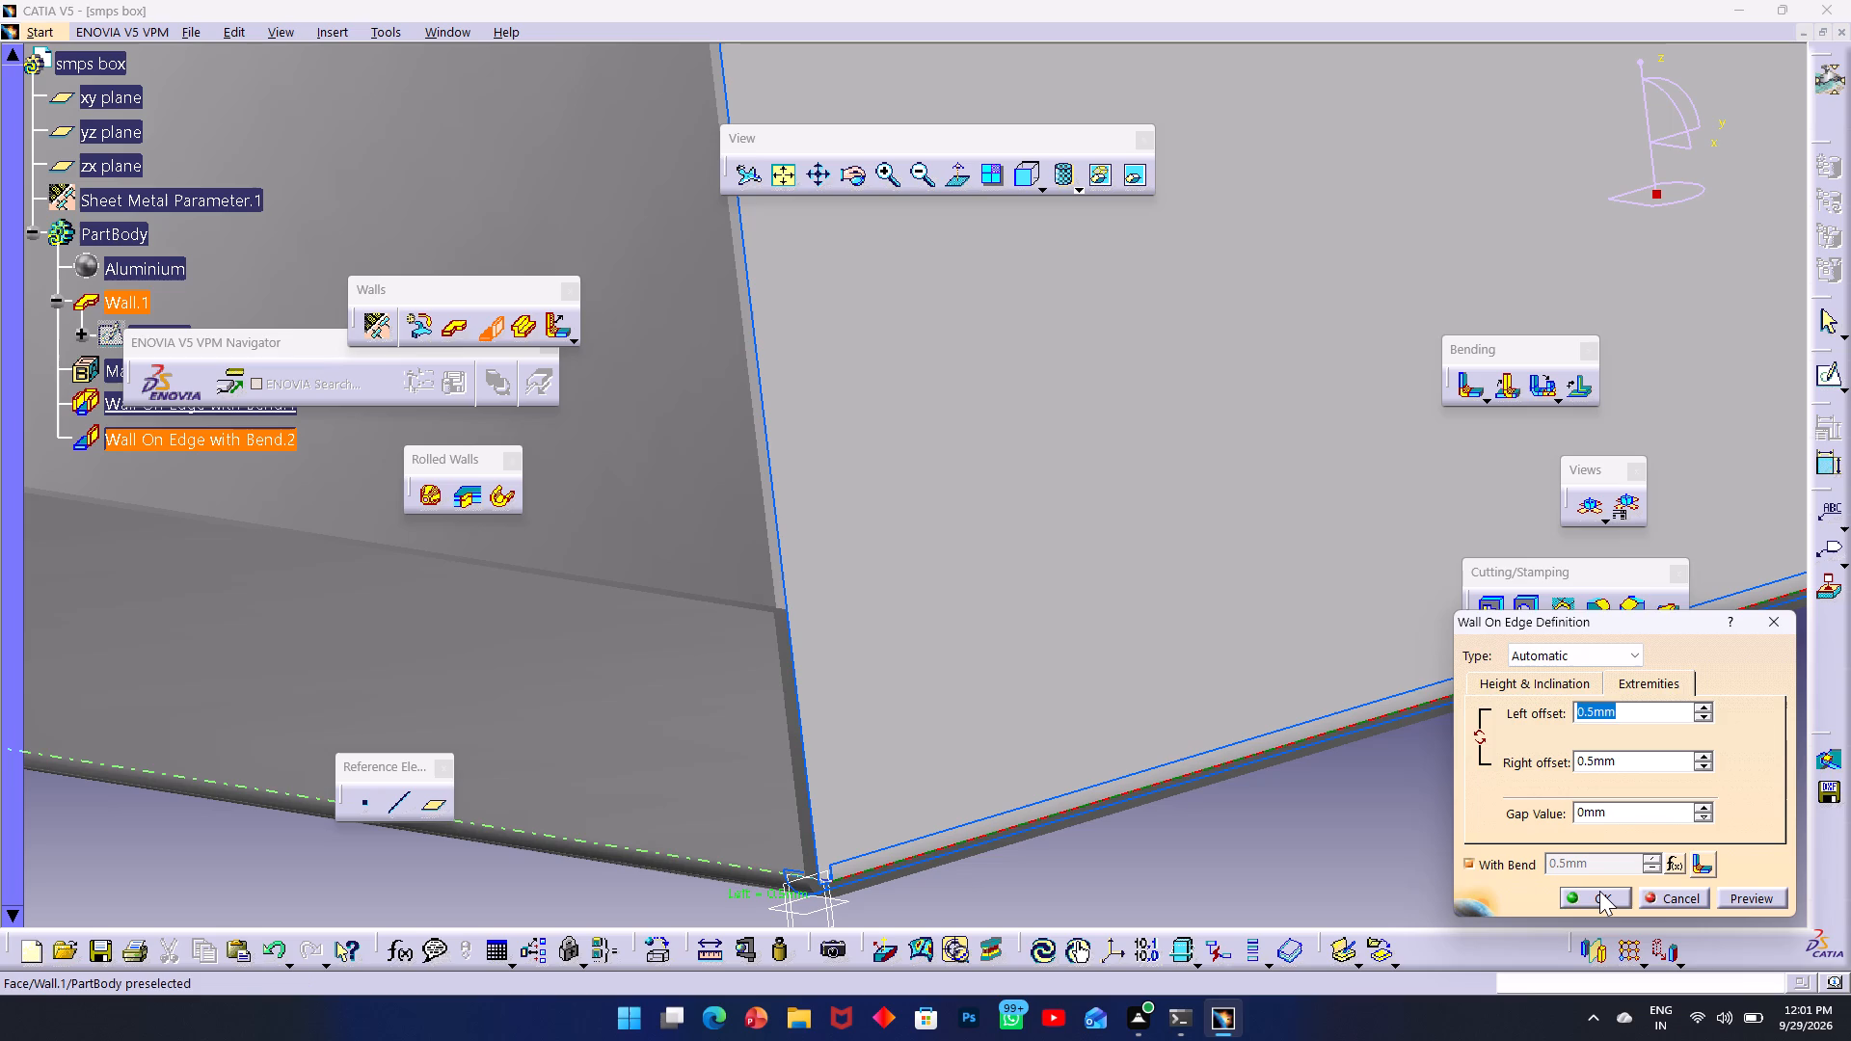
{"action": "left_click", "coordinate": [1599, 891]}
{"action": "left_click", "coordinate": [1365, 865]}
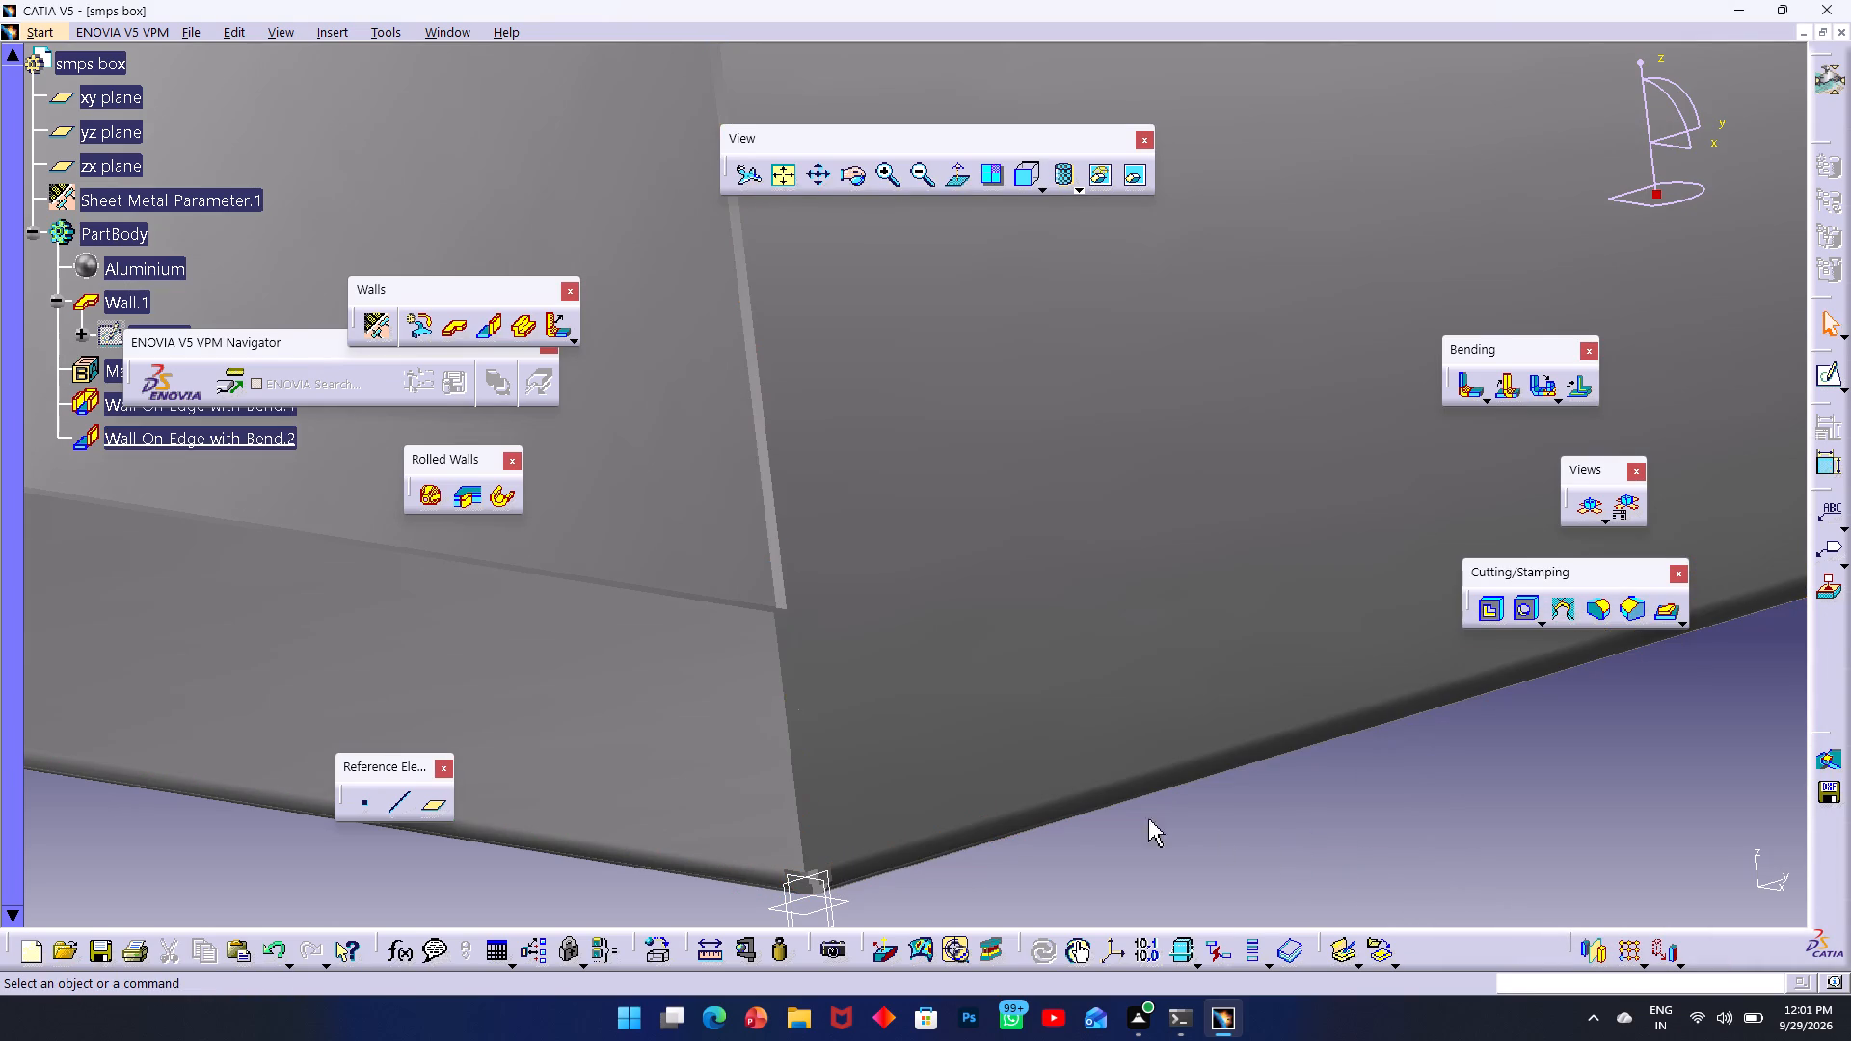
Examine the created 85 mm wall's left-end corner and bend junction with the adjoining 9 mm wall from several angles.
{"action": "middle_click_drag", "start_coordinate": [906, 652], "coordinate": [902, 518]}
{"action": "left_click", "coordinate": [851, 176]}
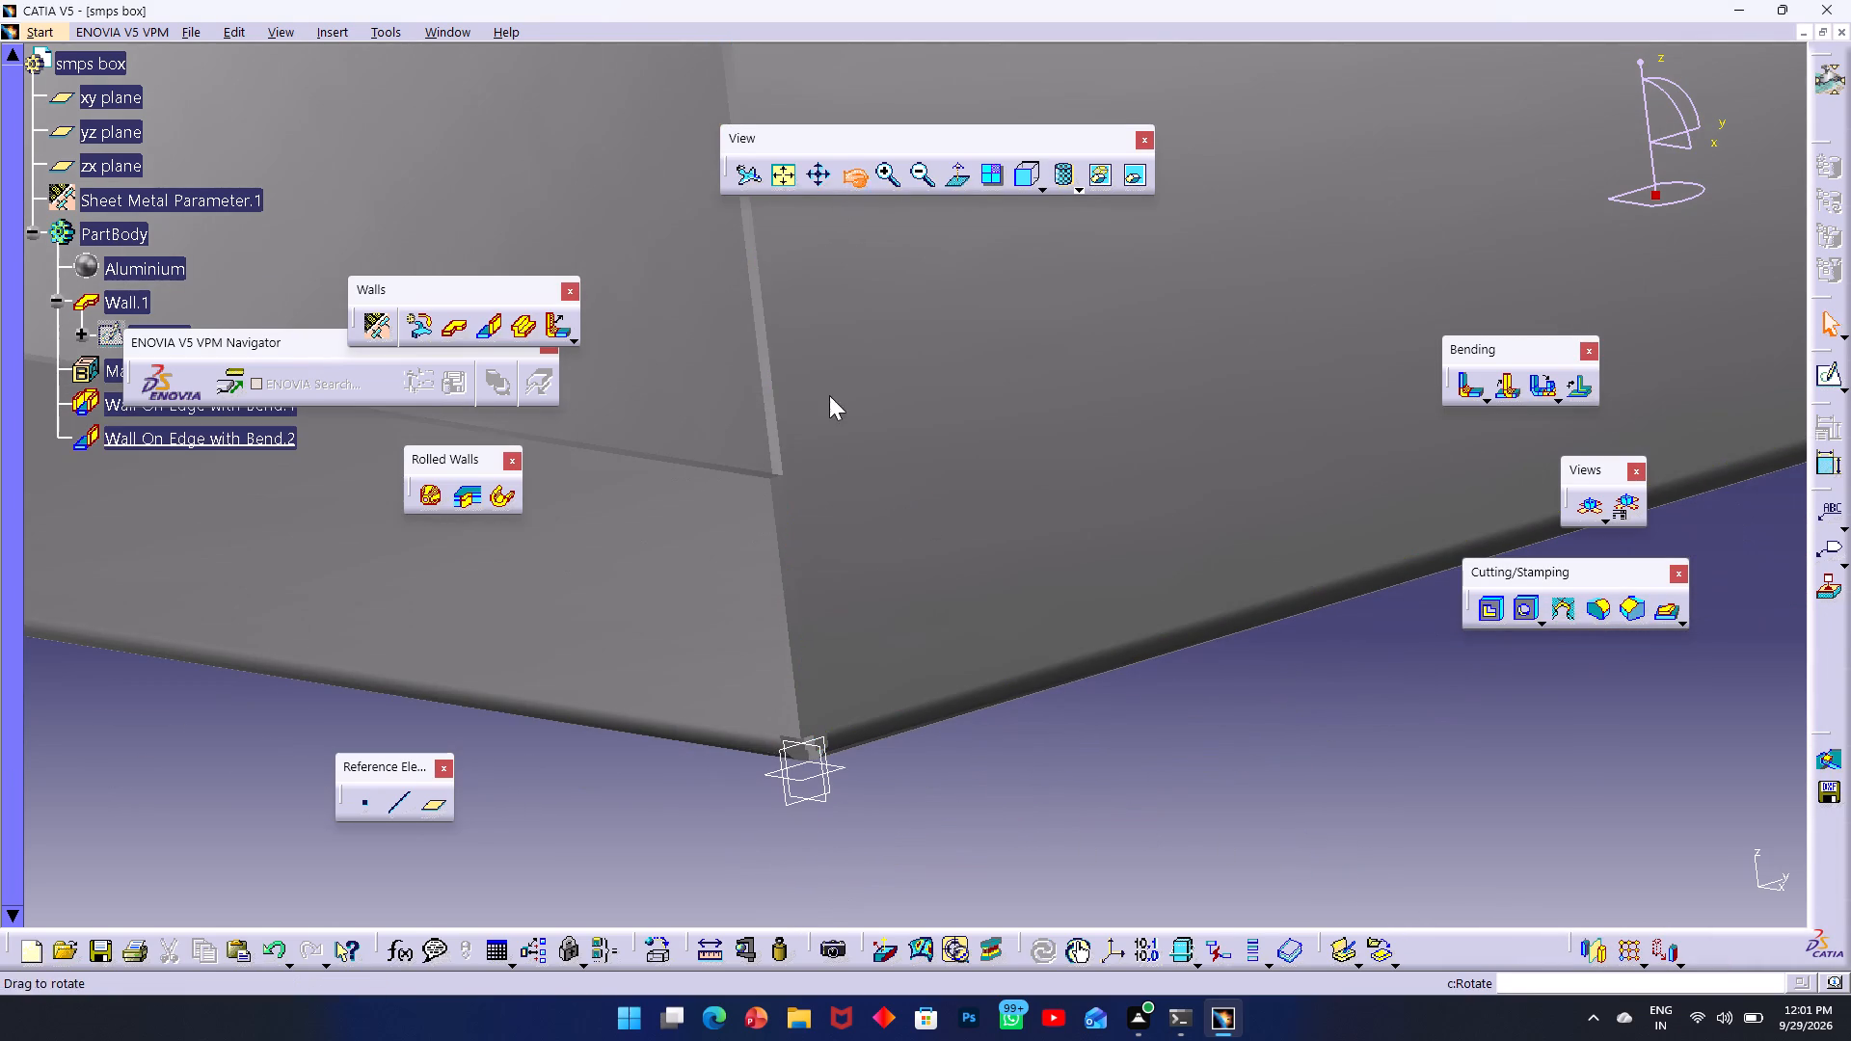
{"action": "left_click_drag", "start_coordinate": [822, 436], "coordinate": [1105, 180]}
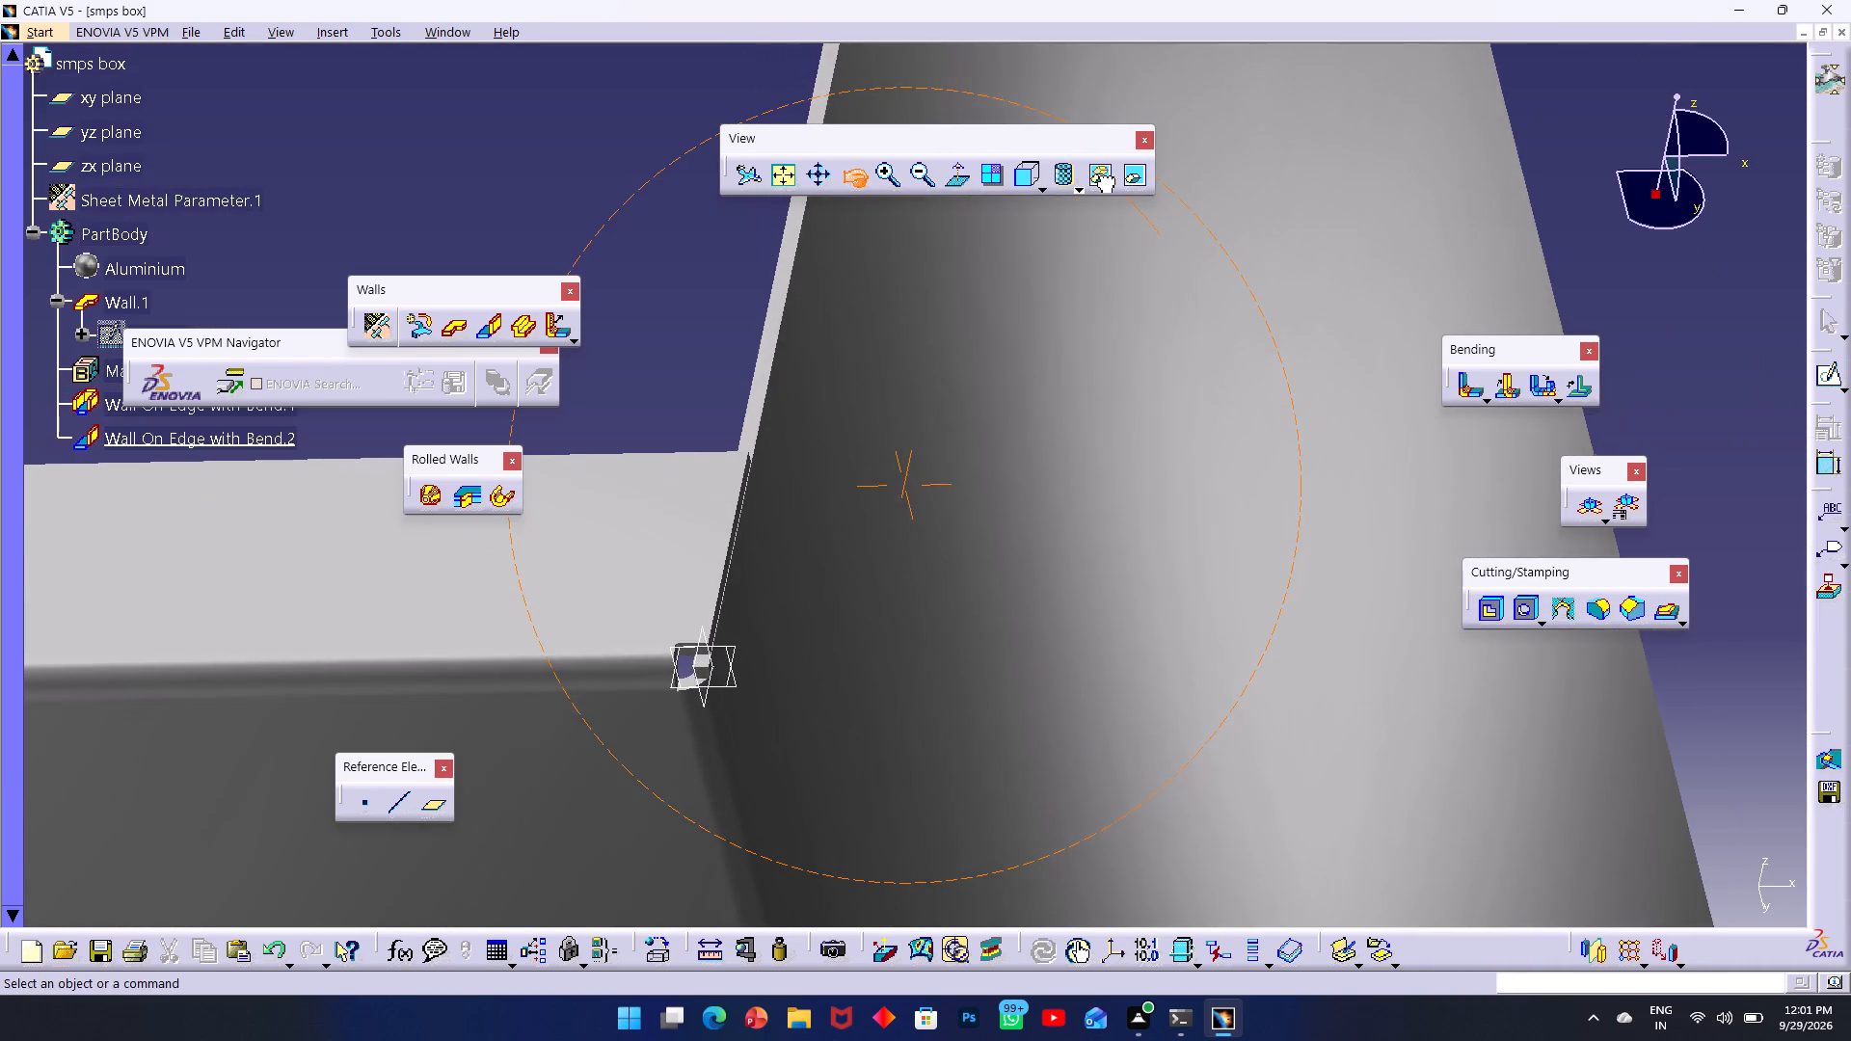
{"action": "left_click_drag", "start_coordinate": [1105, 180], "coordinate": [1061, 181]}
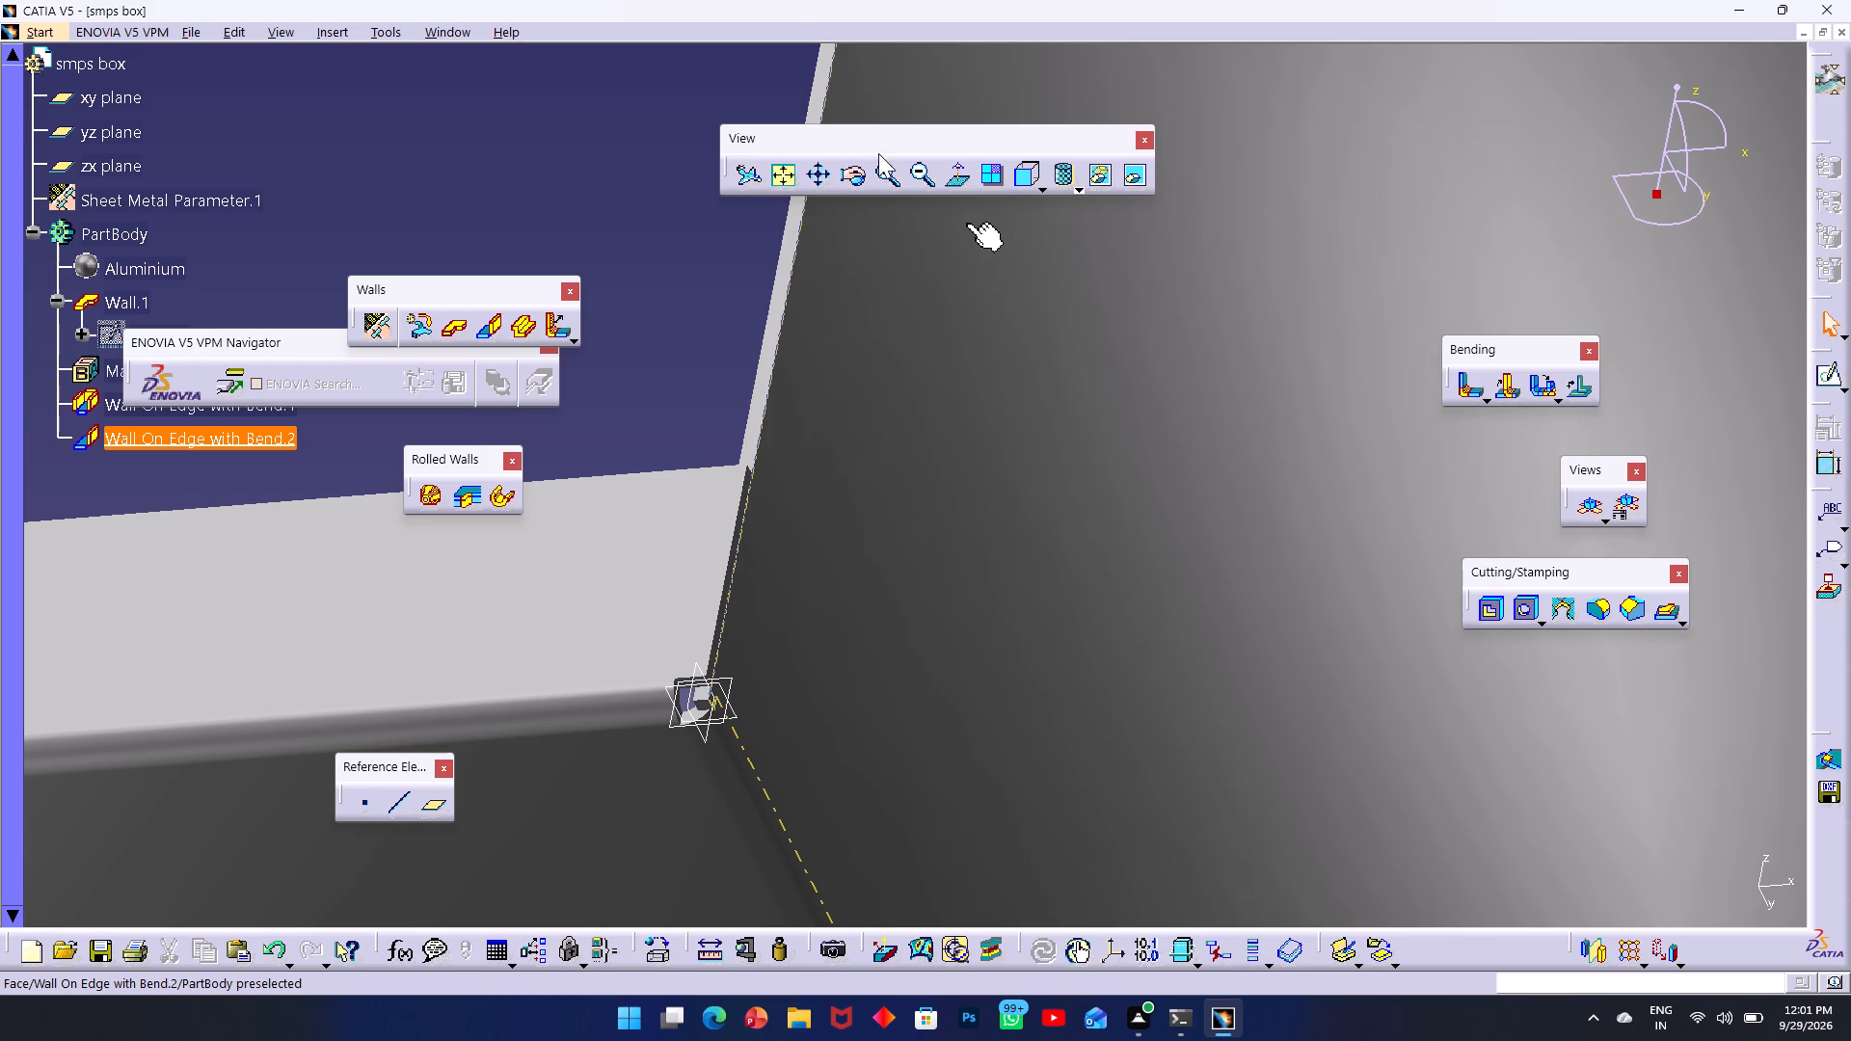
{"action": "left_click", "coordinate": [853, 179]}
{"action": "left_click_drag", "start_coordinate": [743, 349], "coordinate": [777, 357]}
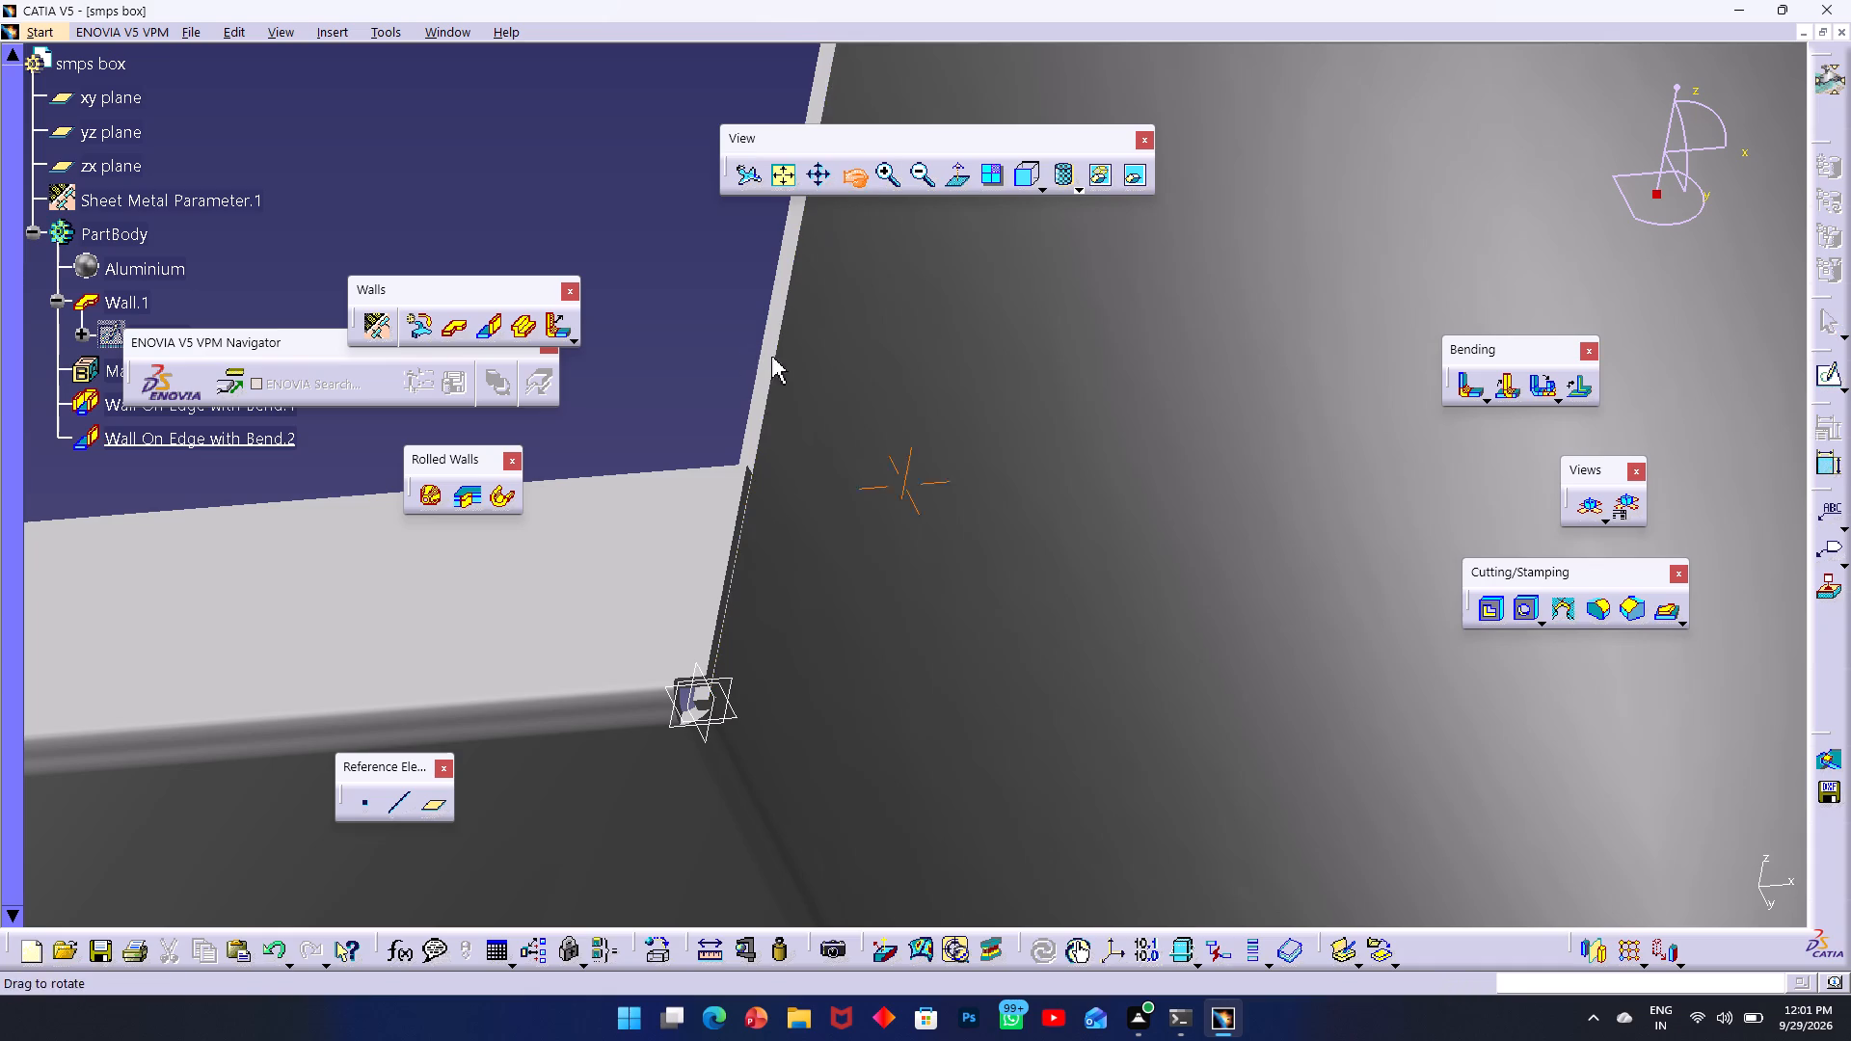
{"action": "left_click_drag", "start_coordinate": [777, 357], "coordinate": [513, 443]}
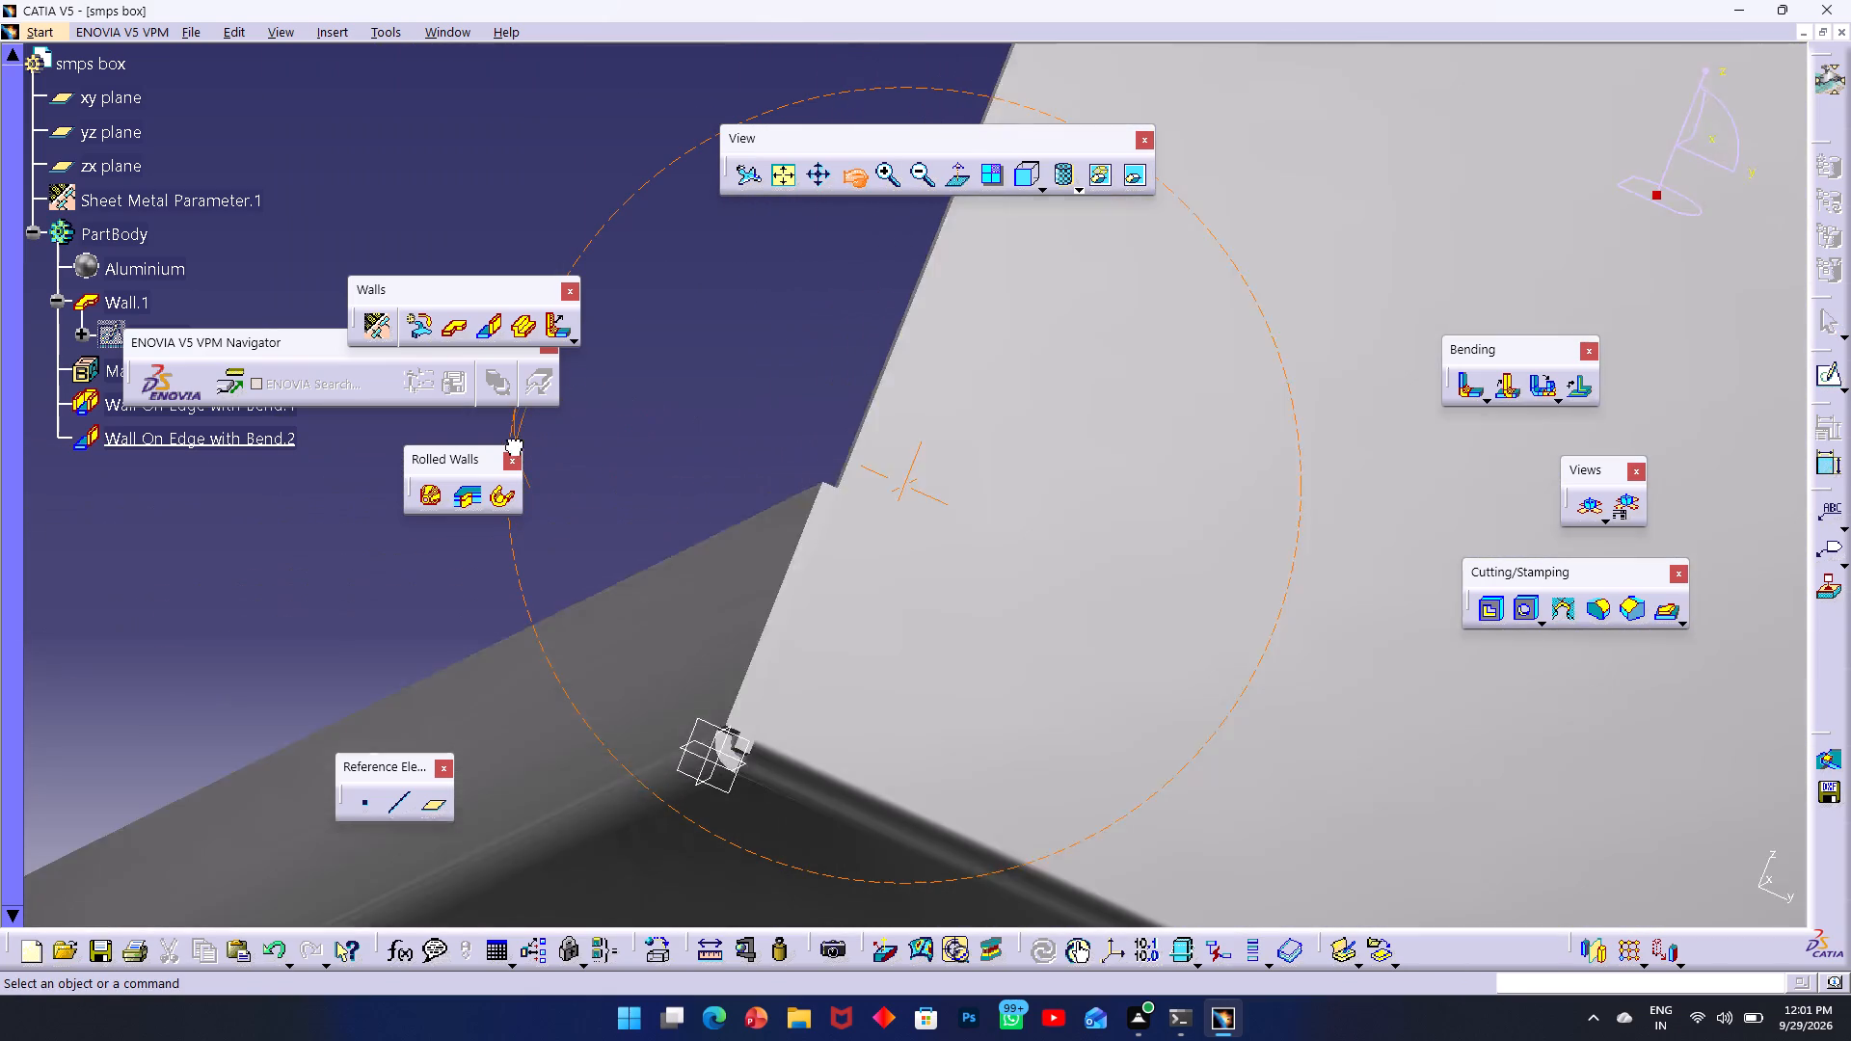
{"action": "left_click_drag", "start_coordinate": [513, 443], "coordinate": [531, 542]}
{"action": "middle_click_drag", "start_coordinate": [1186, 682], "coordinate": [1160, 667]}
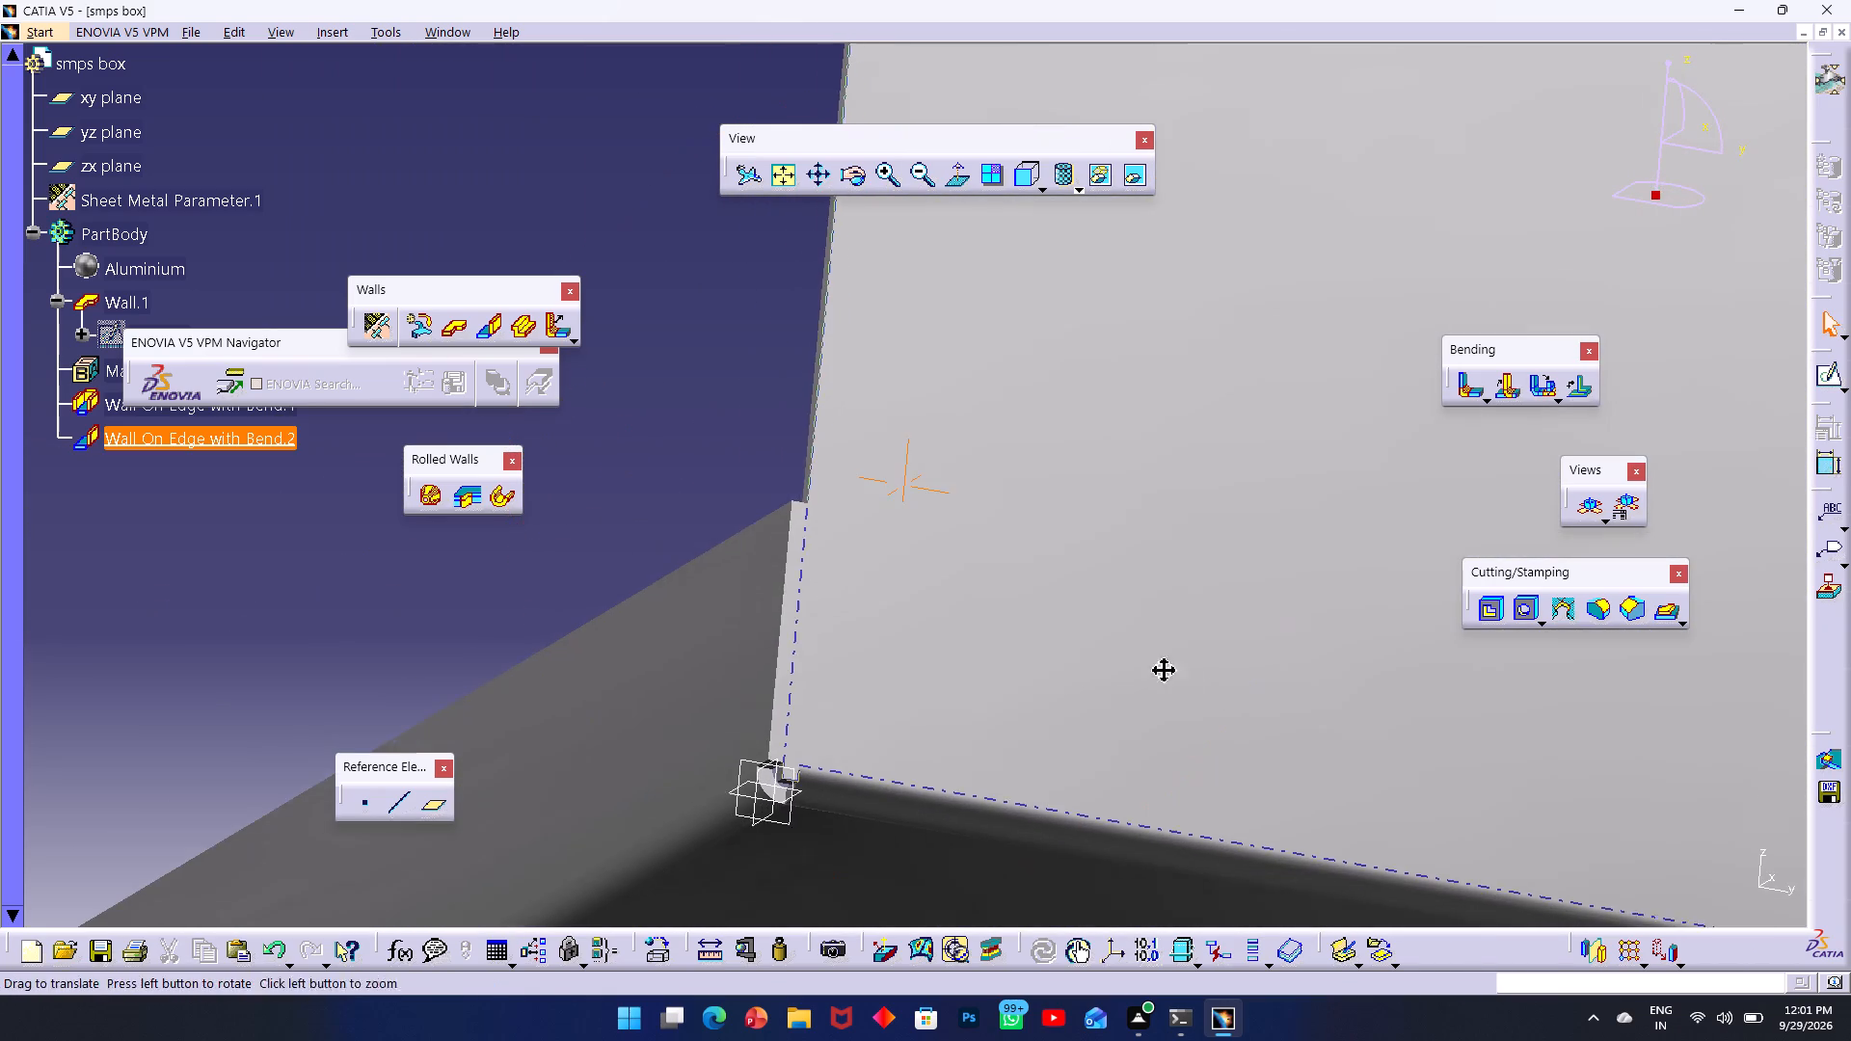
{"action": "middle_click_drag", "start_coordinate": [1160, 667], "coordinate": [0, 356]}
{"action": "middle_click_drag", "start_coordinate": [1178, 515], "coordinate": [96, 307]}
{"action": "scroll", "coordinate": [444, 386], "scroll_direction": "up", "scroll_amount": 1}
{"action": "middle_click_drag", "start_coordinate": [1339, 581], "coordinate": [0, 392]}
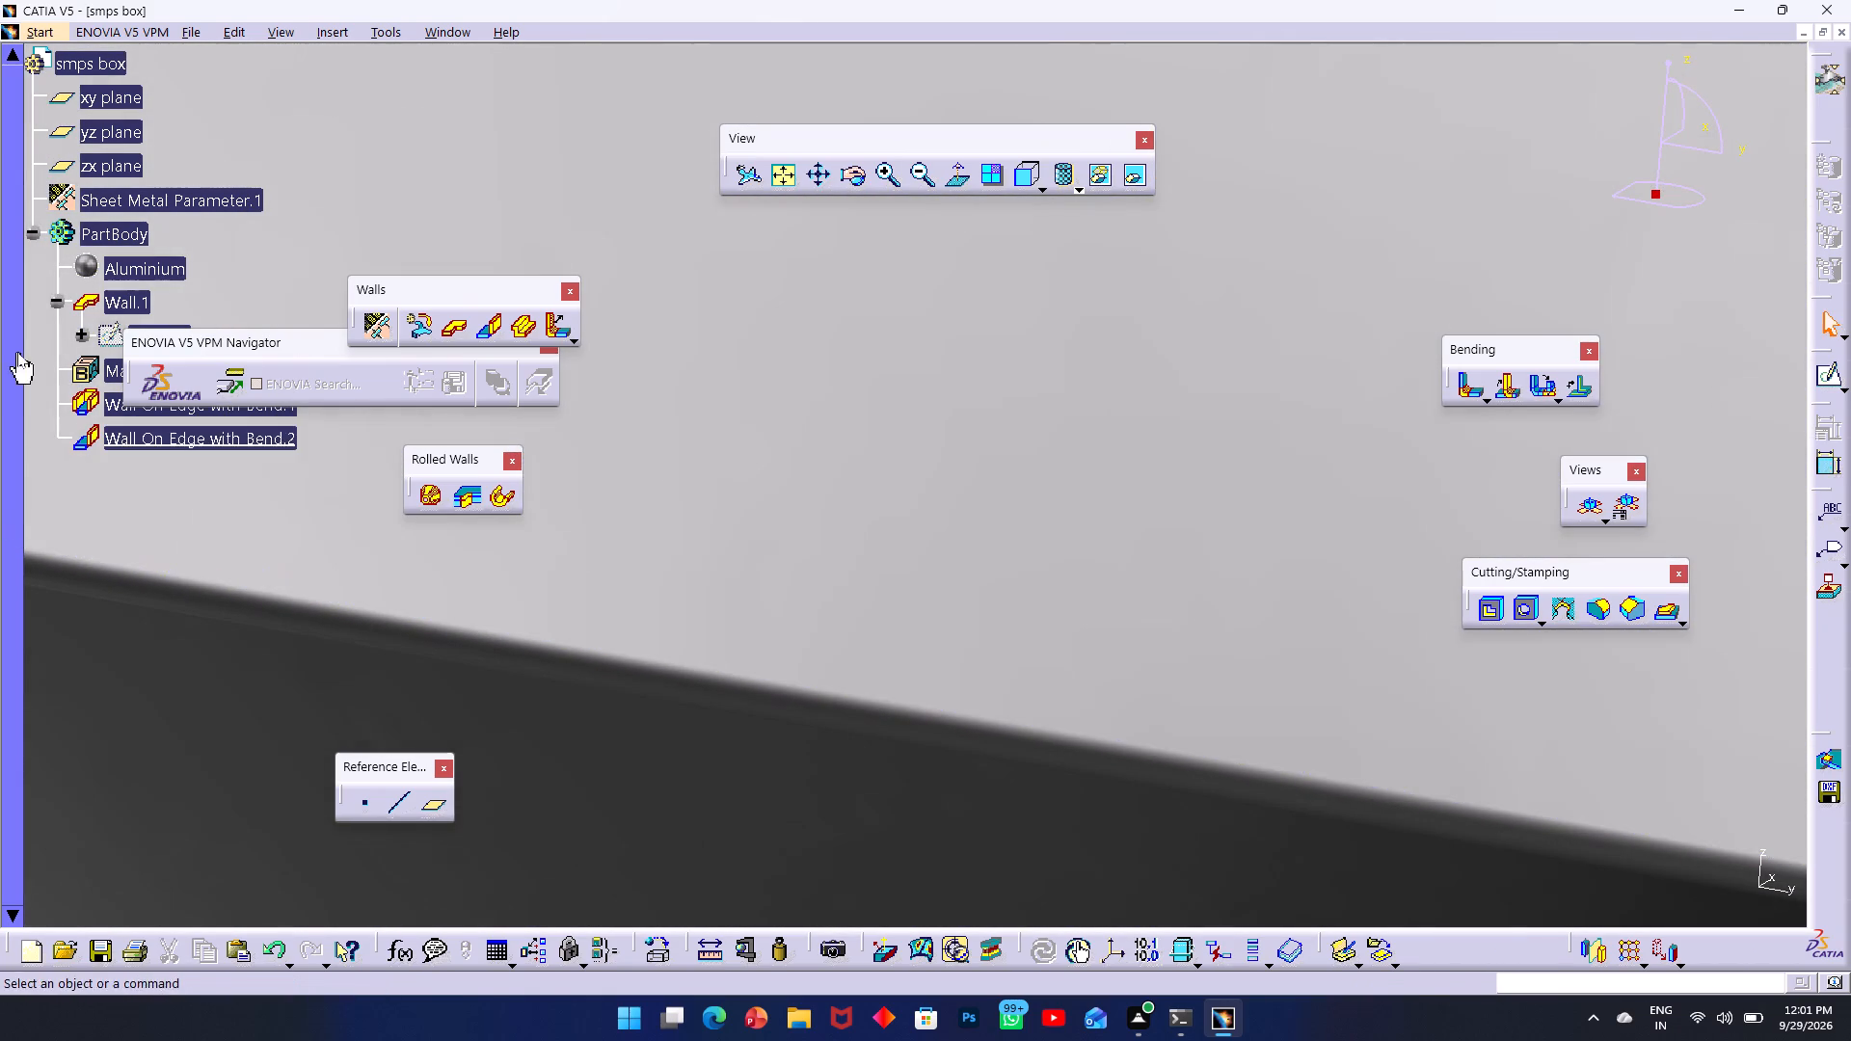
Examine the 85 mm wall's opposite end corner where it meets the other 9 mm wall, from outside and inside the box.
{"action": "left_click", "coordinate": [786, 174]}
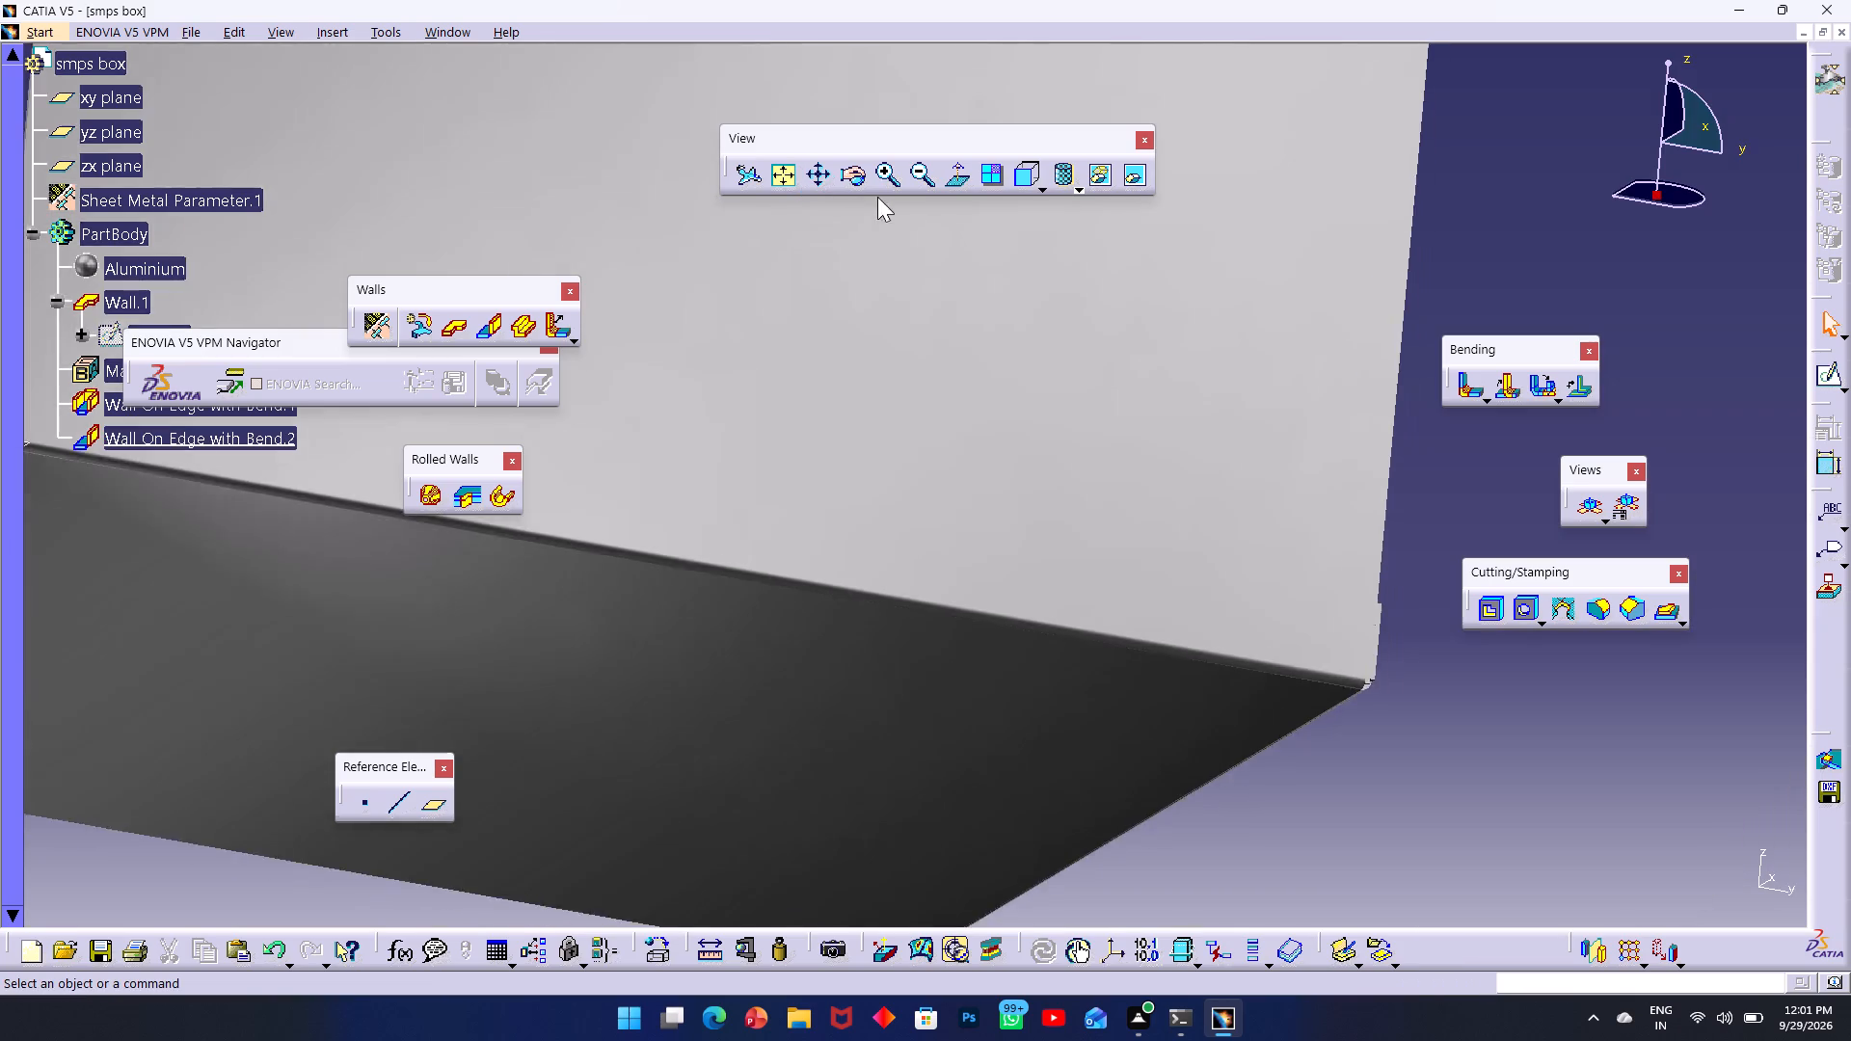
{"action": "triple_click", "coordinate": [893, 167]}
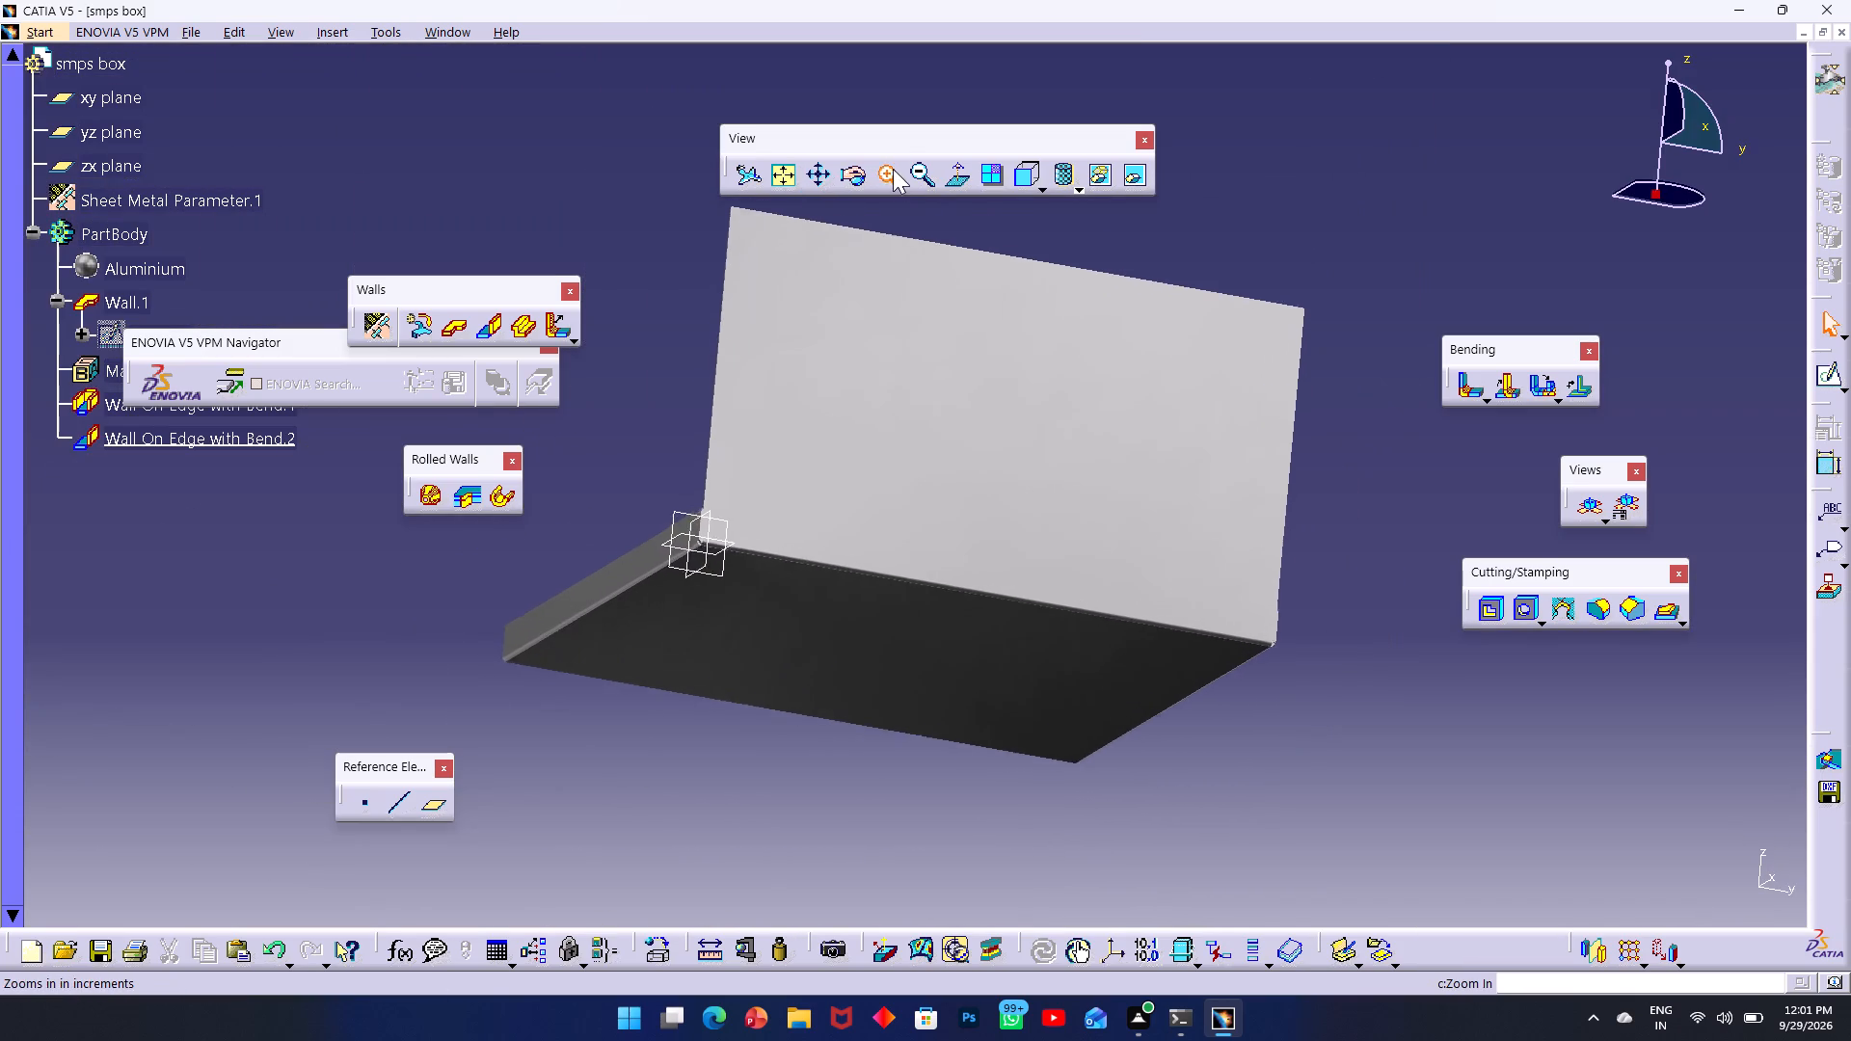
{"action": "left_click", "coordinate": [893, 169]}
{"action": "middle_click_drag", "start_coordinate": [1648, 437], "coordinate": [1685, 386], "text": "ctrl"}
{"action": "middle_click_drag", "start_coordinate": [1484, 637], "coordinate": [865, 525]}
{"action": "middle_click_drag", "start_coordinate": [1122, 485], "coordinate": [1247, 443], "text": "ctrl"}
{"action": "middle_click_drag", "start_coordinate": [1263, 516], "coordinate": [1305, 514], "text": "shift"}
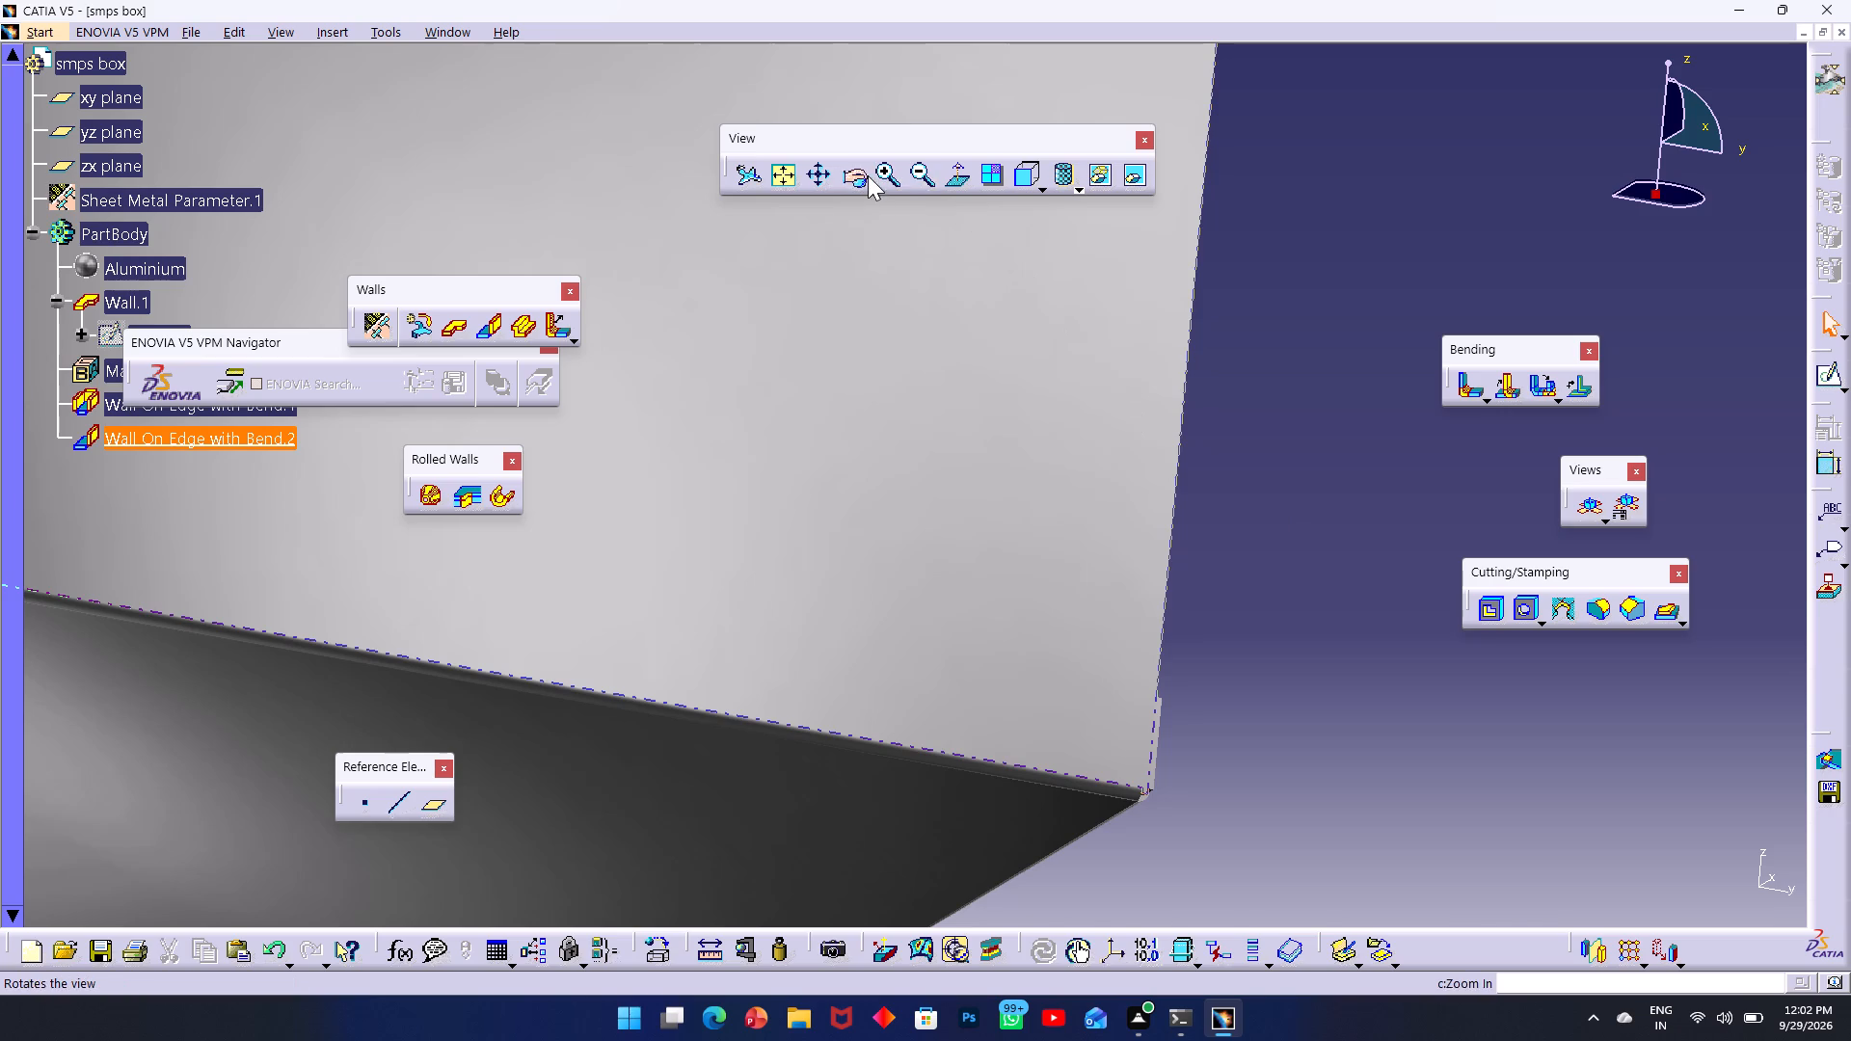
{"action": "left_click", "coordinate": [865, 175]}
{"action": "left_click_drag", "start_coordinate": [1023, 334], "coordinate": [547, 364]}
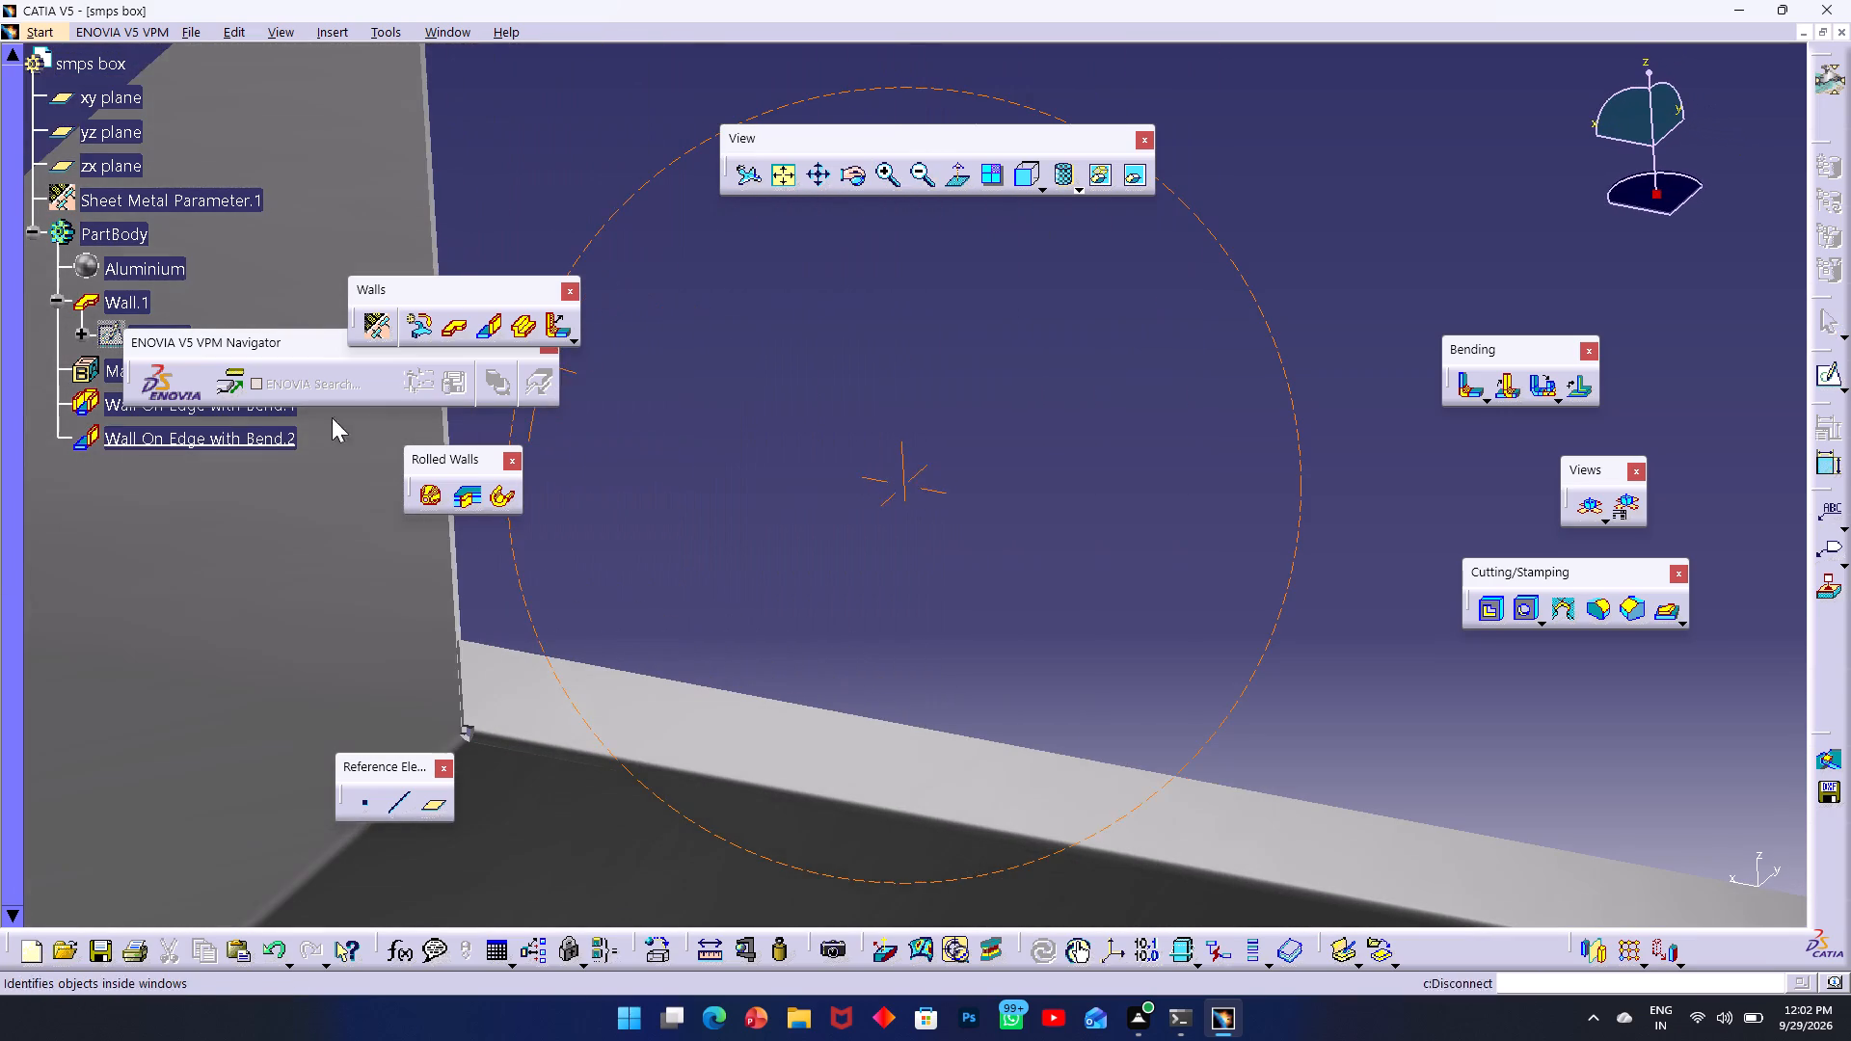
{"action": "middle_click_drag", "start_coordinate": [541, 608], "coordinate": [744, 627], "text": "ctrl"}
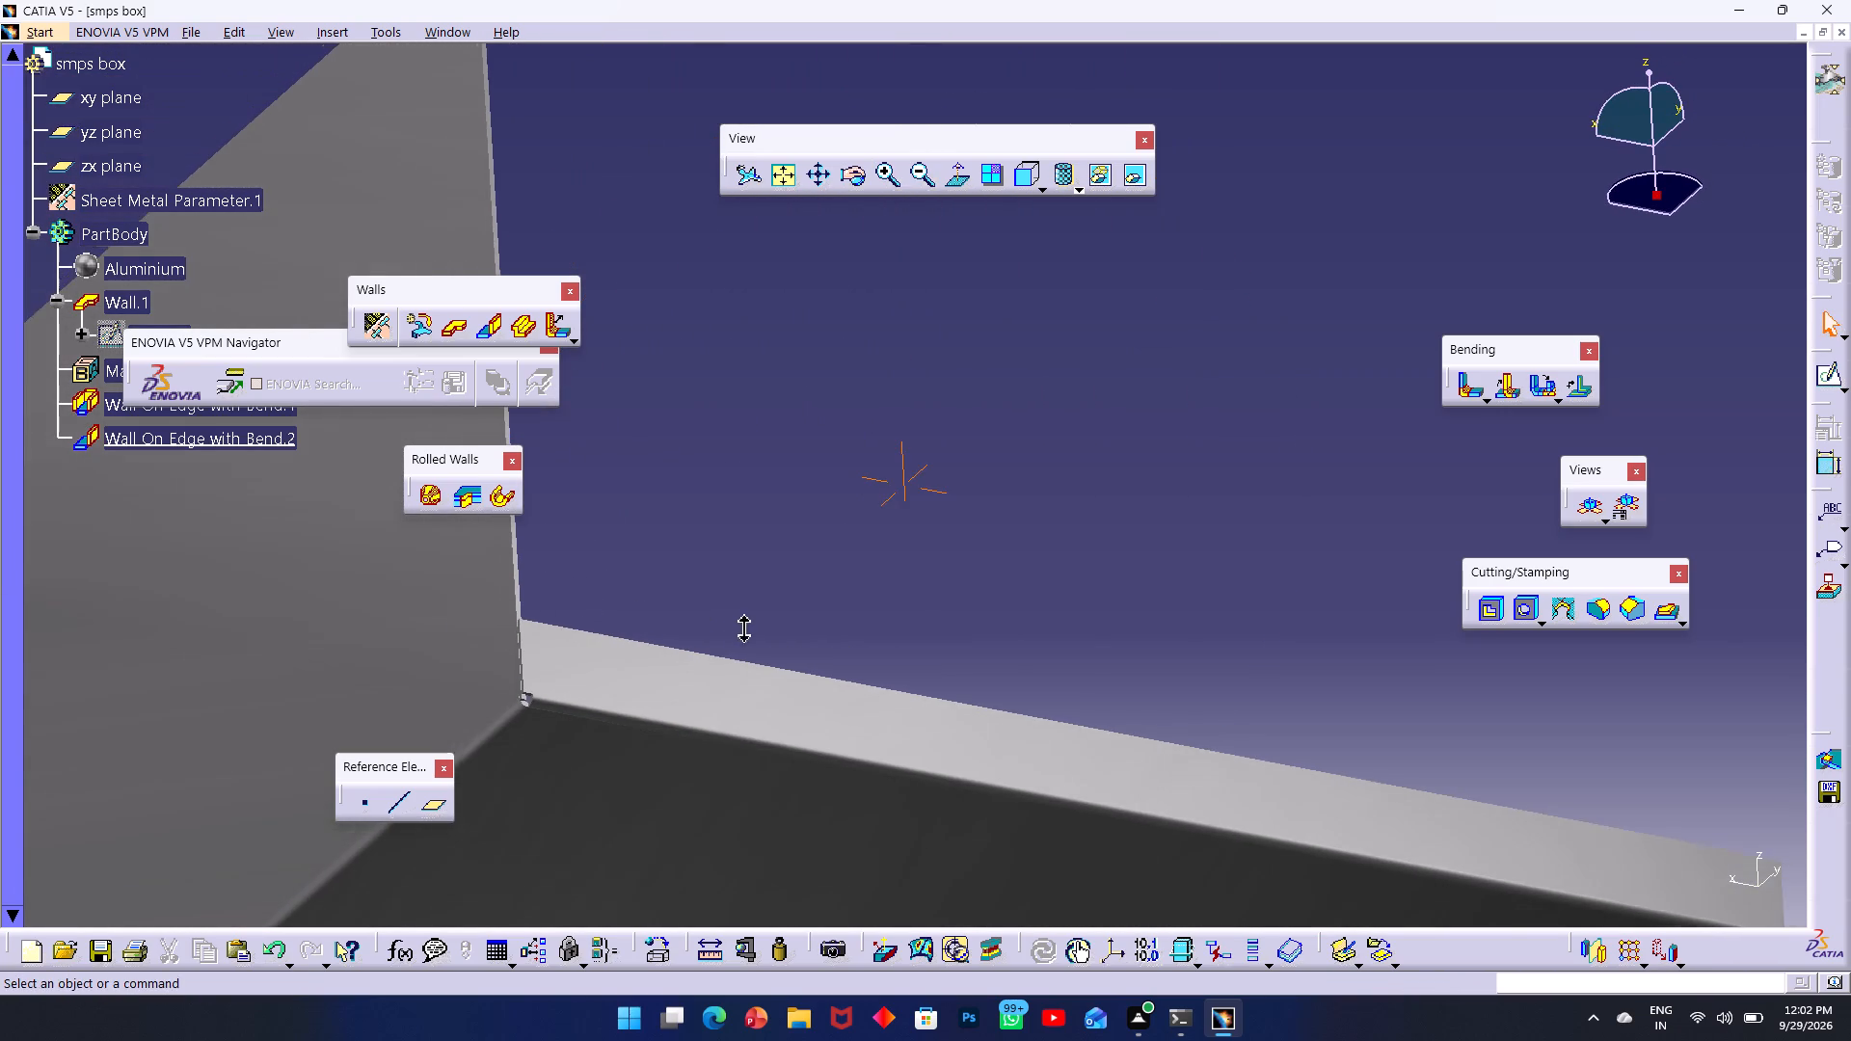
{"action": "middle_click_drag", "start_coordinate": [744, 627], "coordinate": [756, 628], "text": "ctrl"}
{"action": "middle_click_drag", "start_coordinate": [511, 661], "coordinate": [781, 495]}
{"action": "middle_click_drag", "start_coordinate": [819, 534], "coordinate": [992, 547], "text": "ctrl"}
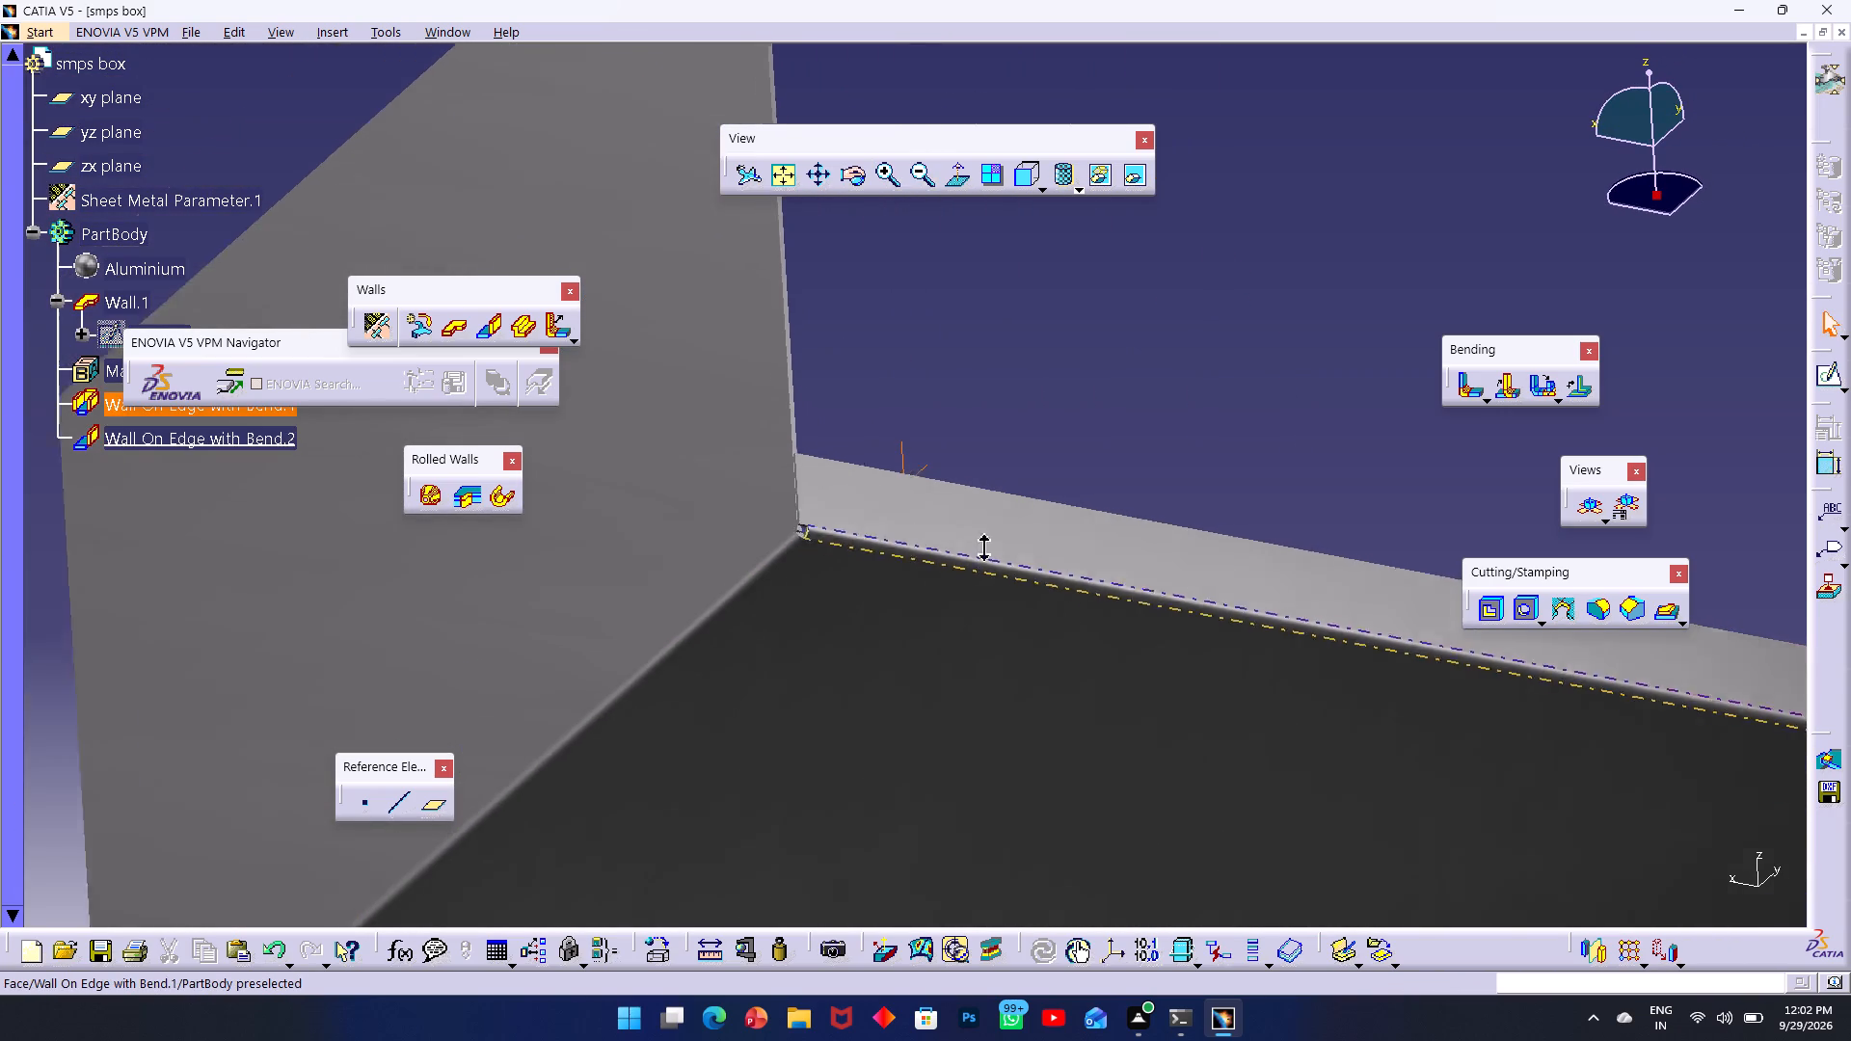
{"action": "middle_click_drag", "start_coordinate": [992, 547], "coordinate": [241, 404], "text": "ctrl"}
{"action": "middle_click_drag", "start_coordinate": [693, 592], "coordinate": [867, 576]}
{"action": "scroll", "coordinate": [729, 576], "scroll_direction": "down", "scroll_amount": 1}
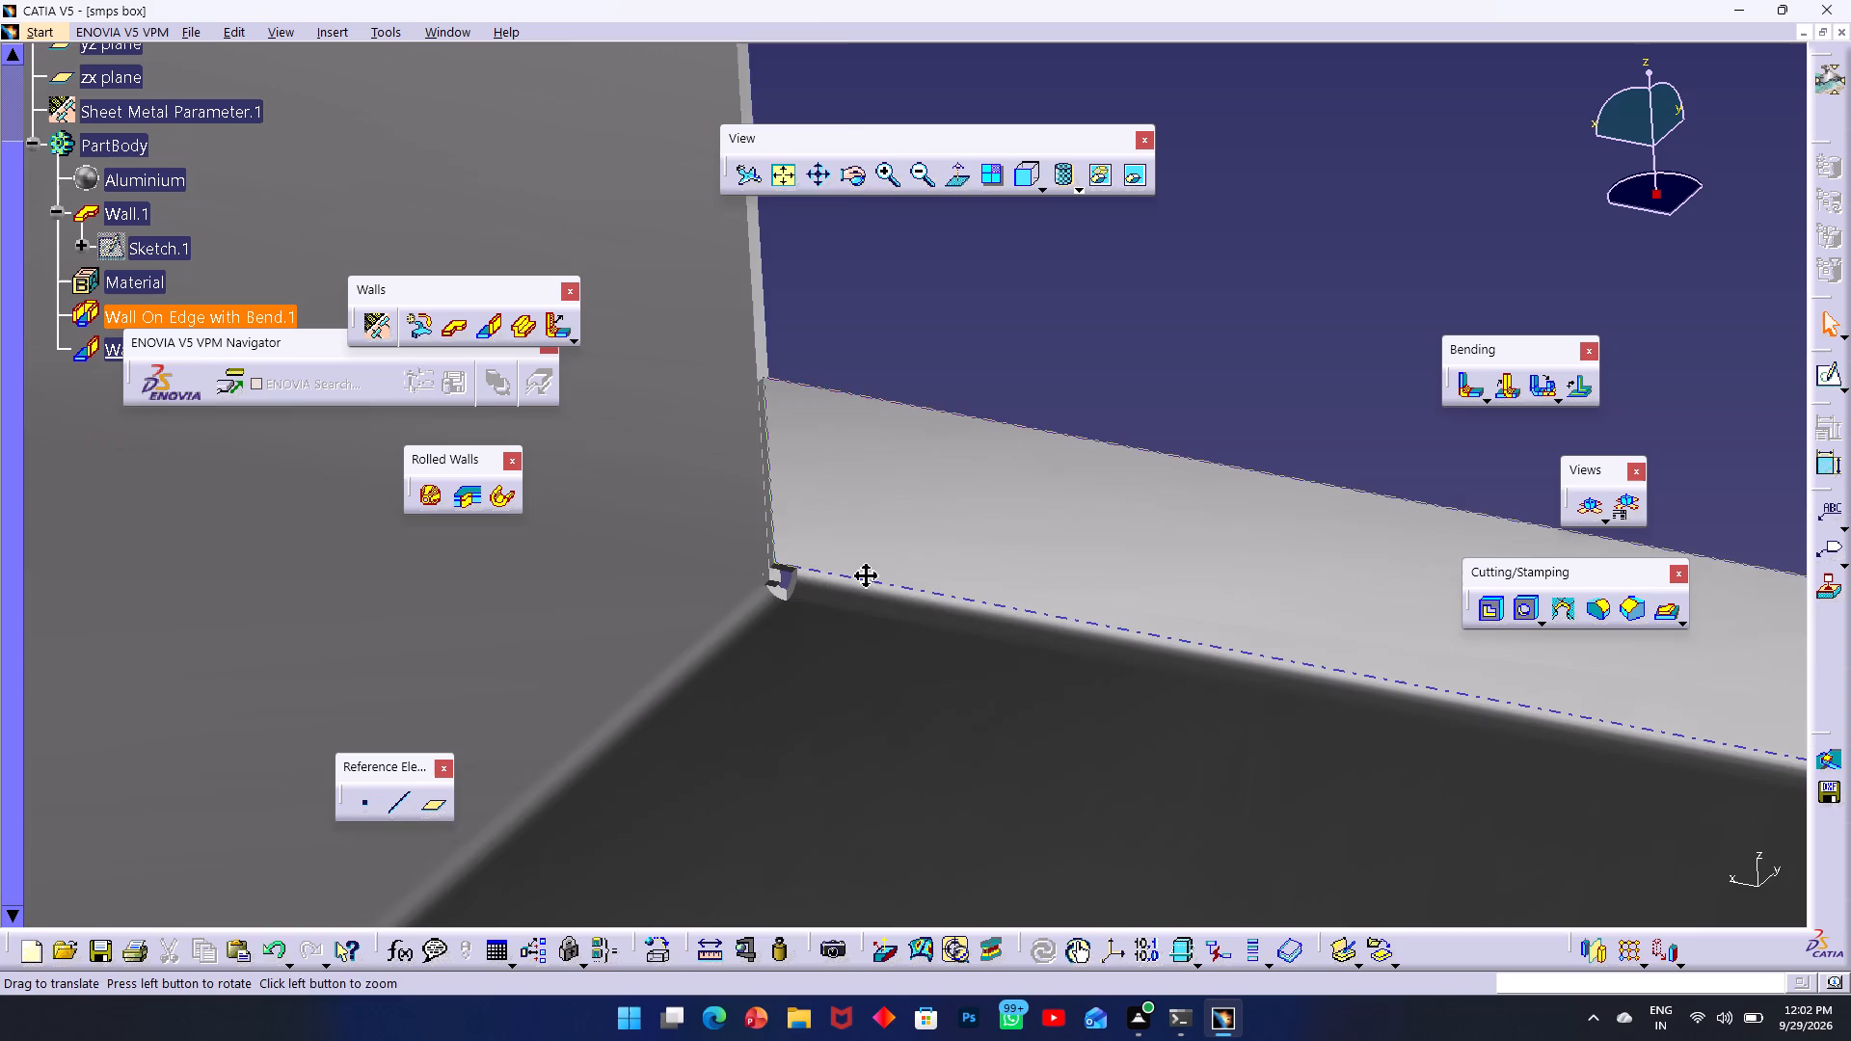
{"action": "middle_click_drag", "start_coordinate": [867, 576], "coordinate": [954, 601]}
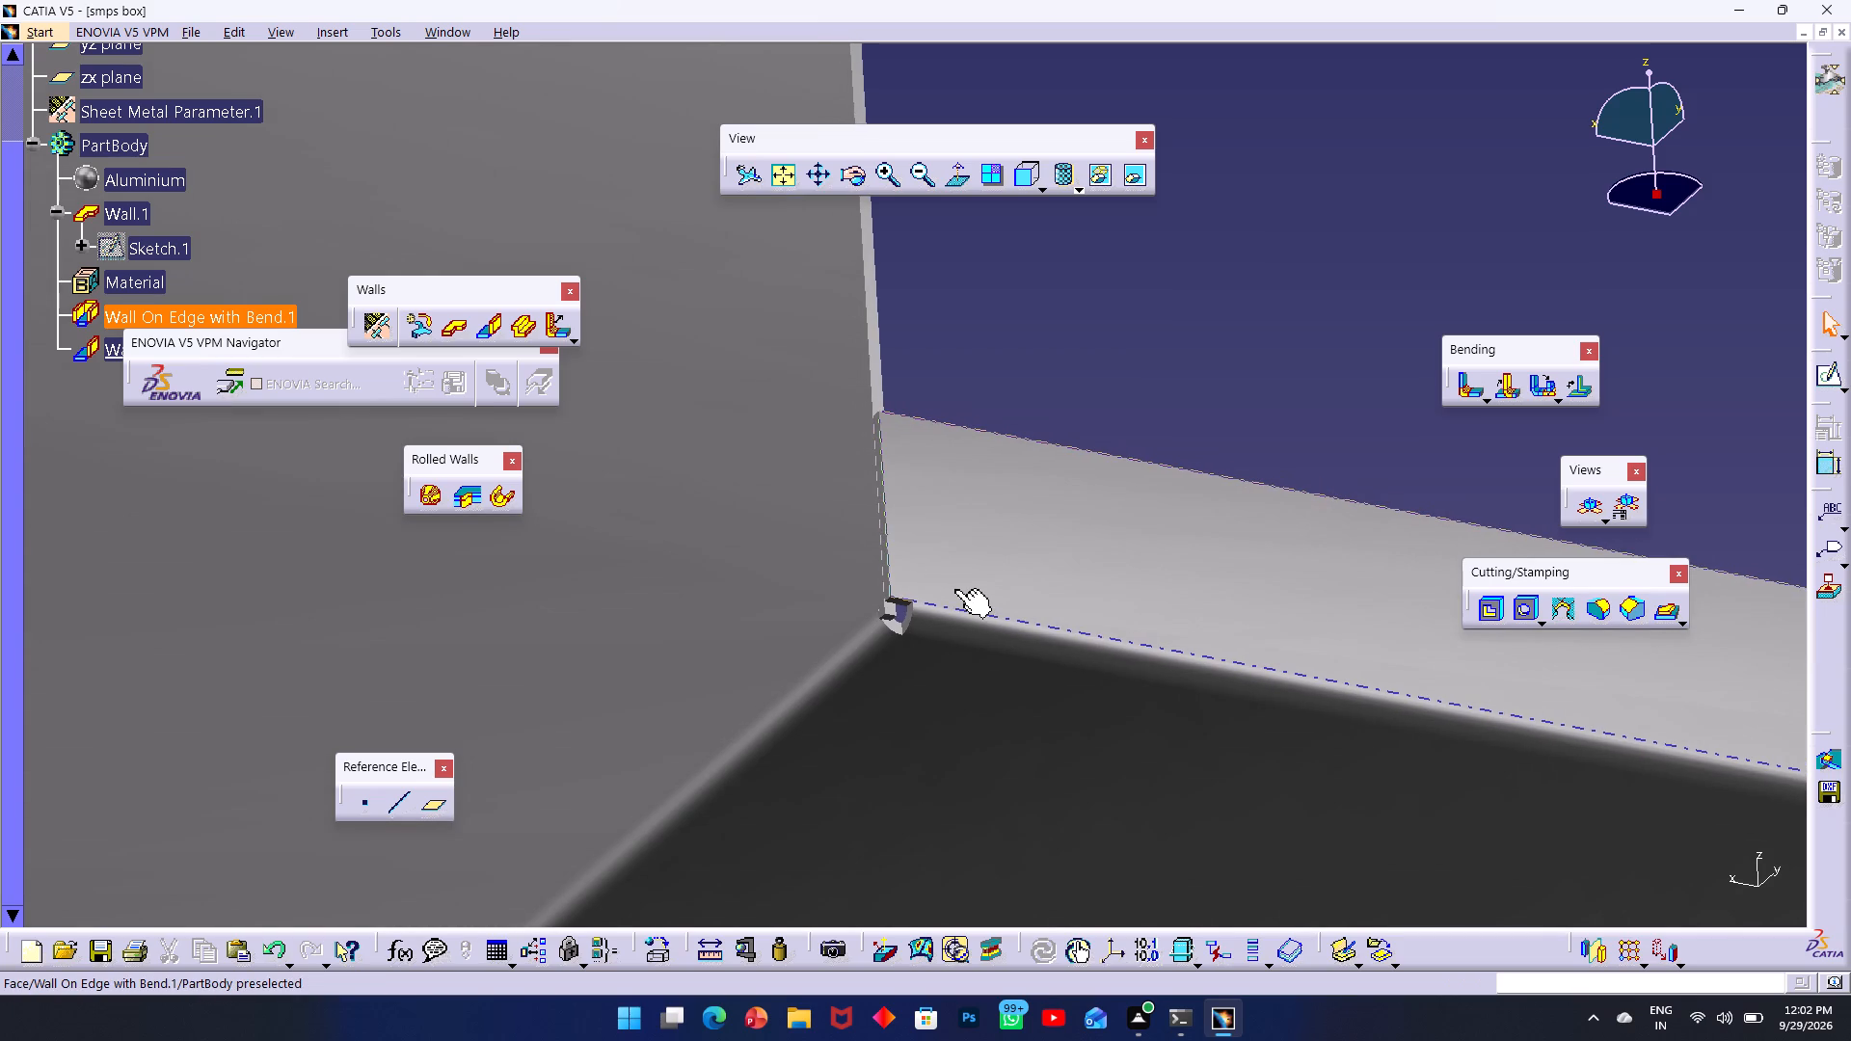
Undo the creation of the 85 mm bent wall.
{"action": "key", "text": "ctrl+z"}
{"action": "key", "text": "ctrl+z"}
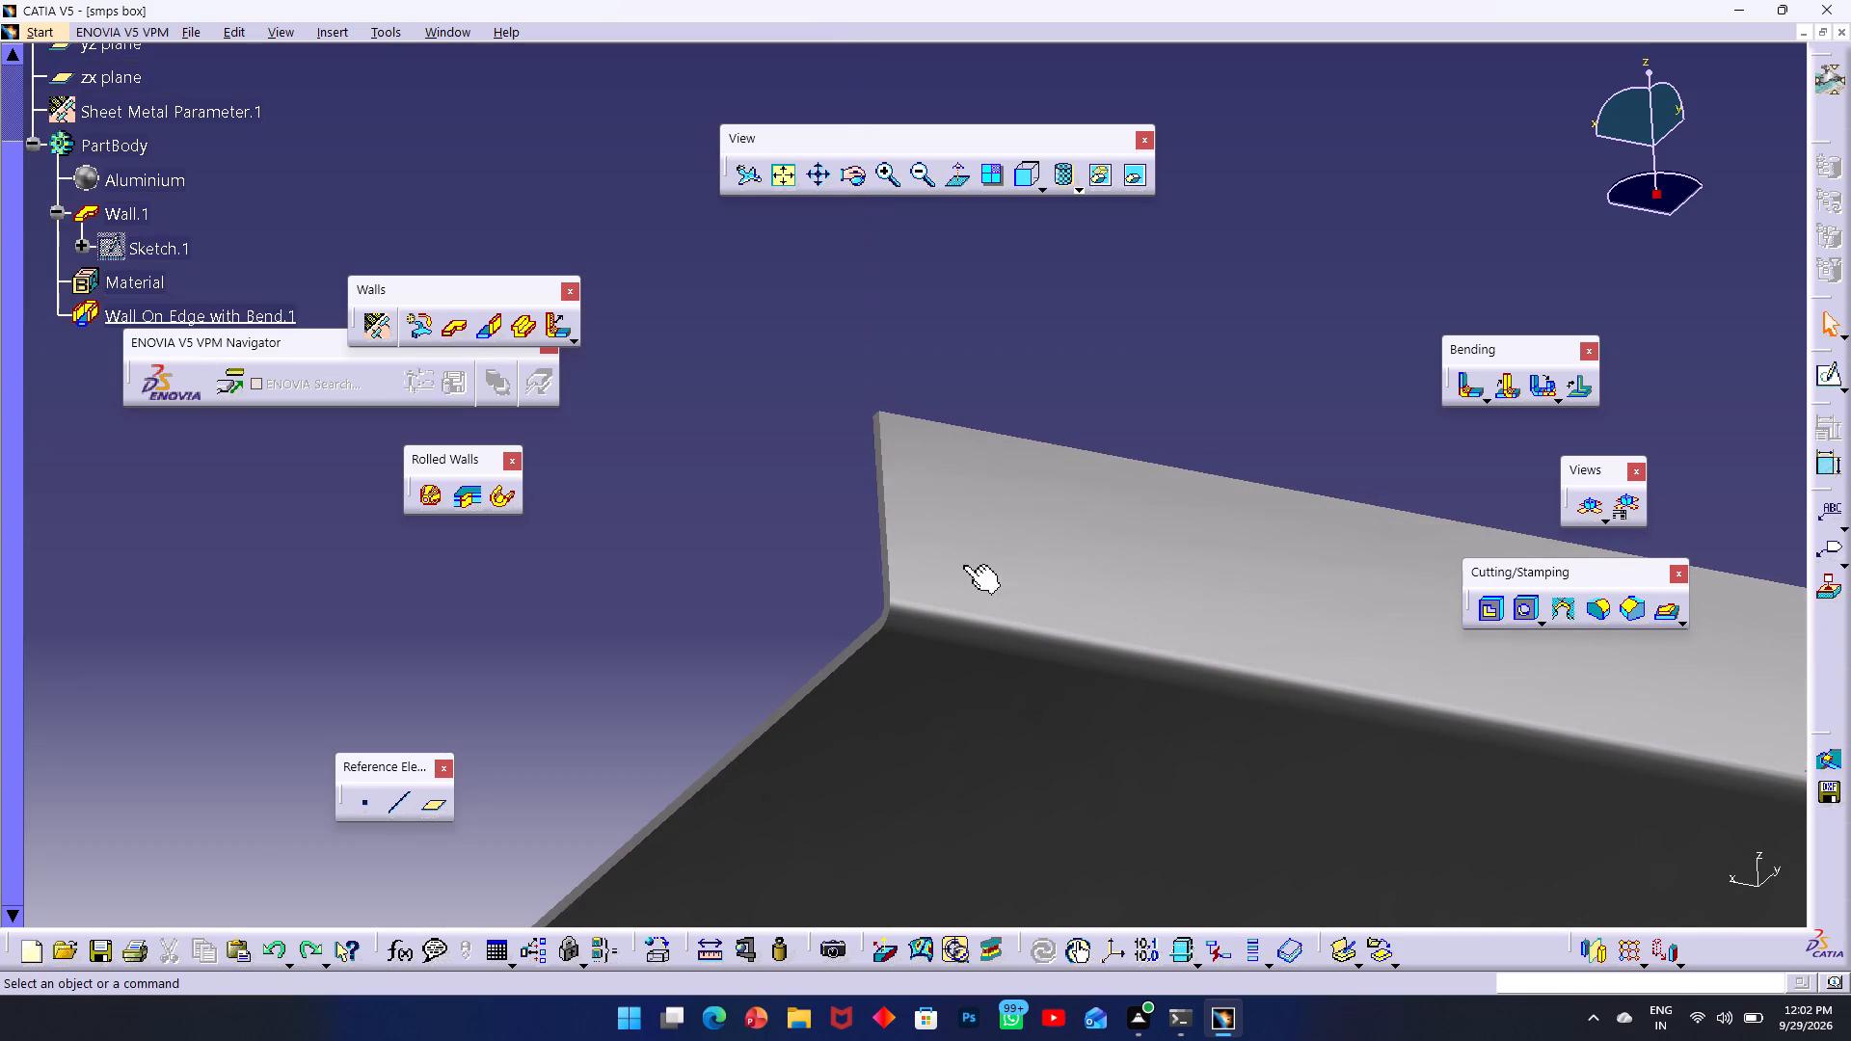
Start a new wall with bend on the base's open edge between the 9 mm walls, with a height of 85 mm.
{"action": "scroll", "coordinate": [978, 451], "scroll_direction": "up", "scroll_amount": 1}
{"action": "middle_click_drag", "start_coordinate": [1002, 453], "coordinate": [1294, 169]}
{"action": "middle_click_drag", "start_coordinate": [745, 317], "coordinate": [971, 318]}
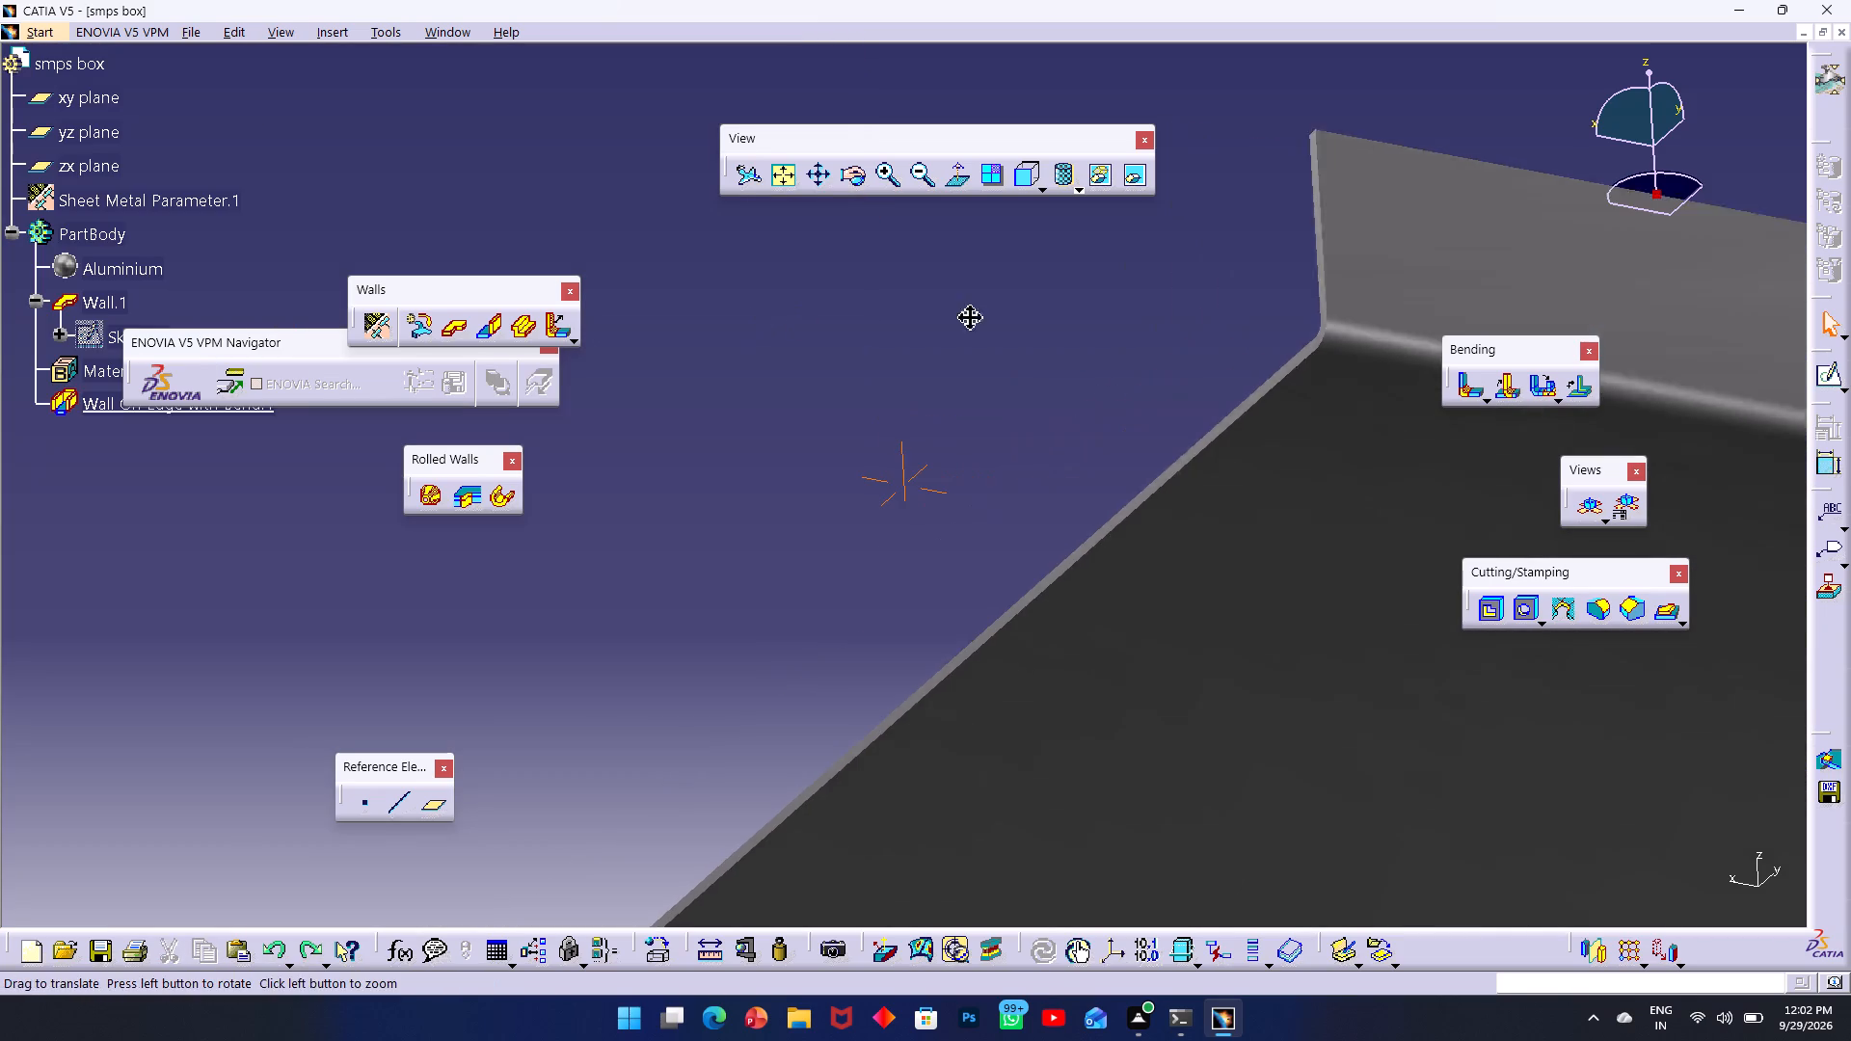
{"action": "middle_click_drag", "start_coordinate": [971, 318], "coordinate": [1035, 199]}
{"action": "middle_click_drag", "start_coordinate": [603, 452], "coordinate": [724, 393]}
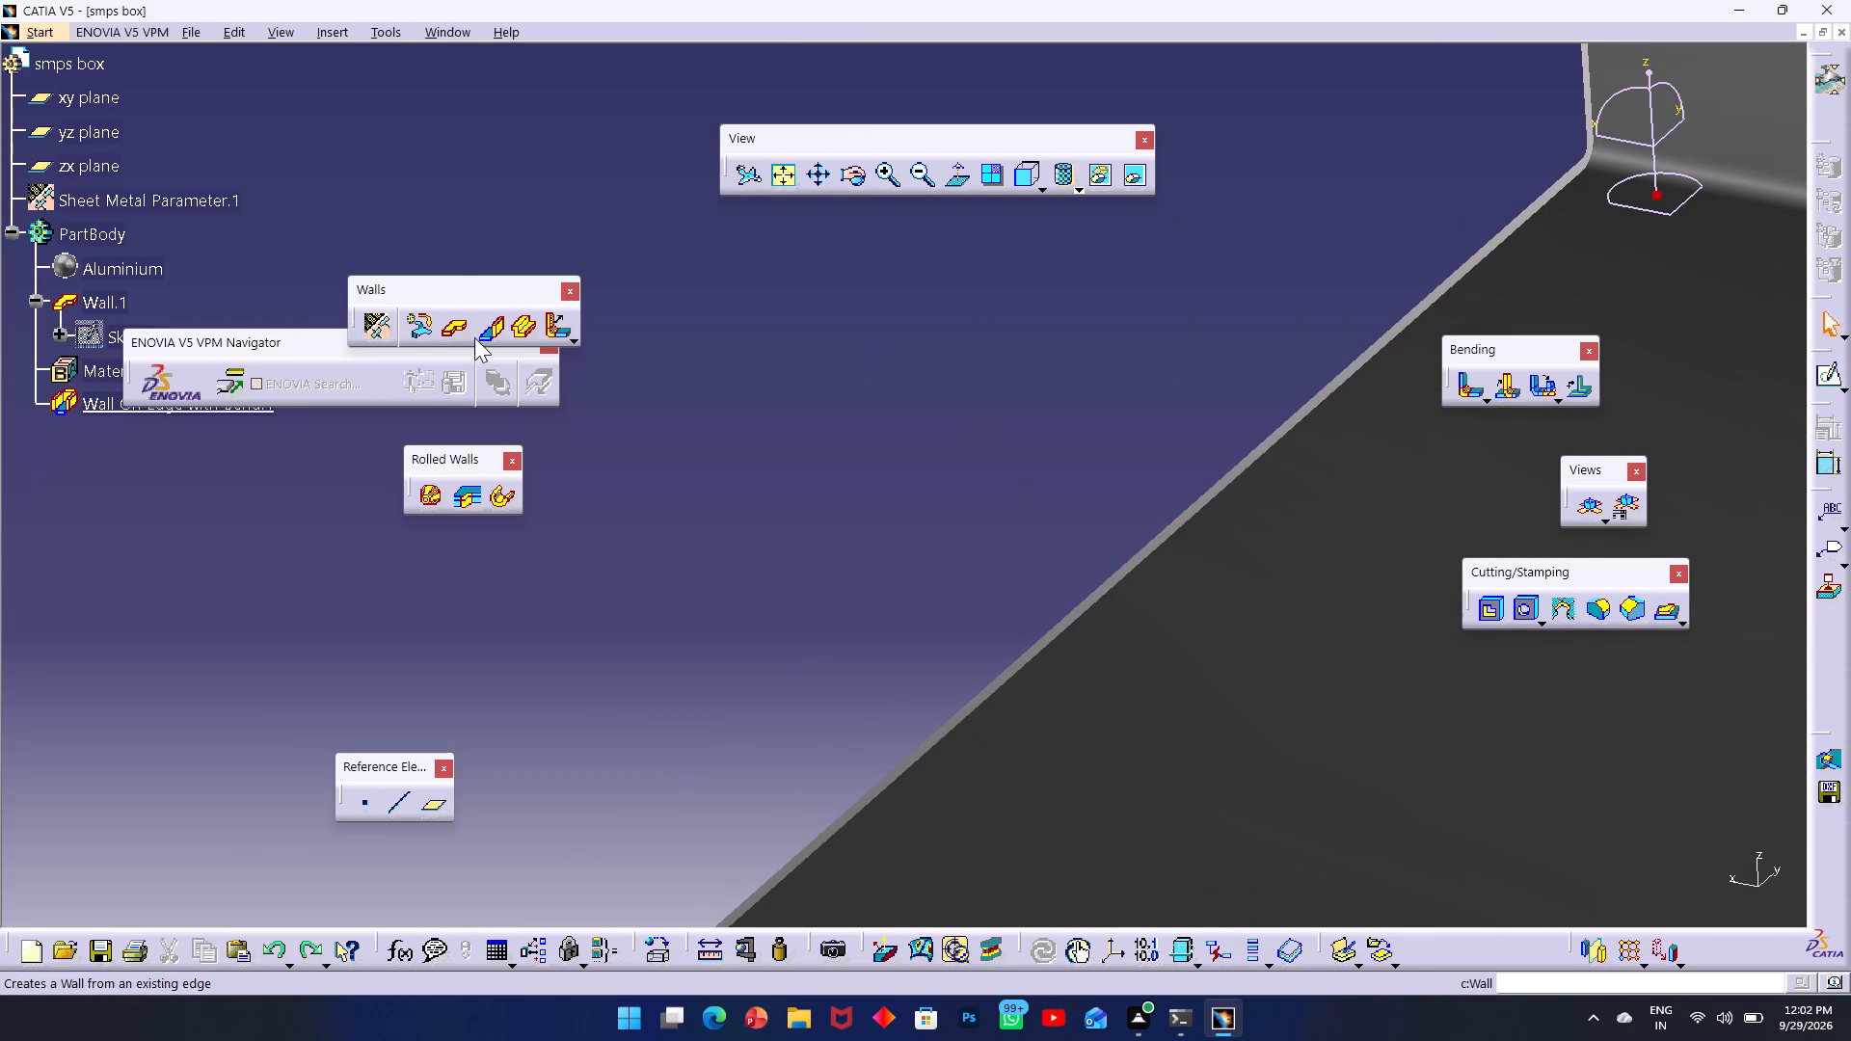
{"action": "left_click", "coordinate": [474, 337]}
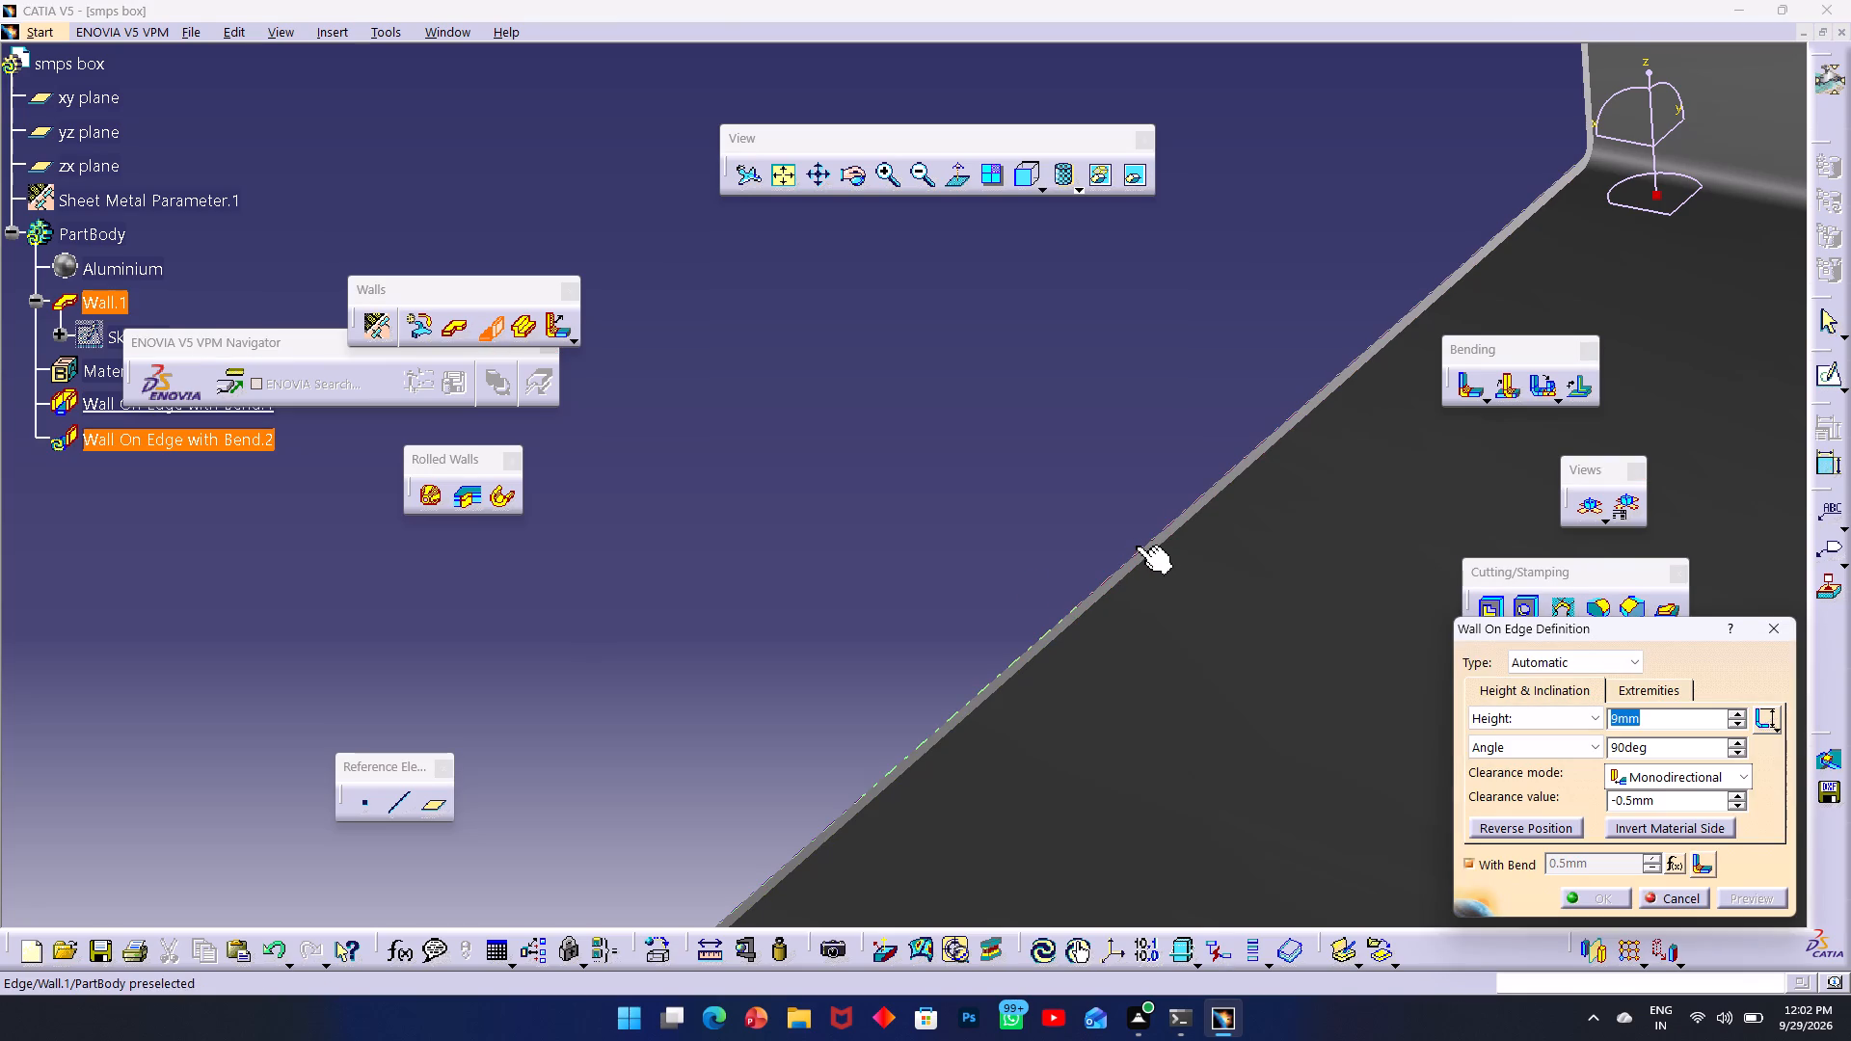
{"action": "left_click", "coordinate": [1138, 549]}
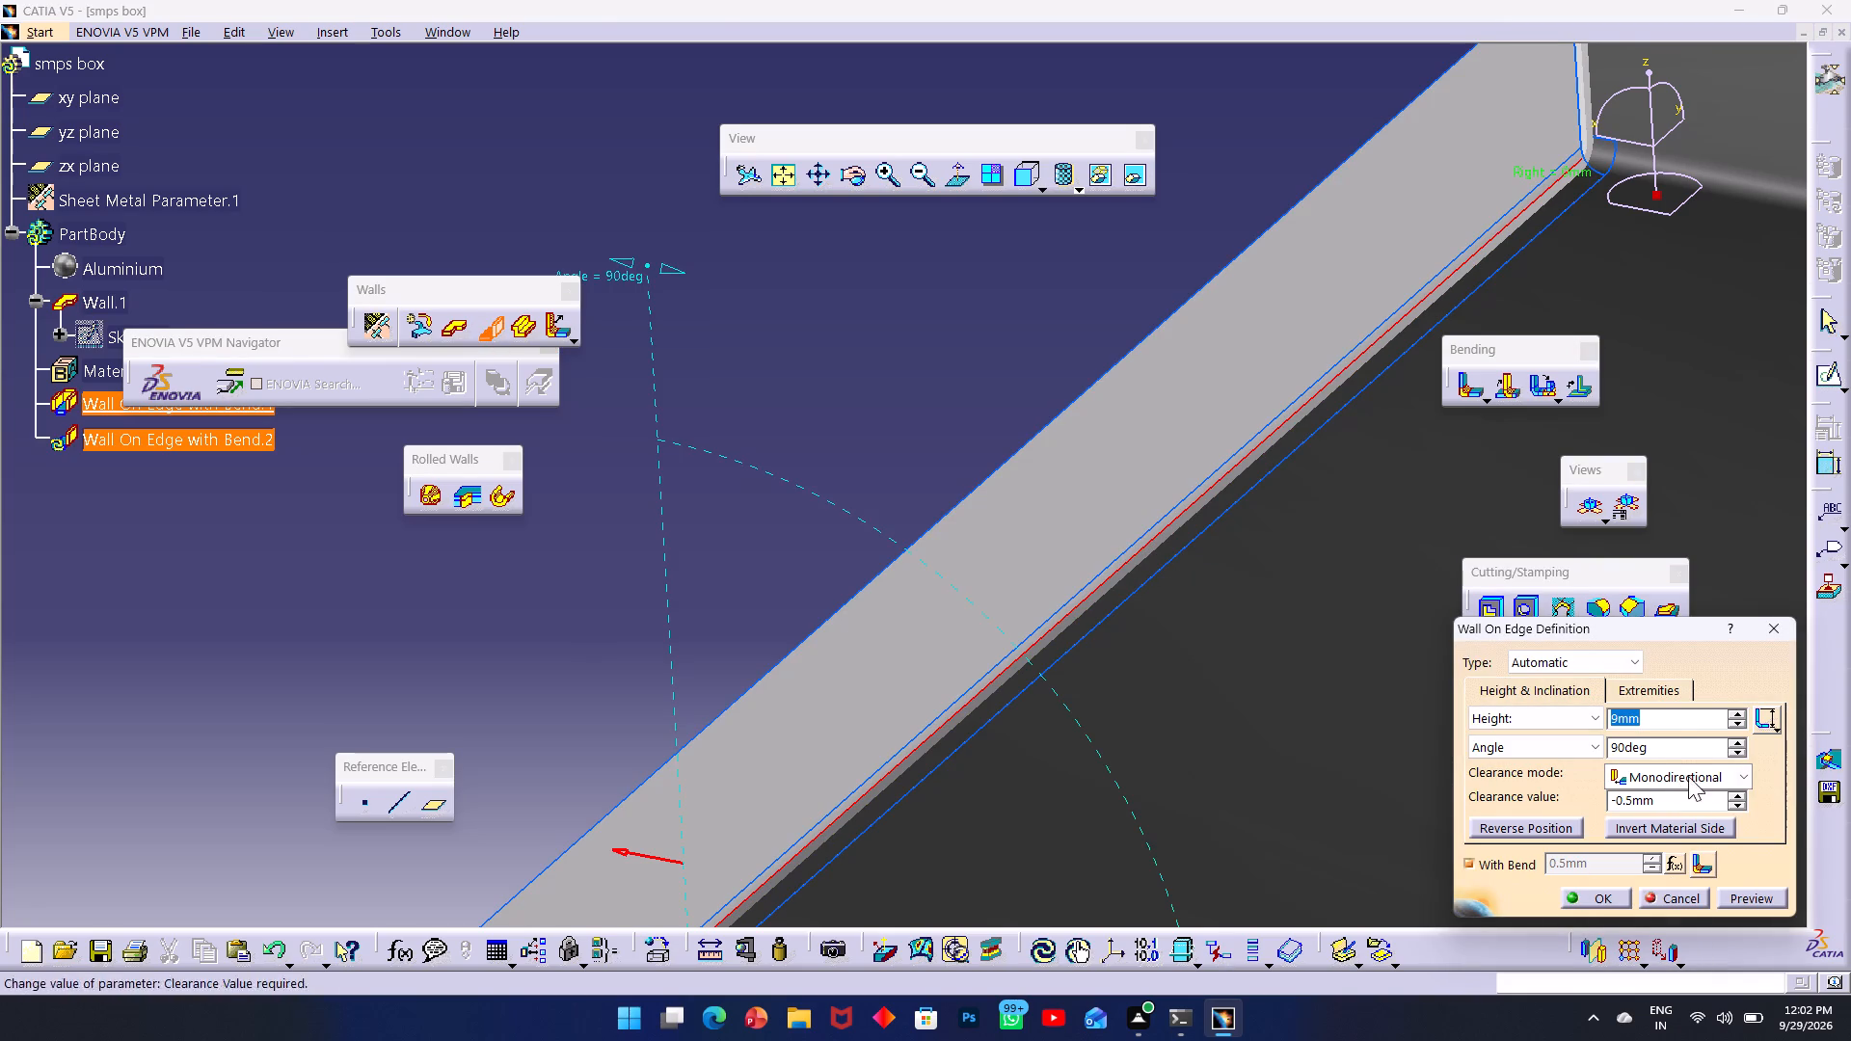
{"action": "key", "text": "8"}
{"action": "key", "text": "5"}
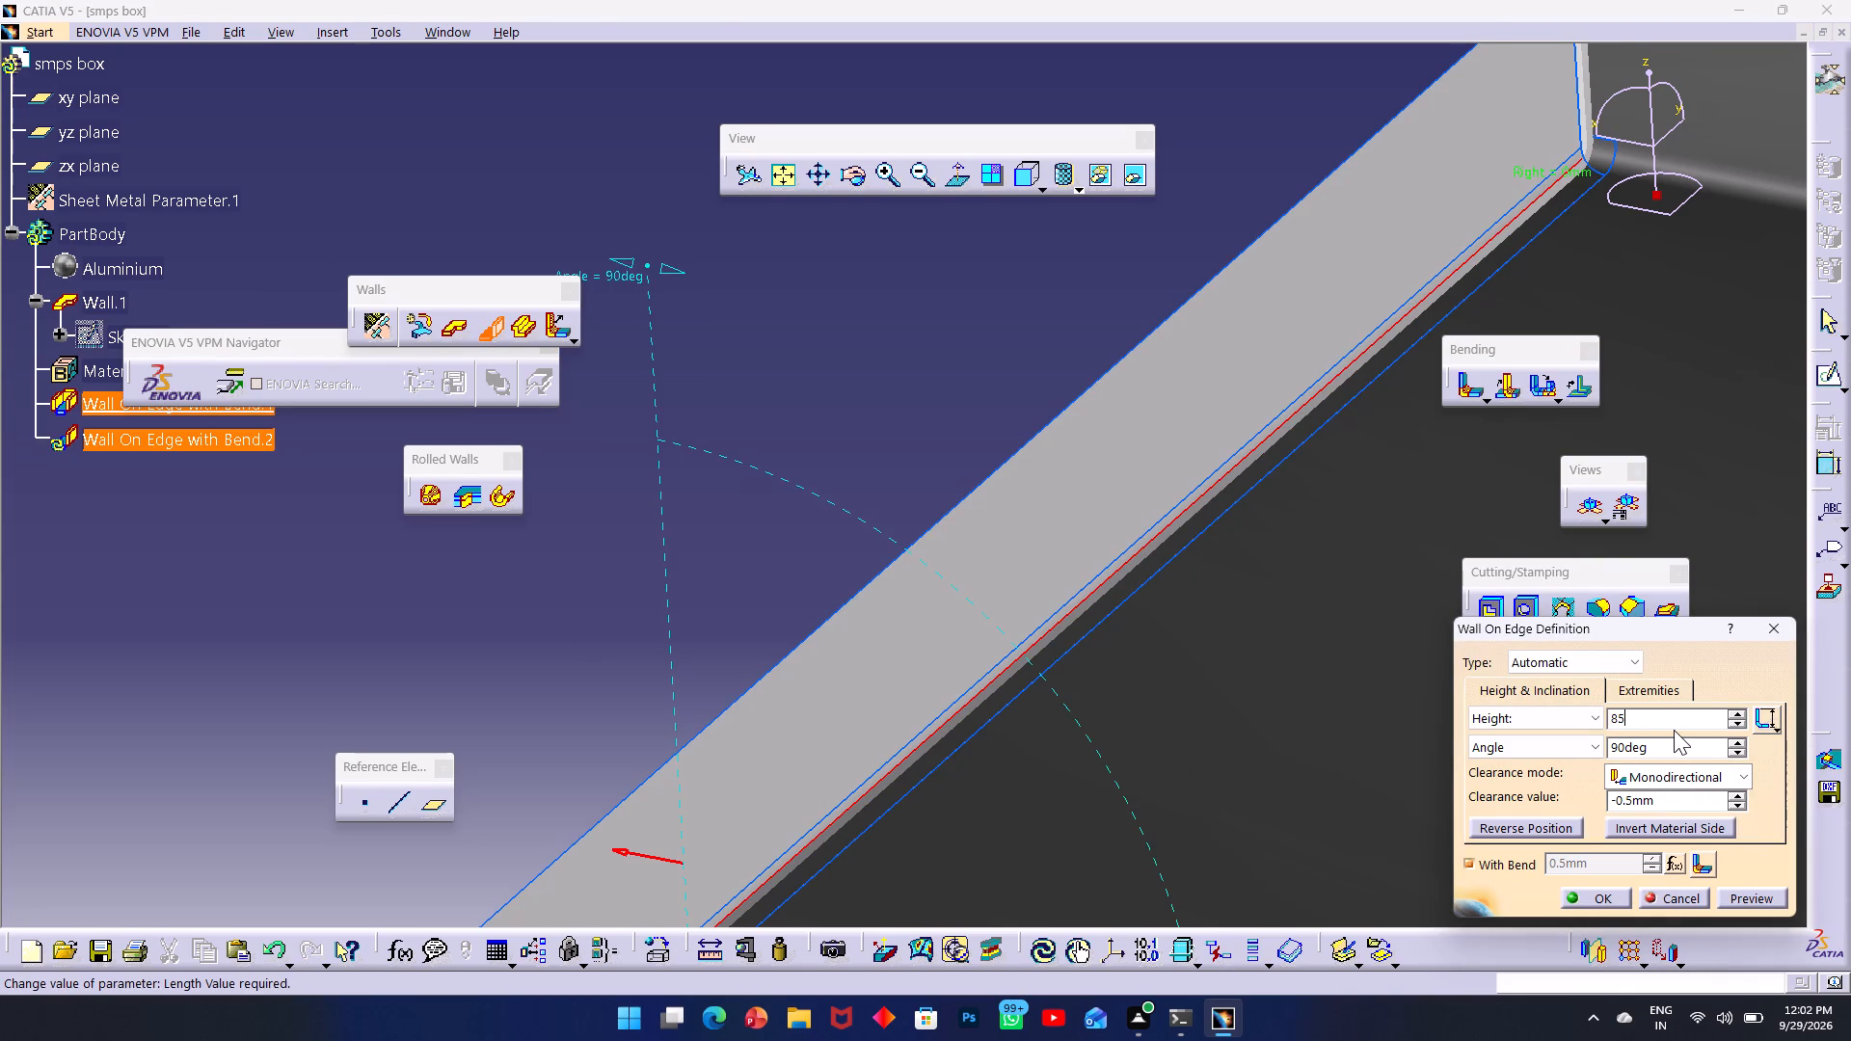
{"action": "left_click", "coordinate": [1671, 696]}
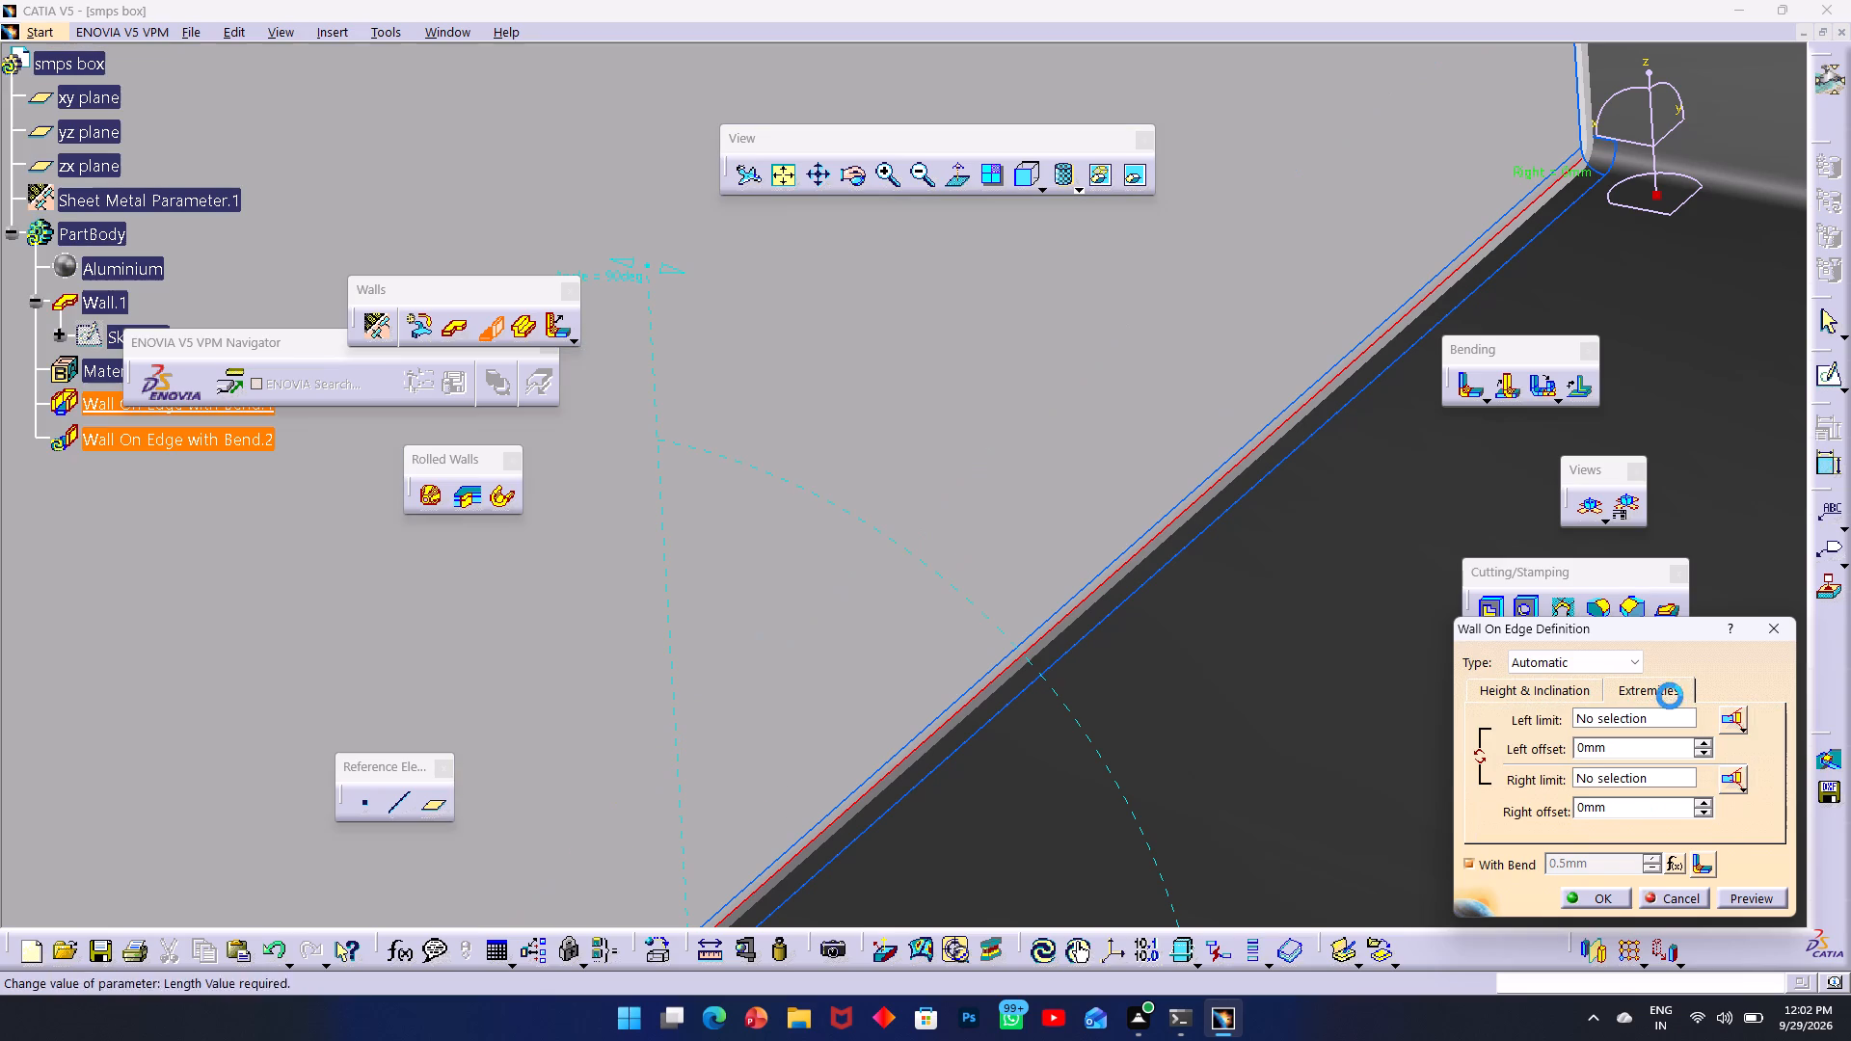
{"action": "left_click", "coordinate": [1667, 696]}
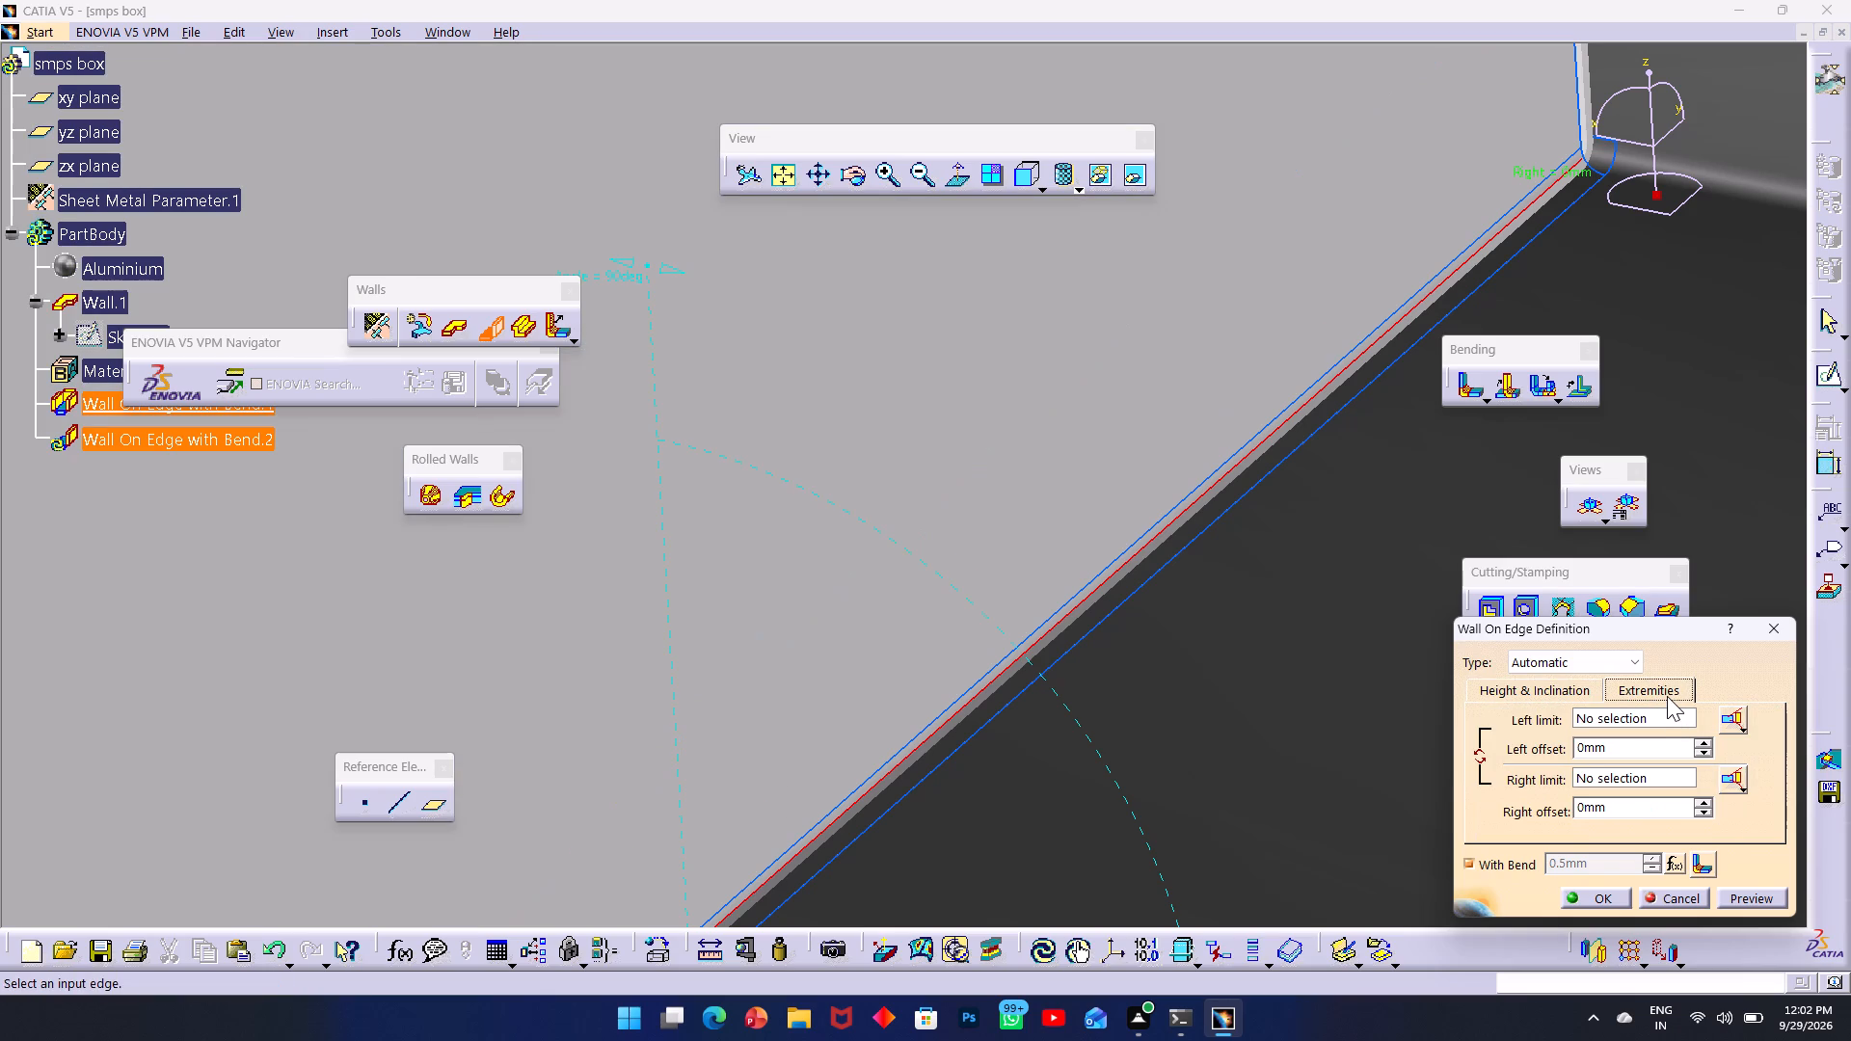
{"action": "left_click", "coordinate": [1527, 686]}
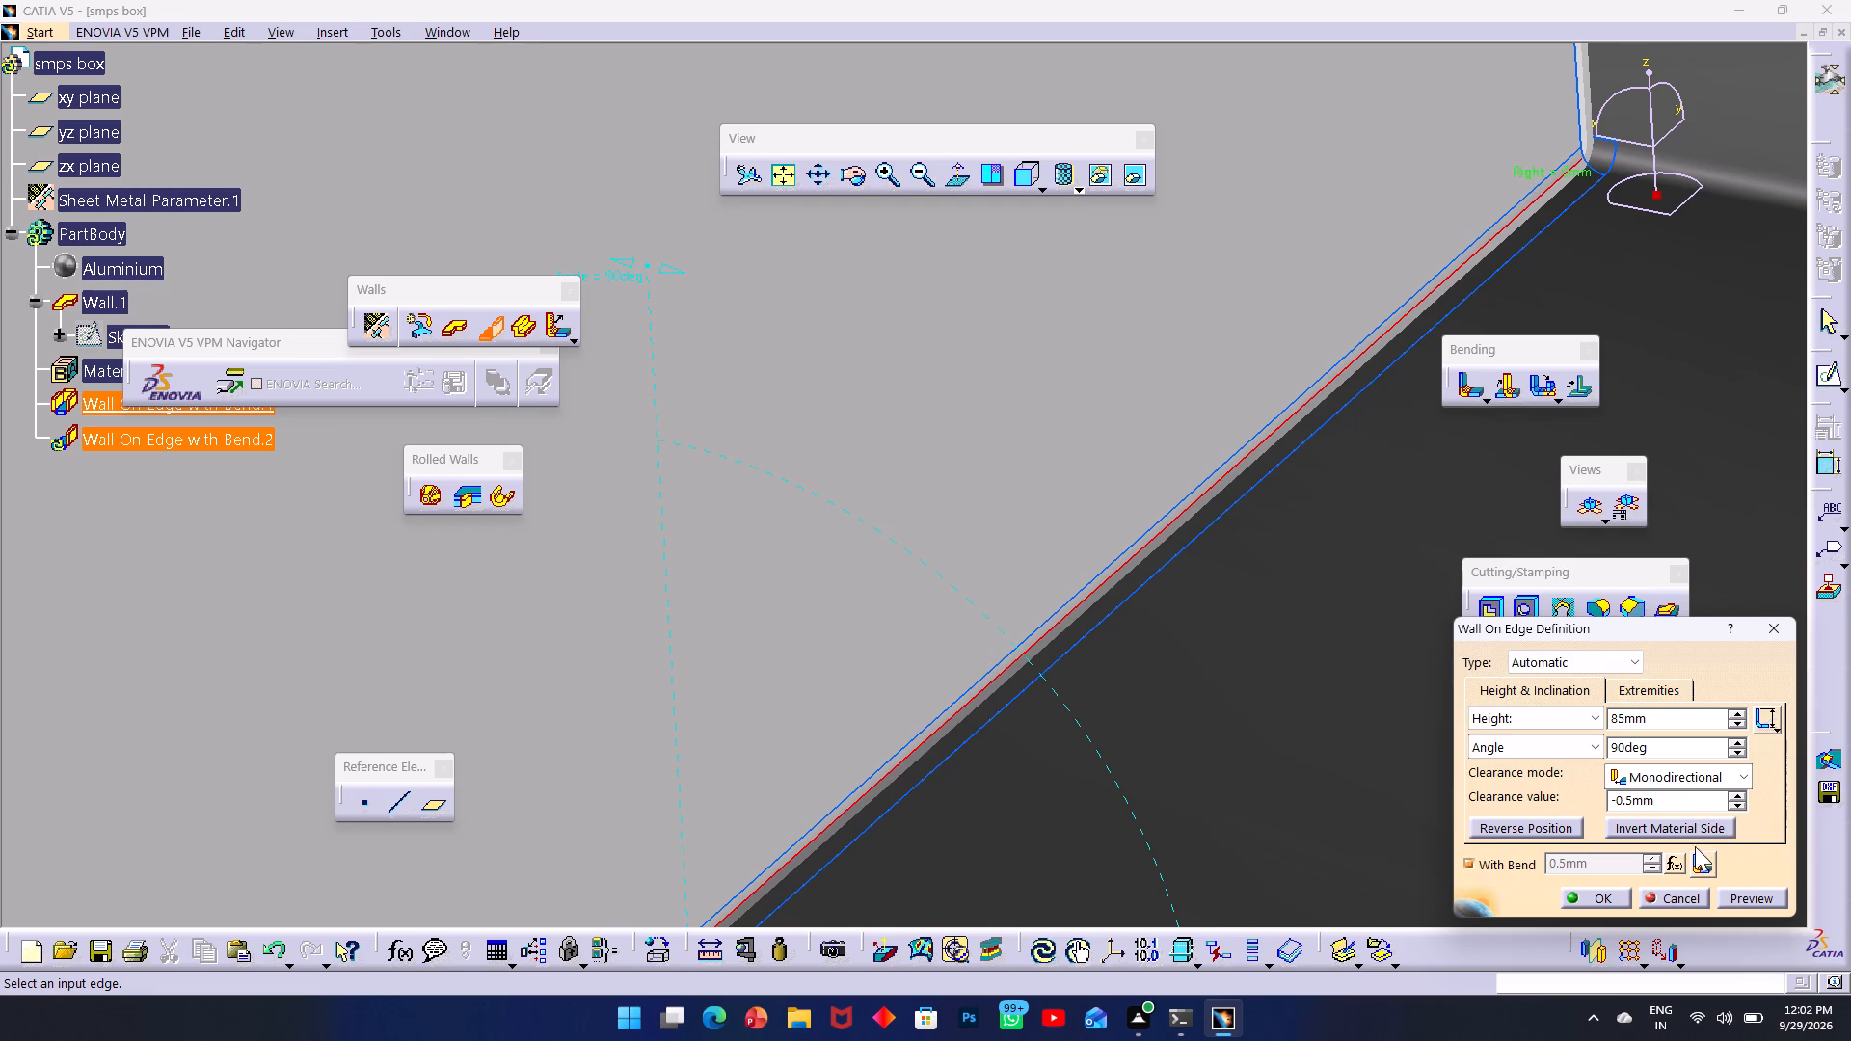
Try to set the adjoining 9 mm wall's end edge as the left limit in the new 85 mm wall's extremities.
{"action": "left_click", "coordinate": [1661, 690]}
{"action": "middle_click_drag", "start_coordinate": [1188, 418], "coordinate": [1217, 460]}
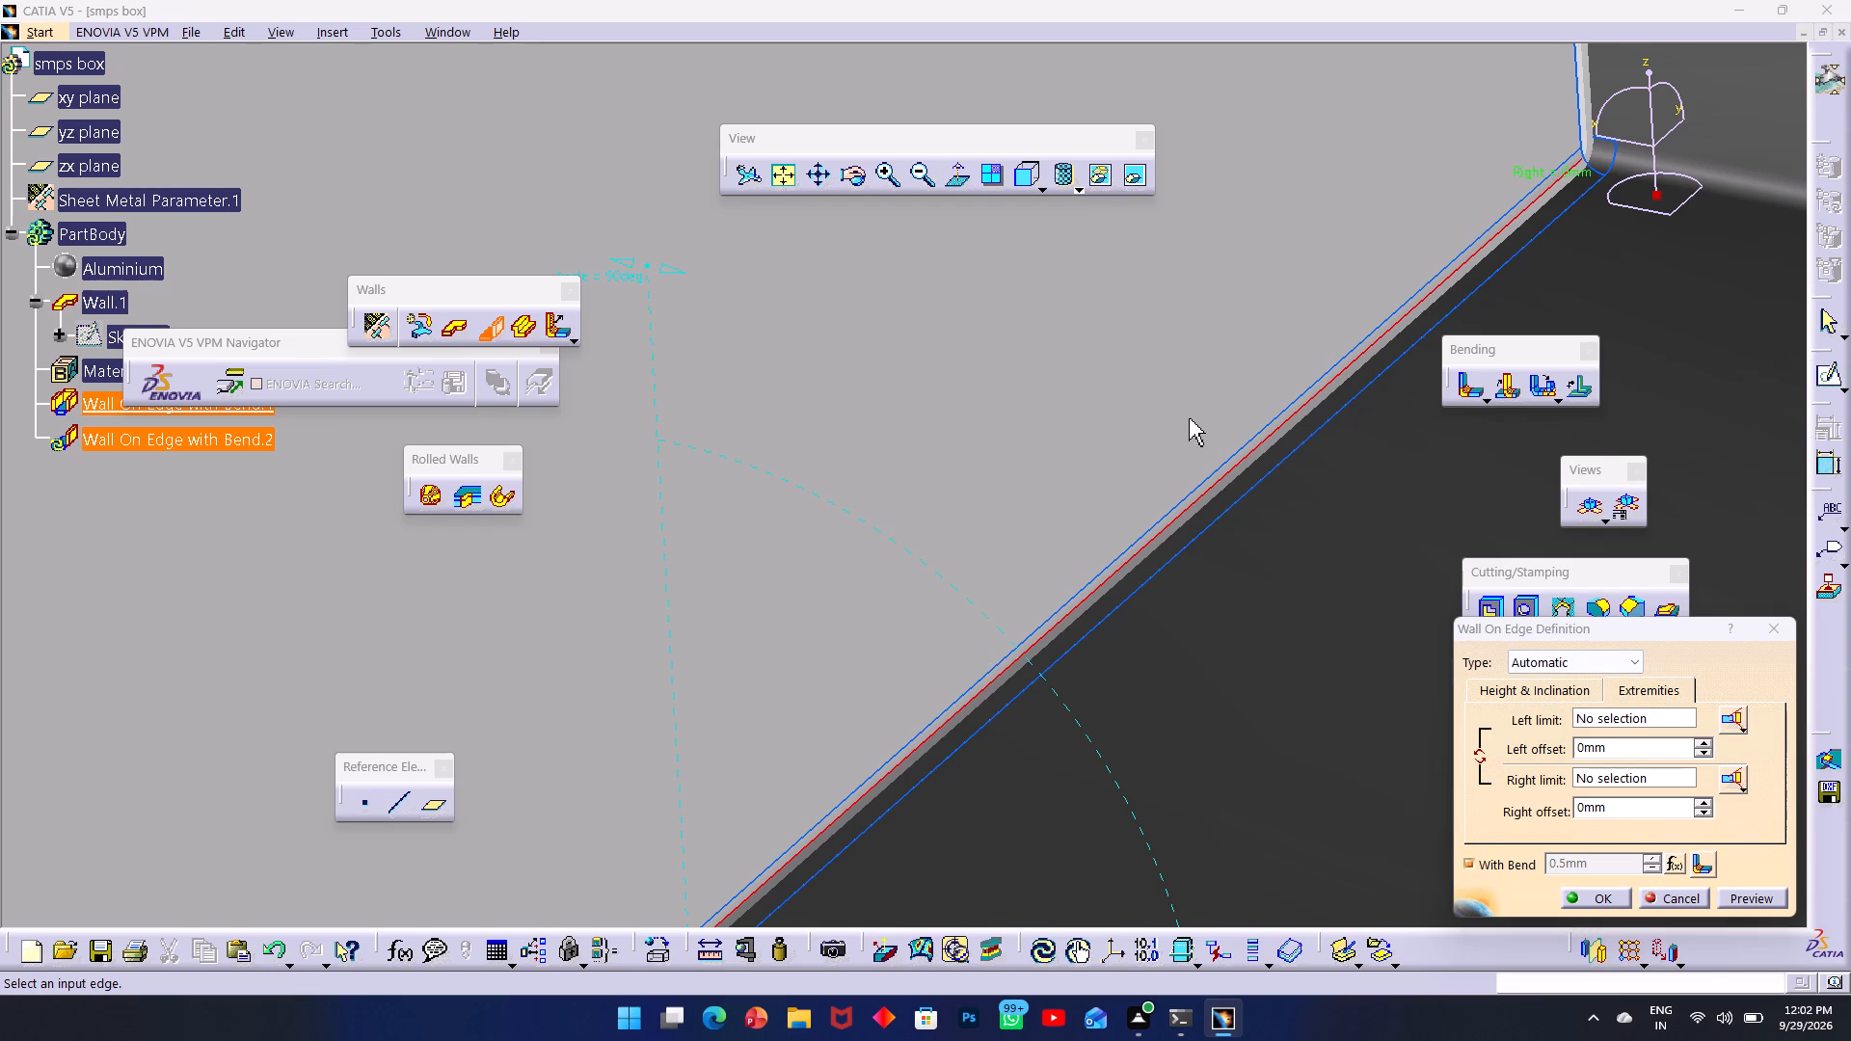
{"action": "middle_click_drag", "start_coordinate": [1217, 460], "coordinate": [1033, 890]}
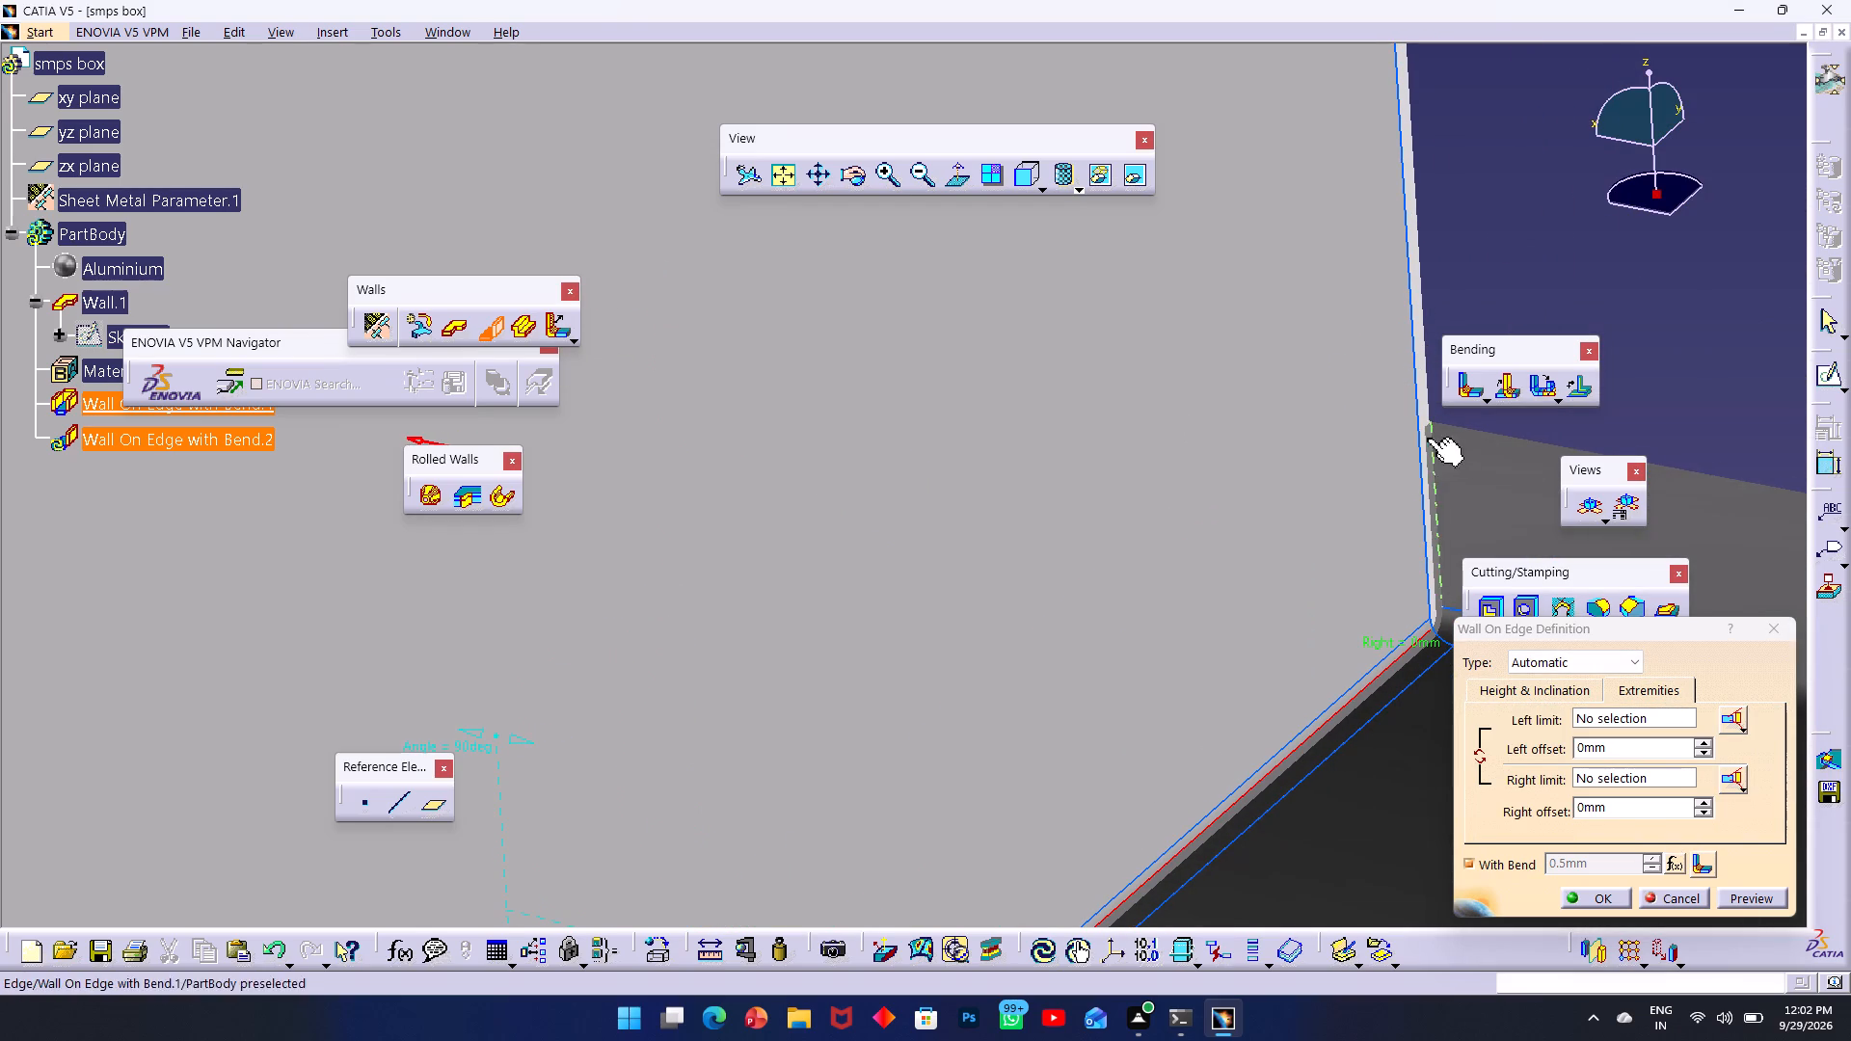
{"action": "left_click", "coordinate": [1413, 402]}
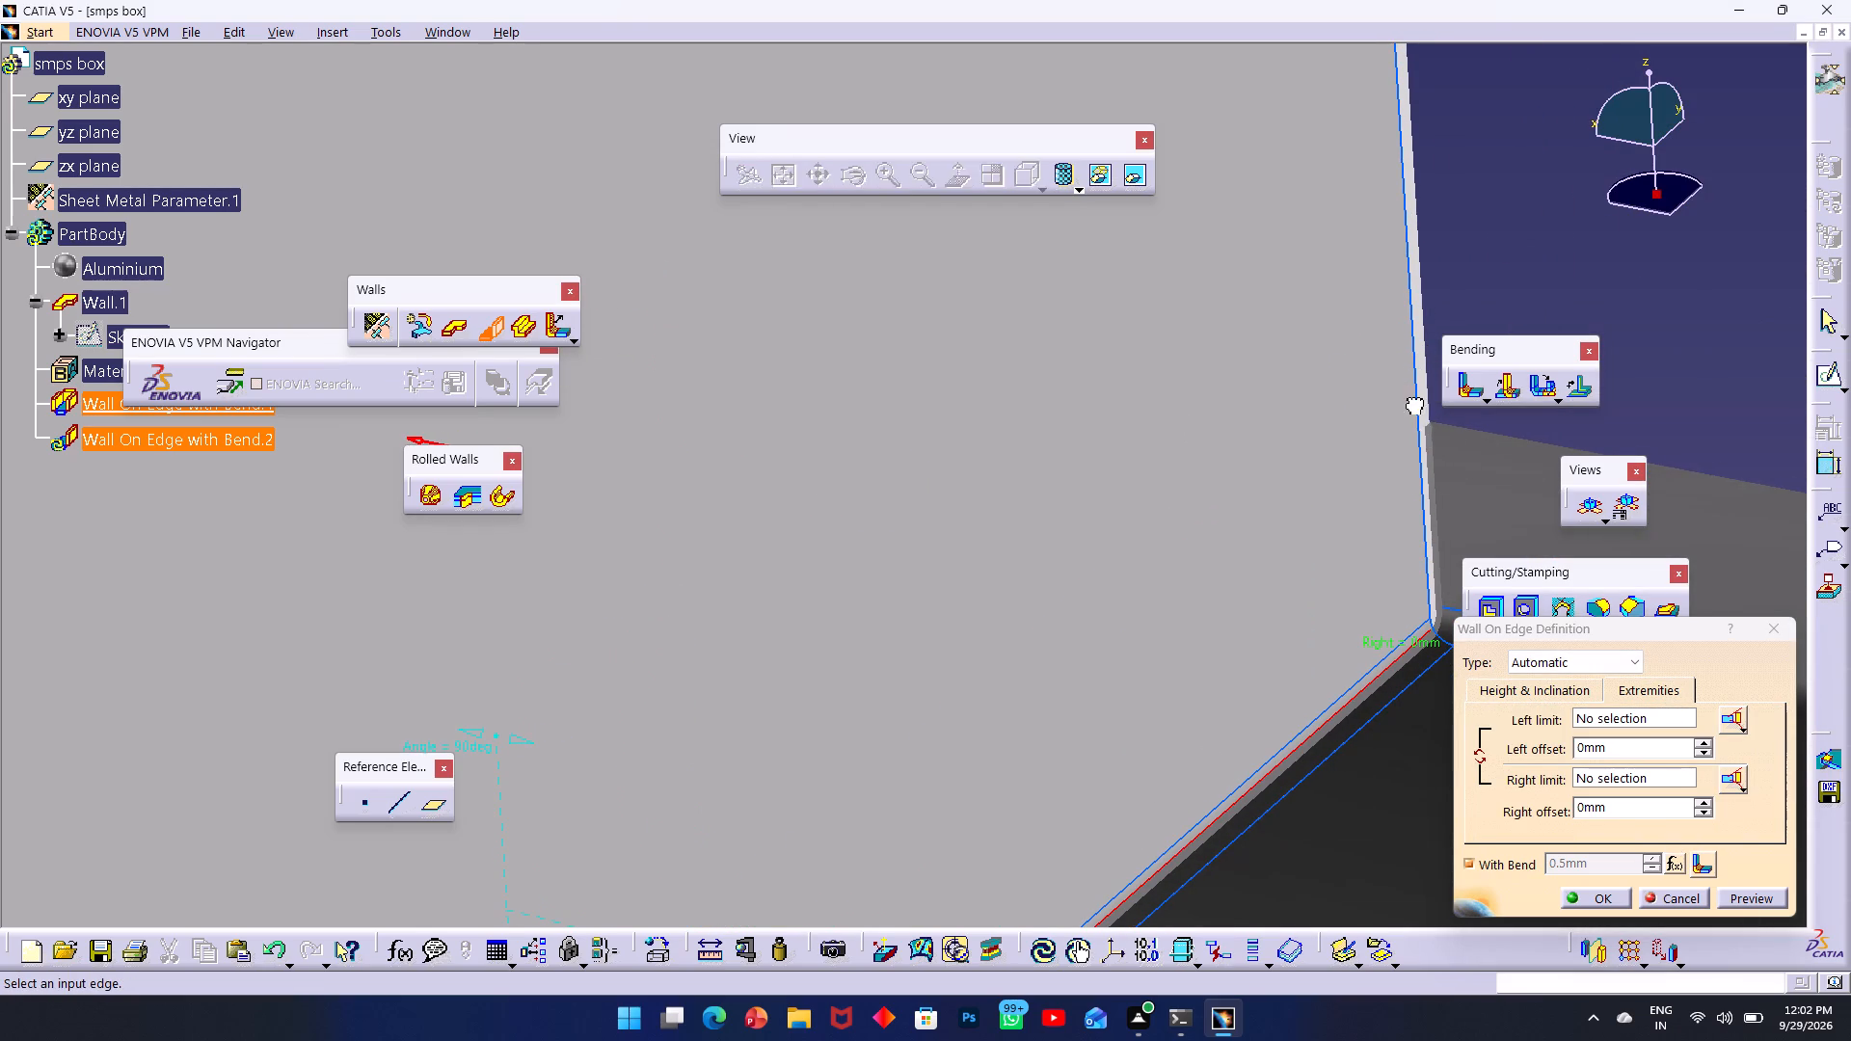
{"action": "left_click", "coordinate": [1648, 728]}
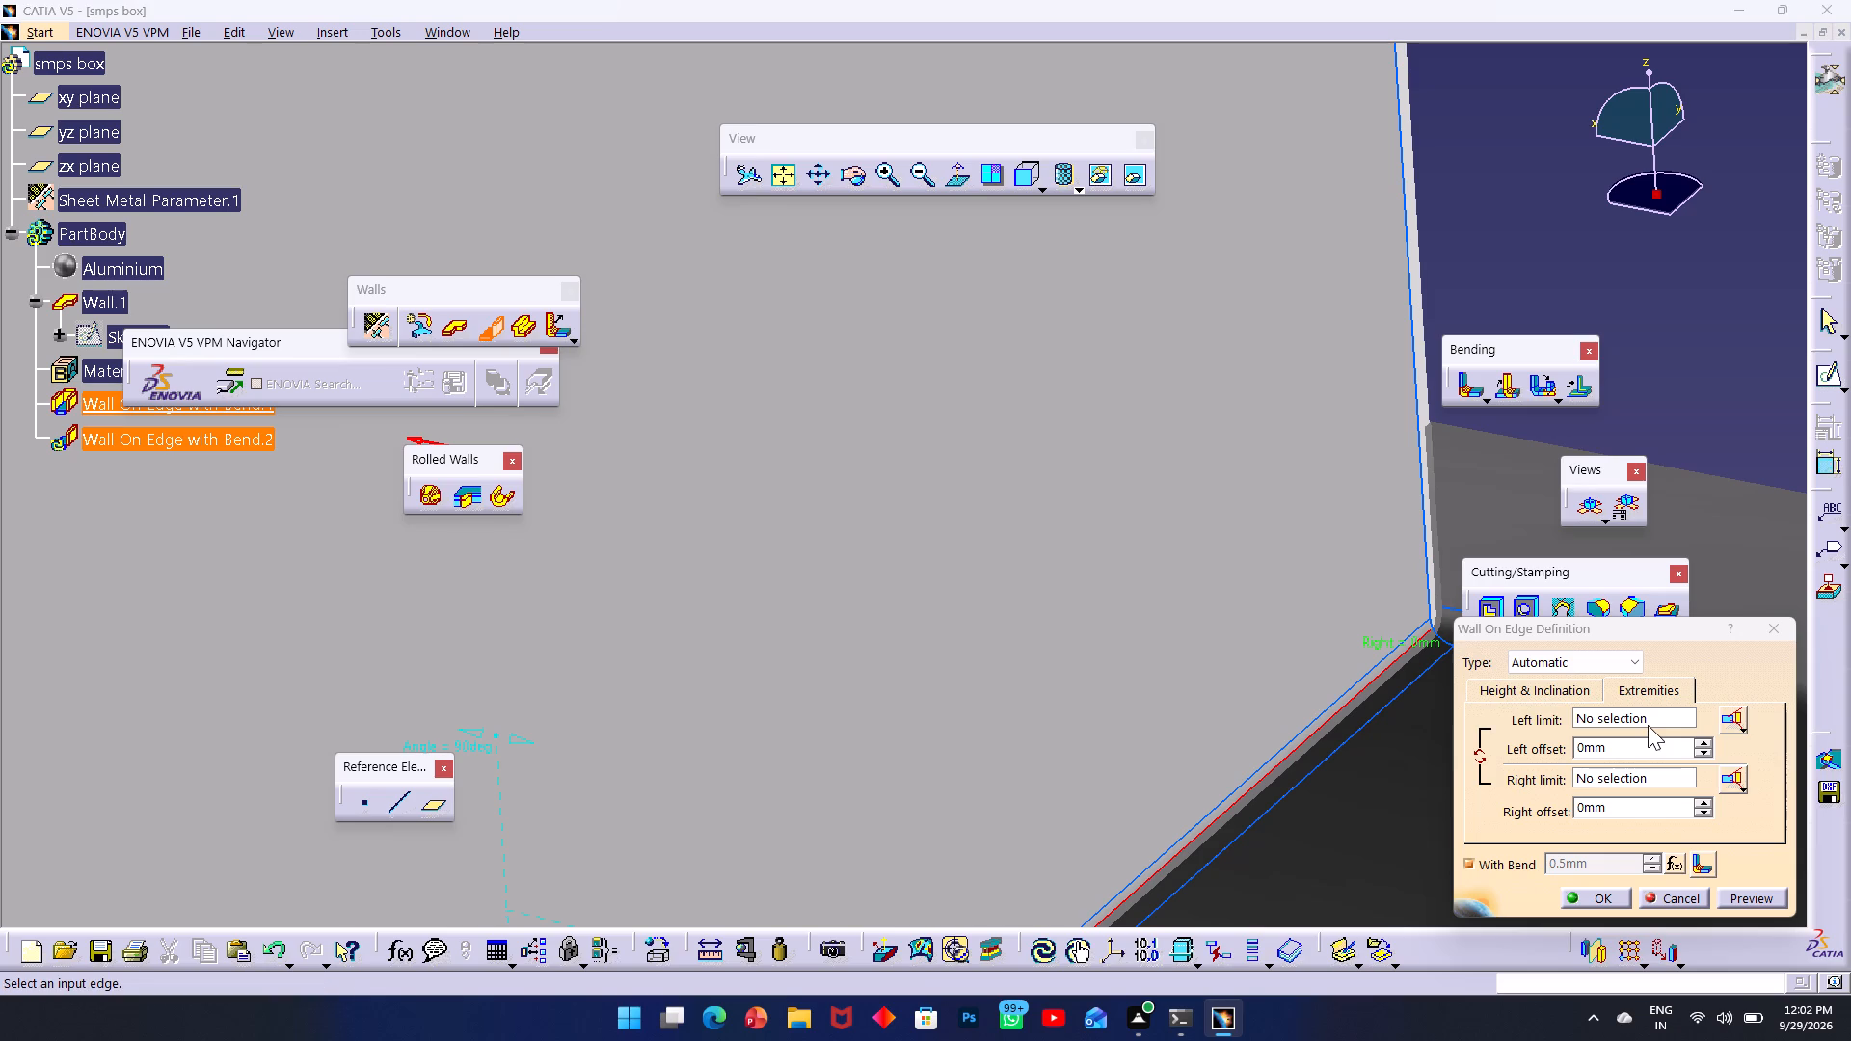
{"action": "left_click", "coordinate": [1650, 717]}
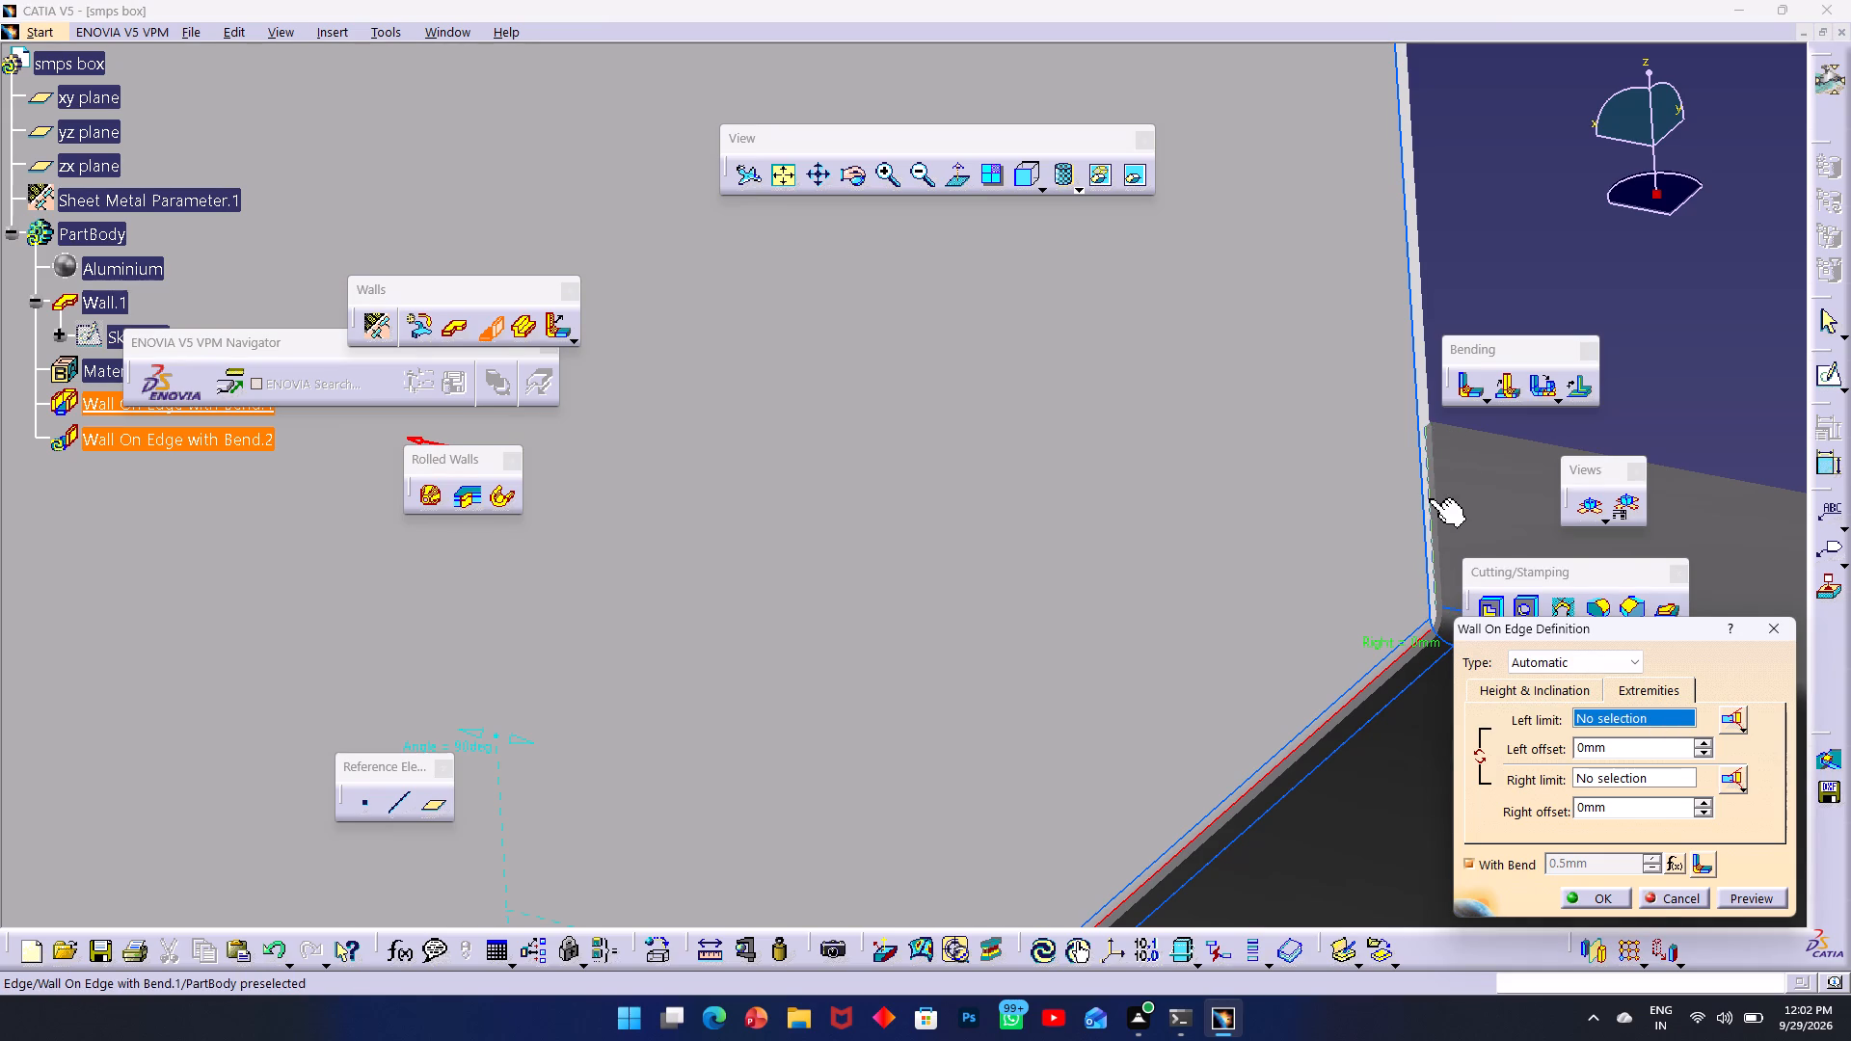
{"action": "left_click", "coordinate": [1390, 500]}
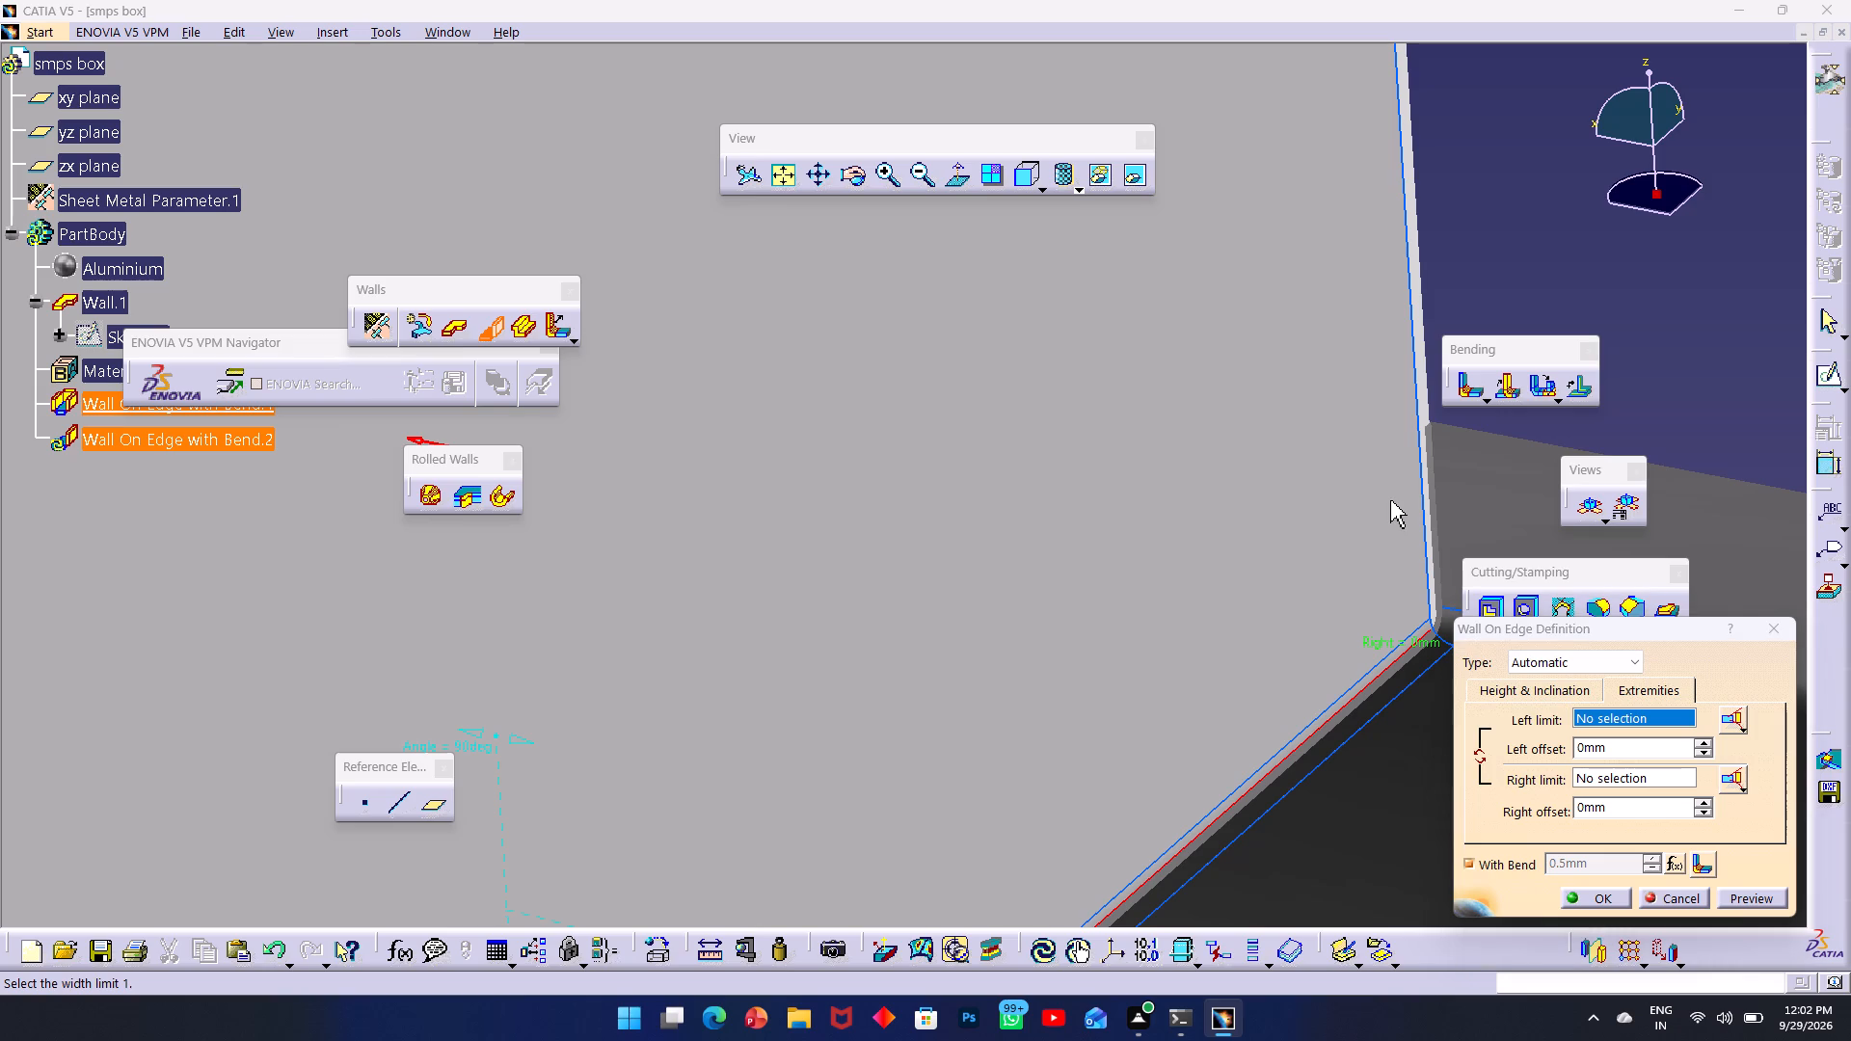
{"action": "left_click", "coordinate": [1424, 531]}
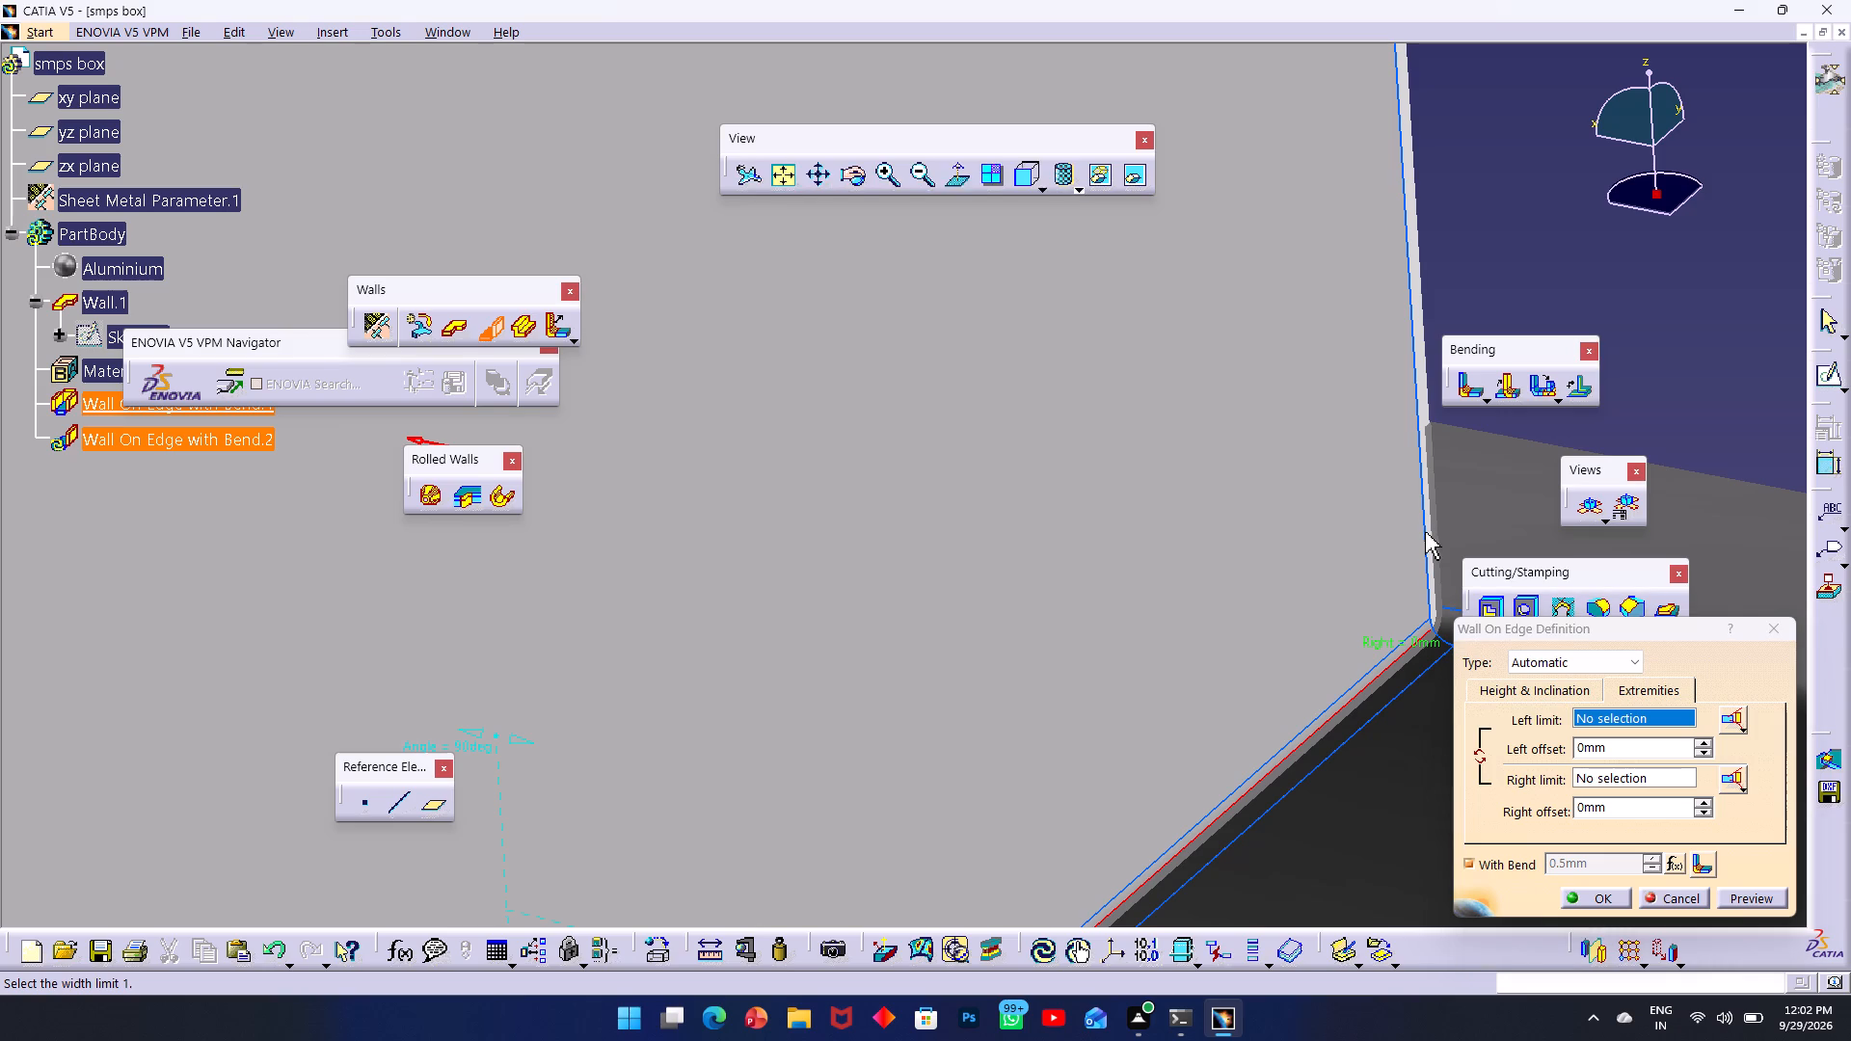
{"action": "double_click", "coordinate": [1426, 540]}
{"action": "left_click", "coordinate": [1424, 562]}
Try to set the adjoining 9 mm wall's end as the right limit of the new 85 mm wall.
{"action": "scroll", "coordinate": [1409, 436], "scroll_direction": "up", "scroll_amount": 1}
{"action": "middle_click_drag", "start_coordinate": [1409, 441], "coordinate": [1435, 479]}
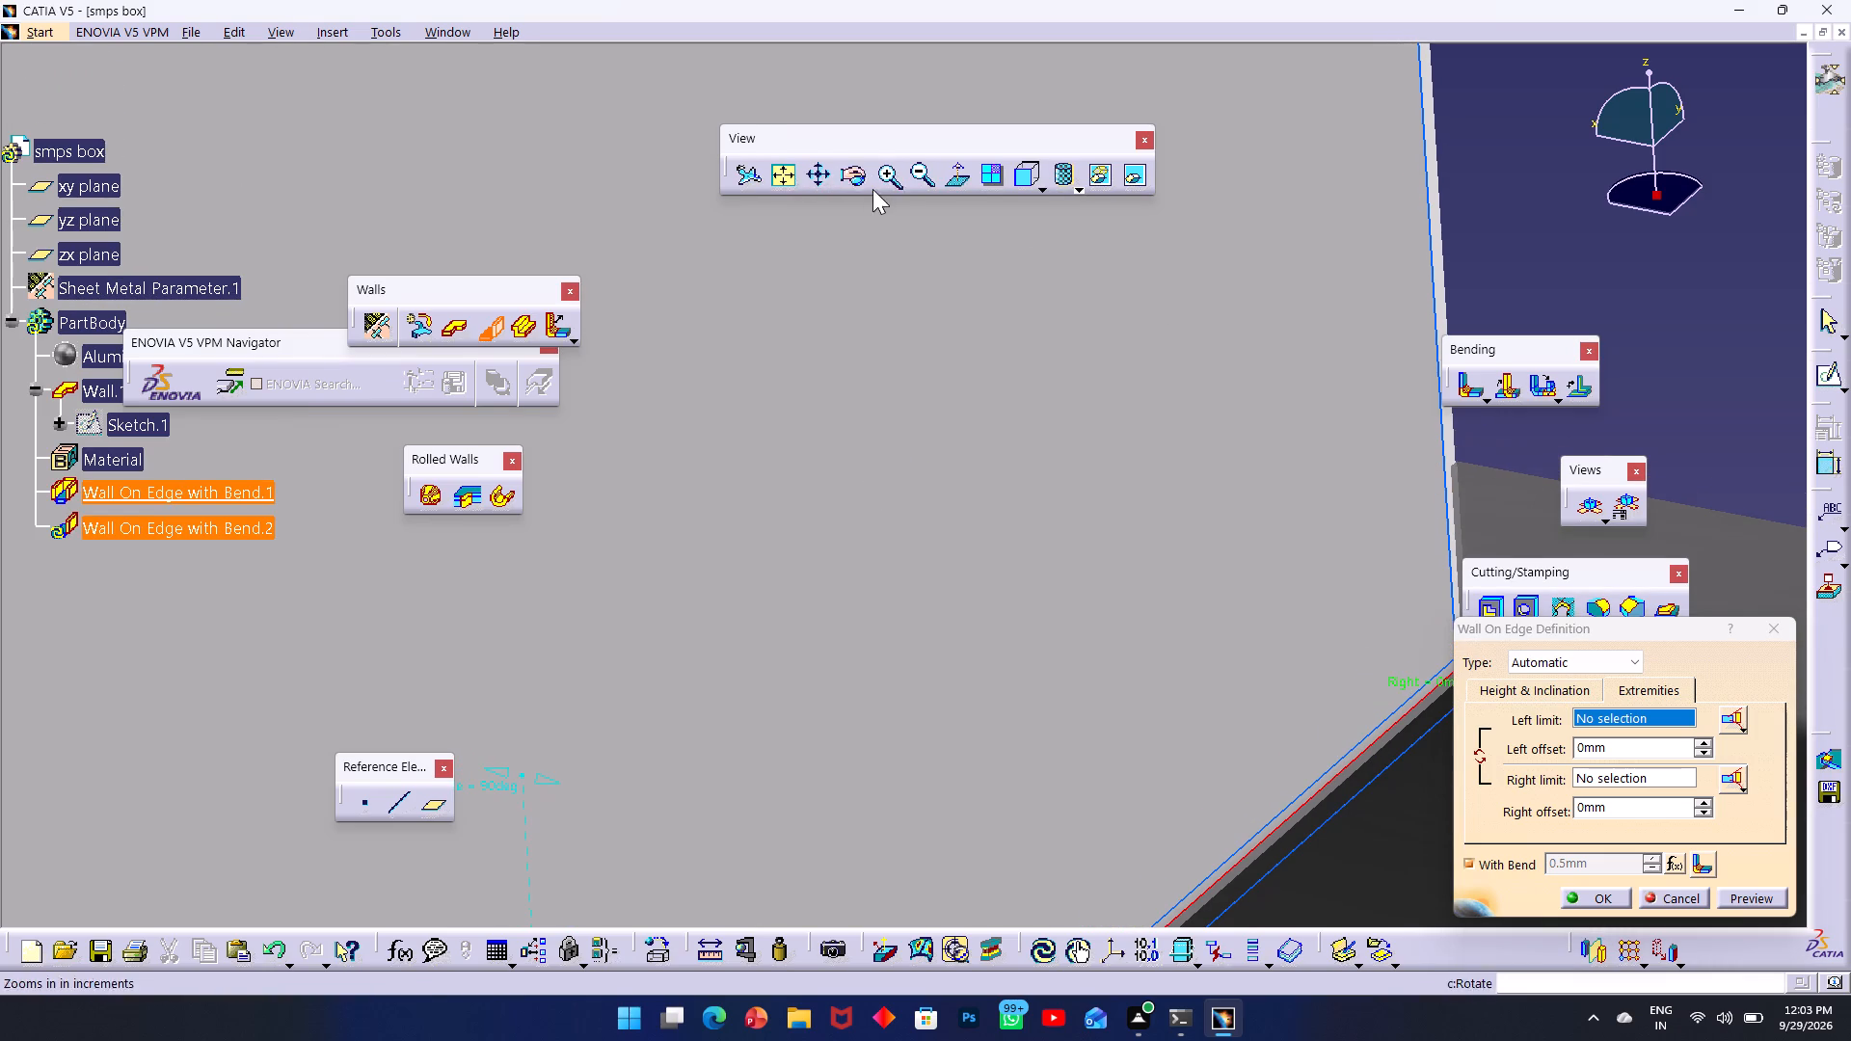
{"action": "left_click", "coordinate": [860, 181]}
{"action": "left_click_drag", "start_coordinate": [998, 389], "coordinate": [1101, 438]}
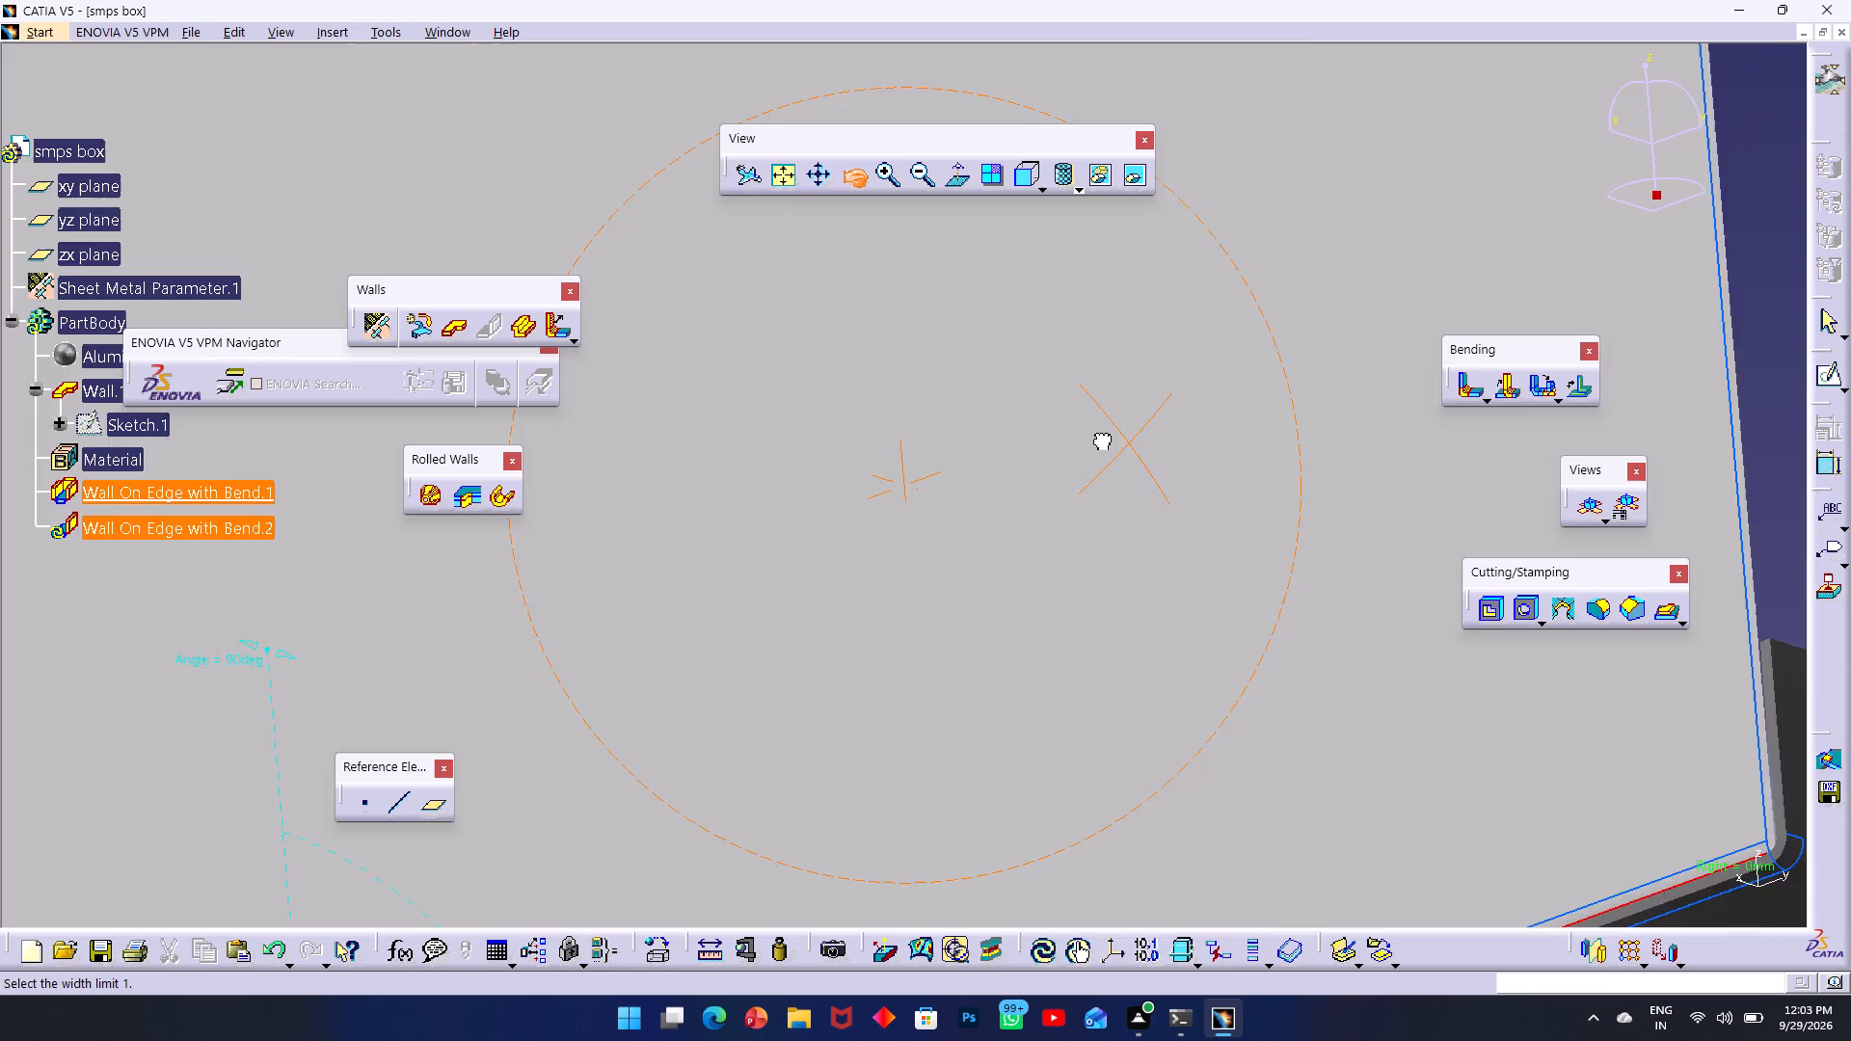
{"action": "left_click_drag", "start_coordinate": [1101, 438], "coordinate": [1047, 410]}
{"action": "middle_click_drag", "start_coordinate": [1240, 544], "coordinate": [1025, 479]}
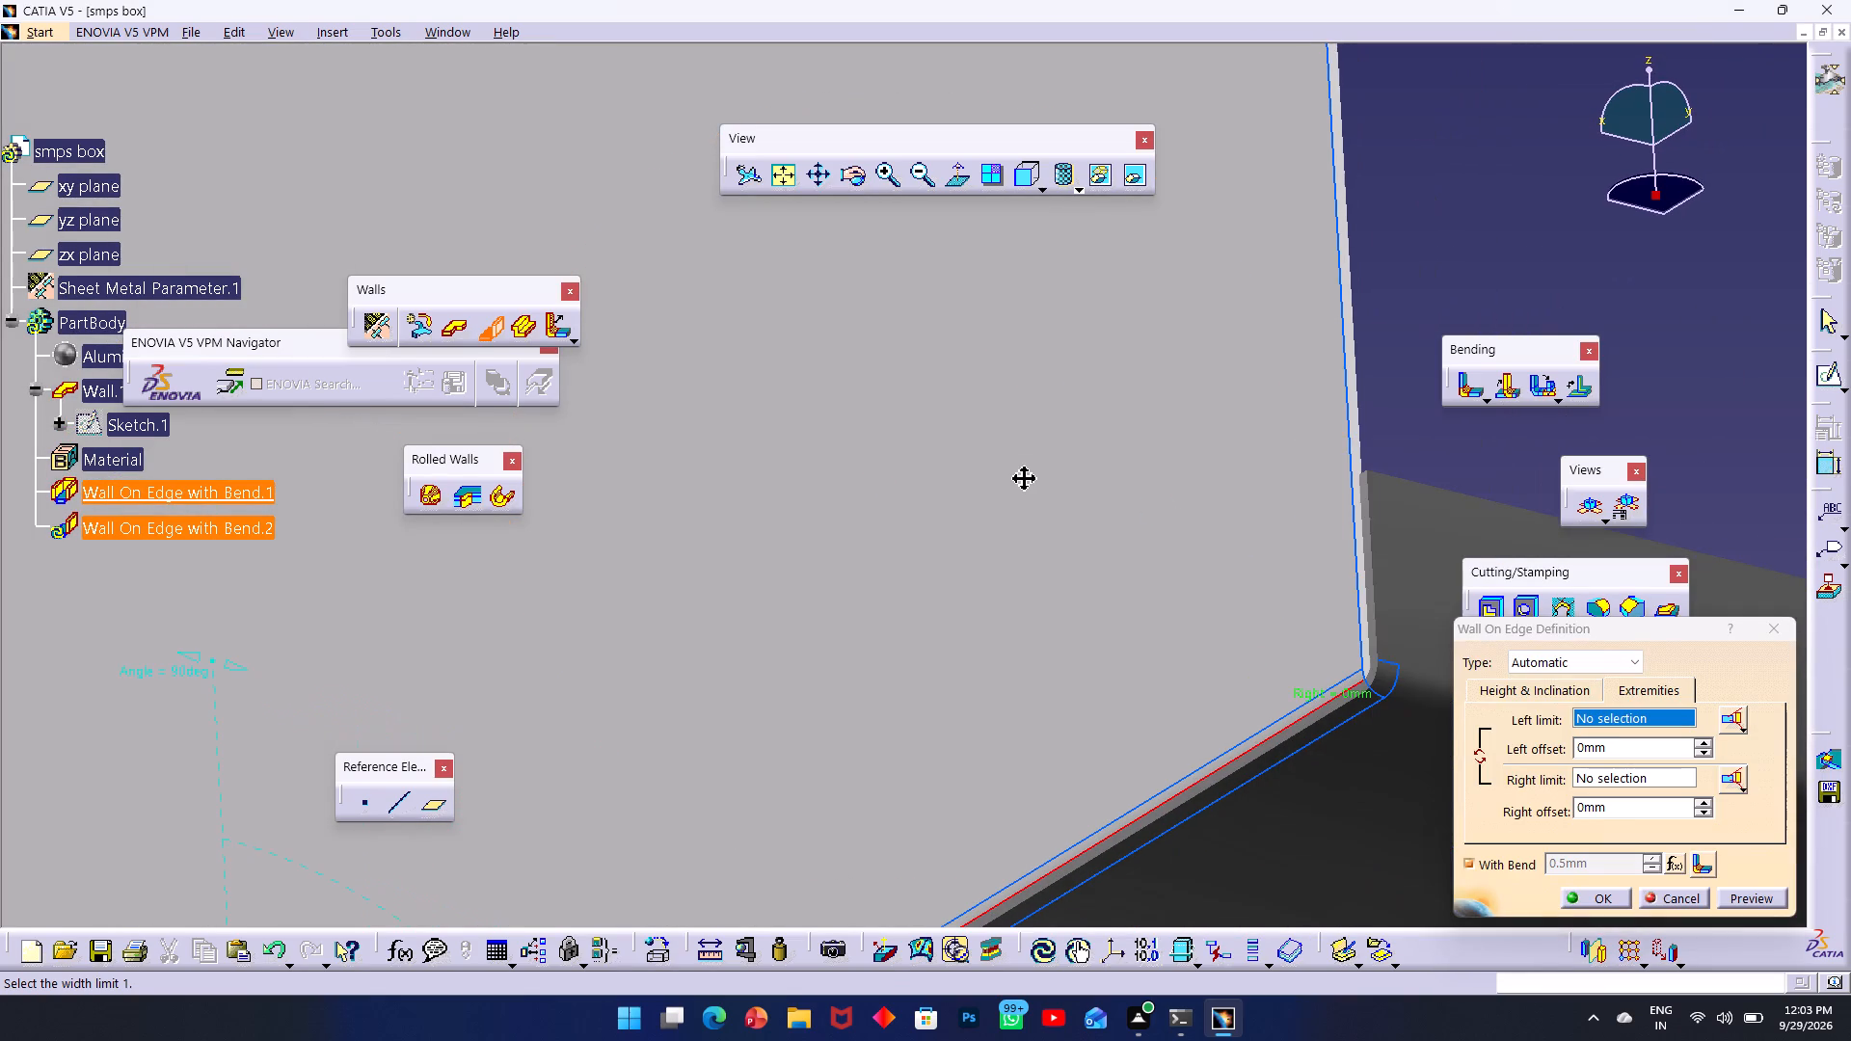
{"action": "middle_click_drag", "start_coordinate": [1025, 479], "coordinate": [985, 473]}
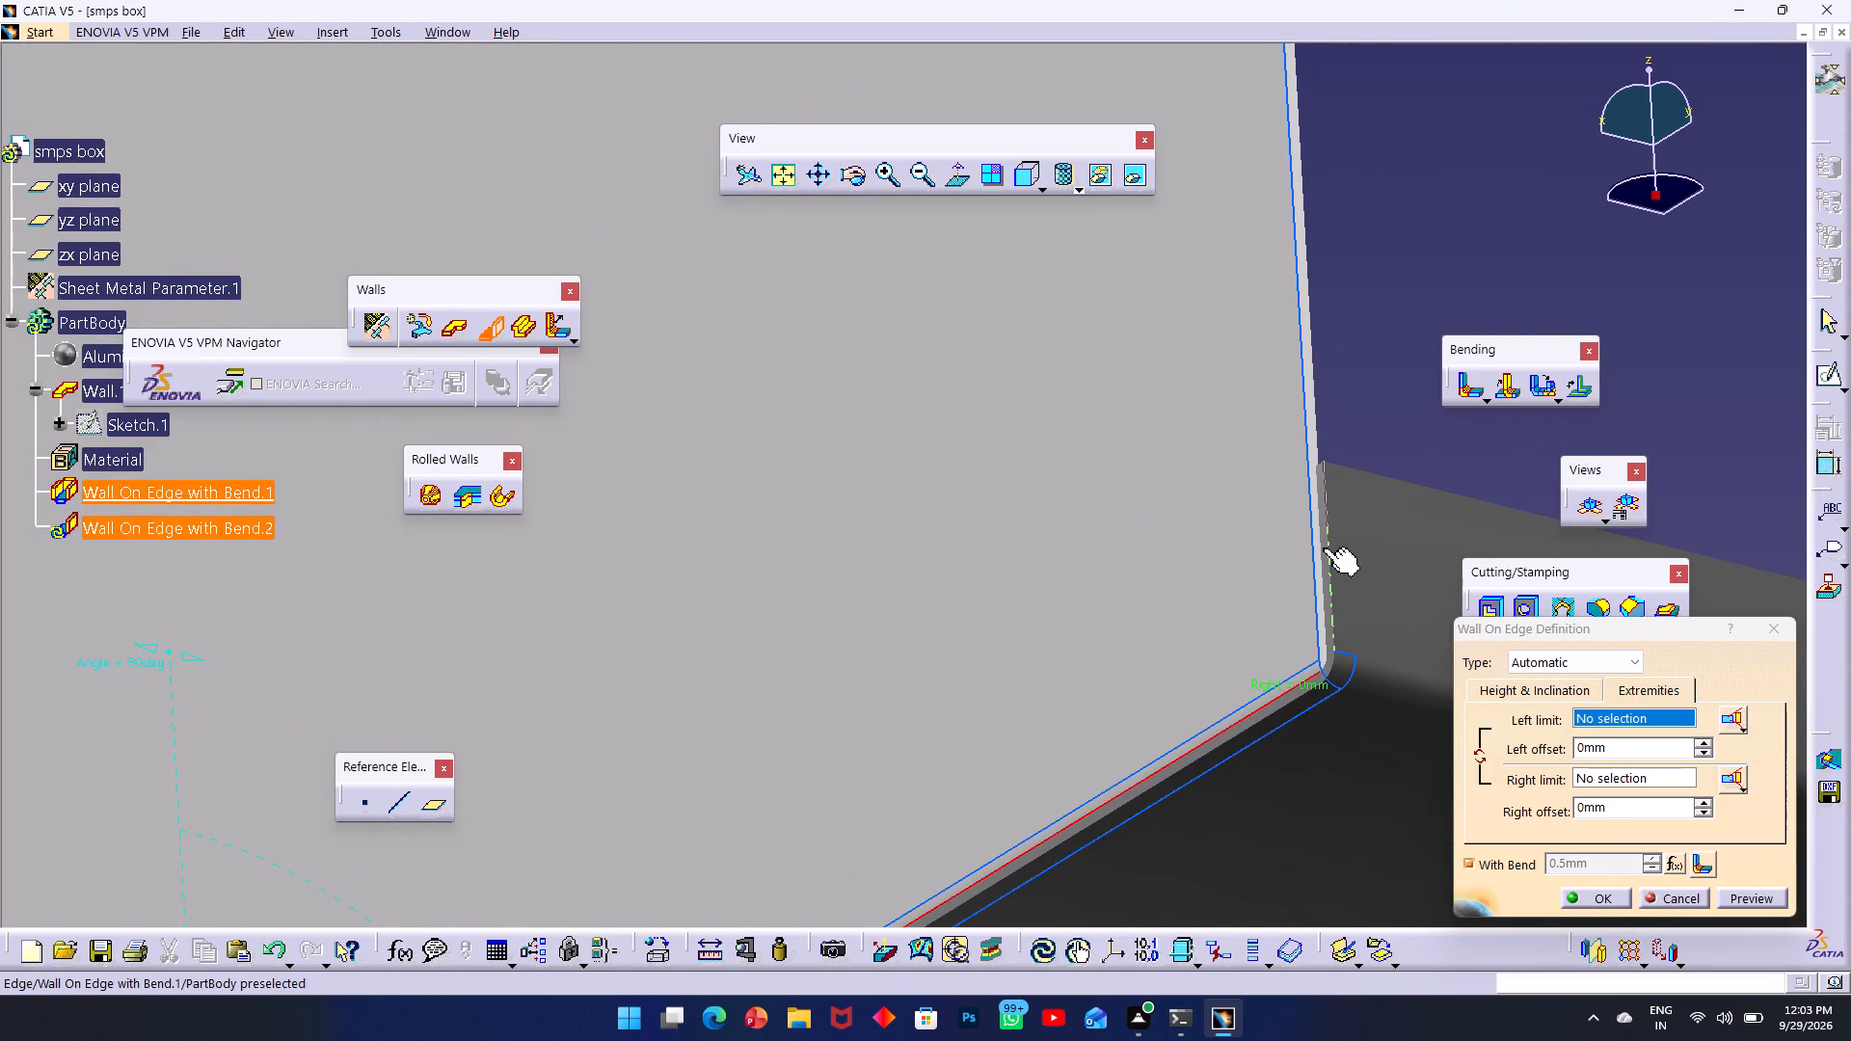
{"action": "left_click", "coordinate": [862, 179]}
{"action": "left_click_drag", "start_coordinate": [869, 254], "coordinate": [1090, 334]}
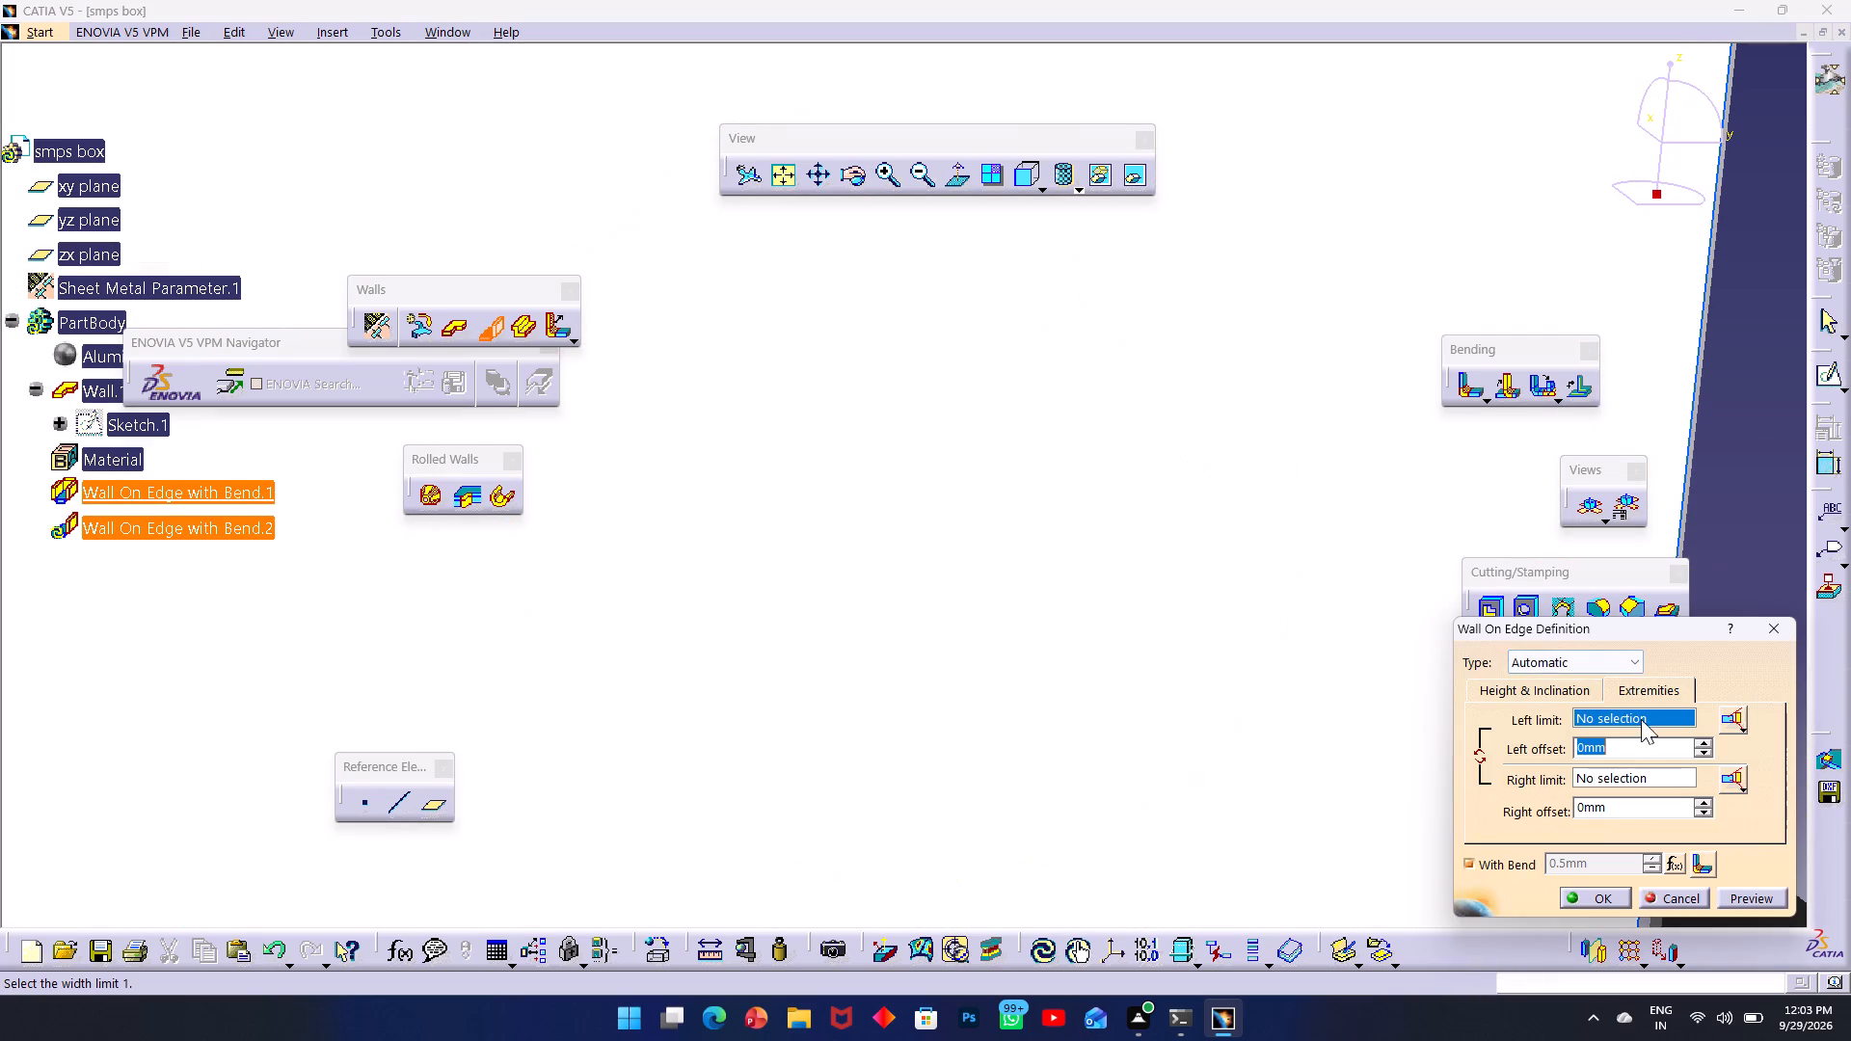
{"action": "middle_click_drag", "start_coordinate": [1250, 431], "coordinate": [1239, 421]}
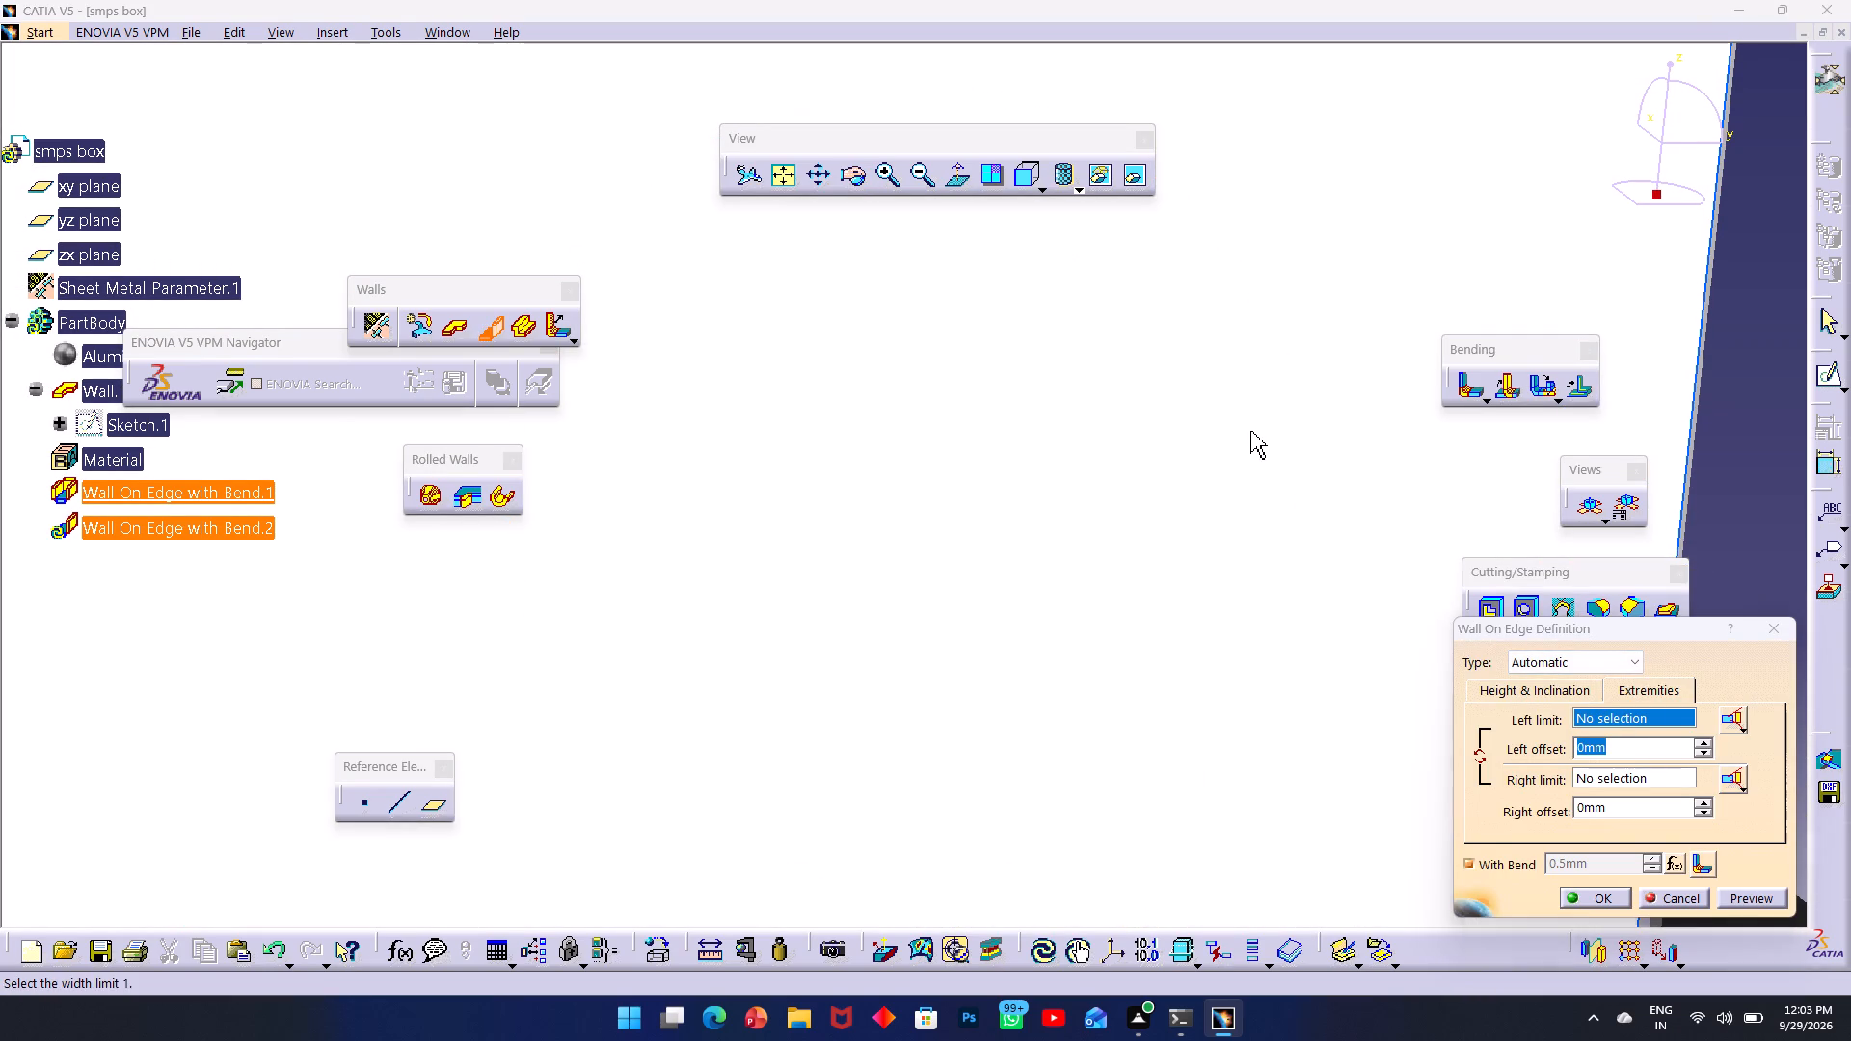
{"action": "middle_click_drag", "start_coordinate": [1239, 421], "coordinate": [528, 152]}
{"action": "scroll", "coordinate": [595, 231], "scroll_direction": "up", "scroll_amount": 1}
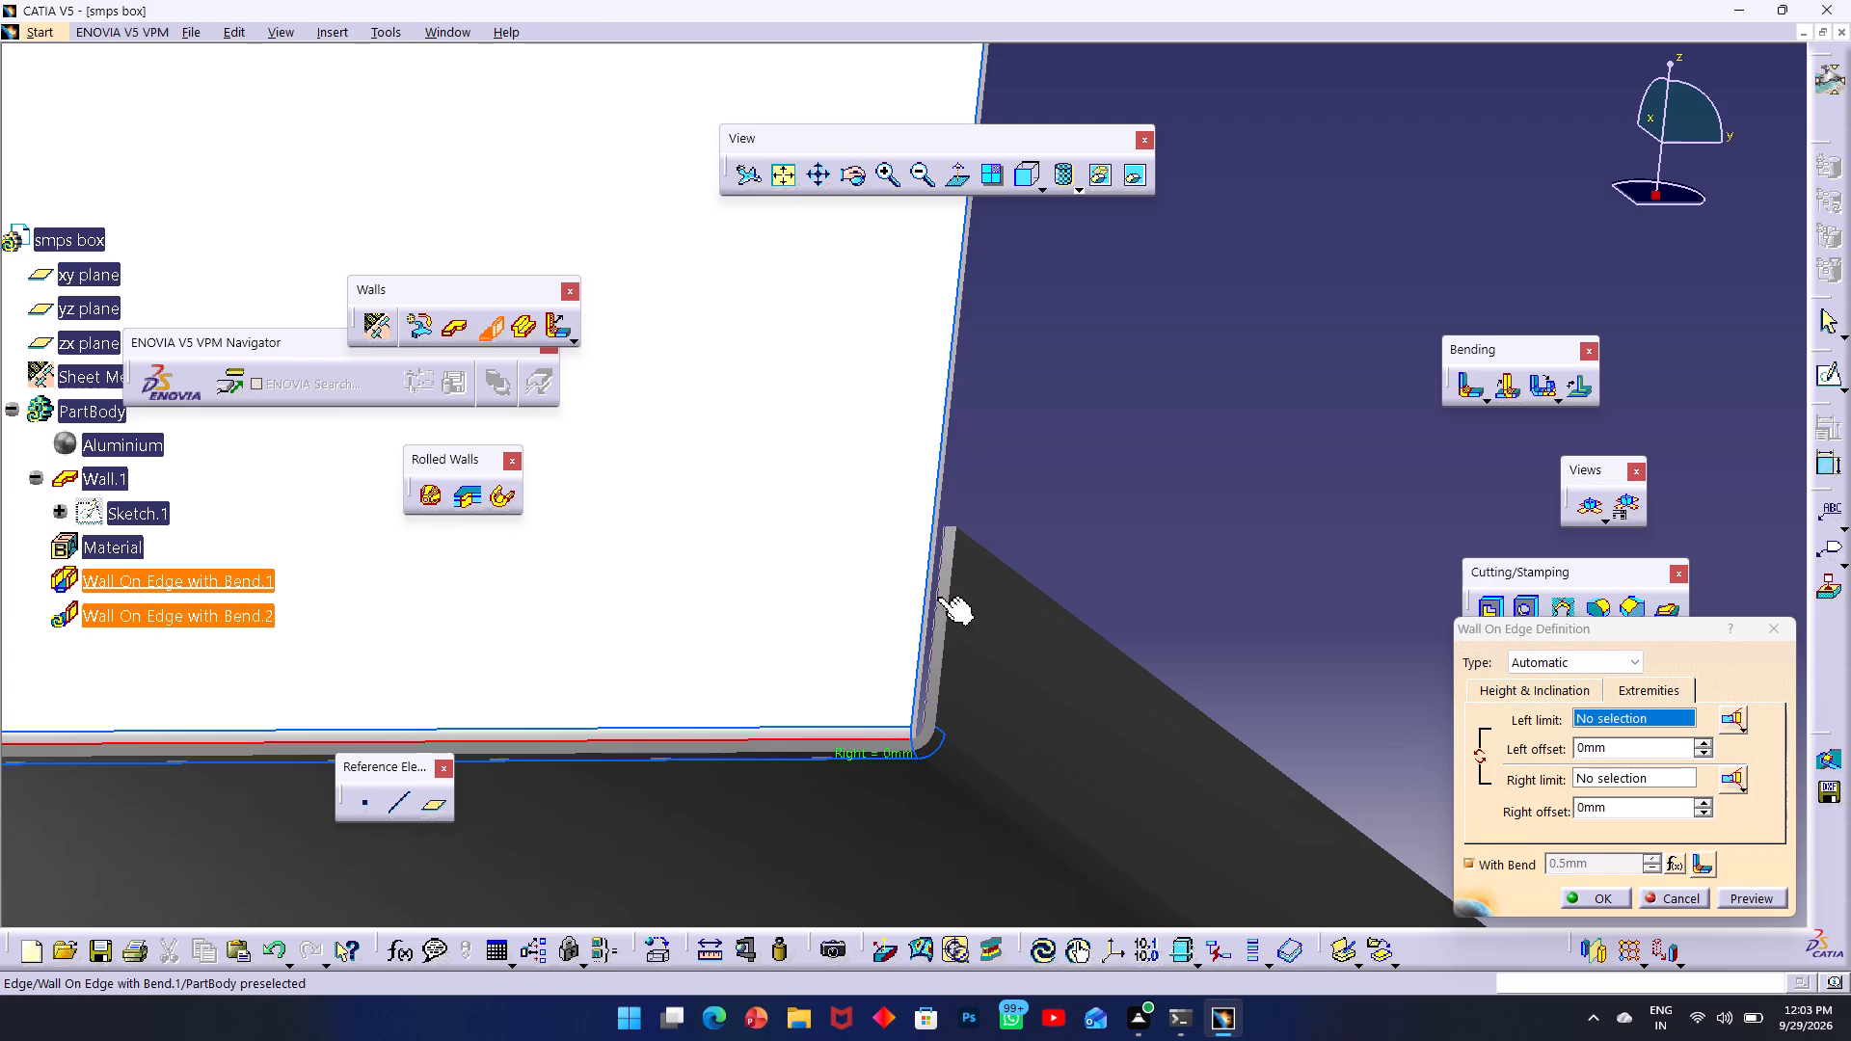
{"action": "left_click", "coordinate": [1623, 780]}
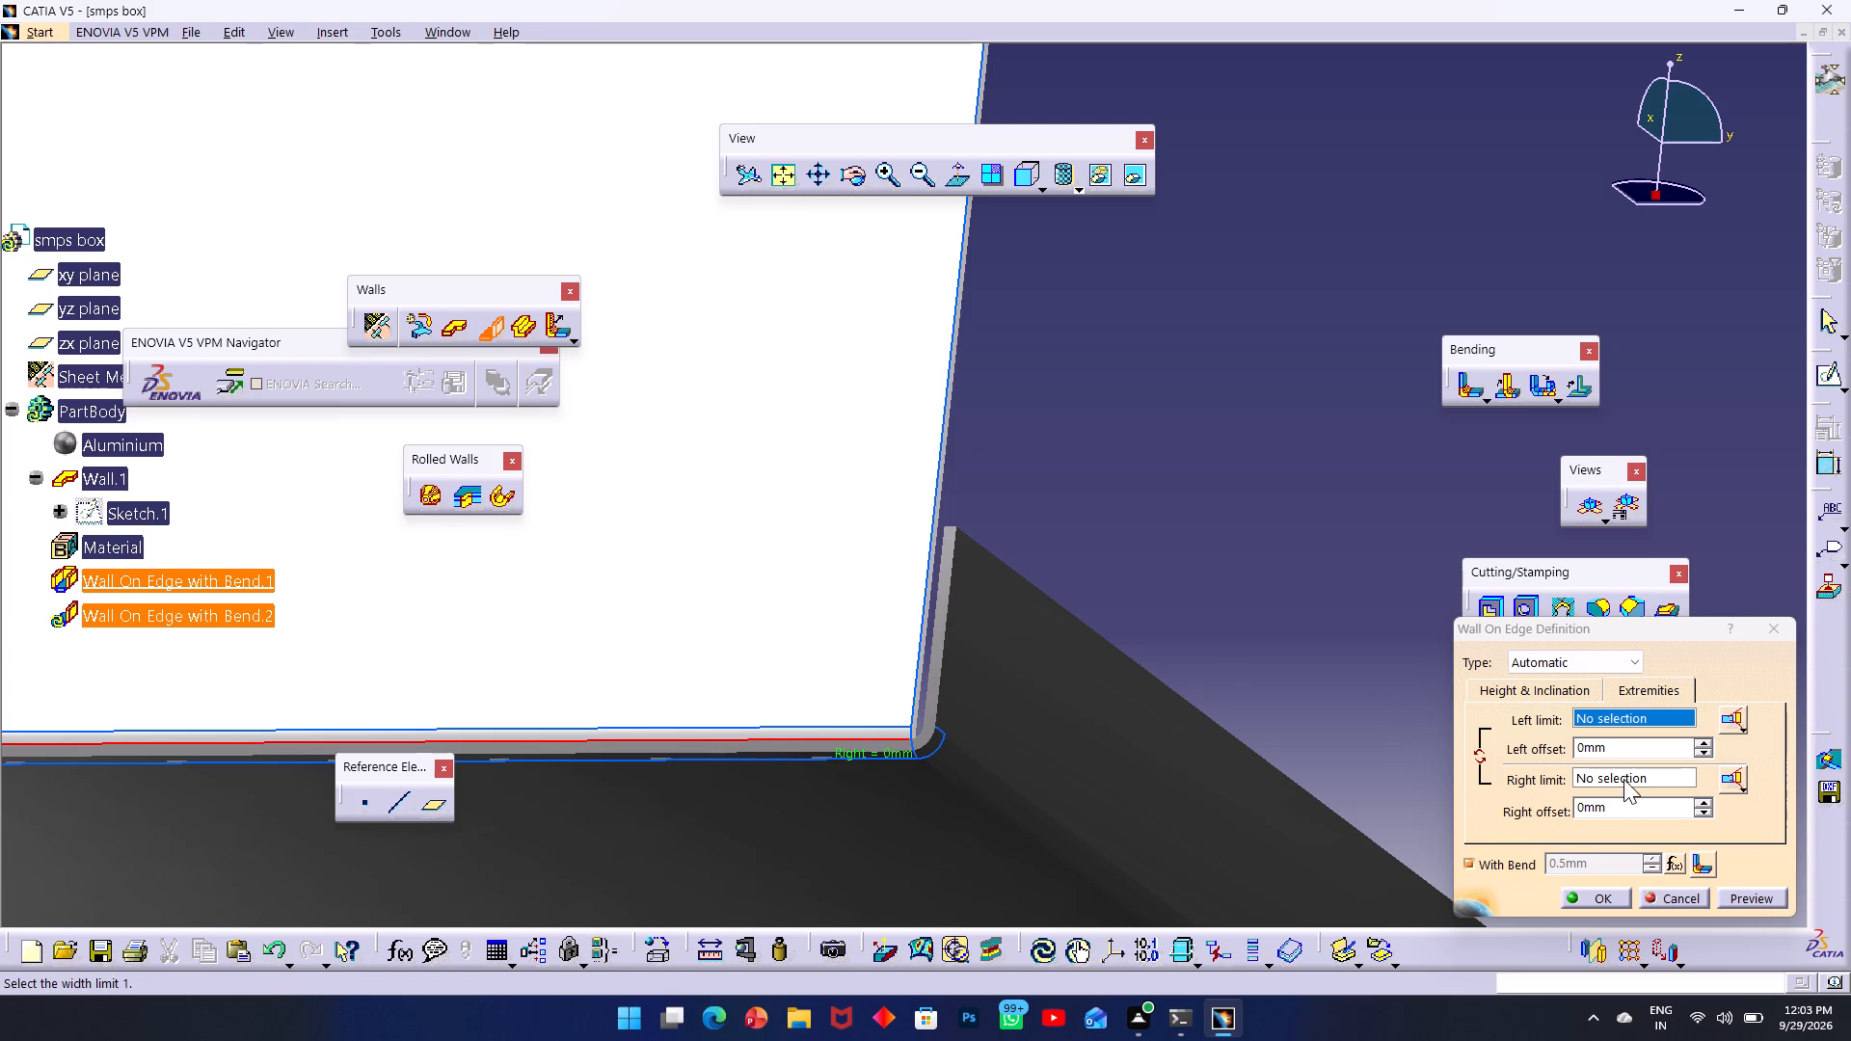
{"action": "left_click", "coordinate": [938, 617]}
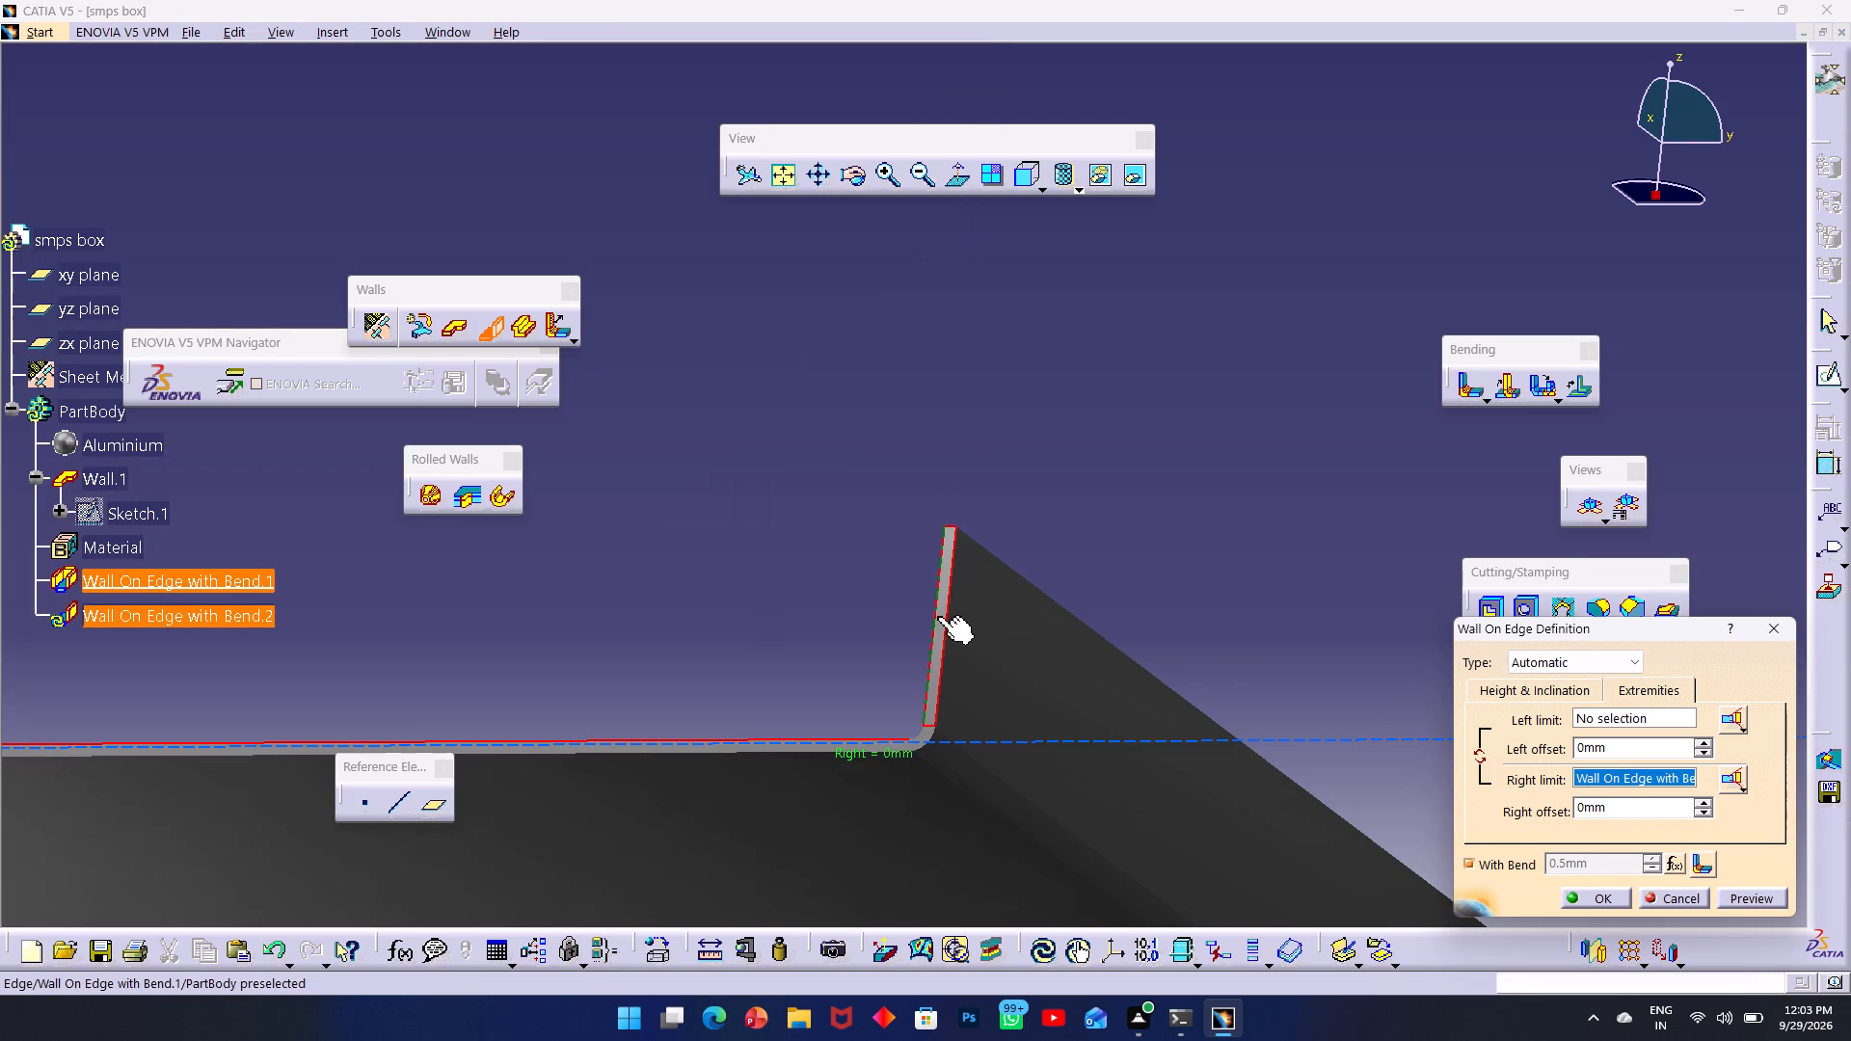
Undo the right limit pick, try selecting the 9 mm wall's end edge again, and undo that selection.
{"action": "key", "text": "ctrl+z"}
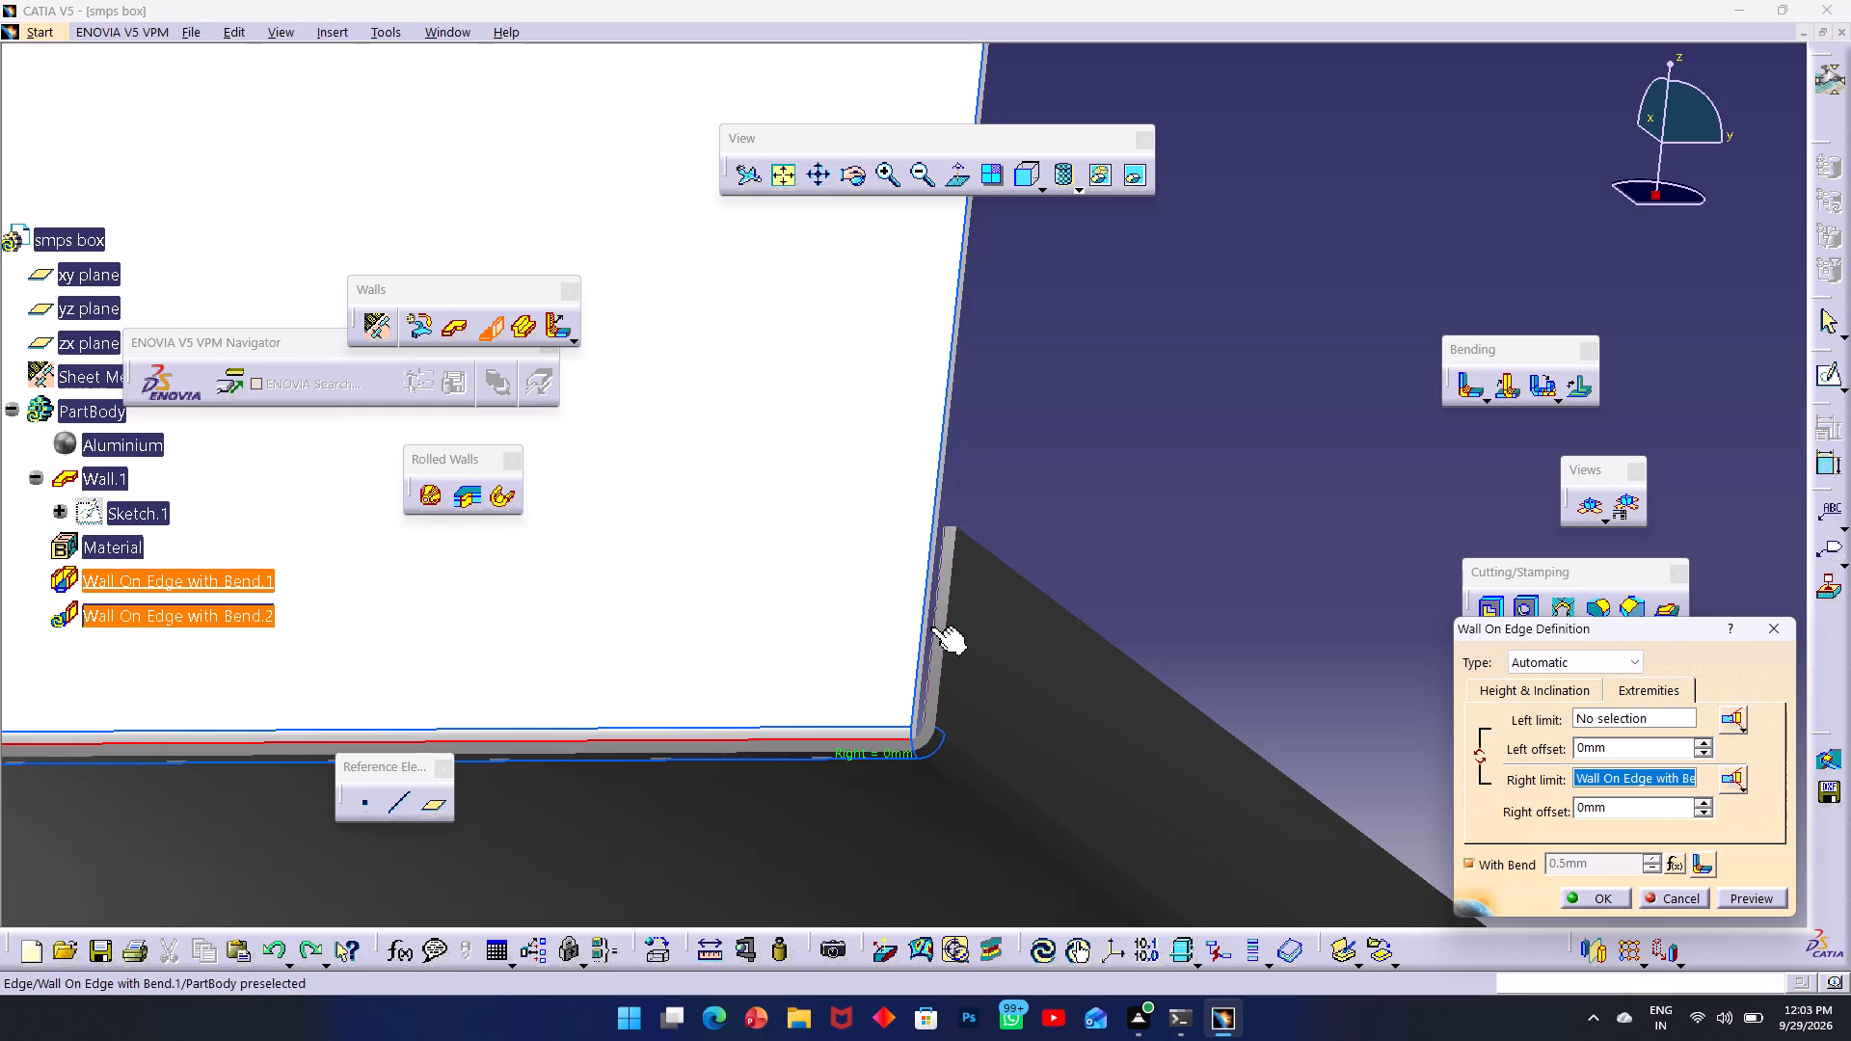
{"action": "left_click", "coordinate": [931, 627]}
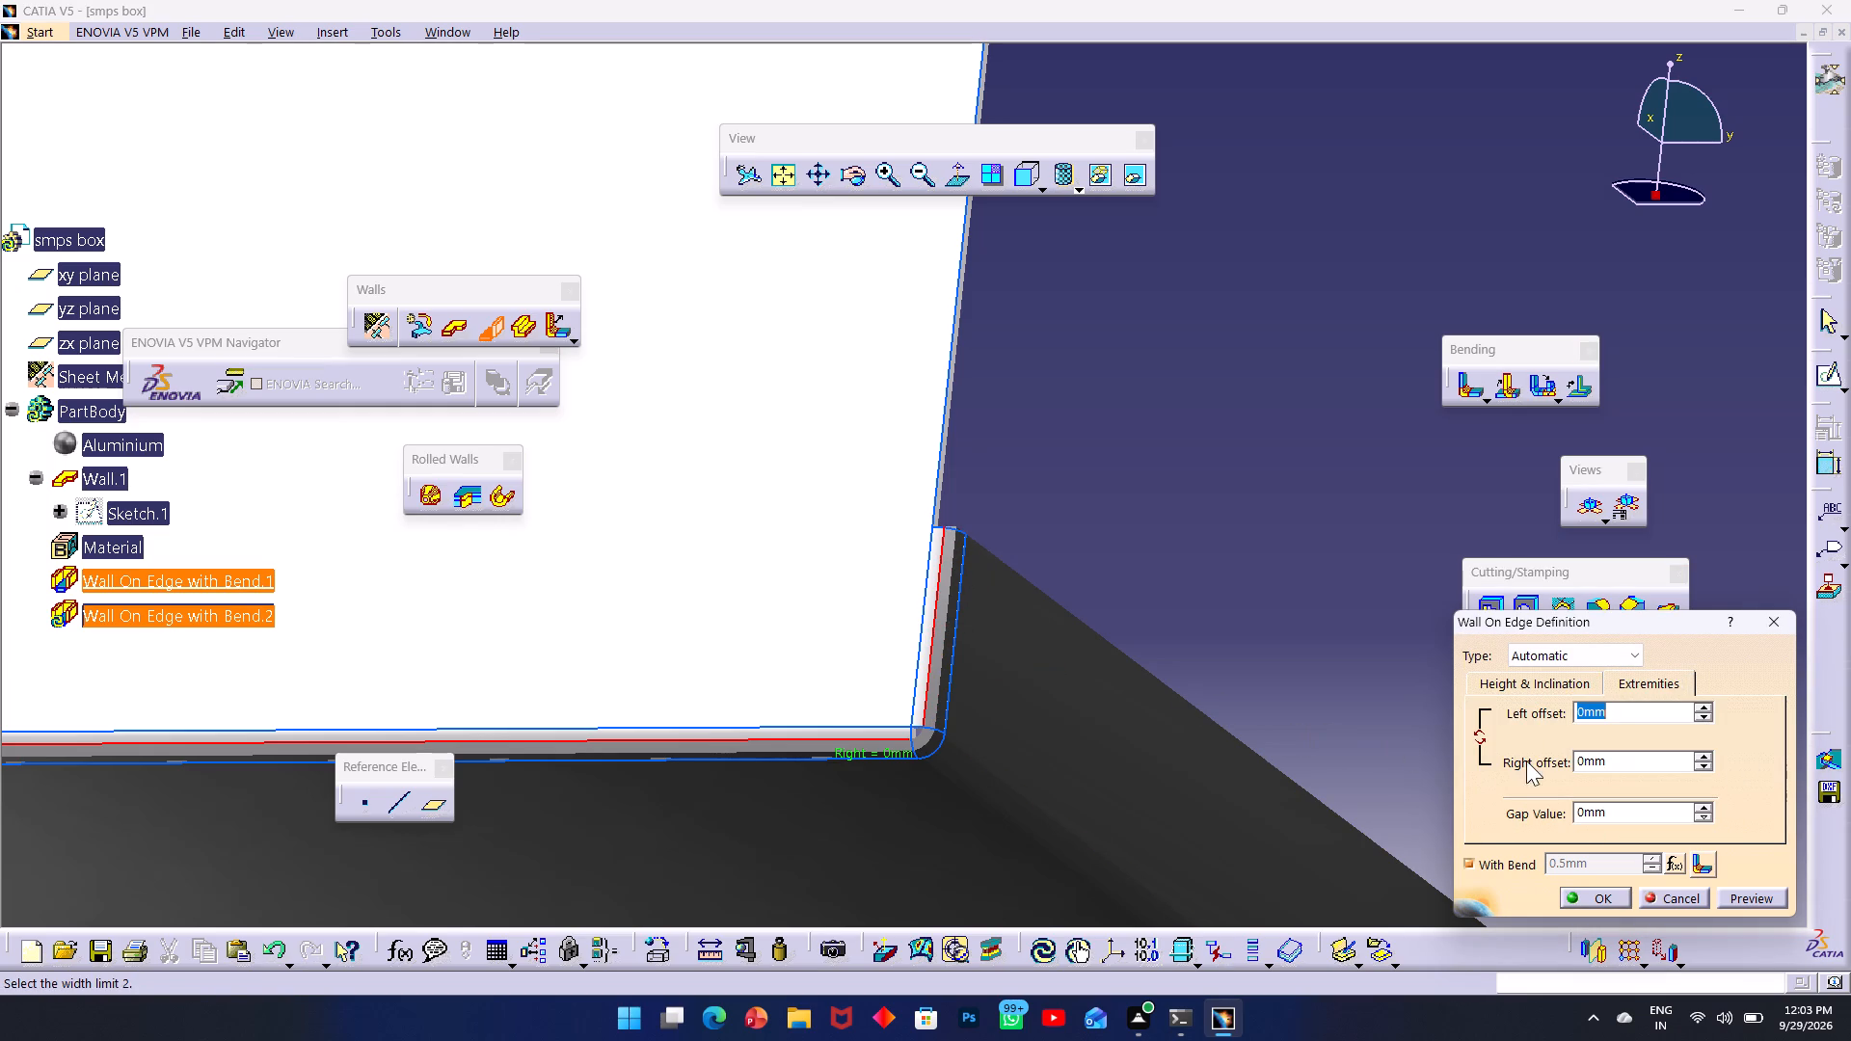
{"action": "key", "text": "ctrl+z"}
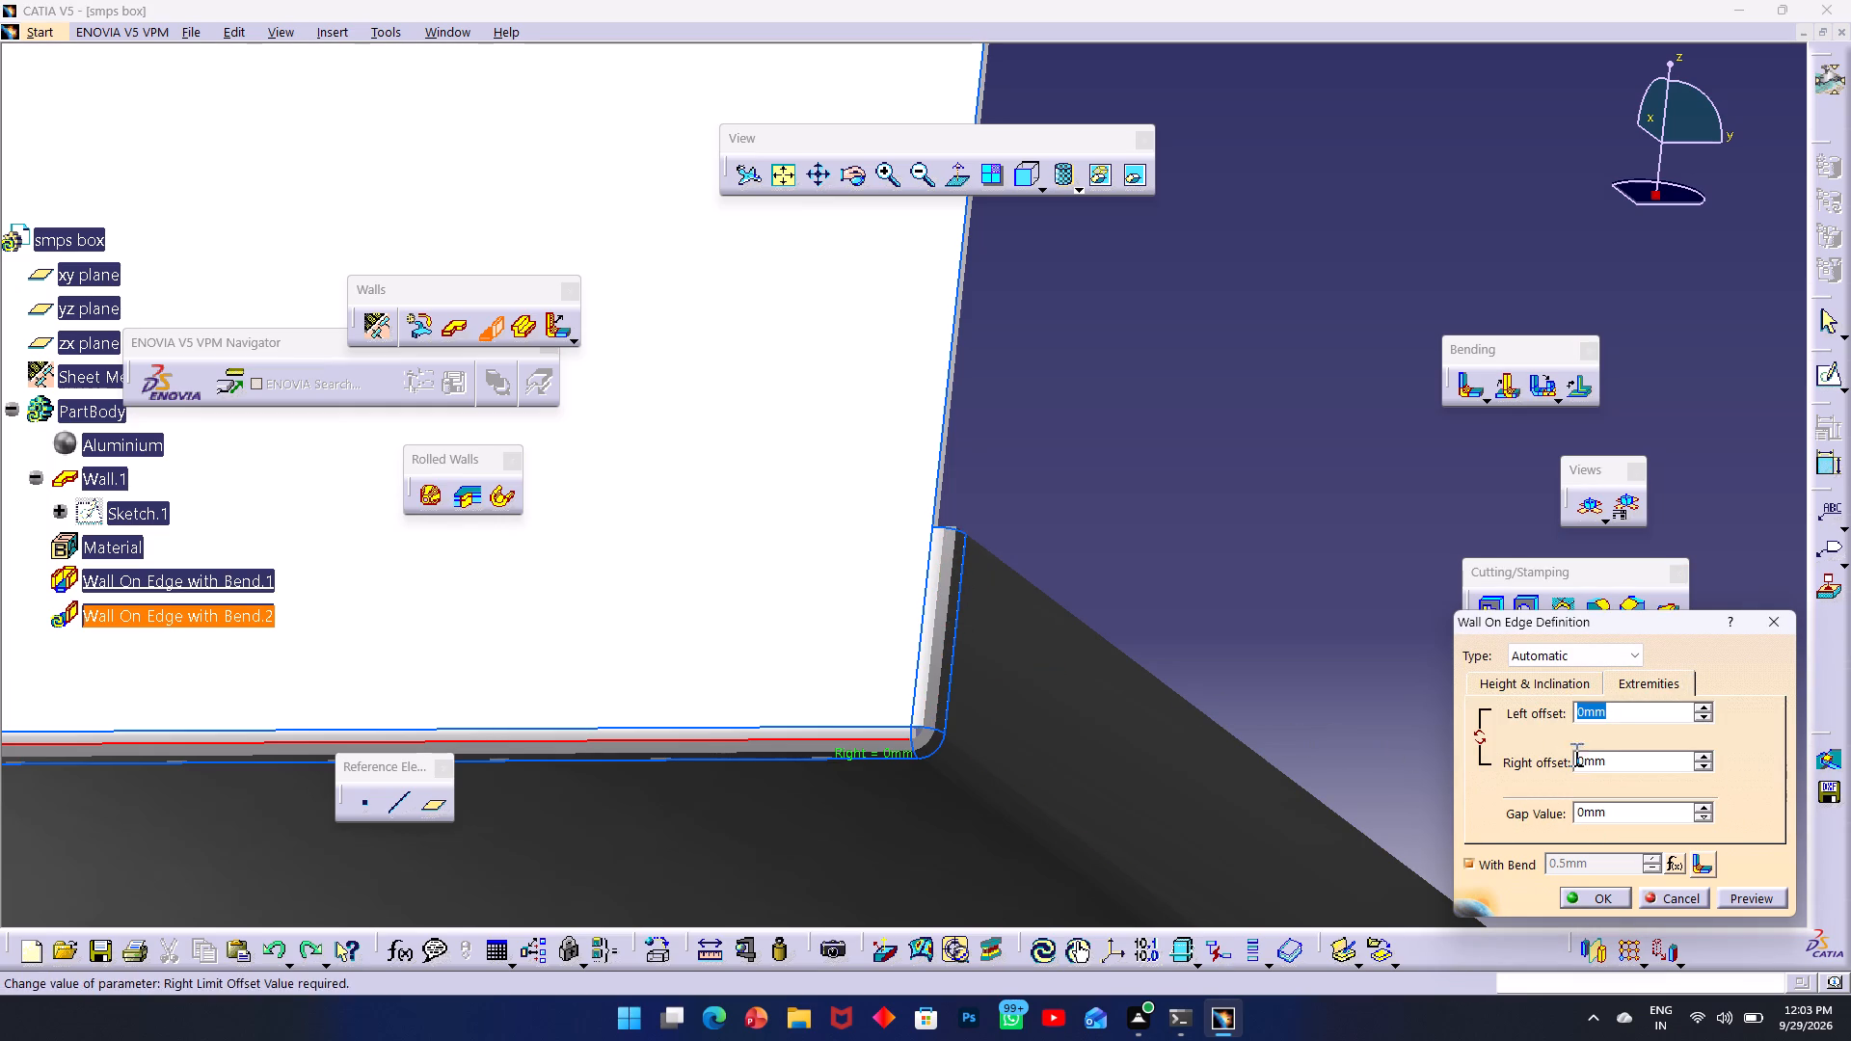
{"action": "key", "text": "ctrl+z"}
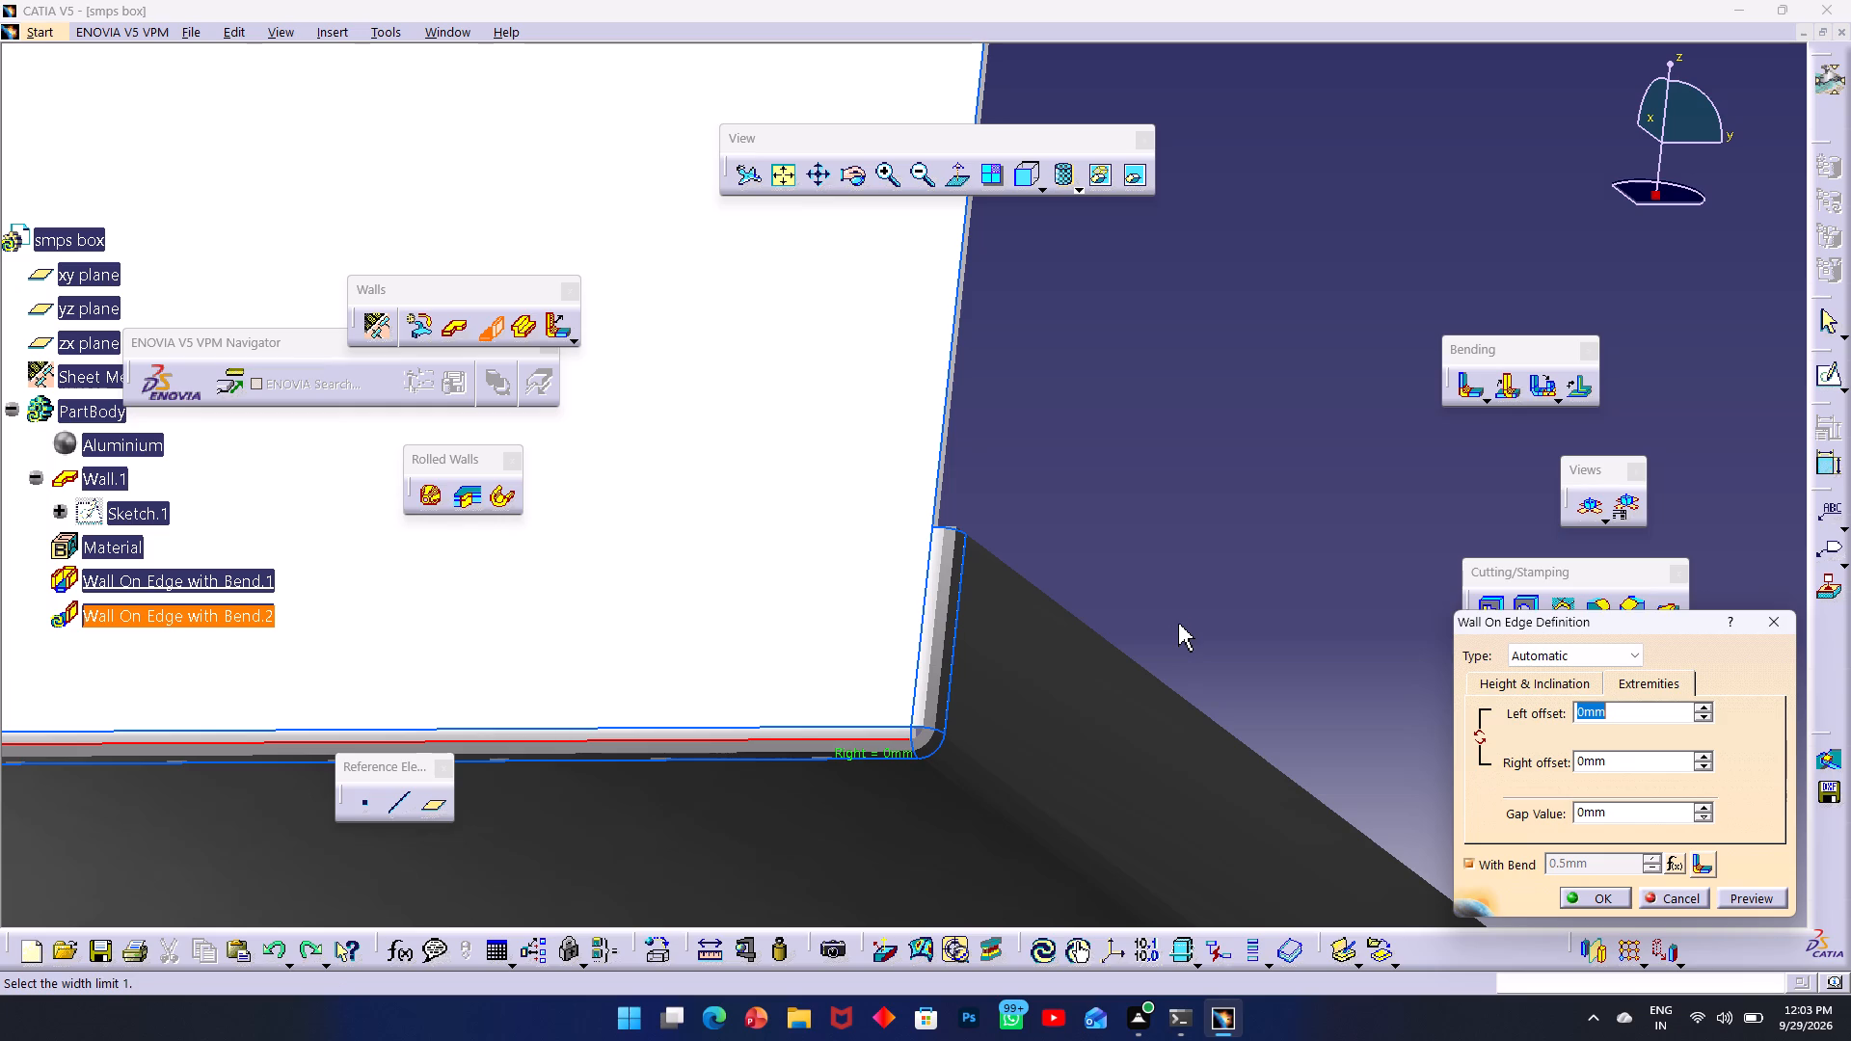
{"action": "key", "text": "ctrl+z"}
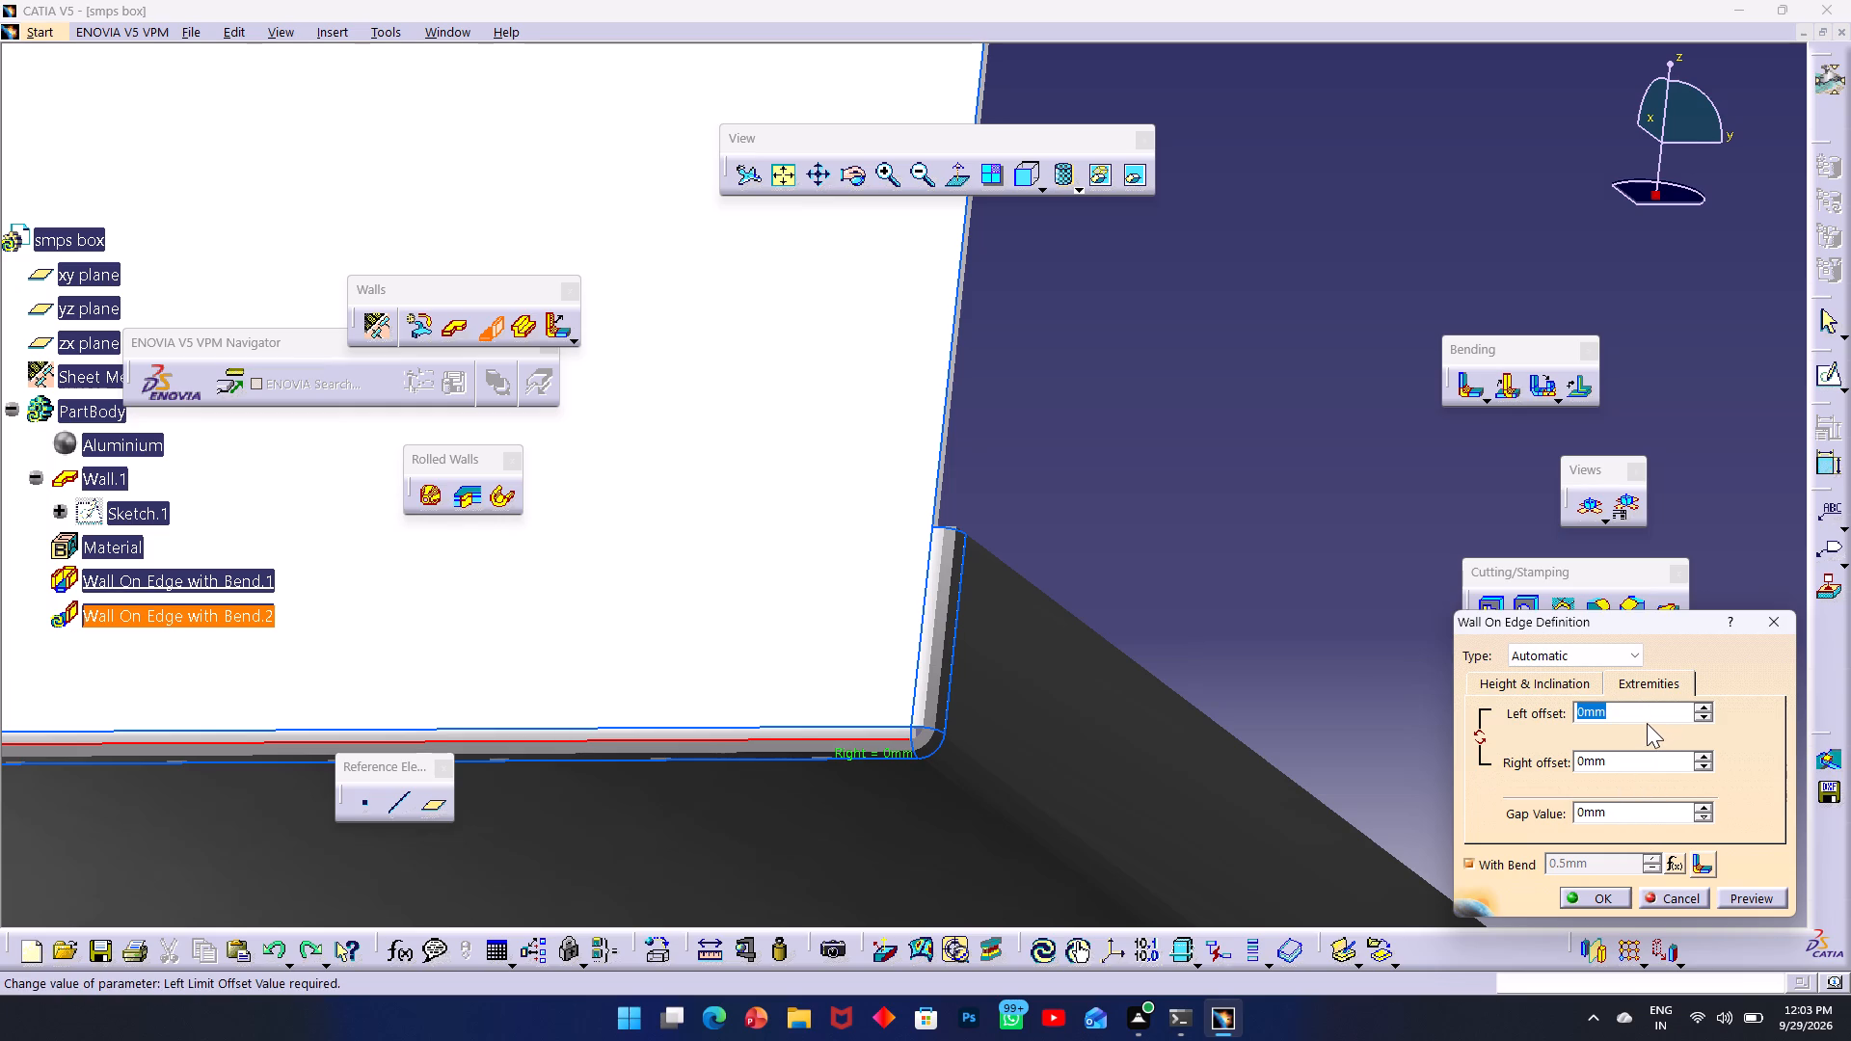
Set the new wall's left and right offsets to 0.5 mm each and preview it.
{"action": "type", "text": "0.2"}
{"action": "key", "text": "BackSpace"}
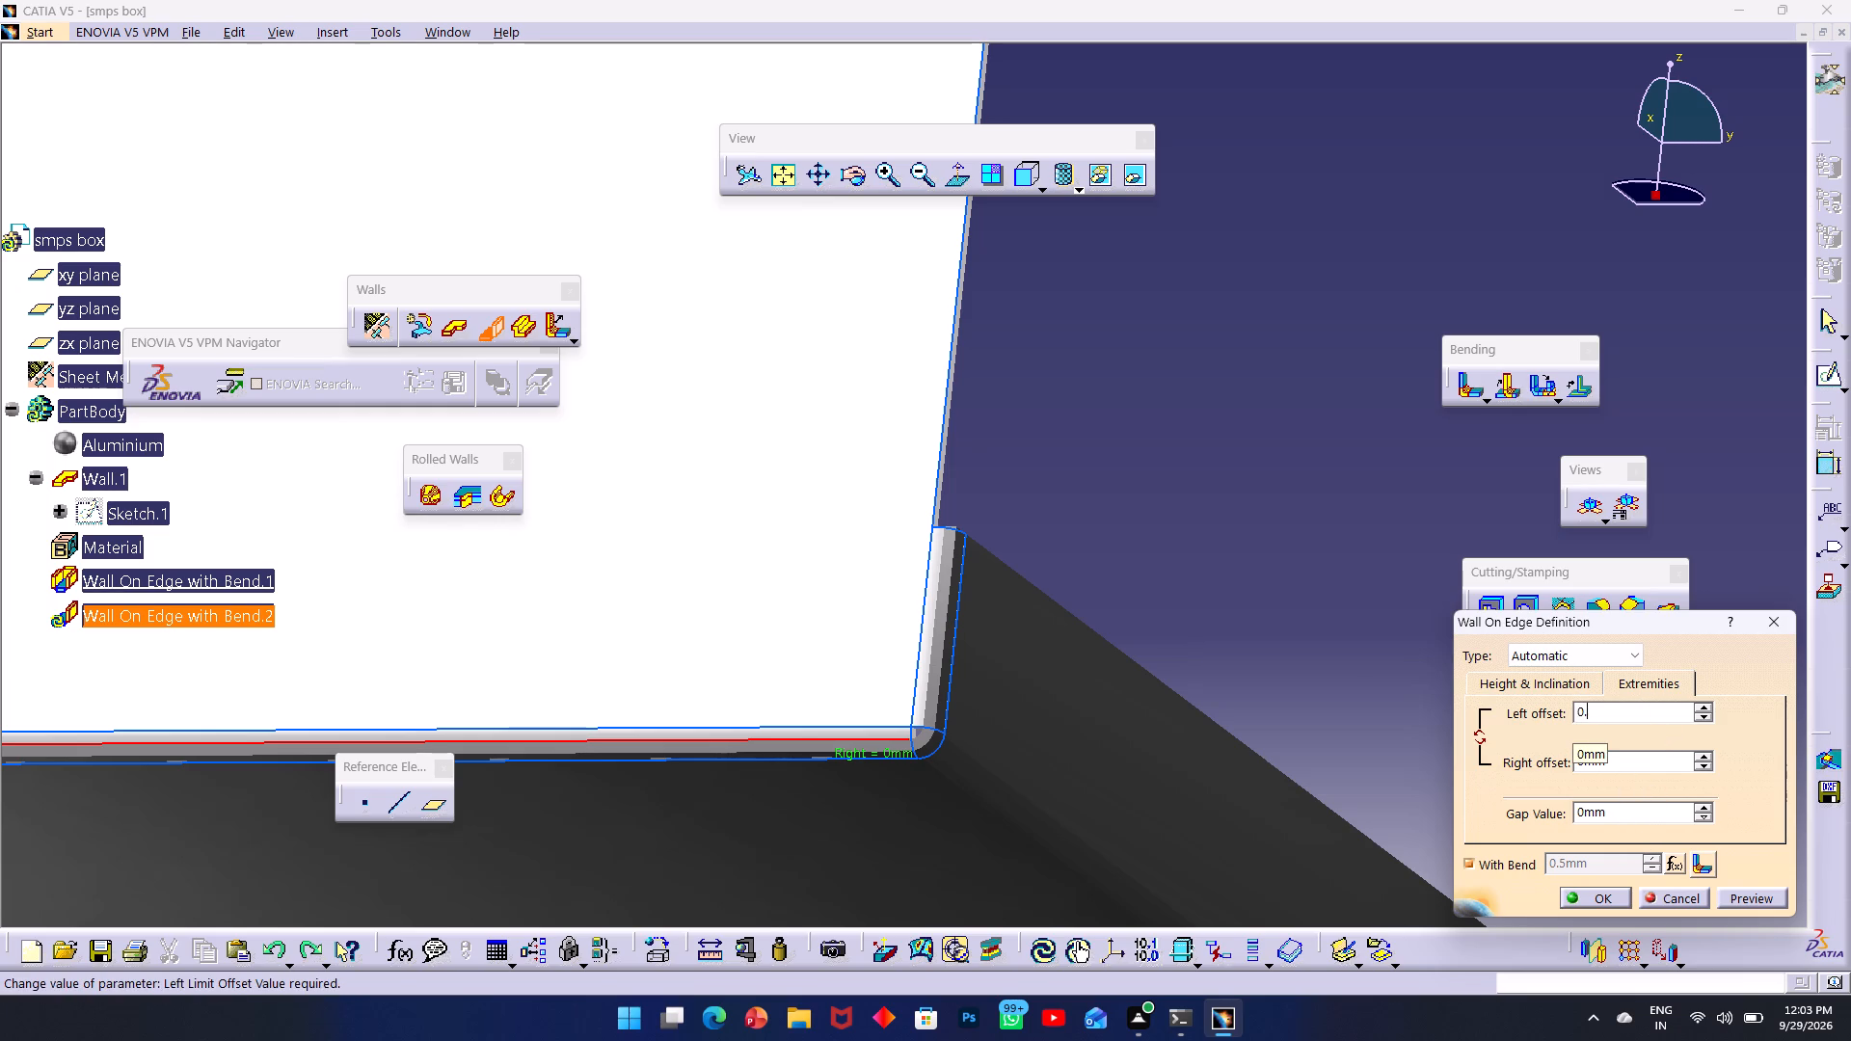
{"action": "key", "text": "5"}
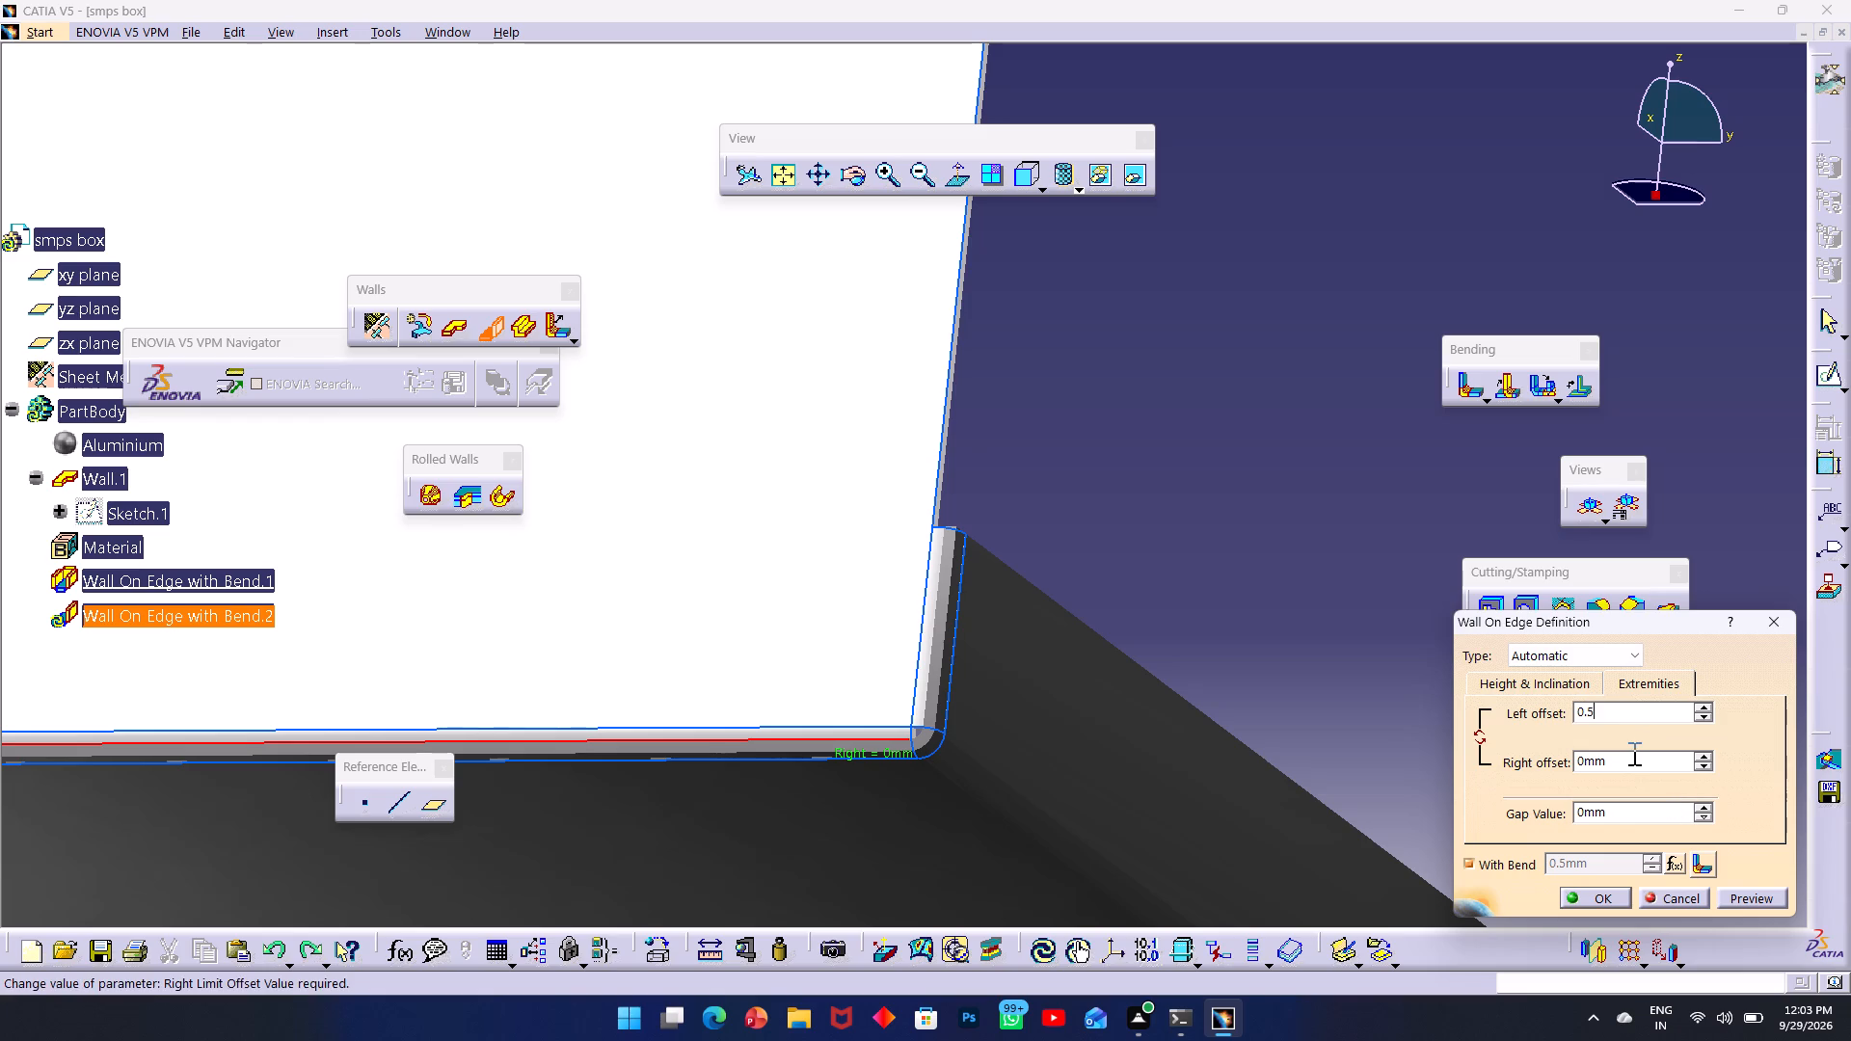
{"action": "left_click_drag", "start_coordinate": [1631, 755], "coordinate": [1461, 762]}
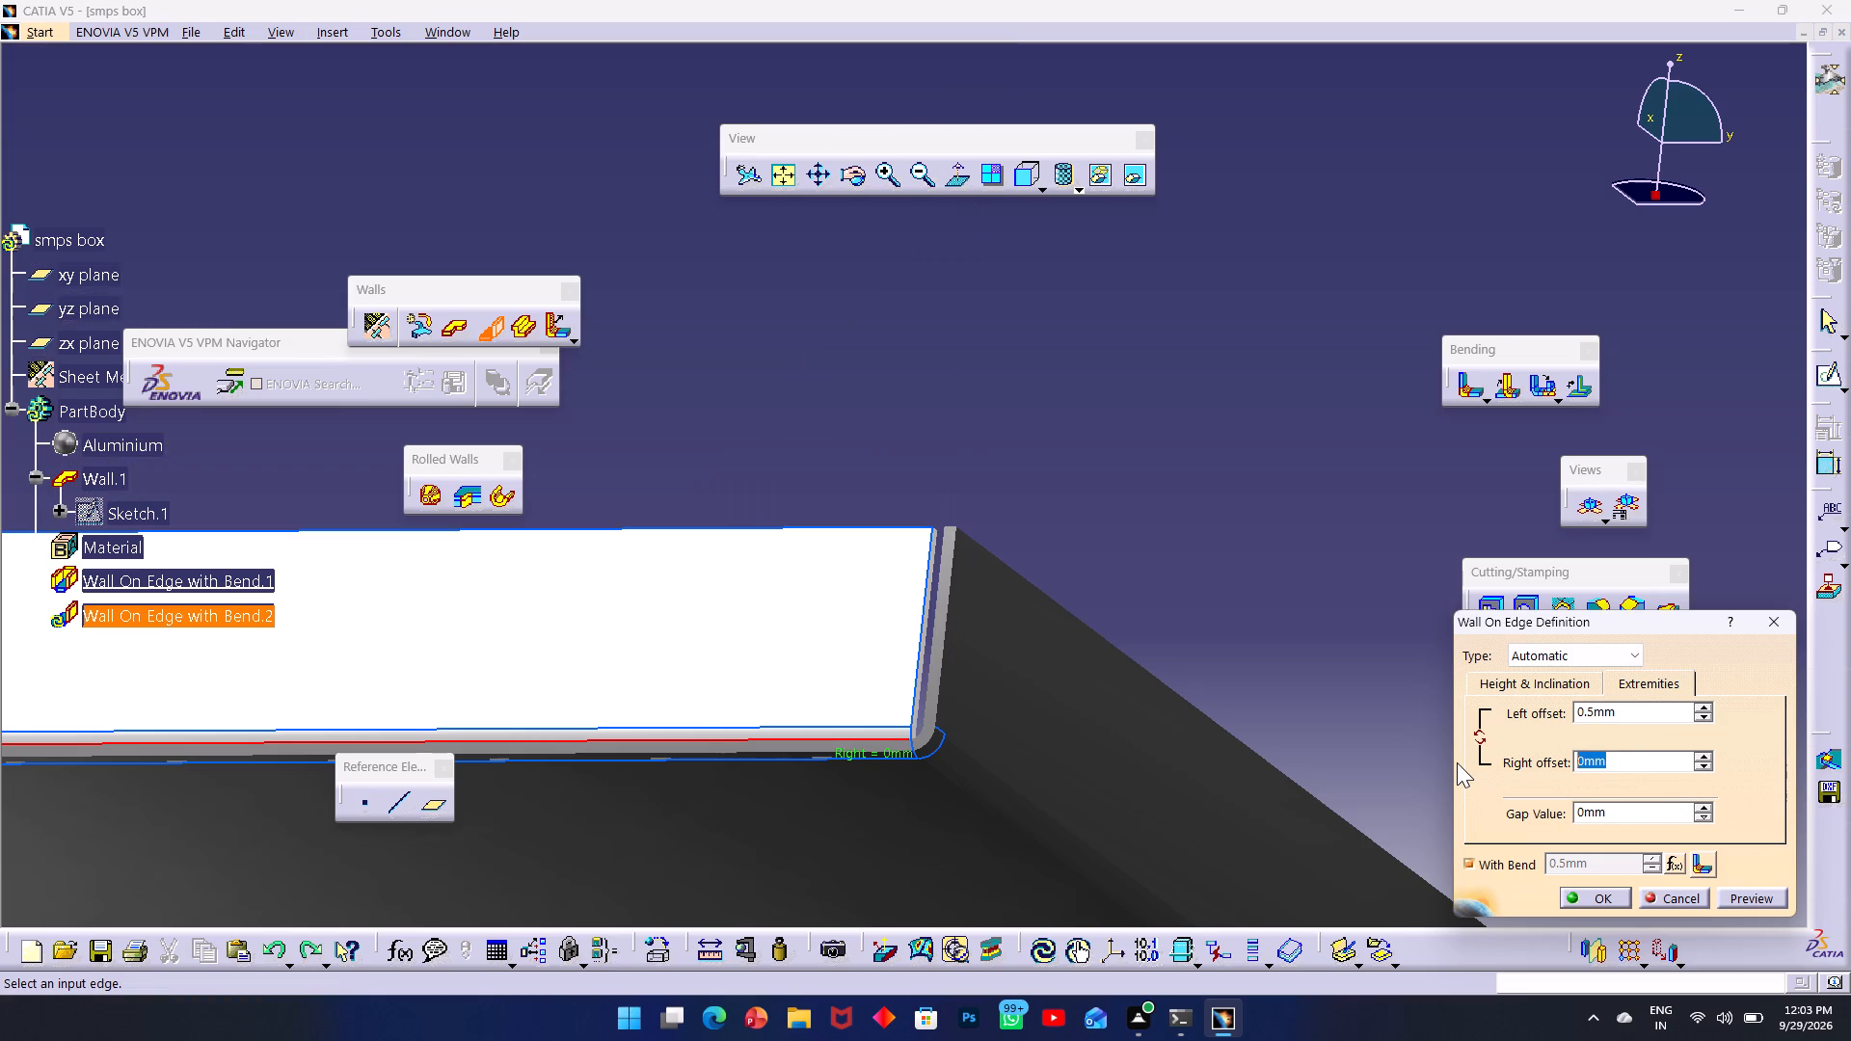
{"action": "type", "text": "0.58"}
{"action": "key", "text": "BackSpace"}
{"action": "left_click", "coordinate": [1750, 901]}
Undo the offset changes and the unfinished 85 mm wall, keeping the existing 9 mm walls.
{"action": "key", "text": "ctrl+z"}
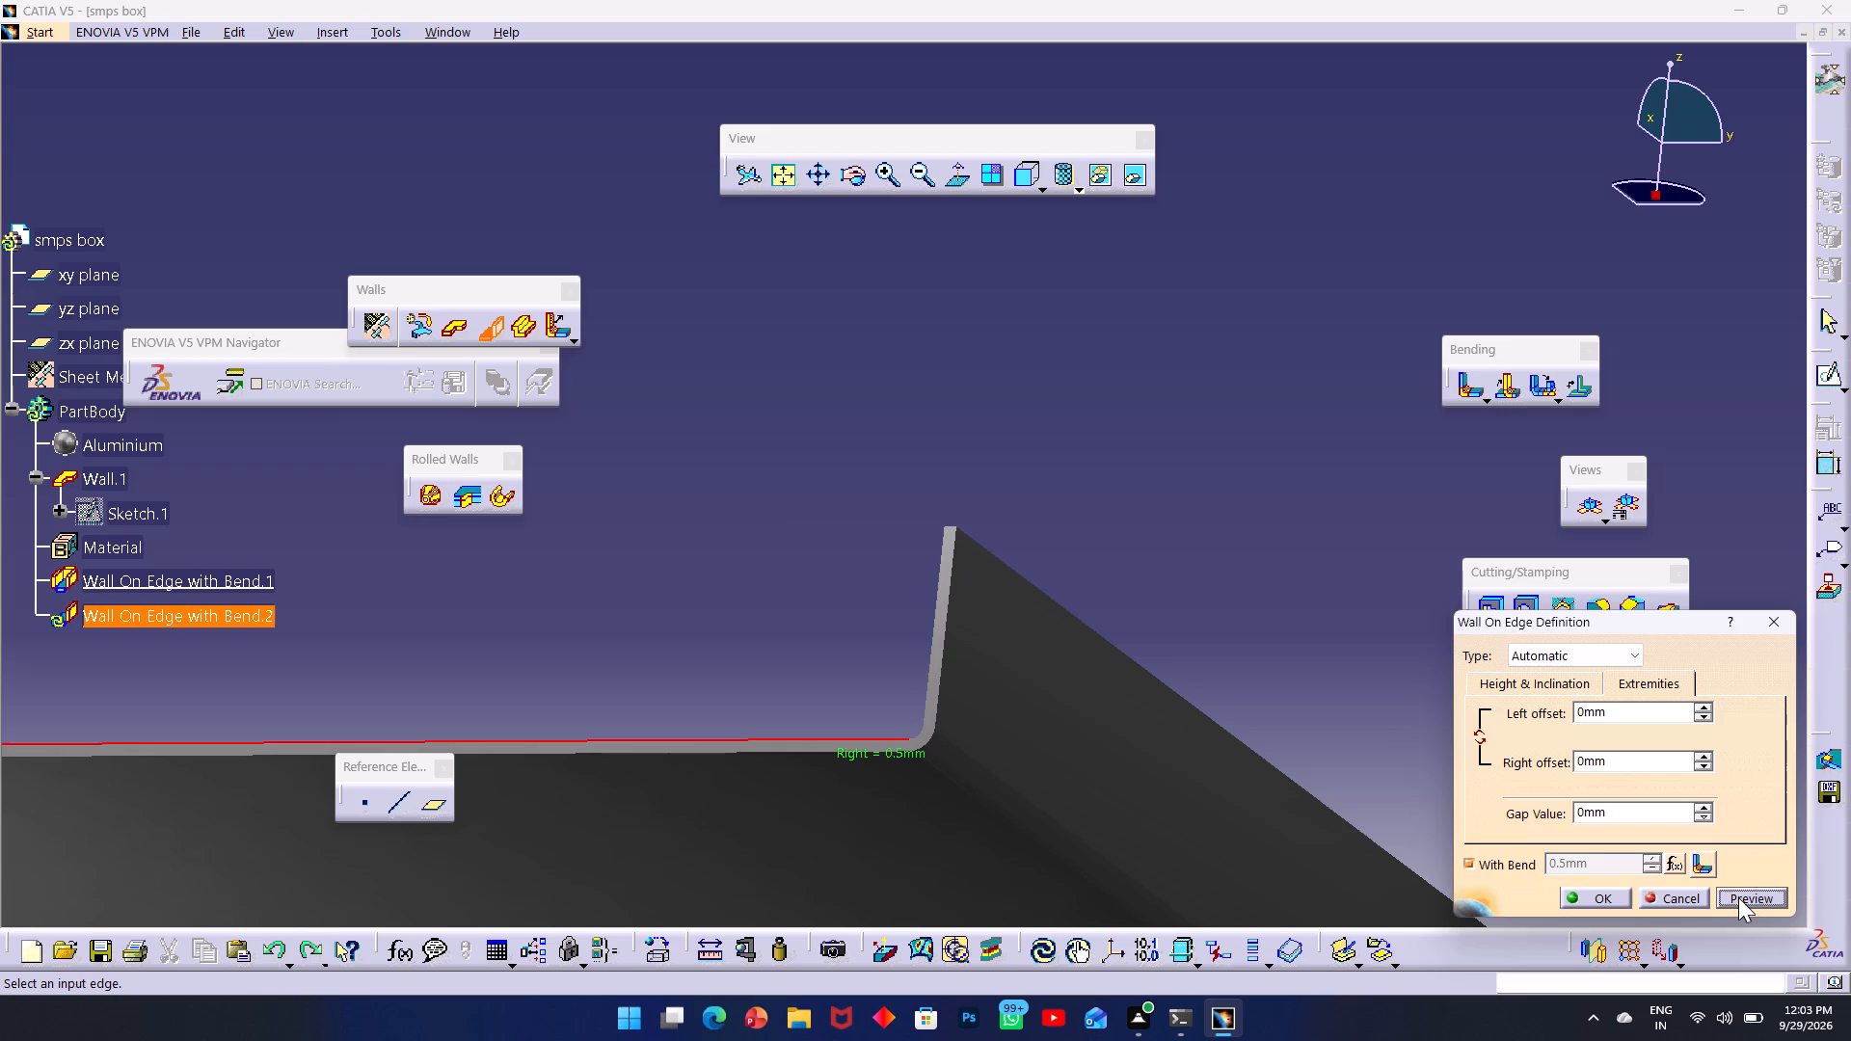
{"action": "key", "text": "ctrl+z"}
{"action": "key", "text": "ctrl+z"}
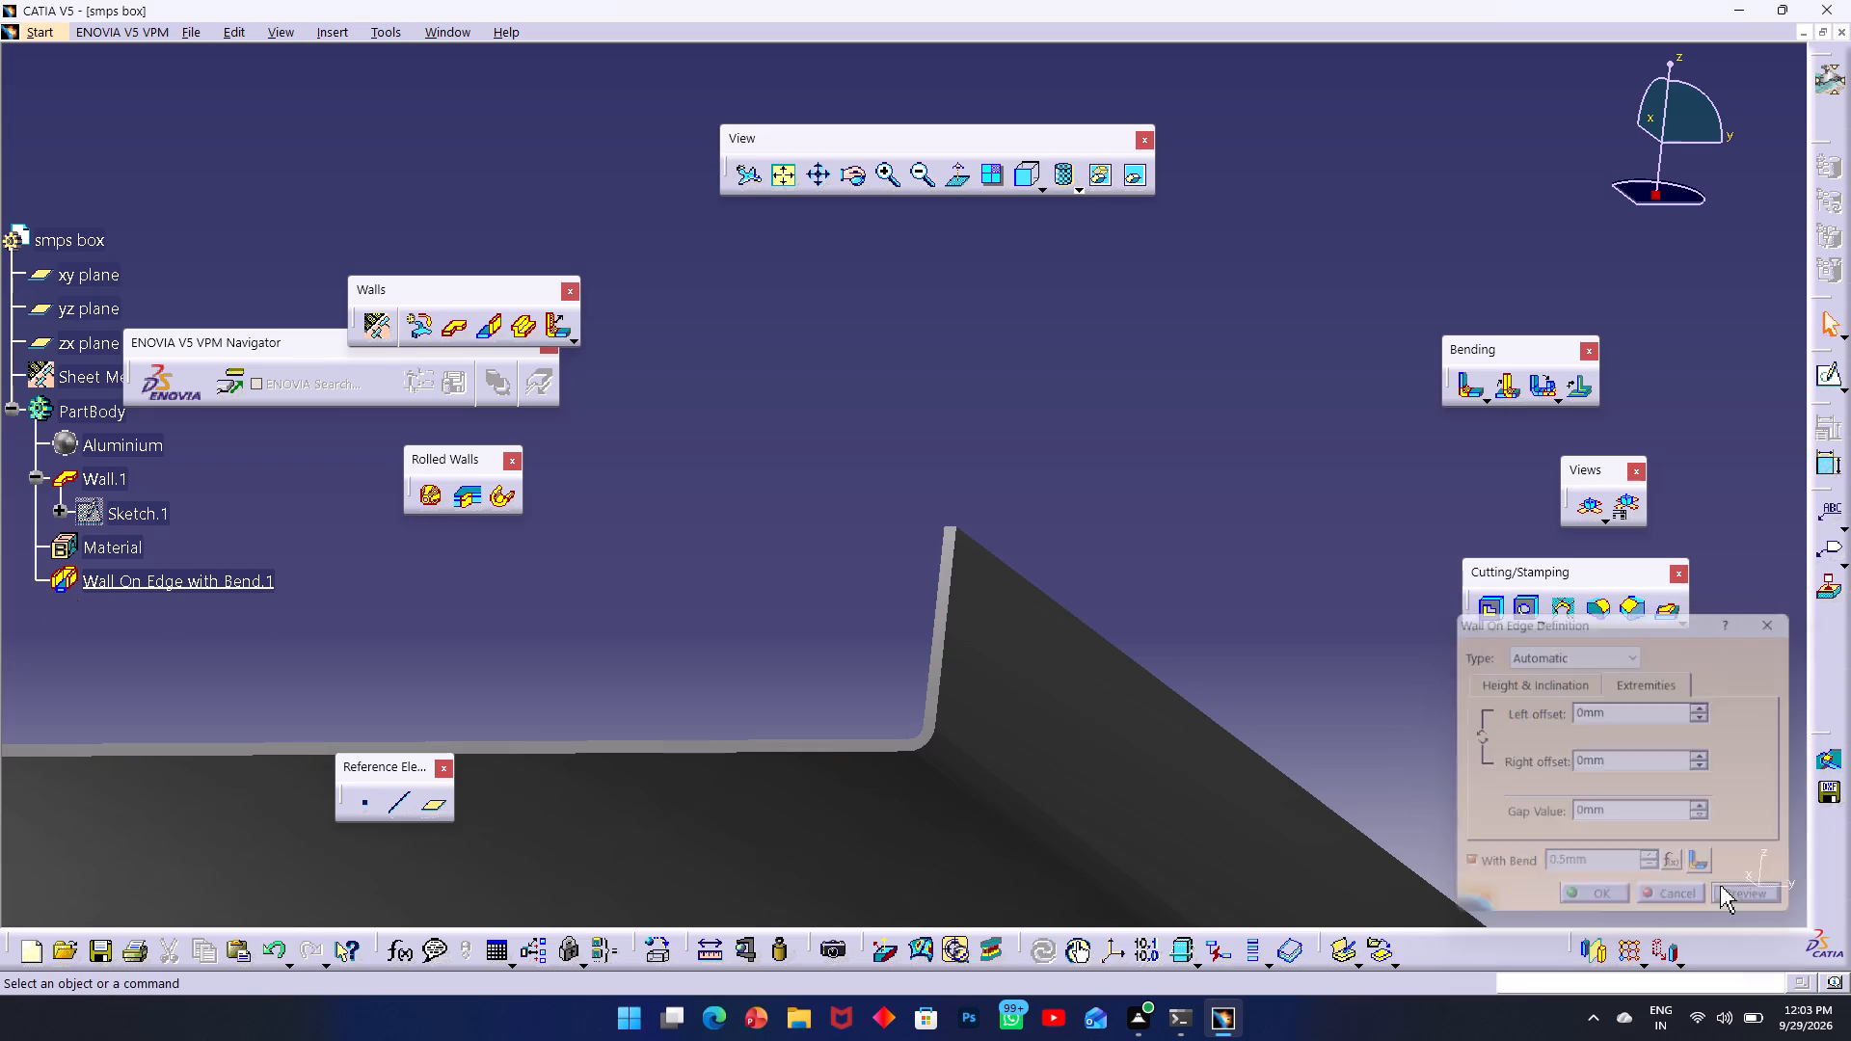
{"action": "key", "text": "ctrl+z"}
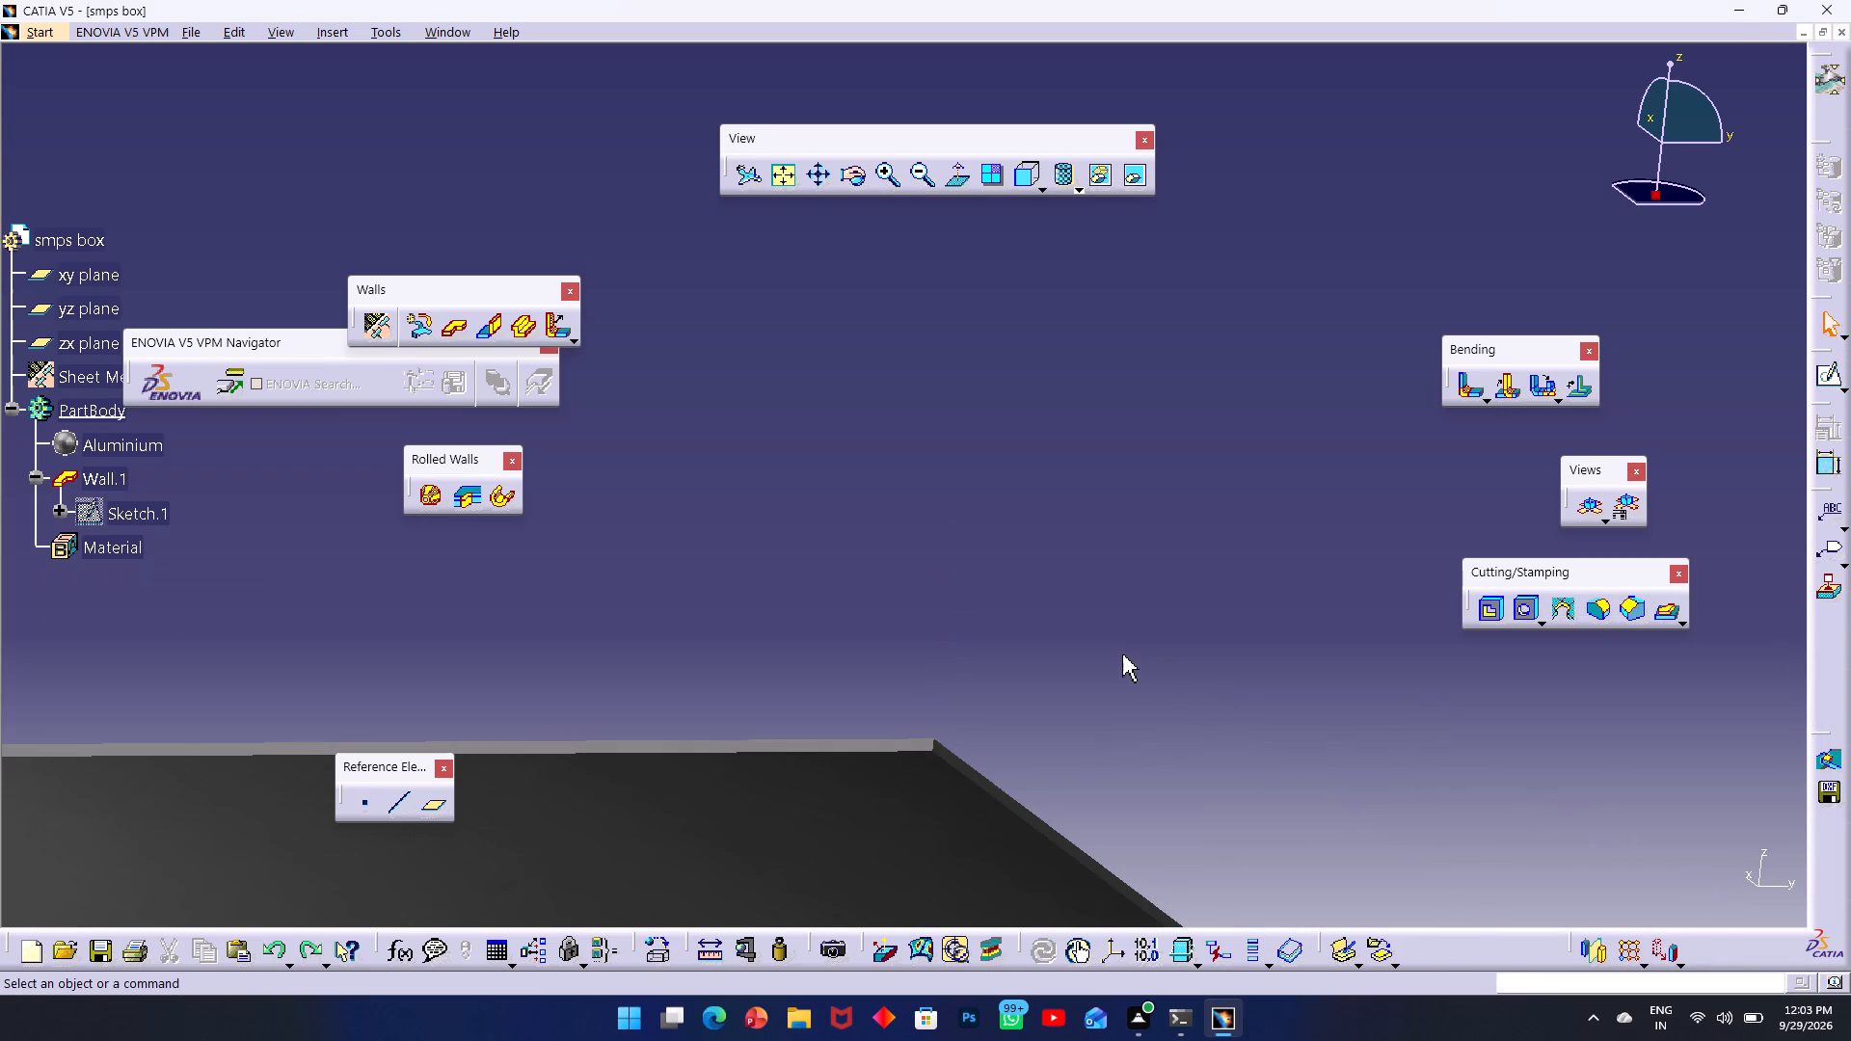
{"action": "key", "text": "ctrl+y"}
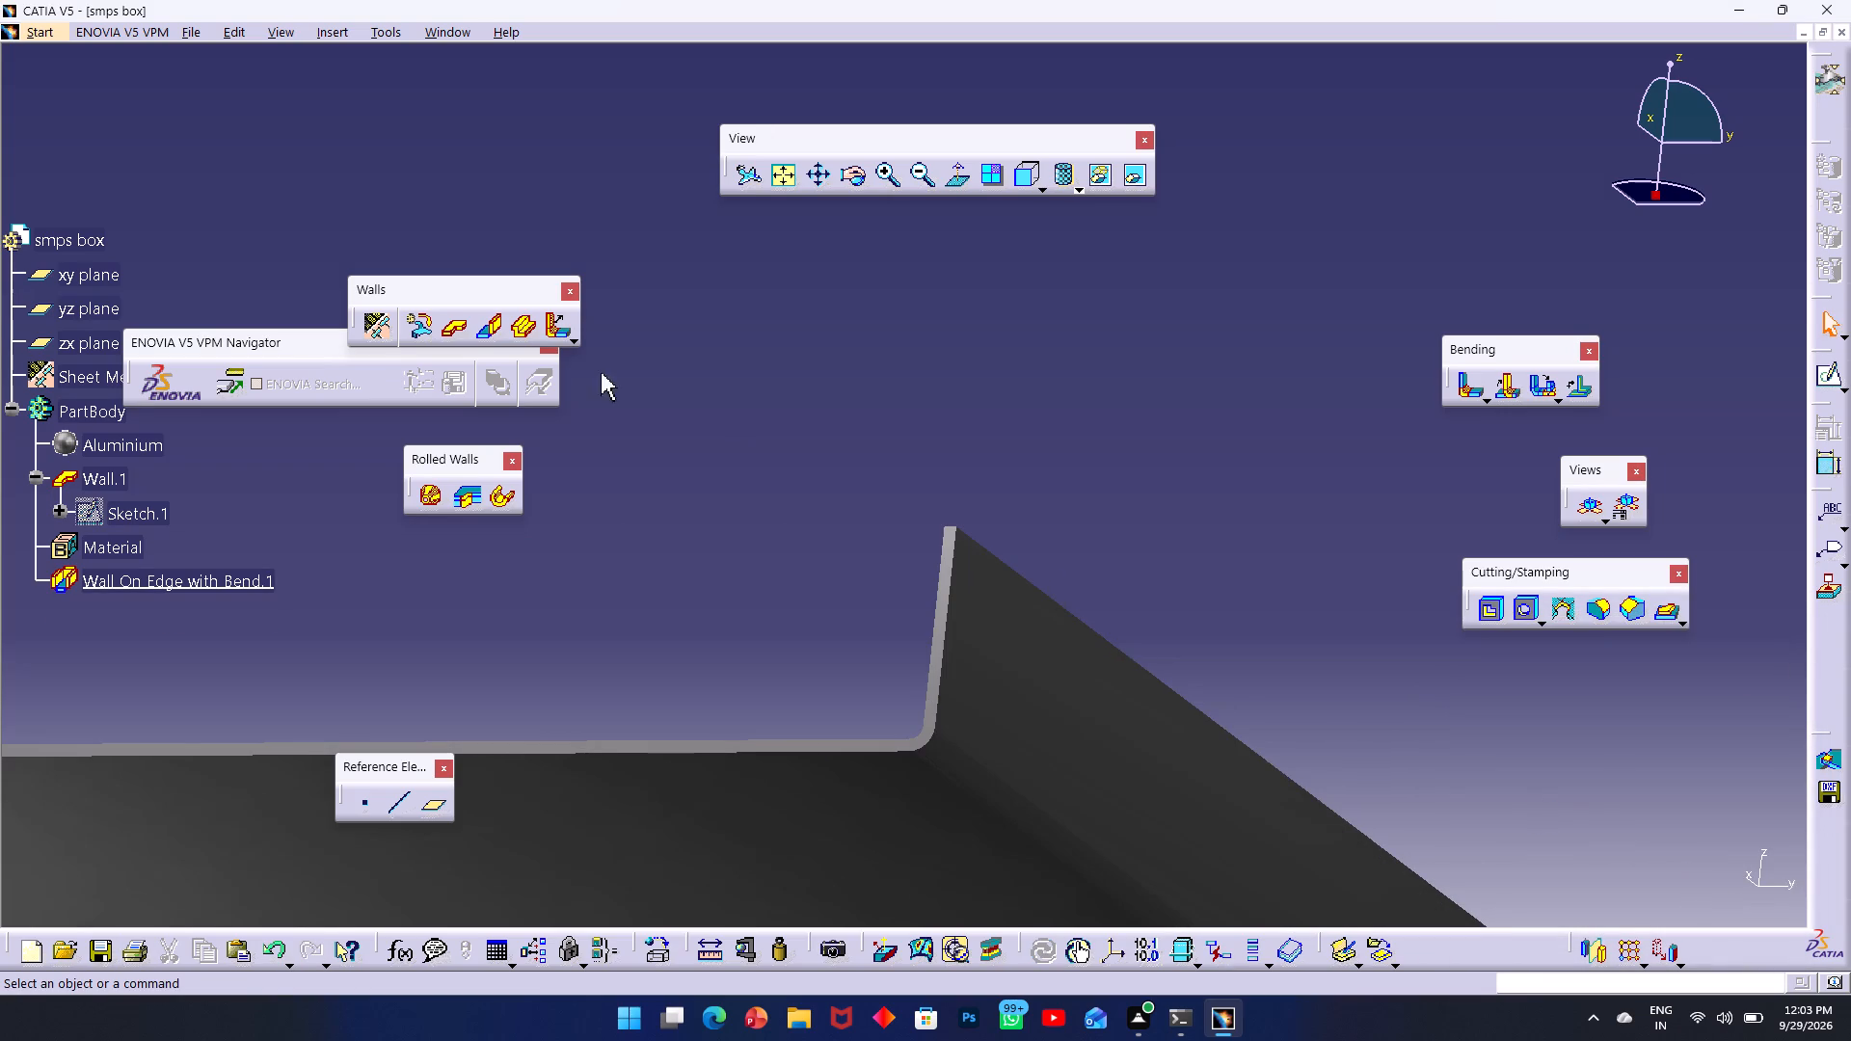
Create a wall with bend, 85 mm high, on the base's open edge between the 9 mm walls.
{"action": "middle_click_drag", "start_coordinate": [646, 384], "coordinate": [711, 388]}
{"action": "middle_click_drag", "start_coordinate": [726, 330], "coordinate": [764, 310]}
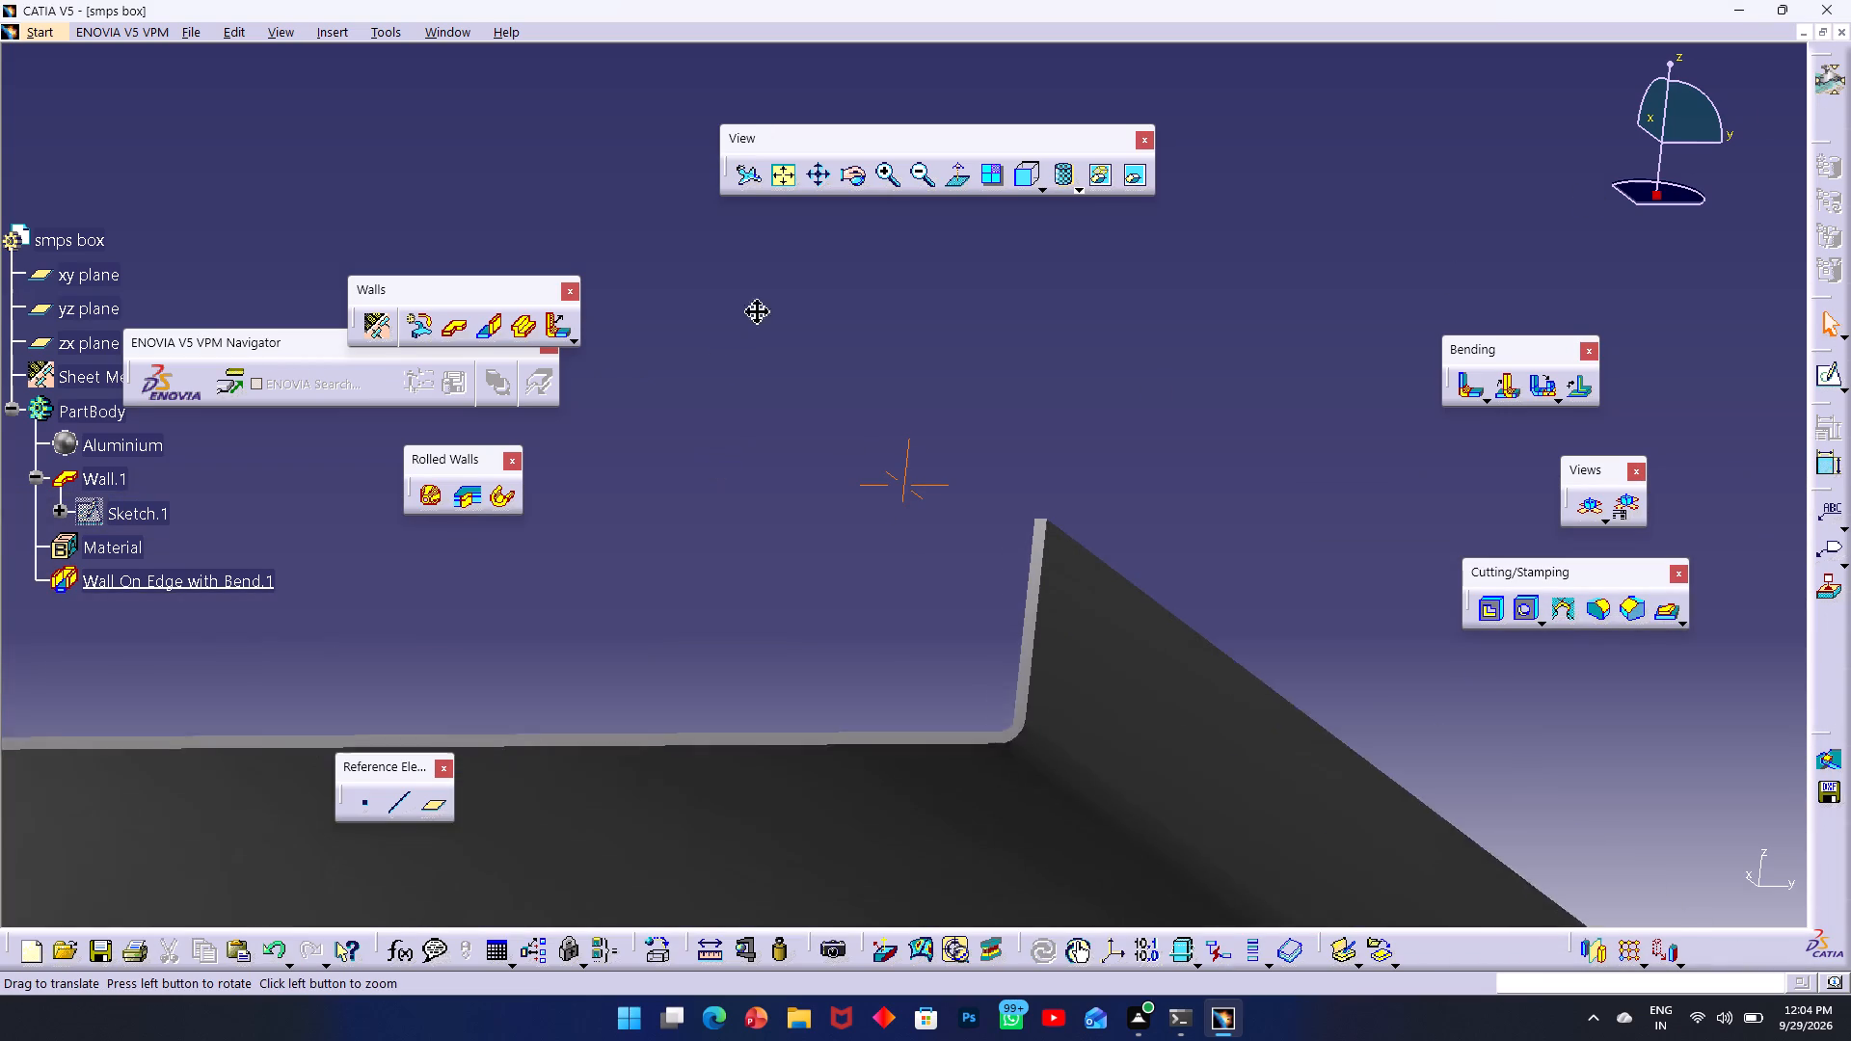
{"action": "middle_click_drag", "start_coordinate": [764, 310], "coordinate": [834, 305]}
{"action": "left_click", "coordinate": [485, 328]}
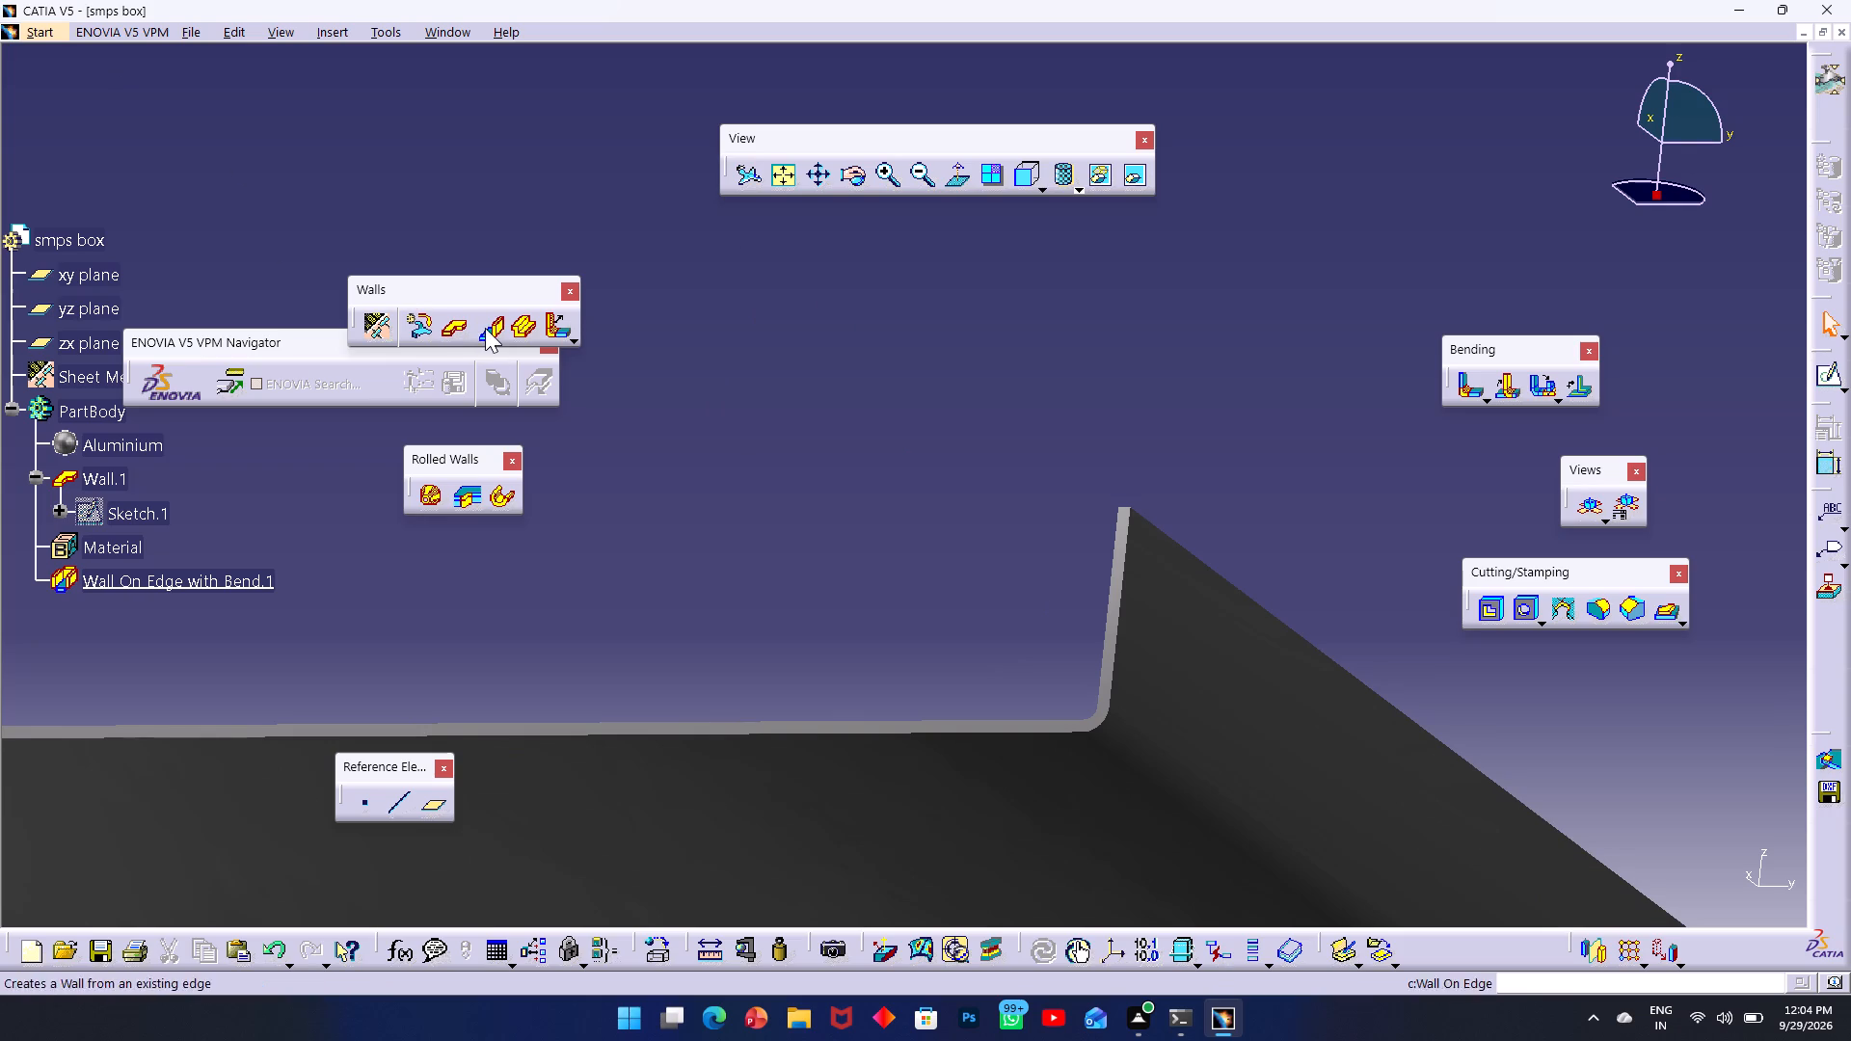
{"action": "left_click", "coordinate": [730, 724]}
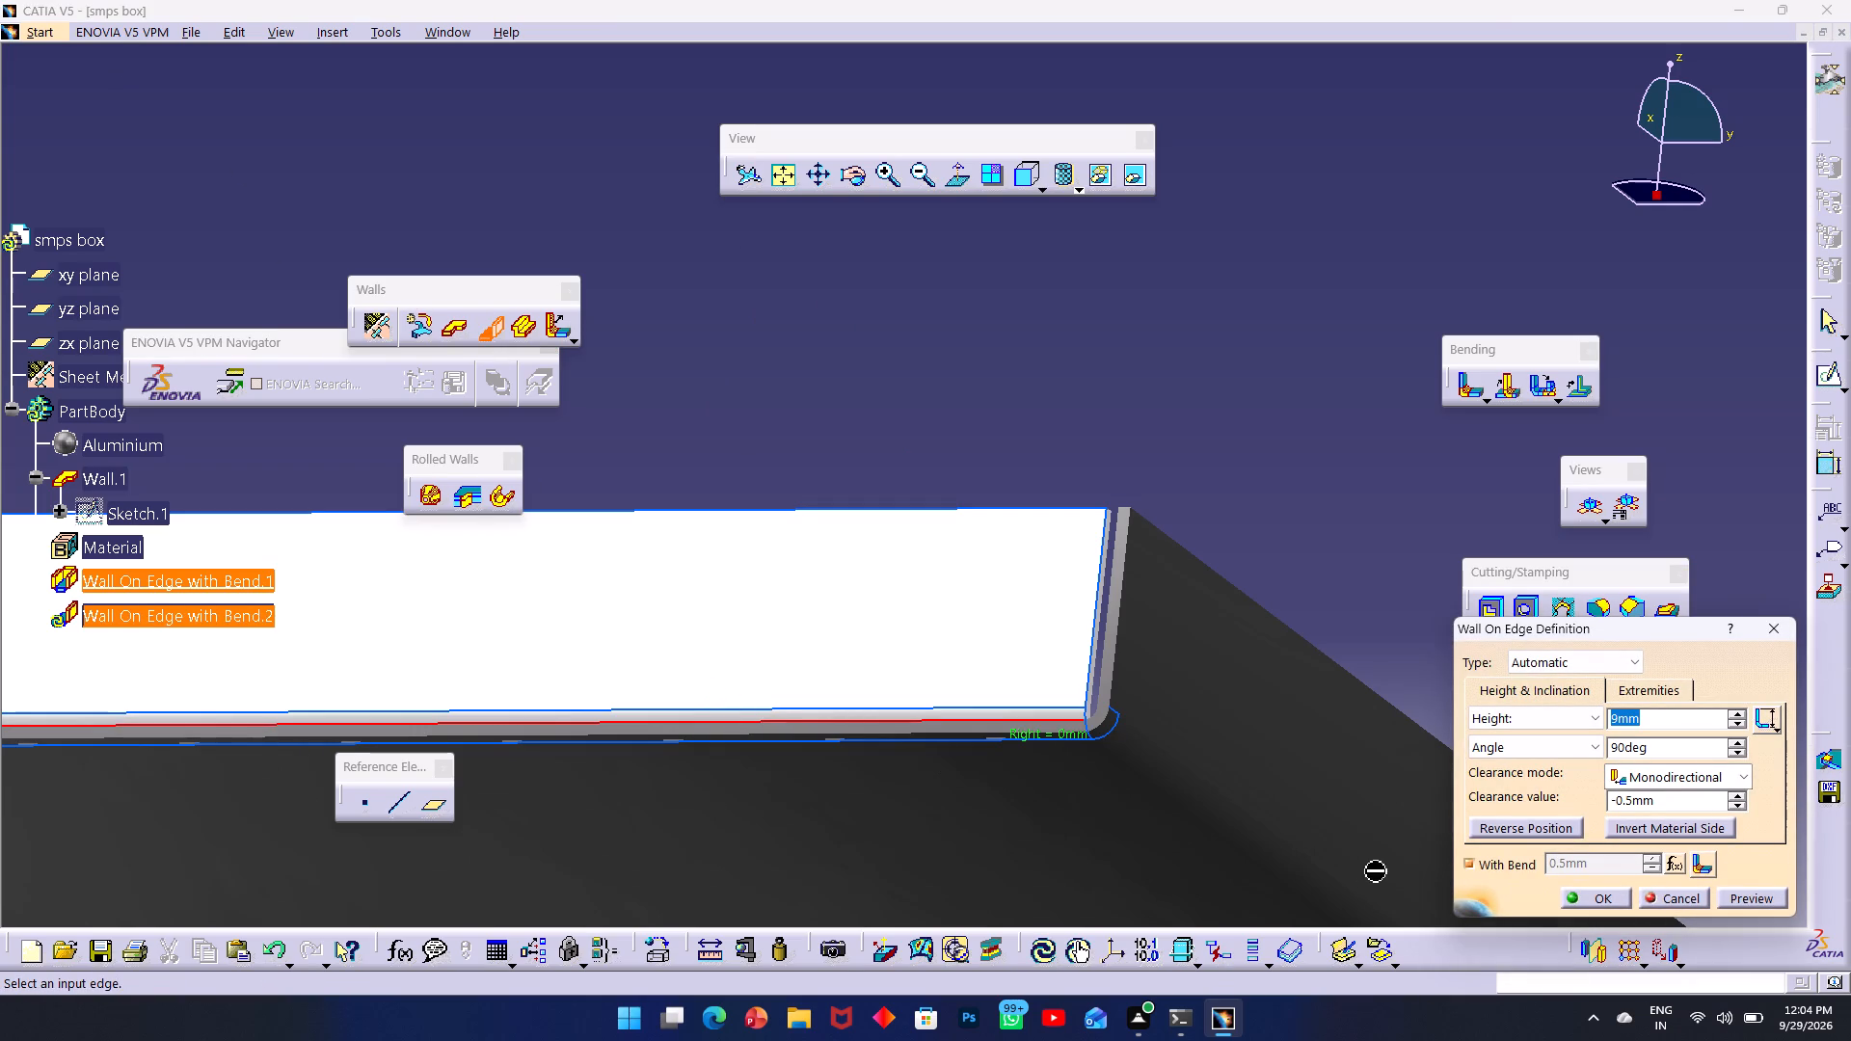
{"action": "type", "text": "85"}
{"action": "key", "text": "Return"}
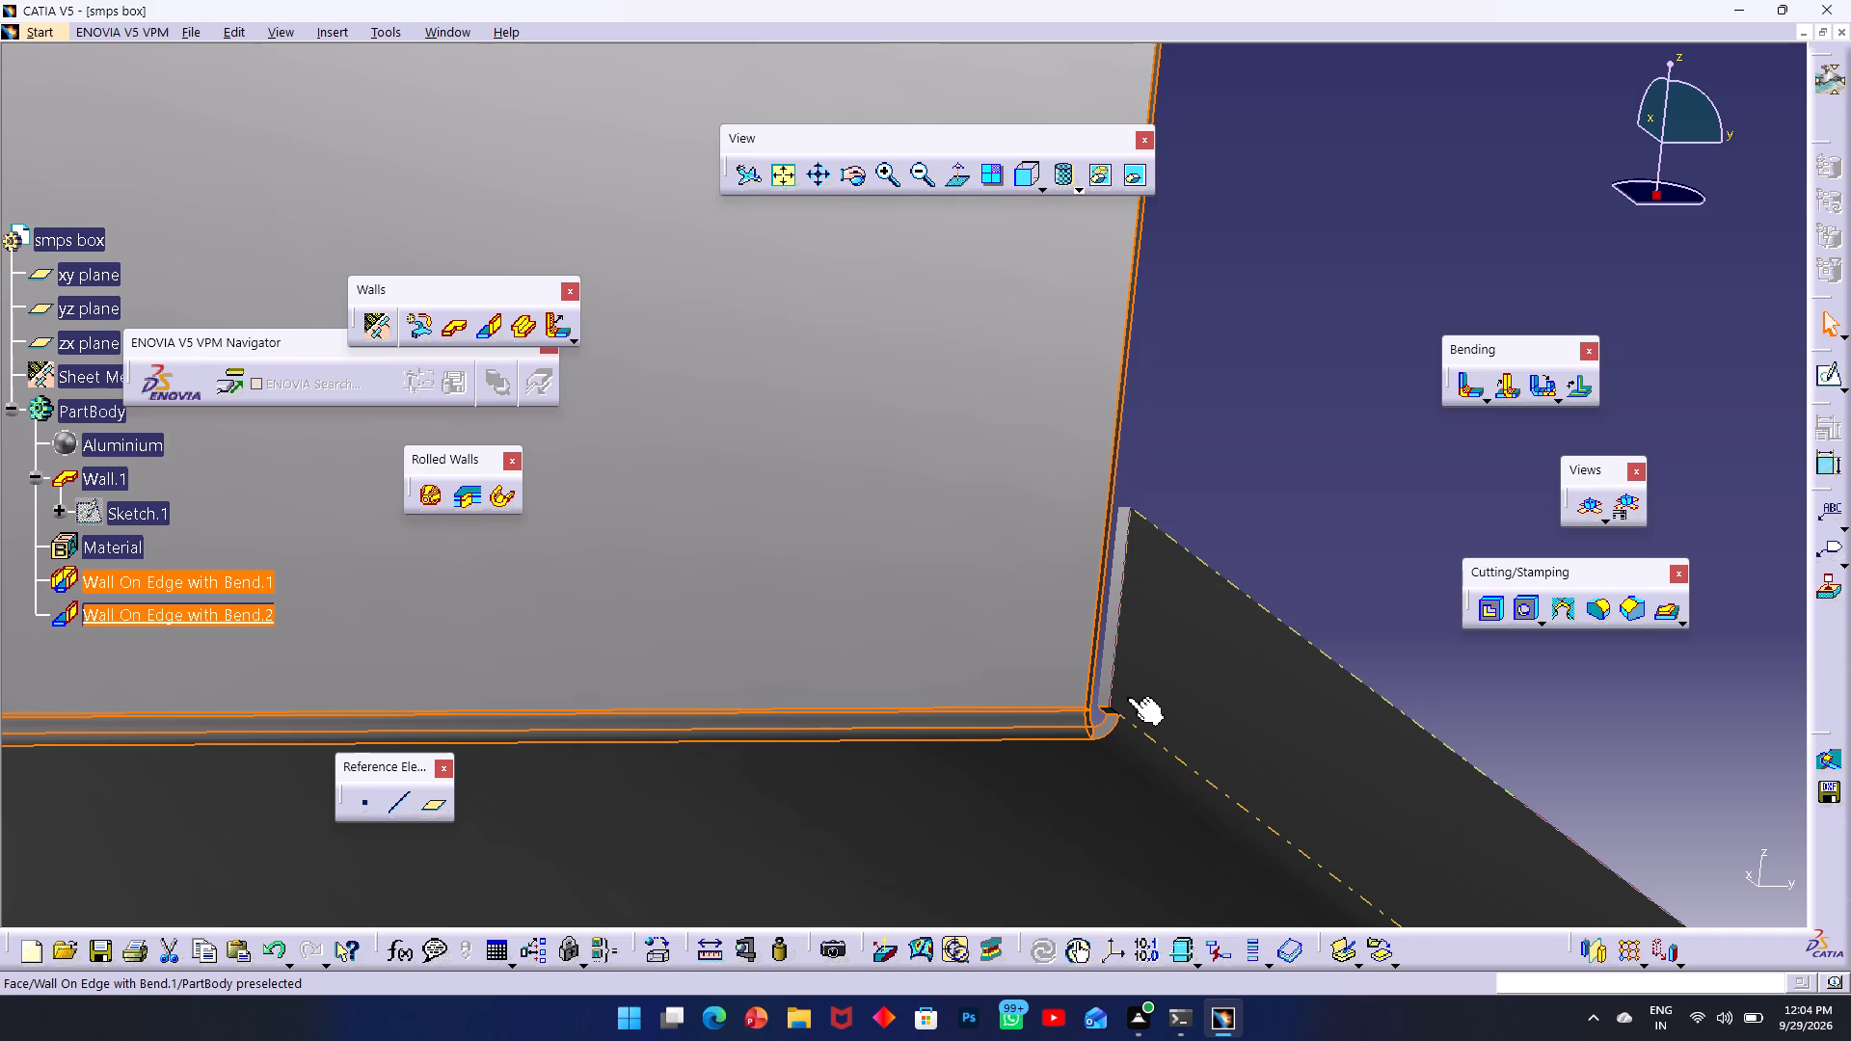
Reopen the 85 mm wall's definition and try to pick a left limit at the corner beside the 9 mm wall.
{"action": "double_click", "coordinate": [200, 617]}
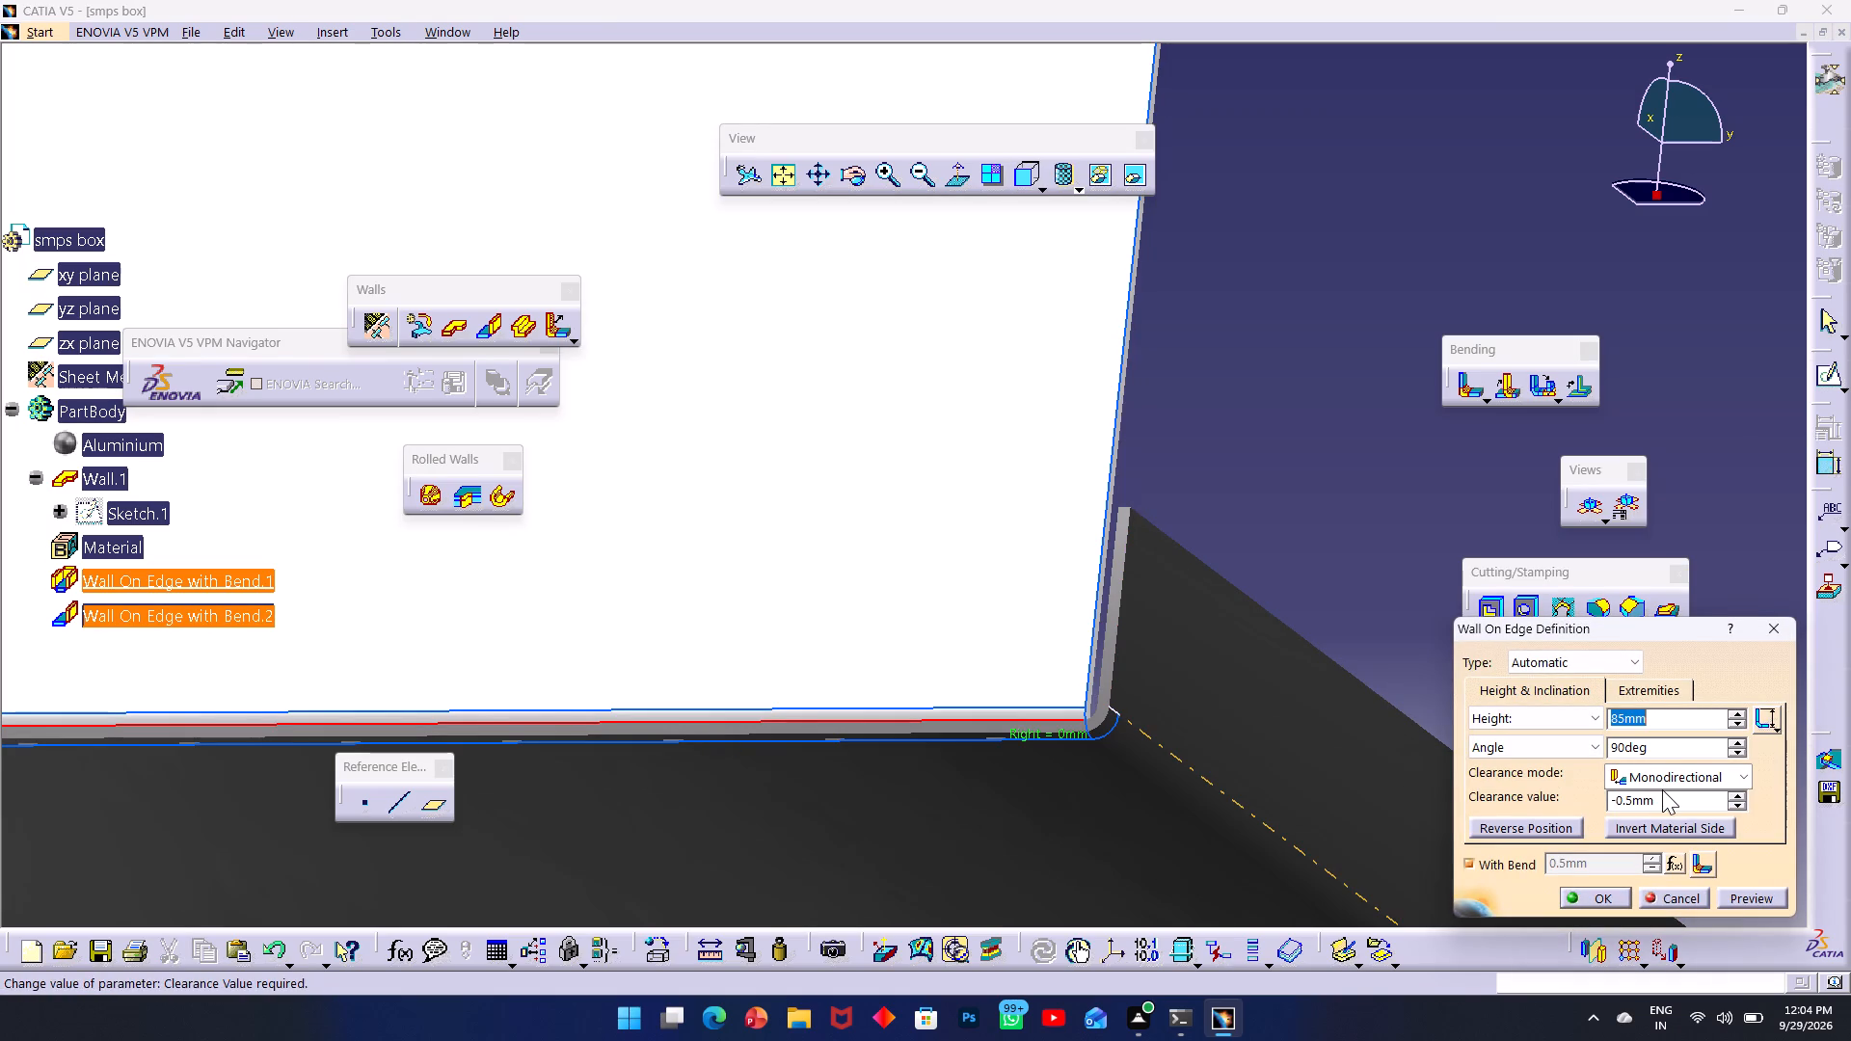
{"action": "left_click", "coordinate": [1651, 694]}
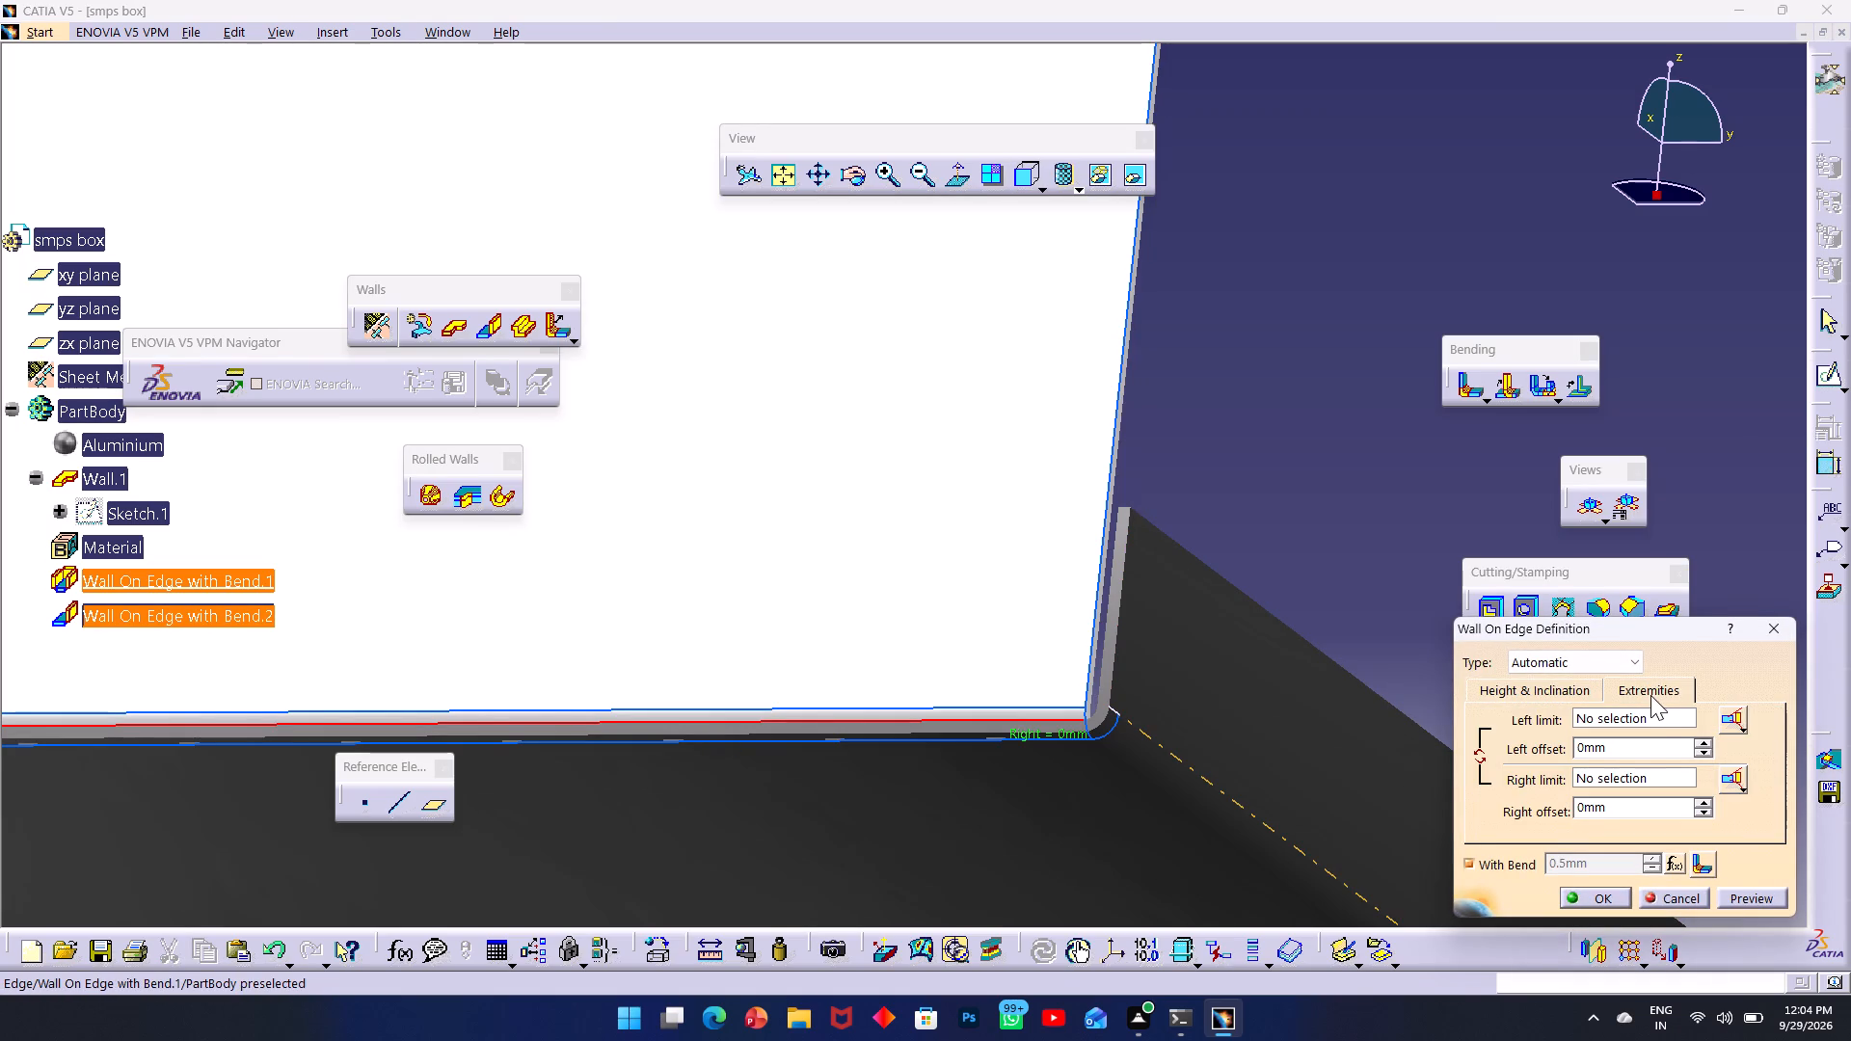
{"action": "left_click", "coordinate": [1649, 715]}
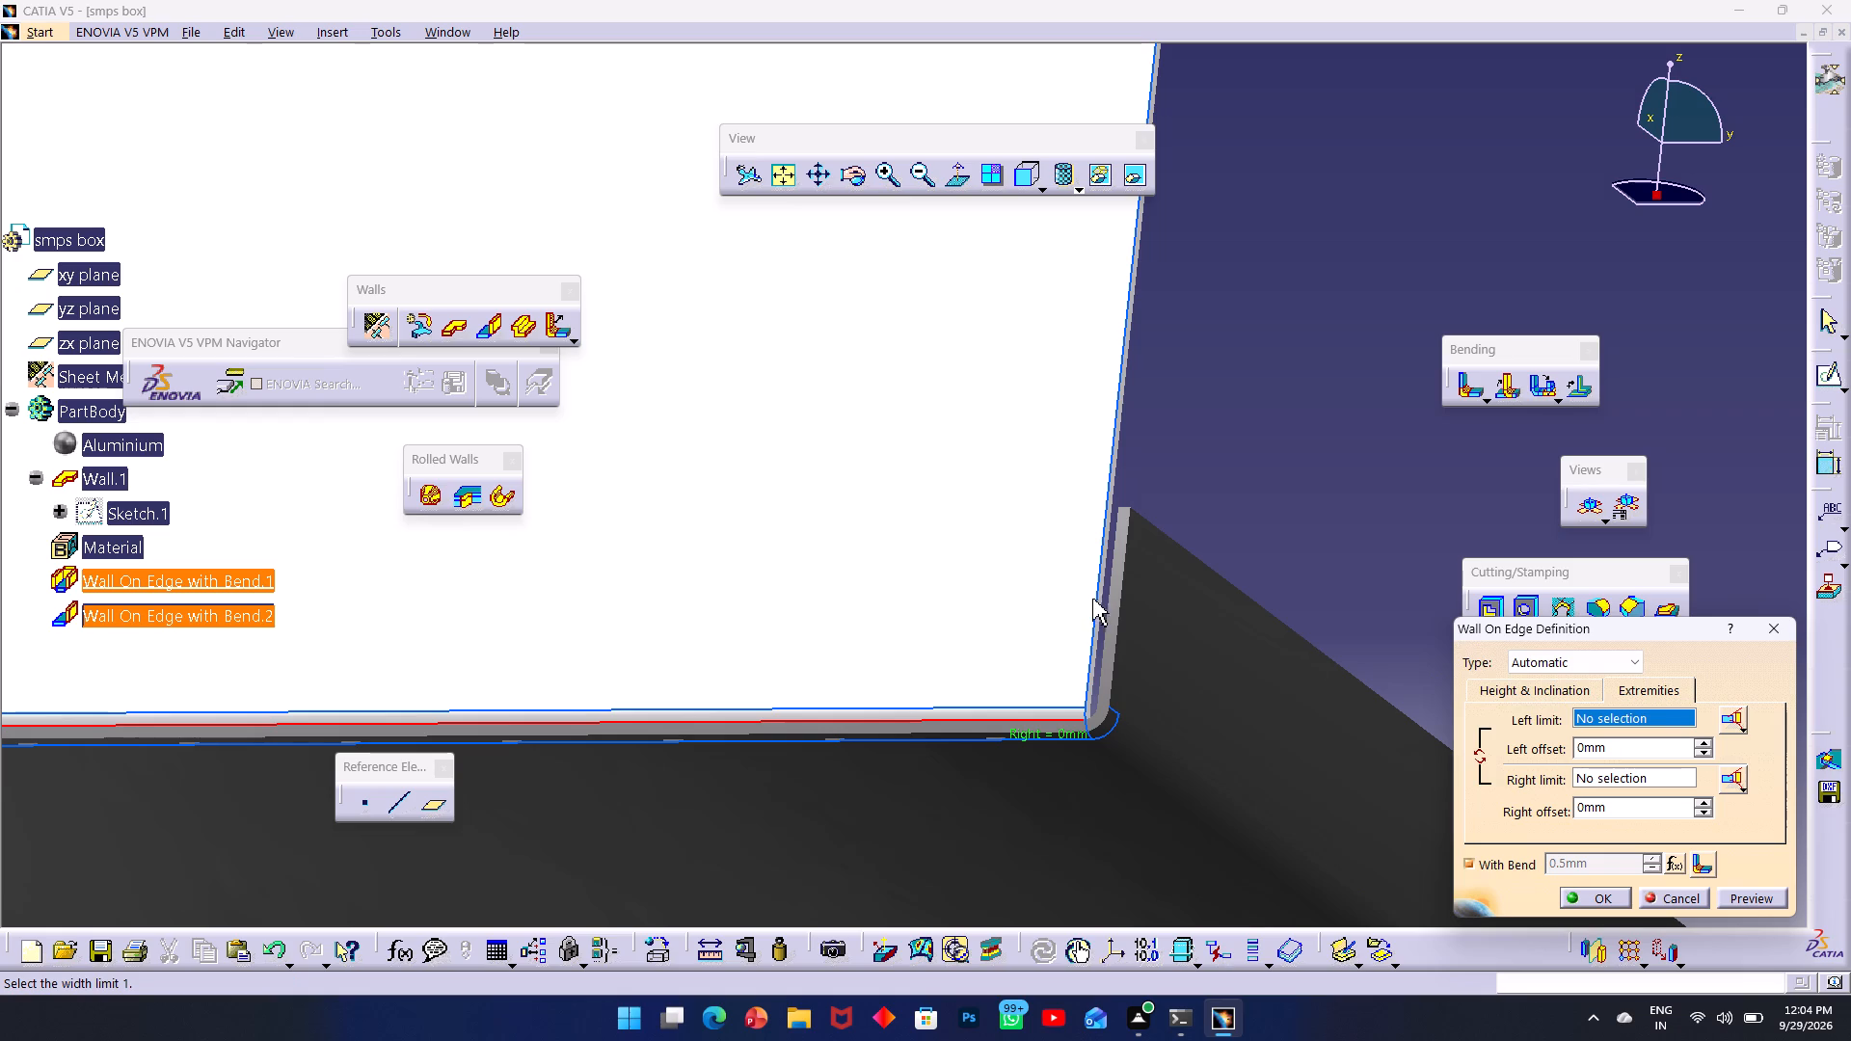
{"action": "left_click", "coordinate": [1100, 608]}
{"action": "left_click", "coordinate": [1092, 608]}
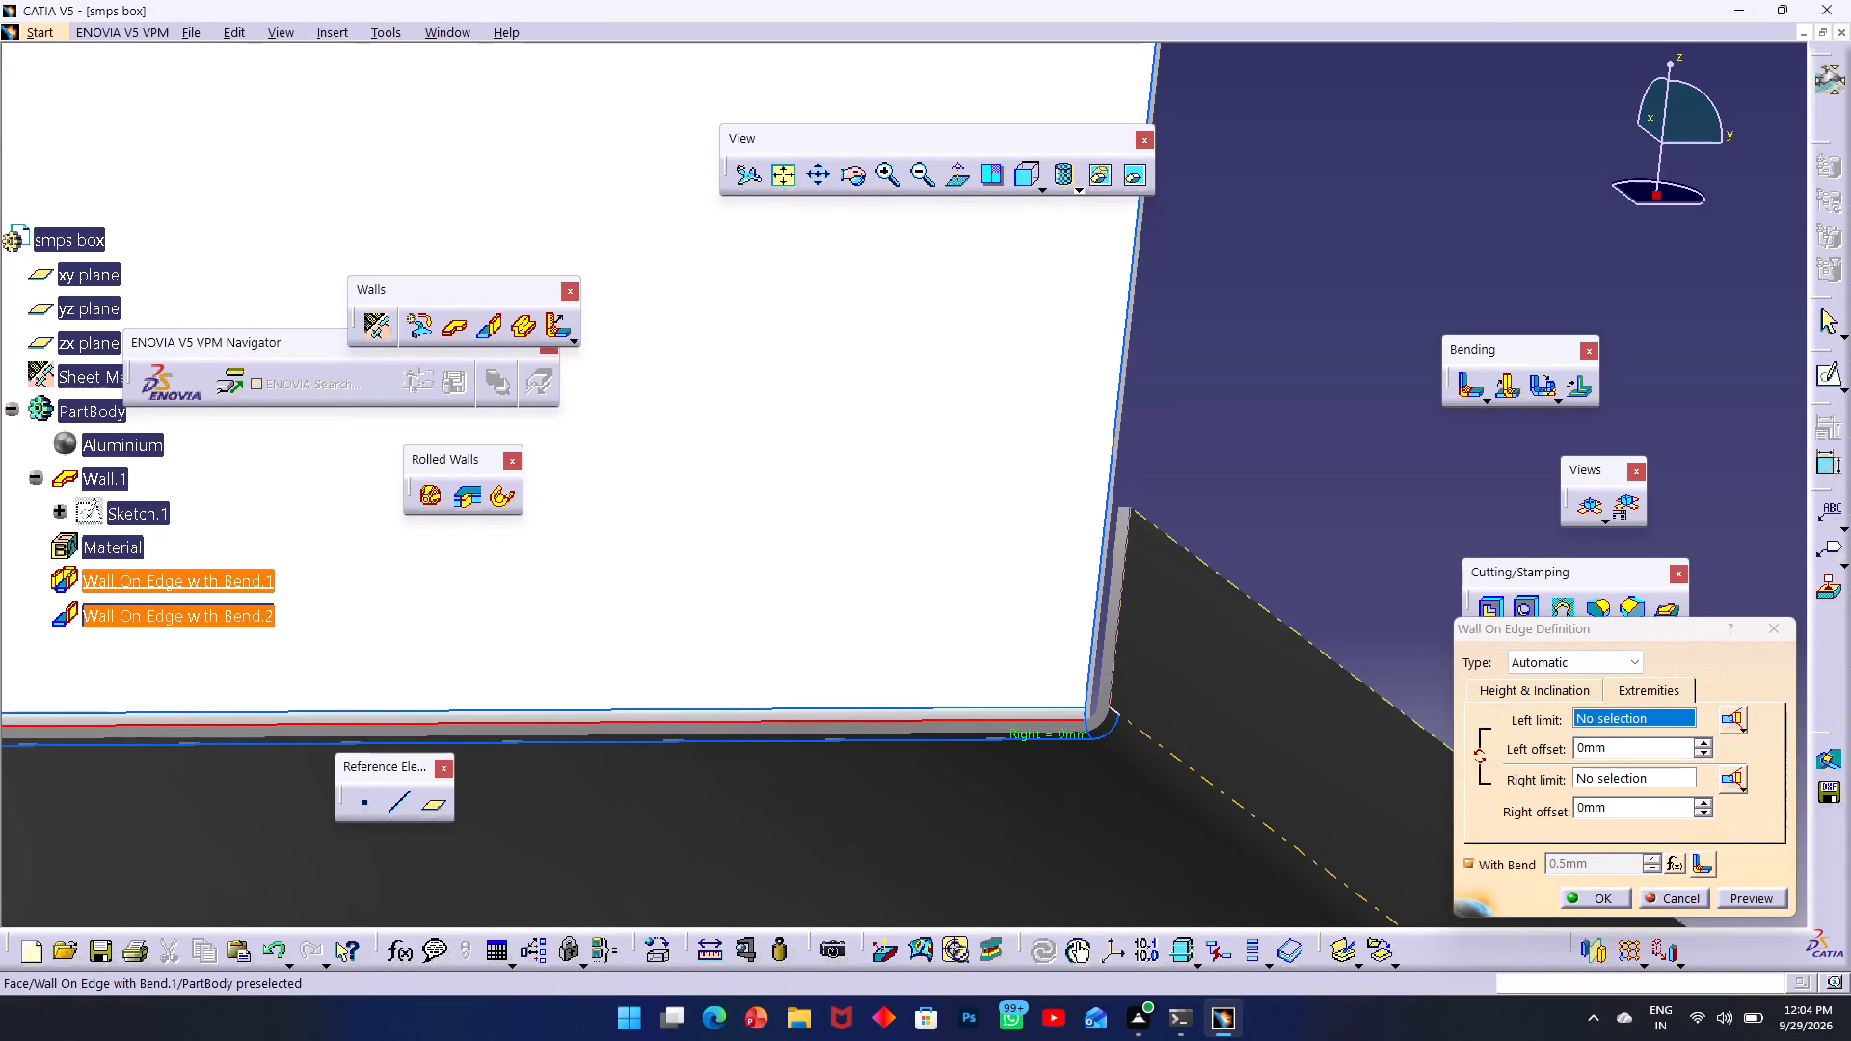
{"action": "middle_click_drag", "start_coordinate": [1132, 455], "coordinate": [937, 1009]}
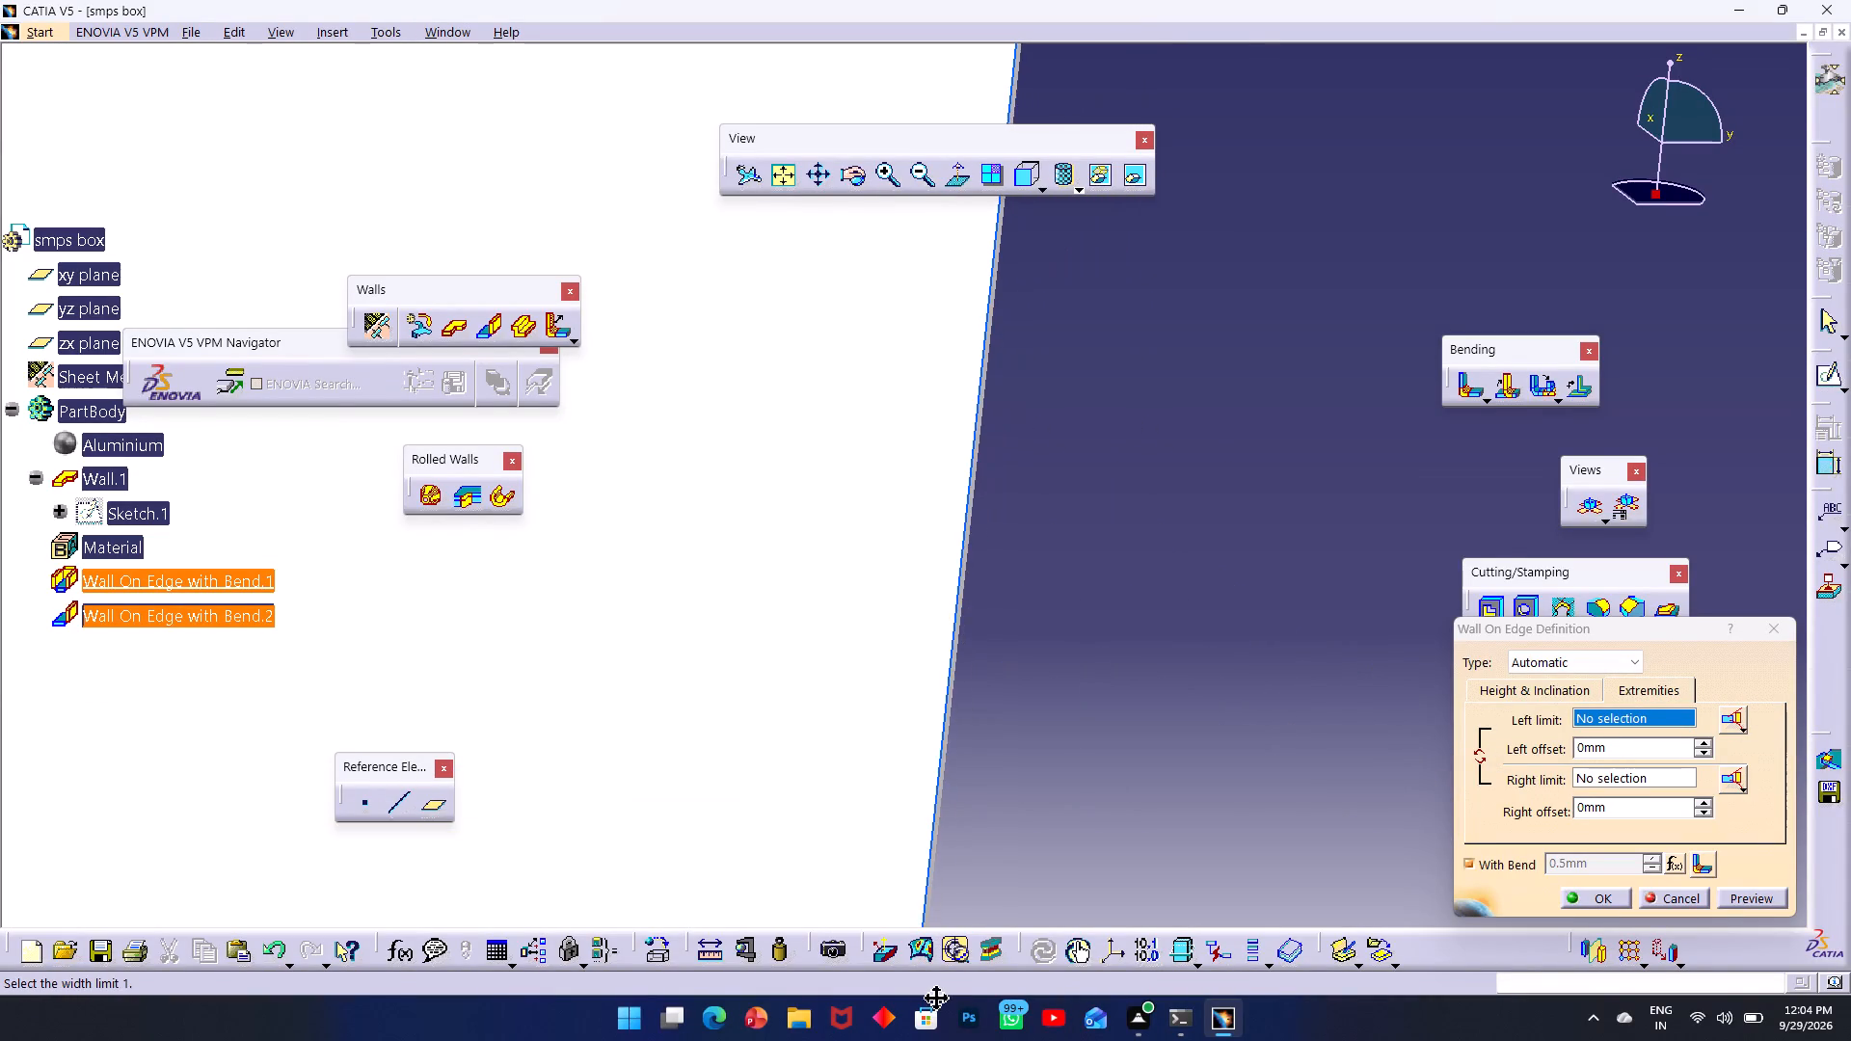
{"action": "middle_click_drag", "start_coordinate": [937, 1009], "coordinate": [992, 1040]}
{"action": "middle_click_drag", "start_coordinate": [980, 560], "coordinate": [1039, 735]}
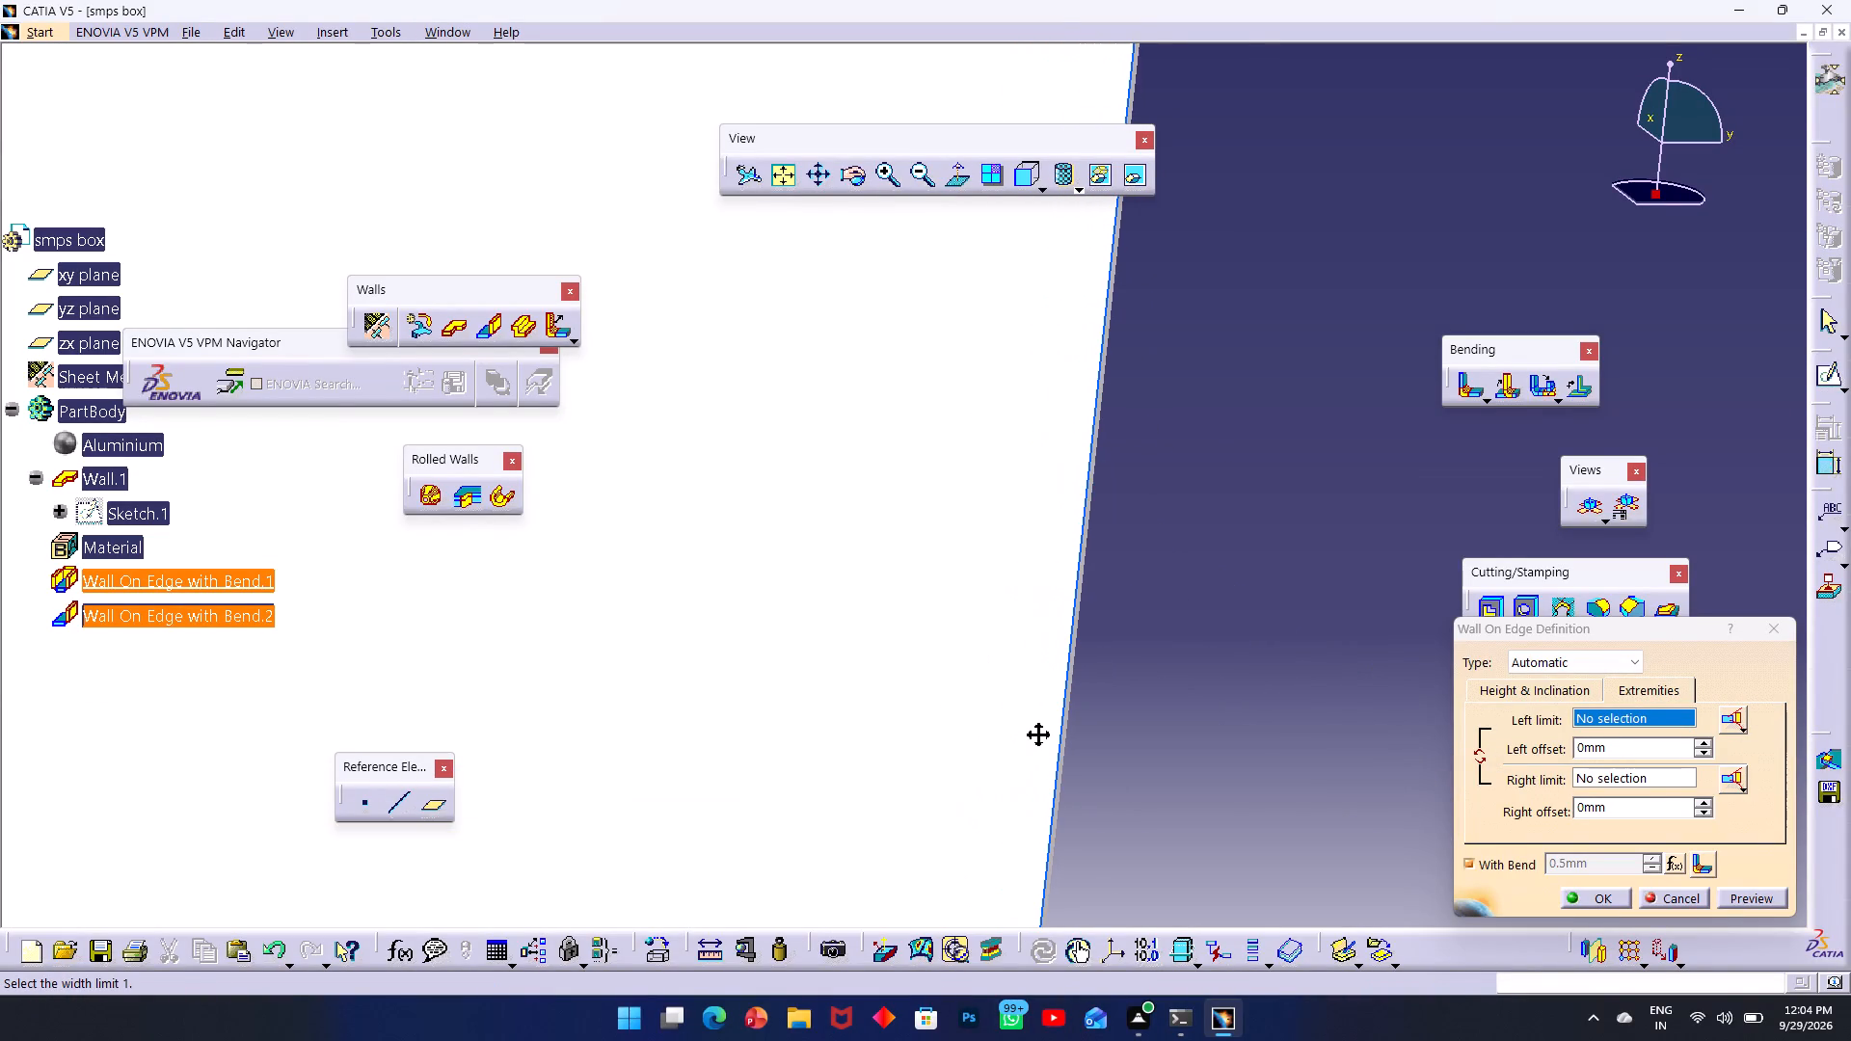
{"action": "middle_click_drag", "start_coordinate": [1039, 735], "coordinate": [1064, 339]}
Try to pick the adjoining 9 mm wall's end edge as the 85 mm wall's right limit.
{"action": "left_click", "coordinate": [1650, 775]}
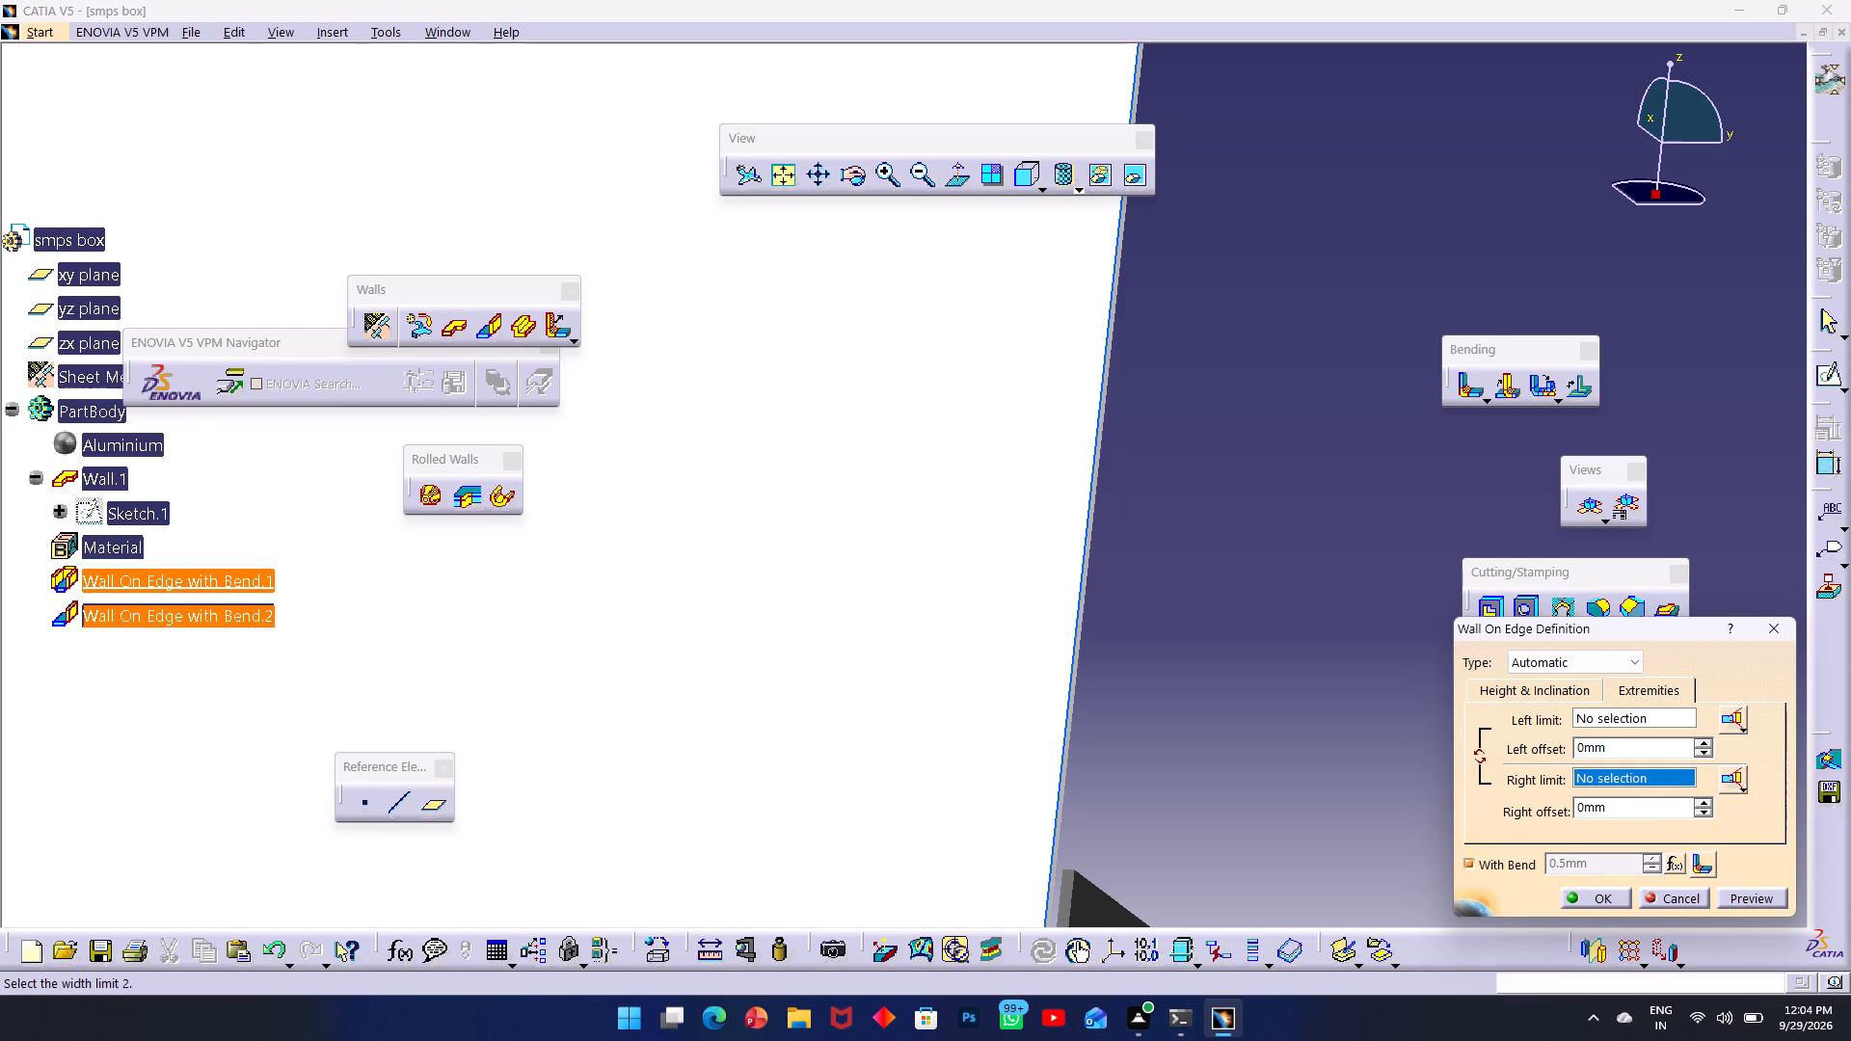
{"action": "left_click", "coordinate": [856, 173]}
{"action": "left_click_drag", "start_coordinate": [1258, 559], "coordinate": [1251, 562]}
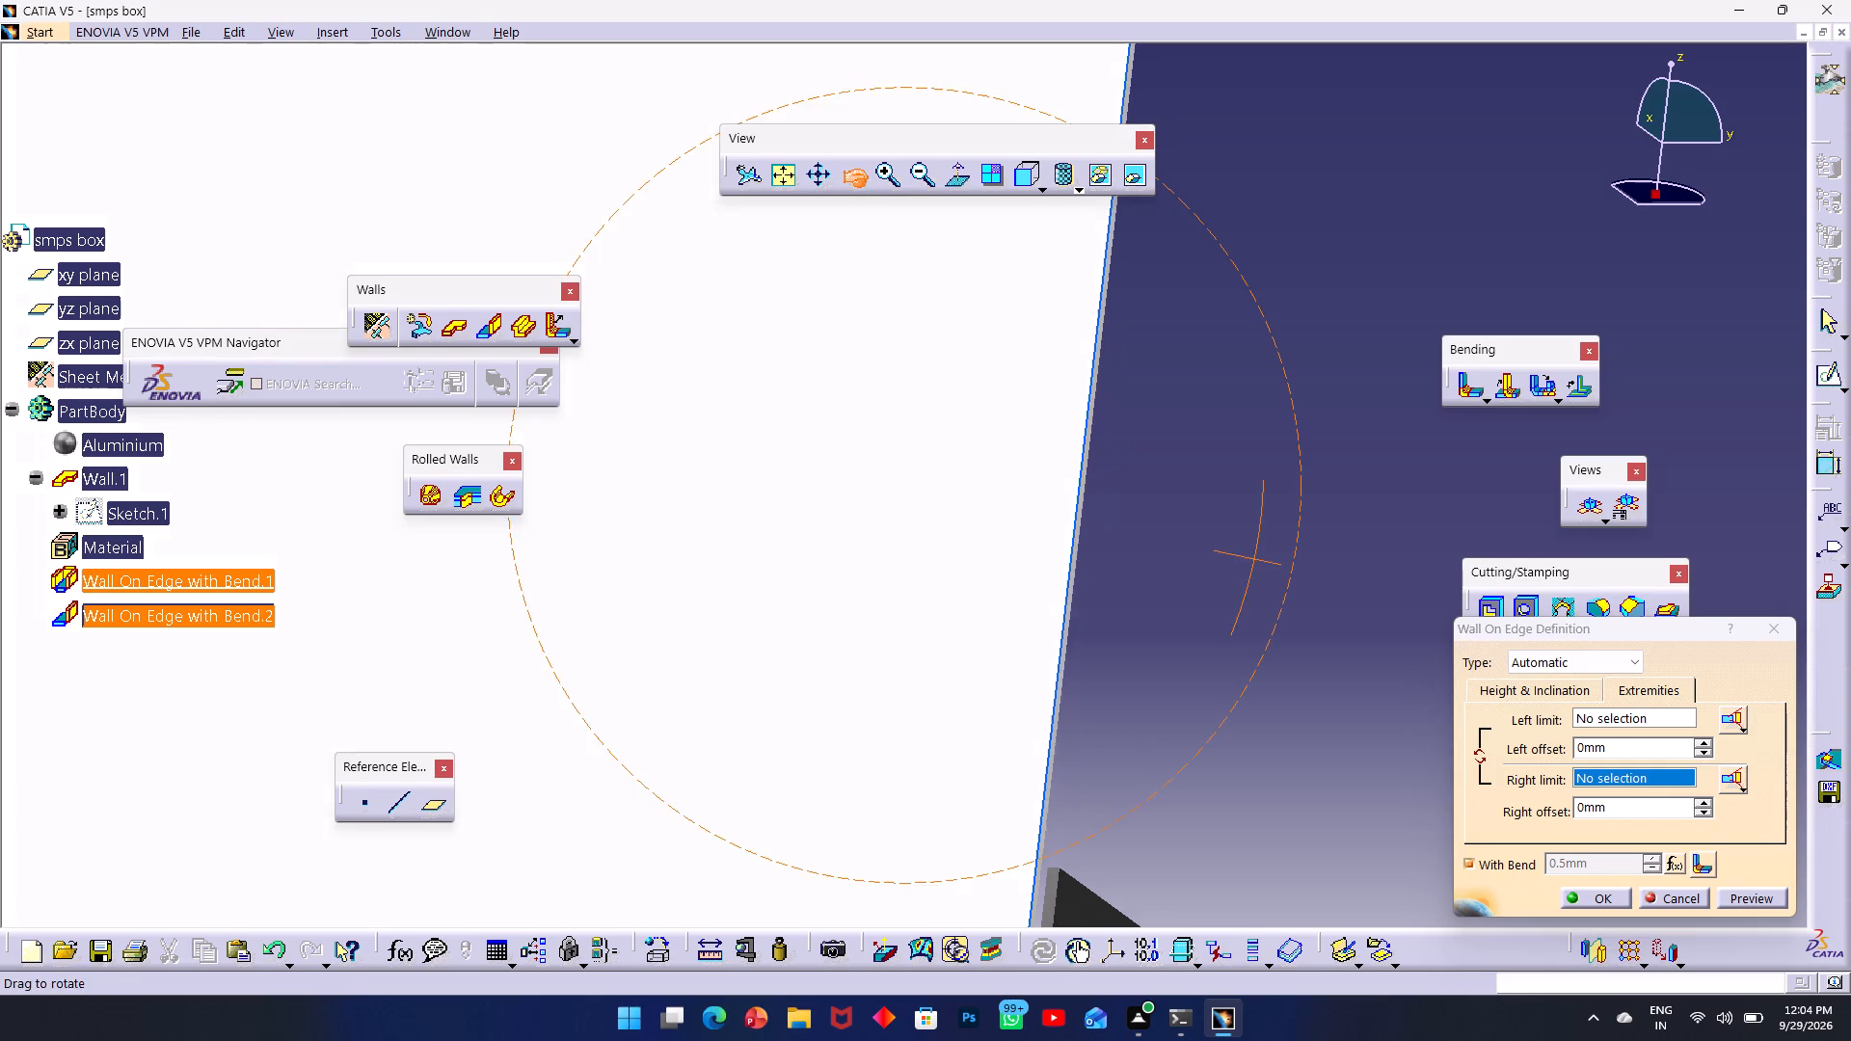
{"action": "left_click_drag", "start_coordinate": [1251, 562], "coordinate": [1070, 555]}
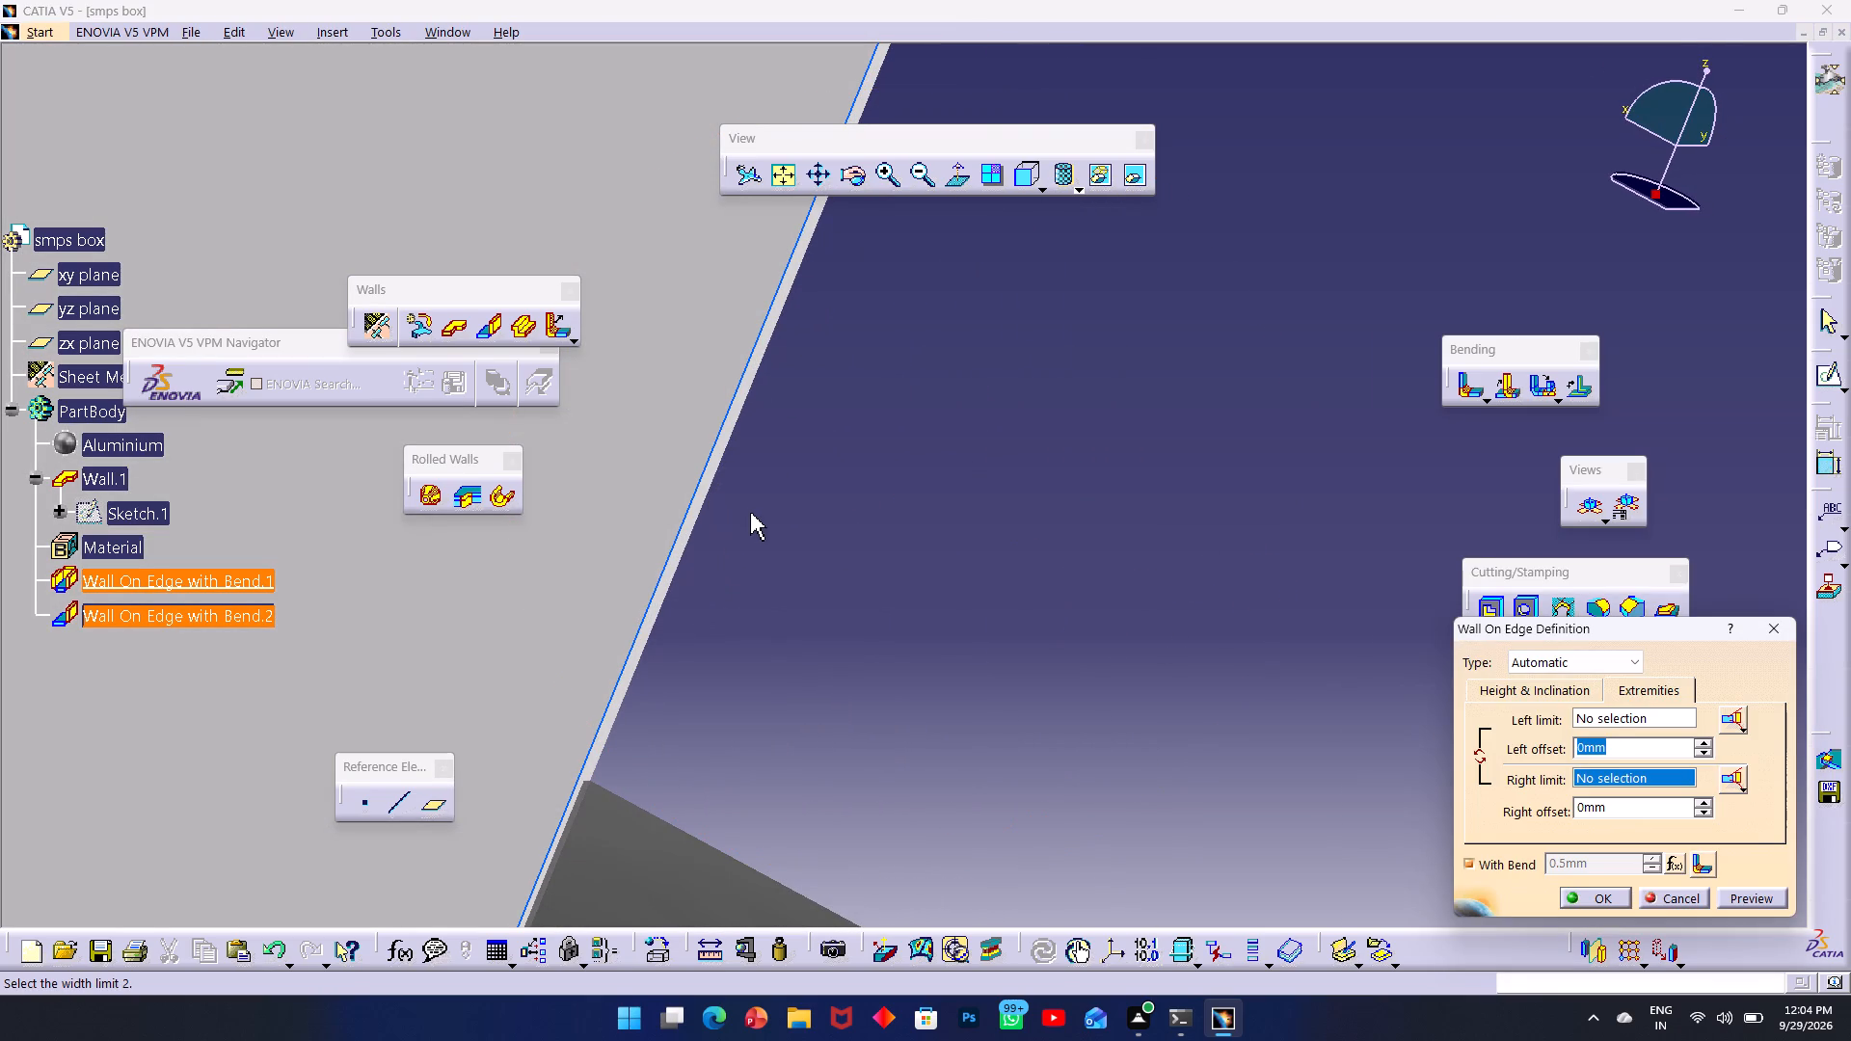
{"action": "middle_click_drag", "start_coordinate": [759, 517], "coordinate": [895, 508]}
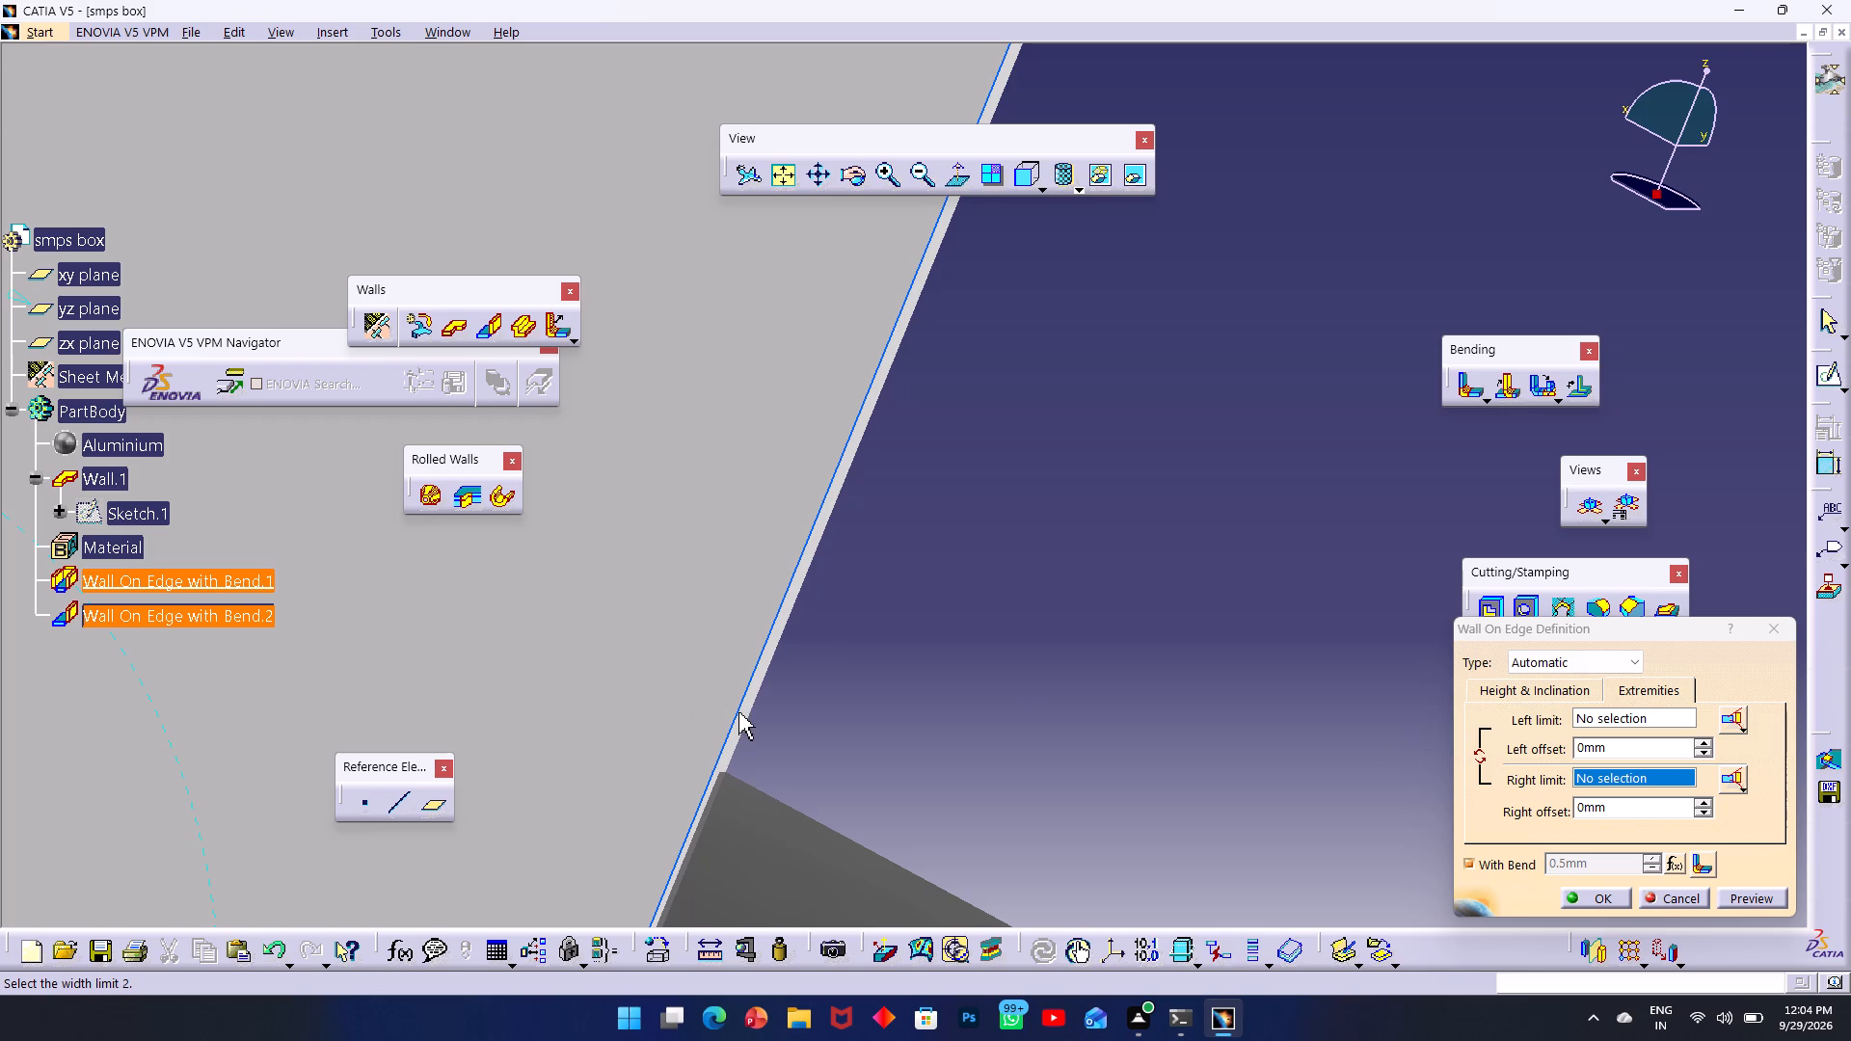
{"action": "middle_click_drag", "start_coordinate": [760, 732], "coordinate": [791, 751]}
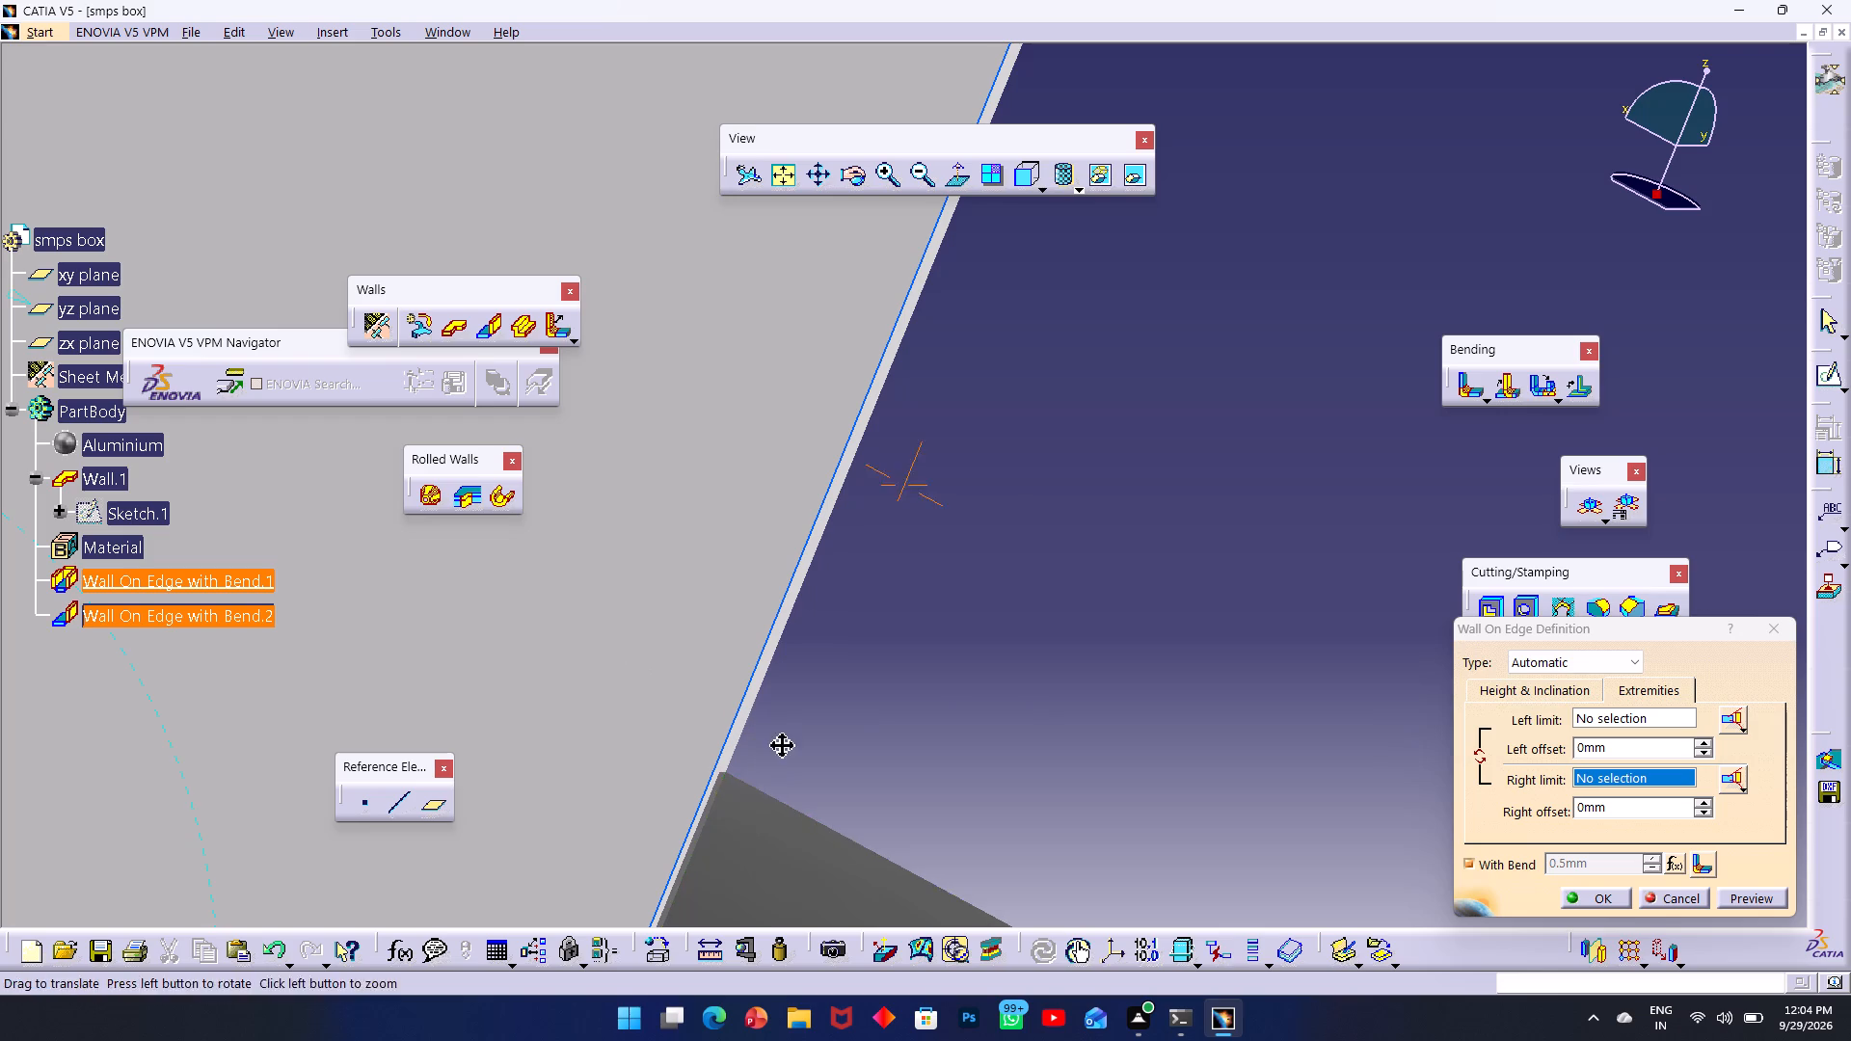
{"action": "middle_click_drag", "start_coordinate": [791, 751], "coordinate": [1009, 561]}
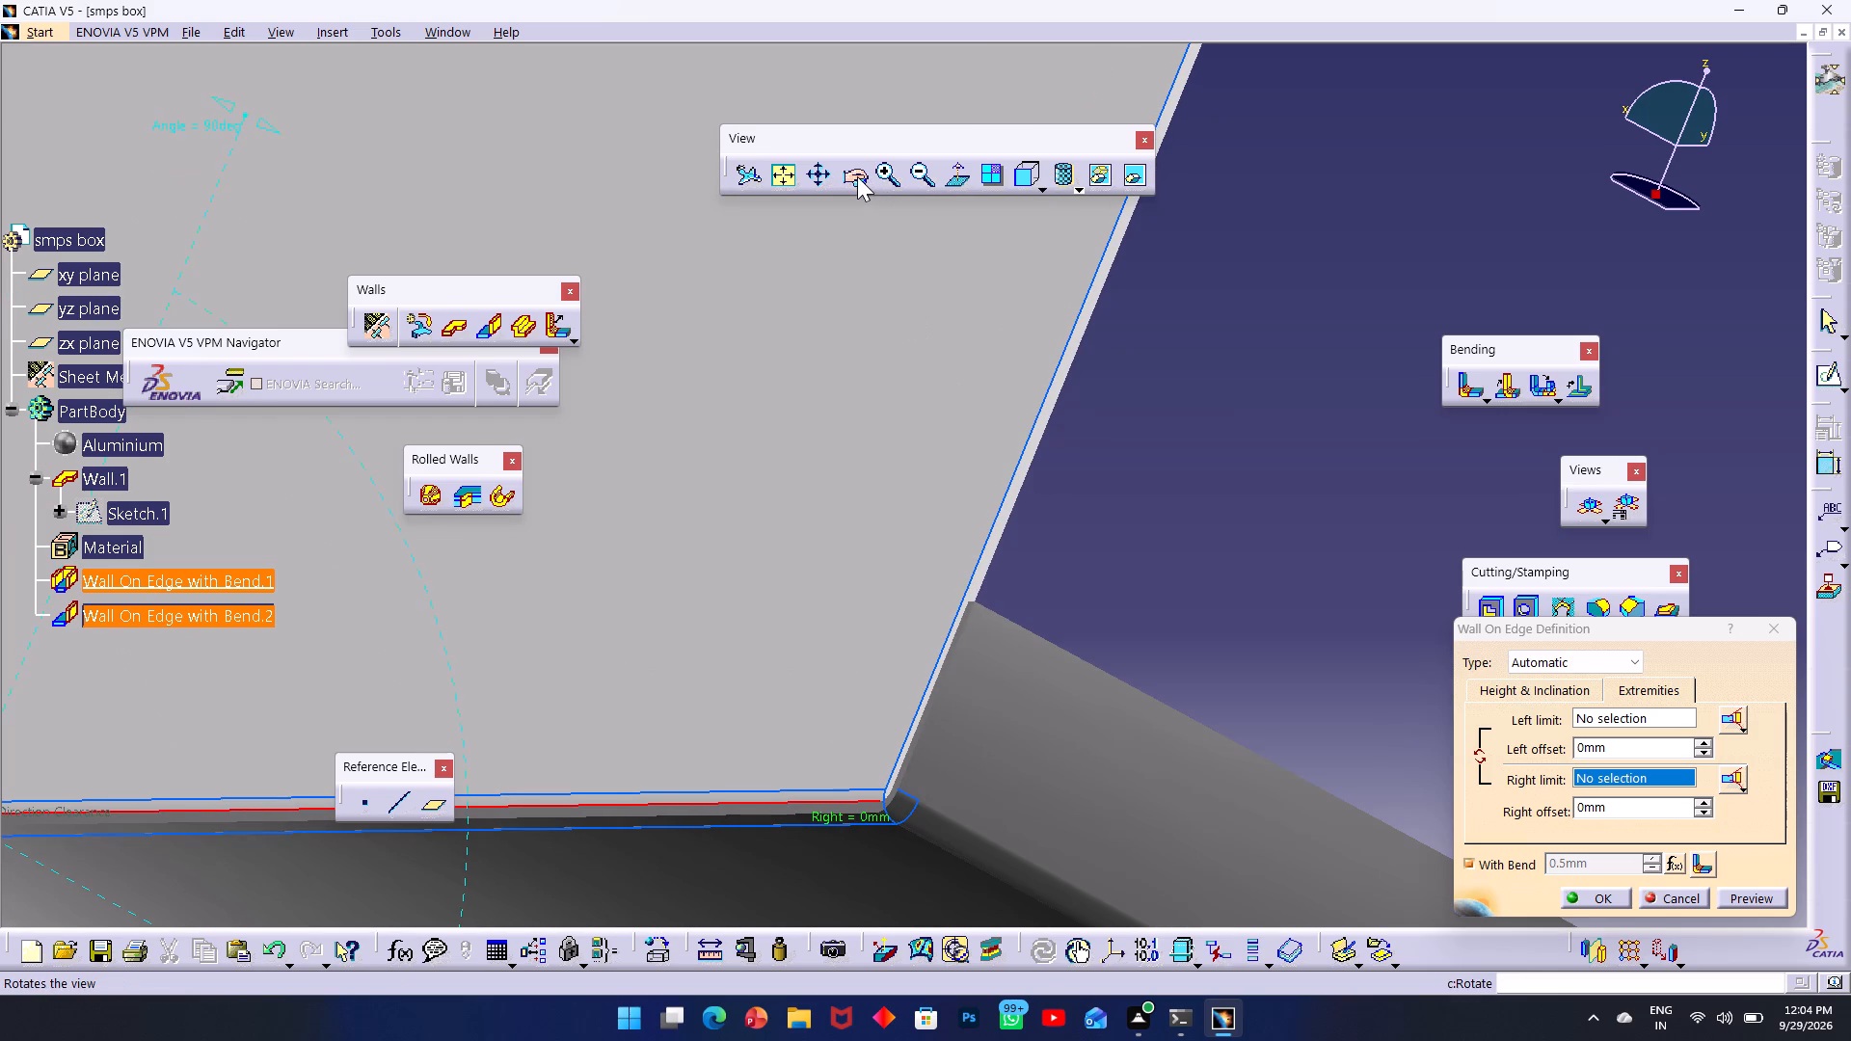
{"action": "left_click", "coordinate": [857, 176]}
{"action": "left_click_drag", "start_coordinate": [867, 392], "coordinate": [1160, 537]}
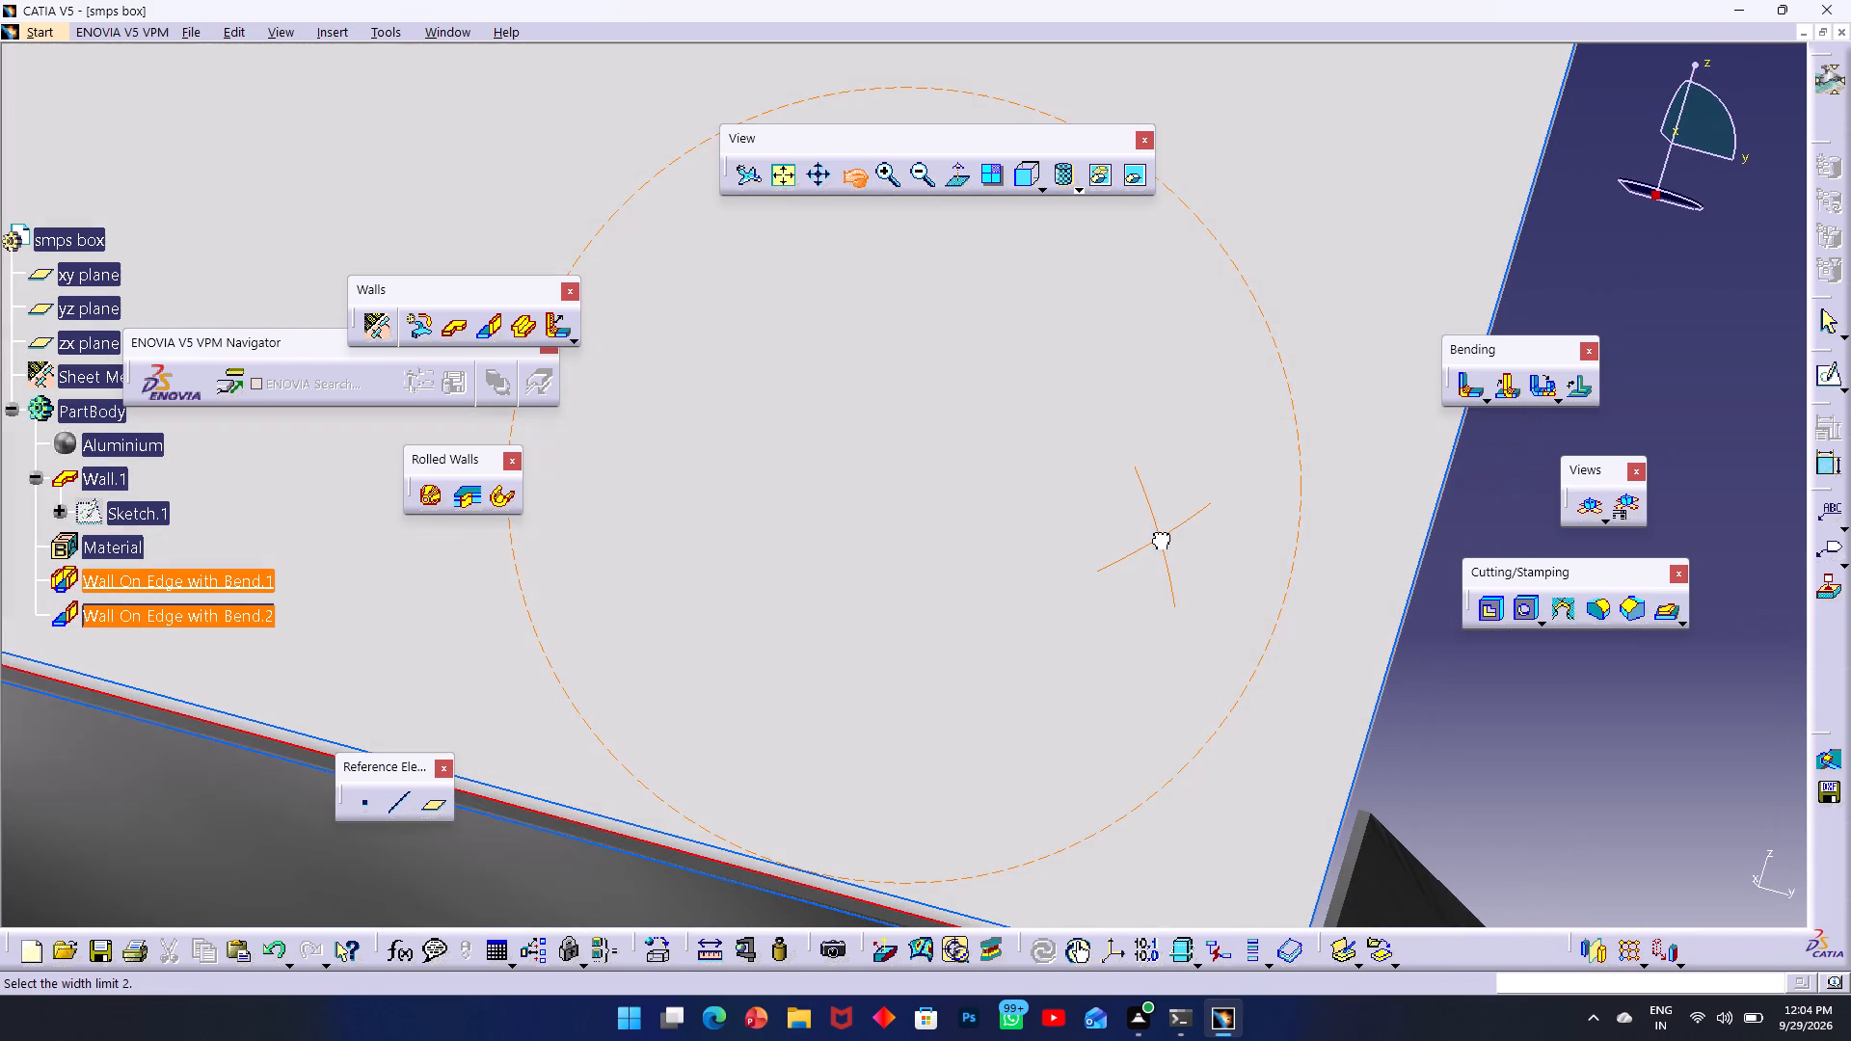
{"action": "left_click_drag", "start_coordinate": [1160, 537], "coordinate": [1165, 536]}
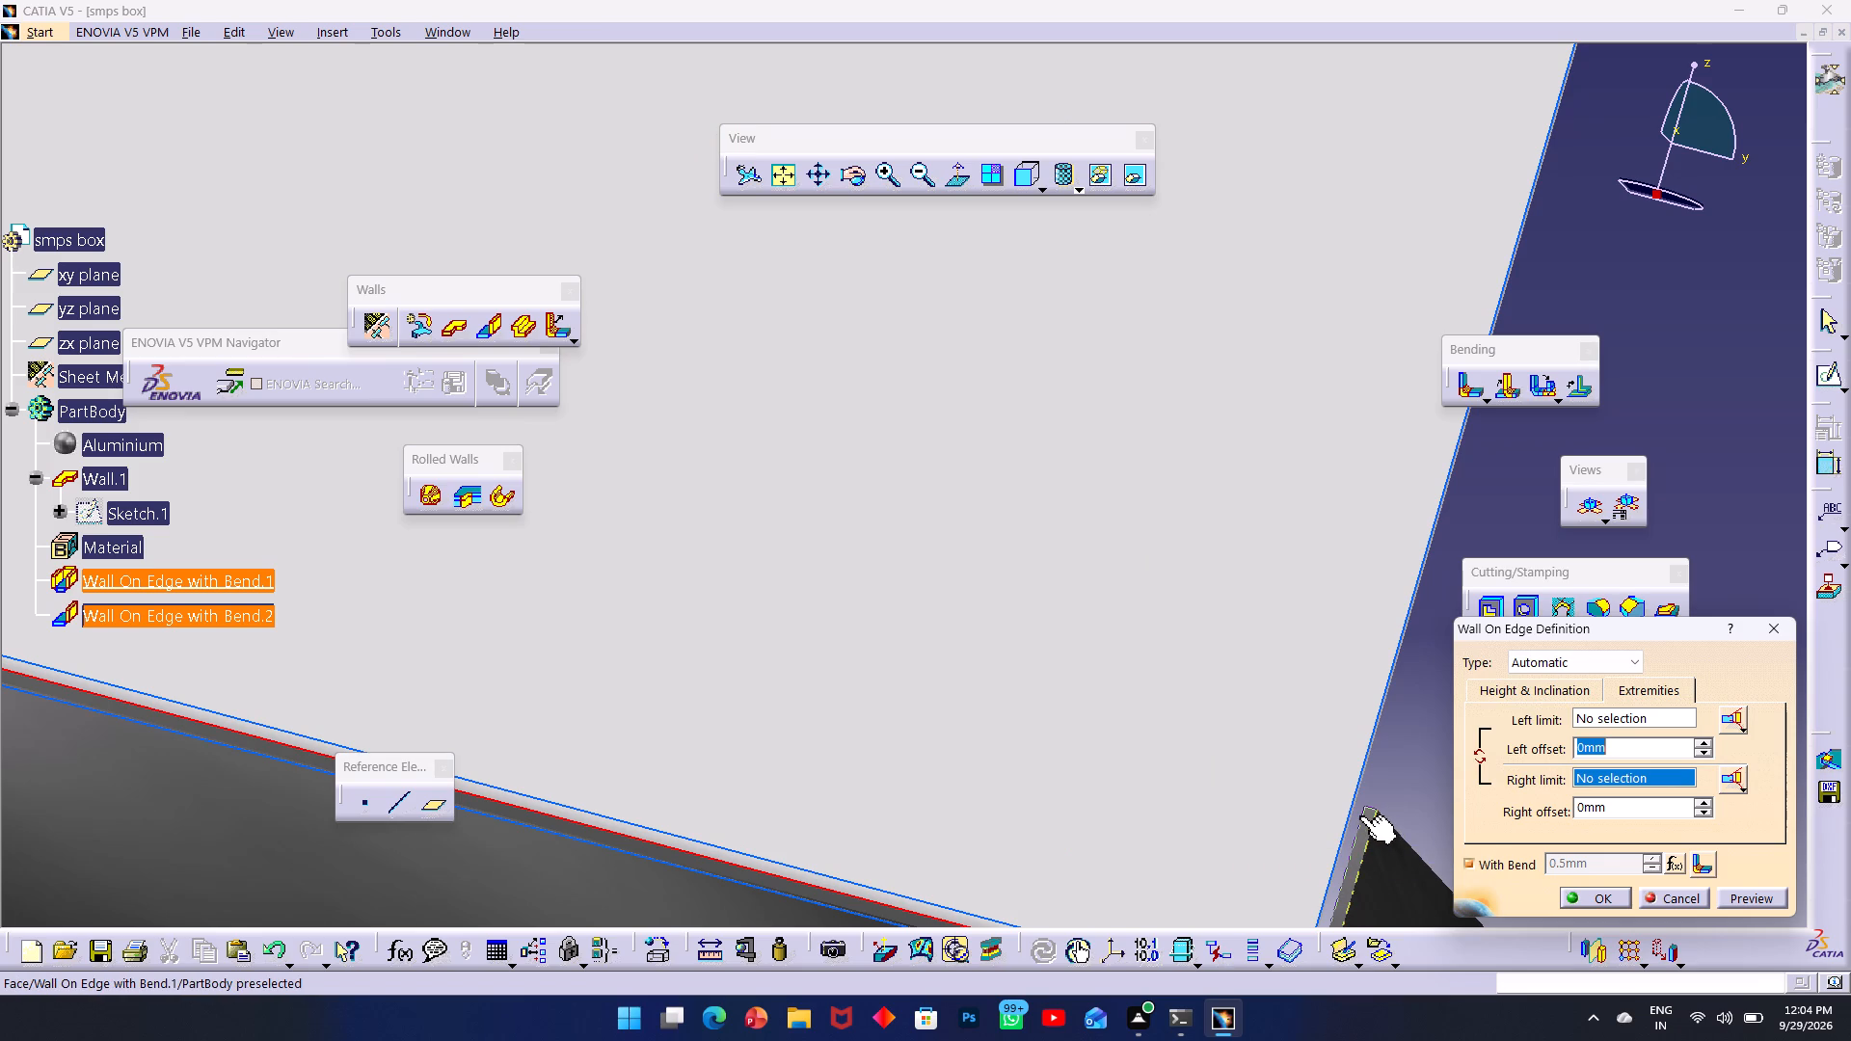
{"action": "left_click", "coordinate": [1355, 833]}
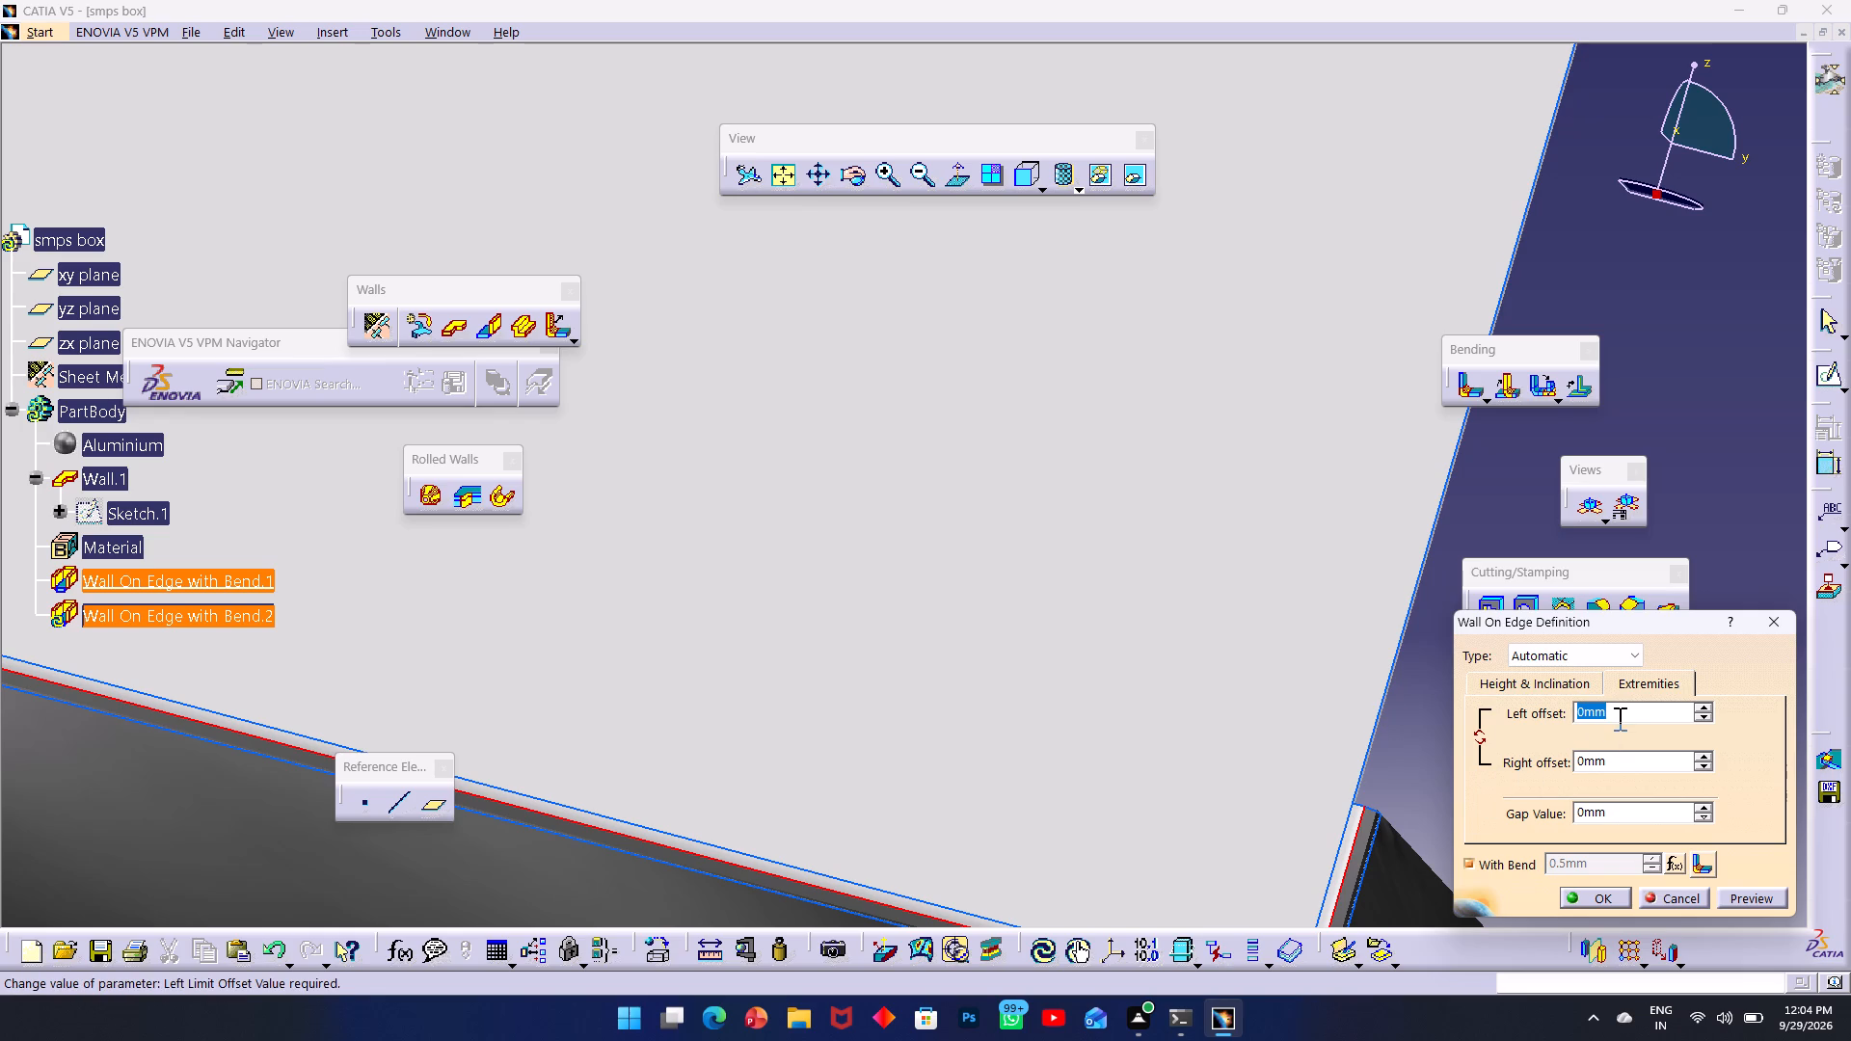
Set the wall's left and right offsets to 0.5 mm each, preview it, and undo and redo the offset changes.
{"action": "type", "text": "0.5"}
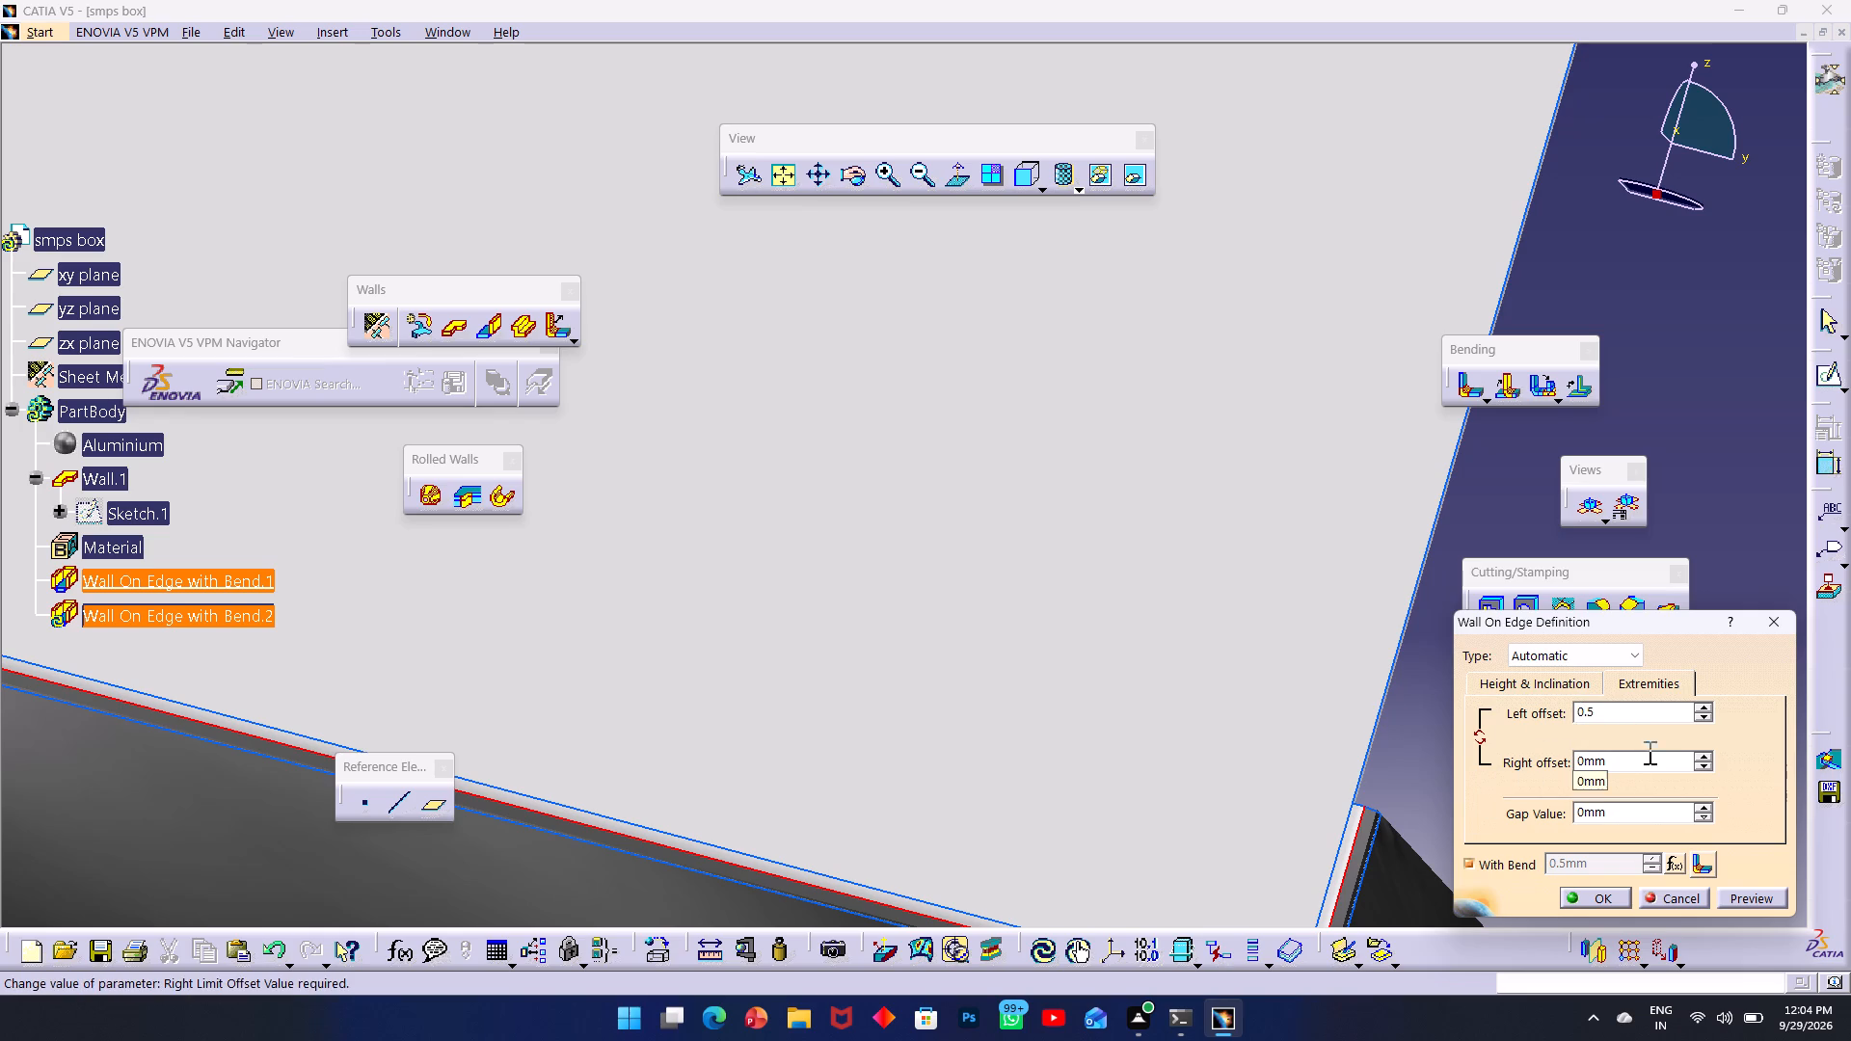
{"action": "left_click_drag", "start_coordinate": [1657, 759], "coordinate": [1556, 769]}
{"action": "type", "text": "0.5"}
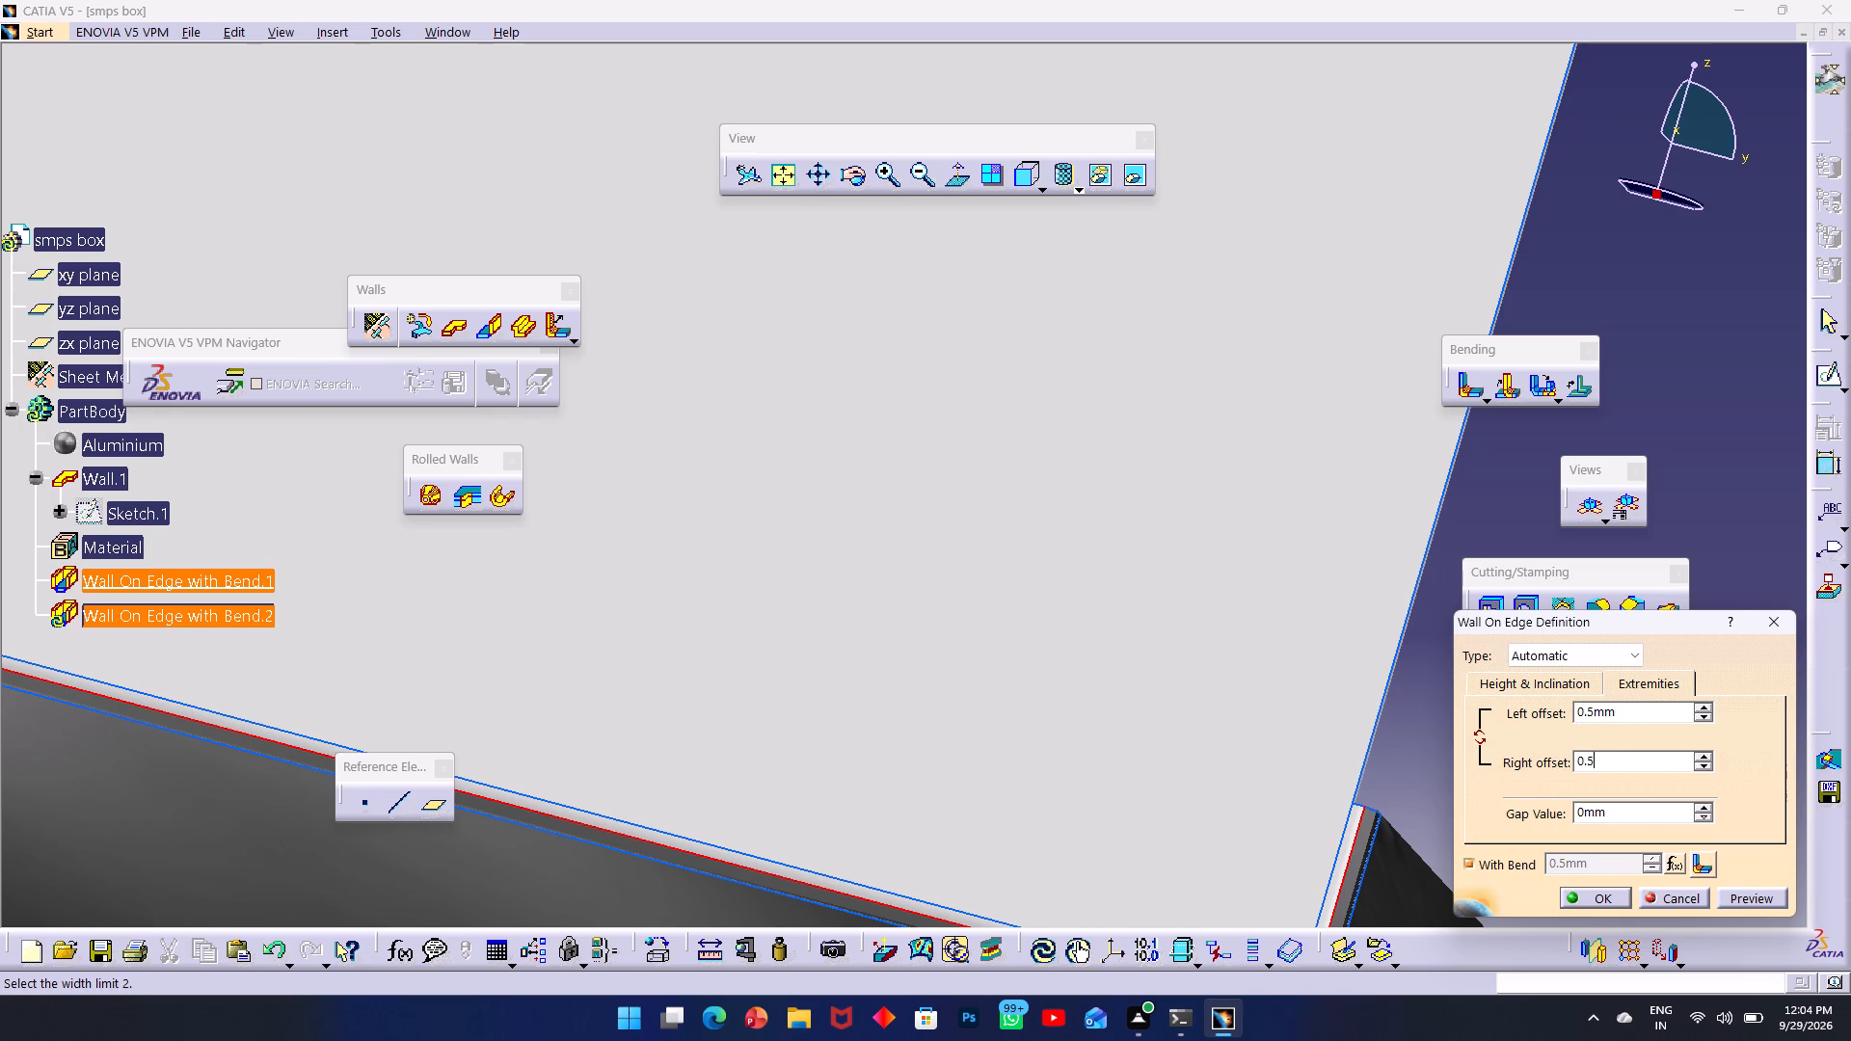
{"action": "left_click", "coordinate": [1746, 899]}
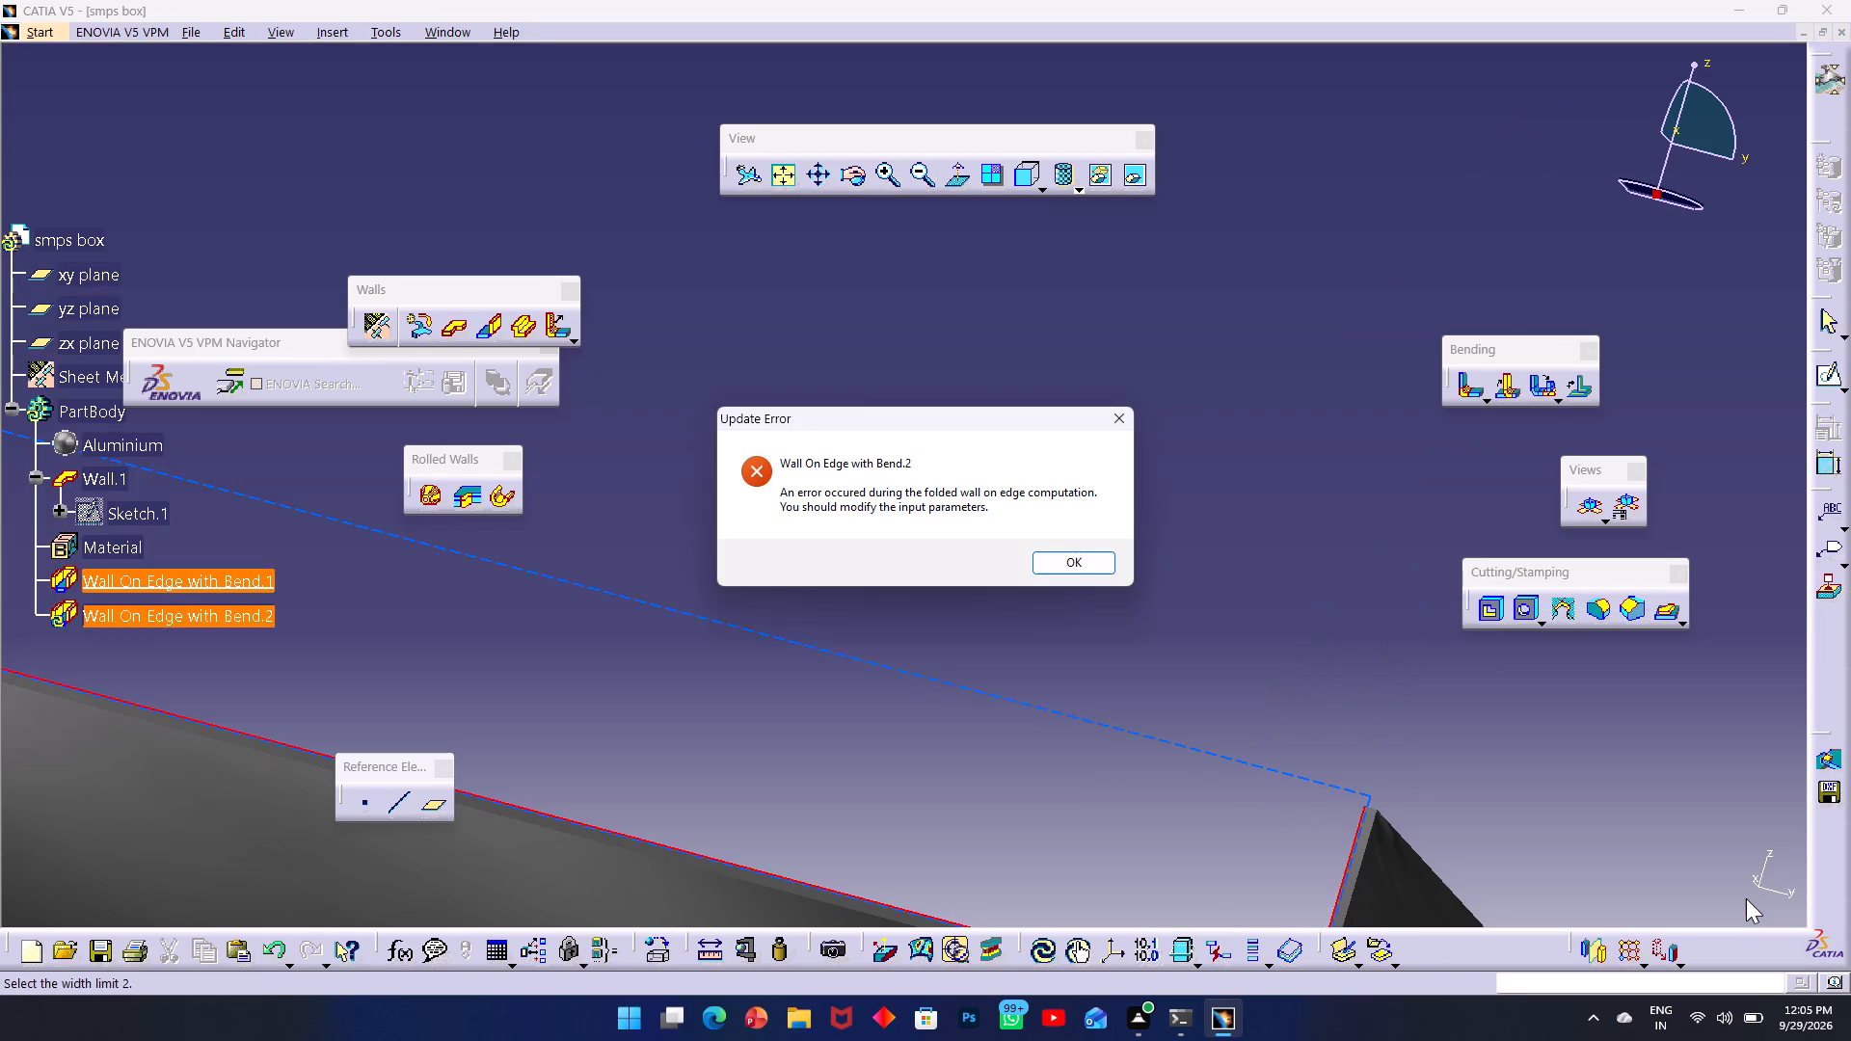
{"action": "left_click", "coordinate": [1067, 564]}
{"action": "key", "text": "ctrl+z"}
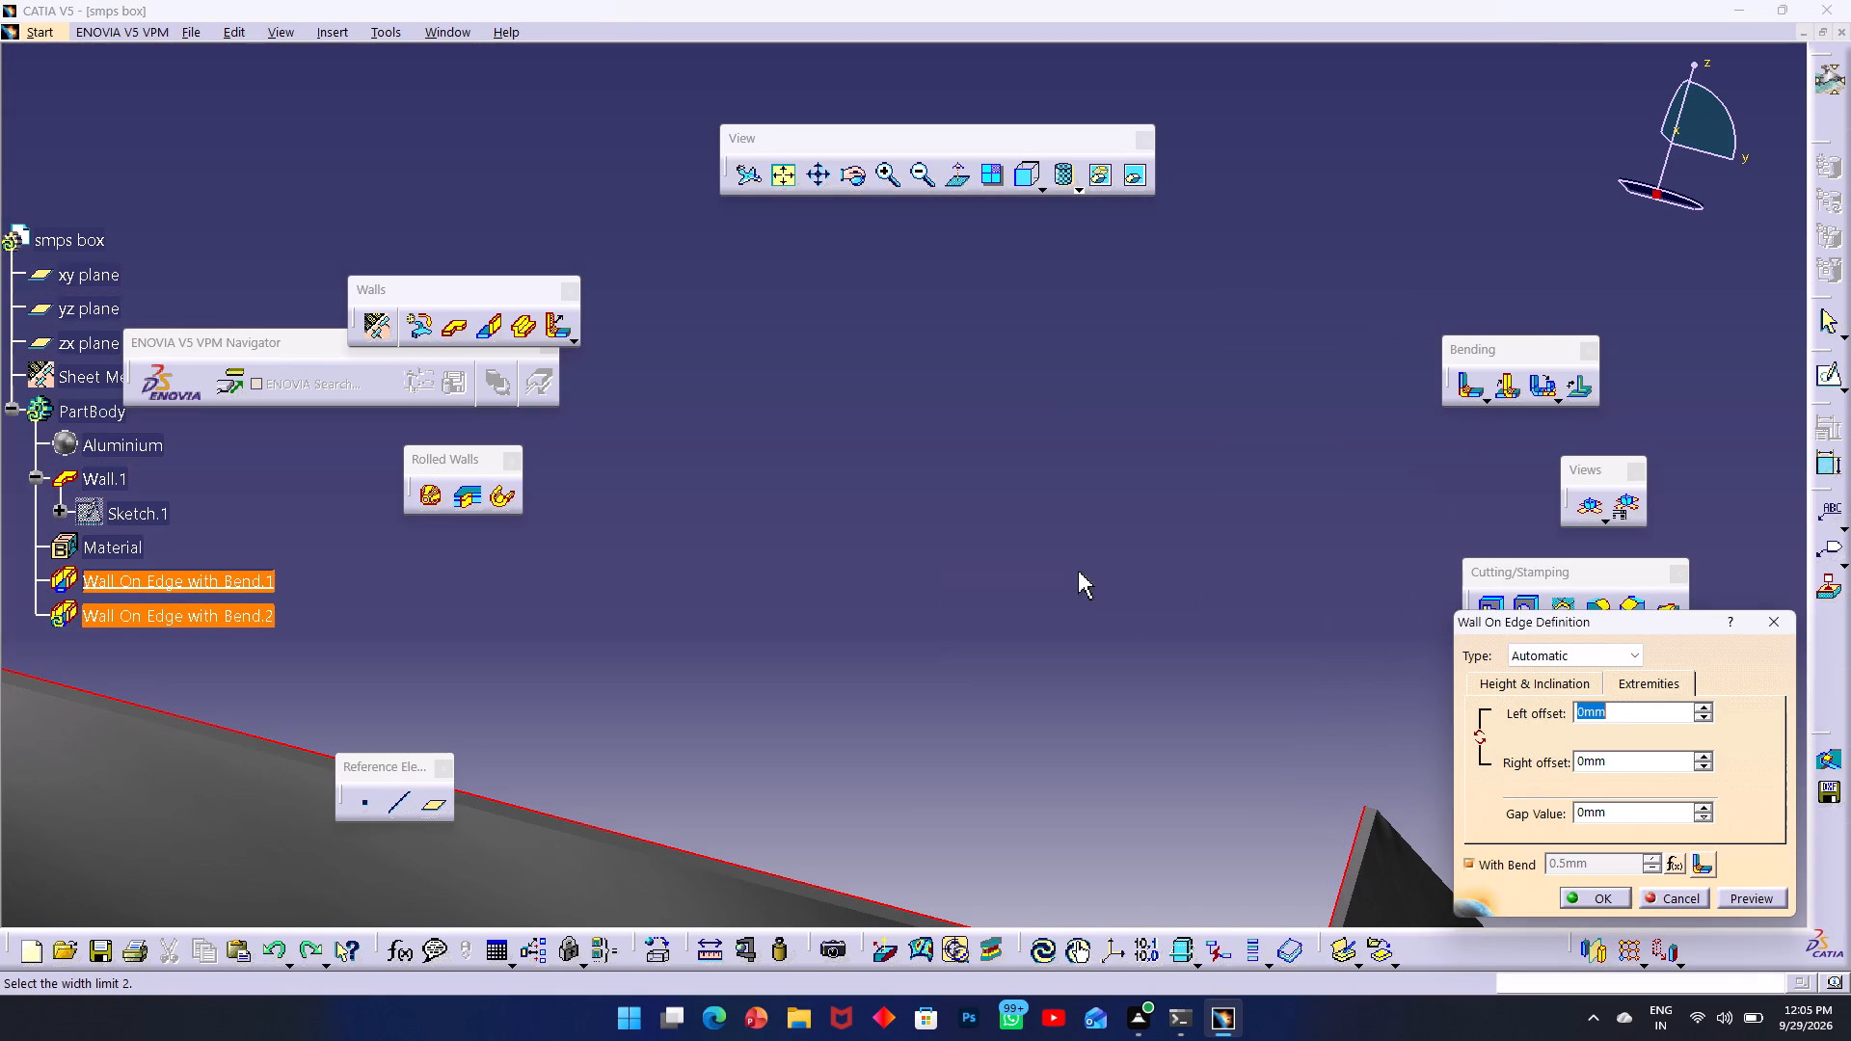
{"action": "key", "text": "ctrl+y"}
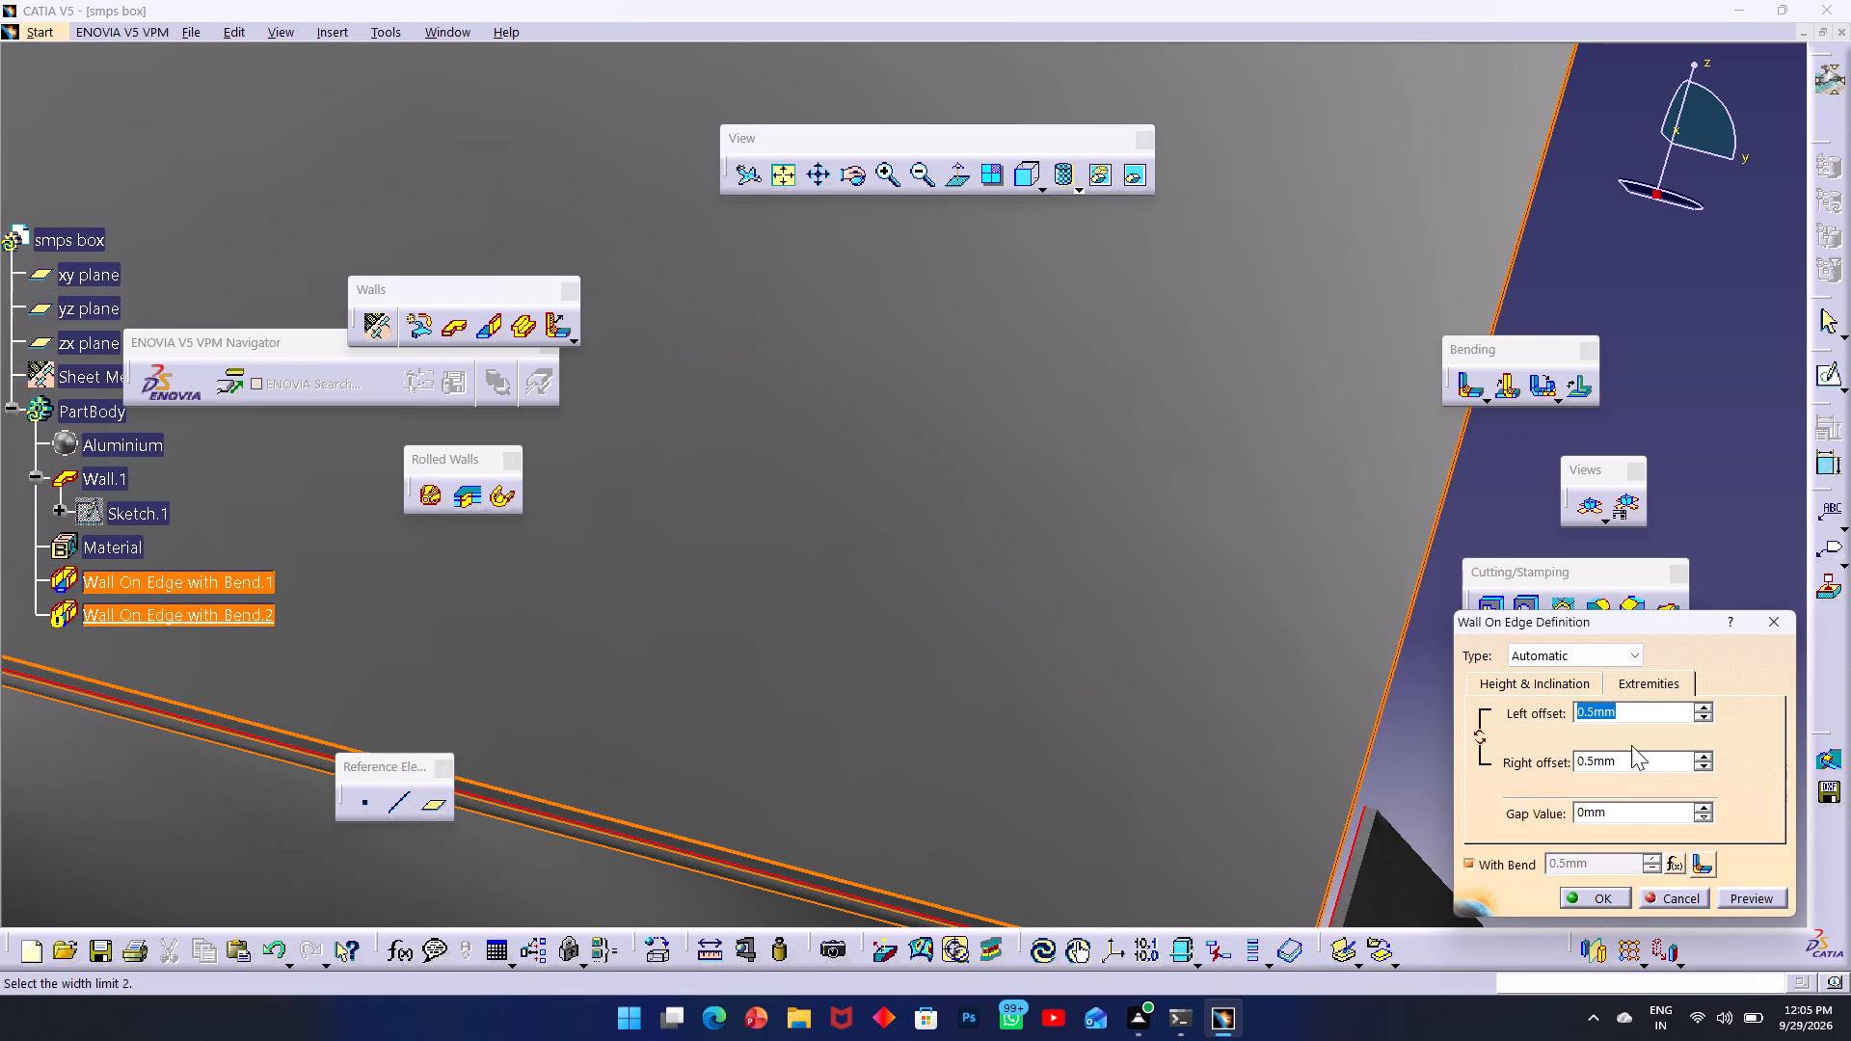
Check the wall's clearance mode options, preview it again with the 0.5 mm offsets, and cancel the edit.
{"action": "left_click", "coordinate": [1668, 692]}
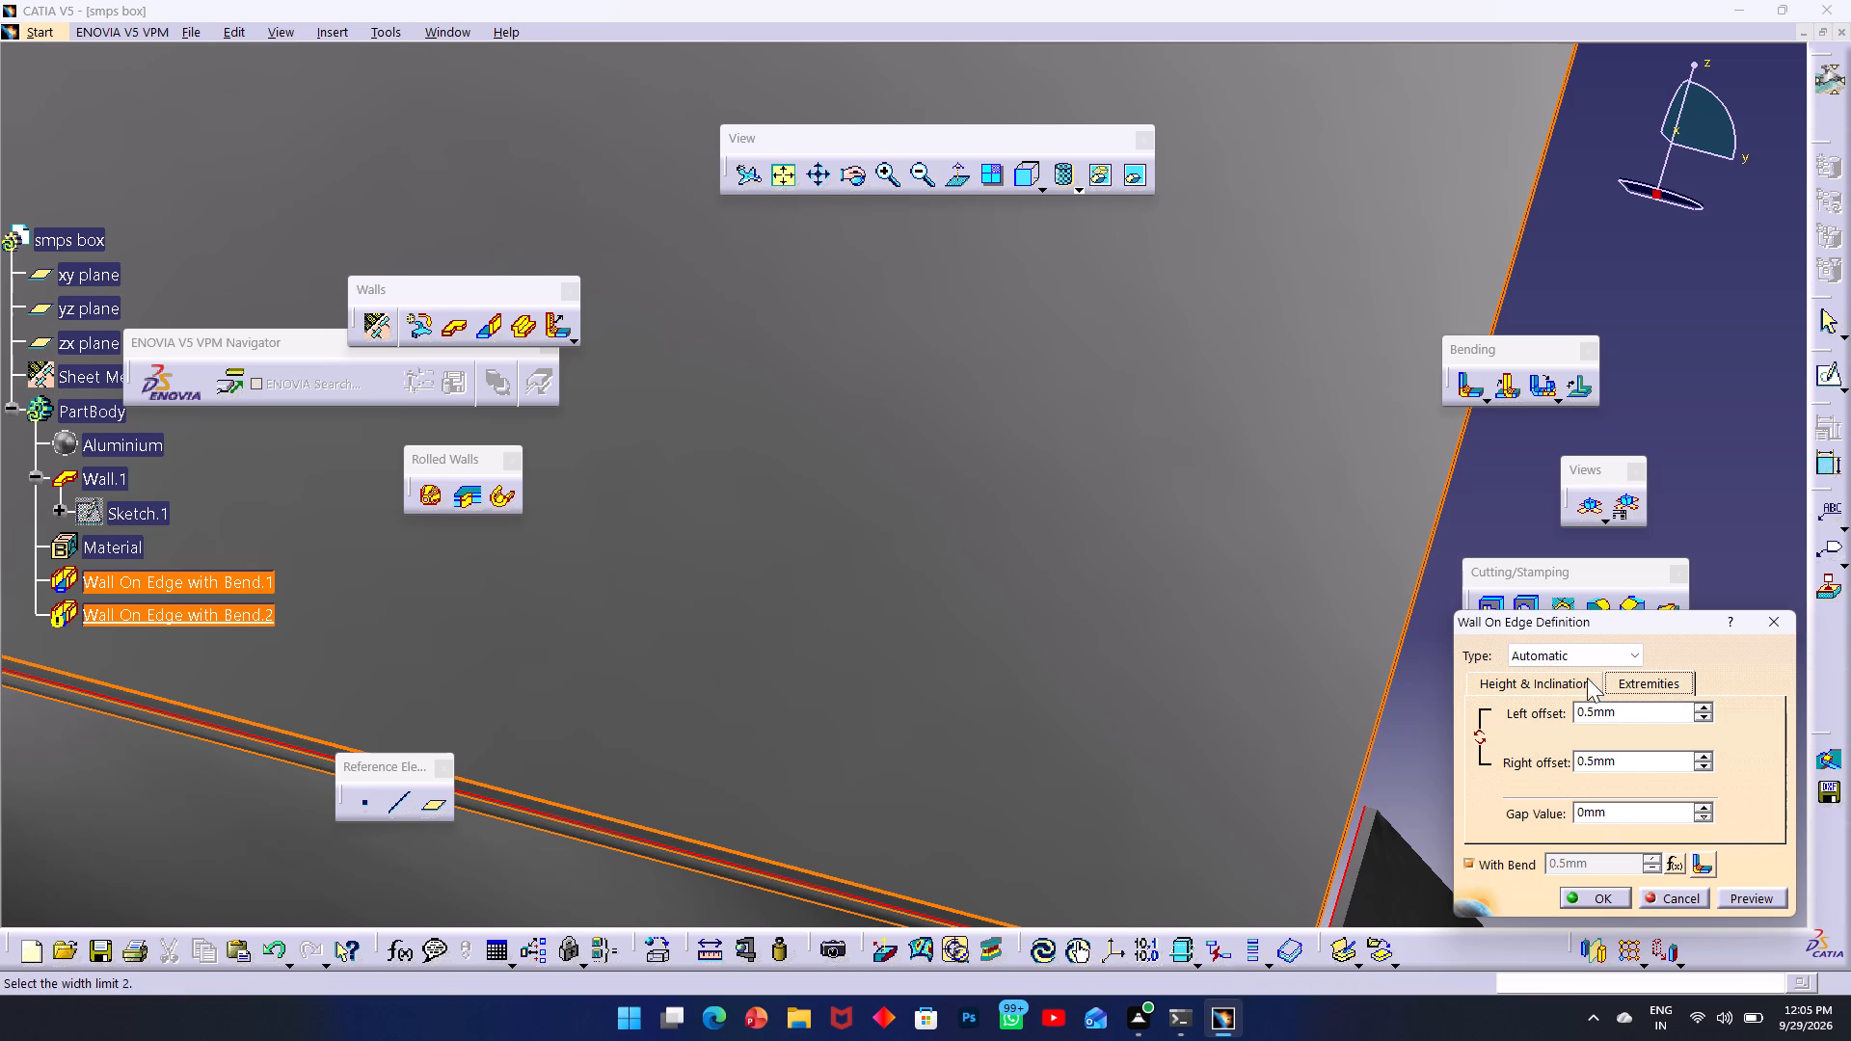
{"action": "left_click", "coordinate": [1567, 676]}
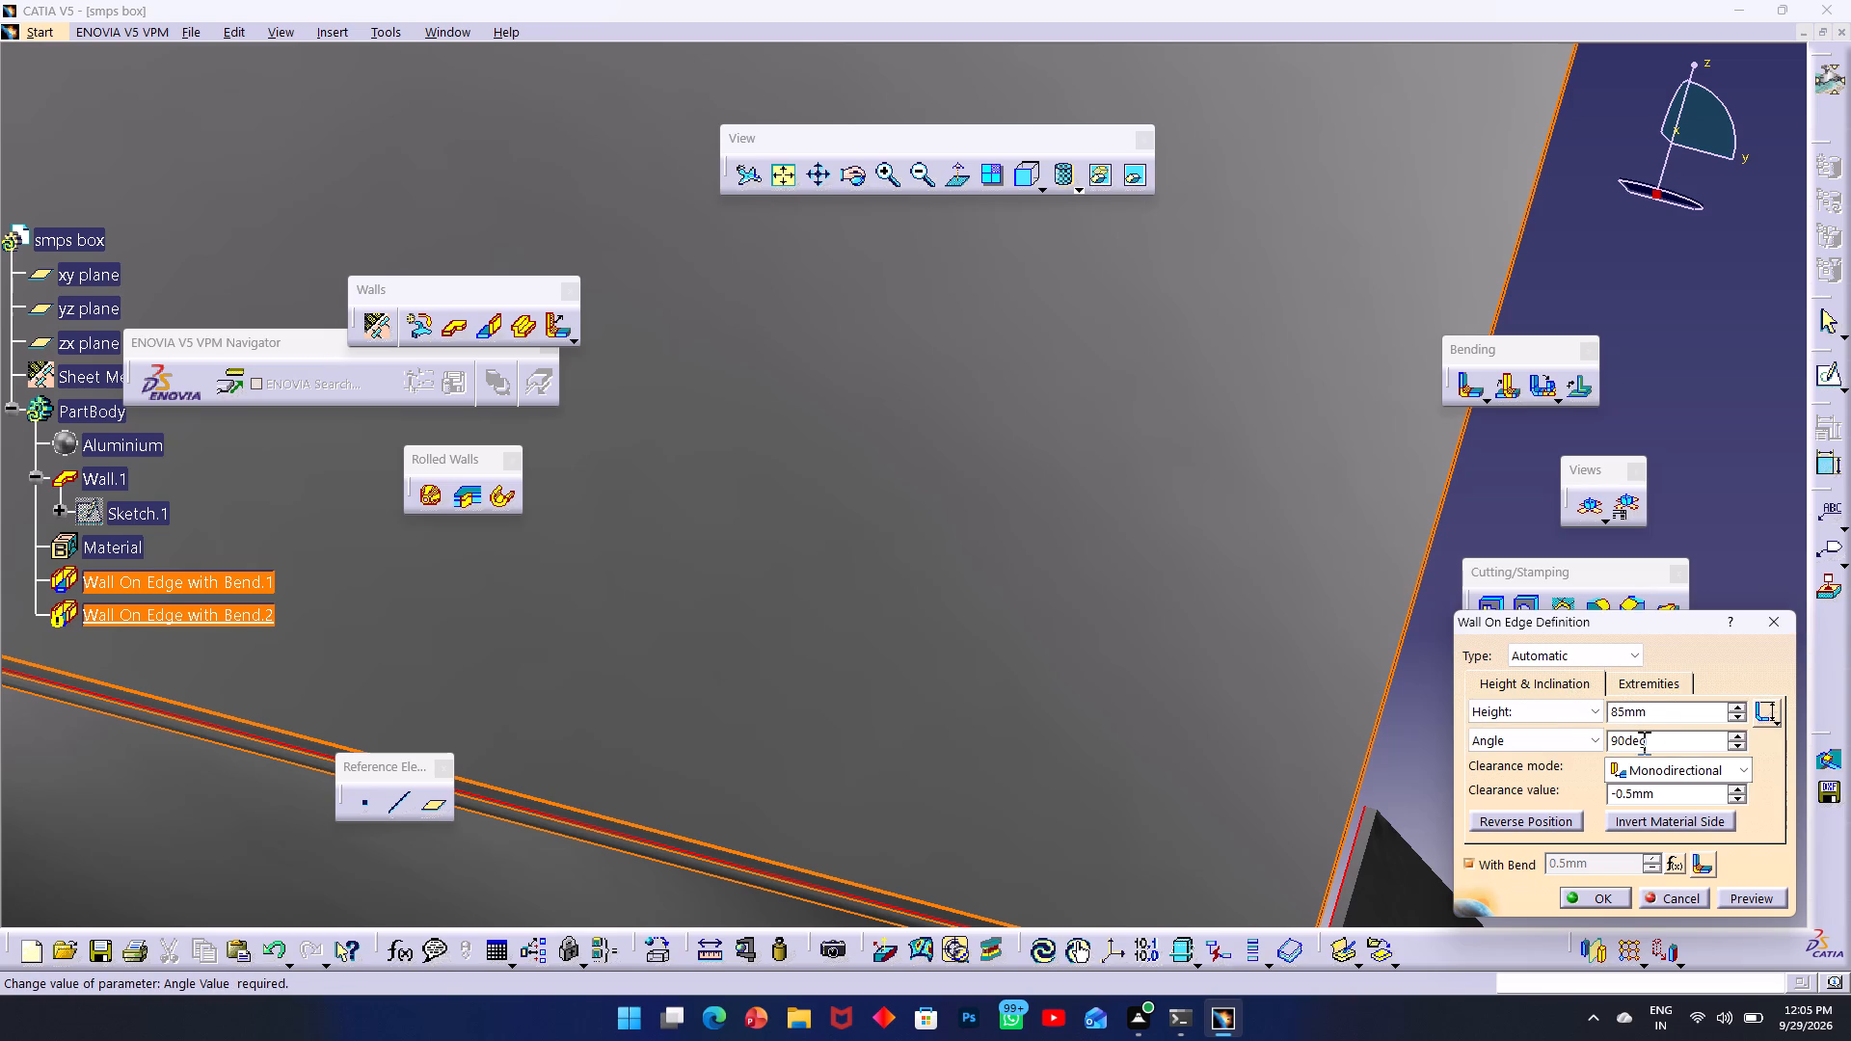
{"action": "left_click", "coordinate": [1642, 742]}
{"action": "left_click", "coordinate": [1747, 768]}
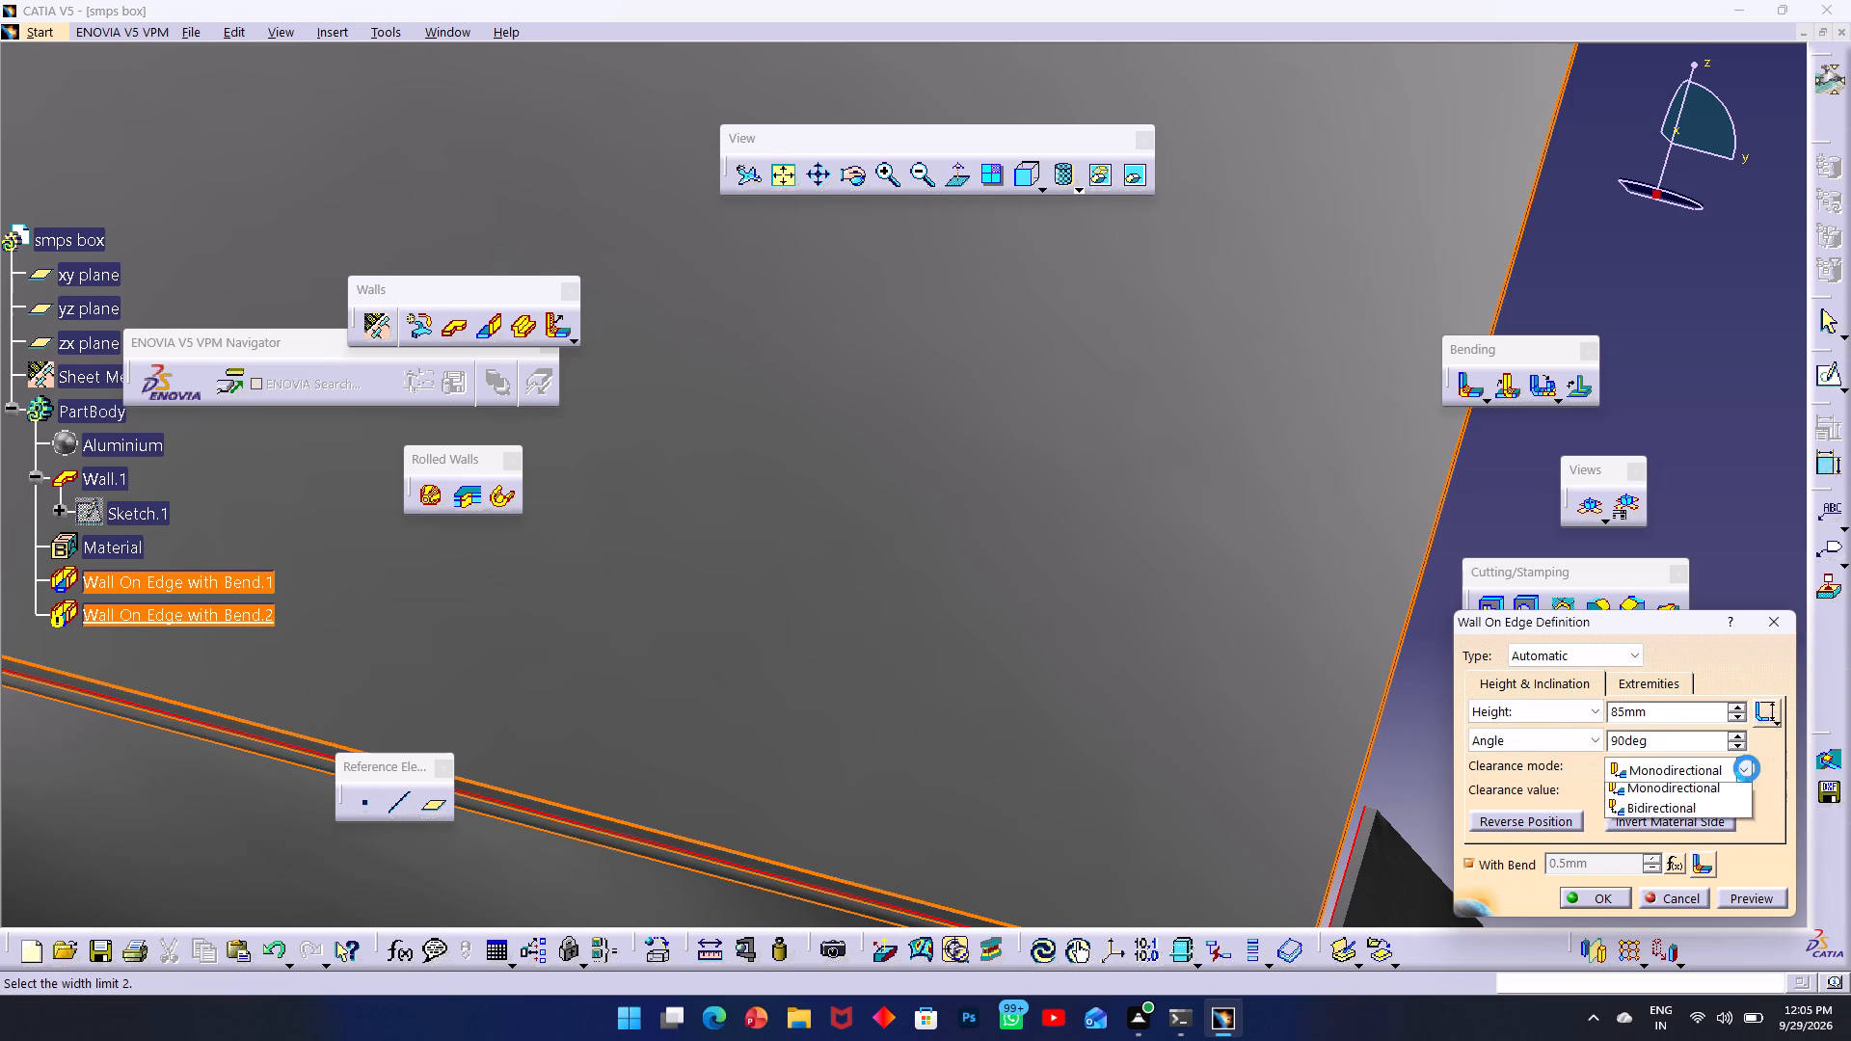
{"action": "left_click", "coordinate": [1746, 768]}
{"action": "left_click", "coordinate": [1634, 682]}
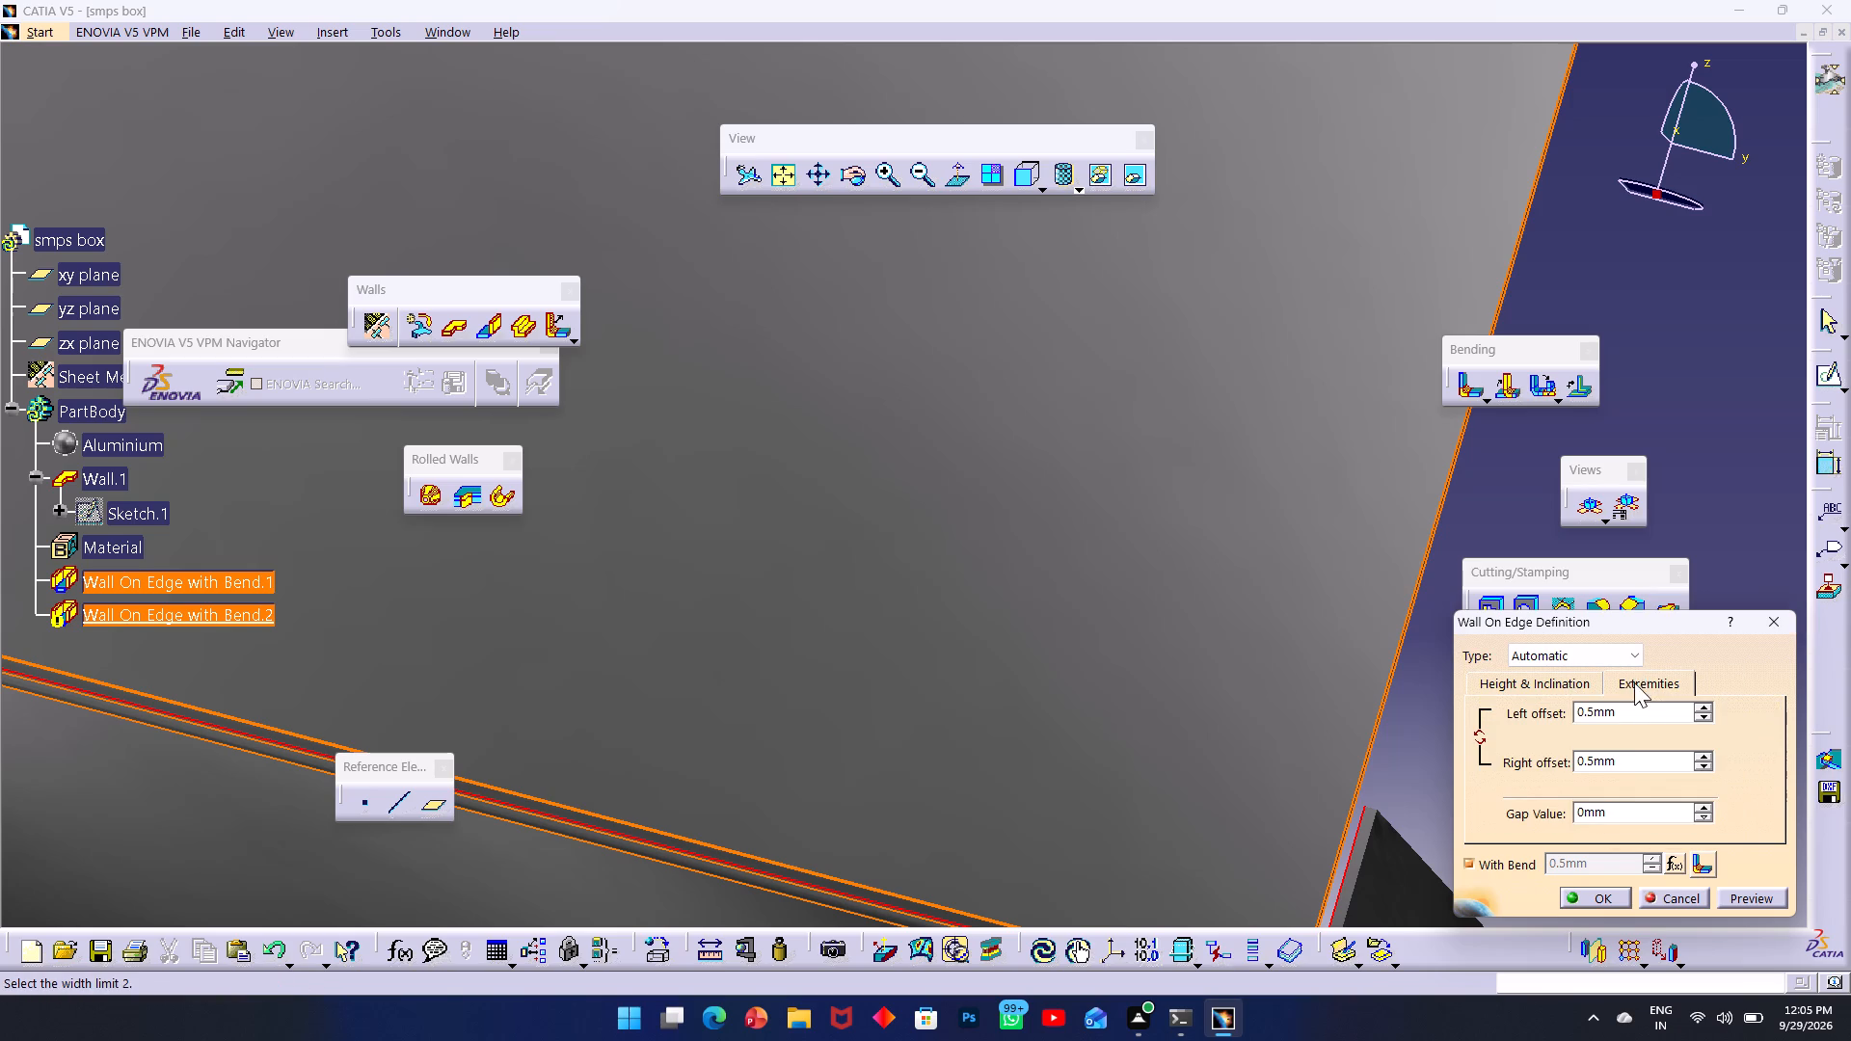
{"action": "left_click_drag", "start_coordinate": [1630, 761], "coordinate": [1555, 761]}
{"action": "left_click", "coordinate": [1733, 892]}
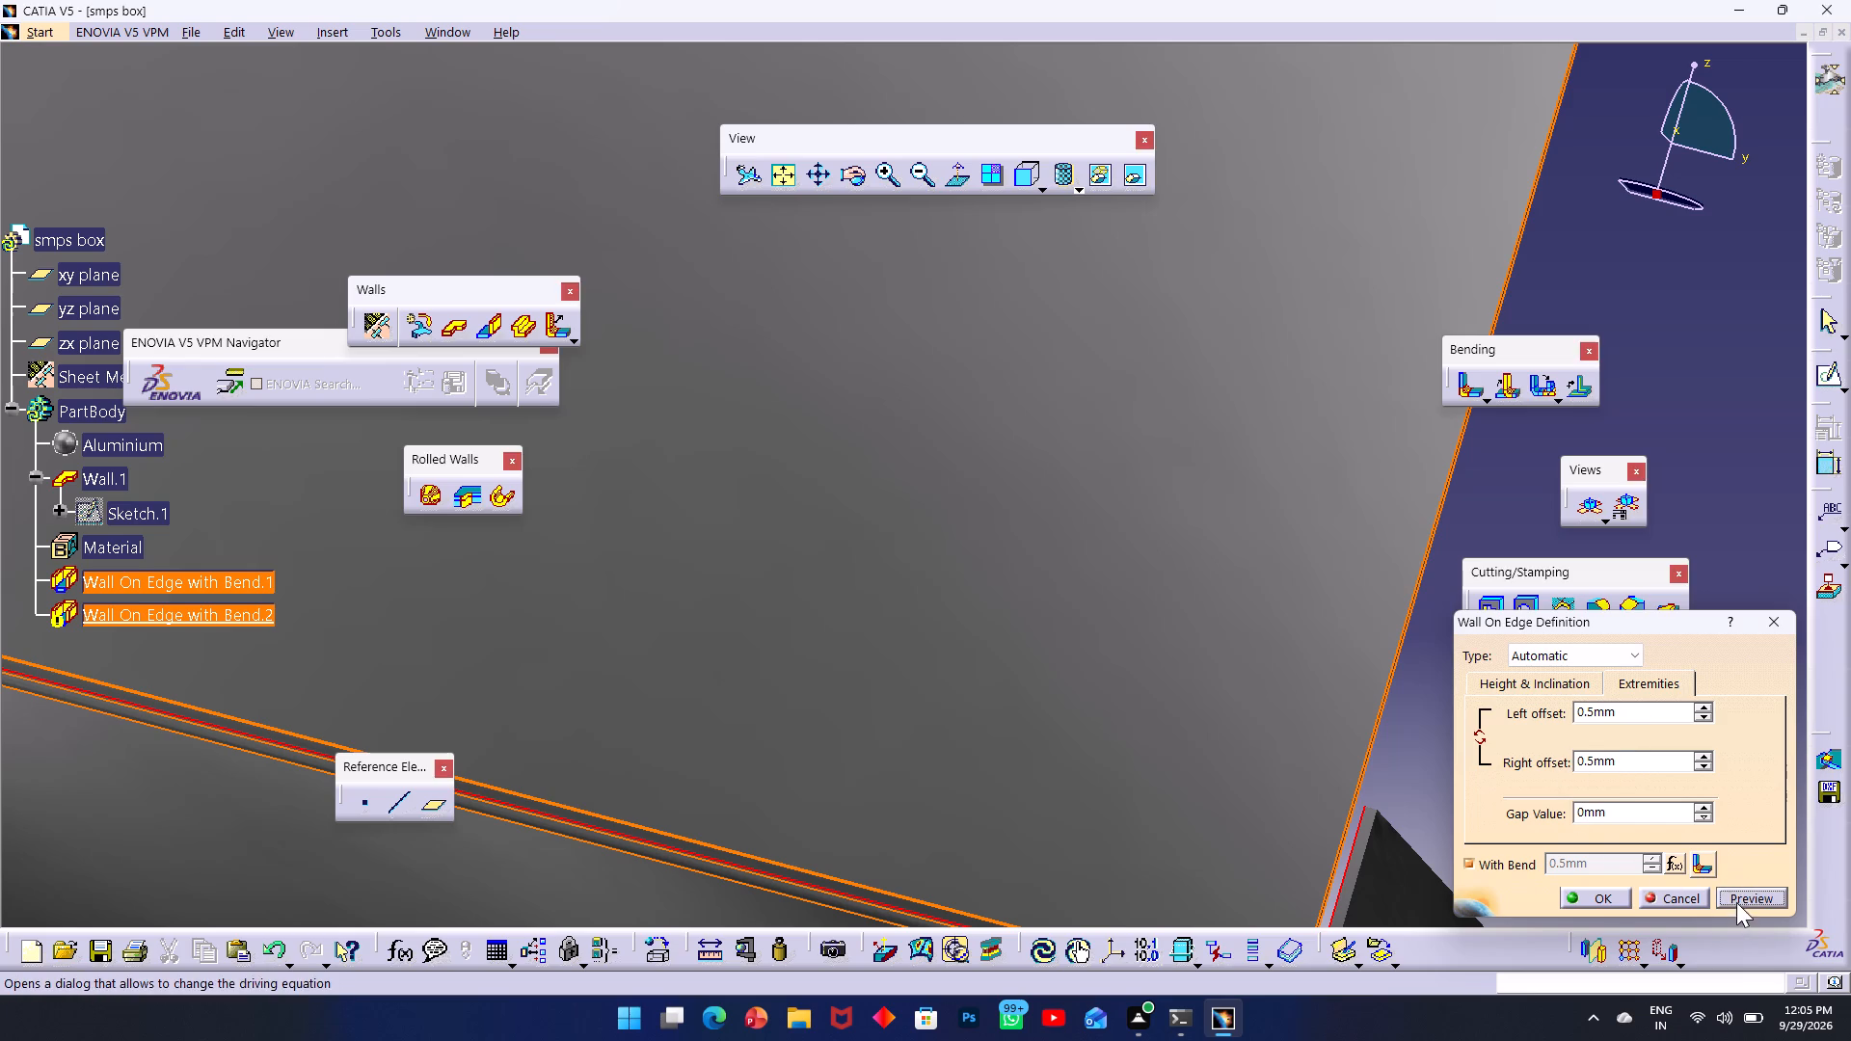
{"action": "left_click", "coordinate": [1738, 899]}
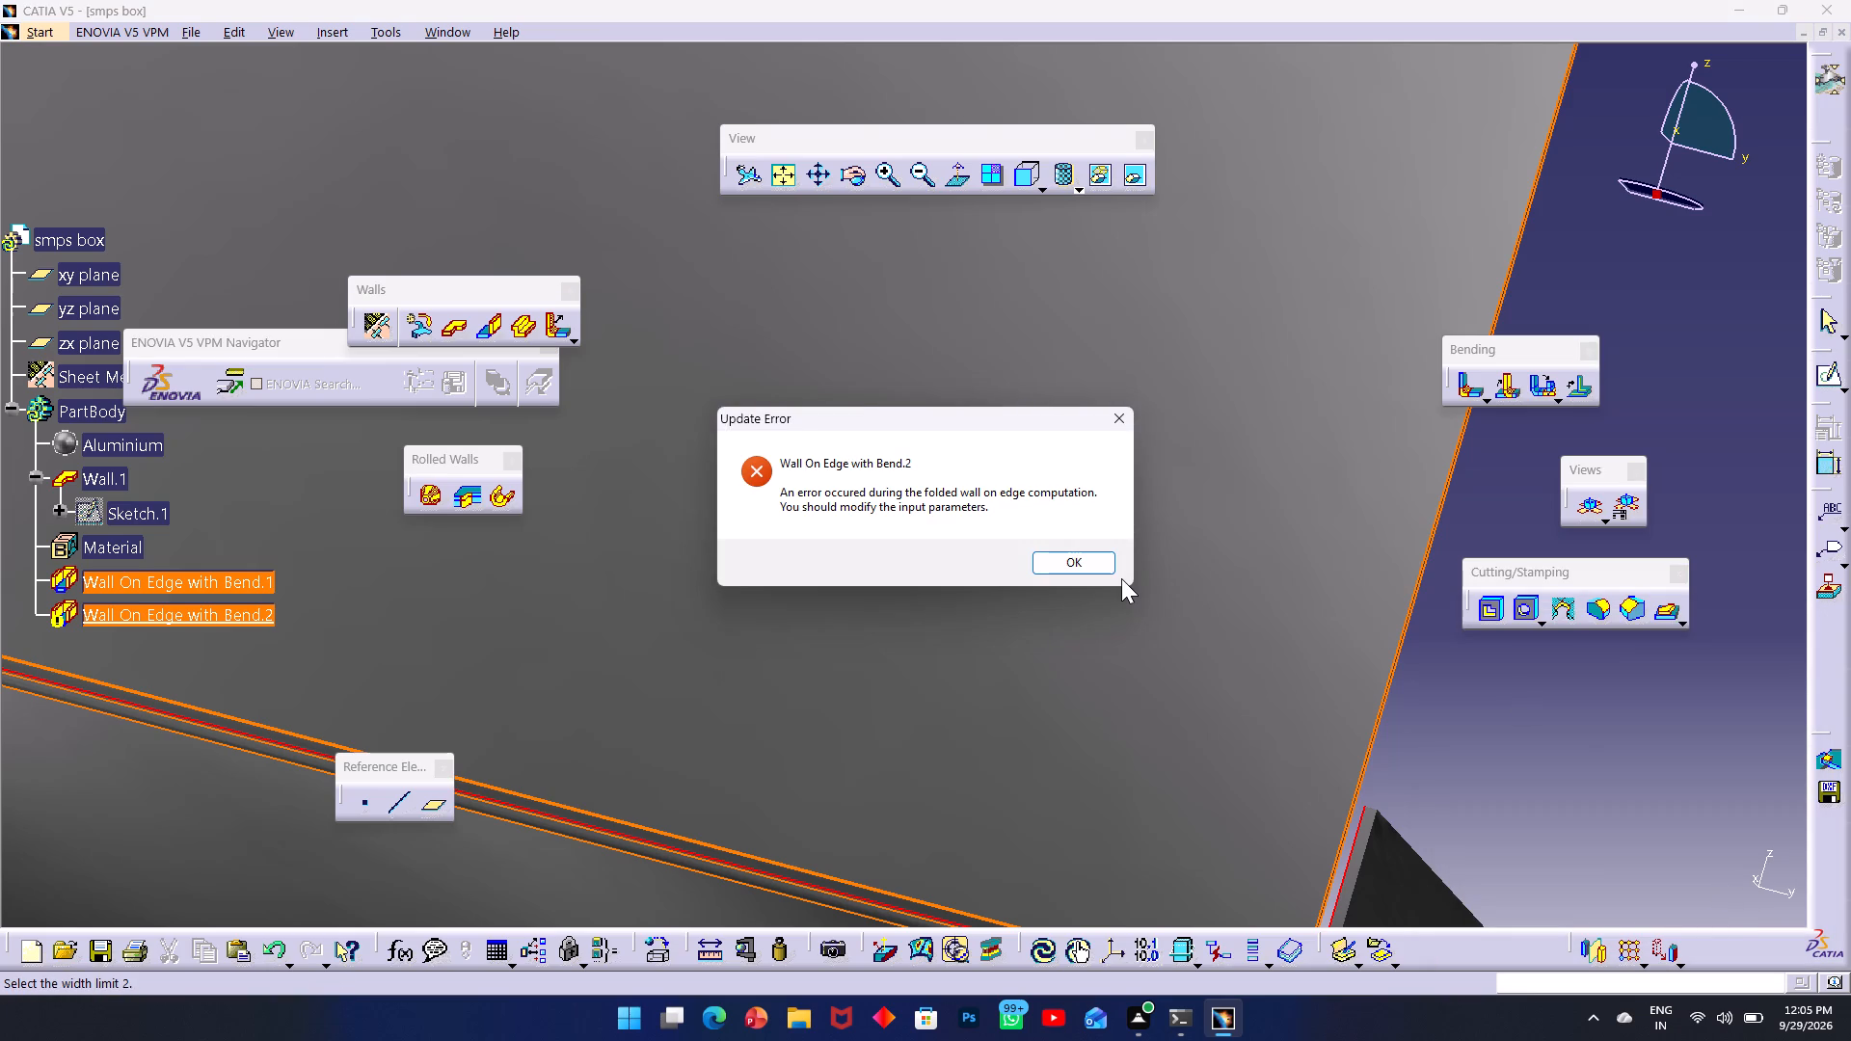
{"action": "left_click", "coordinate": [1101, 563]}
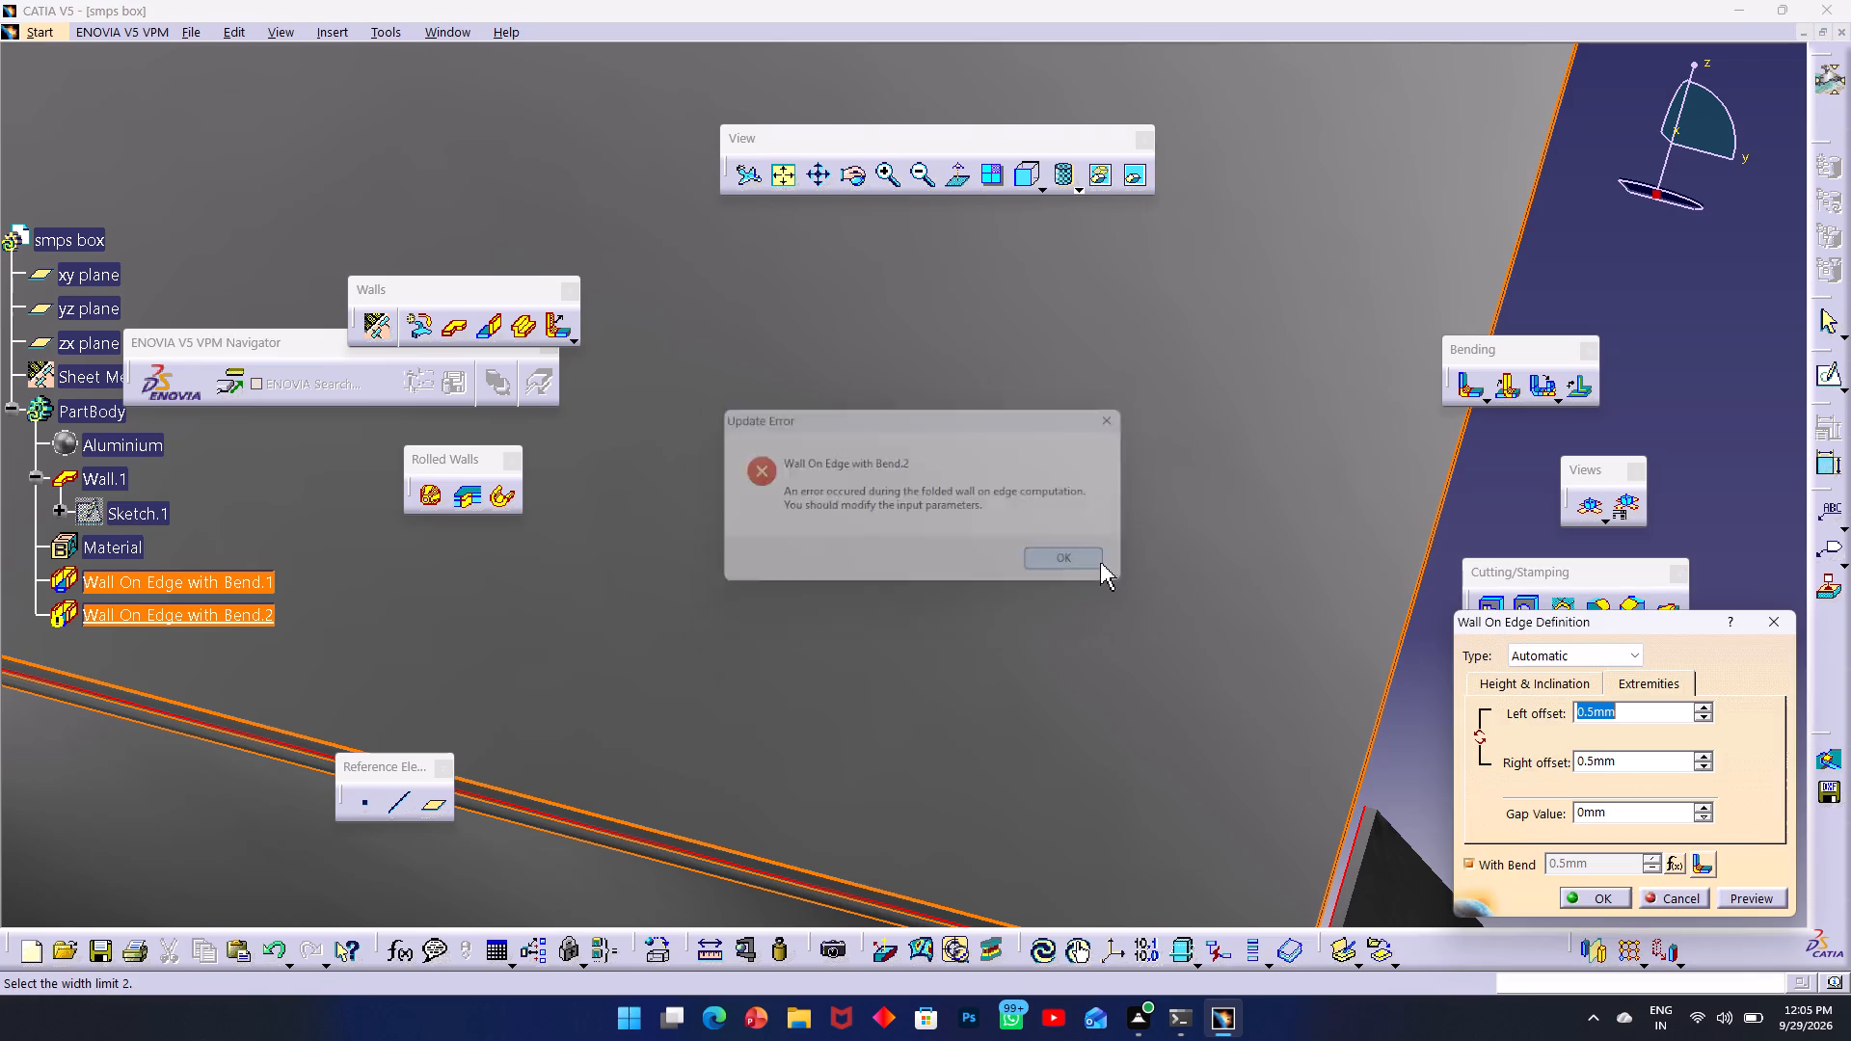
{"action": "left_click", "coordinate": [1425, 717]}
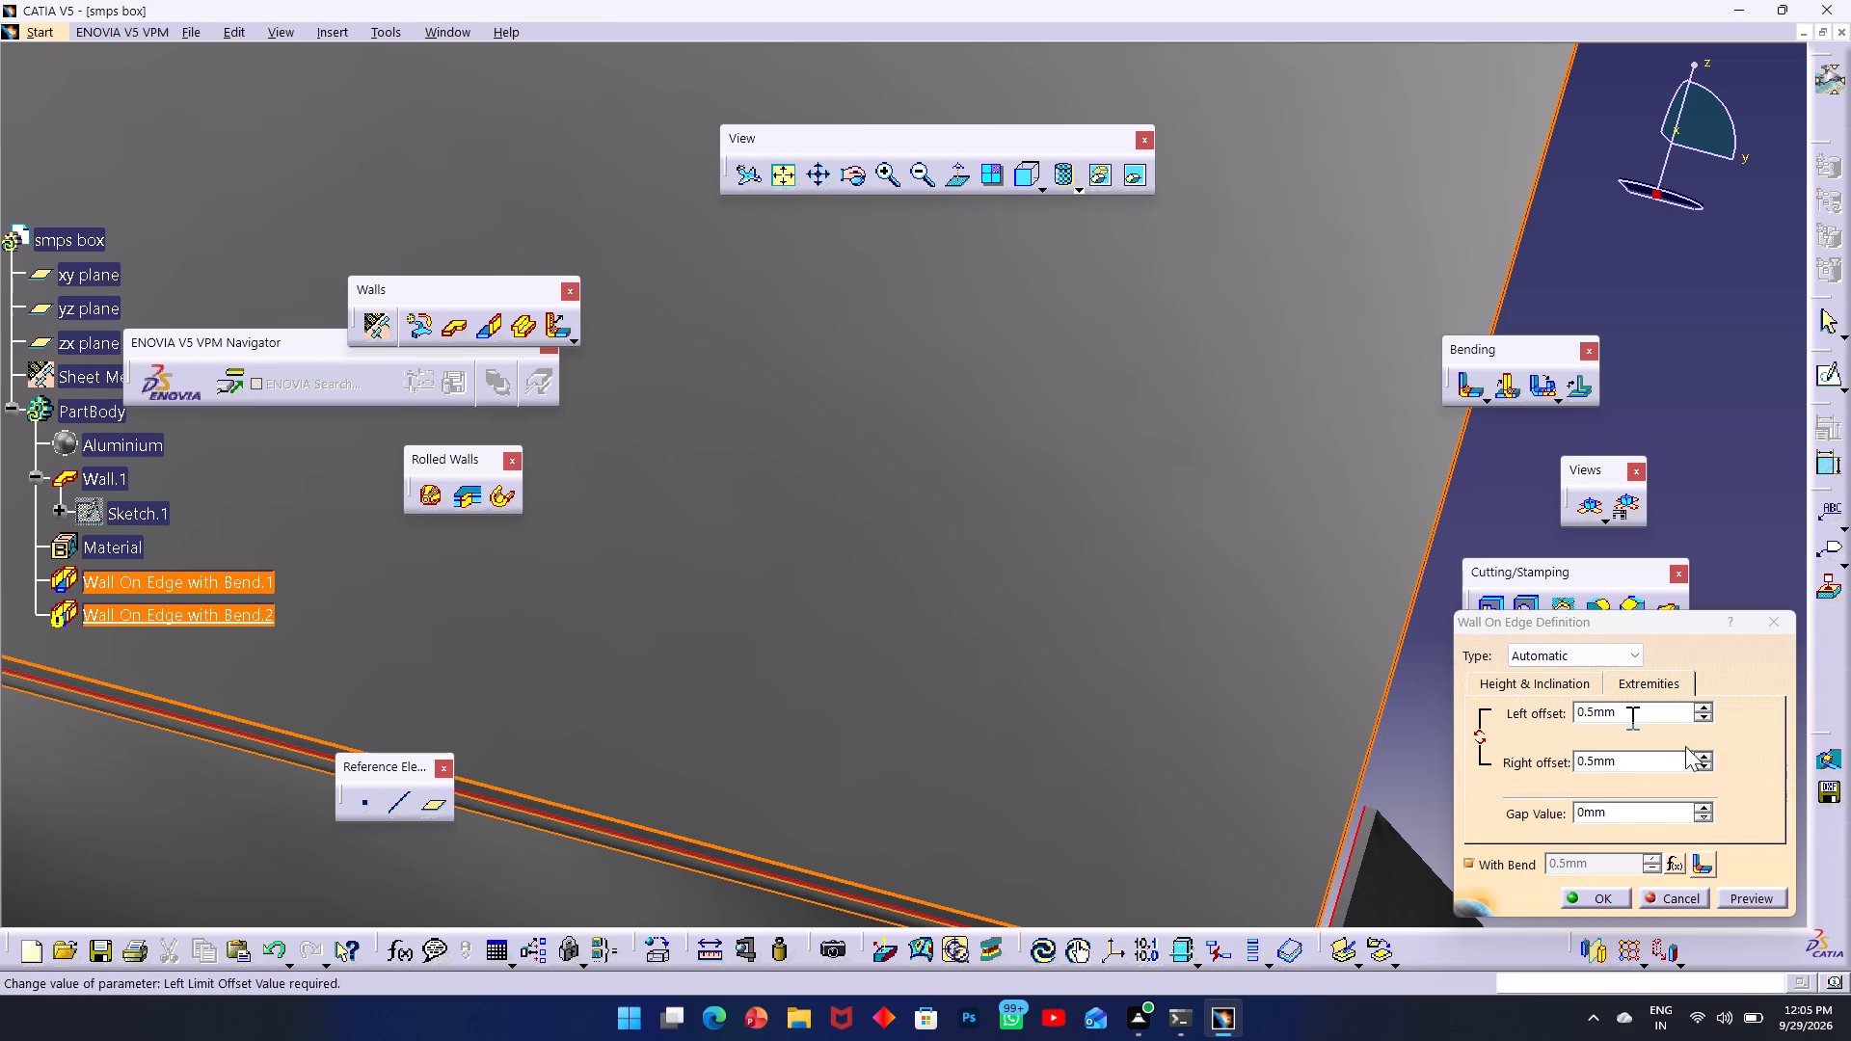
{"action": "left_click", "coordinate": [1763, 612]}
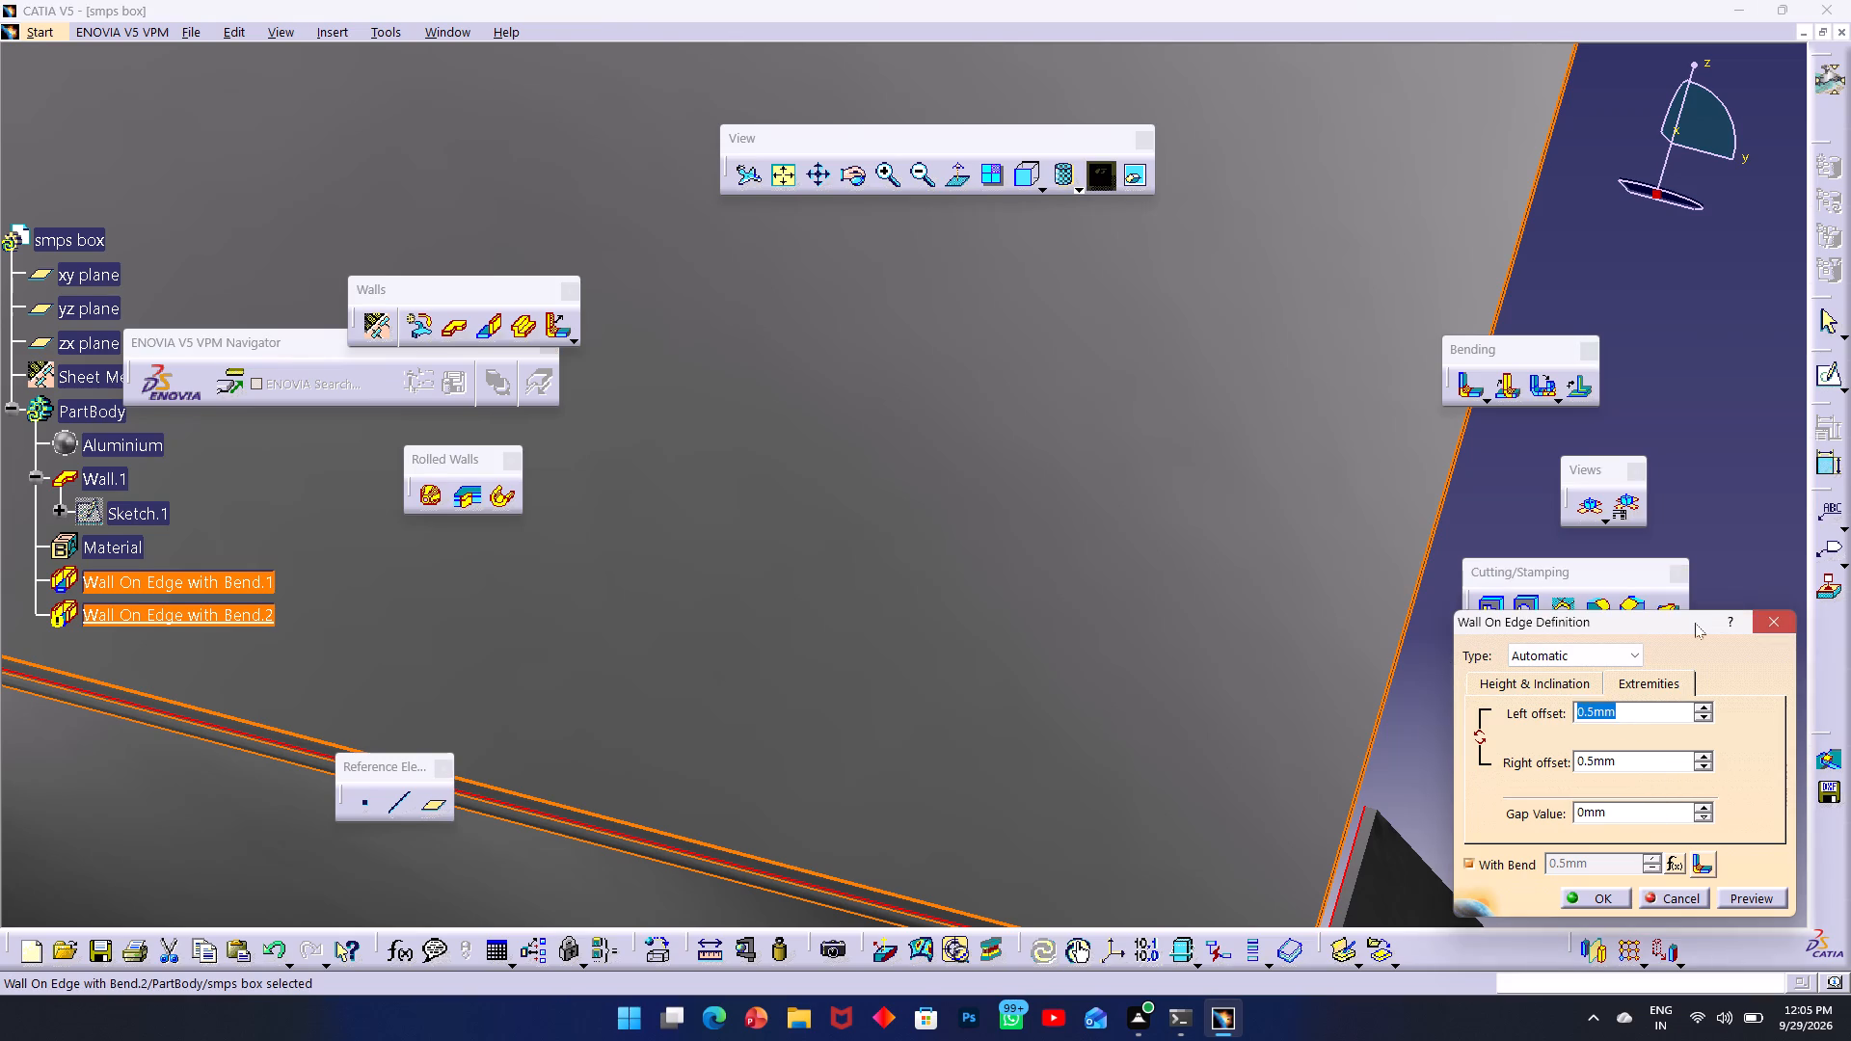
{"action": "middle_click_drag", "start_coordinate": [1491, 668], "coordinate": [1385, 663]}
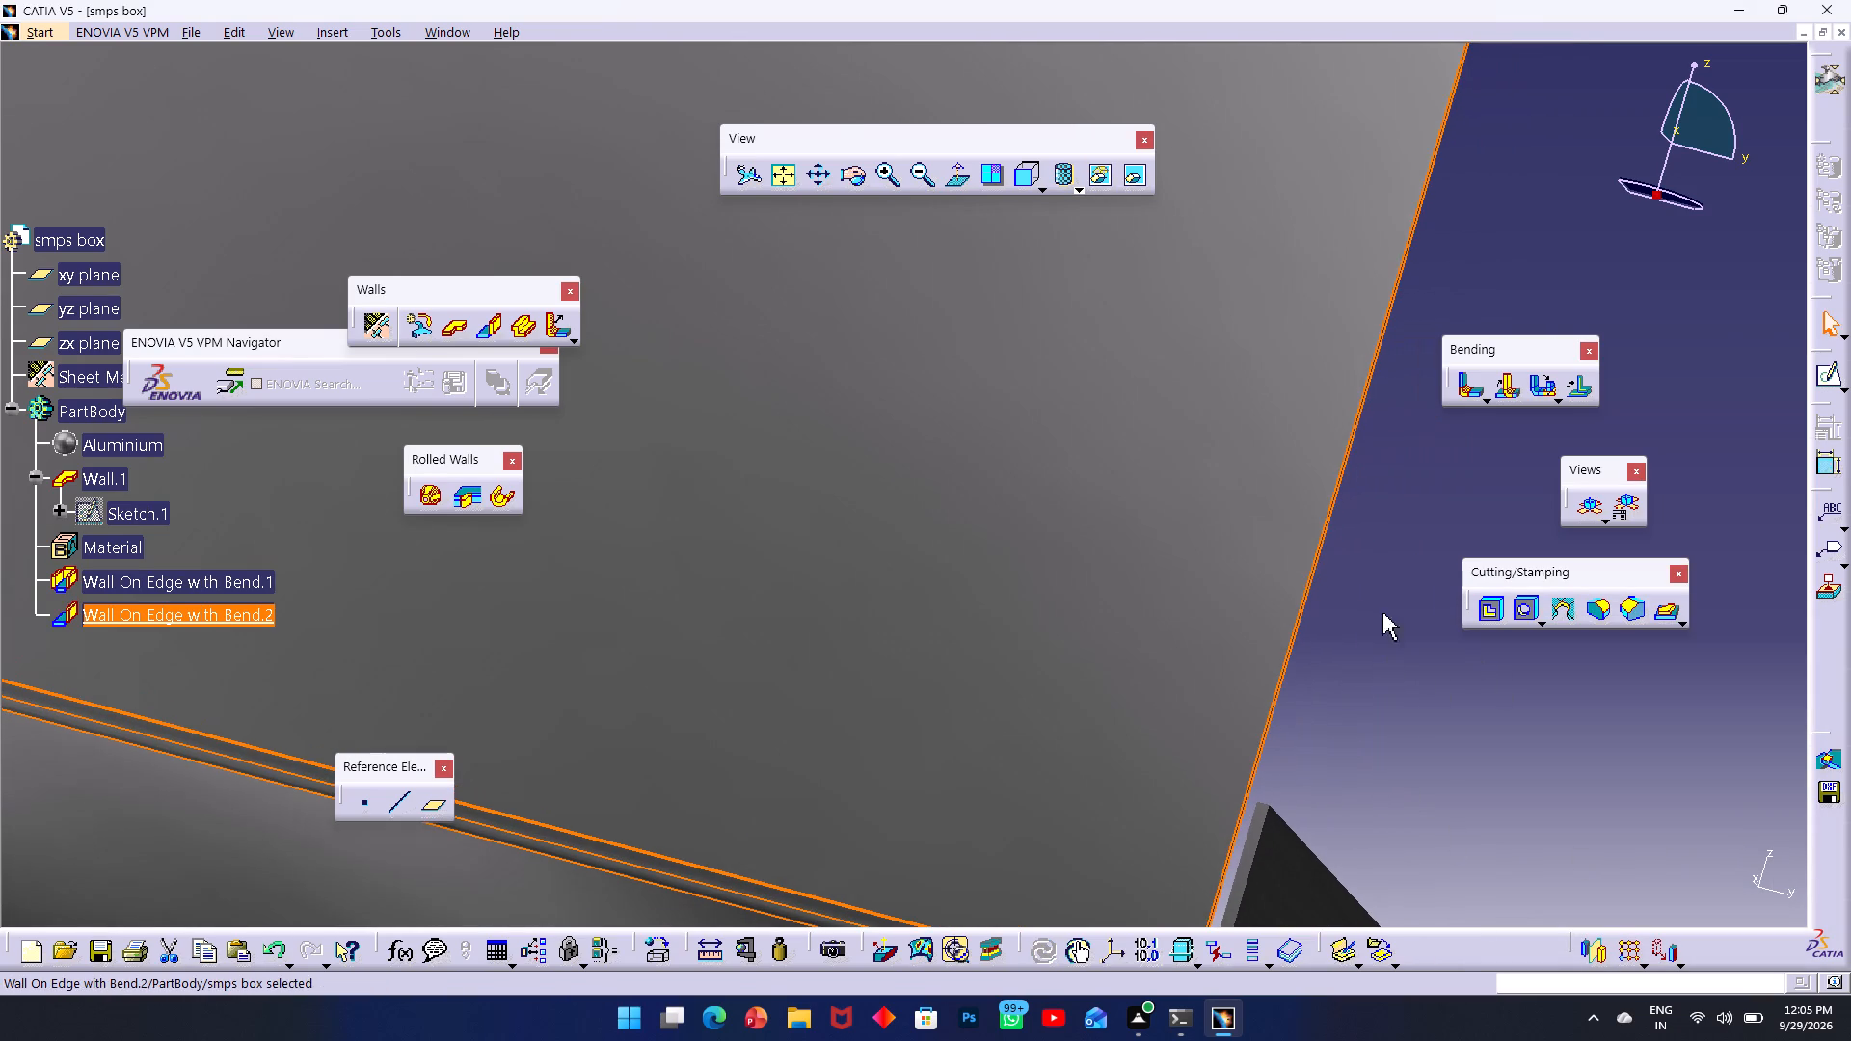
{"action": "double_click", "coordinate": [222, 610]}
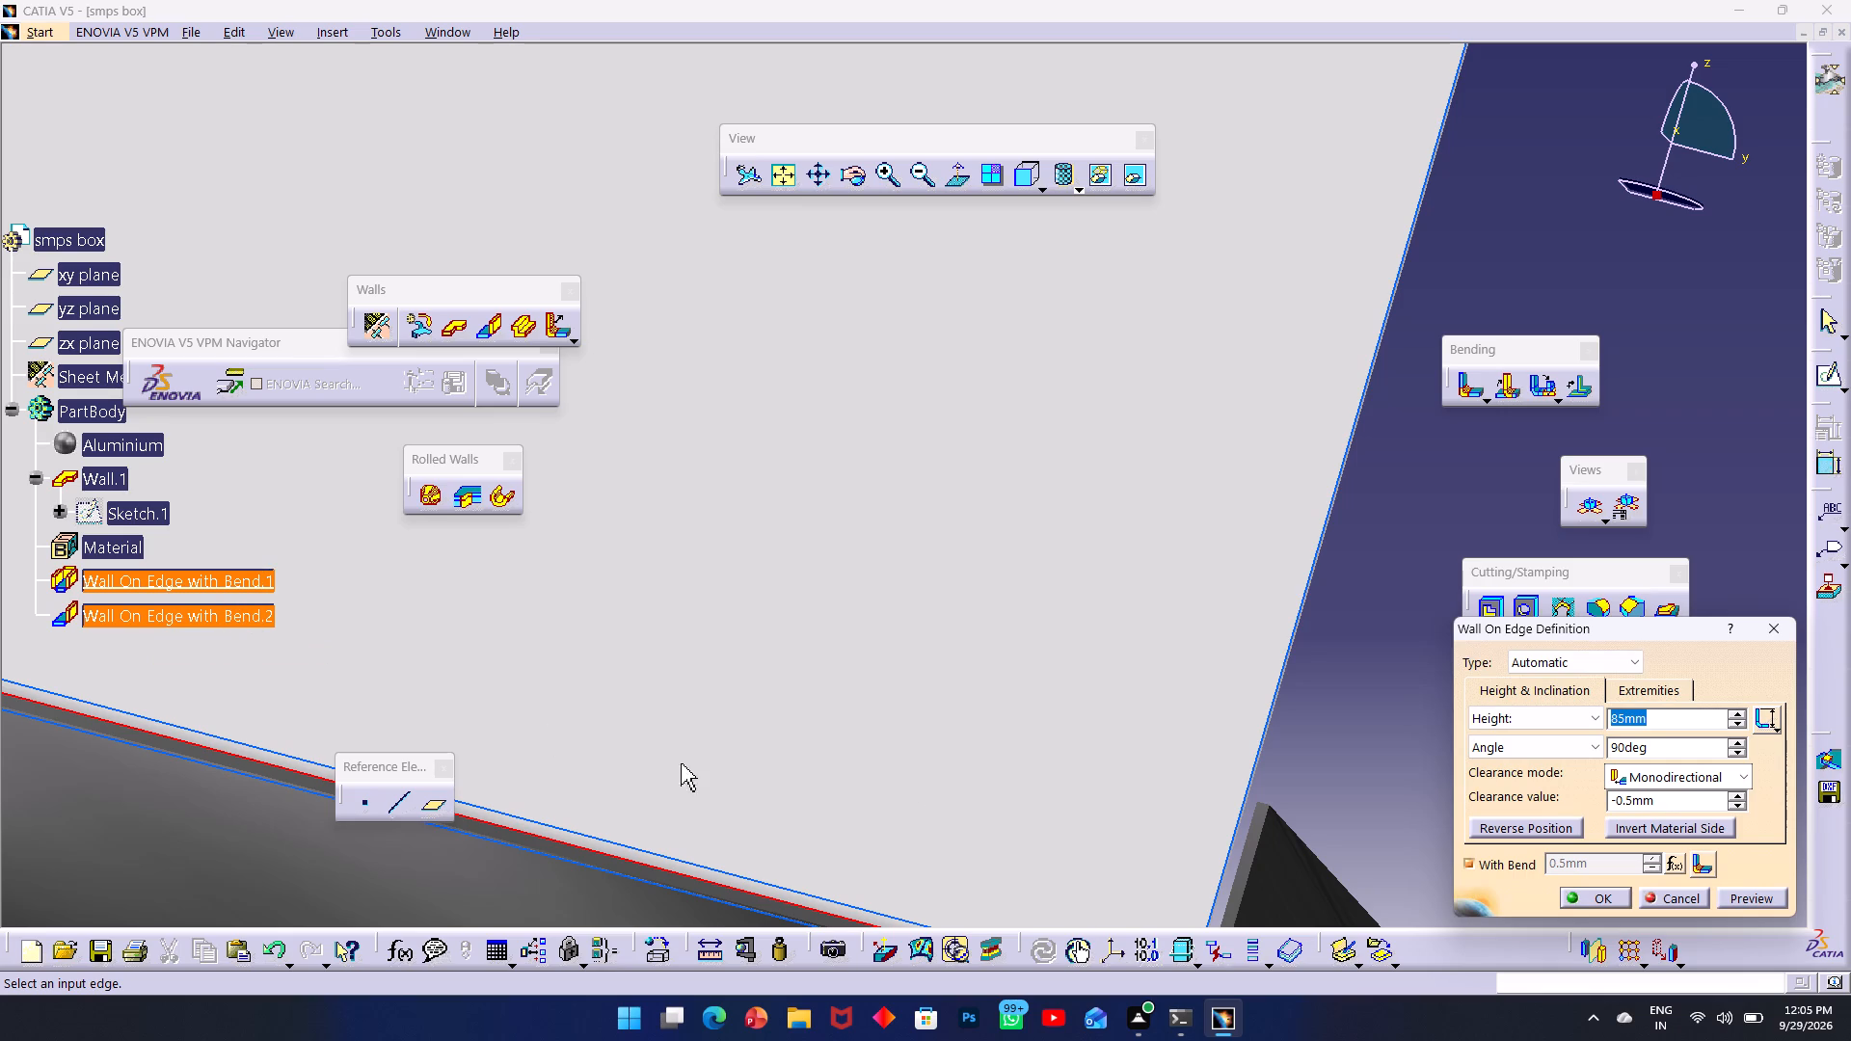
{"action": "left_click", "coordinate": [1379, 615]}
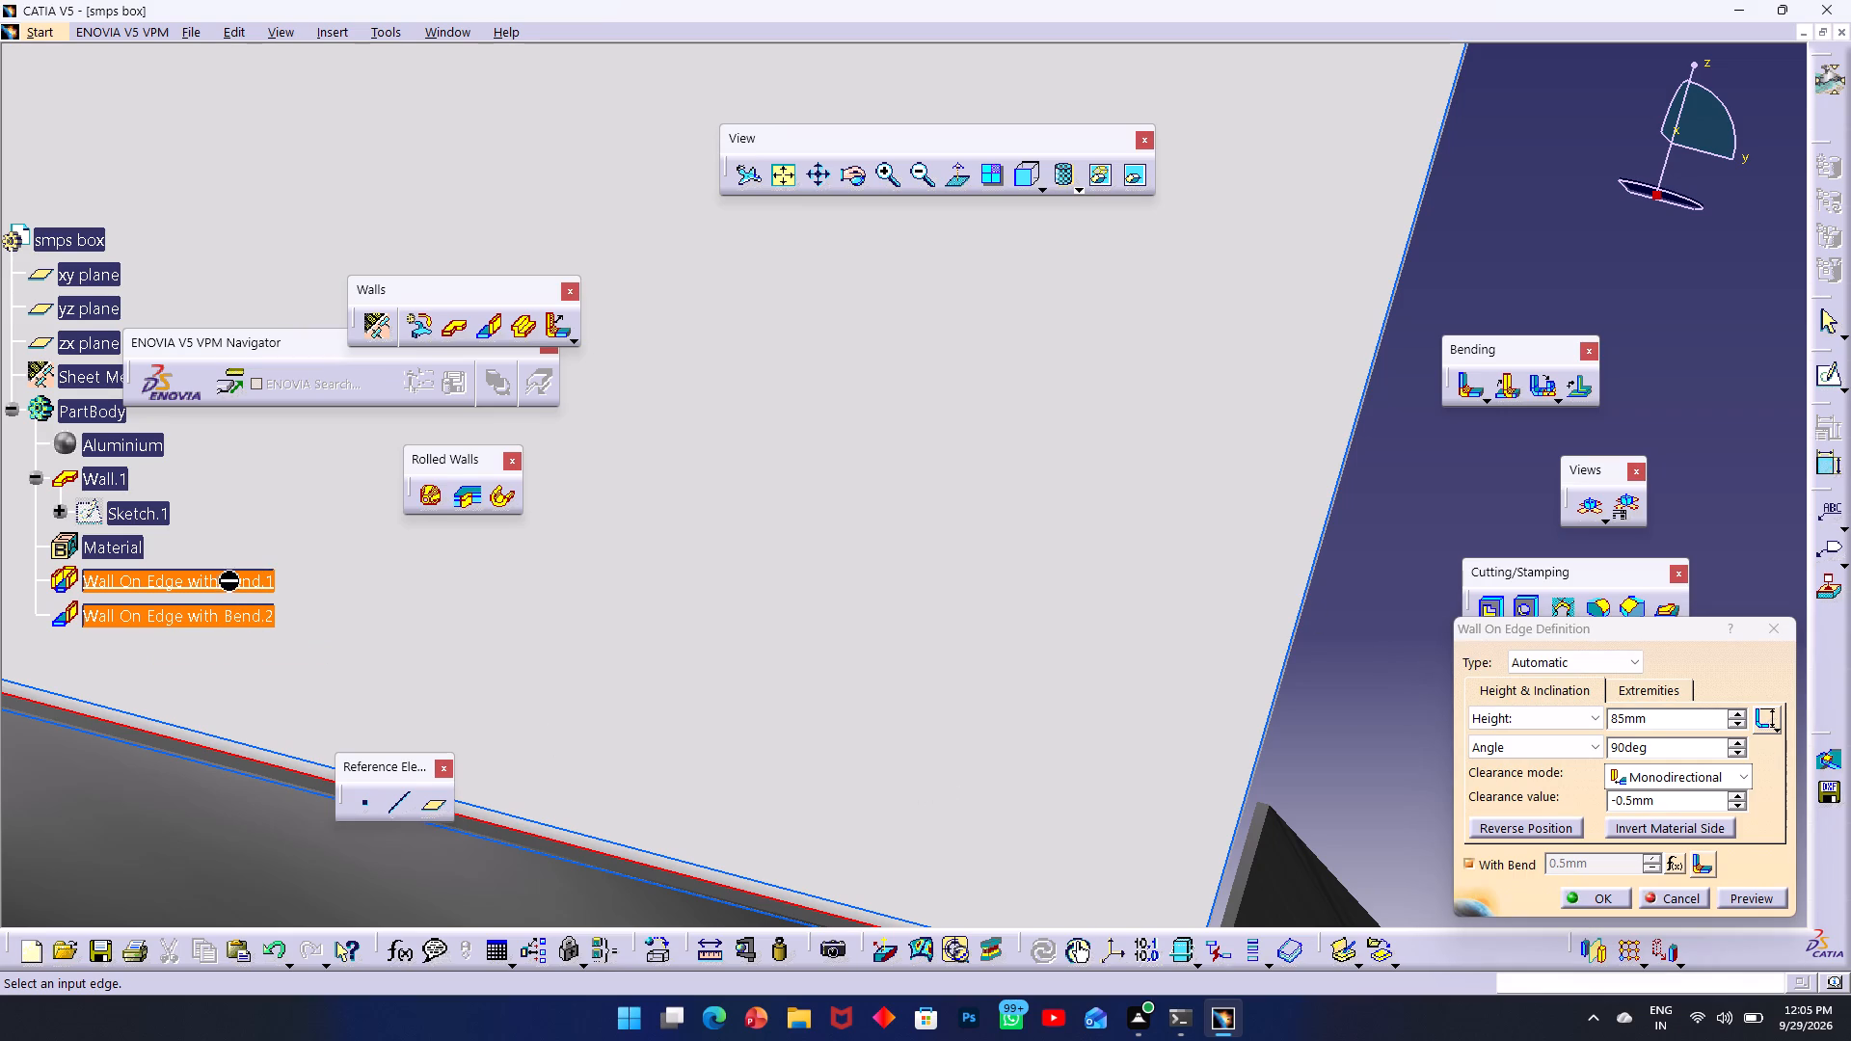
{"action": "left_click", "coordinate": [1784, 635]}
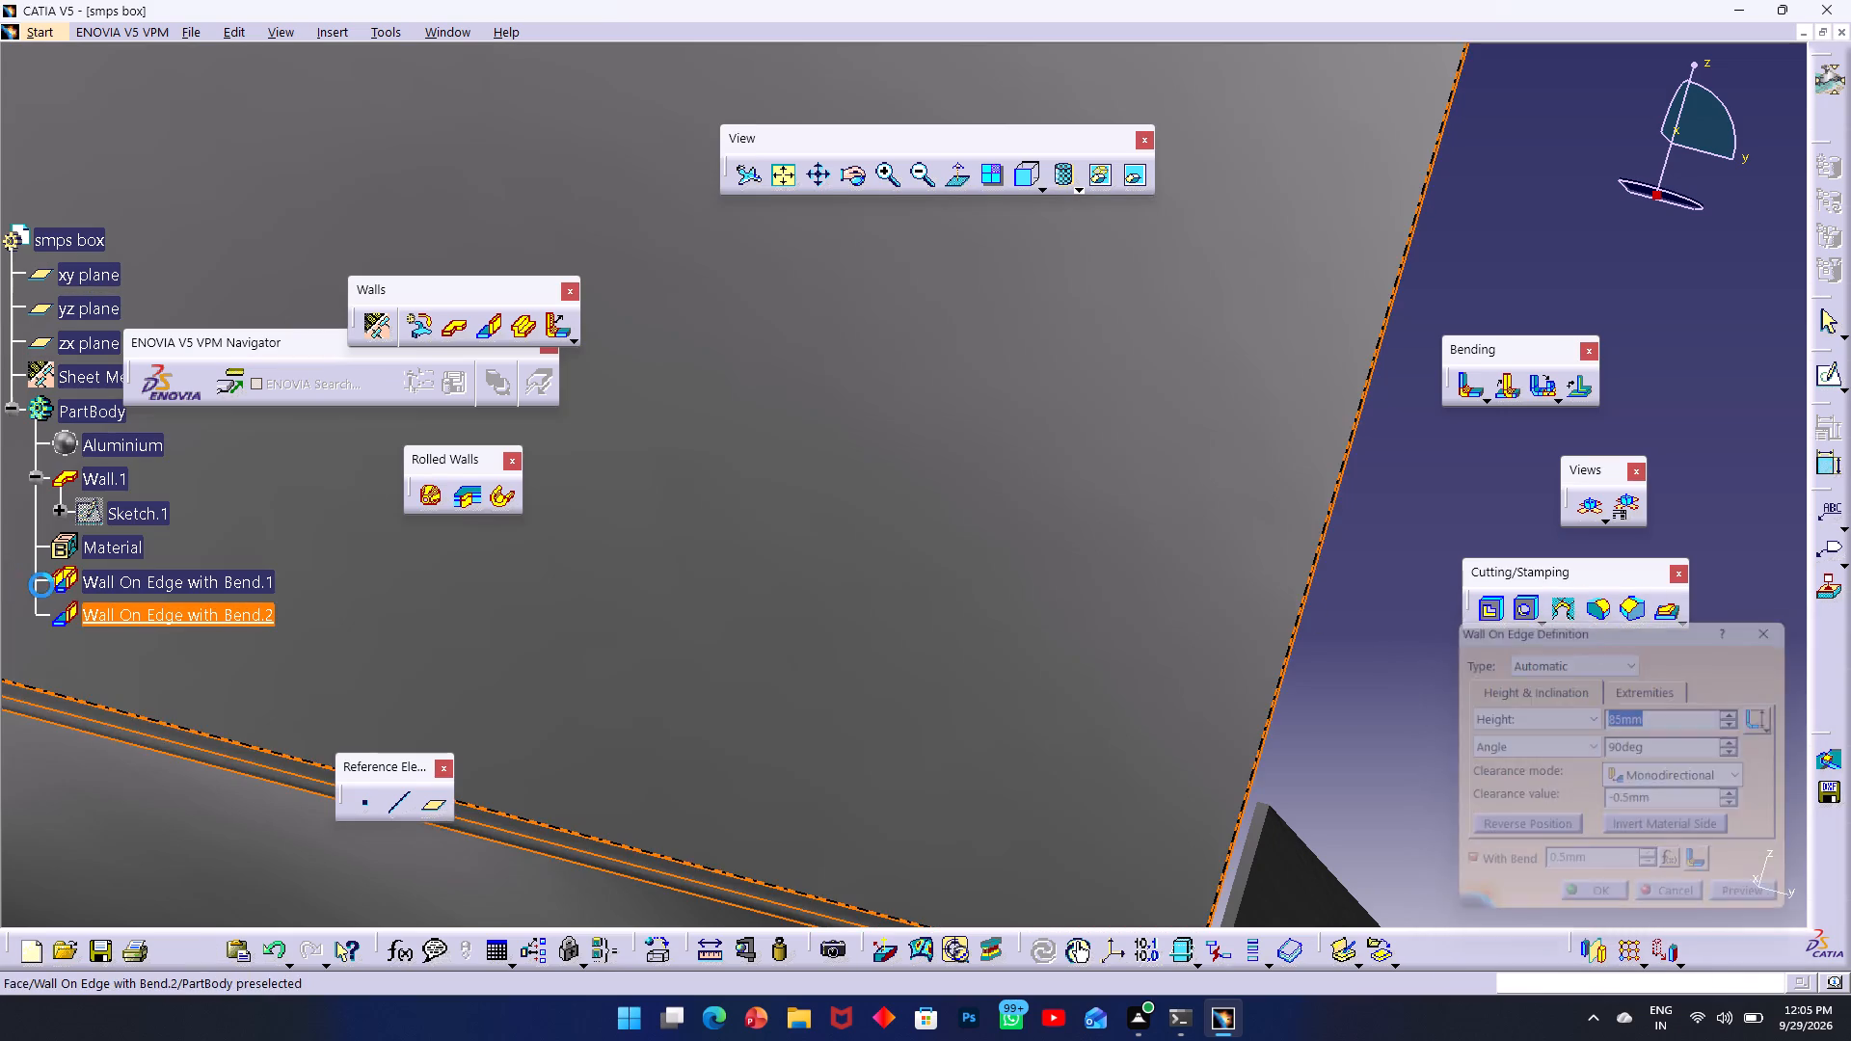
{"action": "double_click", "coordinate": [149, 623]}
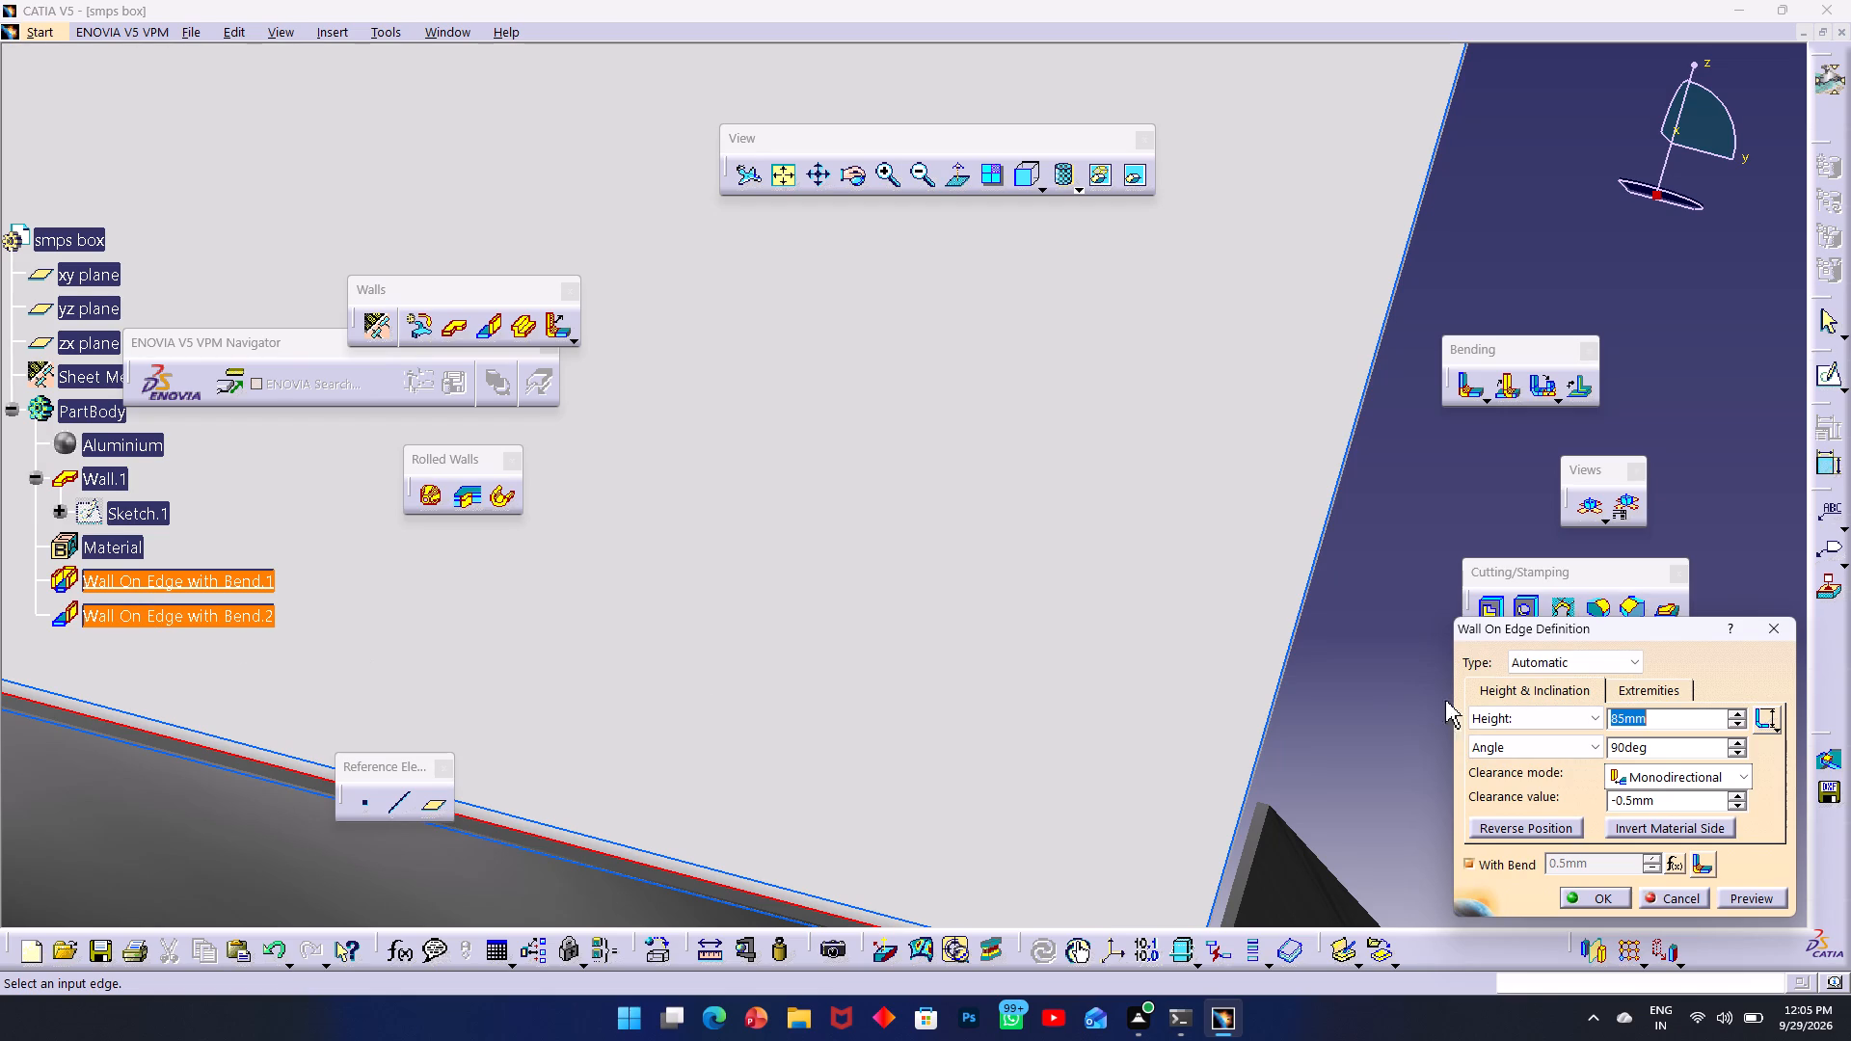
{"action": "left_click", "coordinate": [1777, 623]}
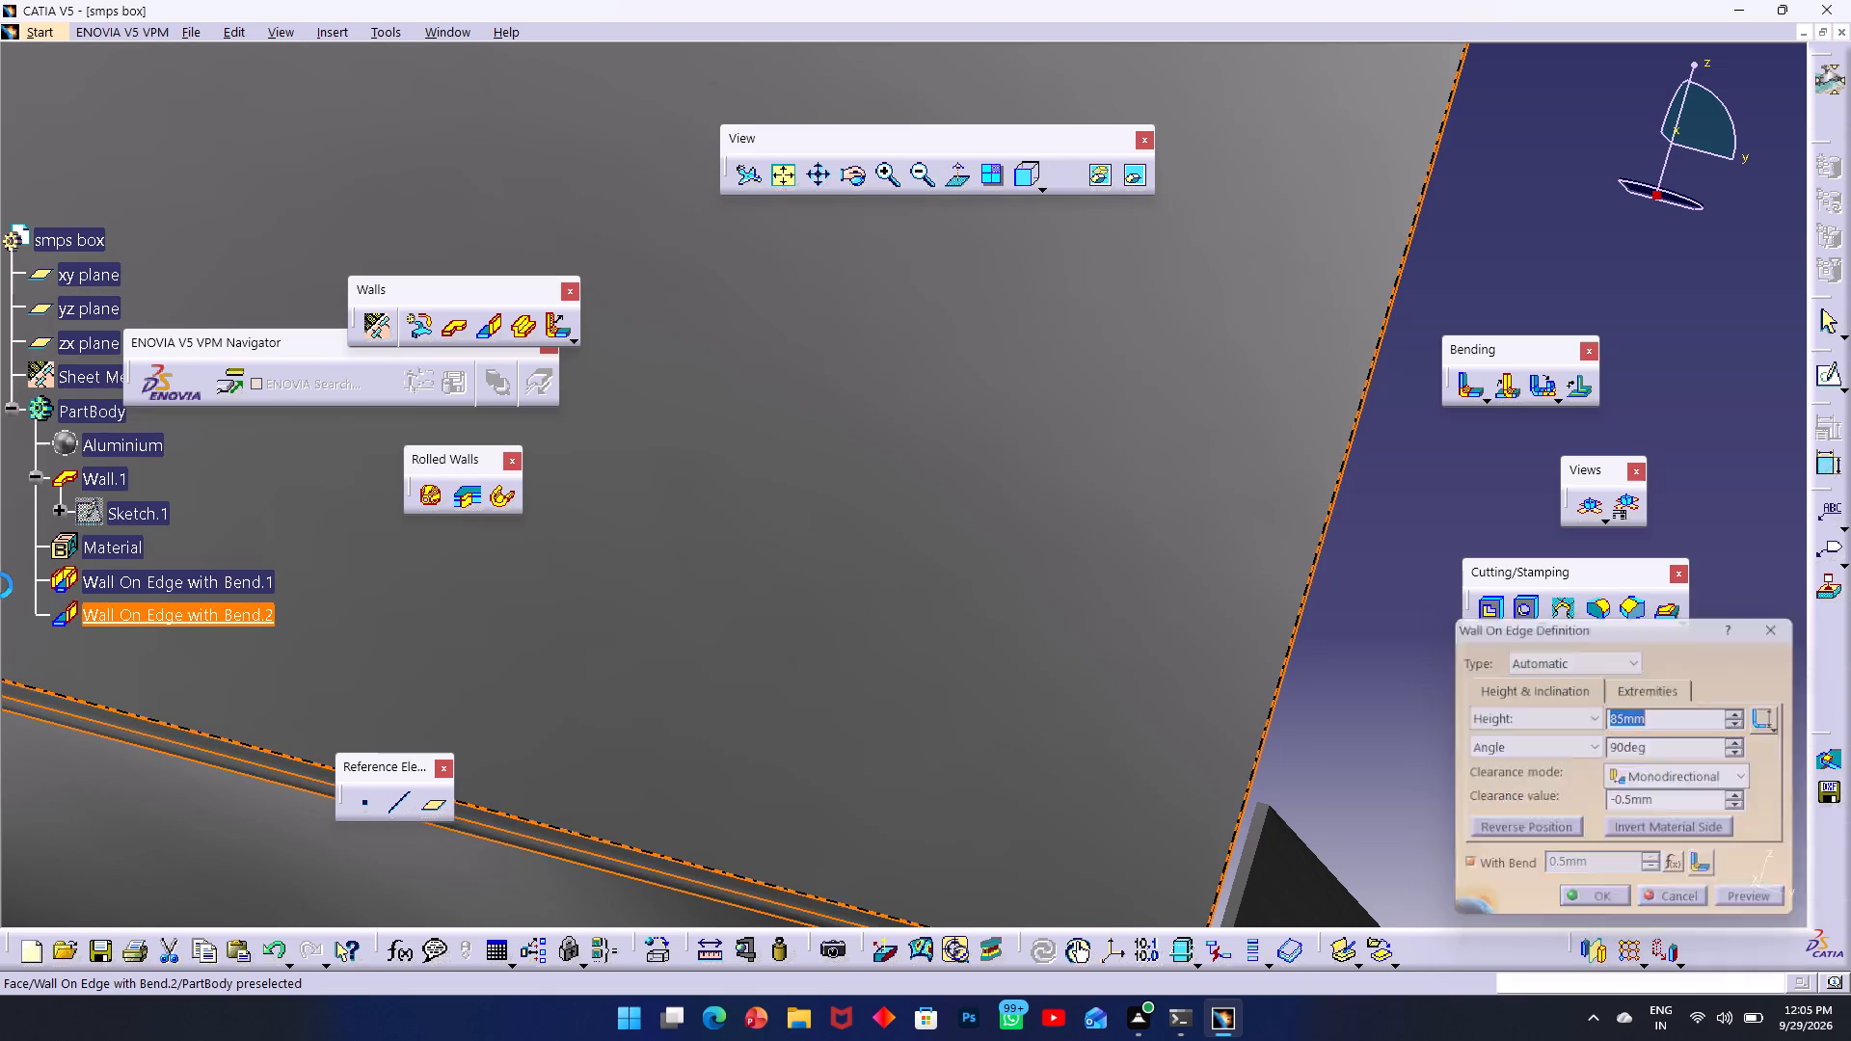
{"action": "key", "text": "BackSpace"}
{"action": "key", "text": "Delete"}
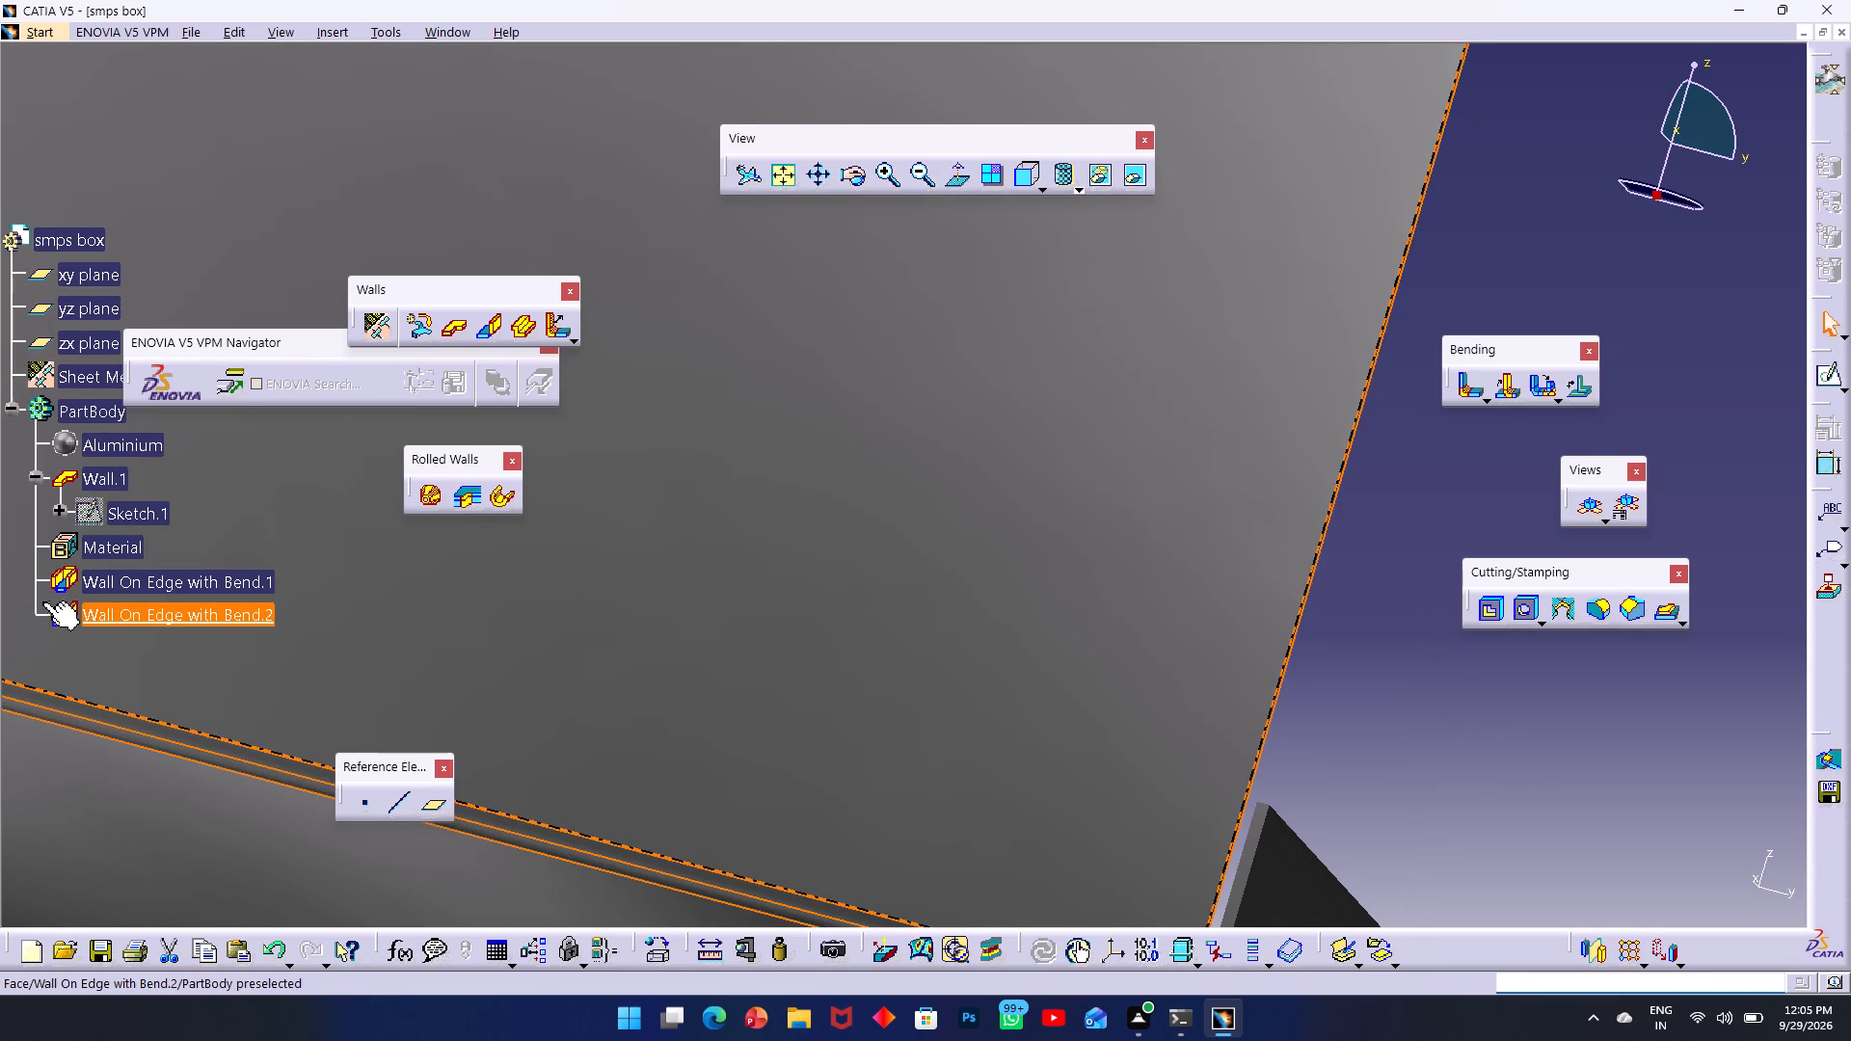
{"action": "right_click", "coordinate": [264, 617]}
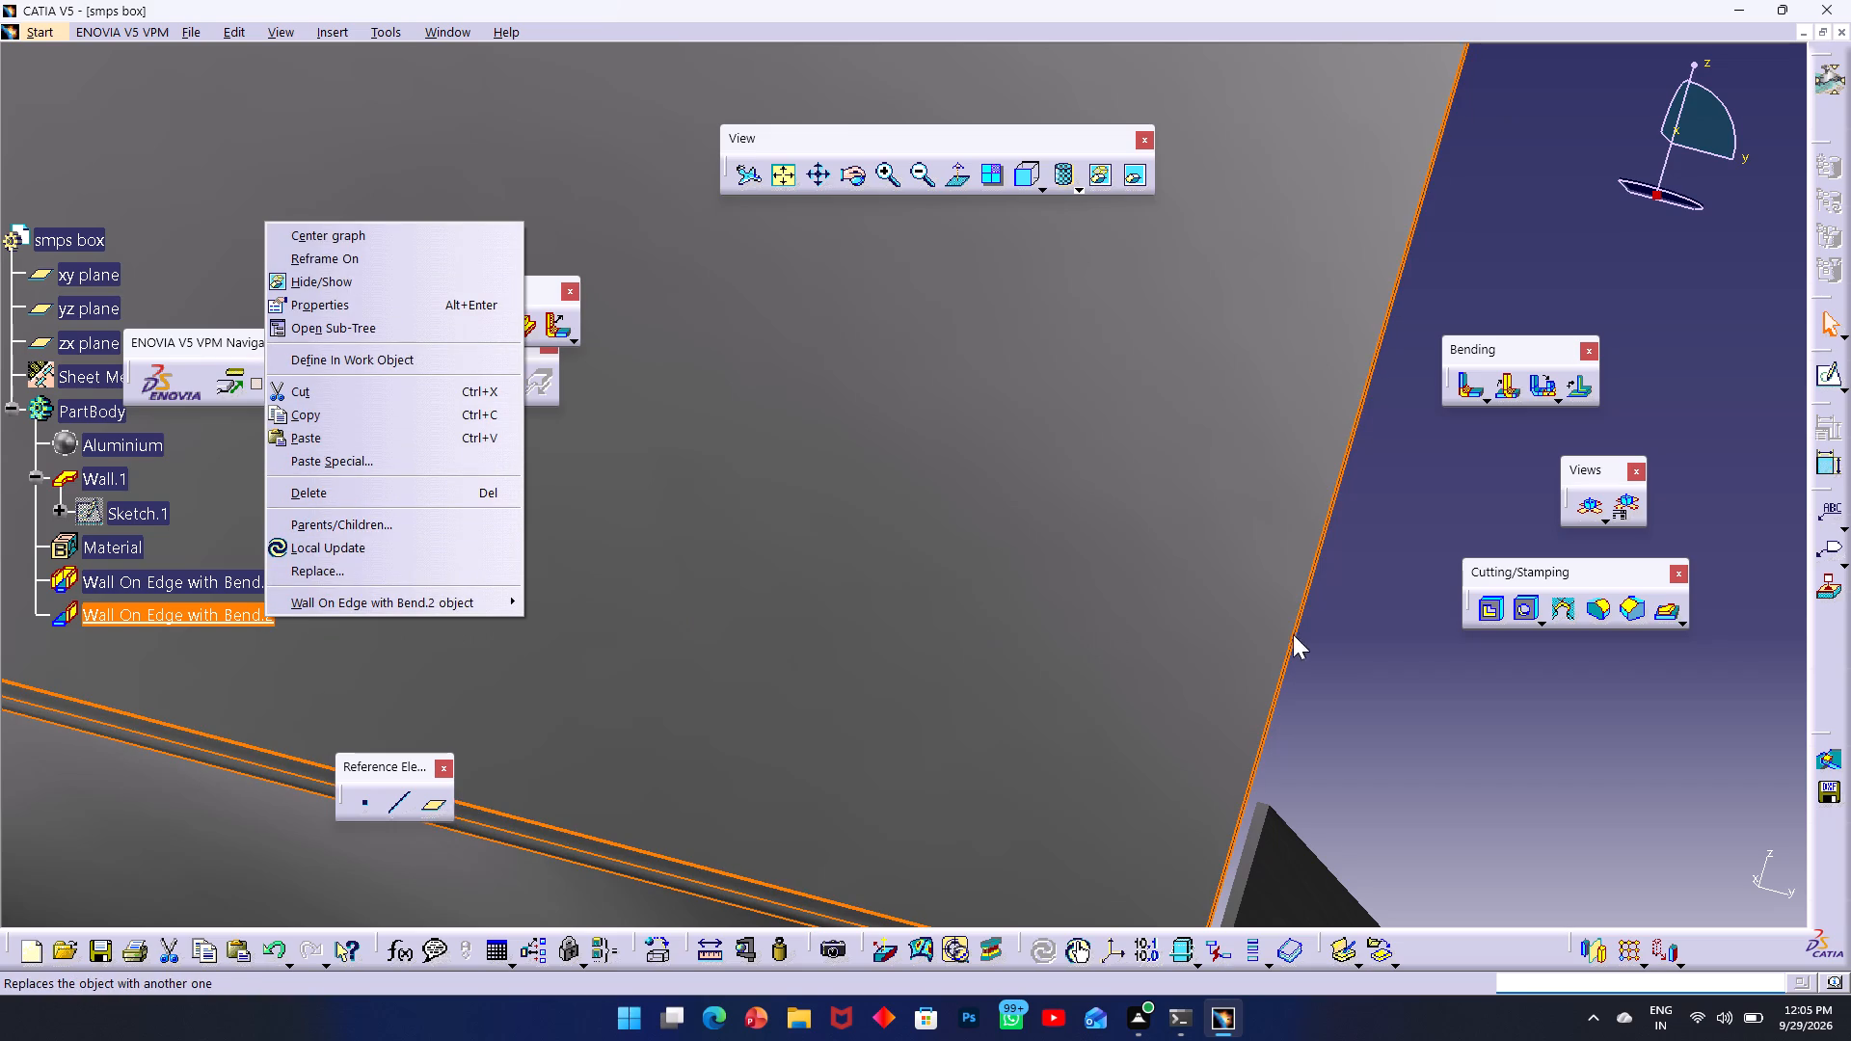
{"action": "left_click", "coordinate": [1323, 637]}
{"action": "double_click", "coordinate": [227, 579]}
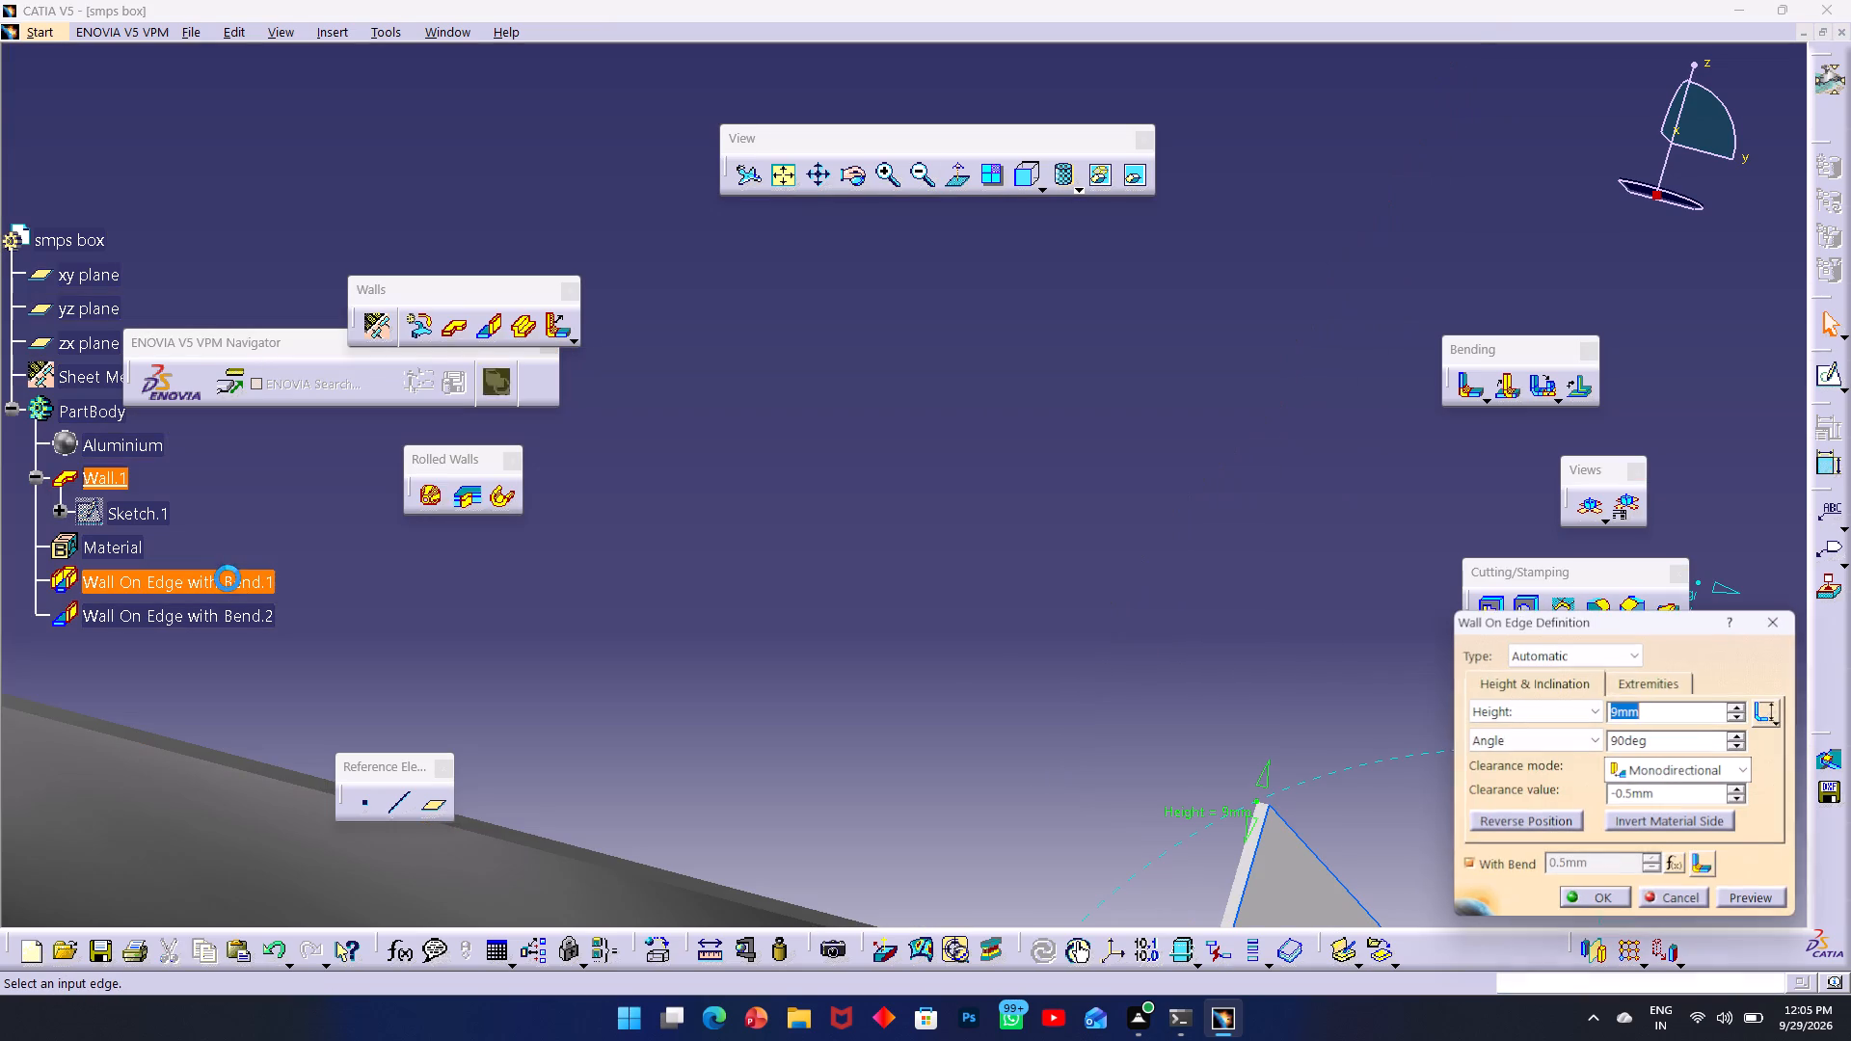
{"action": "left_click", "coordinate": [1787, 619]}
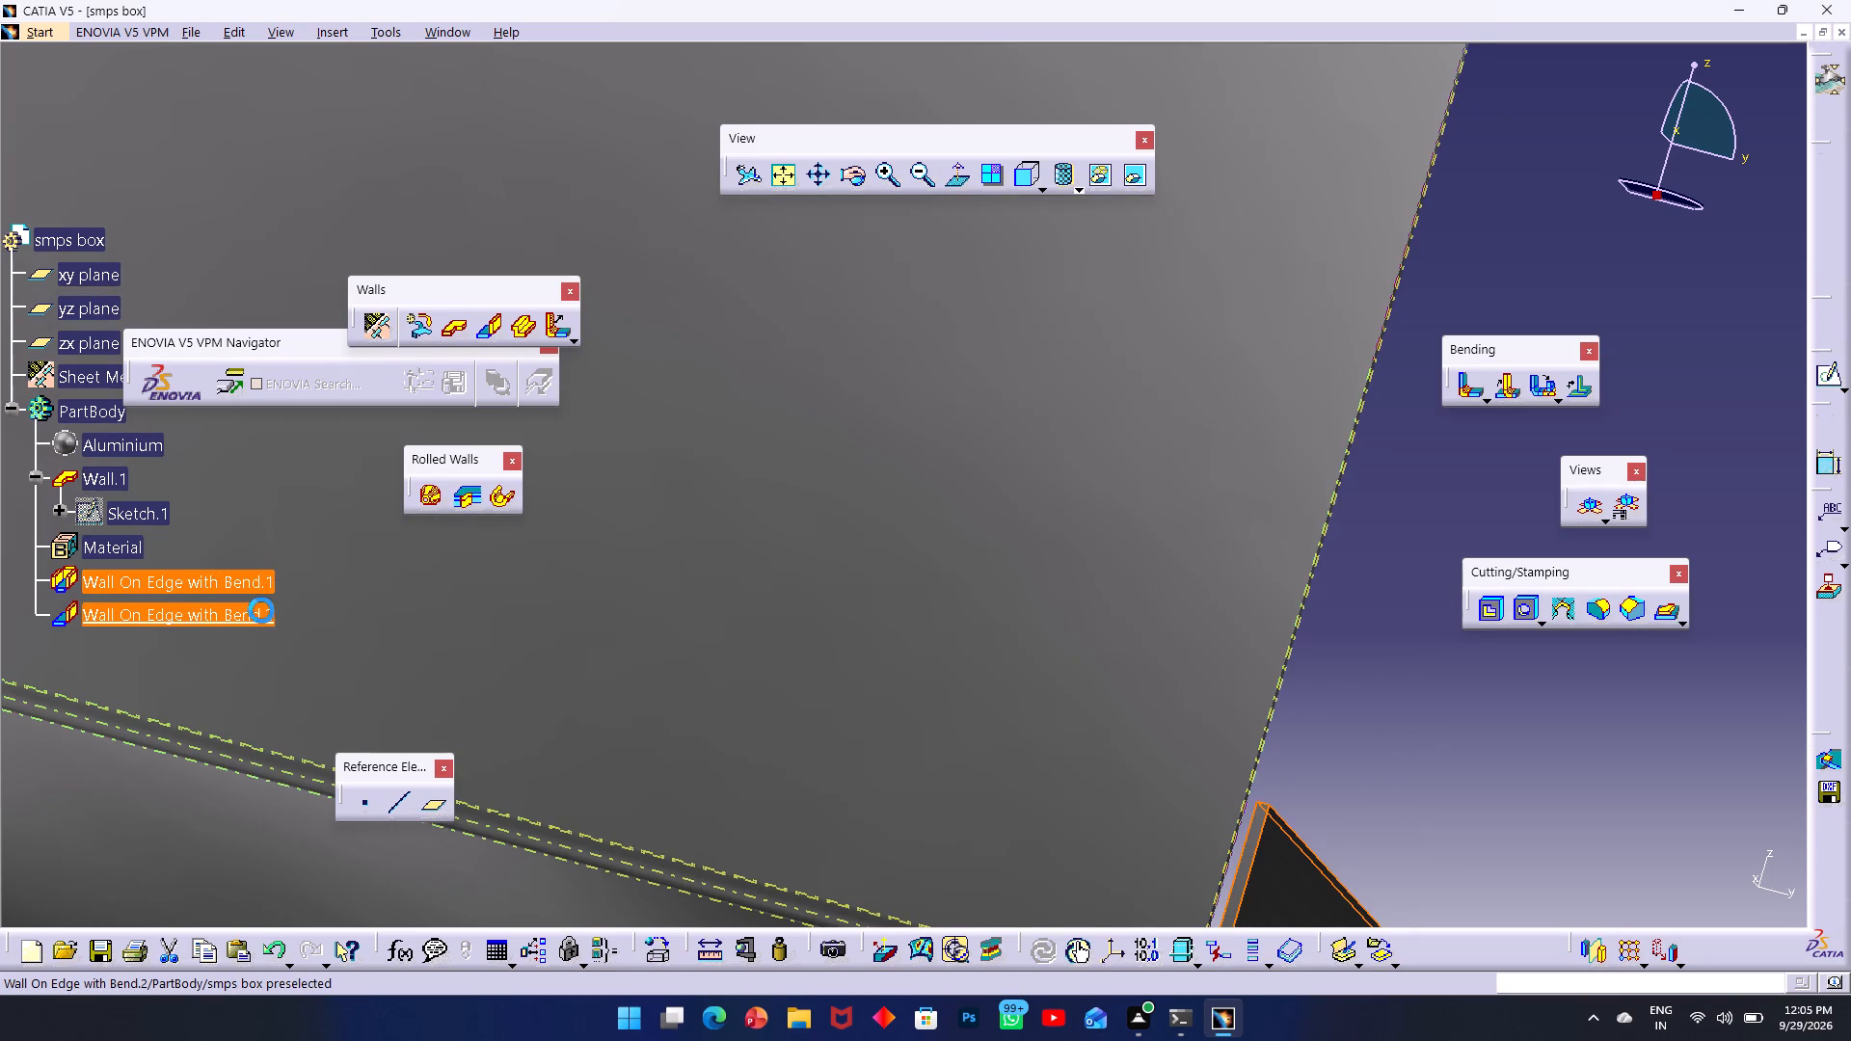
Reopen the 85 mm wall's definition and try to pick its side edge near the 9 mm wall as the left limit.
{"action": "double_click", "coordinate": [258, 613]}
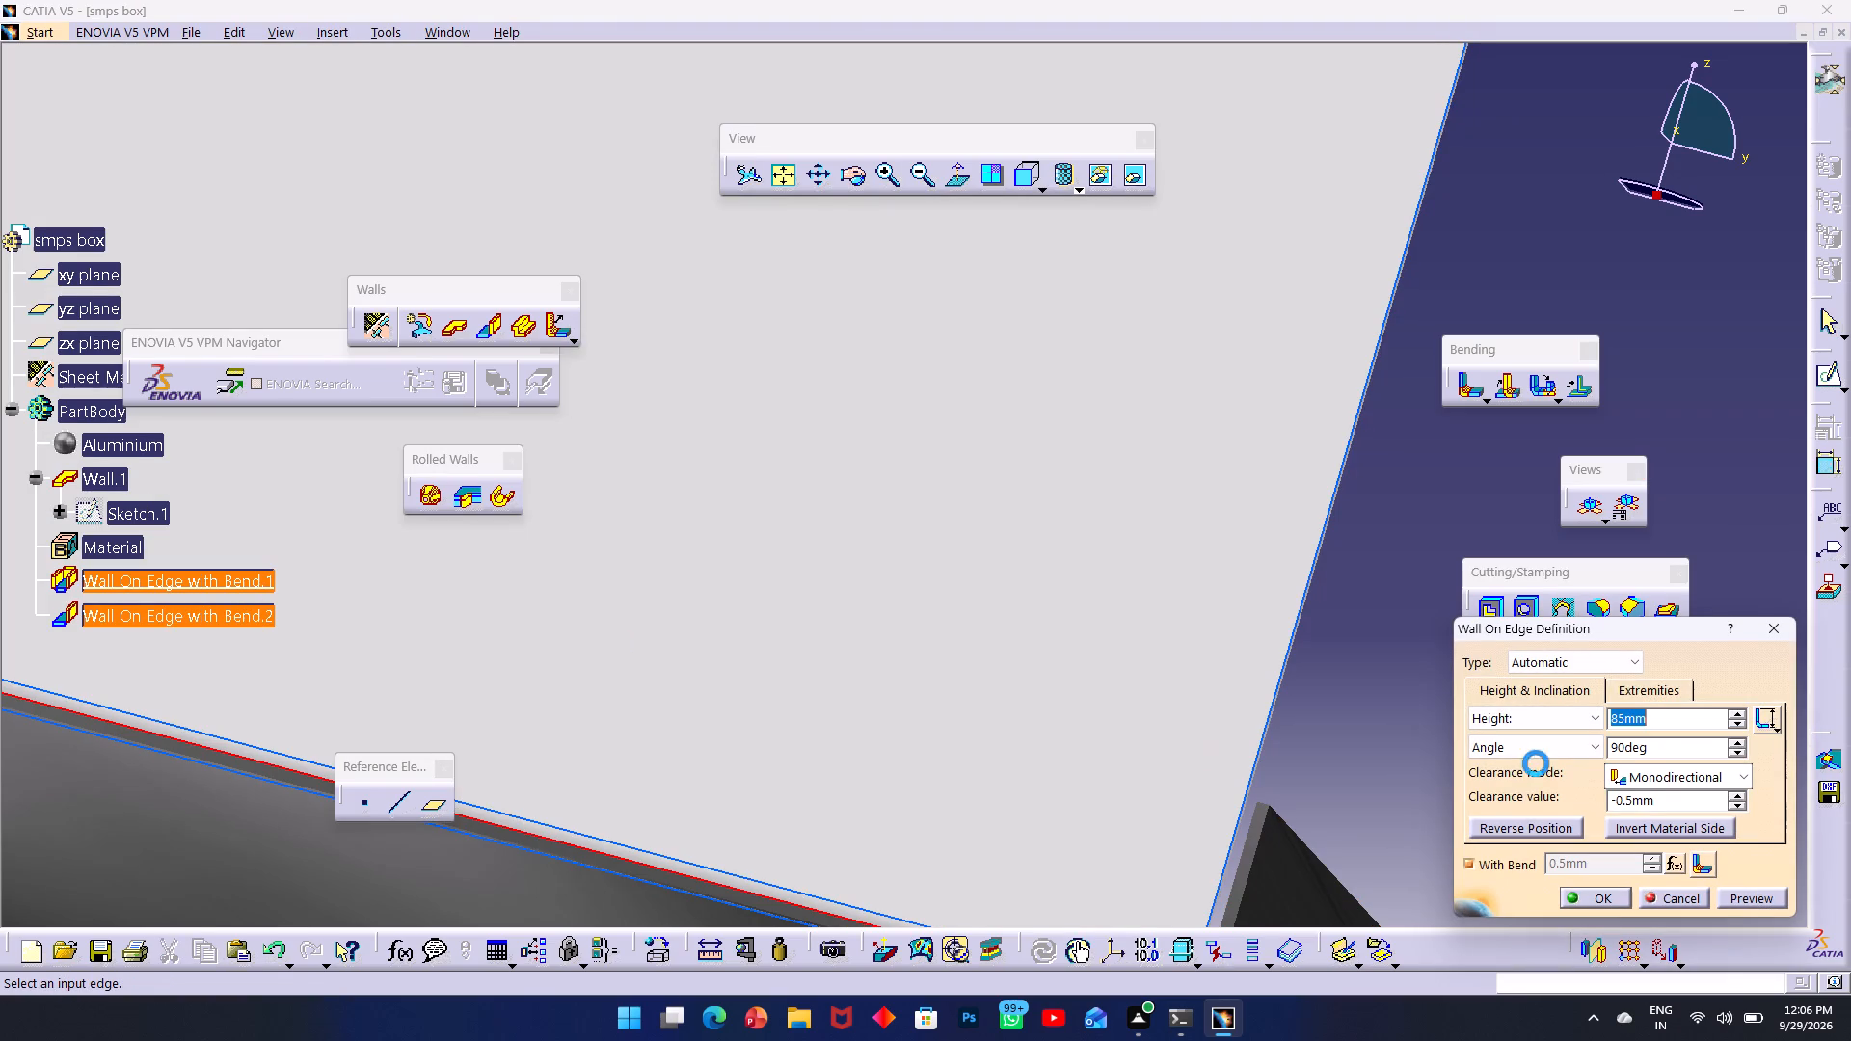
{"action": "left_click", "coordinate": [1658, 692]}
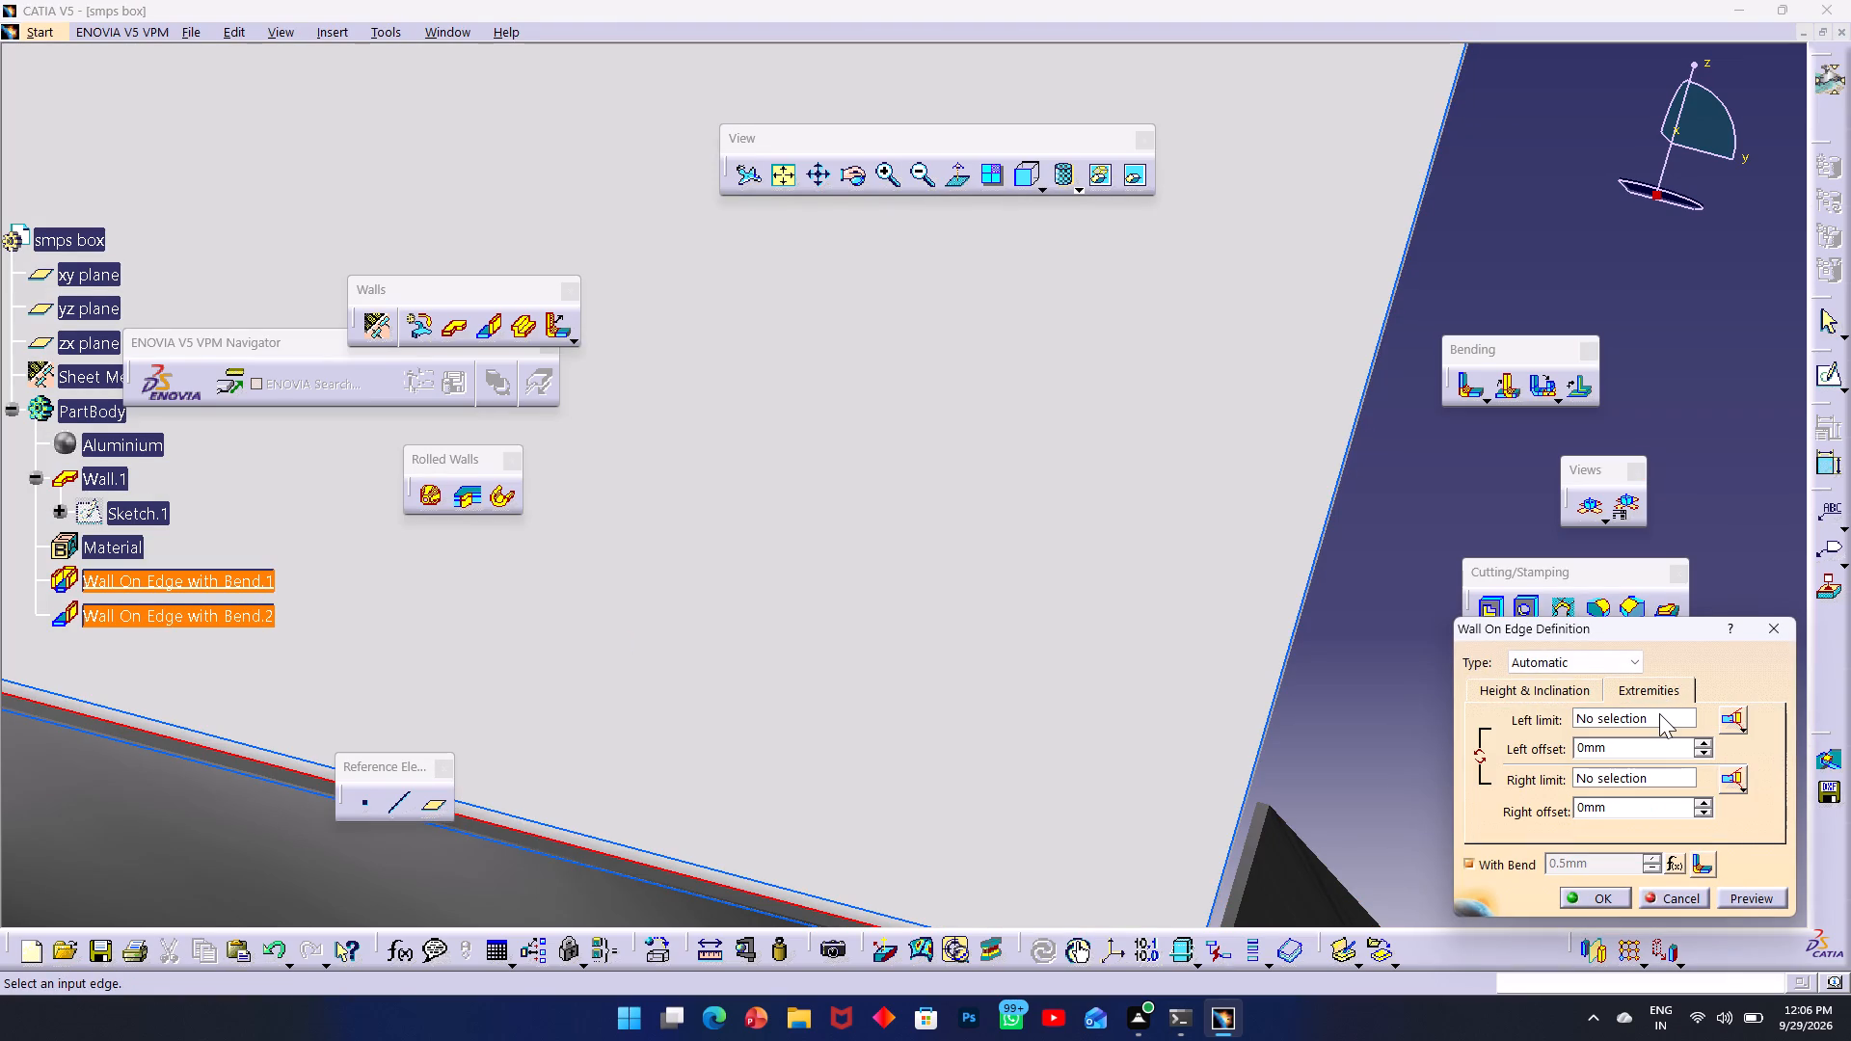
{"action": "left_click", "coordinate": [1659, 714]}
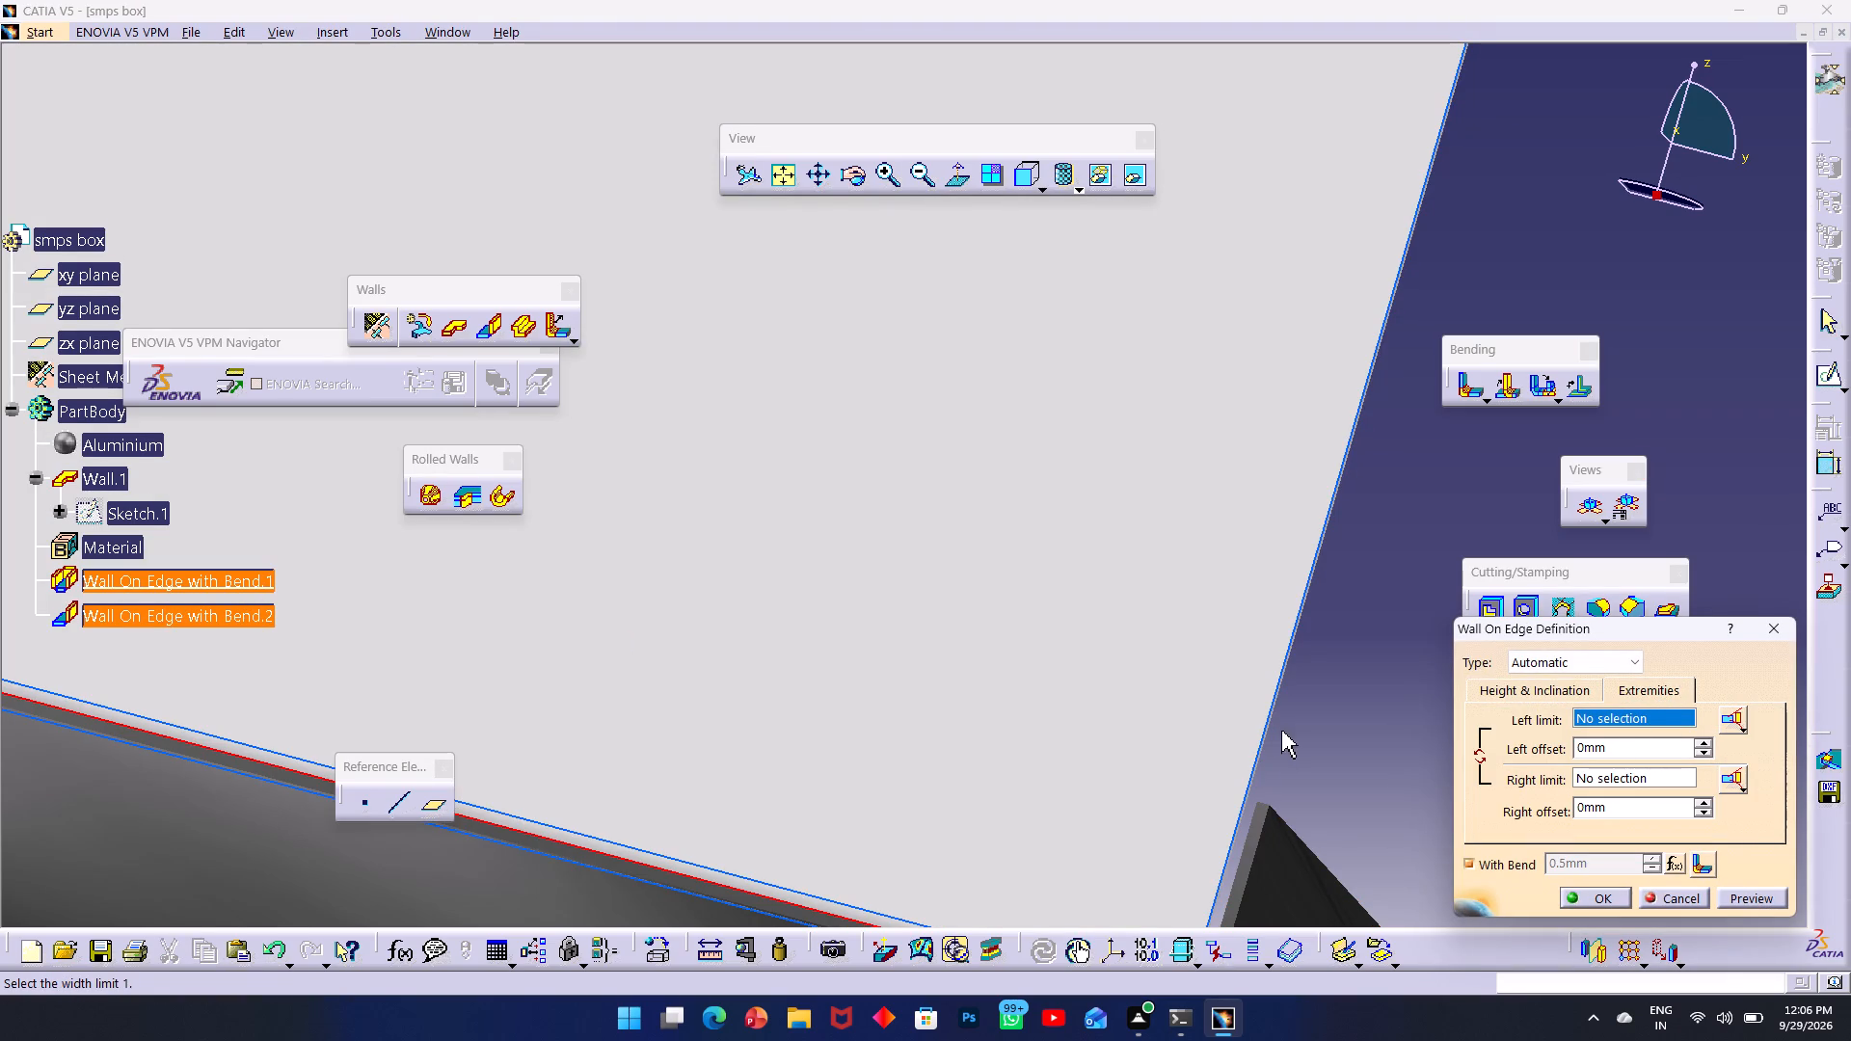
{"action": "left_click", "coordinate": [1247, 717]}
{"action": "left_click", "coordinate": [1256, 731]}
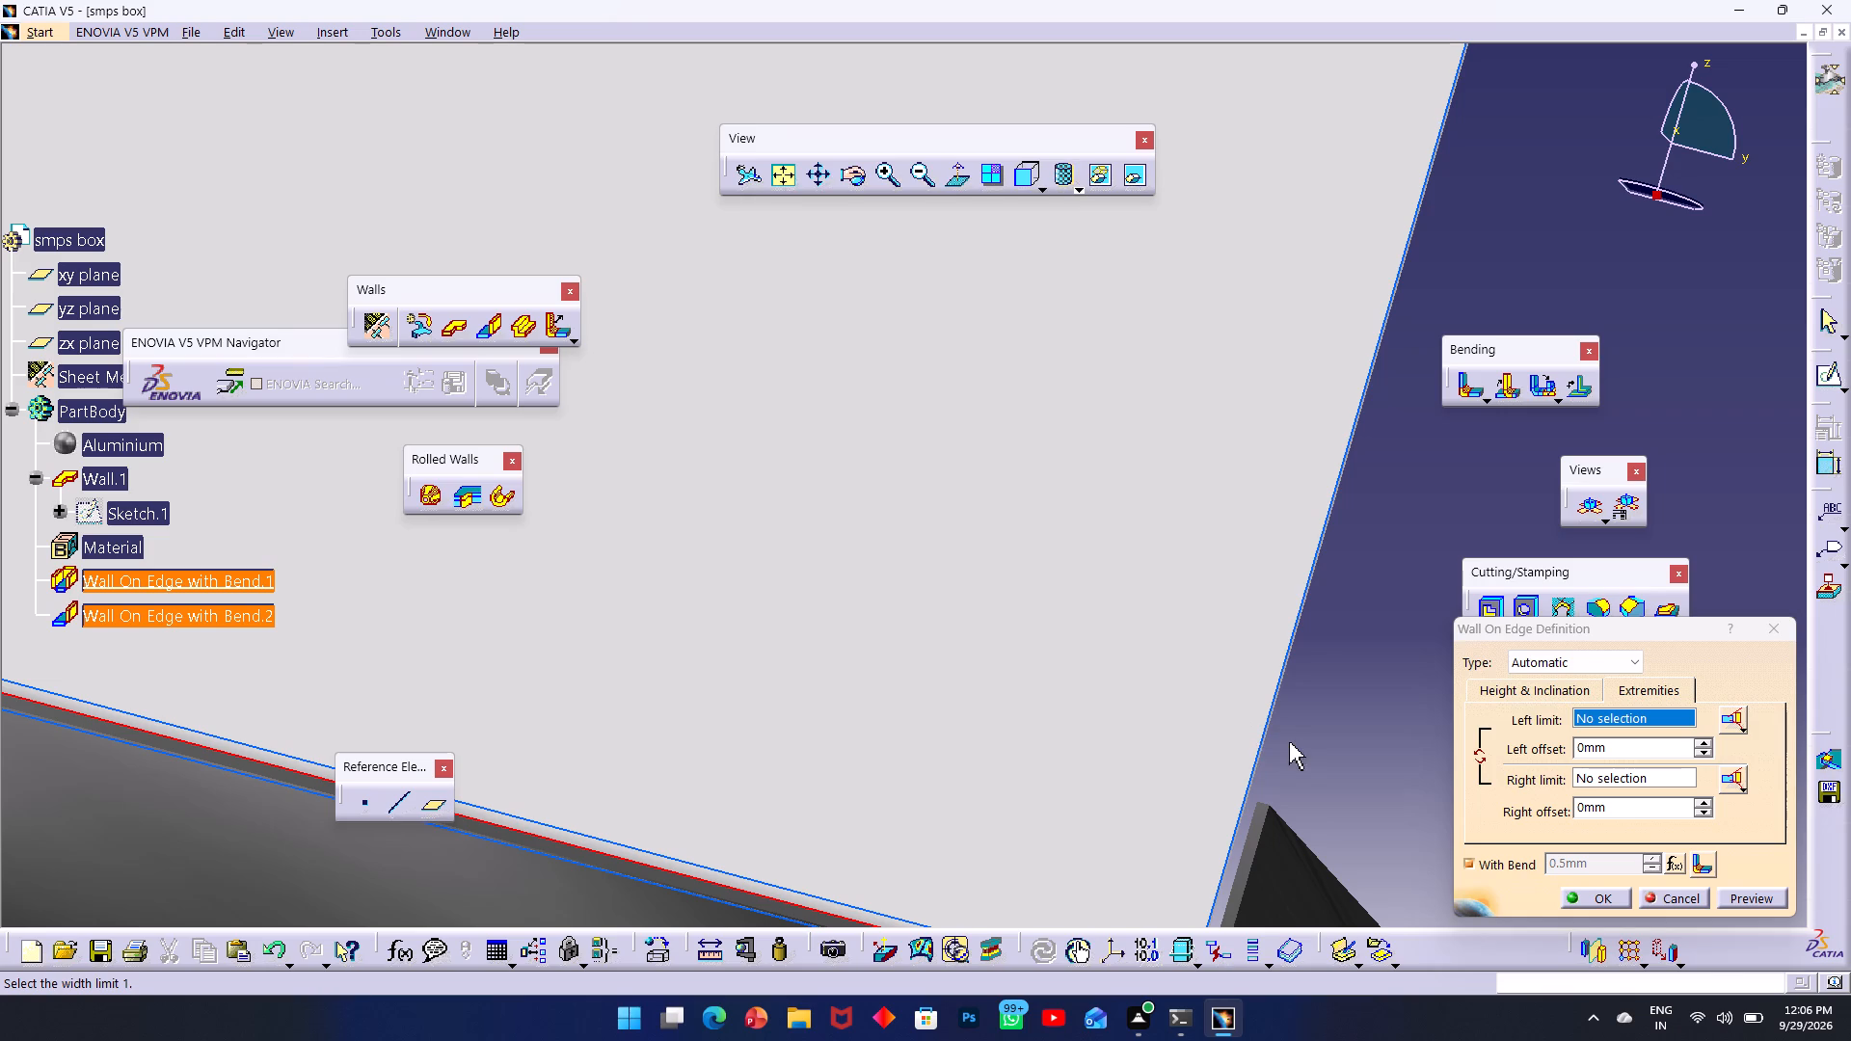
{"action": "left_click", "coordinate": [1257, 734]}
{"action": "double_click", "coordinate": [1257, 735]}
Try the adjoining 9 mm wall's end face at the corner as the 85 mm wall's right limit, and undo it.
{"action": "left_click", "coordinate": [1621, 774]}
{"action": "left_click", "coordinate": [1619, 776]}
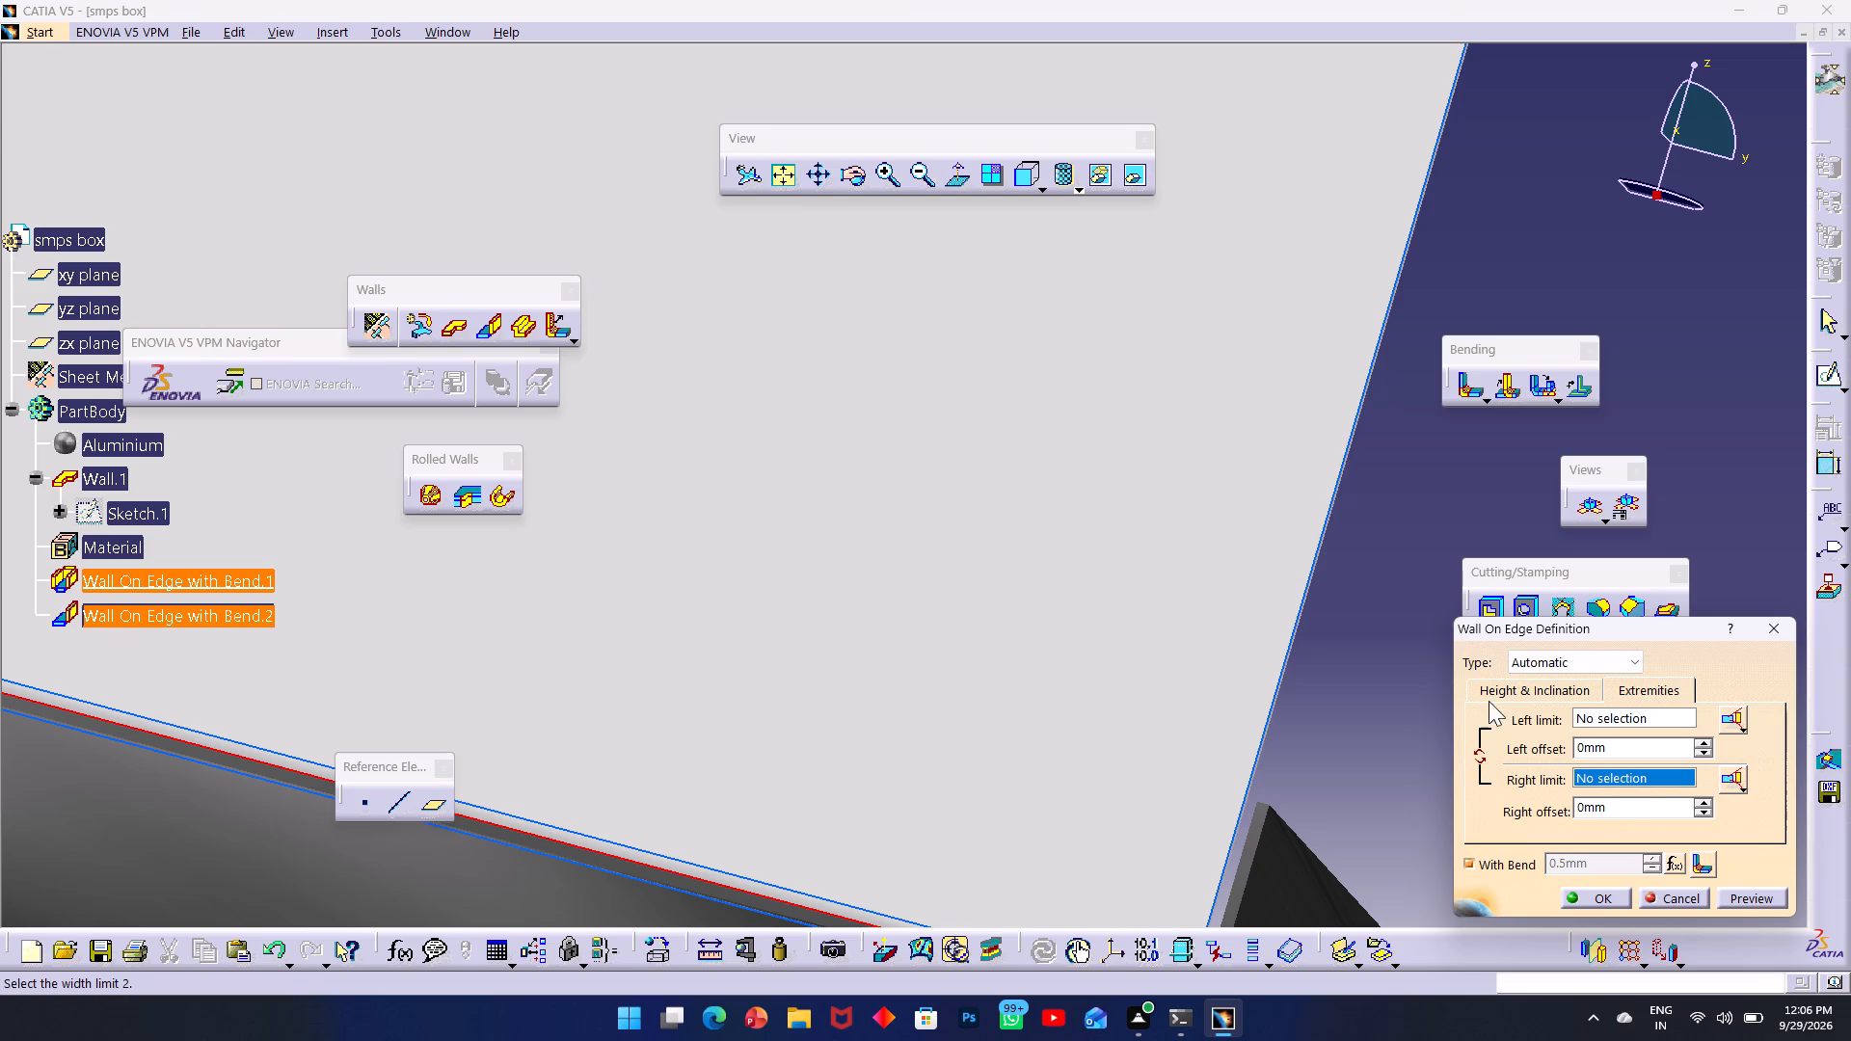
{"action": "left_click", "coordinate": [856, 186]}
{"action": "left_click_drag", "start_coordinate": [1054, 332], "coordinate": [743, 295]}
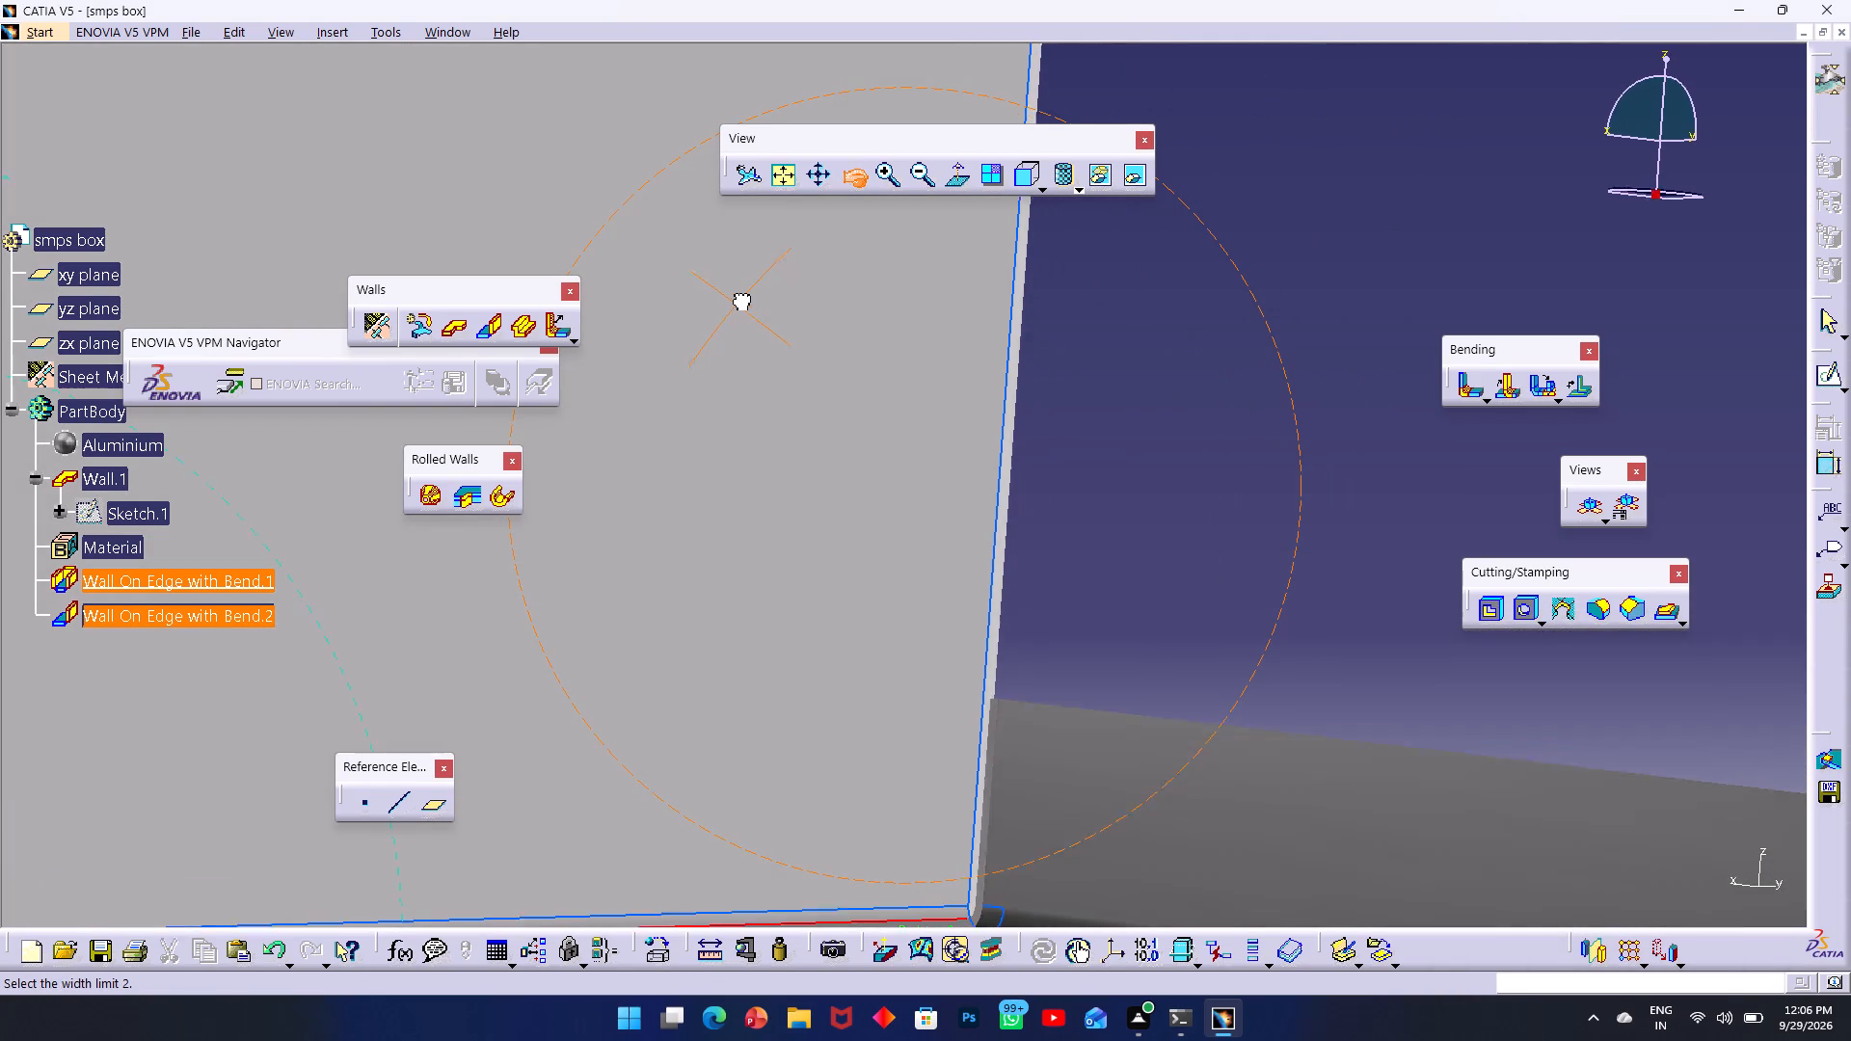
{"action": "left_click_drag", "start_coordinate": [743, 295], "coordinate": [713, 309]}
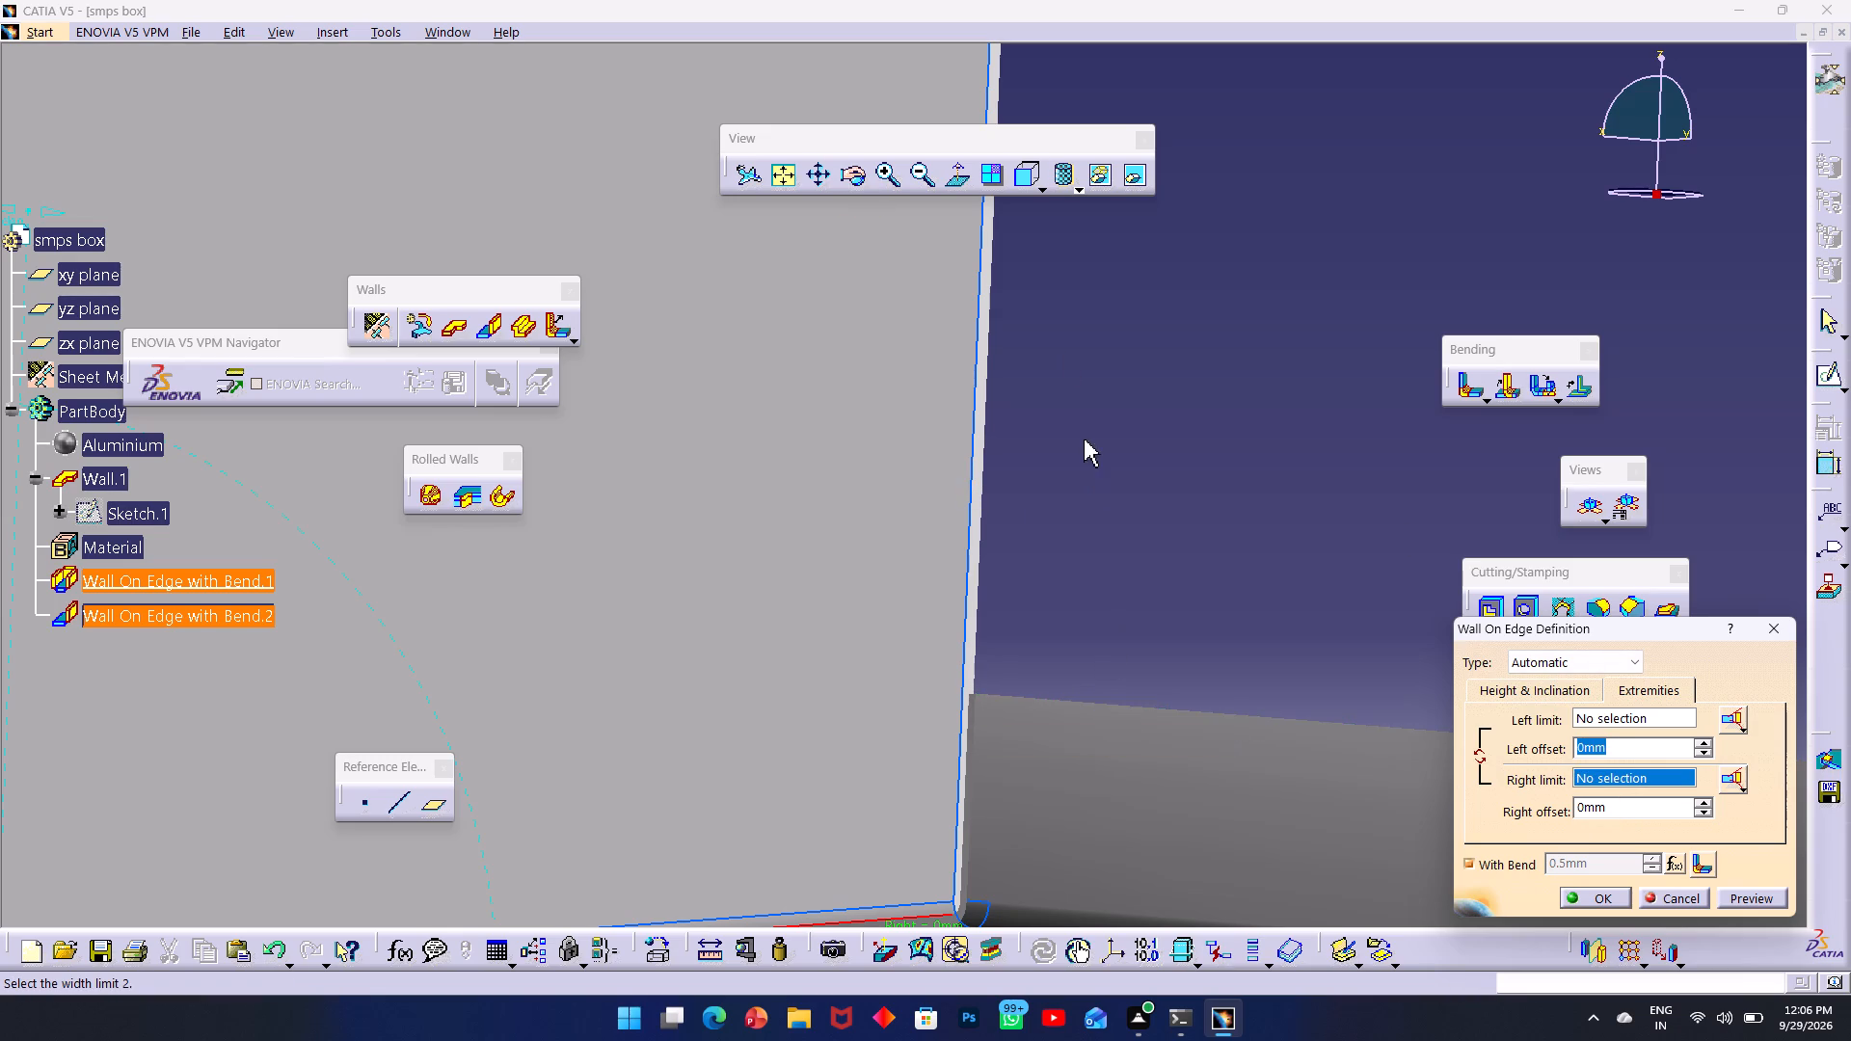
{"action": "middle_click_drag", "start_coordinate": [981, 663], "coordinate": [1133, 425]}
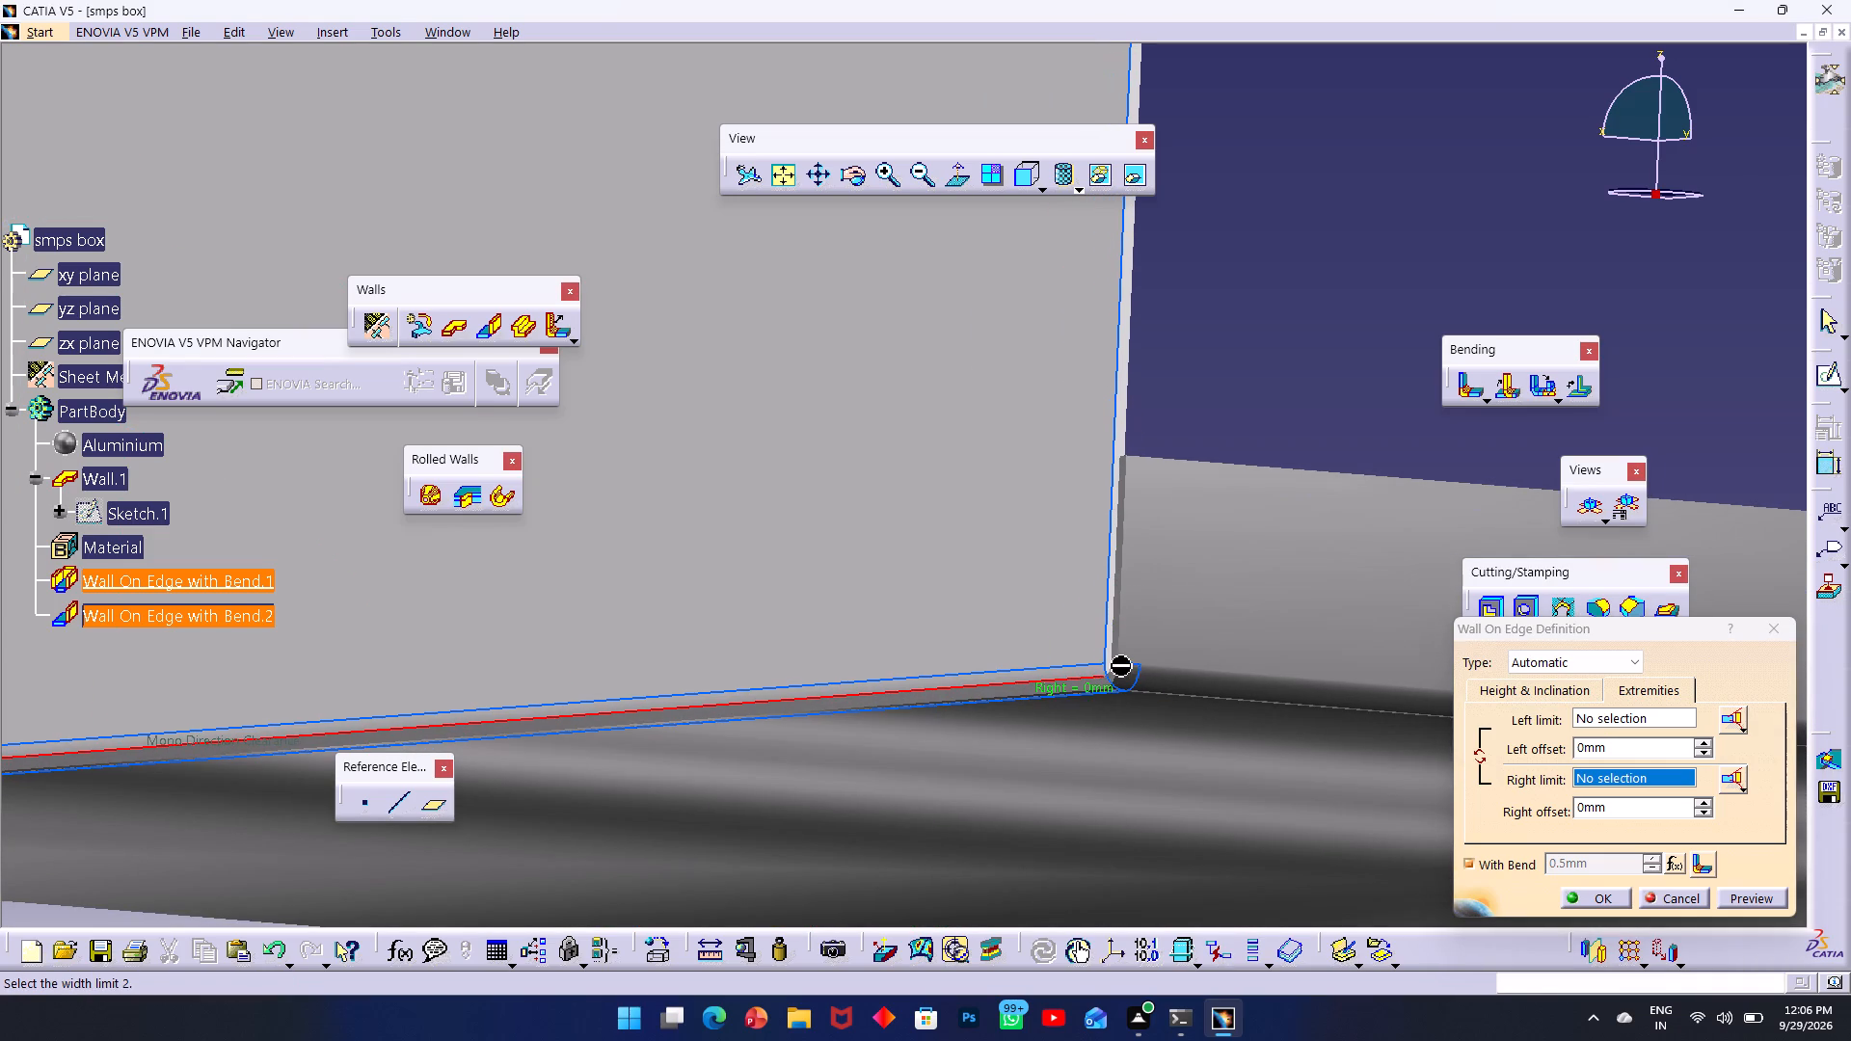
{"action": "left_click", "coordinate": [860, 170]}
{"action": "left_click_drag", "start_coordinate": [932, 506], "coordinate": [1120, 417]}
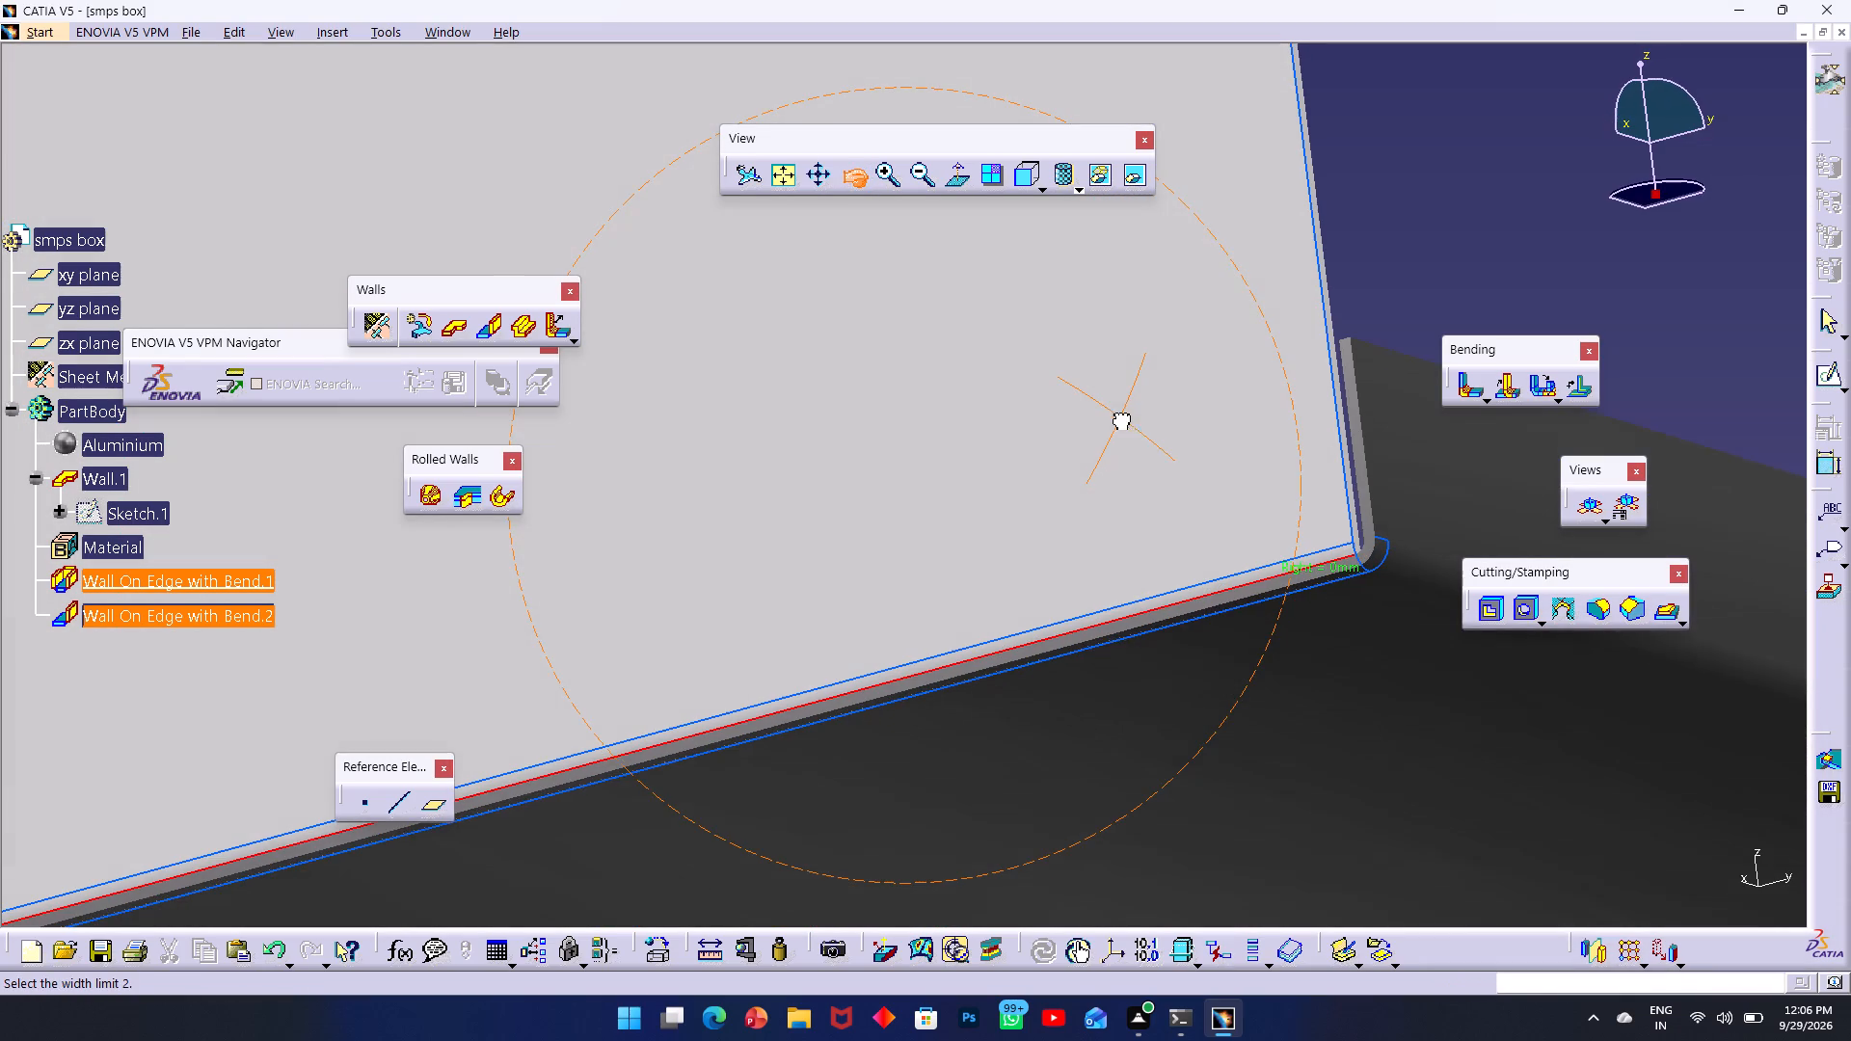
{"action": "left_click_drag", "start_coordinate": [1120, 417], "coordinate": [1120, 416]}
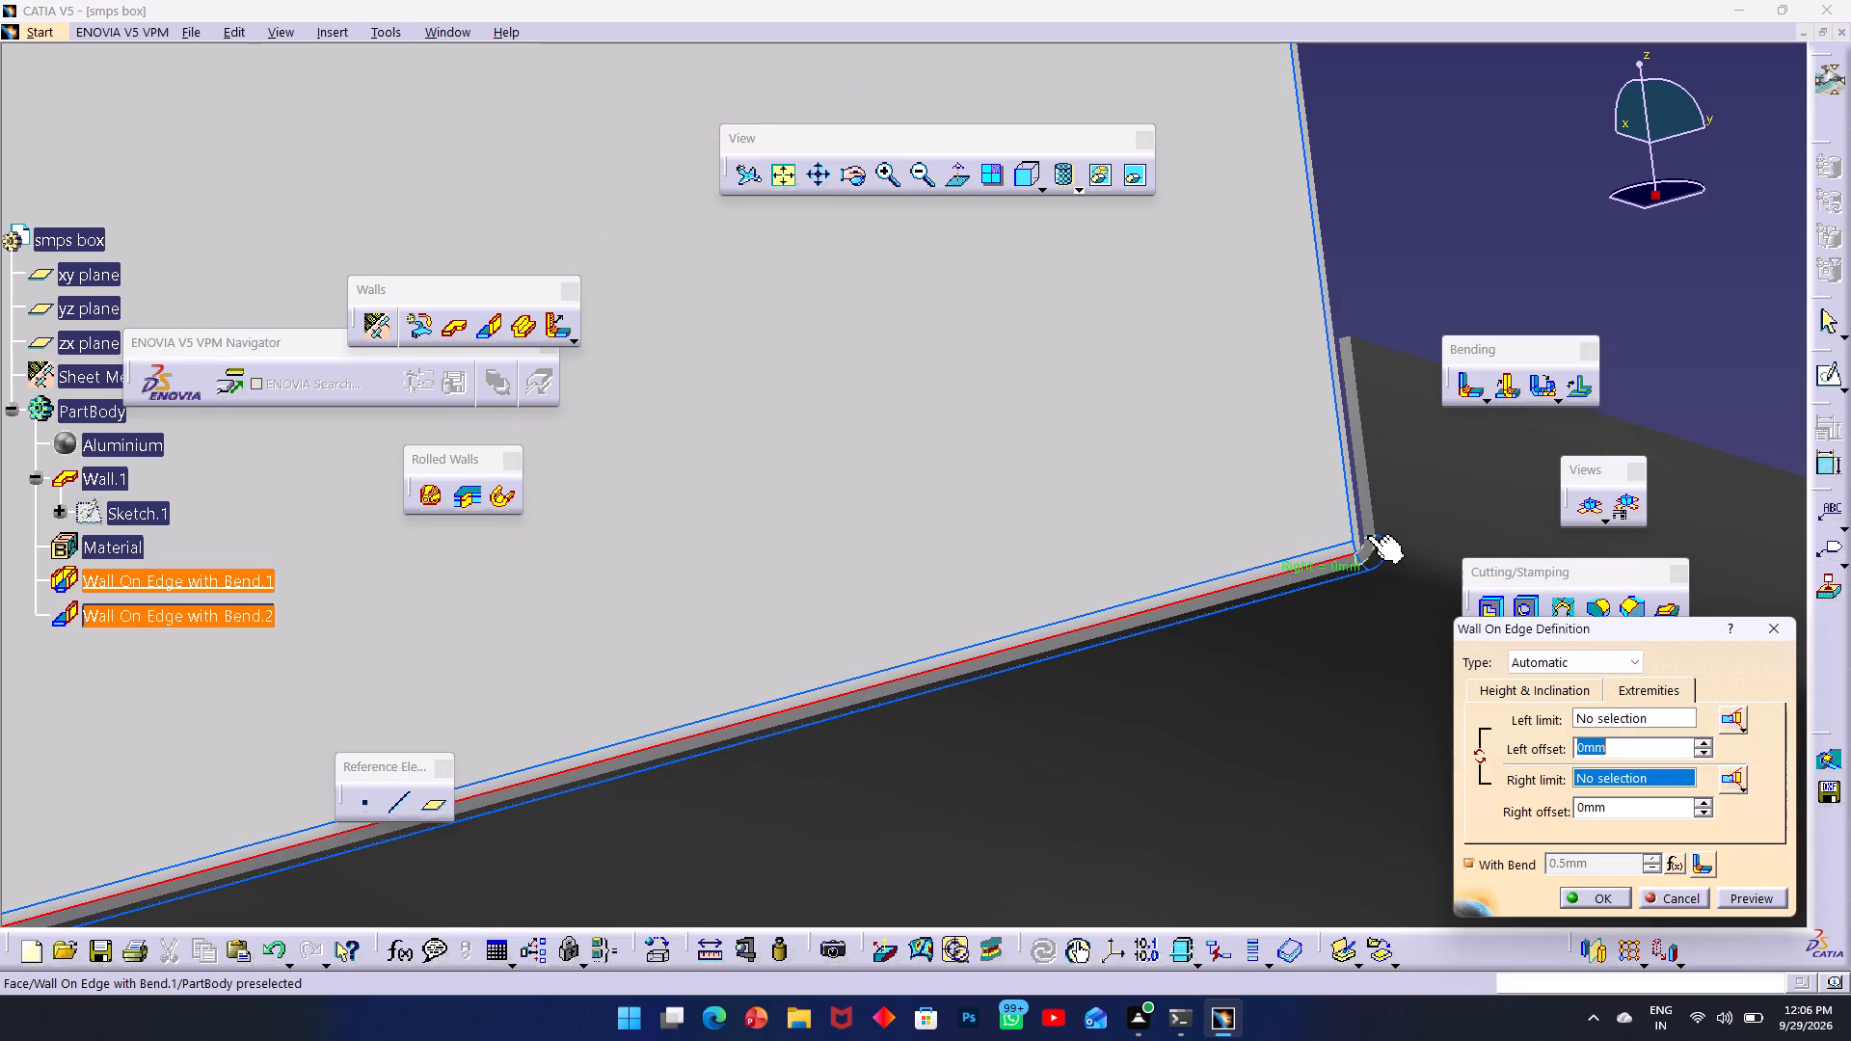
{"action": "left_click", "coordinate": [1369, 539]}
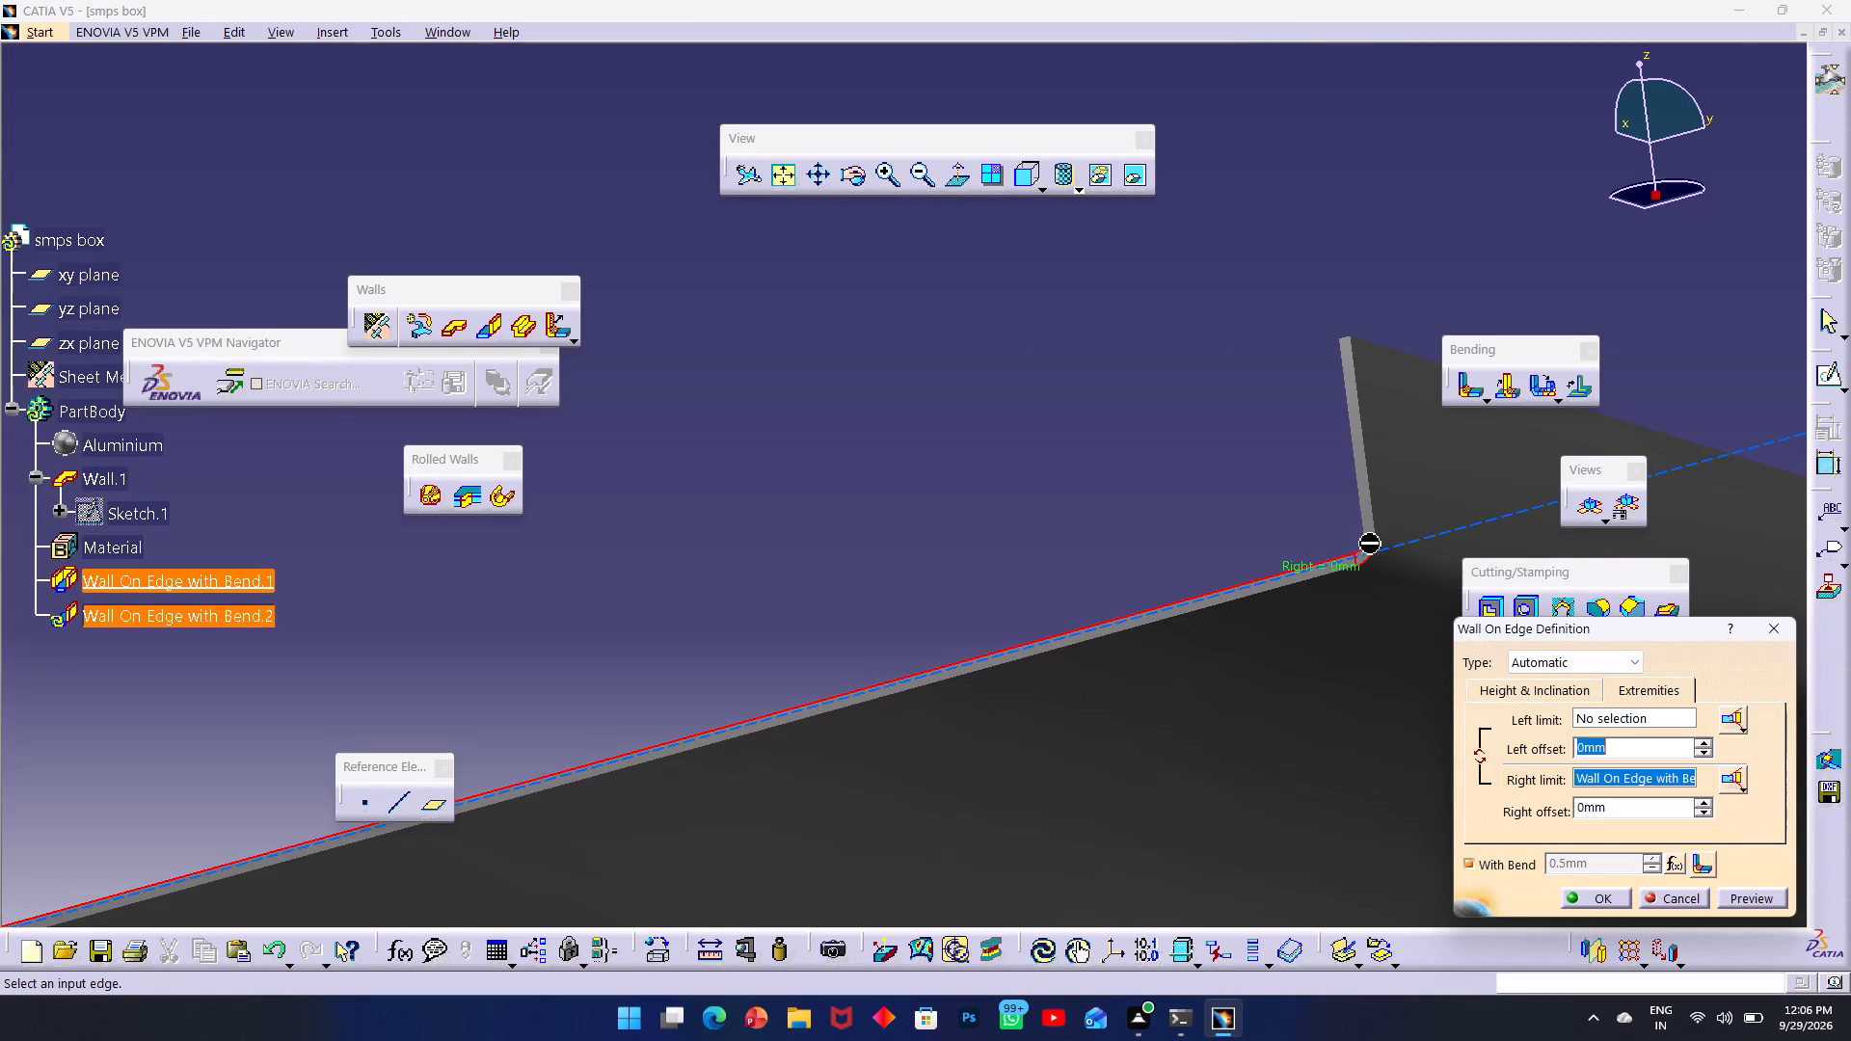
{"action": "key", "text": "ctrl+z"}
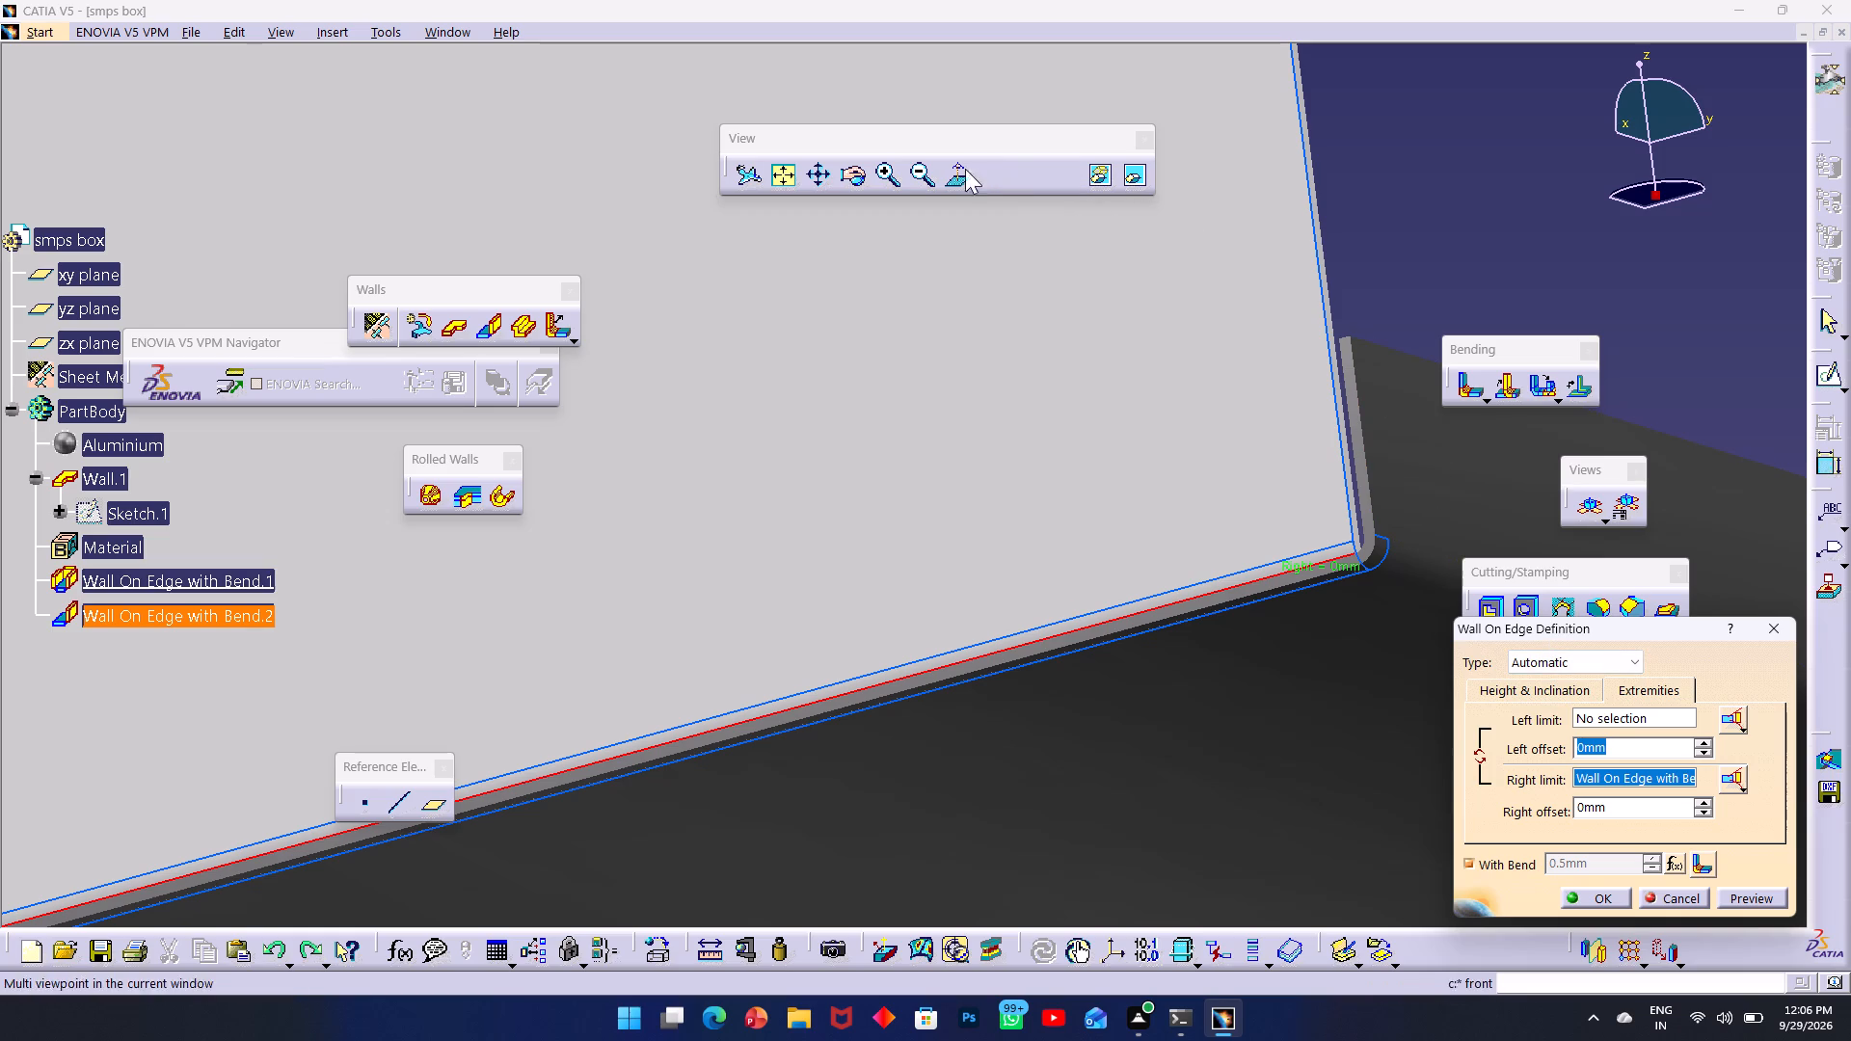
Examine the corner where the 85 mm wall meets the adjoining 9 mm wall from several angles.
{"action": "left_click", "coordinate": [859, 177]}
{"action": "left_click_drag", "start_coordinate": [1500, 381], "coordinate": [1449, 416]}
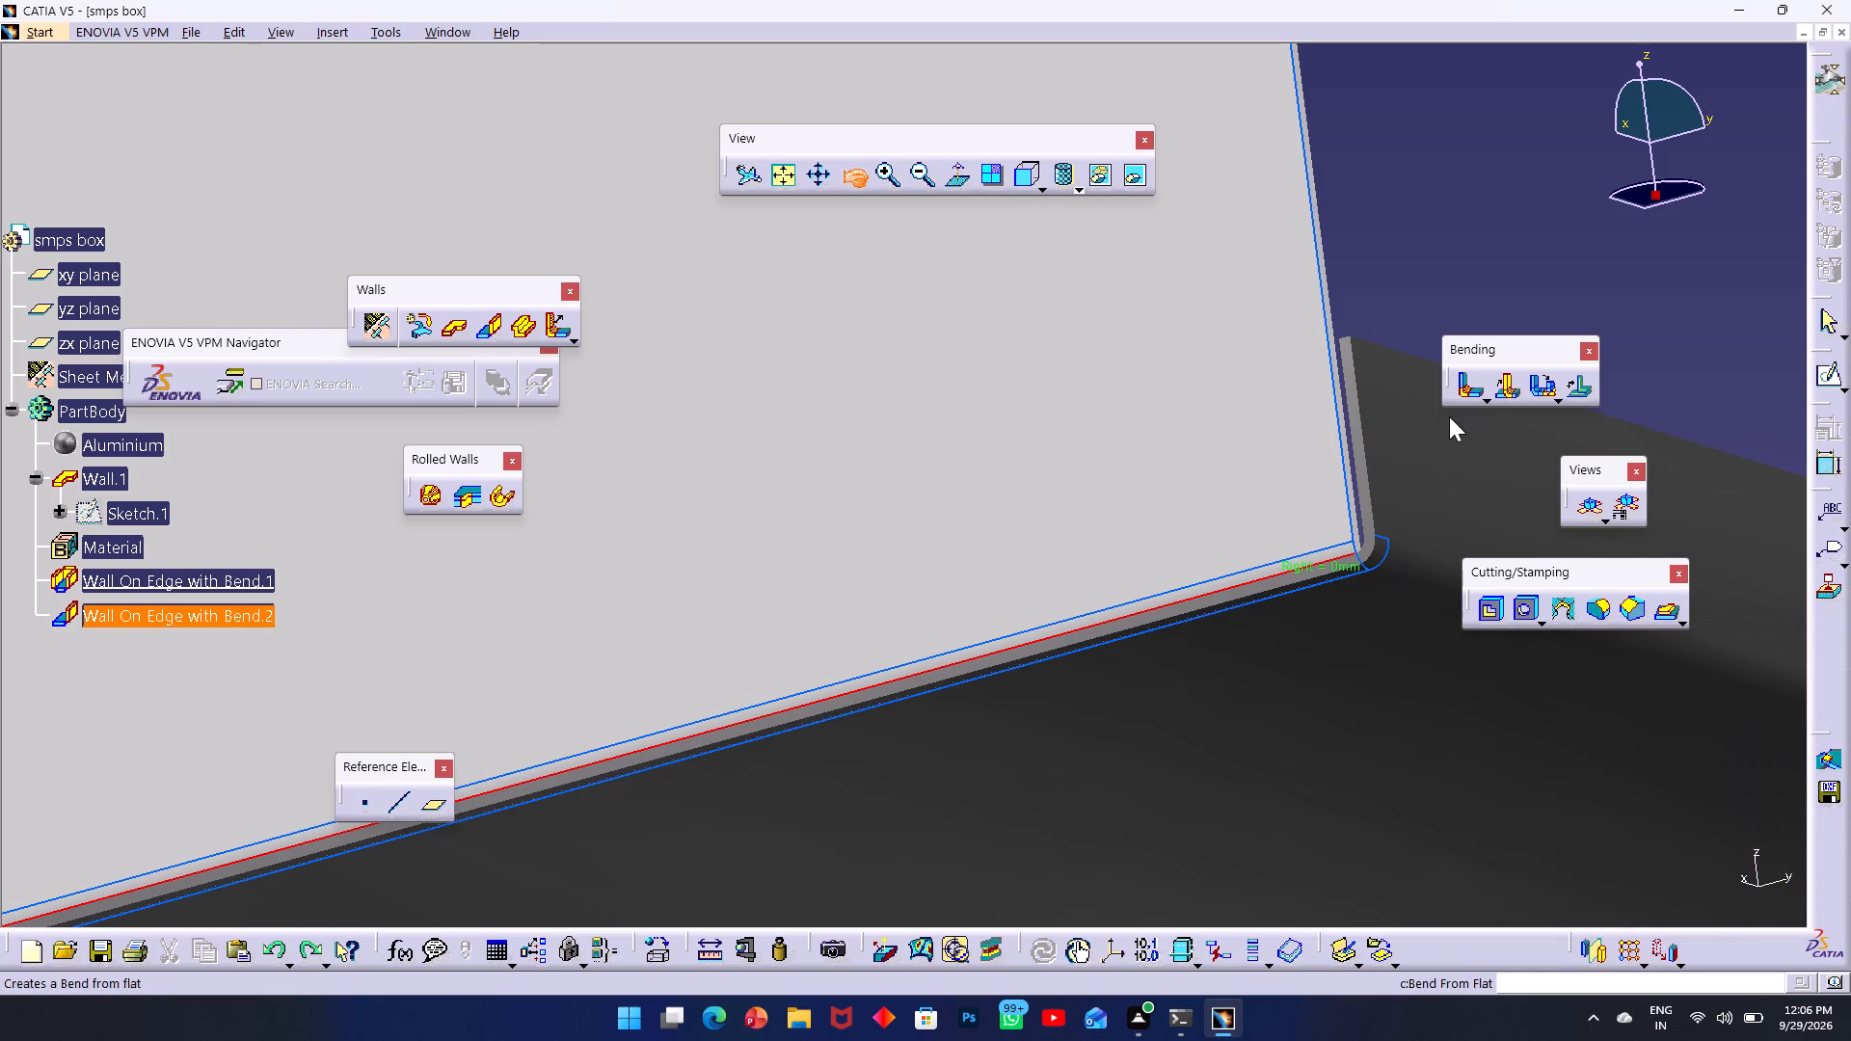
{"action": "left_click_drag", "start_coordinate": [1449, 416], "coordinate": [1422, 421]}
{"action": "left_click_drag", "start_coordinate": [1425, 406], "coordinate": [1326, 430]}
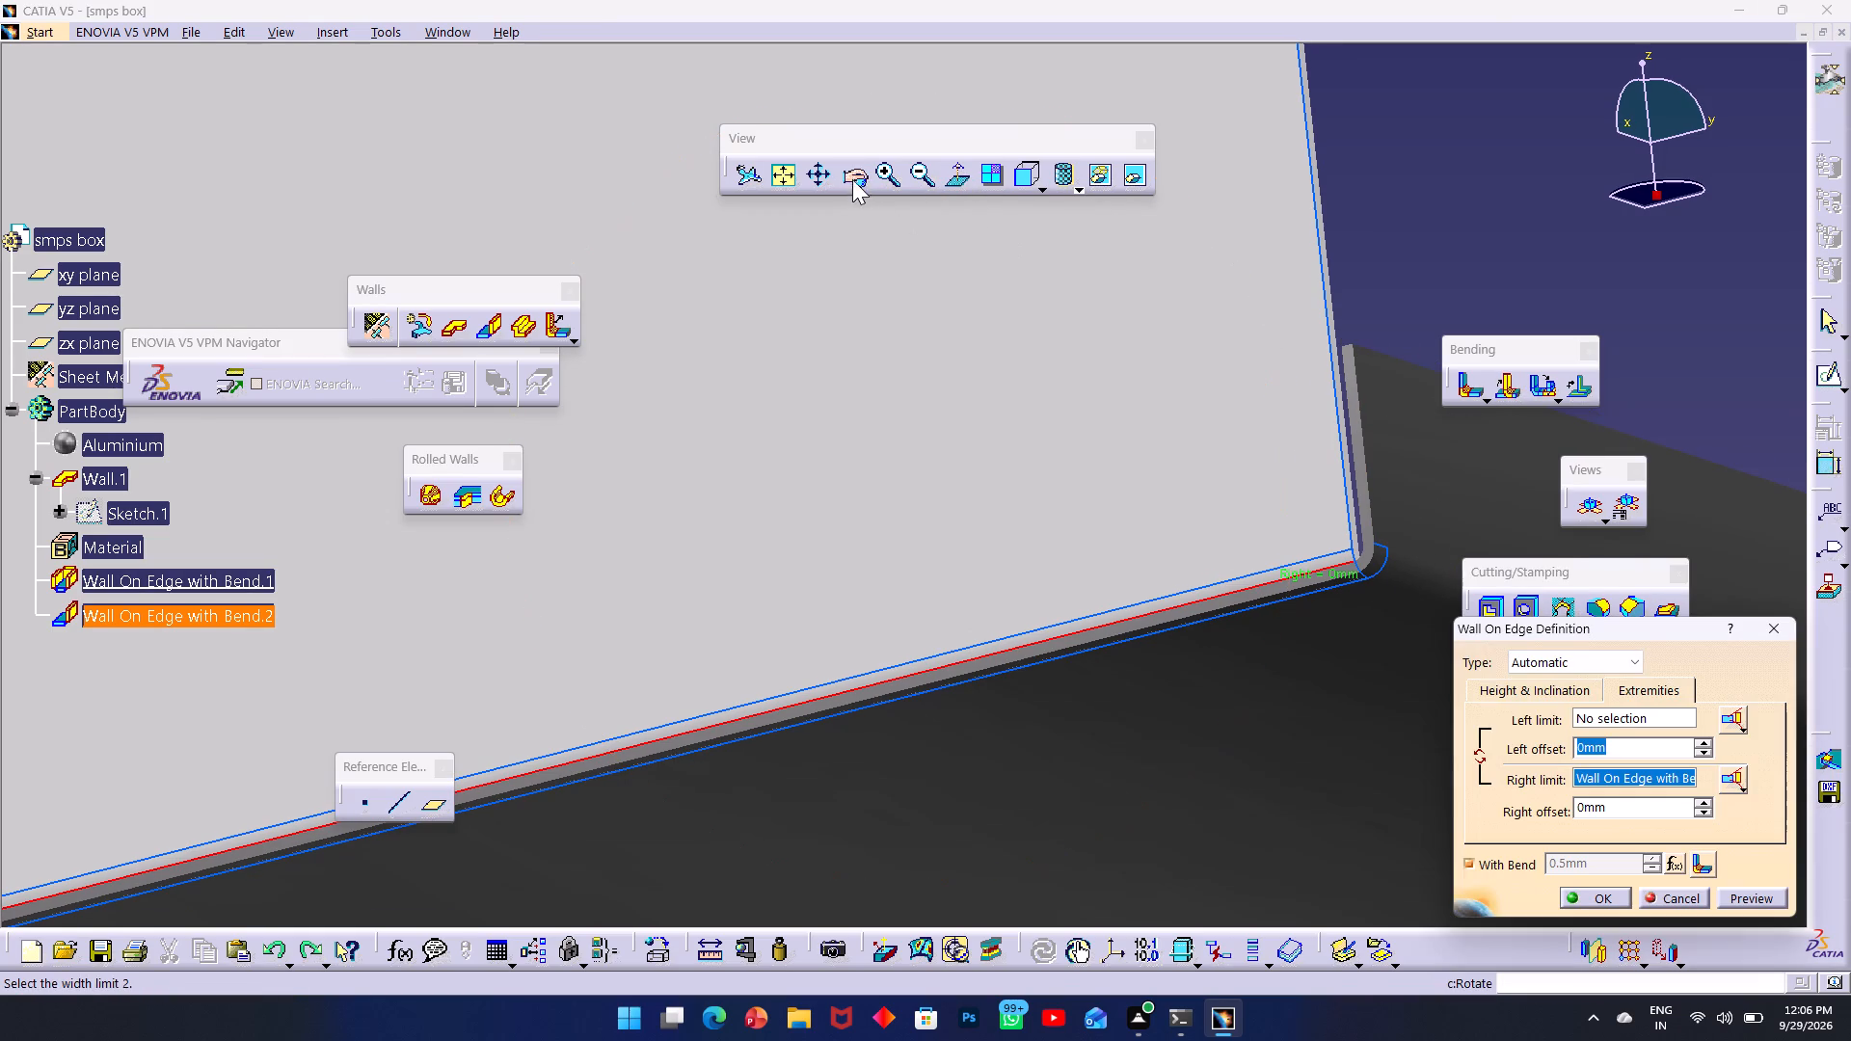
{"action": "left_click", "coordinate": [852, 178]}
{"action": "left_click_drag", "start_coordinate": [1483, 271], "coordinate": [1176, 472]}
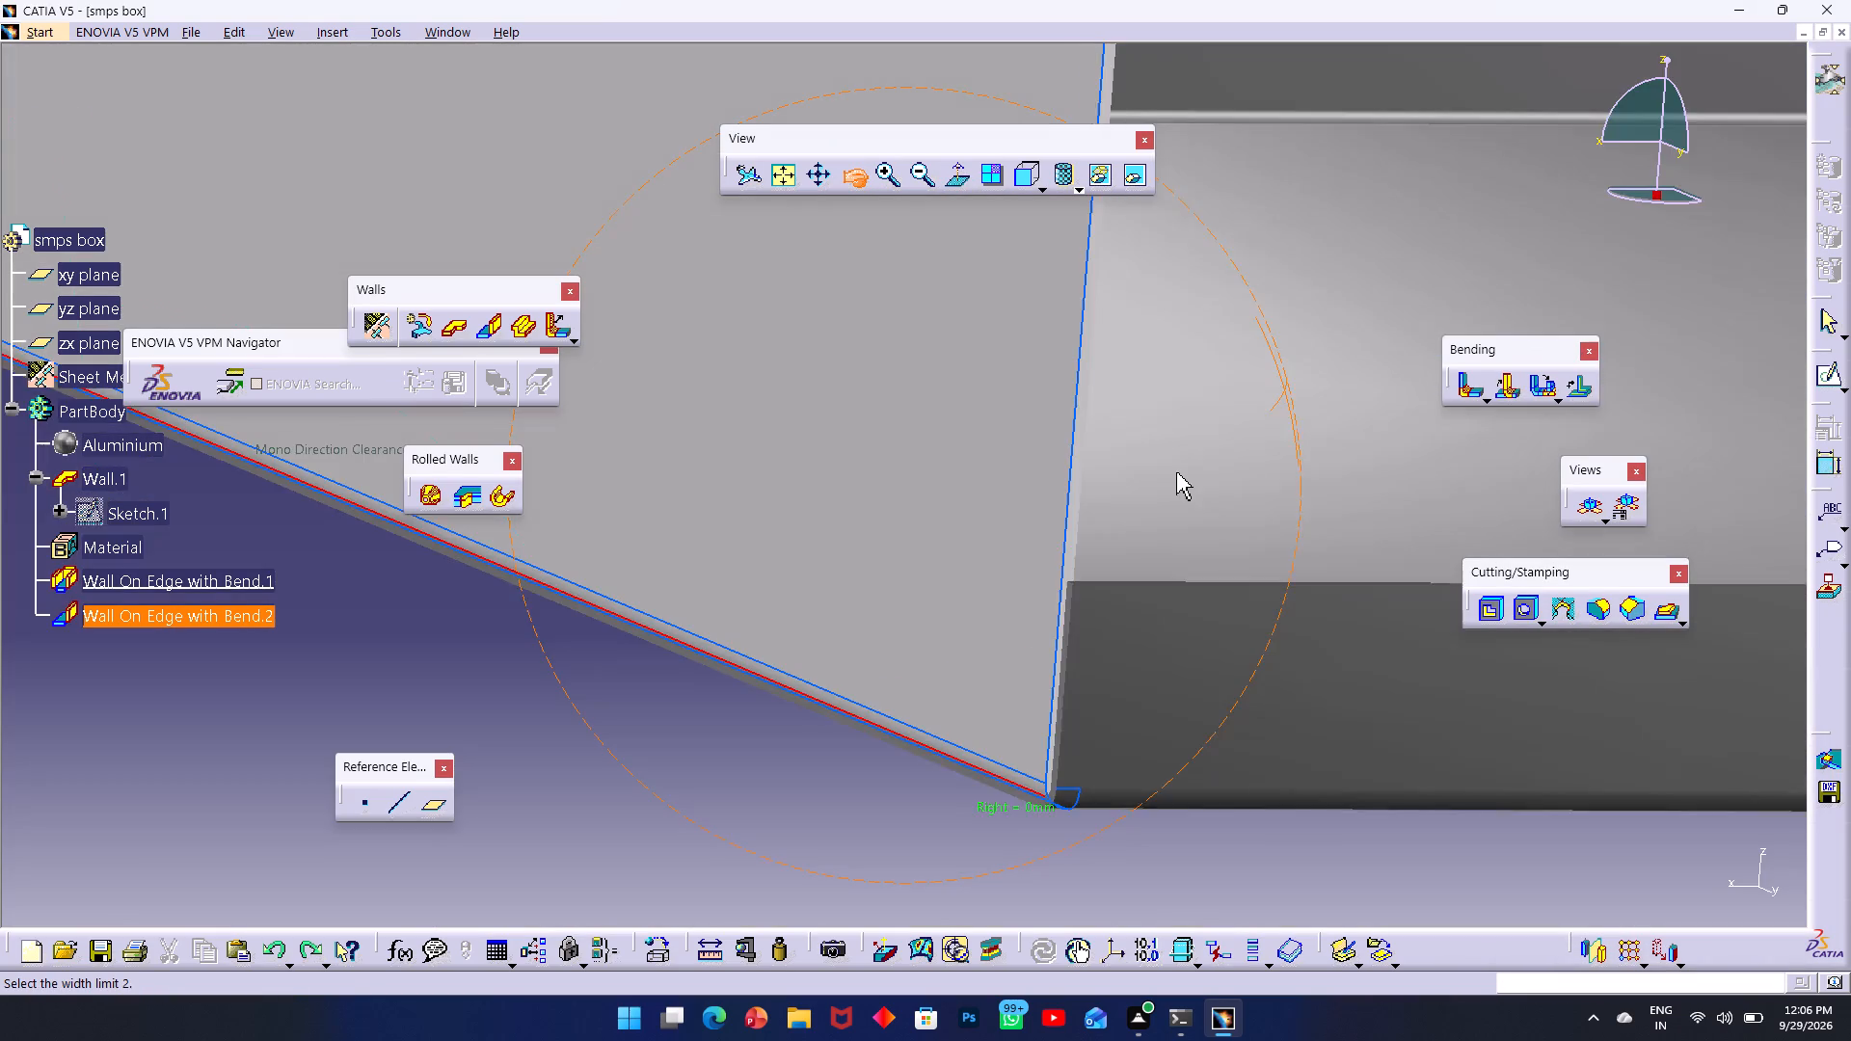
{"action": "left_click_drag", "start_coordinate": [1176, 472], "coordinate": [1289, 384]}
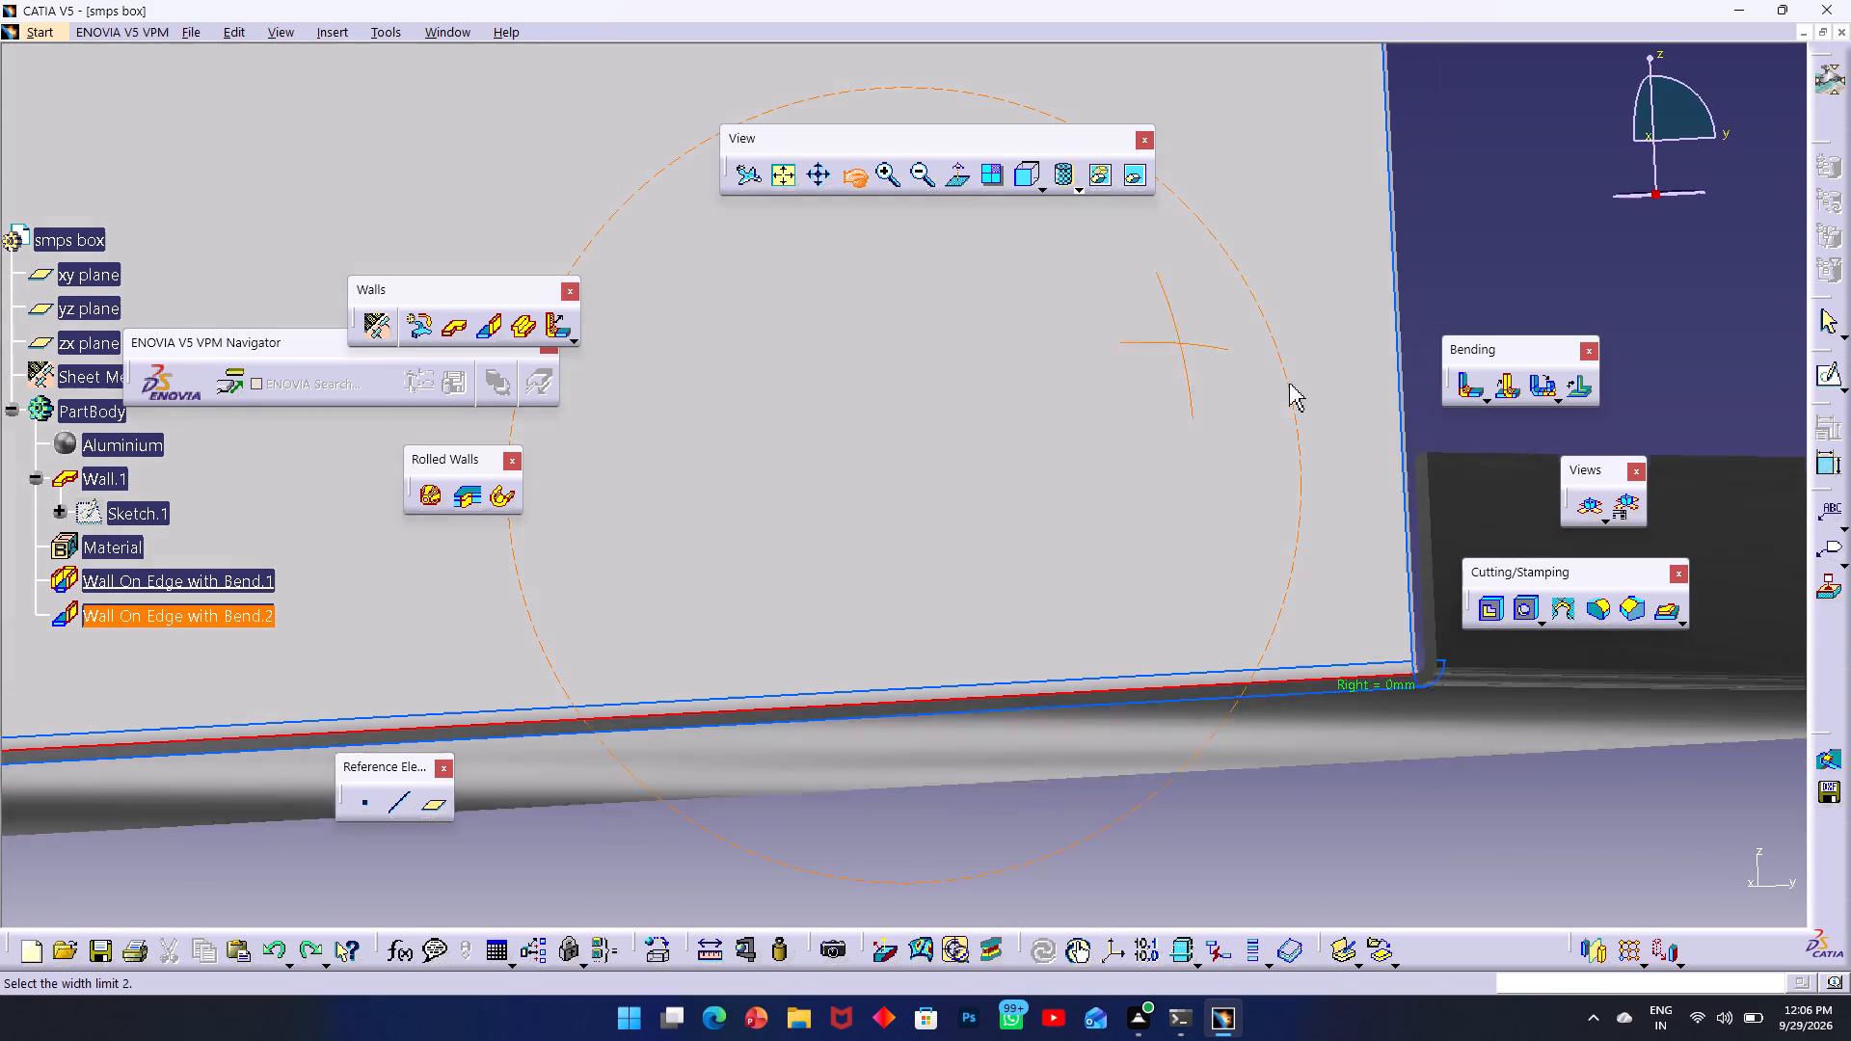
{"action": "left_click_drag", "start_coordinate": [1289, 384], "coordinate": [1283, 383]}
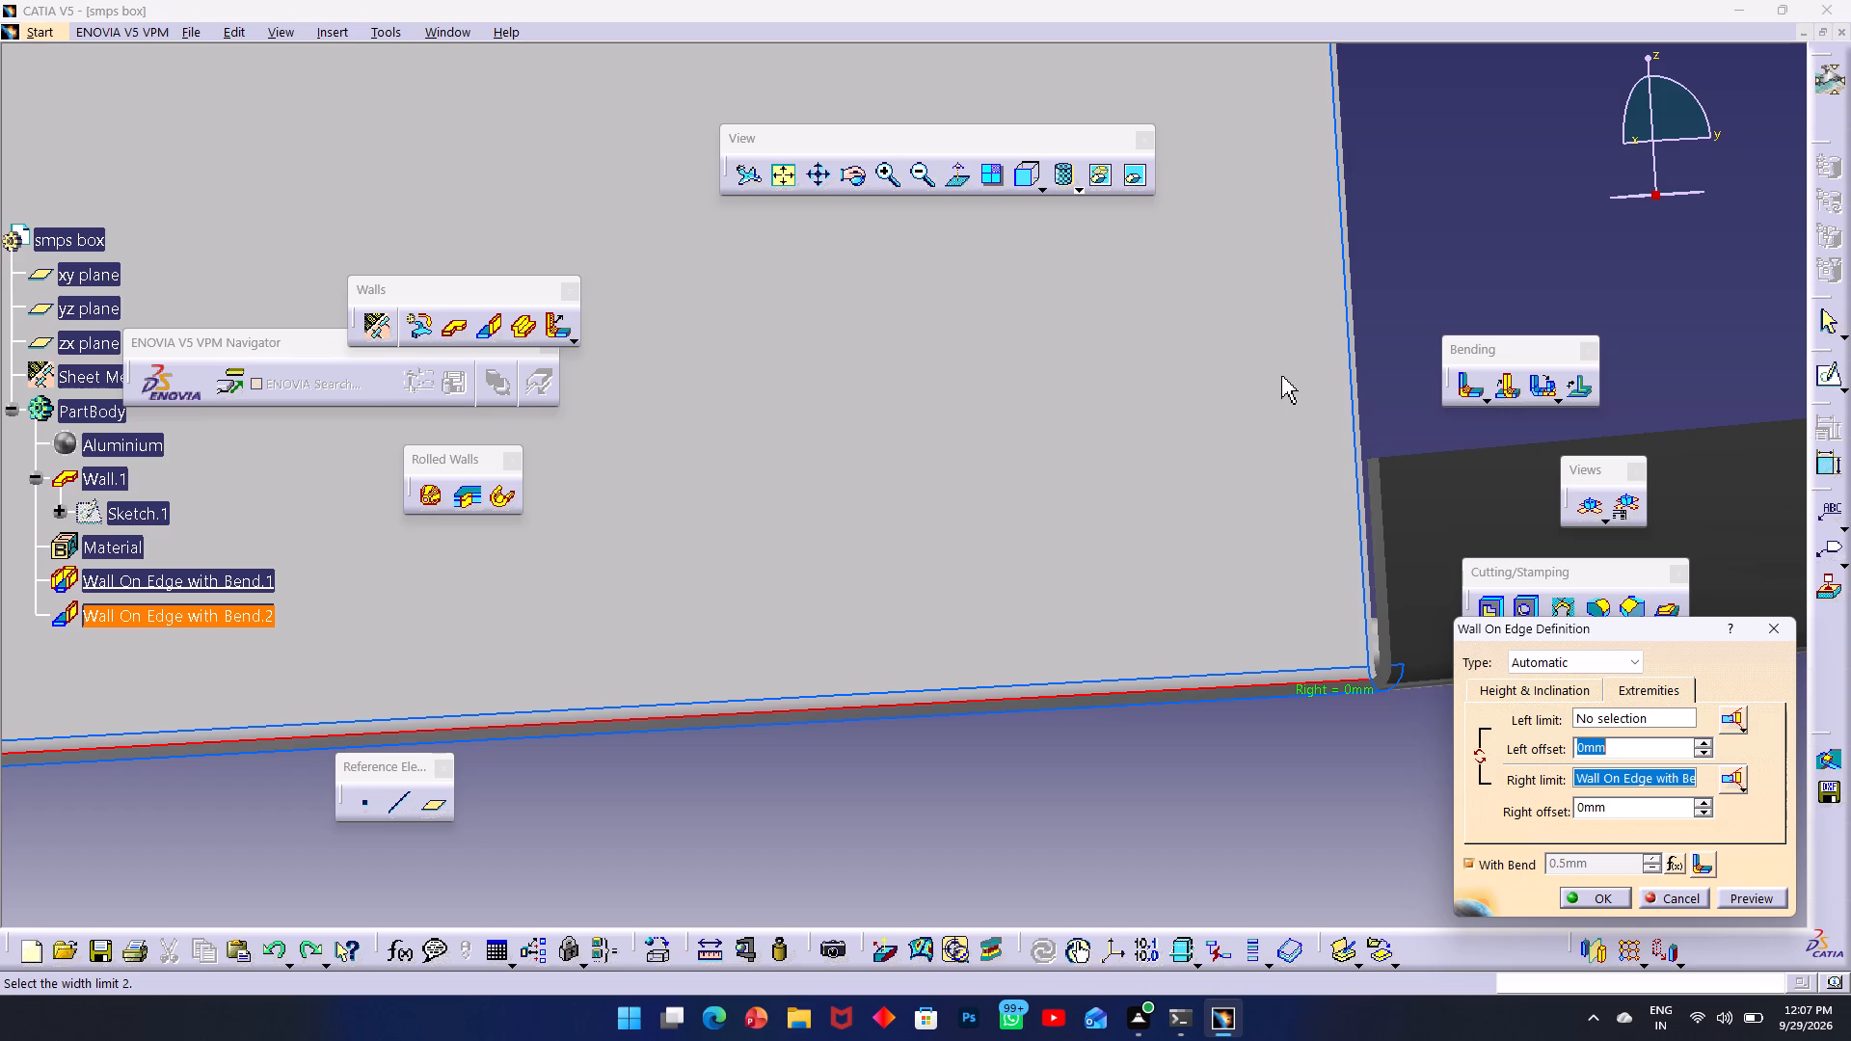
{"action": "left_click", "coordinate": [851, 179]}
{"action": "left_click_drag", "start_coordinate": [969, 289], "coordinate": [828, 521]}
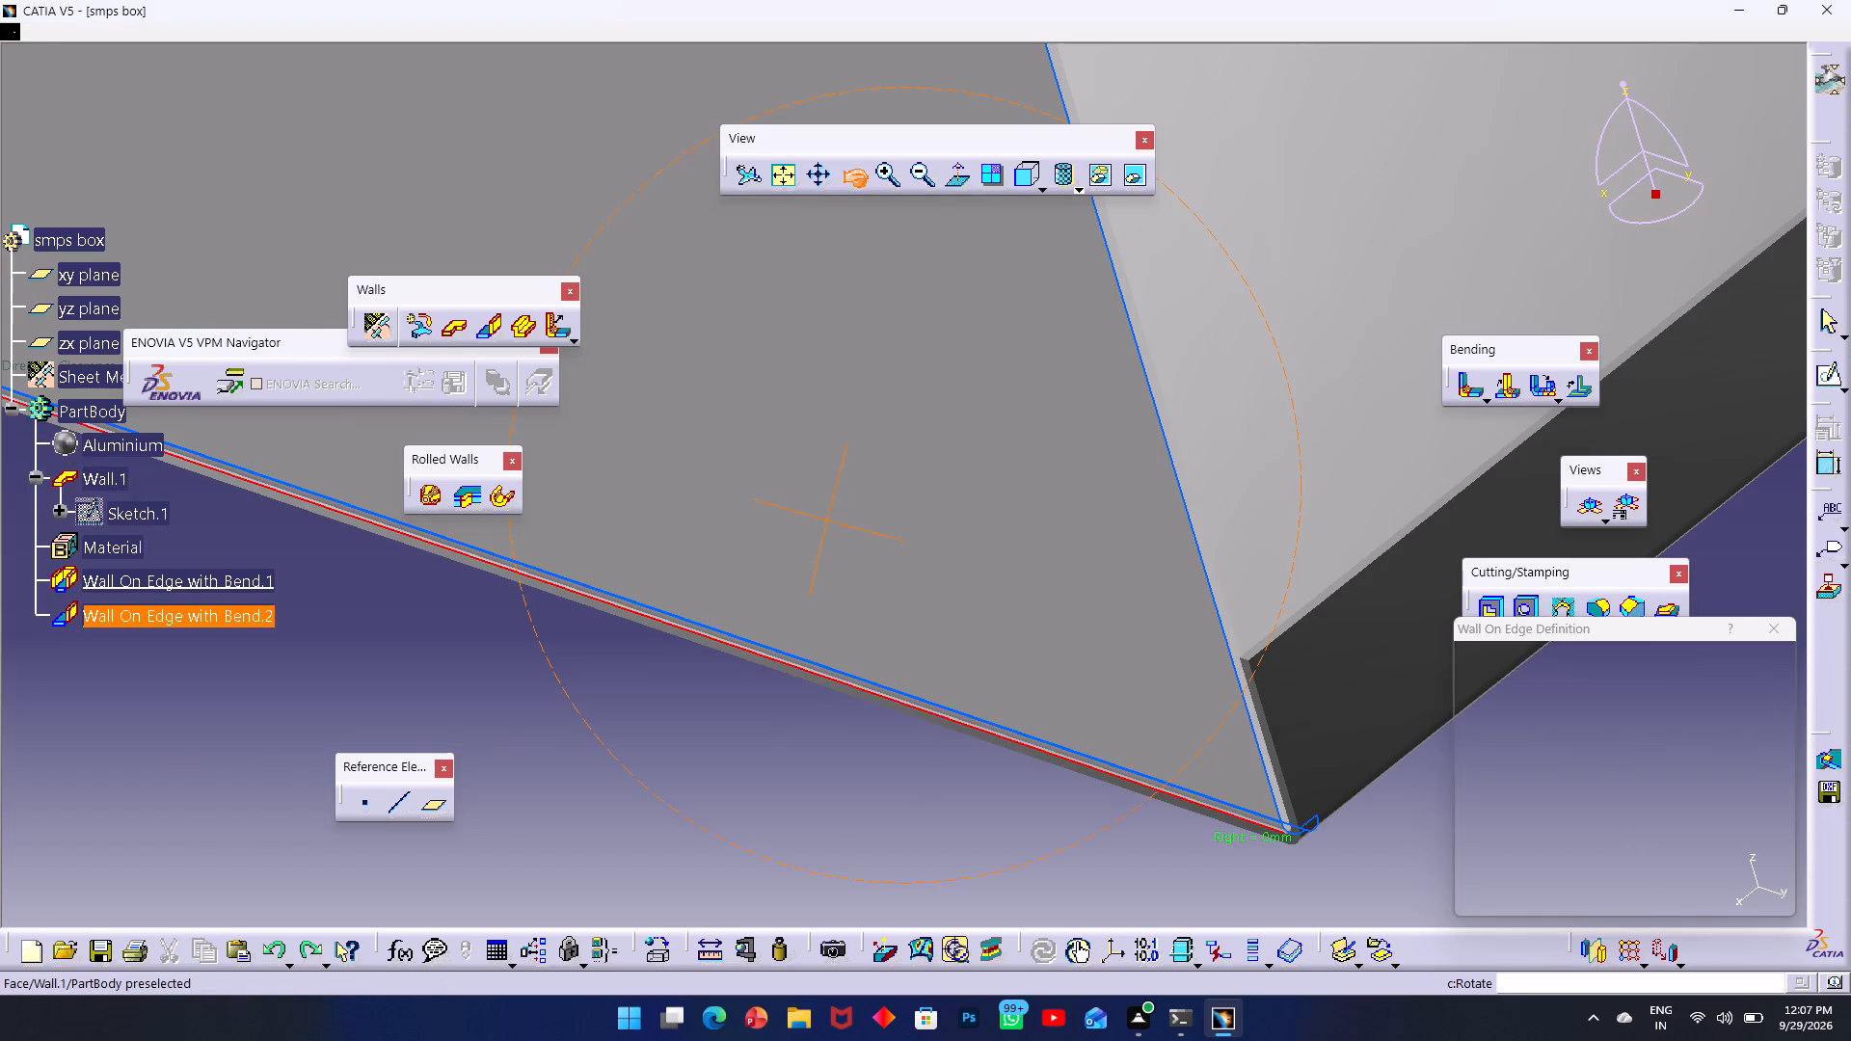
{"action": "middle_click_drag", "start_coordinate": [1041, 374], "coordinate": [1027, 244]}
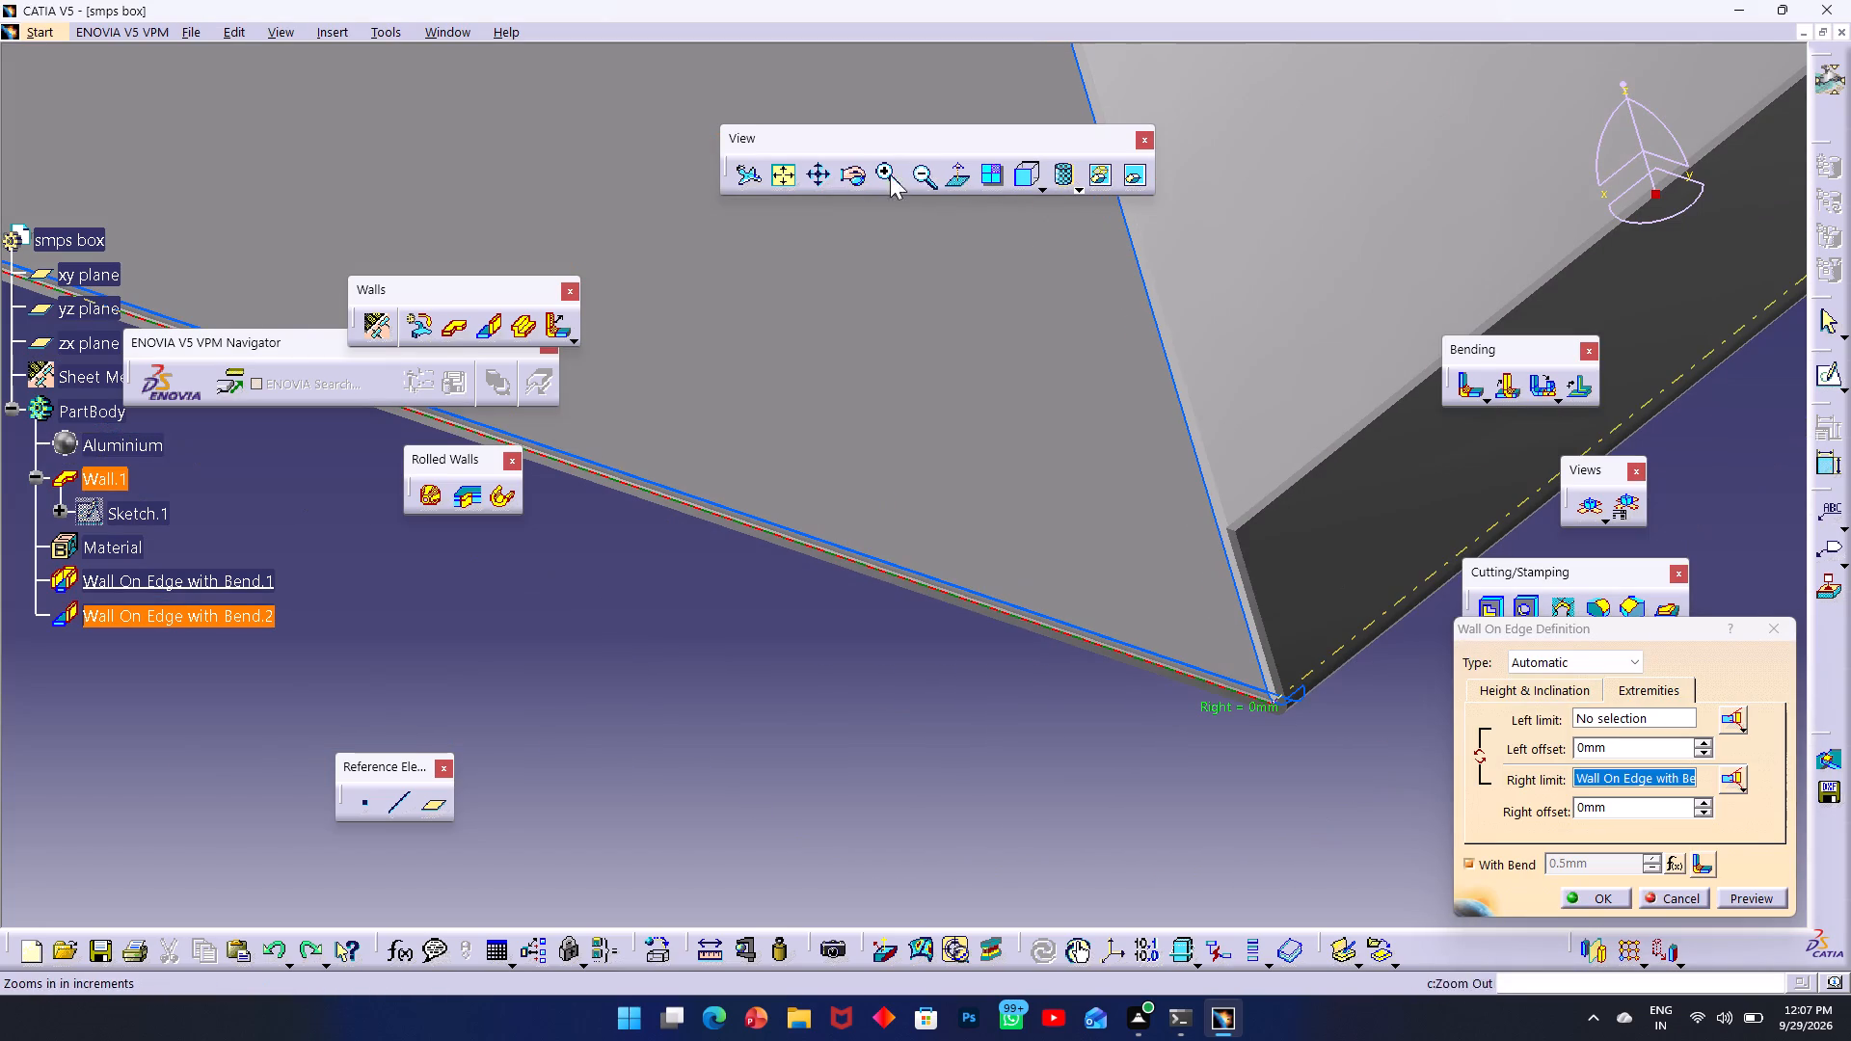
{"action": "double_click", "coordinate": [862, 174]}
Add the base wall's opposite open edge as a second support edge of the 85 mm wall.
{"action": "left_click", "coordinate": [792, 173]}
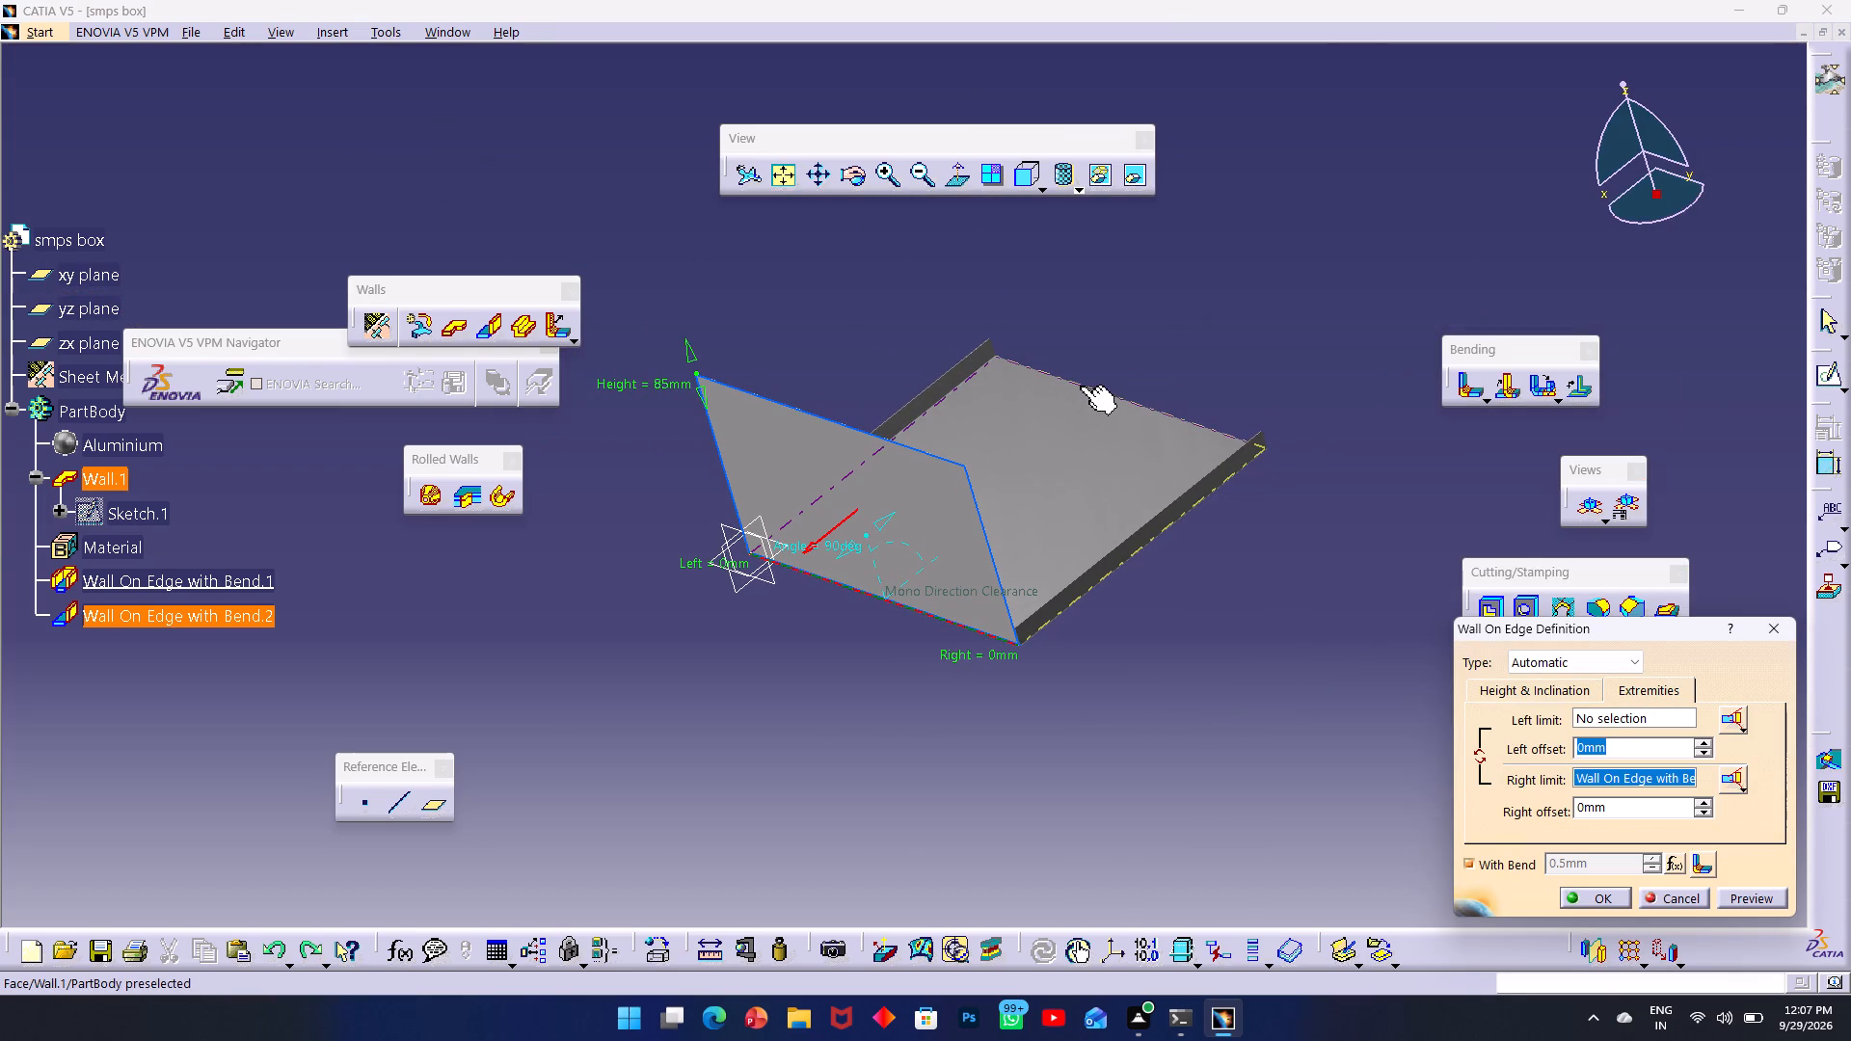
{"action": "left_click", "coordinate": [856, 180]}
{"action": "left_click_drag", "start_coordinate": [1099, 368], "coordinate": [1070, 529]}
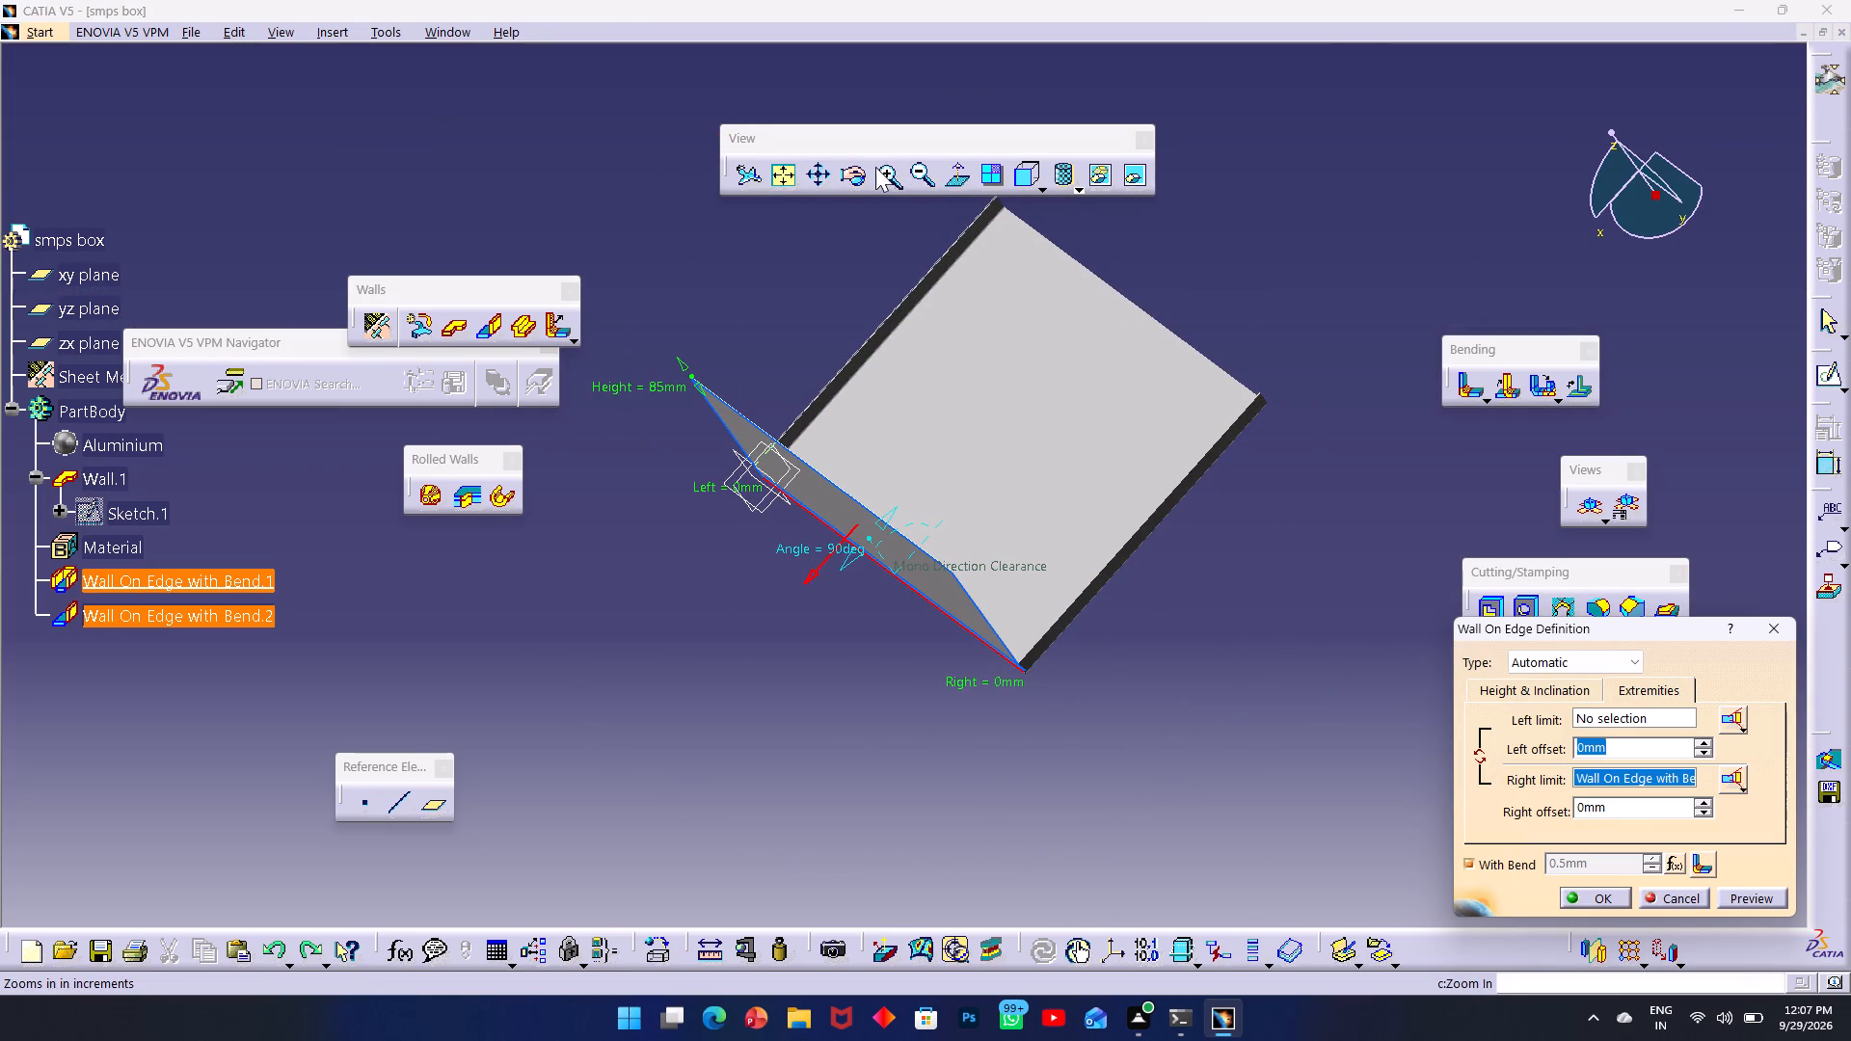
{"action": "middle_click_drag", "start_coordinate": [1222, 387], "coordinate": [1198, 377], "text": "ctrl"}
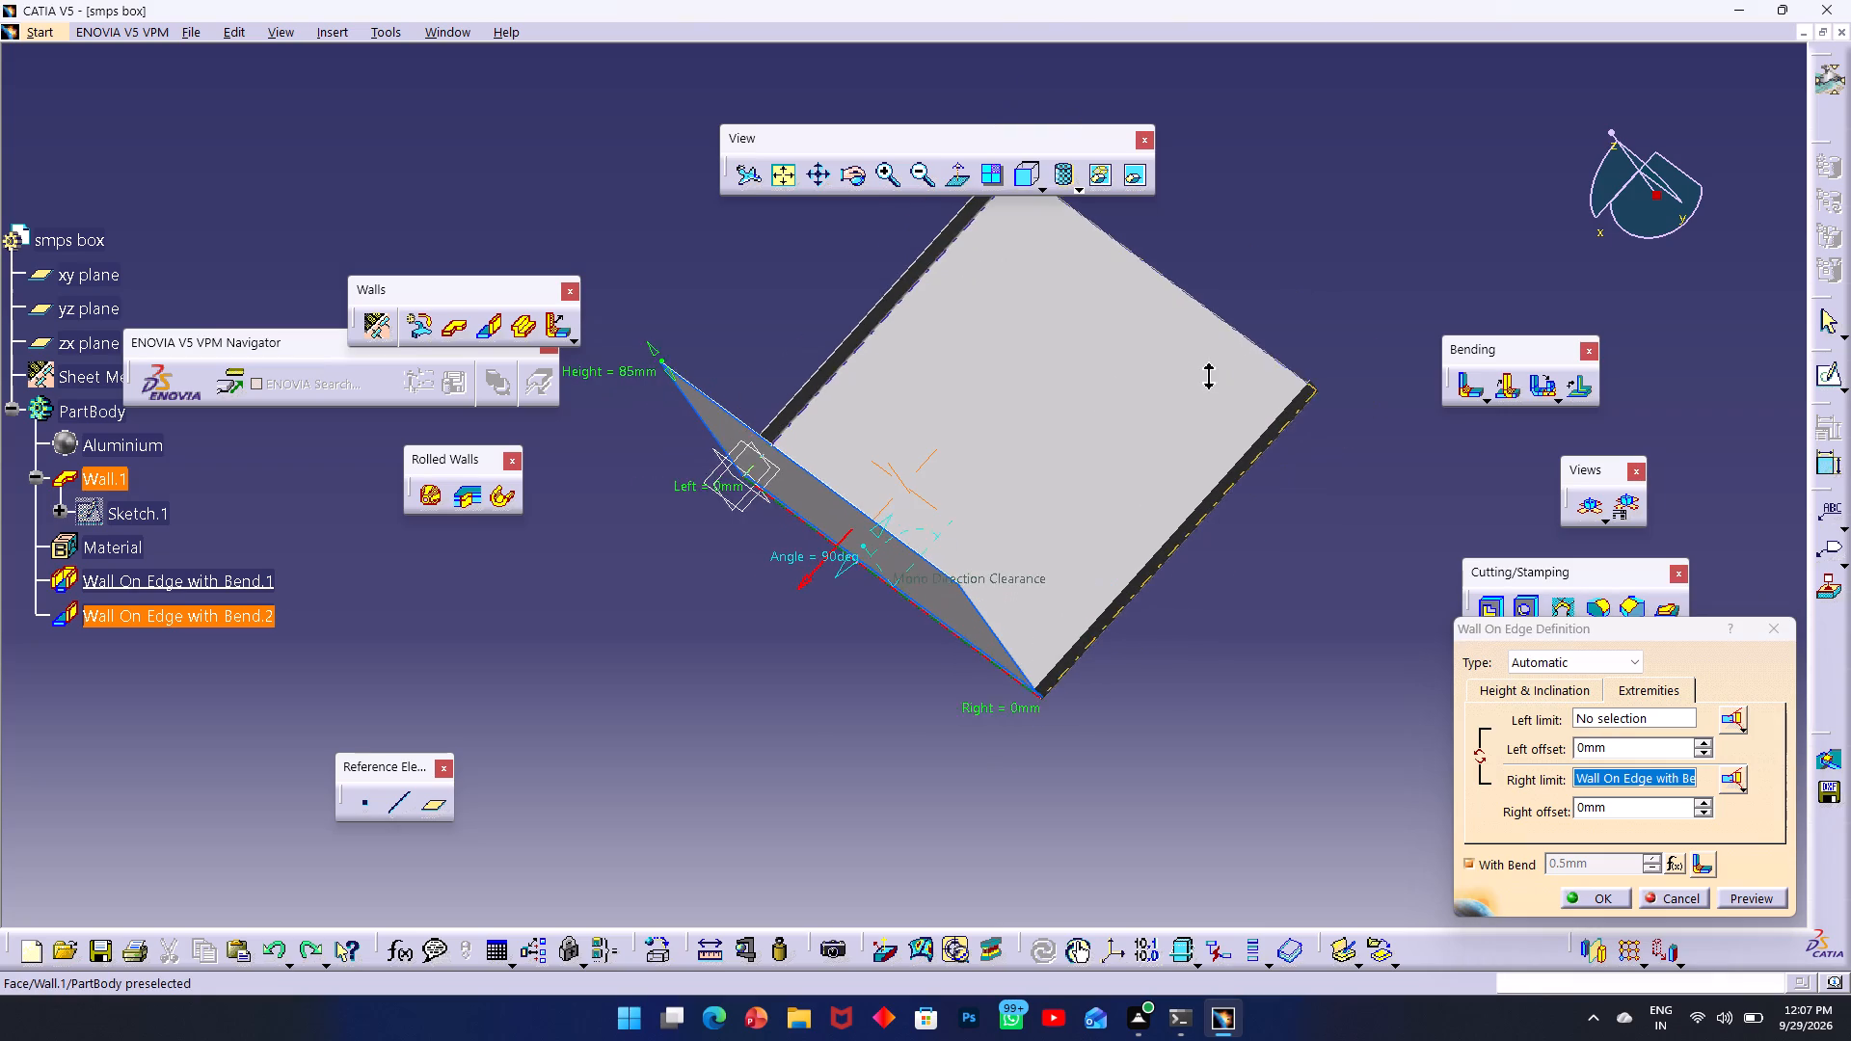
{"action": "middle_click_drag", "start_coordinate": [1198, 377], "coordinate": [1471, 270], "text": "ctrl"}
{"action": "middle_click_drag", "start_coordinate": [1379, 243], "coordinate": [1073, 482]}
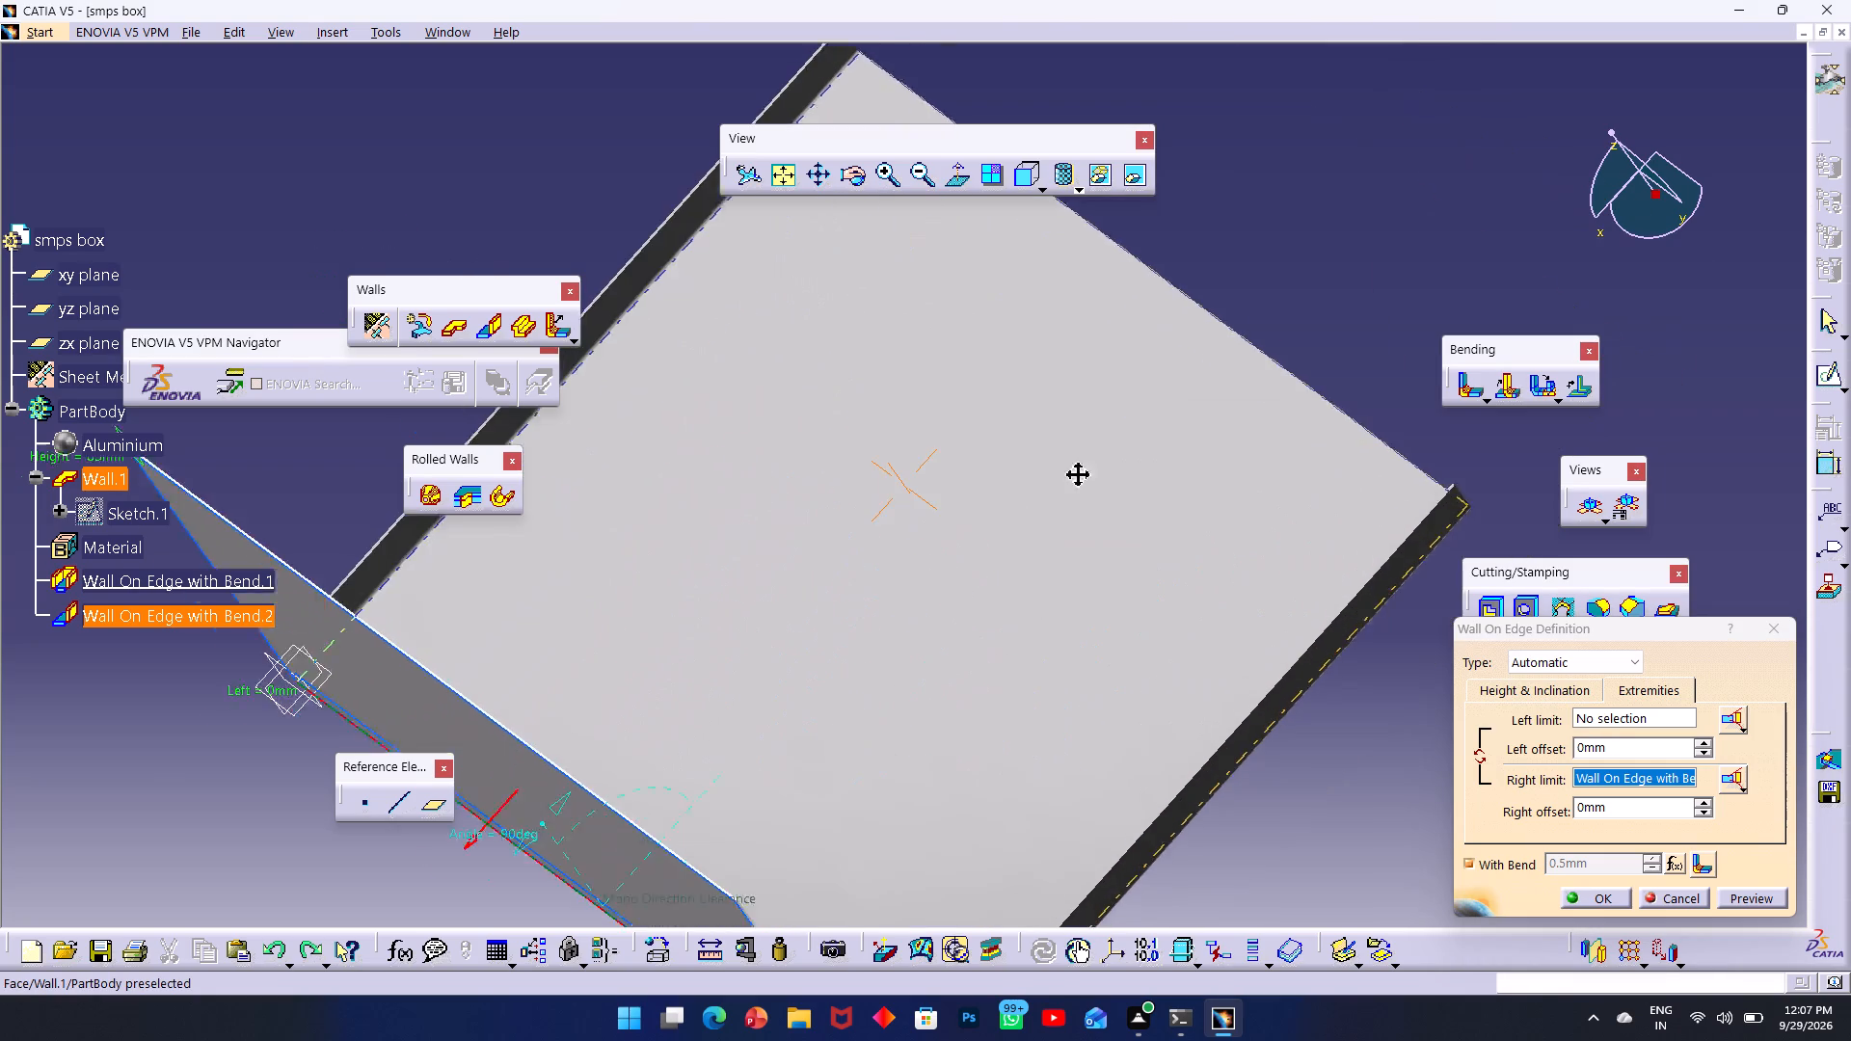
{"action": "middle_click_drag", "start_coordinate": [1073, 482], "coordinate": [1025, 528]}
{"action": "middle_click_drag", "start_coordinate": [1077, 452], "coordinate": [1336, 397], "text": "ctrl"}
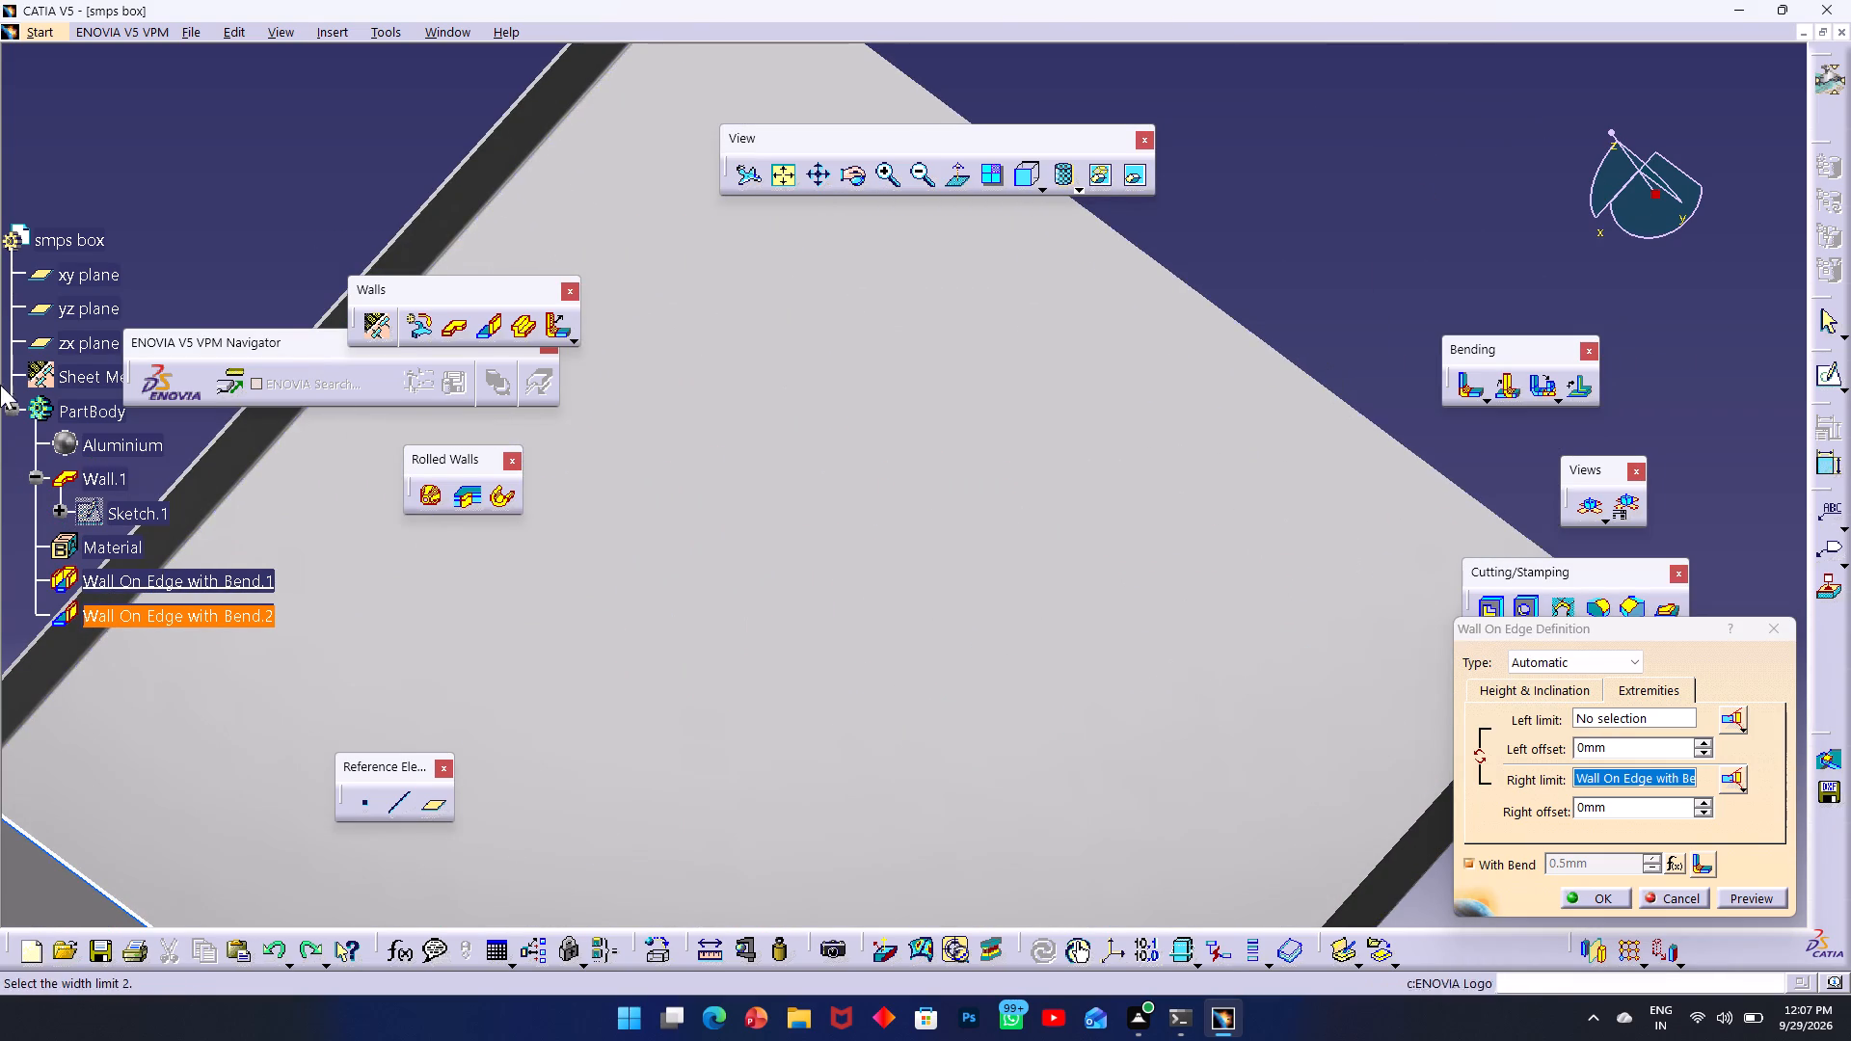
{"action": "double_click", "coordinate": [189, 621]}
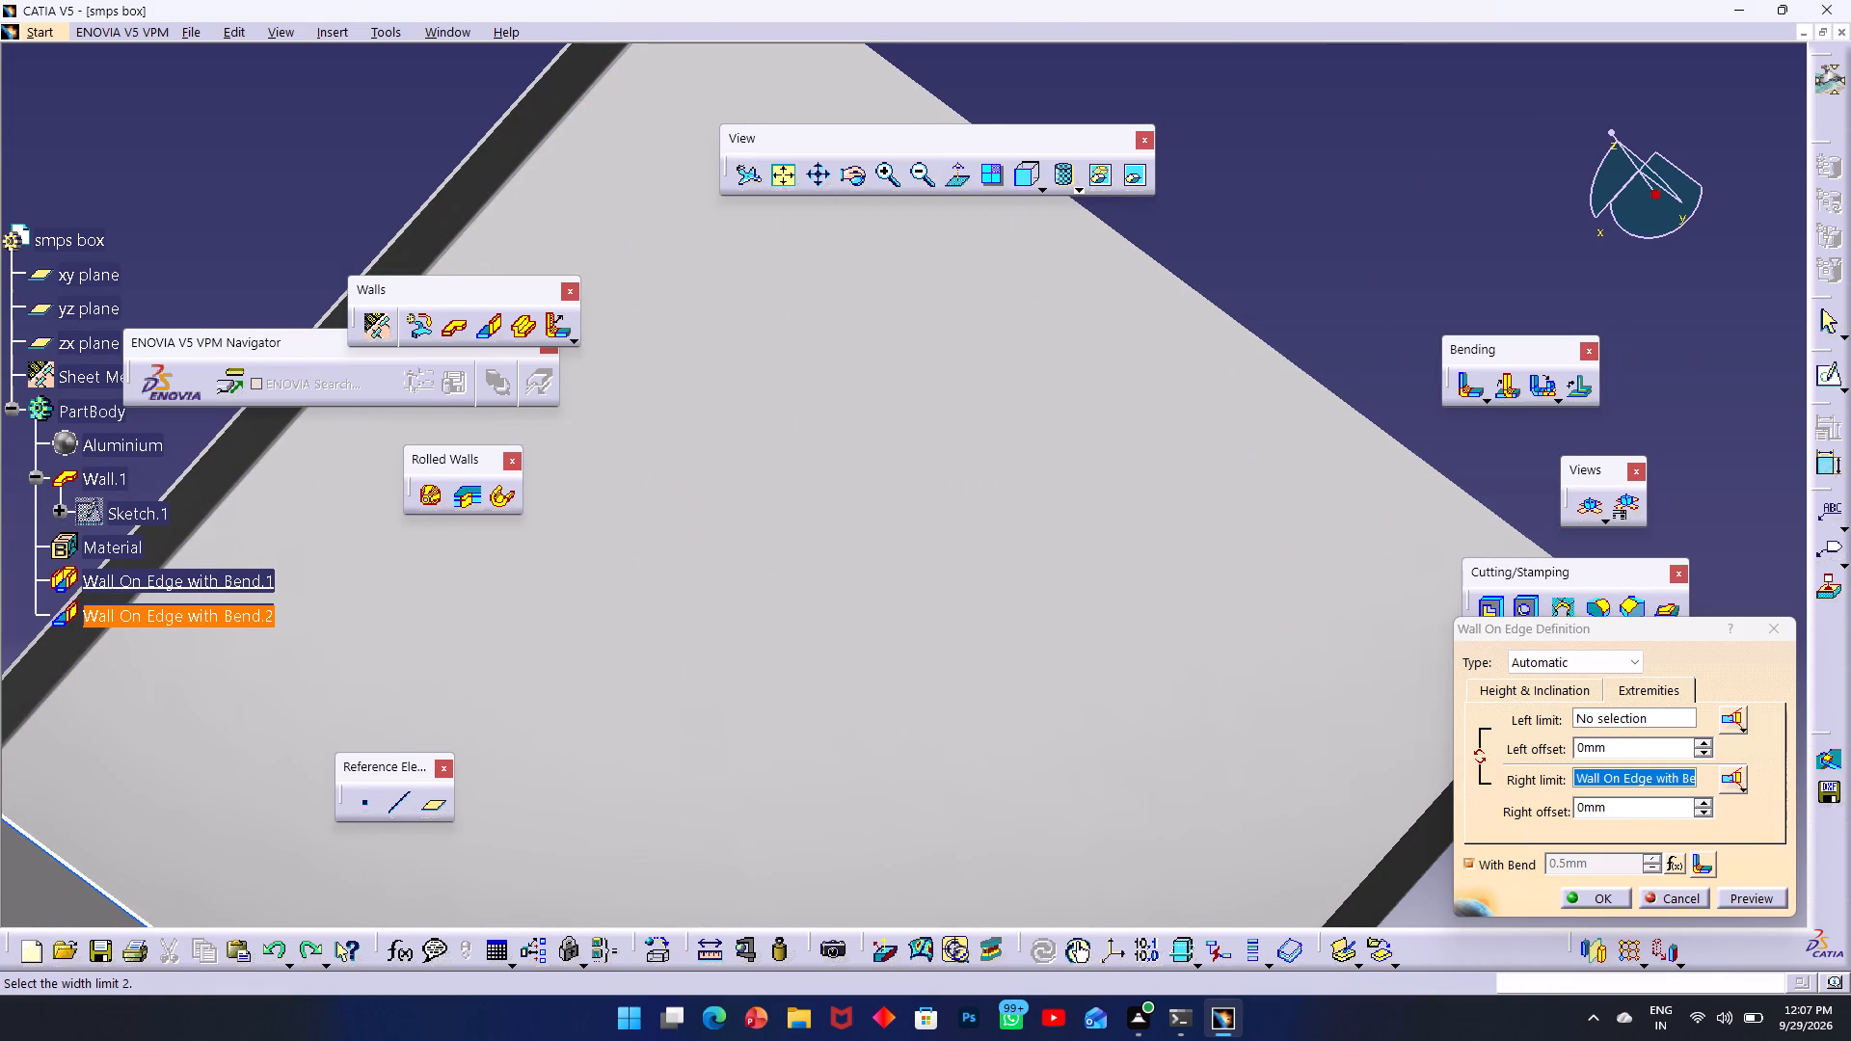
{"action": "double_click", "coordinate": [199, 617]}
{"action": "left_click", "coordinate": [1284, 354]}
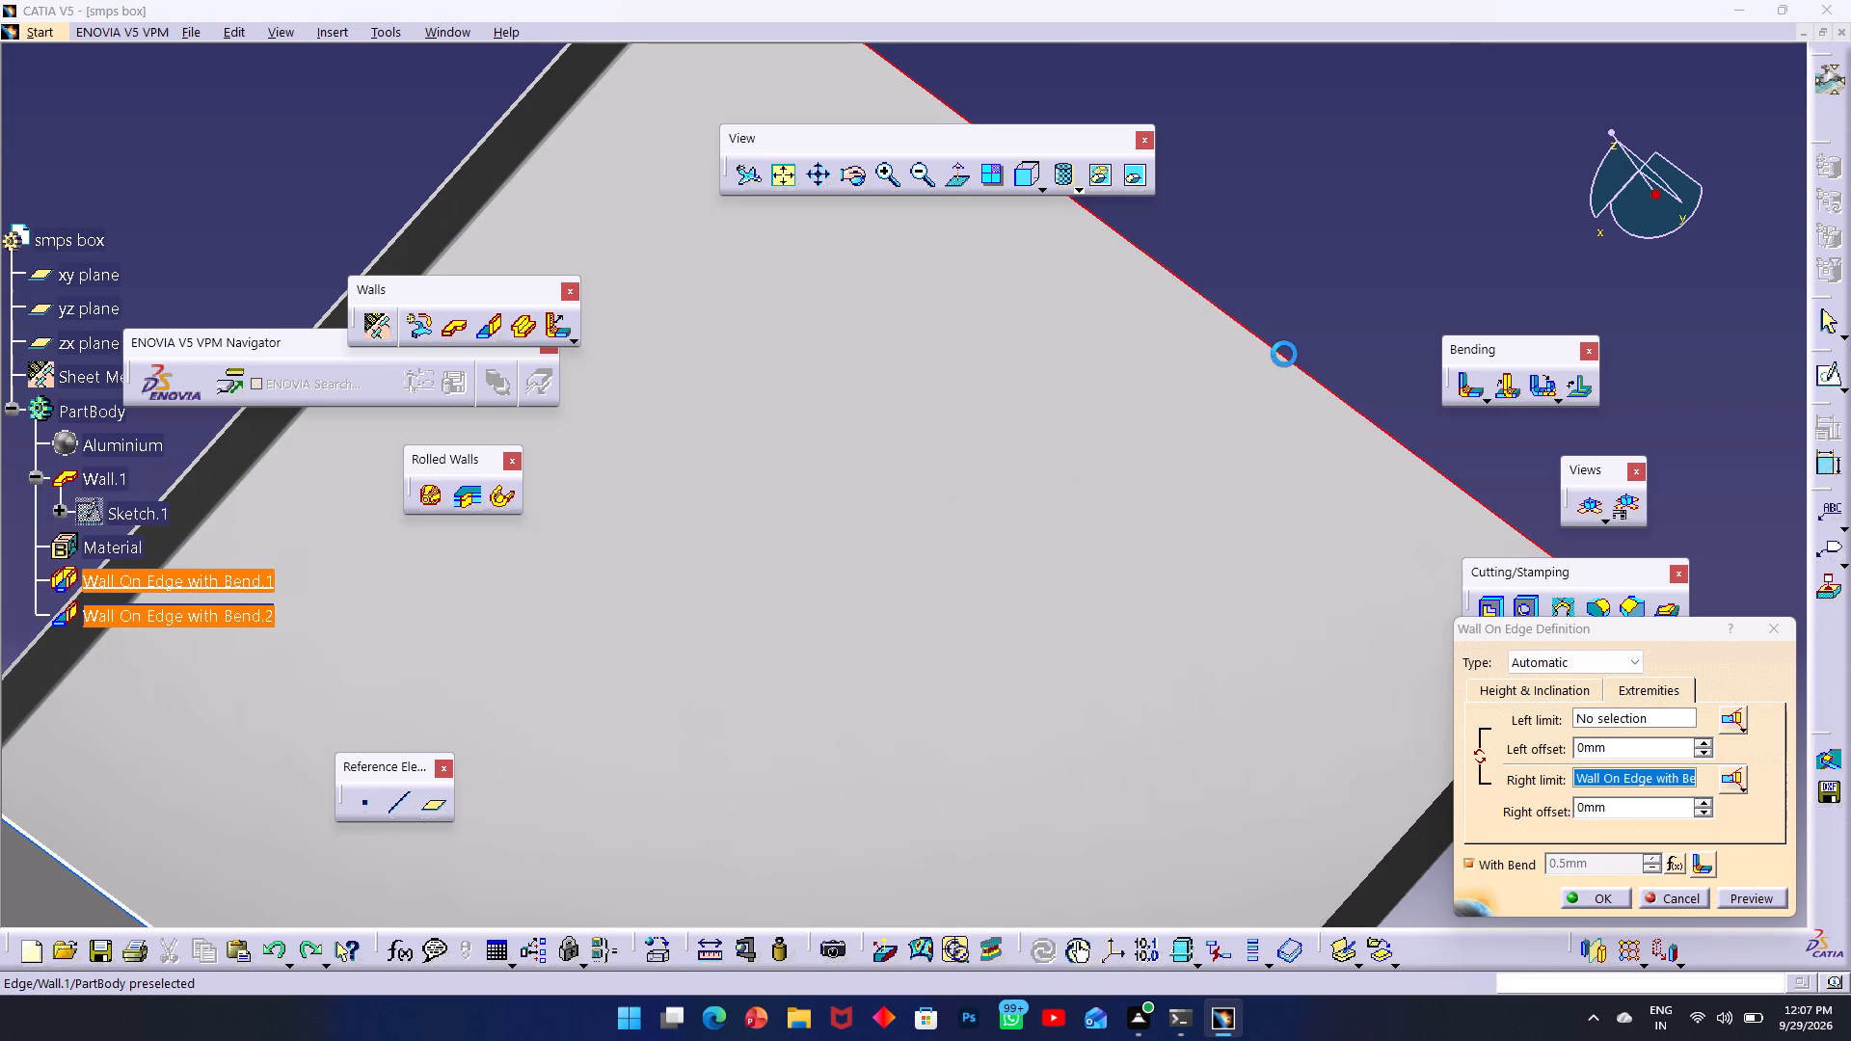
Set the 85 mm walls' left and right offsets to 0.5 mm and apply the definition.
{"action": "middle_click_drag", "start_coordinate": [646, 538], "coordinate": [818, 415]}
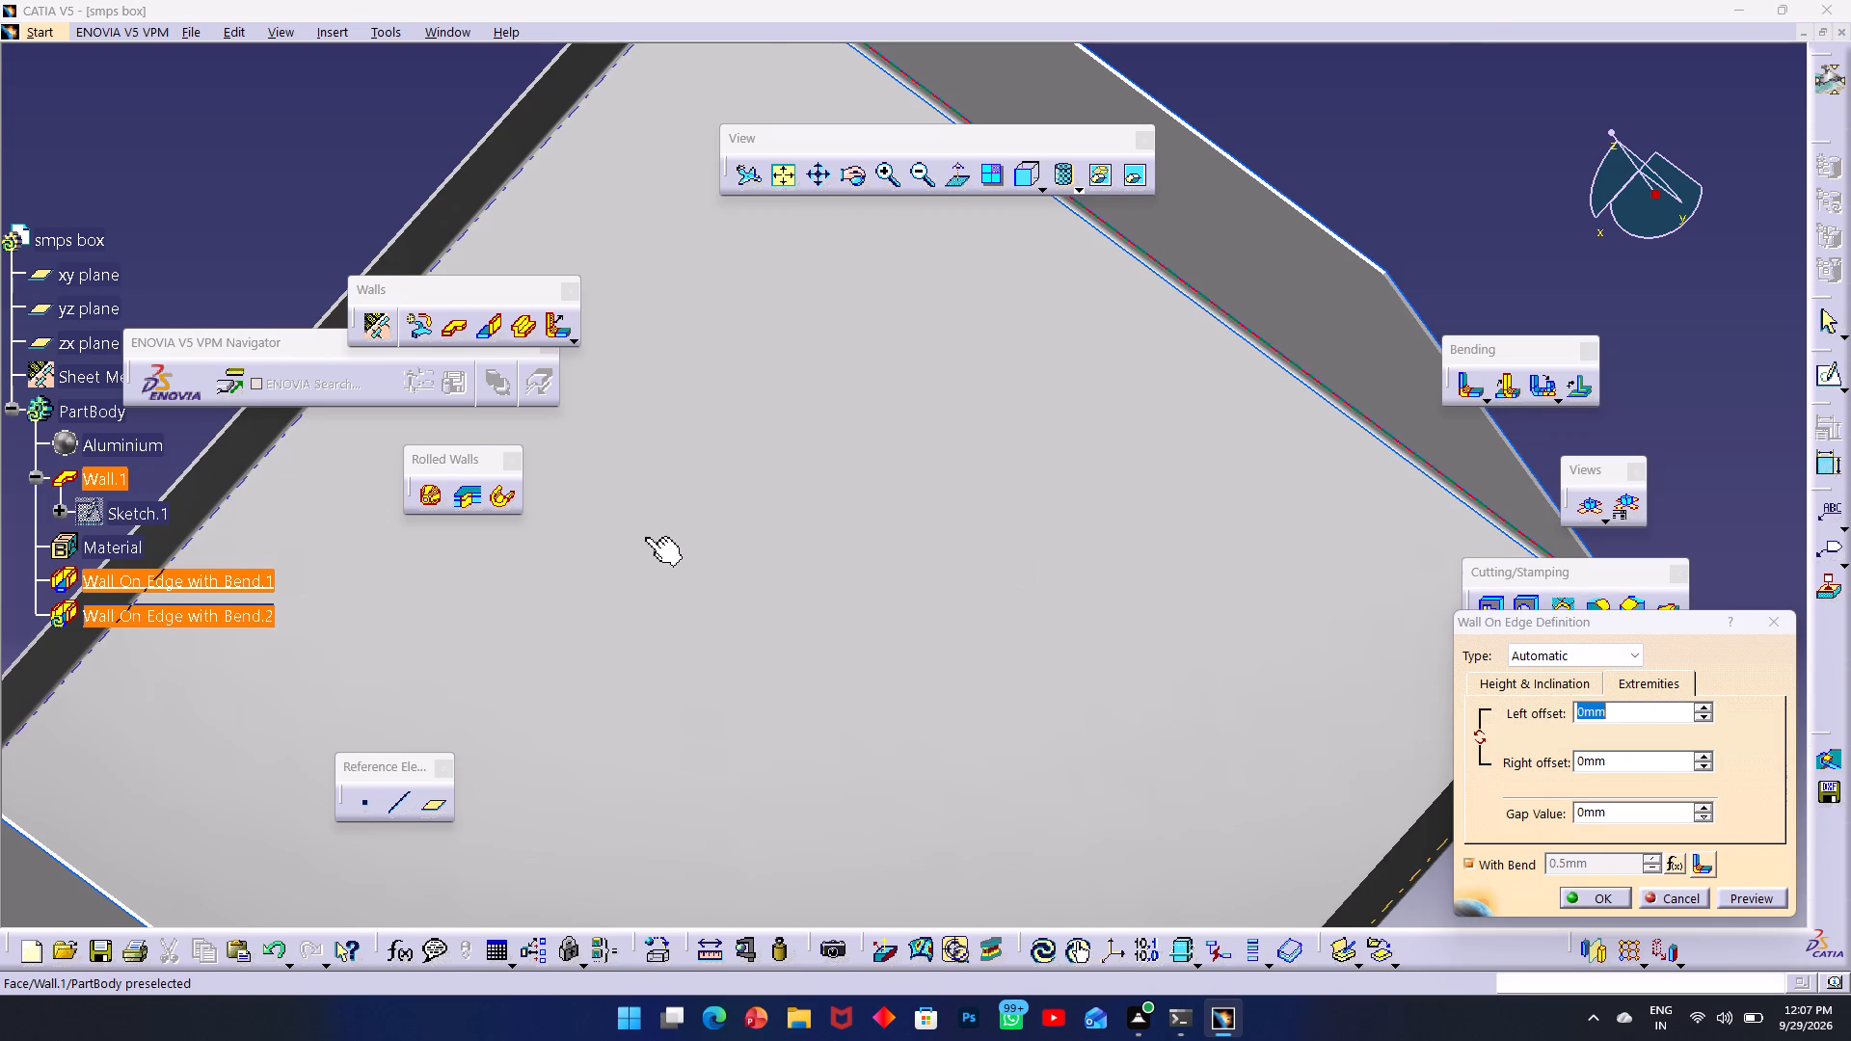
{"action": "middle_click_drag", "start_coordinate": [818, 415], "coordinate": [1293, 0]}
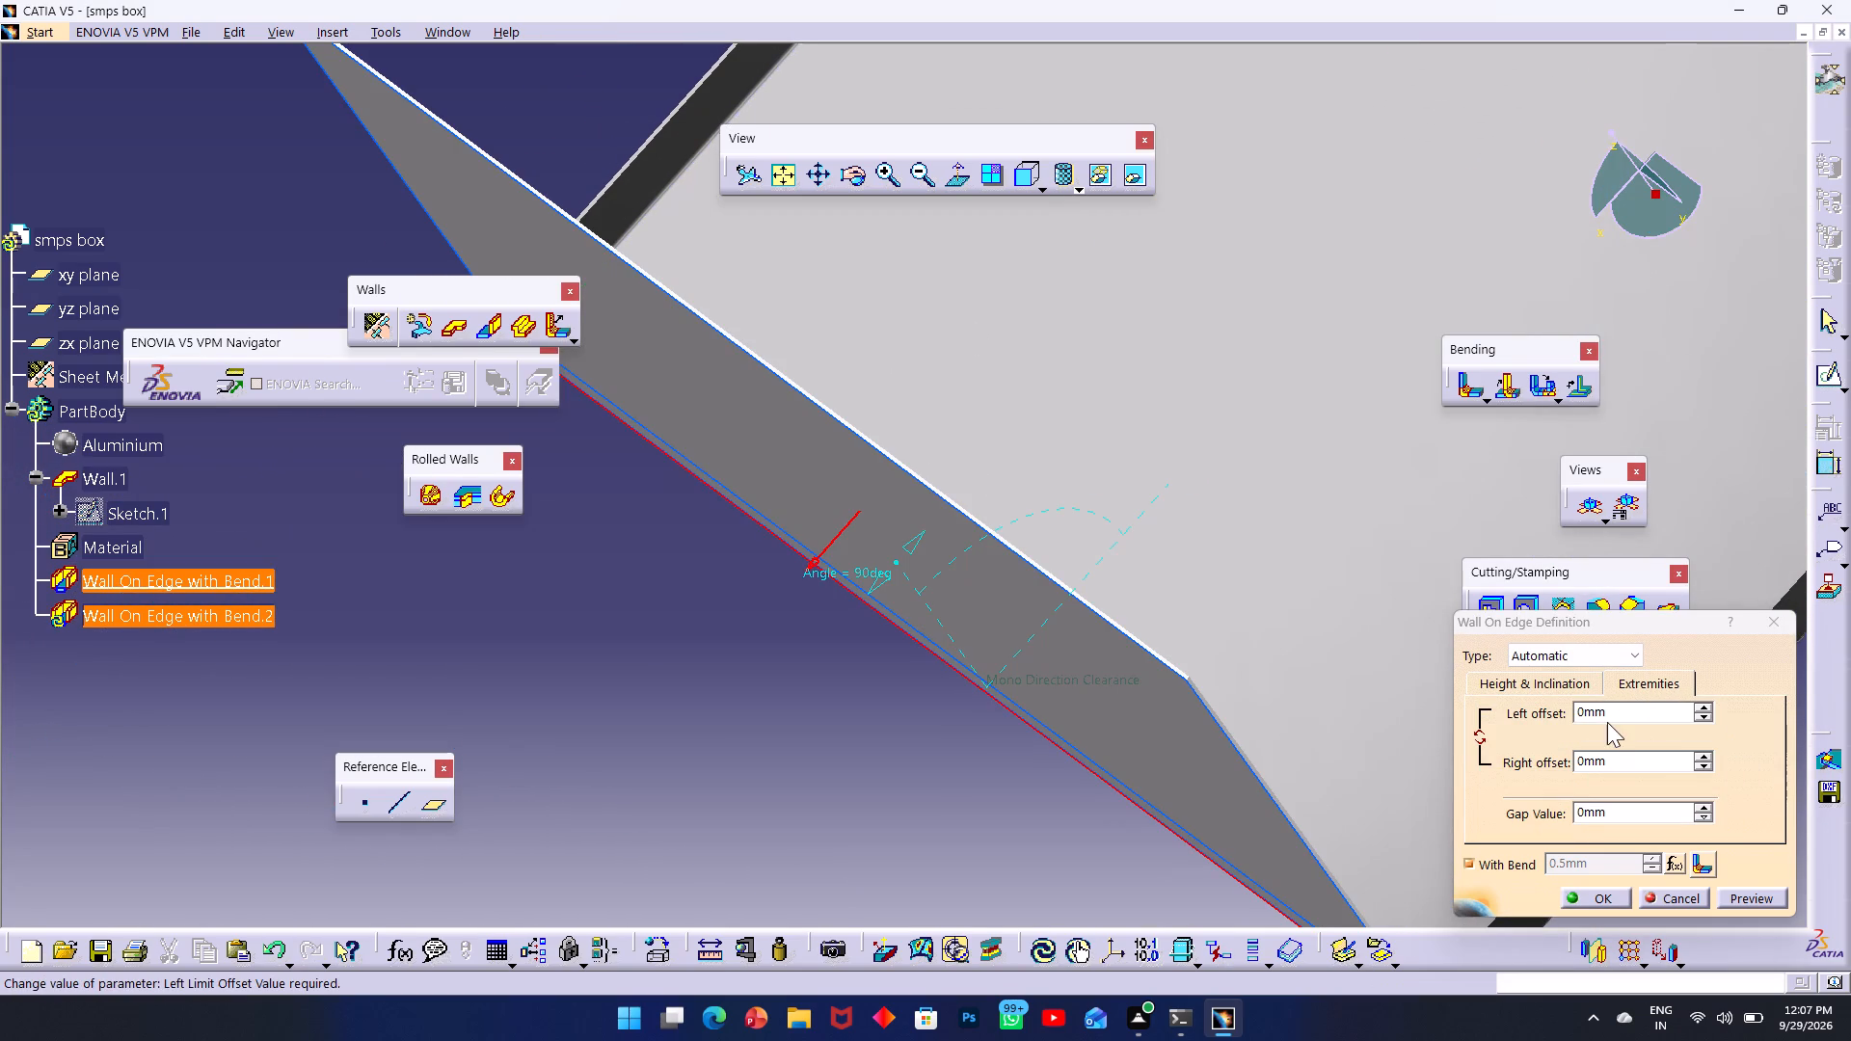
{"action": "left_click_drag", "start_coordinate": [1625, 707], "coordinate": [1473, 711]}
{"action": "type", "text": "0.5"}
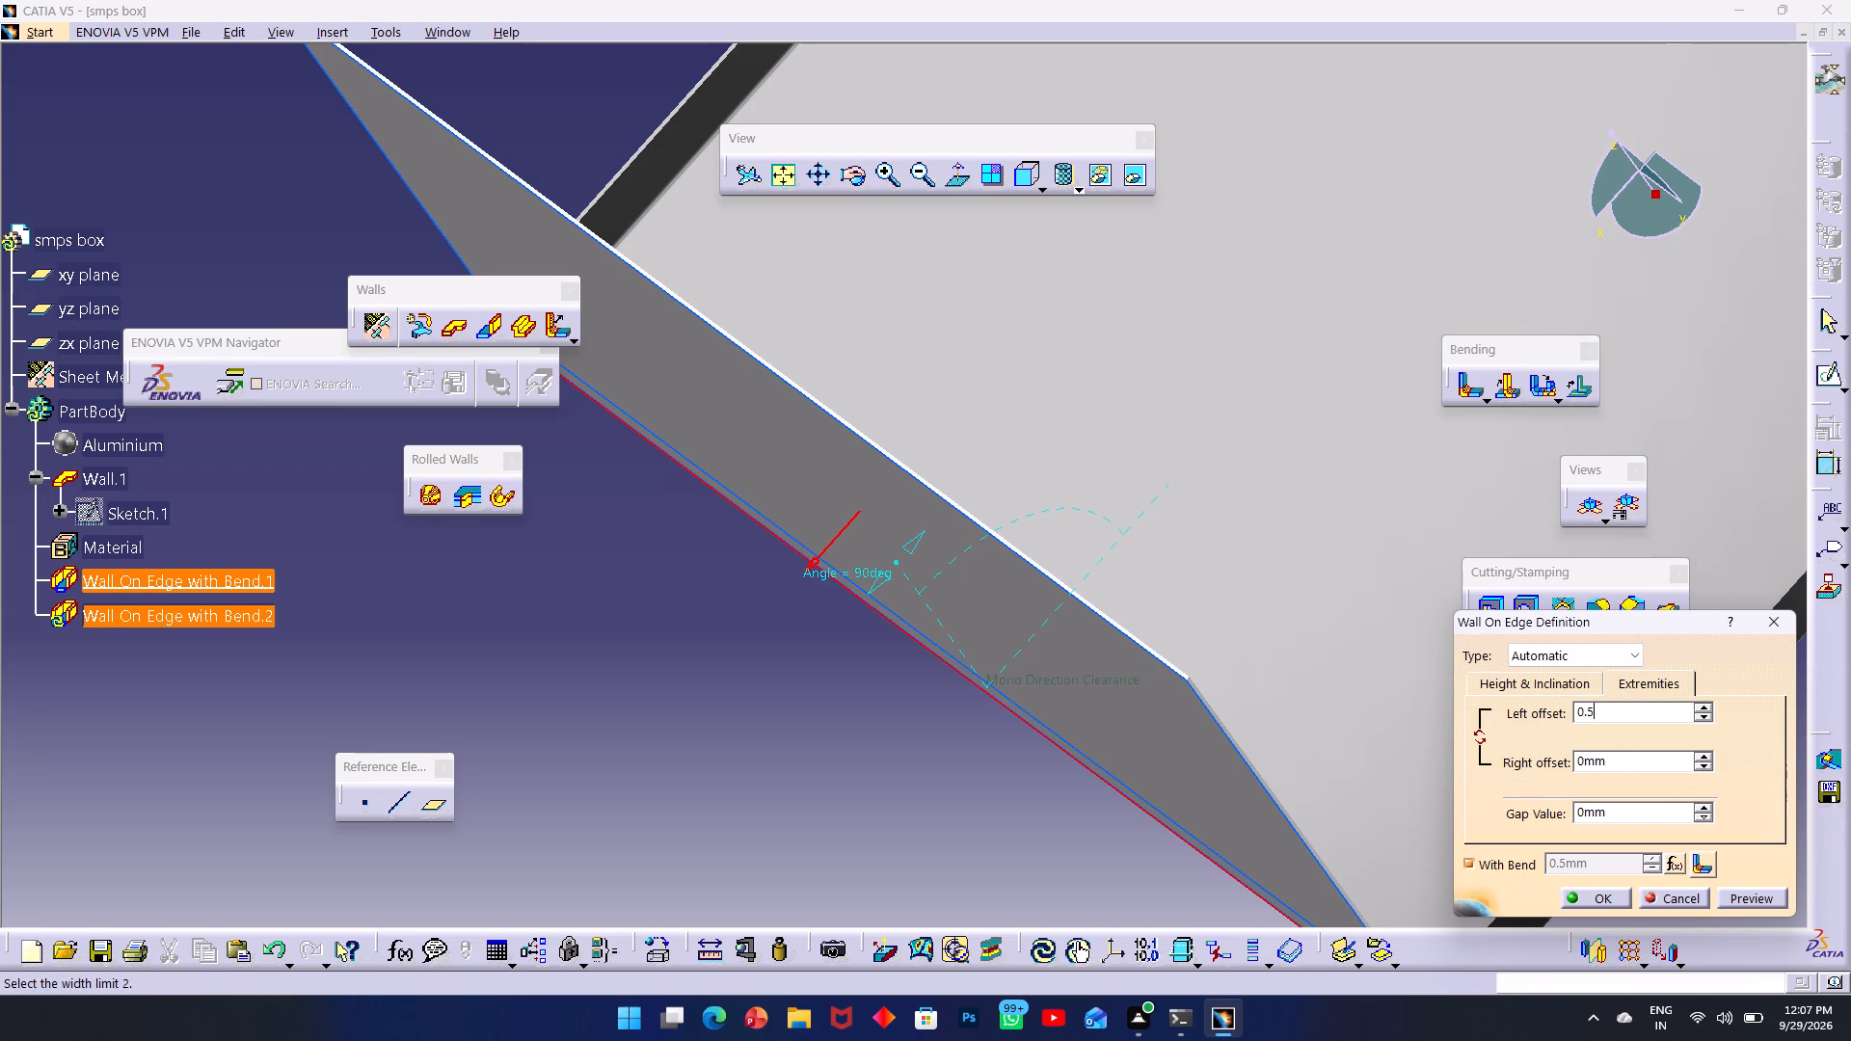
{"action": "left_click_drag", "start_coordinate": [1623, 757], "coordinate": [1553, 760]}
{"action": "type", "text": "0.5"}
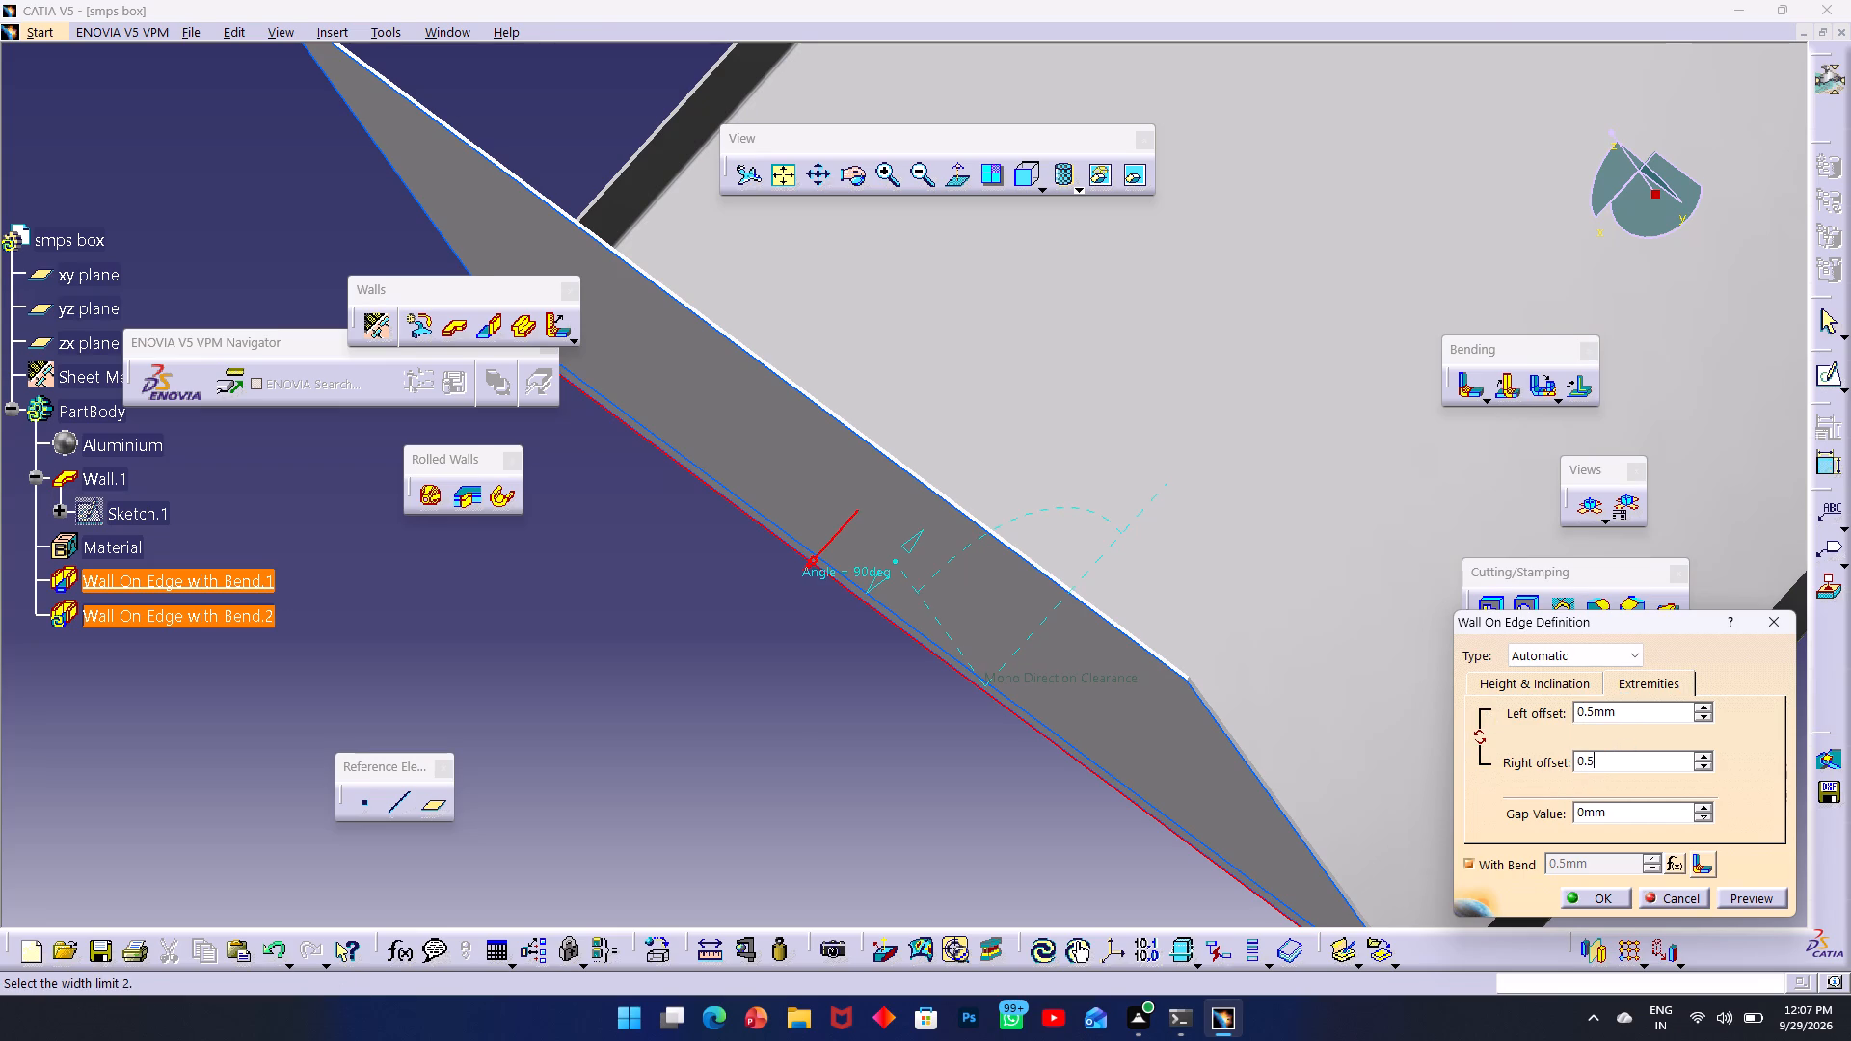
{"action": "key", "text": "Return"}
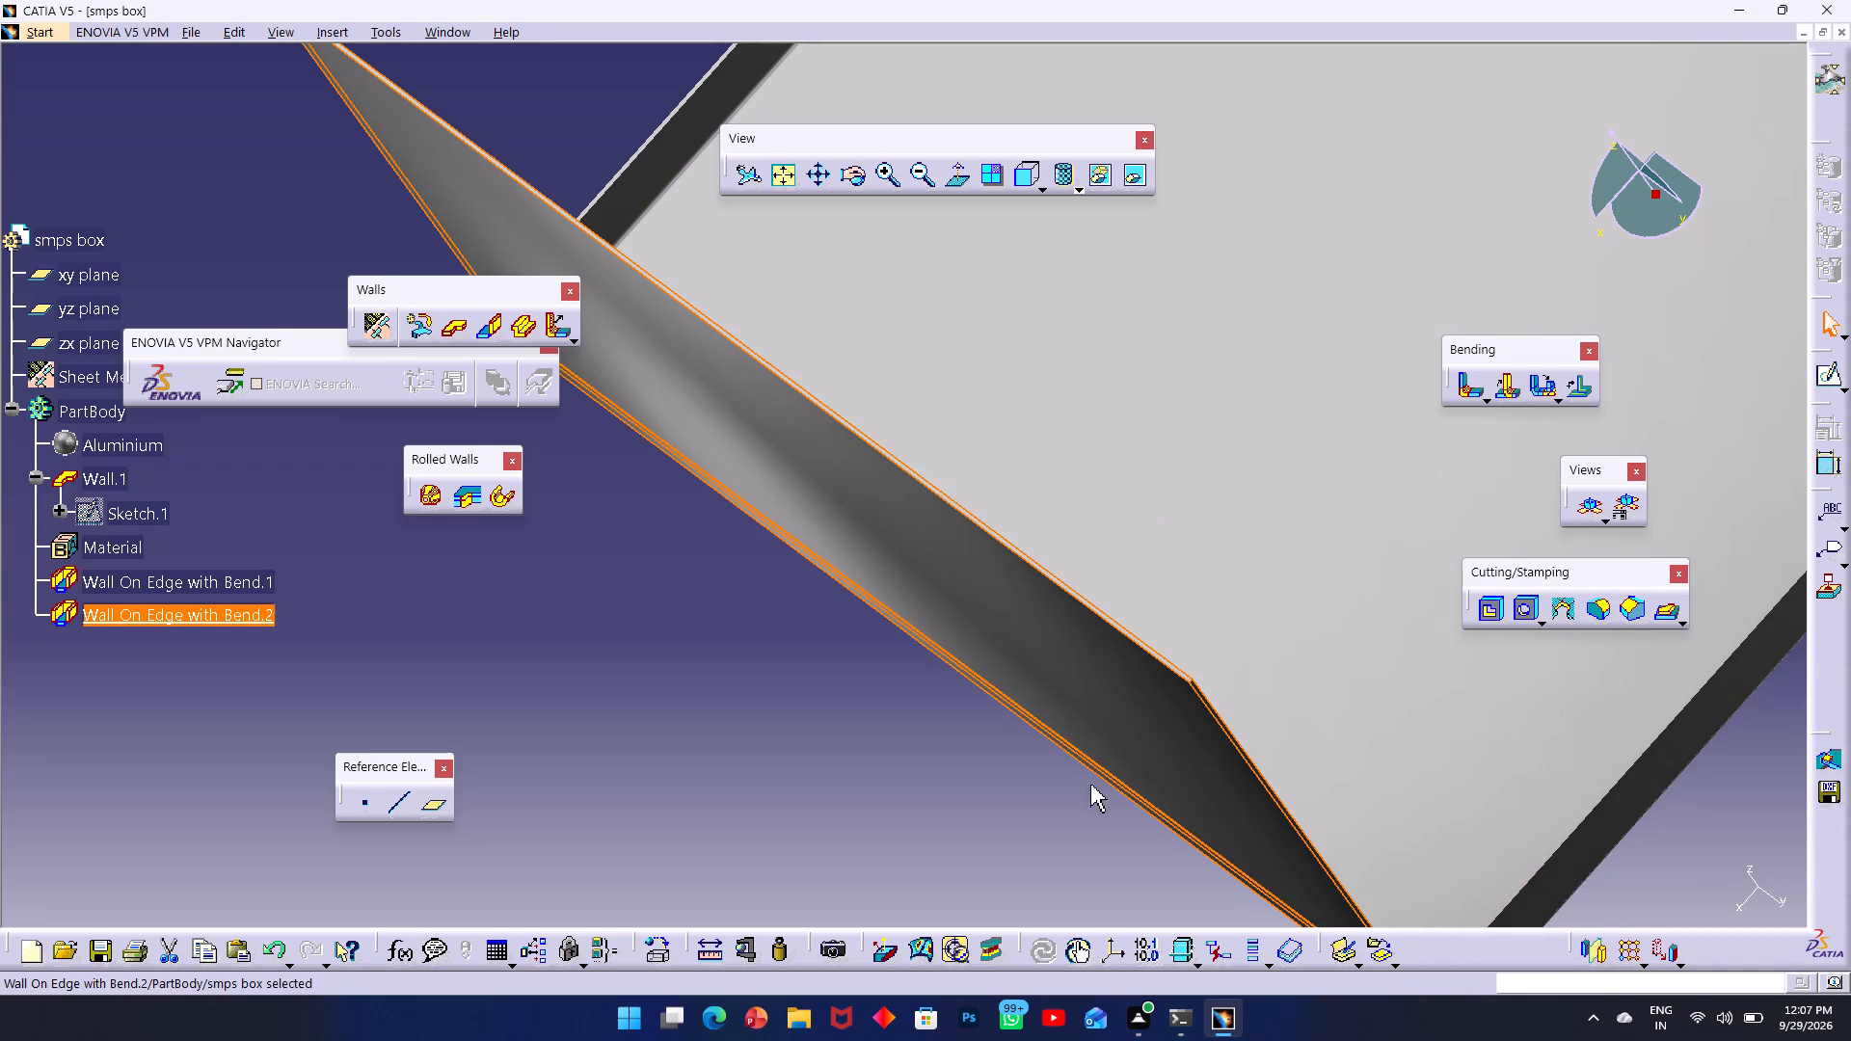
Examine the bend corner between the 85 mm wall and the adjoining 9 mm wall from several angles, closing the update diagnosis.
{"action": "left_click", "coordinate": [705, 790]}
{"action": "left_click", "coordinate": [846, 166]}
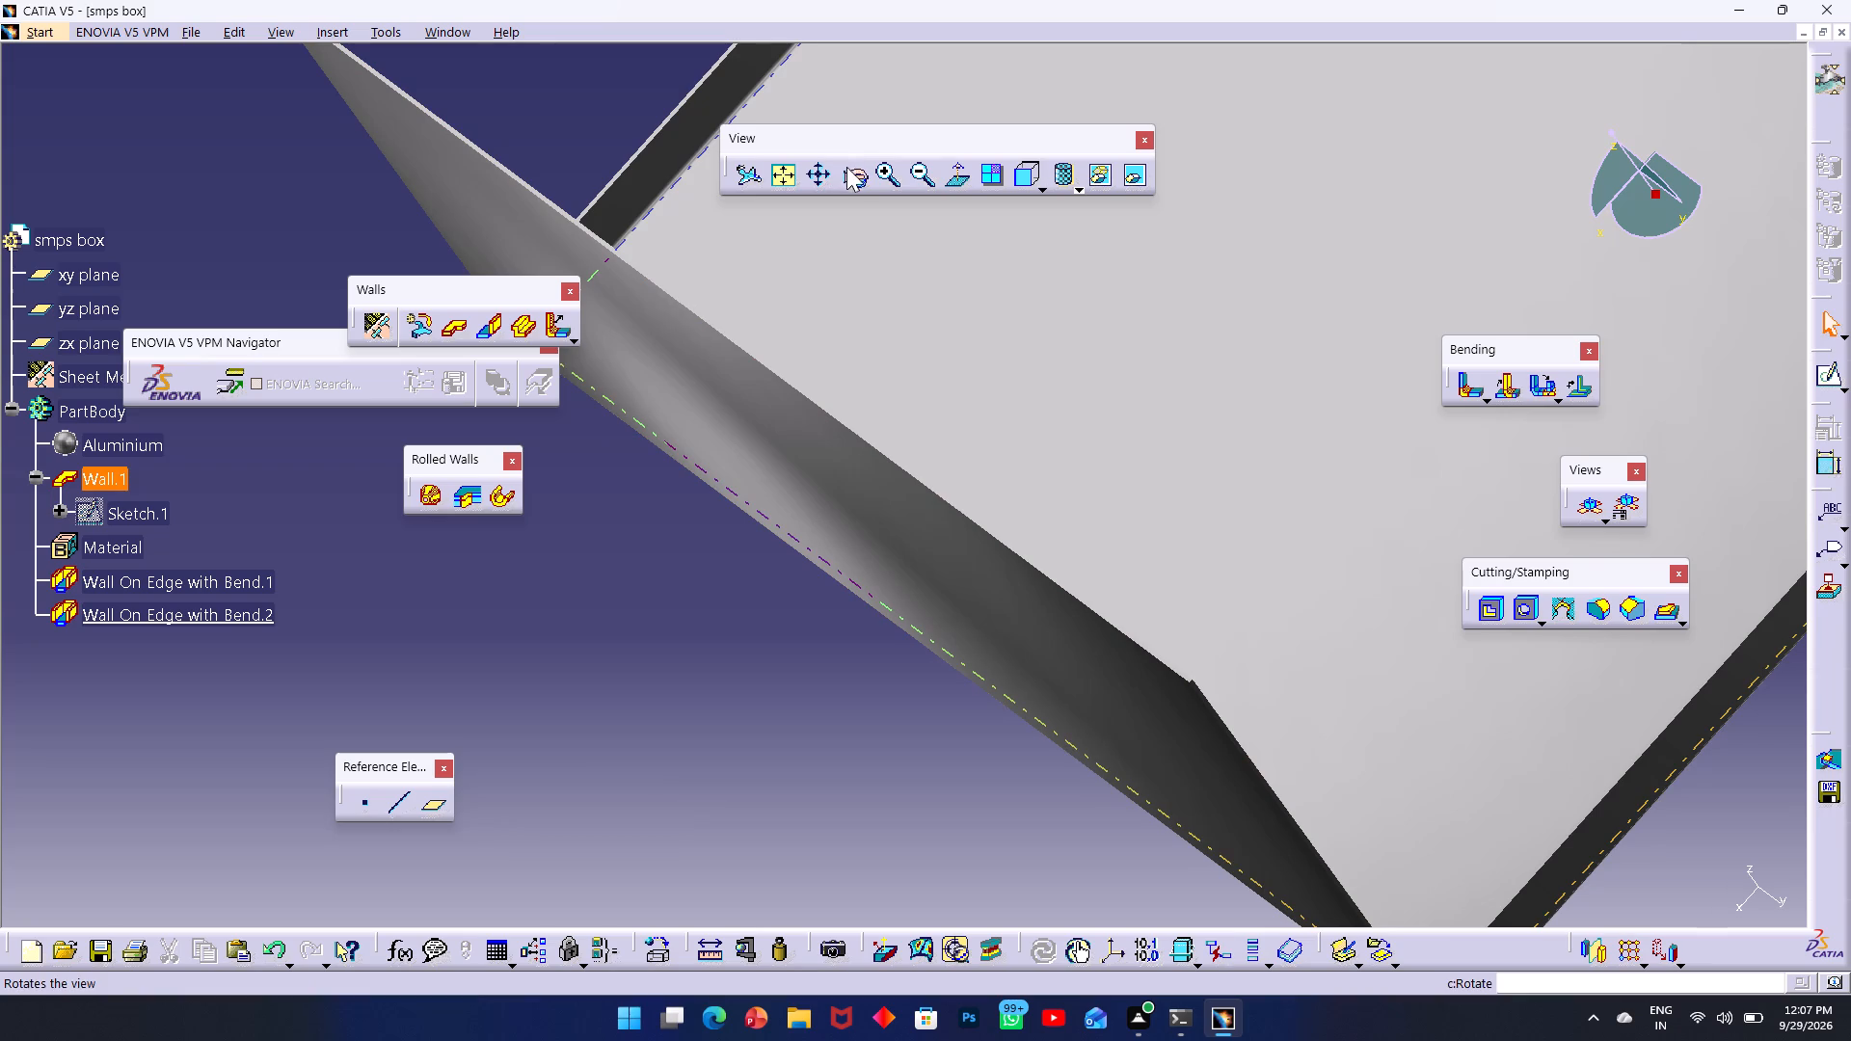
{"action": "left_click_drag", "start_coordinate": [997, 645], "coordinate": [931, 238]}
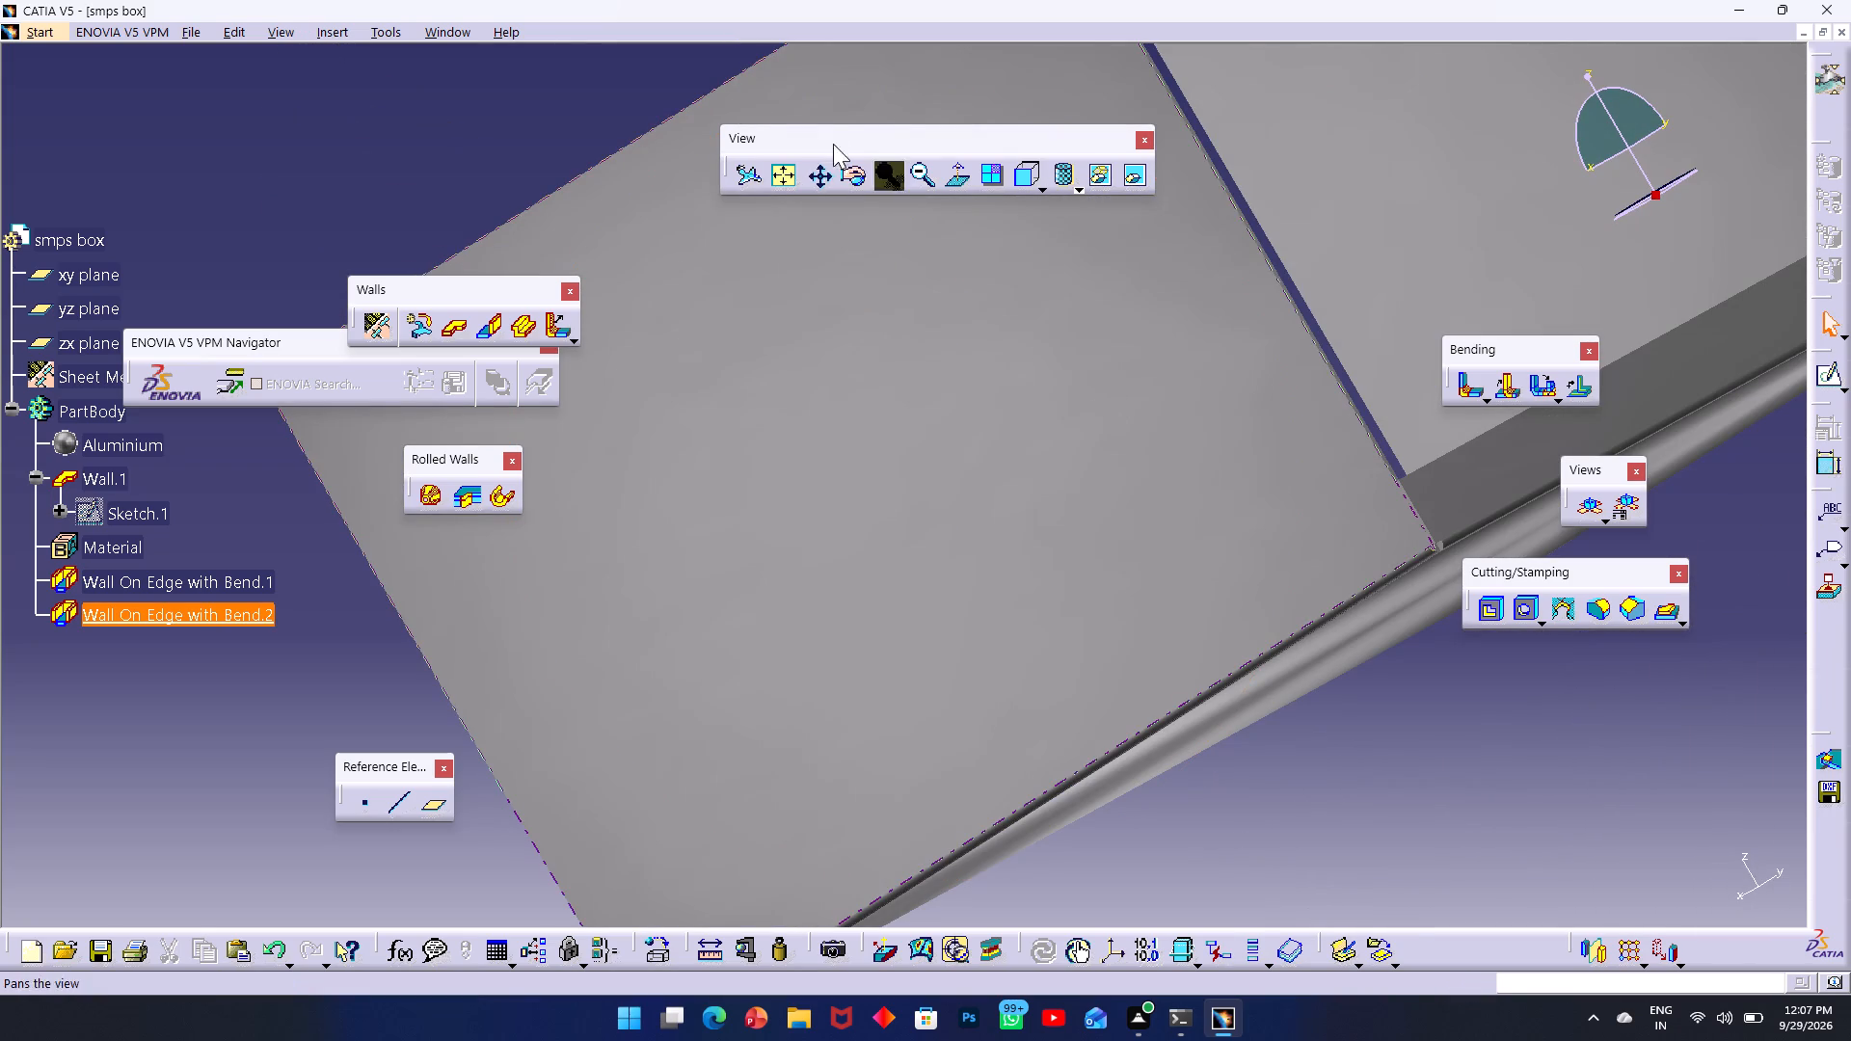
{"action": "left_click_drag", "start_coordinate": [1338, 515], "coordinate": [1413, 520], "text": "ctrl"}
{"action": "middle_click_drag", "start_coordinate": [1414, 512], "coordinate": [1435, 512], "text": "ctrl"}
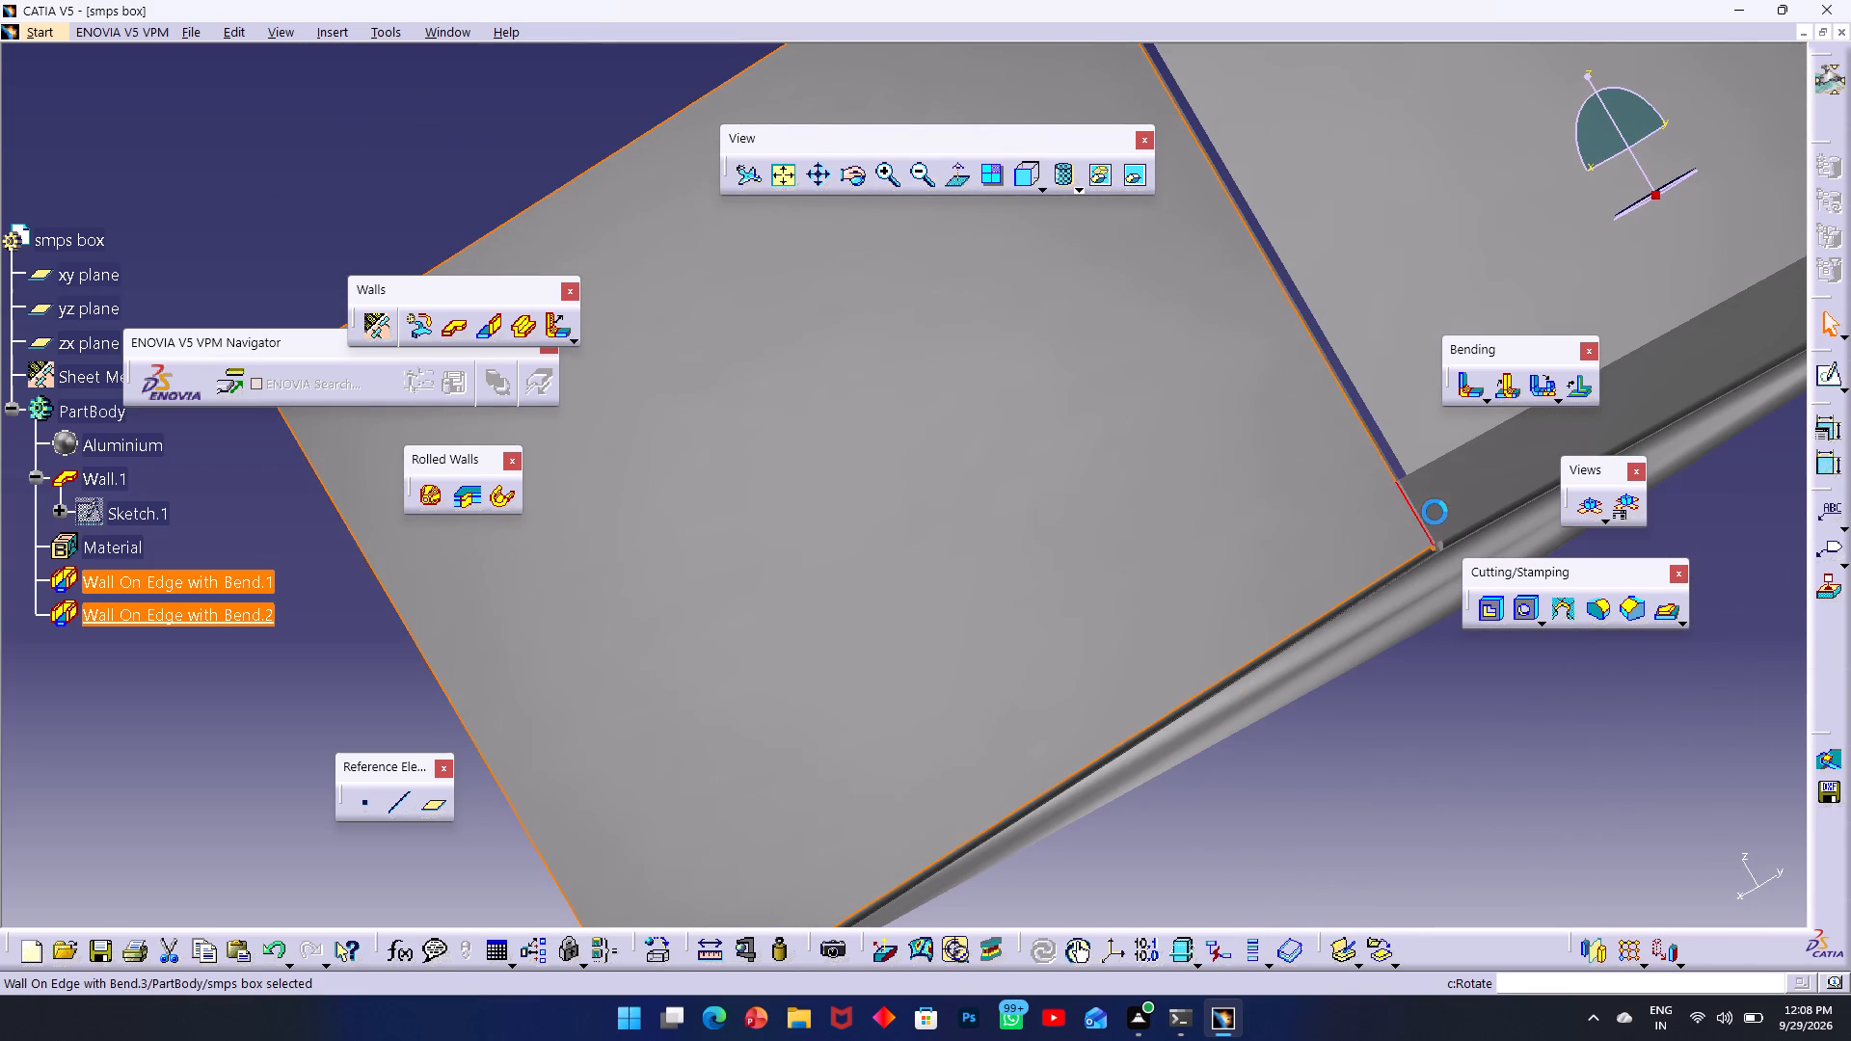
{"action": "middle_click_drag", "start_coordinate": [1435, 512], "coordinate": [1441, 510], "text": "ctrl"}
{"action": "left_click_drag", "start_coordinate": [1428, 714], "coordinate": [1436, 711]}
{"action": "left_click", "coordinate": [1784, 672]}
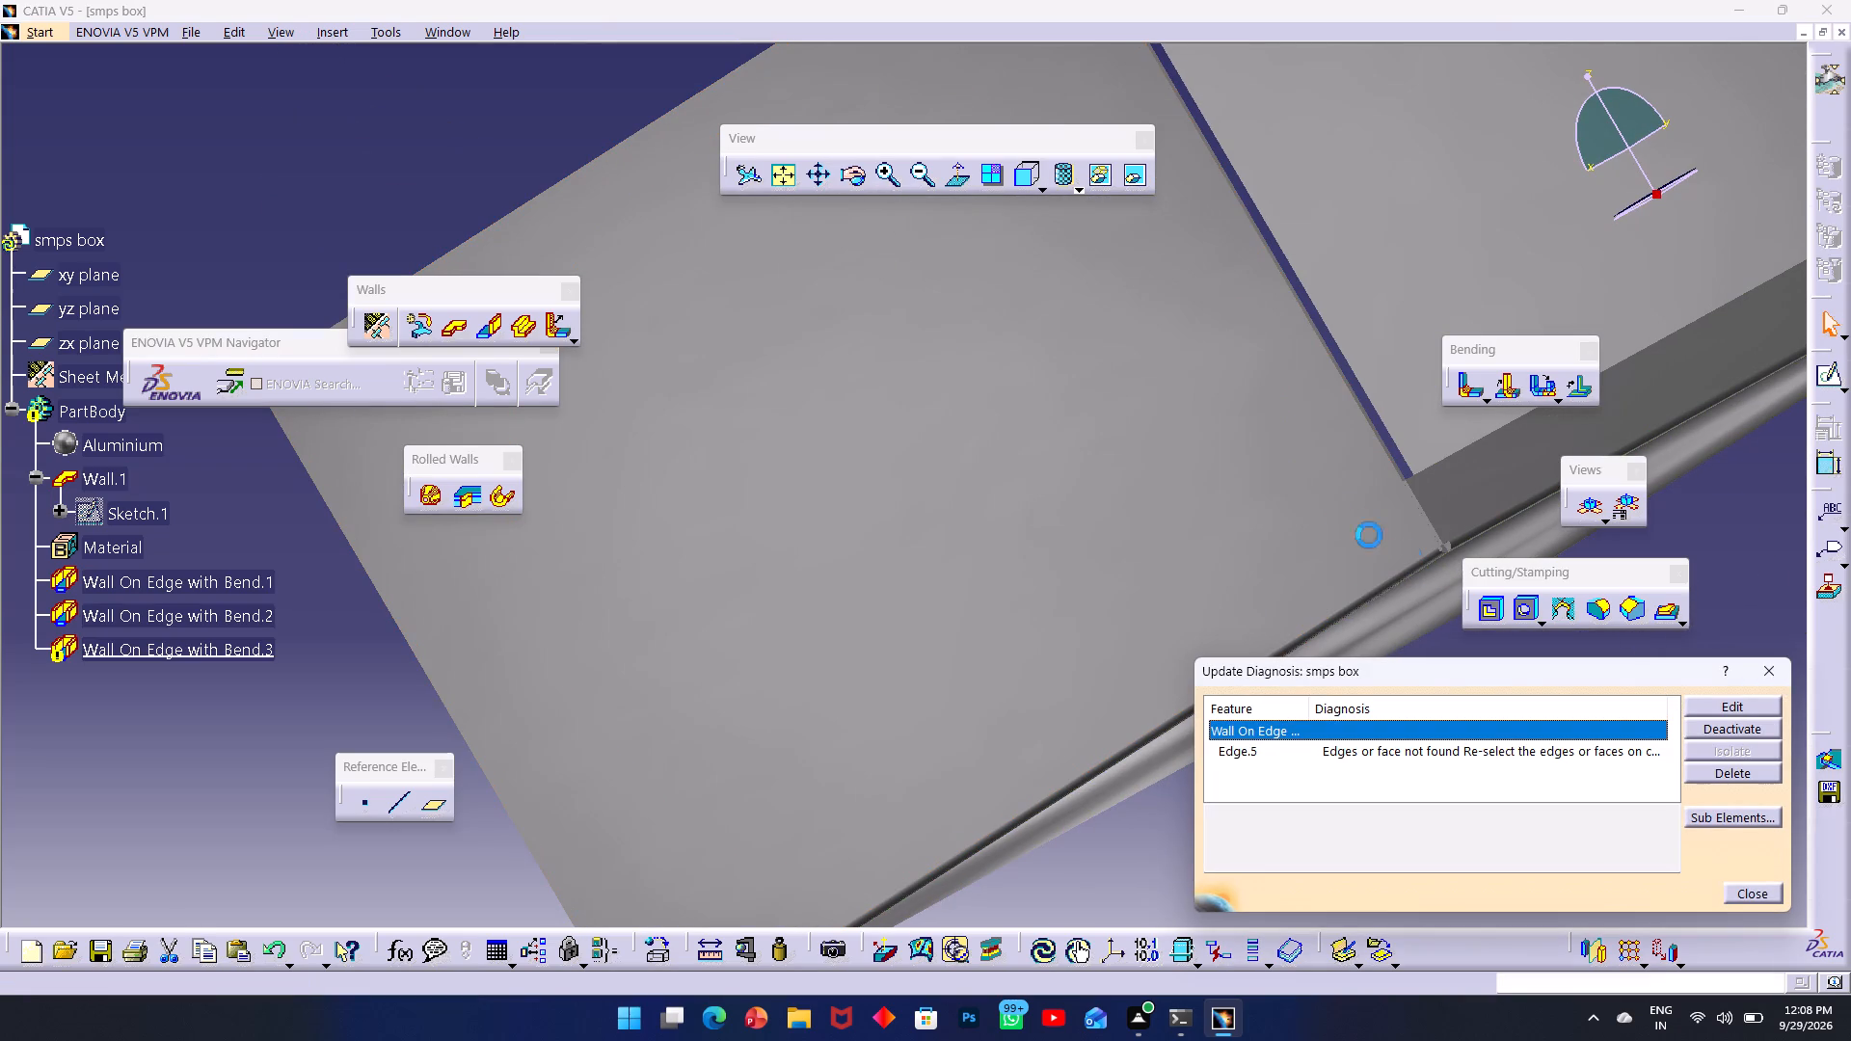
{"action": "middle_click_drag", "start_coordinate": [1357, 512], "coordinate": [1572, 487], "text": "ctrl"}
{"action": "middle_click_drag", "start_coordinate": [1444, 501], "coordinate": [927, 513]}
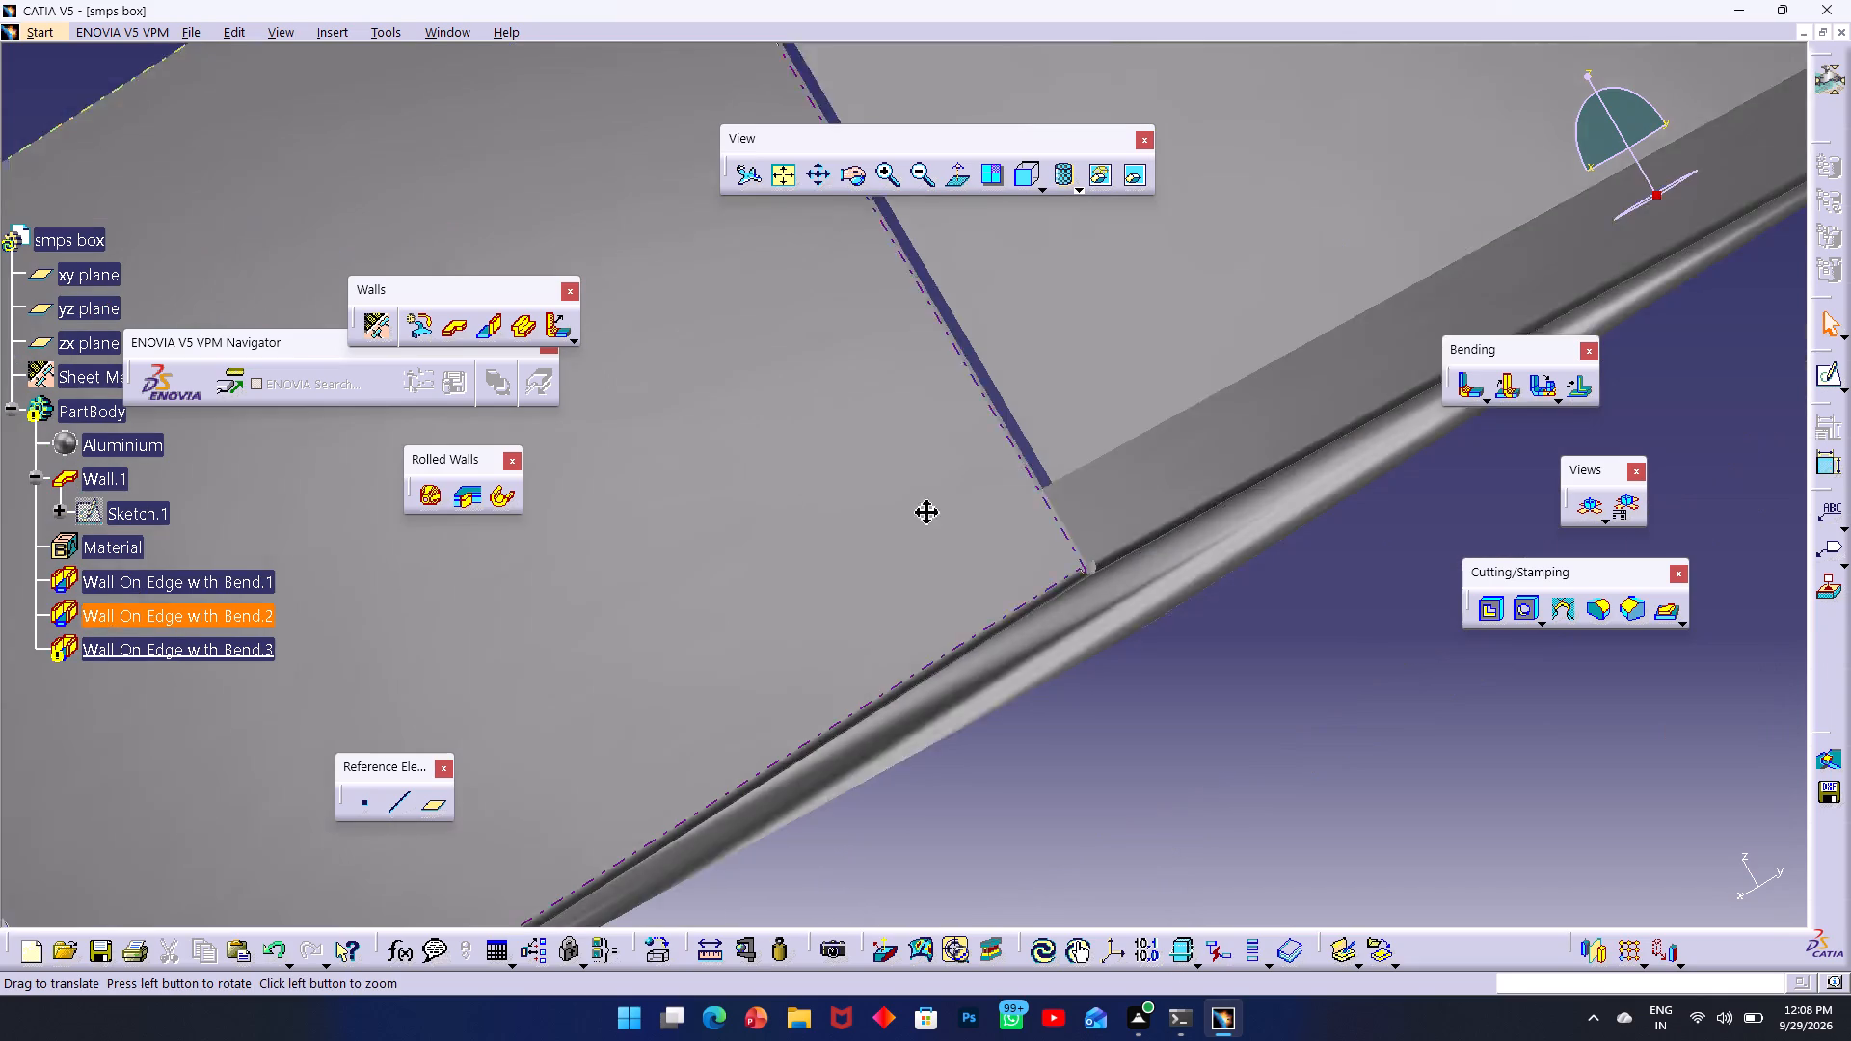
{"action": "middle_click_drag", "start_coordinate": [927, 513], "coordinate": [746, 539]}
{"action": "middle_click_drag", "start_coordinate": [857, 531], "coordinate": [1830, 425], "text": "ctrl"}
{"action": "middle_click_drag", "start_coordinate": [803, 670], "coordinate": [779, 640]}
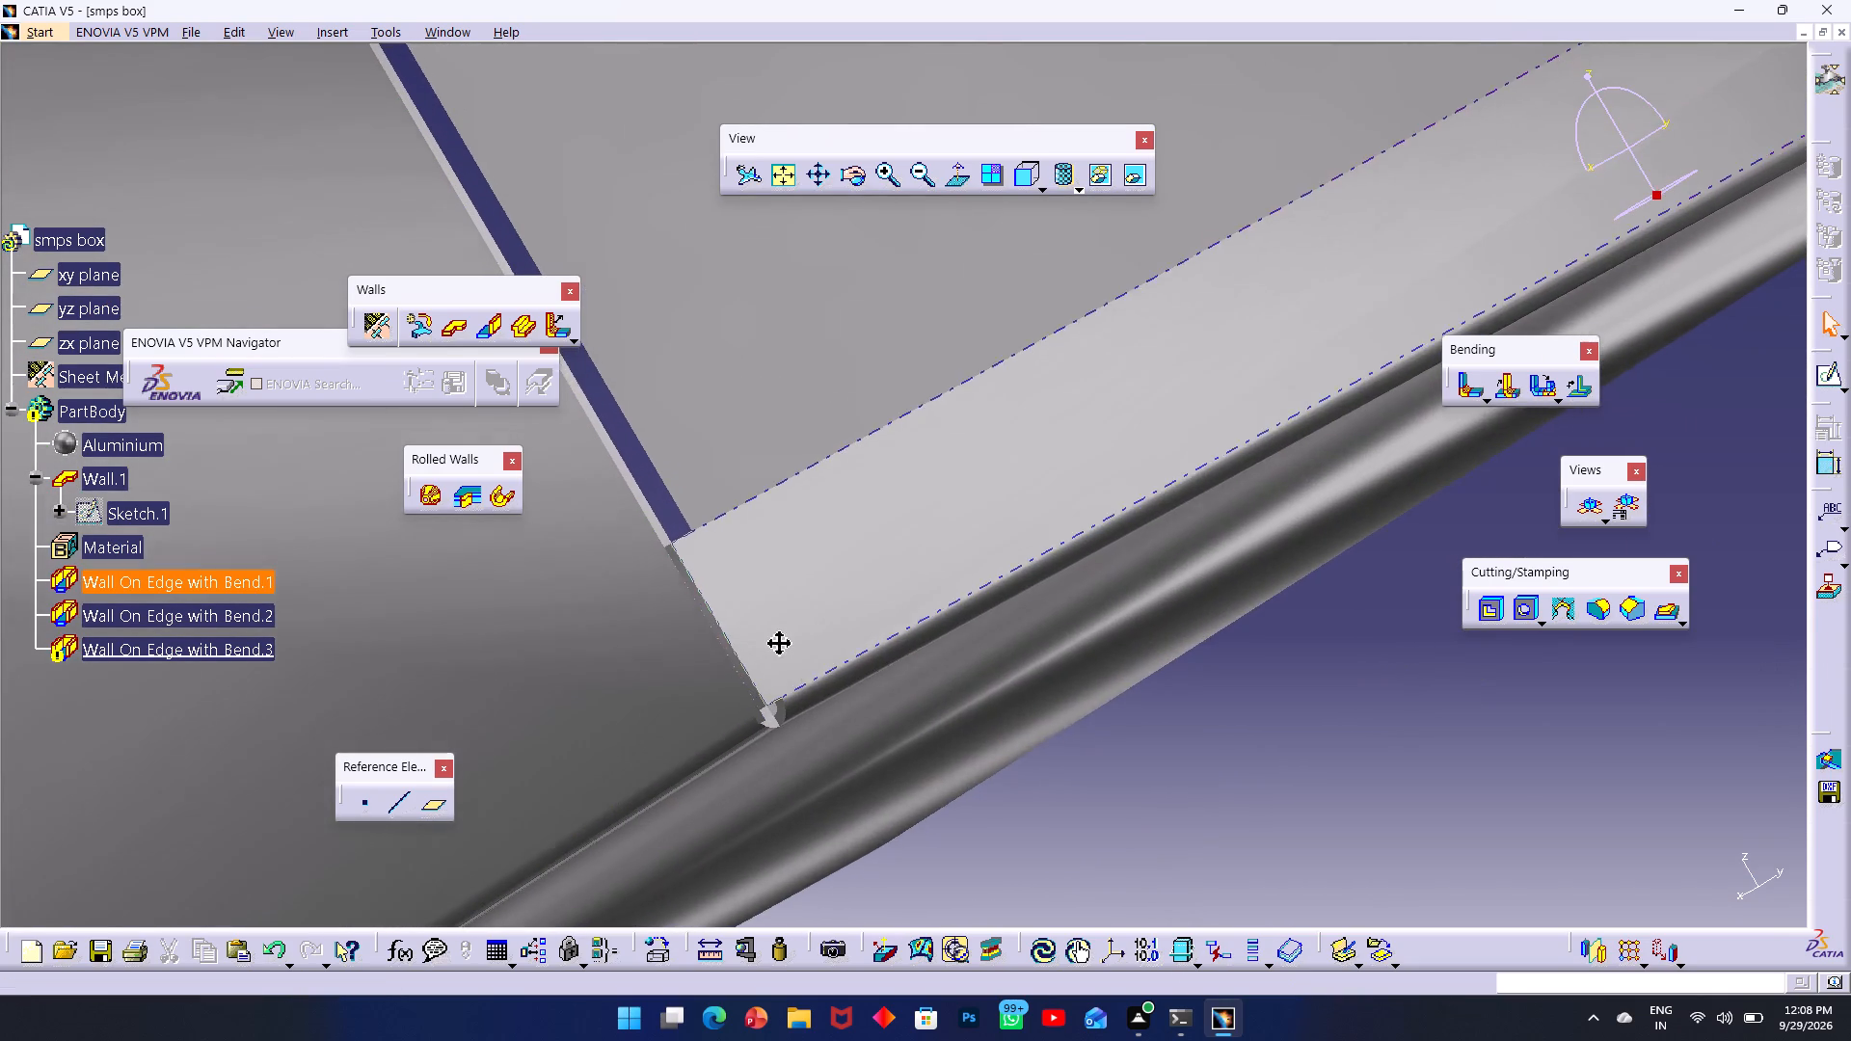
{"action": "middle_click_drag", "start_coordinate": [779, 640], "coordinate": [739, 497]}
{"action": "middle_click_drag", "start_coordinate": [710, 323], "coordinate": [907, 688]}
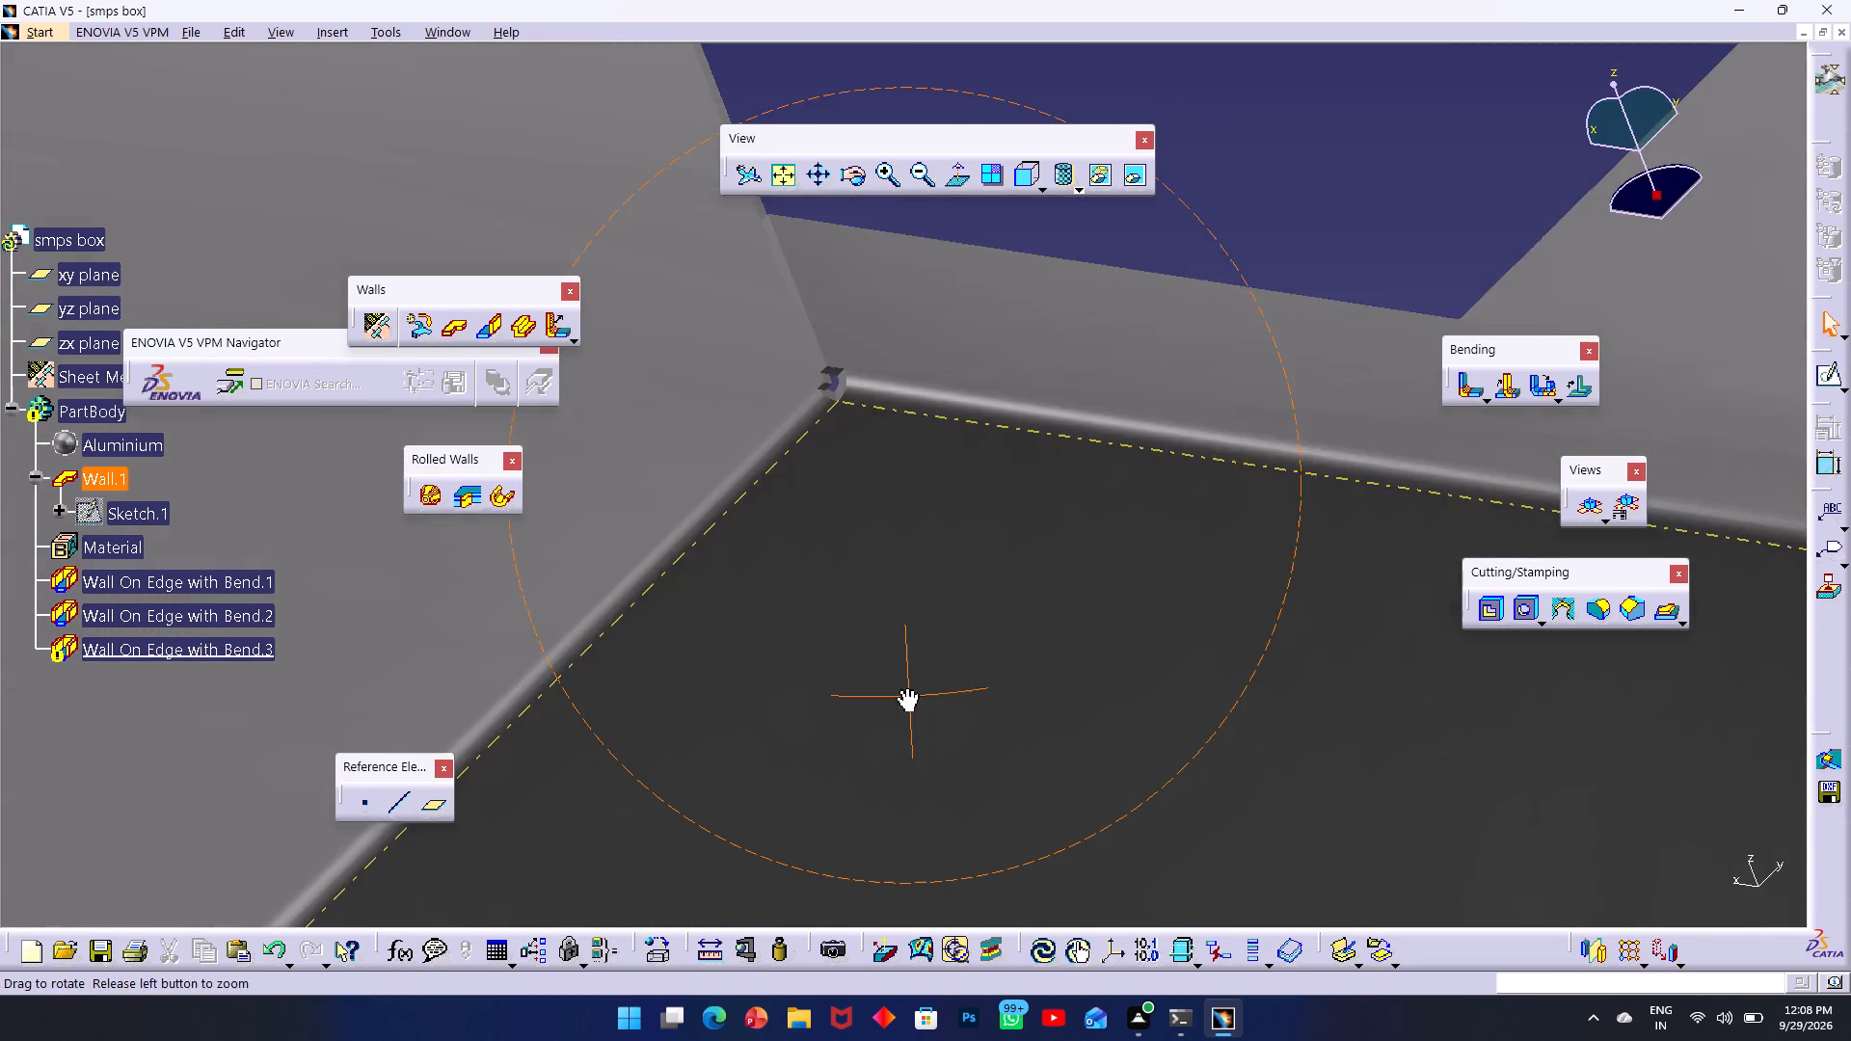
{"action": "middle_click_drag", "start_coordinate": [907, 688], "coordinate": [983, 821]}
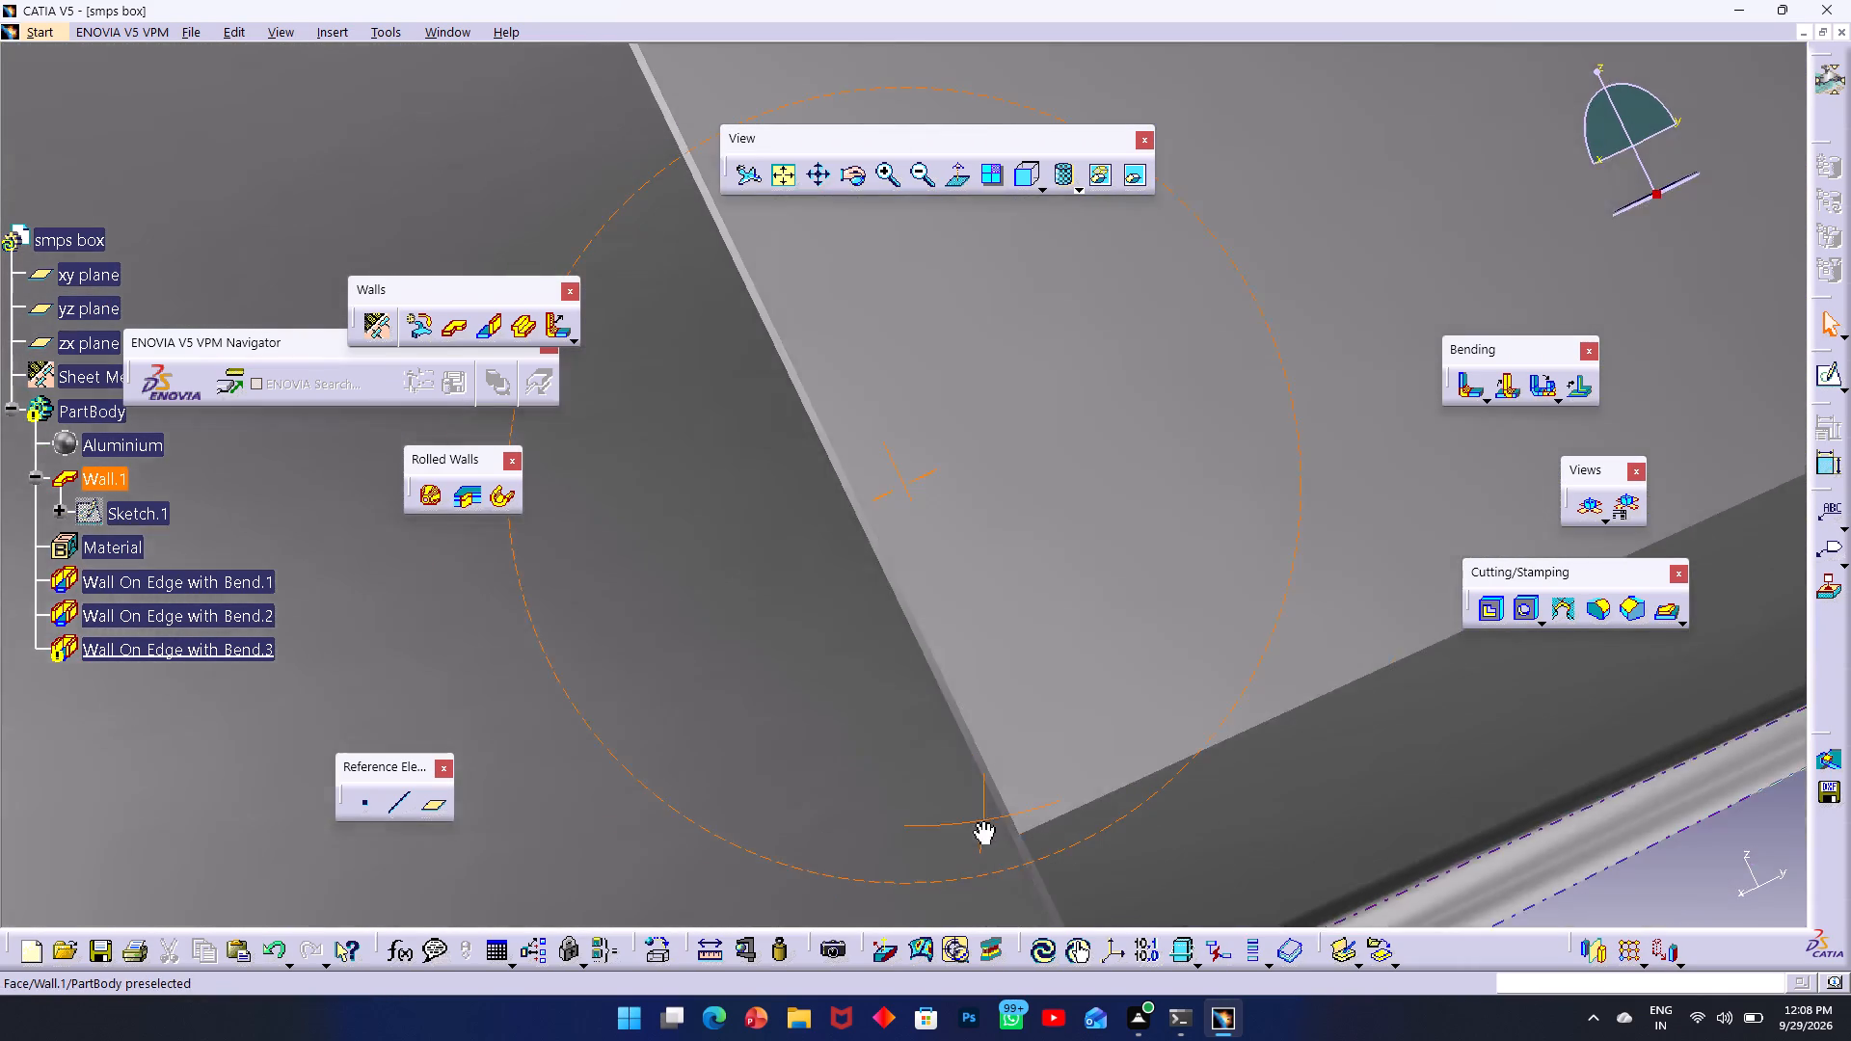
{"action": "middle_click_drag", "start_coordinate": [983, 821], "coordinate": [993, 787]}
{"action": "middle_click_drag", "start_coordinate": [1003, 757], "coordinate": [937, 783]}
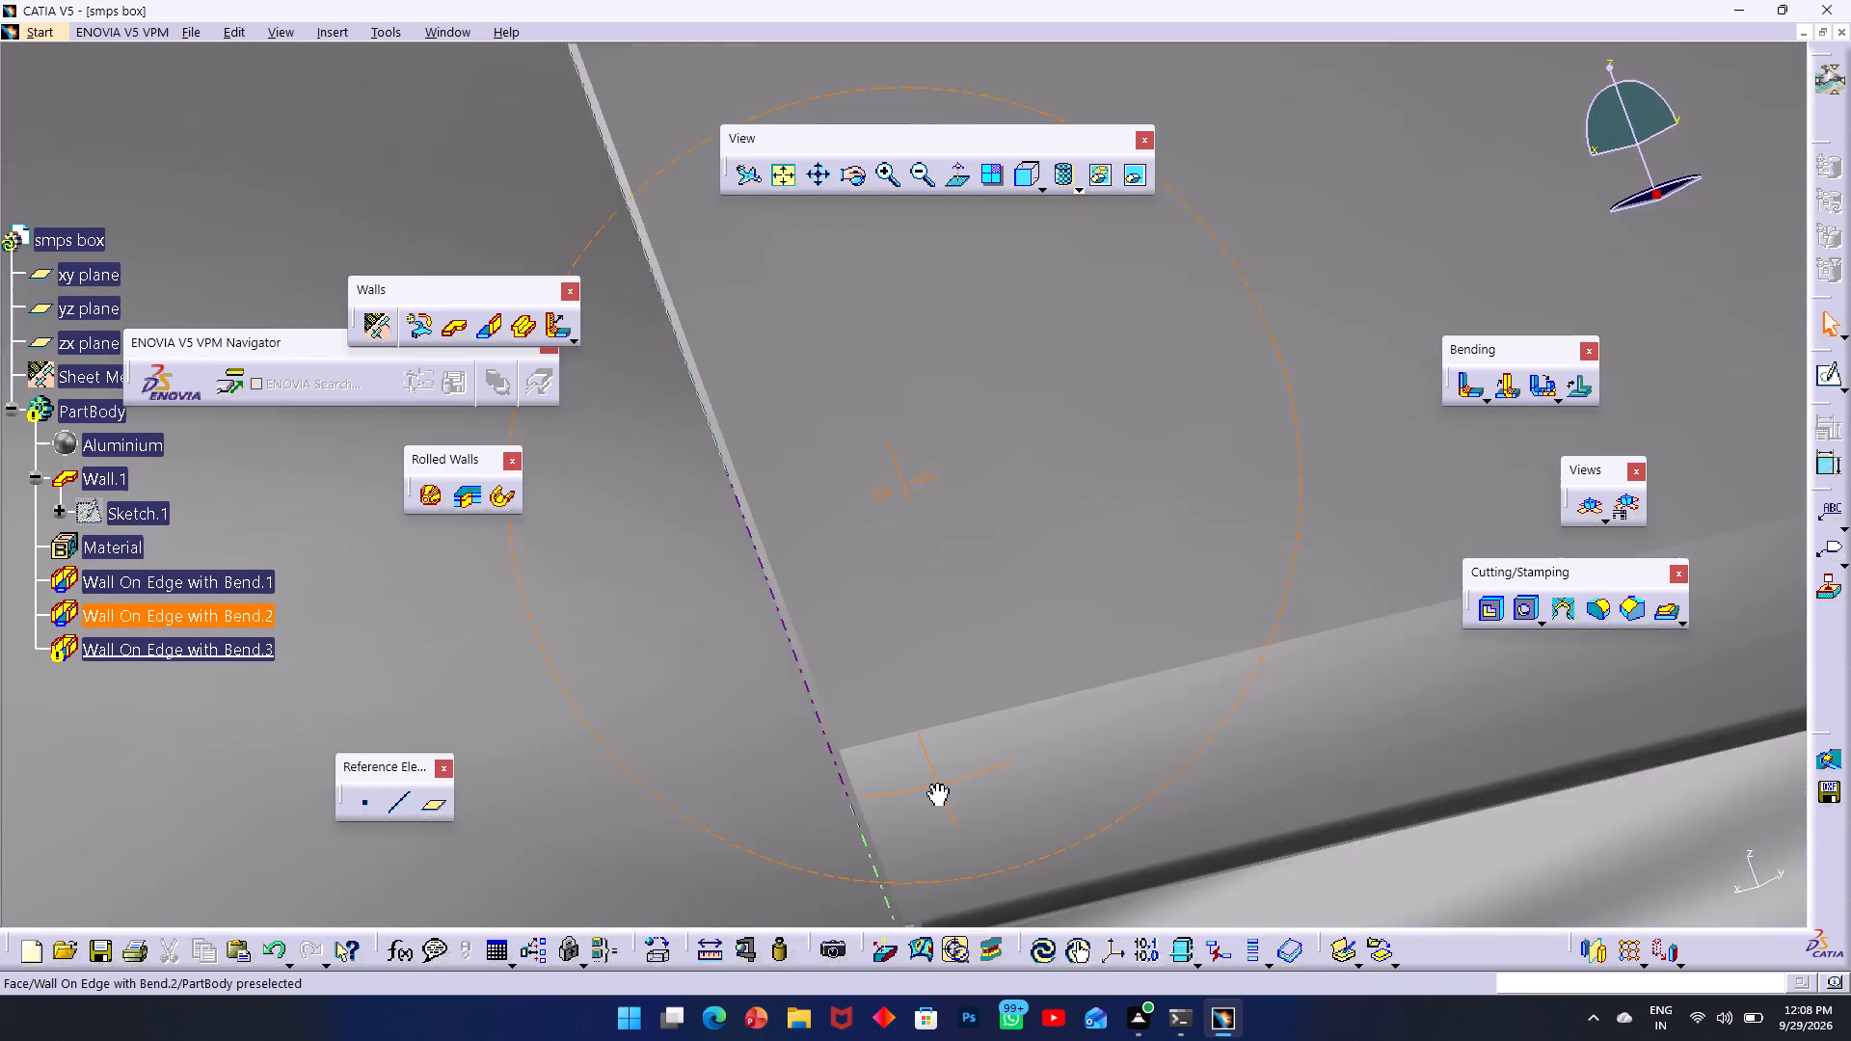
{"action": "middle_click_drag", "start_coordinate": [937, 783], "coordinate": [925, 726]}
{"action": "middle_click_drag", "start_coordinate": [887, 659], "coordinate": [1001, 670]}
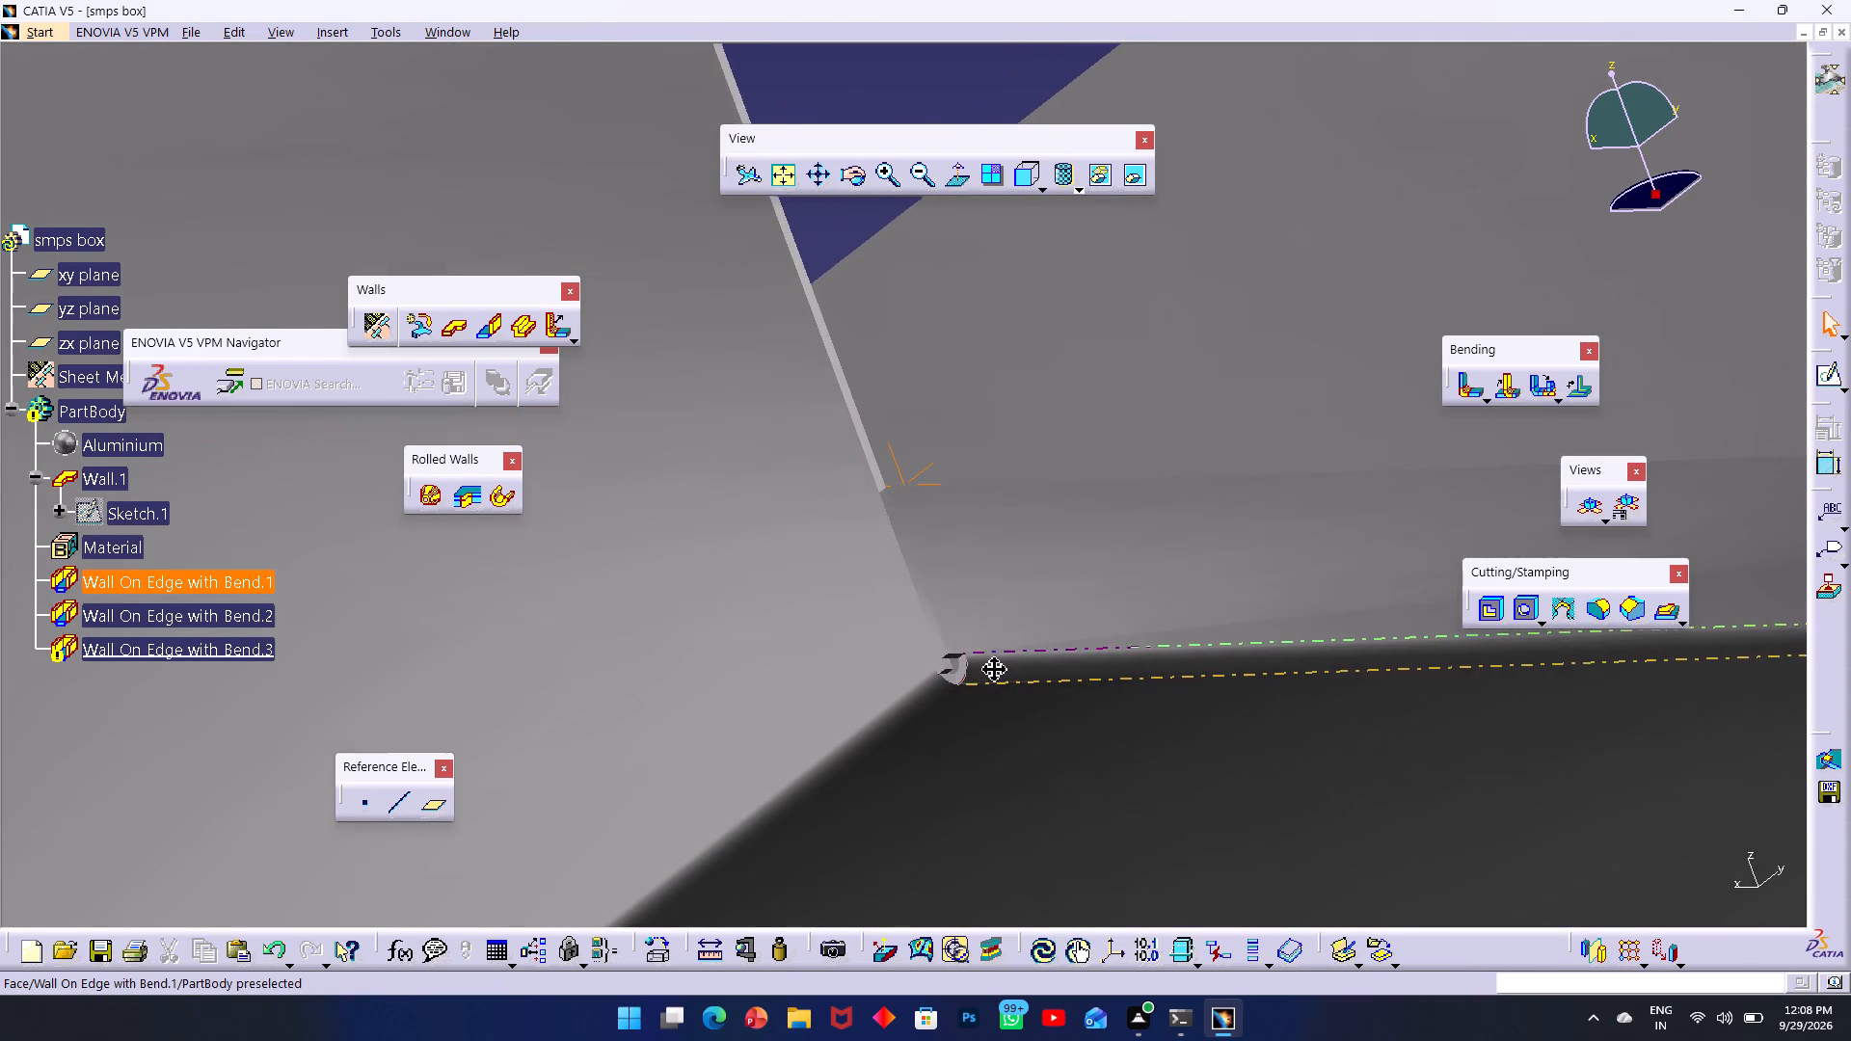
{"action": "middle_click_drag", "start_coordinate": [1001, 670], "coordinate": [930, 734]}
{"action": "middle_click_drag", "start_coordinate": [910, 717], "coordinate": [992, 690], "text": "shift"}
{"action": "middle_click_drag", "start_coordinate": [786, 565], "coordinate": [878, 590], "text": "shift"}
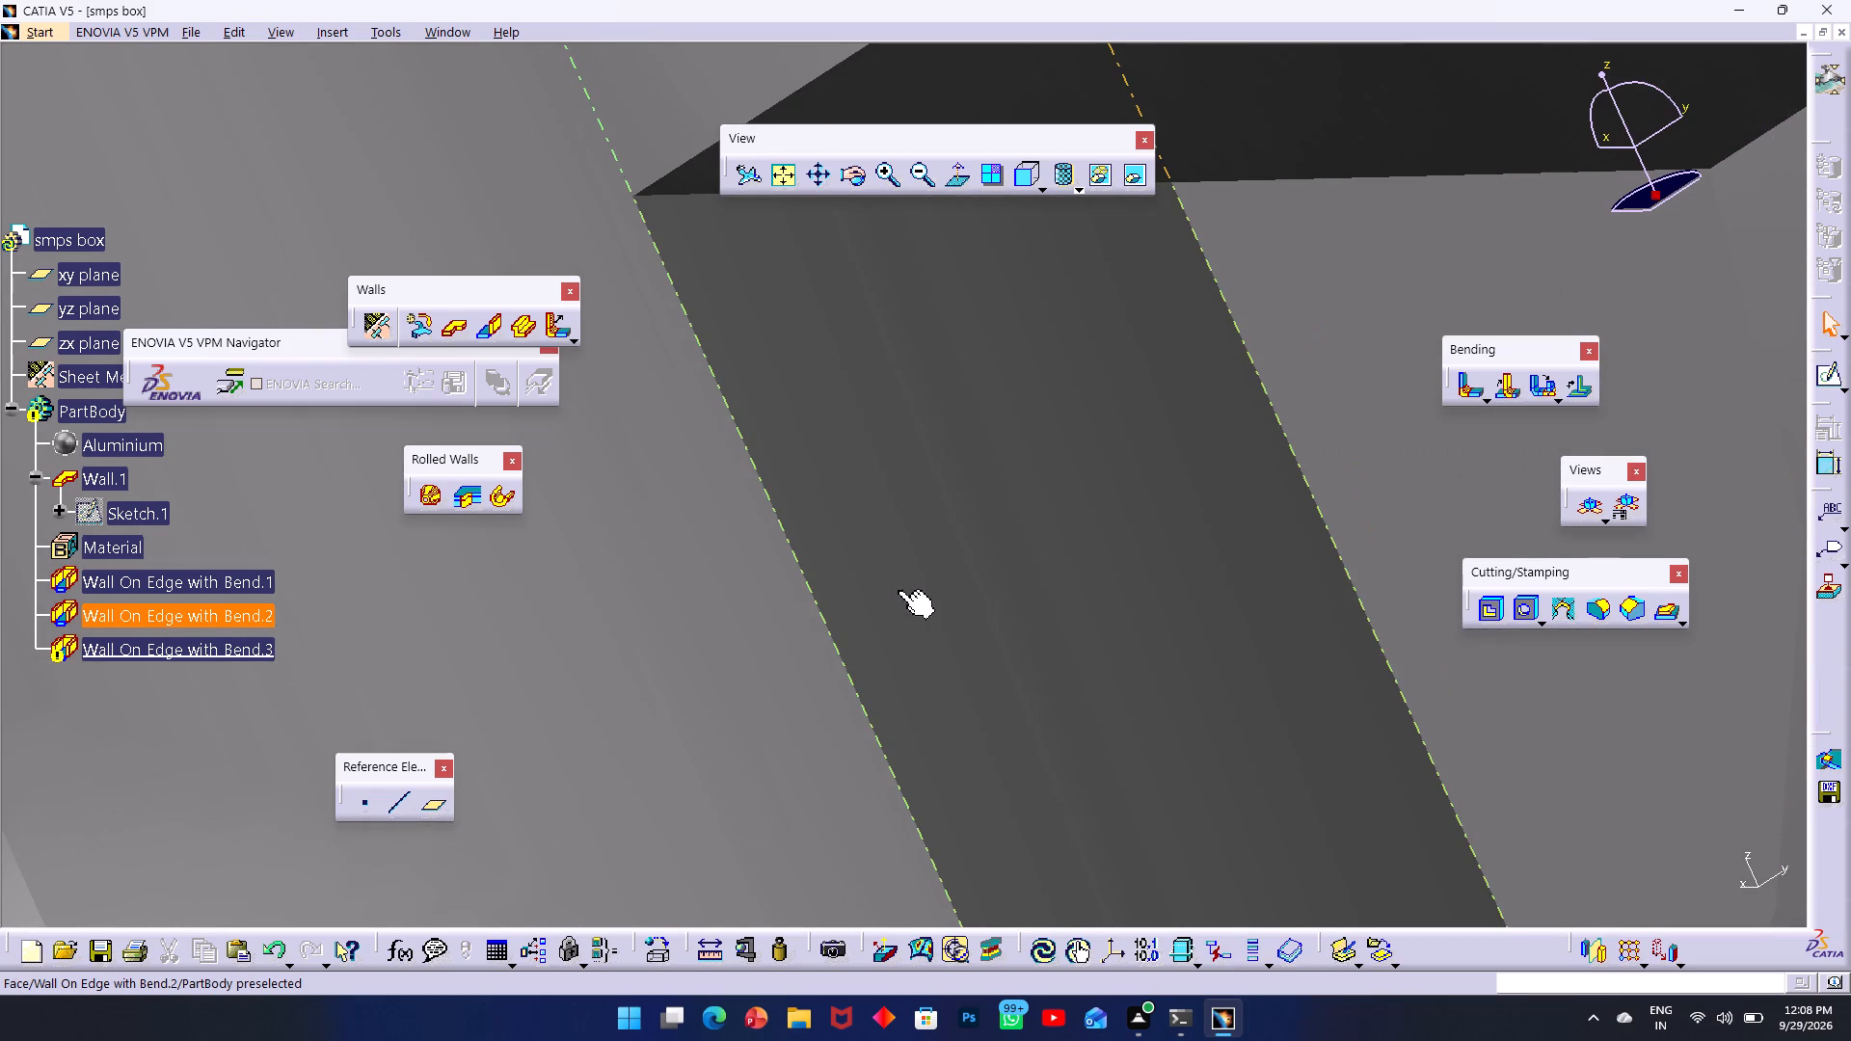
{"action": "middle_click_drag", "start_coordinate": [915, 588], "coordinate": [752, 593], "text": "shift"}
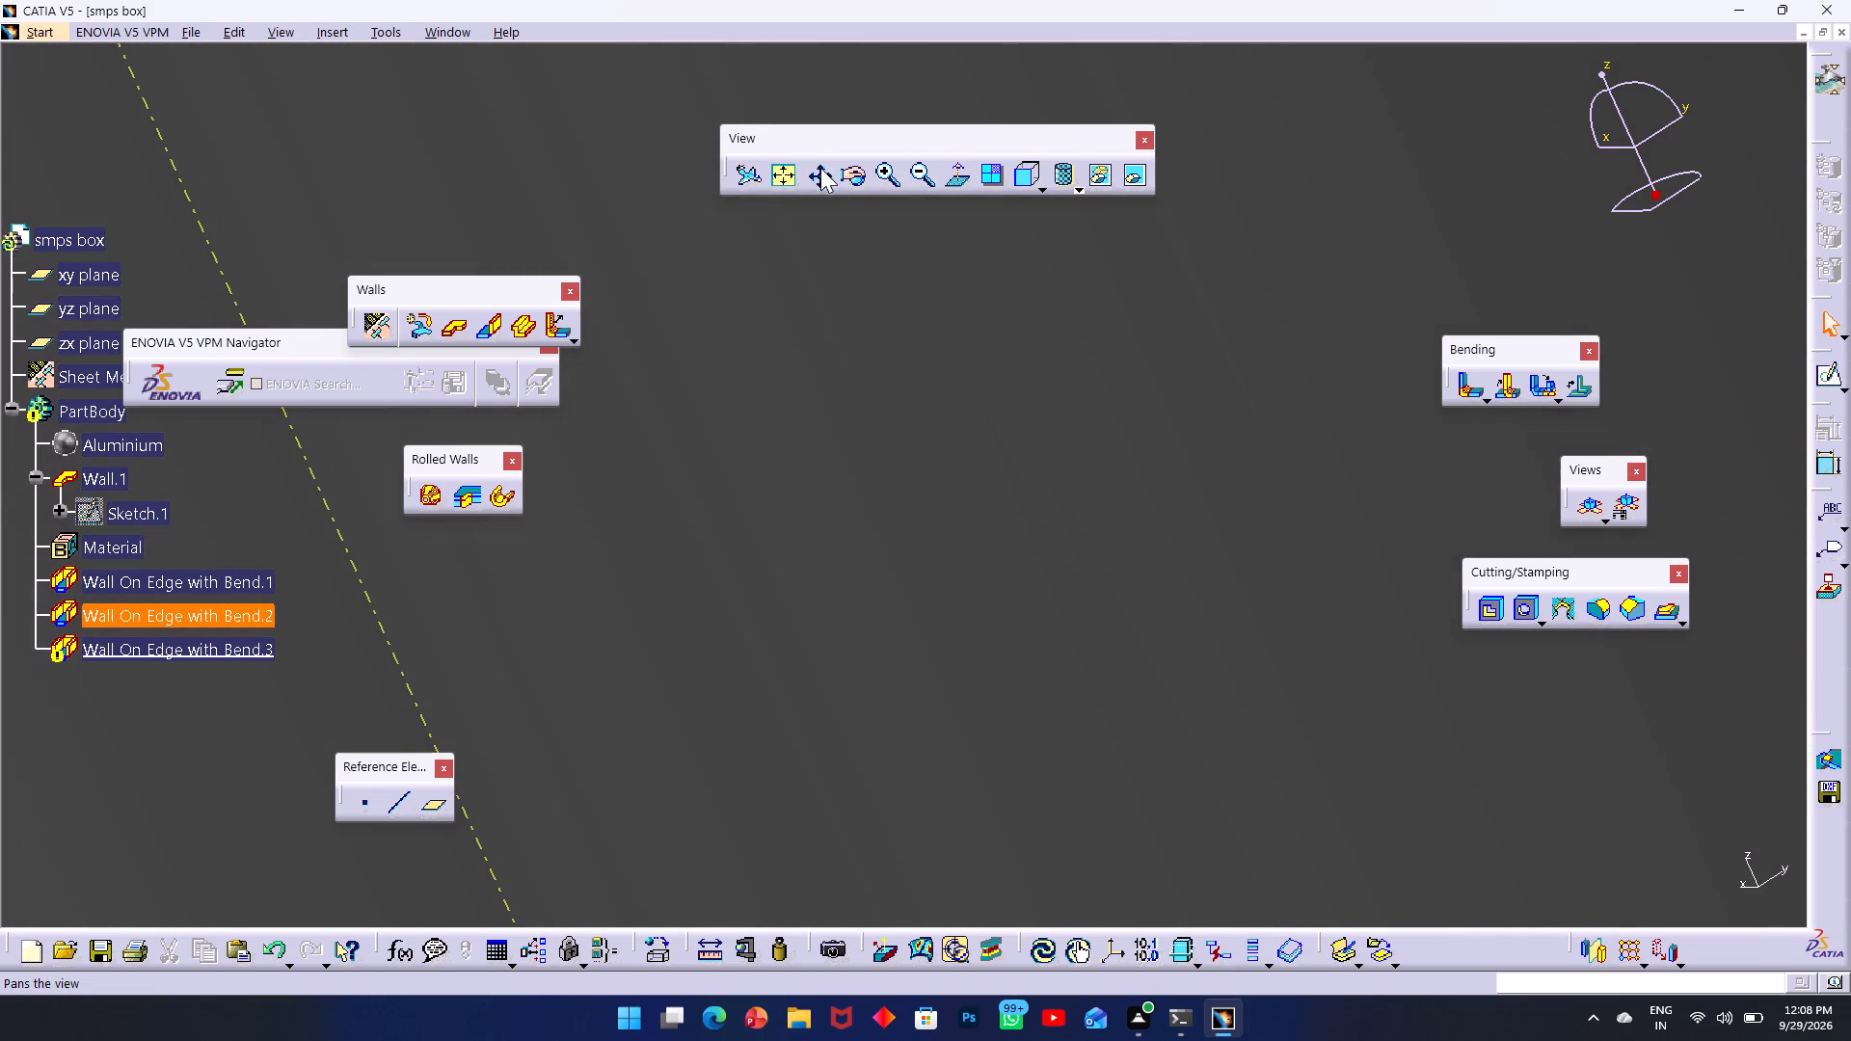
Inspect the whole box from outside, comparing how the two 85 mm walls meet the 9 mm wall at the corner.
{"action": "left_click", "coordinate": [786, 175]}
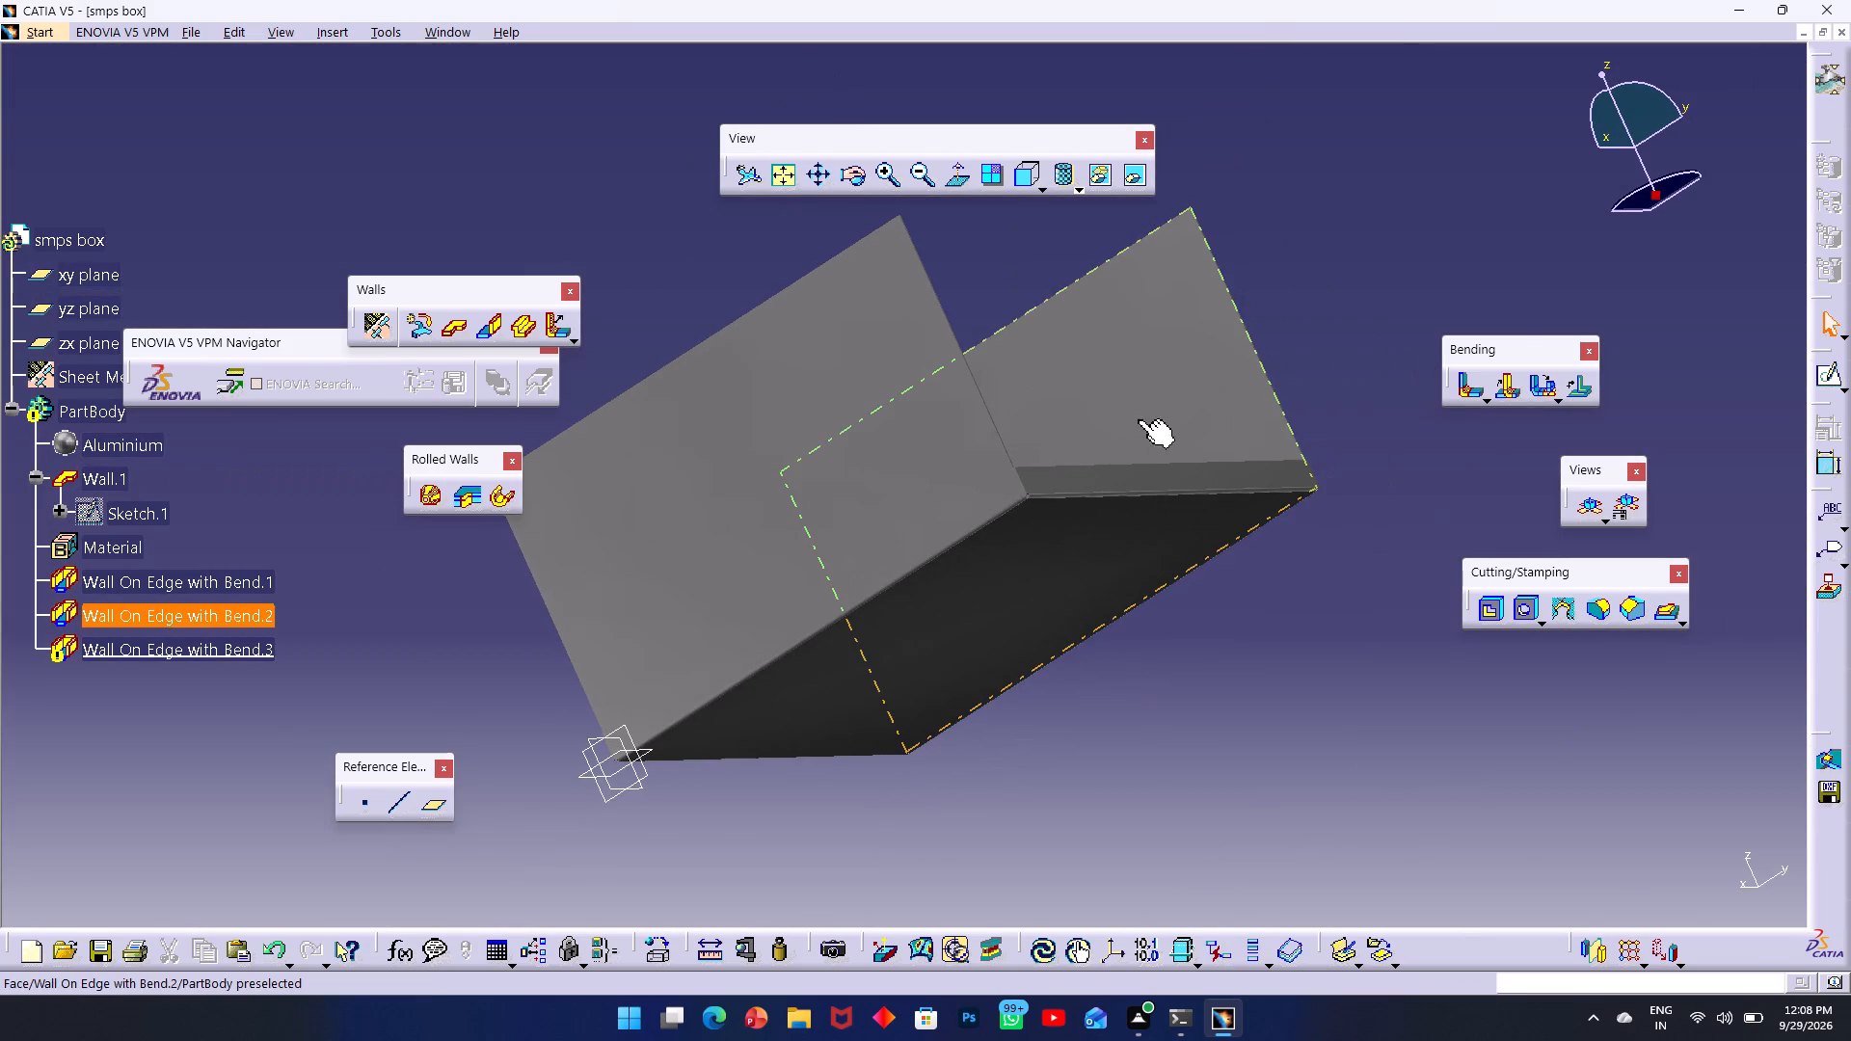
{"action": "middle_click_drag", "start_coordinate": [1142, 420], "coordinate": [970, 451]}
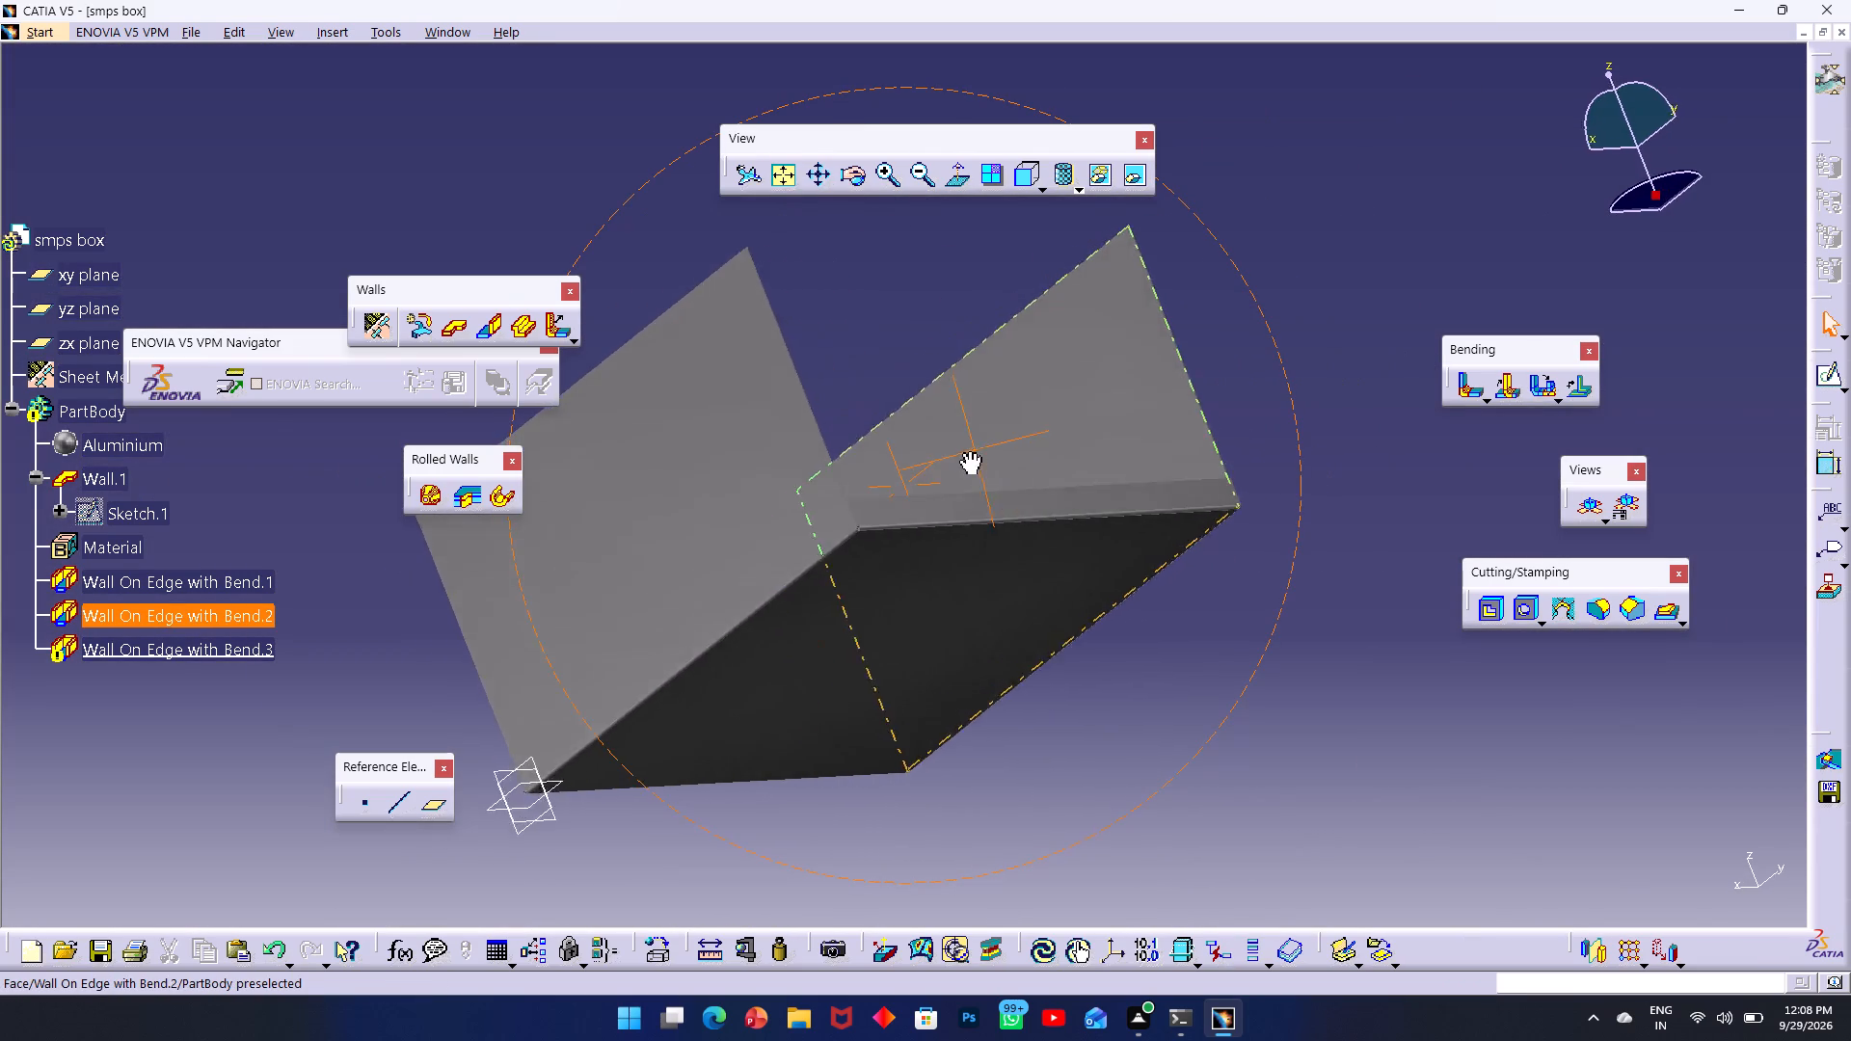
{"action": "middle_click_drag", "start_coordinate": [970, 451], "coordinate": [499, 586]}
{"action": "middle_click_drag", "start_coordinate": [704, 557], "coordinate": [834, 510], "text": "ctrl"}
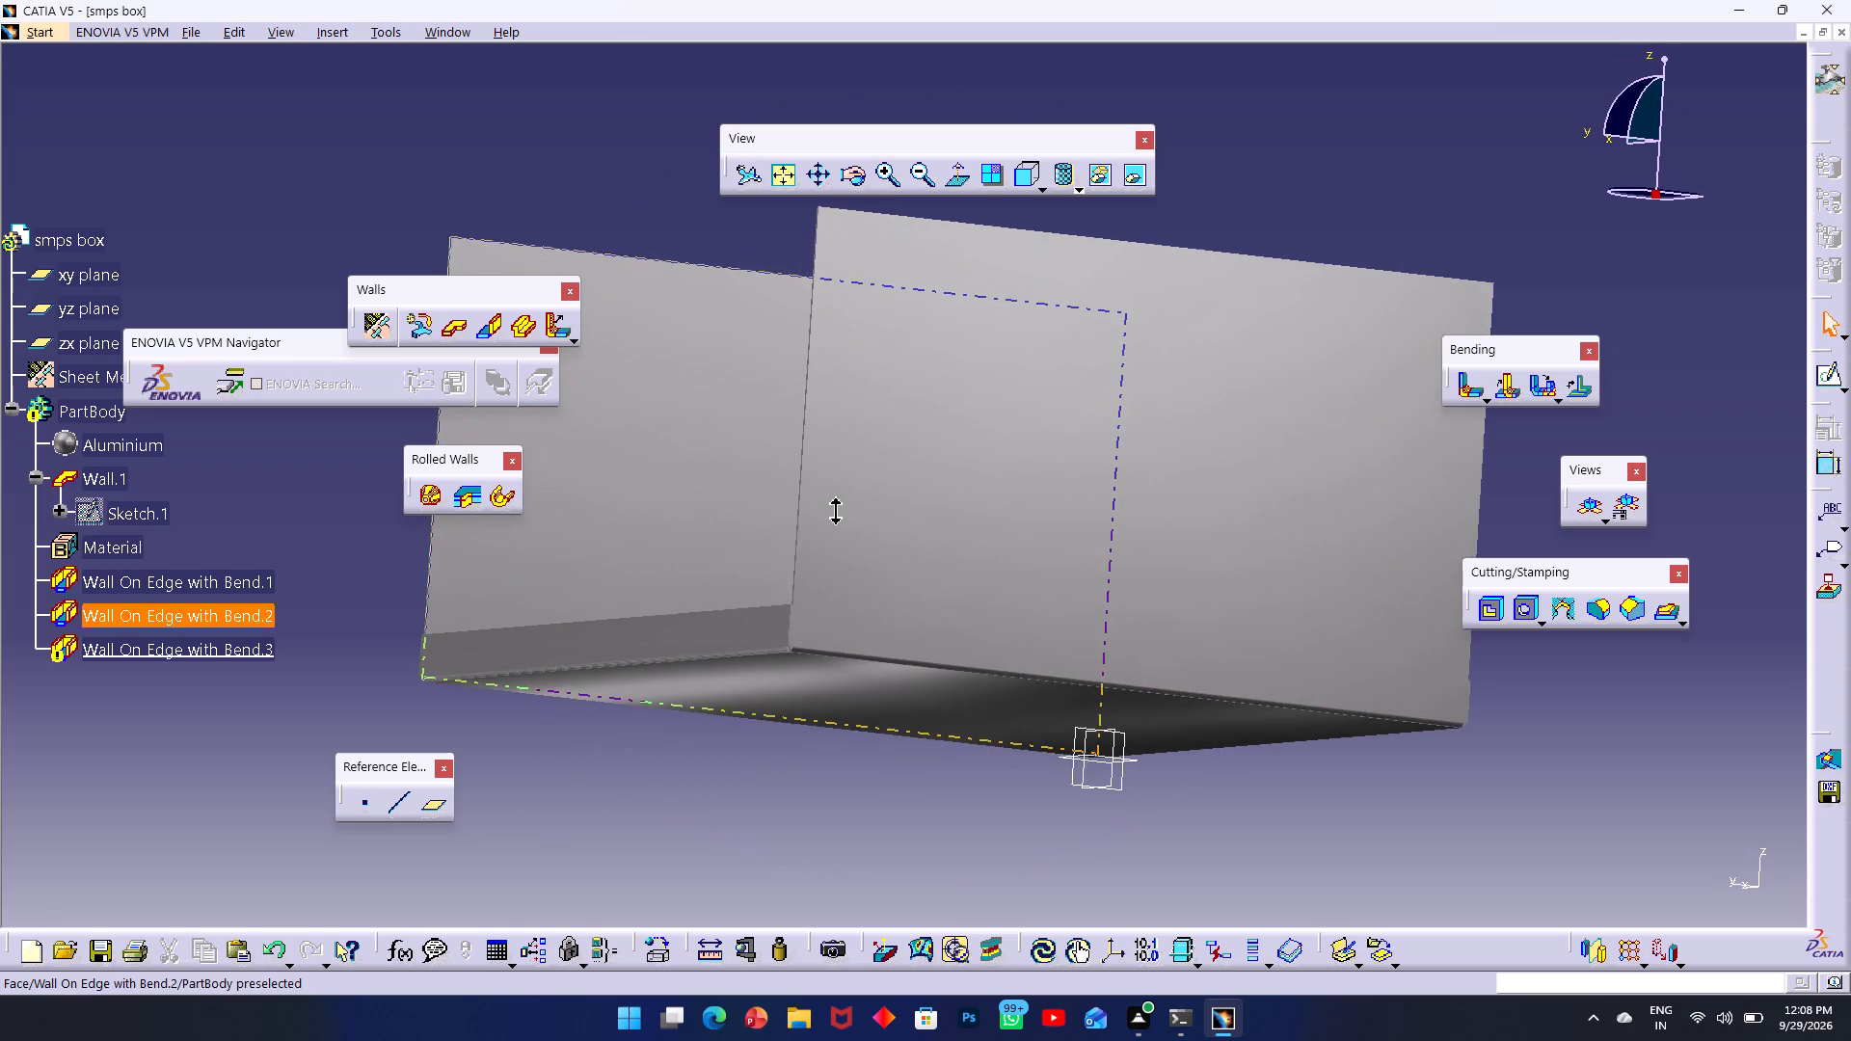
{"action": "middle_click_drag", "start_coordinate": [834, 510], "coordinate": [455, 590], "text": "ctrl"}
{"action": "middle_click_drag", "start_coordinate": [835, 562], "coordinate": [835, 559], "text": "ctrl"}
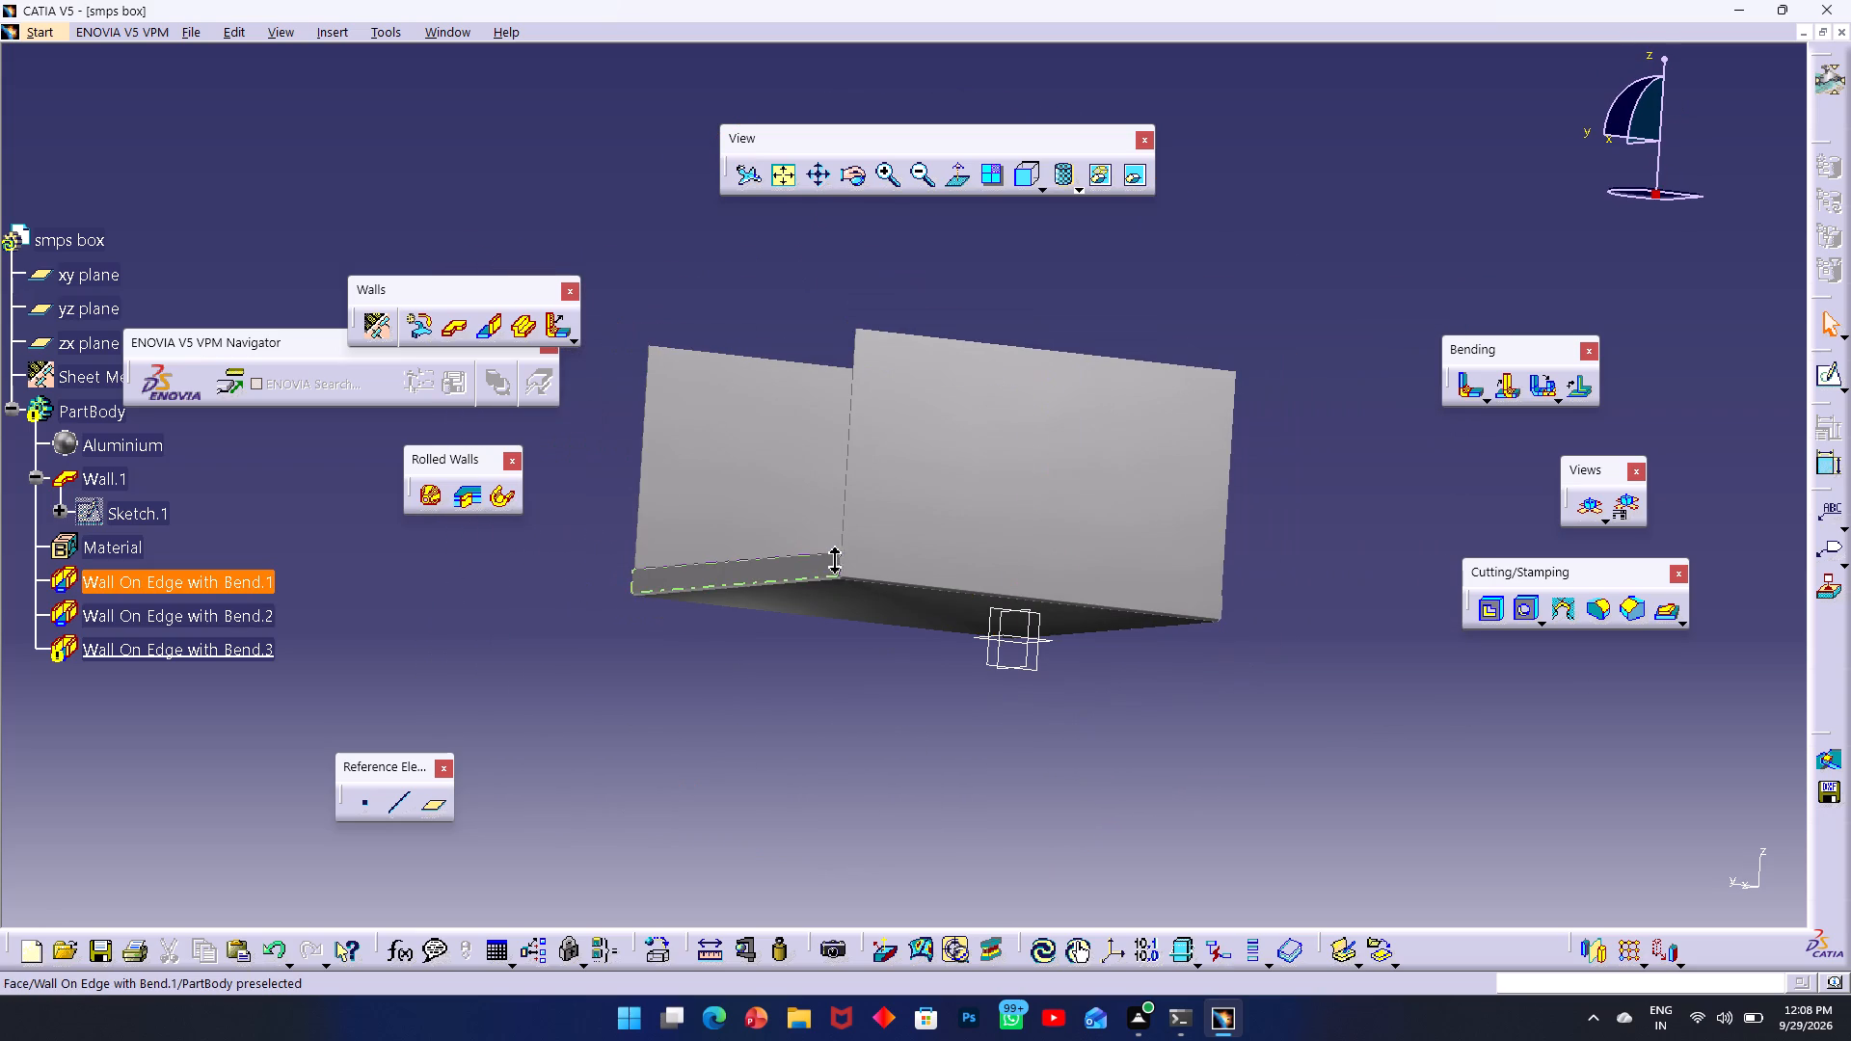
{"action": "middle_click_drag", "start_coordinate": [835, 559], "coordinate": [642, 511], "text": "ctrl"}
{"action": "middle_click_drag", "start_coordinate": [834, 564], "coordinate": [822, 564], "text": "ctrl"}
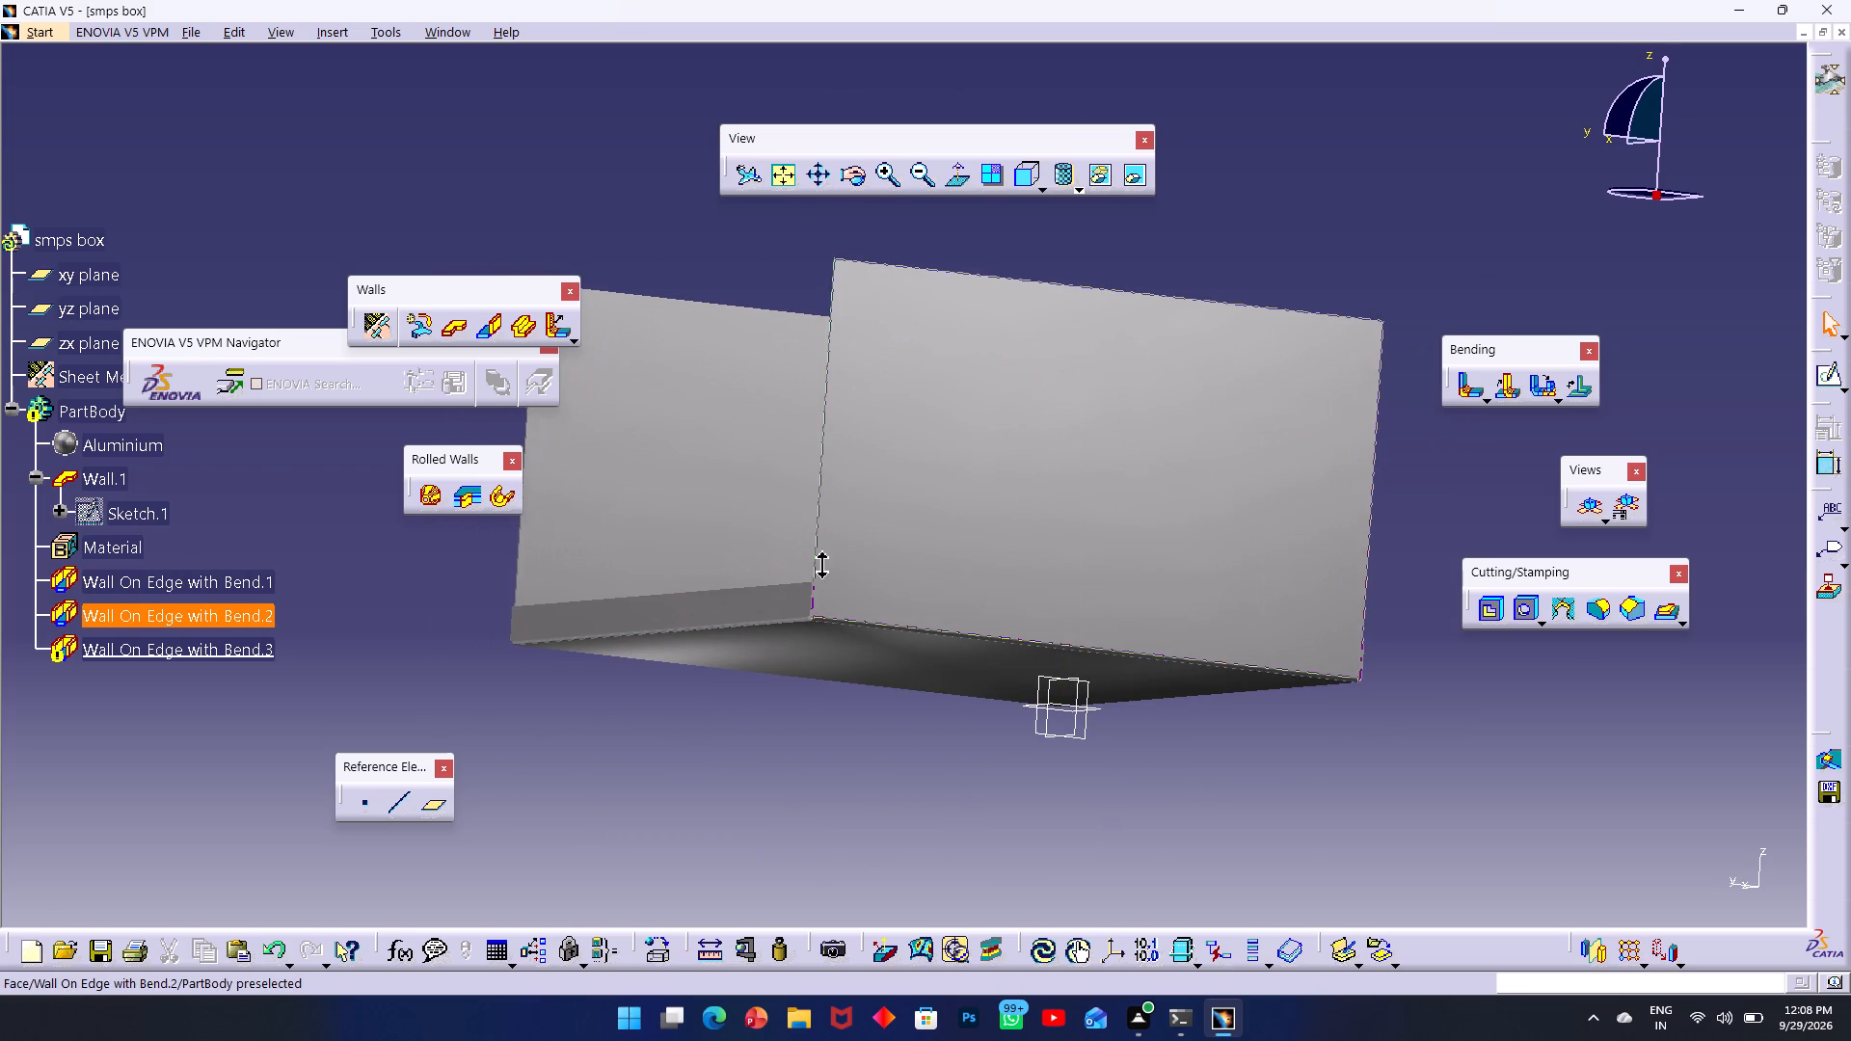
{"action": "middle_click_drag", "start_coordinate": [822, 564], "coordinate": [1144, 553], "text": "ctrl"}
{"action": "middle_click_drag", "start_coordinate": [835, 597], "coordinate": [835, 515], "text": "ctrl"}
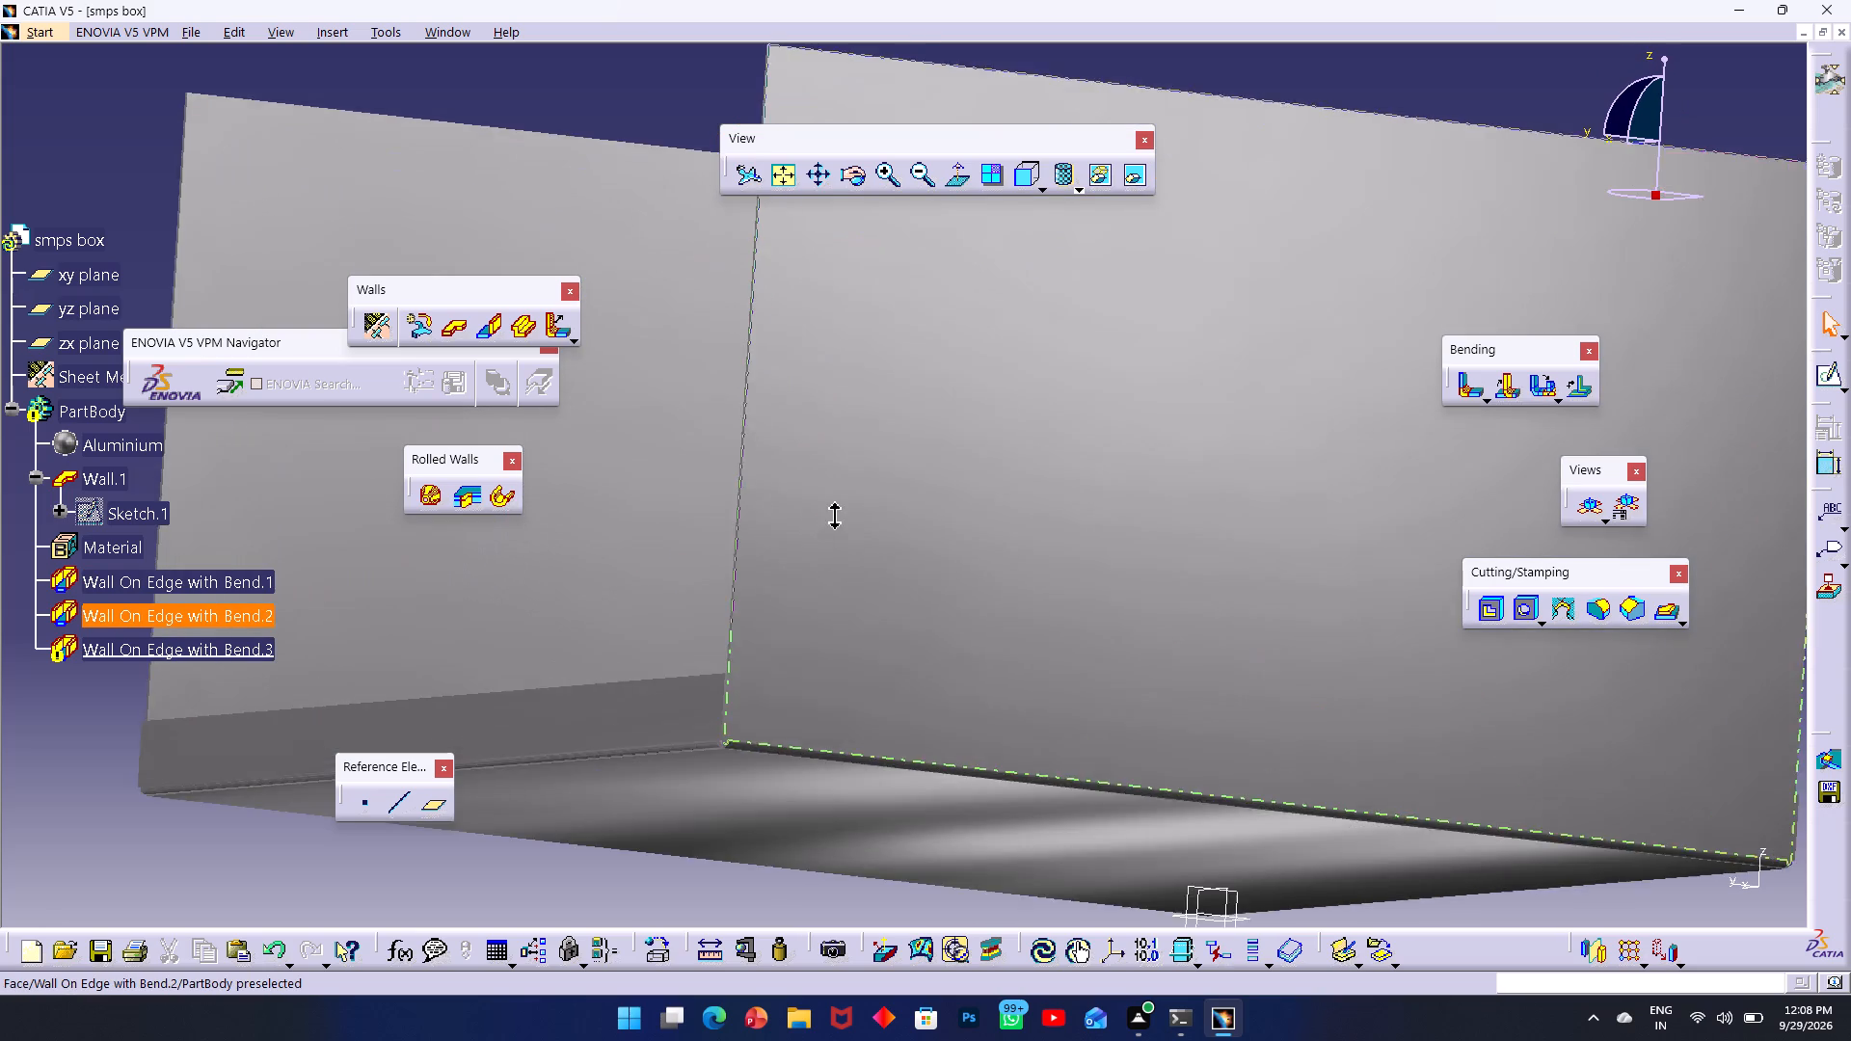
{"action": "middle_click_drag", "start_coordinate": [835, 515], "coordinate": [843, 483], "text": "ctrl"}
{"action": "middle_click_drag", "start_coordinate": [838, 506], "coordinate": [952, 493], "text": "shift"}
{"action": "middle_click_drag", "start_coordinate": [895, 502], "coordinate": [781, 517], "text": "ctrl"}
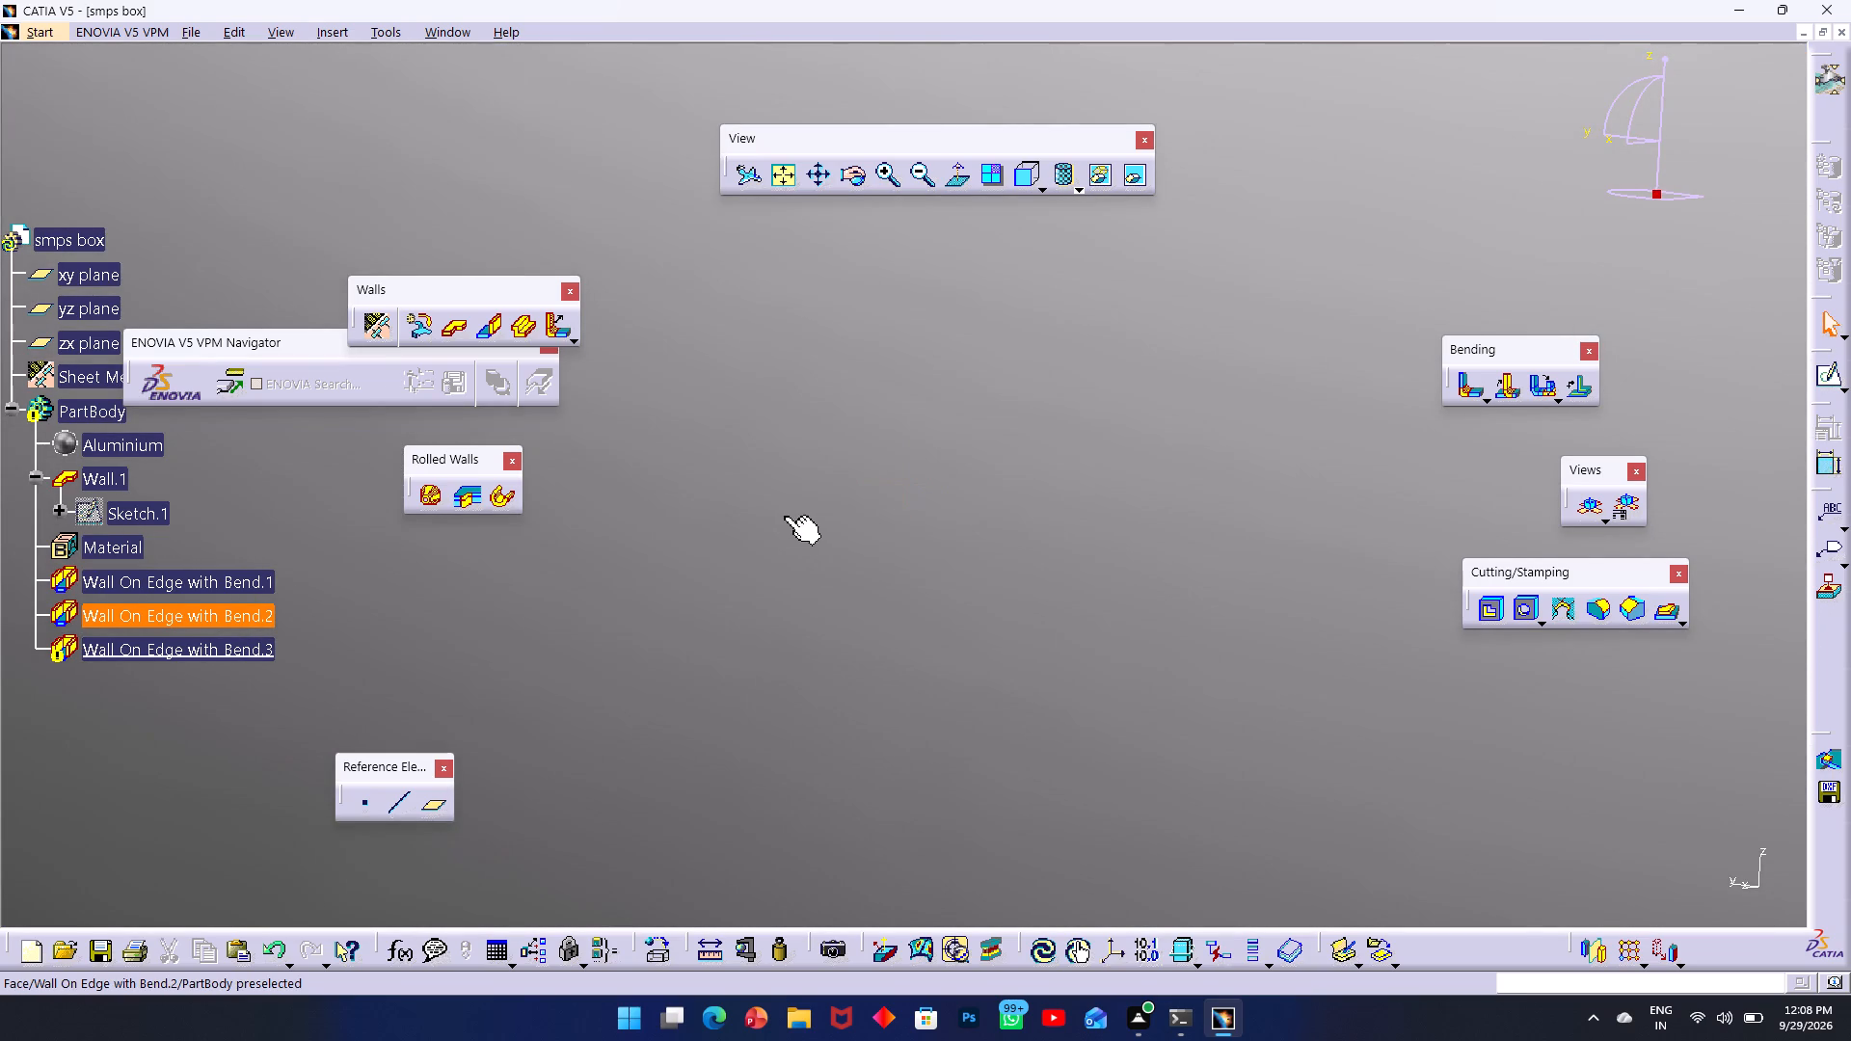
{"action": "left_click", "coordinate": [792, 172]}
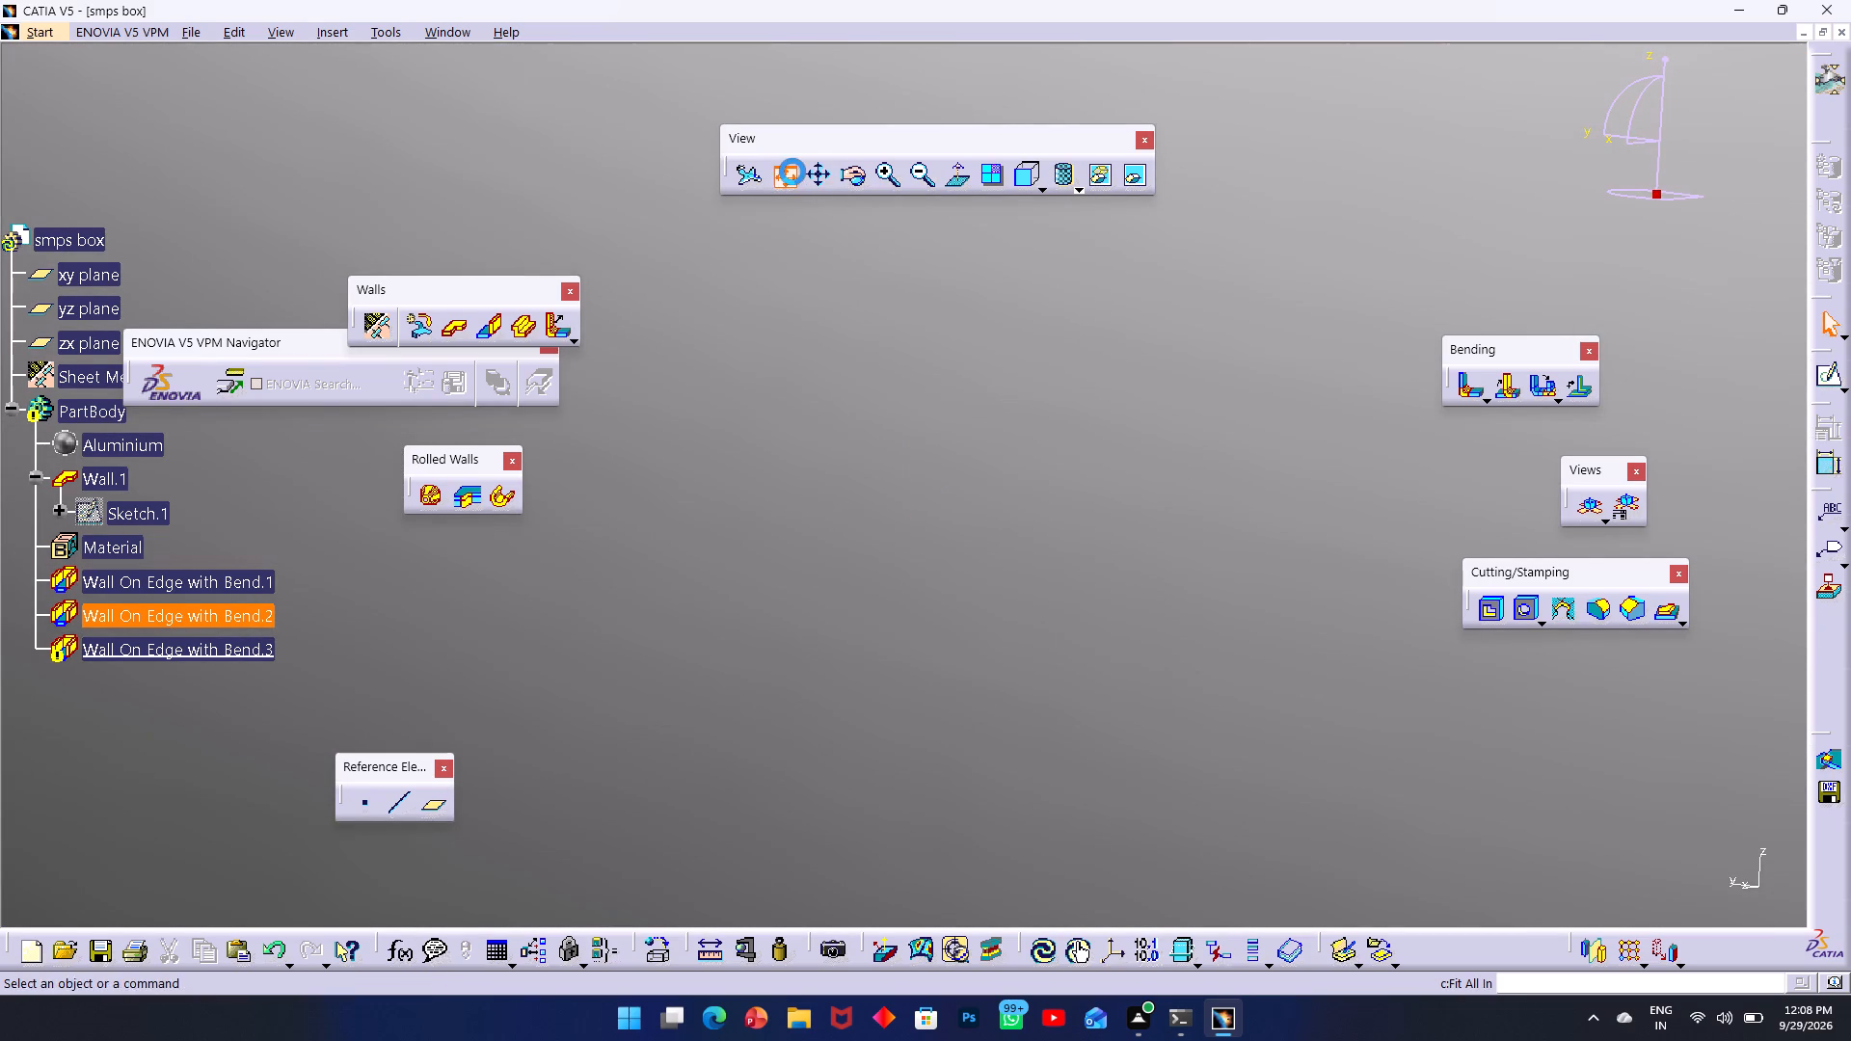
{"action": "middle_click_drag", "start_coordinate": [776, 595], "coordinate": [789, 595], "text": "ctrl"}
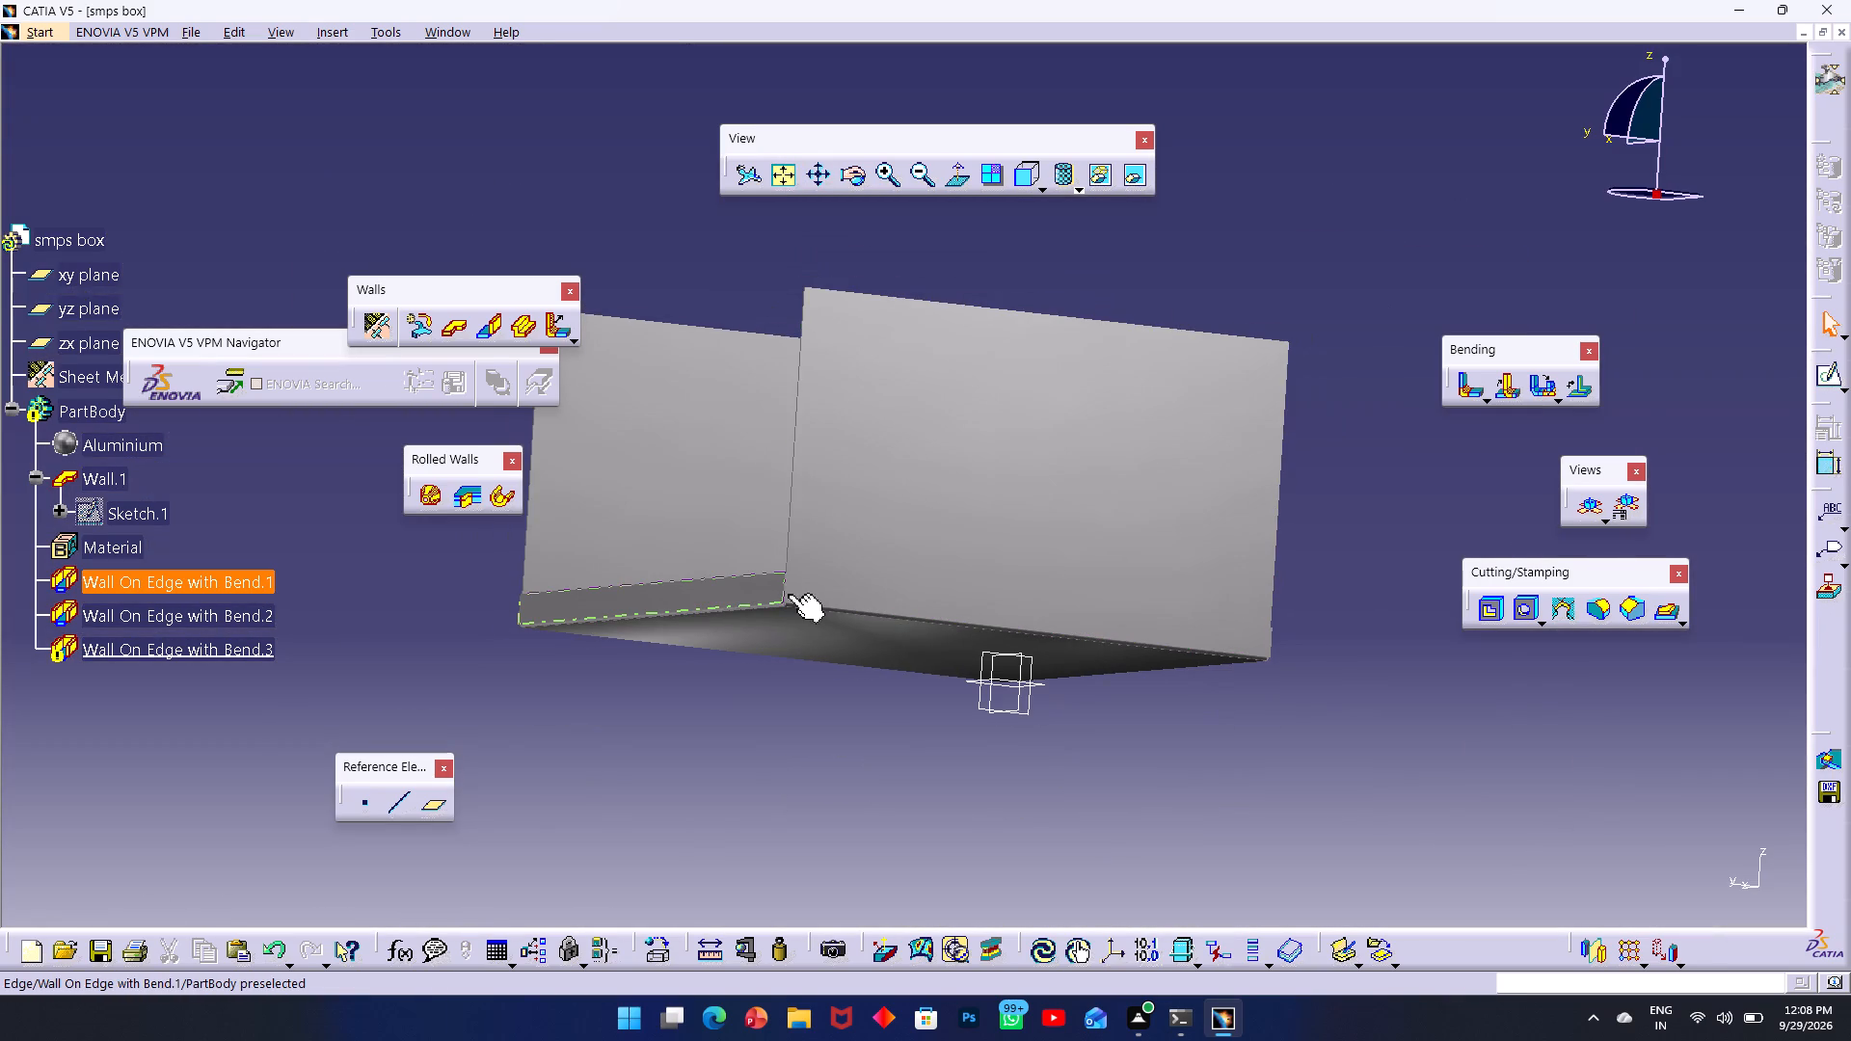
{"action": "middle_click_drag", "start_coordinate": [789, 595], "coordinate": [779, 601], "text": "ctrl"}
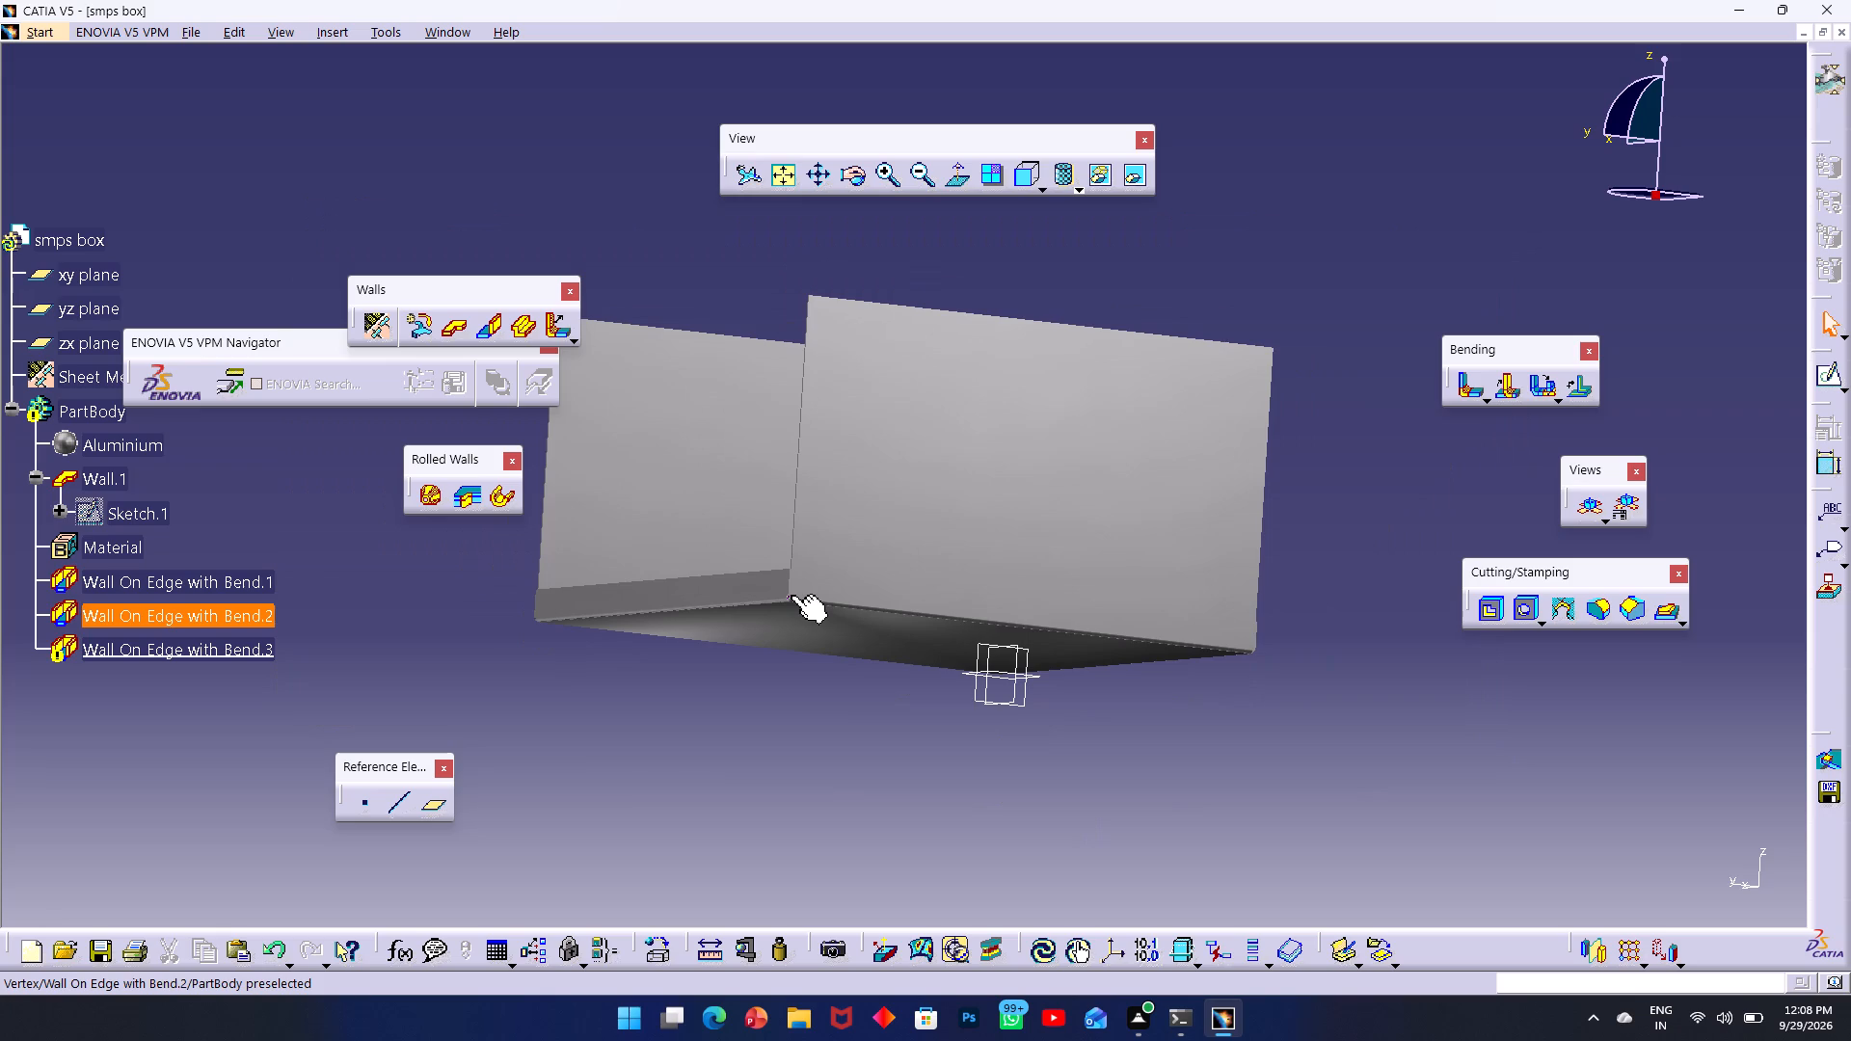
Examine the outside corner where the 85 mm wall meets the 9 mm wall and base, dismissing the update diagnosis.
{"action": "middle_click", "coordinate": [791, 596], "text": "ctrl"}
{"action": "middle_click", "coordinate": [791, 596], "text": "ctrl"}
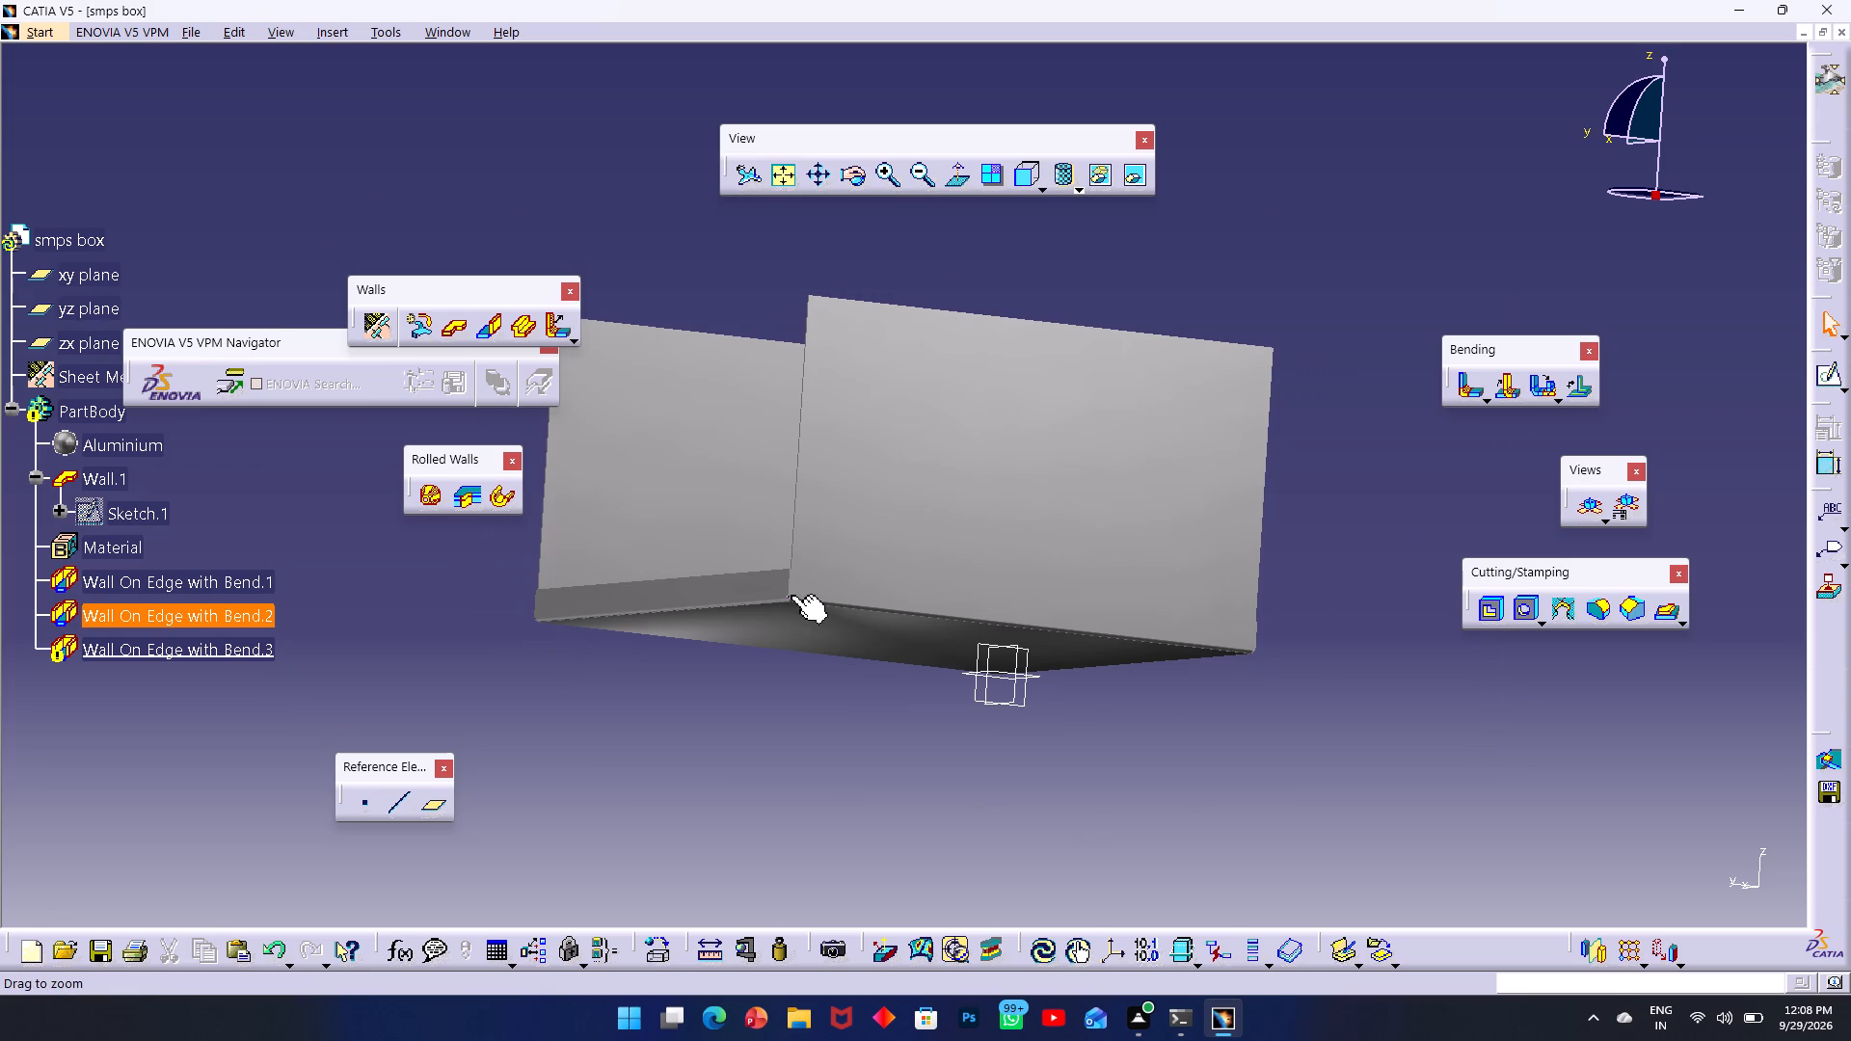
{"action": "middle_click", "coordinate": [791, 596], "text": "ctrl"}
{"action": "left_click_drag", "start_coordinate": [792, 595], "coordinate": [845, 590], "text": "ctrl"}
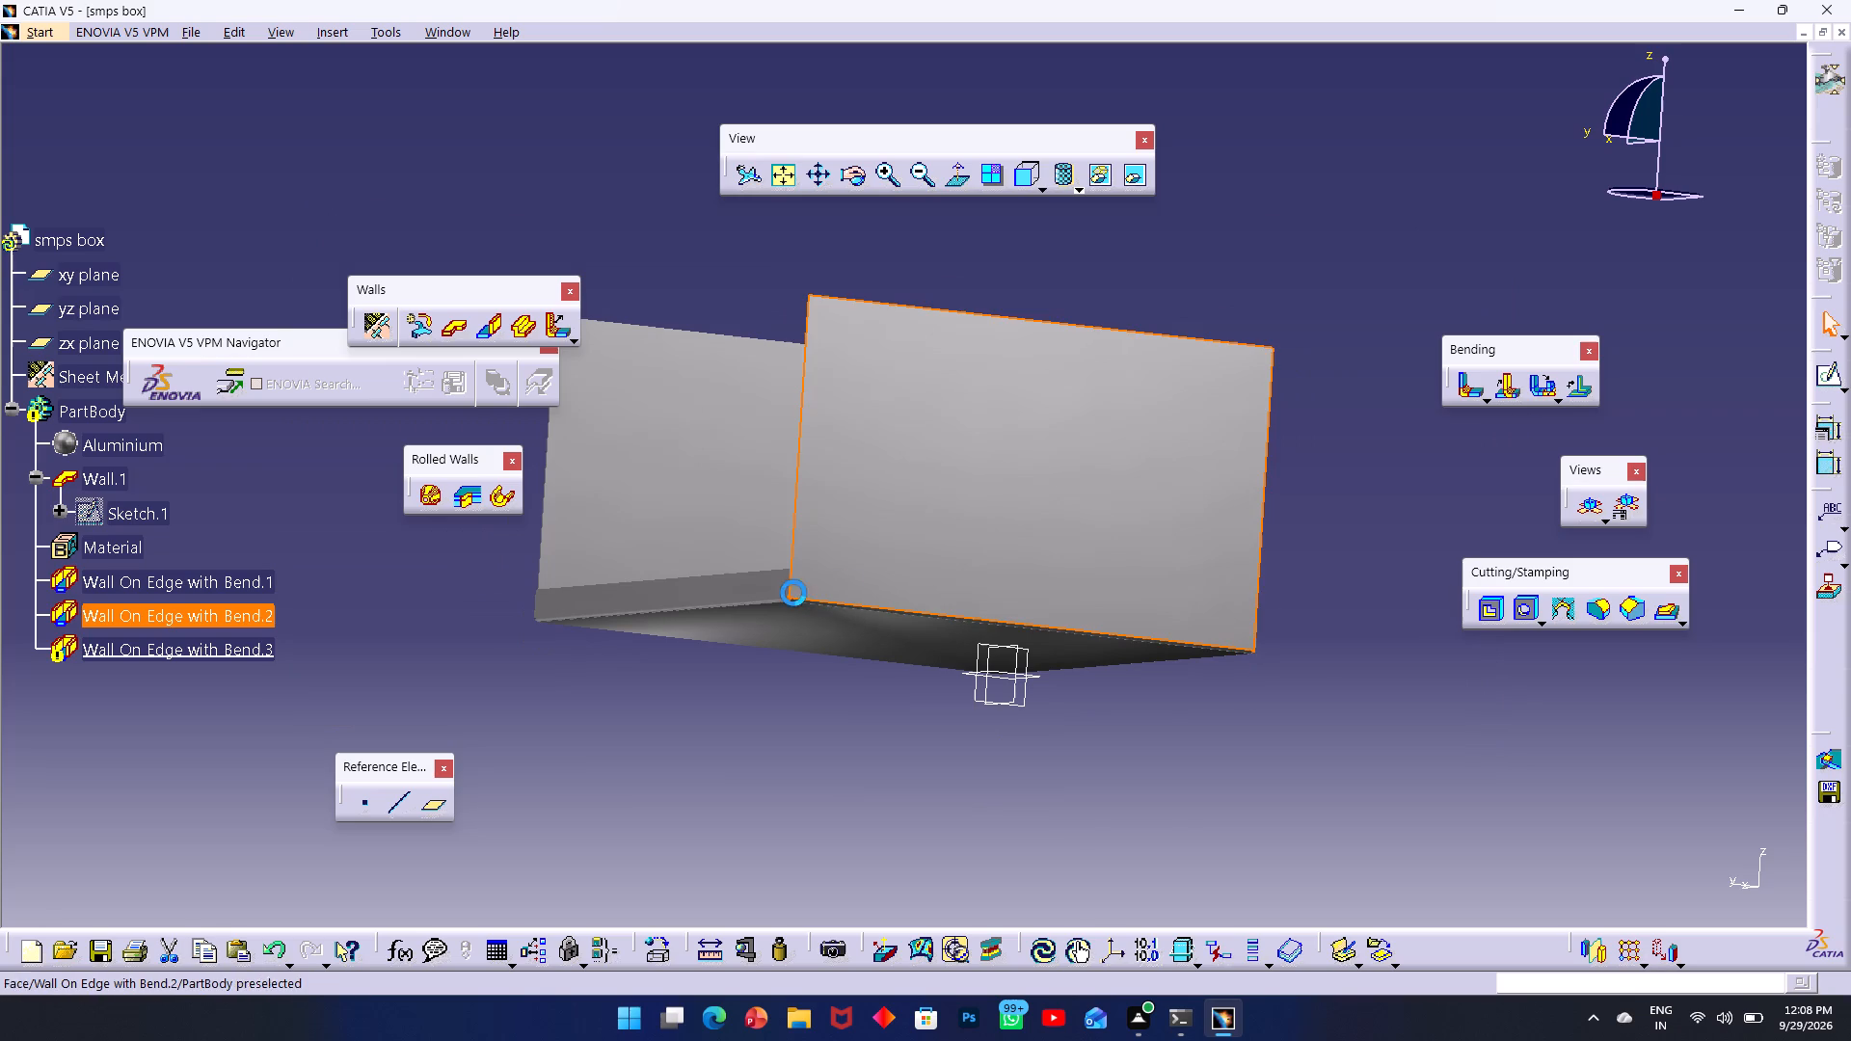
{"action": "left_click", "coordinate": [817, 725]}
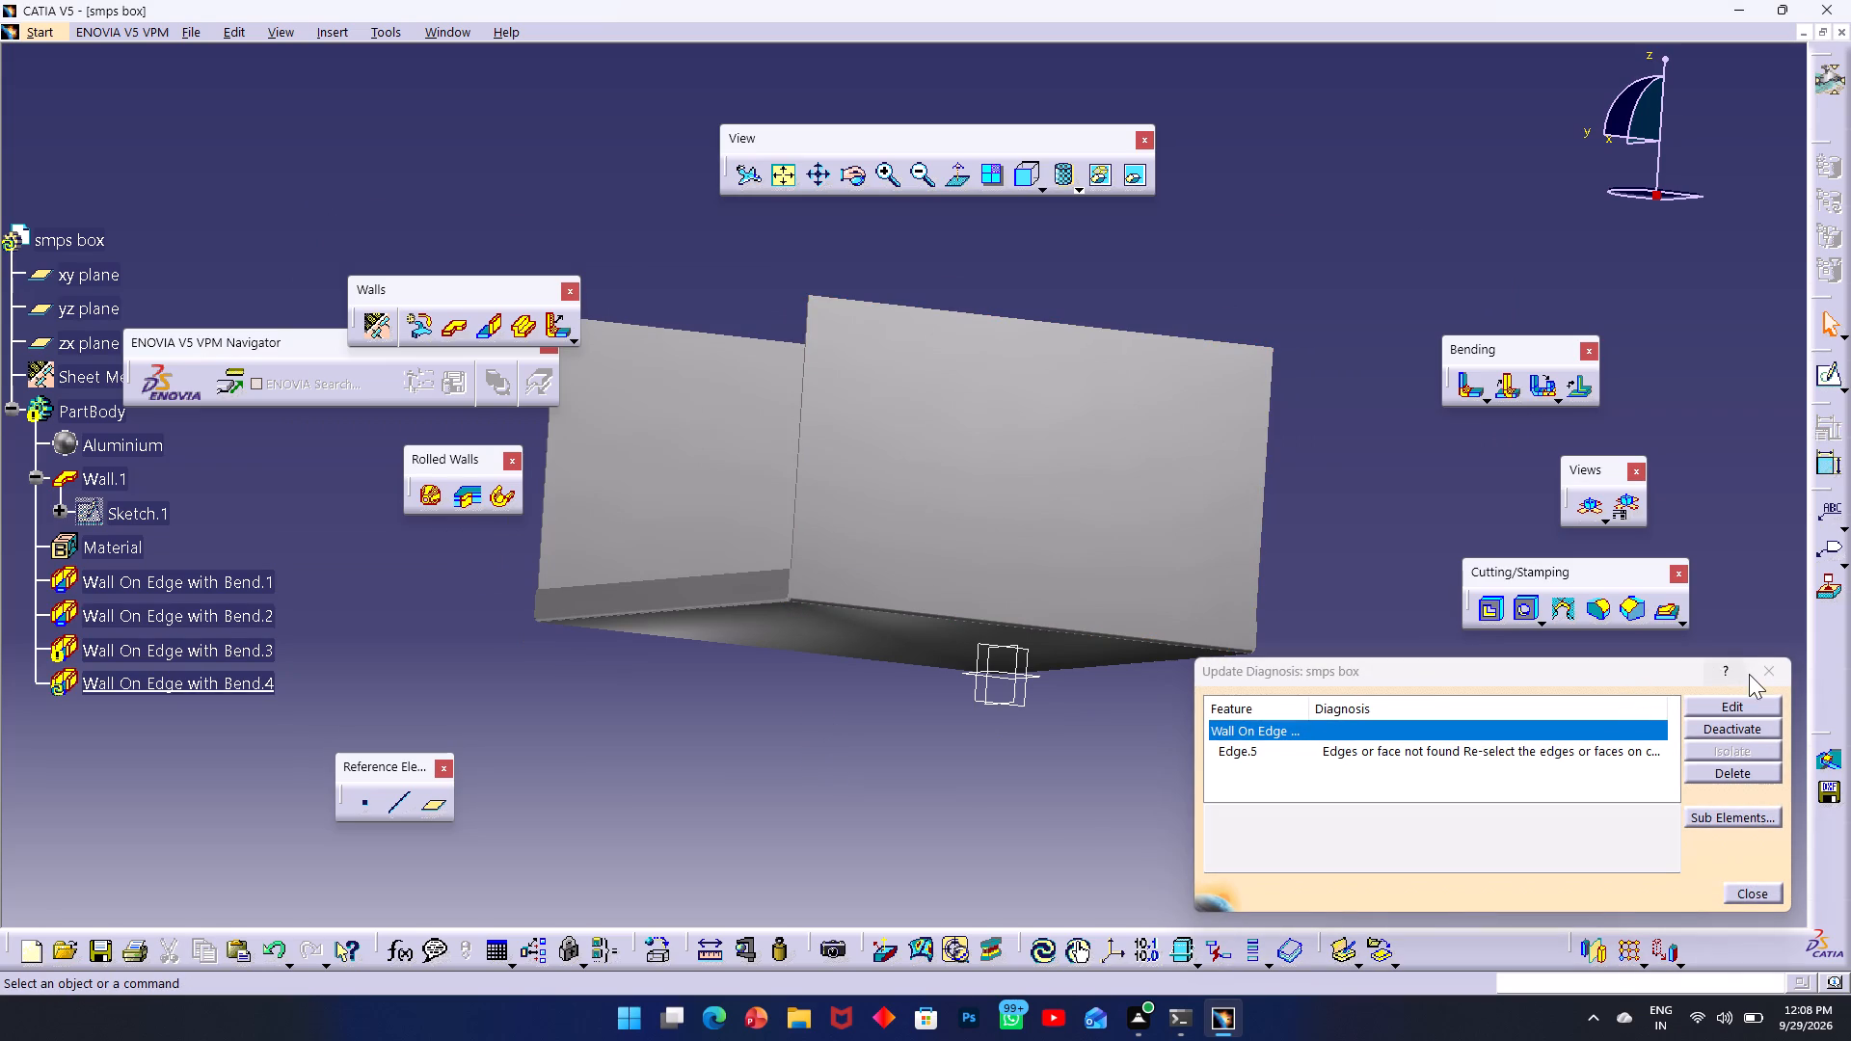
{"action": "left_click", "coordinate": [1766, 674]}
{"action": "left_click", "coordinate": [820, 730]}
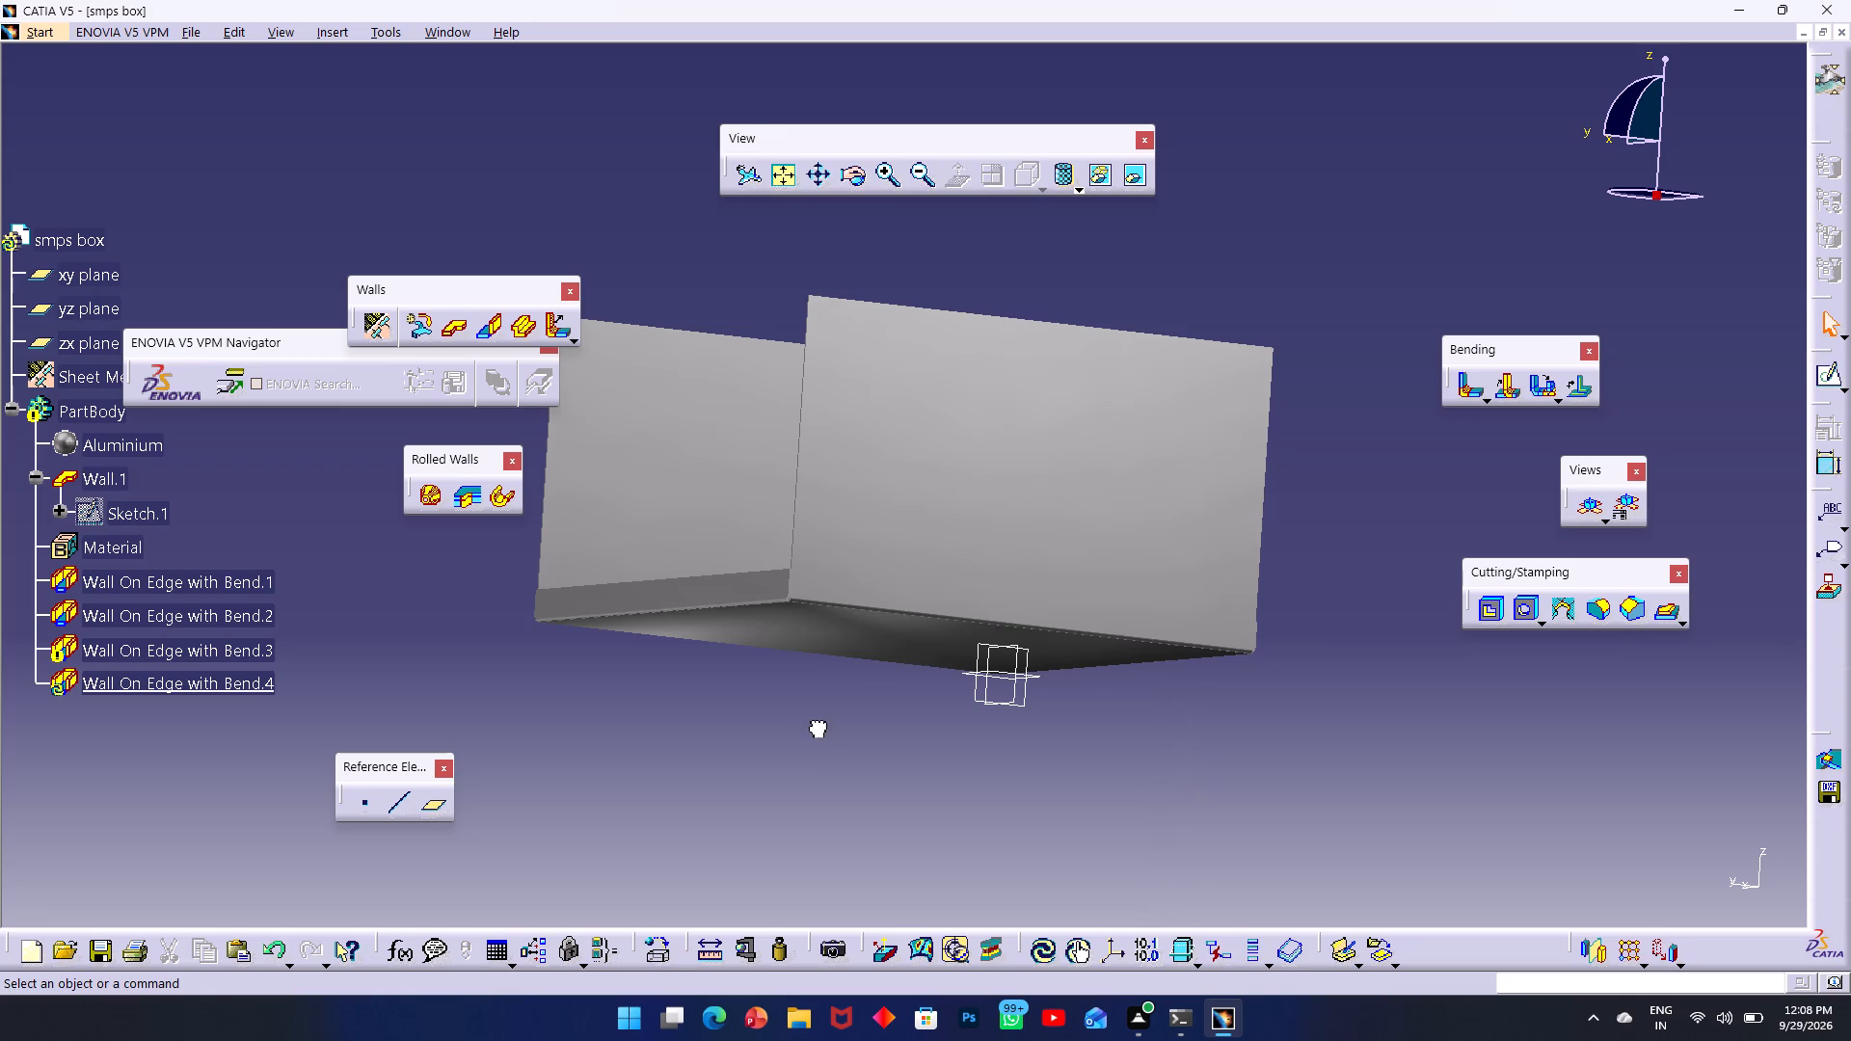
{"action": "left_click_drag", "start_coordinate": [715, 555], "coordinate": [832, 548], "text": "ctrl"}
{"action": "middle_click_drag", "start_coordinate": [696, 679], "coordinate": [703, 680], "text": "ctrl"}
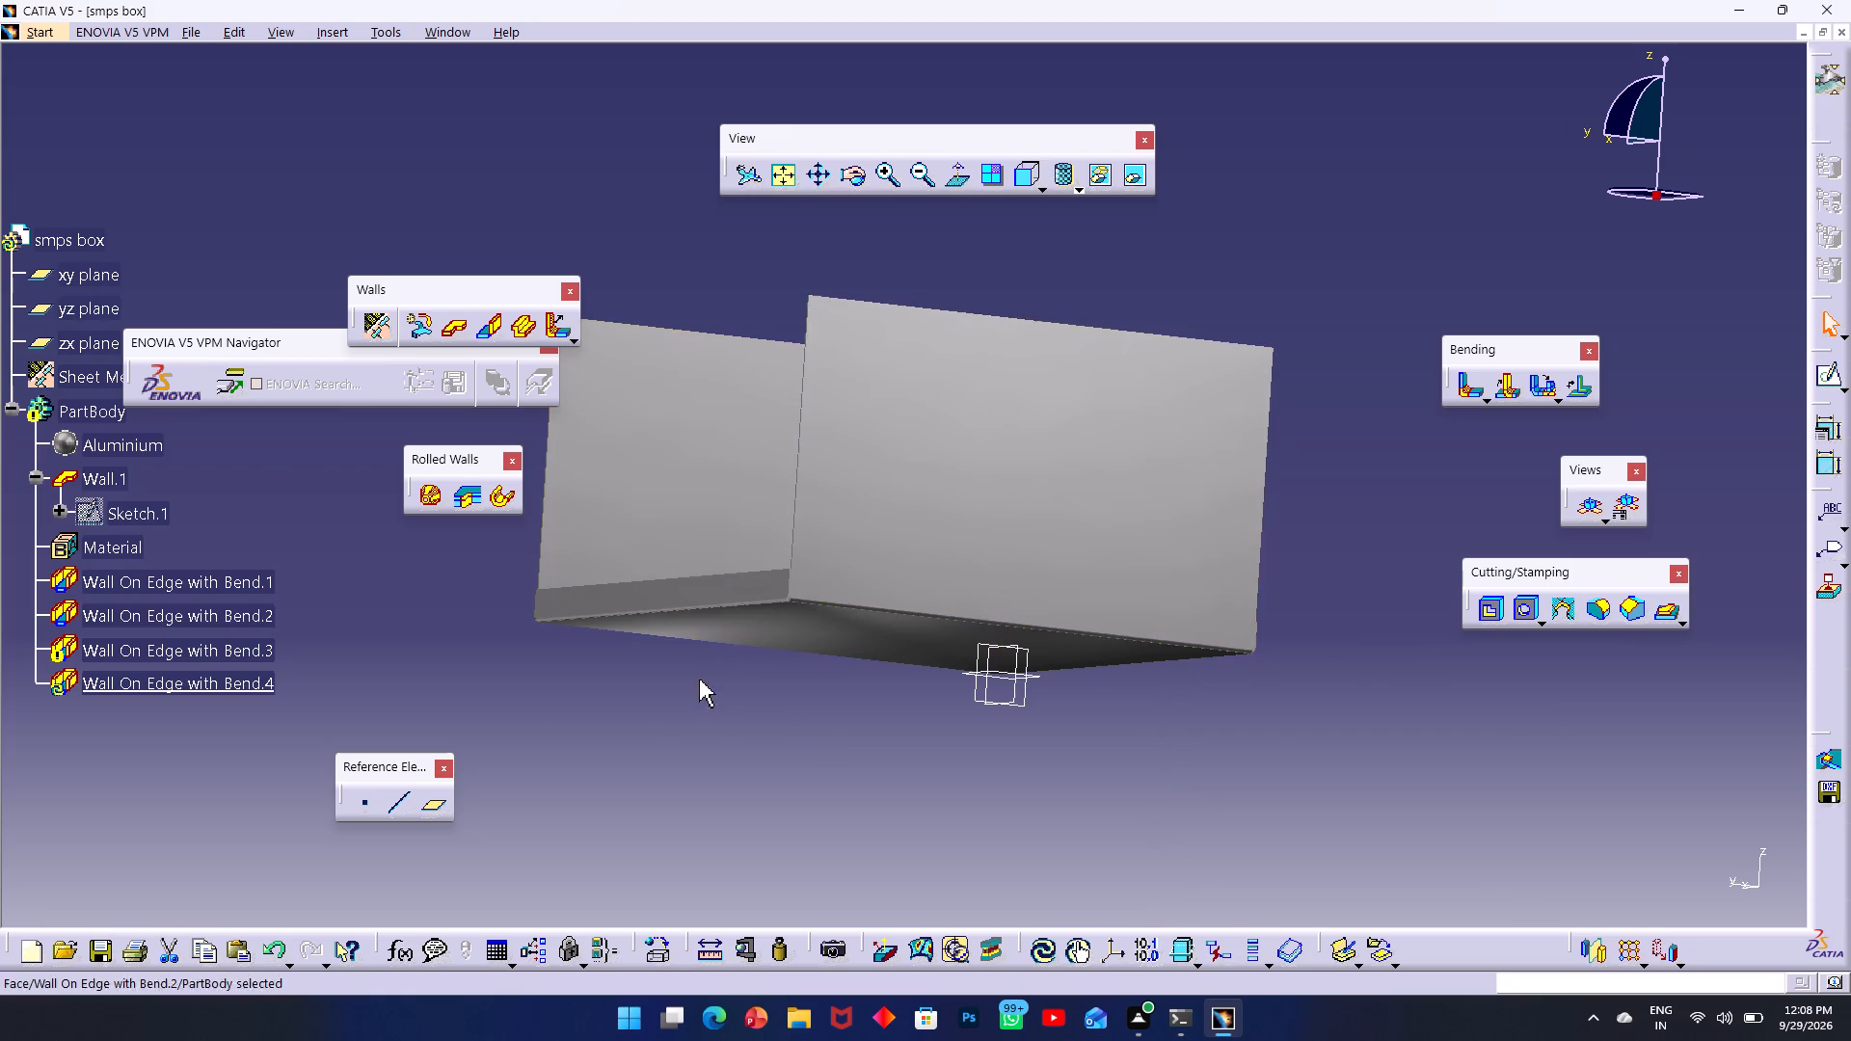
{"action": "middle_click_drag", "start_coordinate": [703, 680], "coordinate": [818, 625], "text": "ctrl"}
{"action": "middle_click_drag", "start_coordinate": [972, 785], "coordinate": [944, 750], "text": "ctrl"}
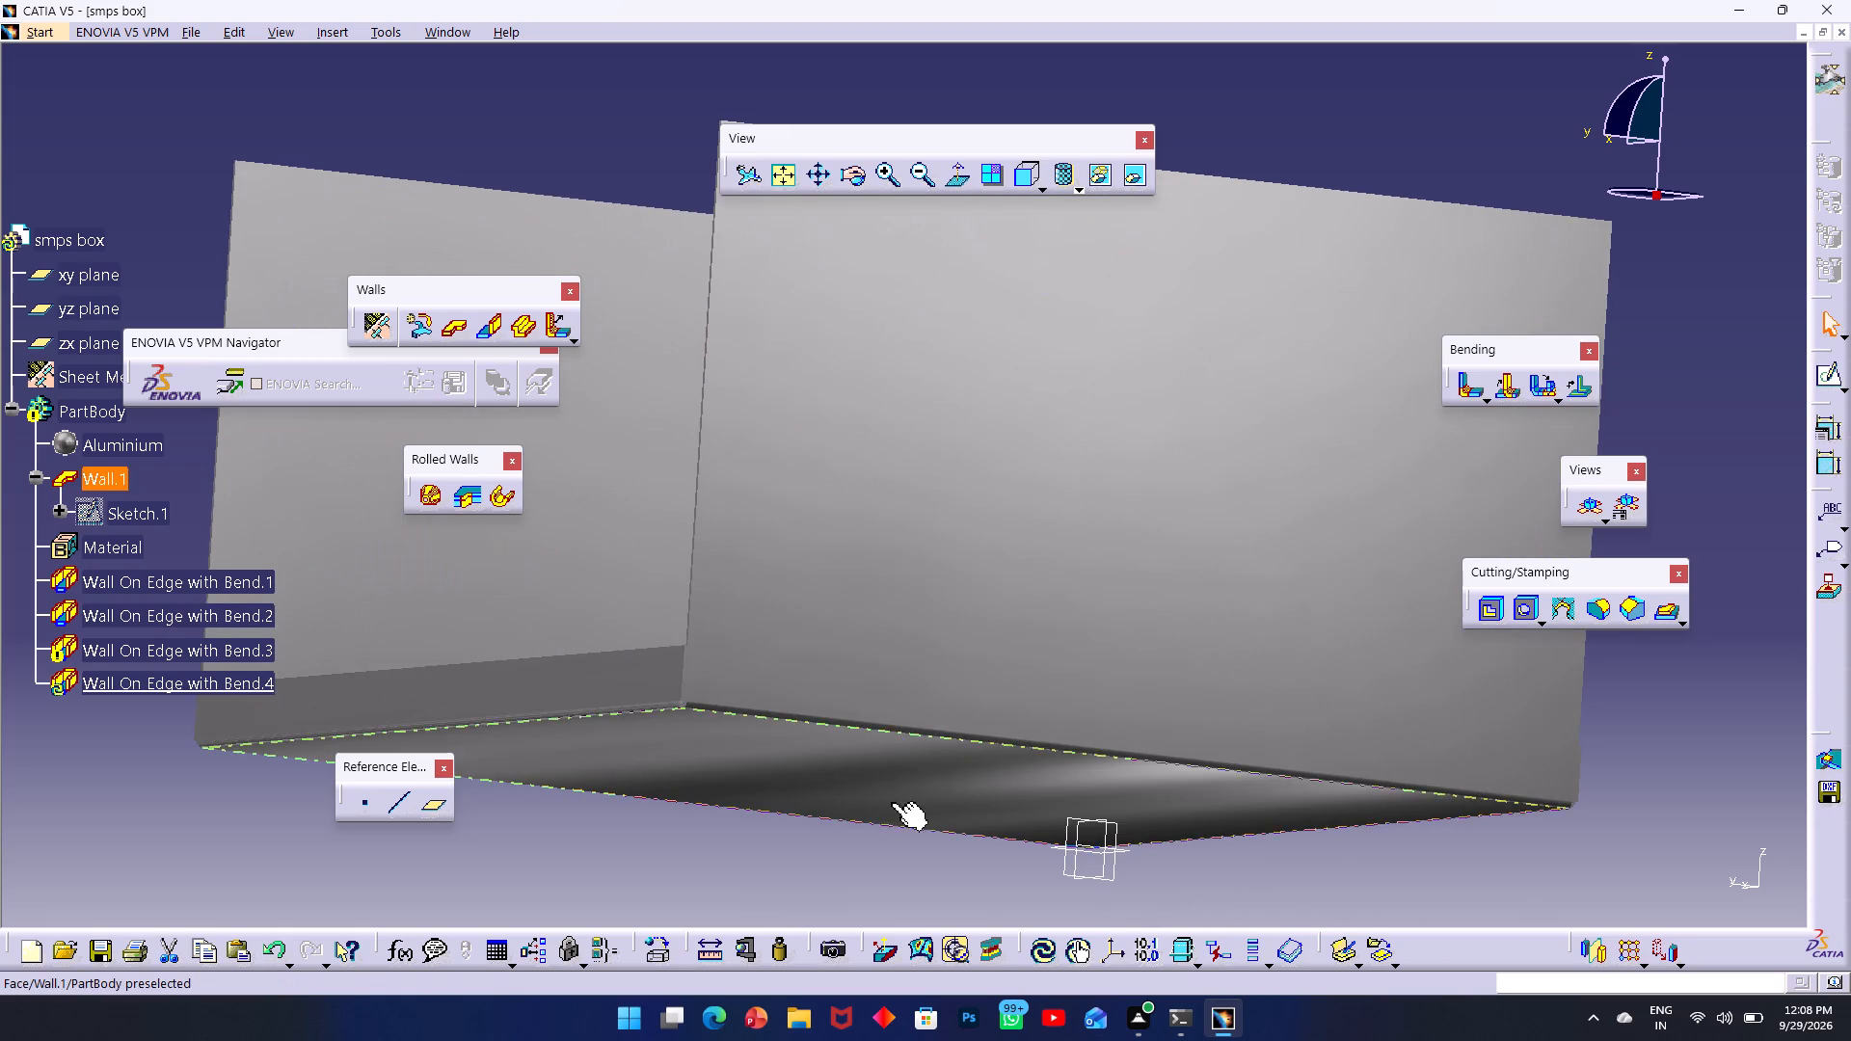
Inspect the box's underside and open end, checking how the 85 mm walls and 9 mm walls meet the base.
{"action": "middle_click", "coordinate": [884, 825]}
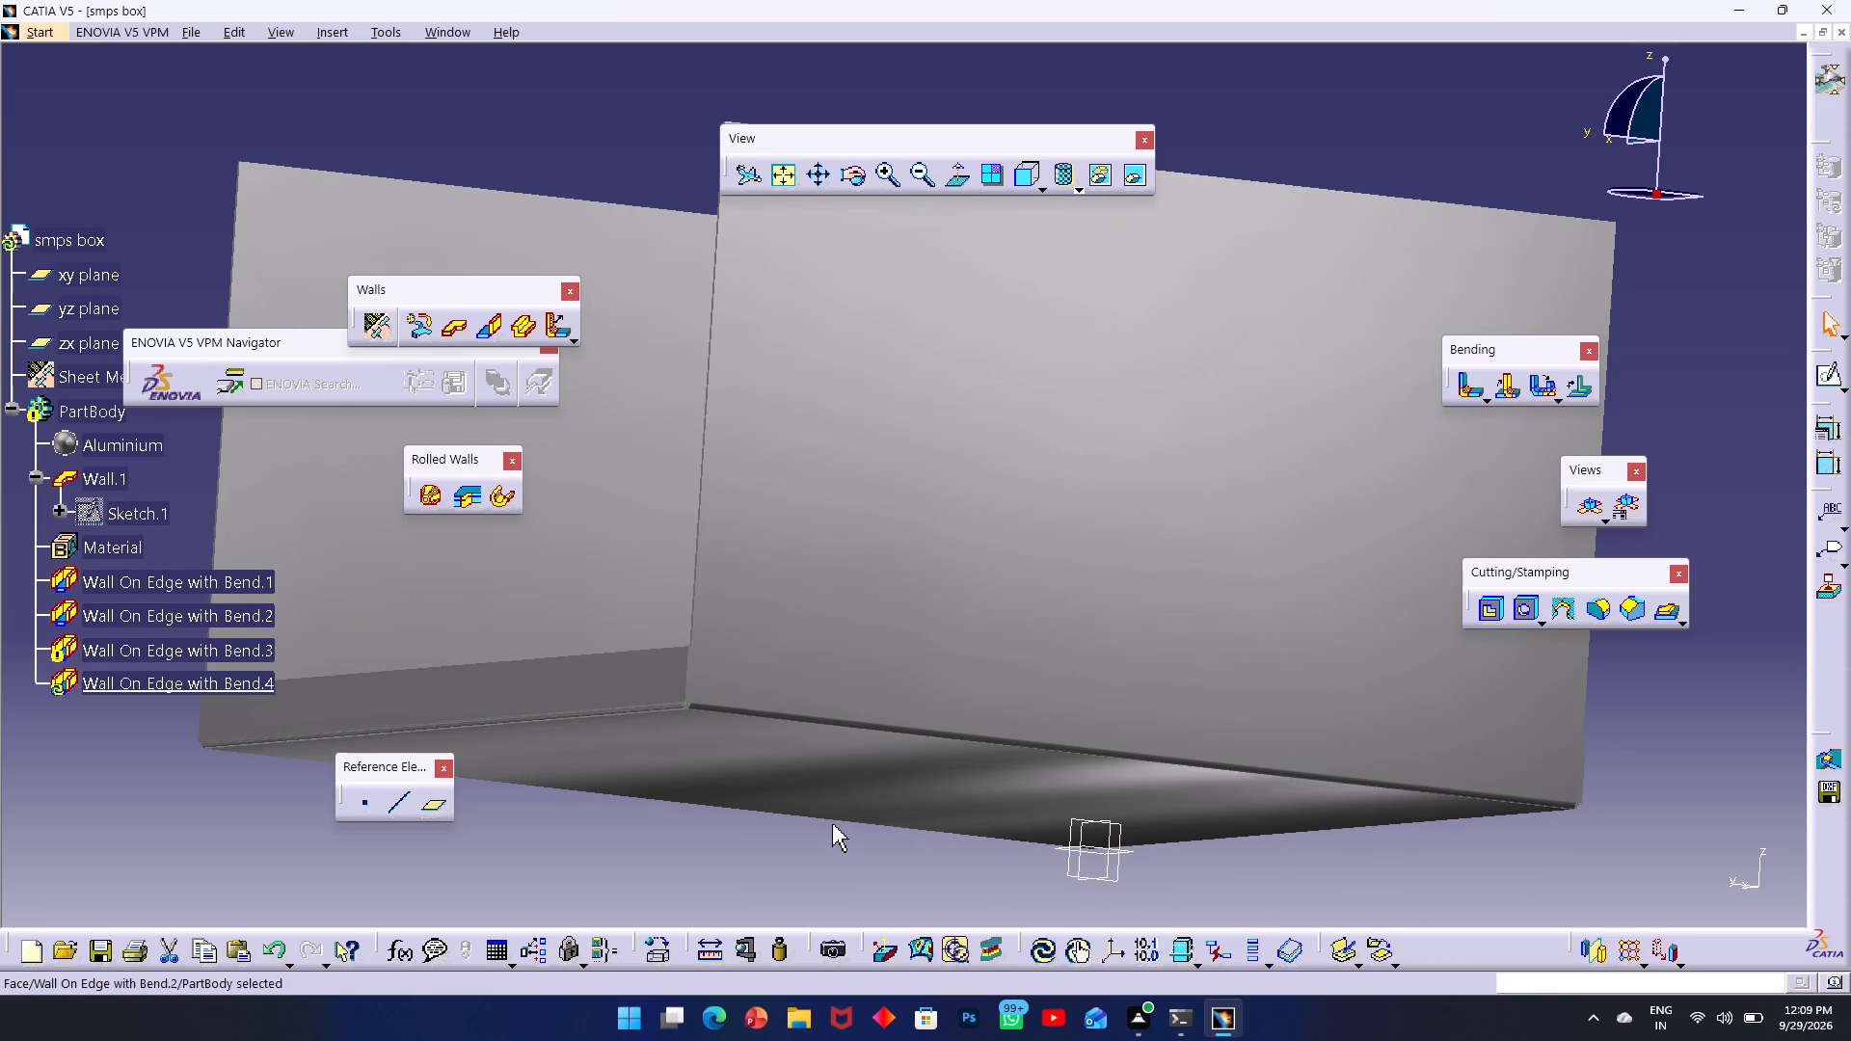
{"action": "middle_click_drag", "start_coordinate": [831, 824], "coordinate": [835, 823]}
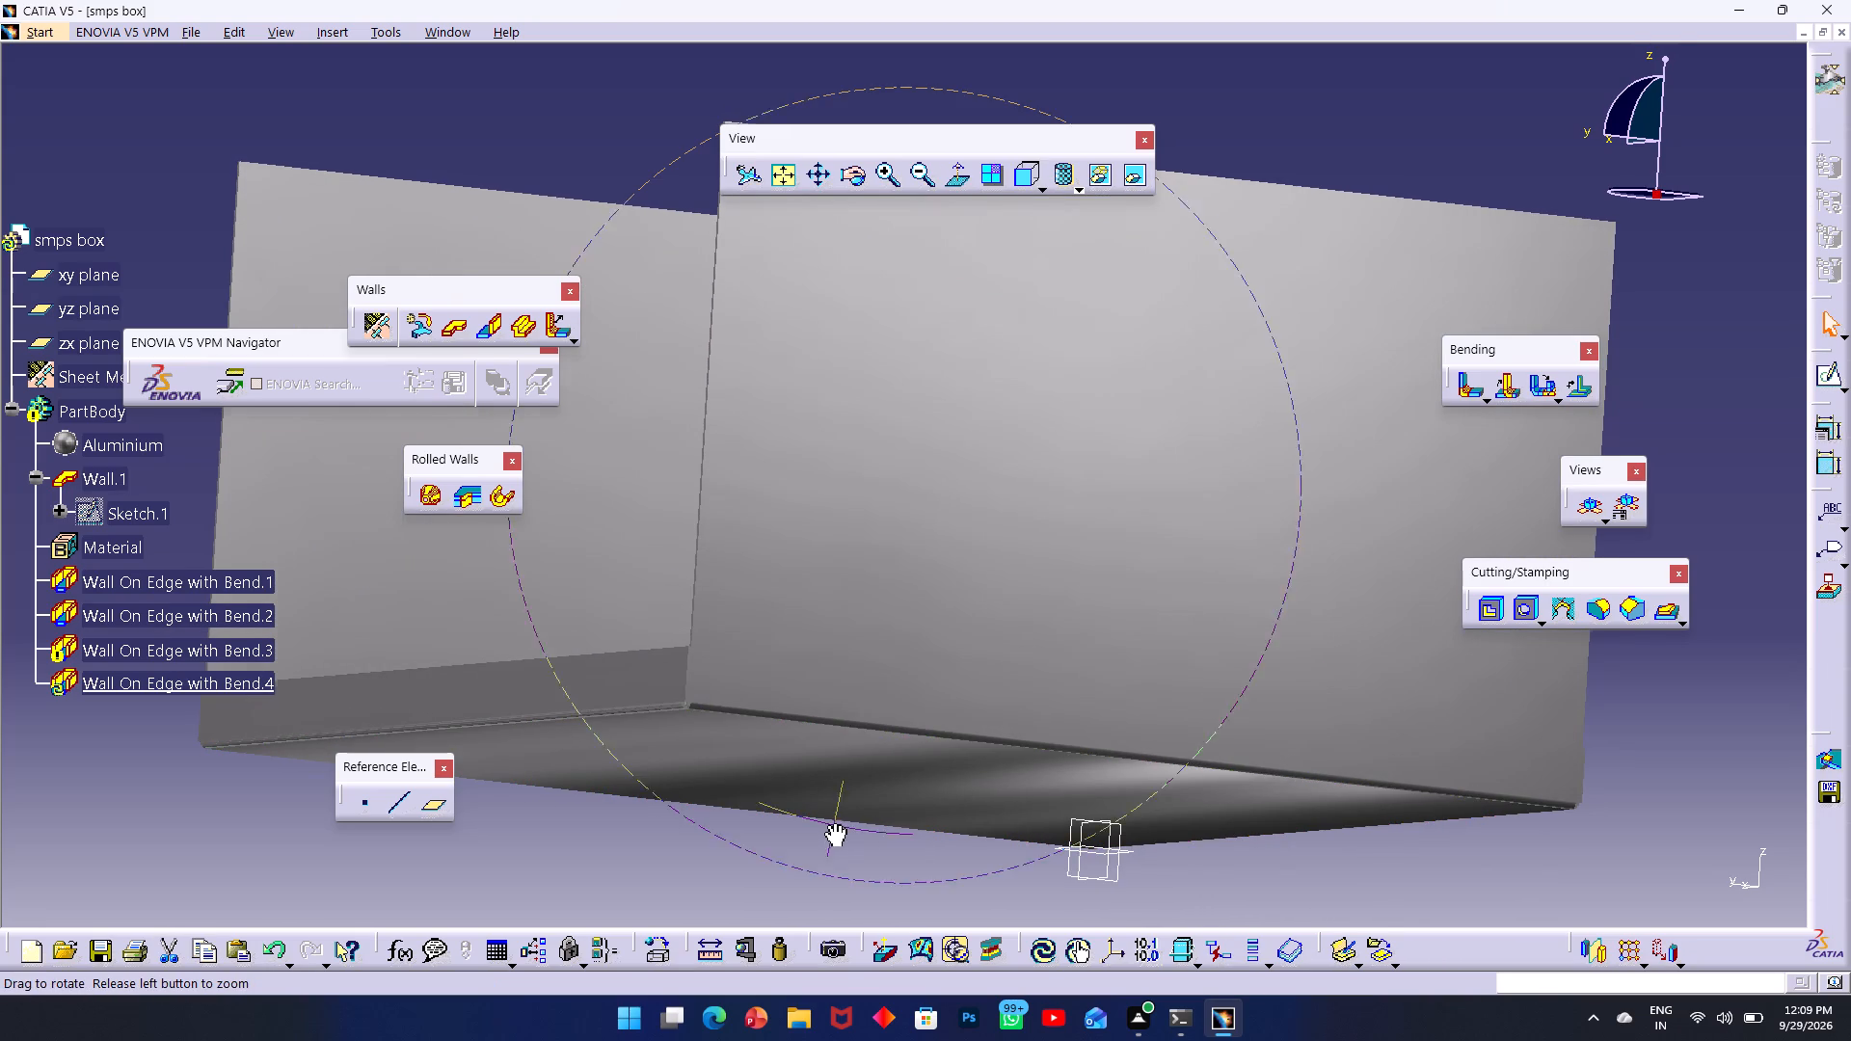
{"action": "middle_click_drag", "start_coordinate": [835, 823], "coordinate": [907, 737]}
{"action": "middle_click_drag", "start_coordinate": [910, 736], "coordinate": [947, 576]}
{"action": "middle_click_drag", "start_coordinate": [842, 403], "coordinate": [1004, 501]}
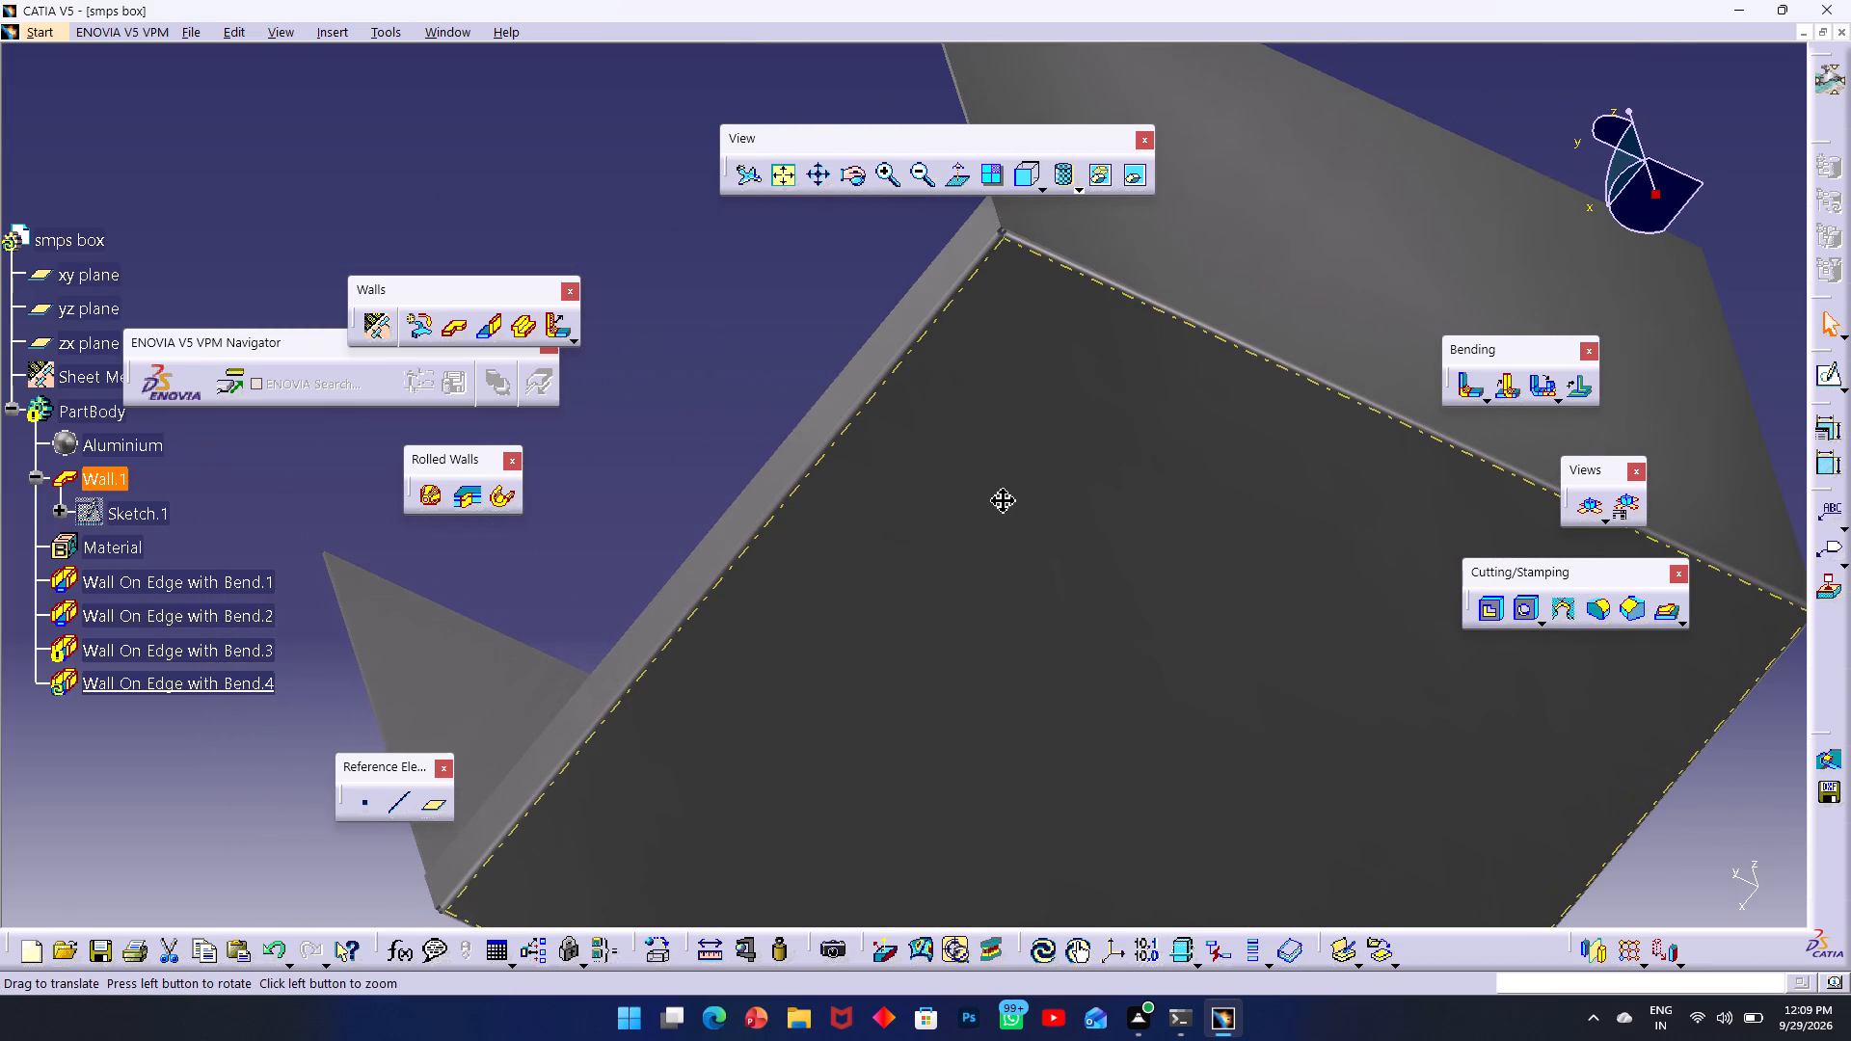
{"action": "middle_click_drag", "start_coordinate": [1004, 501], "coordinate": [980, 864]}
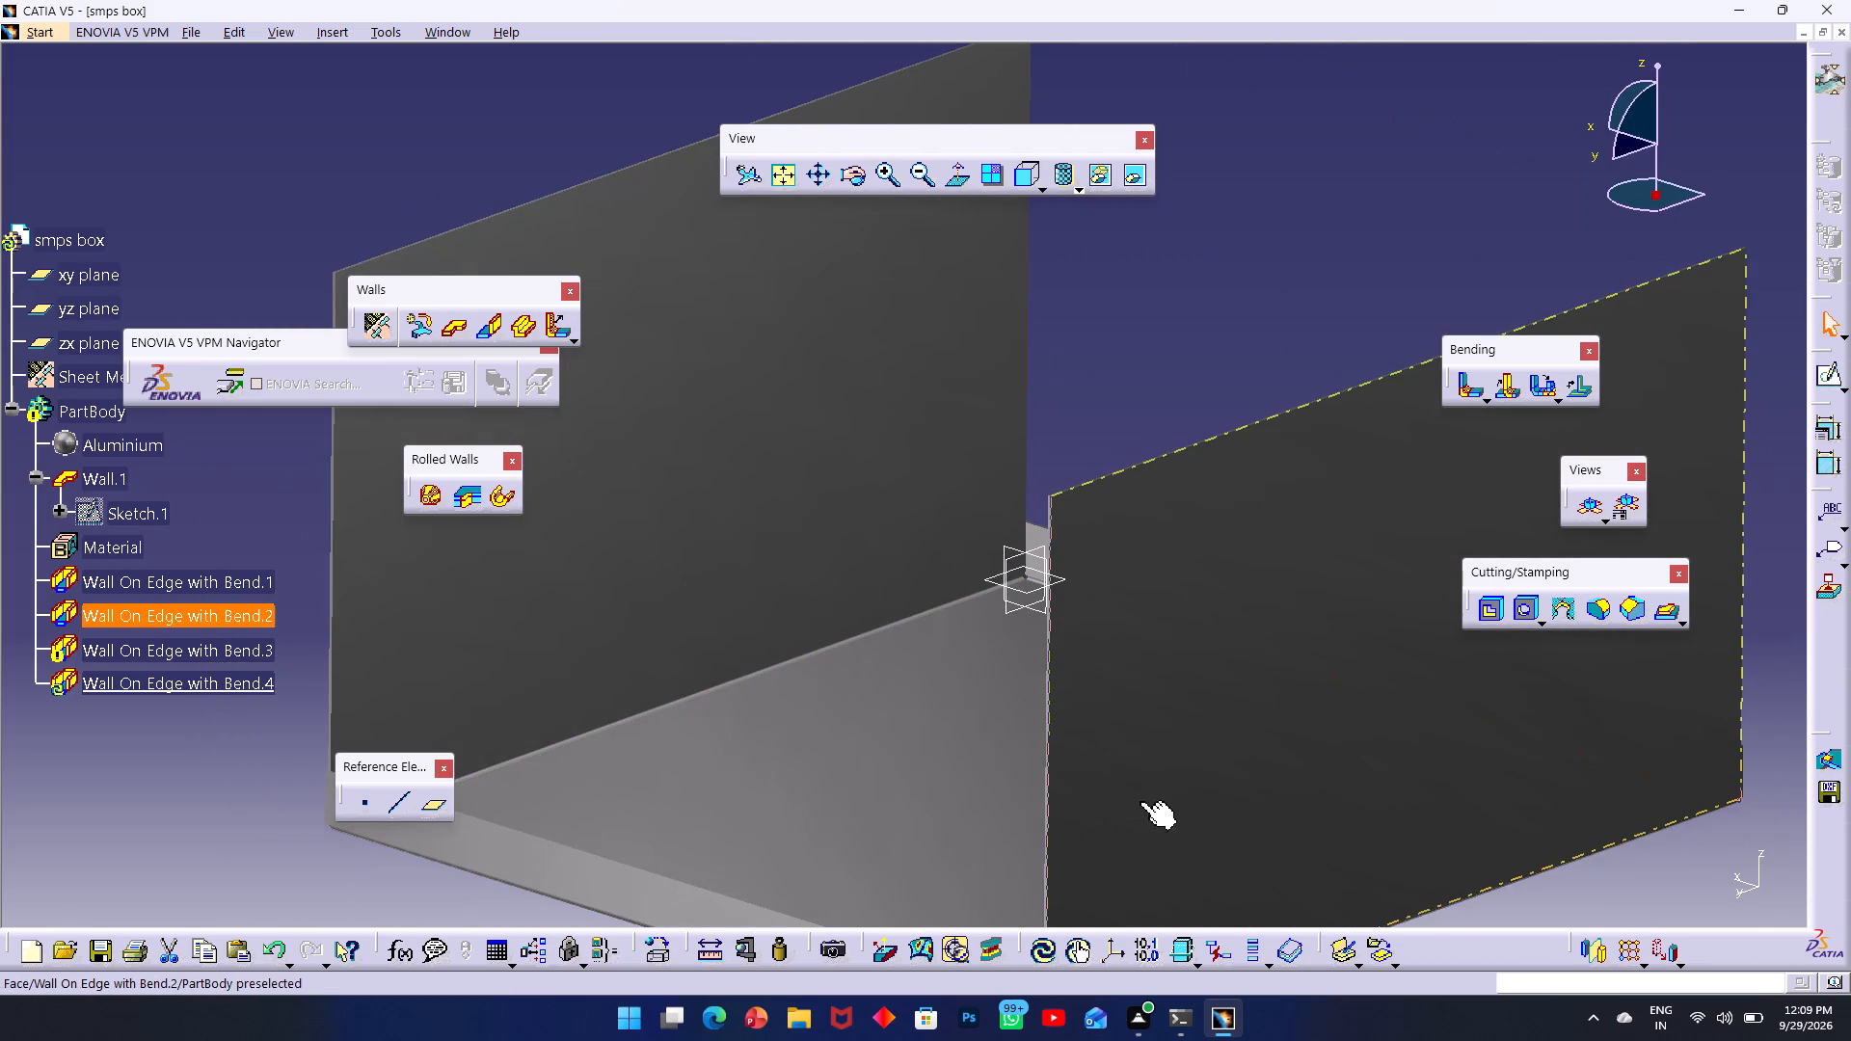
{"action": "middle_click_drag", "start_coordinate": [1243, 737], "coordinate": [964, 599]}
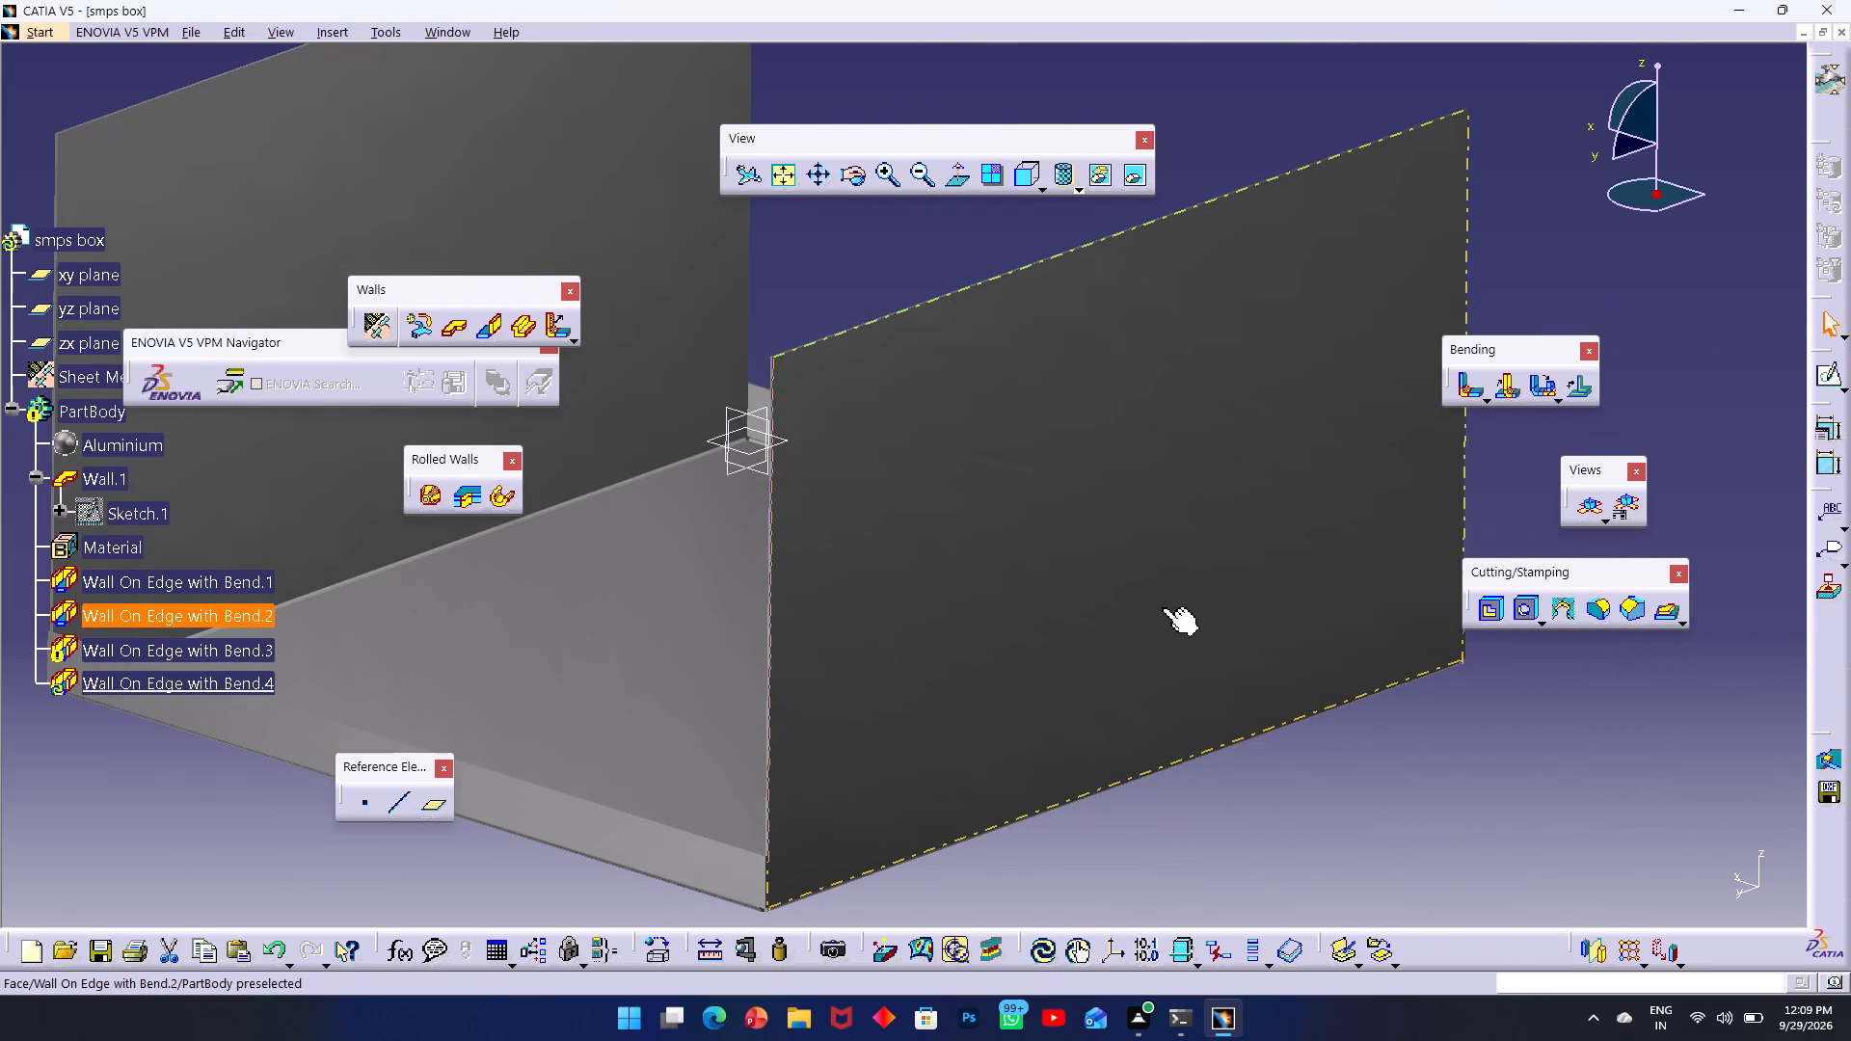
{"action": "middle_click_drag", "start_coordinate": [1163, 608], "coordinate": [1059, 636], "text": "shift"}
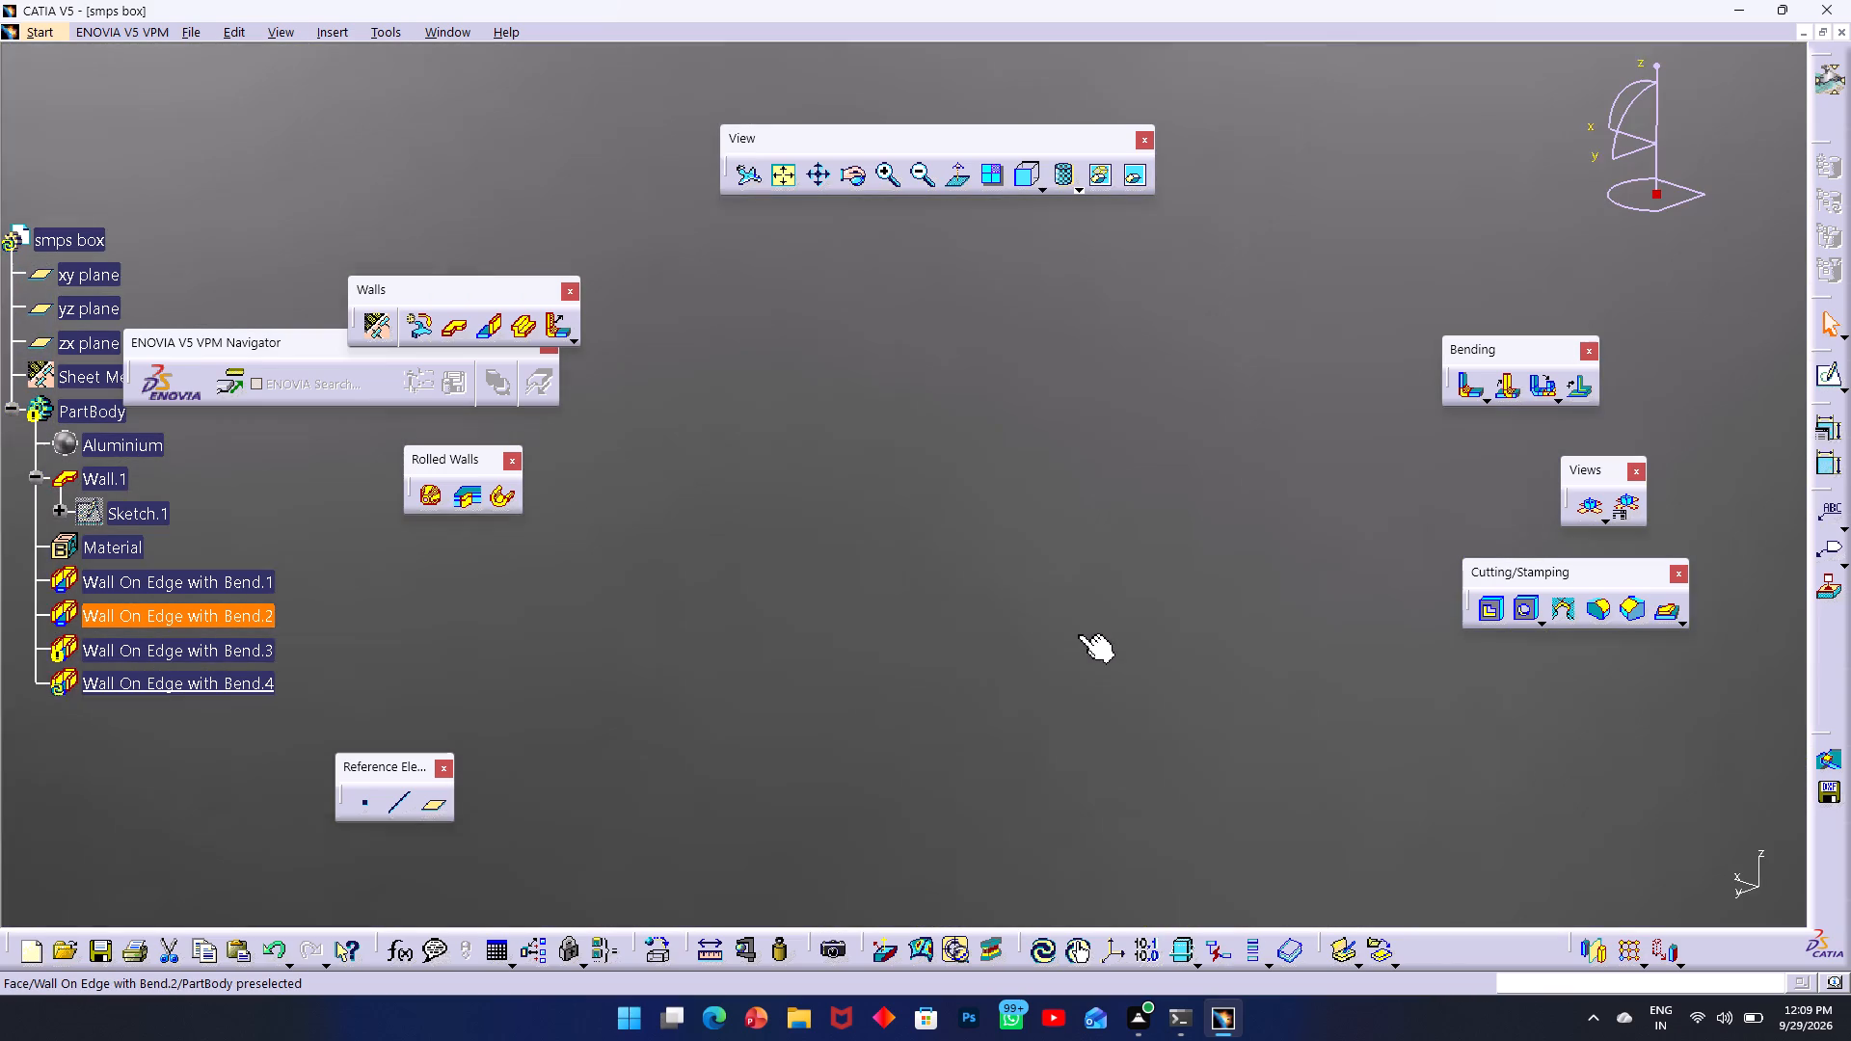
{"action": "left_click", "coordinate": [785, 180]}
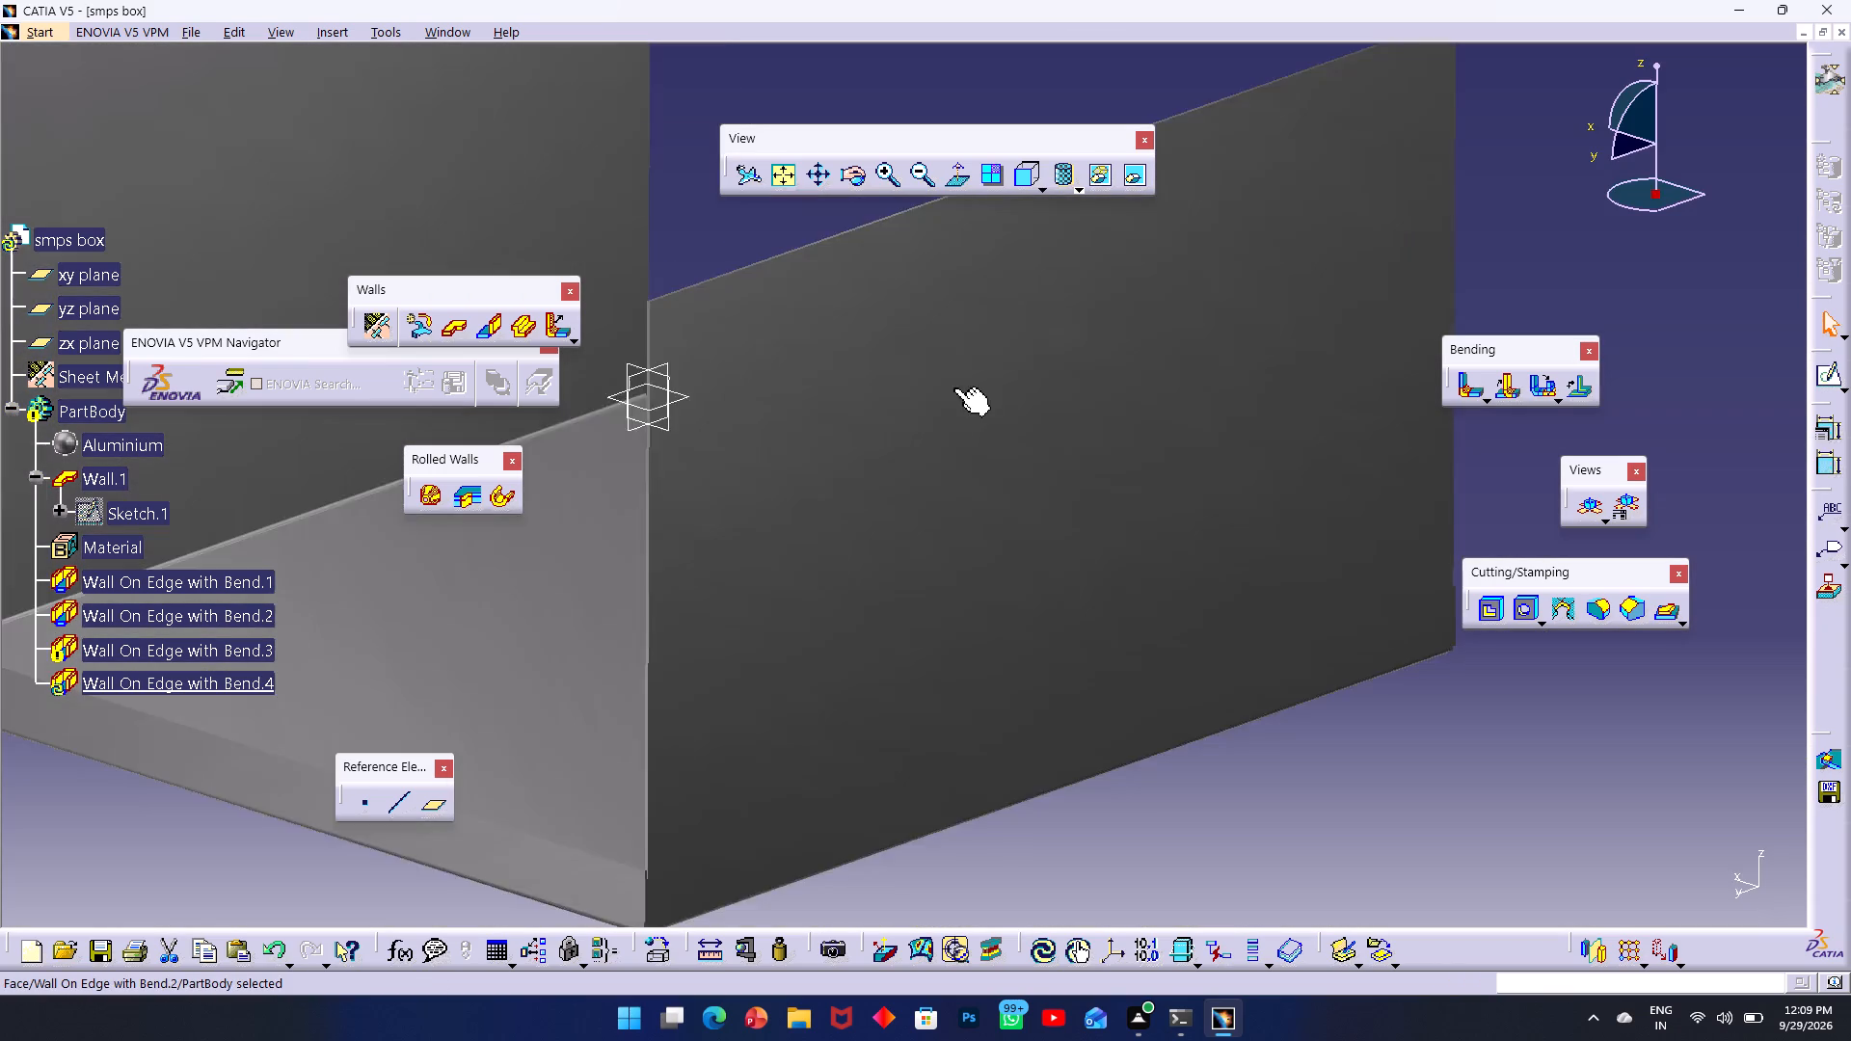
{"action": "middle_click_drag", "start_coordinate": [1160, 556], "coordinate": [1027, 573], "text": "ctrl"}
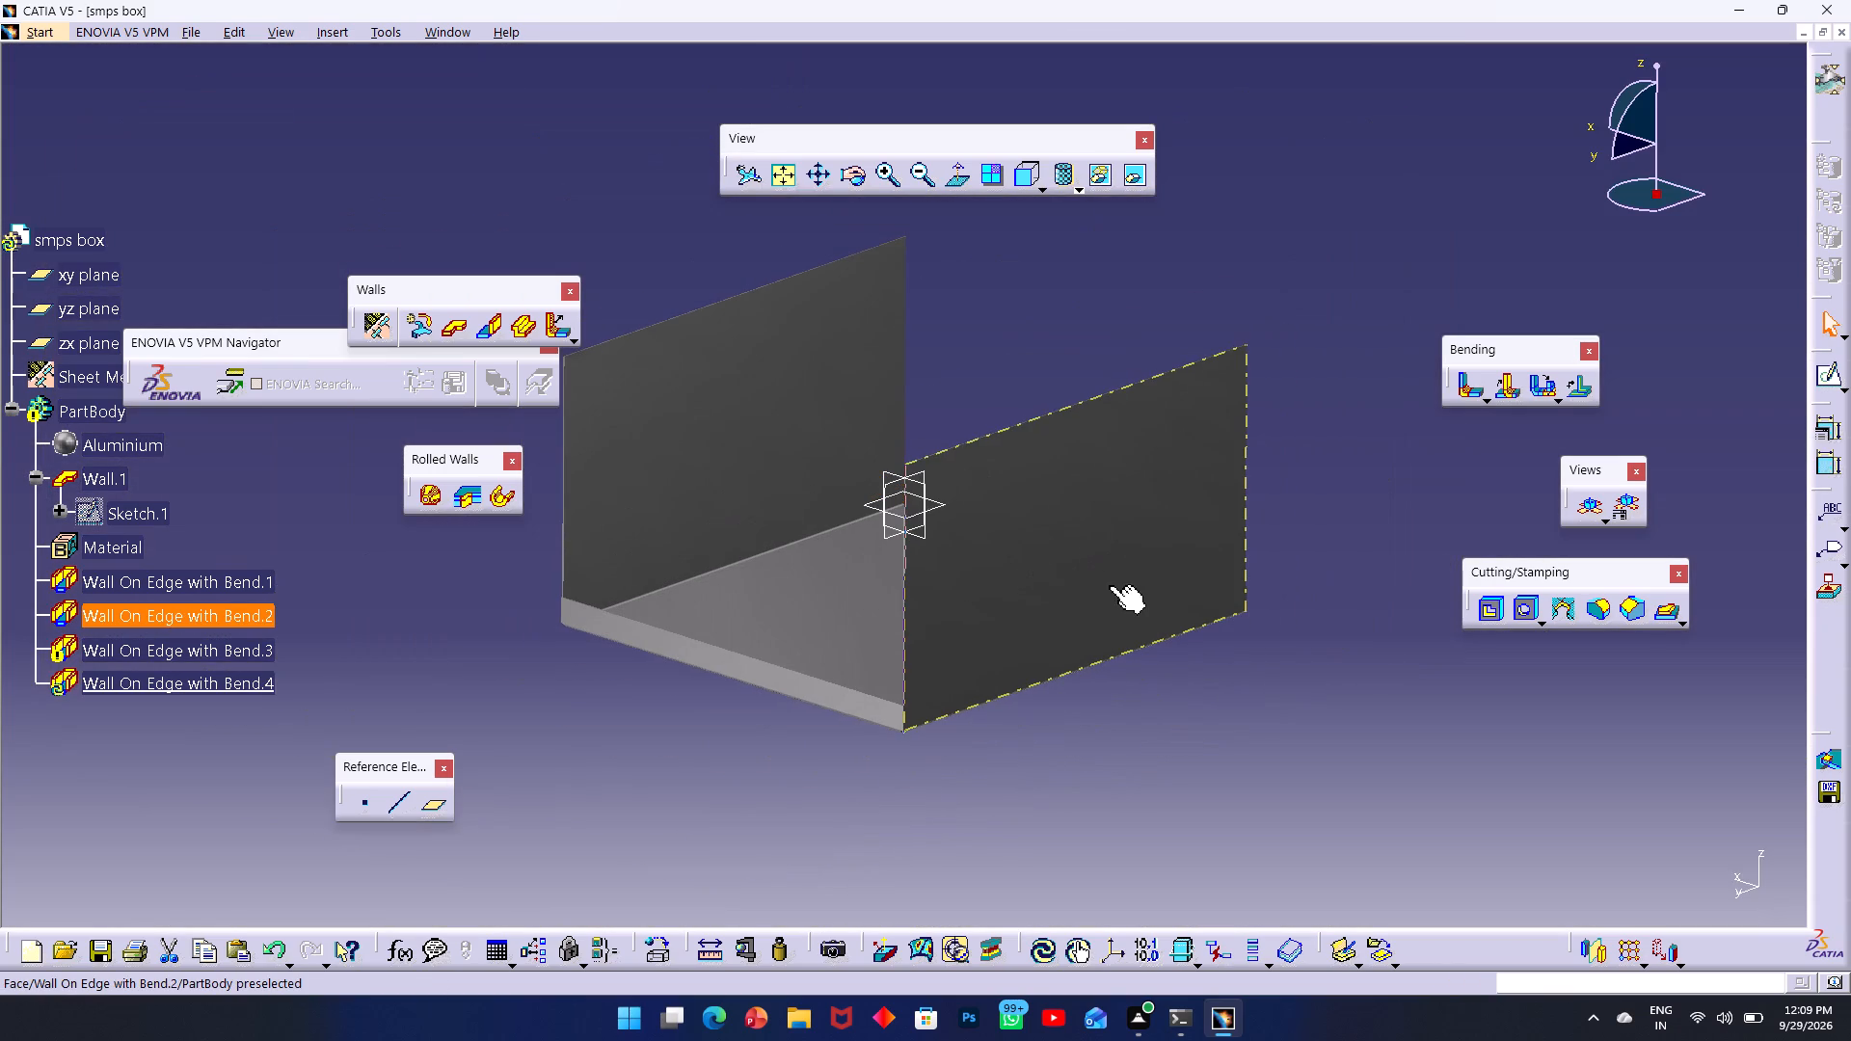
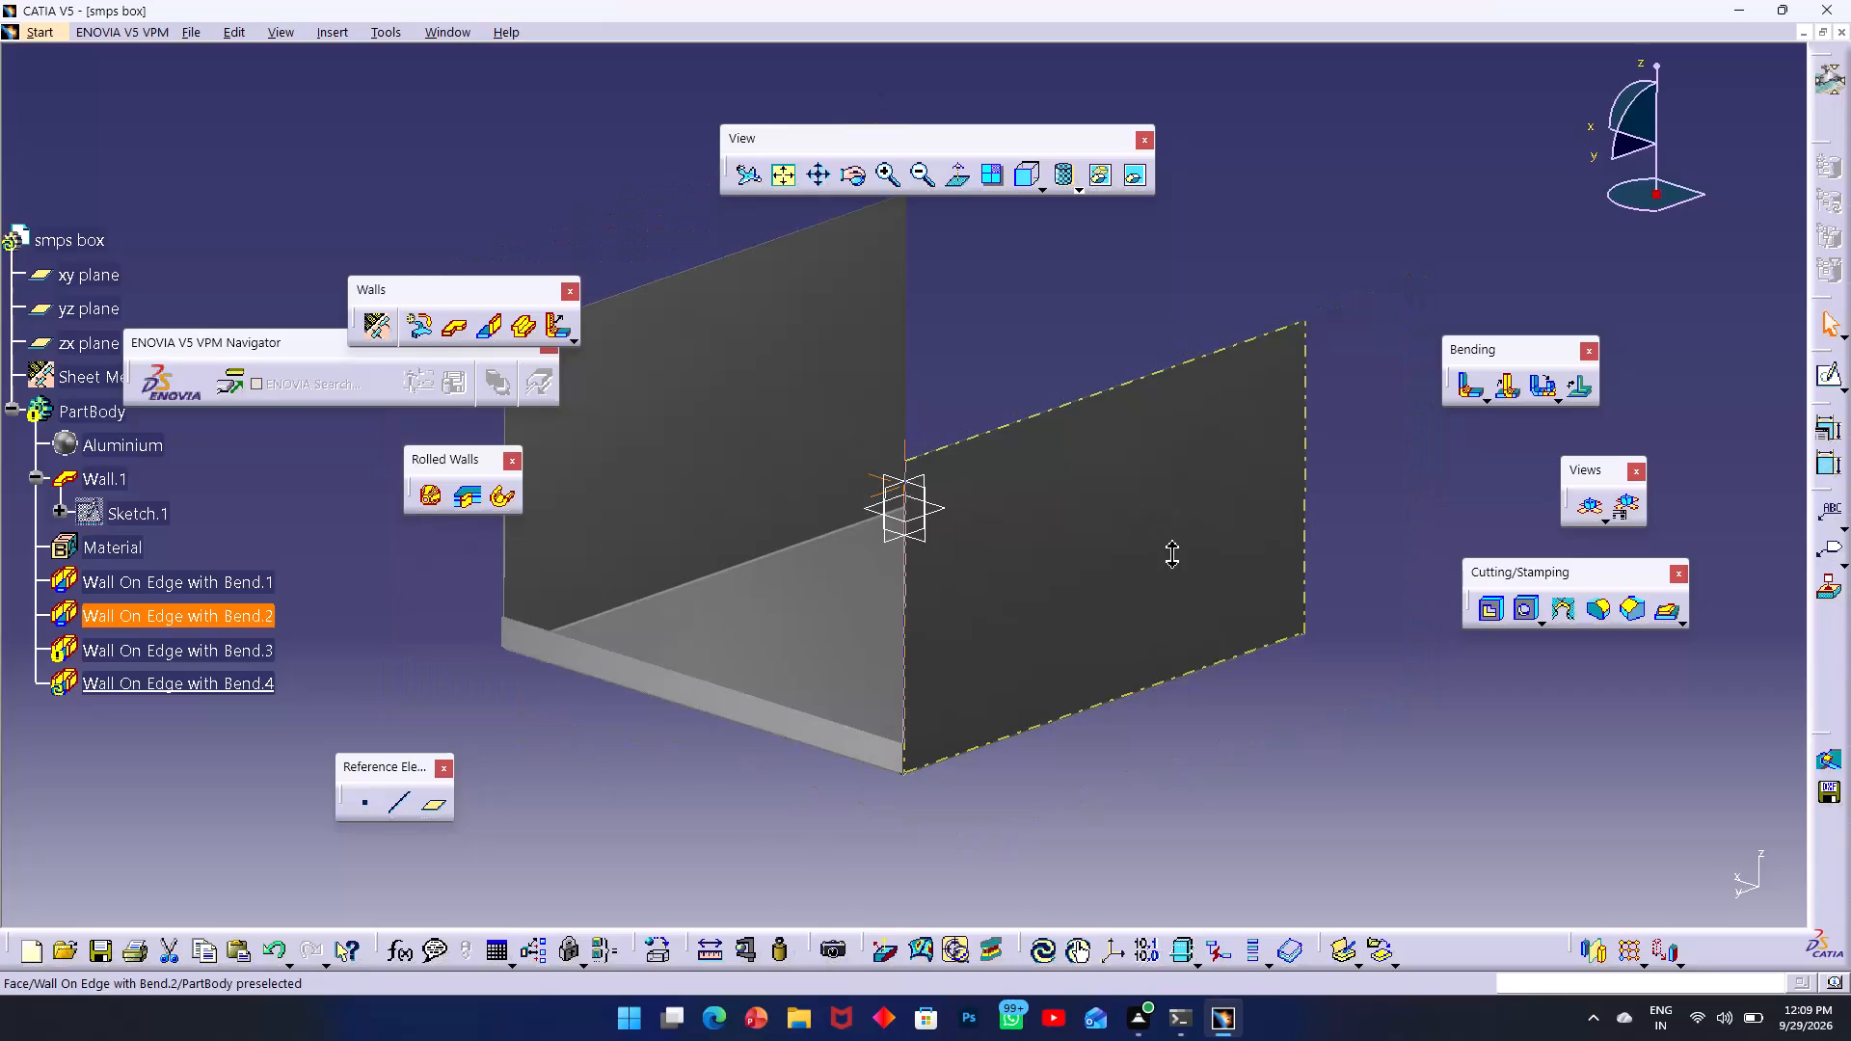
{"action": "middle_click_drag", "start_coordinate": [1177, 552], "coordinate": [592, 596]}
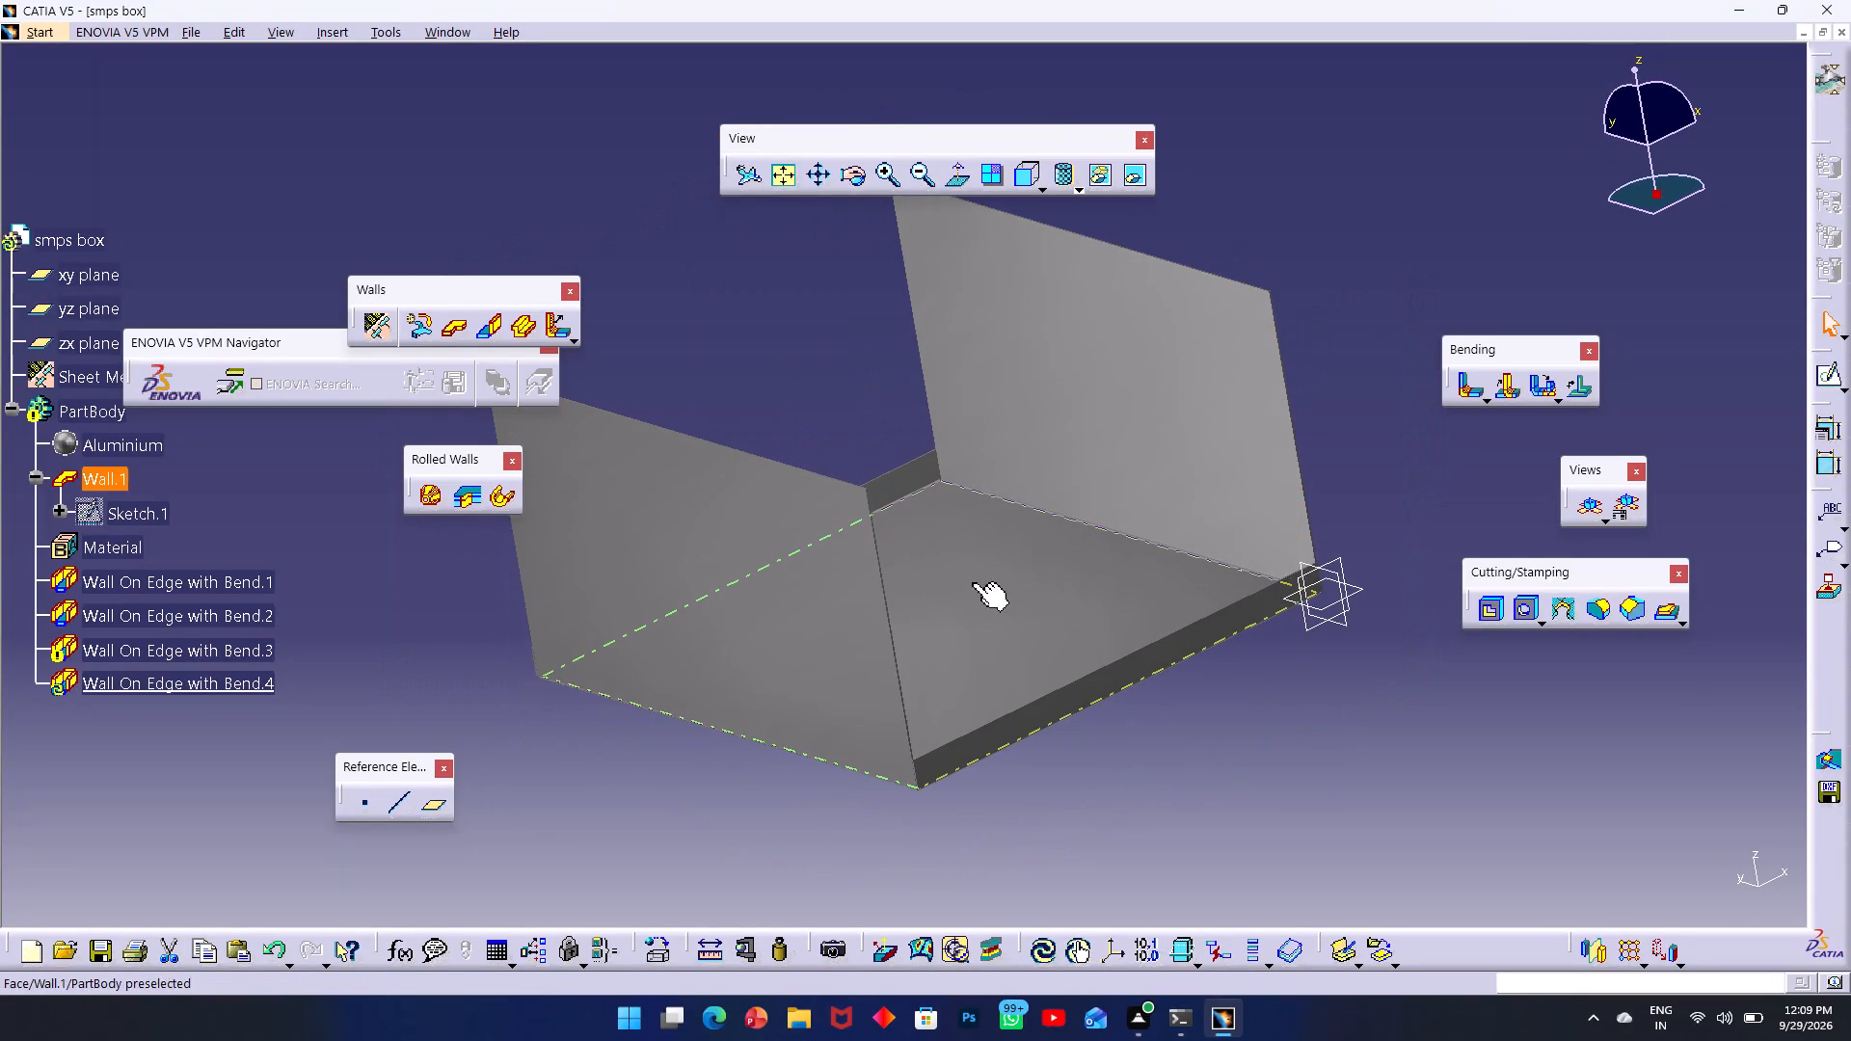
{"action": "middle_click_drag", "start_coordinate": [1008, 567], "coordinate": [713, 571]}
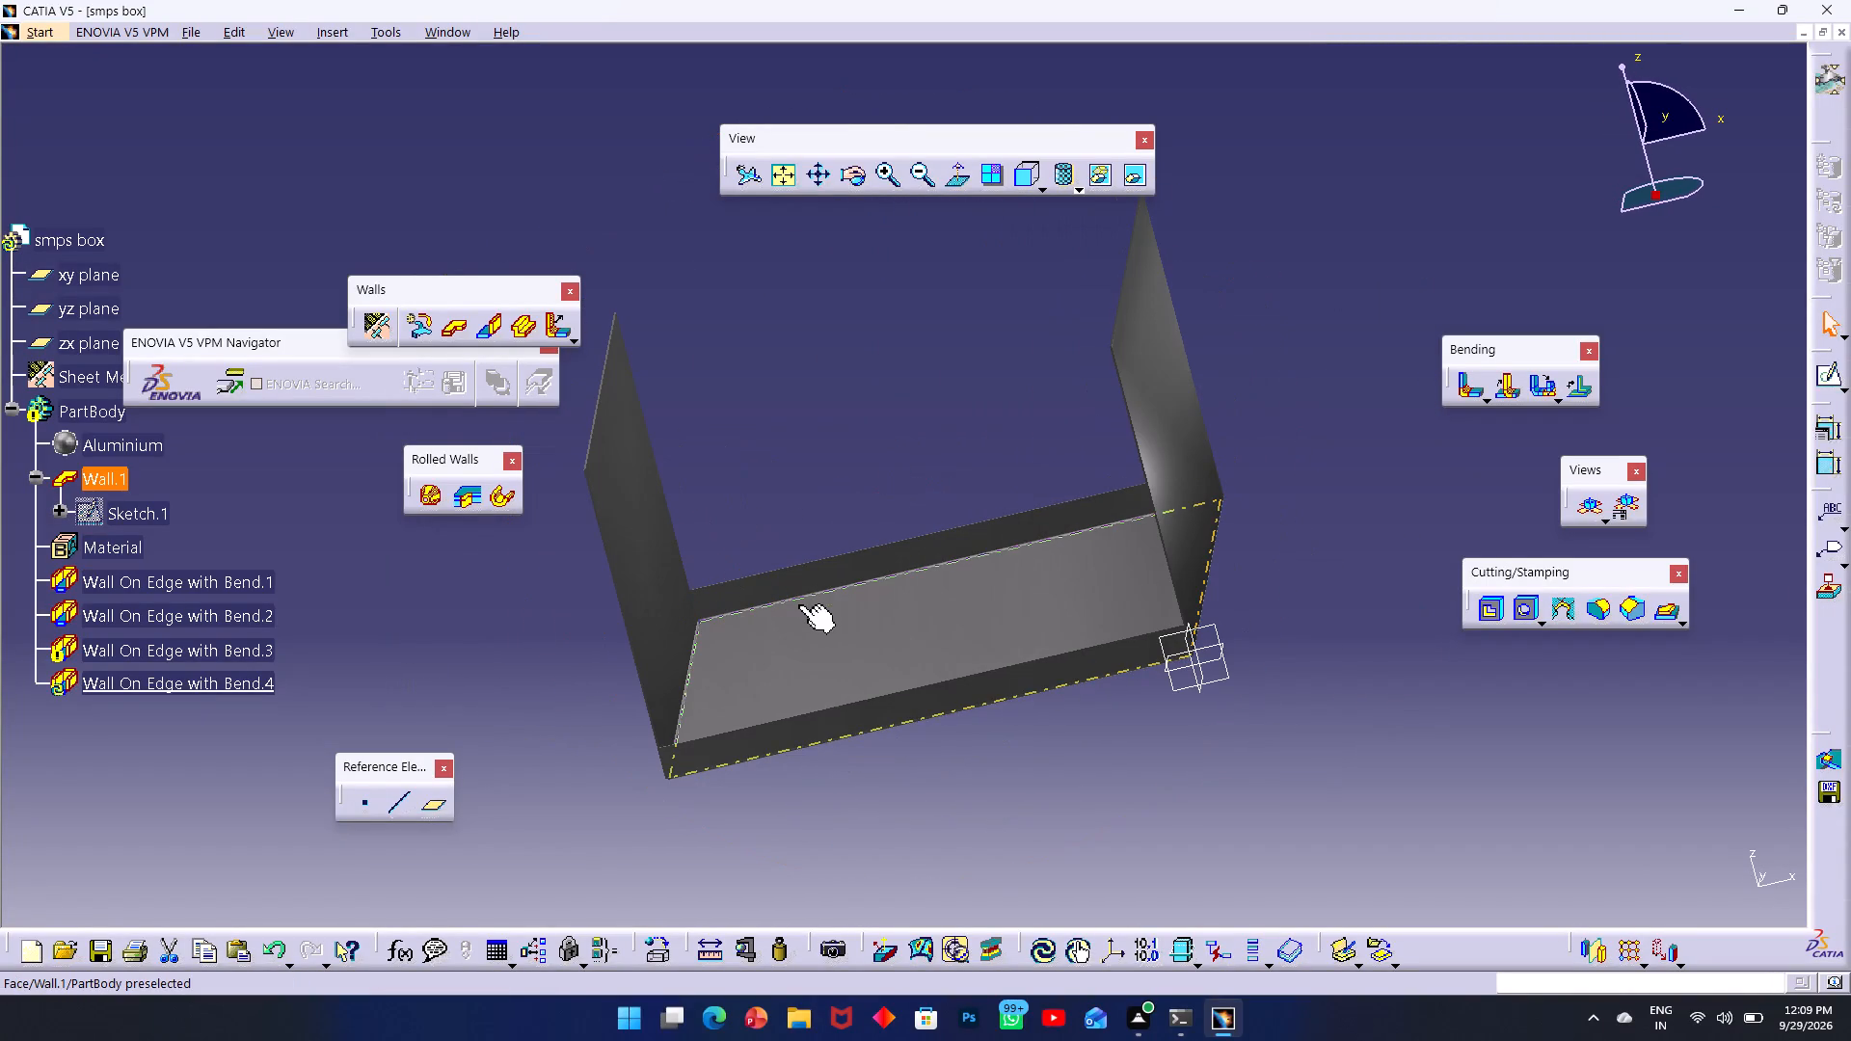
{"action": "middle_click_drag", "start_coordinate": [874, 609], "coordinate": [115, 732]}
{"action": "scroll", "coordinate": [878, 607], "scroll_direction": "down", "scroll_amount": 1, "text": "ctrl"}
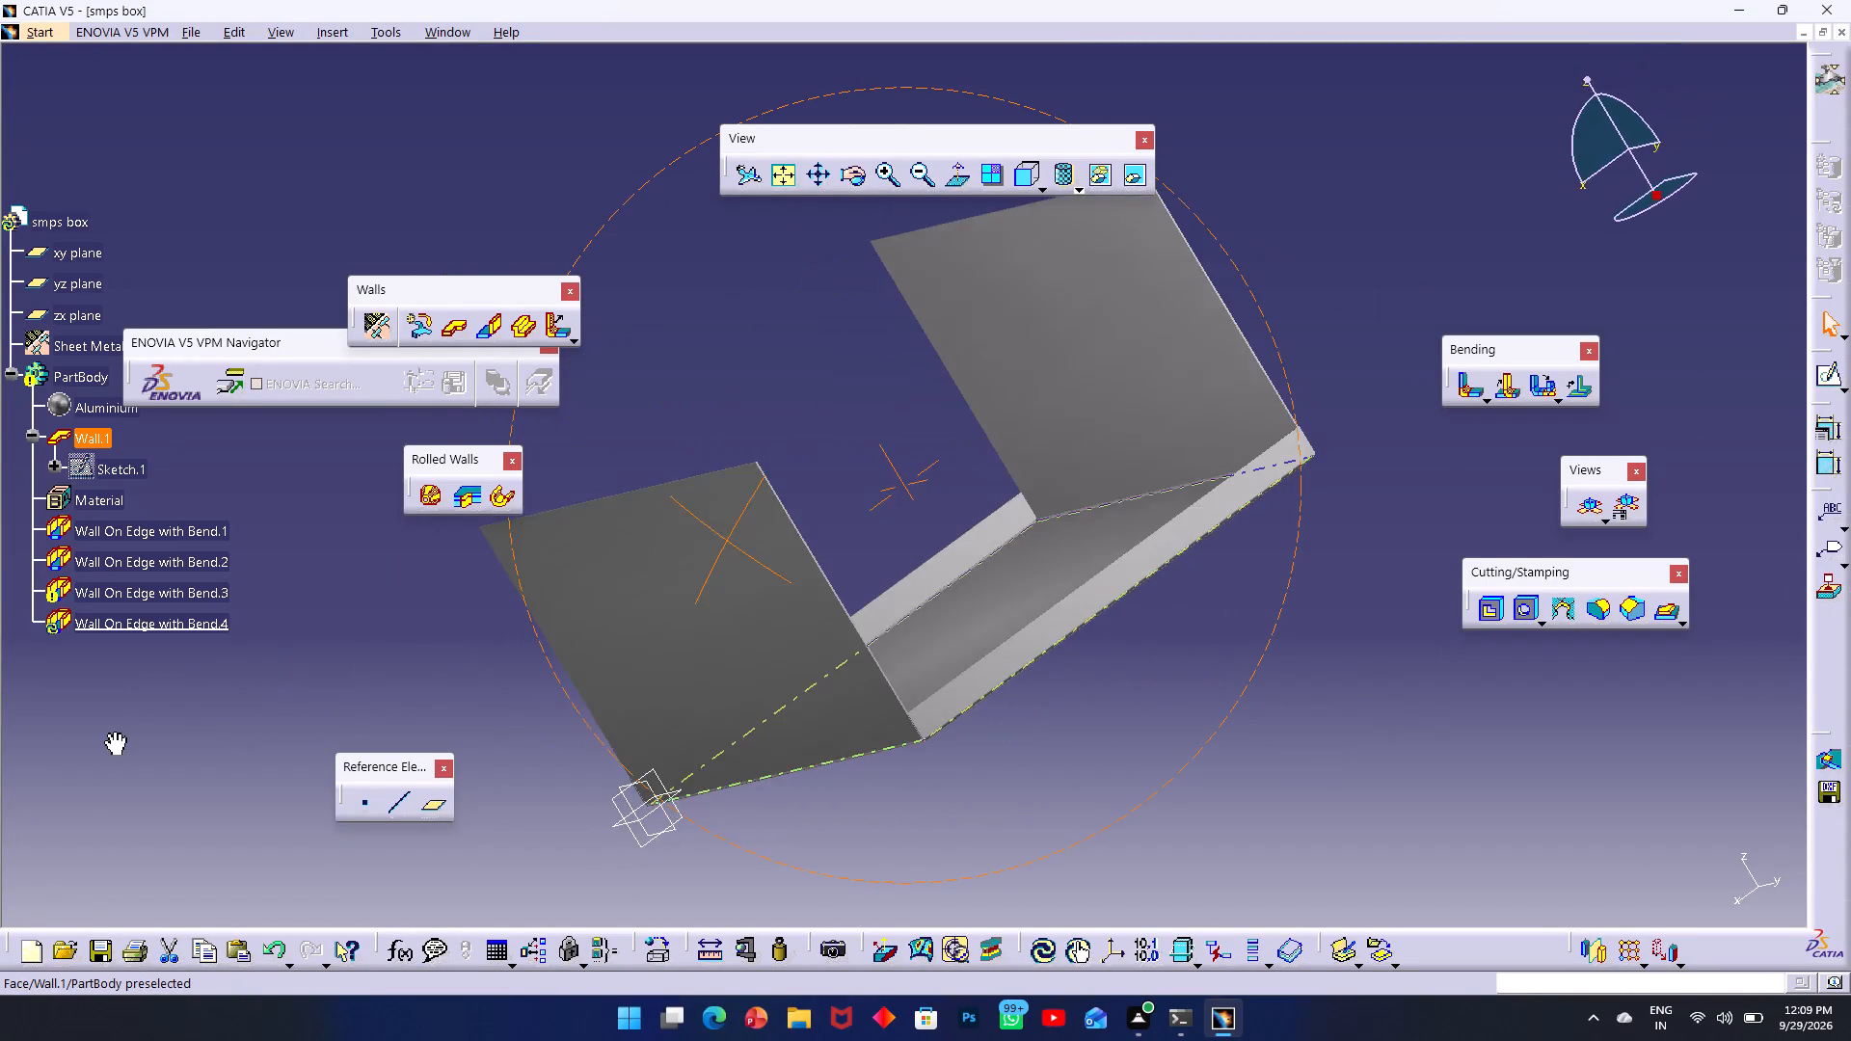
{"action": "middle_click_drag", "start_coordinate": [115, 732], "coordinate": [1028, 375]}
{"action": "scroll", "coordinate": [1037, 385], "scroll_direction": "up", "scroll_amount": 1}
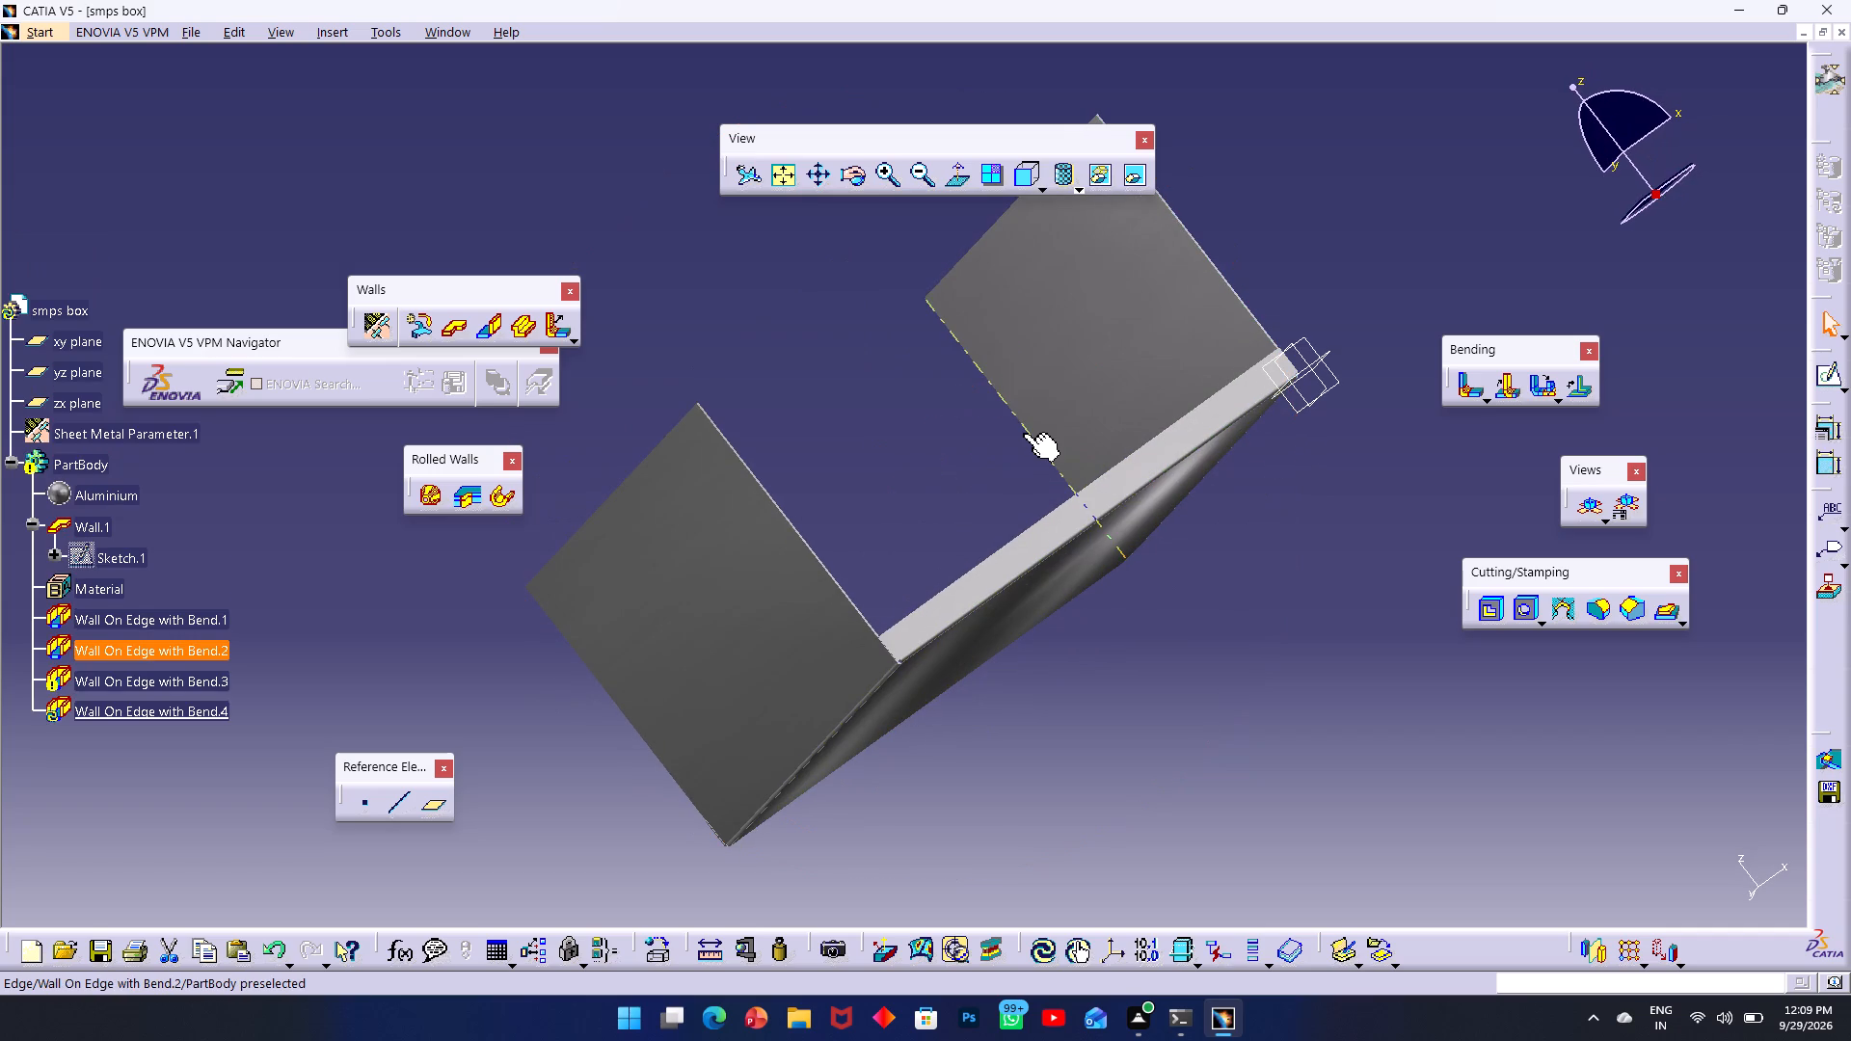
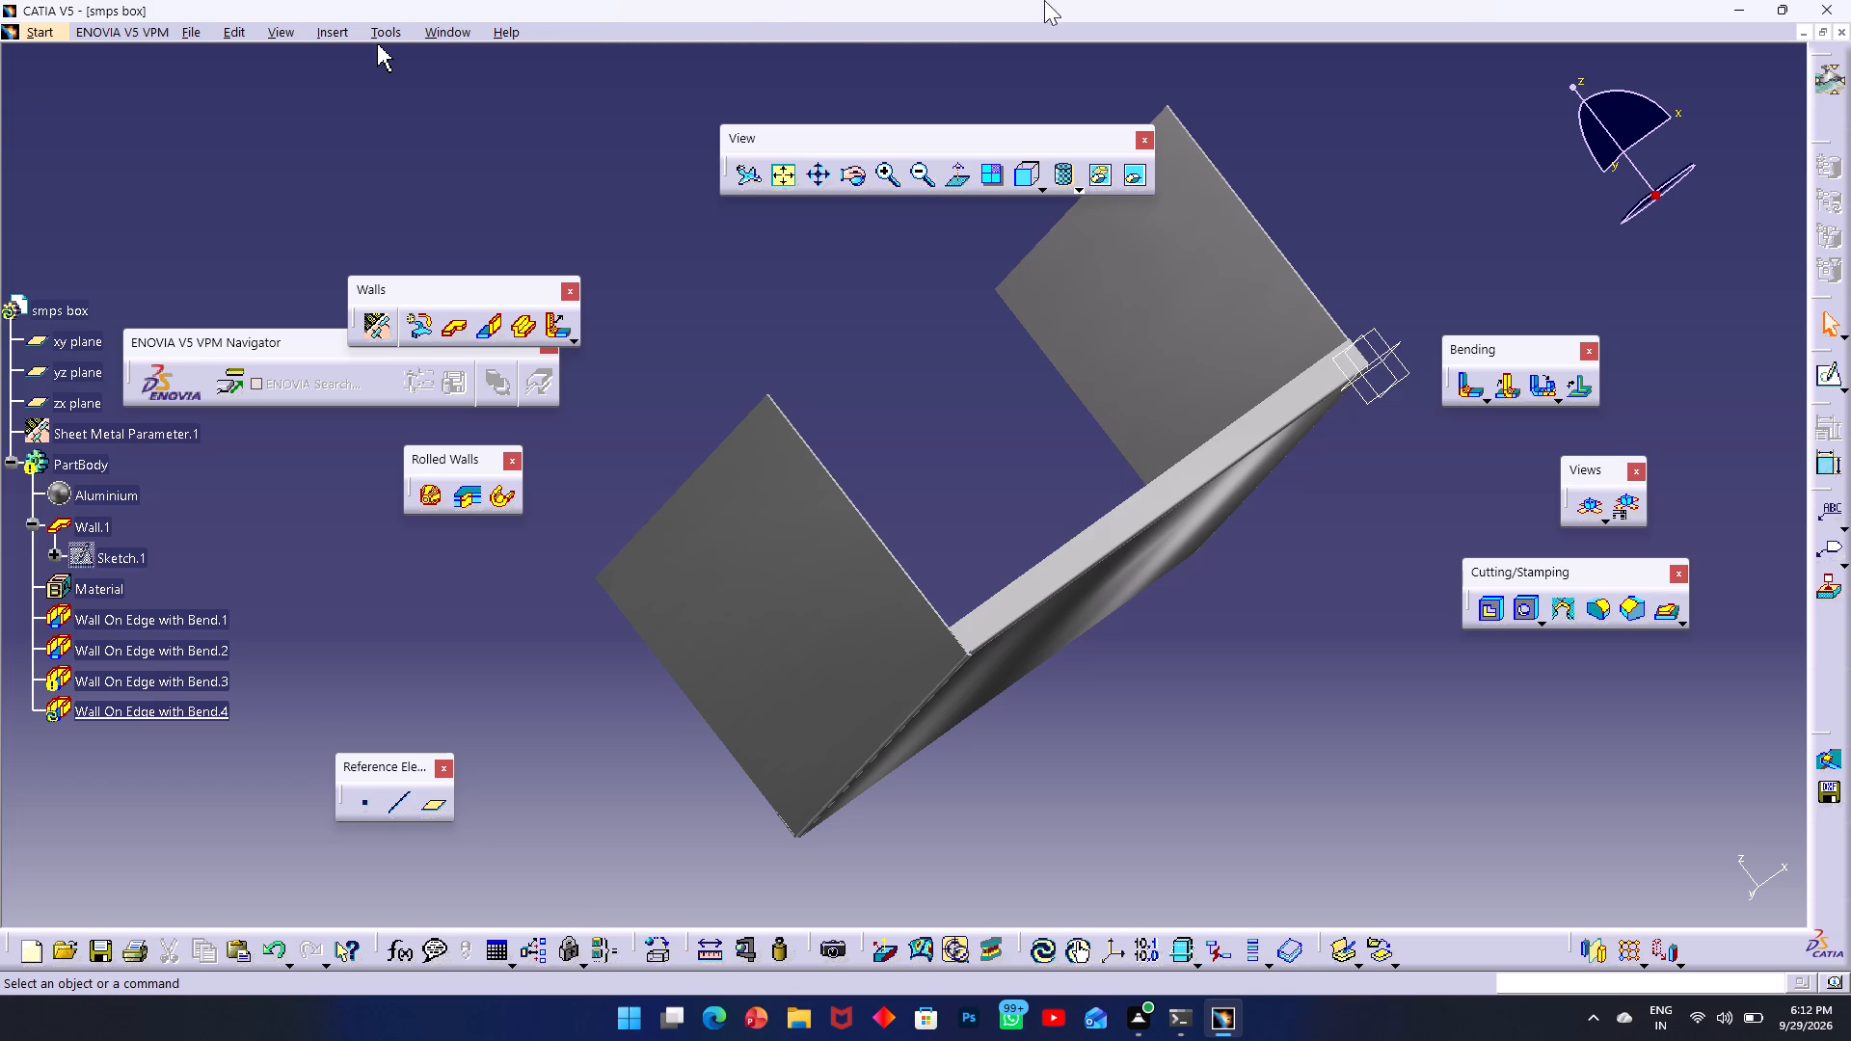
Examine up close the corner where the 85 mm side wall meets the 9 mm wall and their bends.
{"action": "left_click", "coordinate": [759, 107]}
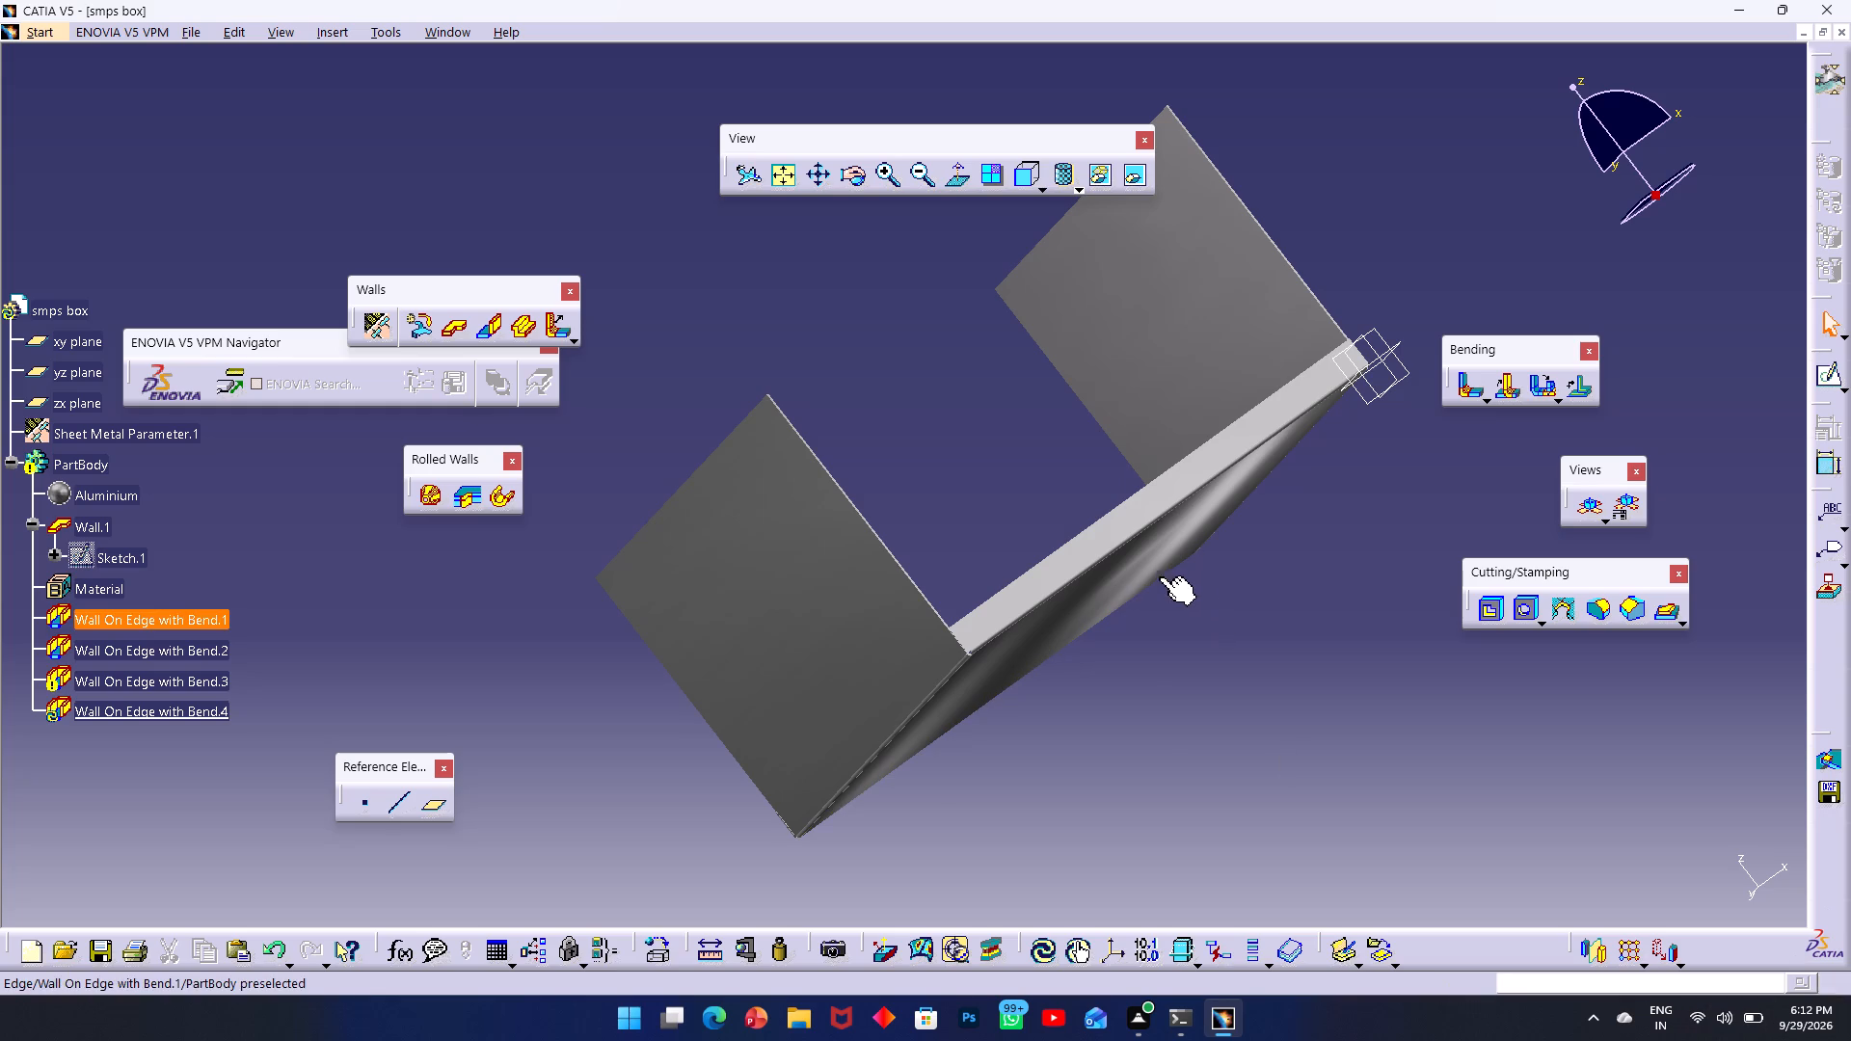
{"action": "middle_click", "coordinate": [1215, 614]}
{"action": "middle_click_drag", "start_coordinate": [970, 550], "coordinate": [966, 551]}
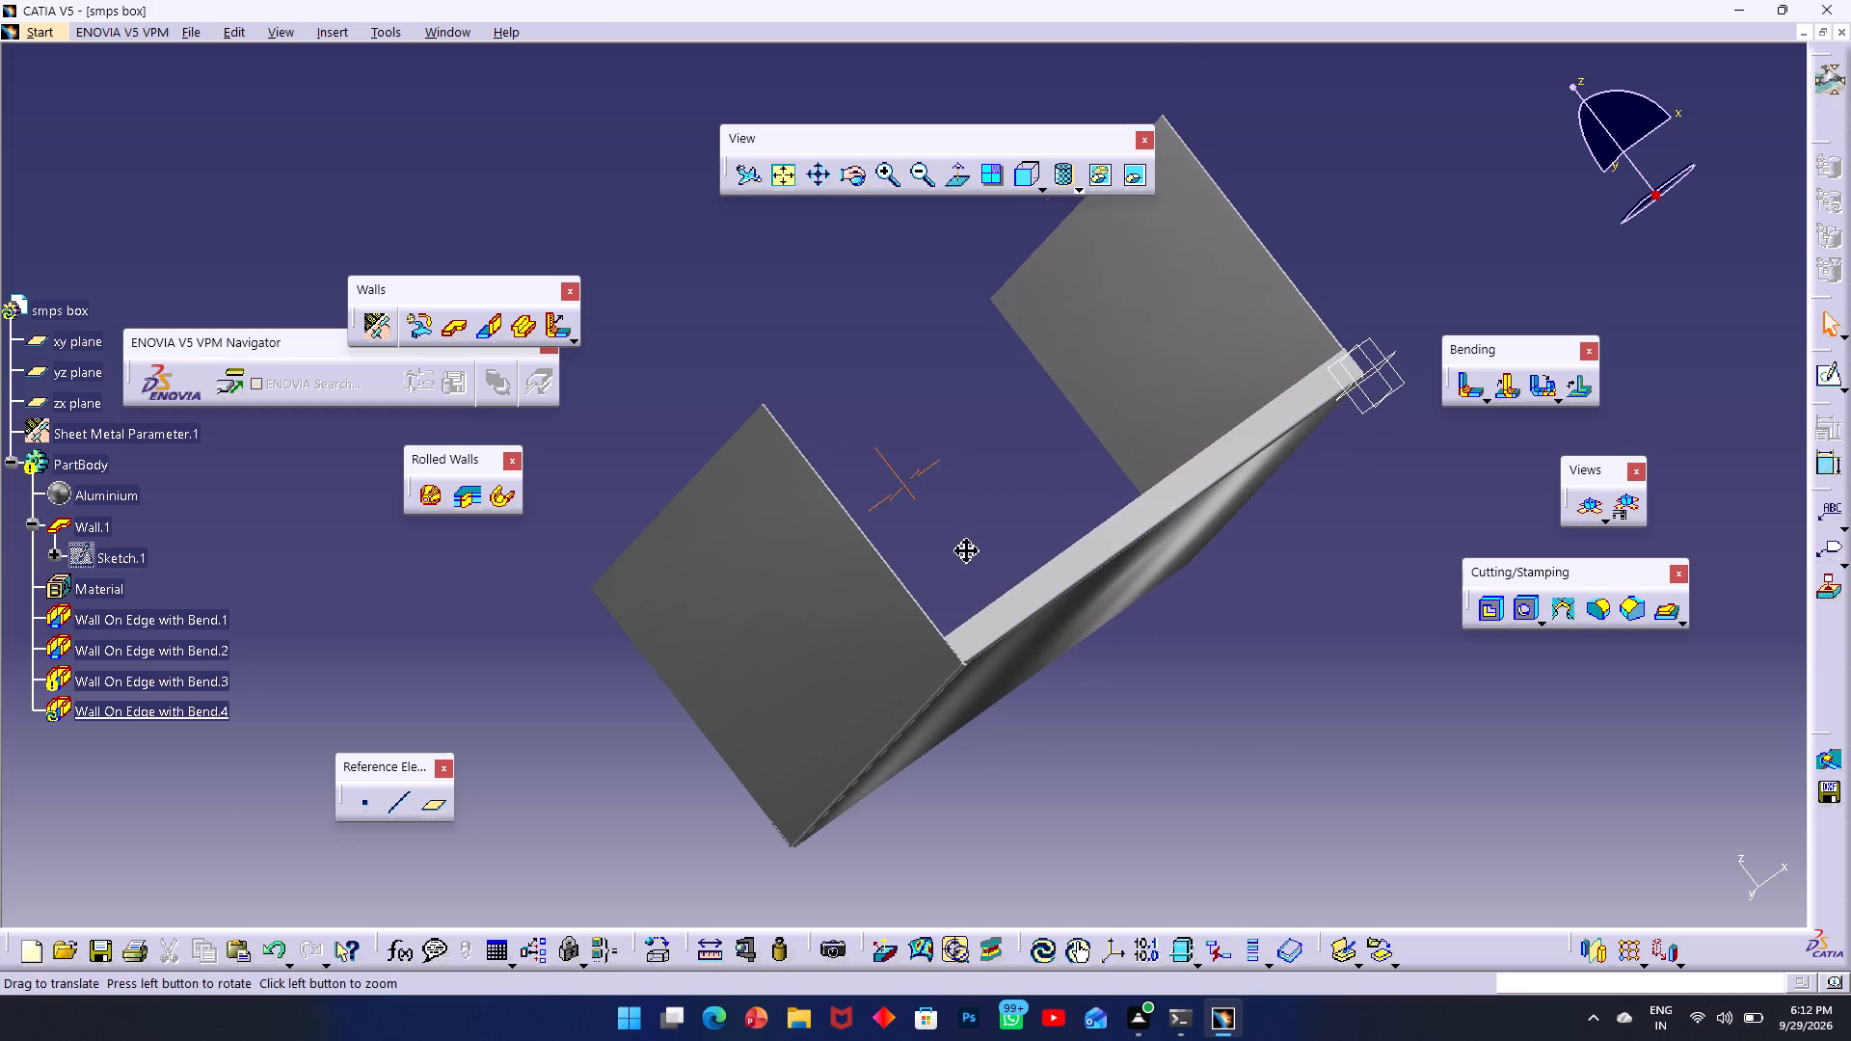
{"action": "middle_click_drag", "start_coordinate": [966, 551], "coordinate": [991, 475]}
{"action": "scroll", "coordinate": [991, 475], "scroll_direction": "up", "scroll_amount": 1}
{"action": "middle_click", "coordinate": [997, 467], "text": "ctrl"}
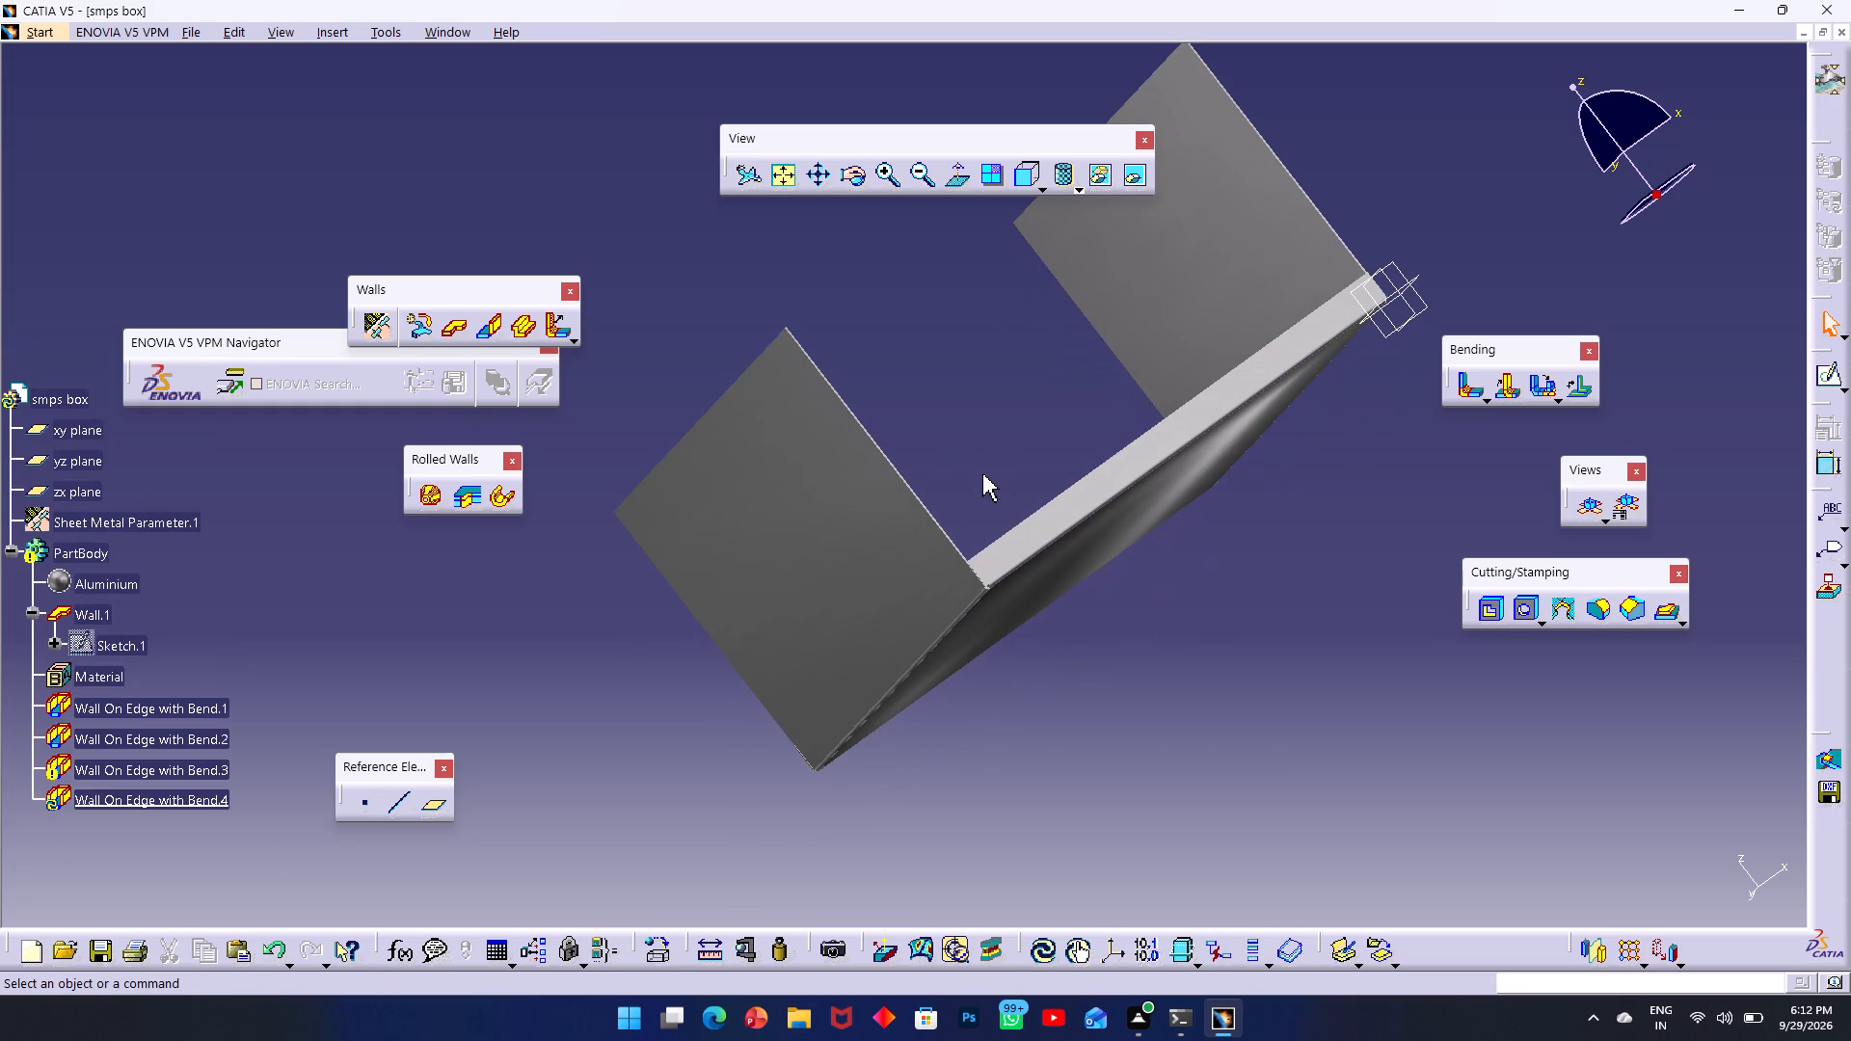
{"action": "scroll", "coordinate": [982, 477], "scroll_direction": "up", "scroll_amount": 1, "text": "ctrl"}
{"action": "middle_click_drag", "start_coordinate": [984, 480], "coordinate": [1064, 352], "text": "ctrl"}
{"action": "scroll", "coordinate": [1063, 351], "scroll_direction": "up", "scroll_amount": 1}
{"action": "scroll", "coordinate": [1049, 506], "scroll_direction": "up", "scroll_amount": 1}
{"action": "middle_click", "coordinate": [1049, 506]}
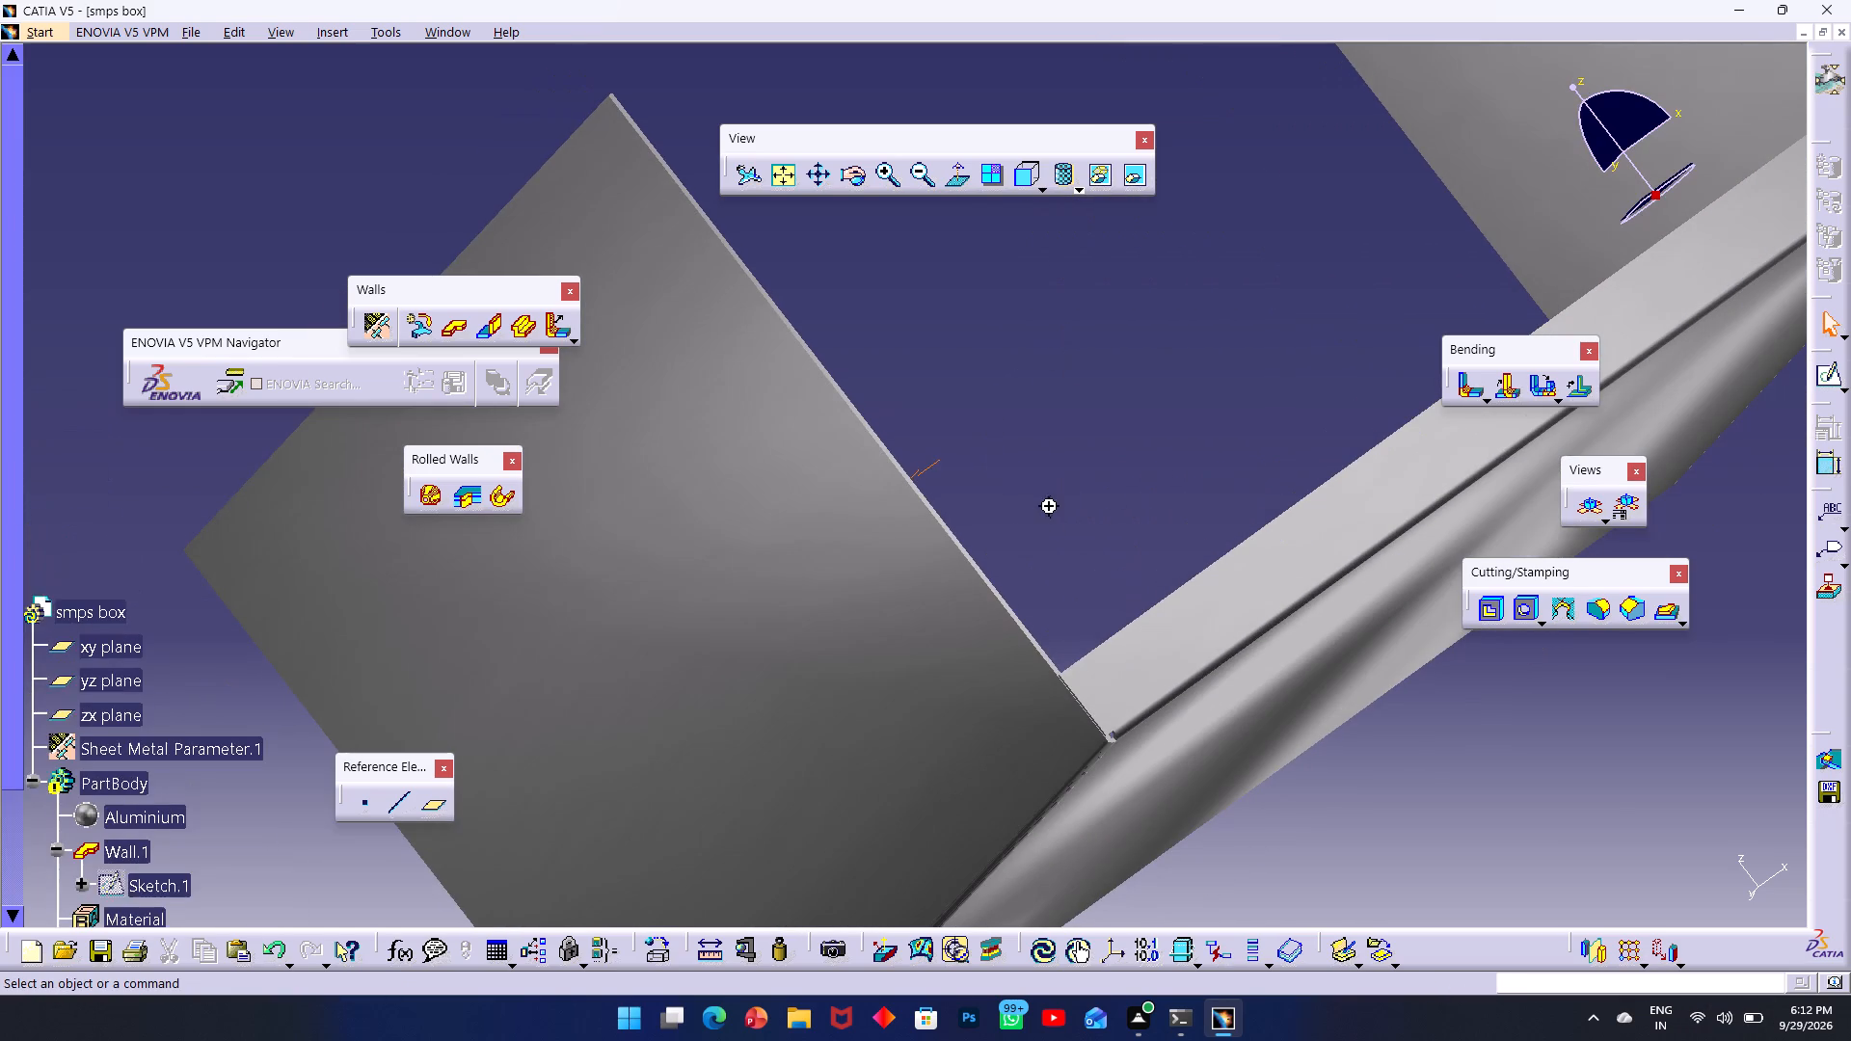
{"action": "scroll", "coordinate": [1049, 507], "scroll_direction": "down", "scroll_amount": 1}
{"action": "scroll", "coordinate": [934, 566], "scroll_direction": "up", "scroll_amount": 1}
{"action": "middle_click", "coordinate": [934, 566]}
{"action": "middle_click_drag", "start_coordinate": [941, 559], "coordinate": [941, 558]}
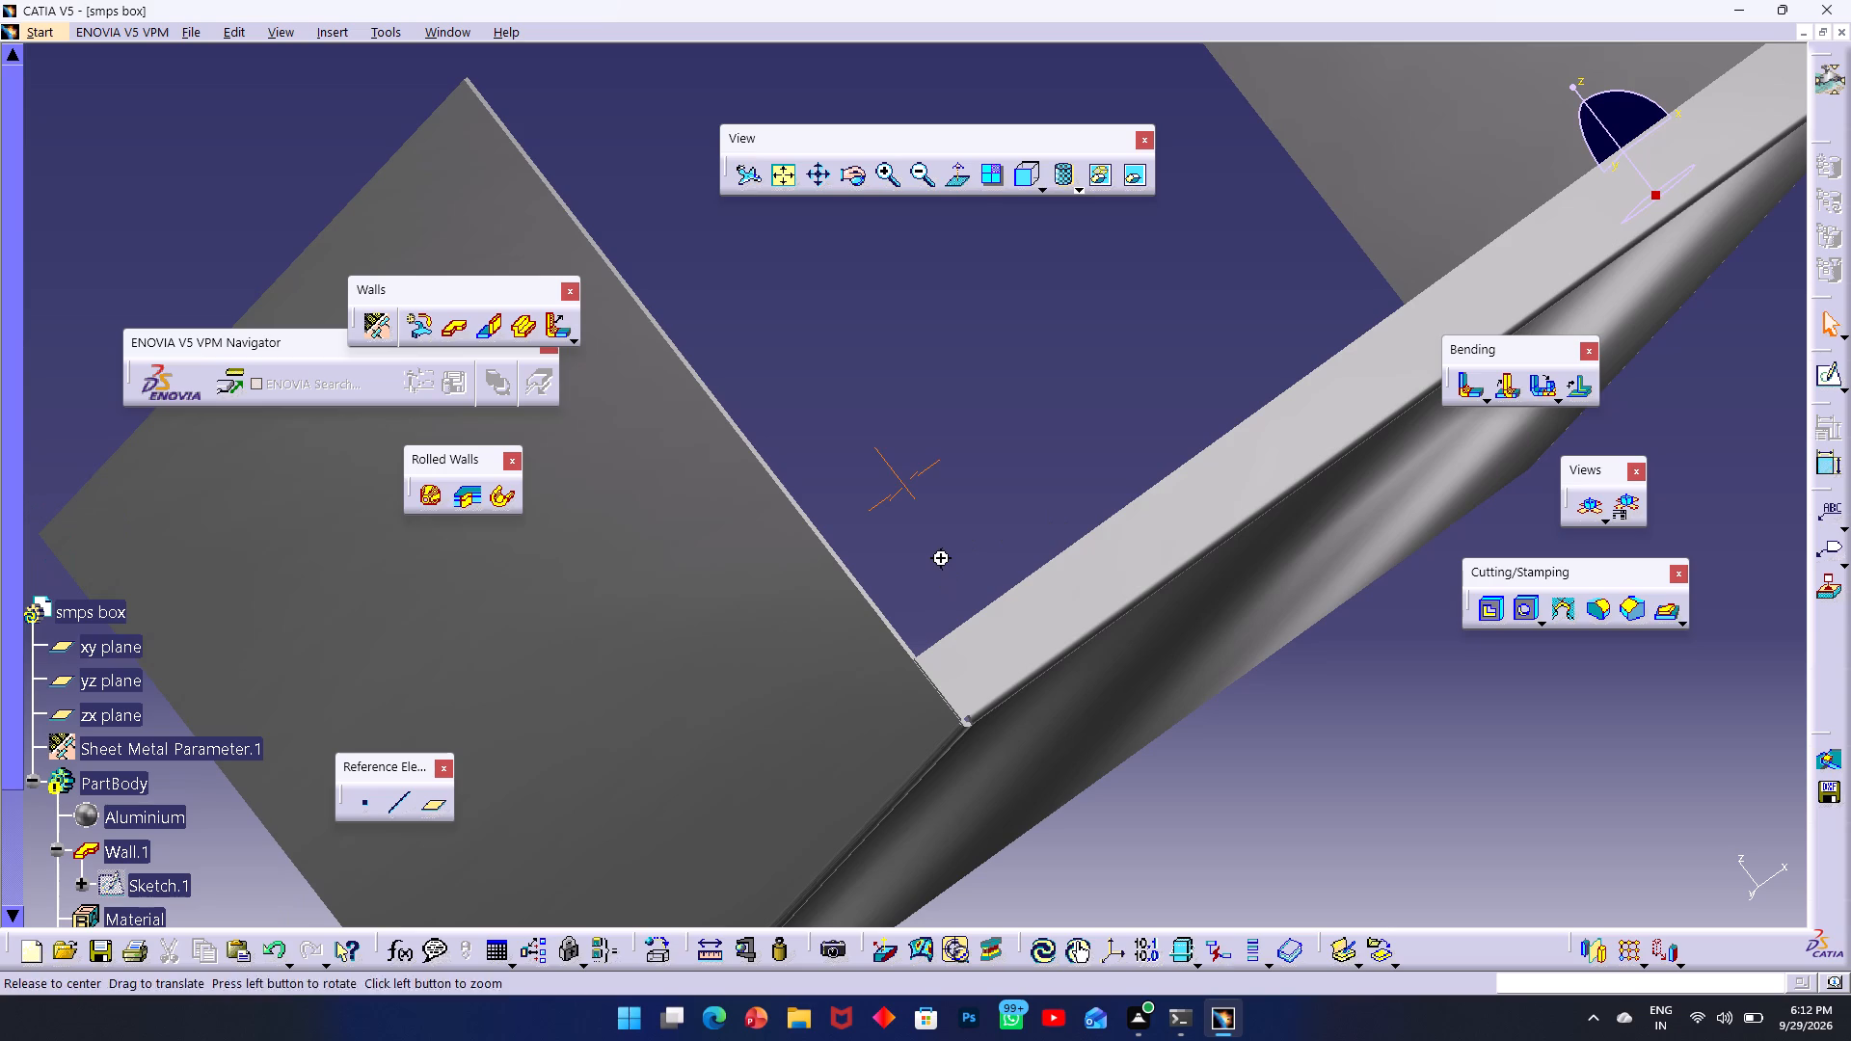
{"action": "middle_click_drag", "start_coordinate": [941, 558], "coordinate": [1108, 547]}
{"action": "scroll", "coordinate": [833, 727], "scroll_direction": "down", "scroll_amount": 2}
{"action": "scroll", "coordinate": [848, 719], "scroll_direction": "up", "scroll_amount": 2}
{"action": "middle_click_drag", "start_coordinate": [830, 681], "coordinate": [981, 624], "text": "ctrl"}
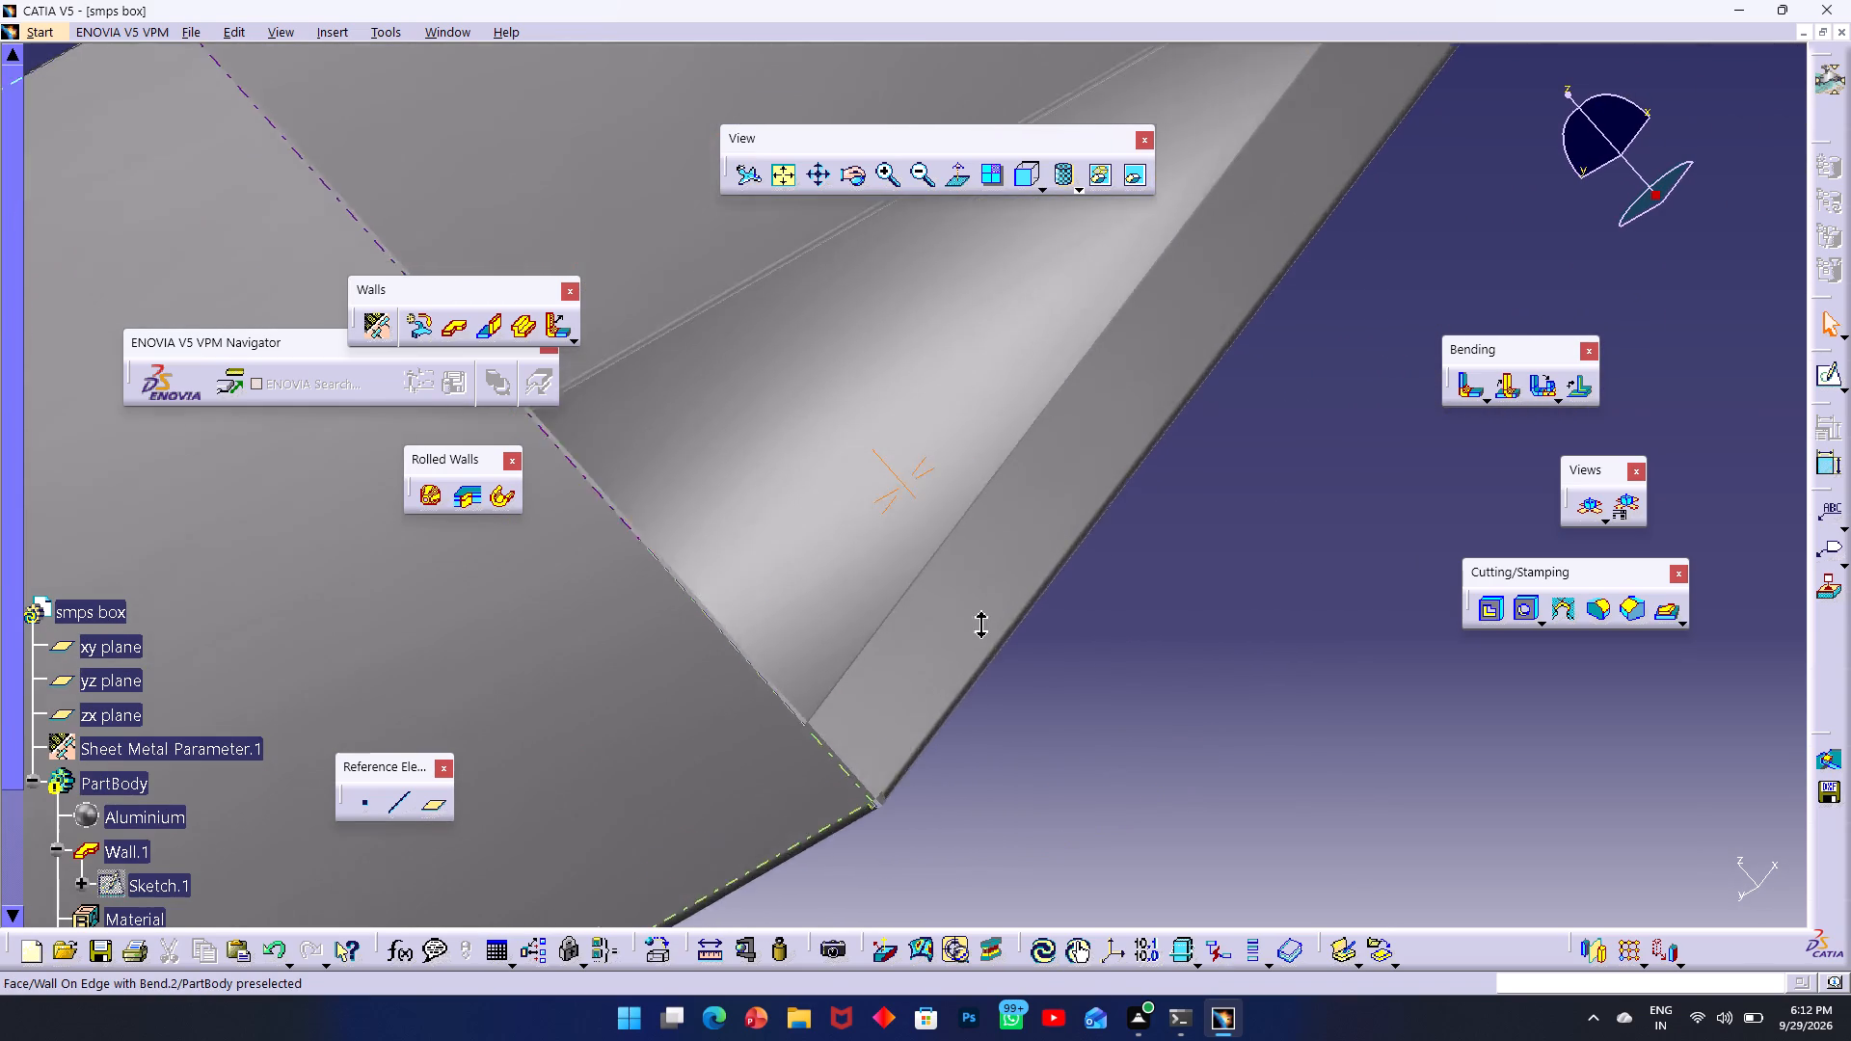
{"action": "middle_click_drag", "start_coordinate": [981, 624], "coordinate": [932, 627], "text": "ctrl"}
{"action": "scroll", "coordinate": [932, 627], "scroll_direction": "up", "scroll_amount": 1}
{"action": "middle_click_drag", "start_coordinate": [808, 814], "coordinate": [807, 685]}
{"action": "middle_click_drag", "start_coordinate": [758, 820], "coordinate": [791, 476]}
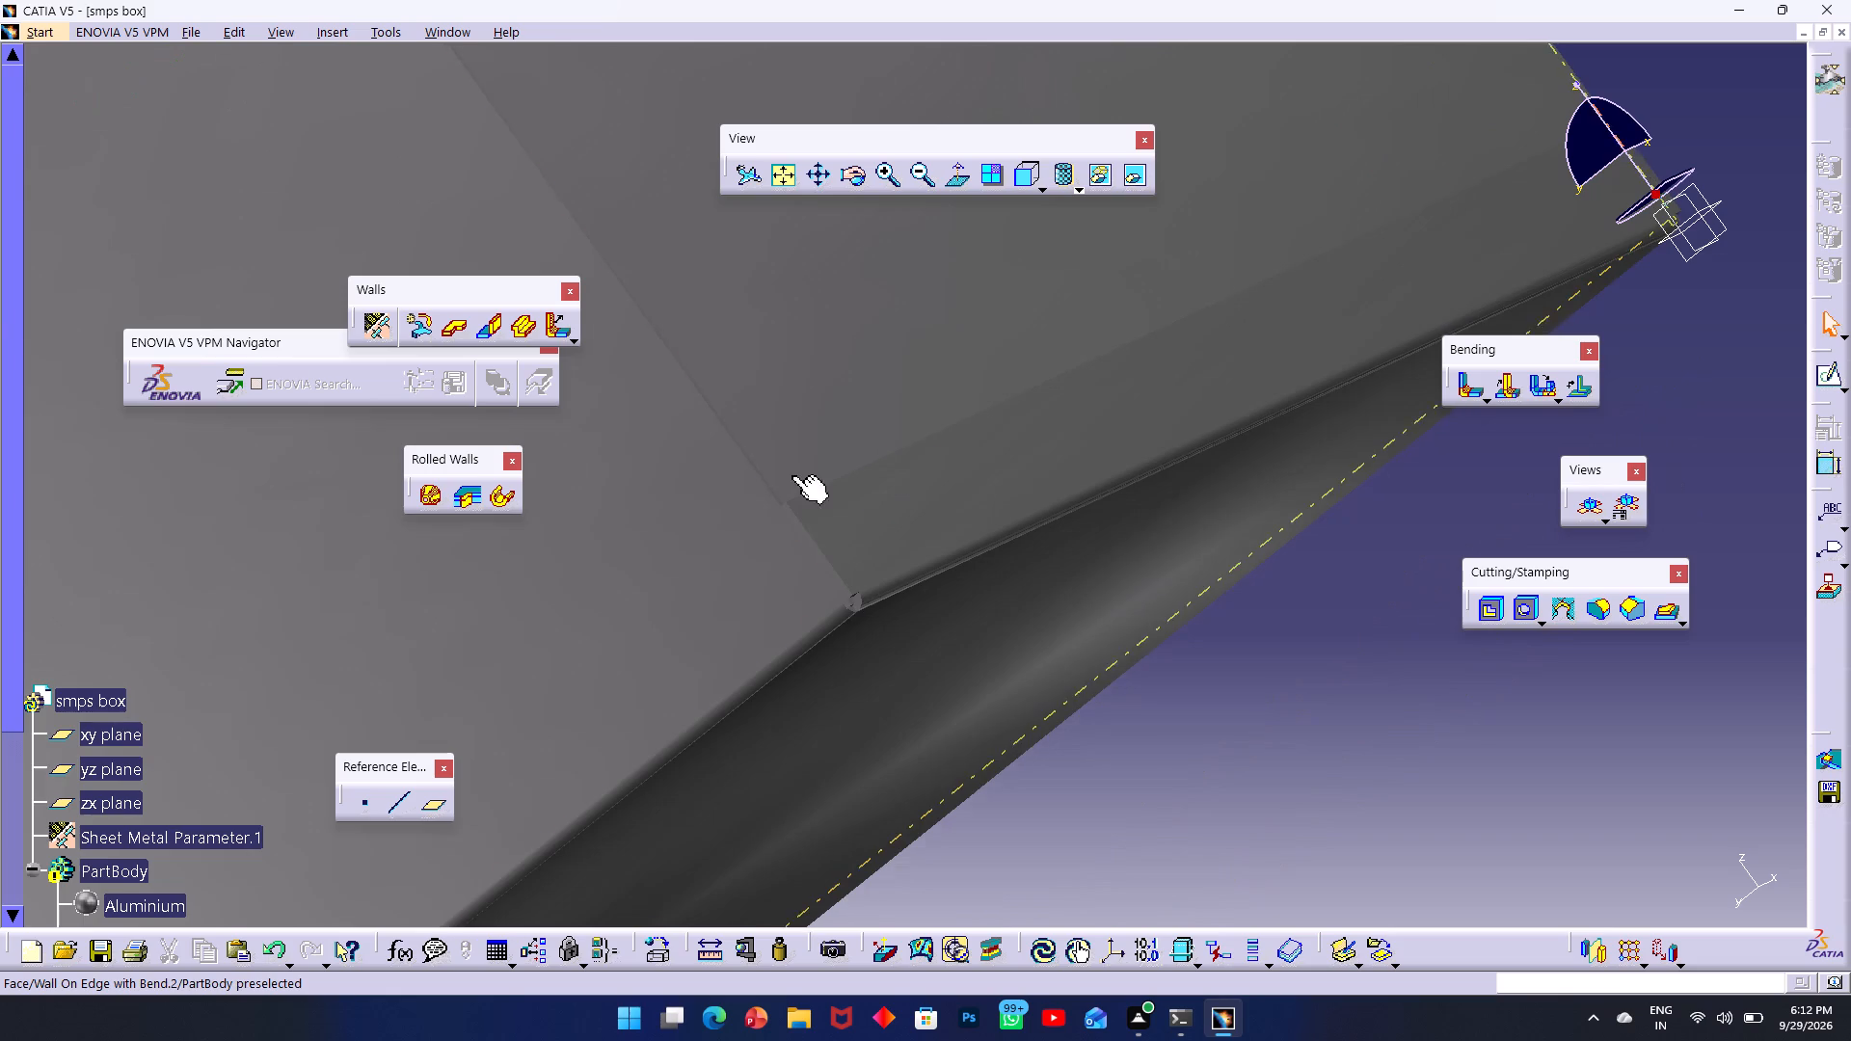
{"action": "scroll", "coordinate": [843, 619], "scroll_direction": "up", "scroll_amount": 1, "text": "ctrl"}
{"action": "middle_click_drag", "start_coordinate": [843, 619], "coordinate": [807, 467], "text": "ctrl"}
{"action": "middle_click_drag", "start_coordinate": [784, 747], "coordinate": [744, 668]}
{"action": "middle_click_drag", "start_coordinate": [670, 741], "coordinate": [665, 740]}
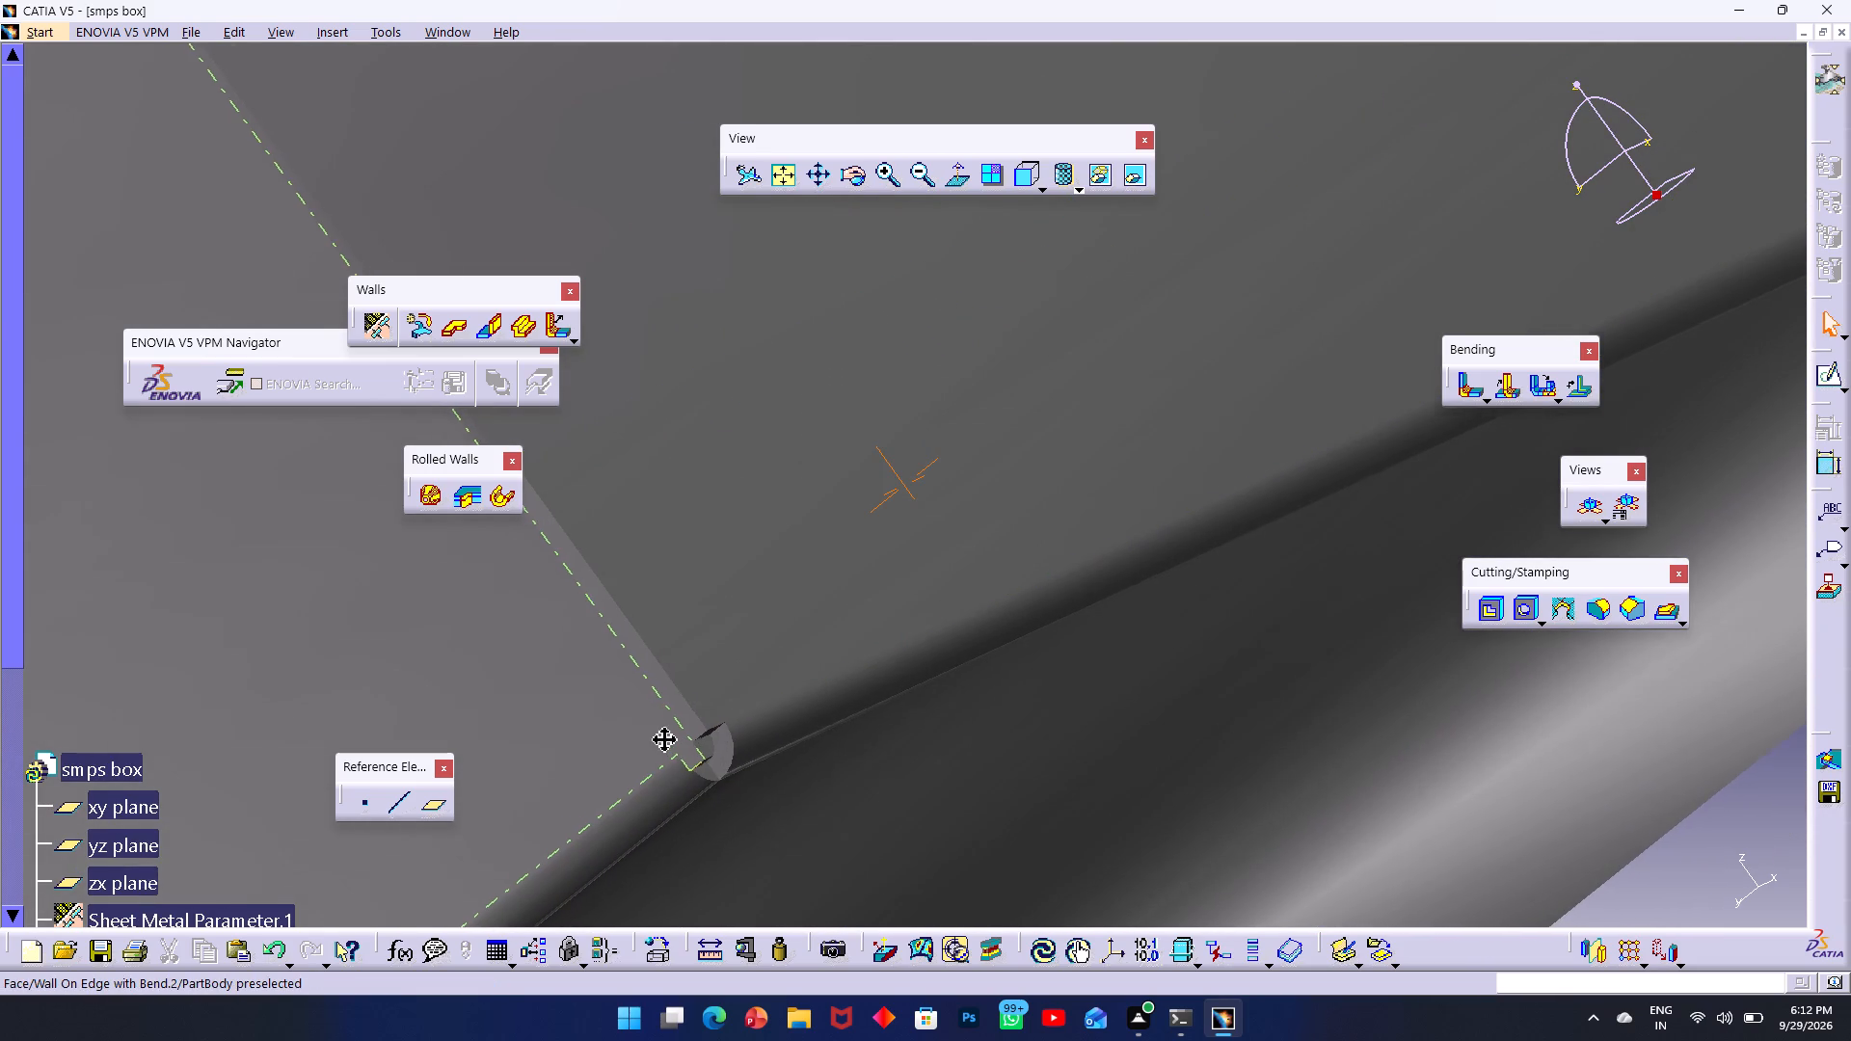
{"action": "middle_click_drag", "start_coordinate": [665, 740], "coordinate": [782, 714]}
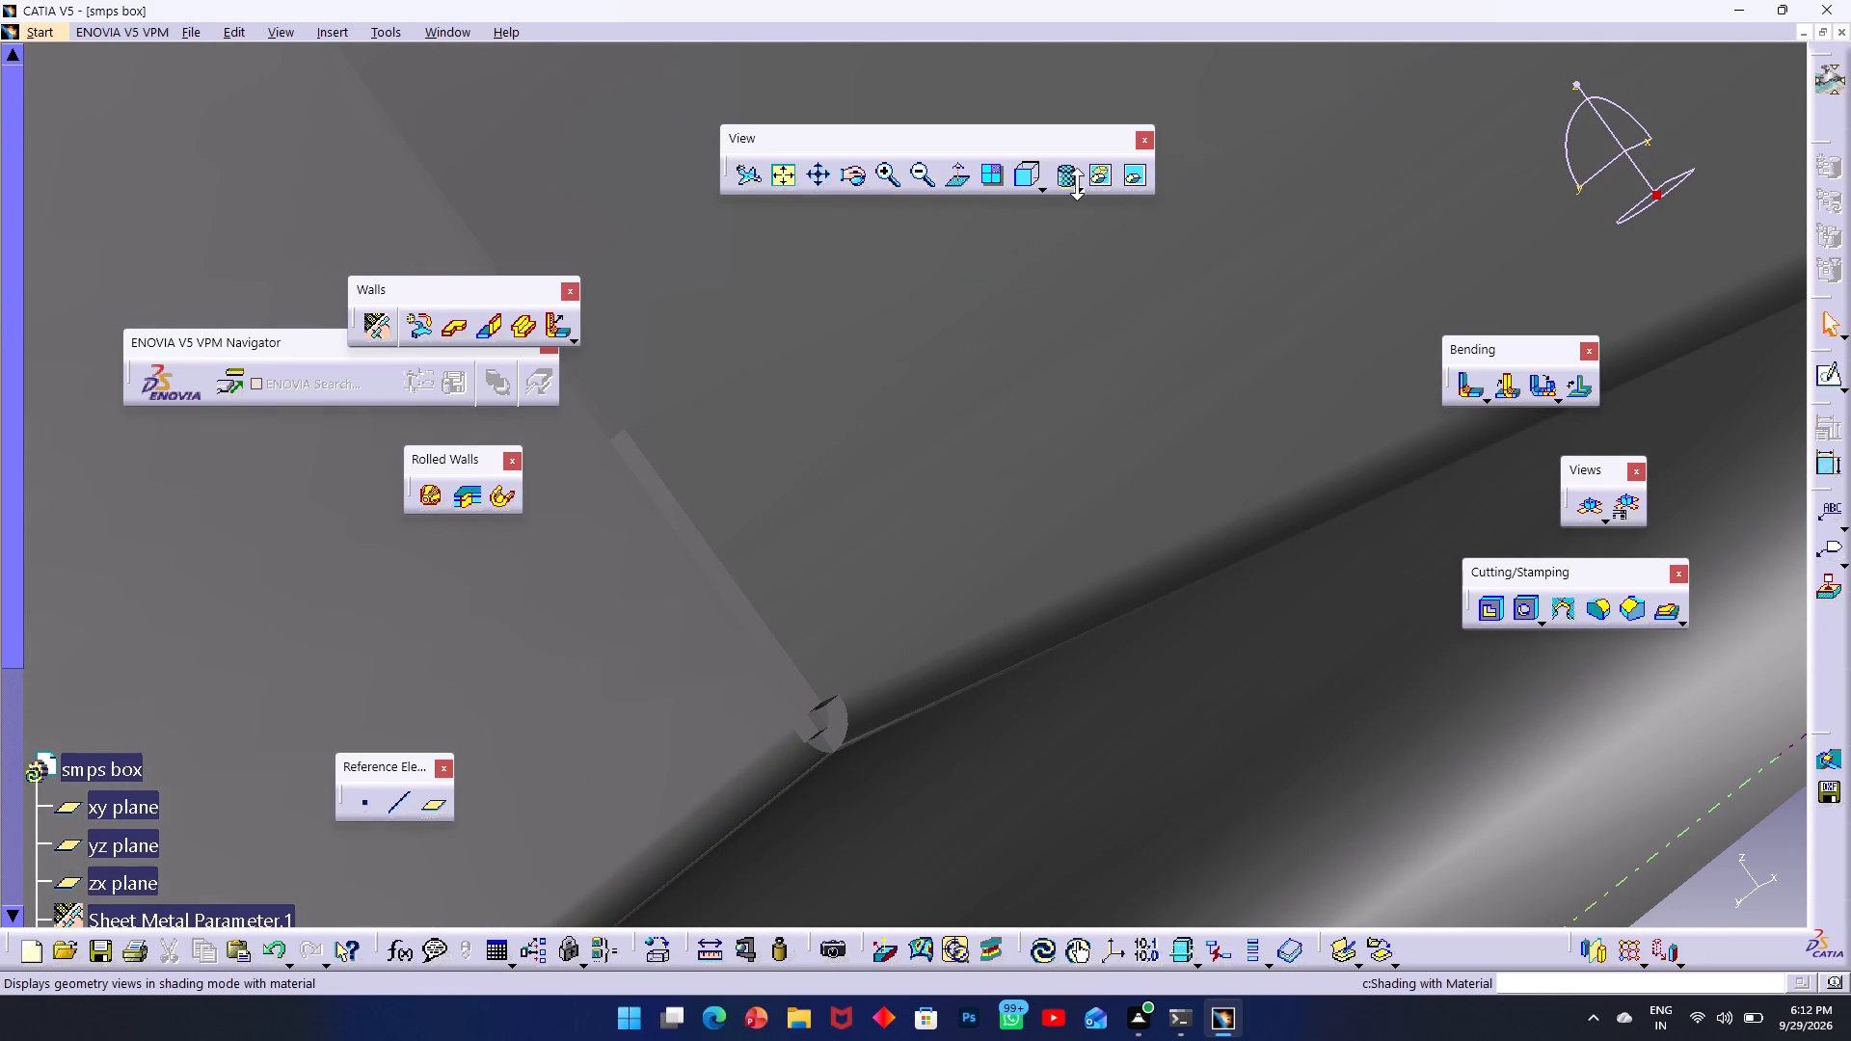
Switch the model display to shading with edges.
{"action": "left_click", "coordinate": [1077, 184]}
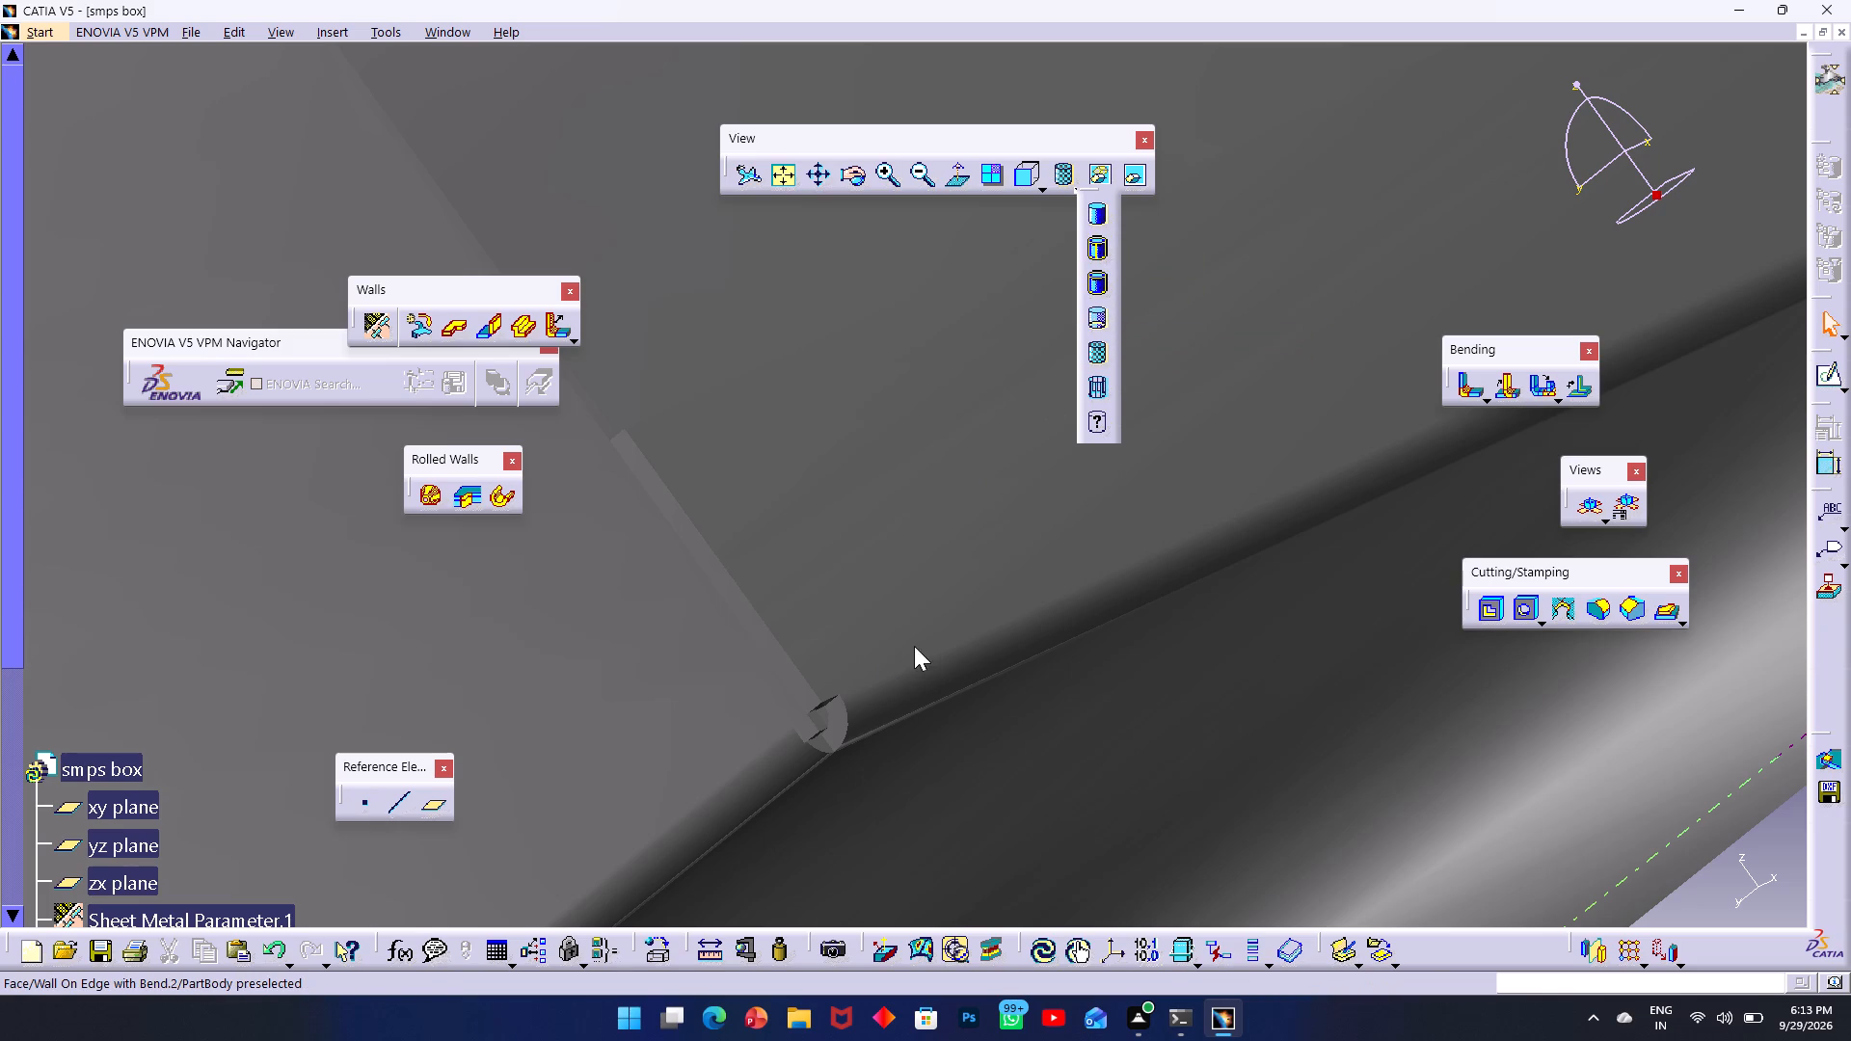
{"action": "middle_click_drag", "start_coordinate": [1208, 746], "coordinate": [1169, 730]}
{"action": "middle_click_drag", "start_coordinate": [670, 490], "coordinate": [774, 456]}
{"action": "left_click", "coordinate": [1098, 255]}
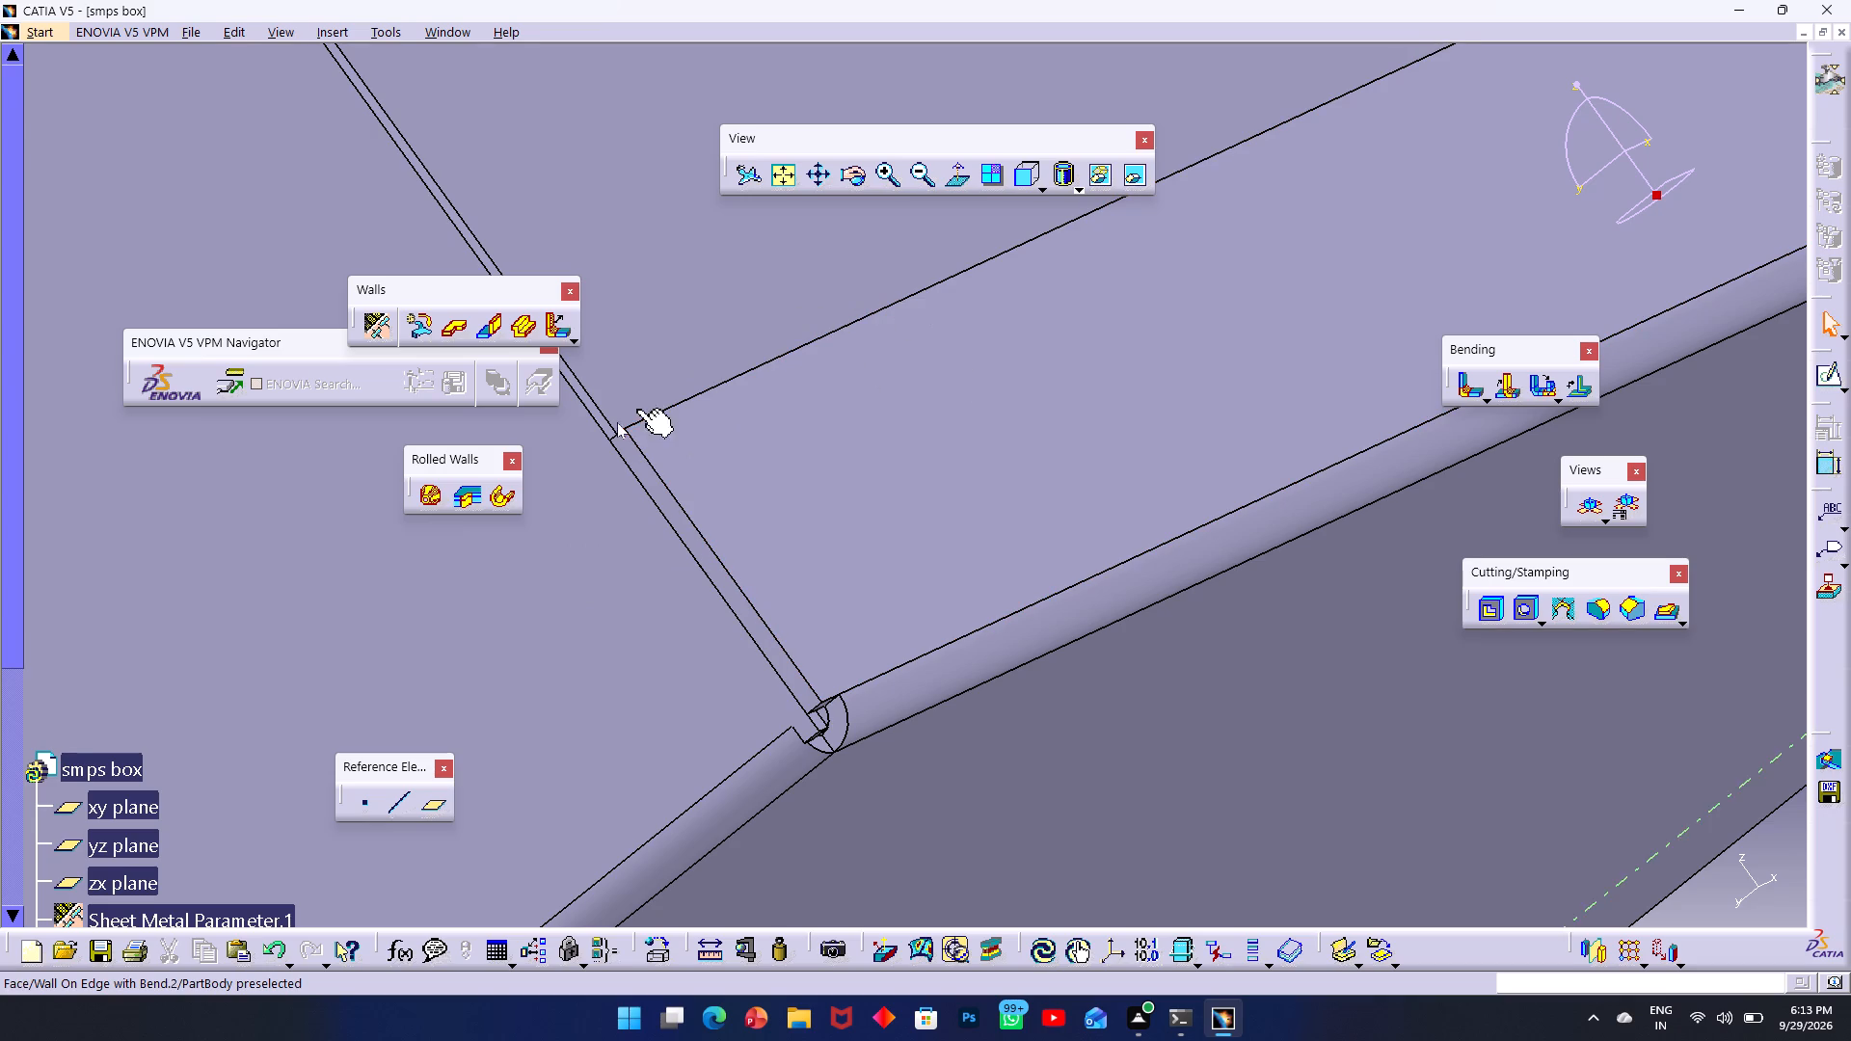
Inspect the gap and bend ends at the corner between the 85 mm wall and the 9 mm wall.
{"action": "left_click", "coordinate": [860, 176]}
{"action": "middle_click_drag", "start_coordinate": [684, 396], "coordinate": [725, 377]}
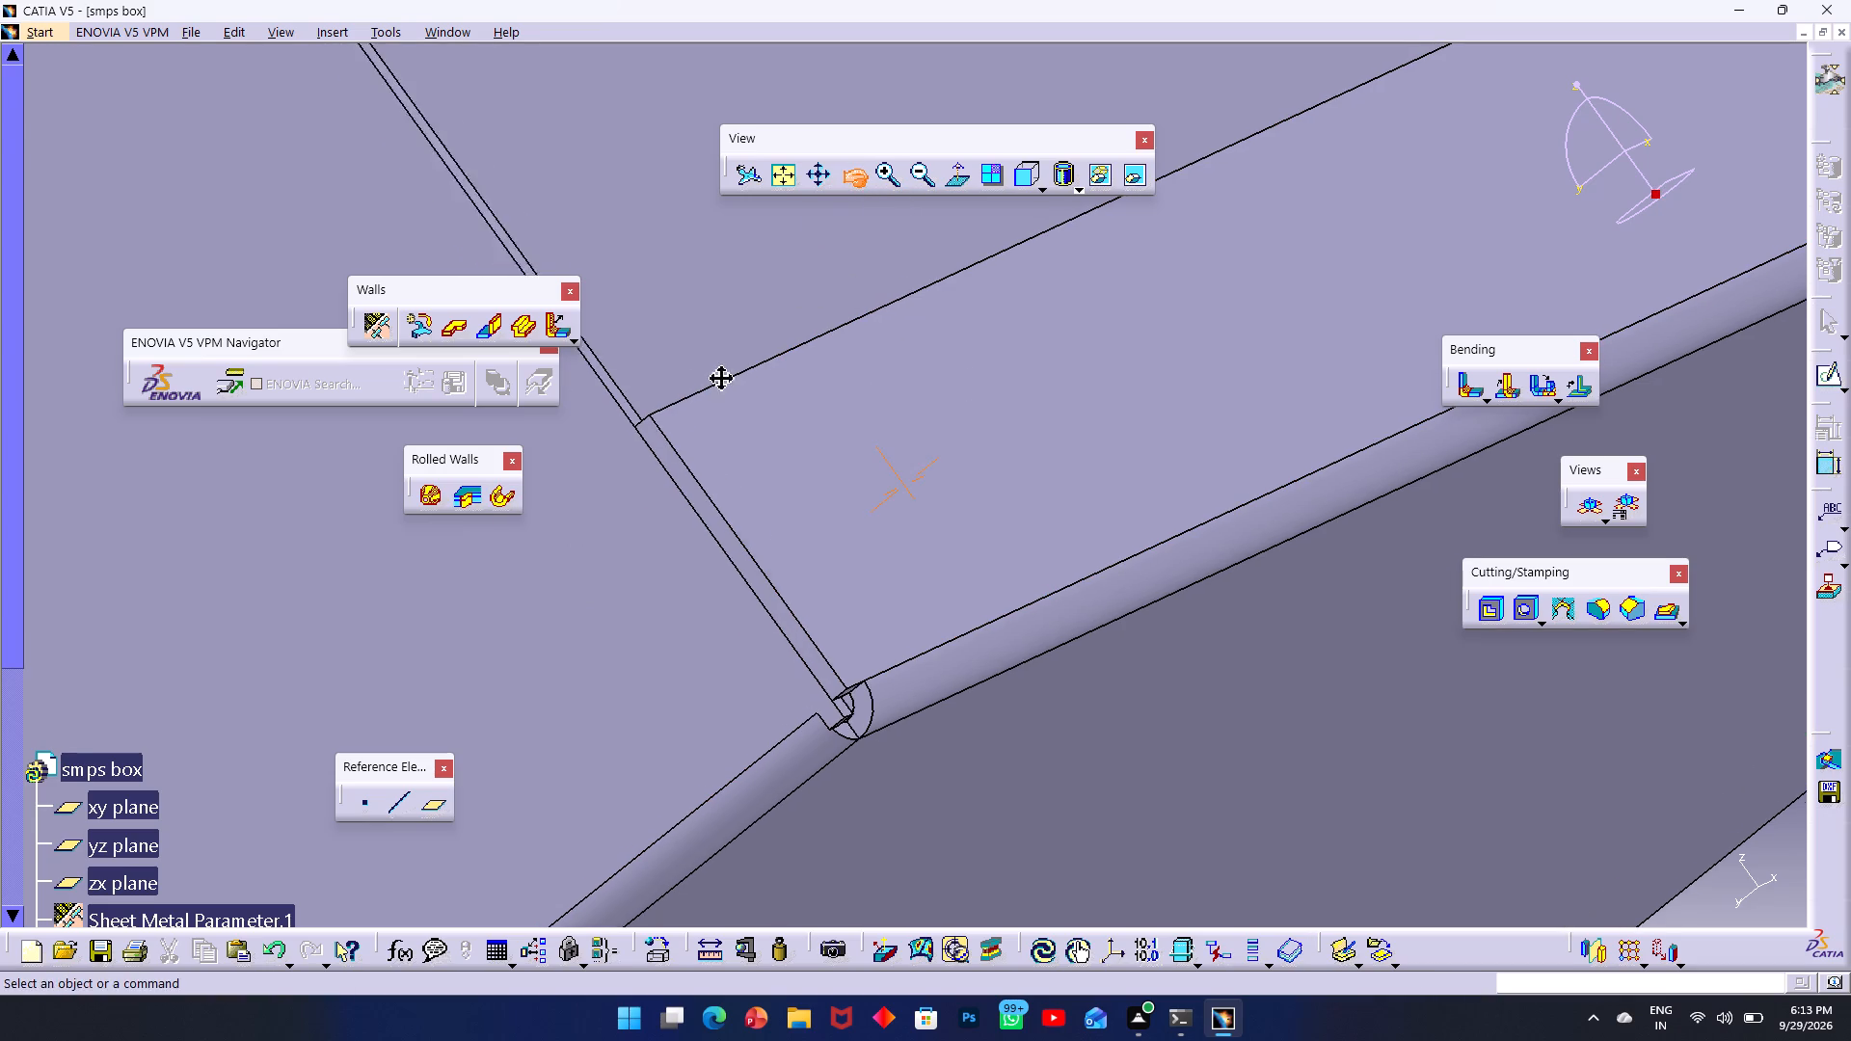
{"action": "middle_click_drag", "start_coordinate": [725, 377], "coordinate": [758, 374]}
{"action": "middle_click_drag", "start_coordinate": [708, 427], "coordinate": [535, 467], "text": "ctrl"}
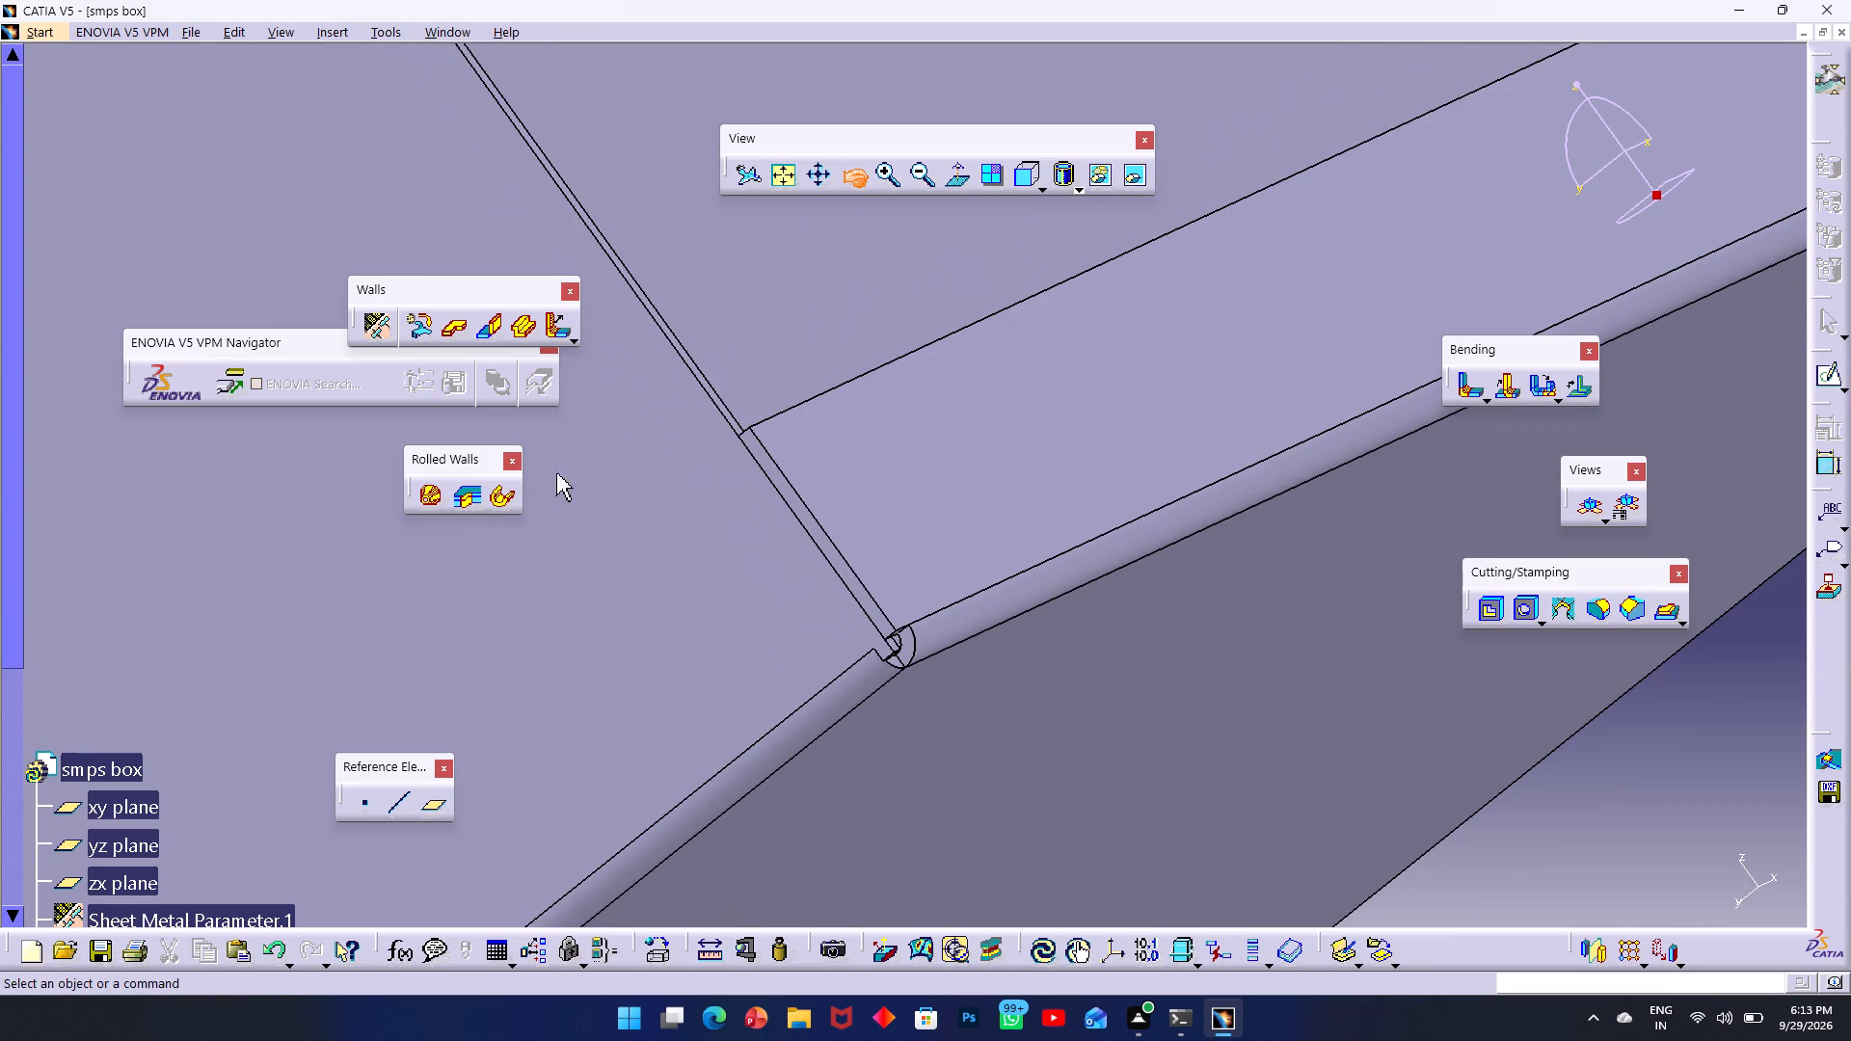
{"action": "scroll", "coordinate": [791, 551], "scroll_direction": "up", "scroll_amount": 1}
{"action": "middle_click_drag", "start_coordinate": [792, 551], "coordinate": [872, 491]}
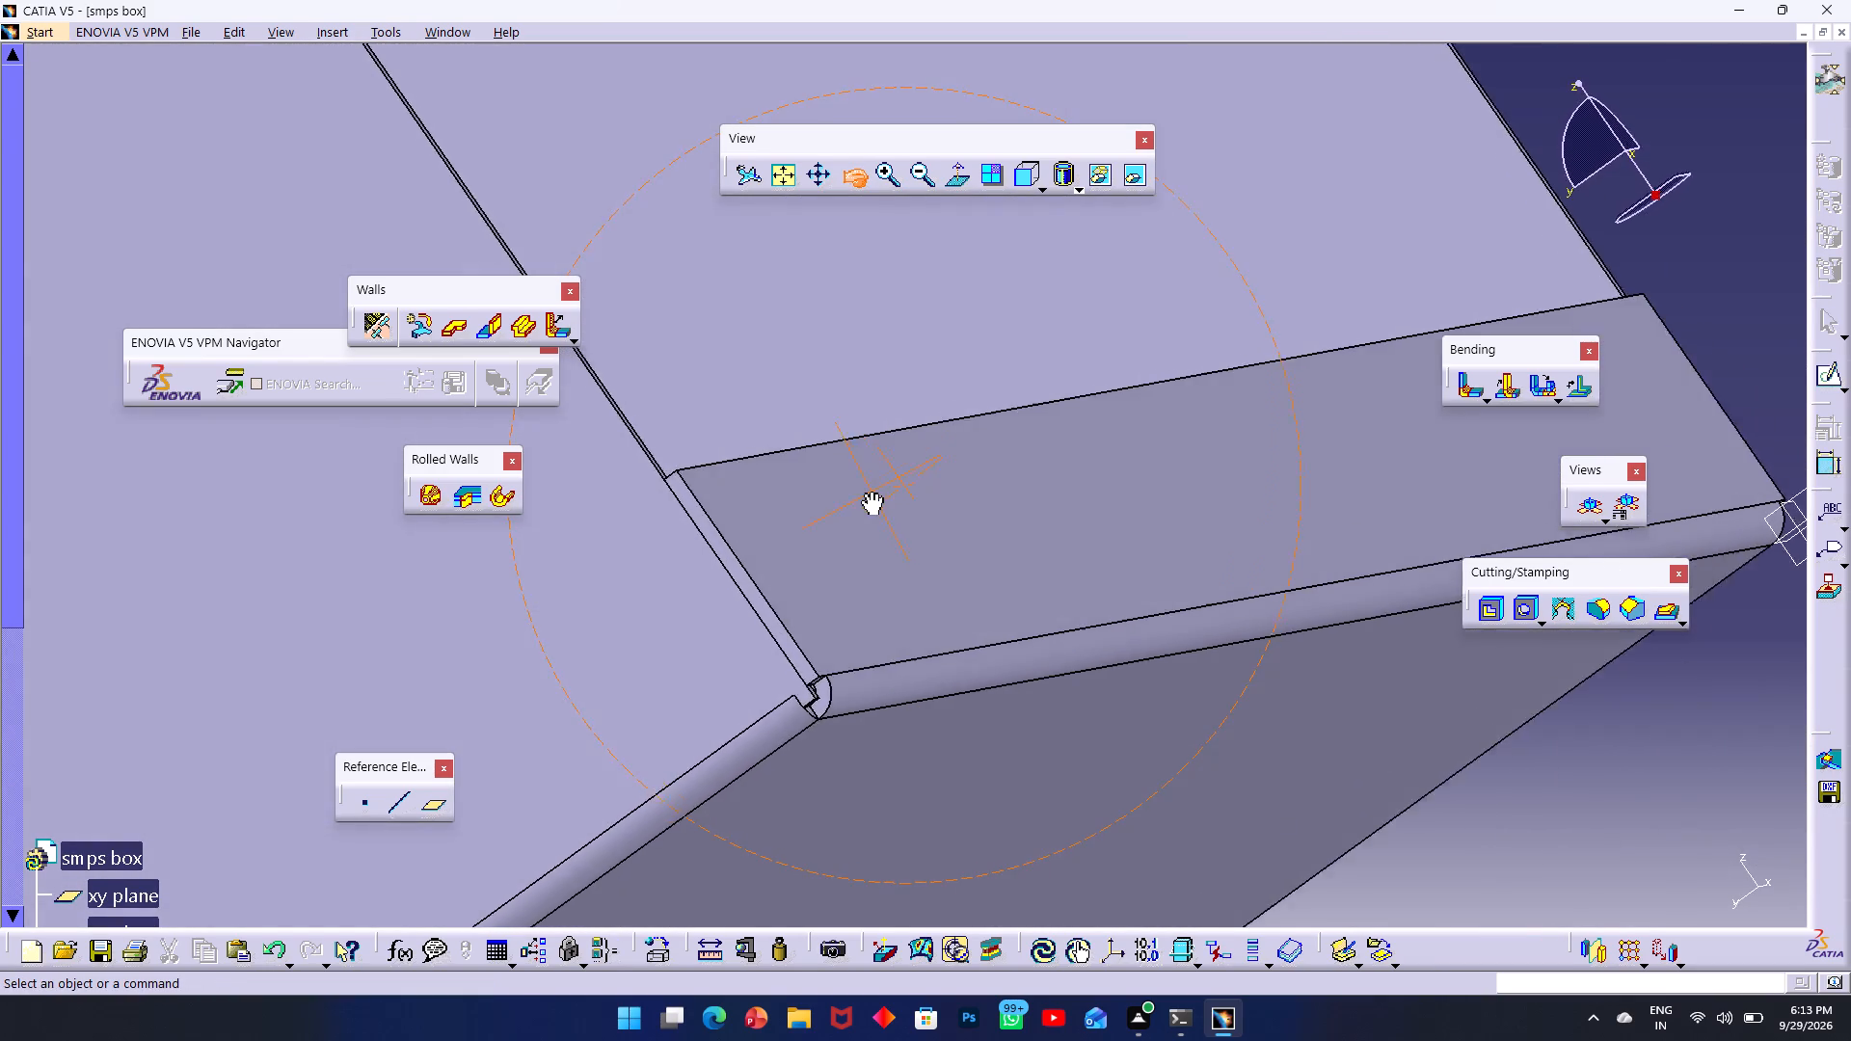
{"action": "middle_click_drag", "start_coordinate": [872, 491], "coordinate": [706, 447]}
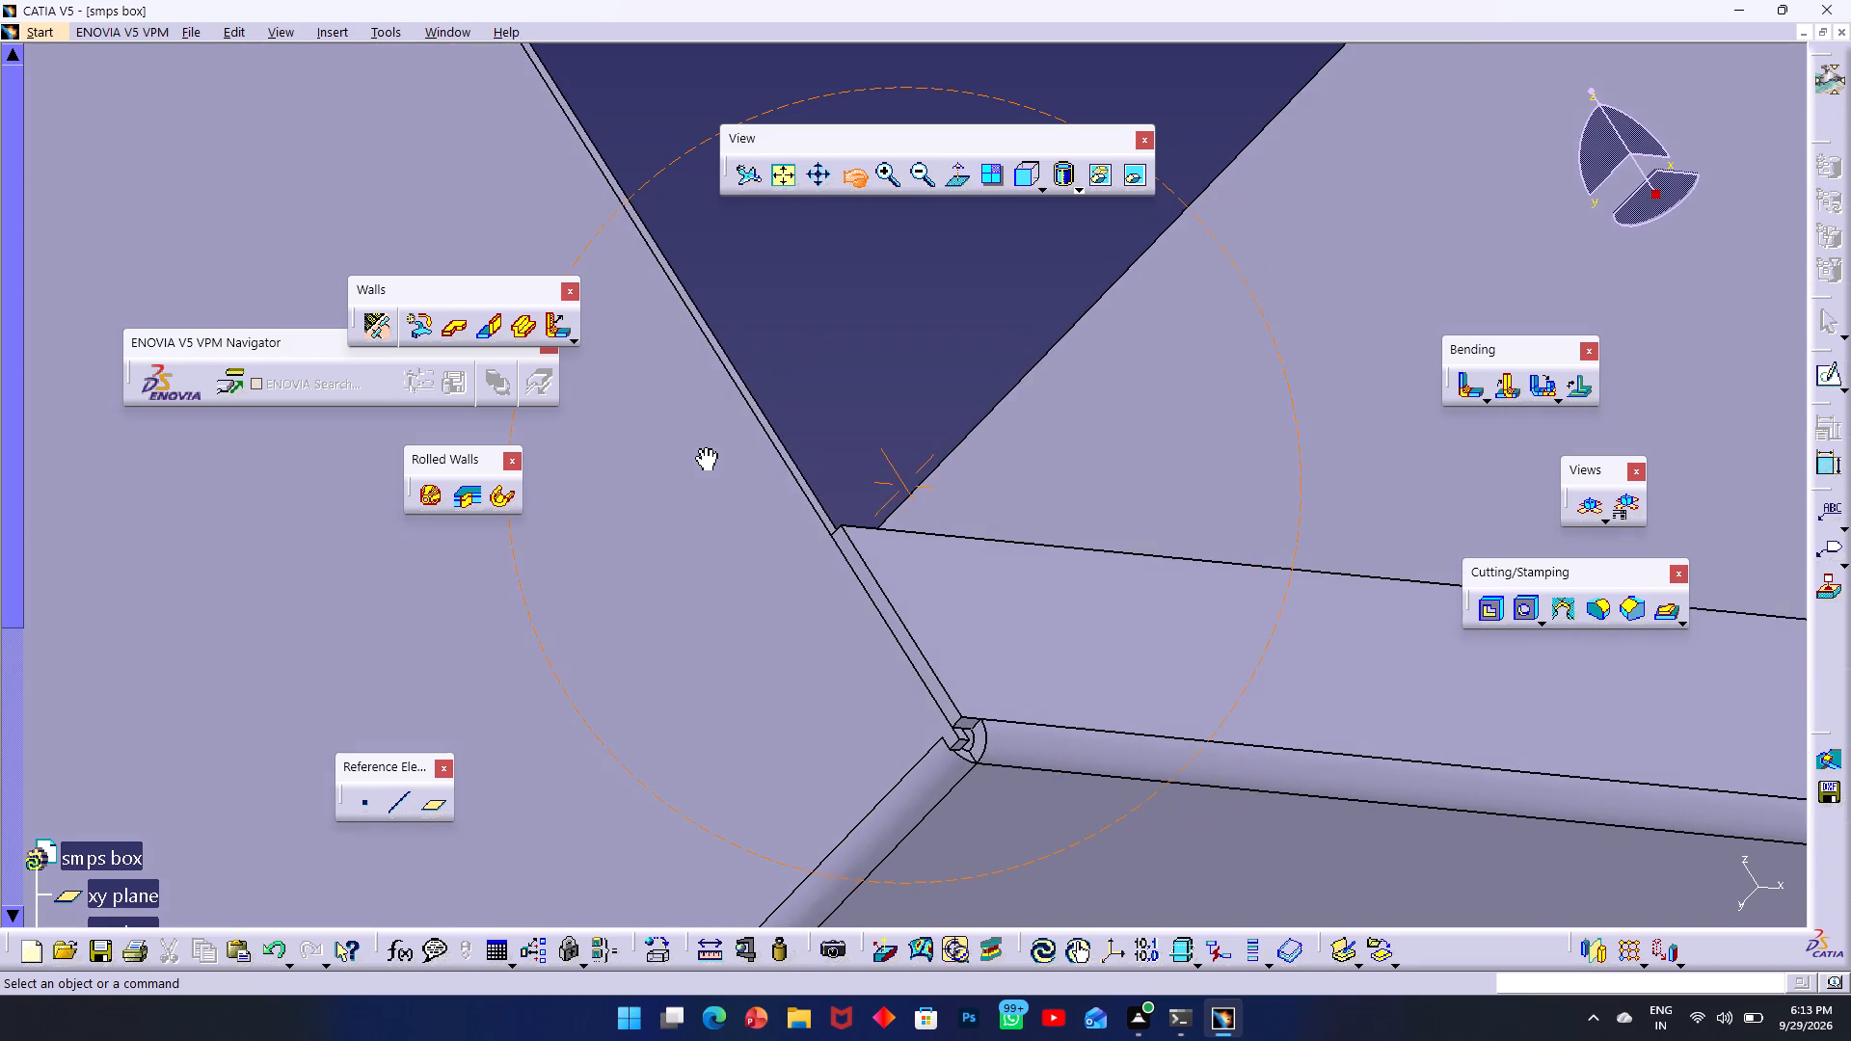
{"action": "middle_click_drag", "start_coordinate": [706, 447], "coordinate": [661, 480]}
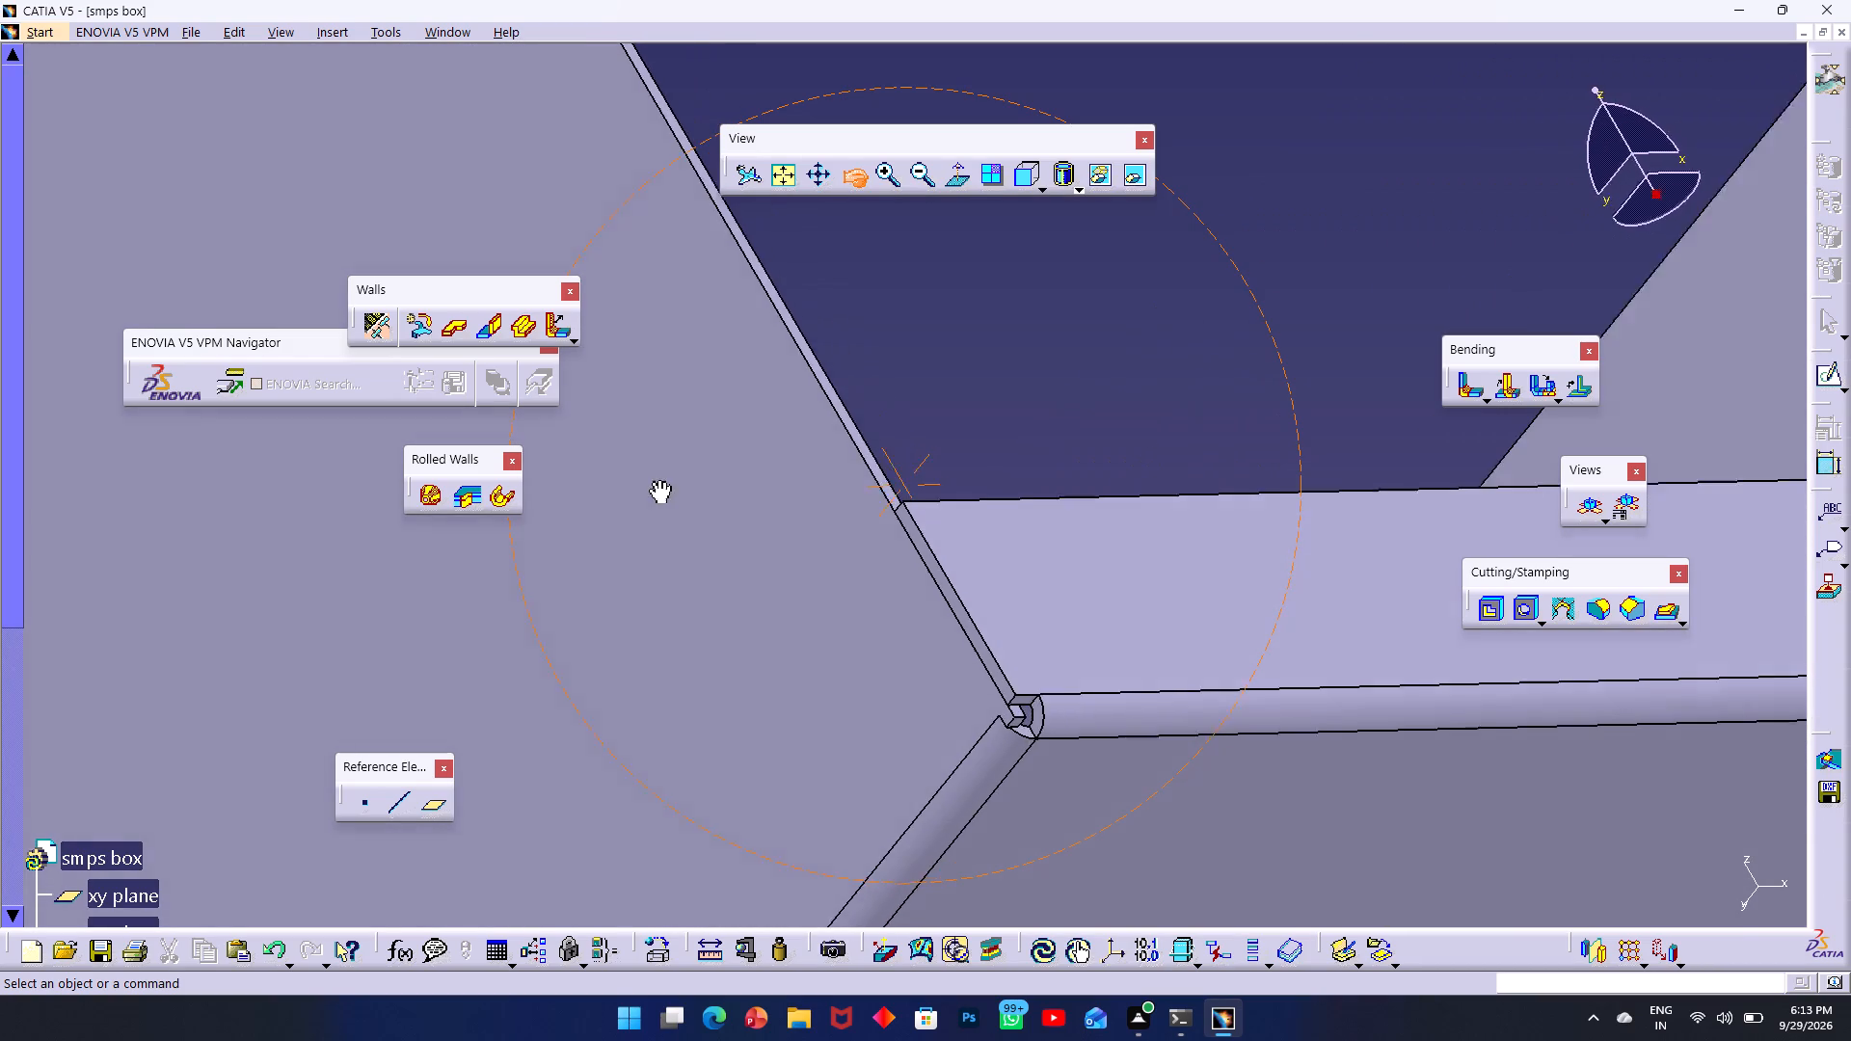
{"action": "middle_click_drag", "start_coordinate": [661, 480], "coordinate": [697, 480]}
{"action": "middle_click_drag", "start_coordinate": [833, 531], "coordinate": [912, 516], "text": "ctrl"}
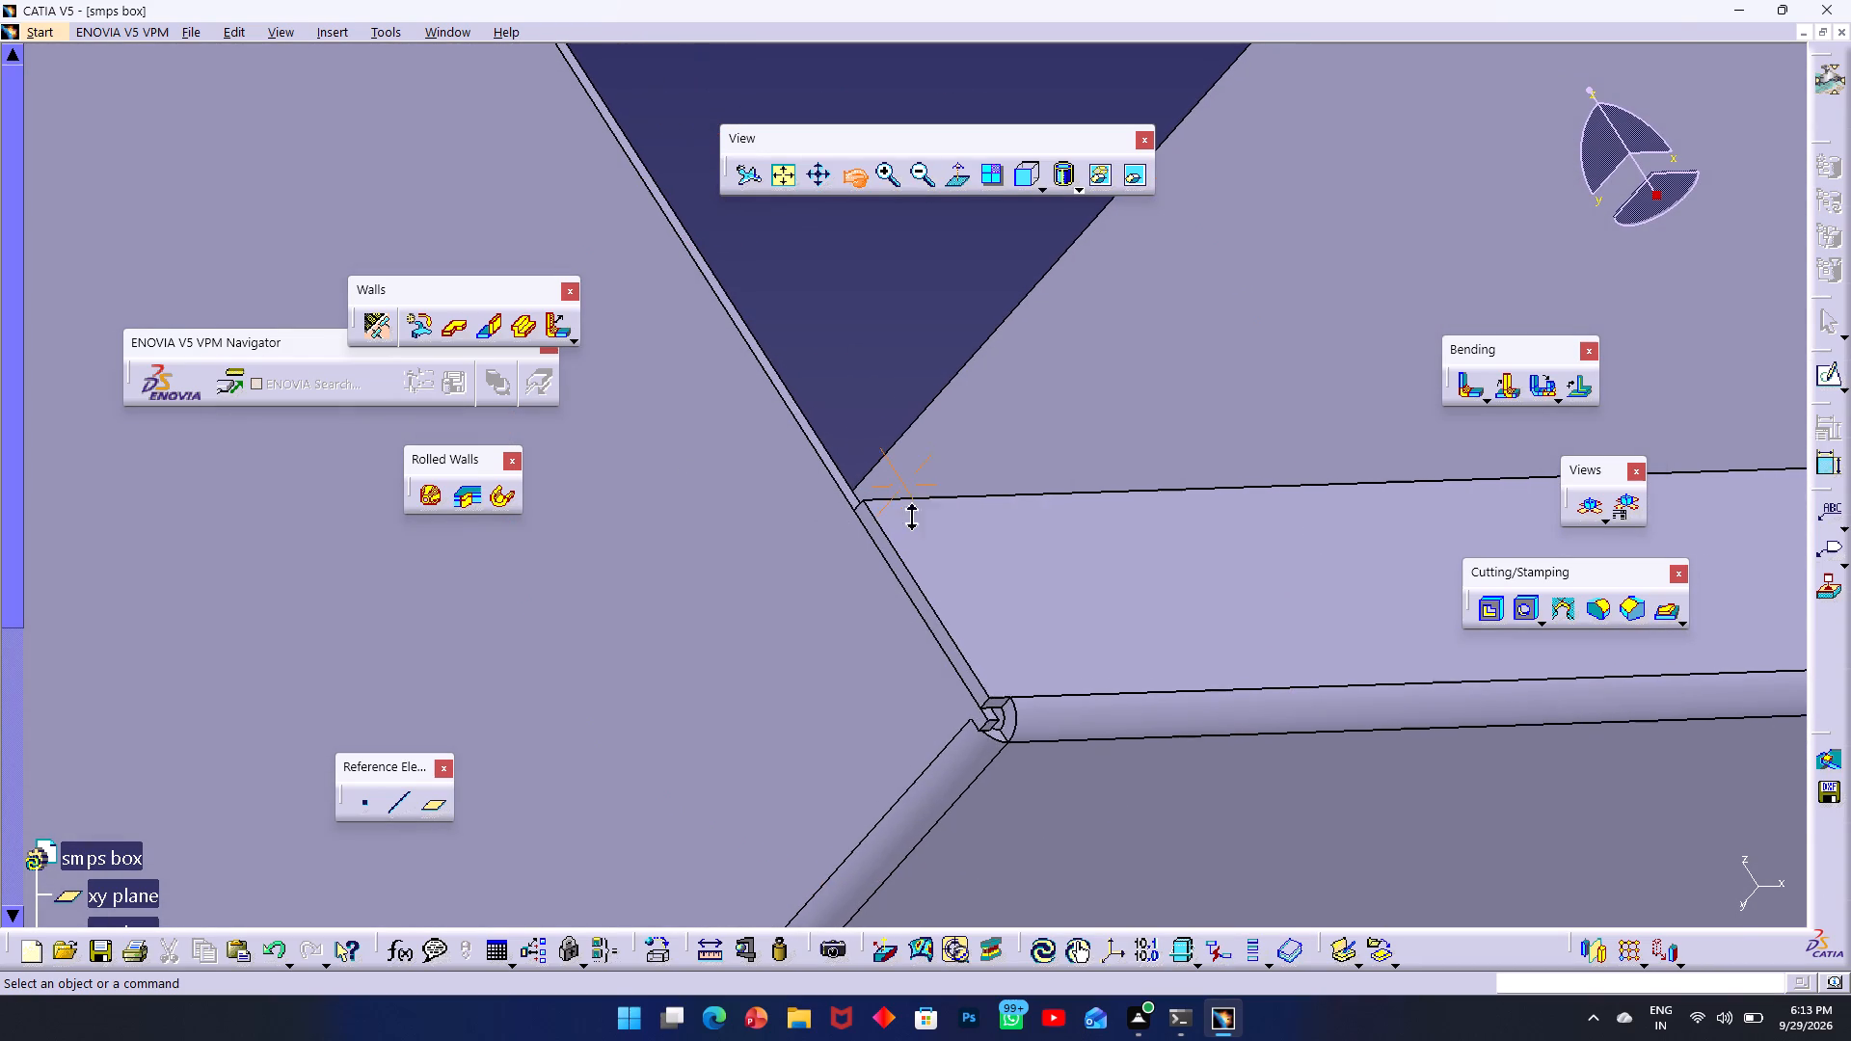
{"action": "middle_click_drag", "start_coordinate": [912, 516], "coordinate": [924, 491], "text": "ctrl"}
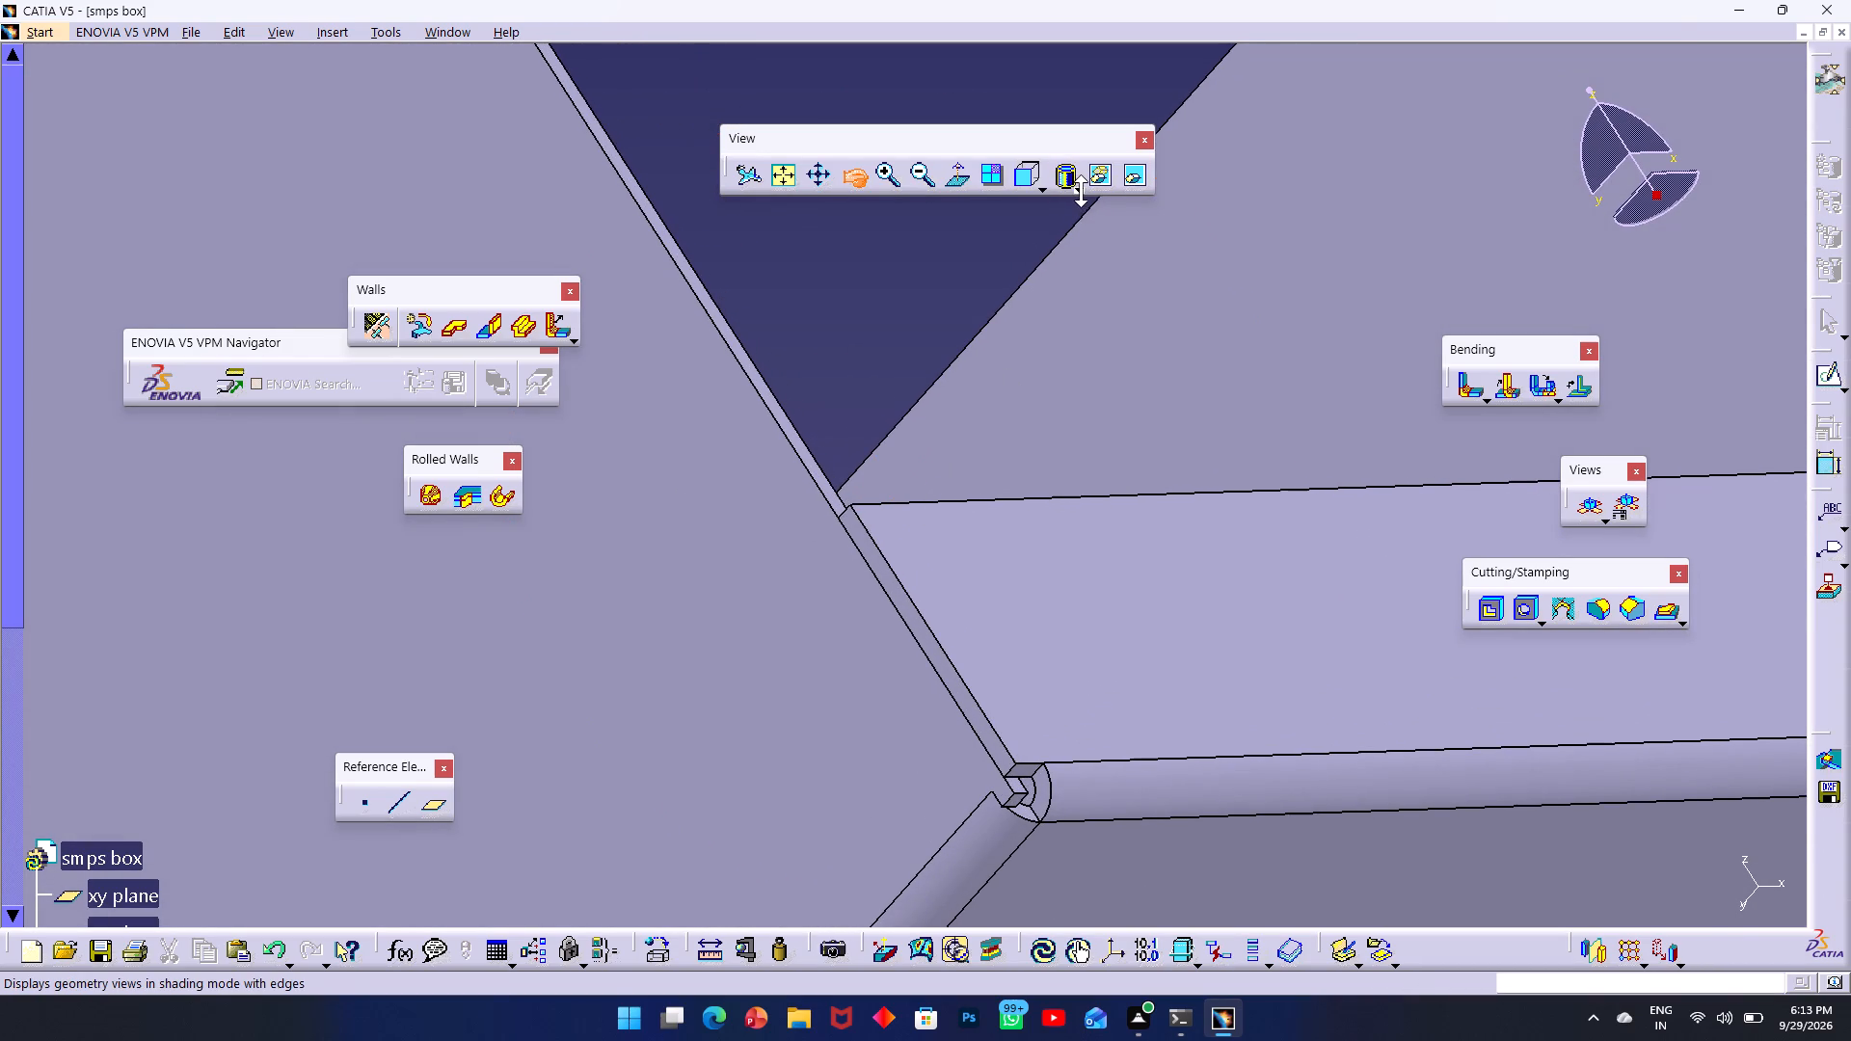
Customize the view mode to use Material shading with all edges and points displayed.
{"action": "left_click", "coordinate": [1081, 191]}
{"action": "right_click", "coordinate": [1098, 426]}
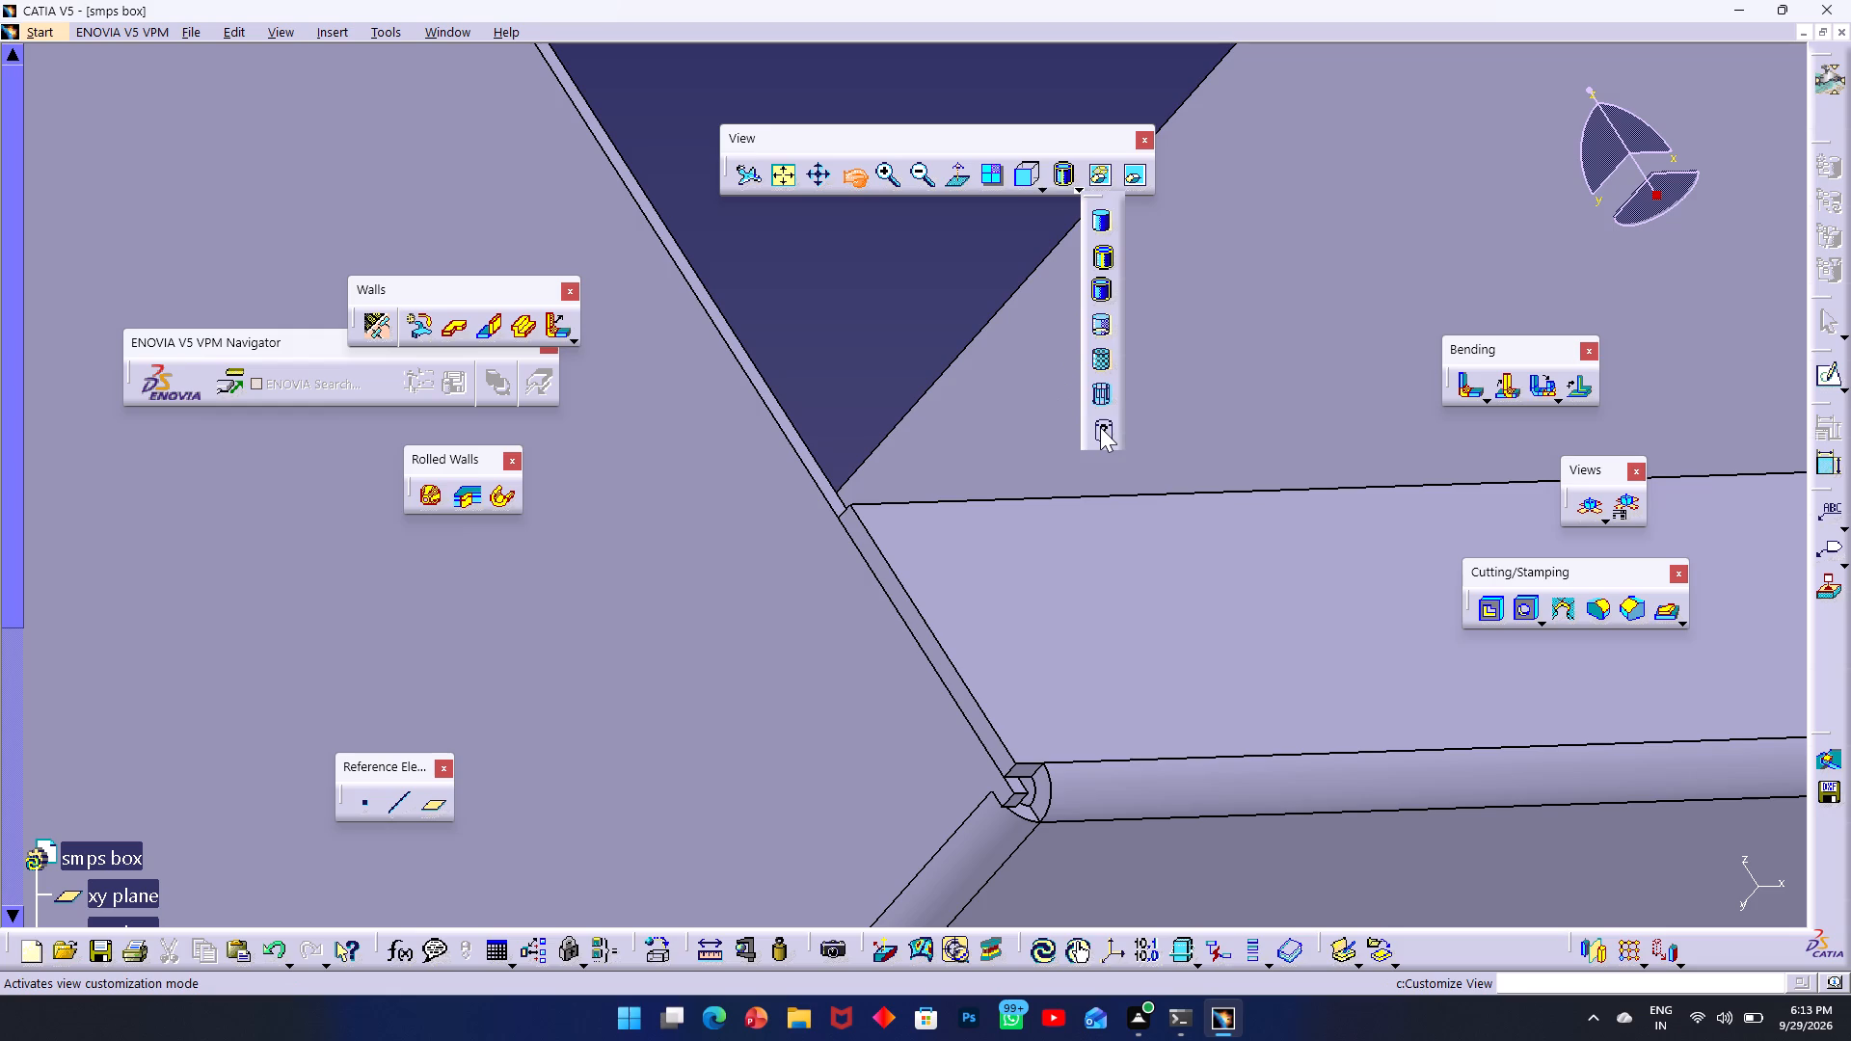
{"action": "left_click", "coordinate": [1100, 427]}
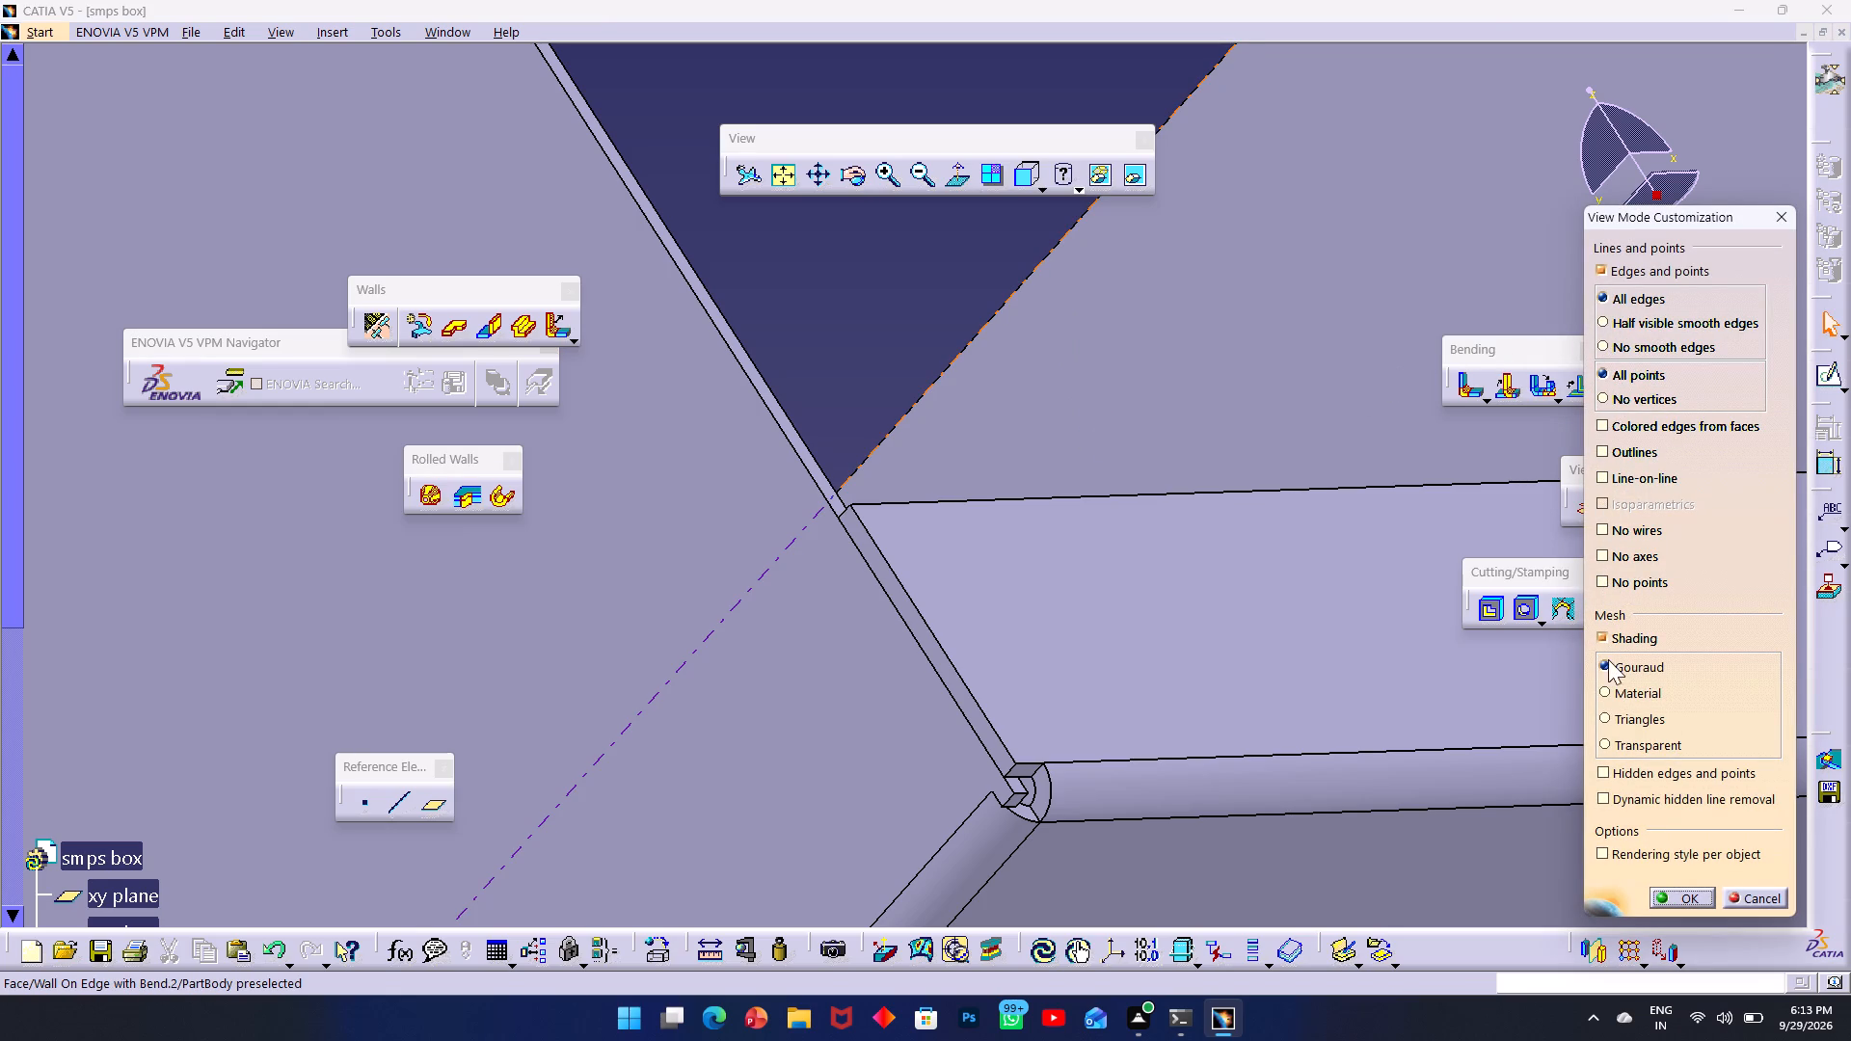
{"action": "left_click", "coordinate": [1607, 695]}
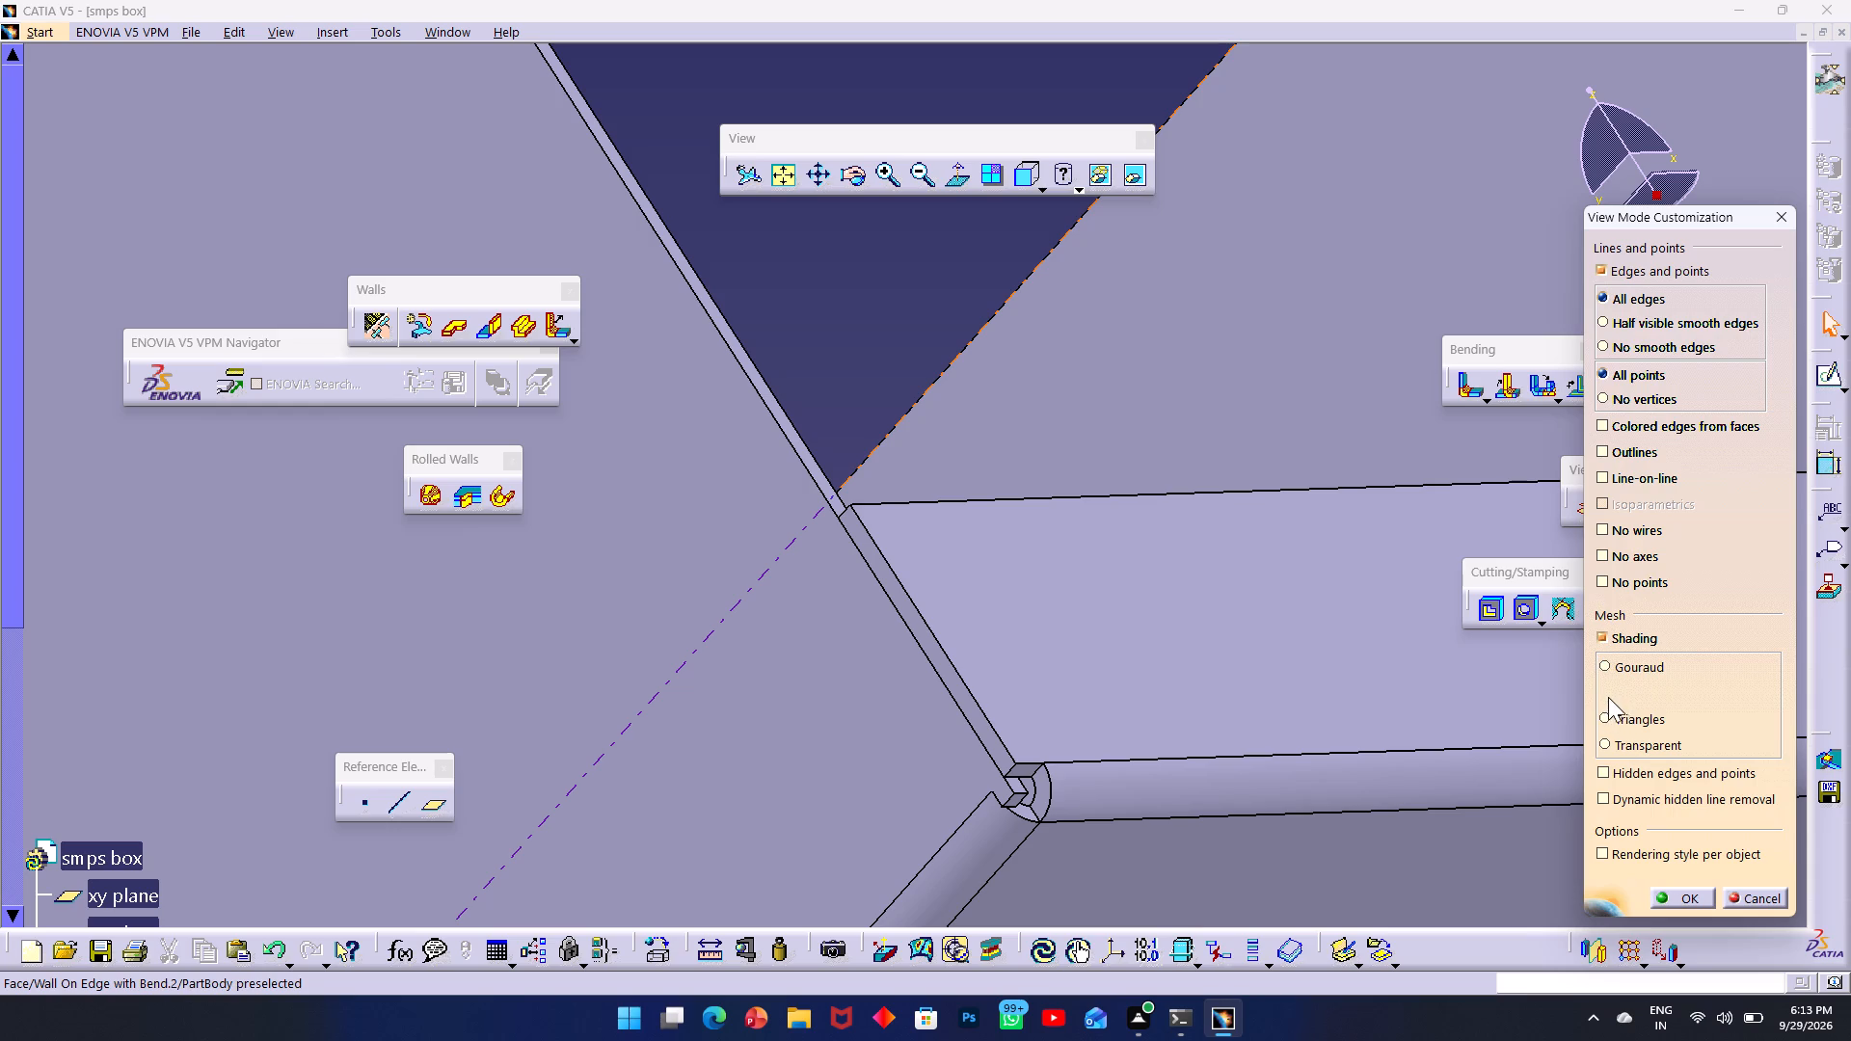
{"action": "left_click", "coordinate": [1669, 891]}
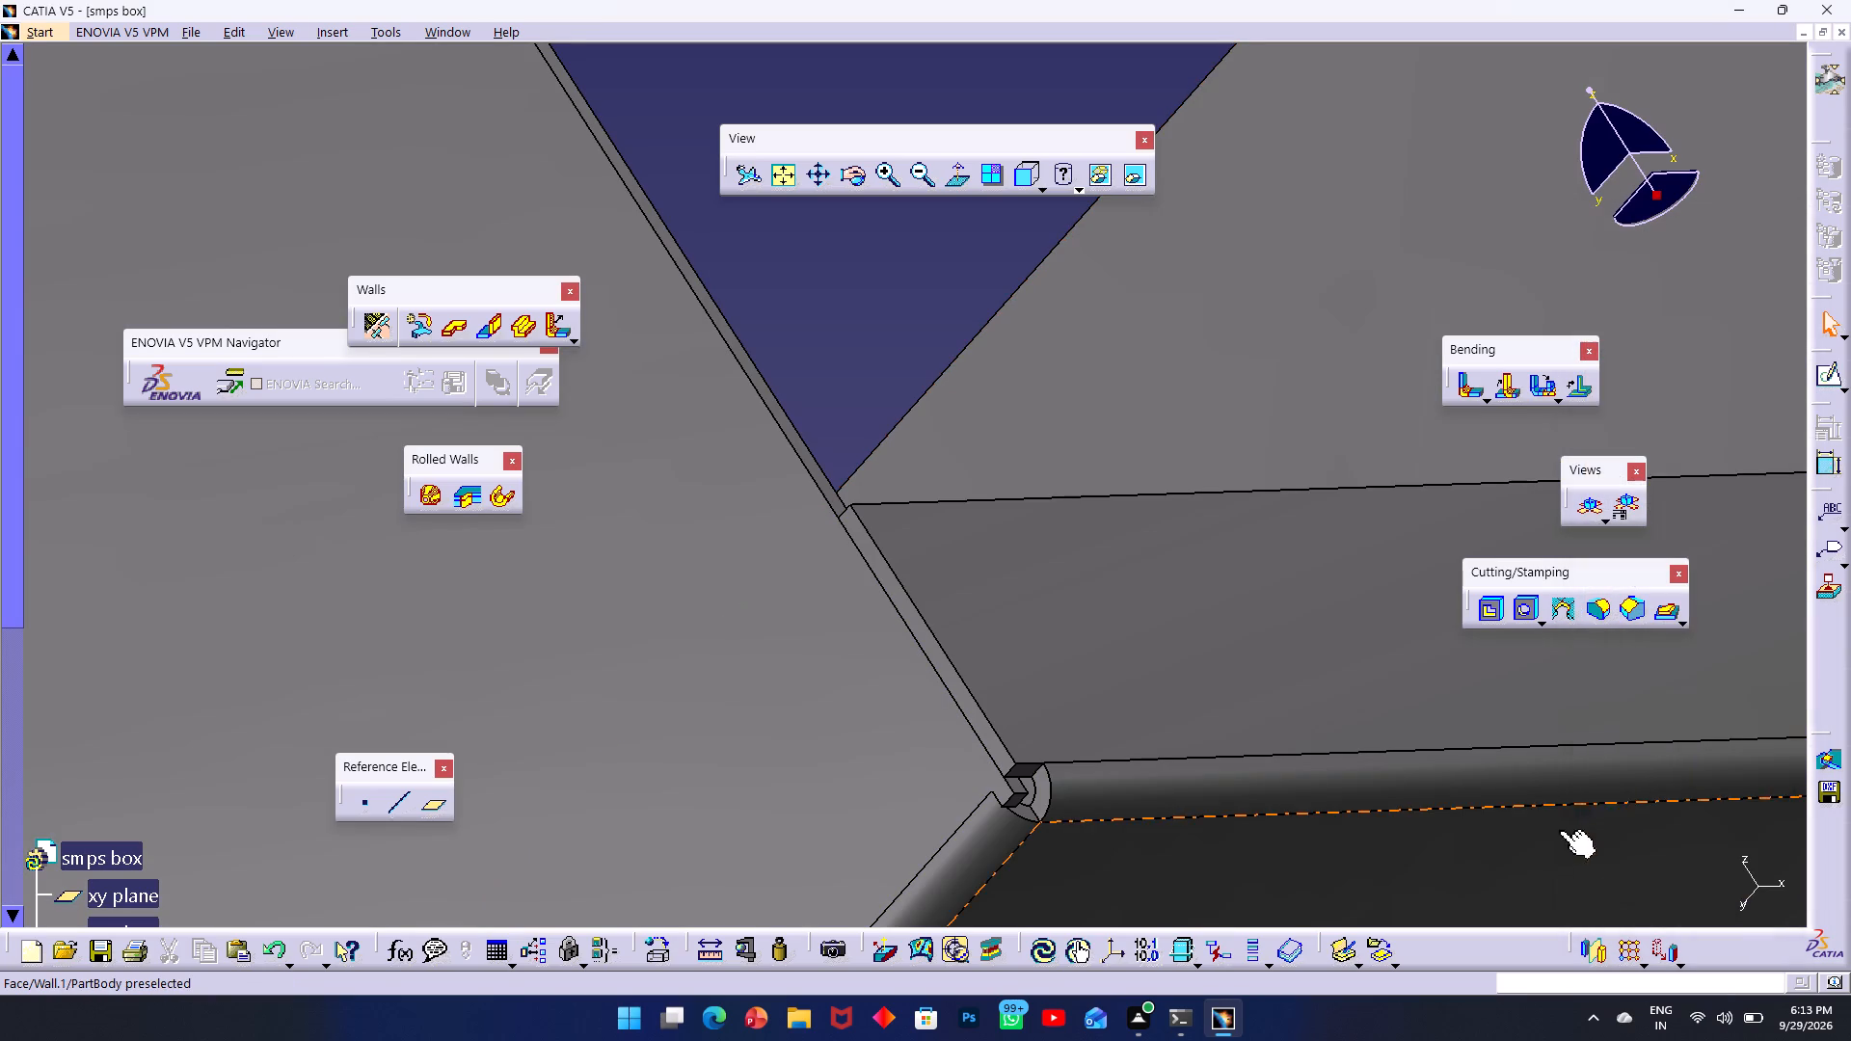
Examine the corner between the 85 mm and 9 mm walls in the material-shaded view with edges.
{"action": "left_click", "coordinate": [861, 189]}
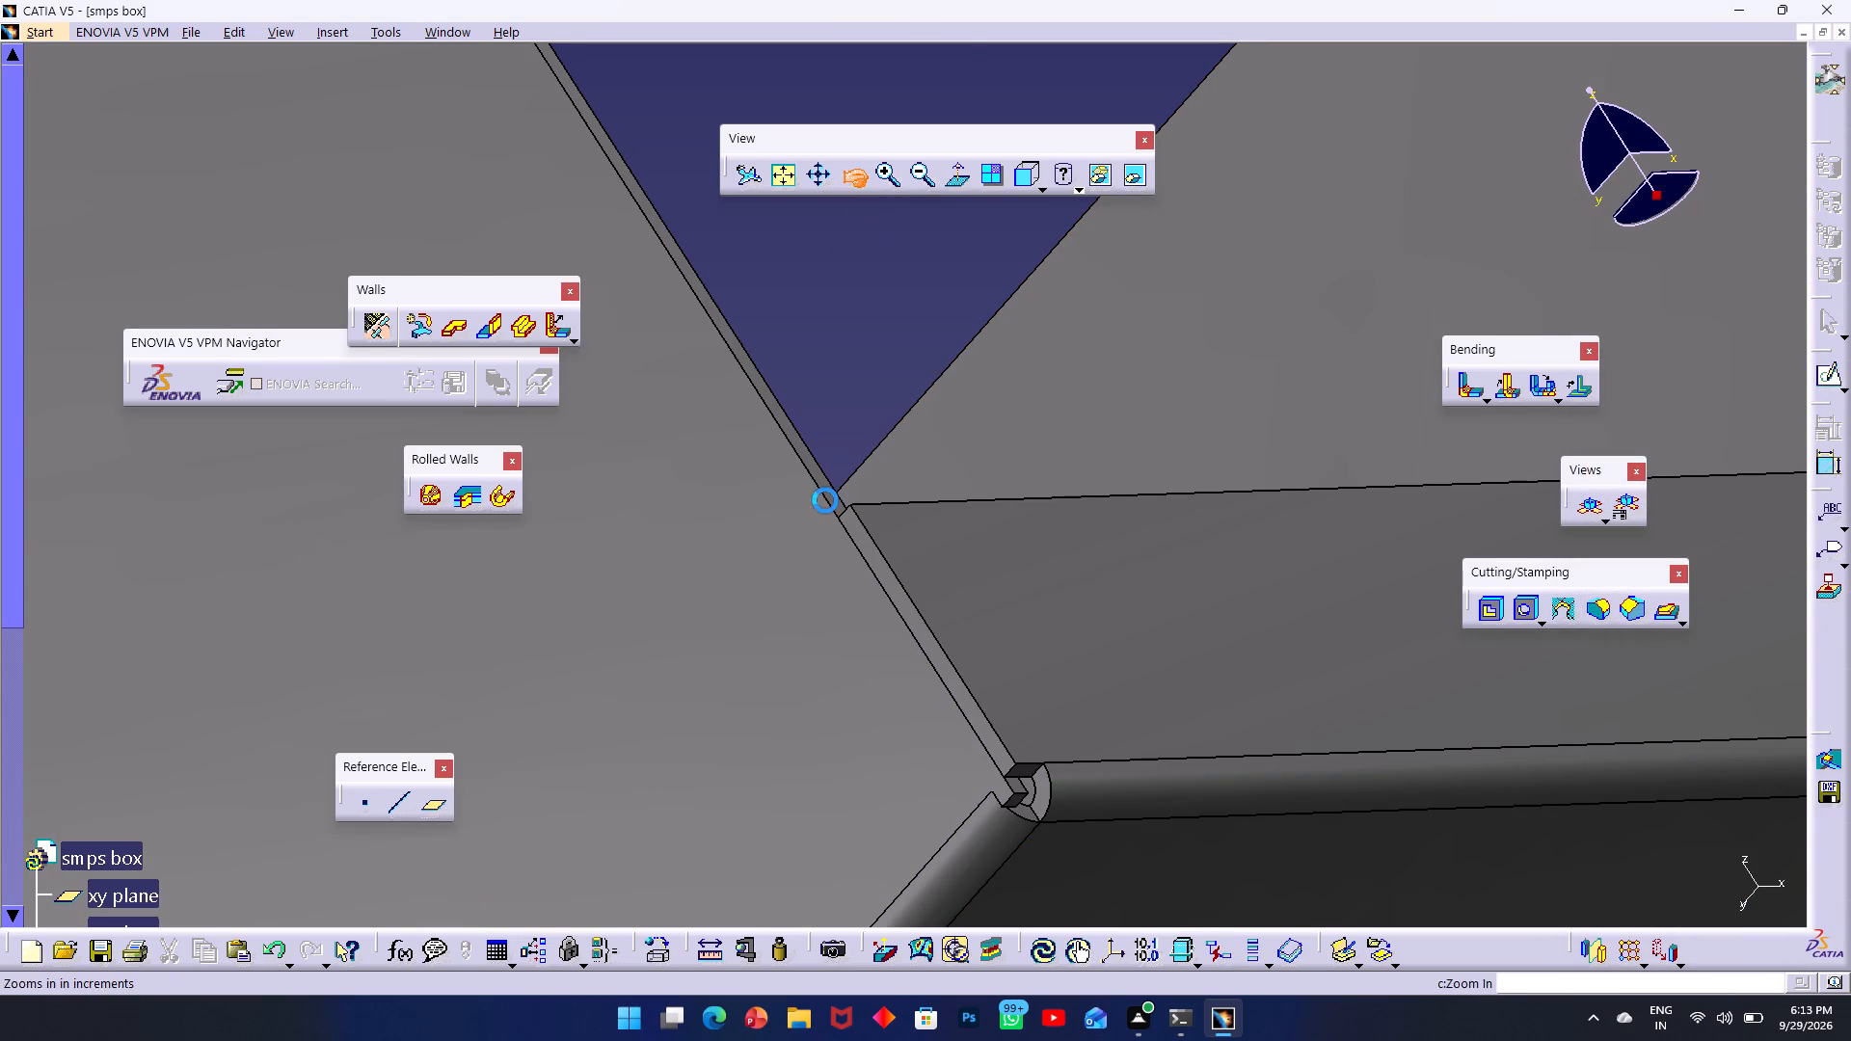
{"action": "left_click_drag", "start_coordinate": [825, 500], "coordinate": [849, 476]}
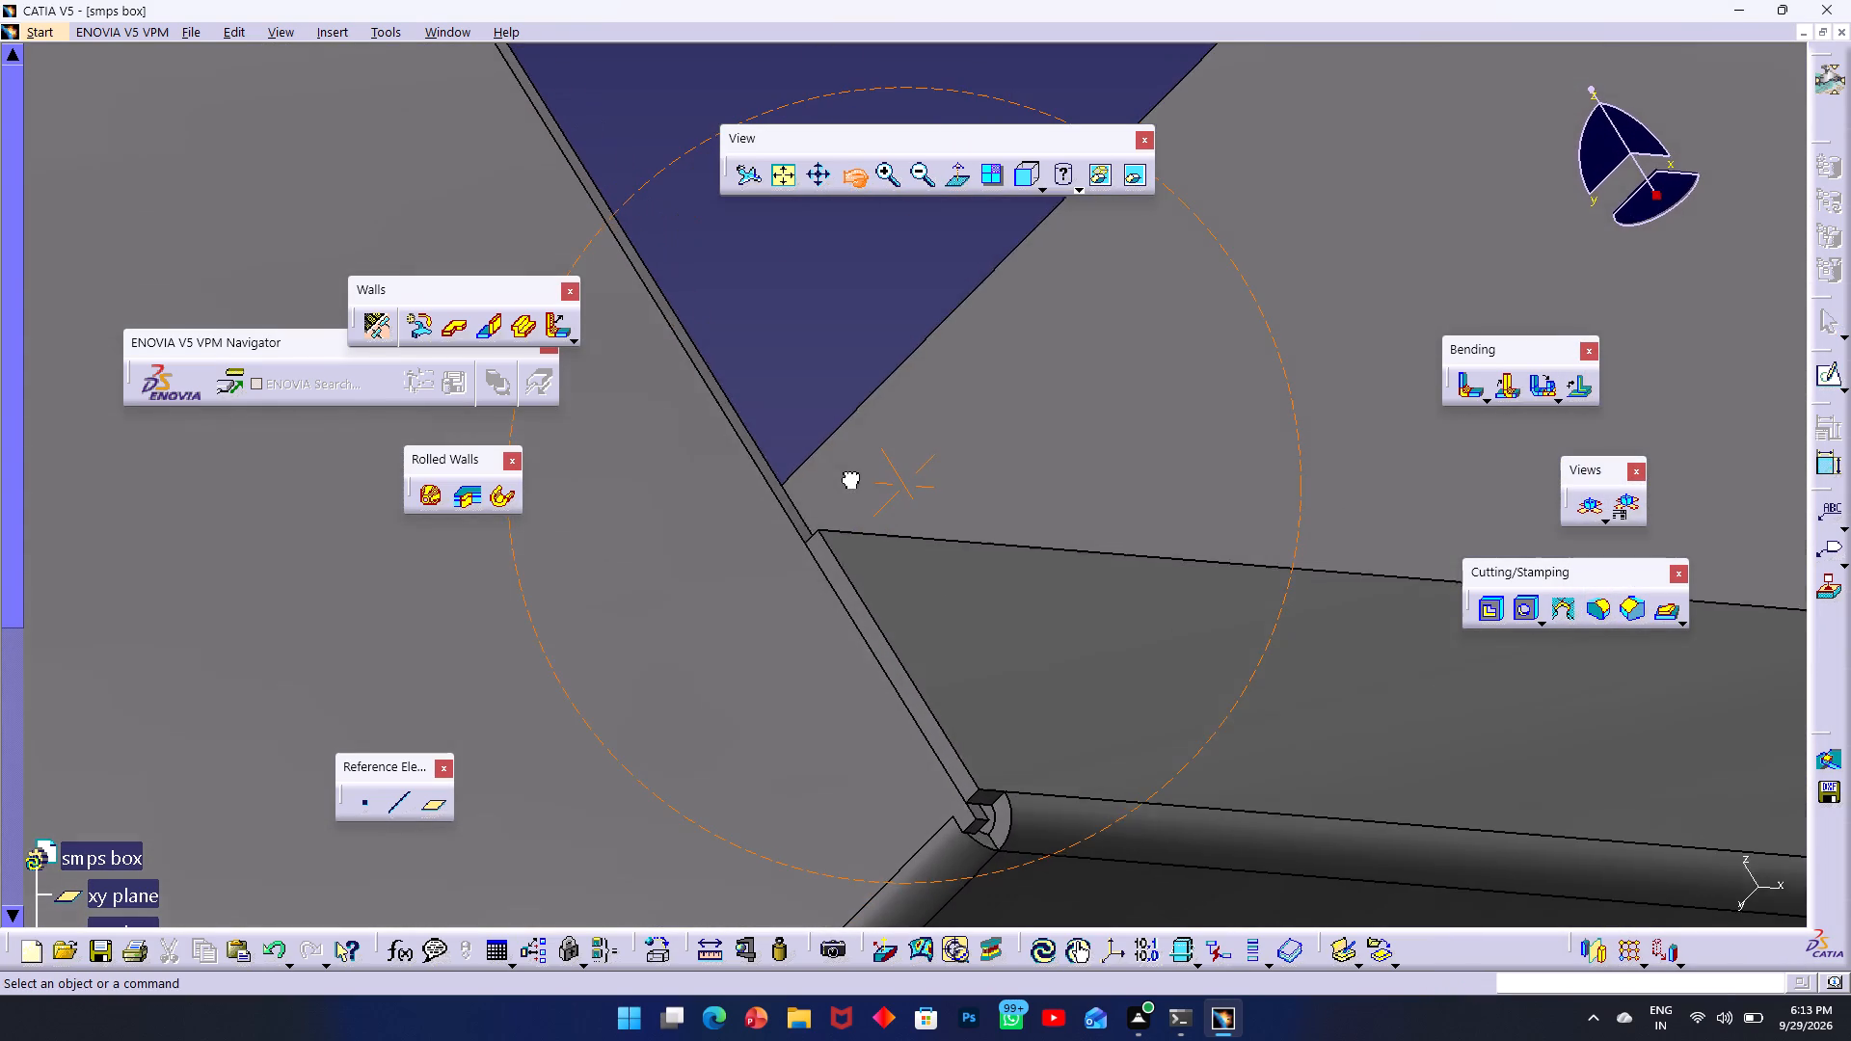
{"action": "left_click_drag", "start_coordinate": [849, 476], "coordinate": [859, 490]}
{"action": "scroll", "coordinate": [893, 464], "scroll_direction": "up", "scroll_amount": 1}
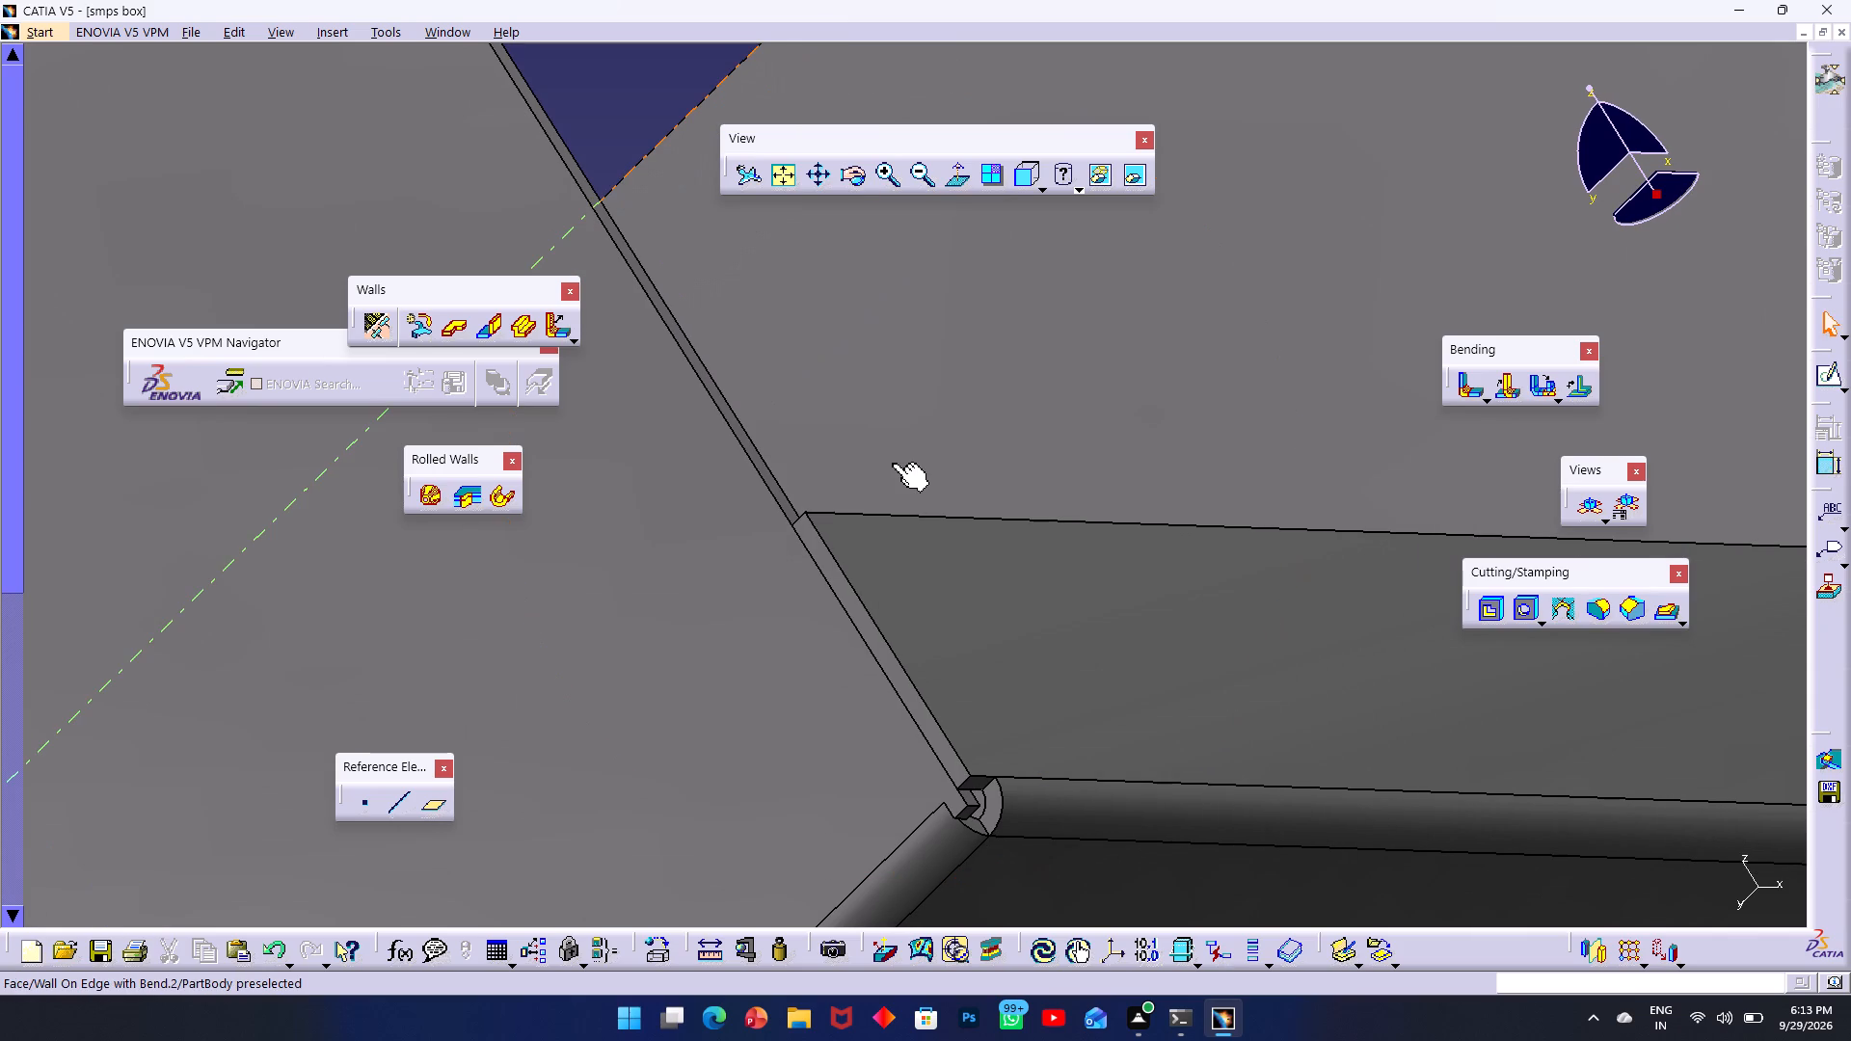
{"action": "middle_click", "coordinate": [893, 464]}
{"action": "middle_click_drag", "start_coordinate": [876, 461], "coordinate": [806, 449], "text": "ctrl"}
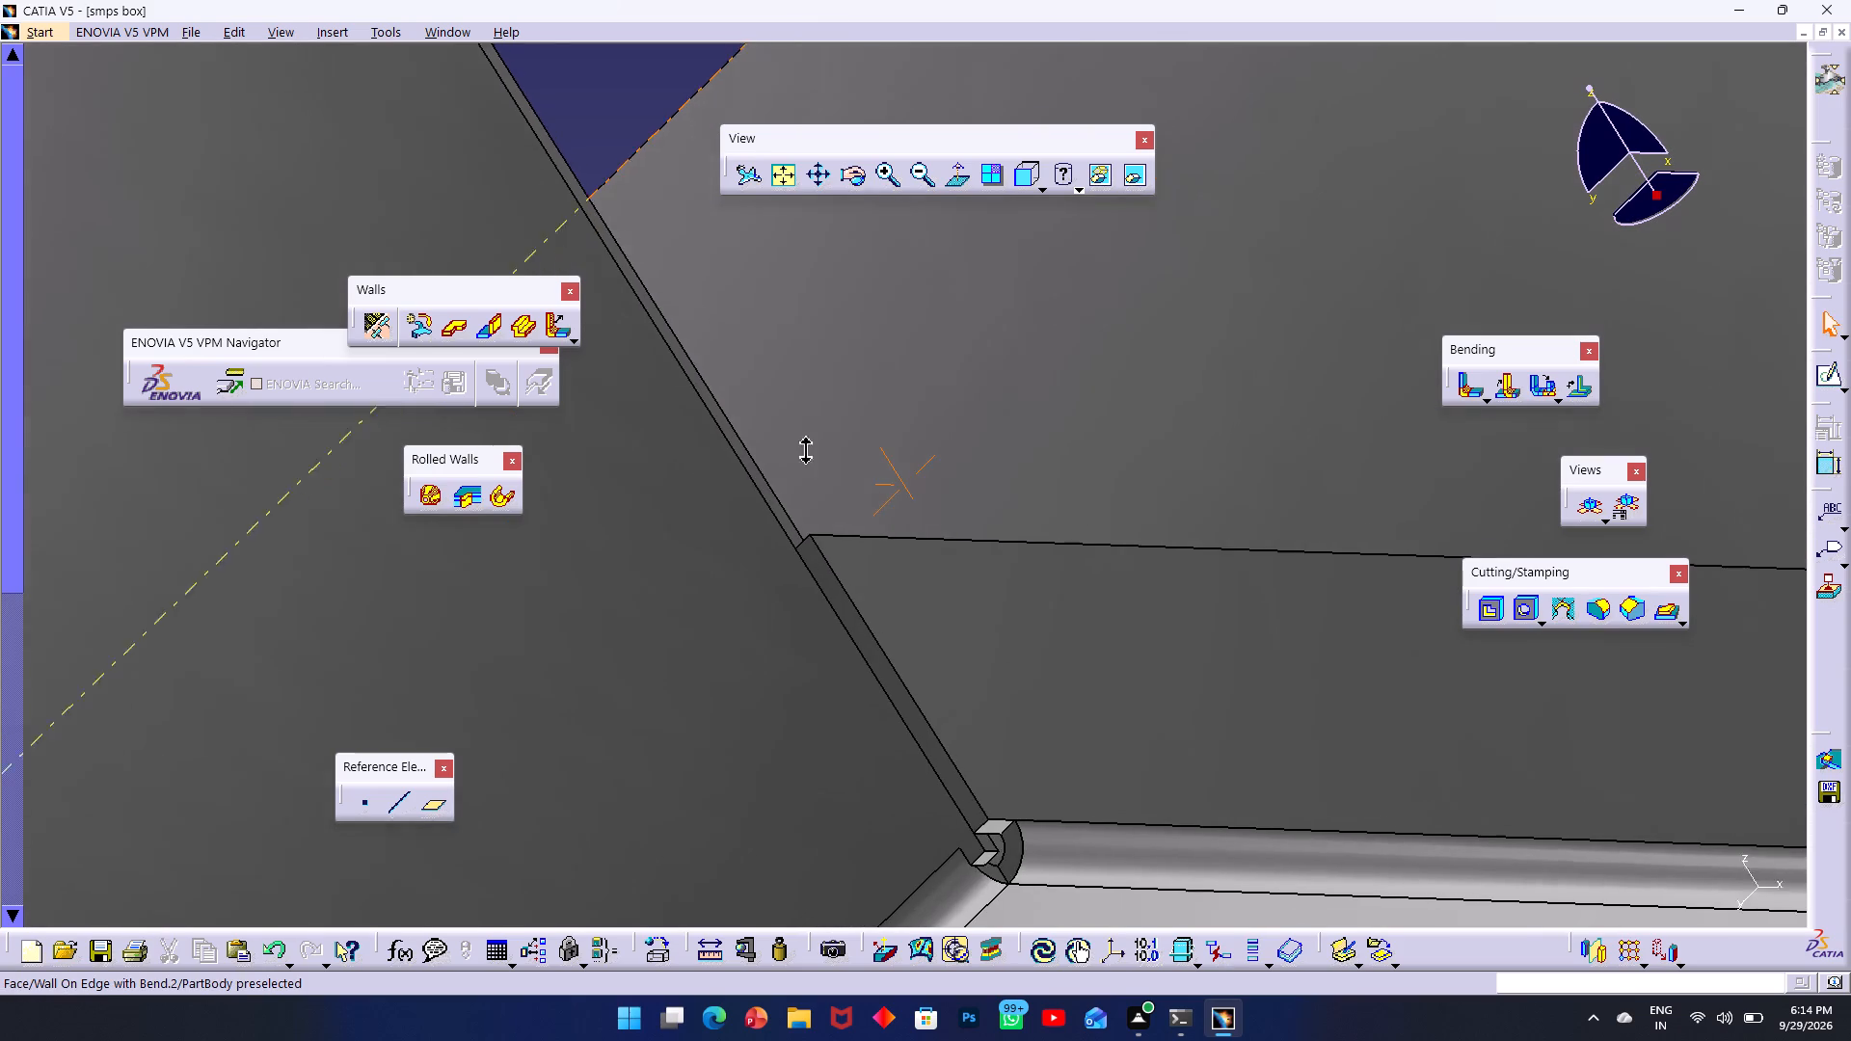
{"action": "middle_click_drag", "start_coordinate": [806, 449], "coordinate": [1048, 427], "text": "ctrl"}
{"action": "middle_click_drag", "start_coordinate": [1044, 525], "coordinate": [832, 417], "text": "ctrl"}
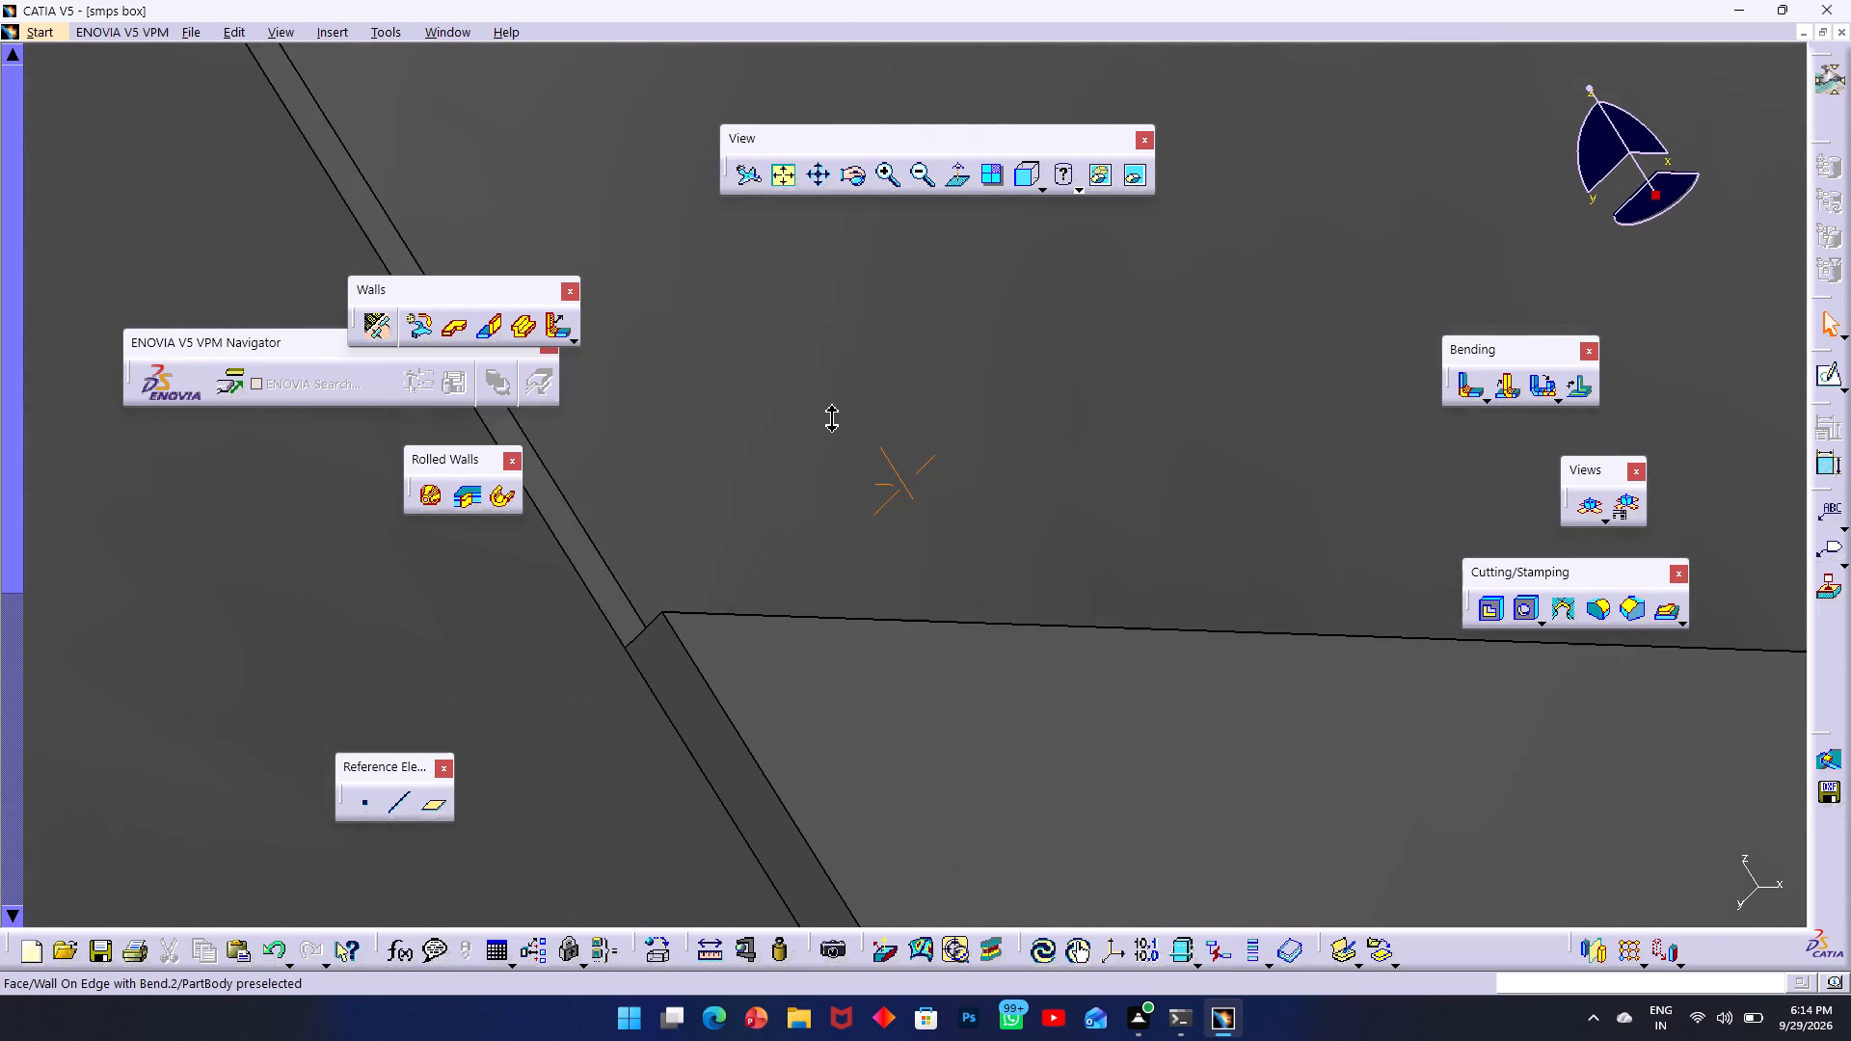
{"action": "middle_click_drag", "start_coordinate": [832, 417], "coordinate": [1451, 544], "text": "ctrl"}
{"action": "middle_click_drag", "start_coordinate": [785, 382], "coordinate": [1202, 505], "text": "ctrl"}
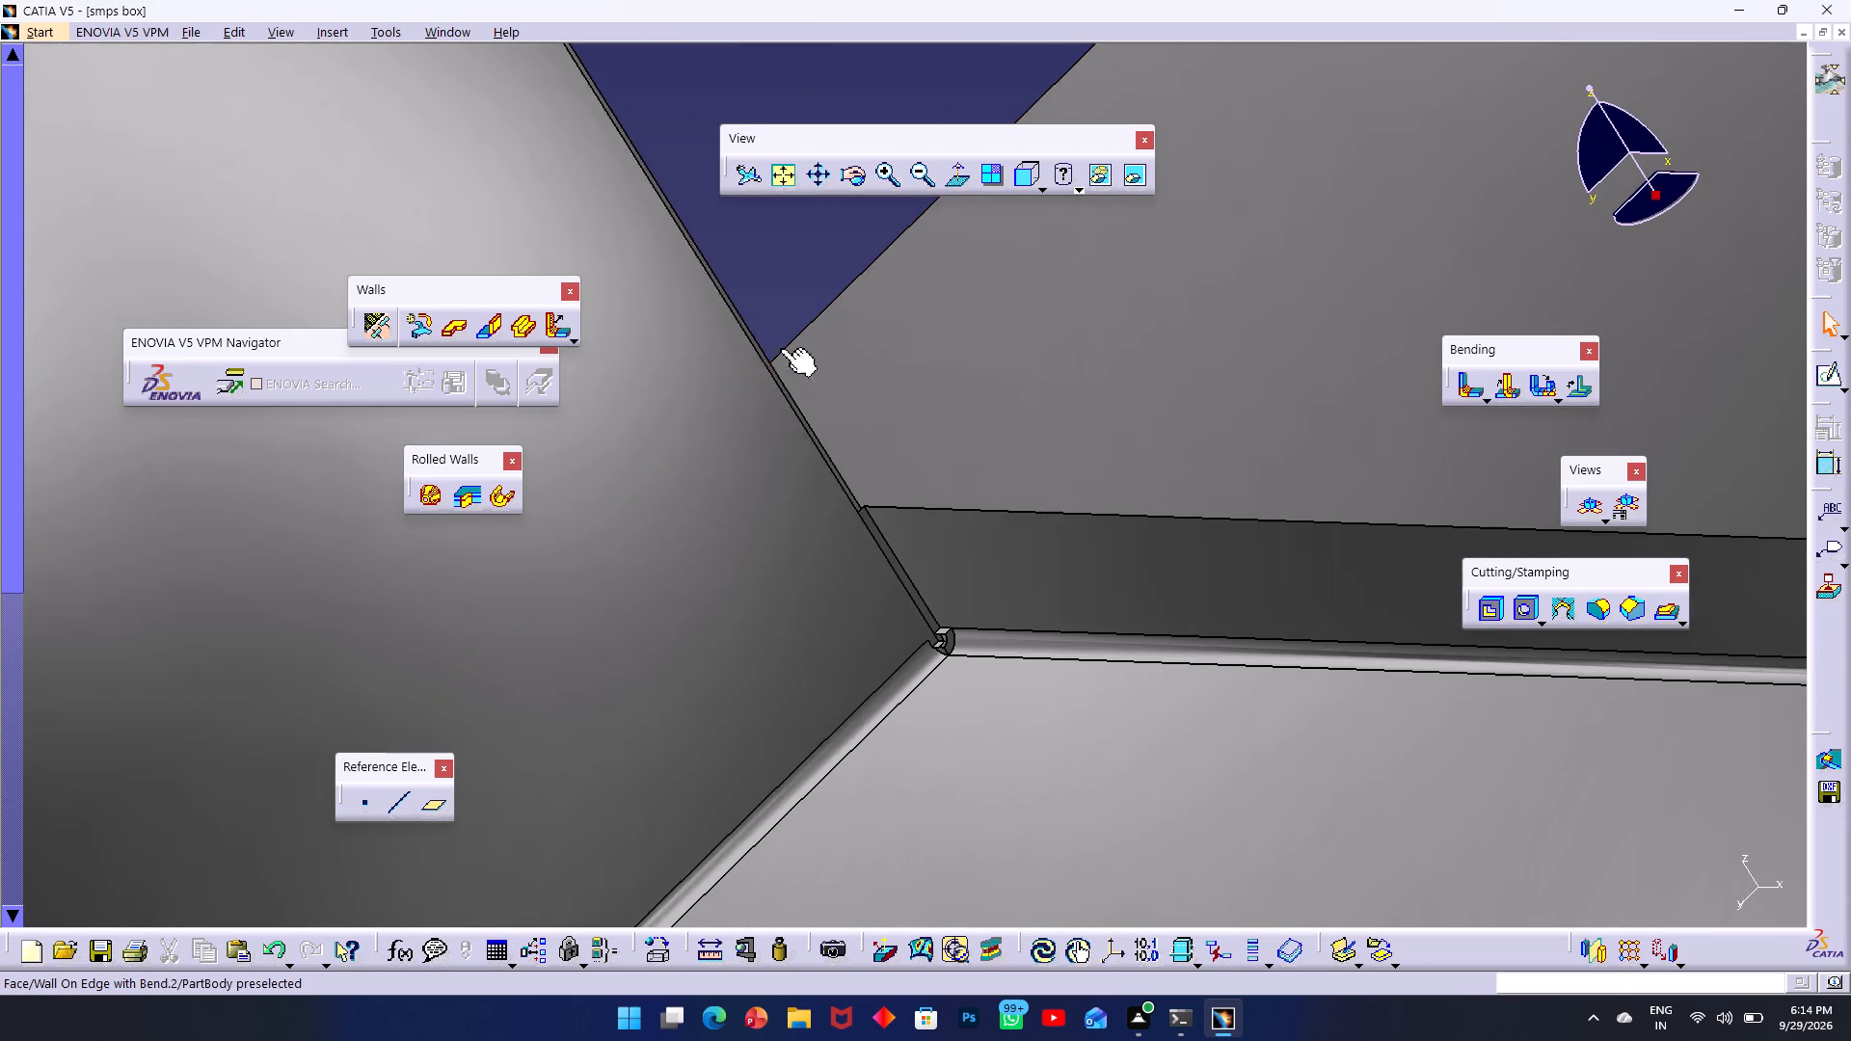
Review the whole box, checking the 85 mm side walls and the 9 mm walls from several angles.
{"action": "middle_click_drag", "start_coordinate": [707, 322], "coordinate": [1117, 405], "text": "ctrl"}
{"action": "middle_click_drag", "start_coordinate": [832, 280], "coordinate": [1250, 386], "text": "ctrl"}
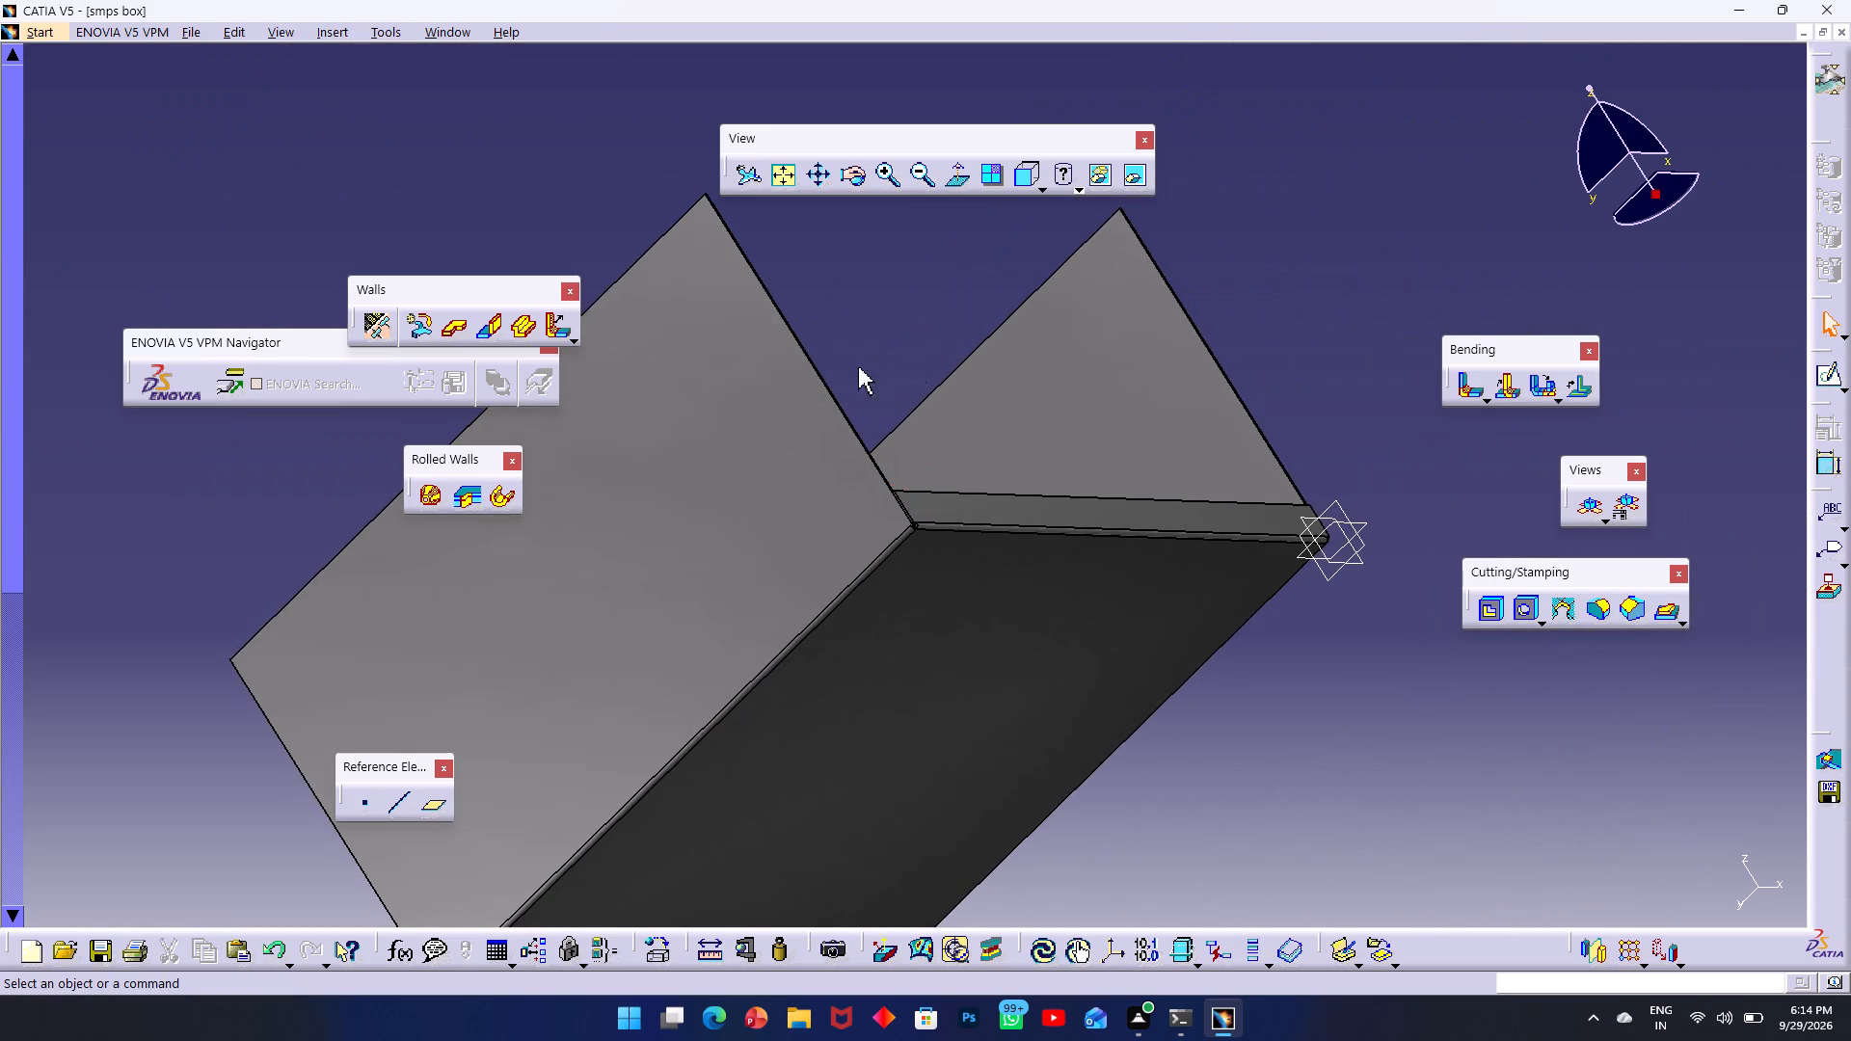
{"action": "middle_click_drag", "start_coordinate": [855, 367], "coordinate": [981, 396], "text": "ctrl"}
{"action": "scroll", "coordinate": [954, 385], "scroll_direction": "up", "scroll_amount": 1}
{"action": "scroll", "coordinate": [872, 373], "scroll_direction": "up", "scroll_amount": 1}
{"action": "middle_click", "coordinate": [872, 372]}
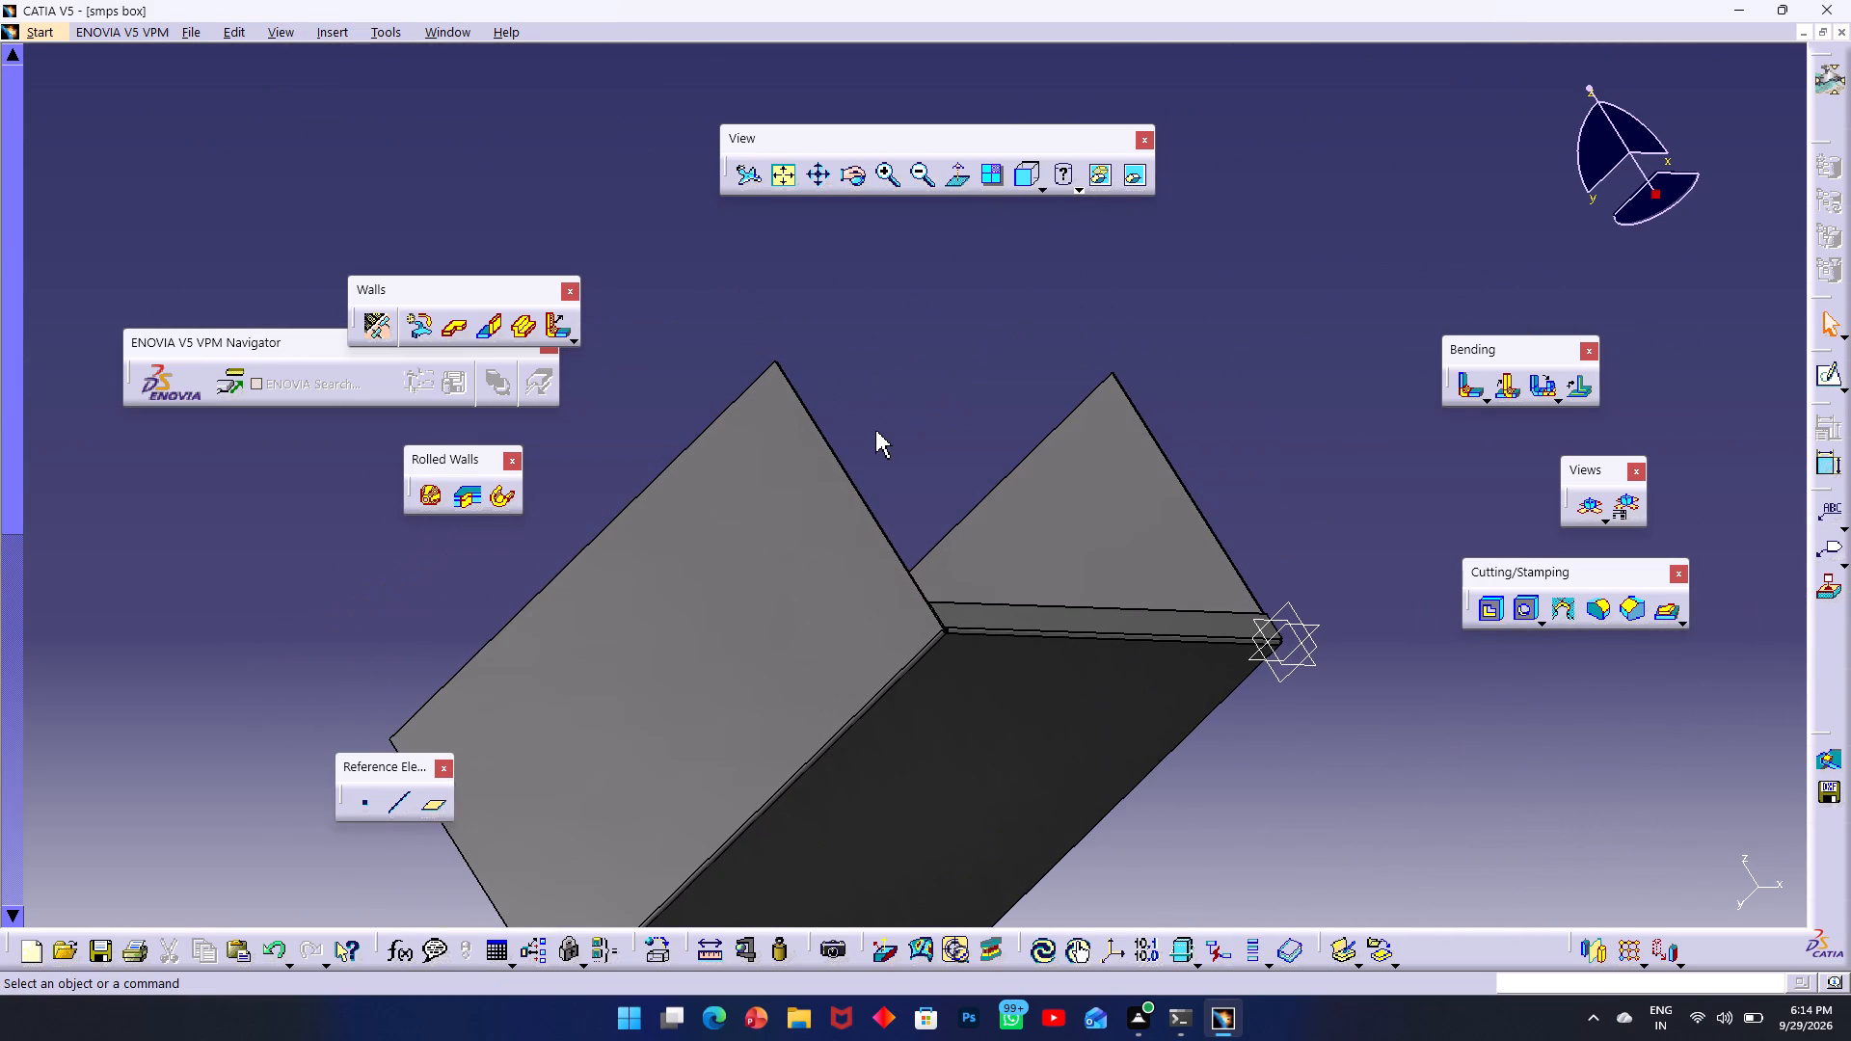
{"action": "middle_click", "coordinate": [878, 444]}
{"action": "middle_click_drag", "start_coordinate": [896, 445], "coordinate": [782, 632]}
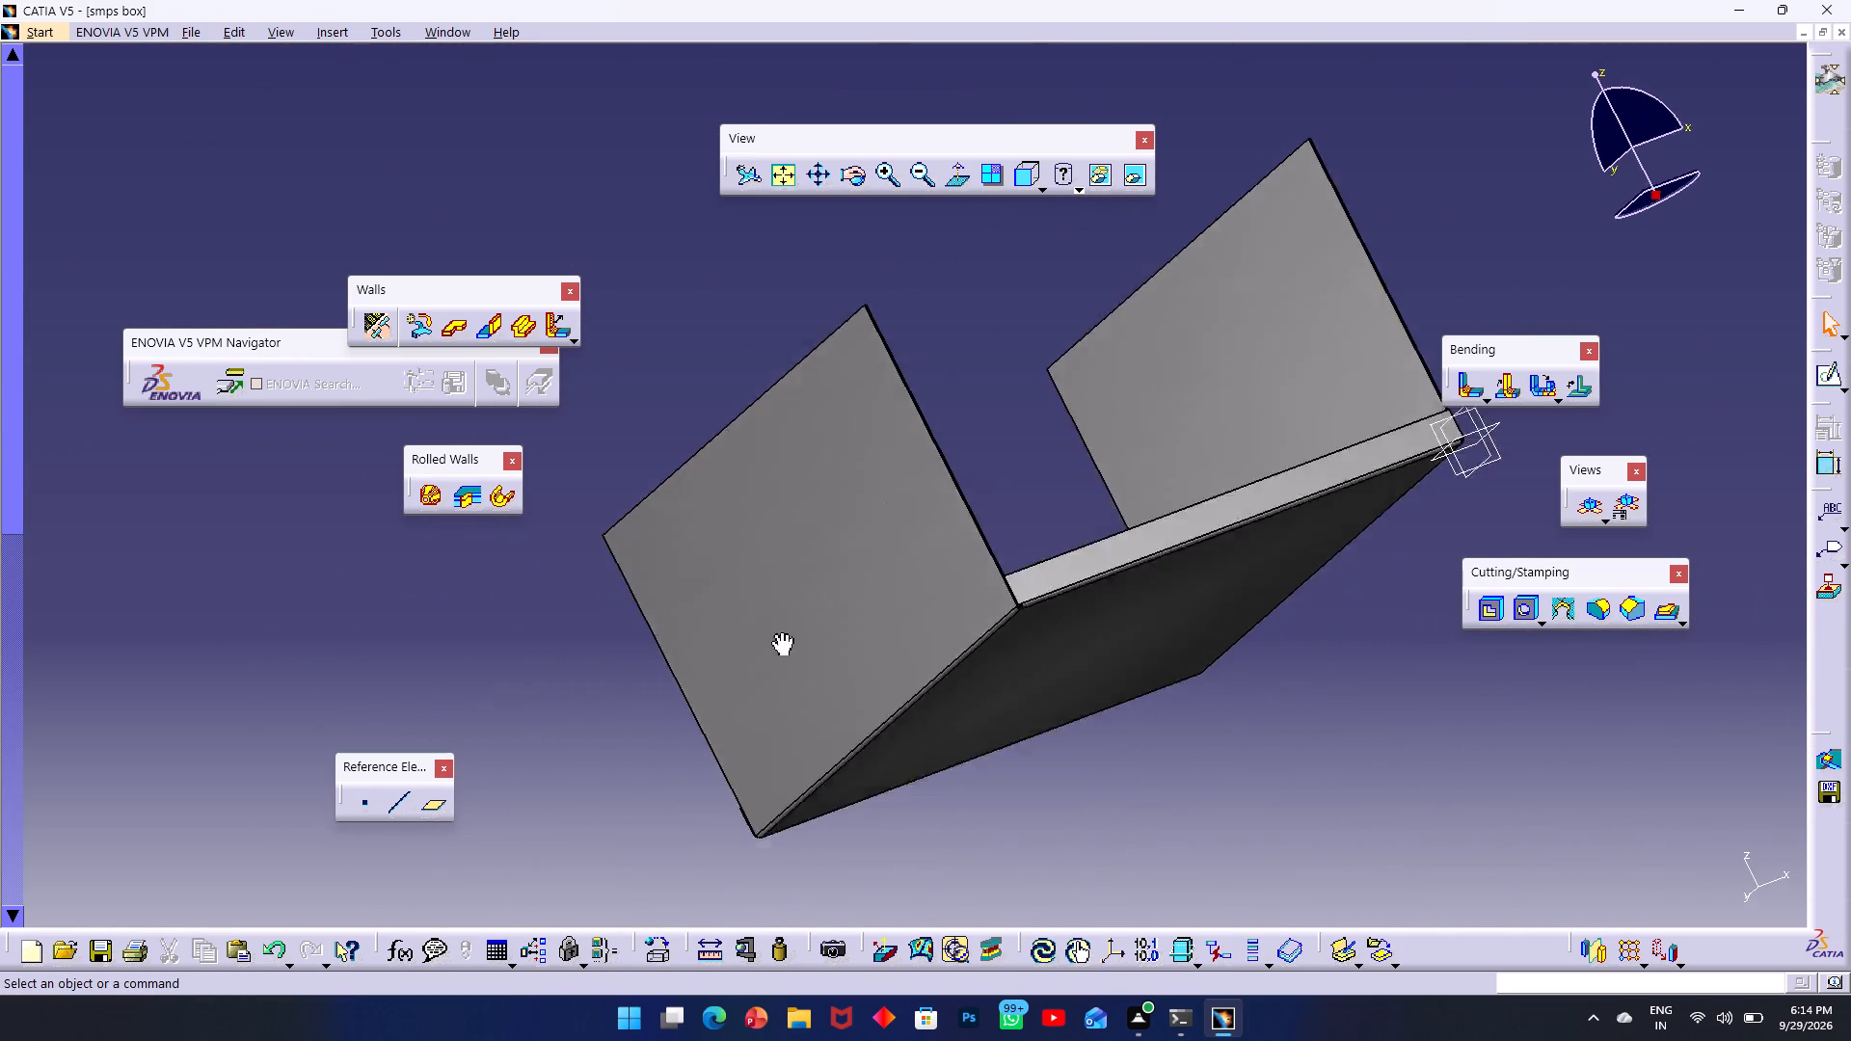
{"action": "middle_click_drag", "start_coordinate": [782, 632], "coordinate": [926, 680]}
{"action": "middle_click_drag", "start_coordinate": [829, 370], "coordinate": [904, 374]}
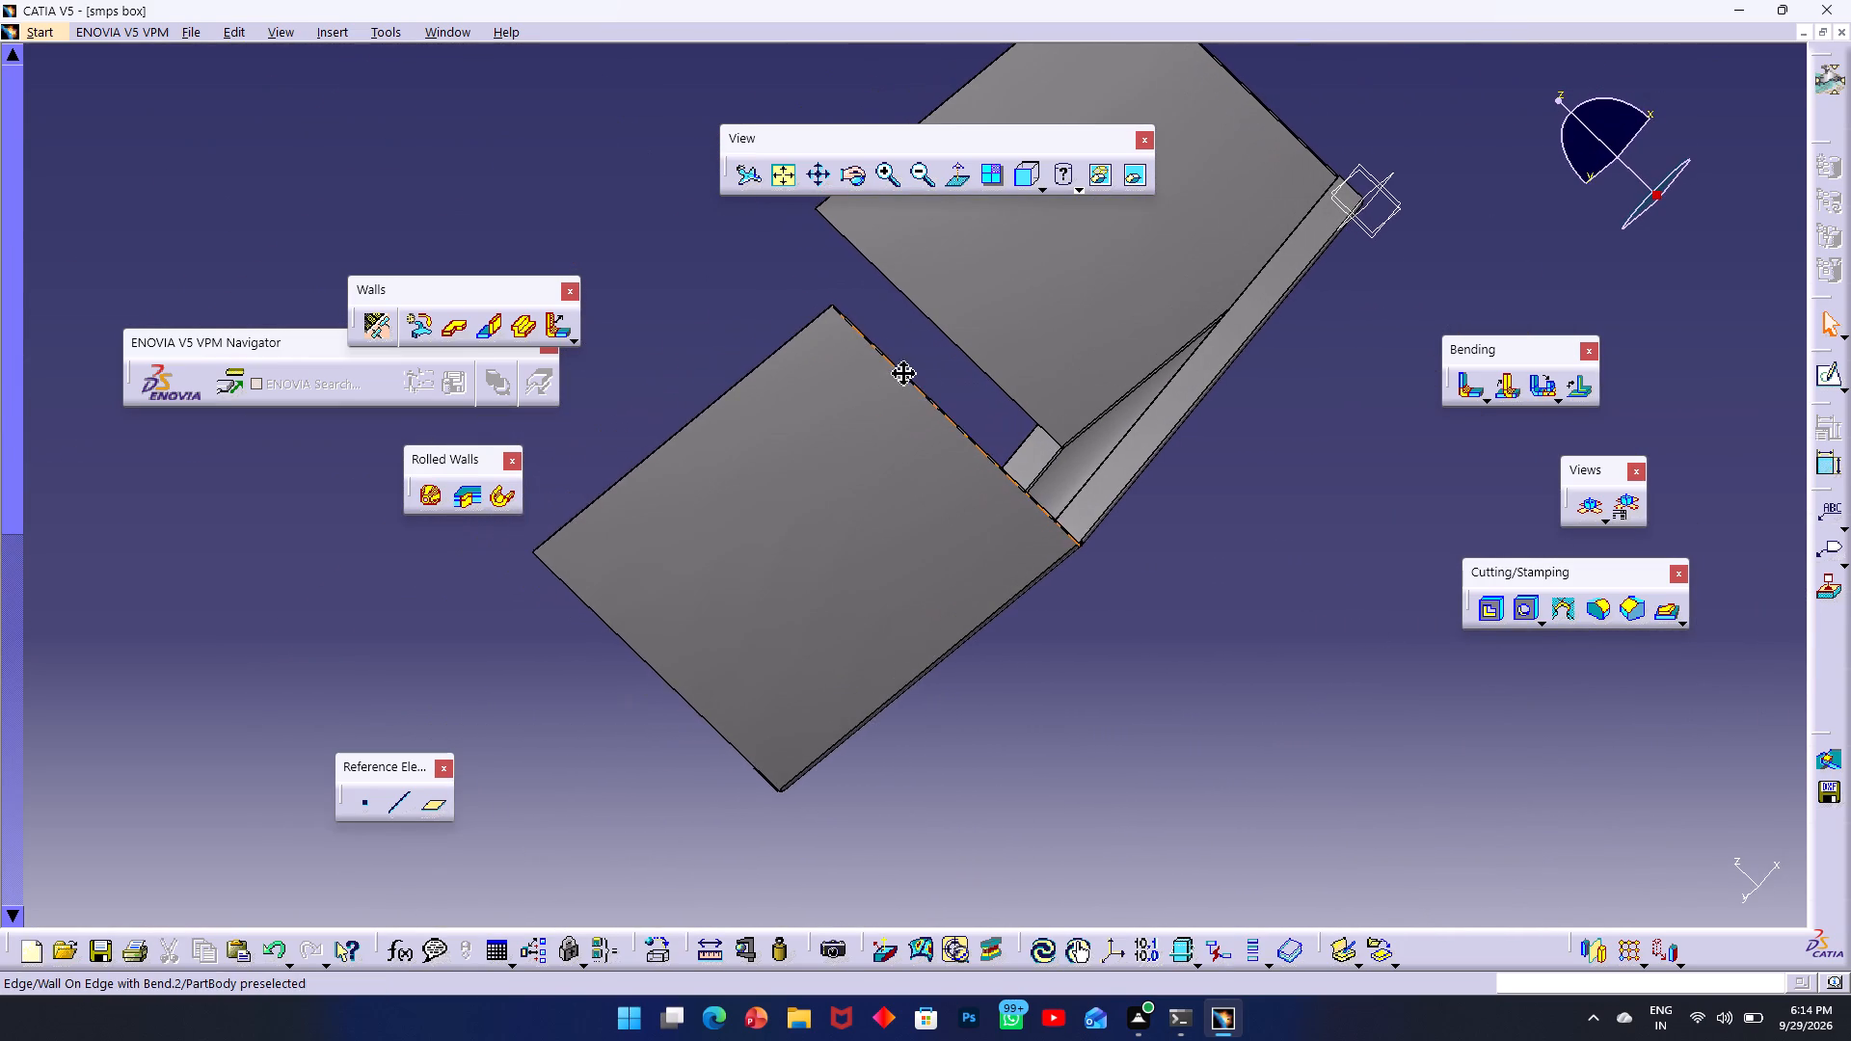
{"action": "middle_click_drag", "start_coordinate": [904, 374], "coordinate": [905, 374]}
{"action": "middle_click_drag", "start_coordinate": [658, 413], "coordinate": [845, 395], "text": "ctrl"}
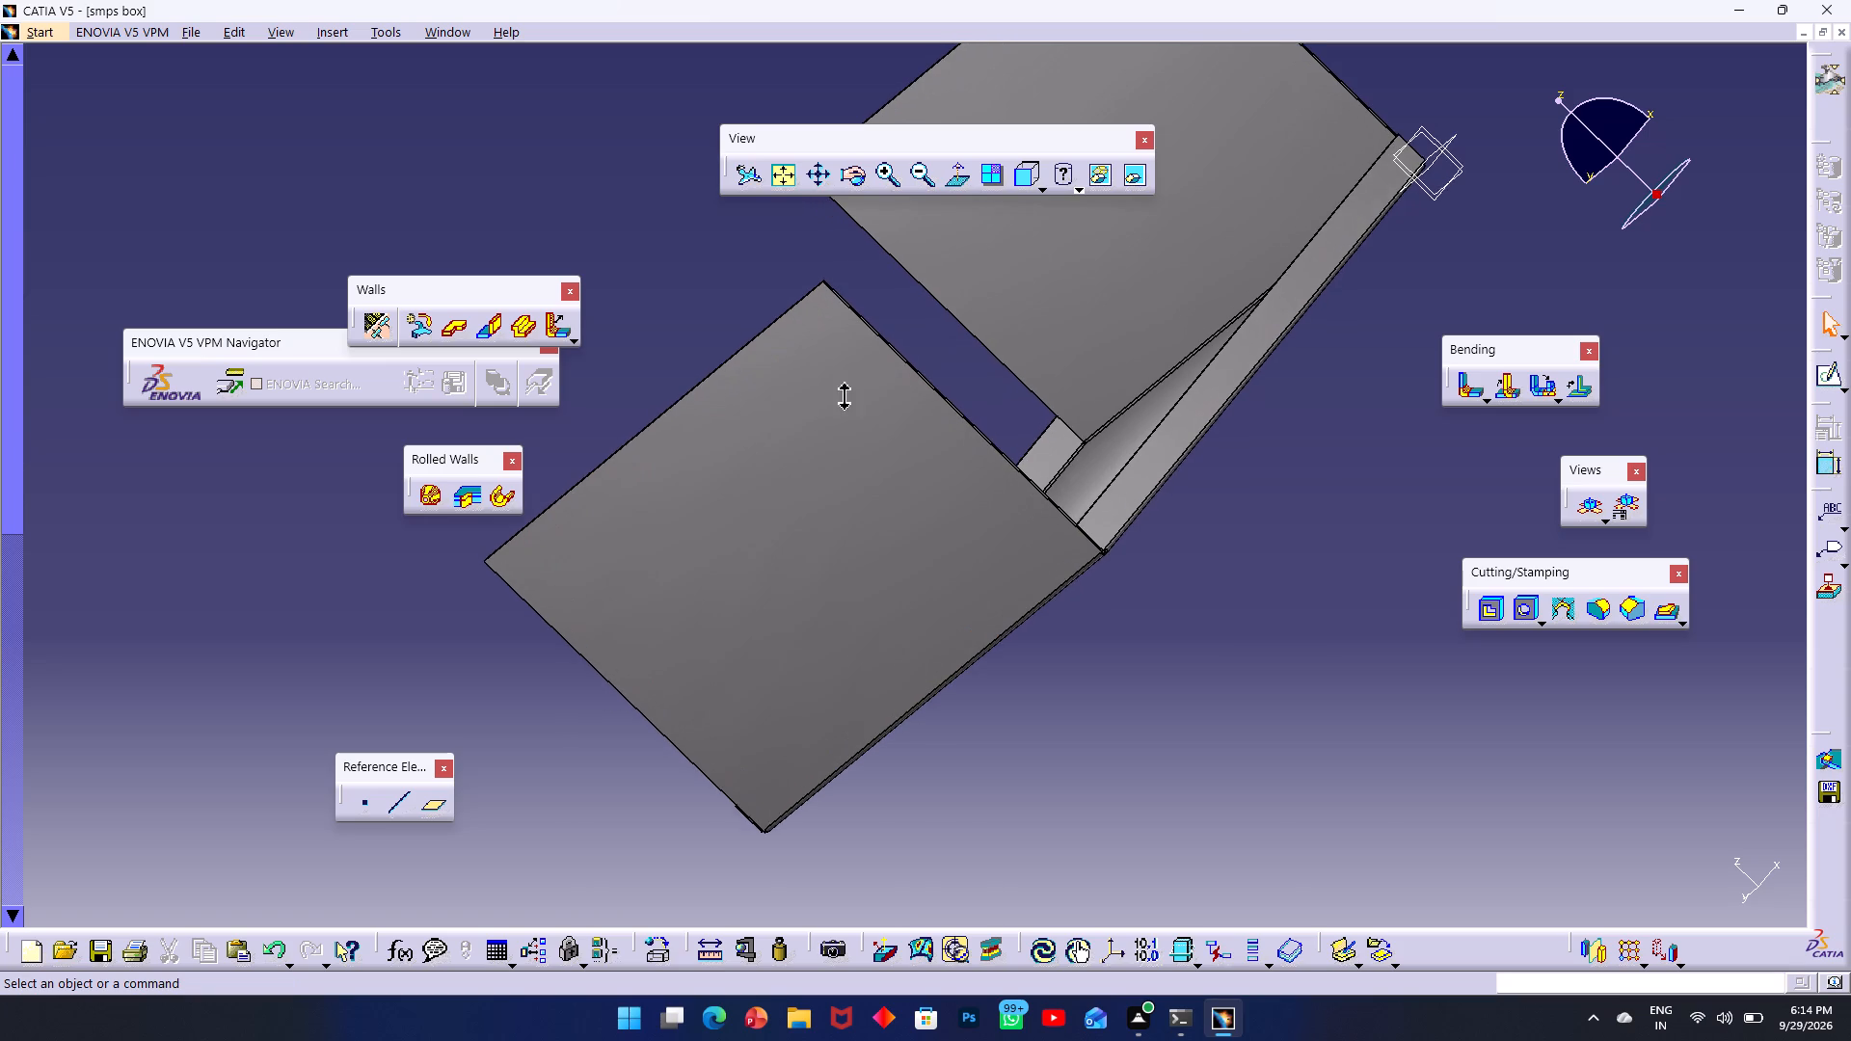
Examine the folded box from several angles, comparing the two 85 mm side walls with the 9 mm walls.
{"action": "middle_click_drag", "start_coordinate": [845, 395], "coordinate": [848, 394], "text": "ctrl"}
{"action": "middle_click_drag", "start_coordinate": [693, 424], "coordinate": [926, 366]}
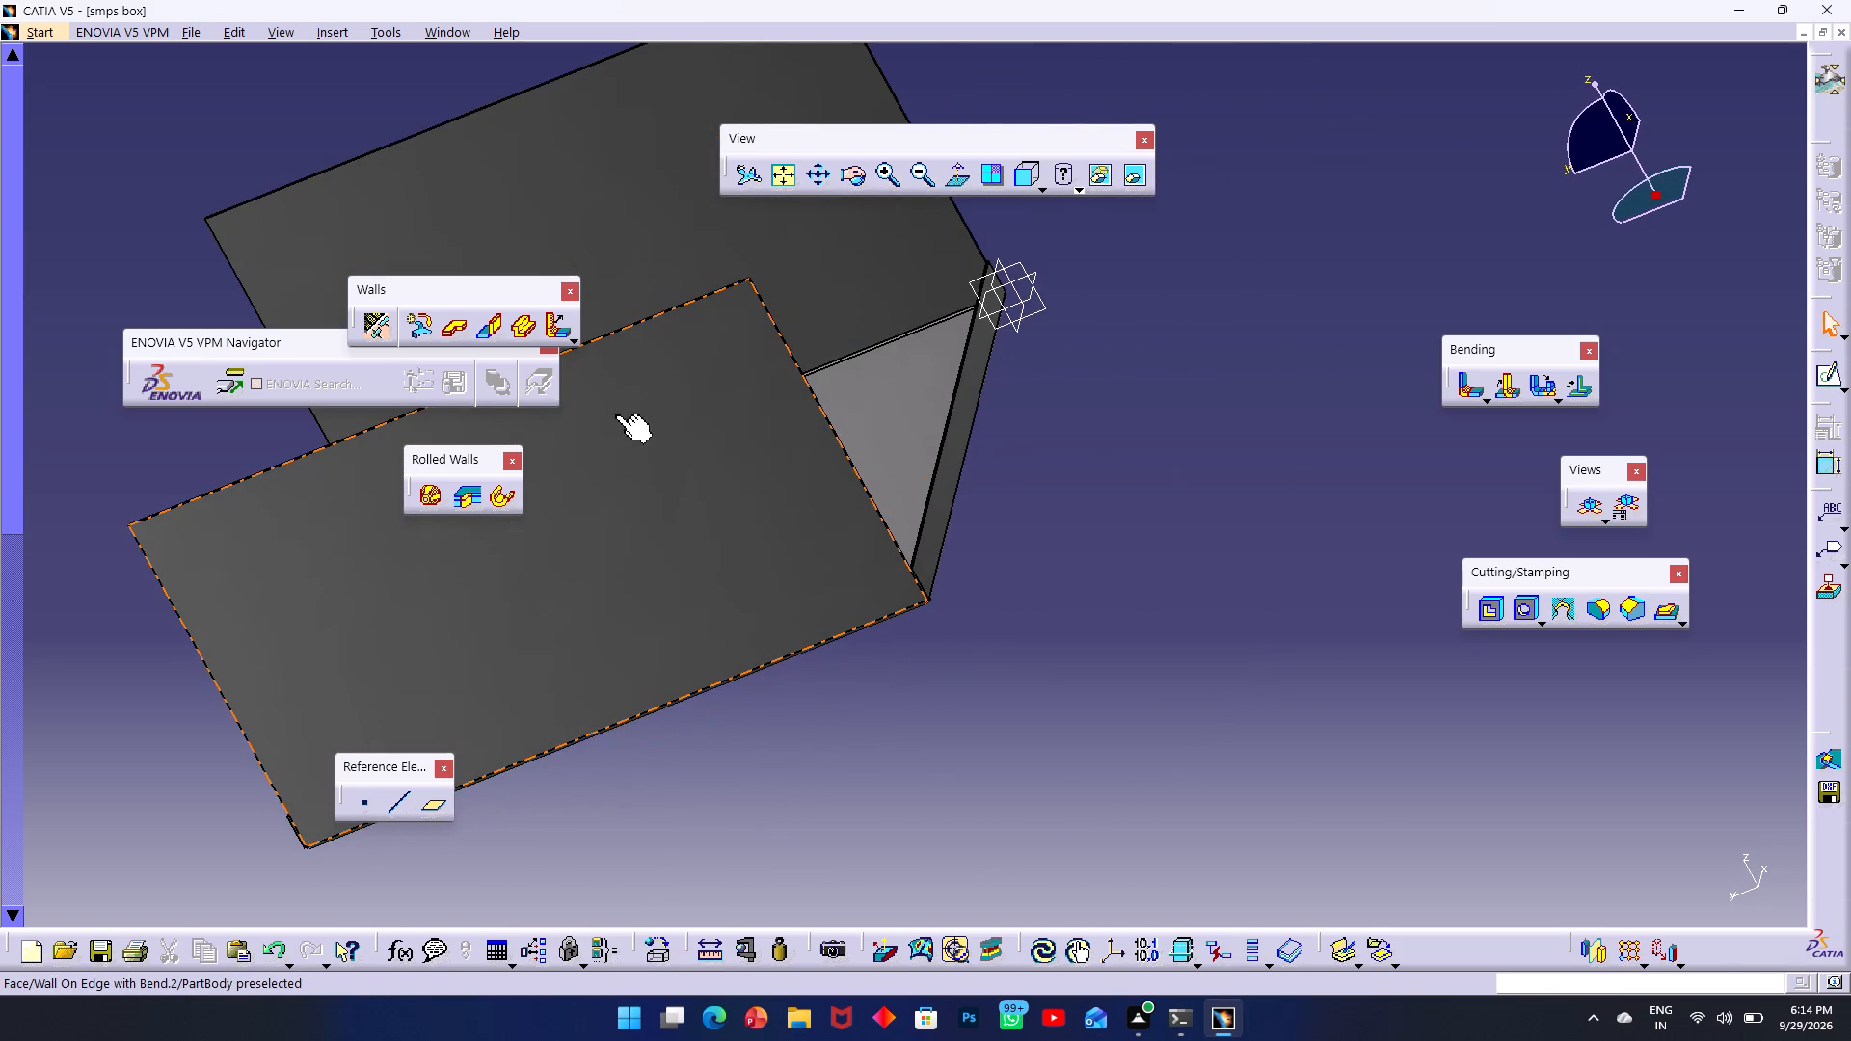
{"action": "middle_click_drag", "start_coordinate": [619, 415], "coordinate": [919, 394]}
{"action": "scroll", "coordinate": [919, 394], "scroll_direction": "up", "scroll_amount": 1}
{"action": "middle_click_drag", "start_coordinate": [787, 425], "coordinate": [924, 380]}
{"action": "scroll", "coordinate": [923, 380], "scroll_direction": "down", "scroll_amount": 1, "text": "ctrl"}
{"action": "scroll", "coordinate": [656, 476], "scroll_direction": "up", "scroll_amount": 1}
{"action": "middle_click_drag", "start_coordinate": [661, 478], "coordinate": [937, 458]}
{"action": "middle_click", "coordinate": [696, 466], "text": "ctrl"}
{"action": "scroll", "coordinate": [633, 461], "scroll_direction": "up", "scroll_amount": 1}
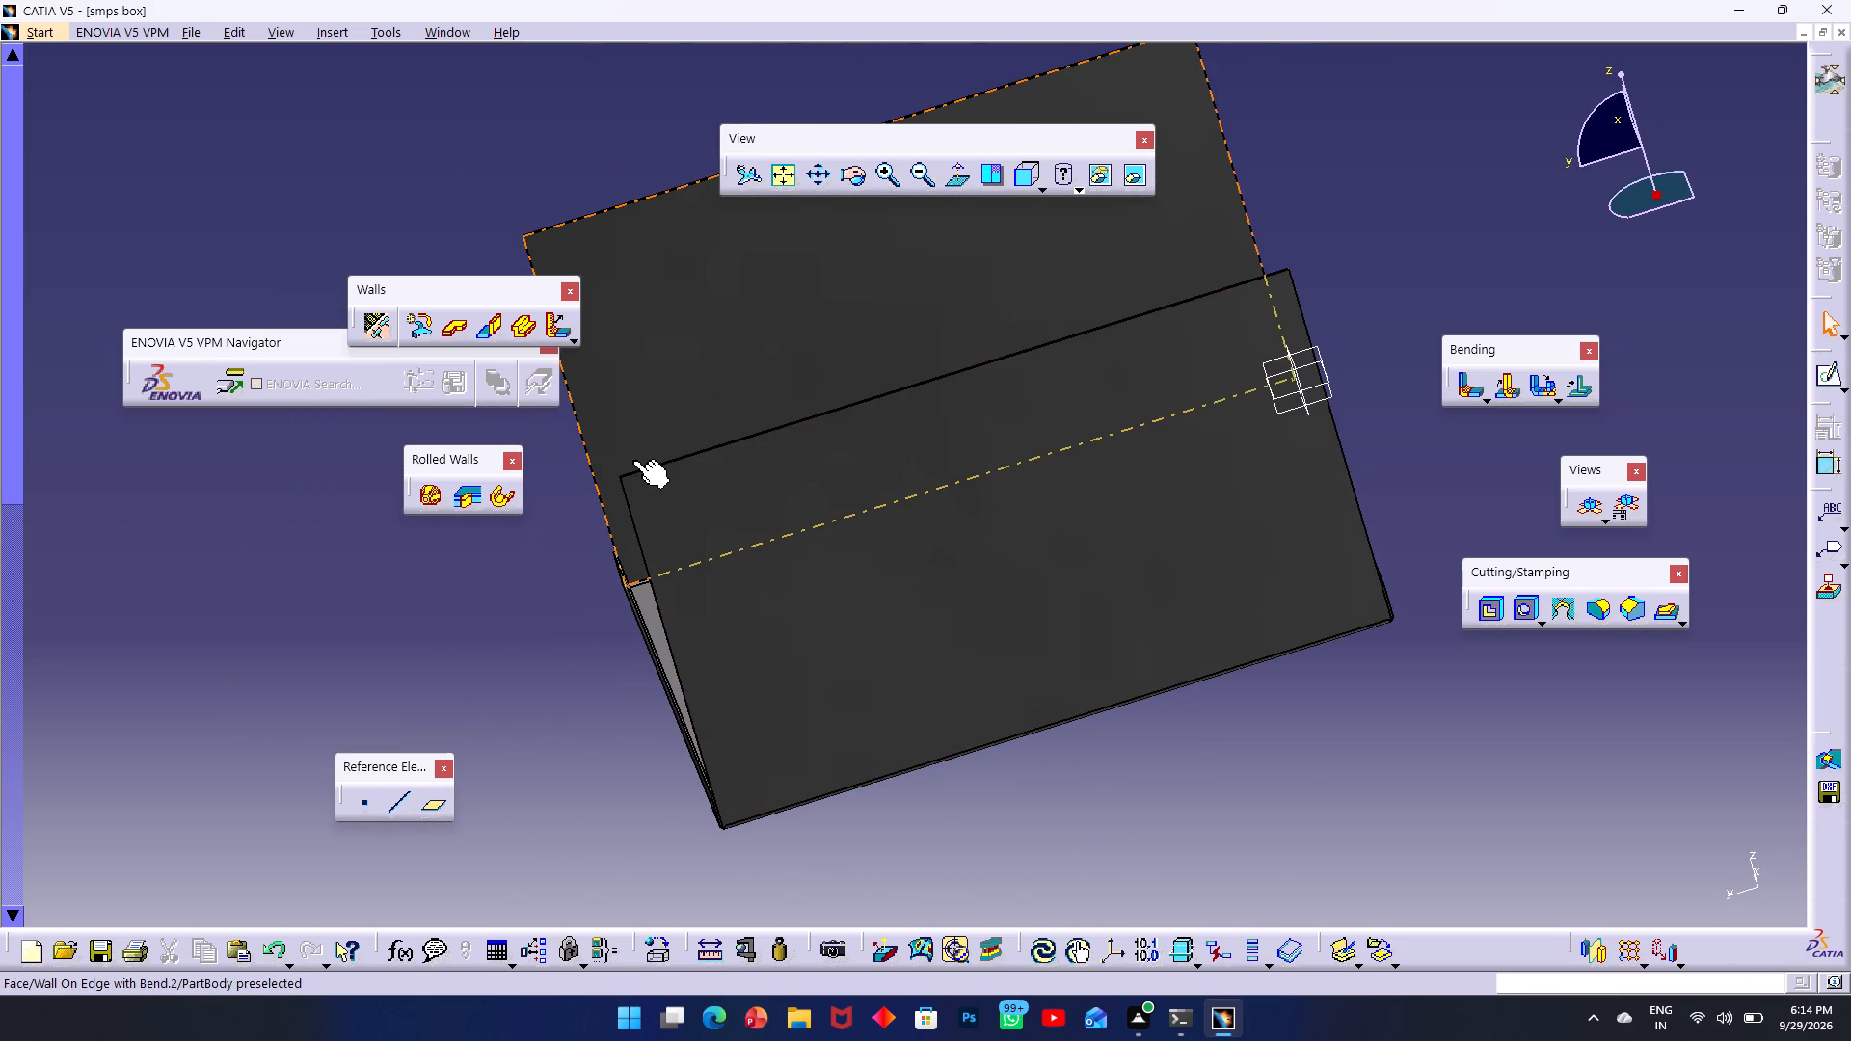
{"action": "middle_click_drag", "start_coordinate": [633, 461], "coordinate": [943, 412]}
{"action": "middle_click_drag", "start_coordinate": [346, 532], "coordinate": [556, 539]}
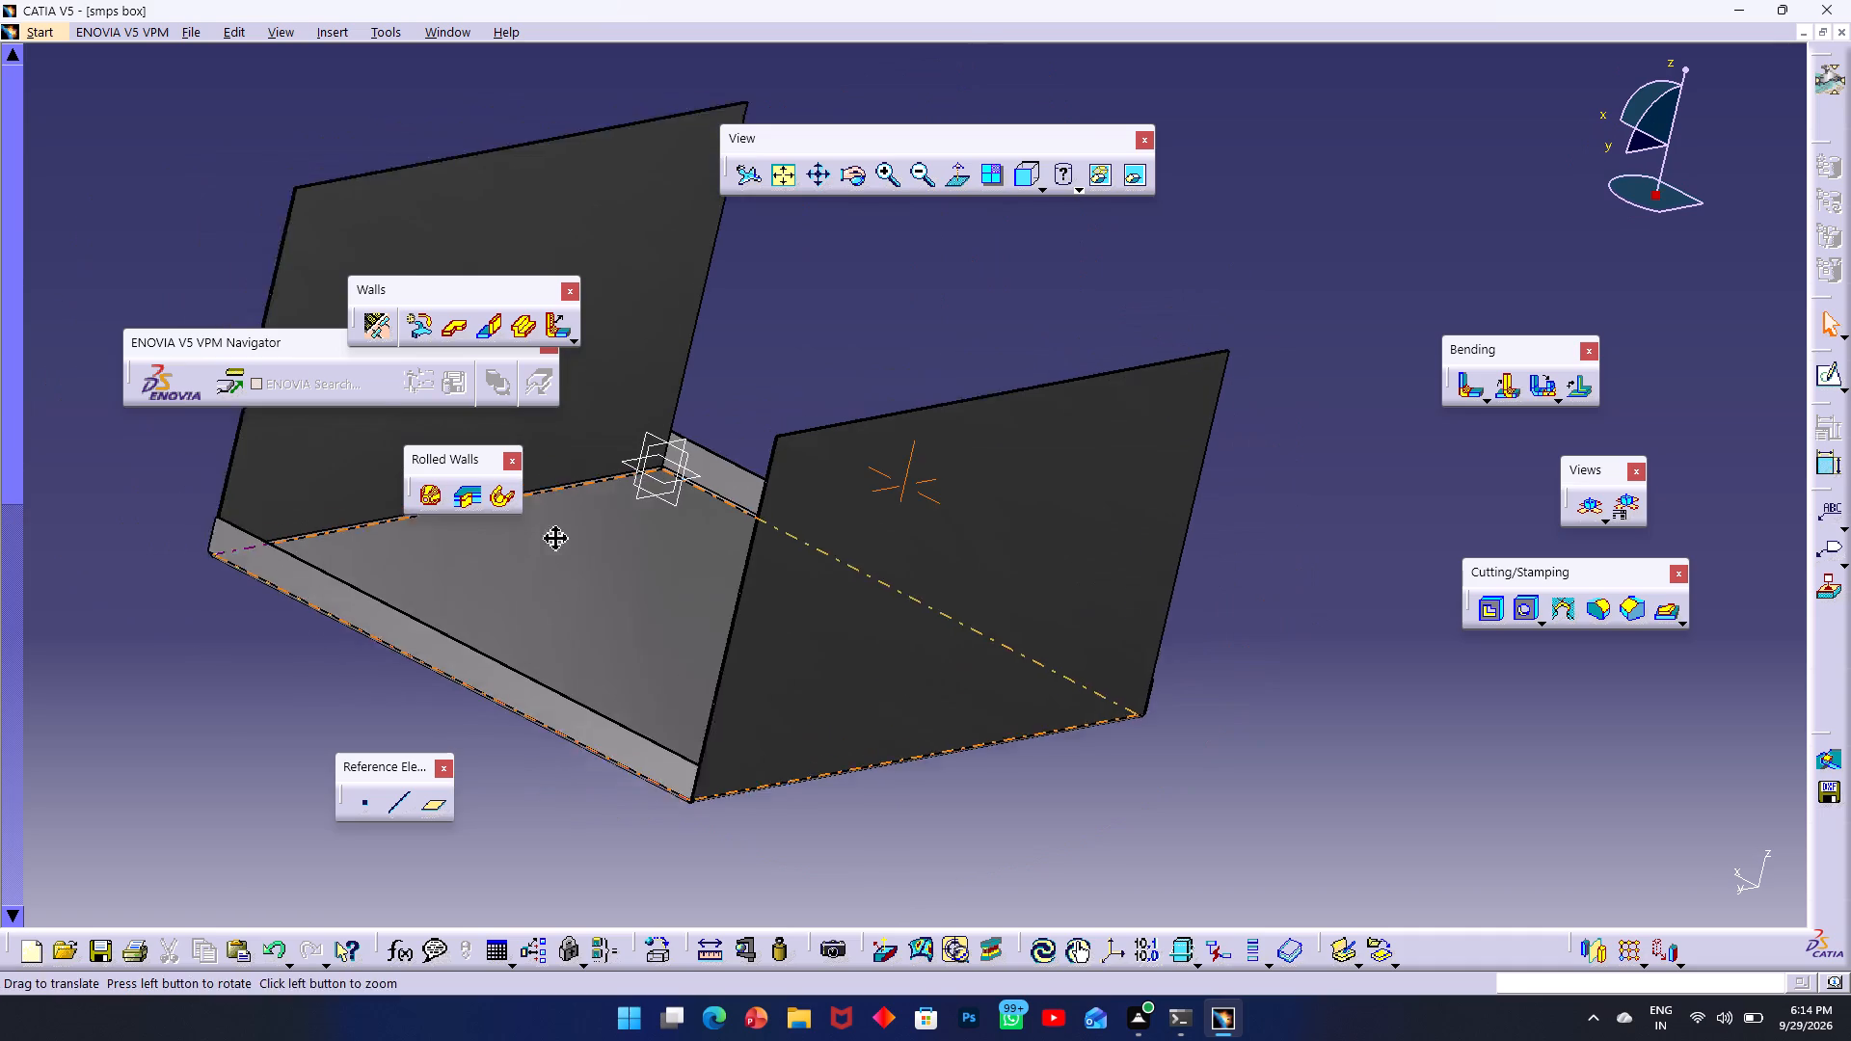
{"action": "middle_click_drag", "start_coordinate": [556, 539], "coordinate": [688, 540]}
{"action": "scroll", "coordinate": [634, 571], "scroll_direction": "up", "scroll_amount": 1, "text": "ctrl"}
{"action": "middle_click_drag", "start_coordinate": [636, 571], "coordinate": [961, 554], "text": "ctrl"}
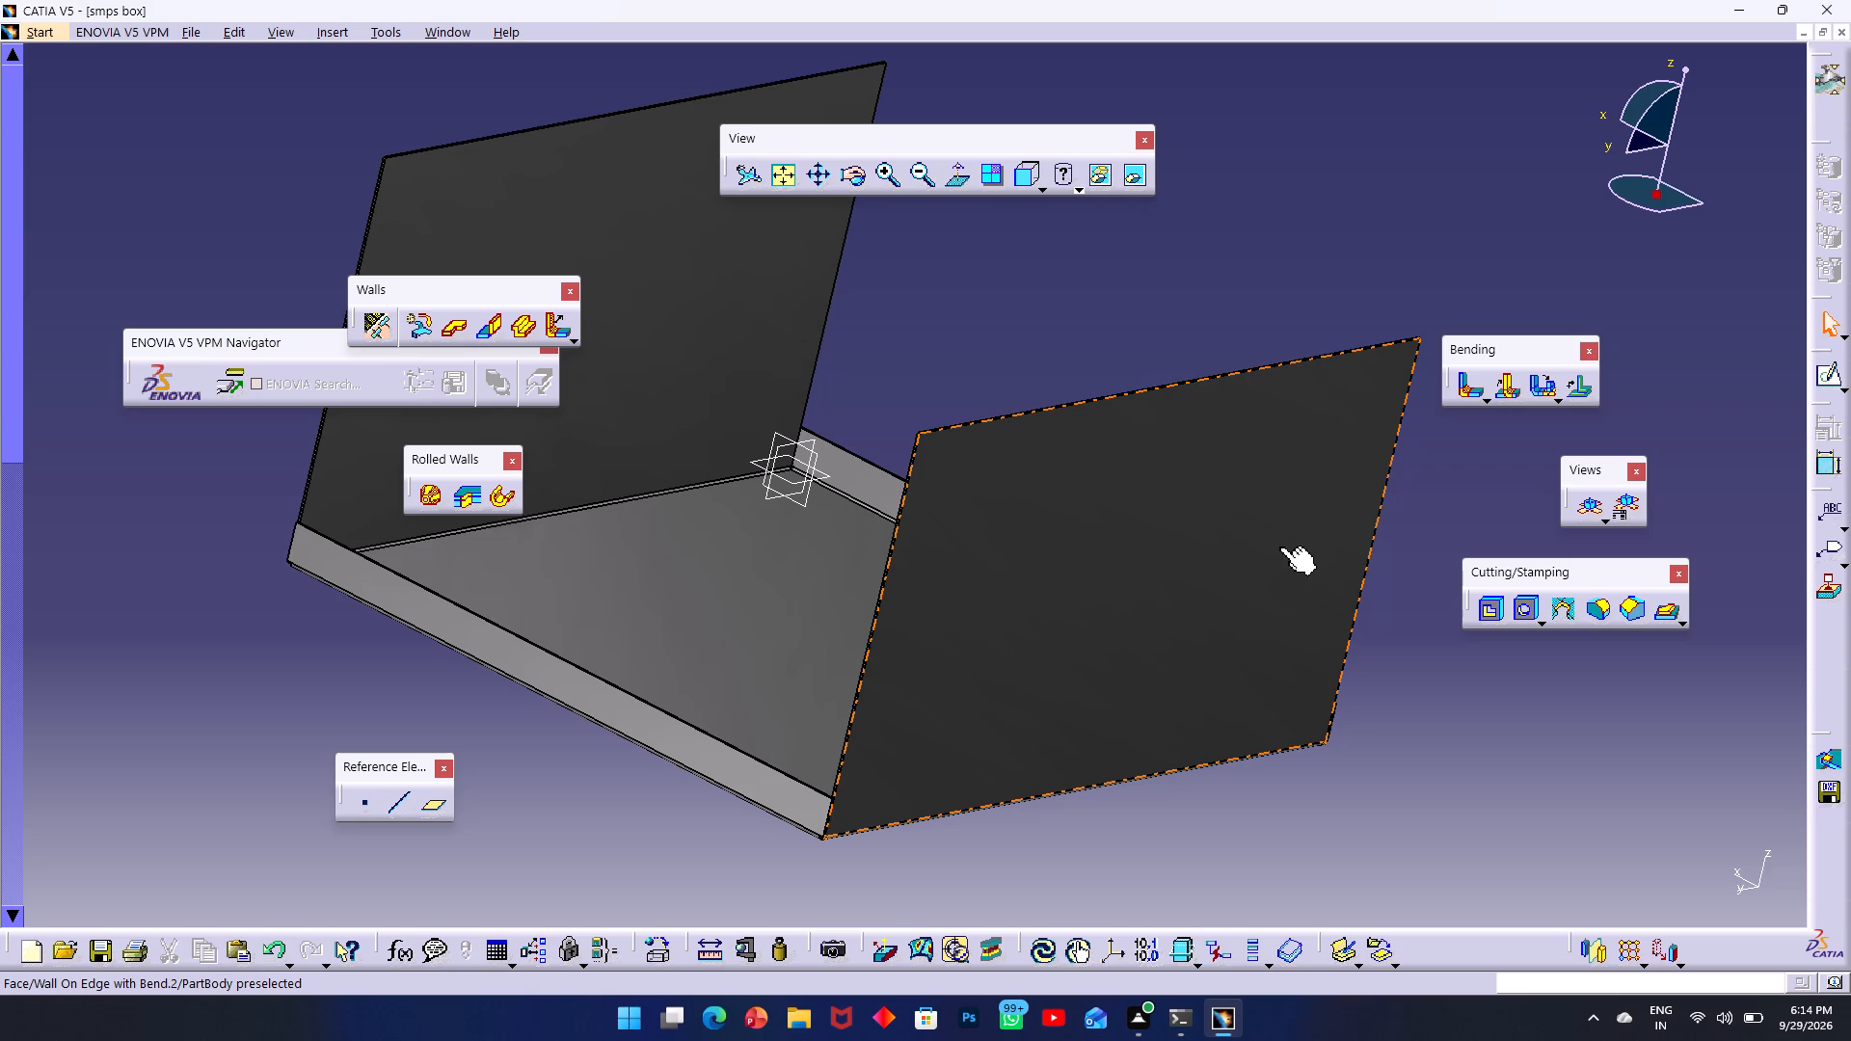
Inspect the underside corner where the bends of the 85 mm wall and the 9 mm wall meet.
{"action": "scroll", "coordinate": [1273, 534], "scroll_direction": "up", "scroll_amount": 1}
{"action": "middle_click_drag", "start_coordinate": [1273, 534], "coordinate": [797, 433]}
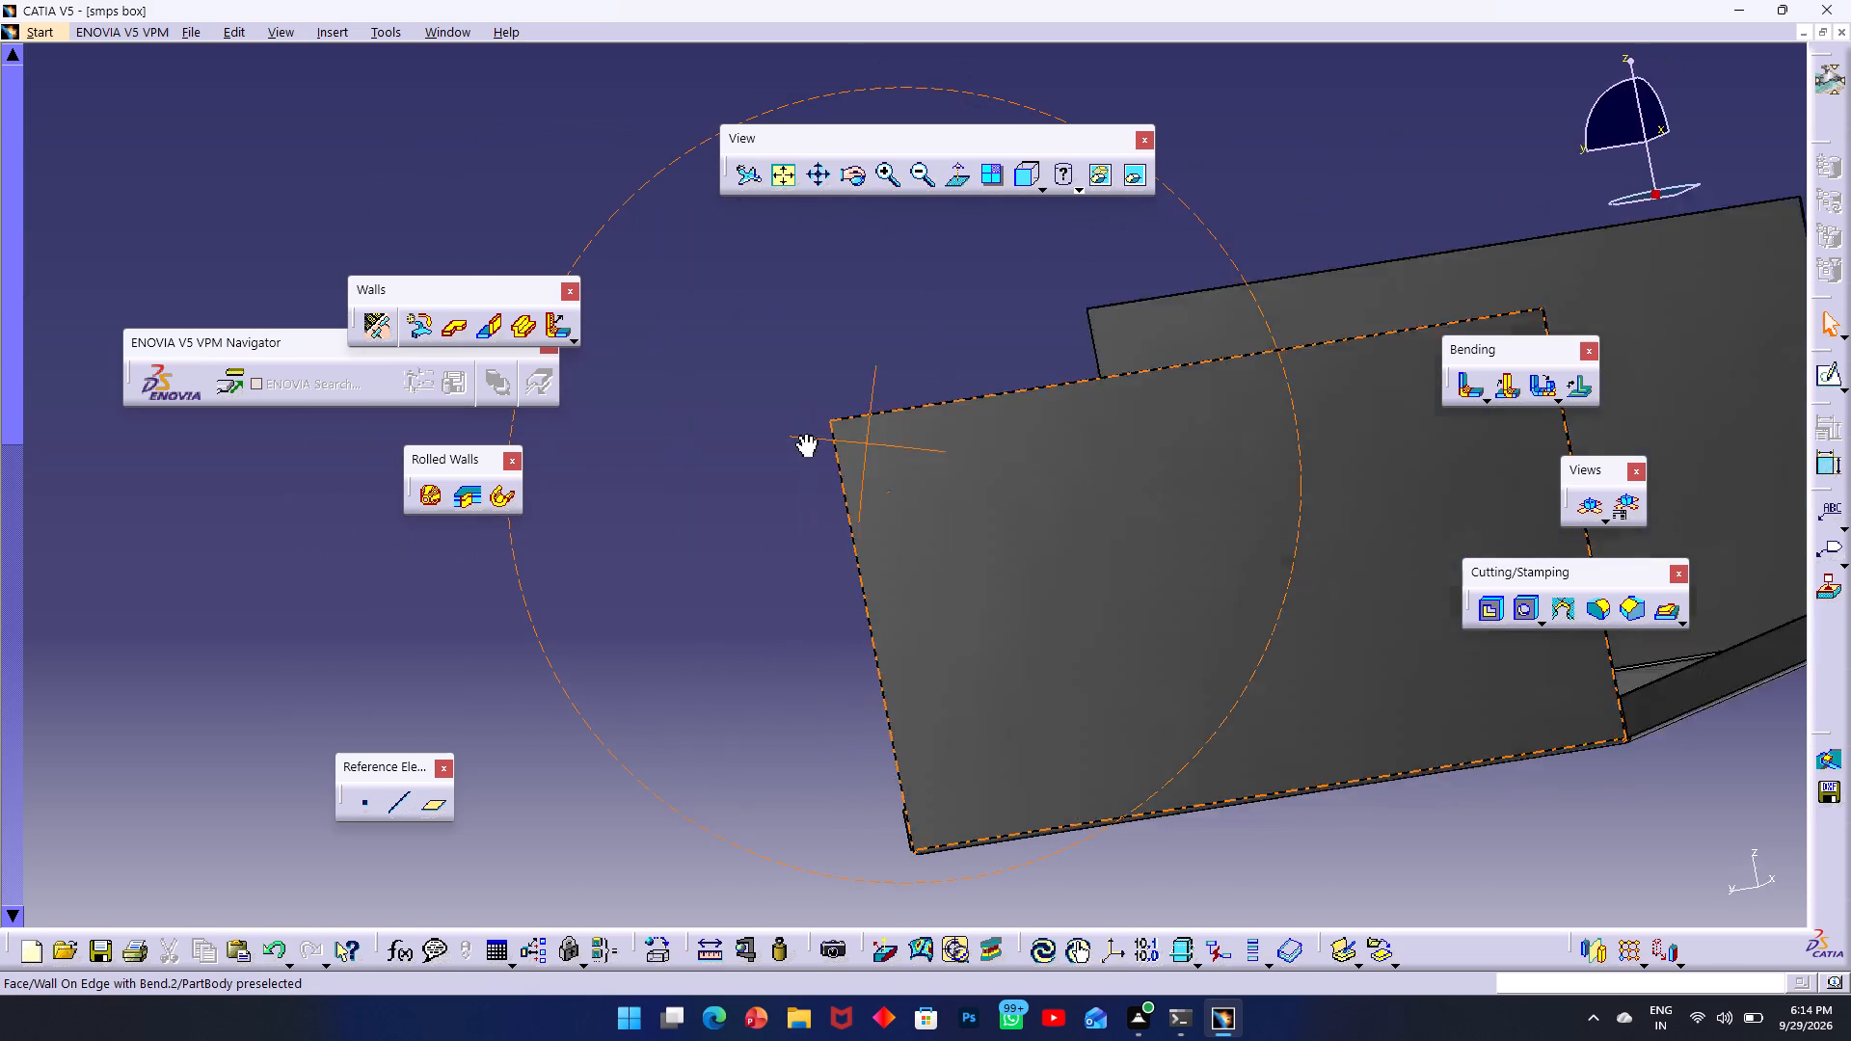
{"action": "middle_click_drag", "start_coordinate": [797, 433], "coordinate": [731, 206]}
{"action": "scroll", "coordinate": [739, 214], "scroll_direction": "up", "scroll_amount": 1}
{"action": "middle_click_drag", "start_coordinate": [1293, 370], "coordinate": [1183, 264]}
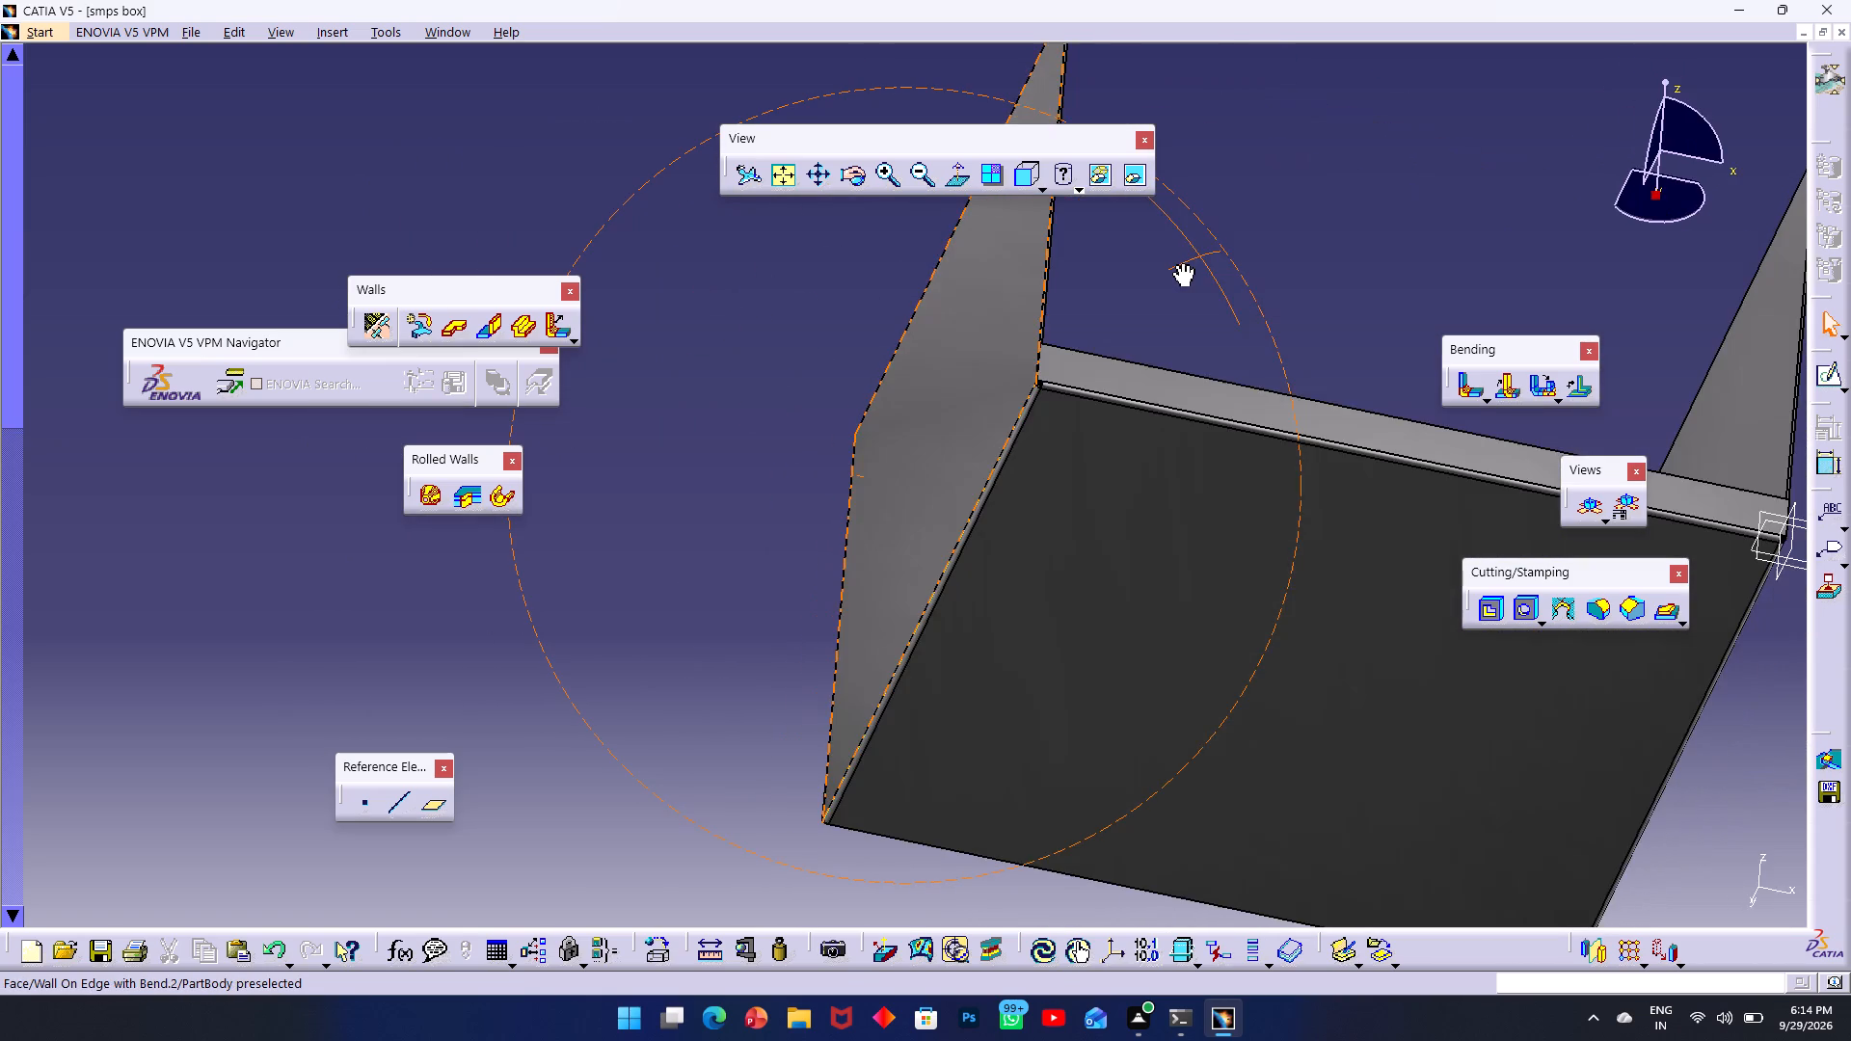
{"action": "middle_click_drag", "start_coordinate": [1183, 264], "coordinate": [1238, 260]}
{"action": "scroll", "coordinate": [1413, 167], "scroll_direction": "down", "scroll_amount": 1}
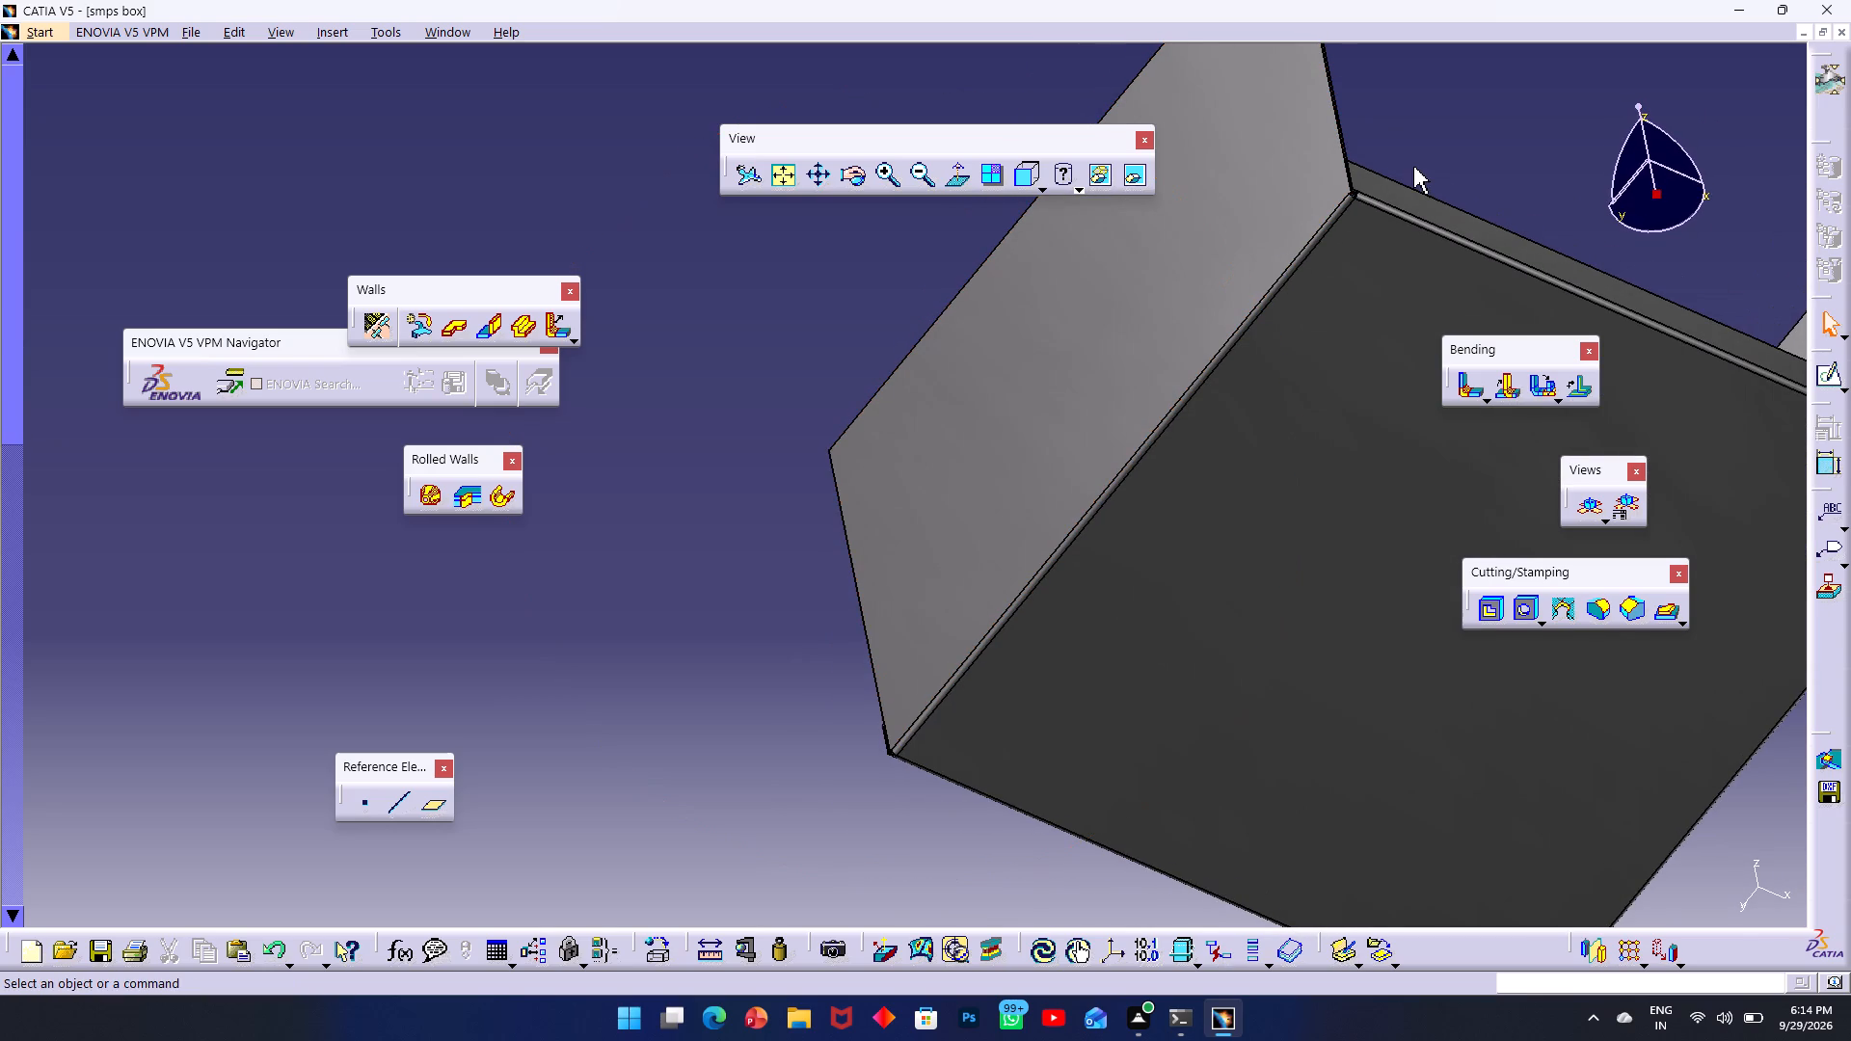
{"action": "middle_click_drag", "start_coordinate": [1413, 166], "coordinate": [1101, 415]}
{"action": "middle_click_drag", "start_coordinate": [1032, 440], "coordinate": [752, 249], "text": "ctrl"}
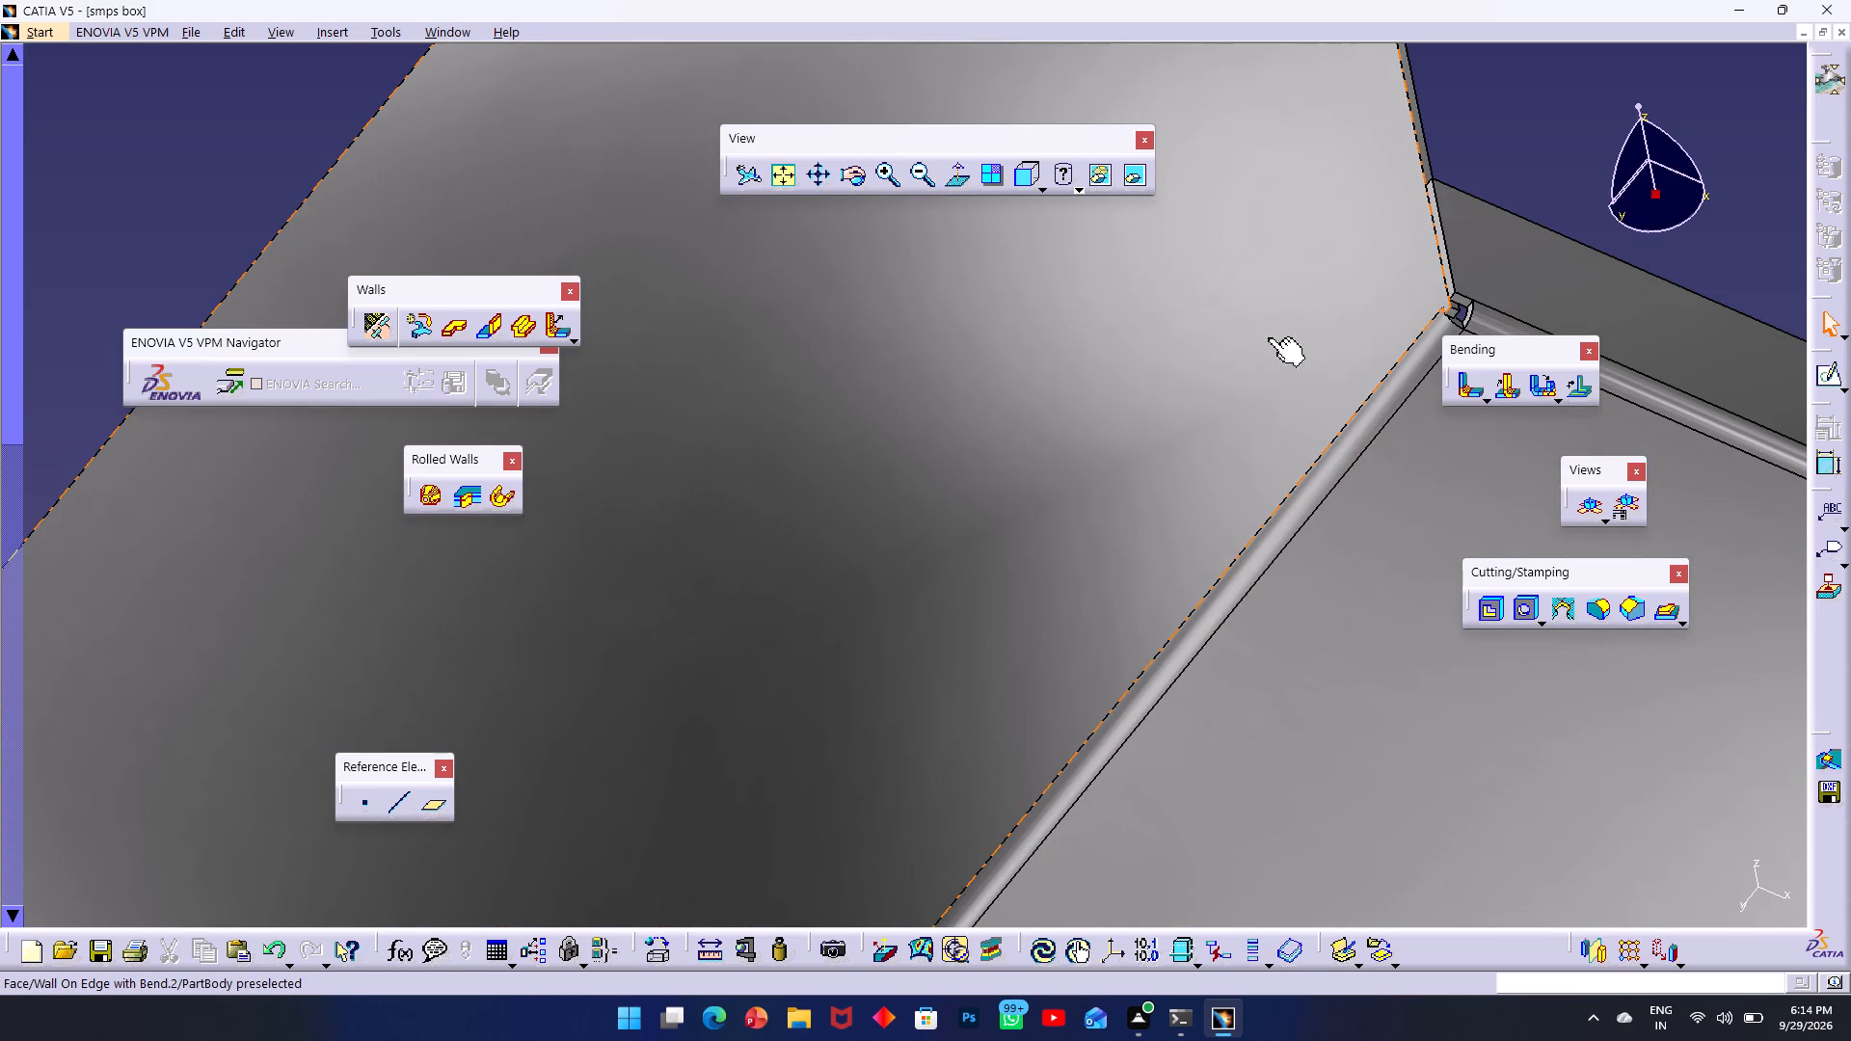
{"action": "middle_click_drag", "start_coordinate": [1318, 326], "coordinate": [960, 403]}
{"action": "scroll", "coordinate": [1164, 399], "scroll_direction": "up", "scroll_amount": 1, "text": "ctrl"}
{"action": "middle_click_drag", "start_coordinate": [1099, 372], "coordinate": [1080, 366], "text": "ctrl"}
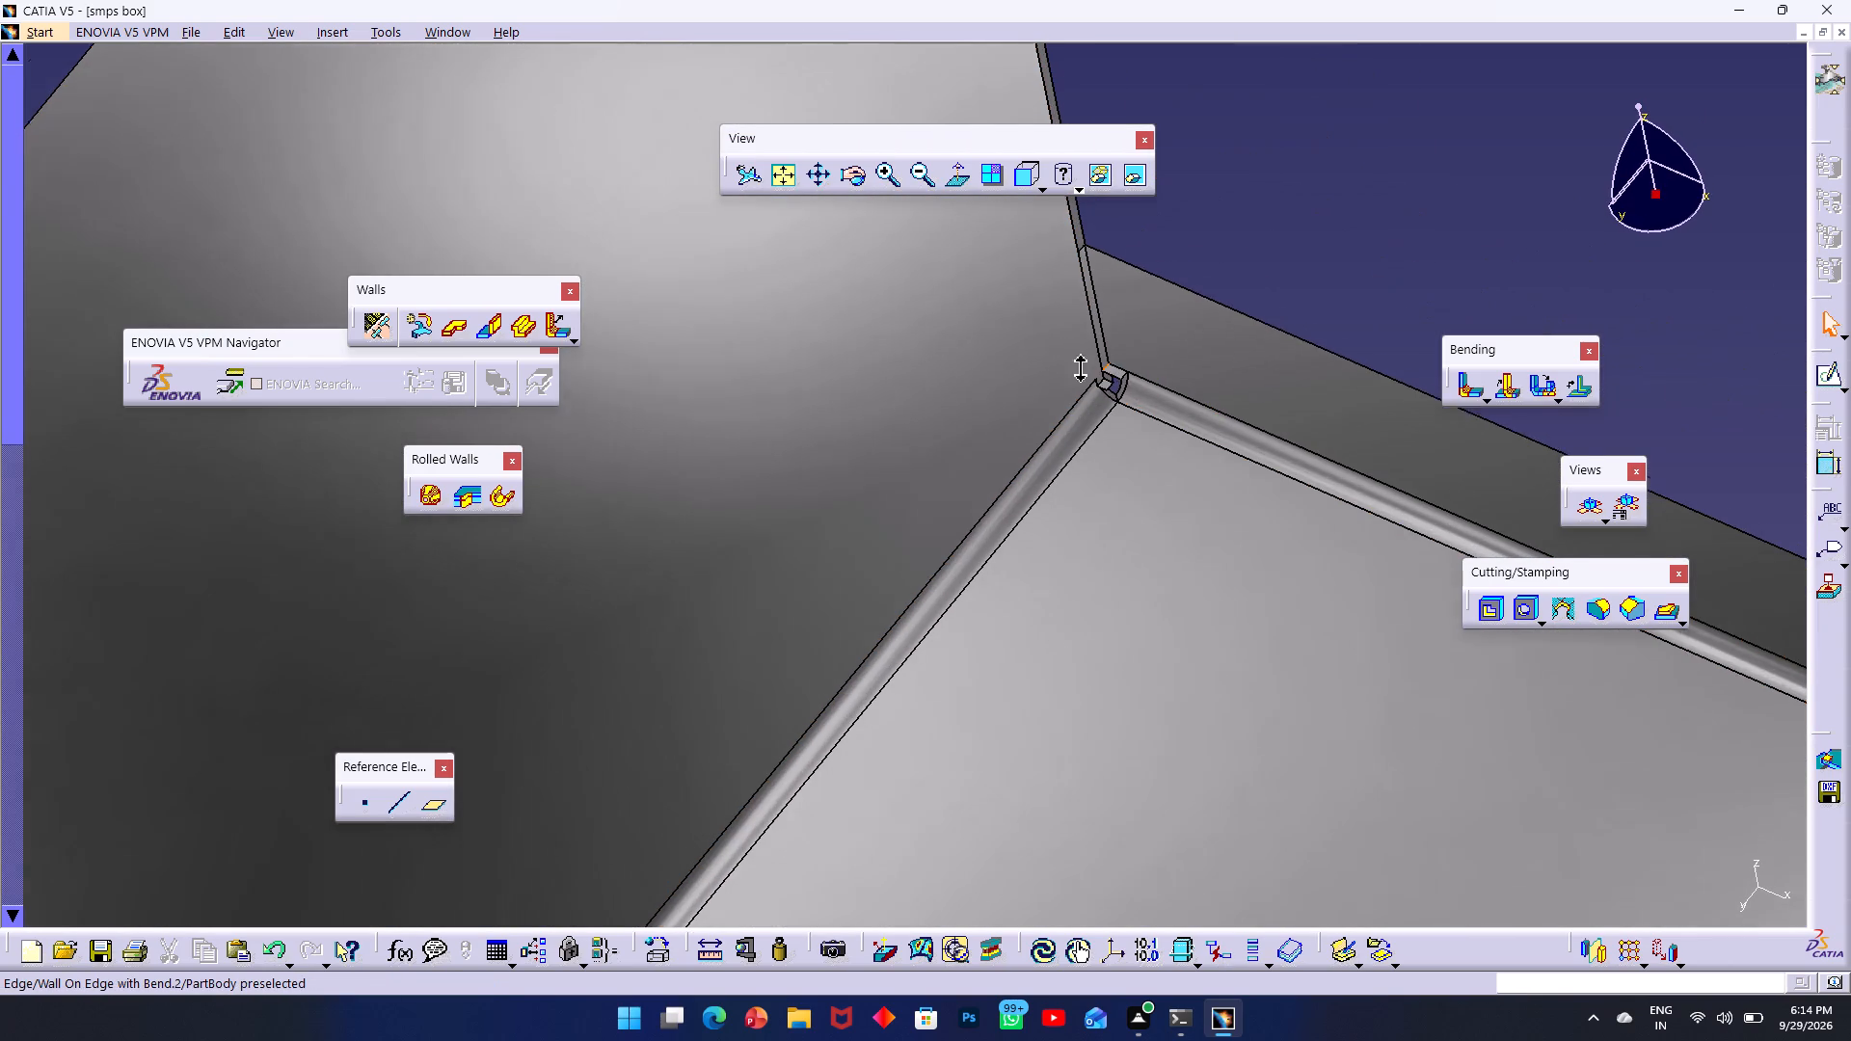
{"action": "middle_click_drag", "start_coordinate": [1080, 366], "coordinate": [968, 285], "text": "ctrl"}
{"action": "middle_click_drag", "start_coordinate": [1303, 300], "coordinate": [986, 446]}
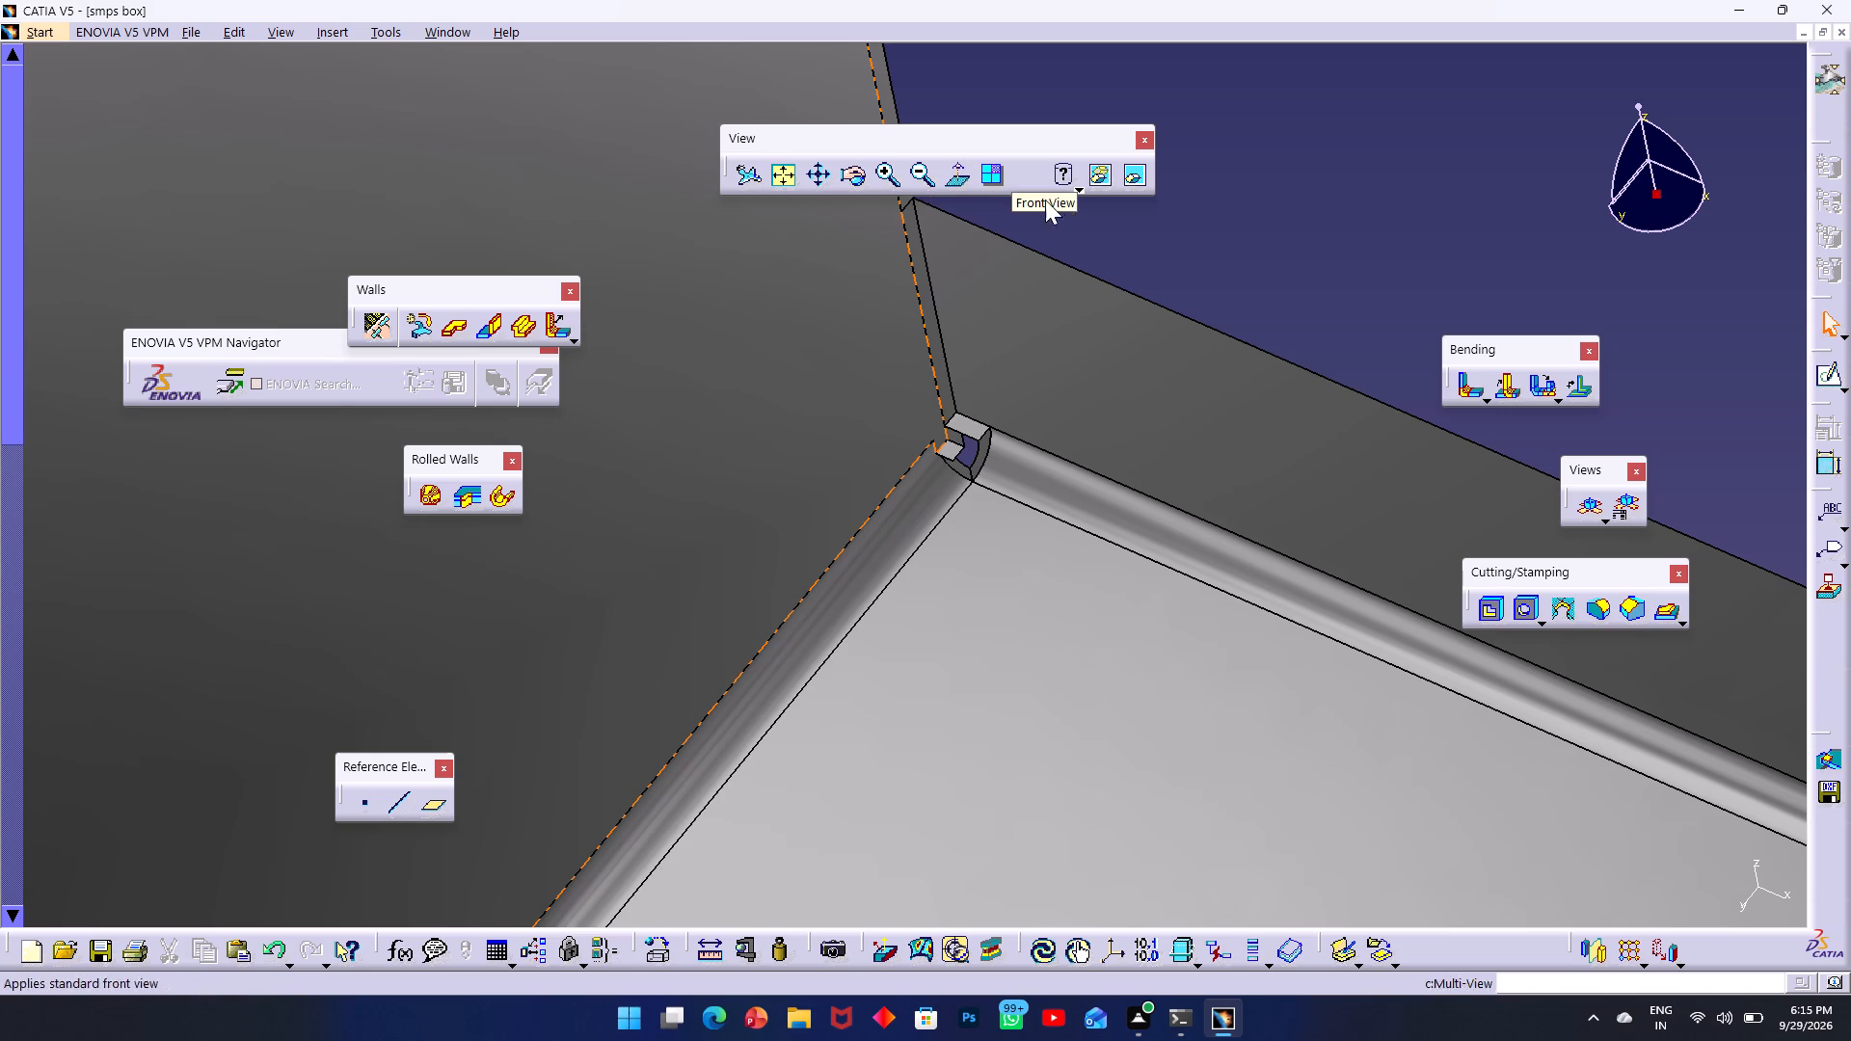
Show the whole box in the isometric view and unfold it into its flat pattern.
{"action": "left_click", "coordinate": [791, 170]}
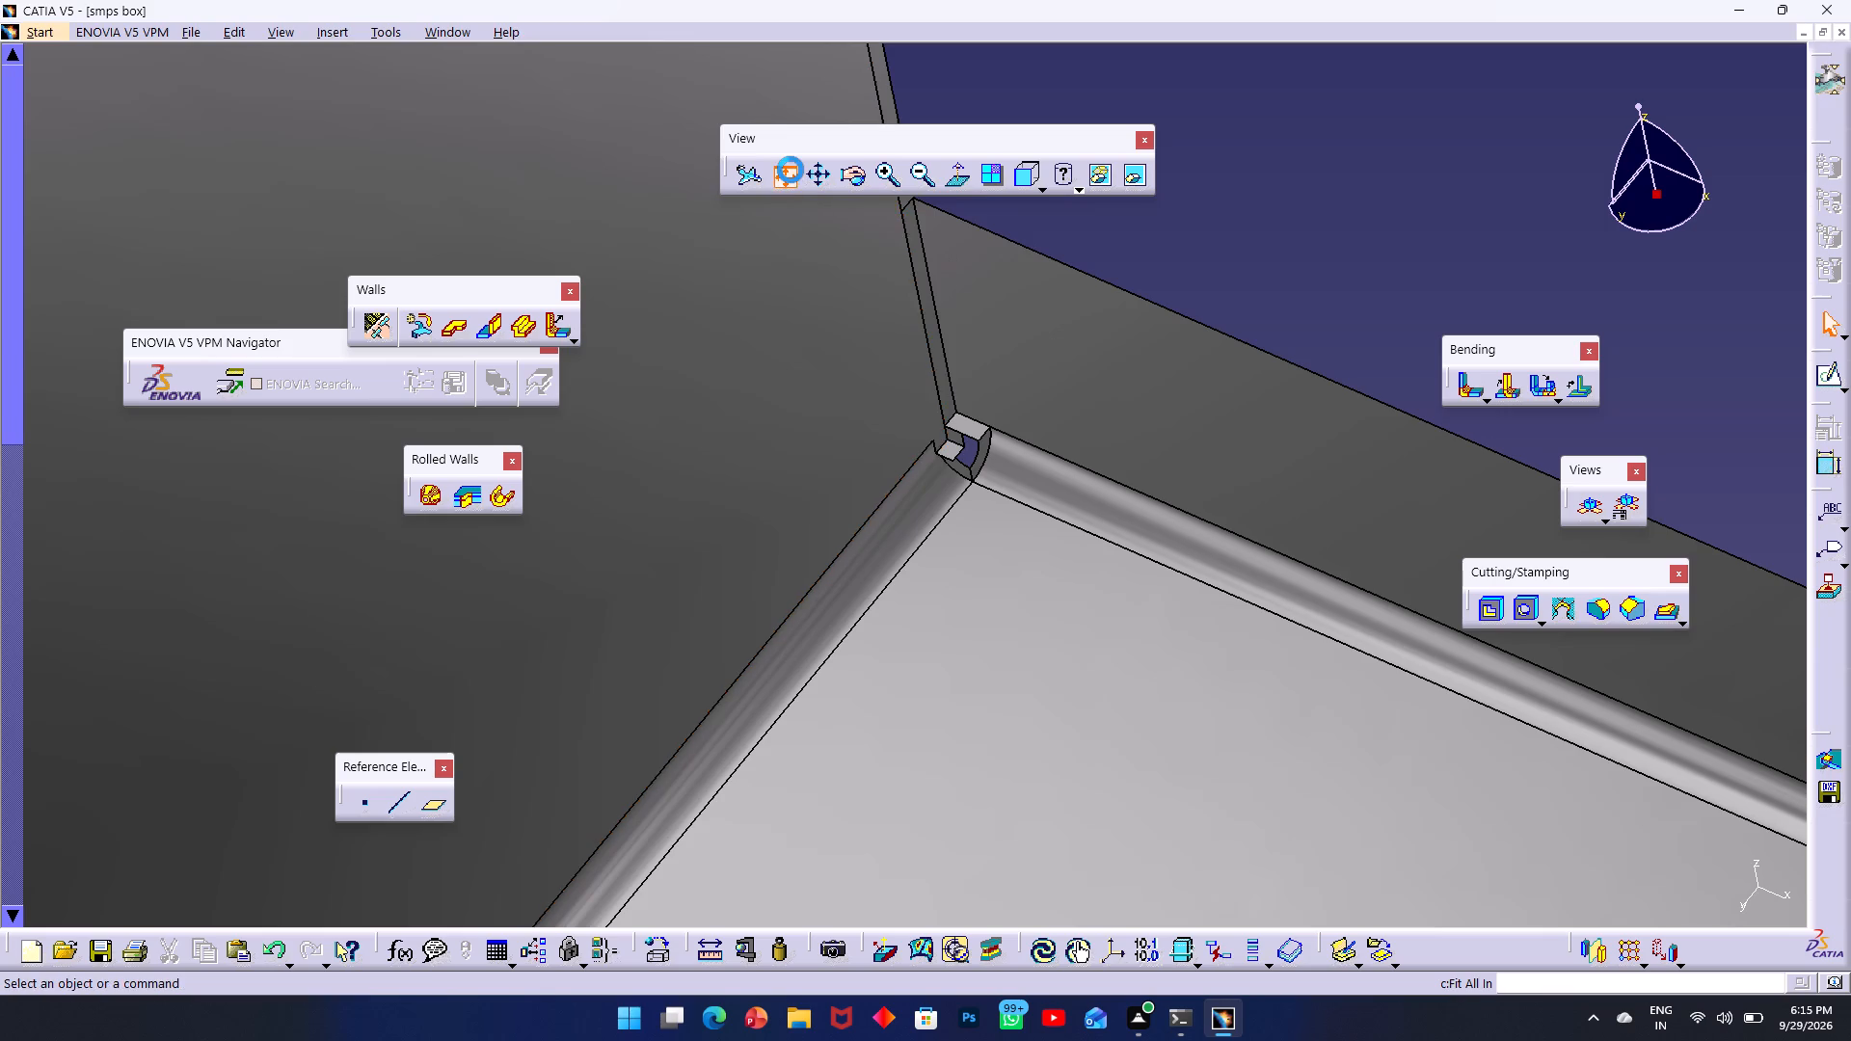
{"action": "left_click", "coordinate": [1041, 188]}
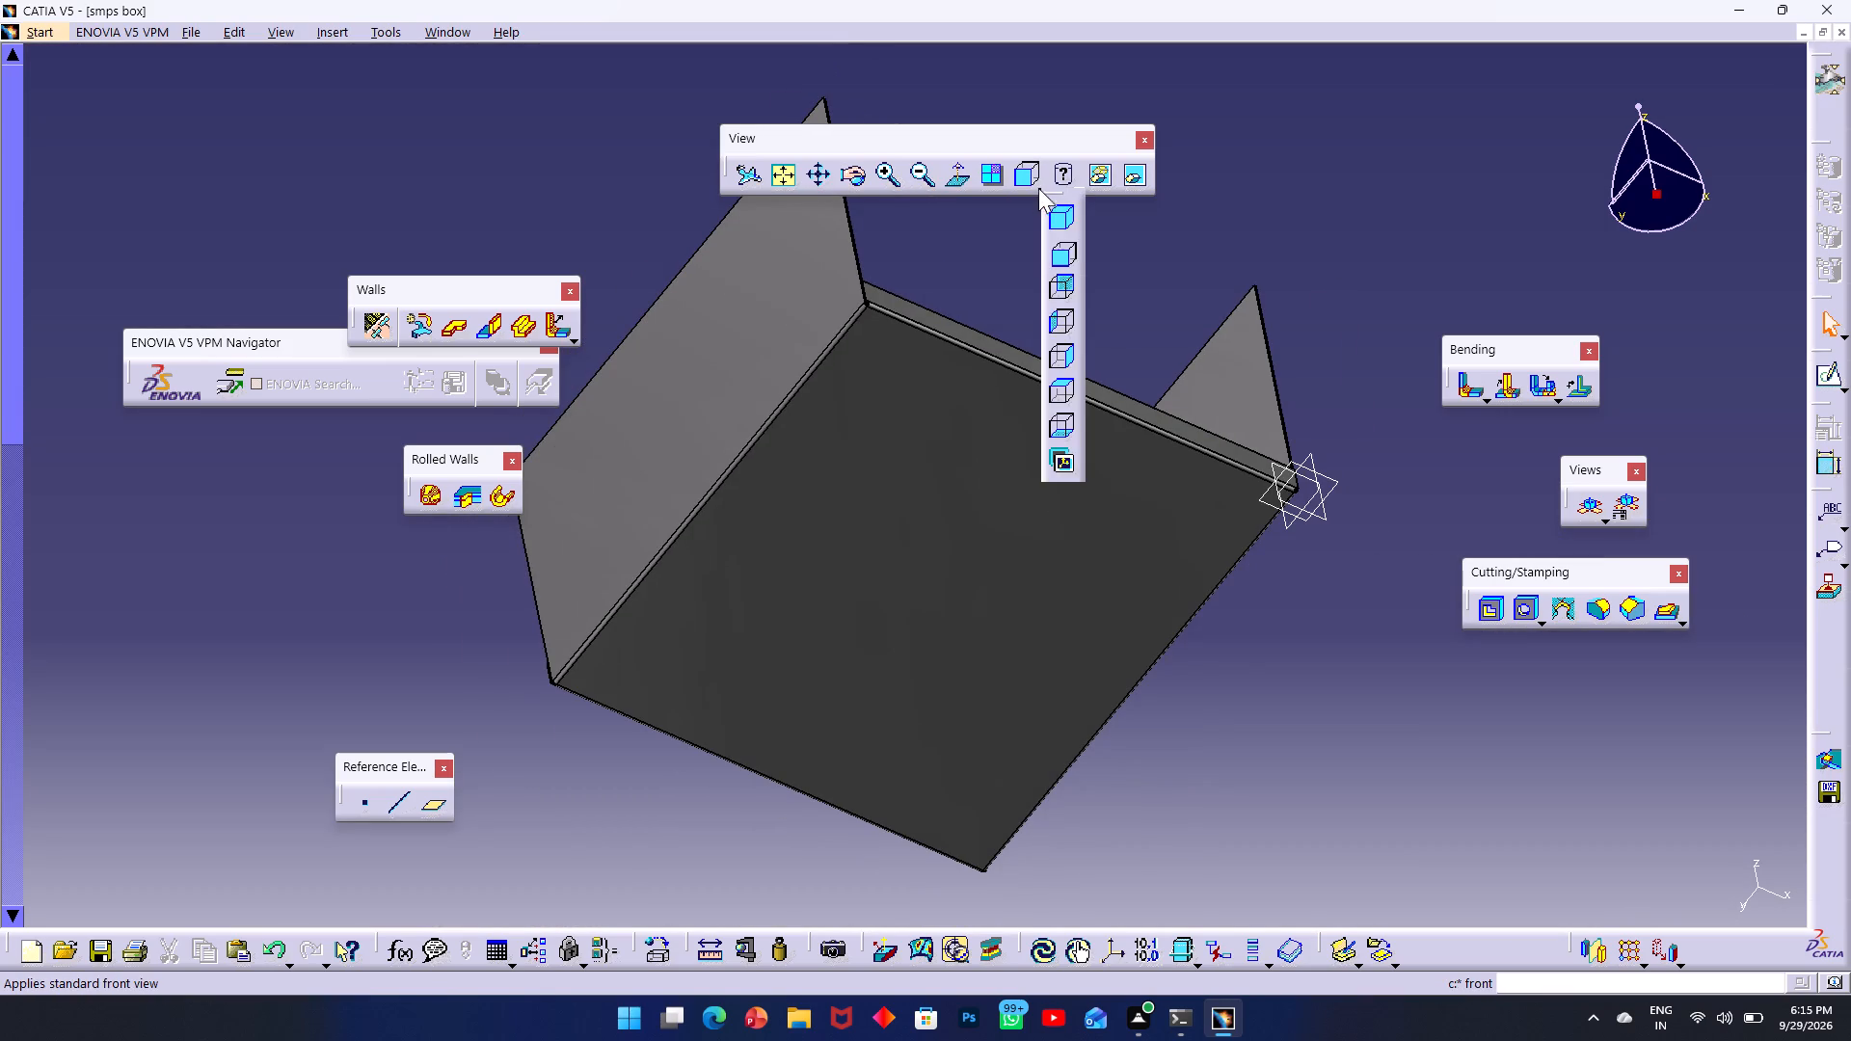
{"action": "left_click", "coordinate": [1057, 225]}
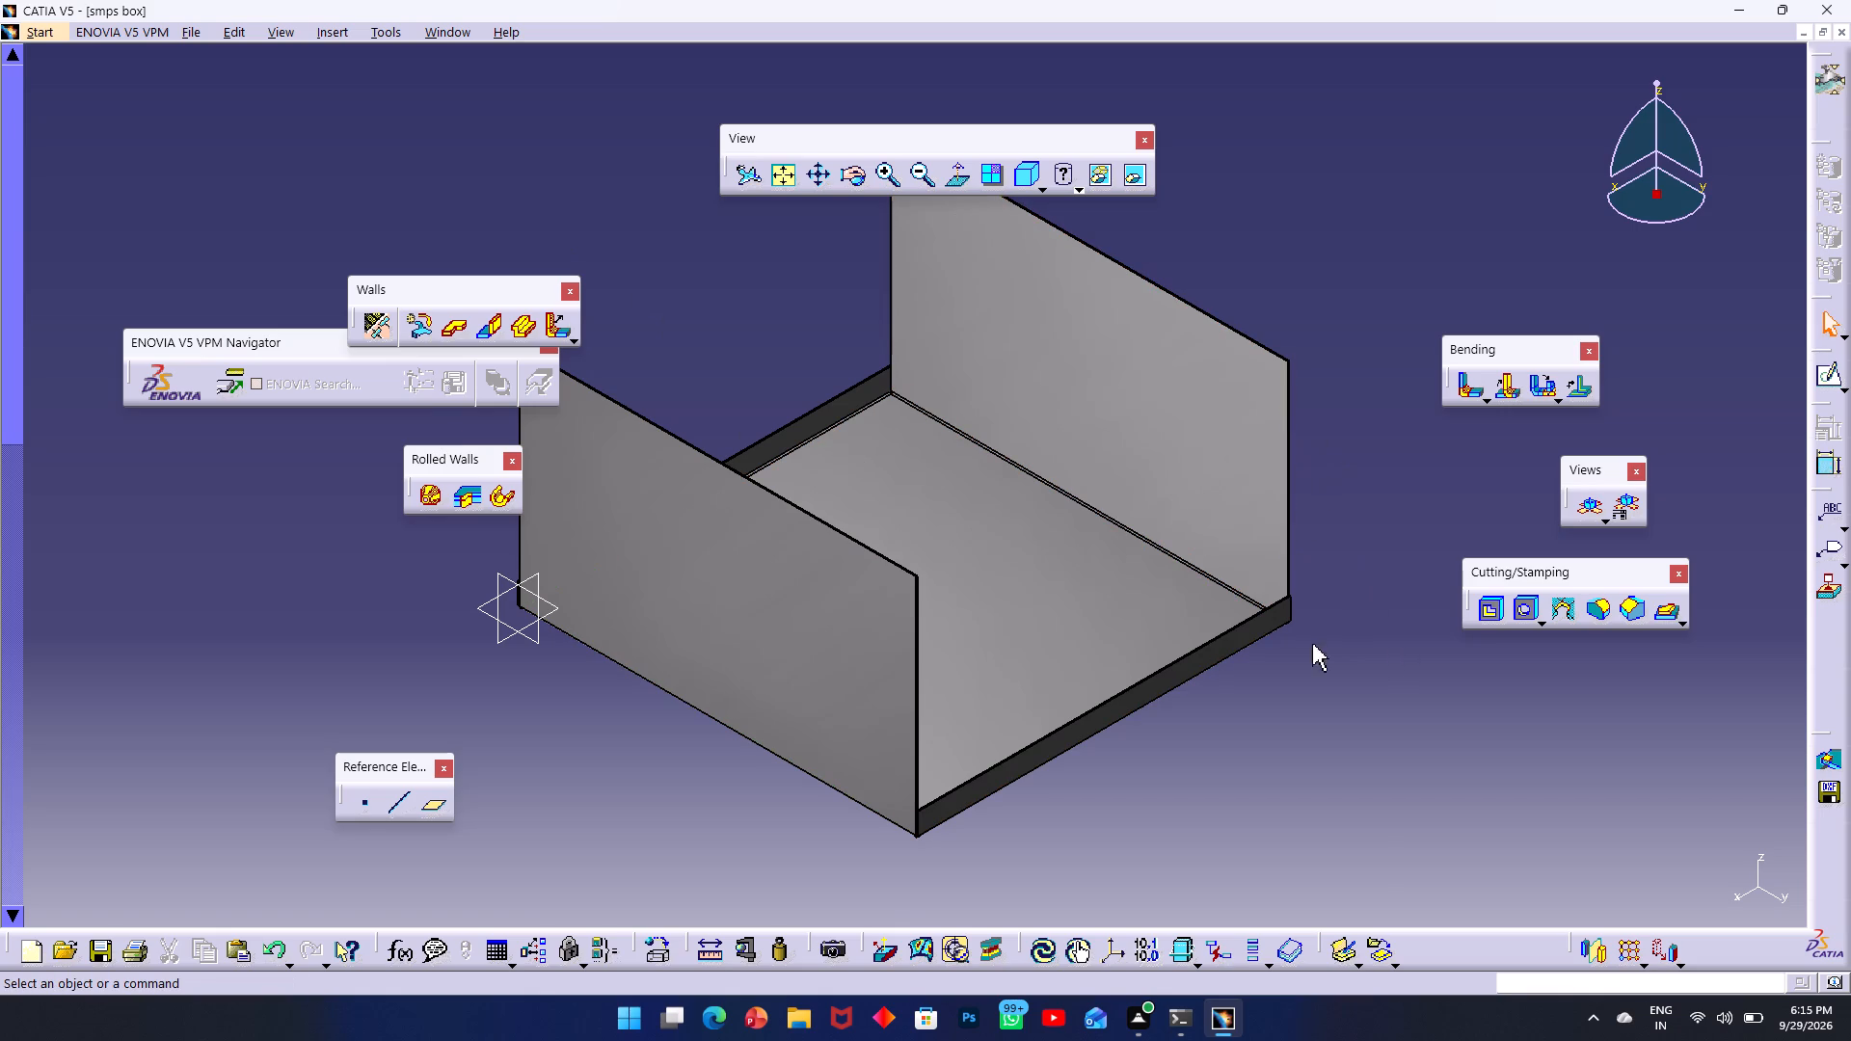
{"action": "middle_click_drag", "start_coordinate": [1380, 456], "coordinate": [1262, 429]}
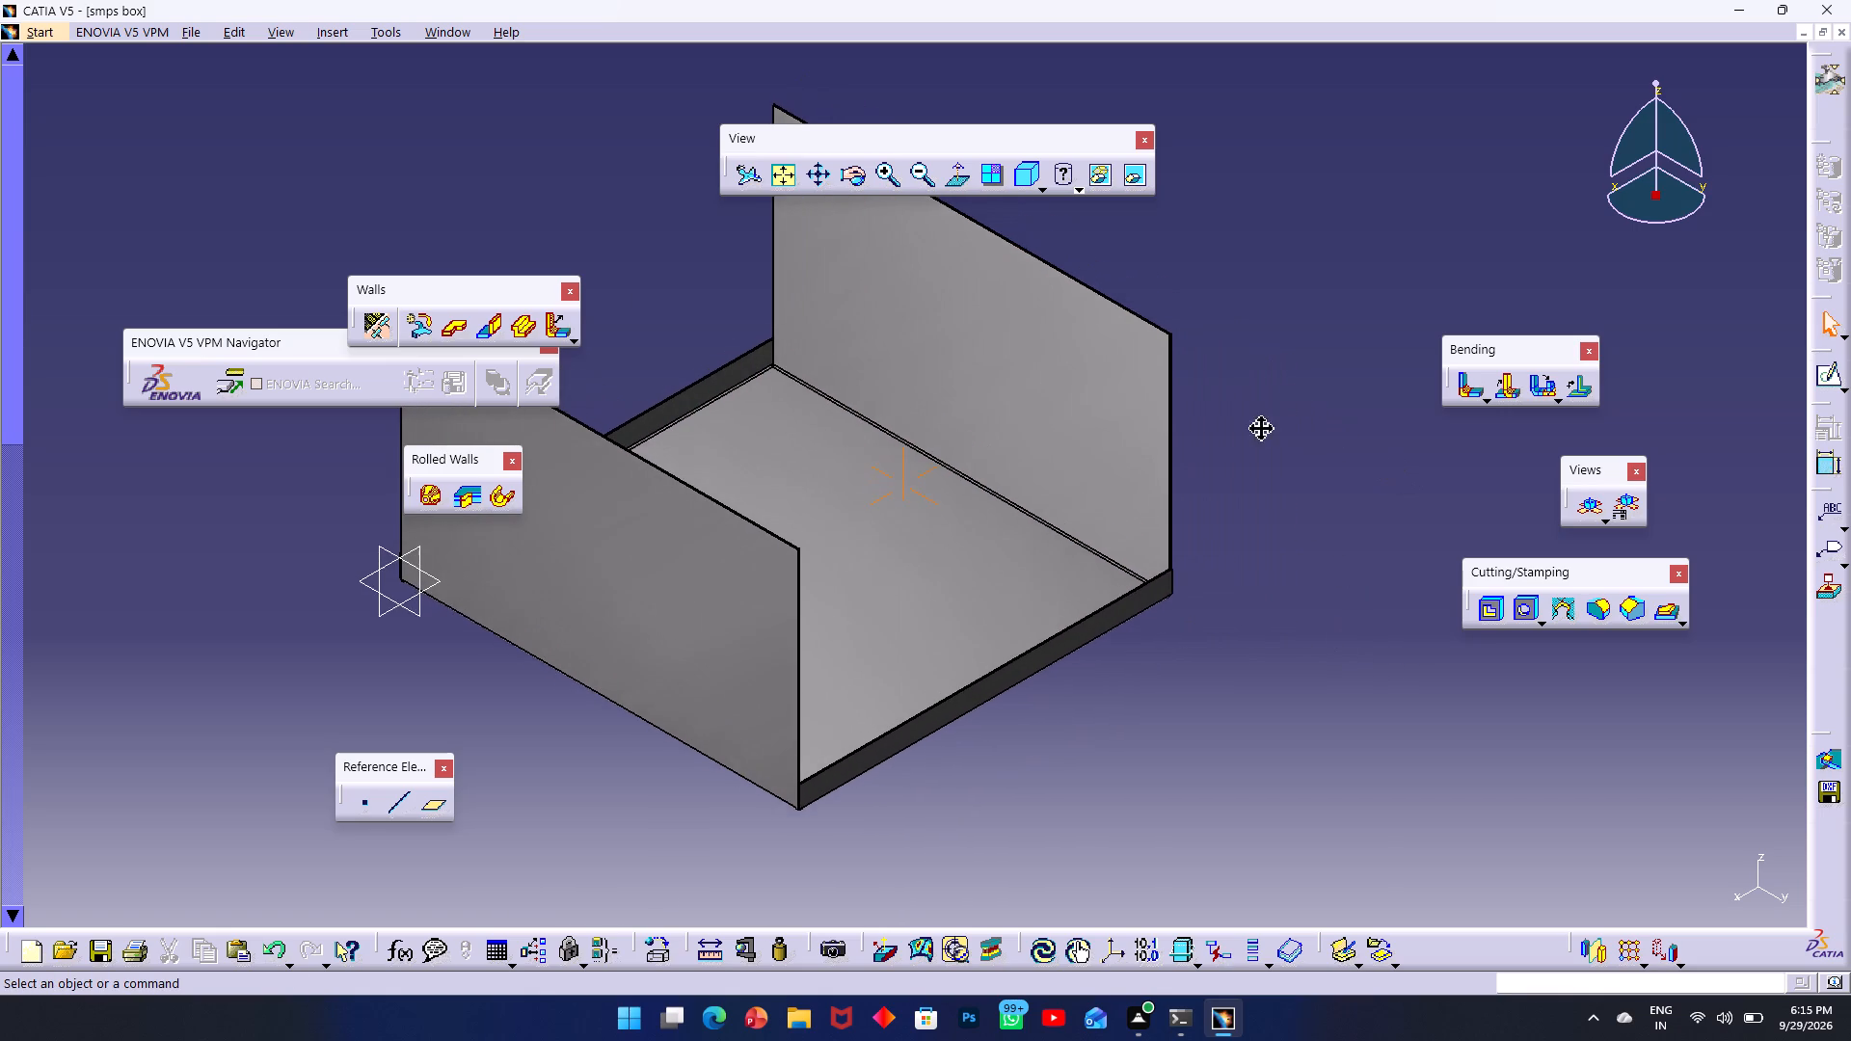
{"action": "middle_click_drag", "start_coordinate": [1262, 429], "coordinate": [1255, 440]}
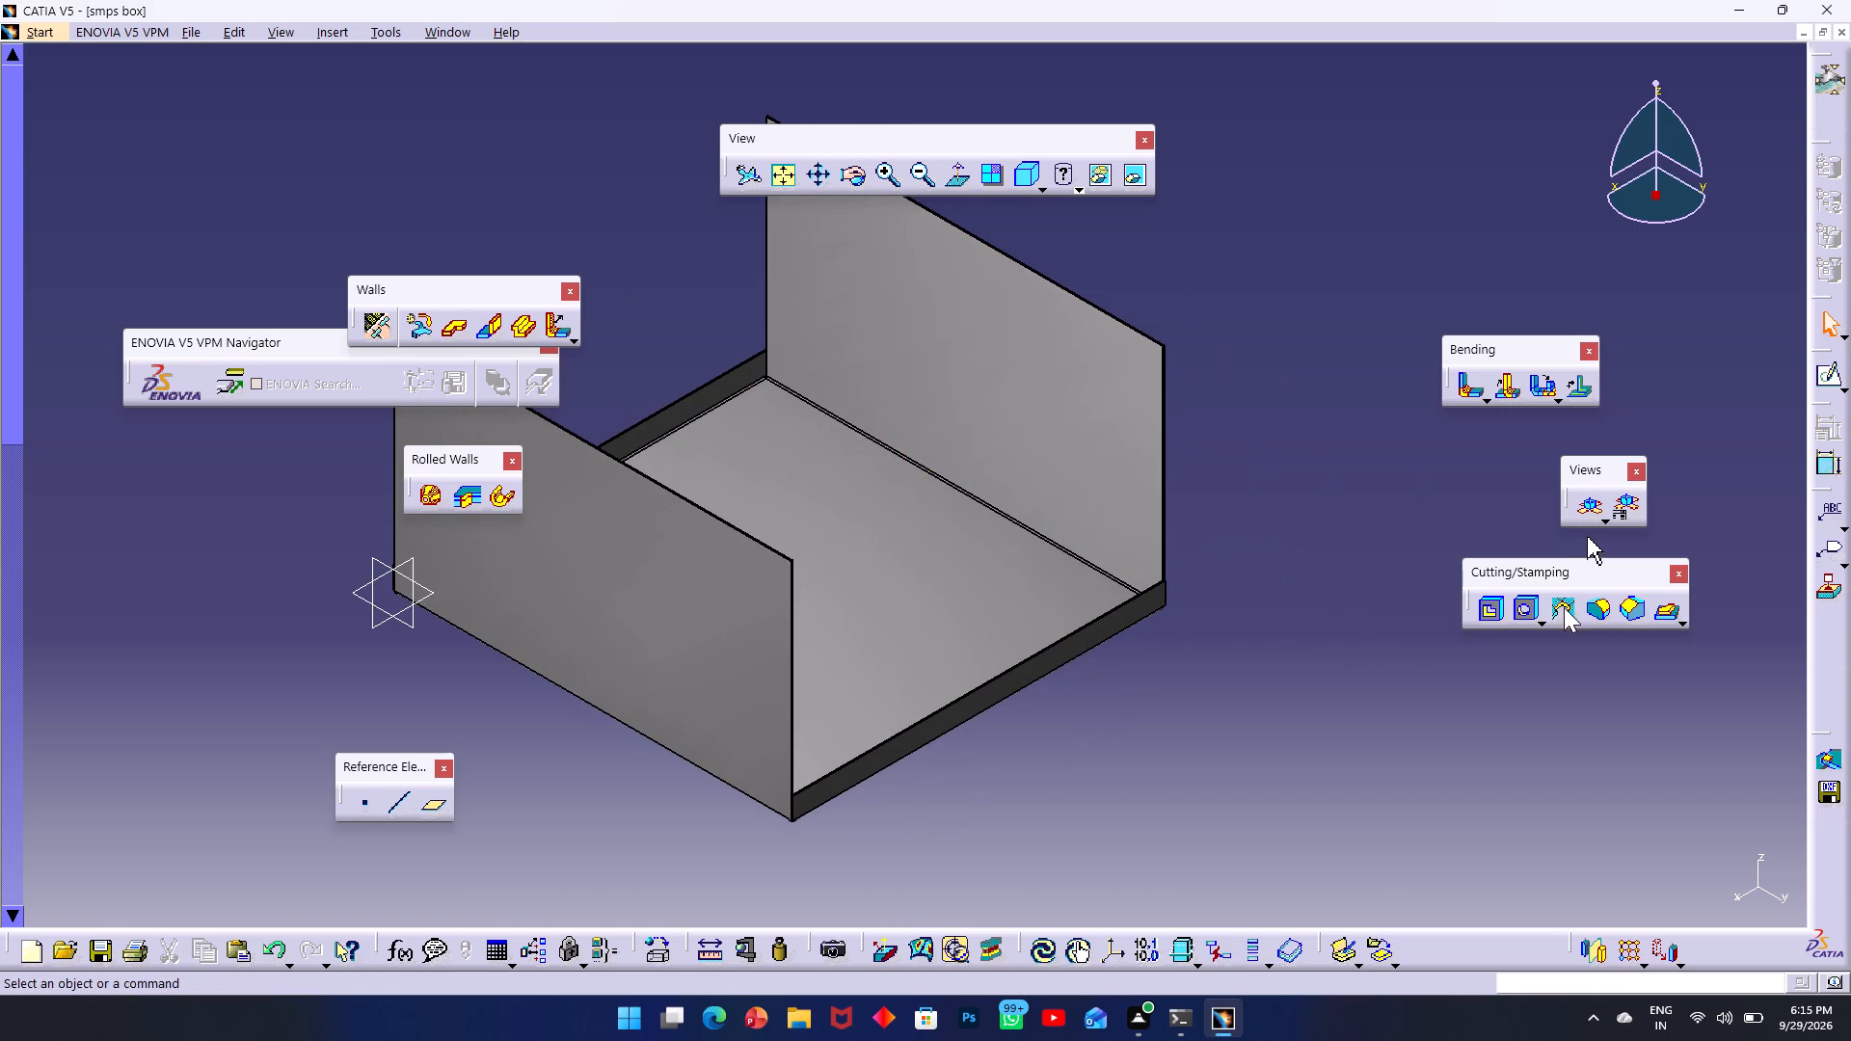
{"action": "left_click", "coordinate": [1583, 507]}
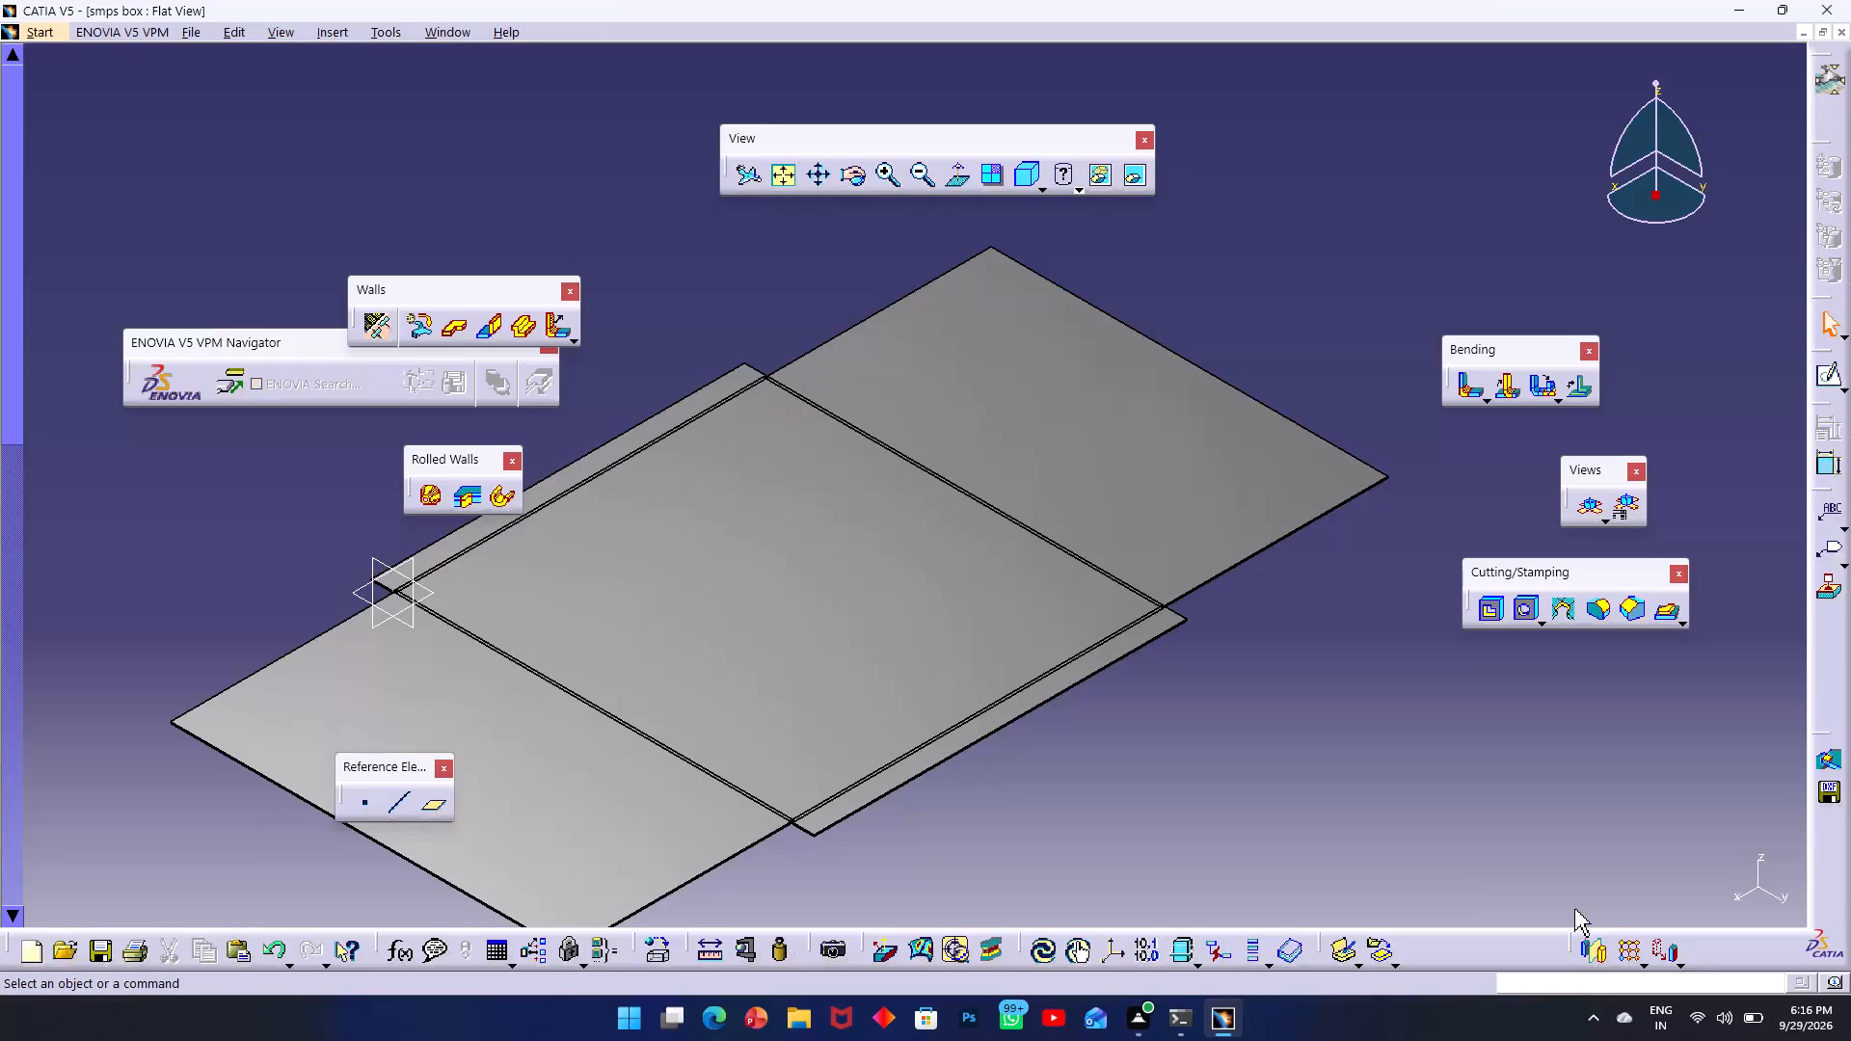
Examine the corner between an 85 mm wall and a 9 mm wall in the top view of the flat pattern.
{"action": "left_click", "coordinate": [1036, 181]}
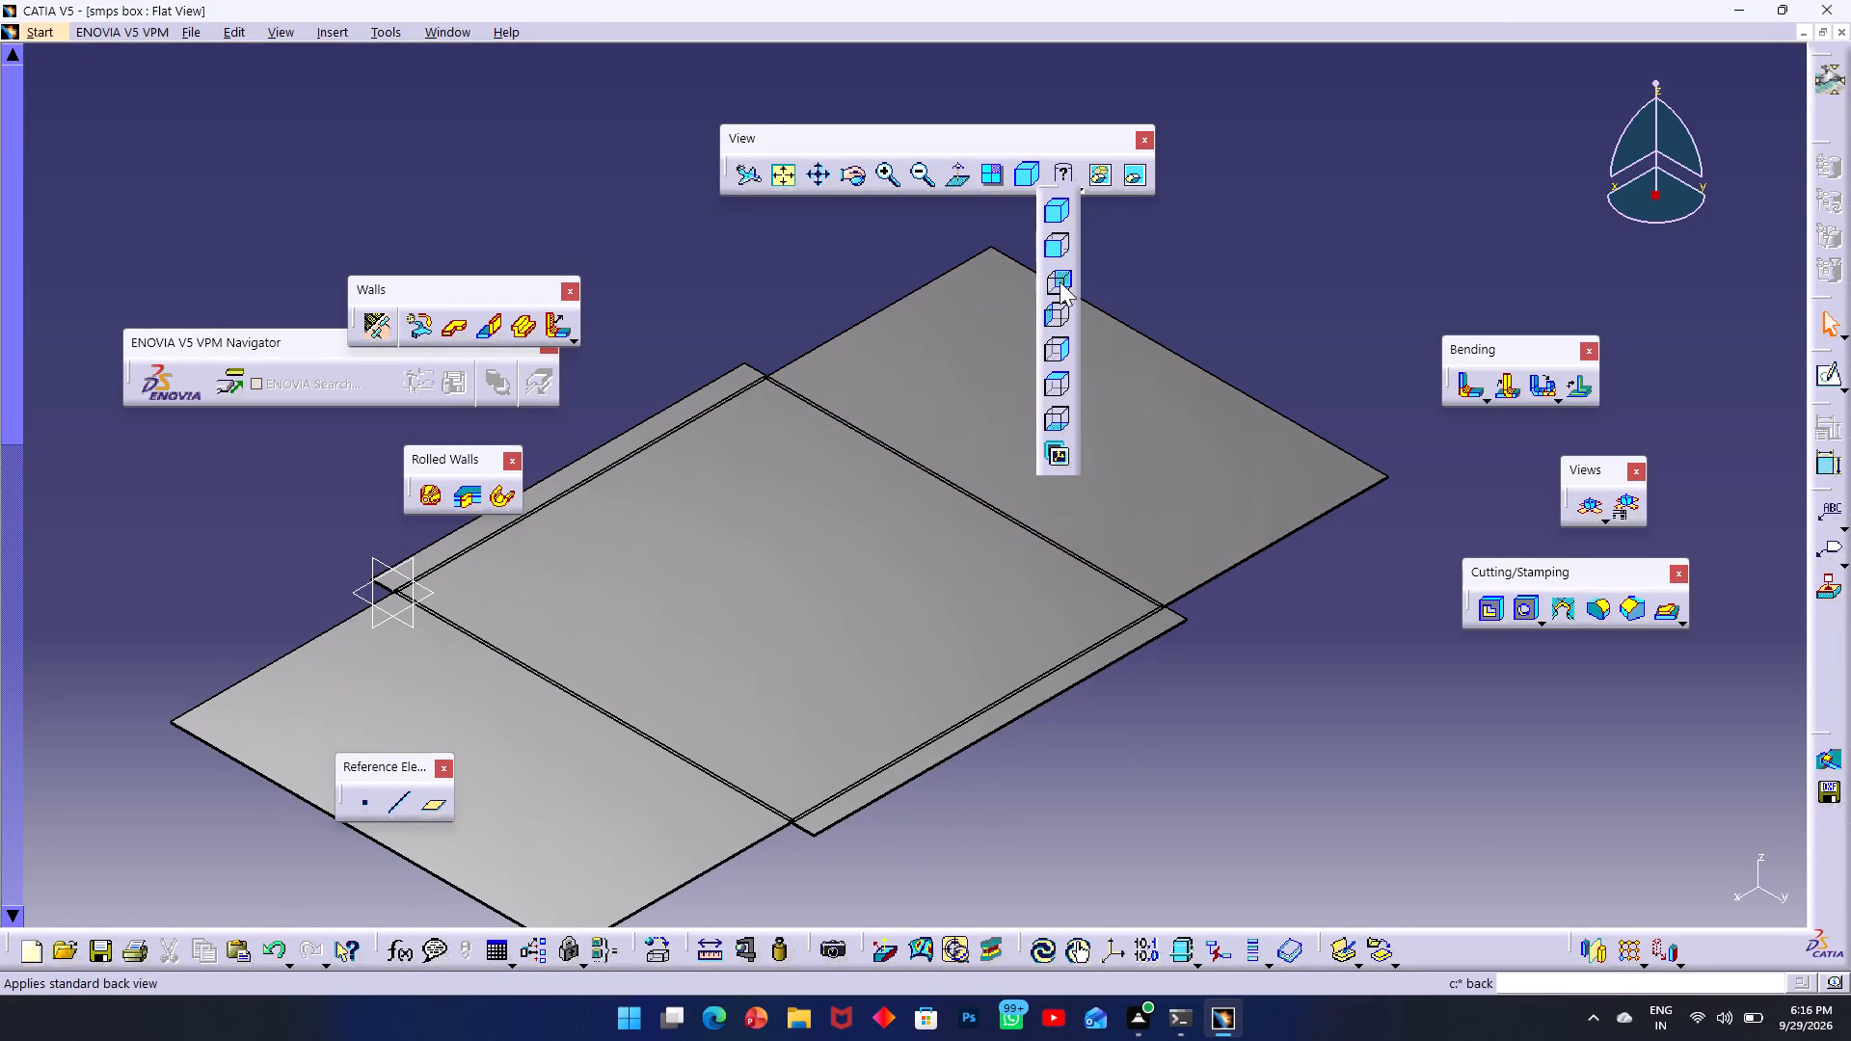
{"action": "left_click", "coordinate": [1061, 384]}
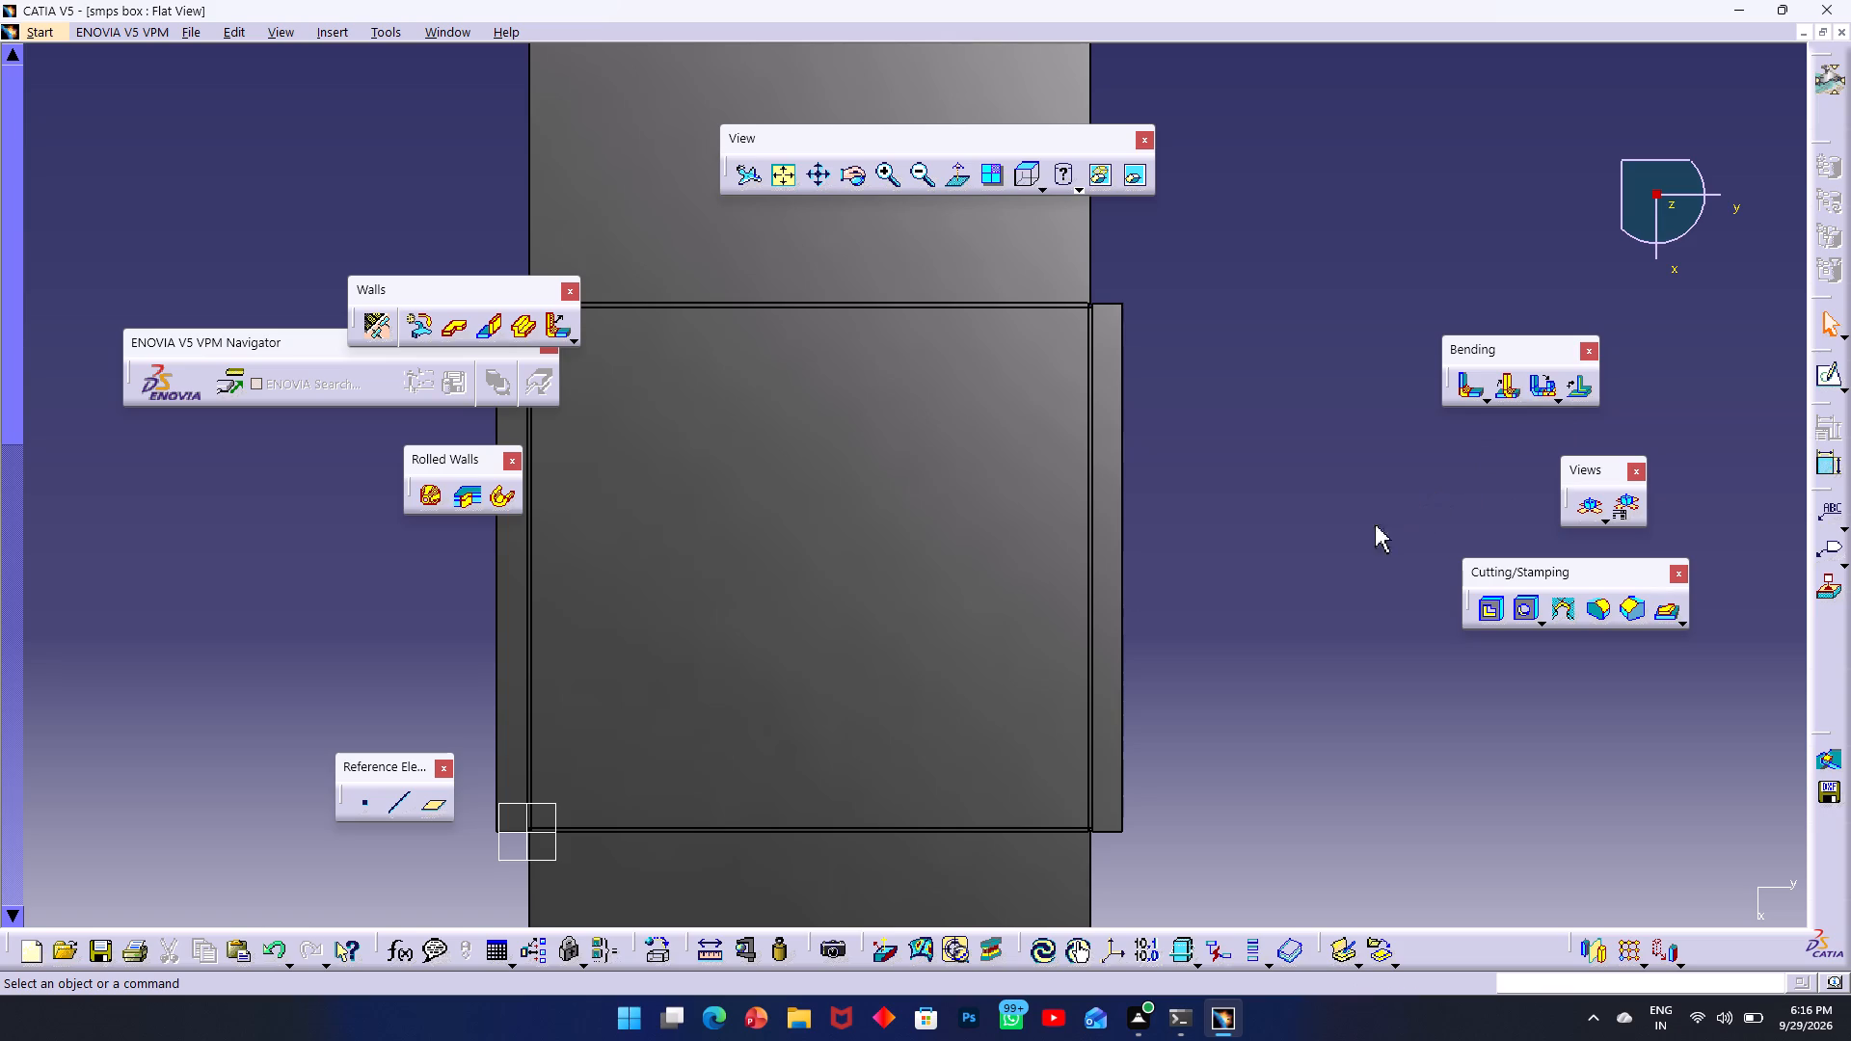
{"action": "middle_click_drag", "start_coordinate": [1111, 876], "coordinate": [1103, 778], "text": "ctrl"}
{"action": "scroll", "coordinate": [1100, 819], "scroll_direction": "down", "scroll_amount": 1, "text": "ctrl"}
{"action": "scroll", "coordinate": [1035, 722], "scroll_direction": "up", "scroll_amount": 1}
{"action": "middle_click_drag", "start_coordinate": [1027, 709], "coordinate": [1029, 709]}
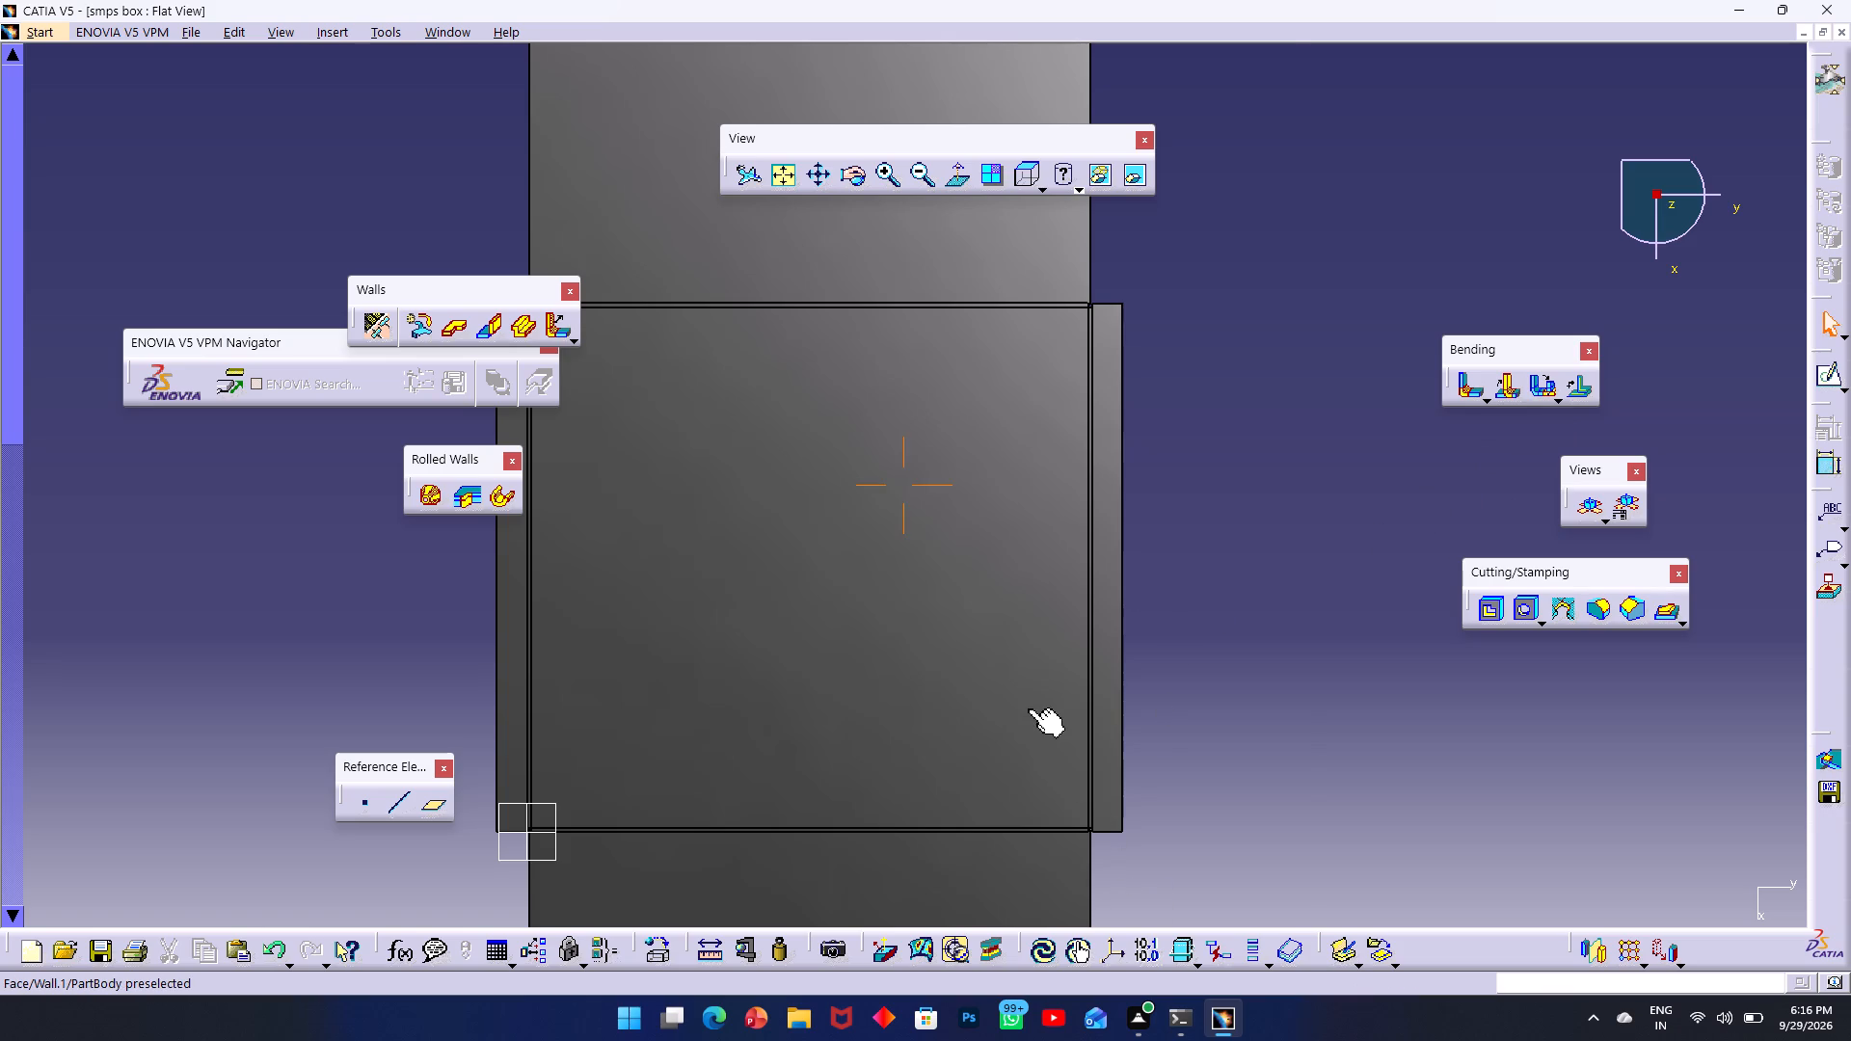
{"action": "middle_click_drag", "start_coordinate": [1029, 709], "coordinate": [926, 168]}
{"action": "middle_click_drag", "start_coordinate": [1100, 638], "coordinate": [1043, 513], "text": "ctrl"}
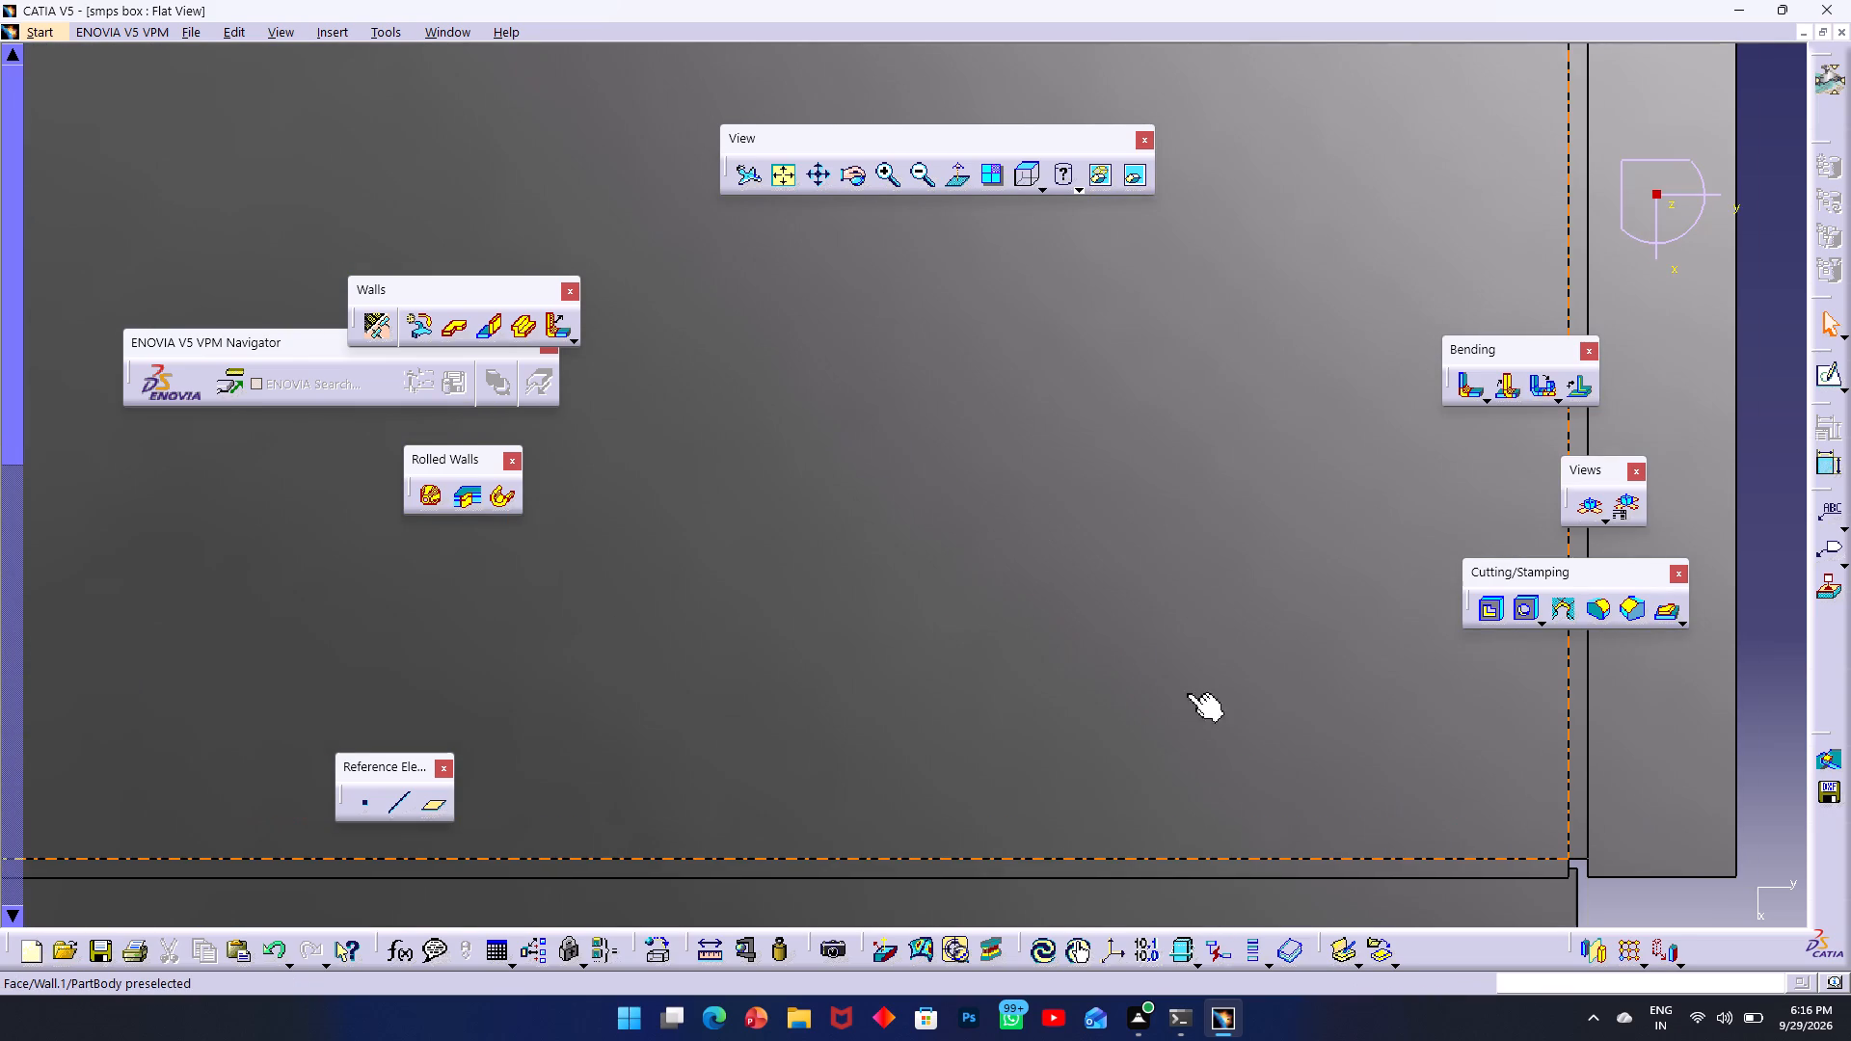
{"action": "middle_click_drag", "start_coordinate": [1232, 721], "coordinate": [838, 445]}
{"action": "scroll", "coordinate": [885, 475], "scroll_direction": "up", "scroll_amount": 1}
{"action": "middle_click_drag", "start_coordinate": [998, 547], "coordinate": [963, 516], "text": "ctrl"}
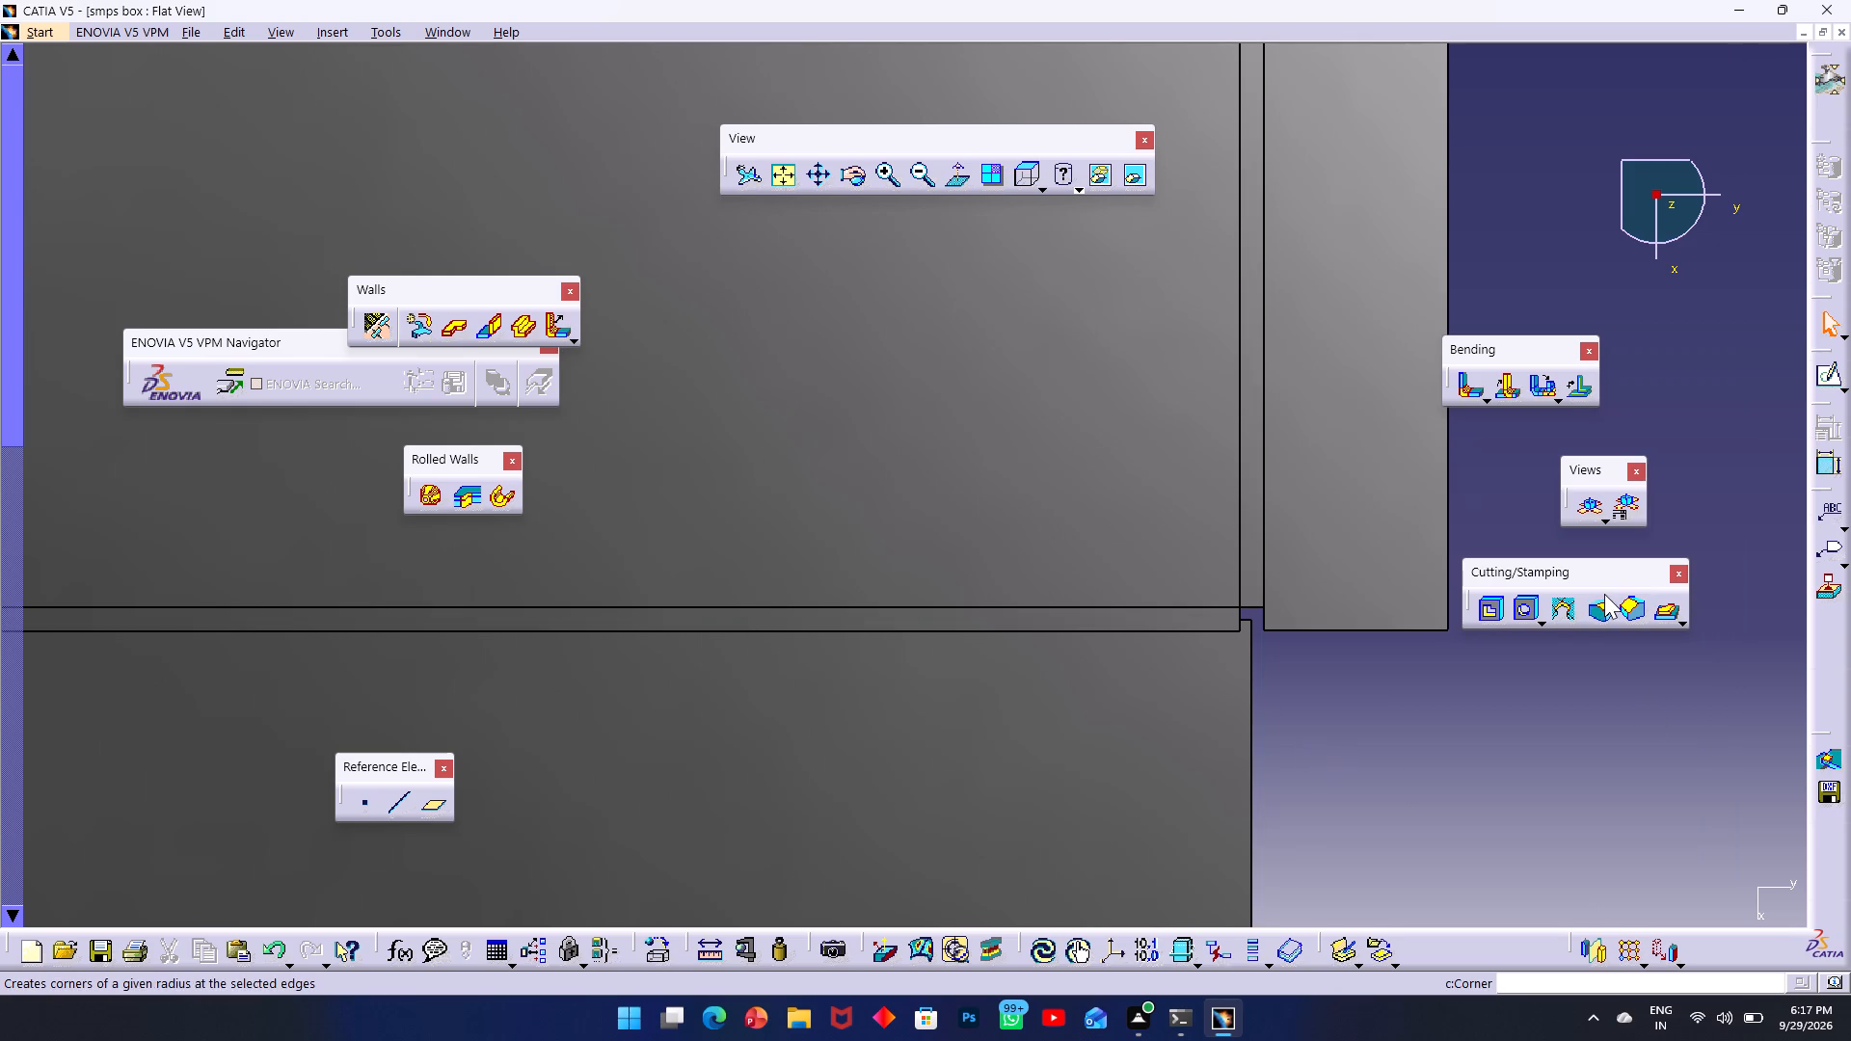
Try a circular corner relief of 1 mm radius on the two bend faces meeting at the enlarged corner.
{"action": "left_click", "coordinate": [1561, 609]}
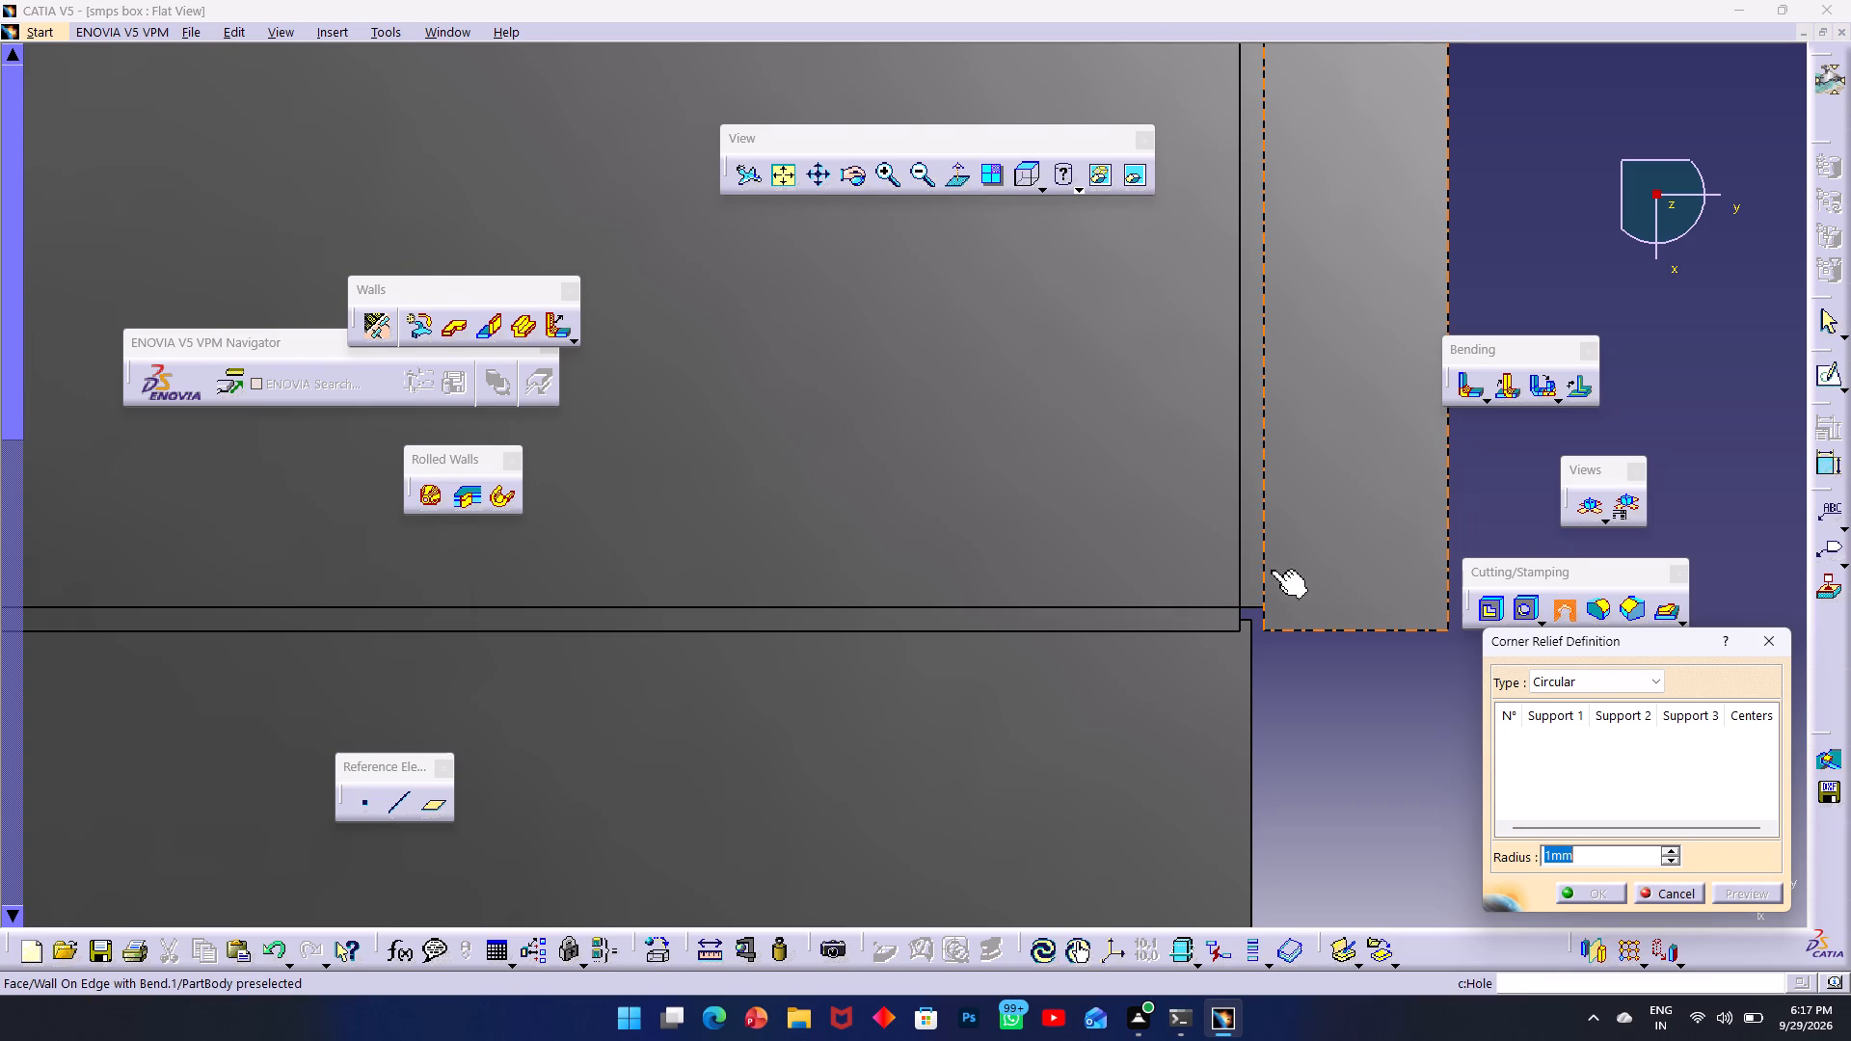
{"action": "left_click", "coordinate": [1250, 585]}
{"action": "left_click", "coordinate": [1225, 621]}
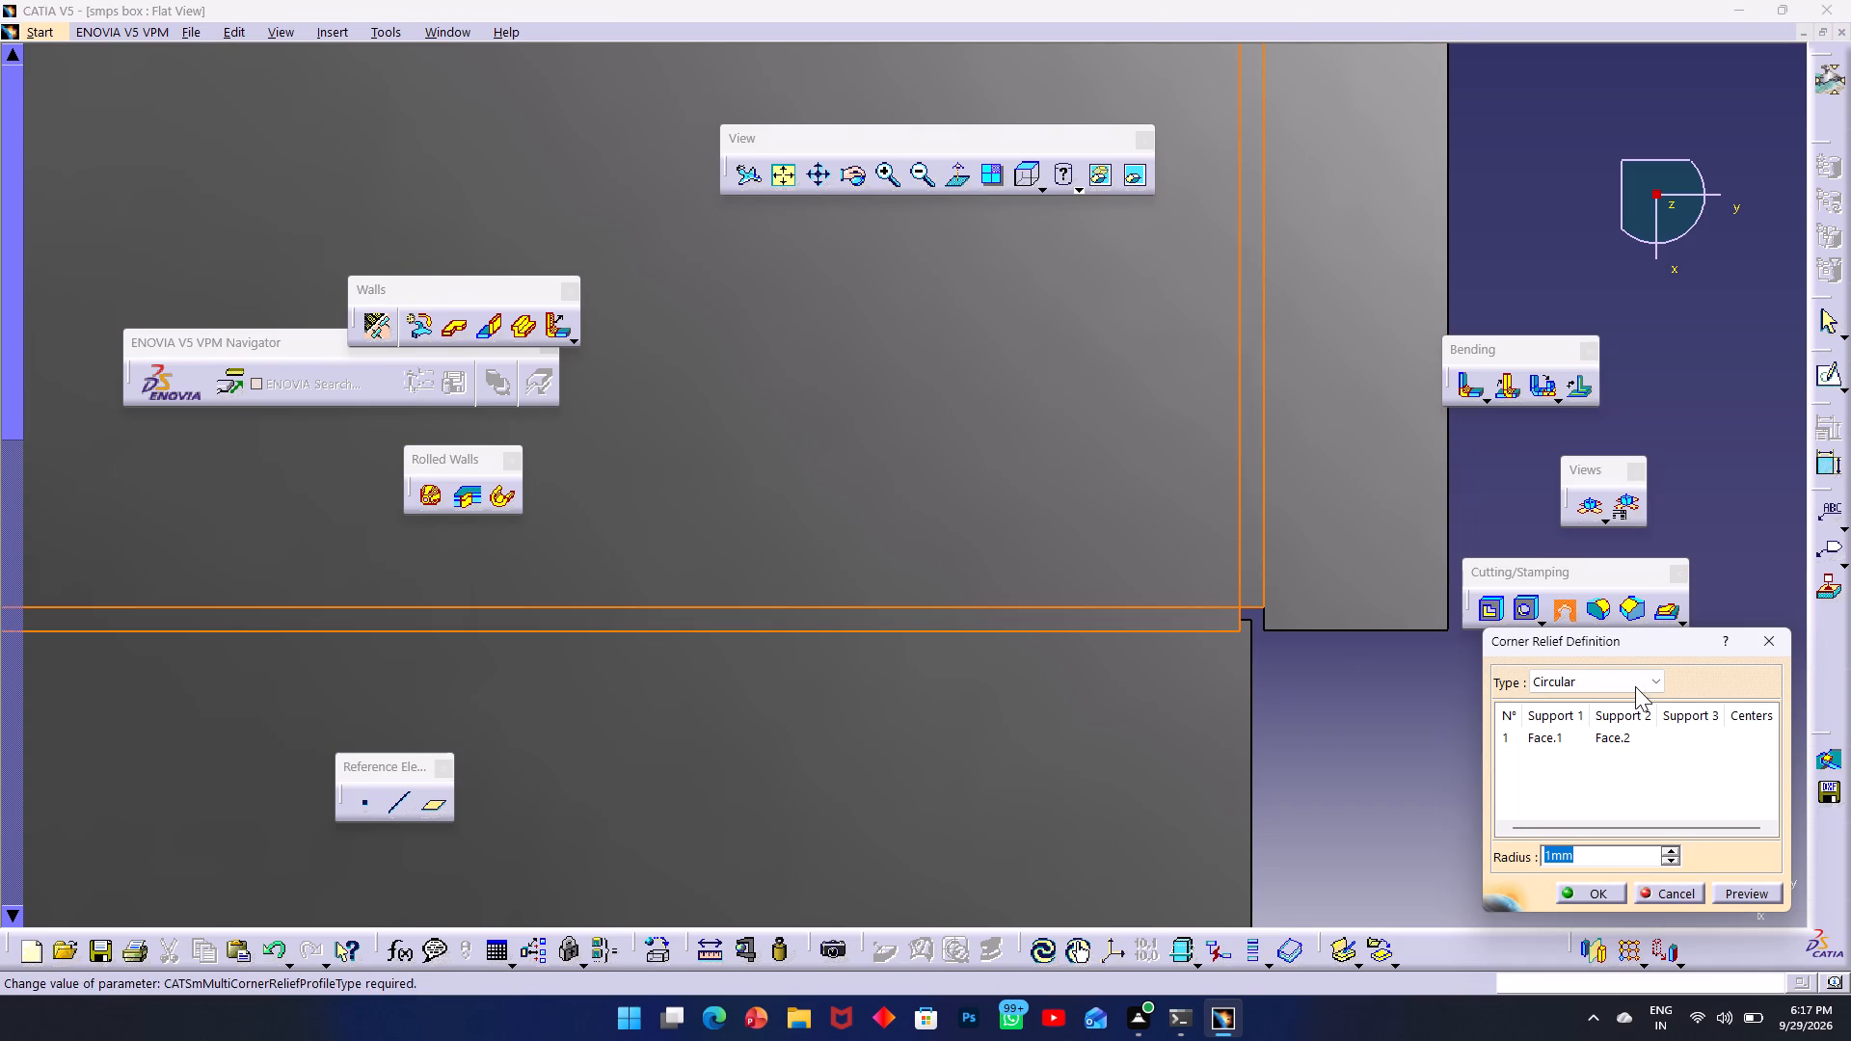
{"action": "left_click", "coordinate": [1736, 892]}
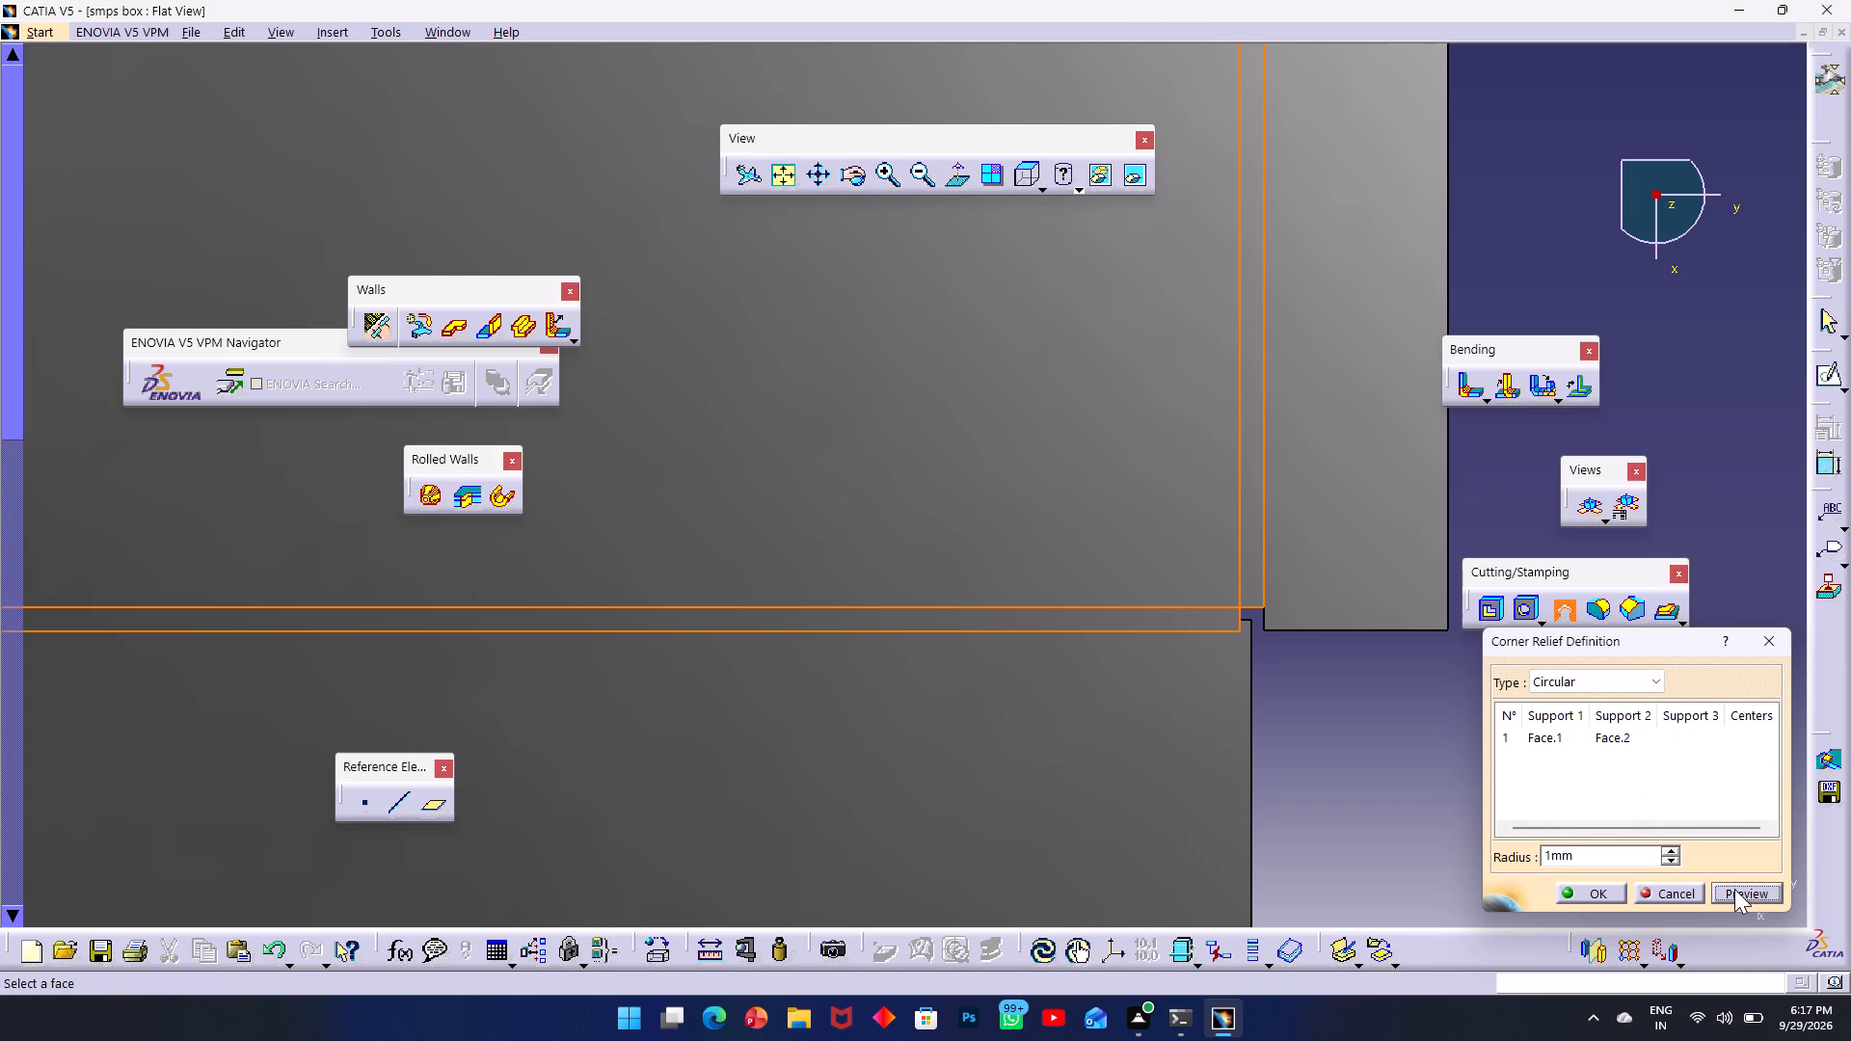
{"action": "left_click", "coordinate": [1037, 571]}
{"action": "left_click", "coordinate": [1033, 562]}
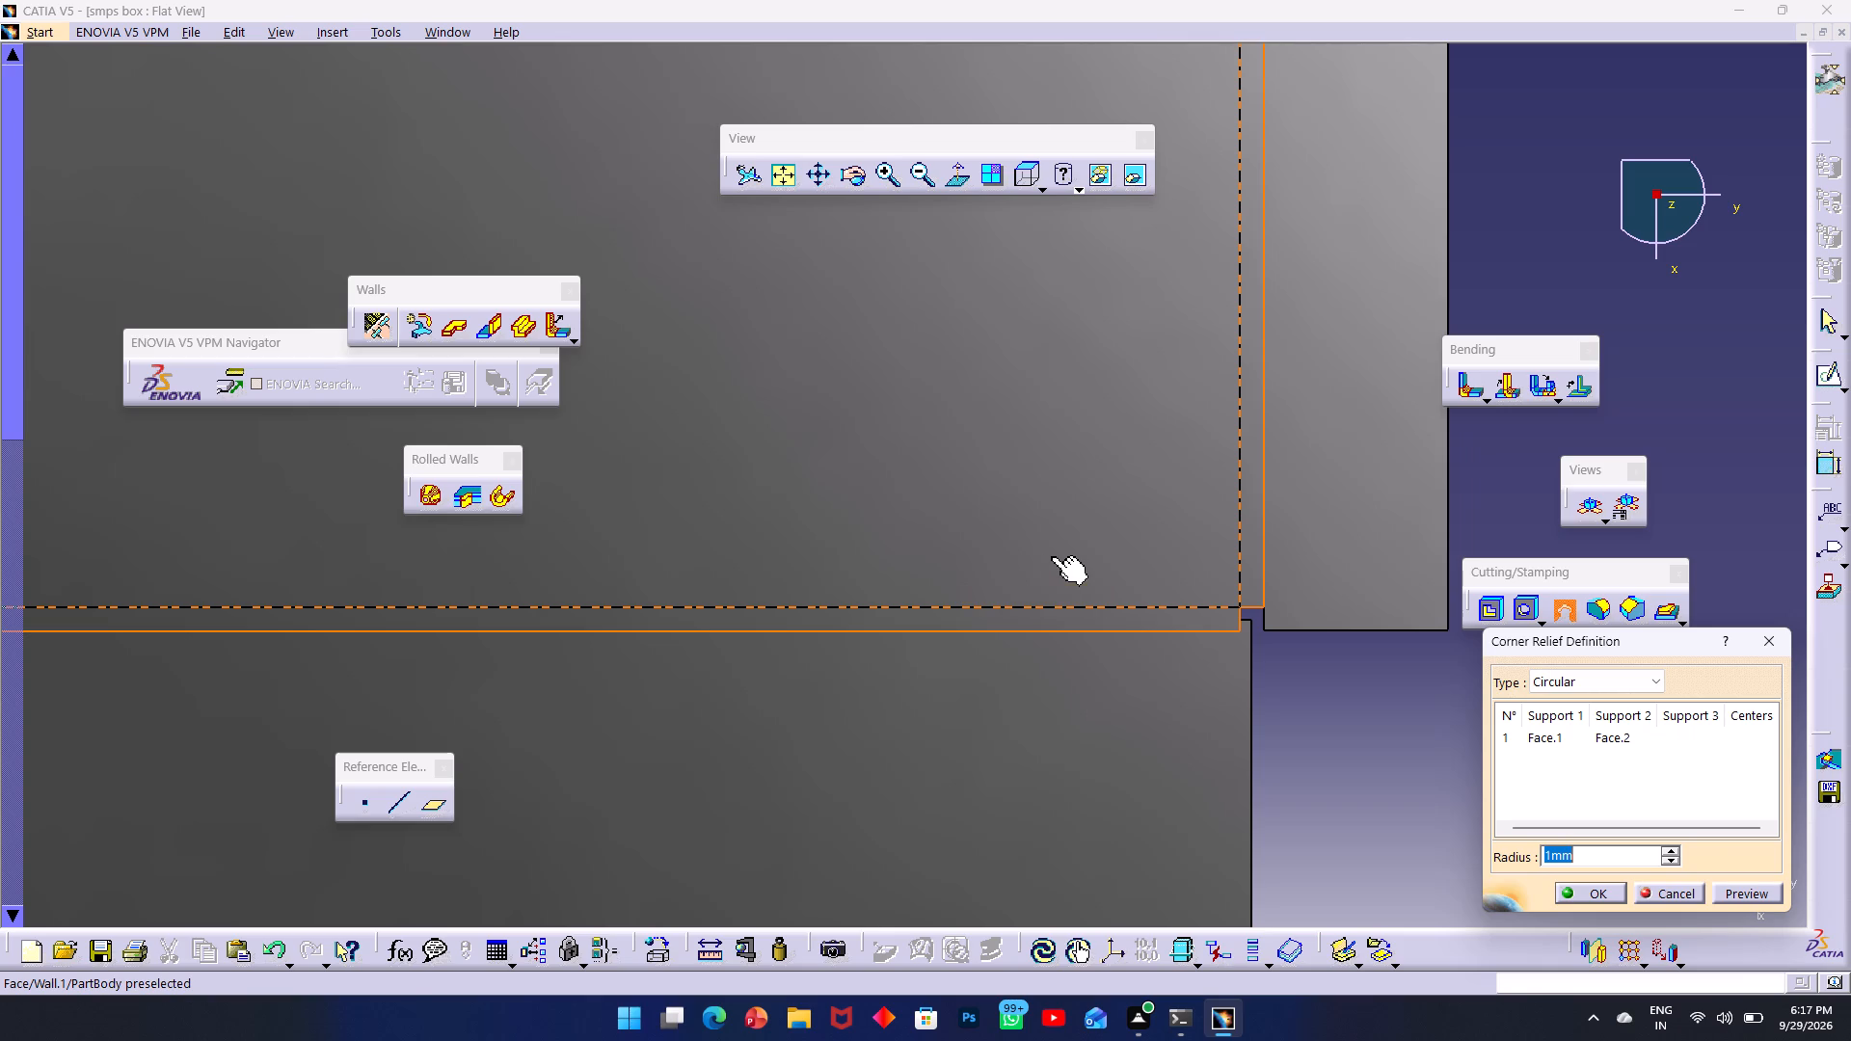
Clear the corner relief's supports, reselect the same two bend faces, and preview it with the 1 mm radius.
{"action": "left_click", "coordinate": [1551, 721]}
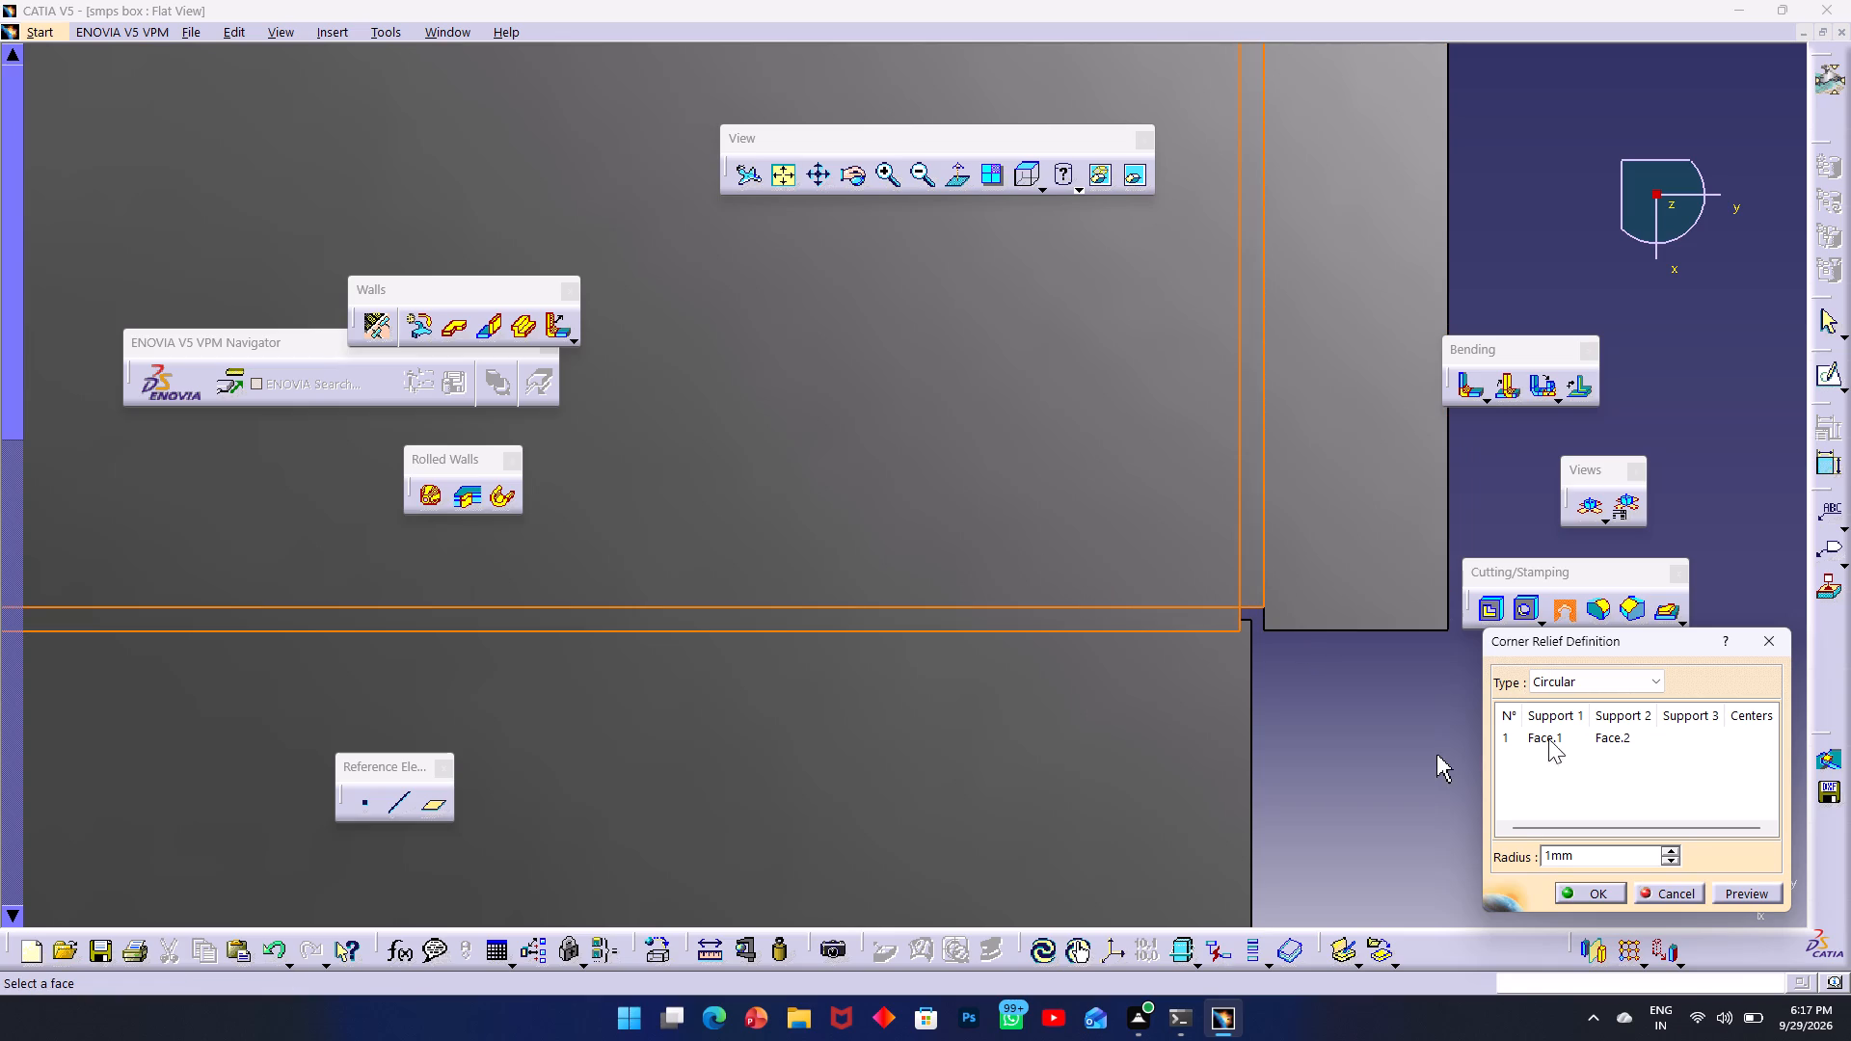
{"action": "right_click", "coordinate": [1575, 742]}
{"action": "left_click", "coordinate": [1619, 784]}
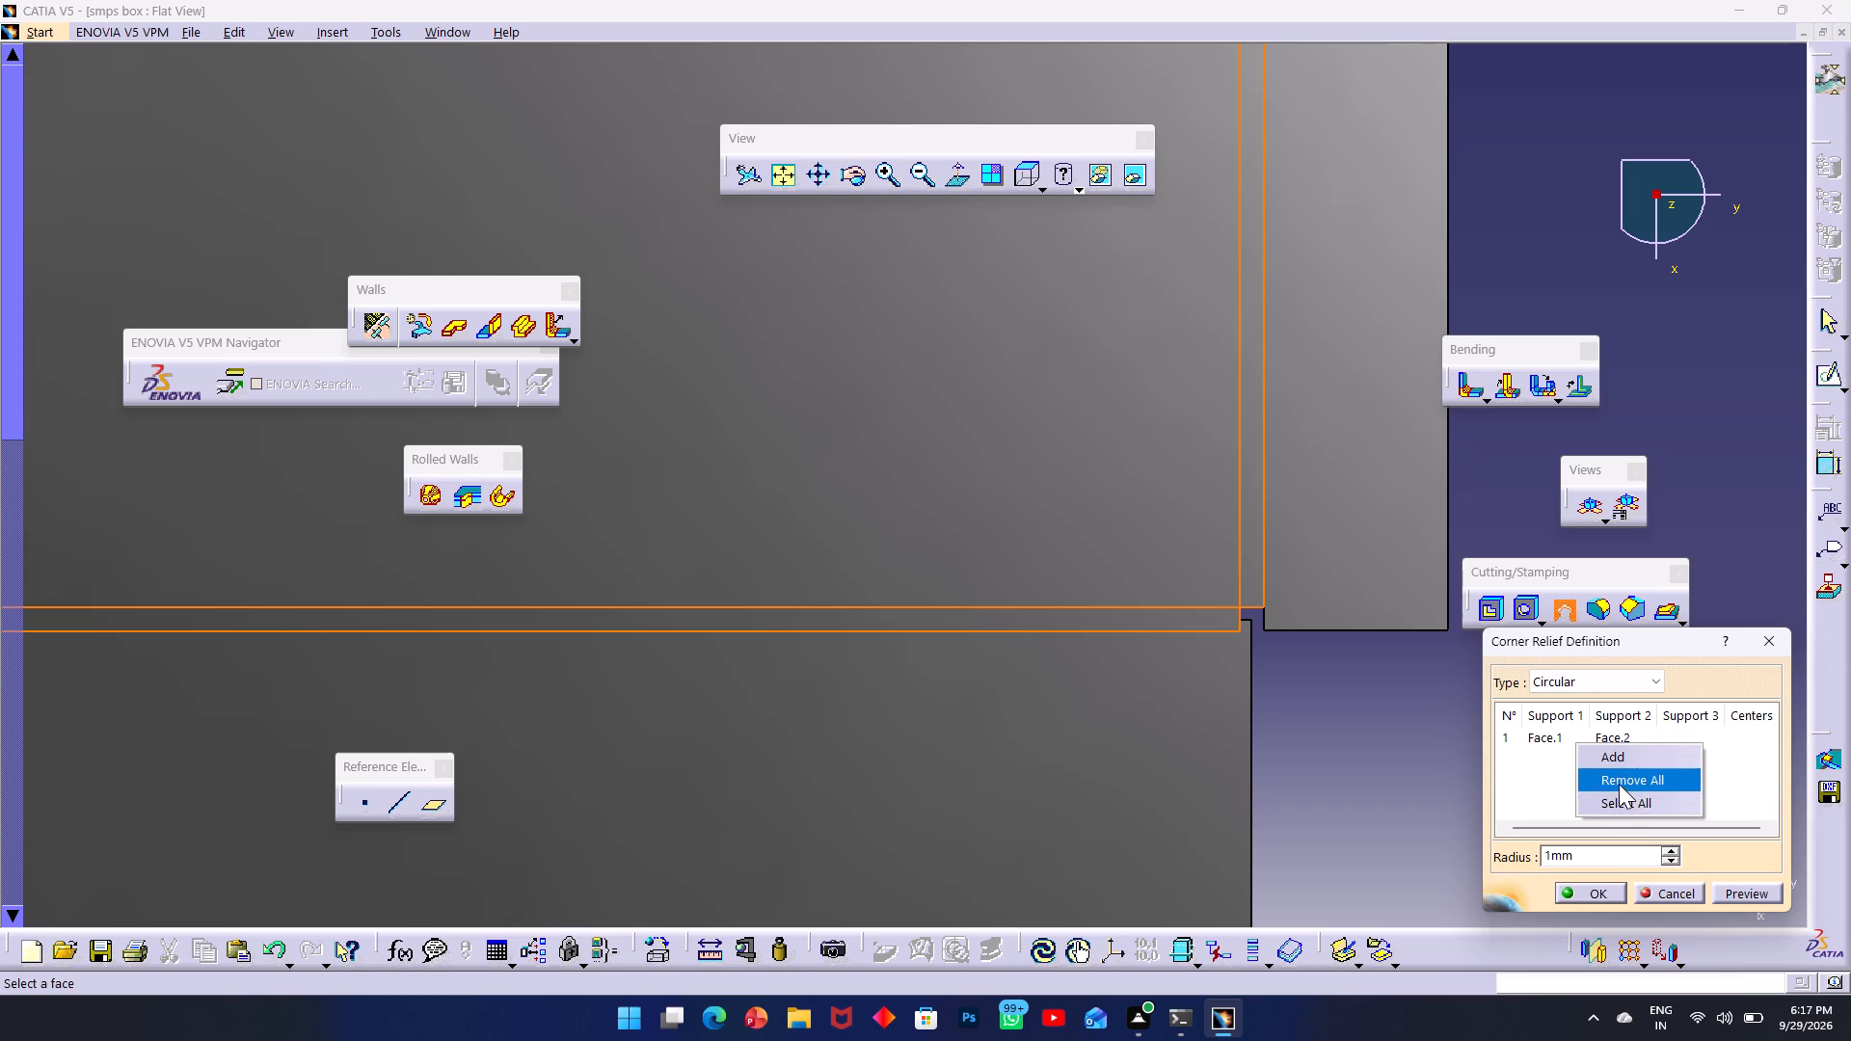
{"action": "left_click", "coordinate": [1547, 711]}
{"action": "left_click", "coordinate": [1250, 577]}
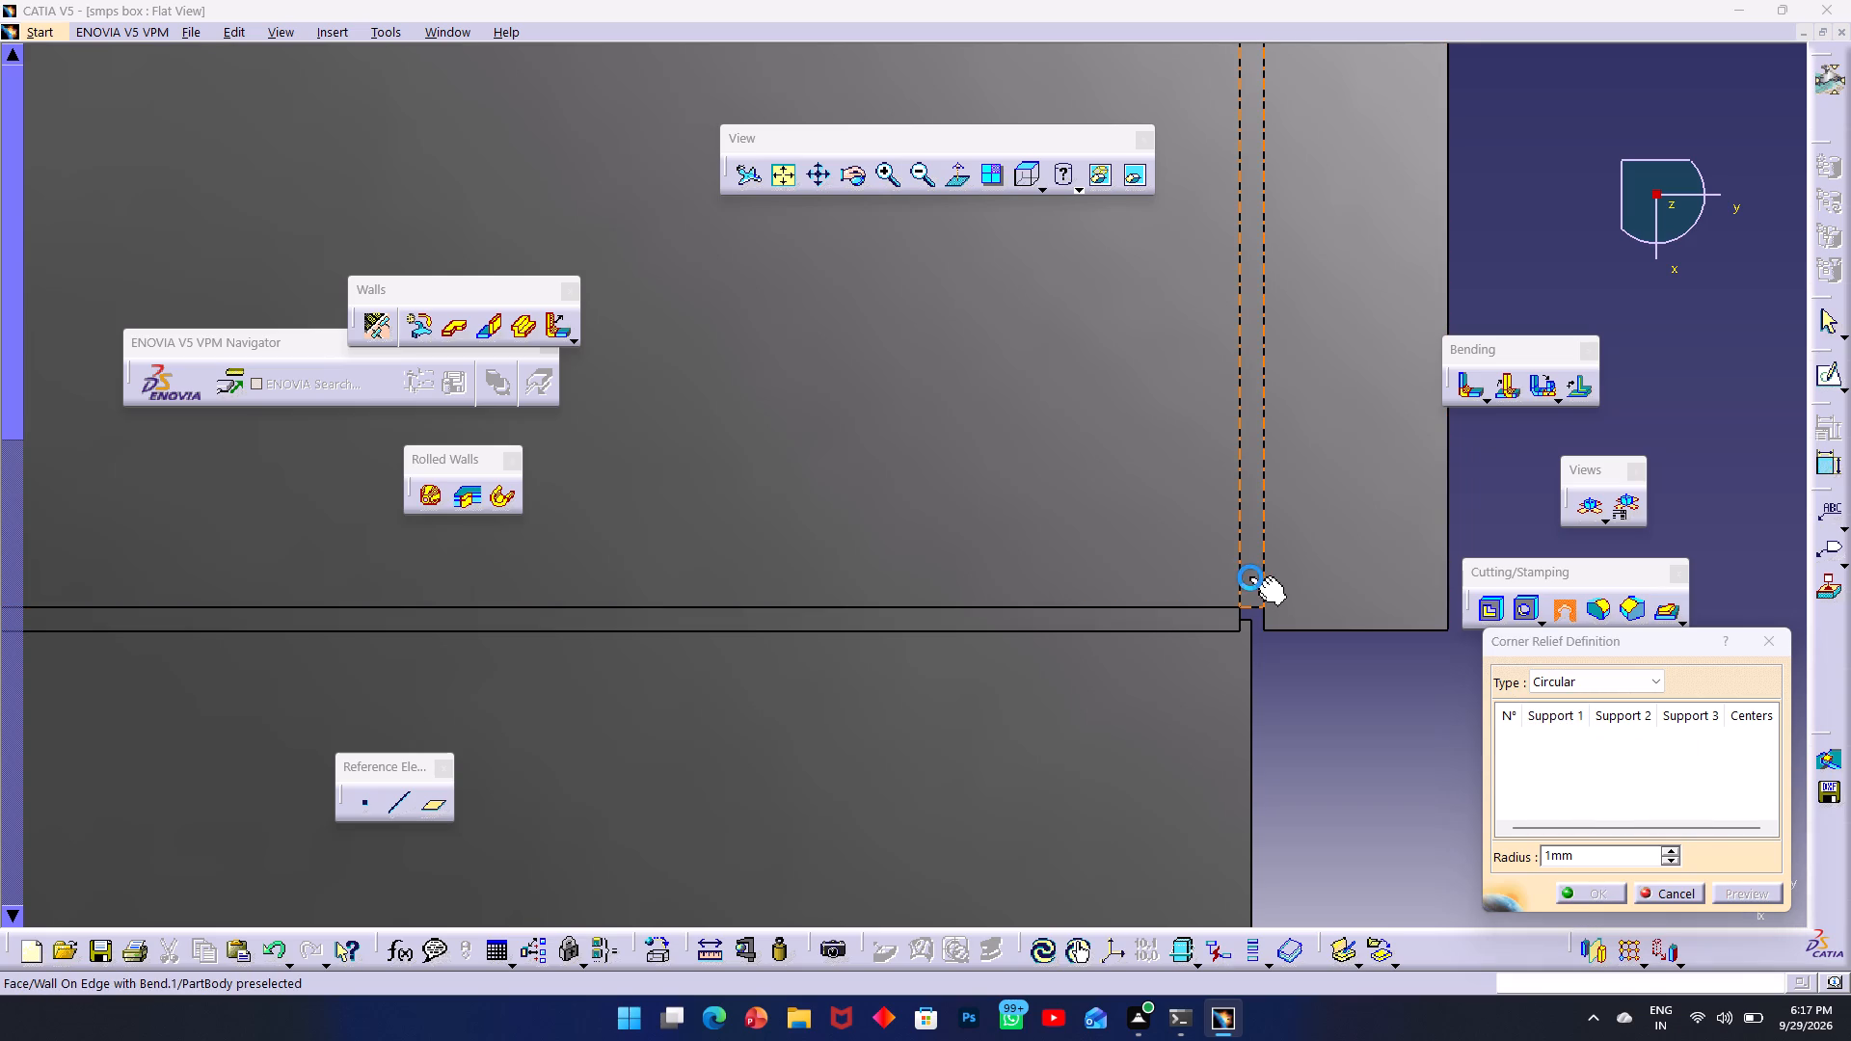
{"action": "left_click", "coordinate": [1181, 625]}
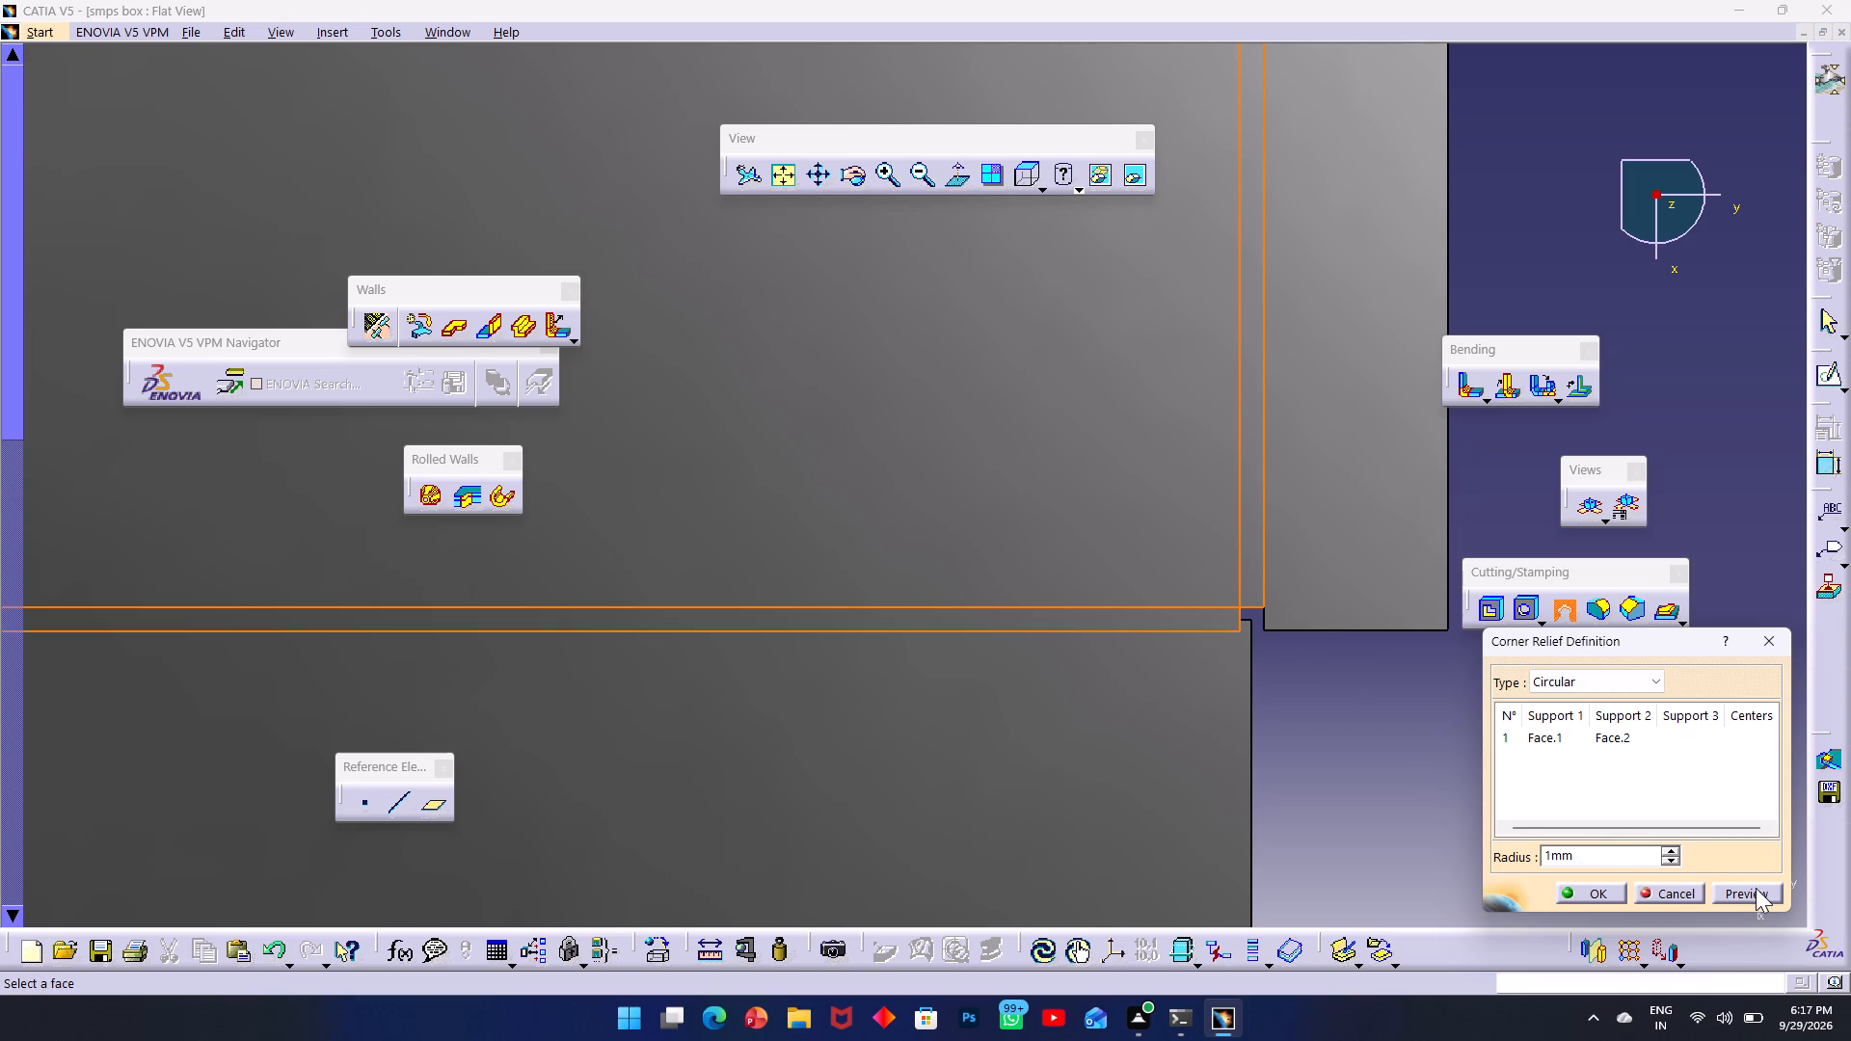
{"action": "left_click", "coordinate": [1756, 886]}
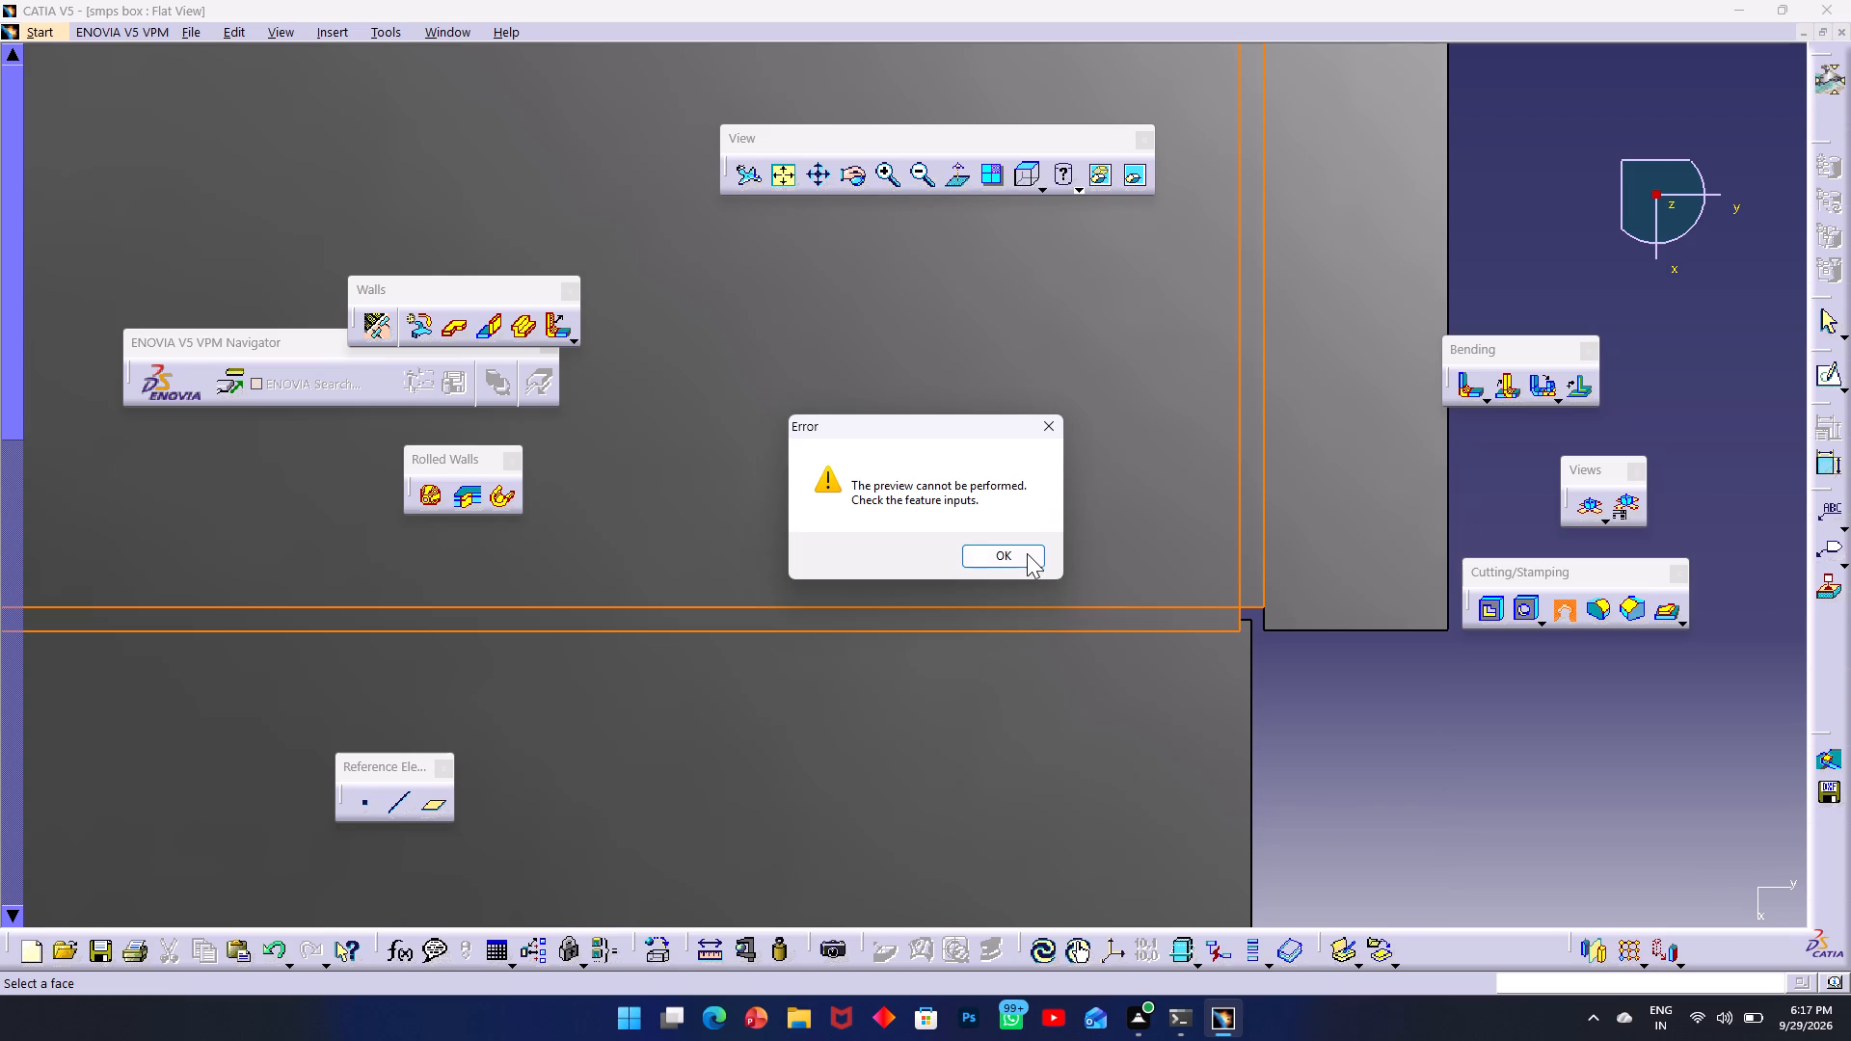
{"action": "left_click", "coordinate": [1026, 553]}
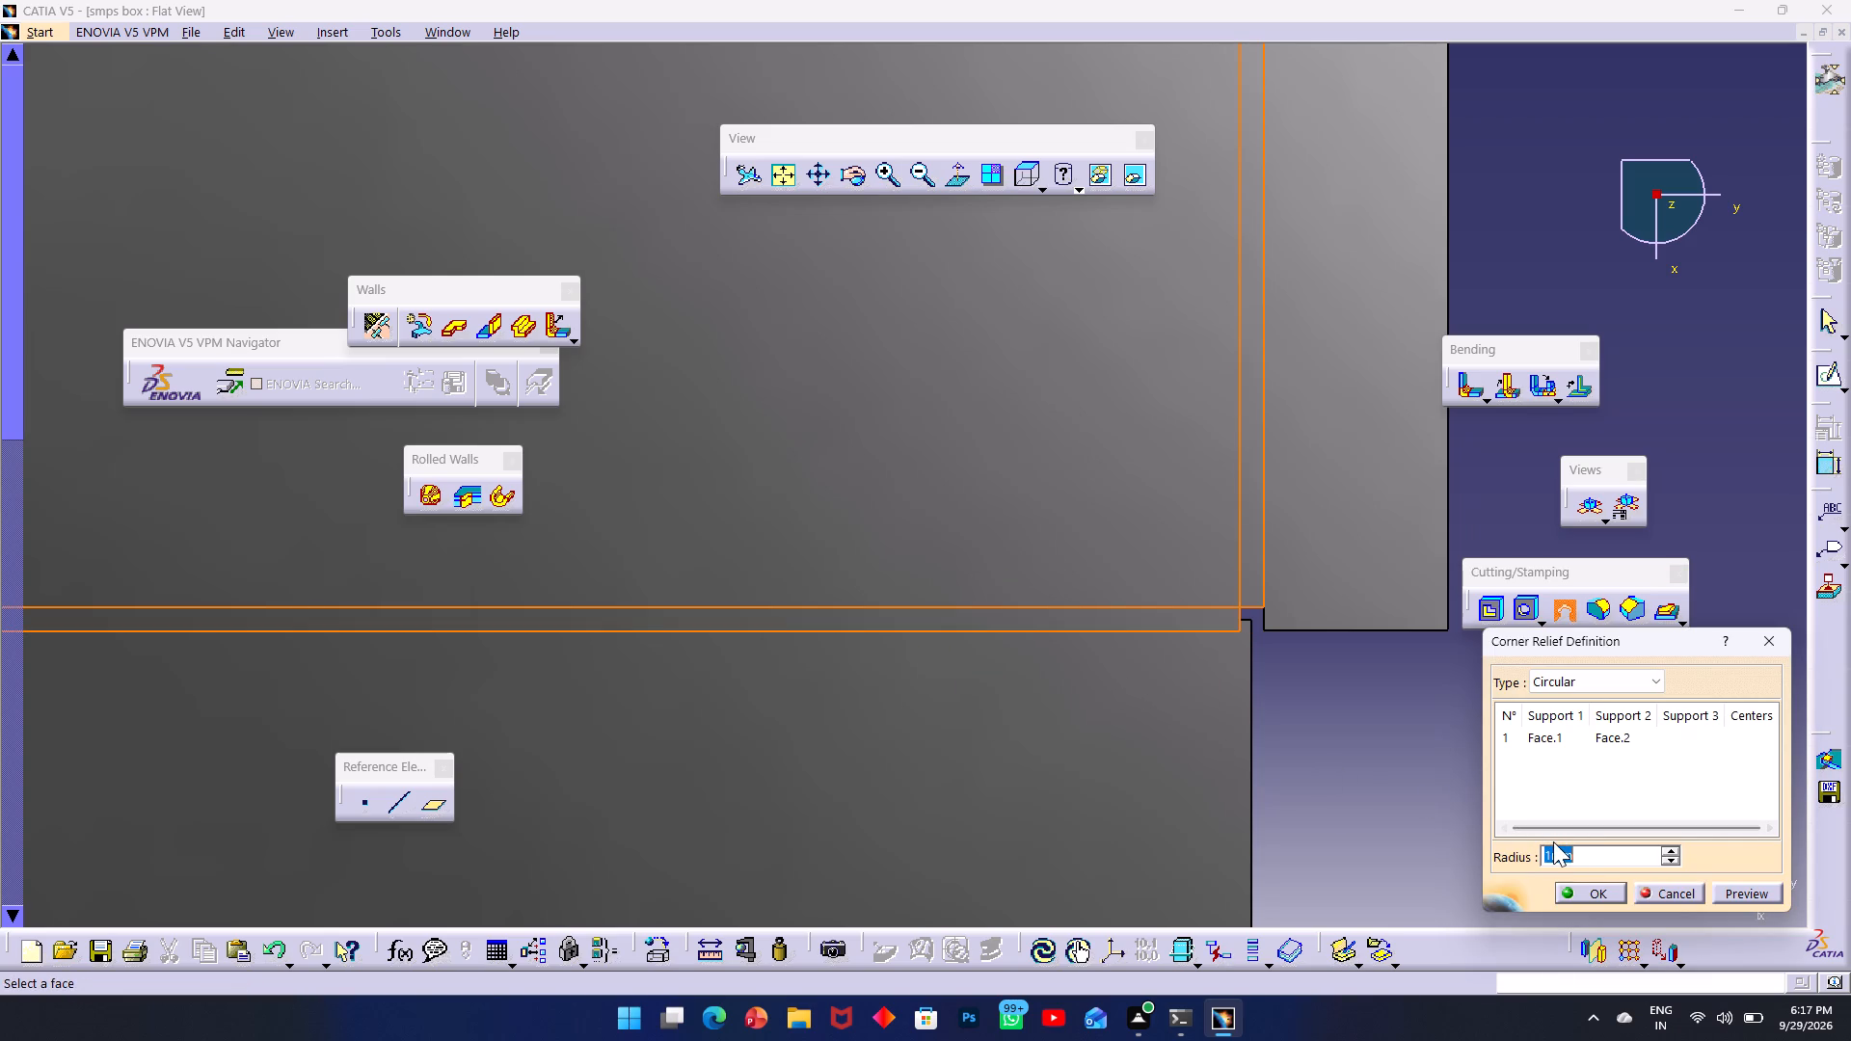
Set the circular corner relief's radius to 0.75 mm and try to preview it.
{"action": "type", "text": "0.75"}
{"action": "left_click", "coordinate": [1767, 897]}
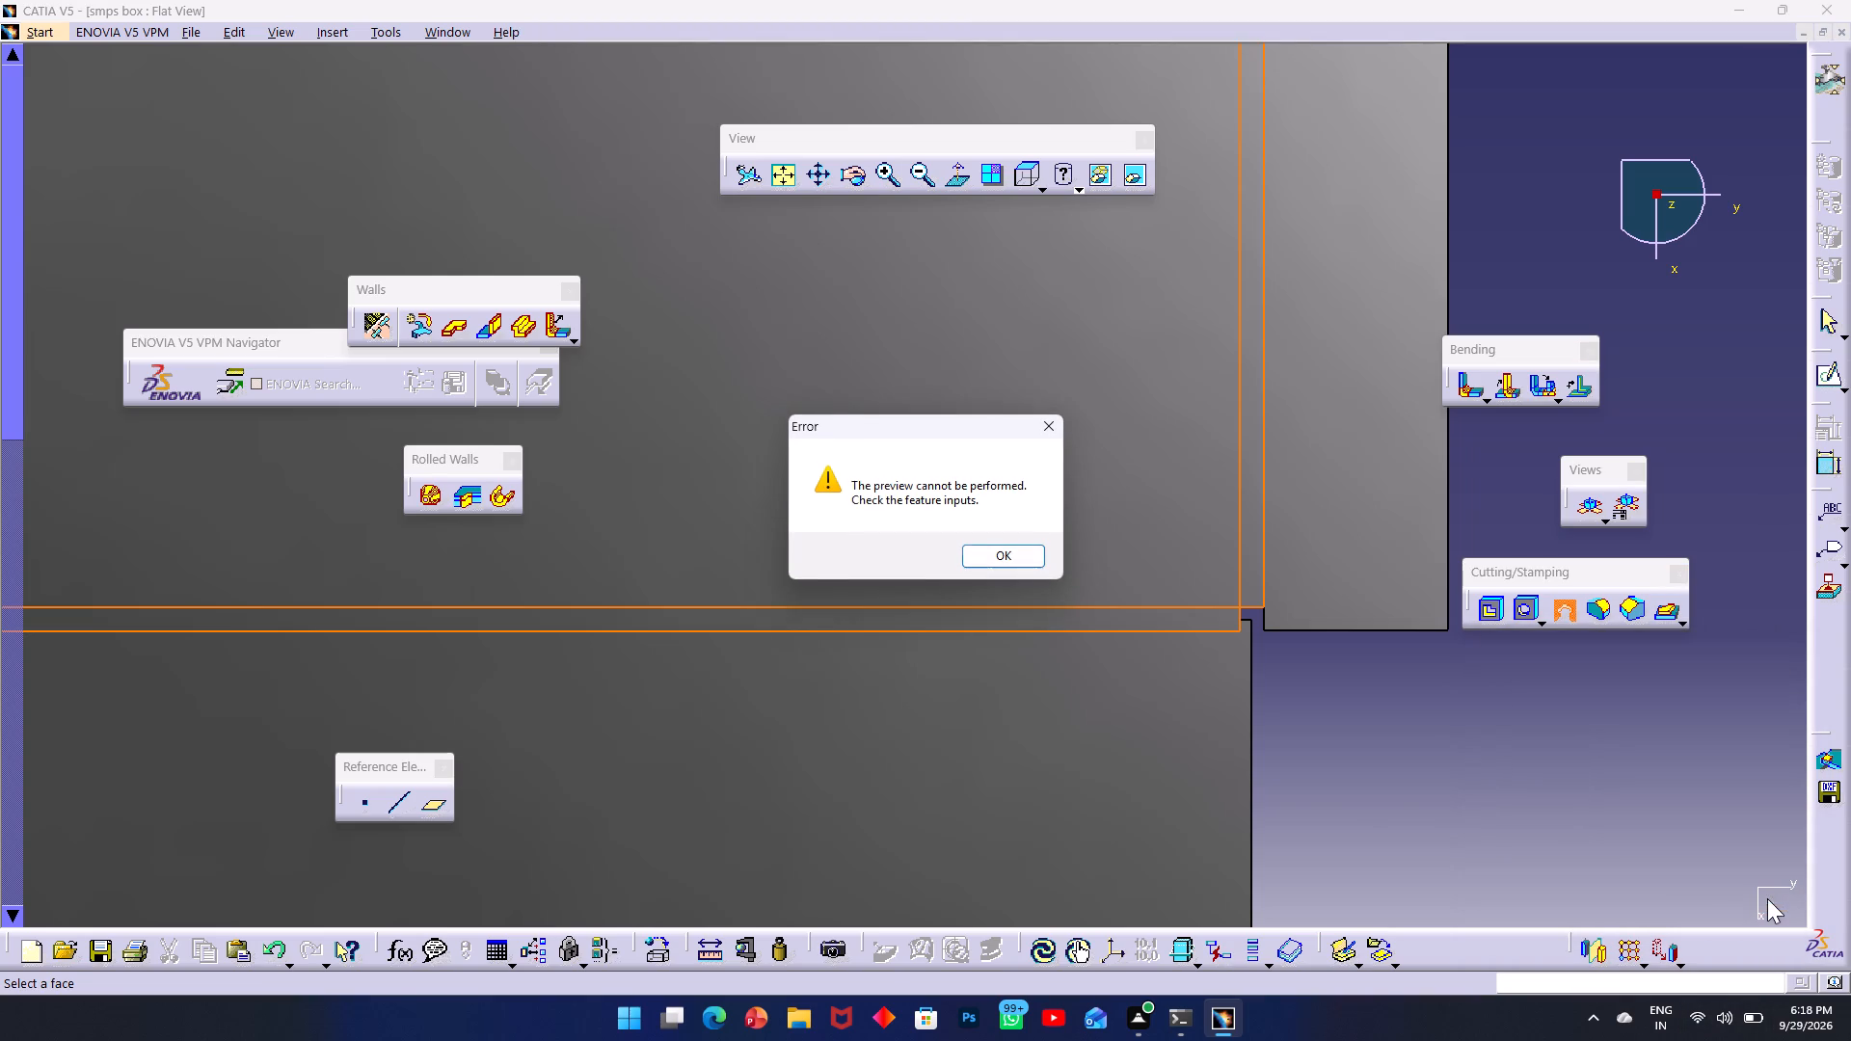
{"action": "left_click", "coordinate": [1027, 565]}
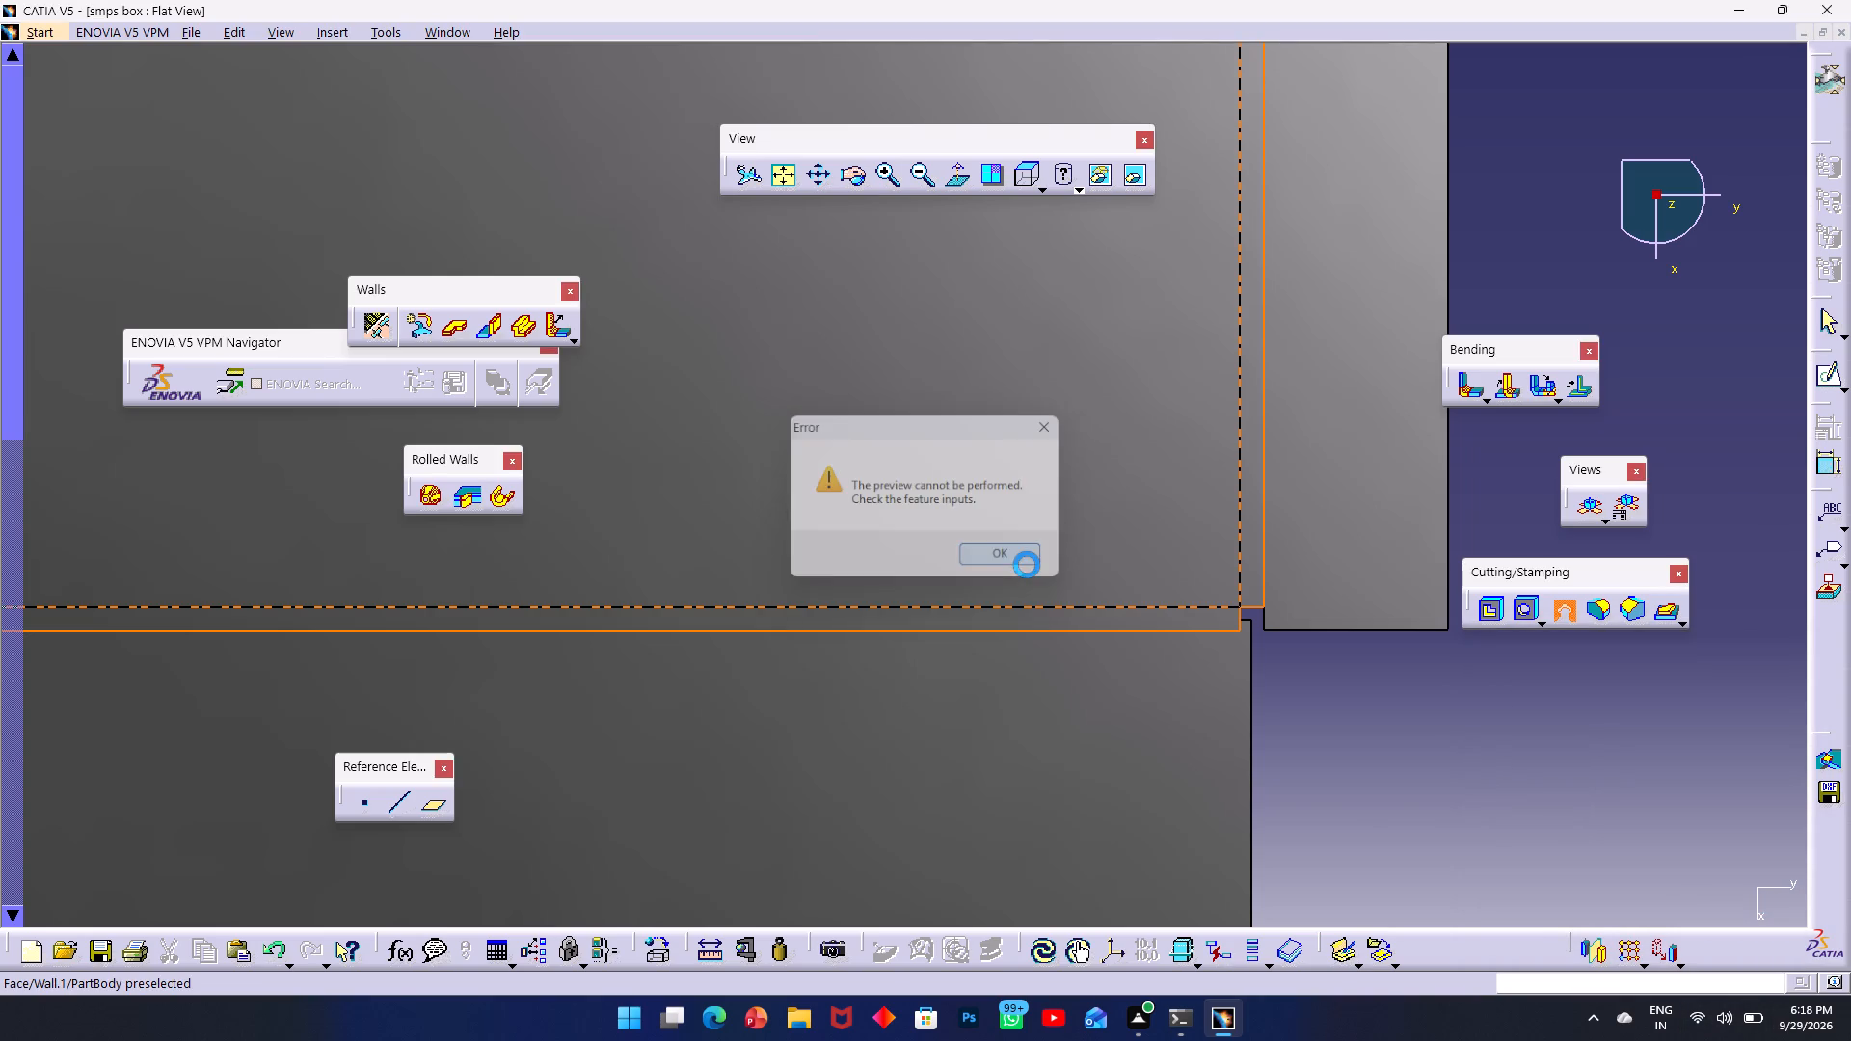
{"action": "left_click", "coordinate": [1323, 761]}
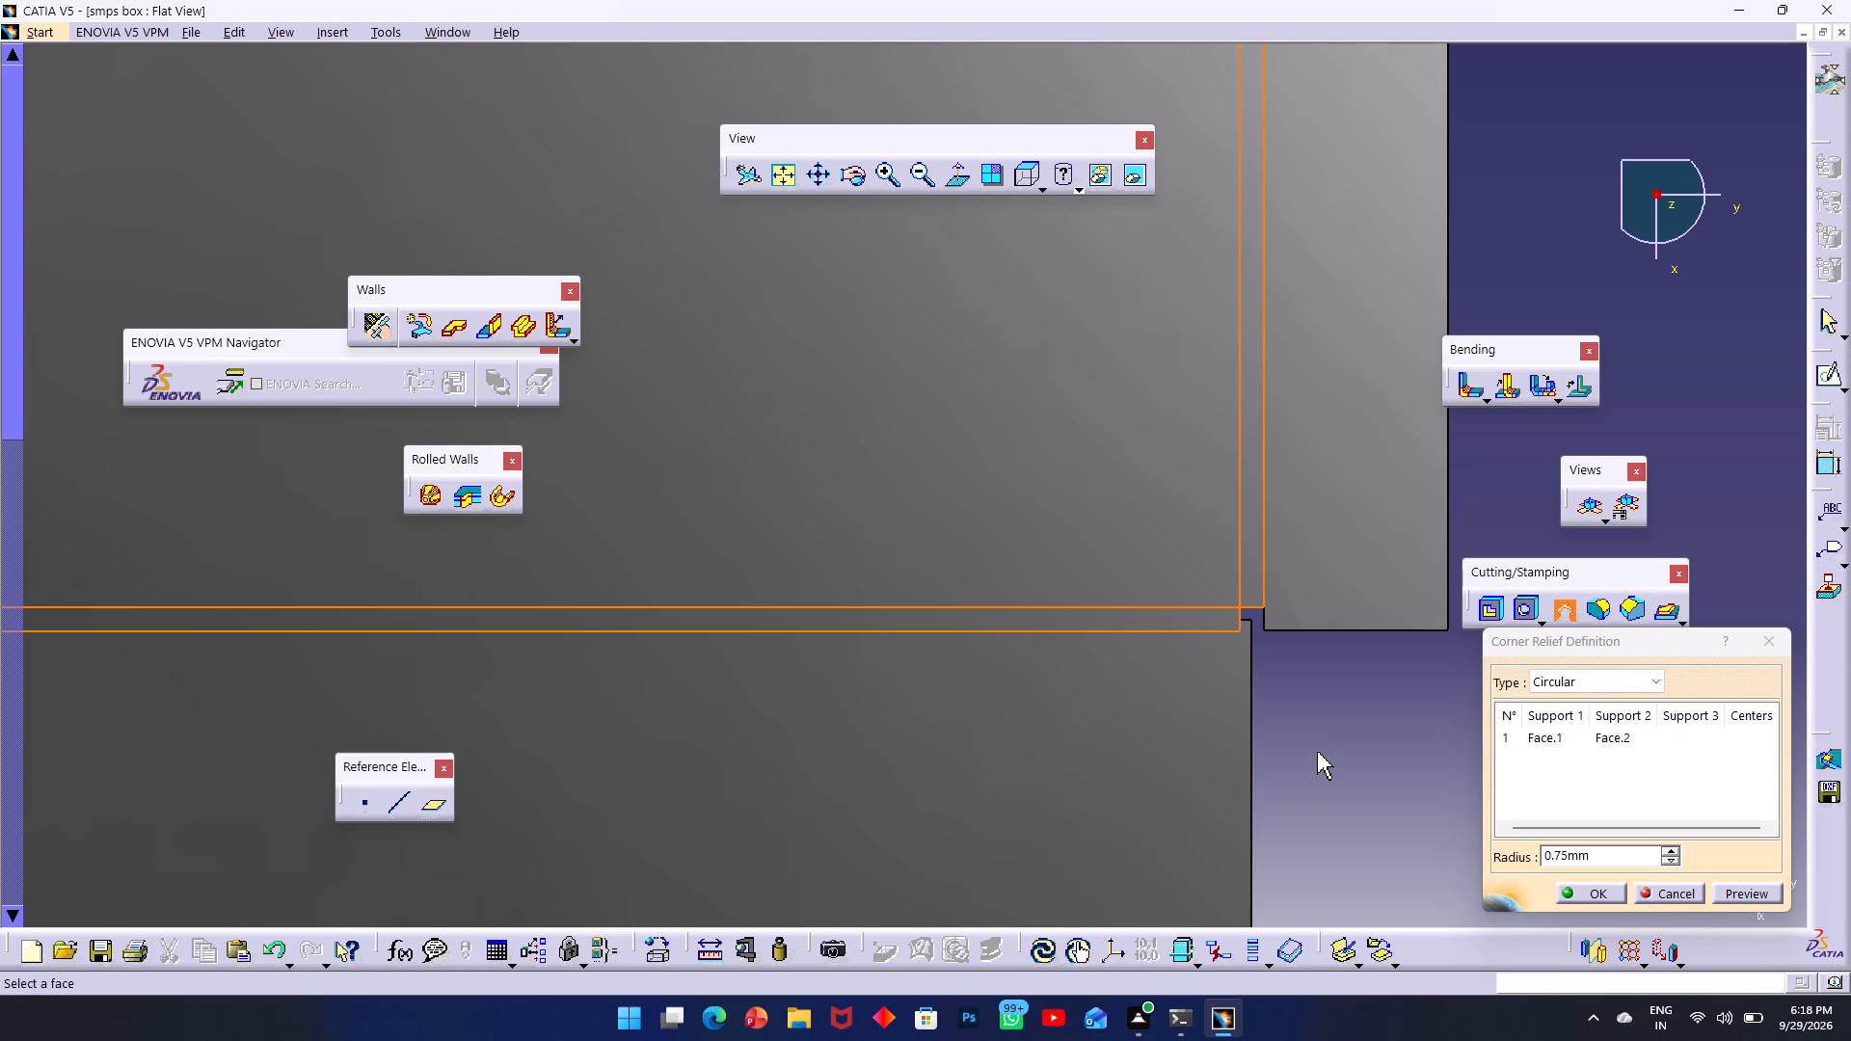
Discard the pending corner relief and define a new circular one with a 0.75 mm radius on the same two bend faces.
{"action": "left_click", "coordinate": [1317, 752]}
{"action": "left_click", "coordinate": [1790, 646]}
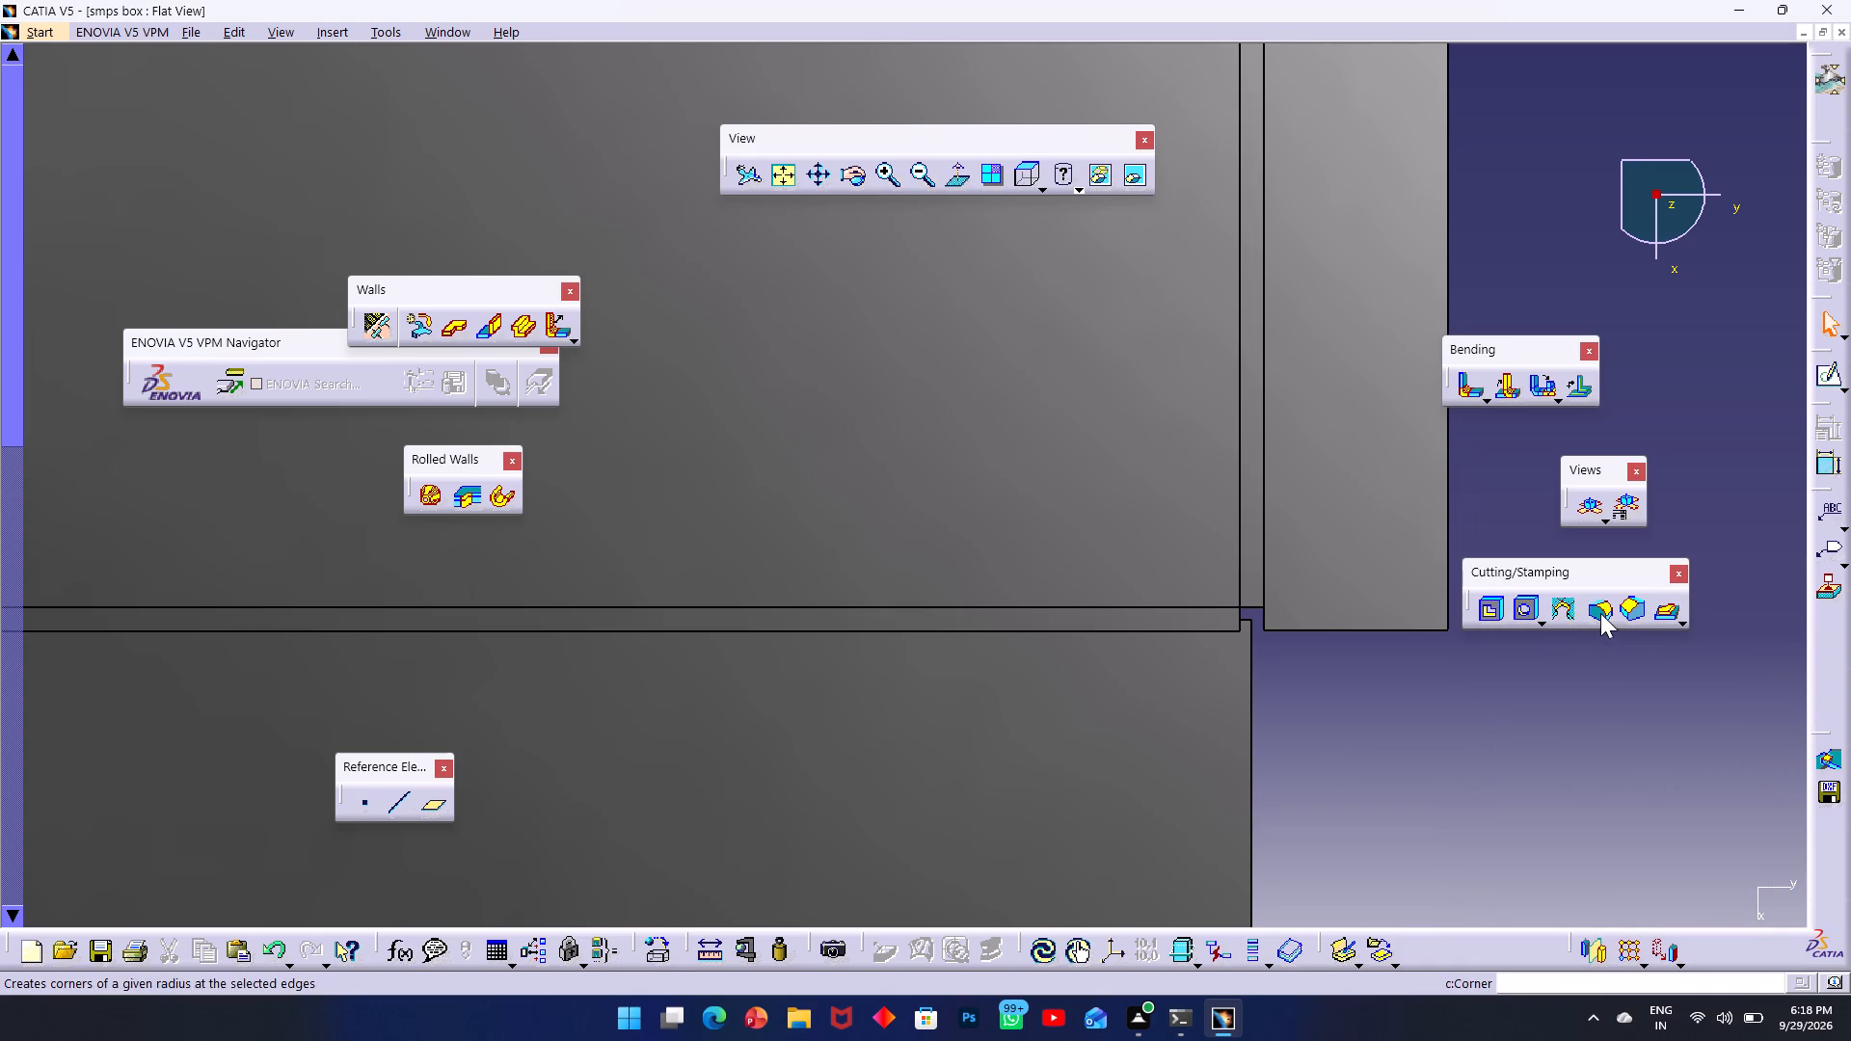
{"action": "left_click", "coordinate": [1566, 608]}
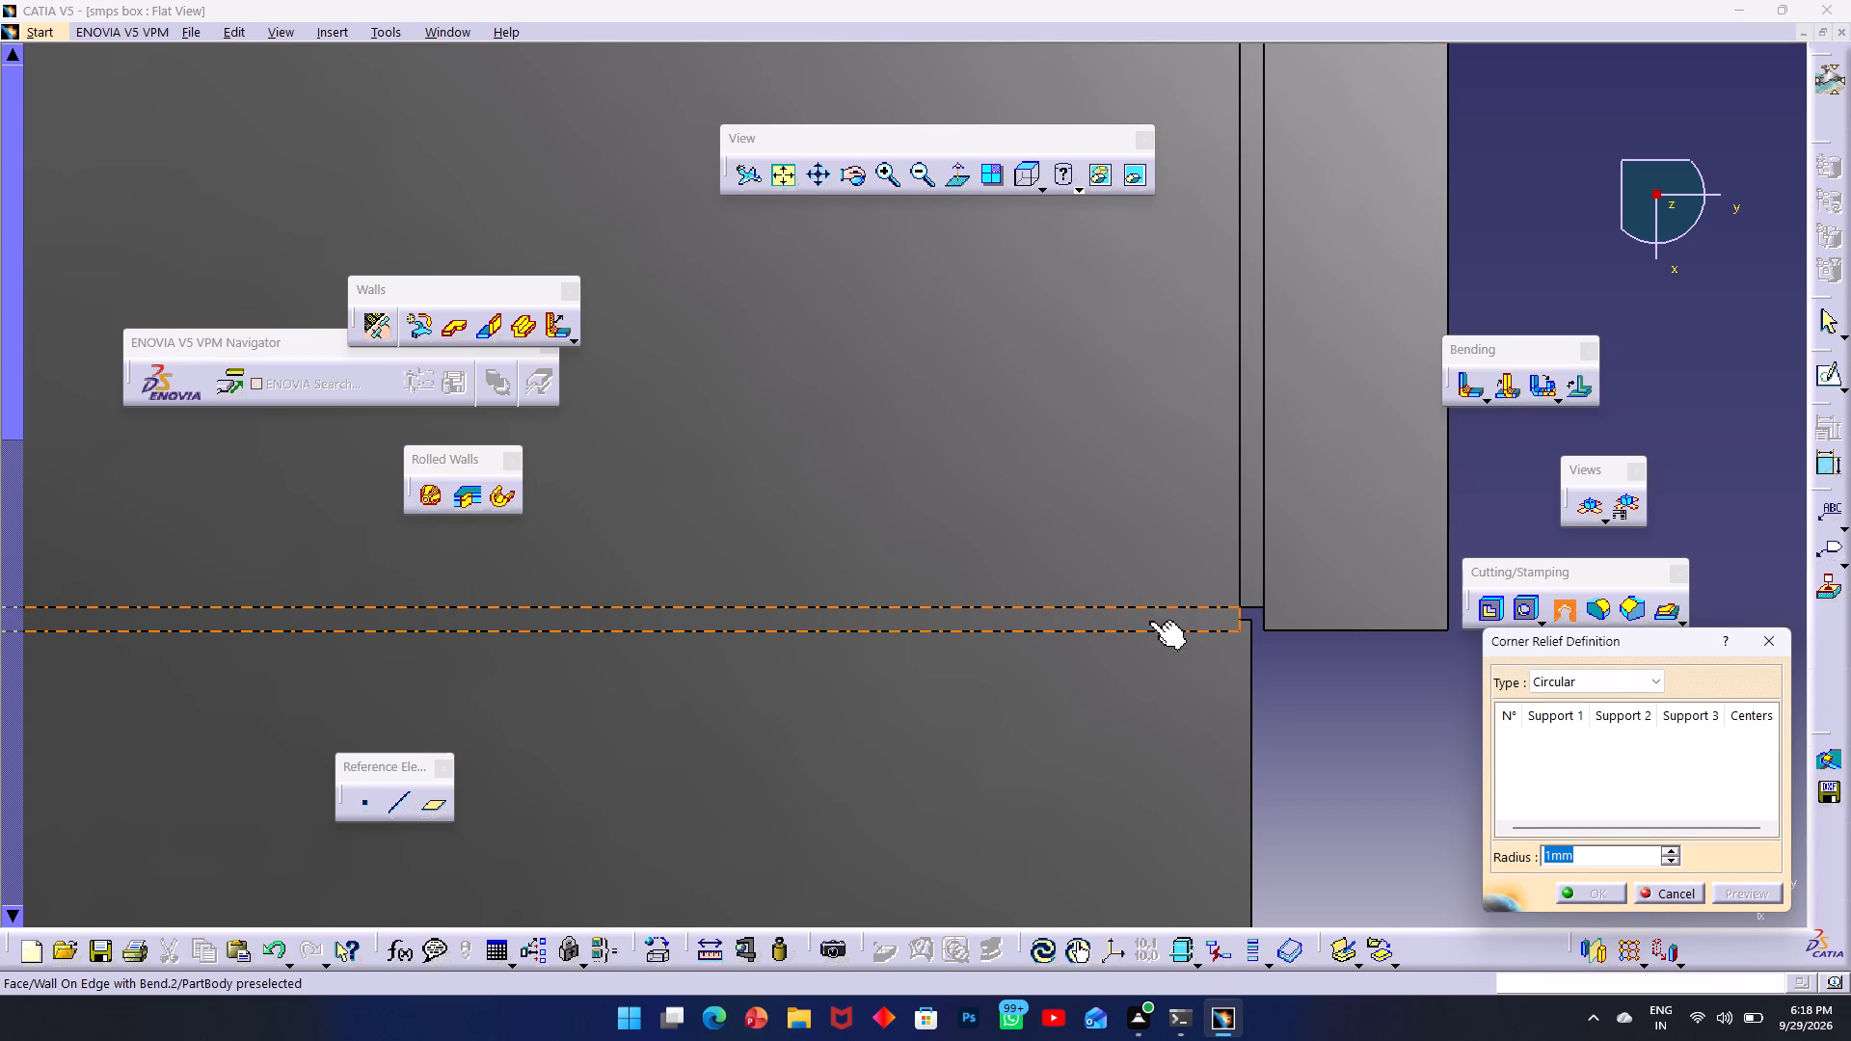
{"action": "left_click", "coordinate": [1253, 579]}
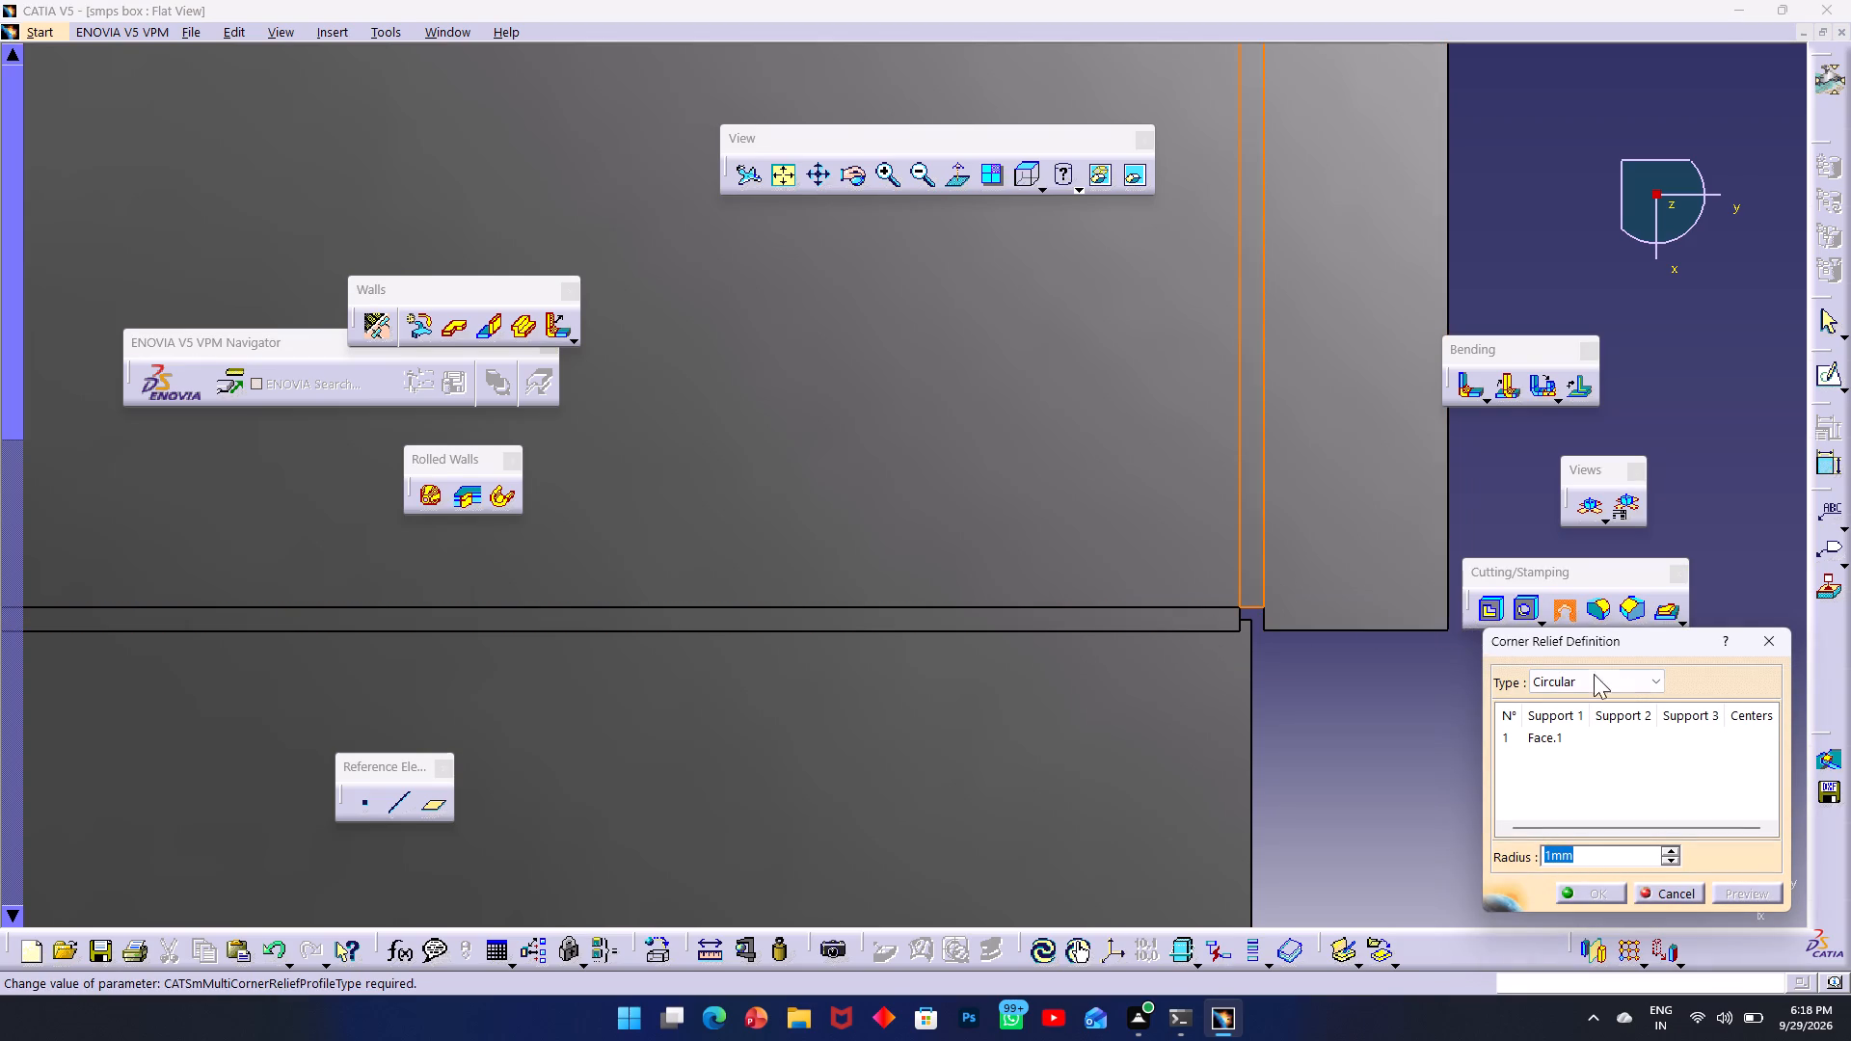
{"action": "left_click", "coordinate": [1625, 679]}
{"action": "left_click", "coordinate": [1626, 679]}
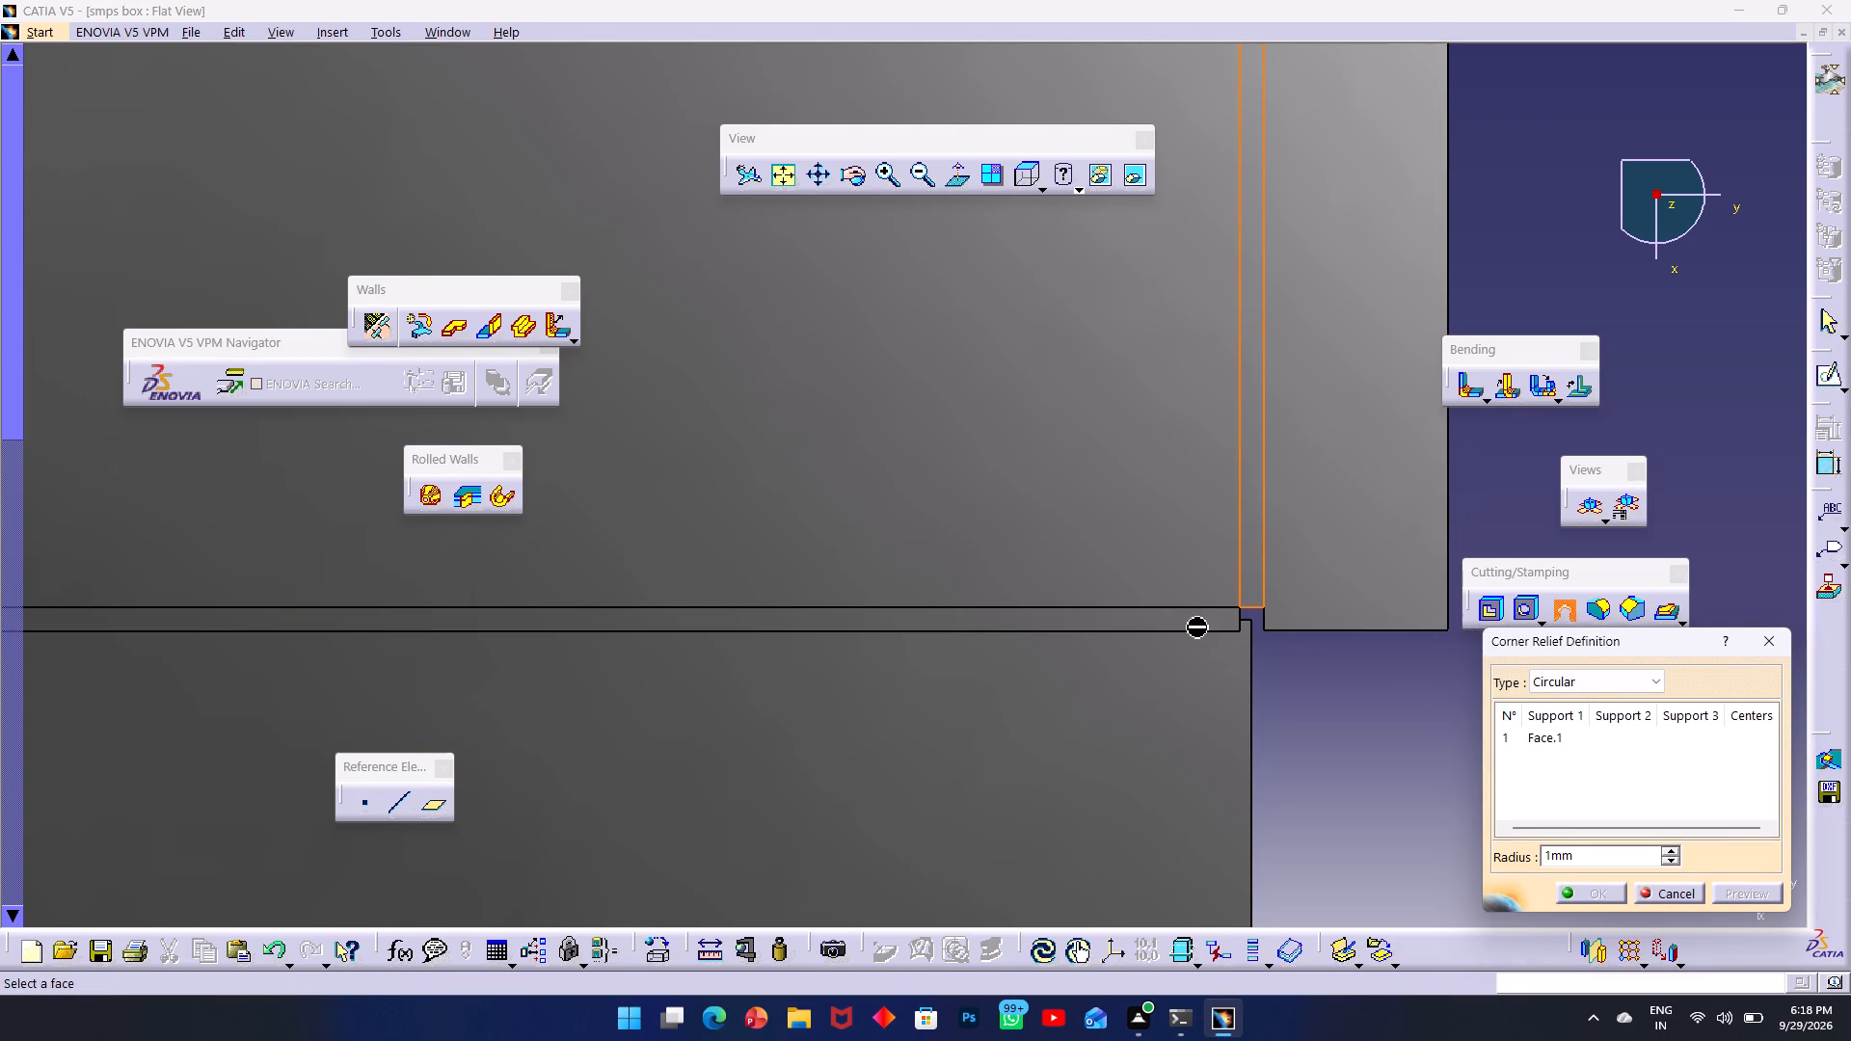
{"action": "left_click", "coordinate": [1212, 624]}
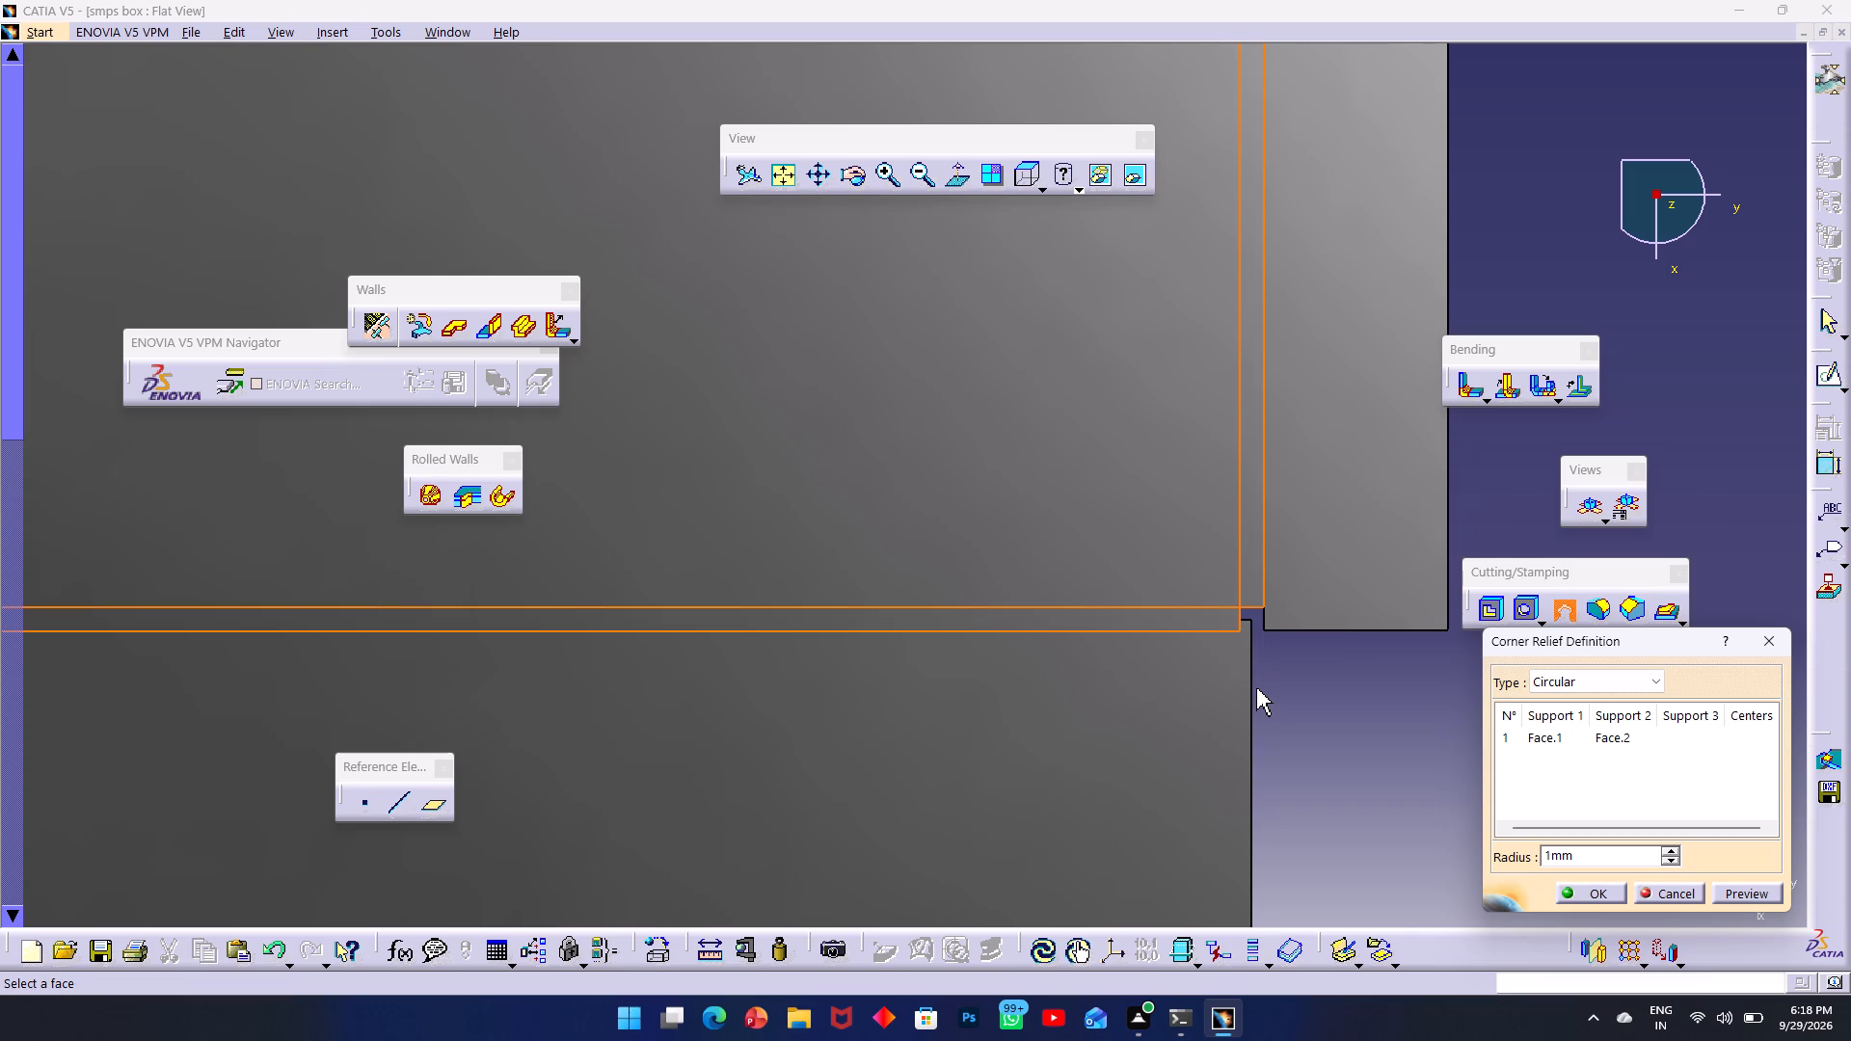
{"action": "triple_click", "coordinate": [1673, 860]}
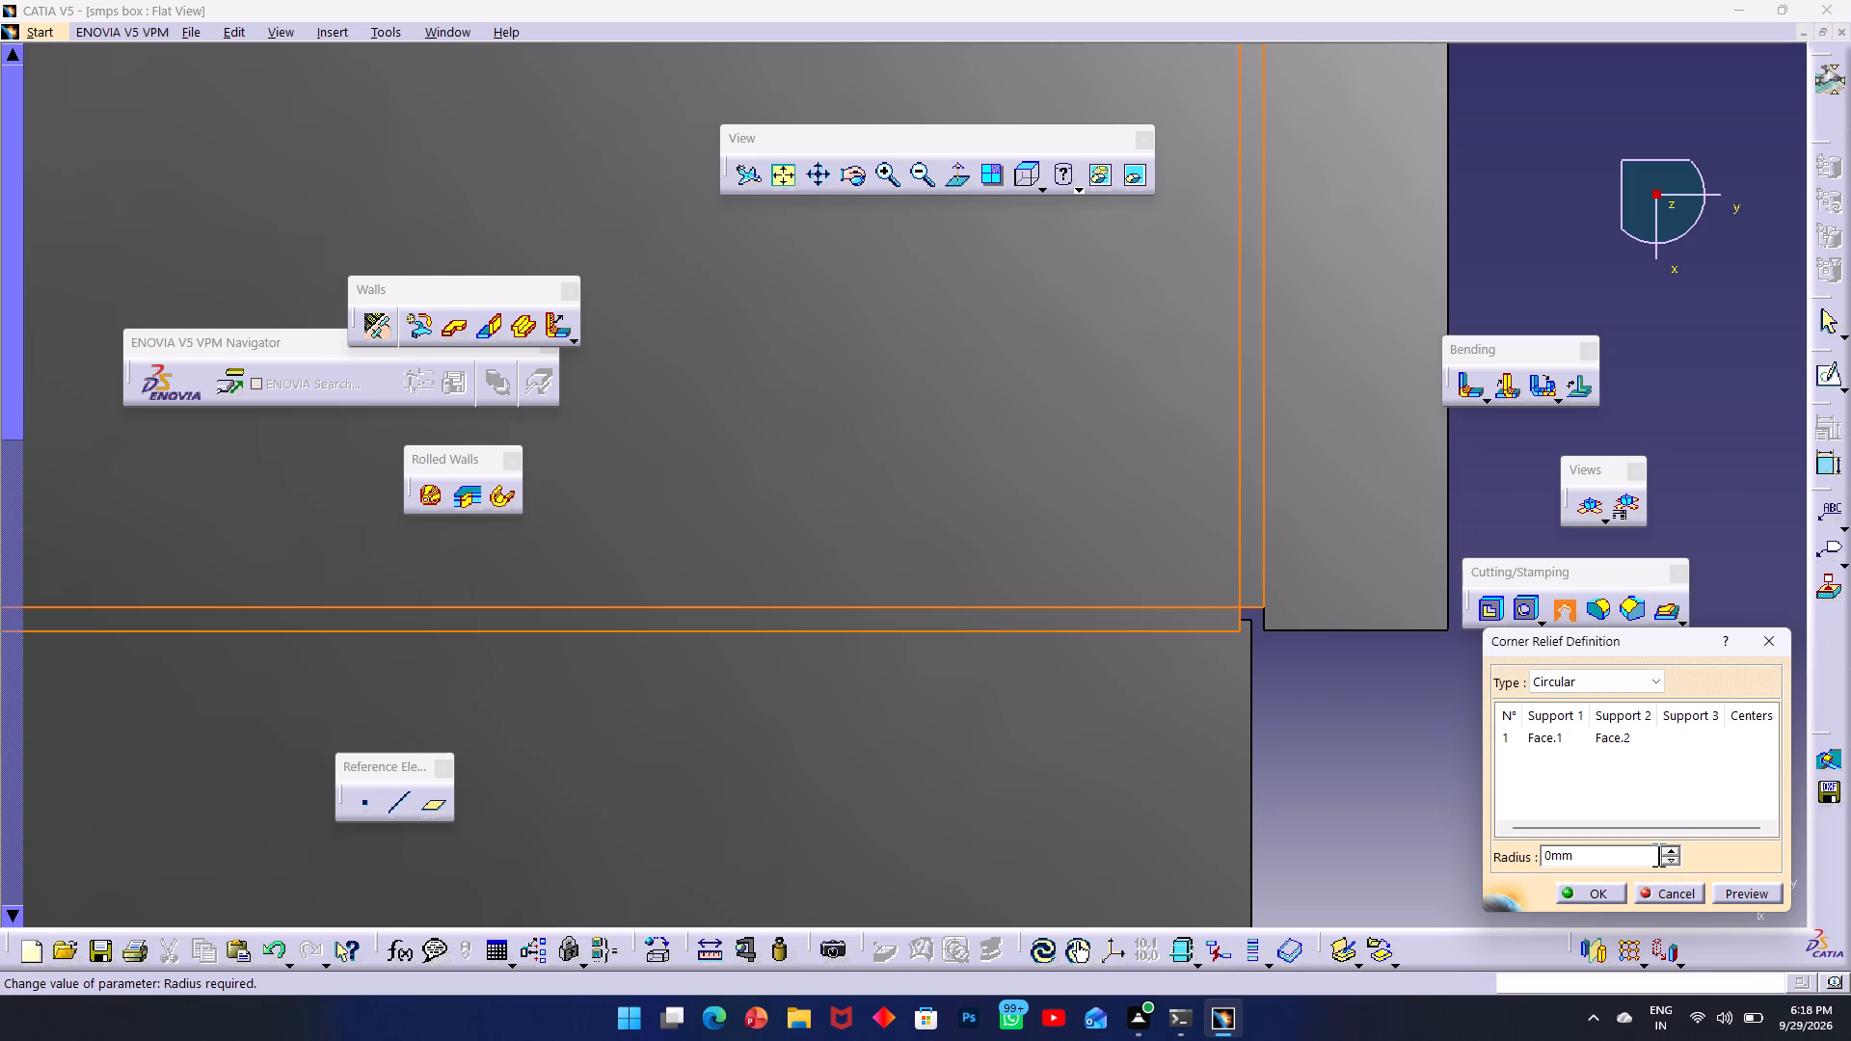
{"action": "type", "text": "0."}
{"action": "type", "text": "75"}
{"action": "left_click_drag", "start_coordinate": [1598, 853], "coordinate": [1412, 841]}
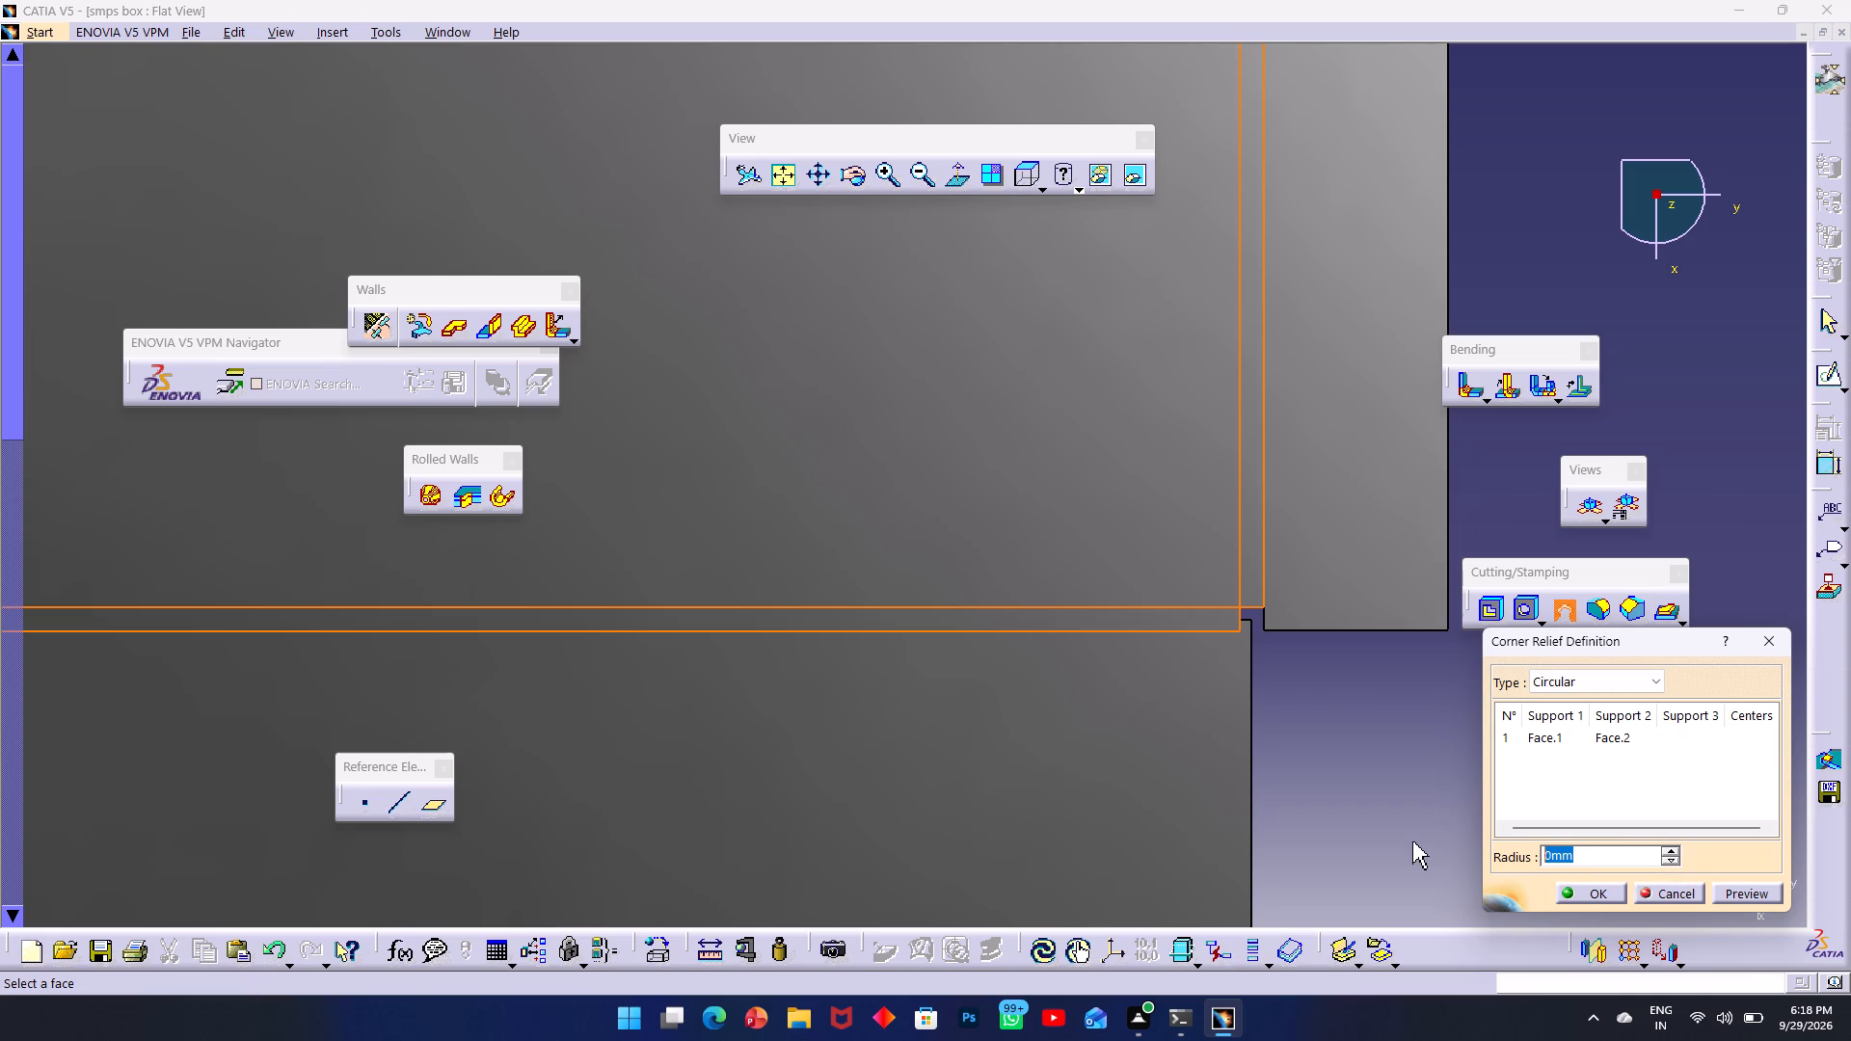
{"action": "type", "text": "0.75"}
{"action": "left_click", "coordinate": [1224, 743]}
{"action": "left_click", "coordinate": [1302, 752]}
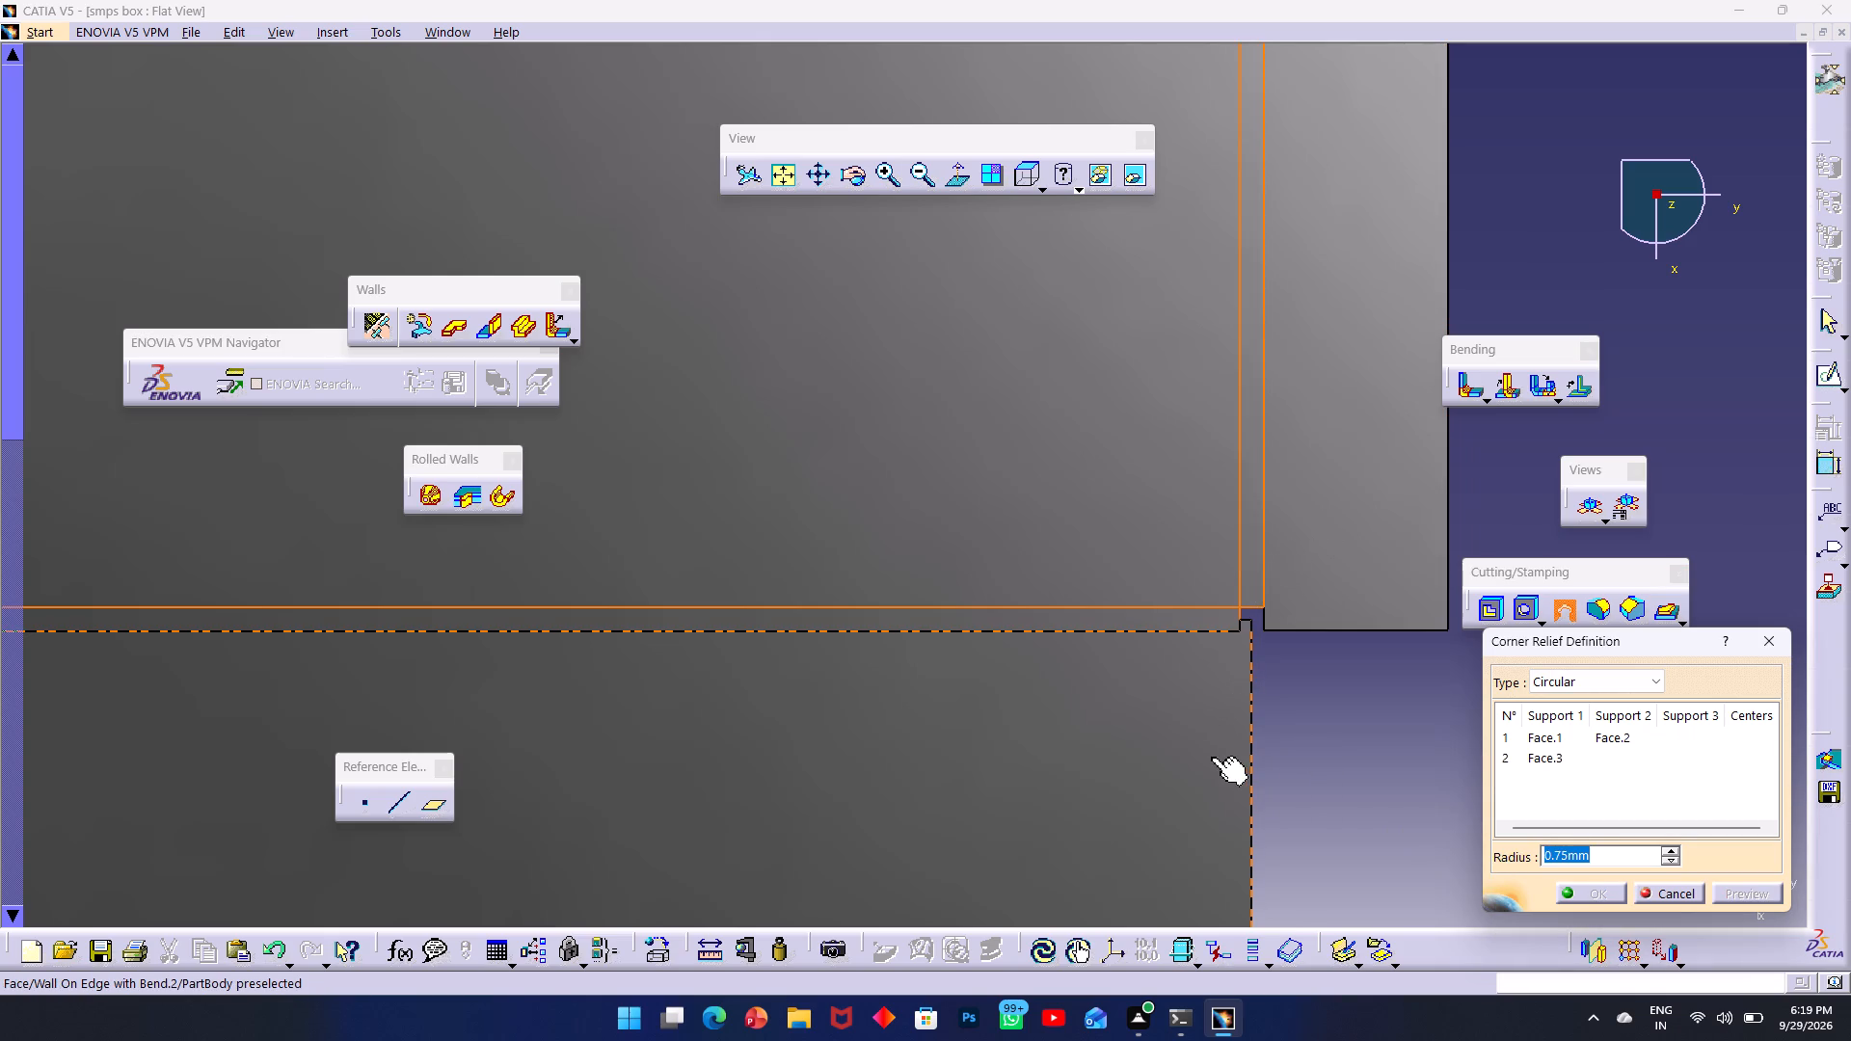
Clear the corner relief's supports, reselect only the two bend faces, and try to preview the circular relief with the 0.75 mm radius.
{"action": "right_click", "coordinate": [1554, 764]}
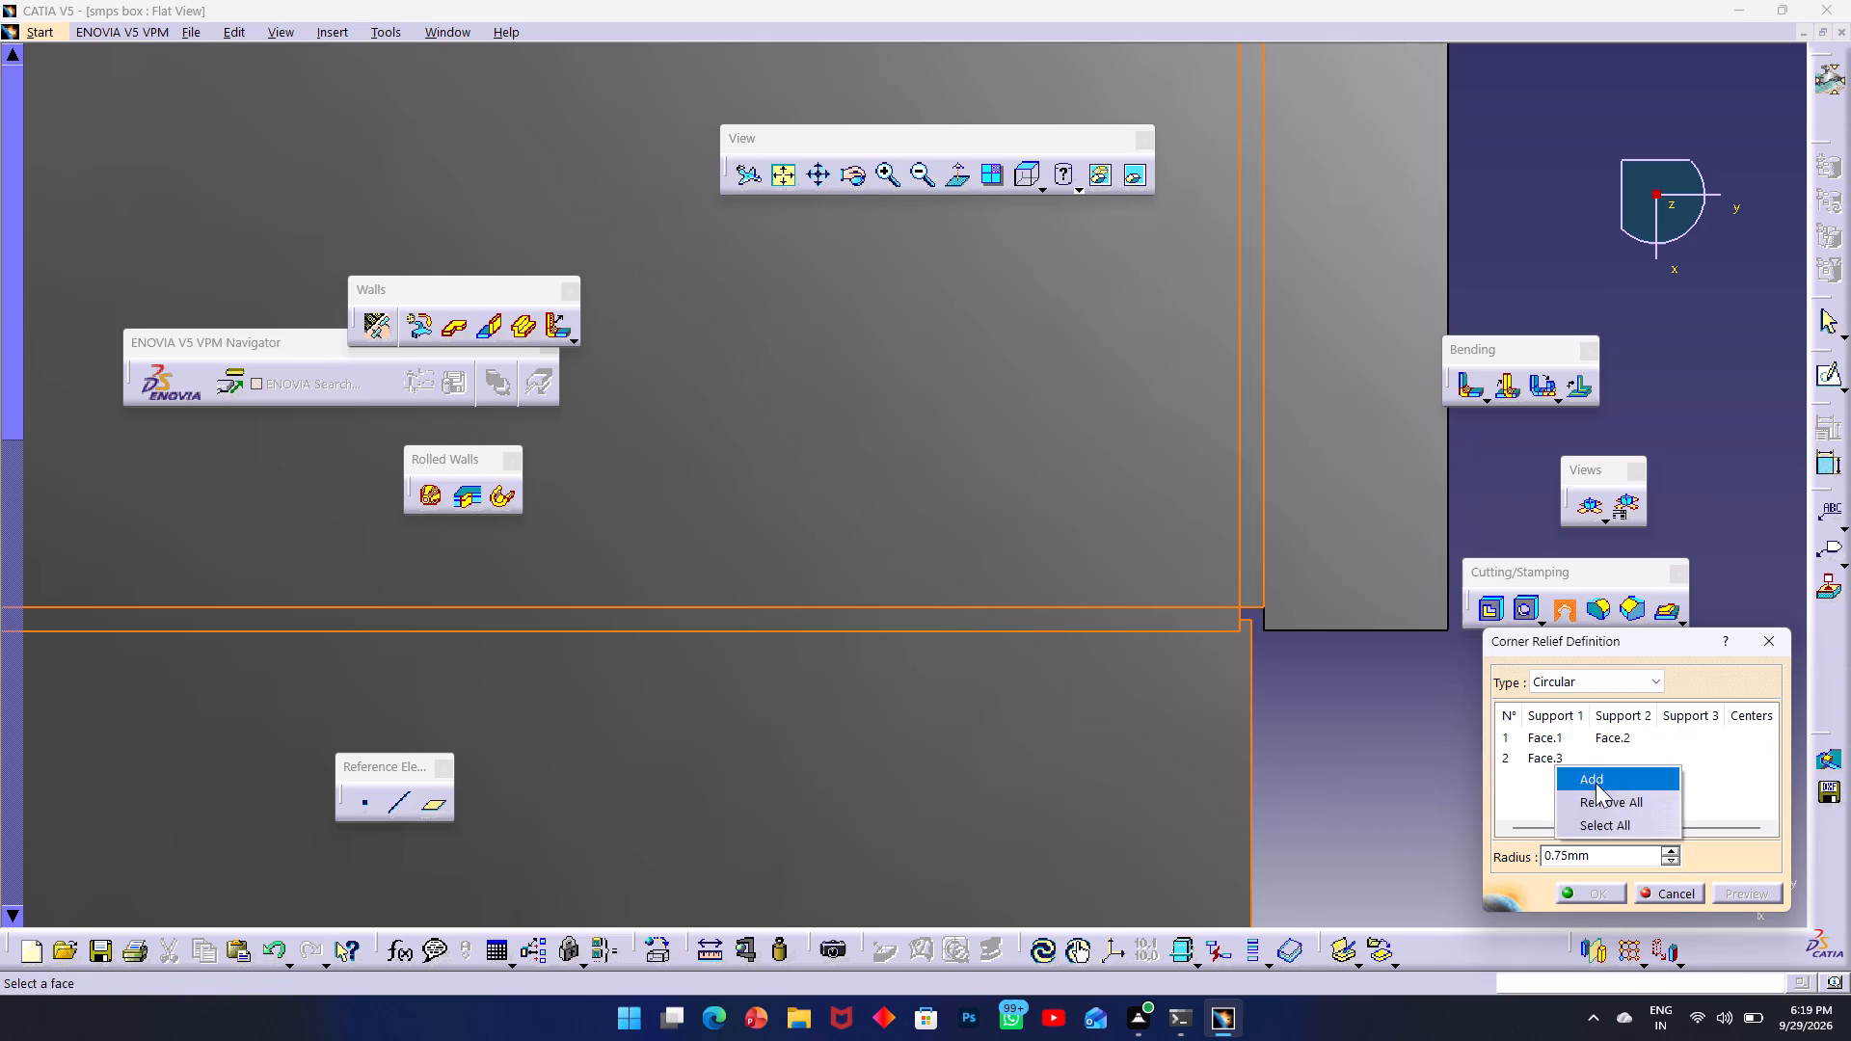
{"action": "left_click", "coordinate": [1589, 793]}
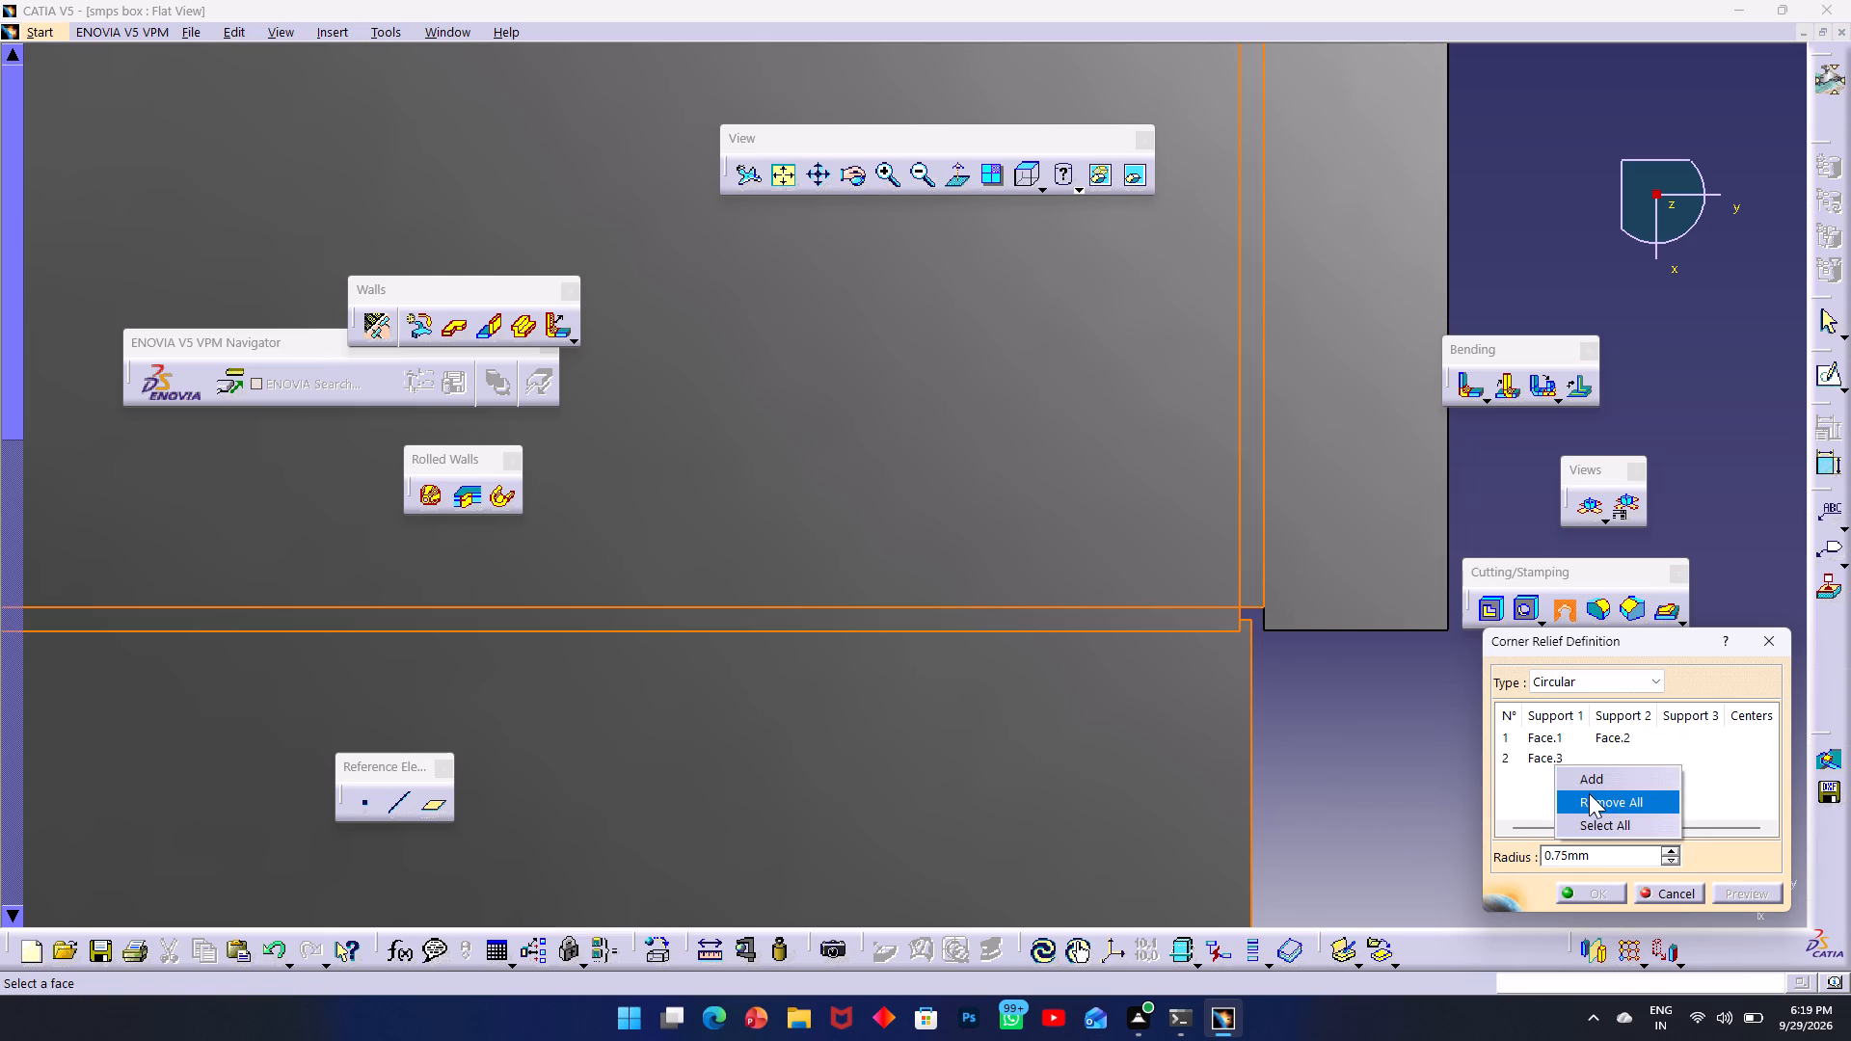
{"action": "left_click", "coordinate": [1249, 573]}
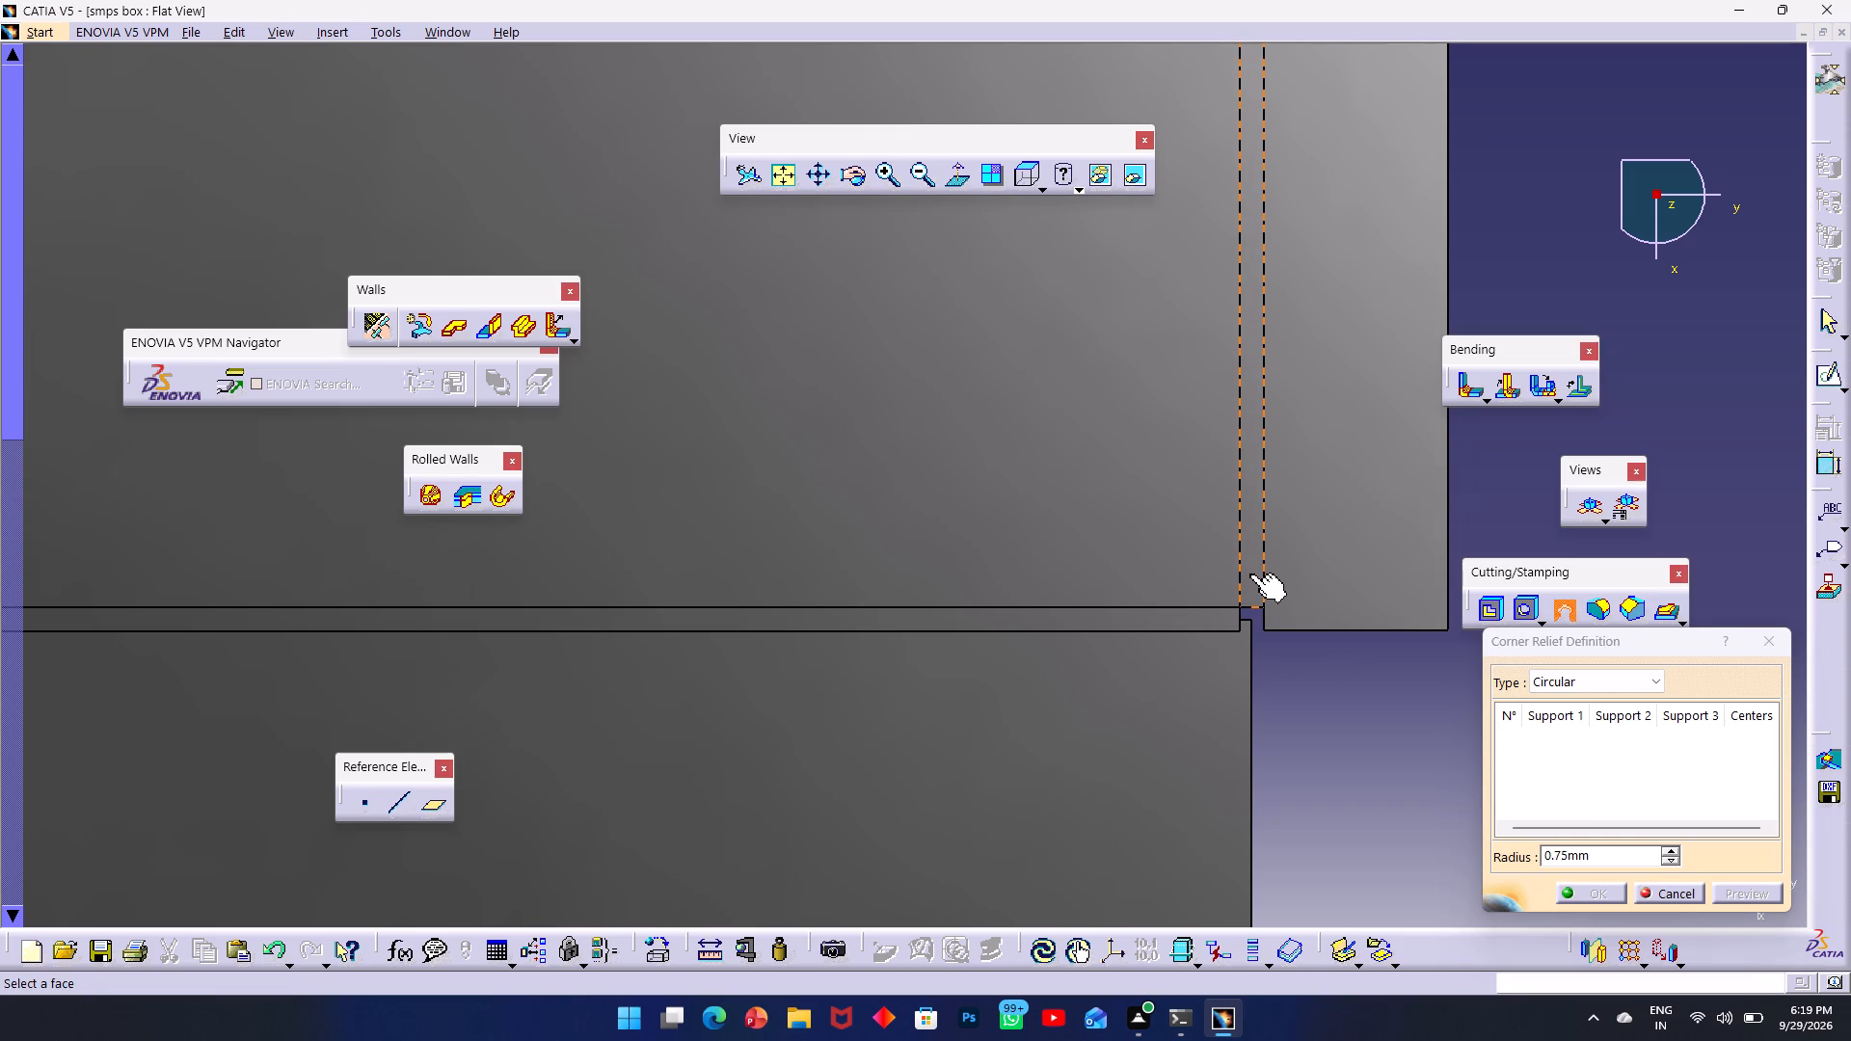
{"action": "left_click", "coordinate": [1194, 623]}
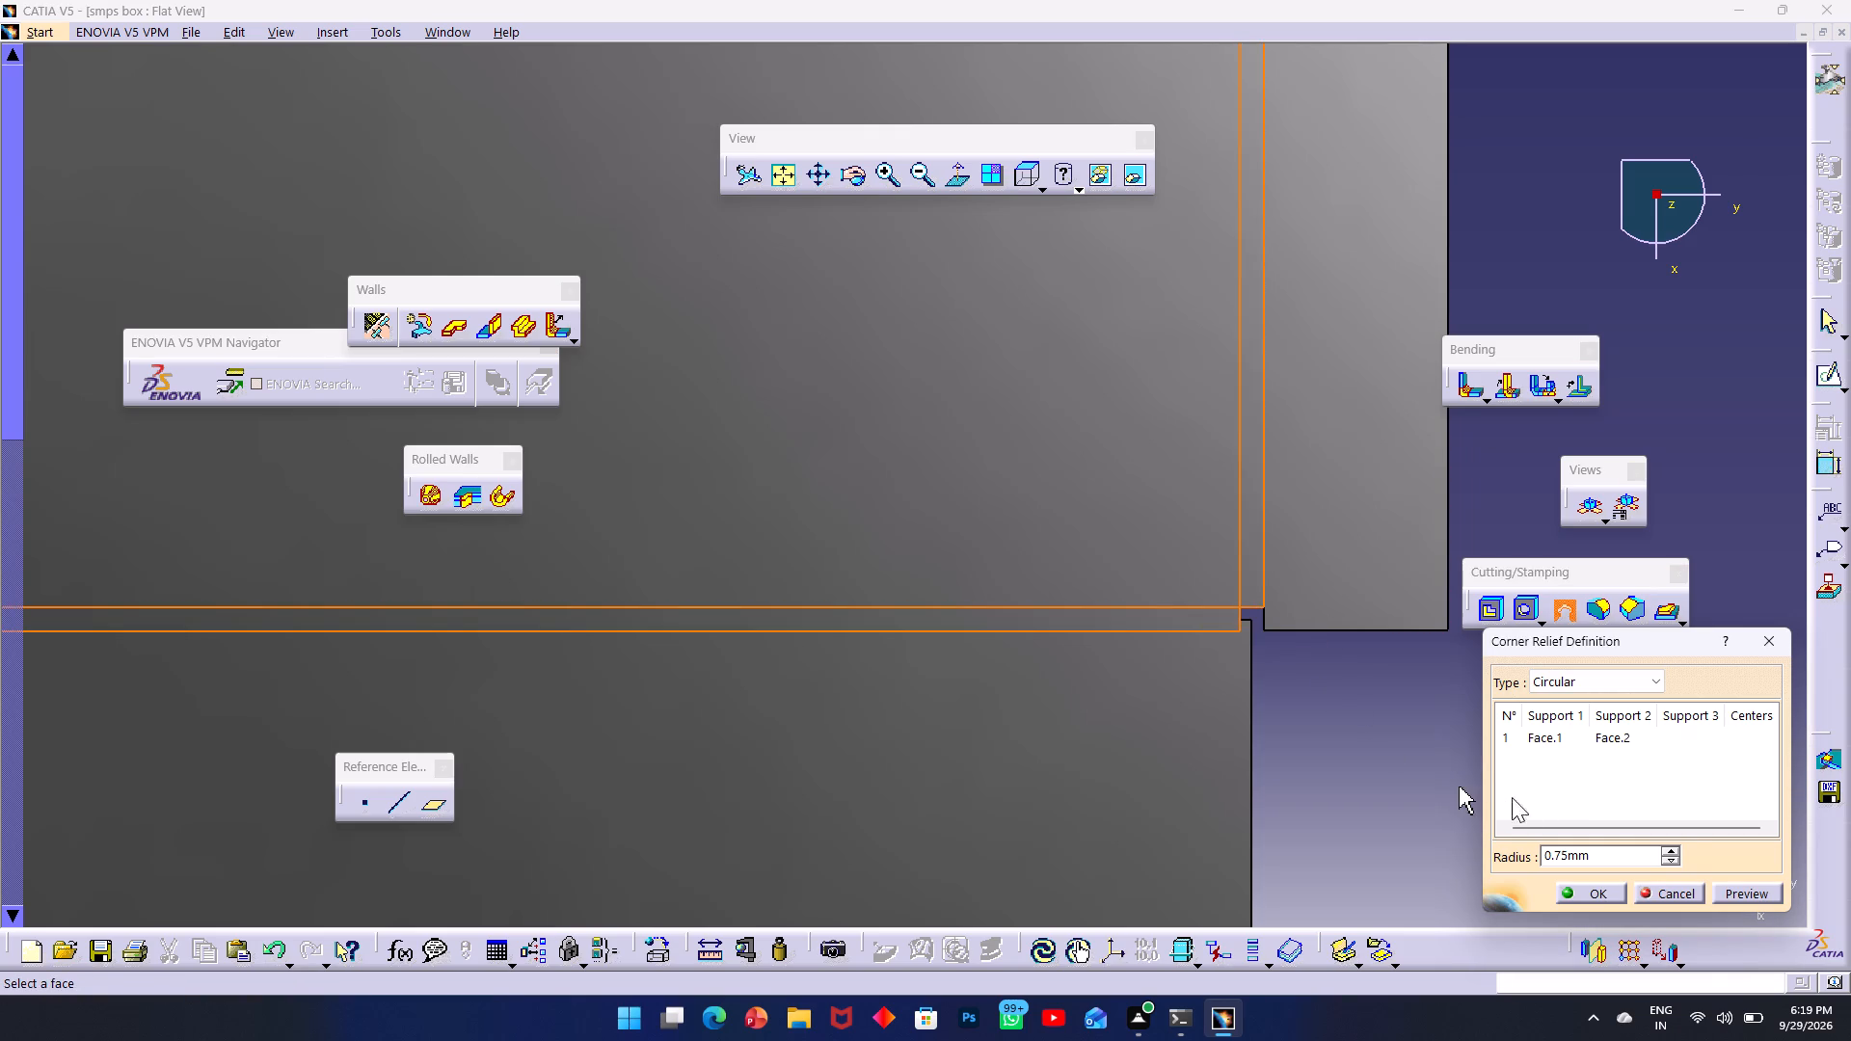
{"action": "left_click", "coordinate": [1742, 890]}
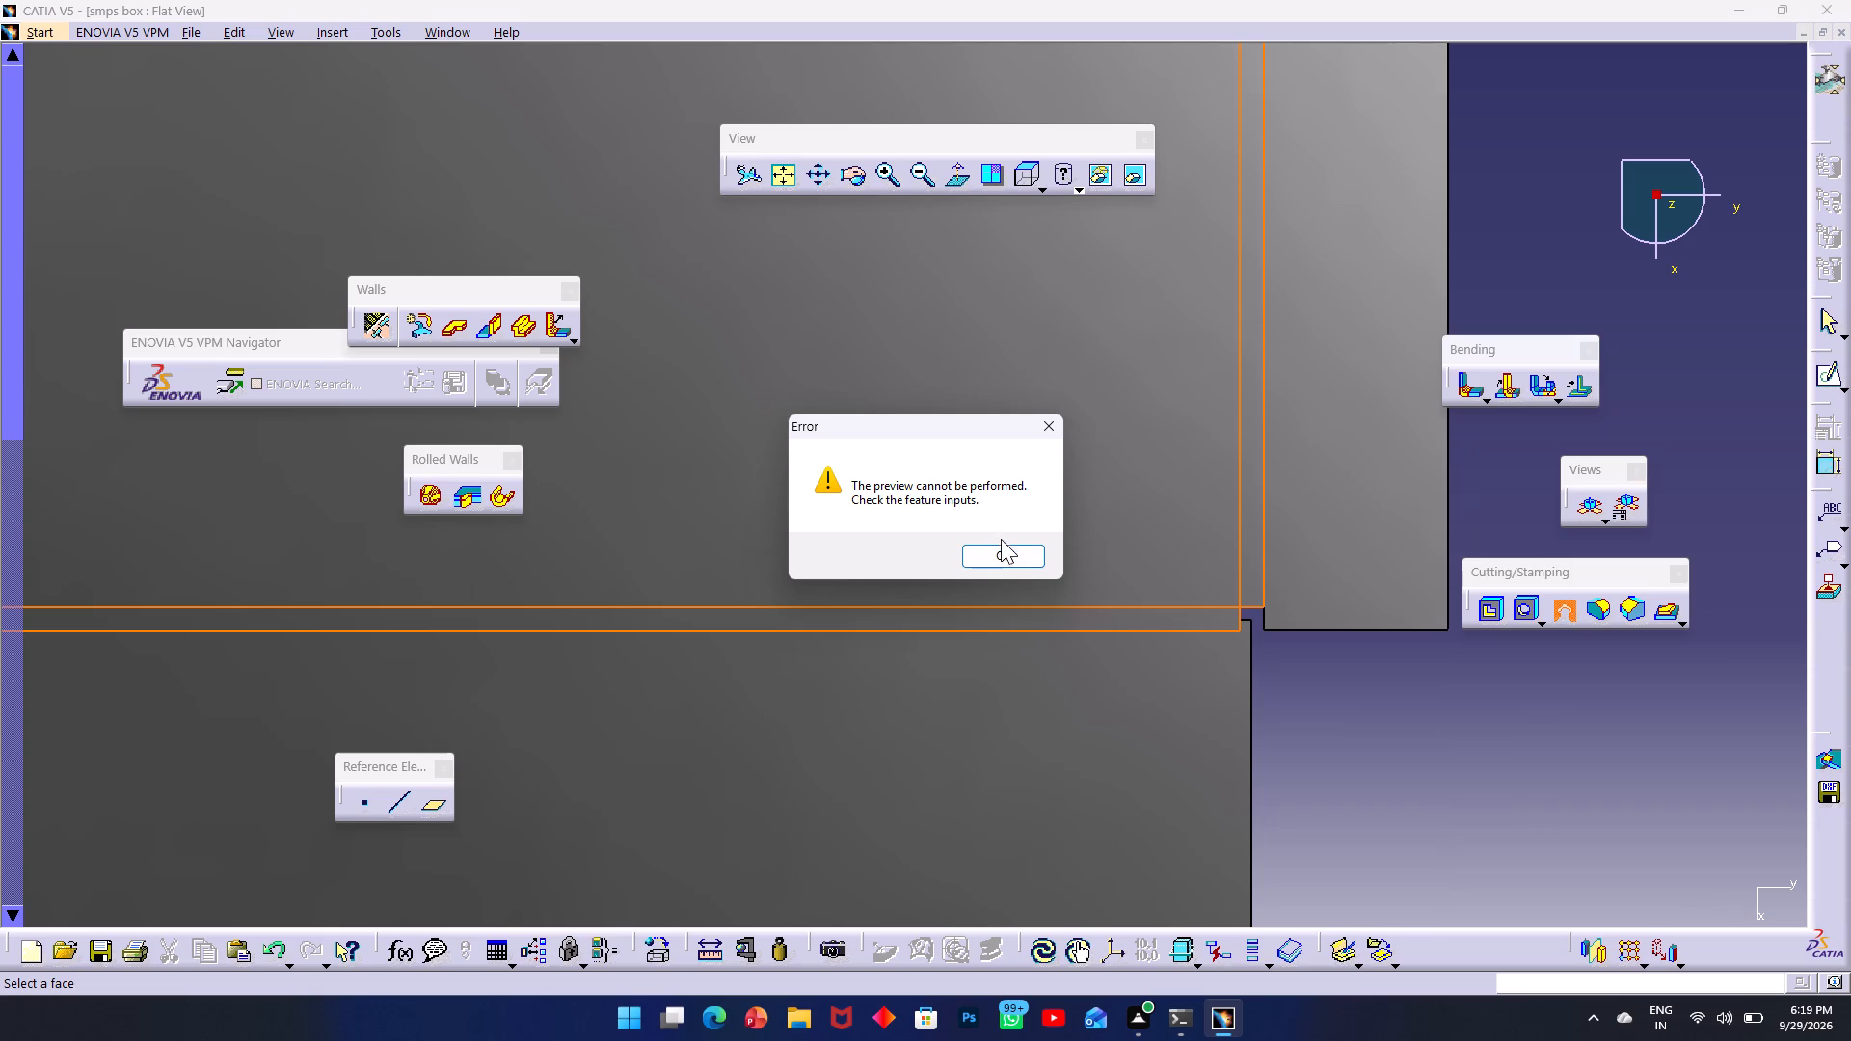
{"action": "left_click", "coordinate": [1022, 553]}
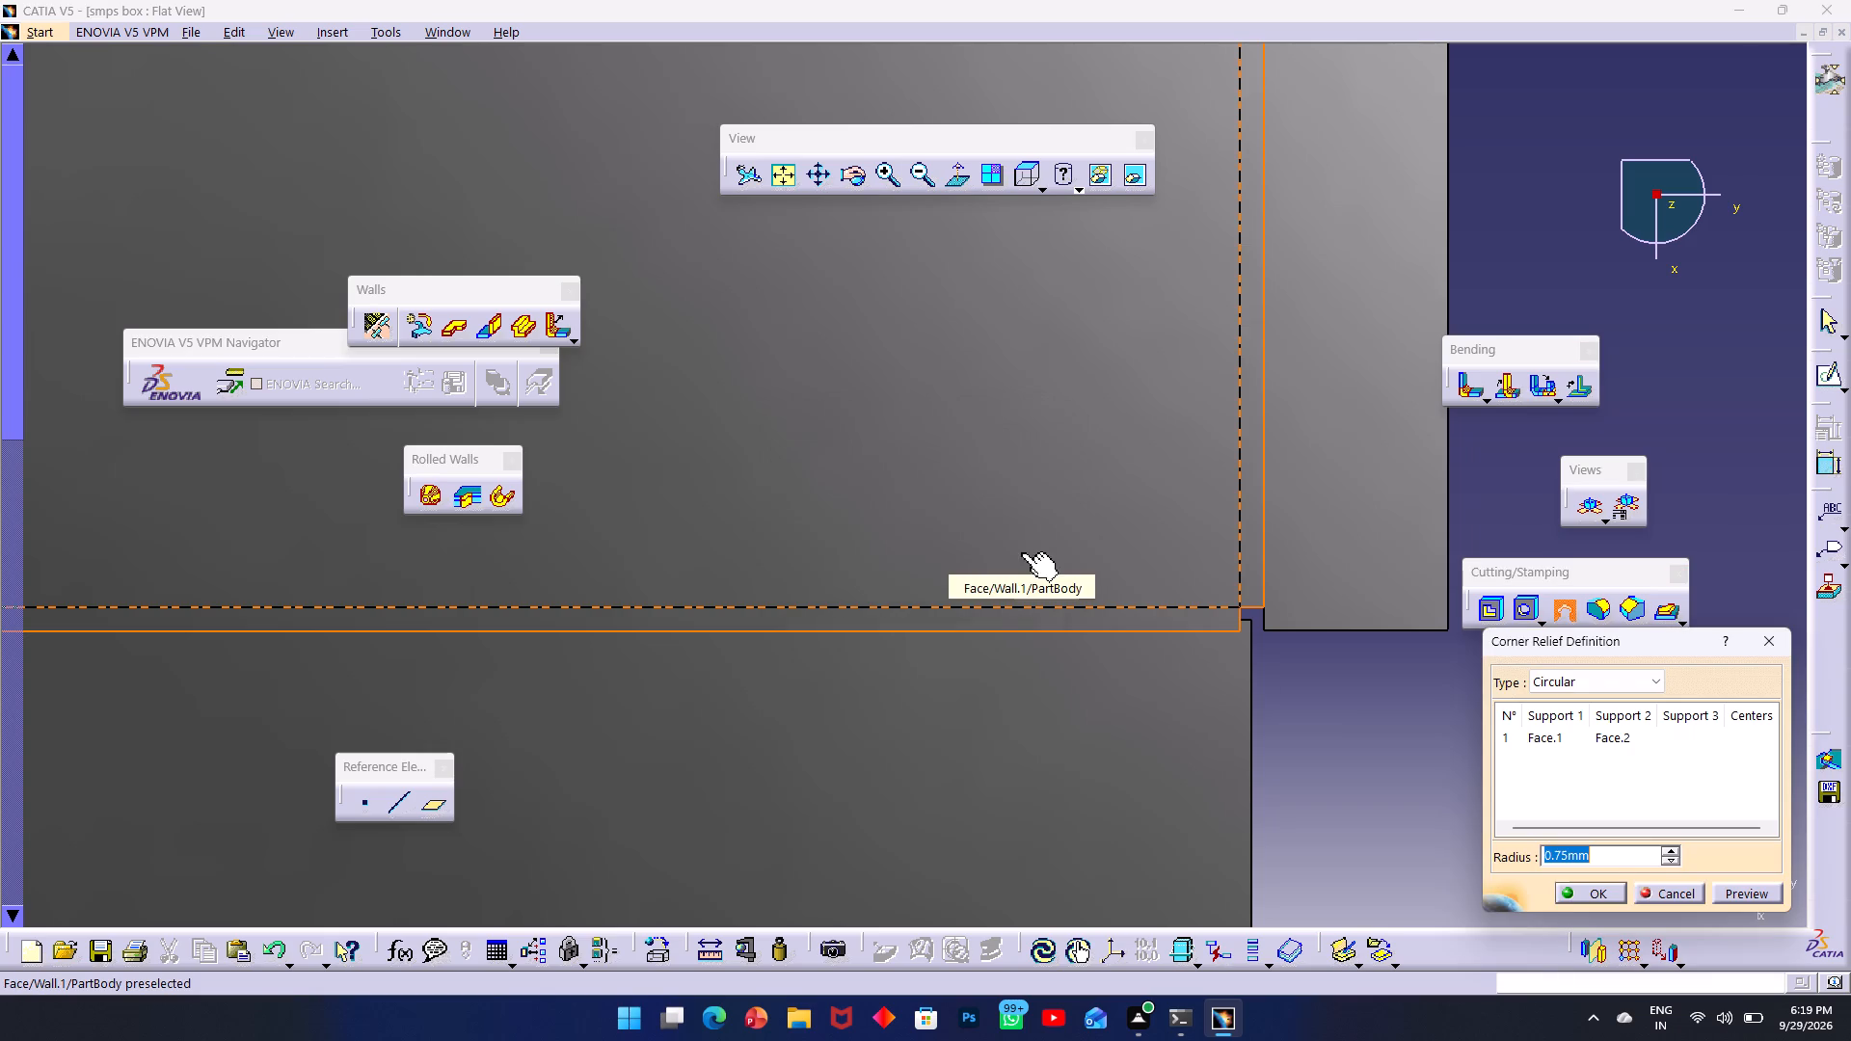
Examine the whole flat pattern and the corner where the two selected bend faces meet.
{"action": "left_click", "coordinate": [781, 173]}
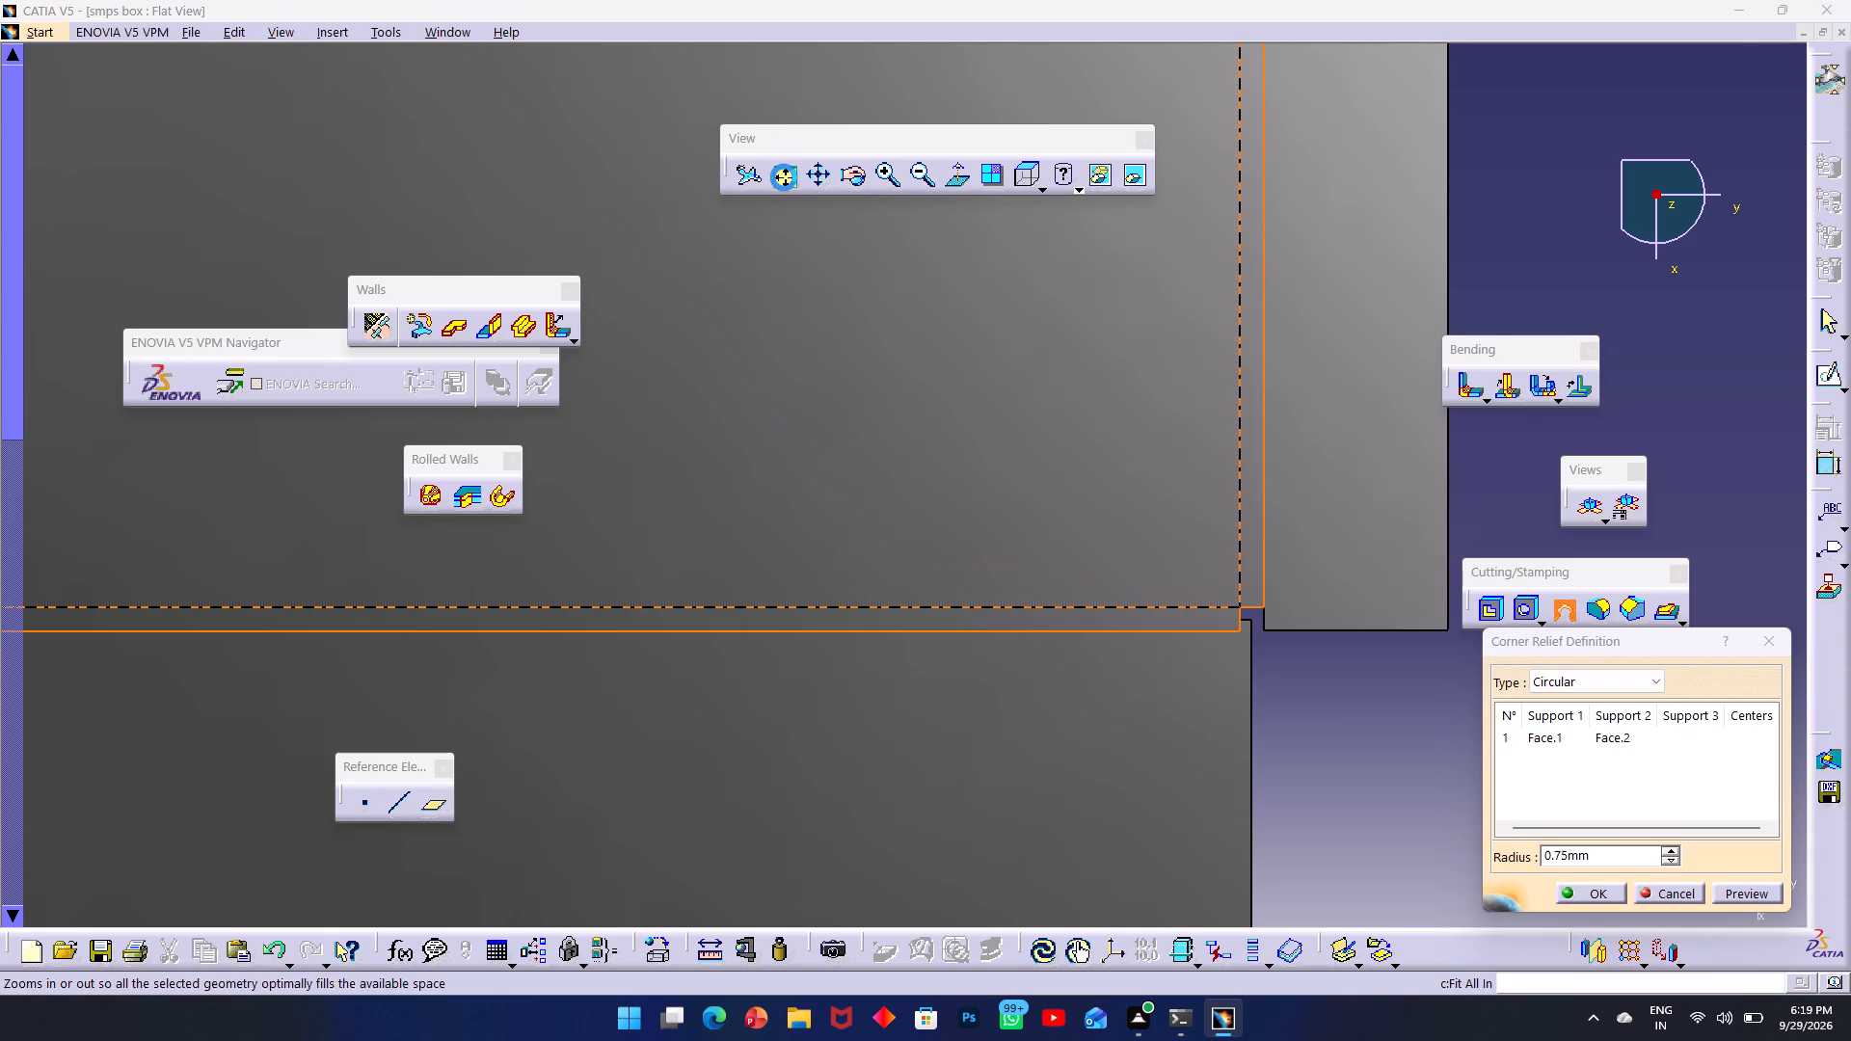
{"action": "left_click", "coordinate": [1217, 569]}
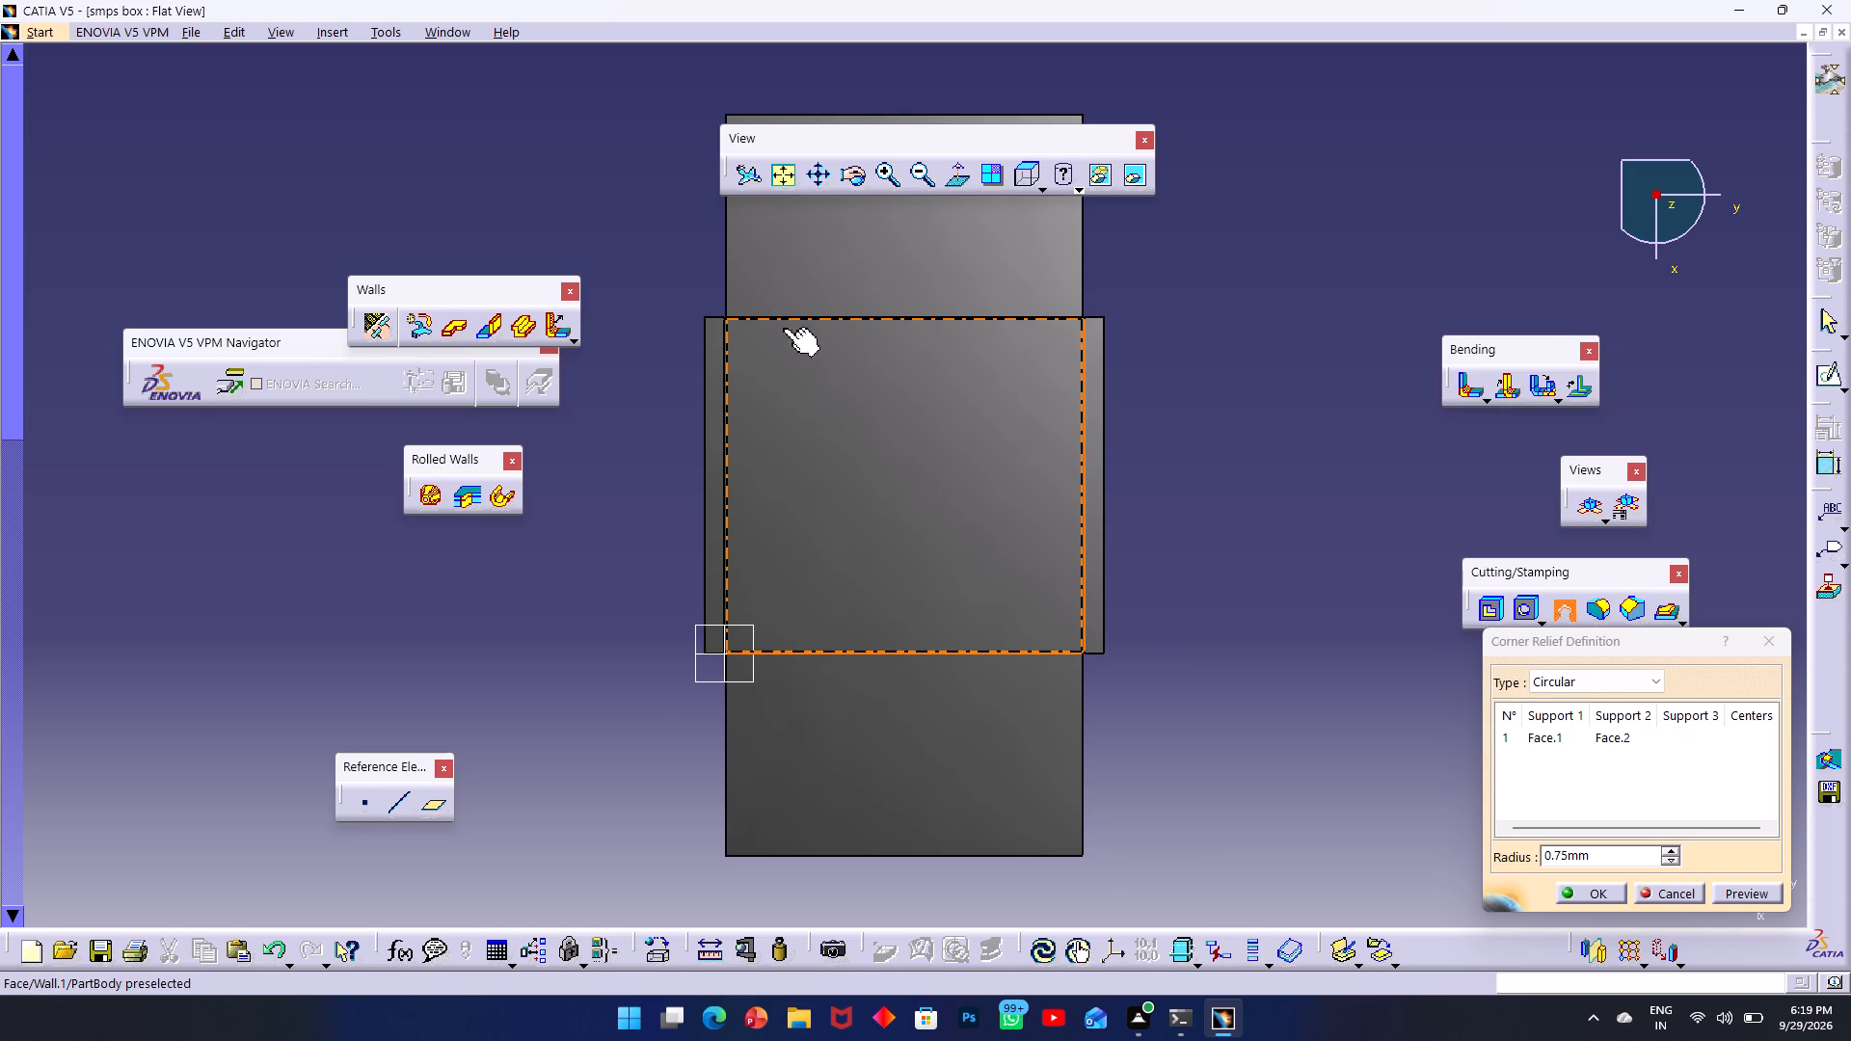
{"action": "triple_click", "coordinate": [886, 176]}
{"action": "double_click", "coordinate": [889, 179]}
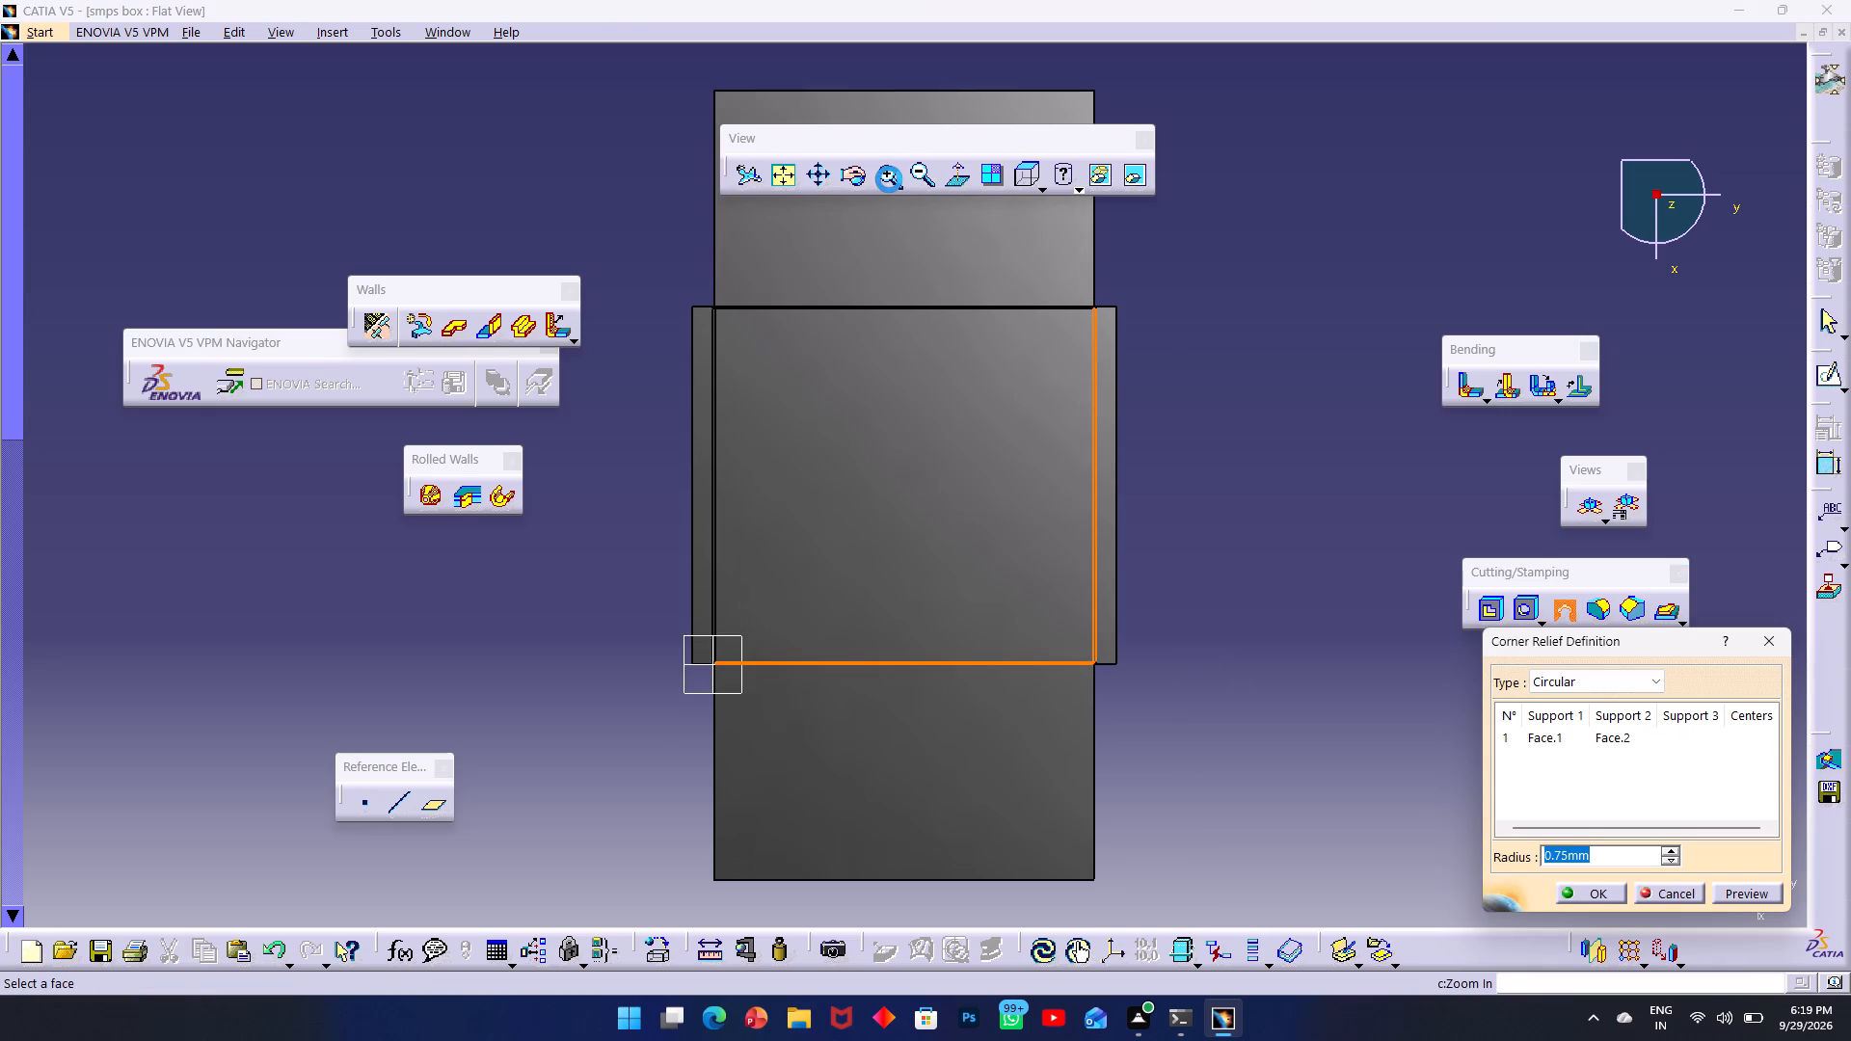
{"action": "left_click", "coordinate": [893, 180]}
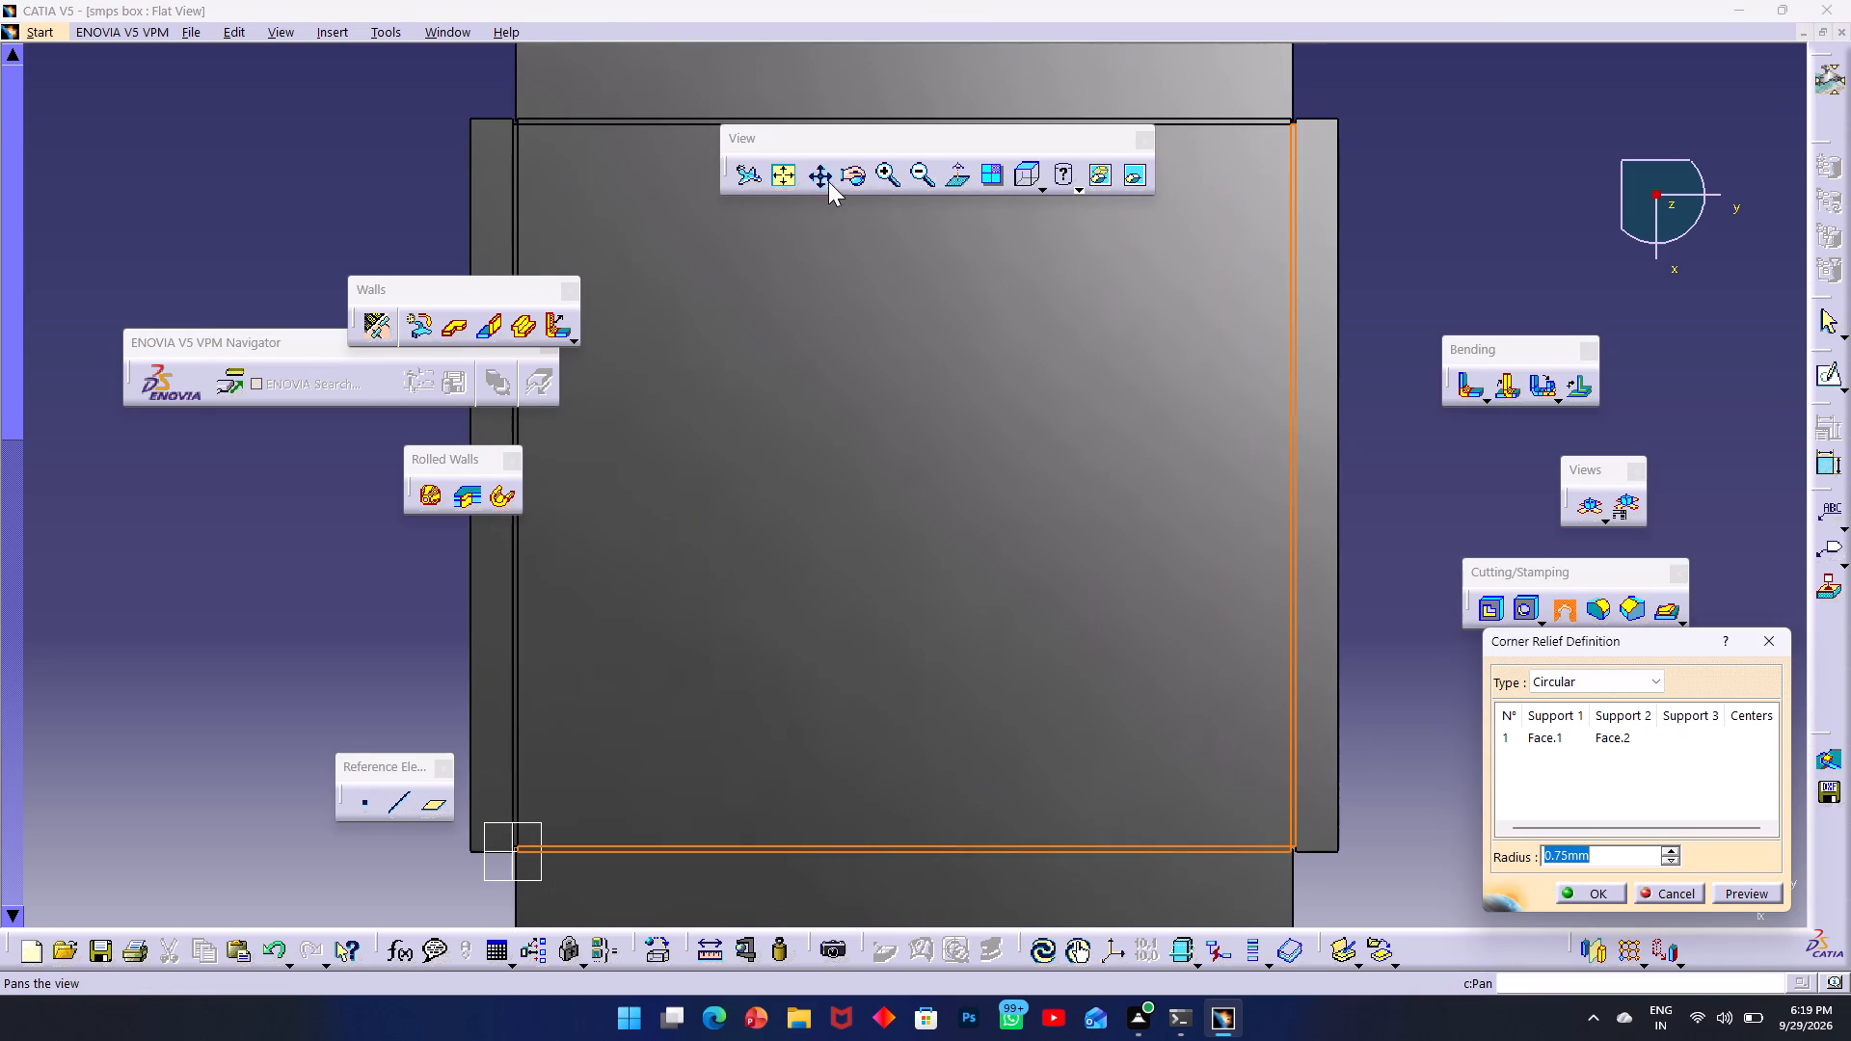
{"action": "middle_click_drag", "start_coordinate": [1149, 315], "coordinate": [1025, 520]}
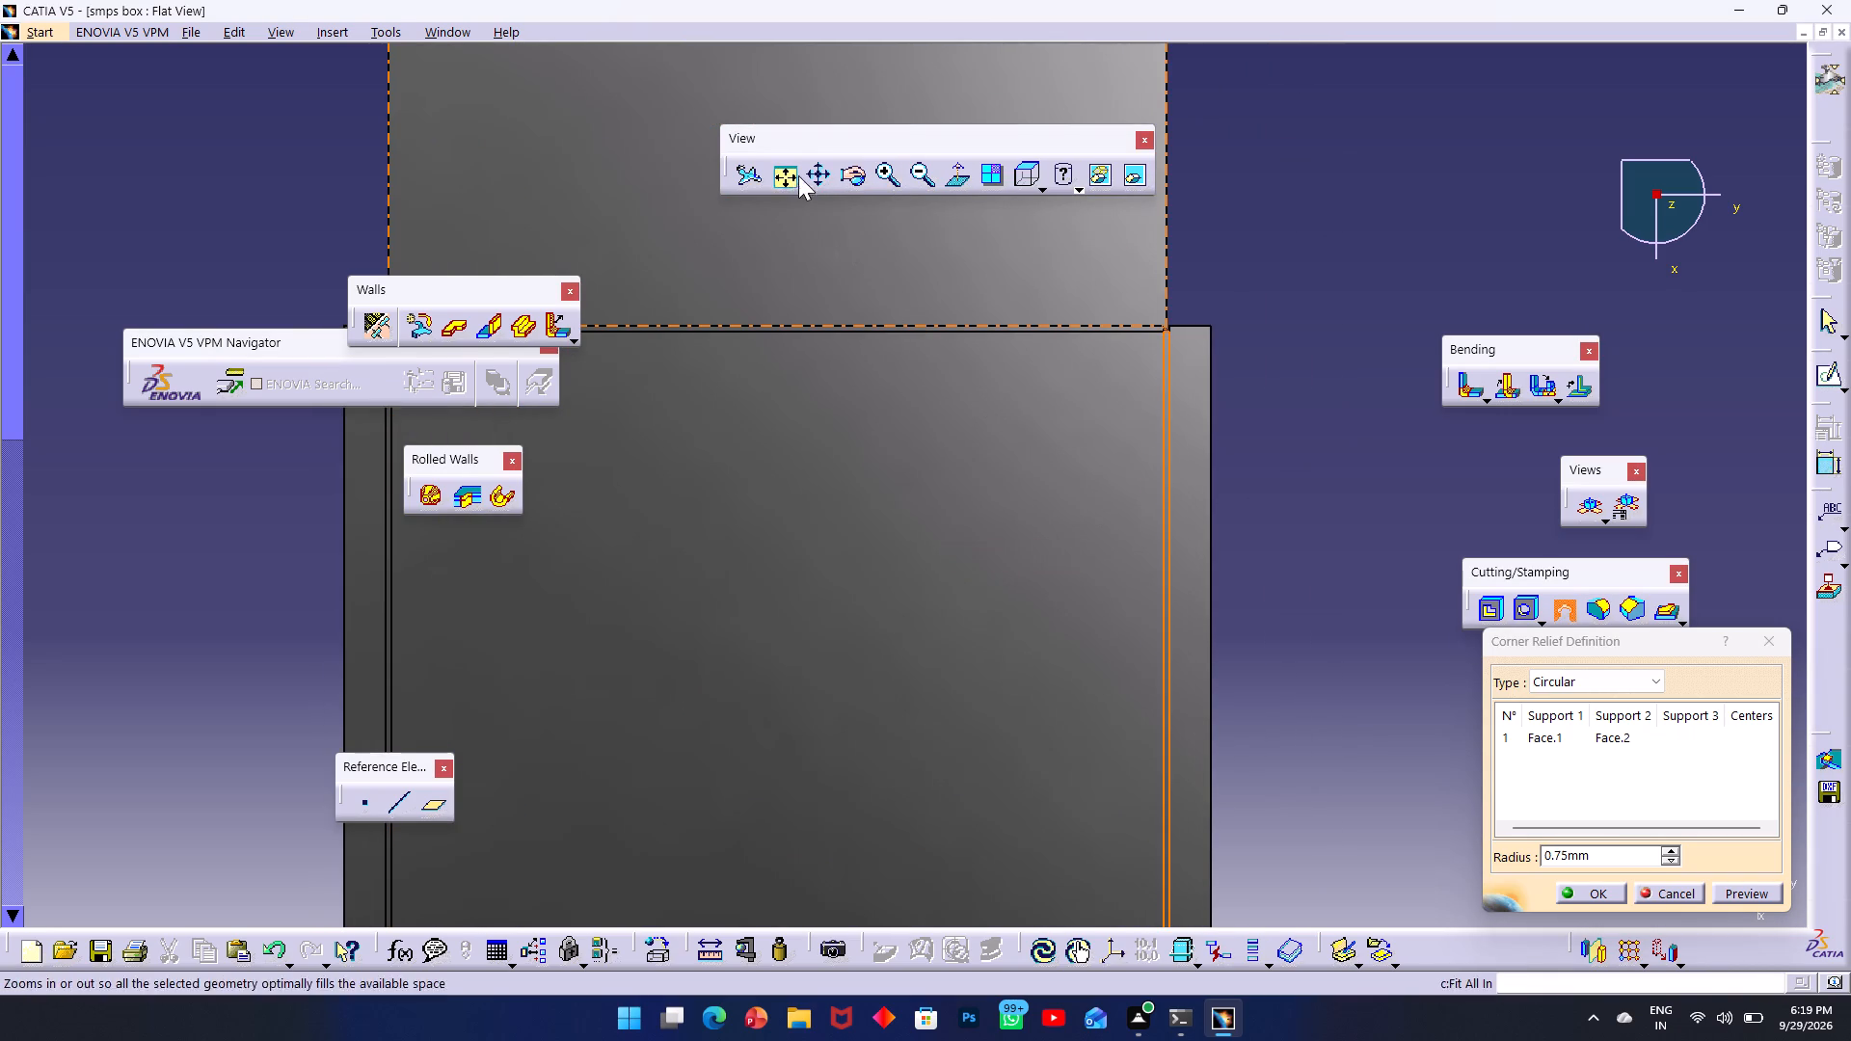
{"action": "triple_click", "coordinate": [884, 173]}
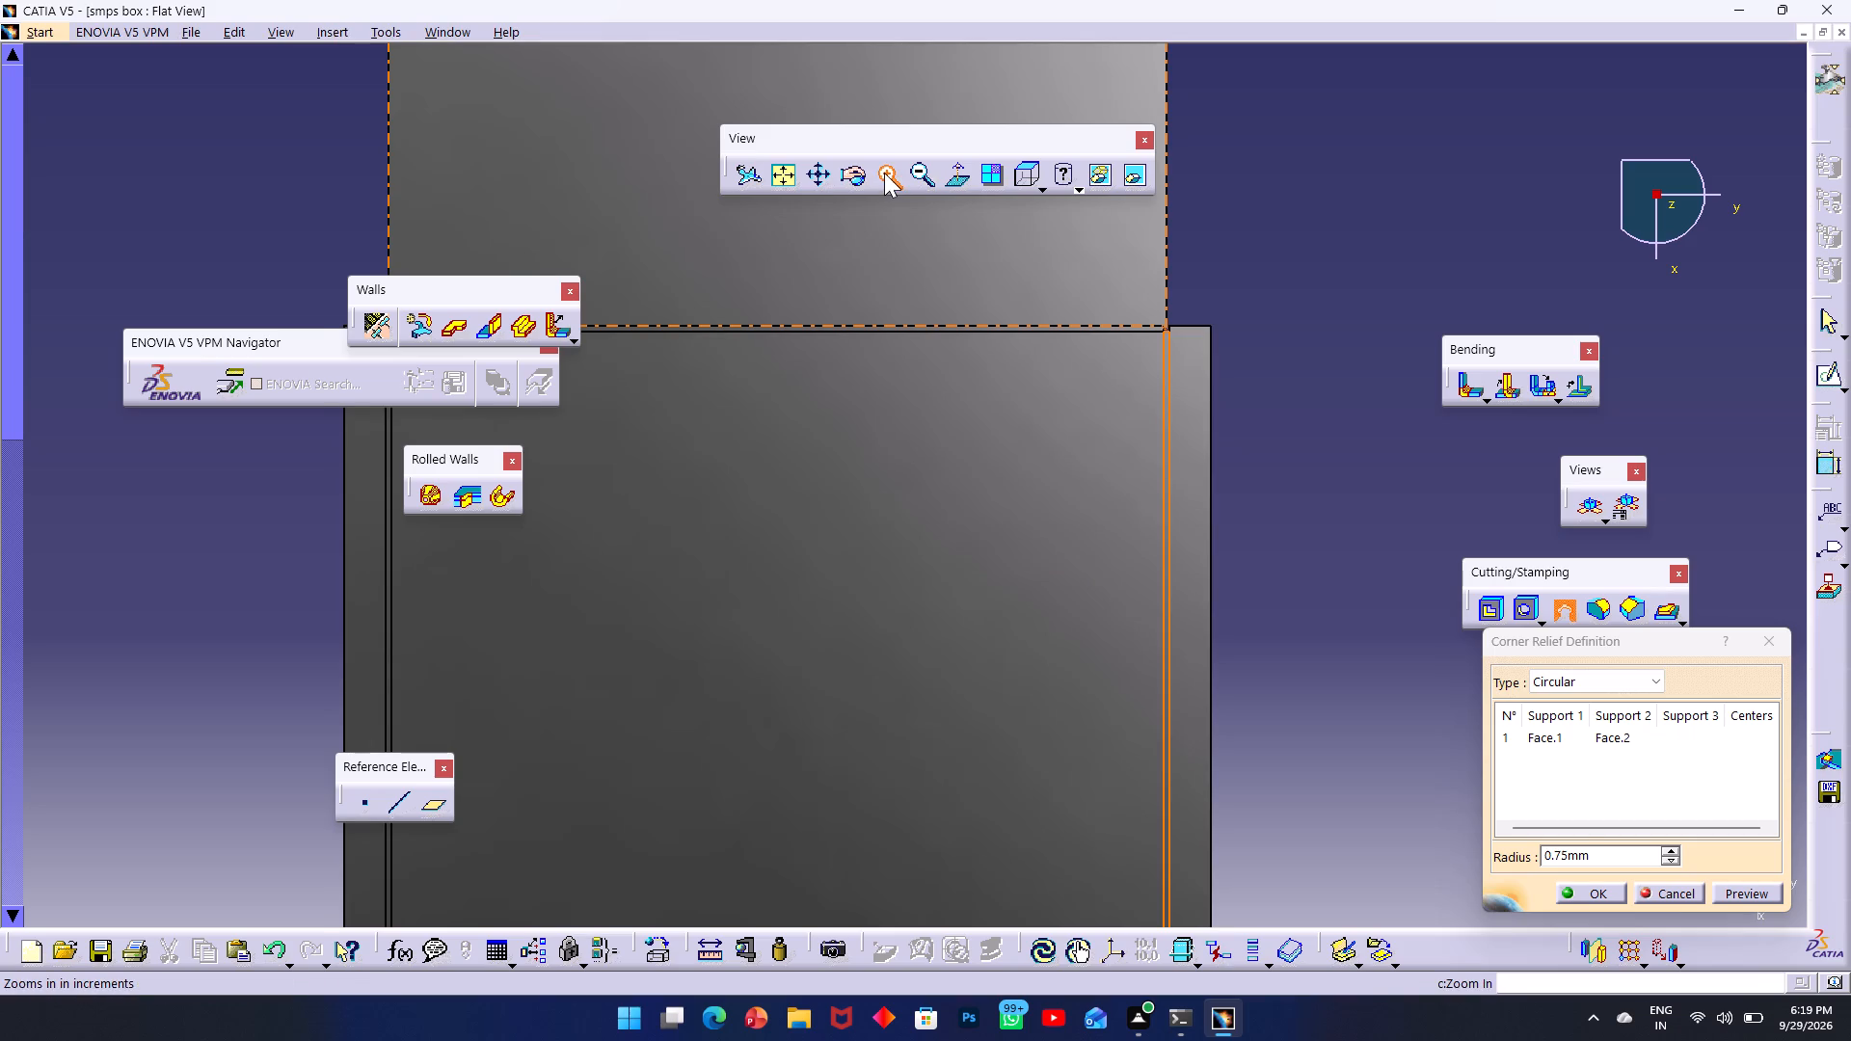
{"action": "triple_click", "coordinate": [884, 173]}
{"action": "left_click", "coordinate": [885, 173]}
{"action": "triple_click", "coordinate": [885, 173]}
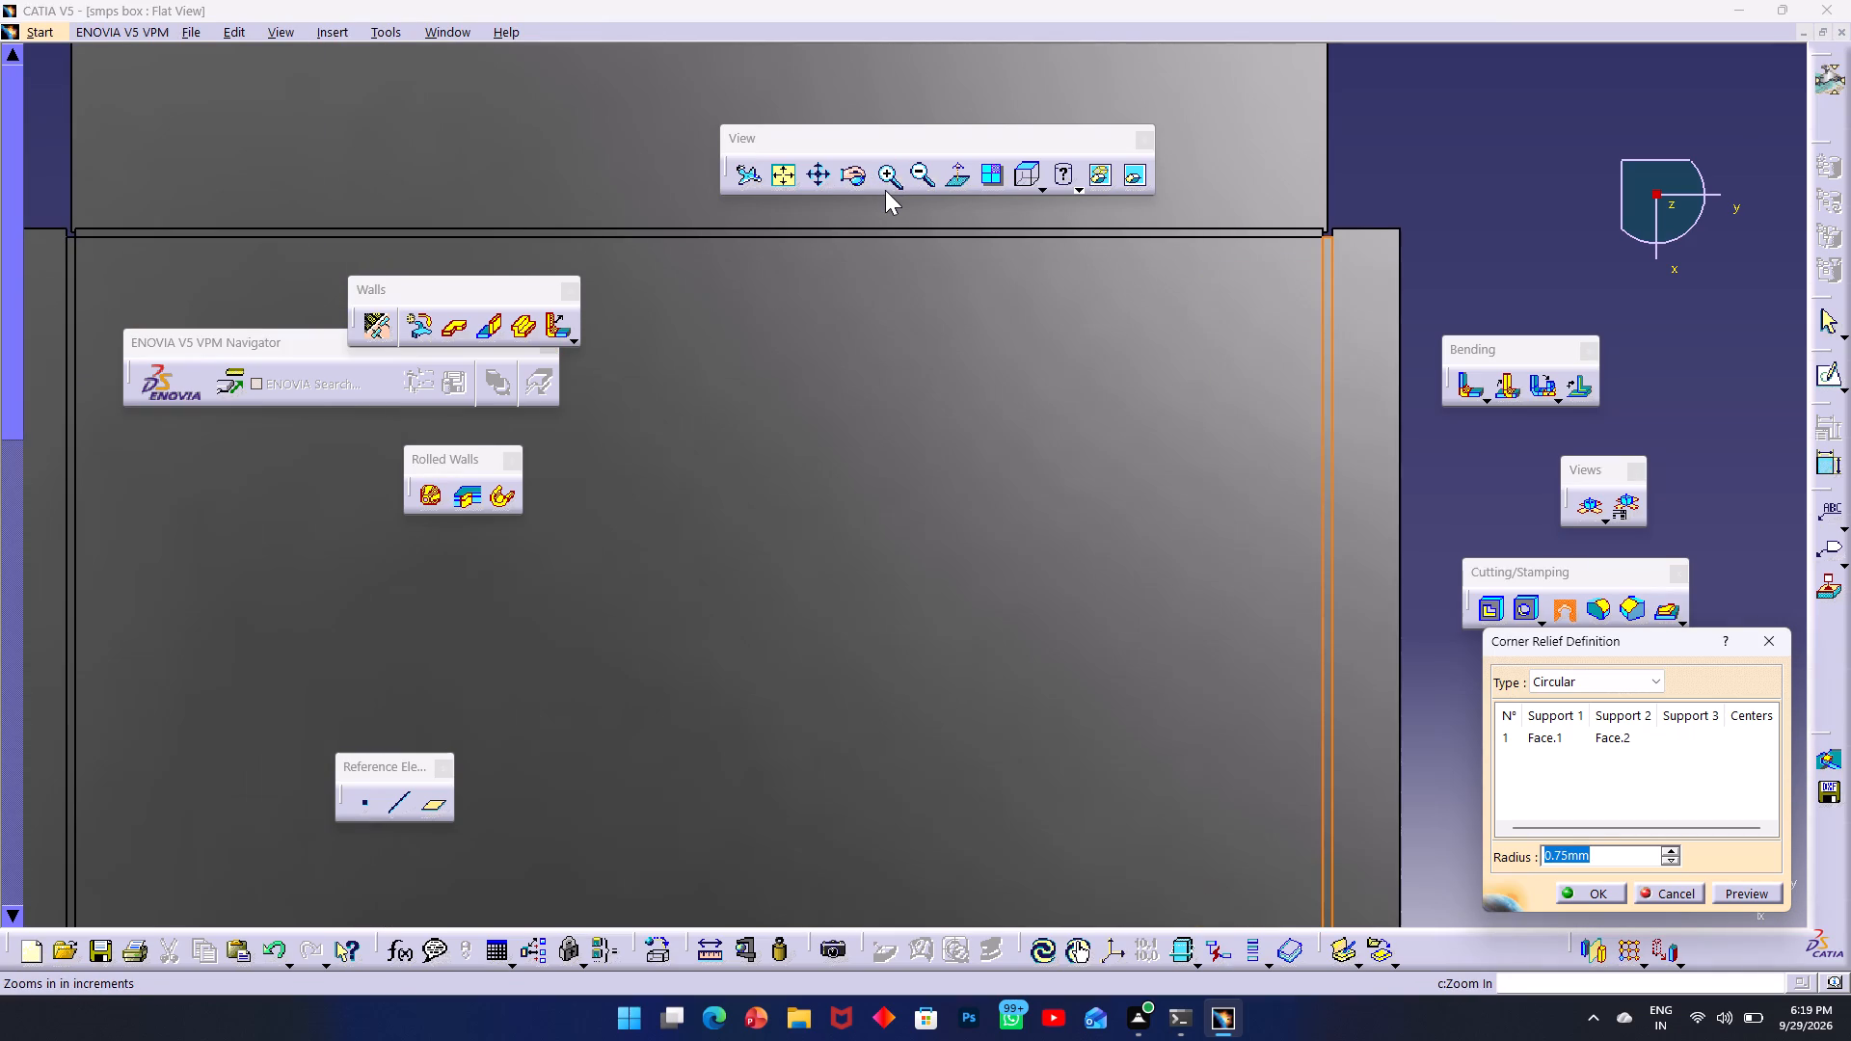
{"action": "middle_click_drag", "start_coordinate": [994, 666], "coordinate": [903, 167]}
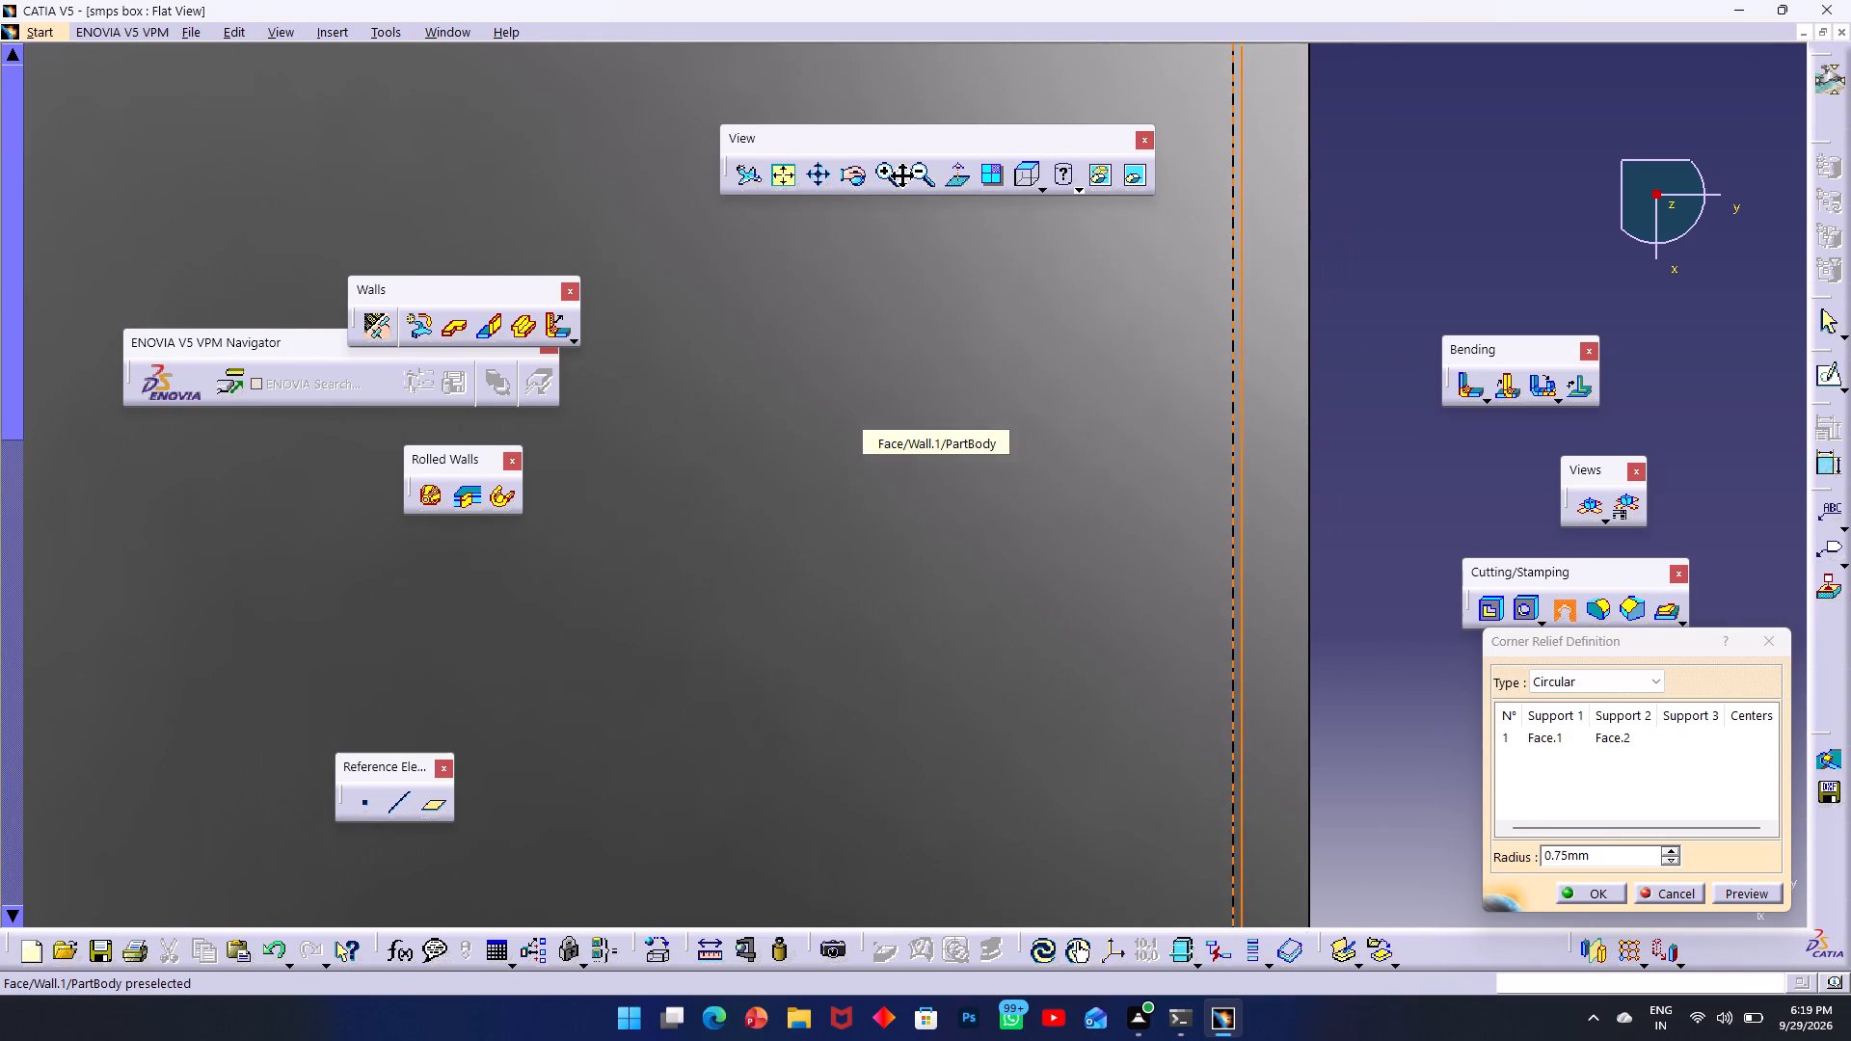
{"action": "middle_click_drag", "start_coordinate": [903, 167], "coordinate": [904, 25]}
{"action": "middle_click_drag", "start_coordinate": [990, 631], "coordinate": [947, 470]}
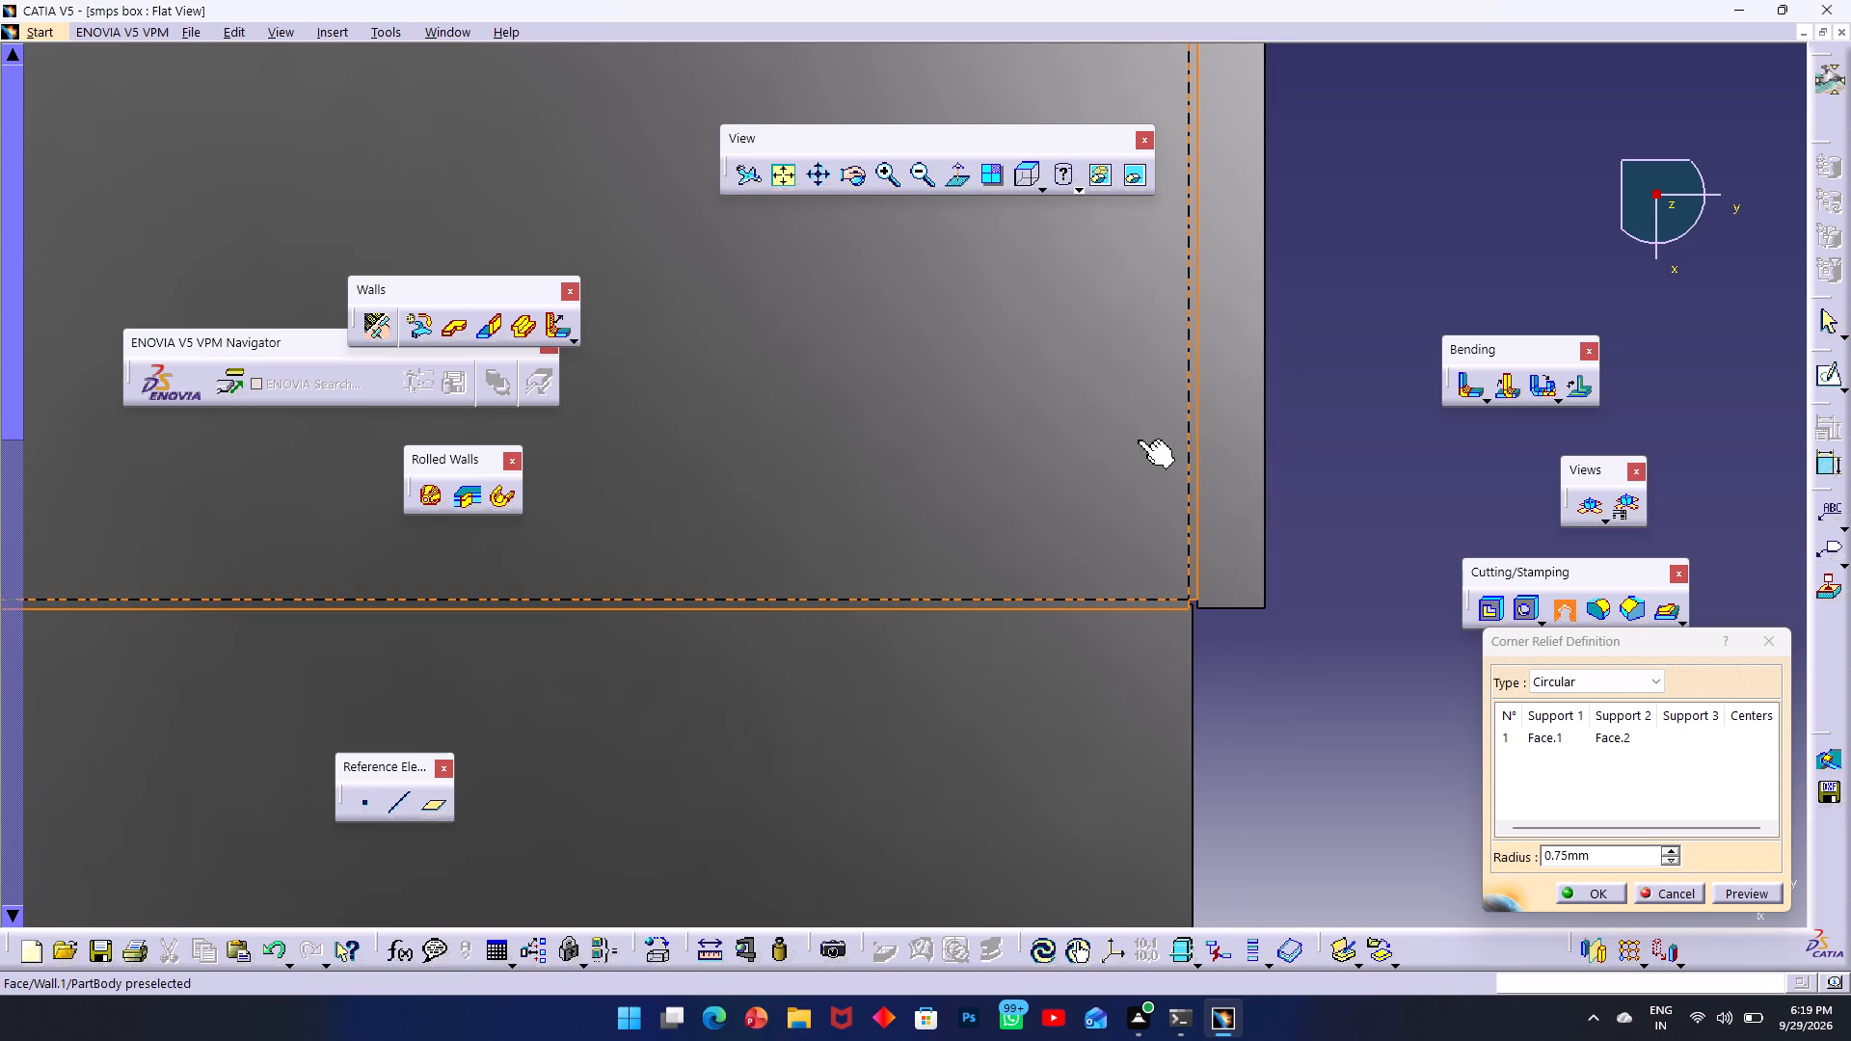
{"action": "triple_click", "coordinate": [882, 177]}
{"action": "left_click", "coordinate": [885, 177]}
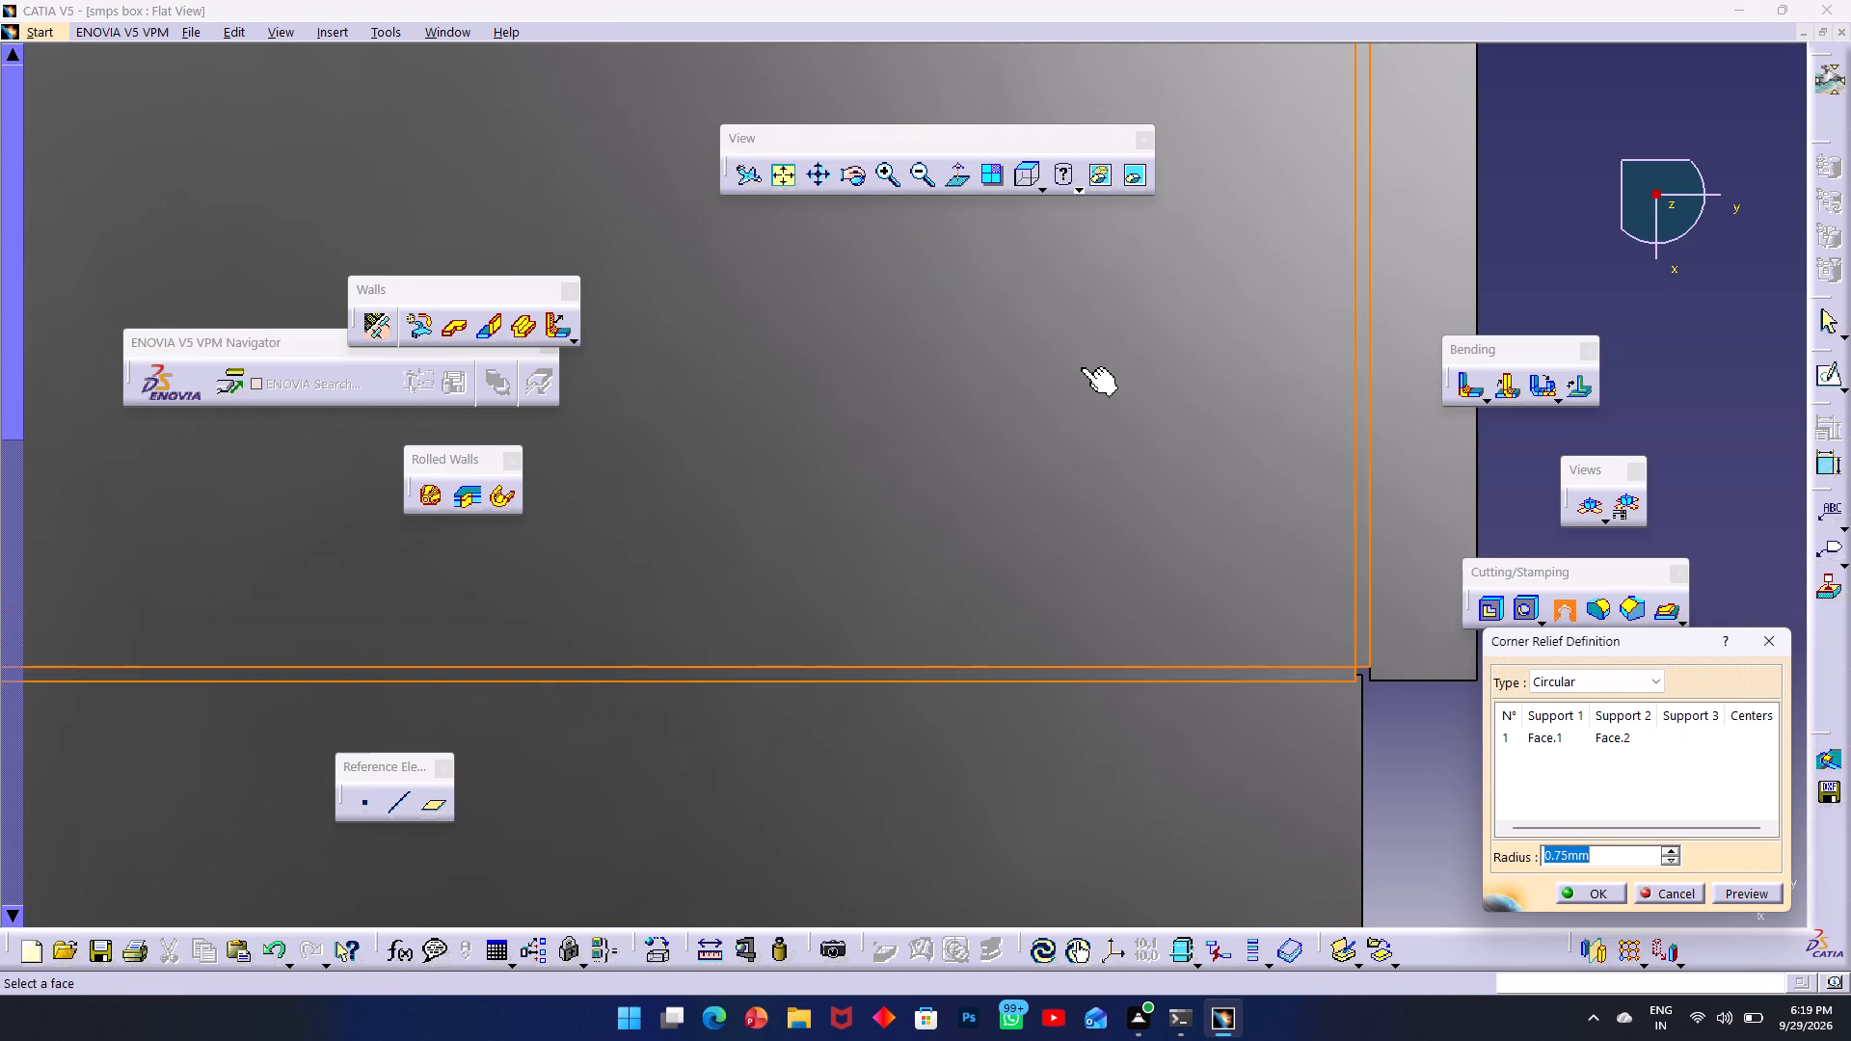
{"action": "middle_click_drag", "start_coordinate": [1124, 462], "coordinate": [976, 441]}
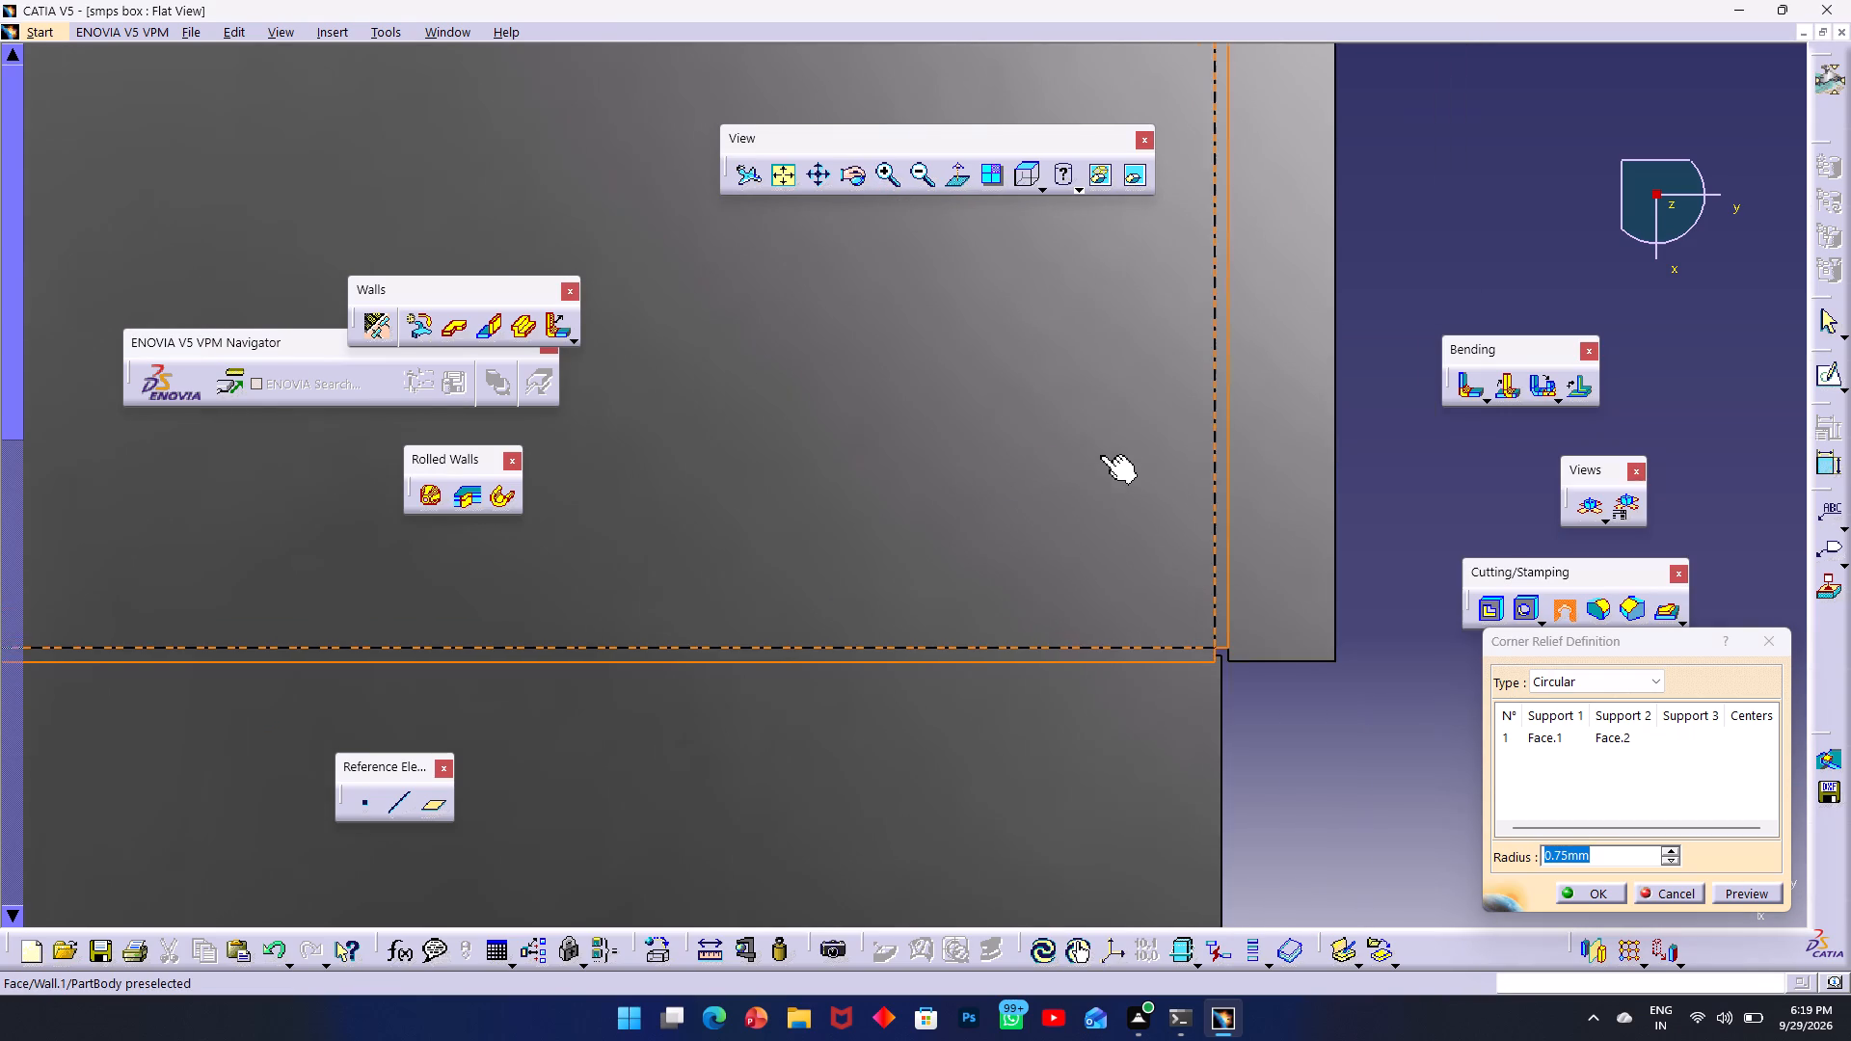
{"action": "middle_click_drag", "start_coordinate": [976, 441], "coordinate": [897, 417]}
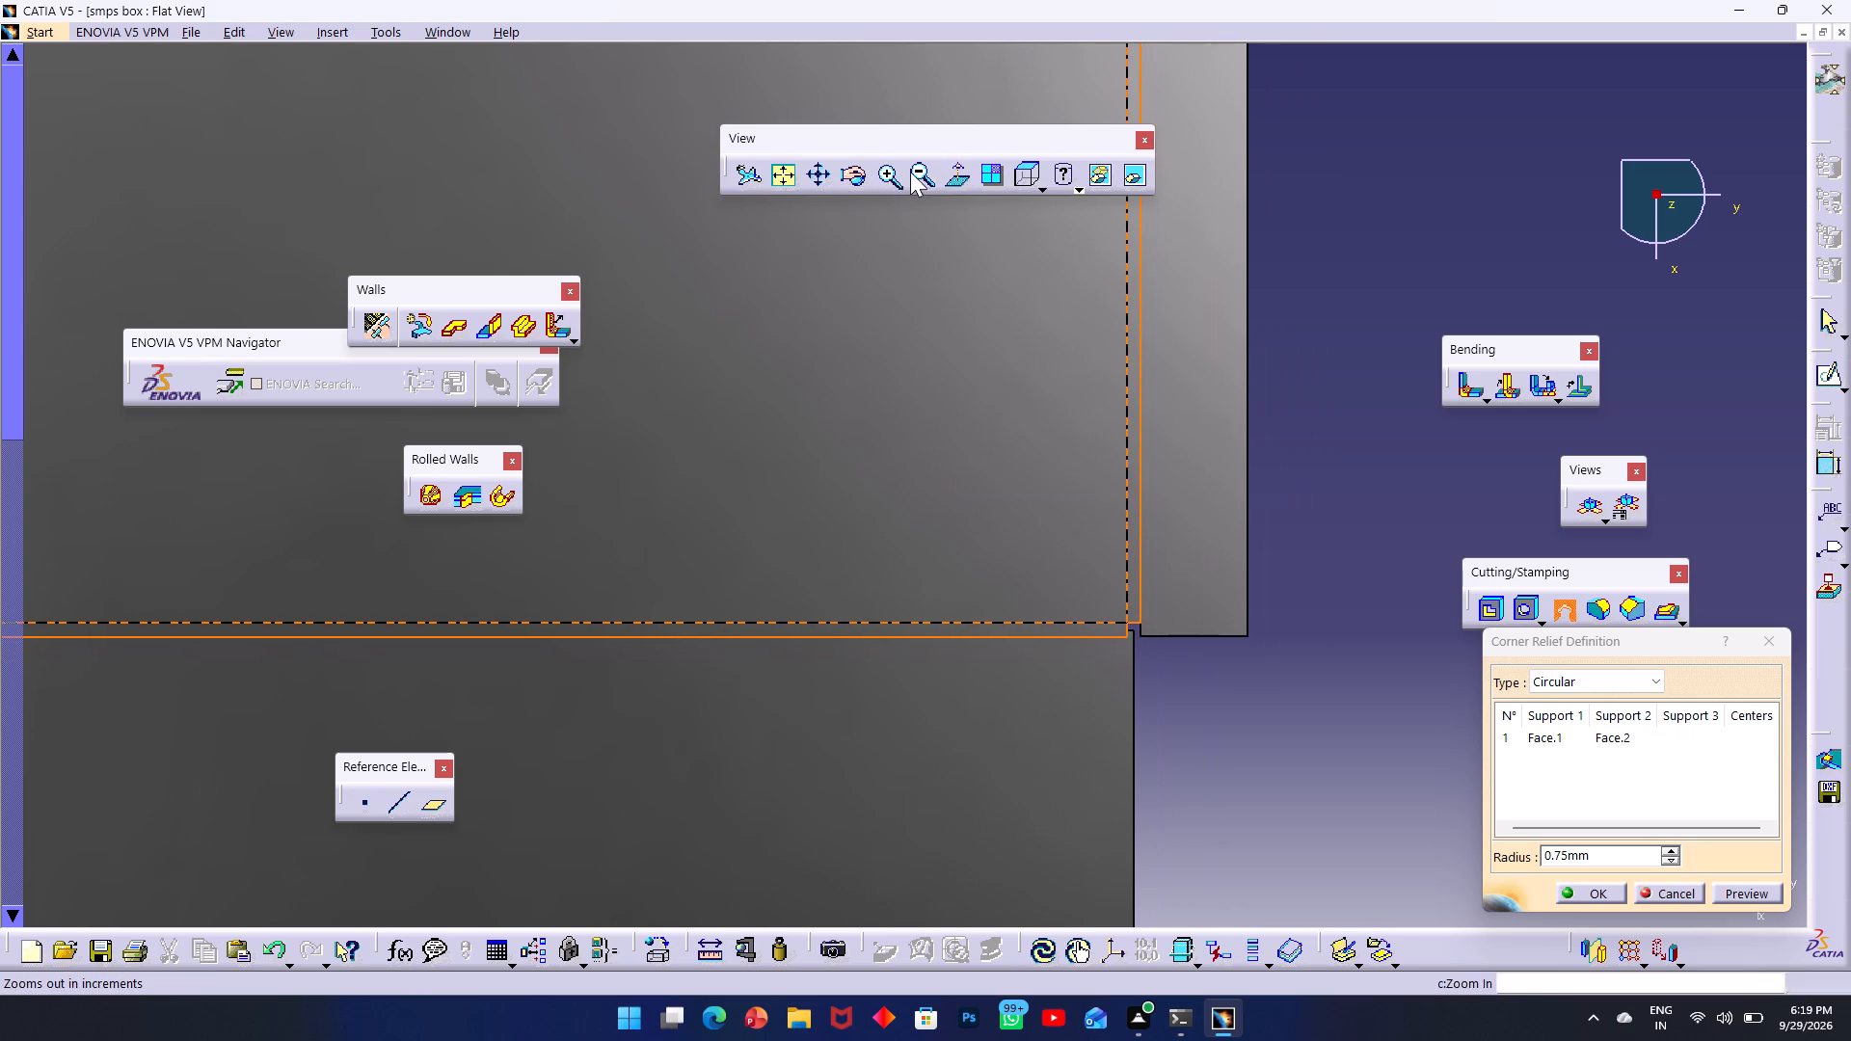
{"action": "left_click", "coordinate": [890, 172]}
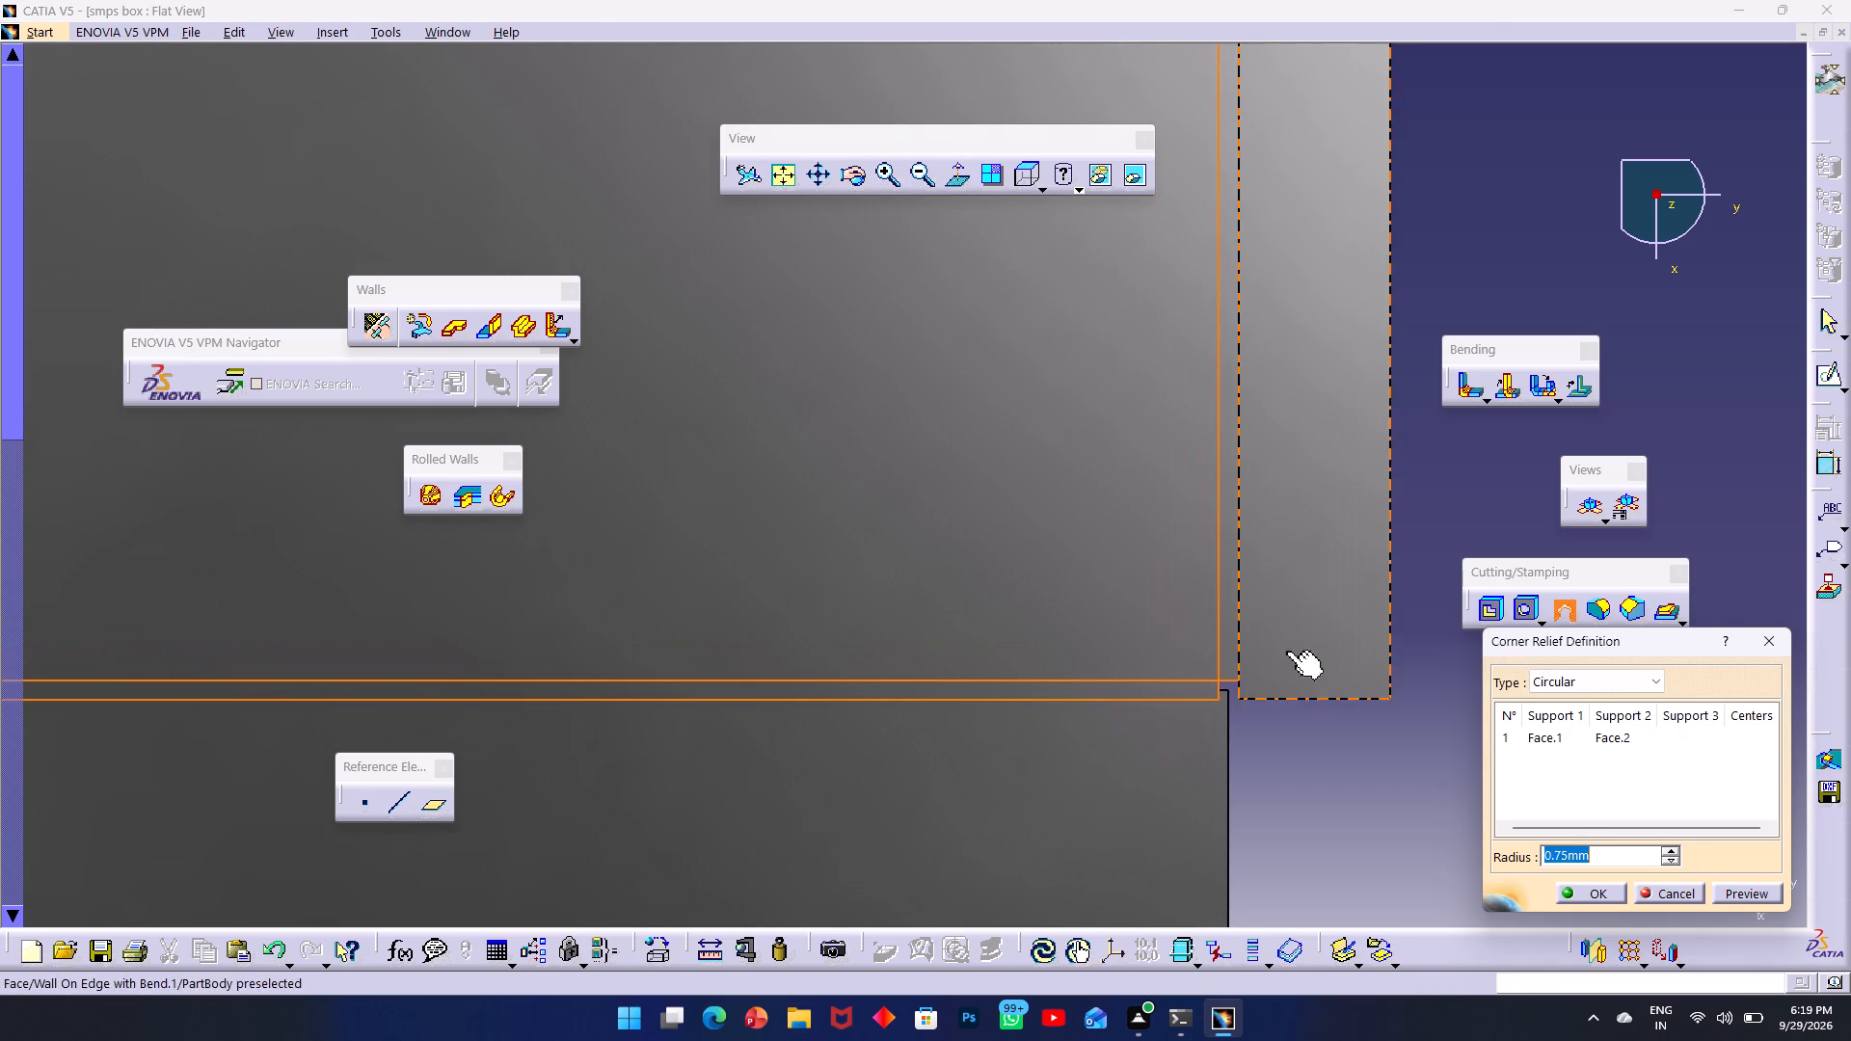
{"action": "left_click", "coordinate": [1307, 806]}
{"action": "key", "text": "Escape"}
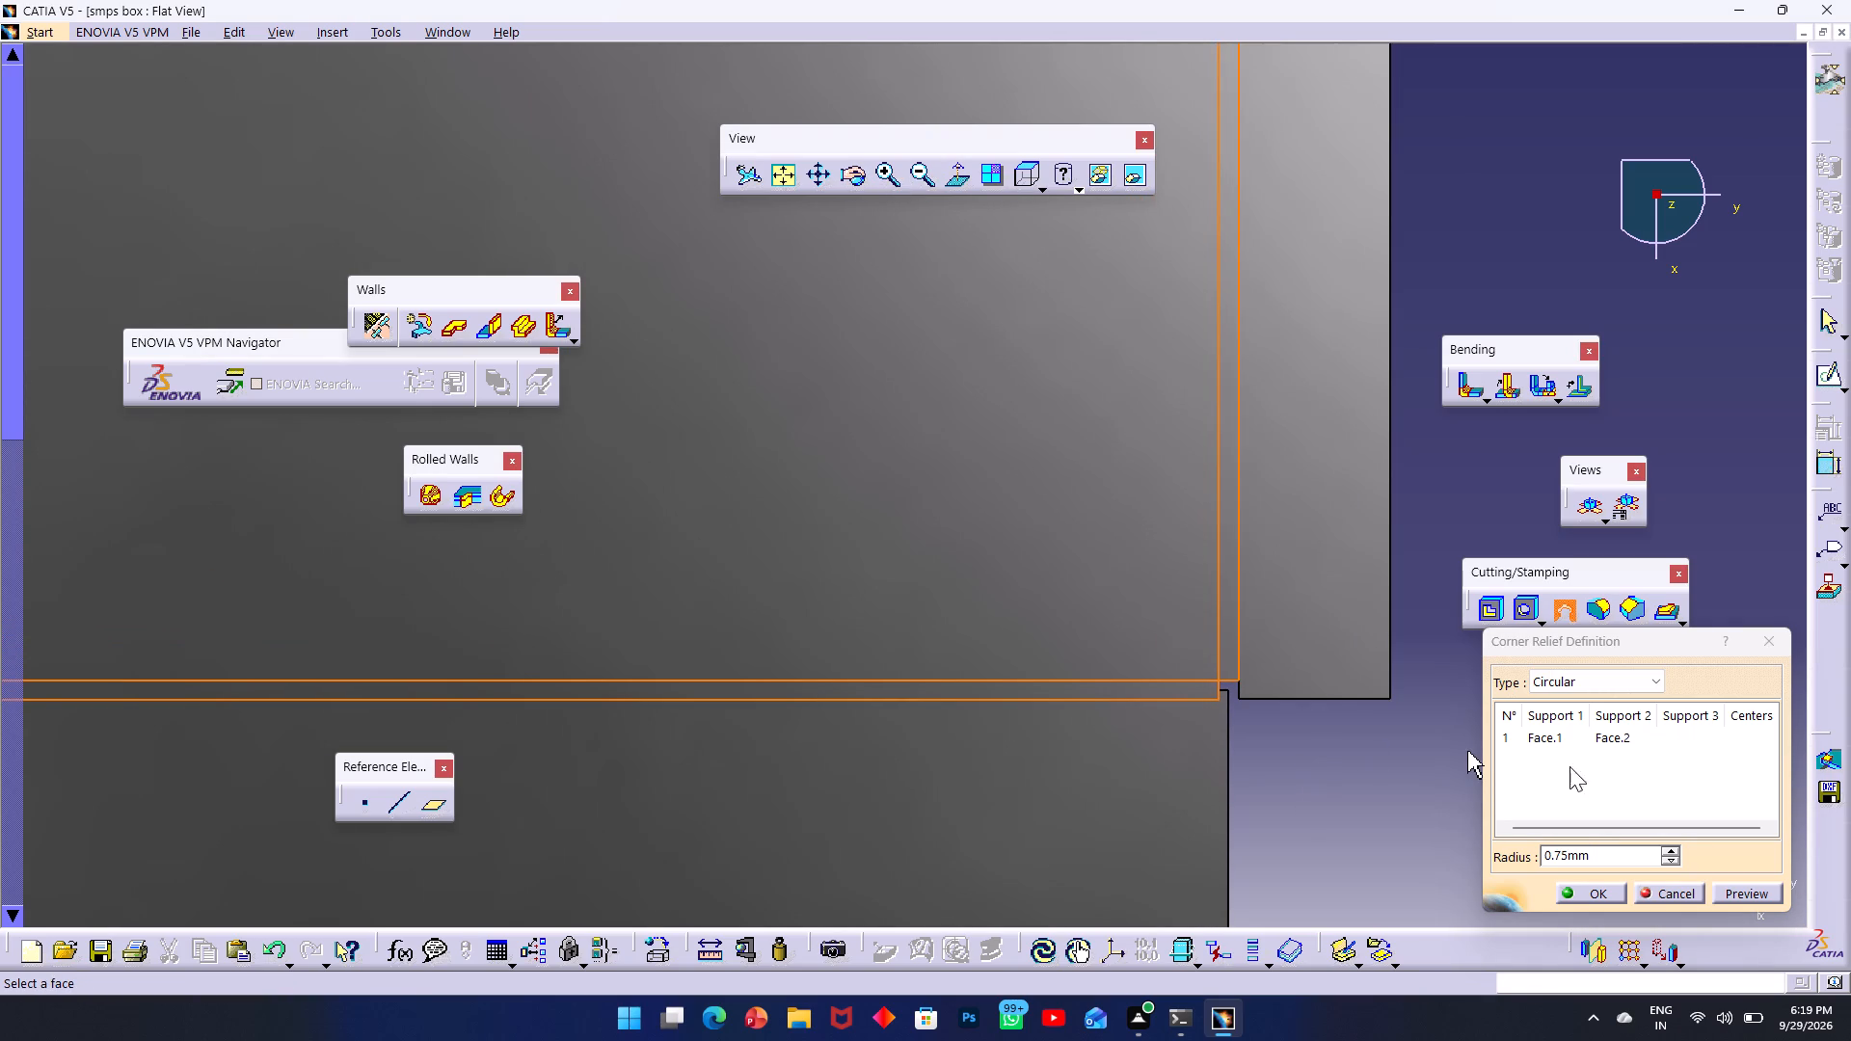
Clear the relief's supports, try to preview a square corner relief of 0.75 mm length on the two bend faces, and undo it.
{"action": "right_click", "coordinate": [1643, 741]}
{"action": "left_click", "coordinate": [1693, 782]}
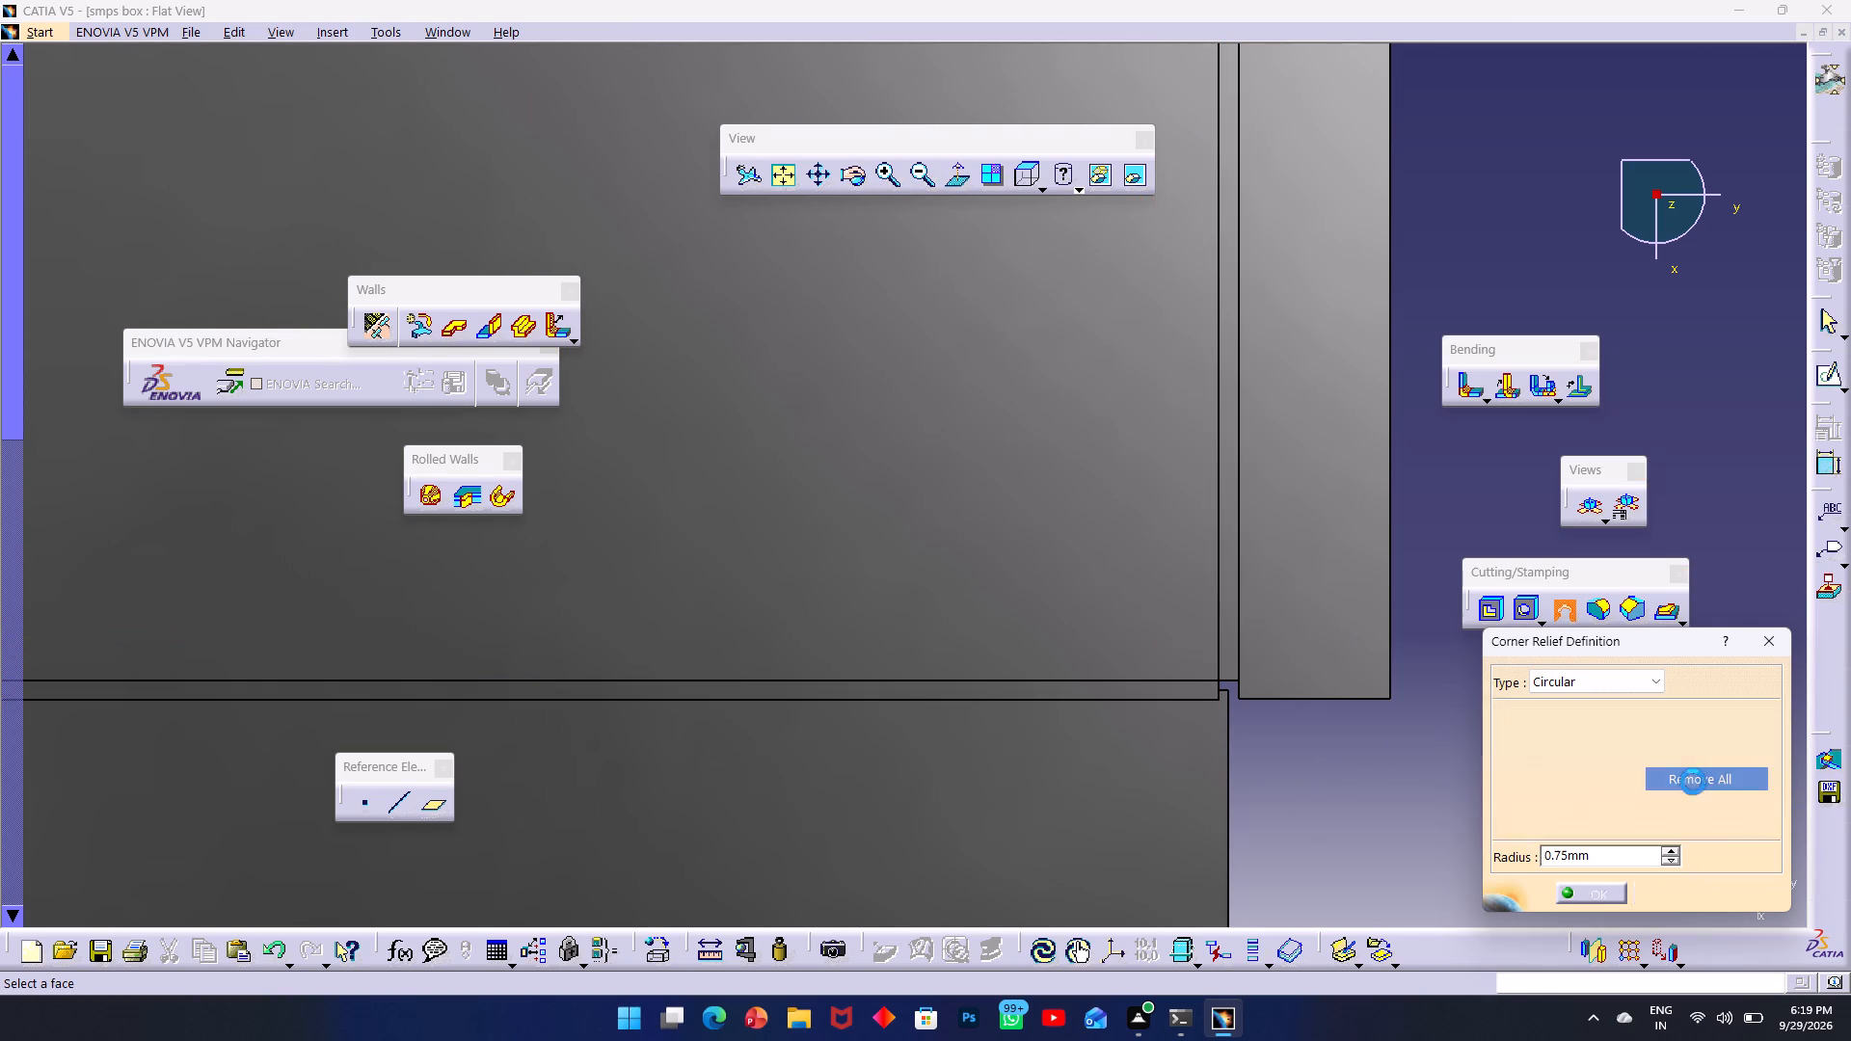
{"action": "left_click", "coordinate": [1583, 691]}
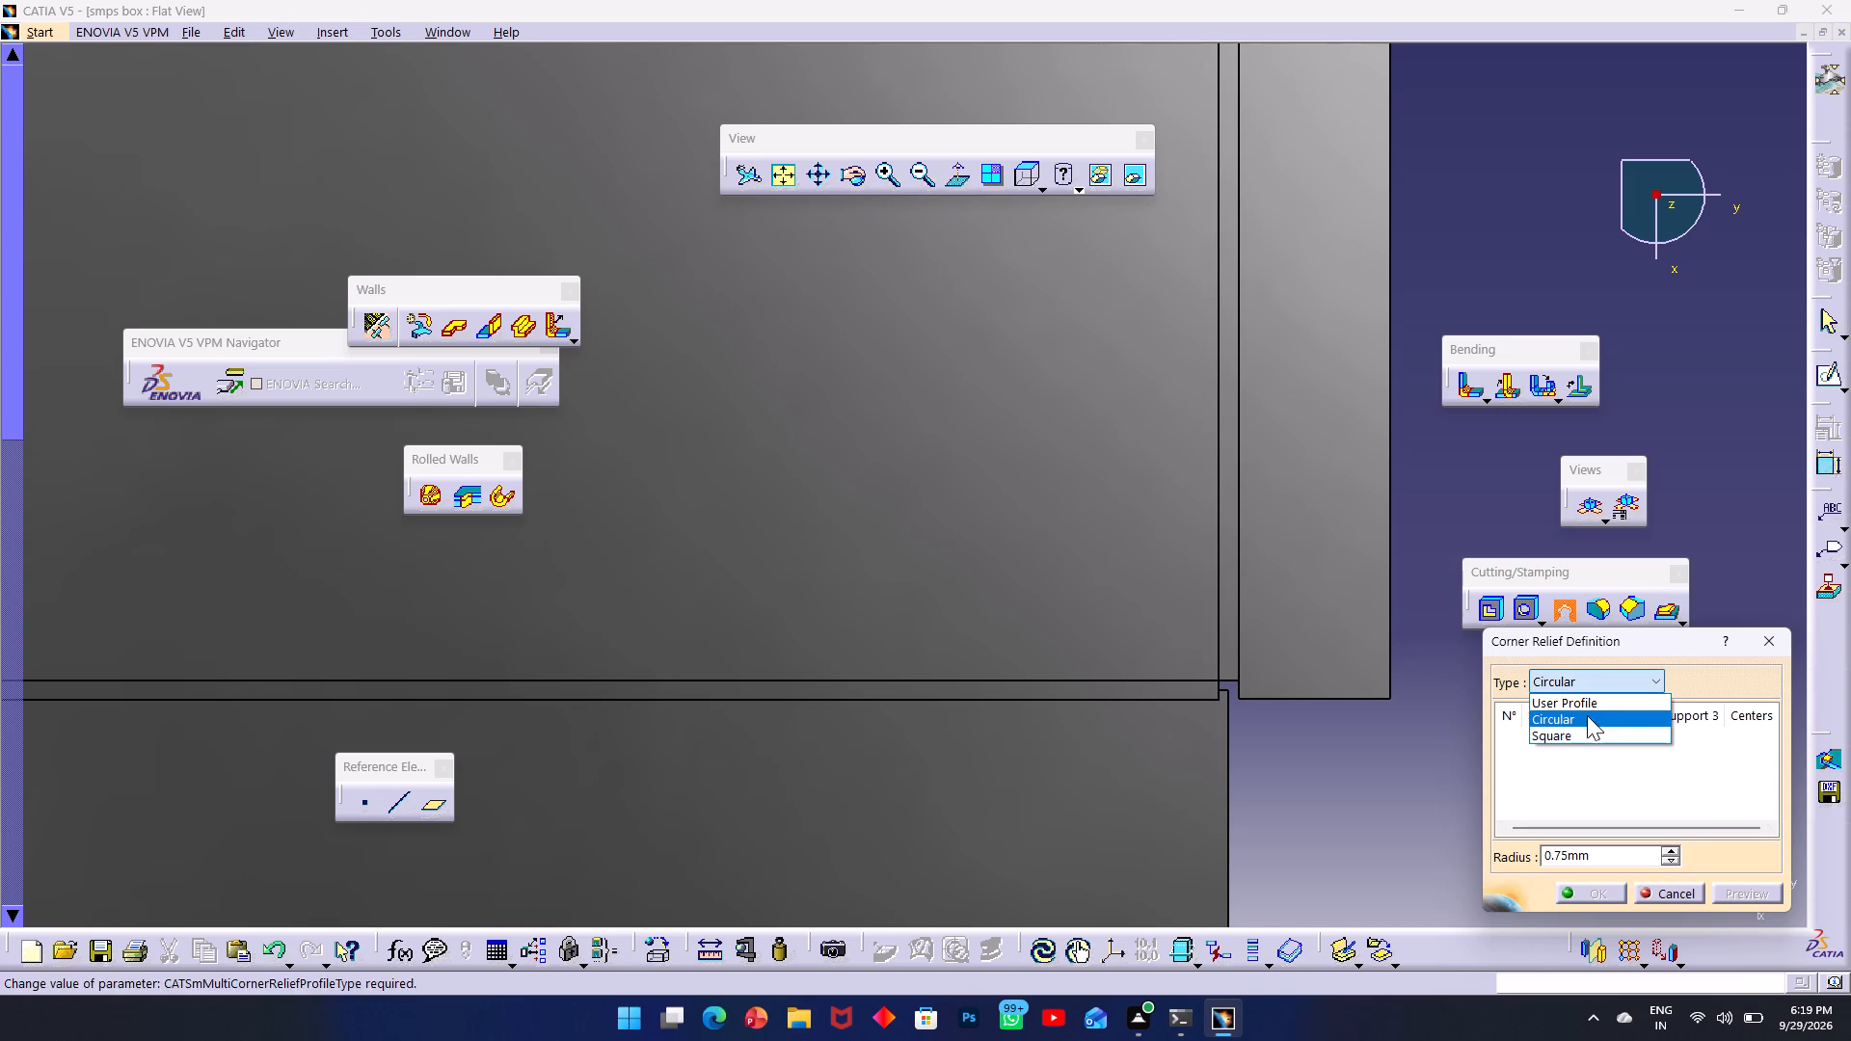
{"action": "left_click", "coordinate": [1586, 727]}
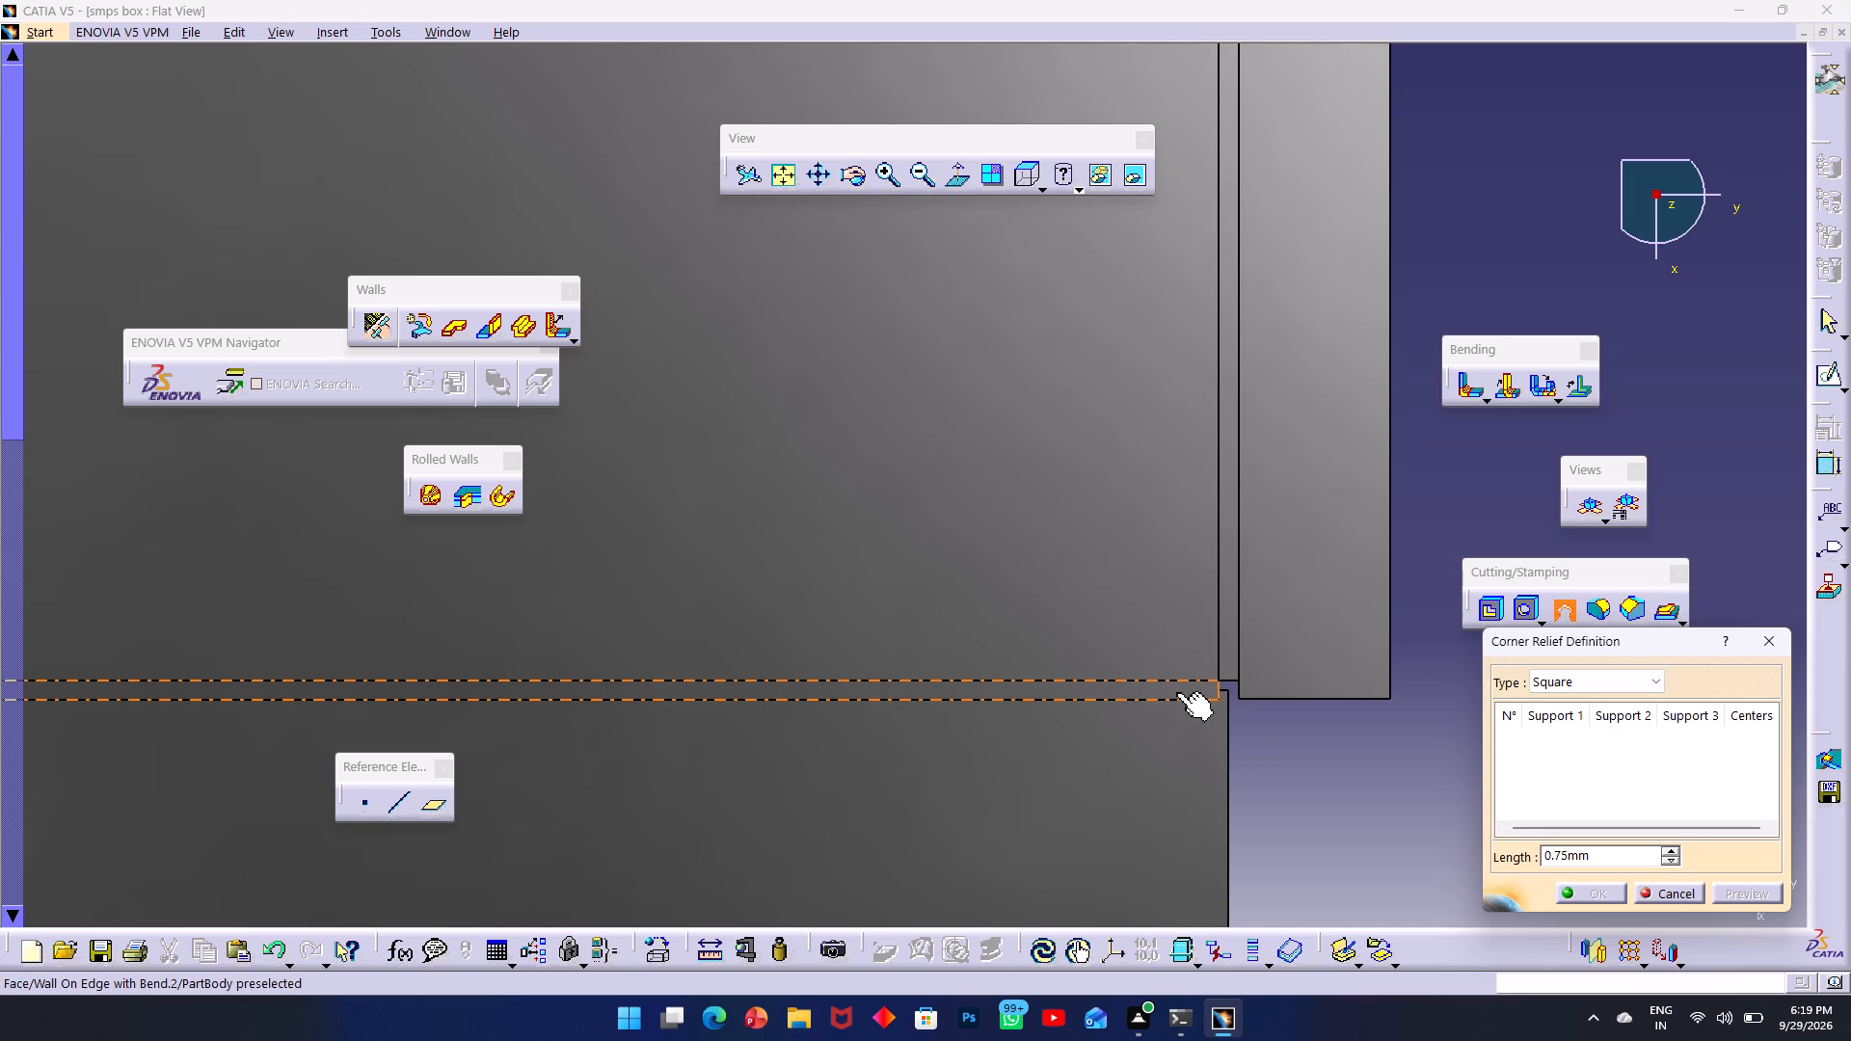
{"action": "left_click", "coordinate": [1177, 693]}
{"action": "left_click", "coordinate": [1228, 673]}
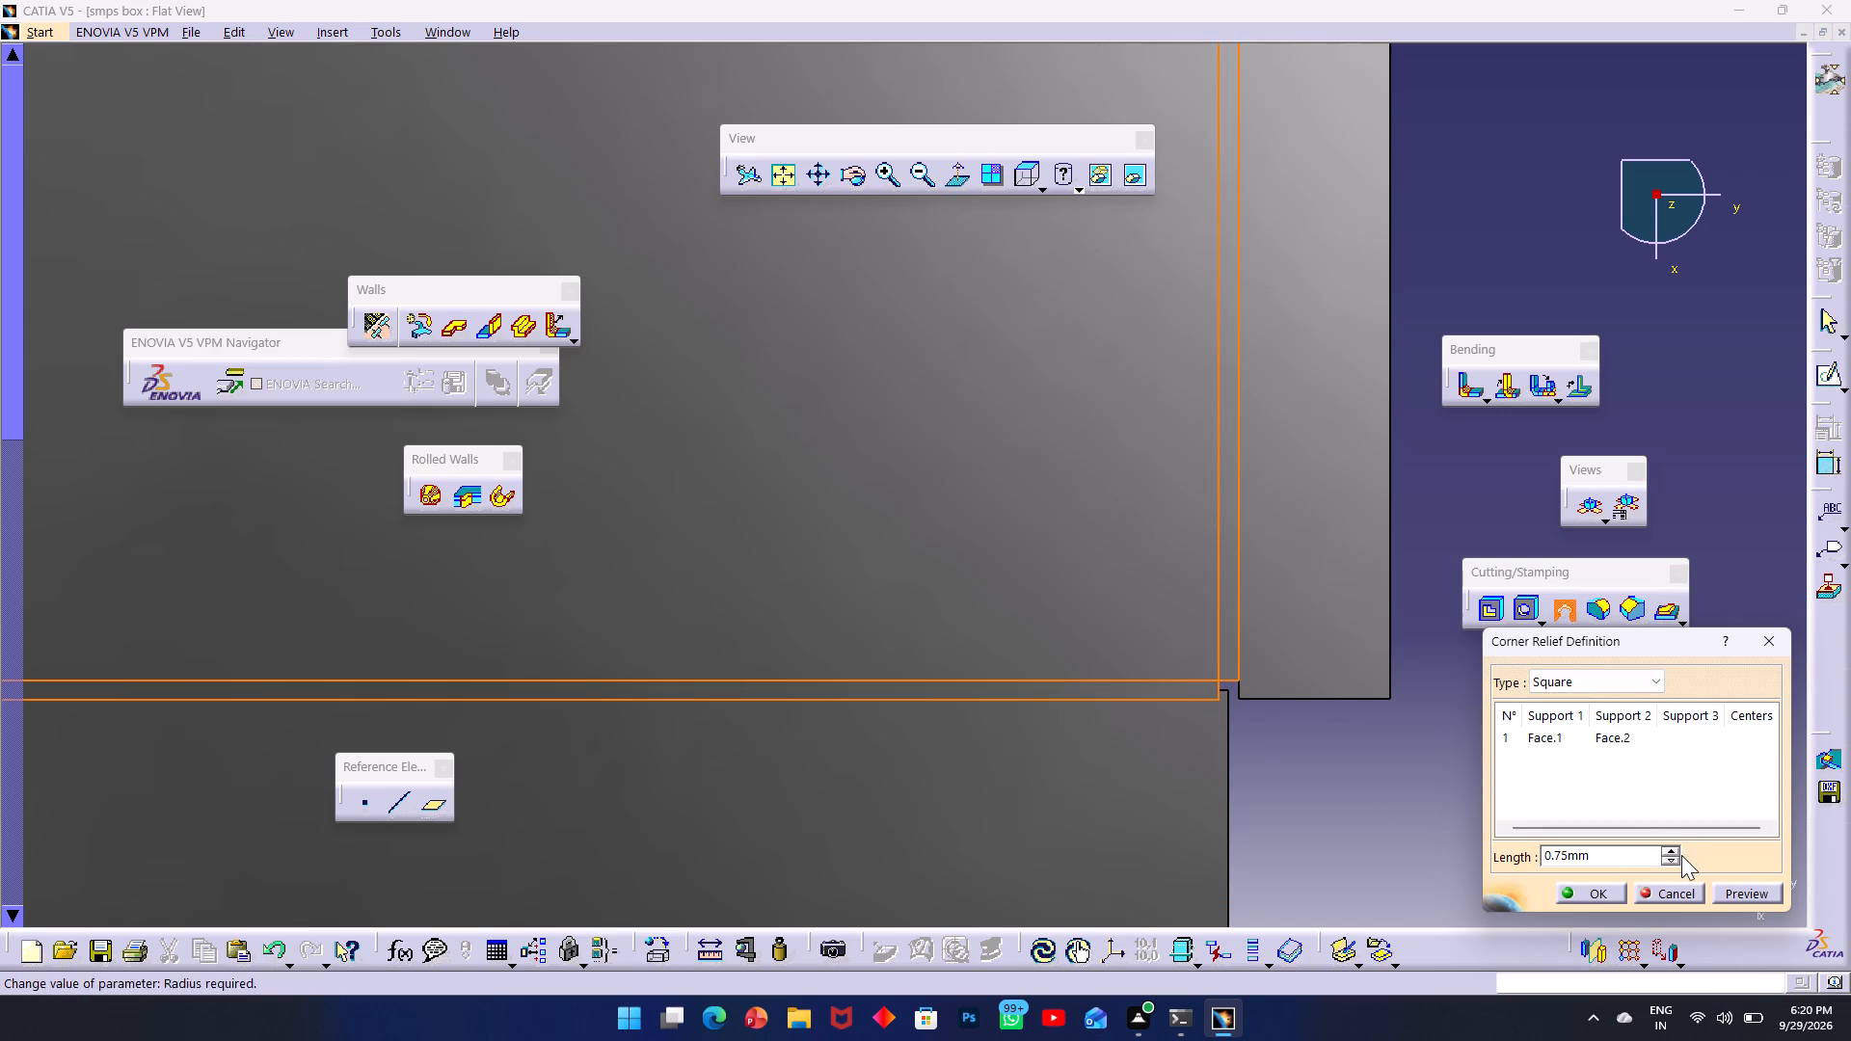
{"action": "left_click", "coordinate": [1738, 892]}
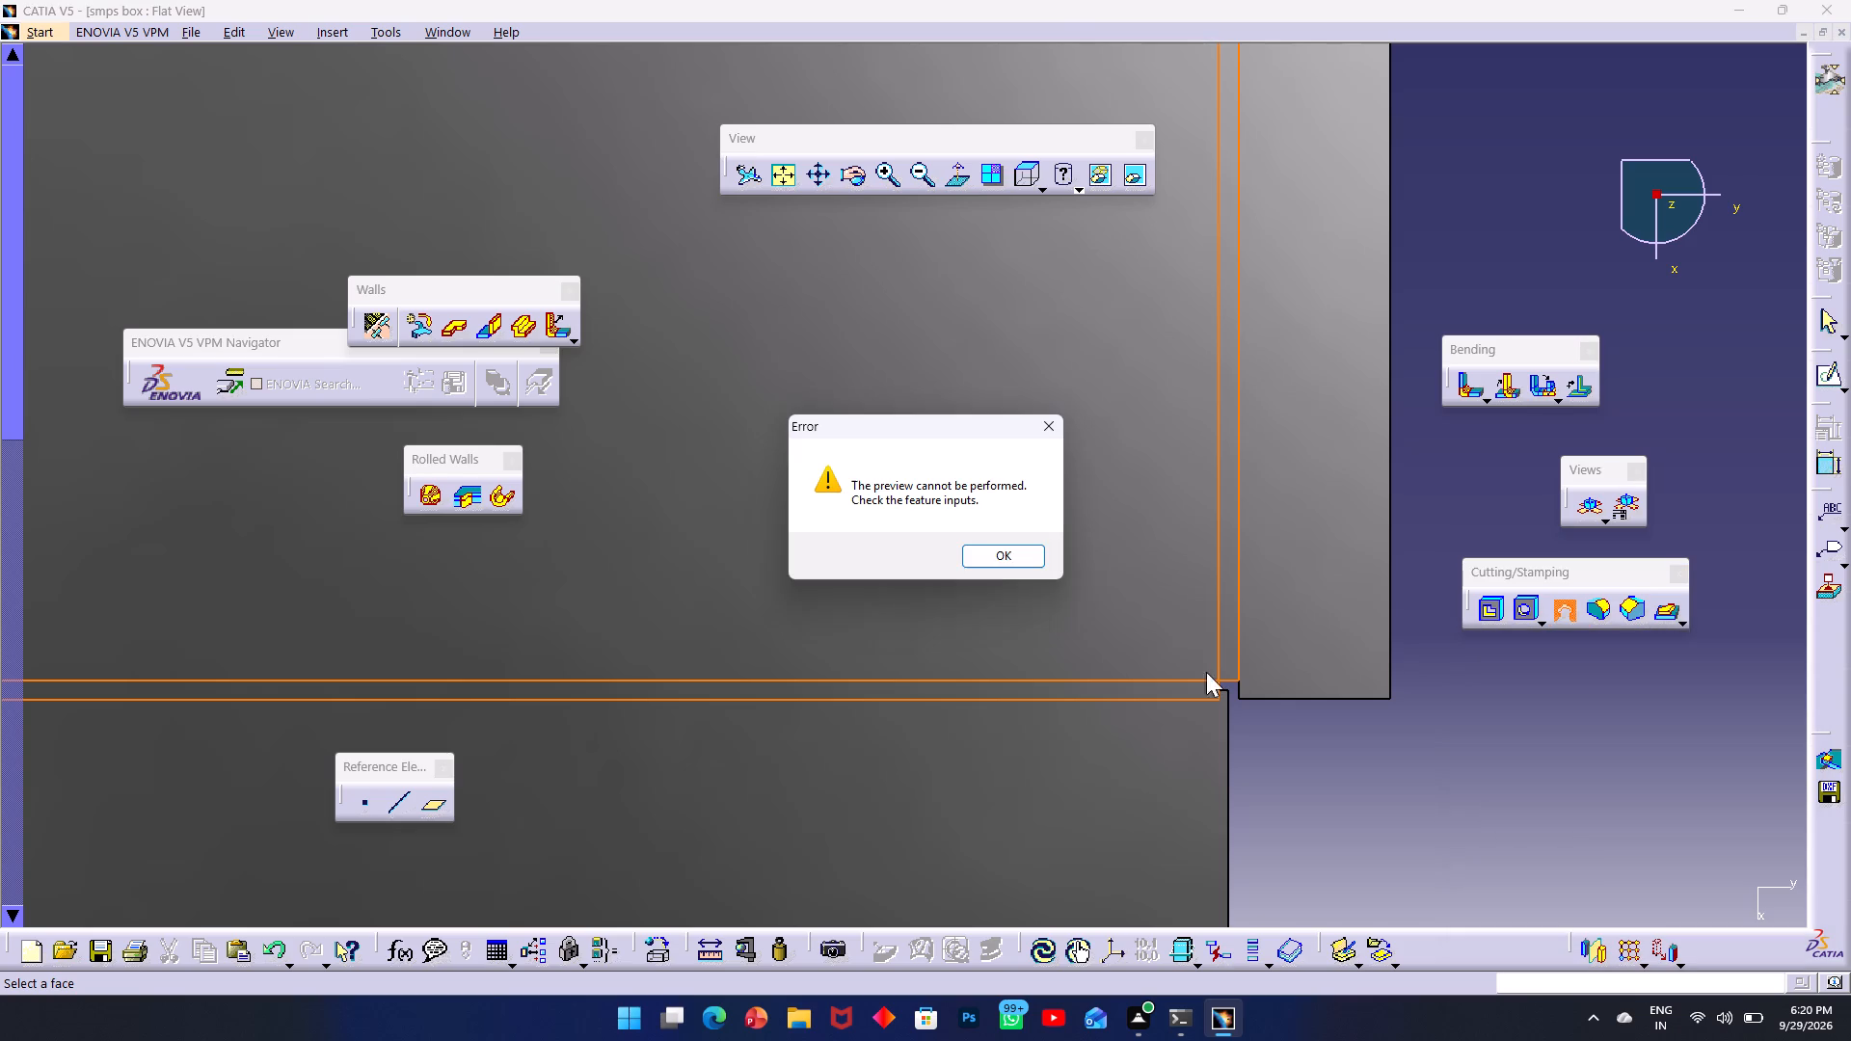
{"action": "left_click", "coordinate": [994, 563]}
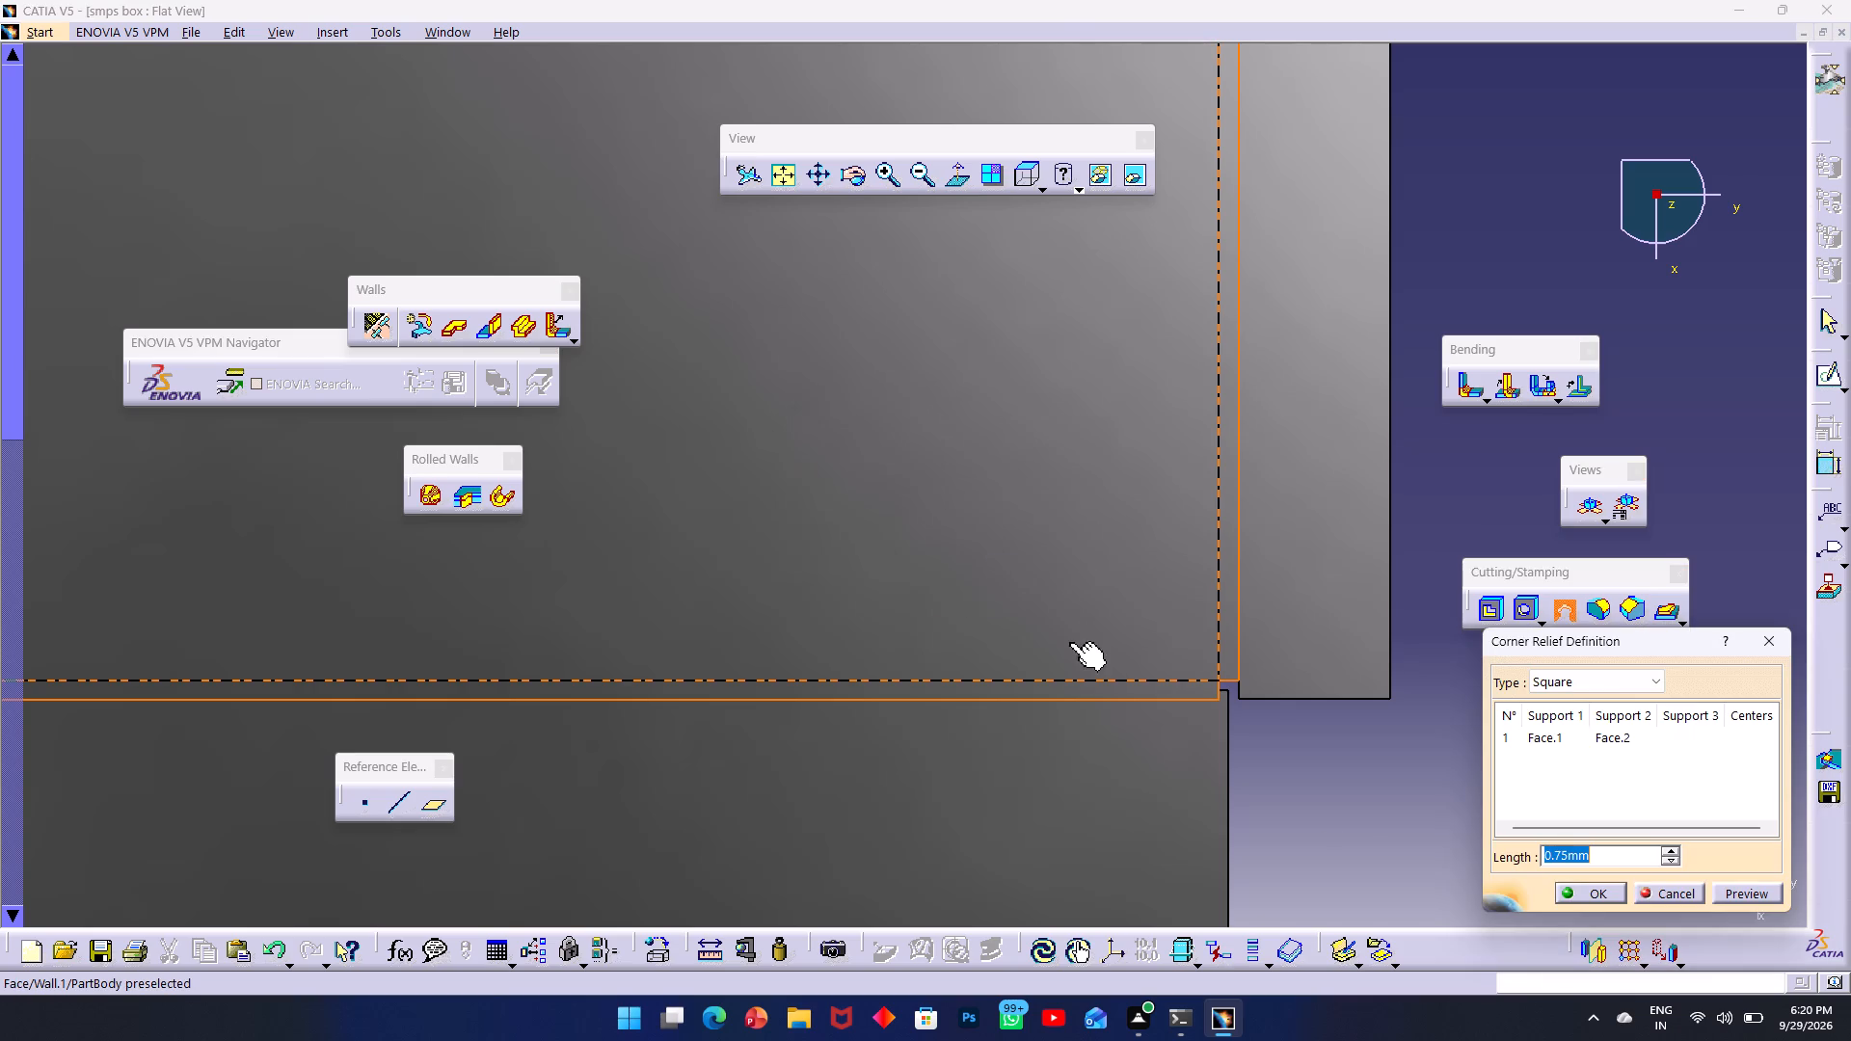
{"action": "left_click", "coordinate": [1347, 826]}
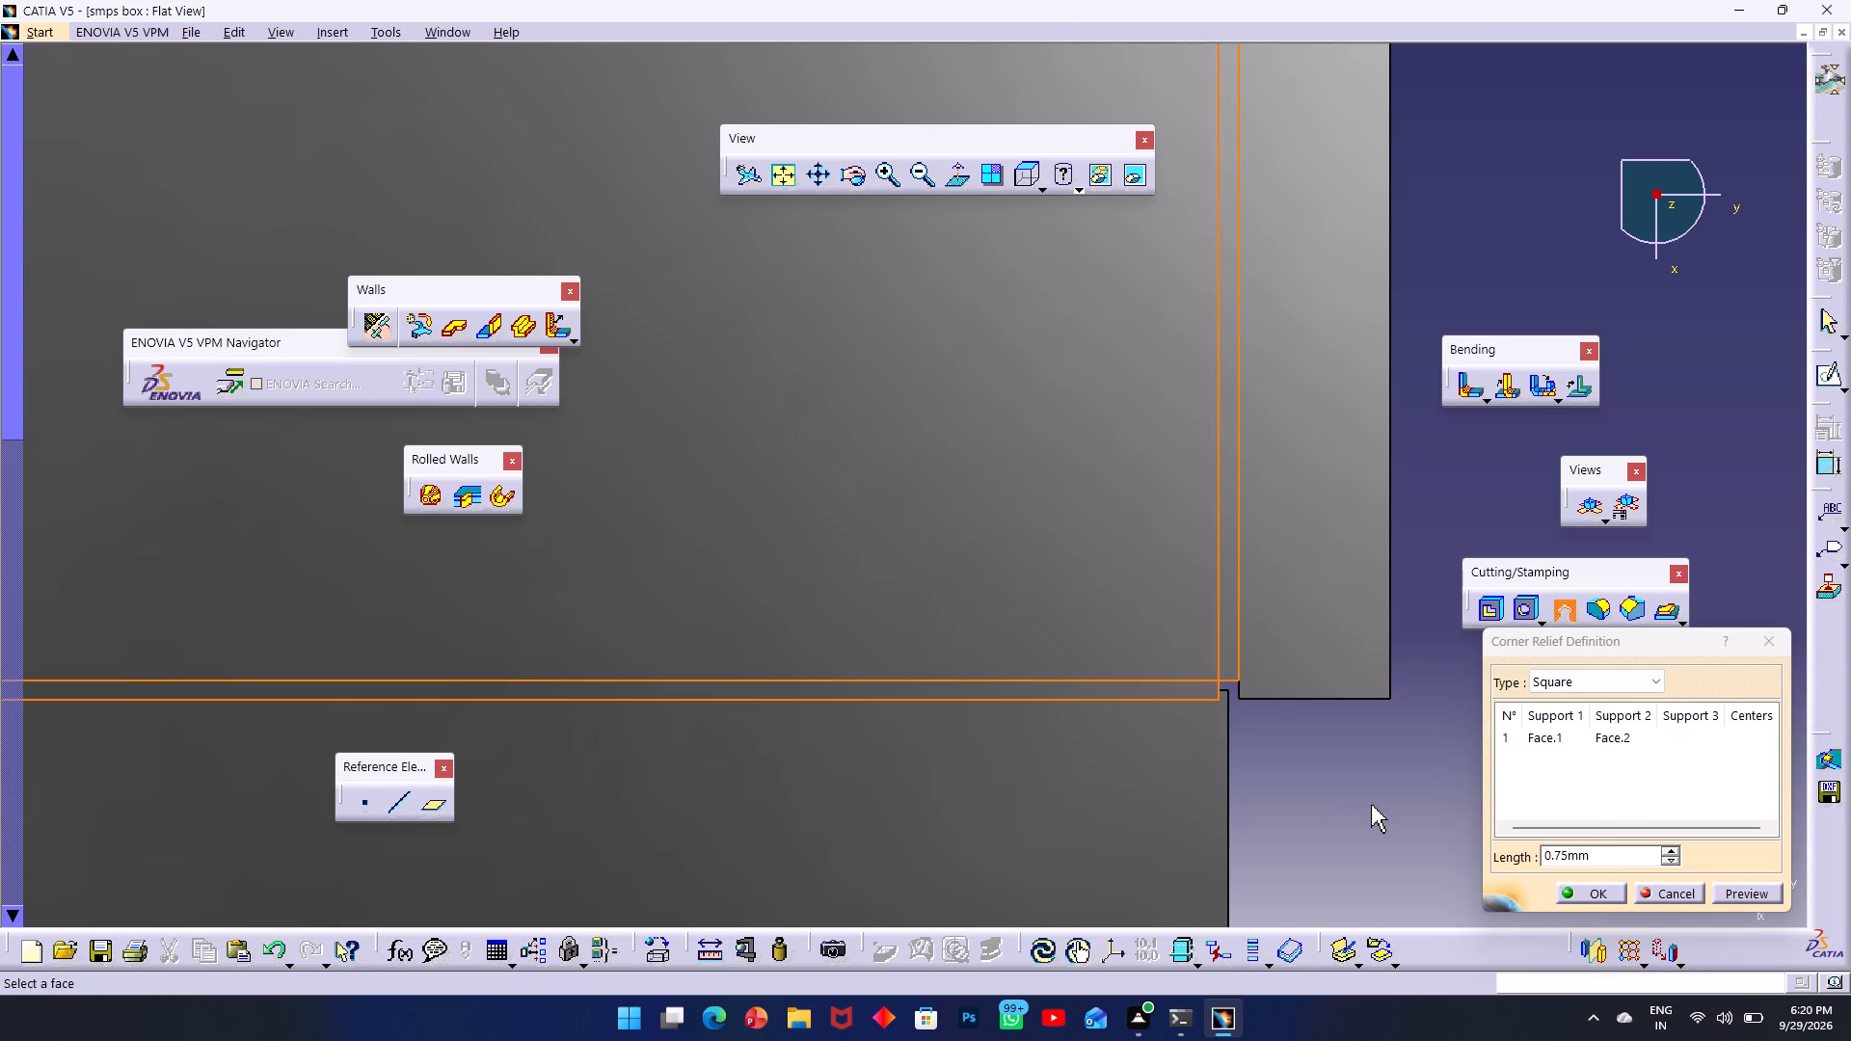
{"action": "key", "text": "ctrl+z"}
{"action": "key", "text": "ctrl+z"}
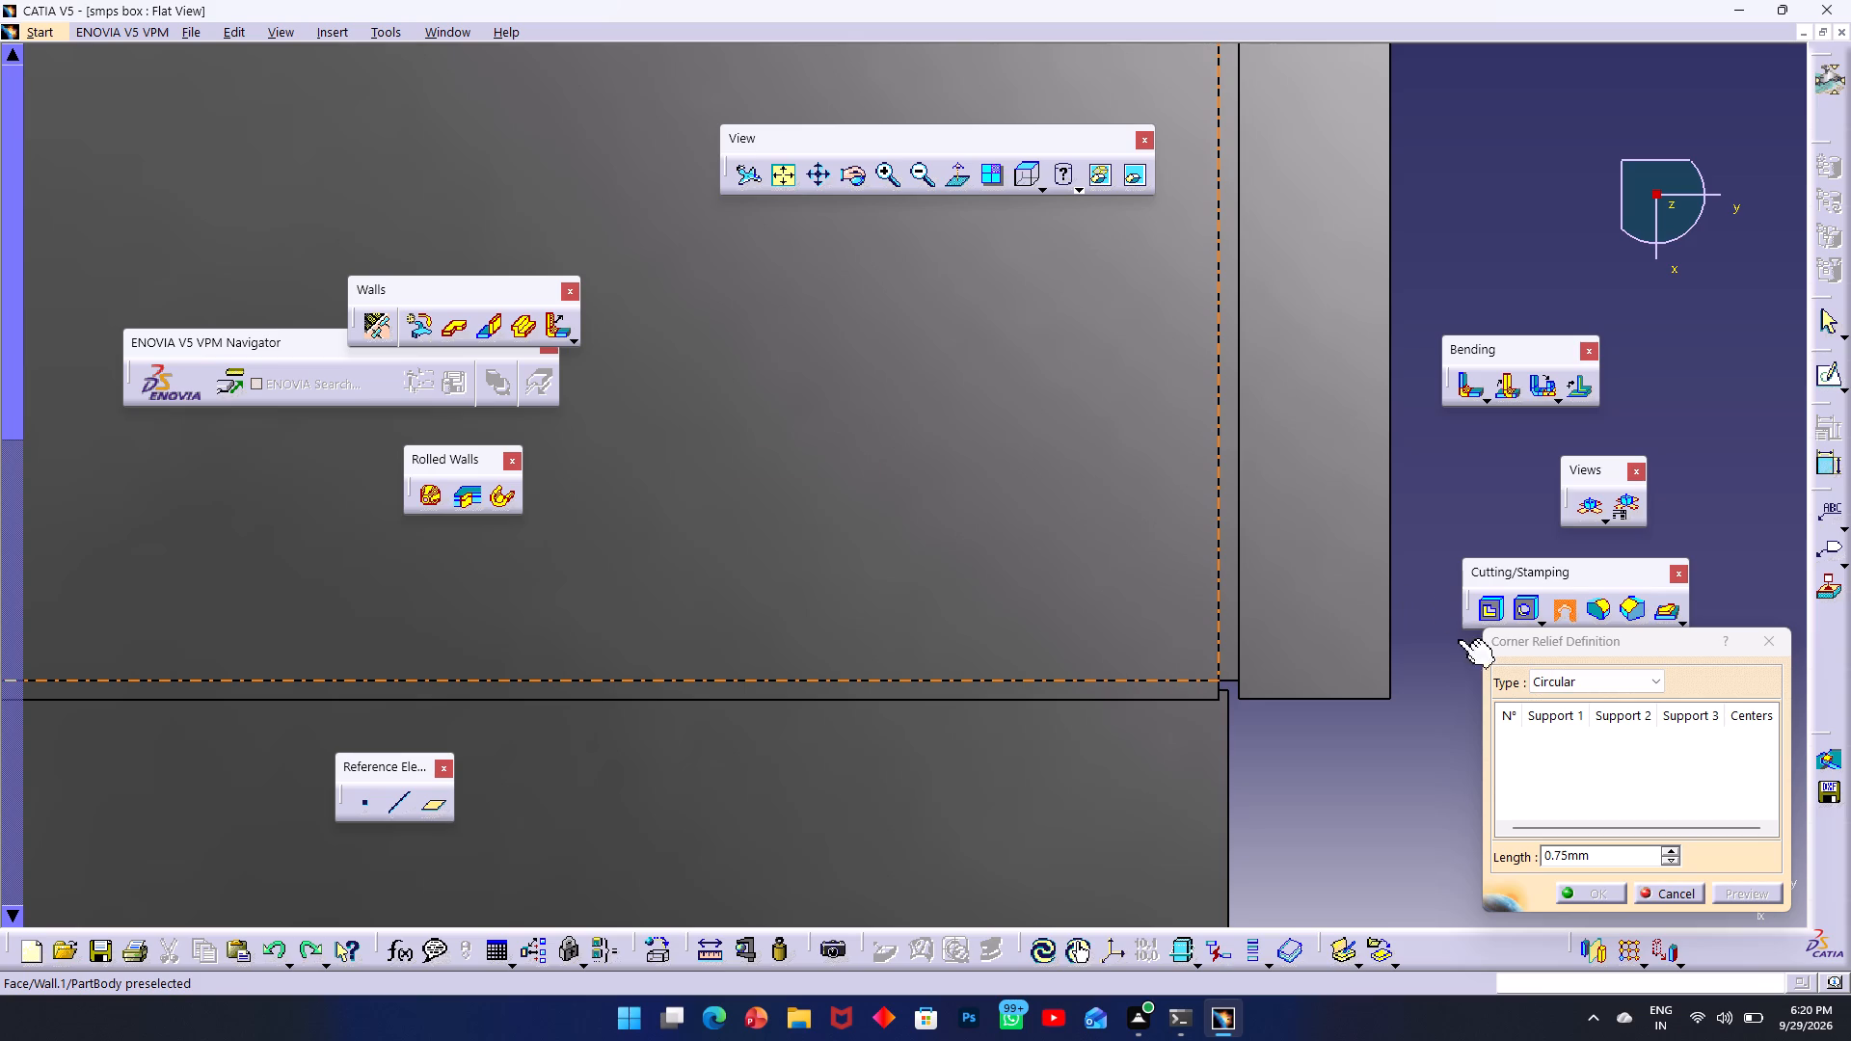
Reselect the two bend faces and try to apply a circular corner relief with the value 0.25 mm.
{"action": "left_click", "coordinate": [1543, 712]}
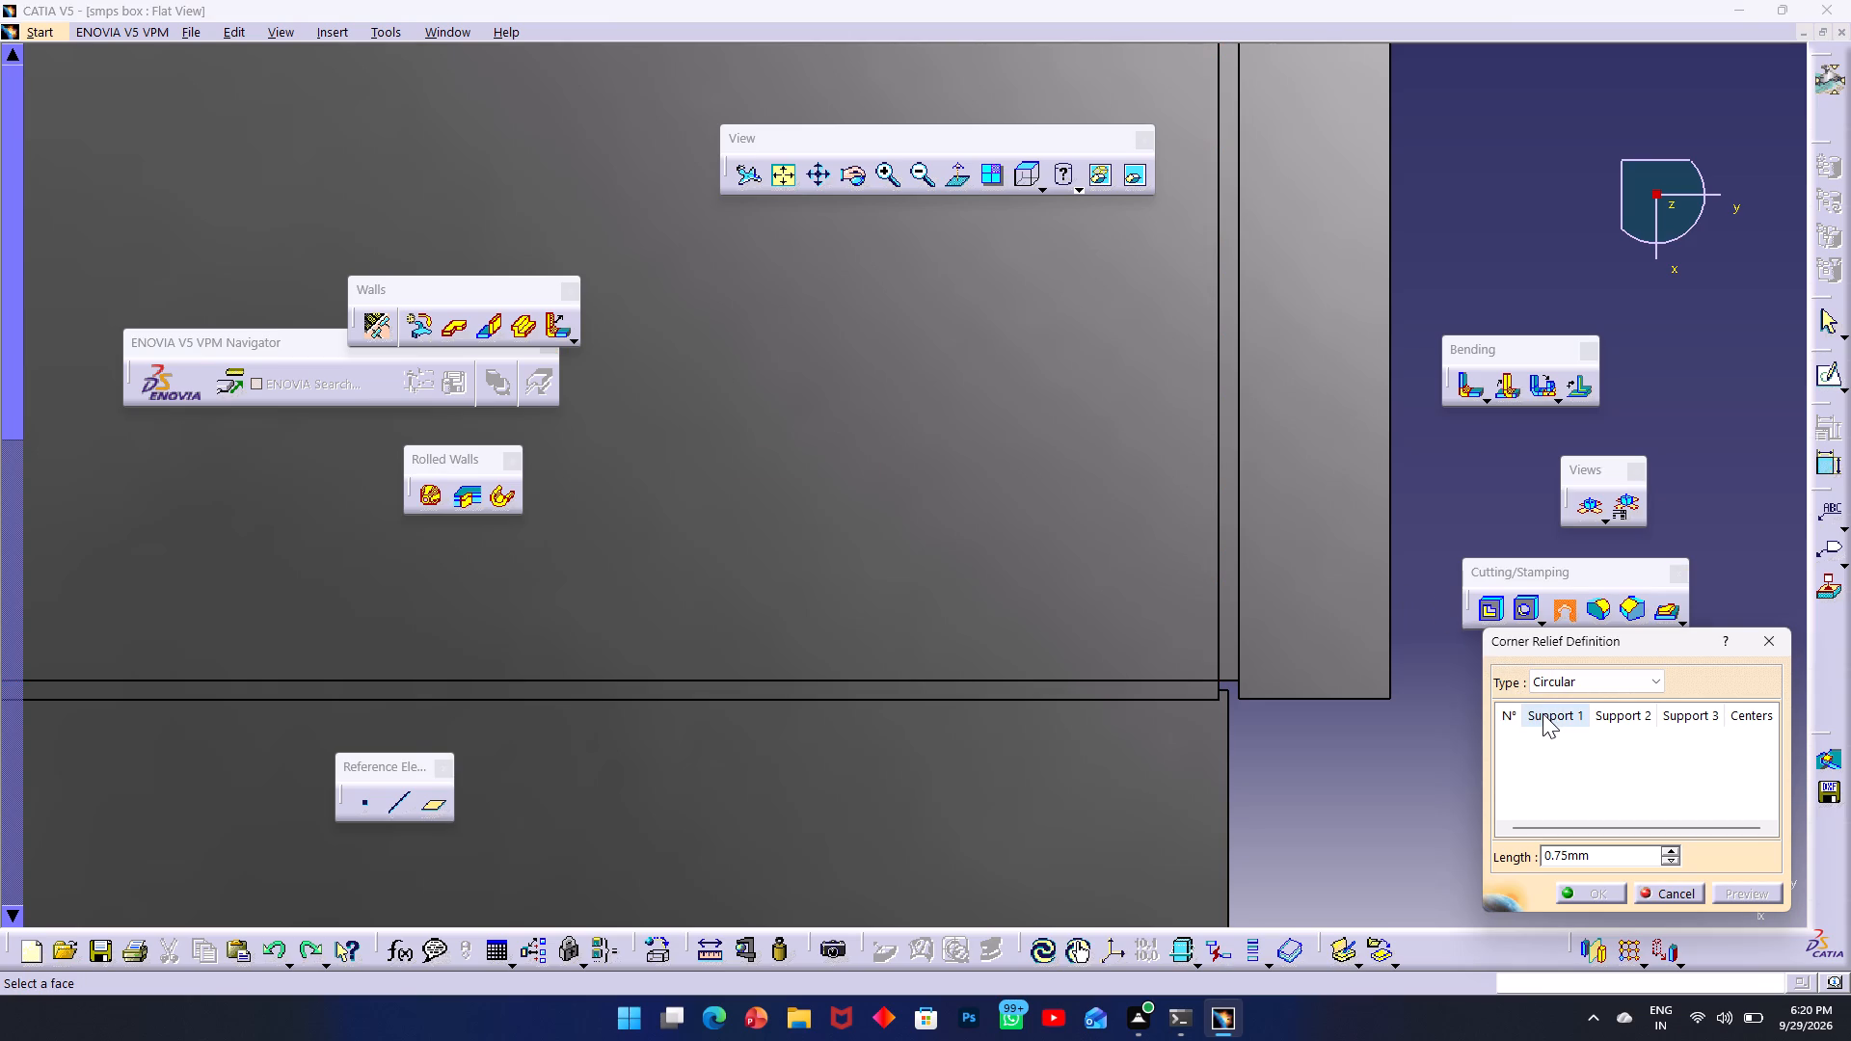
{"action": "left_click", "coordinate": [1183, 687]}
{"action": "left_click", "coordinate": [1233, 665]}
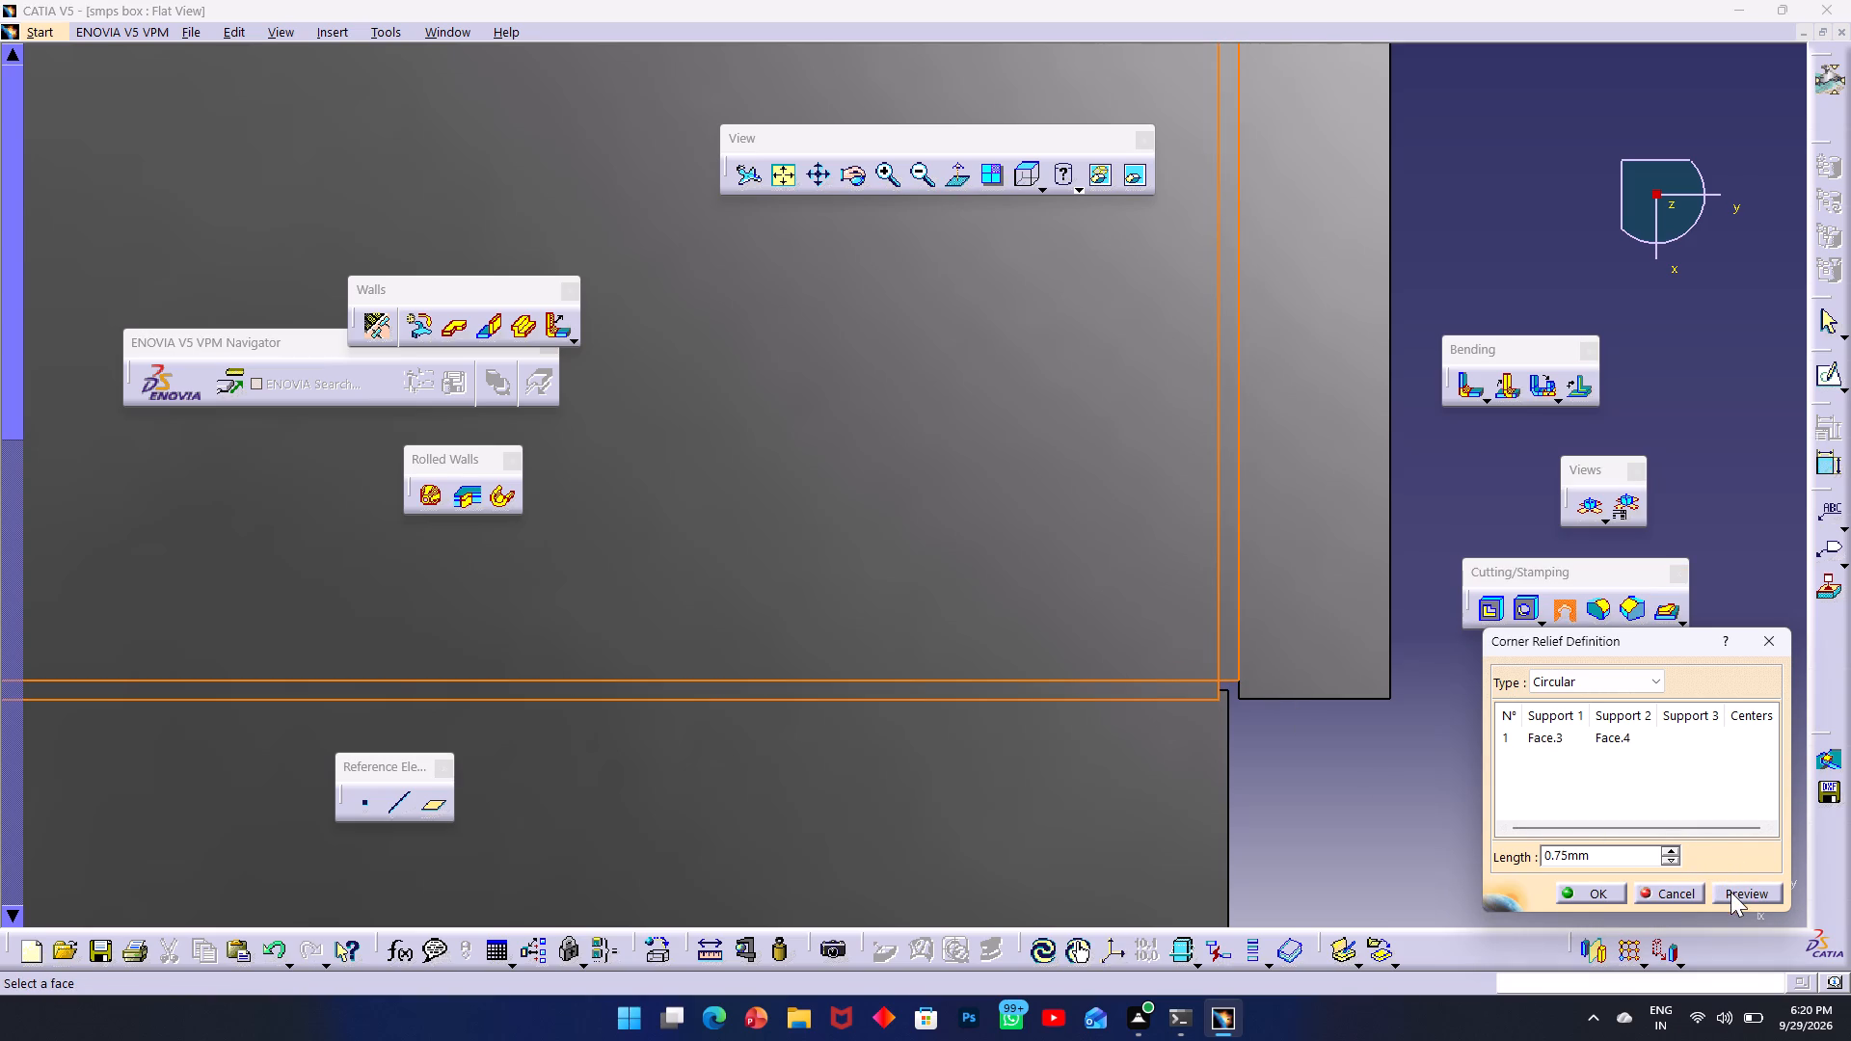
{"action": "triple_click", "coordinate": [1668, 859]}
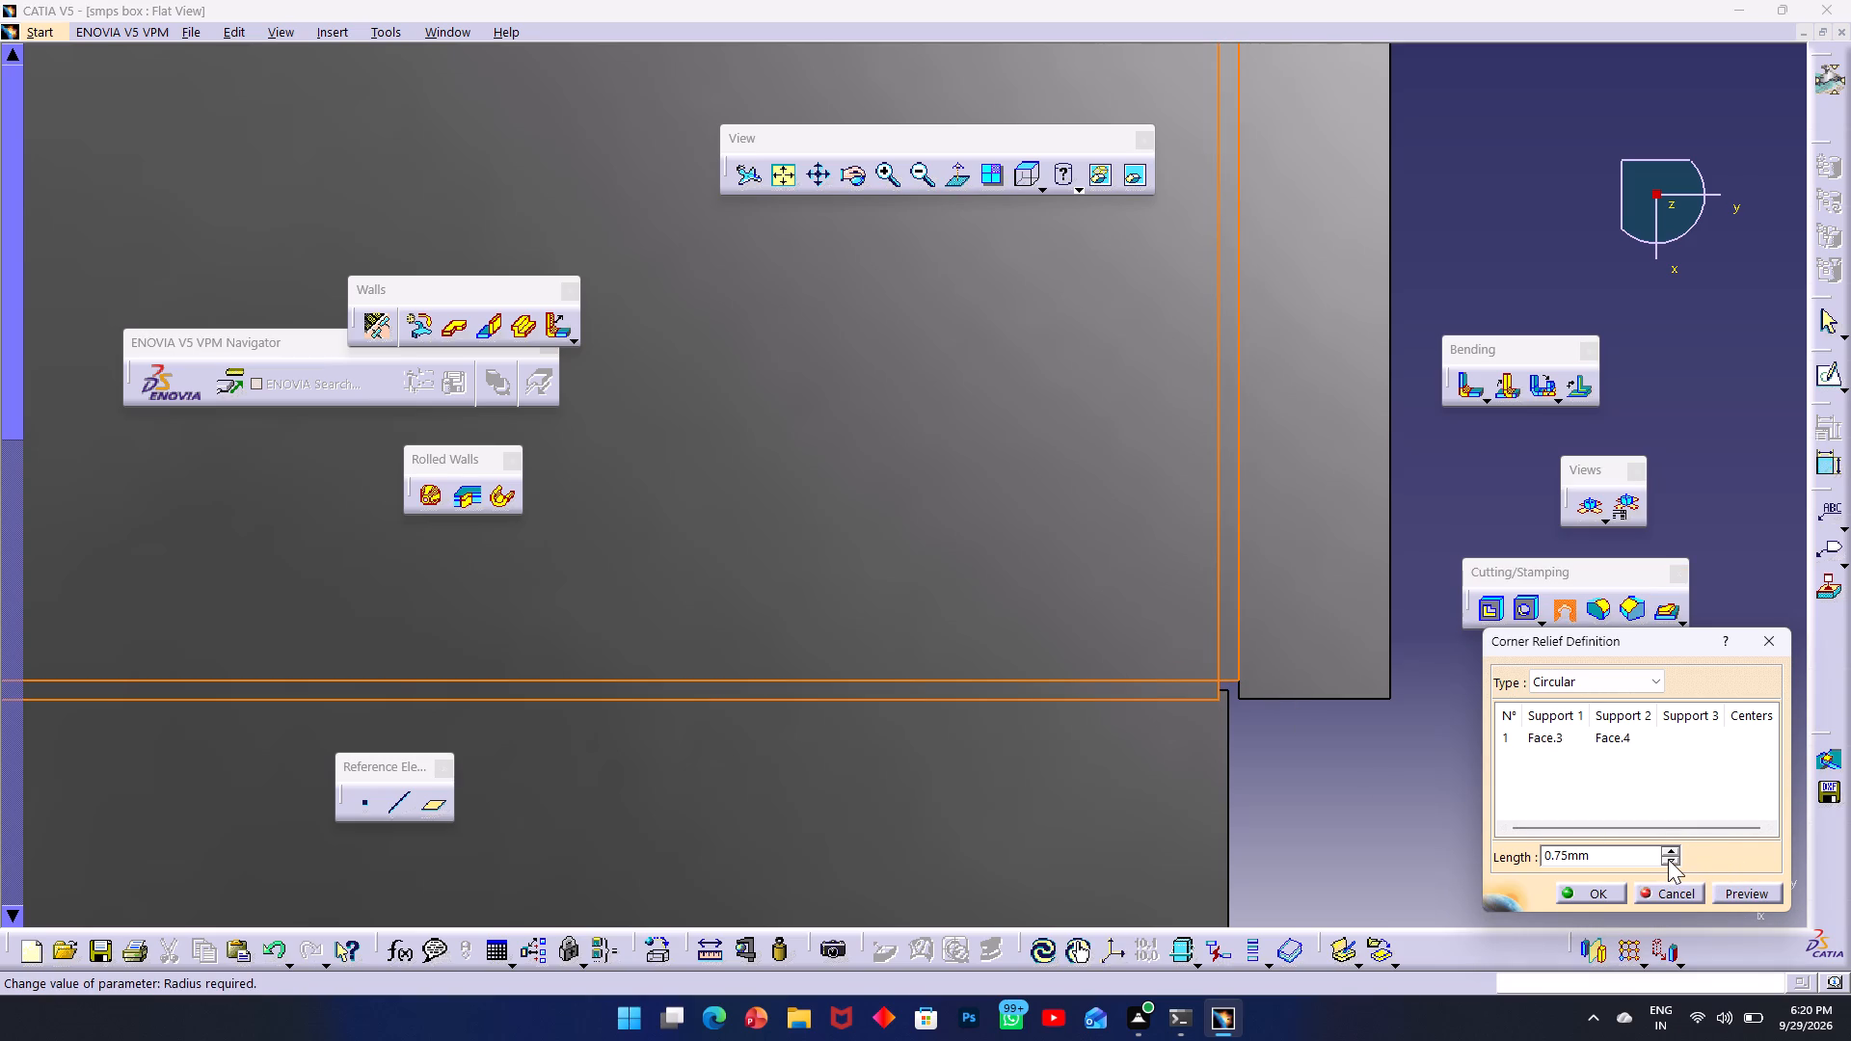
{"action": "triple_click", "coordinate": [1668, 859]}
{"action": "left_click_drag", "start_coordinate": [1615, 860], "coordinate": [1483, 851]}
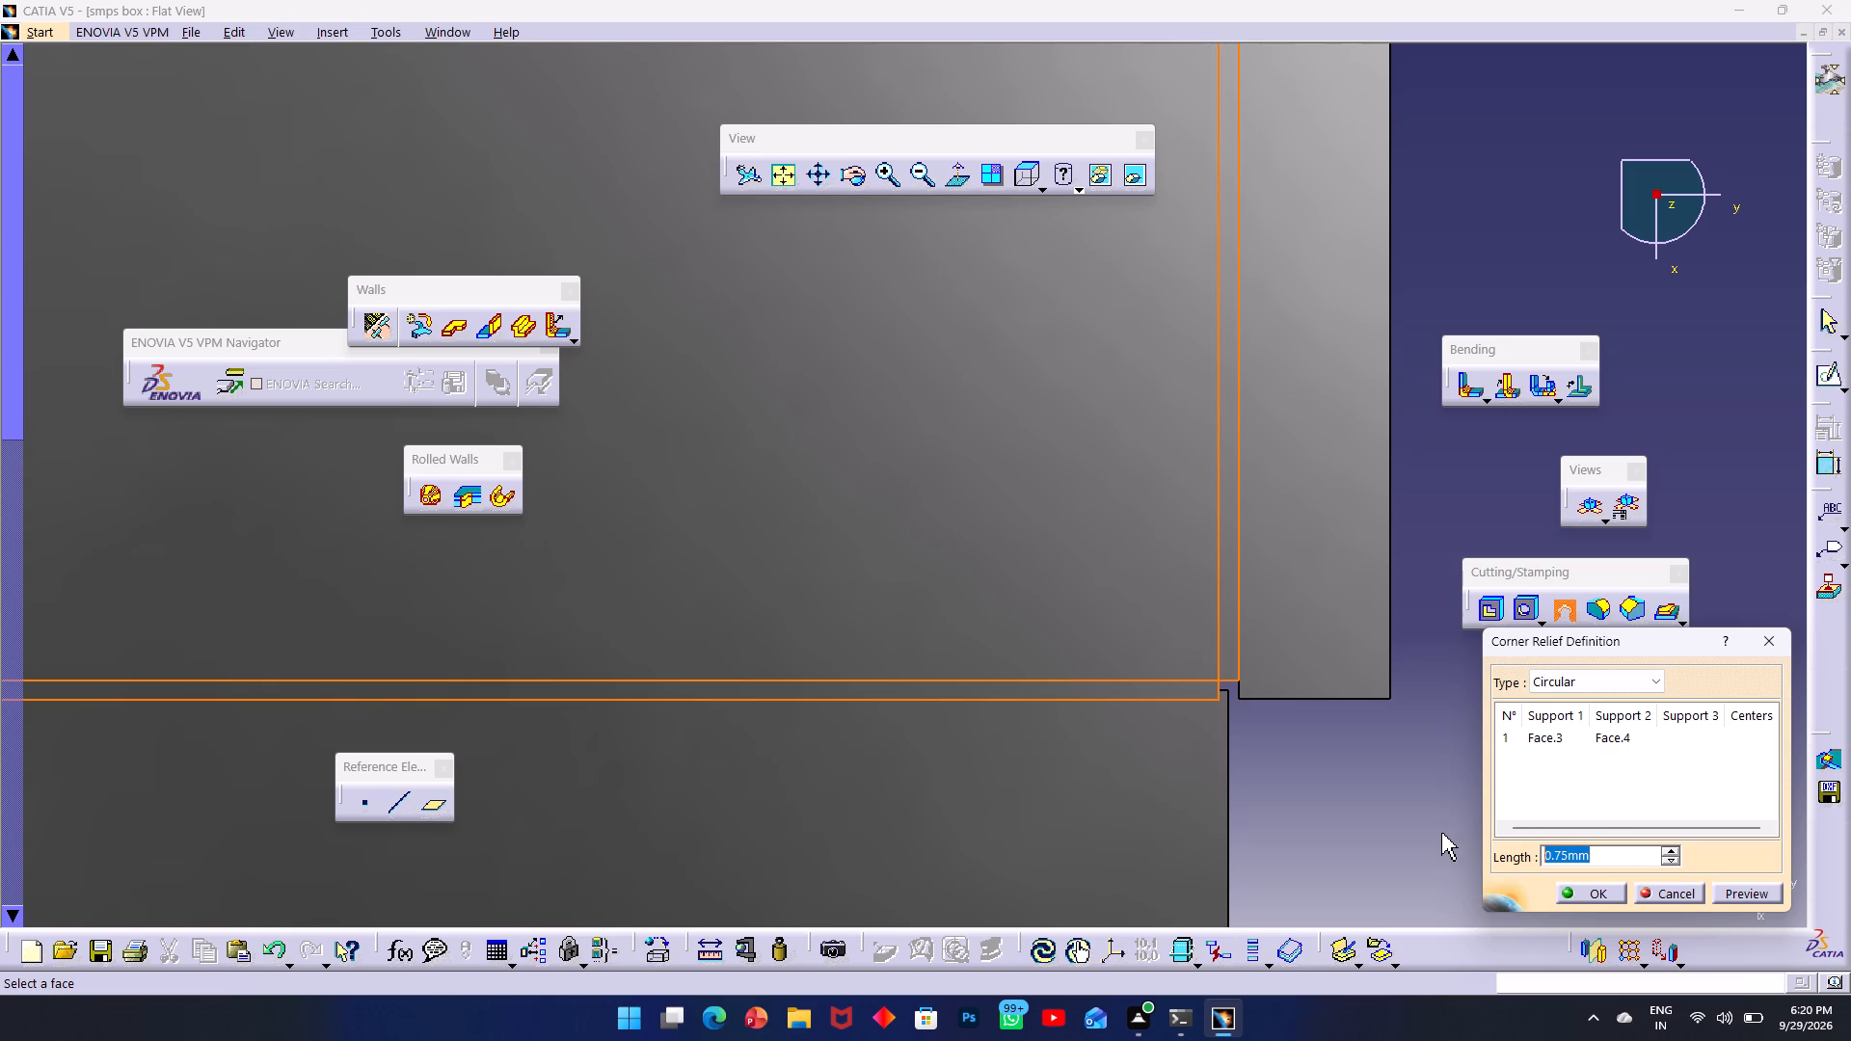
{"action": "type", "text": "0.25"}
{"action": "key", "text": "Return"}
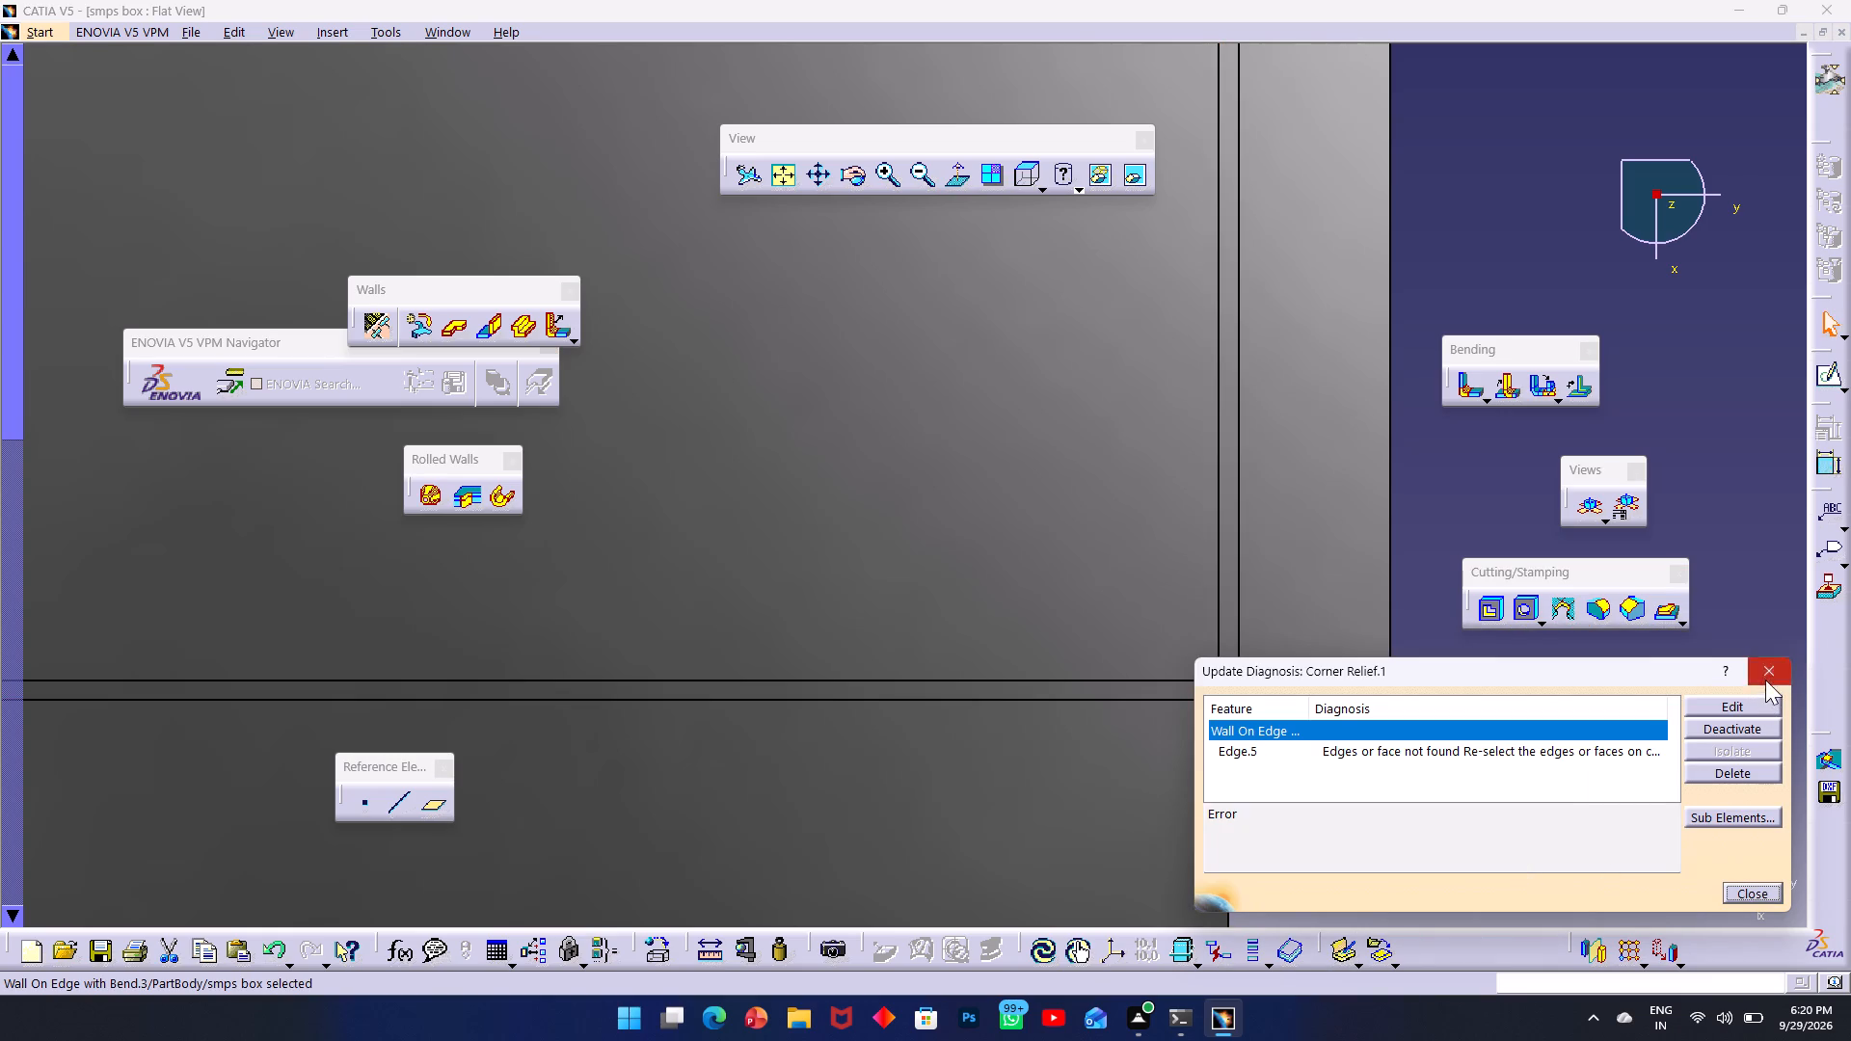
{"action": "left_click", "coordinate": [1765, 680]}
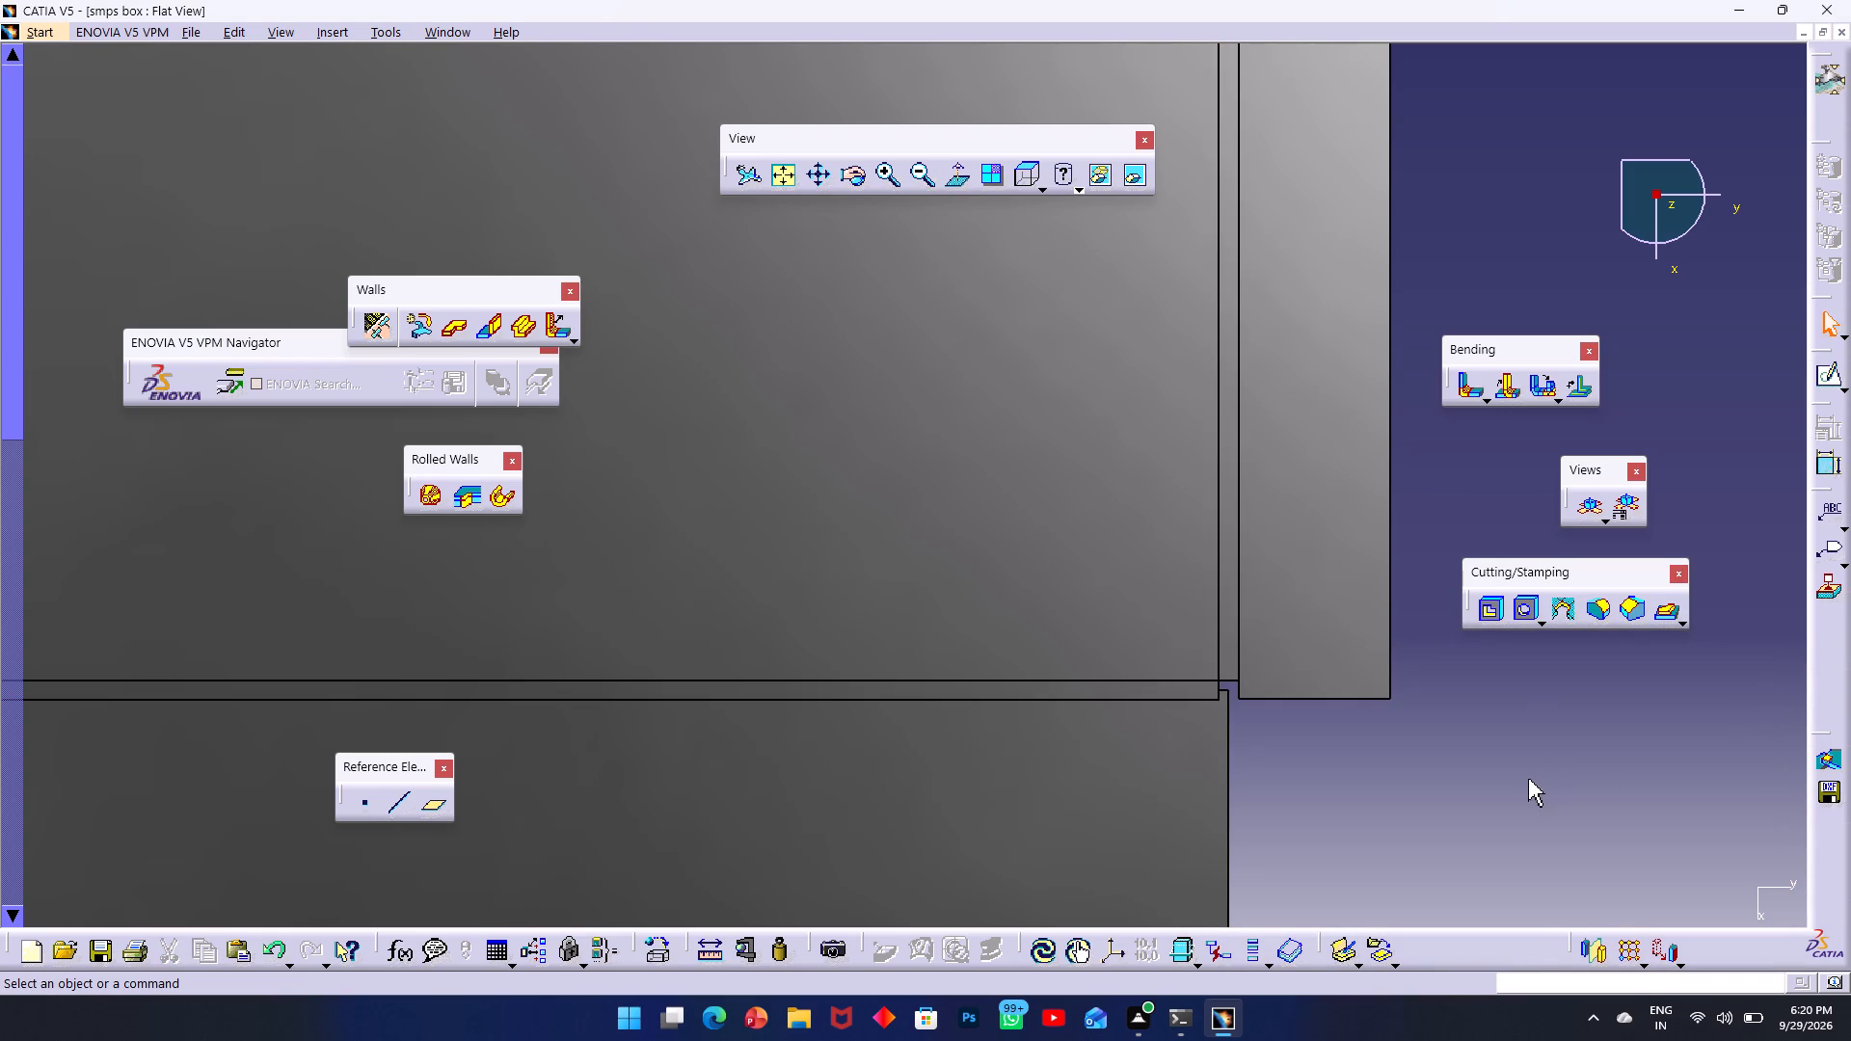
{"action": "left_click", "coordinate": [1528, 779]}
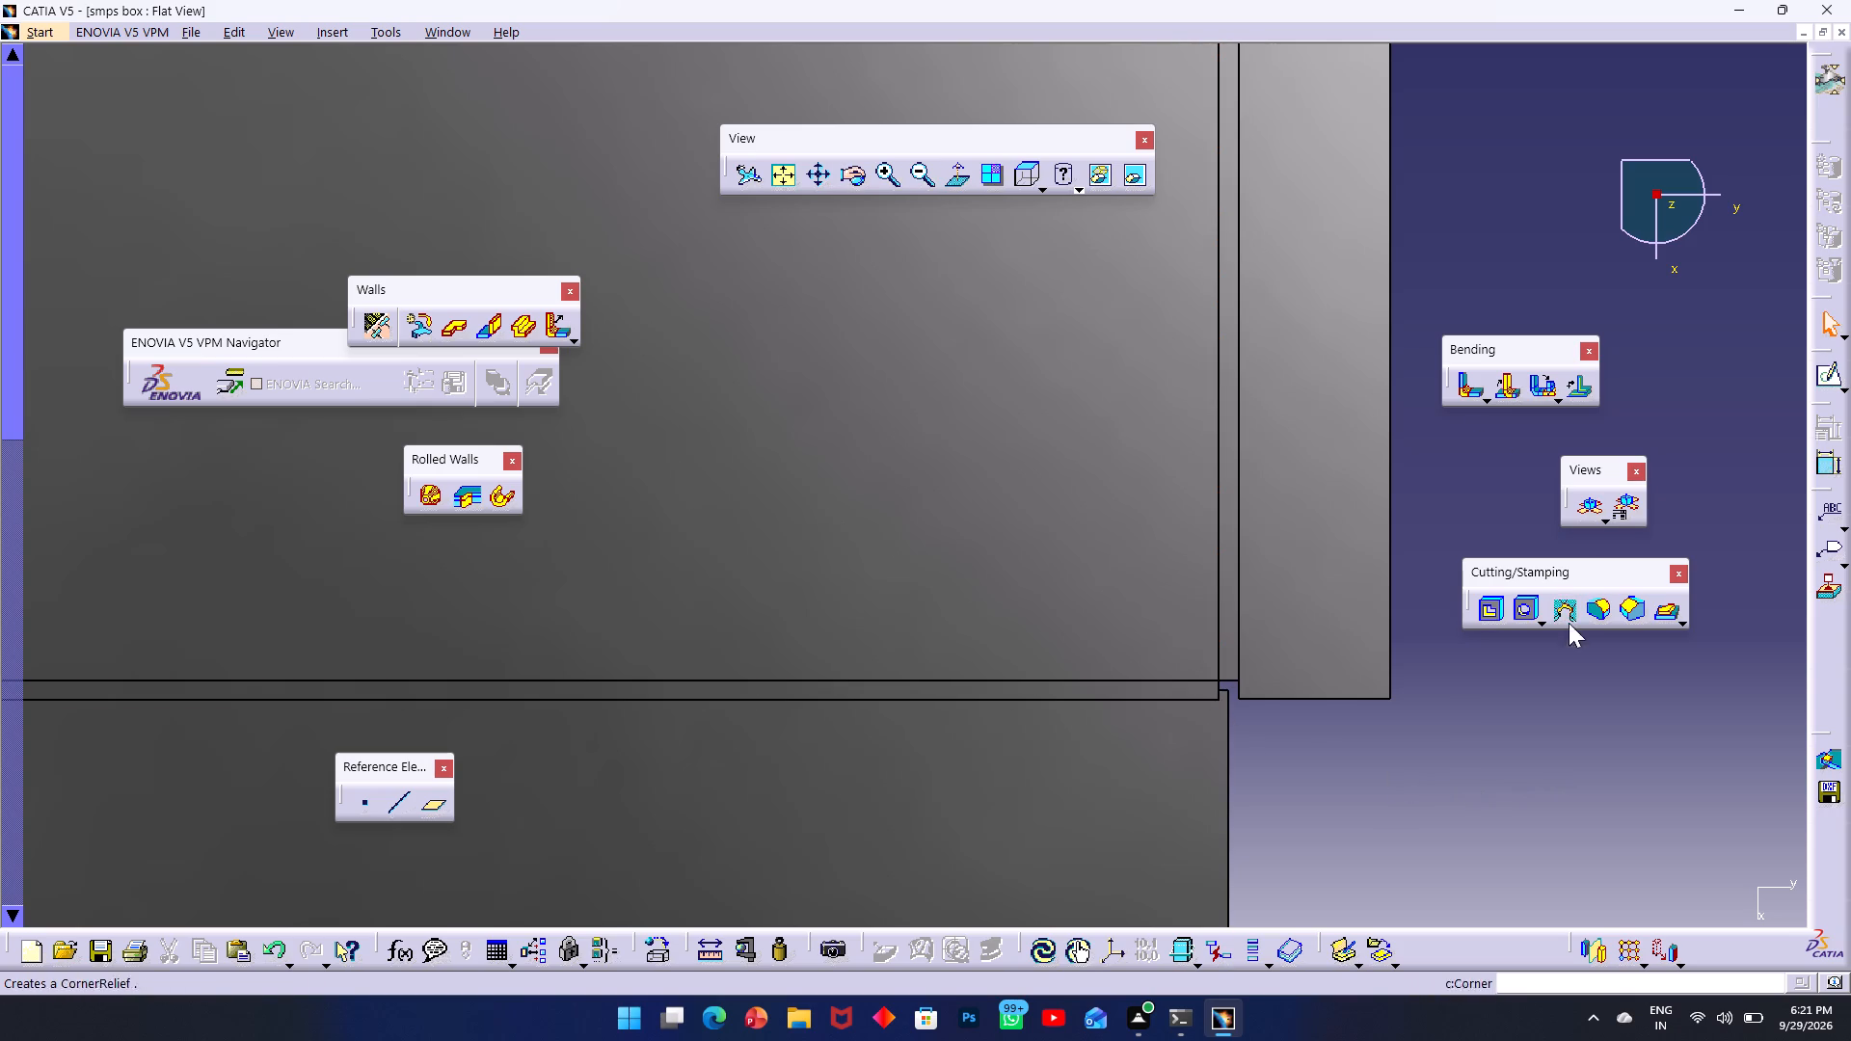
Switch the part to its folded 3D view and examine the corner where the two bends meet up close.
{"action": "left_click", "coordinate": [1590, 518]}
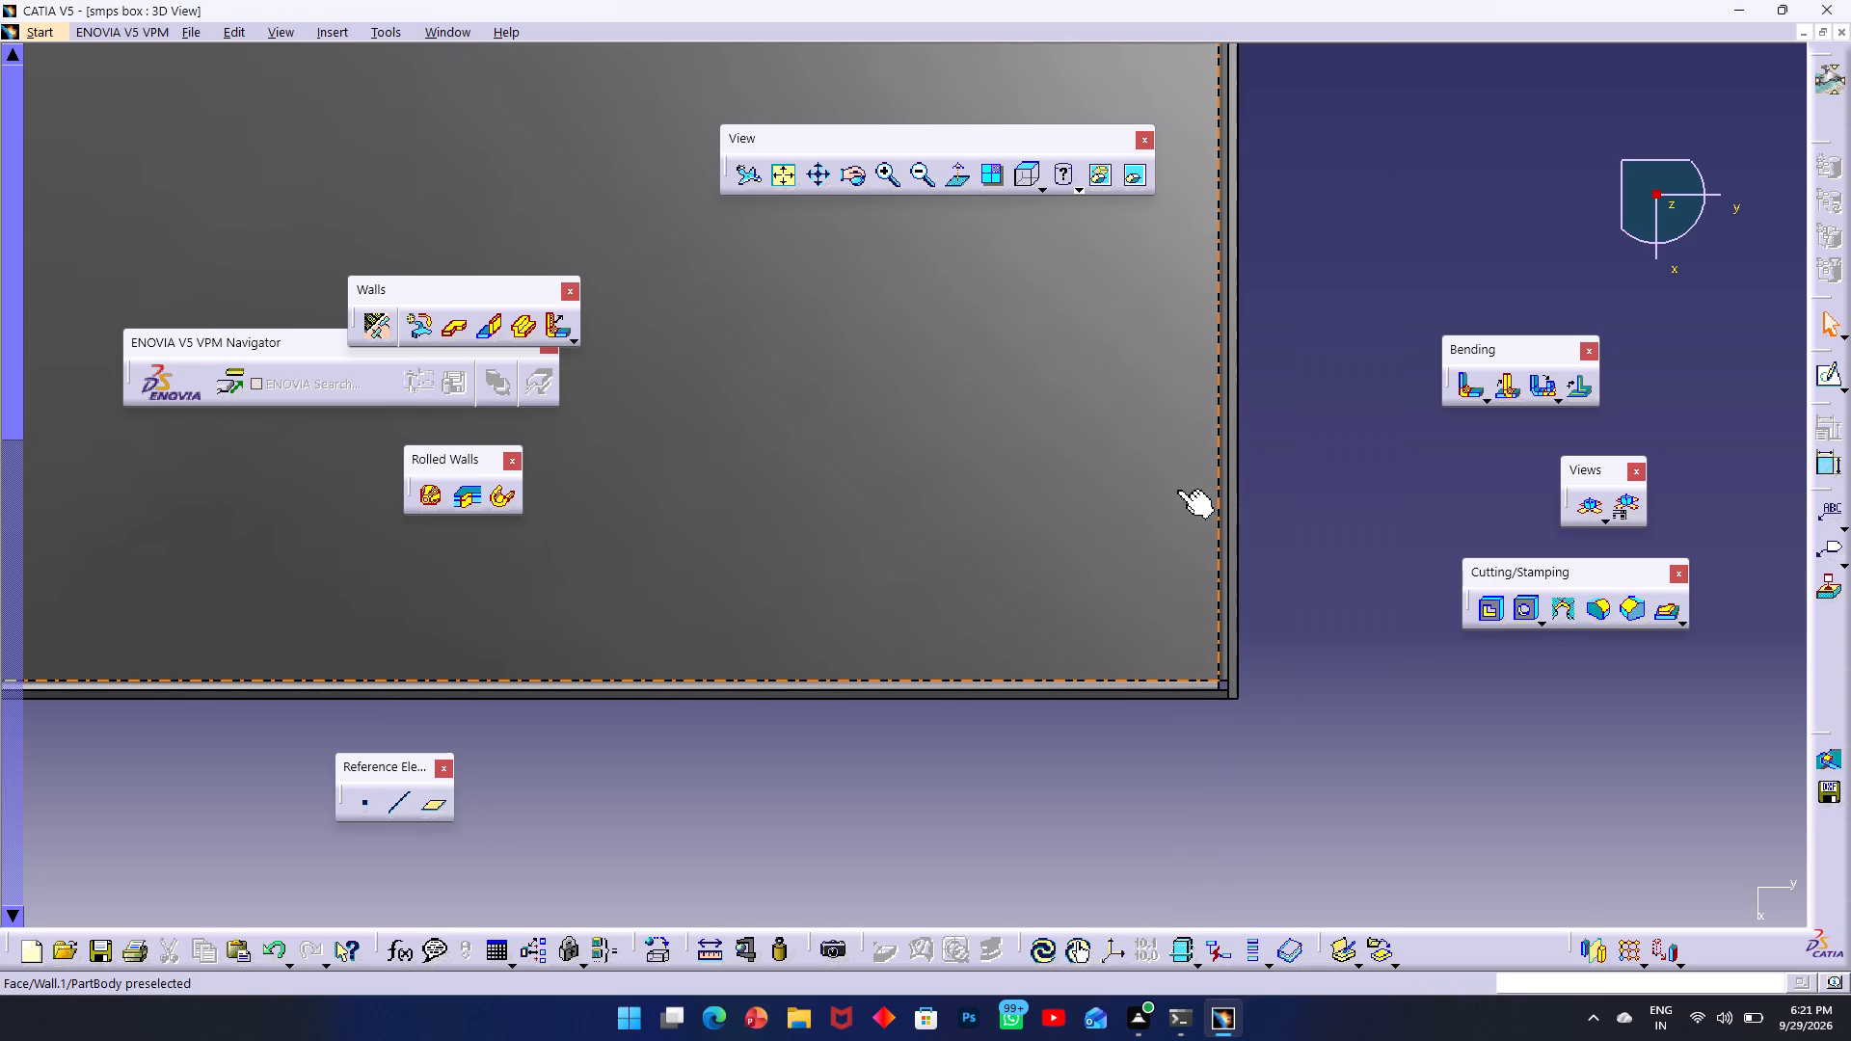
{"action": "middle_click_drag", "start_coordinate": [1352, 434], "coordinate": [1331, 429]}
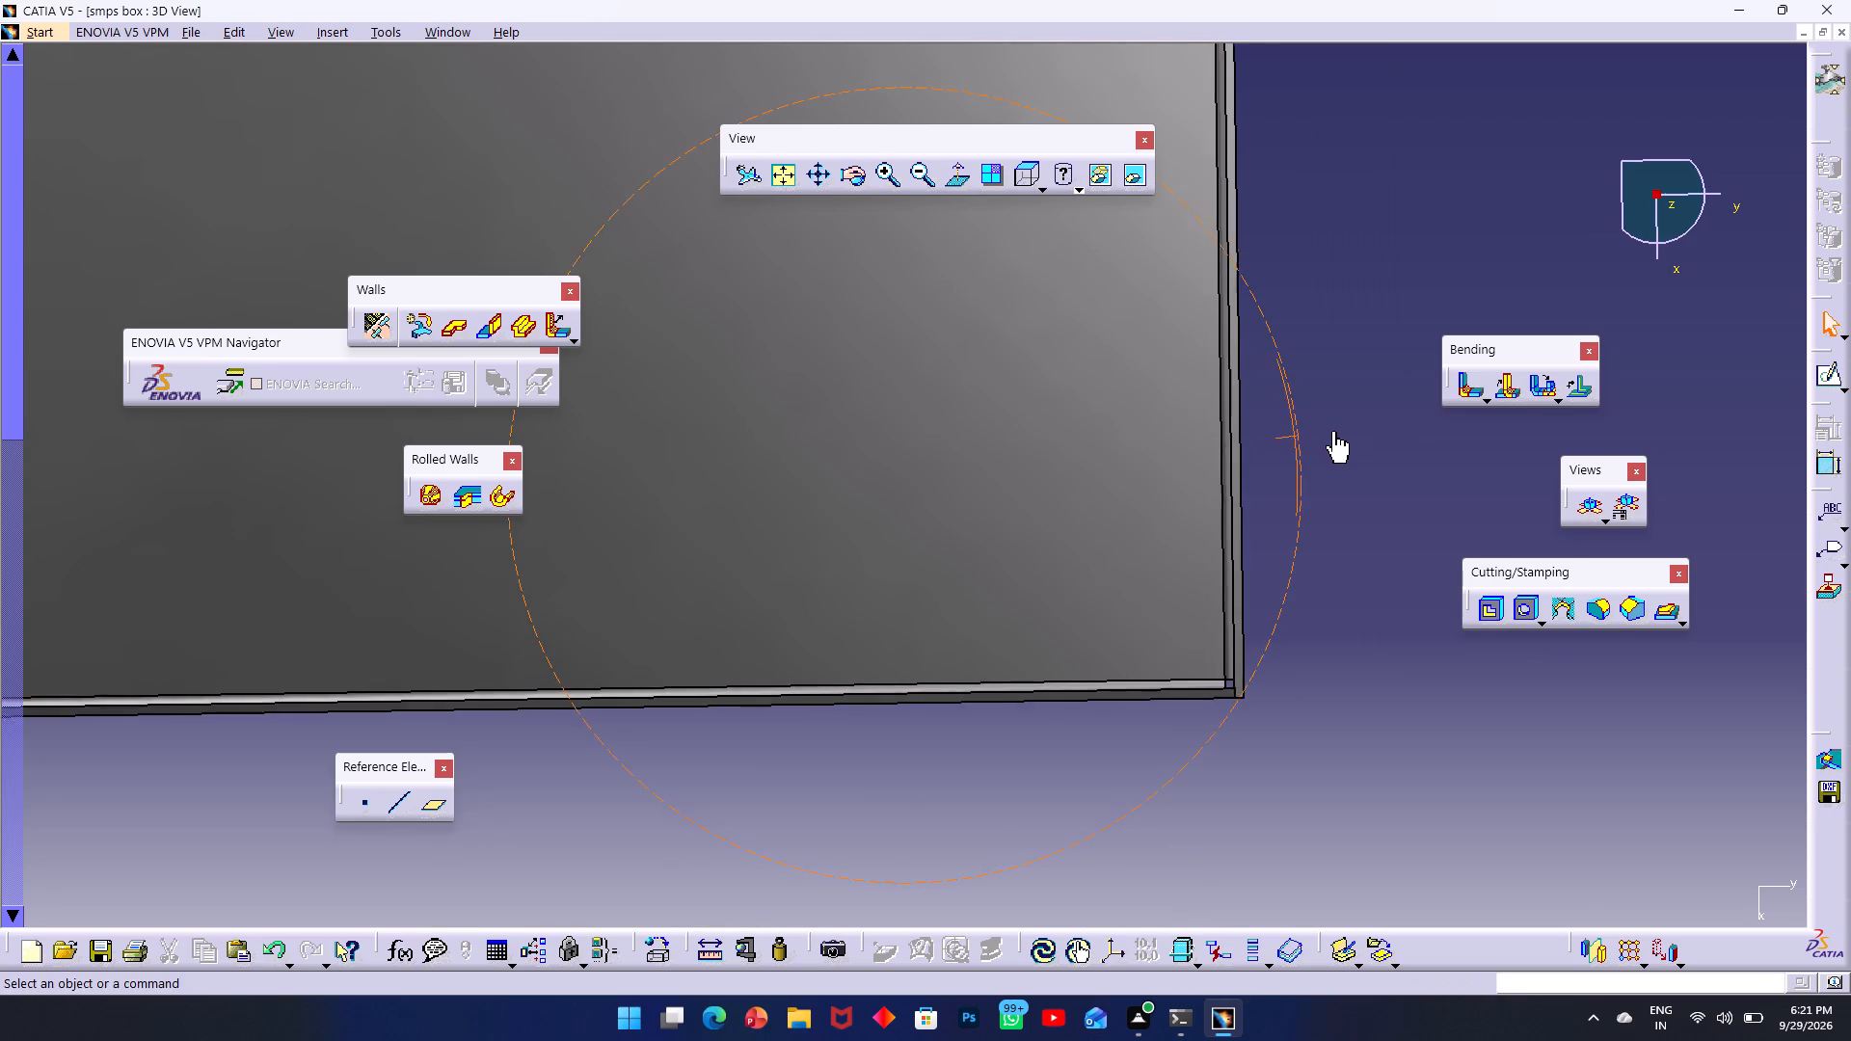
{"action": "middle_click_drag", "start_coordinate": [1331, 429], "coordinate": [702, 269]}
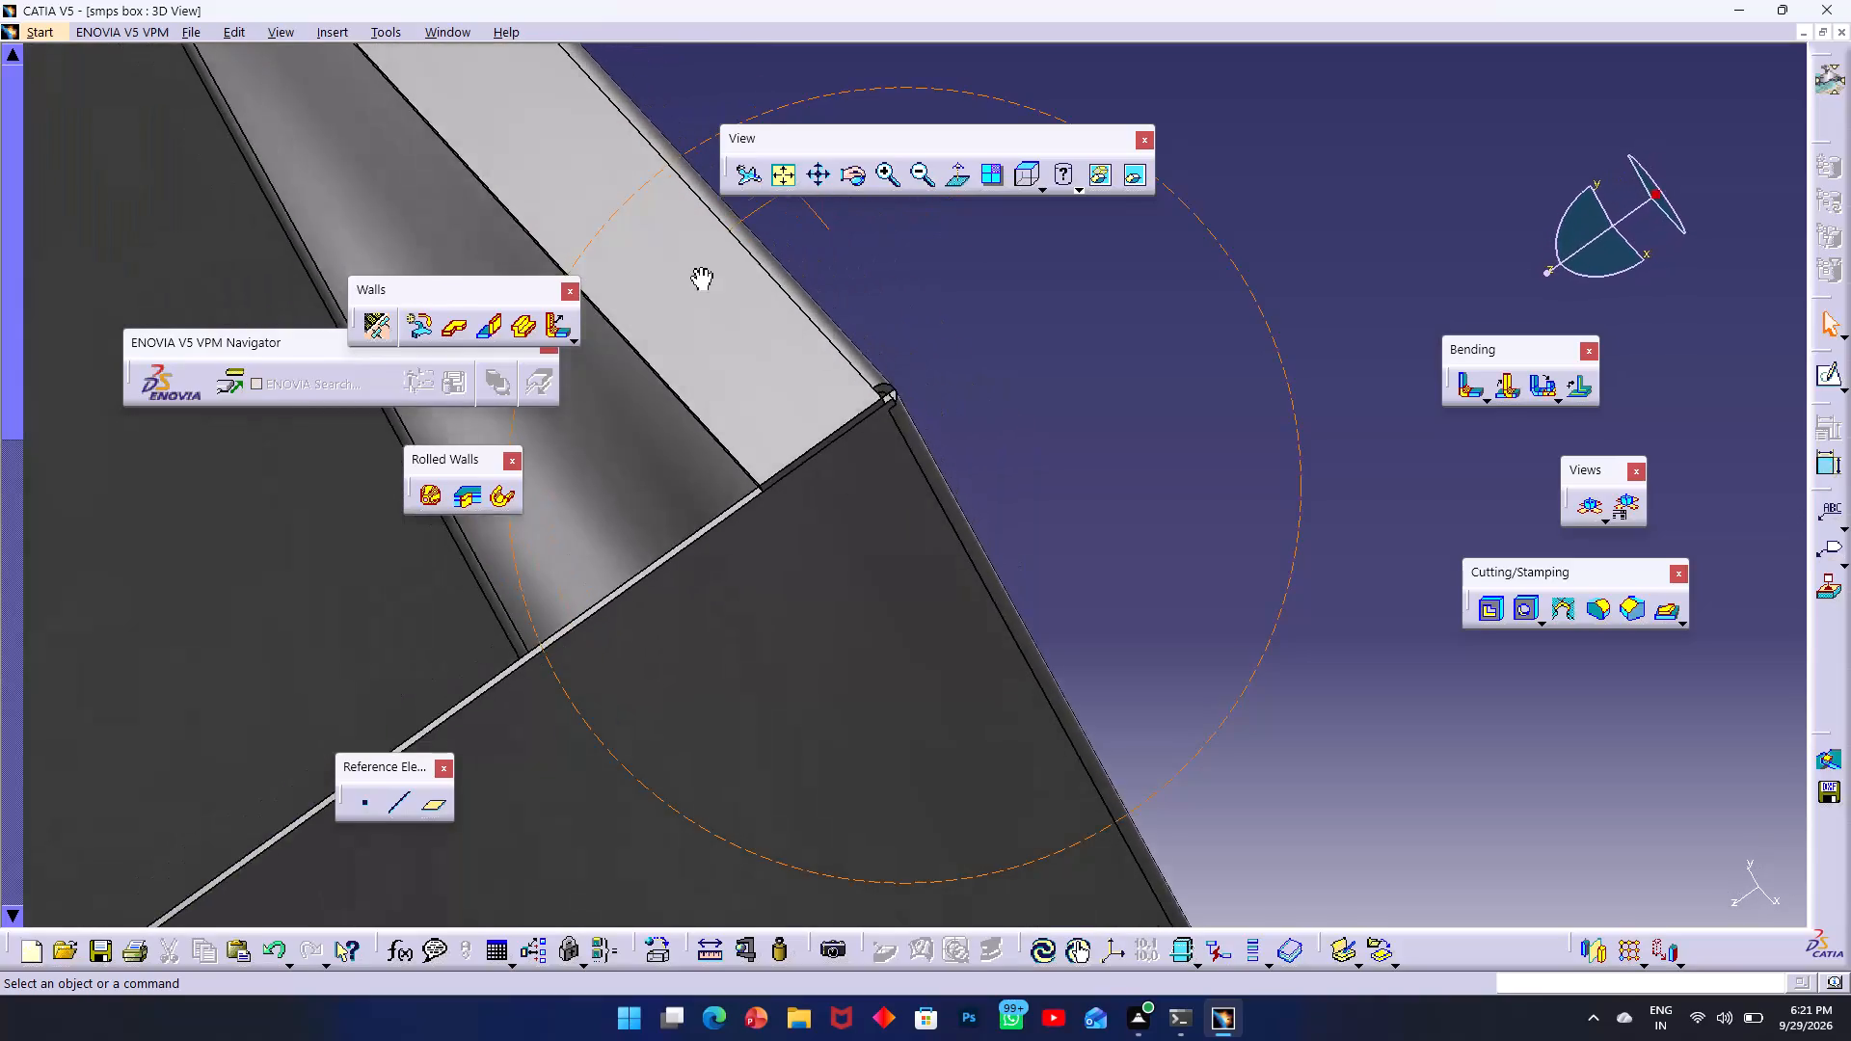
{"action": "middle_click_drag", "start_coordinate": [702, 269], "coordinate": [685, 358]}
{"action": "scroll", "coordinate": [854, 157], "scroll_direction": "up", "scroll_amount": 1}
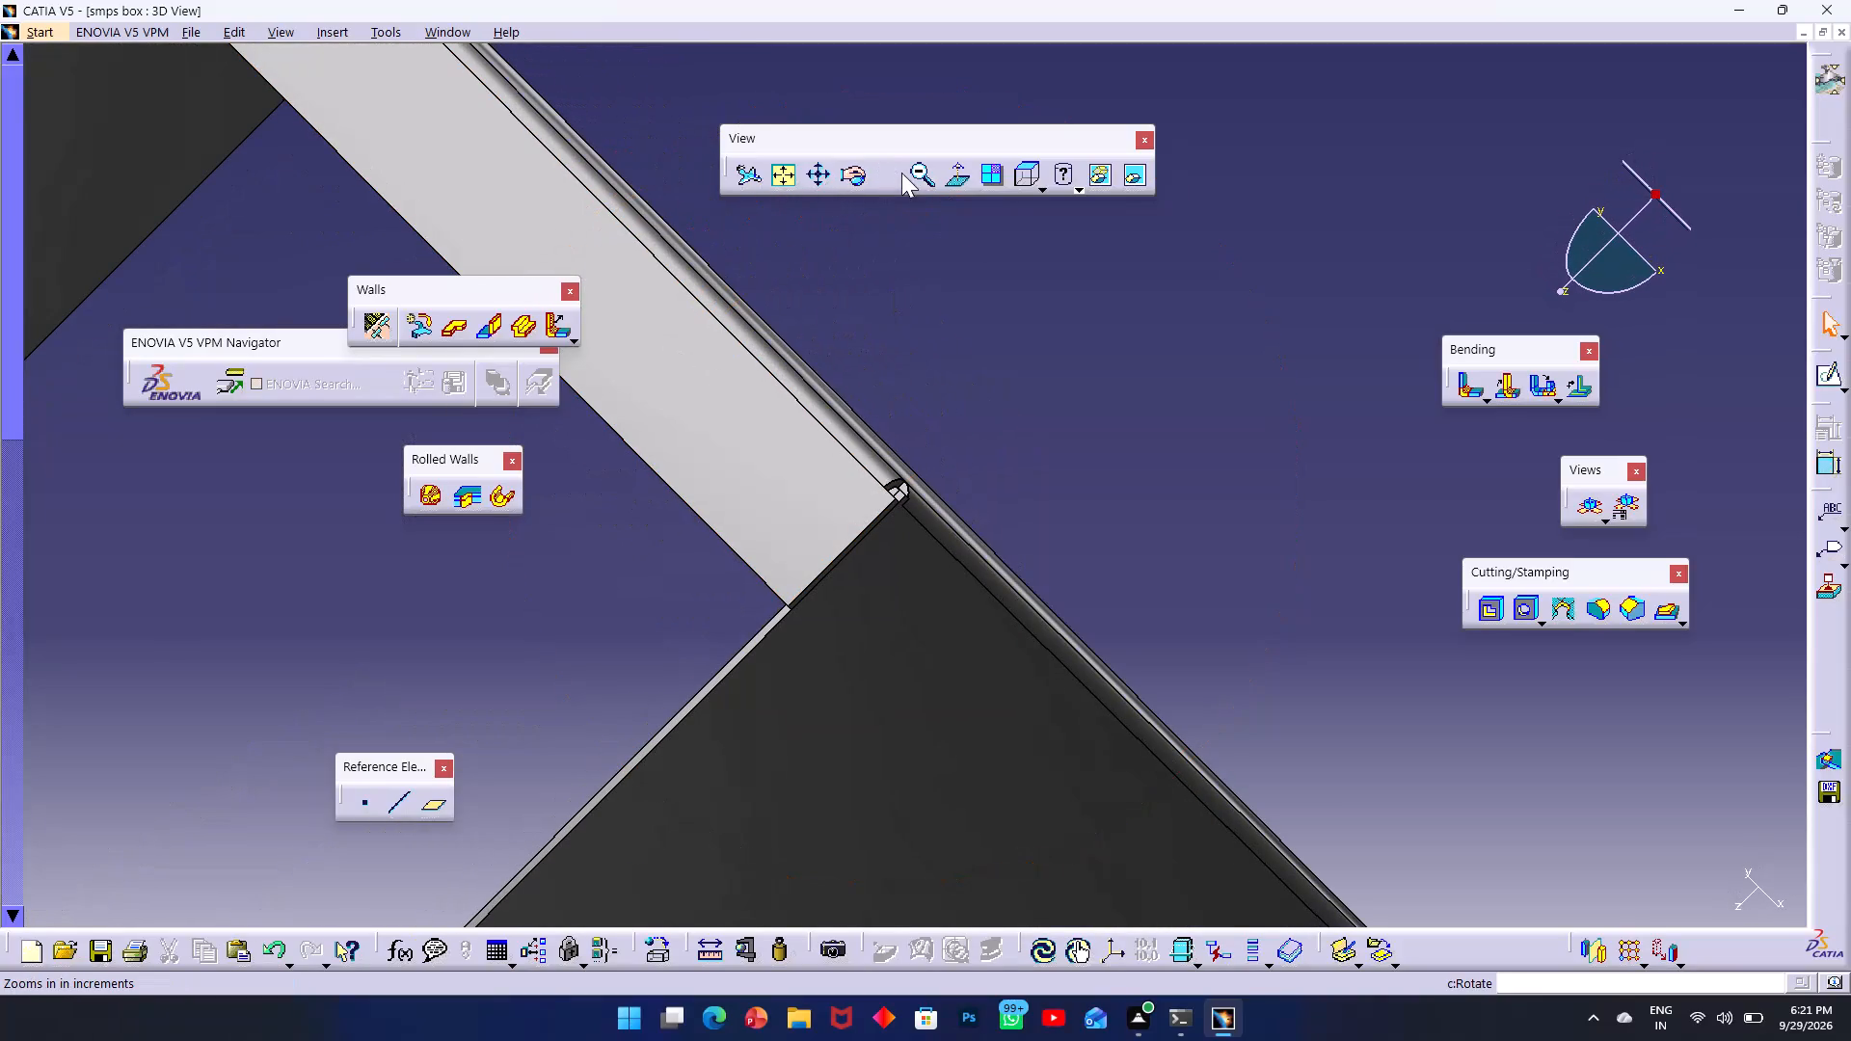
{"action": "triple_click", "coordinate": [889, 177]}
{"action": "triple_click", "coordinate": [889, 177]}
{"action": "triple_click", "coordinate": [889, 177]}
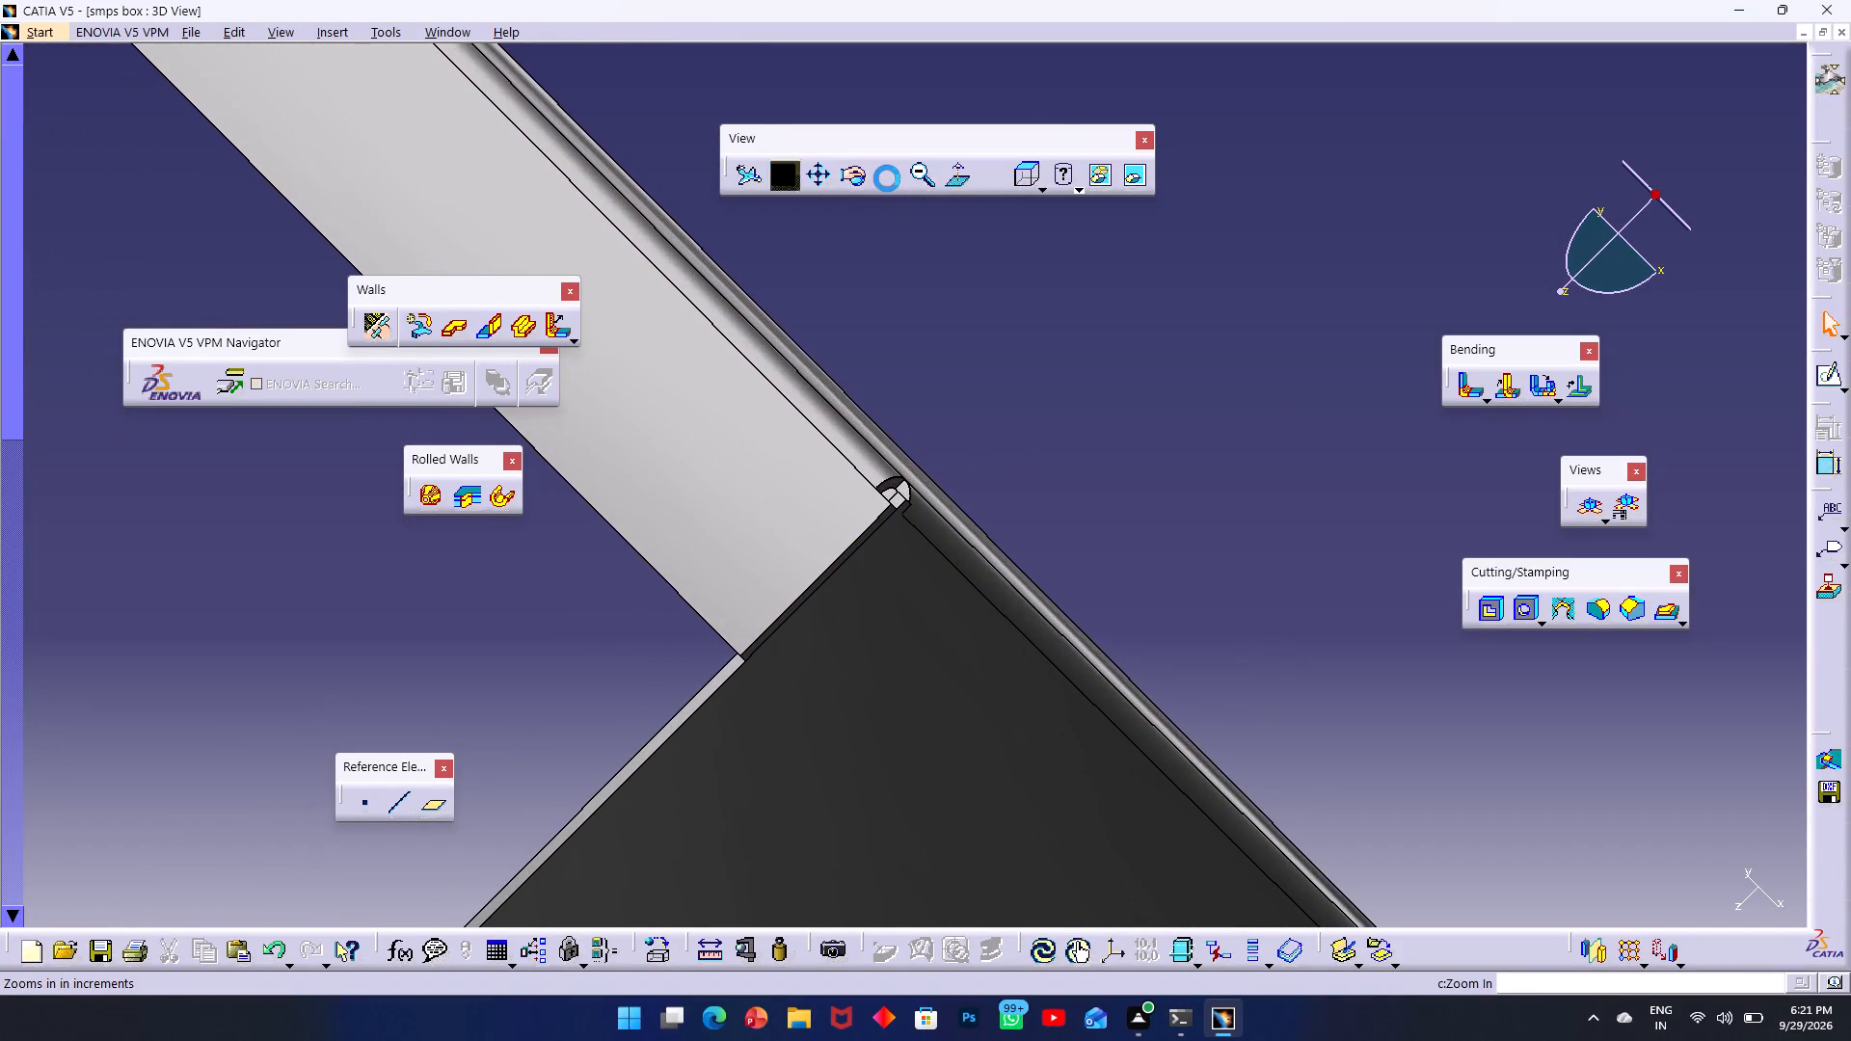
{"action": "double_click", "coordinate": [887, 178]}
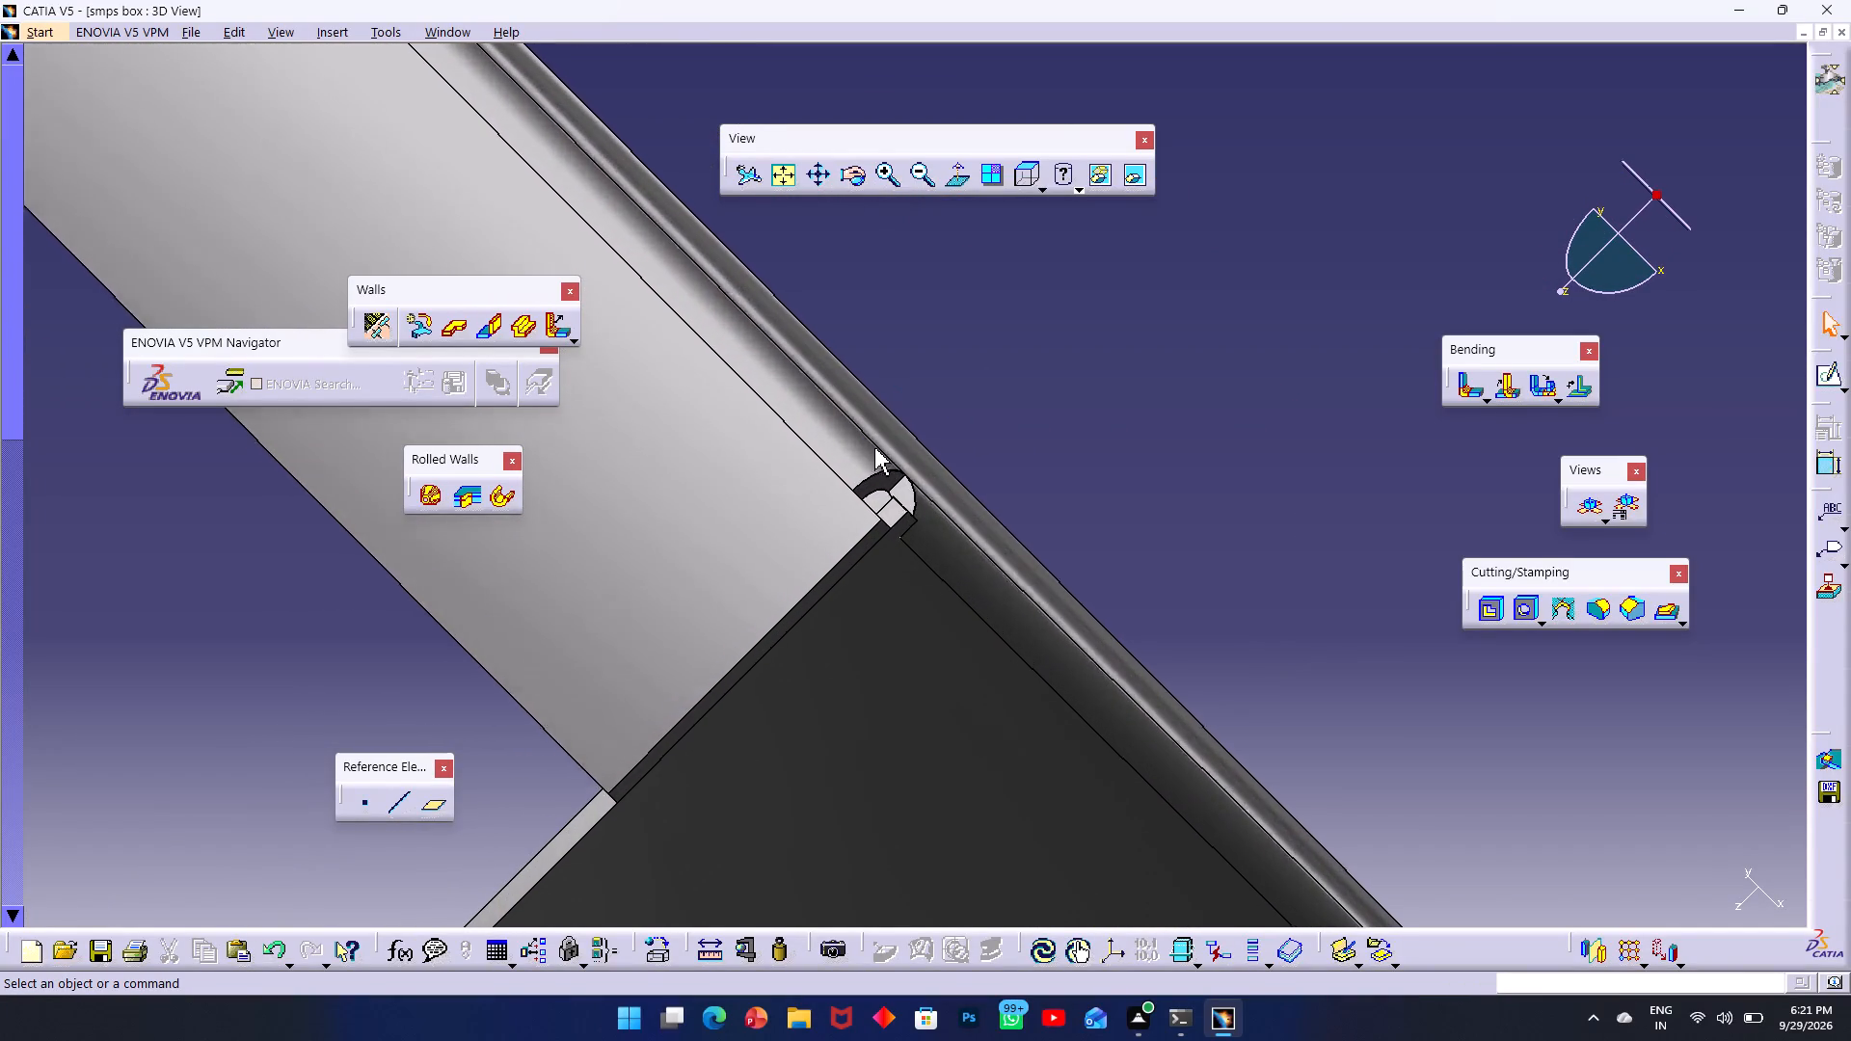
{"action": "left_click_drag", "start_coordinate": [890, 479], "coordinate": [919, 494], "text": "ctrl"}
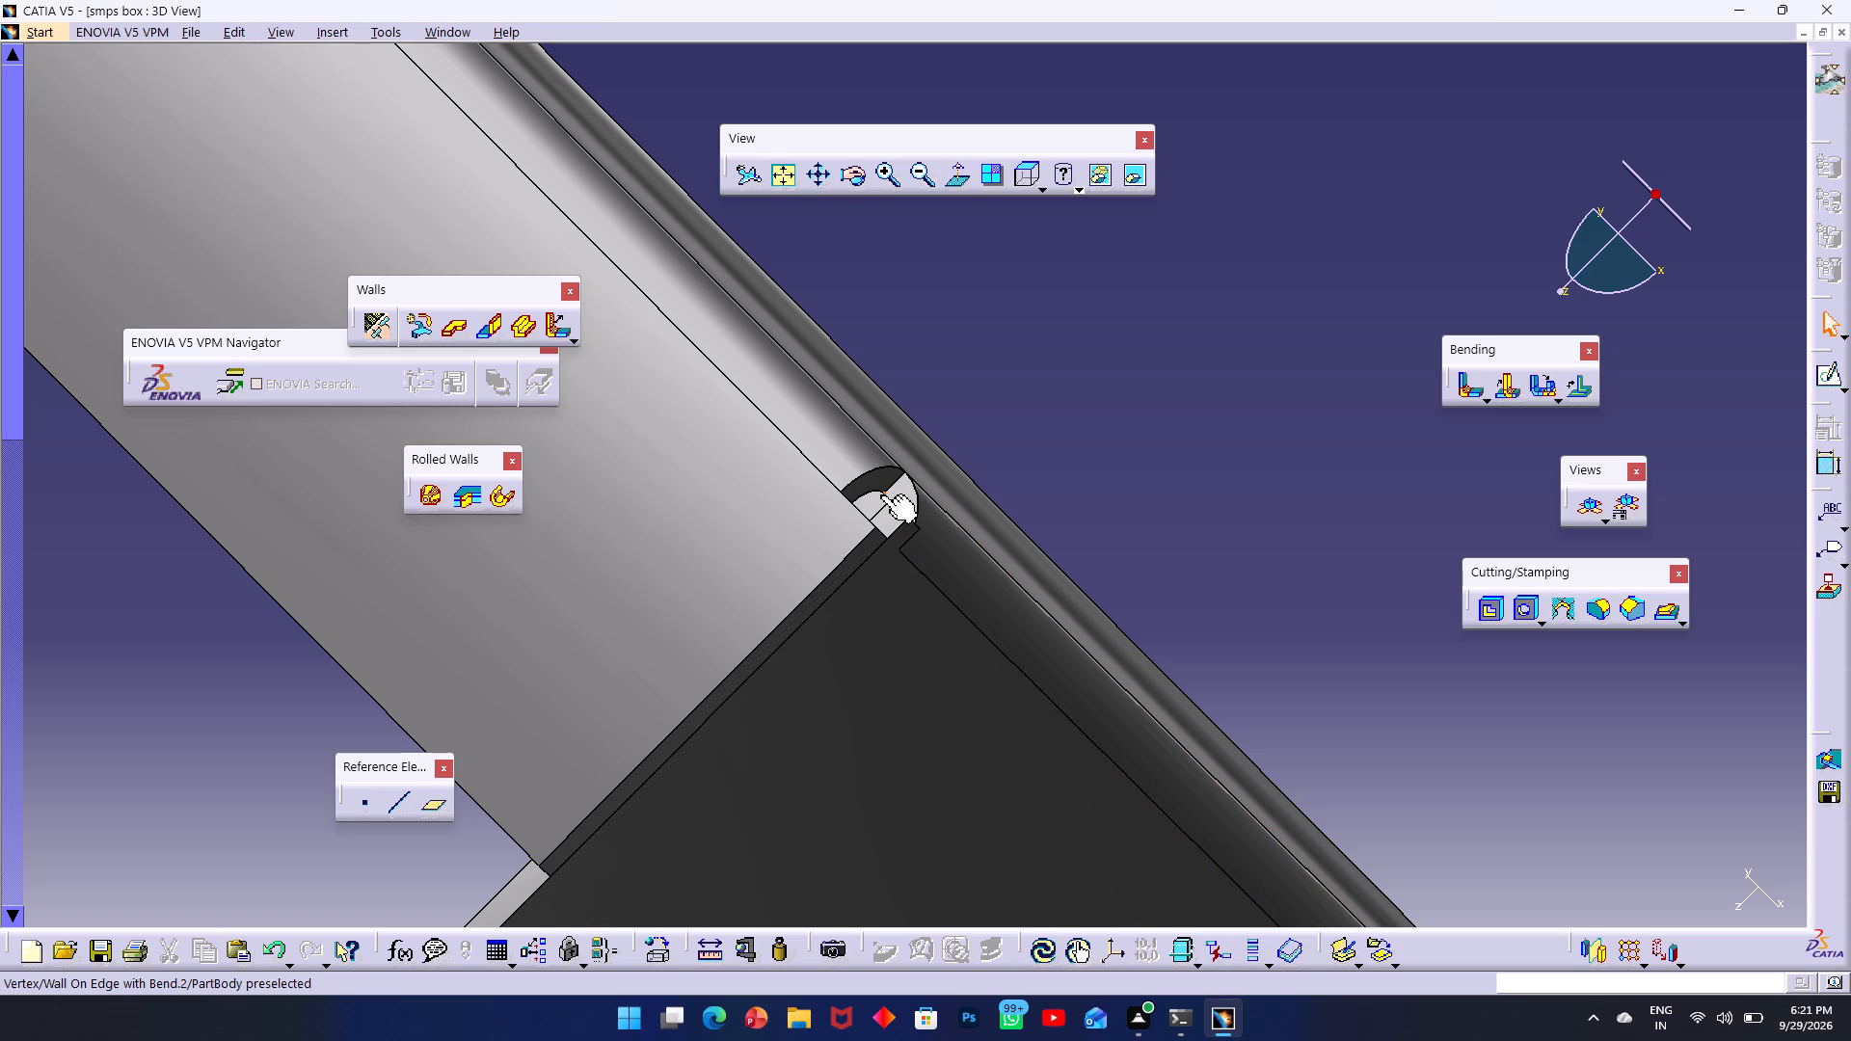
{"action": "left_click_drag", "start_coordinate": [878, 494], "coordinate": [924, 500], "text": "ctrl"}
{"action": "left_click", "coordinate": [1096, 408]}
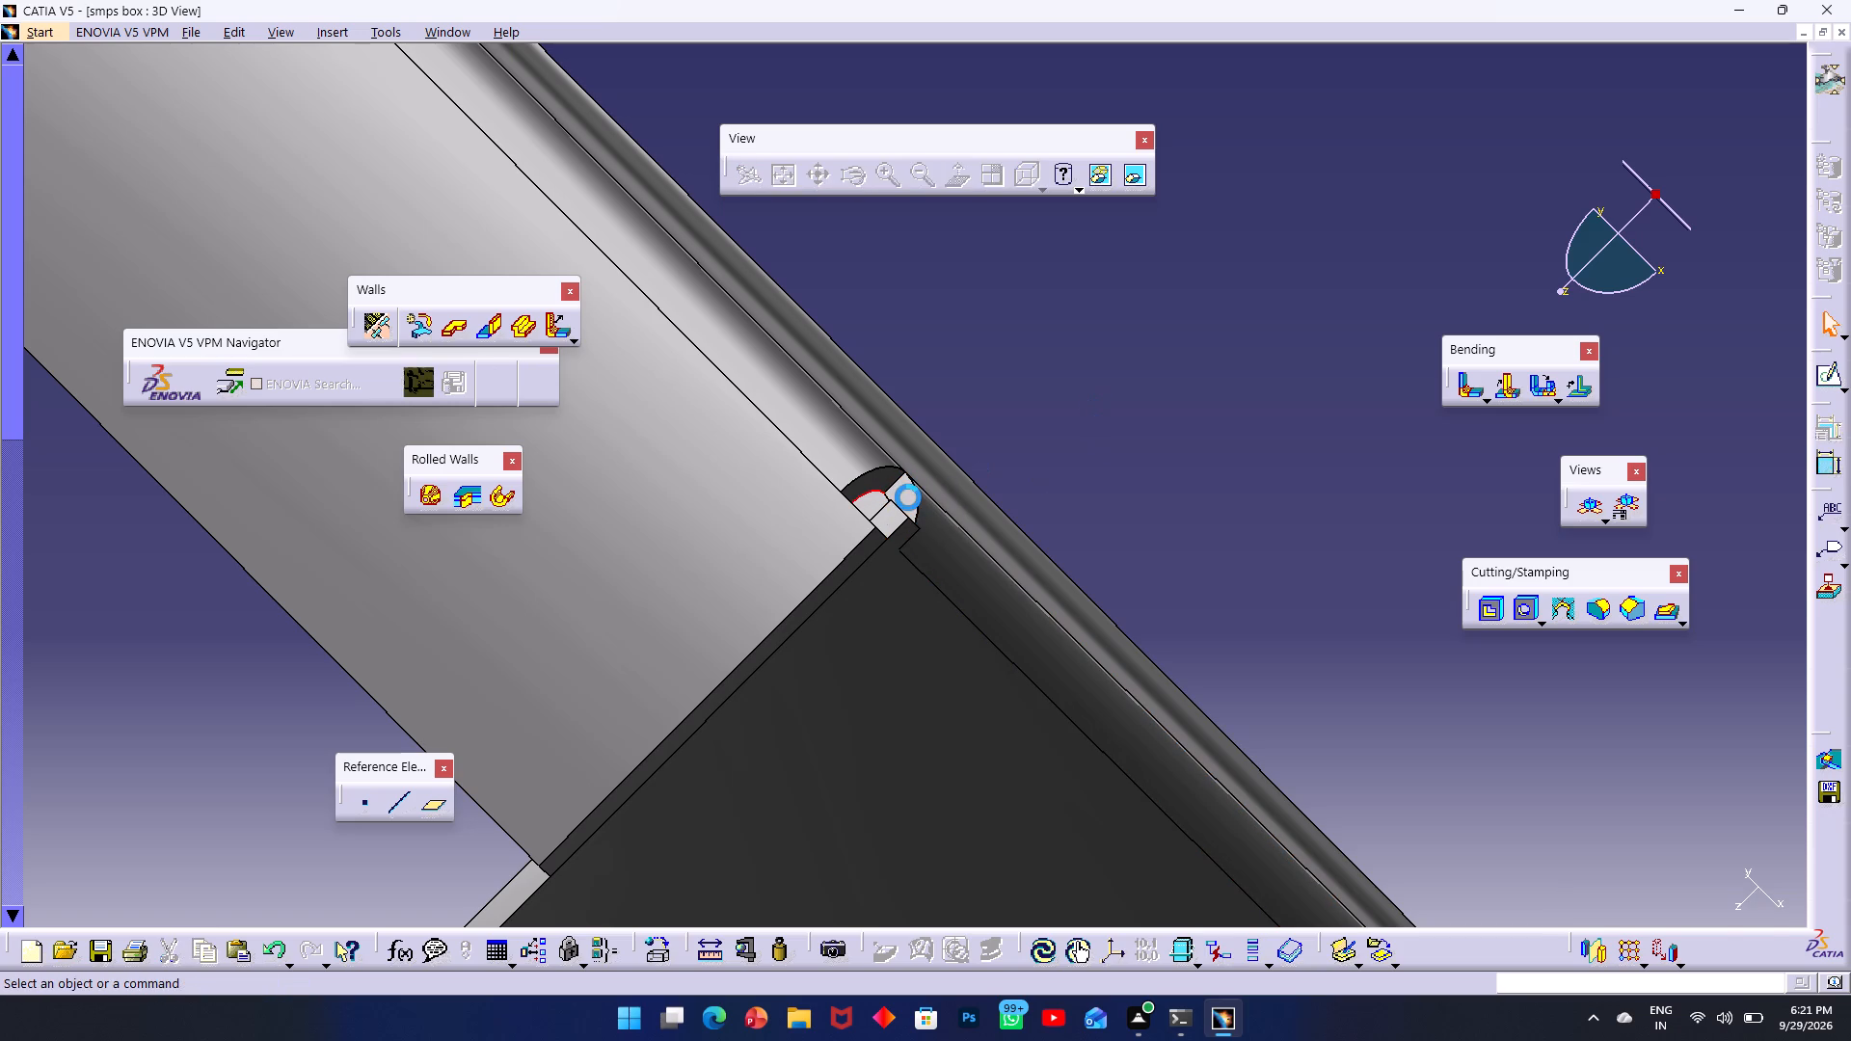
{"action": "middle_click_drag", "start_coordinate": [899, 496], "coordinate": [1016, 496], "text": "ctrl"}
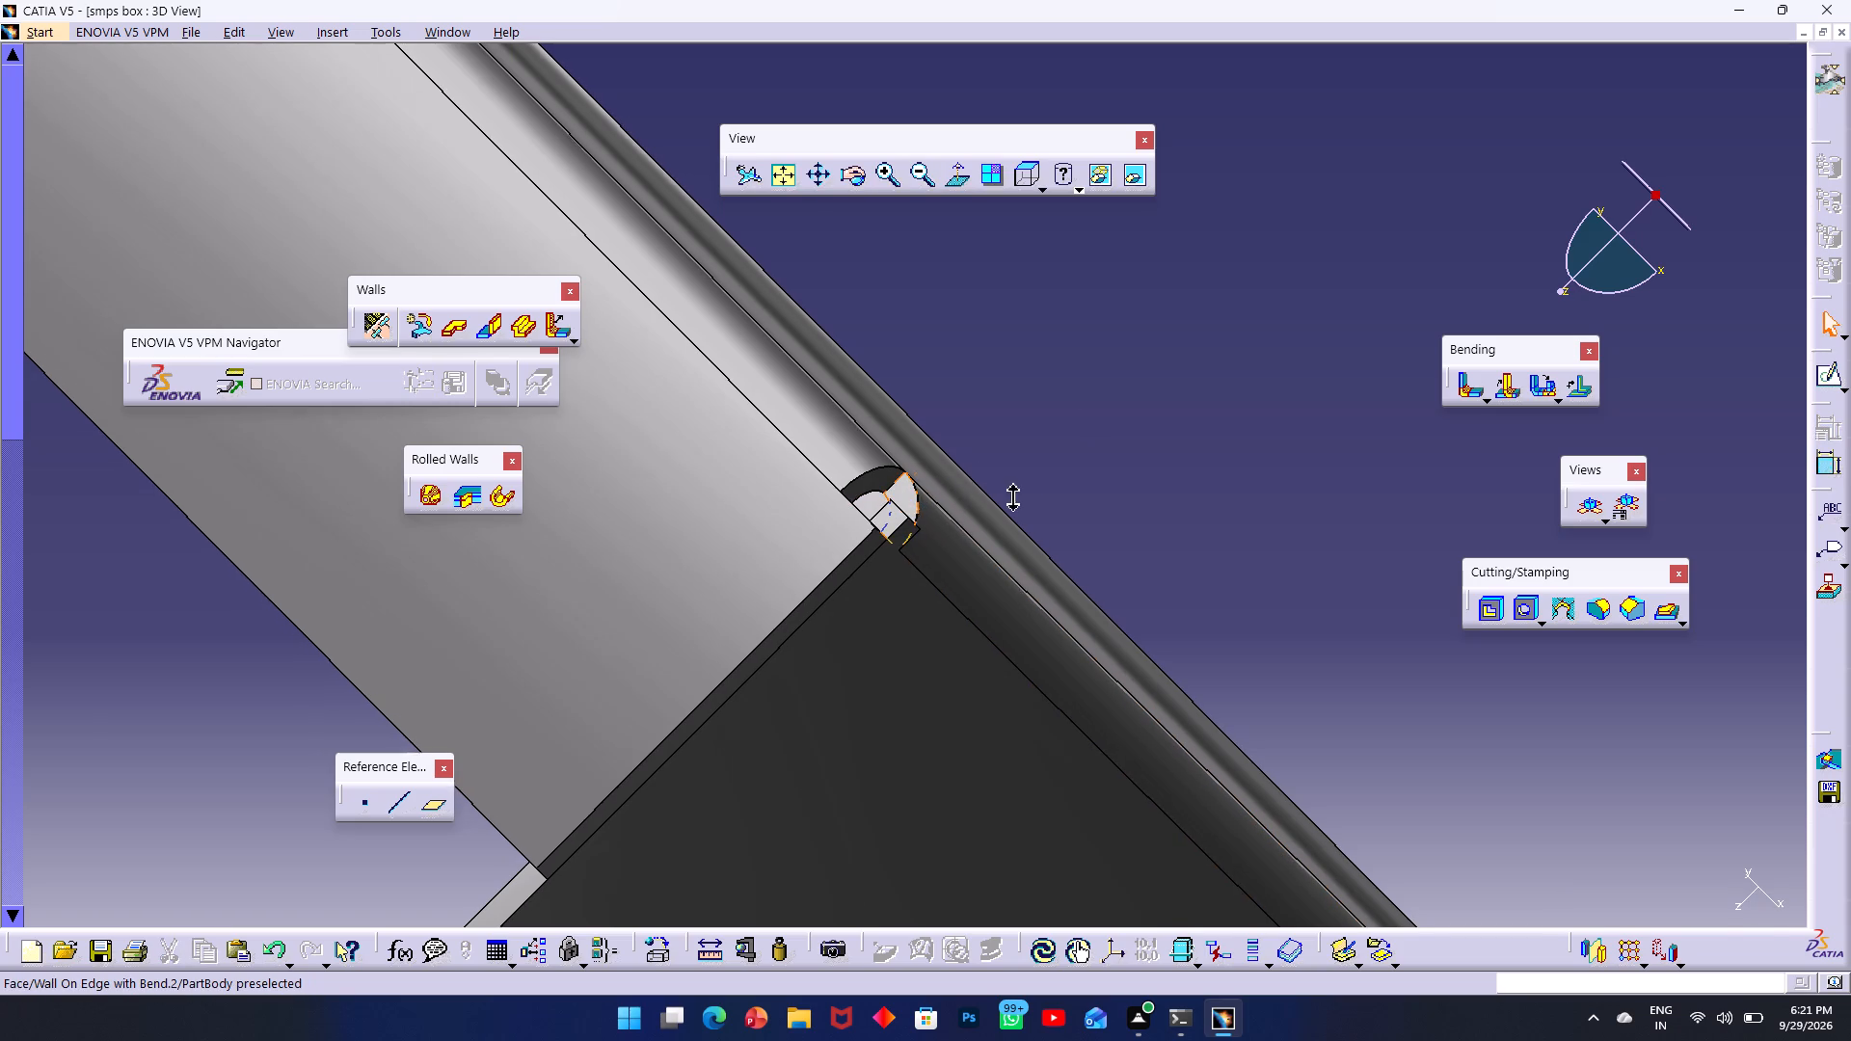
{"action": "middle_click_drag", "start_coordinate": [1016, 496], "coordinate": [1479, 450], "text": "ctrl"}
{"action": "middle_click_drag", "start_coordinate": [909, 500], "coordinate": [1171, 463], "text": "ctrl"}
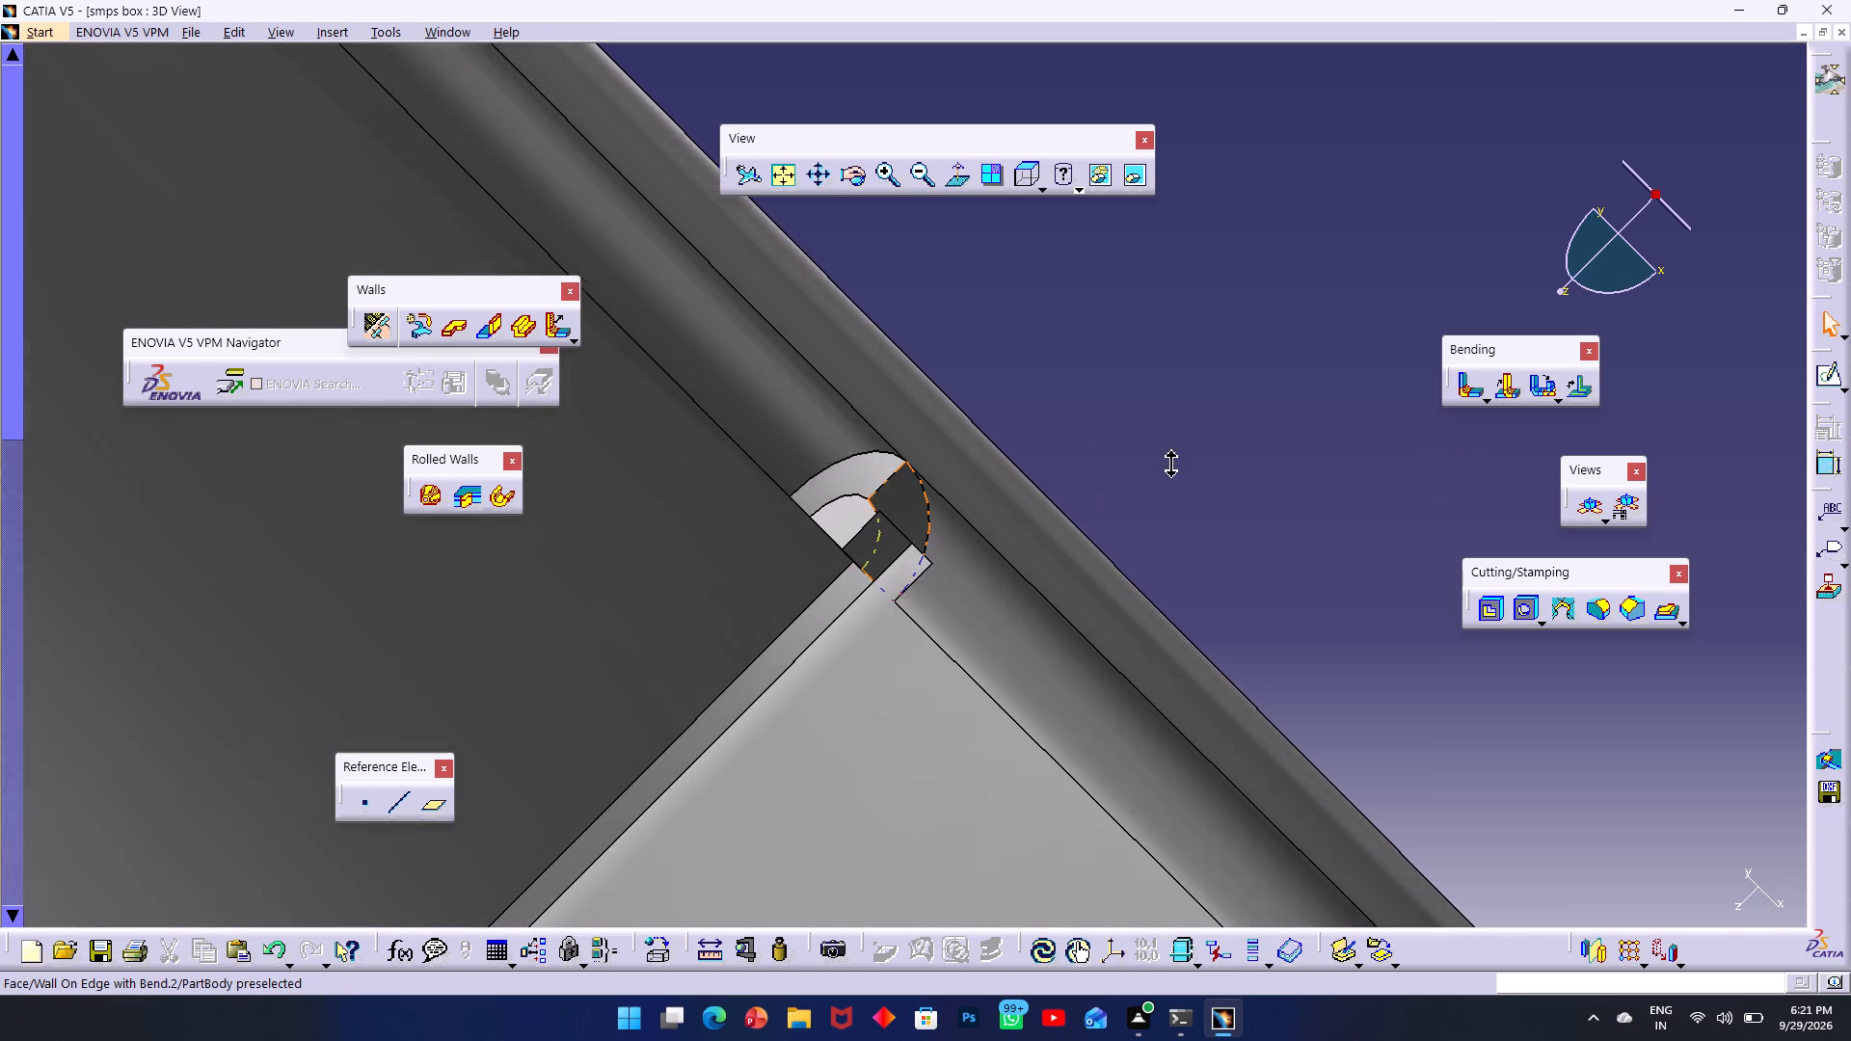
{"action": "middle_click_drag", "start_coordinate": [1171, 463], "coordinate": [1498, 403], "text": "ctrl"}
{"action": "left_click", "coordinate": [1195, 350]}
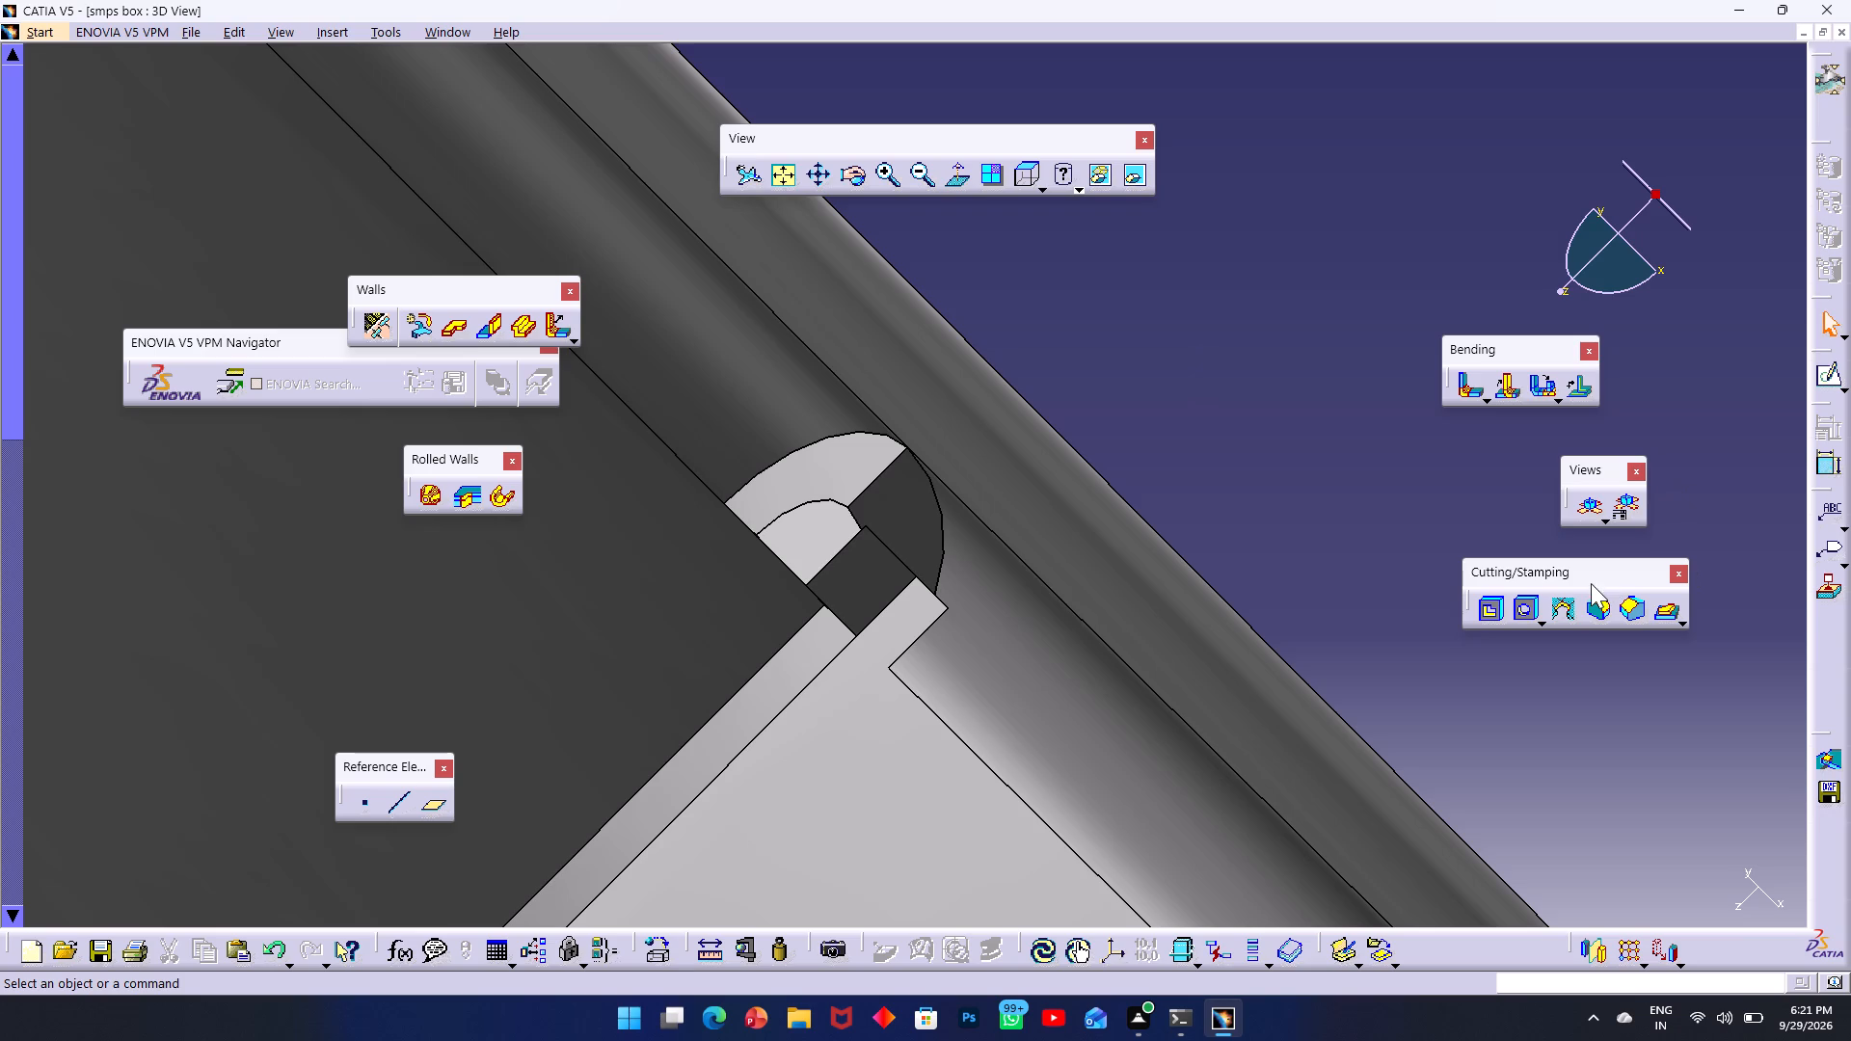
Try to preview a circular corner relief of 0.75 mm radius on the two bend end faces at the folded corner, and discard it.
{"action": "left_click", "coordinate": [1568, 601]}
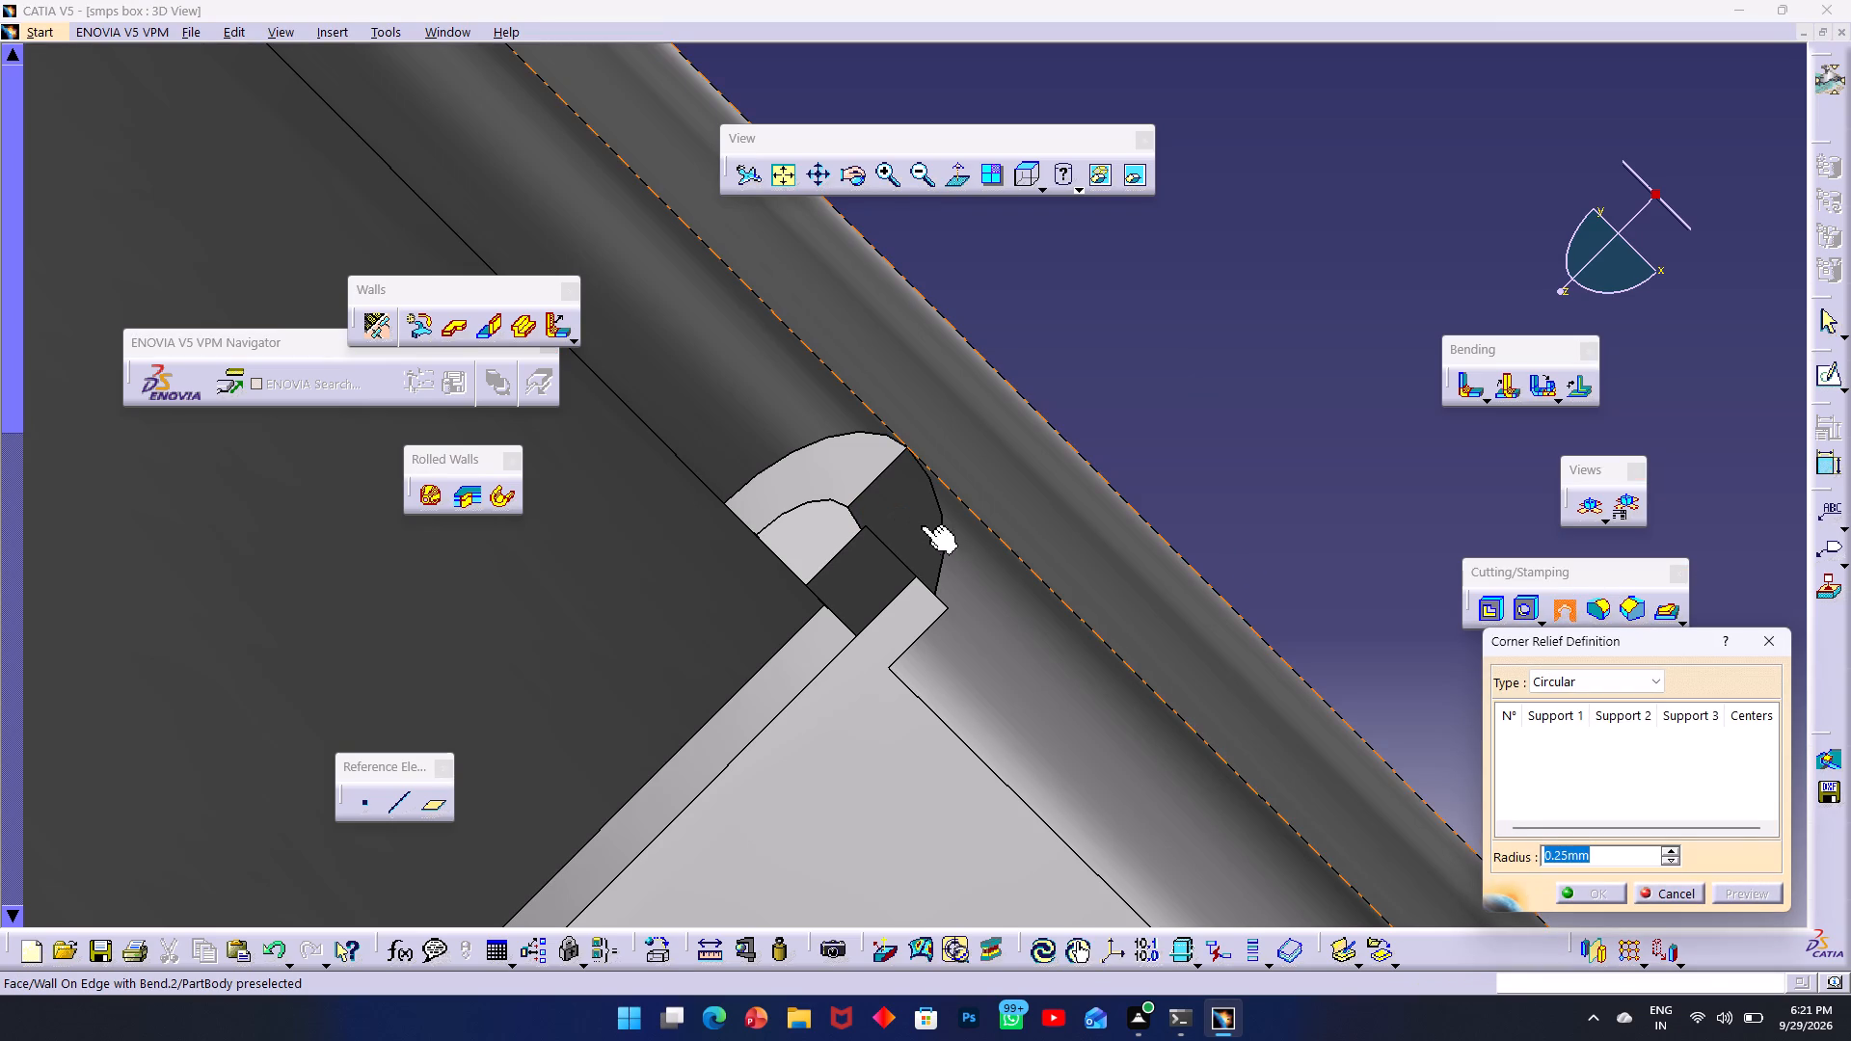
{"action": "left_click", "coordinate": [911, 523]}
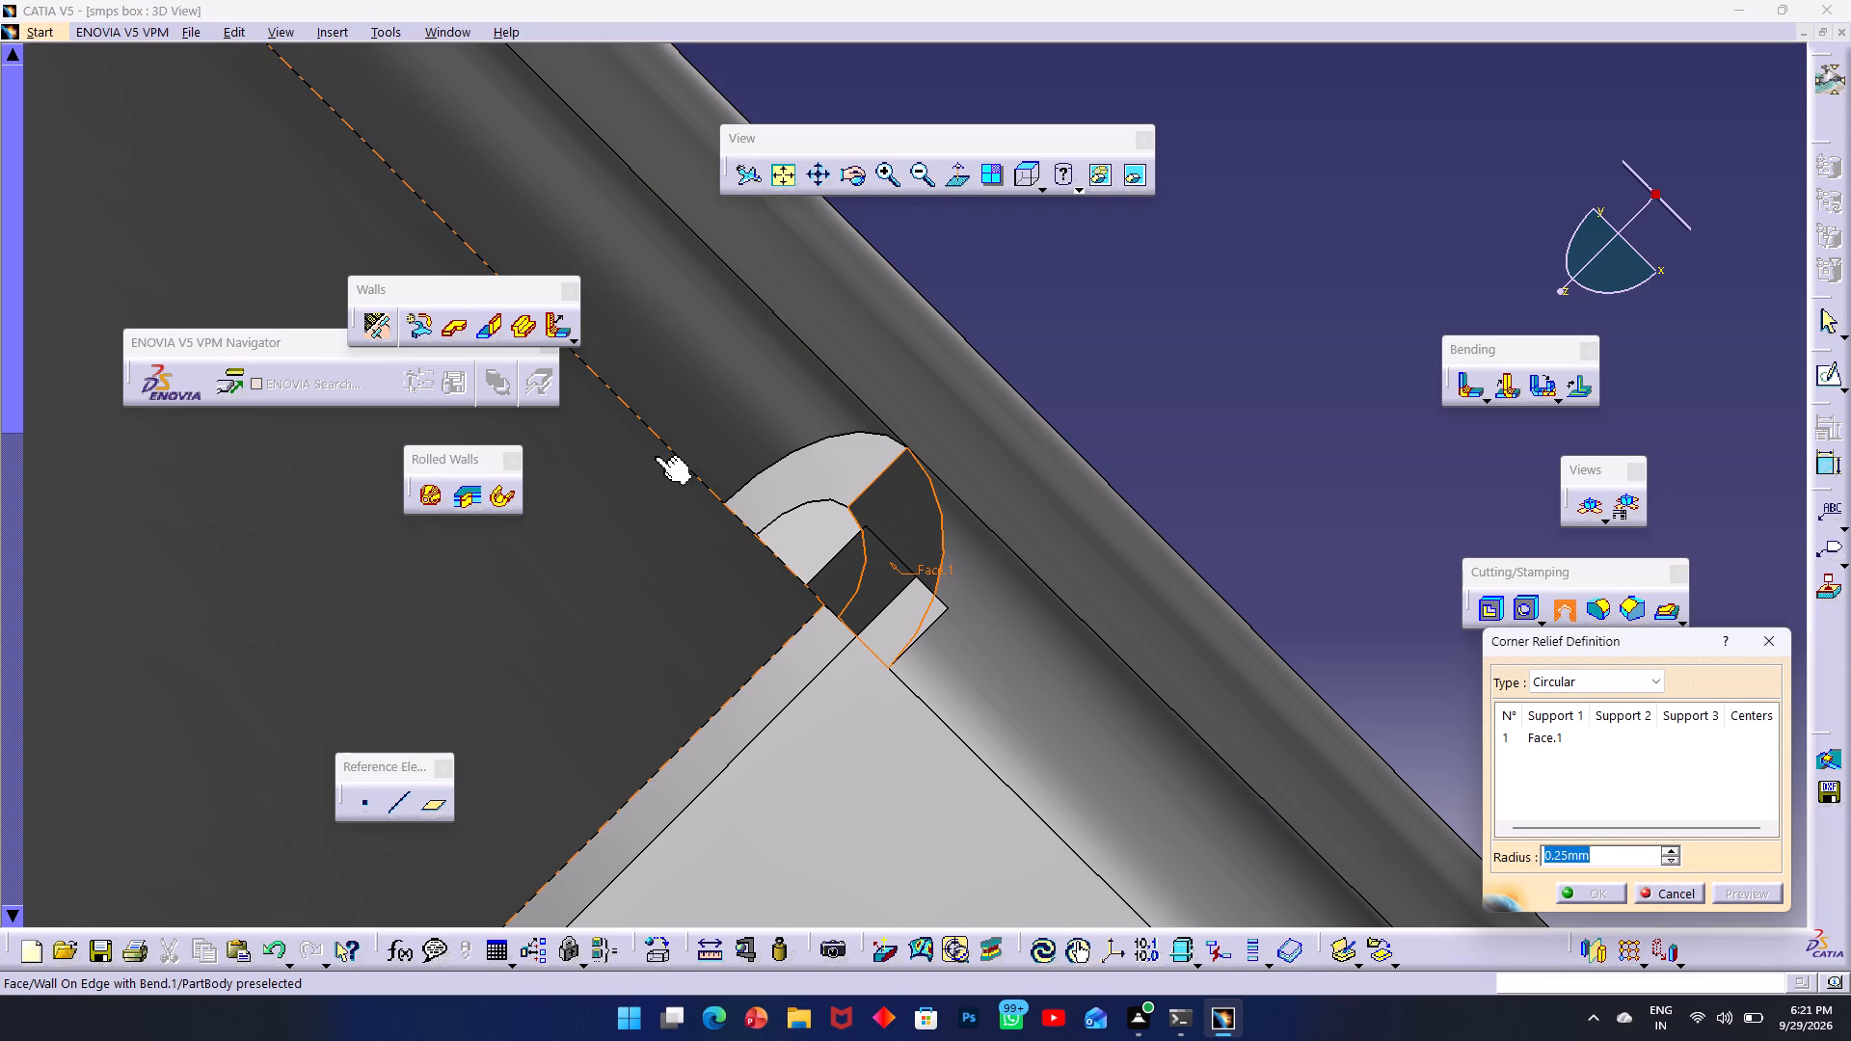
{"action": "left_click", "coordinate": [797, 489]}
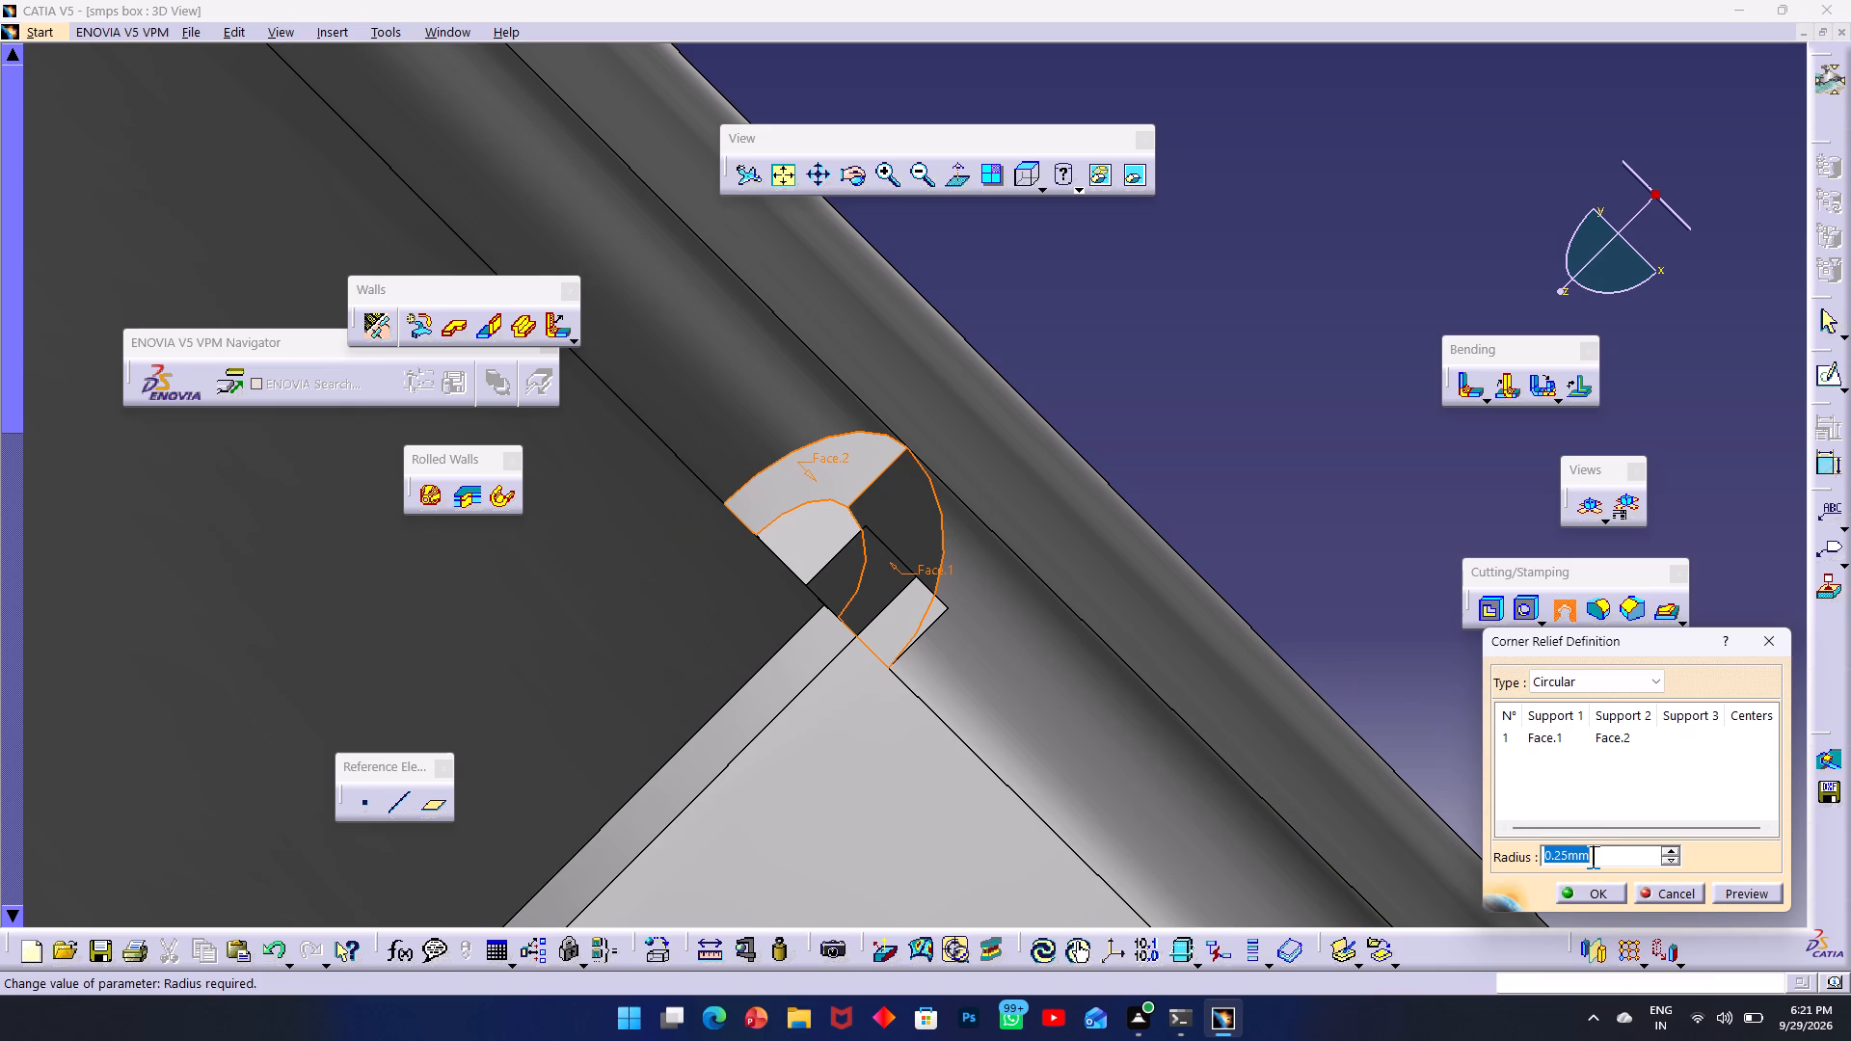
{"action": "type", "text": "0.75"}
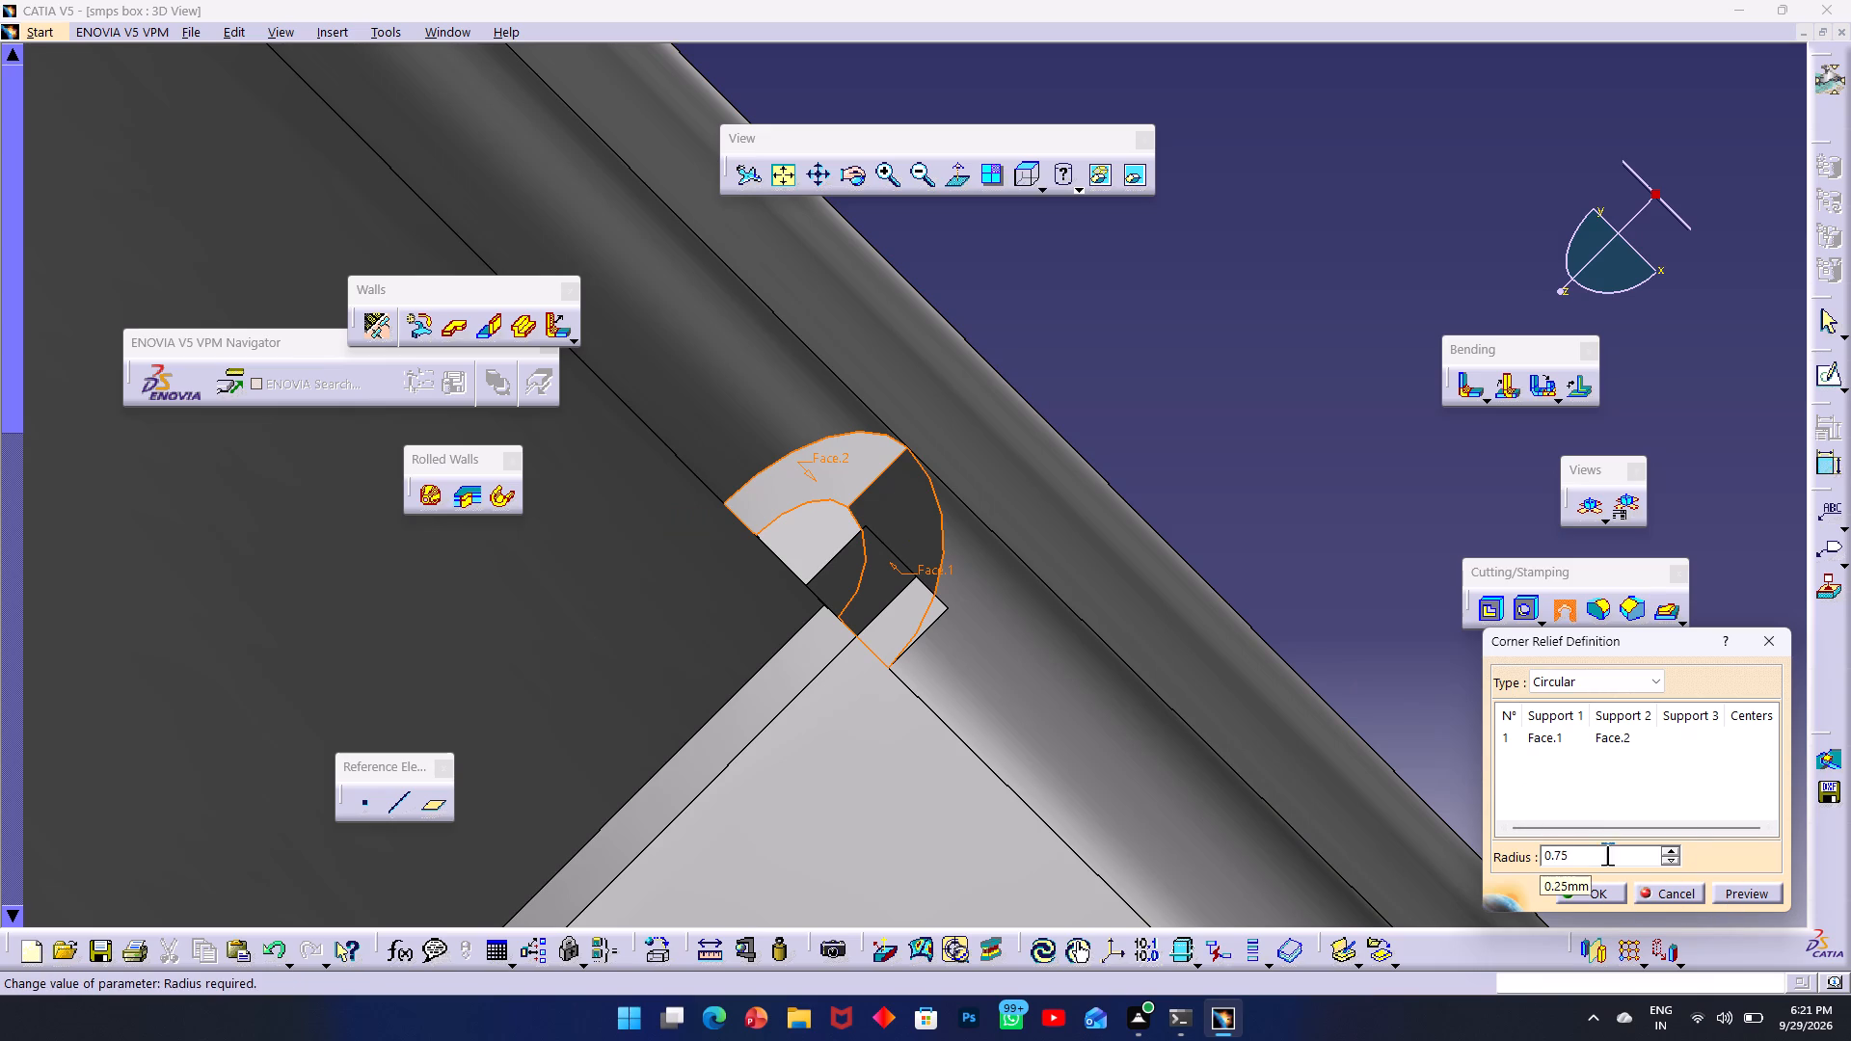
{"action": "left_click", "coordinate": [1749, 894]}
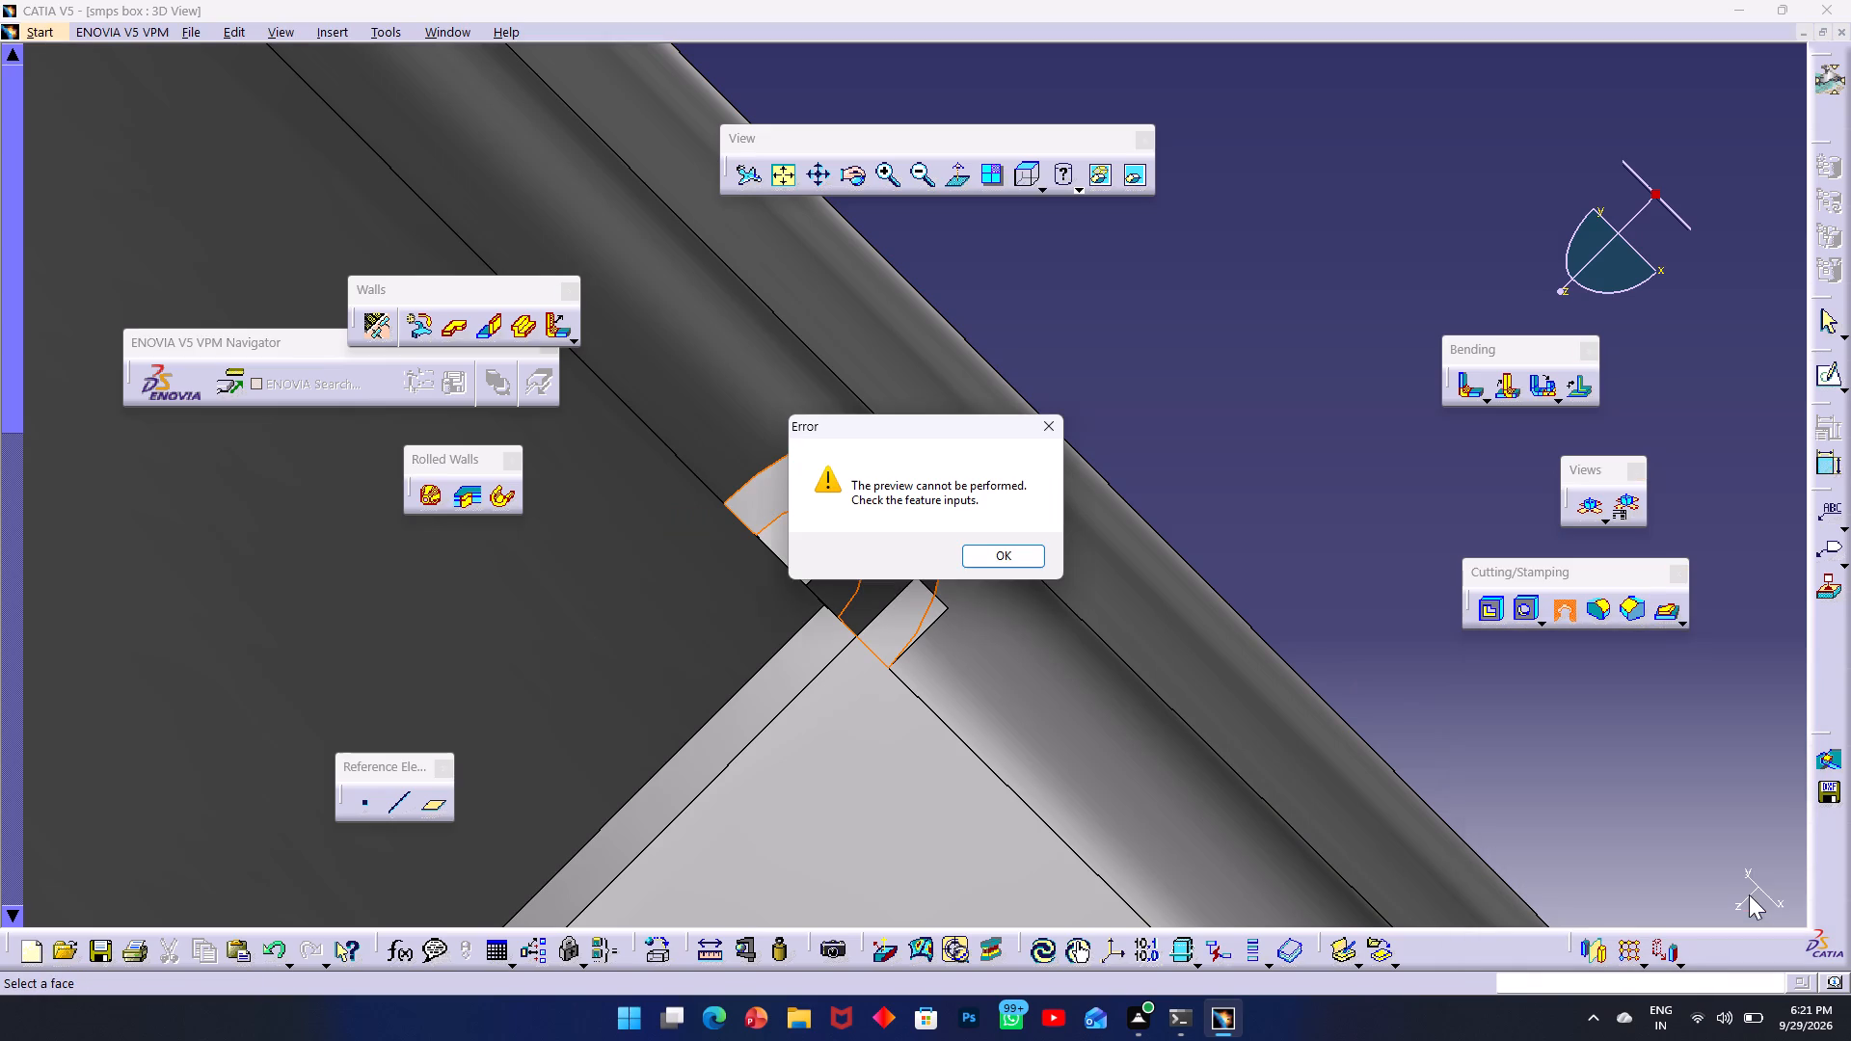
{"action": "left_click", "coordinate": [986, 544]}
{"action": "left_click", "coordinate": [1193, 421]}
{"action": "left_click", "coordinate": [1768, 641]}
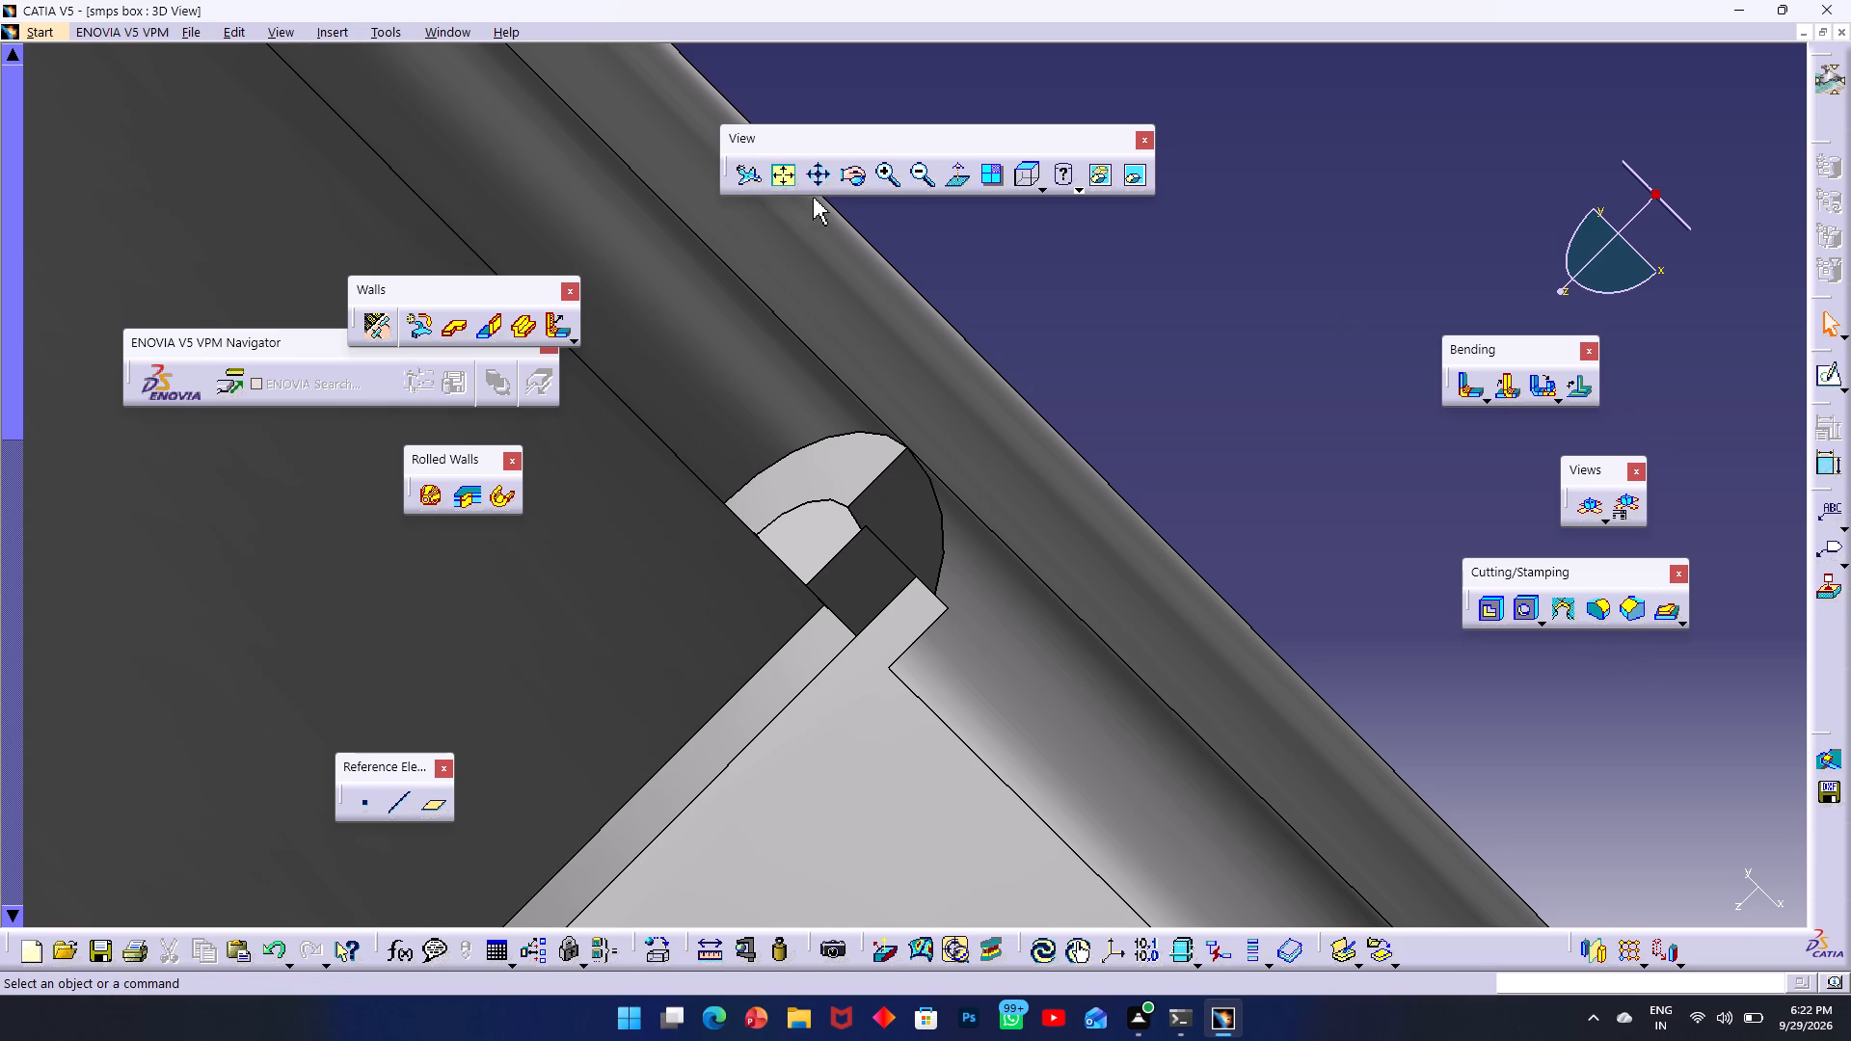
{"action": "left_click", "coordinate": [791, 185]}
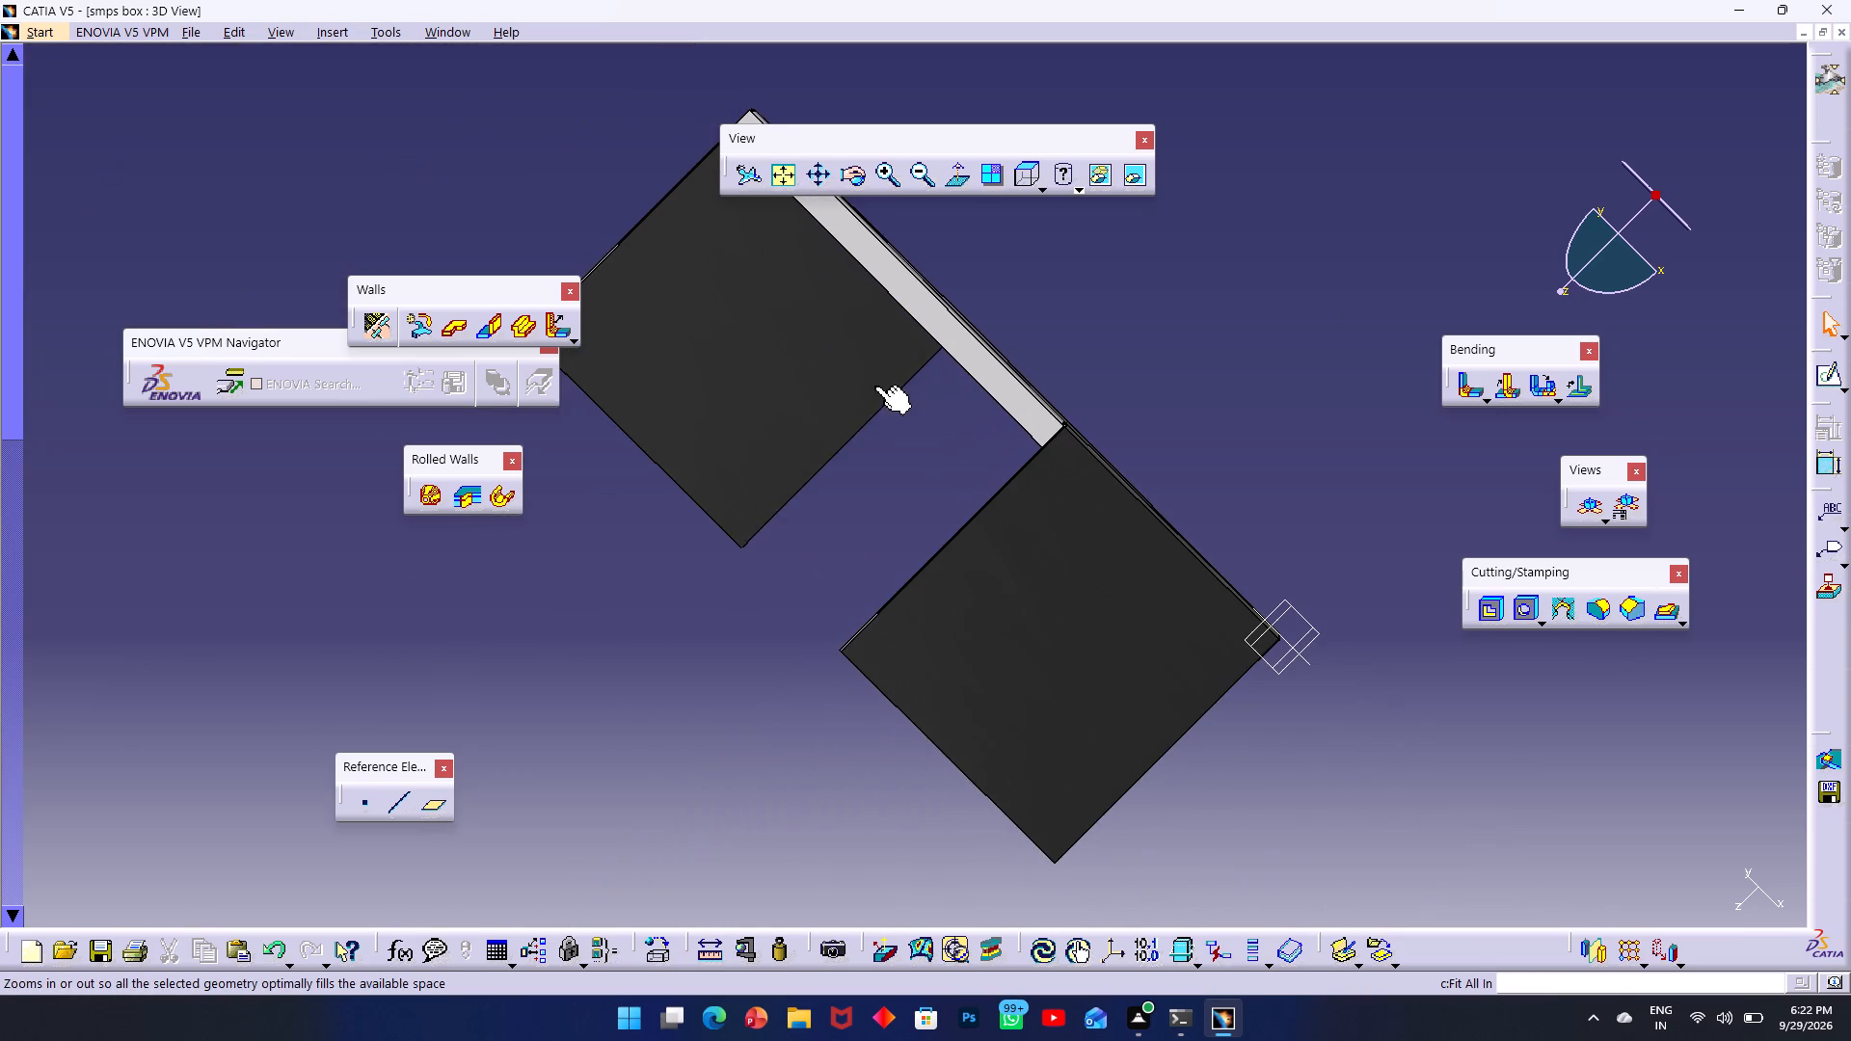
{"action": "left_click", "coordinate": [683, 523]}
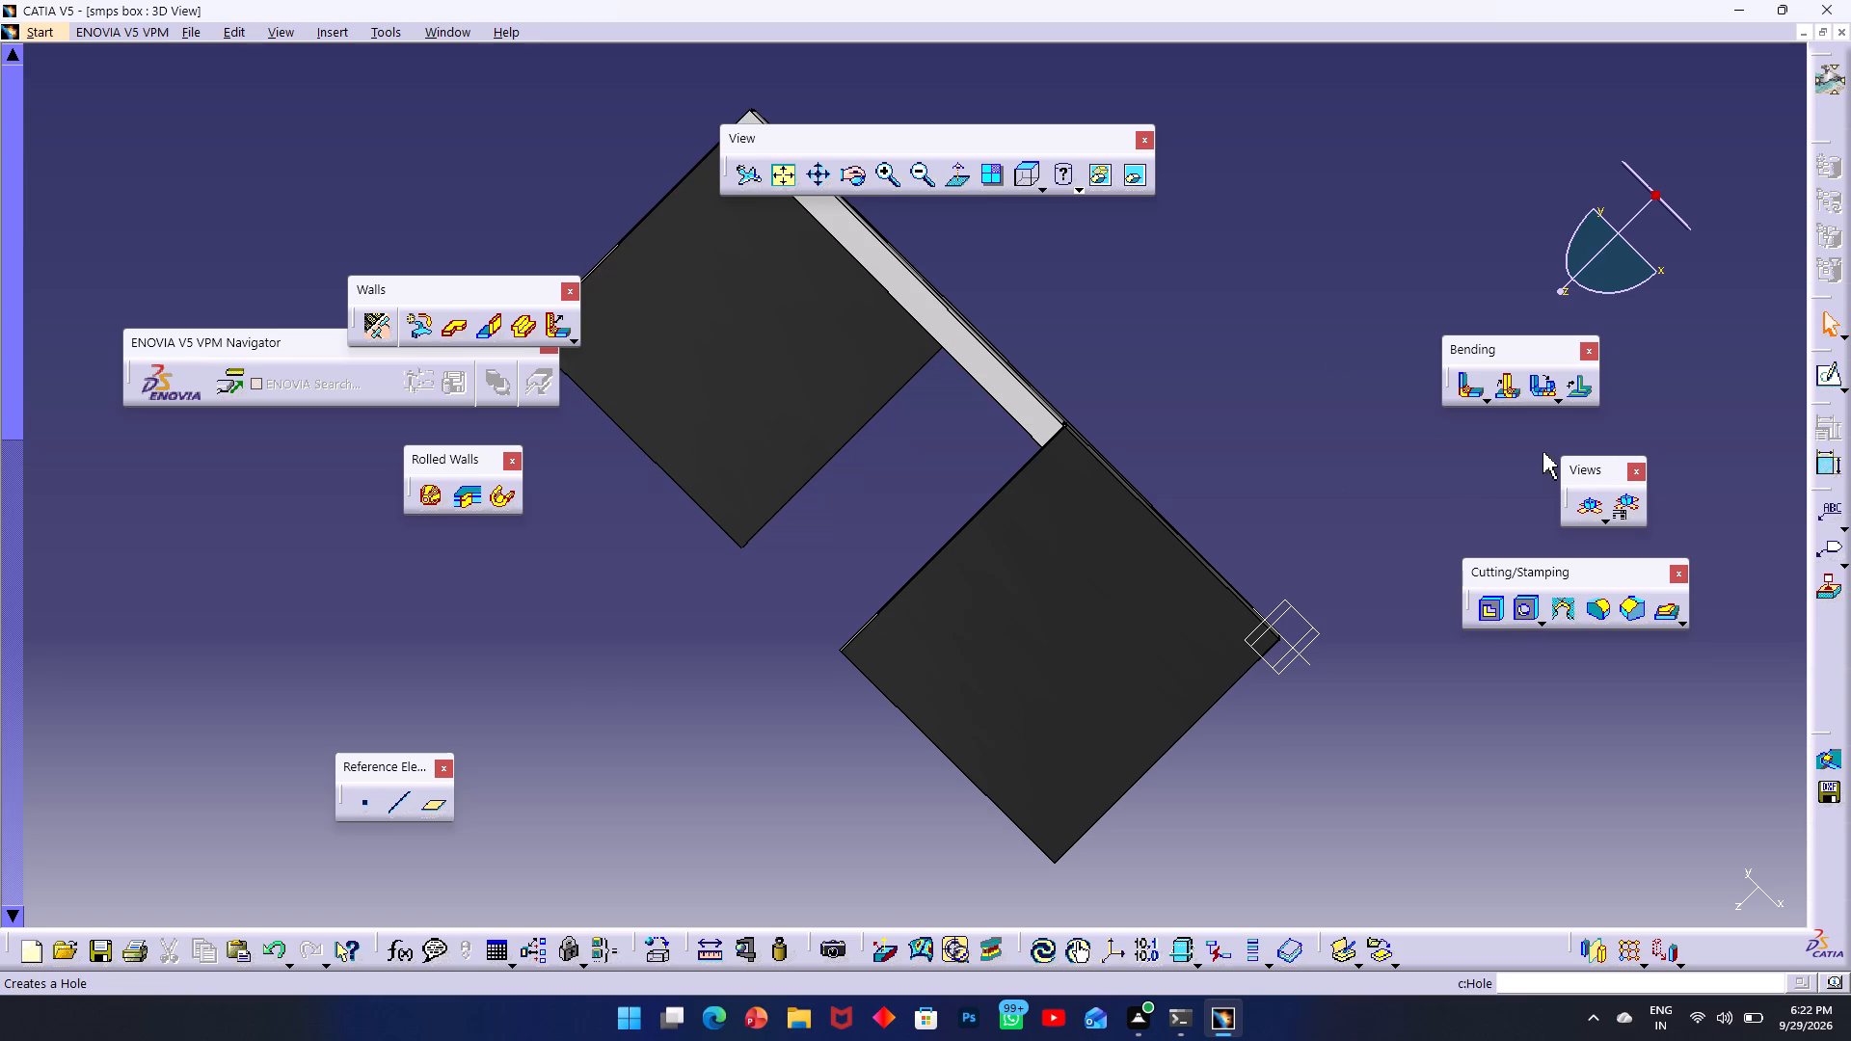
Switch the part to its flat view and show the base wall's lower-right bend corner up close from the top.
{"action": "left_click", "coordinate": [1590, 514]}
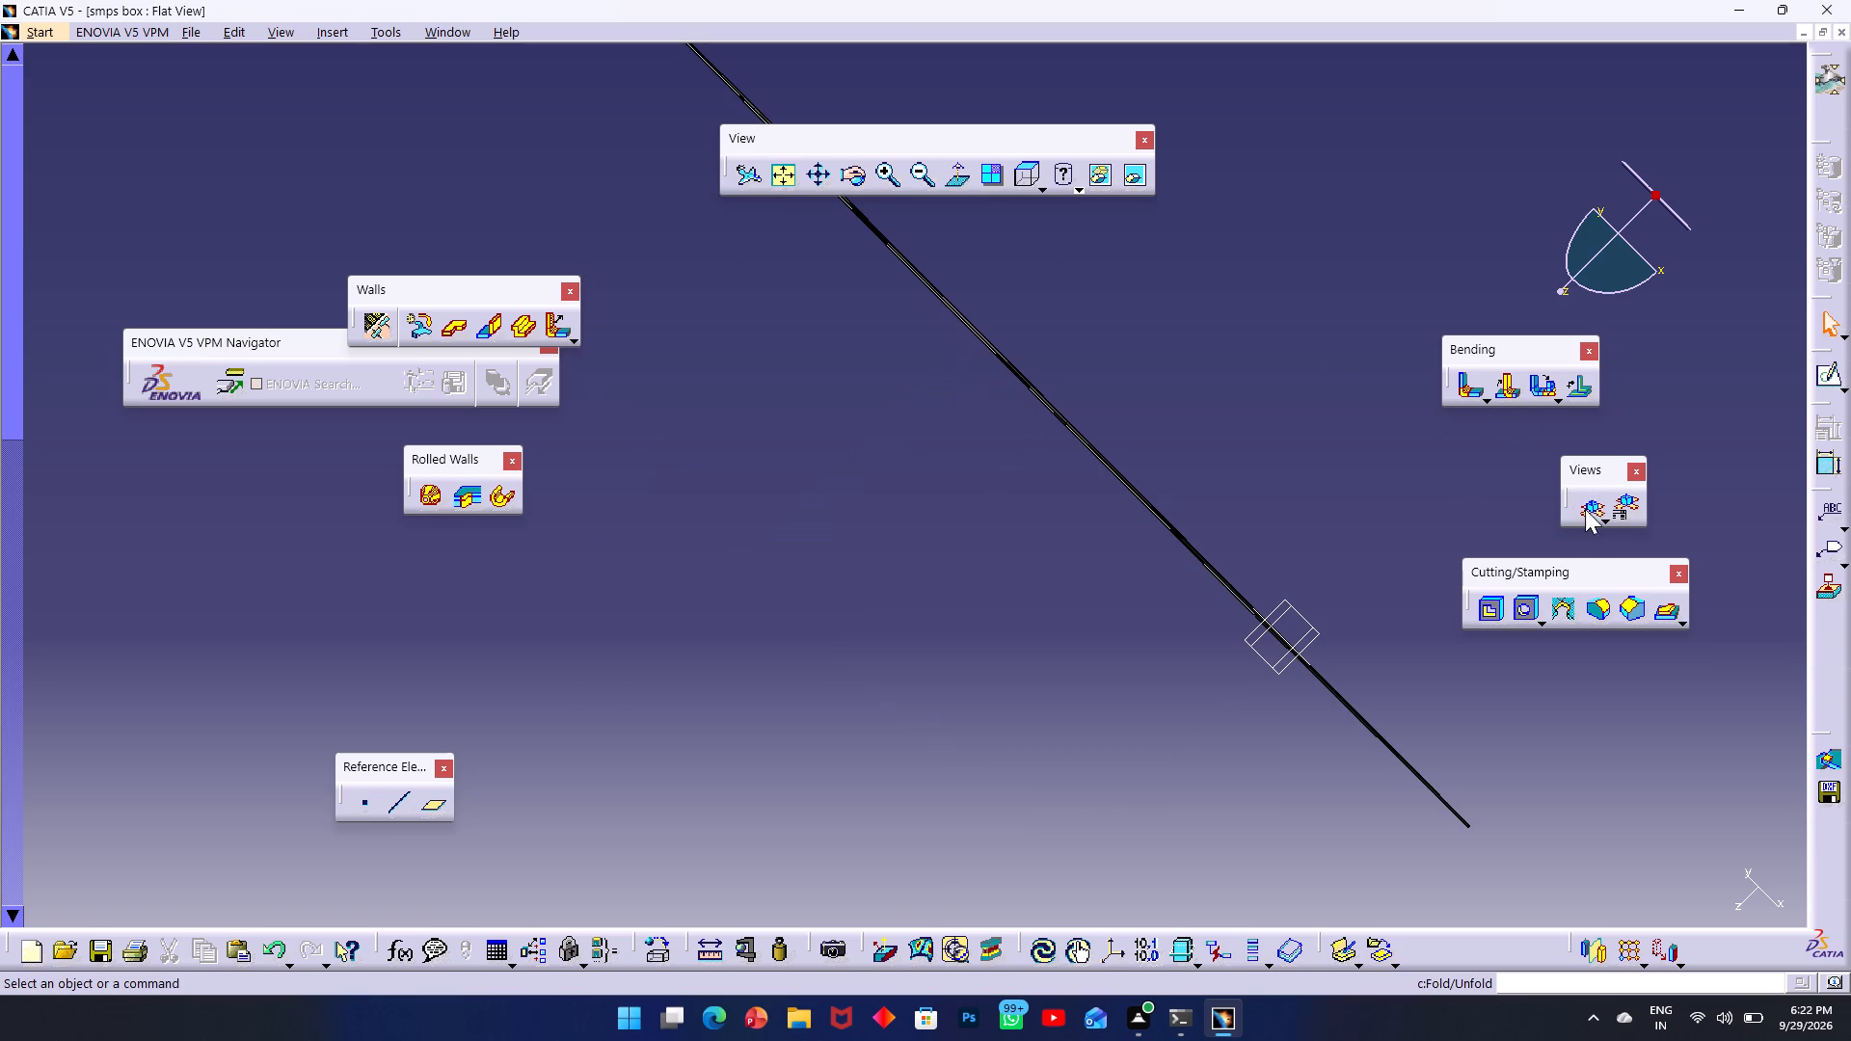
{"action": "left_click", "coordinate": [1022, 179]}
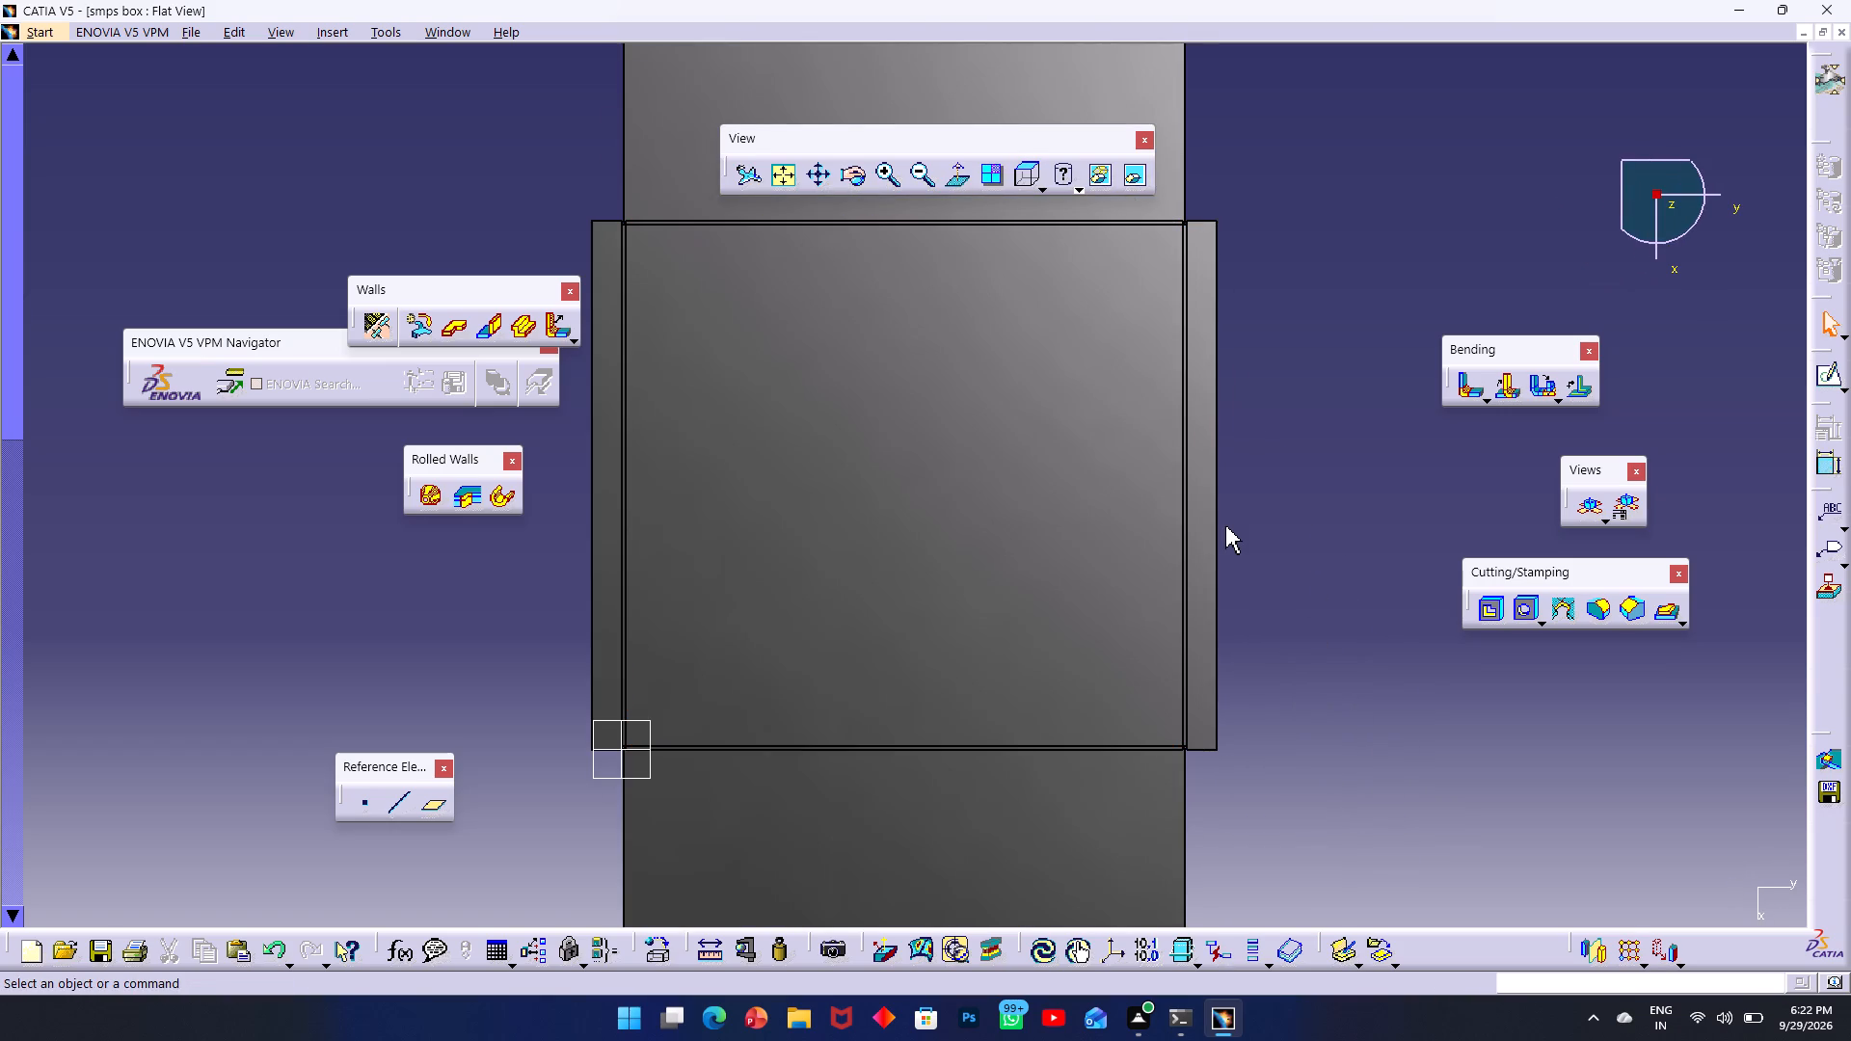
{"action": "middle_click_drag", "start_coordinate": [1213, 819], "coordinate": [1203, 808], "text": "ctrl"}
{"action": "middle_click_drag", "start_coordinate": [1203, 808], "coordinate": [1181, 739], "text": "ctrl"}
{"action": "middle_click_drag", "start_coordinate": [1197, 737], "coordinate": [769, 189]}
{"action": "middle_click_drag", "start_coordinate": [904, 383], "coordinate": [825, 233], "text": "ctrl"}
{"action": "middle_click_drag", "start_coordinate": [964, 348], "coordinate": [895, 545]}
{"action": "scroll", "coordinate": [940, 467], "scroll_direction": "up", "scroll_amount": 1, "text": "ctrl"}
{"action": "middle_click_drag", "start_coordinate": [938, 463], "coordinate": [877, 330], "text": "ctrl"}
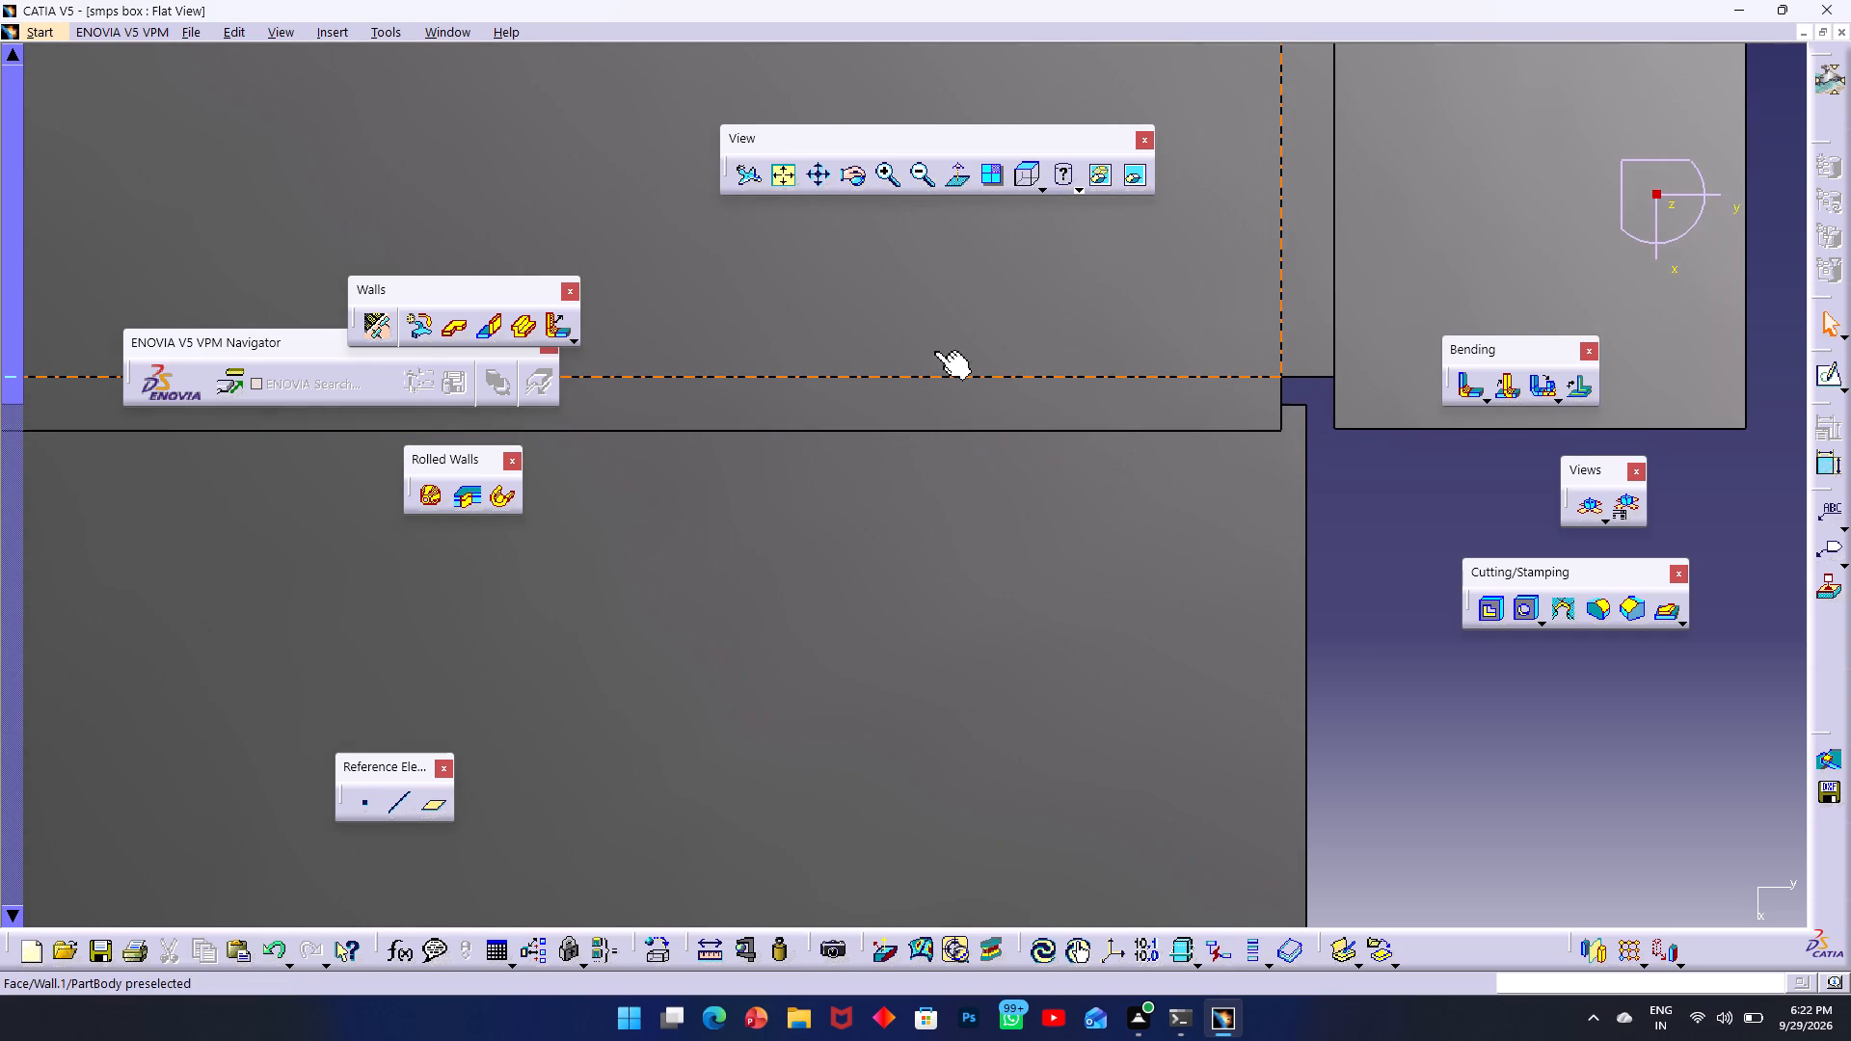
{"action": "middle_click_drag", "start_coordinate": [963, 353], "coordinate": [752, 397]}
{"action": "middle_click_drag", "start_coordinate": [841, 380], "coordinate": [801, 334], "text": "ctrl"}
{"action": "scroll", "coordinate": [815, 335], "scroll_direction": "up", "scroll_amount": 1}
{"action": "left_click", "coordinate": [1215, 670]}
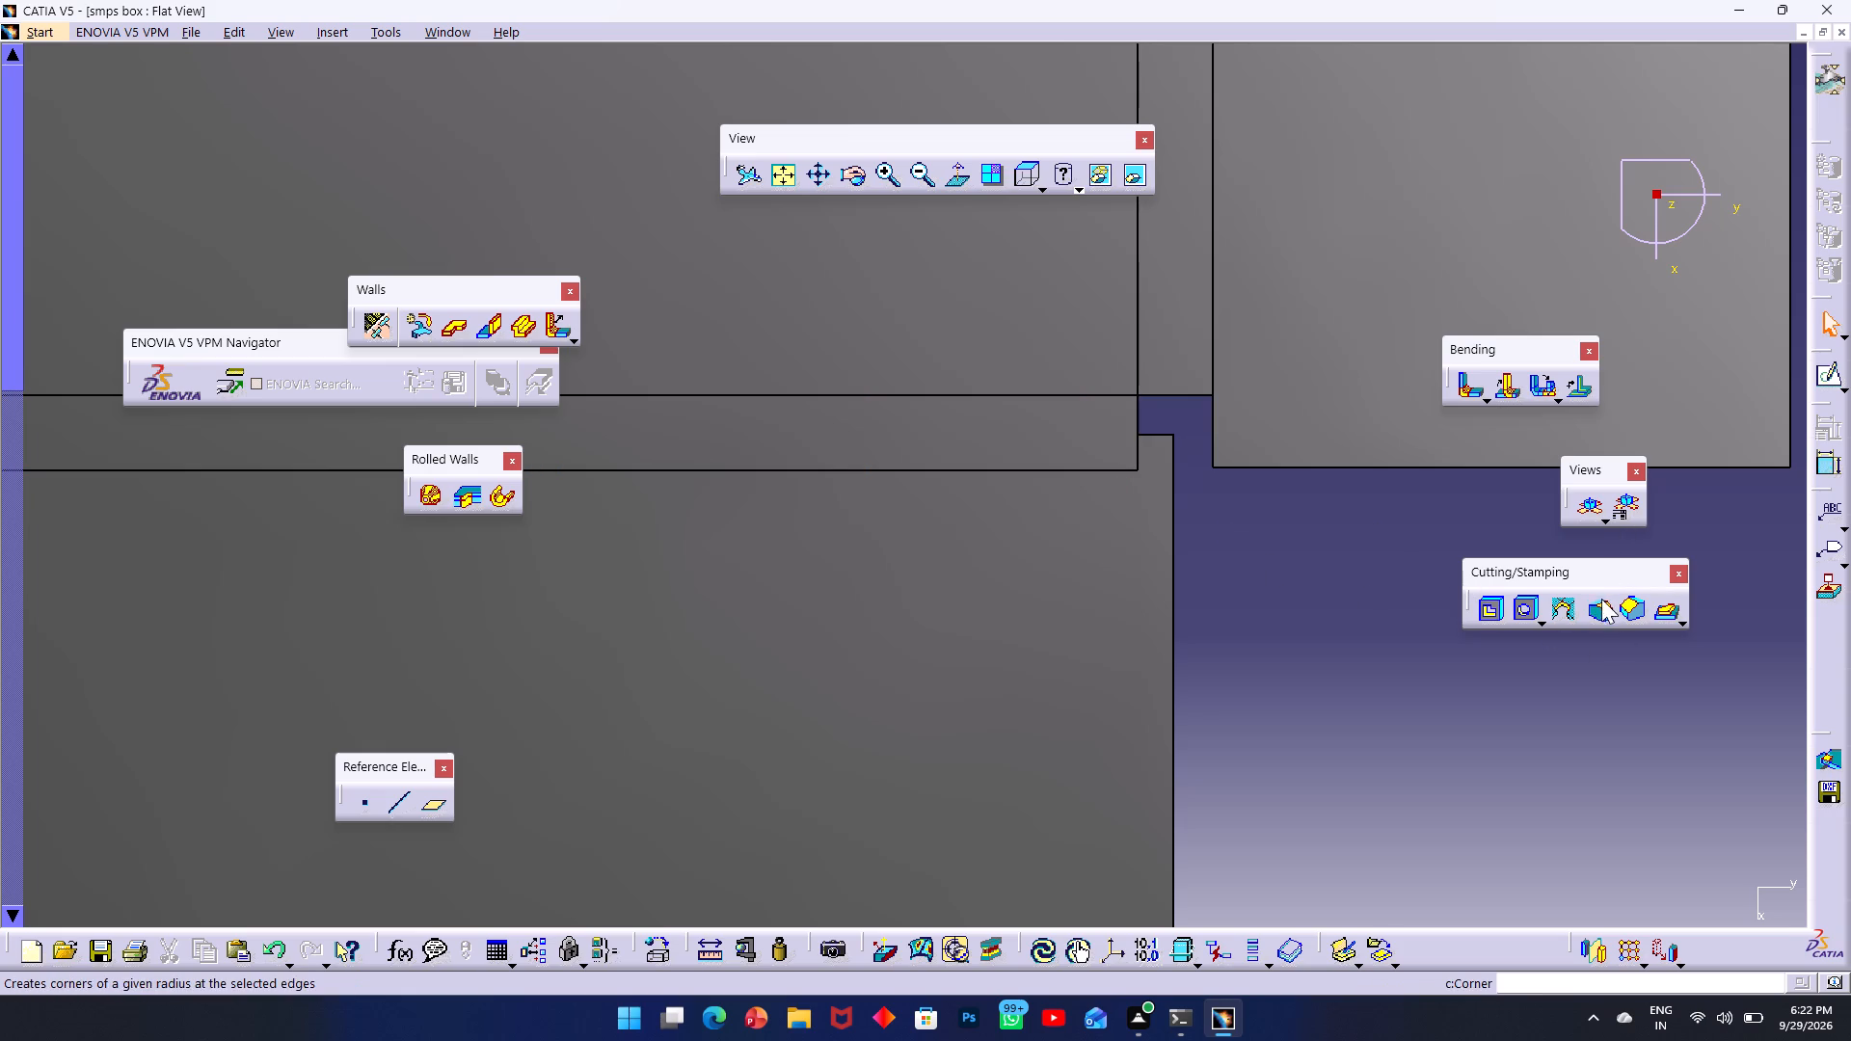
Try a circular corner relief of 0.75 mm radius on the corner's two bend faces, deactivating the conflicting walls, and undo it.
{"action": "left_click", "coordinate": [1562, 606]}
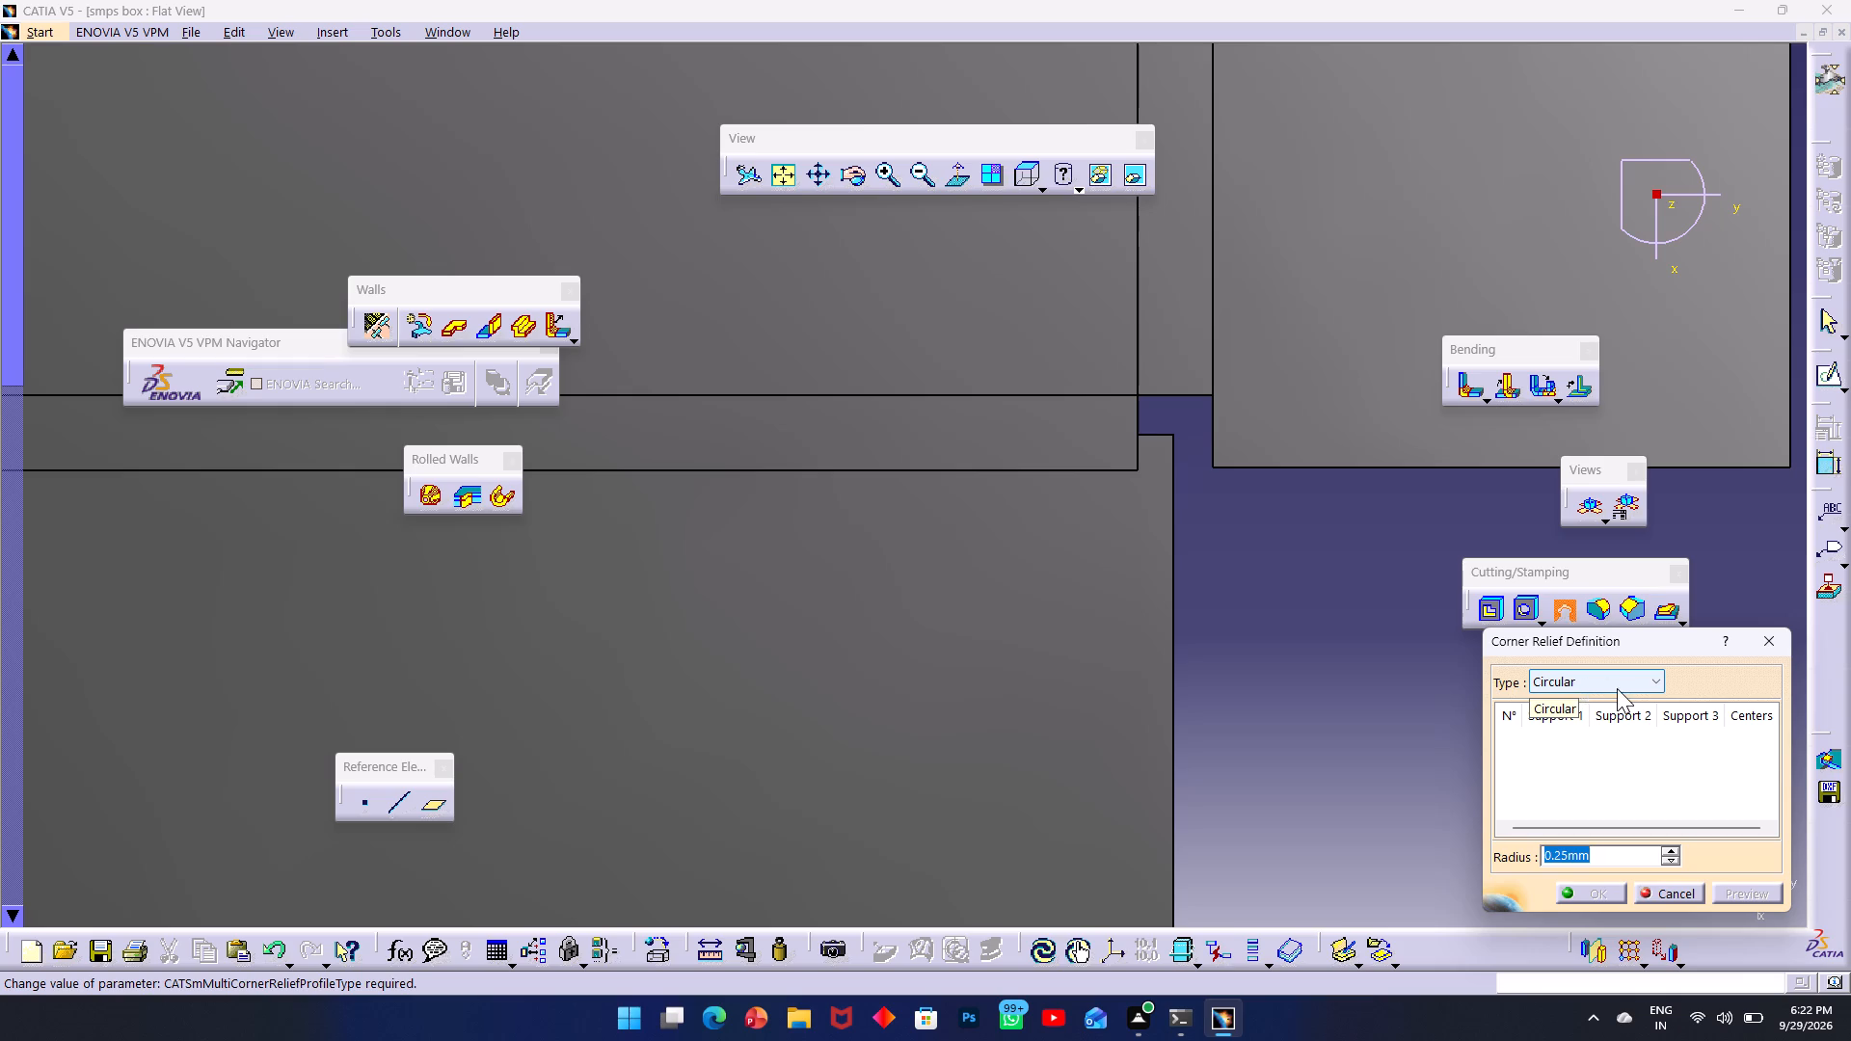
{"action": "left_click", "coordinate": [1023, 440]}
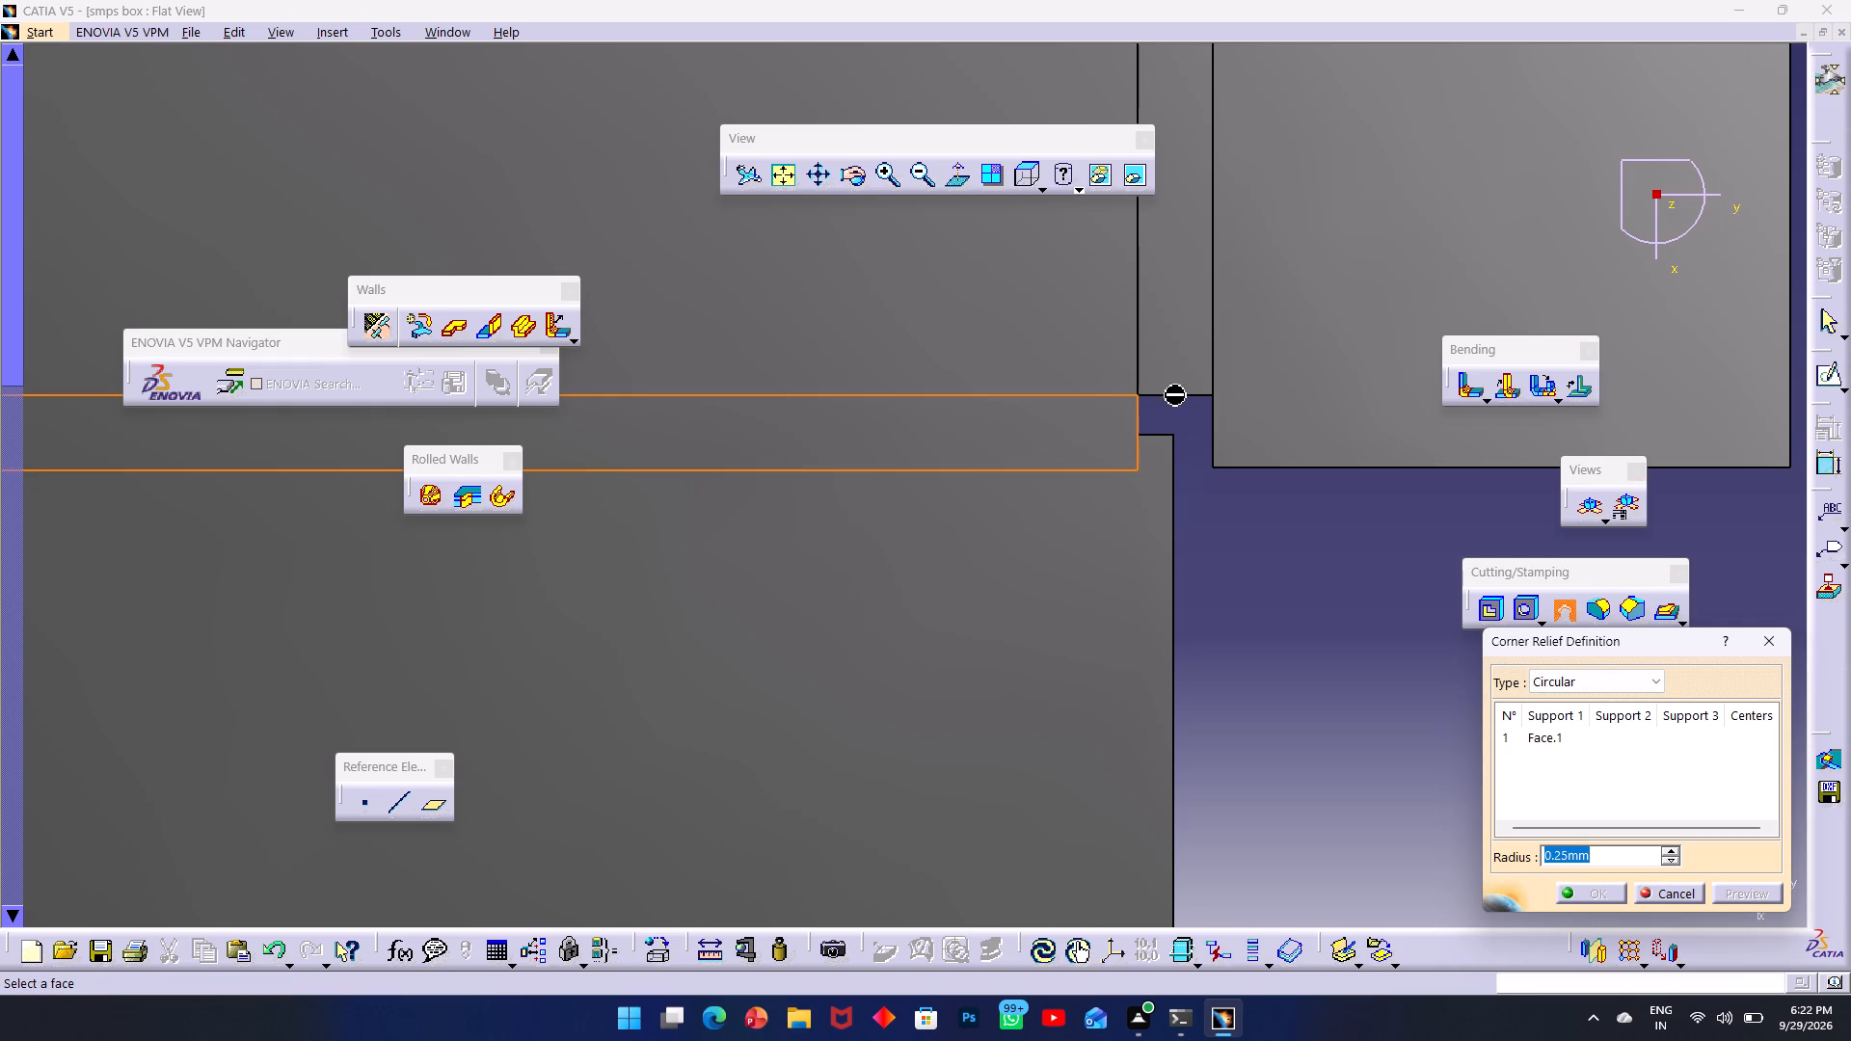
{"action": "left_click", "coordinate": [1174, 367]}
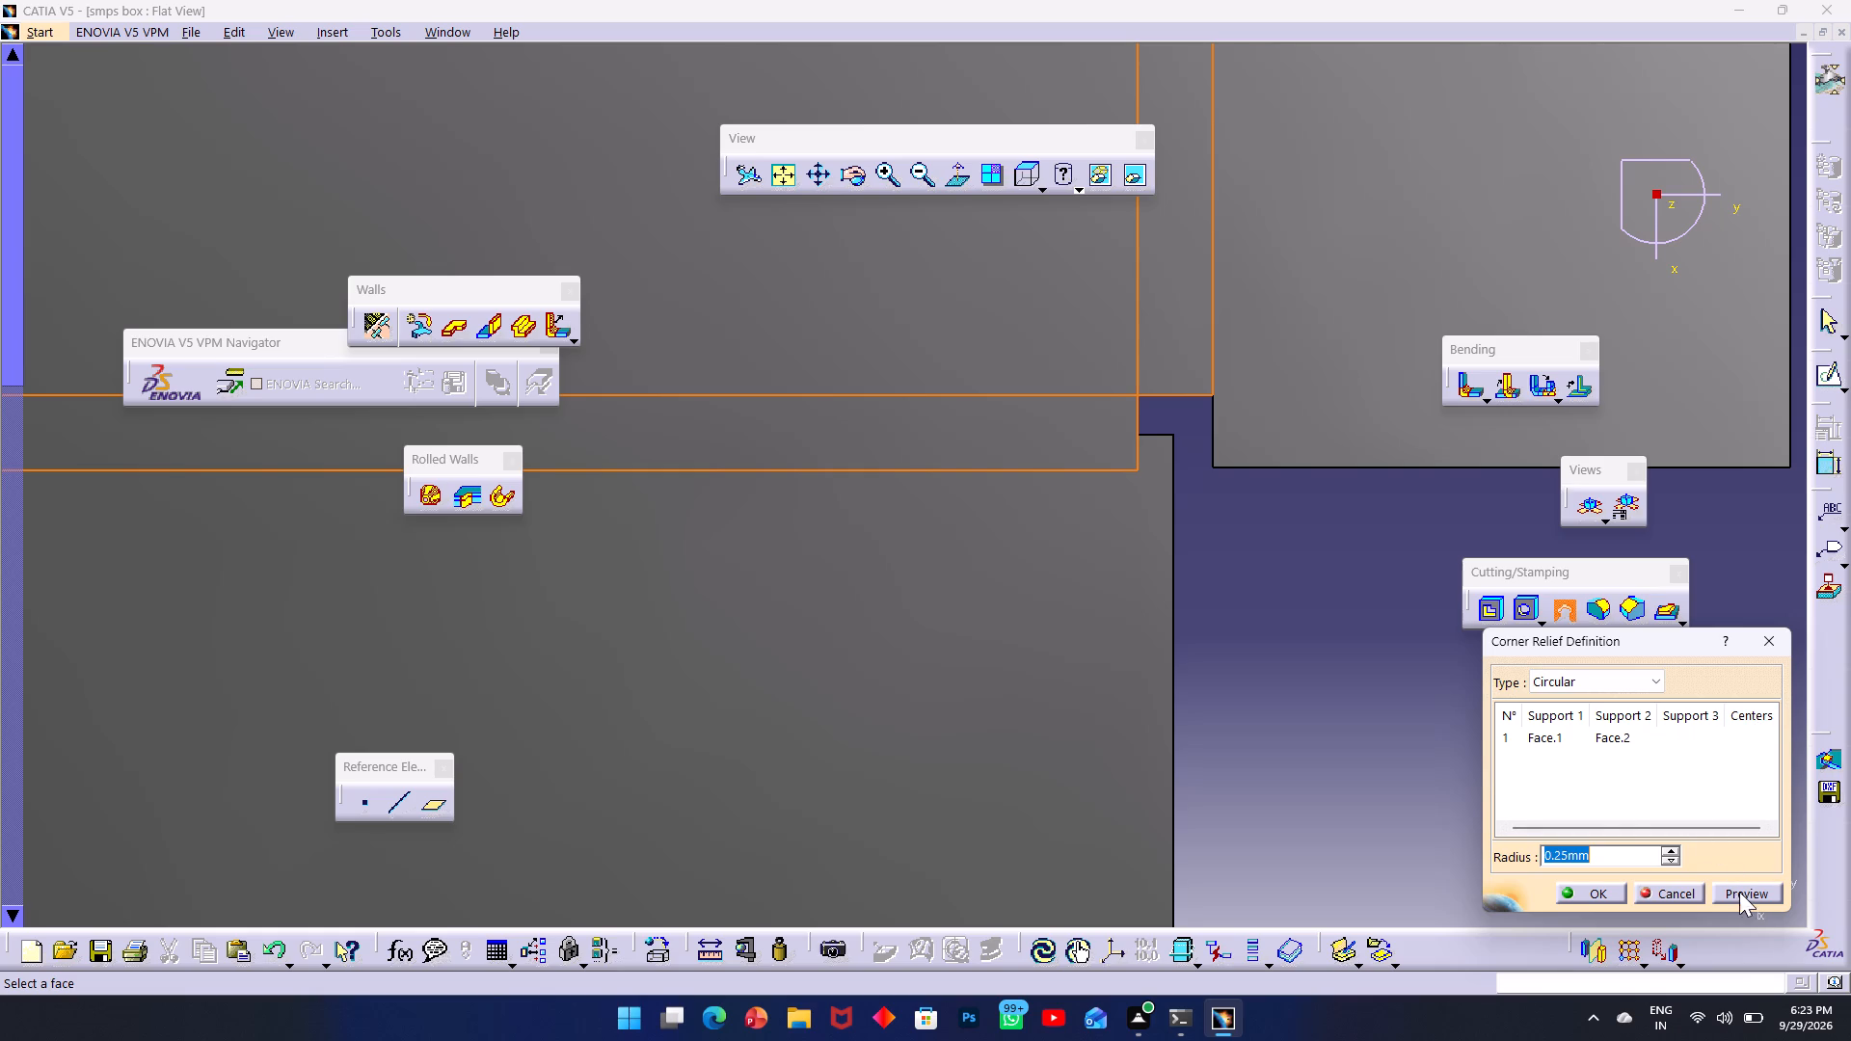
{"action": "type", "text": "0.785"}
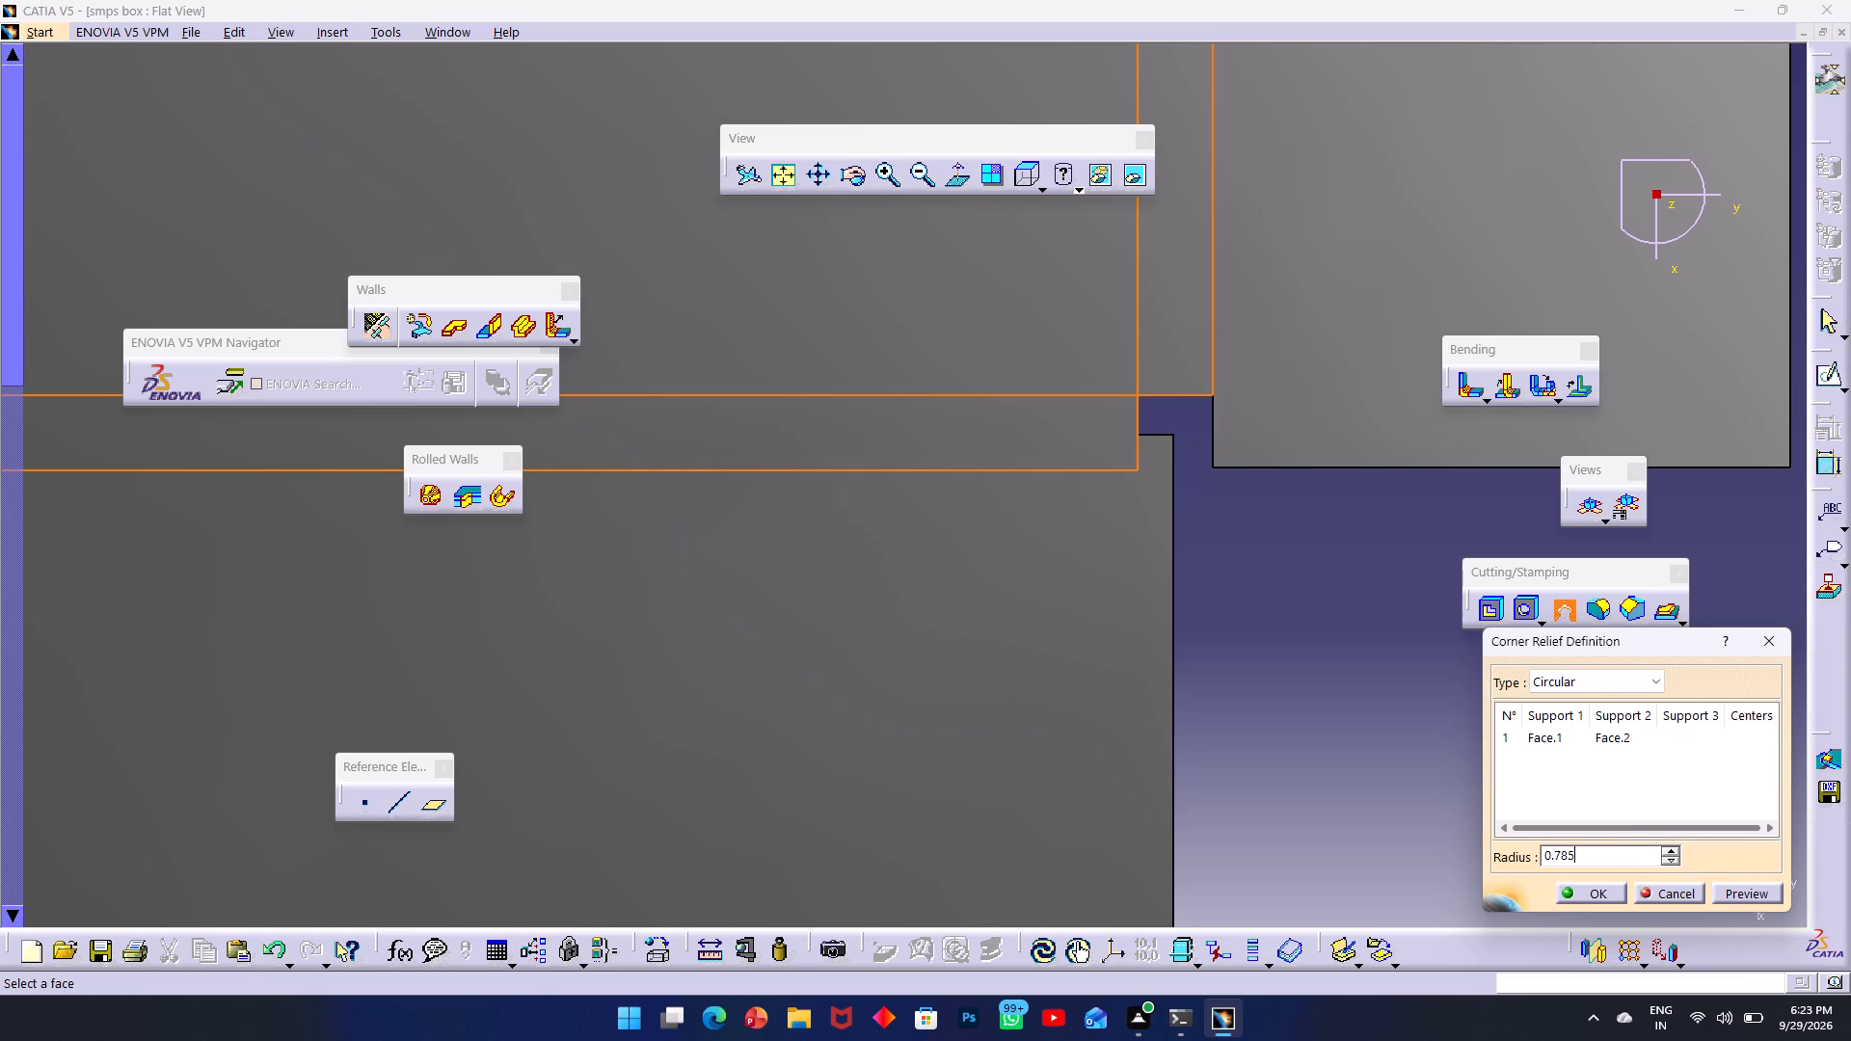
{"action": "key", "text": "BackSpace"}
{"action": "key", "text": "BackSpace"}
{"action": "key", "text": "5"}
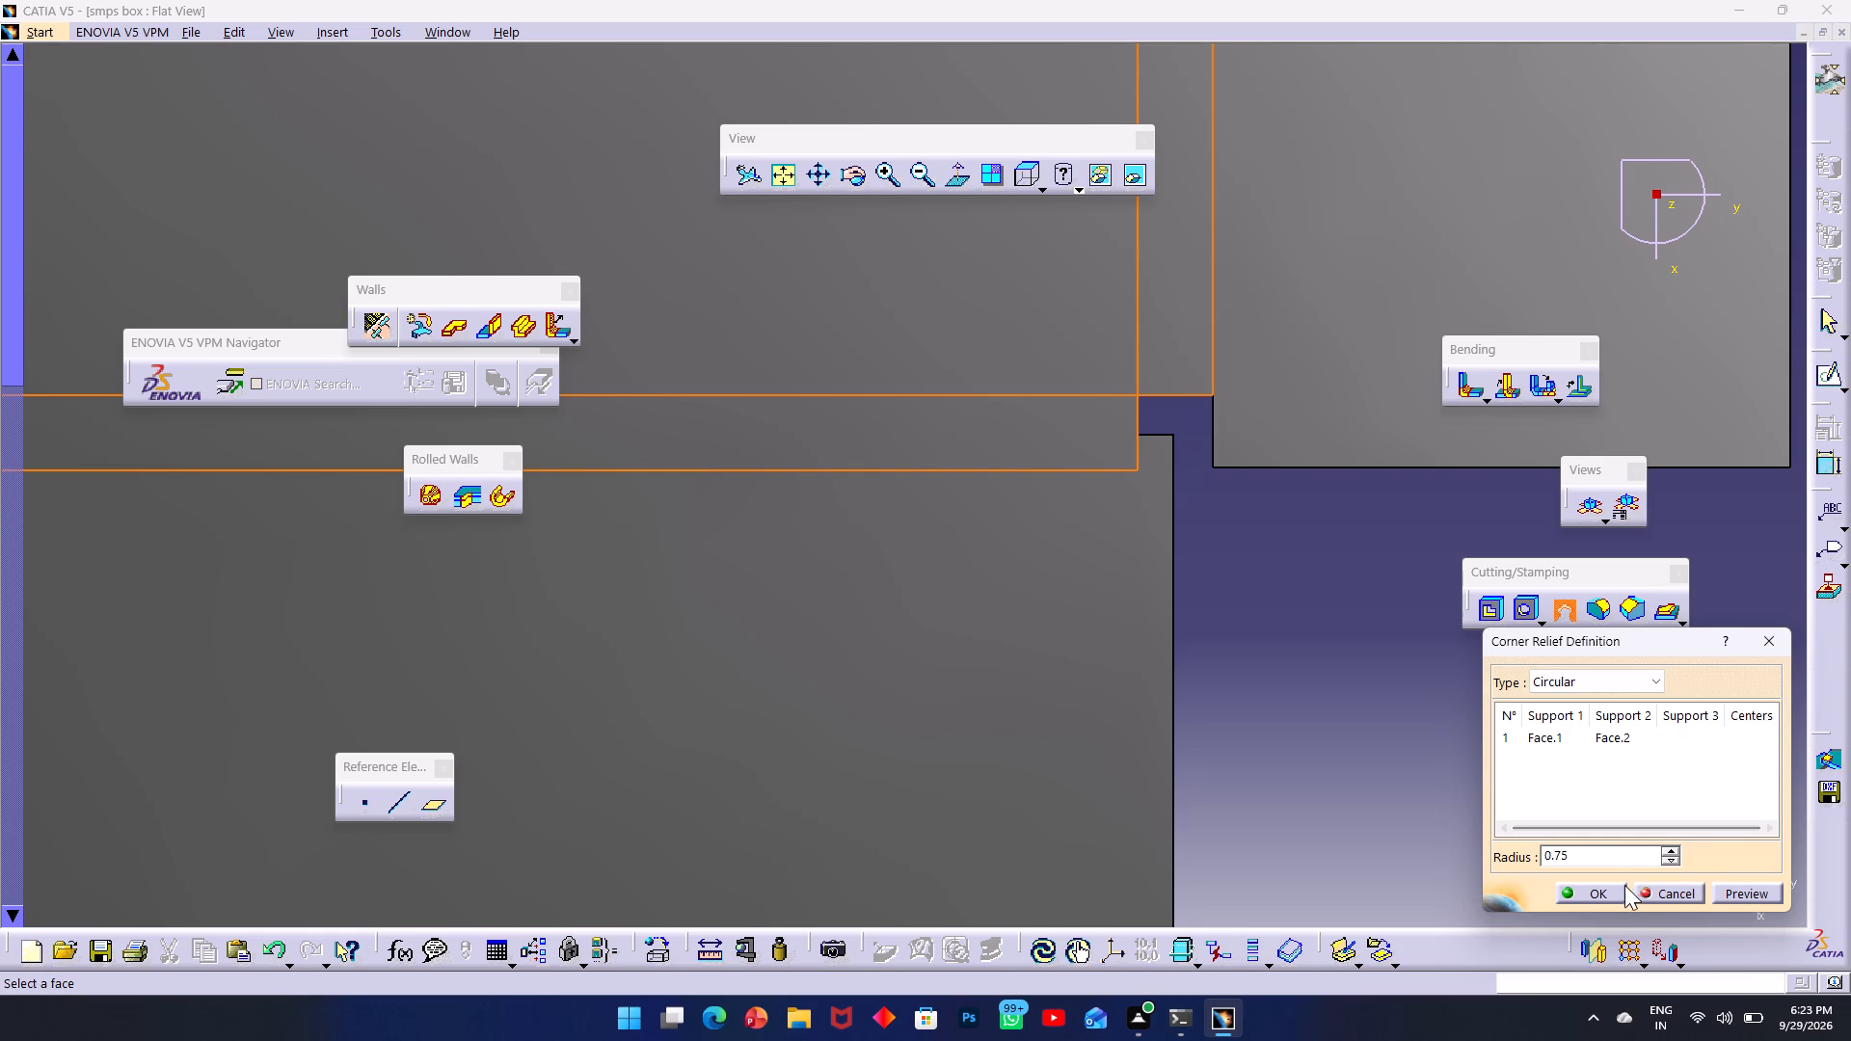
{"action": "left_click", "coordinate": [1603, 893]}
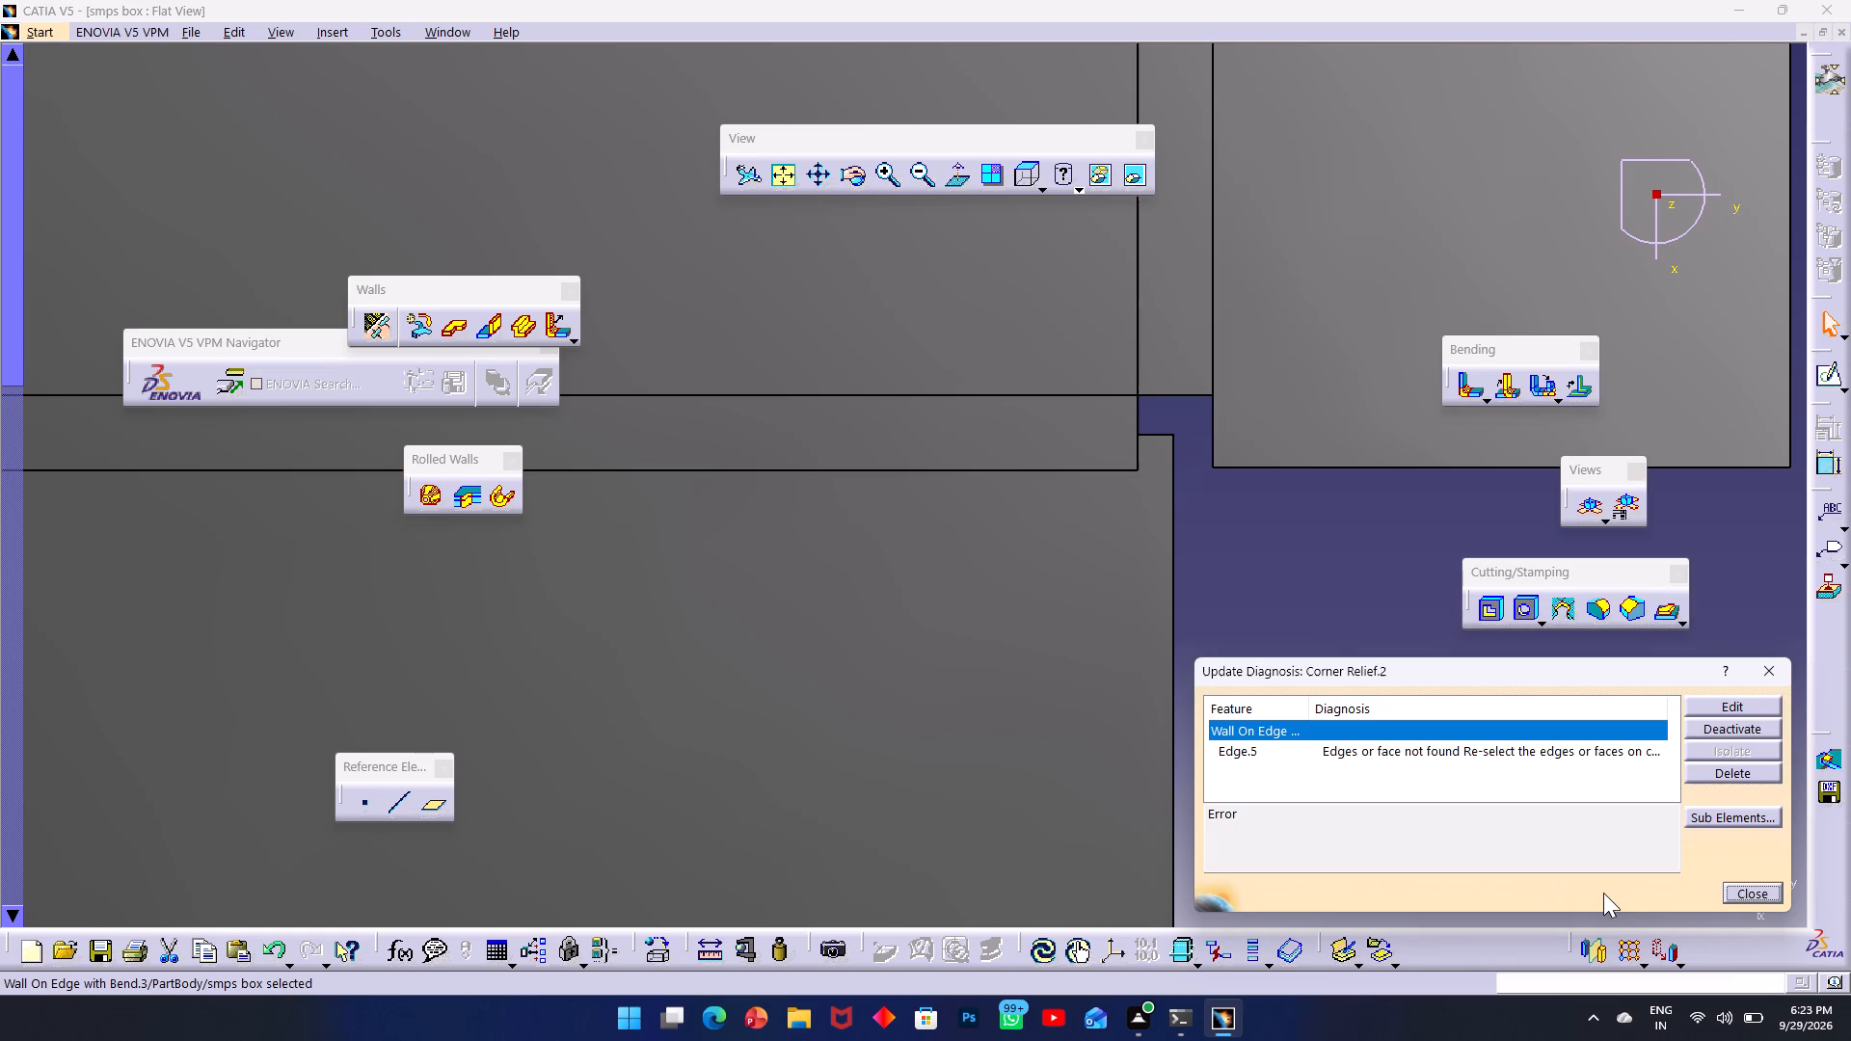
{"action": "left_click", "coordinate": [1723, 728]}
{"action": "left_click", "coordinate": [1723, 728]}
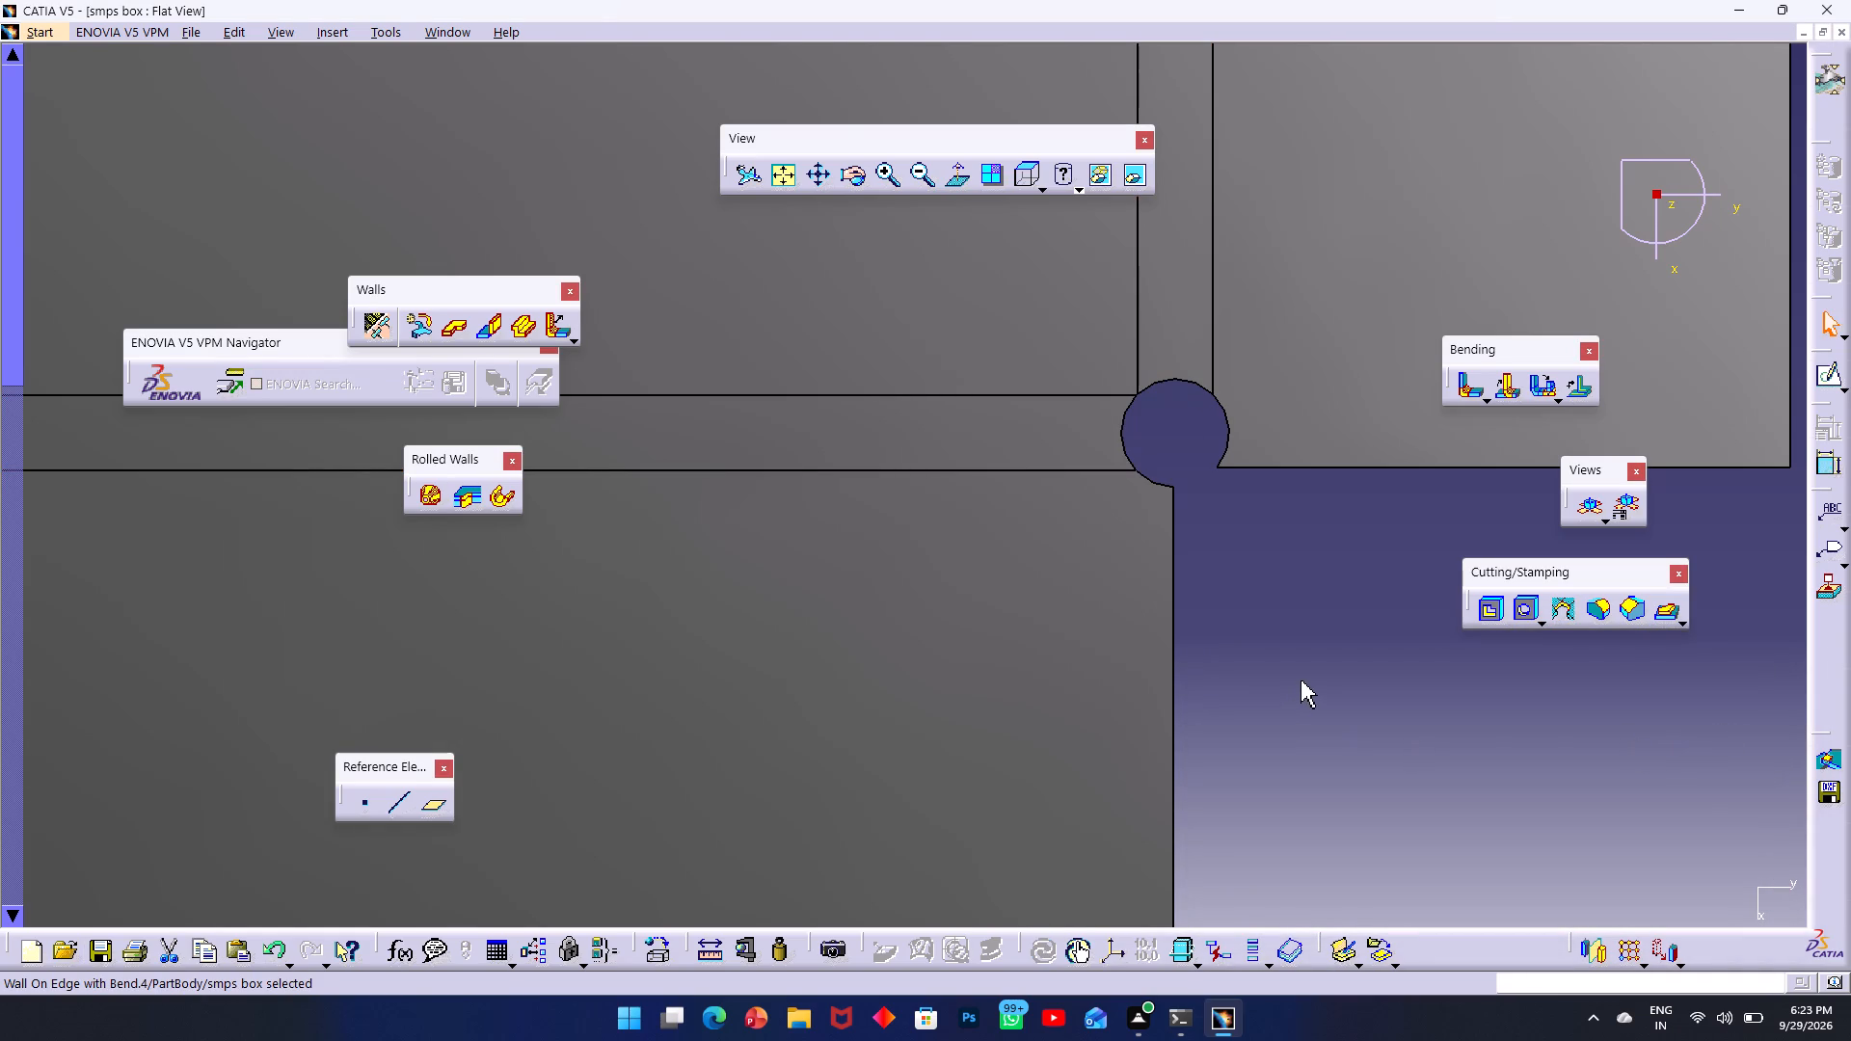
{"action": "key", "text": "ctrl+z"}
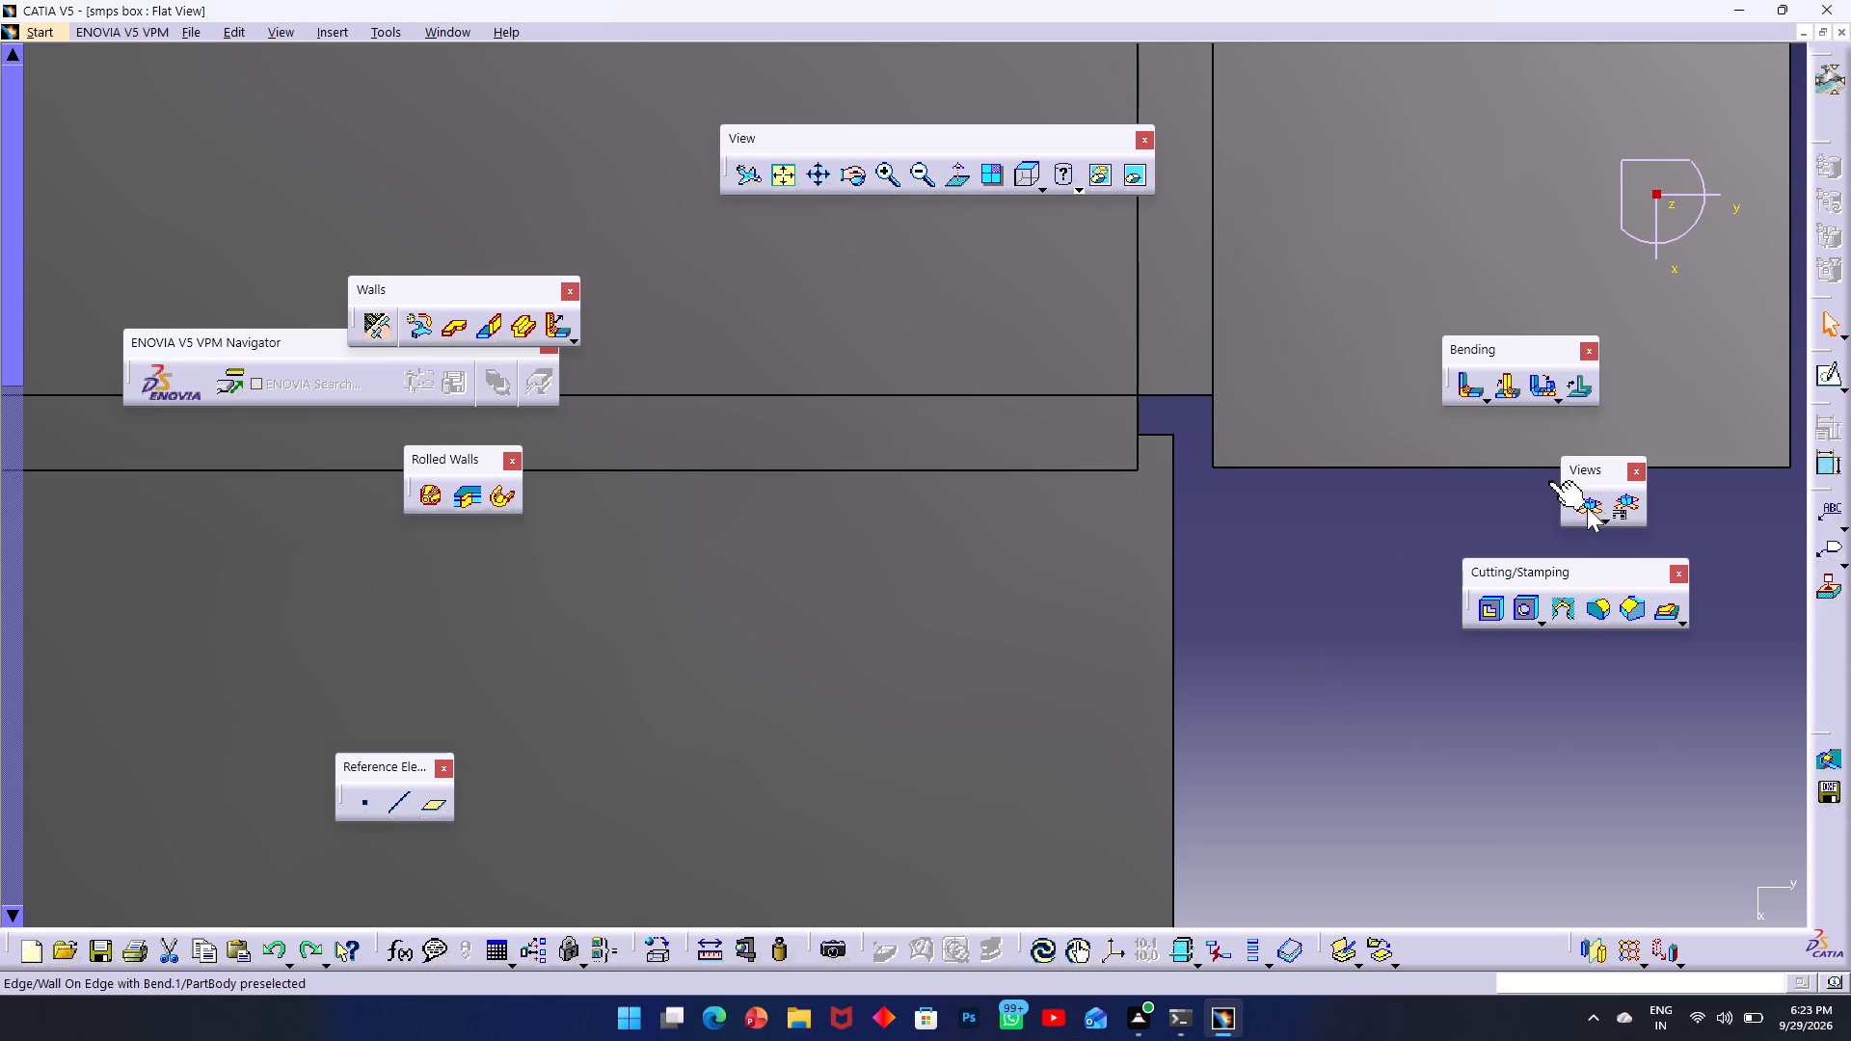
Start a circular corner relief of 0.75 mm radius on the two bend faces at the base wall's lower-right corner.
{"action": "left_click", "coordinate": [1570, 611]}
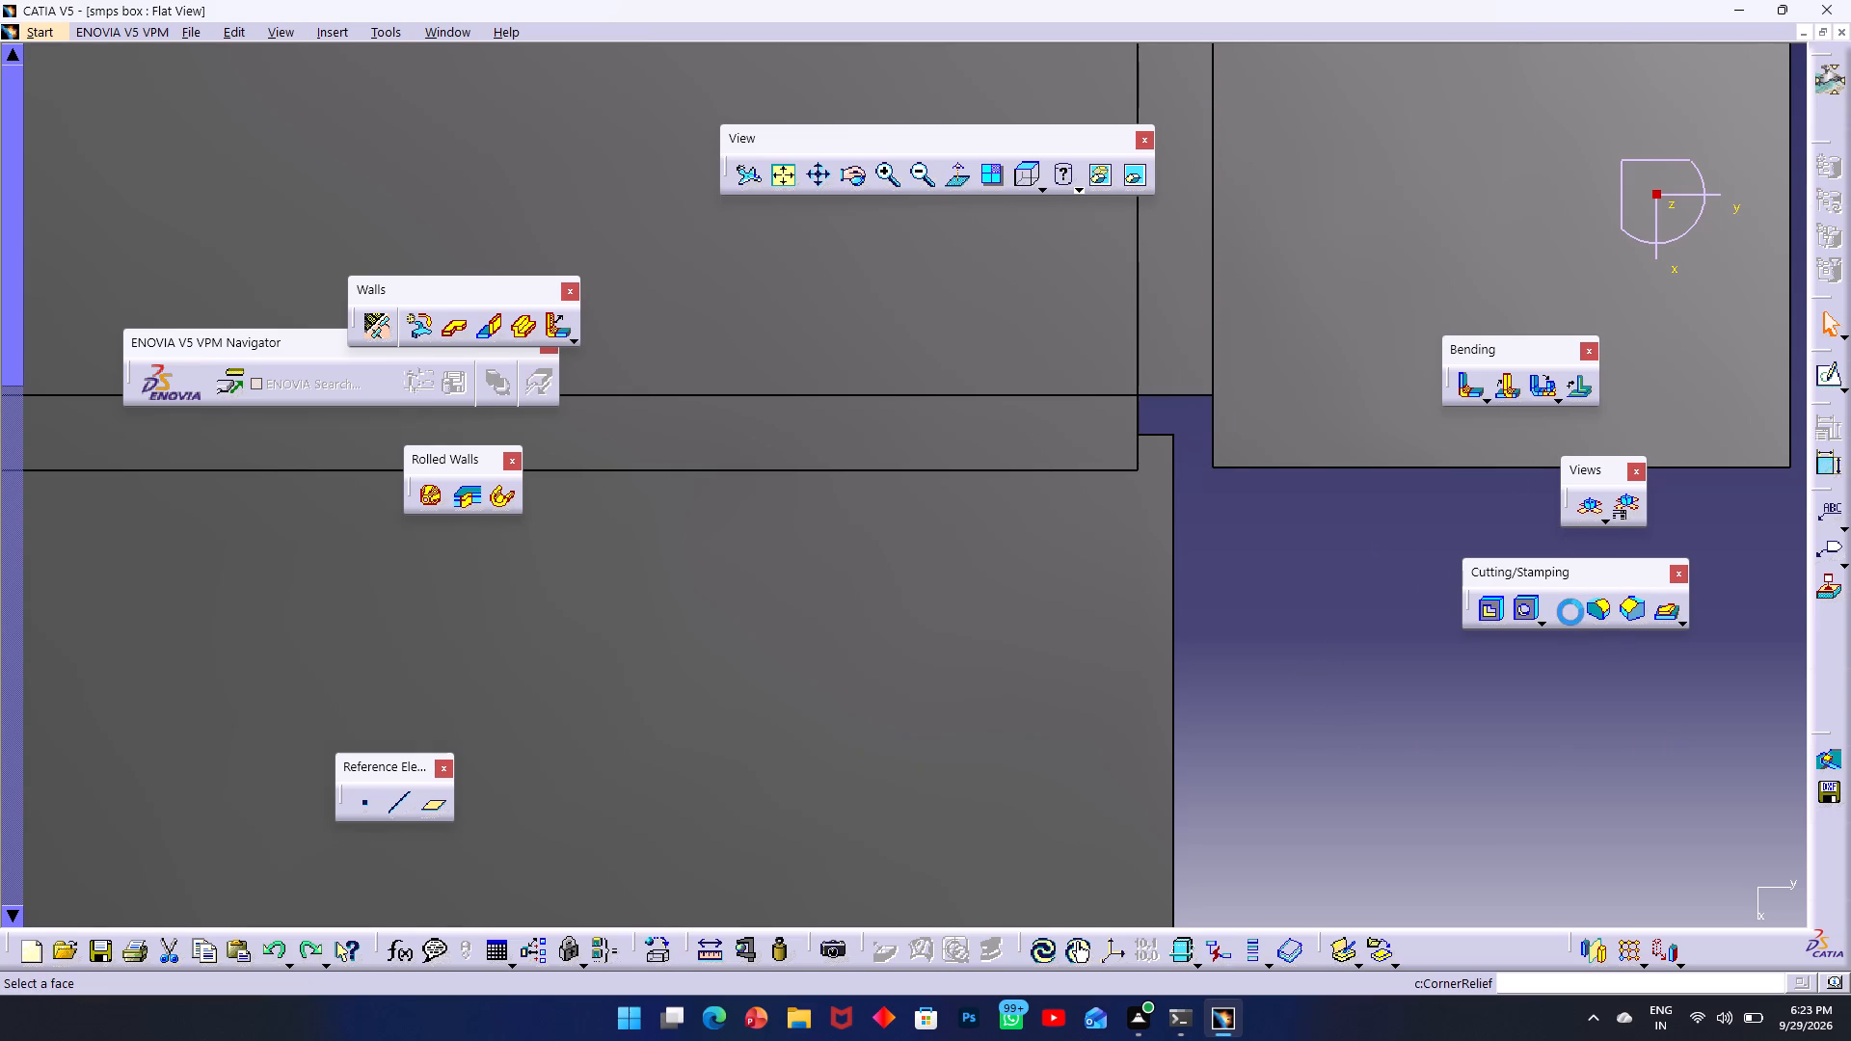
{"action": "left_click", "coordinate": [1171, 368]}
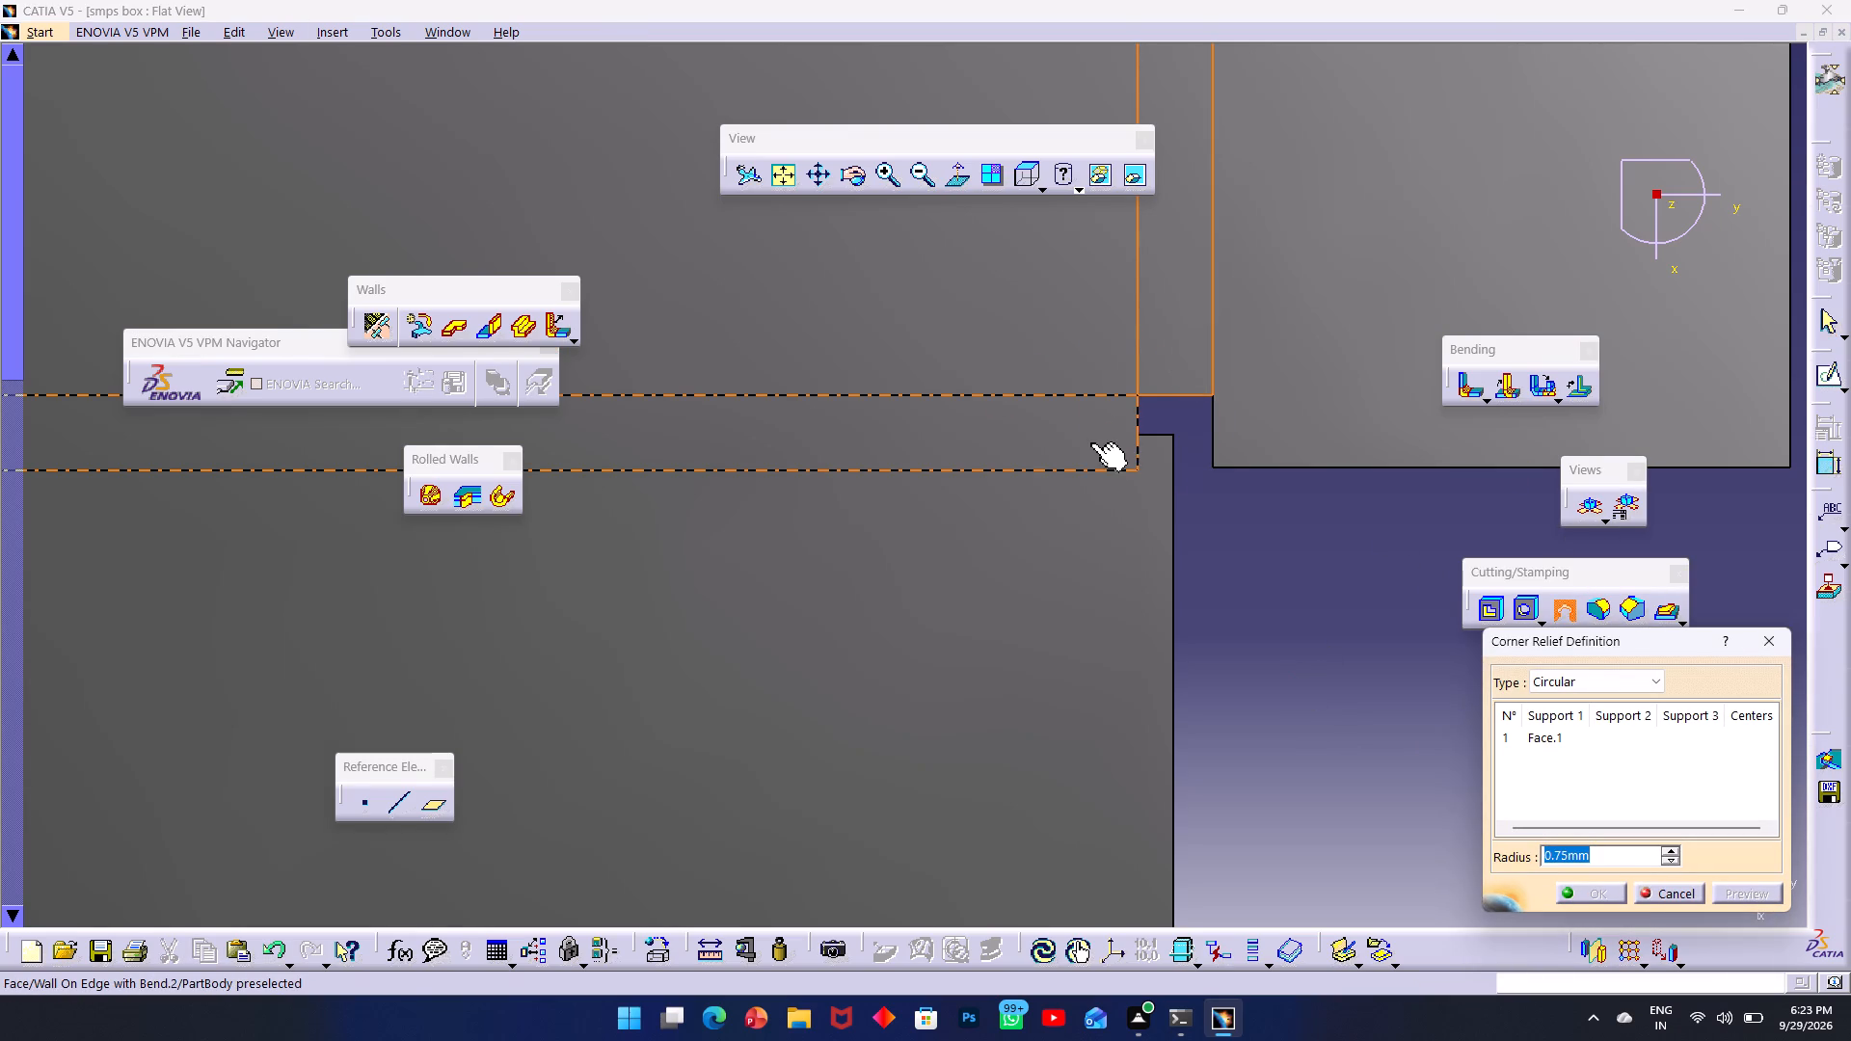
{"action": "left_click", "coordinate": [1080, 453]}
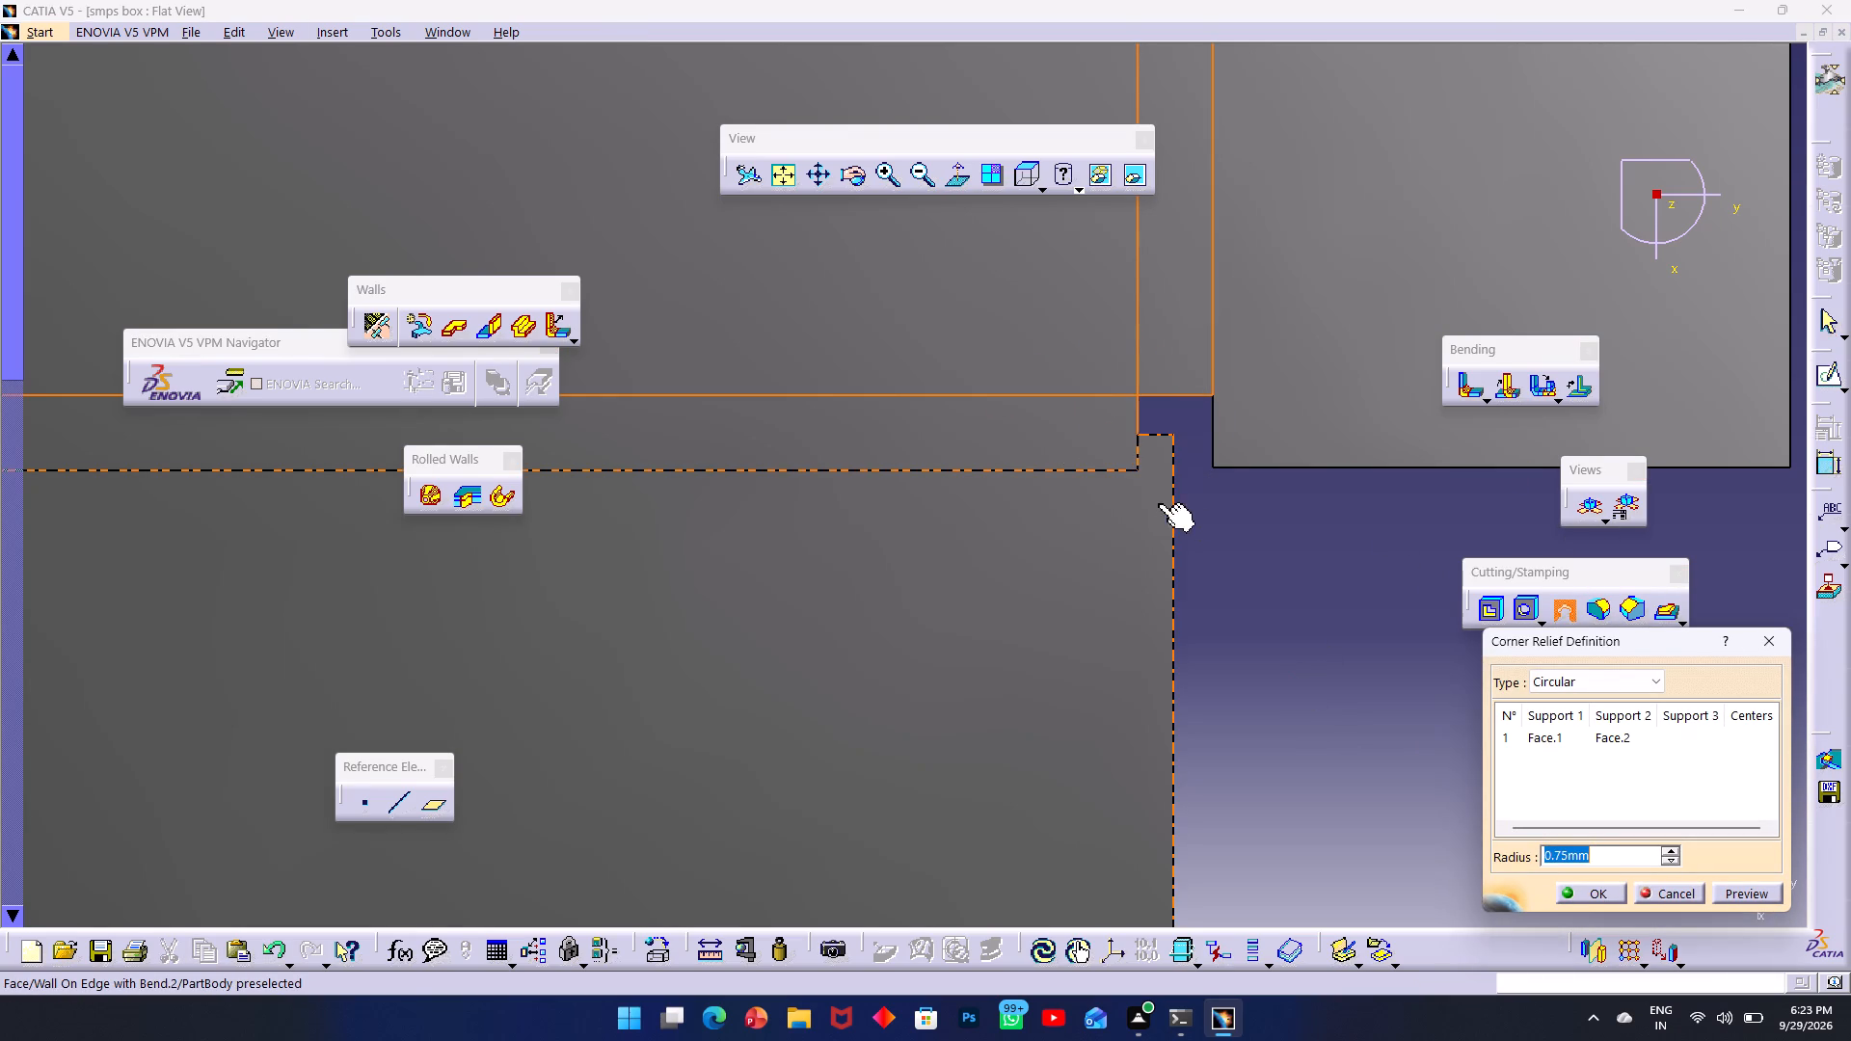
Add the two bend faces at the base wall's upper-right corner as the relief's second support pair.
{"action": "middle_click_drag", "start_coordinate": [1198, 430], "coordinate": [1435, 1040]}
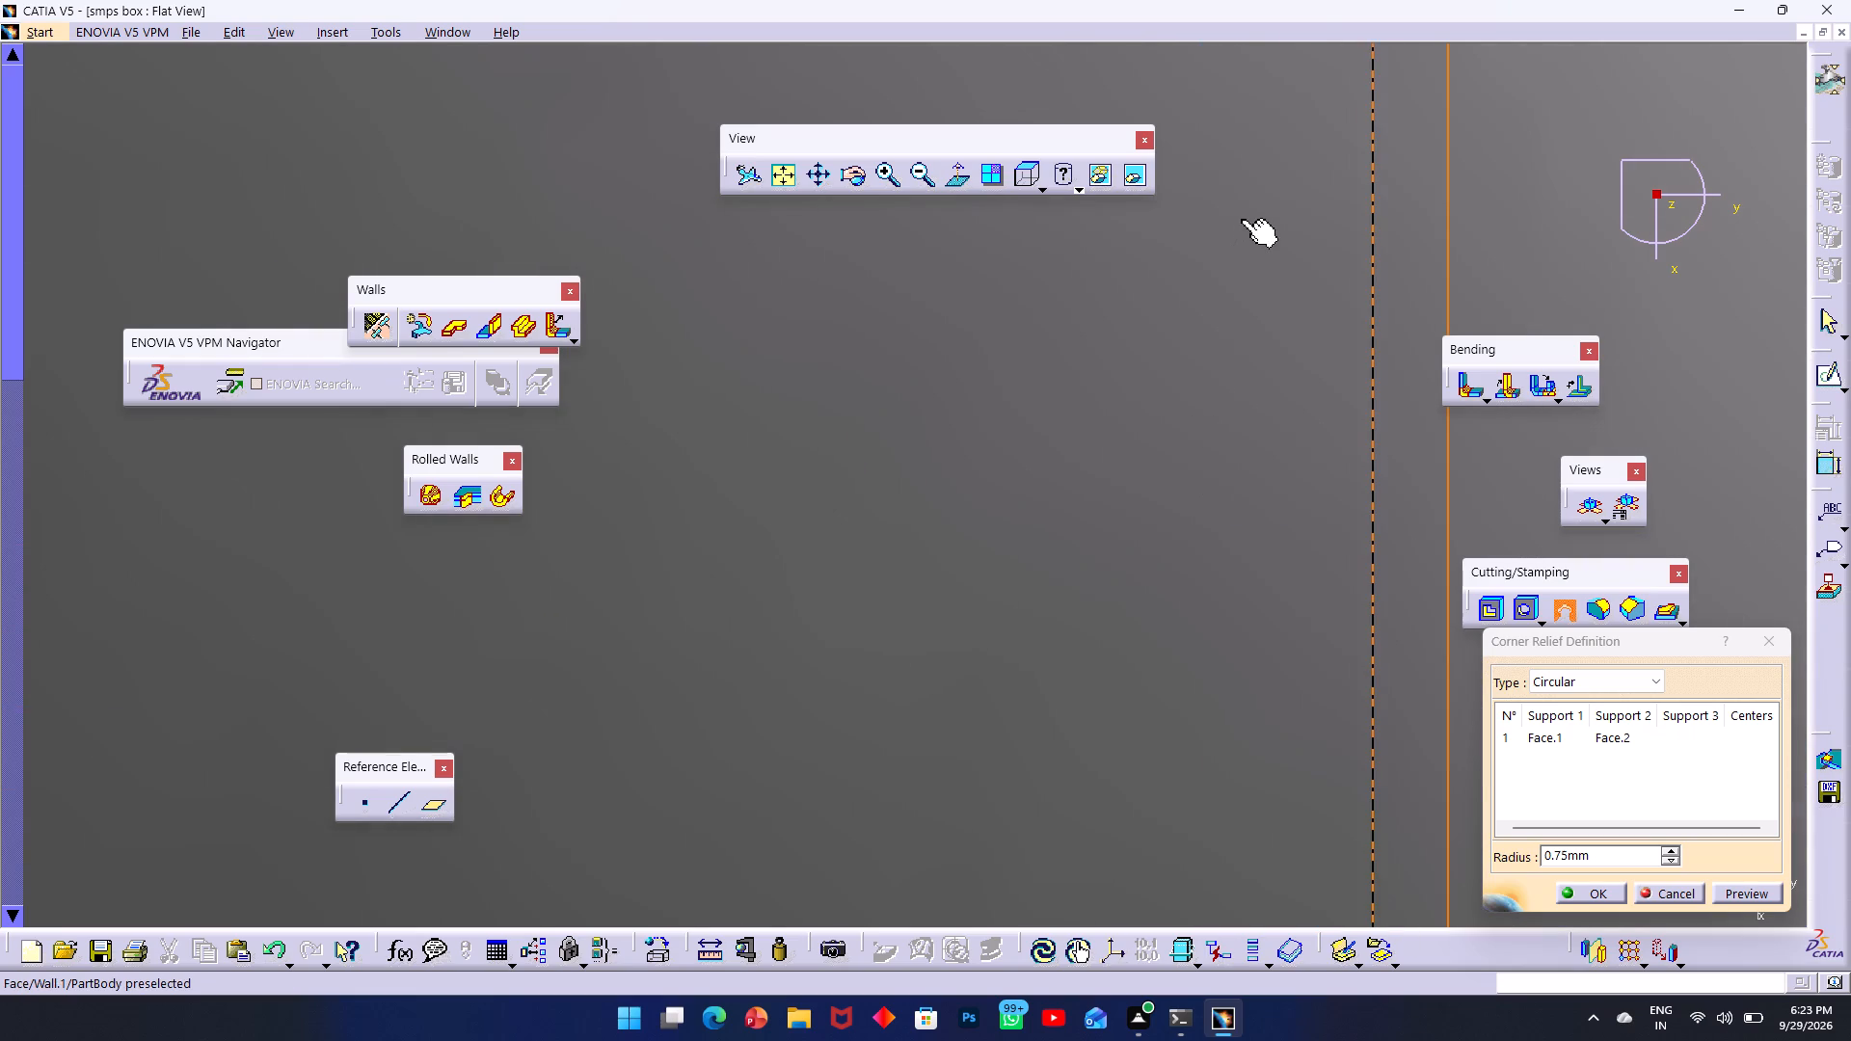
{"action": "middle_click_drag", "start_coordinate": [1285, 303], "coordinate": [1549, 494], "text": "ctrl"}
{"action": "scroll", "coordinate": [1552, 501], "scroll_direction": "down", "scroll_amount": 1}
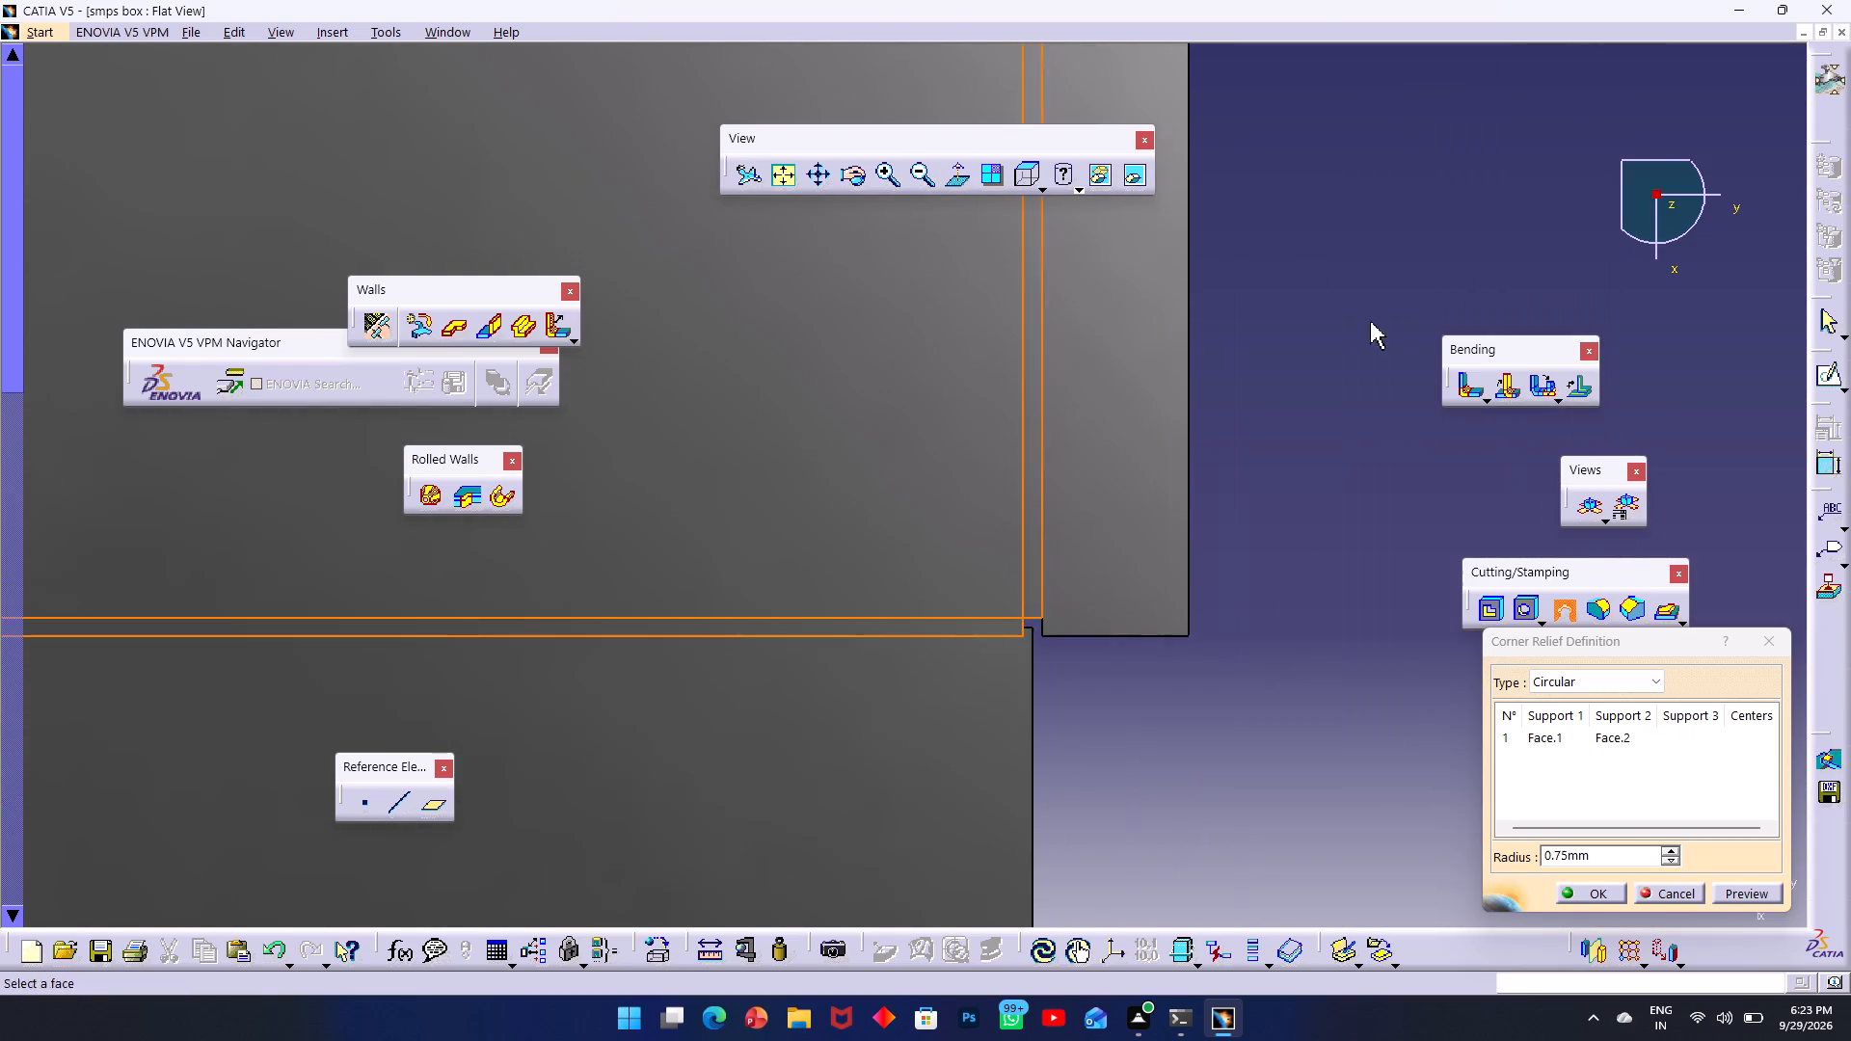
{"action": "scroll", "coordinate": [931, 251], "scroll_direction": "up", "scroll_amount": 1}
{"action": "middle_click_drag", "start_coordinate": [928, 254], "coordinate": [1064, 652]}
{"action": "middle_click_drag", "start_coordinate": [995, 372], "coordinate": [1140, 481], "text": "ctrl"}
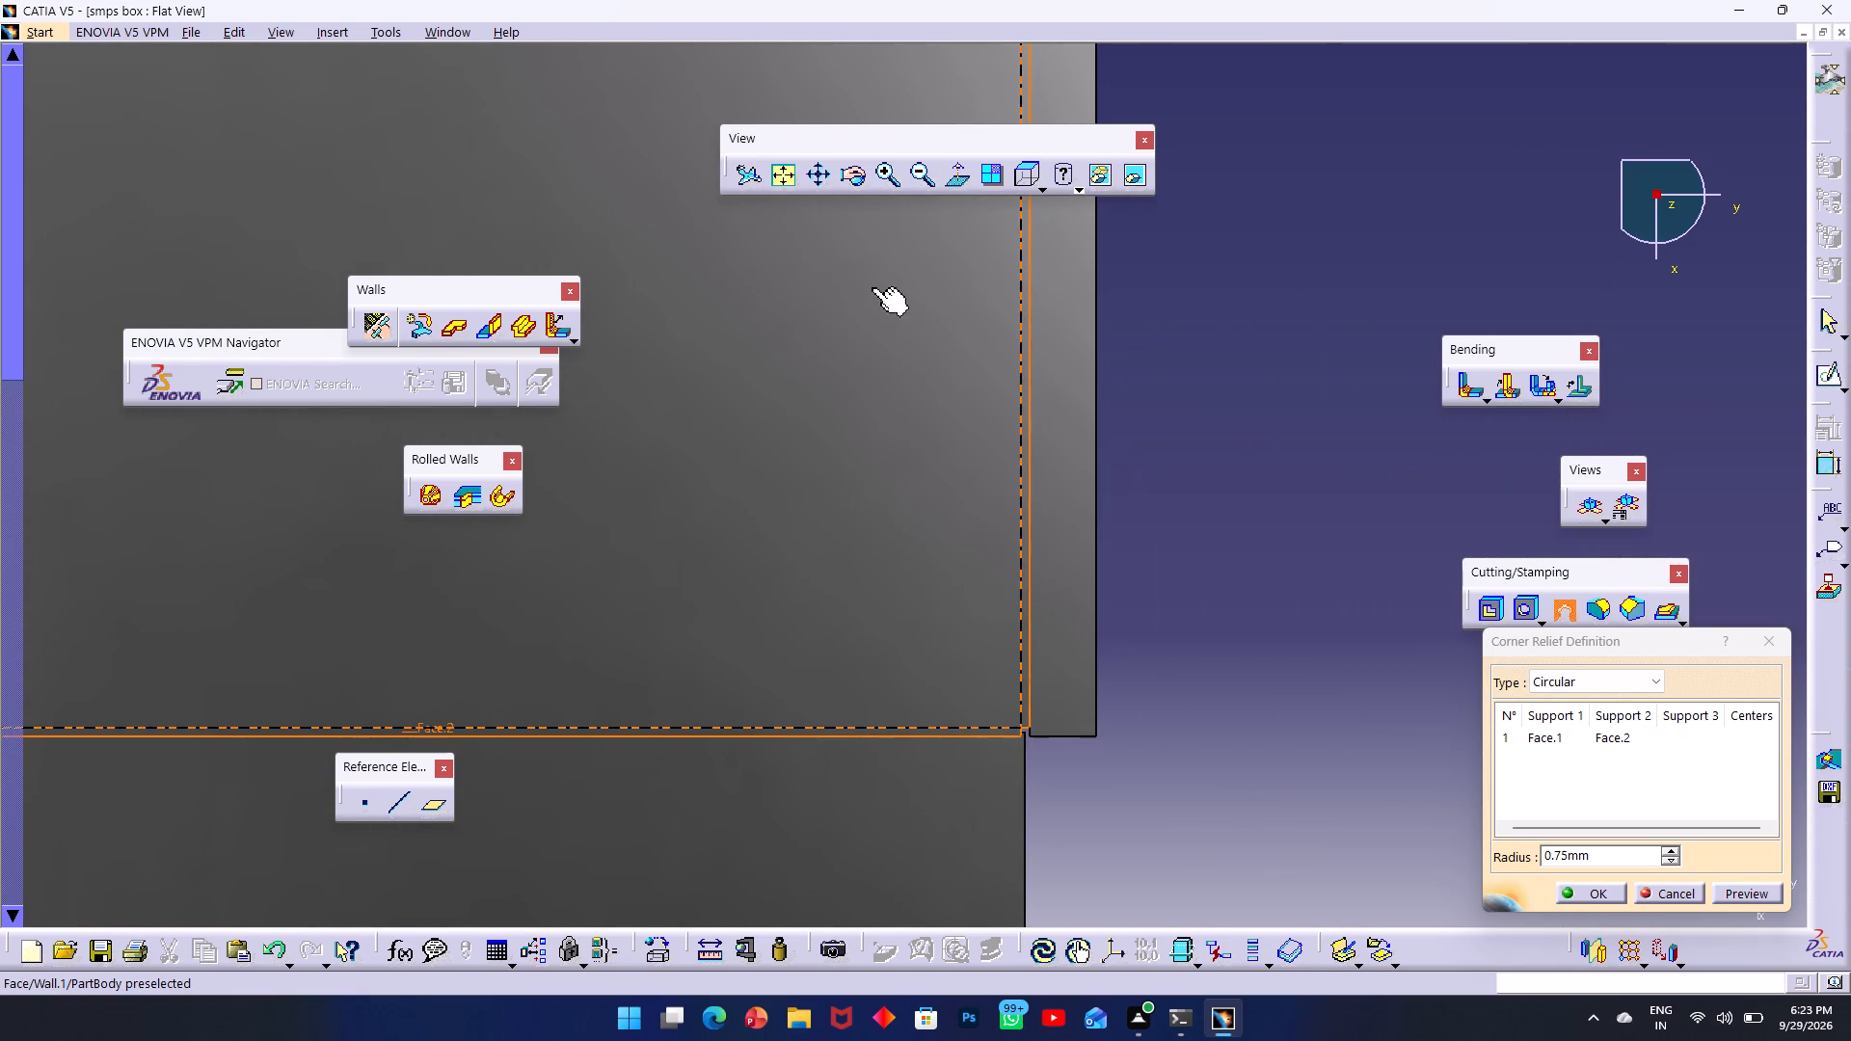
{"action": "middle_click_drag", "start_coordinate": [872, 284], "coordinate": [938, 865]}
{"action": "middle_click_drag", "start_coordinate": [904, 302], "coordinate": [965, 646]}
{"action": "middle_click_drag", "start_coordinate": [1102, 527], "coordinate": [1140, 608], "text": "ctrl"}
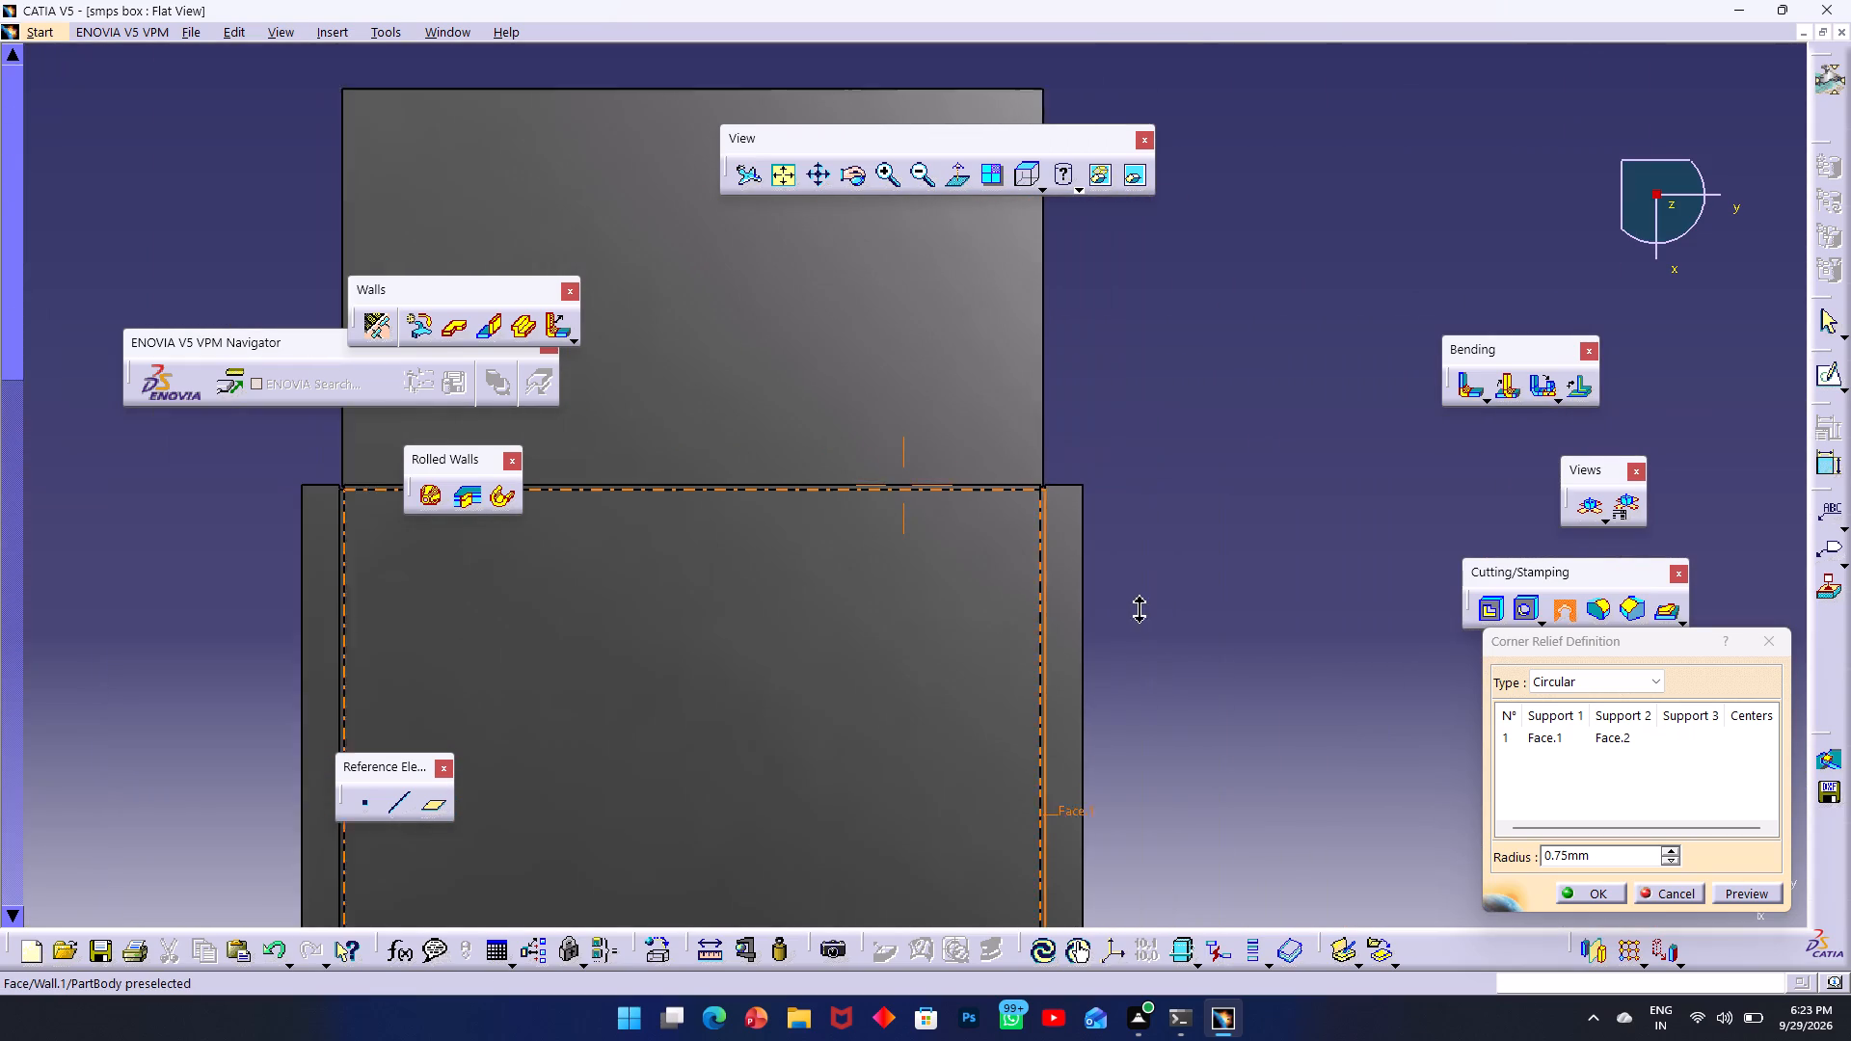
{"action": "middle_click_drag", "start_coordinate": [1140, 608], "coordinate": [1052, 419], "text": "ctrl"}
{"action": "left_click", "coordinate": [1369, 498]}
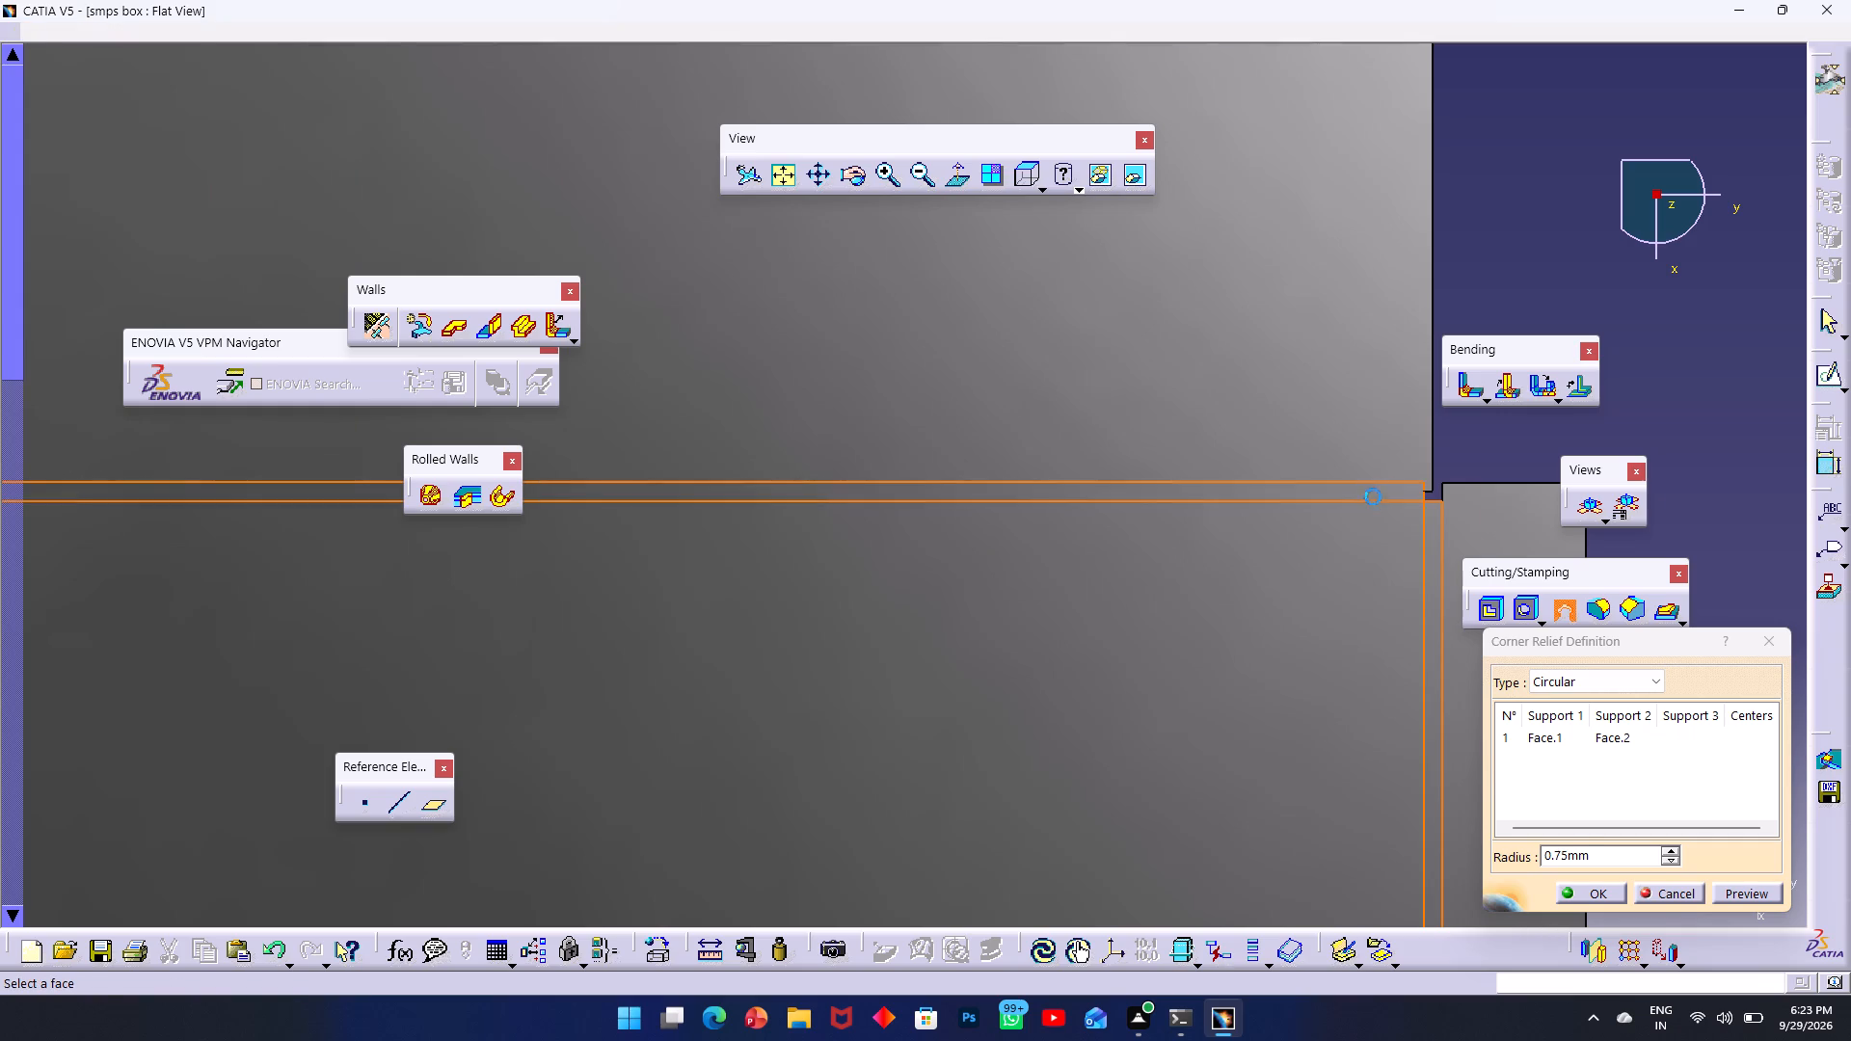
{"action": "left_click", "coordinate": [1434, 545]}
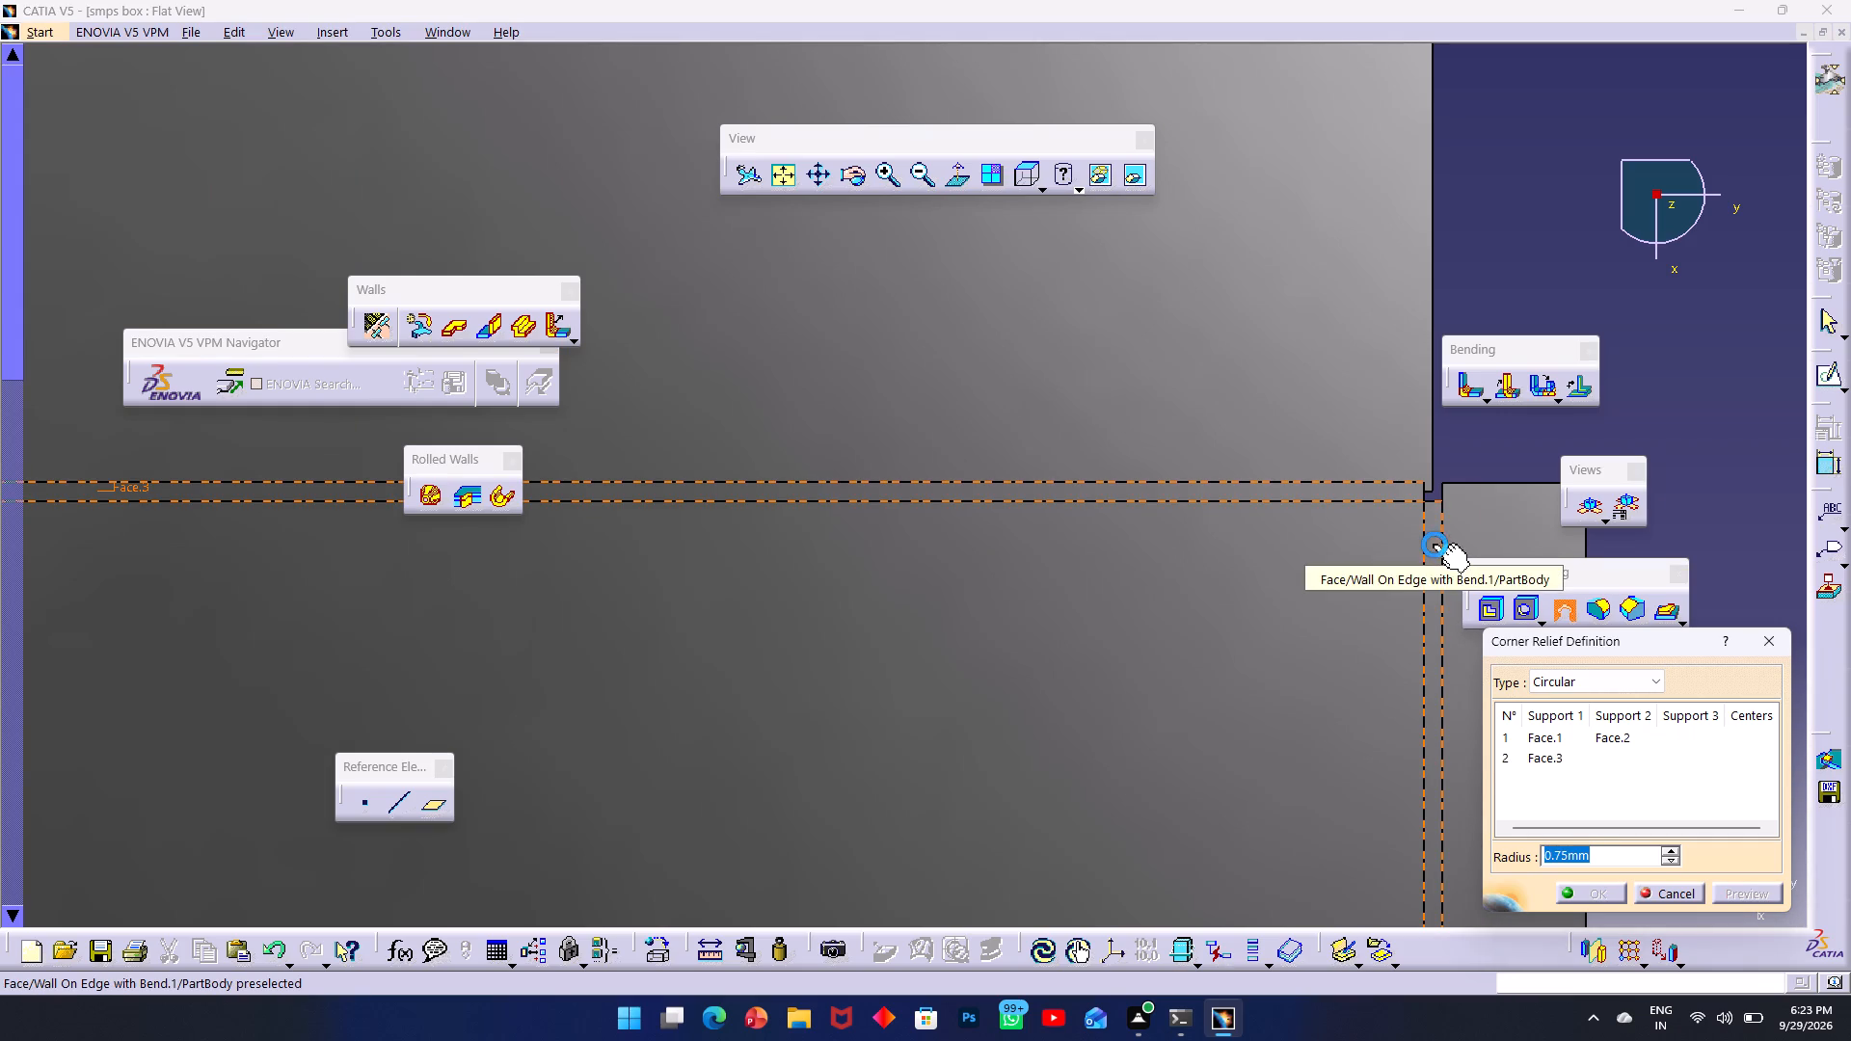
Add the two bend faces at the base wall's upper-left corner as the relief's third support pair.
{"action": "middle_click_drag", "start_coordinate": [911, 411], "coordinate": [1382, 382]}
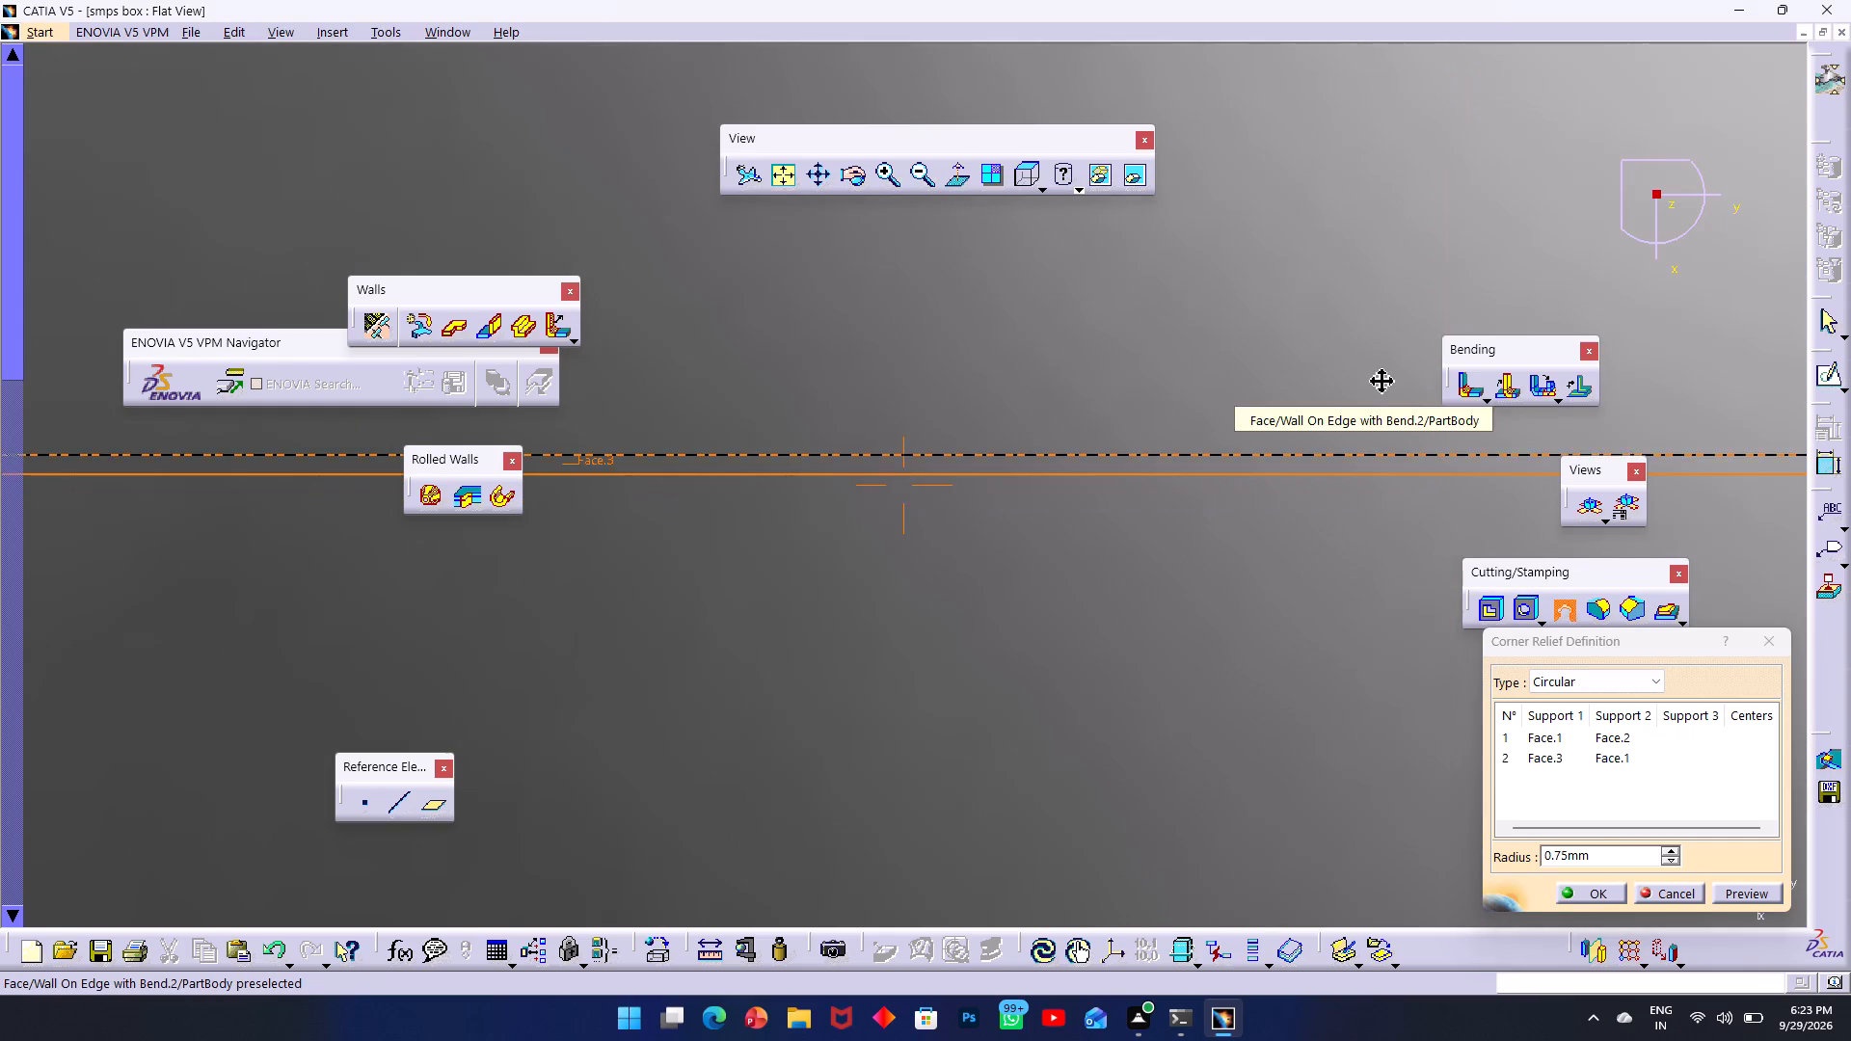
{"action": "middle_click_drag", "start_coordinate": [1382, 382], "coordinate": [1383, 382]}
{"action": "middle_click_drag", "start_coordinate": [1294, 436], "coordinate": [1139, 335]}
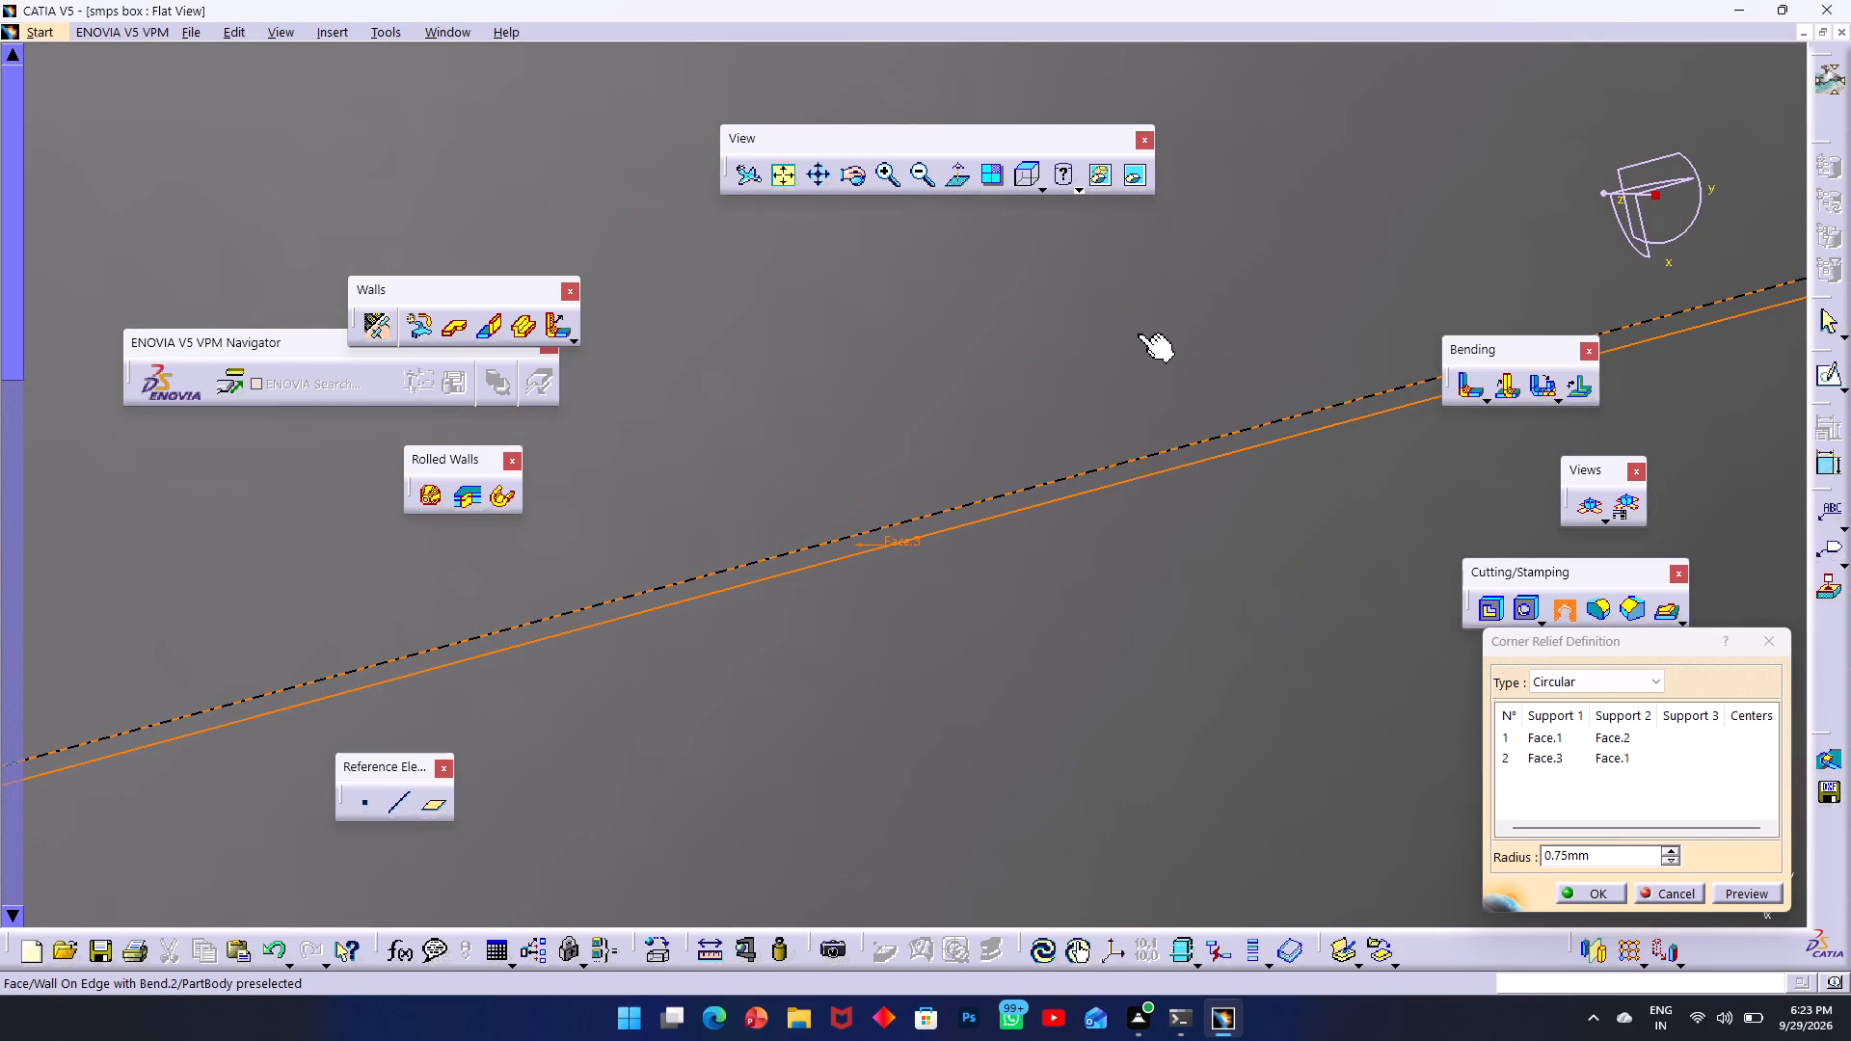
{"action": "left_click", "coordinate": [1035, 179]}
{"action": "middle_click_drag", "start_coordinate": [1095, 635], "coordinate": [1085, 627]}
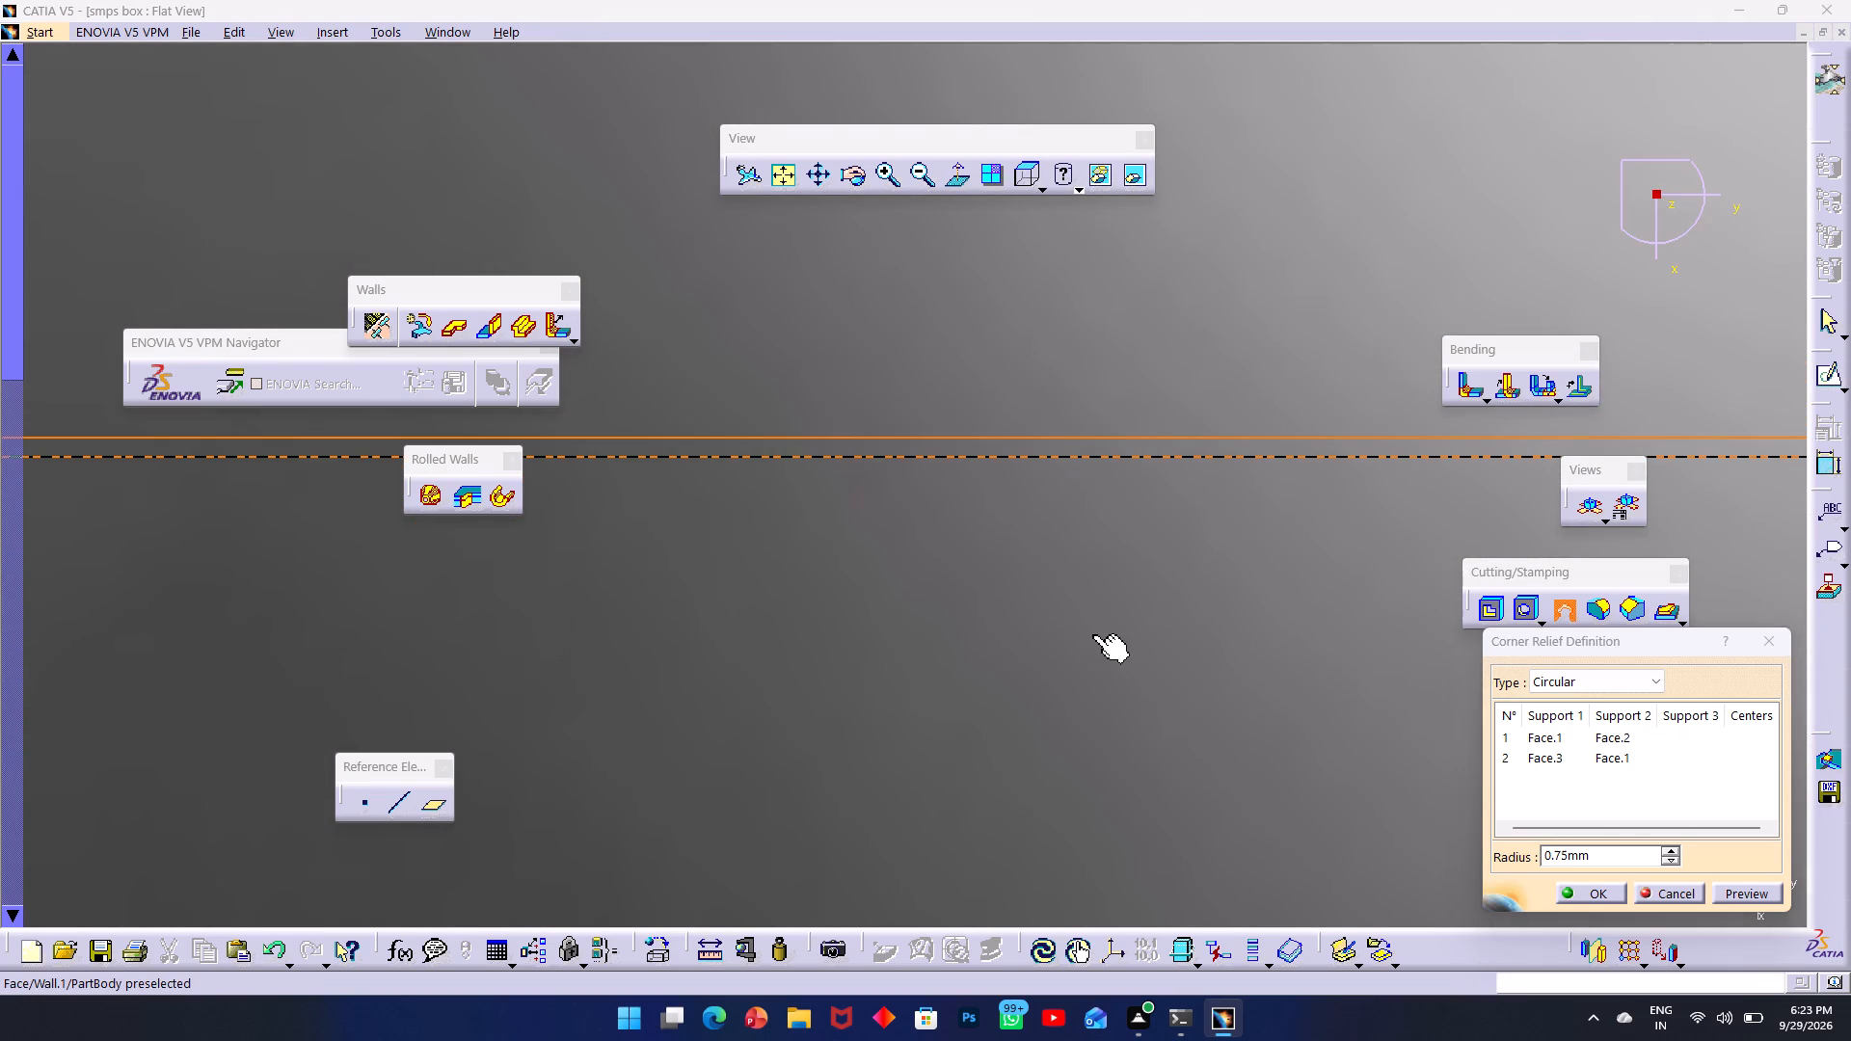
{"action": "middle_click_drag", "start_coordinate": [1085, 627], "coordinate": [939, 401]}
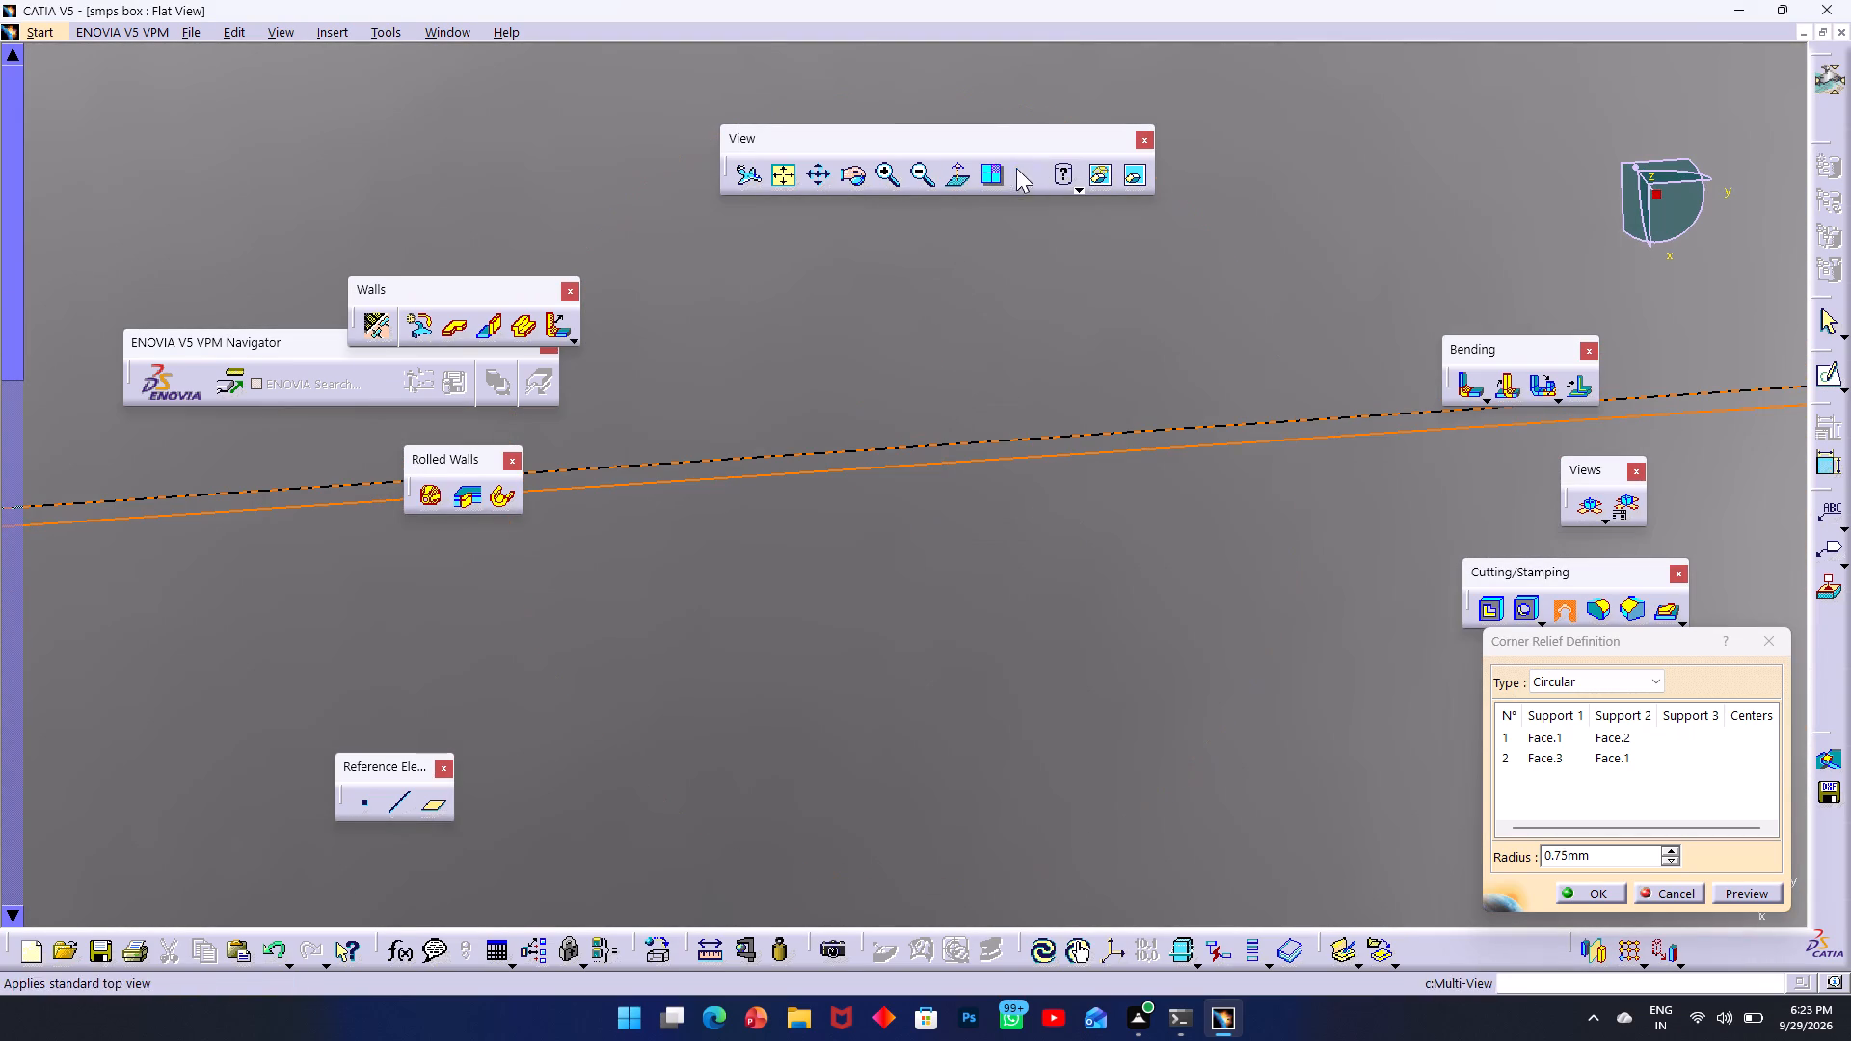
{"action": "left_click", "coordinate": [1028, 168]}
{"action": "middle_click_drag", "start_coordinate": [1112, 524], "coordinate": [1059, 490]}
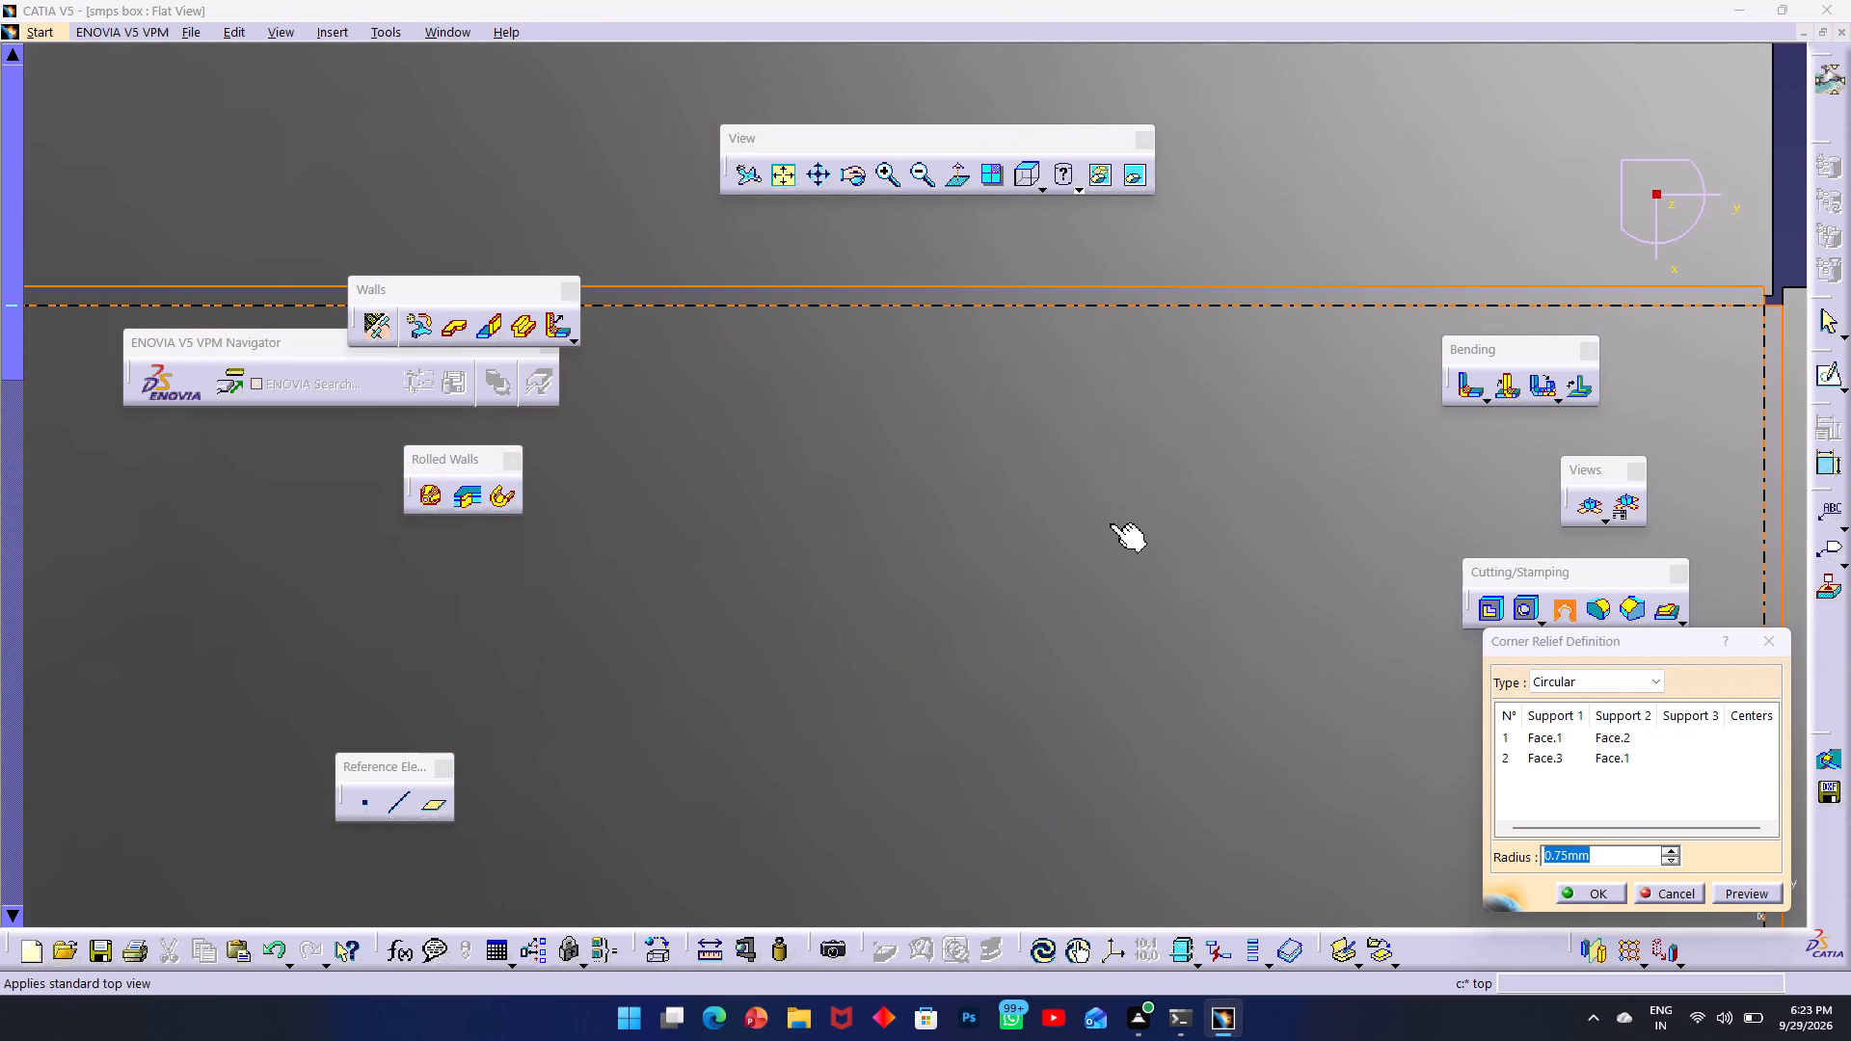
{"action": "middle_click_drag", "start_coordinate": [1059, 490], "coordinate": [1000, 433]}
{"action": "left_click", "coordinate": [1027, 178]}
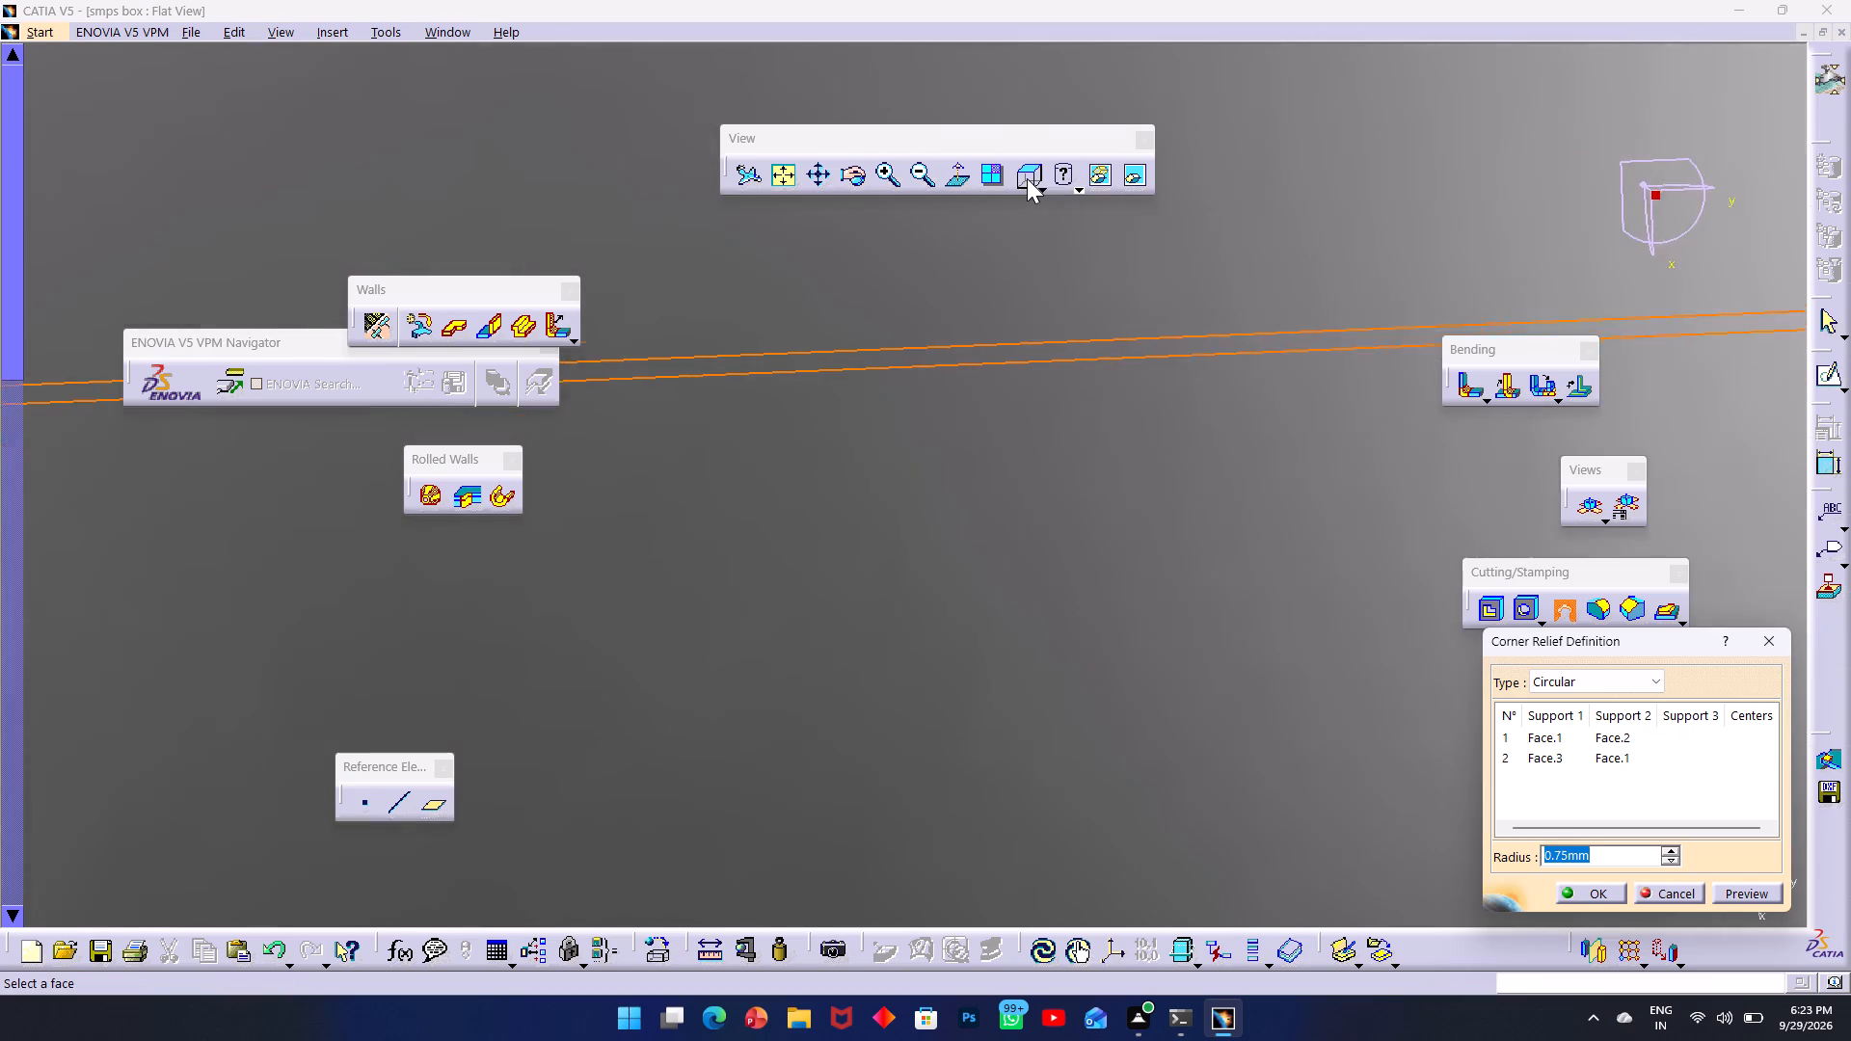
{"action": "scroll", "coordinate": [1056, 407], "scroll_direction": "up", "scroll_amount": 1, "text": "ctrl"}
{"action": "middle_click_drag", "start_coordinate": [1056, 414], "coordinate": [935, 339], "text": "ctrl"}
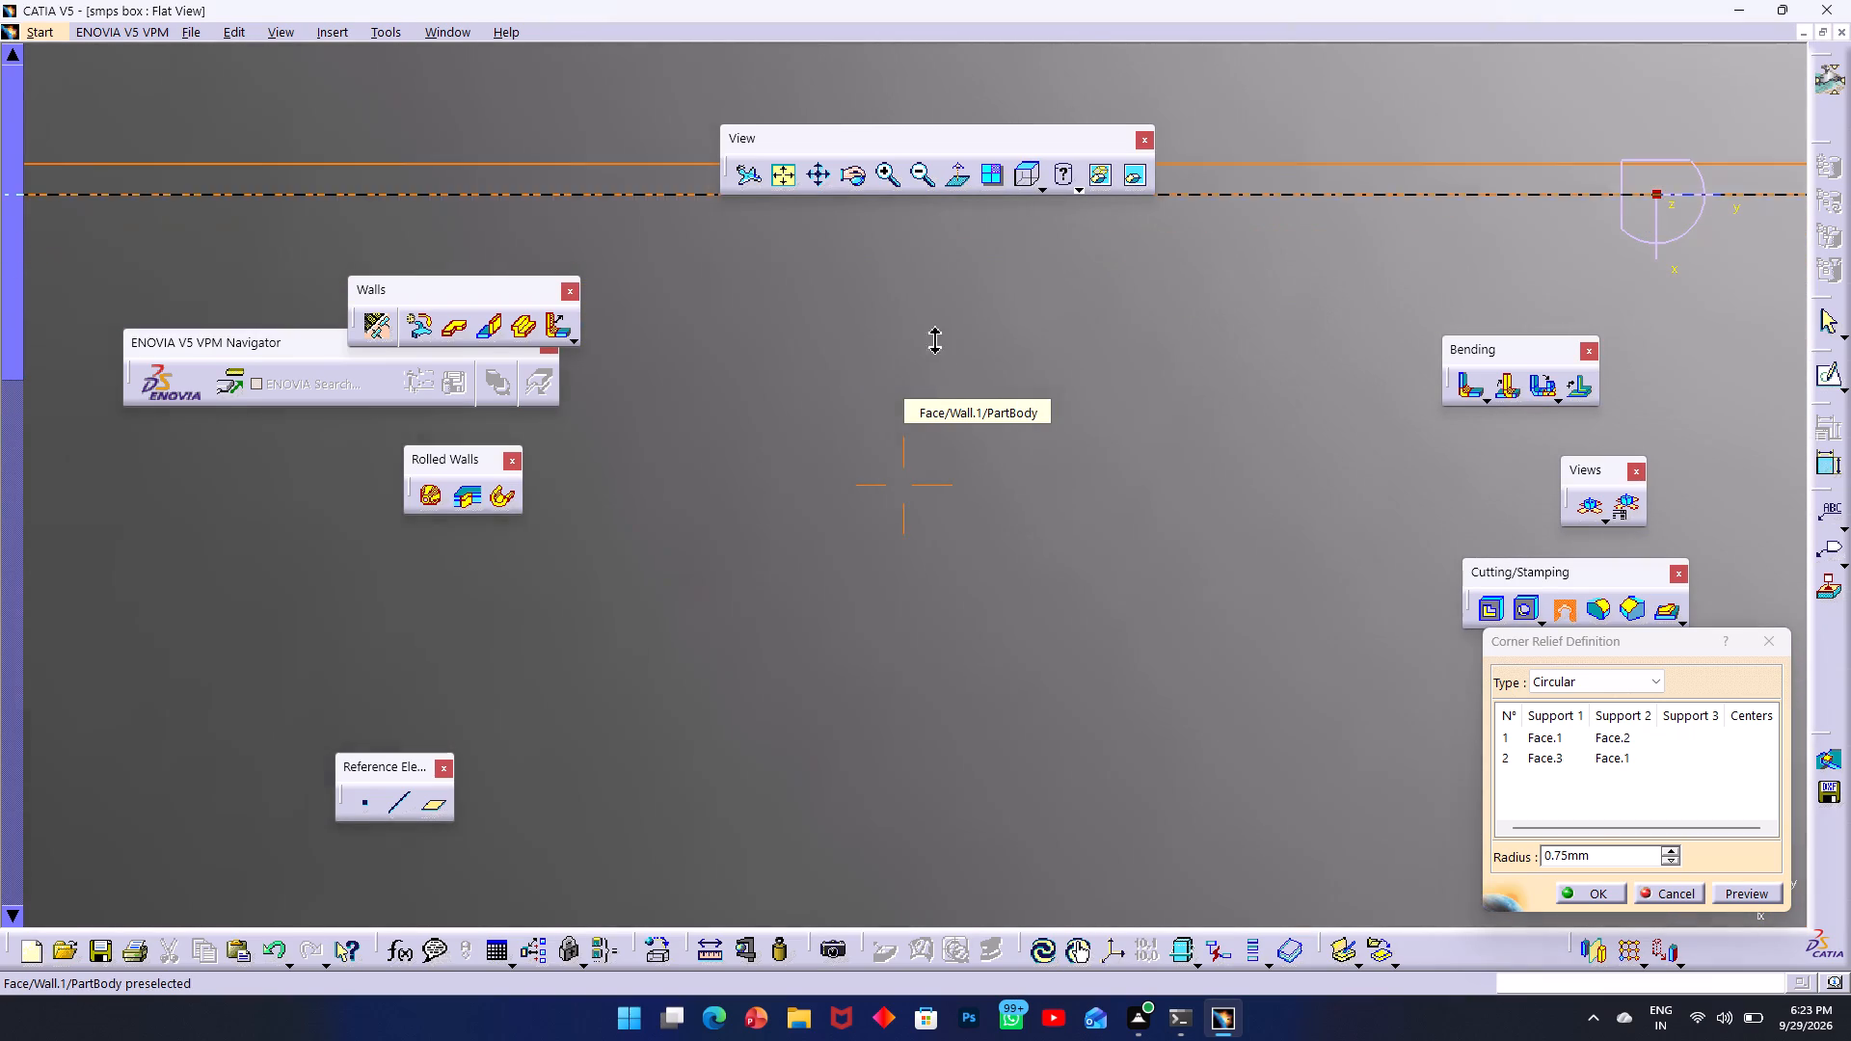
{"action": "middle_click_drag", "start_coordinate": [935, 339], "coordinate": [912, 326], "text": "ctrl"}
{"action": "middle_click_drag", "start_coordinate": [868, 316], "coordinate": [1066, 454], "text": "ctrl"}
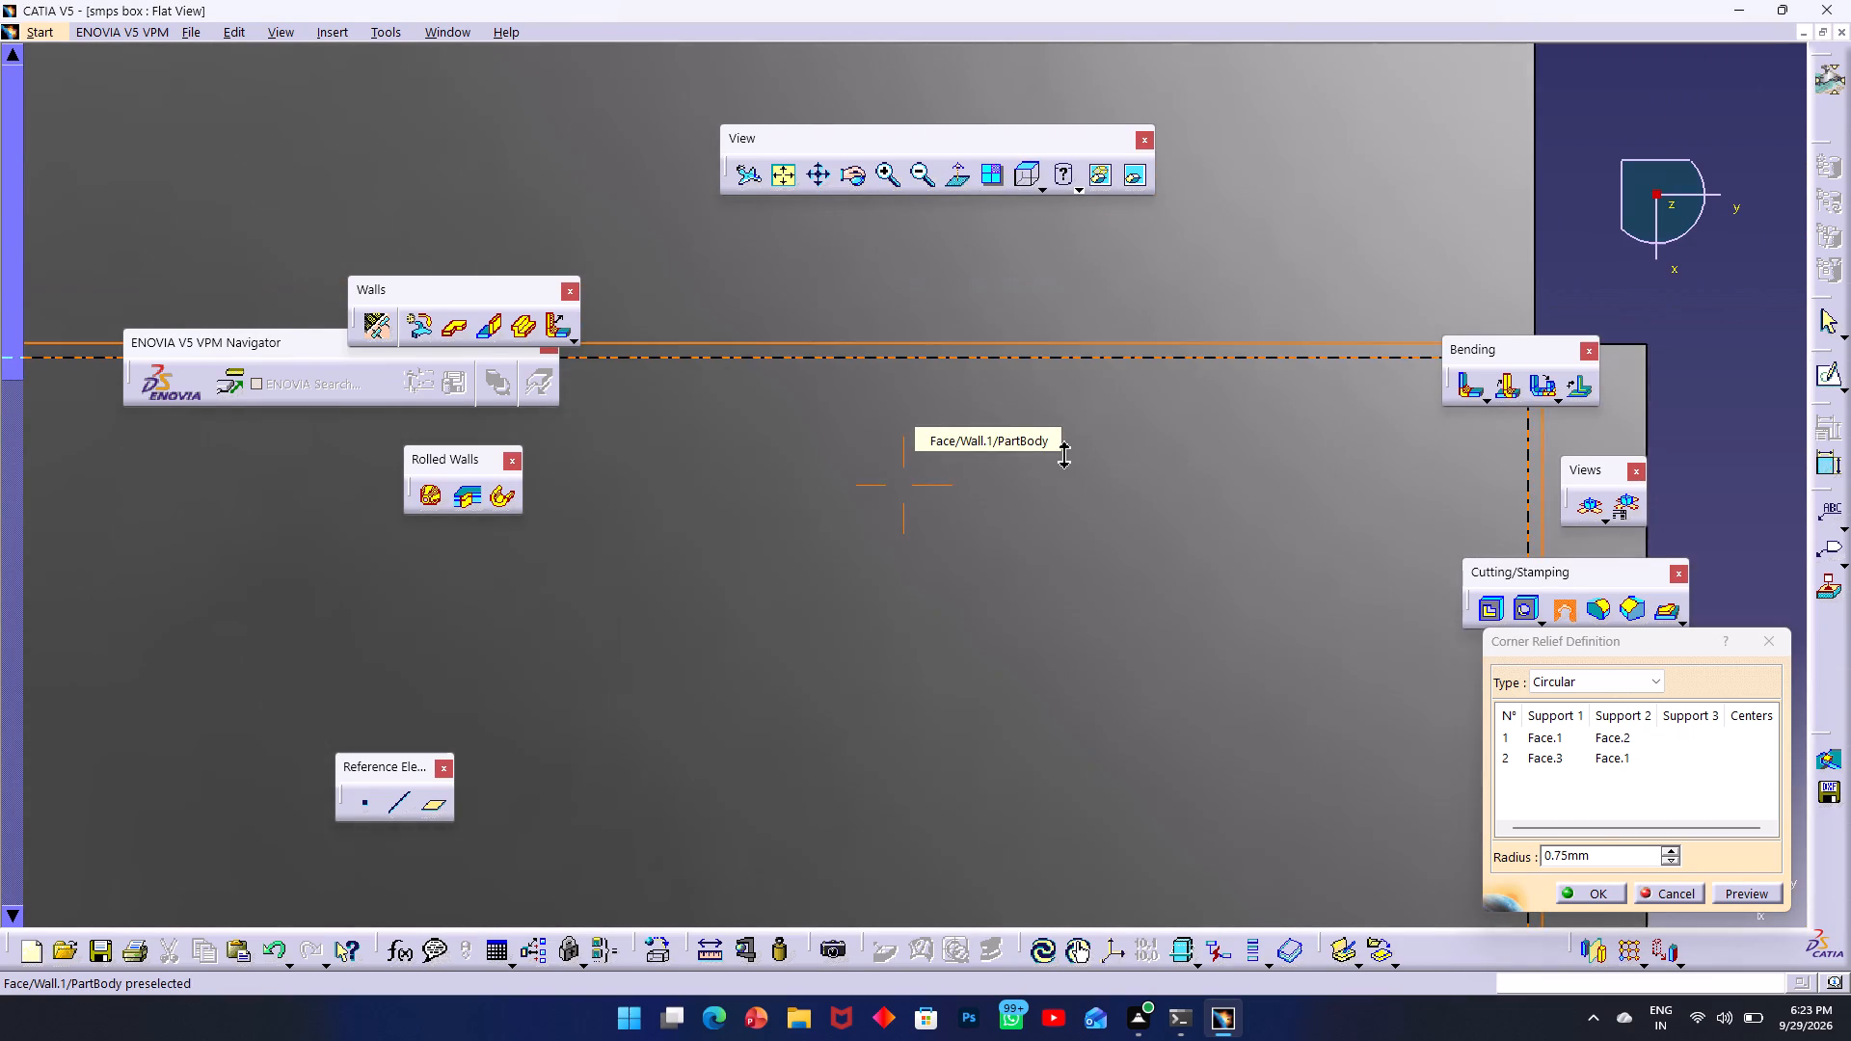
{"action": "middle_click_drag", "start_coordinate": [1066, 454], "coordinate": [1367, 555], "text": "ctrl"}
{"action": "middle_click_drag", "start_coordinate": [568, 530], "coordinate": [969, 467]}
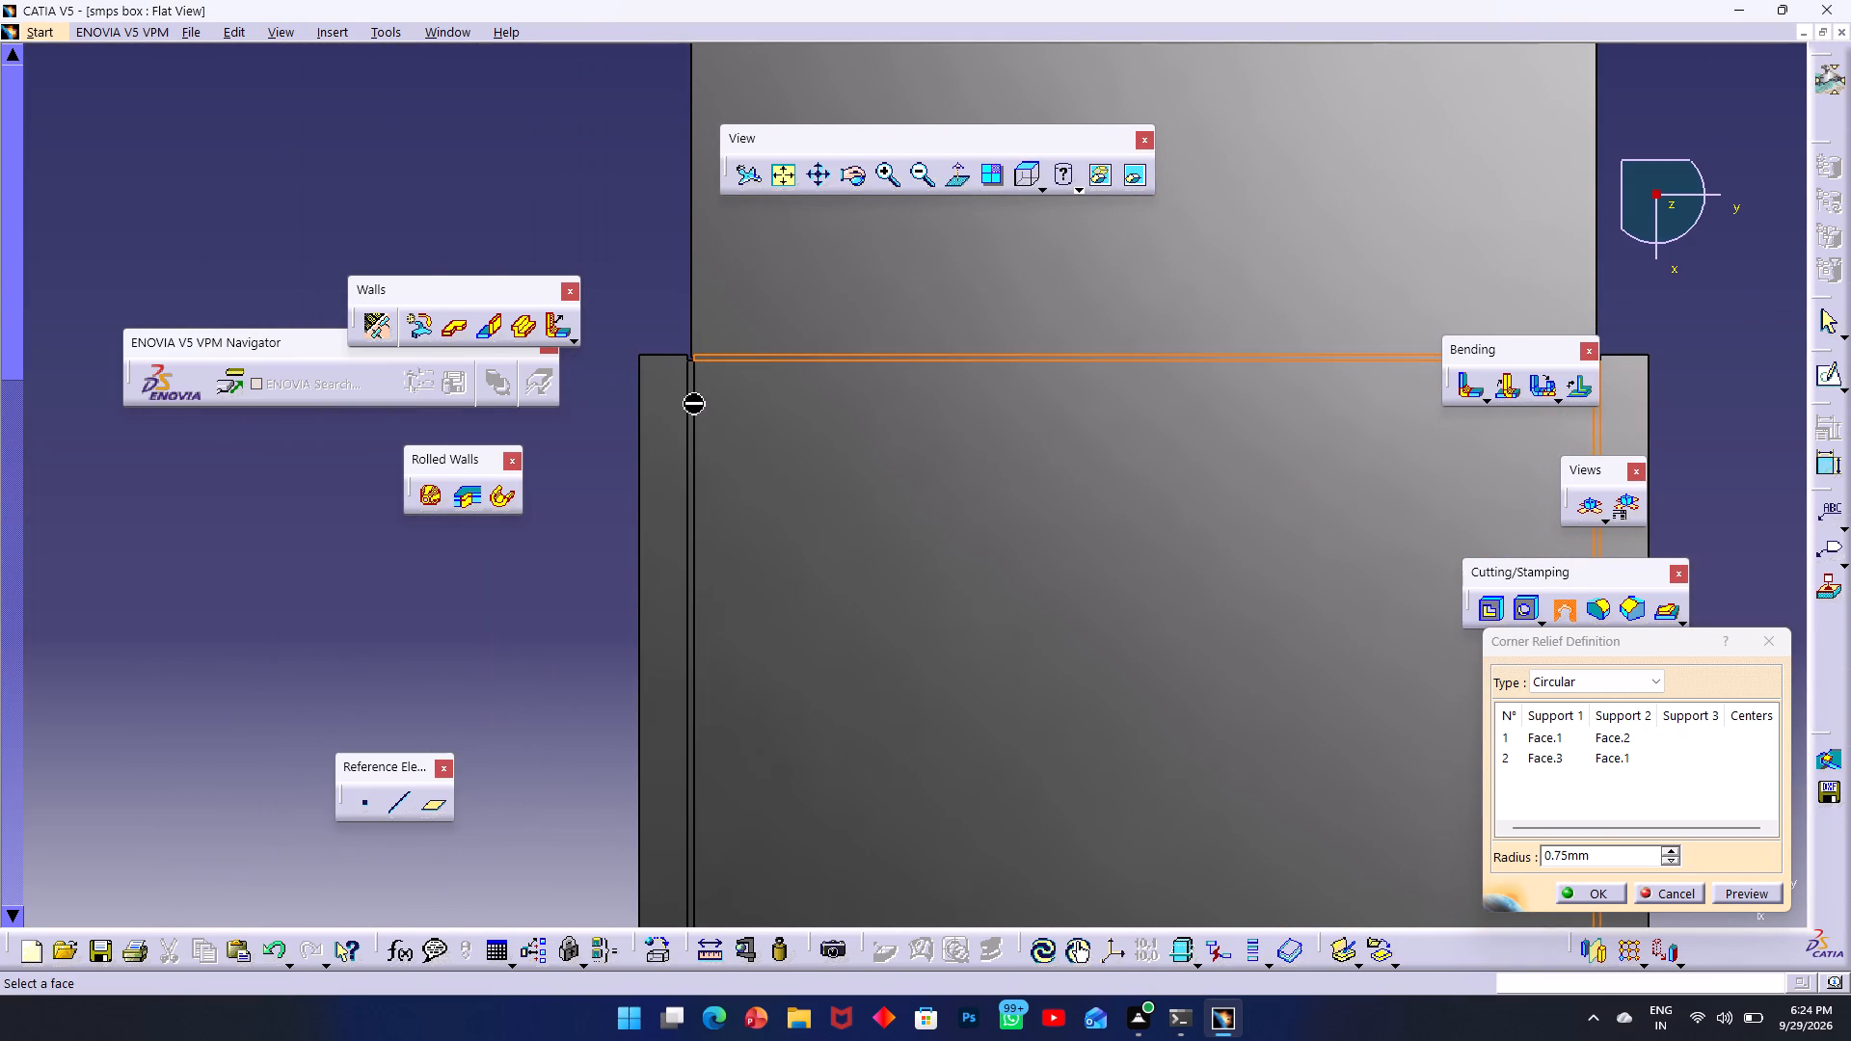
{"action": "middle_click_drag", "start_coordinate": [768, 450], "coordinate": [657, 336], "text": "ctrl"}
{"action": "middle_click_drag", "start_coordinate": [629, 370], "coordinate": [877, 420]}
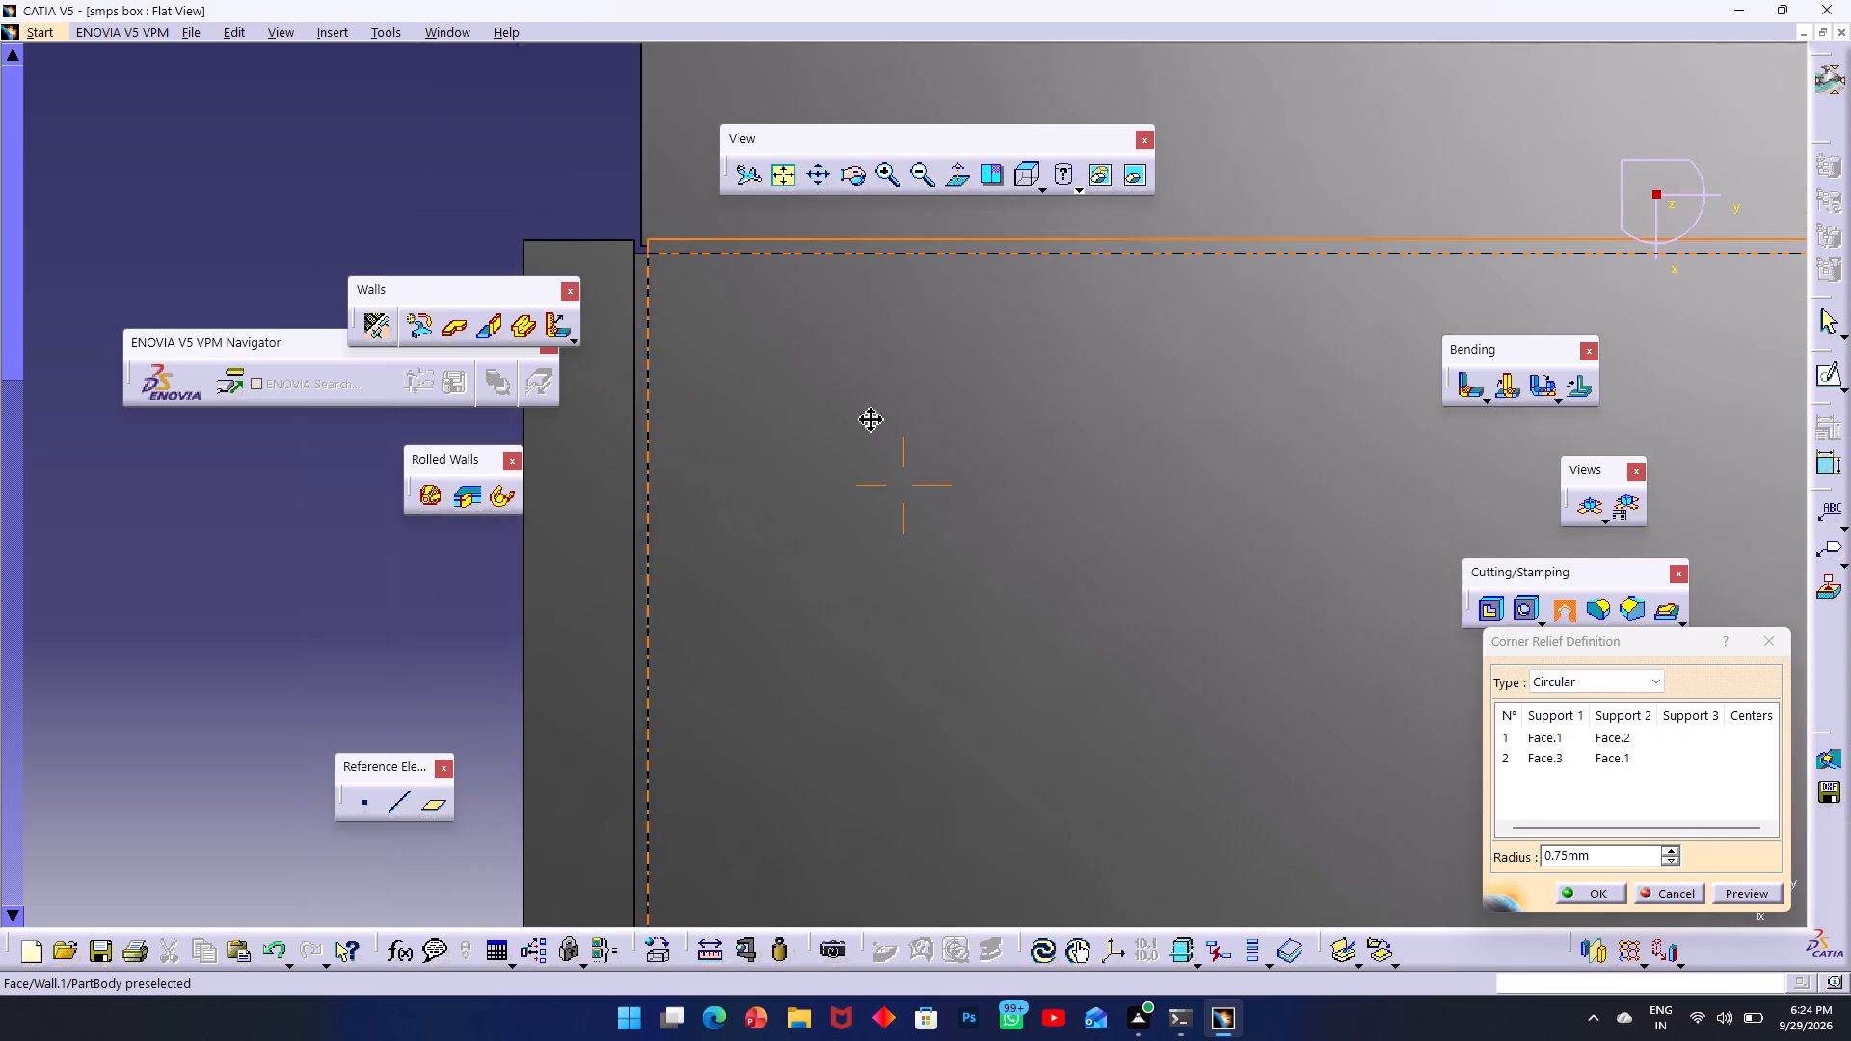
{"action": "middle_click_drag", "start_coordinate": [877, 420], "coordinate": [925, 415]}
{"action": "left_click", "coordinate": [713, 369]}
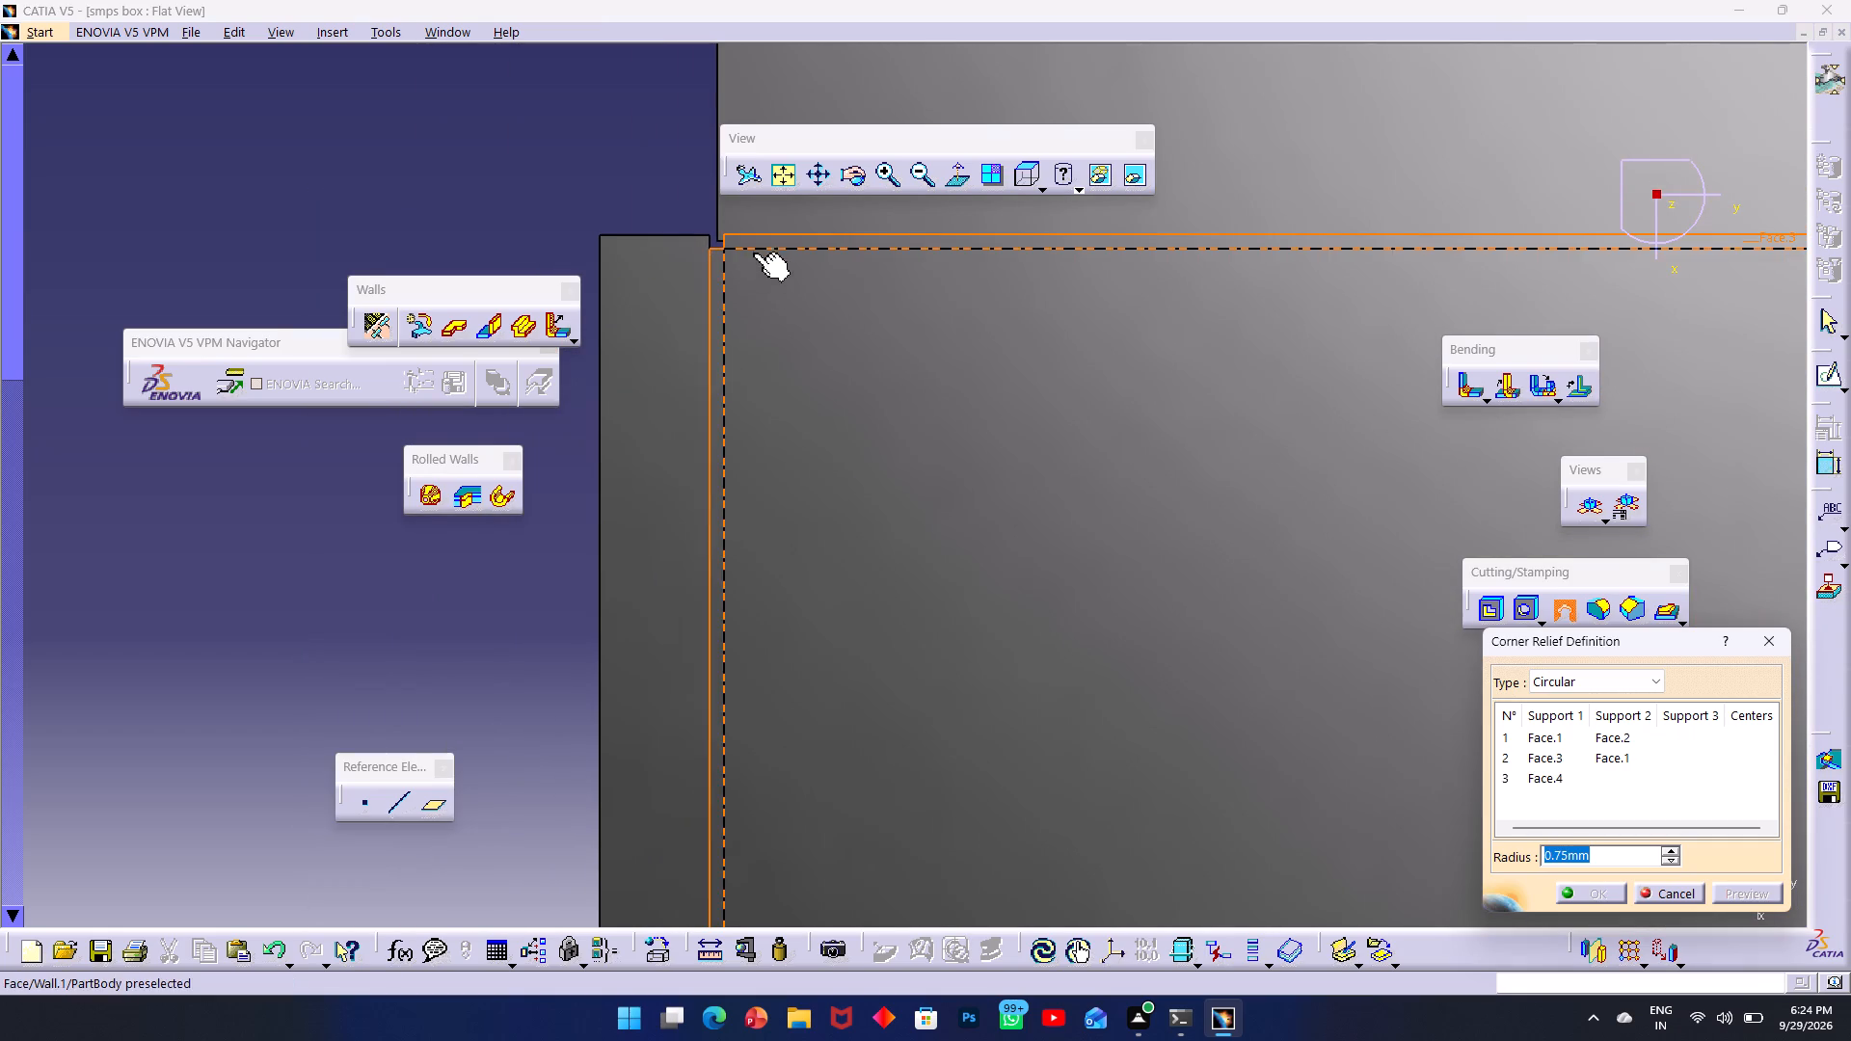
{"action": "left_click", "coordinate": [755, 242]}
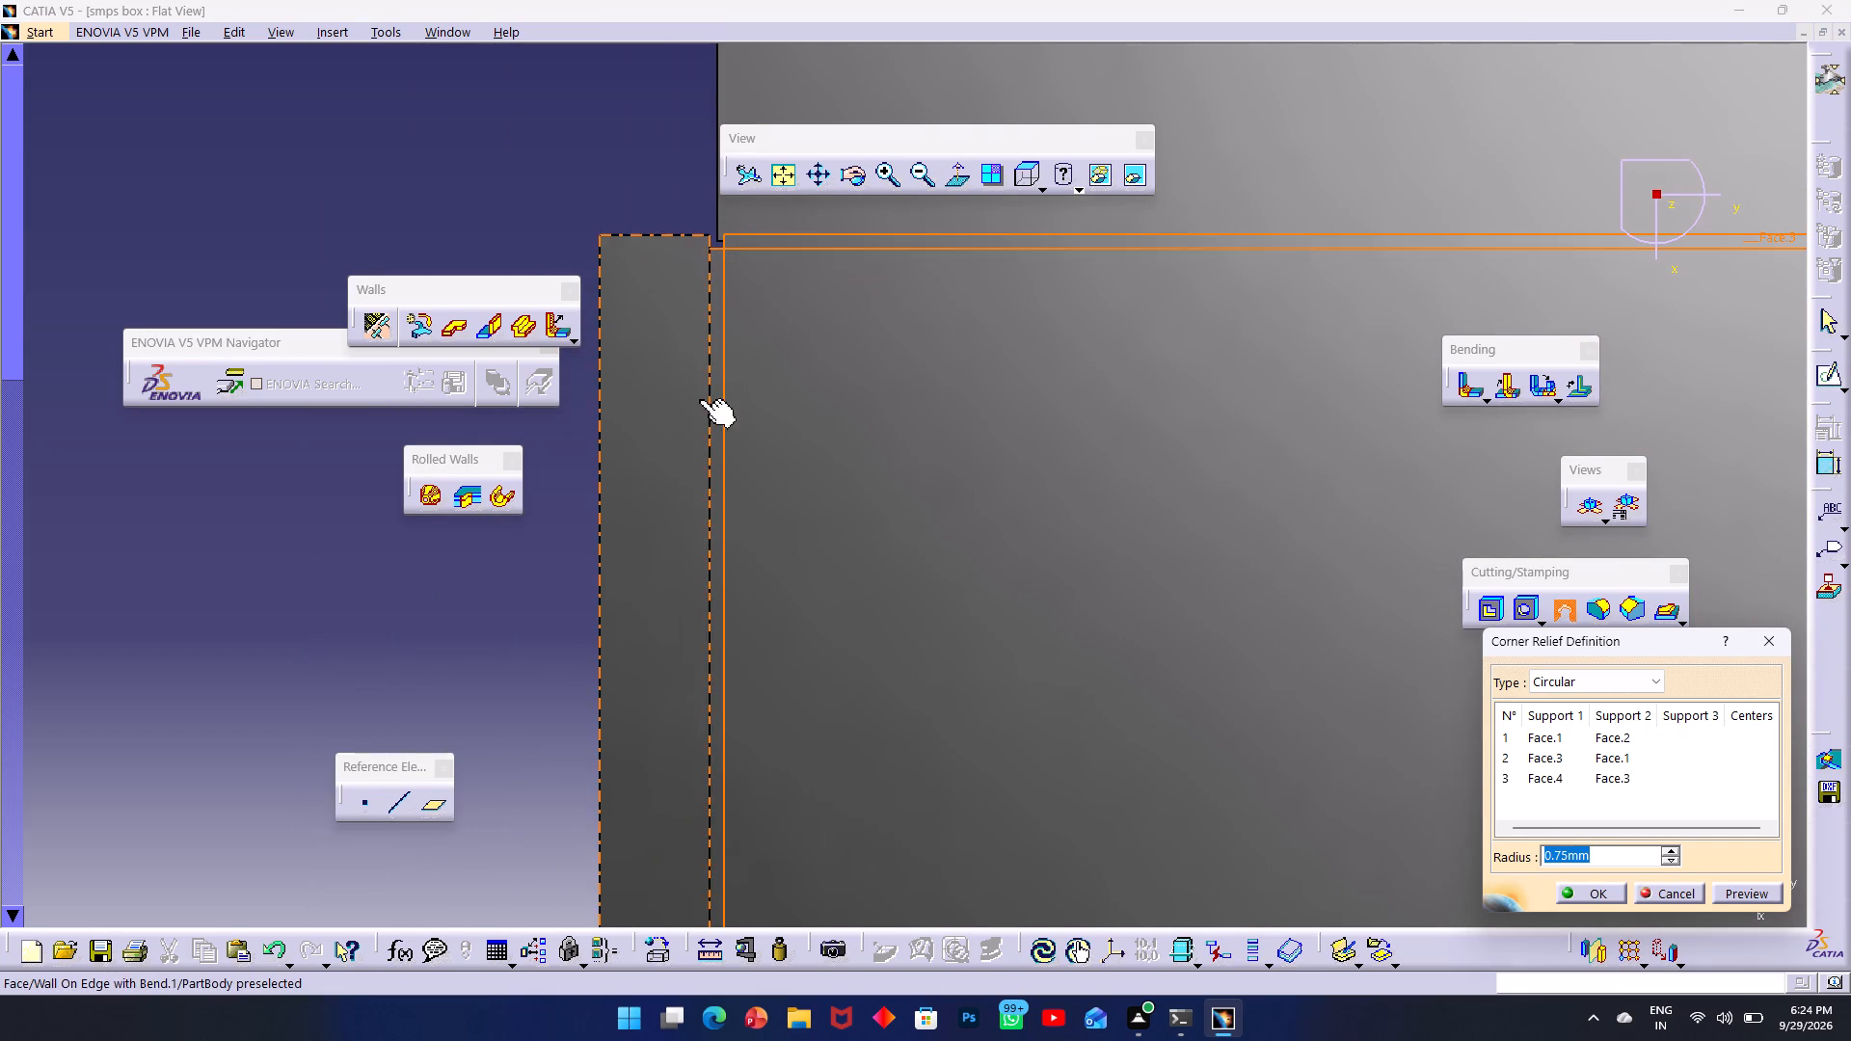
Add the two bend faces at the base wall's lower-left corner as the relief's fourth support pair.
{"action": "middle_click_drag", "start_coordinate": [754, 460], "coordinate": [734, 0]}
{"action": "middle_click_drag", "start_coordinate": [739, 601], "coordinate": [750, 300]}
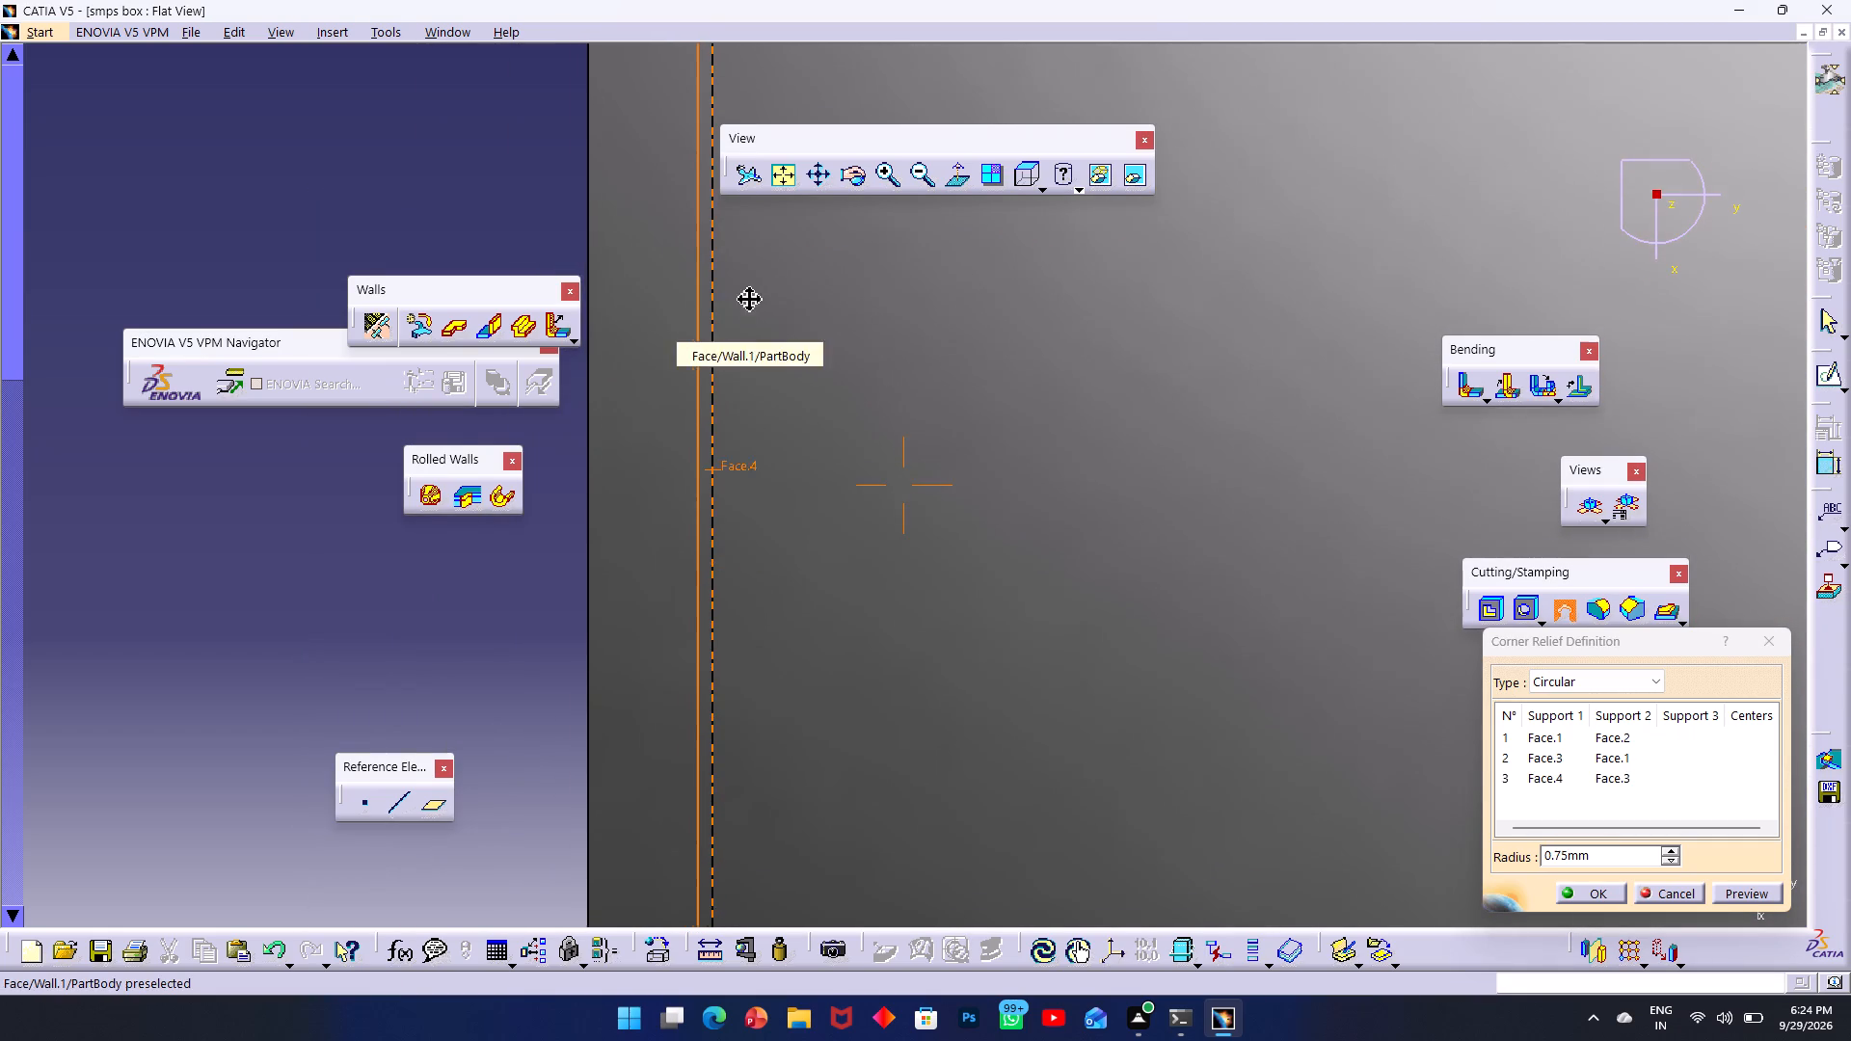
{"action": "middle_click_drag", "start_coordinate": [750, 300], "coordinate": [742, 57]}
{"action": "middle_click_drag", "start_coordinate": [813, 654], "coordinate": [803, 179]}
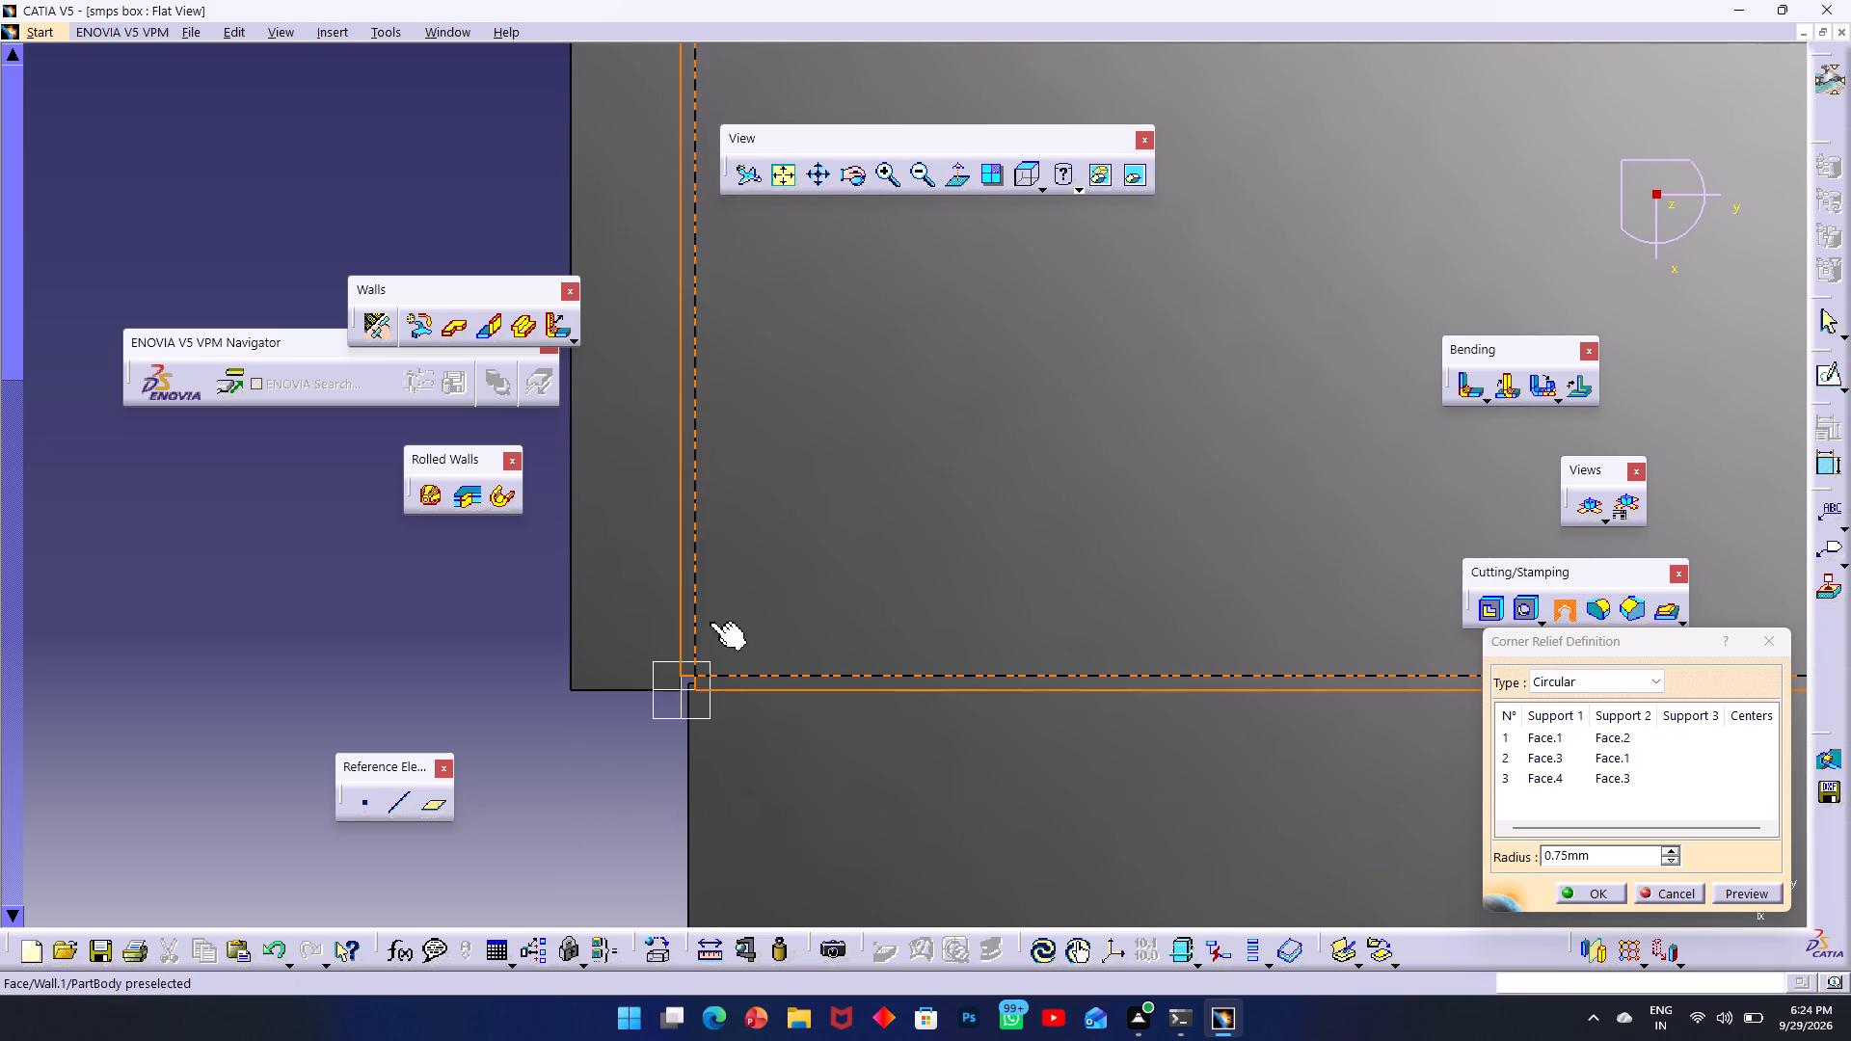
{"action": "left_click", "coordinate": [731, 686]}
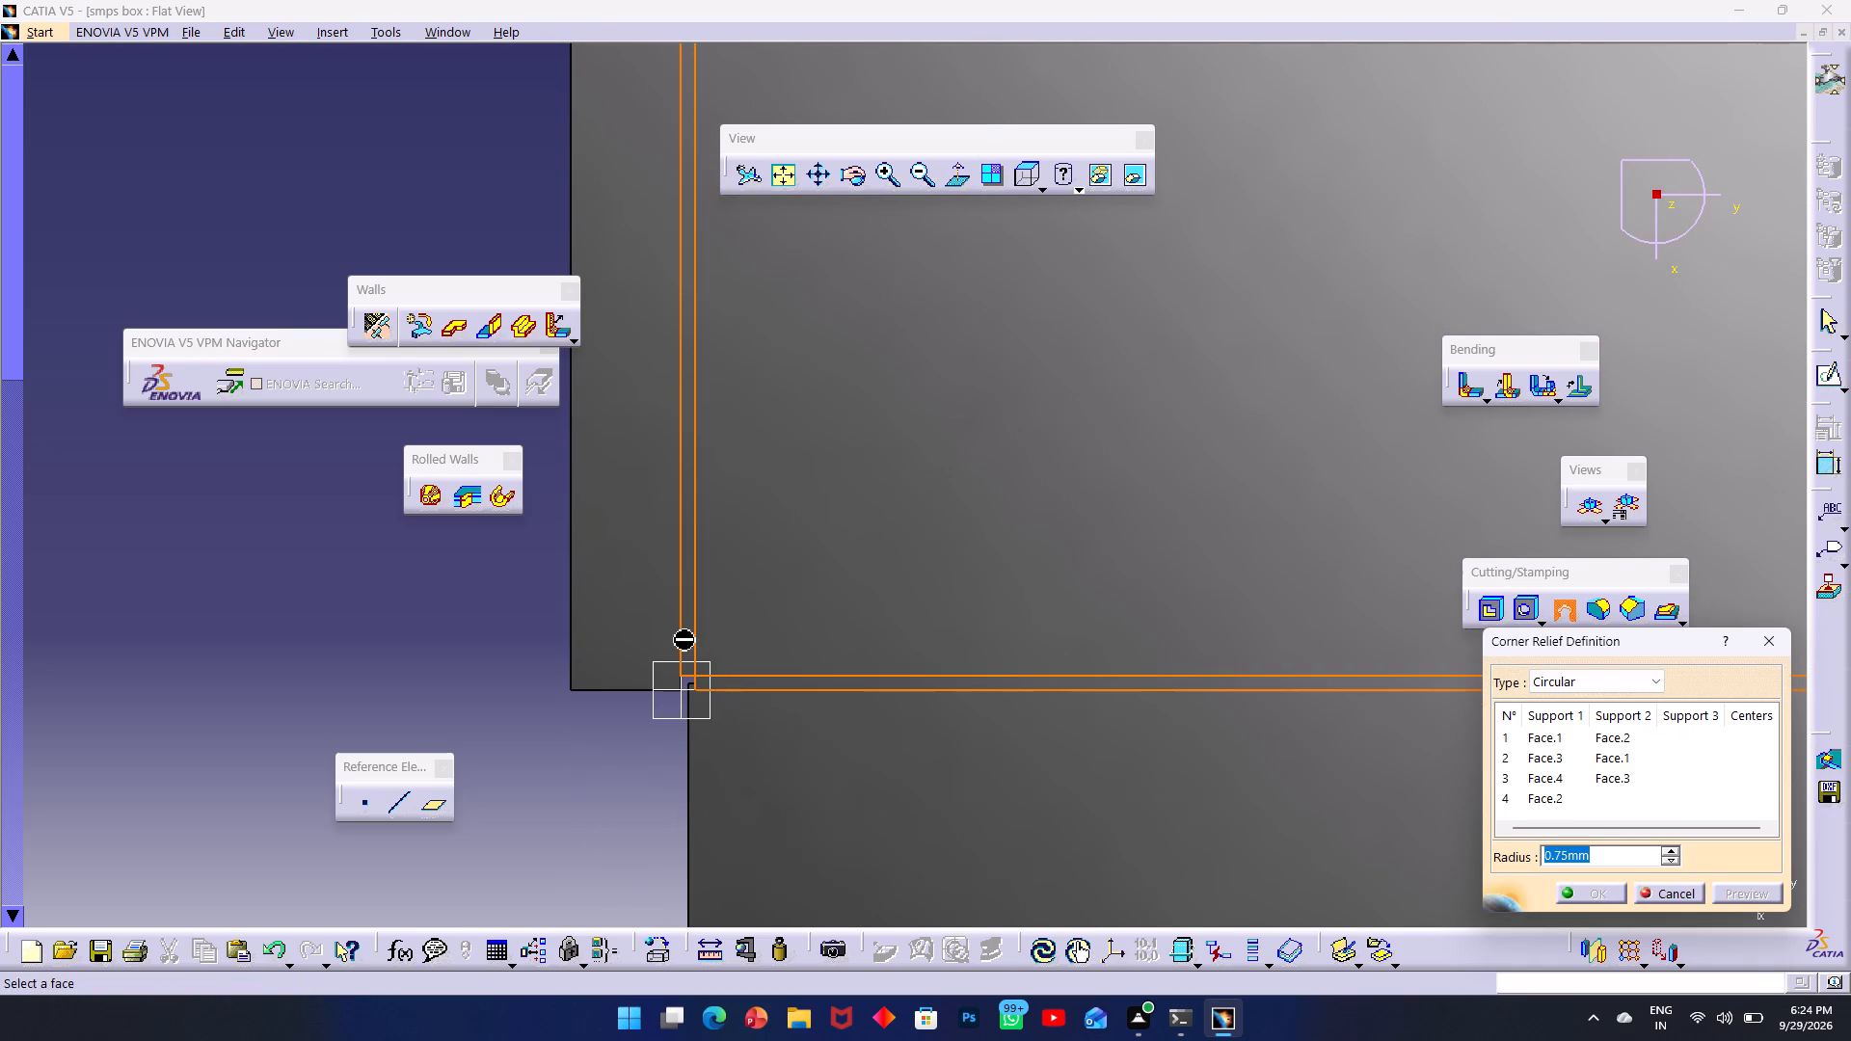
{"action": "left_click", "coordinate": [685, 634]}
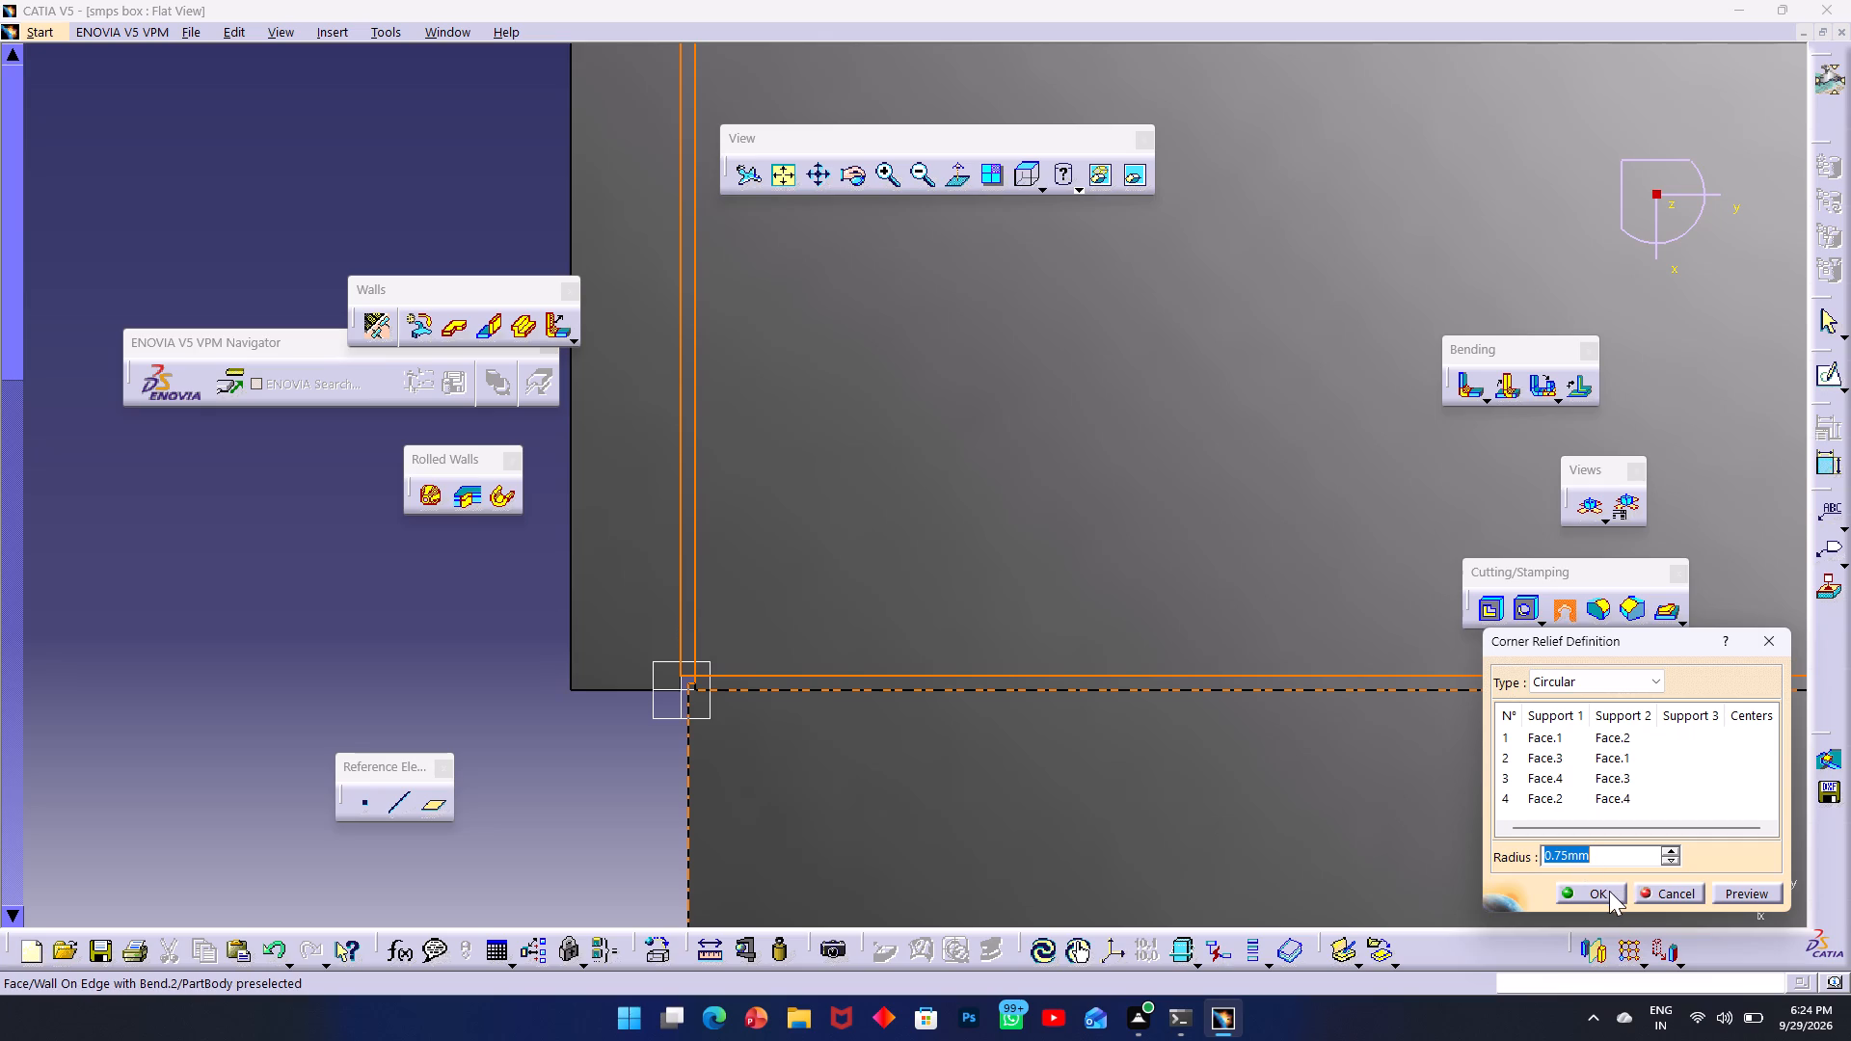
Preview and create the four-corner circular relief of 0.75 mm radius, deactivating the conflicting Wall On Edge with Bend.4.
{"action": "left_click", "coordinate": [1743, 892]}
{"action": "left_click", "coordinate": [1004, 561]}
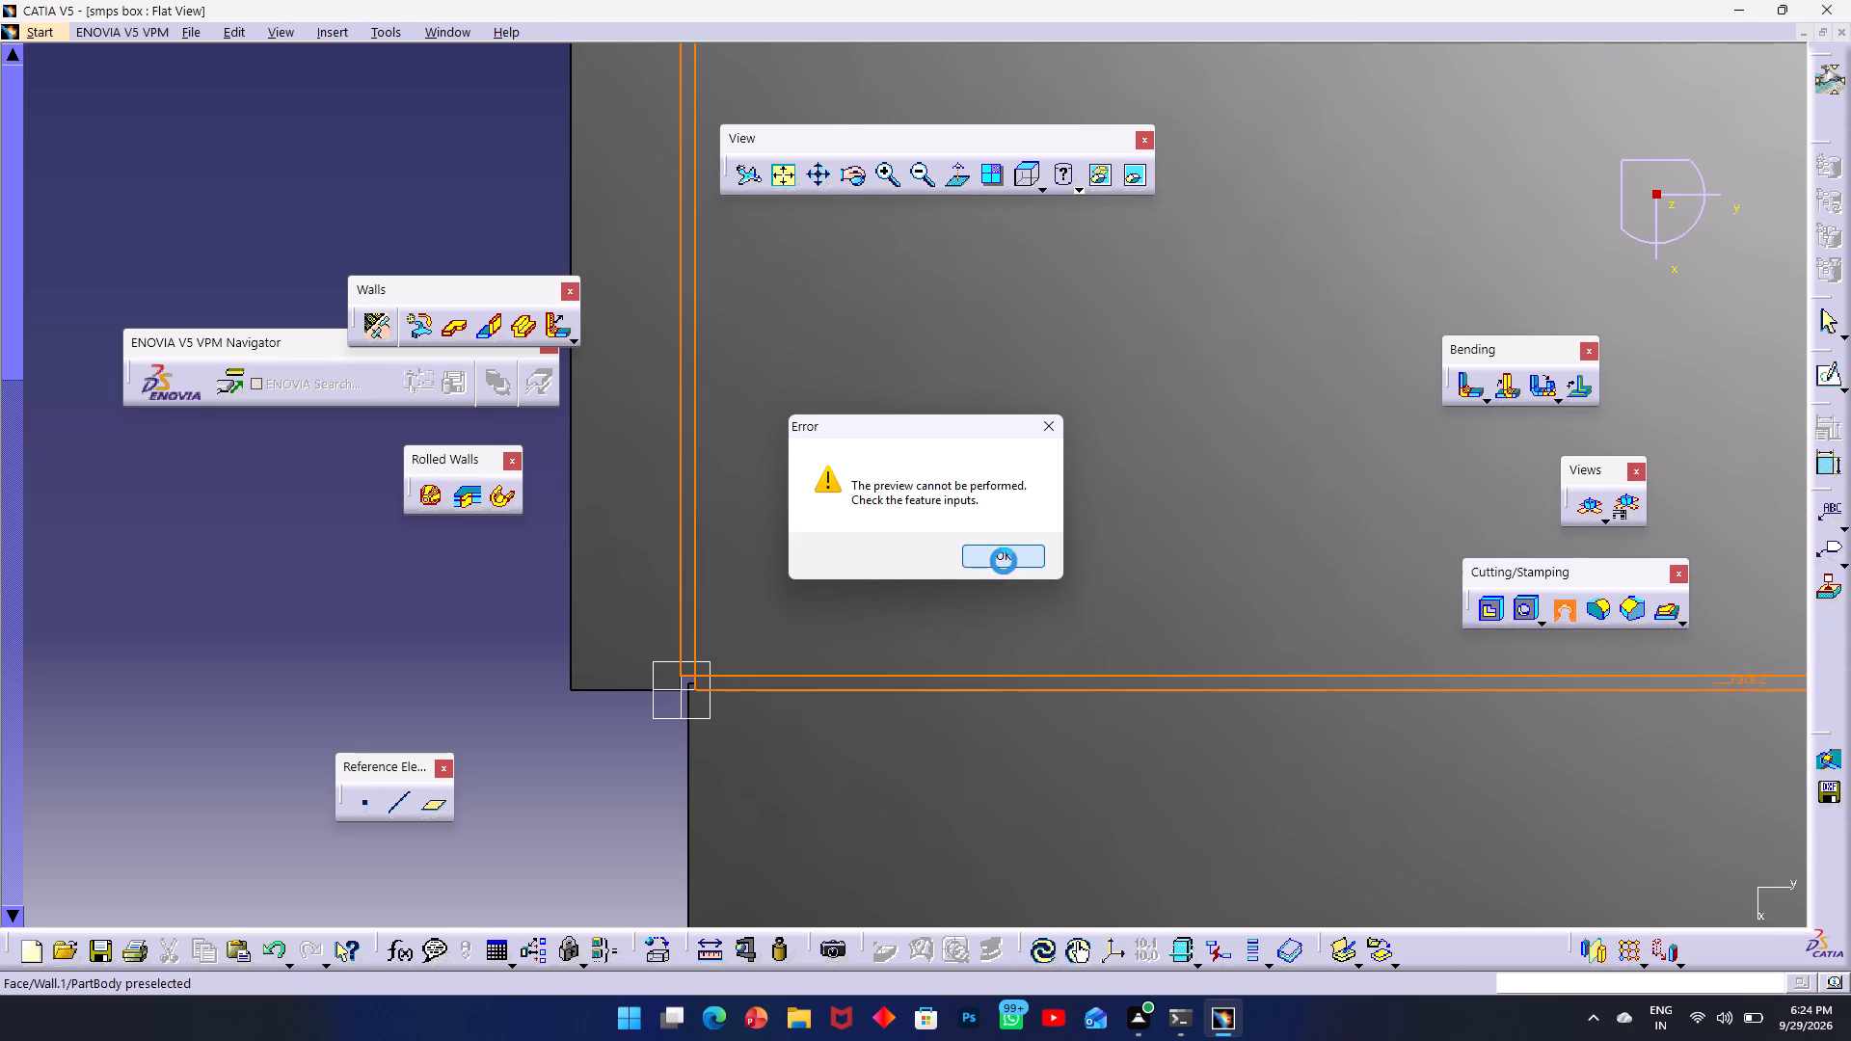
{"action": "left_click", "coordinate": [1586, 894]}
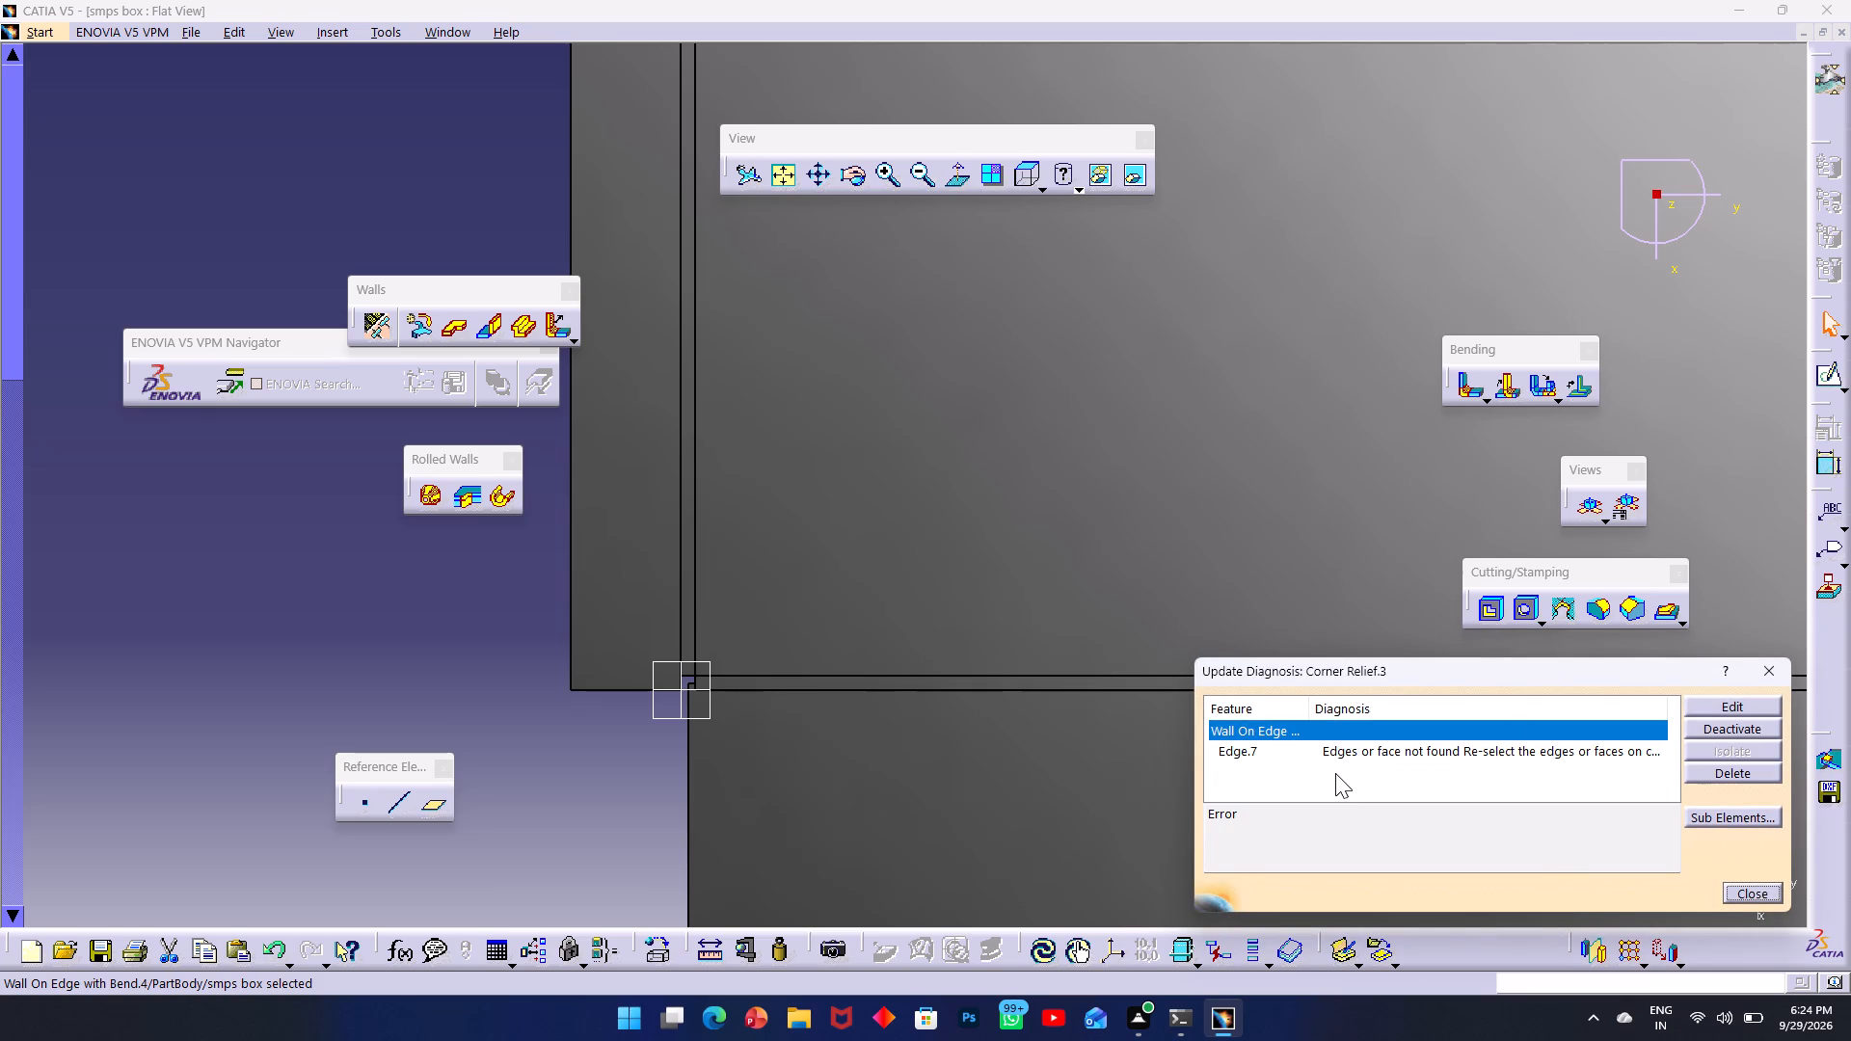
{"action": "left_click", "coordinate": [1719, 730]}
Examine the circular reliefs at the base wall's corners in the flat pattern.
{"action": "middle_click_drag", "start_coordinate": [1234, 616], "coordinate": [1044, 911]}
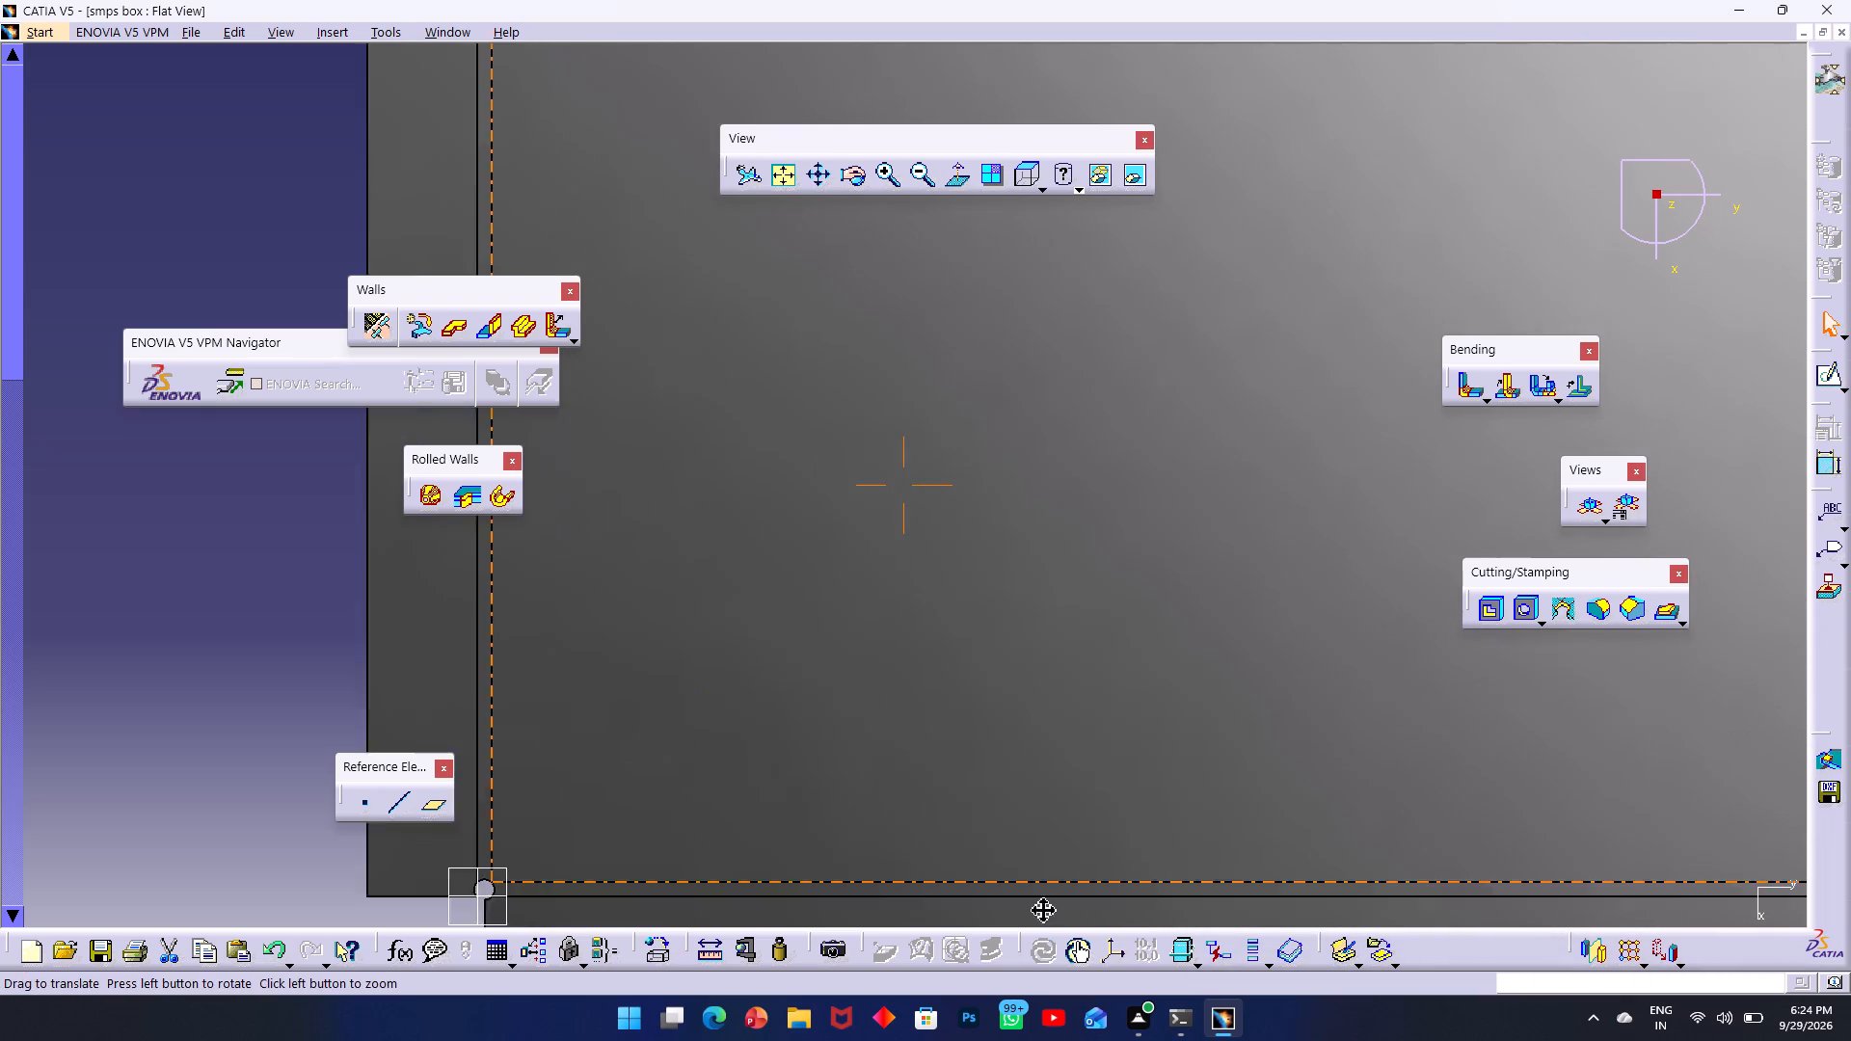
{"action": "middle_click_drag", "start_coordinate": [1044, 911], "coordinate": [1474, 1040]}
{"action": "middle_click_drag", "start_coordinate": [1250, 373], "coordinate": [920, 1040]}
{"action": "middle_click_drag", "start_coordinate": [832, 435], "coordinate": [836, 540]}
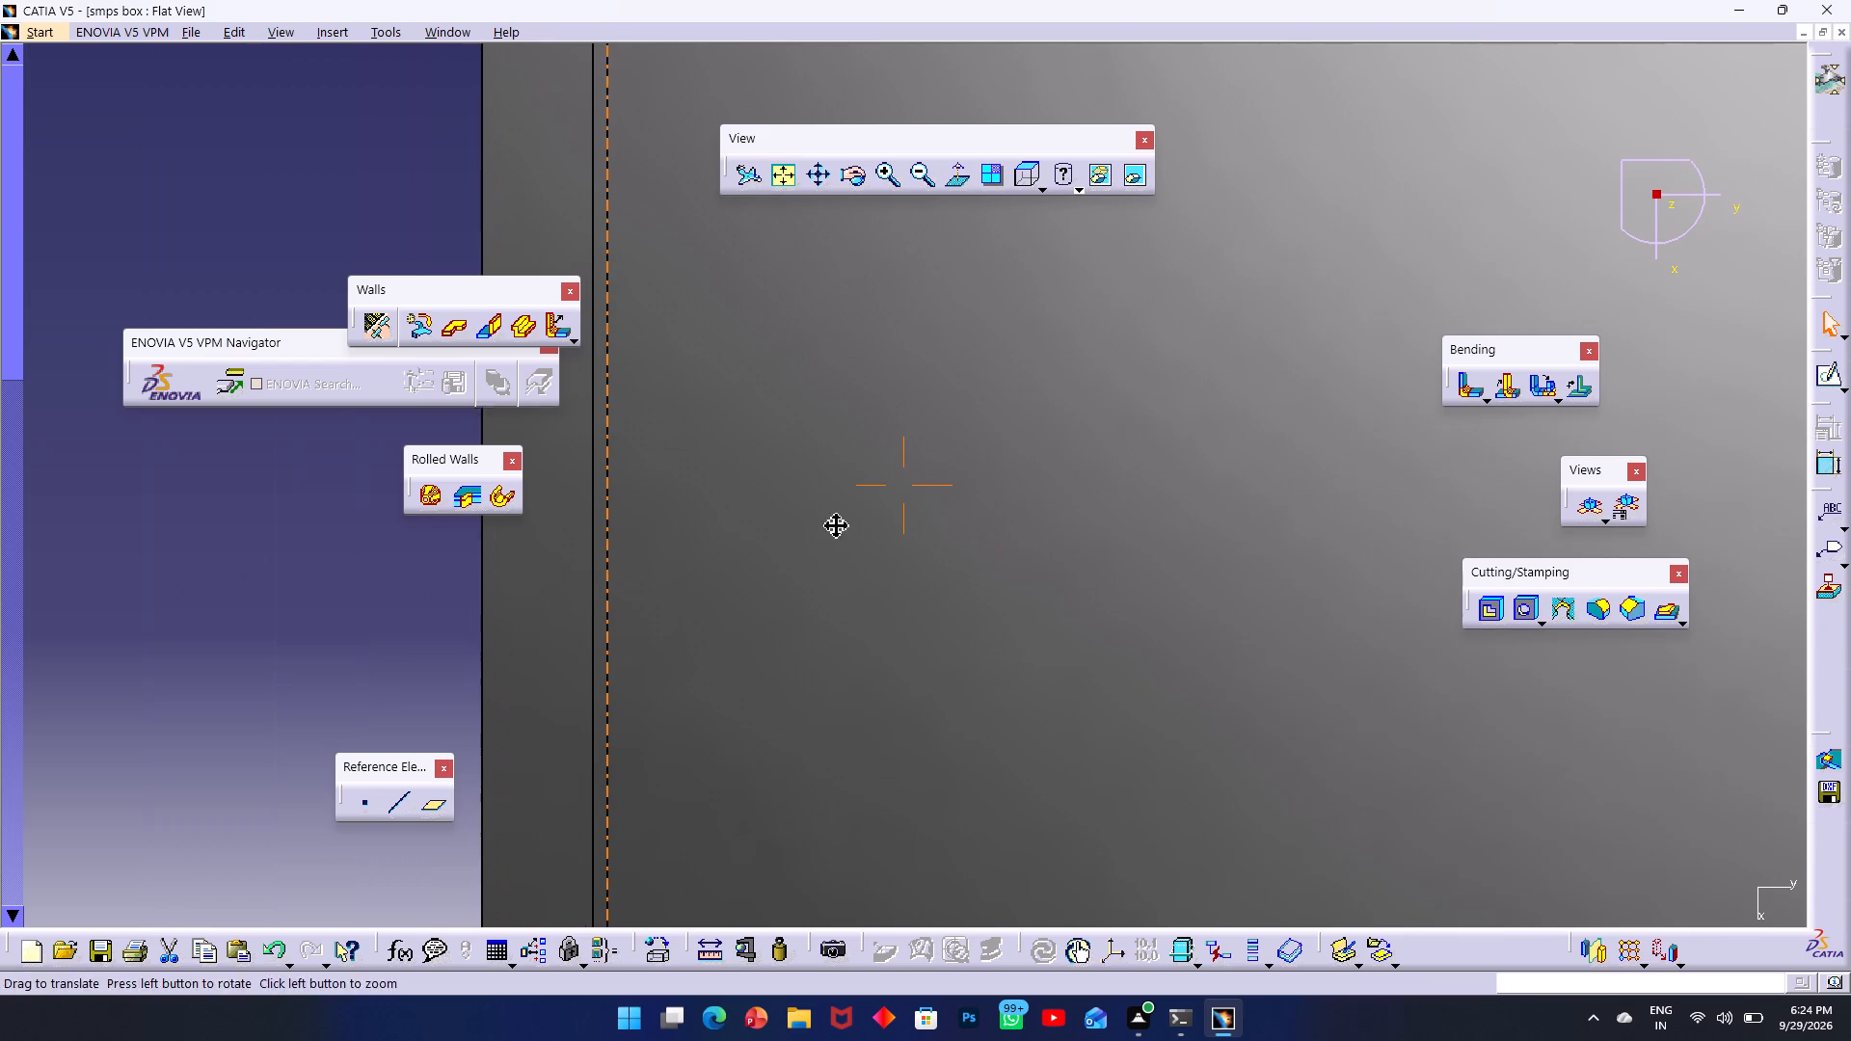
{"action": "middle_click_drag", "start_coordinate": [836, 540], "coordinate": [0, 391]}
{"action": "middle_click_drag", "start_coordinate": [1110, 415], "coordinate": [83, 443]}
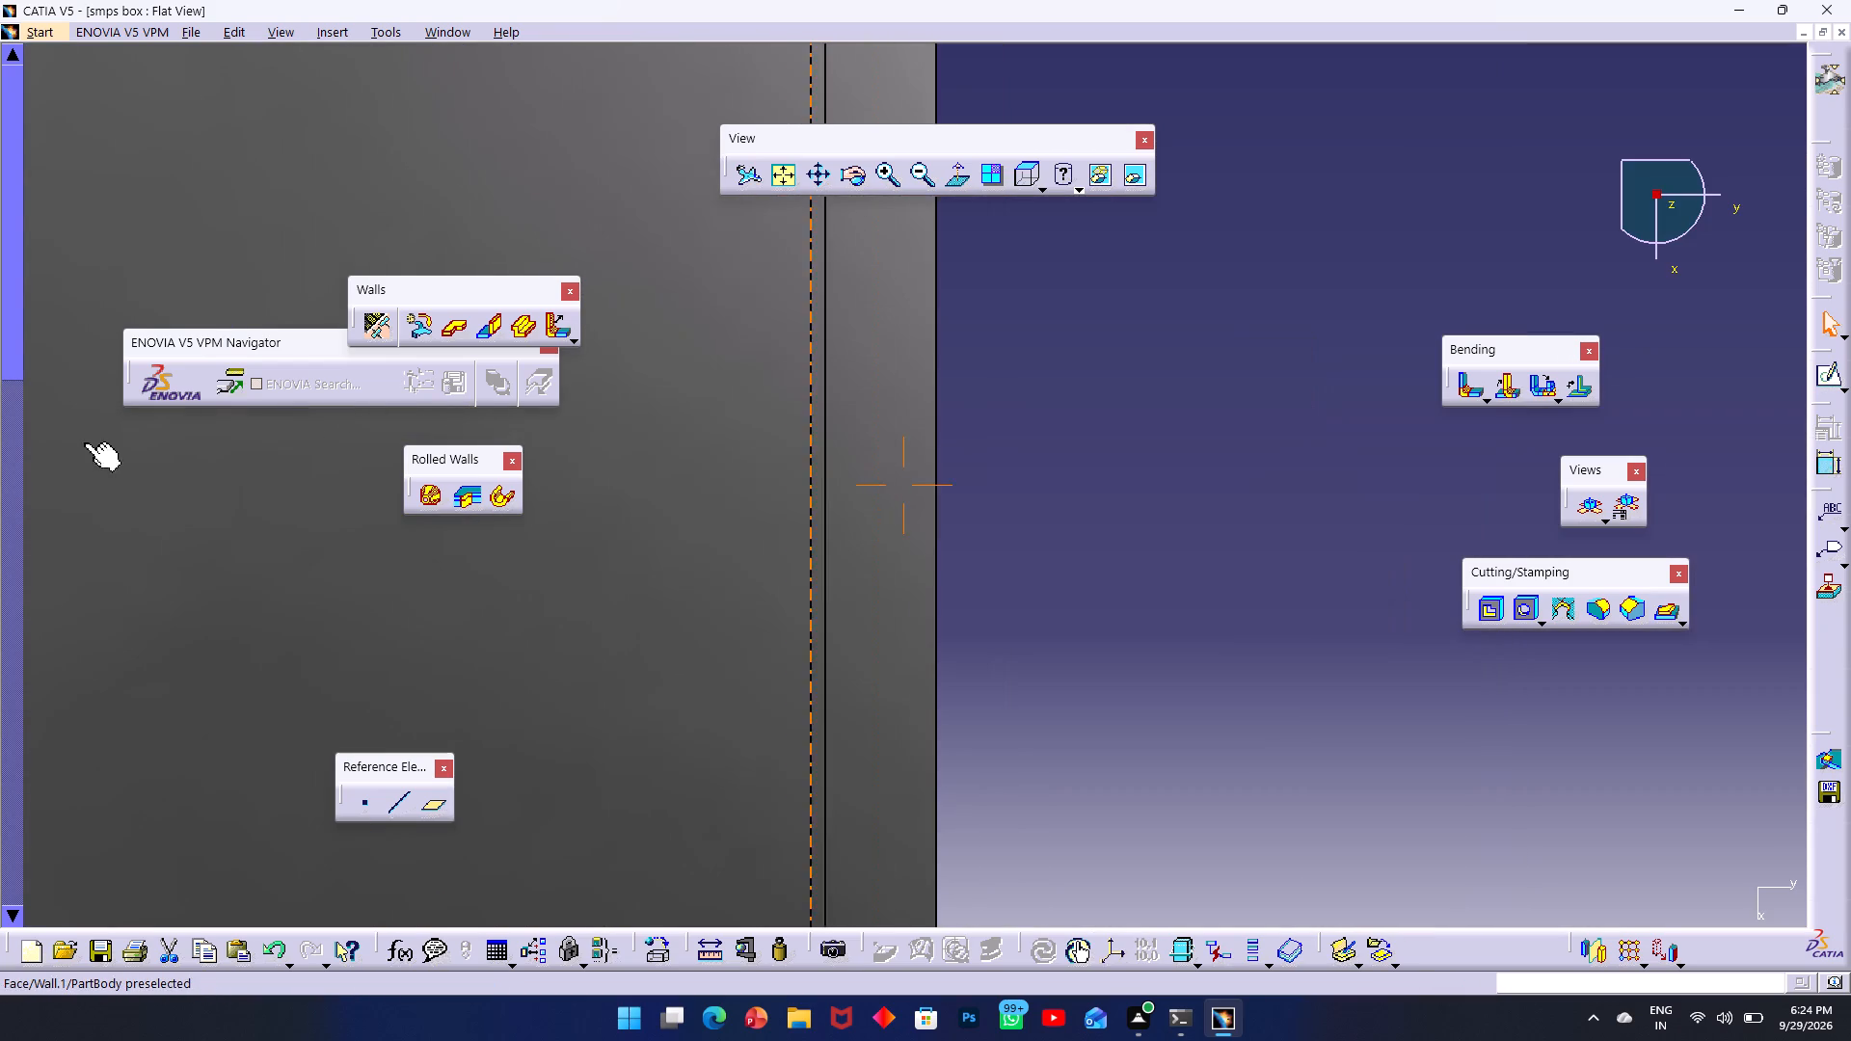
{"action": "middle_click_drag", "start_coordinate": [413, 412], "coordinate": [636, 605]}
{"action": "middle_click_drag", "start_coordinate": [676, 427], "coordinate": [822, 865]}
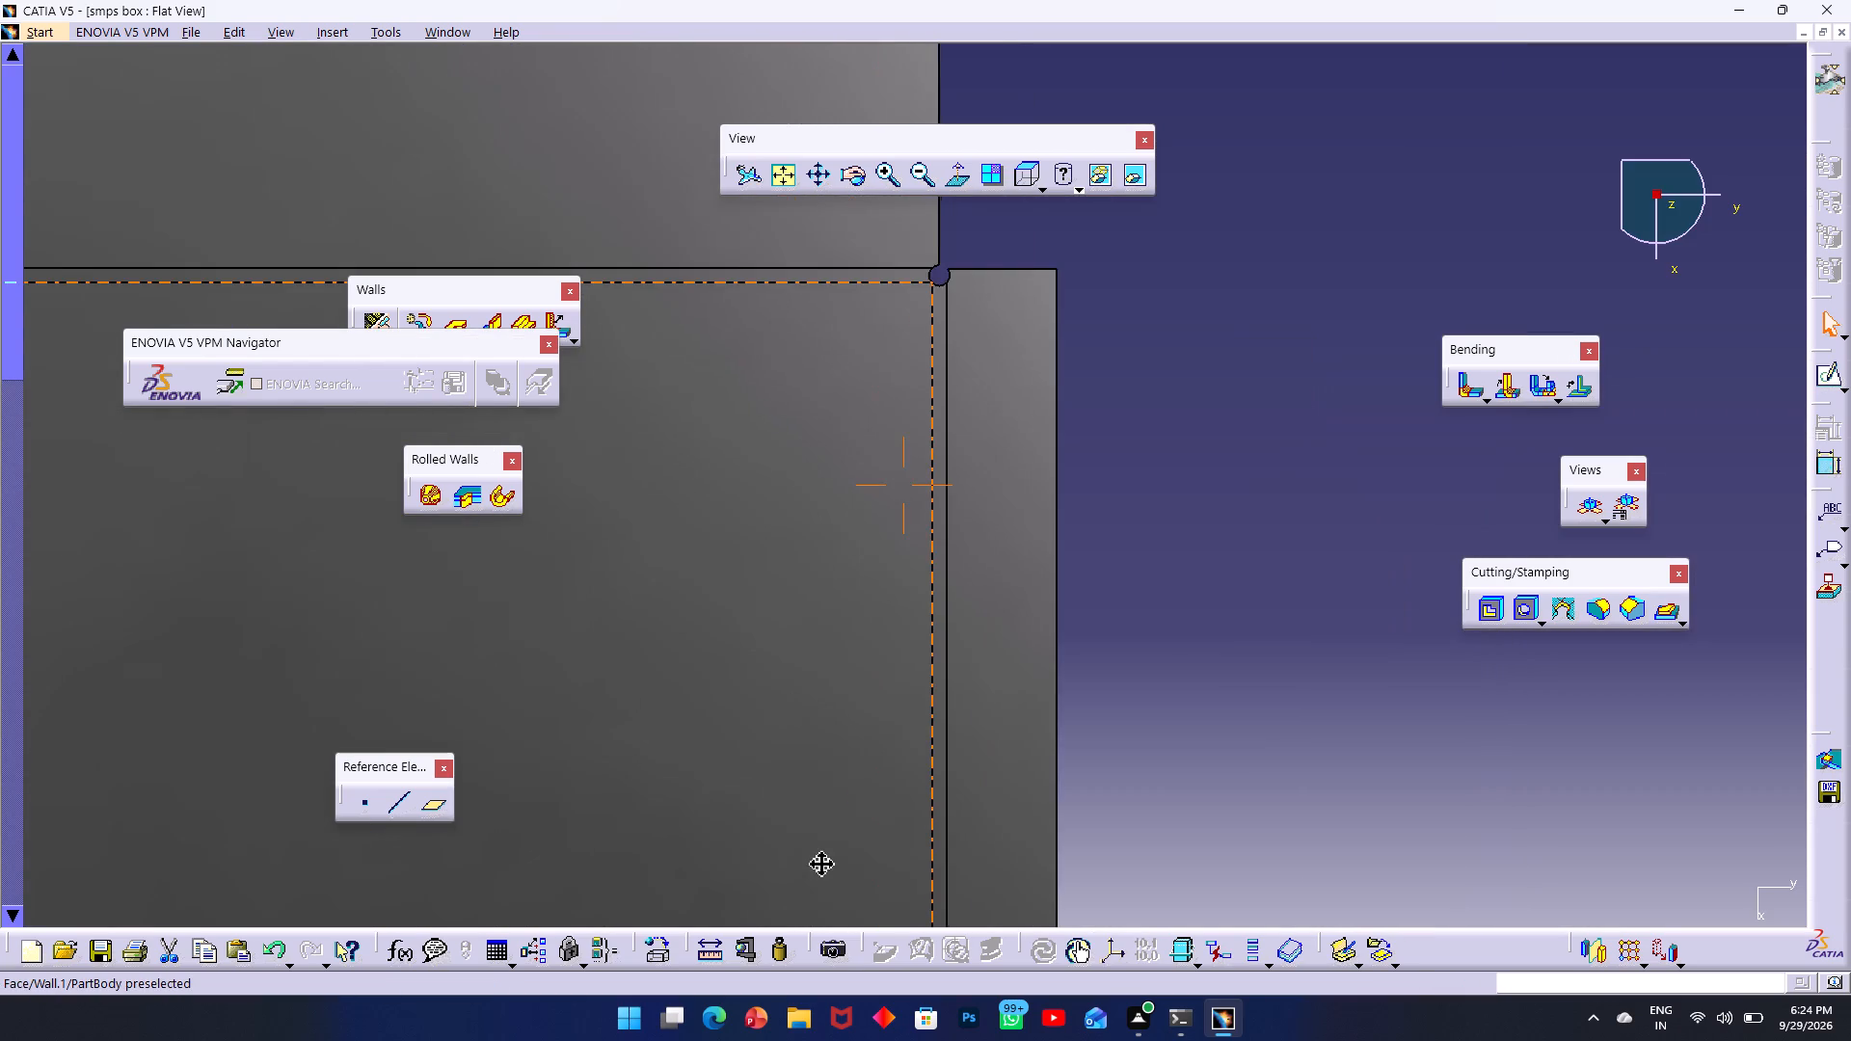
{"action": "middle_click_drag", "start_coordinate": [822, 865], "coordinate": [786, 546]}
{"action": "left_click", "coordinate": [1194, 610]}
{"action": "middle_click_drag", "start_coordinate": [830, 495], "coordinate": [1060, 117]}
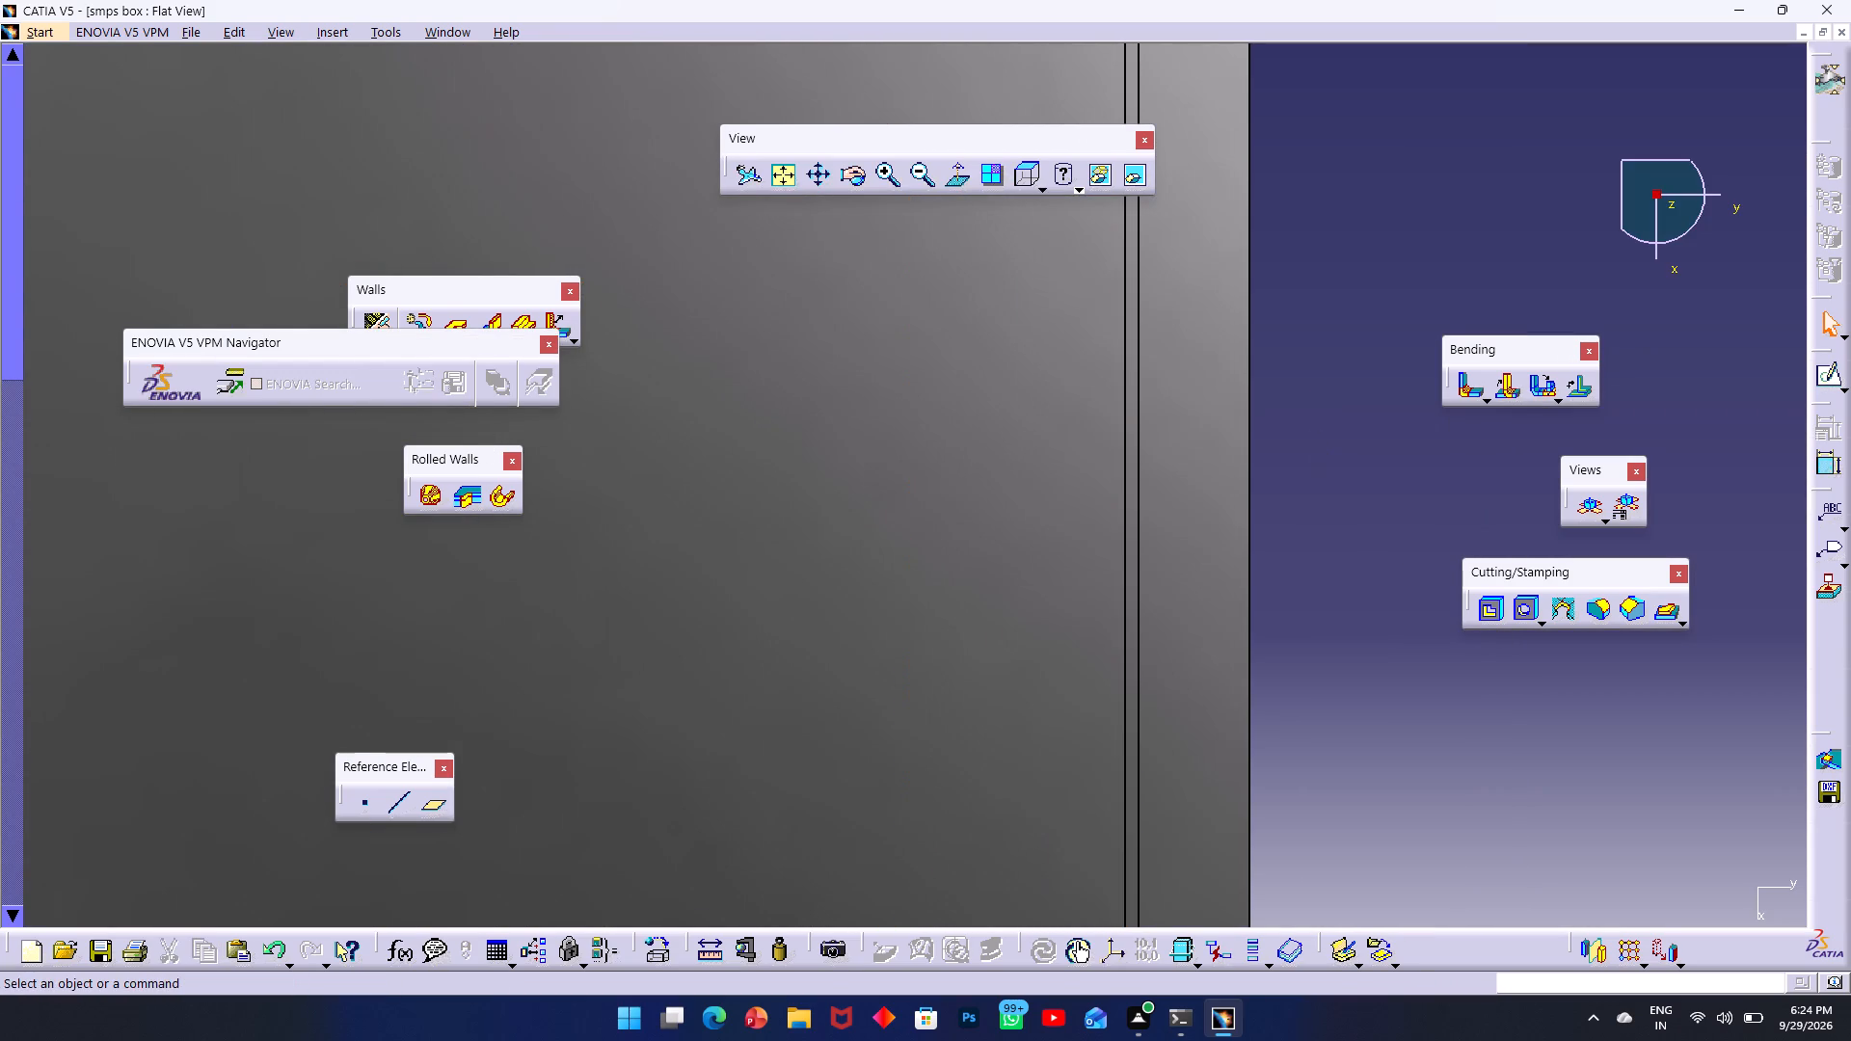
Fold the part into its 3D shape and examine the relief at the corner between the tall and narrow walls.
{"action": "left_click", "coordinate": [1584, 513]}
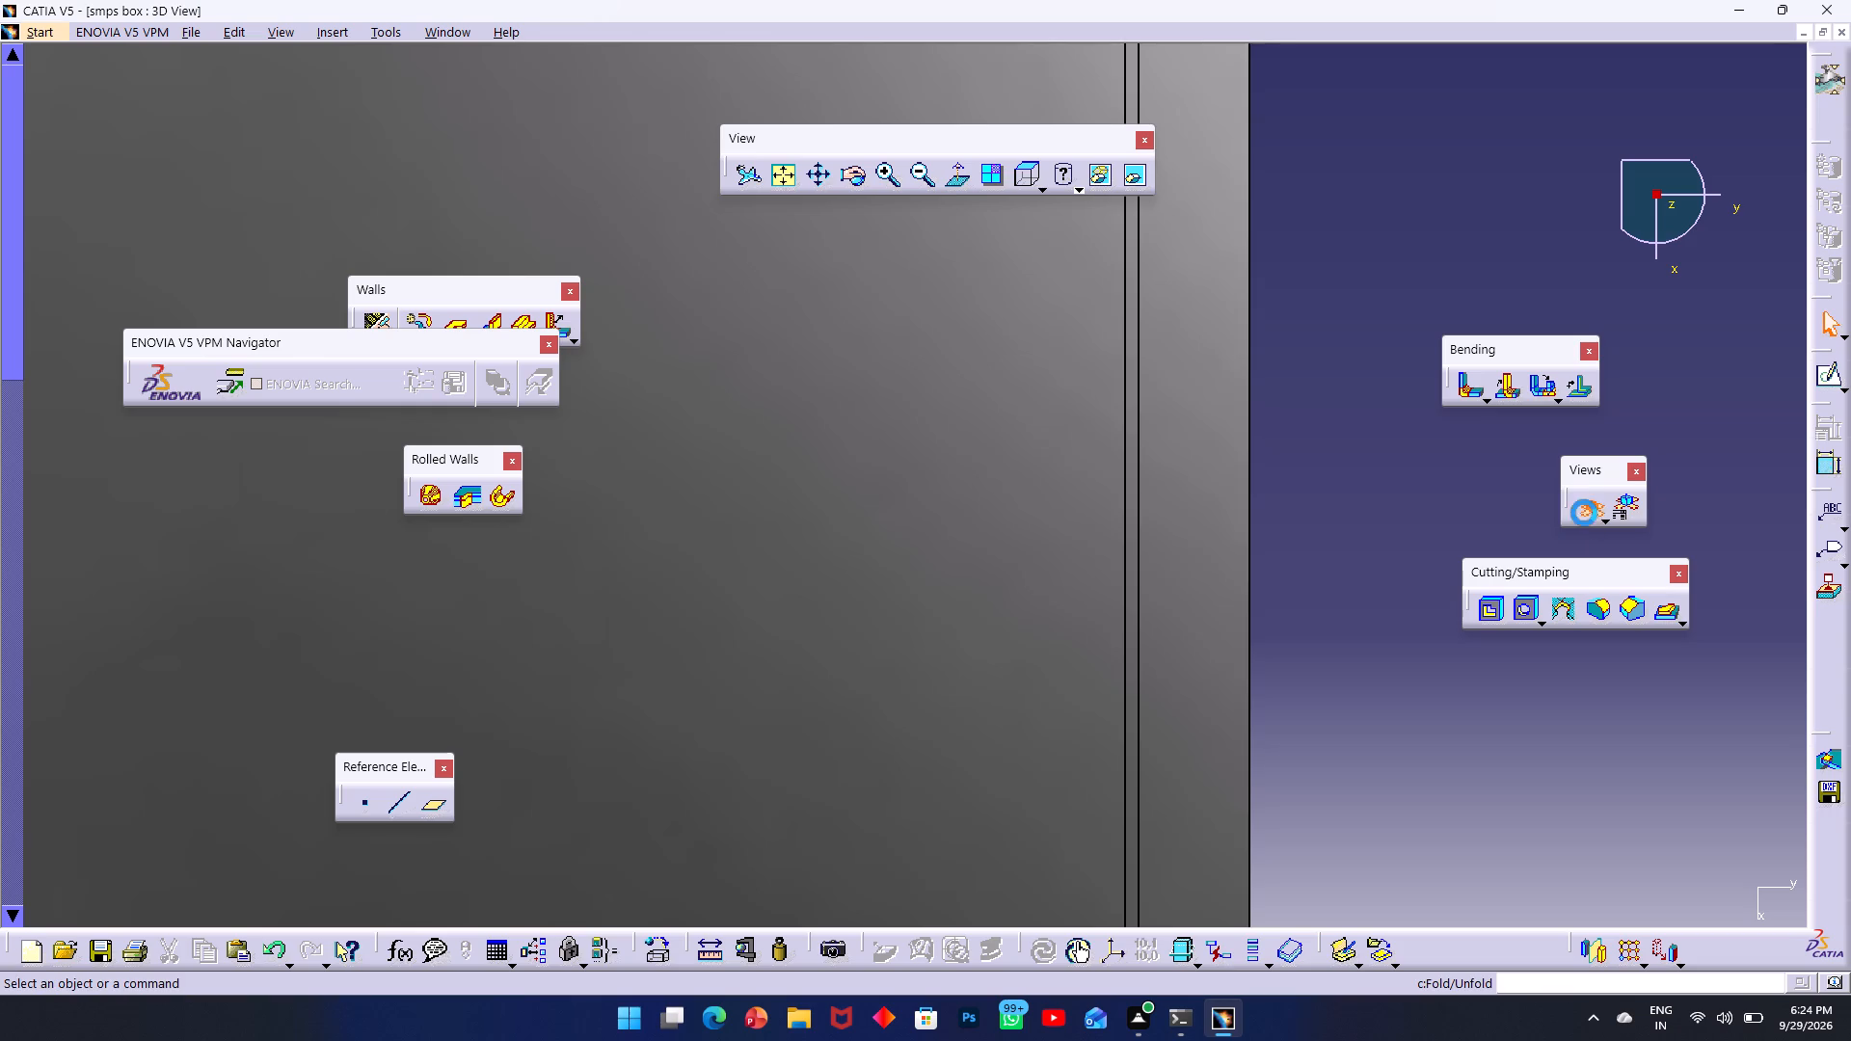
{"action": "middle_click_drag", "start_coordinate": [1312, 641], "coordinate": [1094, 541]}
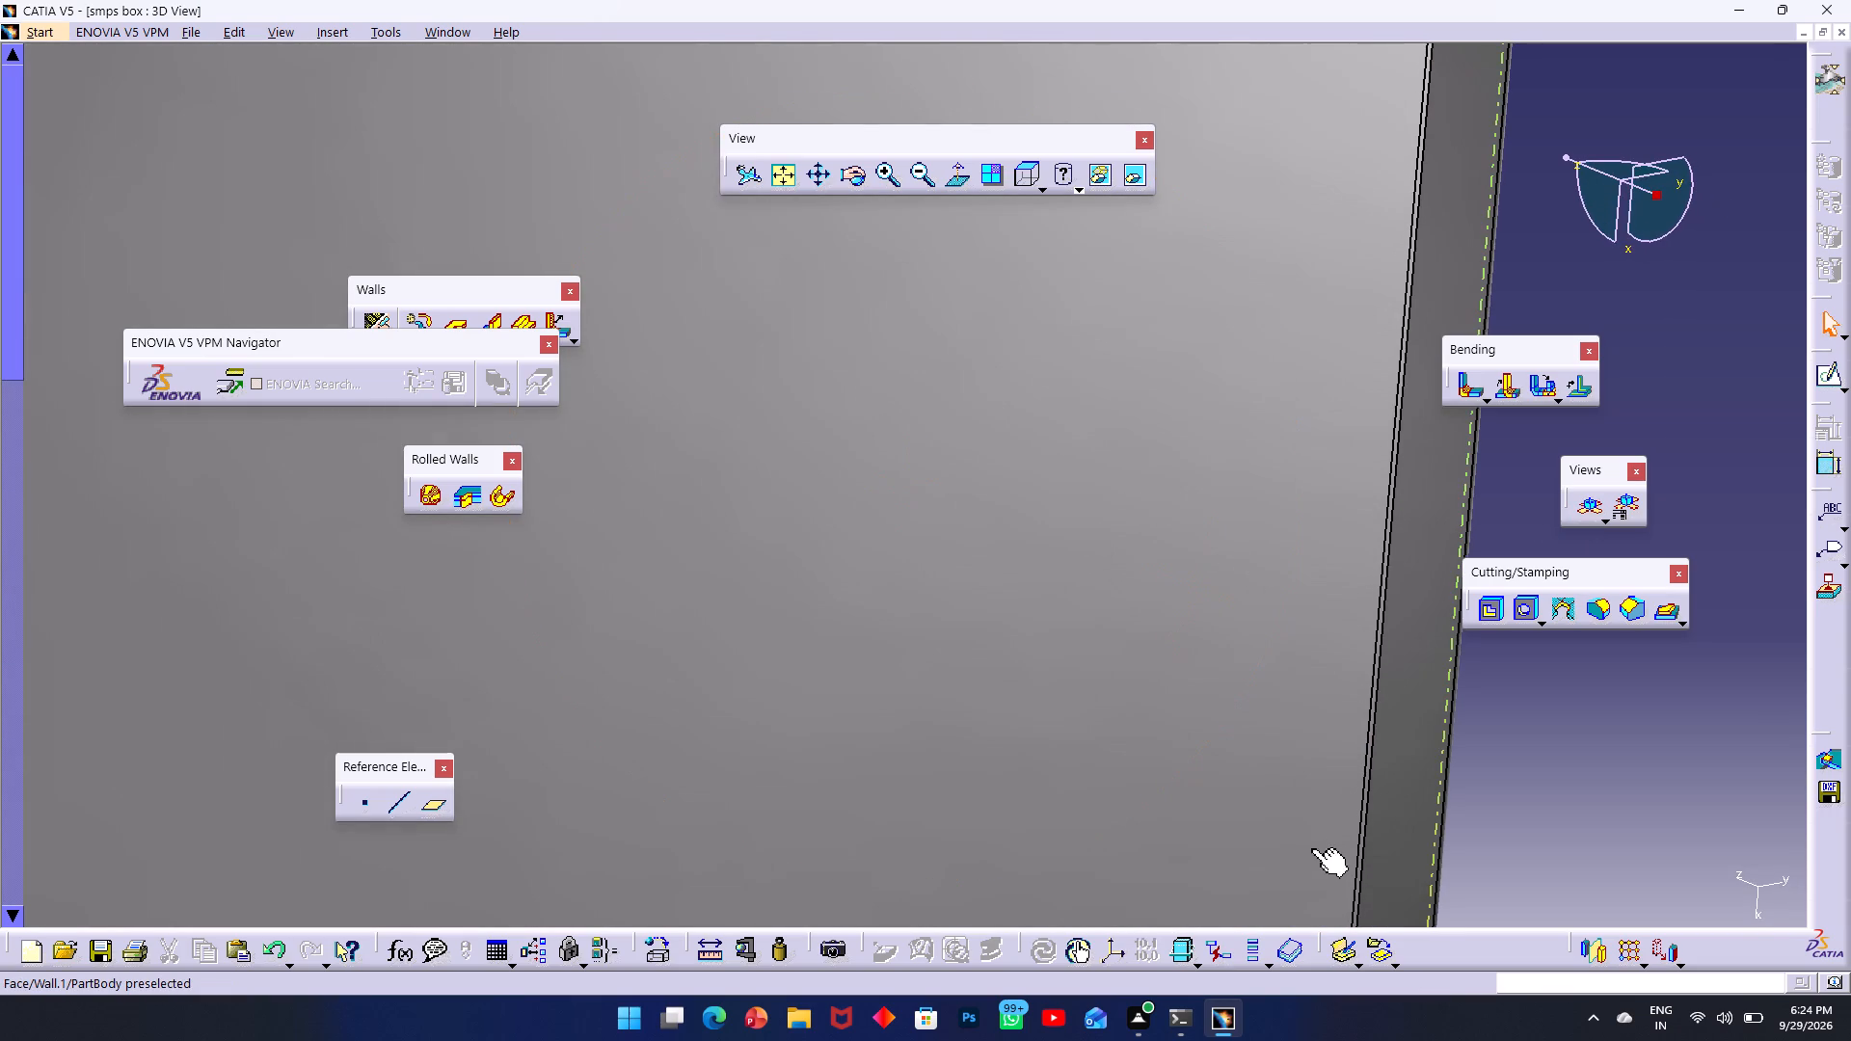
{"action": "middle_click_drag", "start_coordinate": [1274, 787], "coordinate": [1413, 908], "text": "ctrl"}
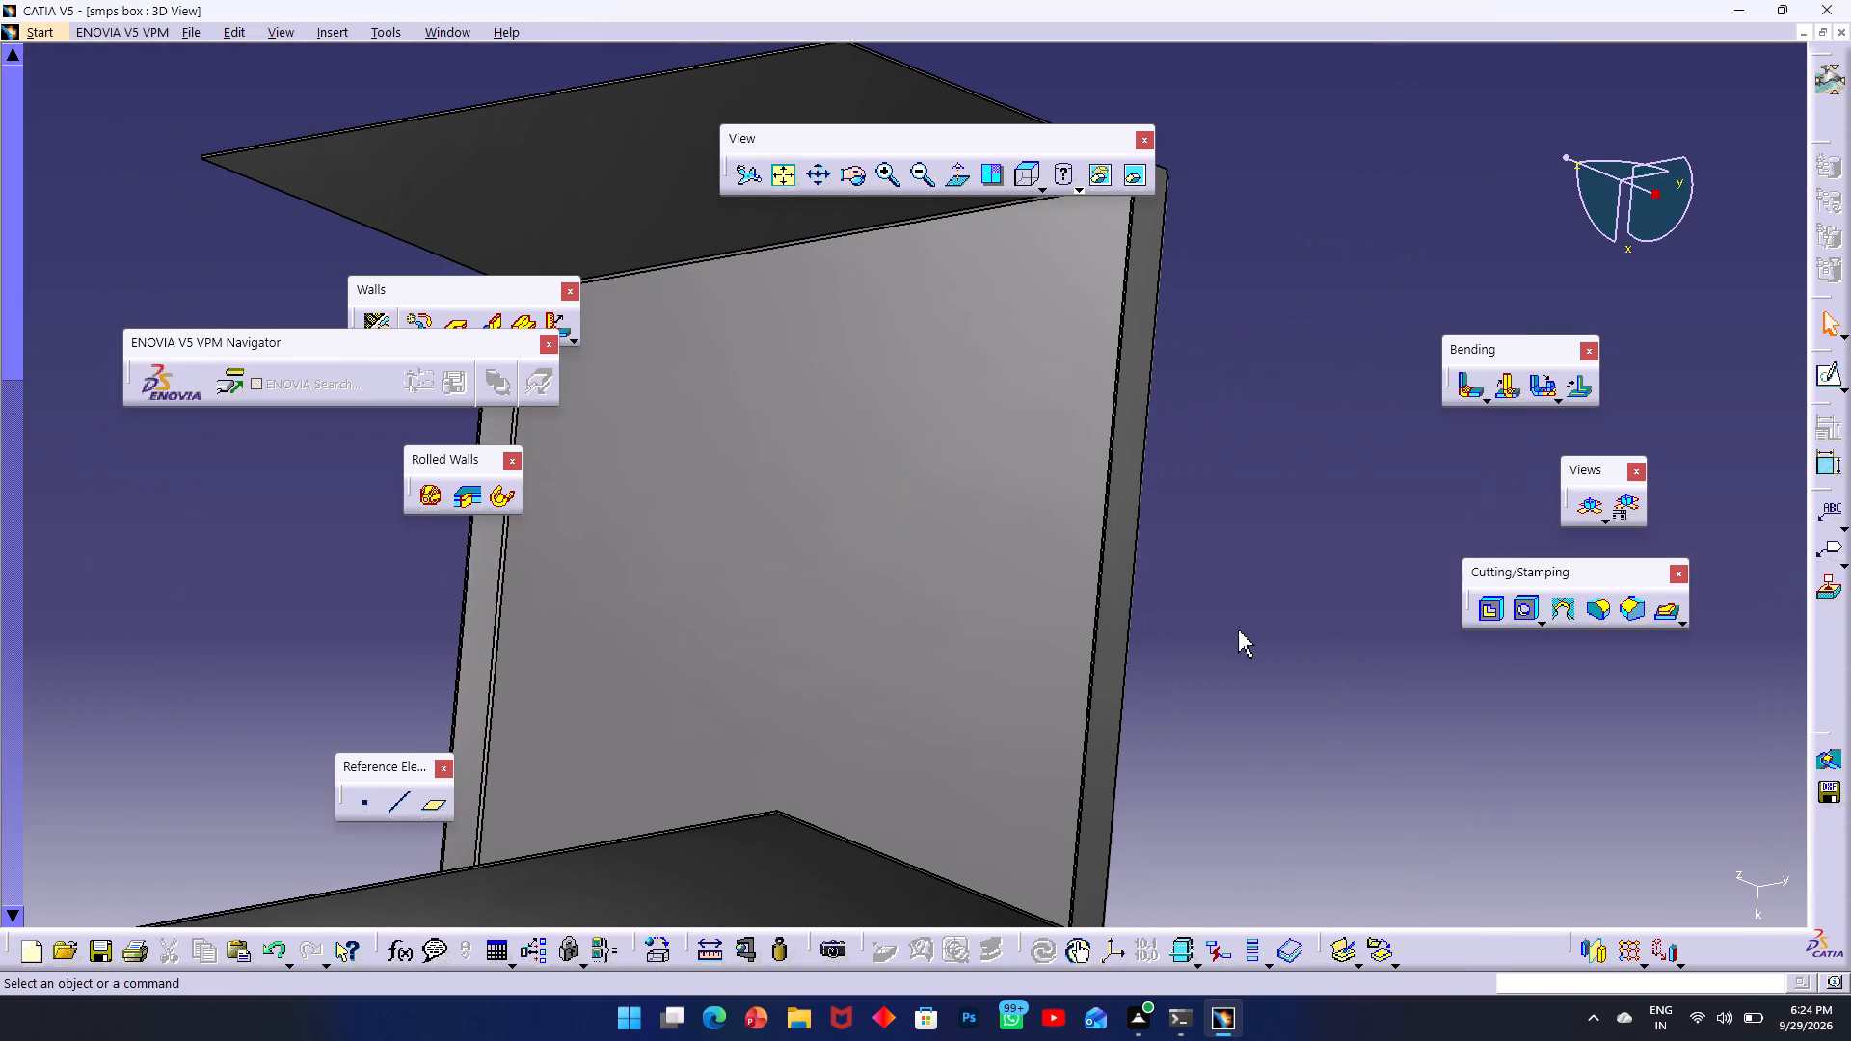
{"action": "middle_click_drag", "start_coordinate": [1225, 570], "coordinate": [843, 271]}
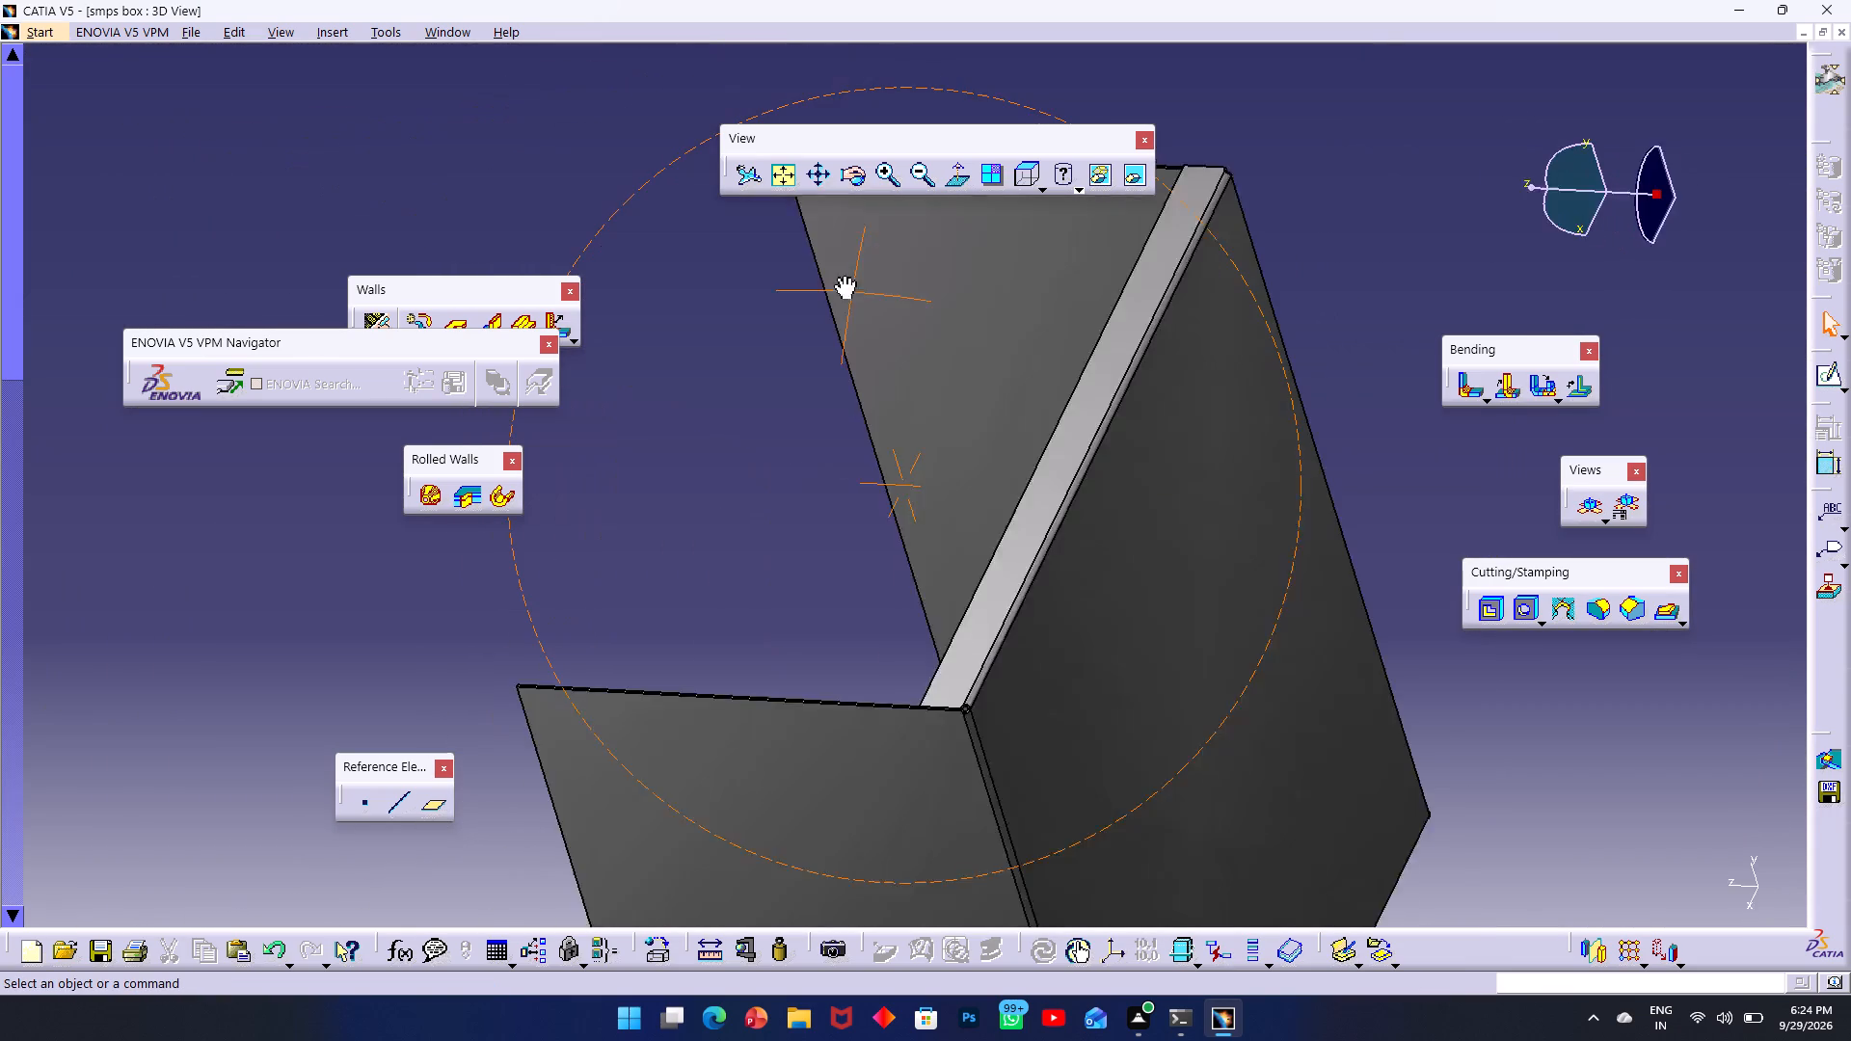
{"action": "middle_click_drag", "start_coordinate": [843, 271], "coordinate": [817, 188]}
{"action": "middle_click_drag", "start_coordinate": [922, 577], "coordinate": [926, 561]}
{"action": "middle_click_drag", "start_coordinate": [944, 550], "coordinate": [953, 559]}
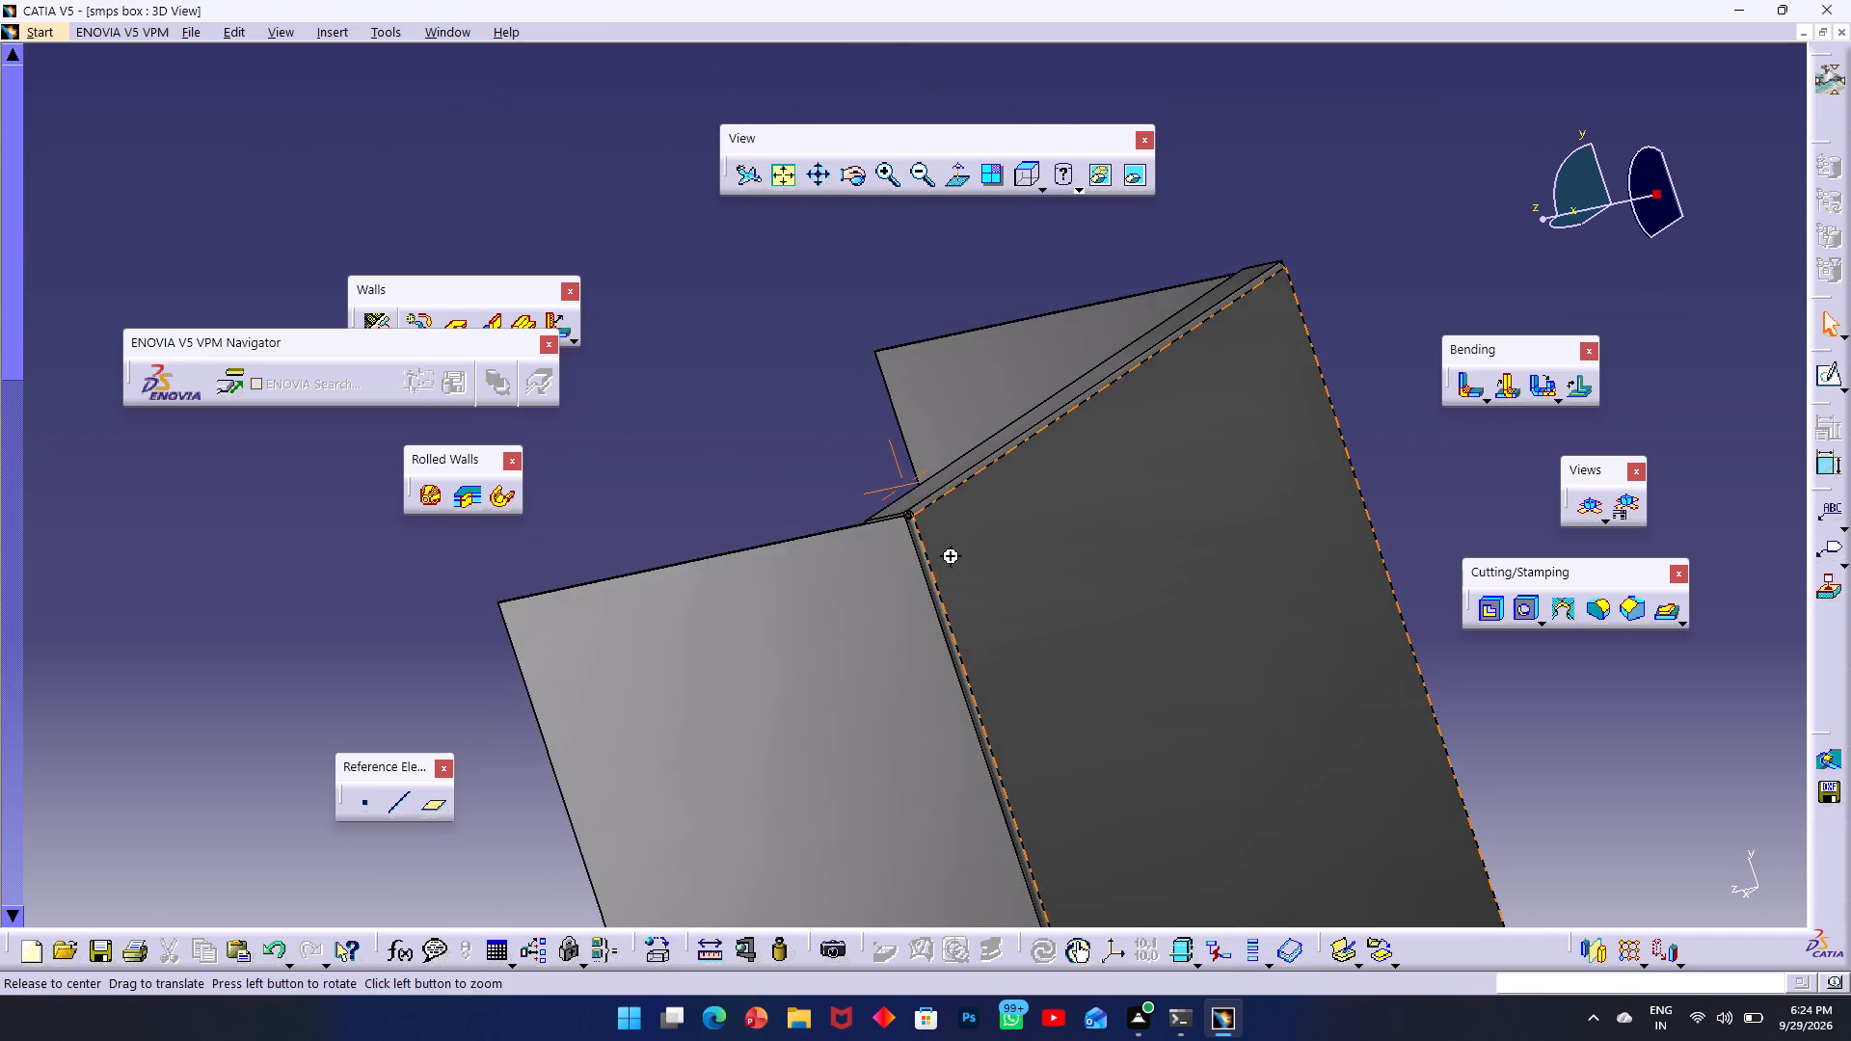
{"action": "middle_click_drag", "start_coordinate": [953, 559], "coordinate": [1011, 631]}
{"action": "scroll", "coordinate": [1011, 631], "scroll_direction": "down", "scroll_amount": 1}
{"action": "middle_click_drag", "start_coordinate": [985, 612], "coordinate": [954, 492], "text": "ctrl"}
{"action": "middle_click_drag", "start_coordinate": [1178, 831], "coordinate": [1032, 601]}
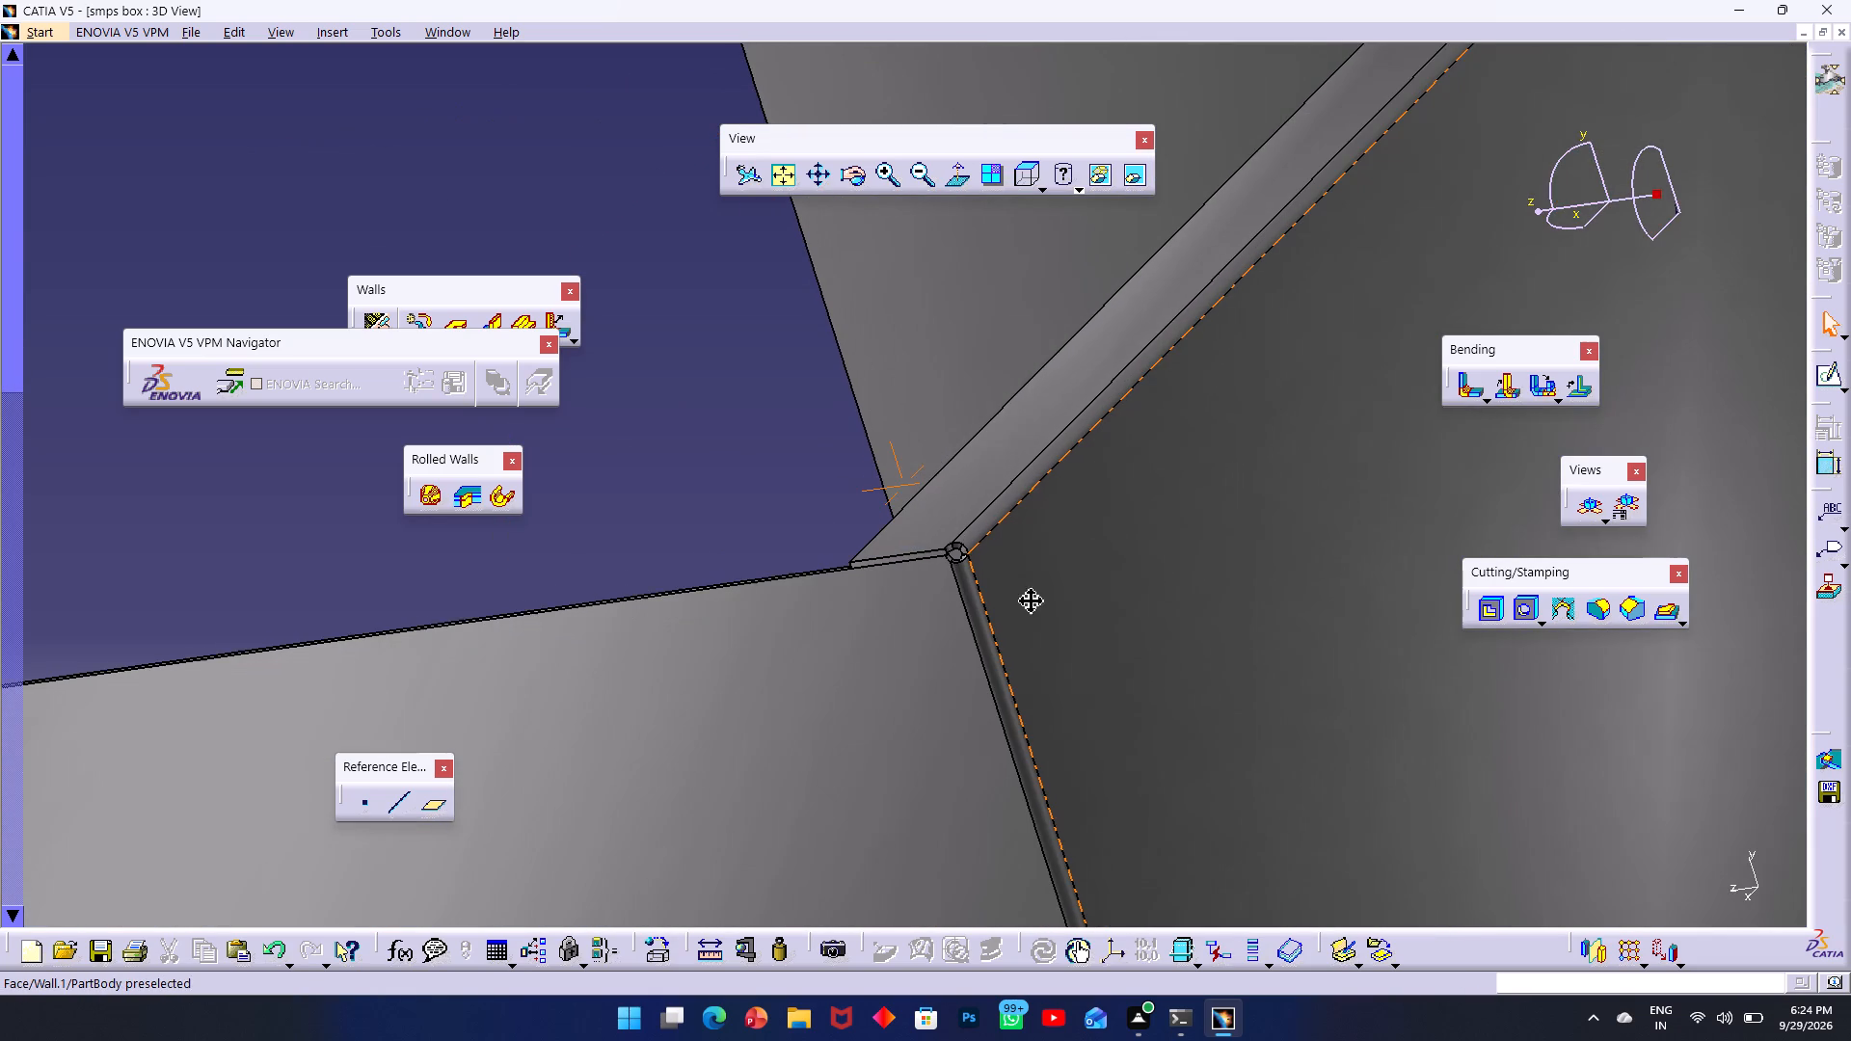
{"action": "middle_click_drag", "start_coordinate": [1002, 593], "coordinate": [939, 456], "text": "ctrl"}
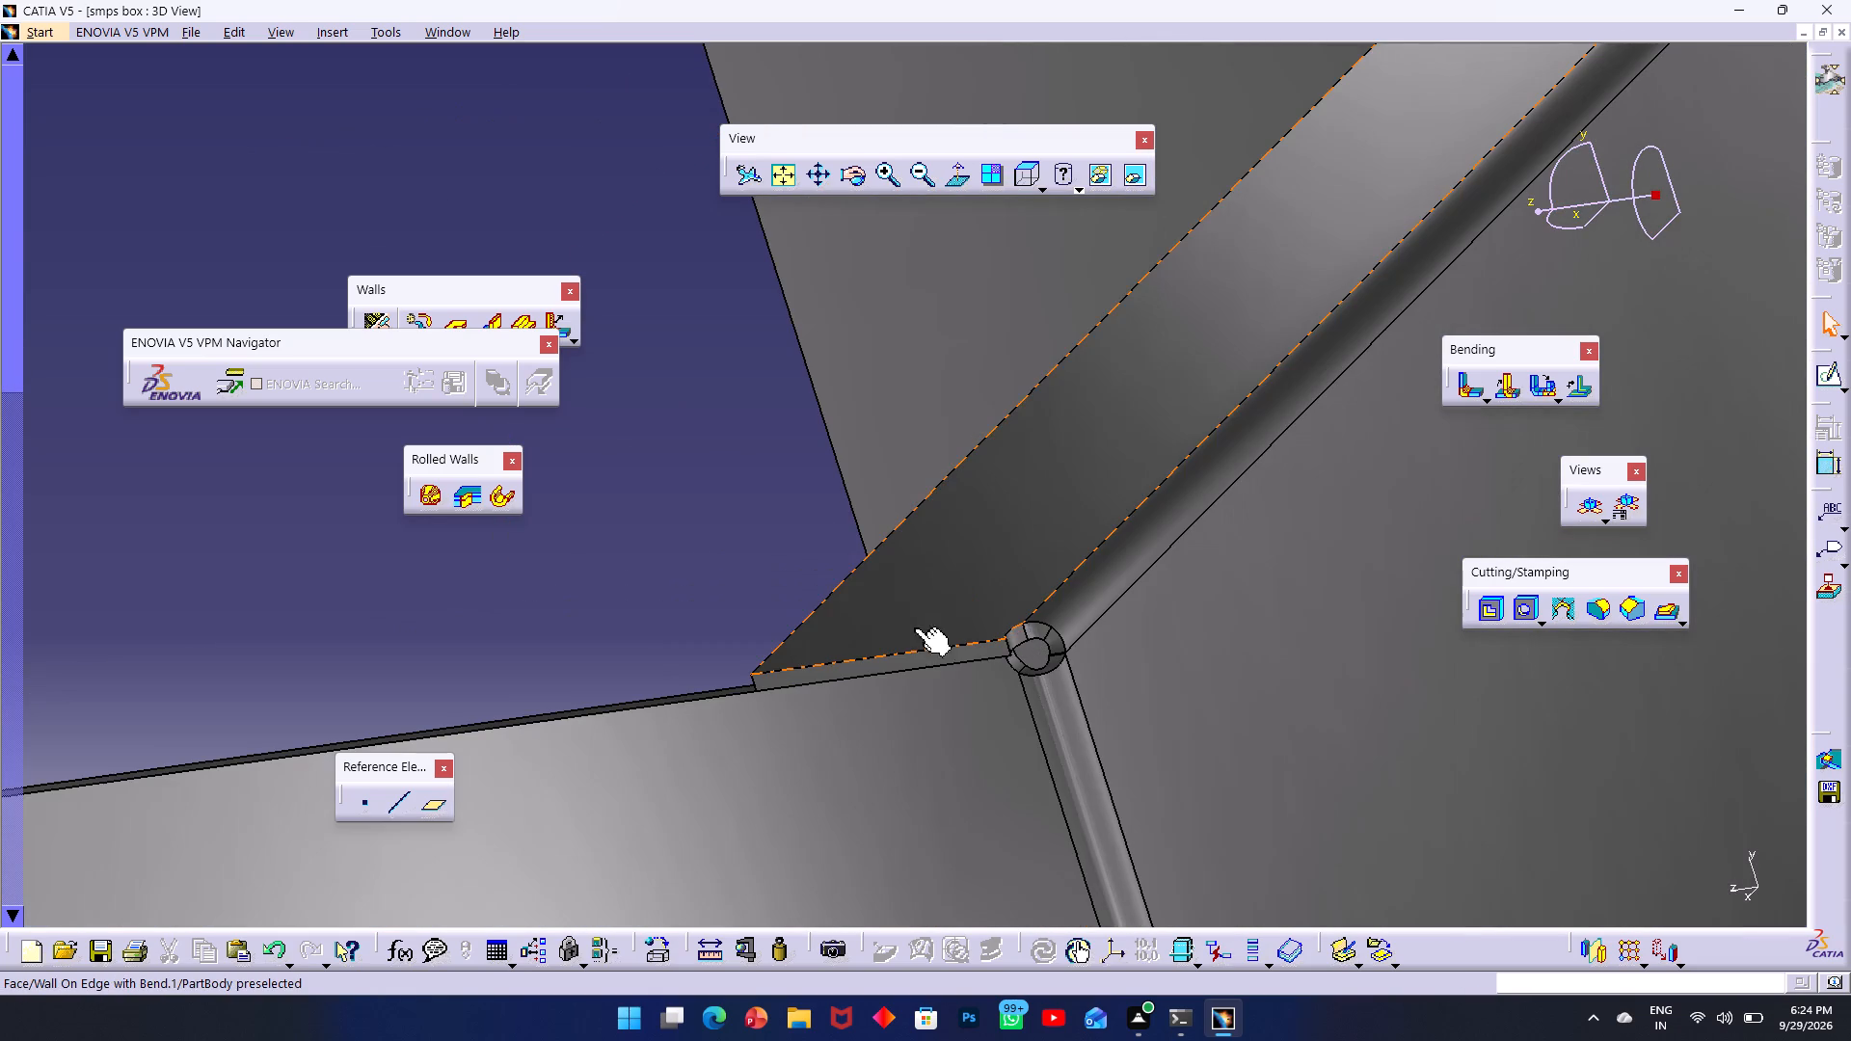
{"action": "middle_click_drag", "start_coordinate": [769, 705], "coordinate": [789, 719], "text": "ctrl"}
{"action": "middle_click_drag", "start_coordinate": [781, 718], "coordinate": [781, 716]}
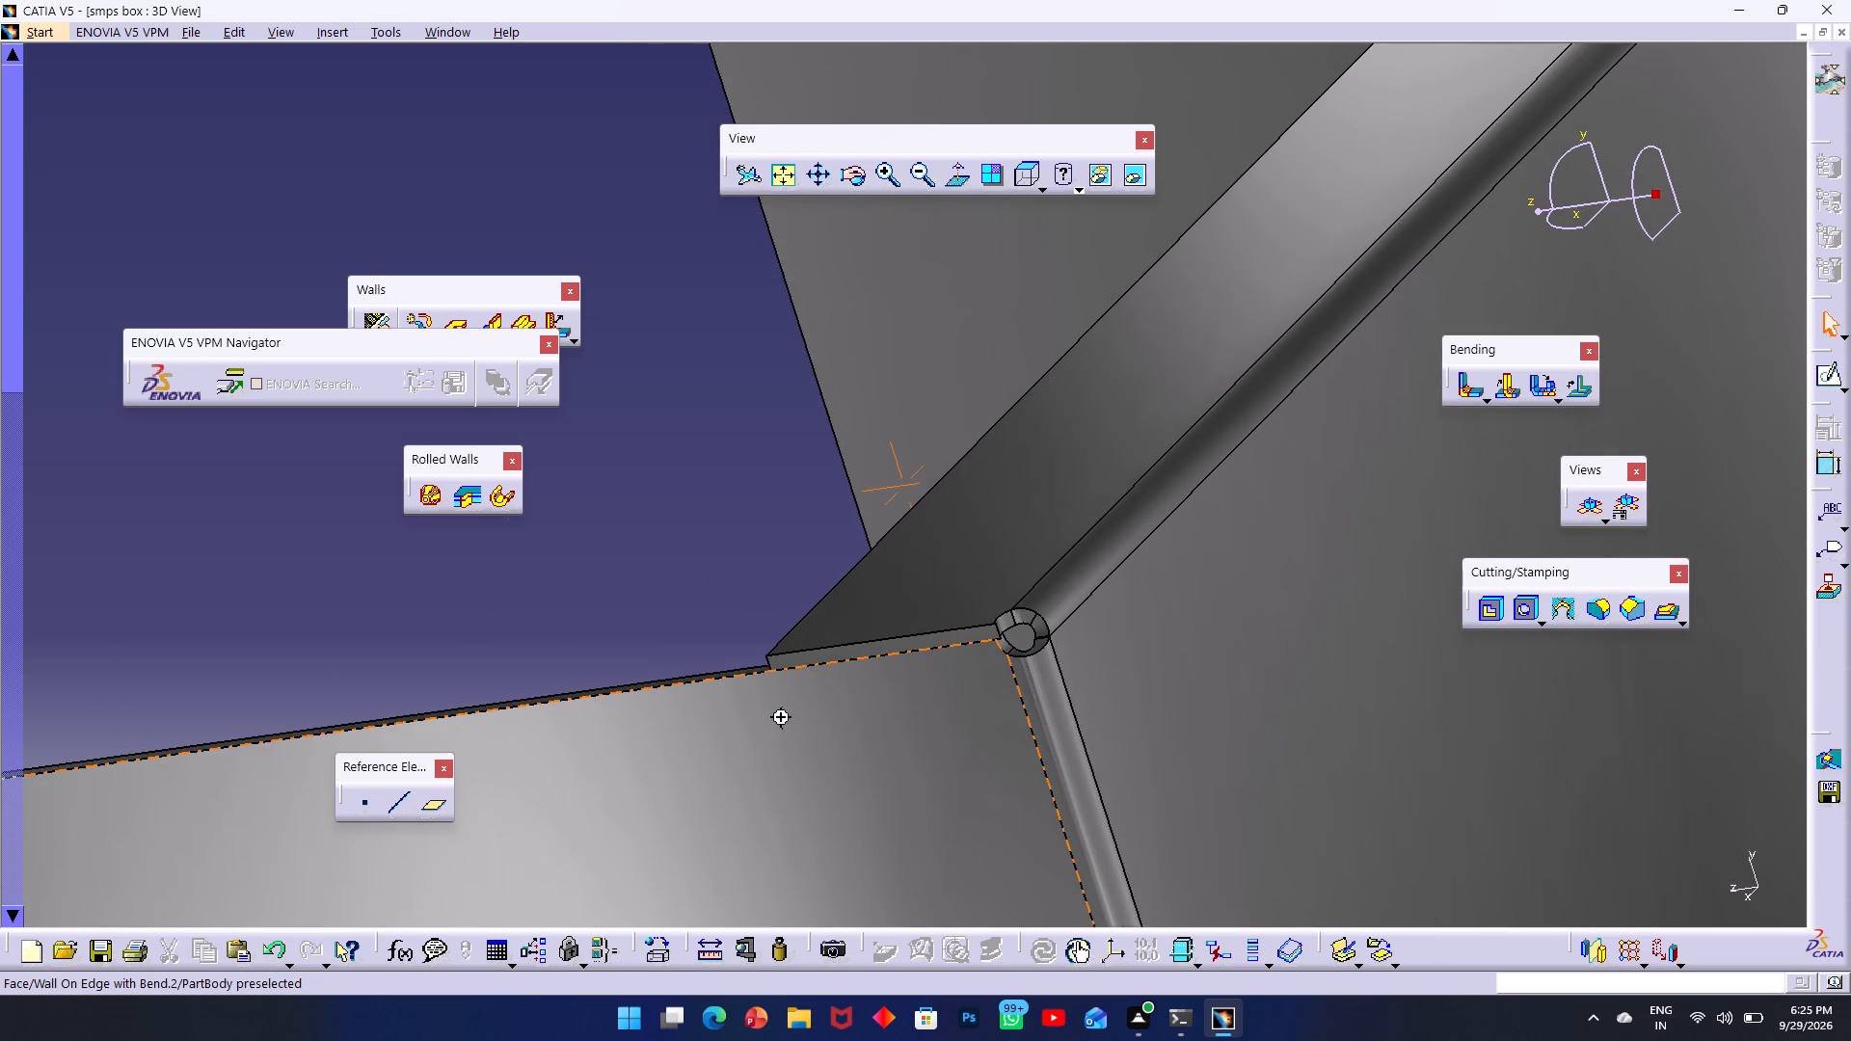
{"action": "middle_click_drag", "start_coordinate": [781, 716], "coordinate": [799, 751]}
{"action": "scroll", "coordinate": [882, 658], "scroll_direction": "up", "scroll_amount": 2}
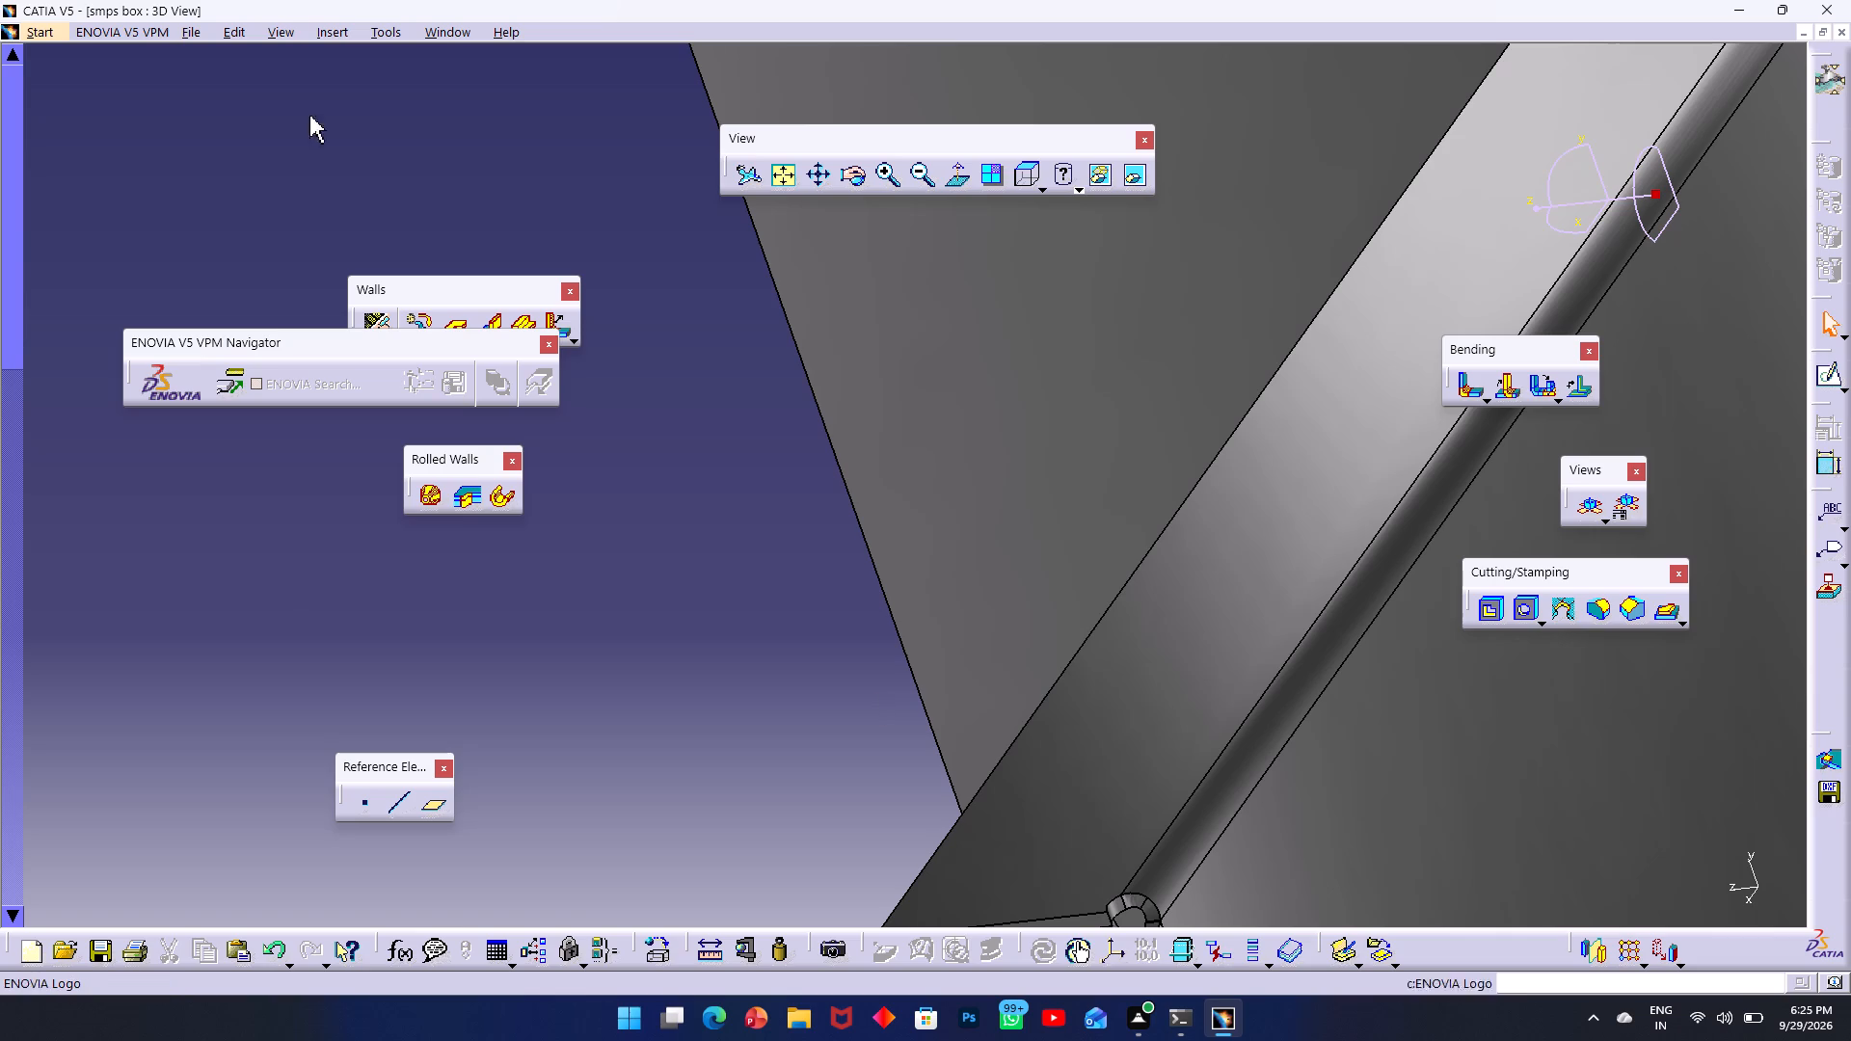
Unfold the part to view its whole flat pattern, and fold it back into 3D.
{"action": "left_click", "coordinate": [1592, 509]}
{"action": "middle_click_drag", "start_coordinate": [967, 414], "coordinate": [713, 288]}
{"action": "left_click", "coordinate": [1019, 169]}
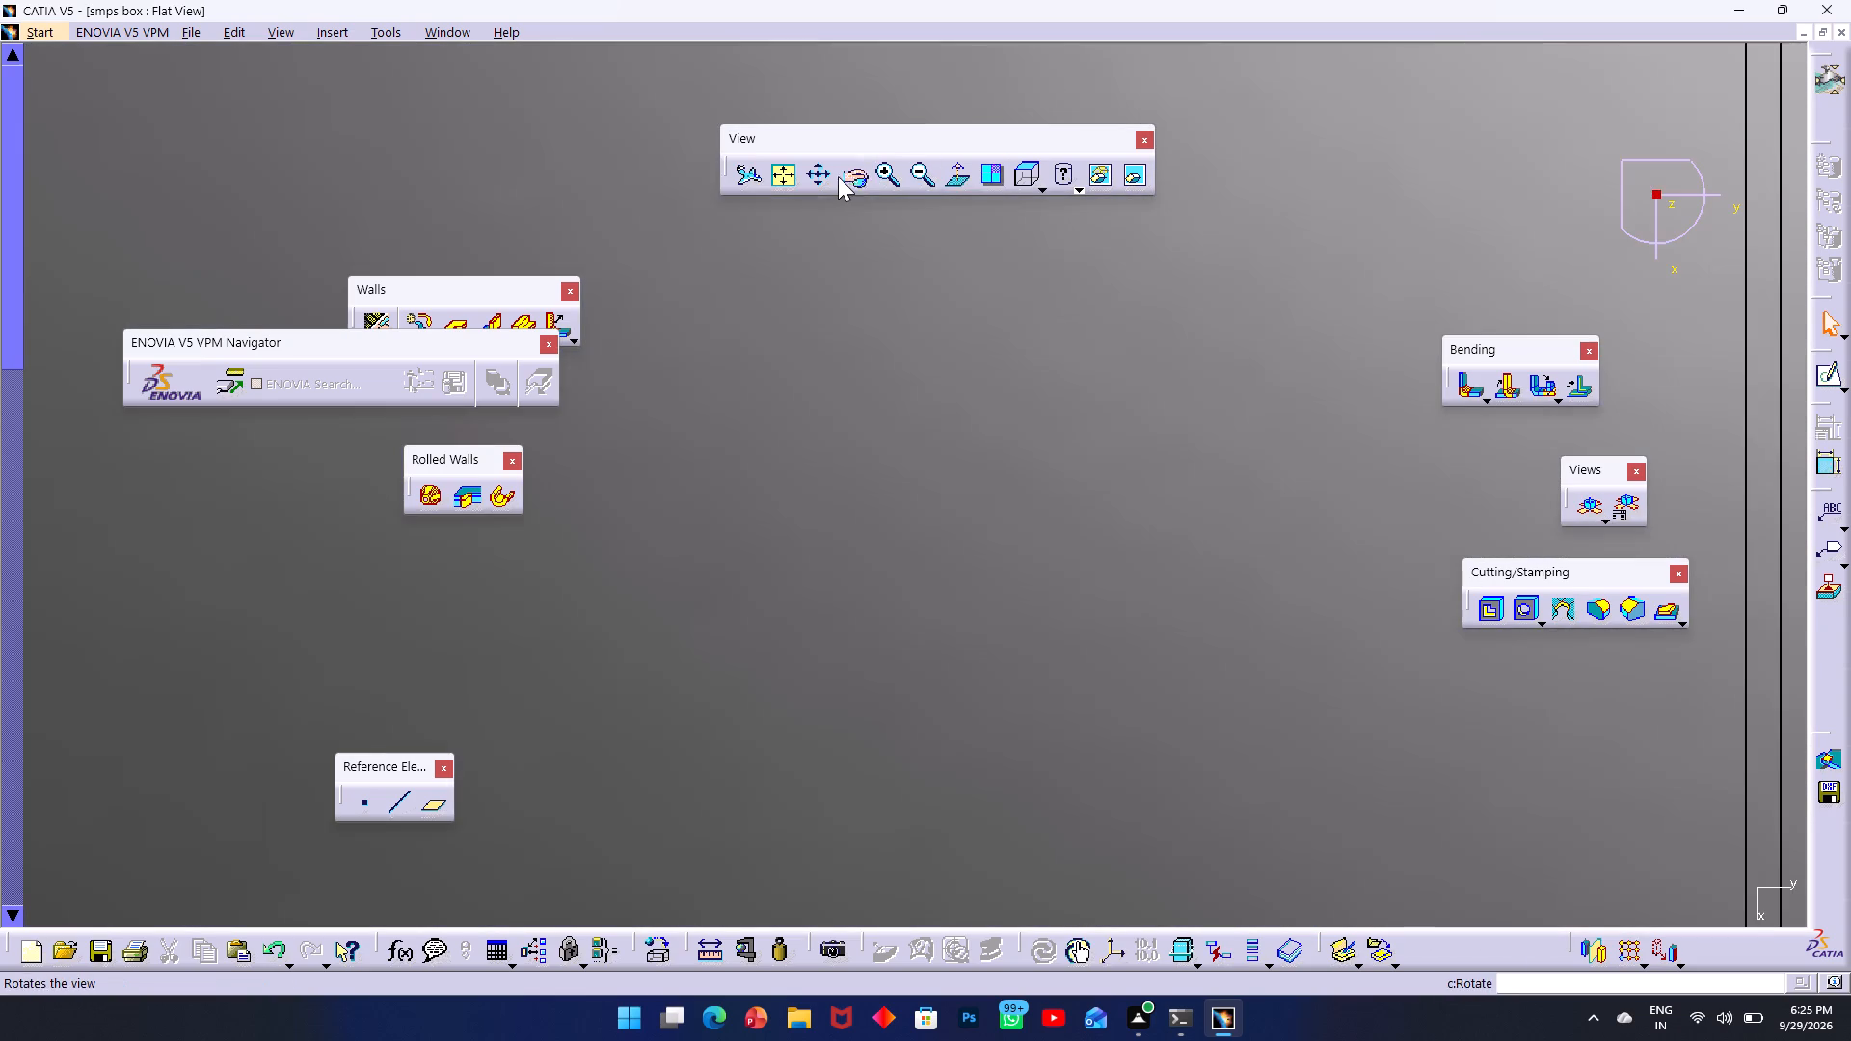
{"action": "left_click", "coordinate": [794, 179]}
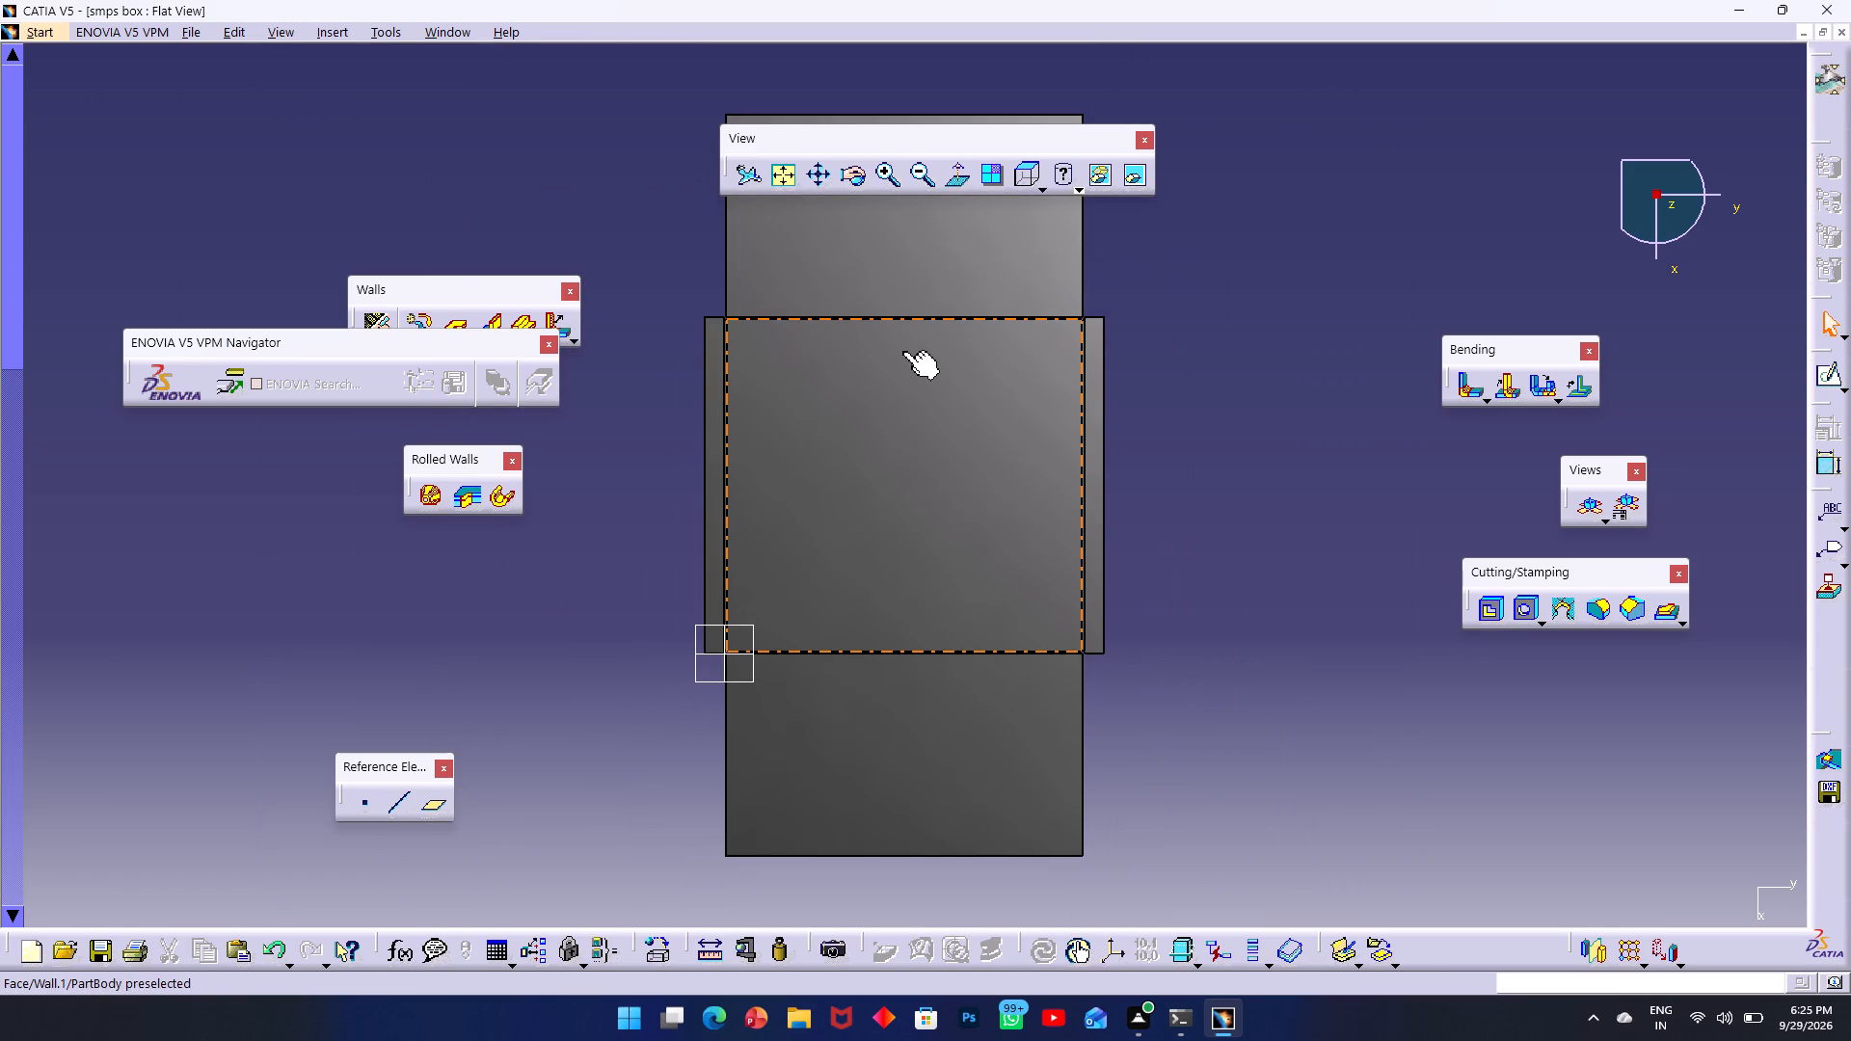
{"action": "left_click", "coordinate": [1591, 506]}
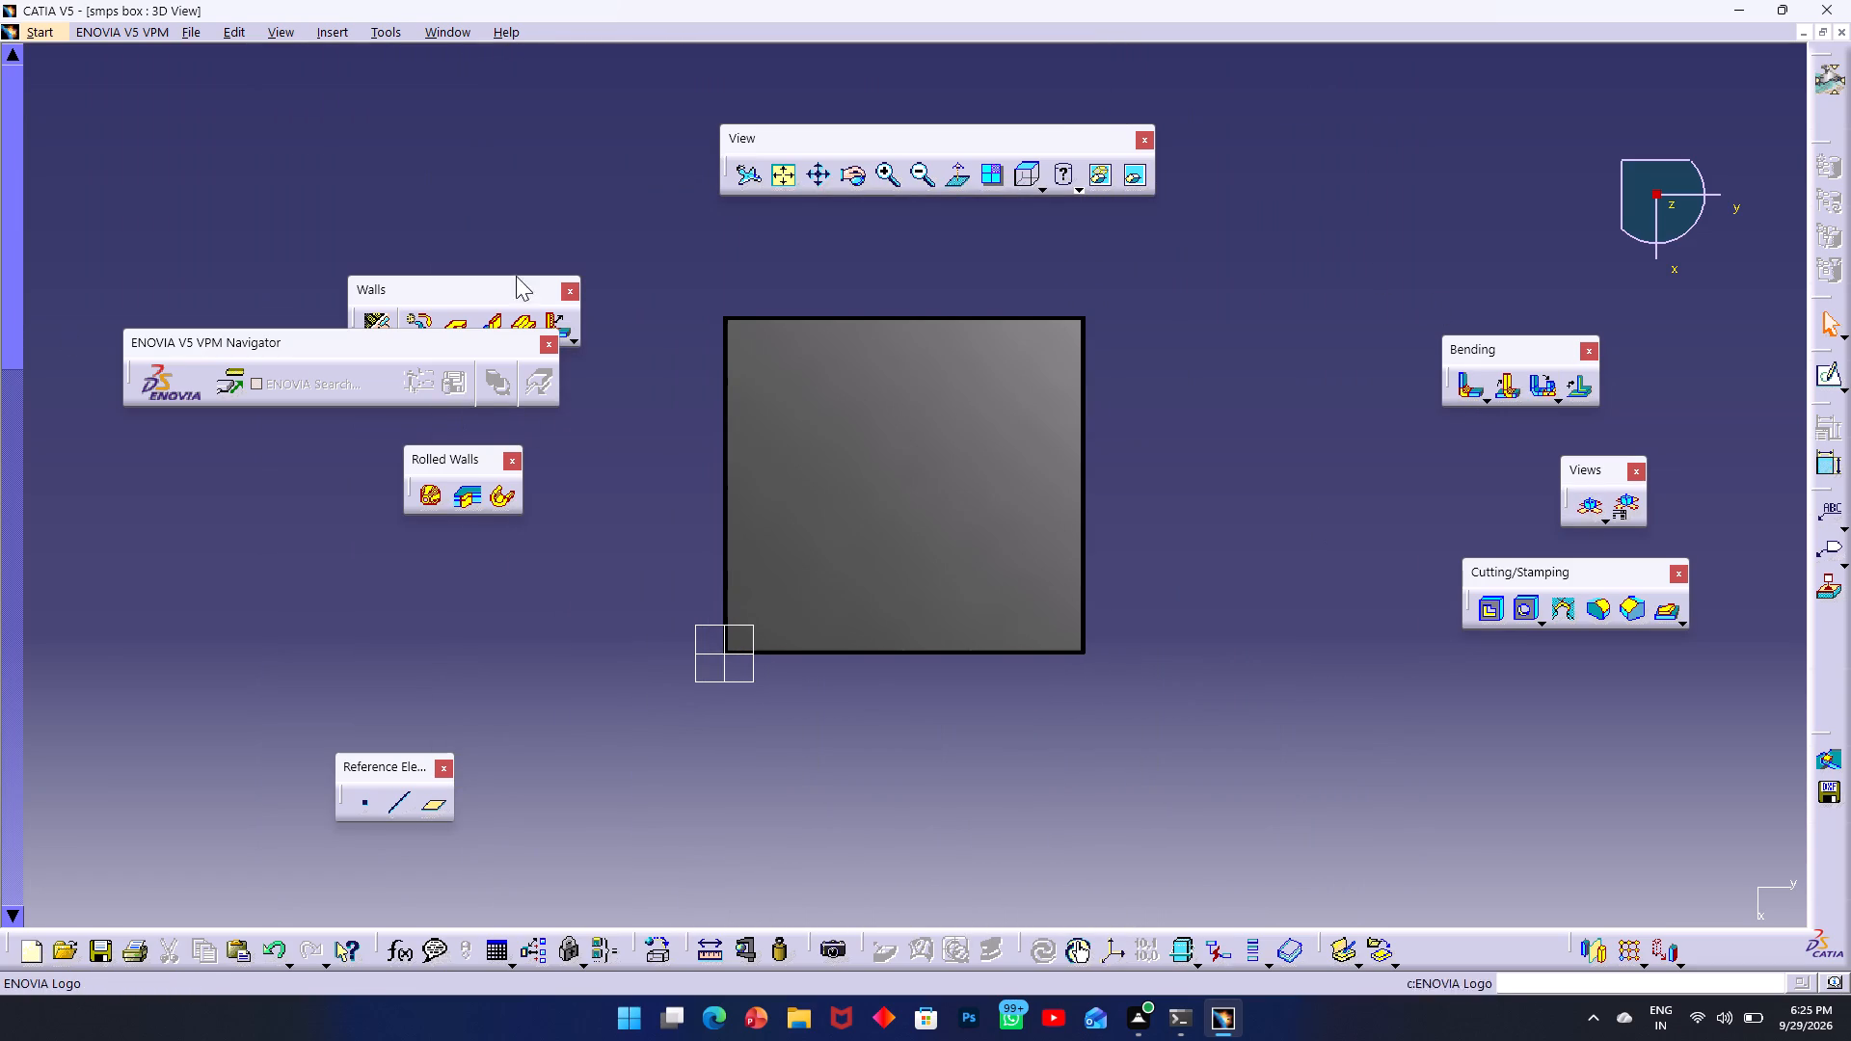
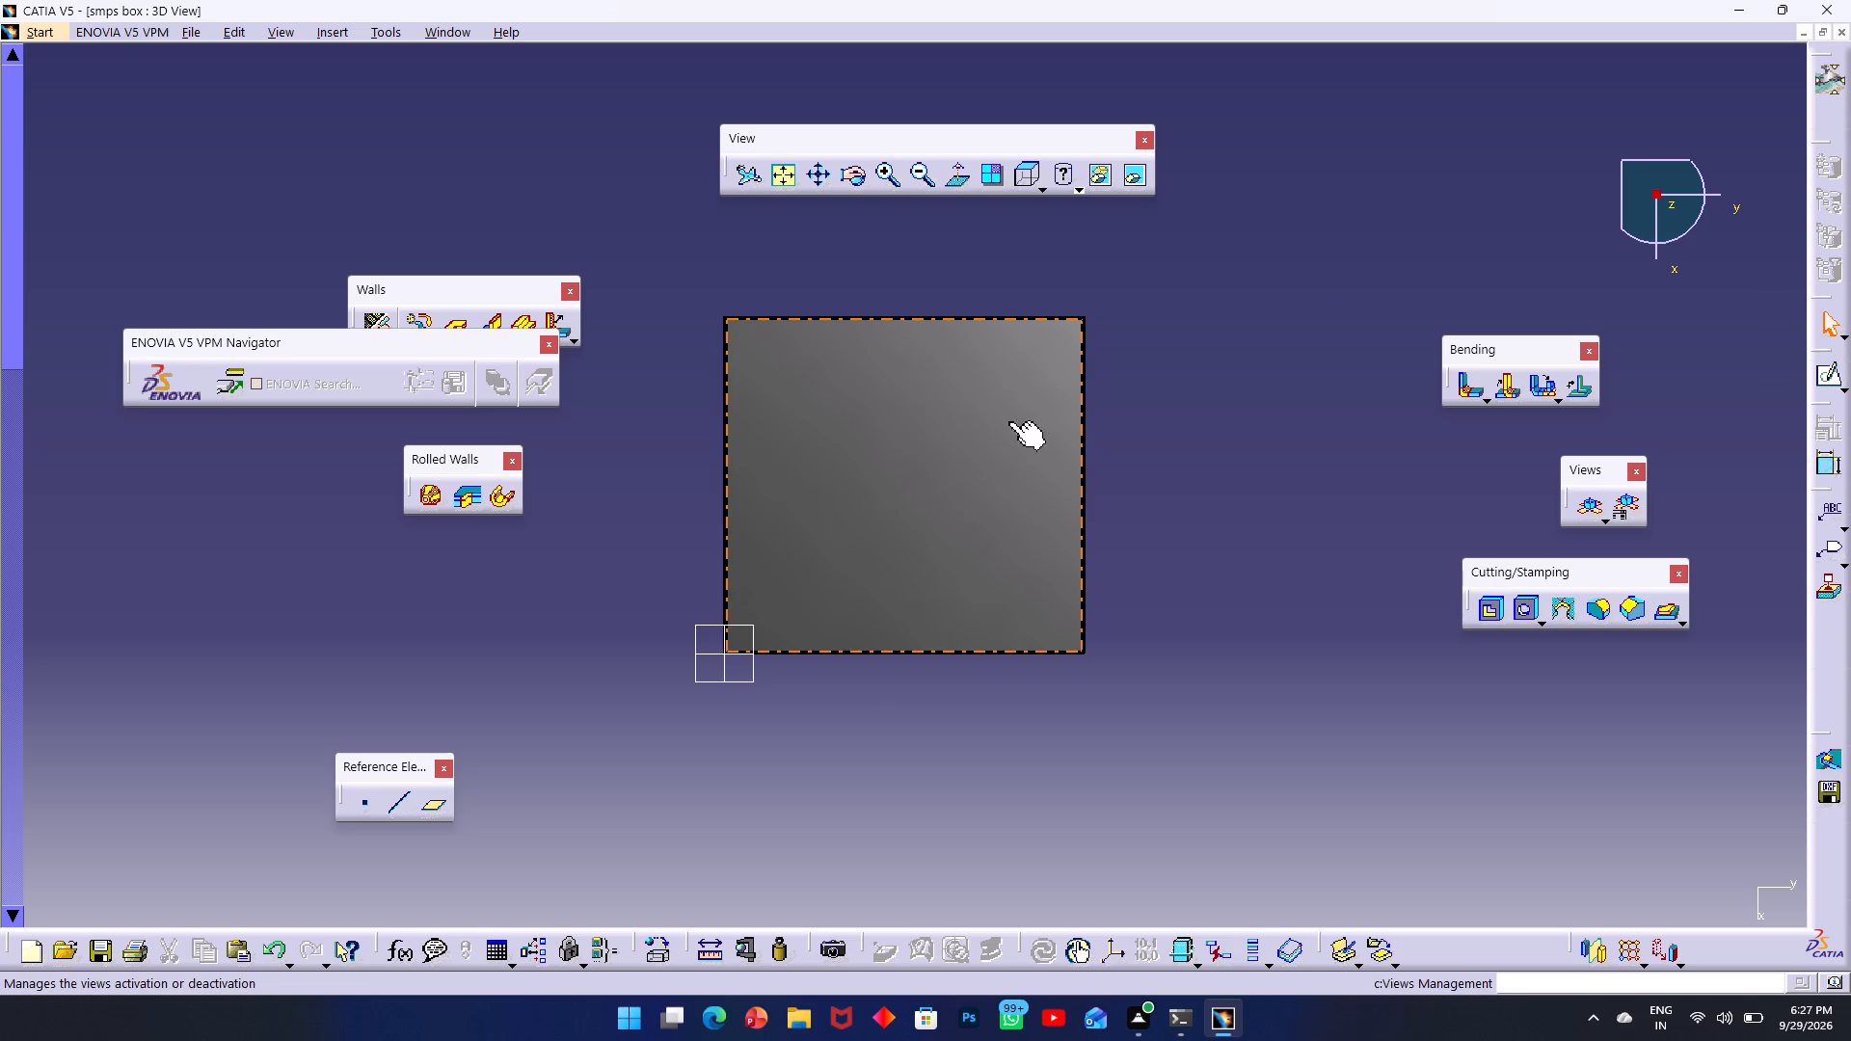
Start a Wall On Edge with bend on two opposite side edges of the 85 mm wall, with 9 mm height and reversed position.
{"action": "middle_click_drag", "start_coordinate": [1074, 413], "coordinate": [1052, 430], "text": "ctrl"}
{"action": "middle_click_drag", "start_coordinate": [1128, 416], "coordinate": [1136, 414]}
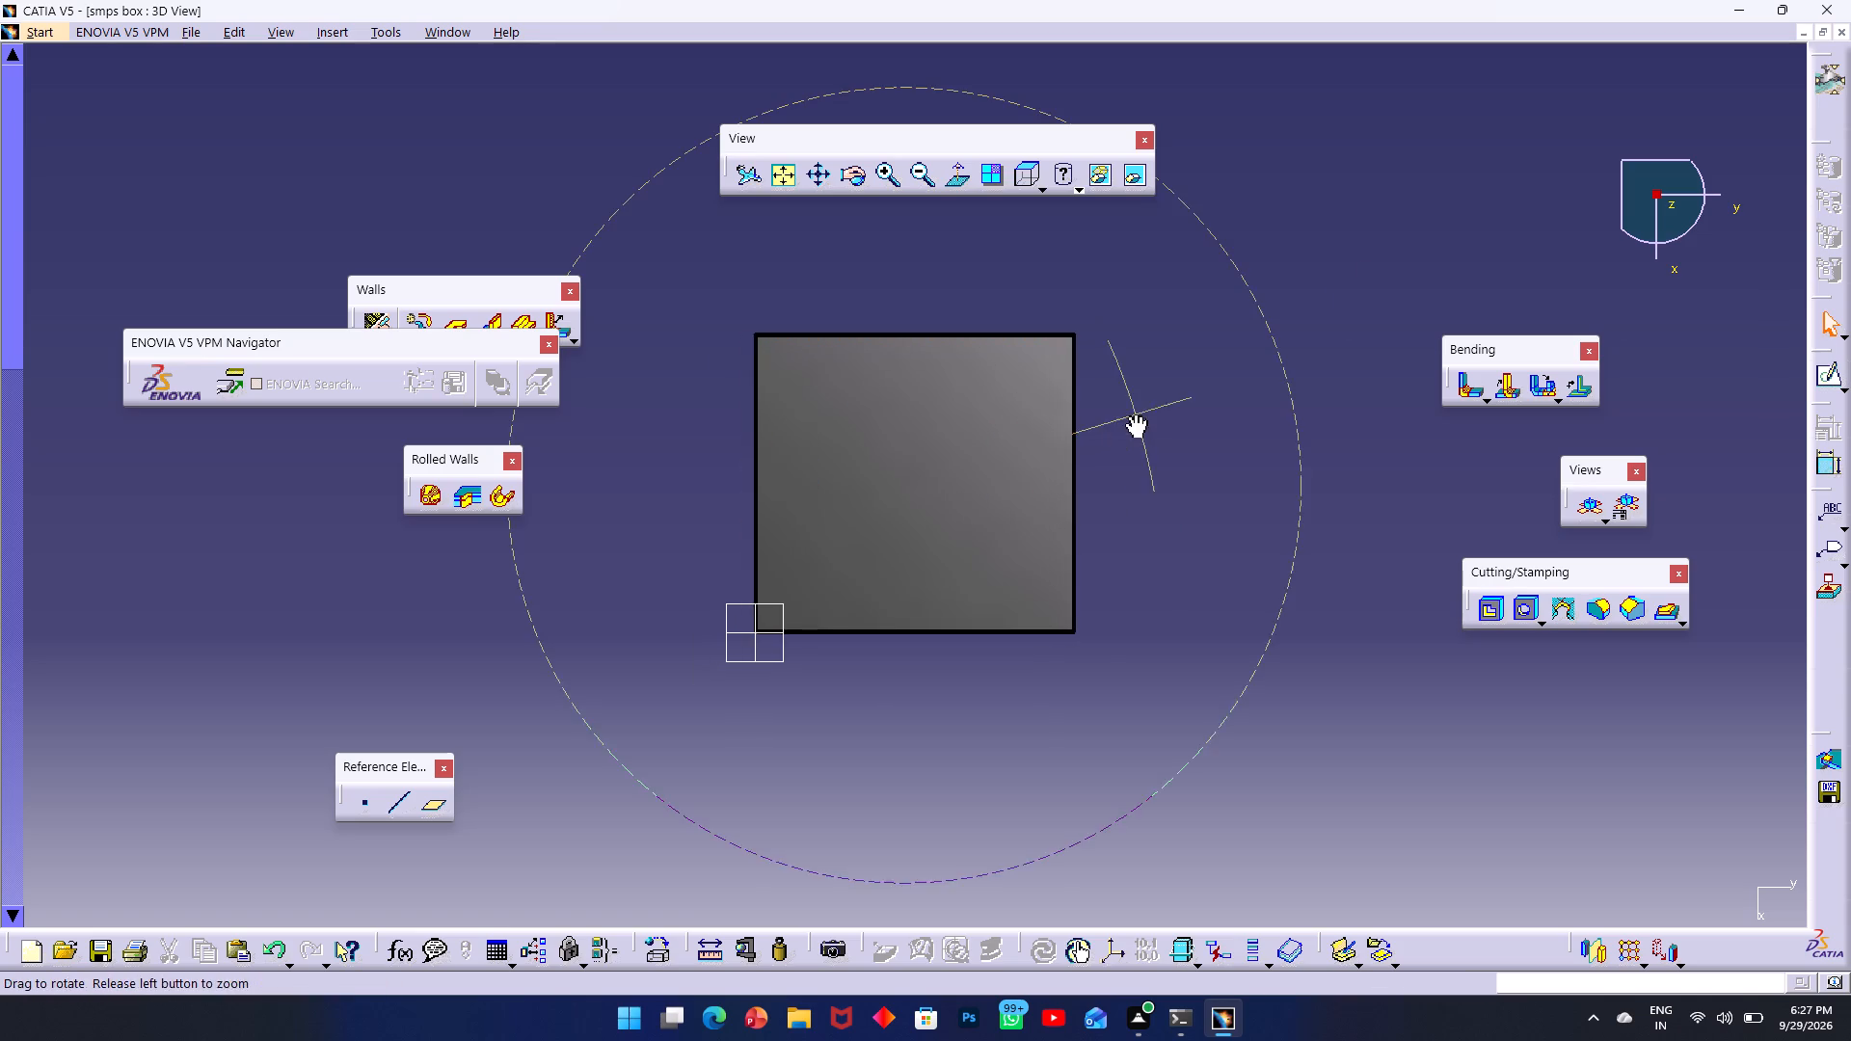
{"action": "middle_click_drag", "start_coordinate": [1136, 414], "coordinate": [830, 153]}
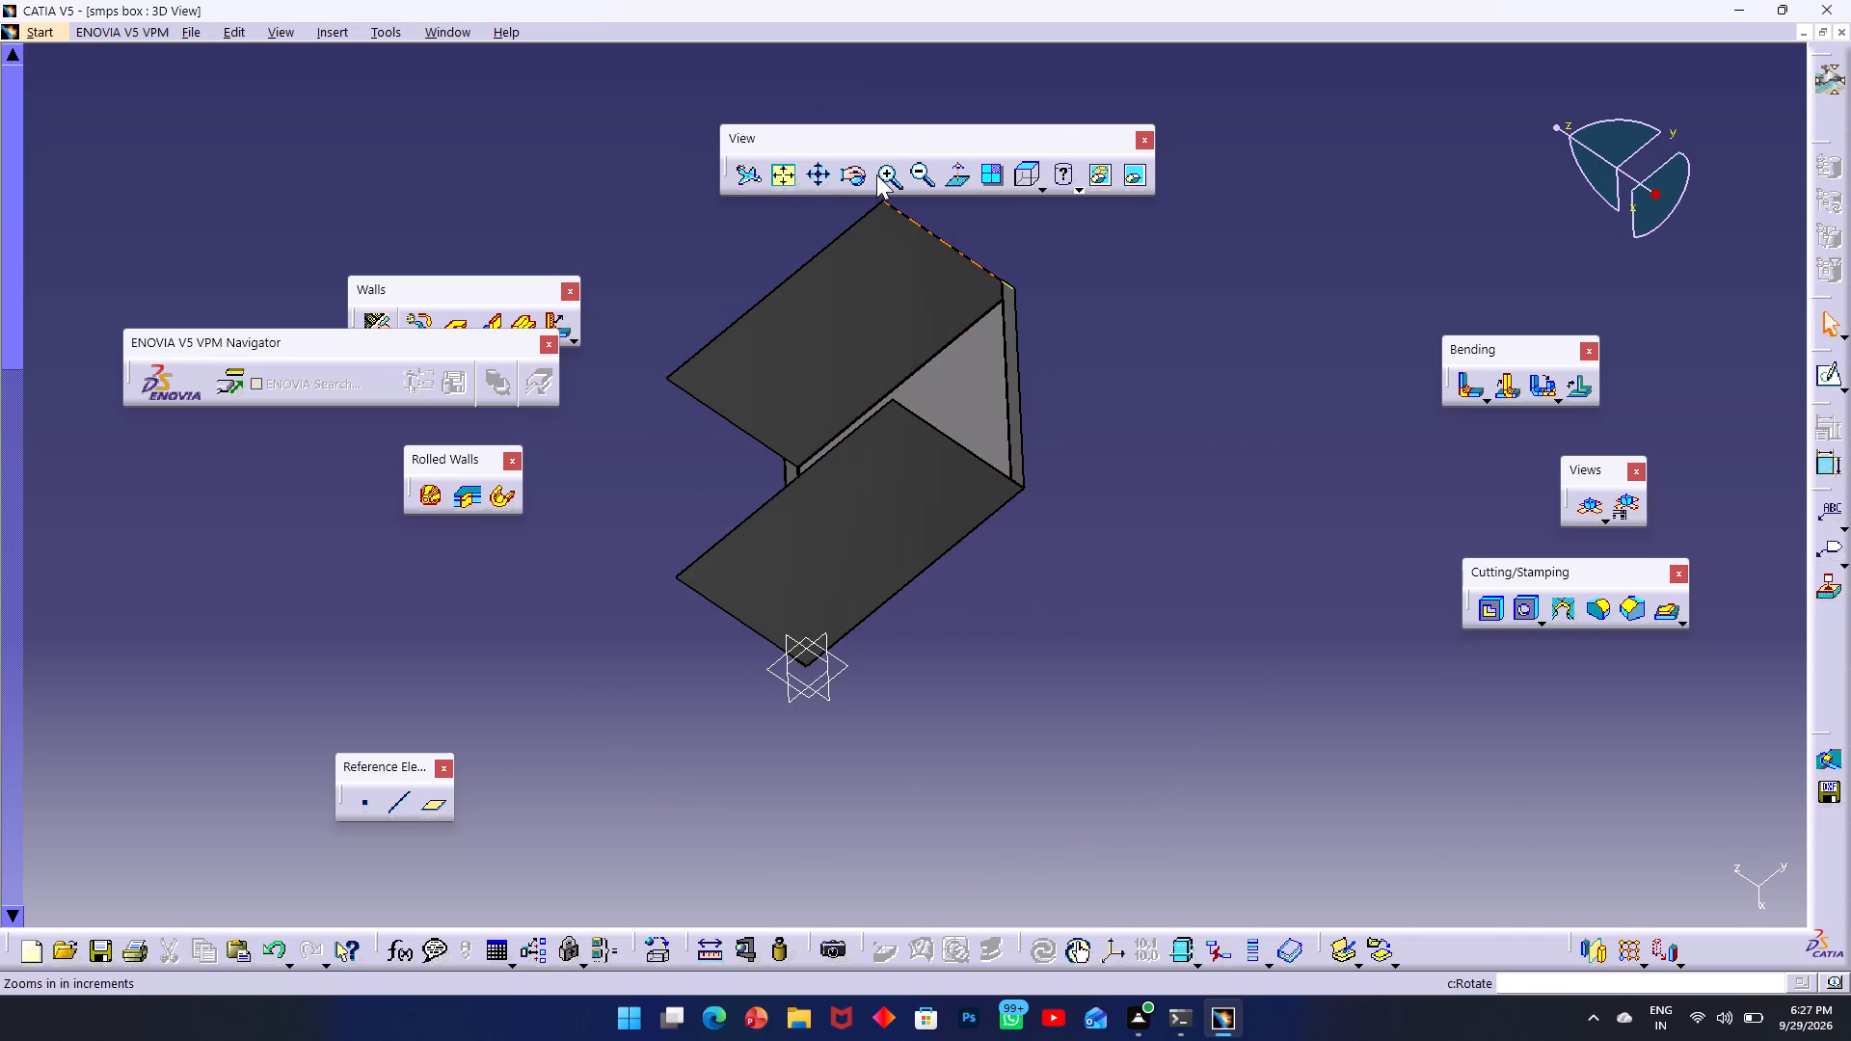
{"action": "middle_click_drag", "start_coordinate": [922, 447], "coordinate": [952, 242], "text": "ctrl"}
{"action": "middle_click_drag", "start_coordinate": [1096, 380], "coordinate": [1095, 387]}
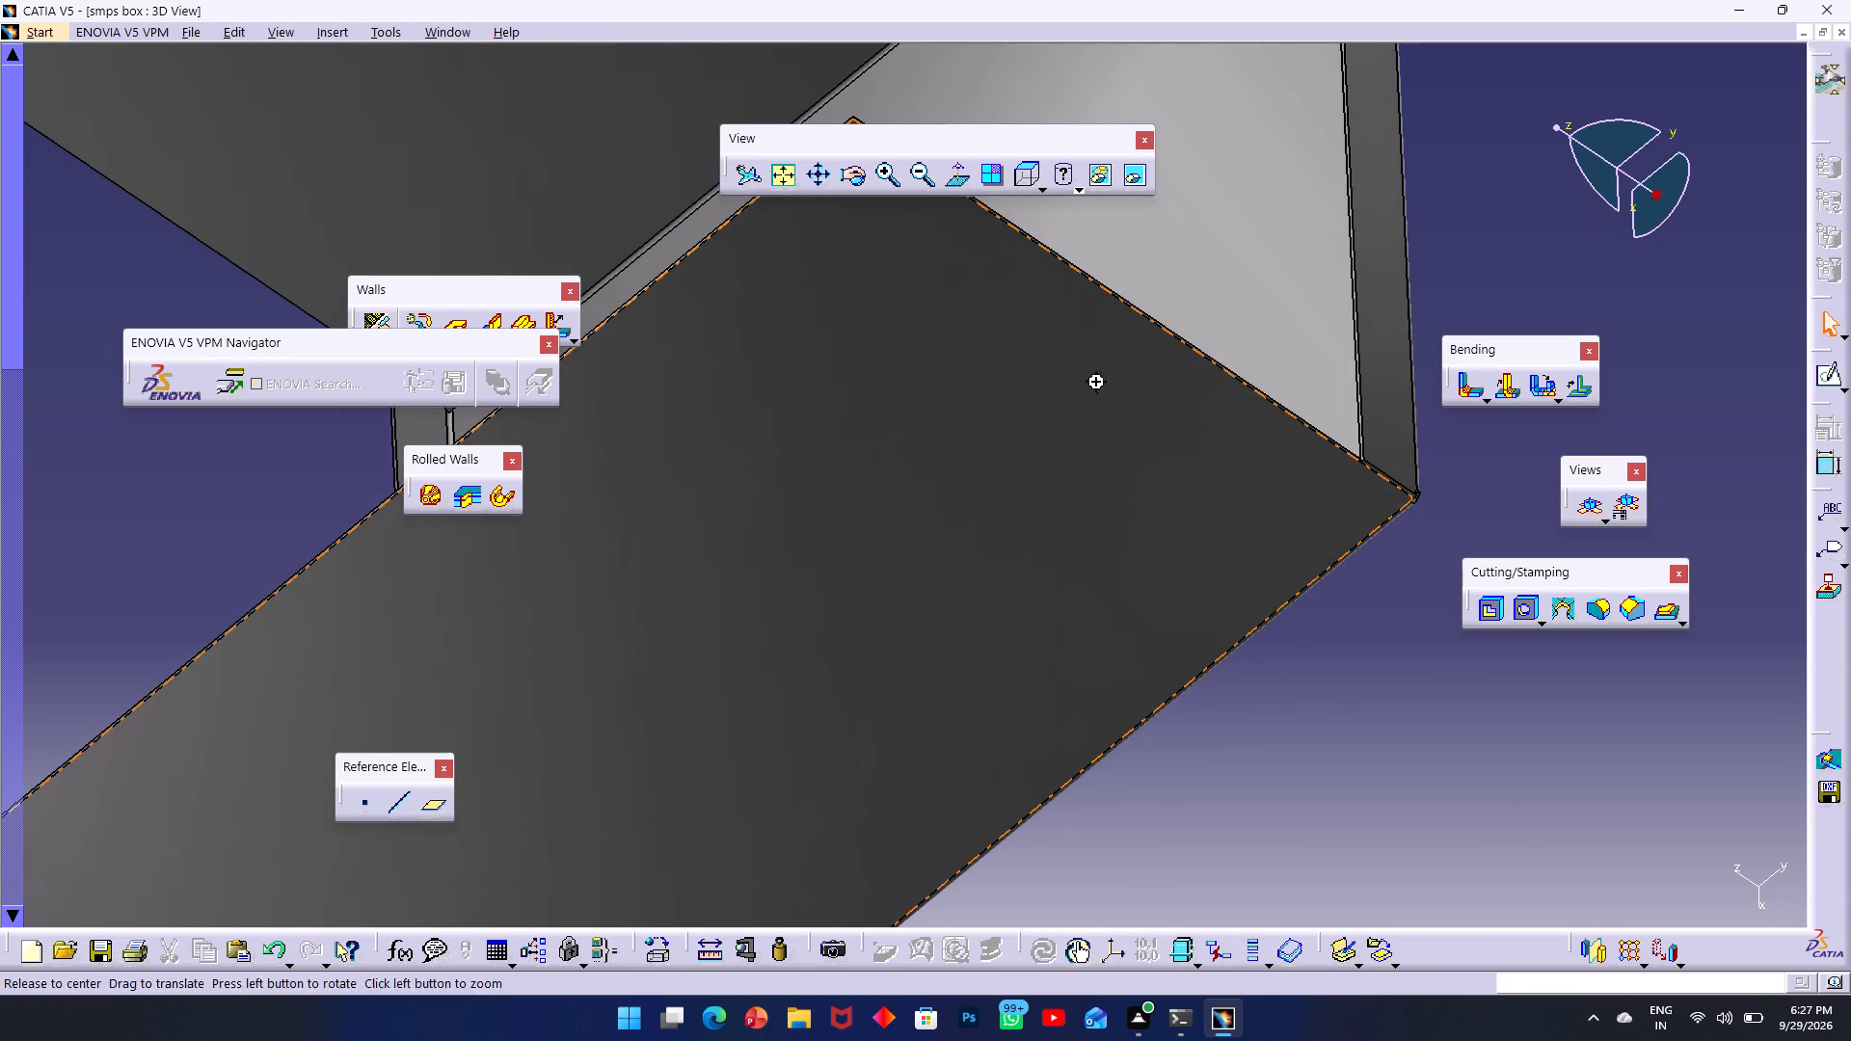
{"action": "middle_click_drag", "start_coordinate": [1095, 387], "coordinate": [955, 519]}
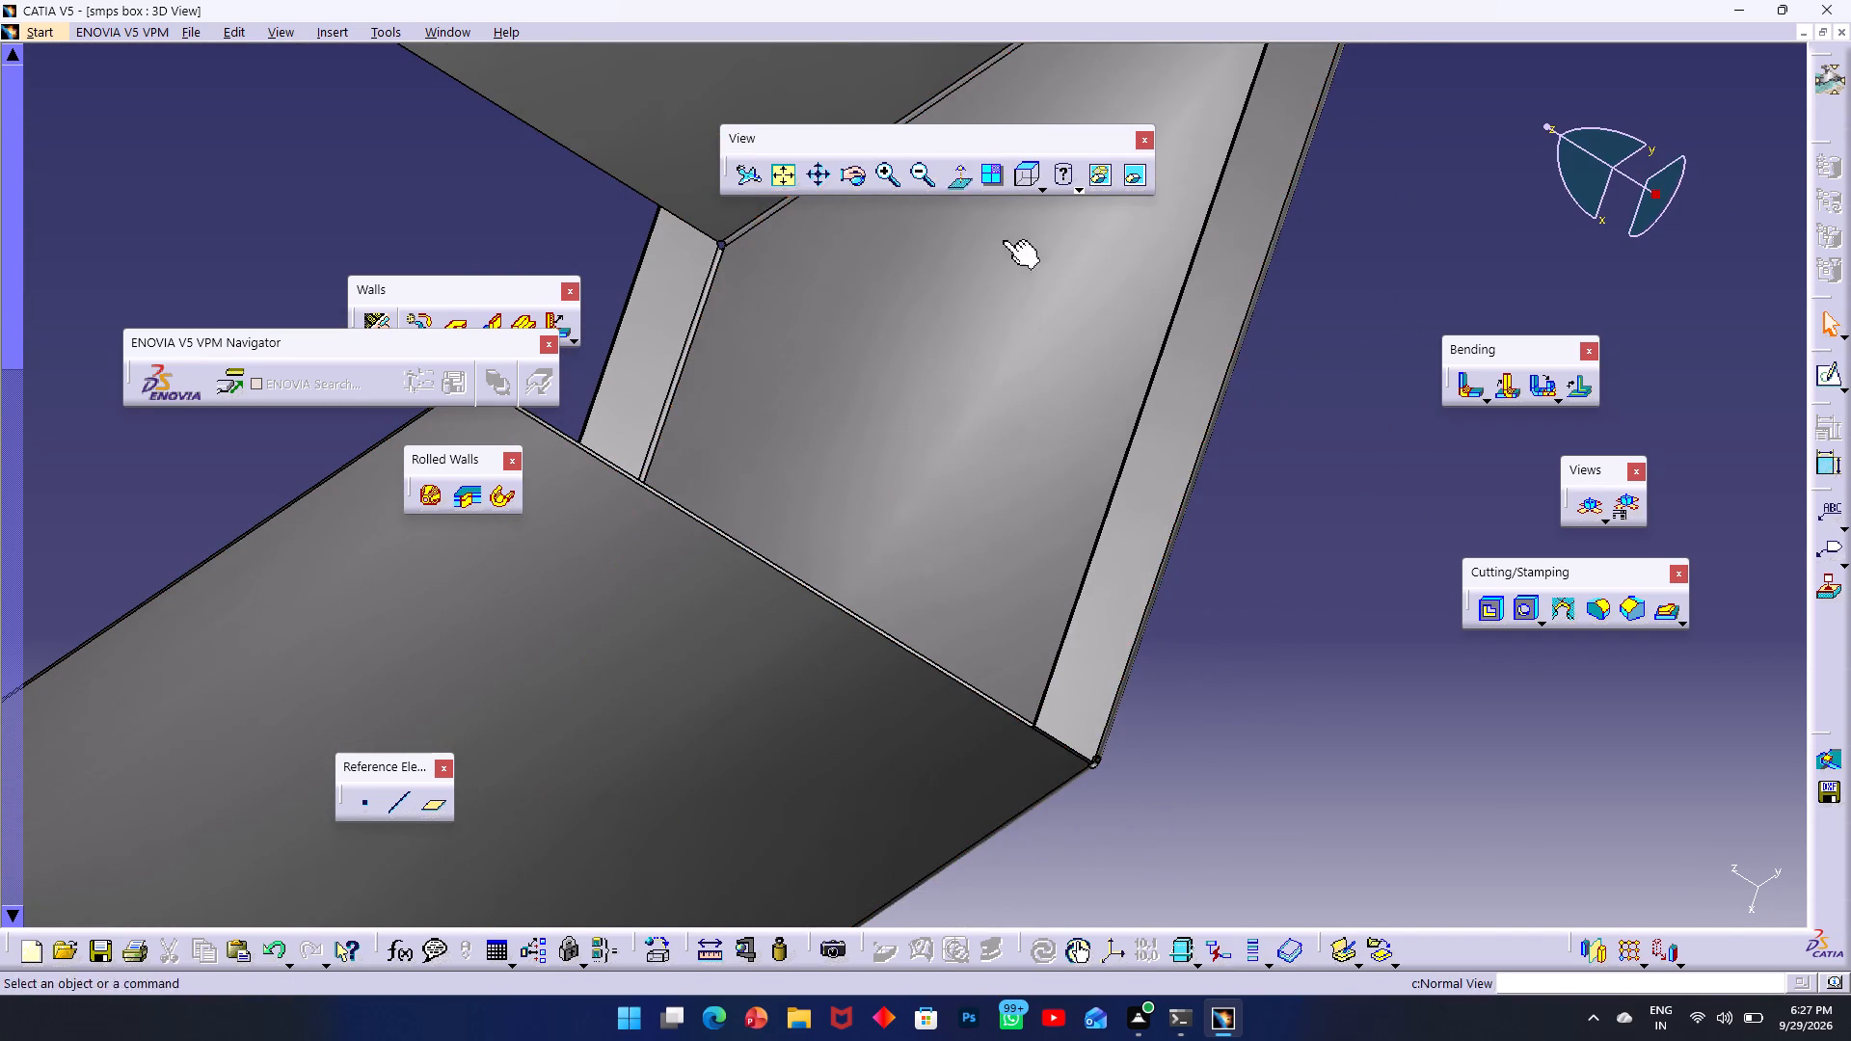
{"action": "left_click_drag", "start_coordinate": [475, 288], "coordinate": [388, 172]}
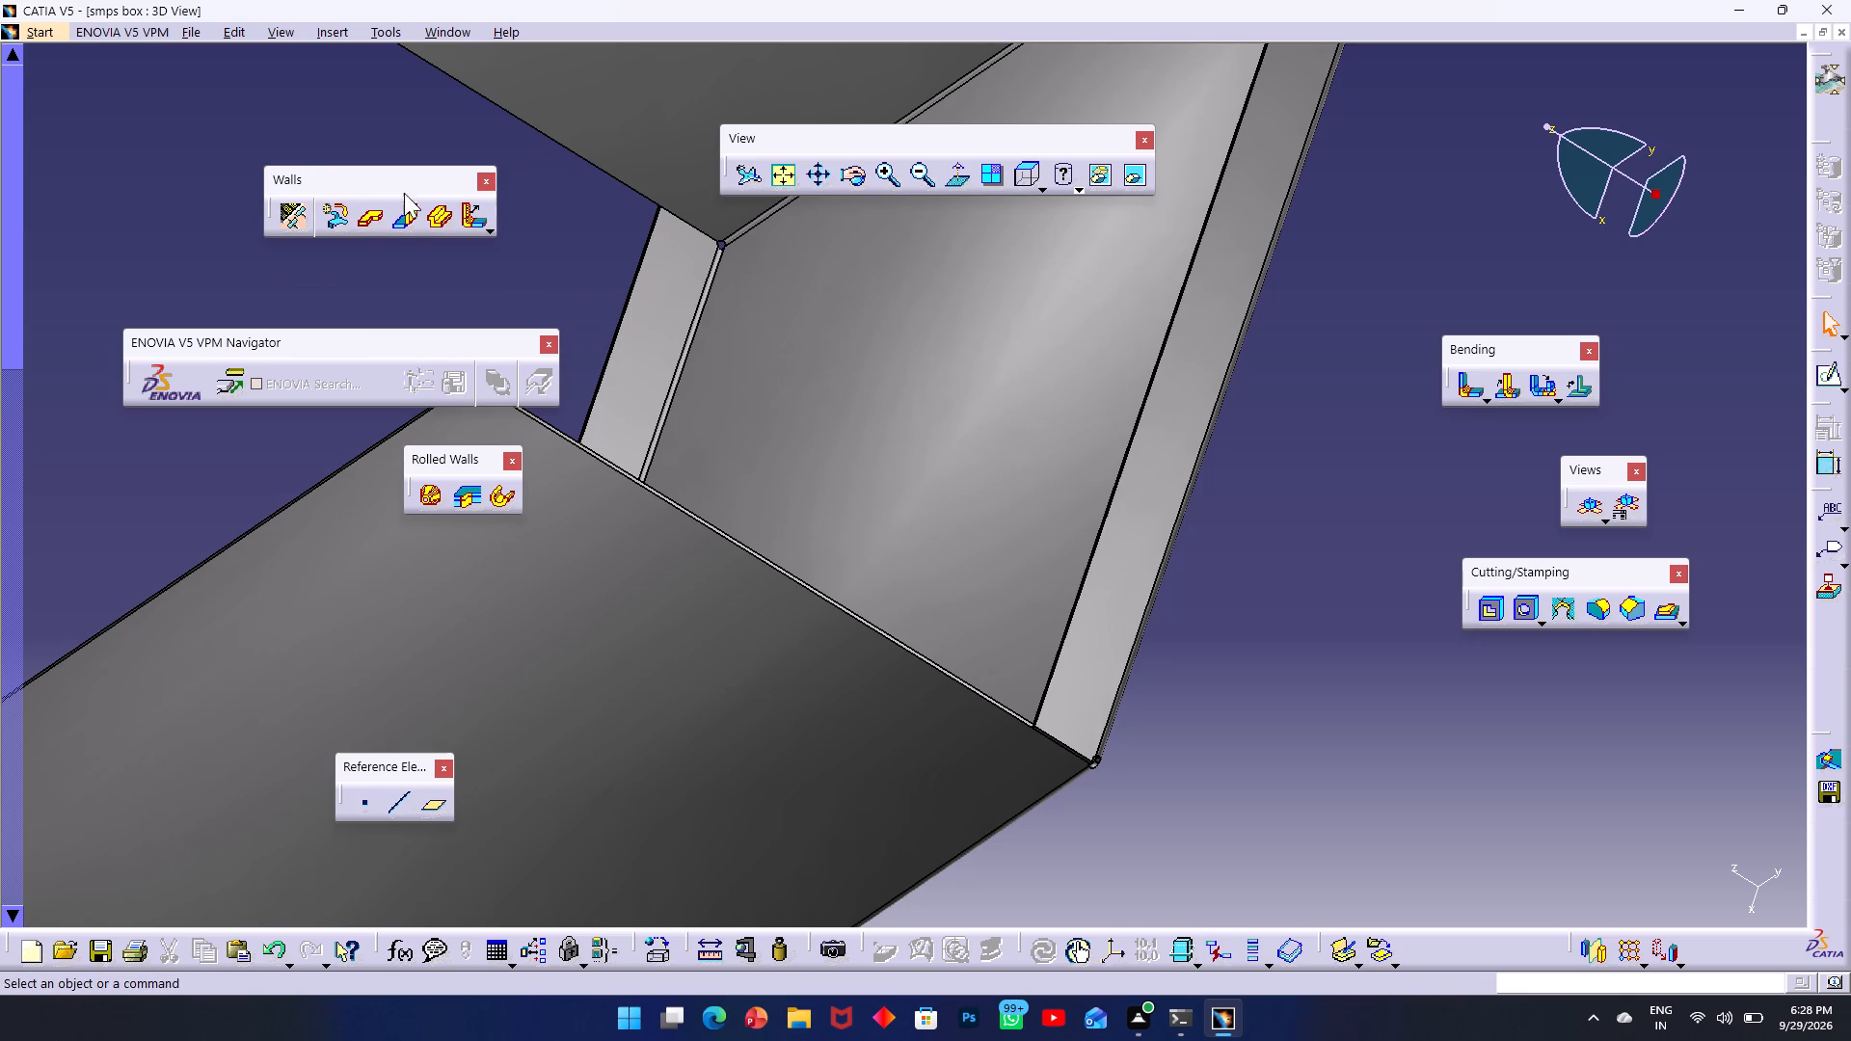
{"action": "left_click", "coordinate": [393, 216]}
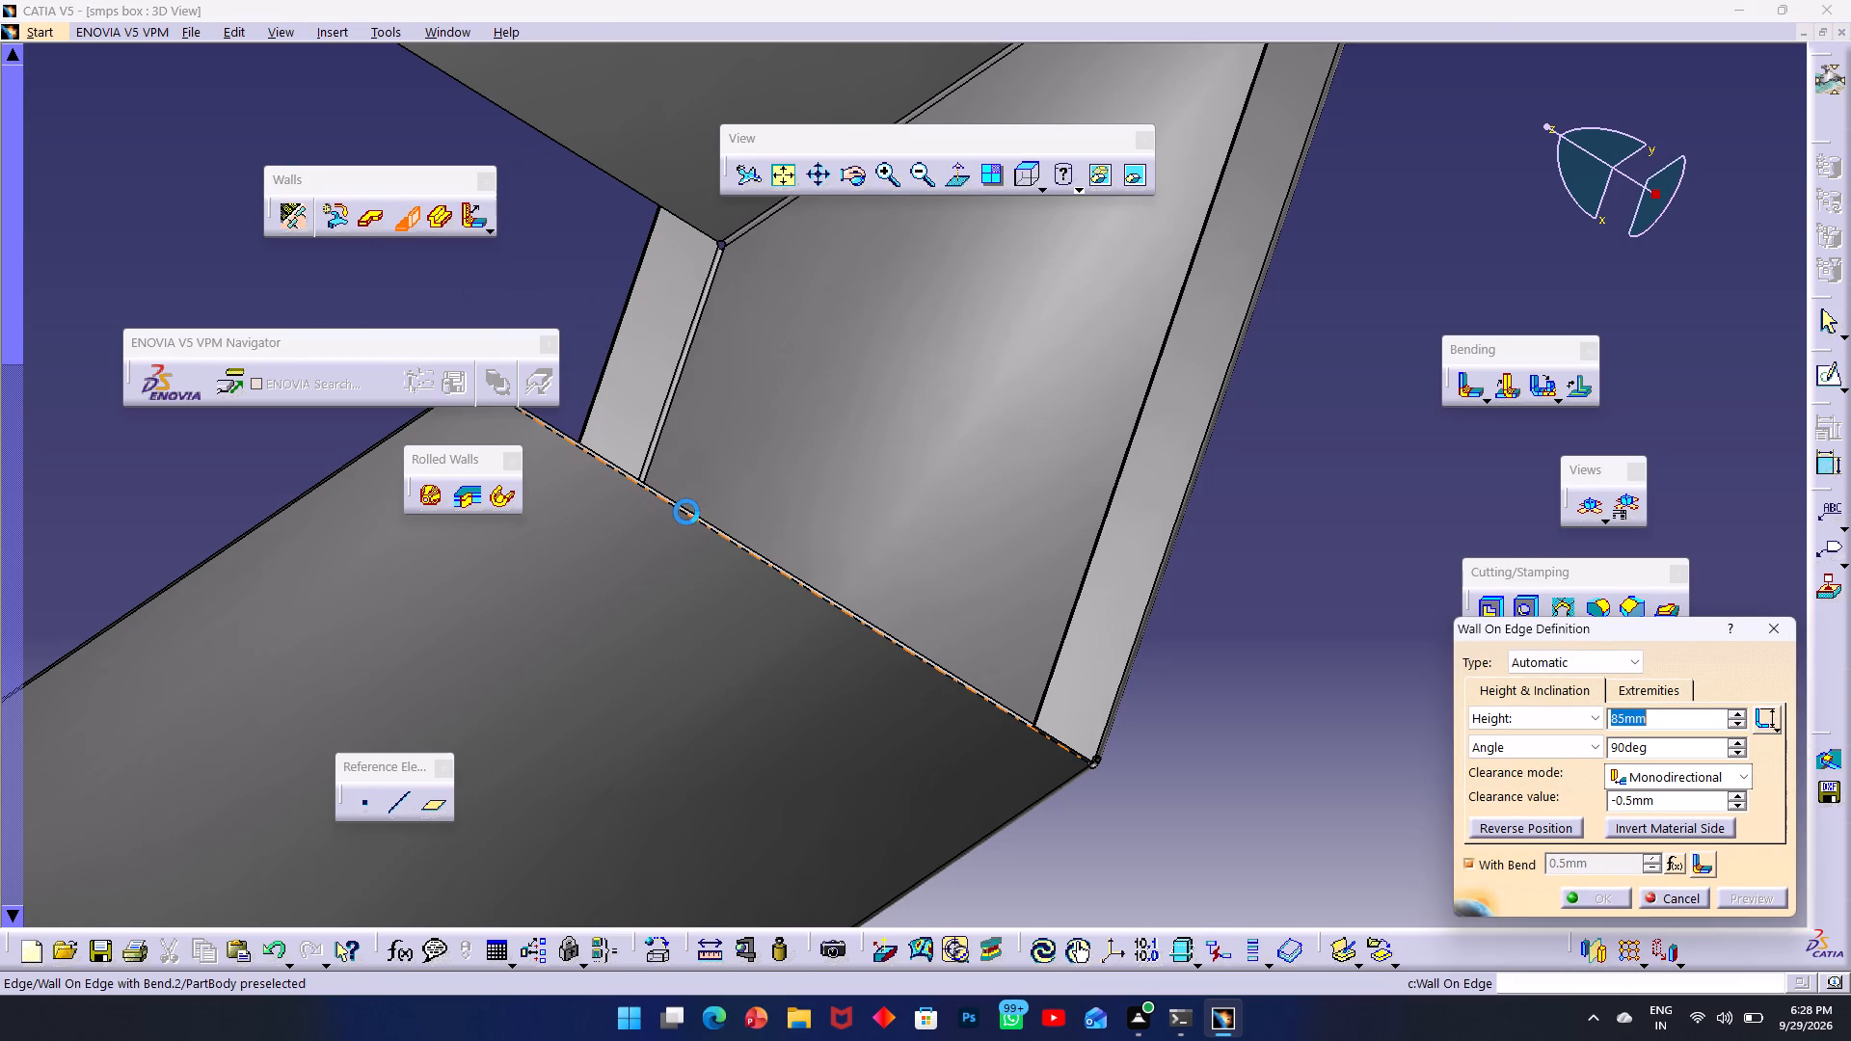
{"action": "left_click", "coordinate": [683, 515]}
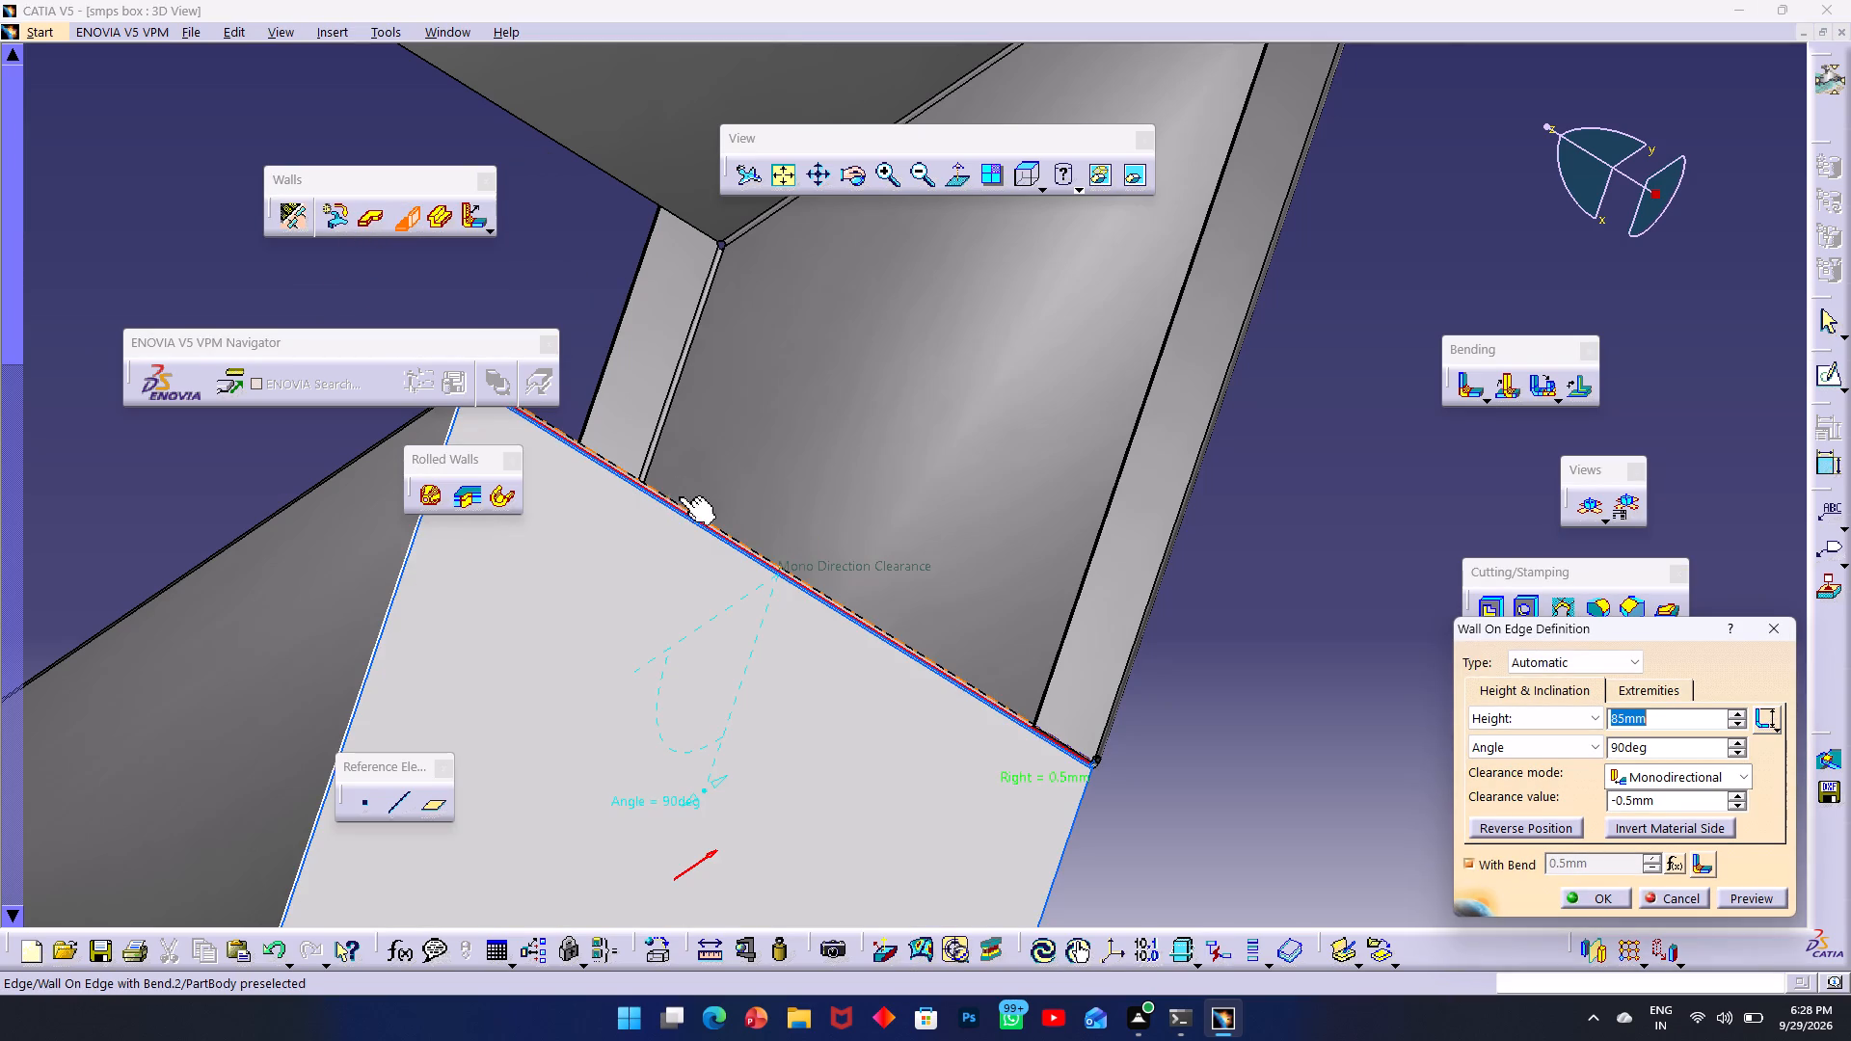
{"action": "middle_click_drag", "start_coordinate": [674, 490], "coordinate": [1281, 196]}
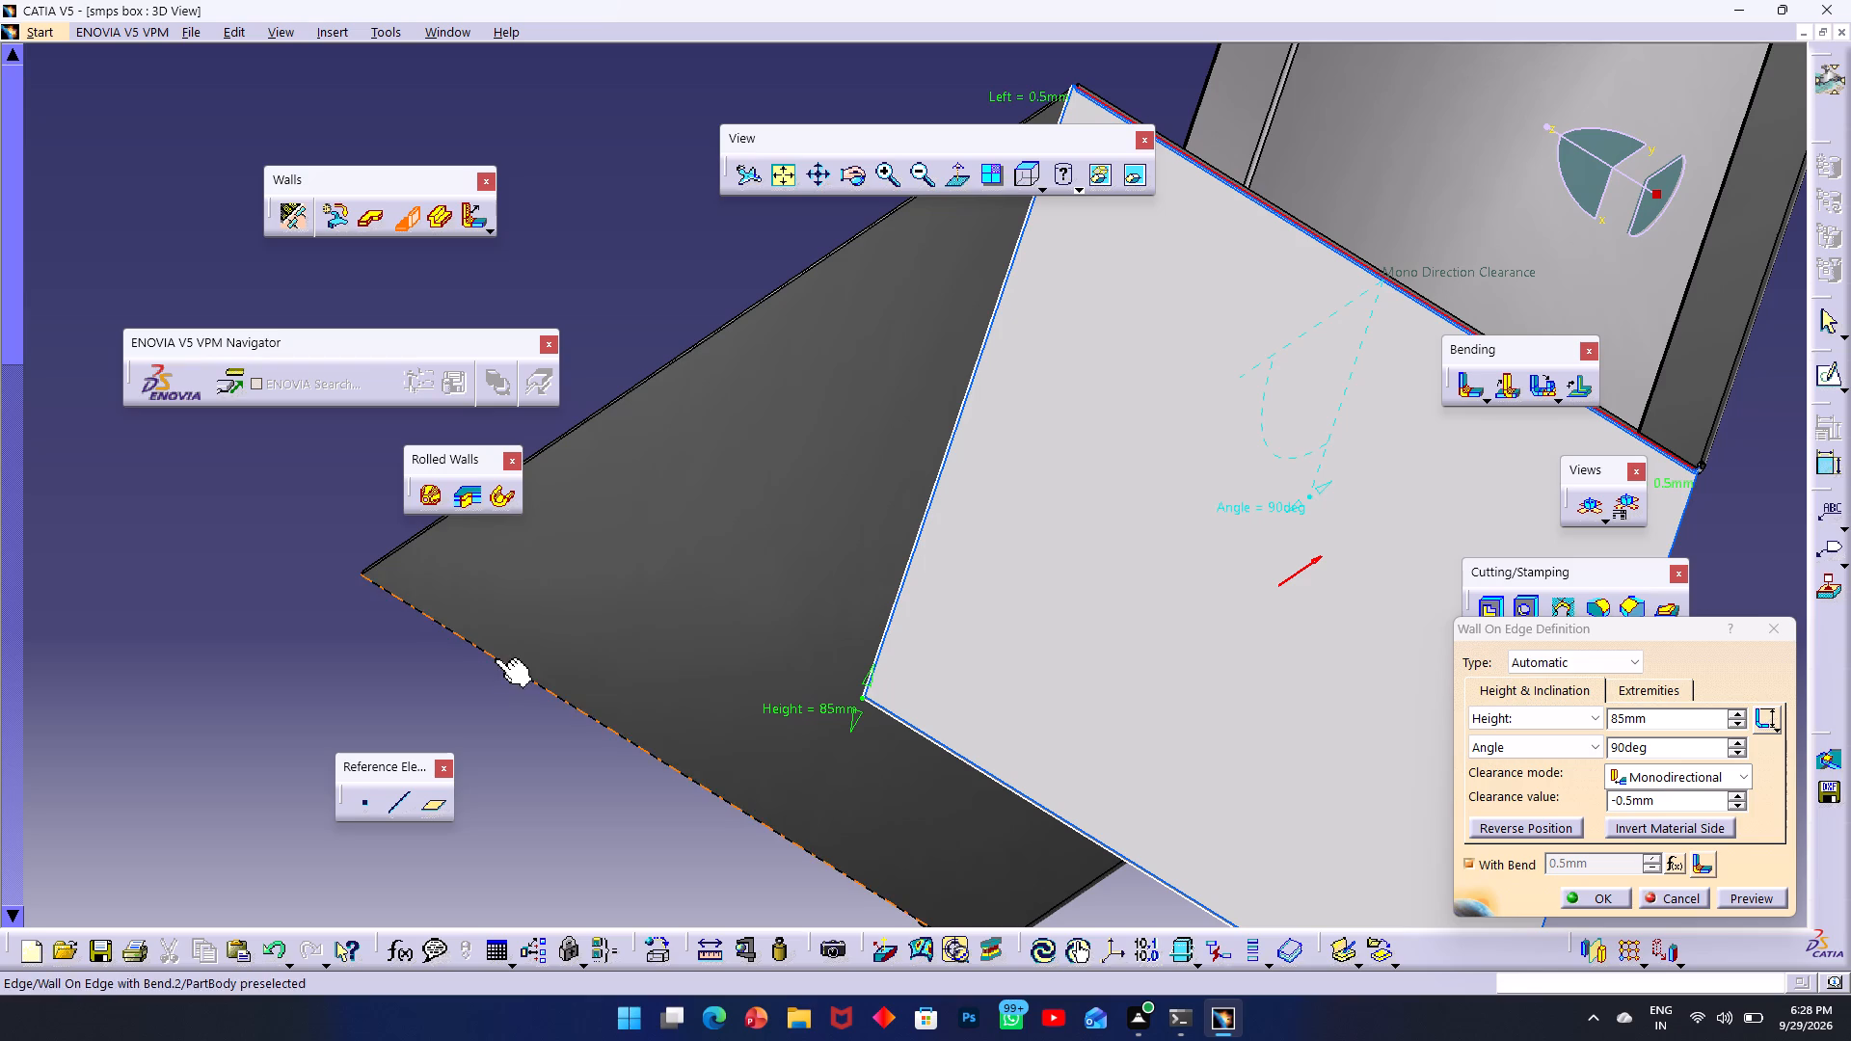
{"action": "left_click", "coordinate": [496, 659]}
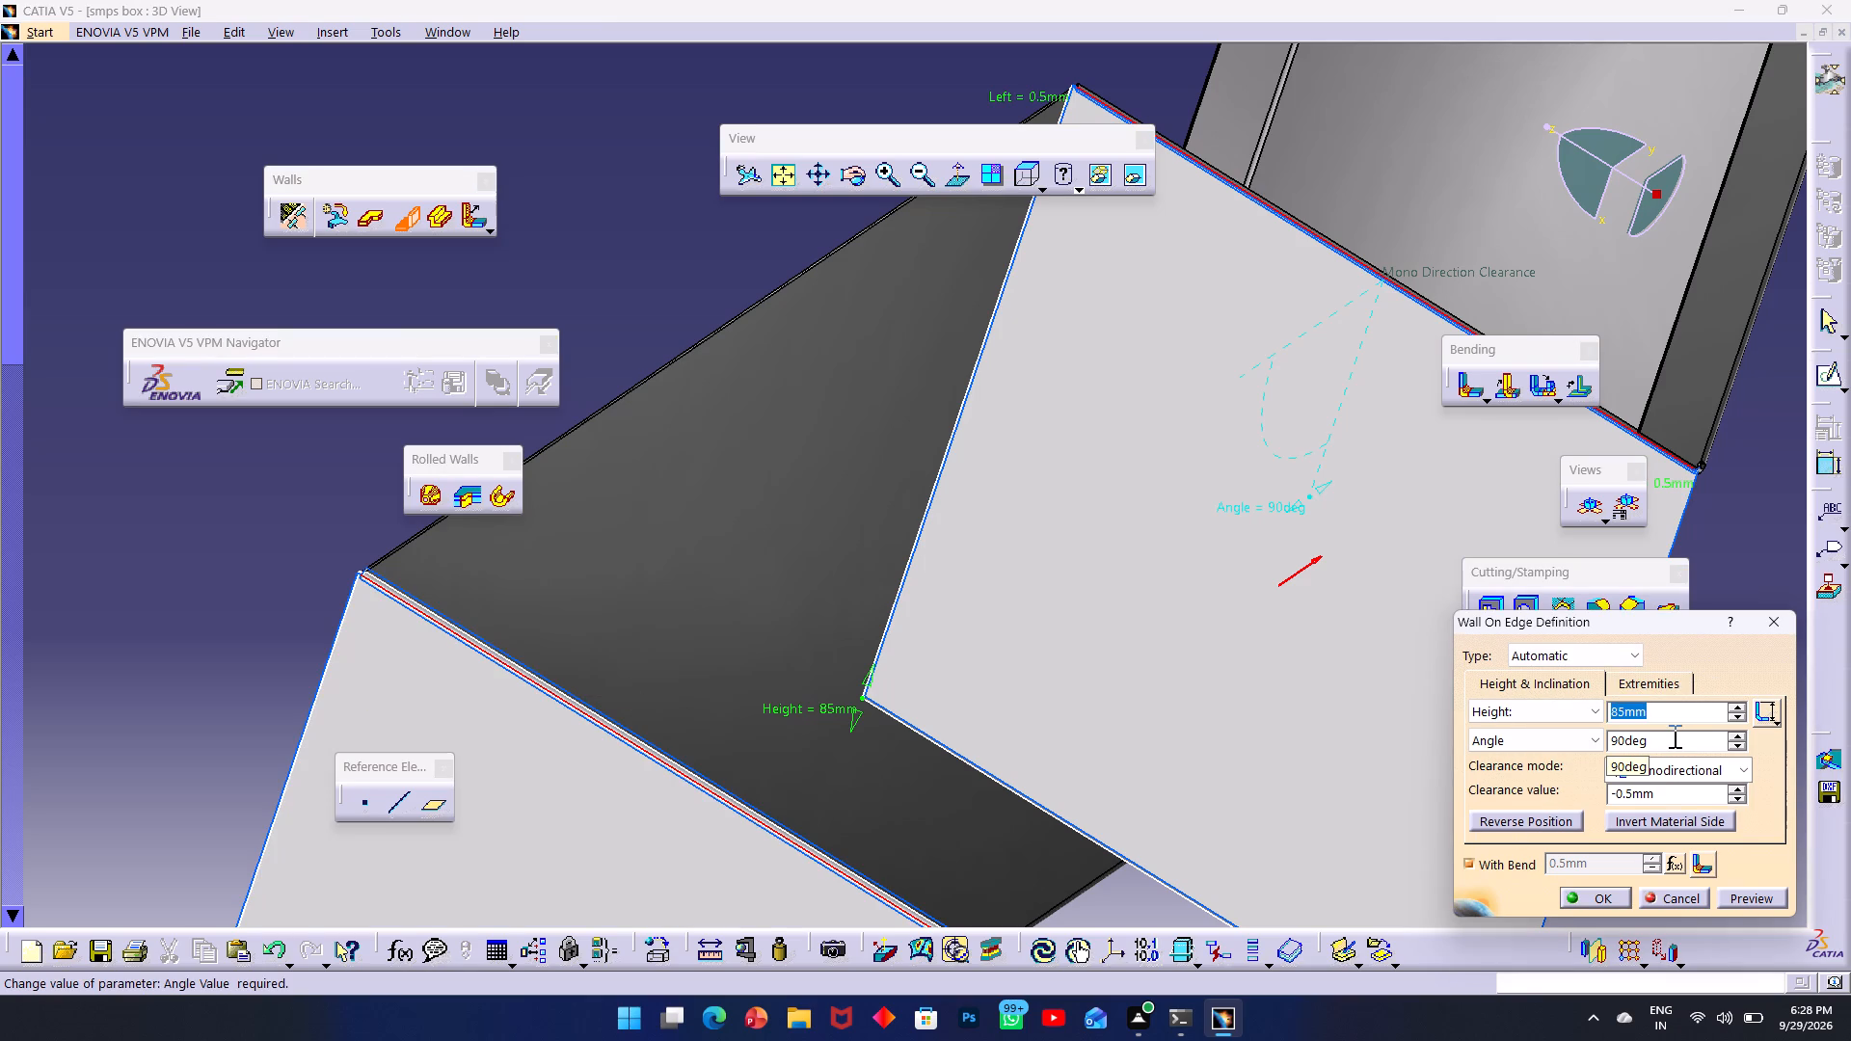
{"action": "key", "text": "9"}
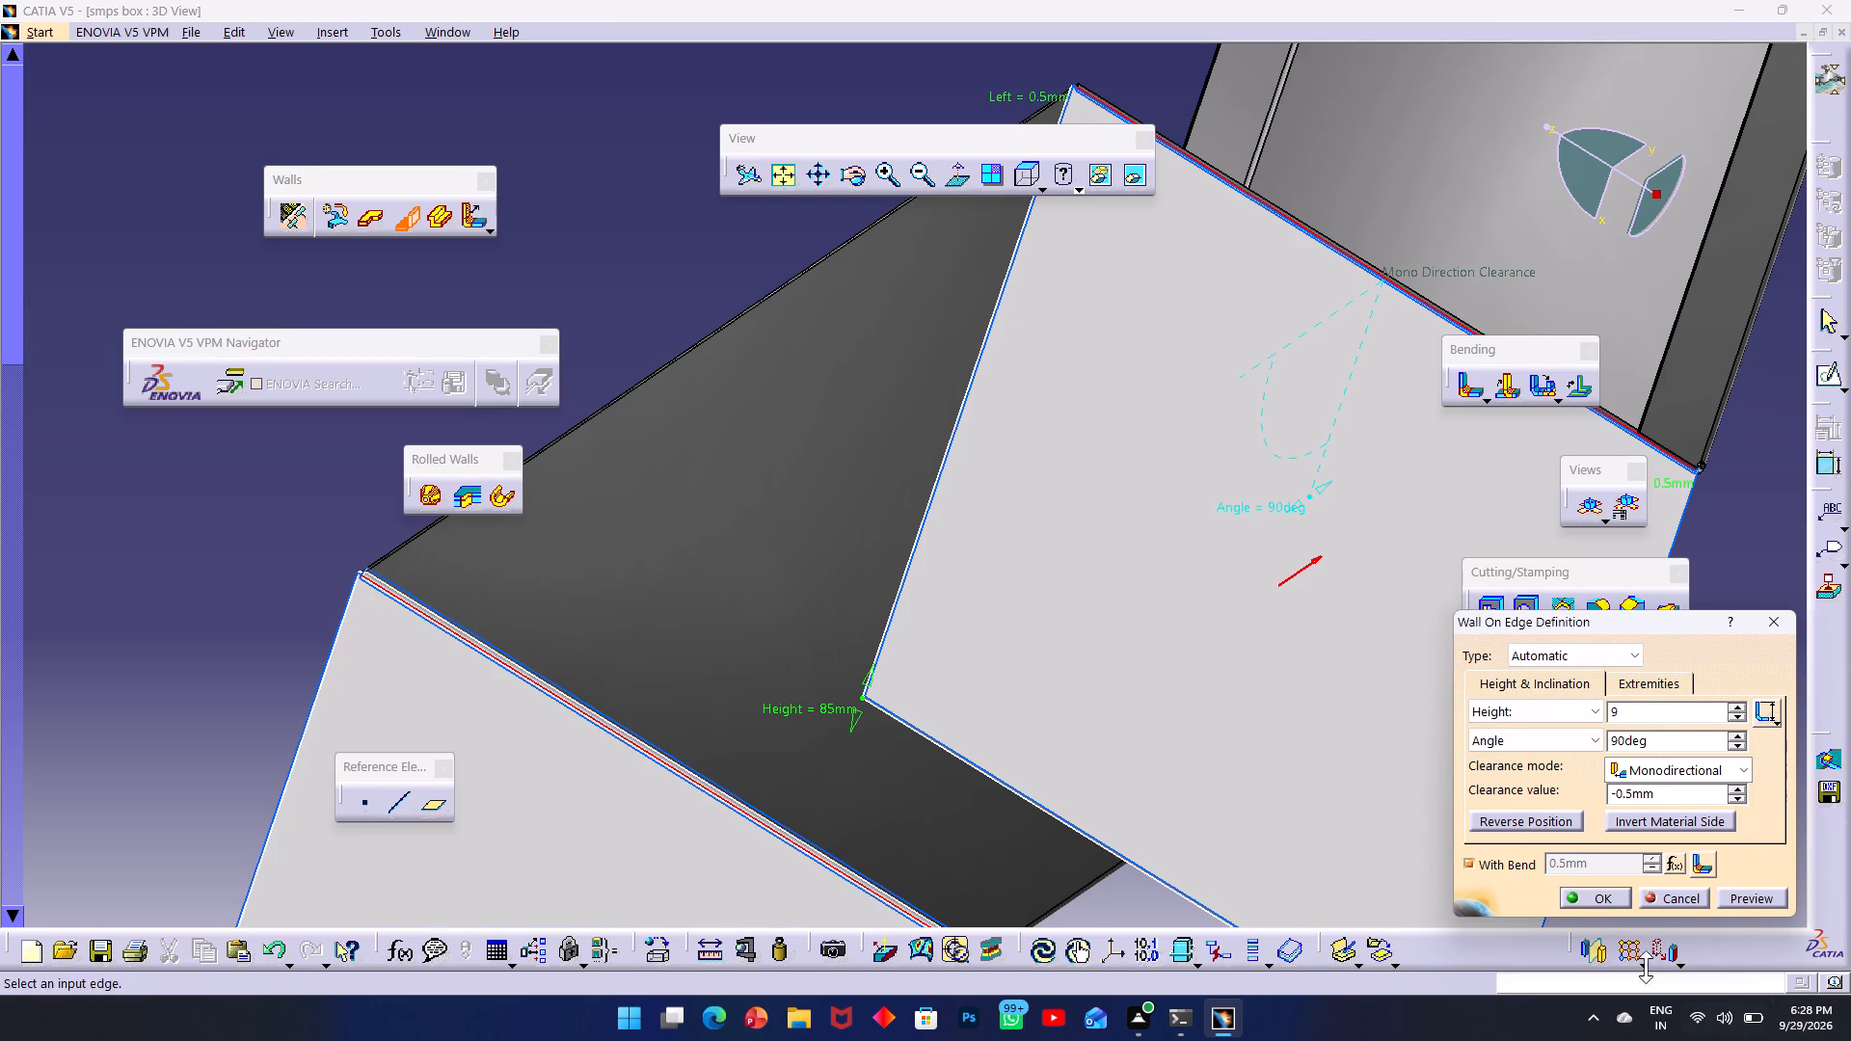
{"action": "left_click", "coordinate": [1554, 822]}
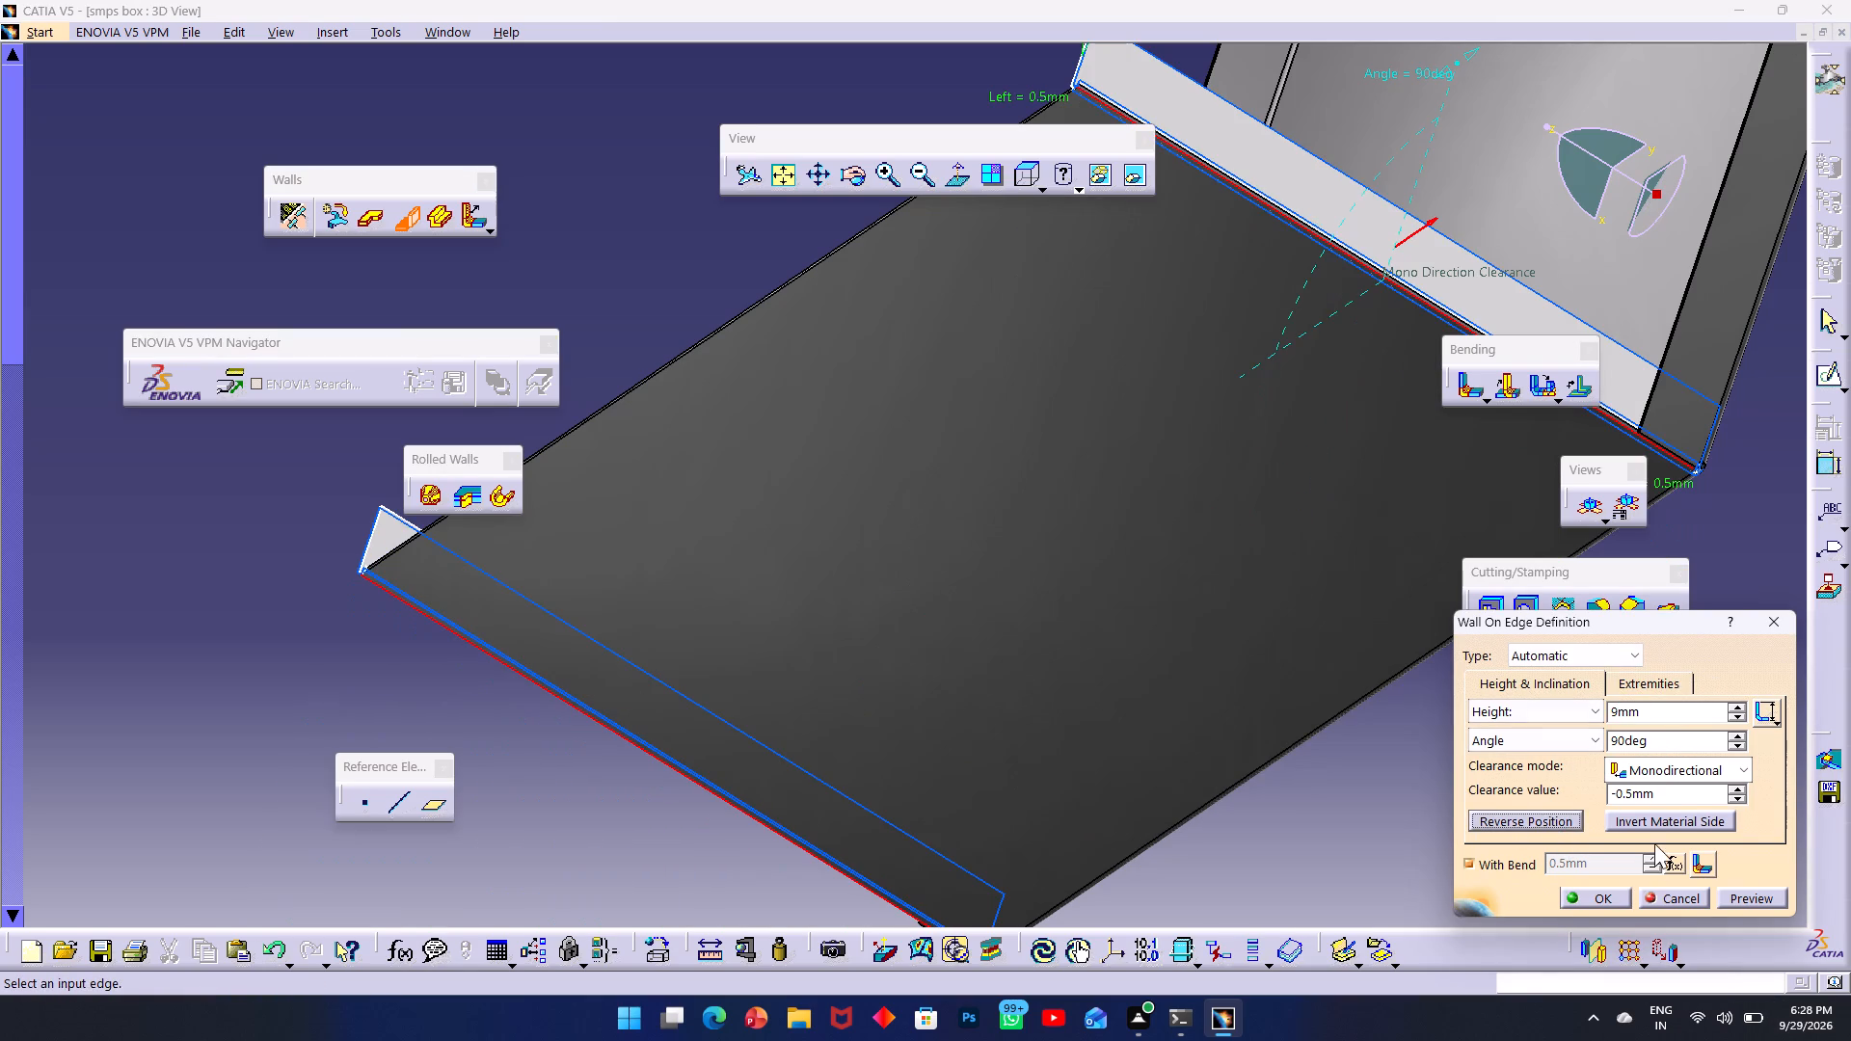
Set the extremities of the new wall to a left offset of -10 mm and a right offset of -20 mm.
{"action": "left_click", "coordinate": [1656, 681]}
{"action": "left_click_drag", "start_coordinate": [1627, 720], "coordinate": [1476, 711]}
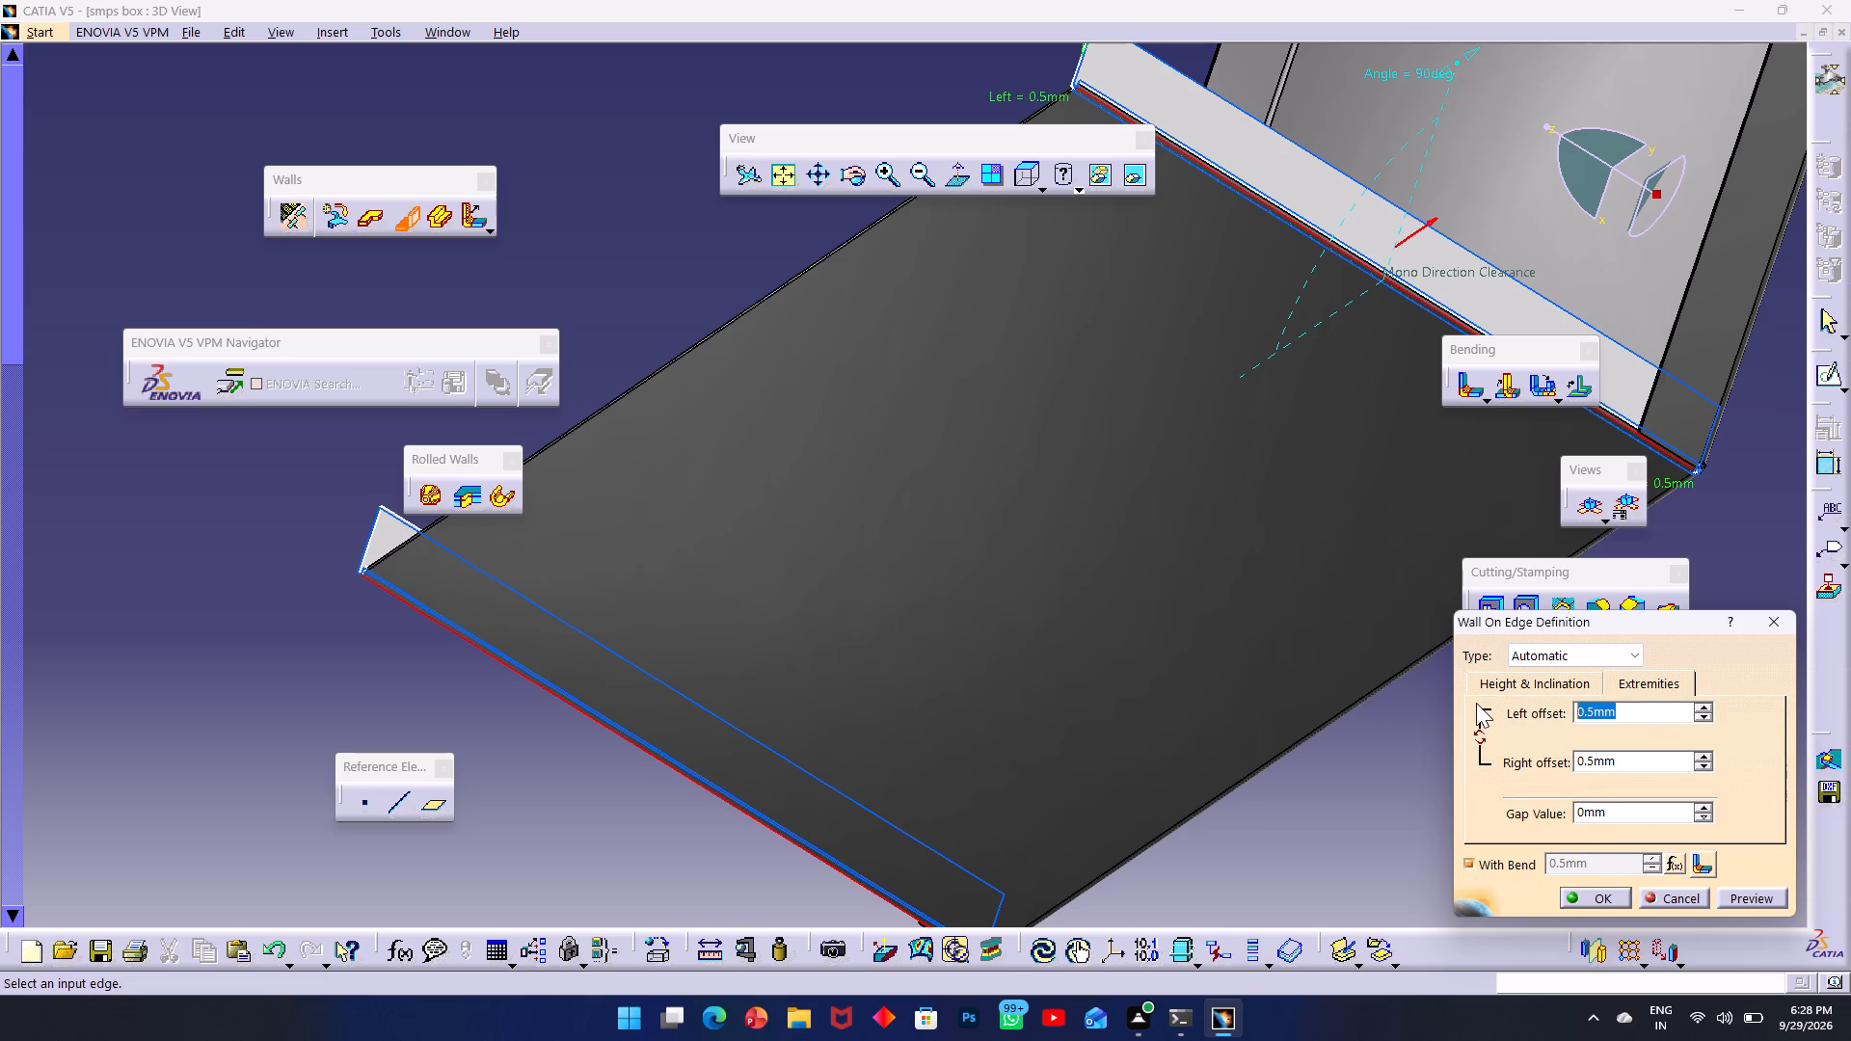
{"action": "key", "text": "minus"}
{"action": "type", "text": "10"}
{"action": "left_click_drag", "start_coordinate": [1640, 763], "coordinate": [1536, 771]}
{"action": "key", "text": "minus"}
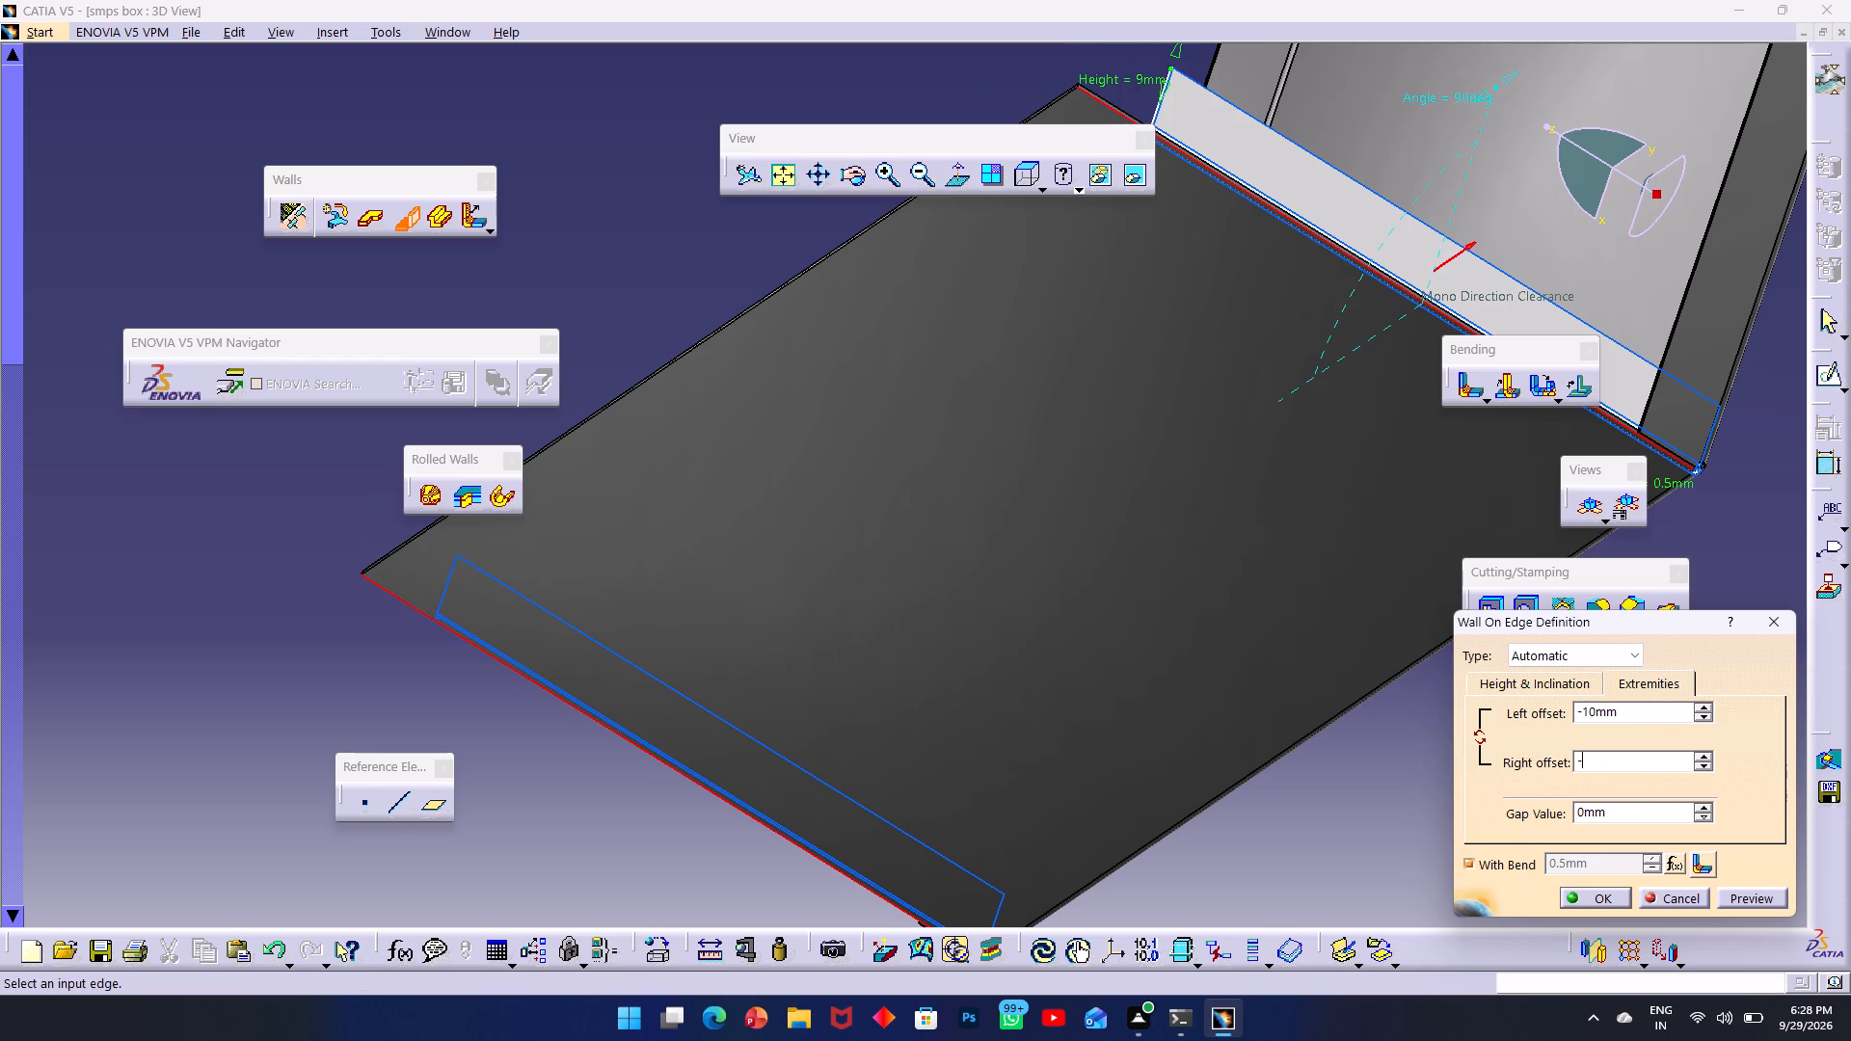
{"action": "type", "text": "20"}
{"action": "left_click", "coordinate": [1799, 775]}
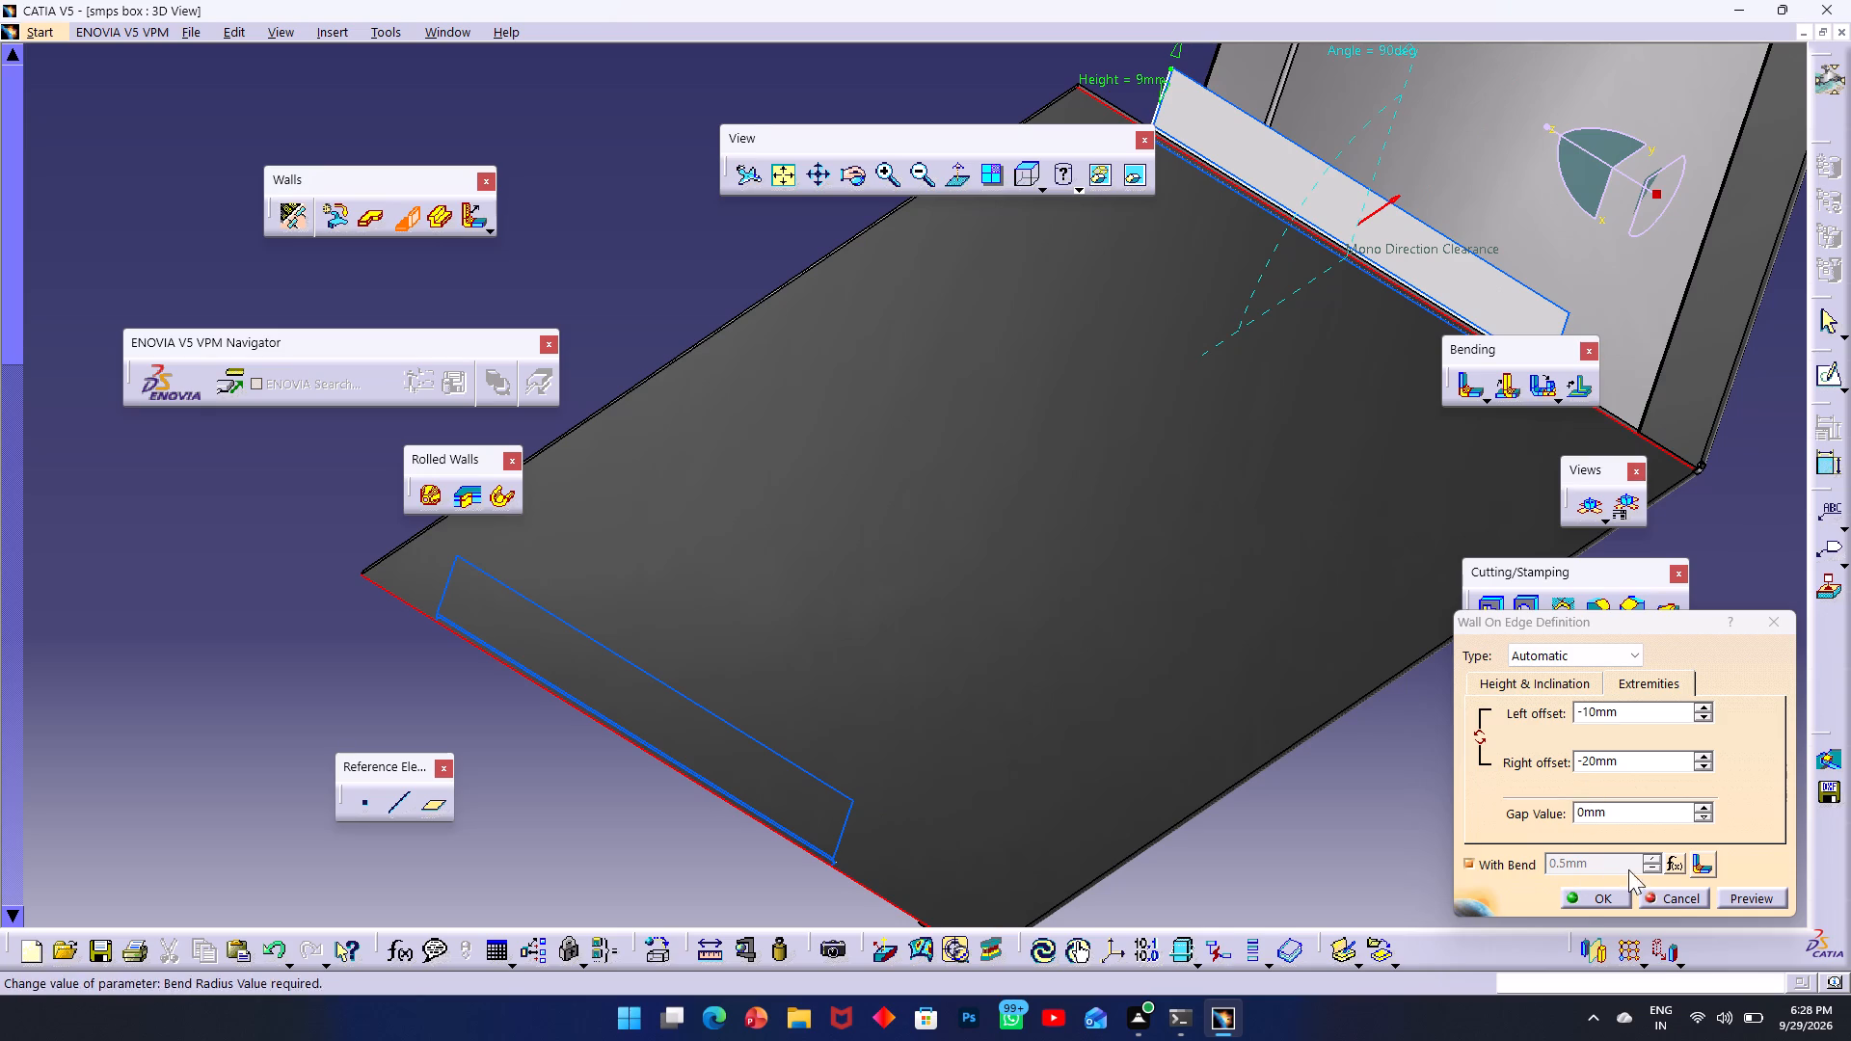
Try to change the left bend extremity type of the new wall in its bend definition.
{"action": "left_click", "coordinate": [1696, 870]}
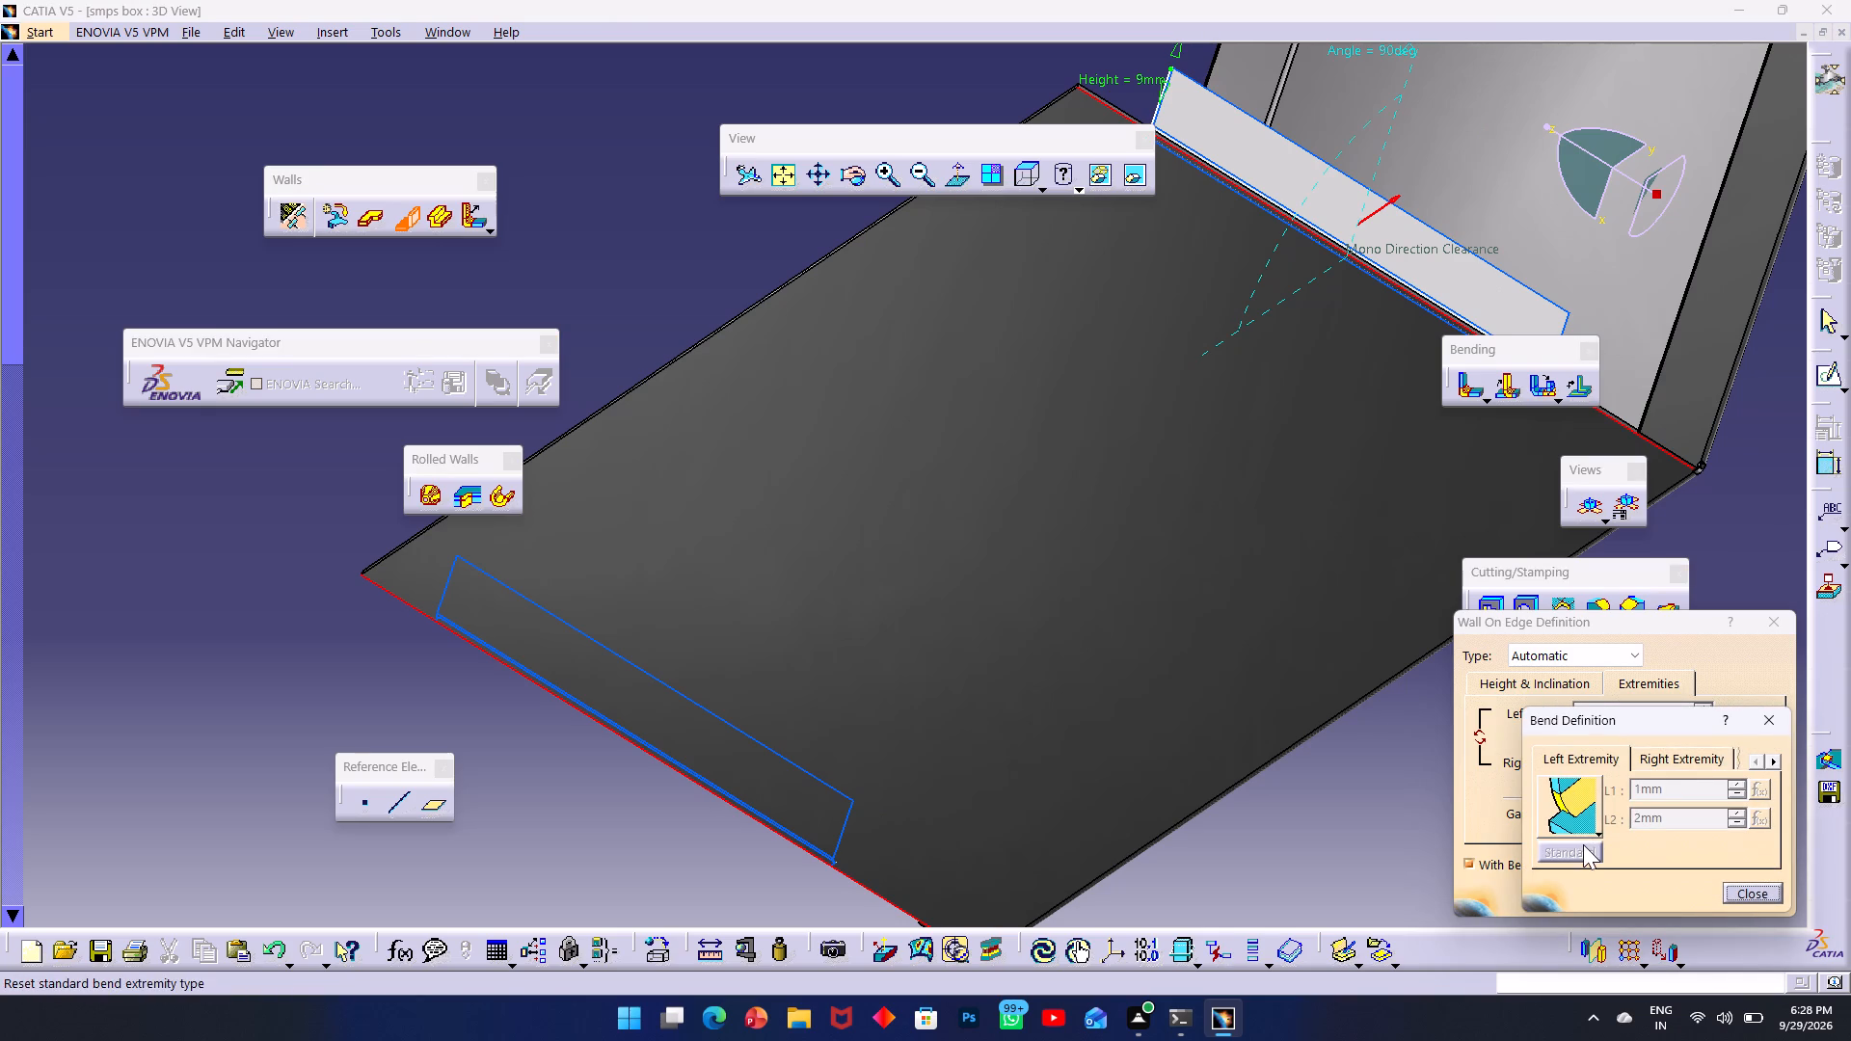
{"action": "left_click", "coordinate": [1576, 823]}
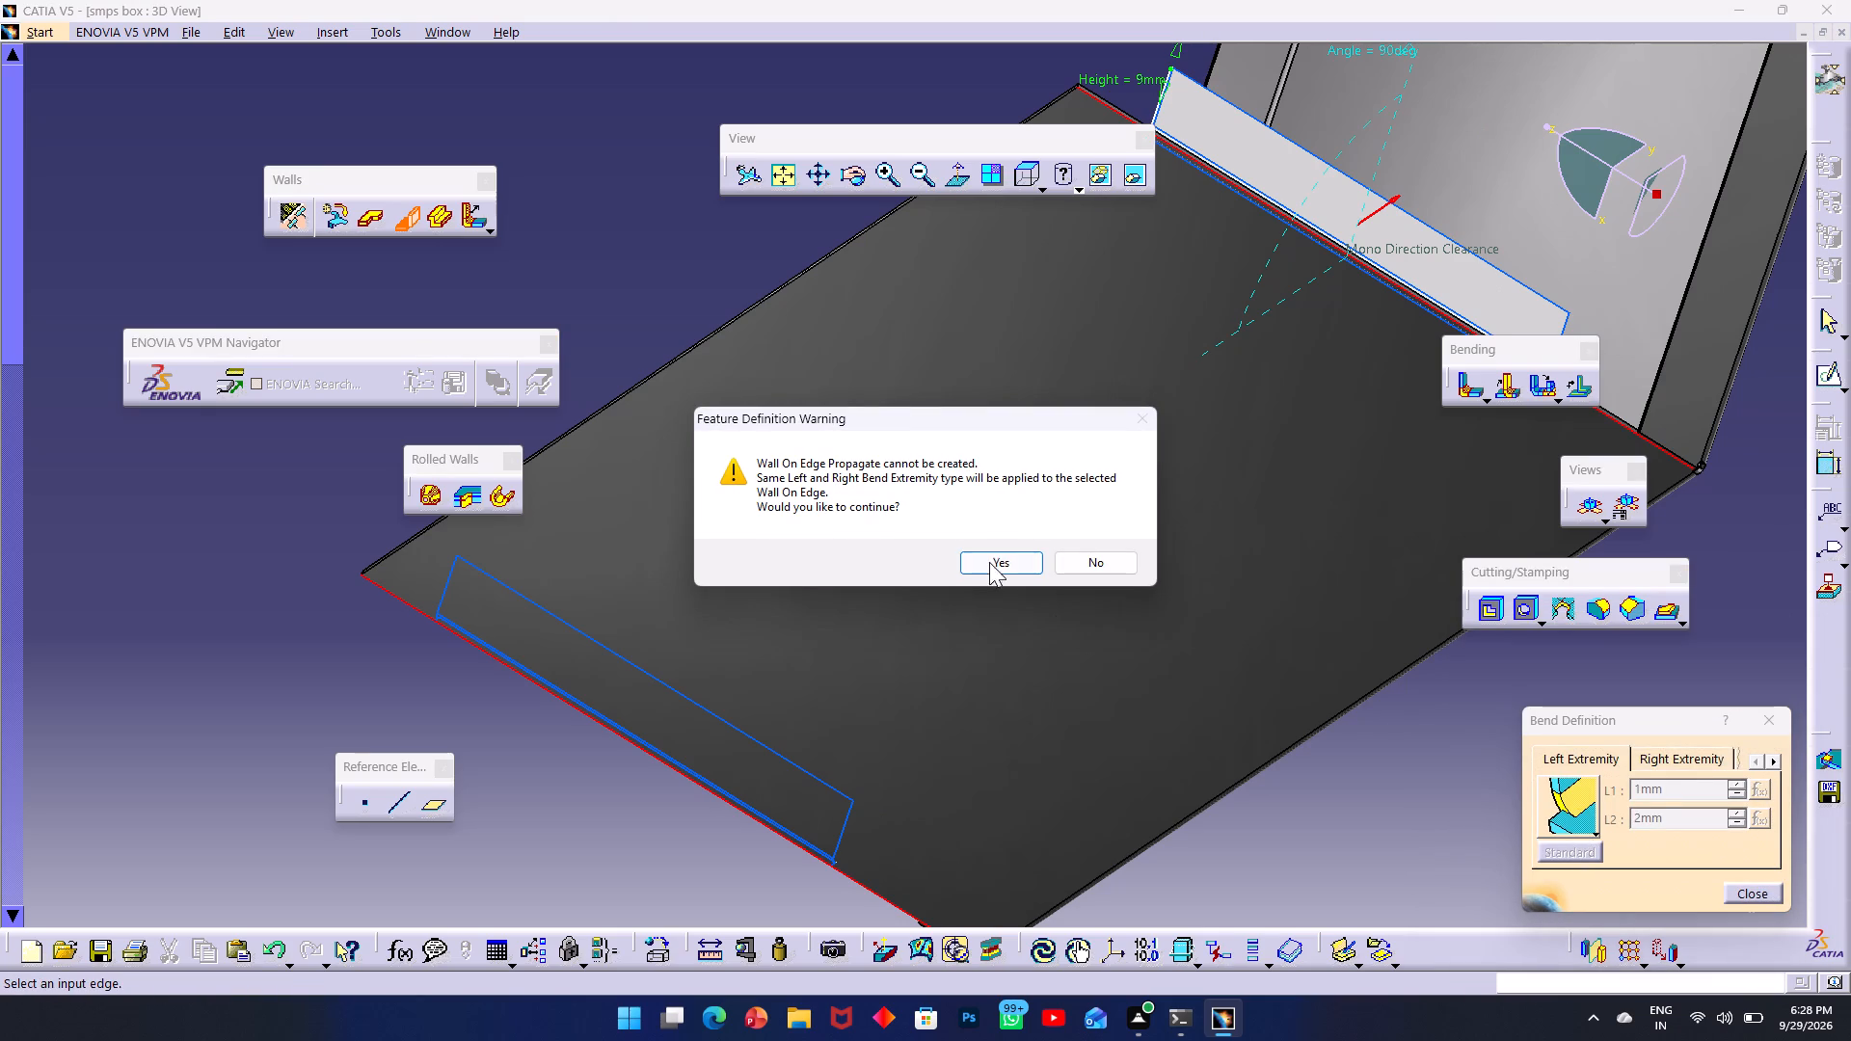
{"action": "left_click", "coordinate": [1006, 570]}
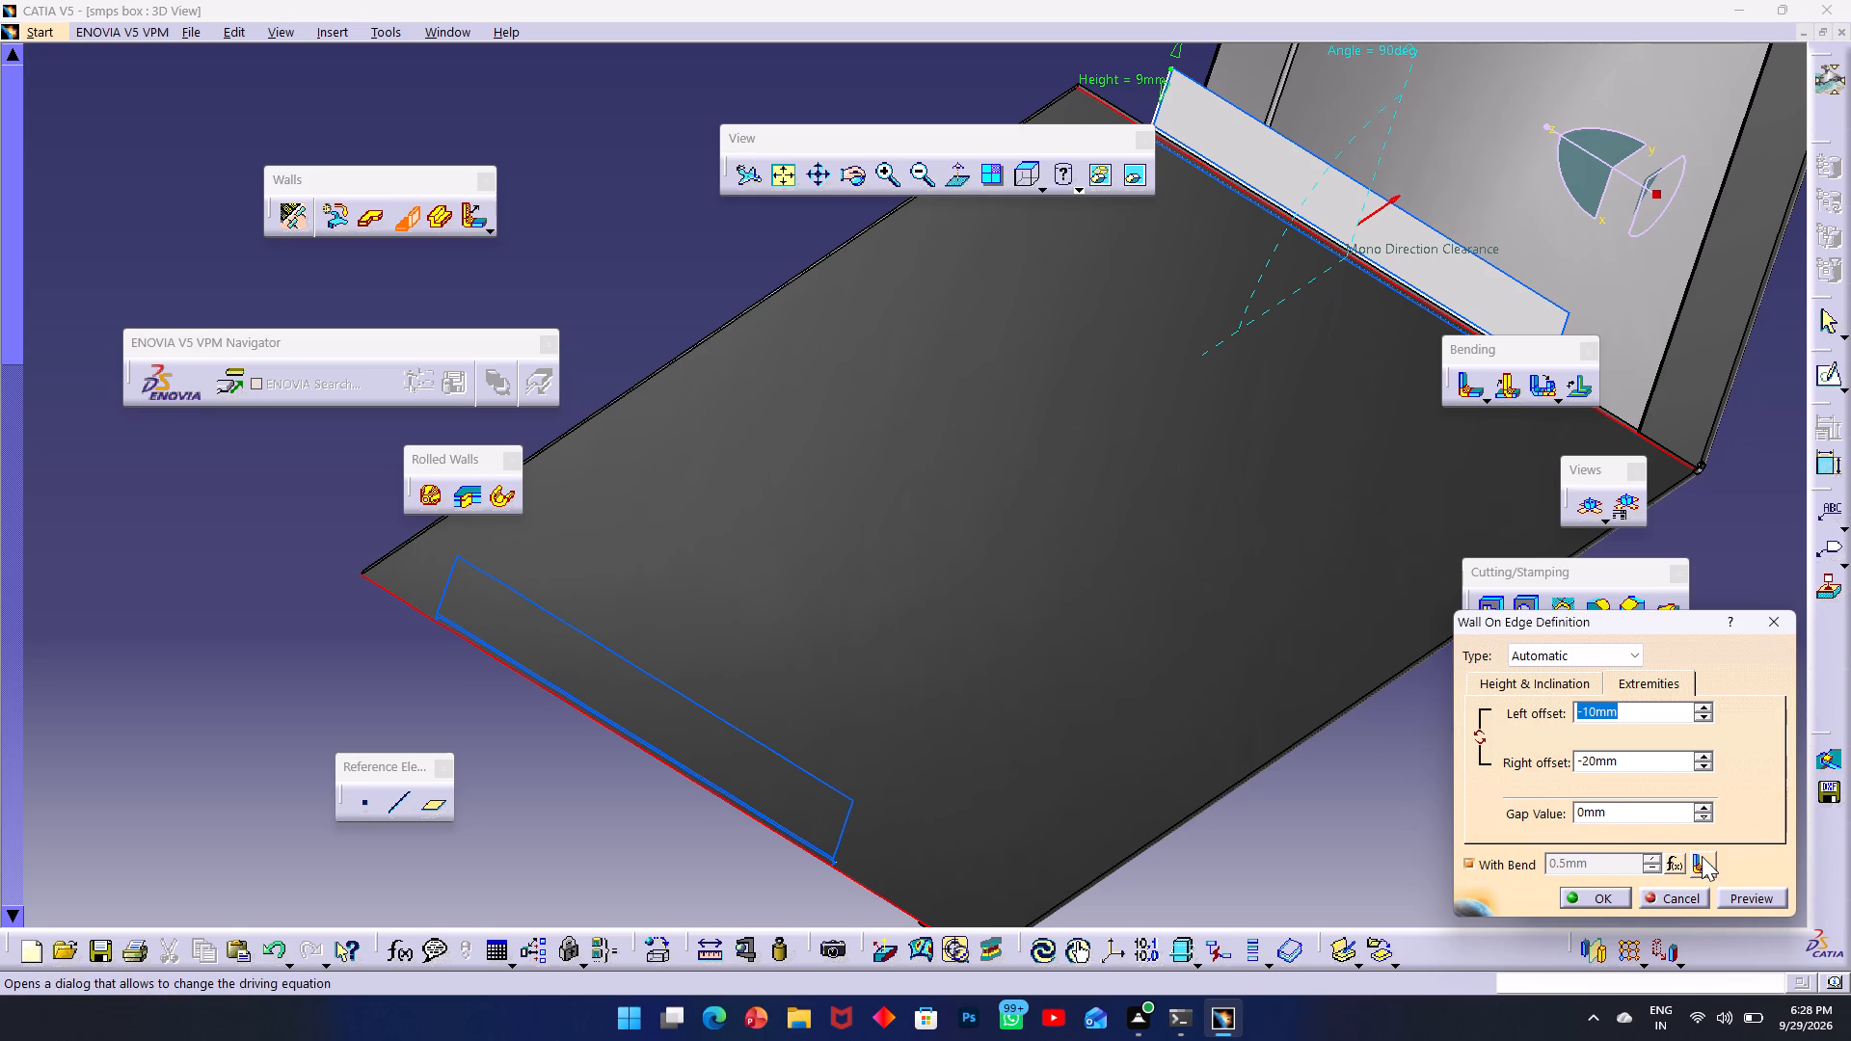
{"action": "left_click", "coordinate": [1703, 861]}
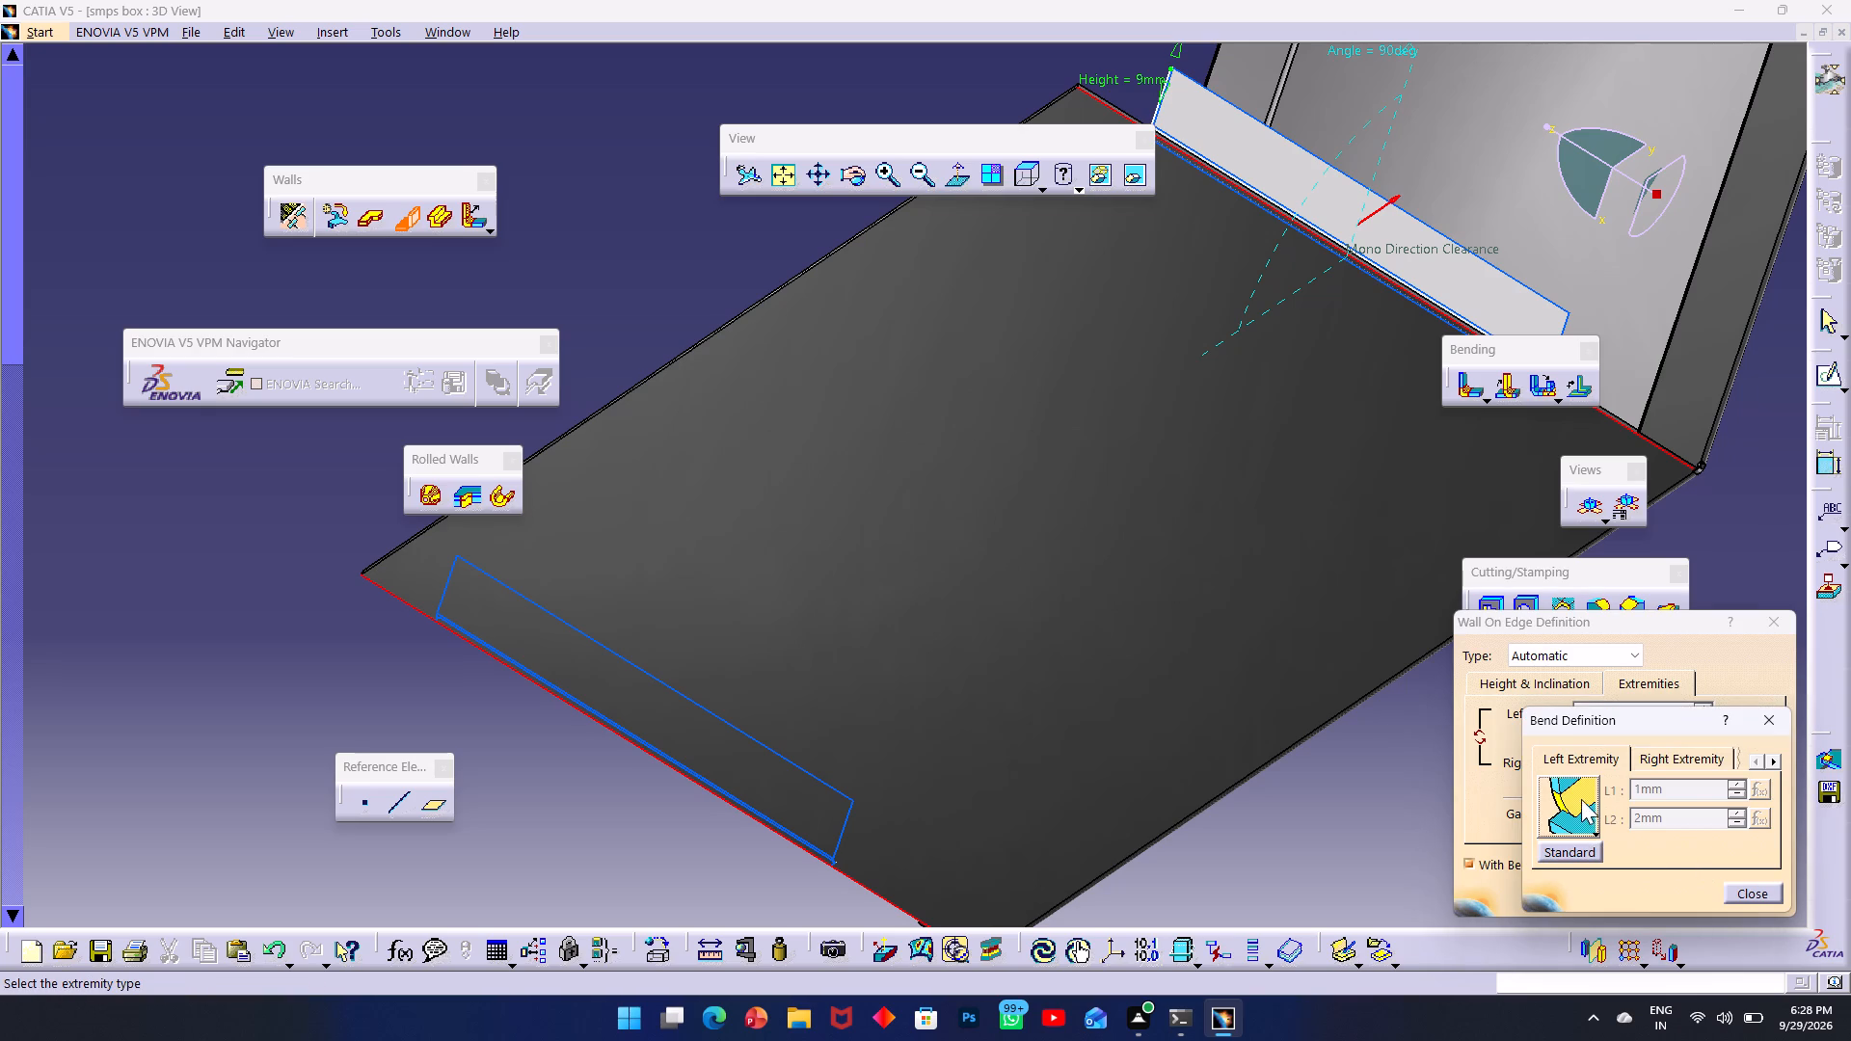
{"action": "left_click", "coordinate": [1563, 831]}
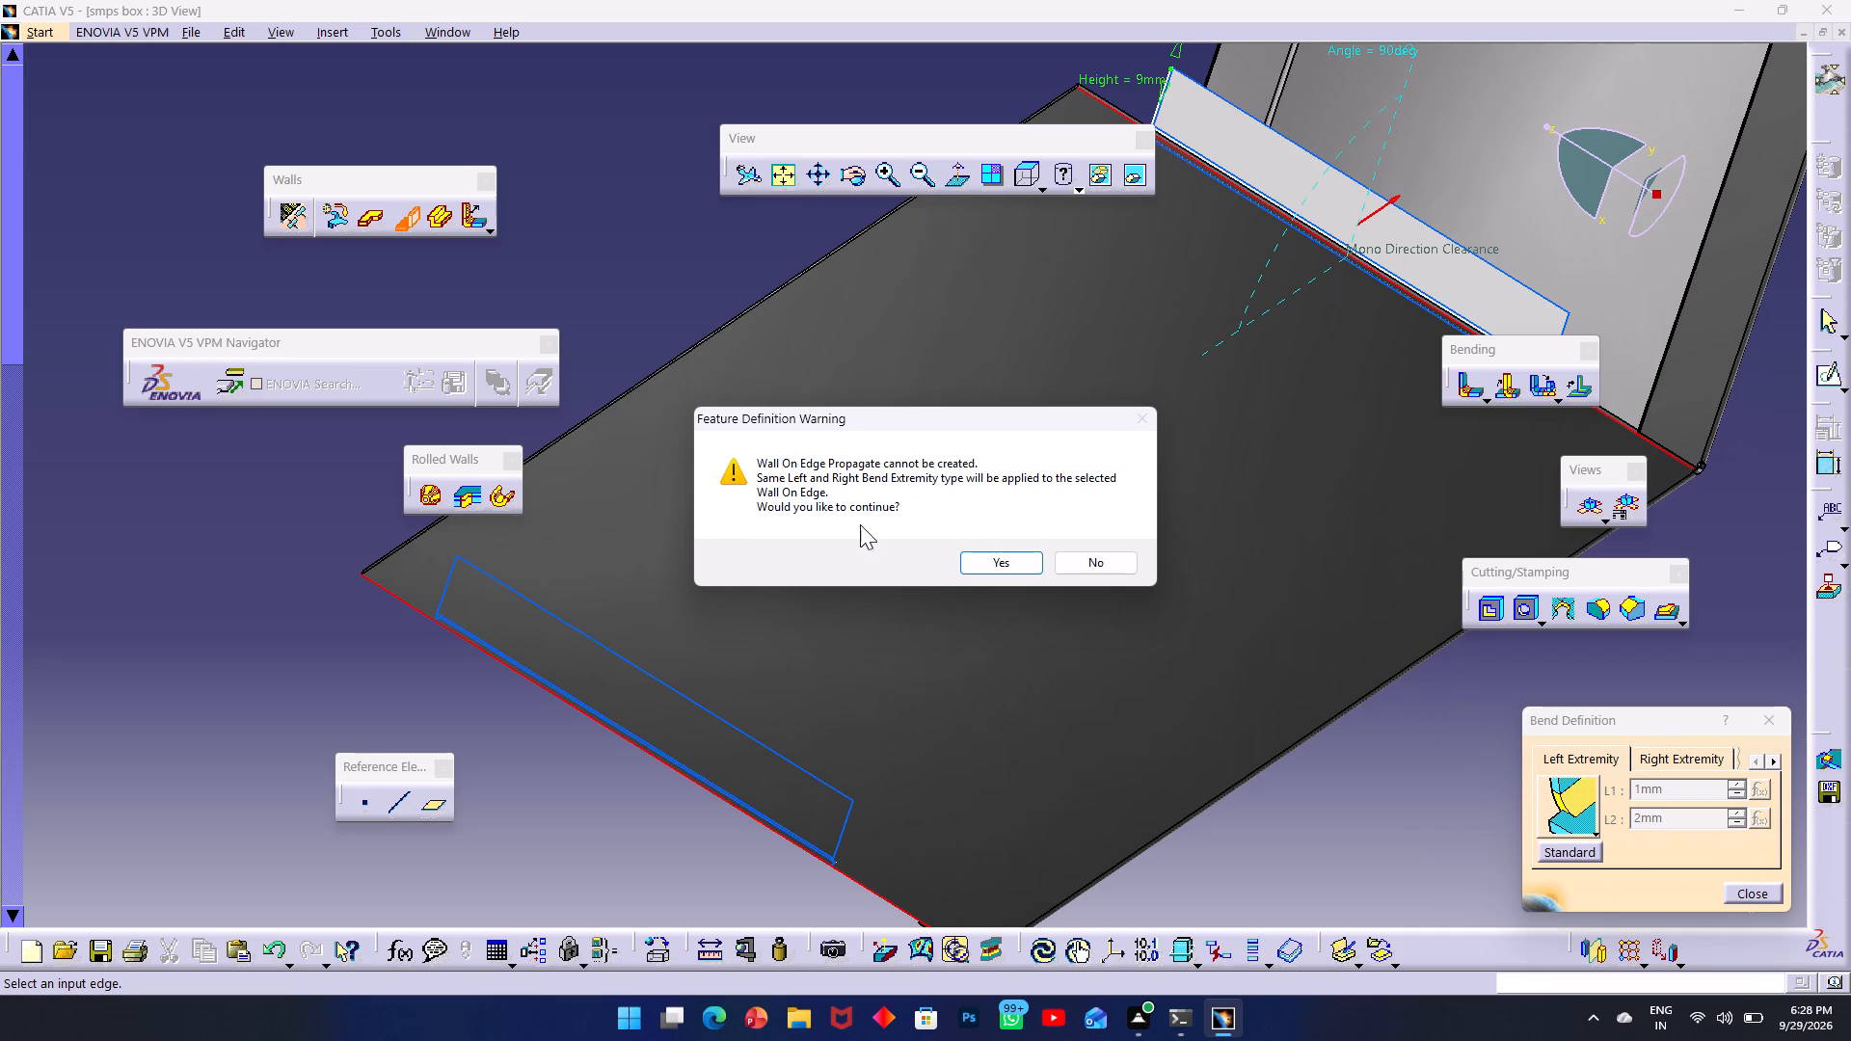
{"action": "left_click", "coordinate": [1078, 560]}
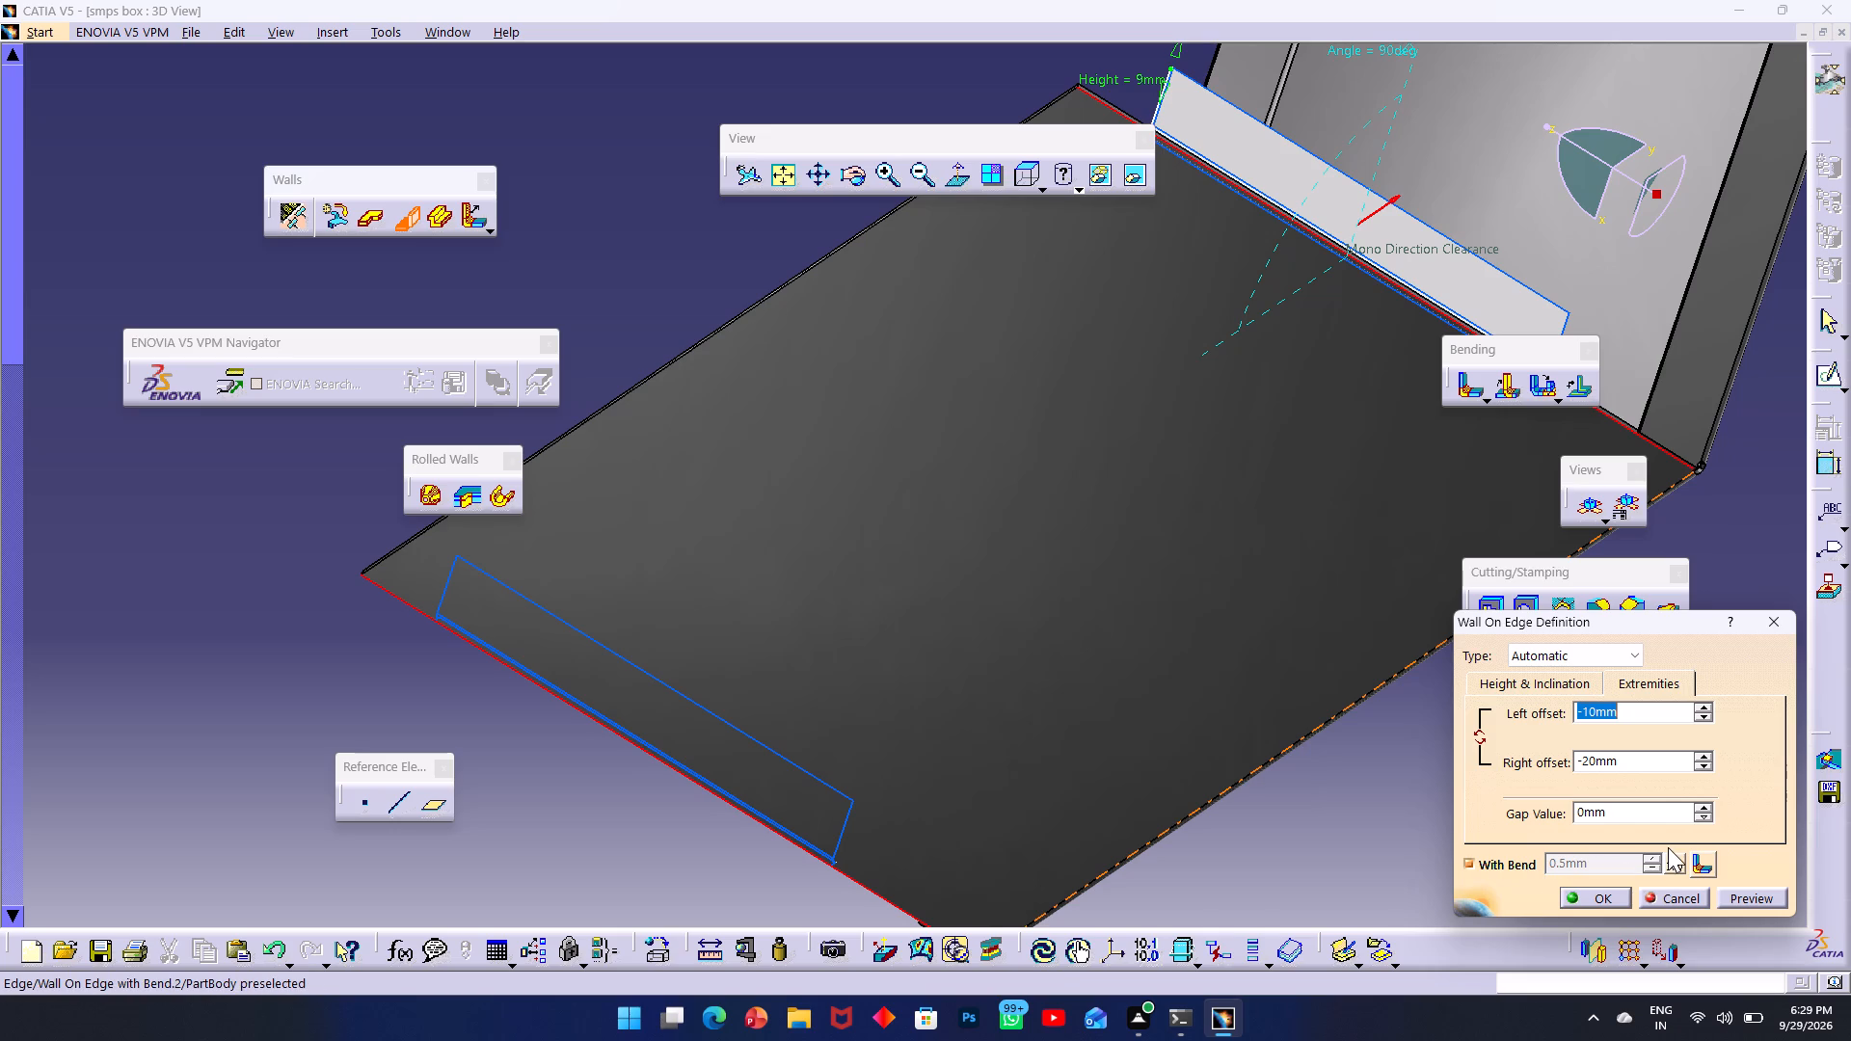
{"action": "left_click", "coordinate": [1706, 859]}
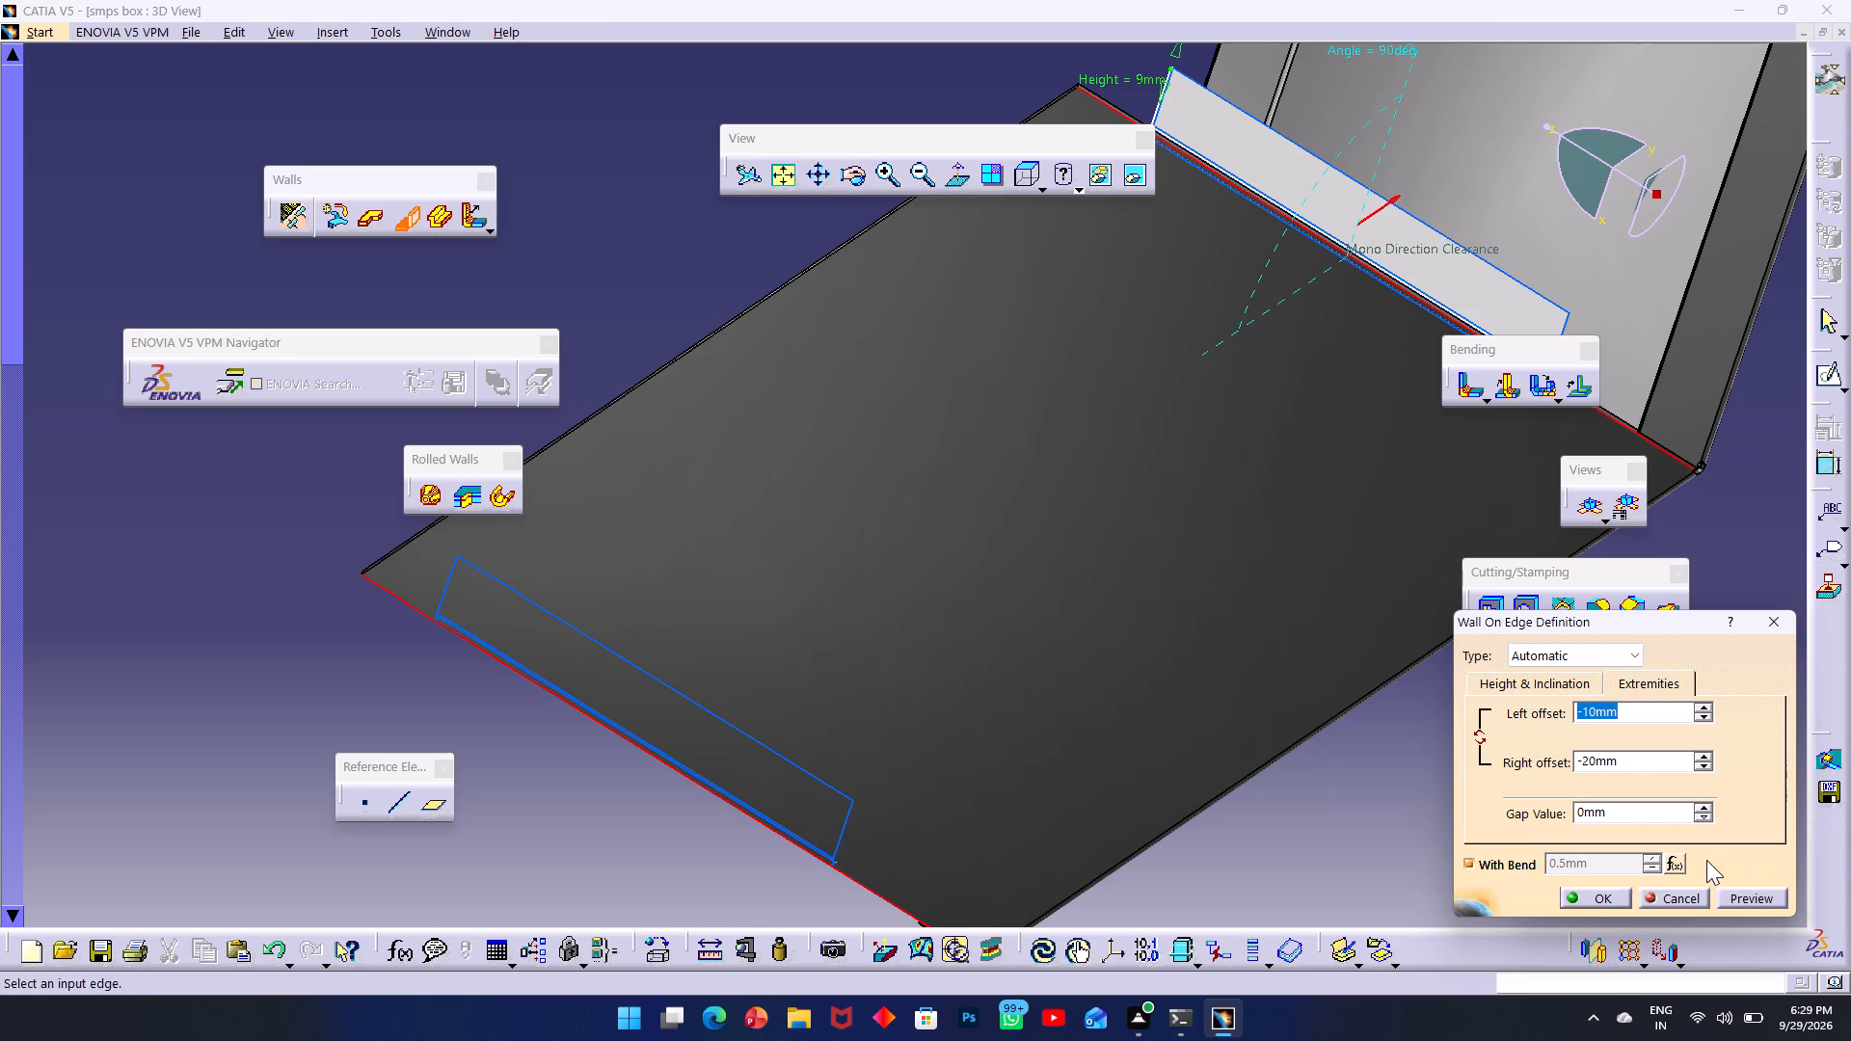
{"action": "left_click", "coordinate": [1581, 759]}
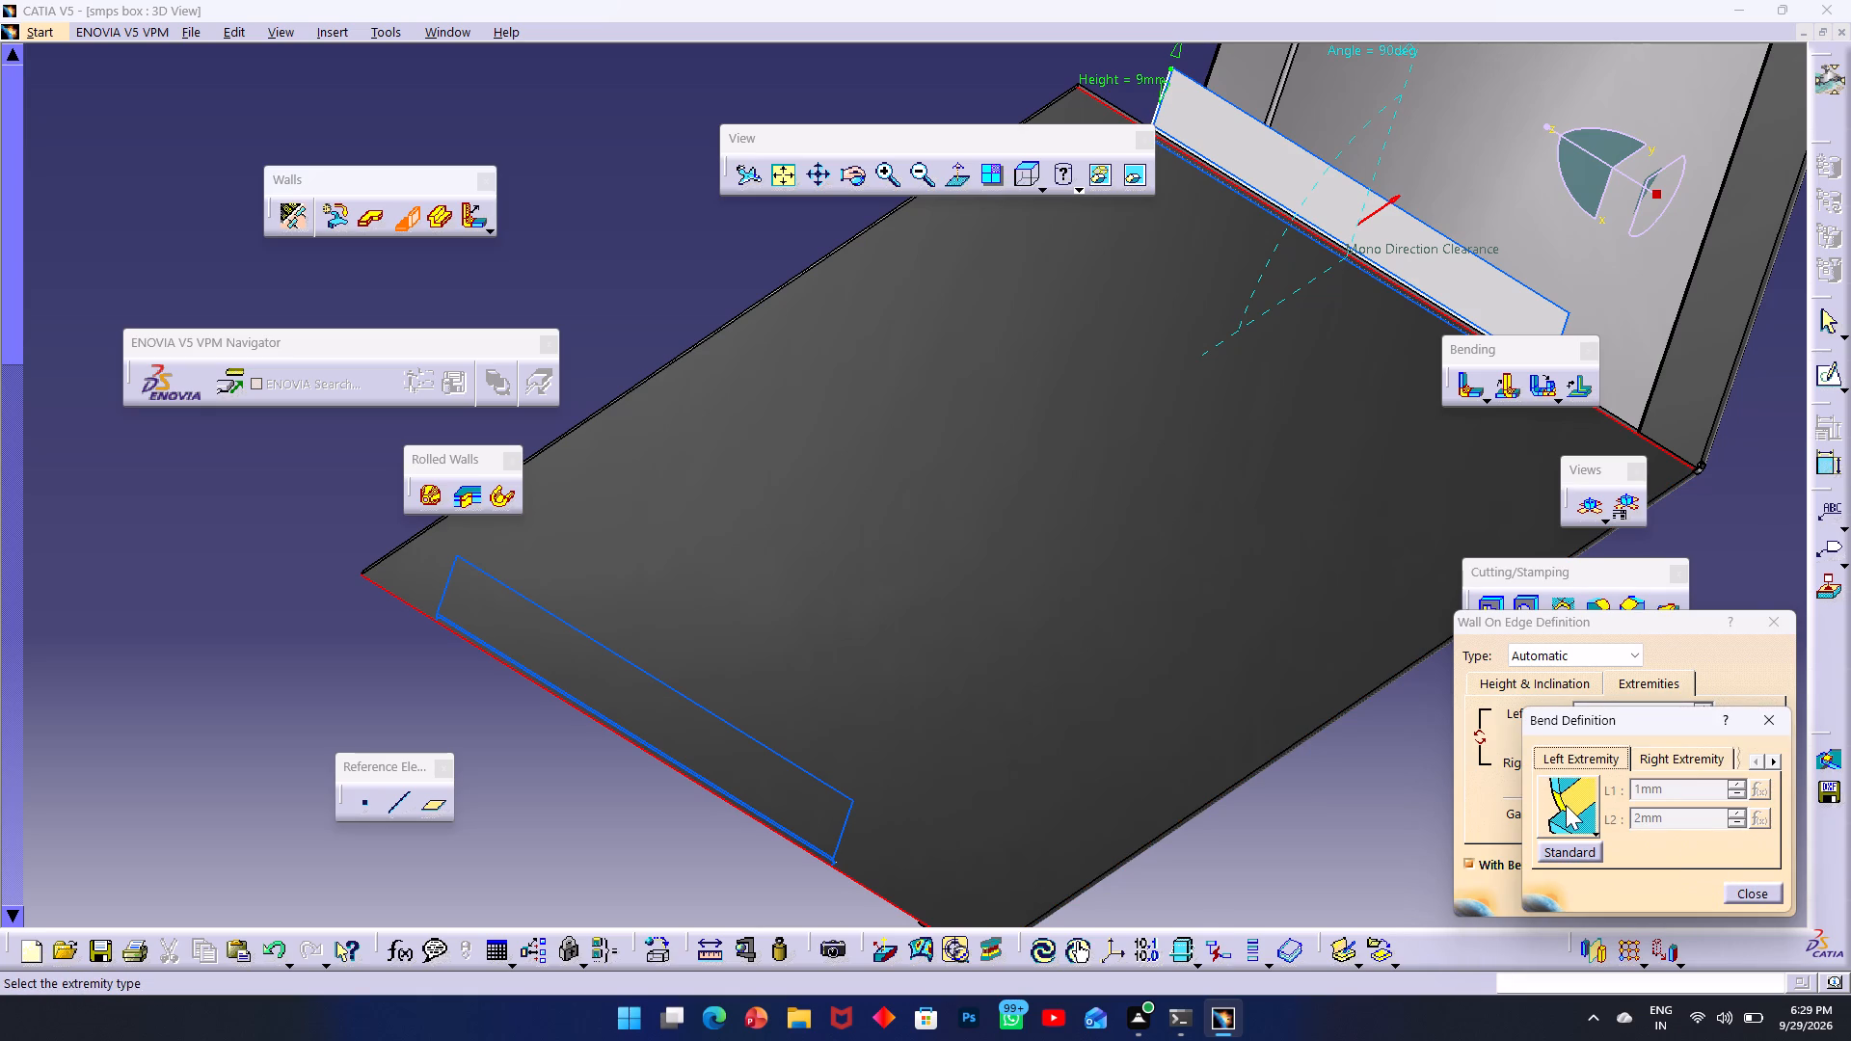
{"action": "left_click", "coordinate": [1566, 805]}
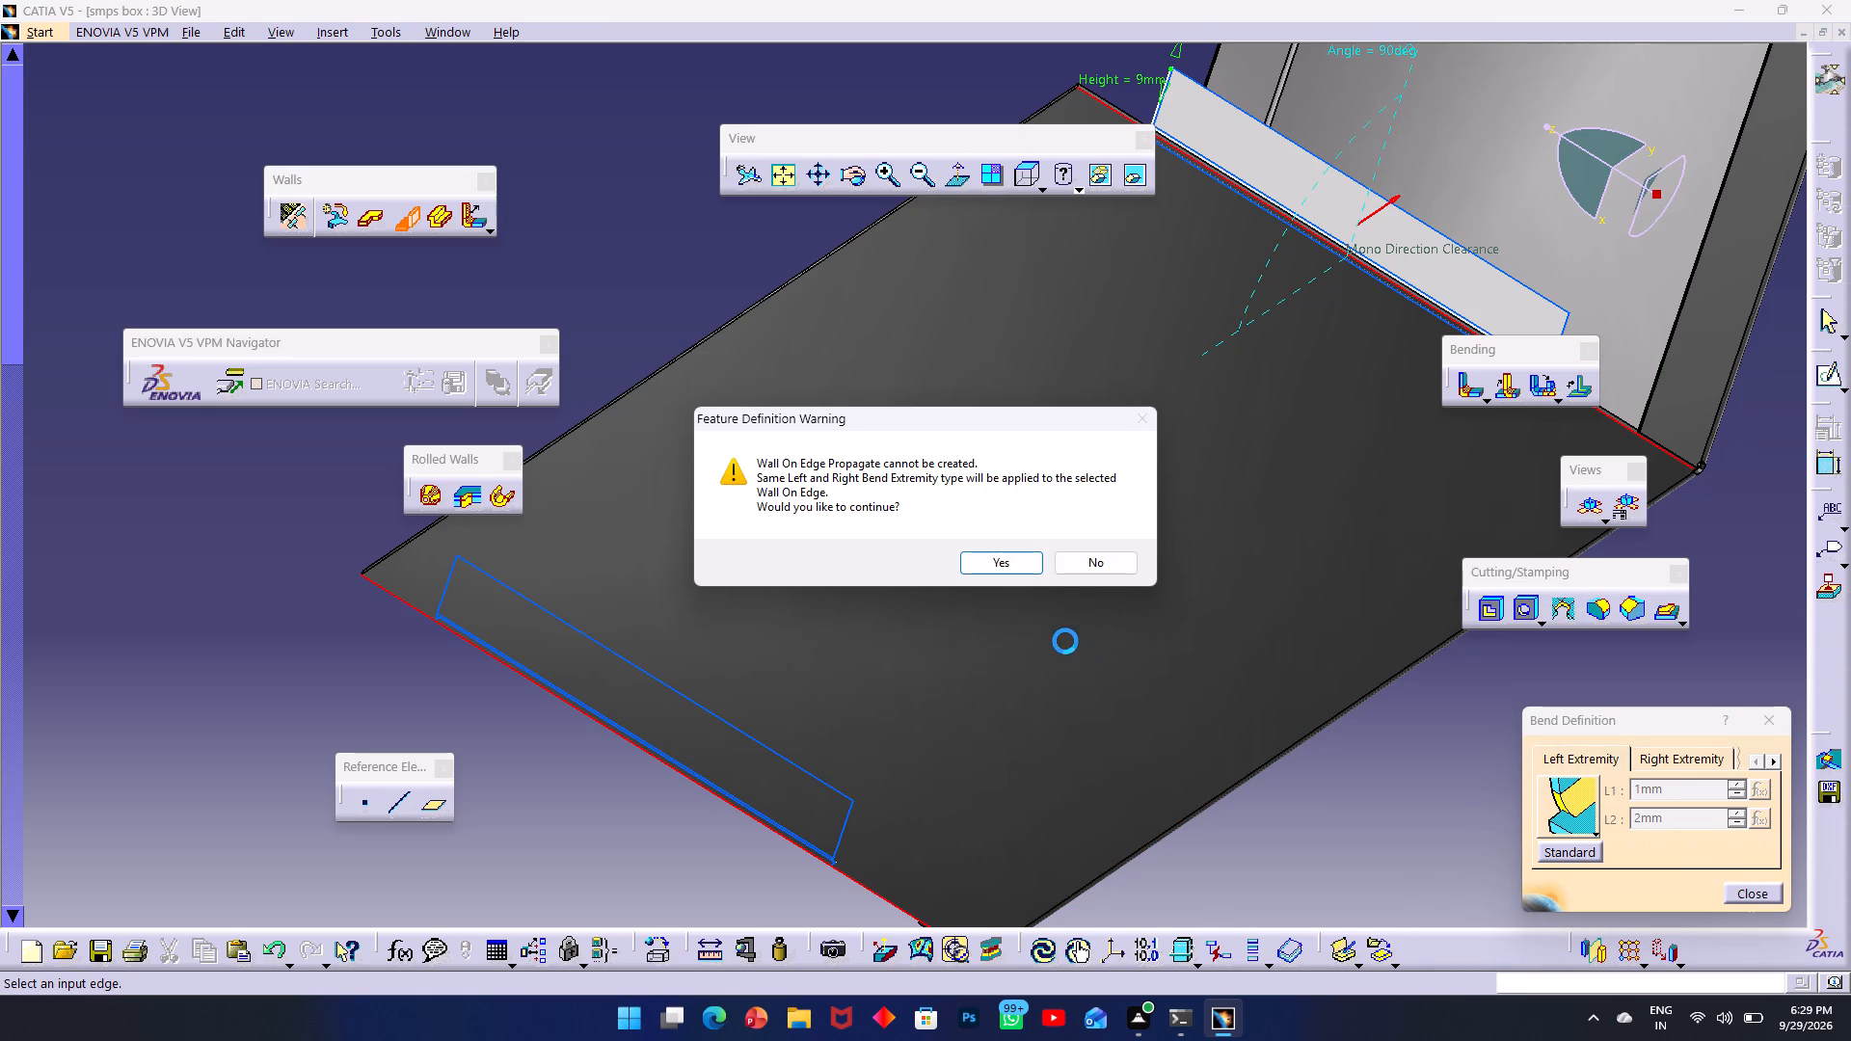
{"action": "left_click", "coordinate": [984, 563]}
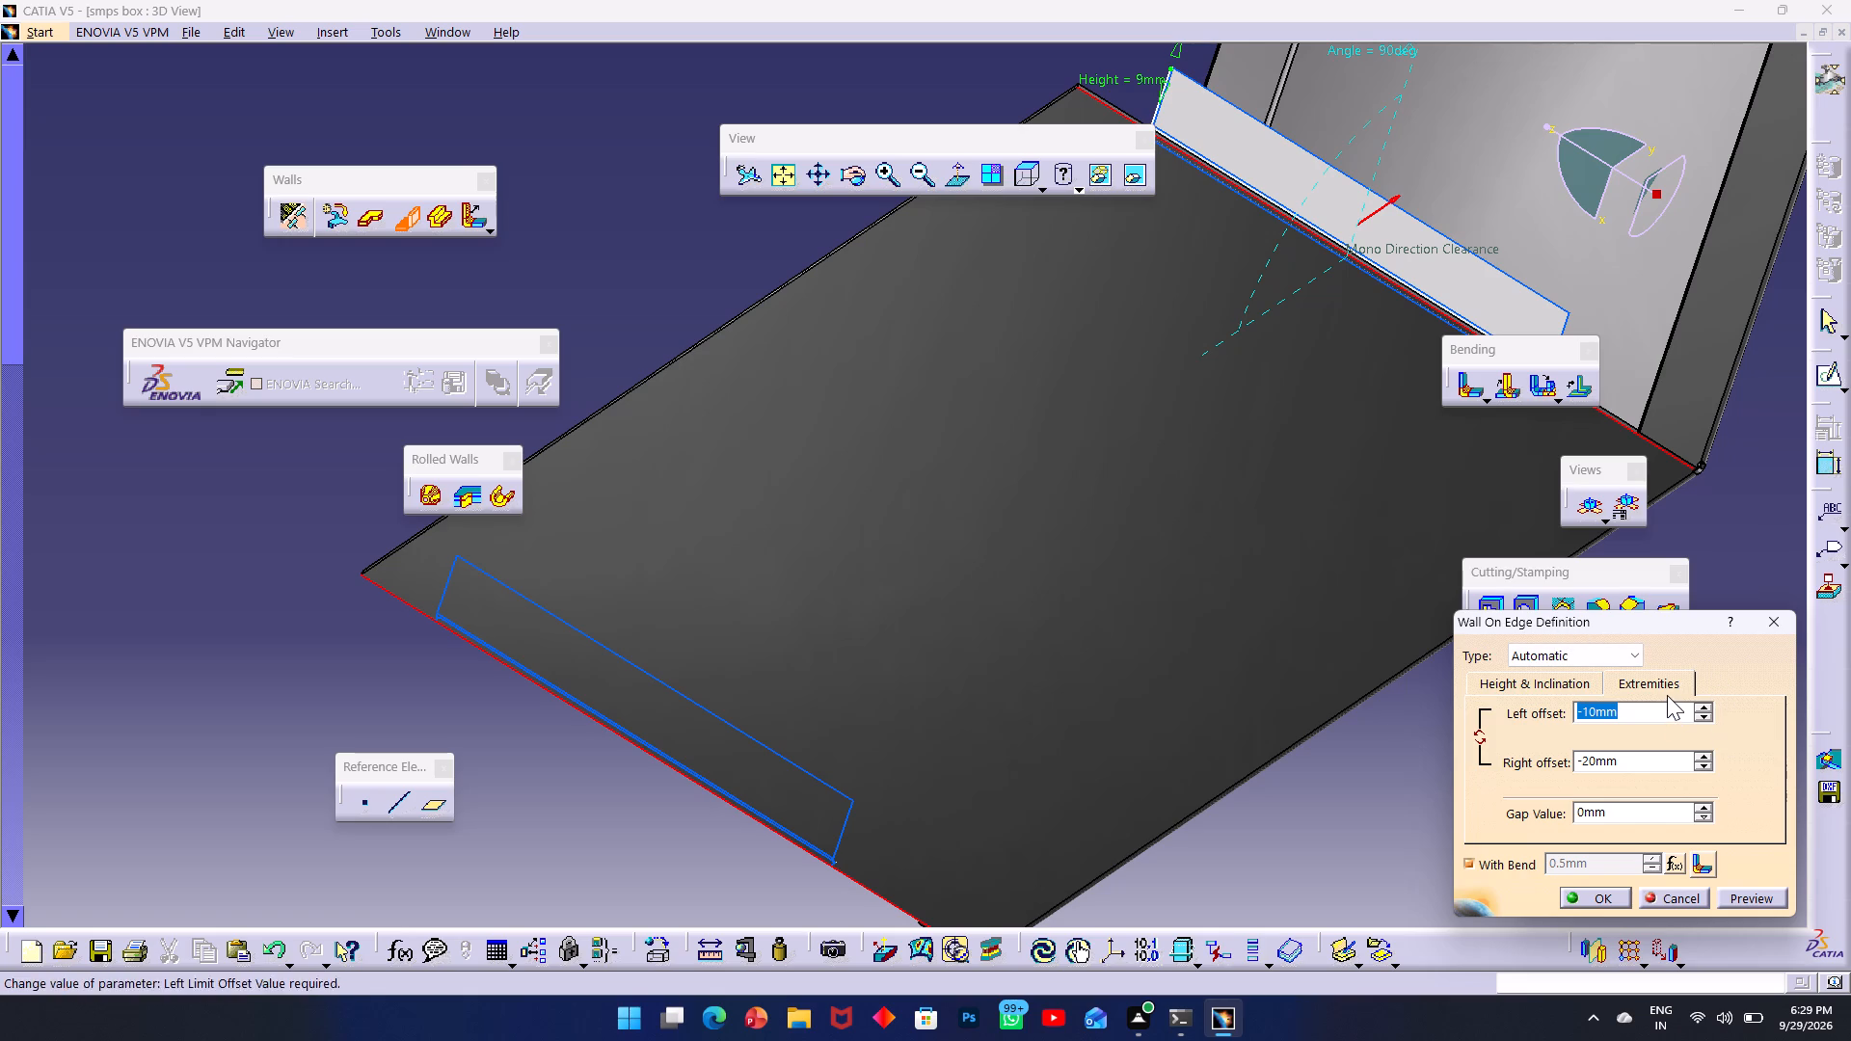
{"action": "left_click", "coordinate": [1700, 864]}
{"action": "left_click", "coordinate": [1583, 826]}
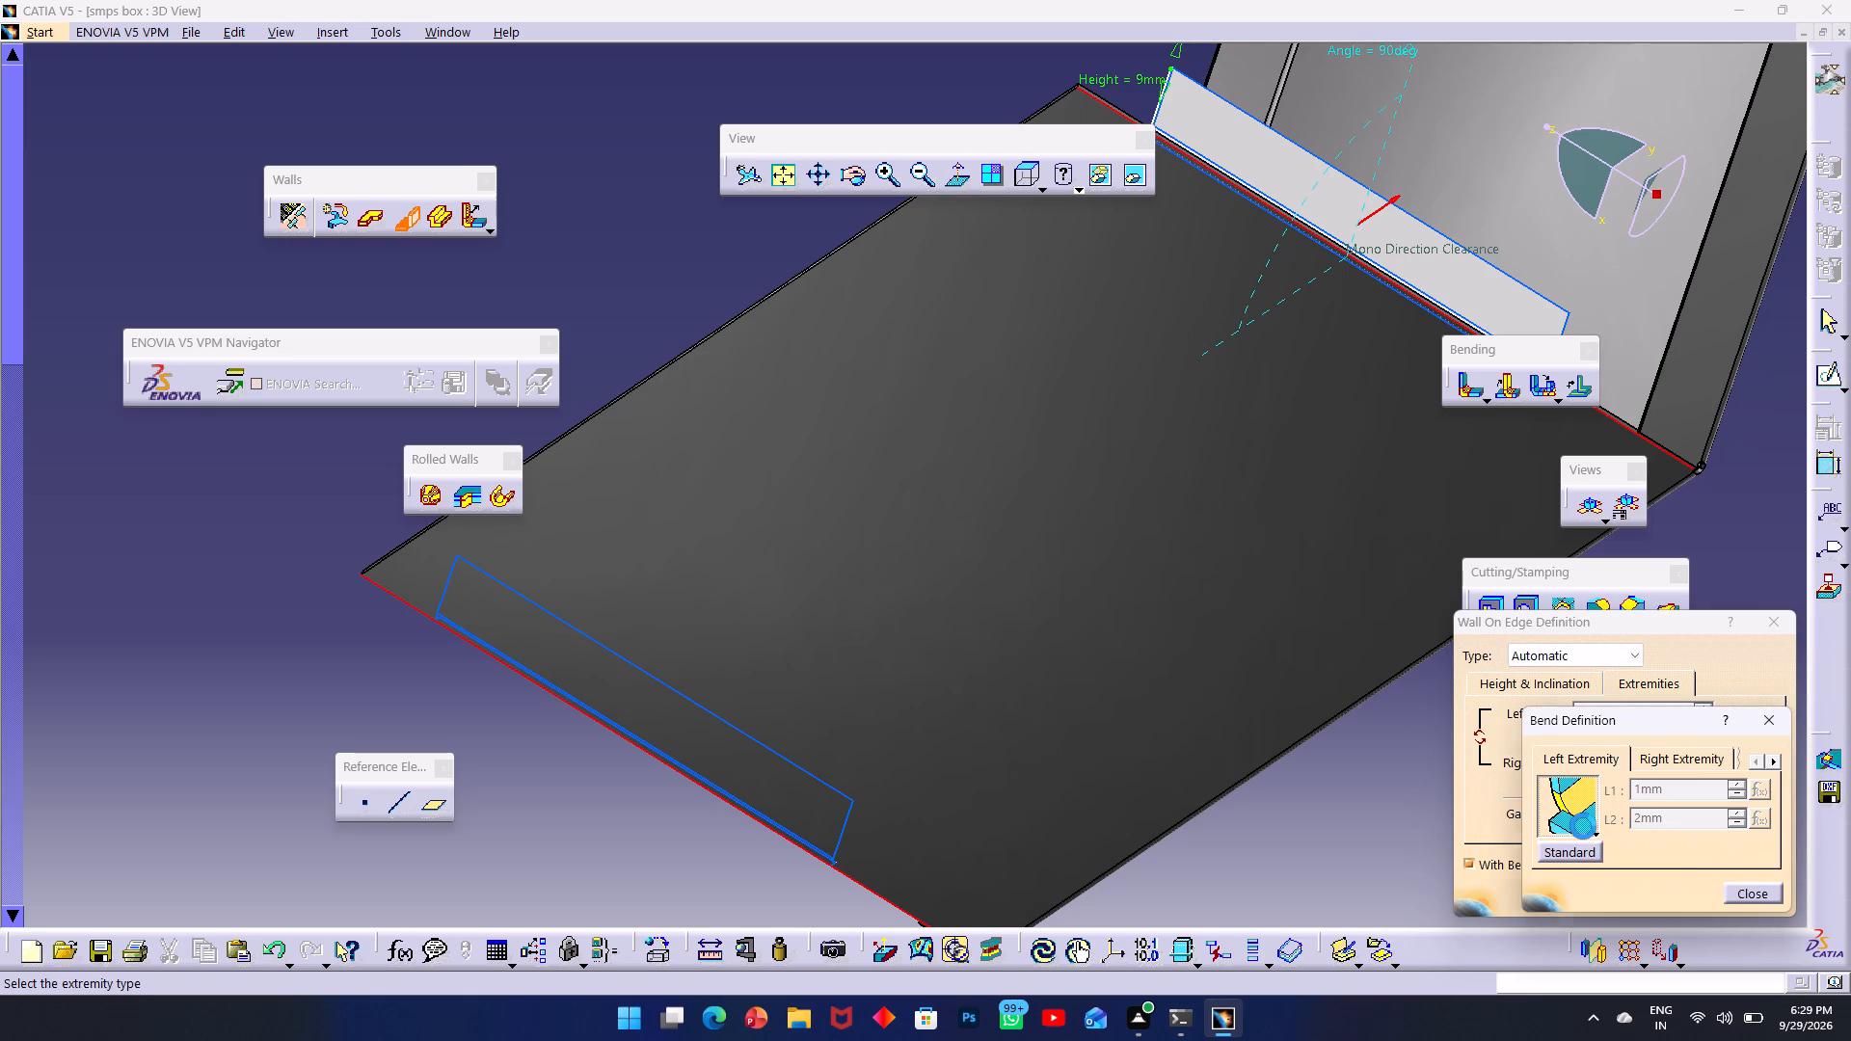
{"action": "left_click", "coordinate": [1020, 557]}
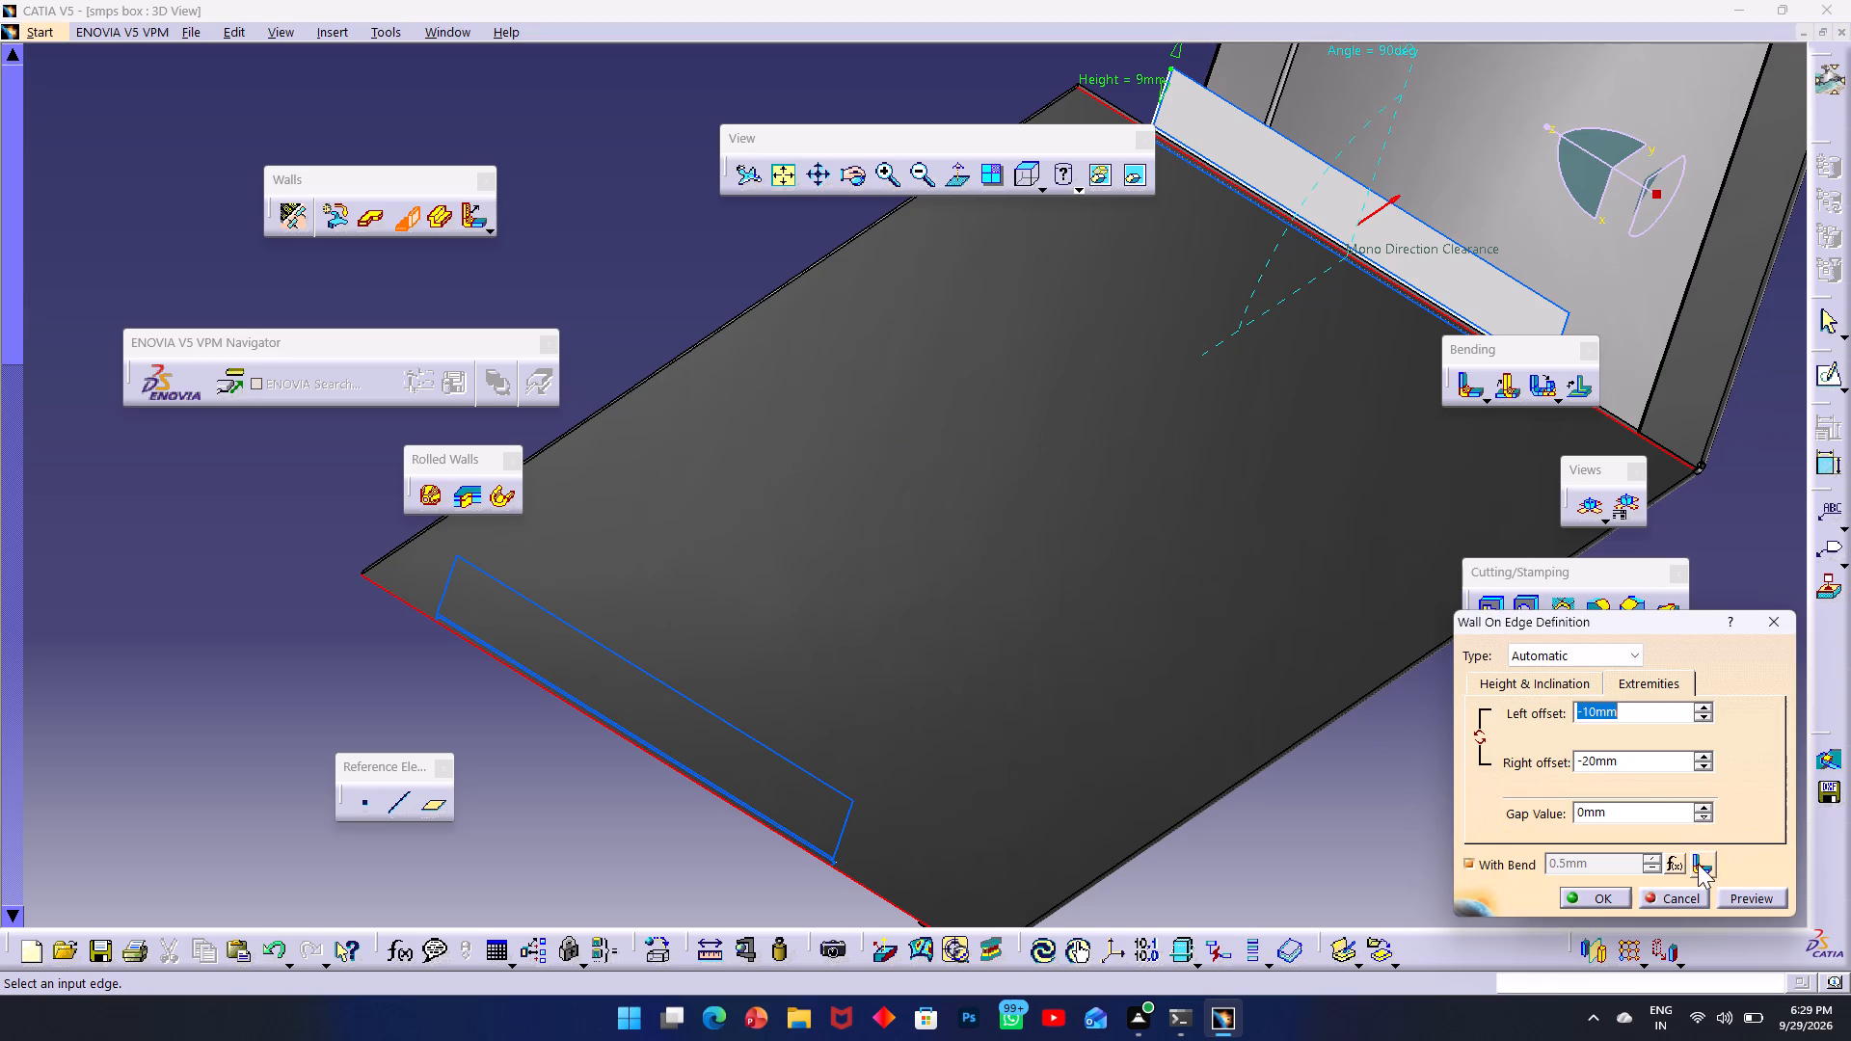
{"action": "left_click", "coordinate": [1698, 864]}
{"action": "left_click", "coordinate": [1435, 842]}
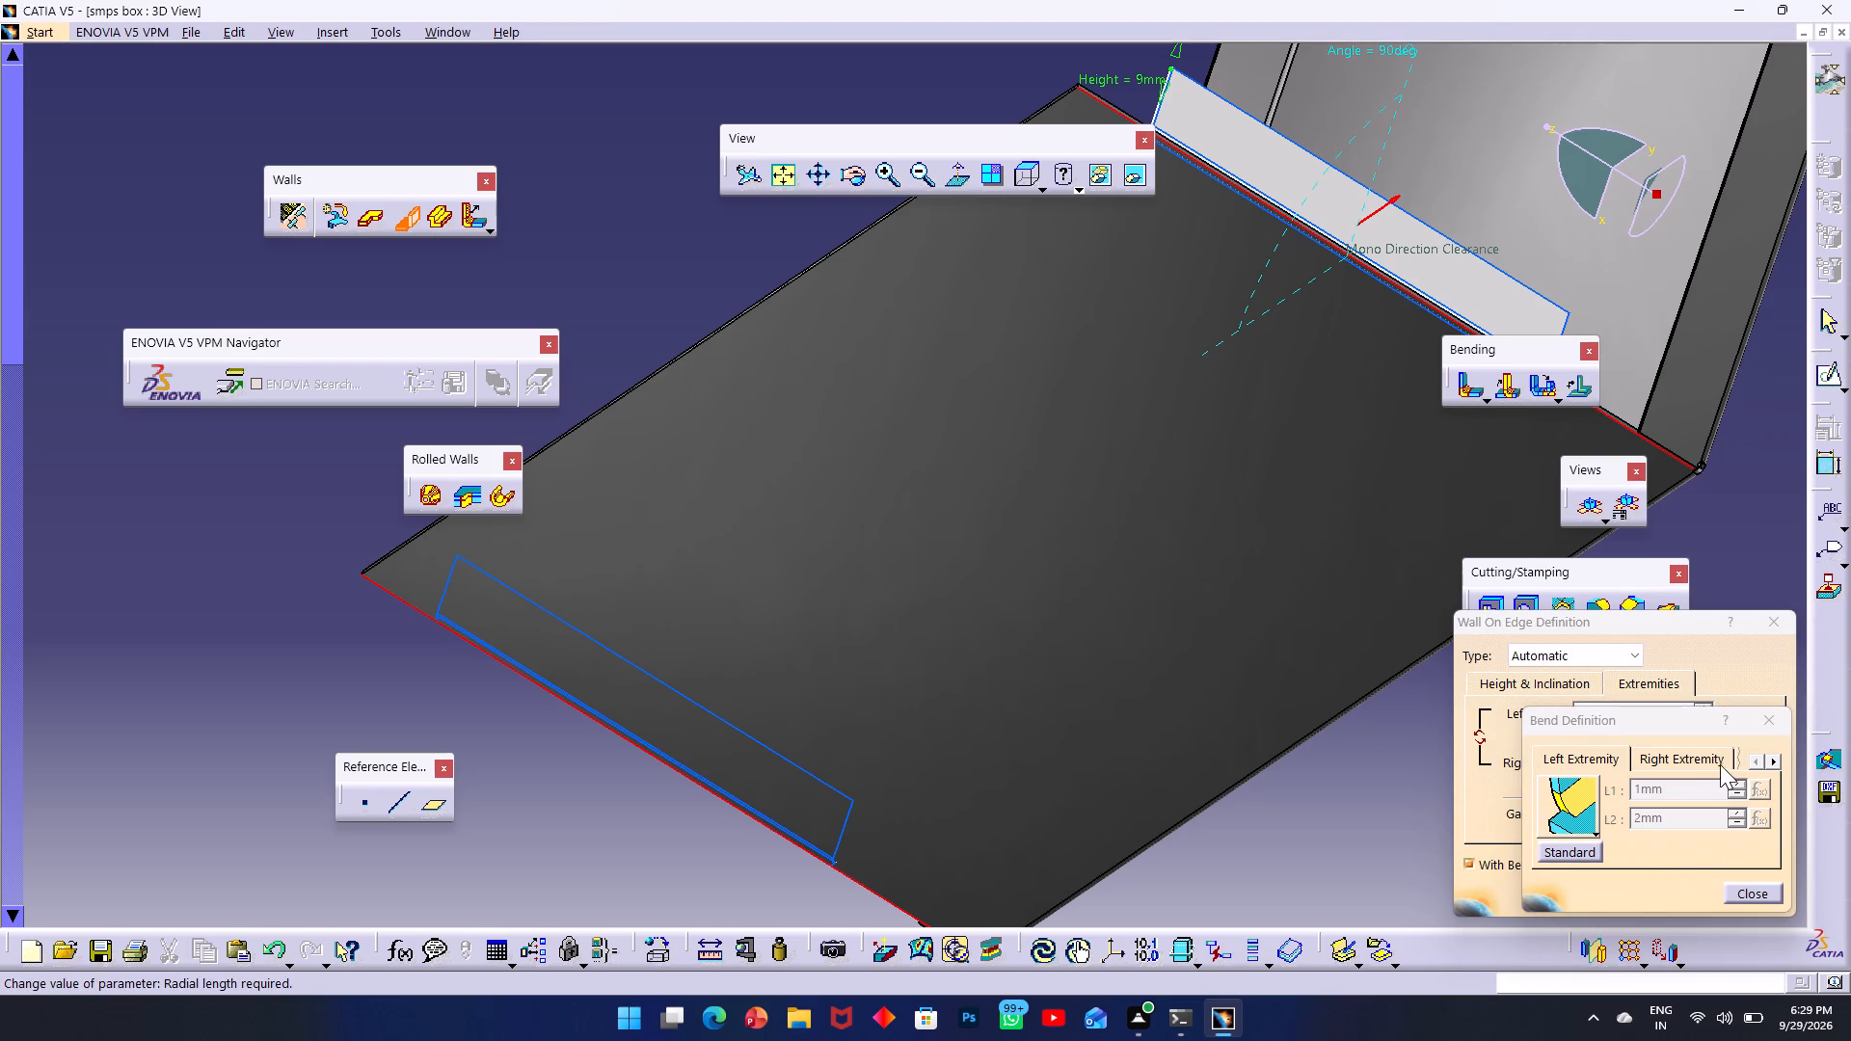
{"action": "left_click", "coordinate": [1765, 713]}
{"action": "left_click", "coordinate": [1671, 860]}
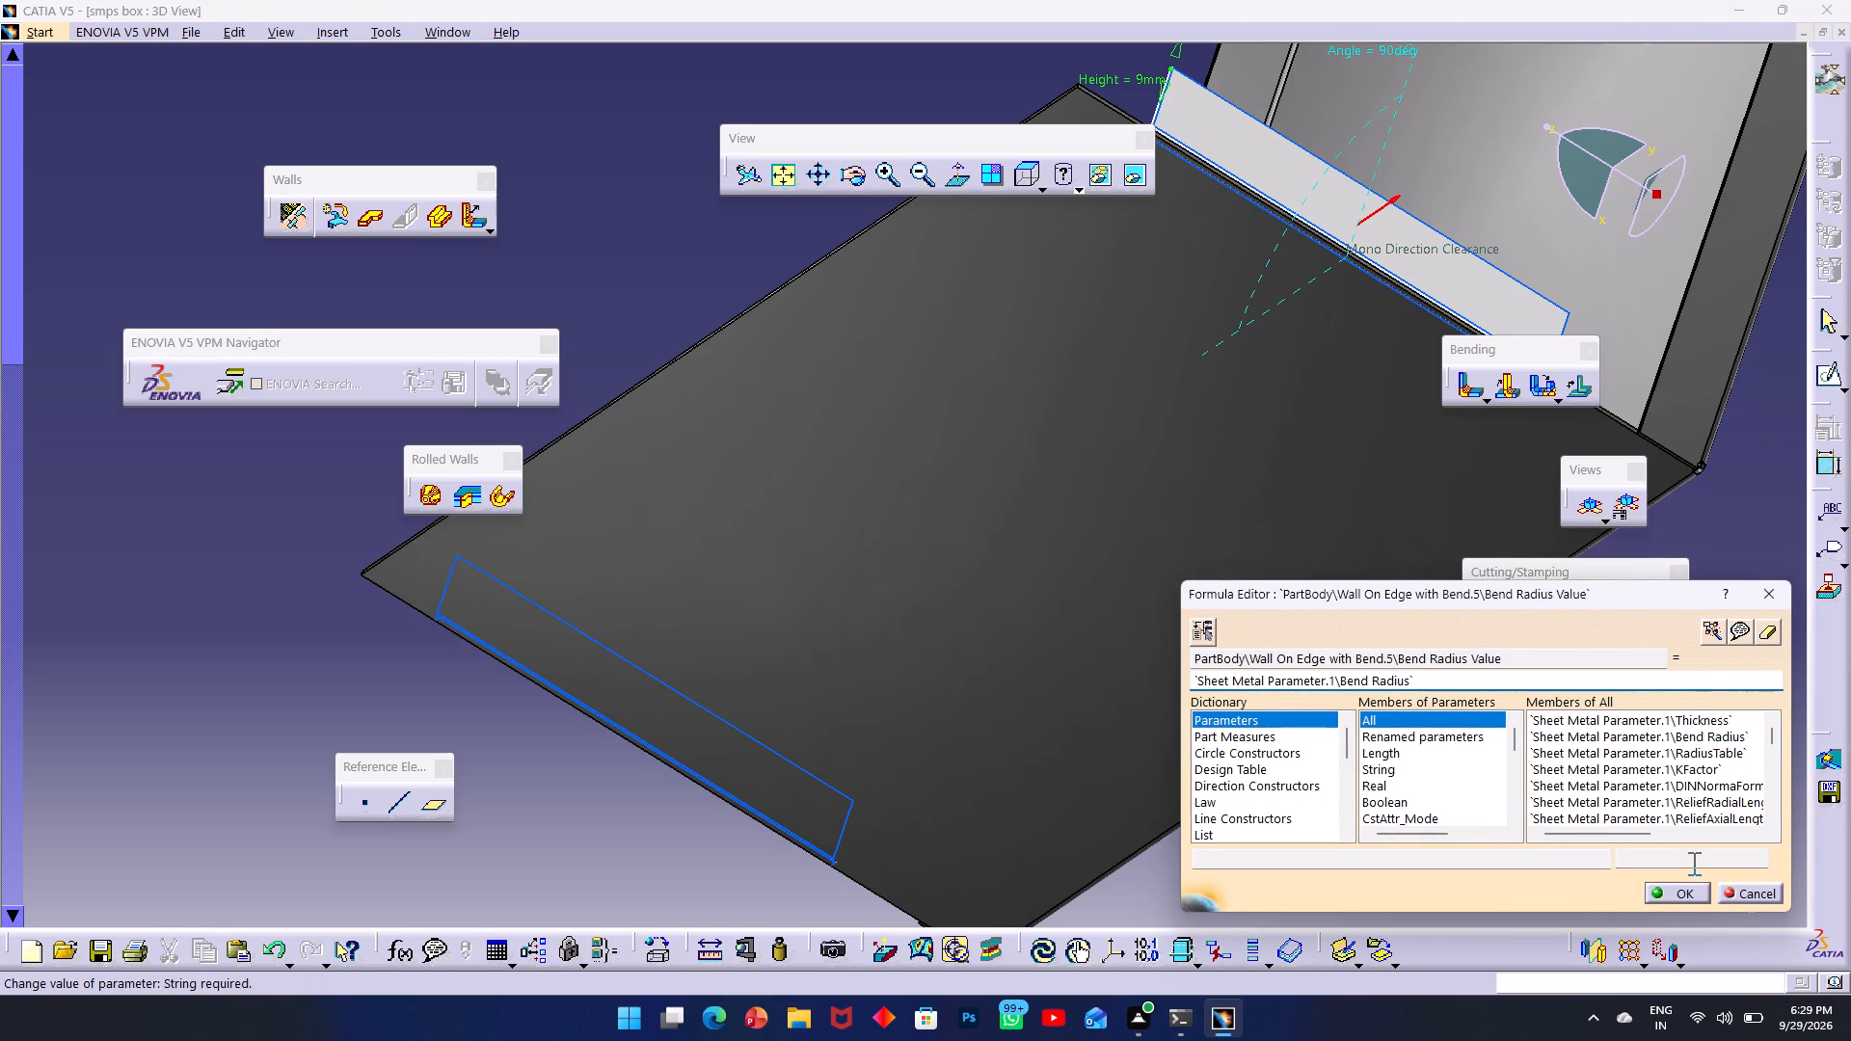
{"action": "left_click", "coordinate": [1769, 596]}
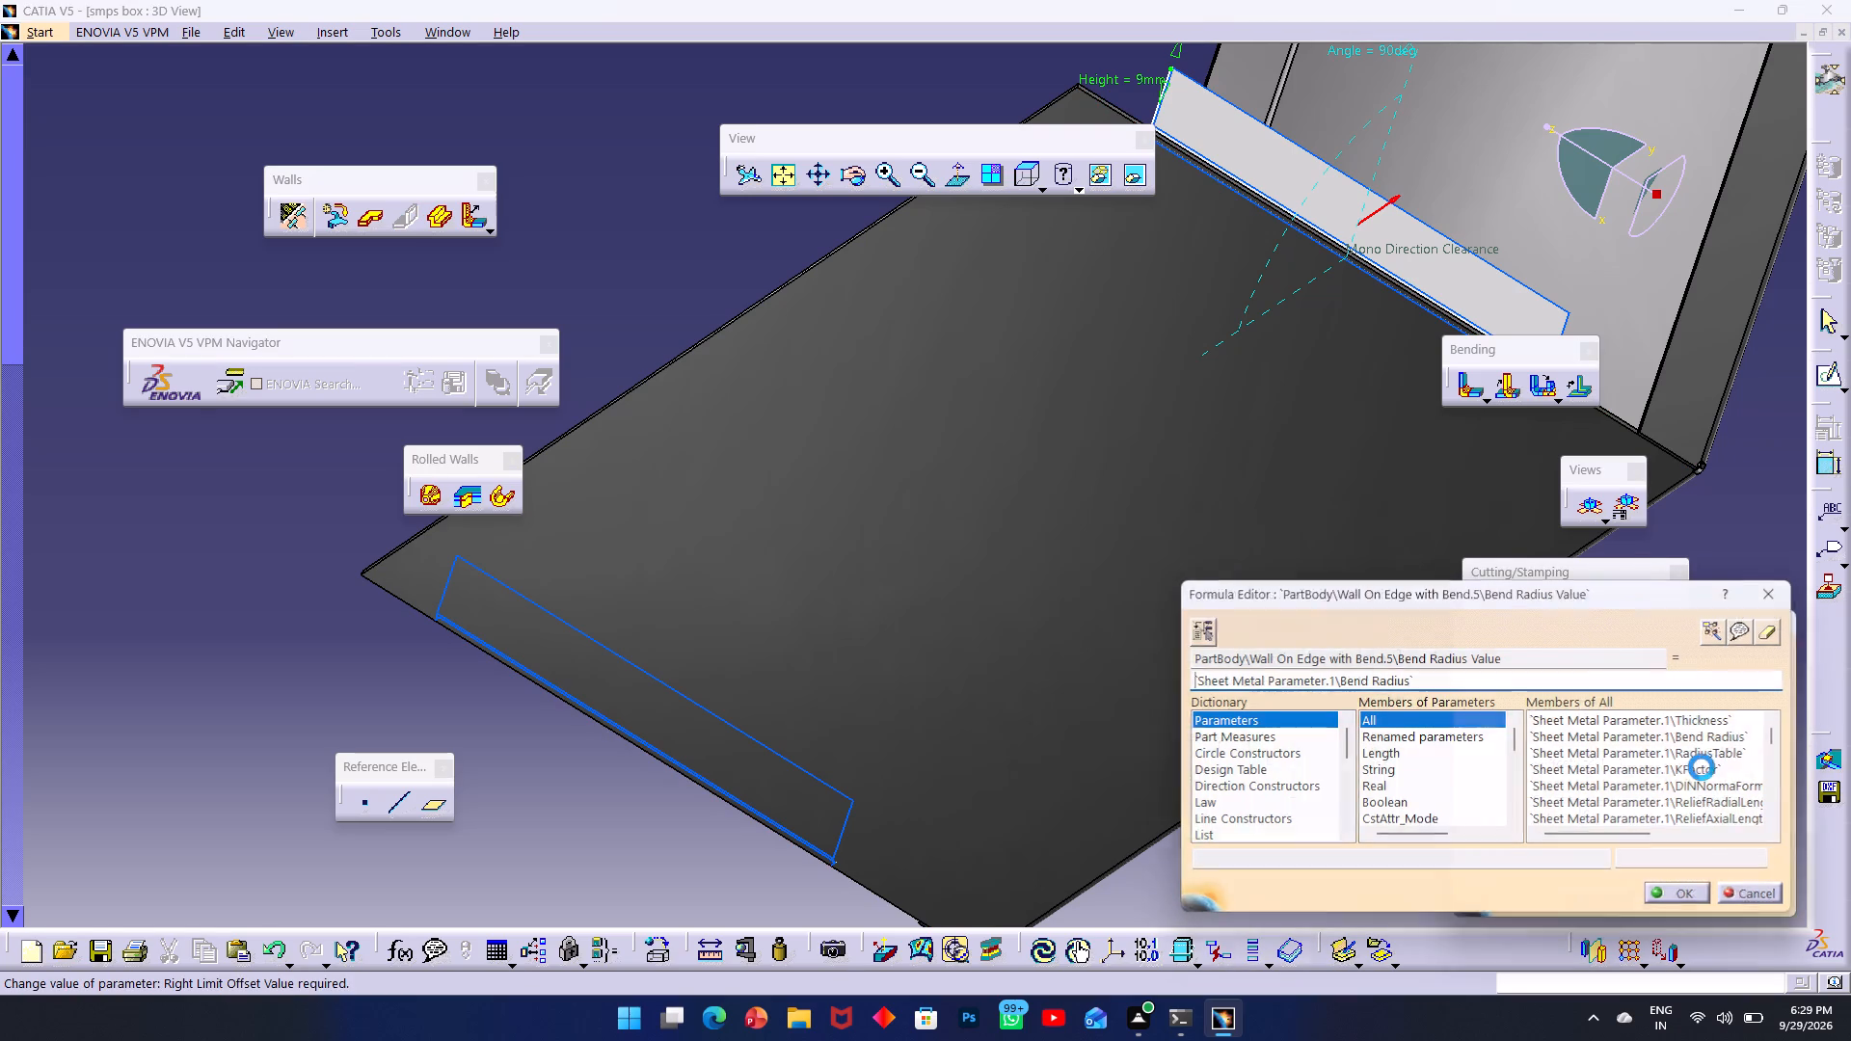
Apply the Minimum with round relief extremity to both ends of the new wall's bend, and create the 9 mm flanges.
{"action": "left_click", "coordinate": [1697, 861]}
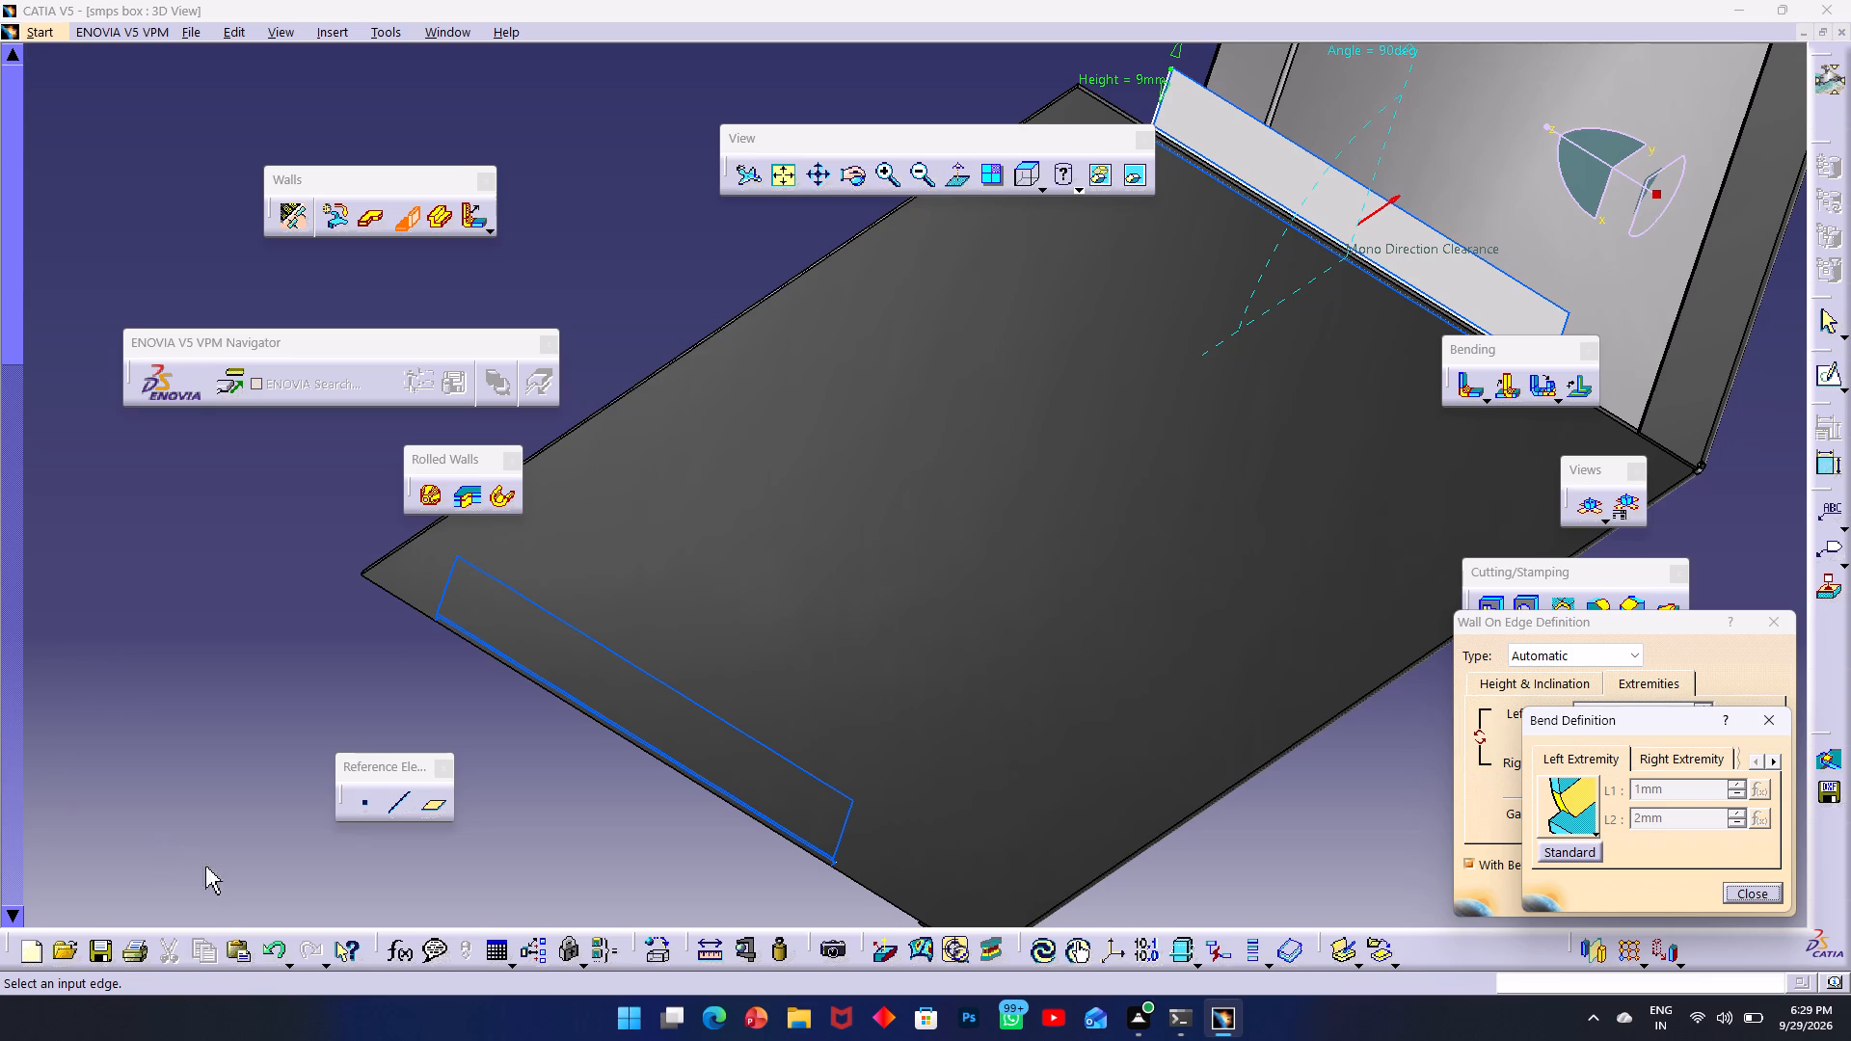
{"action": "left_click", "coordinate": [1596, 834]}
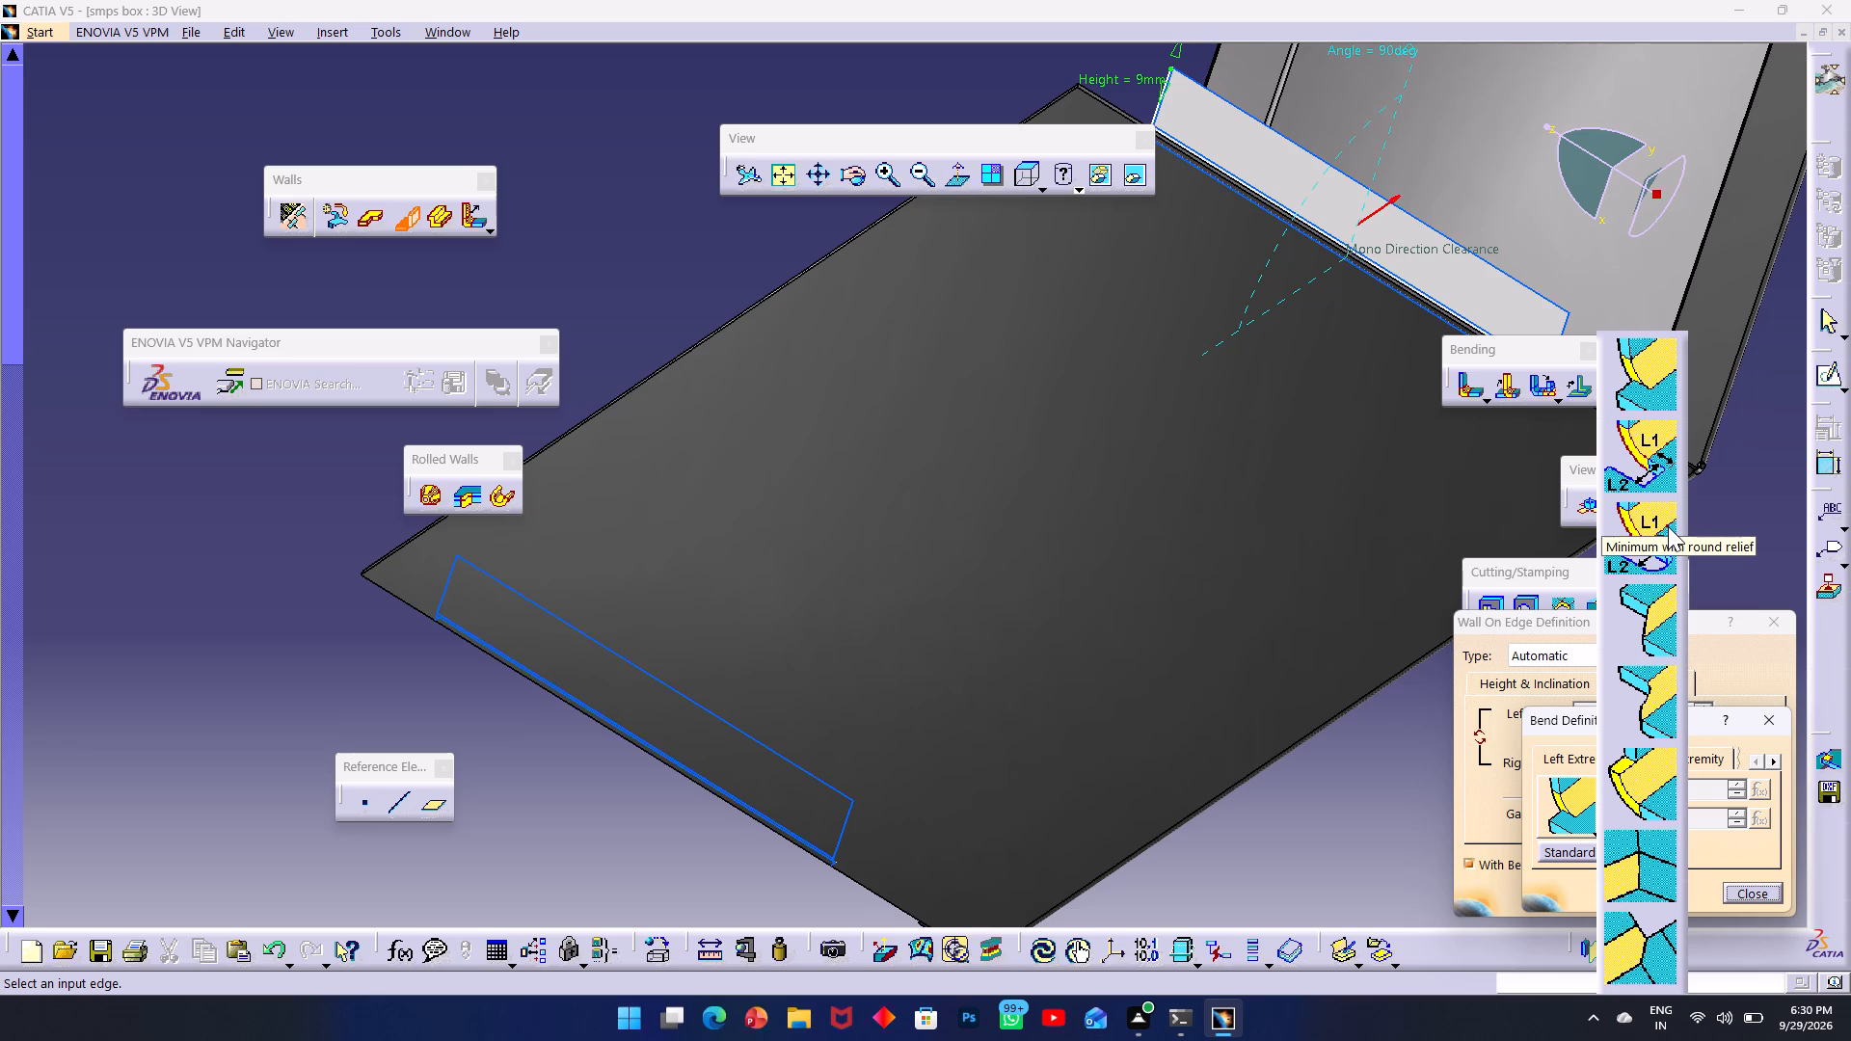
{"action": "left_click", "coordinate": [1658, 530]}
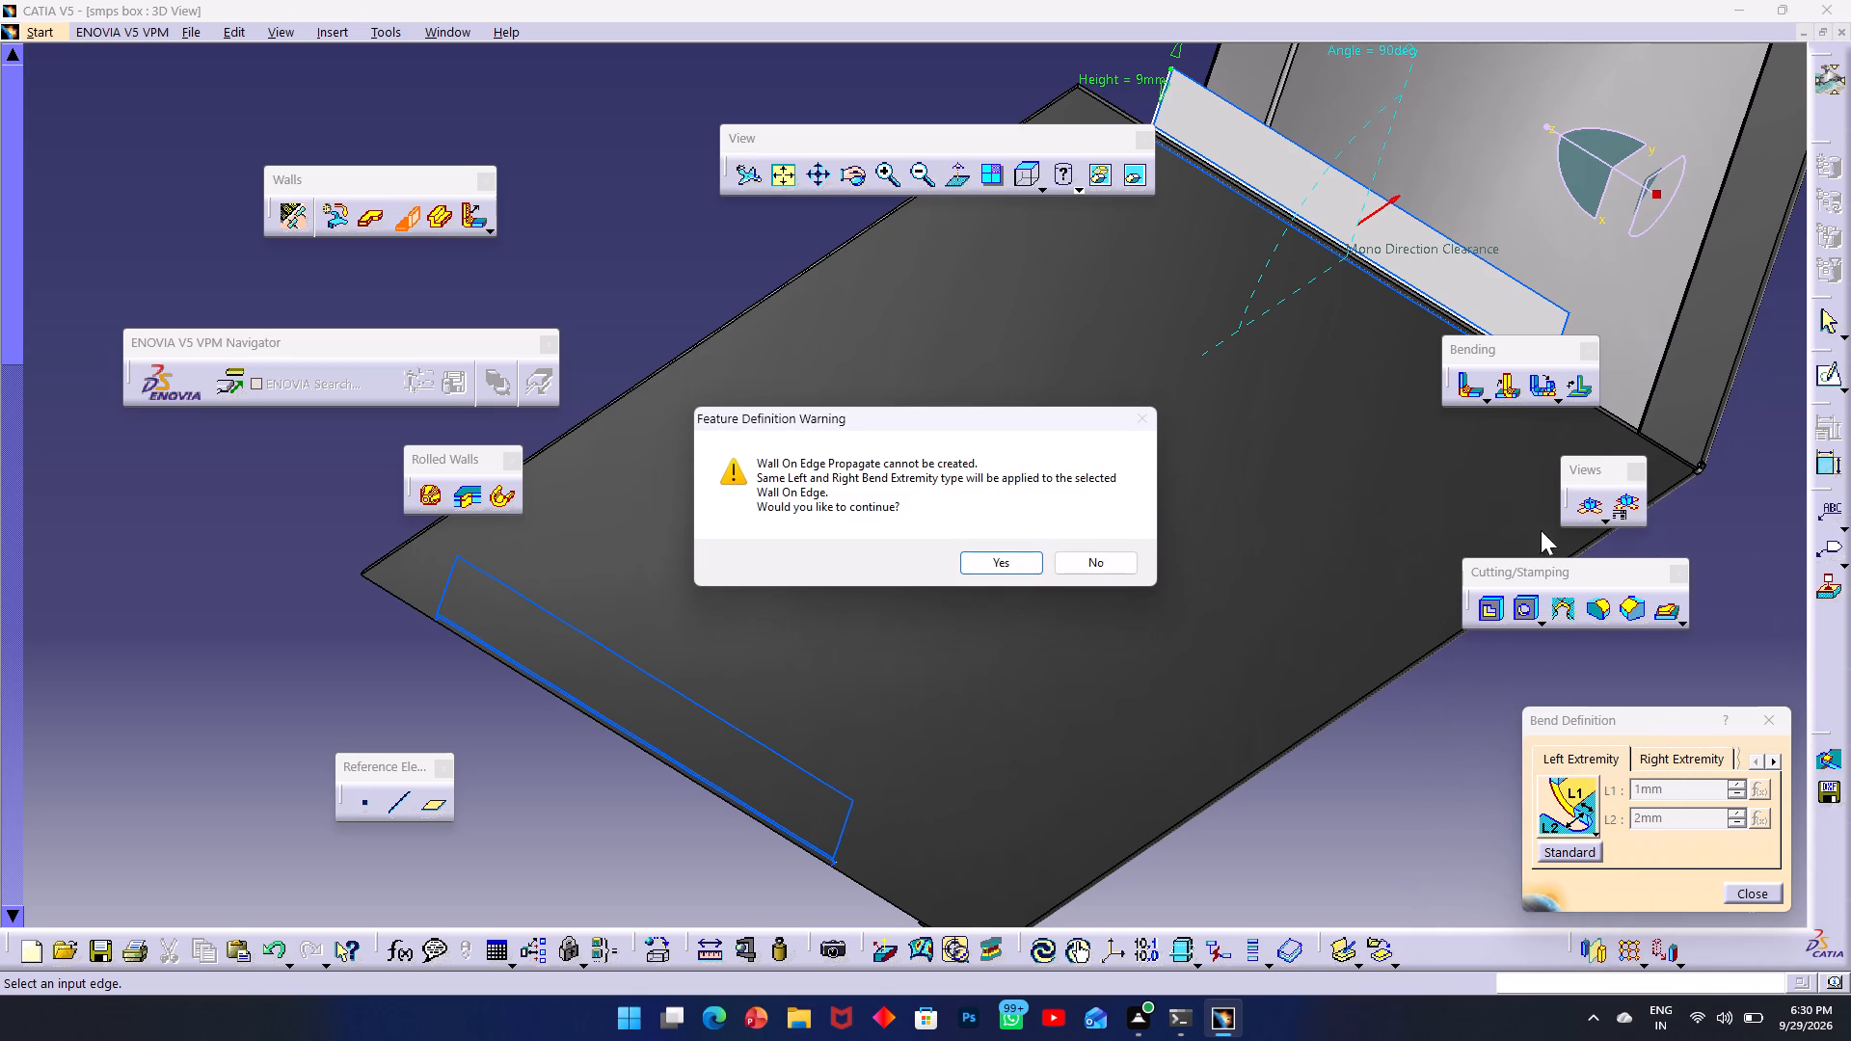
{"action": "left_click", "coordinate": [1024, 565]}
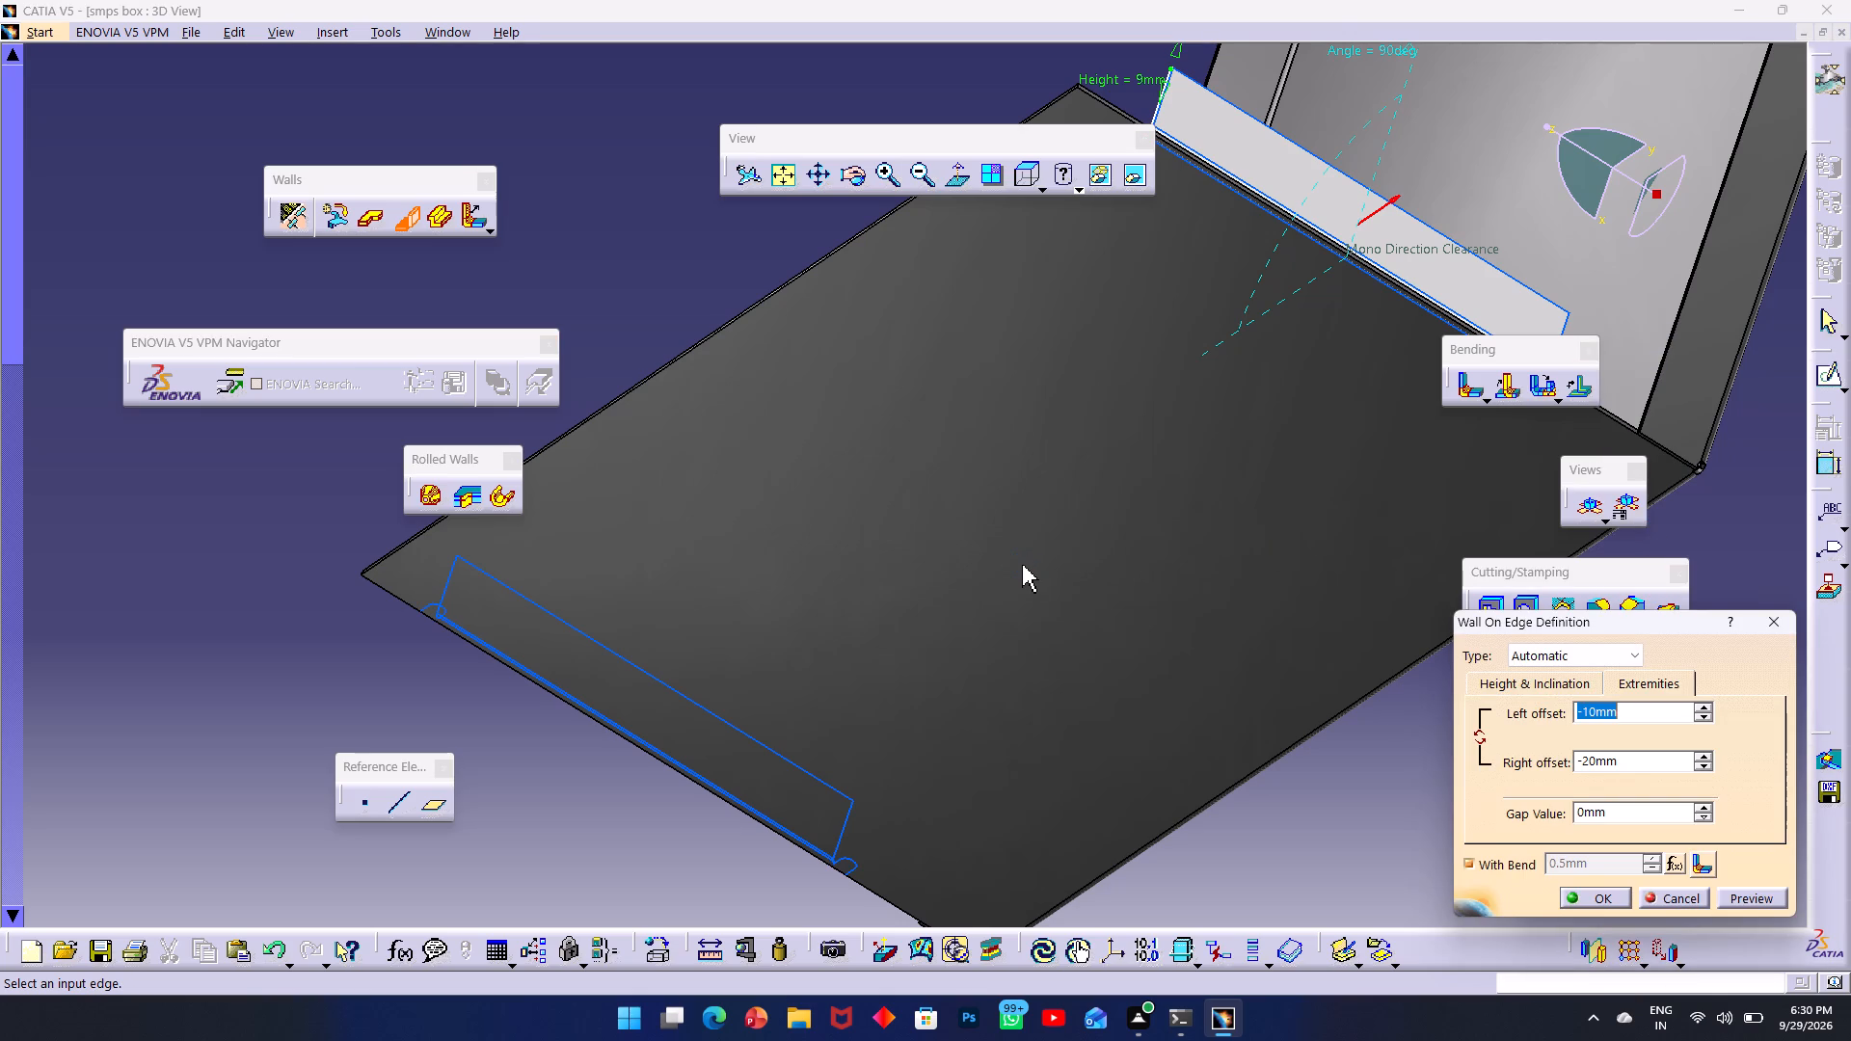
{"action": "middle_click_drag", "start_coordinate": [1068, 356], "coordinate": [1073, 466]}
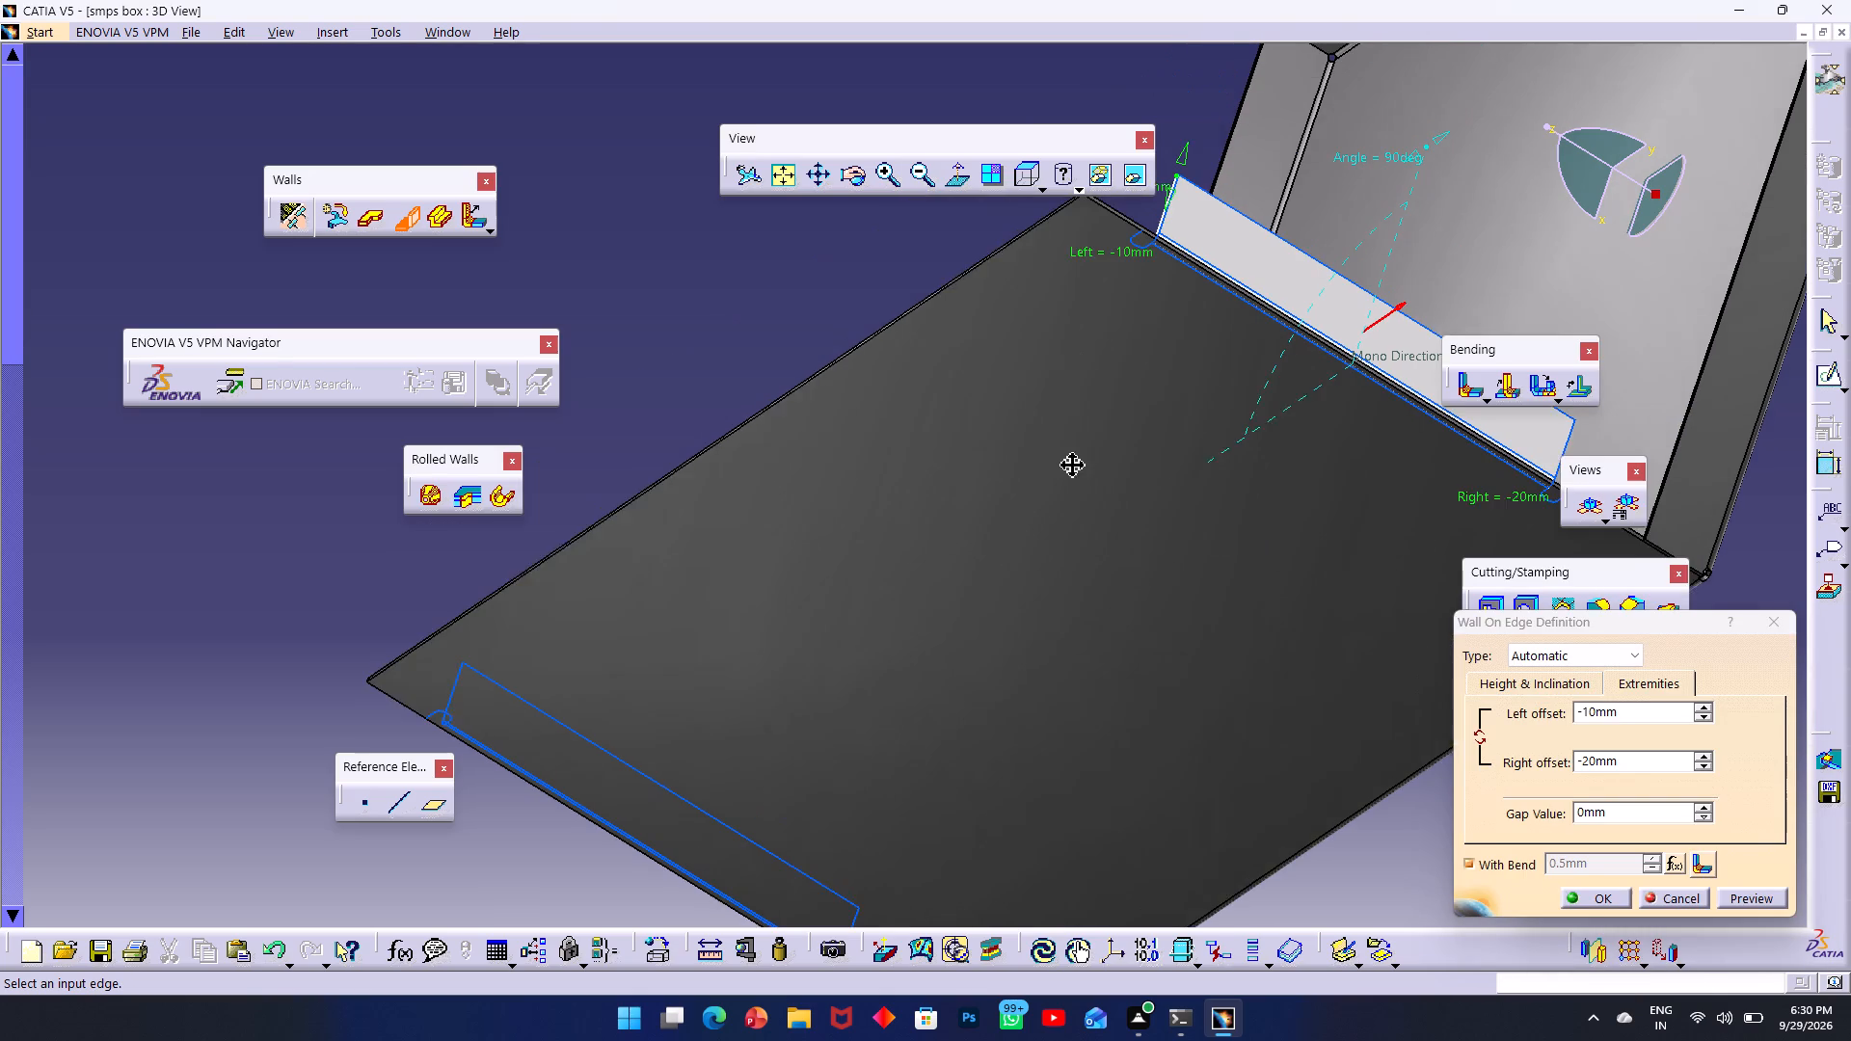
{"action": "middle_click_drag", "start_coordinate": [1073, 466], "coordinate": [1078, 481]}
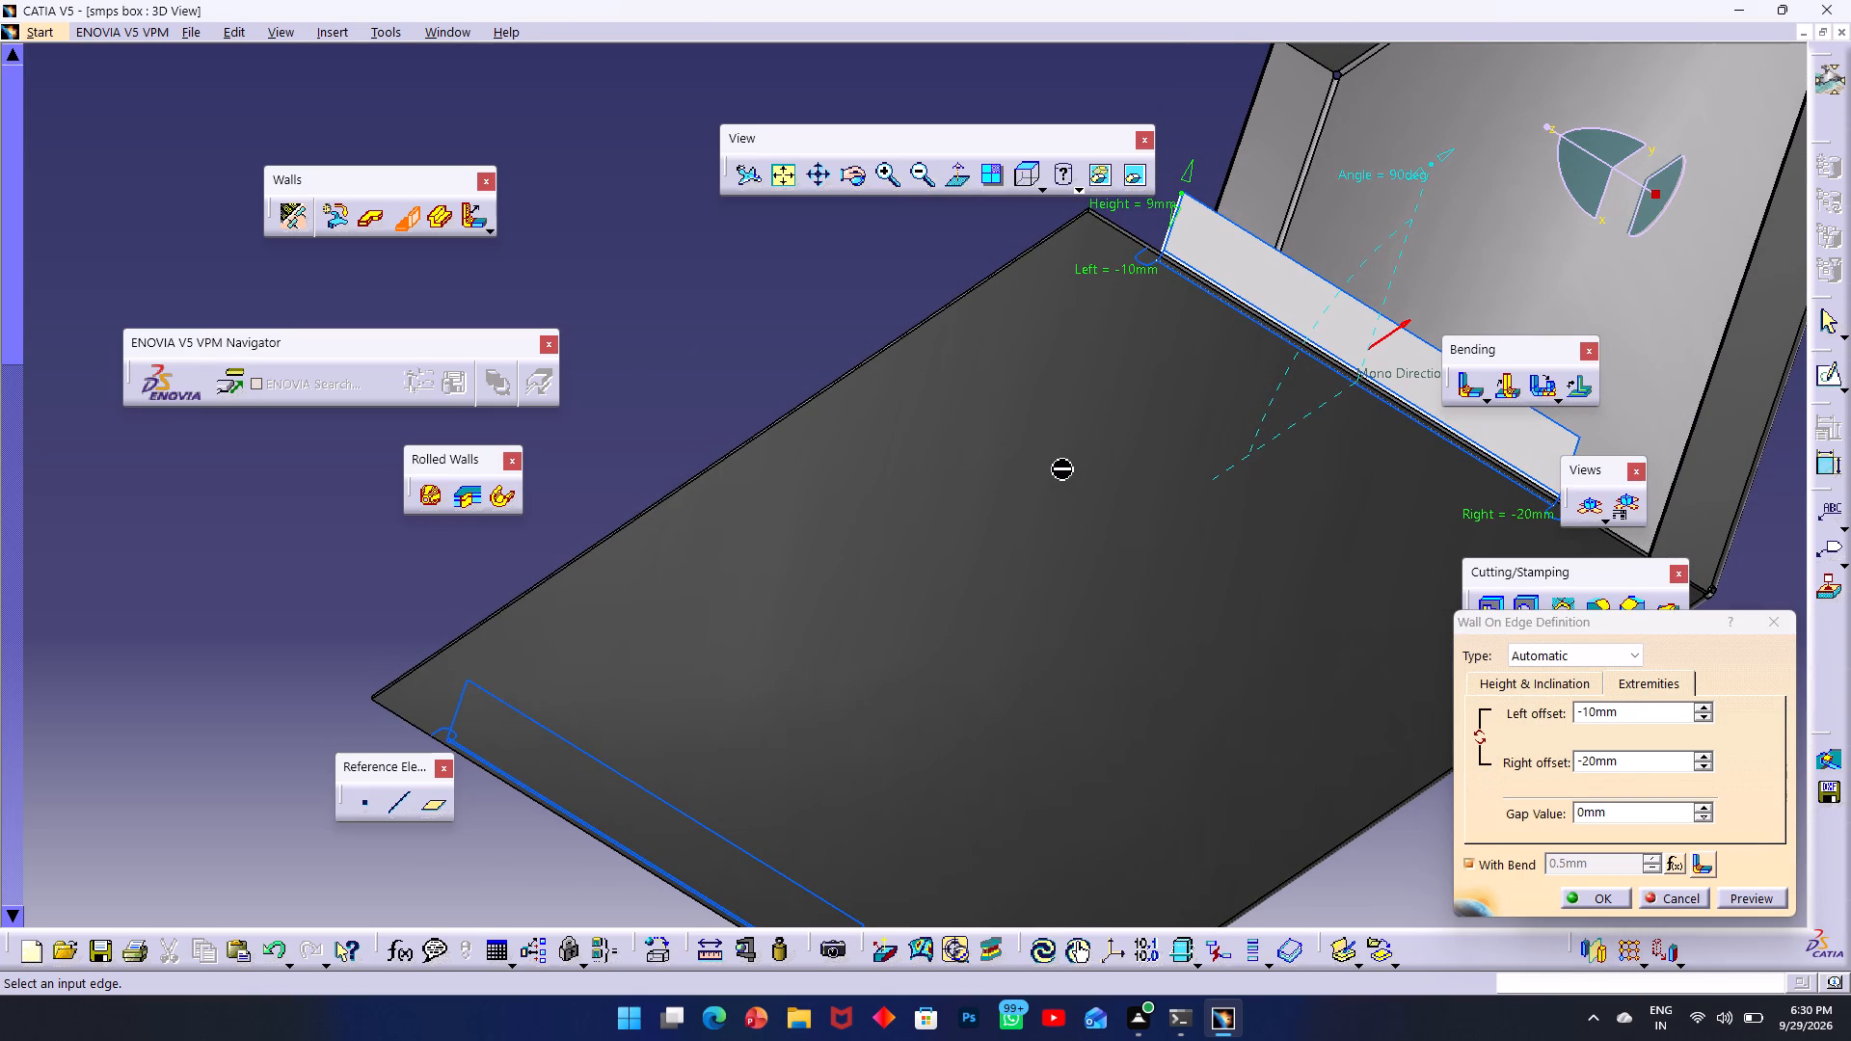
{"action": "left_click", "coordinate": [1765, 890]}
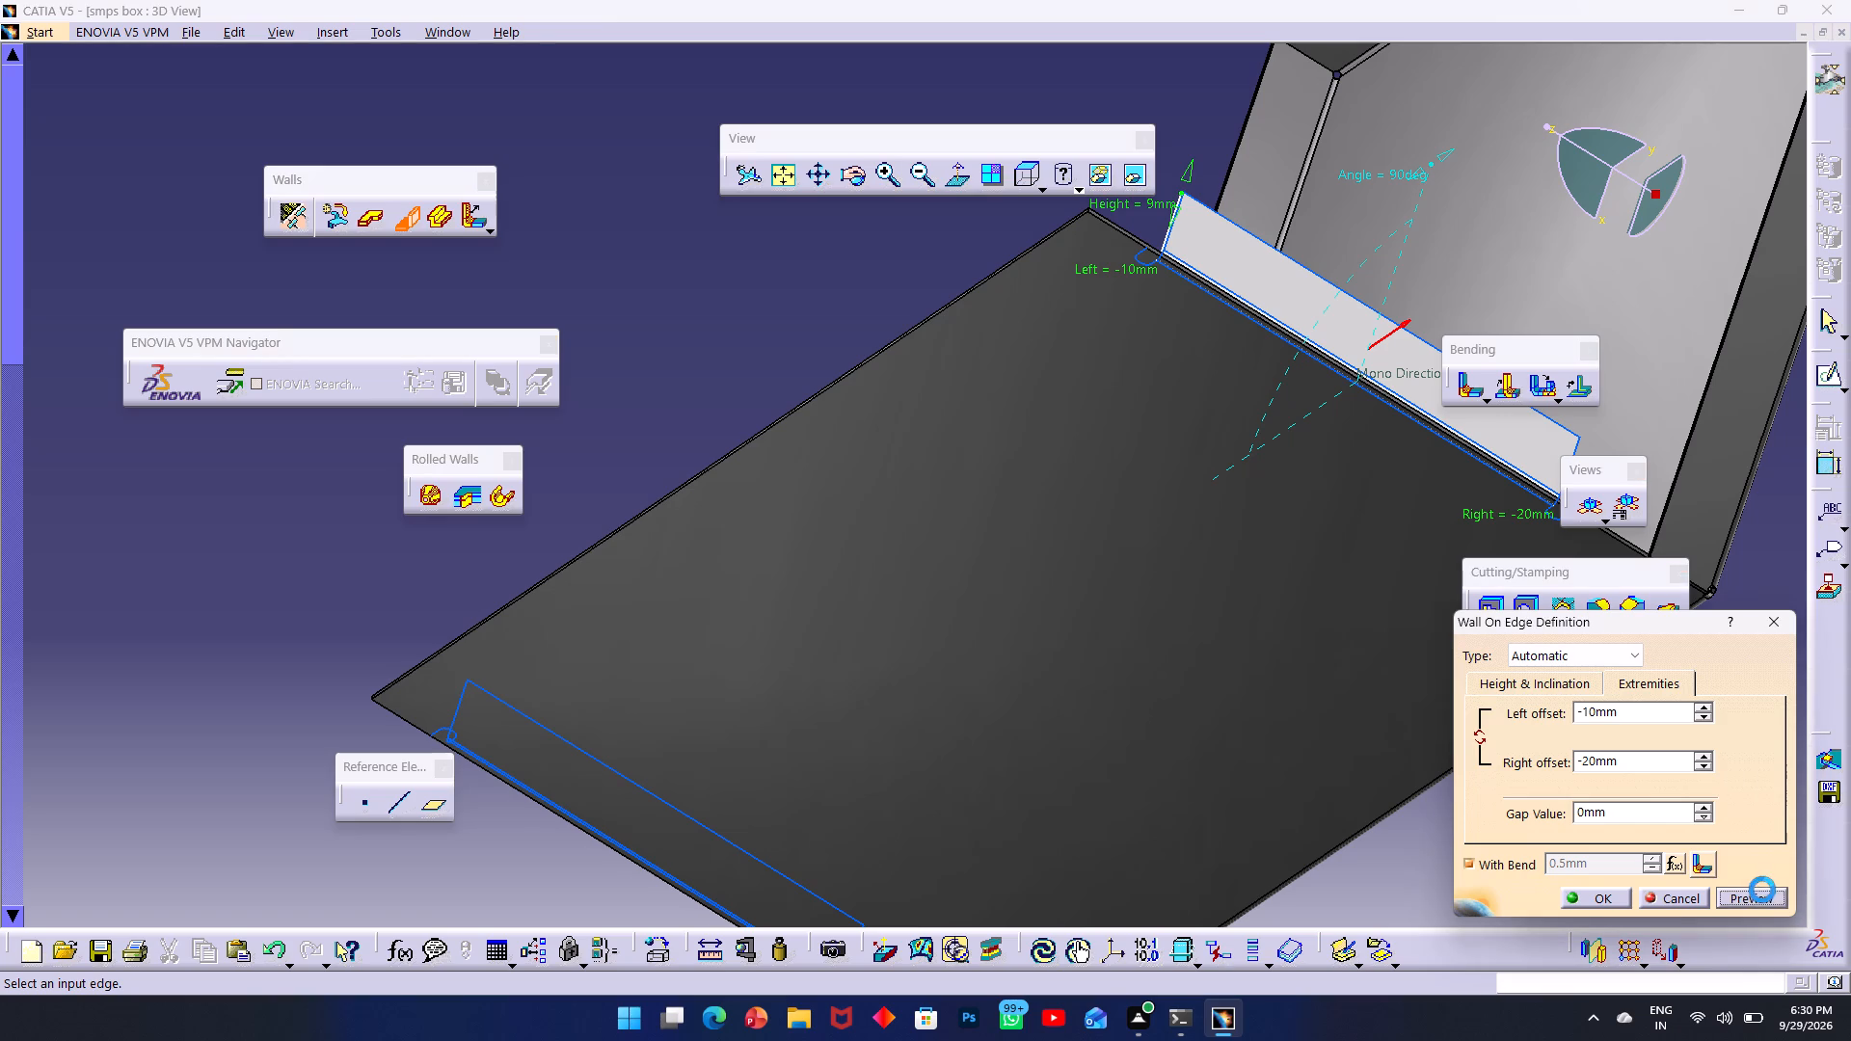
{"action": "left_click", "coordinate": [1592, 893]}
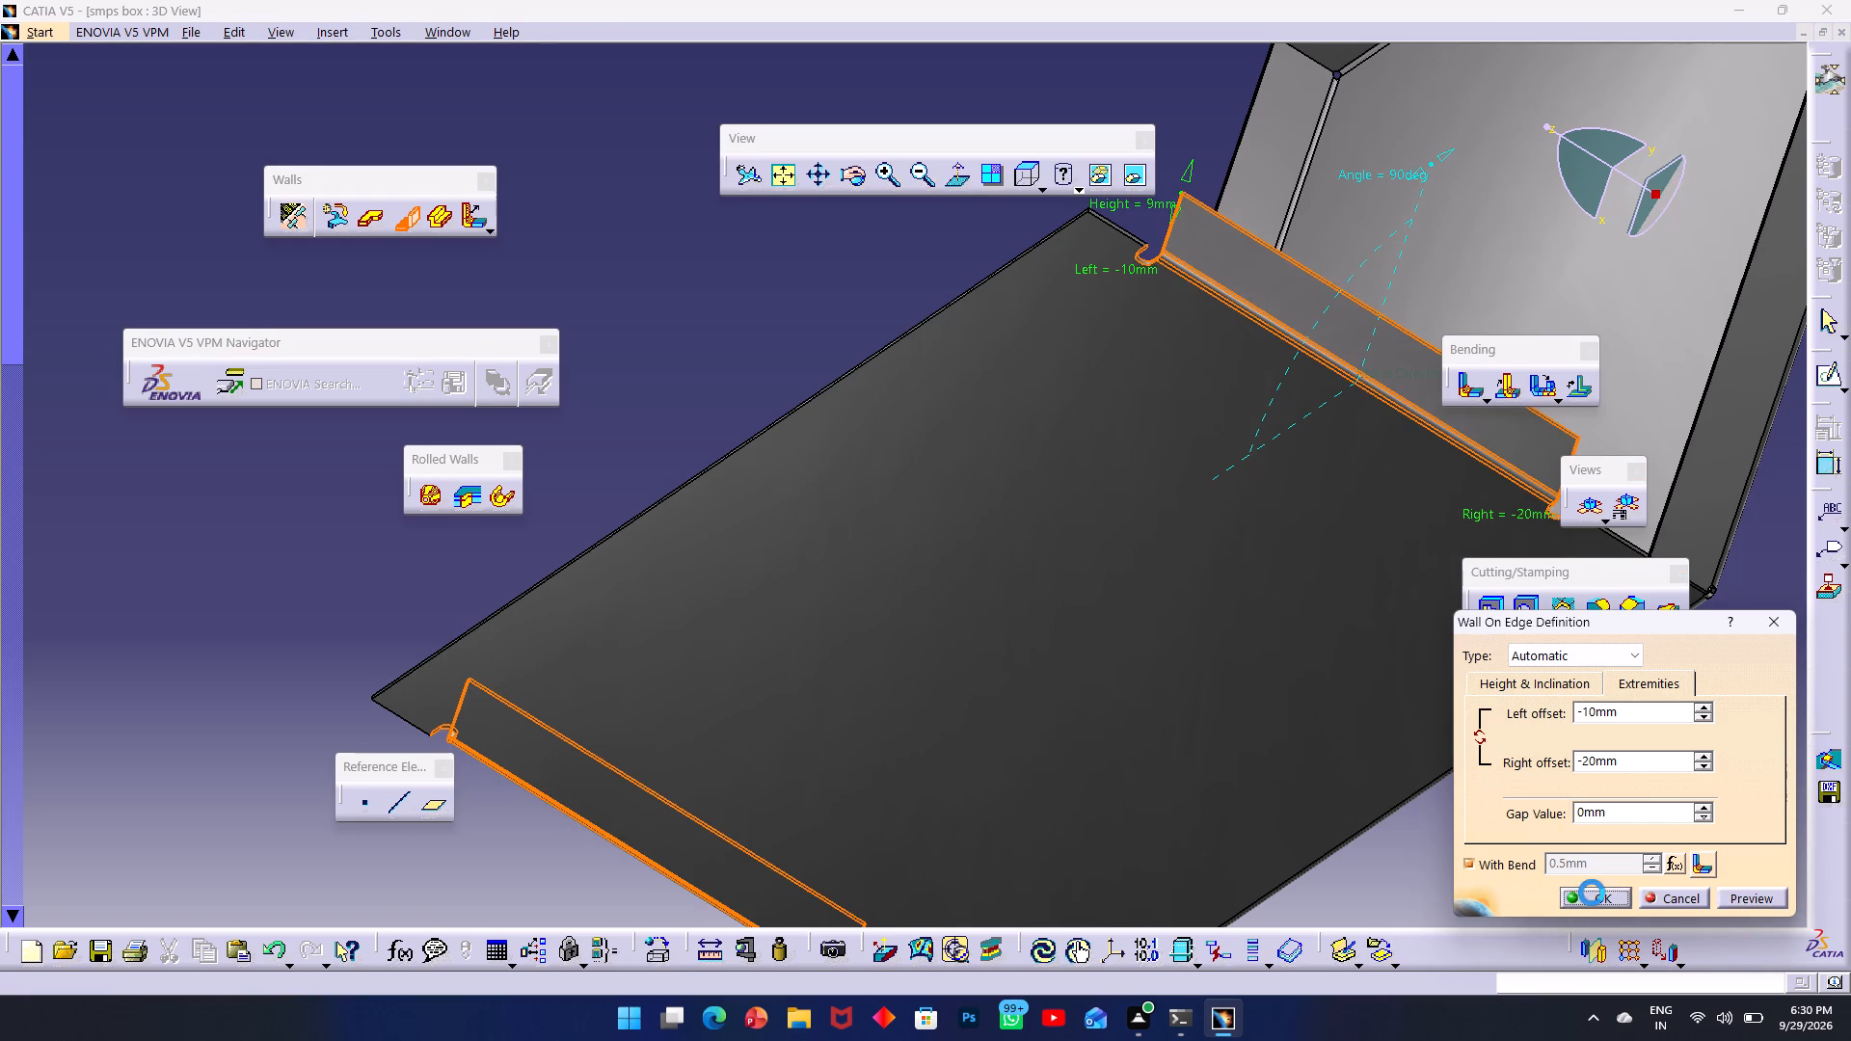
{"action": "left_click", "coordinate": [654, 475]}
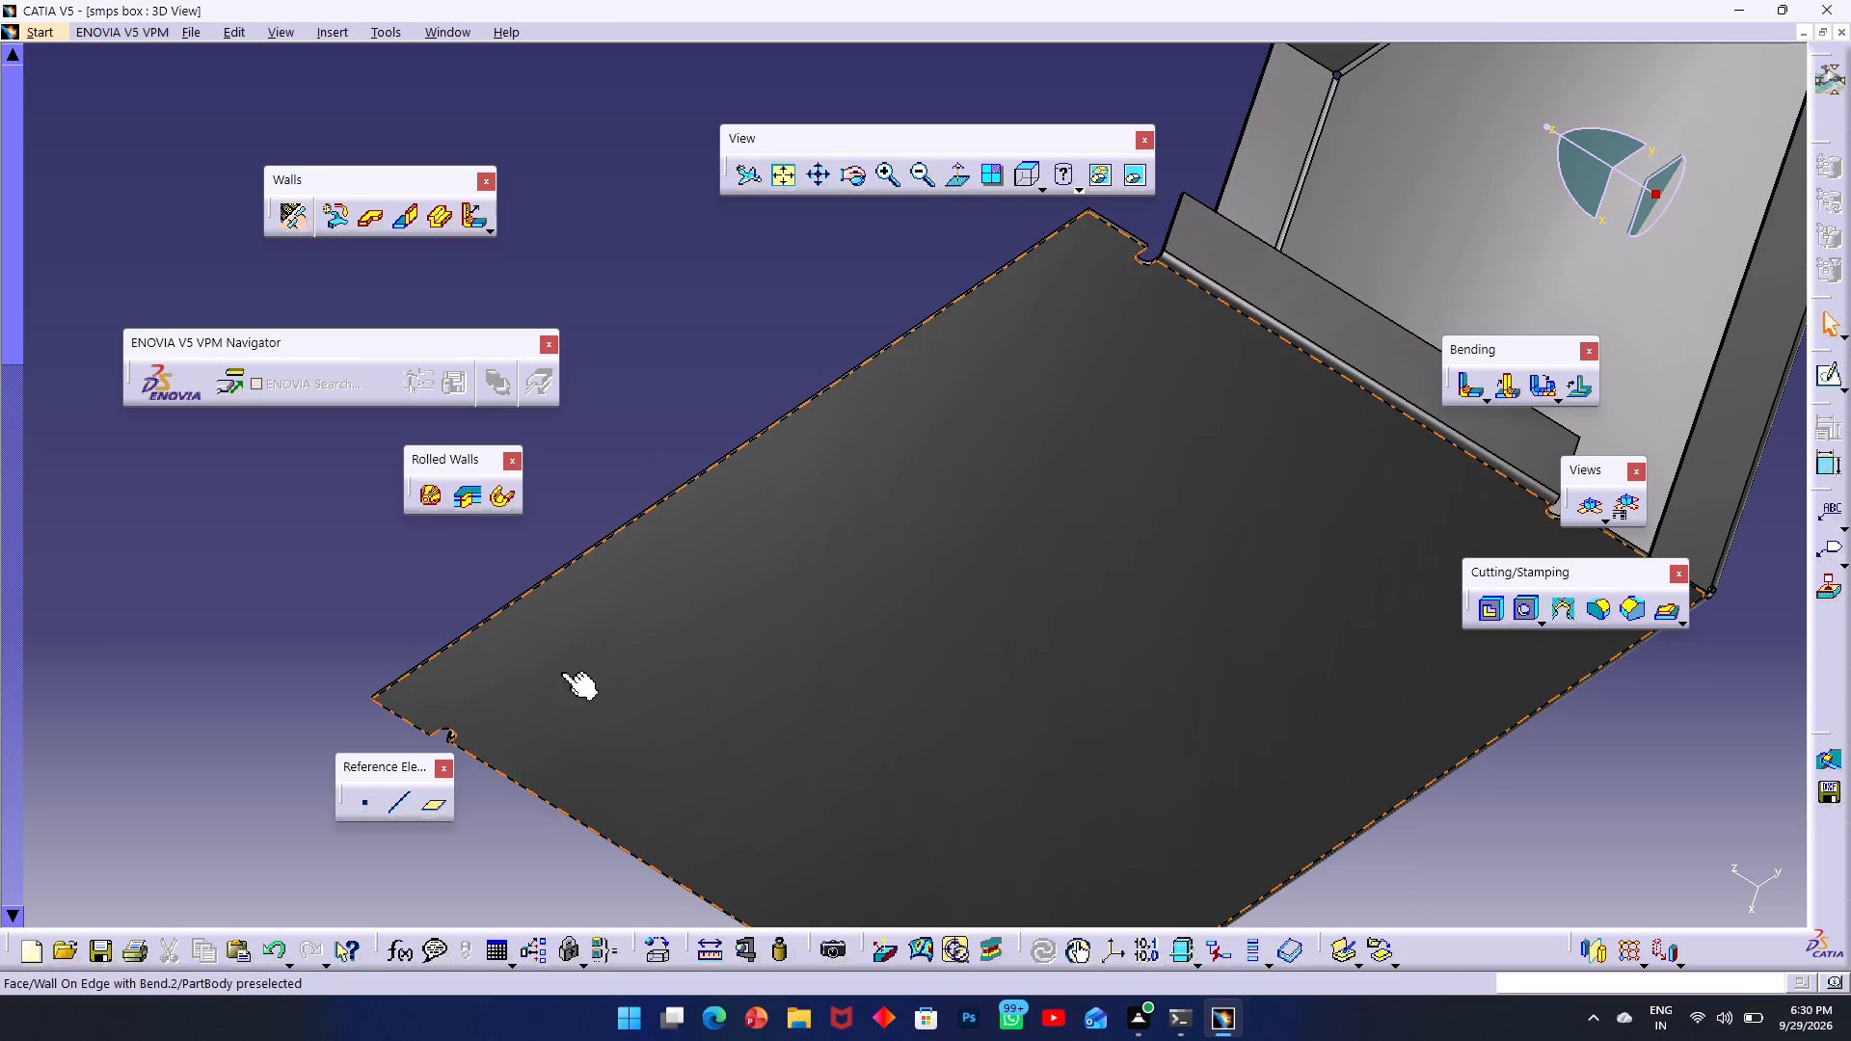
Examine the new bent flanges and their round reliefs on the 85 mm wall from different angles.
{"action": "left_click", "coordinate": [847, 181]}
{"action": "left_click_drag", "start_coordinate": [580, 517], "coordinate": [653, 409]}
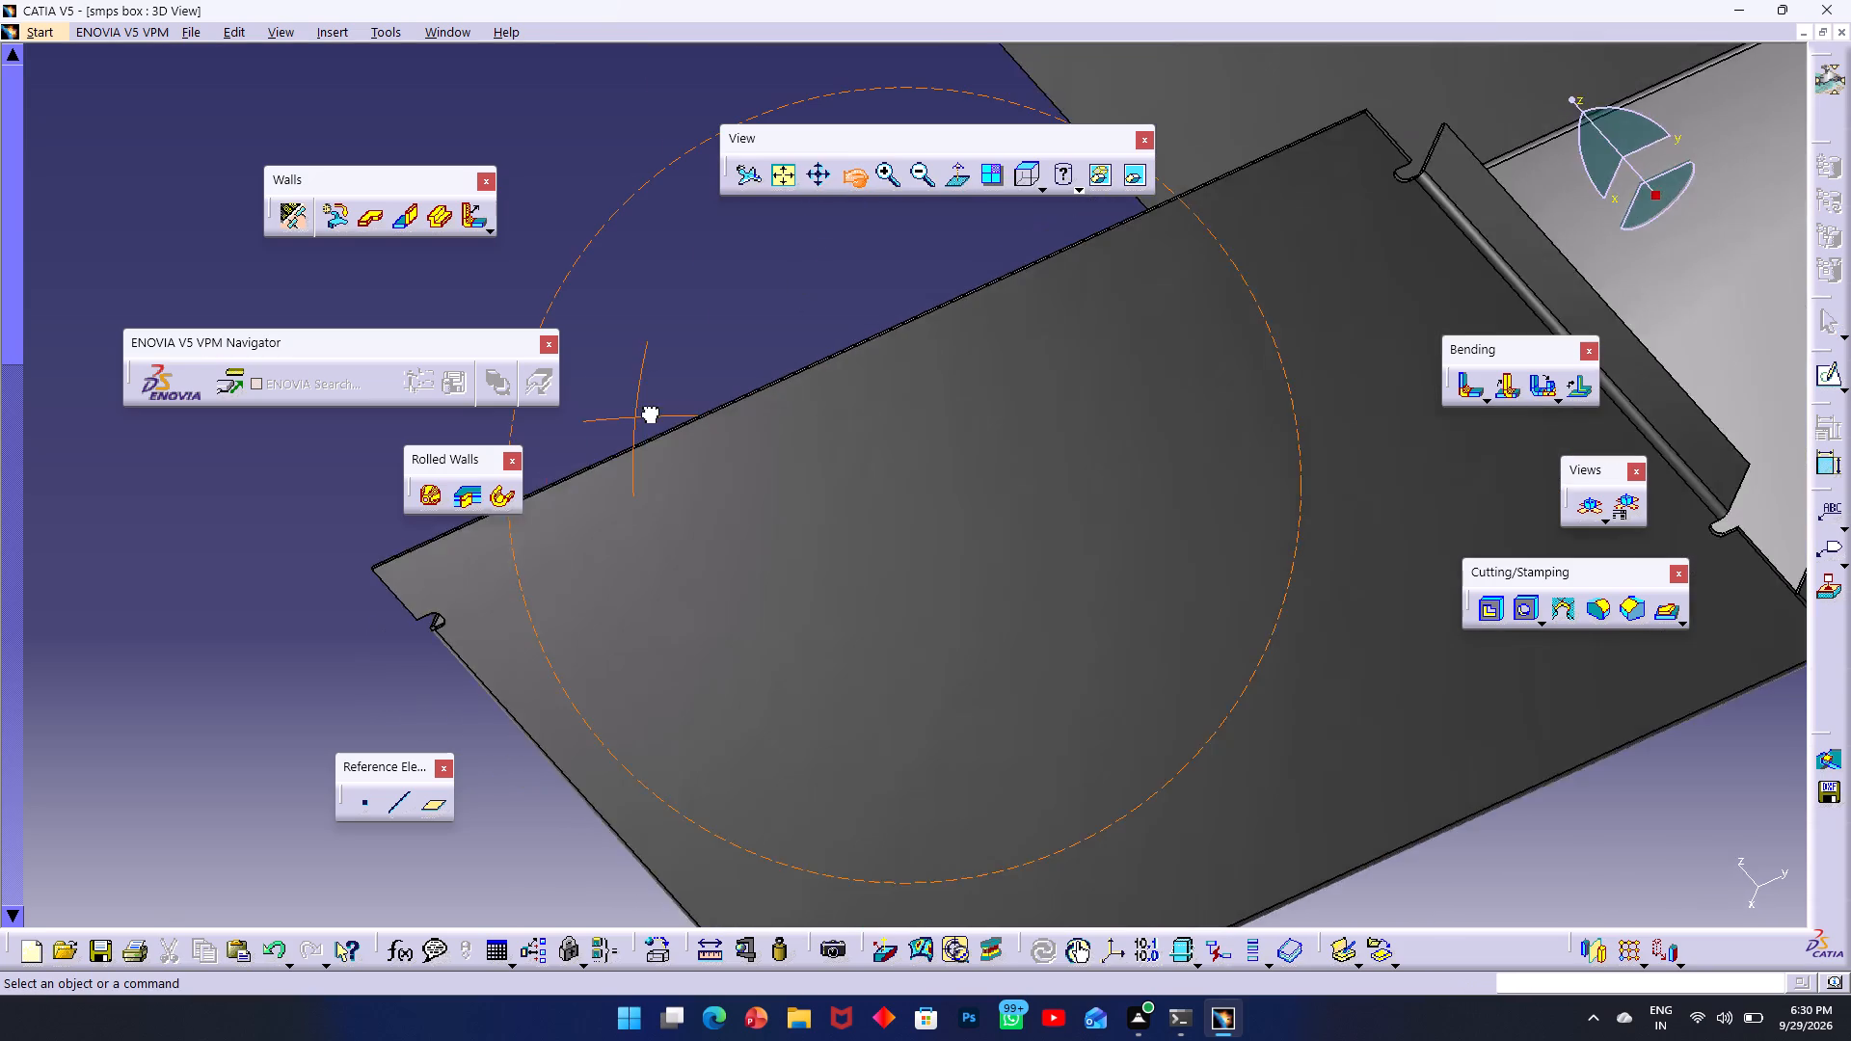
{"action": "left_click_drag", "start_coordinate": [653, 409], "coordinate": [597, 475]}
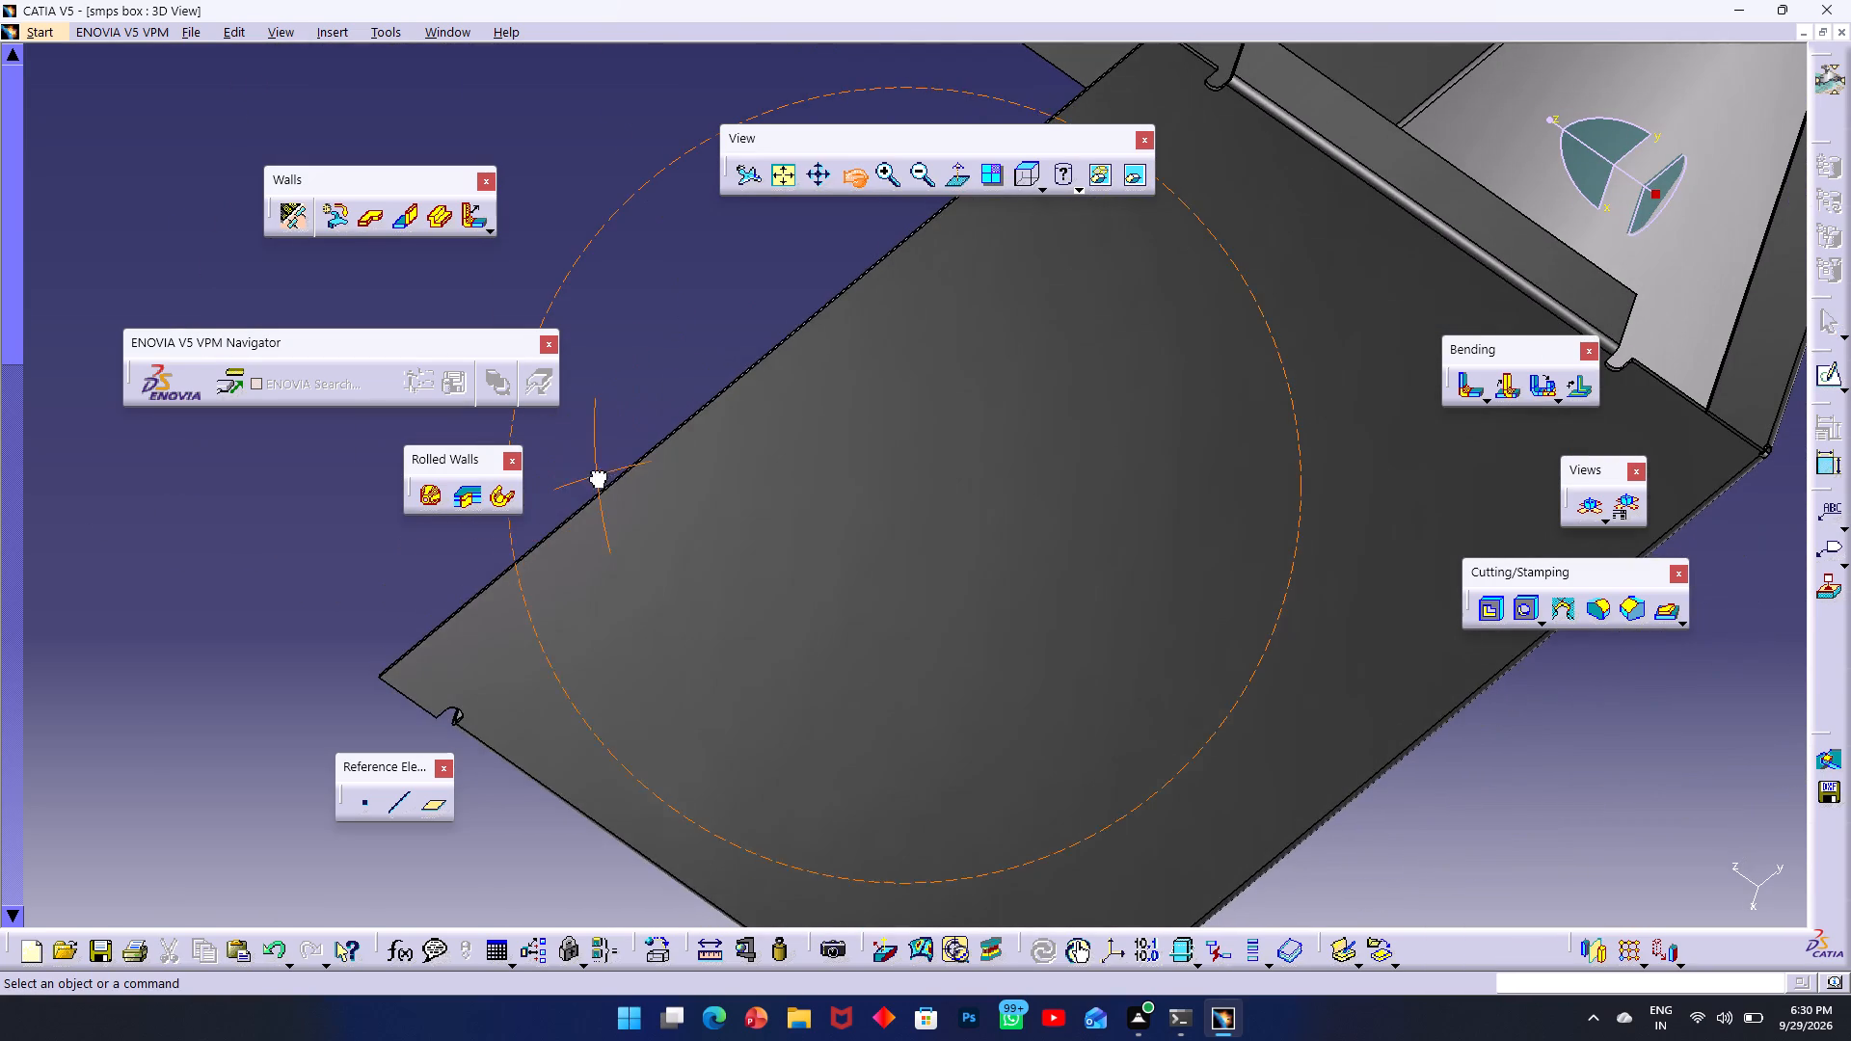
{"action": "middle_click_drag", "start_coordinate": [972, 291], "coordinate": [970, 470]}
{"action": "left_click_drag", "start_coordinate": [783, 444], "coordinate": [835, 389]}
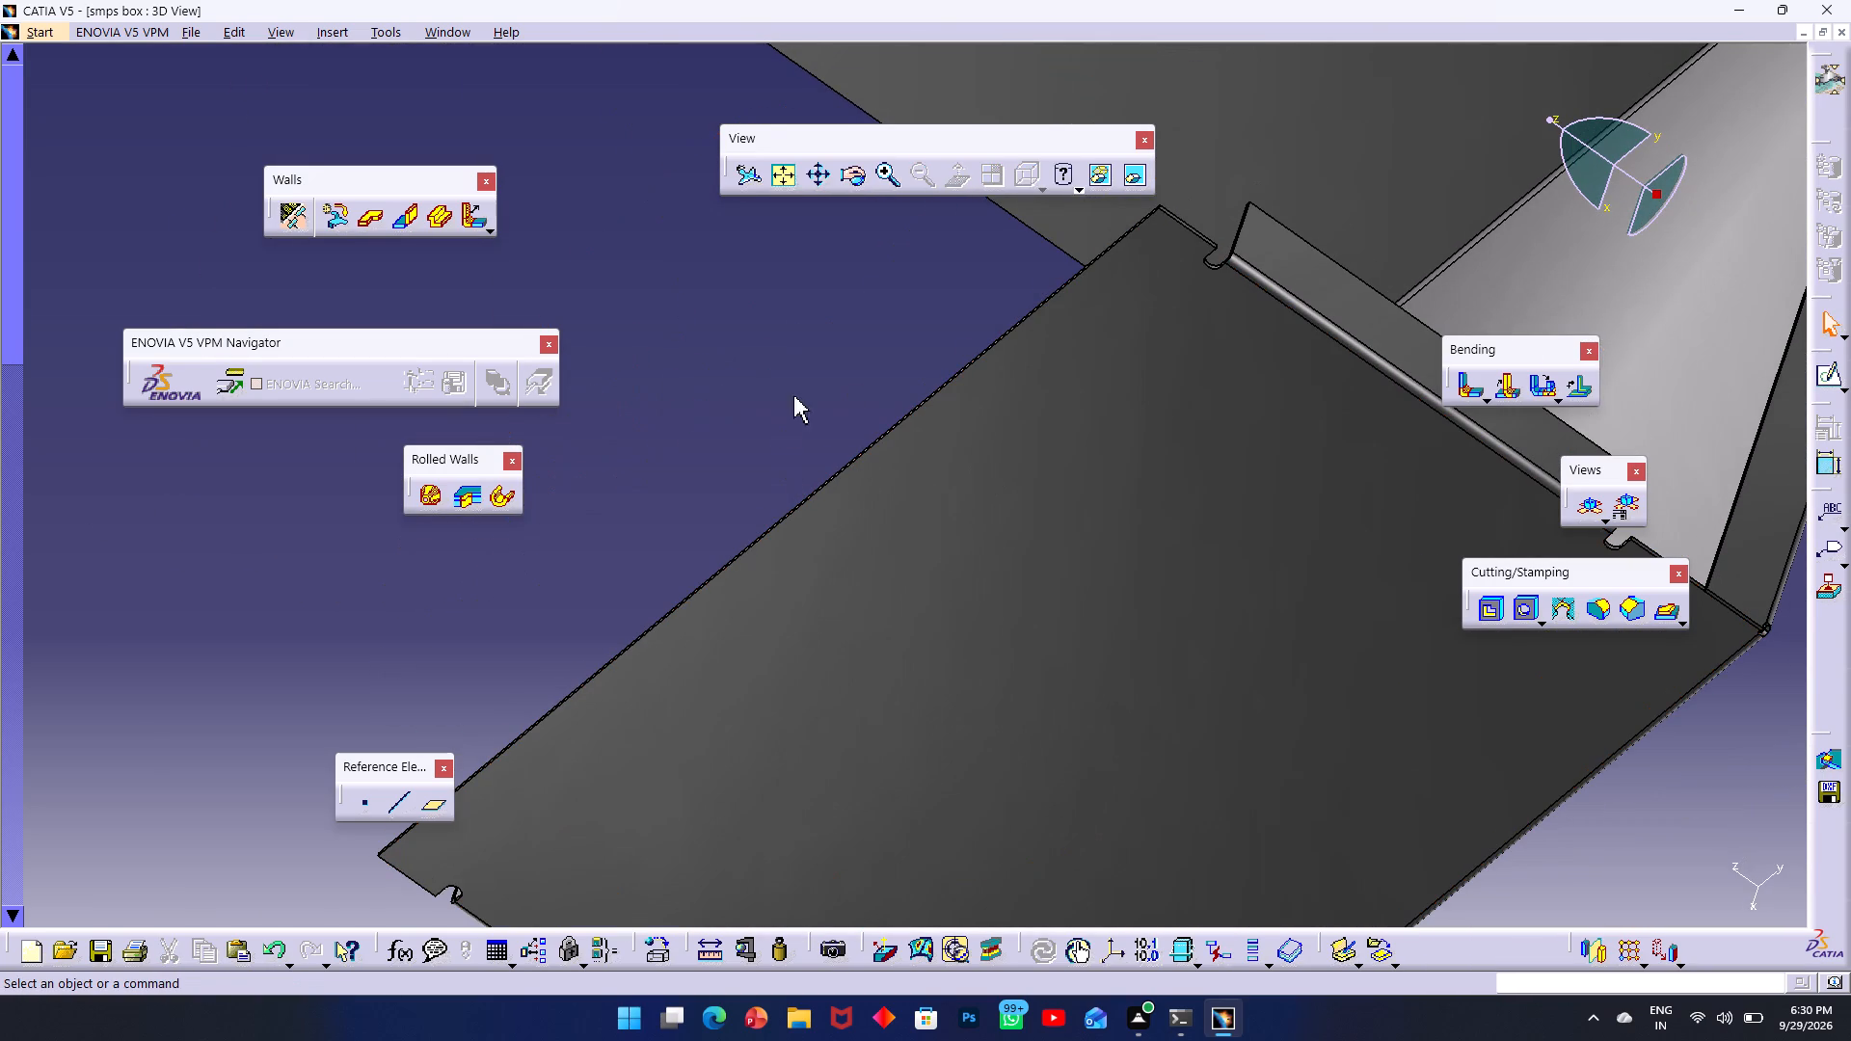
{"action": "middle_click_drag", "start_coordinate": [745, 449], "coordinate": [781, 435]}
{"action": "left_click", "coordinate": [717, 453]}
{"action": "middle_click_drag", "start_coordinate": [735, 449], "coordinate": [737, 445]}
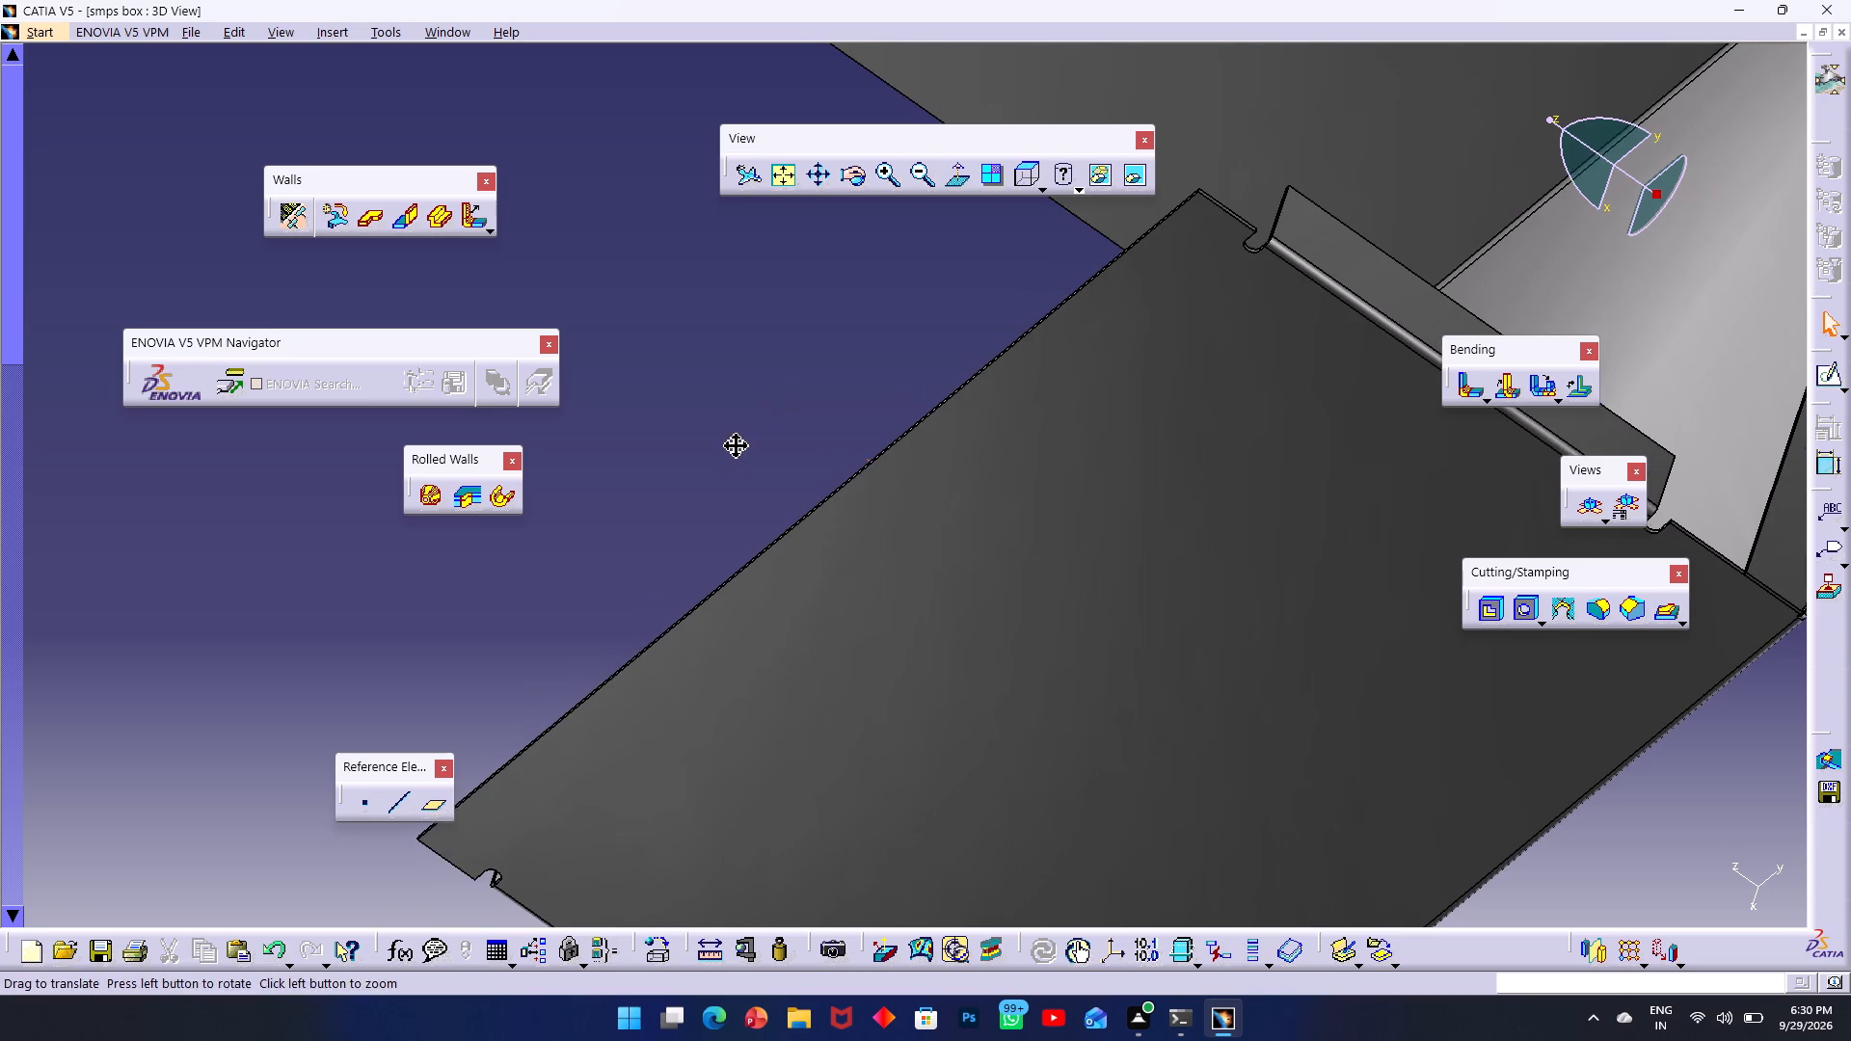
{"action": "middle_click_drag", "start_coordinate": [737, 445], "coordinate": [743, 459]}
{"action": "left_click", "coordinate": [863, 187]}
{"action": "left_click_drag", "start_coordinate": [700, 442], "coordinate": [845, 343]}
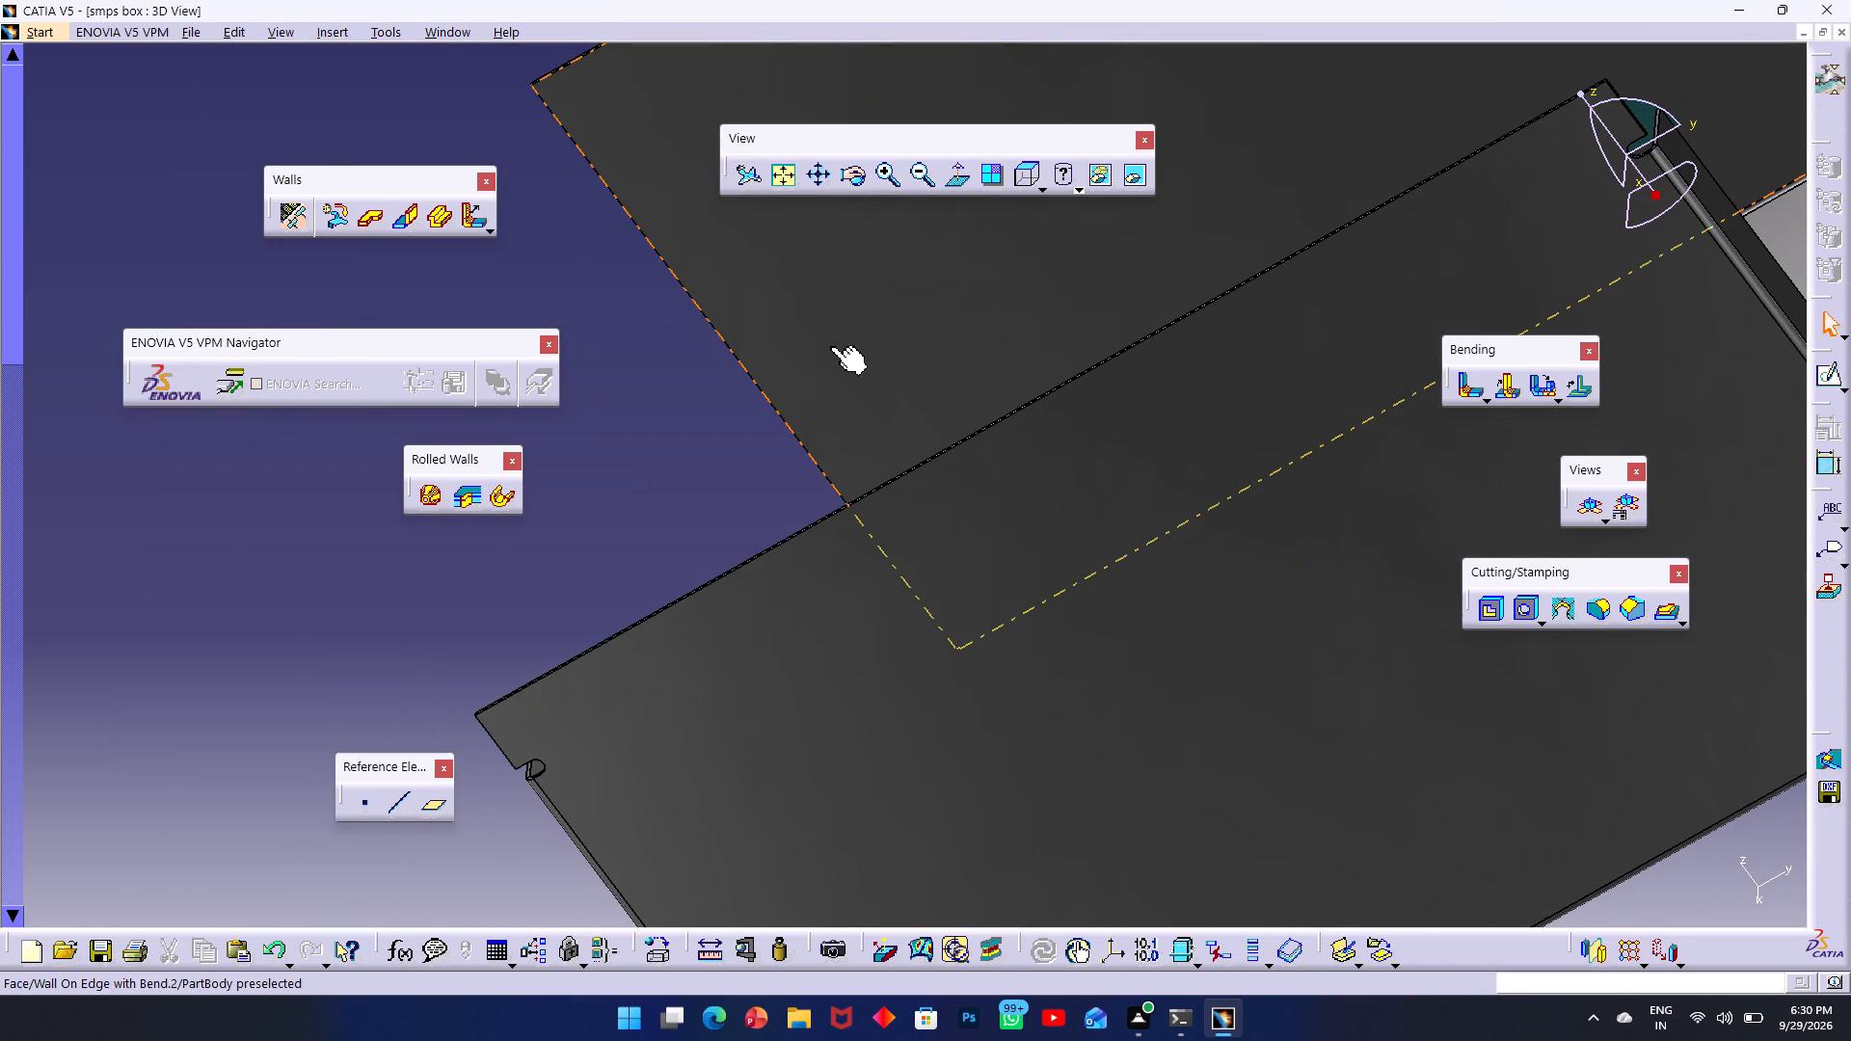
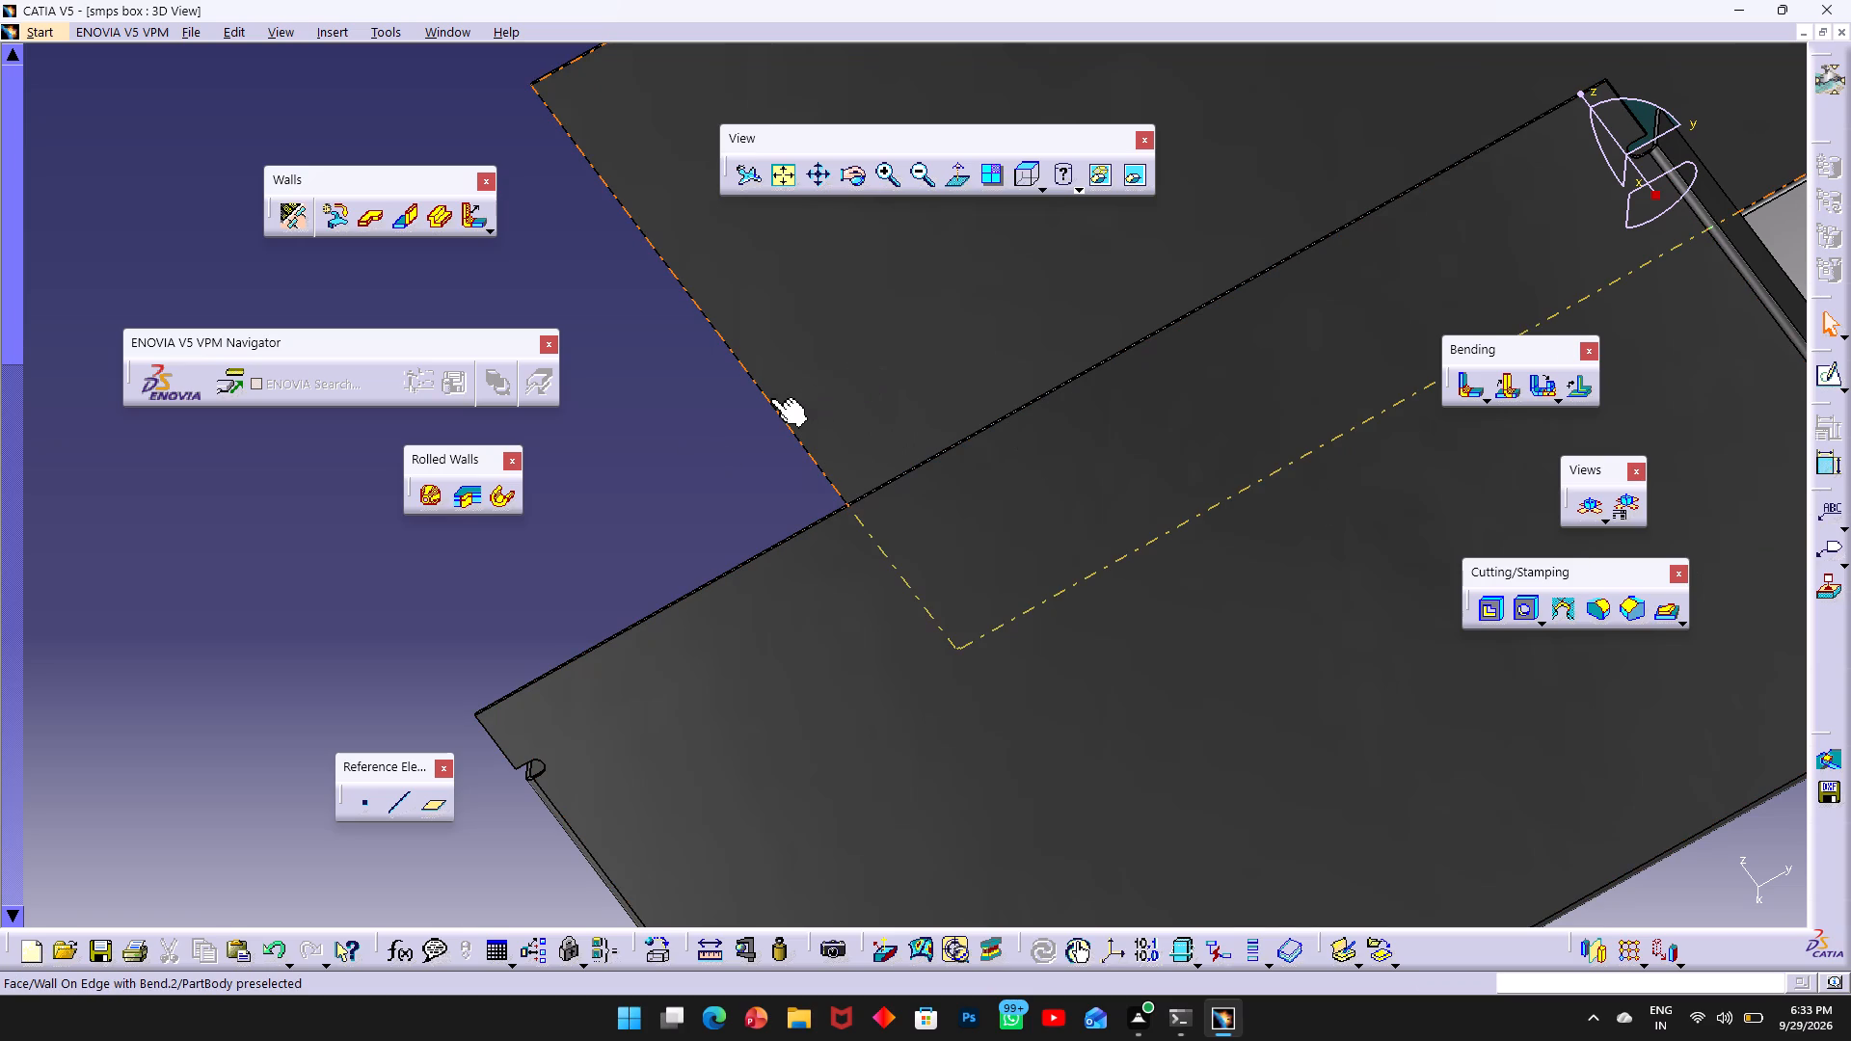
Examine the SMPS box's side walls, bent edge flanges and corner relief notches from outside and inside.
{"action": "middle_click_drag", "start_coordinate": [720, 342], "coordinate": [638, 354]}
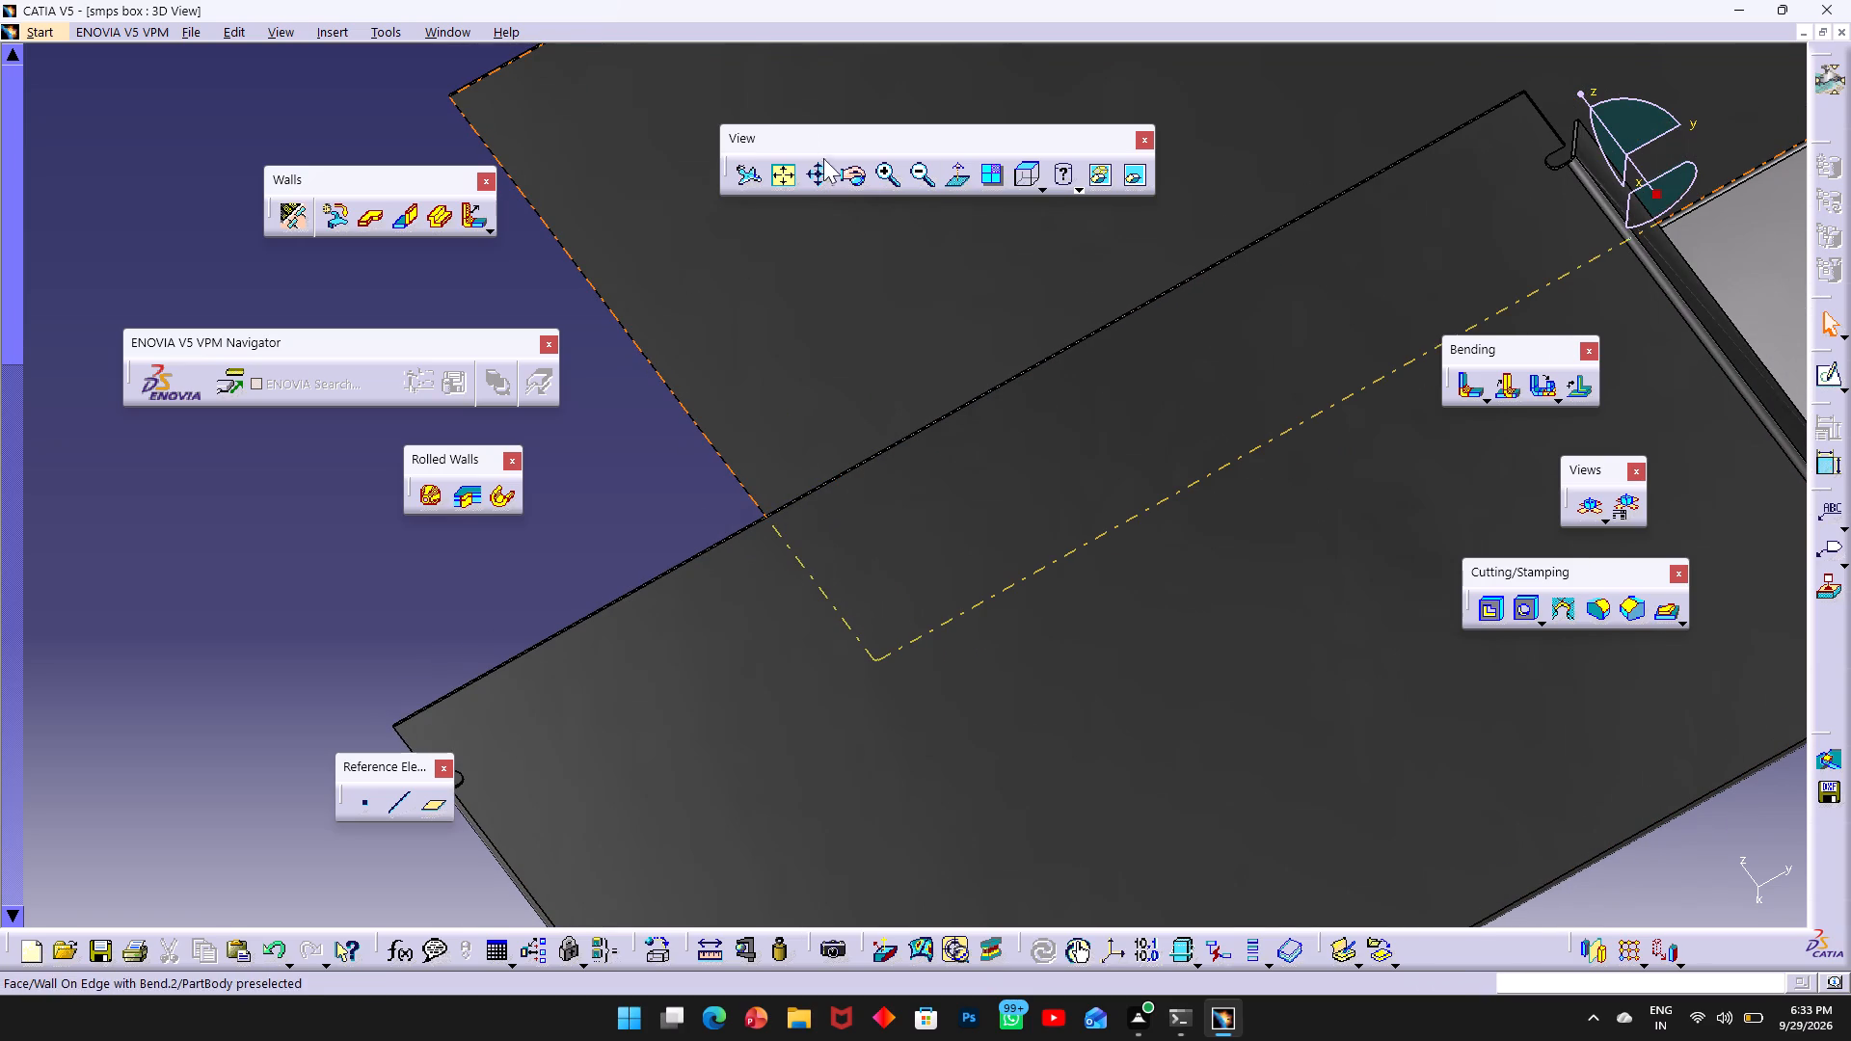
{"action": "left_click", "coordinate": [862, 177]}
{"action": "middle_click_drag", "start_coordinate": [909, 396], "coordinate": [819, 358]}
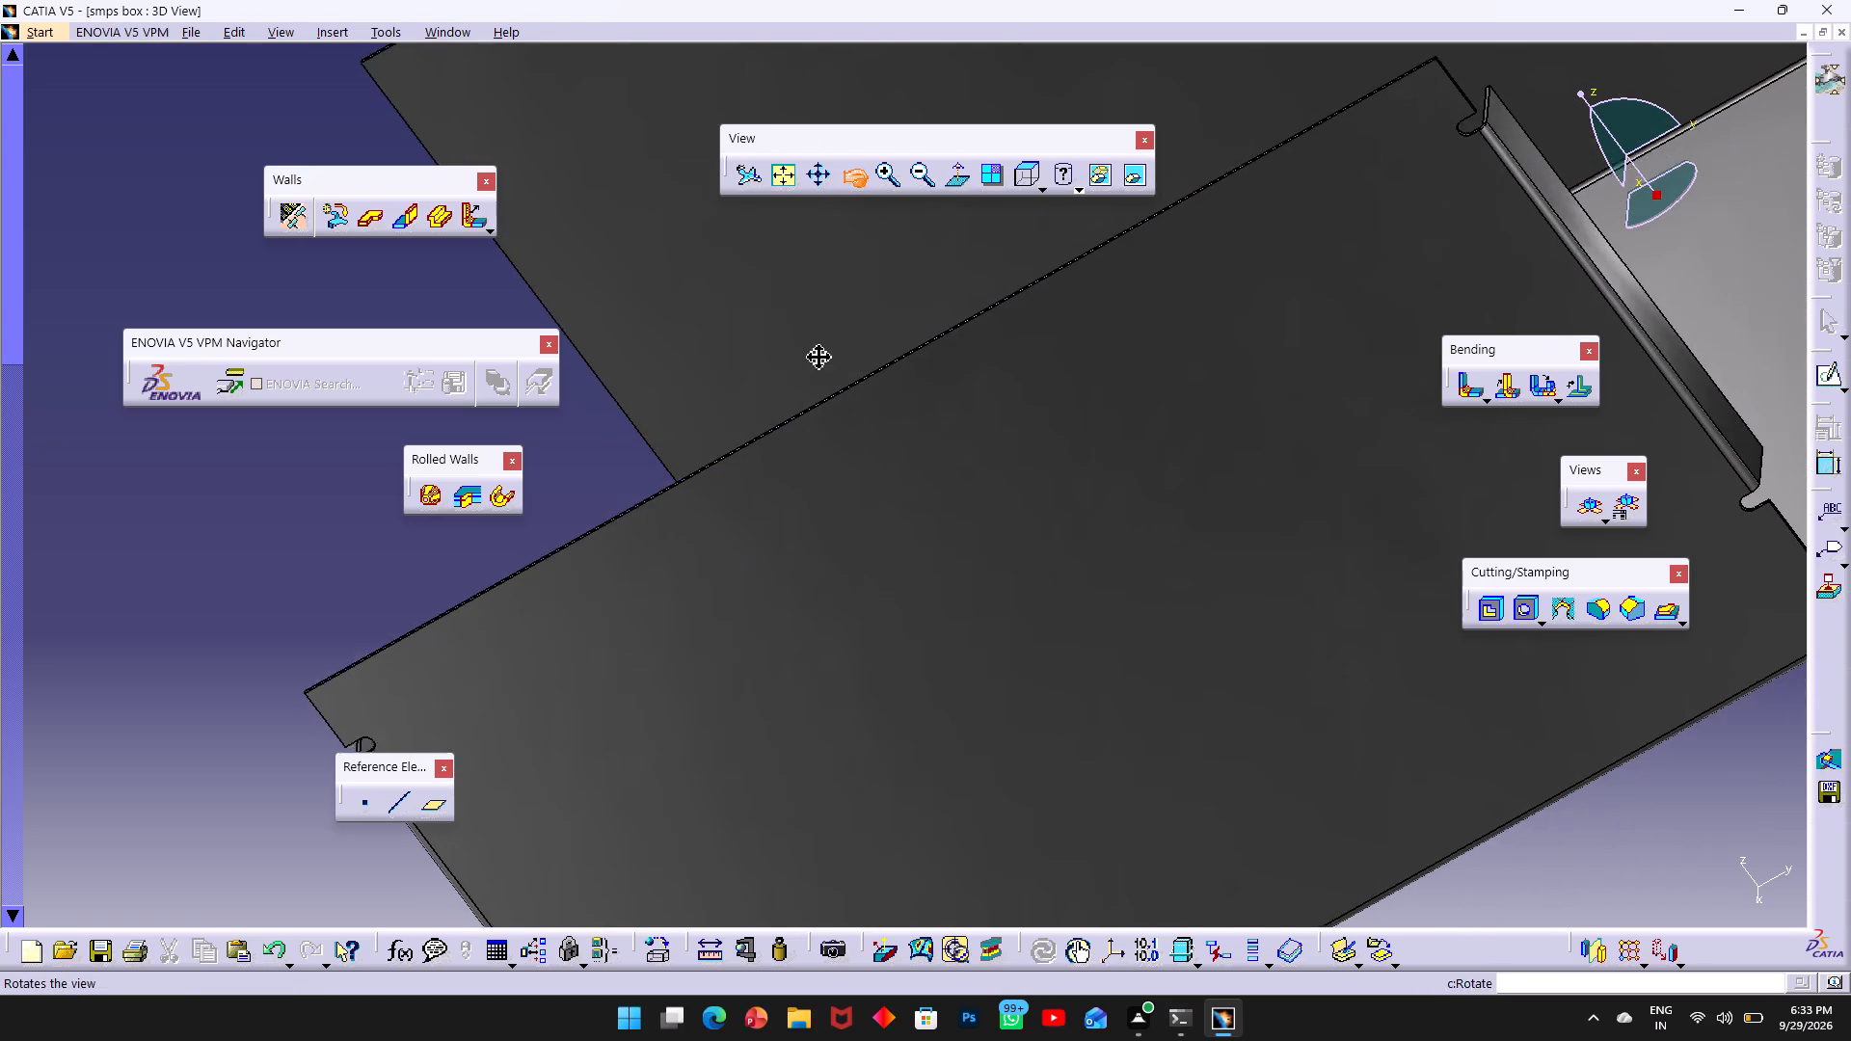
{"action": "middle_click_drag", "start_coordinate": [819, 358], "coordinate": [1138, 346]}
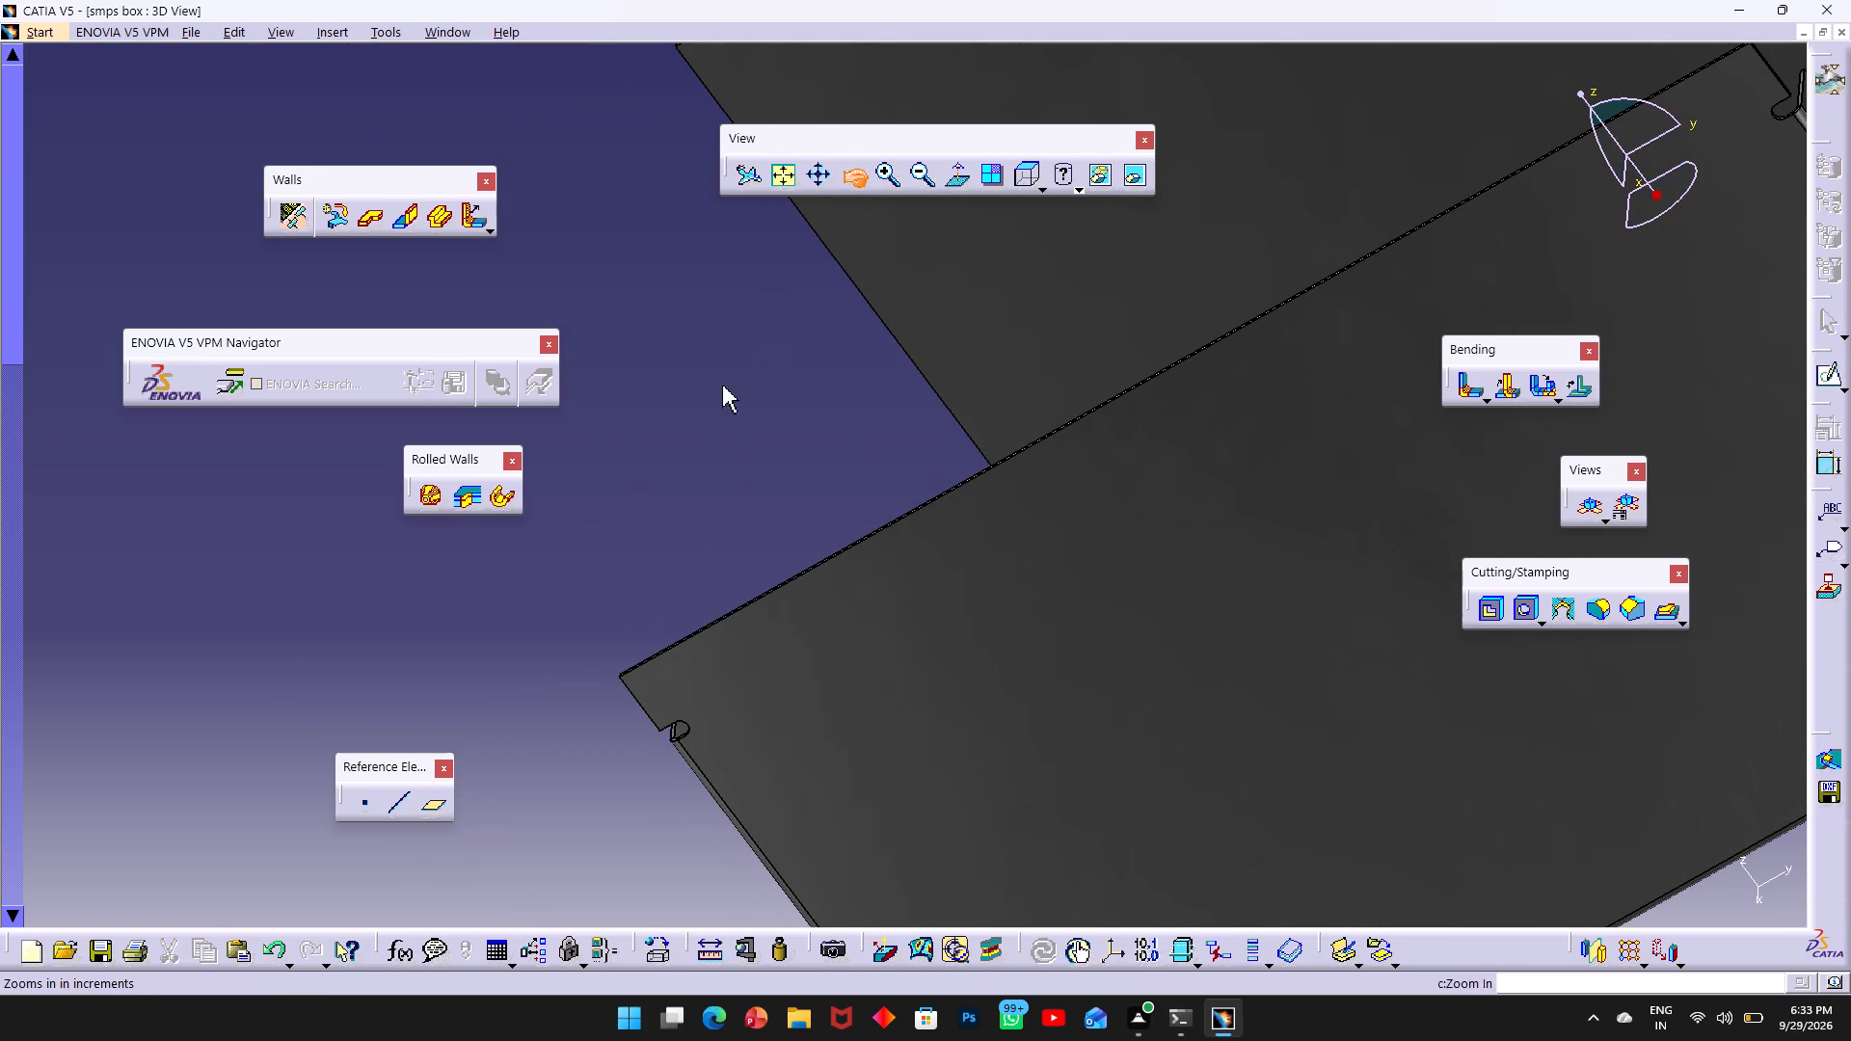
{"action": "left_click_drag", "start_coordinate": [722, 386], "coordinate": [1095, 227]}
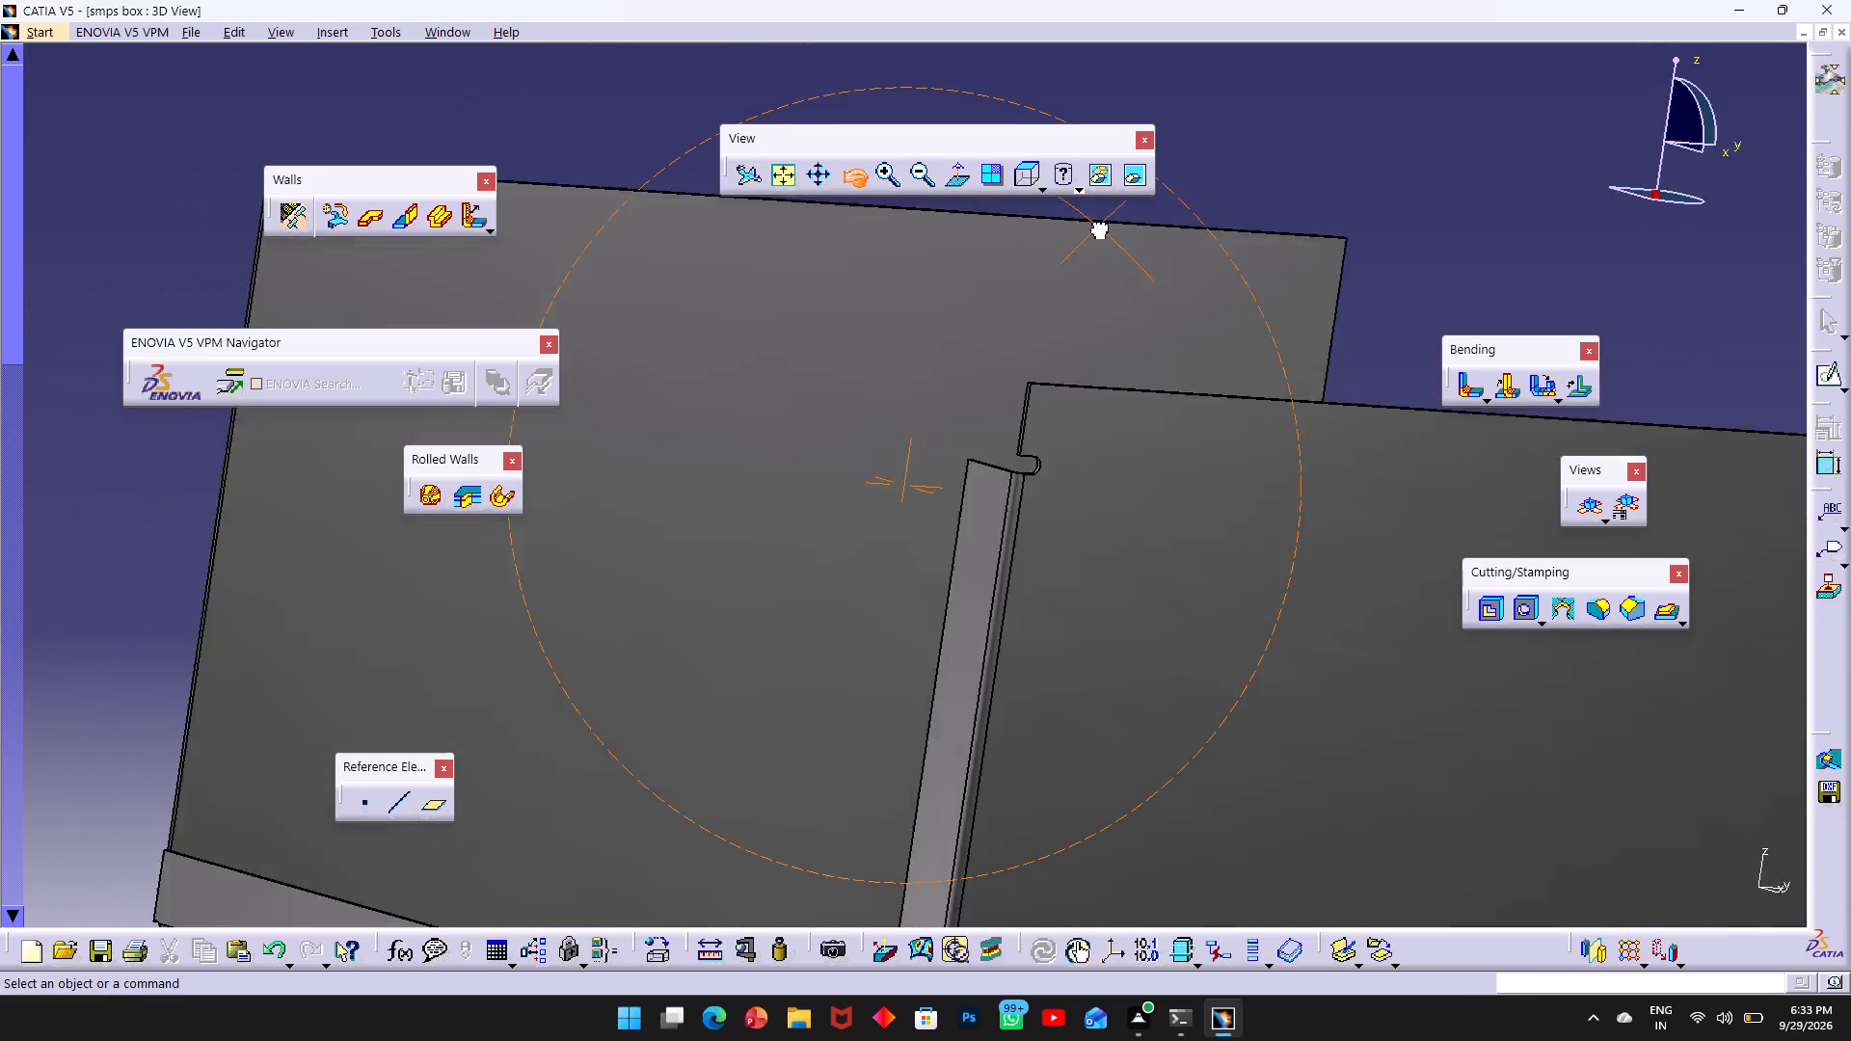
{"action": "left_click_drag", "start_coordinate": [1095, 227], "coordinate": [827, 199]}
{"action": "middle_click_drag", "start_coordinate": [1110, 349], "coordinate": [764, 425]}
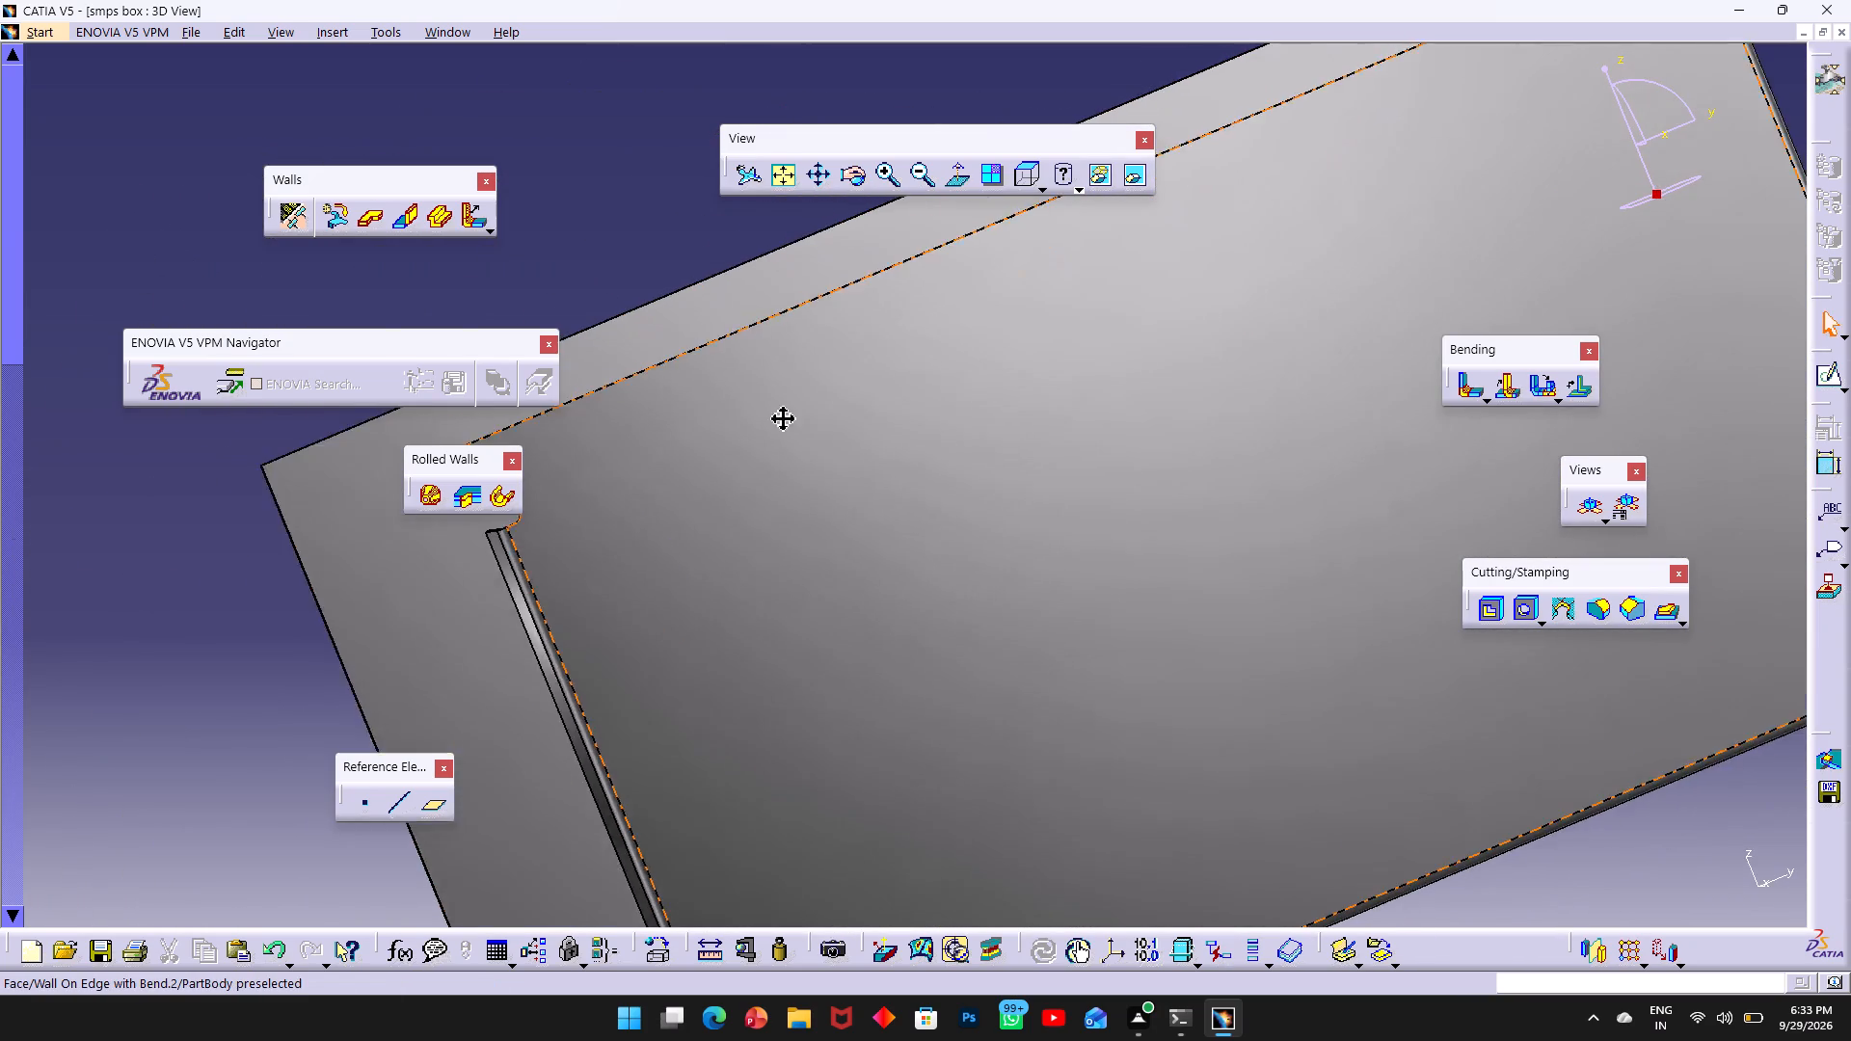
{"action": "middle_click_drag", "start_coordinate": [764, 425], "coordinate": [312, 543]}
{"action": "left_click", "coordinate": [856, 174]}
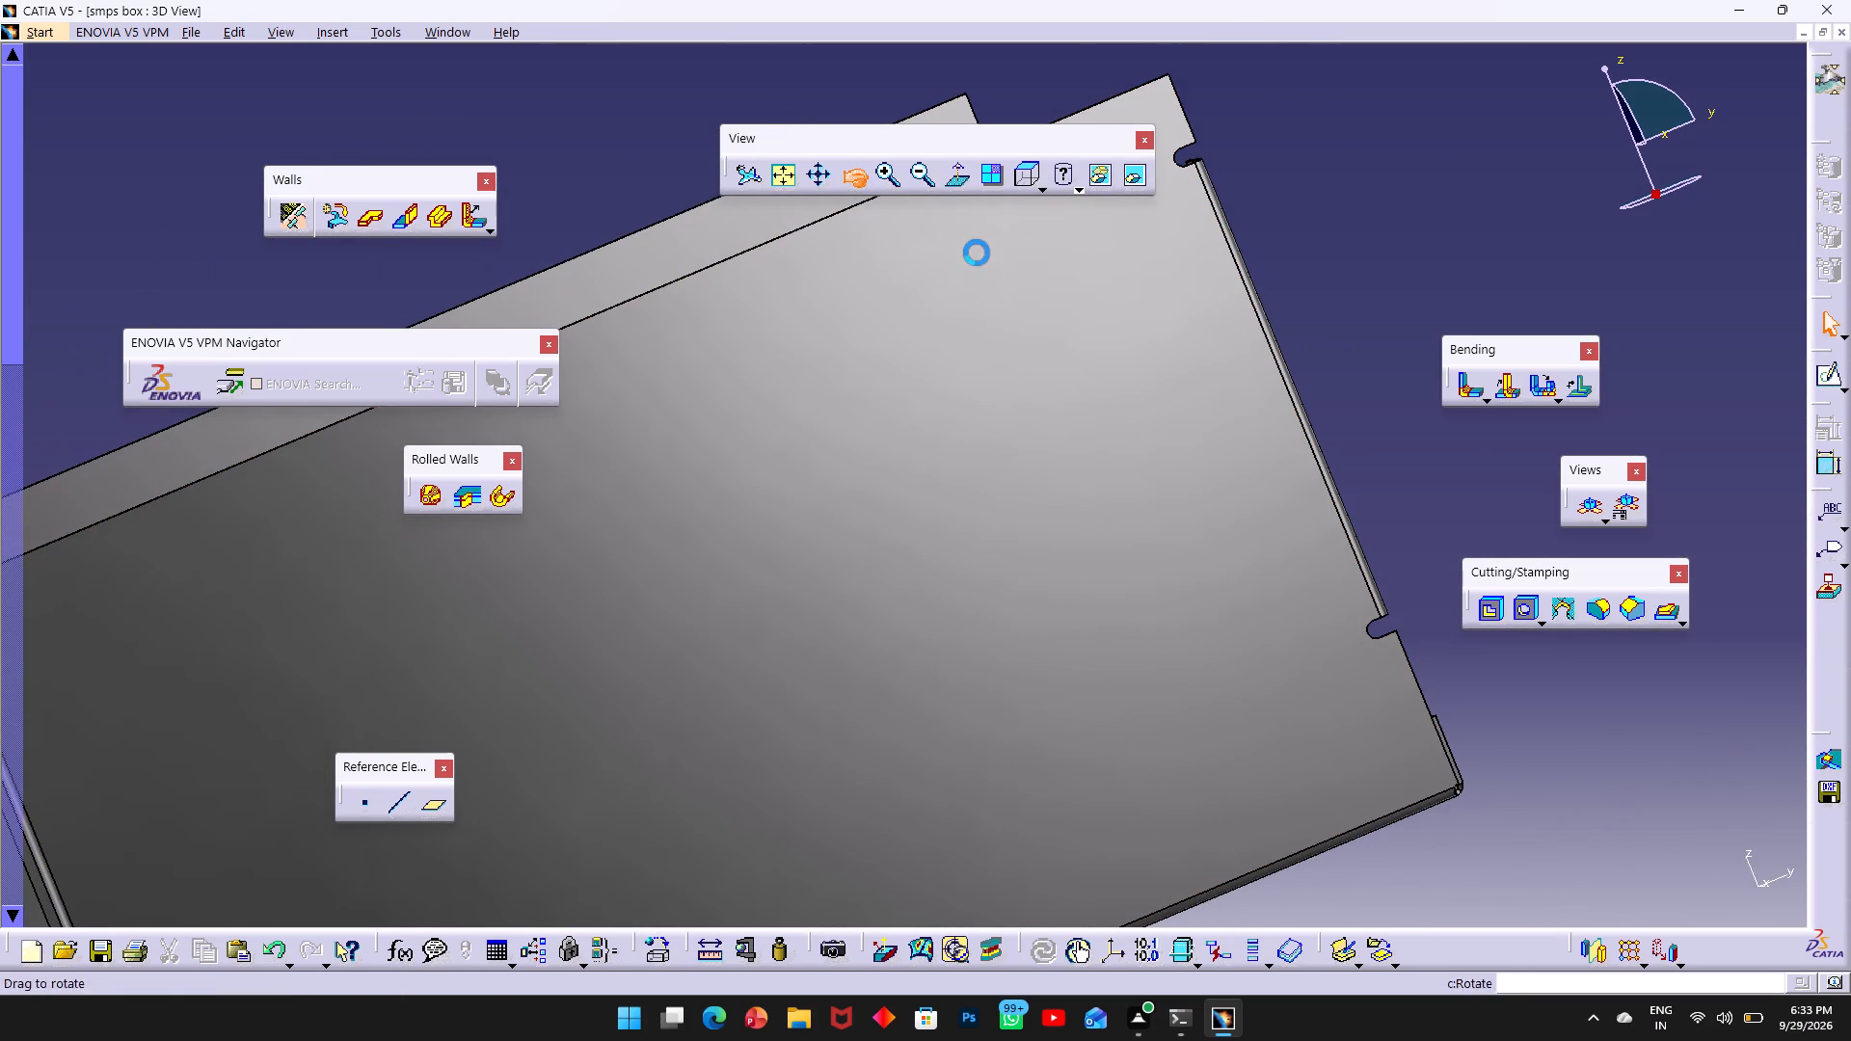
{"action": "left_click_drag", "start_coordinate": [1312, 277], "coordinate": [791, 336]}
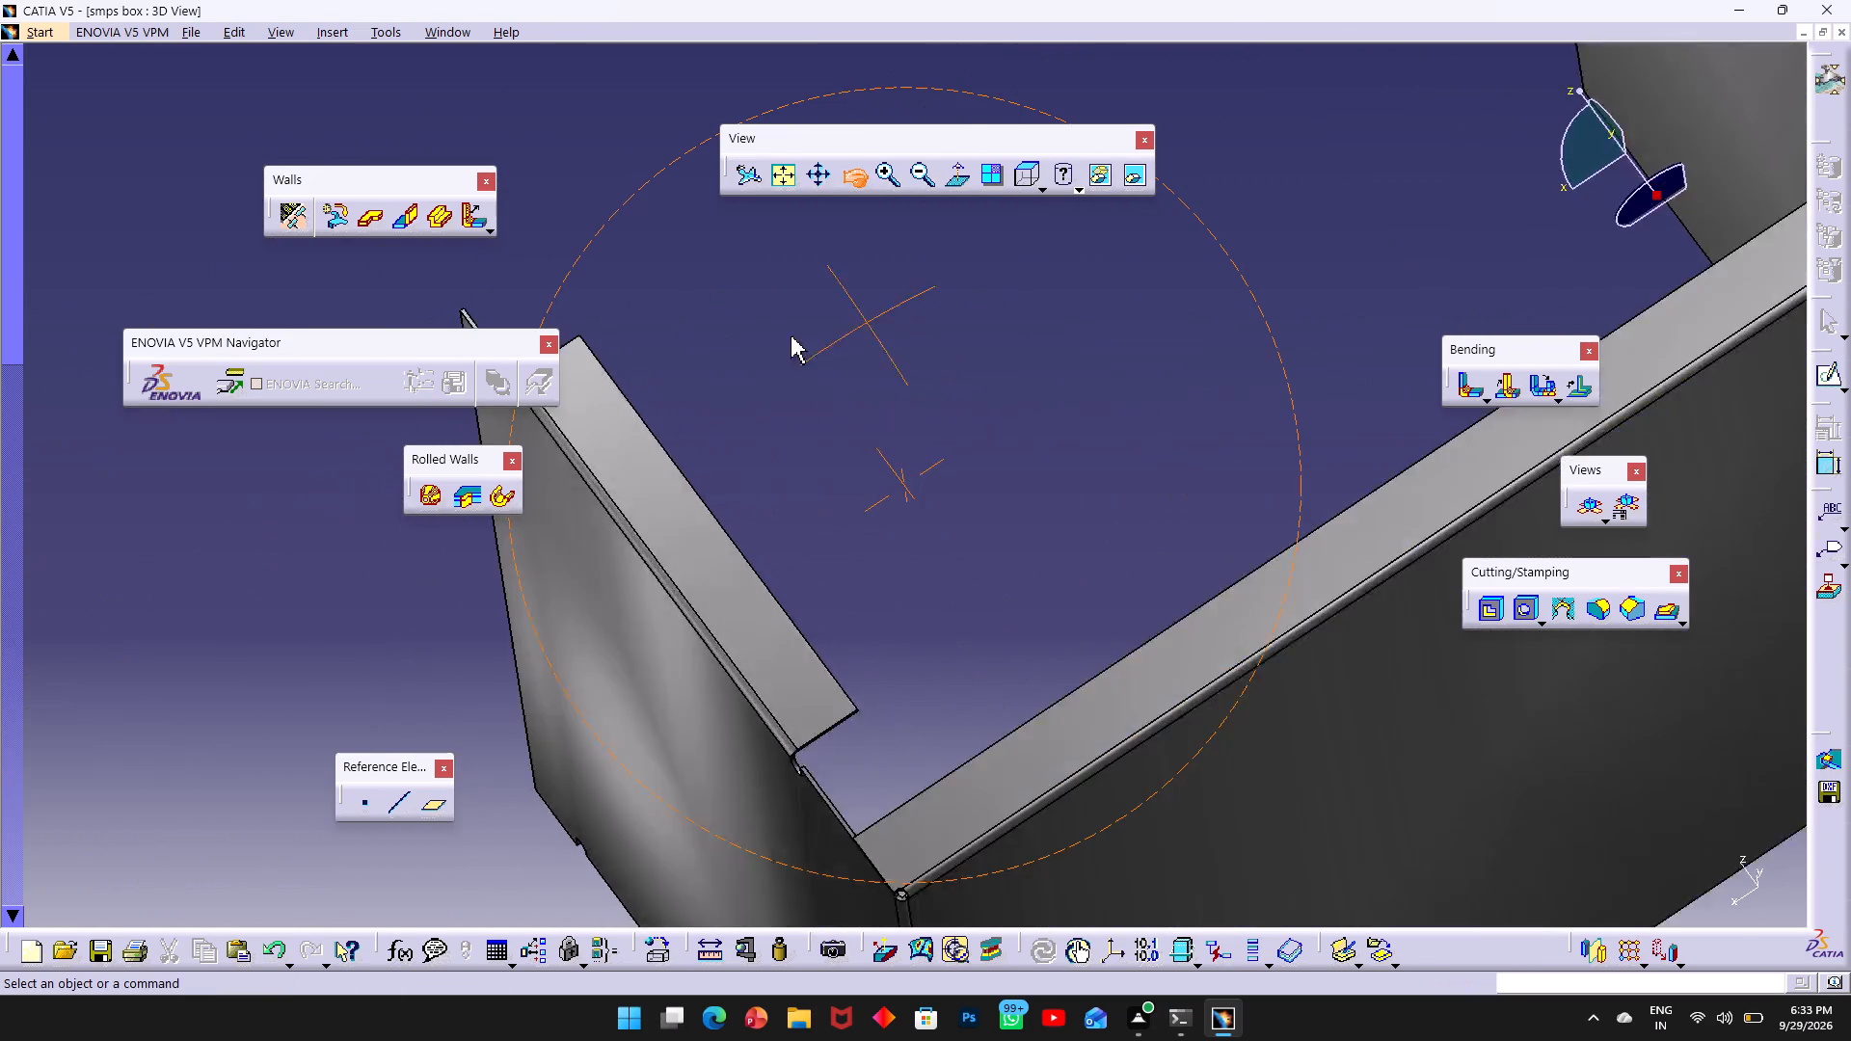
{"action": "left_click_drag", "start_coordinate": [791, 336], "coordinate": [1313, 479]}
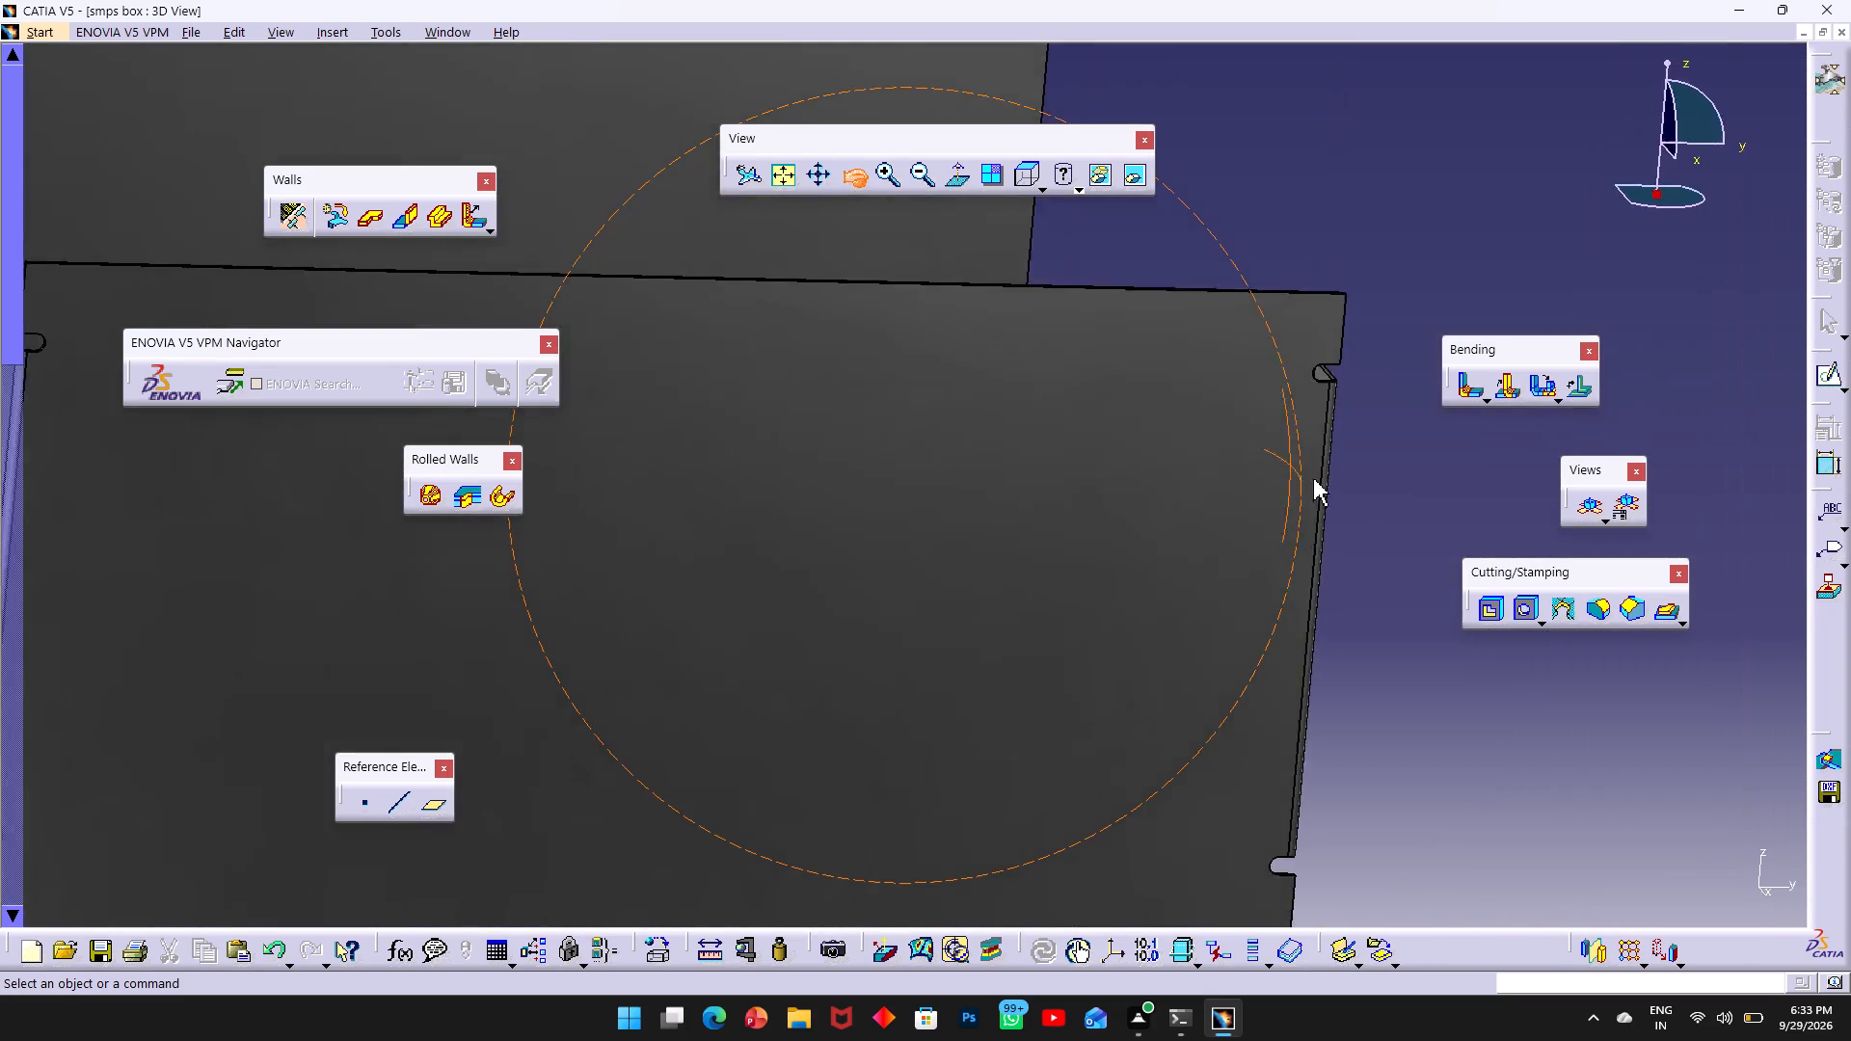
{"action": "left_click_drag", "start_coordinate": [1313, 479], "coordinate": [802, 525]}
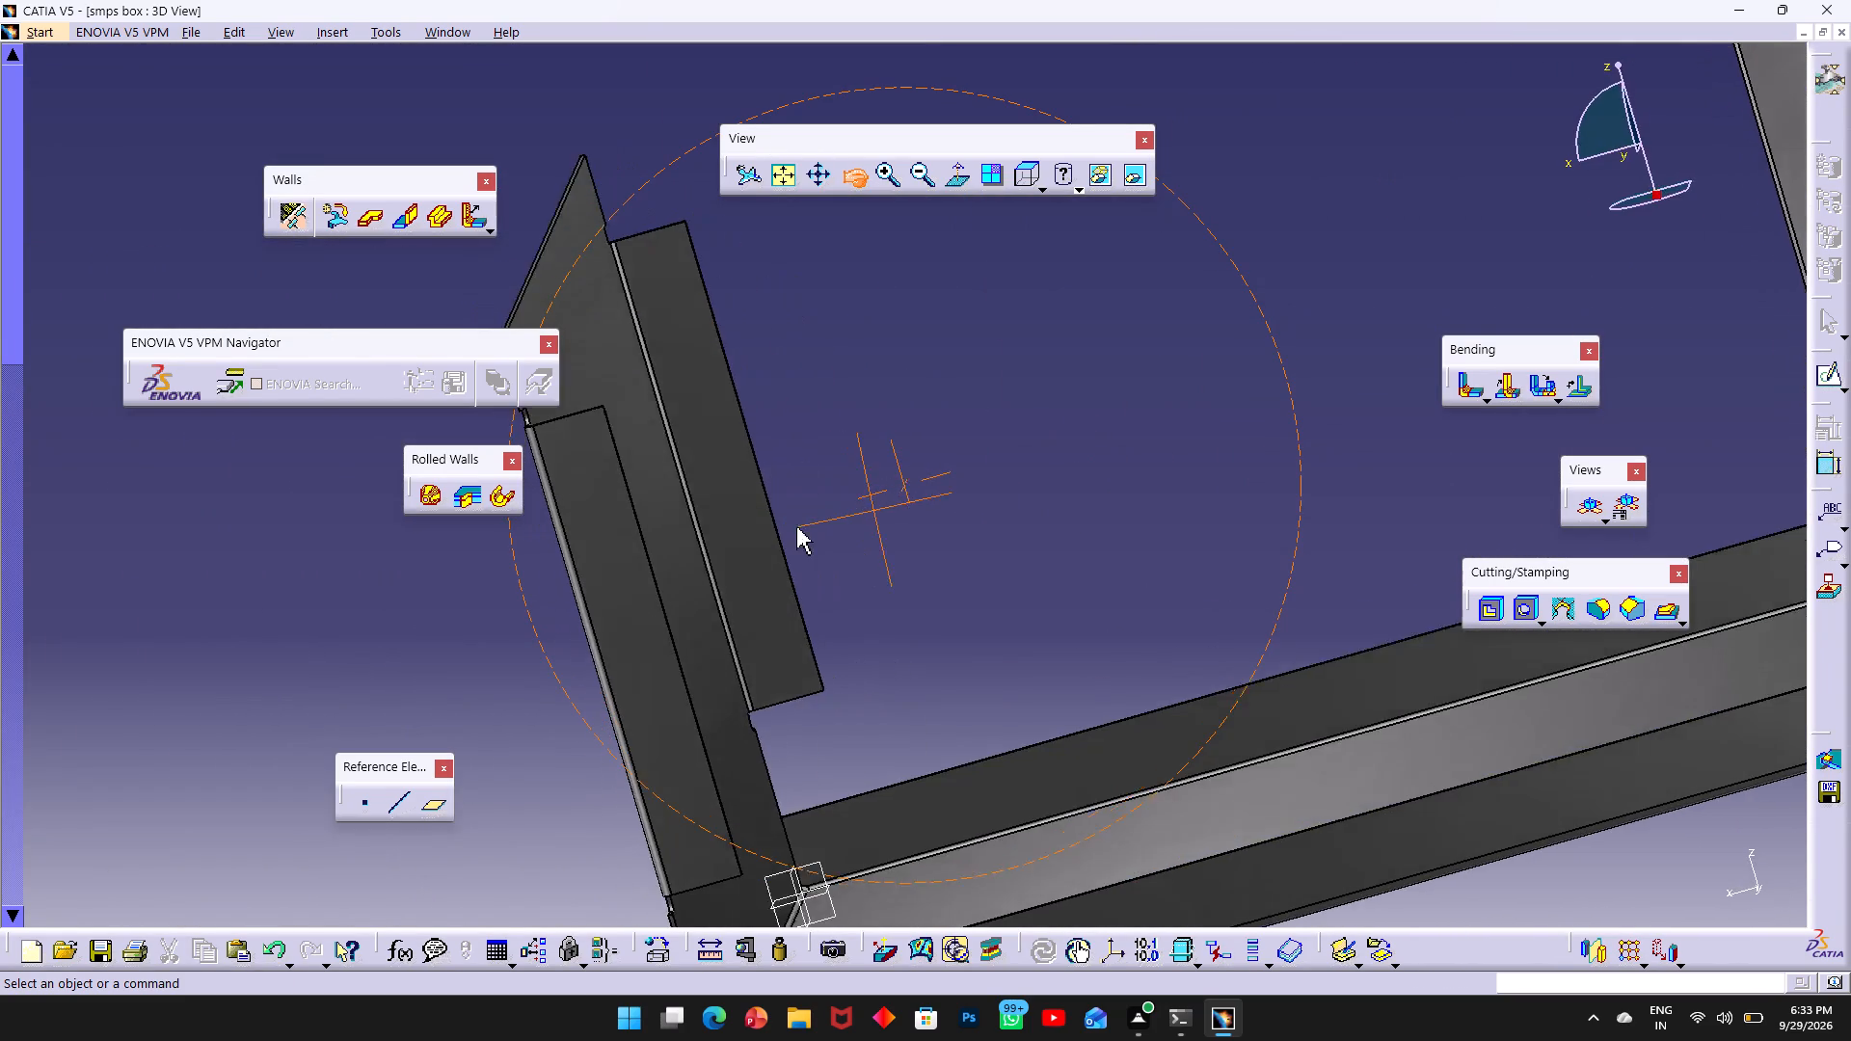
{"action": "left_click_drag", "start_coordinate": [802, 525], "coordinate": [1228, 483]}
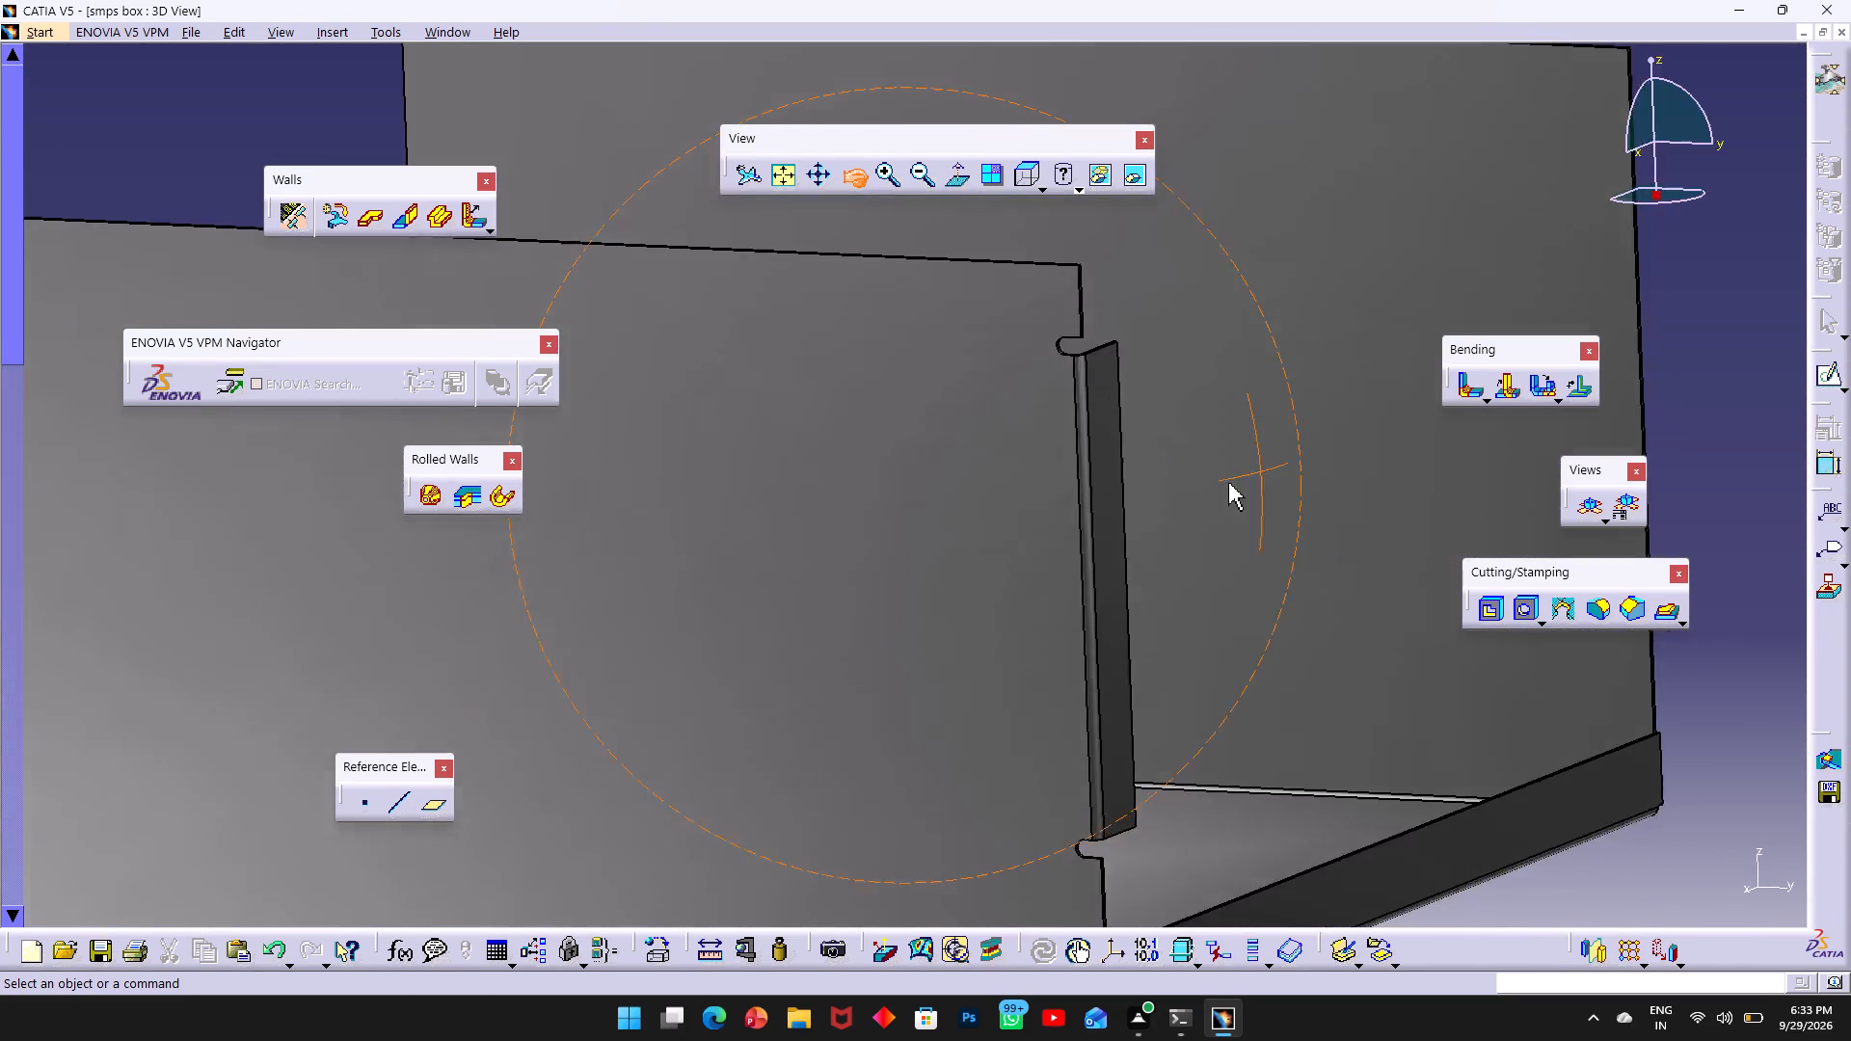
{"action": "left_click_drag", "start_coordinate": [1228, 483], "coordinate": [828, 428]}
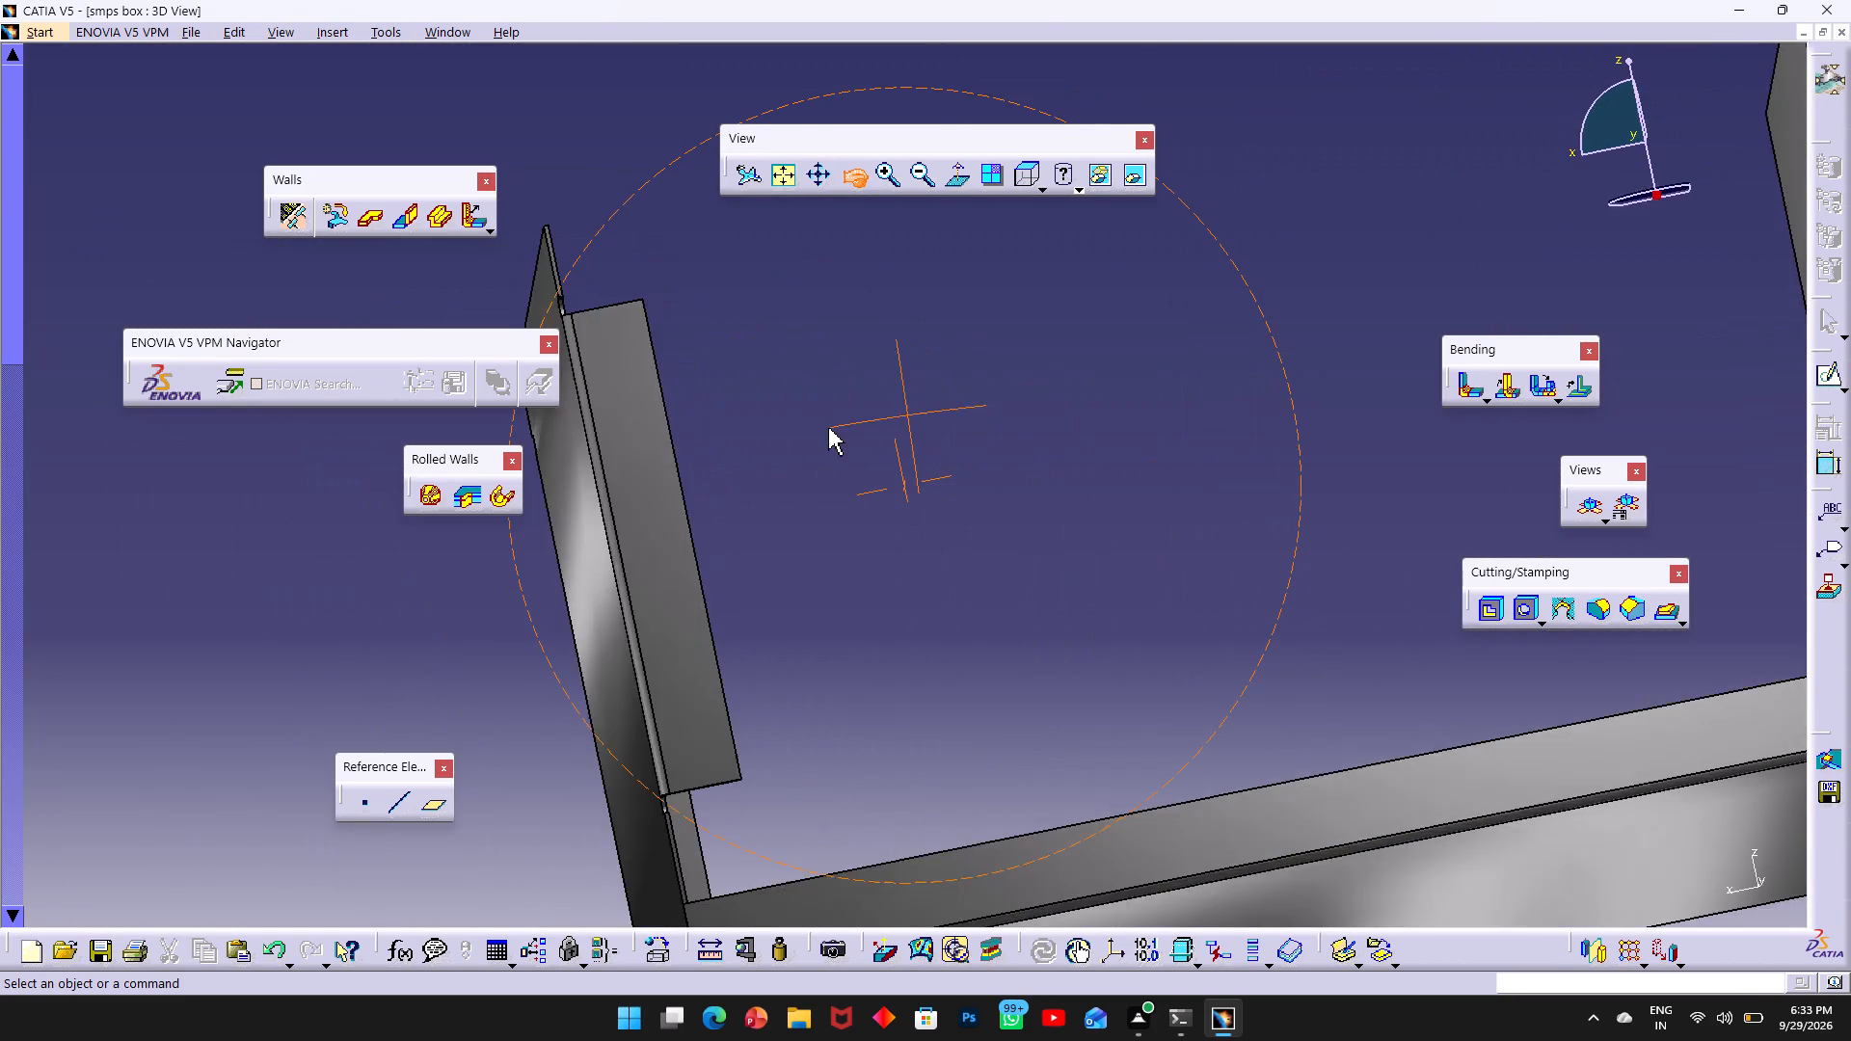
{"action": "left_click_drag", "start_coordinate": [828, 428], "coordinate": [1148, 488]}
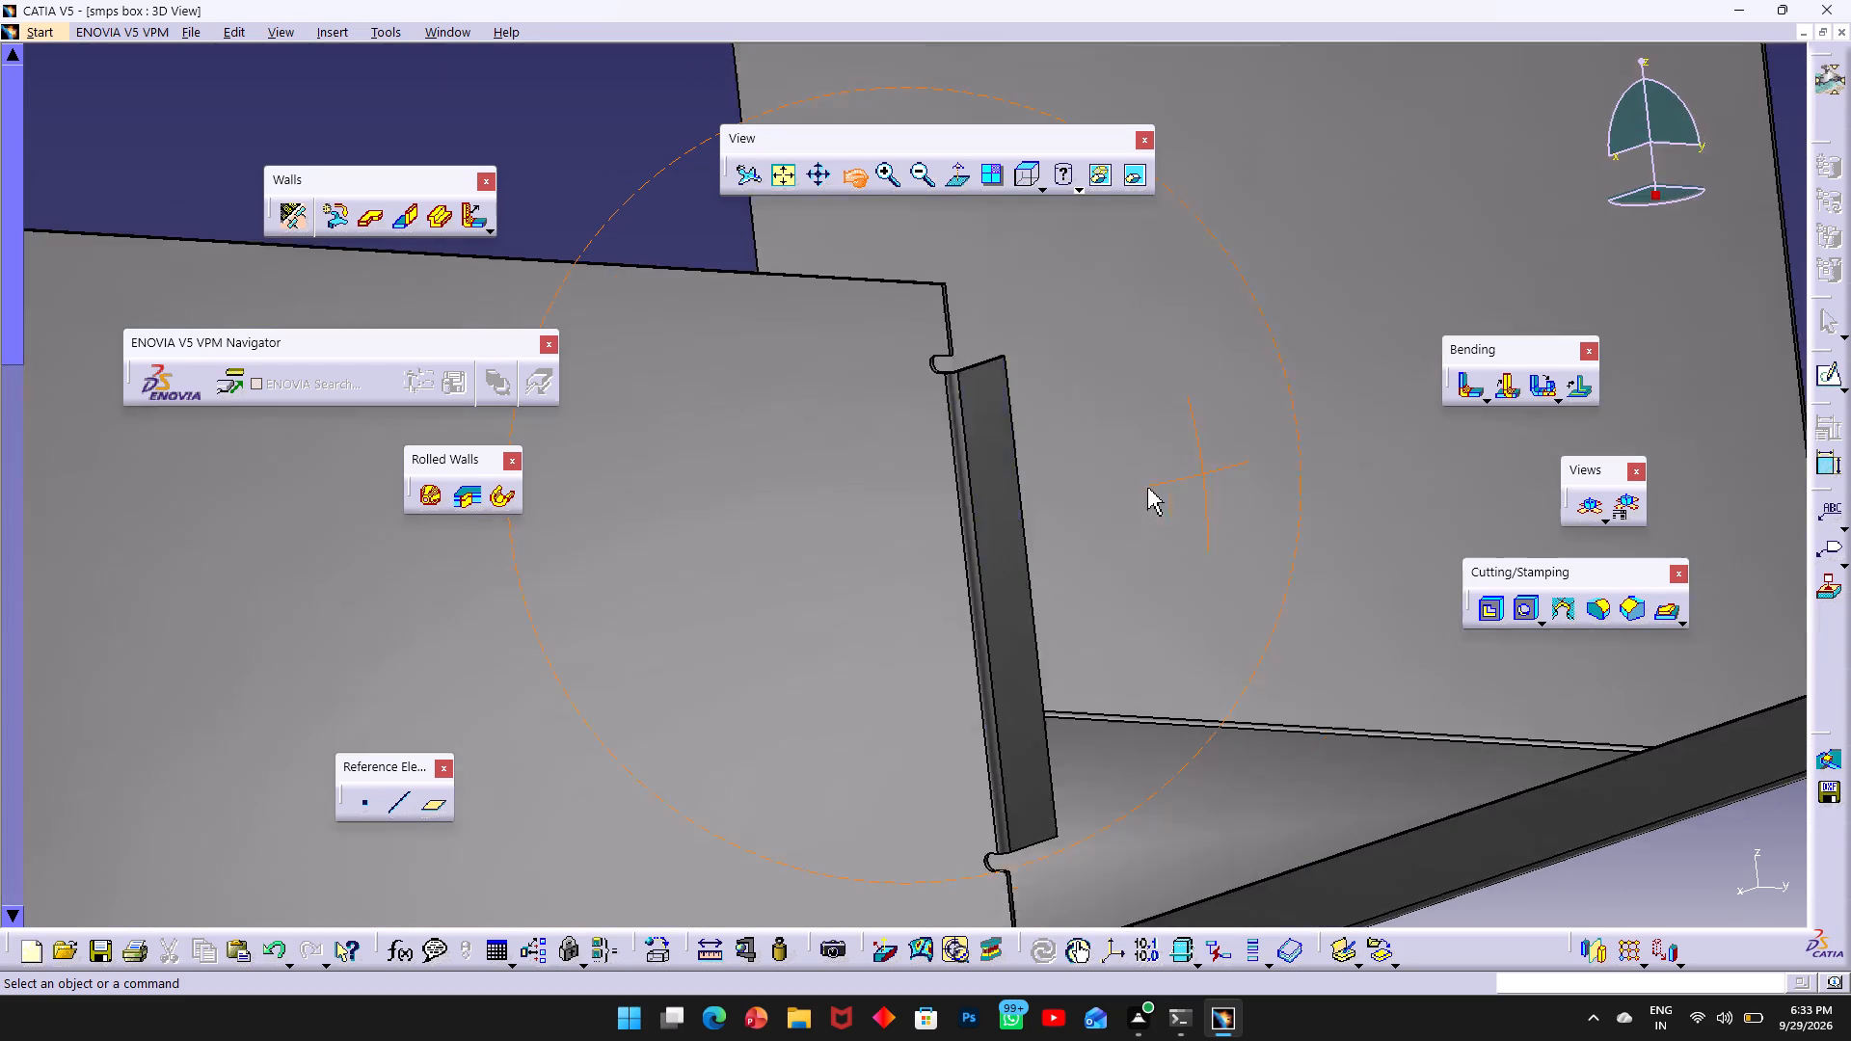
{"action": "left_click_drag", "start_coordinate": [1148, 488], "coordinate": [930, 375]}
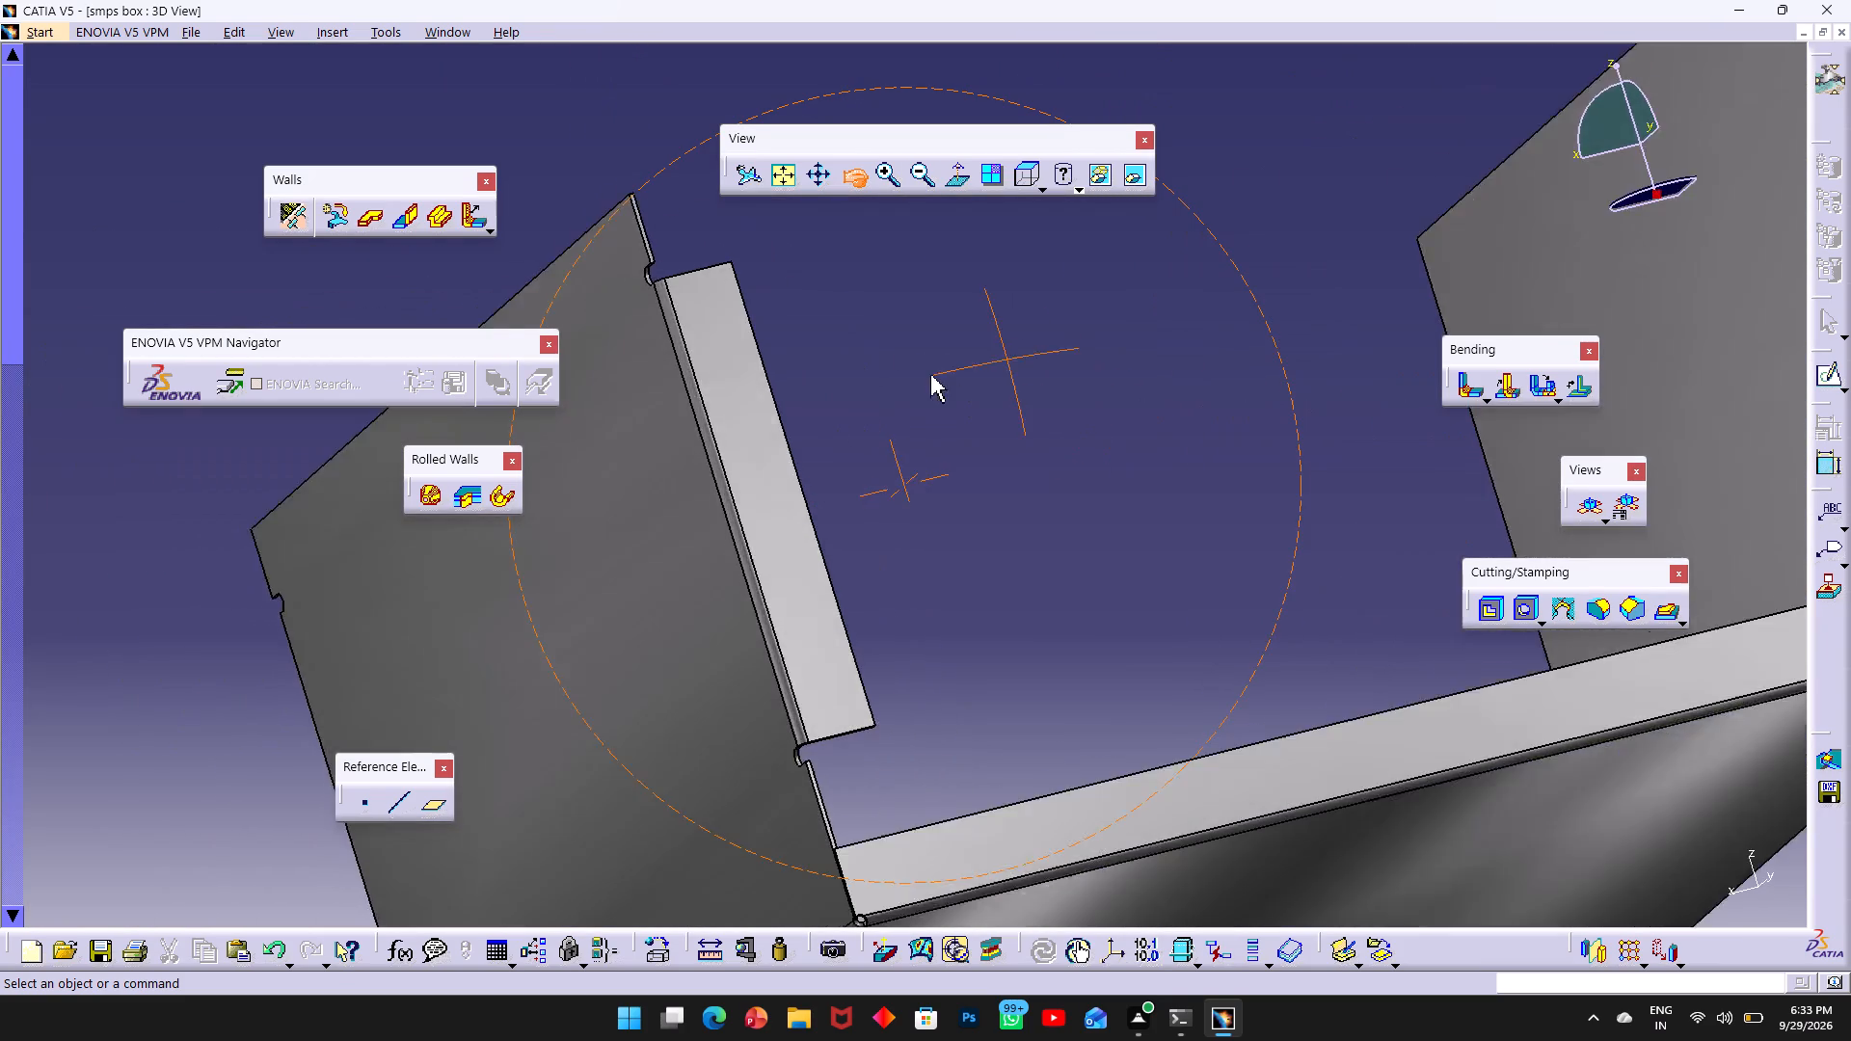
{"action": "left_click_drag", "start_coordinate": [930, 375], "coordinate": [1201, 427]}
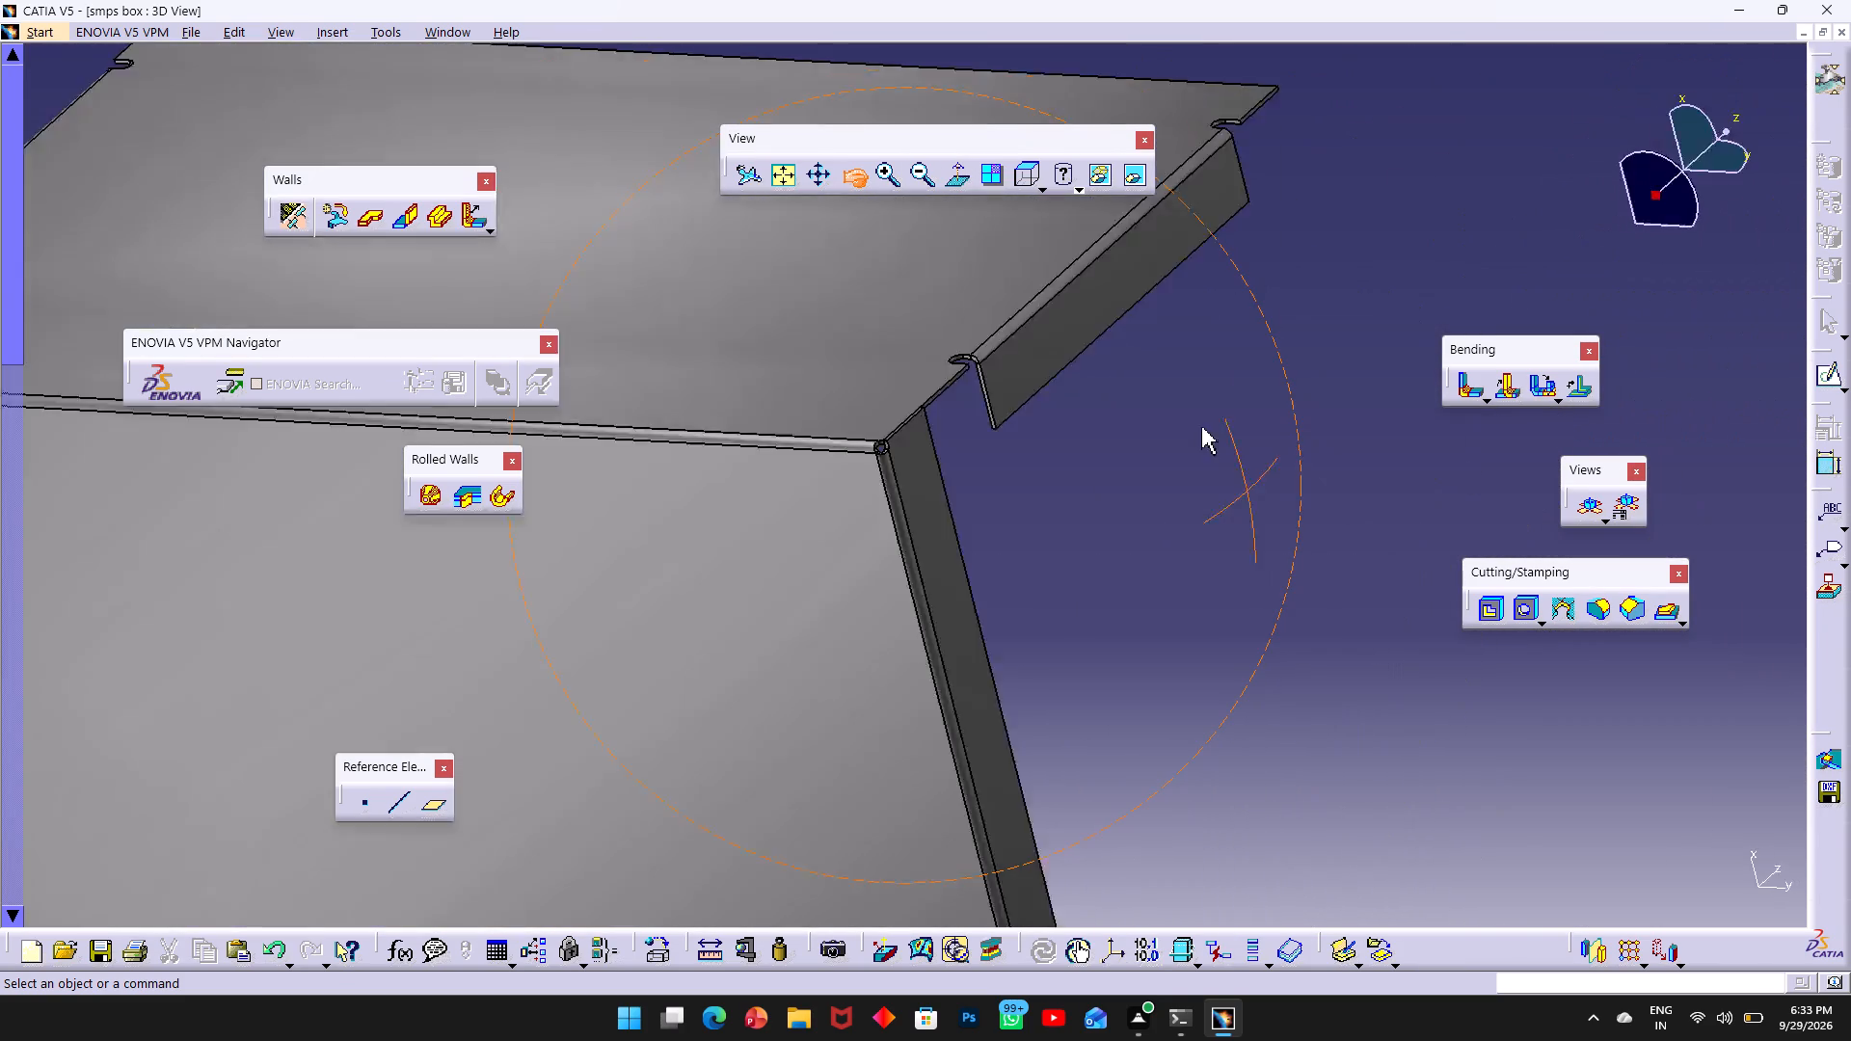
{"action": "left_click_drag", "start_coordinate": [1201, 427], "coordinate": [435, 293]}
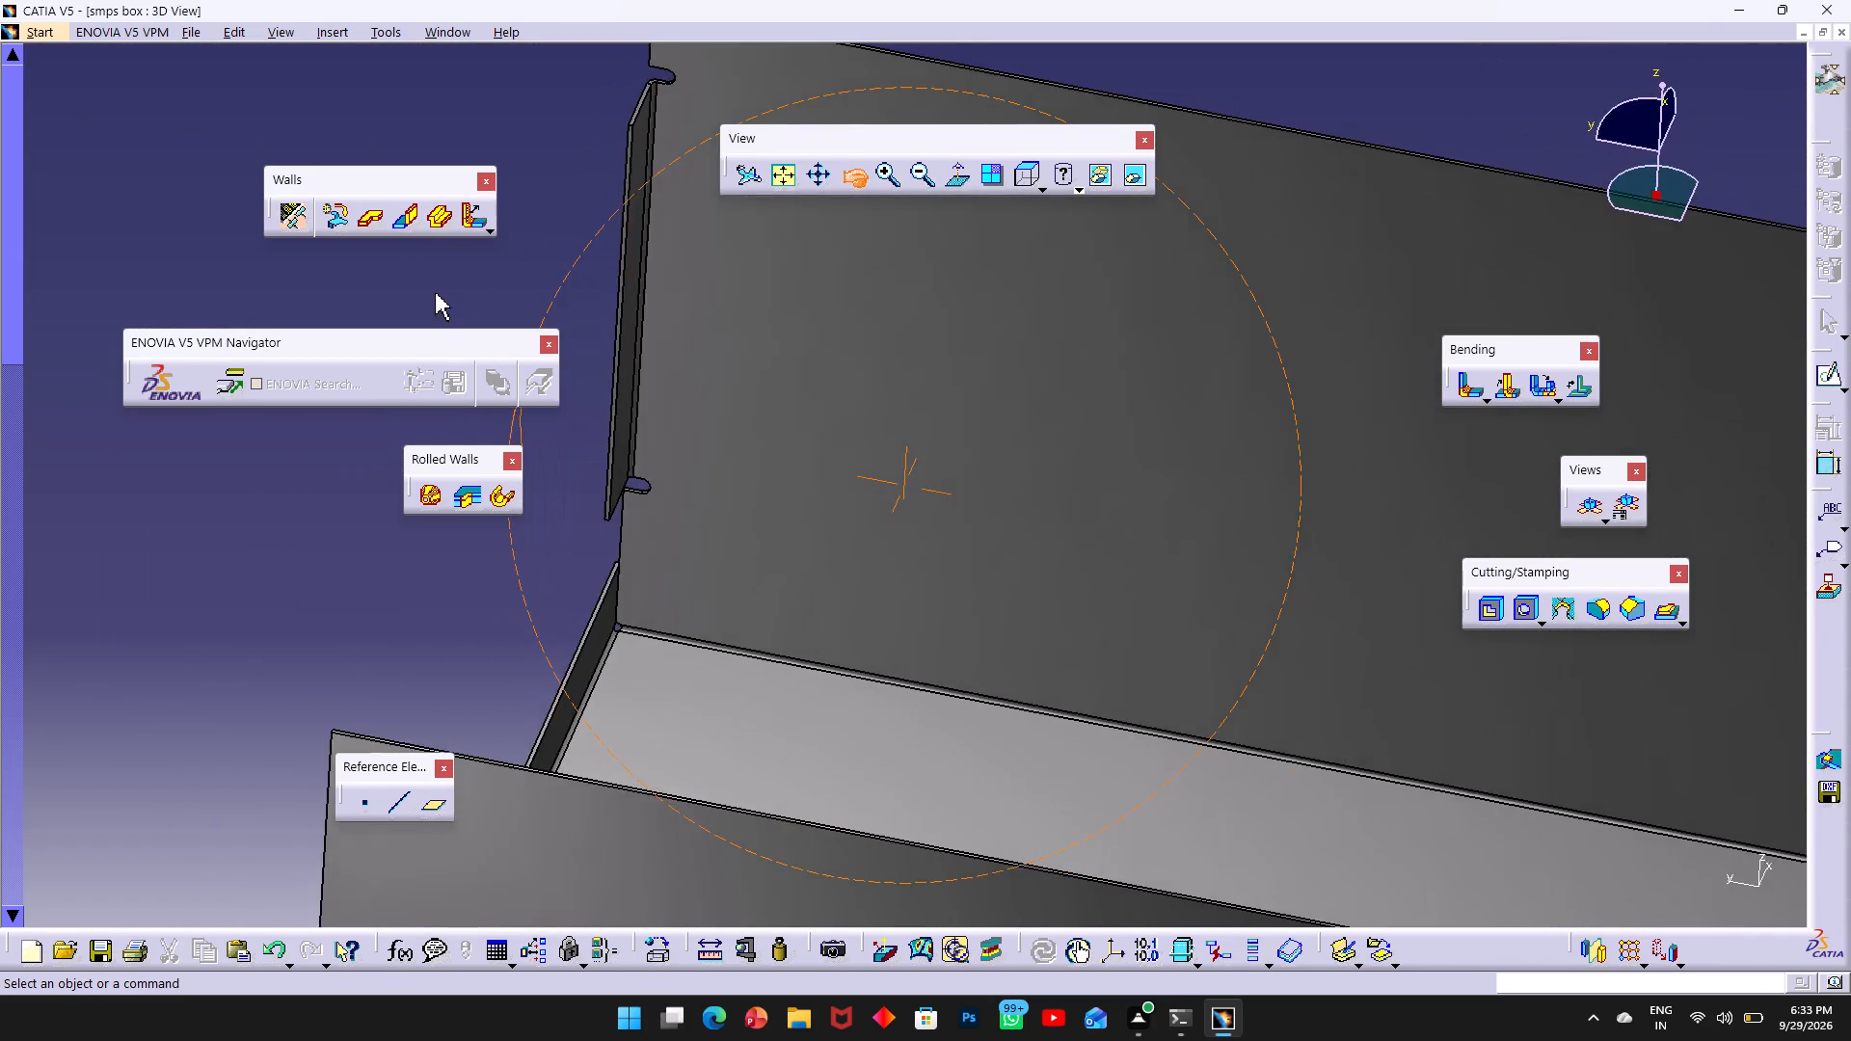
{"action": "left_click_drag", "start_coordinate": [435, 293], "coordinate": [770, 750]}
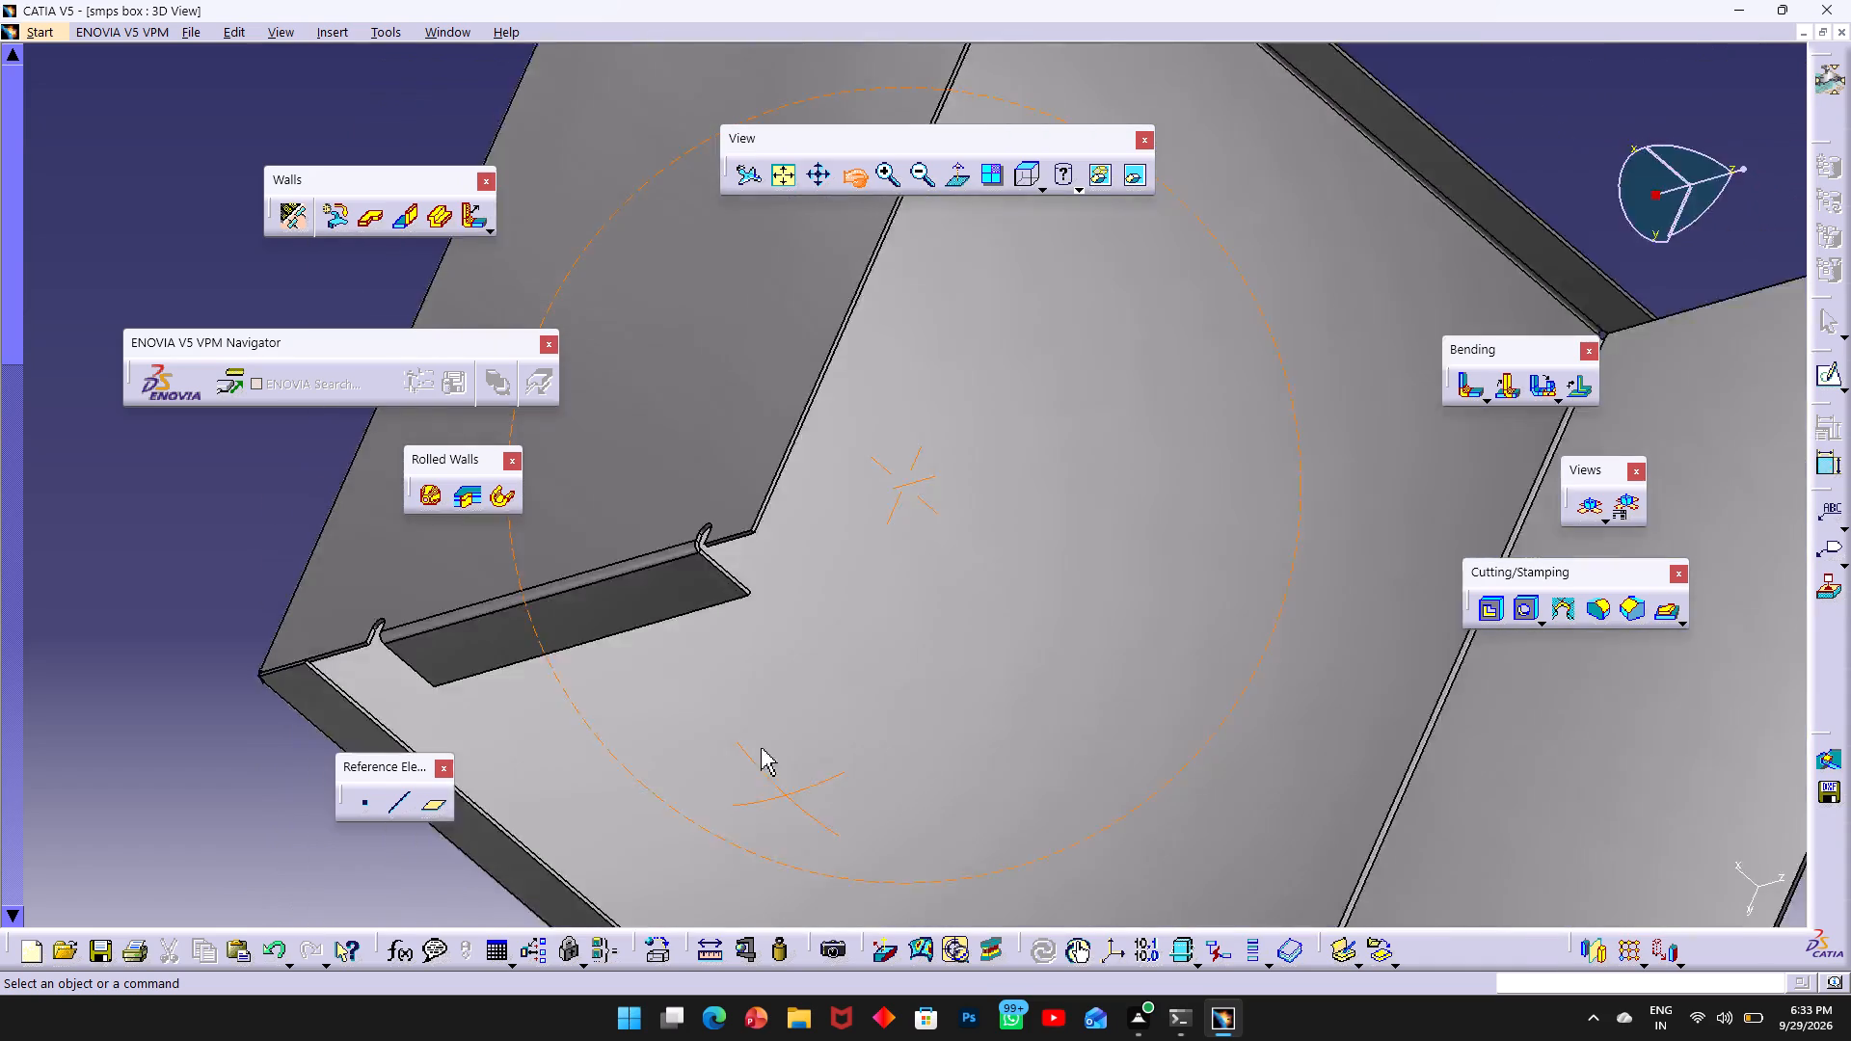
{"action": "left_click_drag", "start_coordinate": [770, 750], "coordinate": [870, 421]}
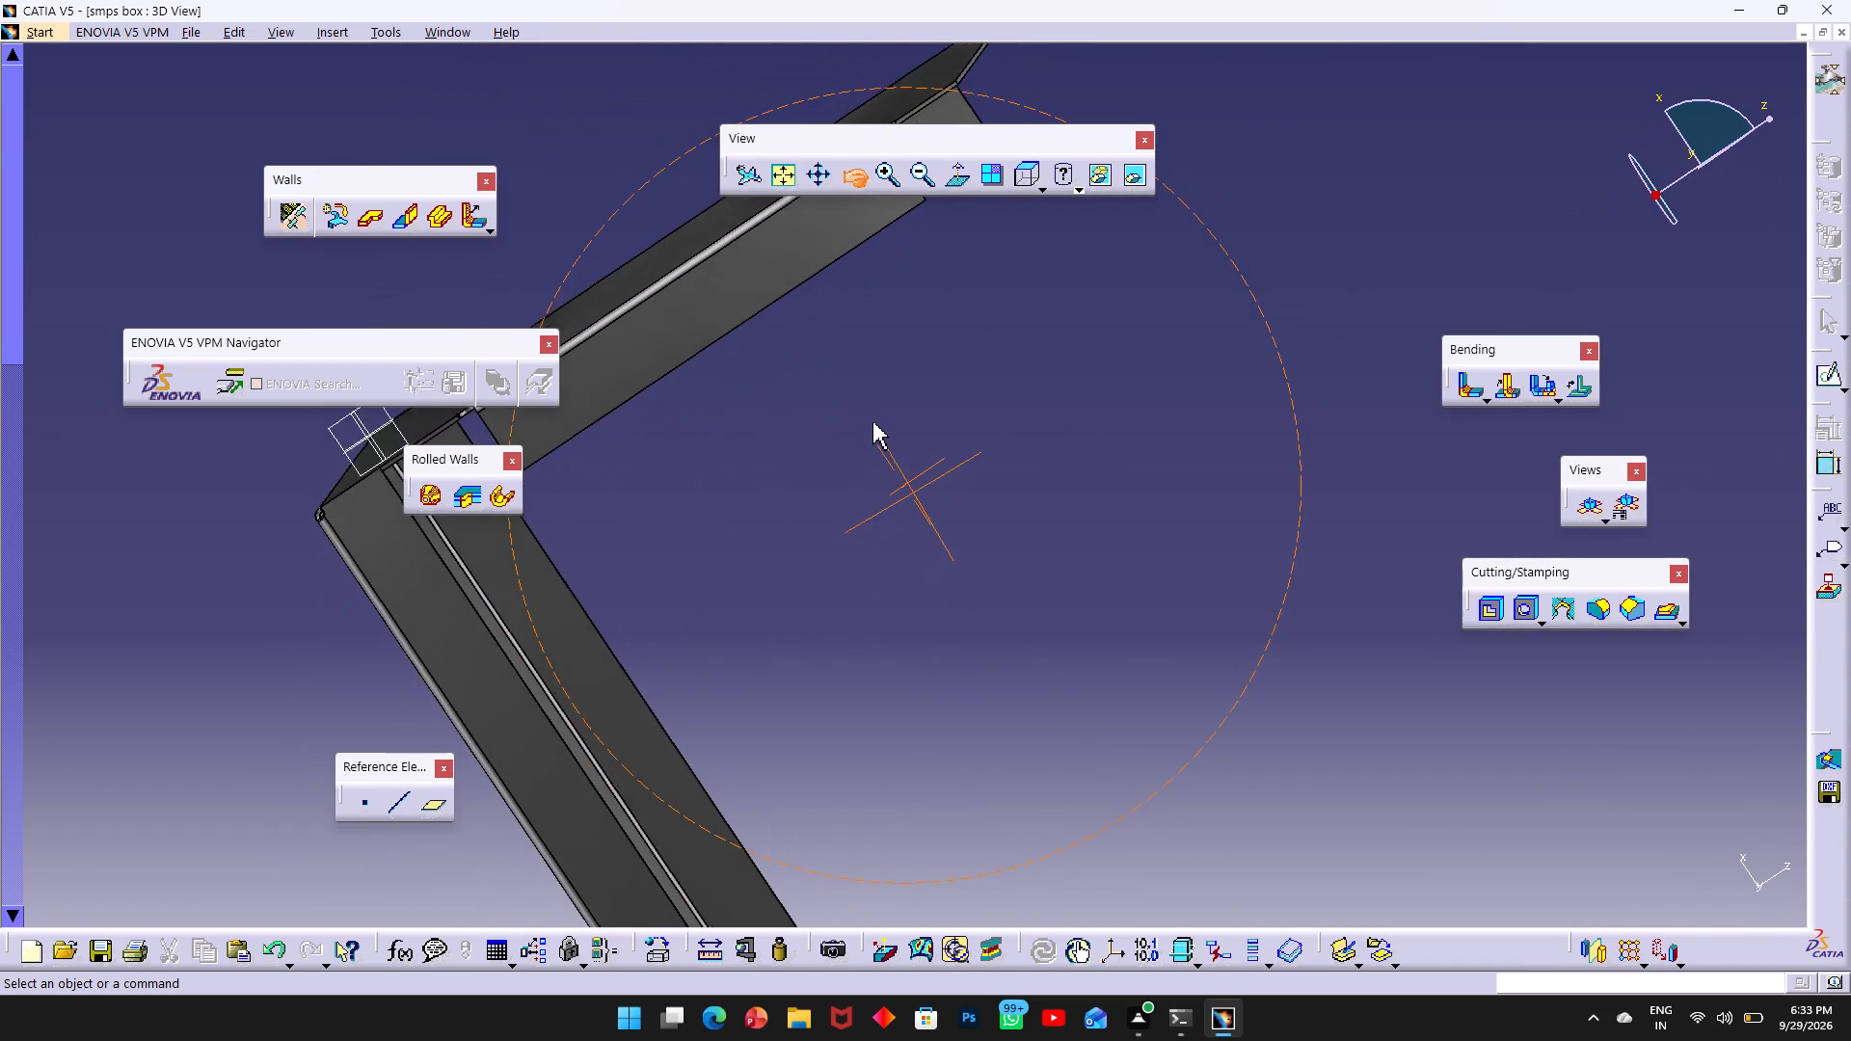
{"action": "left_click_drag", "start_coordinate": [870, 421], "coordinate": [857, 417]}
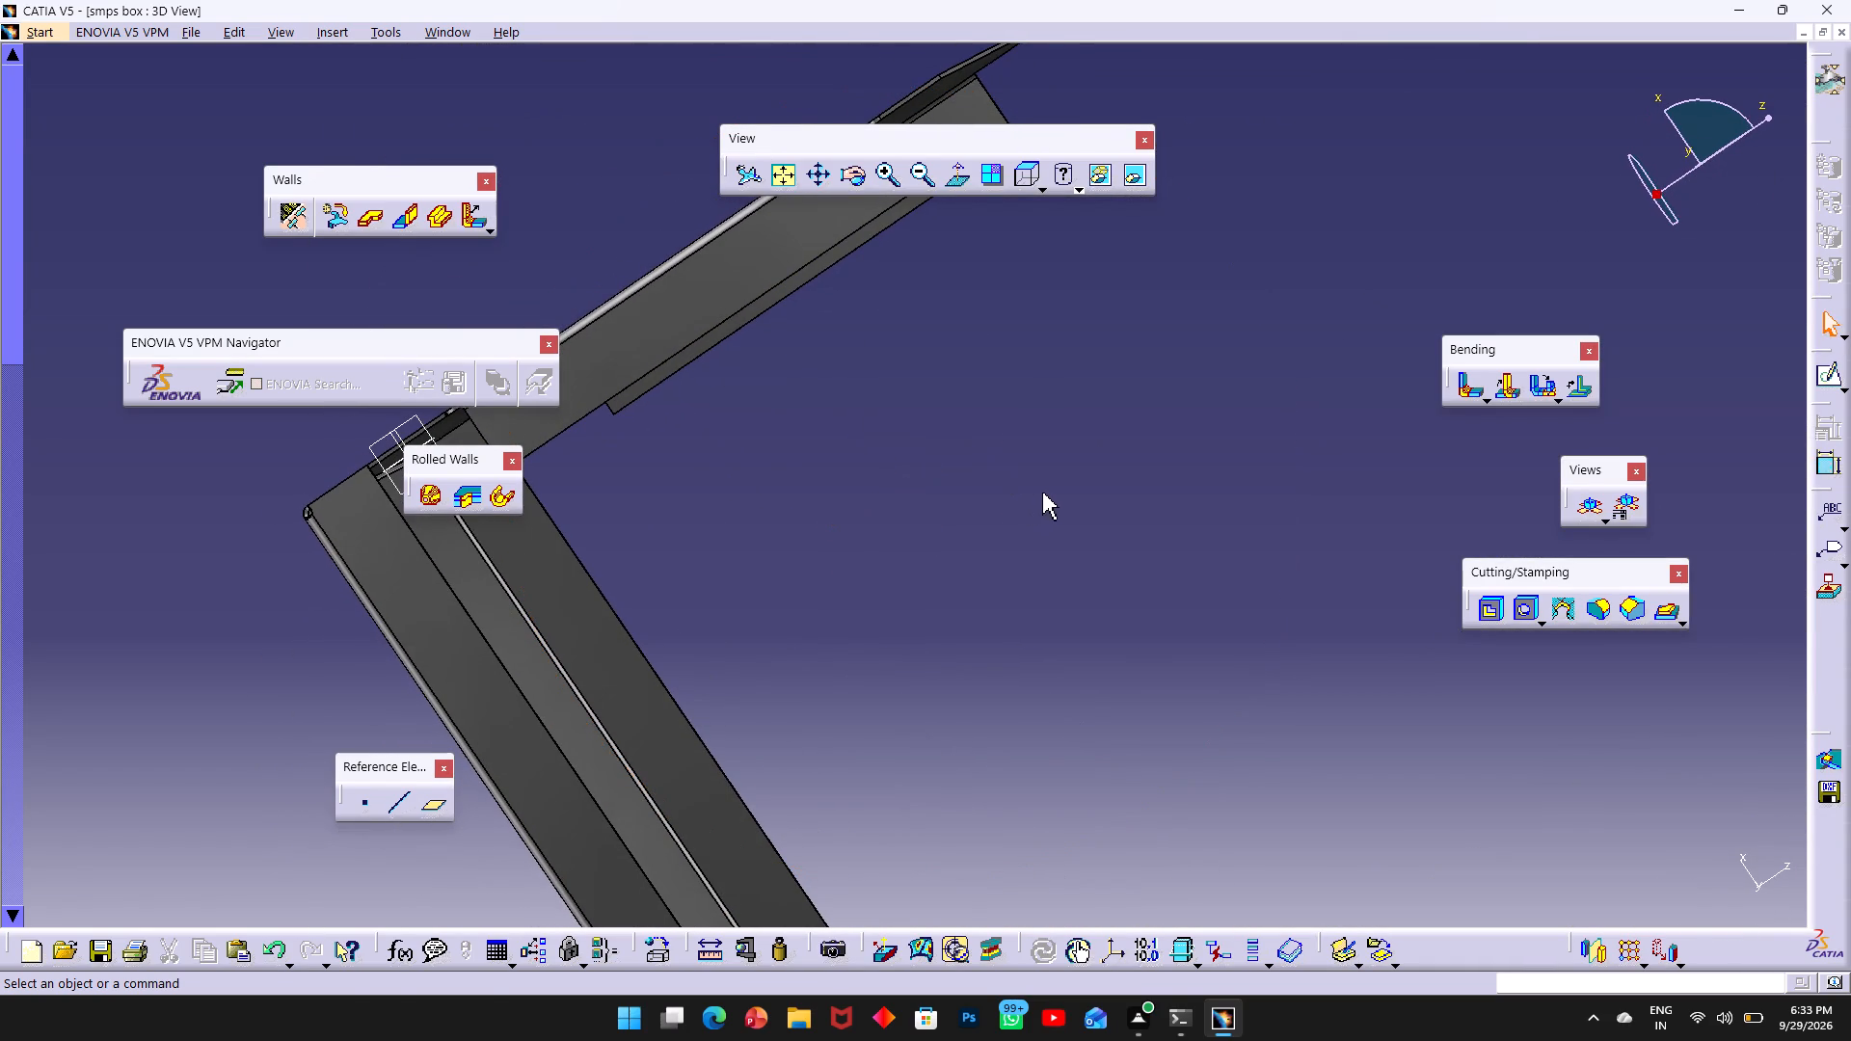
Inspect the box's open corner where the walls without flanges meet the flanged wall and base, from several angles.
{"action": "middle_click_drag", "start_coordinate": [1038, 493], "coordinate": [758, 100]}
{"action": "scroll", "coordinate": [771, 122], "scroll_direction": "up", "scroll_amount": 1}
{"action": "middle_click_drag", "start_coordinate": [1065, 687], "coordinate": [985, 547]}
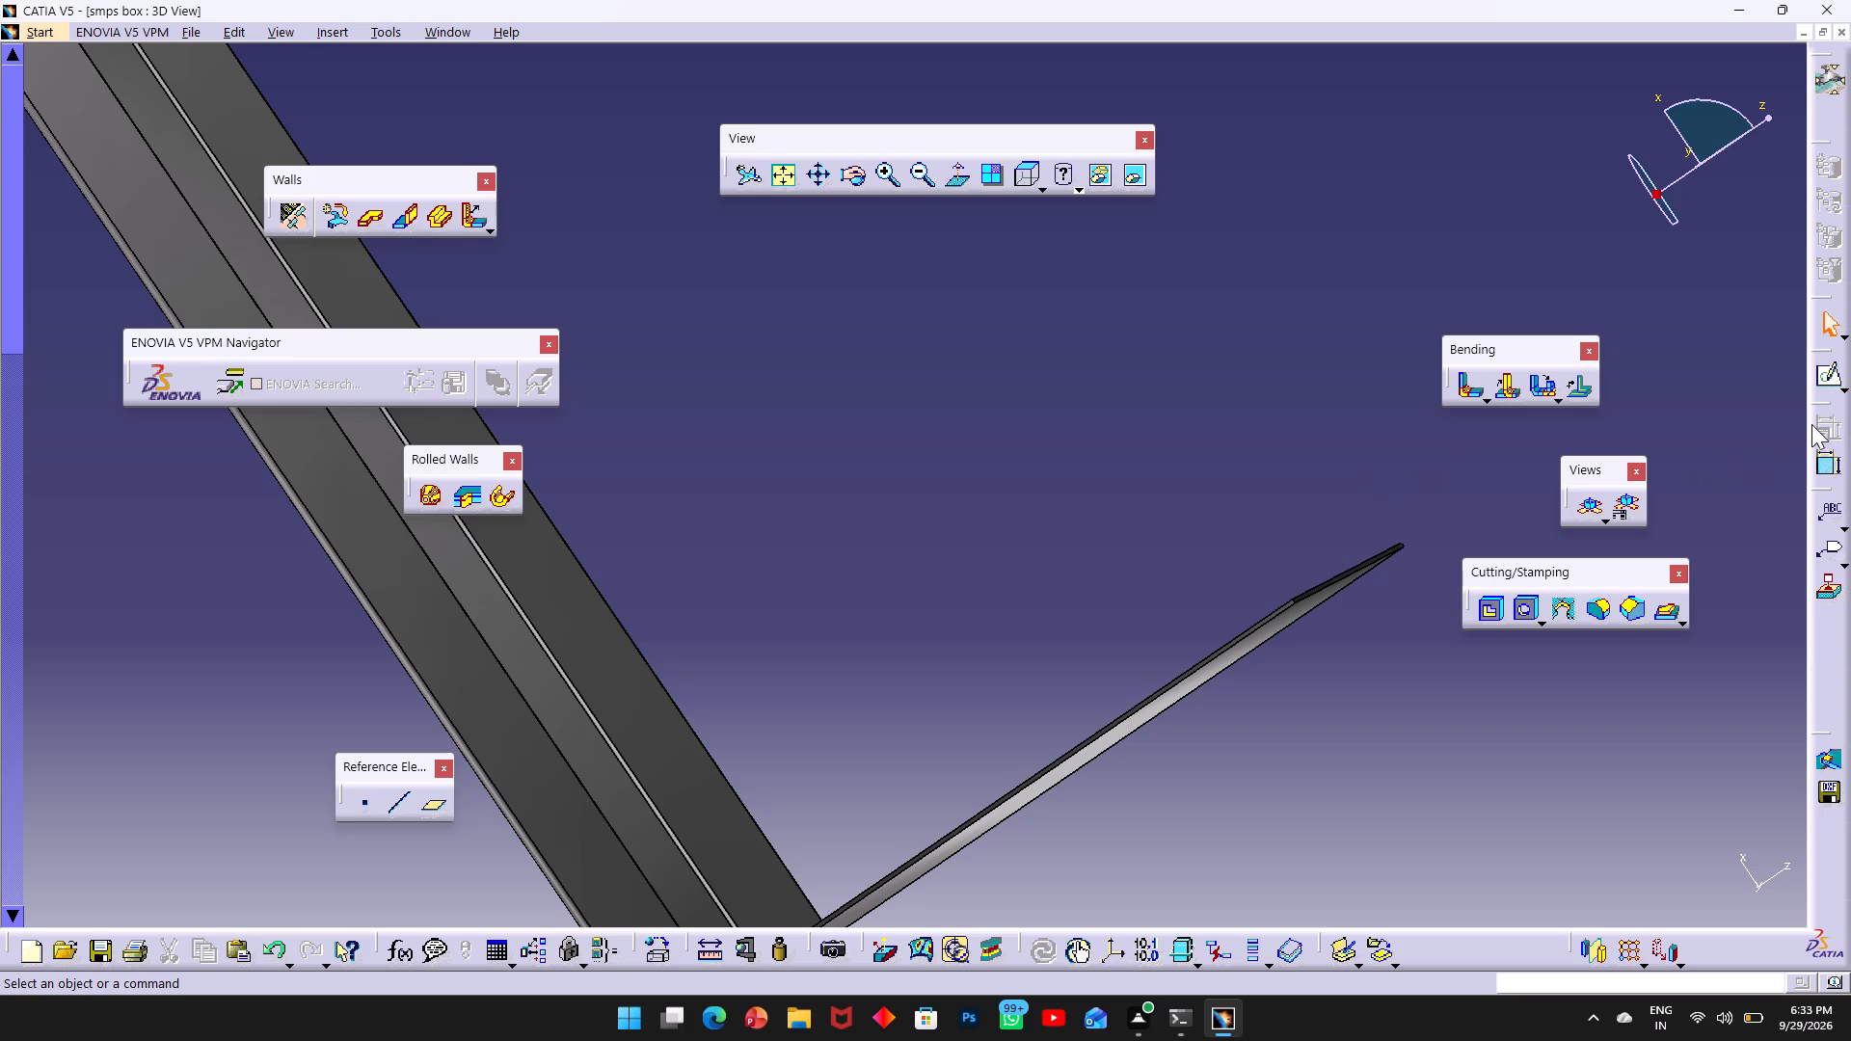
{"action": "left_click", "coordinate": [857, 181]}
{"action": "left_click_drag", "start_coordinate": [1144, 729], "coordinate": [951, 580]}
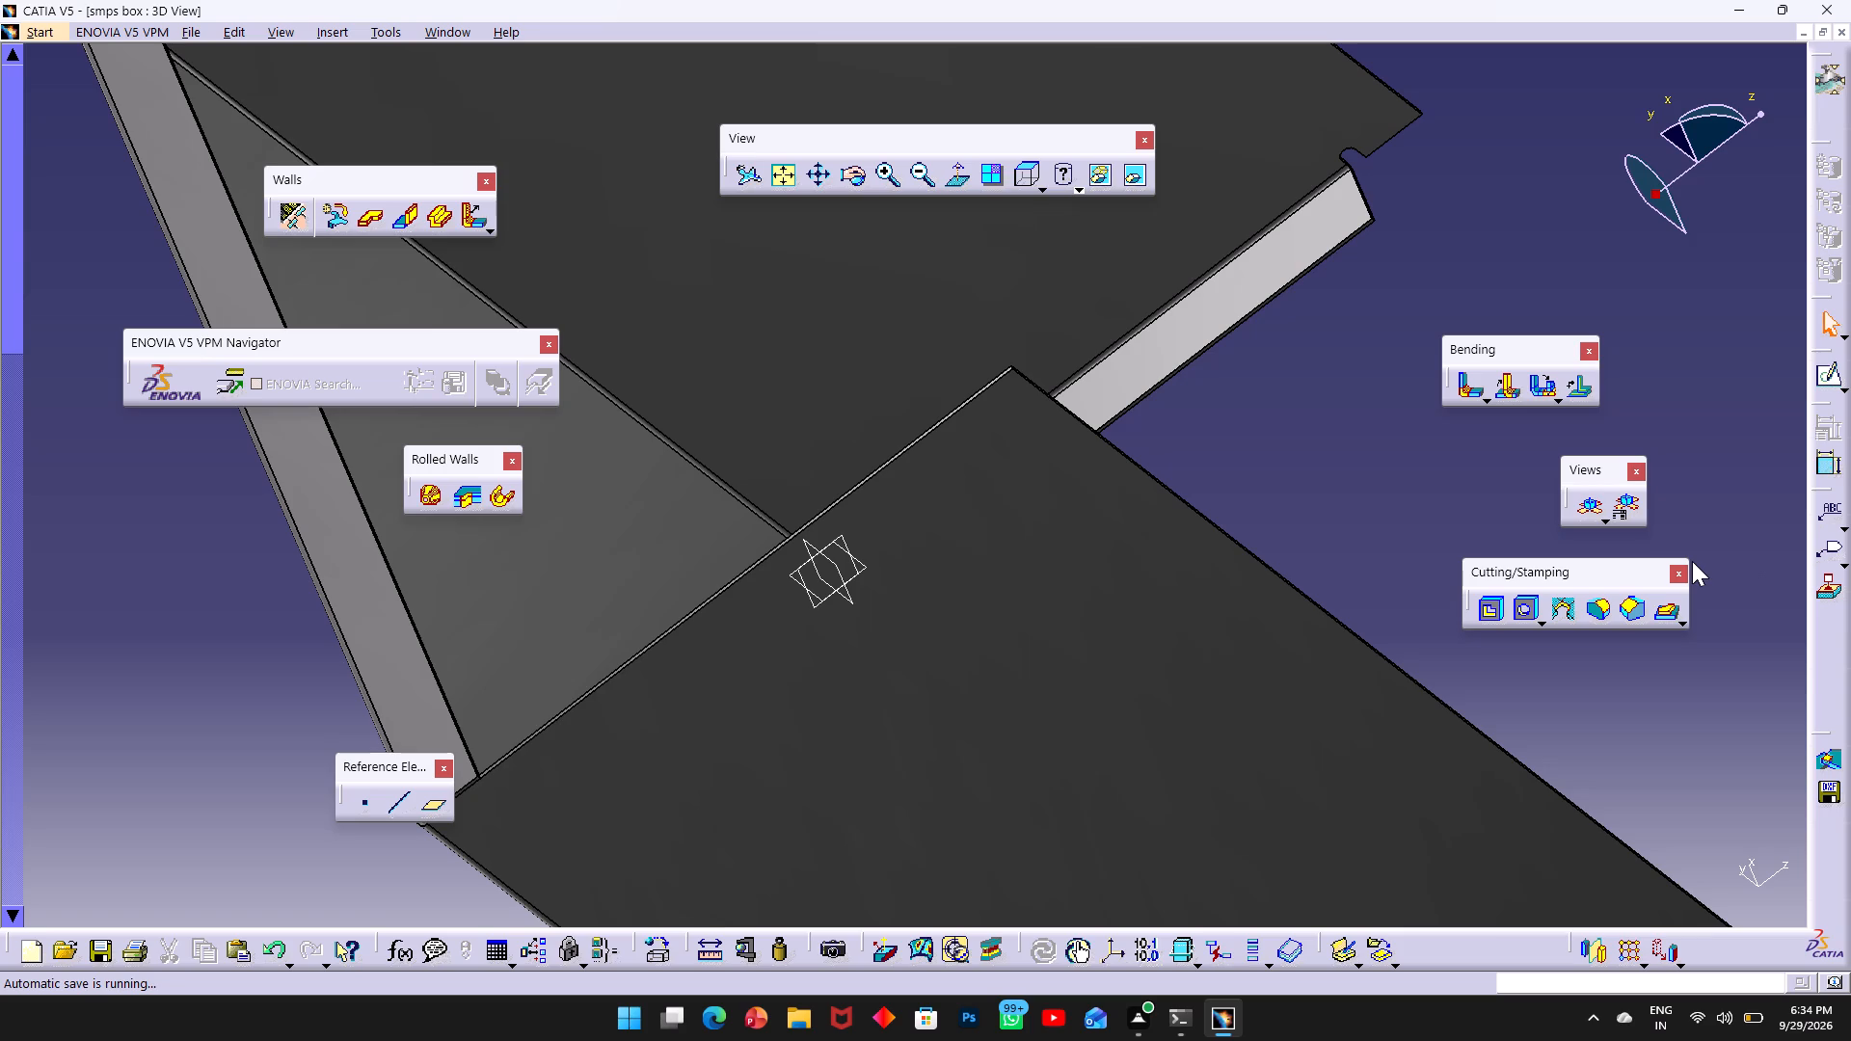
{"action": "left_click", "coordinate": [1419, 554]}
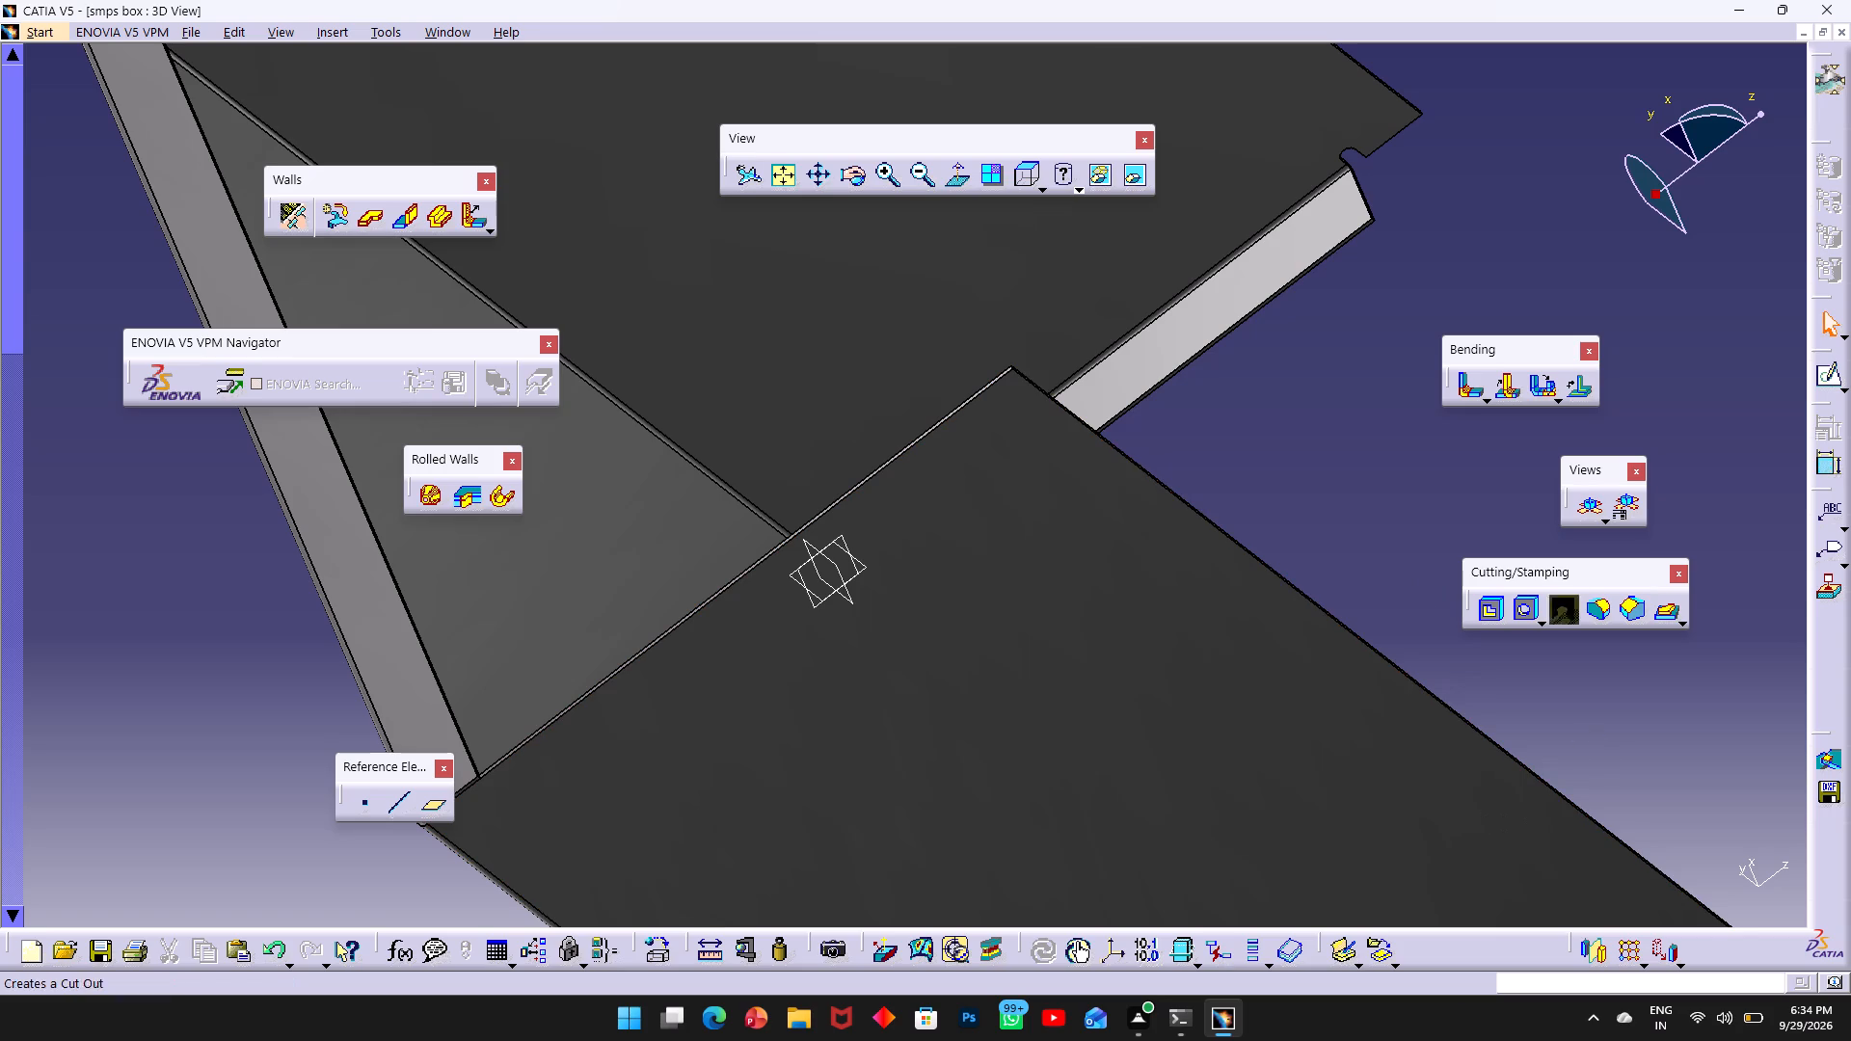
{"action": "left_click", "coordinate": [864, 172]}
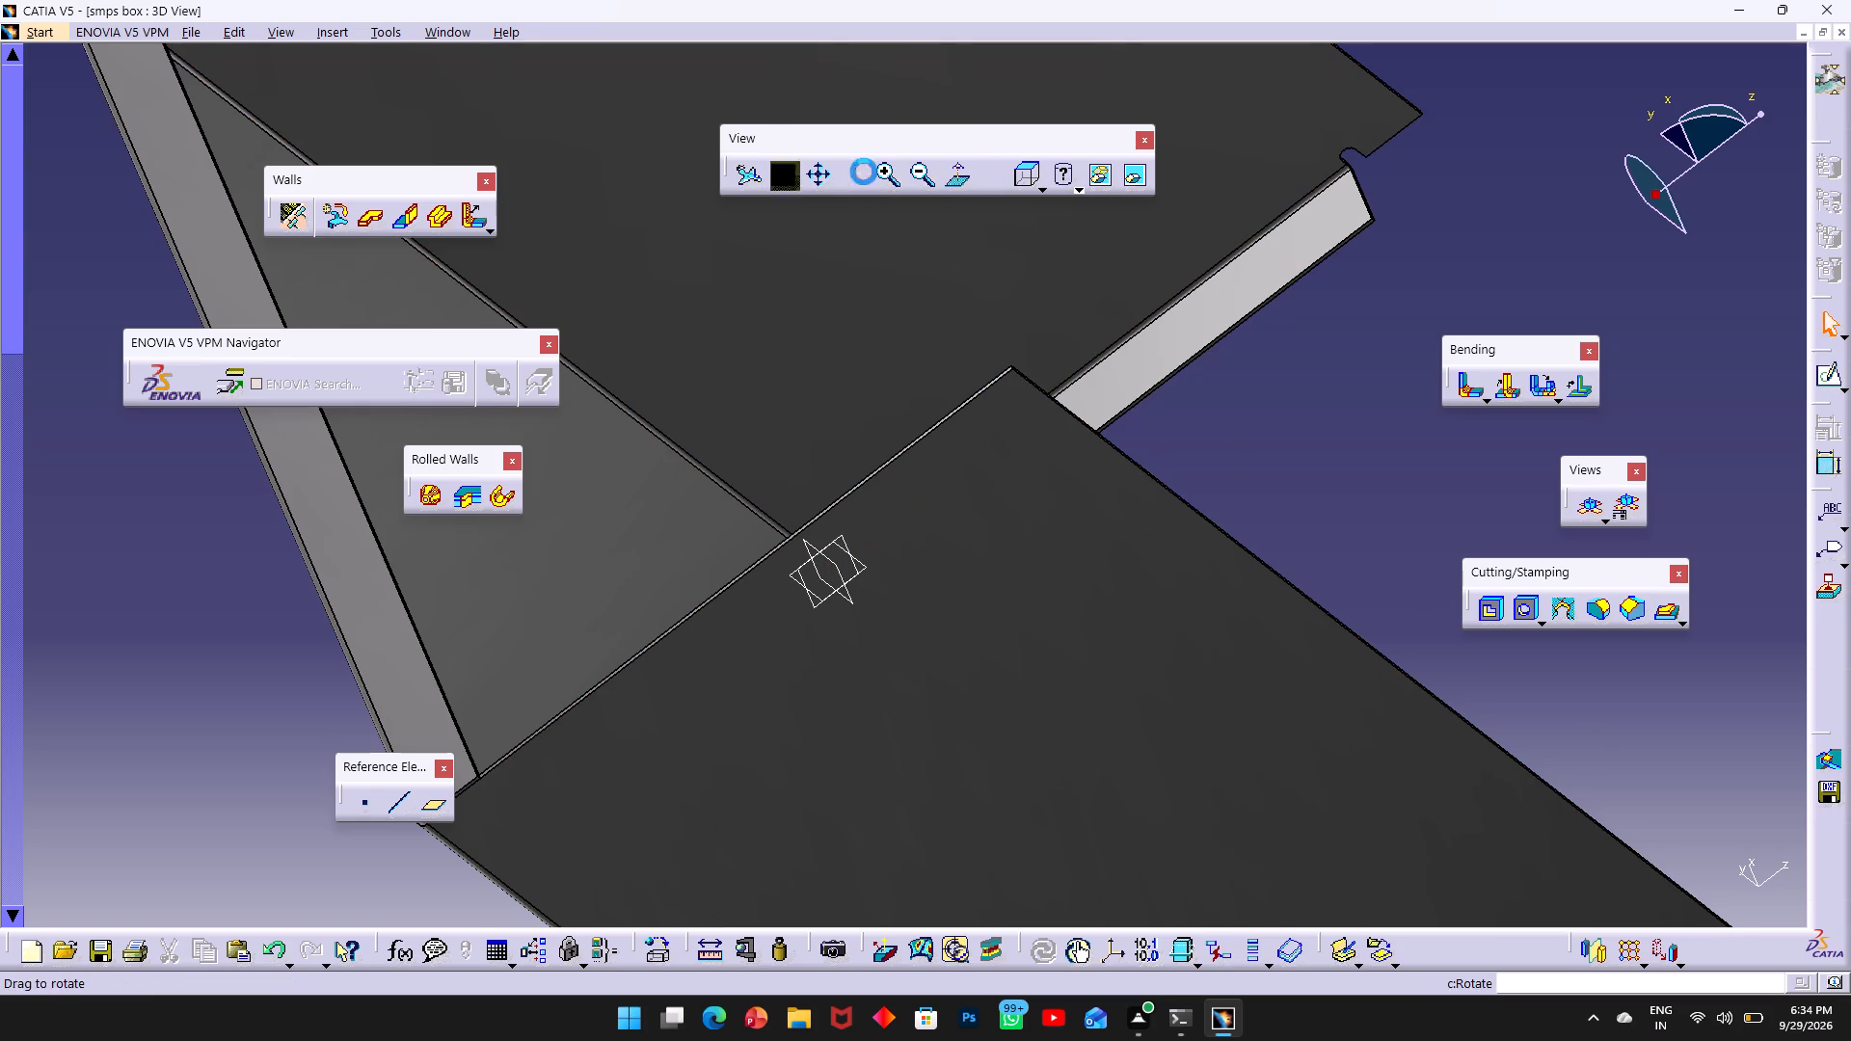
{"action": "middle_click_drag", "start_coordinate": [1197, 357], "coordinate": [1185, 503]}
{"action": "left_click_drag", "start_coordinate": [1245, 510], "coordinate": [1210, 479]}
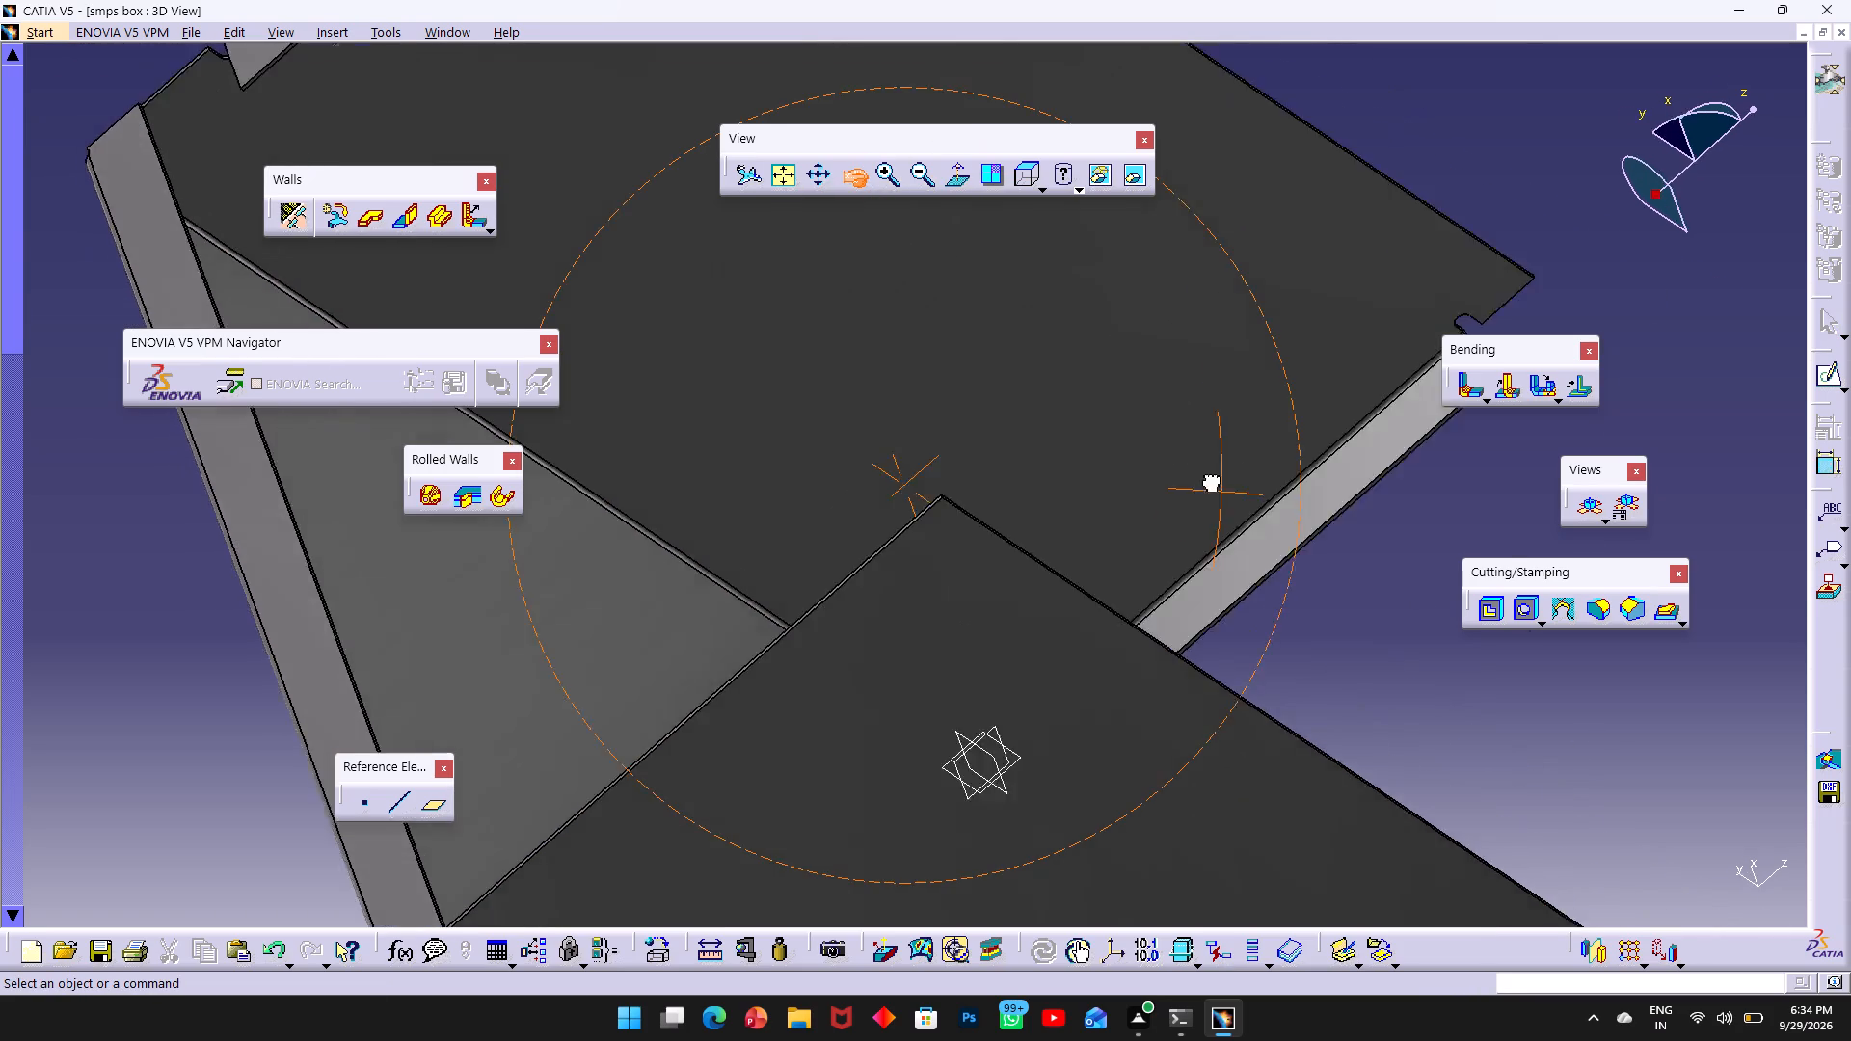
{"action": "left_click_drag", "start_coordinate": [1210, 479], "coordinate": [1147, 361]}
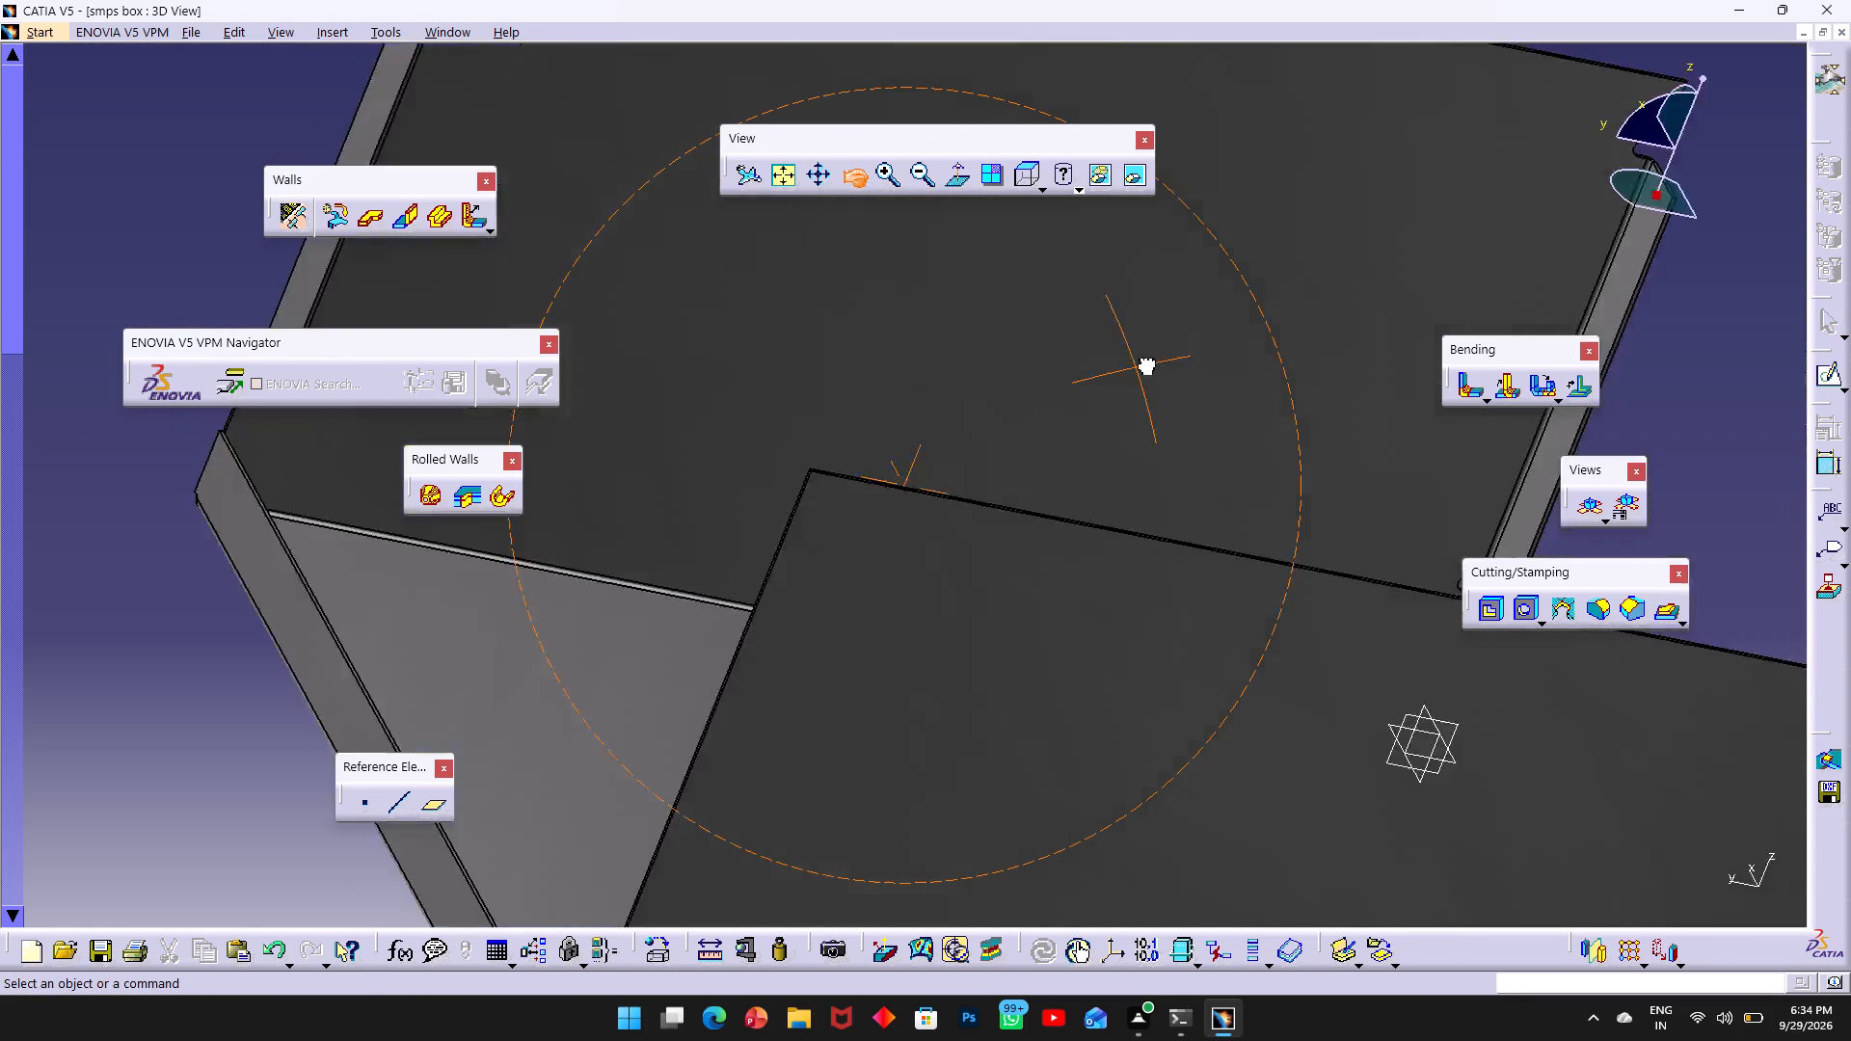
{"action": "left_click_drag", "start_coordinate": [1147, 361], "coordinate": [1088, 338]}
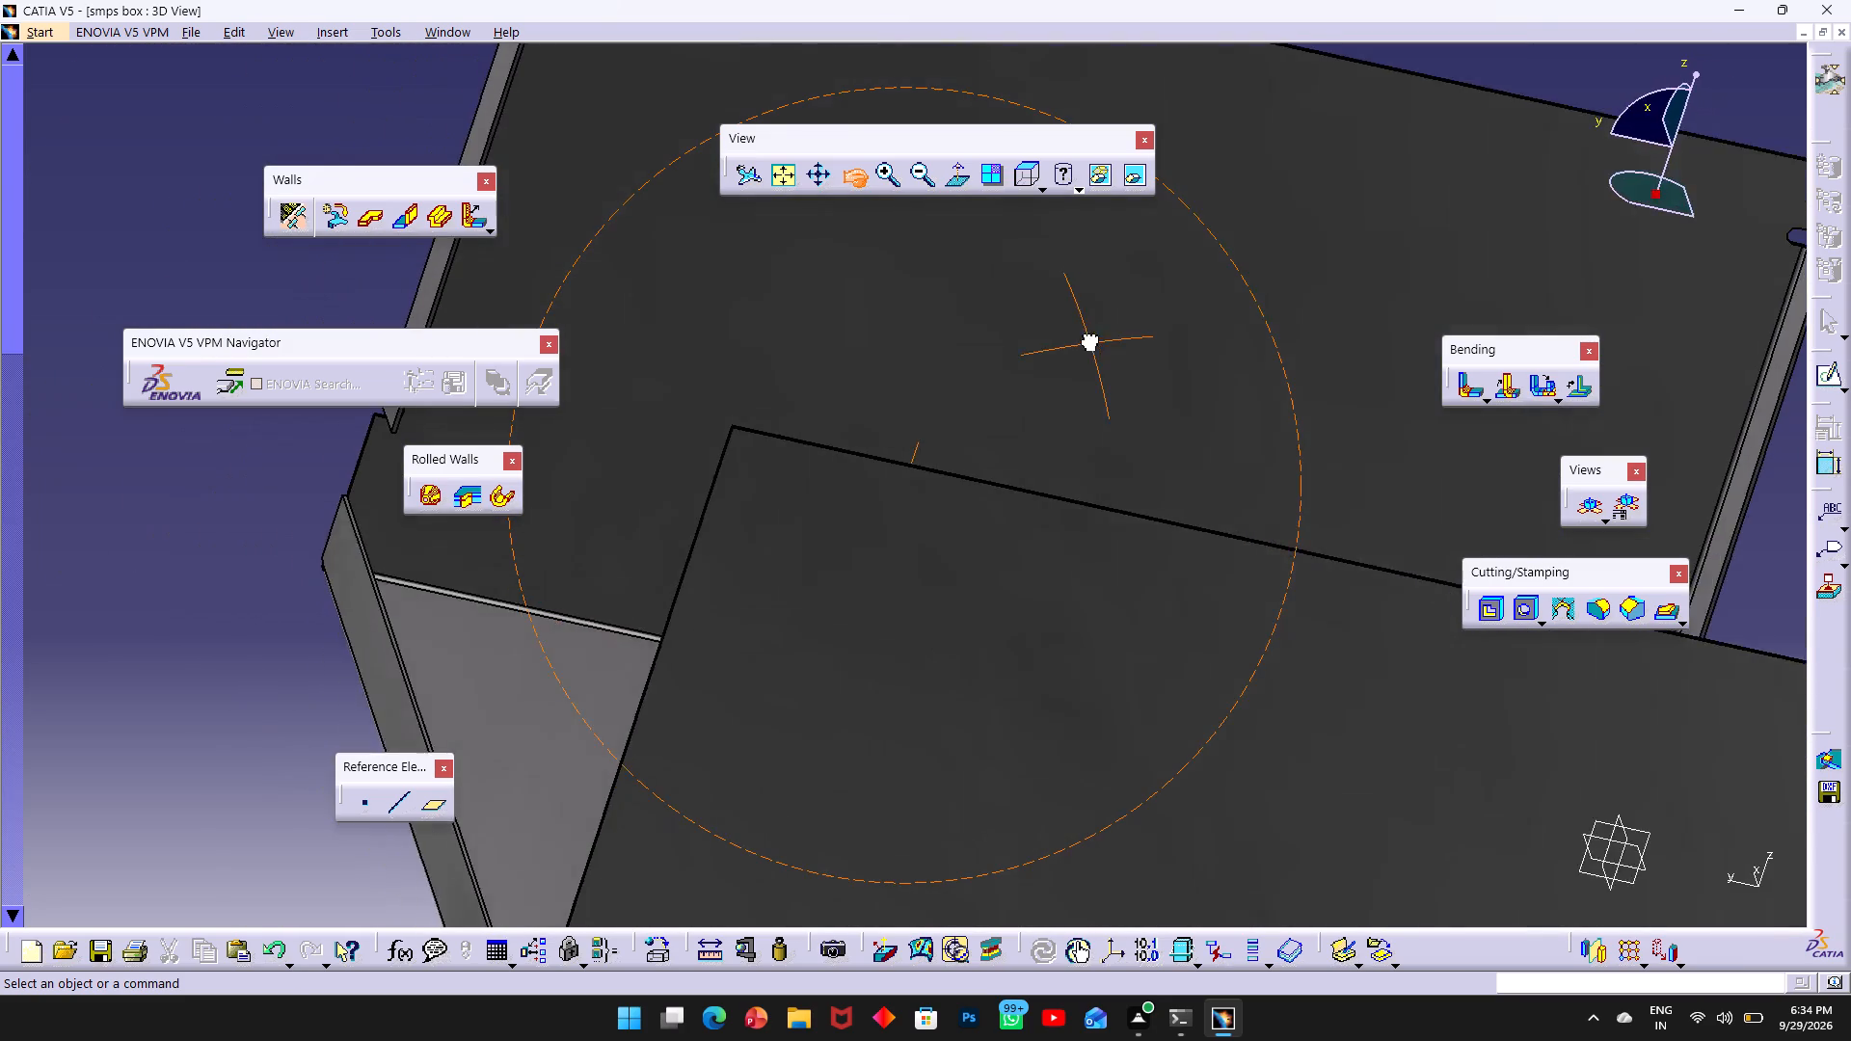
{"action": "left_click_drag", "start_coordinate": [1088, 338], "coordinate": [1084, 270]}
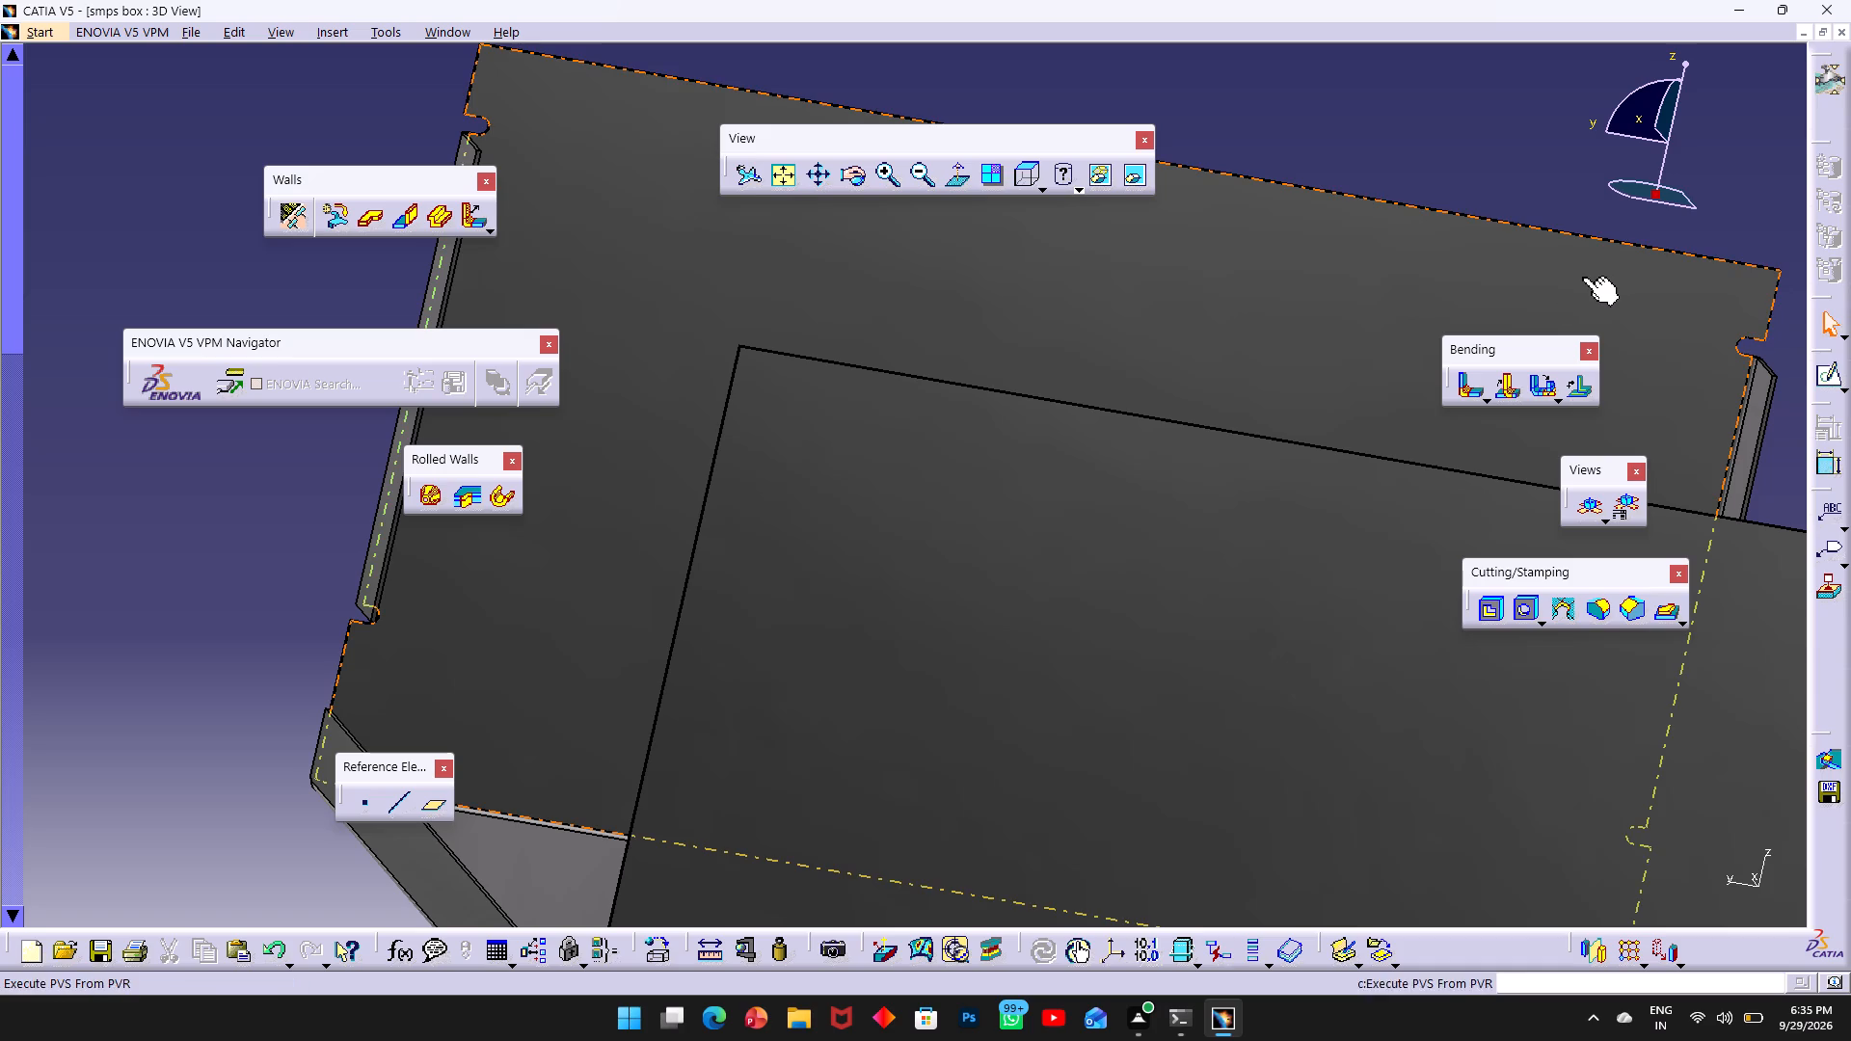
{"action": "left_click", "coordinate": [847, 180]}
{"action": "left_click_drag", "start_coordinate": [1056, 307], "coordinate": [1269, 366]}
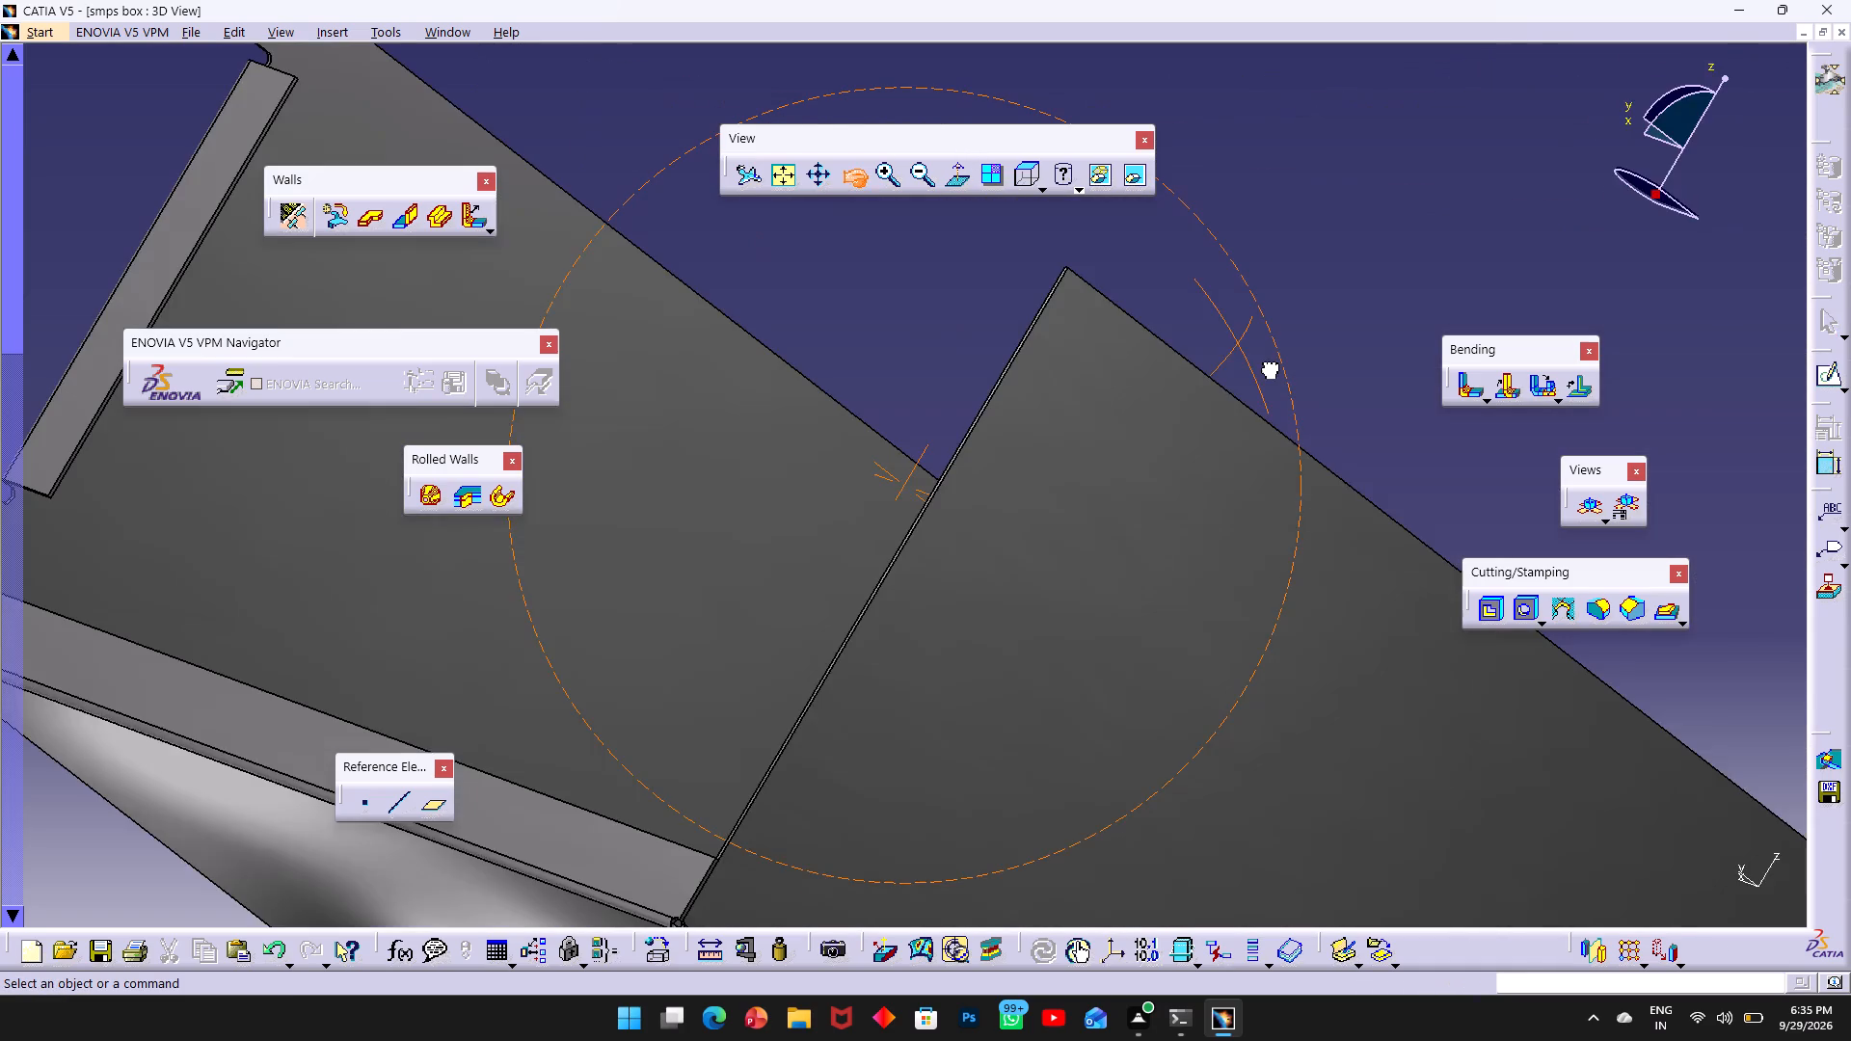
{"action": "left_click_drag", "start_coordinate": [1269, 366], "coordinate": [949, 303]}
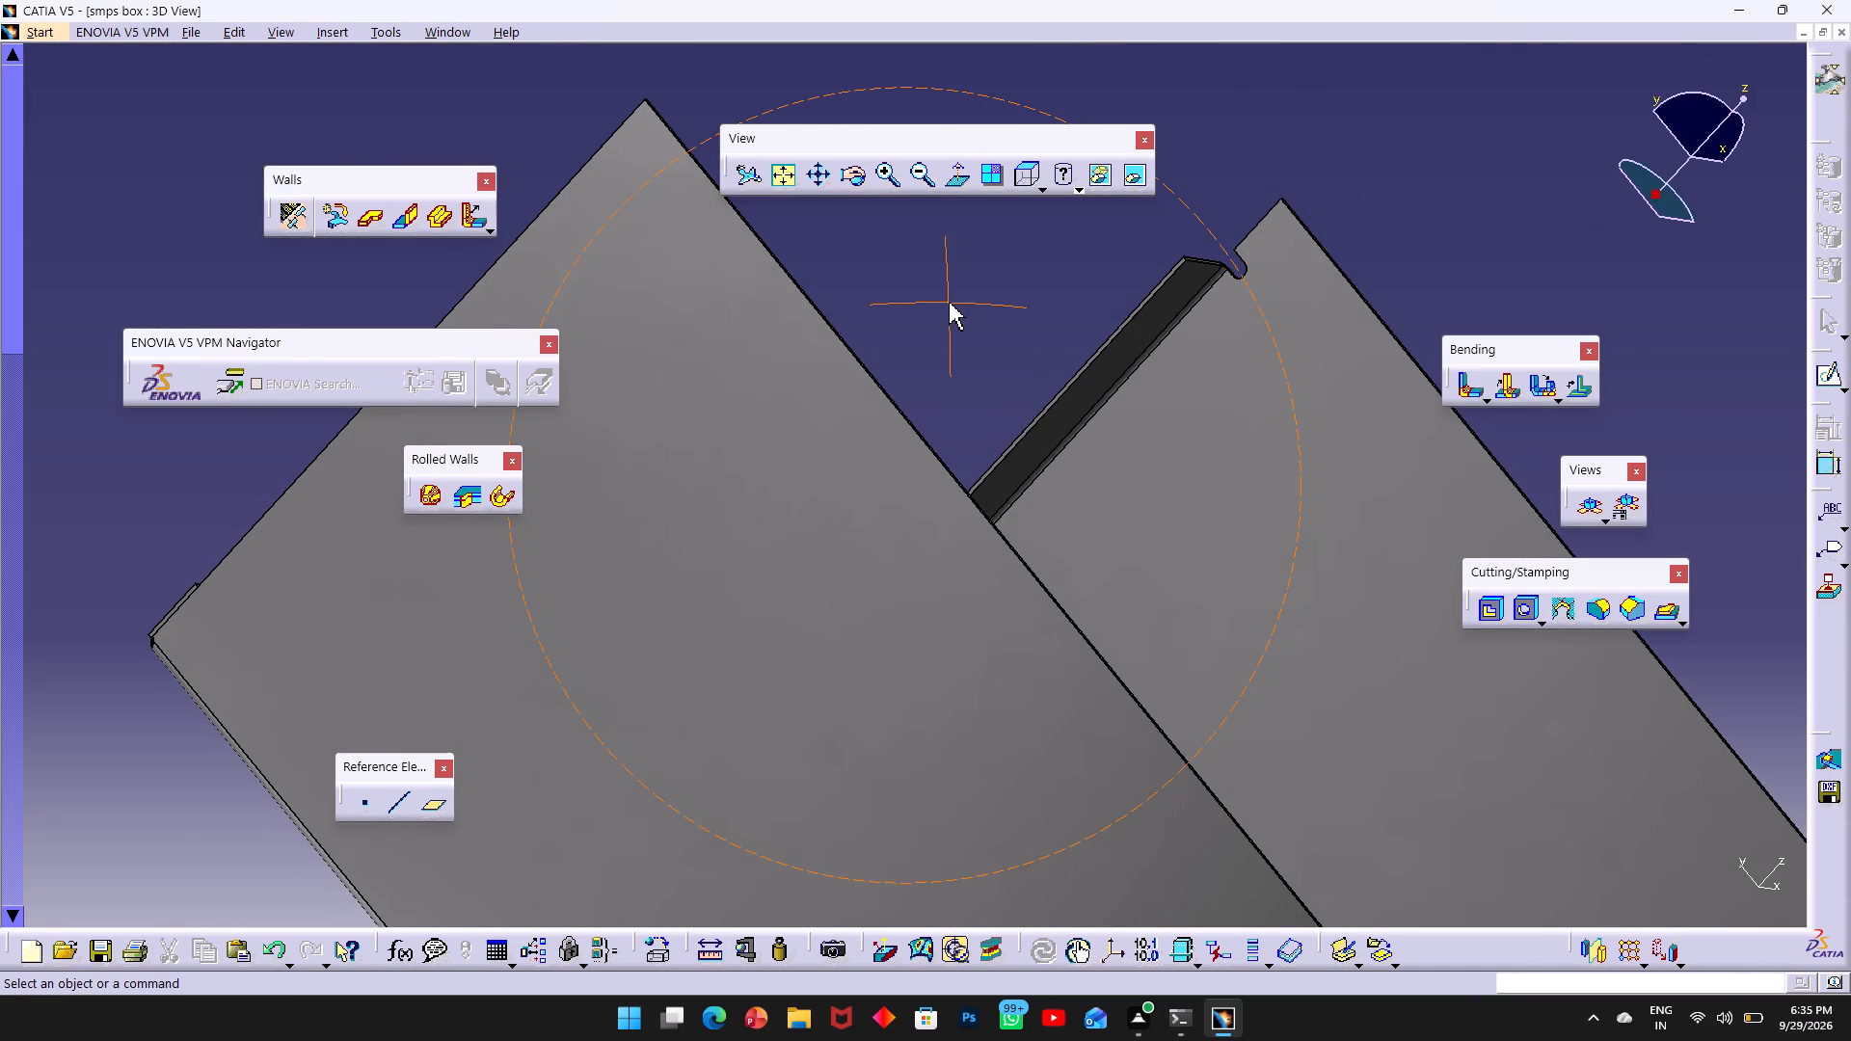
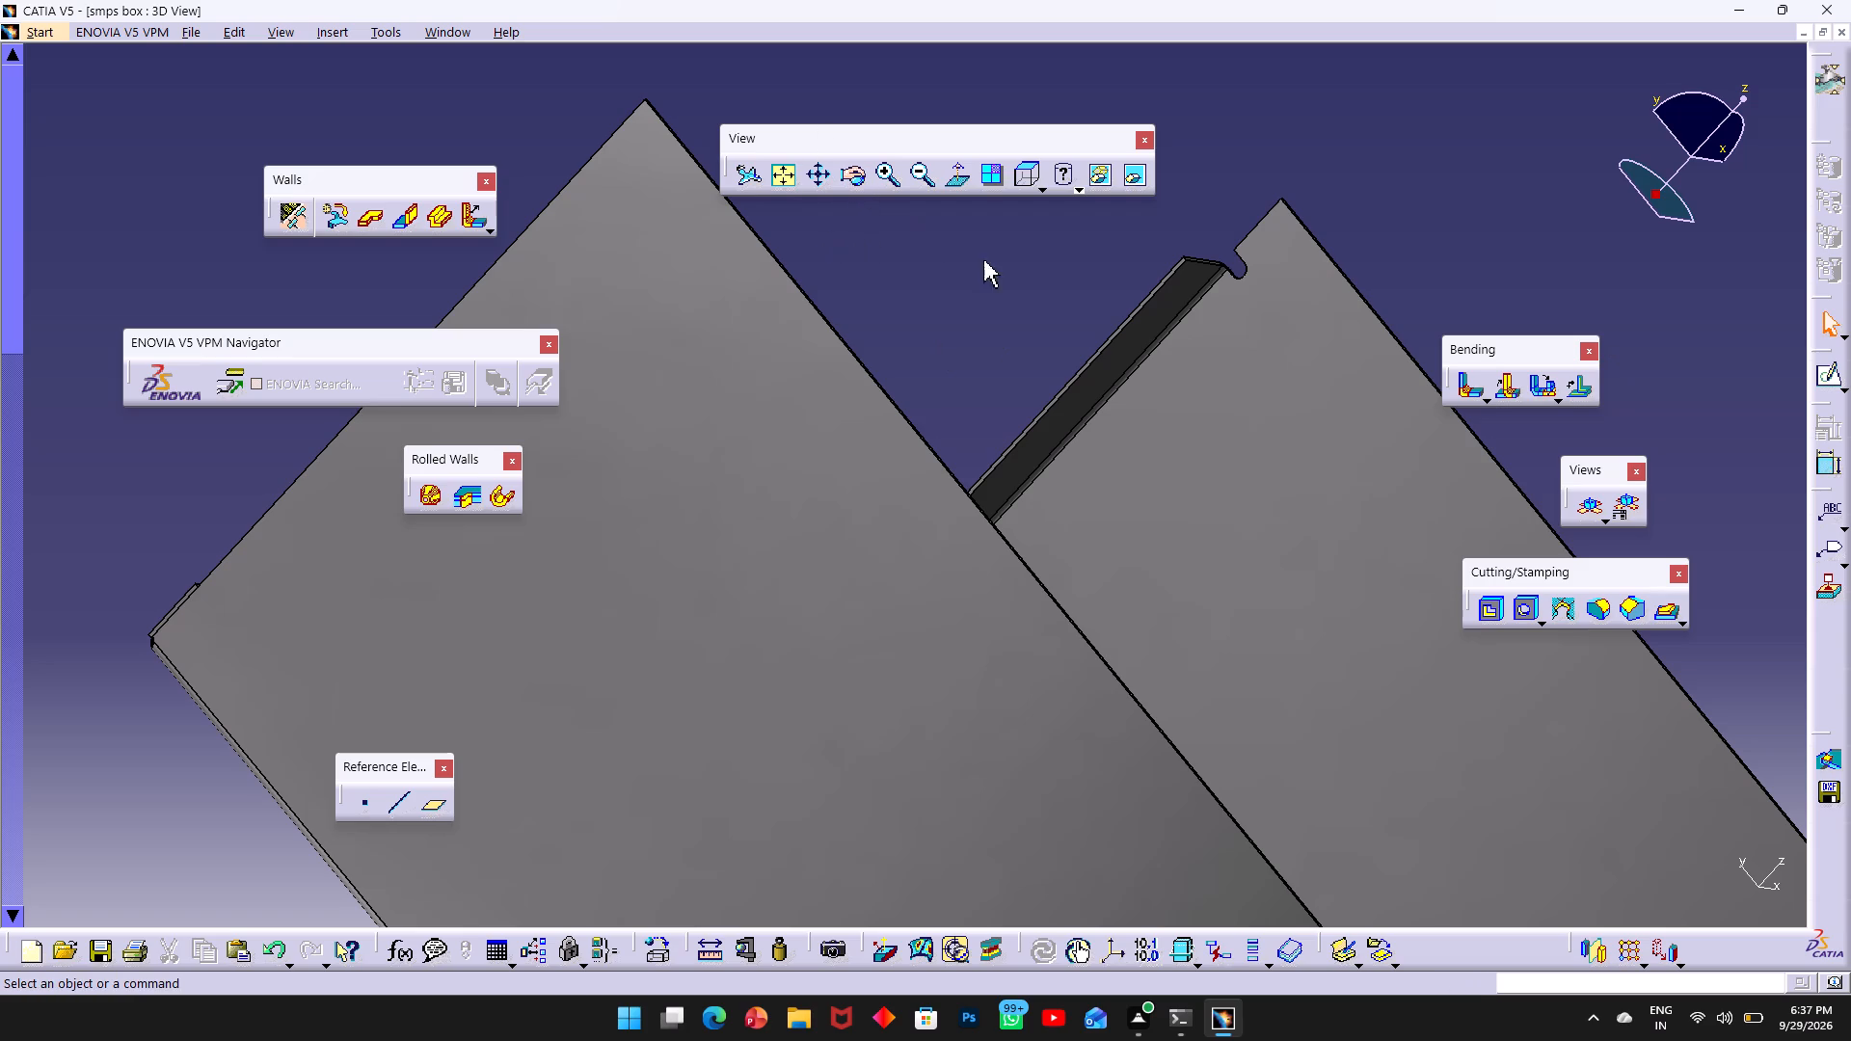
Examine the wall without side flanges and its corner with the base and adjacent flanged wall from inside and outside.
{"action": "middle_click_drag", "start_coordinate": [1013, 343], "coordinate": [757, 163]}
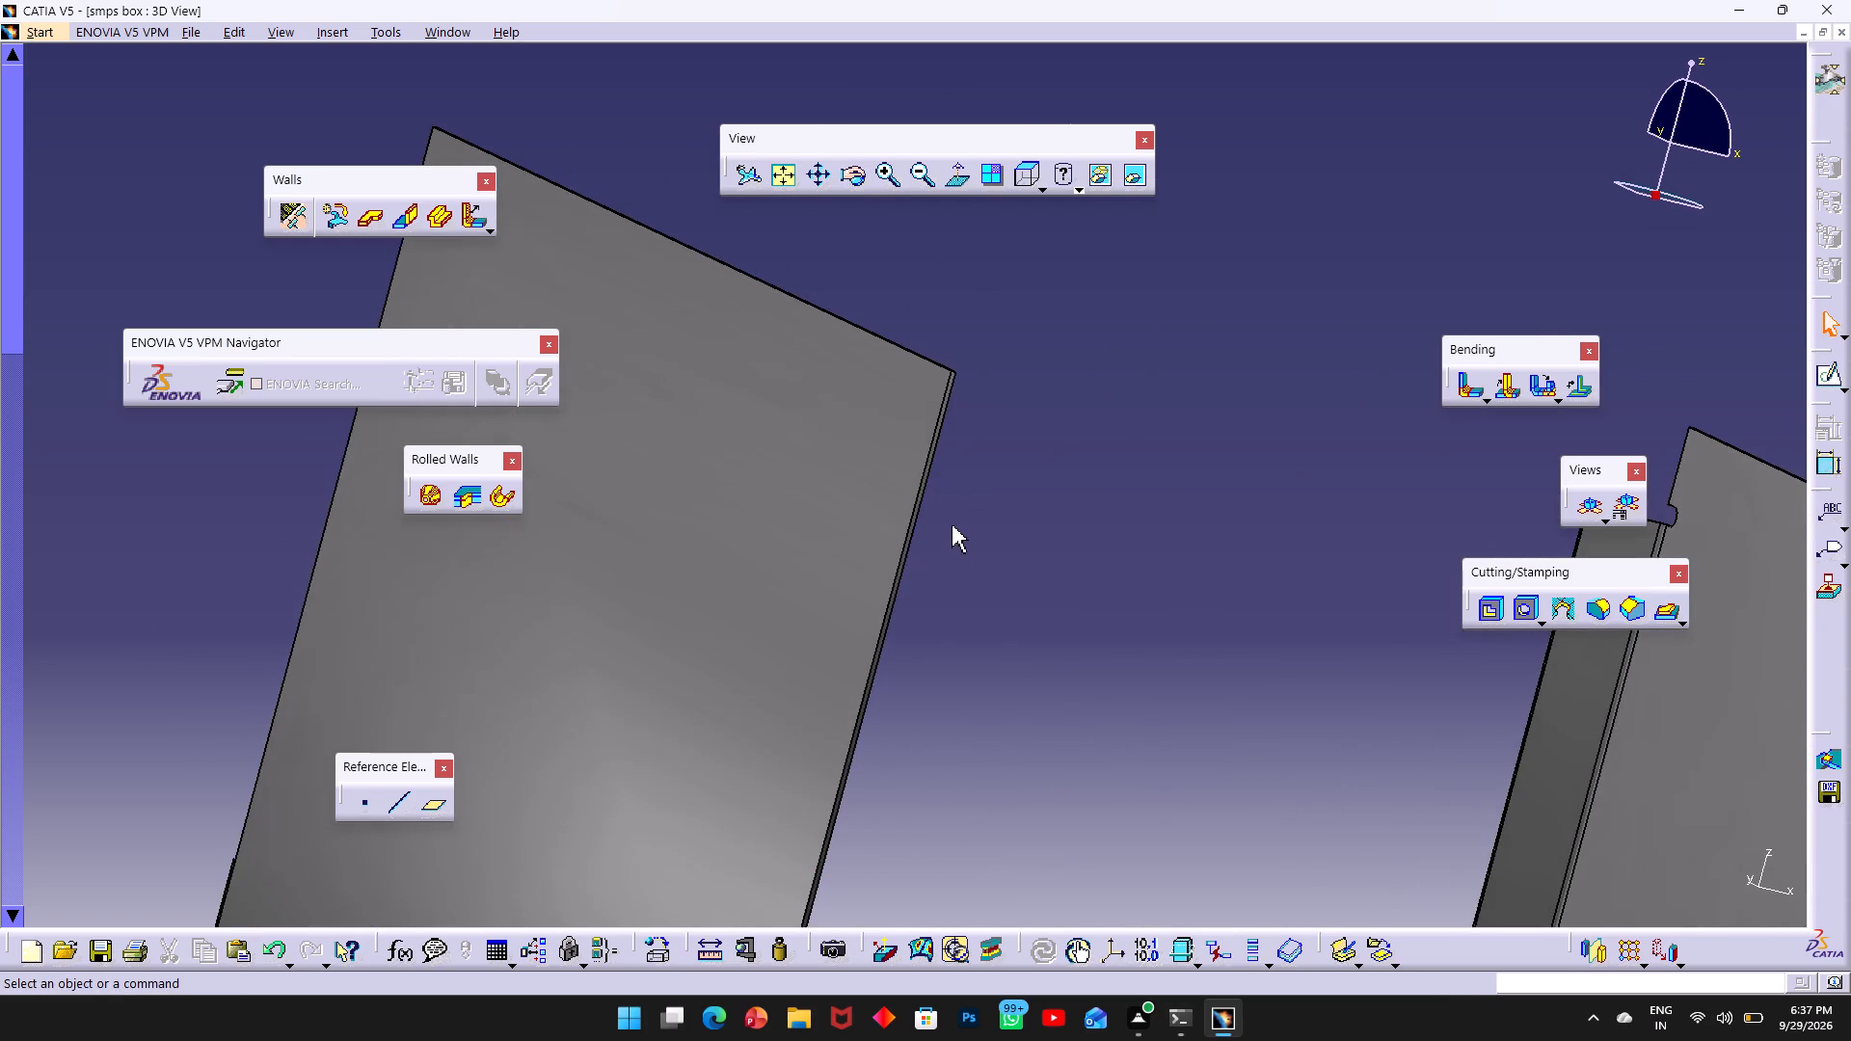
{"action": "middle_click_drag", "start_coordinate": [952, 524], "coordinate": [855, 217]}
{"action": "scroll", "coordinate": [859, 247], "scroll_direction": "up", "scroll_amount": 1}
{"action": "scroll", "coordinate": [1134, 404], "scroll_direction": "up", "scroll_amount": 1, "text": "ctrl"}
{"action": "middle_click_drag", "start_coordinate": [1124, 404], "coordinate": [955, 339], "text": "ctrl"}
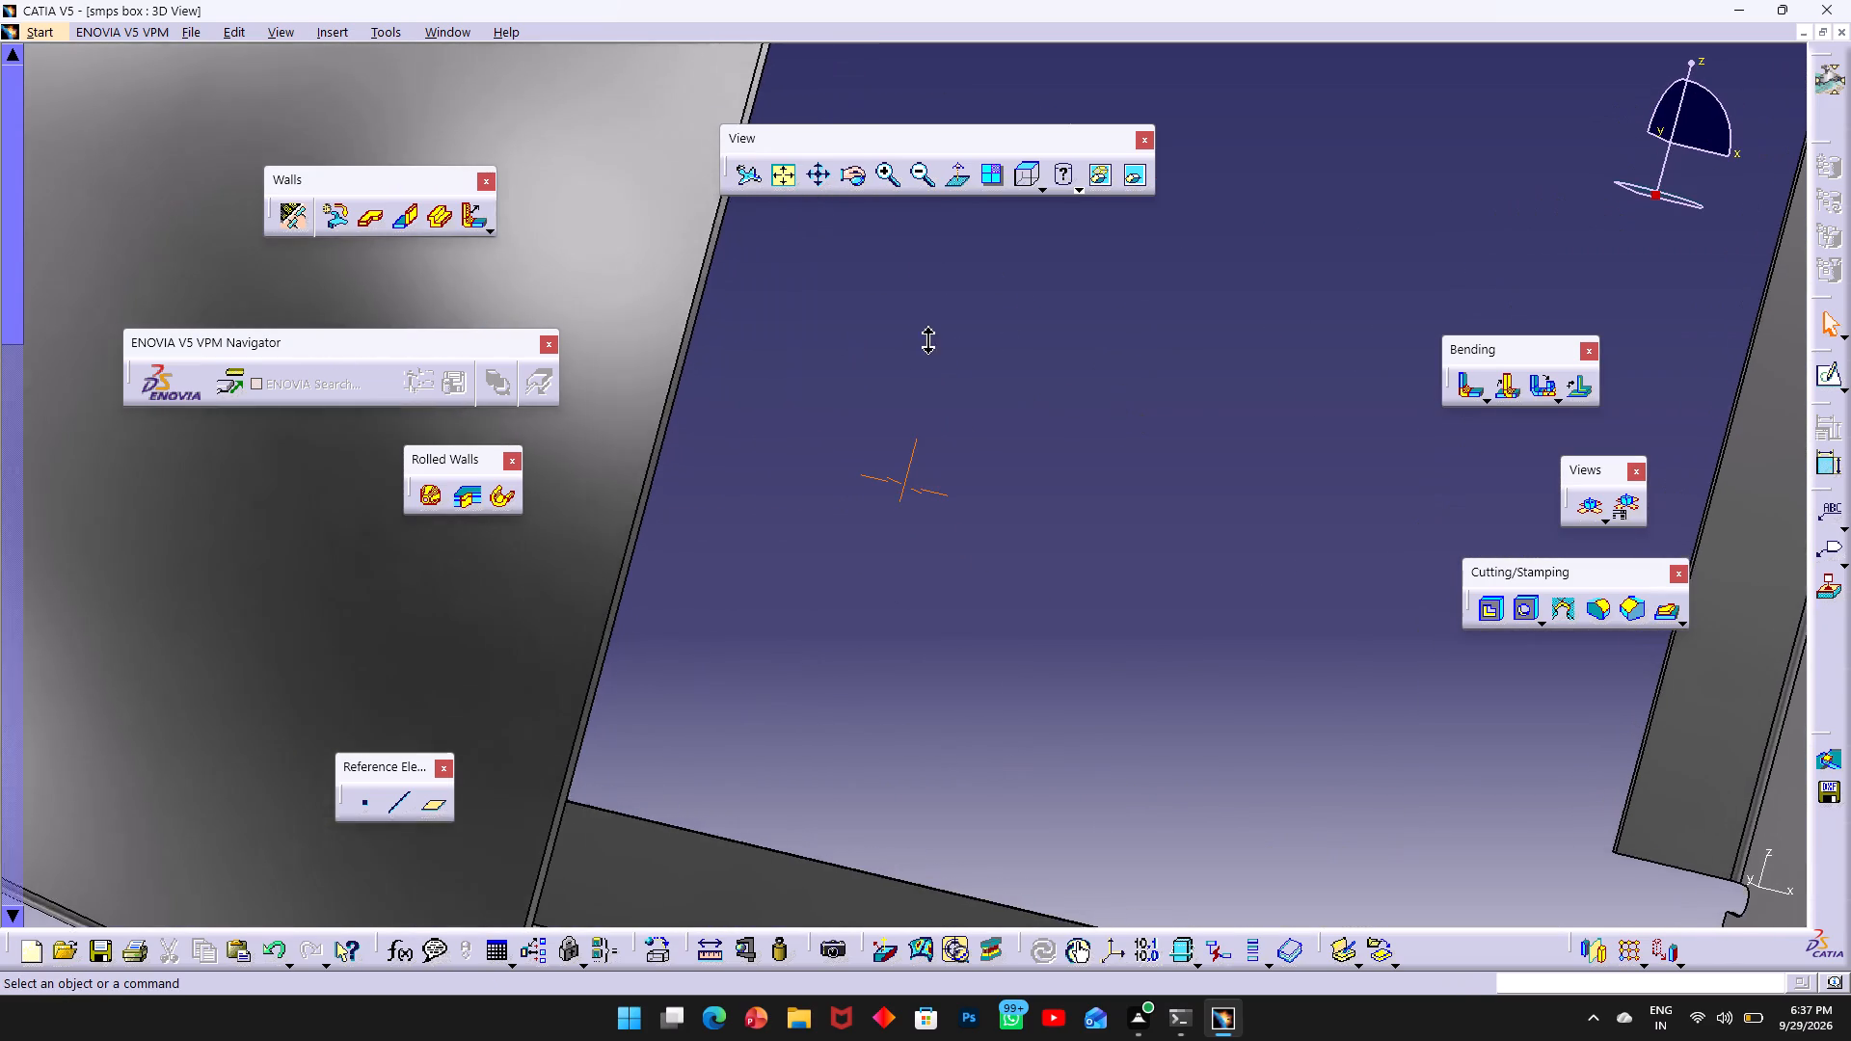
{"action": "middle_click_drag", "start_coordinate": [955, 339], "coordinate": [1131, 330], "text": "ctrl"}
{"action": "middle_click_drag", "start_coordinate": [1107, 344], "coordinate": [625, 301]}
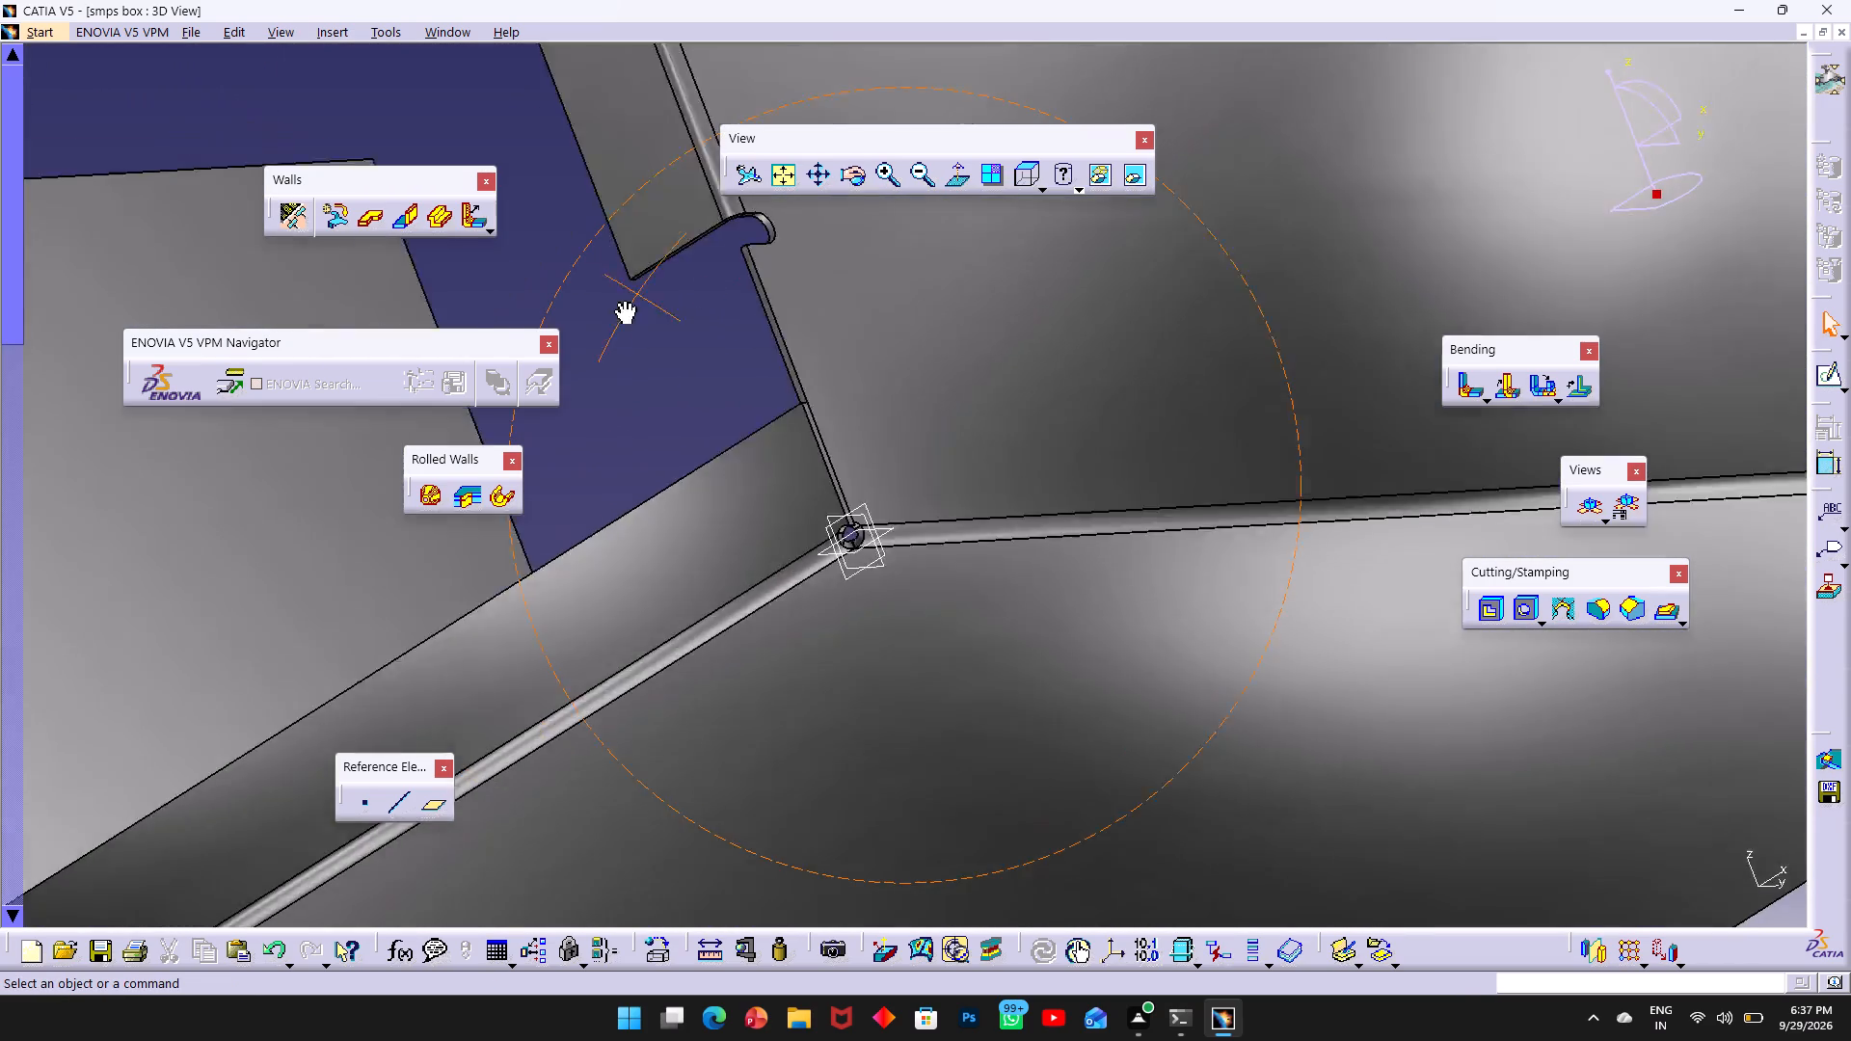
{"action": "middle_click_drag", "start_coordinate": [625, 301], "coordinate": [619, 362]}
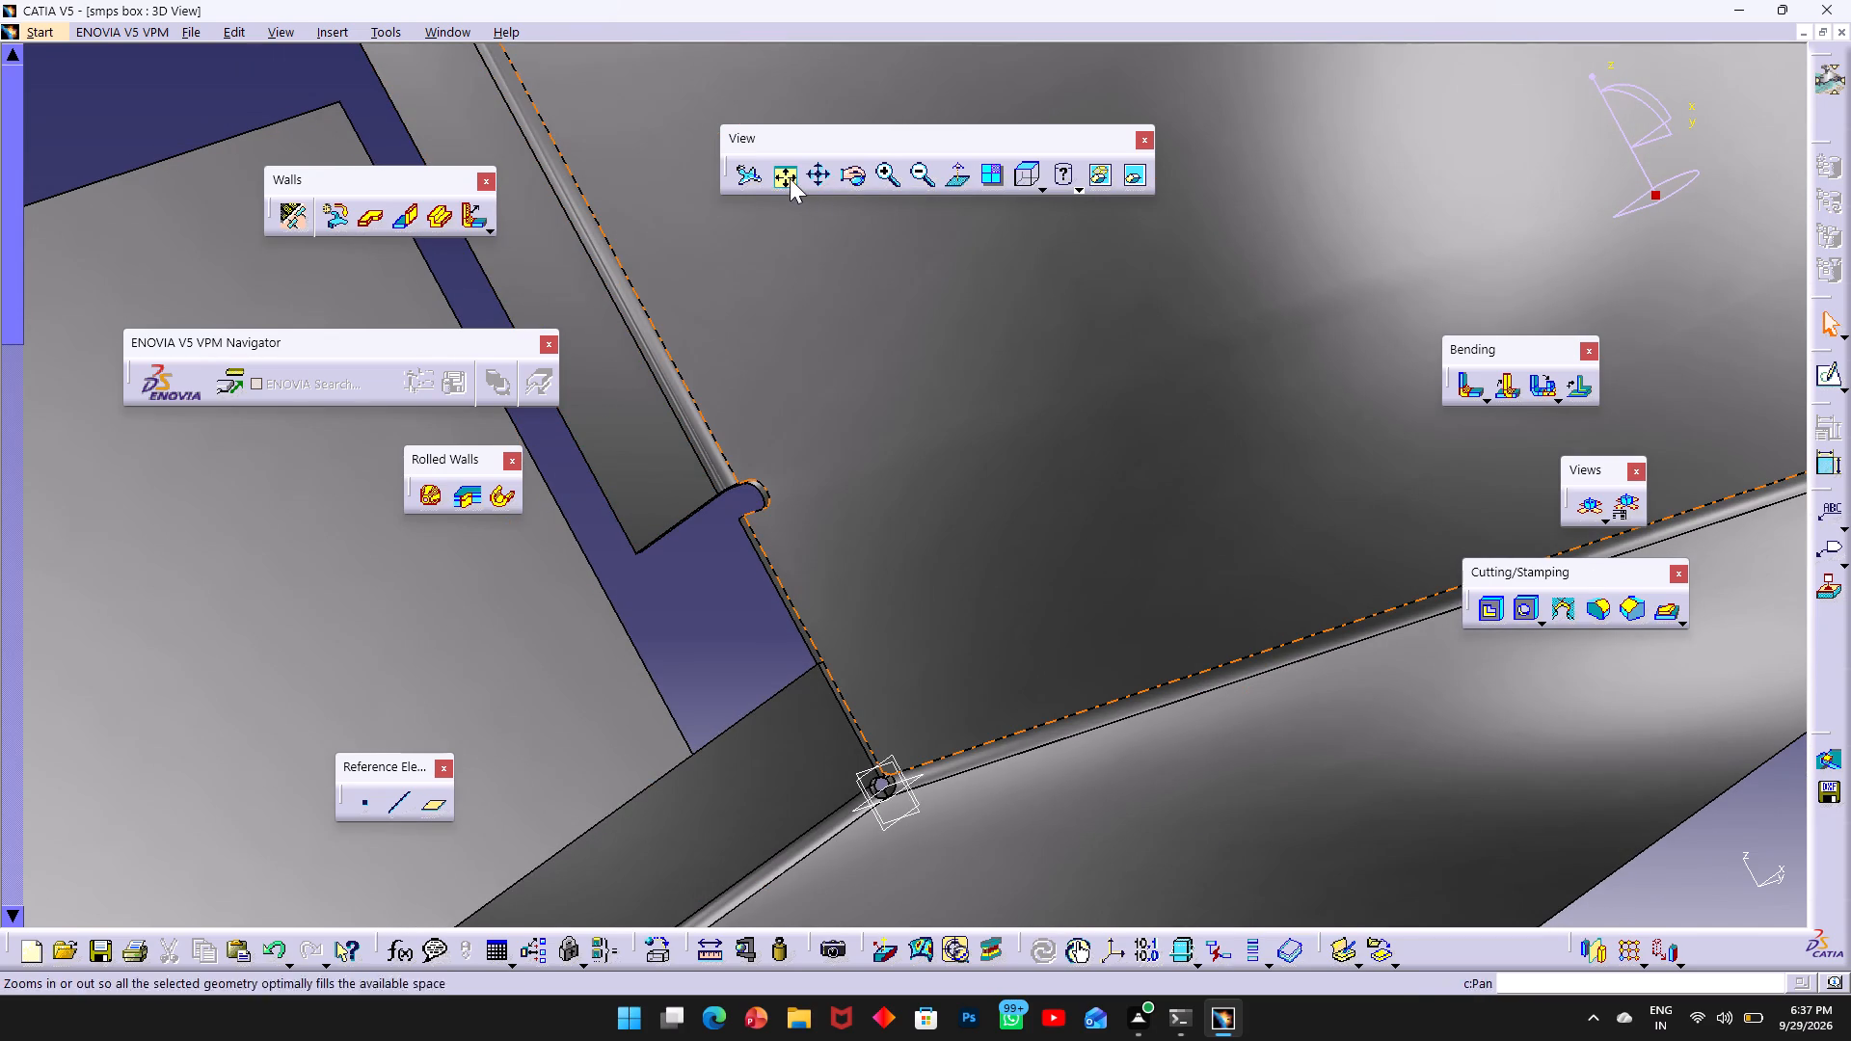
Define 9 mm Wall On Edge flanges at 90° along both side edges of the unflanged wall, swapping the -10 mm and -20 mm end offsets.
{"action": "left_click", "coordinate": [788, 176]}
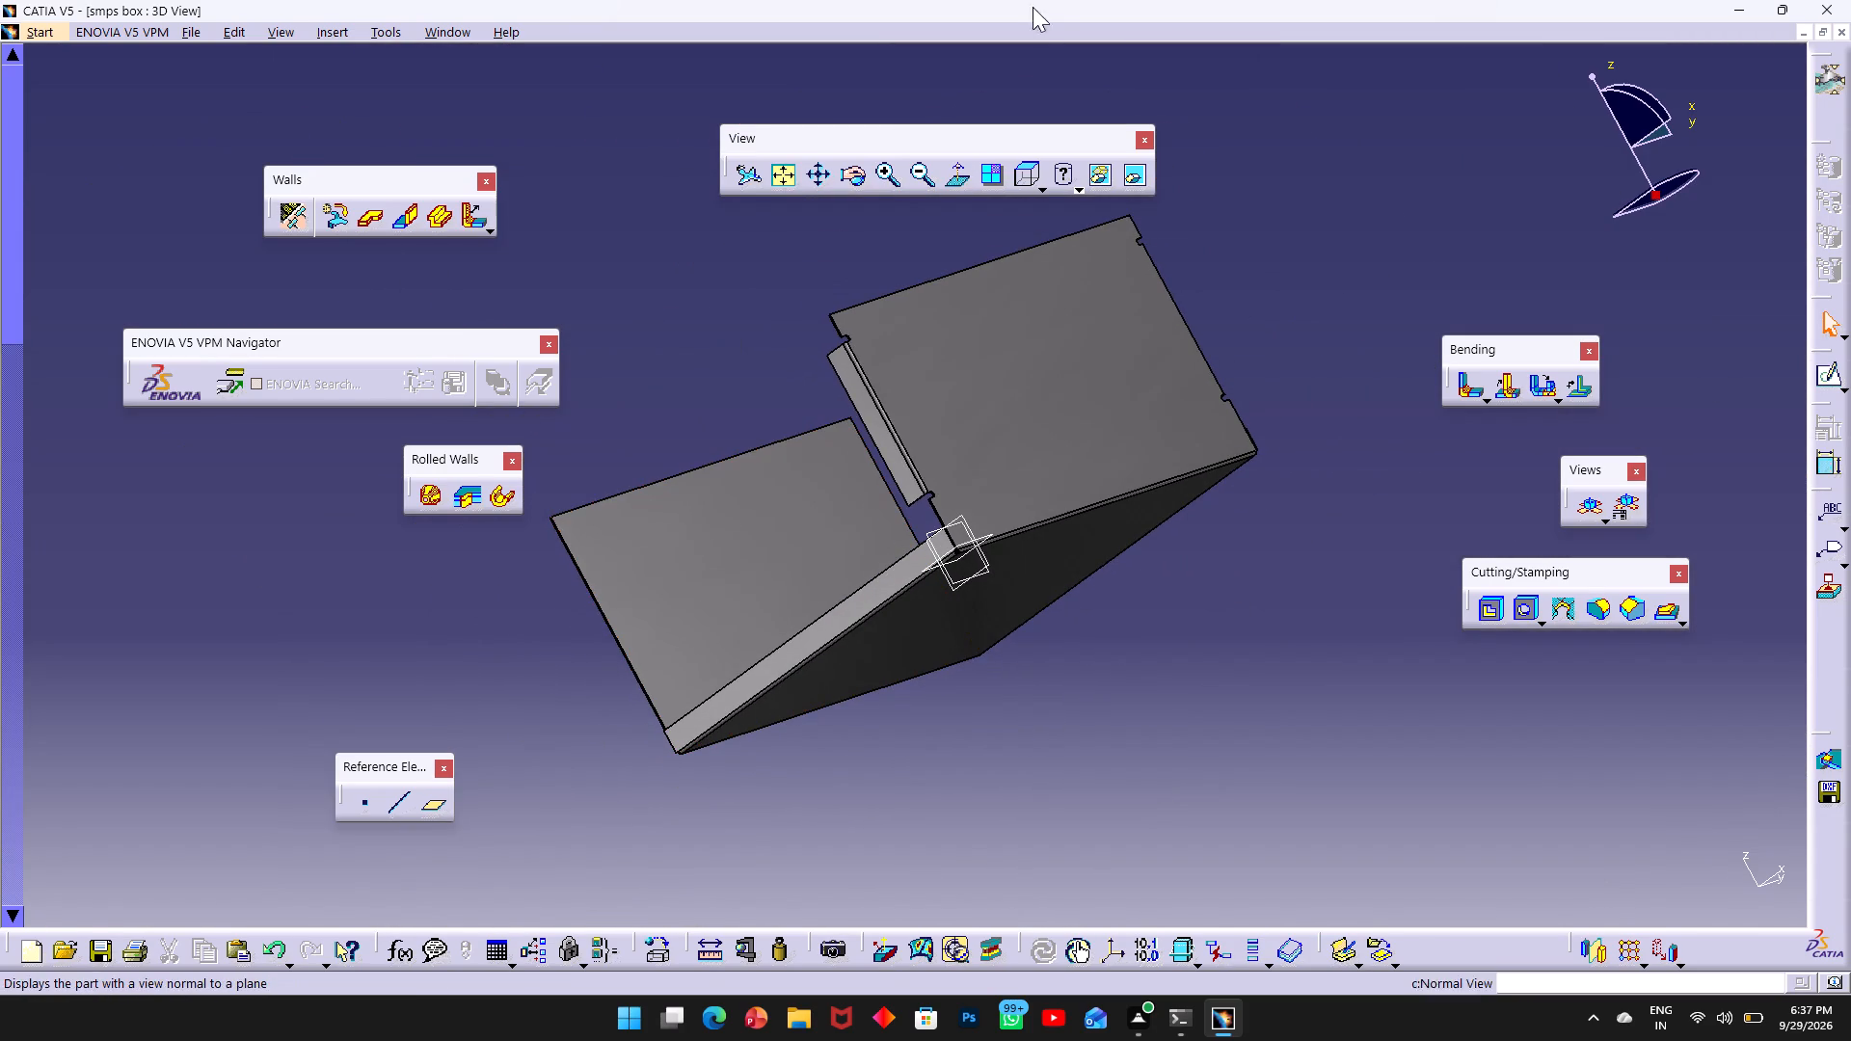
{"action": "middle_click_drag", "start_coordinate": [660, 548], "coordinate": [732, 555], "text": "ctrl"}
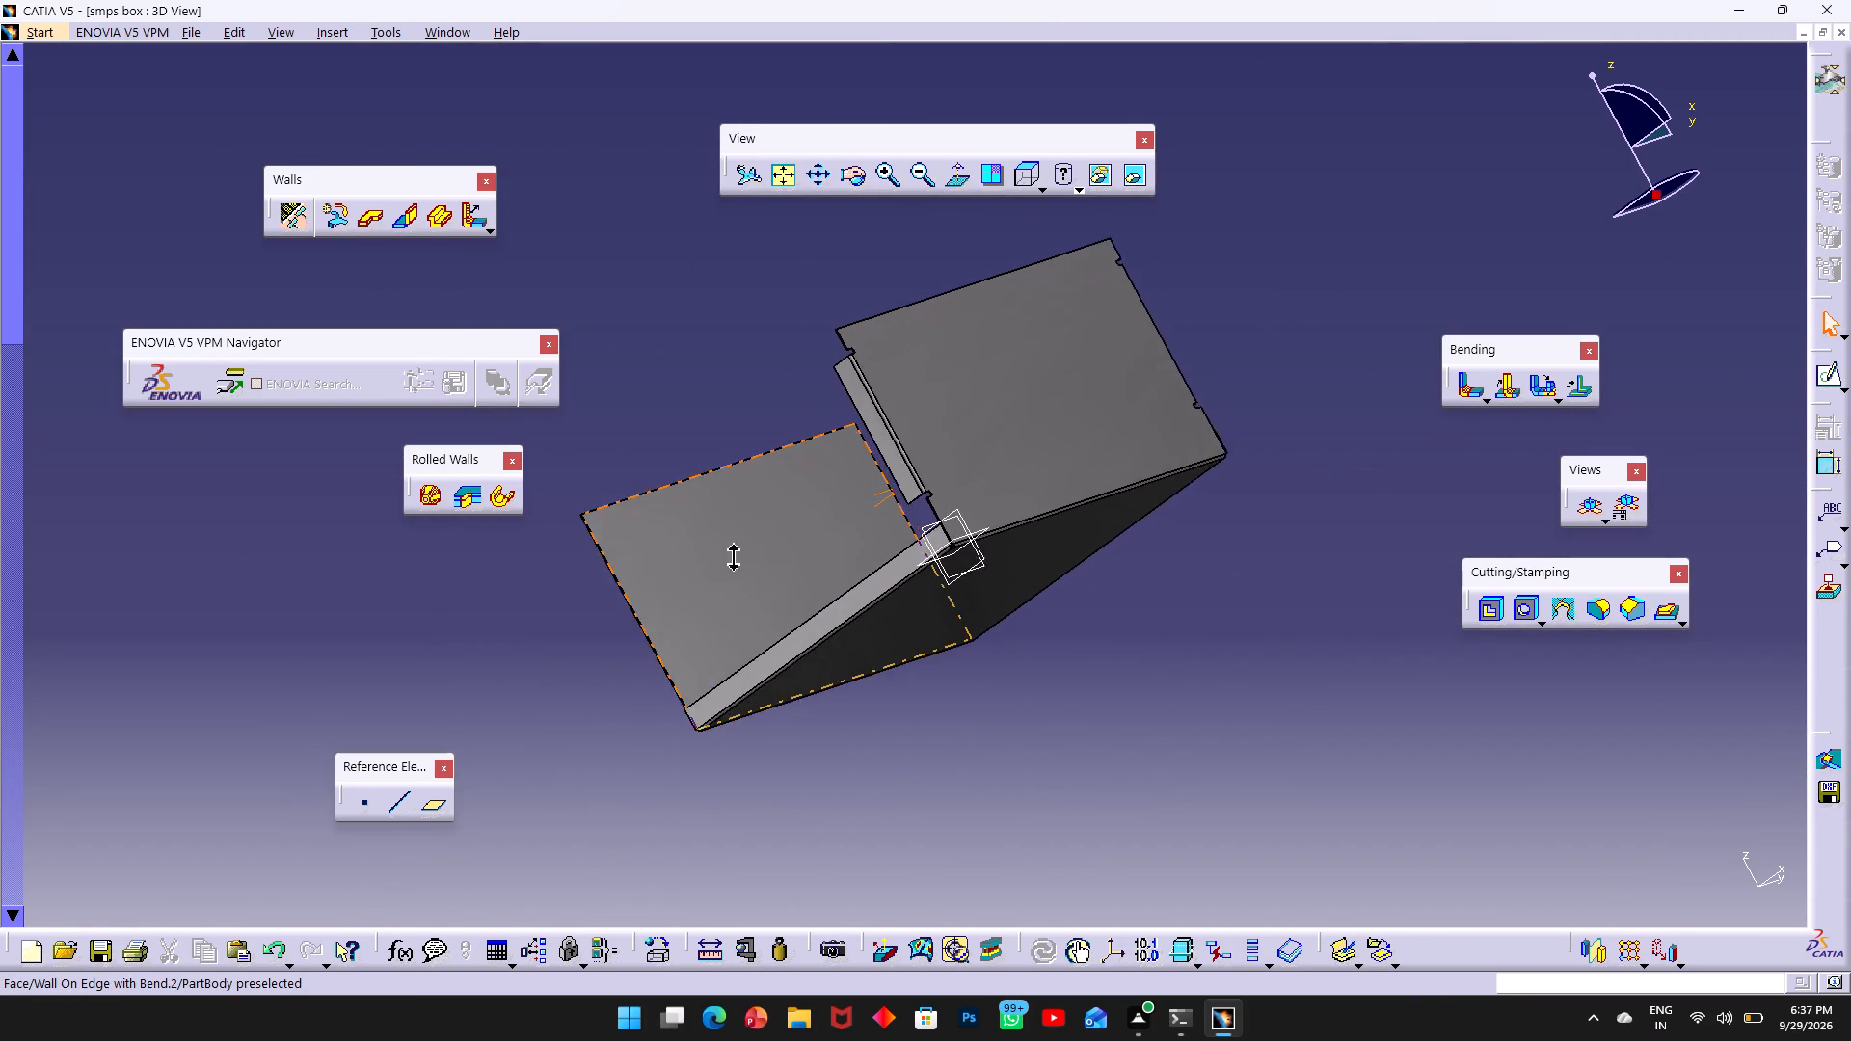
{"action": "middle_click_drag", "start_coordinate": [732, 555], "coordinate": [512, 379], "text": "ctrl"}
{"action": "middle_click_drag", "start_coordinate": [588, 532], "coordinate": [980, 336]}
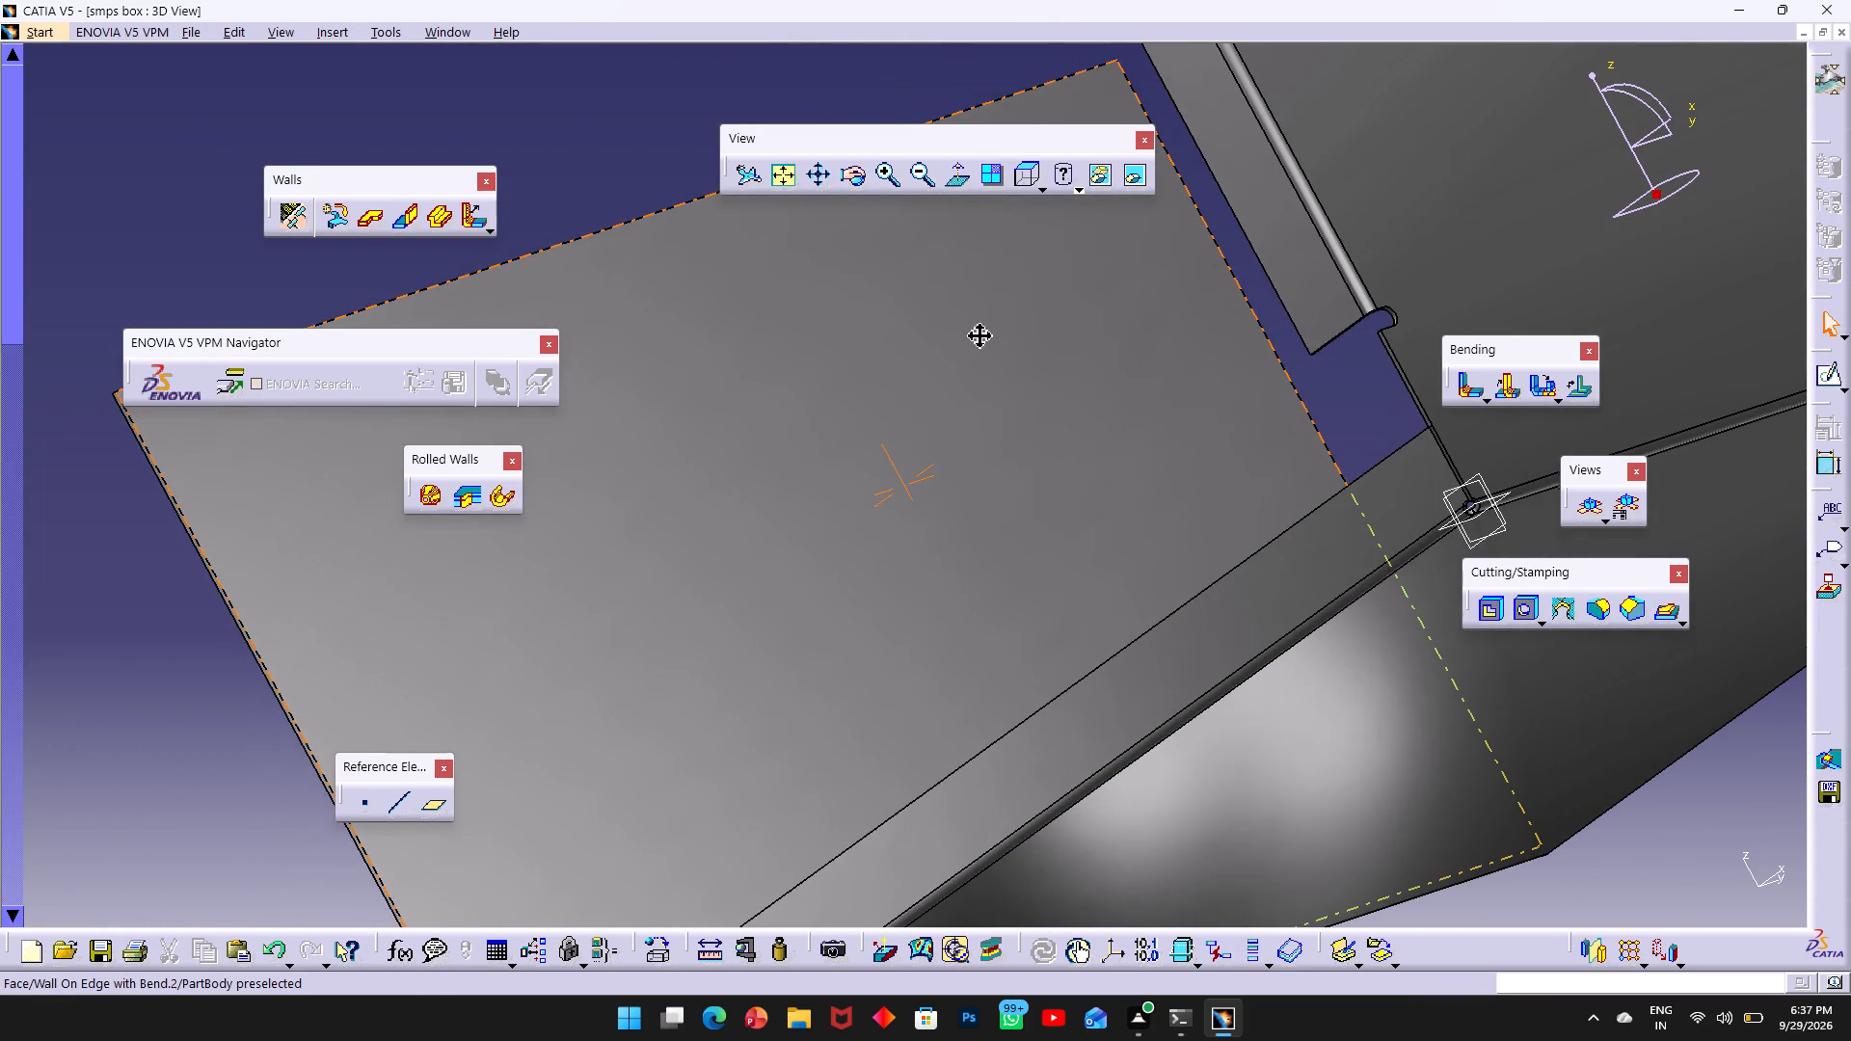
{"action": "middle_click_drag", "start_coordinate": [980, 336], "coordinate": [979, 339]}
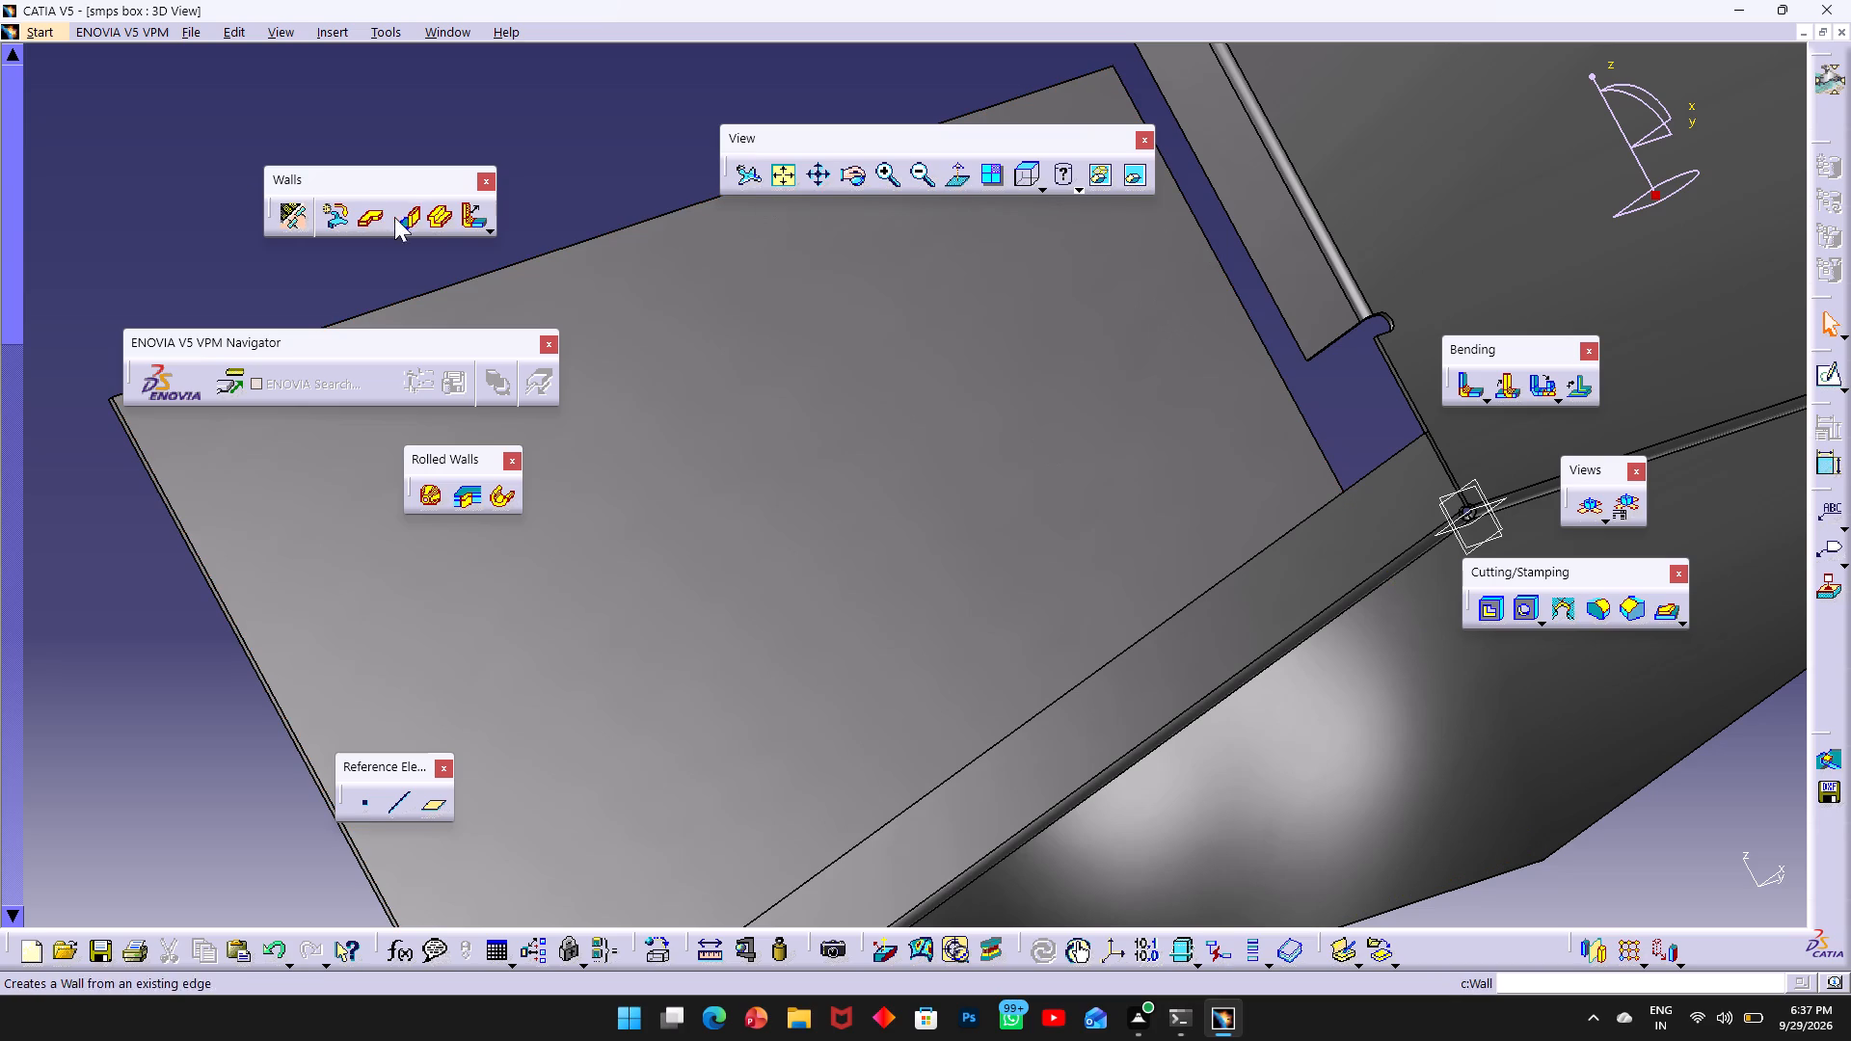
{"action": "left_click", "coordinate": [410, 208]}
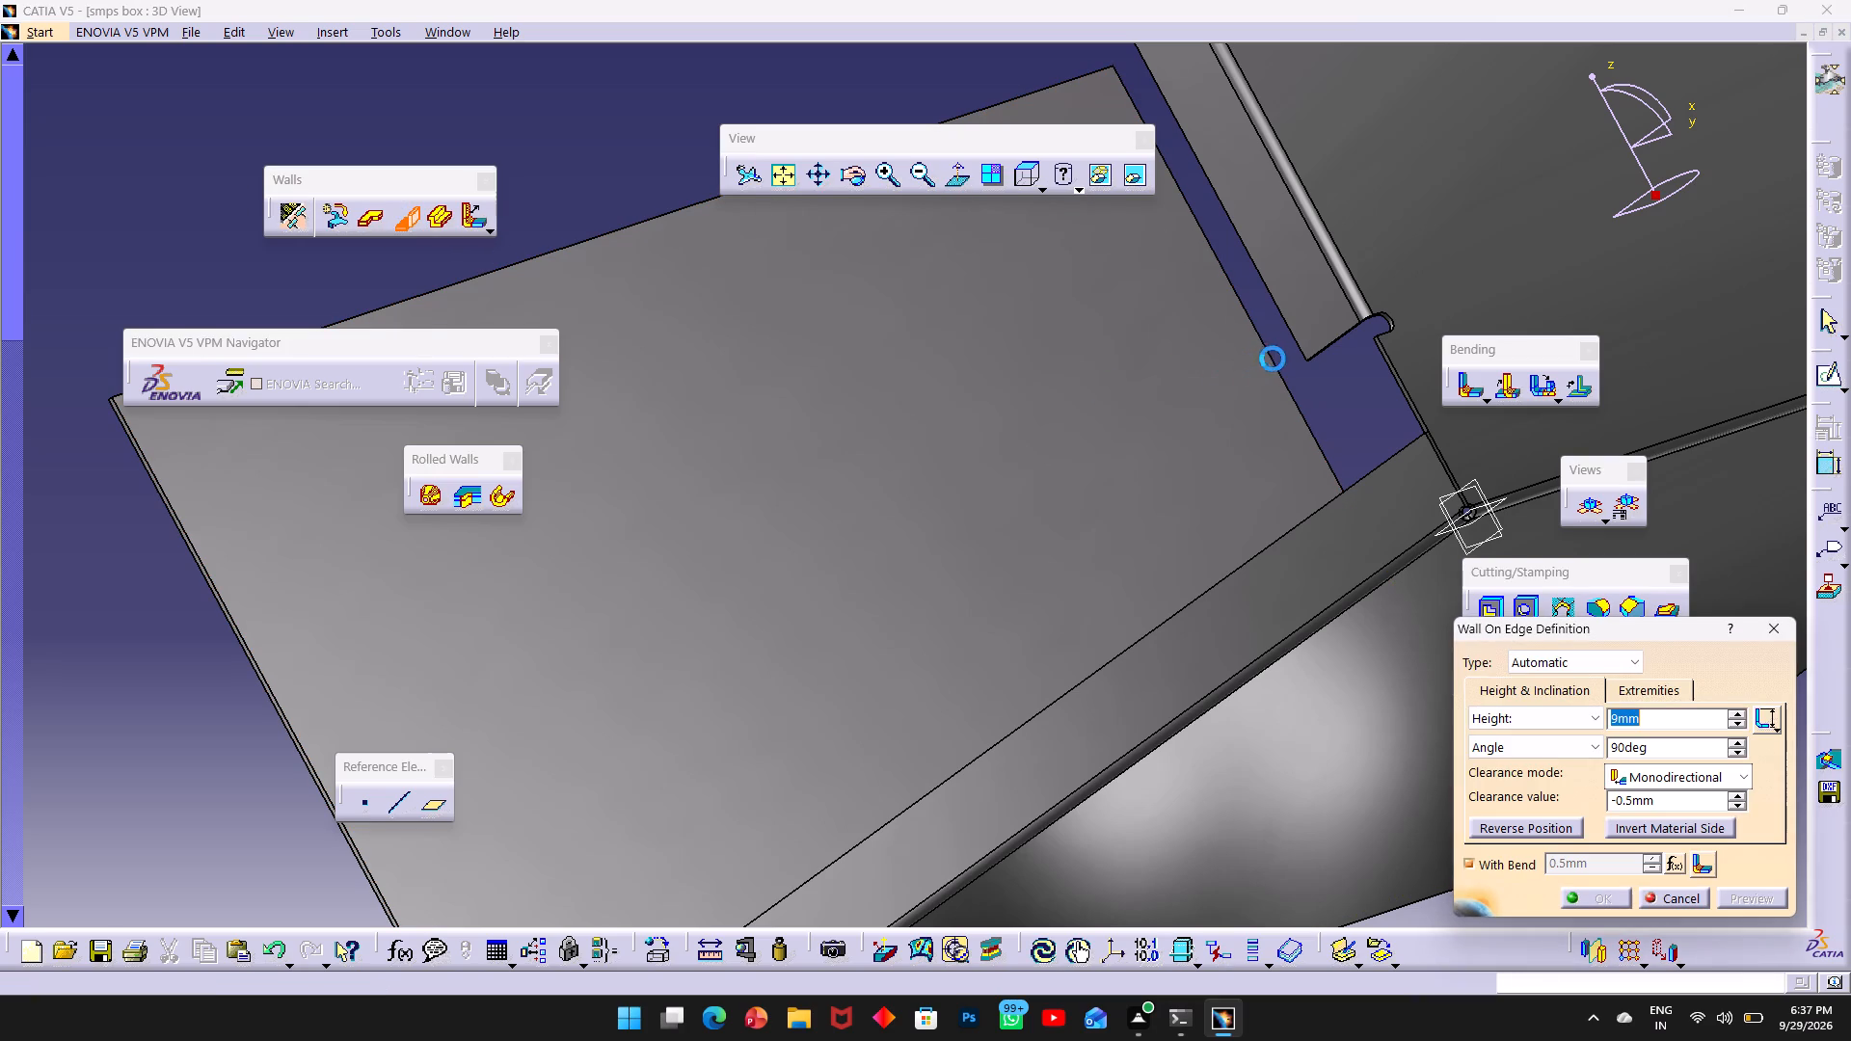
{"action": "left_click", "coordinate": [1277, 359]}
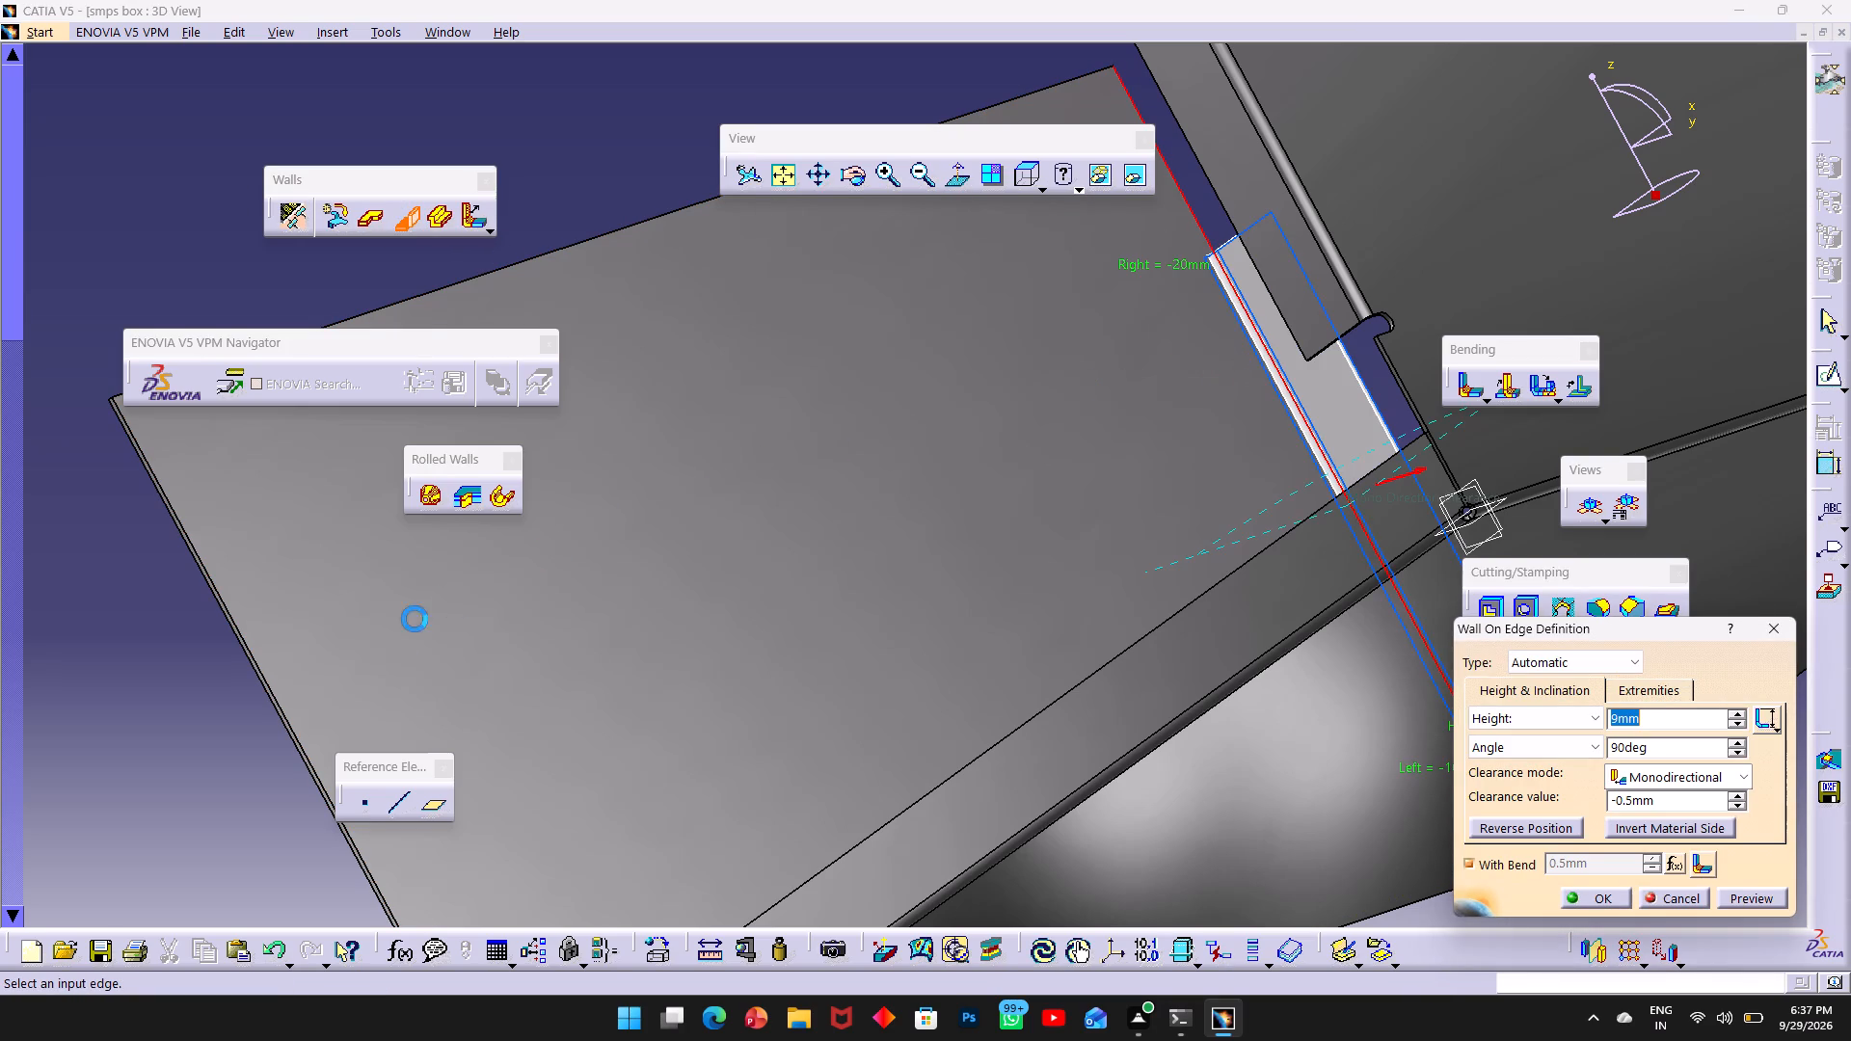
{"action": "left_click", "coordinate": [255, 662]}
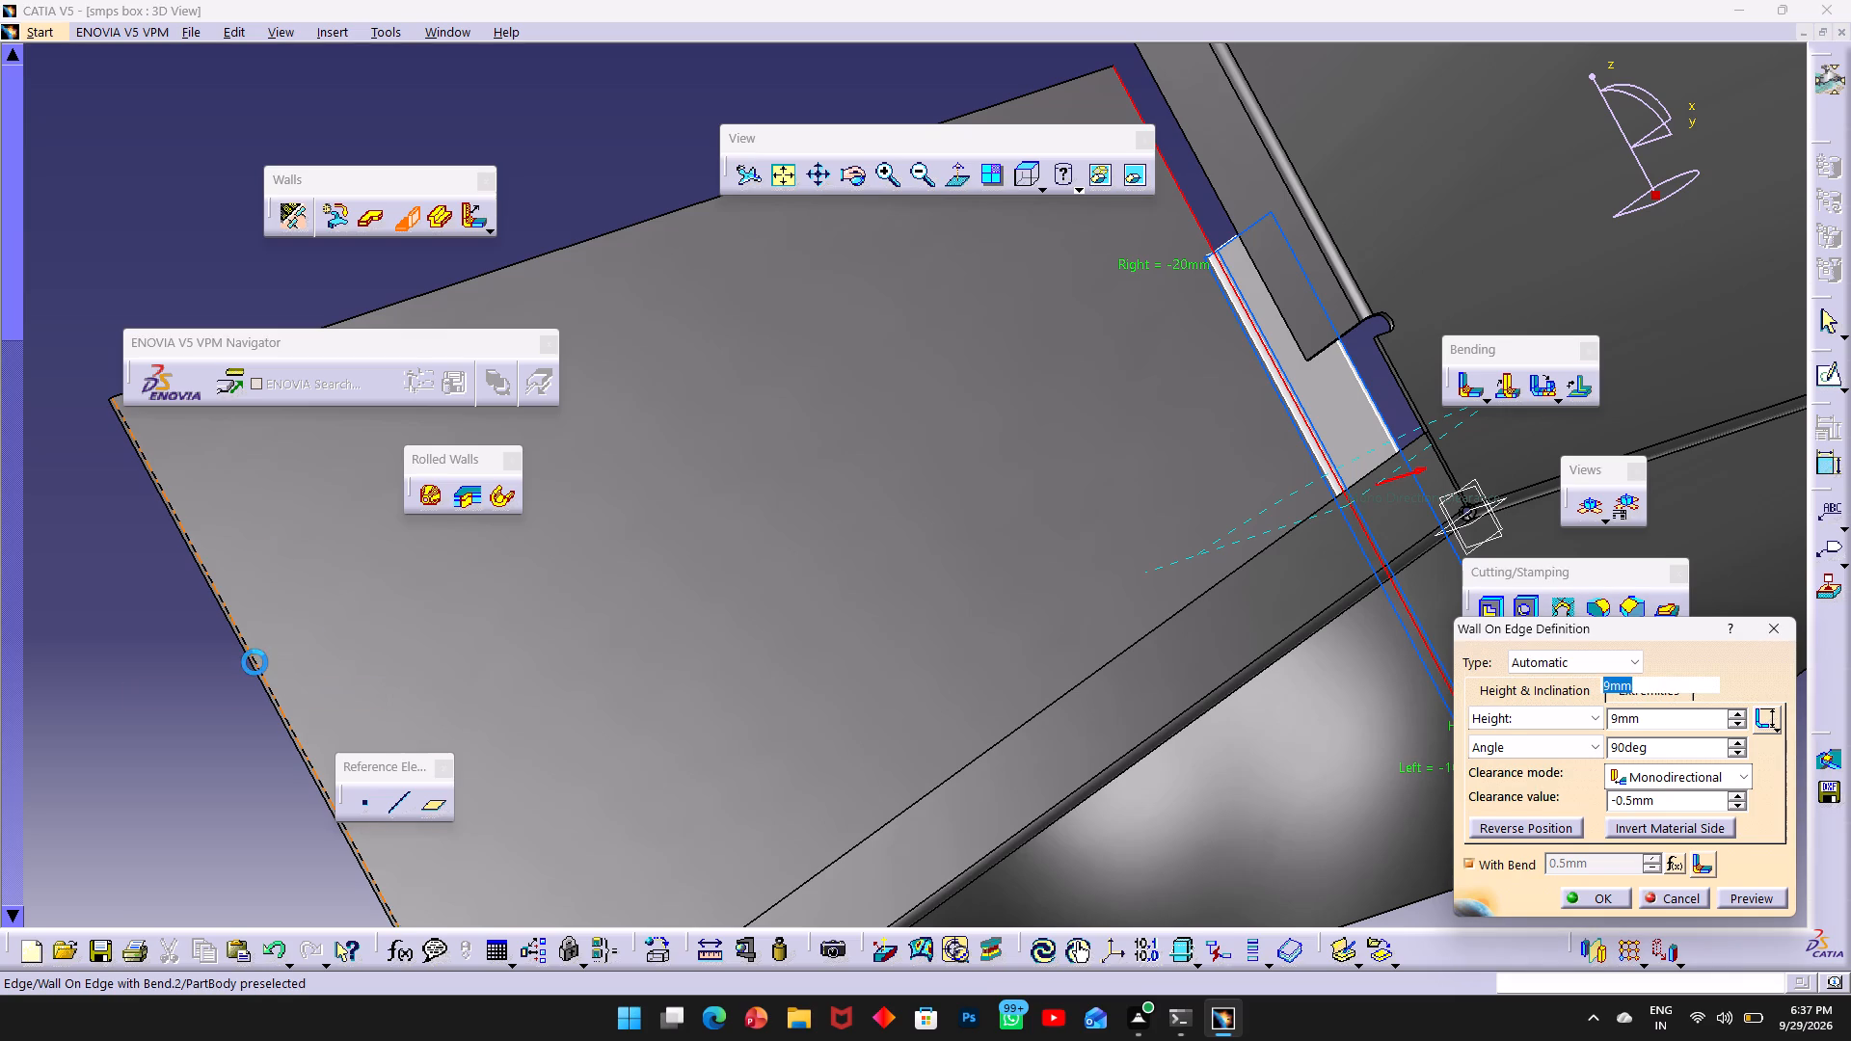
{"action": "left_click", "coordinate": [500, 632]}
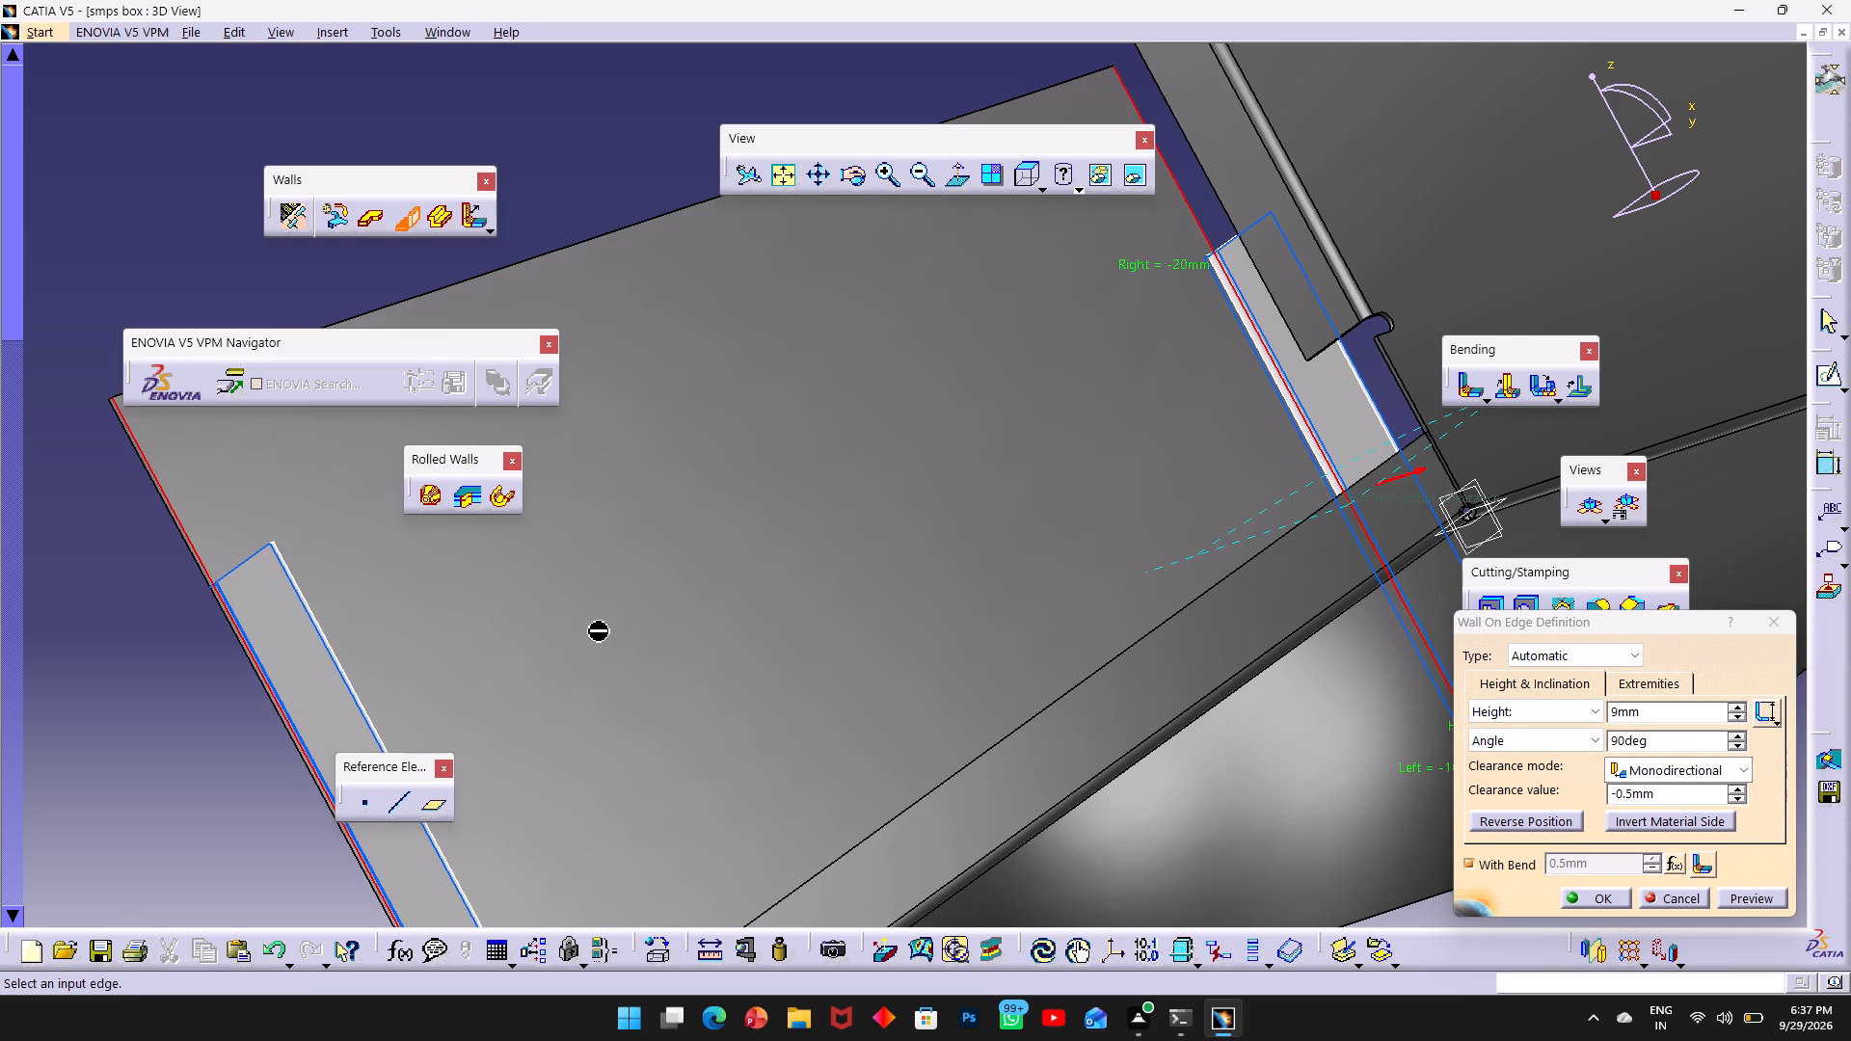
{"action": "middle_click_drag", "start_coordinate": [1018, 425], "coordinate": [836, 521]}
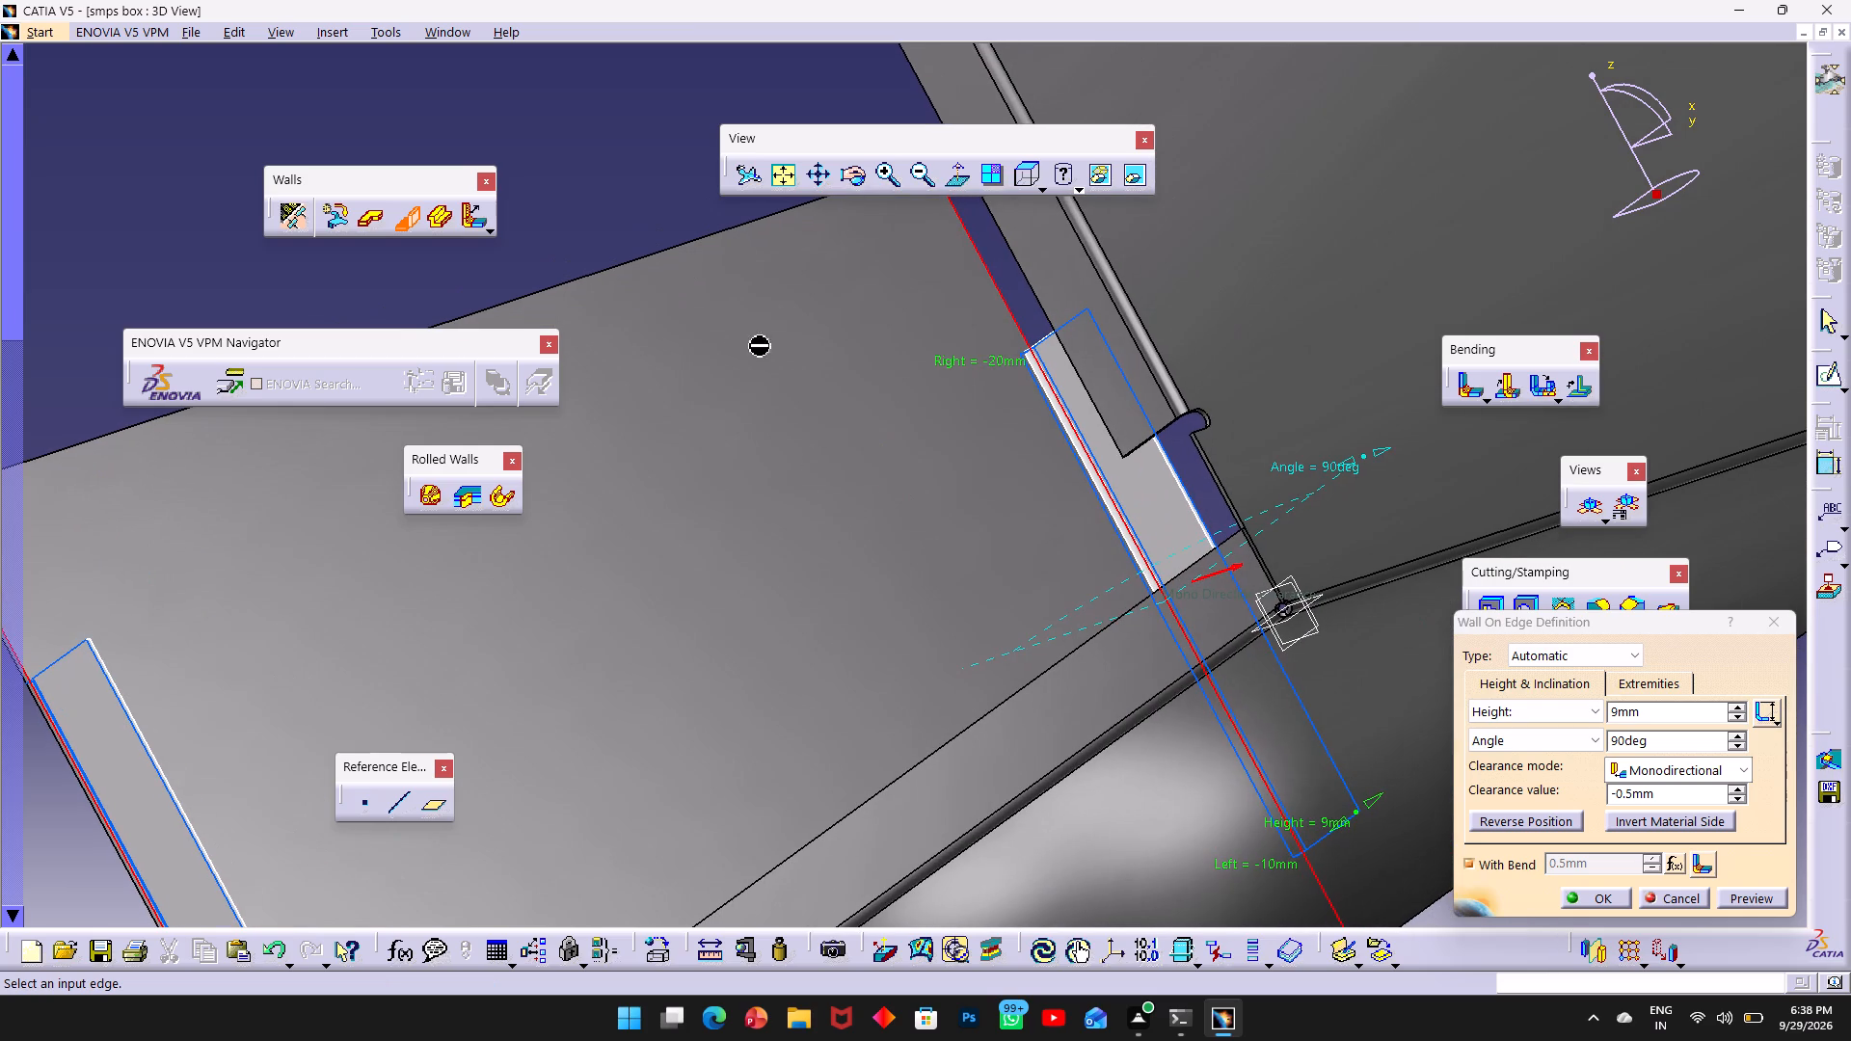
{"action": "middle_click_drag", "start_coordinate": [770, 473], "coordinate": [778, 468]}
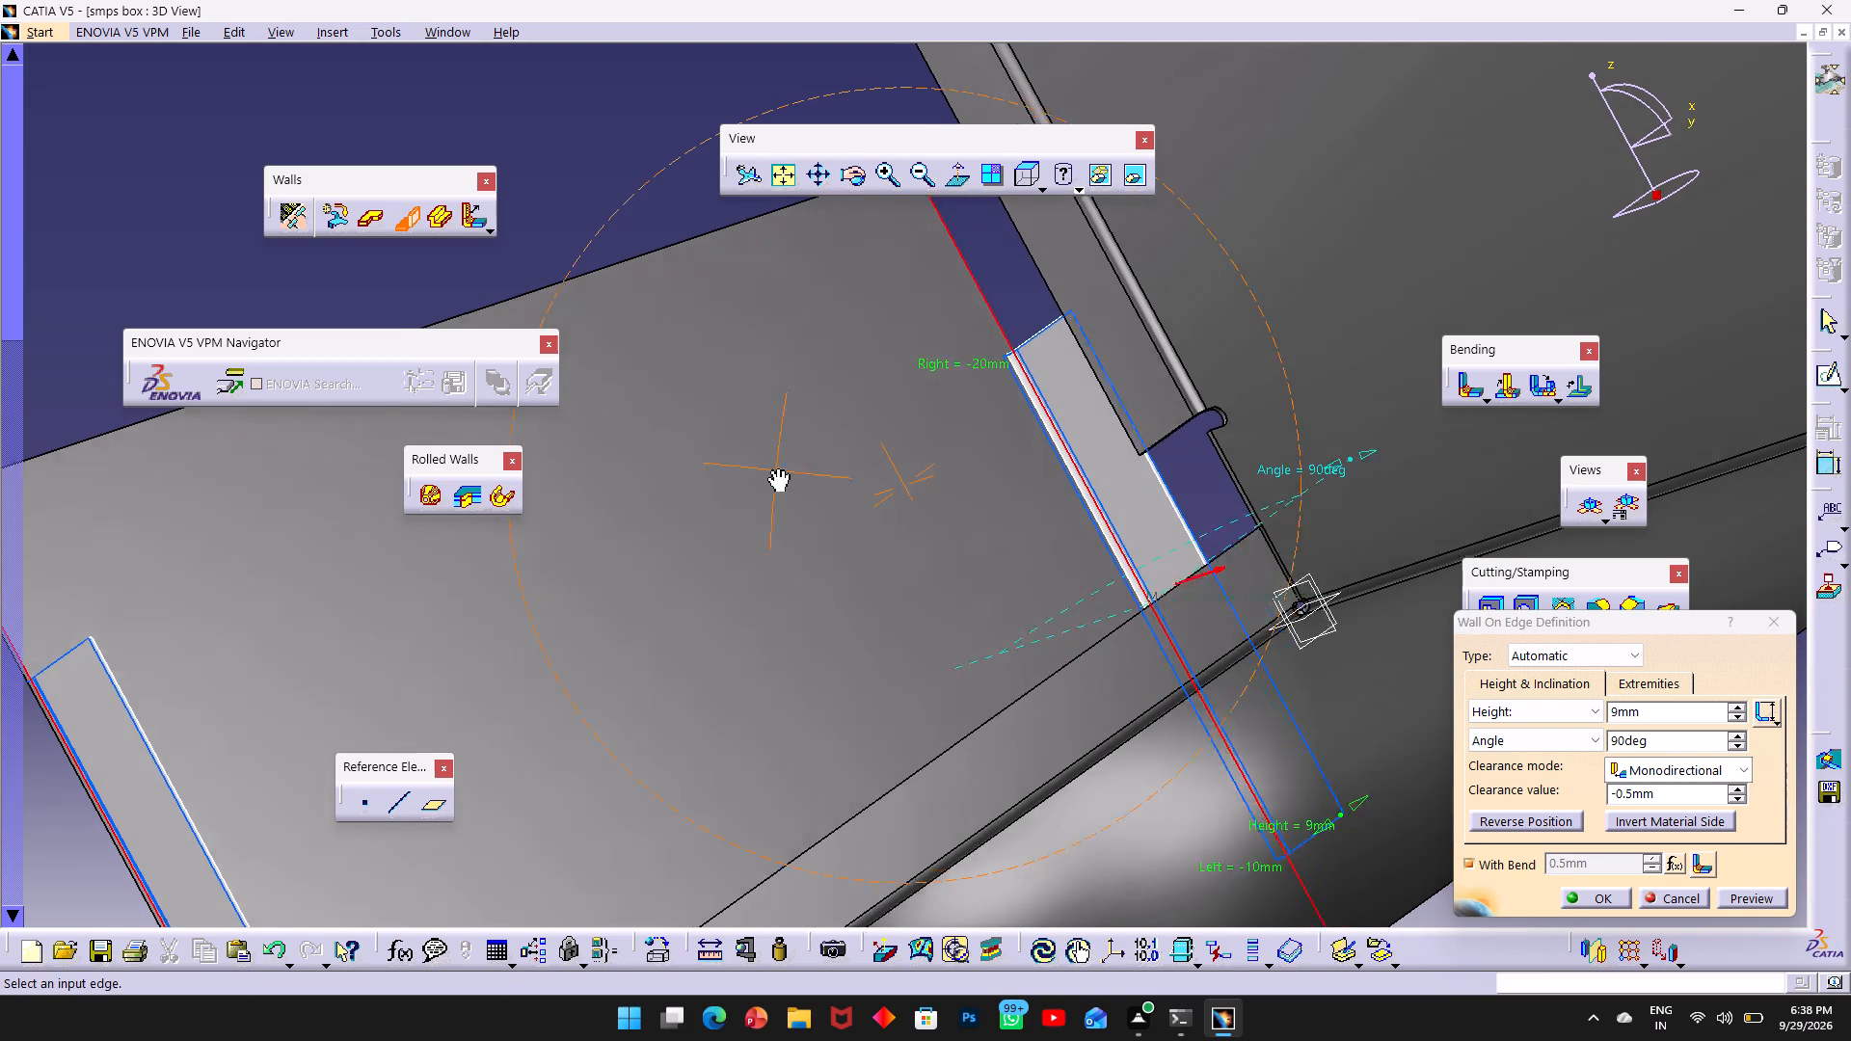
{"action": "middle_click_drag", "start_coordinate": [778, 468], "coordinate": [837, 514]}
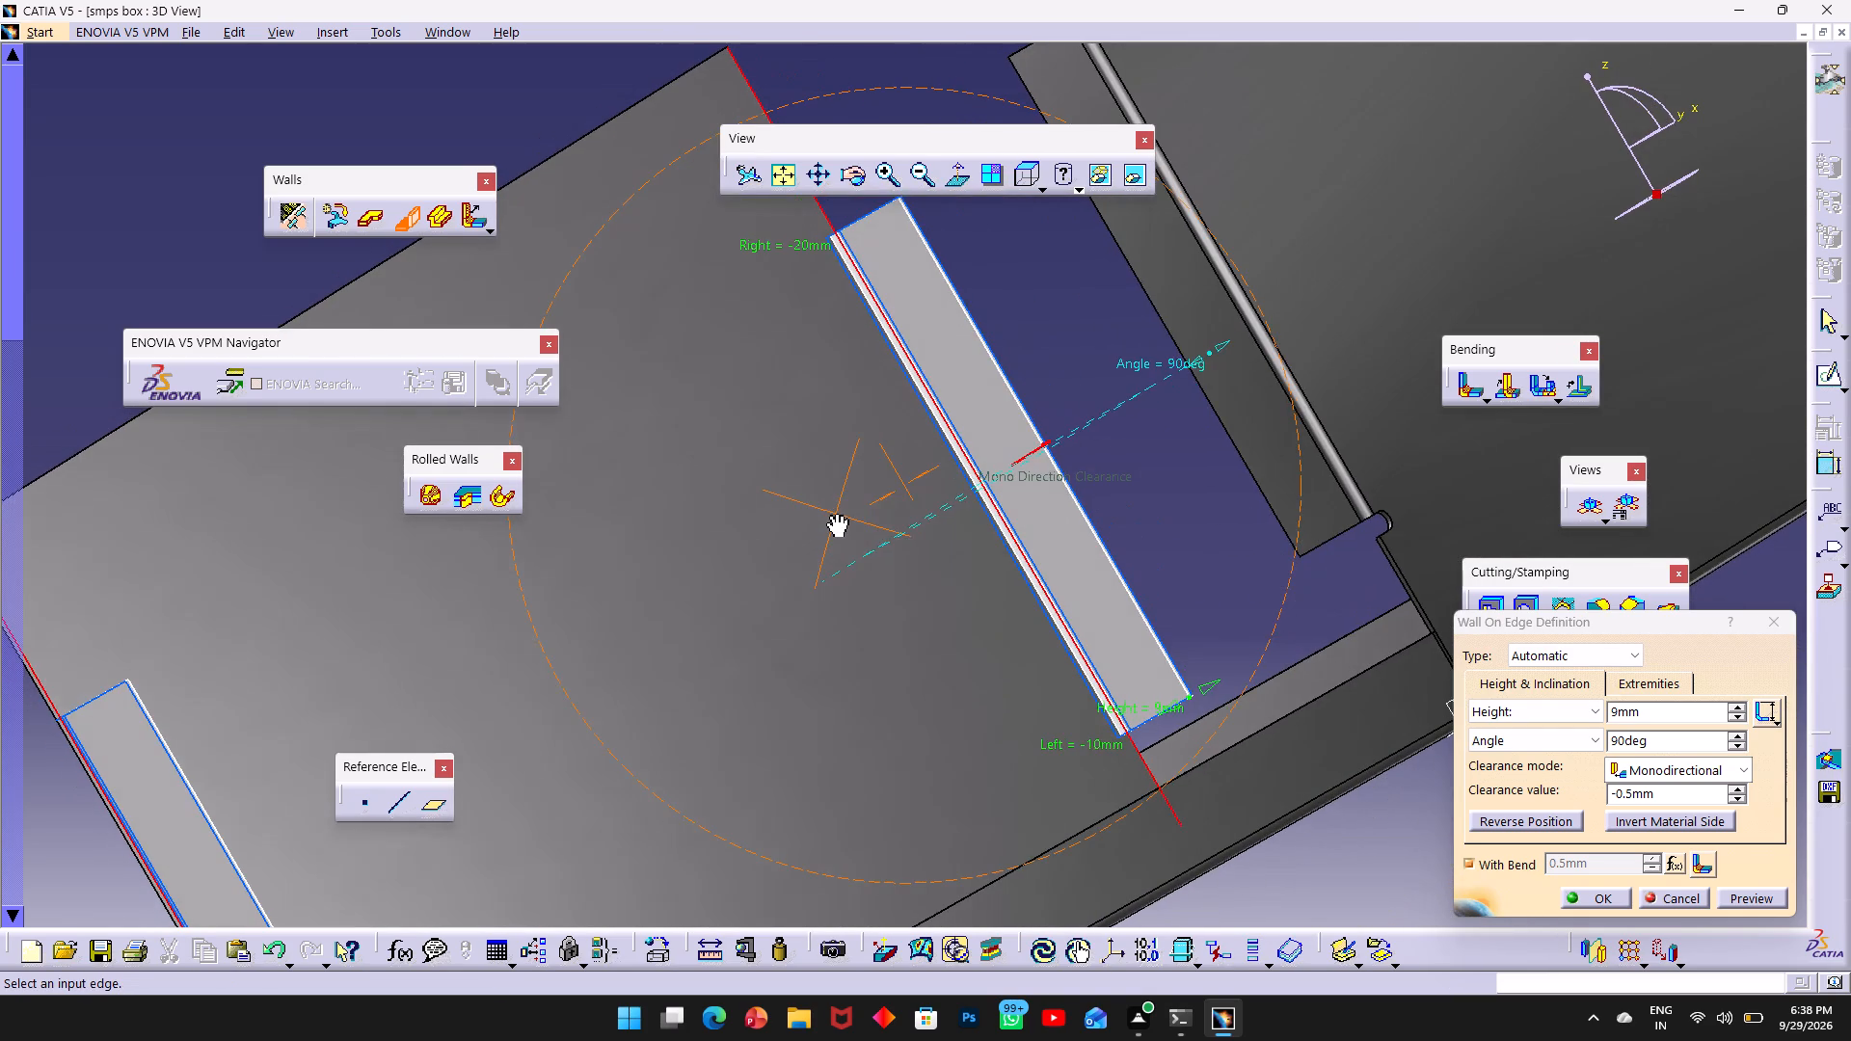
{"action": "middle_click_drag", "start_coordinate": [837, 514], "coordinate": [840, 514]}
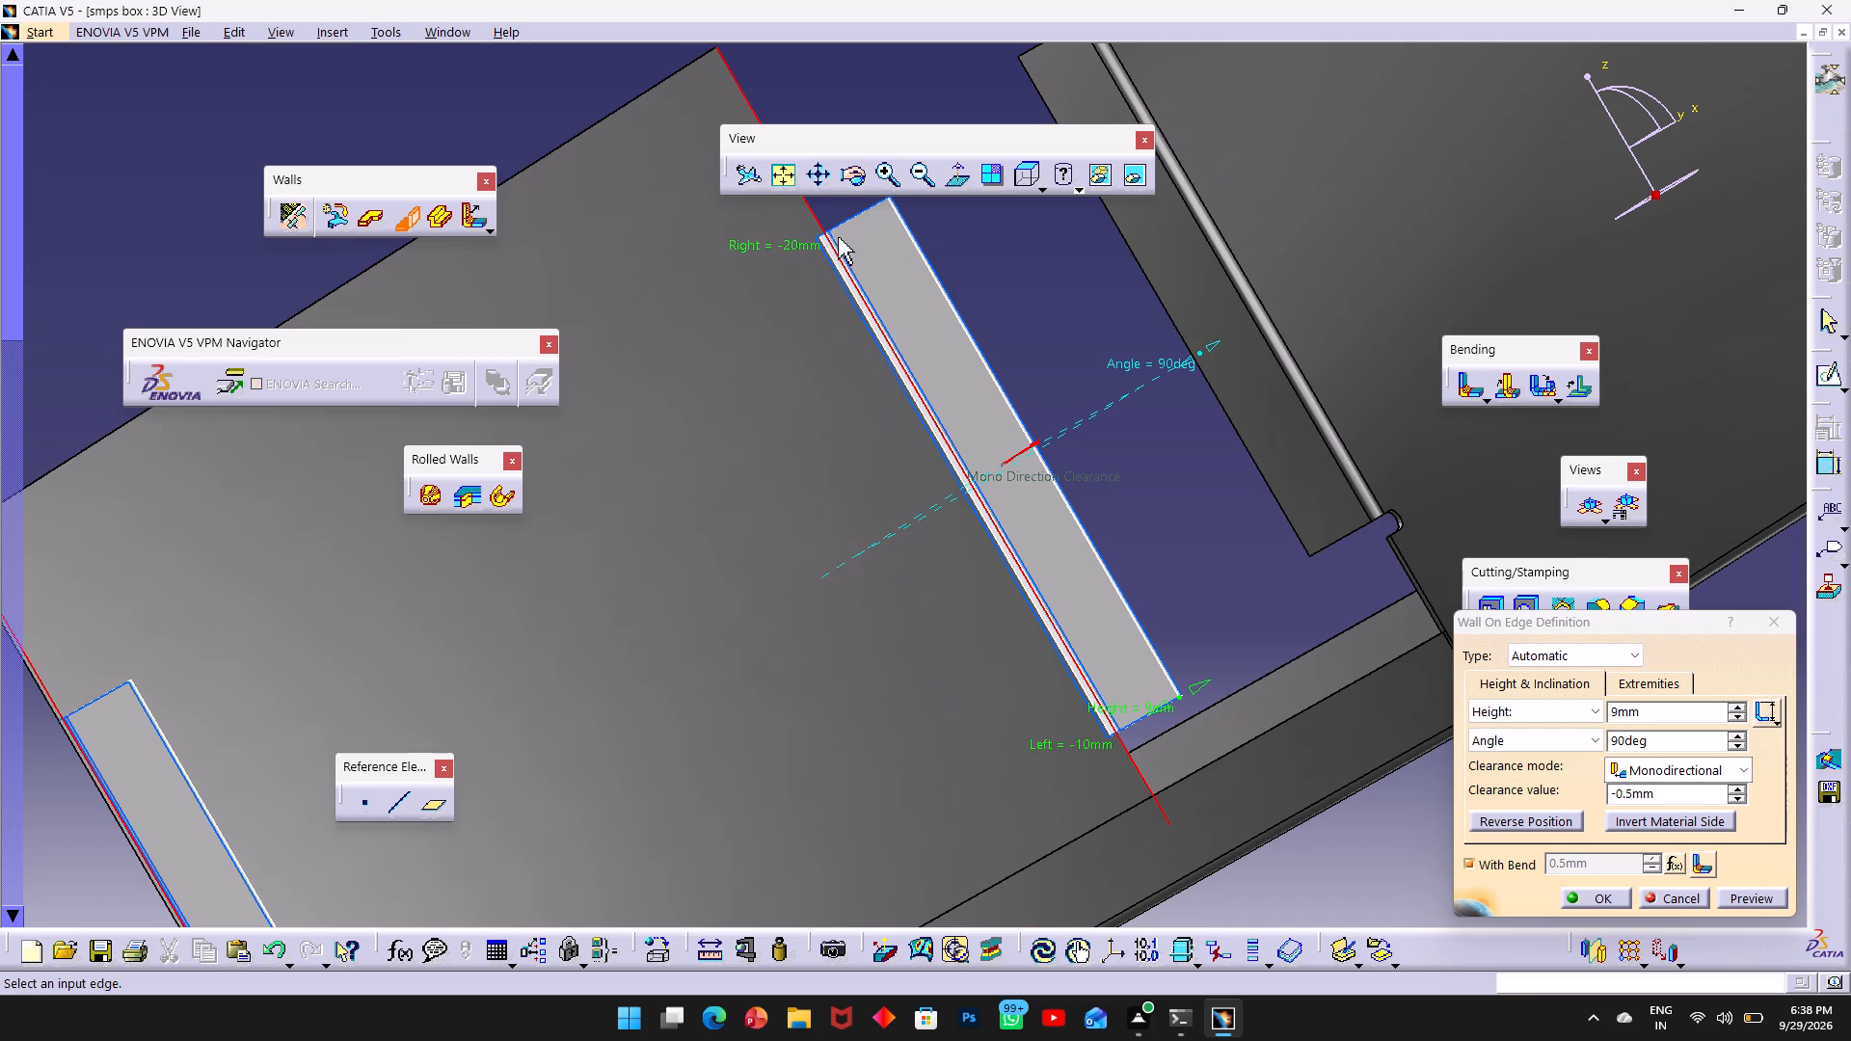
{"action": "left_click", "coordinate": [853, 213]}
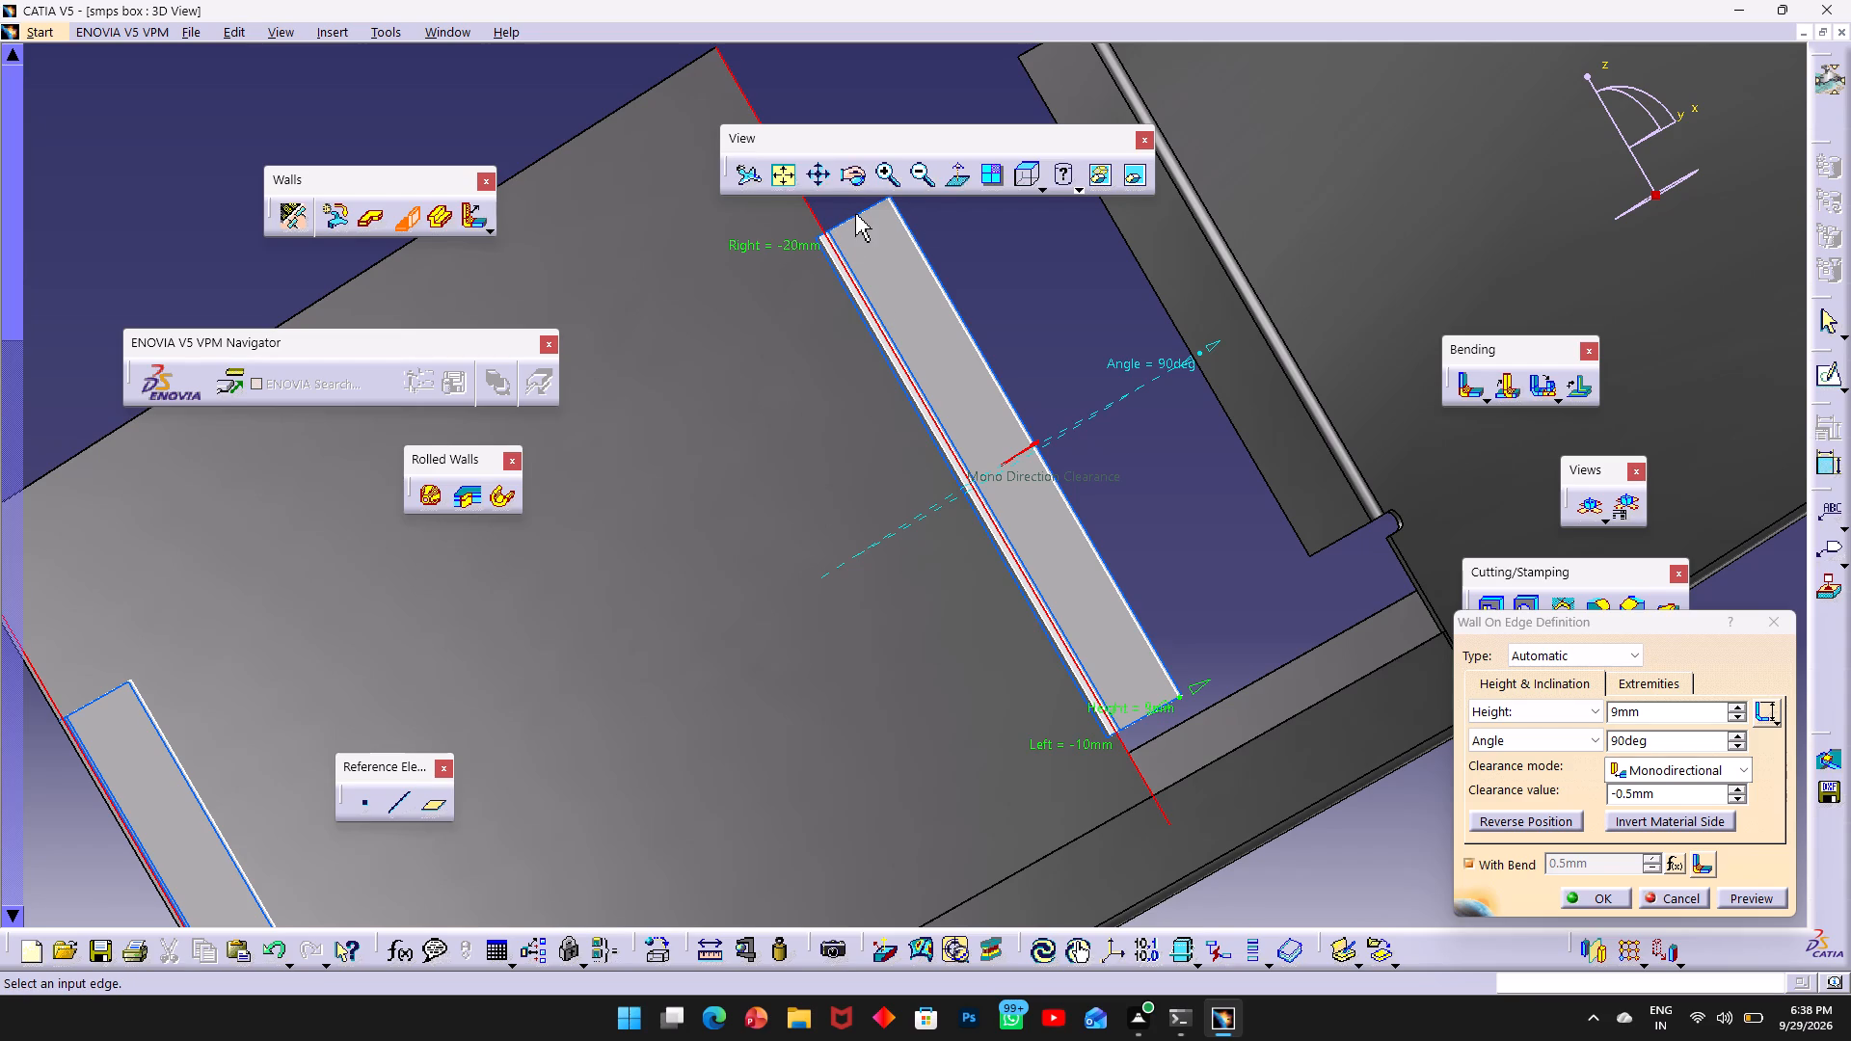
{"action": "left_click", "coordinate": [857, 216]}
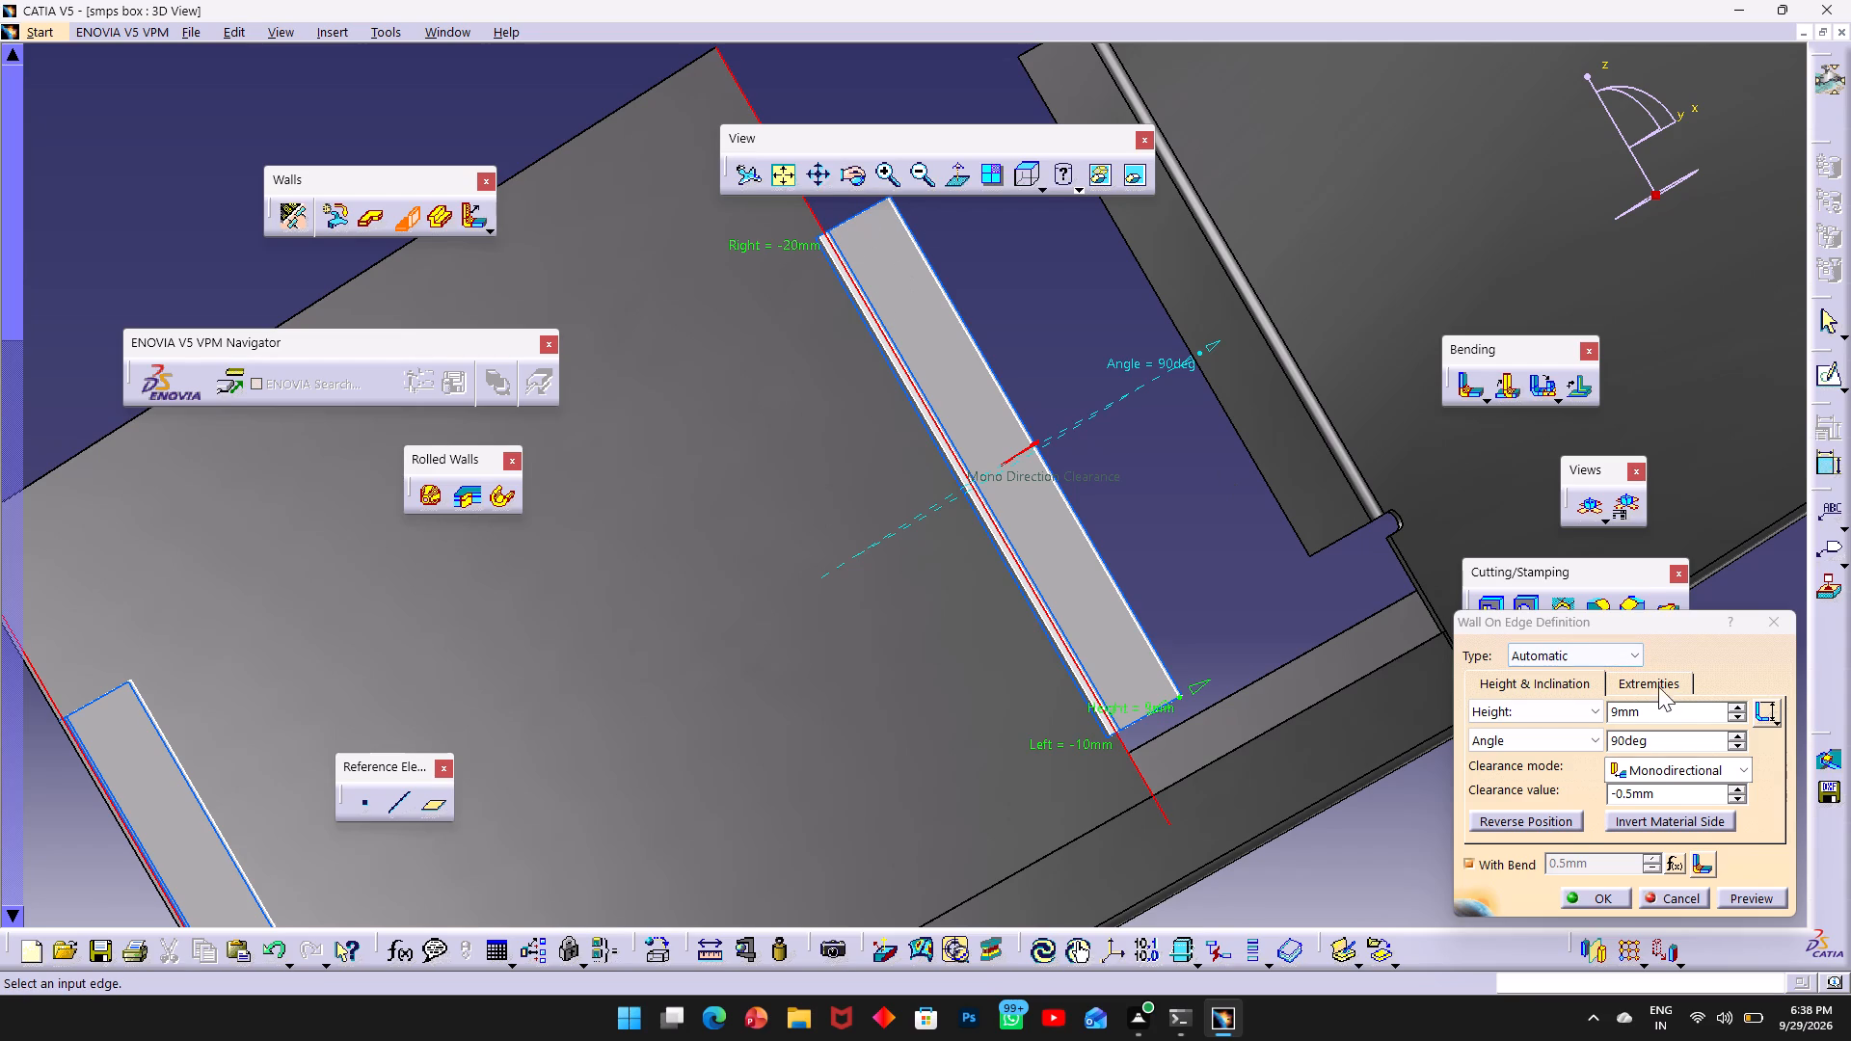
{"action": "left_click", "coordinate": [1658, 683]}
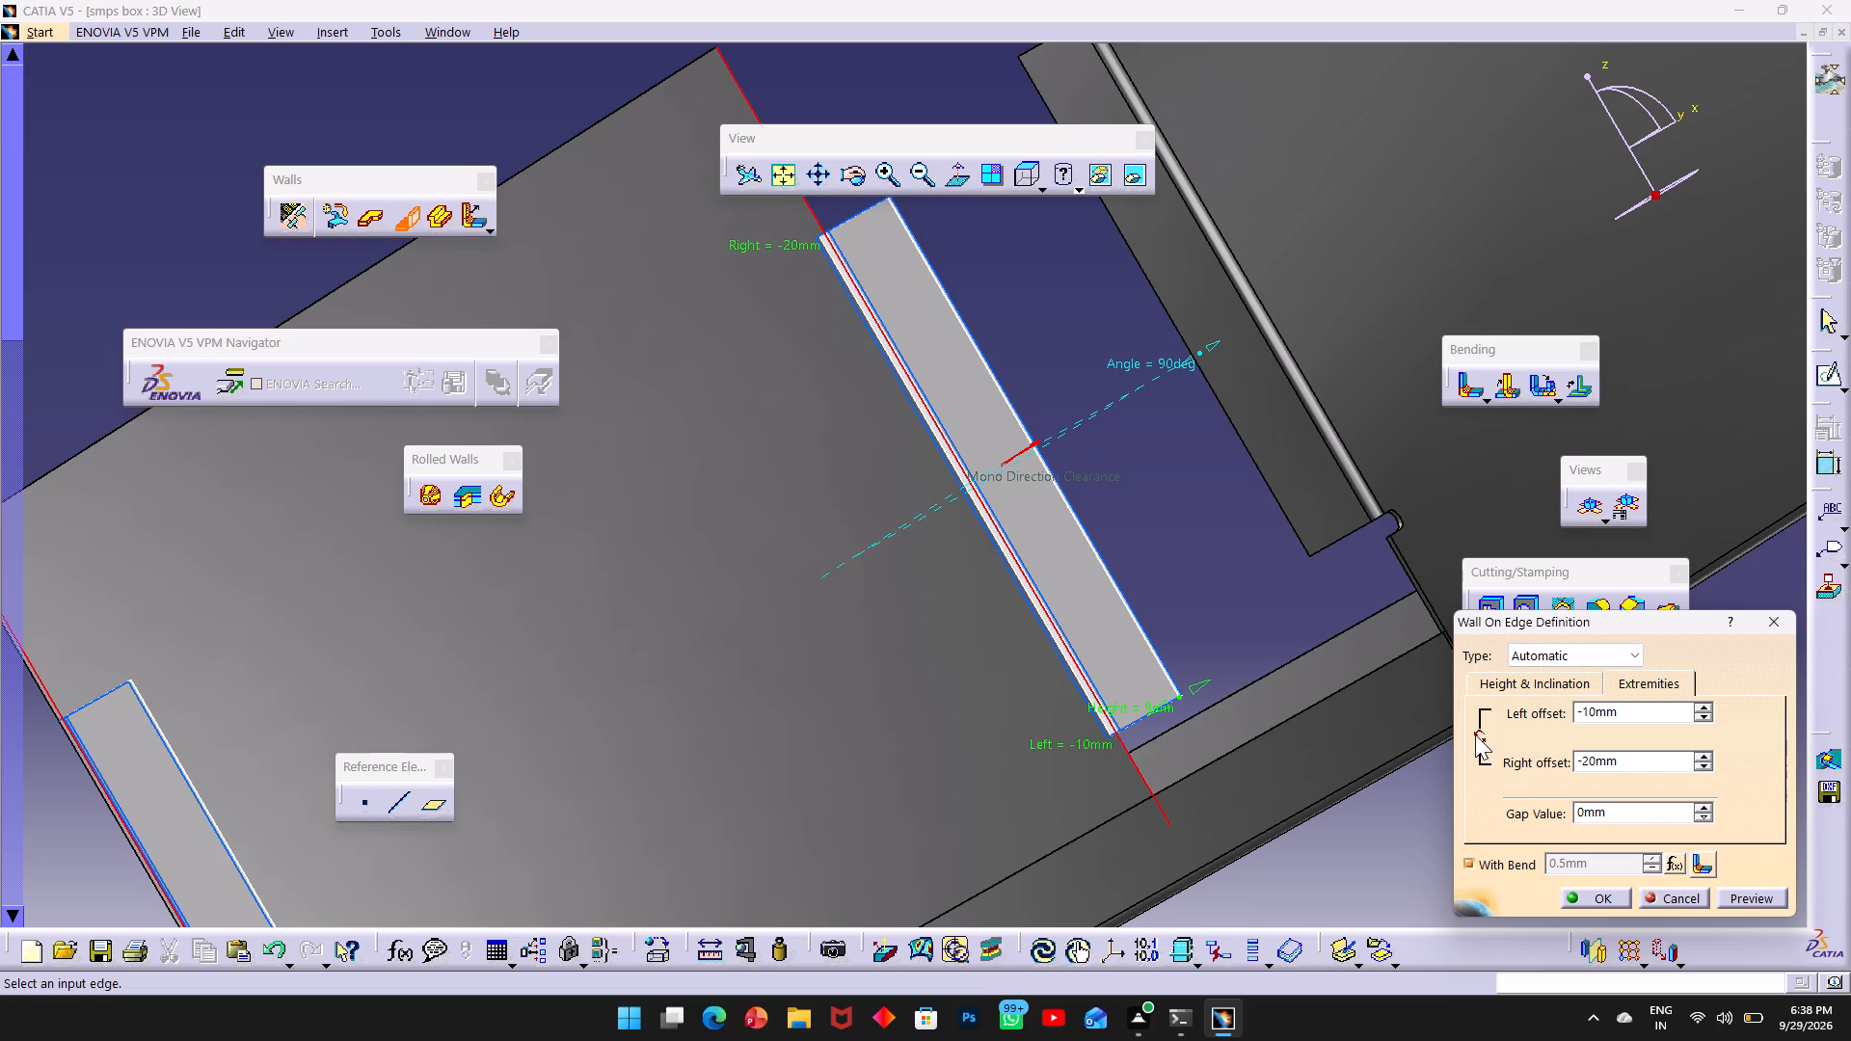
{"action": "left_click", "coordinate": [1475, 734]}
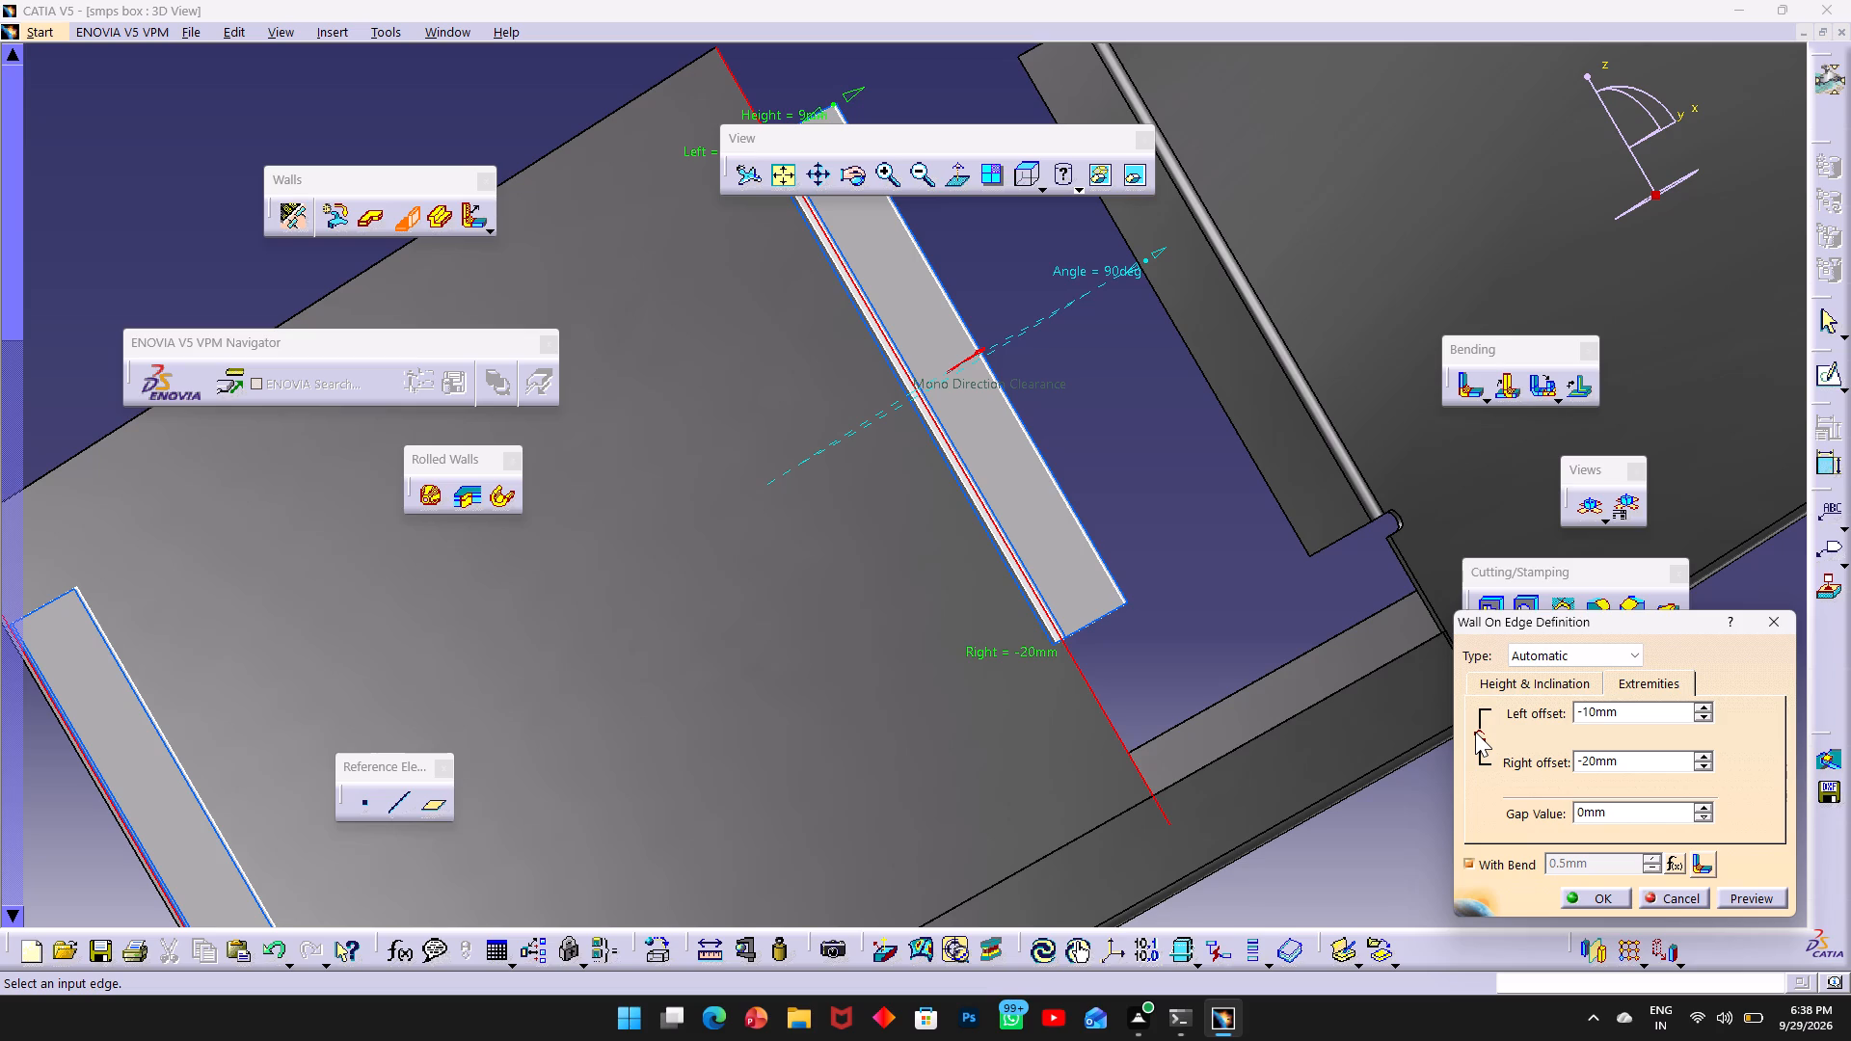
Apply the round relief extremity to both bend ends, preview the pair of side-edge flanges and create them.
{"action": "left_click", "coordinate": [1701, 865]}
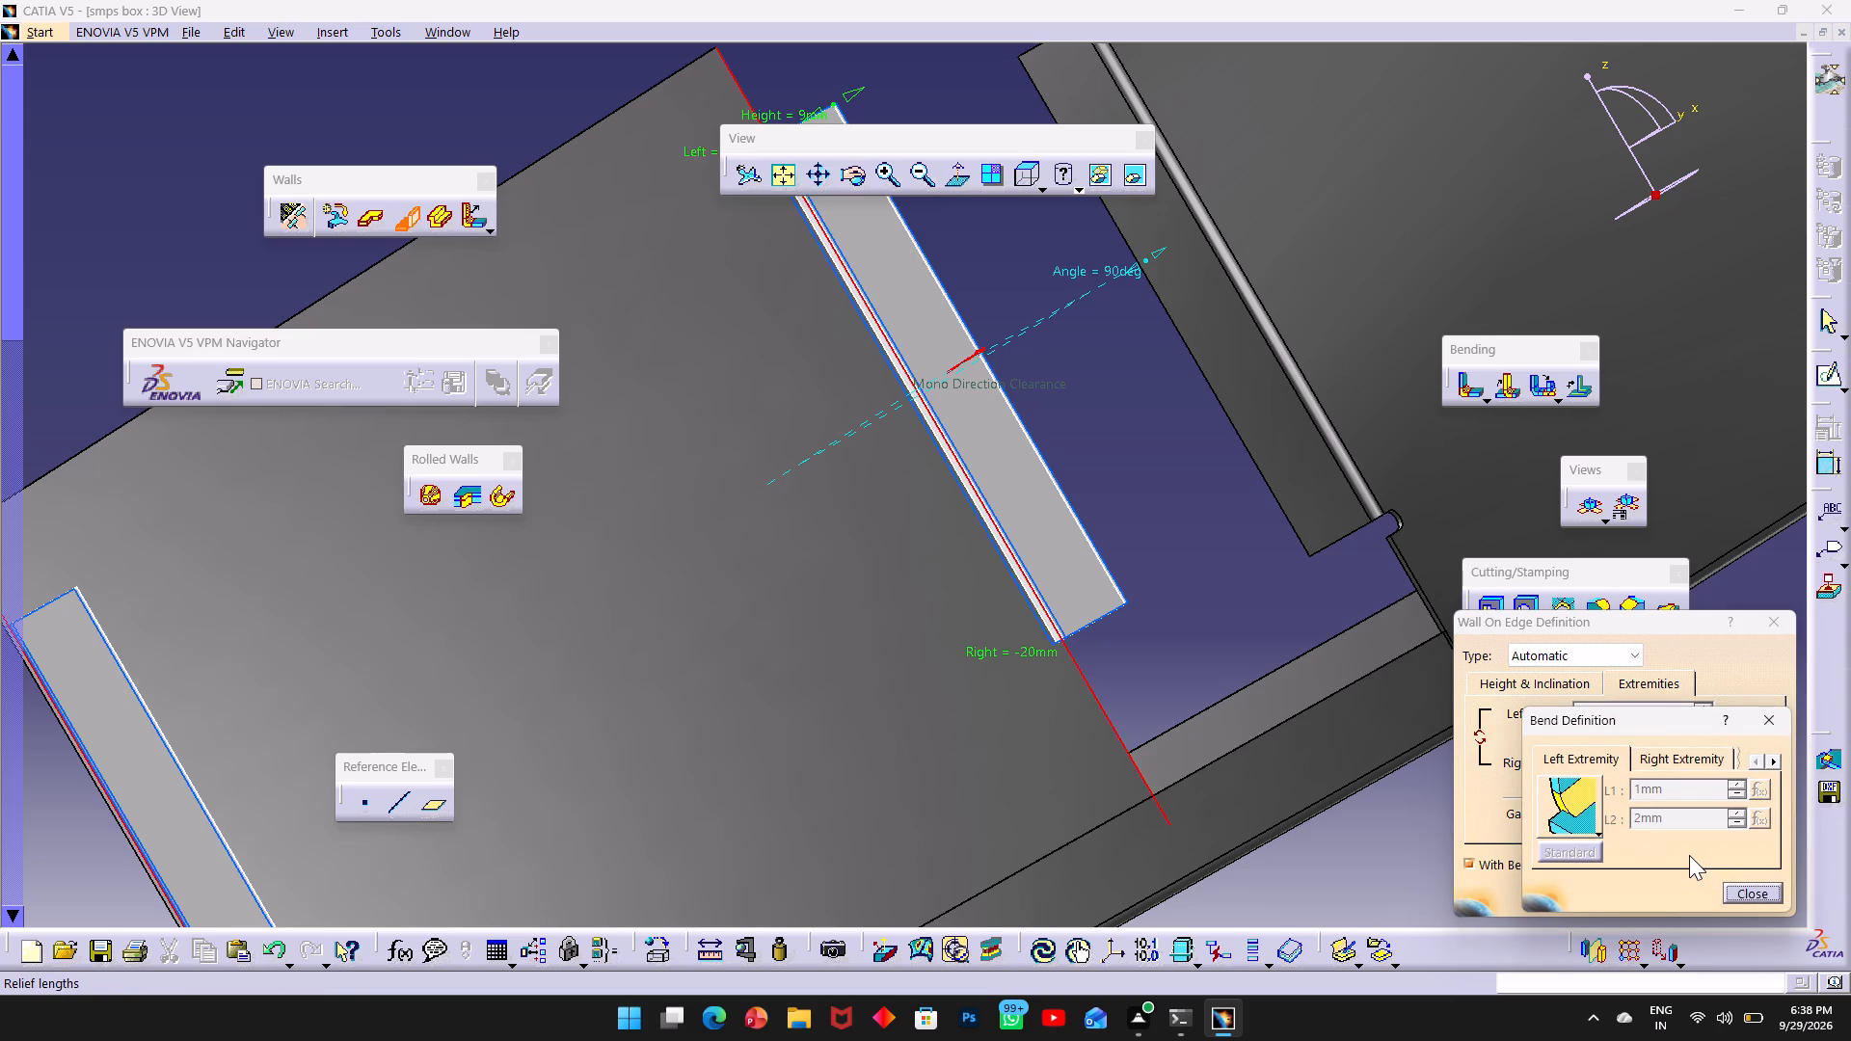
{"action": "left_click", "coordinate": [1601, 825]}
{"action": "left_click", "coordinate": [1651, 527]}
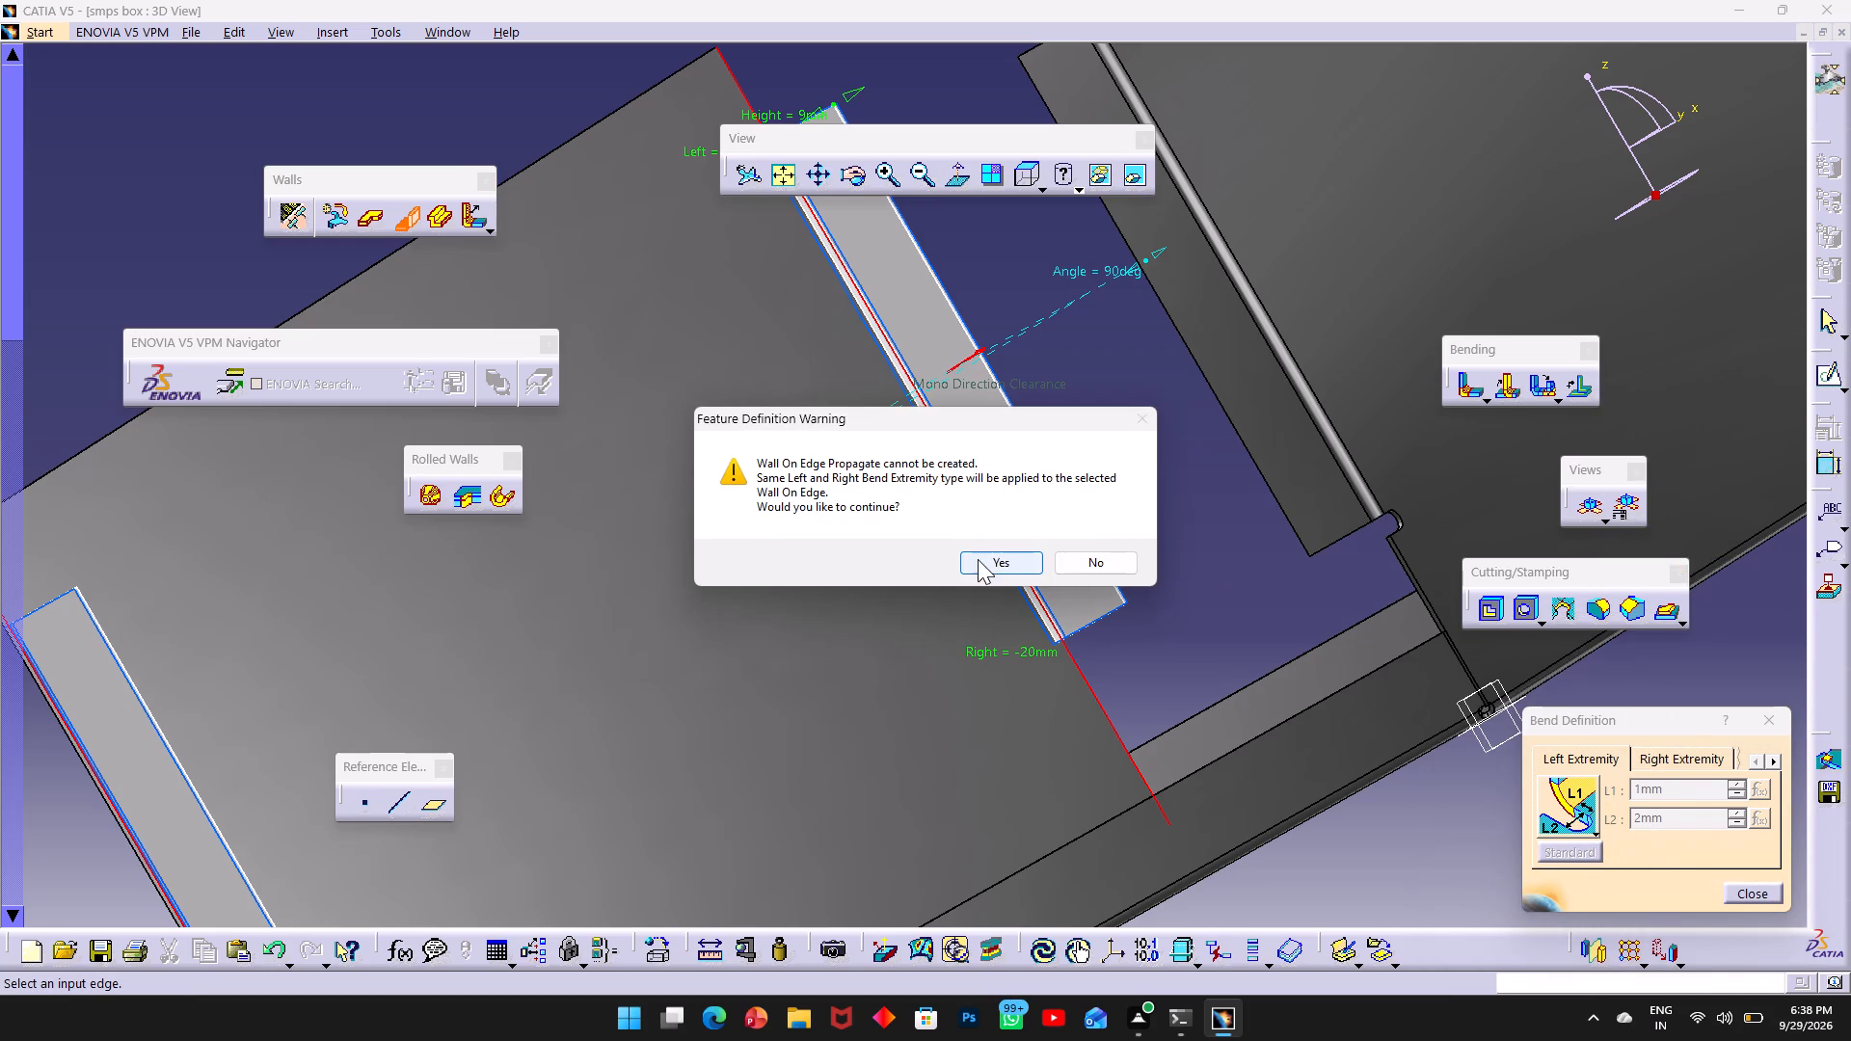
{"action": "left_click", "coordinate": [992, 562]}
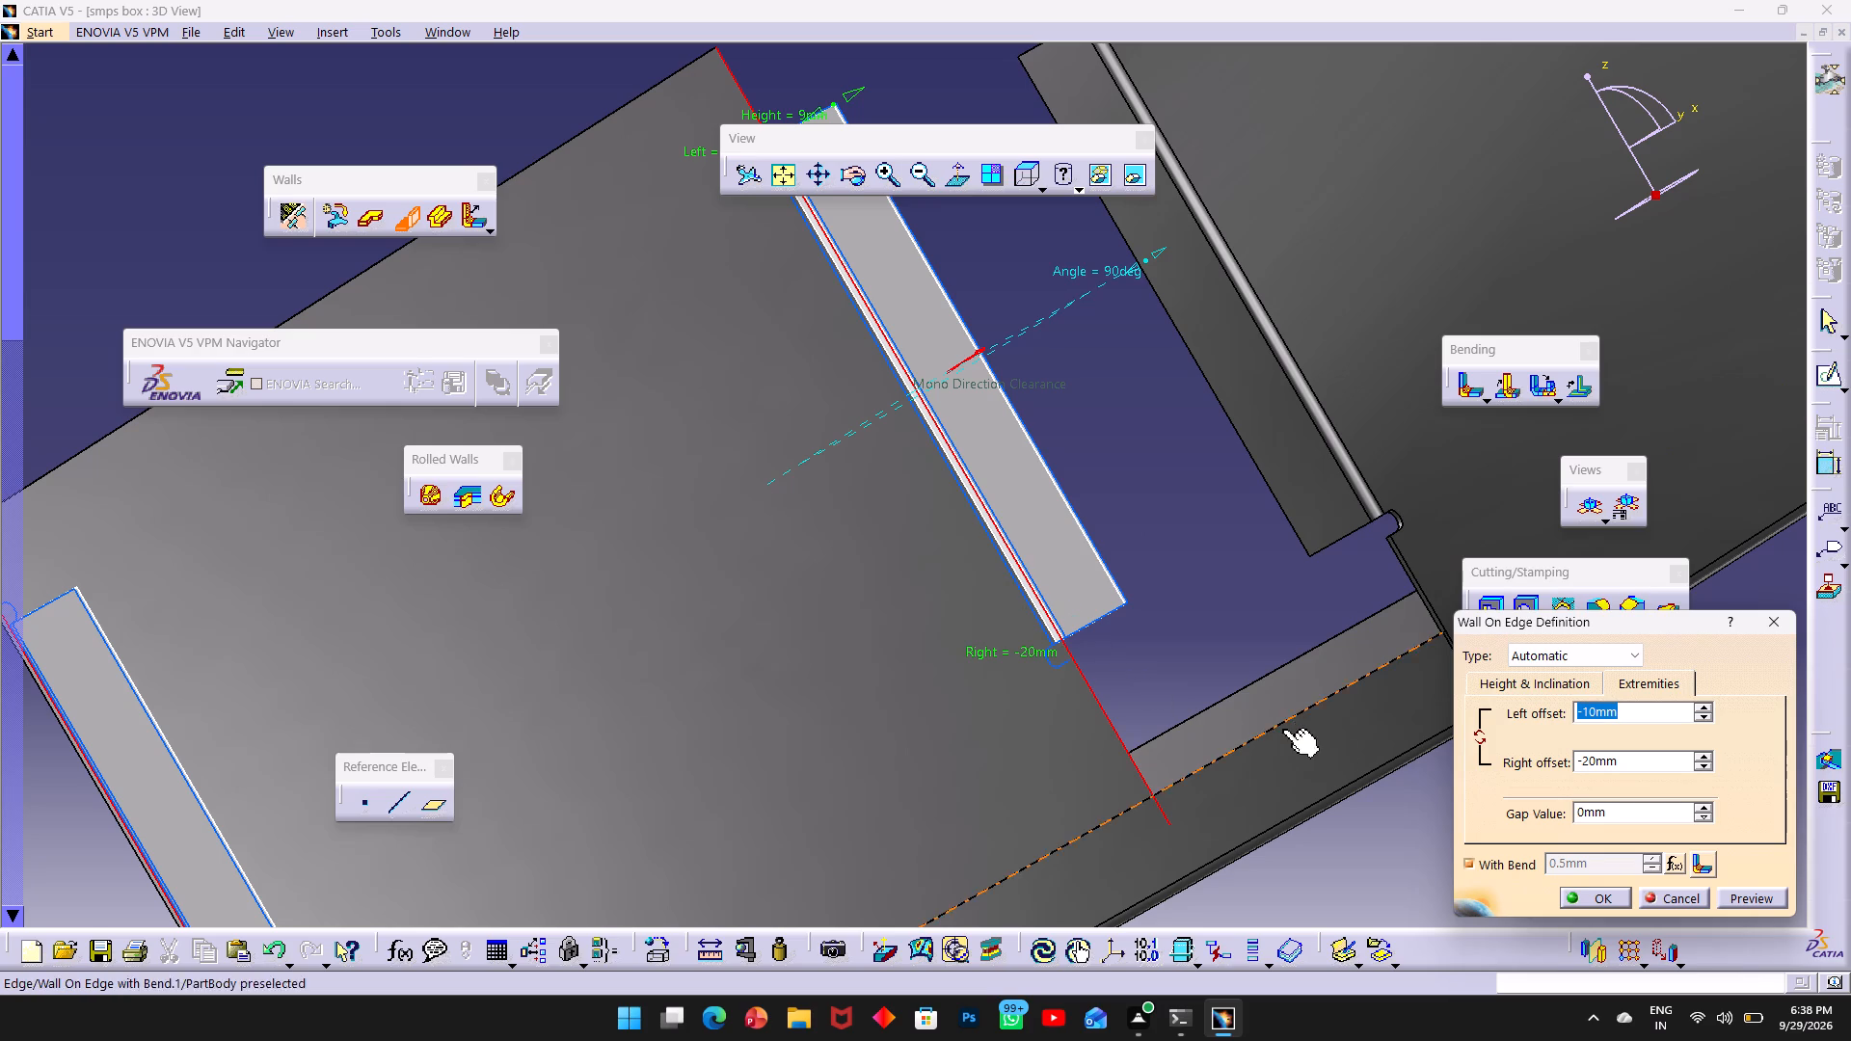
{"action": "left_click", "coordinate": [1753, 901]}
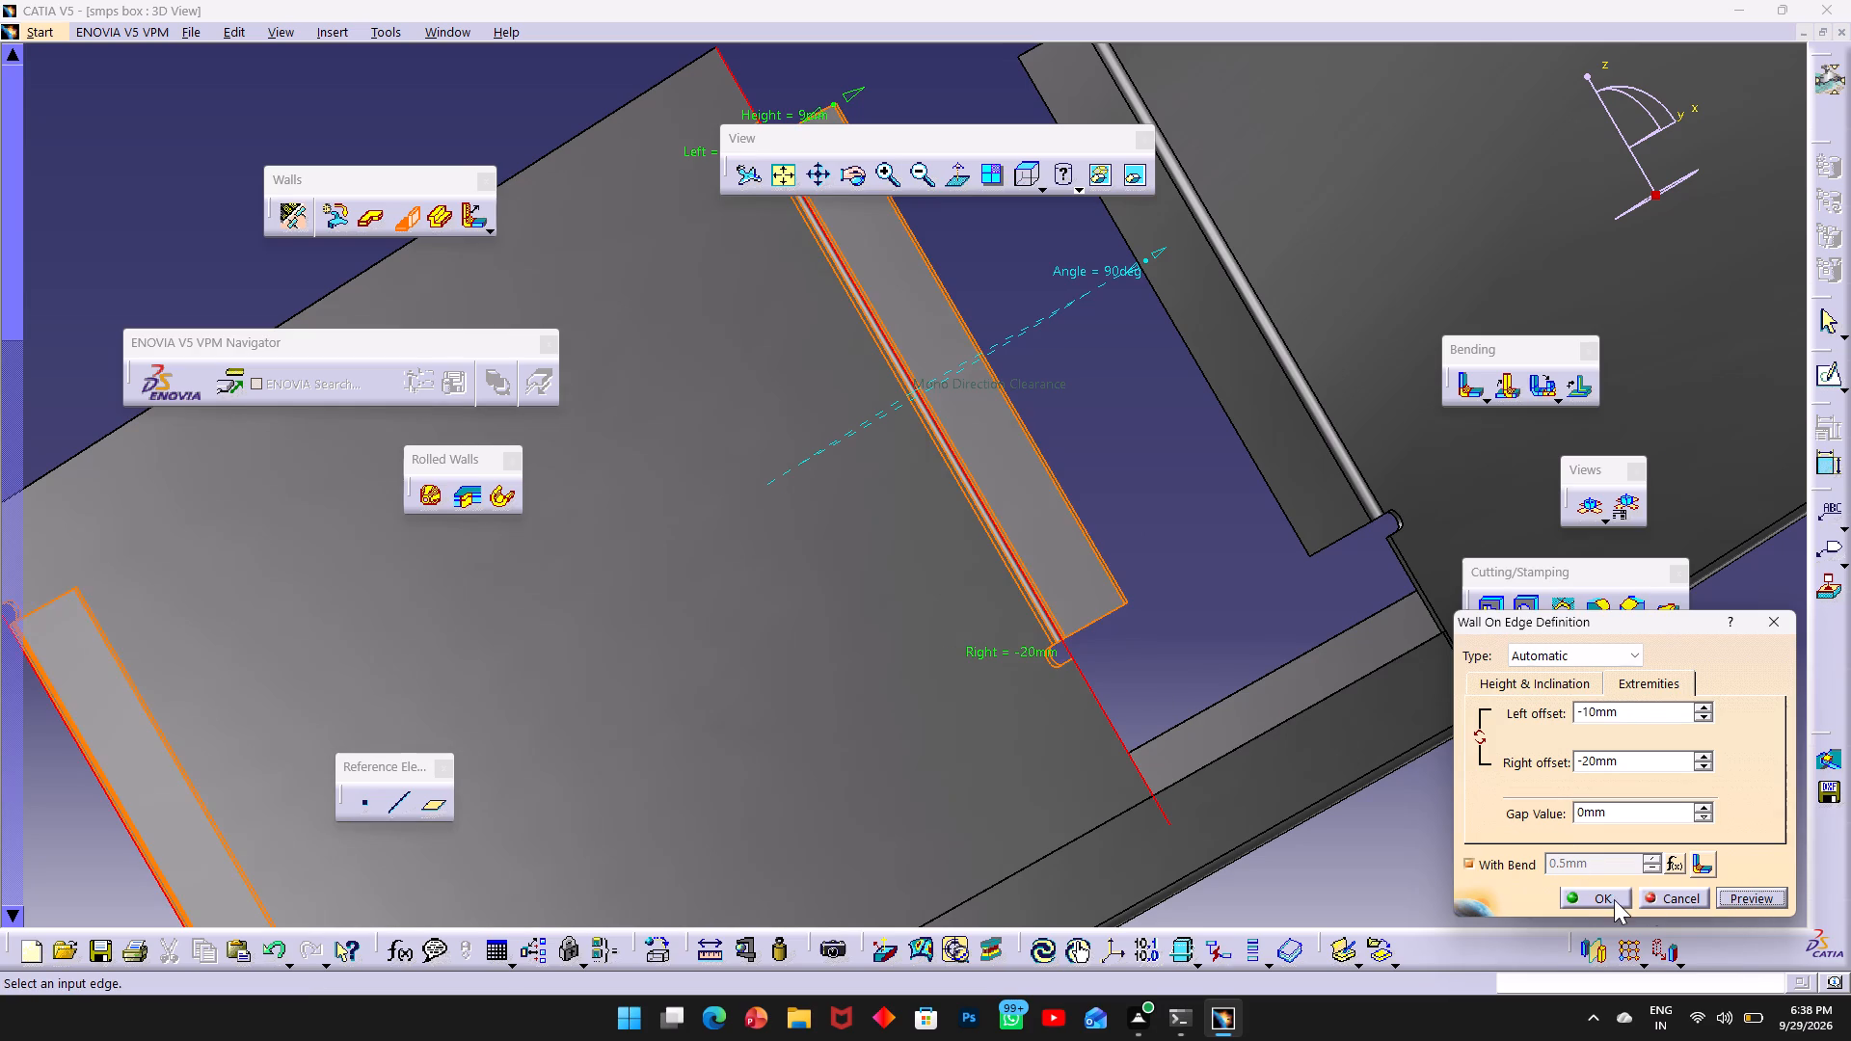
{"action": "left_click", "coordinate": [1595, 899]}
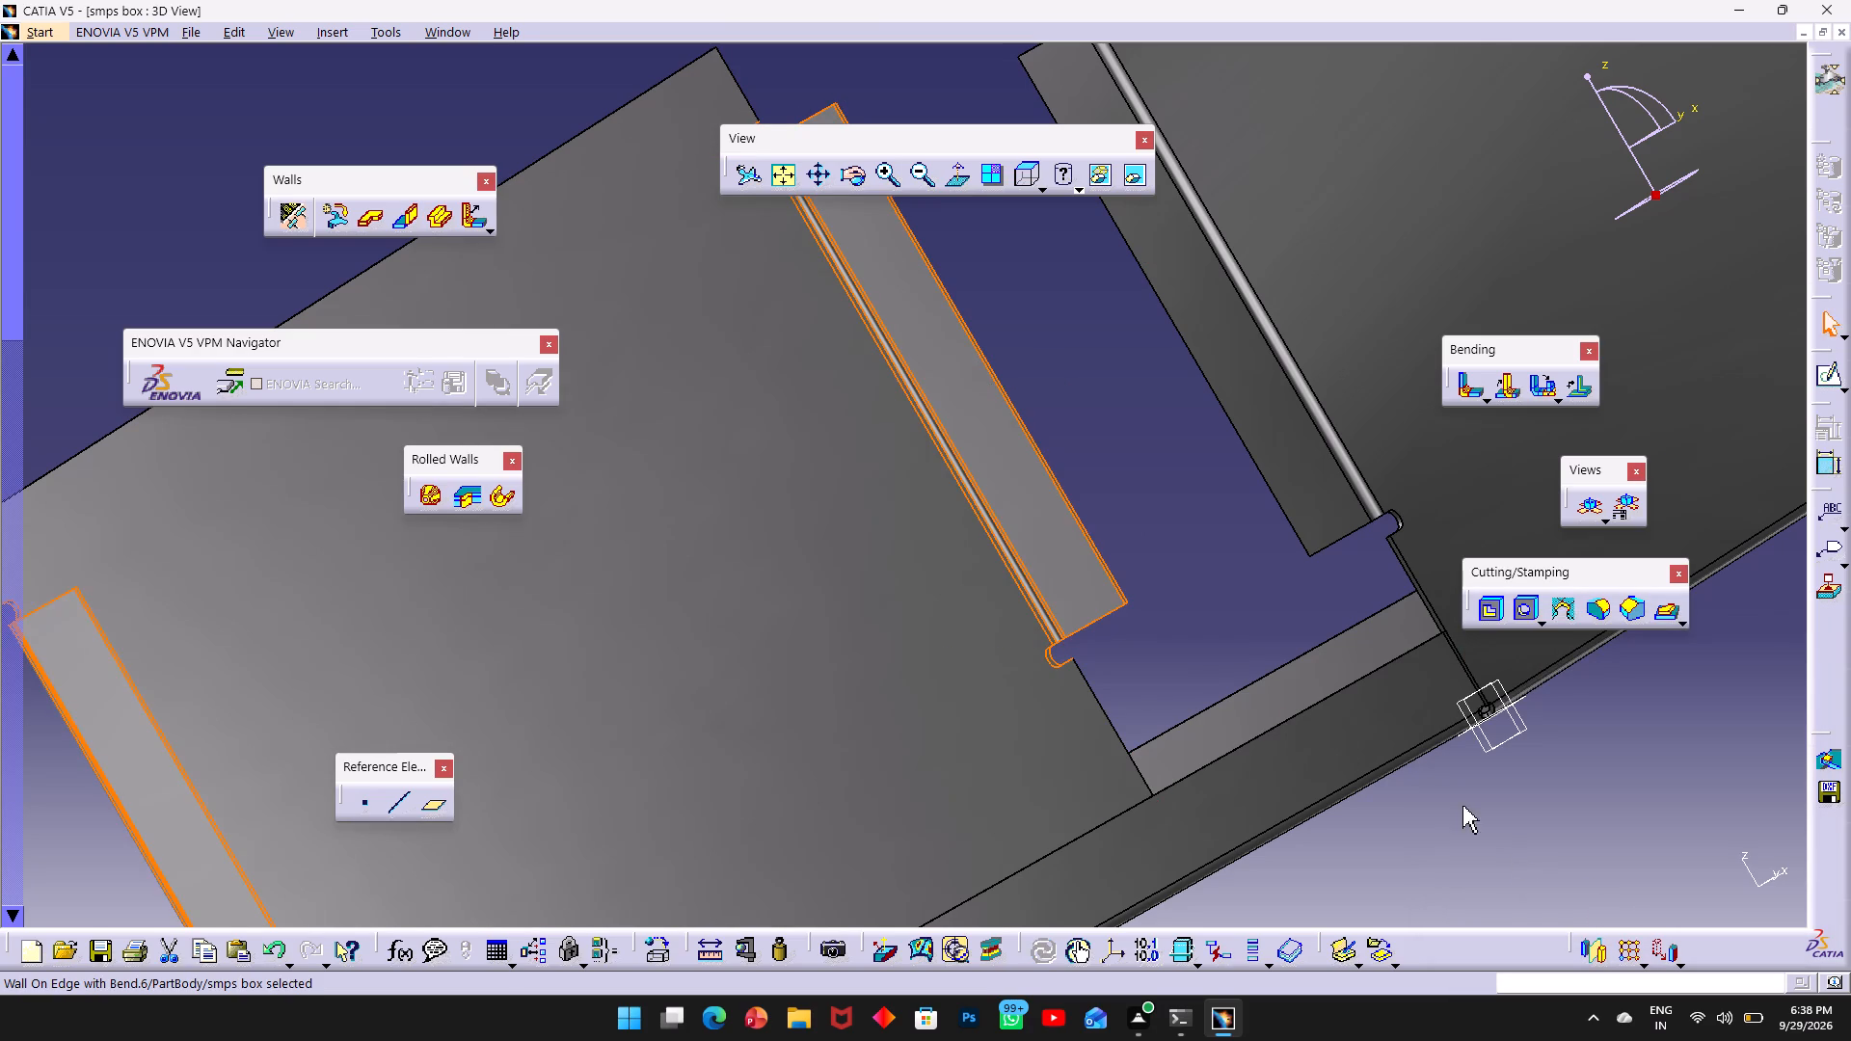
Inspect the new pair of side-edge flanges and their corner relief notches from several angles.
{"action": "left_click", "coordinate": [852, 178]}
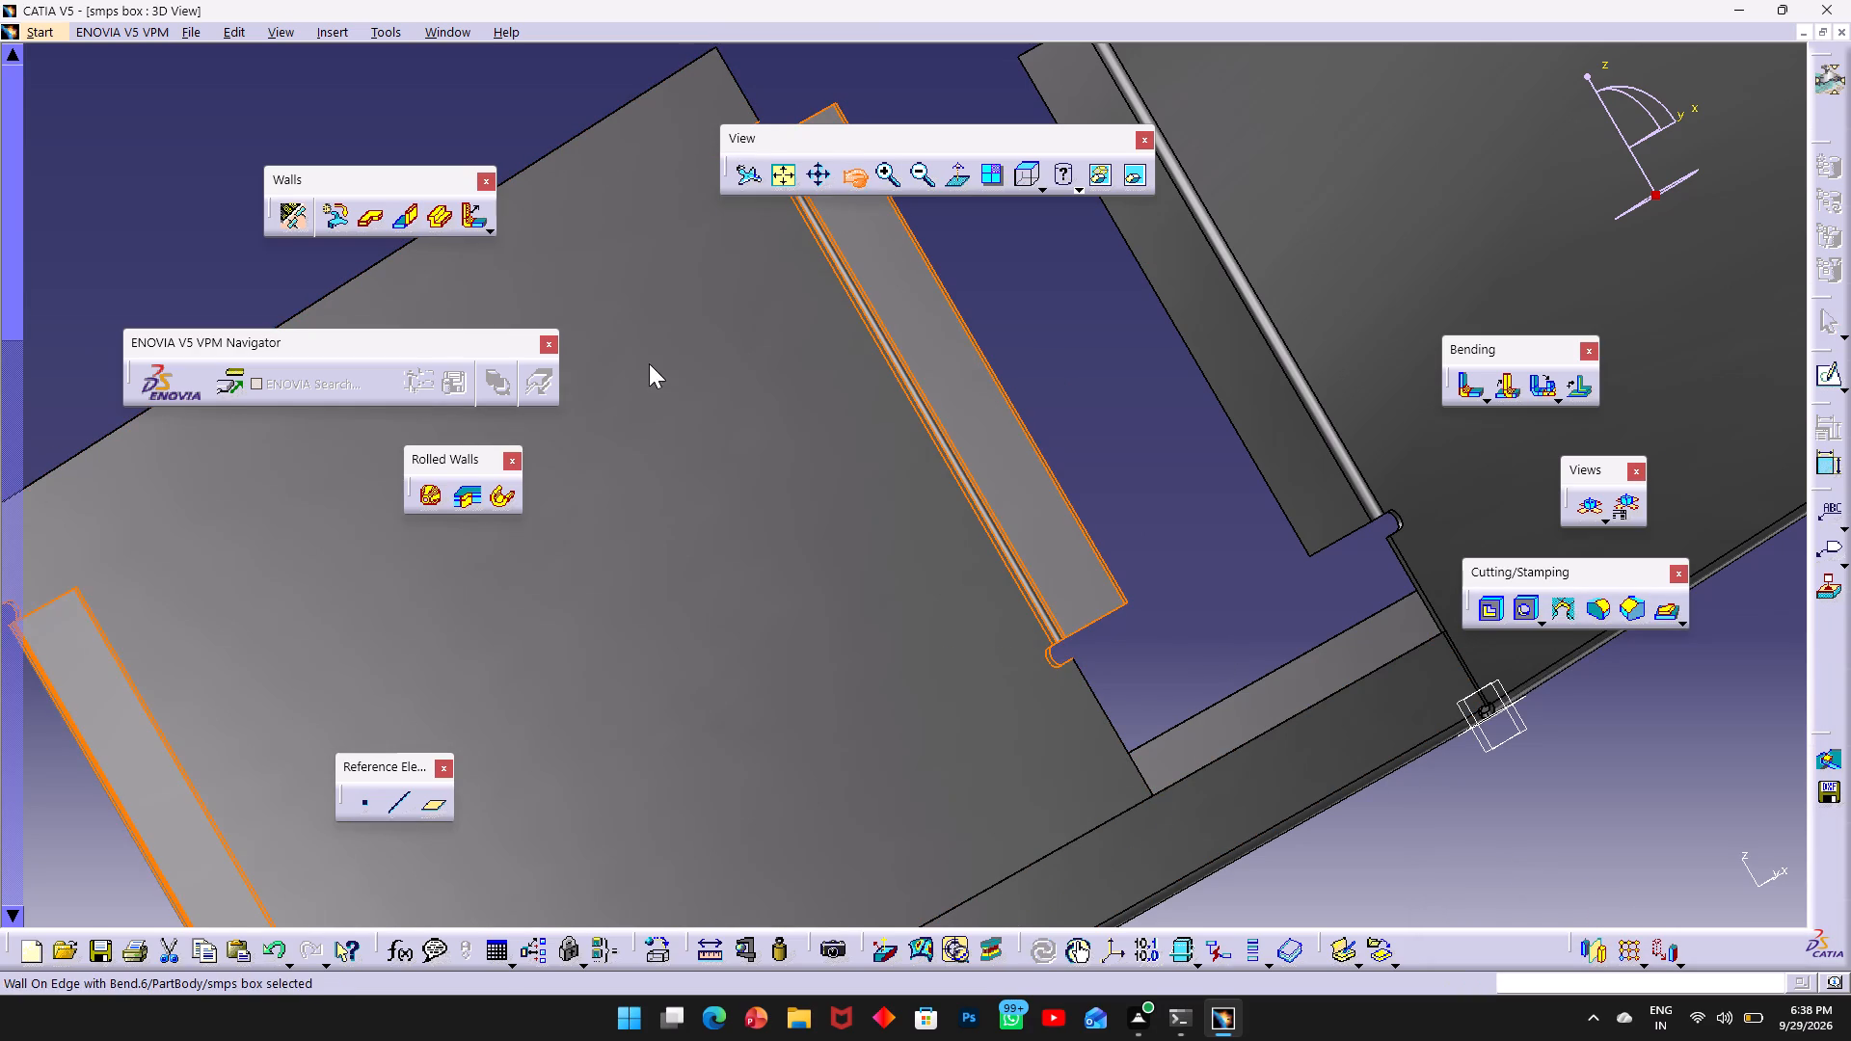
{"action": "left_click_drag", "start_coordinate": [619, 363], "coordinate": [622, 307]}
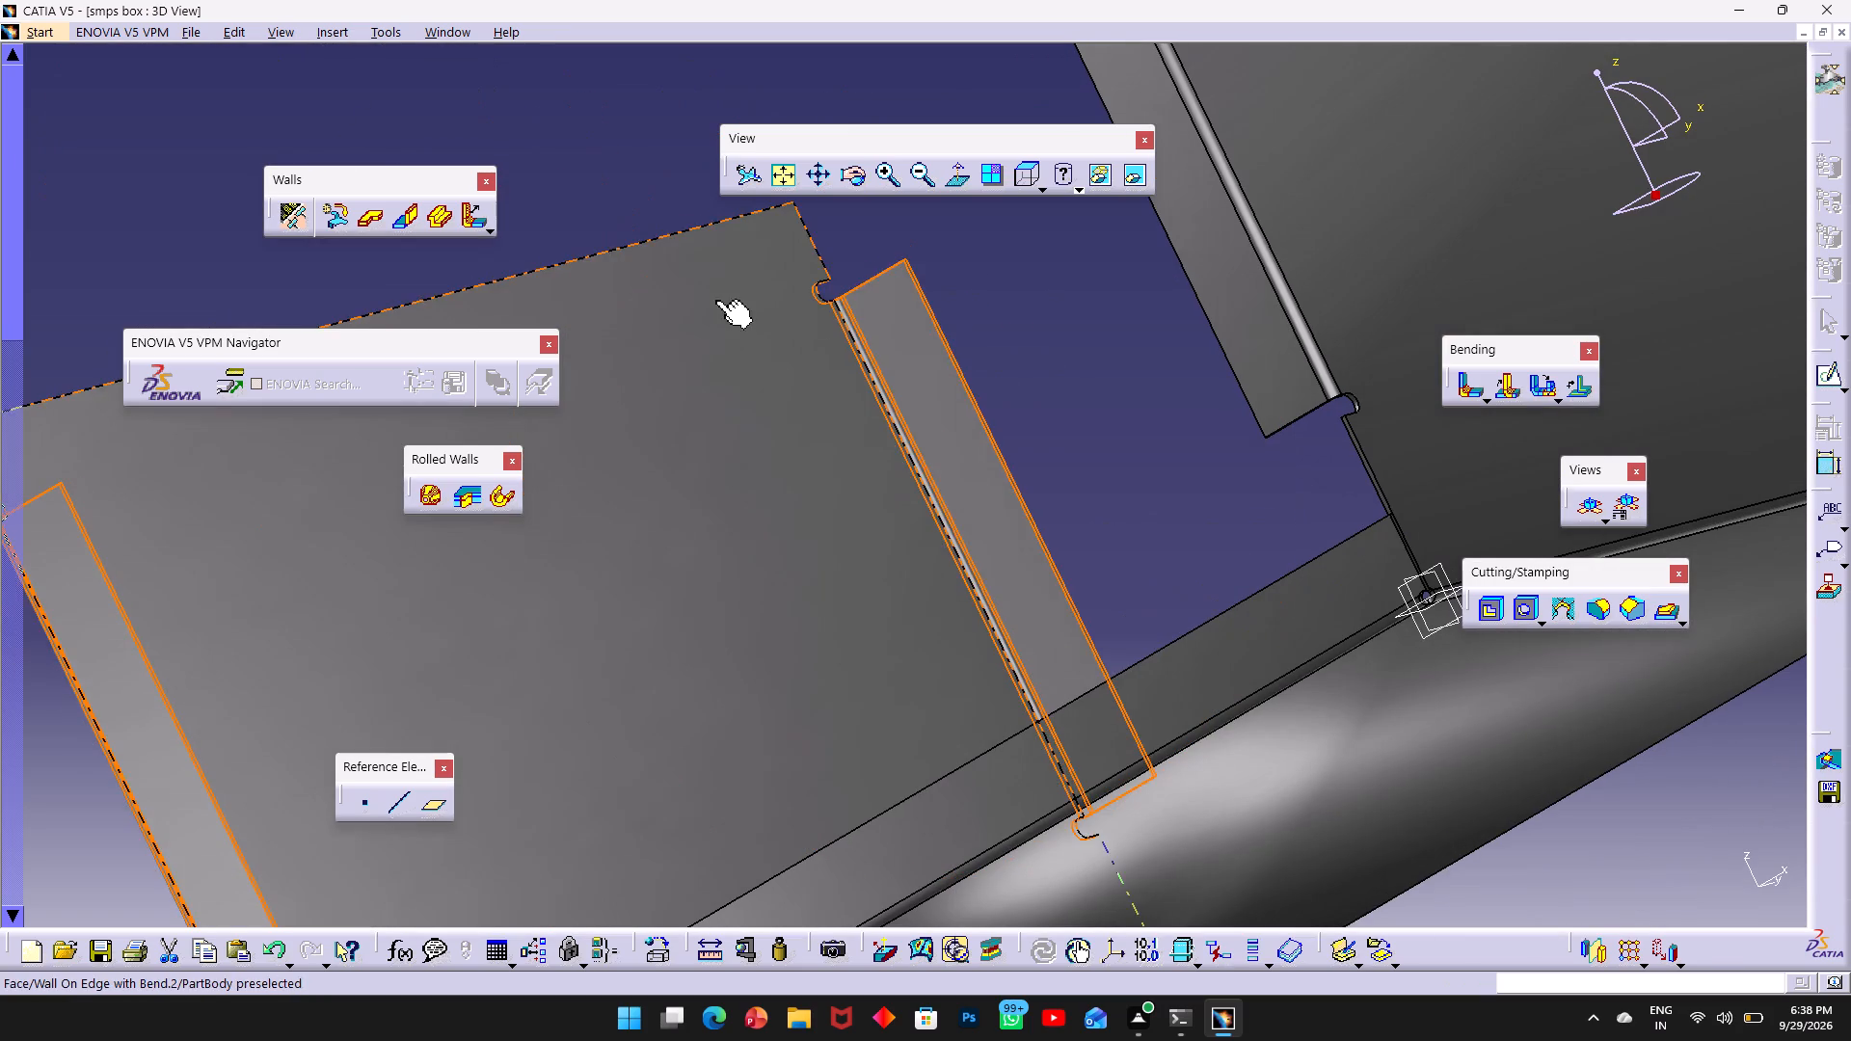
{"action": "left_click", "coordinate": [1039, 326]}
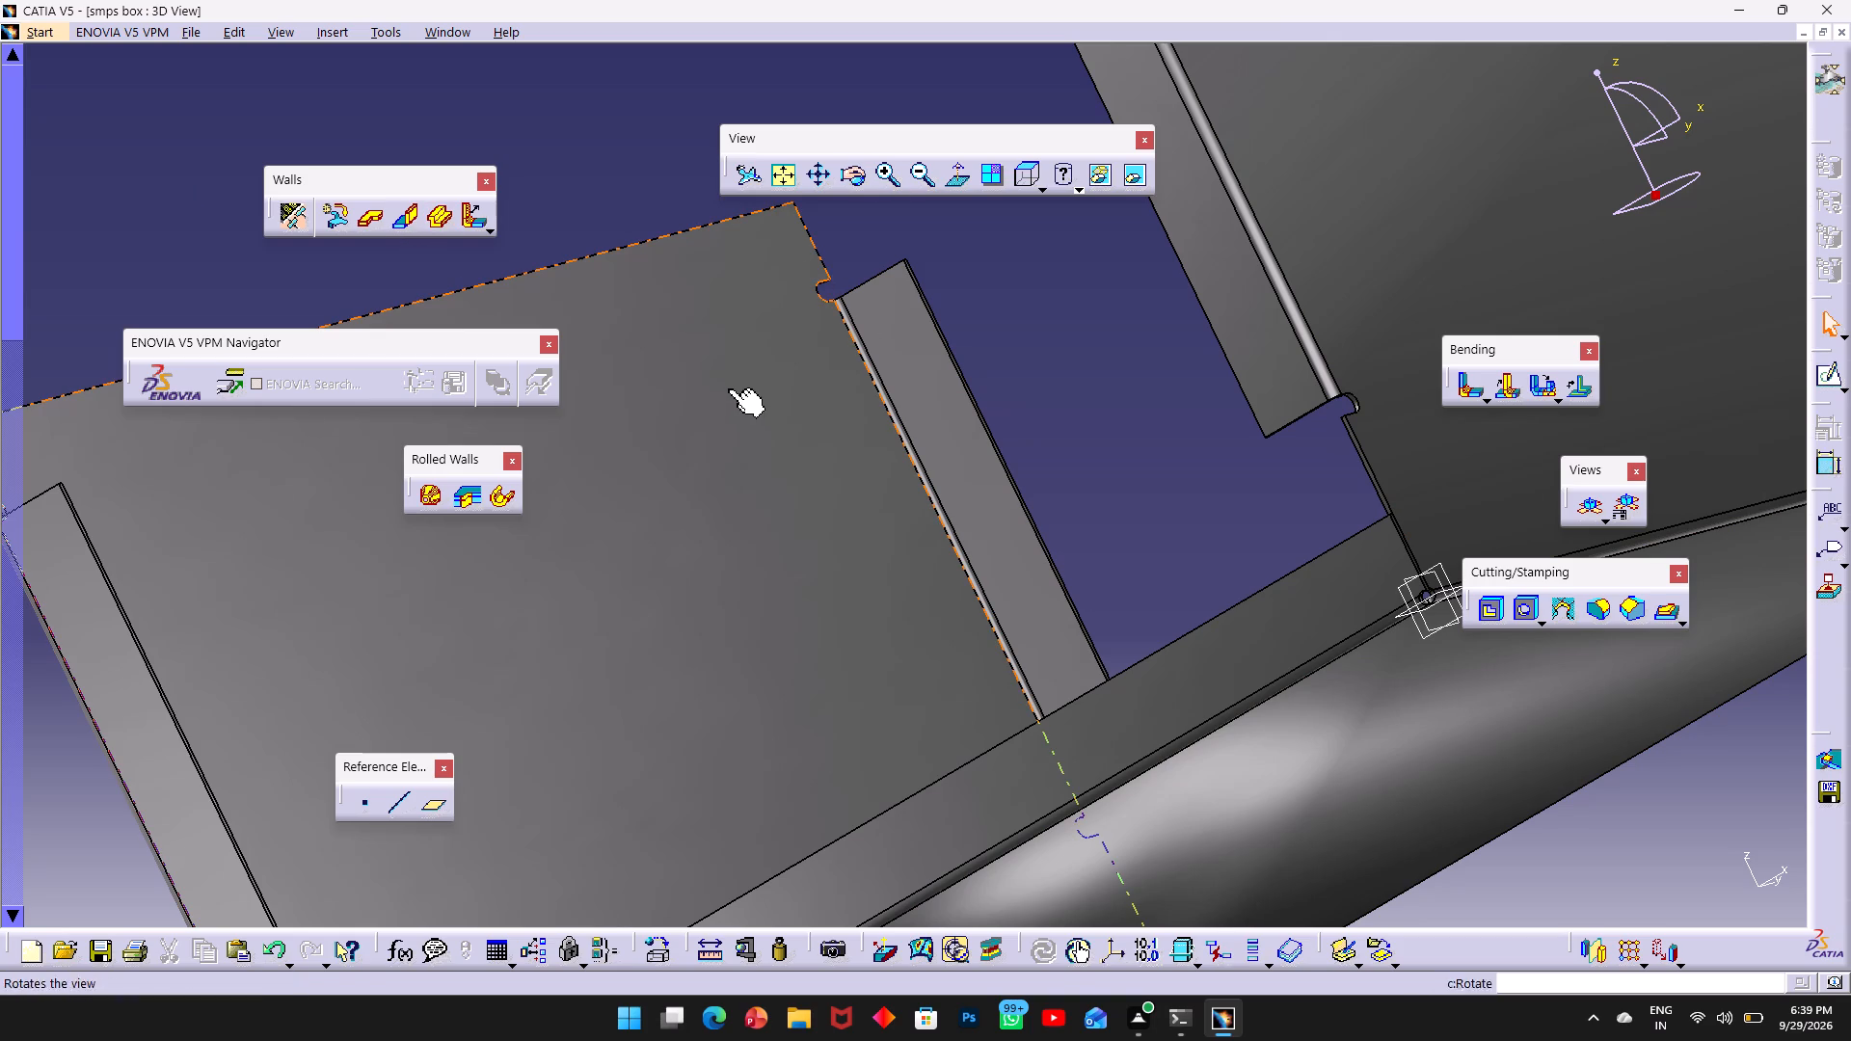
{"action": "middle_click_drag", "start_coordinate": [727, 381], "coordinate": [837, 408], "text": "ctrl"}
{"action": "middle_click_drag", "start_coordinate": [679, 231], "coordinate": [679, 232]}
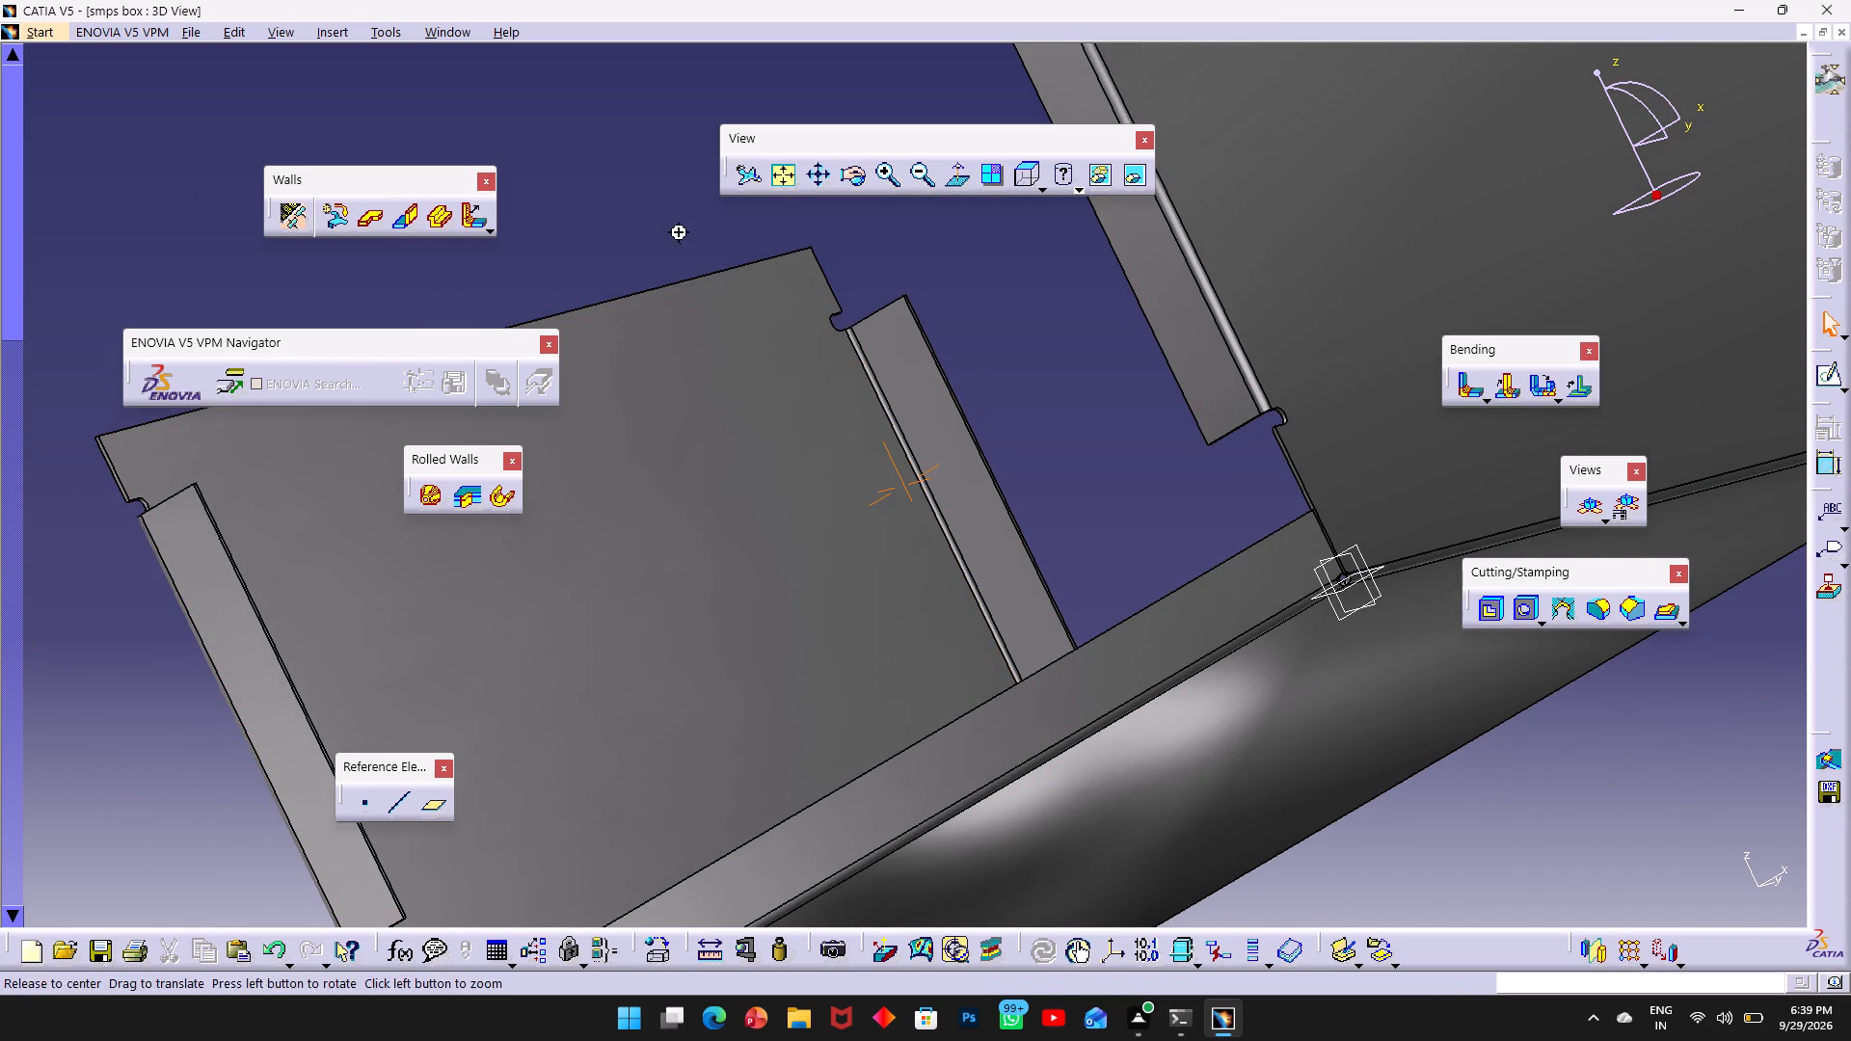
{"action": "middle_click_drag", "start_coordinate": [679, 232], "coordinate": [678, 446]}
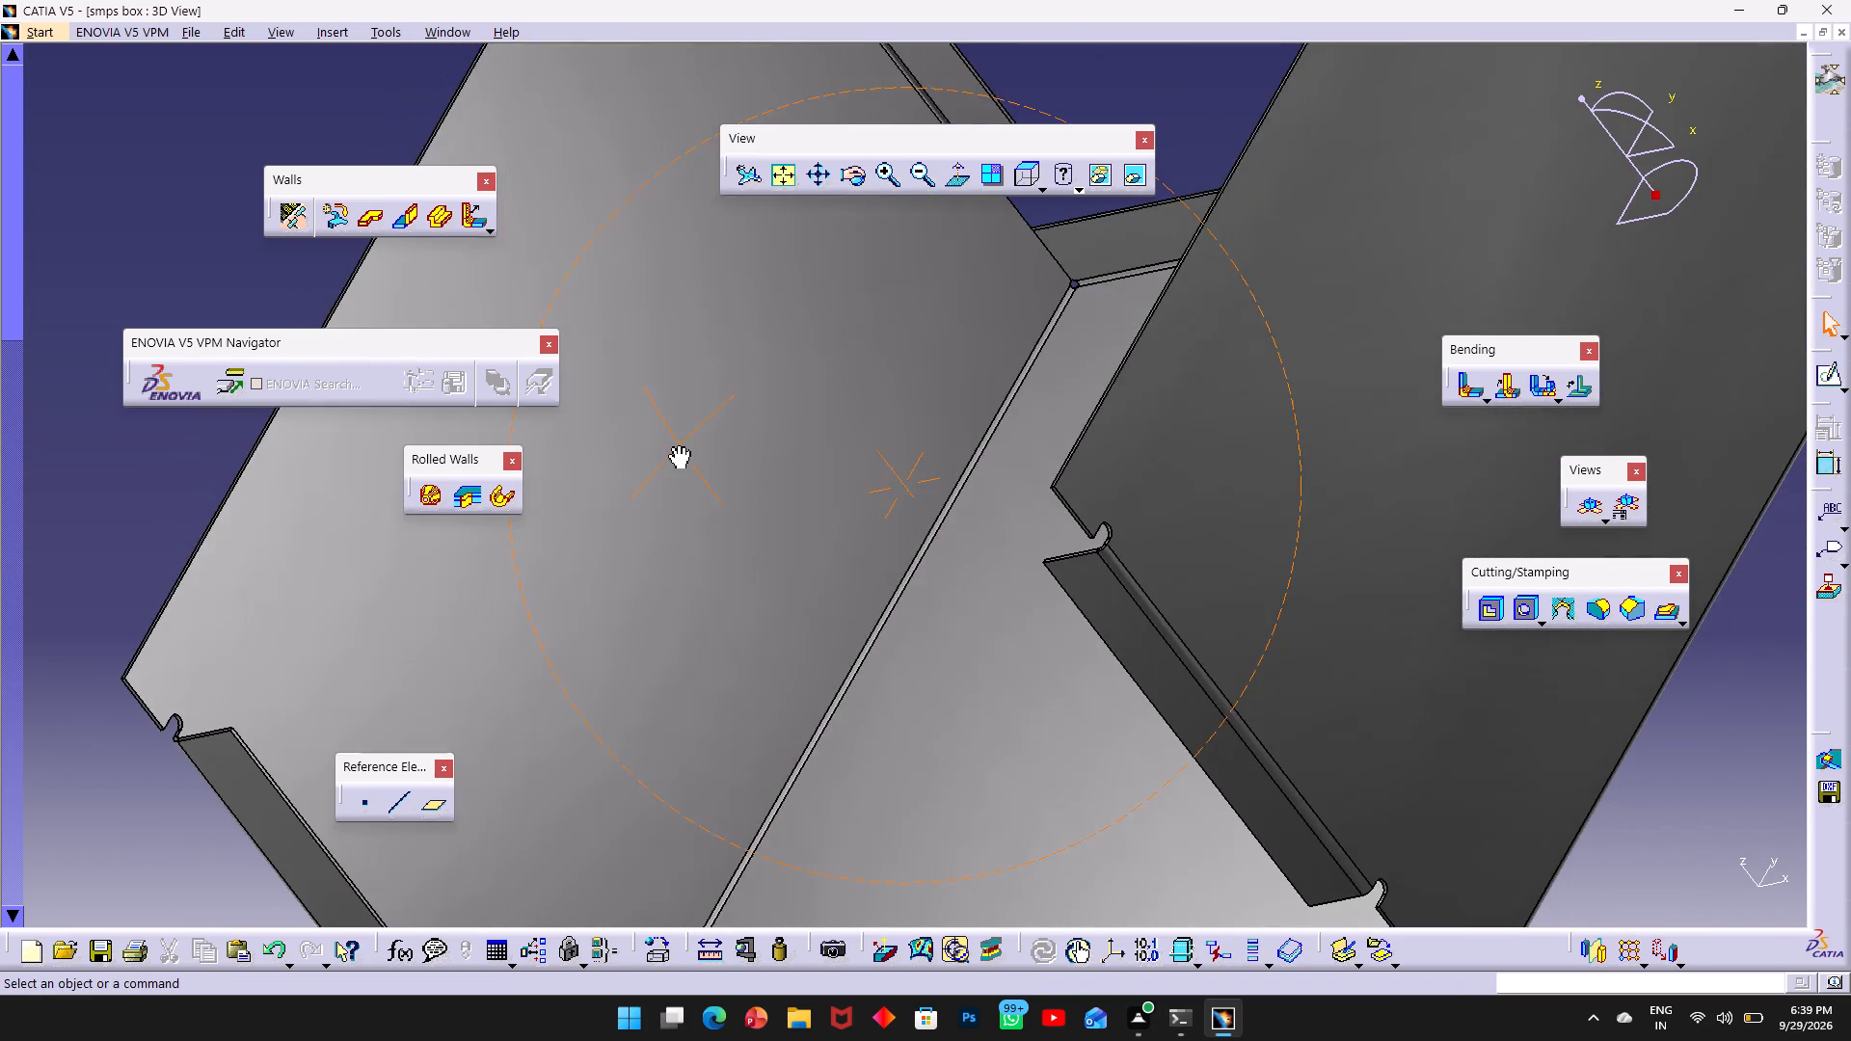
{"action": "middle_click_drag", "start_coordinate": [678, 446], "coordinate": [675, 444]}
Create a 9 mm Wall On Edge flange at 90° along one side wall's top edge, reversed toward the box interior, with both end offsets 0 mm.
{"action": "middle_click_drag", "start_coordinate": [2, 560], "coordinate": [360, 589]}
{"action": "scroll", "coordinate": [389, 579], "scroll_direction": "up", "scroll_amount": 1, "text": "ctrl"}
{"action": "middle_click_drag", "start_coordinate": [389, 579], "coordinate": [631, 599], "text": "ctrl"}
{"action": "middle_click_drag", "start_coordinate": [522, 588], "coordinate": [610, 571]}
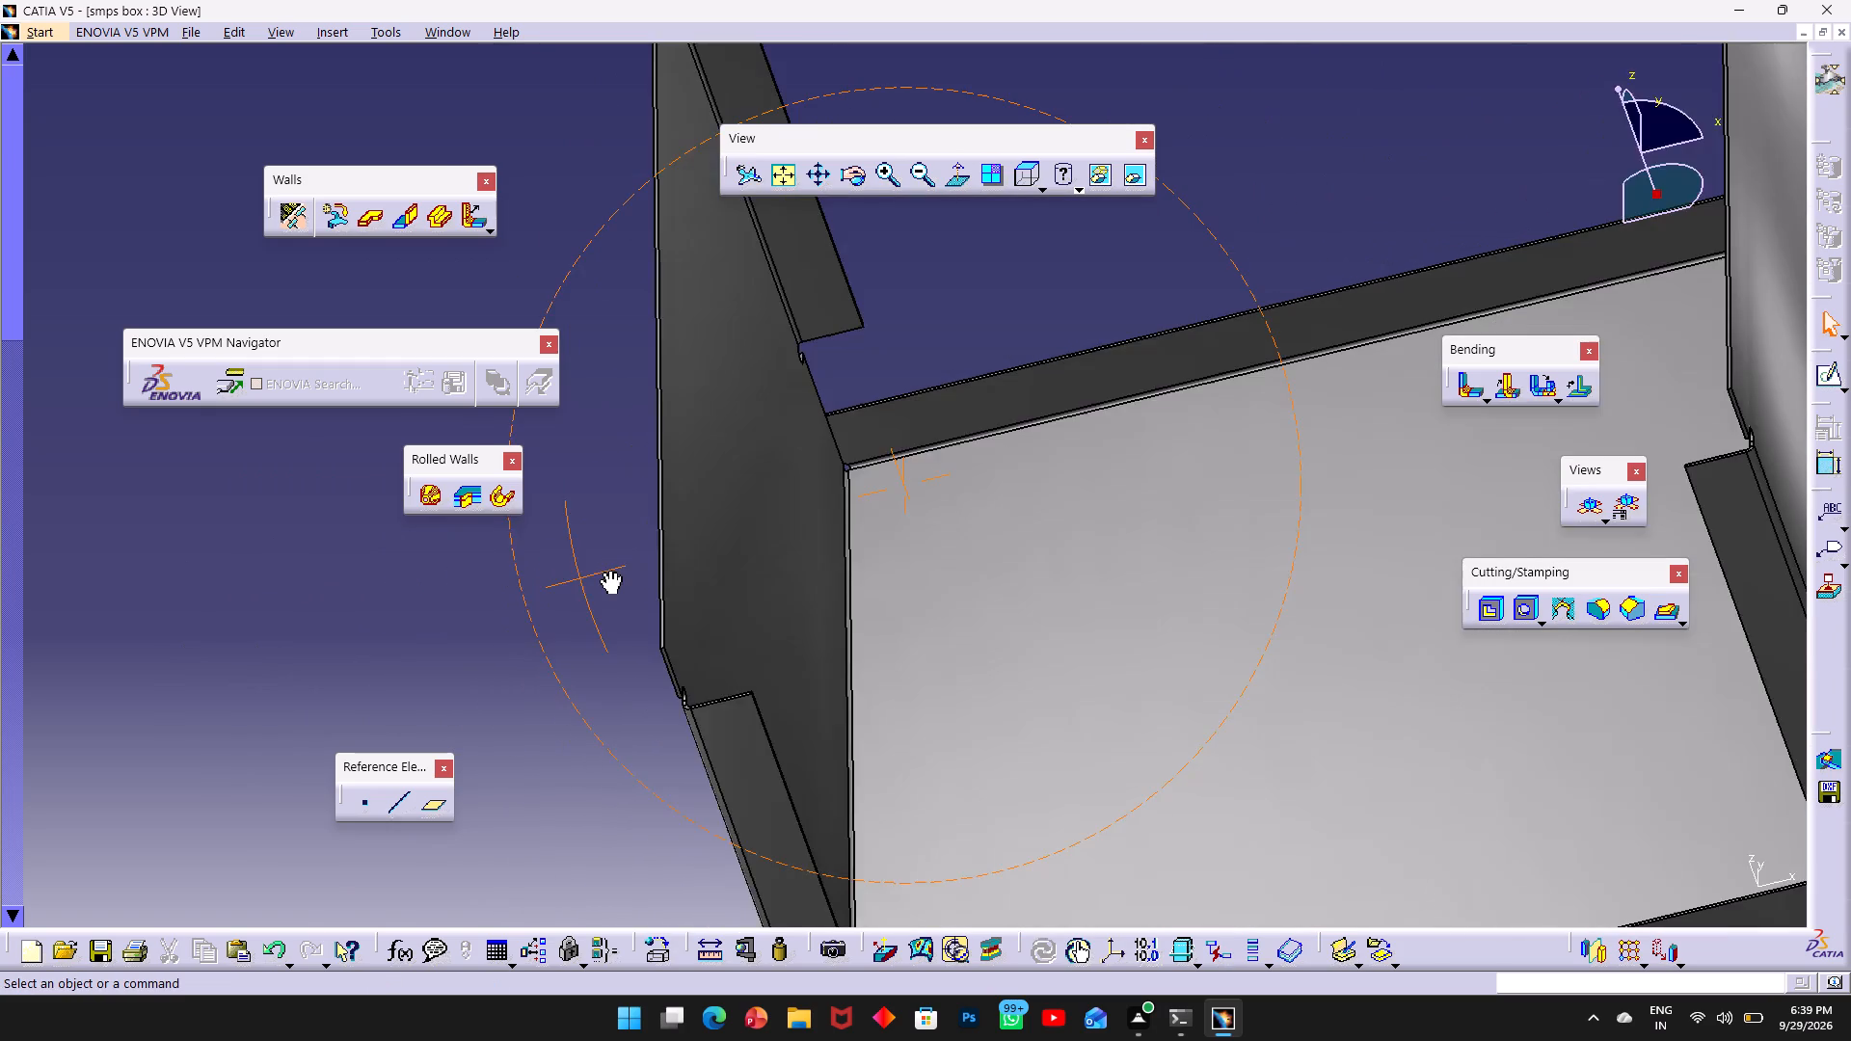
{"action": "middle_click_drag", "start_coordinate": [610, 571], "coordinate": [758, 550]}
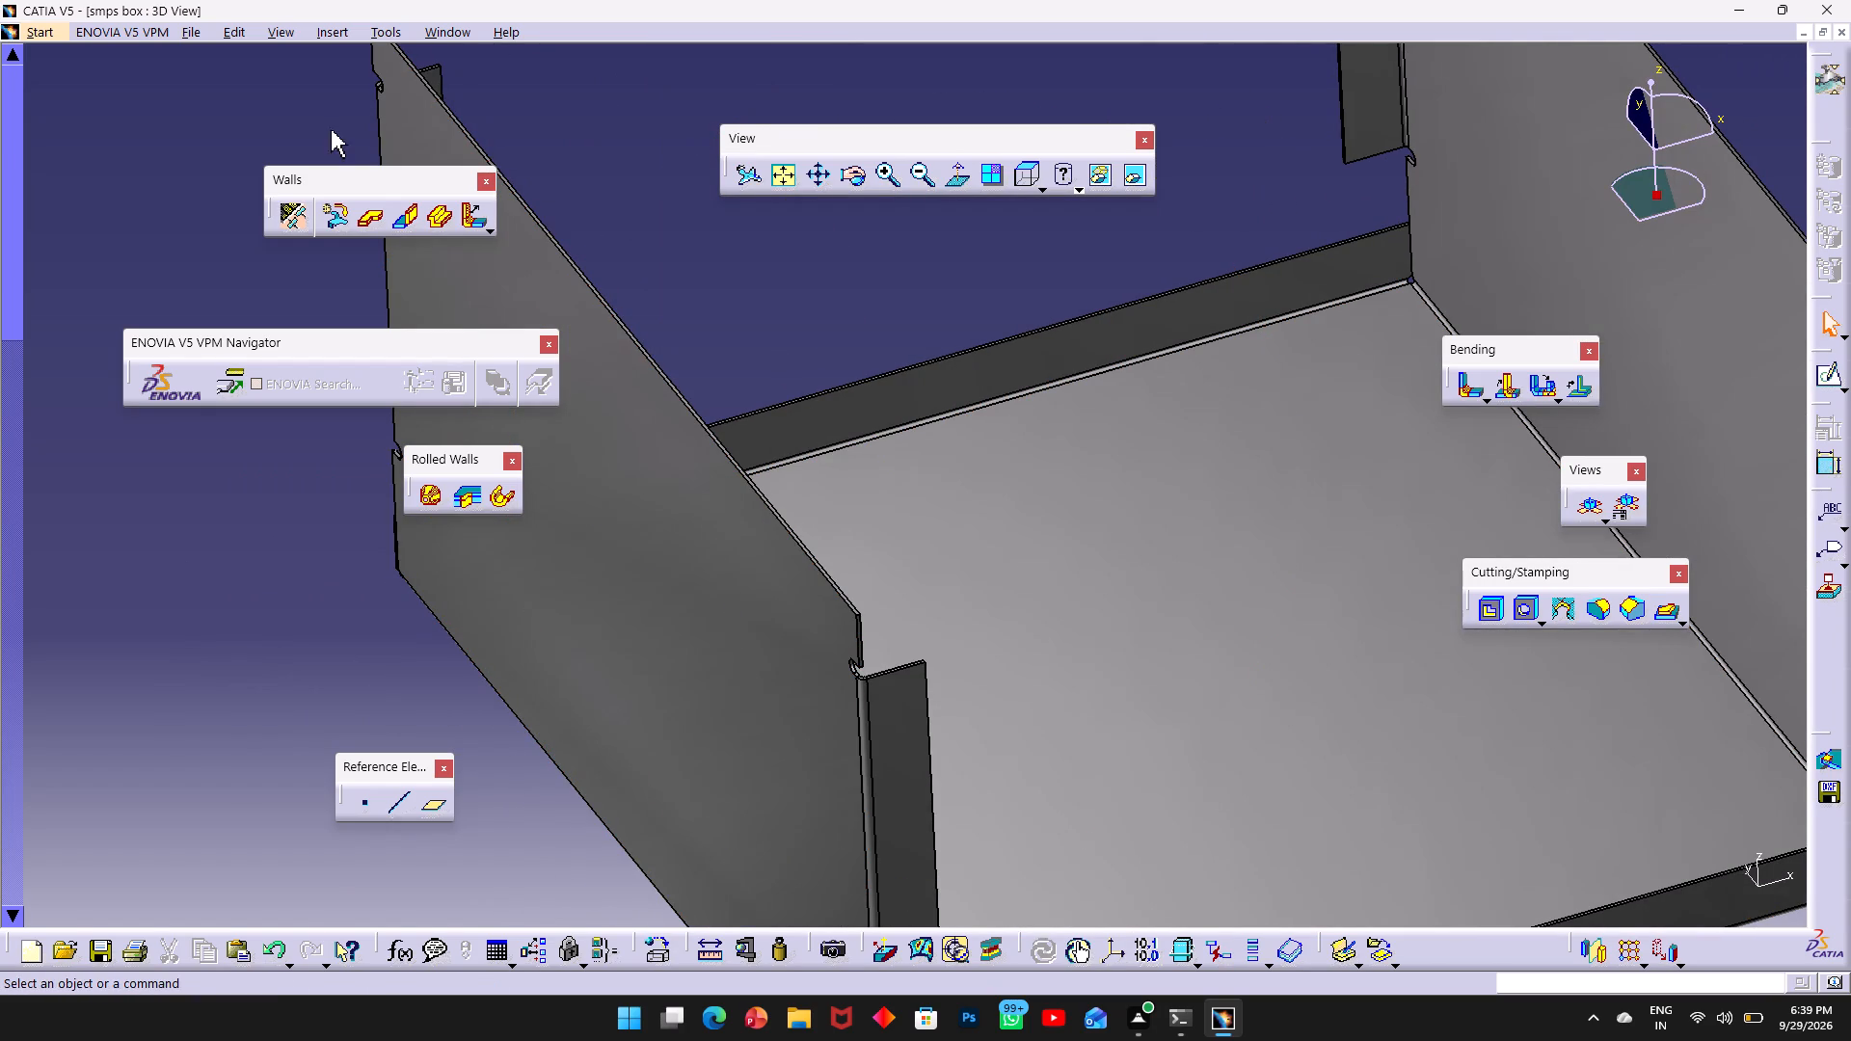
{"action": "left_click", "coordinate": [416, 220]}
{"action": "left_click", "coordinate": [754, 494]}
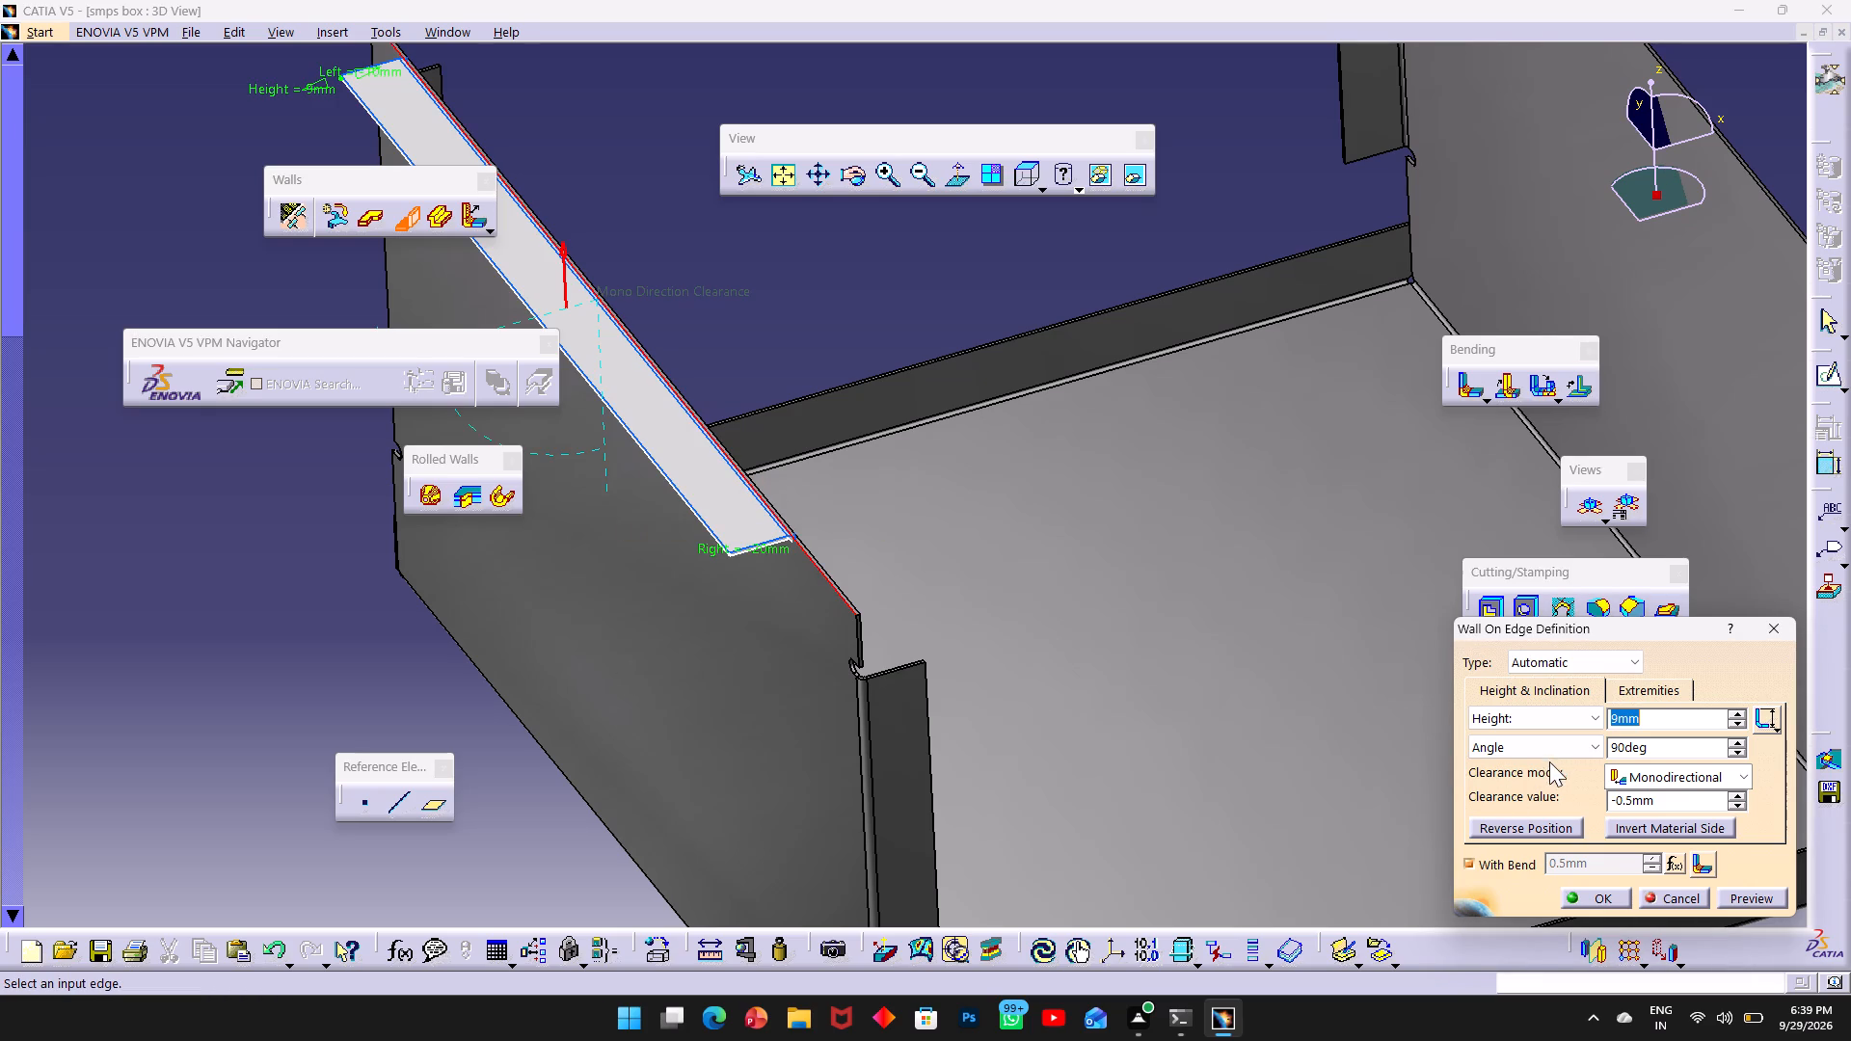
{"action": "left_click", "coordinate": [1529, 829]}
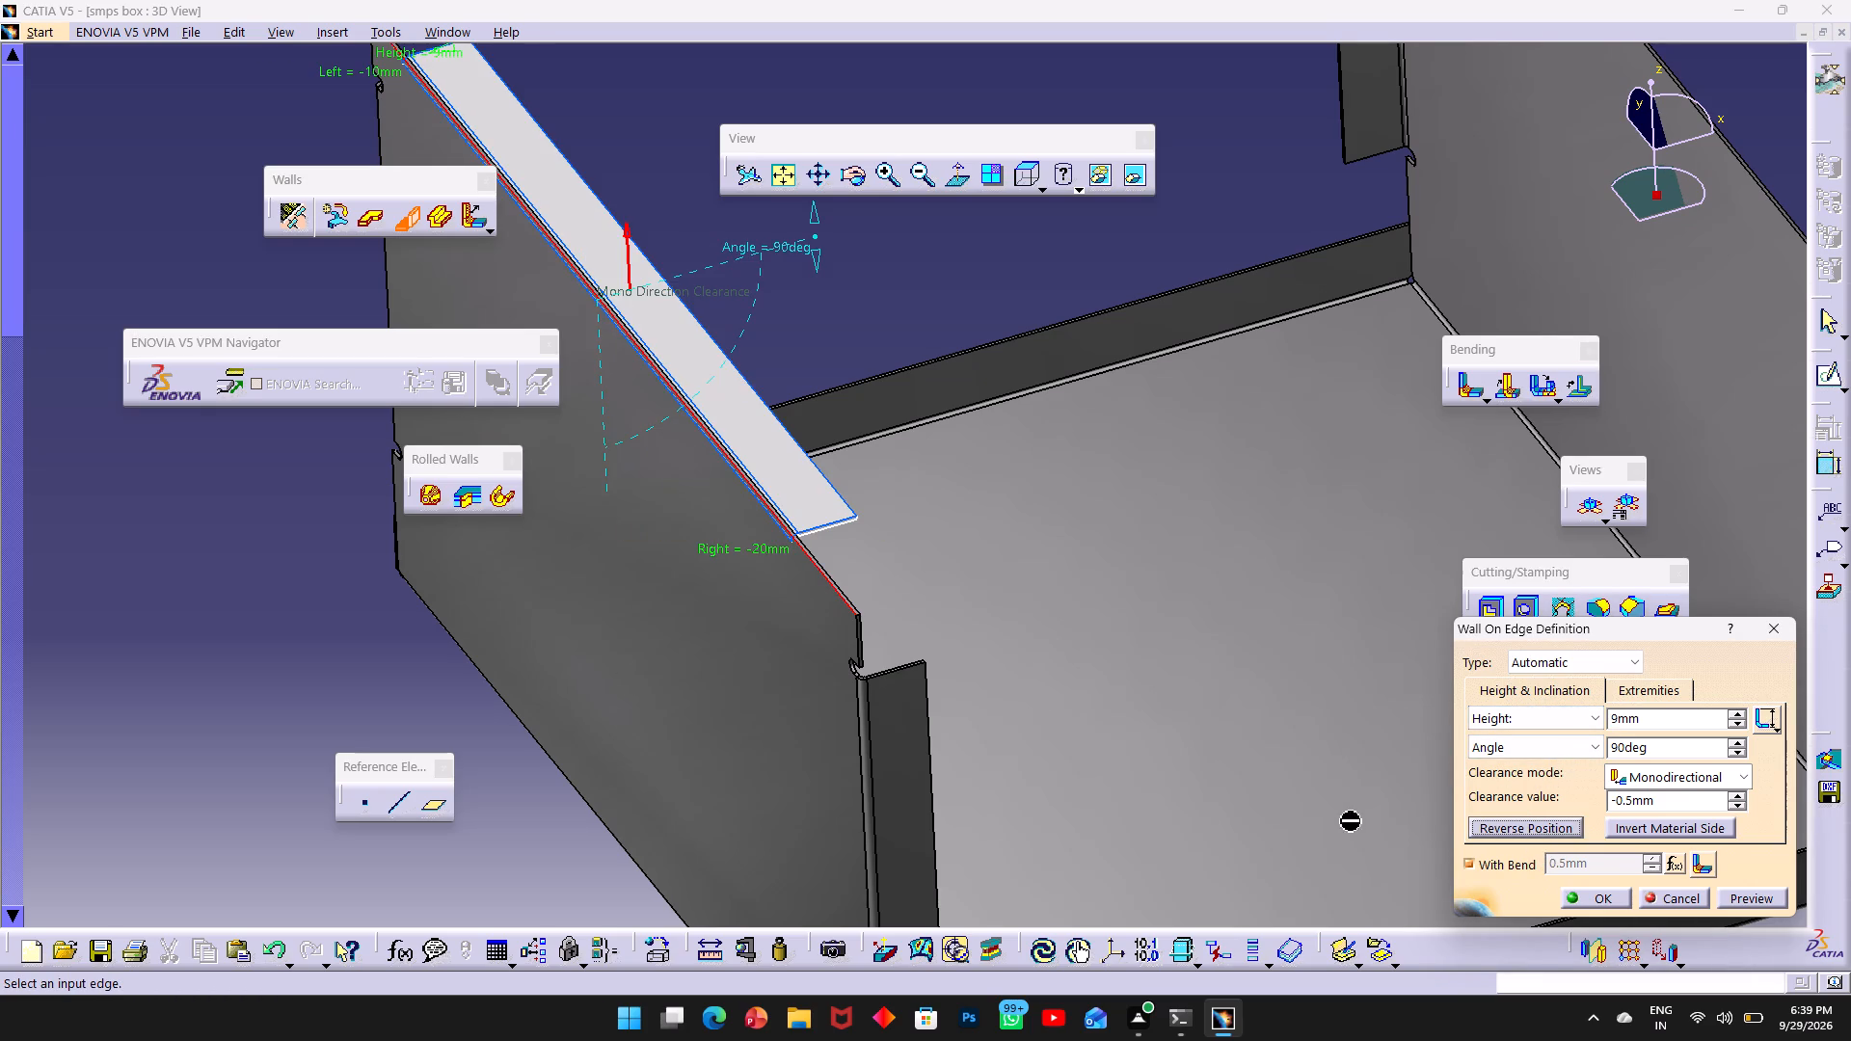
{"action": "left_click", "coordinate": [1636, 681]}
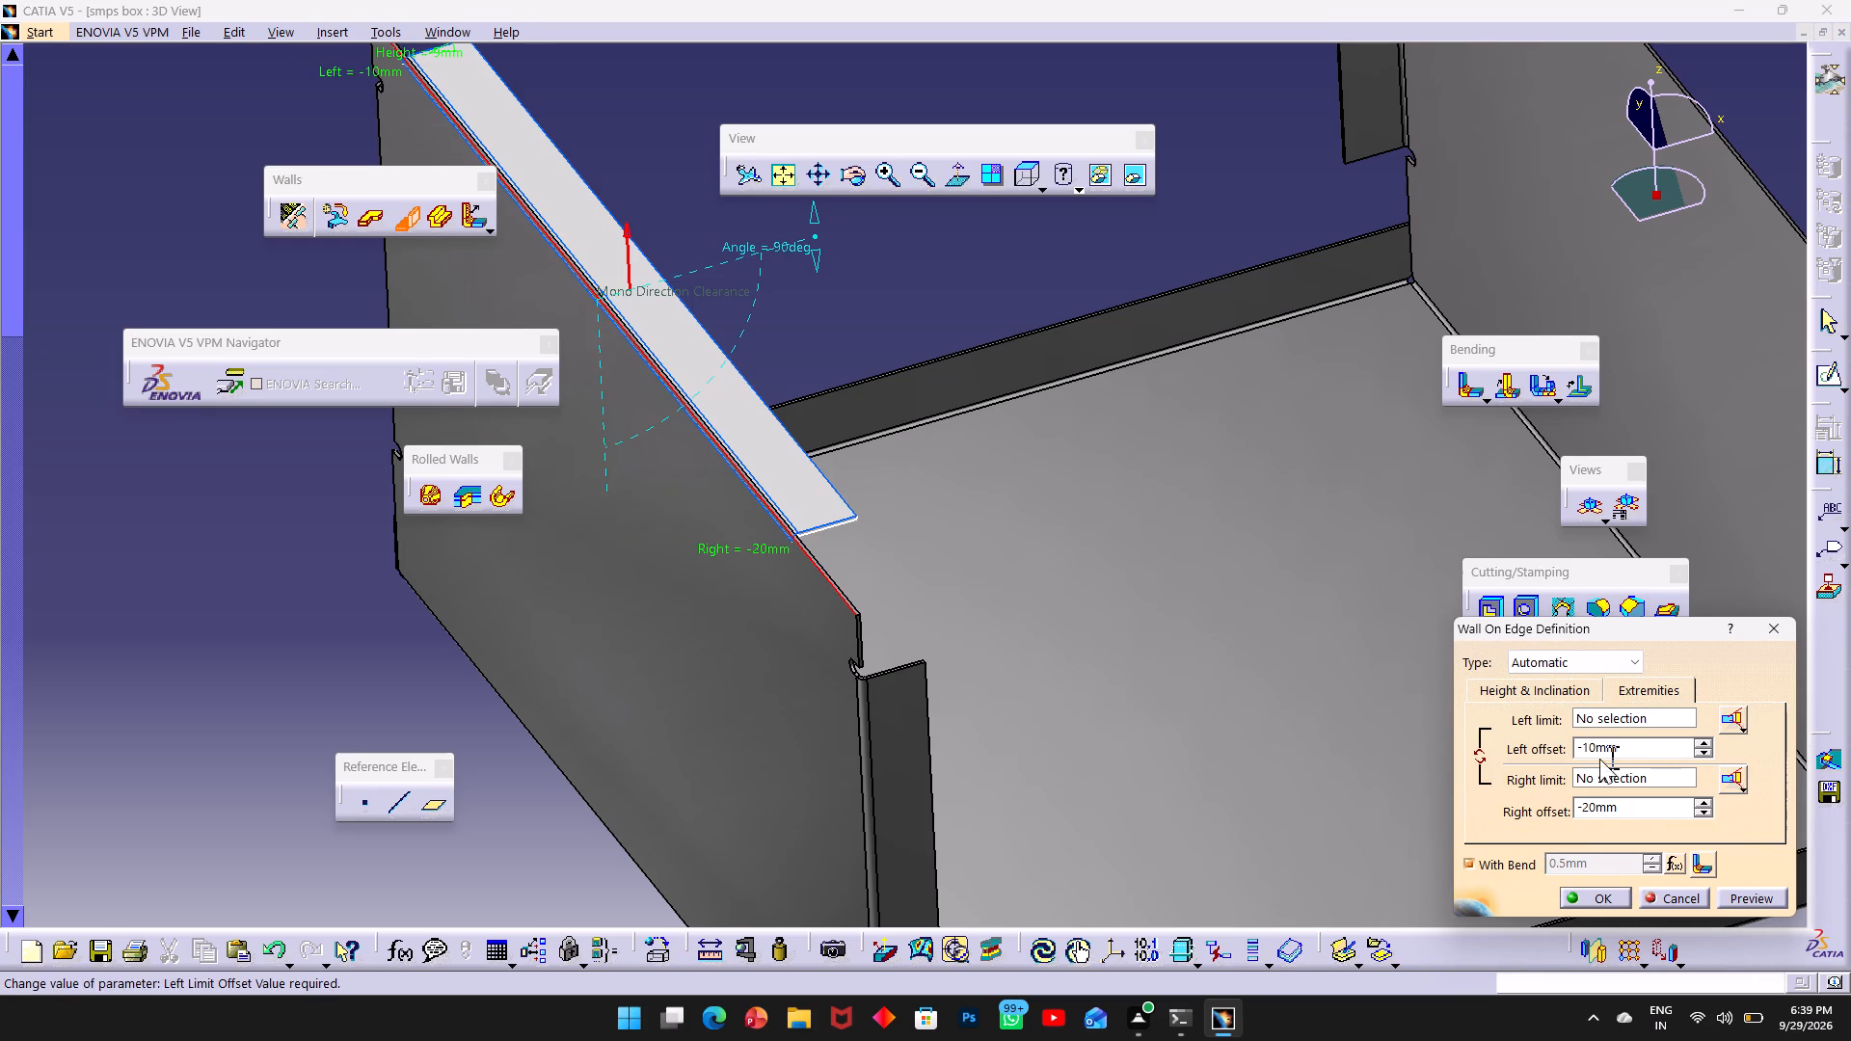
{"action": "left_click_drag", "start_coordinate": [1660, 759], "coordinate": [1506, 765]}
{"action": "left_click_drag", "start_coordinate": [1655, 750], "coordinate": [1525, 751]}
{"action": "key", "text": "0"}
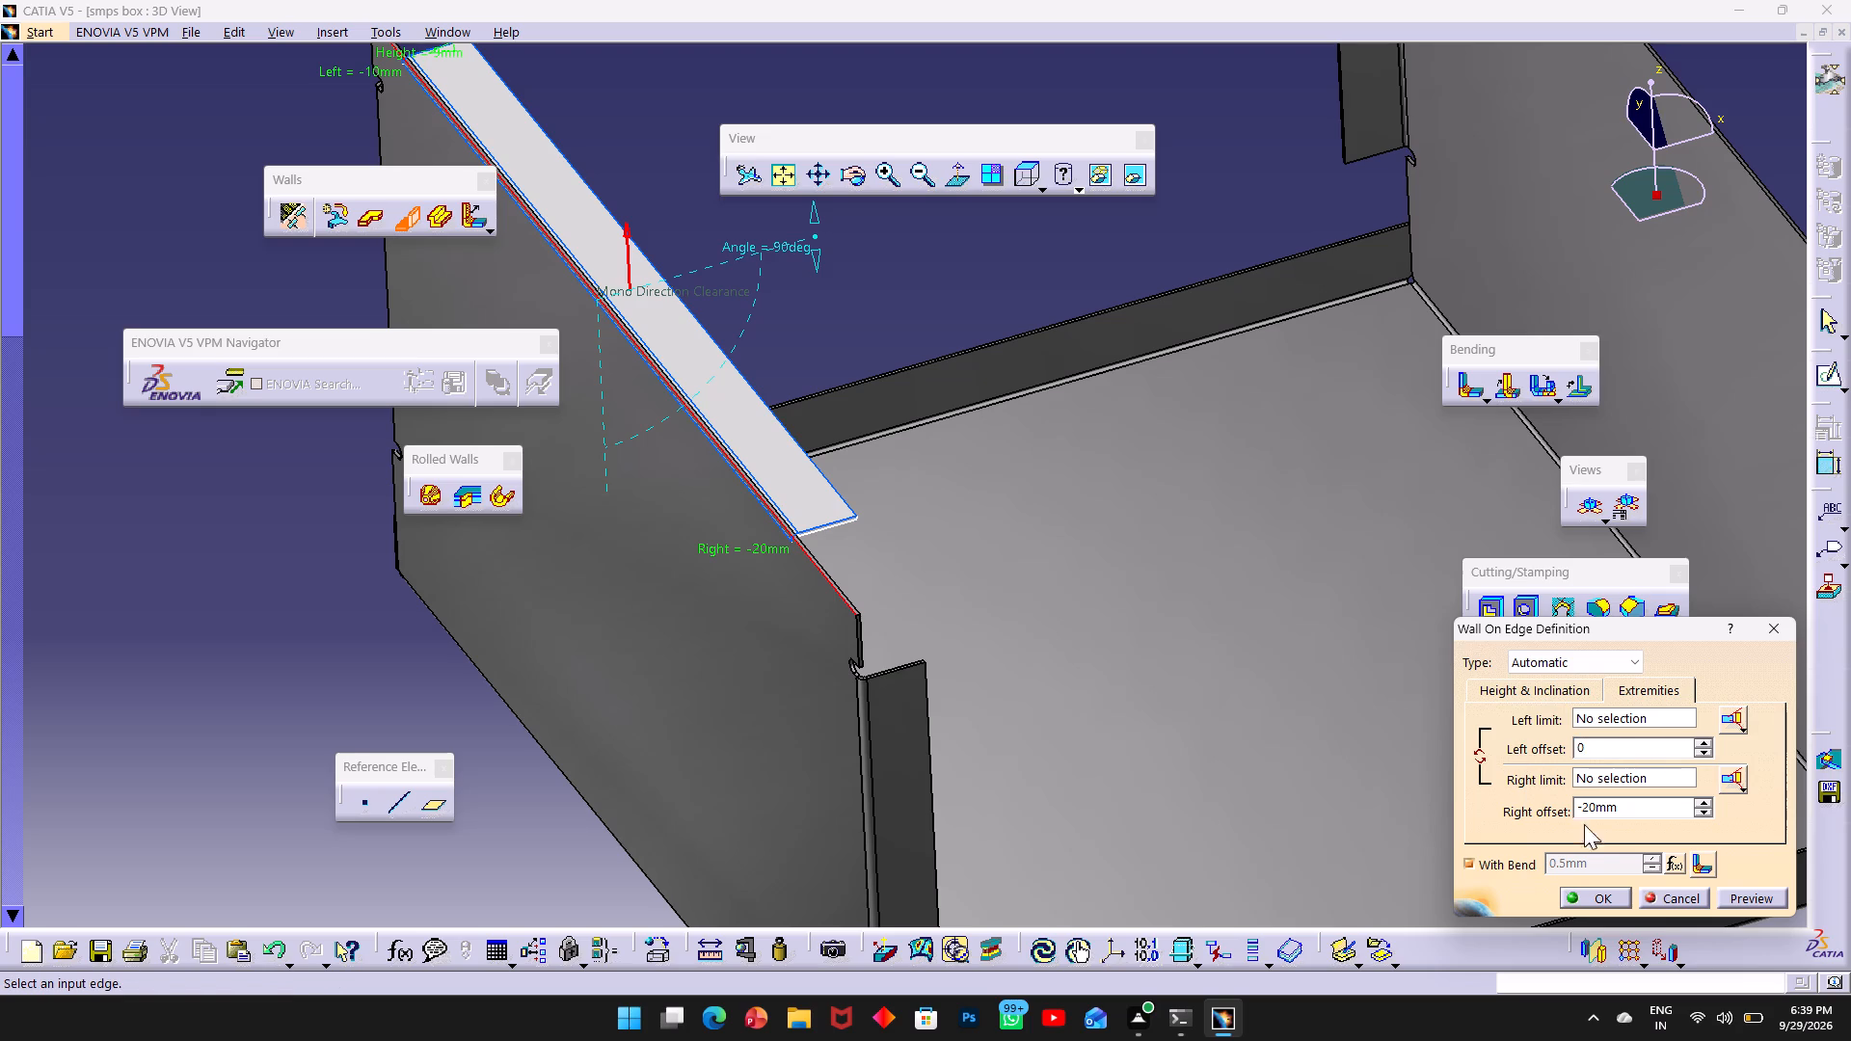
{"action": "left_click_drag", "start_coordinate": [1631, 807], "coordinate": [1534, 812]}
{"action": "key", "text": "0"}
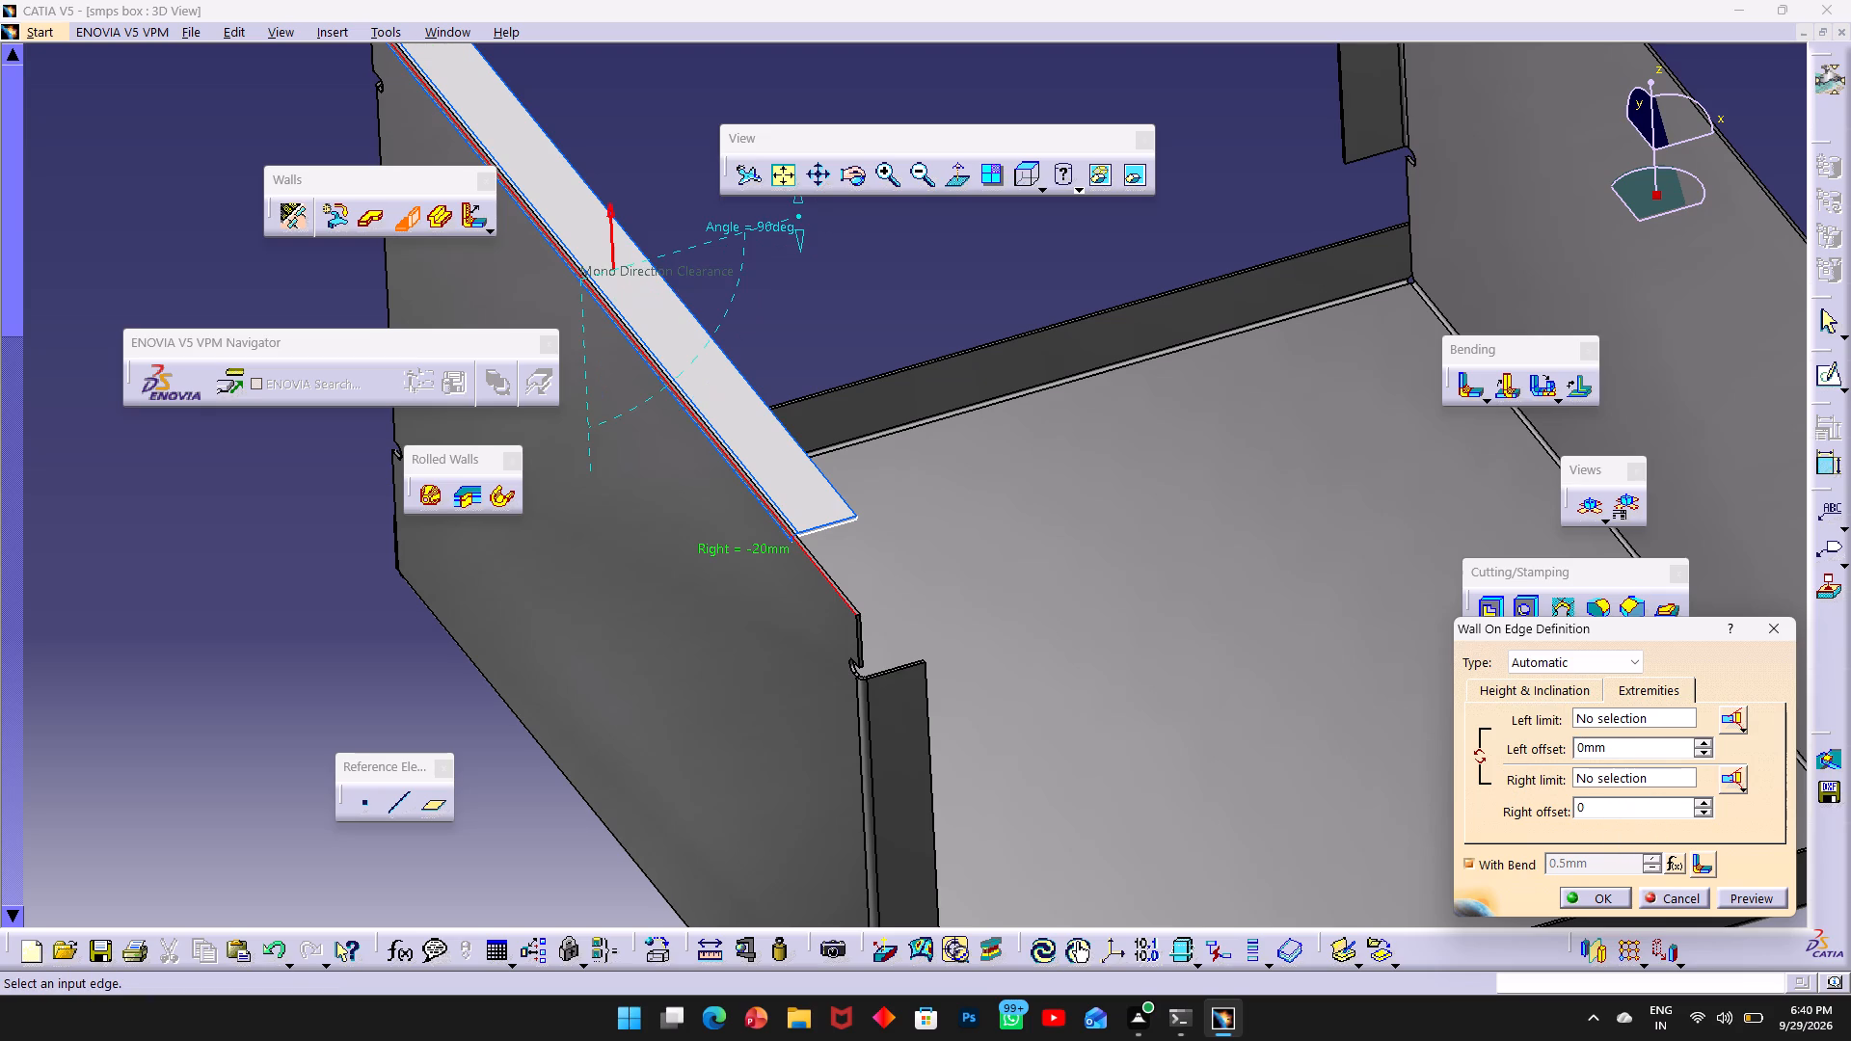
{"action": "left_click", "coordinate": [1742, 897]}
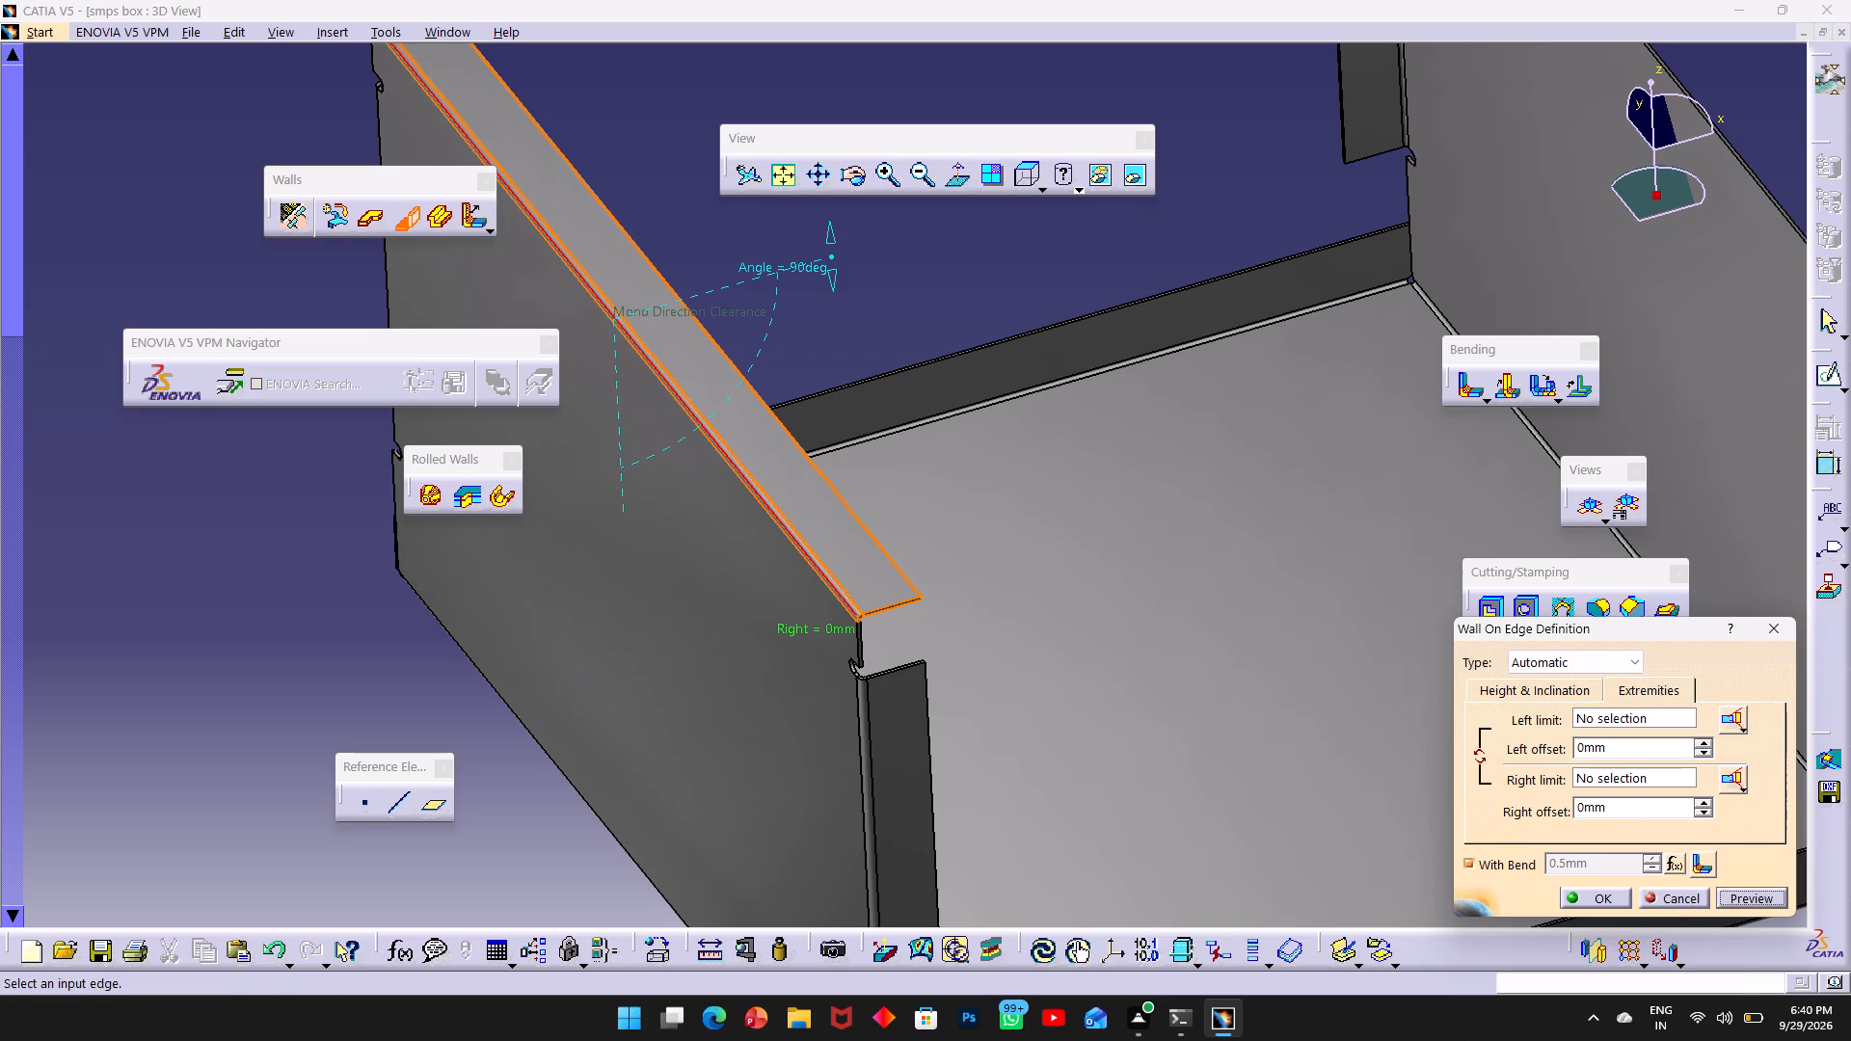
{"action": "left_click", "coordinate": [1611, 899]}
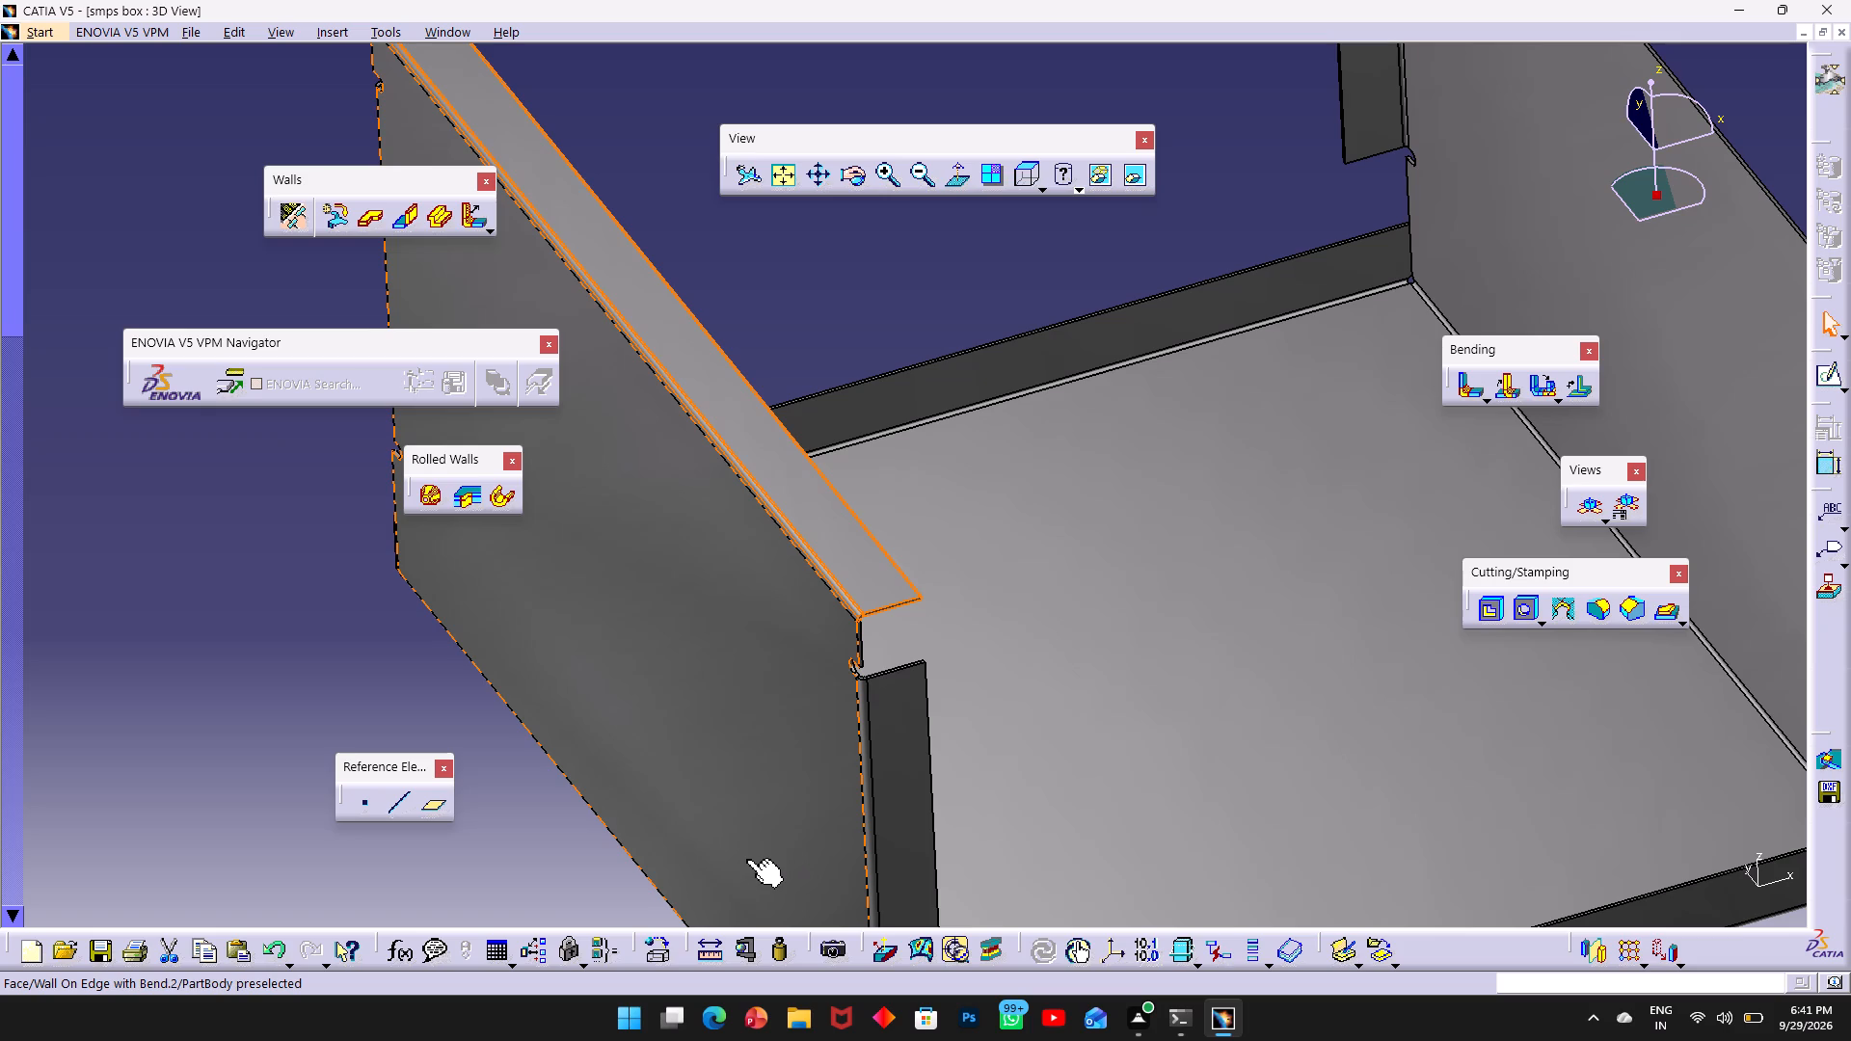
Define a 9 mm Wall On Edge flange at 90° along the opposite side wall's top edge, reversed toward the box interior.
{"action": "middle_click_drag", "start_coordinate": [1216, 532], "coordinate": [811, 793]}
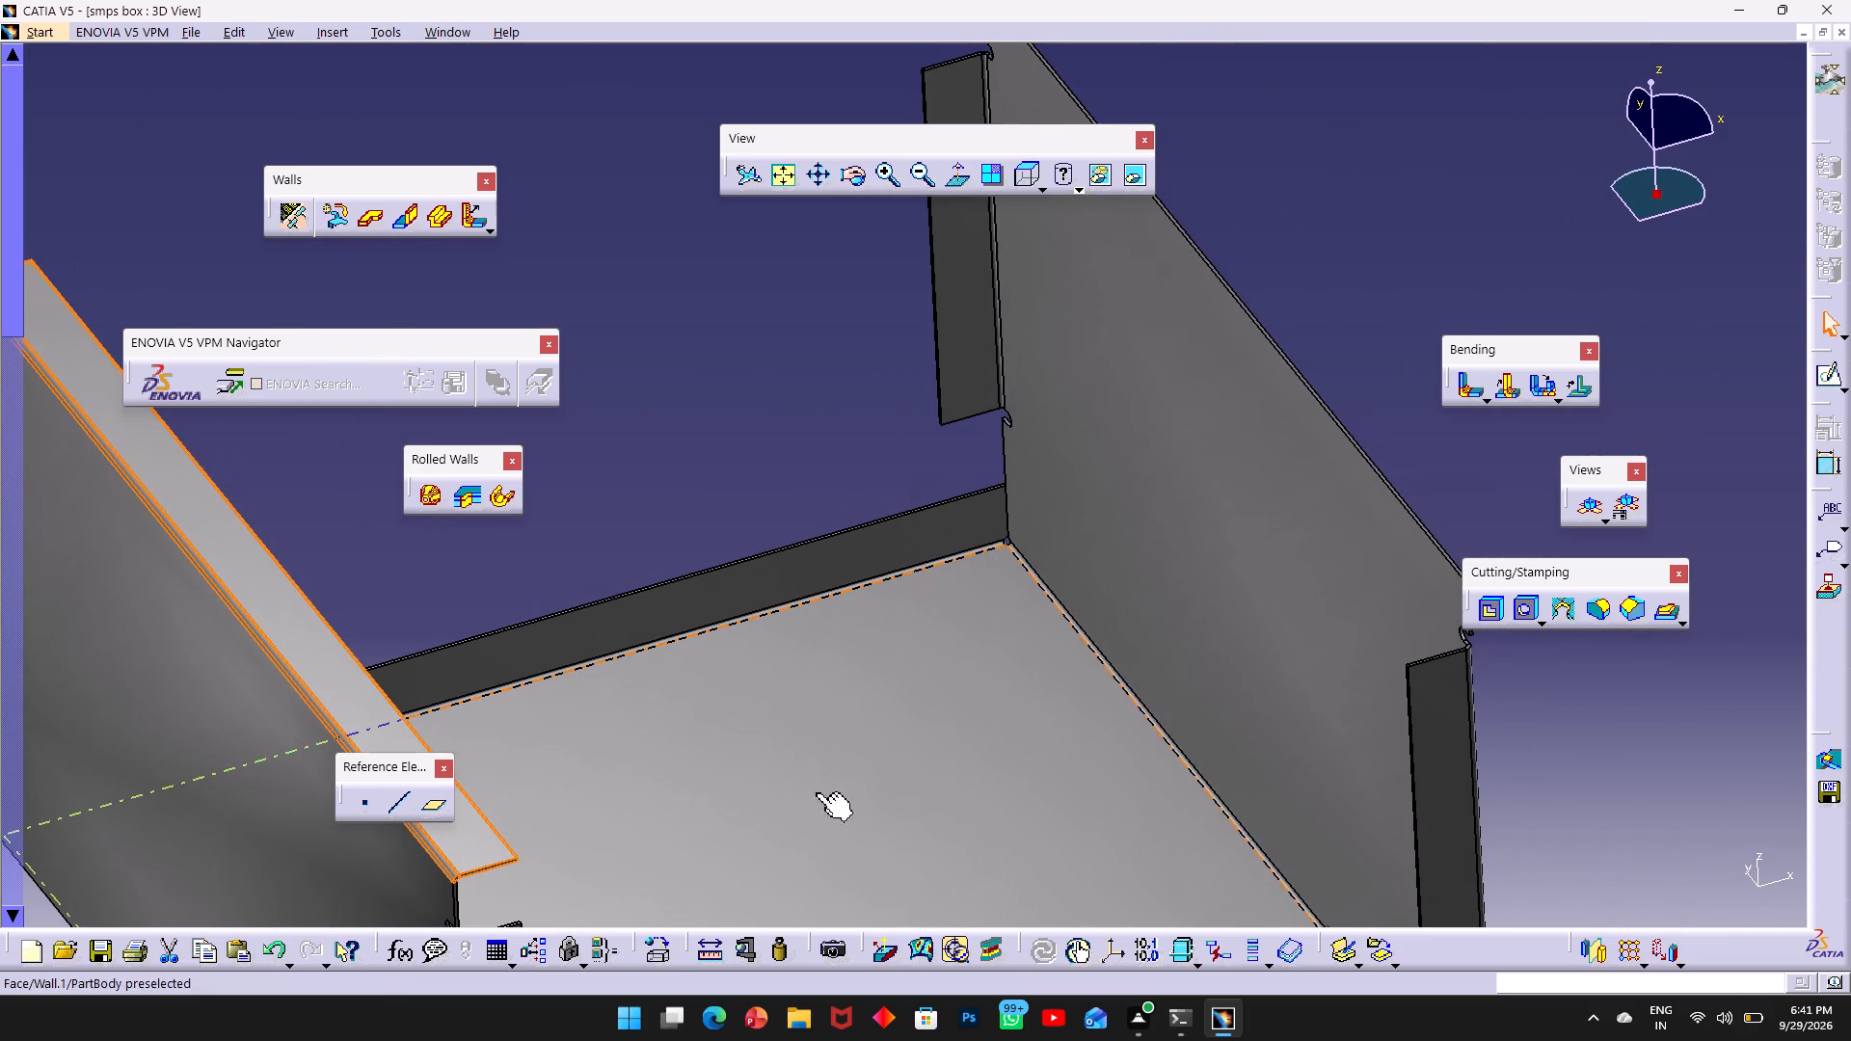
{"action": "left_click", "coordinate": [1426, 223]}
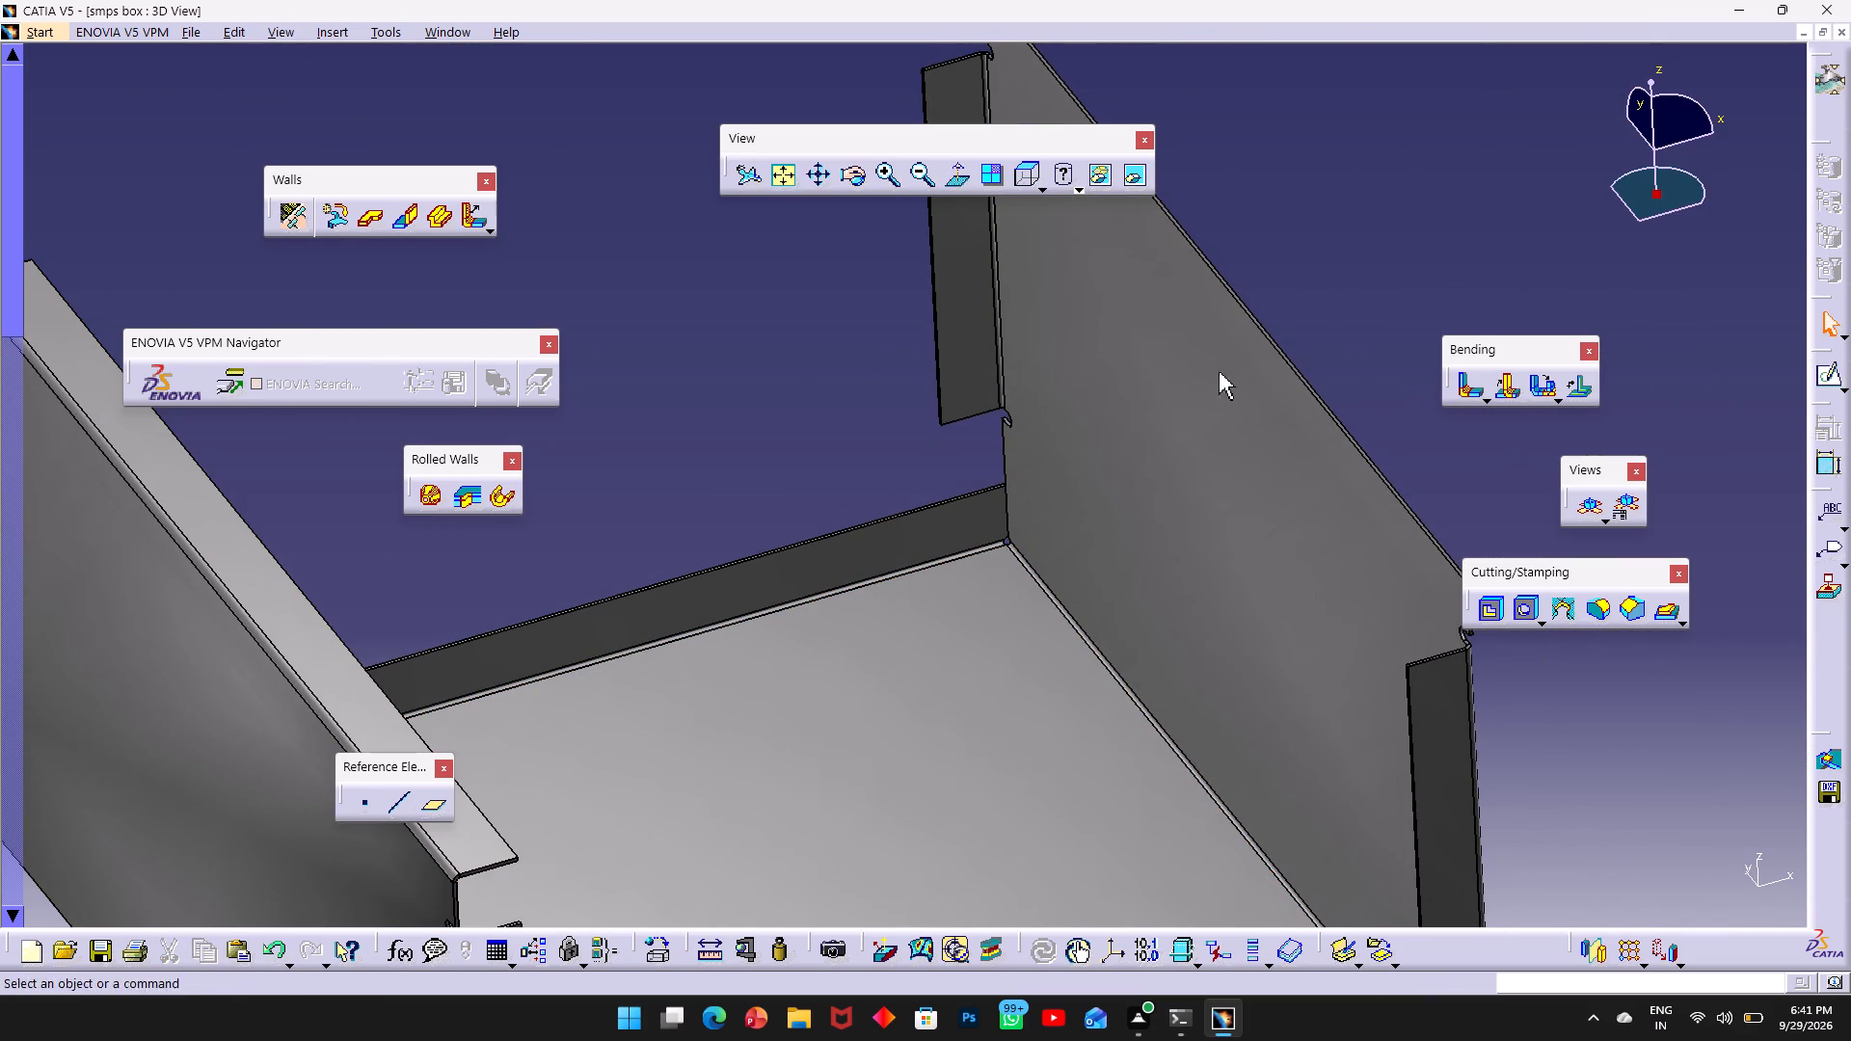
{"action": "left_click", "coordinate": [410, 204]}
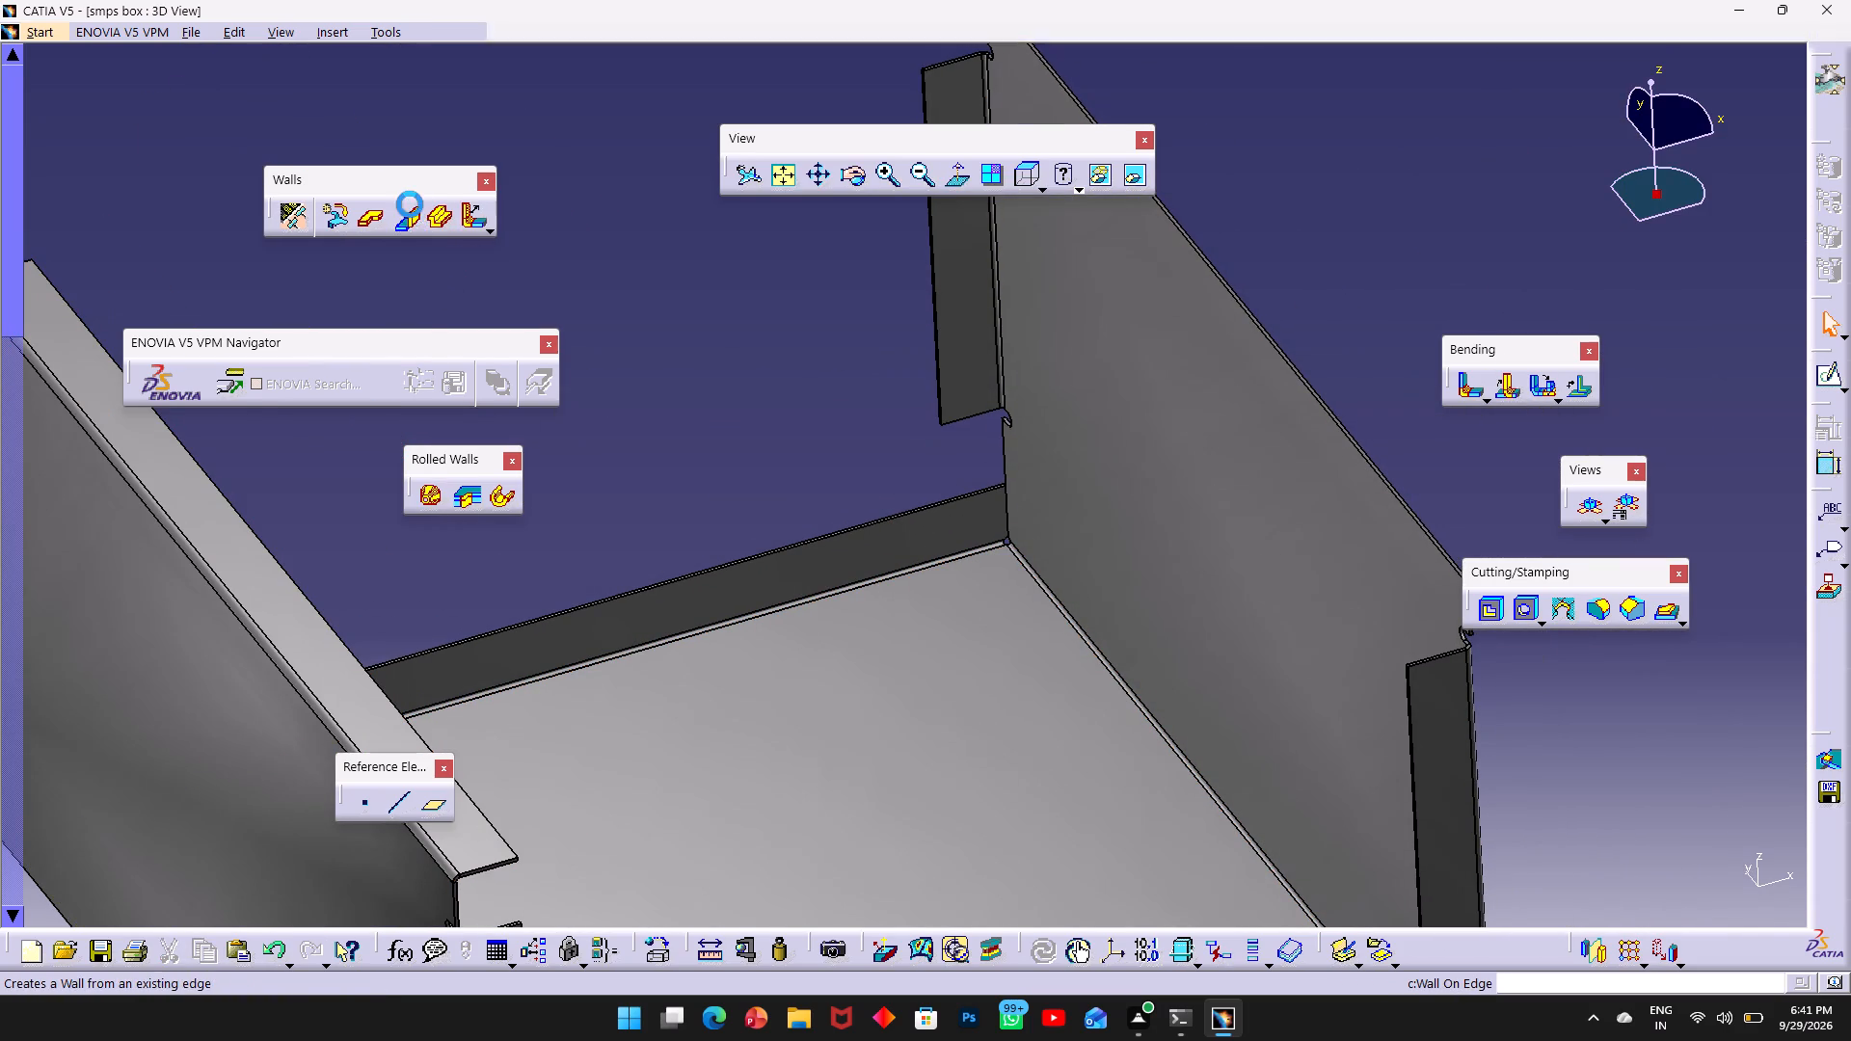
{"action": "left_click", "coordinate": [1288, 355]}
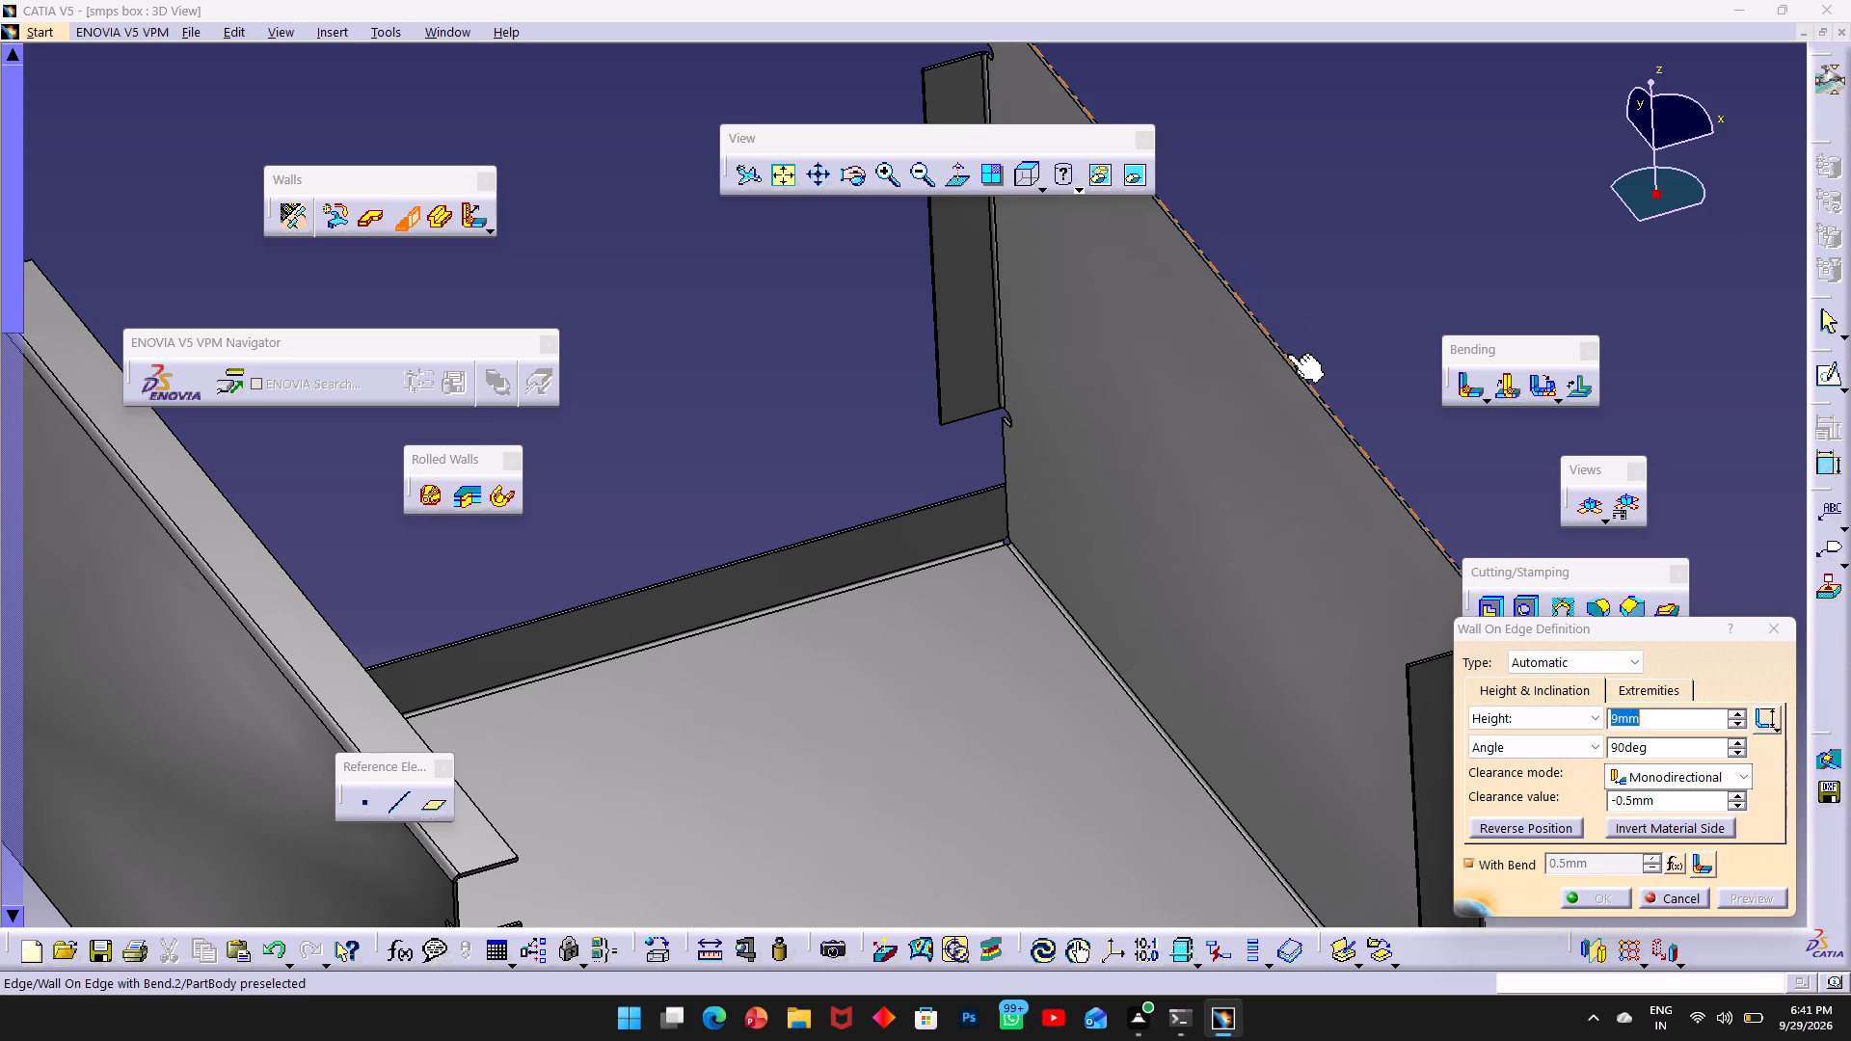
{"action": "left_click", "coordinate": [1511, 830]}
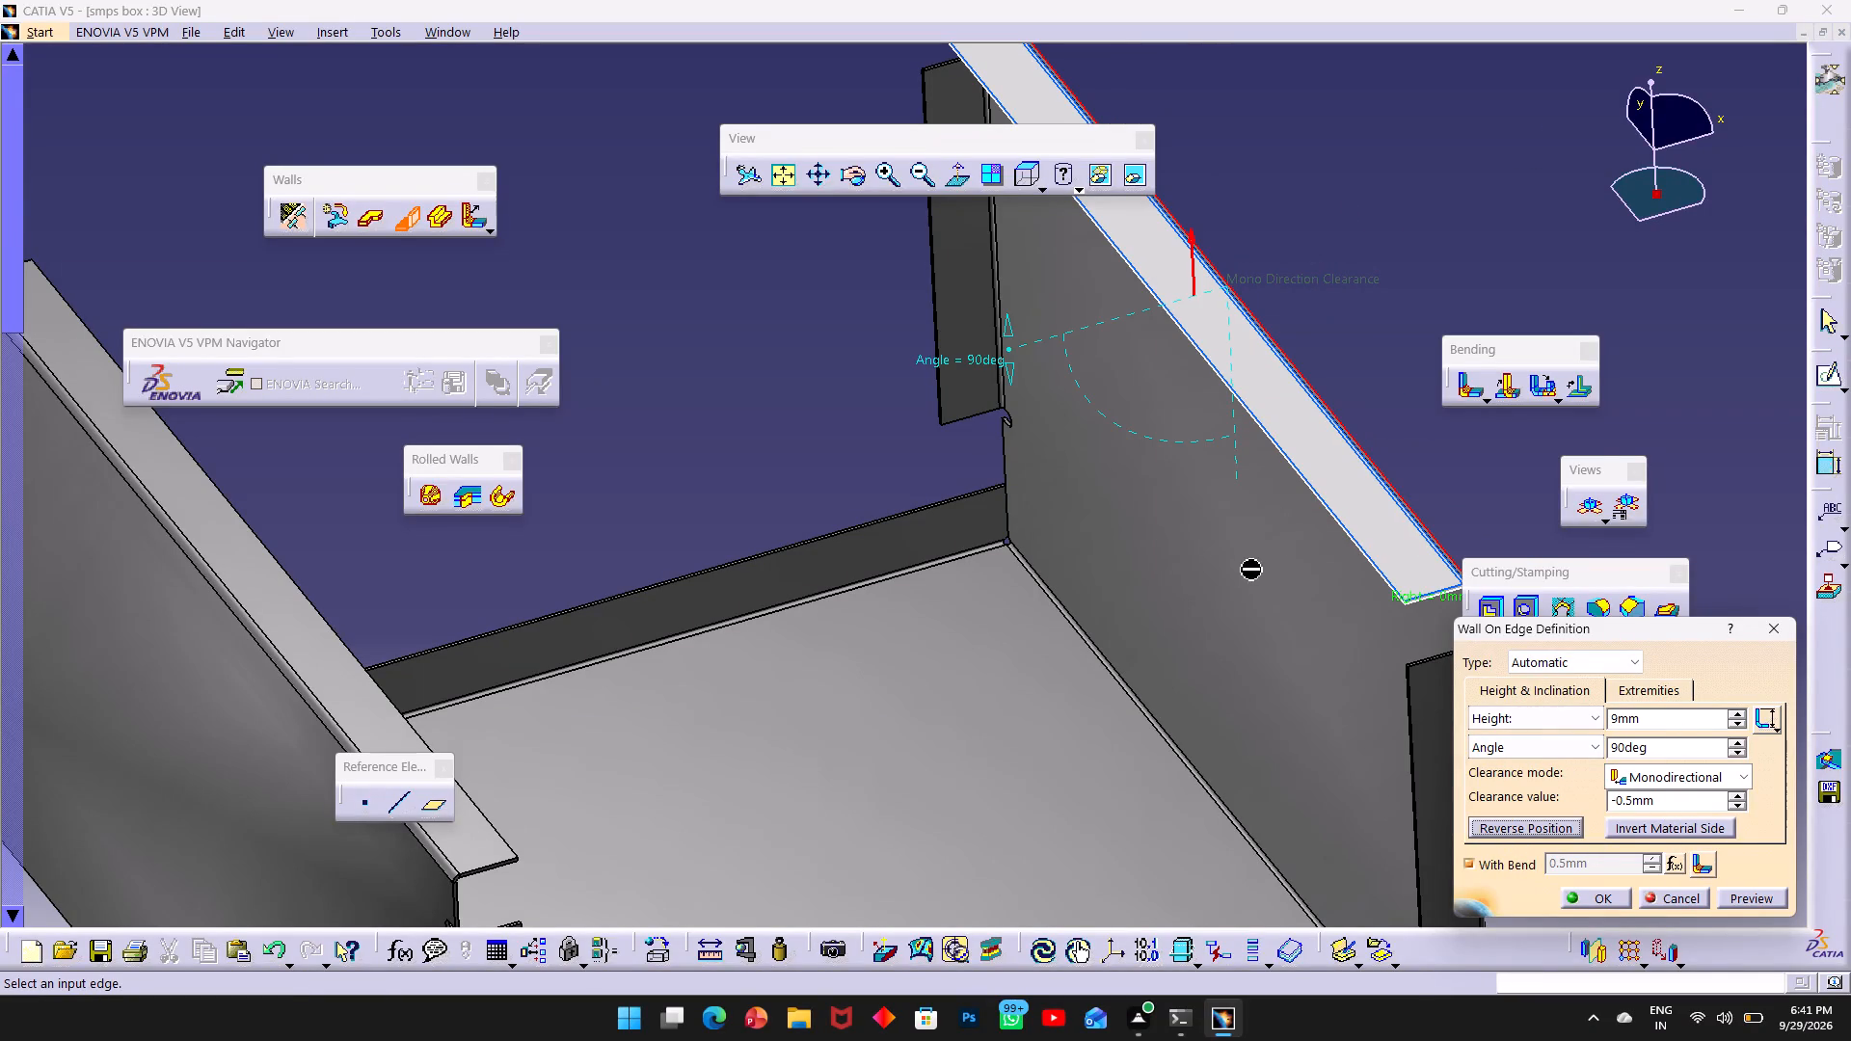
{"action": "middle_click_drag", "start_coordinate": [1249, 567], "coordinate": [956, 670]}
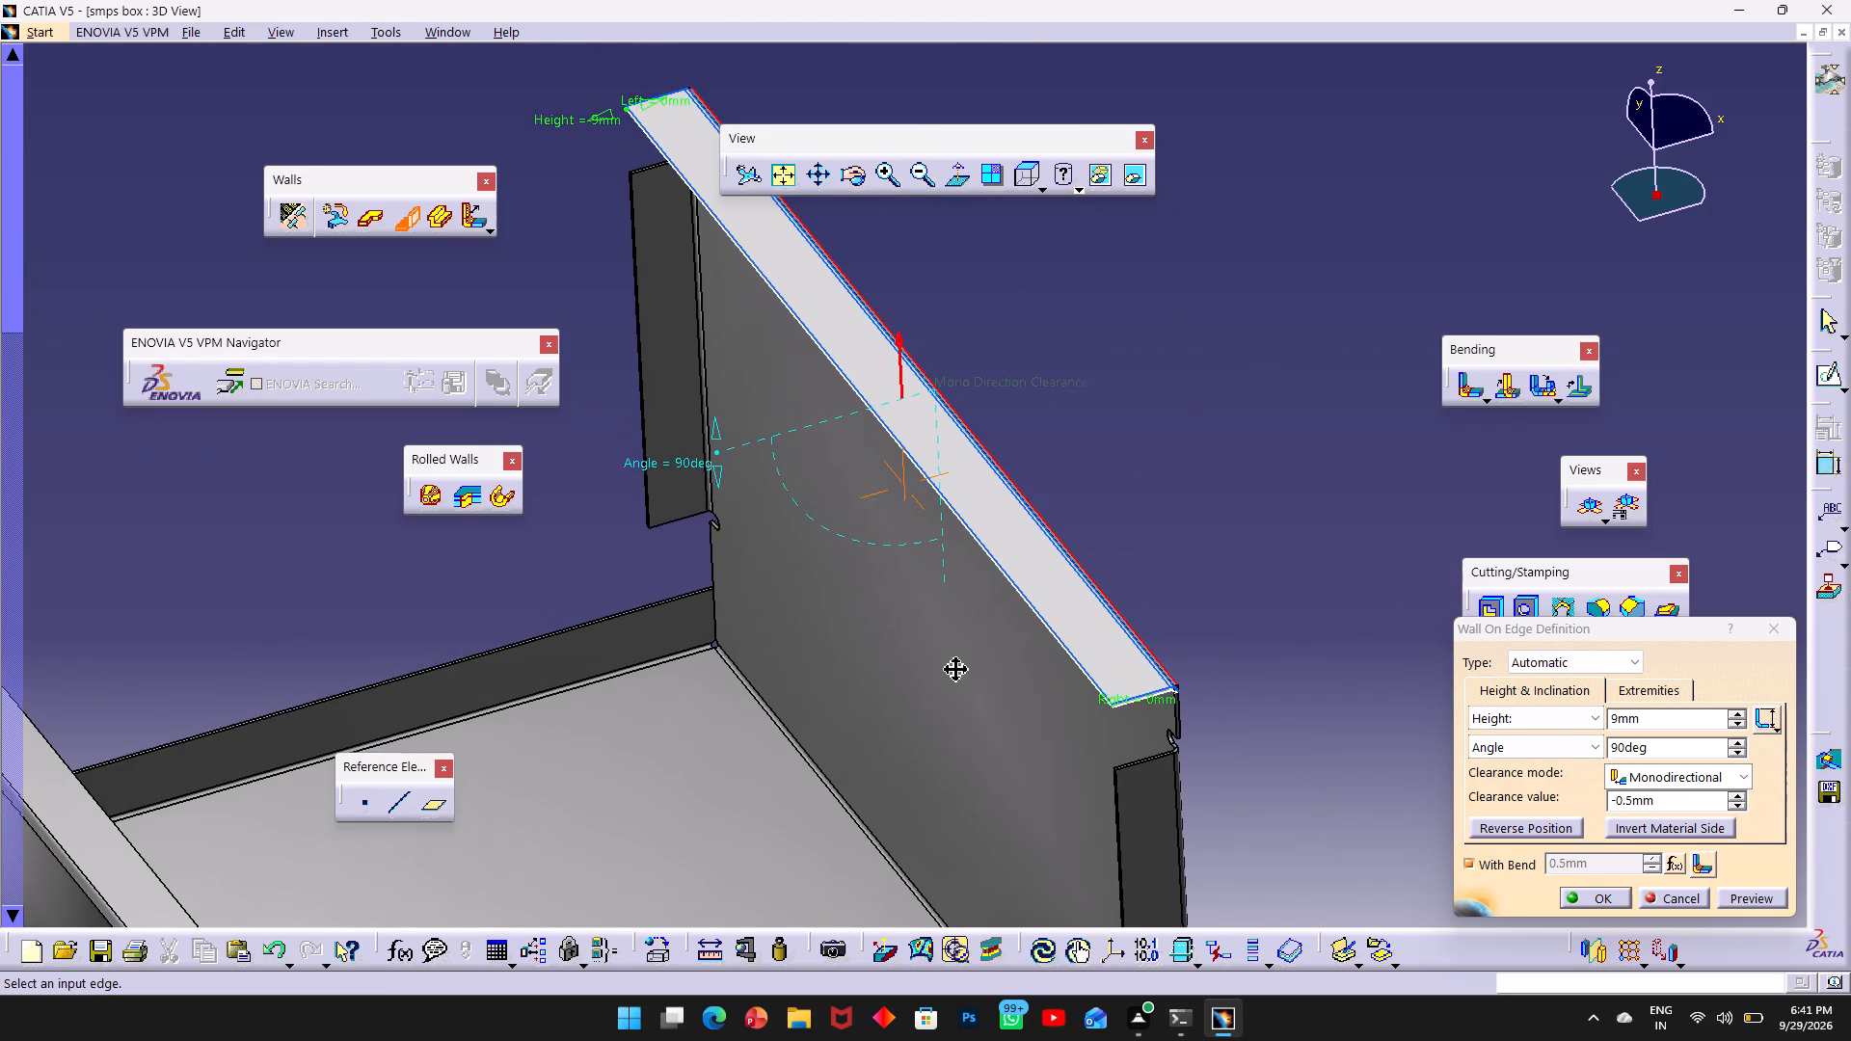
{"action": "middle_click_drag", "start_coordinate": [956, 670], "coordinate": [957, 670]}
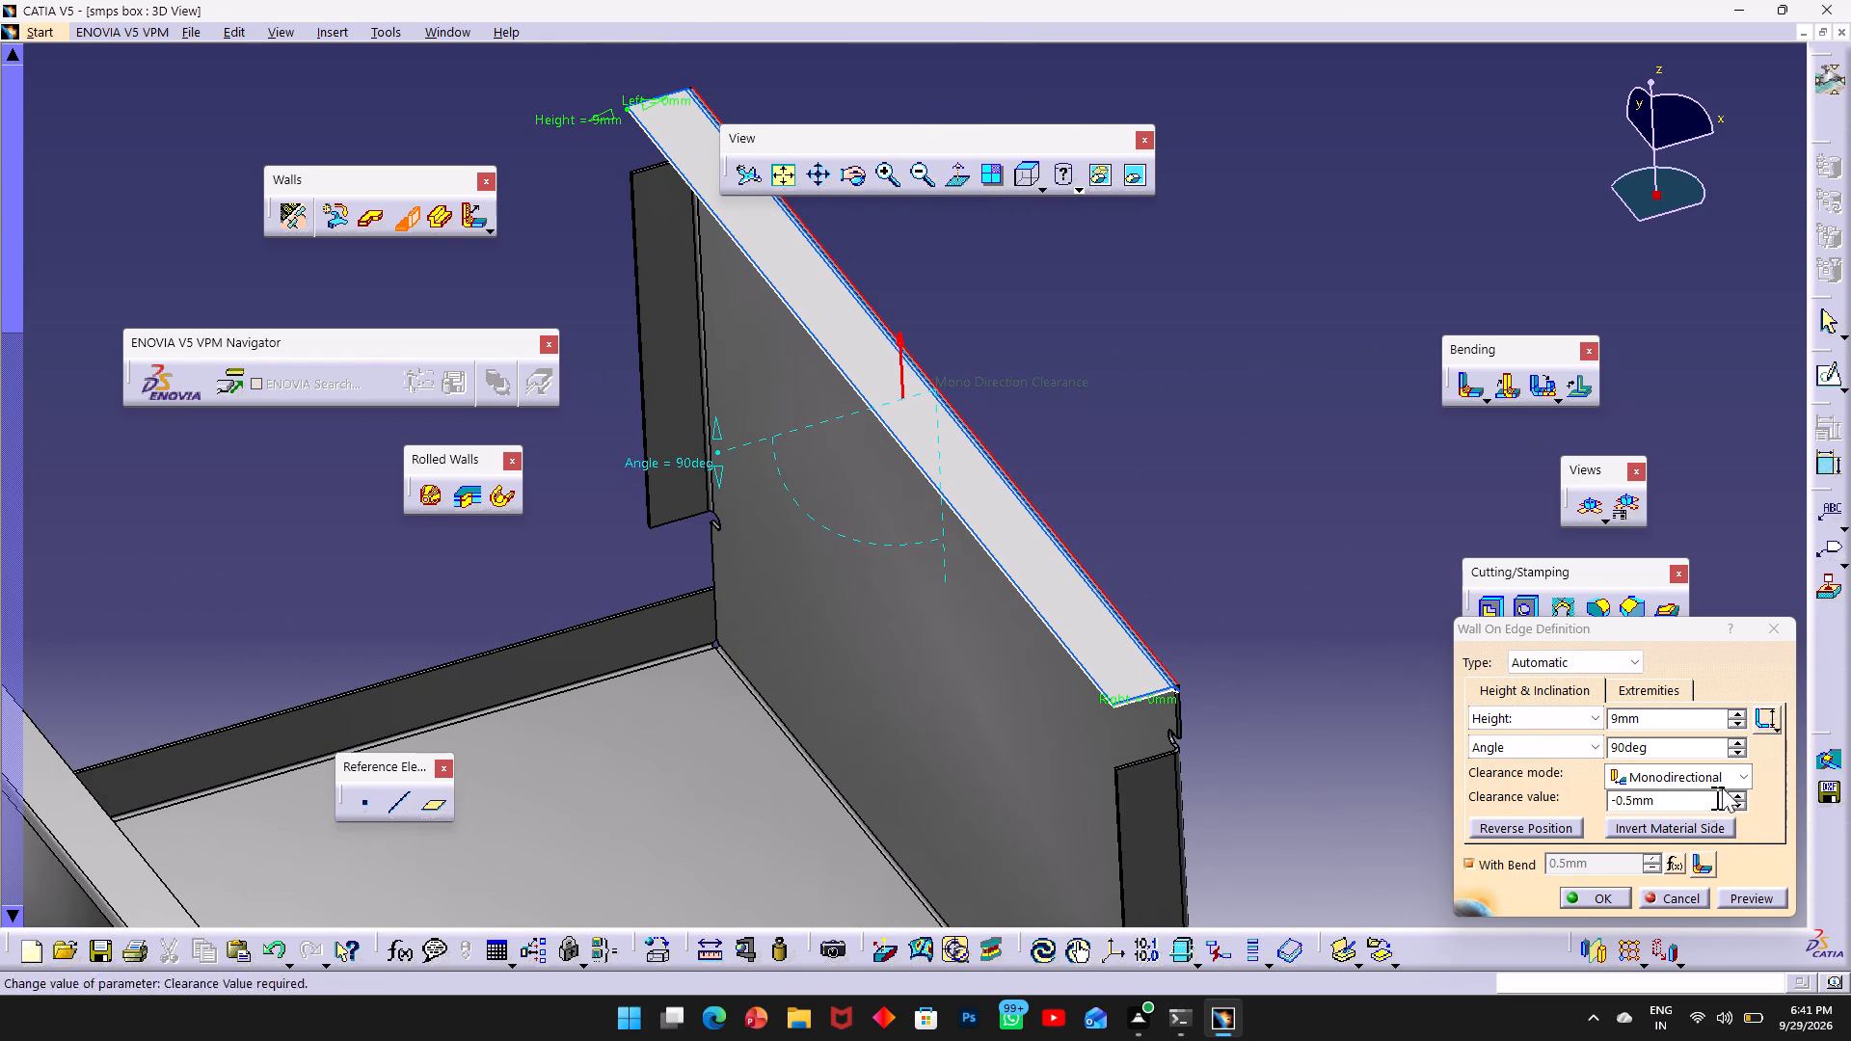
Set the right end offset to -10 mm, keeping the left offset at 0 mm, and create the opposite wall's top flange.
{"action": "left_click", "coordinate": [1679, 696]}
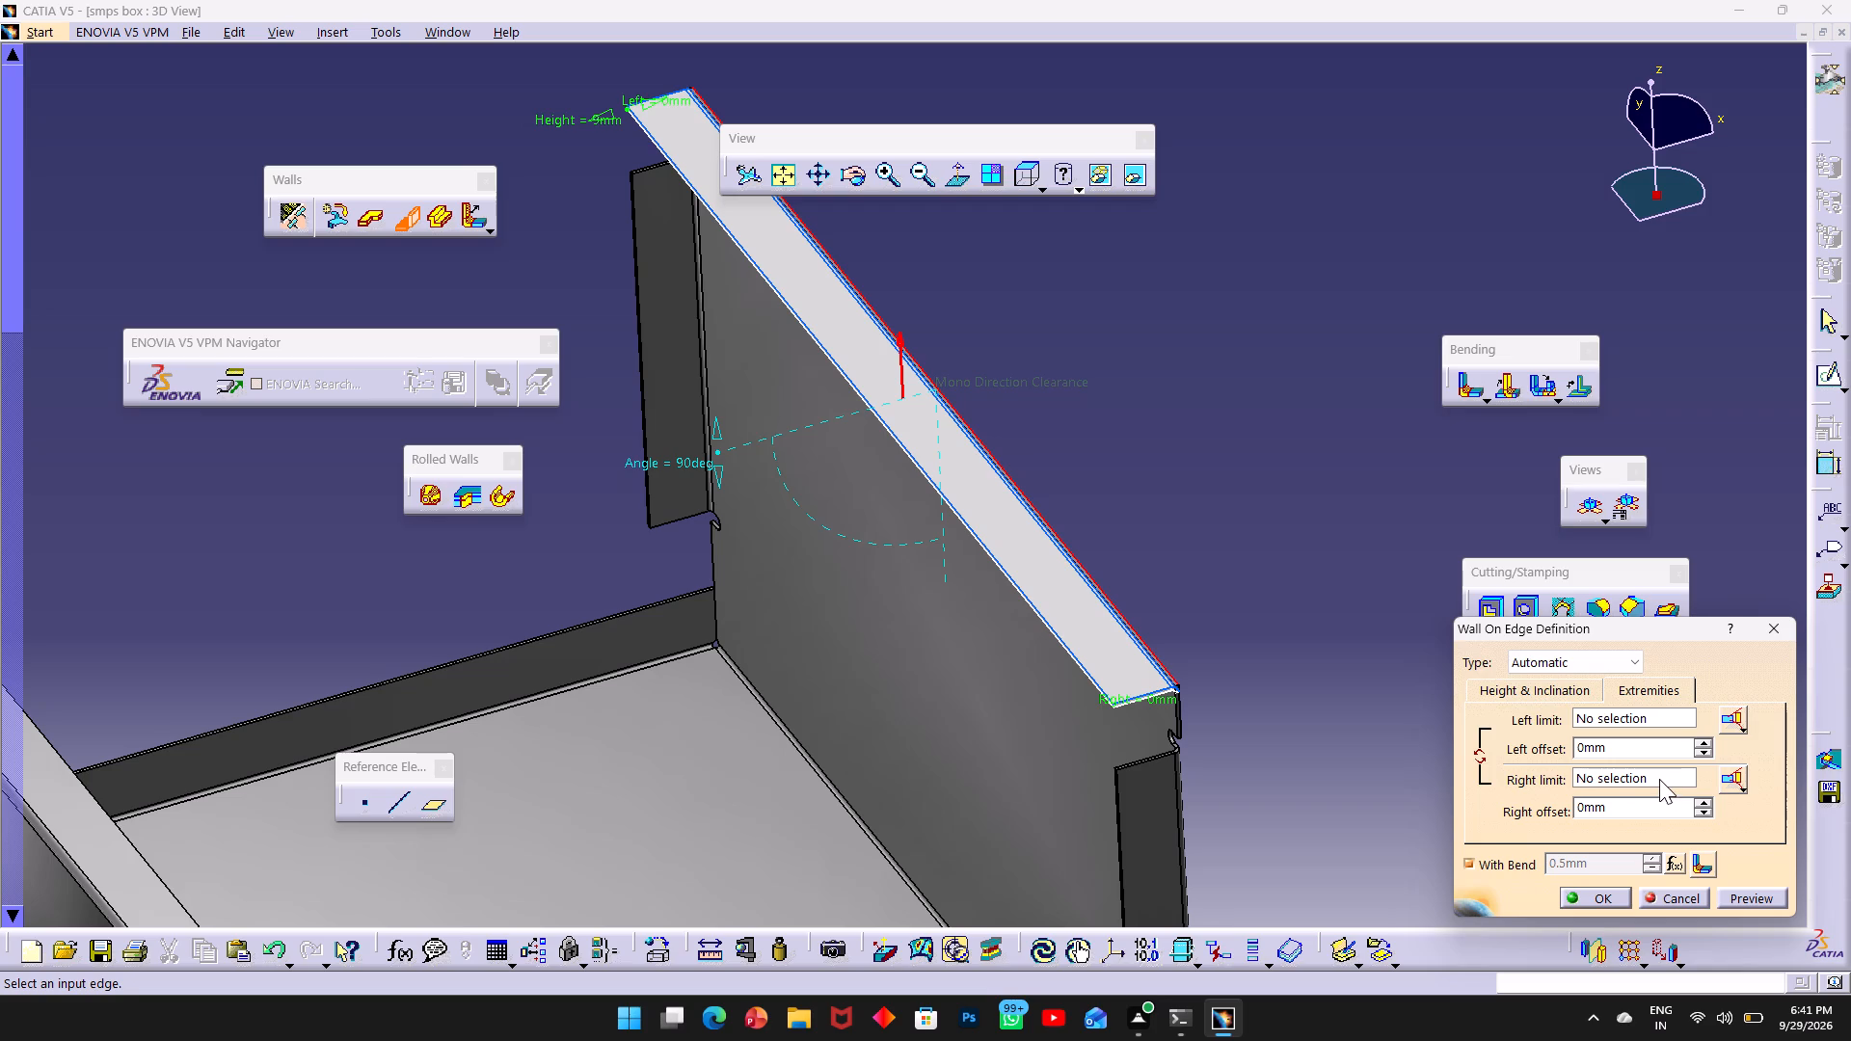
{"action": "left_click_drag", "start_coordinate": [1659, 778], "coordinate": [1603, 778]}
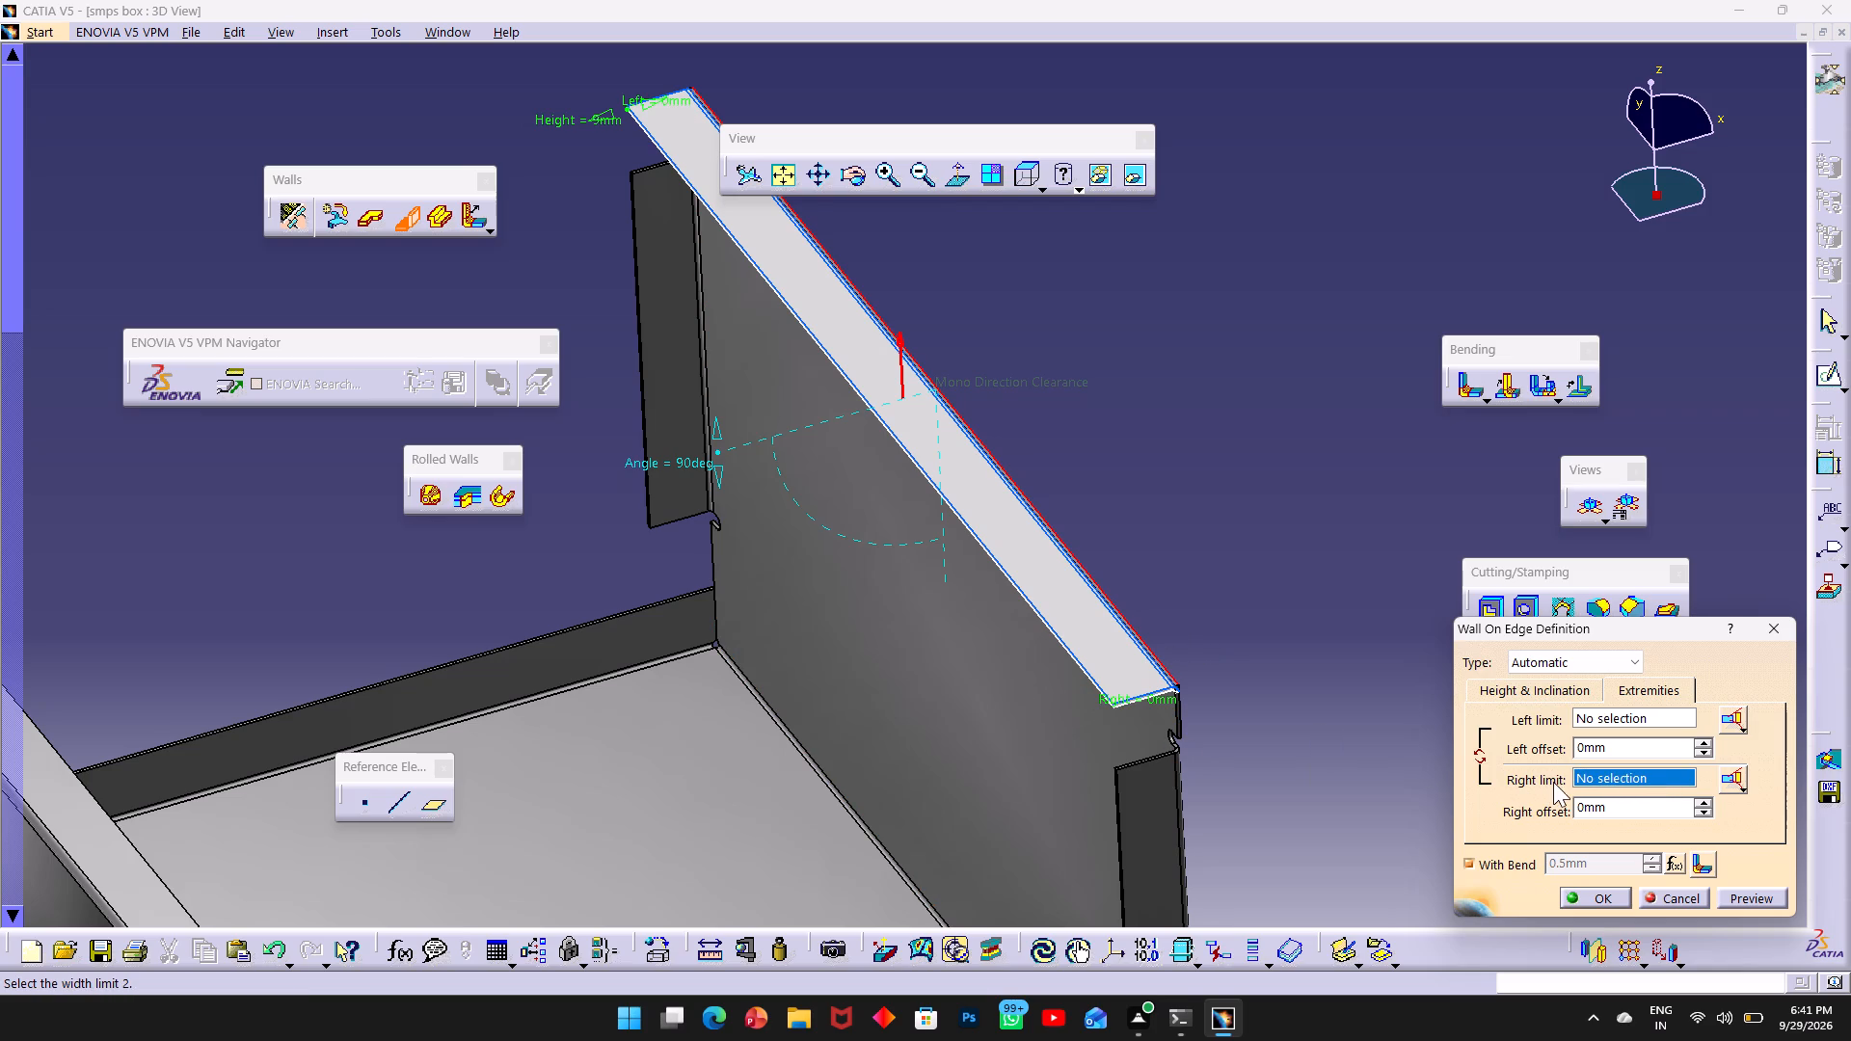
{"action": "left_click", "coordinate": [1148, 700]}
{"action": "left_click", "coordinate": [1634, 816]}
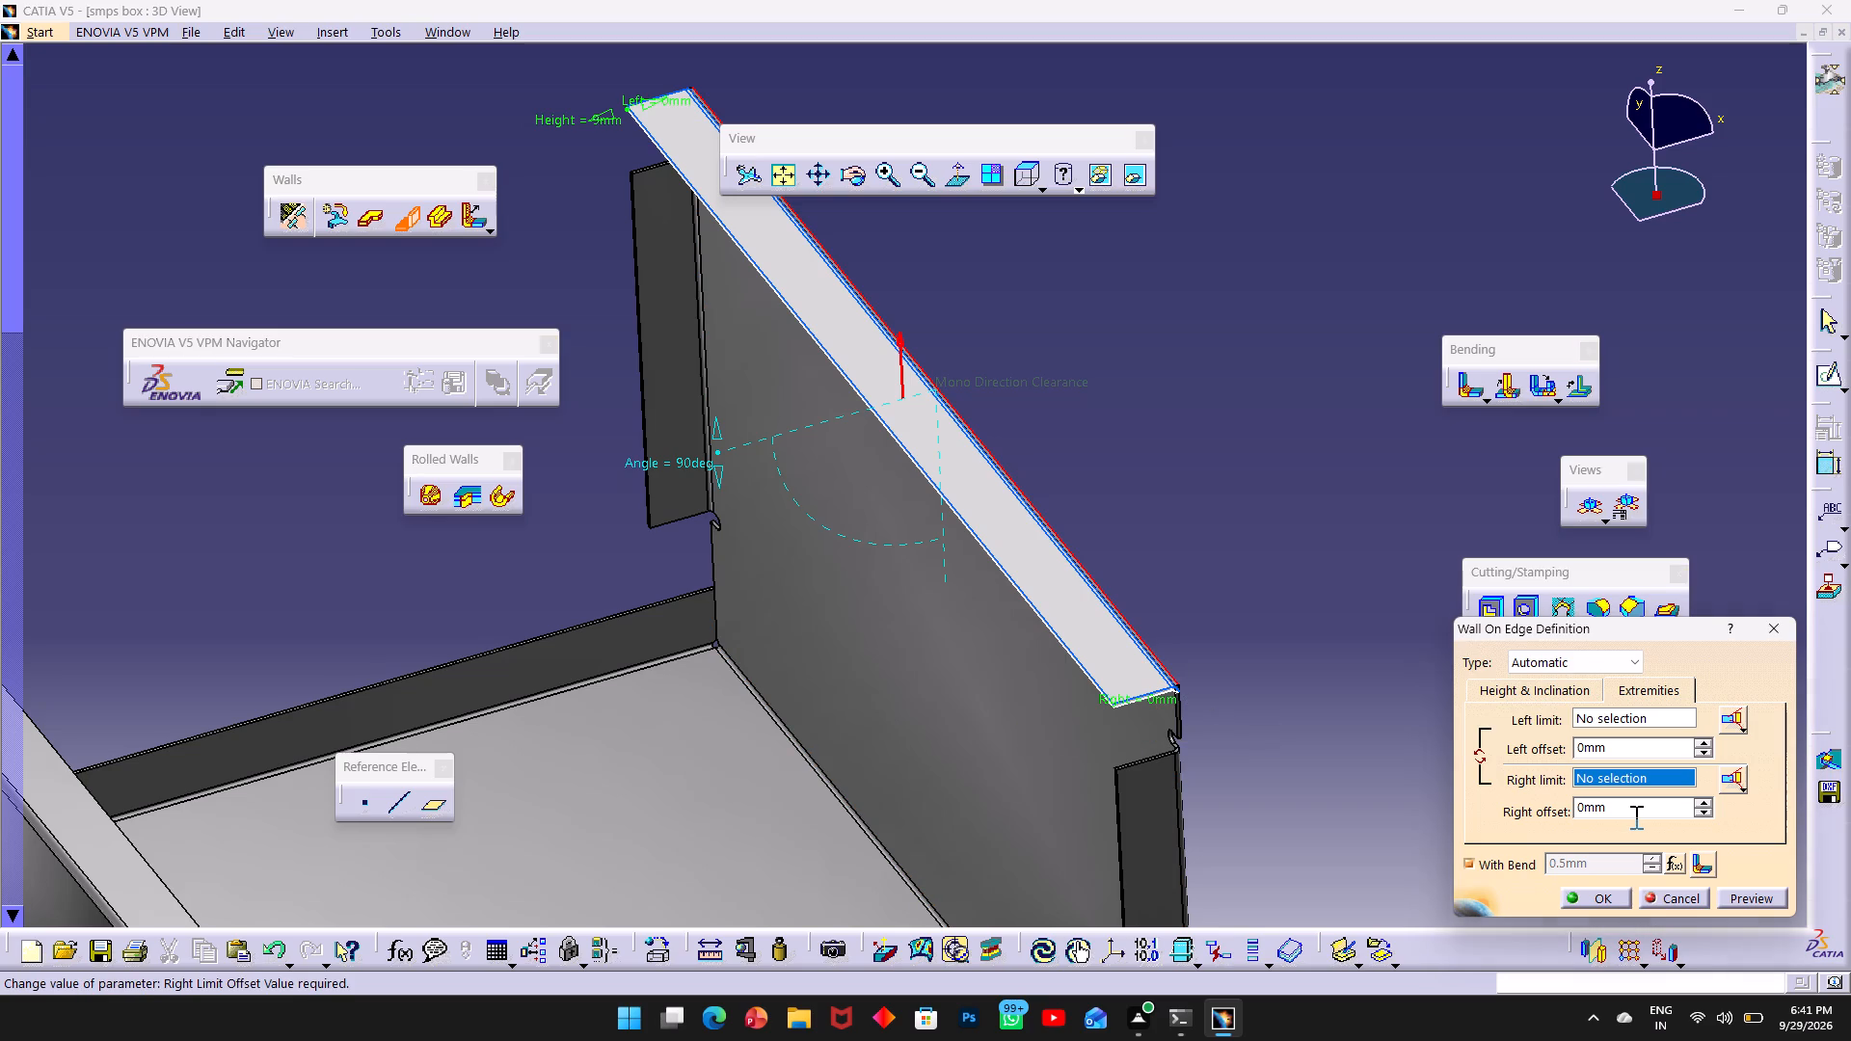
{"action": "left_click_drag", "start_coordinate": [1635, 815], "coordinate": [1508, 812]}
{"action": "type", "text": "10"}
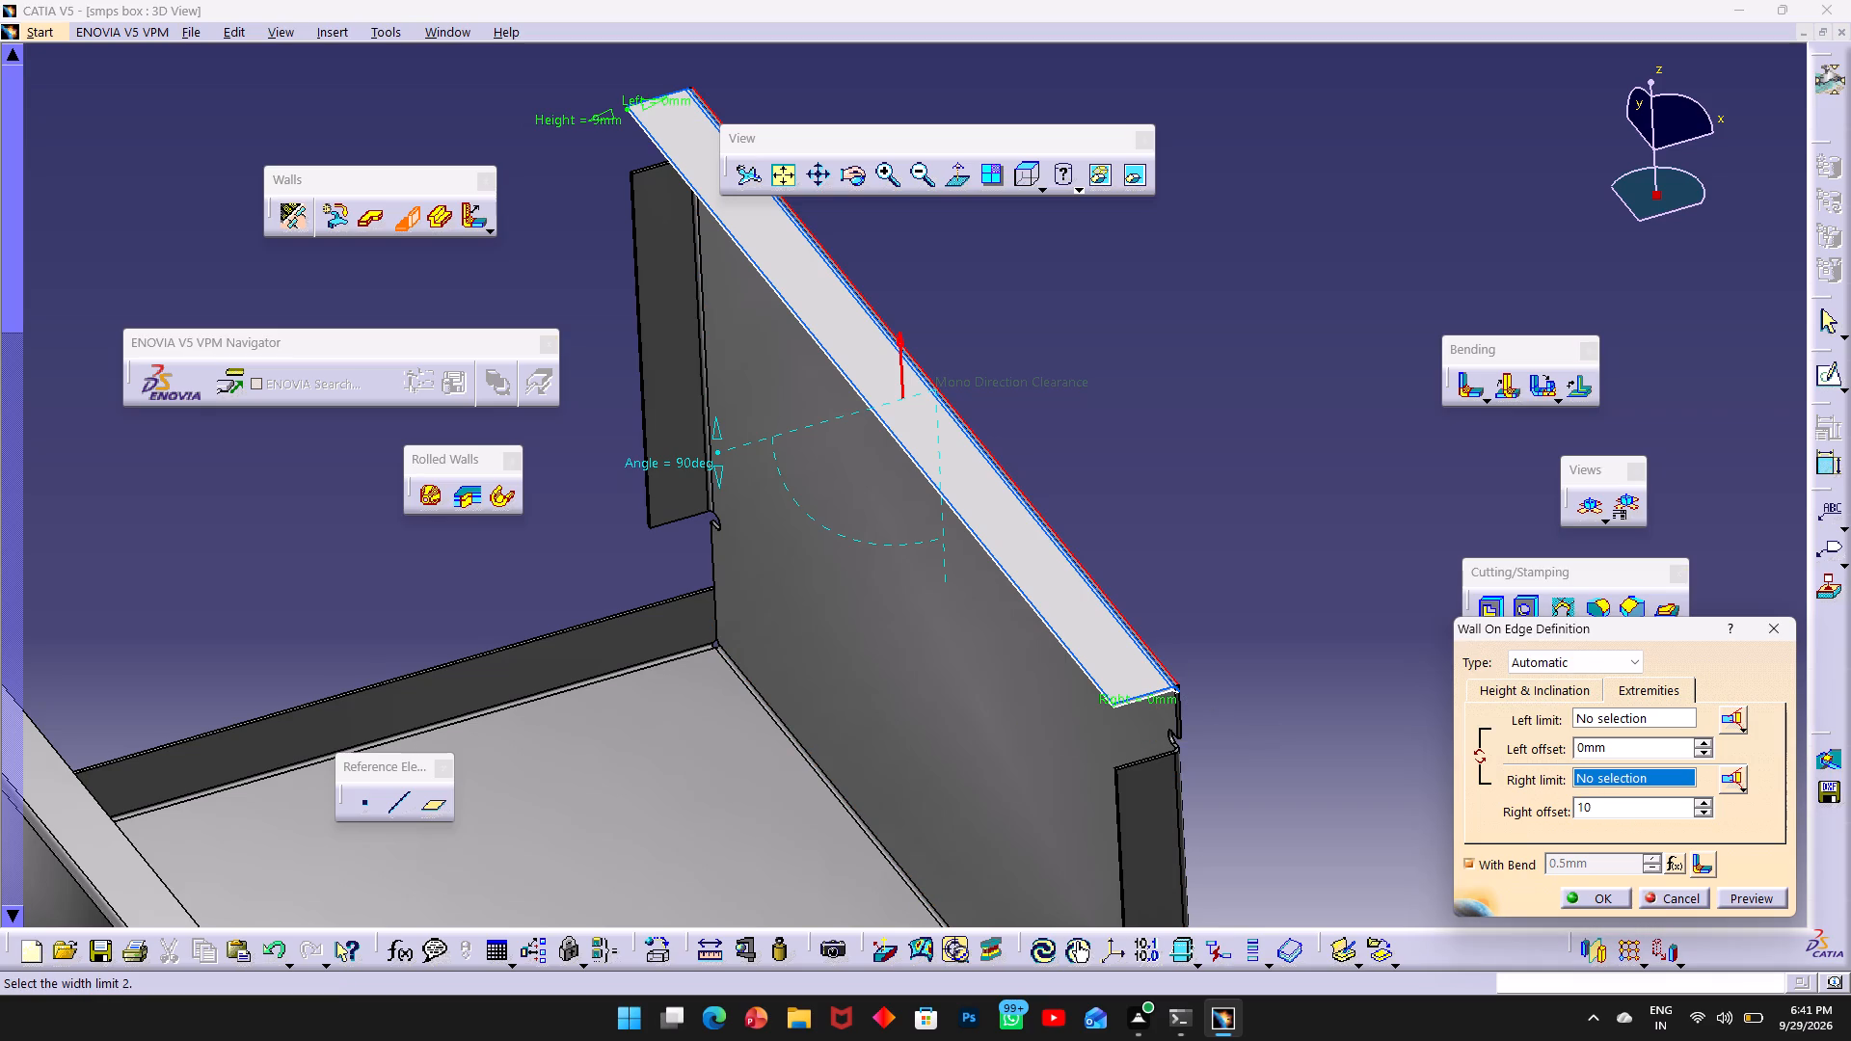
{"action": "key", "text": "BackSpace"}
{"action": "key", "text": "BackSpace"}
{"action": "type", "text": "-10"}
{"action": "left_click", "coordinate": [1301, 526]}
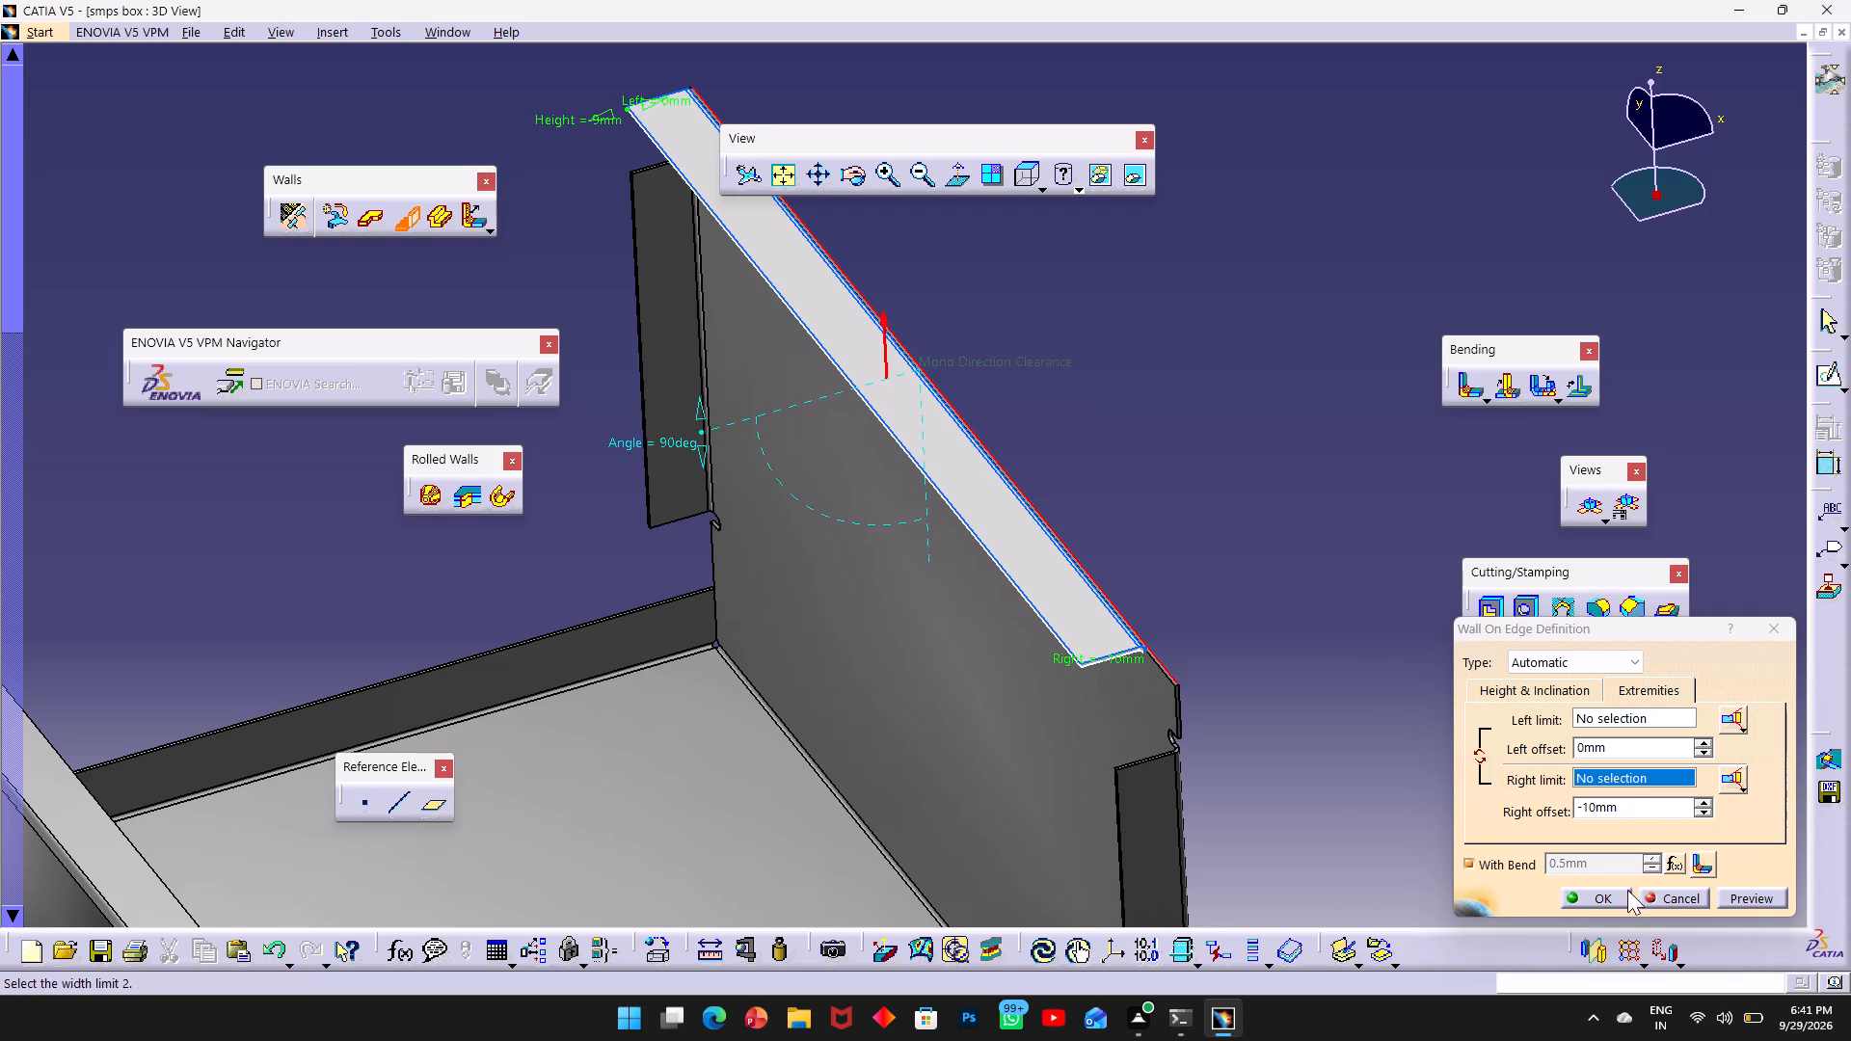
{"action": "left_click", "coordinate": [1589, 902]}
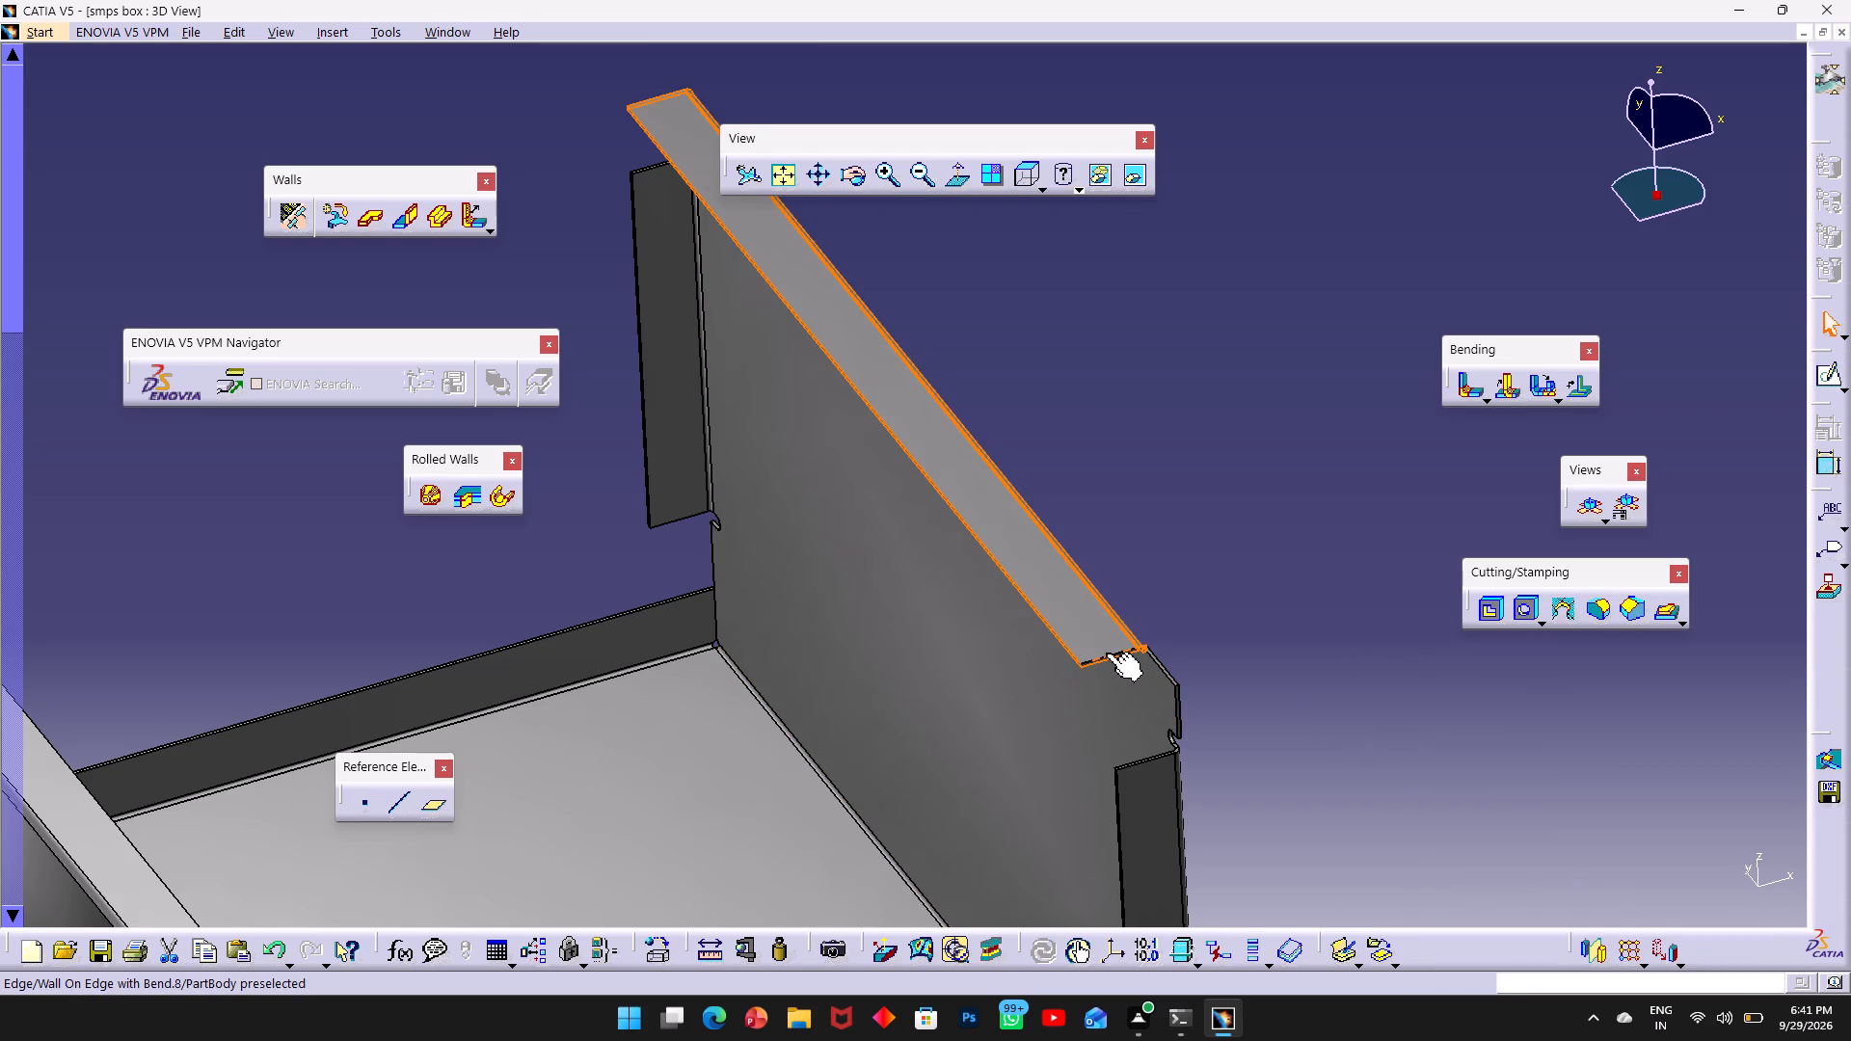
Edit Wall On Edge with Bend.8 and apply the round relief to the left extremity of its bend.
{"action": "scroll", "coordinate": [39, 180], "scroll_direction": "up", "scroll_amount": 8}
{"action": "scroll", "coordinate": [91, 204], "scroll_direction": "down", "scroll_amount": 20}
{"action": "scroll", "coordinate": [91, 204], "scroll_direction": "down", "scroll_amount": 12}
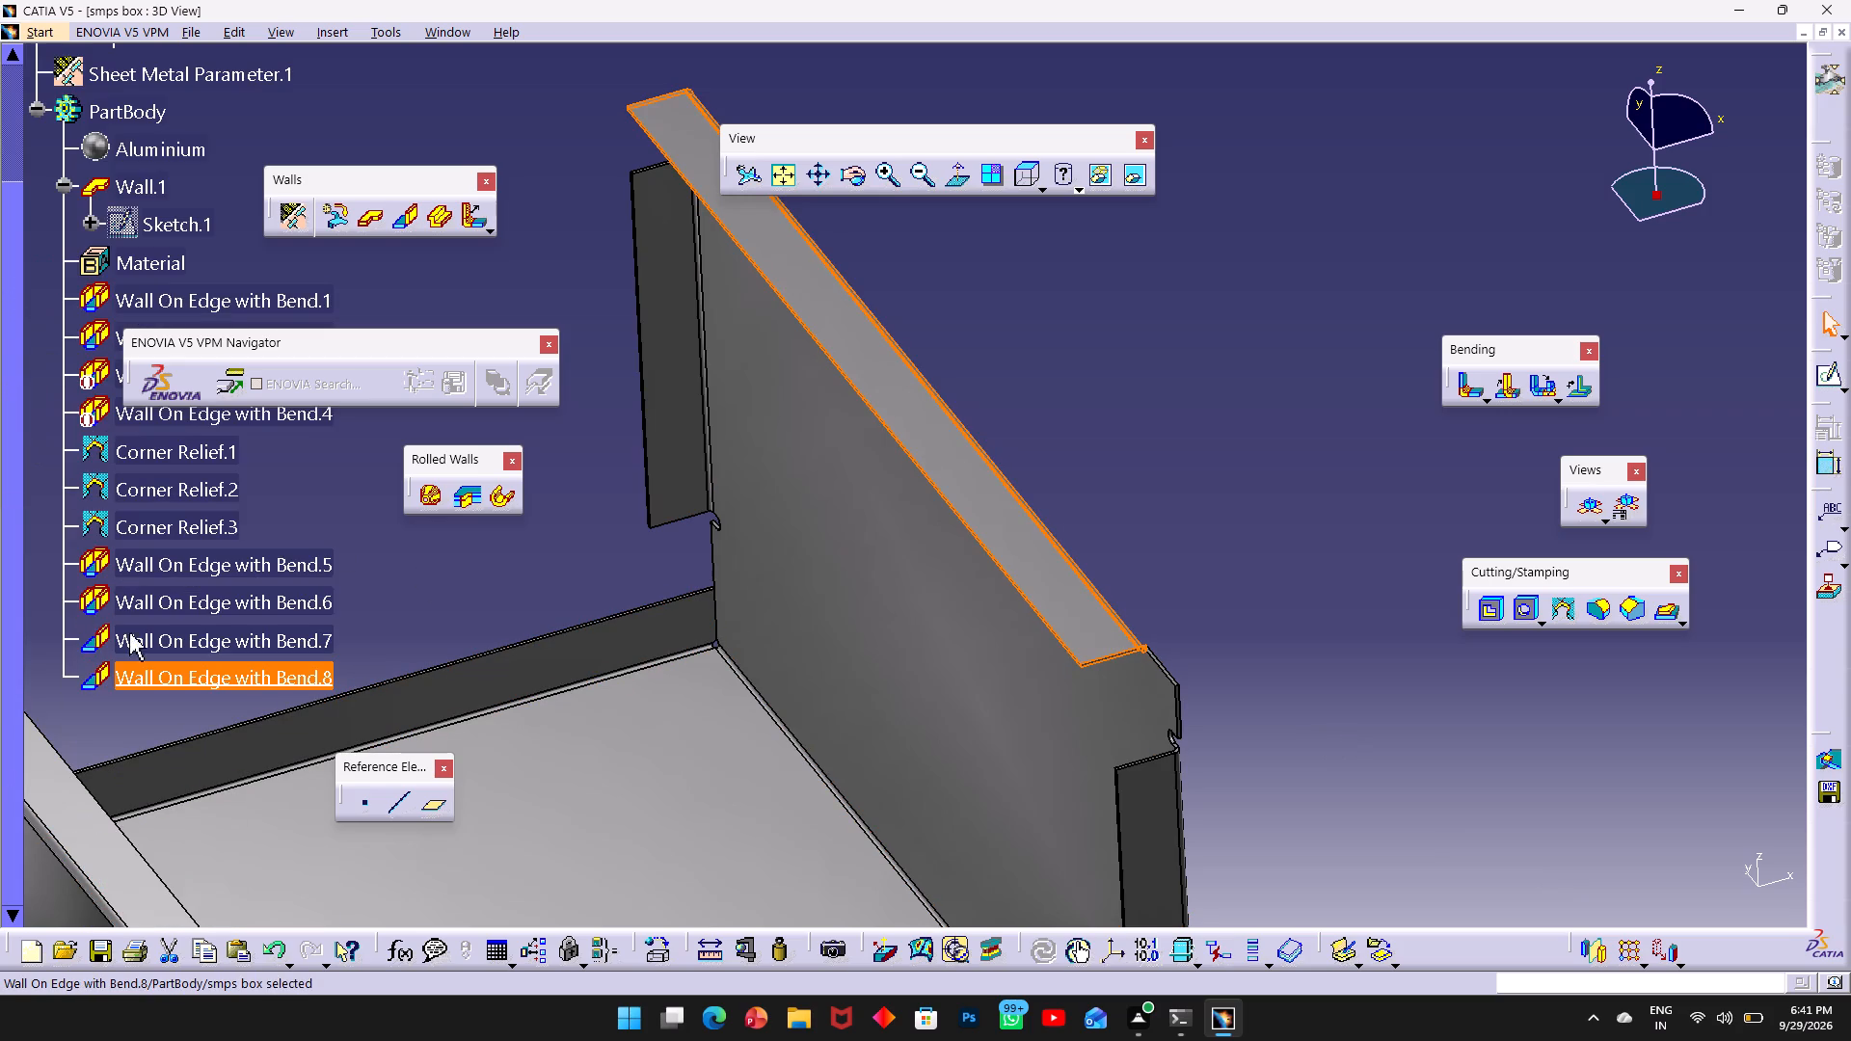
{"action": "double_click", "coordinate": [195, 675]}
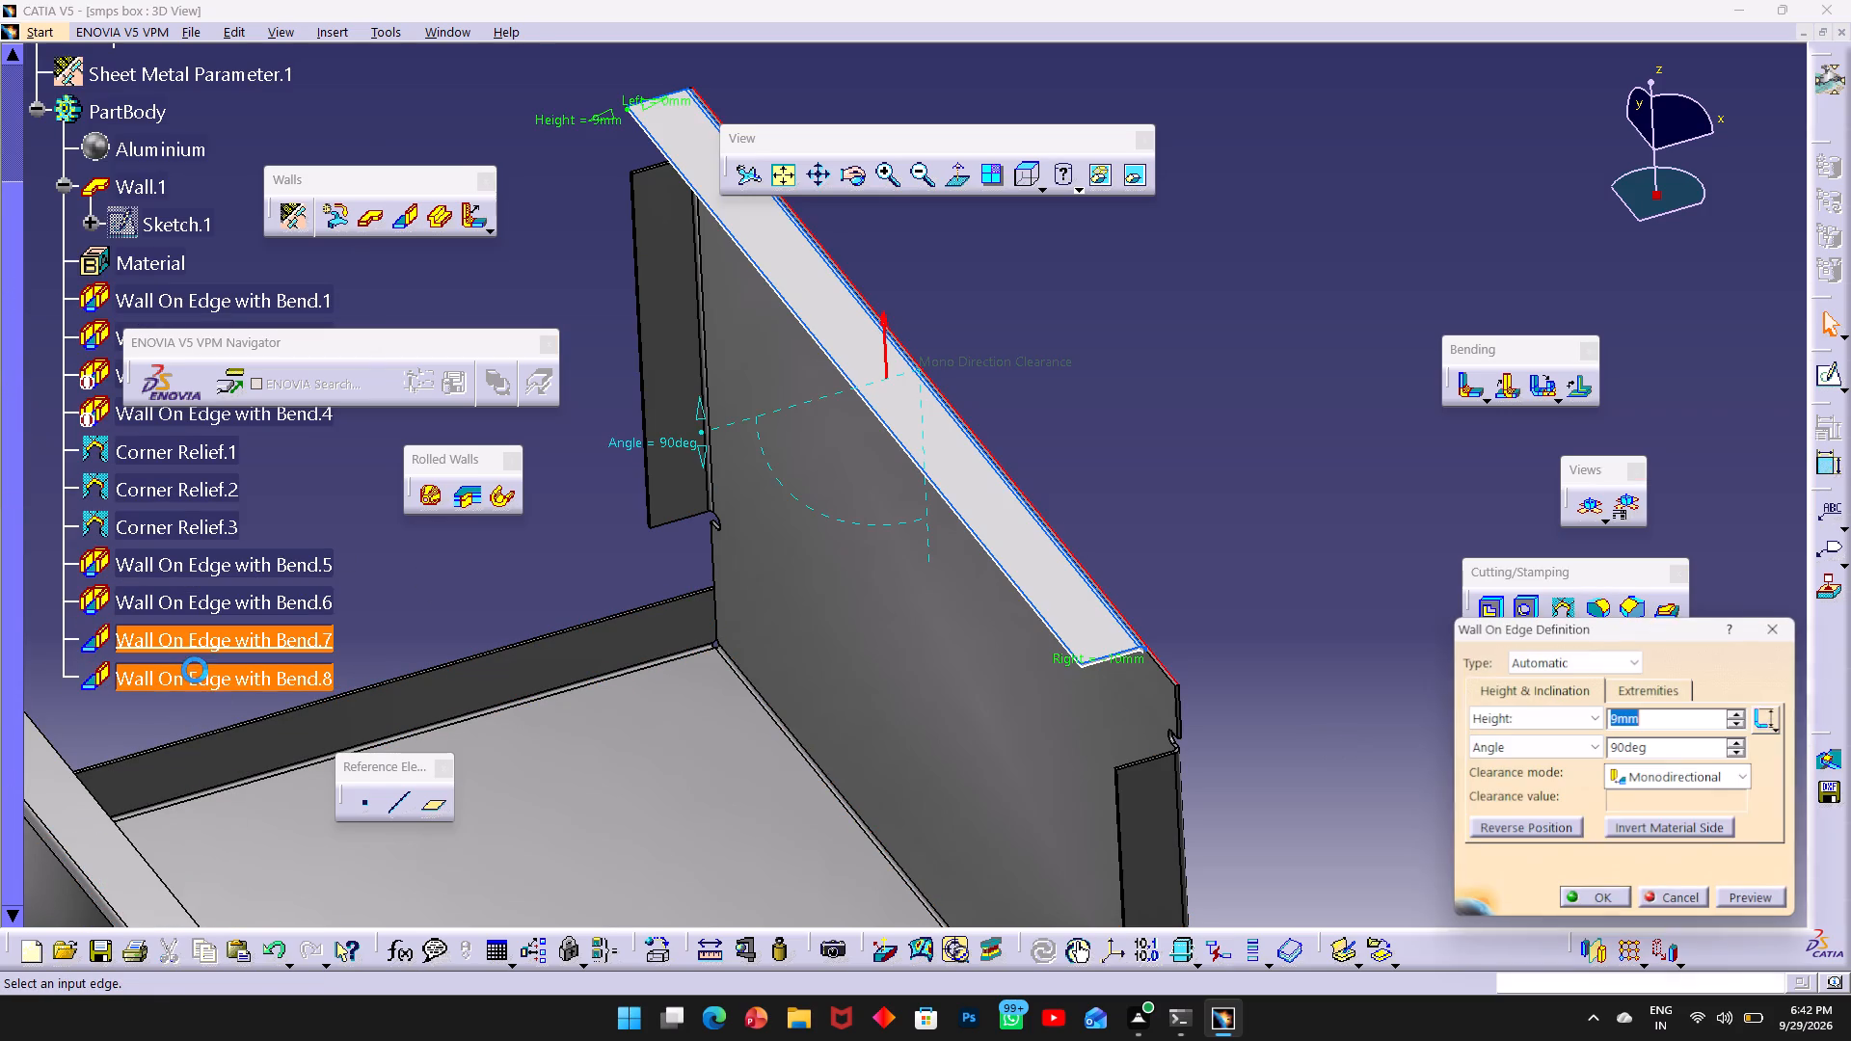
{"action": "left_click", "coordinate": [1706, 862]}
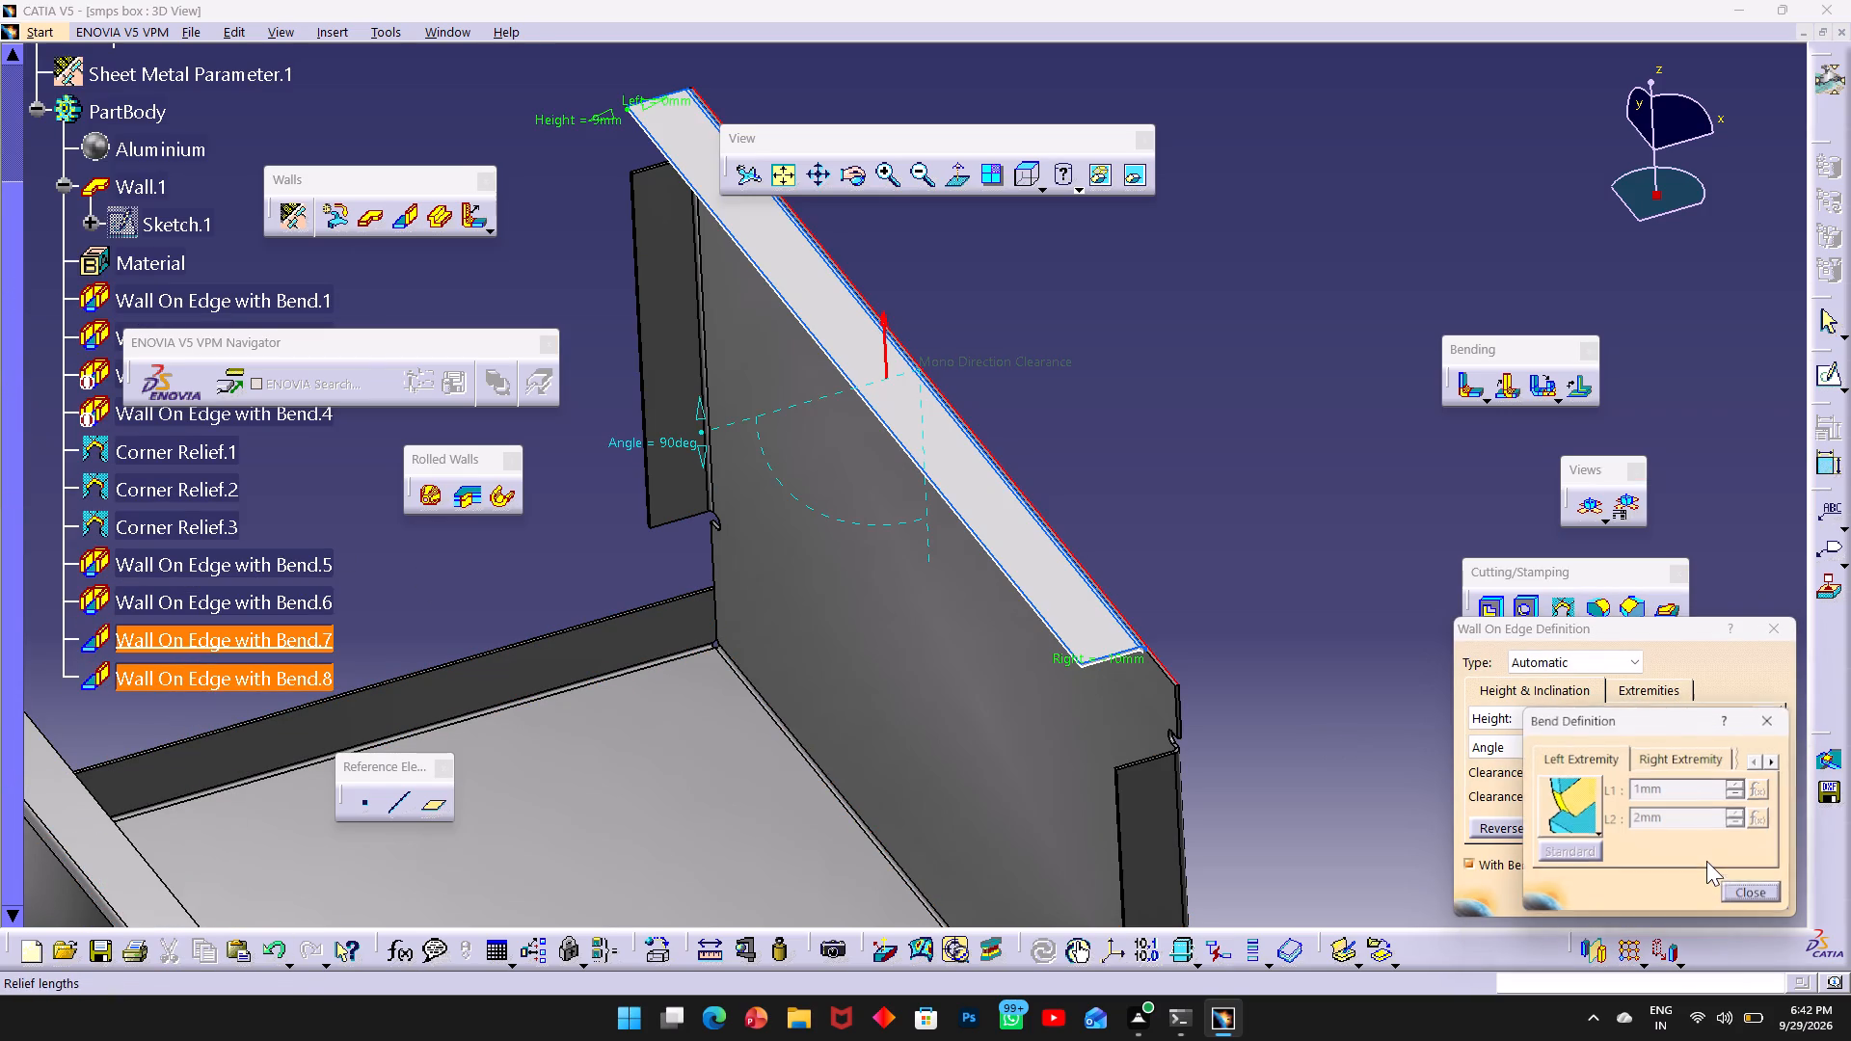
{"action": "left_click", "coordinate": [1599, 835]}
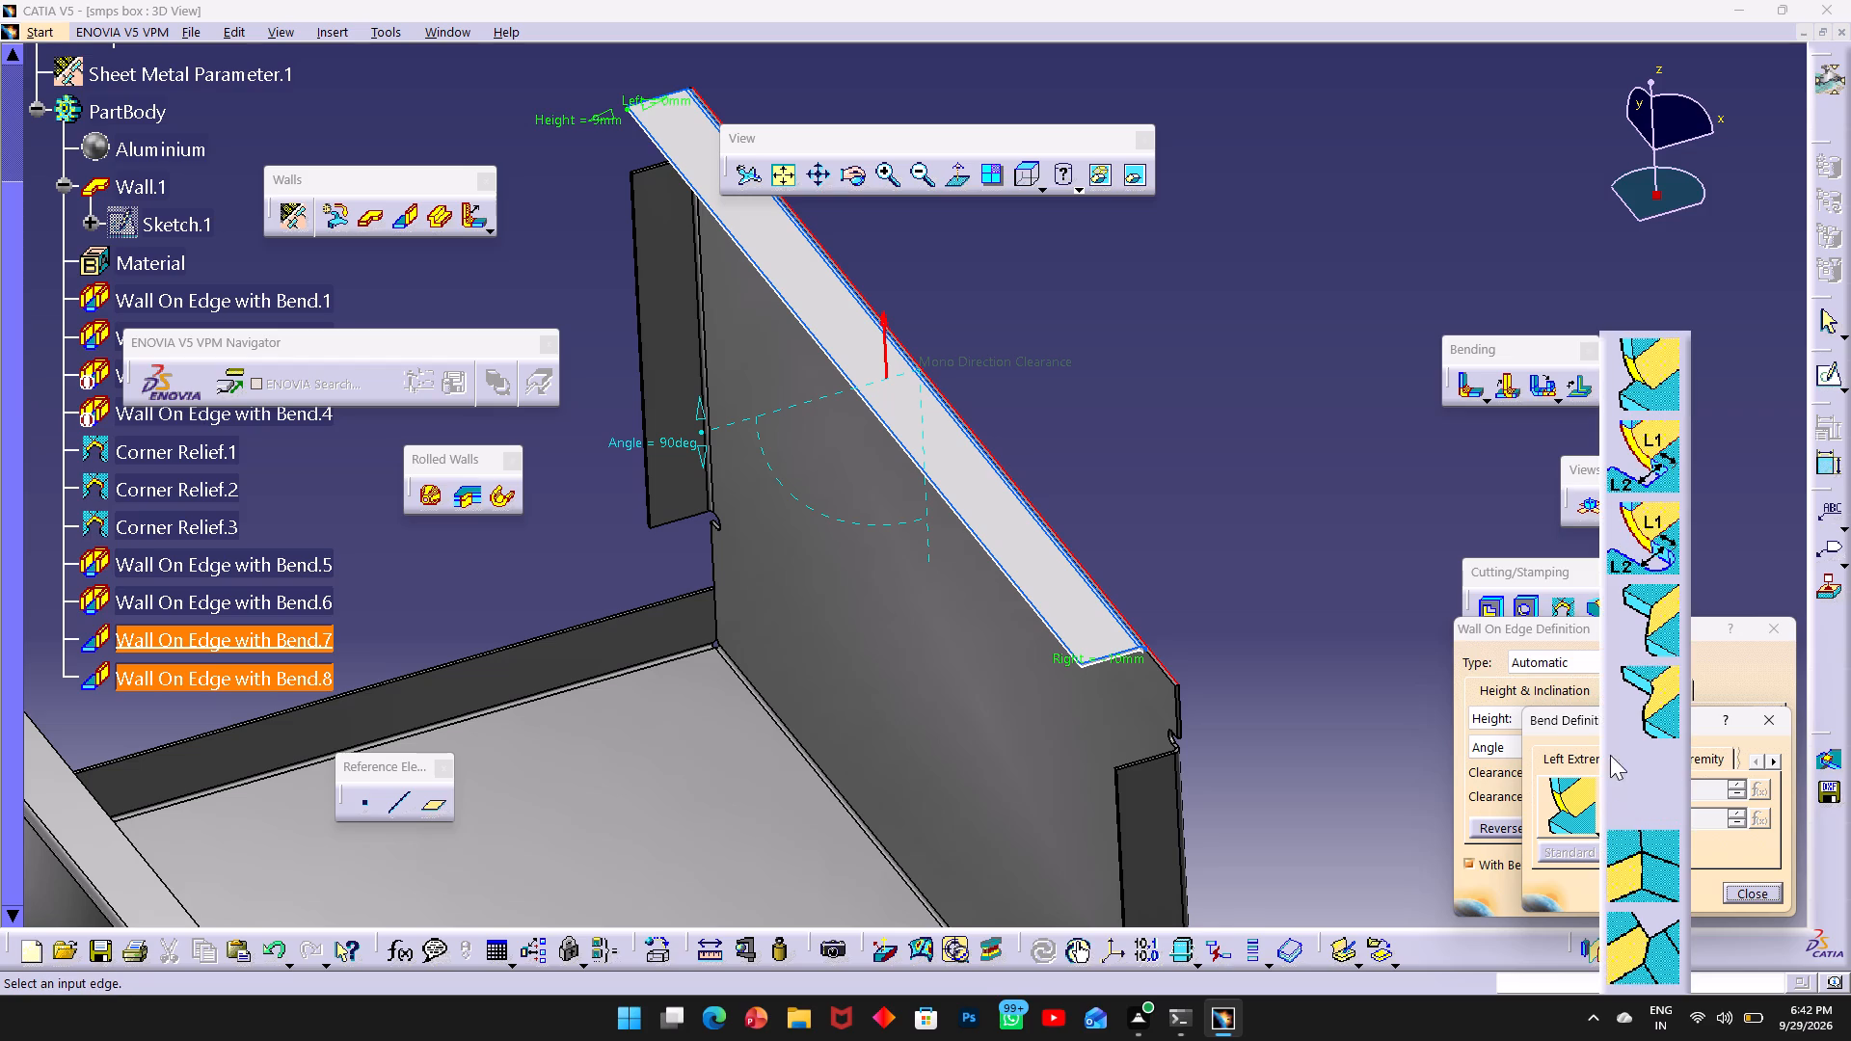
{"action": "left_click", "coordinate": [1640, 565]}
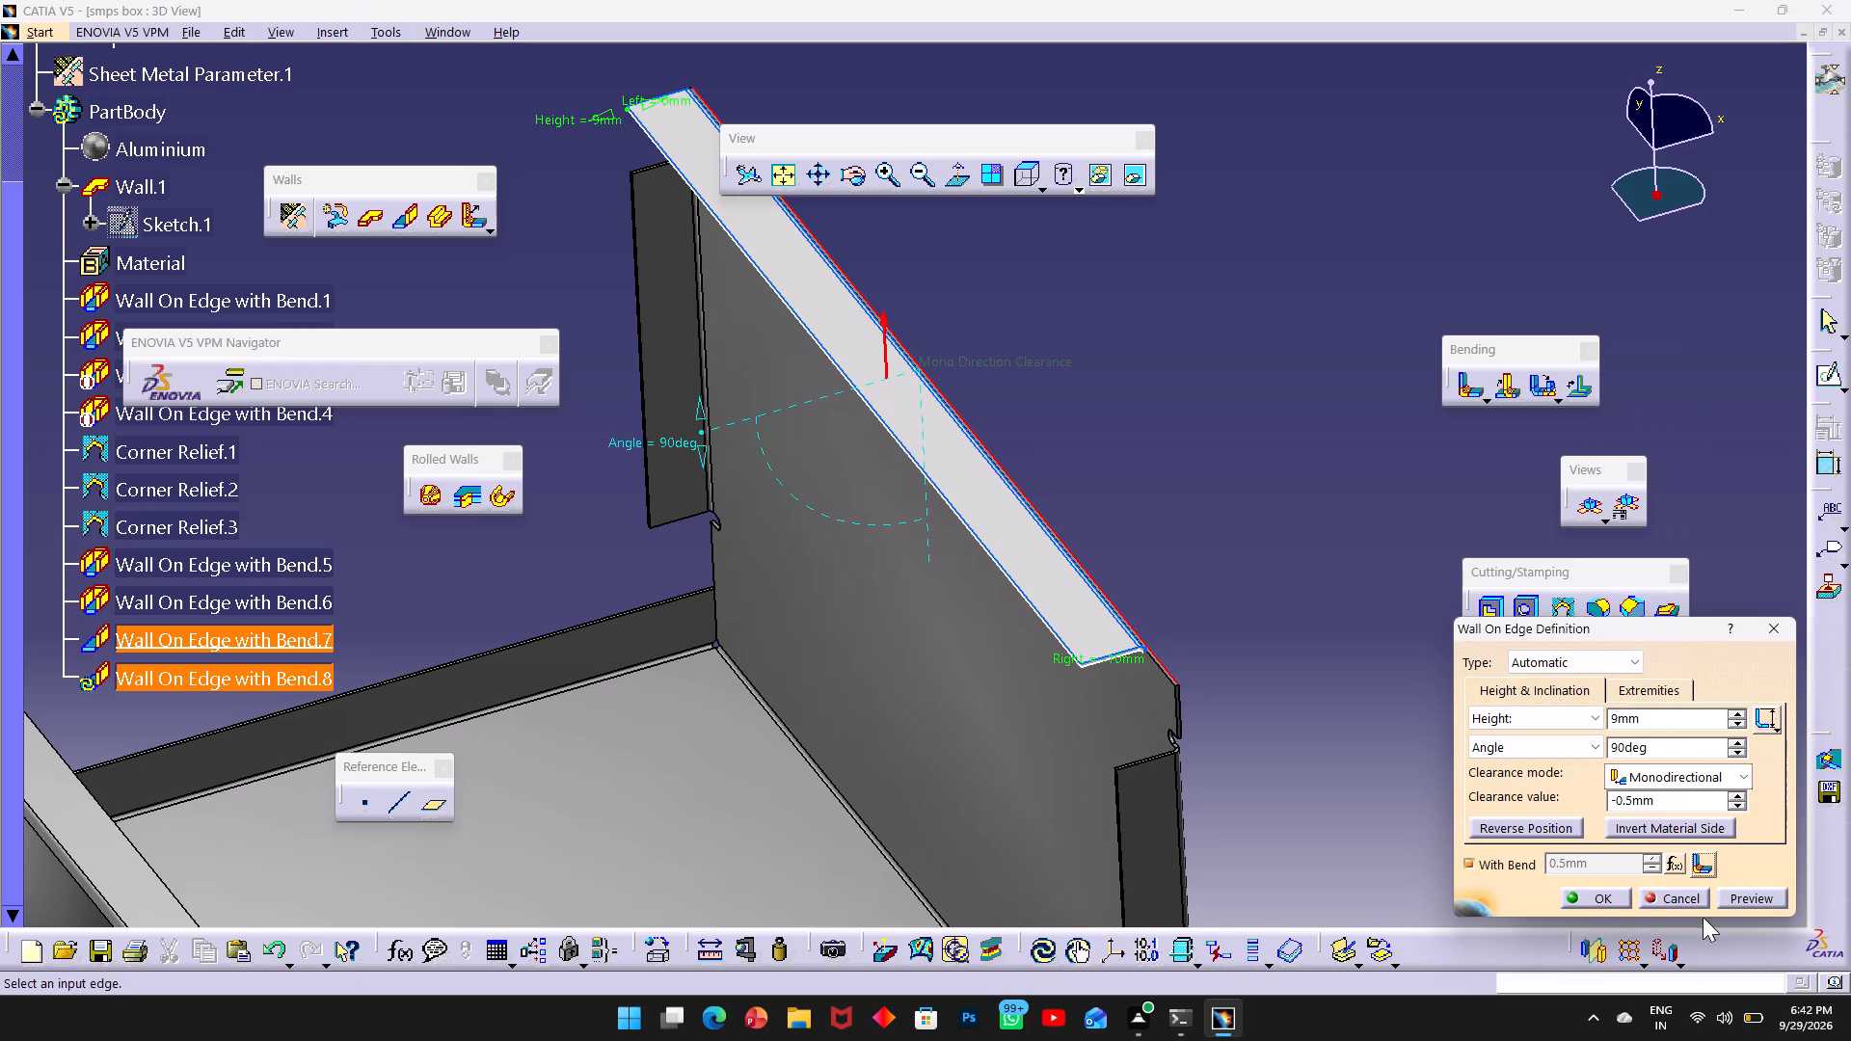
{"action": "left_click", "coordinate": [1596, 894]}
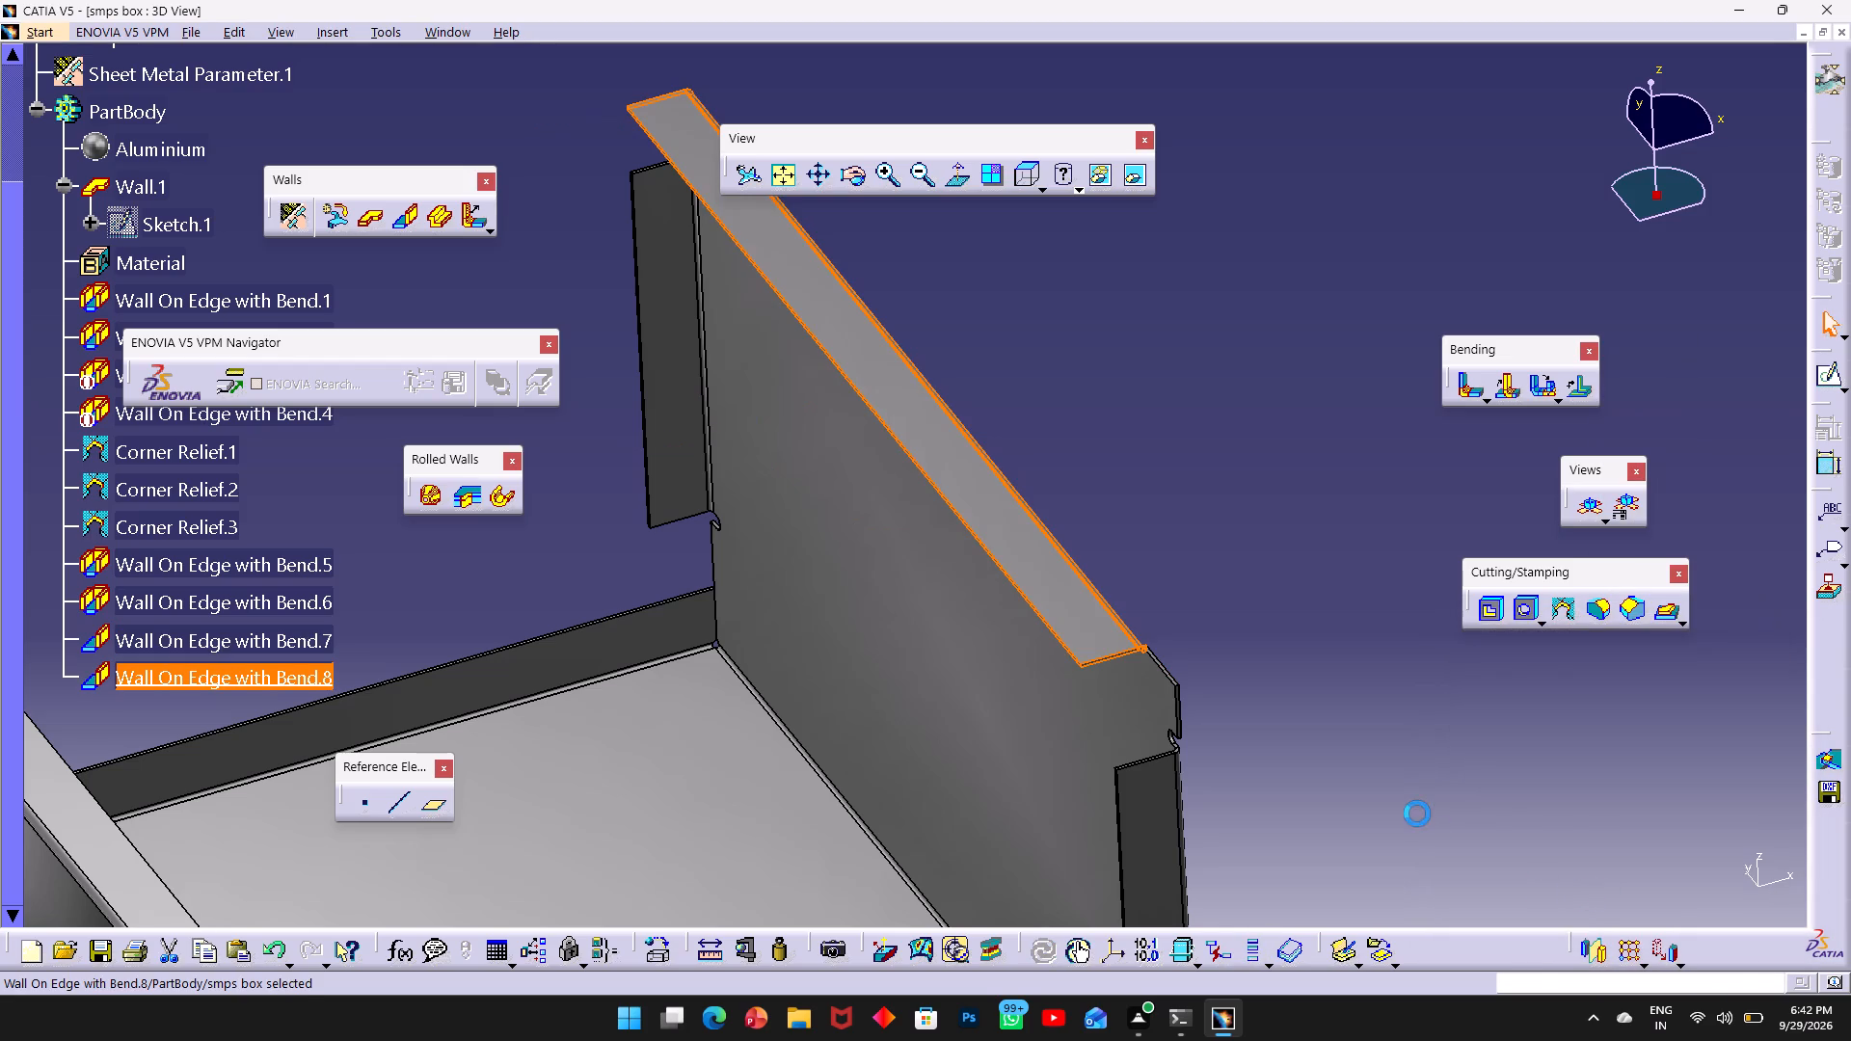
{"action": "left_click", "coordinate": [1414, 799]}
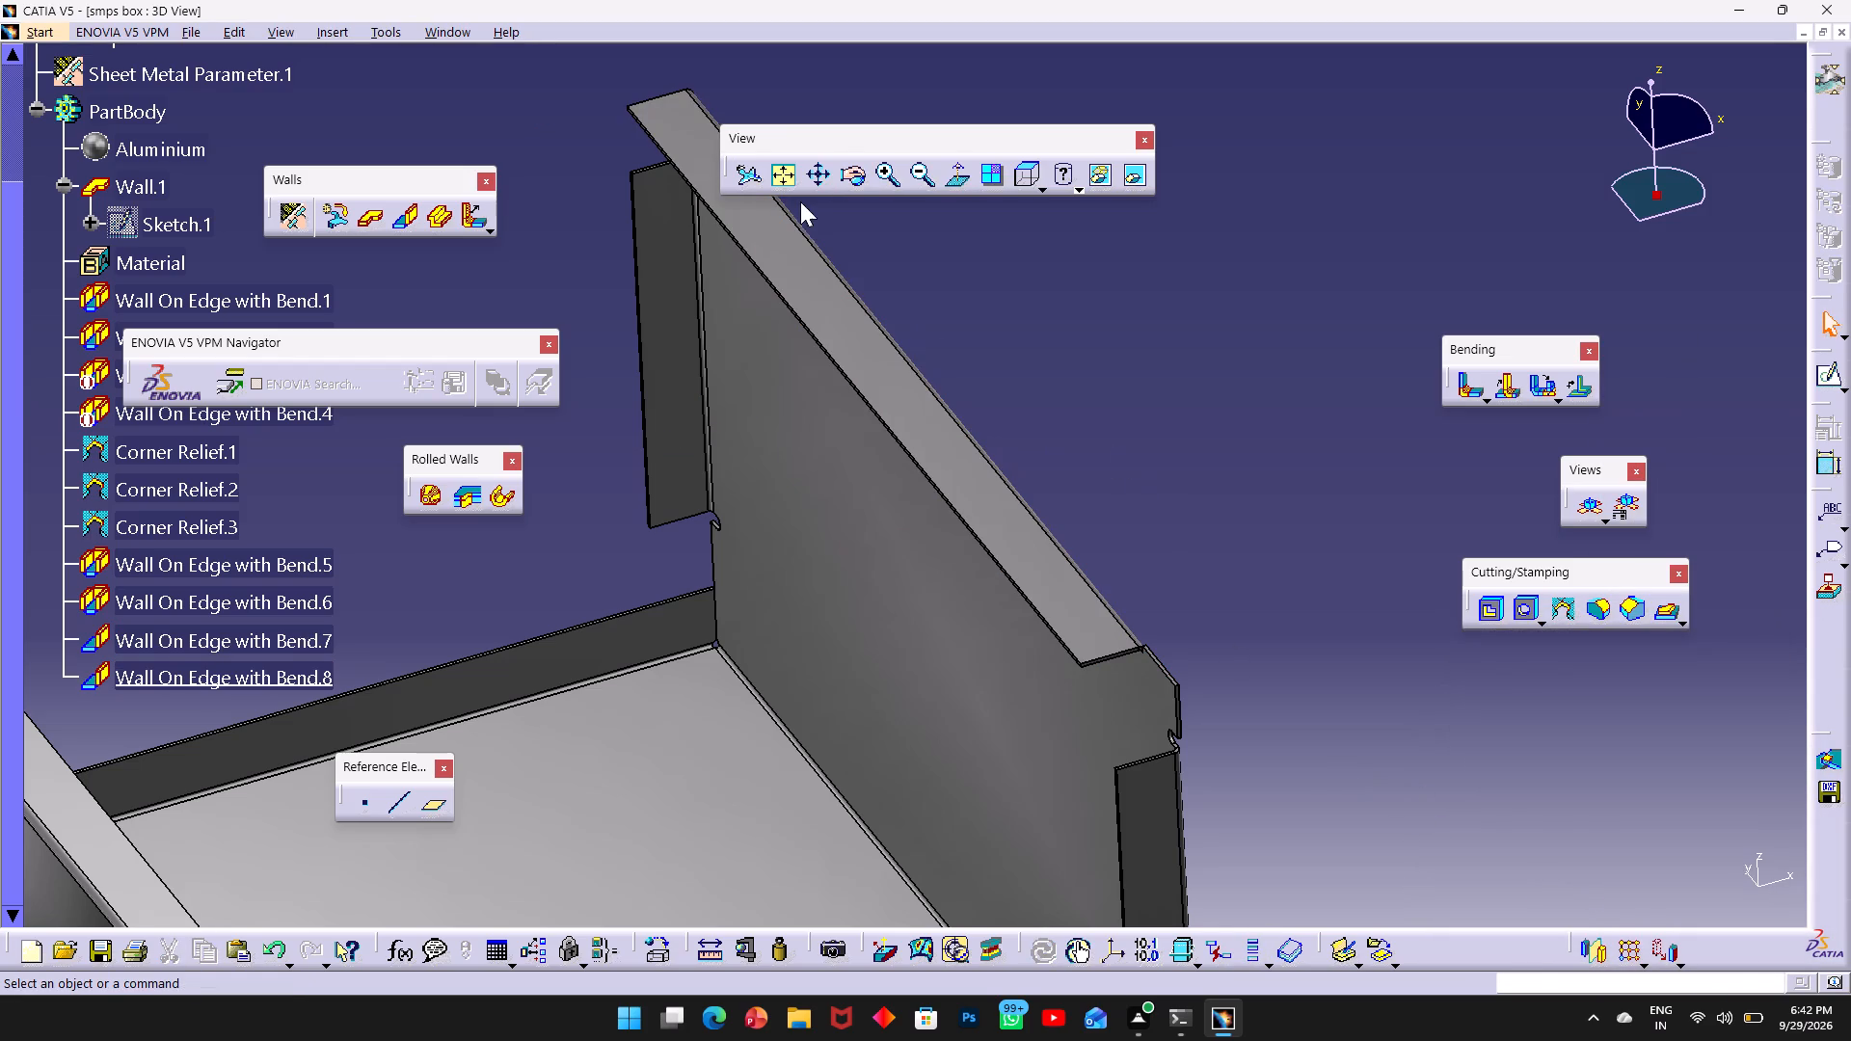
Inspect the ends of the edited top flange and its neighbouring side flange from several angles.
{"action": "left_click", "coordinate": [857, 171]}
{"action": "left_click_drag", "start_coordinate": [1029, 336], "coordinate": [1002, 367]}
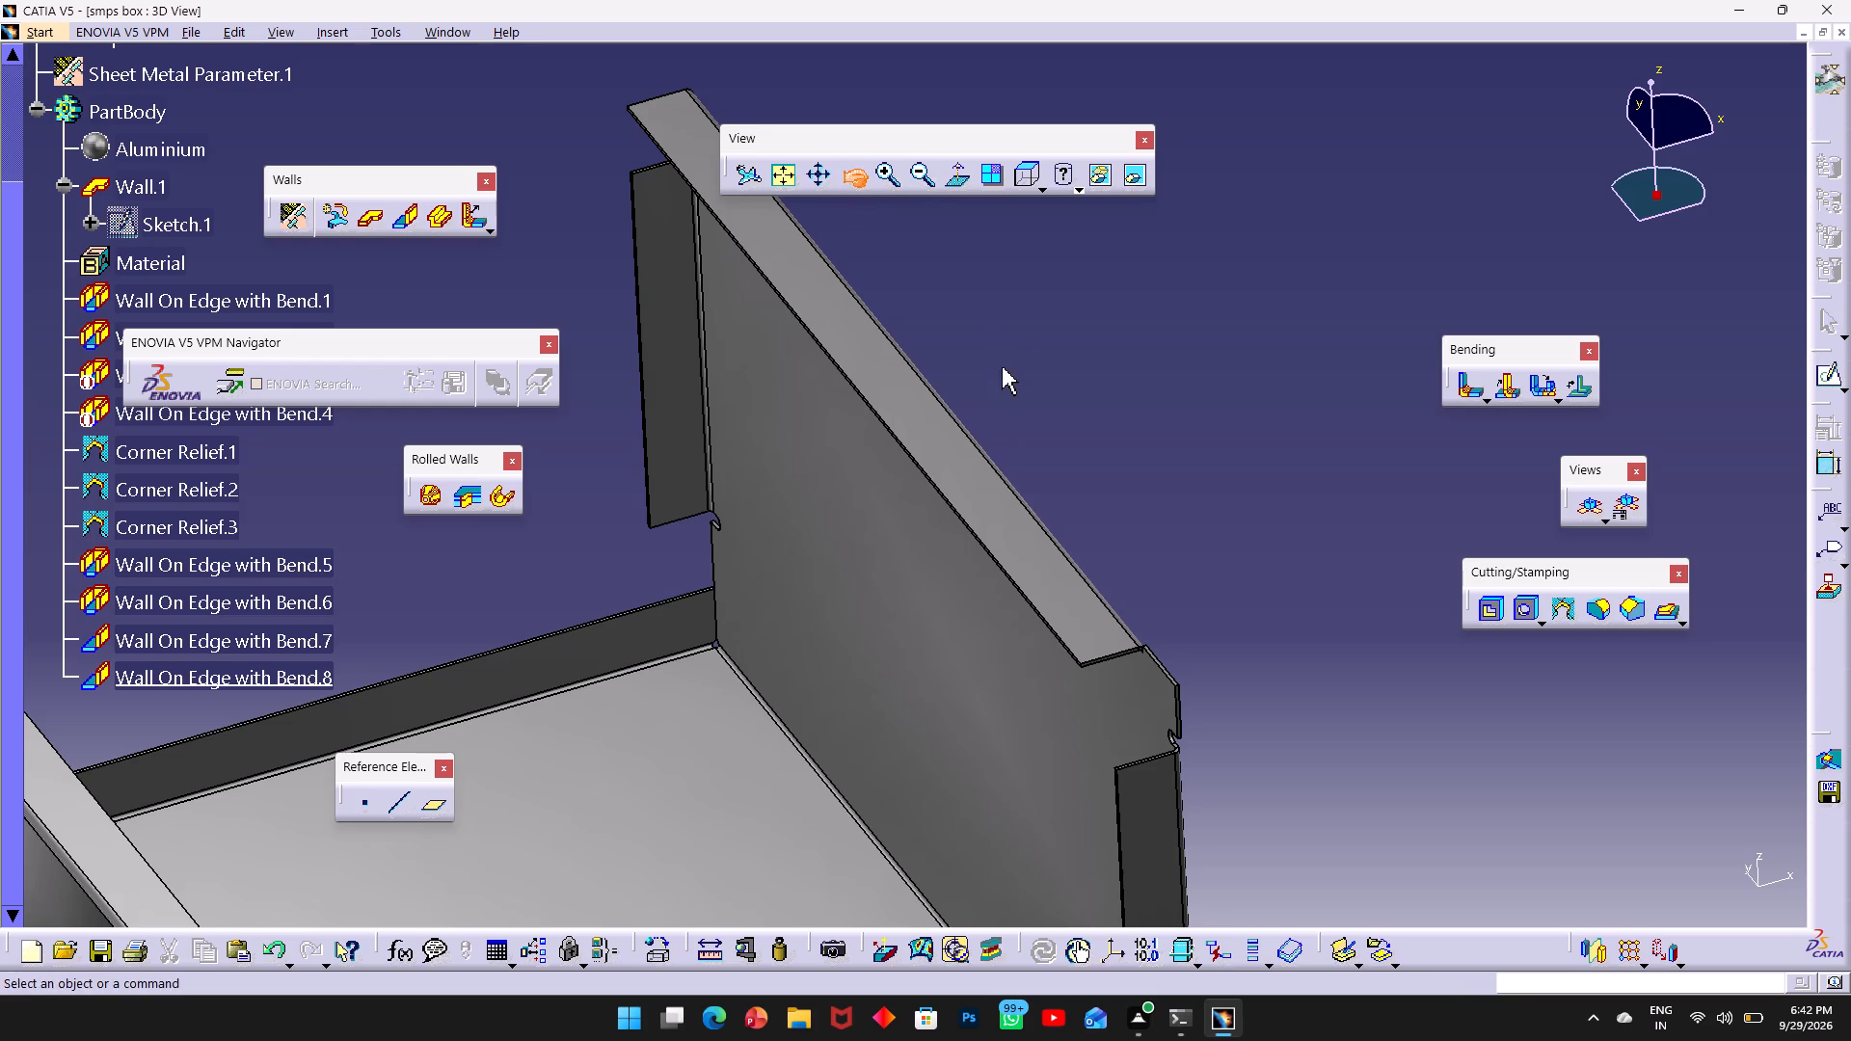
{"action": "left_click_drag", "start_coordinate": [1002, 367], "coordinate": [654, 446]}
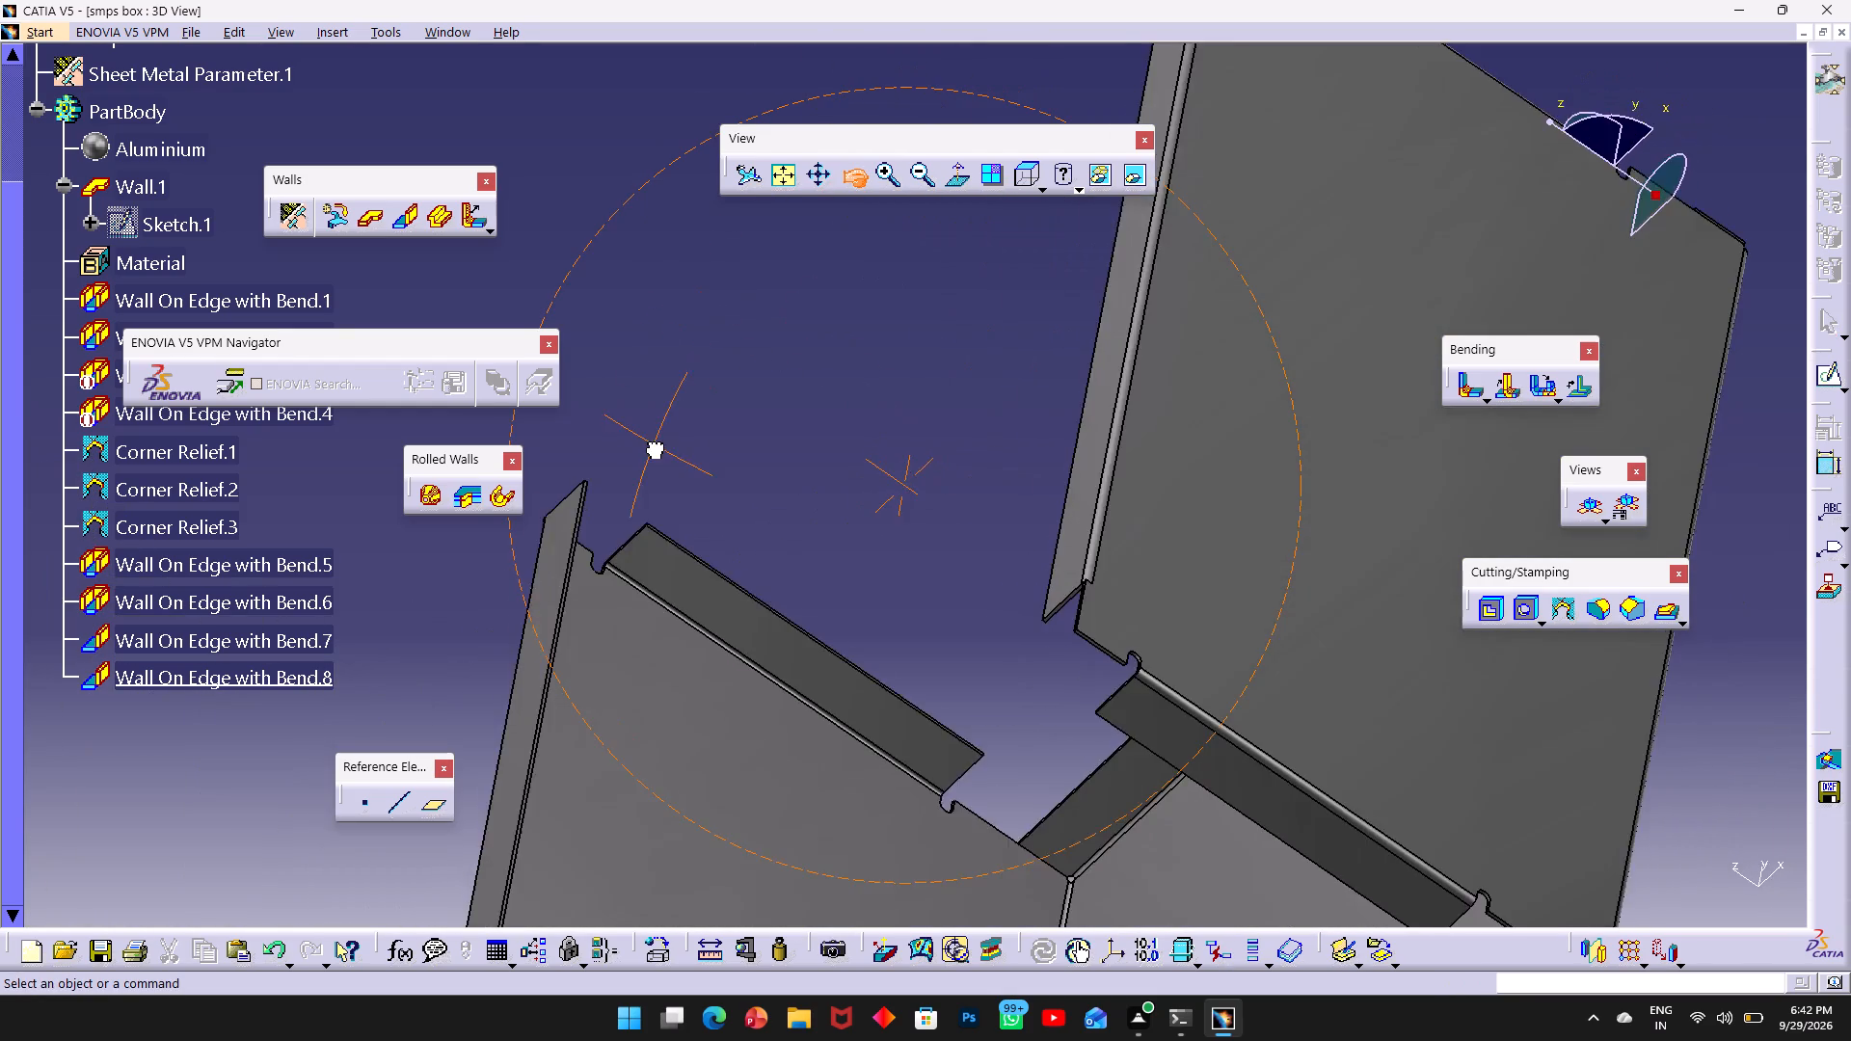
{"action": "left_click_drag", "start_coordinate": [654, 446], "coordinate": [875, 676]}
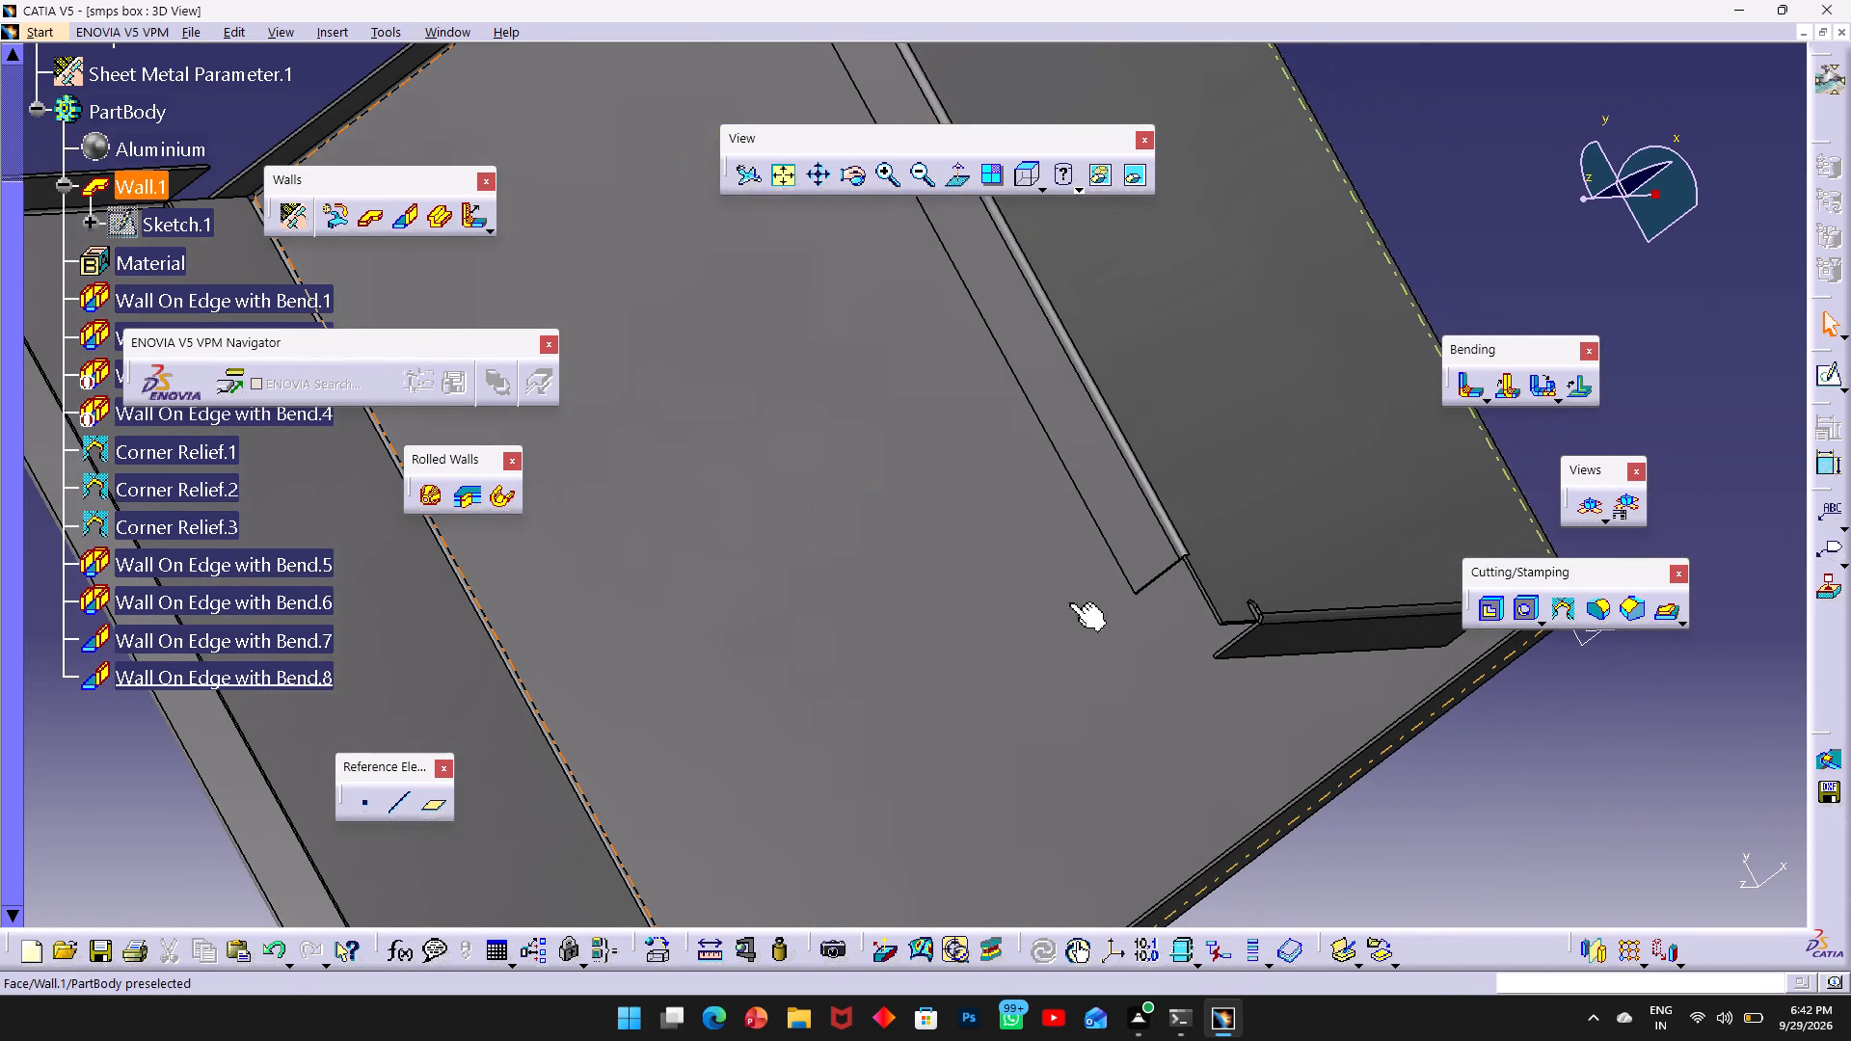
{"action": "scroll", "coordinate": [1227, 546], "scroll_direction": "down", "scroll_amount": 2}
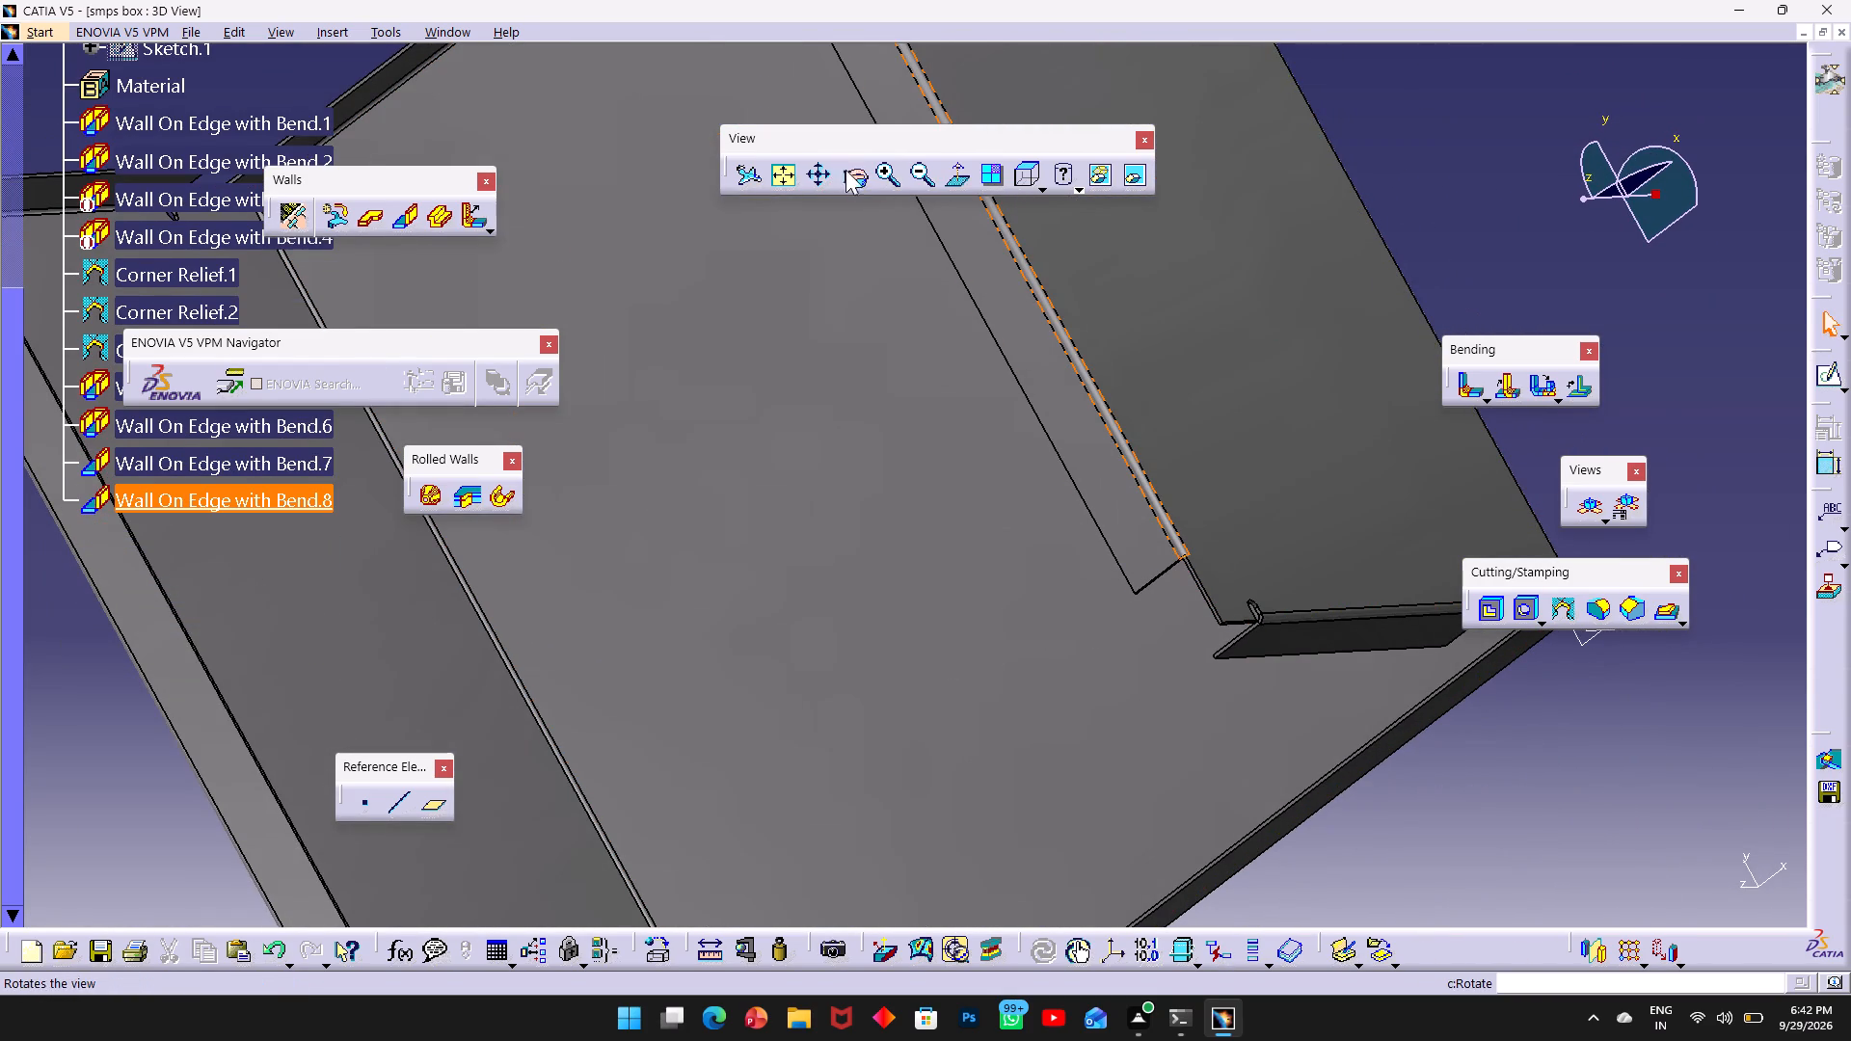
{"action": "left_click", "coordinate": [853, 174]}
{"action": "left_click_drag", "start_coordinate": [1391, 503], "coordinate": [1131, 513]}
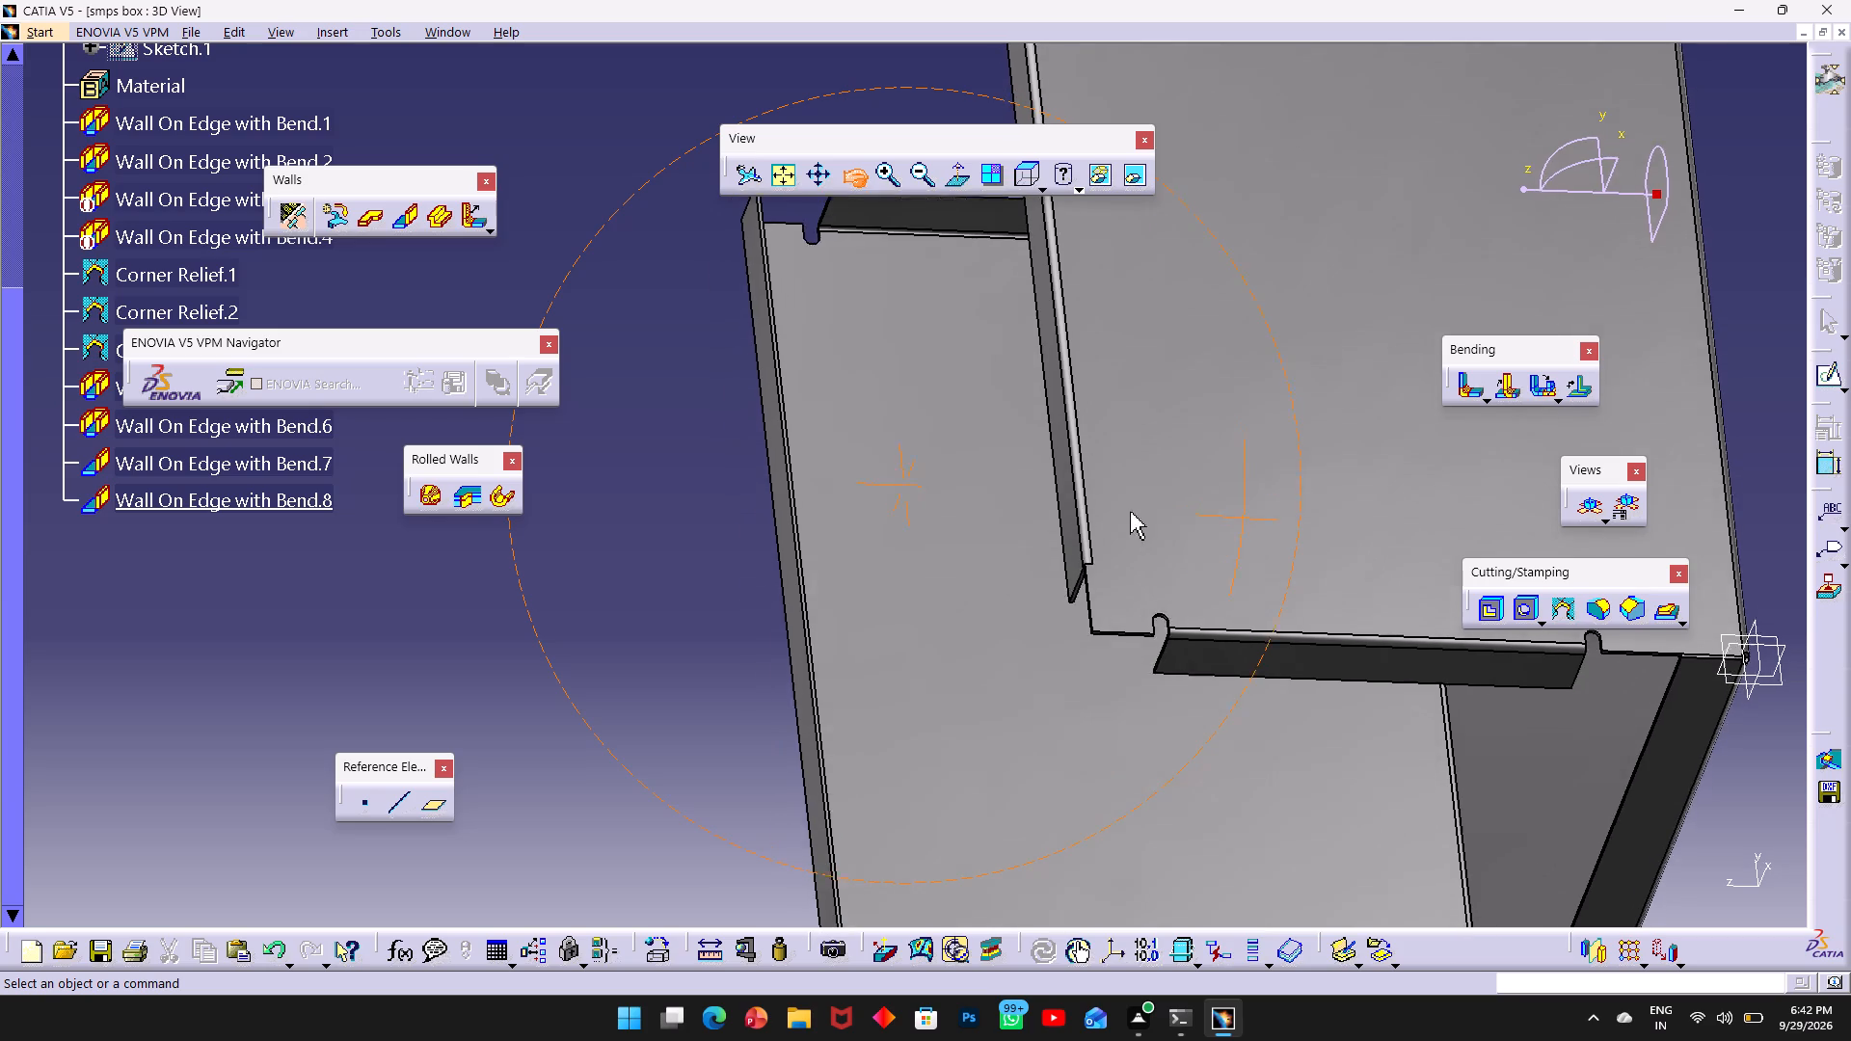
Examine the flange ends from several angles and reopen Wall On Edge with Bend.8 to review its bend settings.
{"action": "left_click_drag", "start_coordinate": [1131, 513], "coordinate": [1373, 514]}
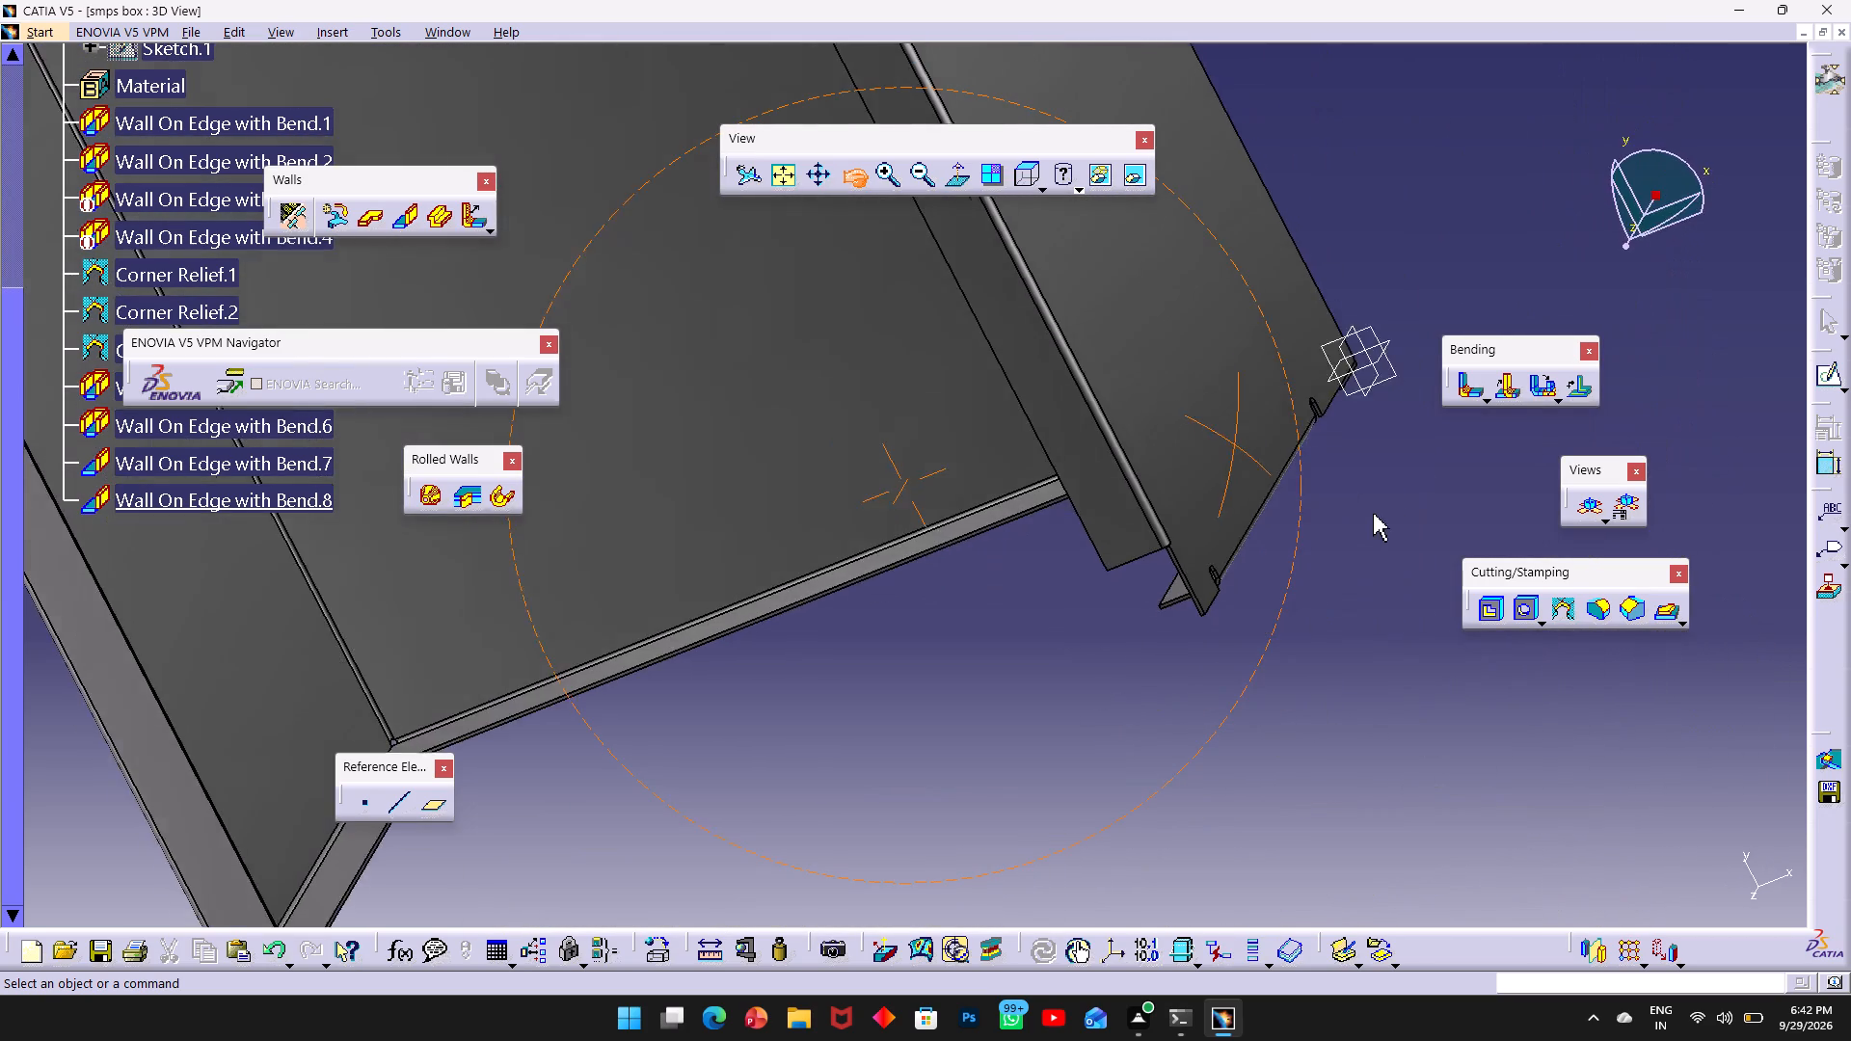
{"action": "left_click_drag", "start_coordinate": [1373, 514], "coordinate": [1066, 535]}
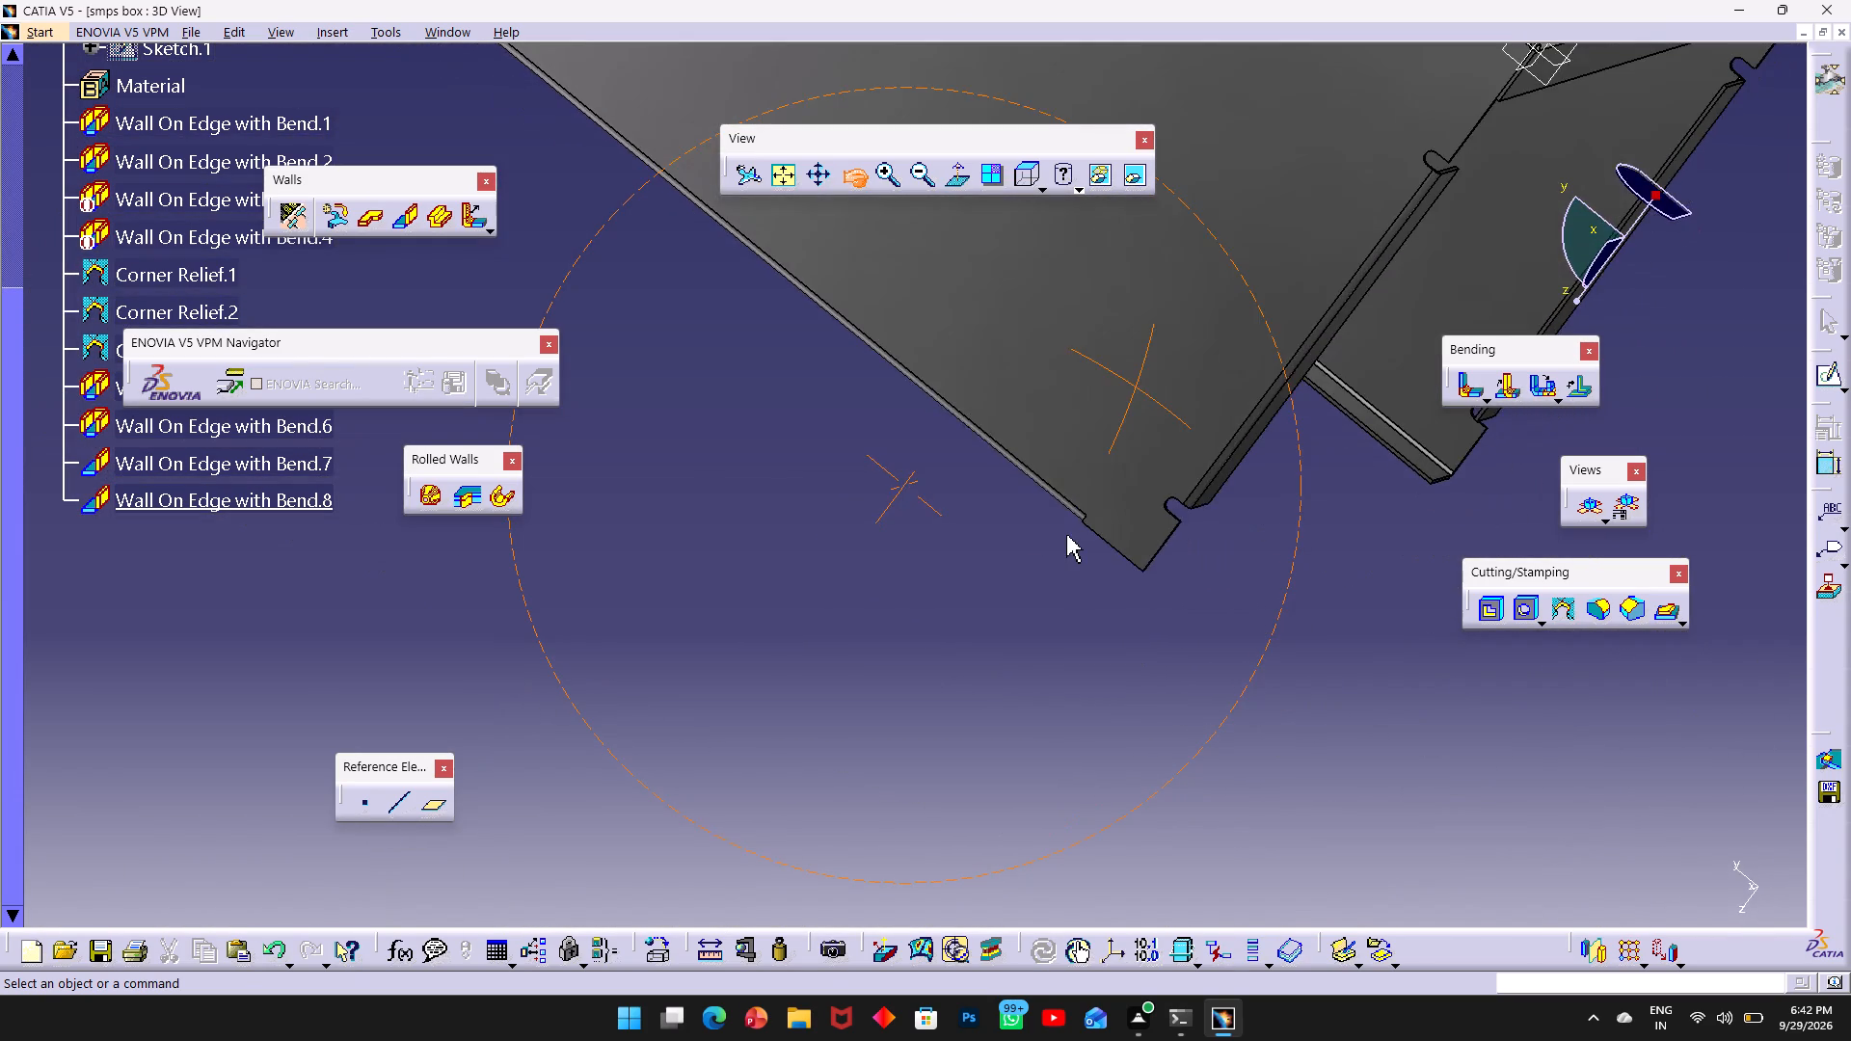
{"action": "left_click_drag", "start_coordinate": [1066, 535], "coordinate": [1173, 456]}
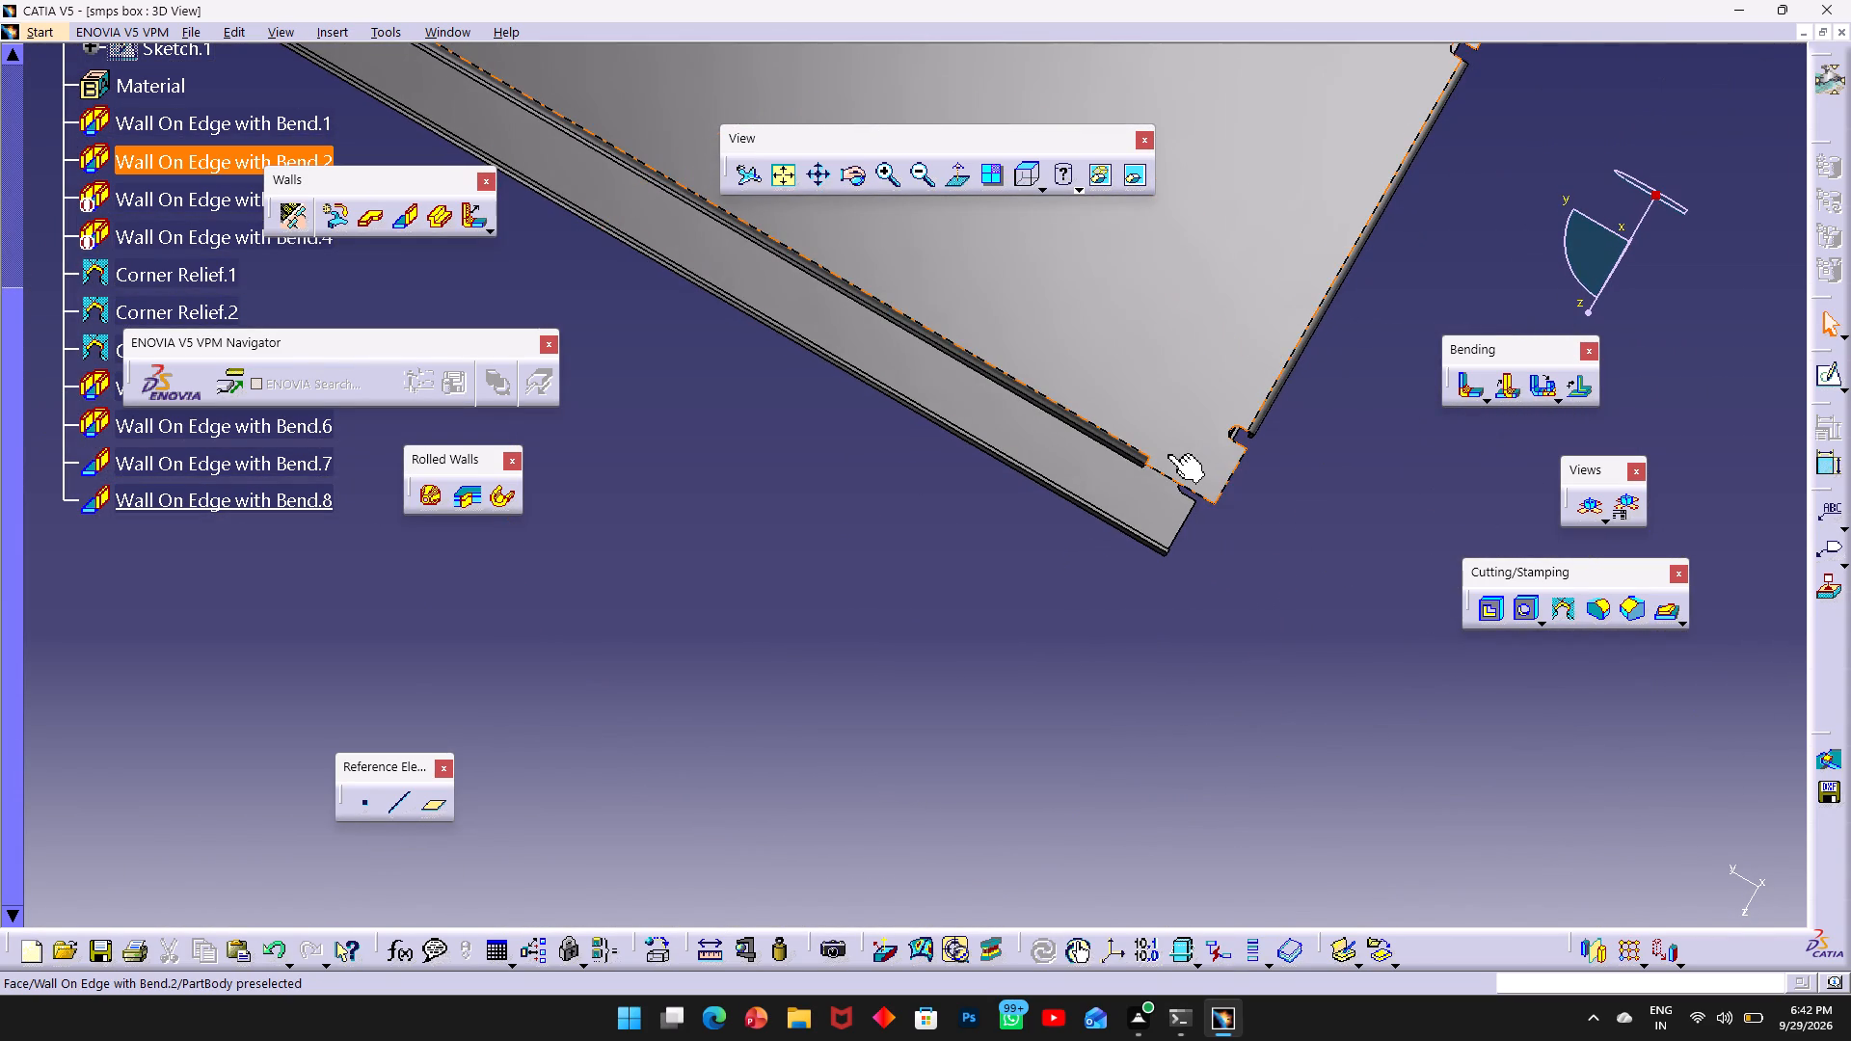
{"action": "left_click", "coordinate": [864, 173]}
{"action": "left_click_drag", "start_coordinate": [868, 434], "coordinate": [1663, 65]}
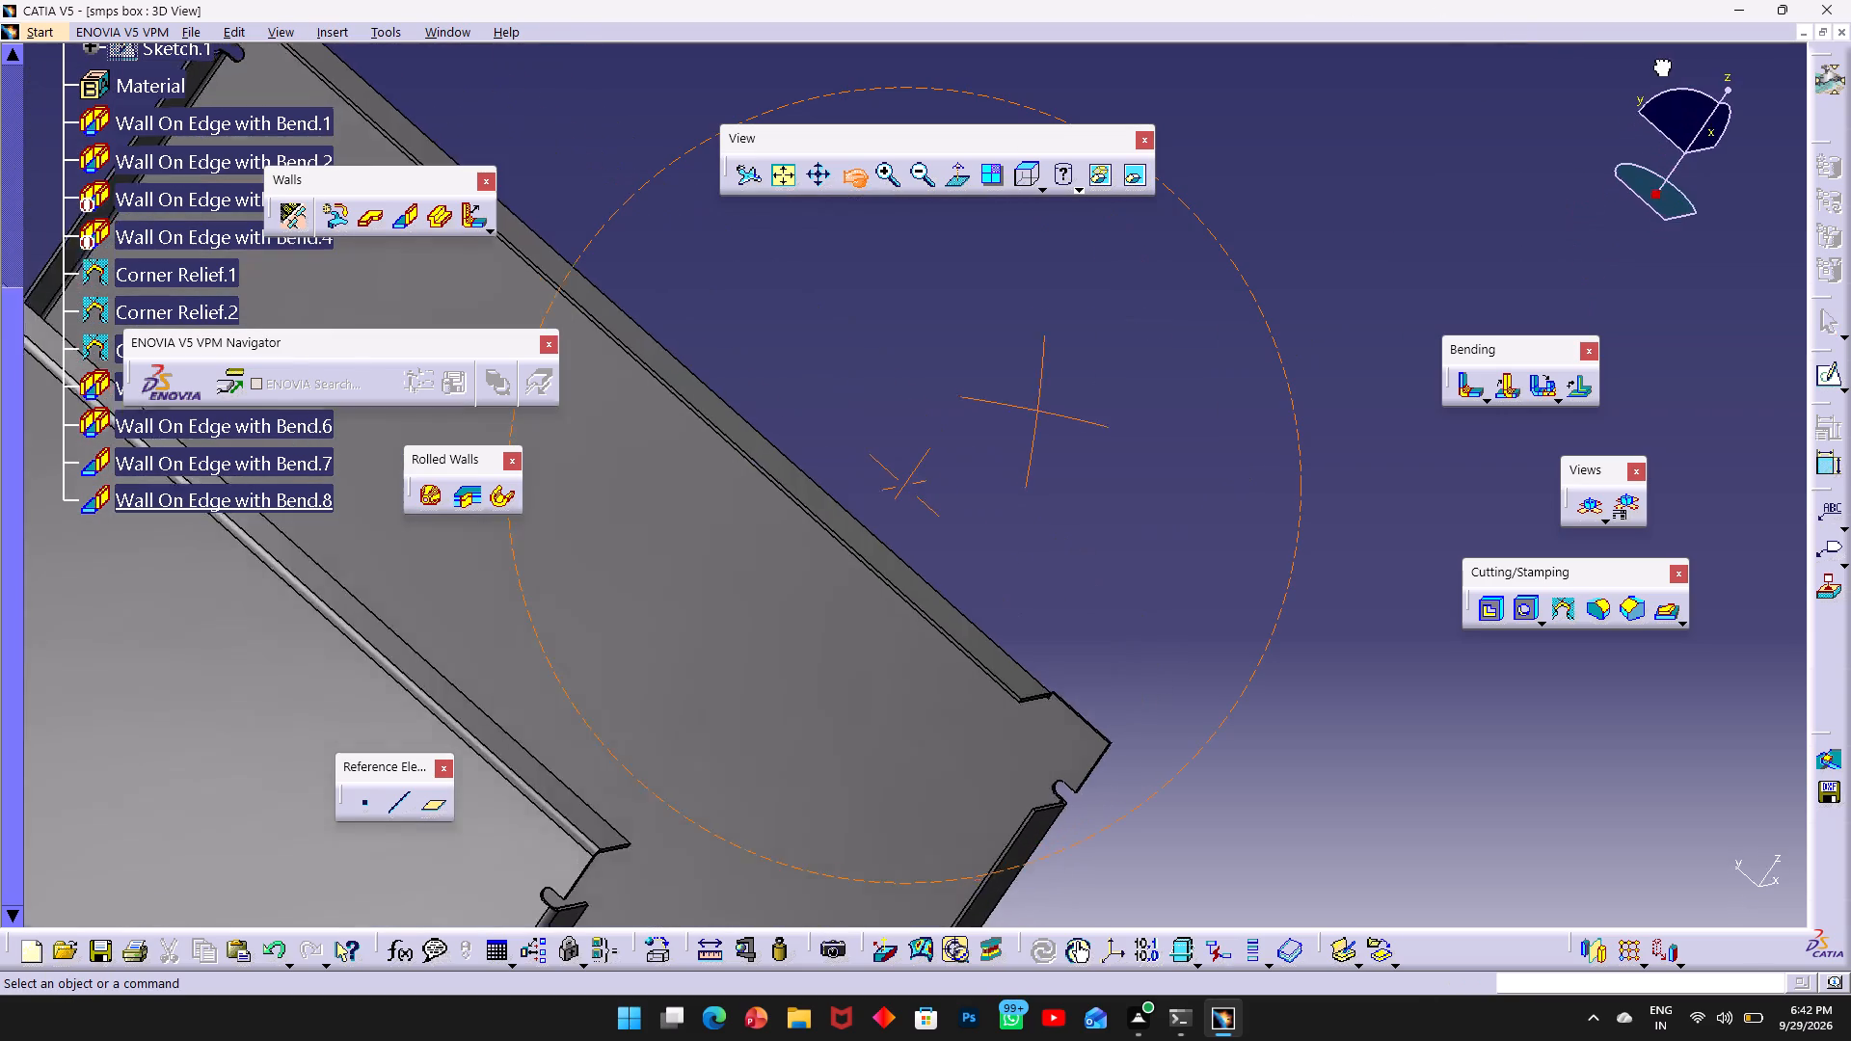
{"action": "left_click_drag", "start_coordinate": [1663, 65], "coordinate": [1594, 399]}
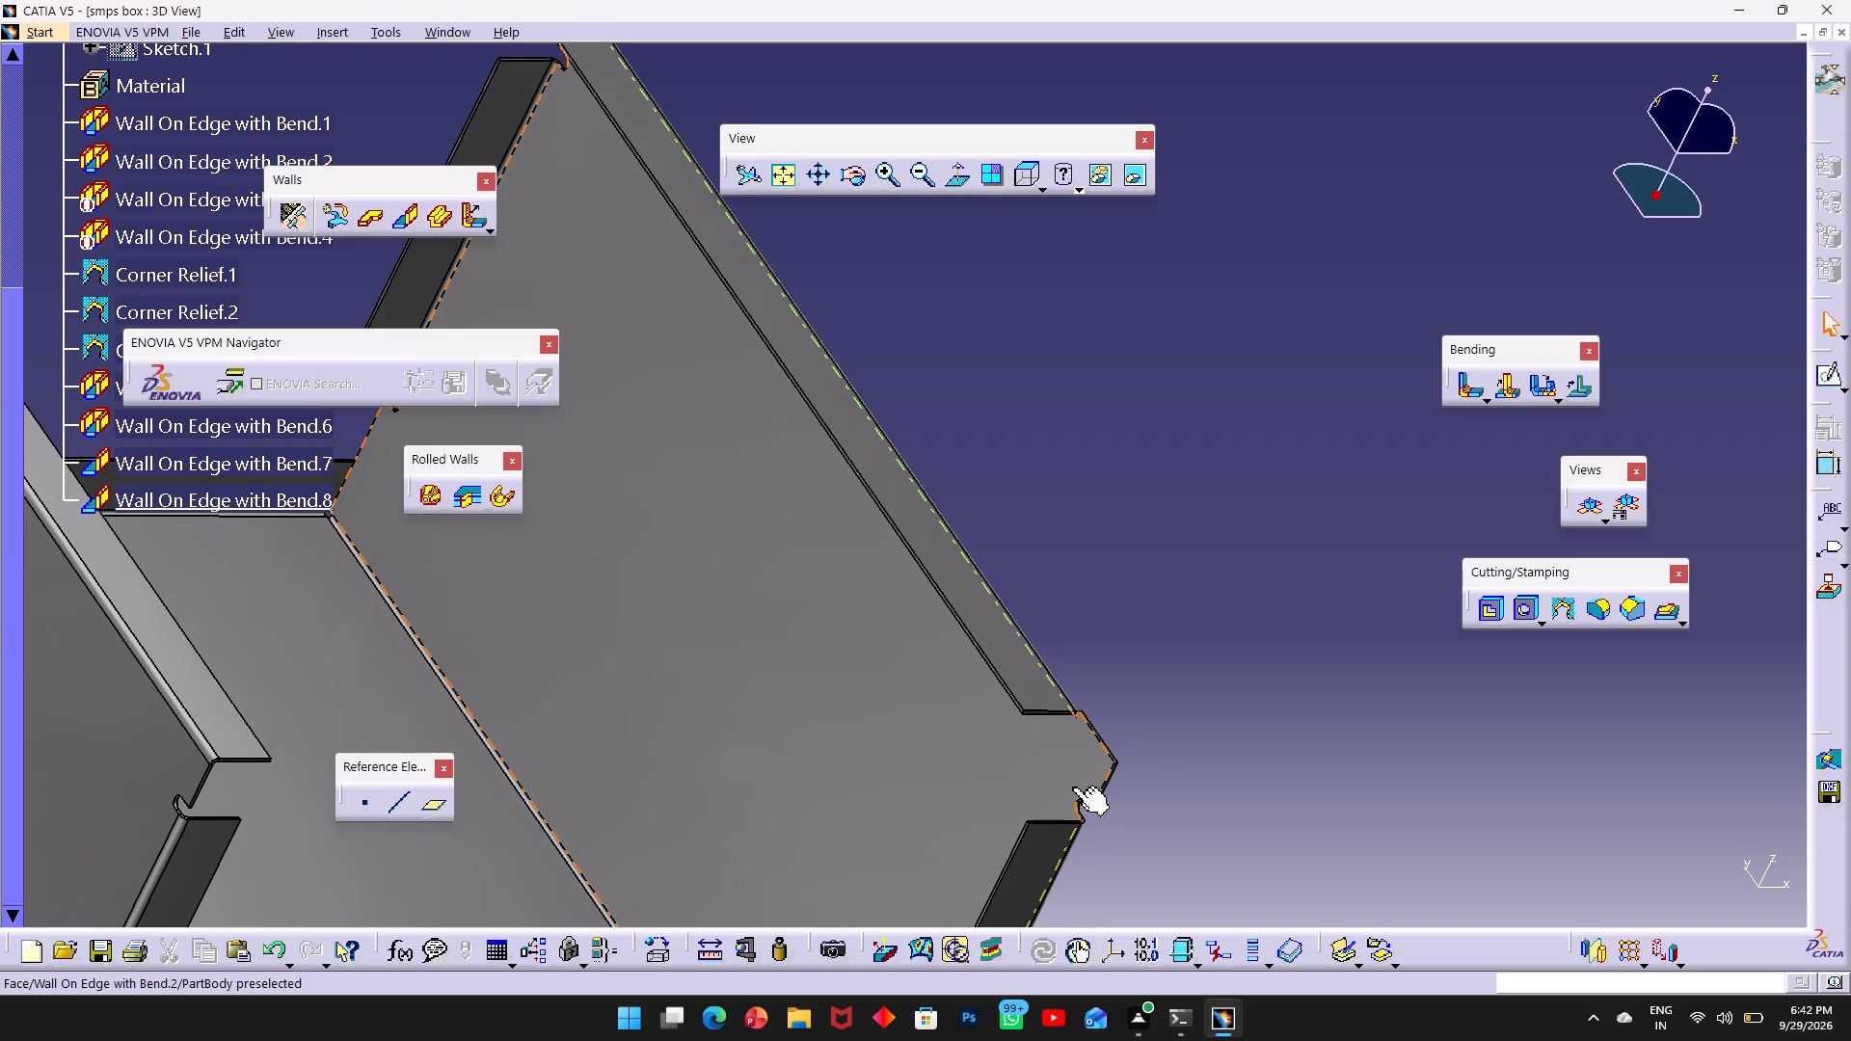
{"action": "double_click", "coordinate": [243, 505]}
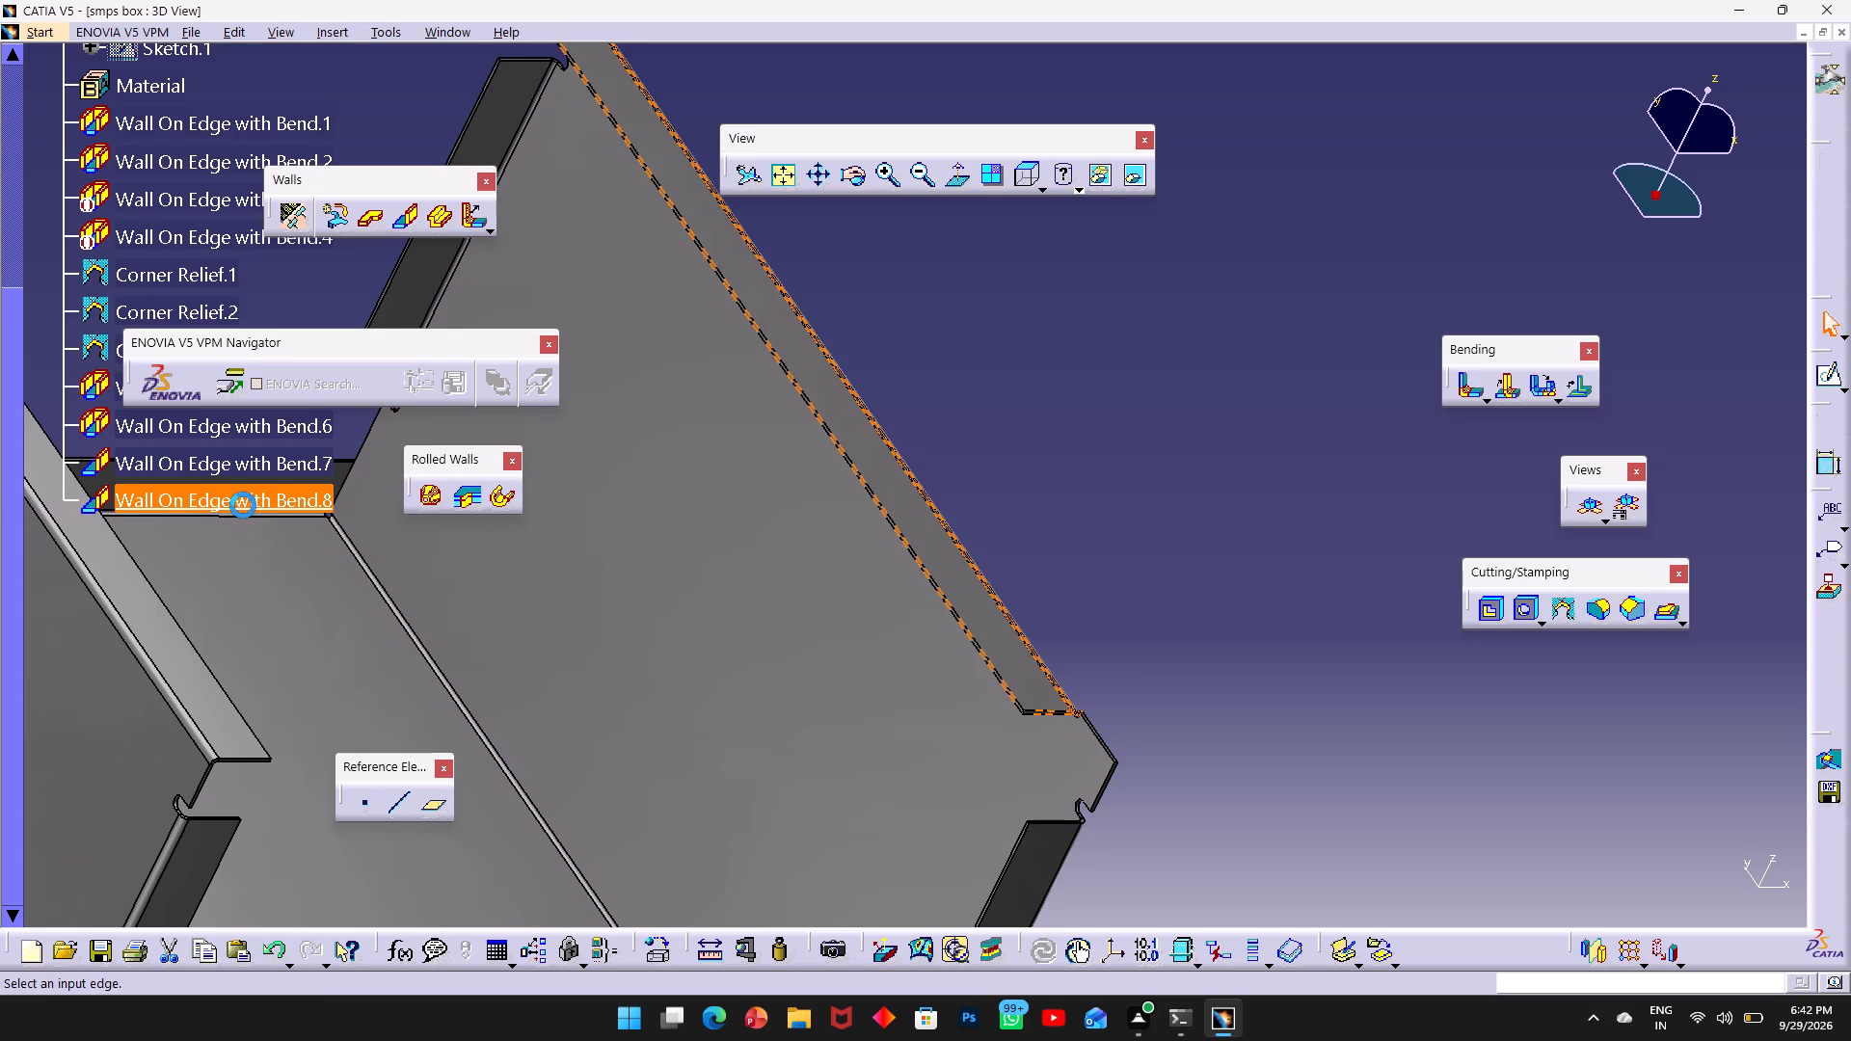
{"action": "left_click", "coordinate": [1705, 857]}
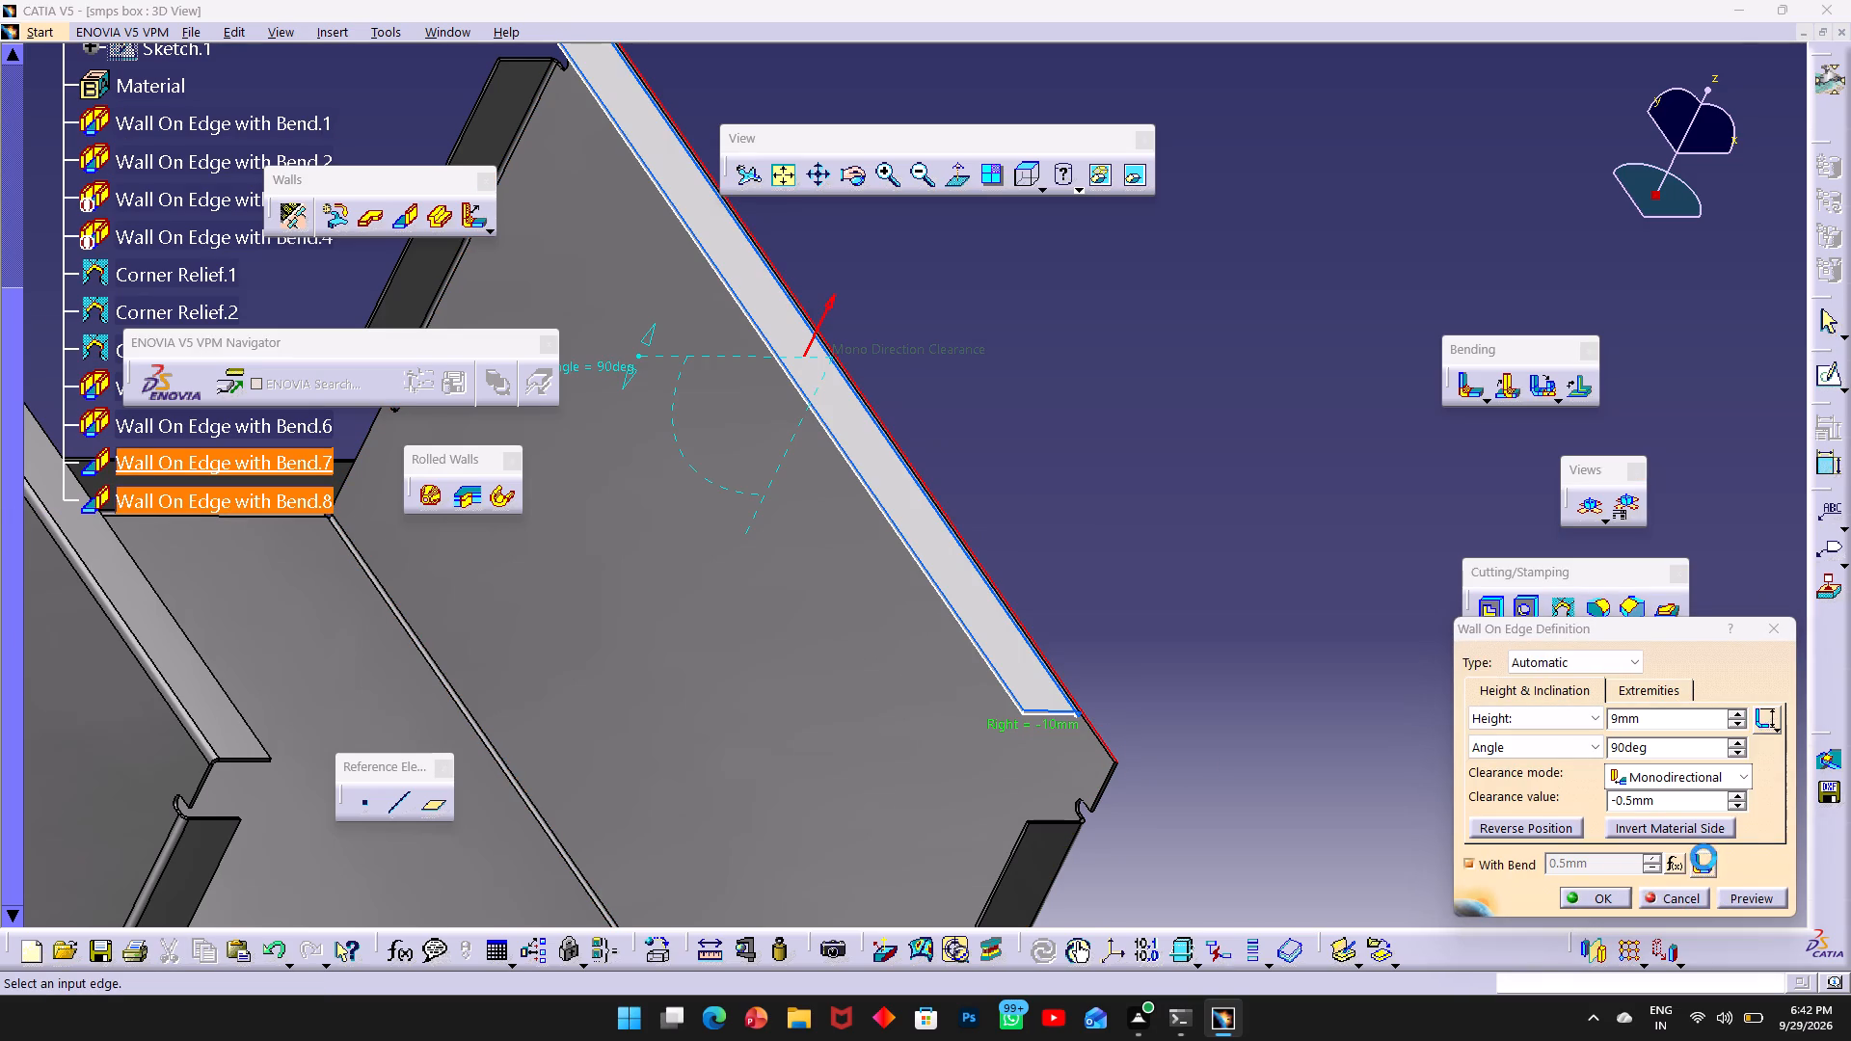
{"action": "left_click", "coordinate": [1767, 719]}
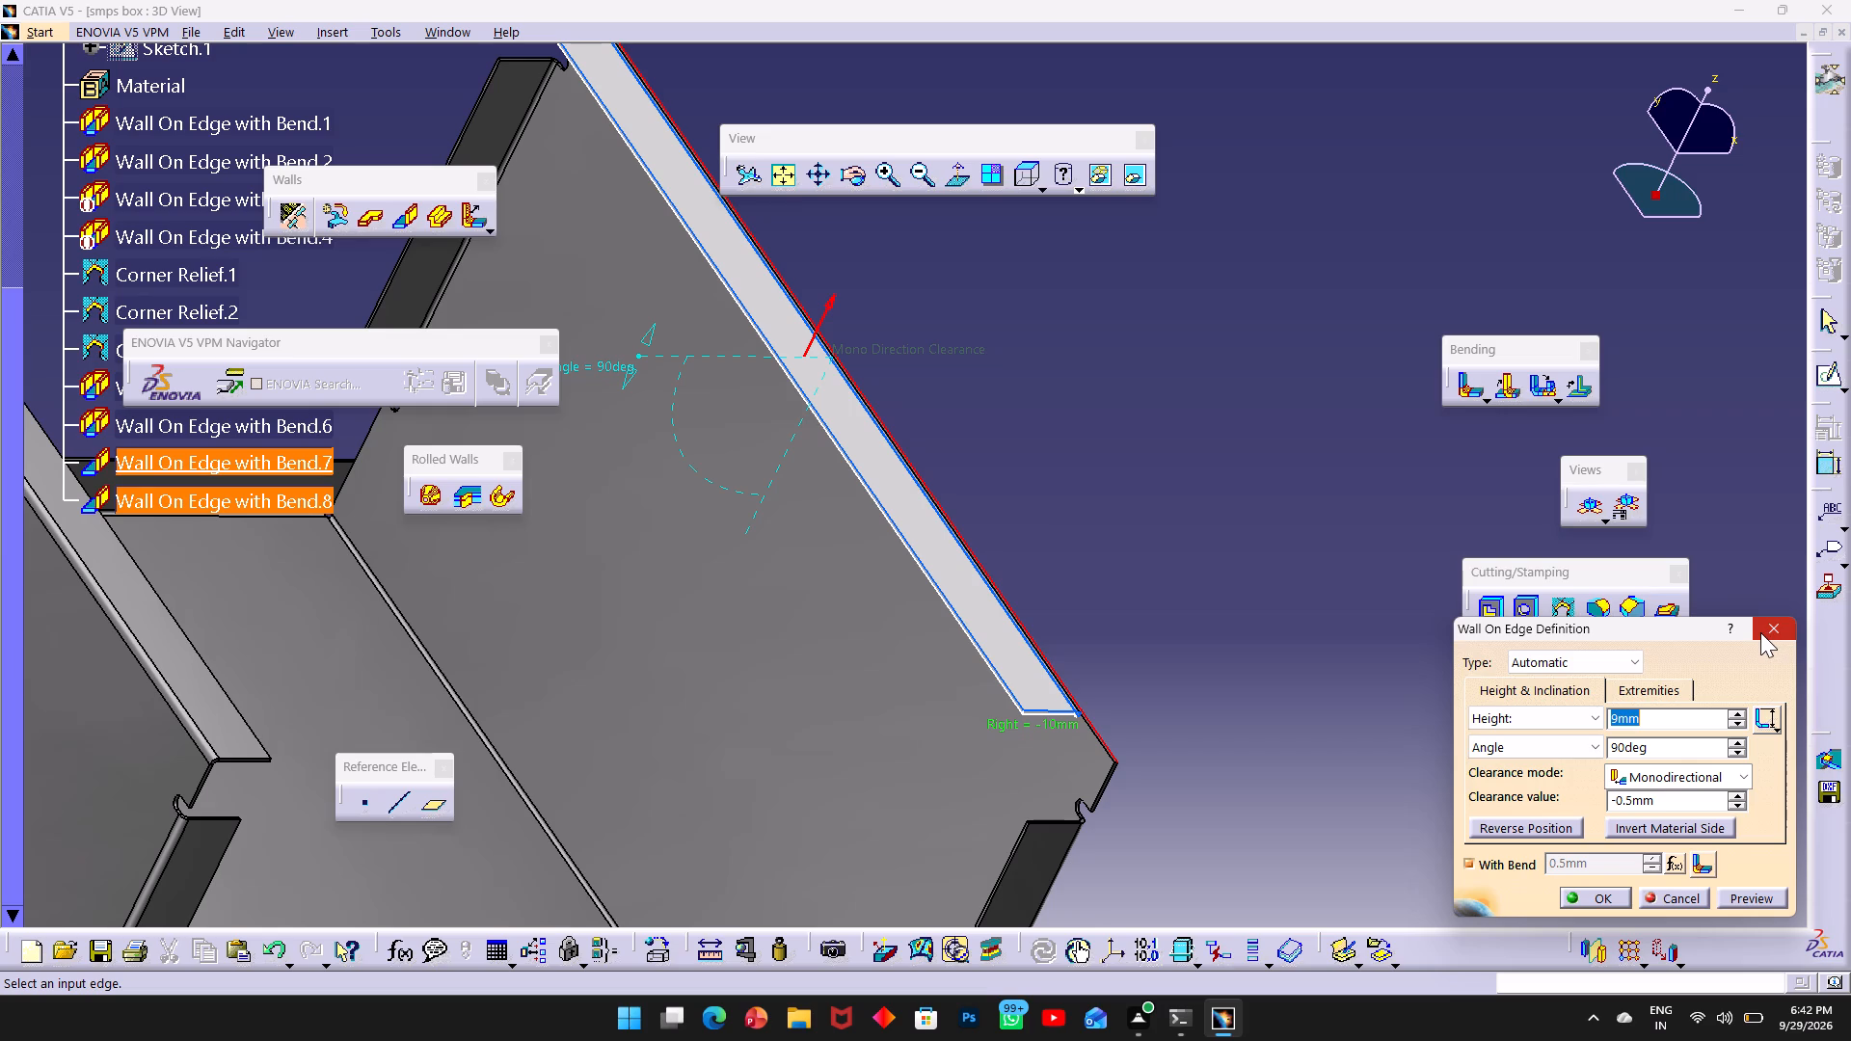
{"action": "left_click", "coordinate": [1331, 353]}
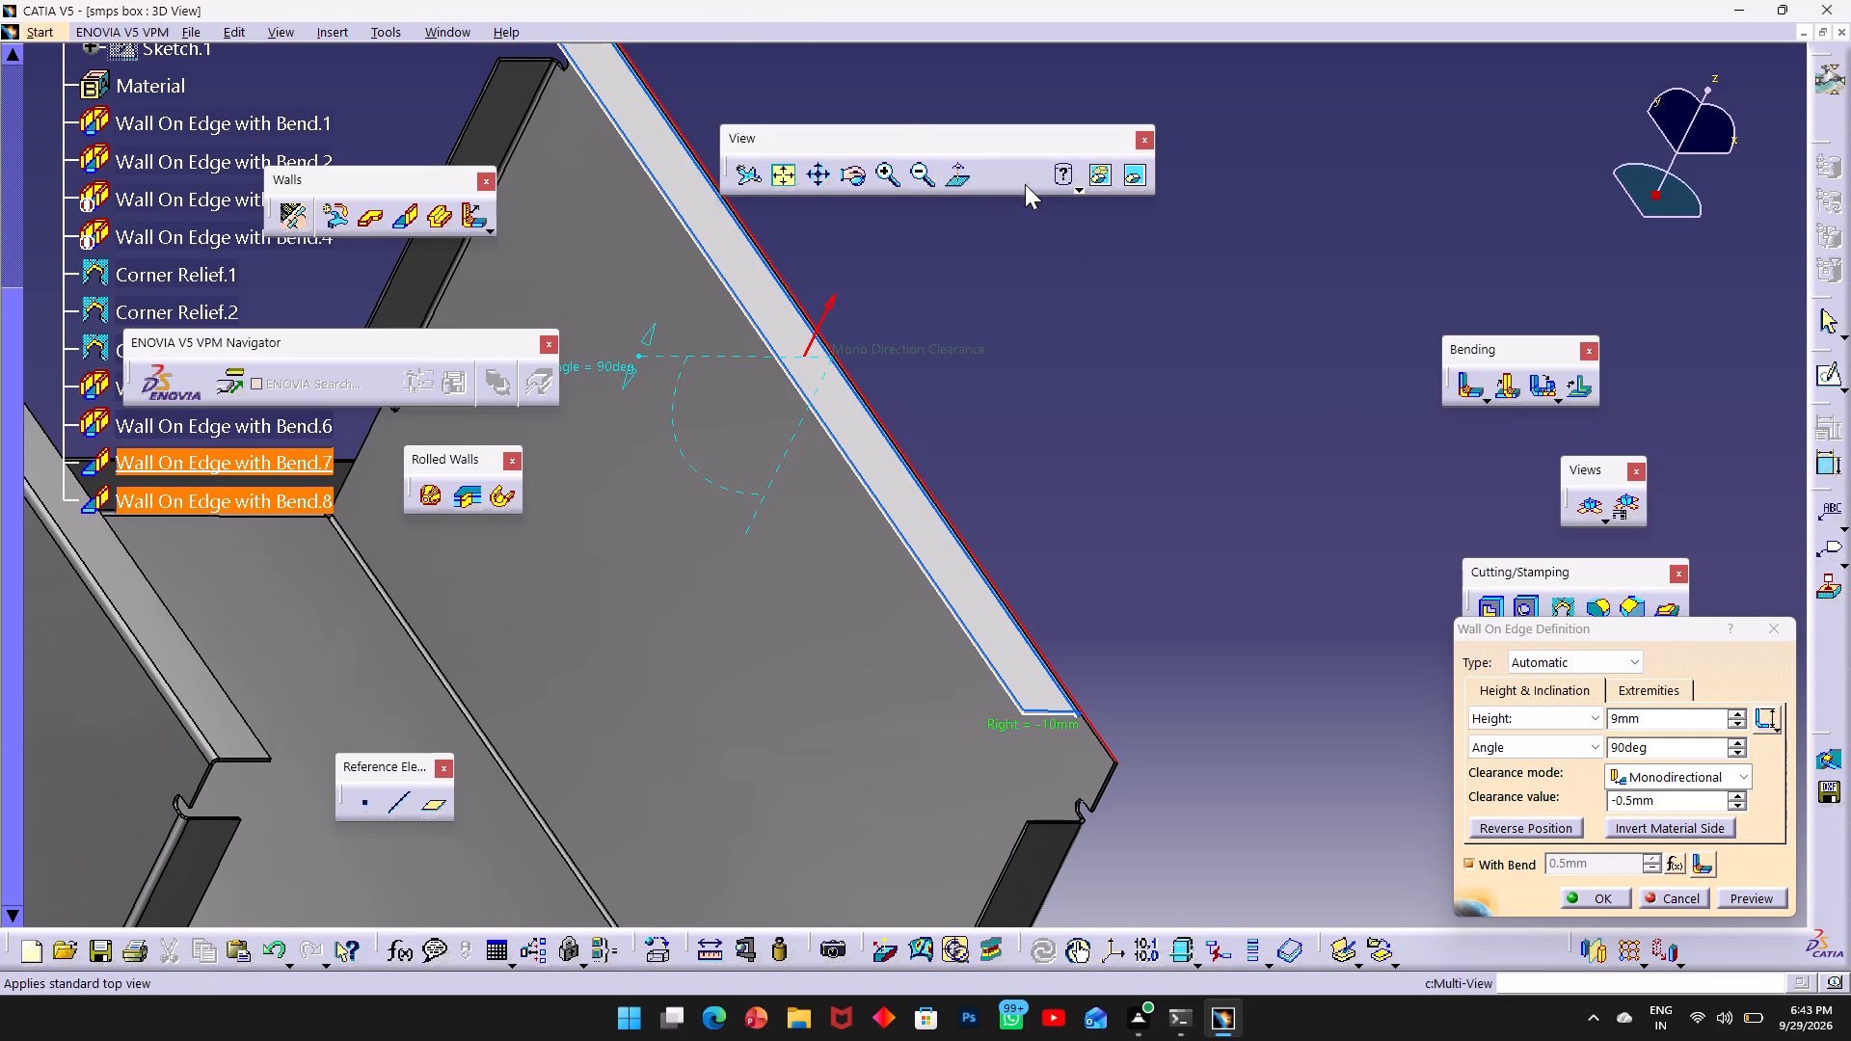
Customize the view mode to No smooth edges with Material shading, and close the open wall definition.
{"action": "left_click", "coordinate": [1061, 175]}
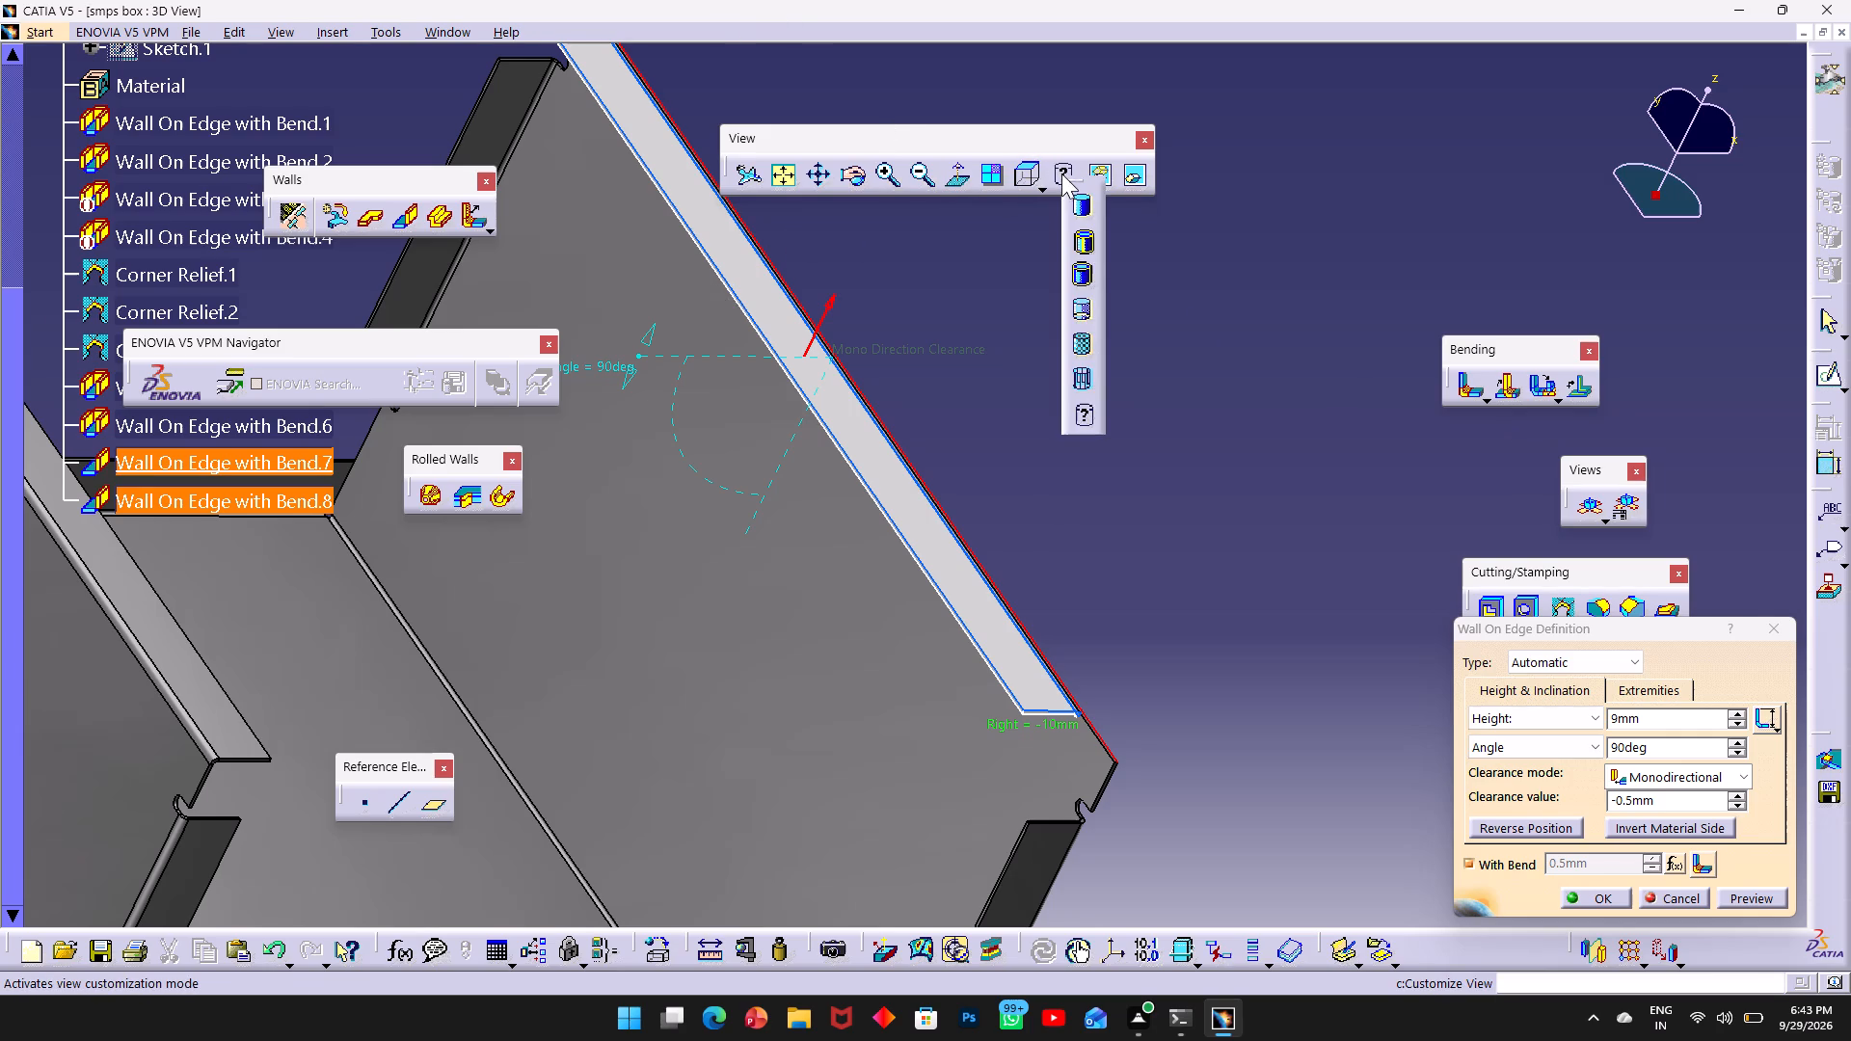
{"action": "left_click", "coordinate": [1061, 173]}
{"action": "left_click", "coordinate": [1061, 173]}
{"action": "left_click", "coordinate": [1085, 411]}
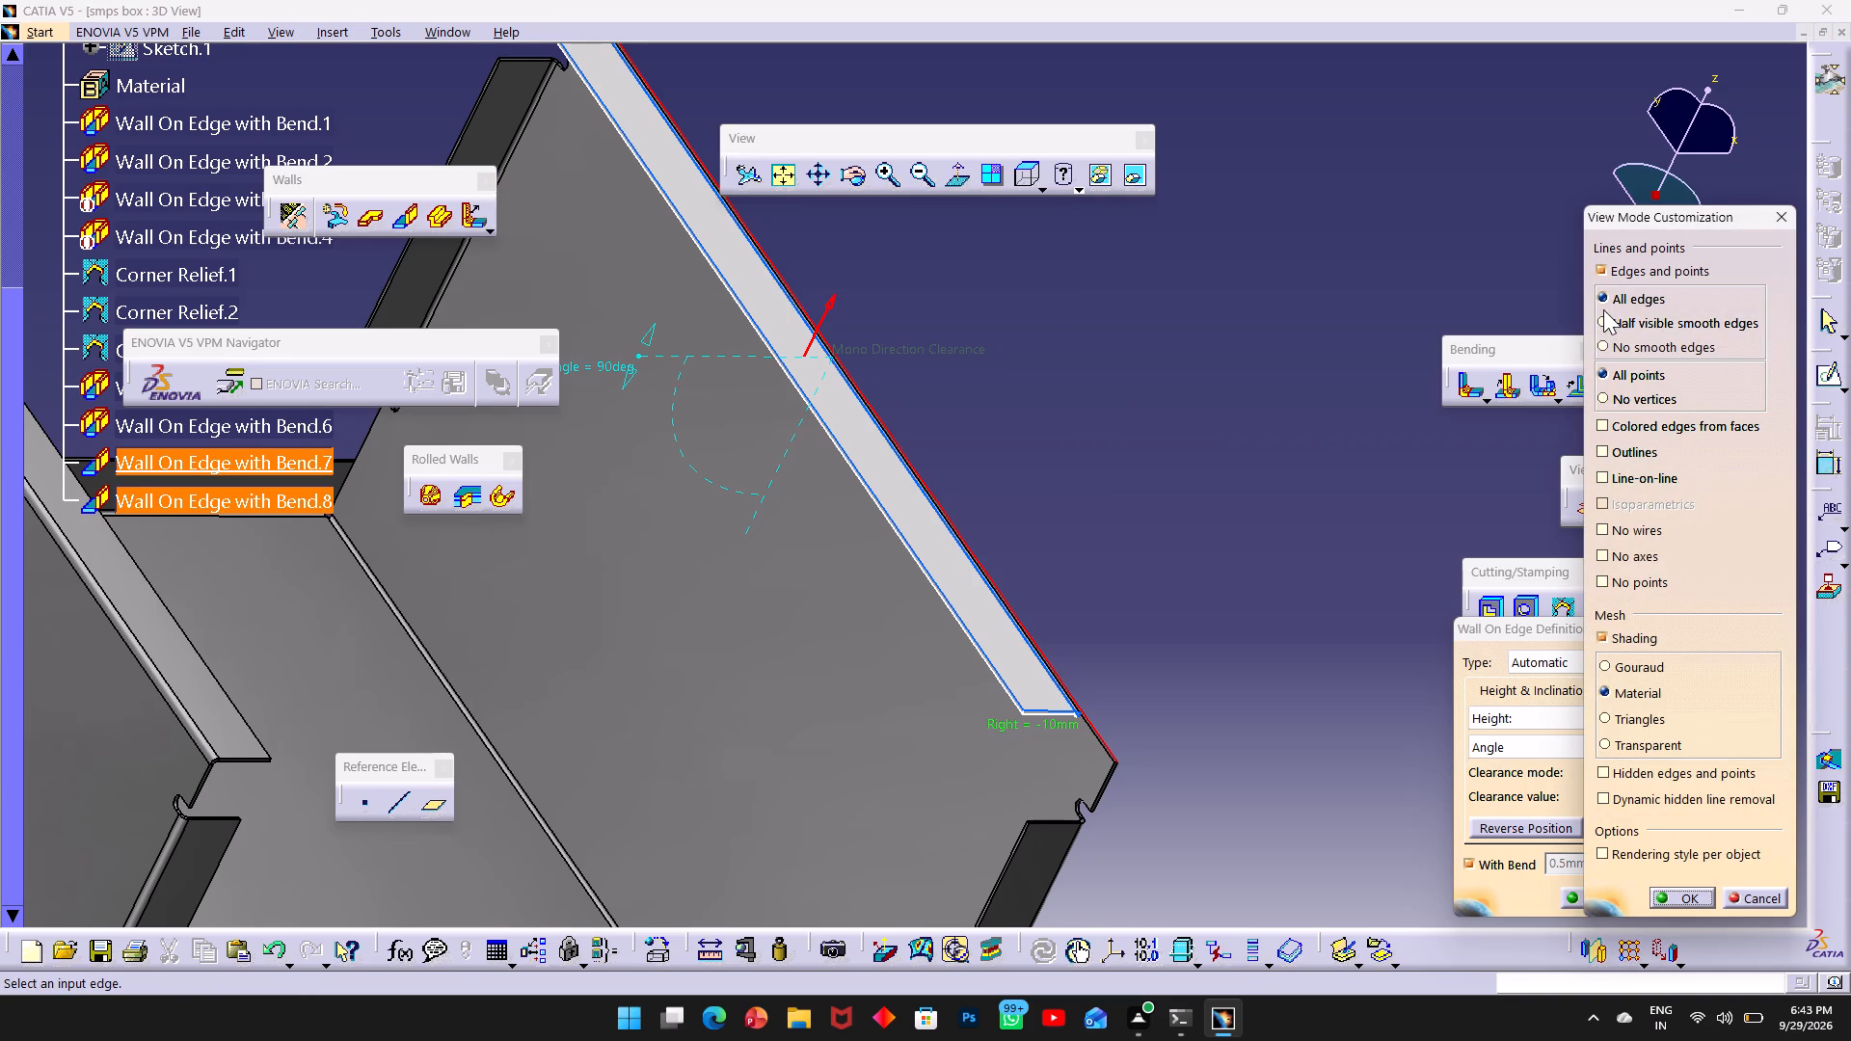
{"action": "left_click", "coordinate": [1604, 346]}
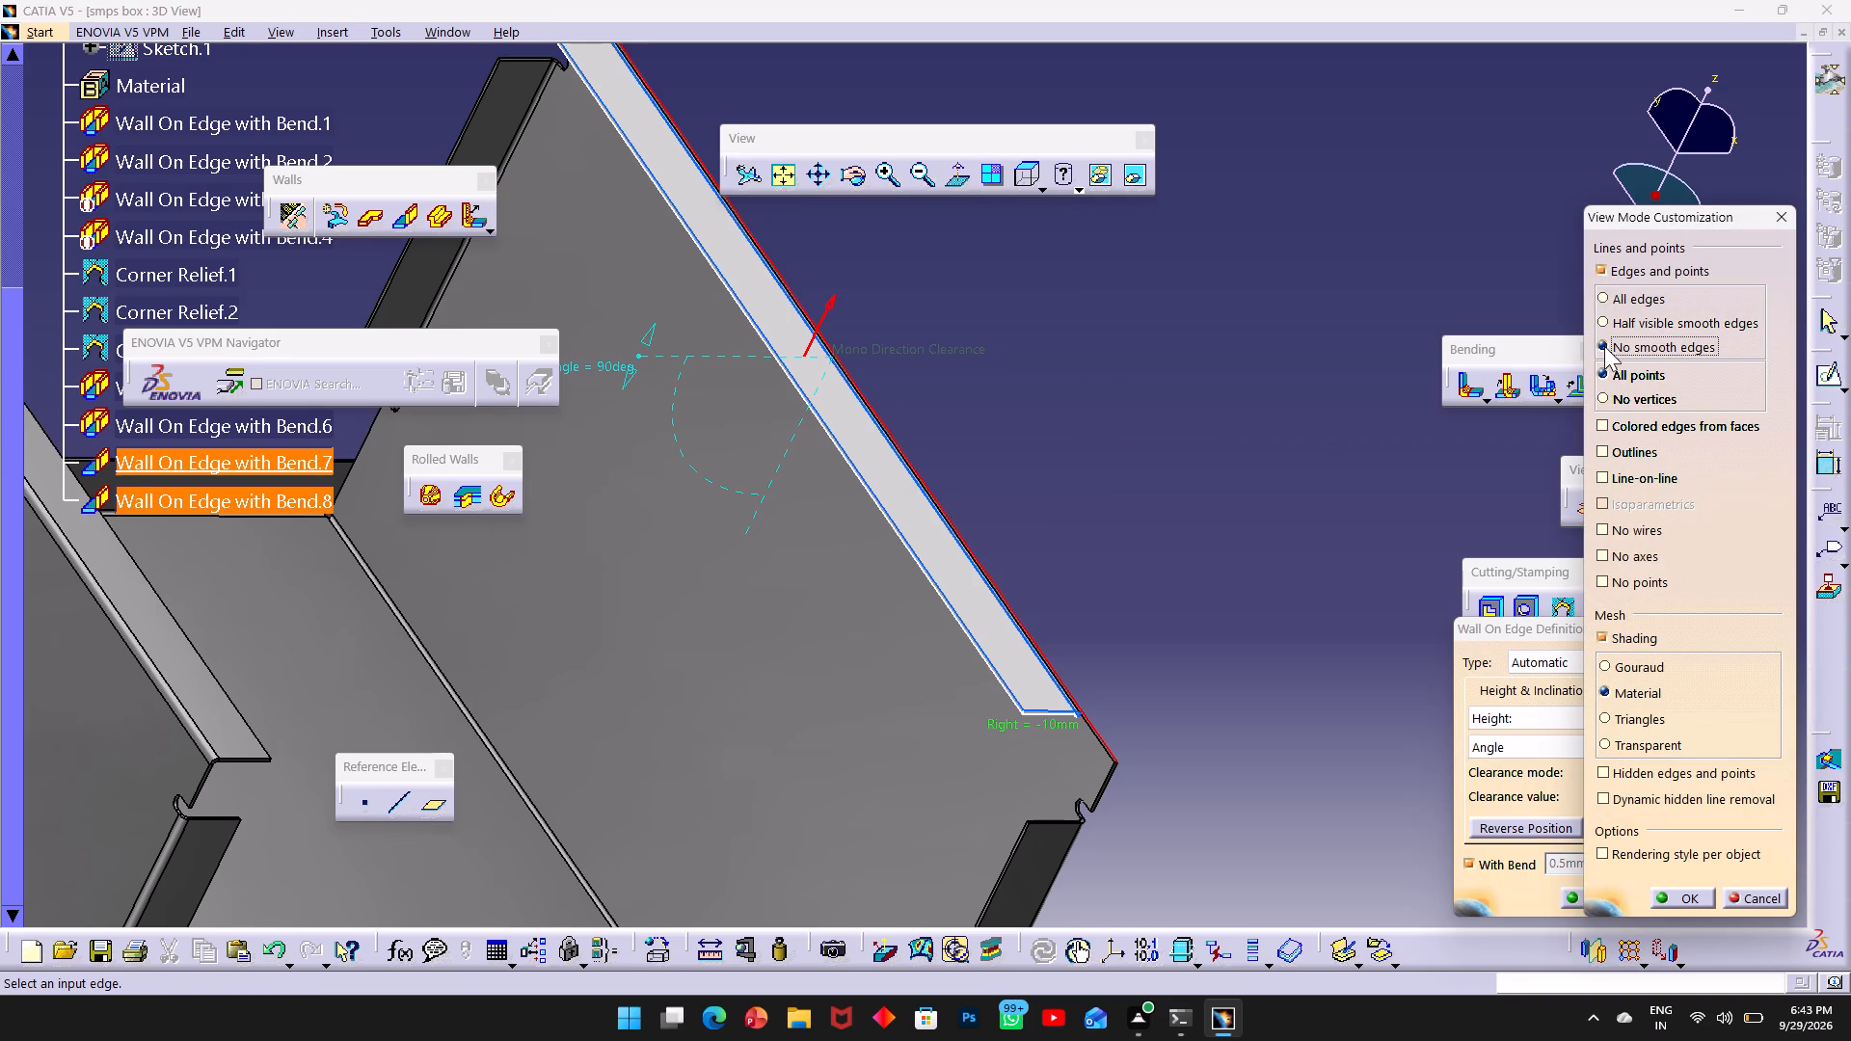
{"action": "left_click", "coordinate": [1690, 897]}
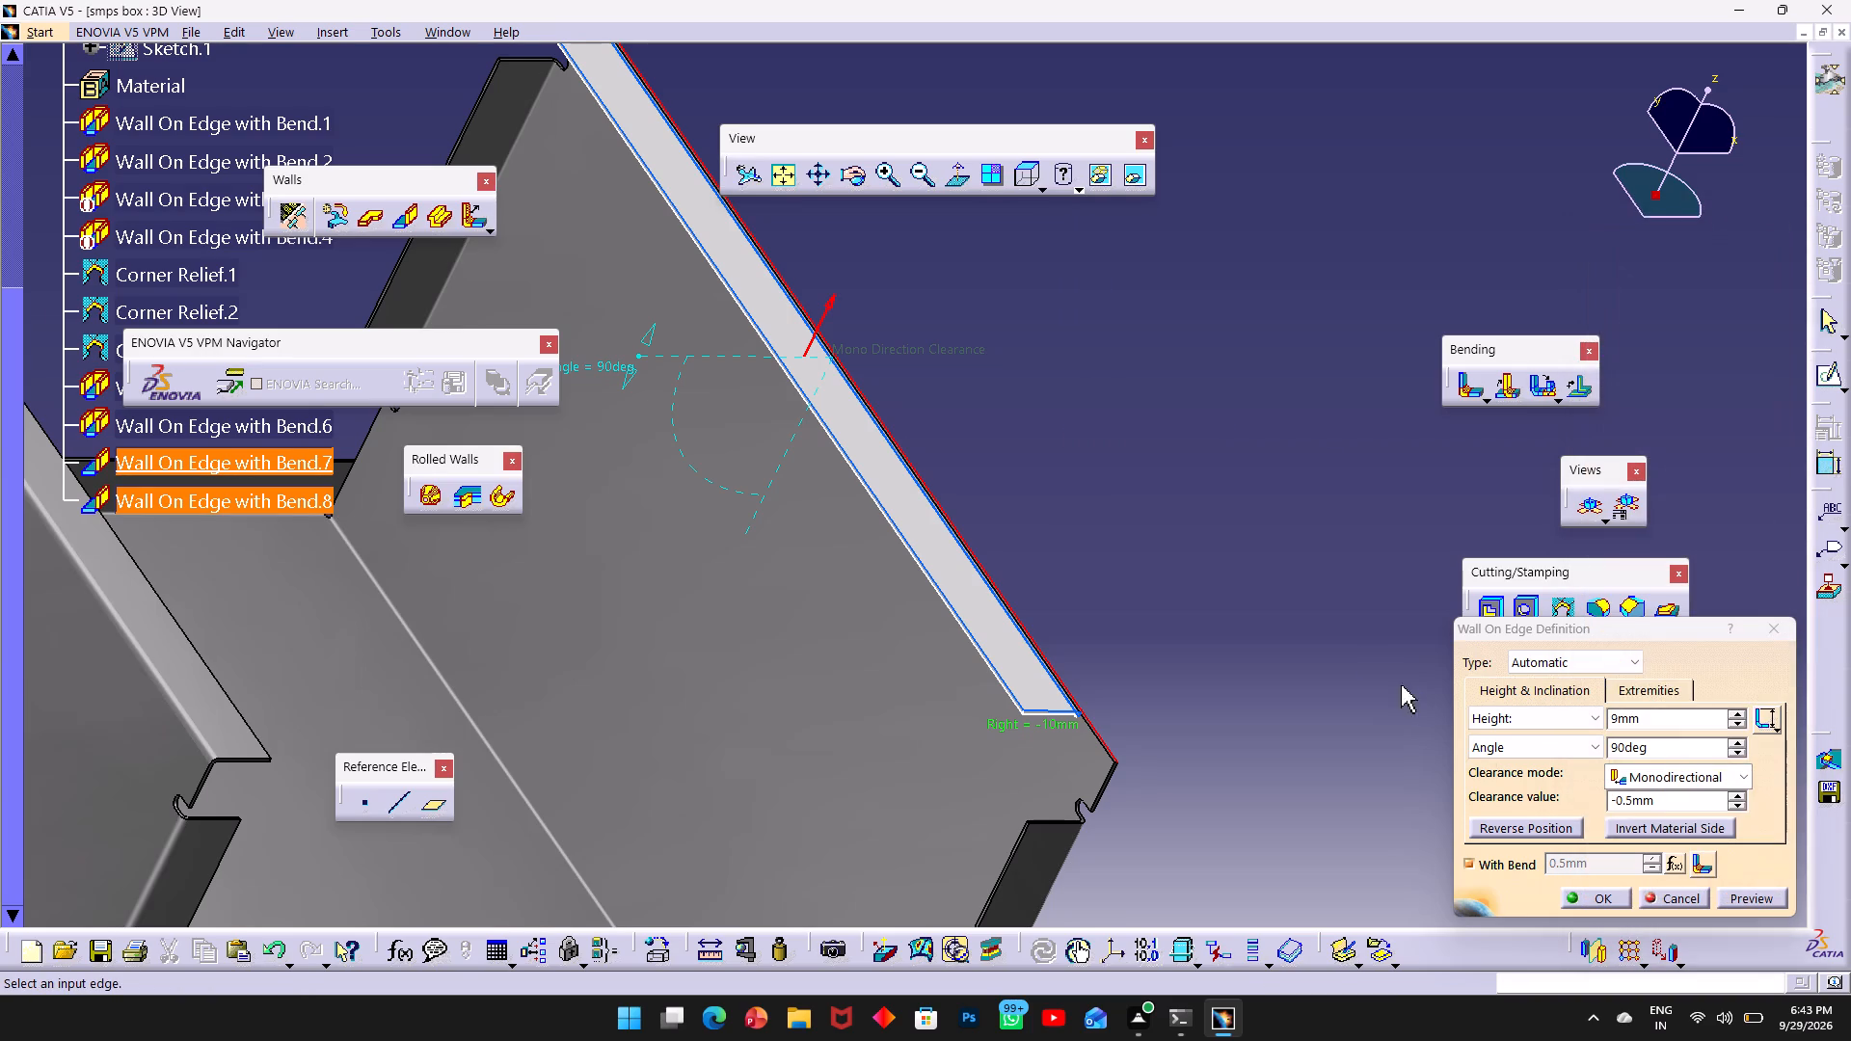
{"action": "left_click", "coordinate": [1357, 627]}
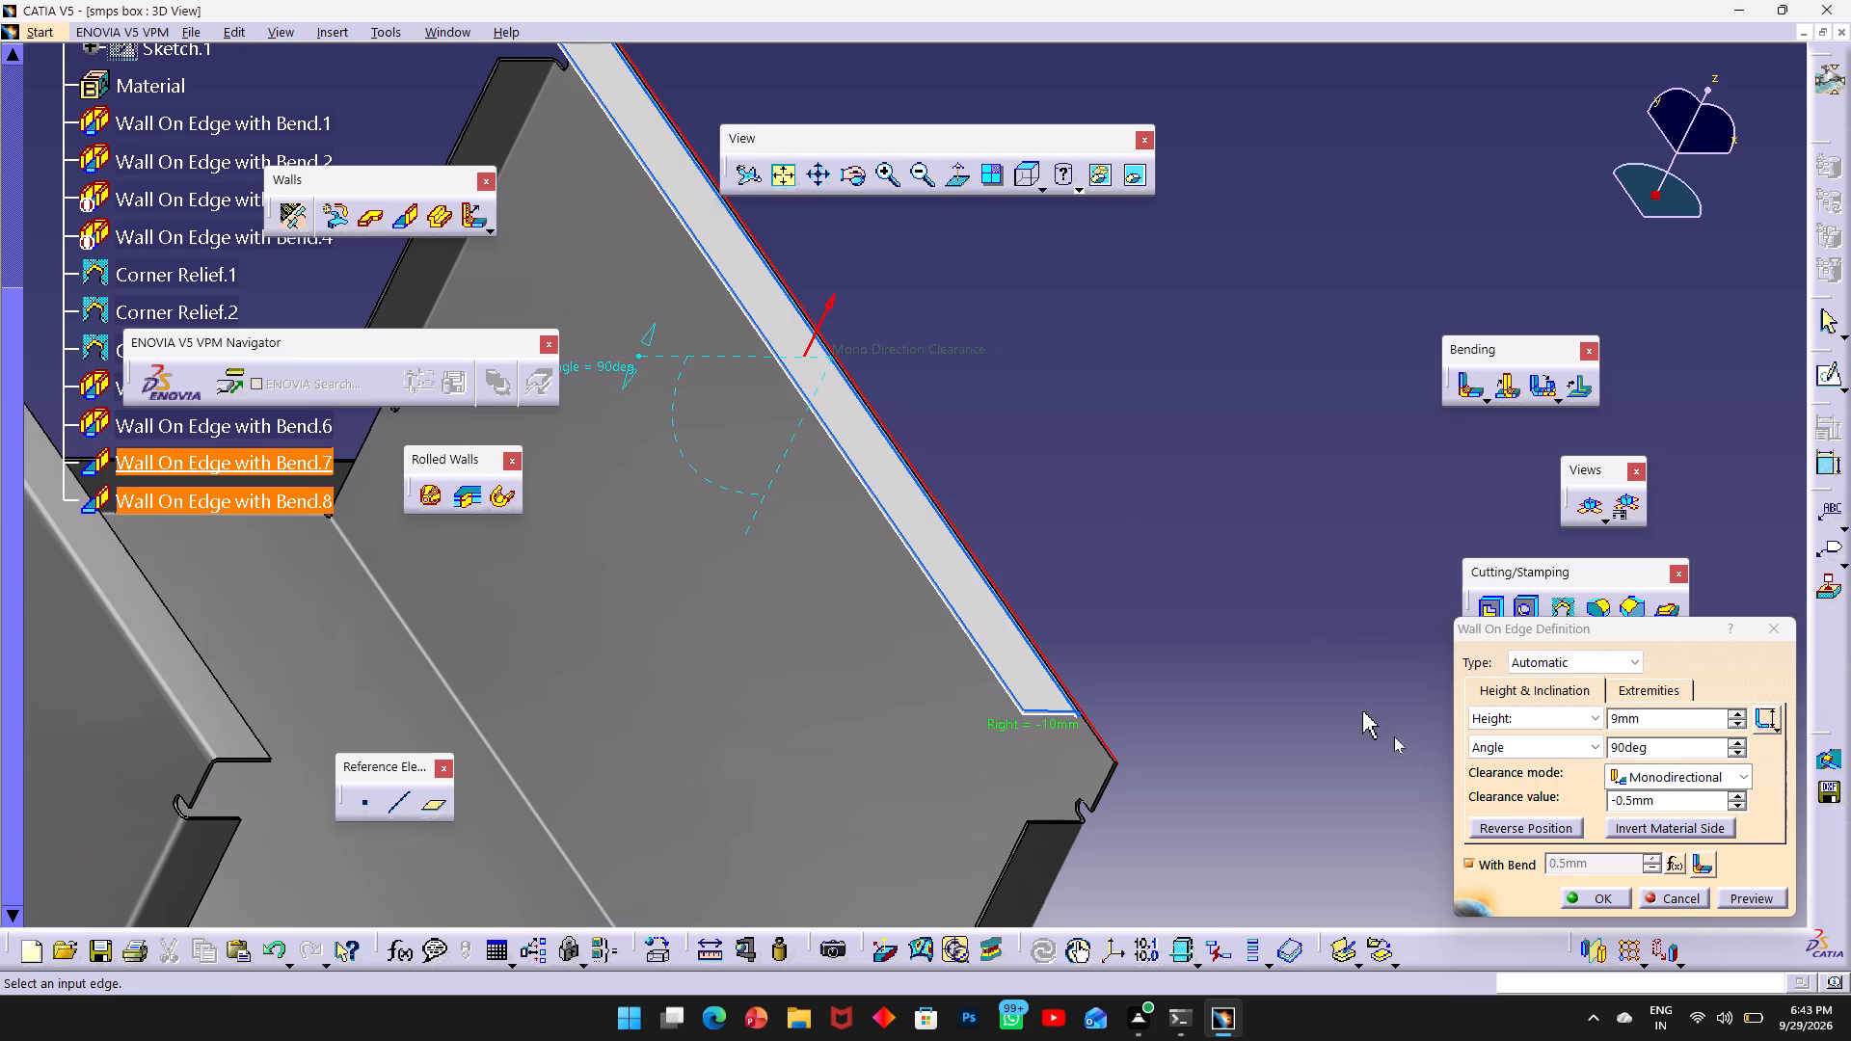
{"action": "left_click", "coordinate": [1618, 893]}
Open a new sketch on the outer face of the Wall On Edge with Bend.2 side wall.
{"action": "left_click", "coordinate": [1382, 756]}
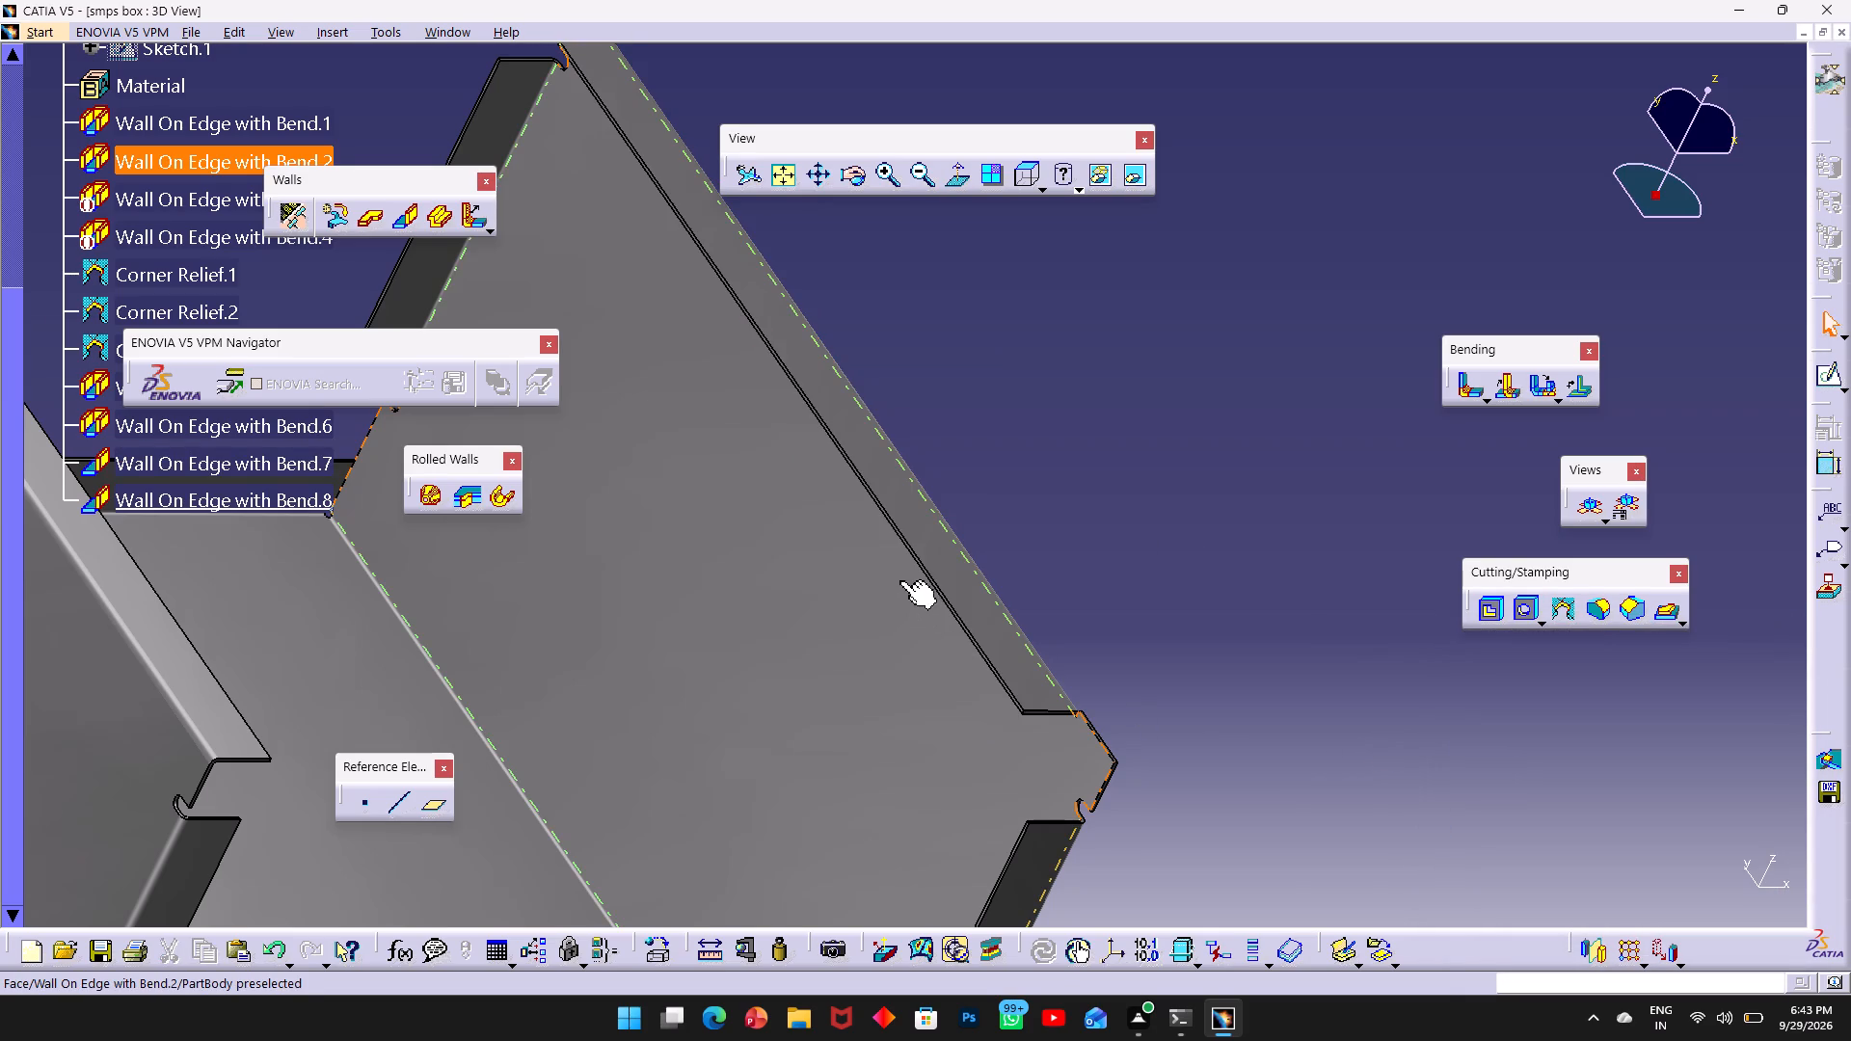
{"action": "left_click", "coordinate": [863, 176]}
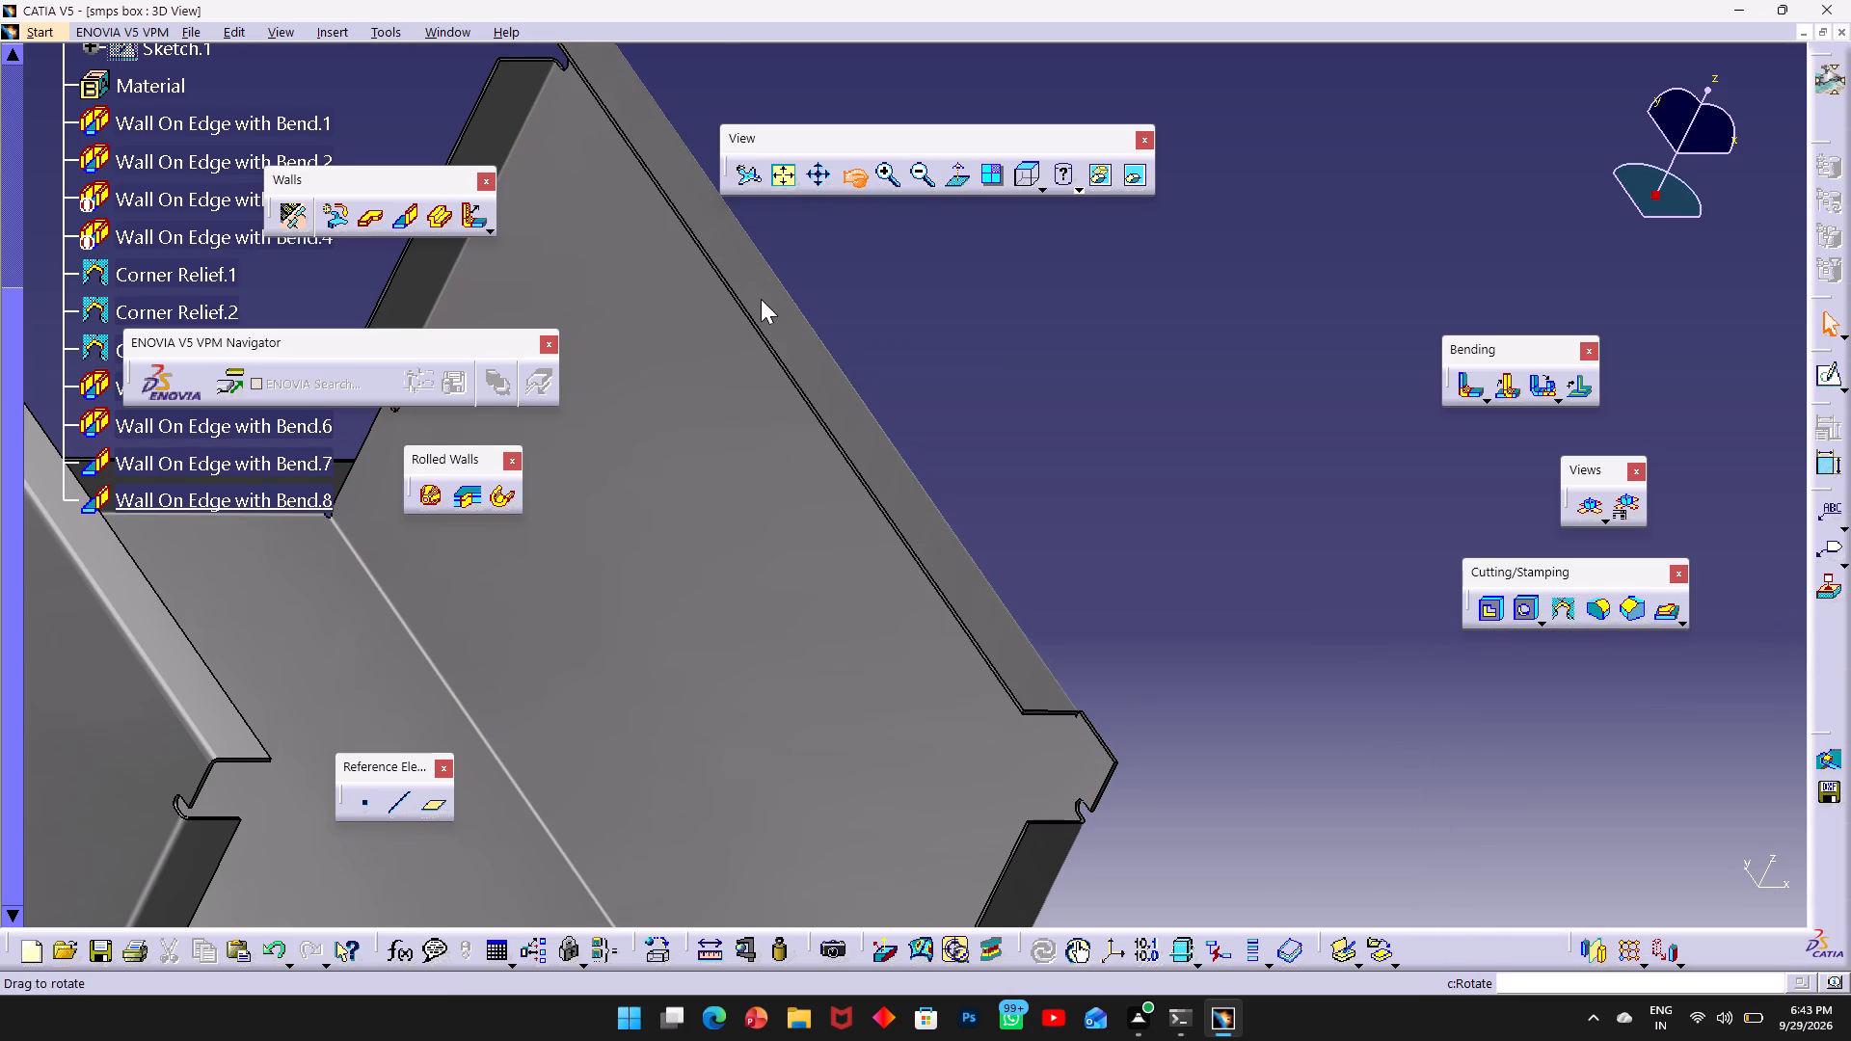
{"action": "left_click_drag", "start_coordinate": [761, 299], "coordinate": [667, 407]}
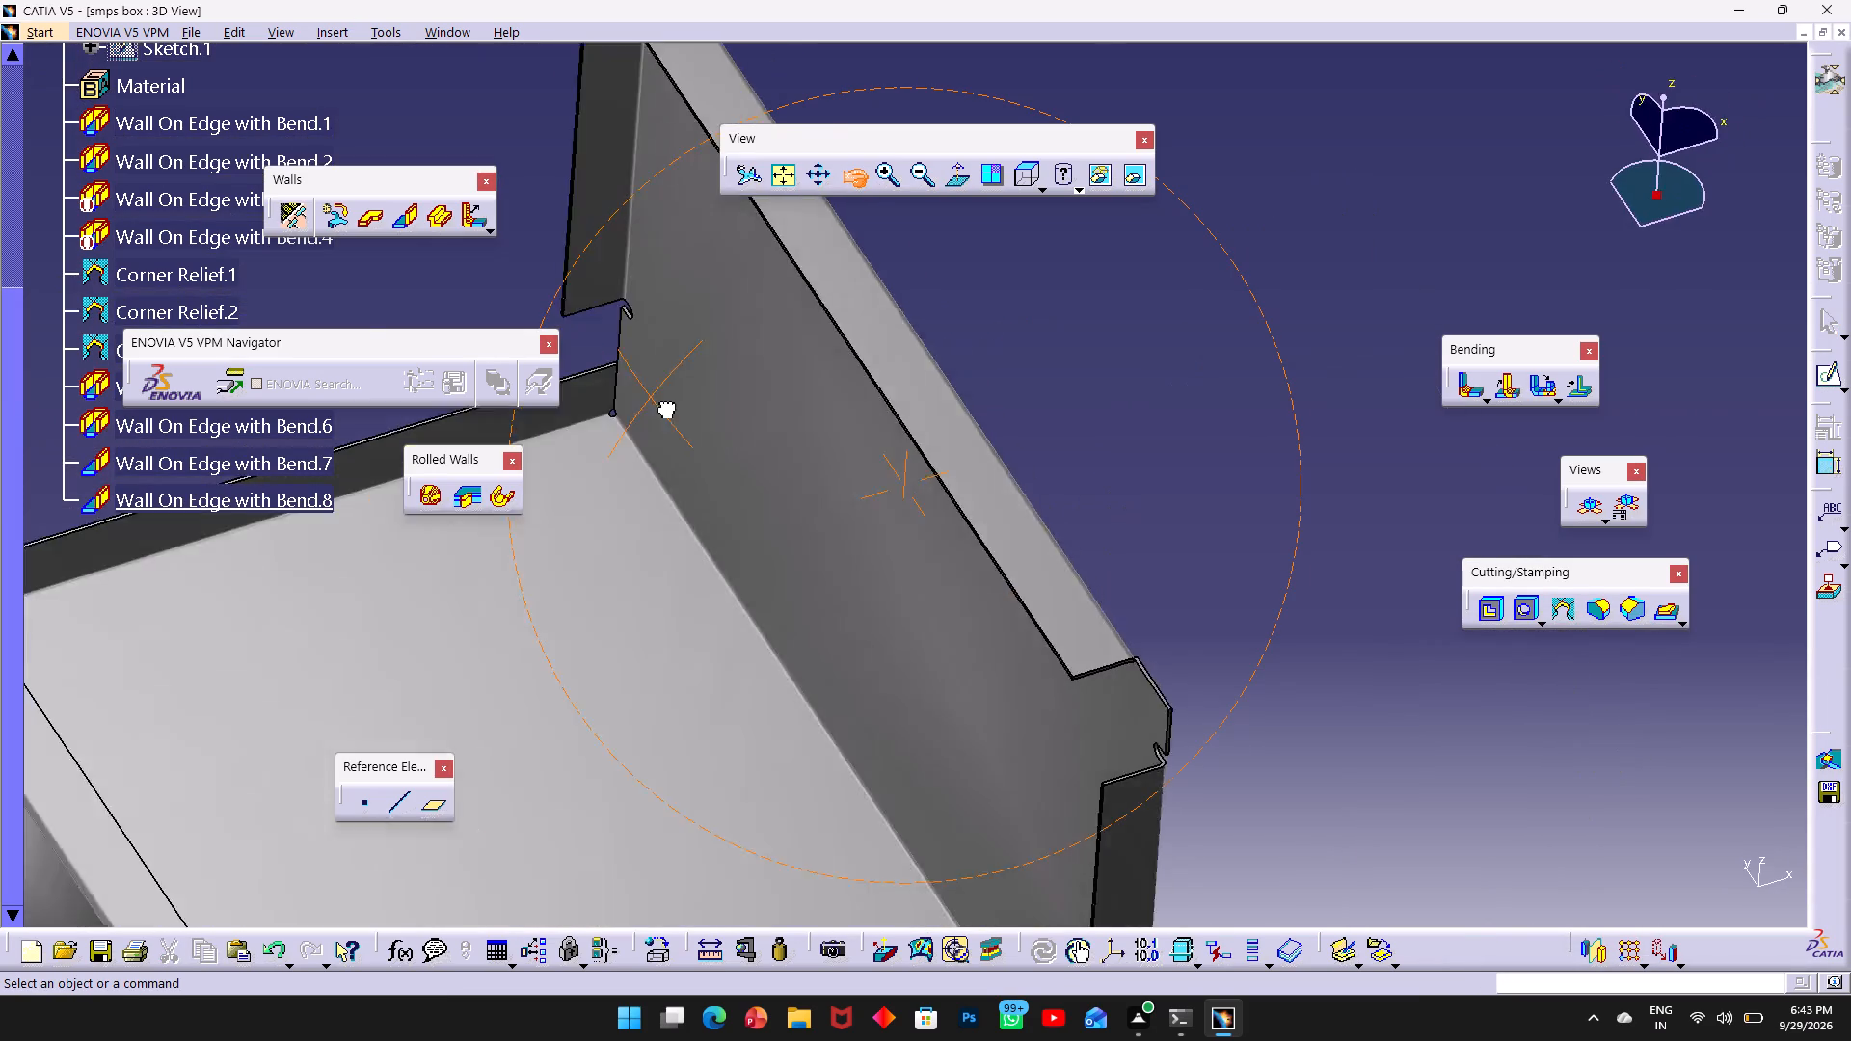
{"action": "left_click_drag", "start_coordinate": [667, 407], "coordinate": [851, 401]}
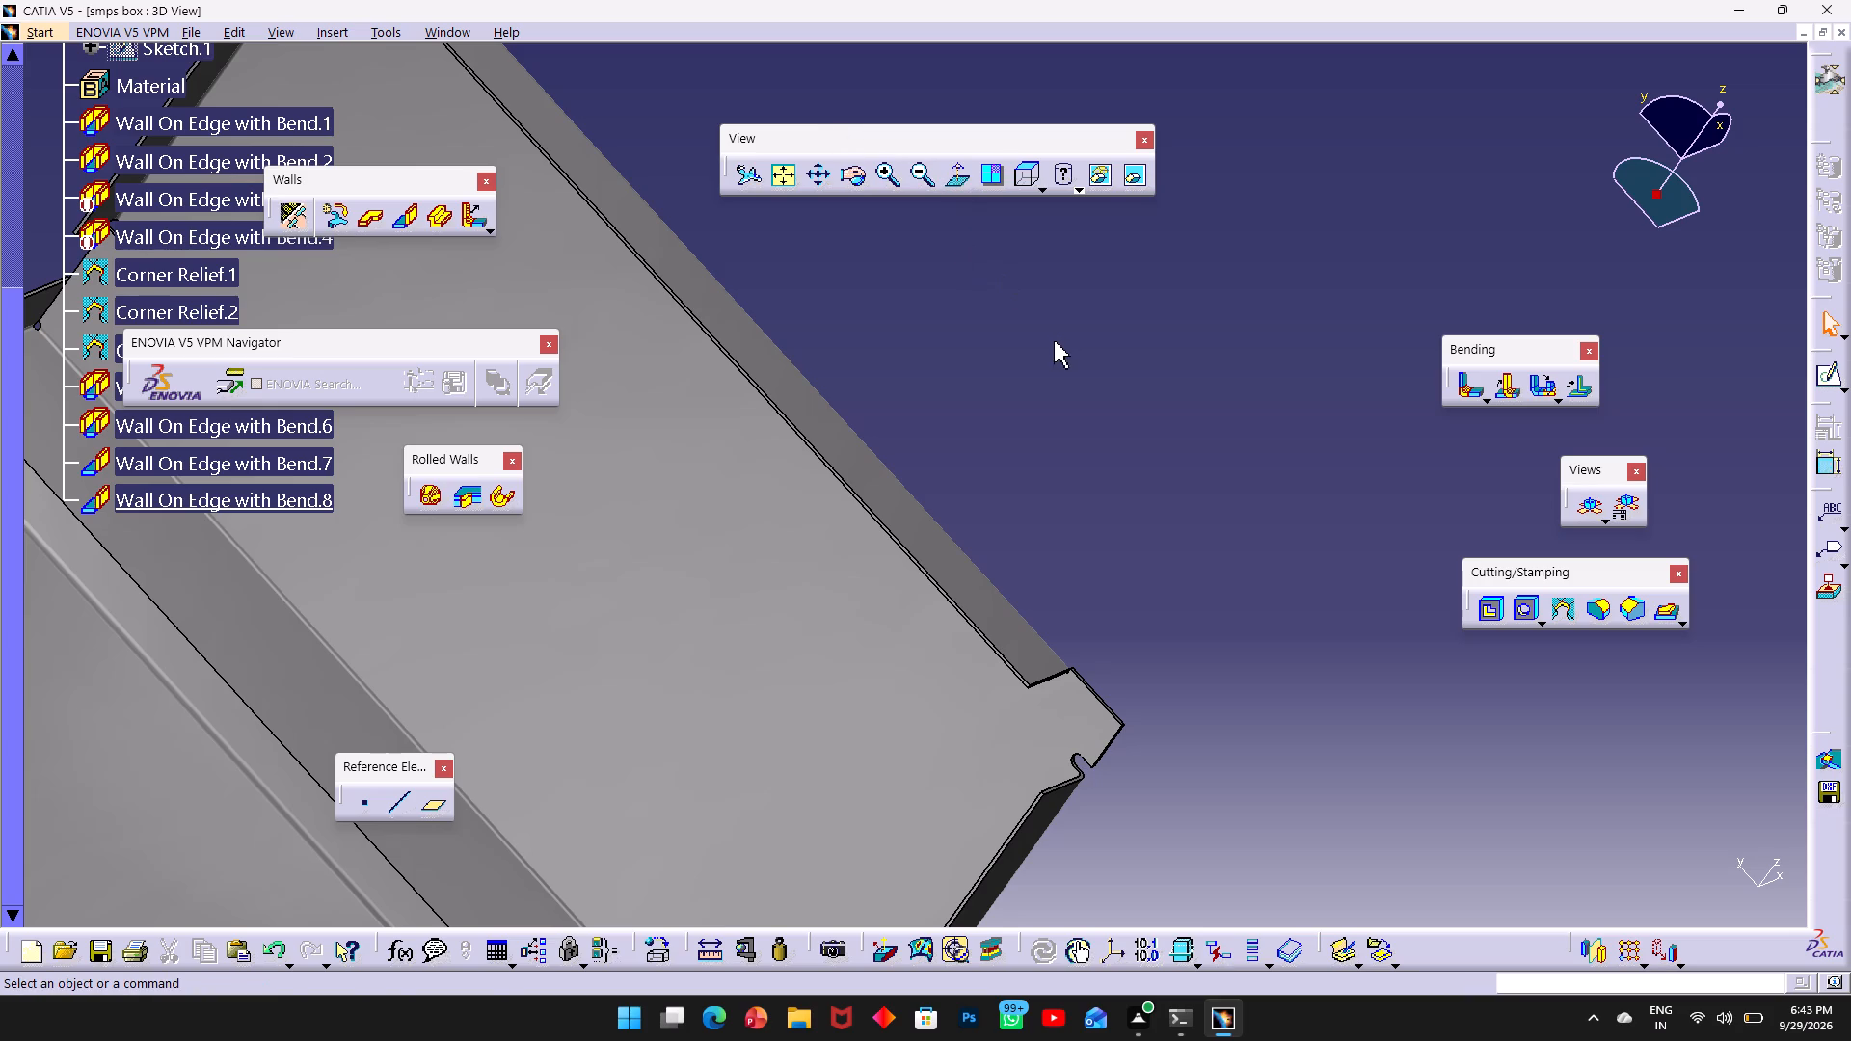
{"action": "middle_click_drag", "start_coordinate": [1062, 349], "coordinate": [423, 413]}
{"action": "left_click", "coordinate": [1232, 489]}
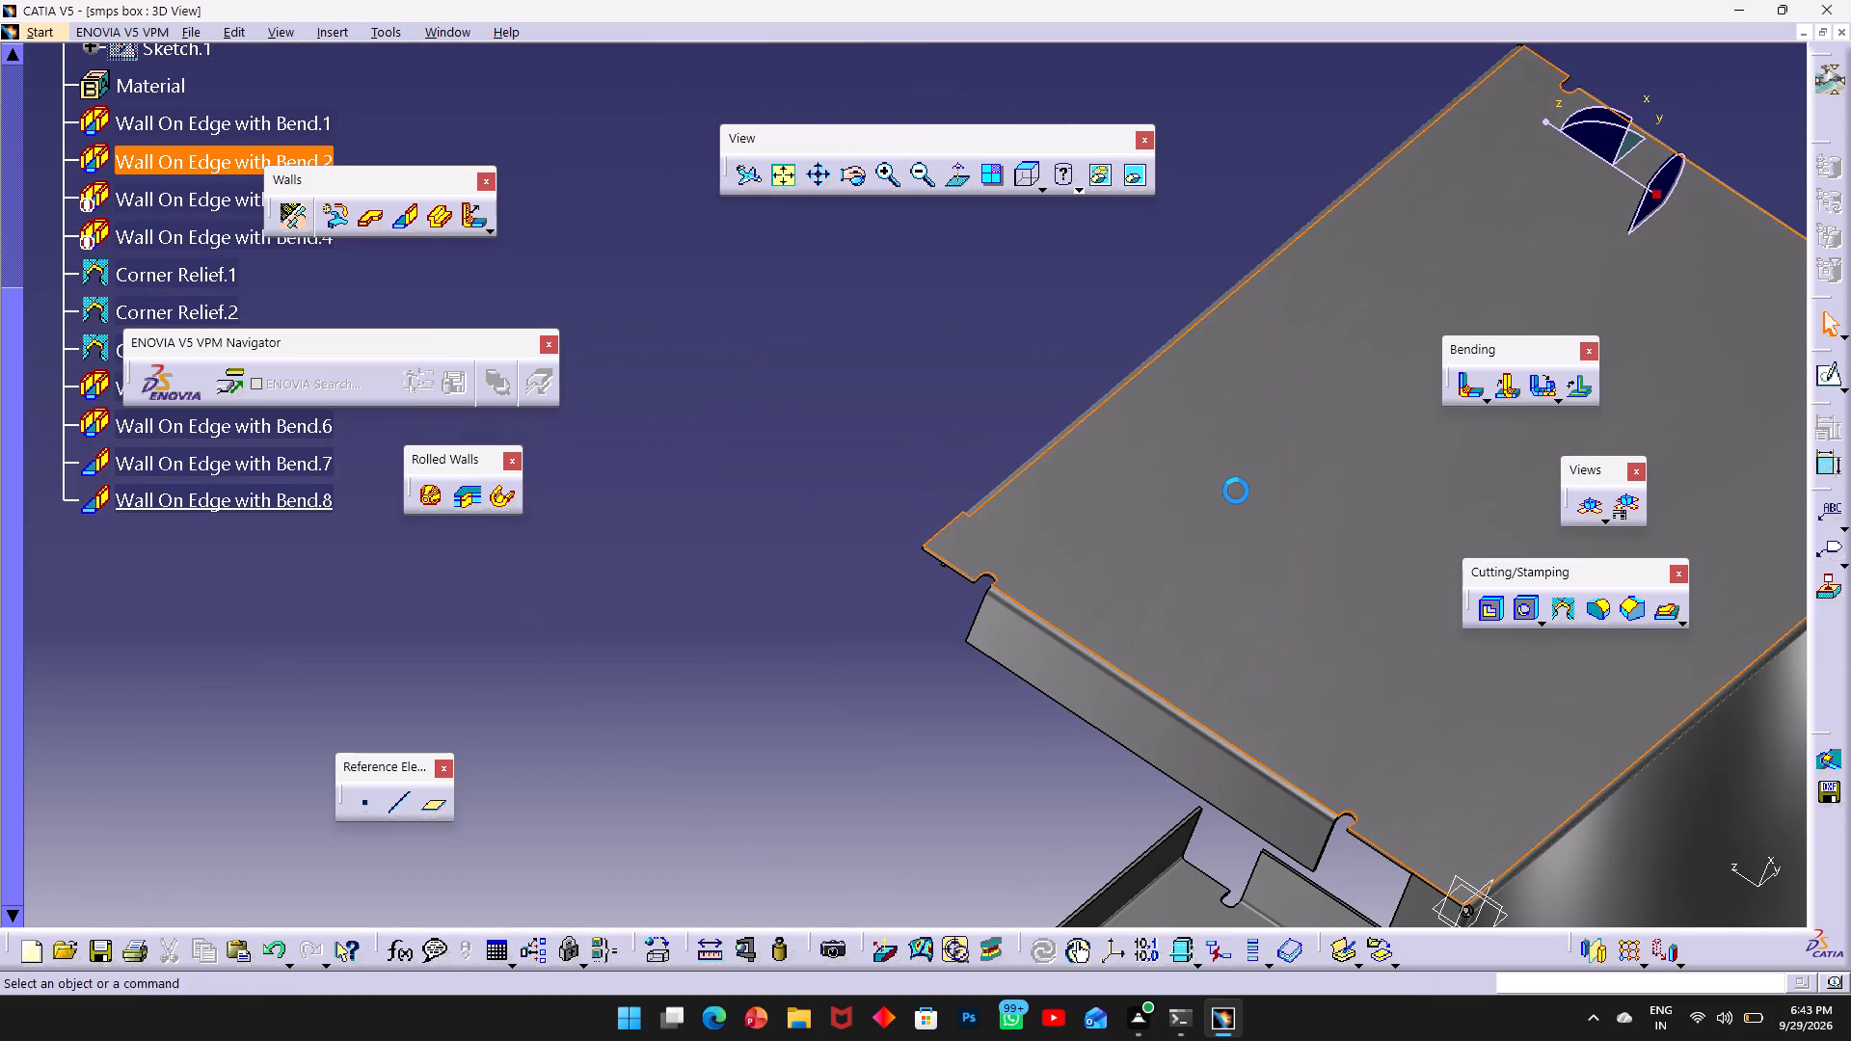
{"action": "left_click", "coordinate": [1821, 385]}
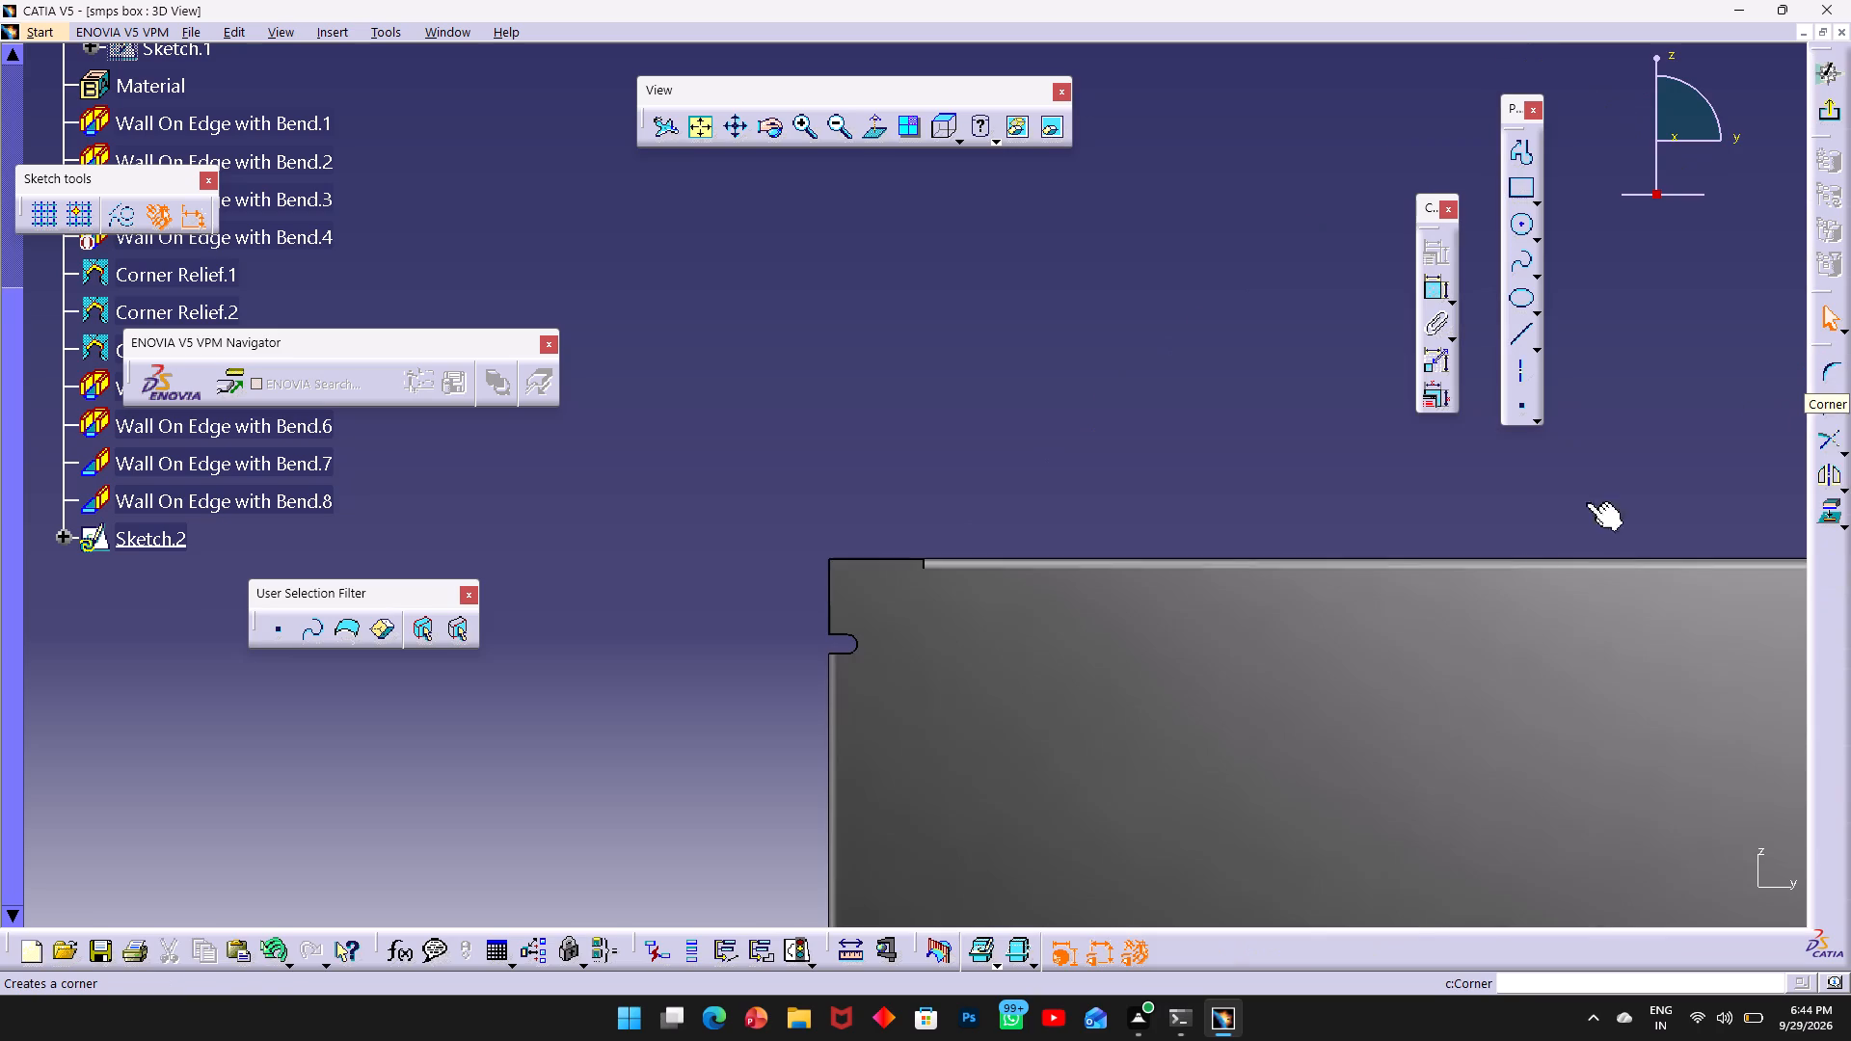
Sketch a rectangle about 23 mm wide and 18.4 mm high outside the wall outline, beyond the edge farthest from the origin.
{"action": "left_click", "coordinate": [700, 131]}
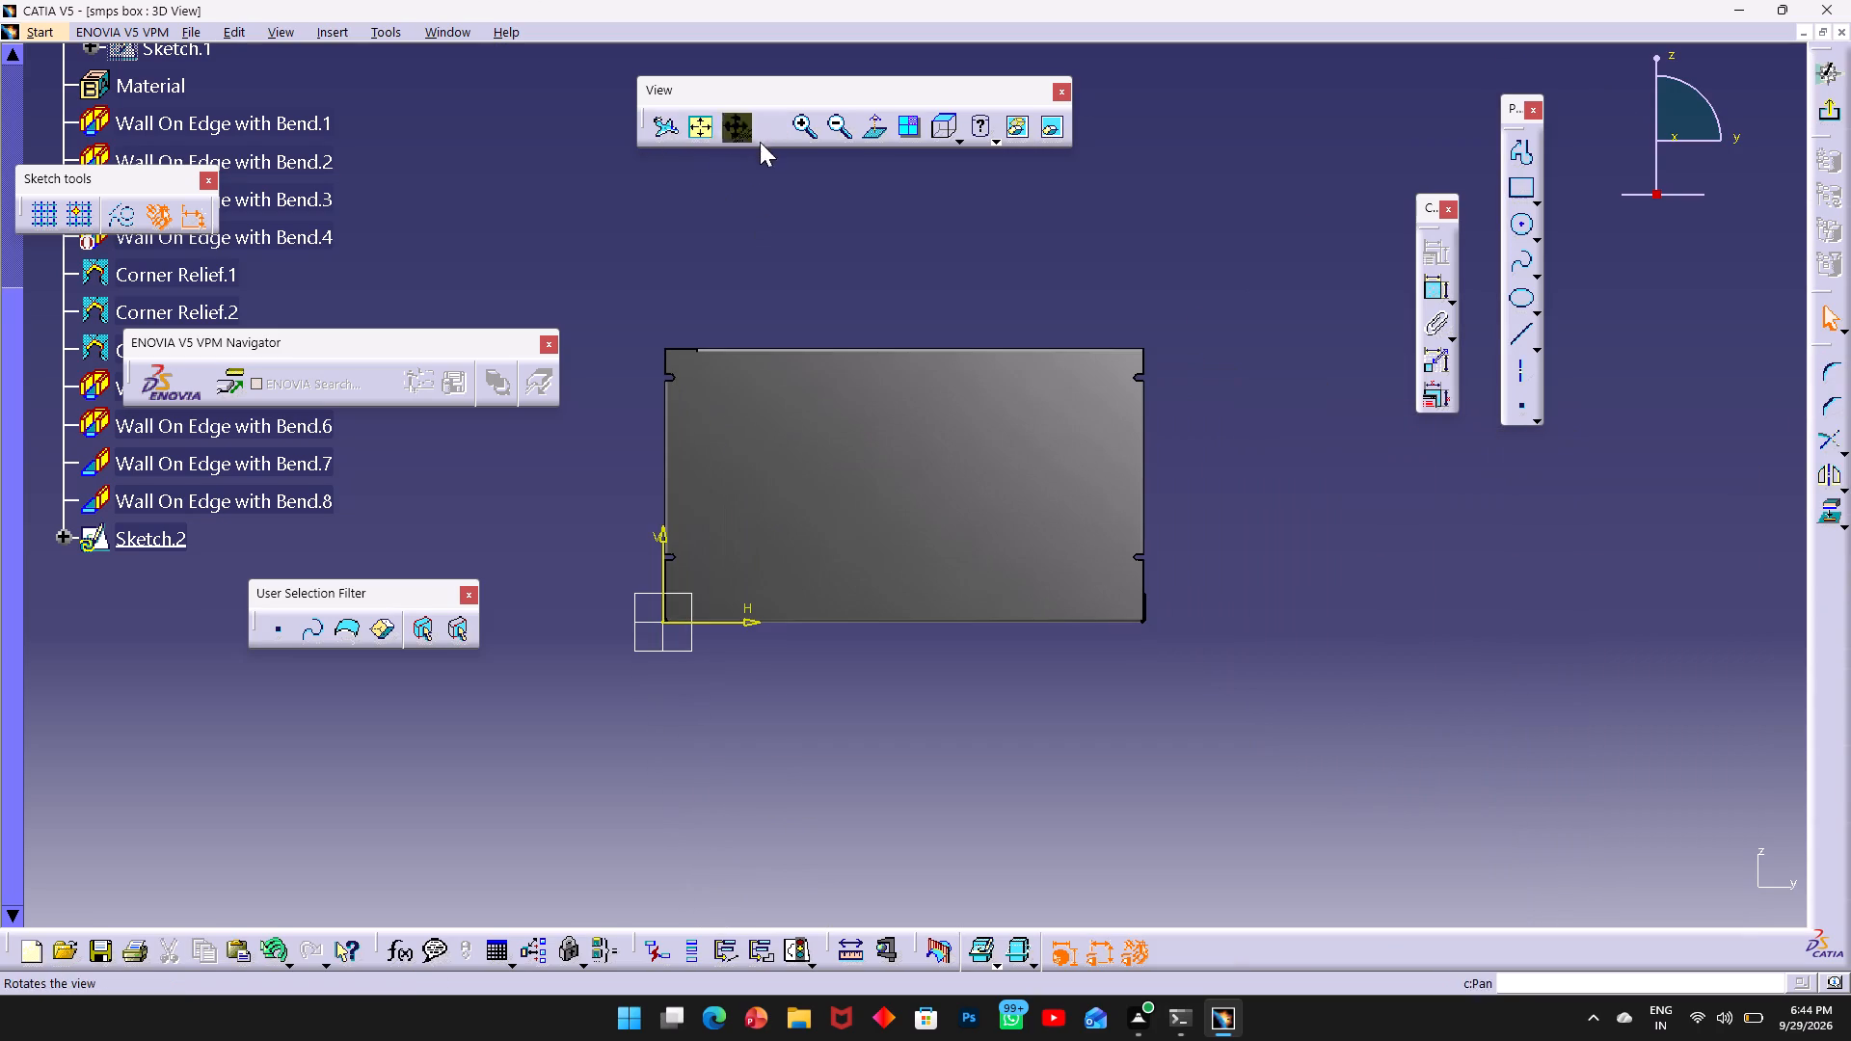
{"action": "middle_click_drag", "start_coordinate": [787, 376], "coordinate": [760, 275], "text": "ctrl"}
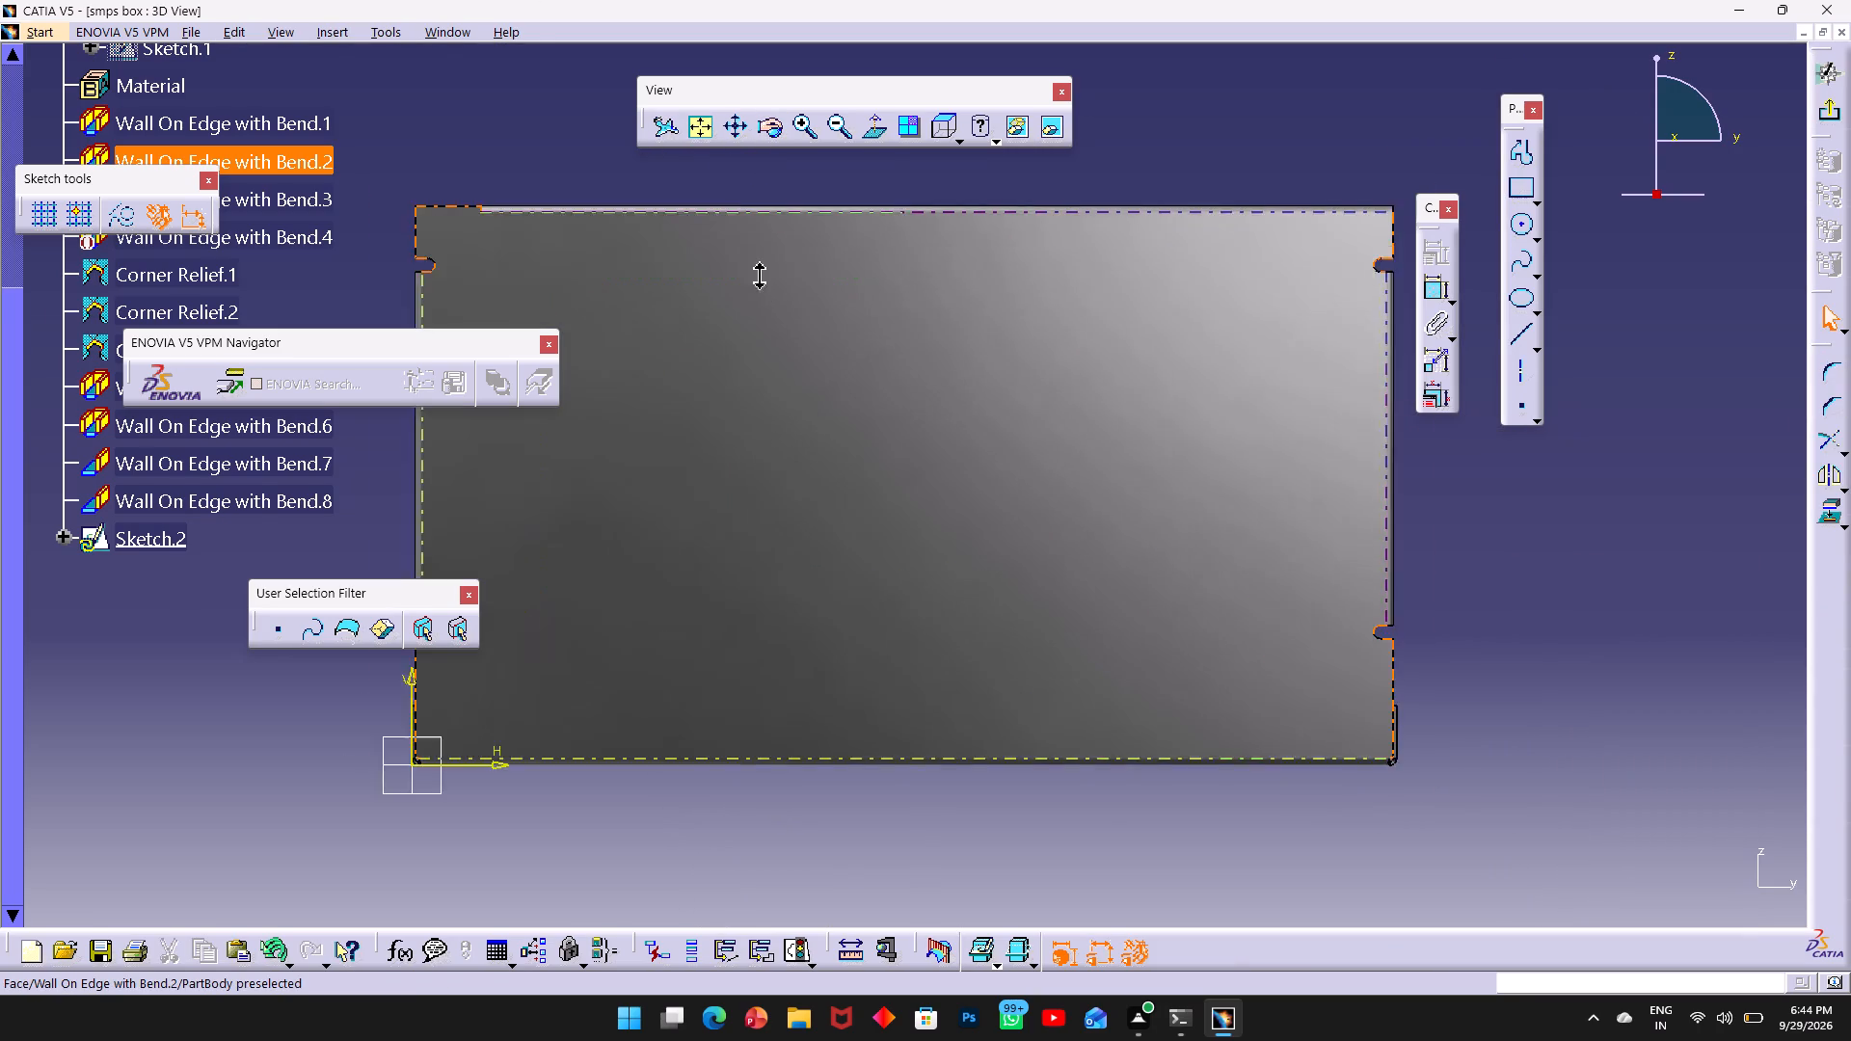
{"action": "middle_click_drag", "start_coordinate": [760, 275], "coordinate": [747, 238], "text": "ctrl"}
{"action": "middle_click_drag", "start_coordinate": [728, 248], "coordinate": [851, 347]}
{"action": "scroll", "coordinate": [874, 360], "scroll_direction": "up", "scroll_amount": 1, "text": "ctrl"}
{"action": "middle_click_drag", "start_coordinate": [872, 360], "coordinate": [869, 353], "text": "ctrl"}
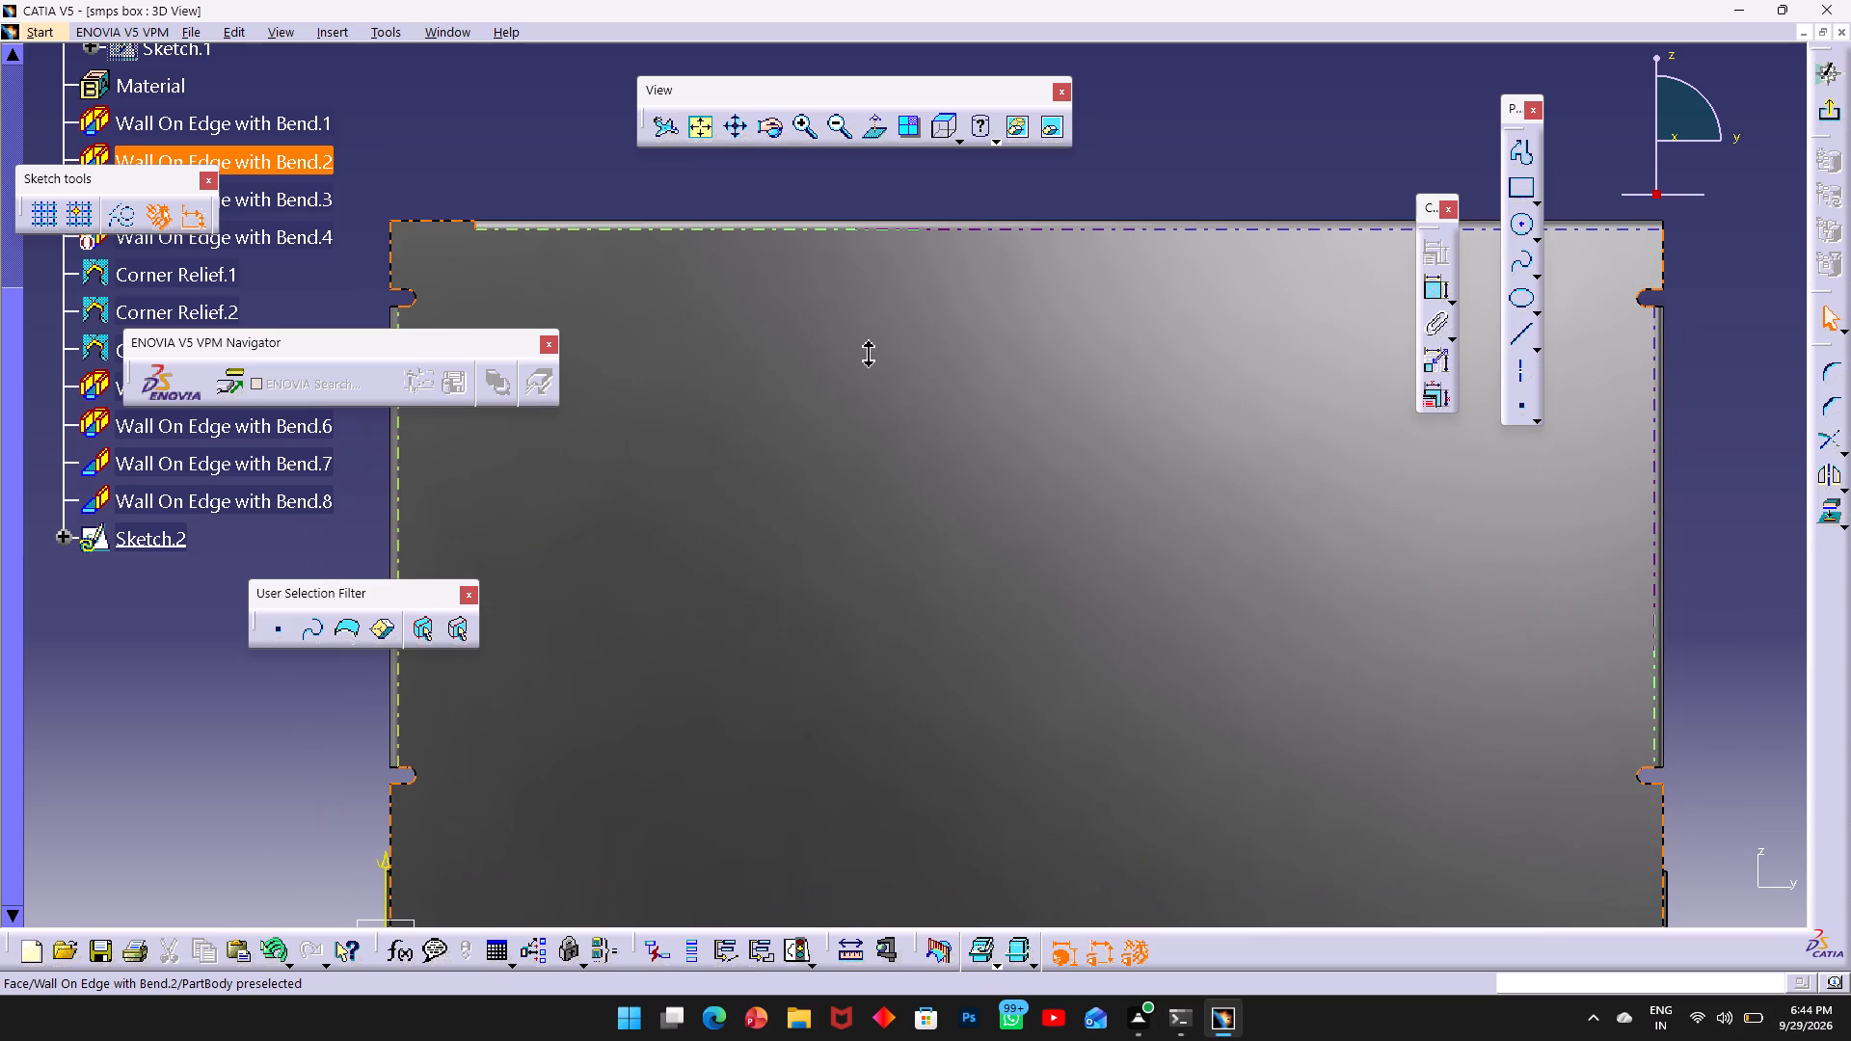
{"action": "middle_click_drag", "start_coordinate": [869, 353], "coordinate": [867, 348], "text": "ctrl"}
{"action": "middle_click_drag", "start_coordinate": [882, 440], "coordinate": [886, 277]}
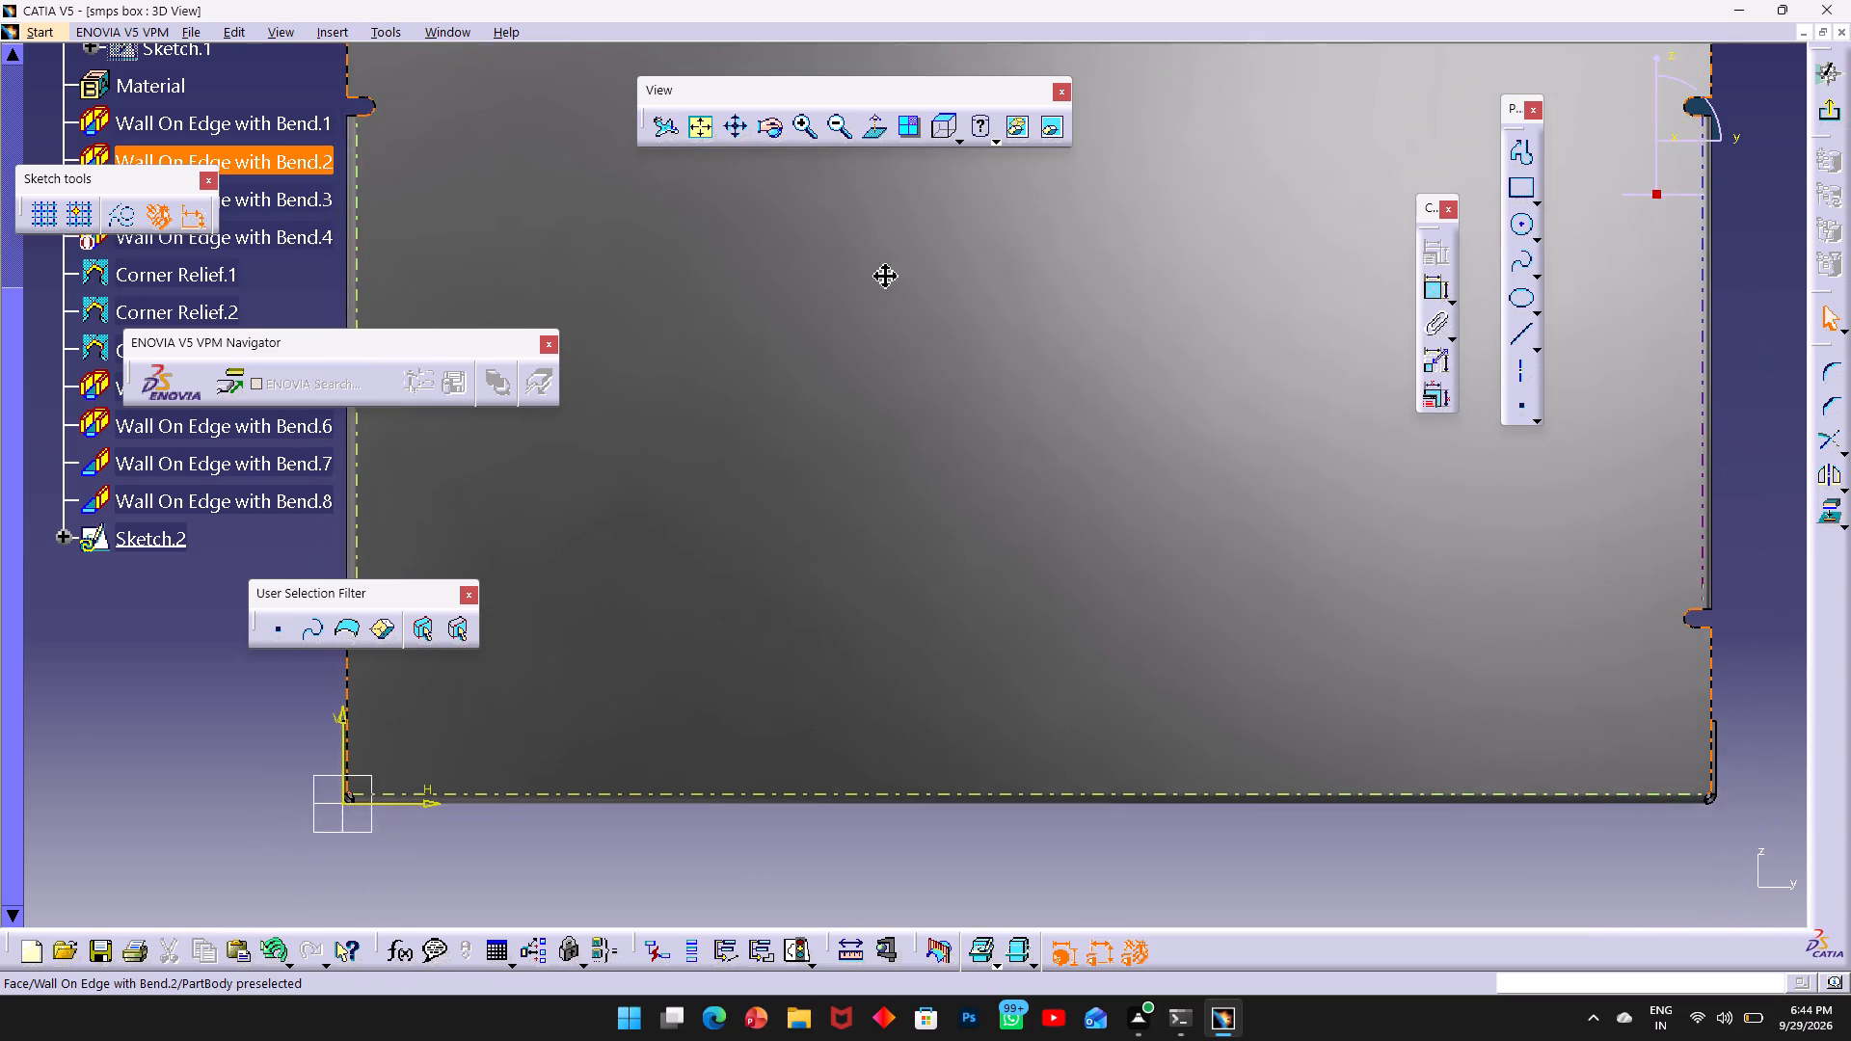
{"action": "middle_click_drag", "start_coordinate": [886, 277], "coordinate": [845, 377]}
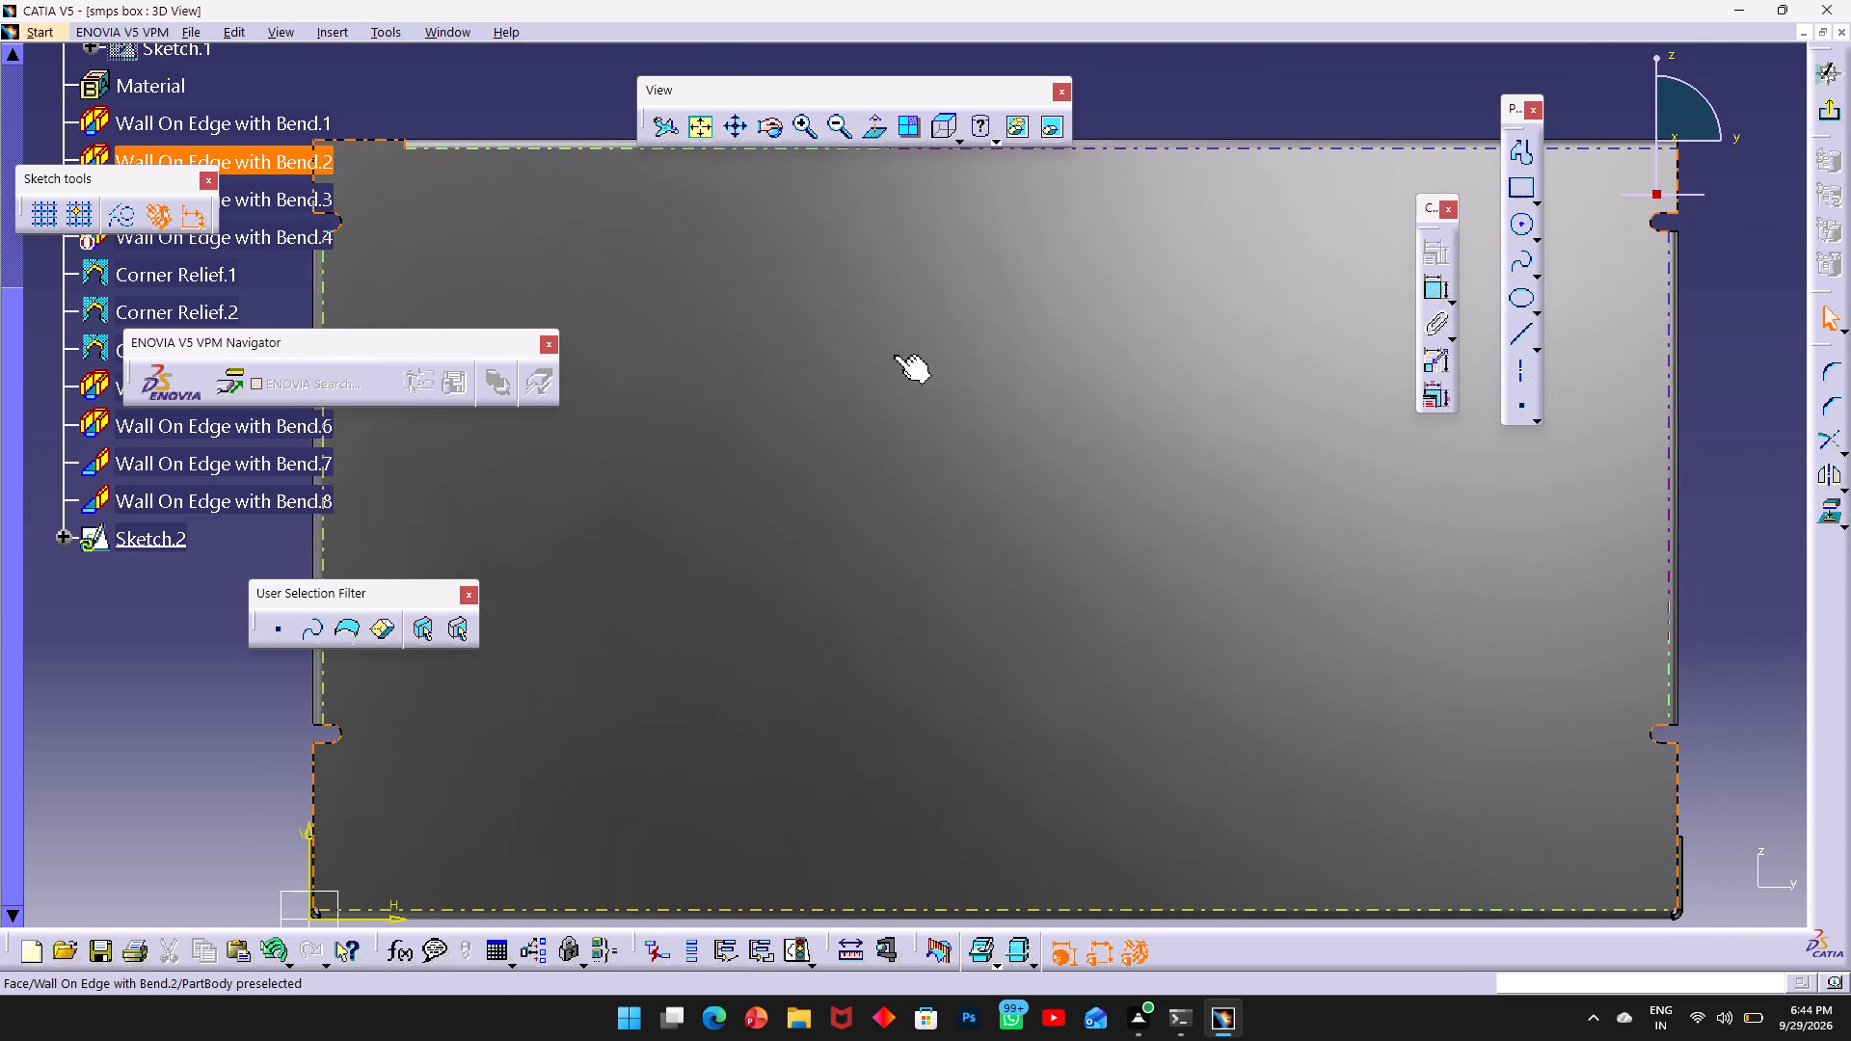
{"action": "middle_click_drag", "start_coordinate": [893, 370], "coordinate": [923, 430], "text": "ctrl"}
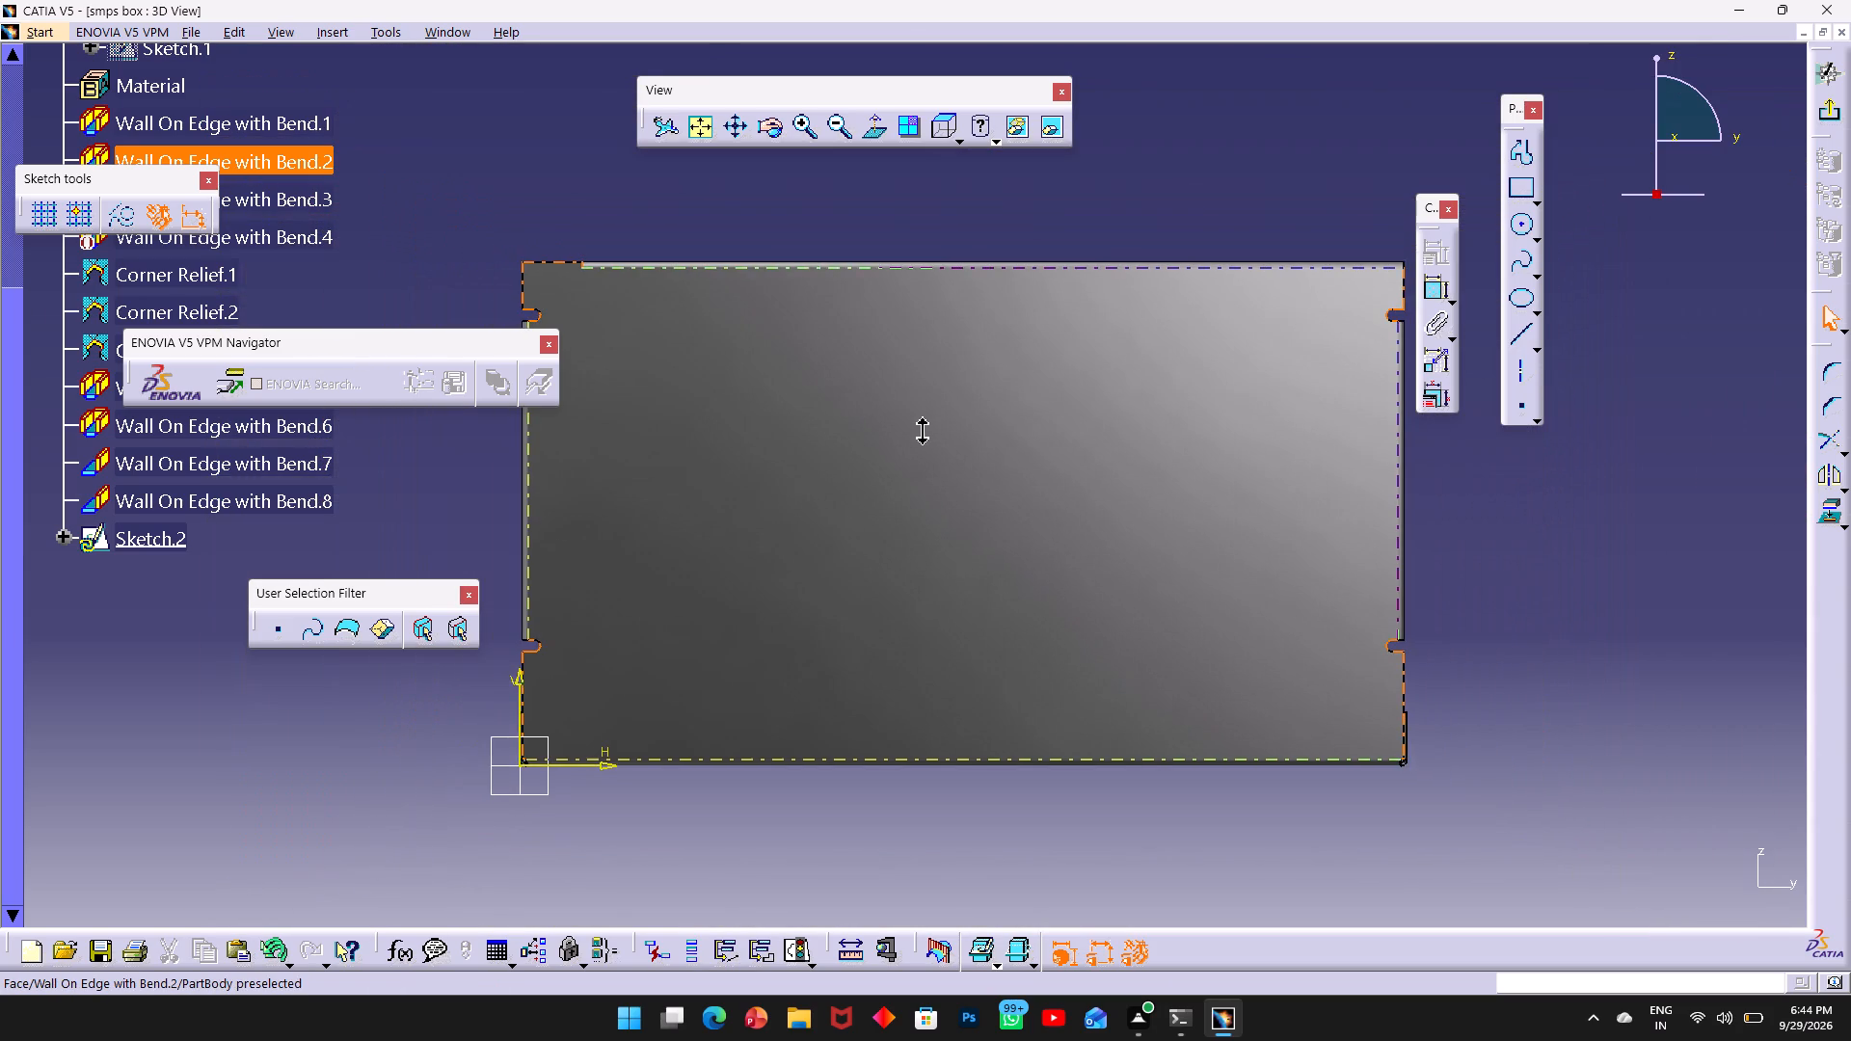
{"action": "middle_click_drag", "start_coordinate": [923, 430], "coordinate": [916, 430], "text": "ctrl"}
{"action": "left_click", "coordinate": [1076, 215]}
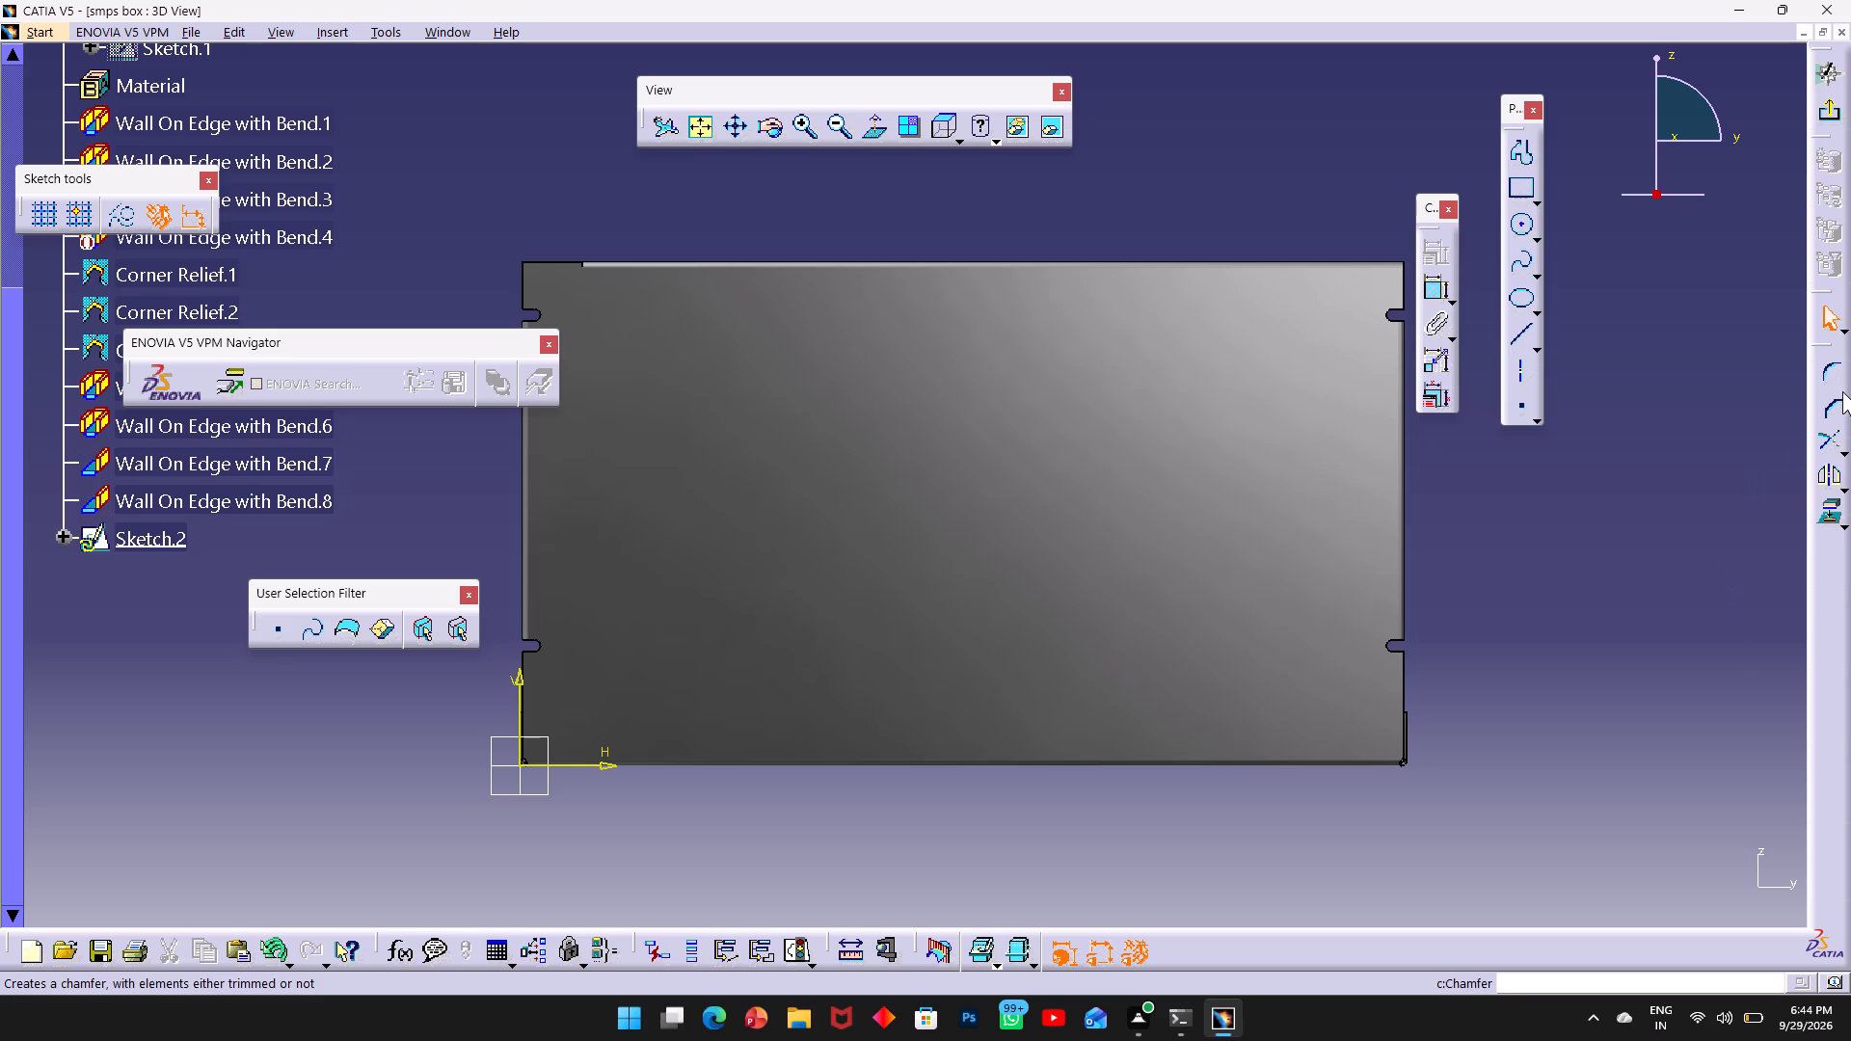
{"action": "left_click", "coordinate": [1515, 176]}
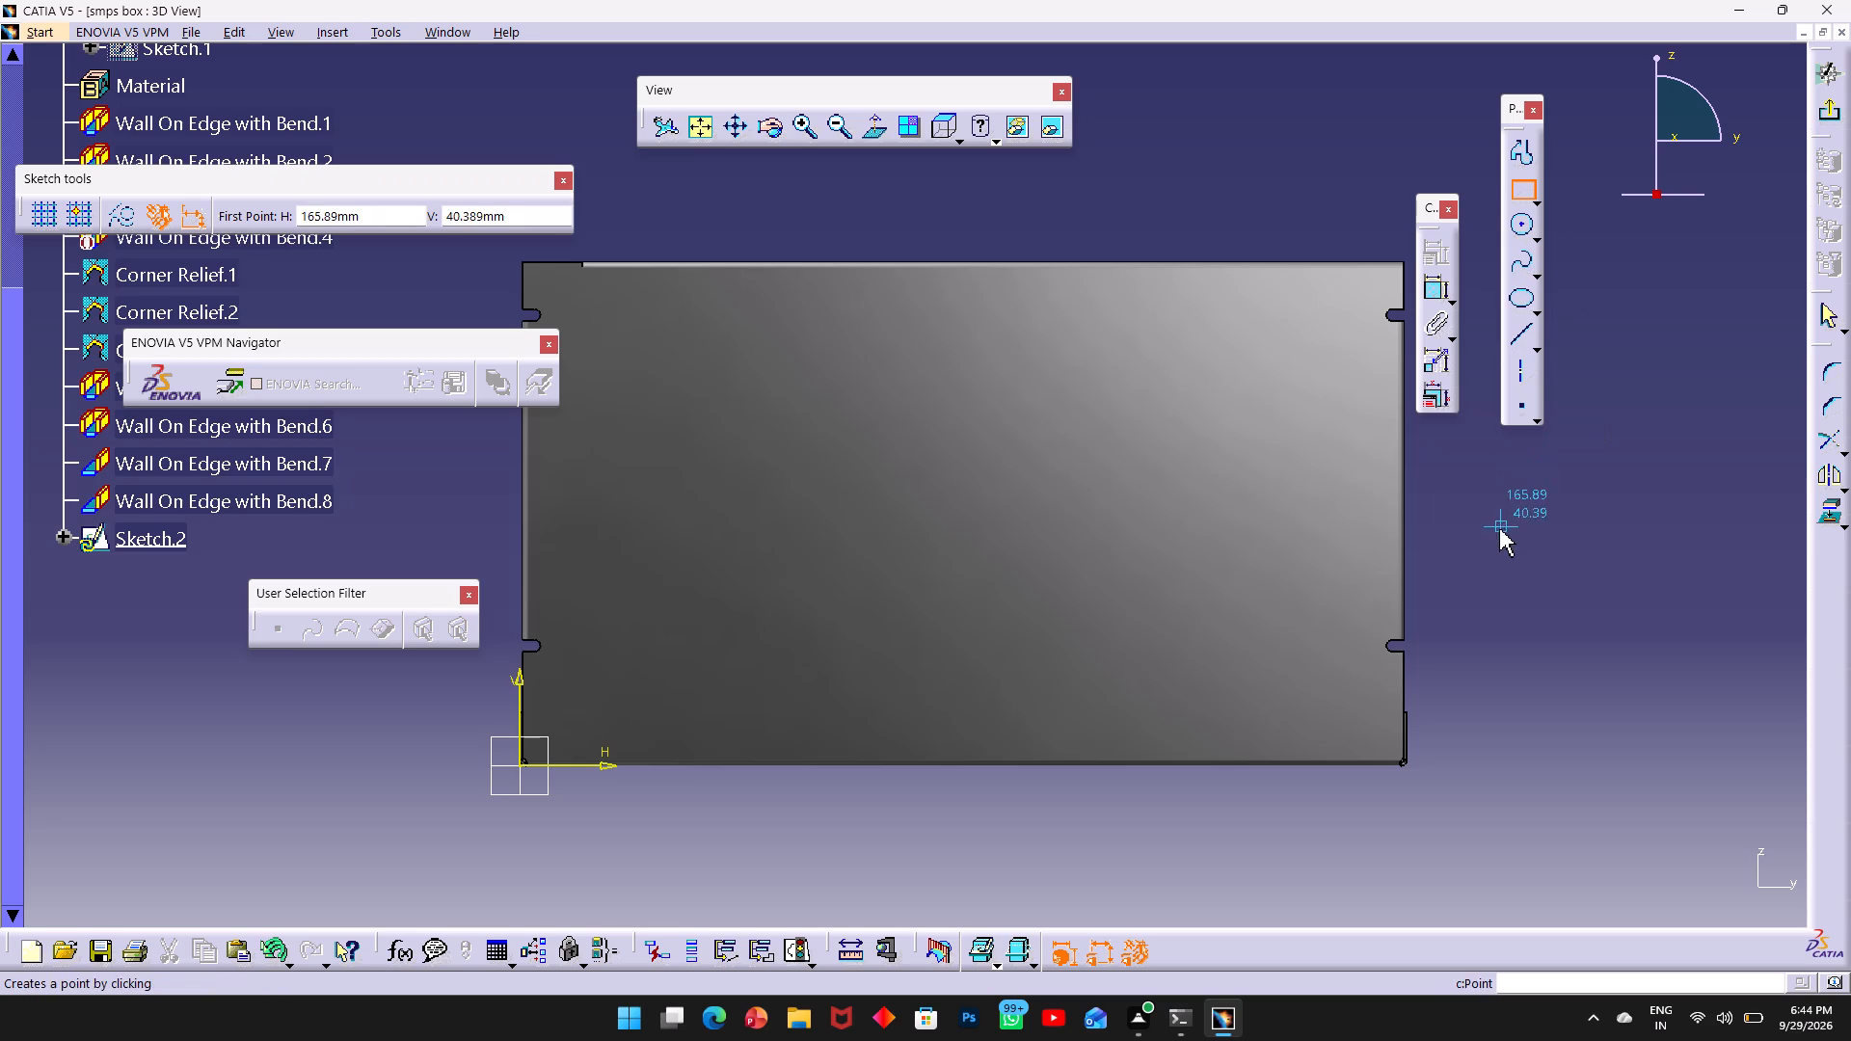
{"action": "middle_click_drag", "start_coordinate": [1397, 478], "coordinate": [1349, 614]}
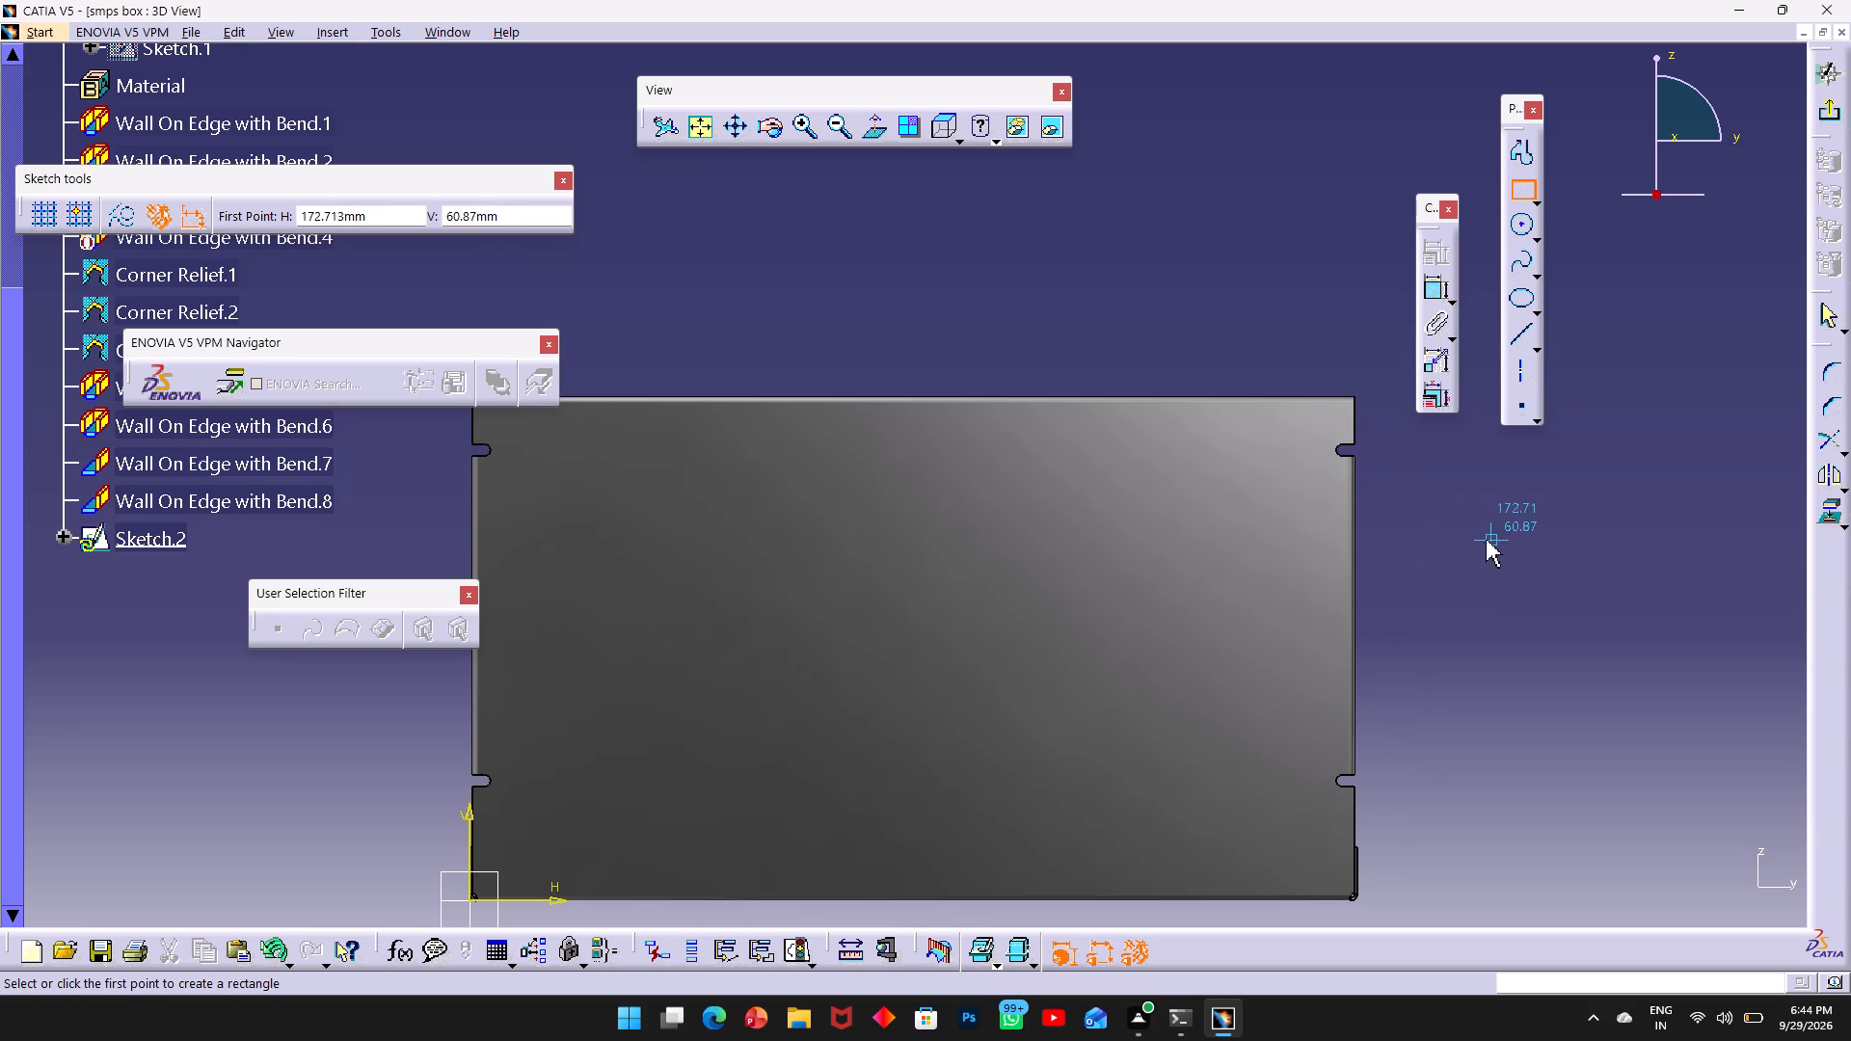
{"action": "left_click", "coordinate": [1439, 691]}
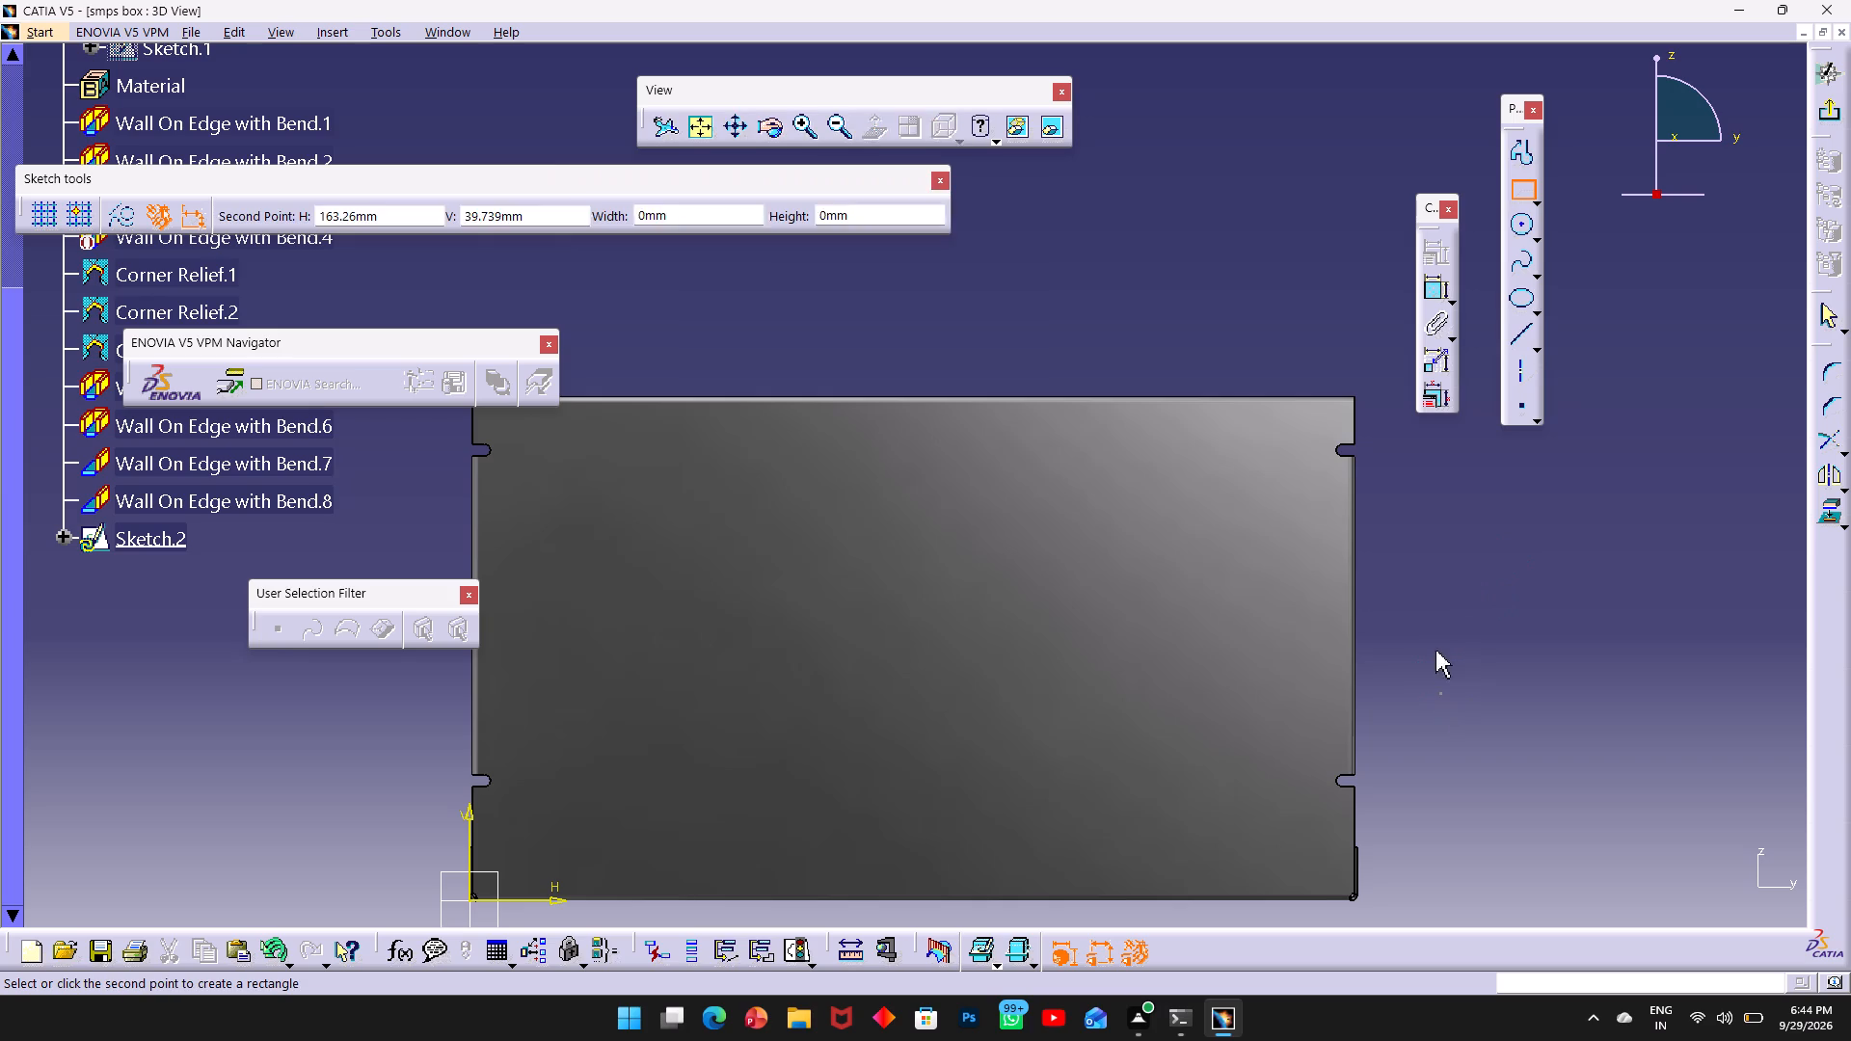
{"action": "left_click", "coordinate": [1576, 585]}
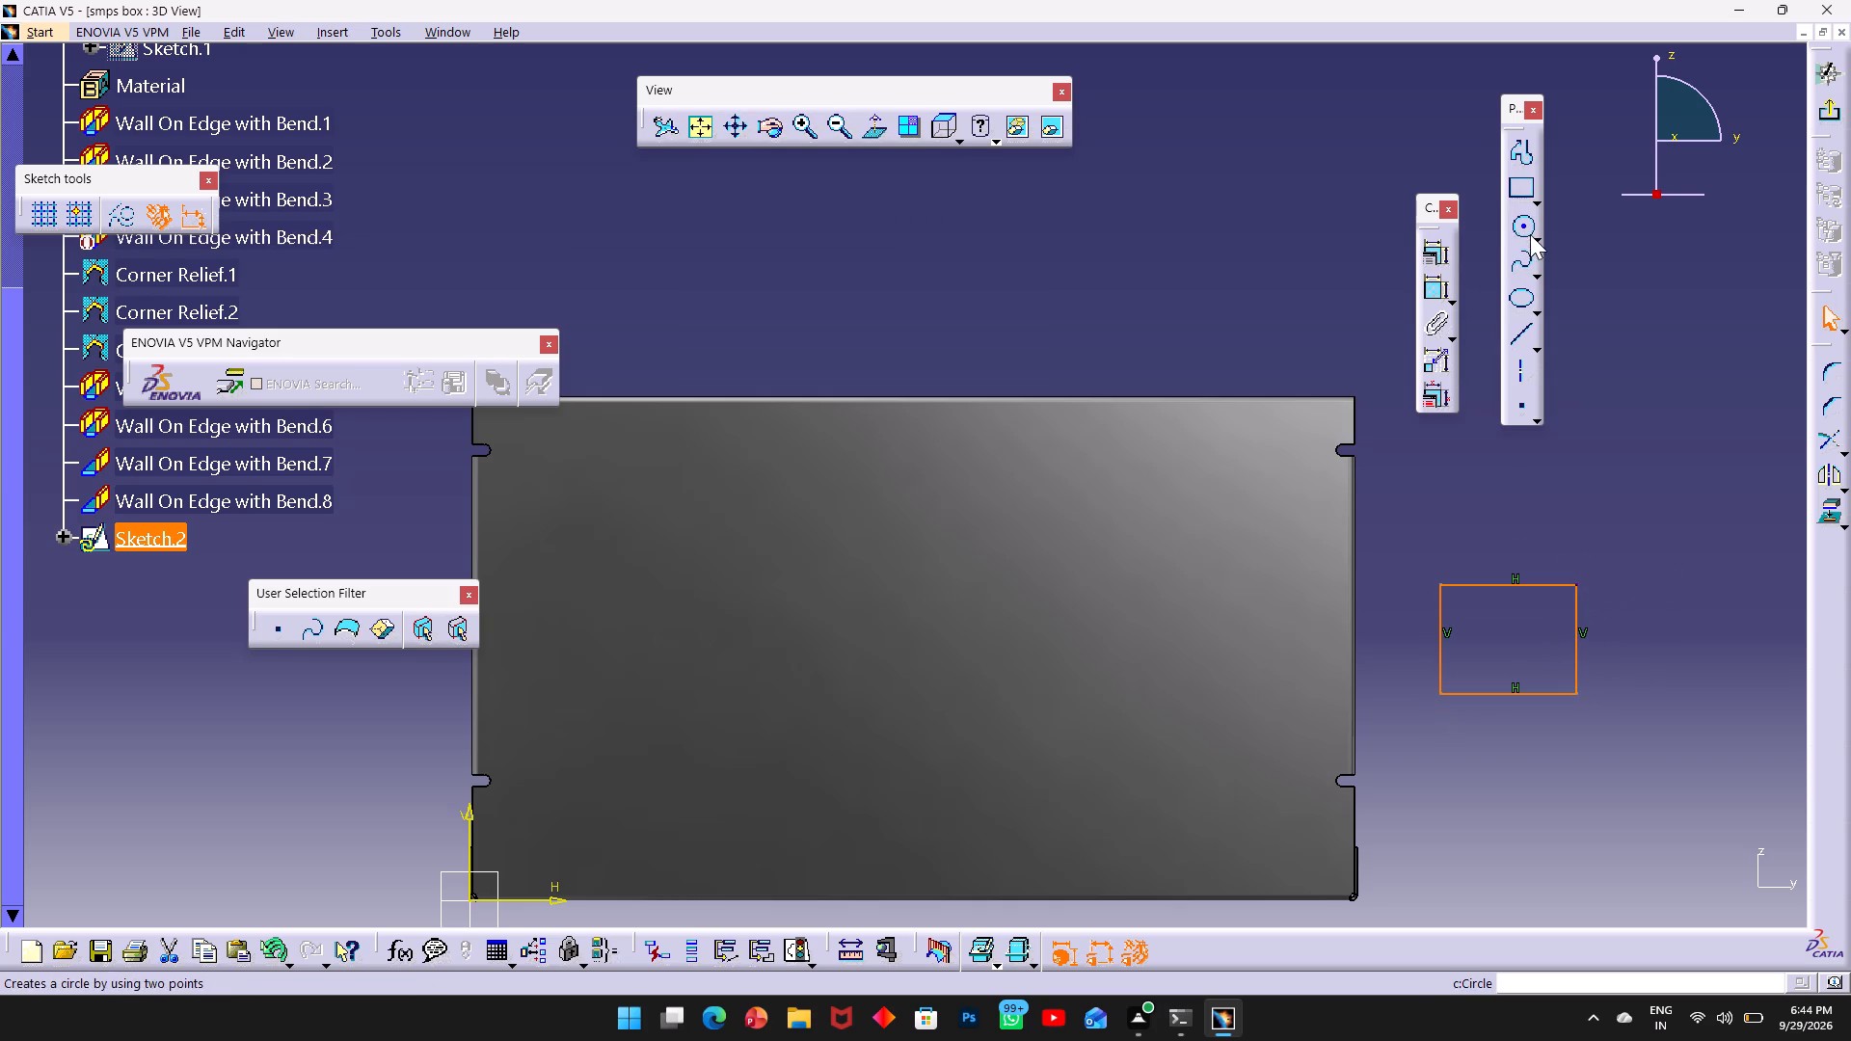
Sketch a semicircular arc of about 9.2 mm radius centred on the rectangle's side nearest the wall, bulging towards the wall.
{"action": "left_click", "coordinate": [1536, 236]}
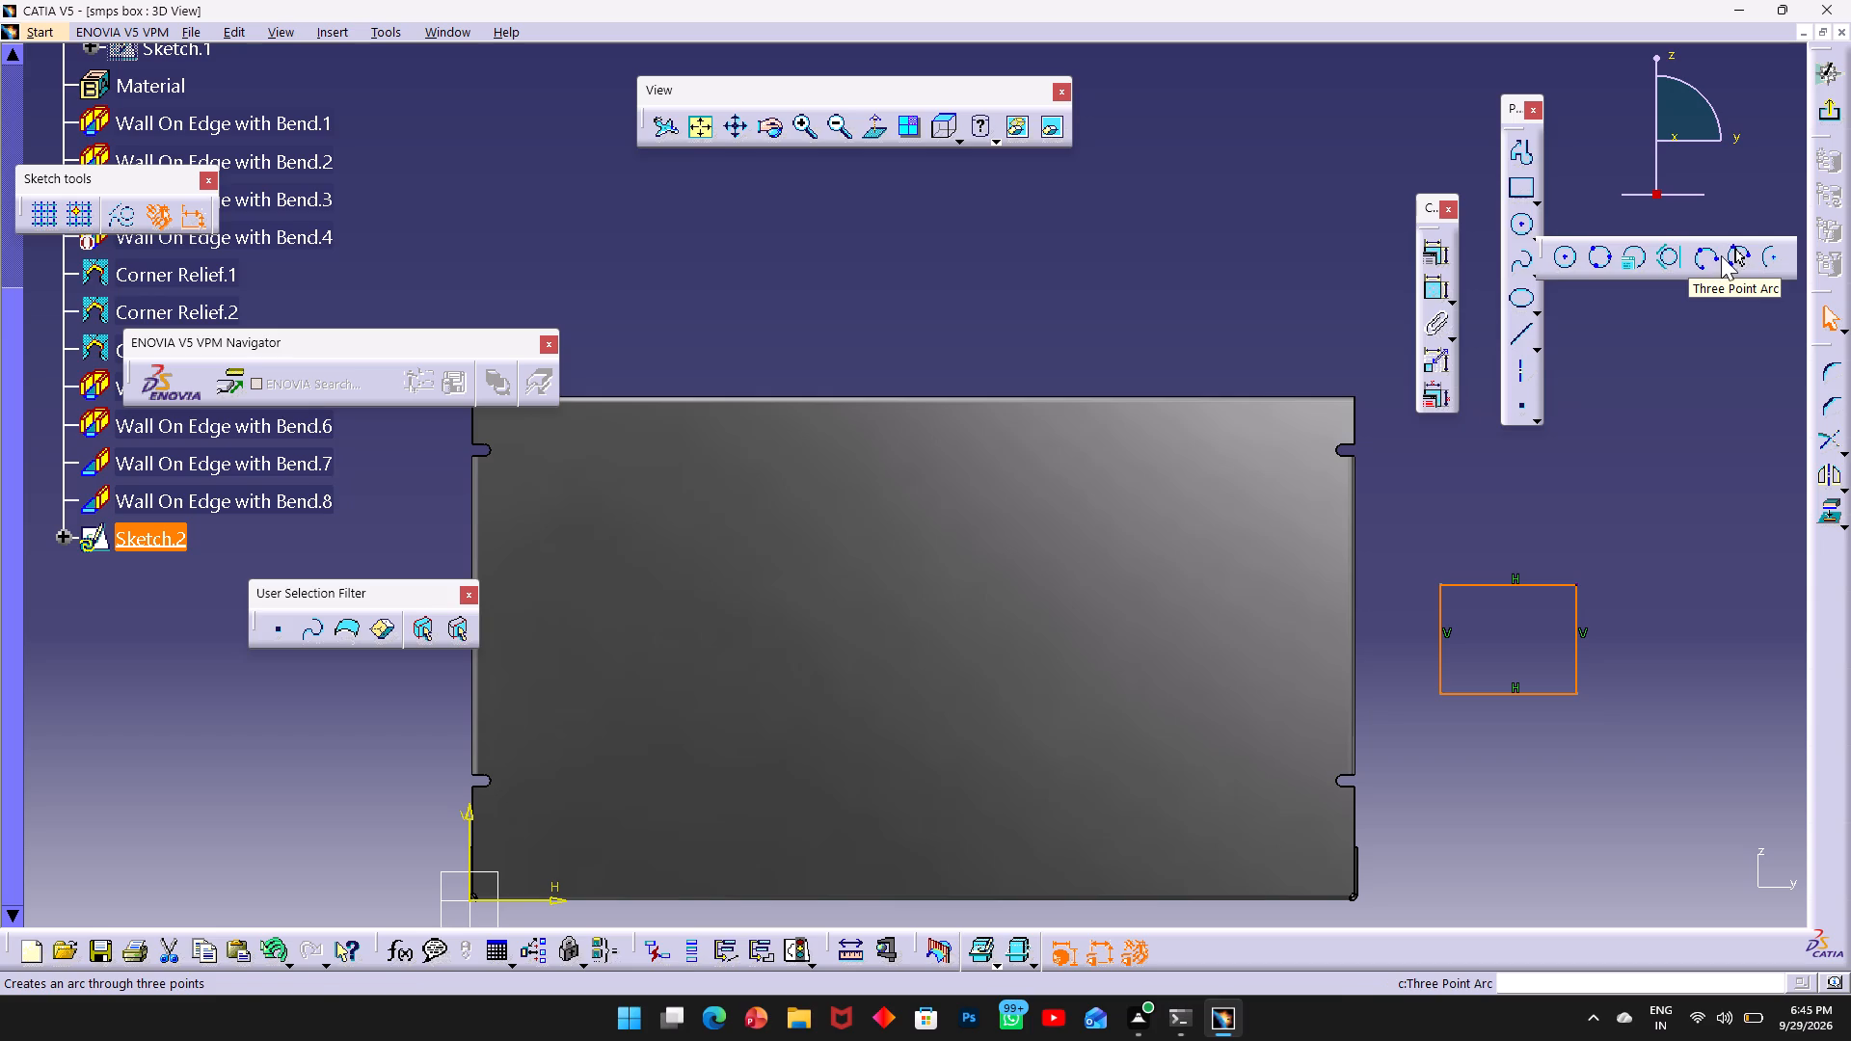
{"action": "left_click", "coordinate": [1769, 258]}
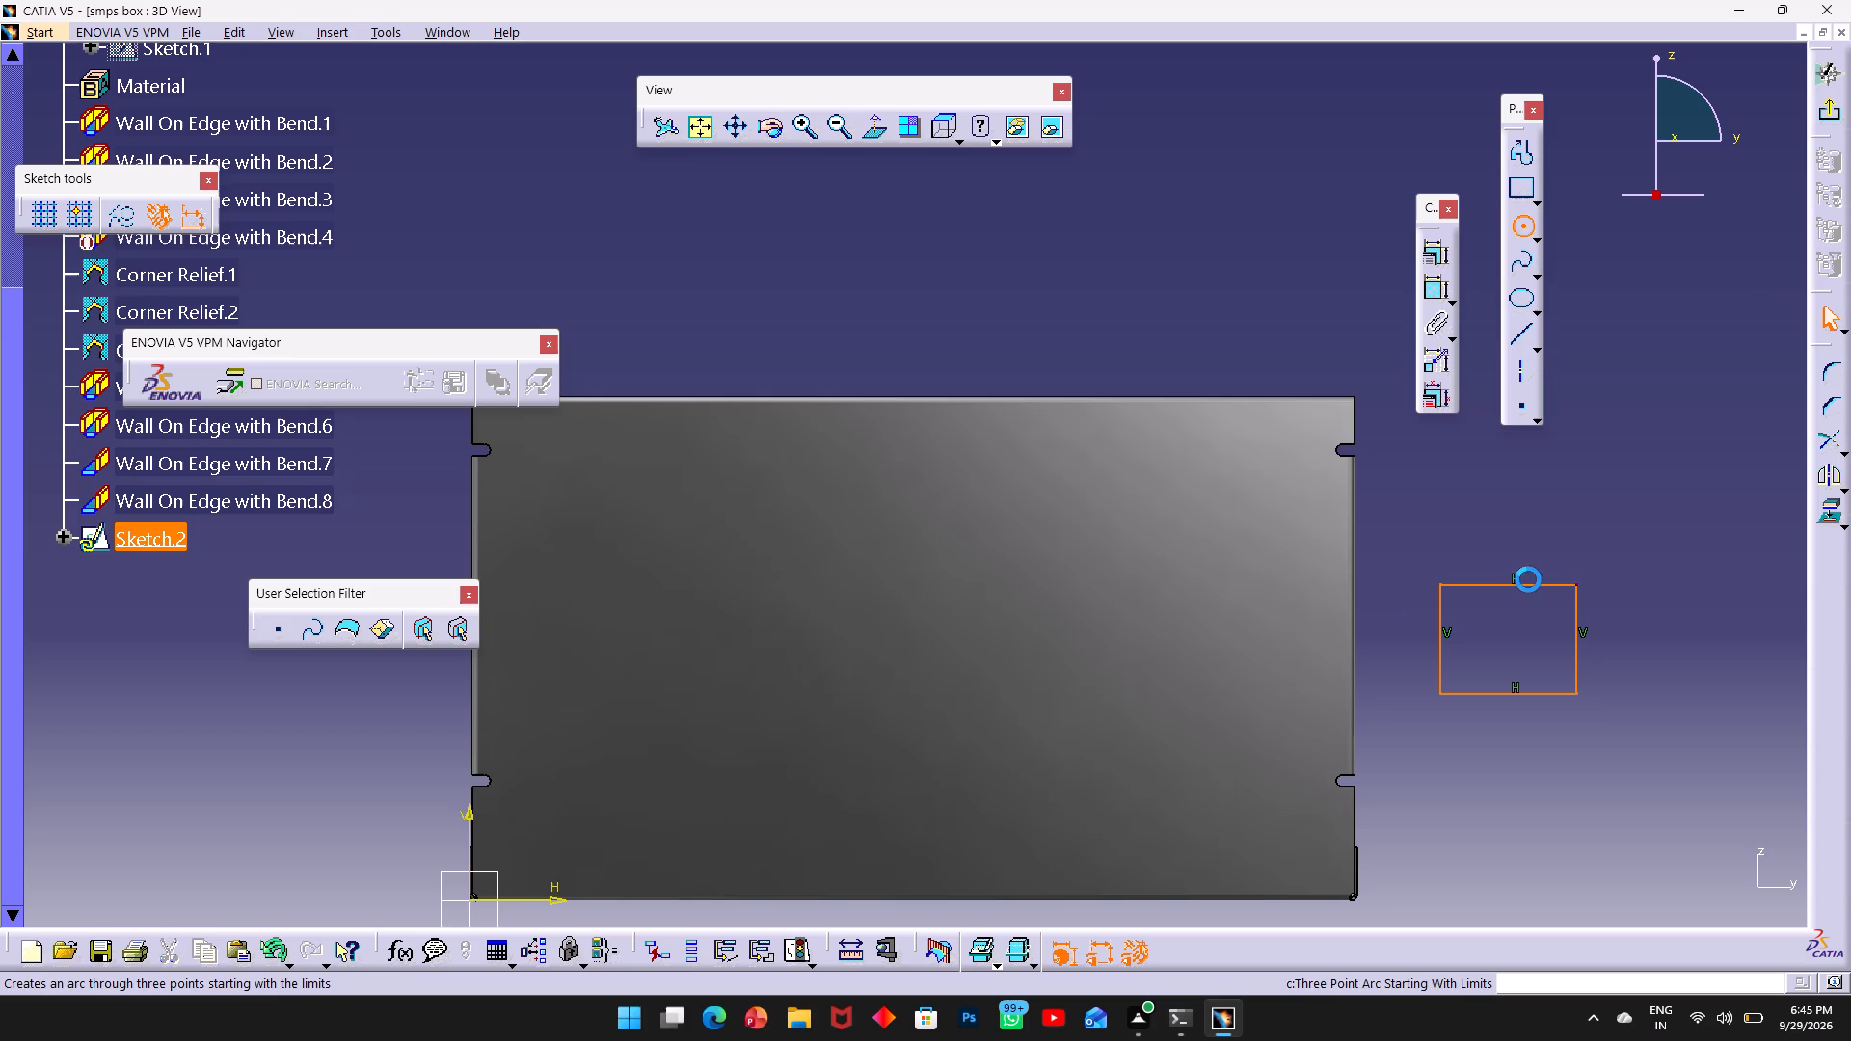
{"action": "left_click", "coordinate": [1439, 637]}
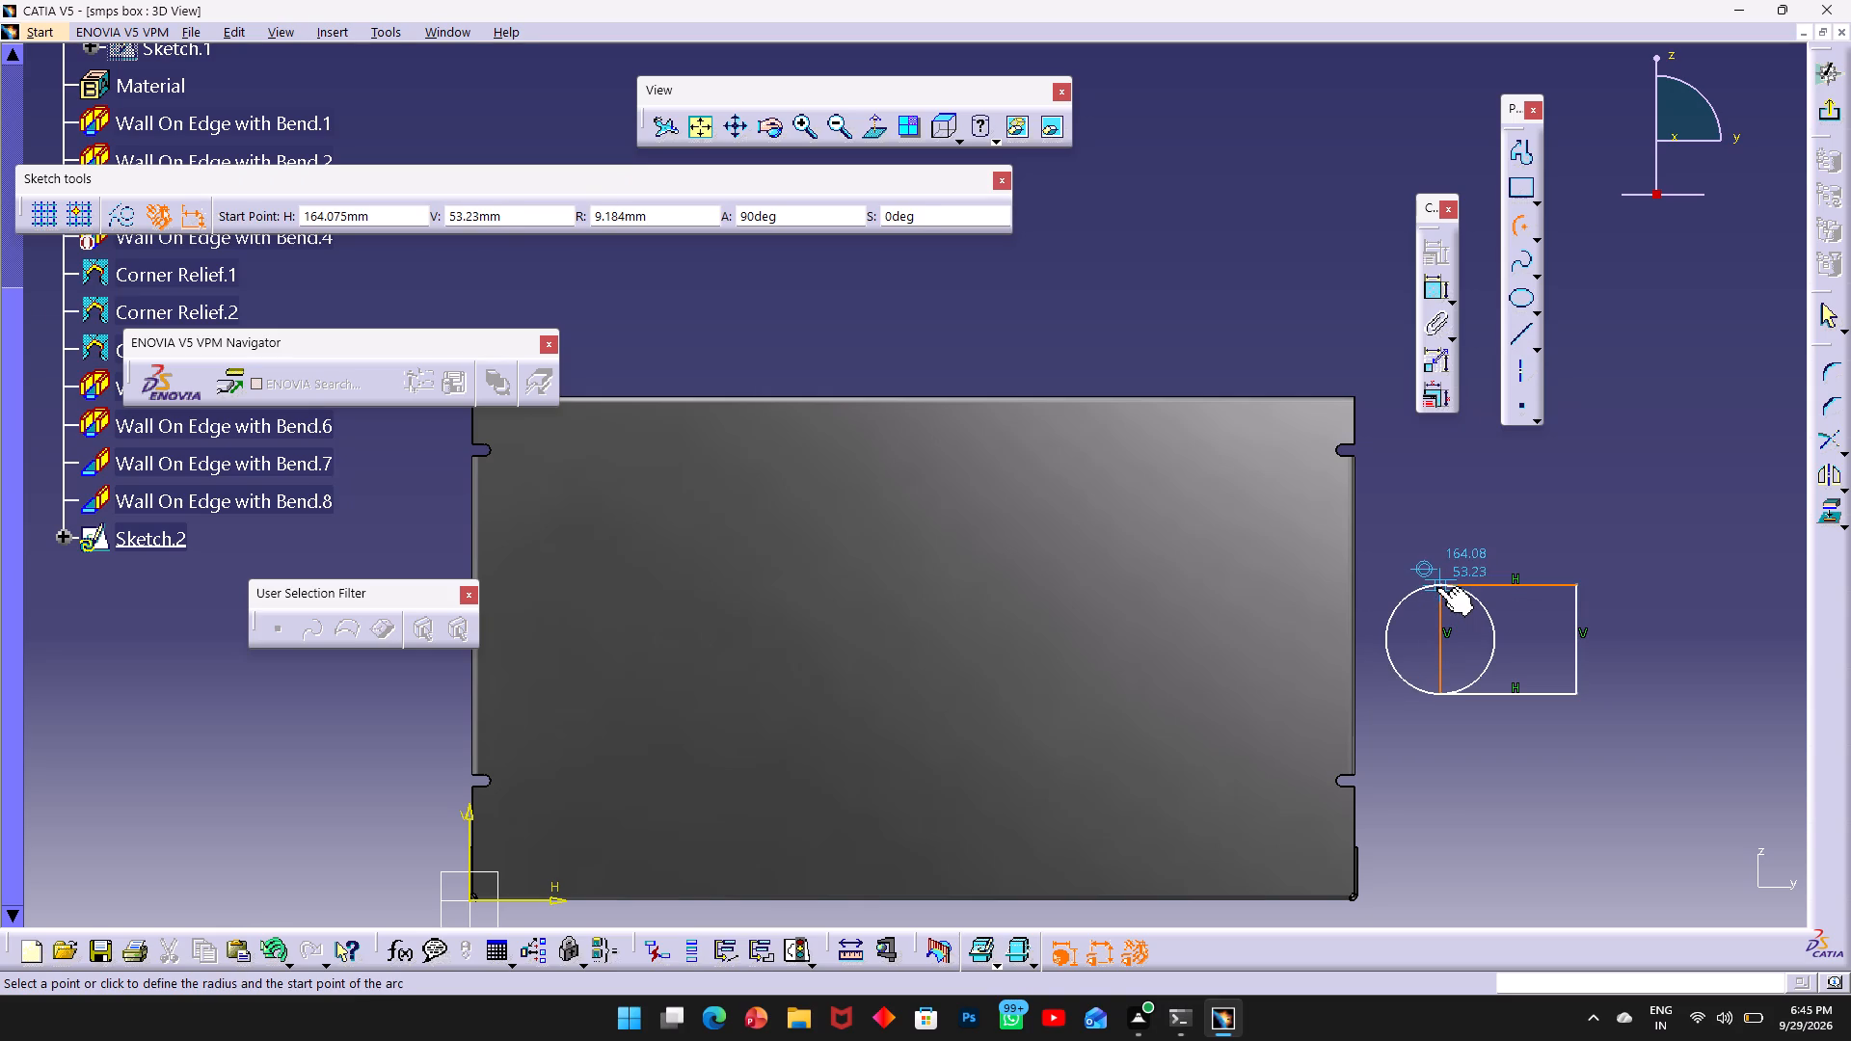
{"action": "left_click", "coordinate": [1437, 585]}
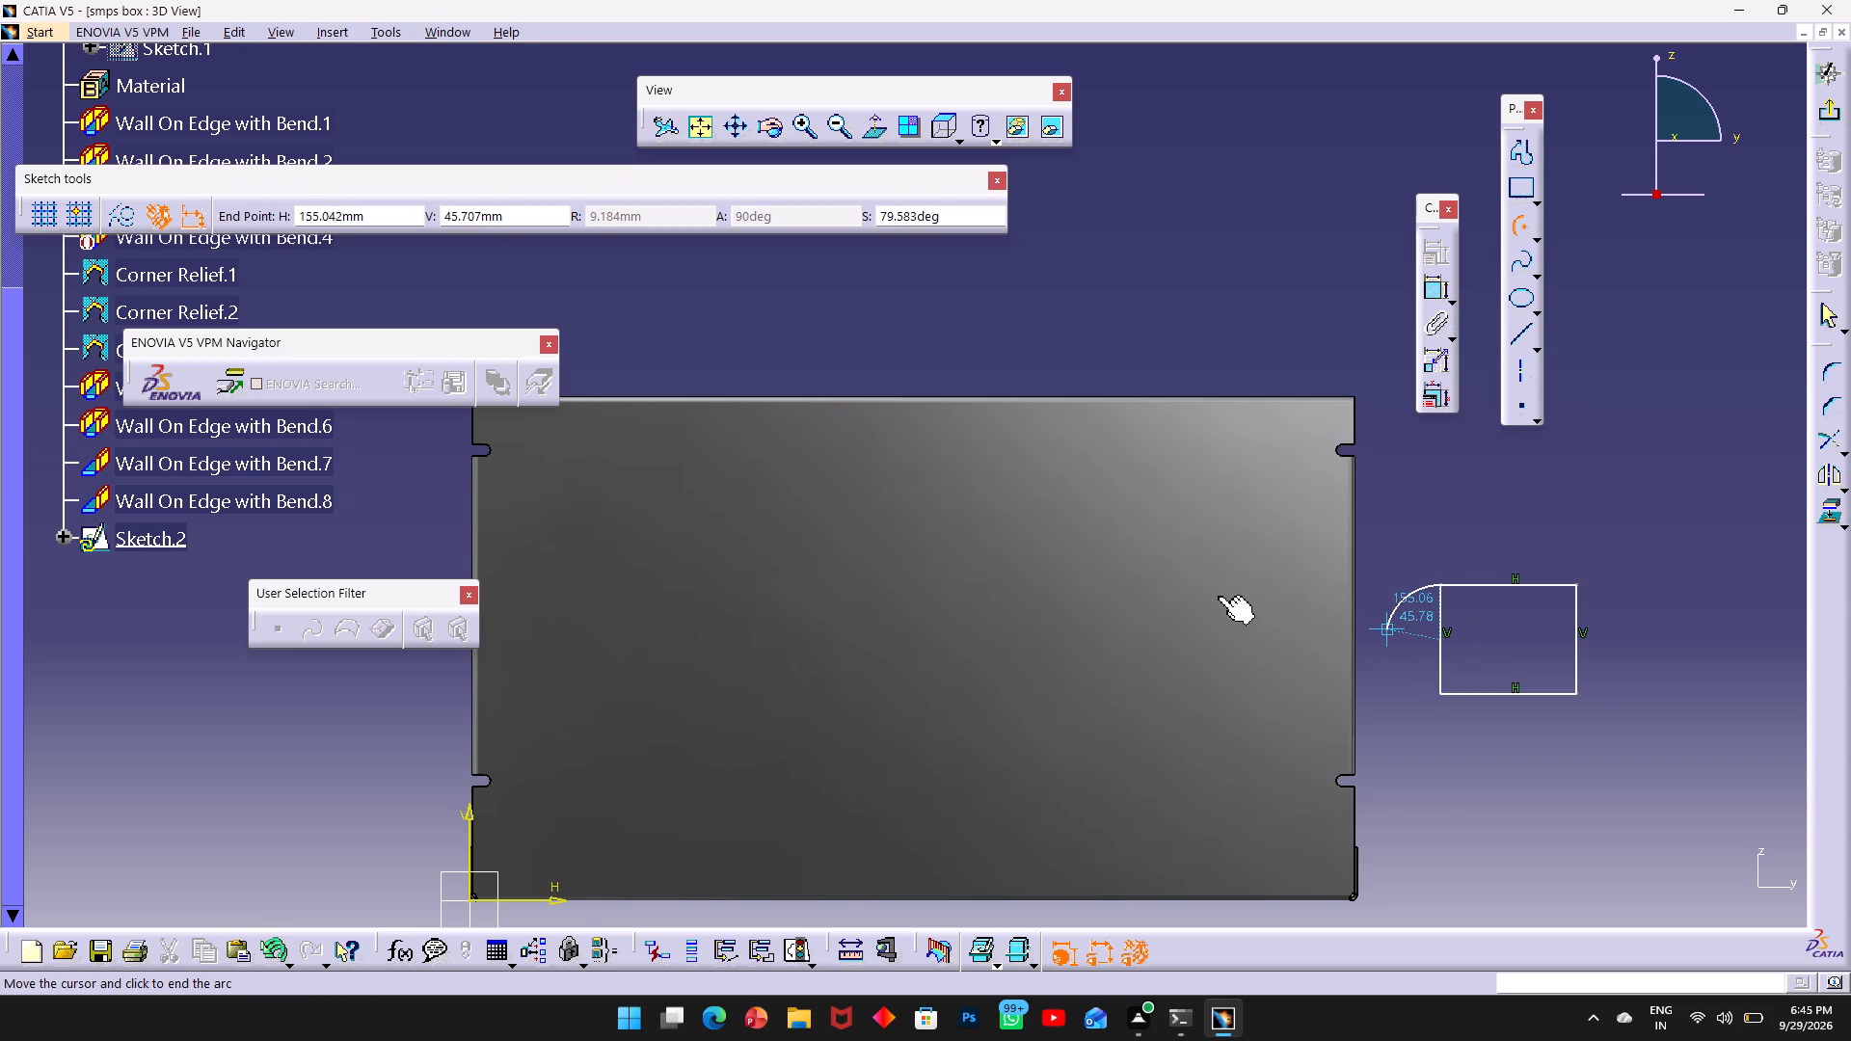
{"action": "left_click", "coordinate": [1442, 692]}
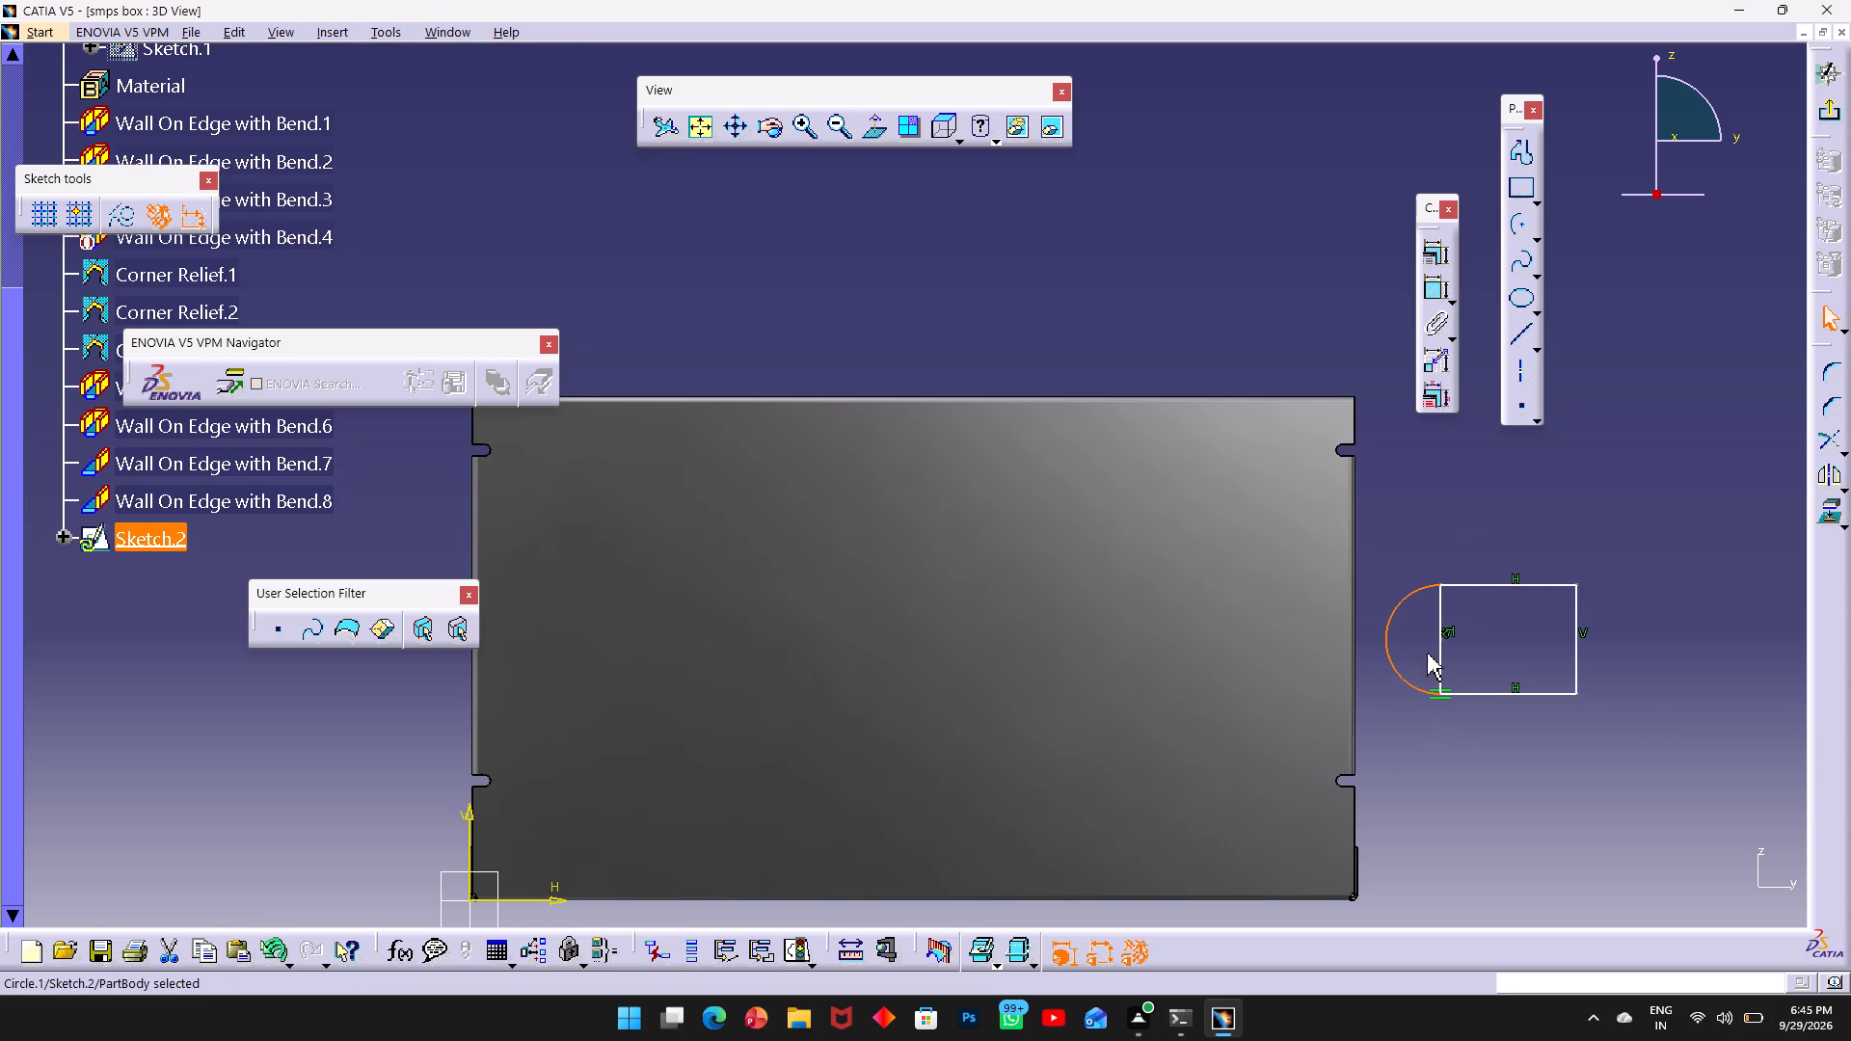
Delete the rectangle's vertical line that spans the two ends of the arc.
{"action": "left_click", "coordinate": [1440, 659]}
{"action": "key", "text": "Delete"}
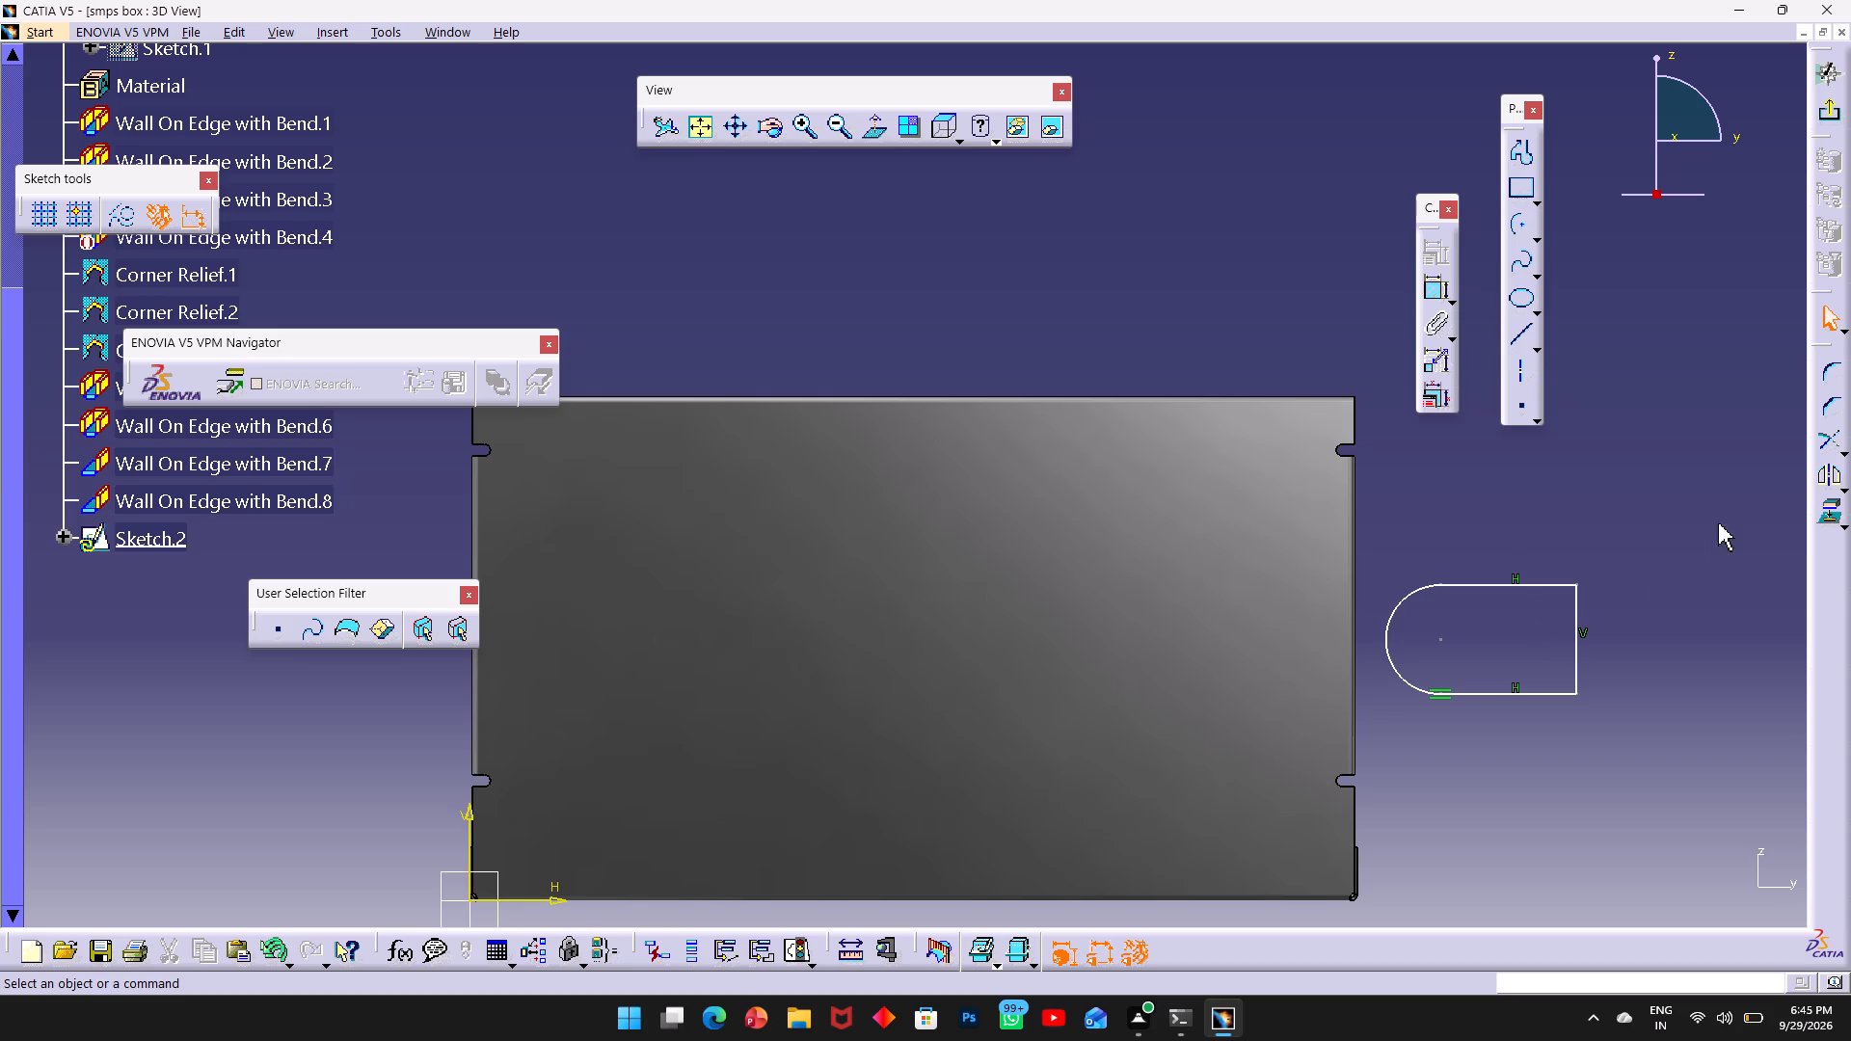
Dimension the arc's radius and set it to 12 mm.
{"action": "left_click", "coordinate": [1438, 285]}
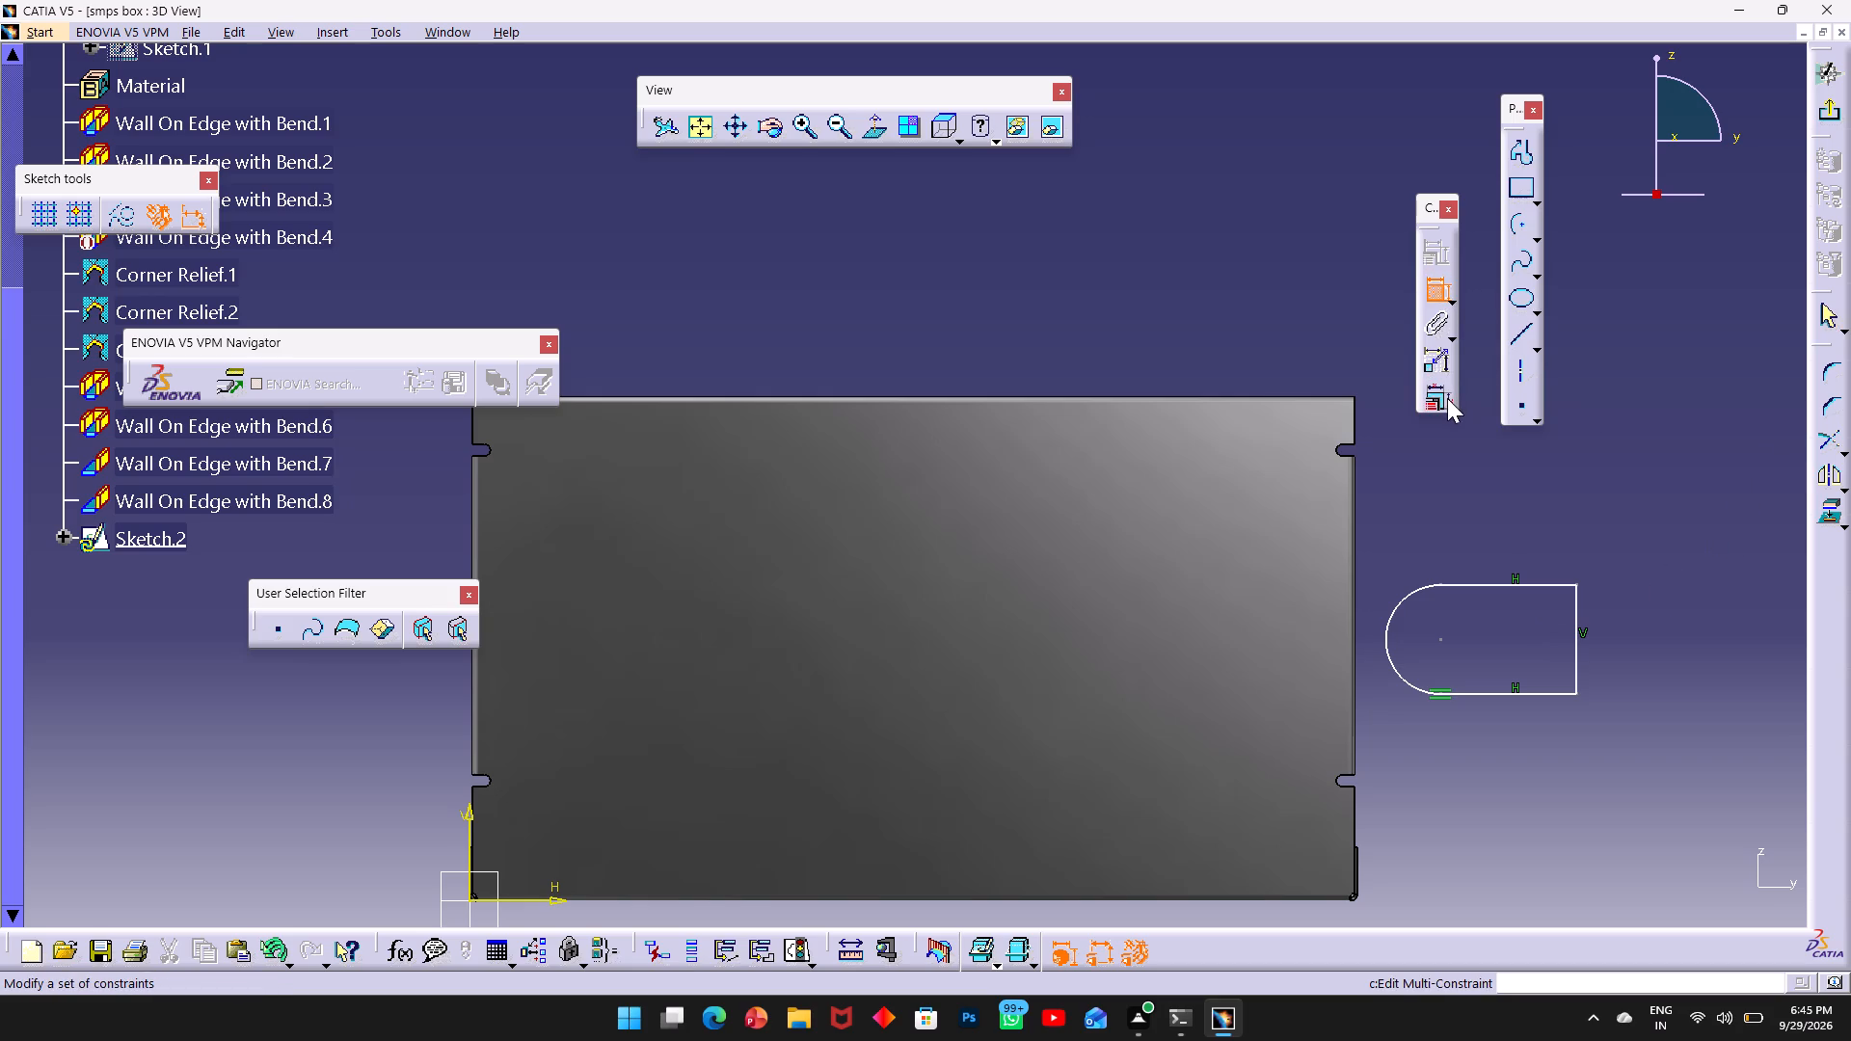
{"action": "left_click", "coordinate": [1396, 603]}
{"action": "left_click", "coordinate": [1391, 554]}
{"action": "type", "text": "12"}
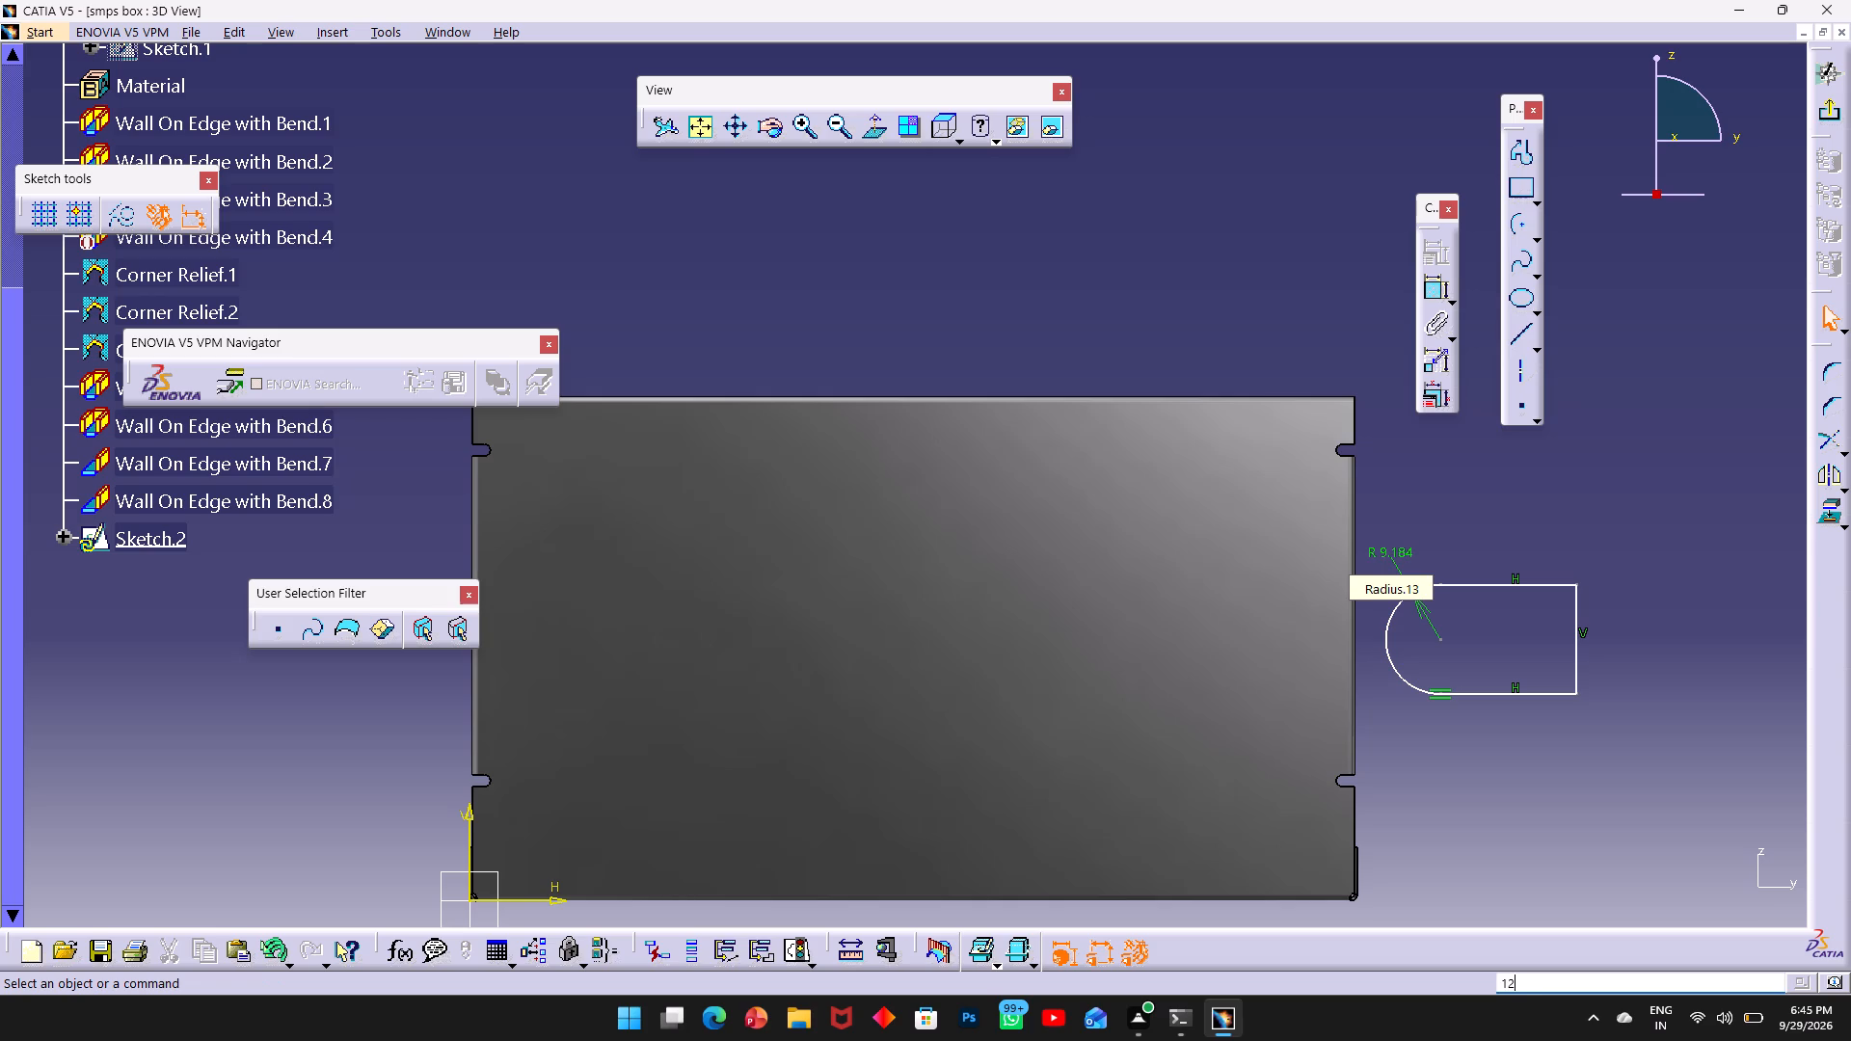
{"action": "double_click", "coordinate": [1376, 554]}
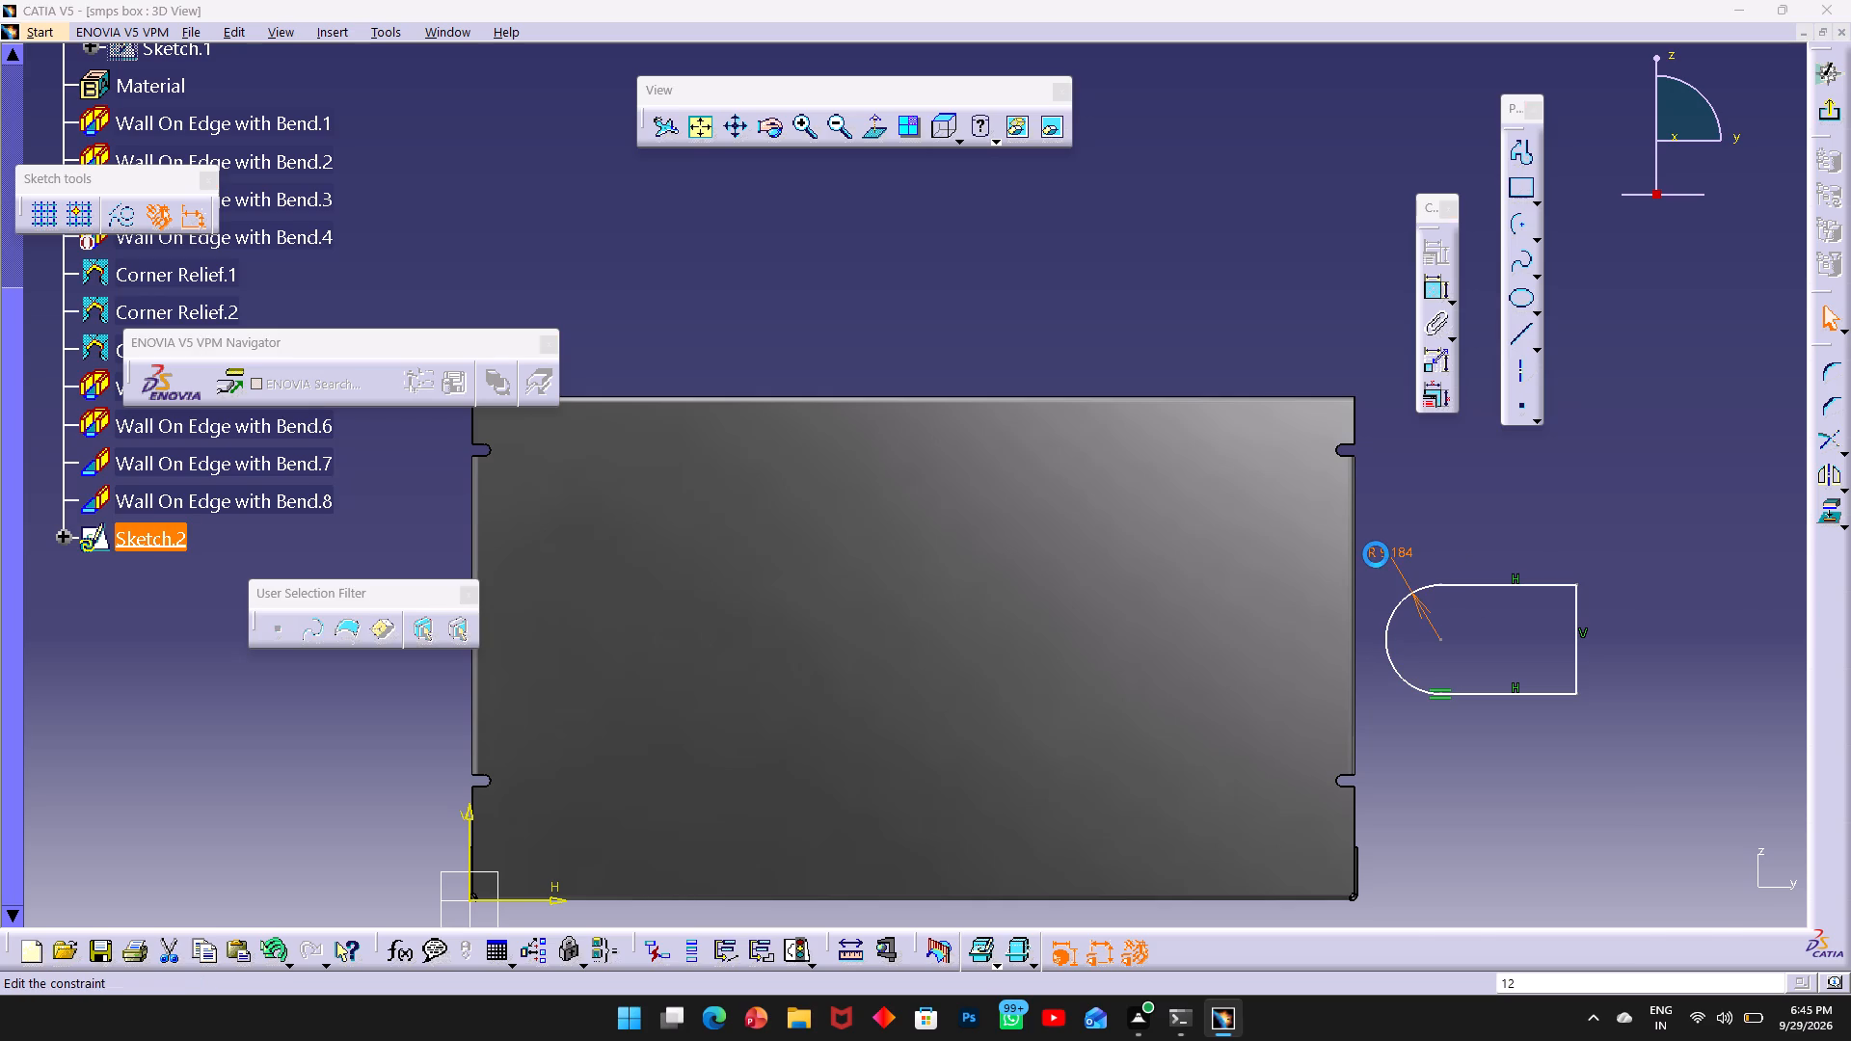
{"action": "key", "text": "1"}
{"action": "key", "text": "2"}
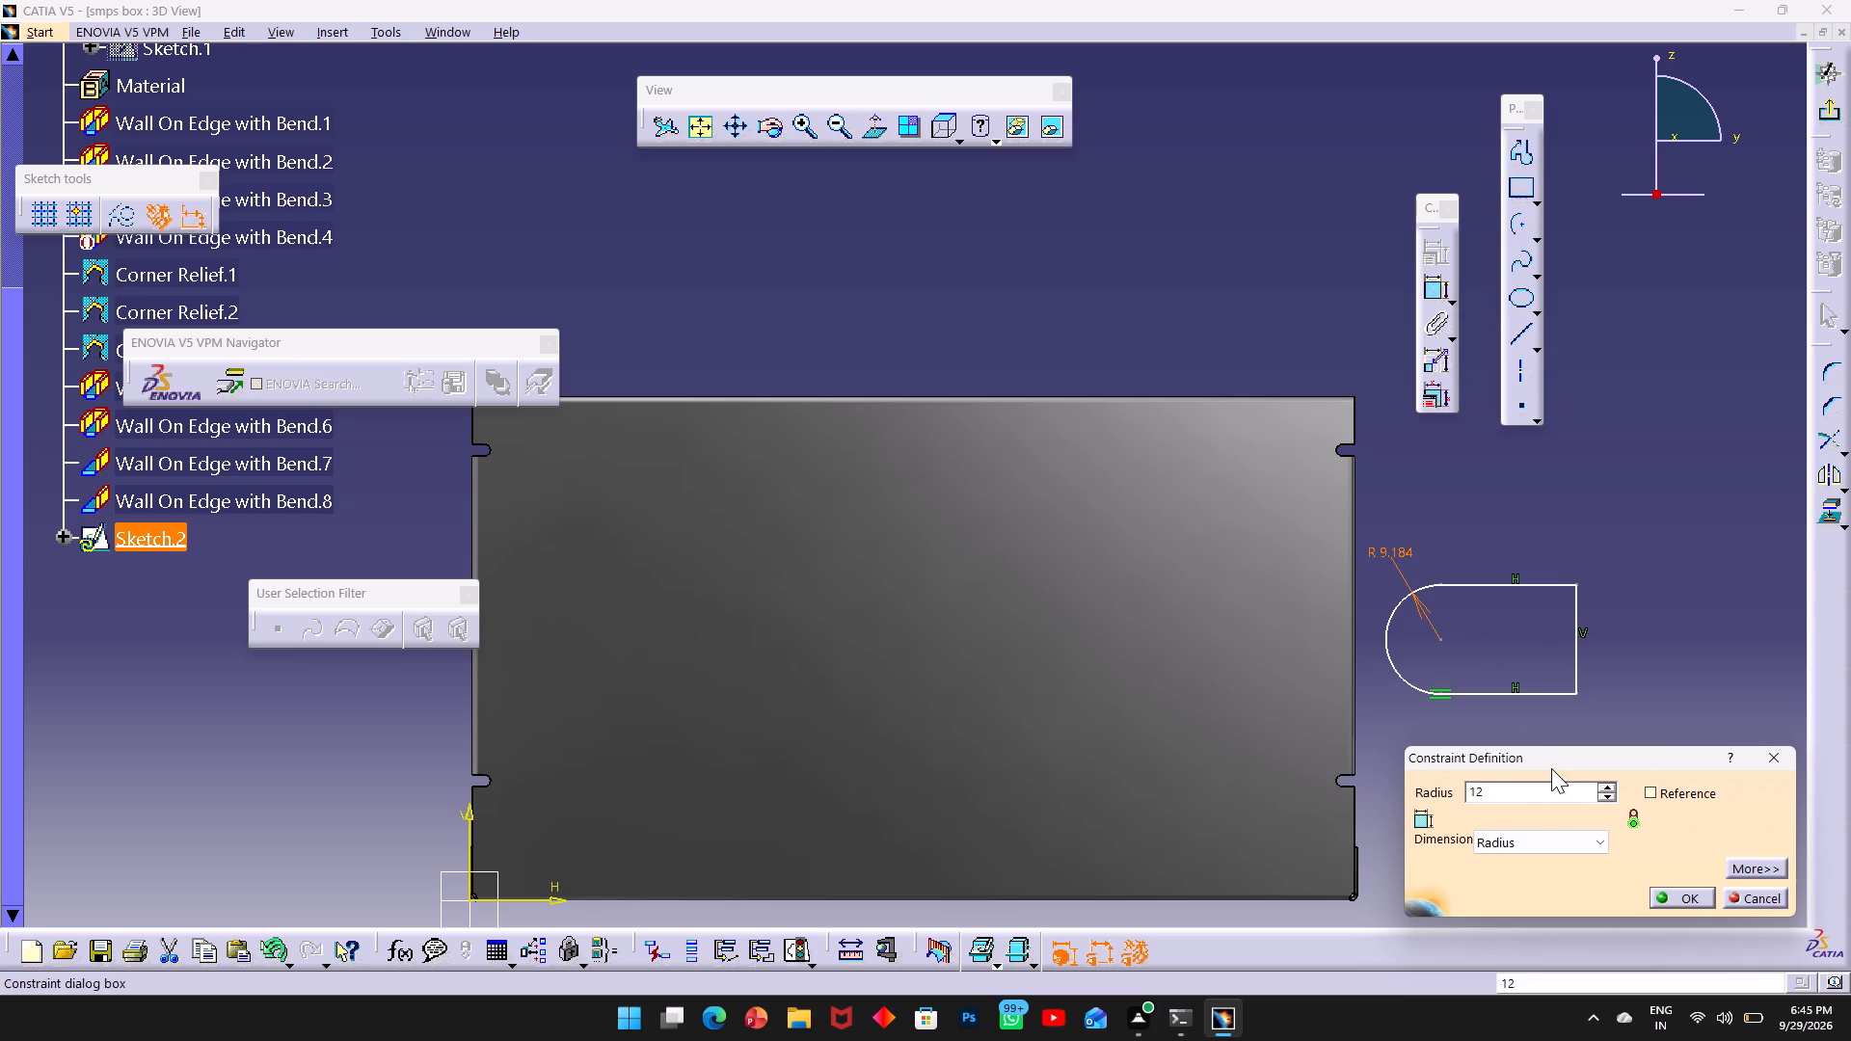
{"action": "key", "text": "Return"}
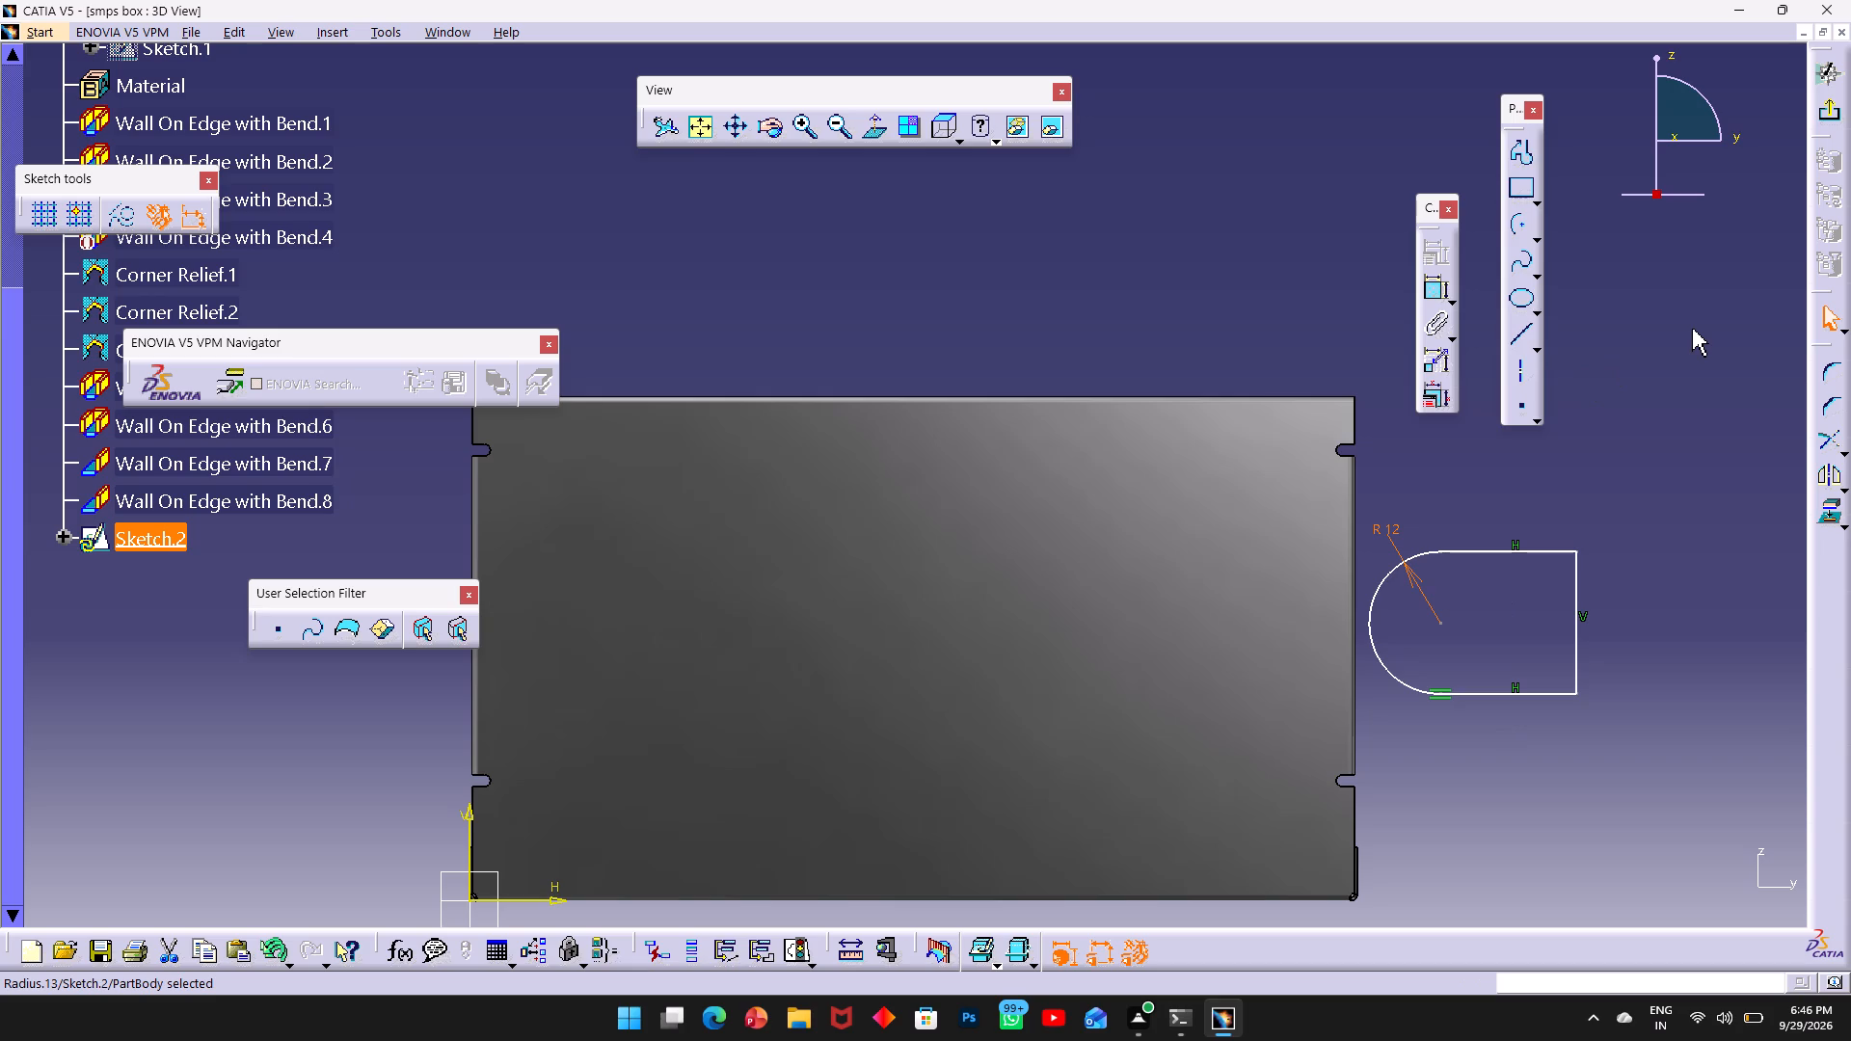
Make the profile's straight vertical end coincident with the wall's vertical edge farthest from the origin.
{"action": "left_click", "coordinate": [1575, 647], "text": "ctrl"}
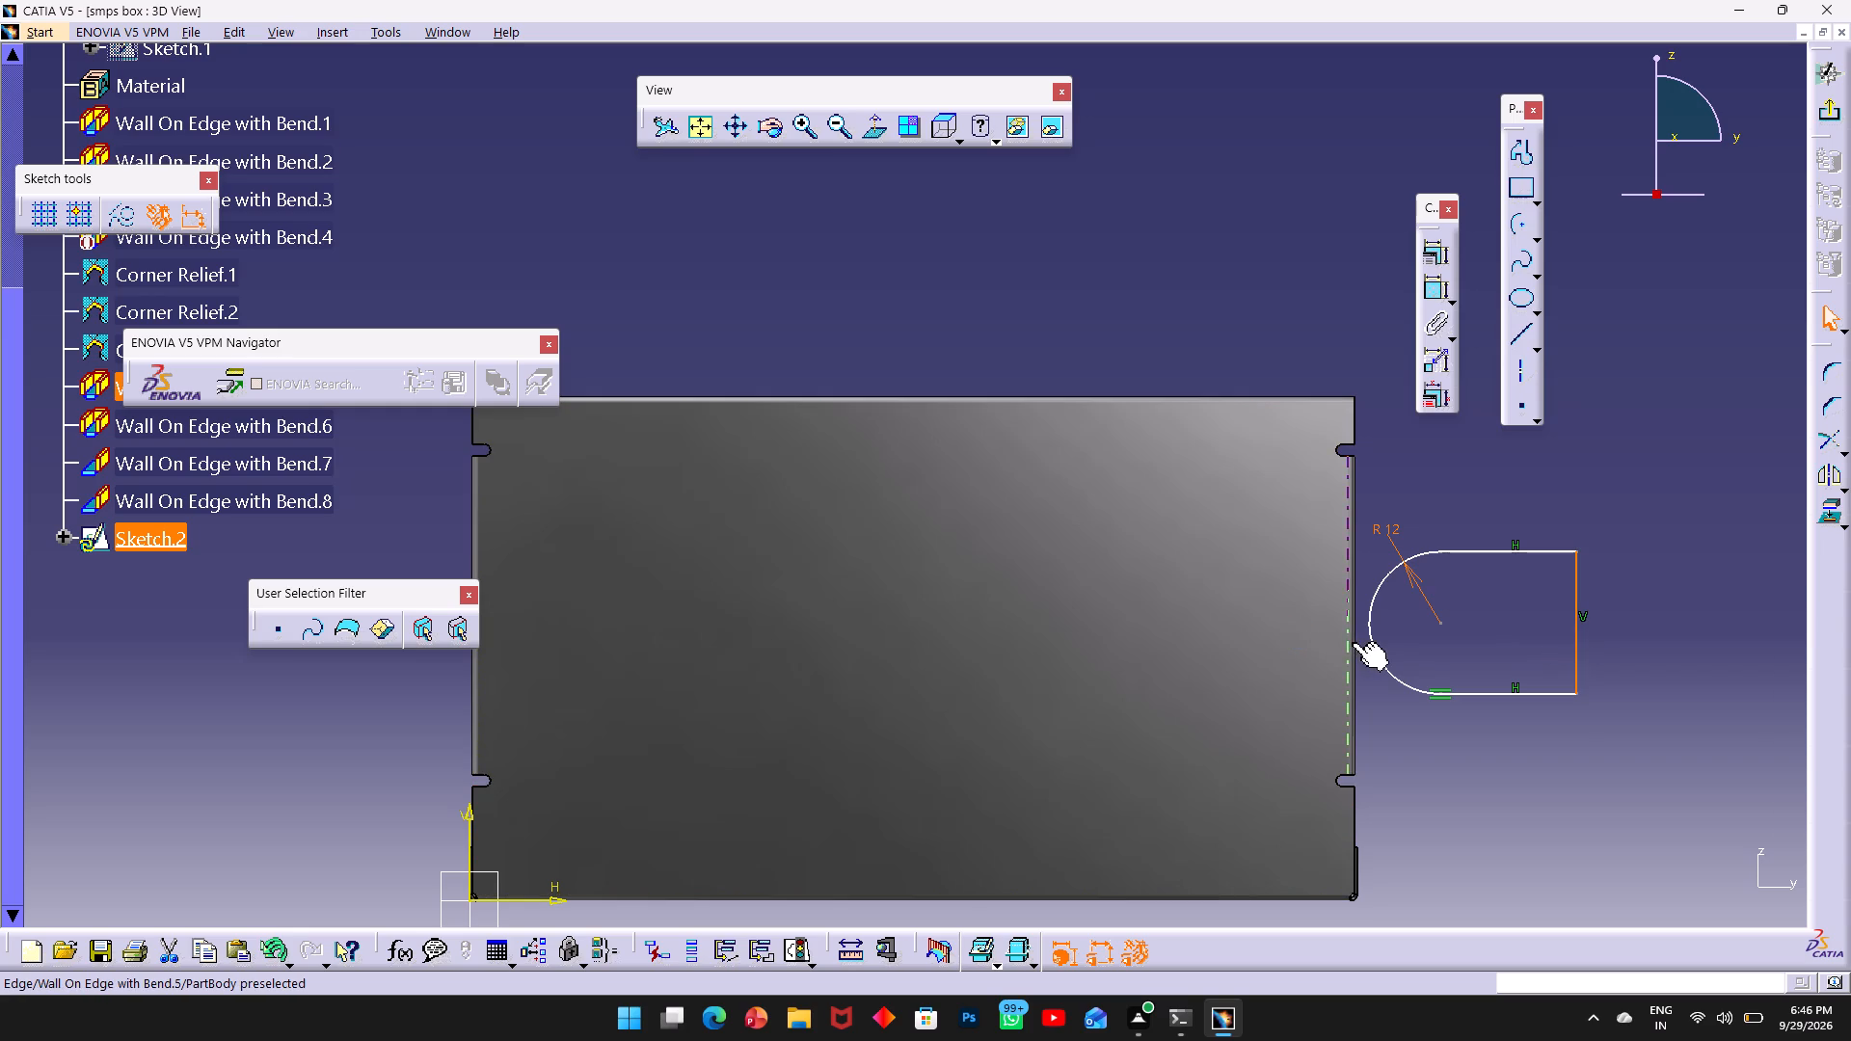
{"action": "left_click", "coordinate": [1353, 643], "text": "ctrl"}
{"action": "left_click", "coordinate": [1422, 469]}
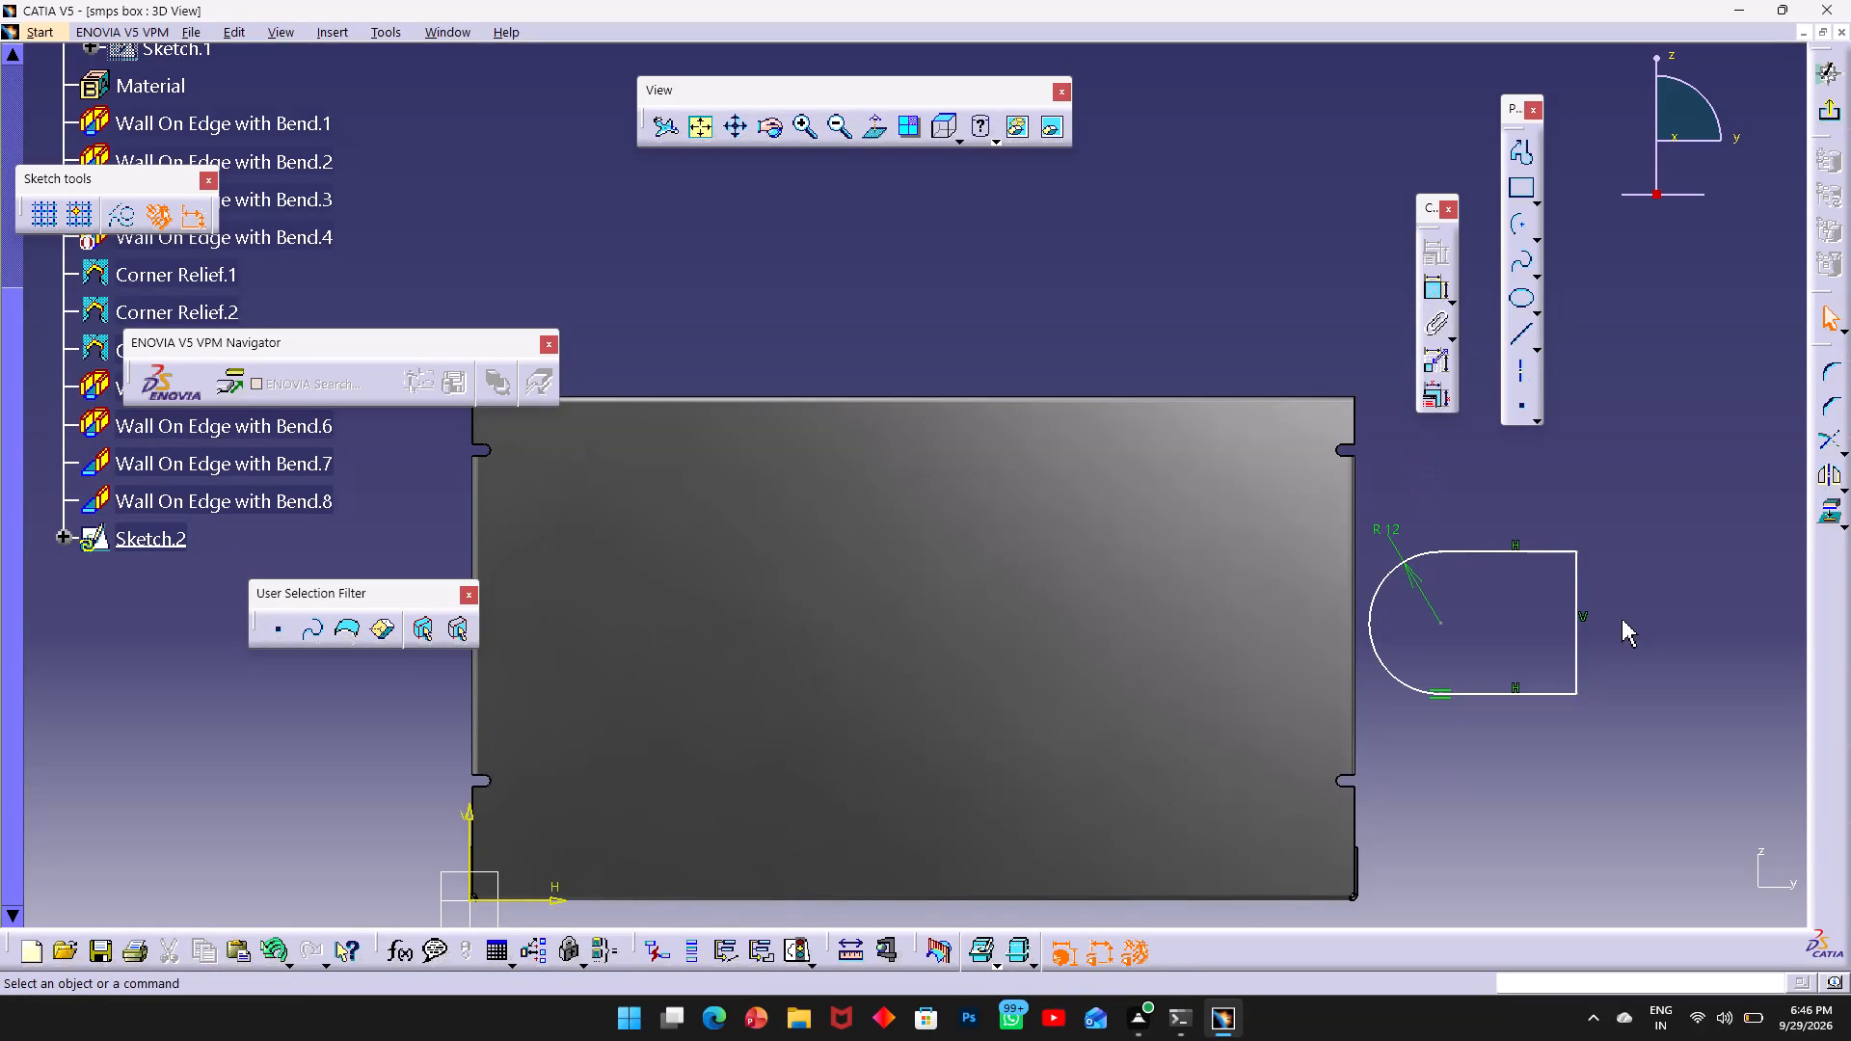
{"action": "left_click", "coordinate": [1574, 637], "text": "ctrl"}
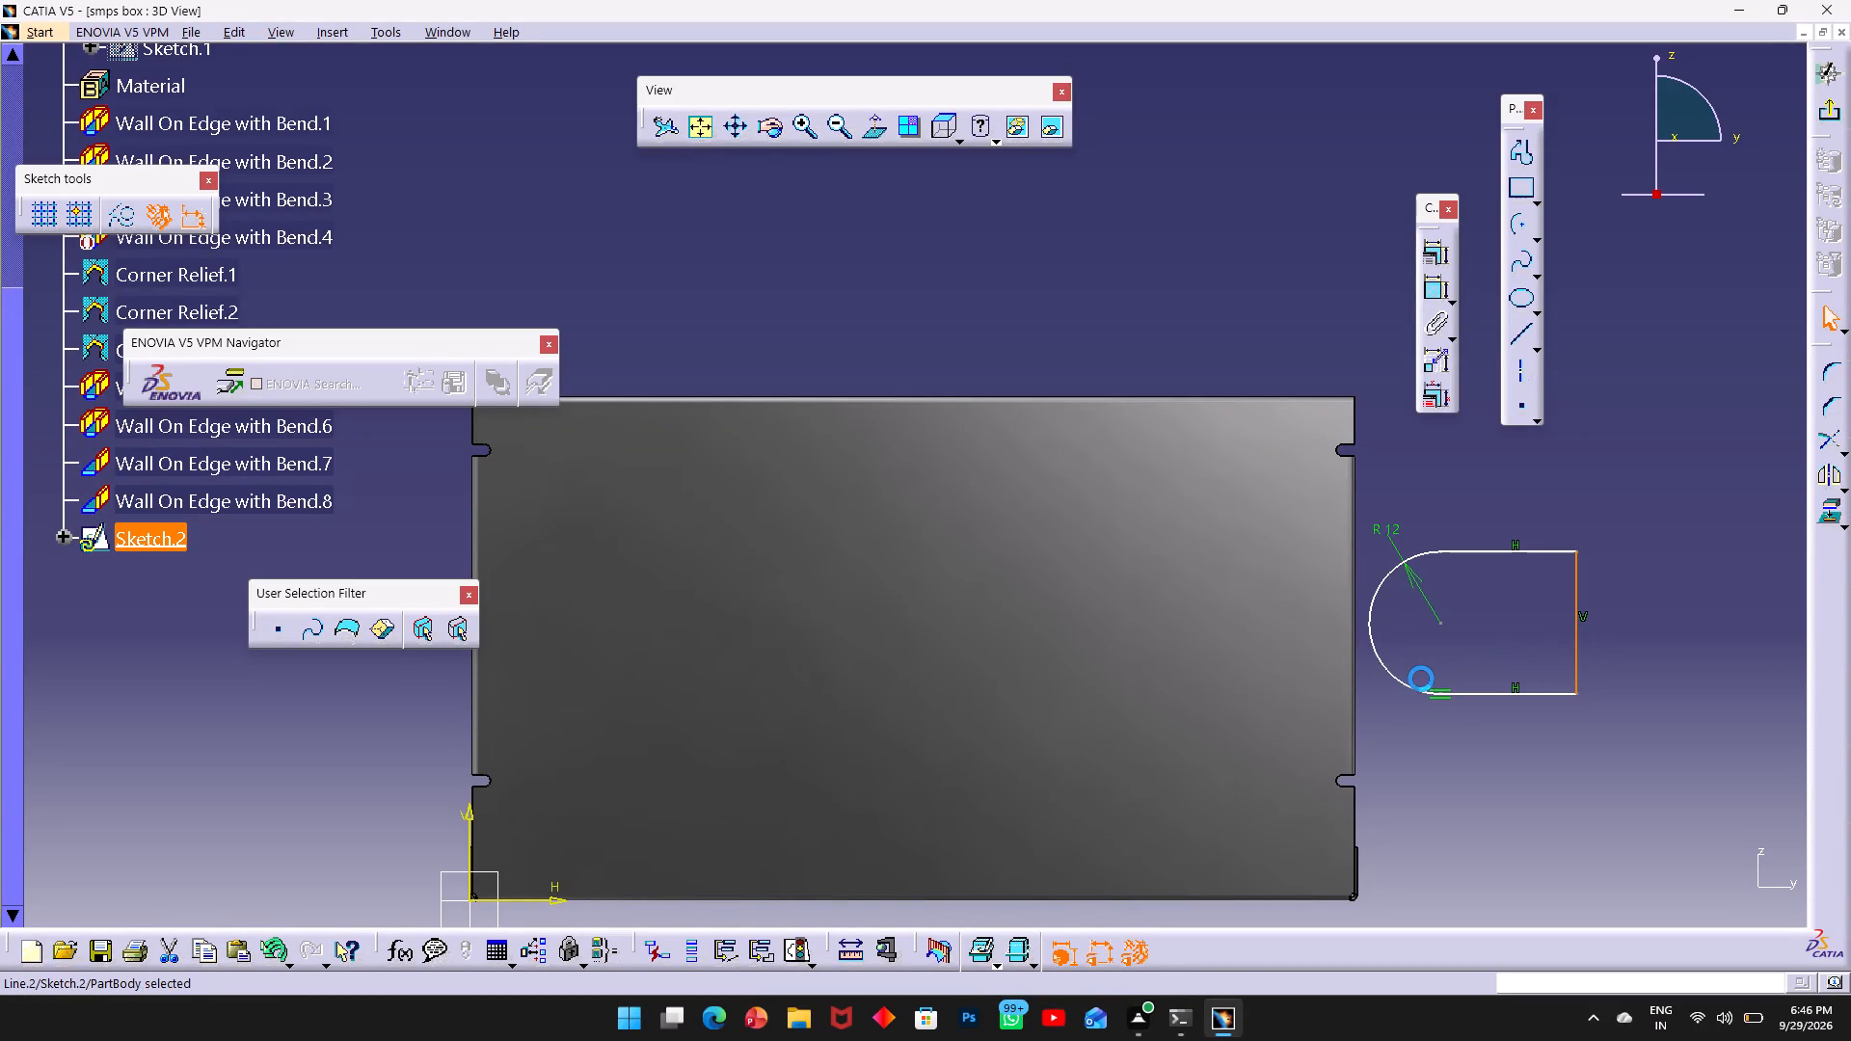
{"action": "left_click", "coordinate": [1356, 676], "text": "ctrl"}
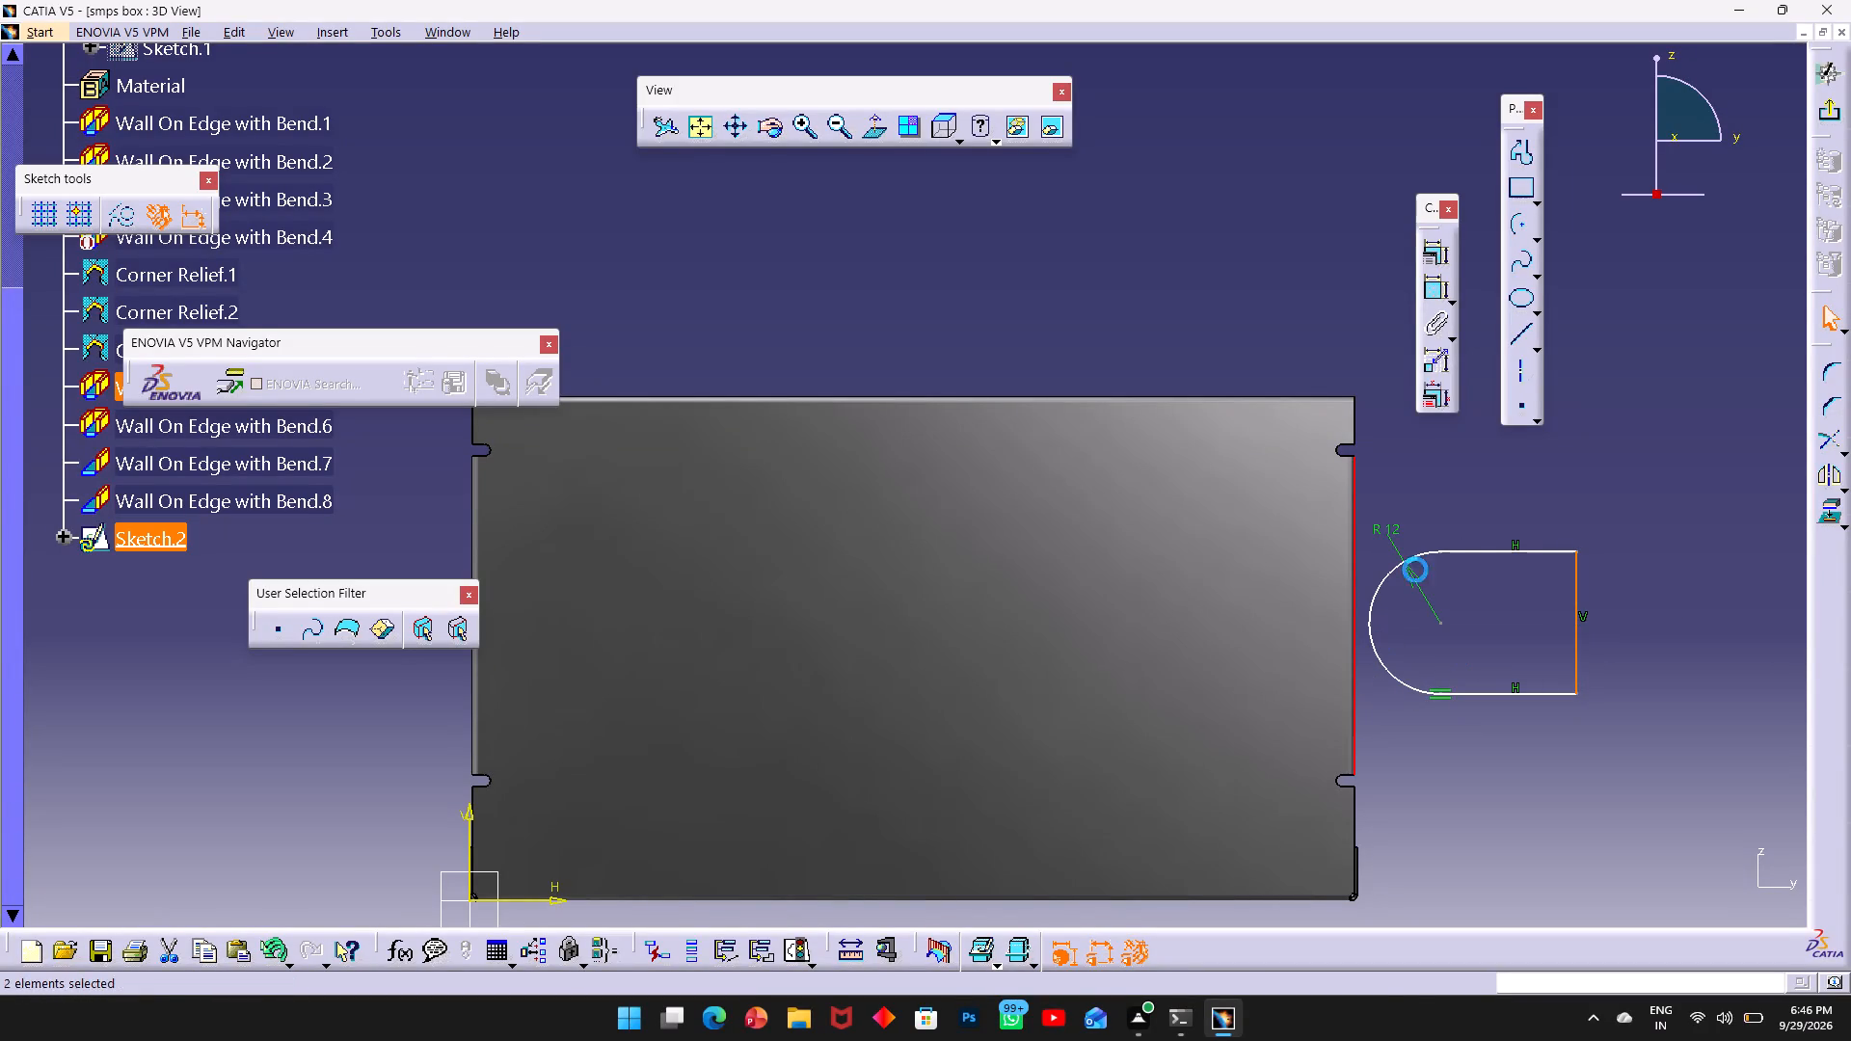
{"action": "left_click", "coordinate": [1435, 262]}
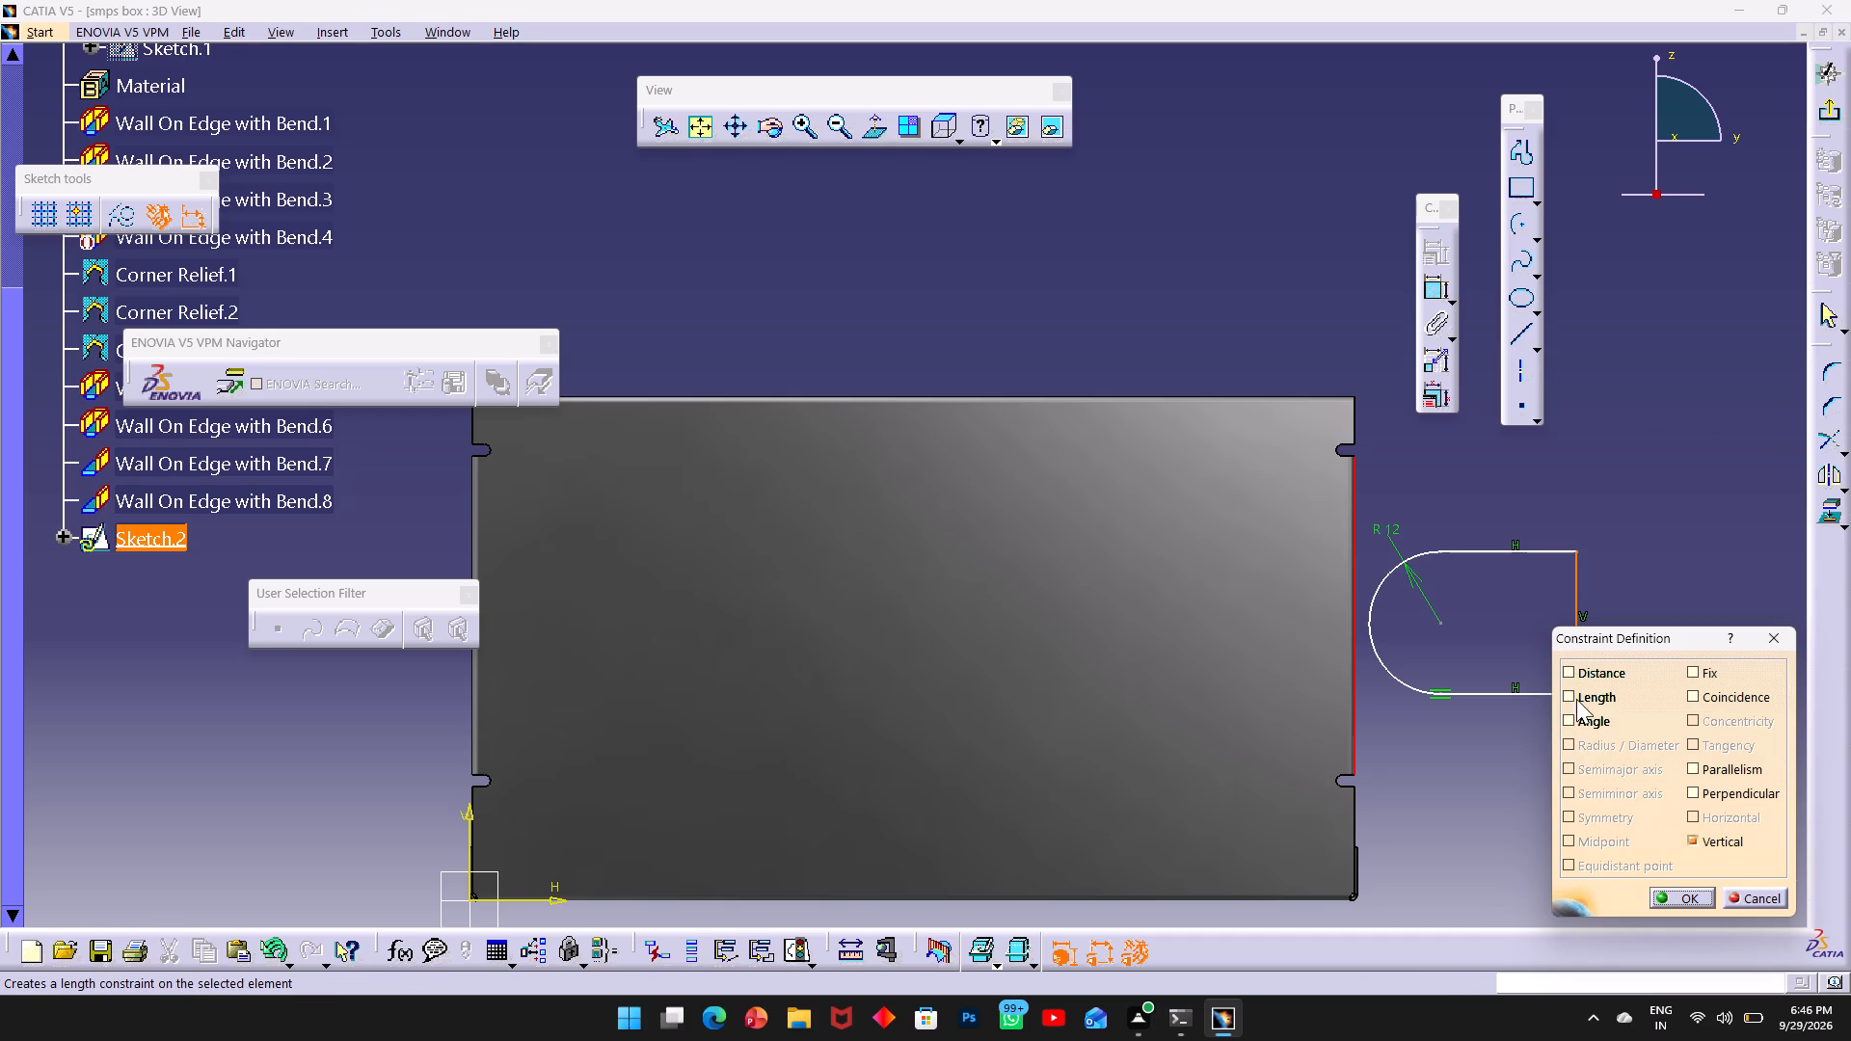
{"action": "left_click", "coordinate": [1690, 694]}
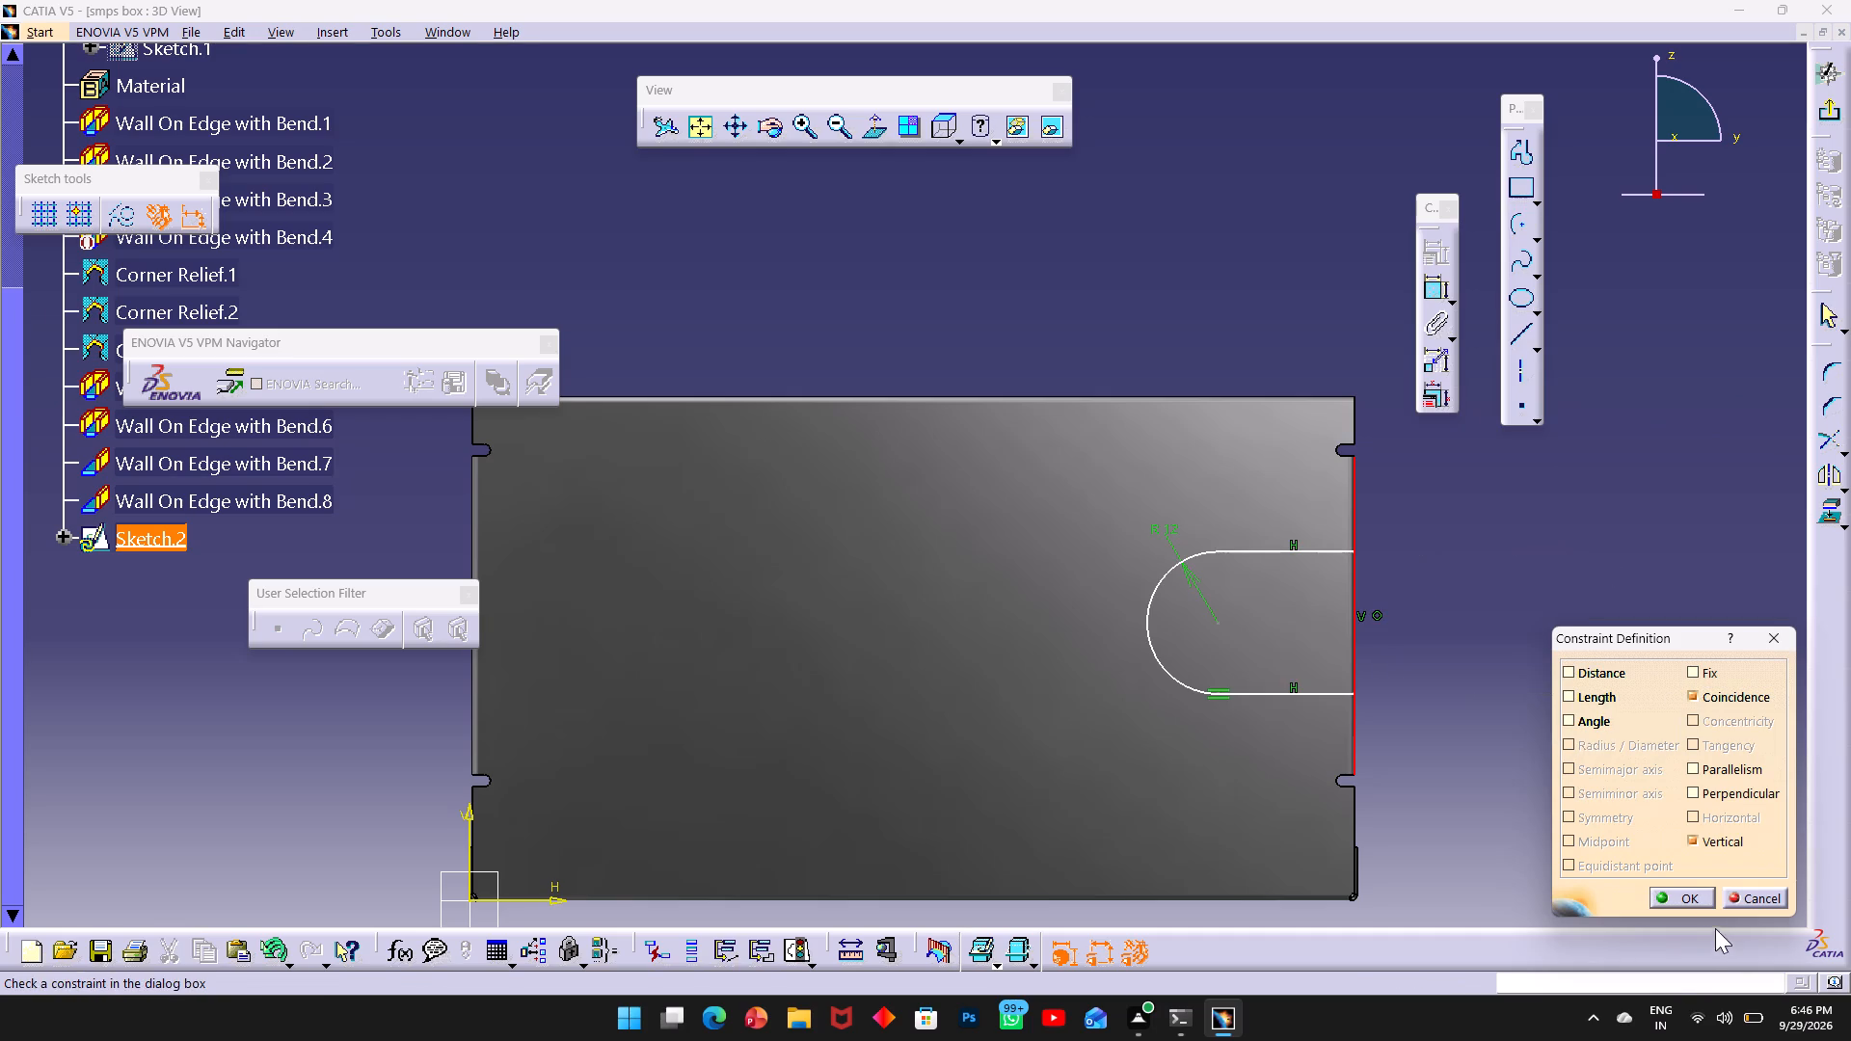
{"action": "left_click", "coordinate": [1684, 895]}
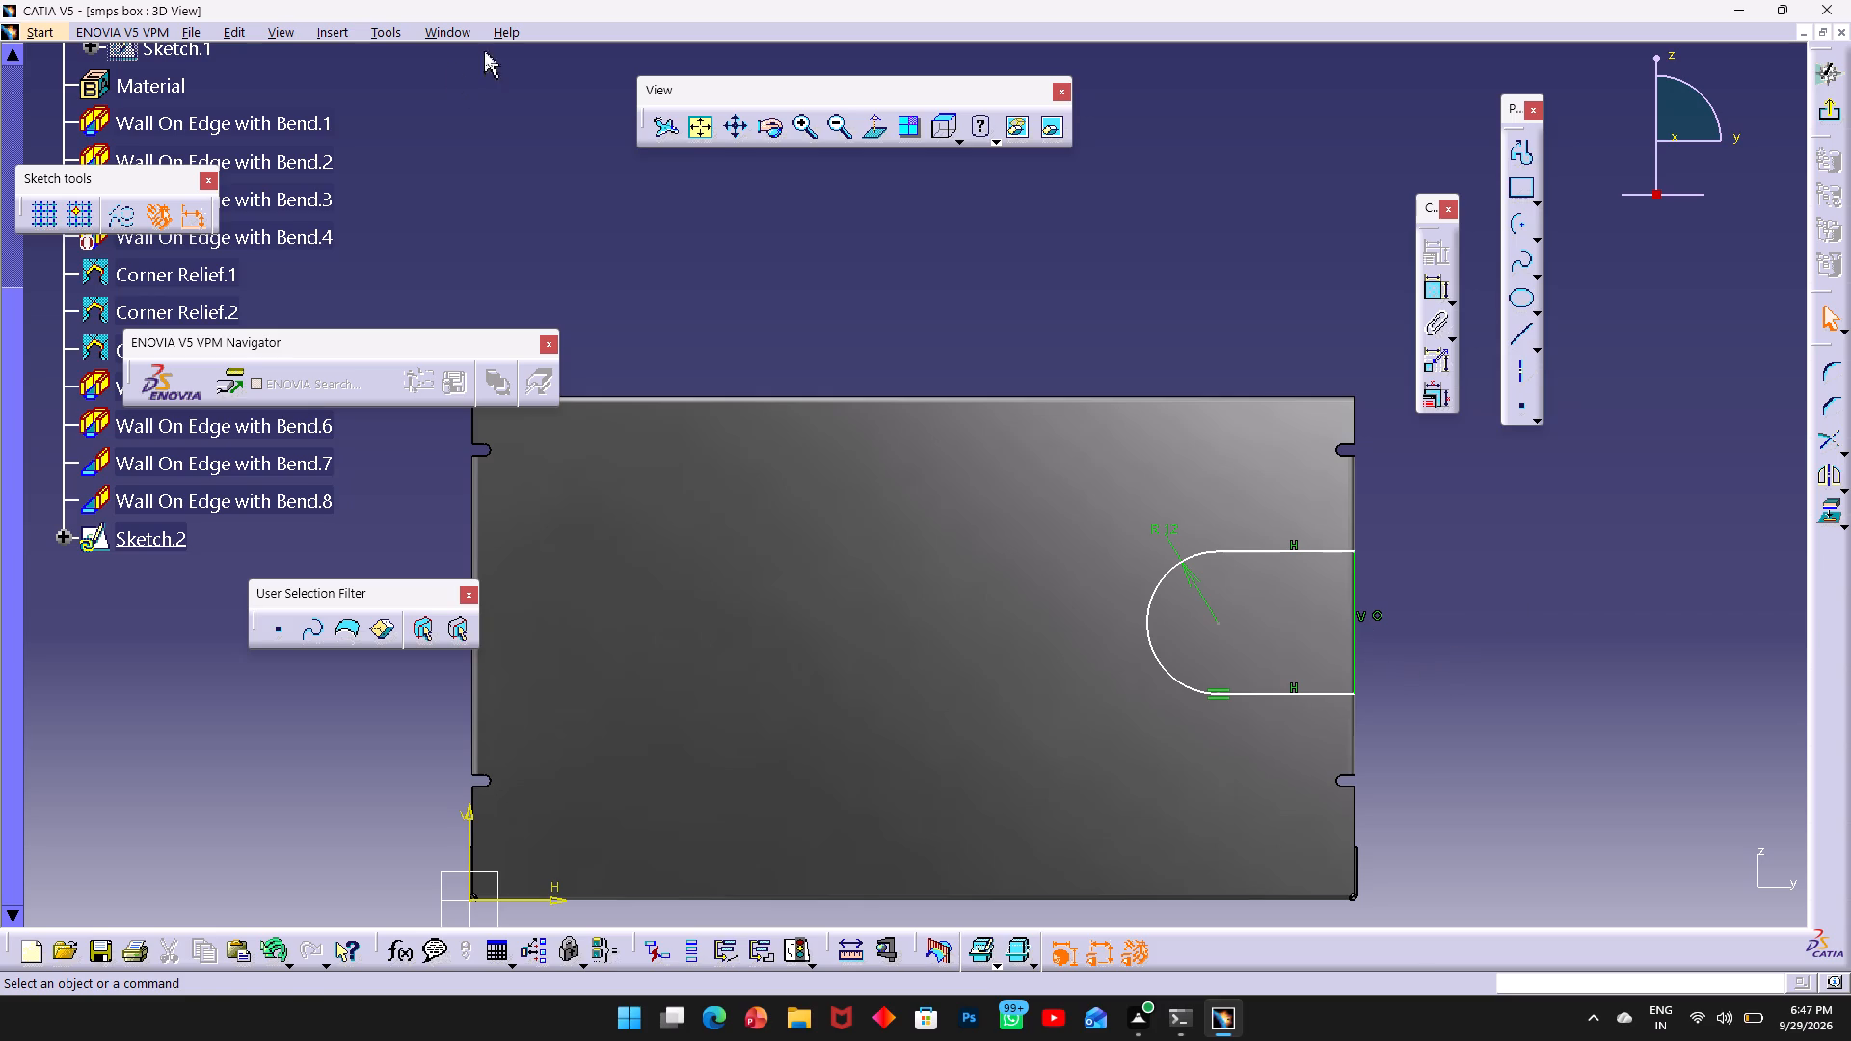
Dimension the distance from the wall's lower edge to the profile's lower straight line and set it to 40 mm.
{"action": "left_click", "coordinate": [1430, 290]}
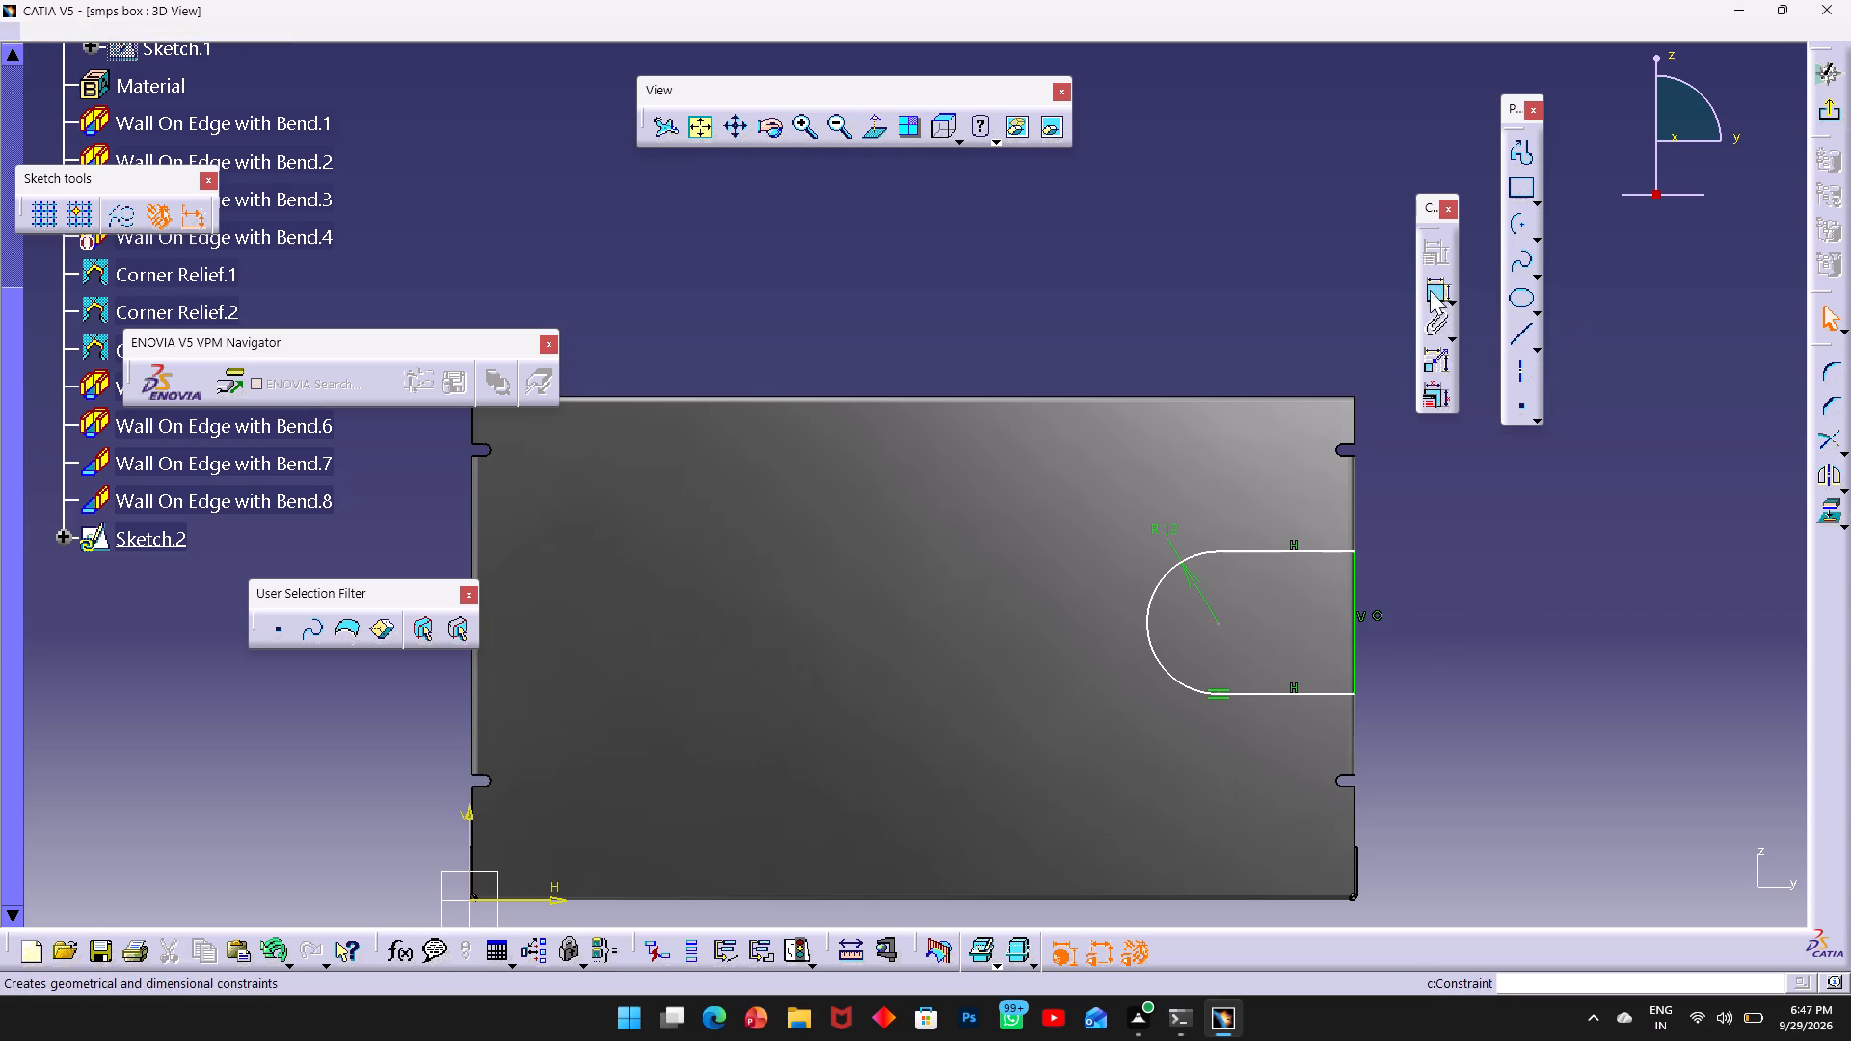
{"action": "left_click", "coordinate": [1296, 905]}
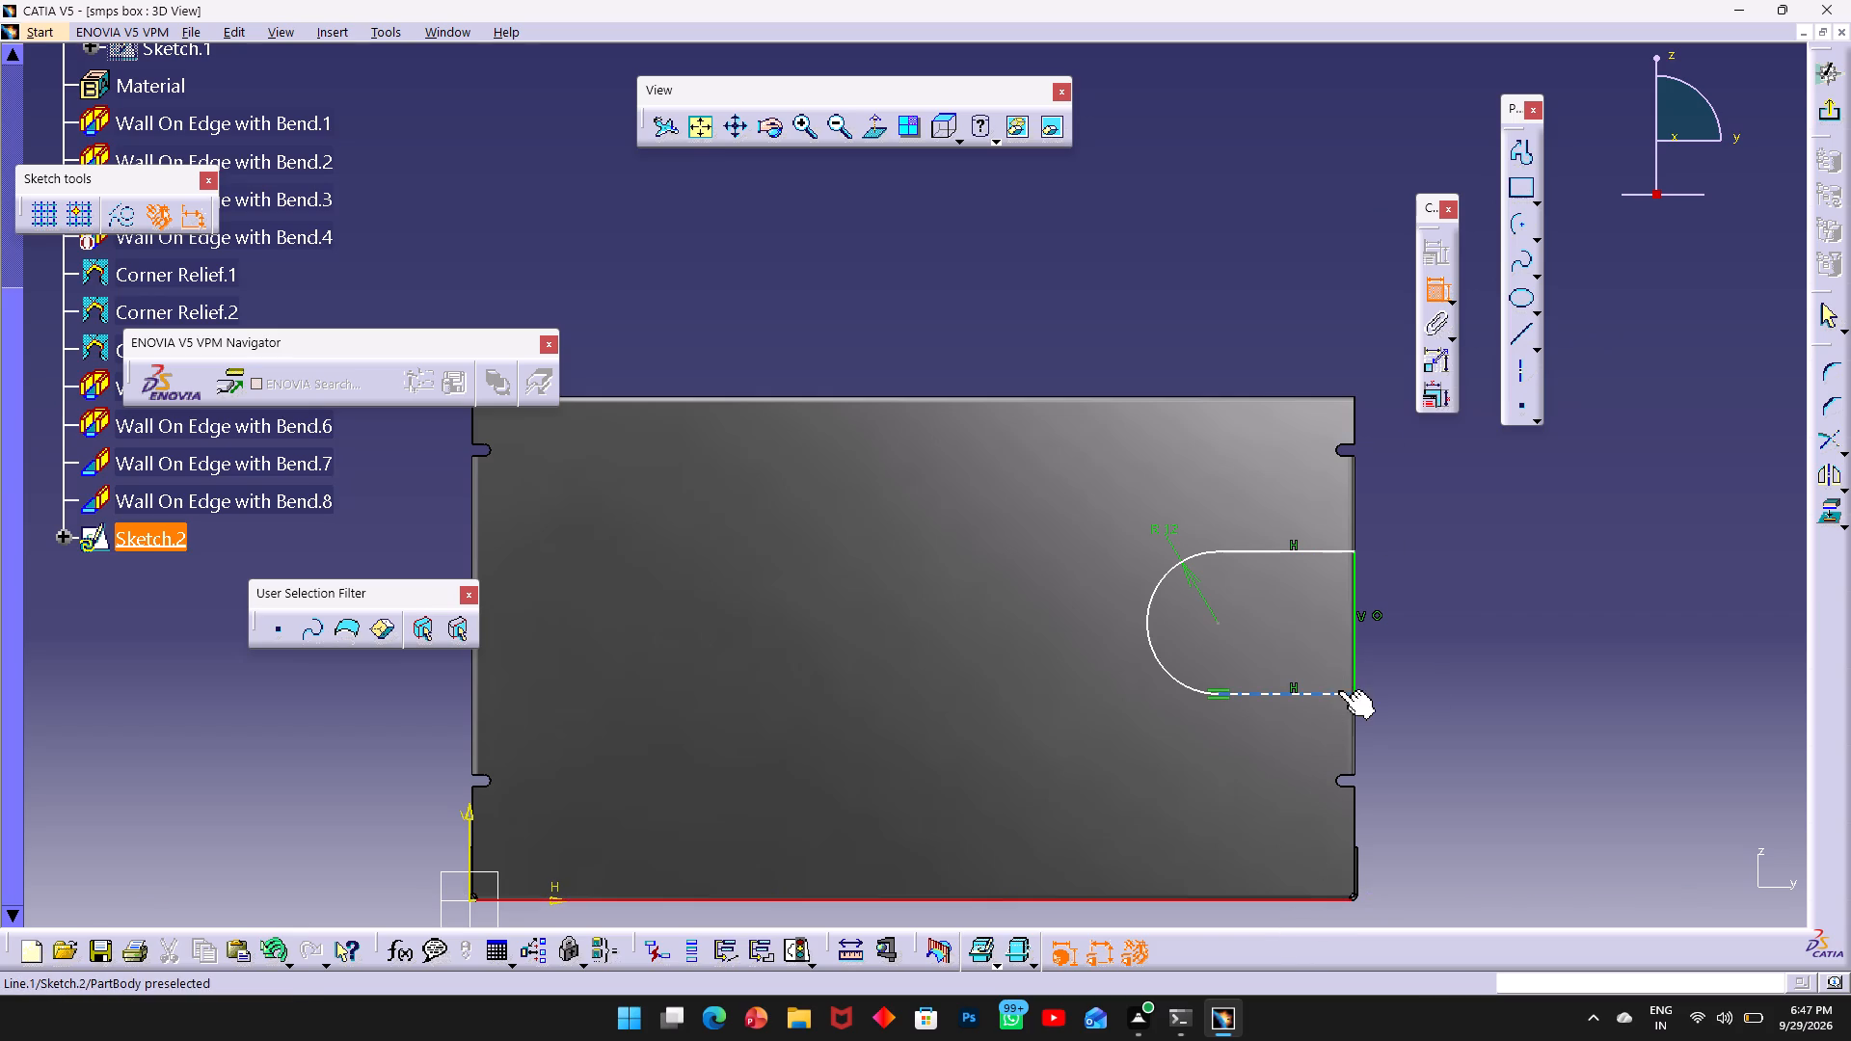
{"action": "left_click", "coordinate": [1326, 691]}
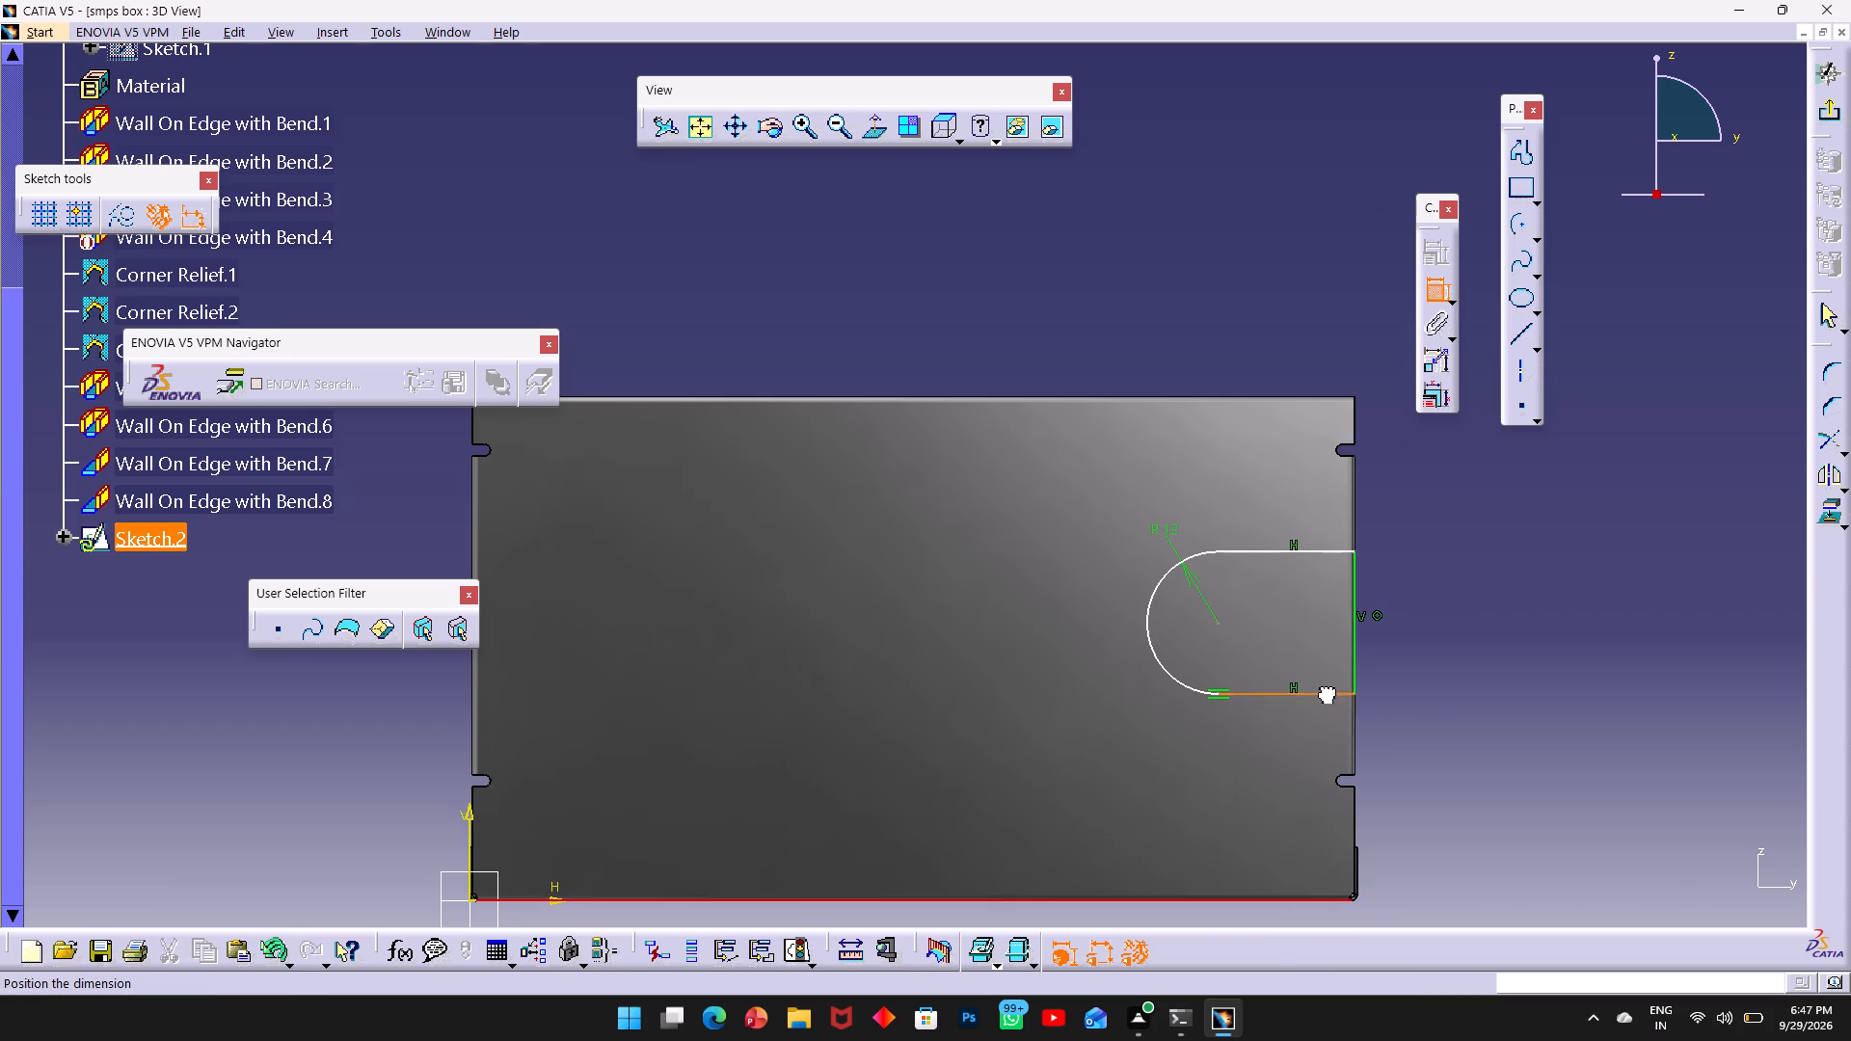
{"action": "left_click", "coordinate": [1469, 754]}
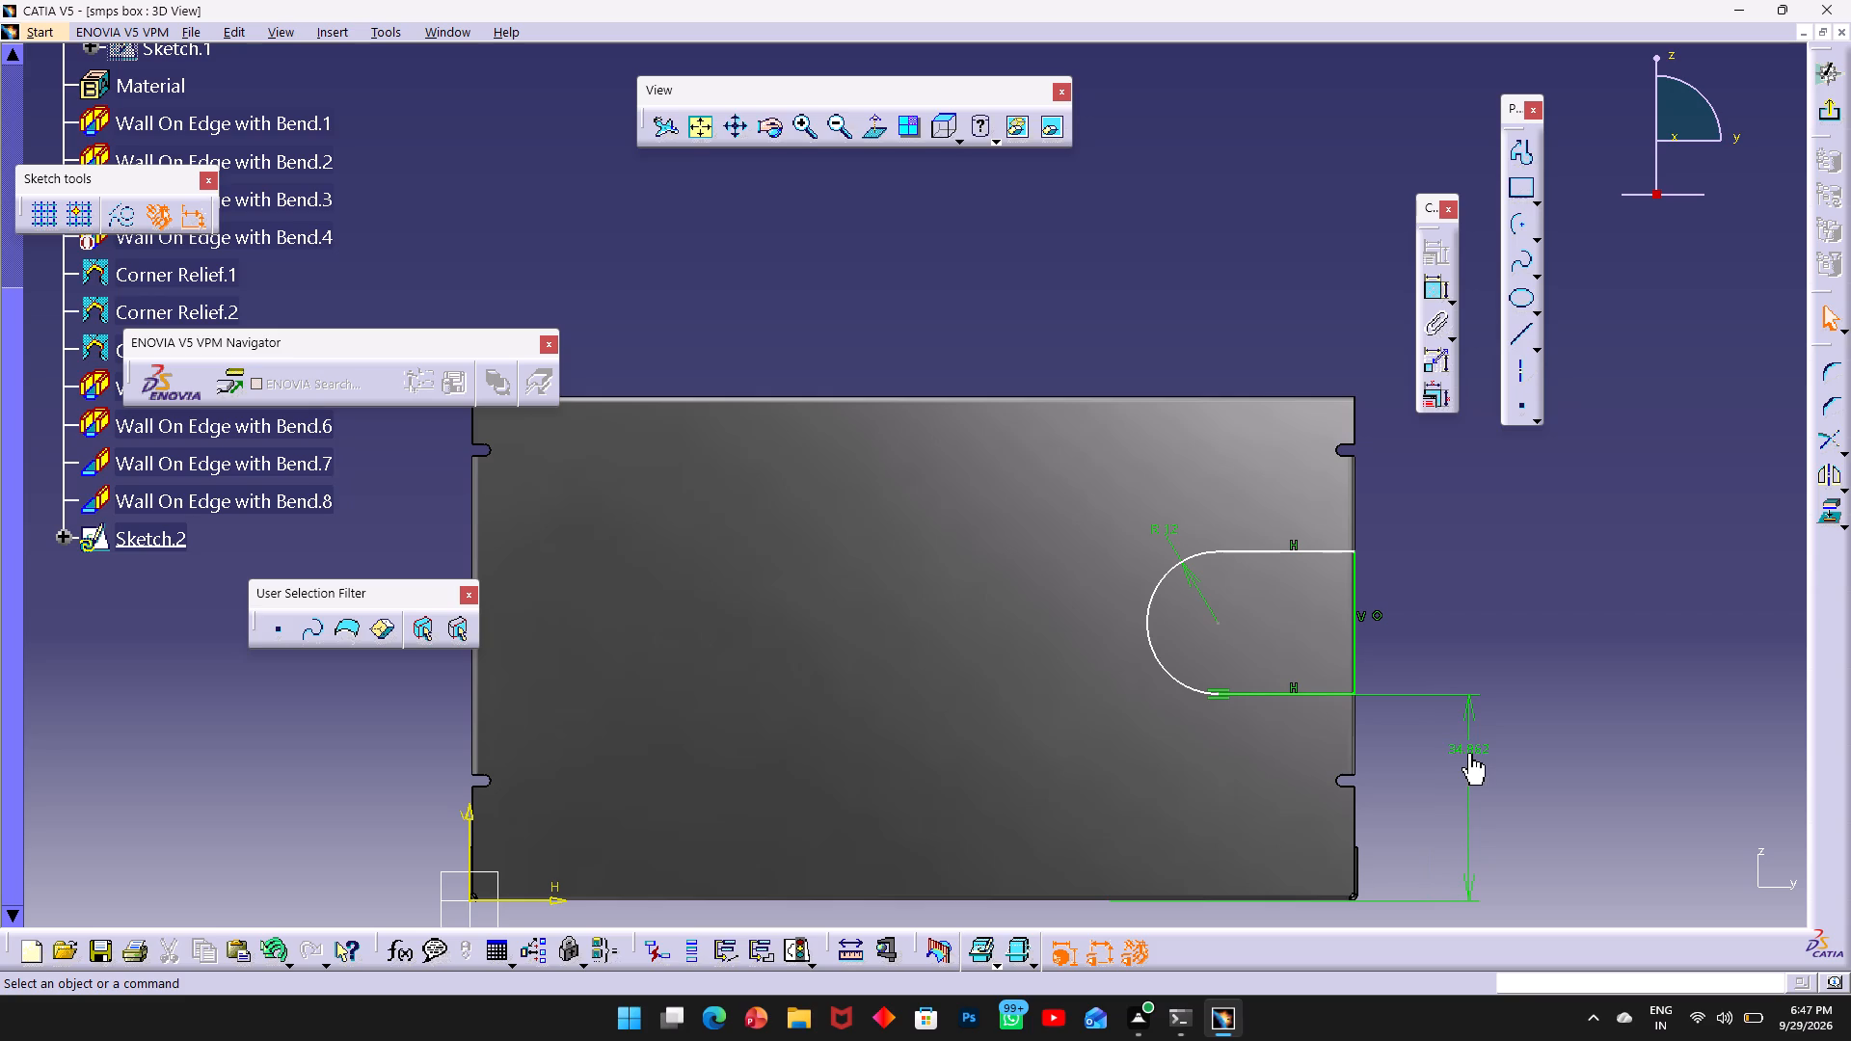
{"action": "left_click", "coordinate": [1469, 753]}
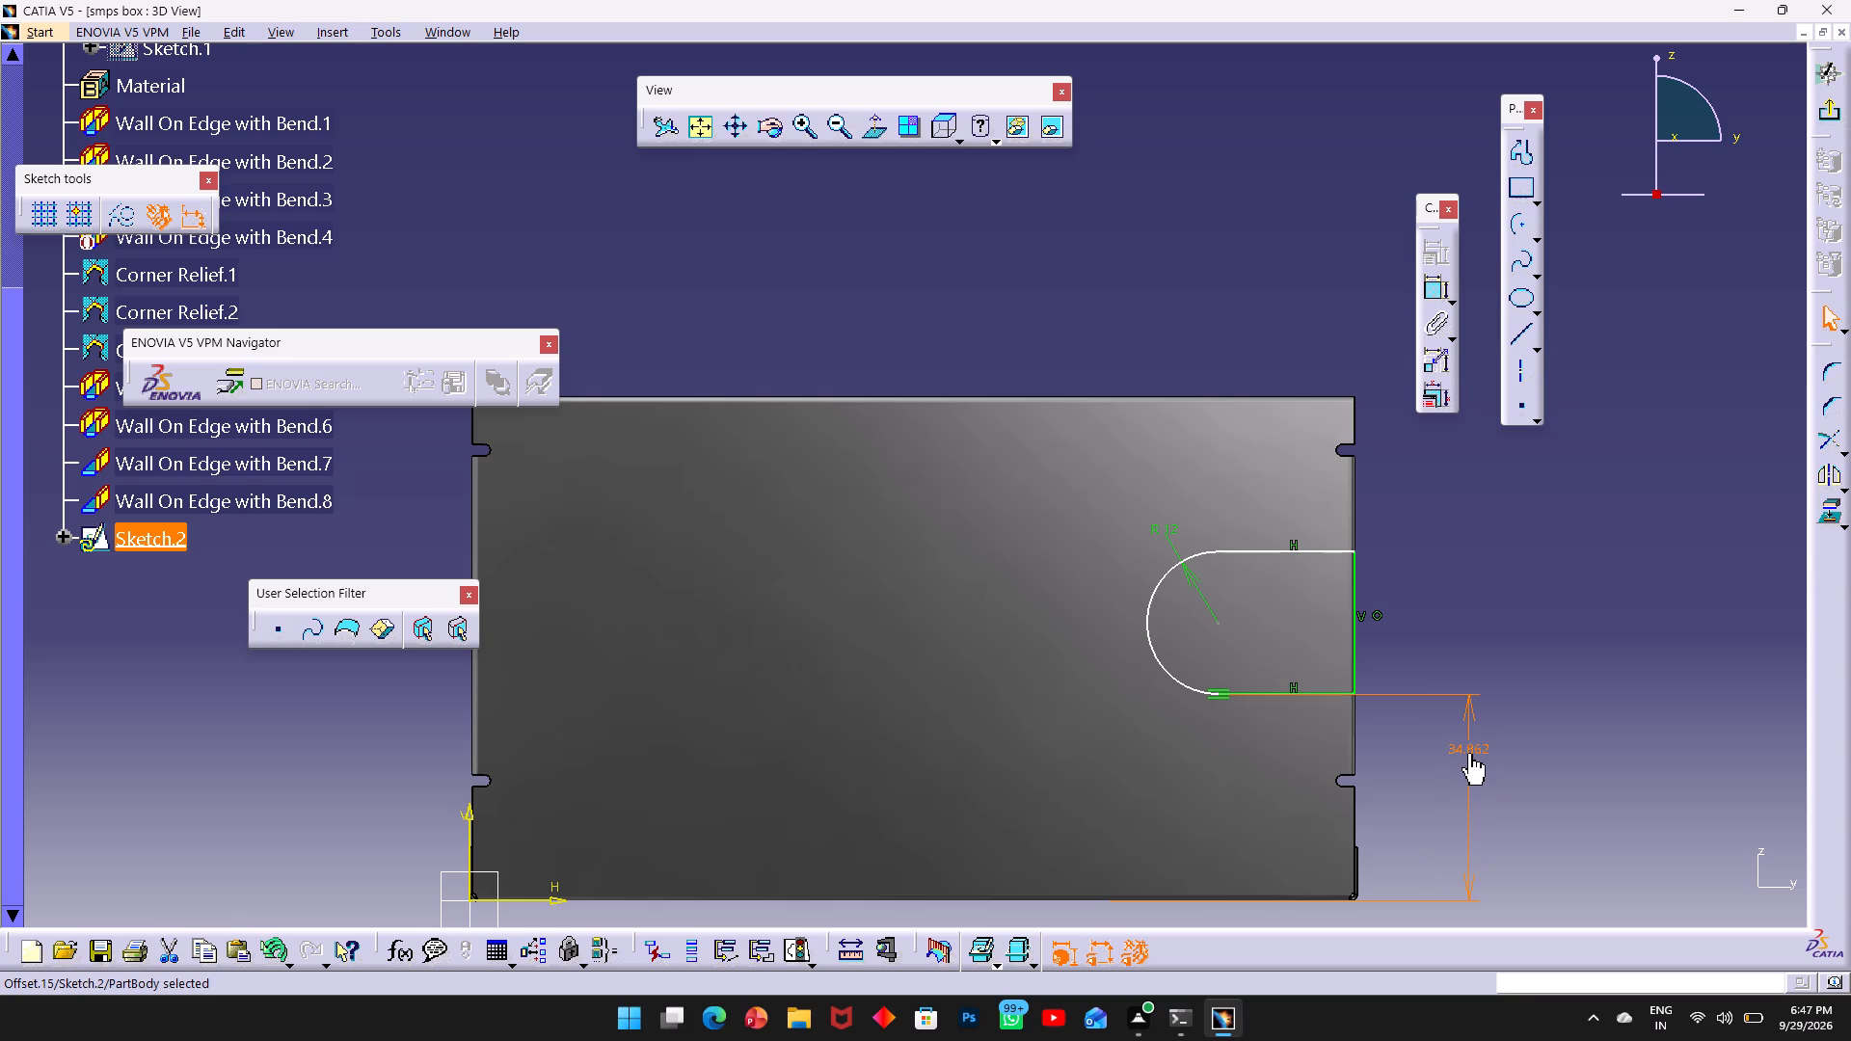
{"action": "double_click", "coordinate": [1469, 753]}
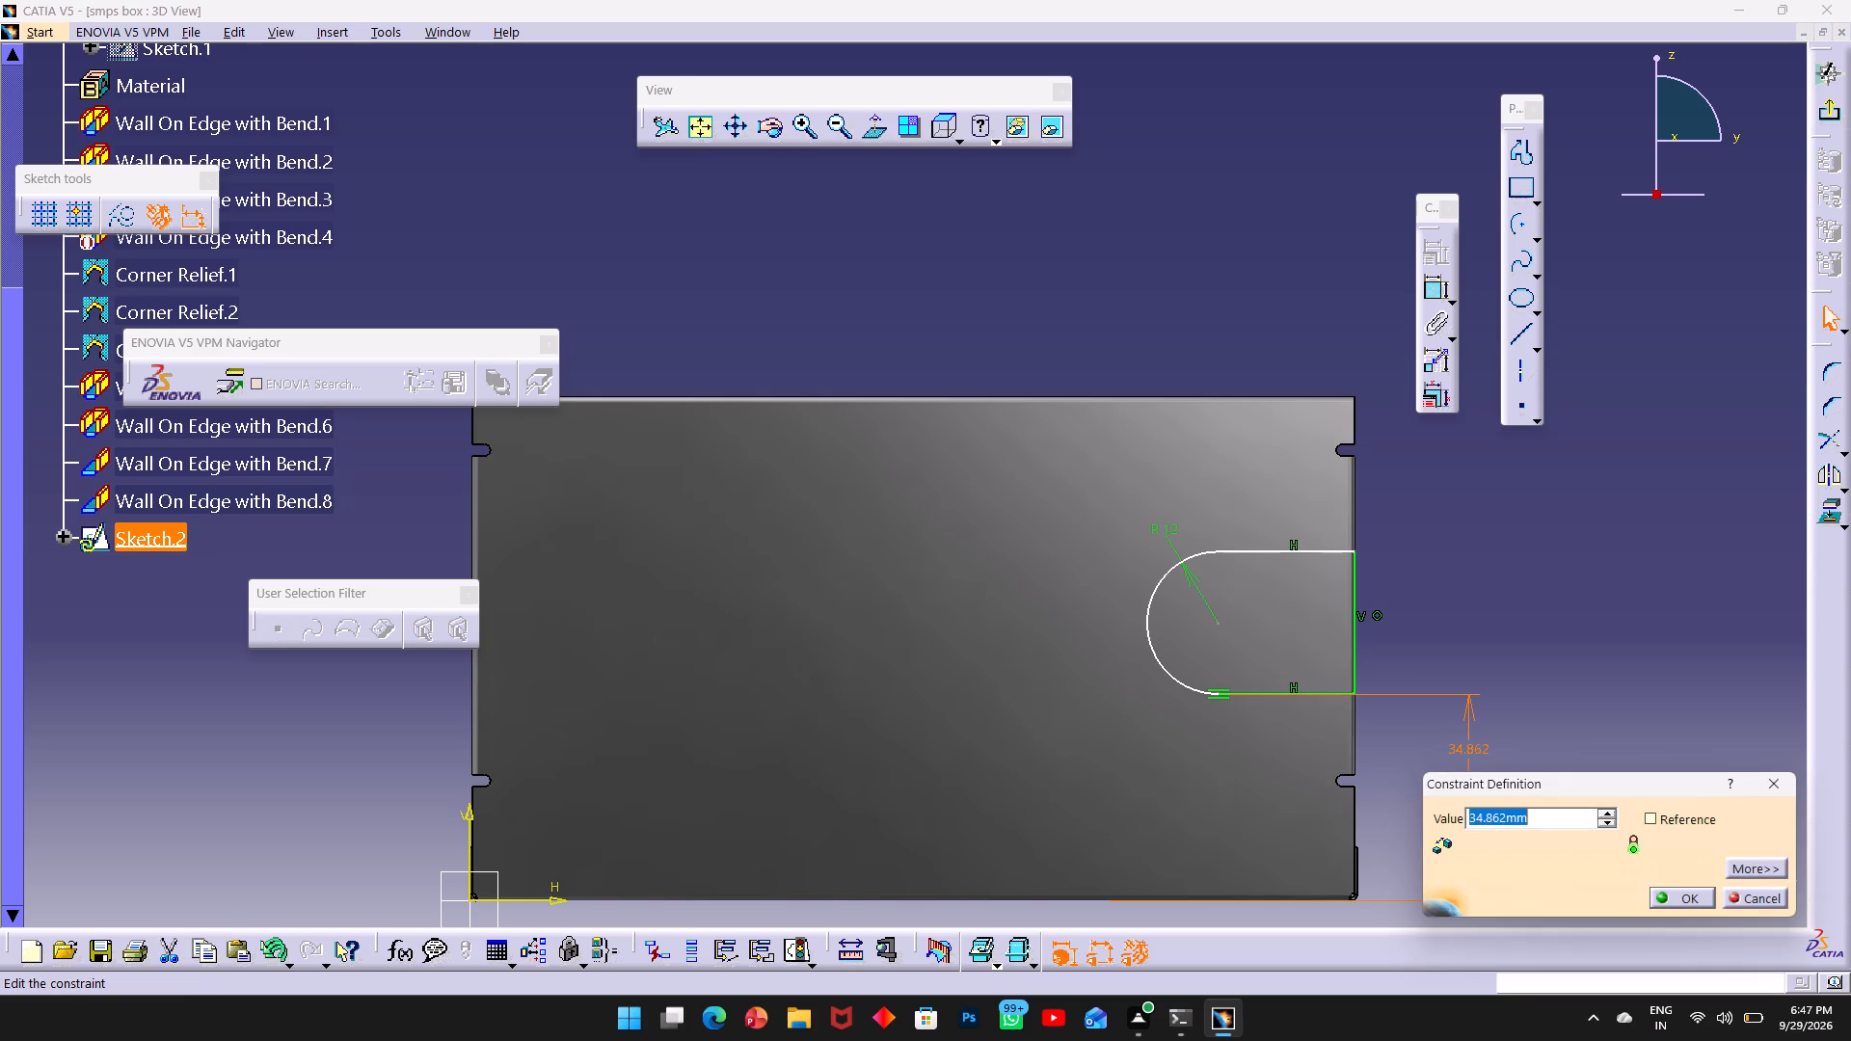
{"action": "type", "text": "40"}
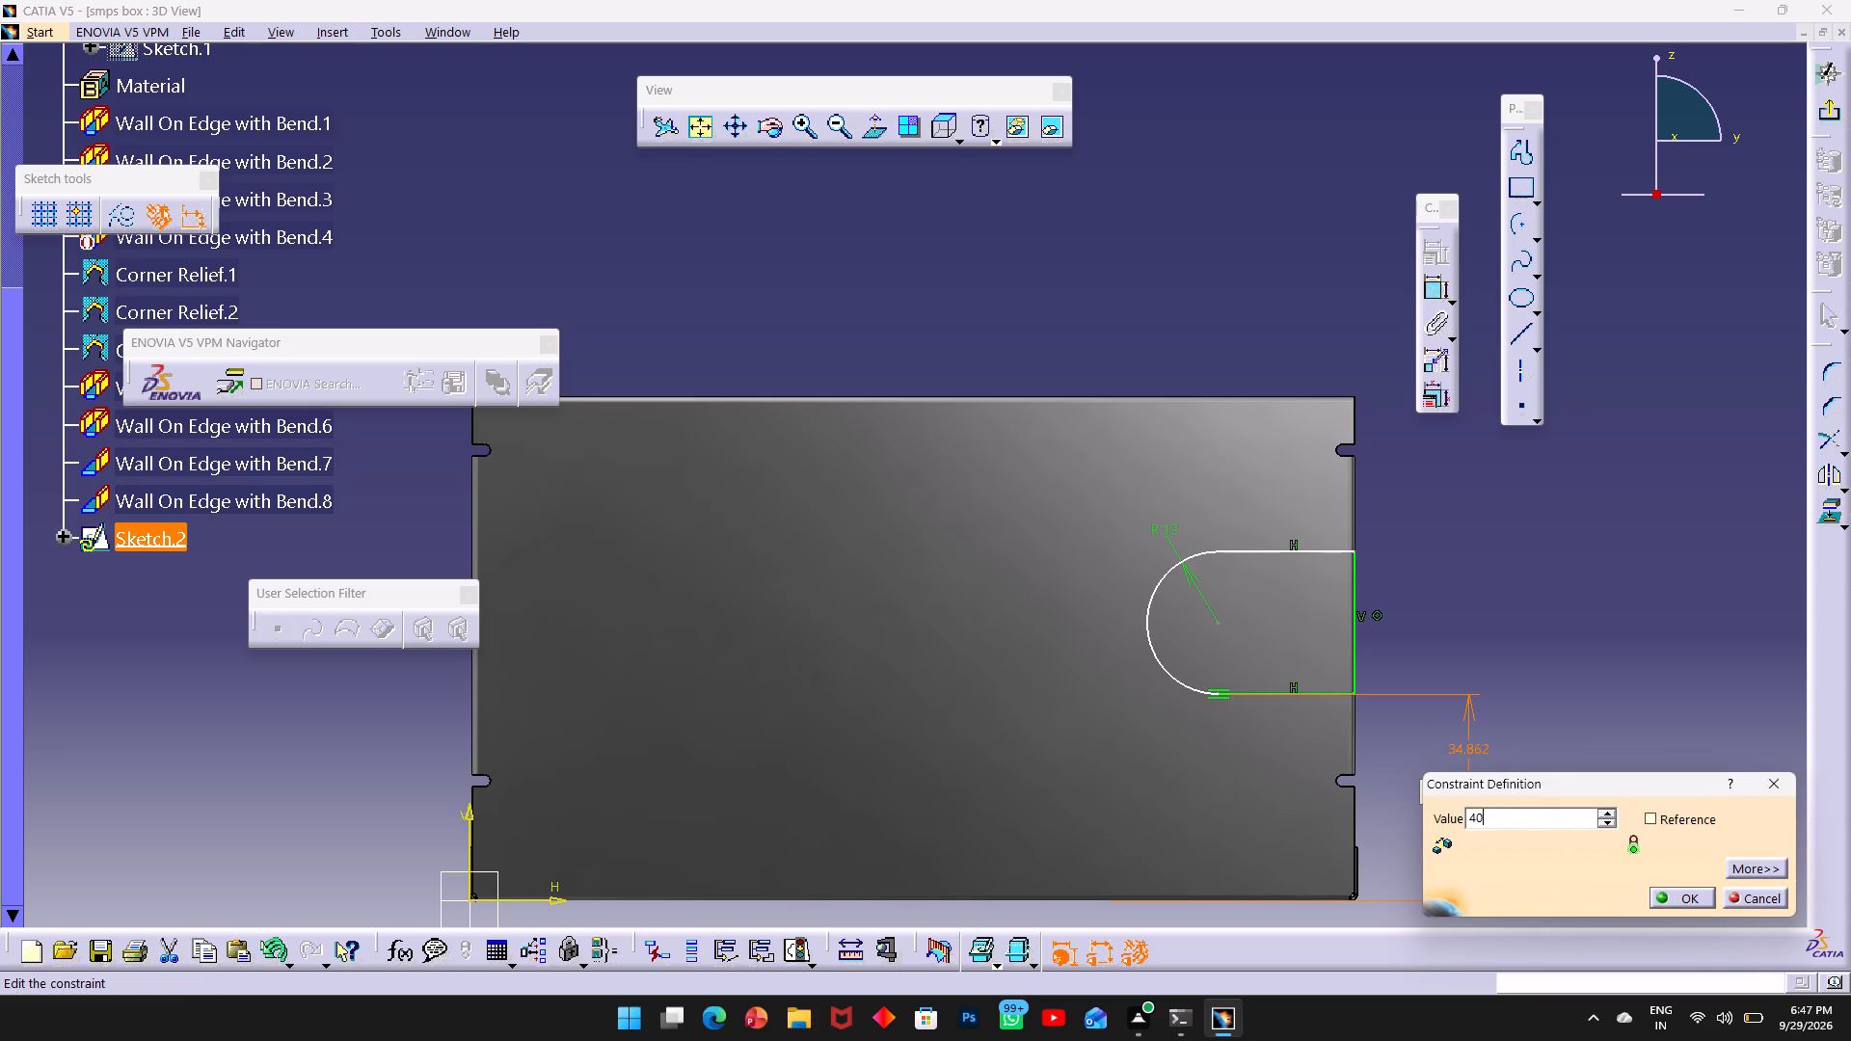
{"action": "key", "text": "Return"}
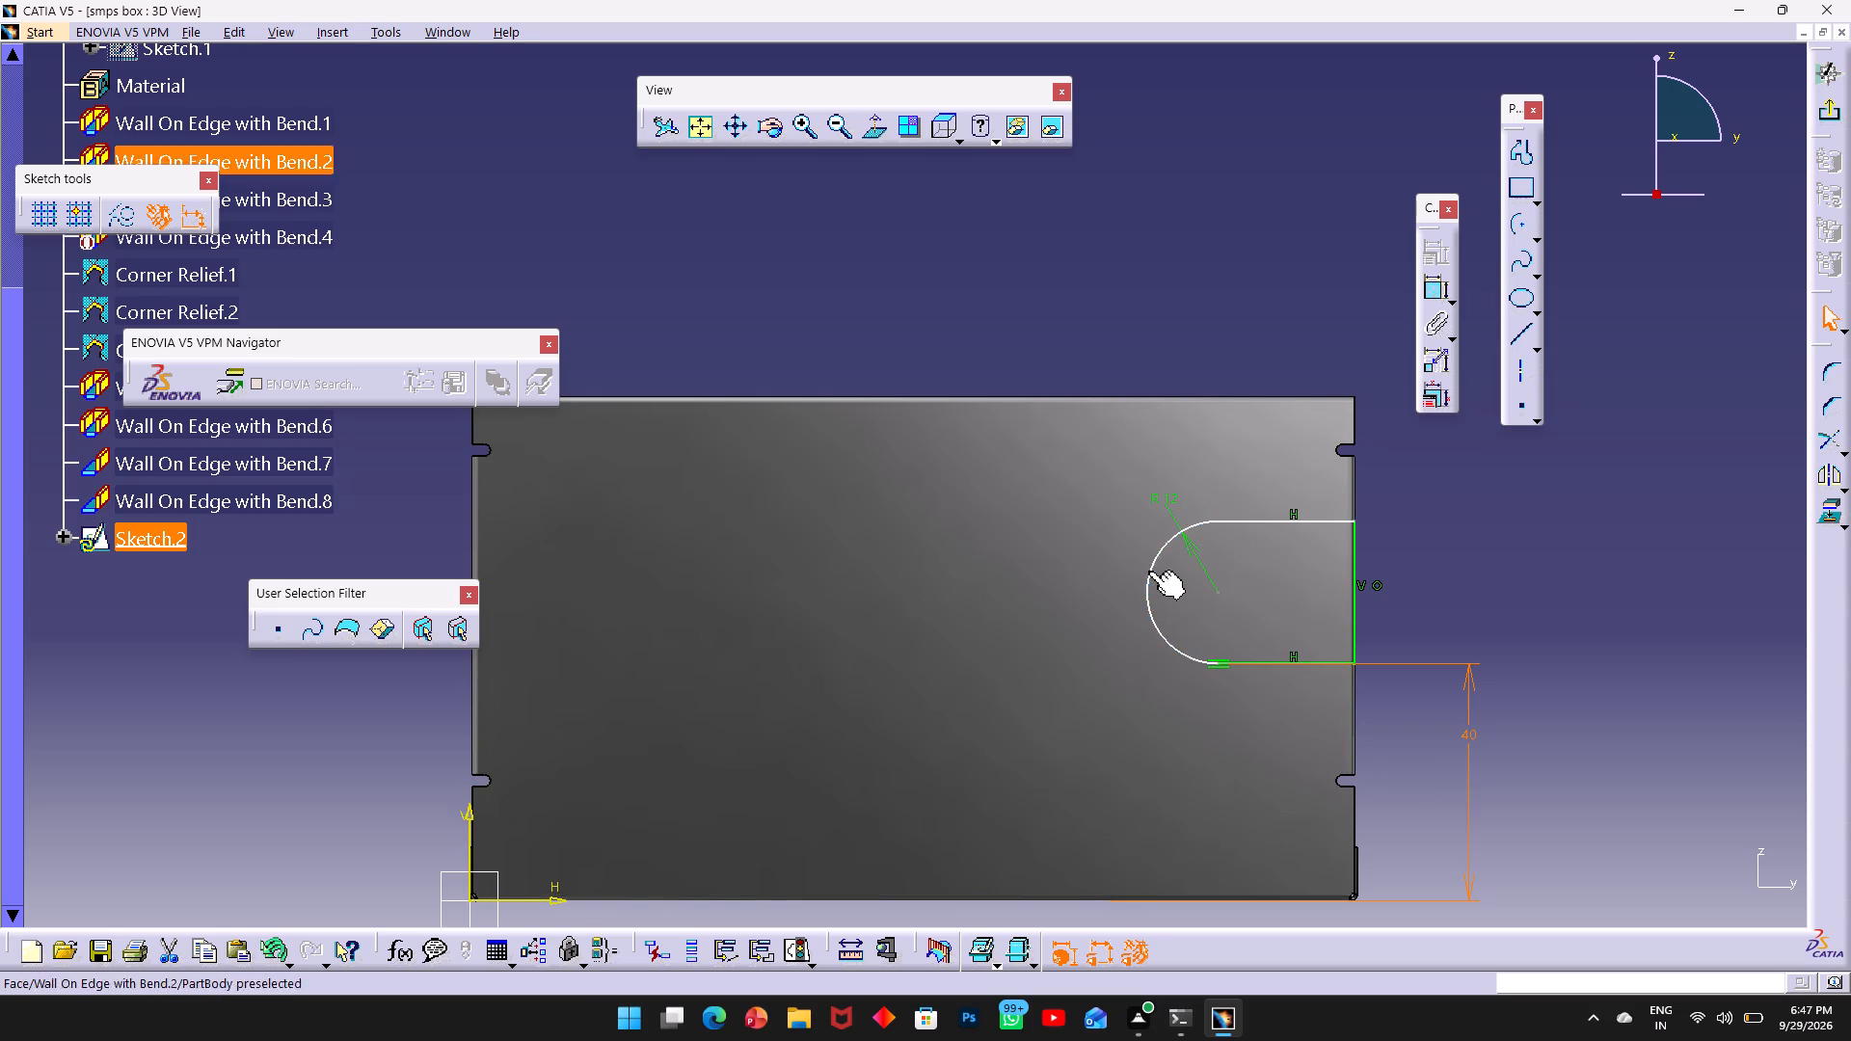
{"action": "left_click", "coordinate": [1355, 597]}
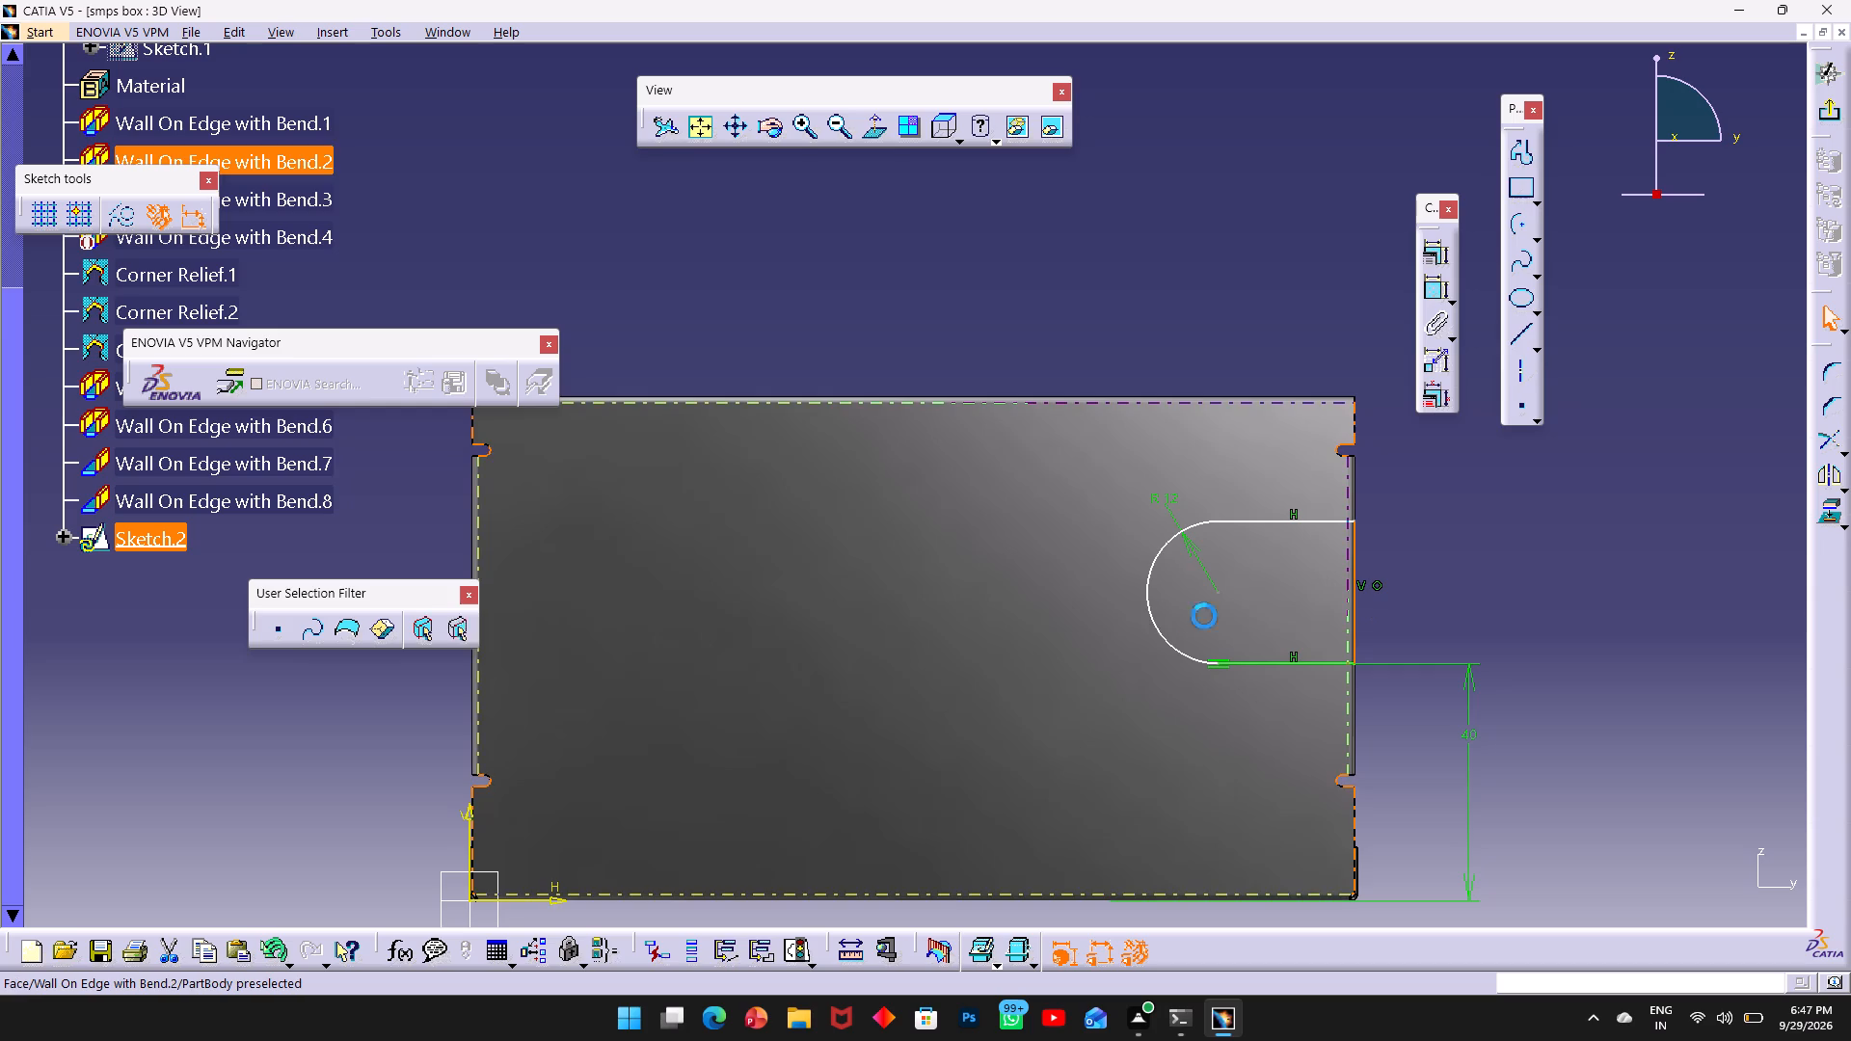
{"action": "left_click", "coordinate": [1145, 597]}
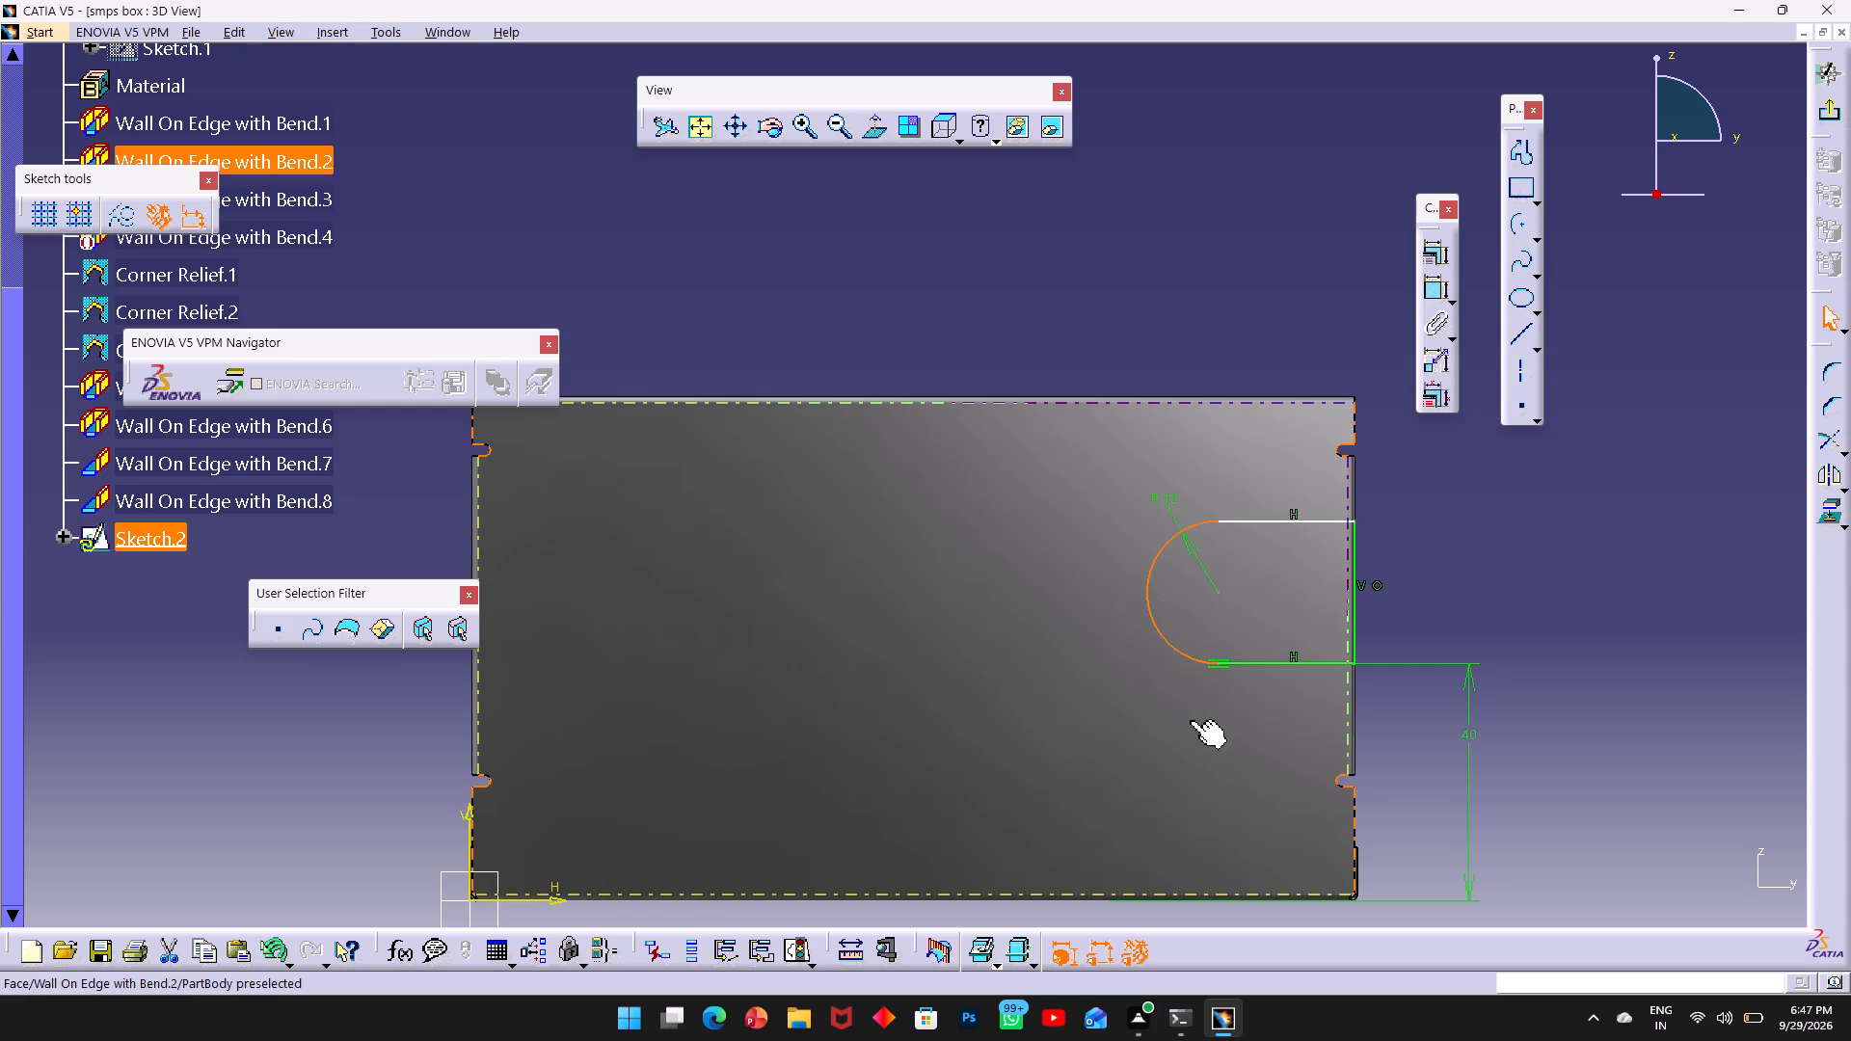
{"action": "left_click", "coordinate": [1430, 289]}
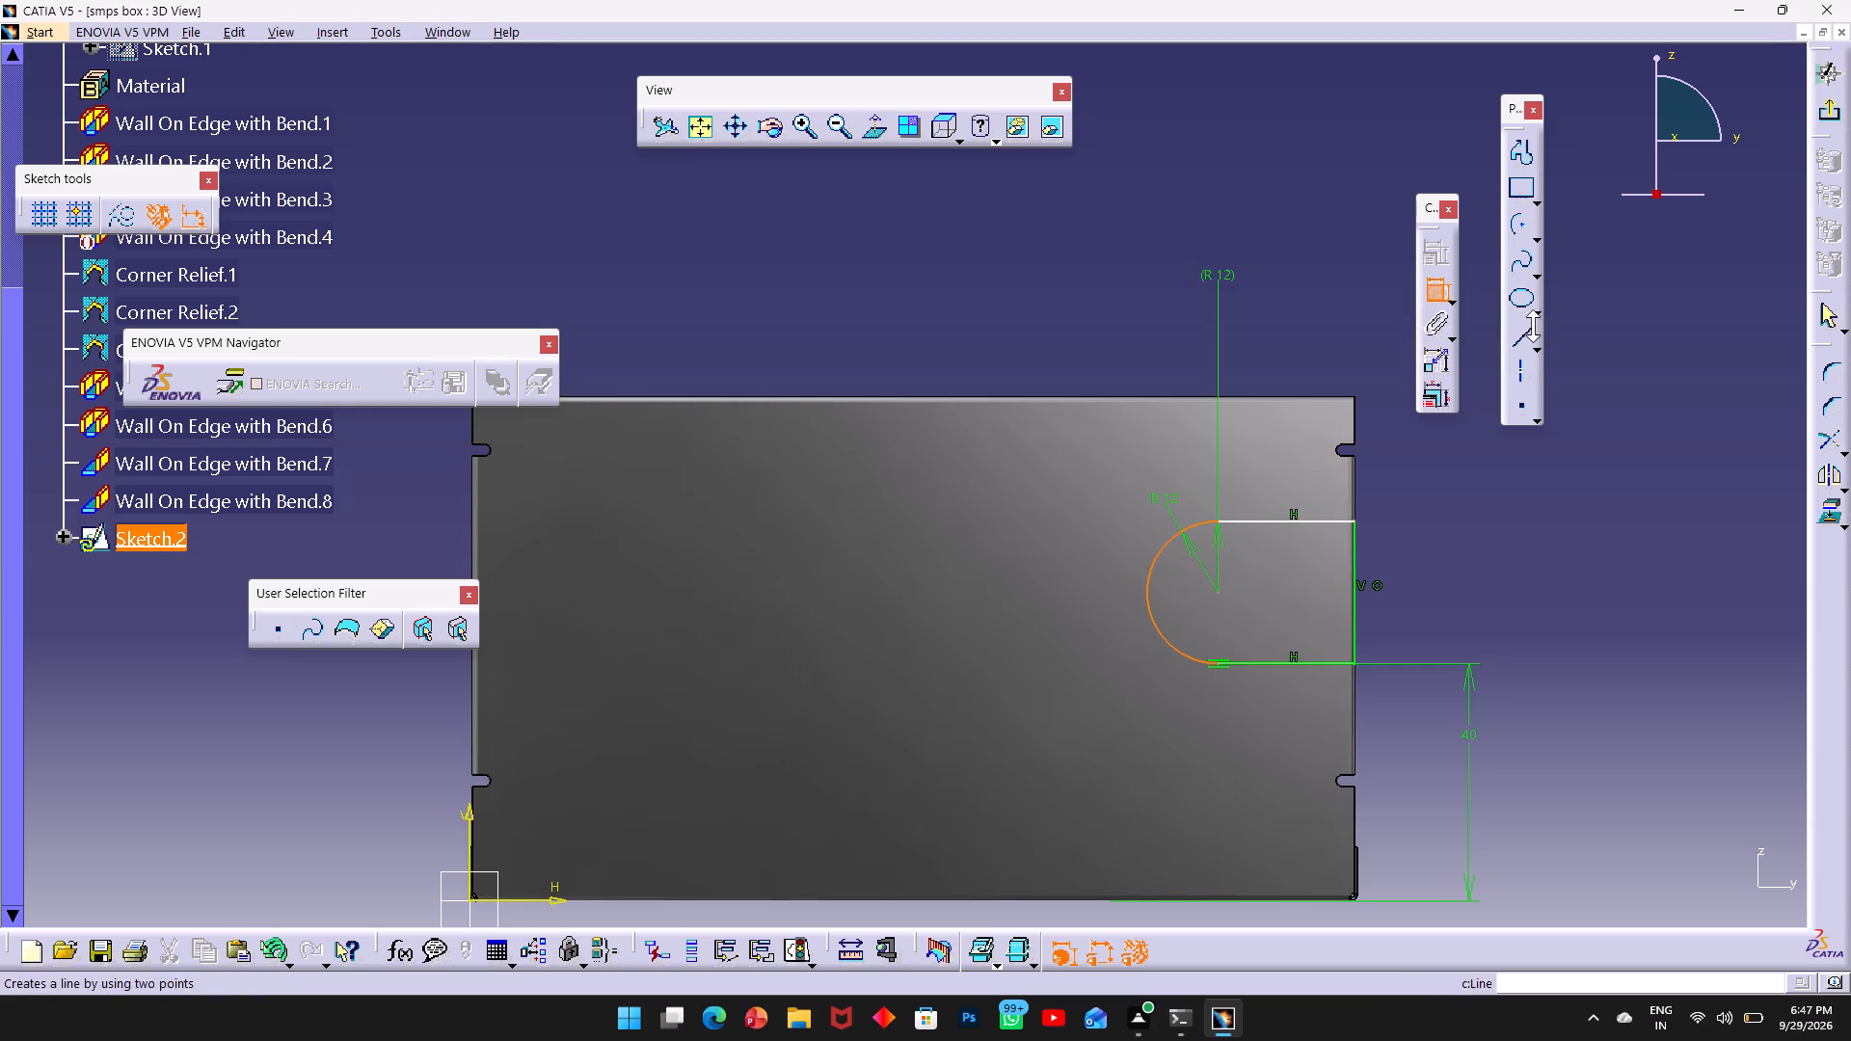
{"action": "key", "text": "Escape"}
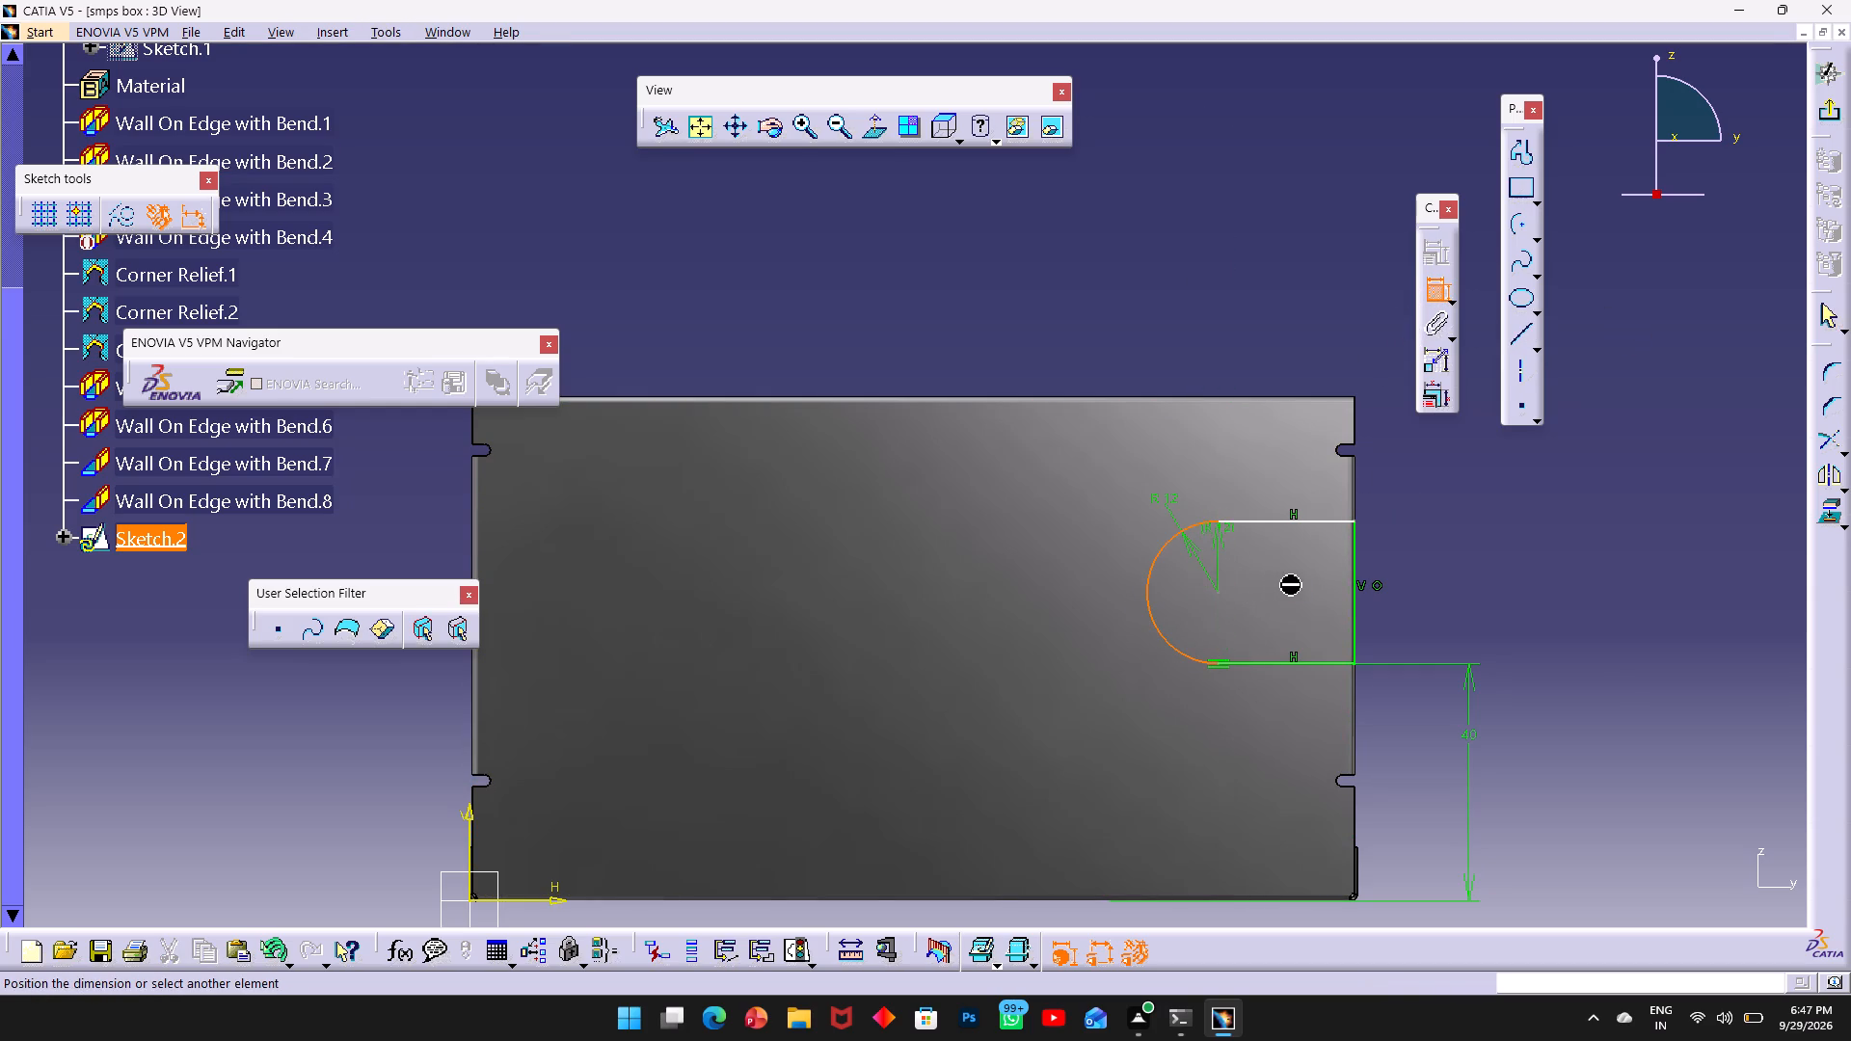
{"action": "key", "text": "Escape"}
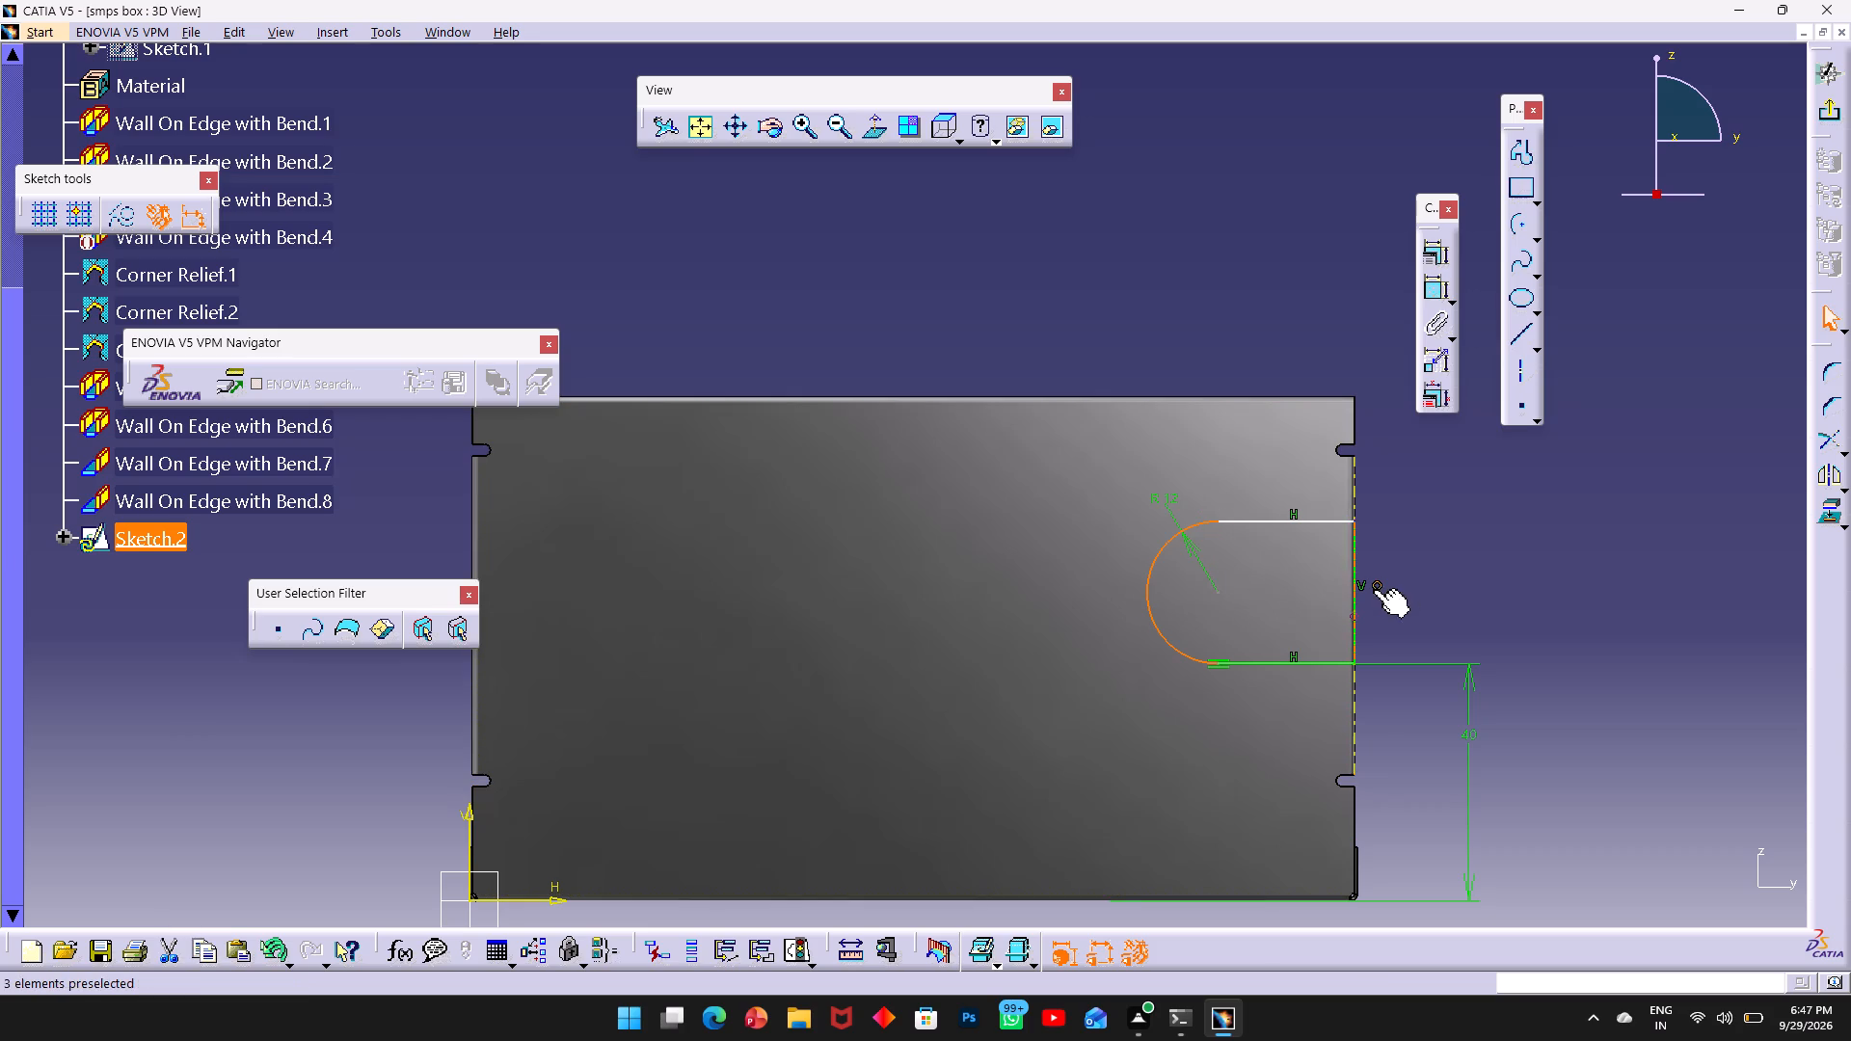
Dimension the distance from the notch profile's straight vertical end to its arc and set it to 20 mm.
{"action": "left_click", "coordinate": [1355, 592]}
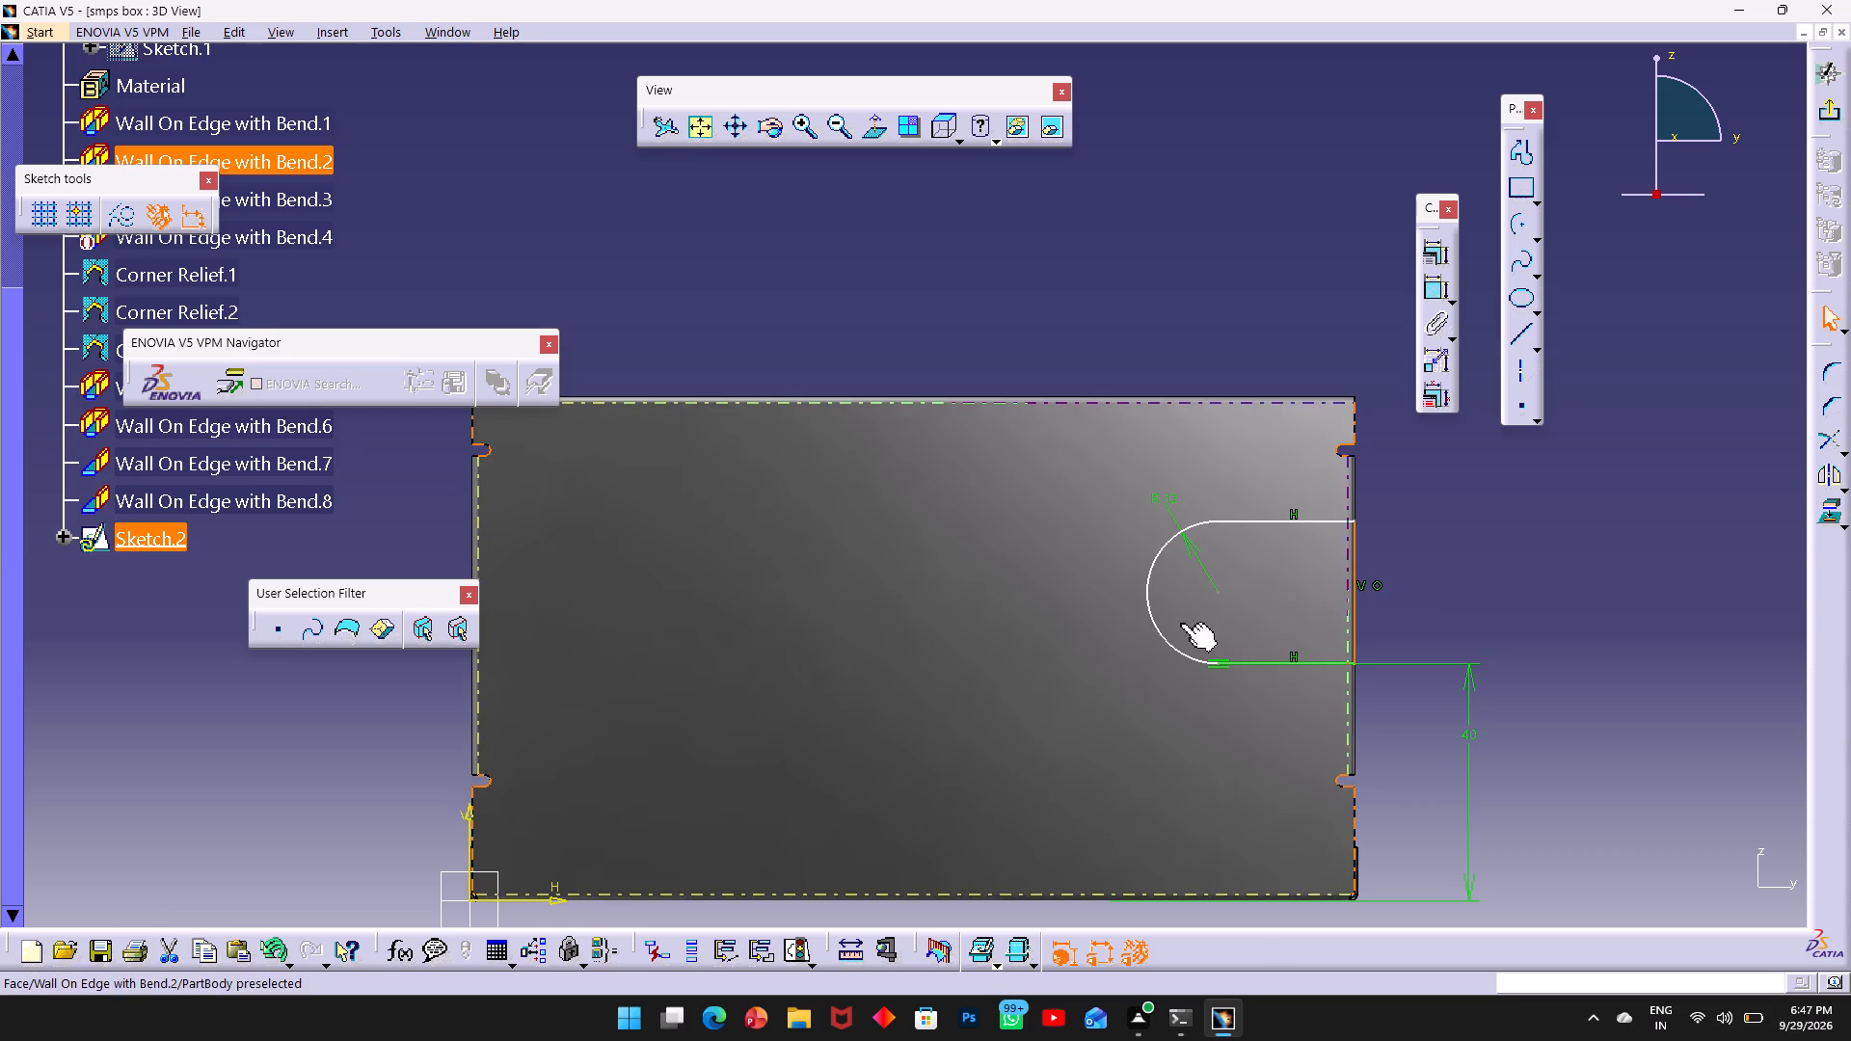
{"action": "left_click", "coordinate": [1431, 294]}
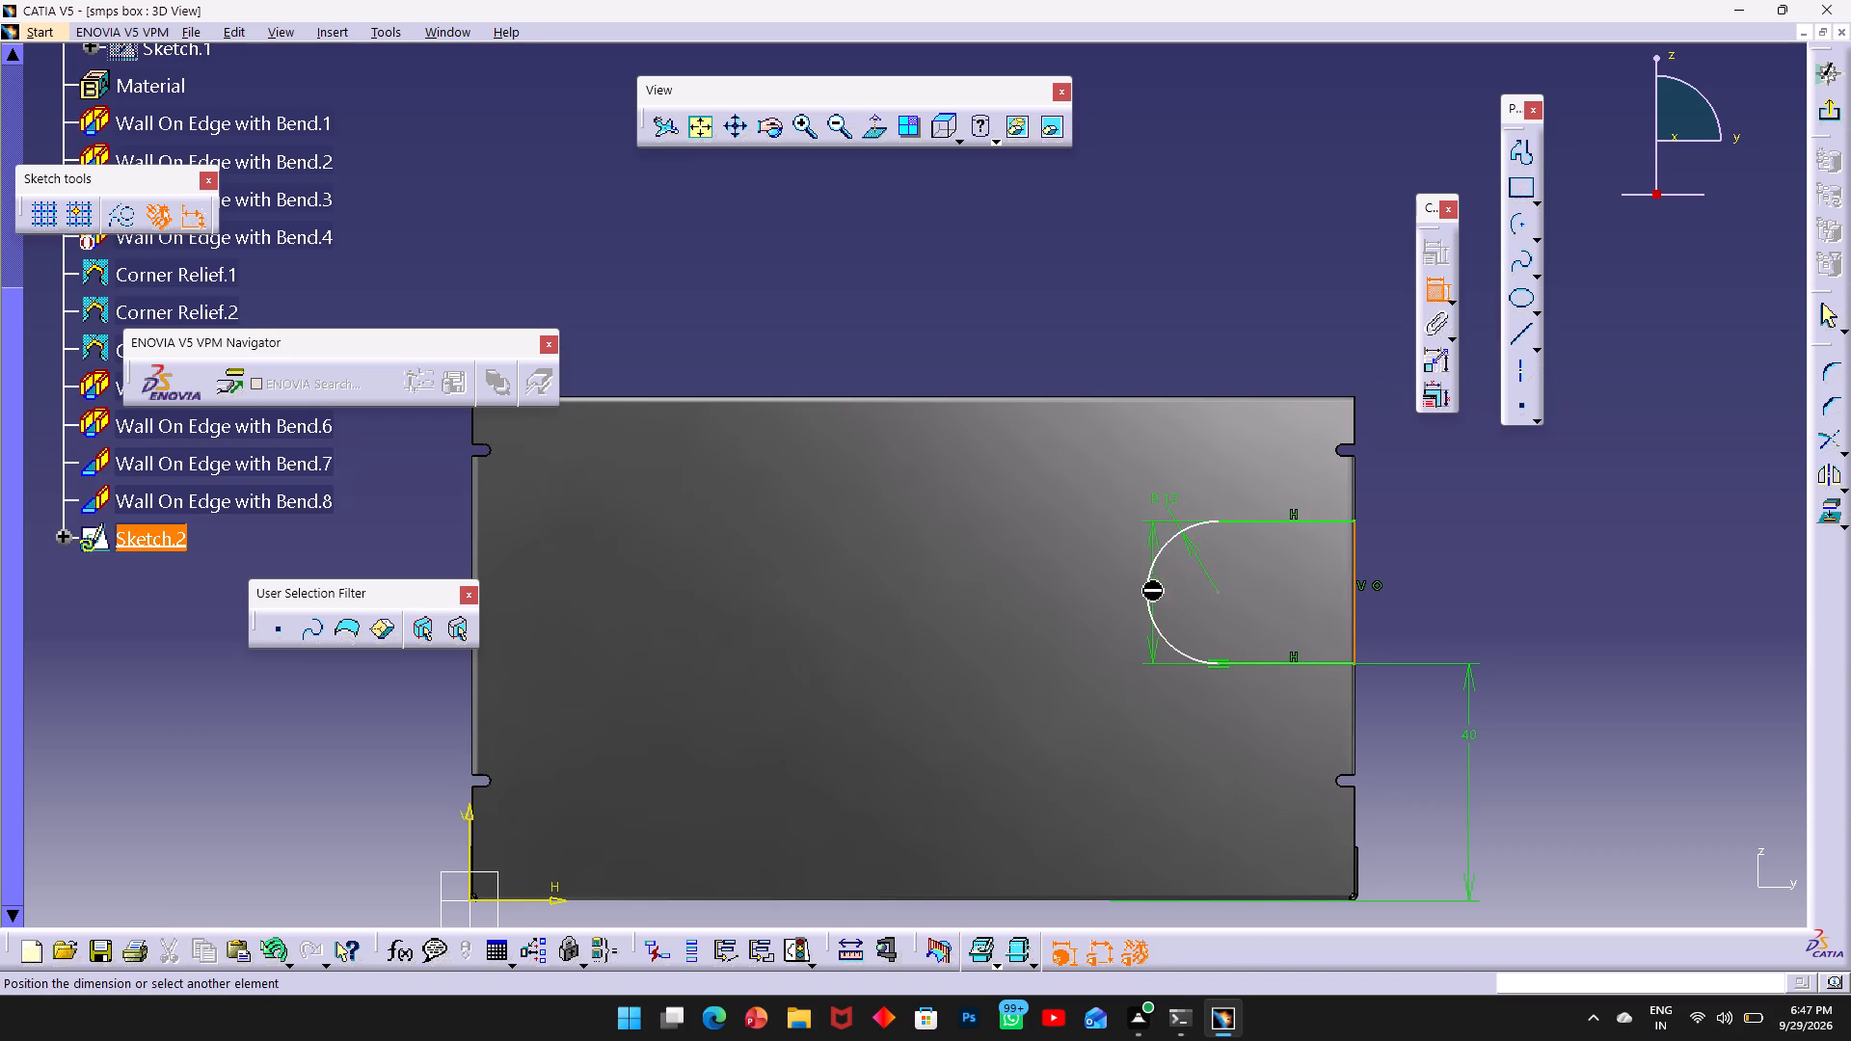
{"action": "left_click", "coordinate": [1147, 591]}
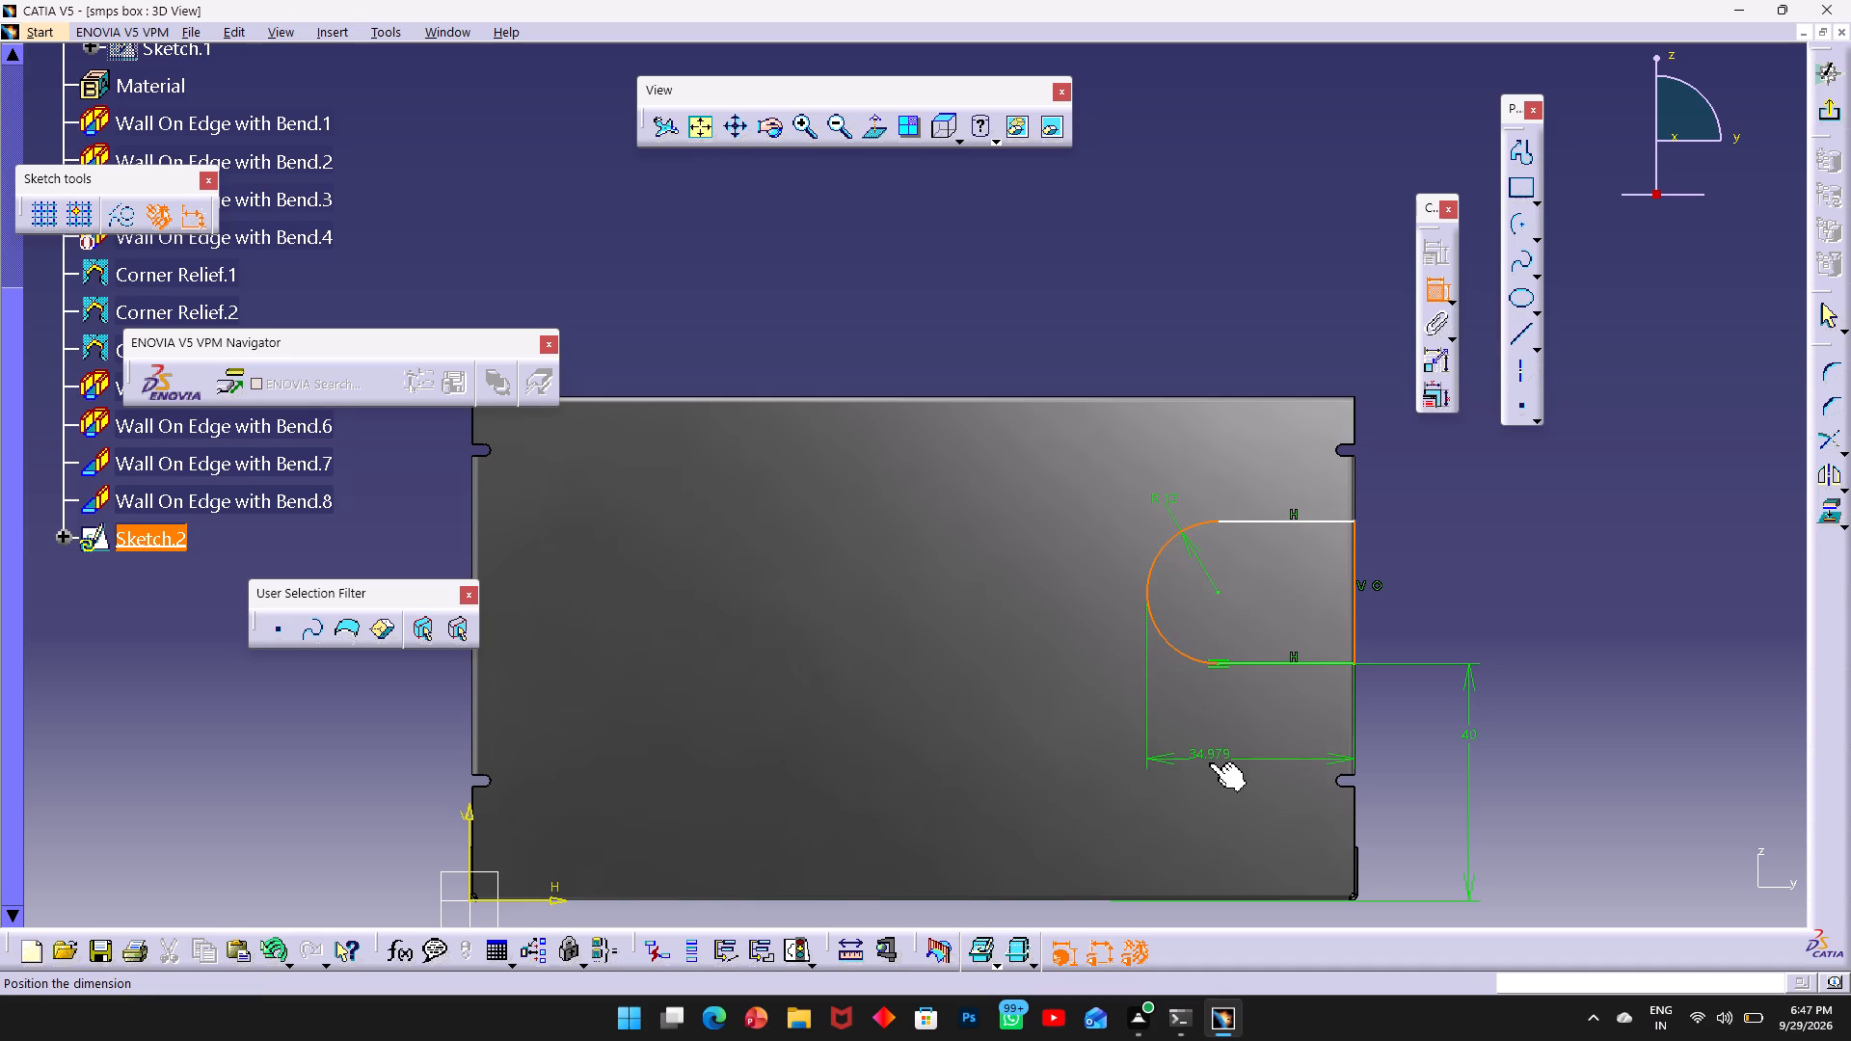
{"action": "left_click", "coordinate": [1210, 763]}
{"action": "type", "text": "20"}
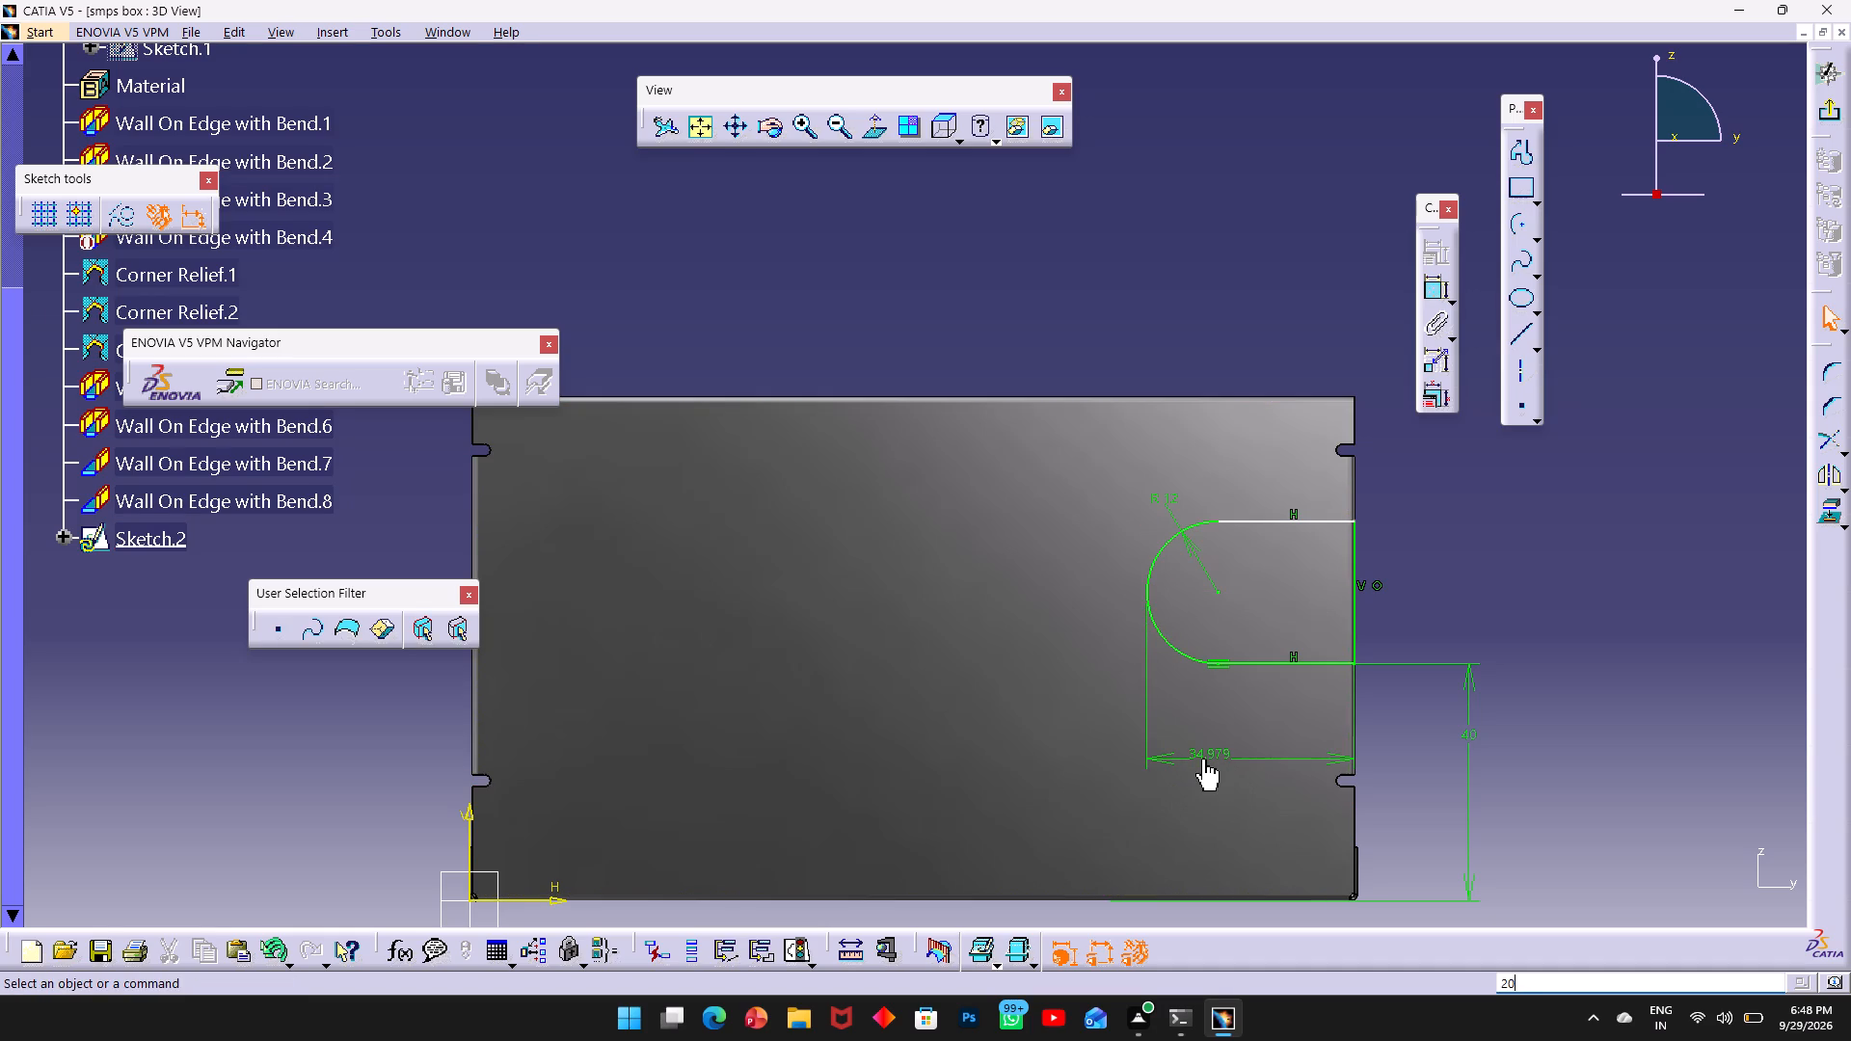
{"action": "double_click", "coordinate": [1203, 759]}
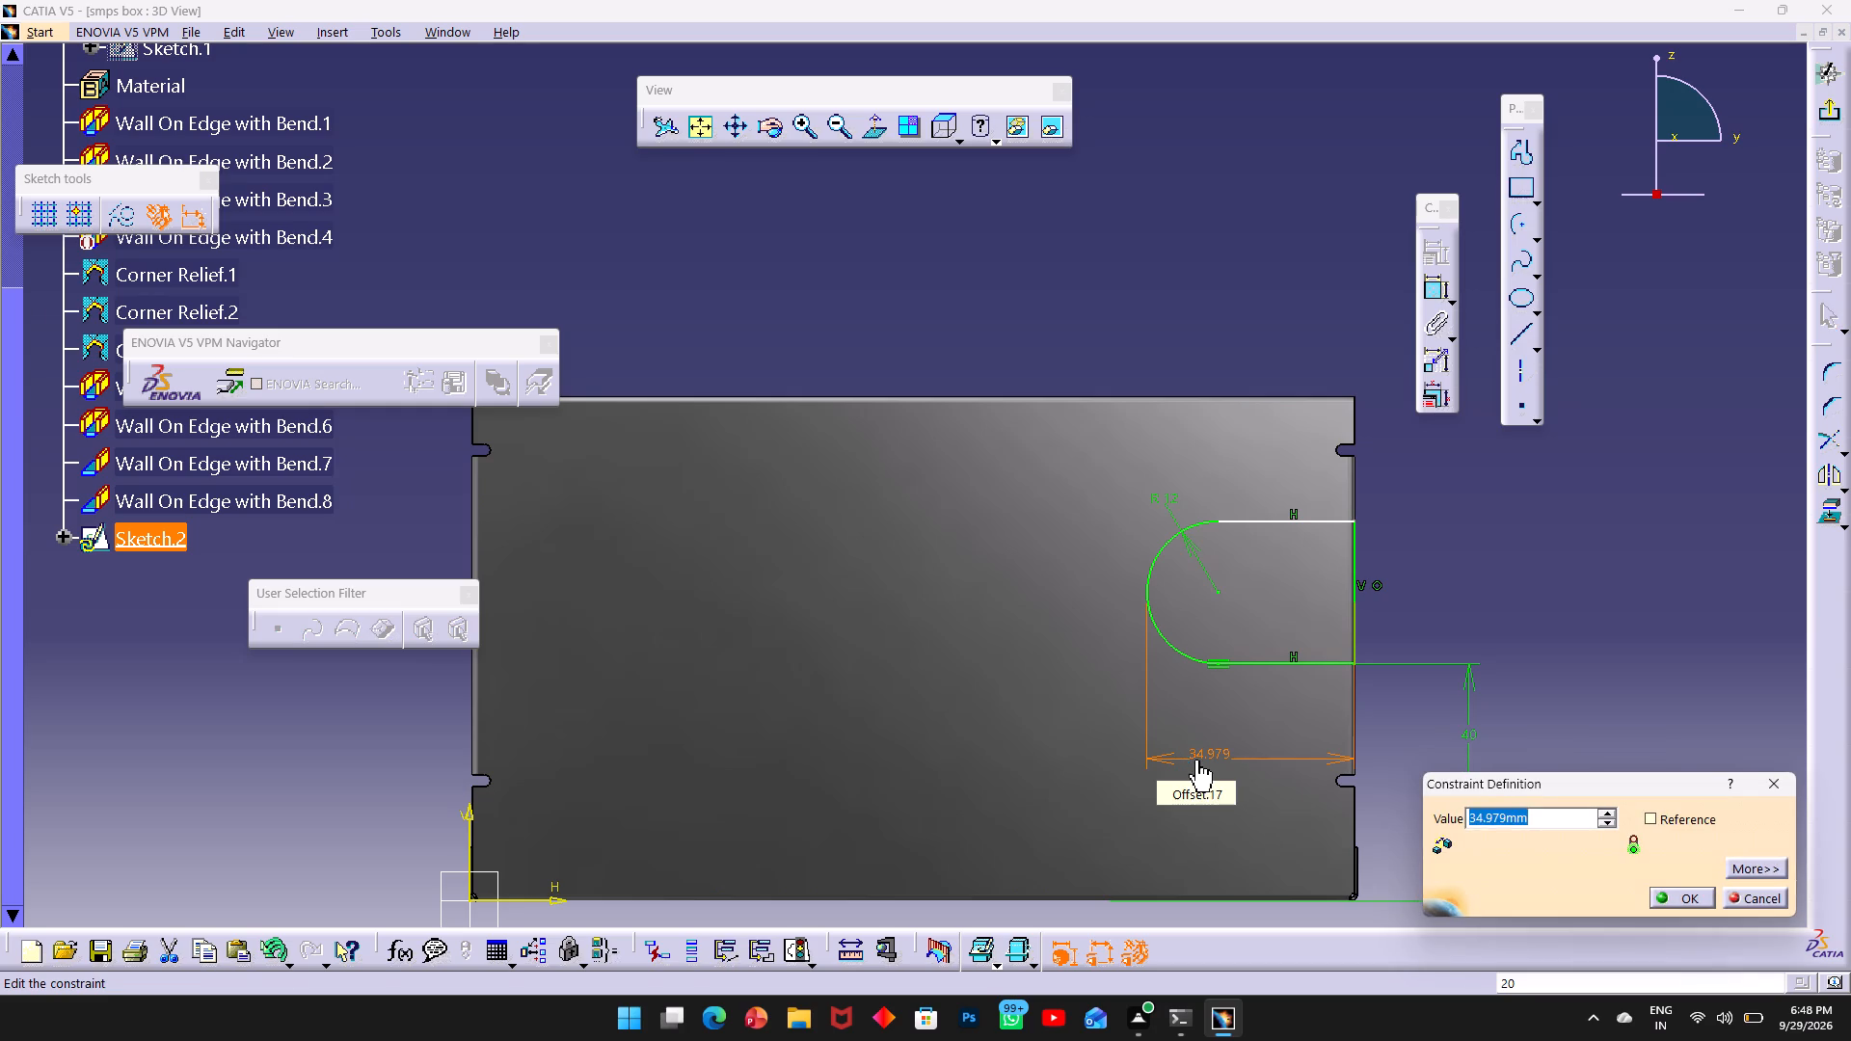
{"action": "type", "text": "20"}
{"action": "key", "text": "Return"}
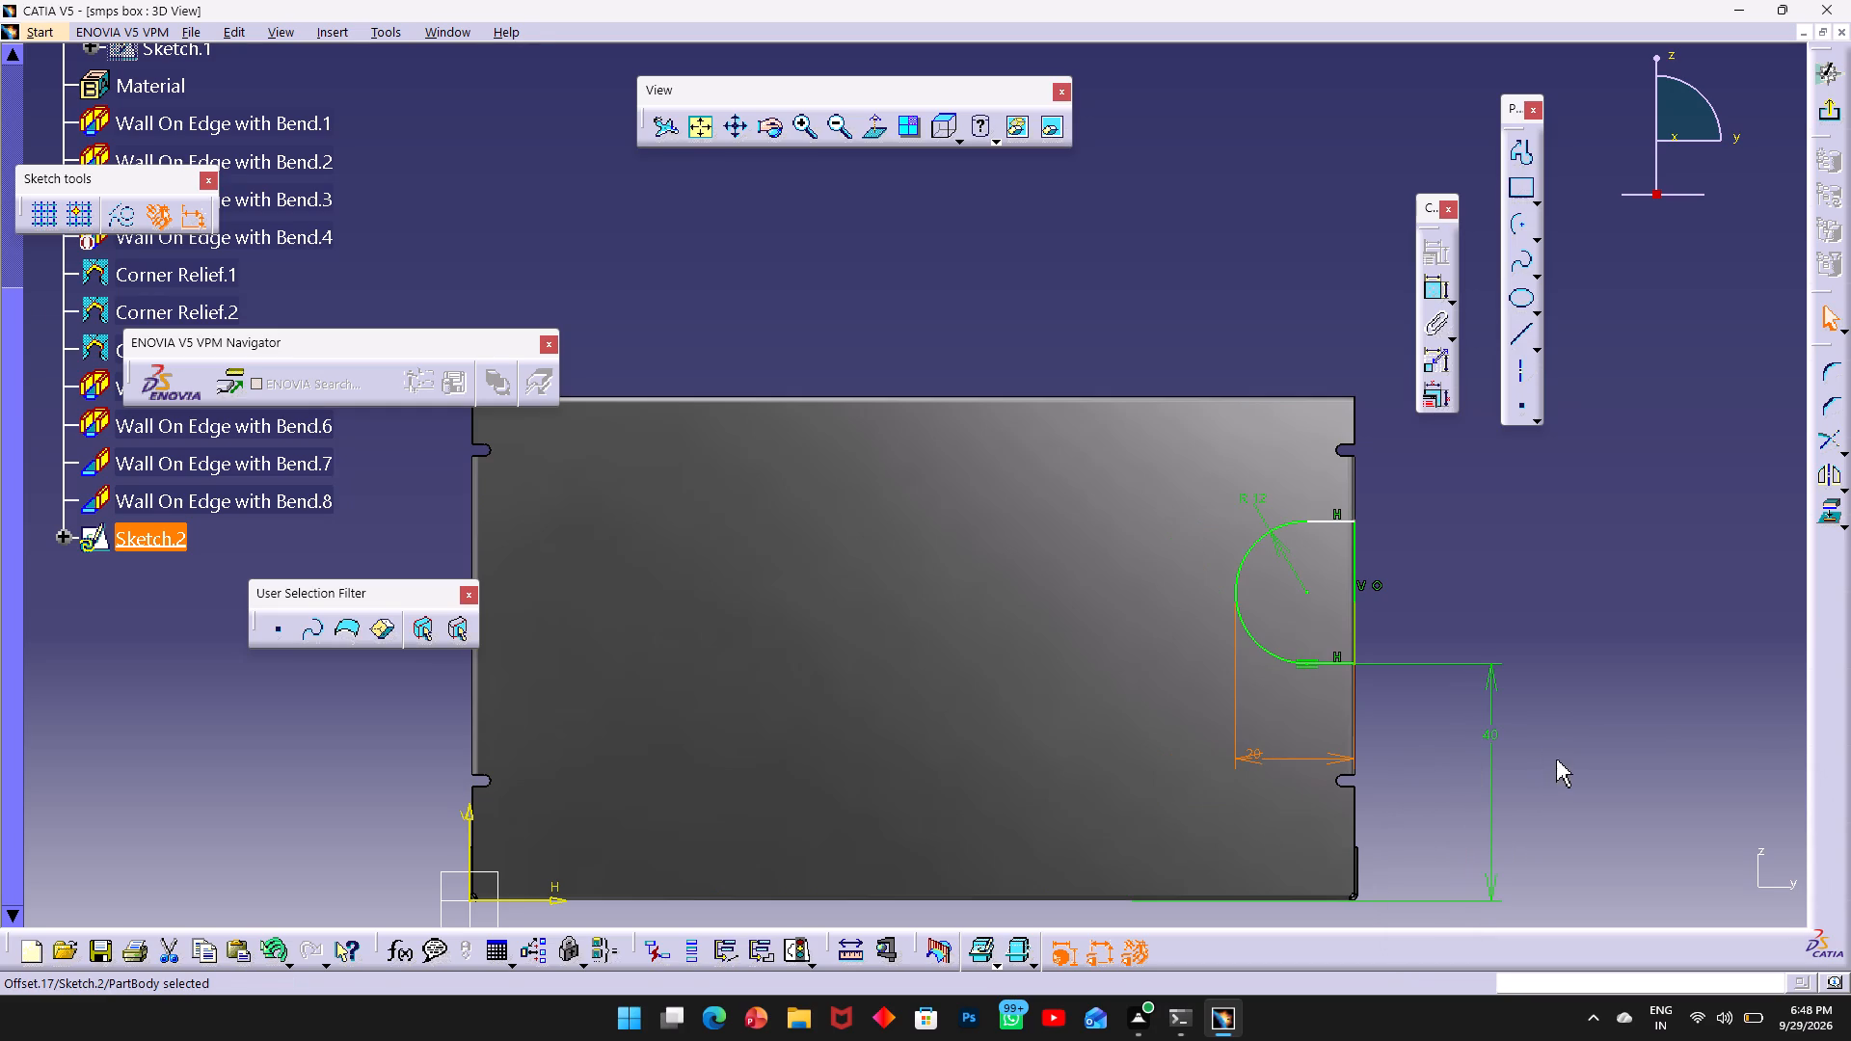
{"action": "left_click", "coordinate": [1556, 760]}
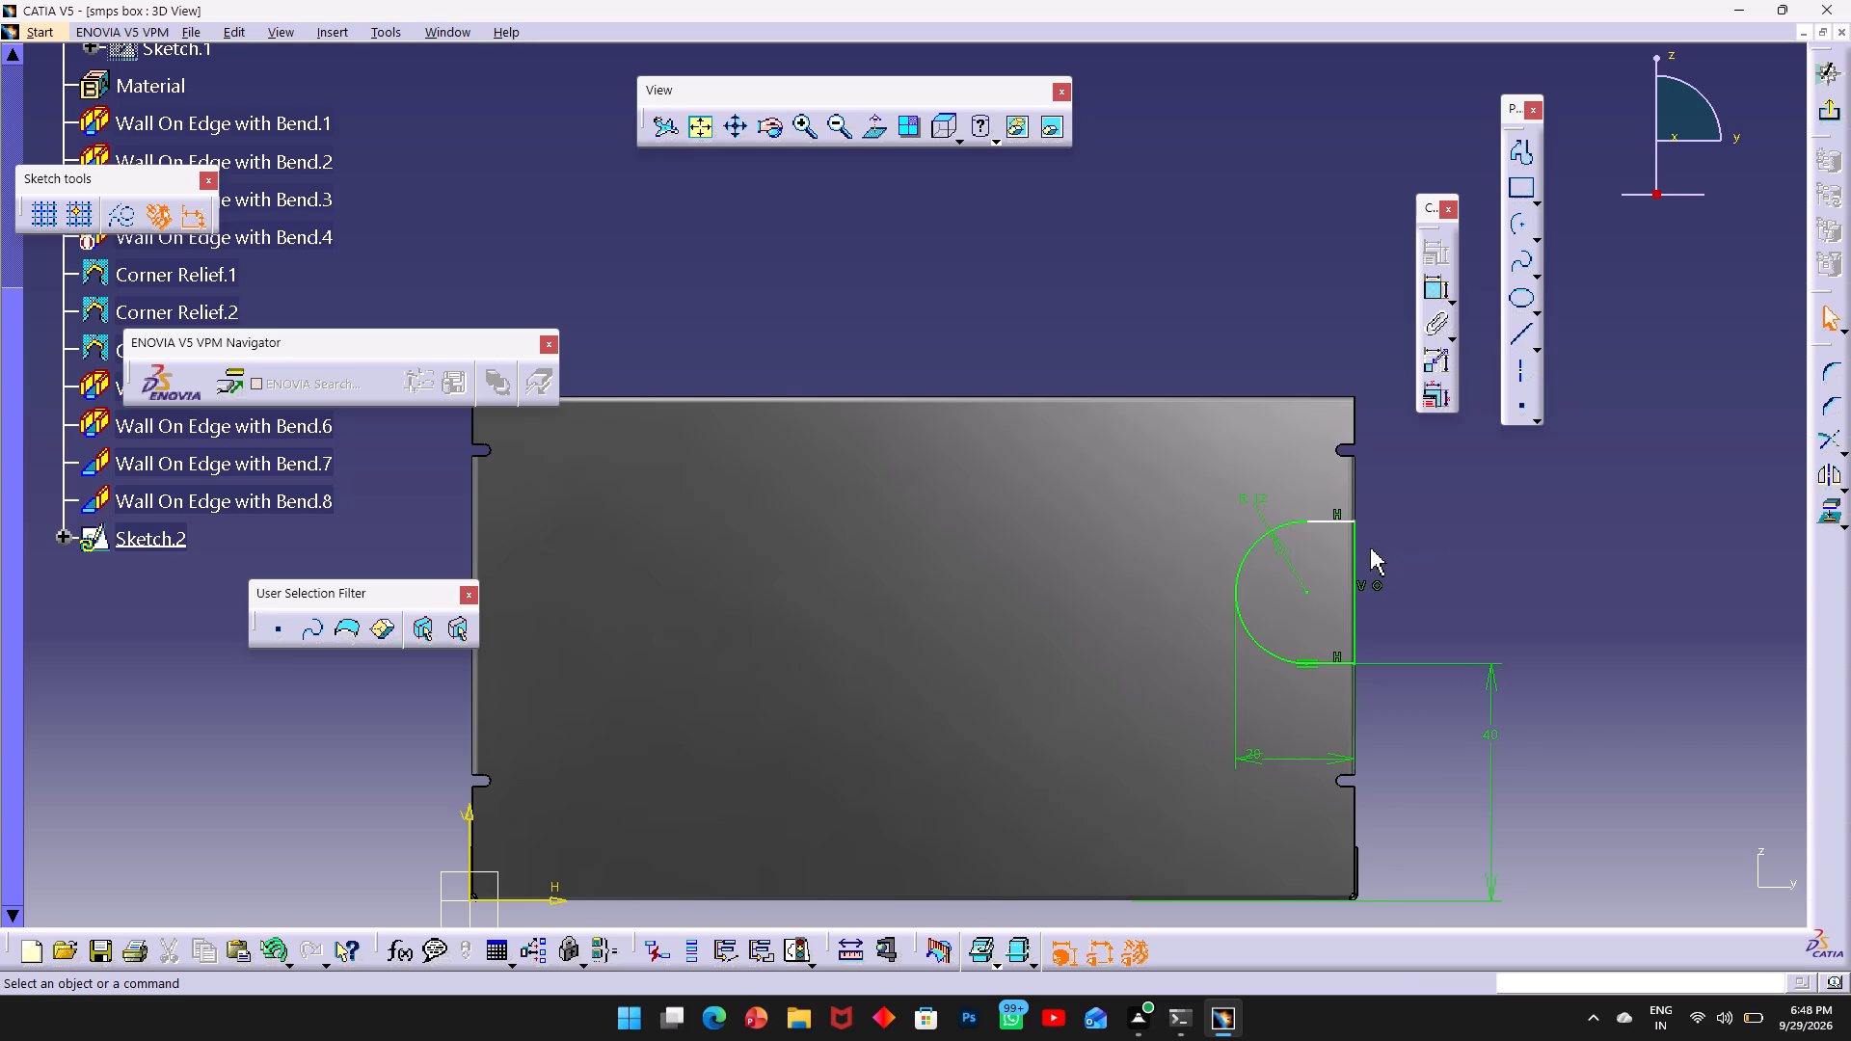
Dimension the length of the notch profile's straight vertical end and exit the sketch.
{"action": "left_click", "coordinate": [1430, 292]}
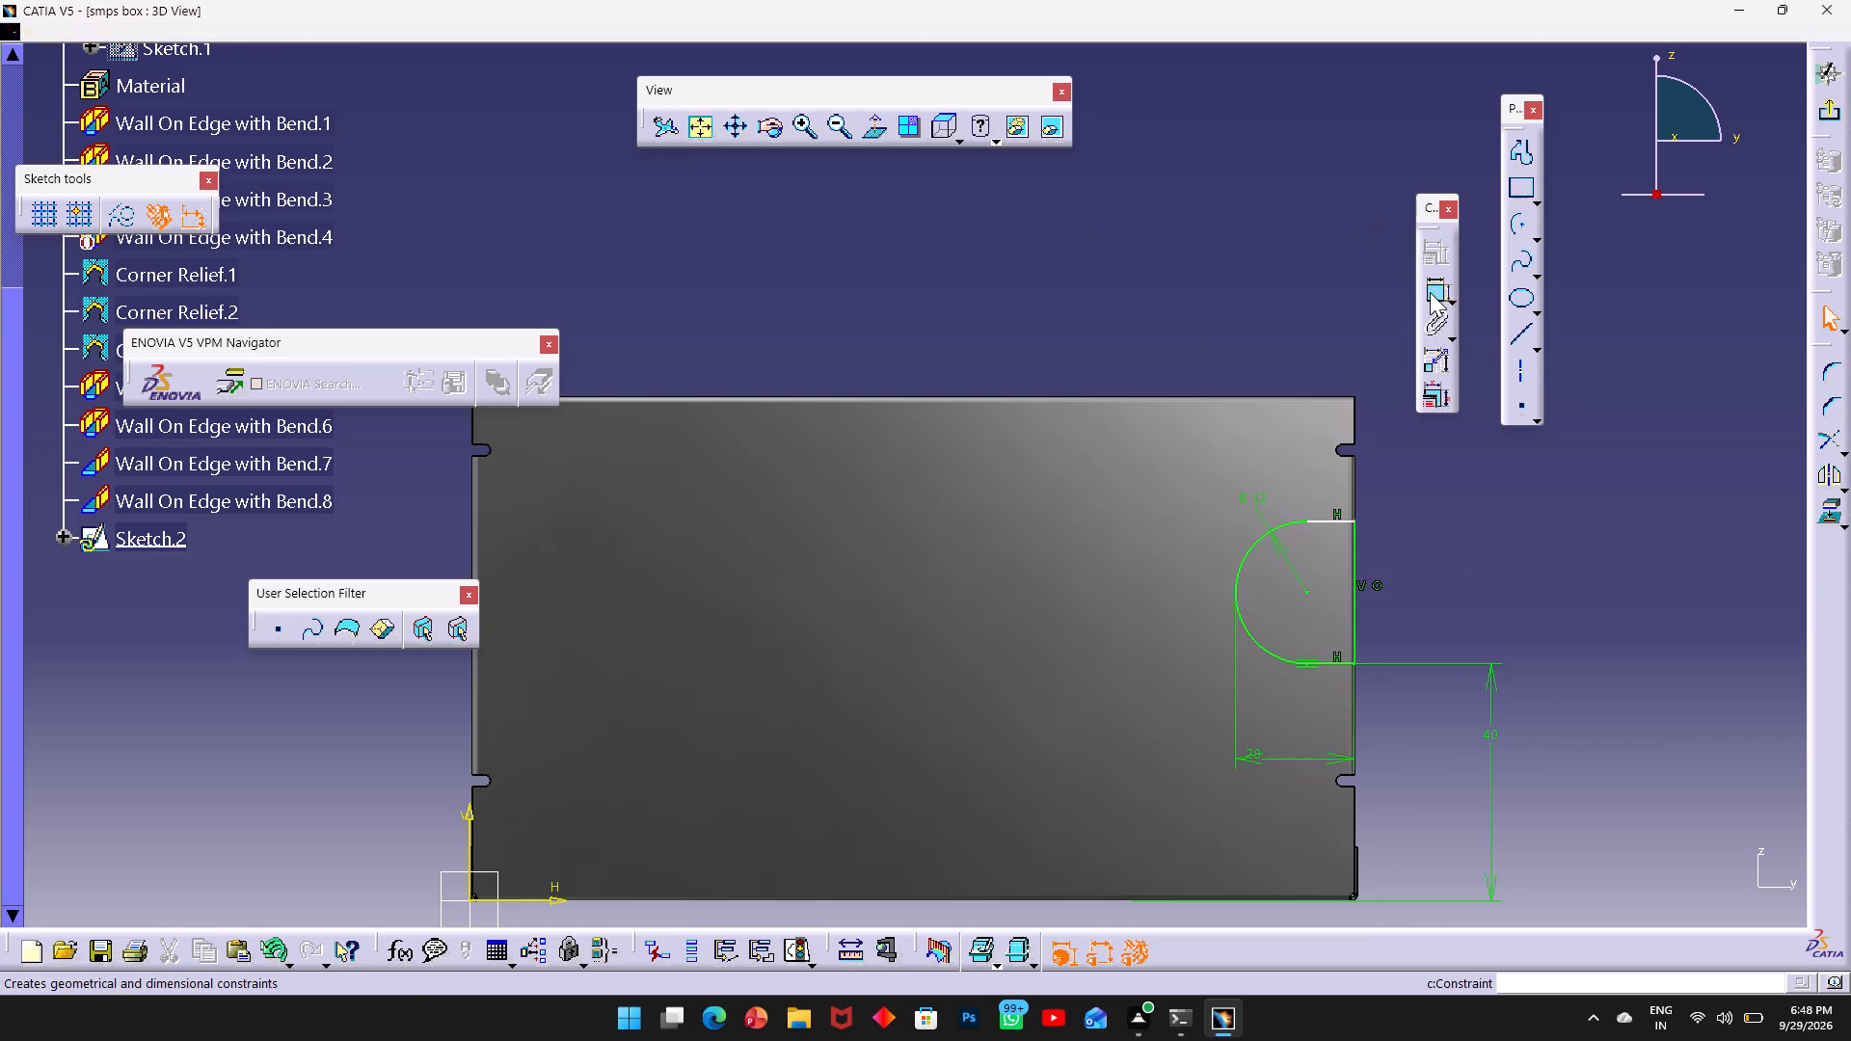
{"action": "left_click", "coordinate": [1354, 623]}
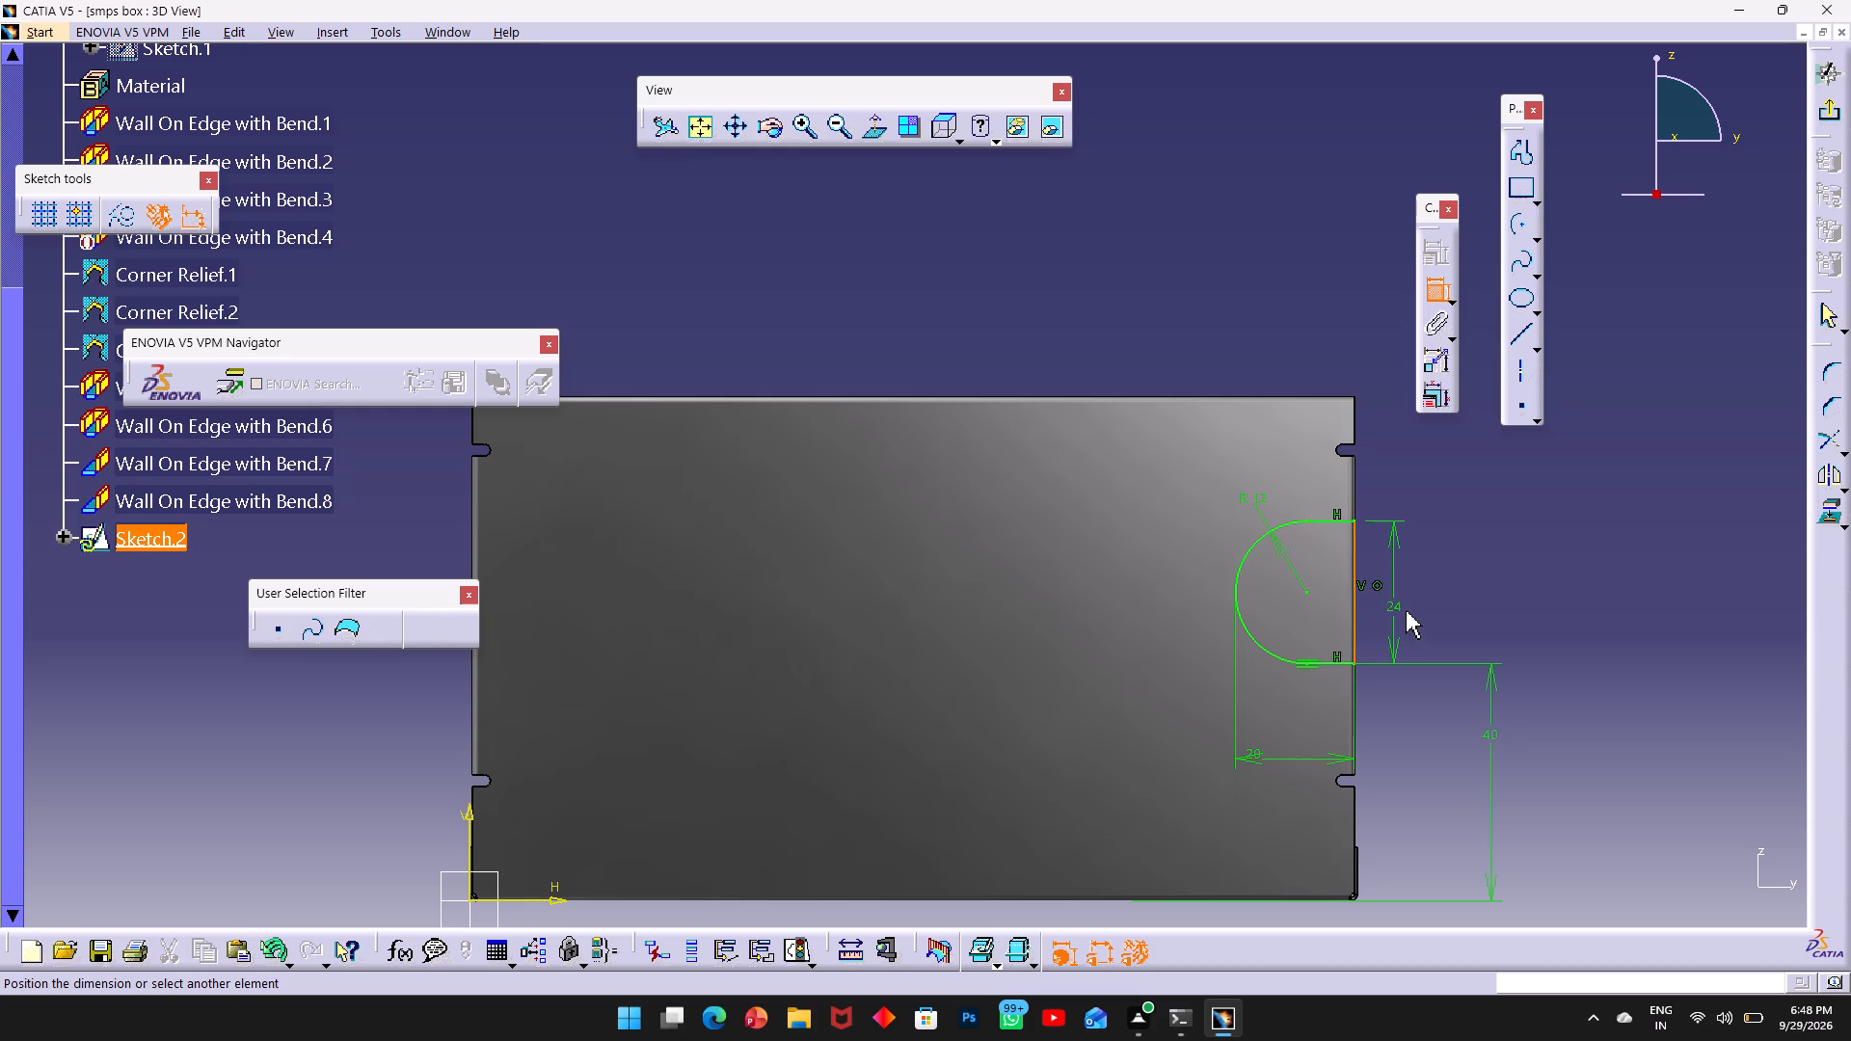
{"action": "left_click", "coordinate": [1408, 611]}
{"action": "left_click", "coordinate": [1529, 584]}
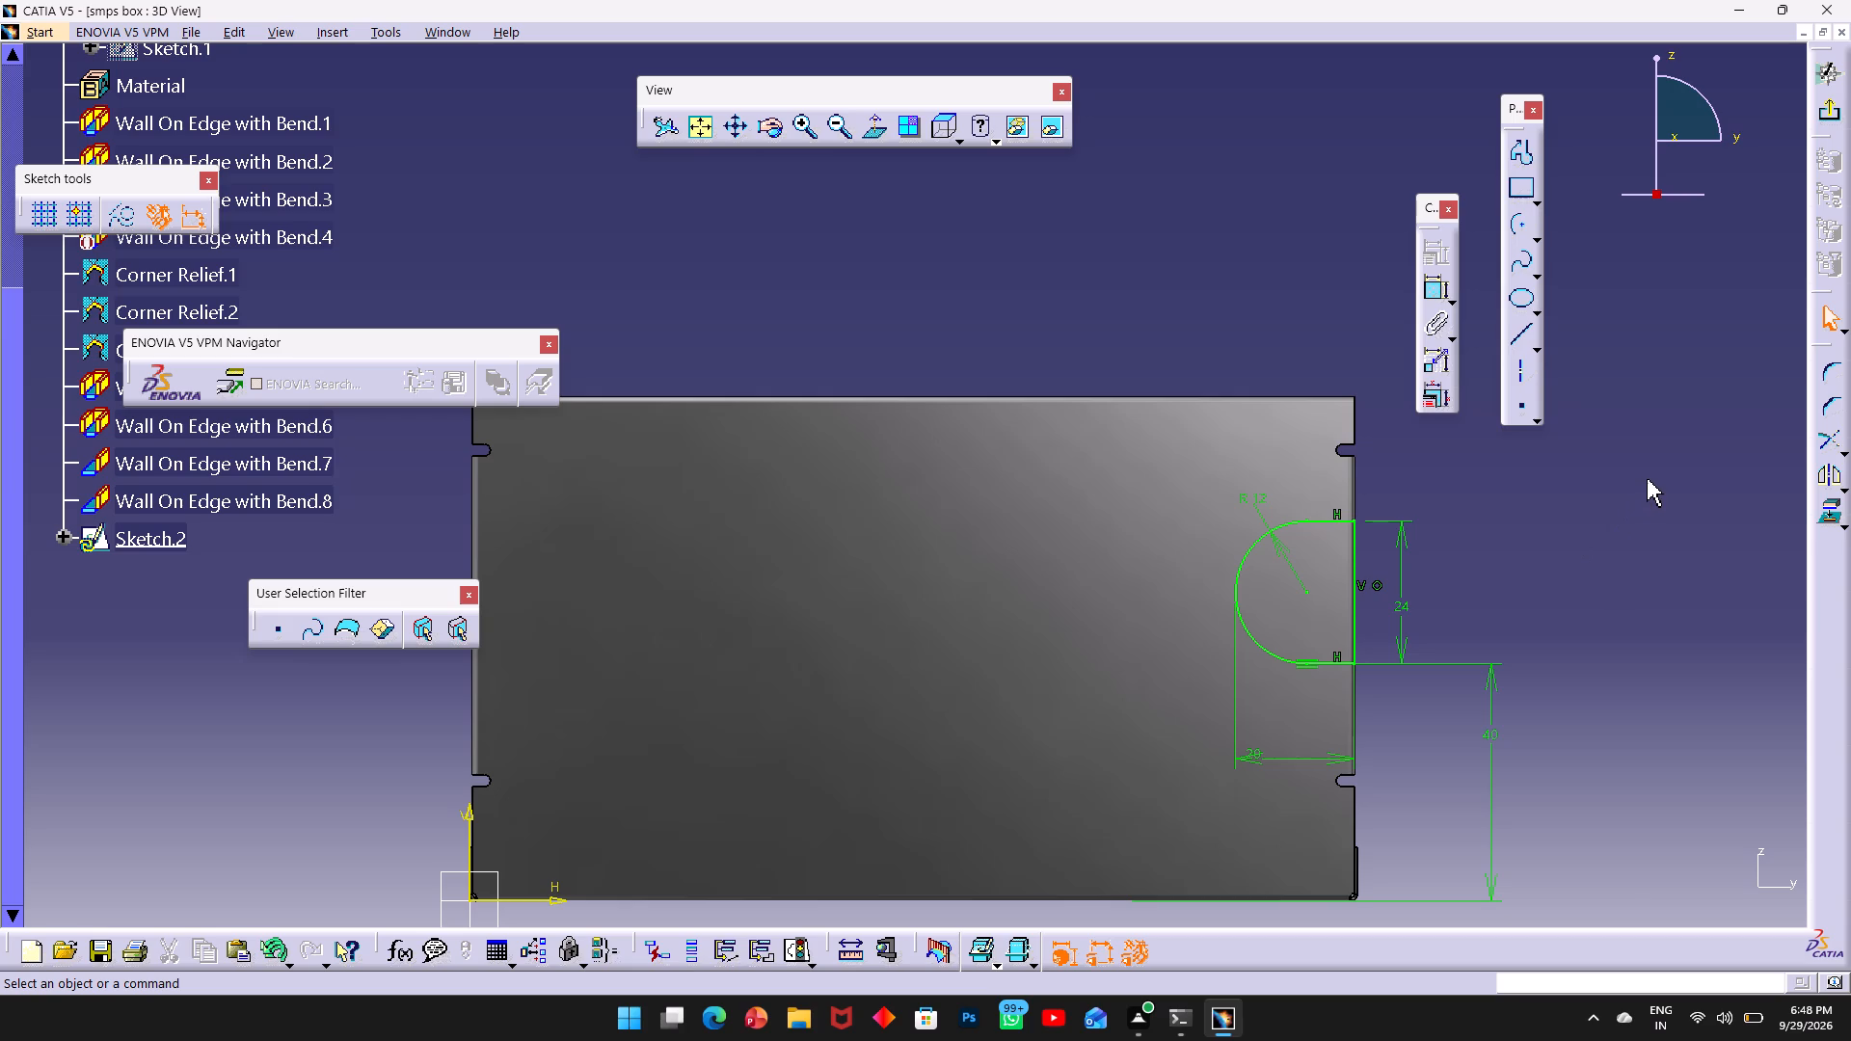
{"action": "left_click", "coordinate": [1844, 117]}
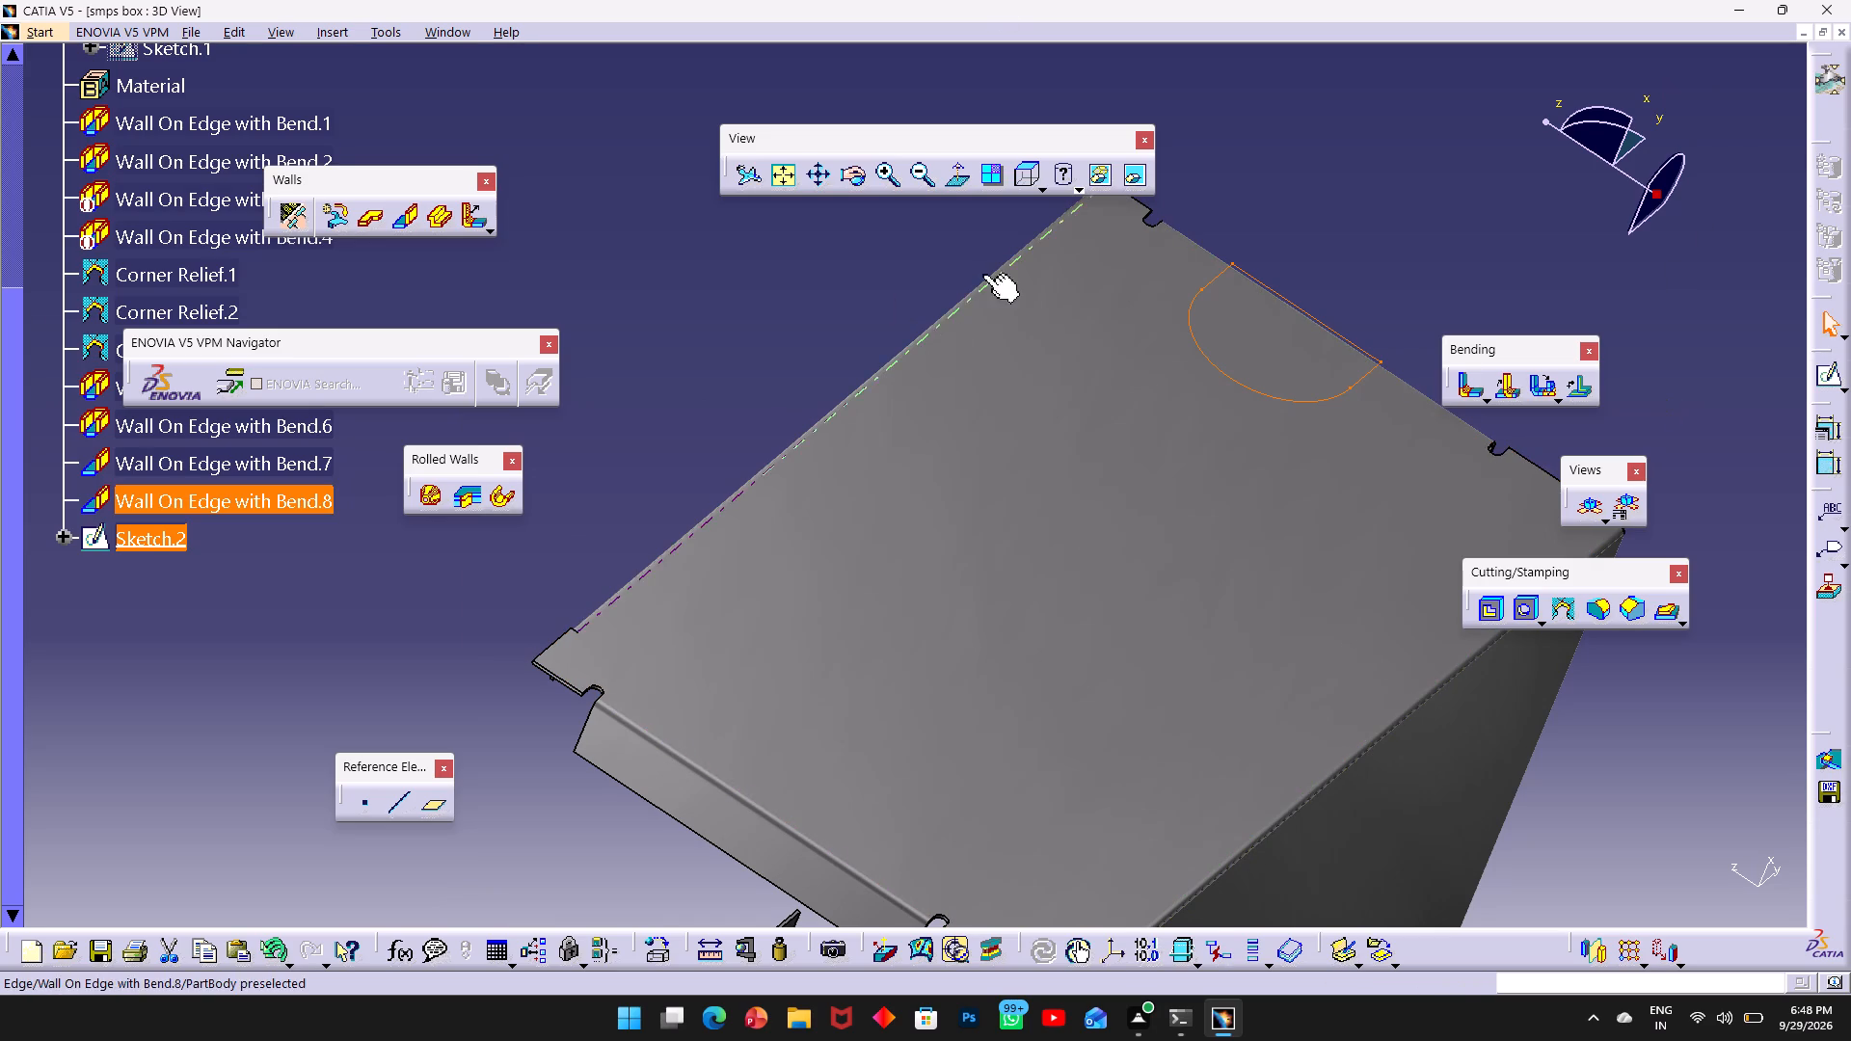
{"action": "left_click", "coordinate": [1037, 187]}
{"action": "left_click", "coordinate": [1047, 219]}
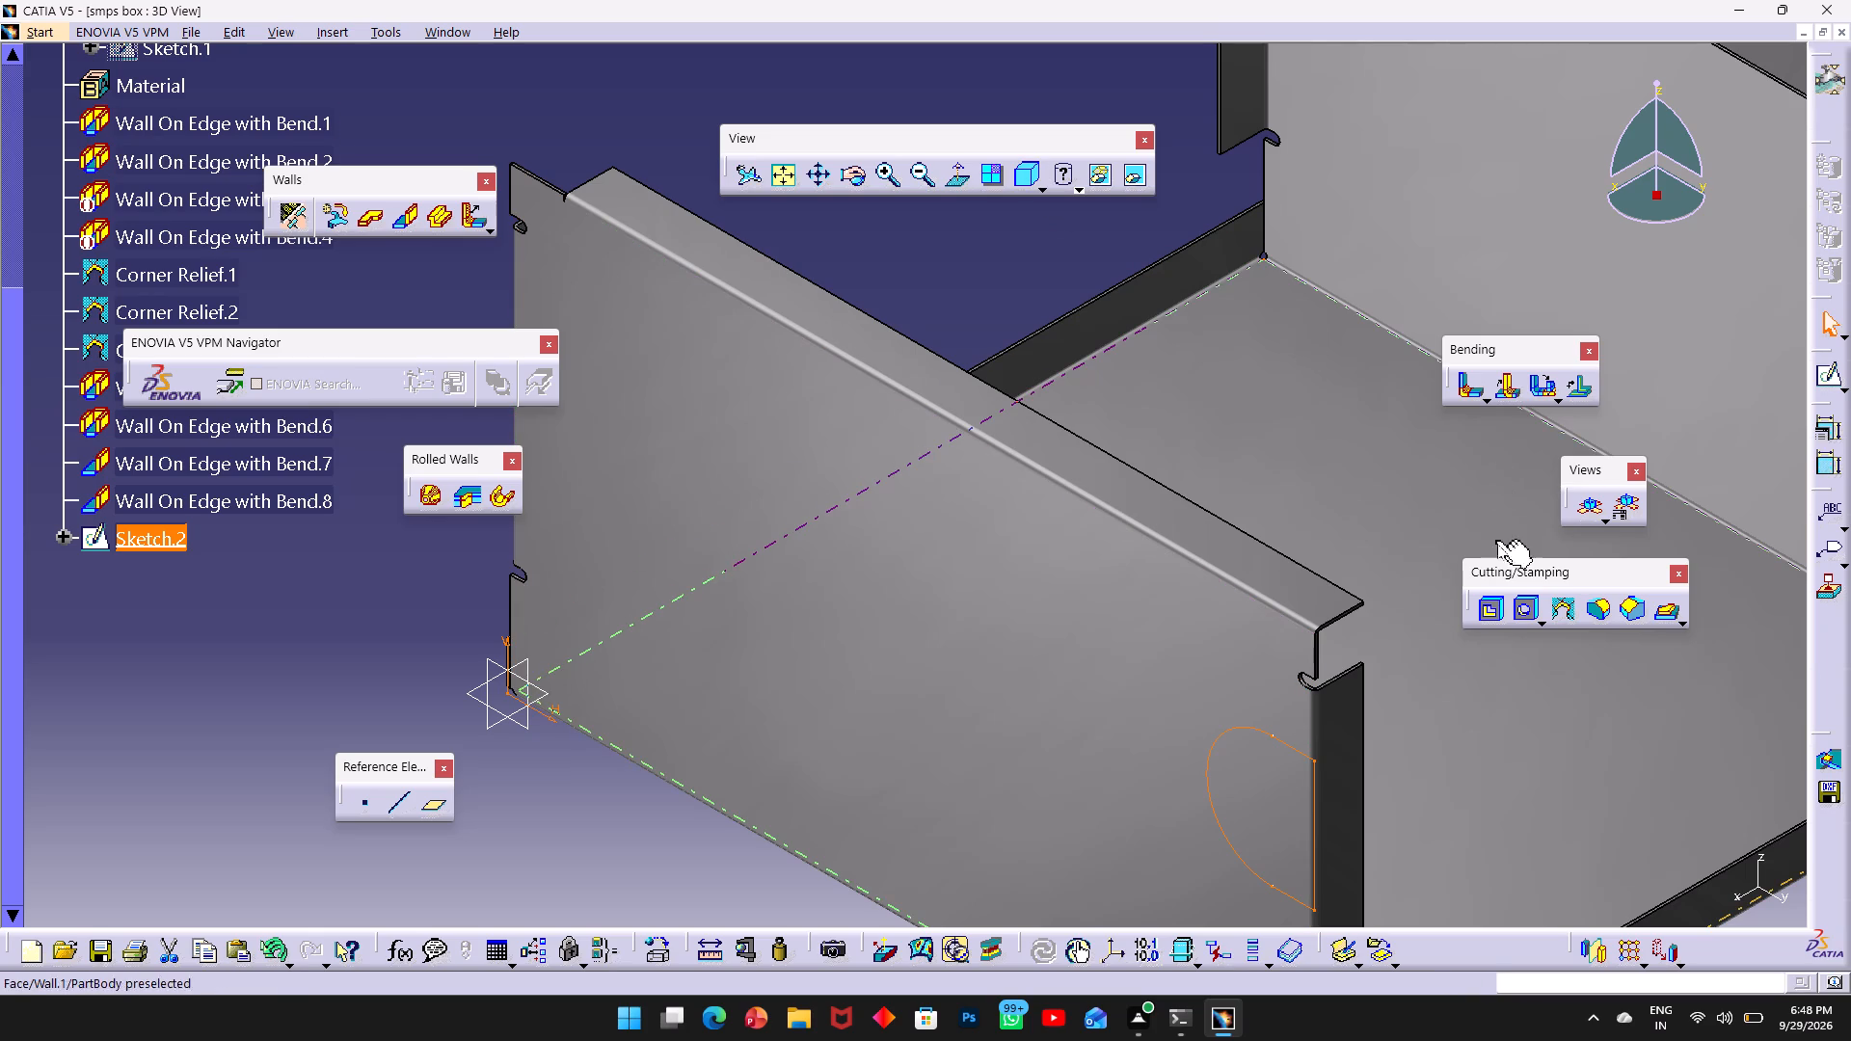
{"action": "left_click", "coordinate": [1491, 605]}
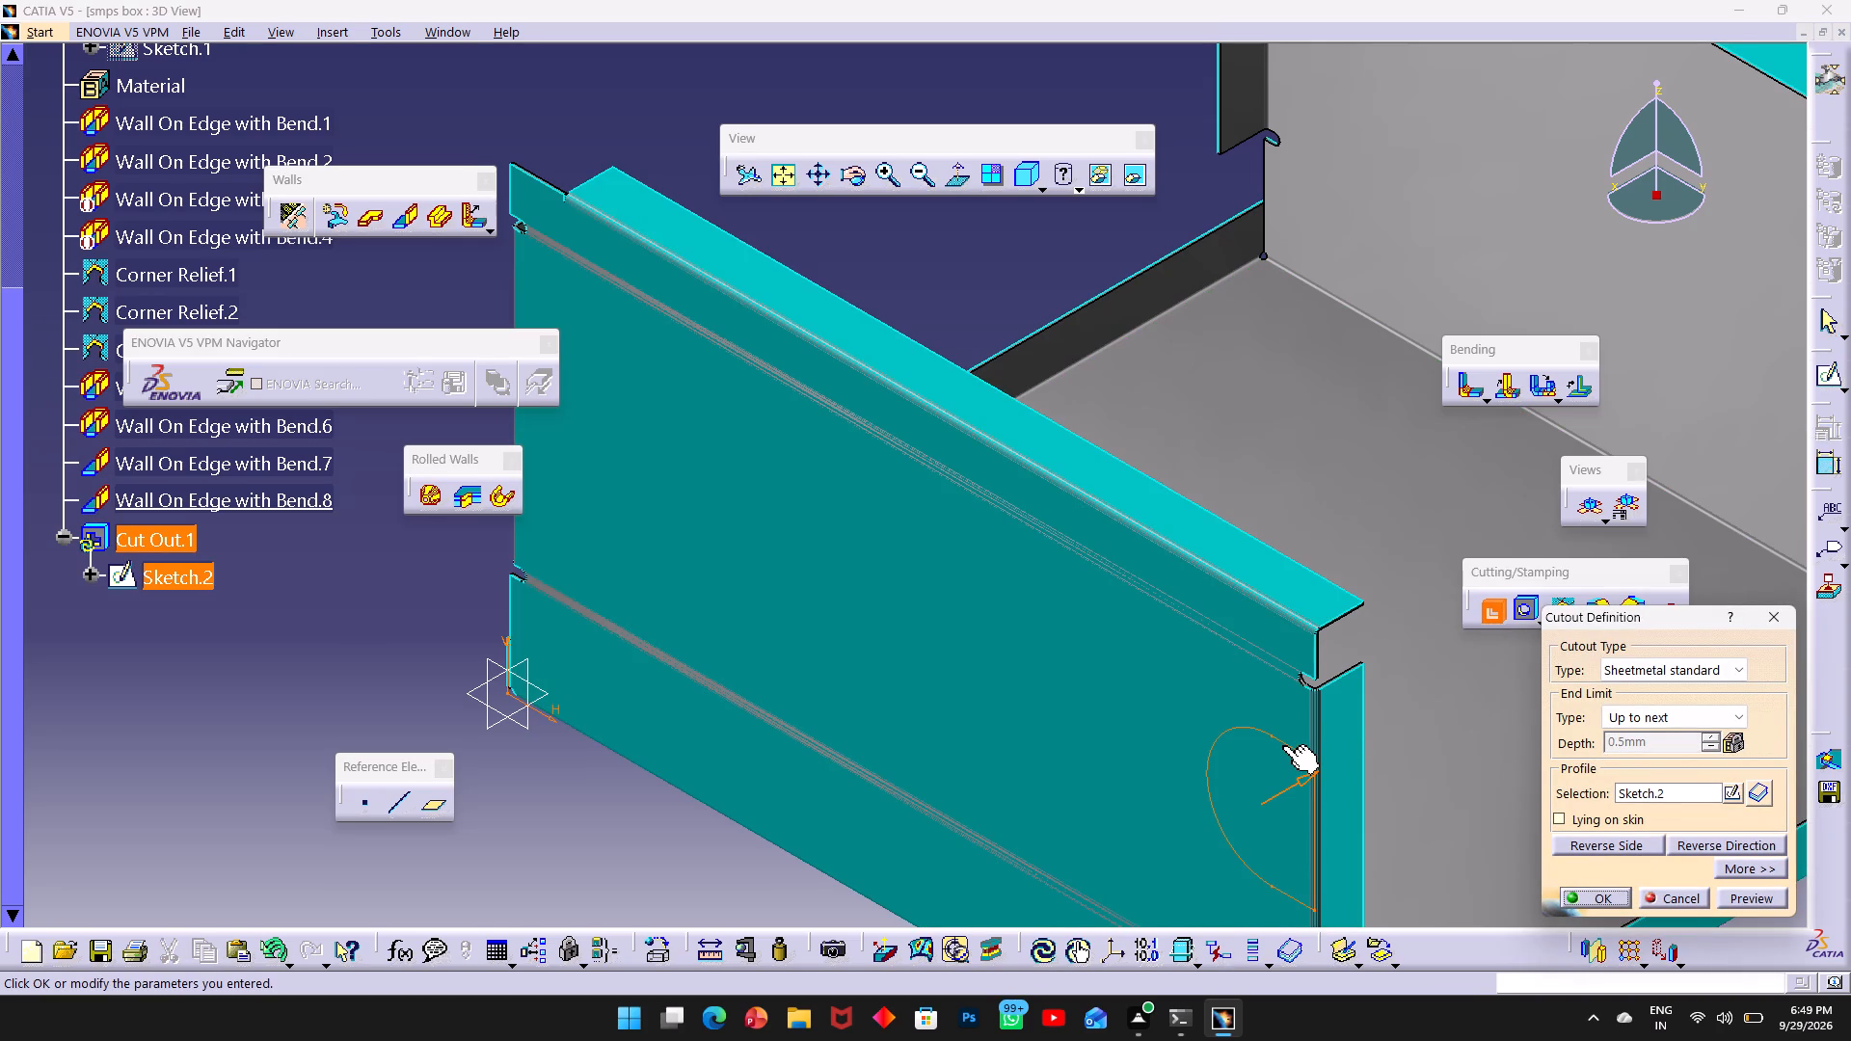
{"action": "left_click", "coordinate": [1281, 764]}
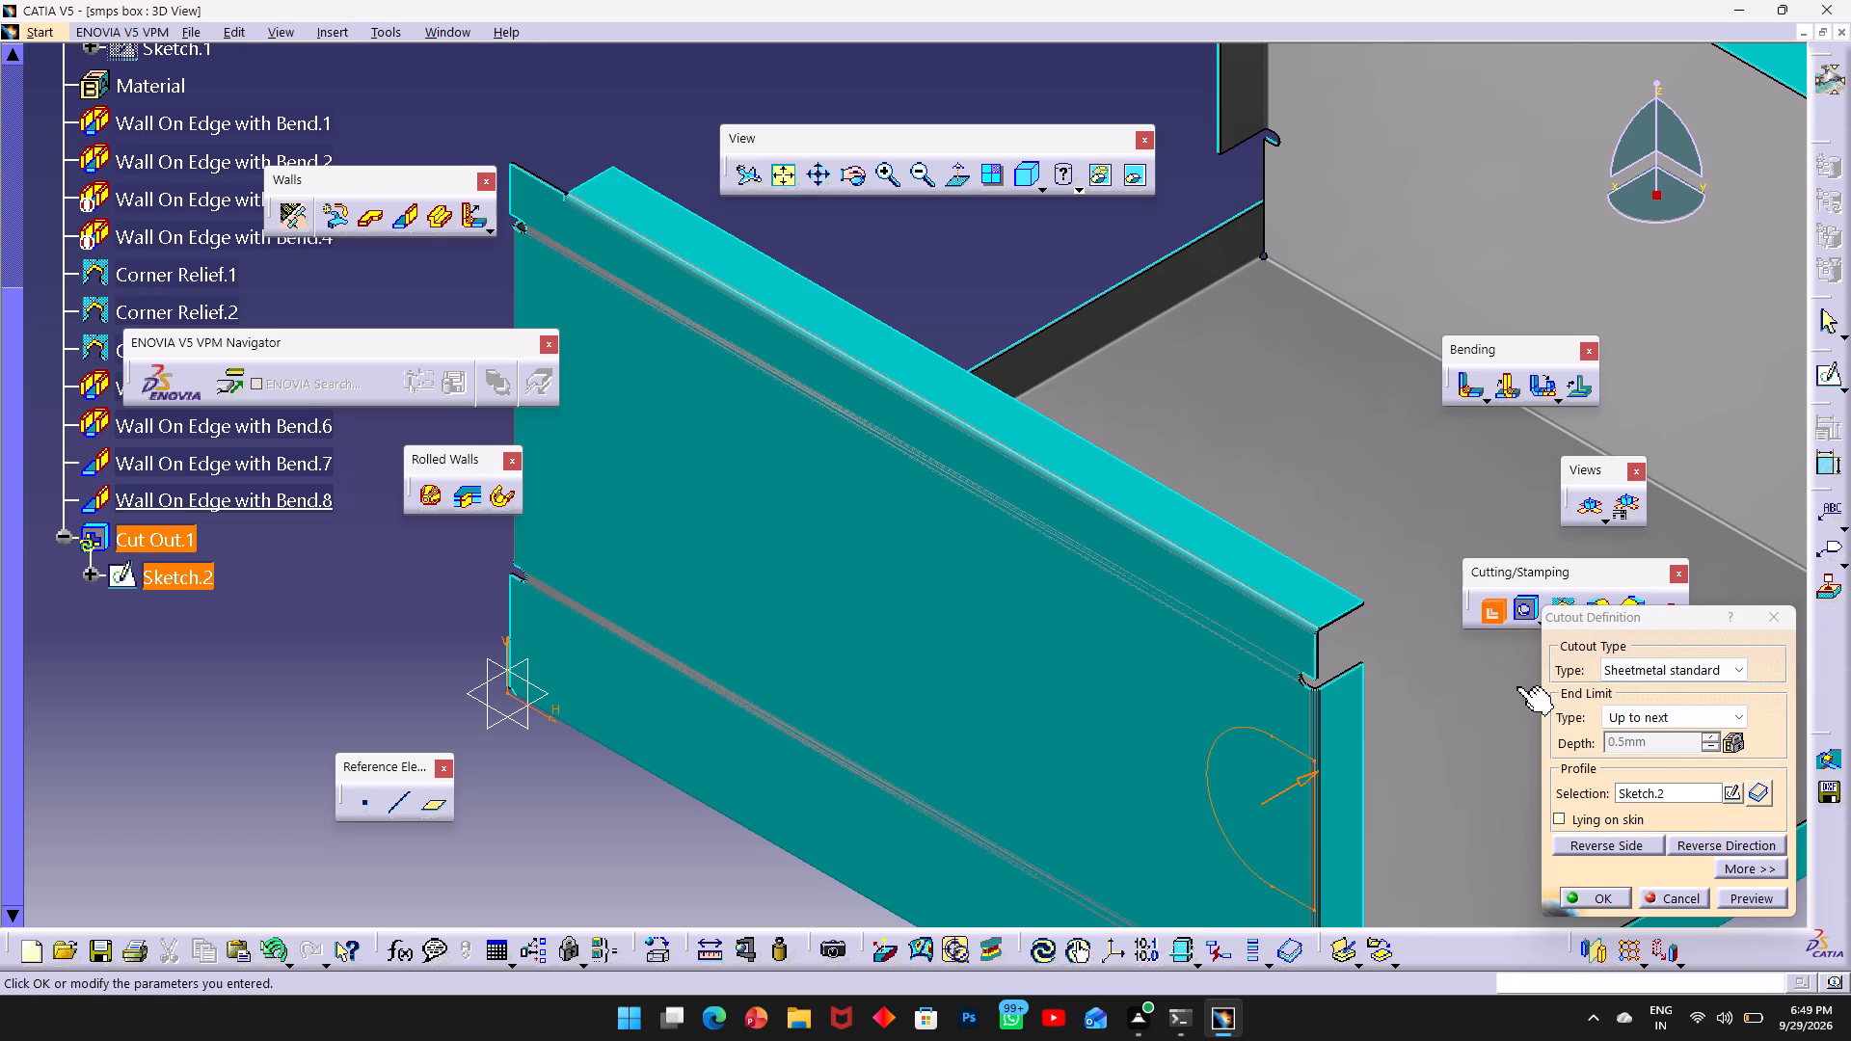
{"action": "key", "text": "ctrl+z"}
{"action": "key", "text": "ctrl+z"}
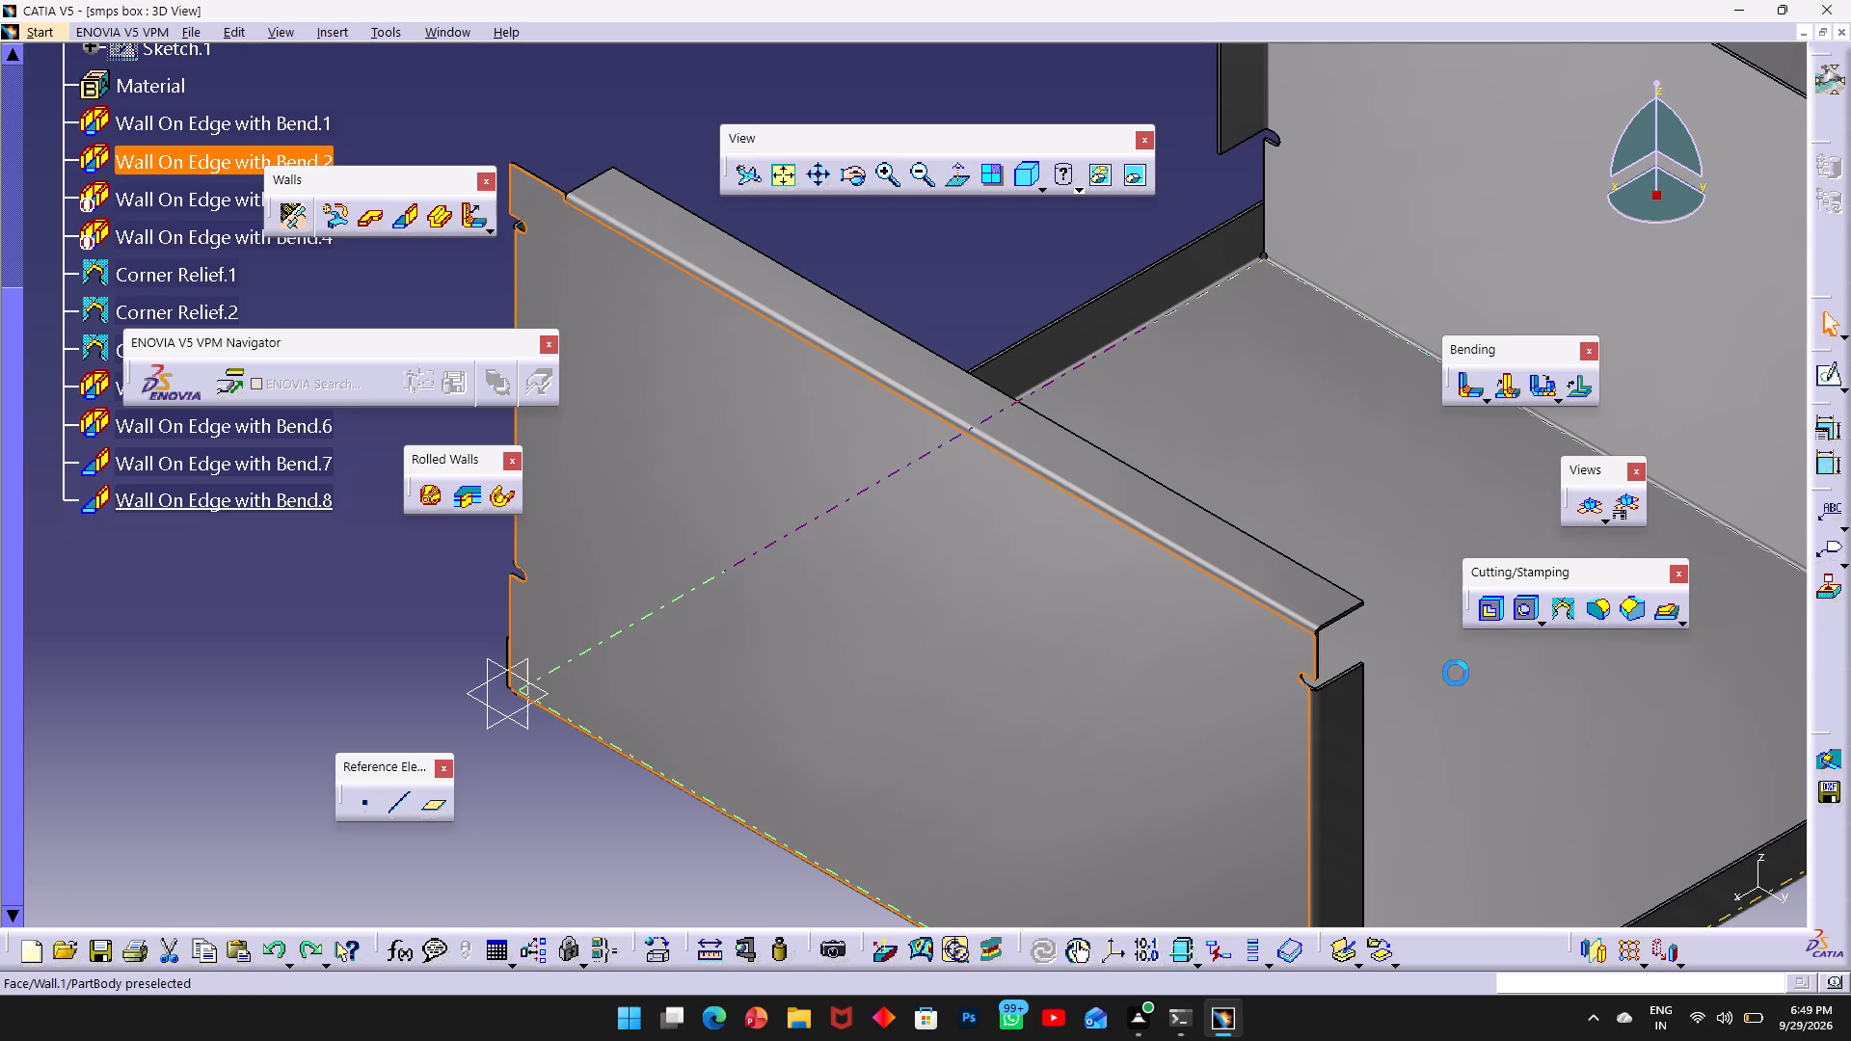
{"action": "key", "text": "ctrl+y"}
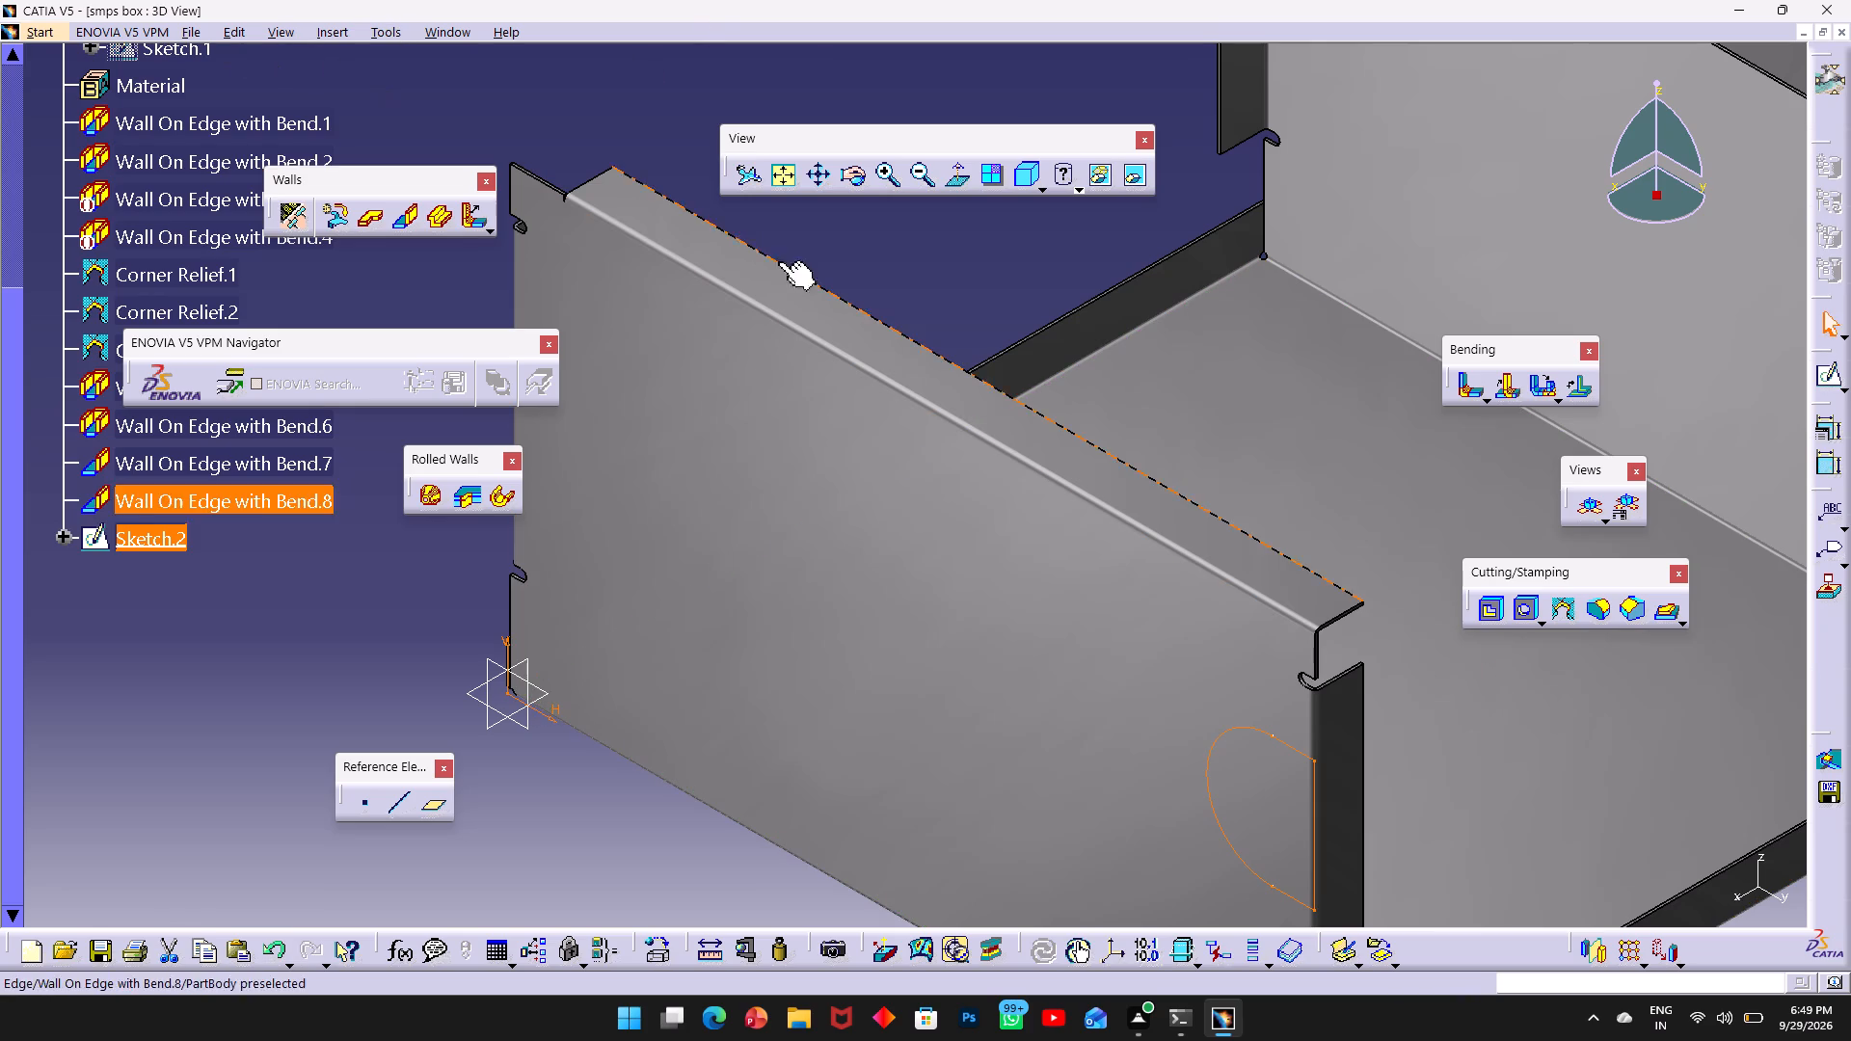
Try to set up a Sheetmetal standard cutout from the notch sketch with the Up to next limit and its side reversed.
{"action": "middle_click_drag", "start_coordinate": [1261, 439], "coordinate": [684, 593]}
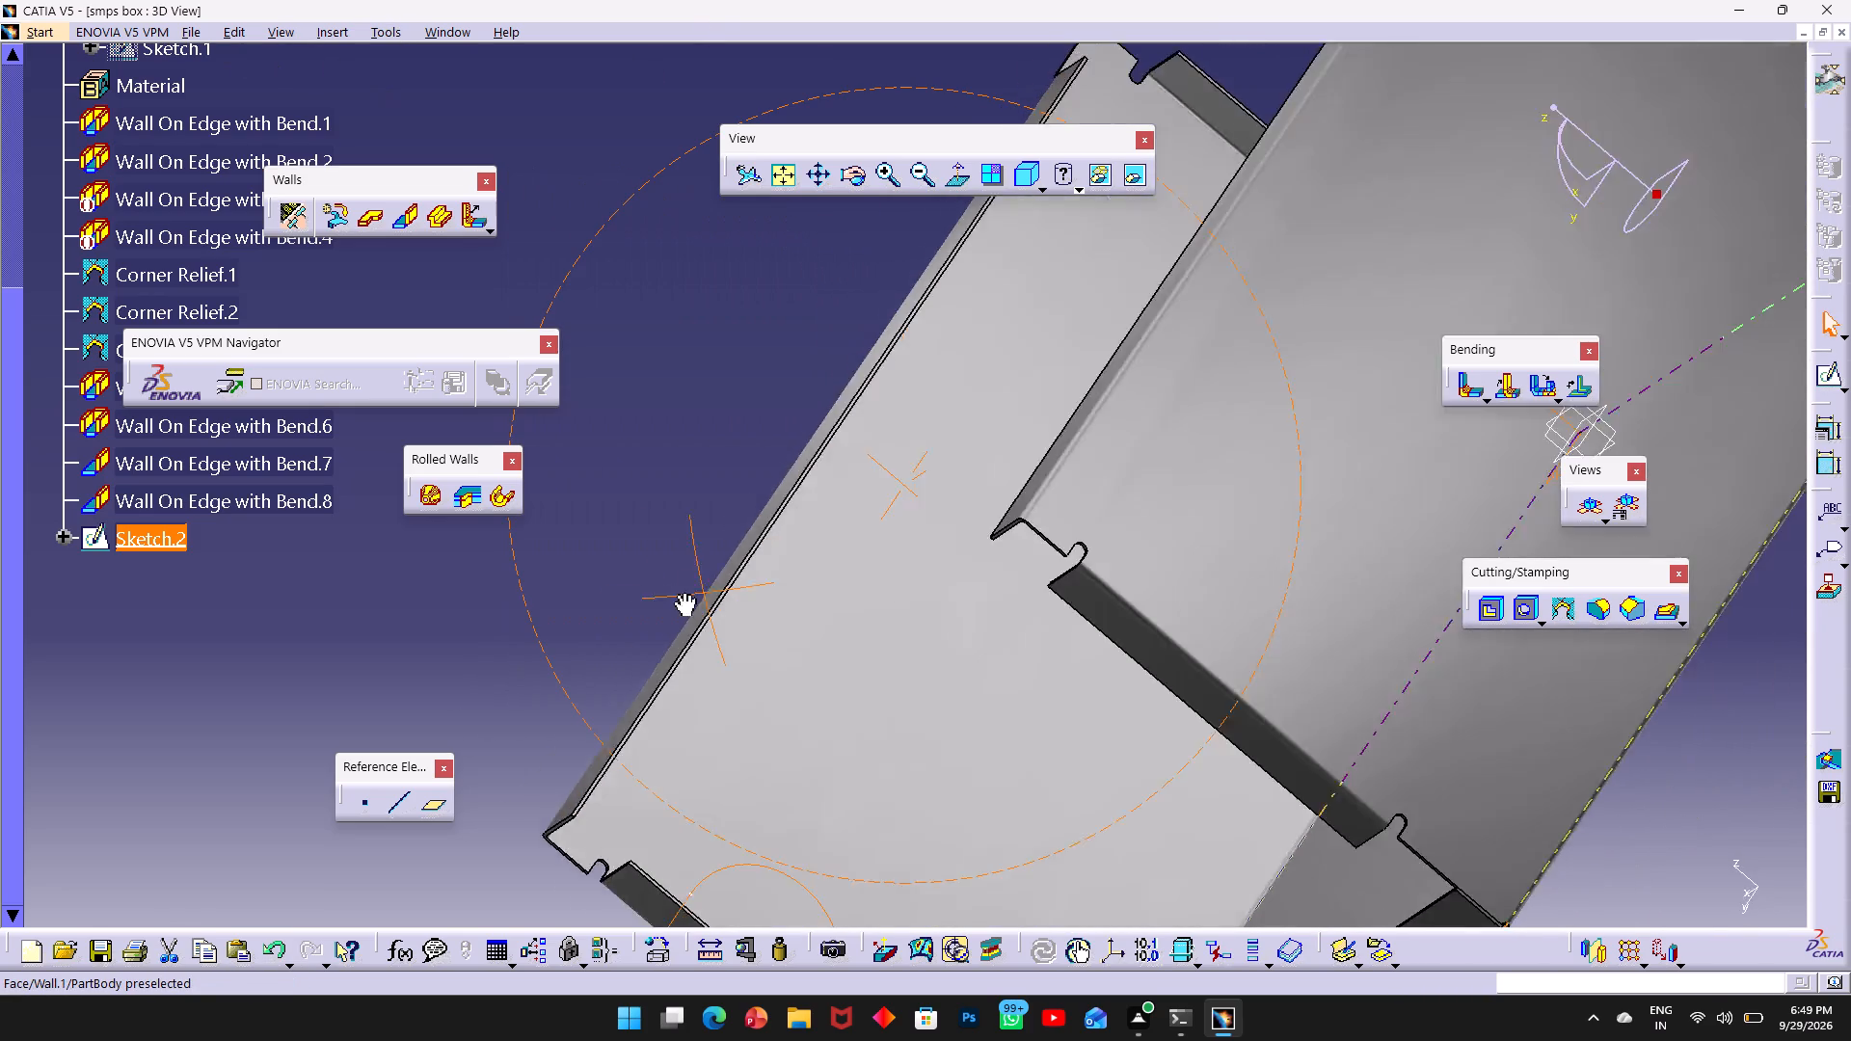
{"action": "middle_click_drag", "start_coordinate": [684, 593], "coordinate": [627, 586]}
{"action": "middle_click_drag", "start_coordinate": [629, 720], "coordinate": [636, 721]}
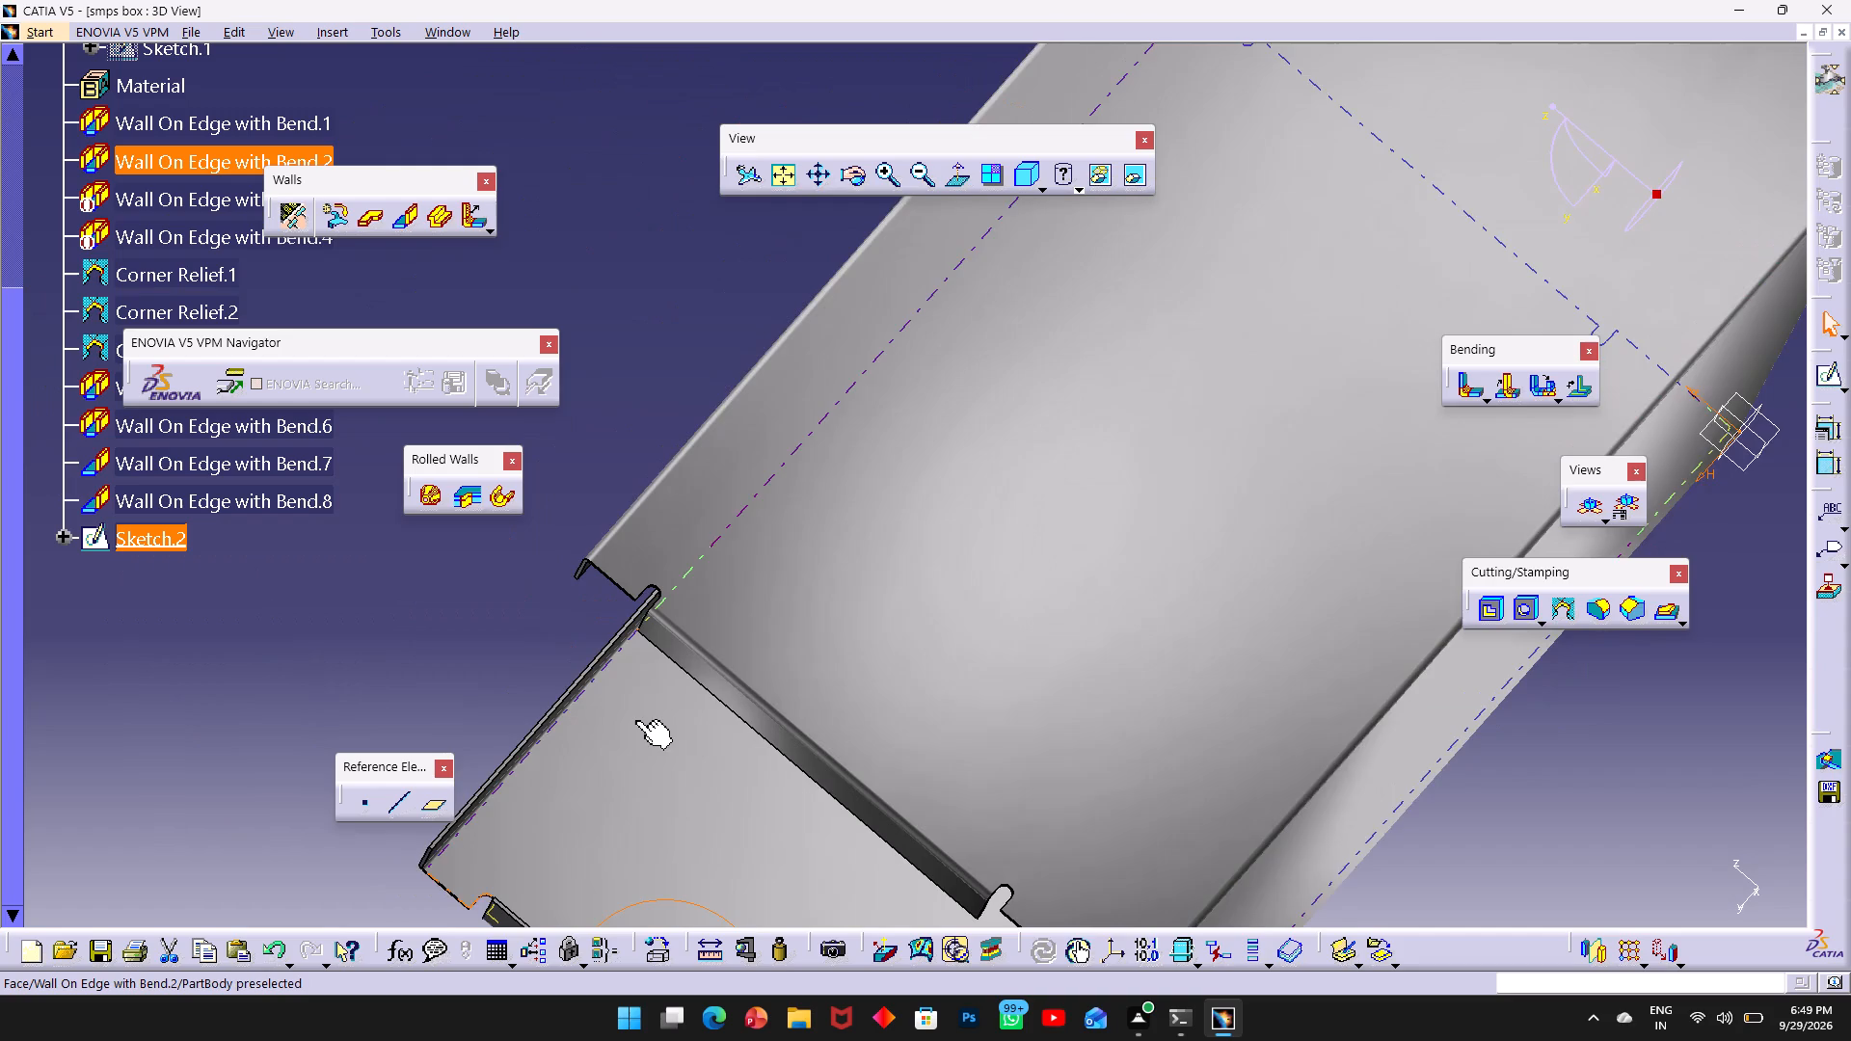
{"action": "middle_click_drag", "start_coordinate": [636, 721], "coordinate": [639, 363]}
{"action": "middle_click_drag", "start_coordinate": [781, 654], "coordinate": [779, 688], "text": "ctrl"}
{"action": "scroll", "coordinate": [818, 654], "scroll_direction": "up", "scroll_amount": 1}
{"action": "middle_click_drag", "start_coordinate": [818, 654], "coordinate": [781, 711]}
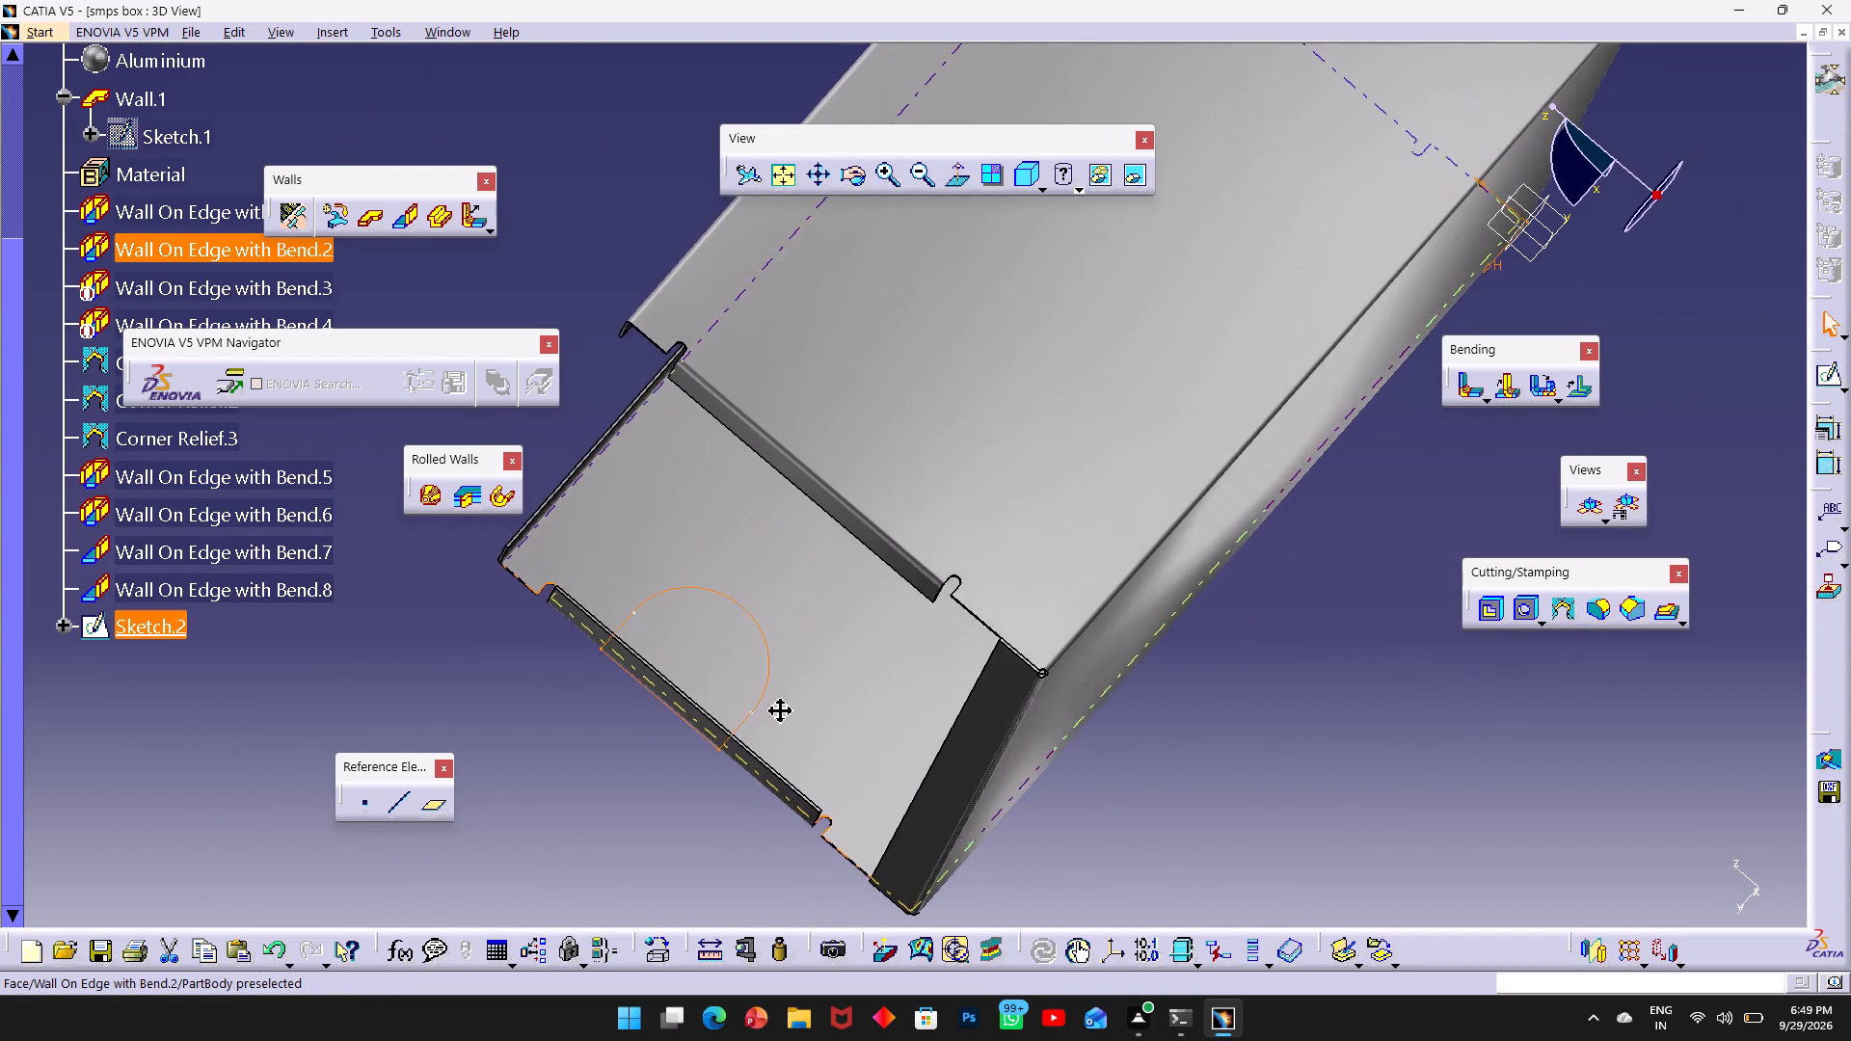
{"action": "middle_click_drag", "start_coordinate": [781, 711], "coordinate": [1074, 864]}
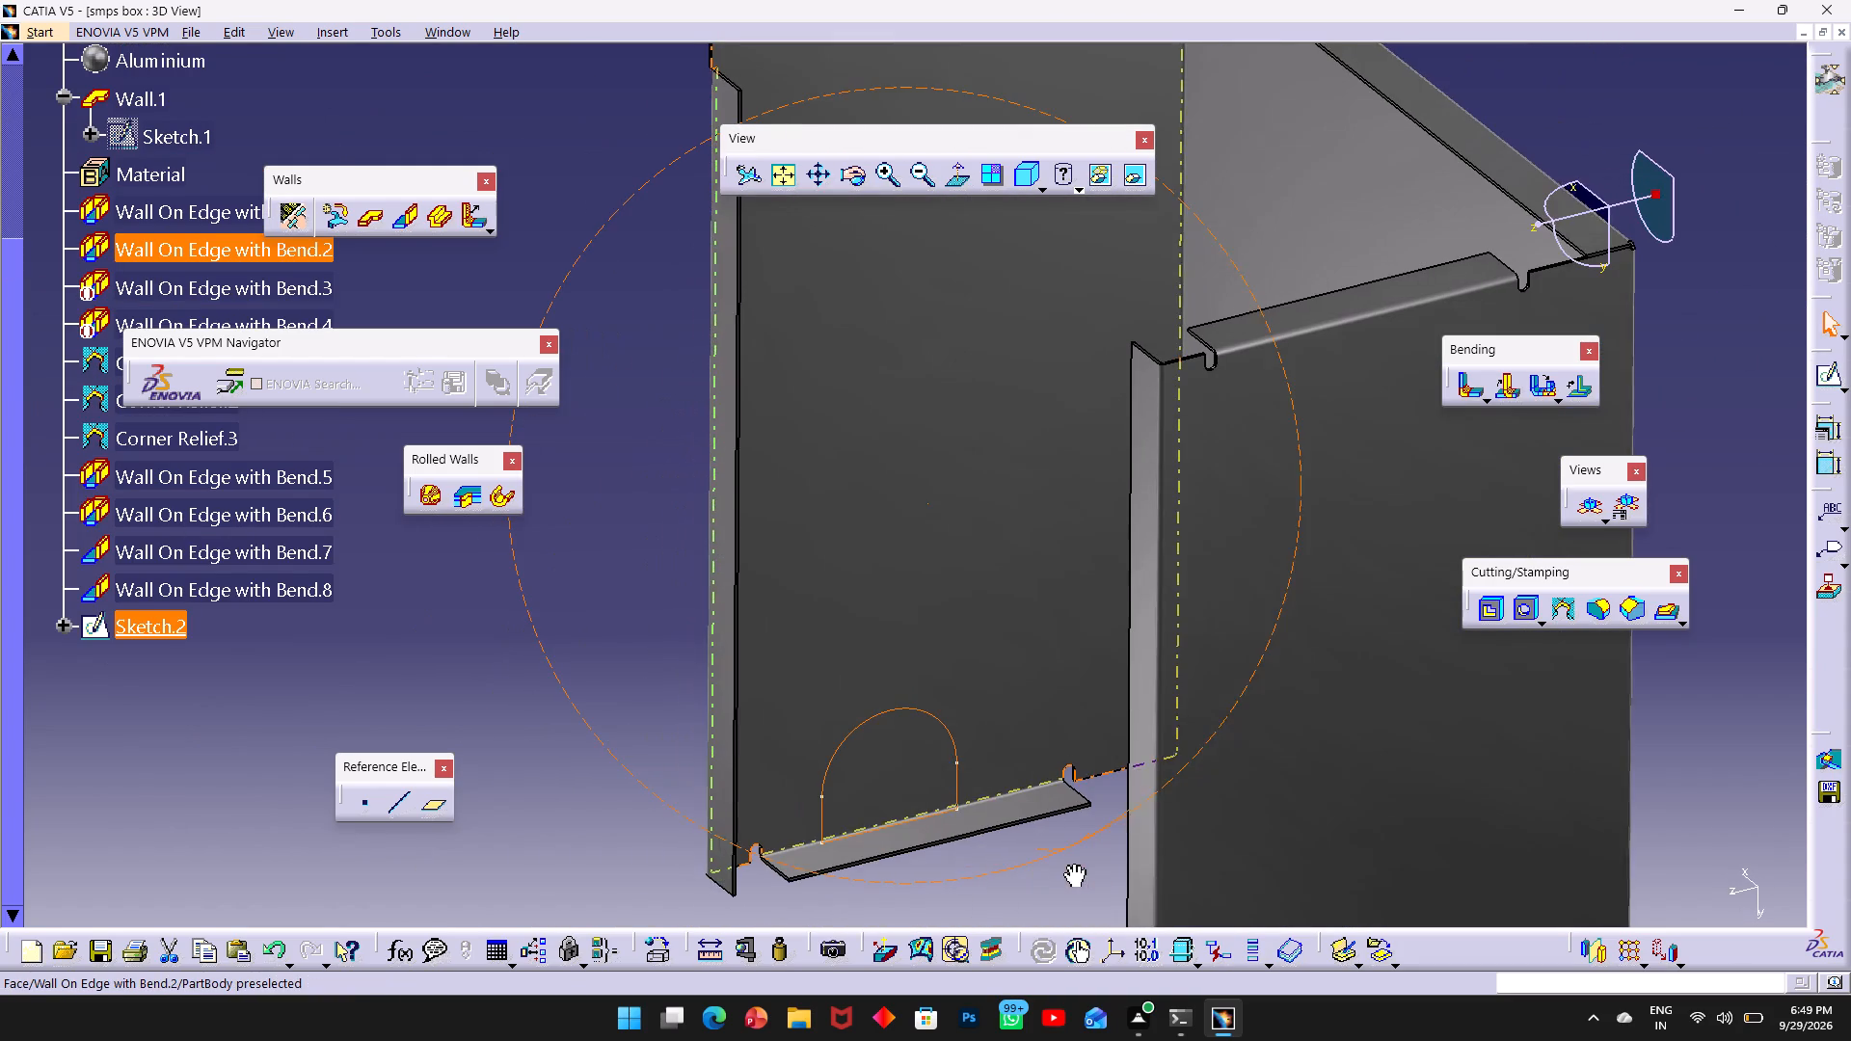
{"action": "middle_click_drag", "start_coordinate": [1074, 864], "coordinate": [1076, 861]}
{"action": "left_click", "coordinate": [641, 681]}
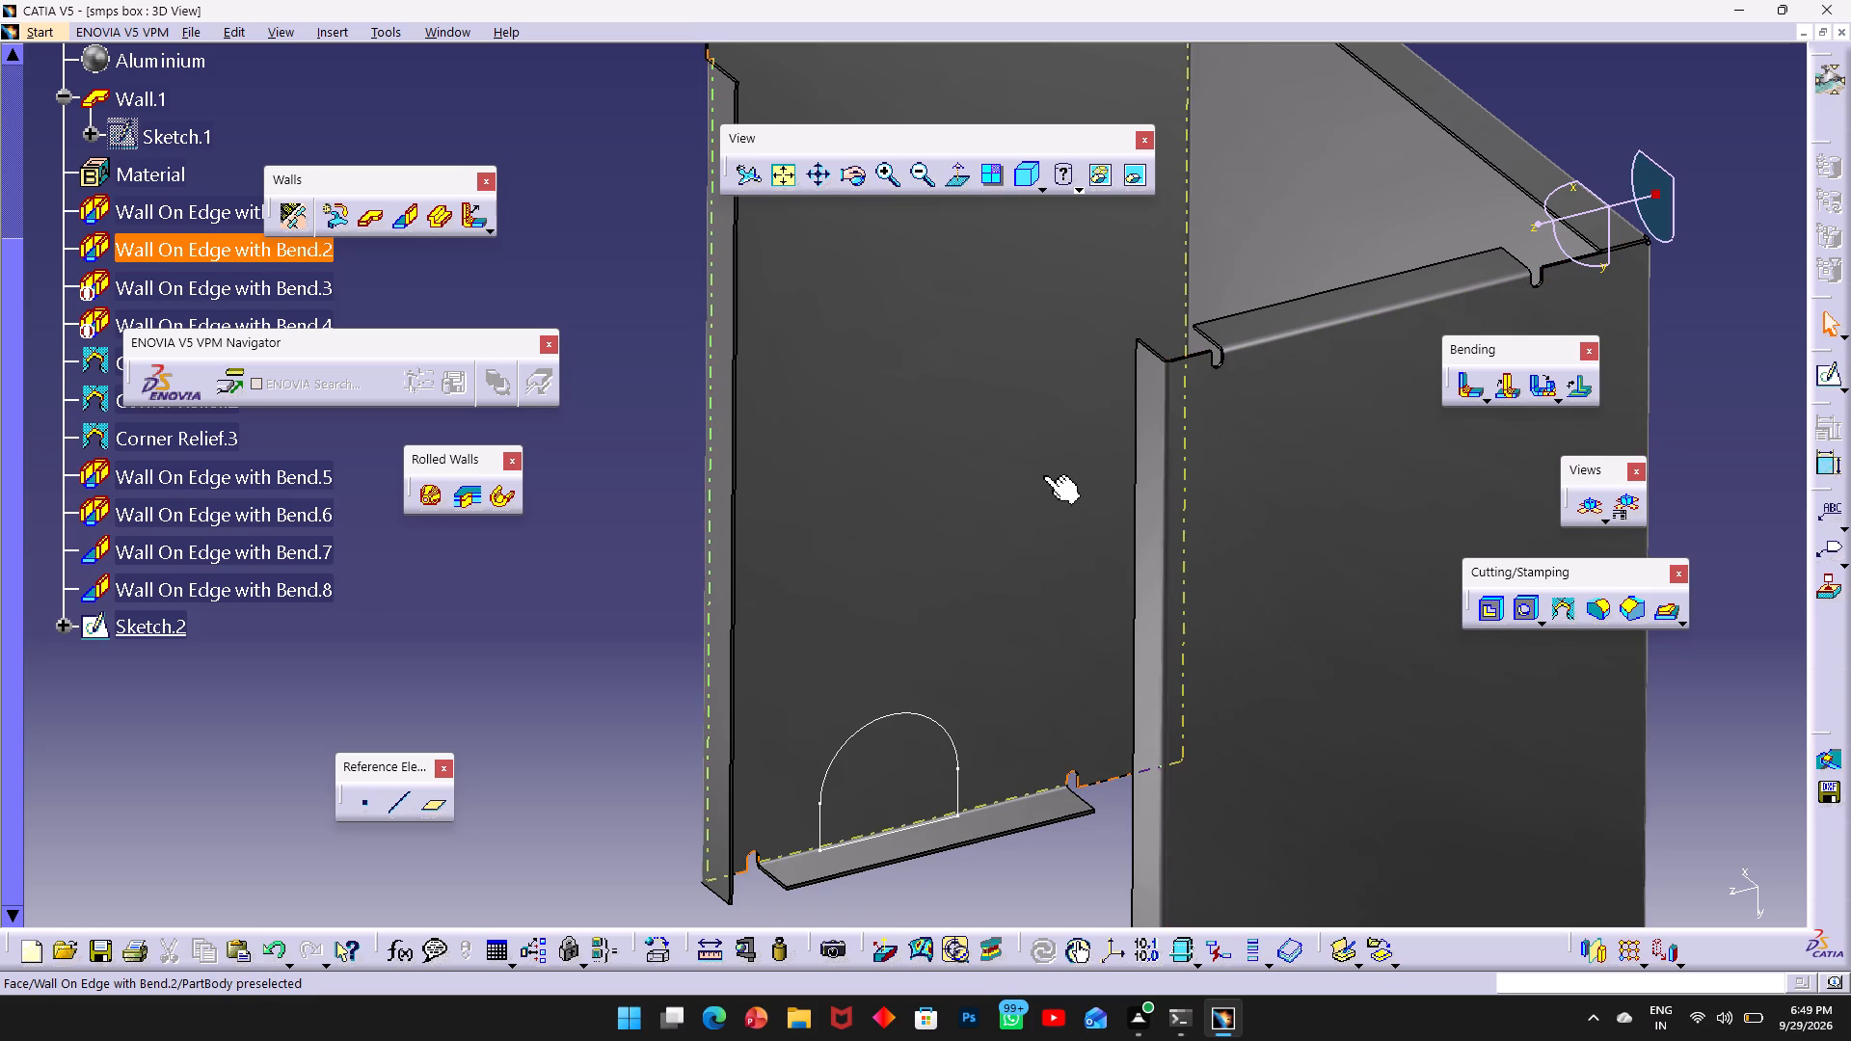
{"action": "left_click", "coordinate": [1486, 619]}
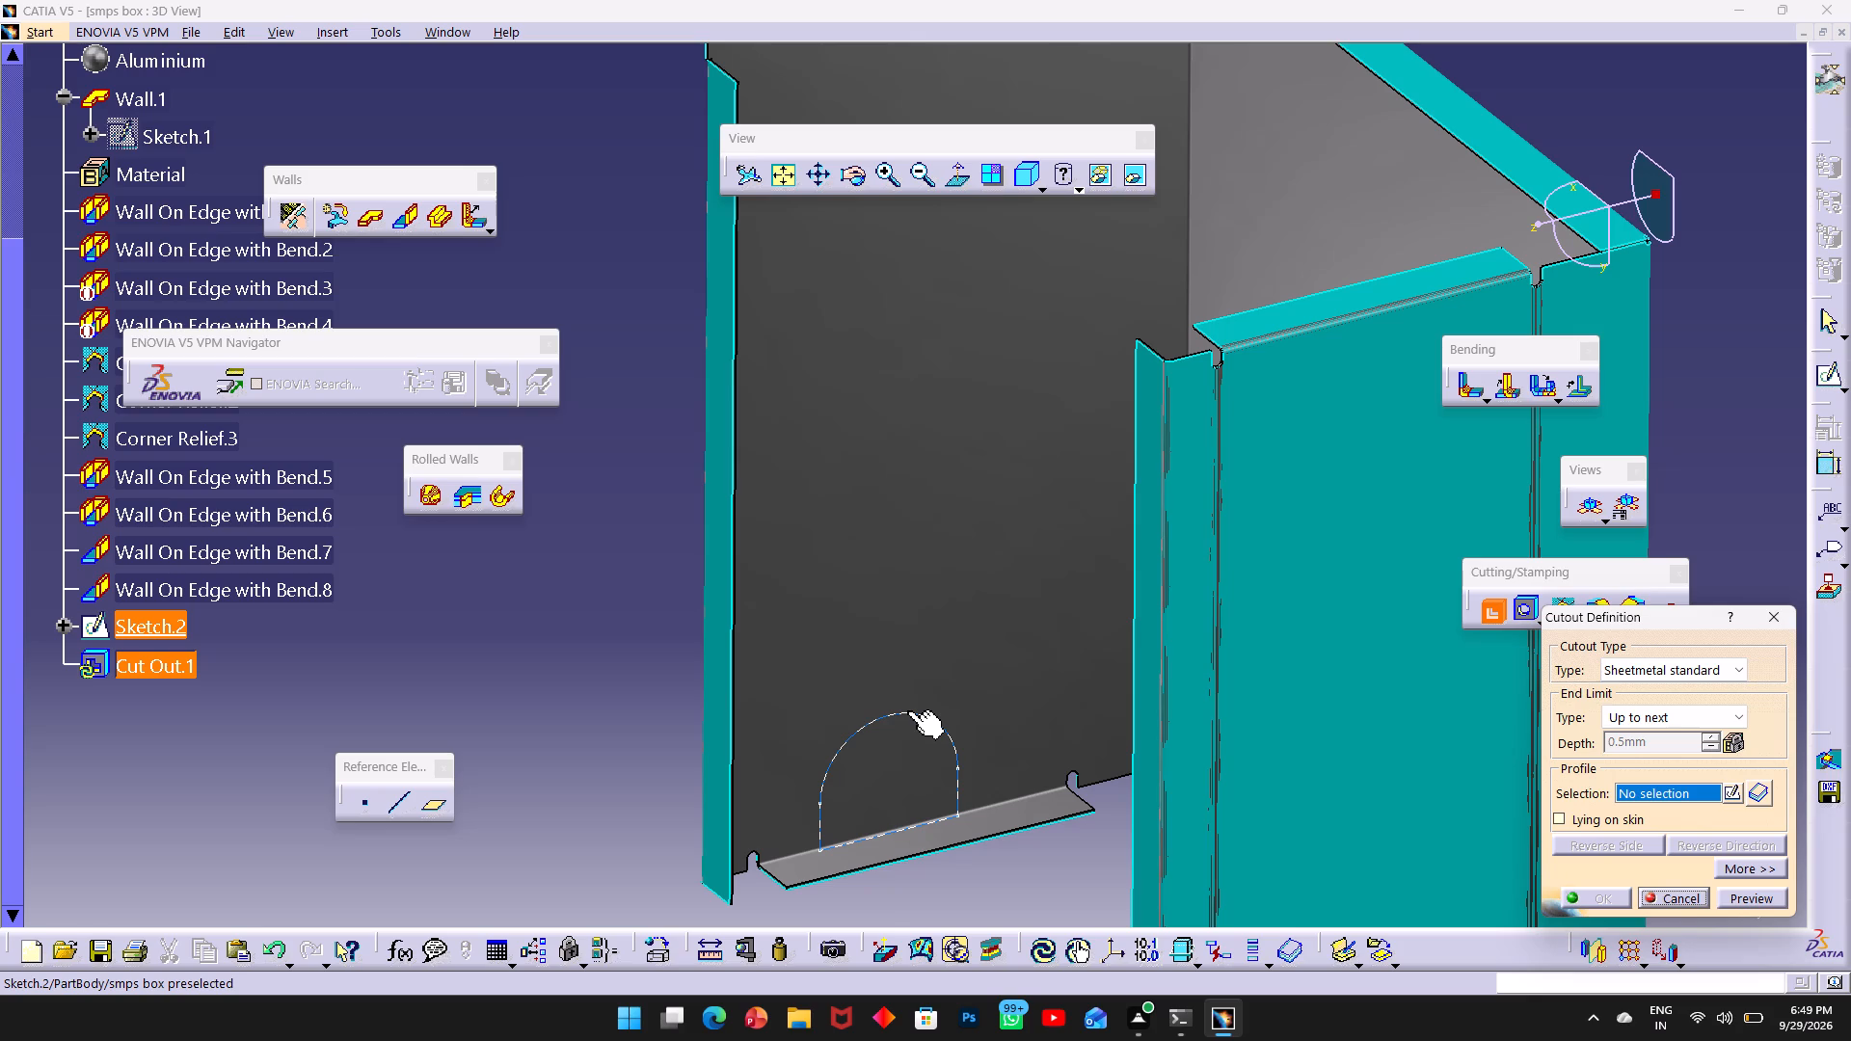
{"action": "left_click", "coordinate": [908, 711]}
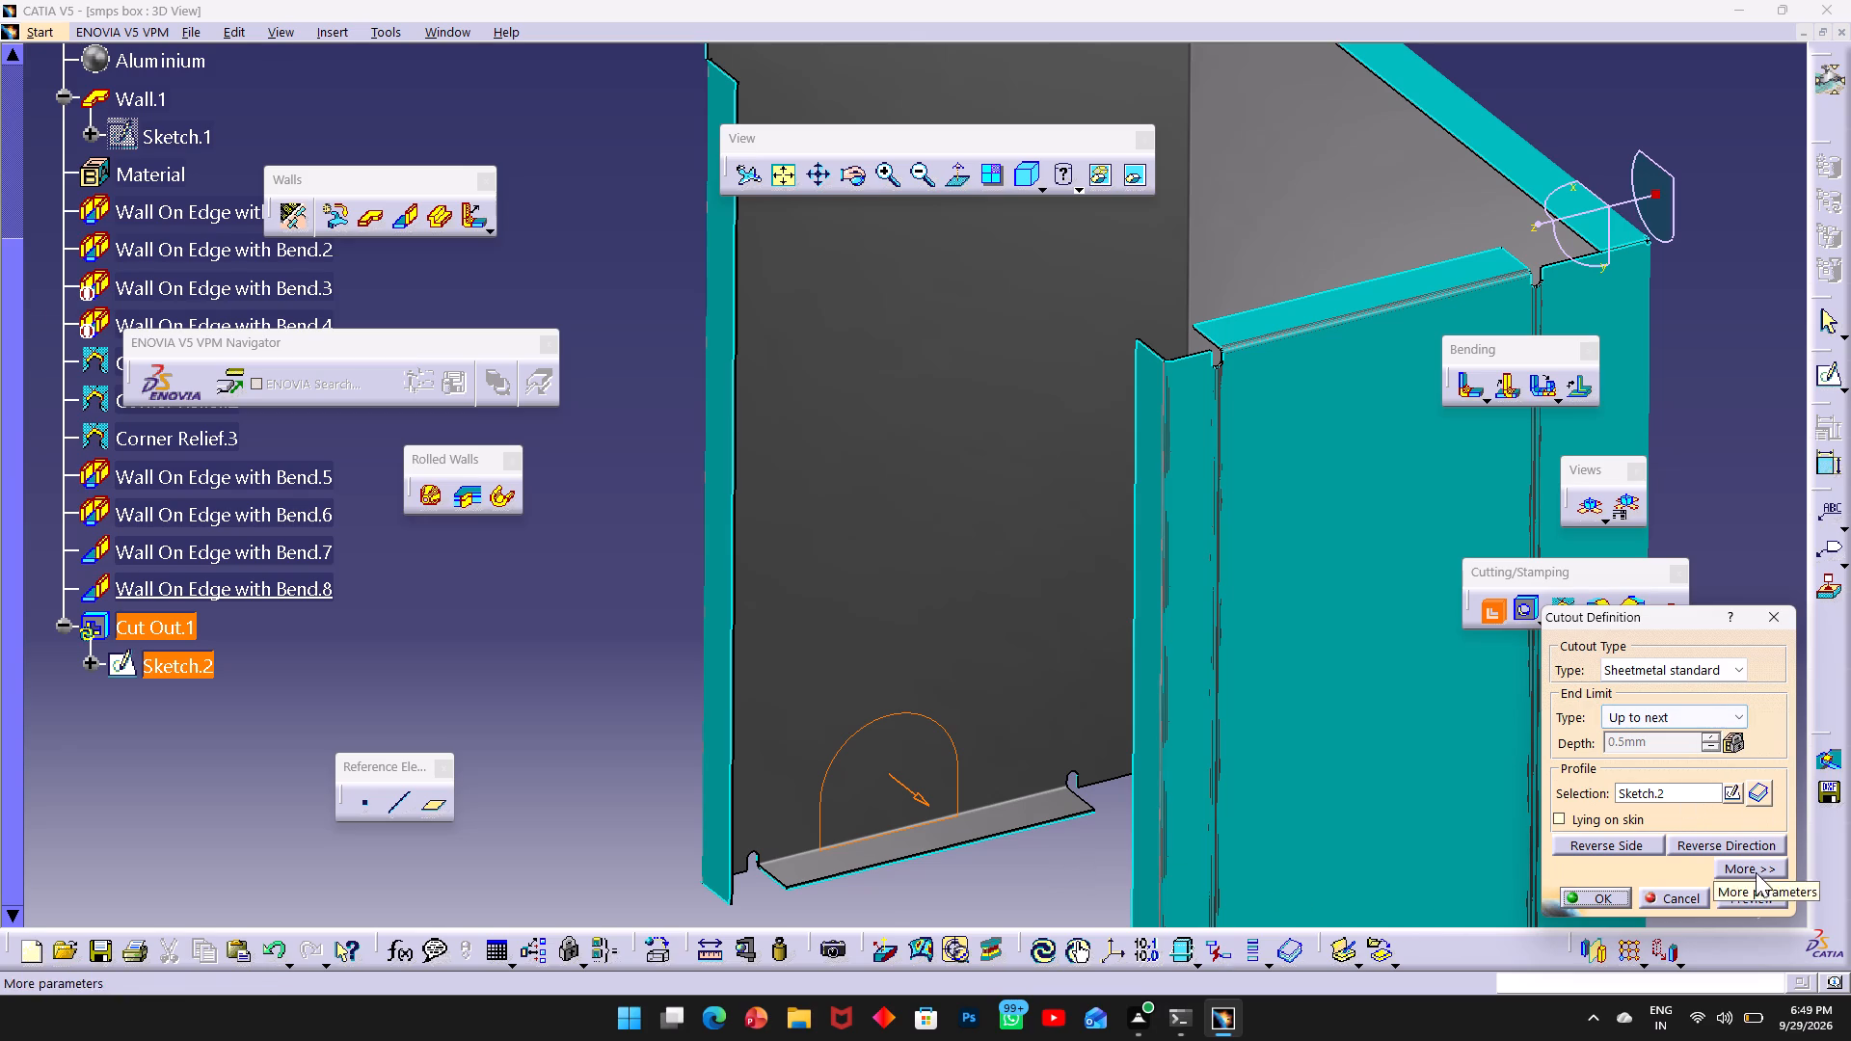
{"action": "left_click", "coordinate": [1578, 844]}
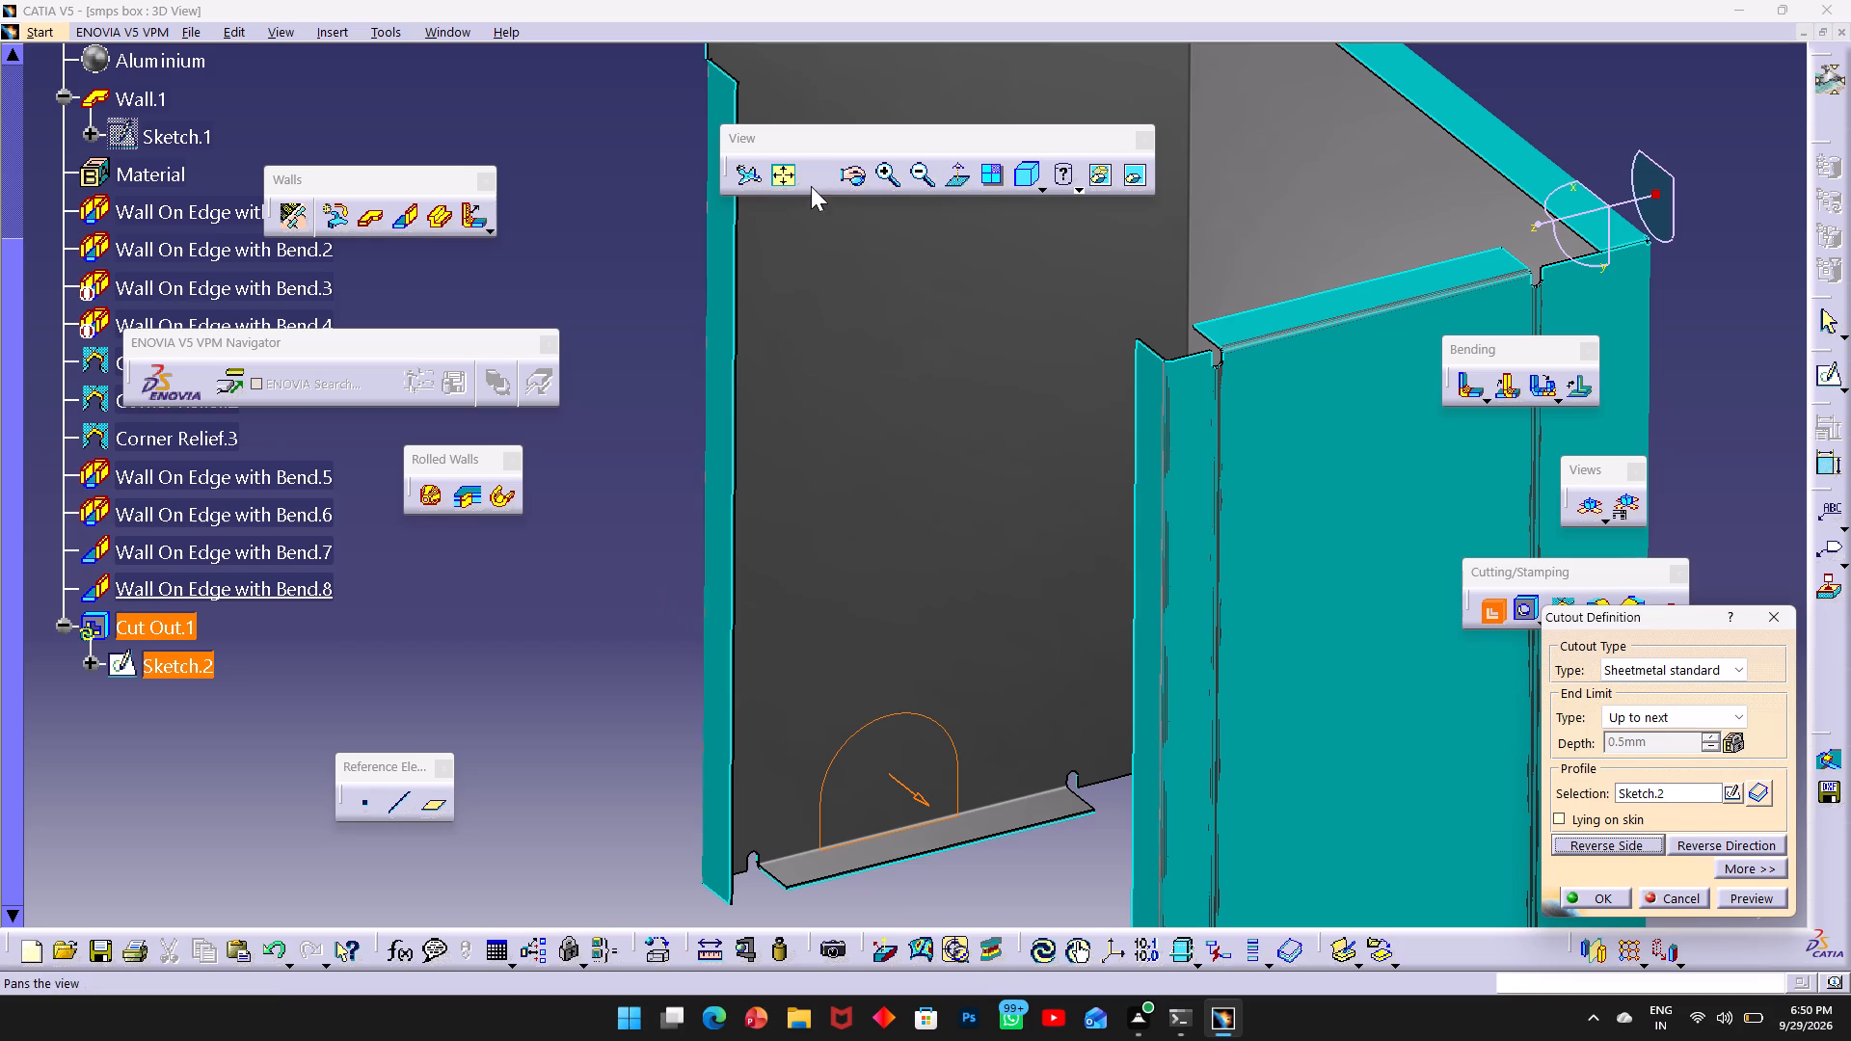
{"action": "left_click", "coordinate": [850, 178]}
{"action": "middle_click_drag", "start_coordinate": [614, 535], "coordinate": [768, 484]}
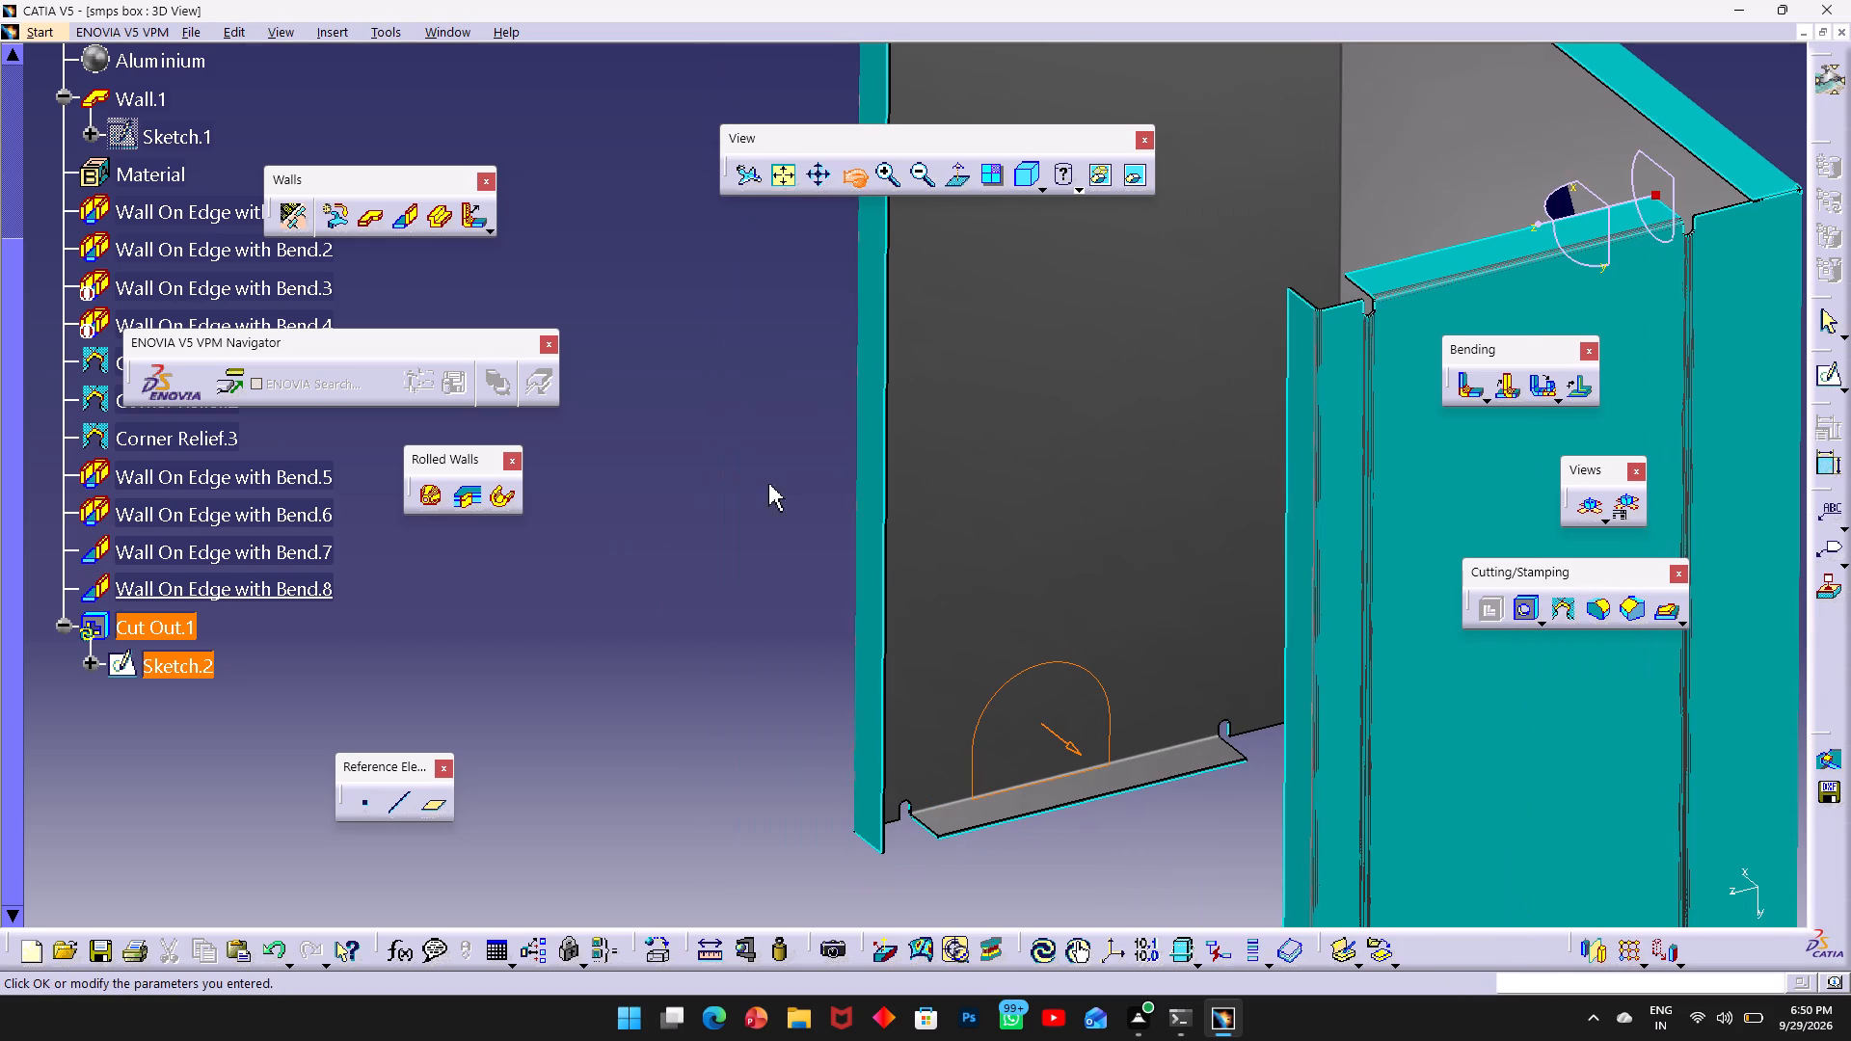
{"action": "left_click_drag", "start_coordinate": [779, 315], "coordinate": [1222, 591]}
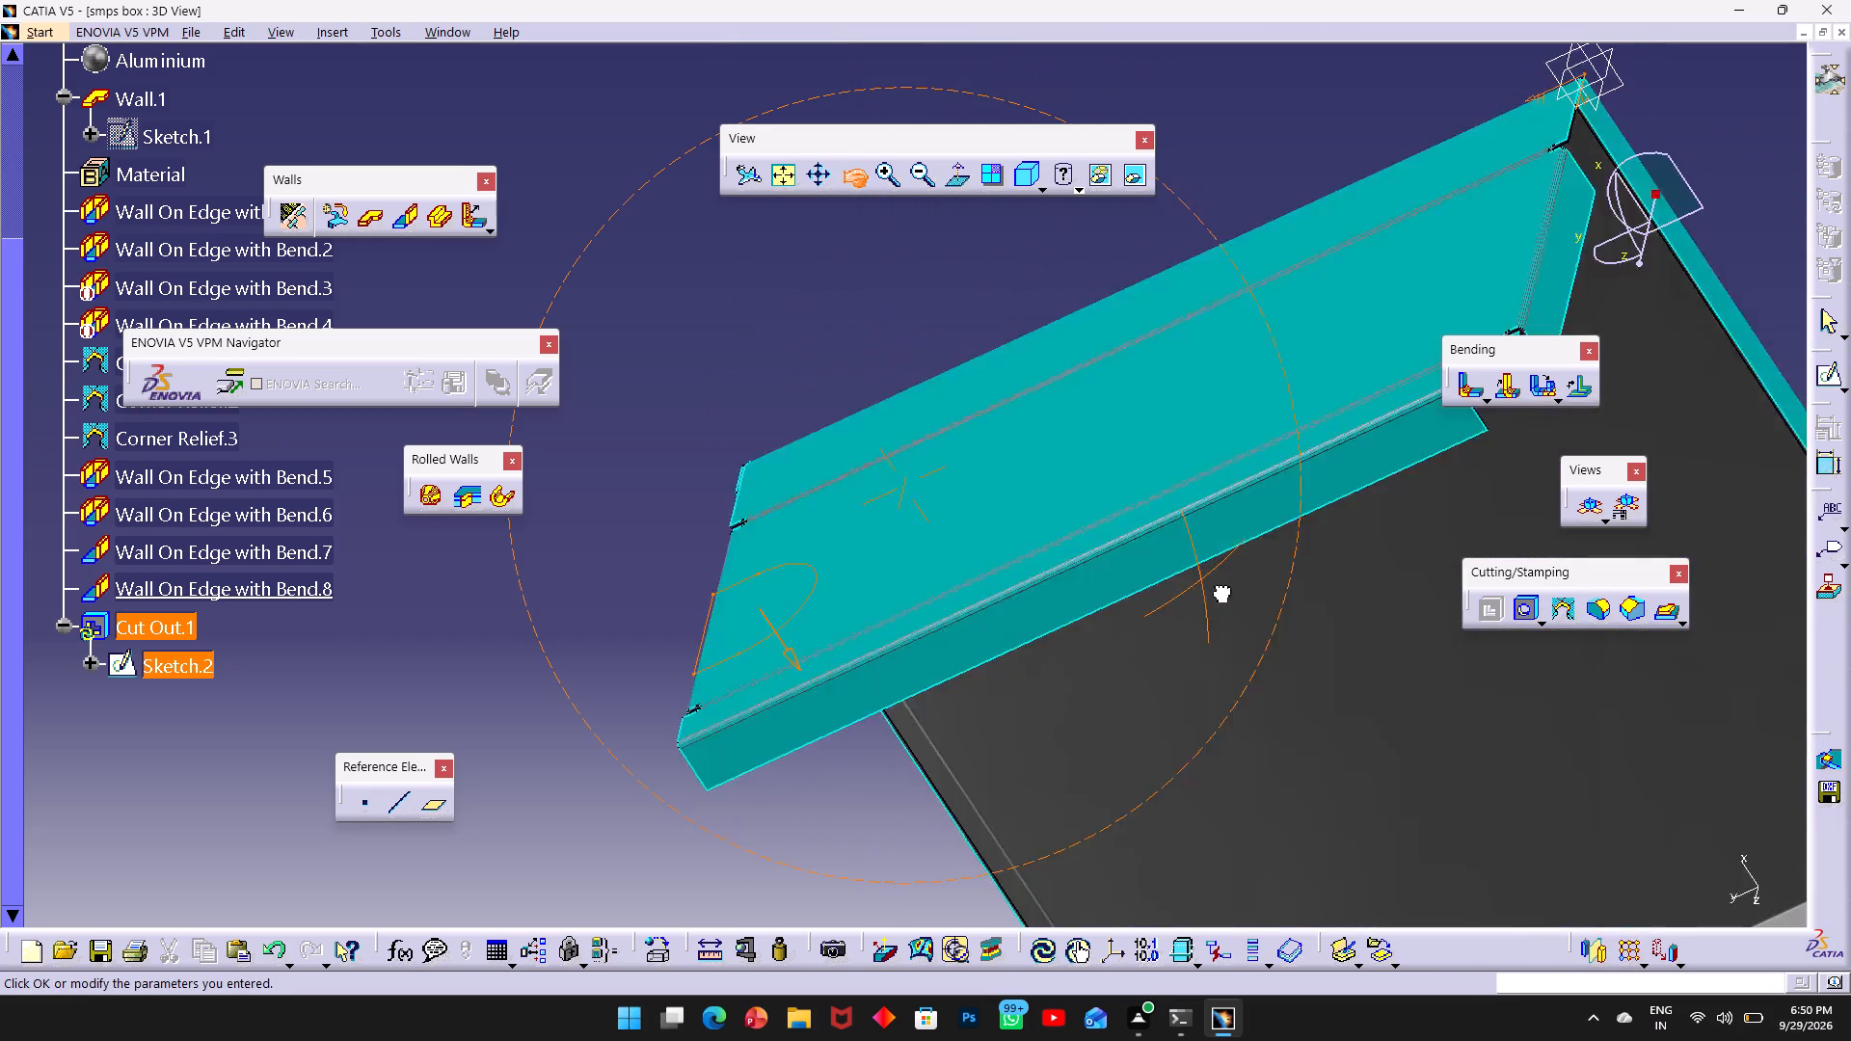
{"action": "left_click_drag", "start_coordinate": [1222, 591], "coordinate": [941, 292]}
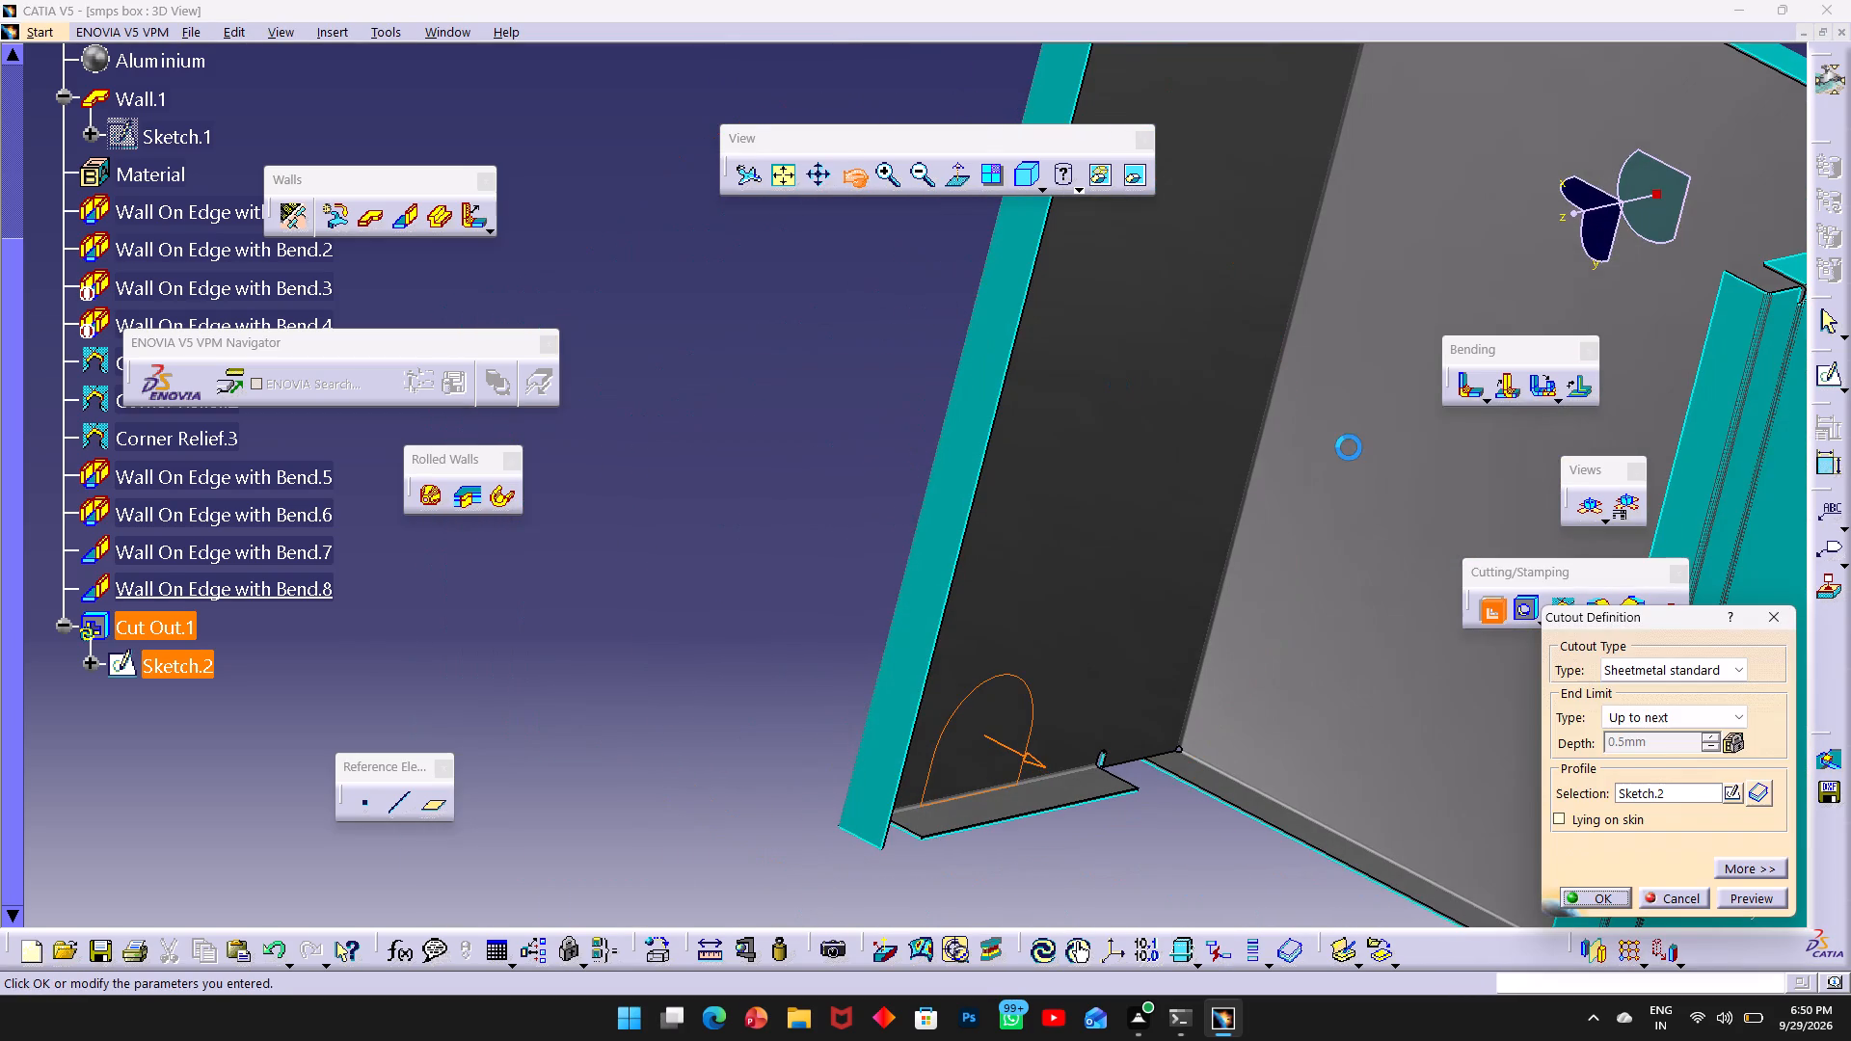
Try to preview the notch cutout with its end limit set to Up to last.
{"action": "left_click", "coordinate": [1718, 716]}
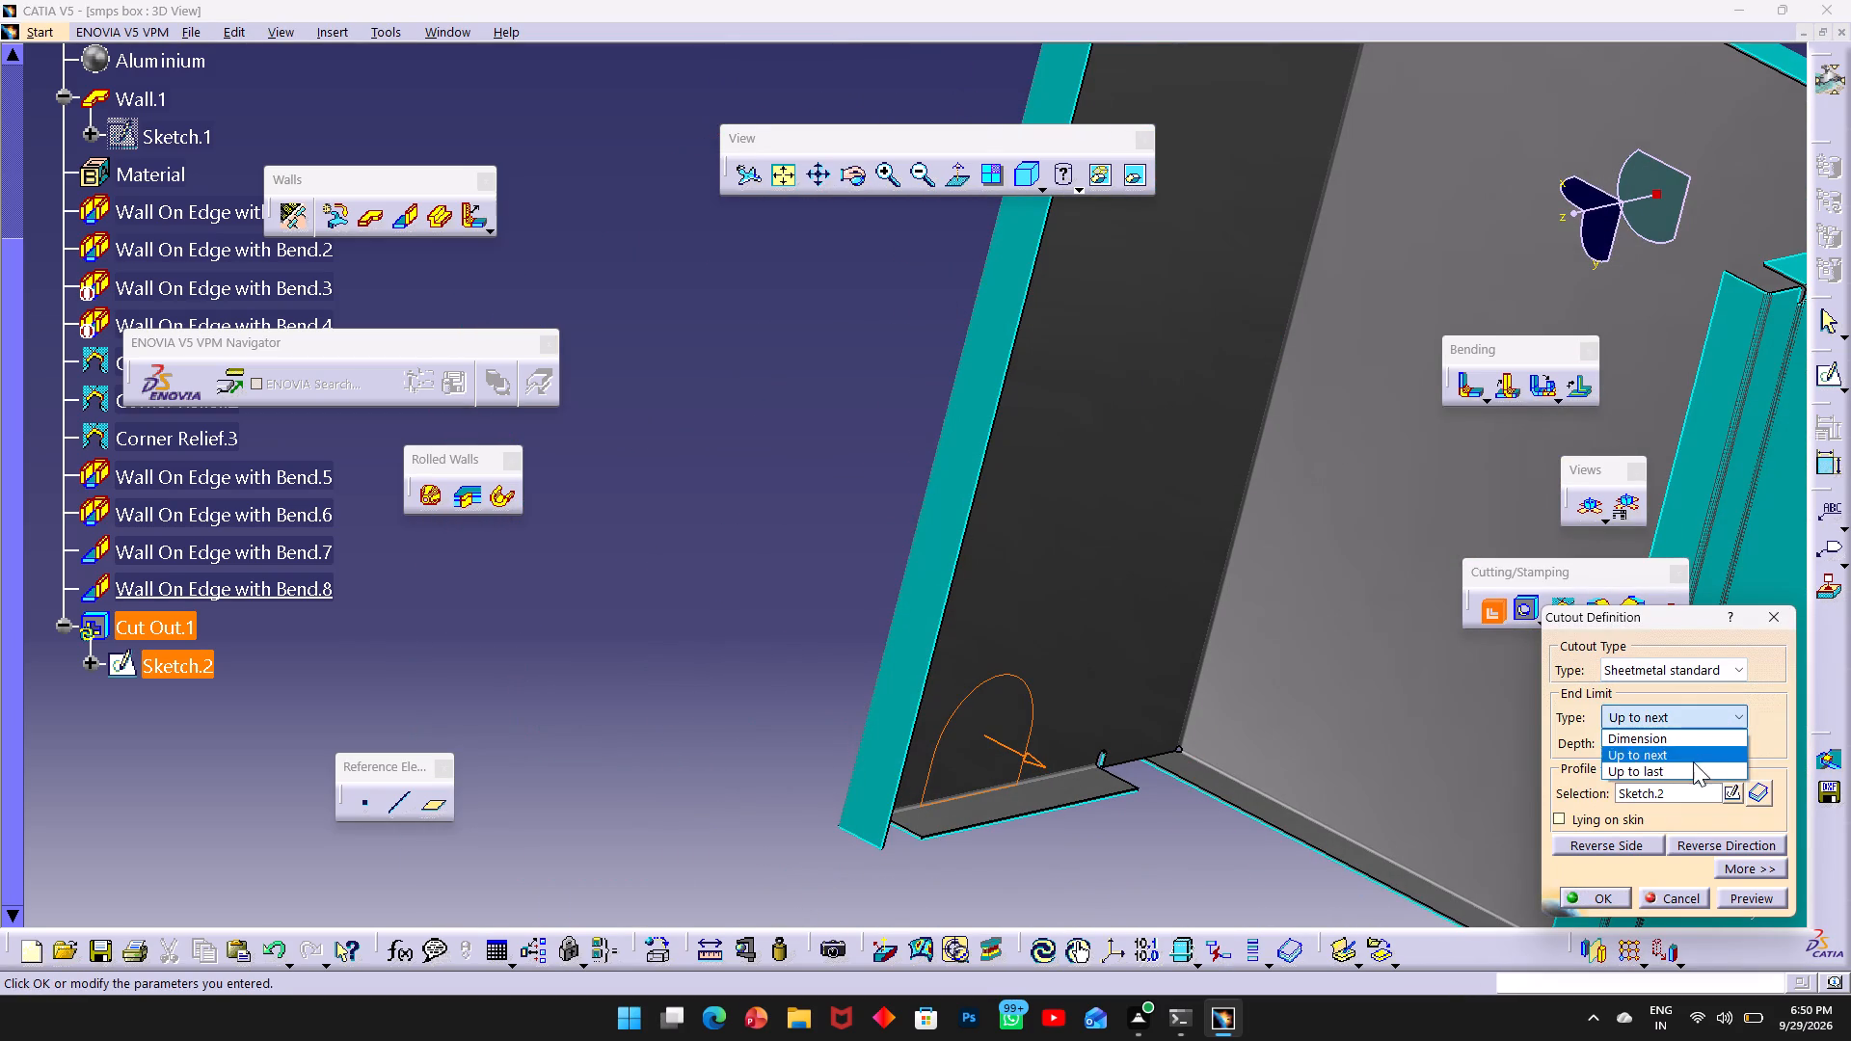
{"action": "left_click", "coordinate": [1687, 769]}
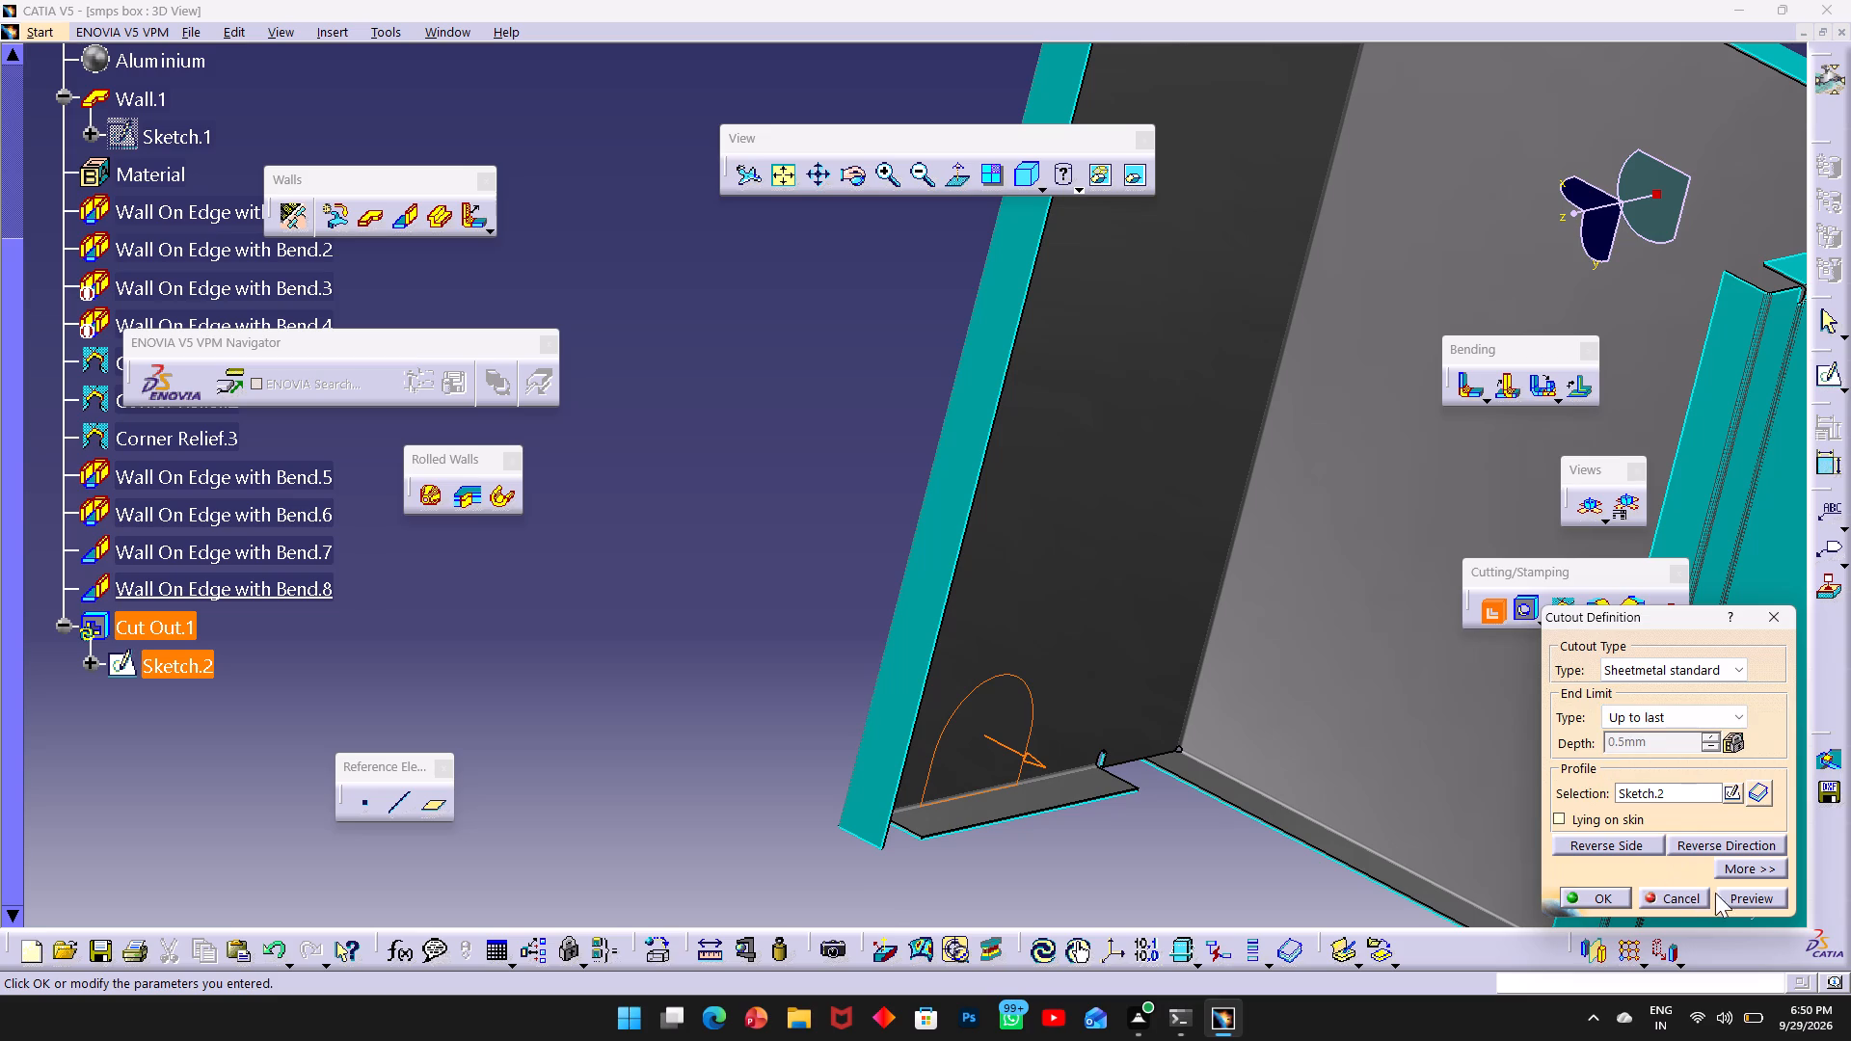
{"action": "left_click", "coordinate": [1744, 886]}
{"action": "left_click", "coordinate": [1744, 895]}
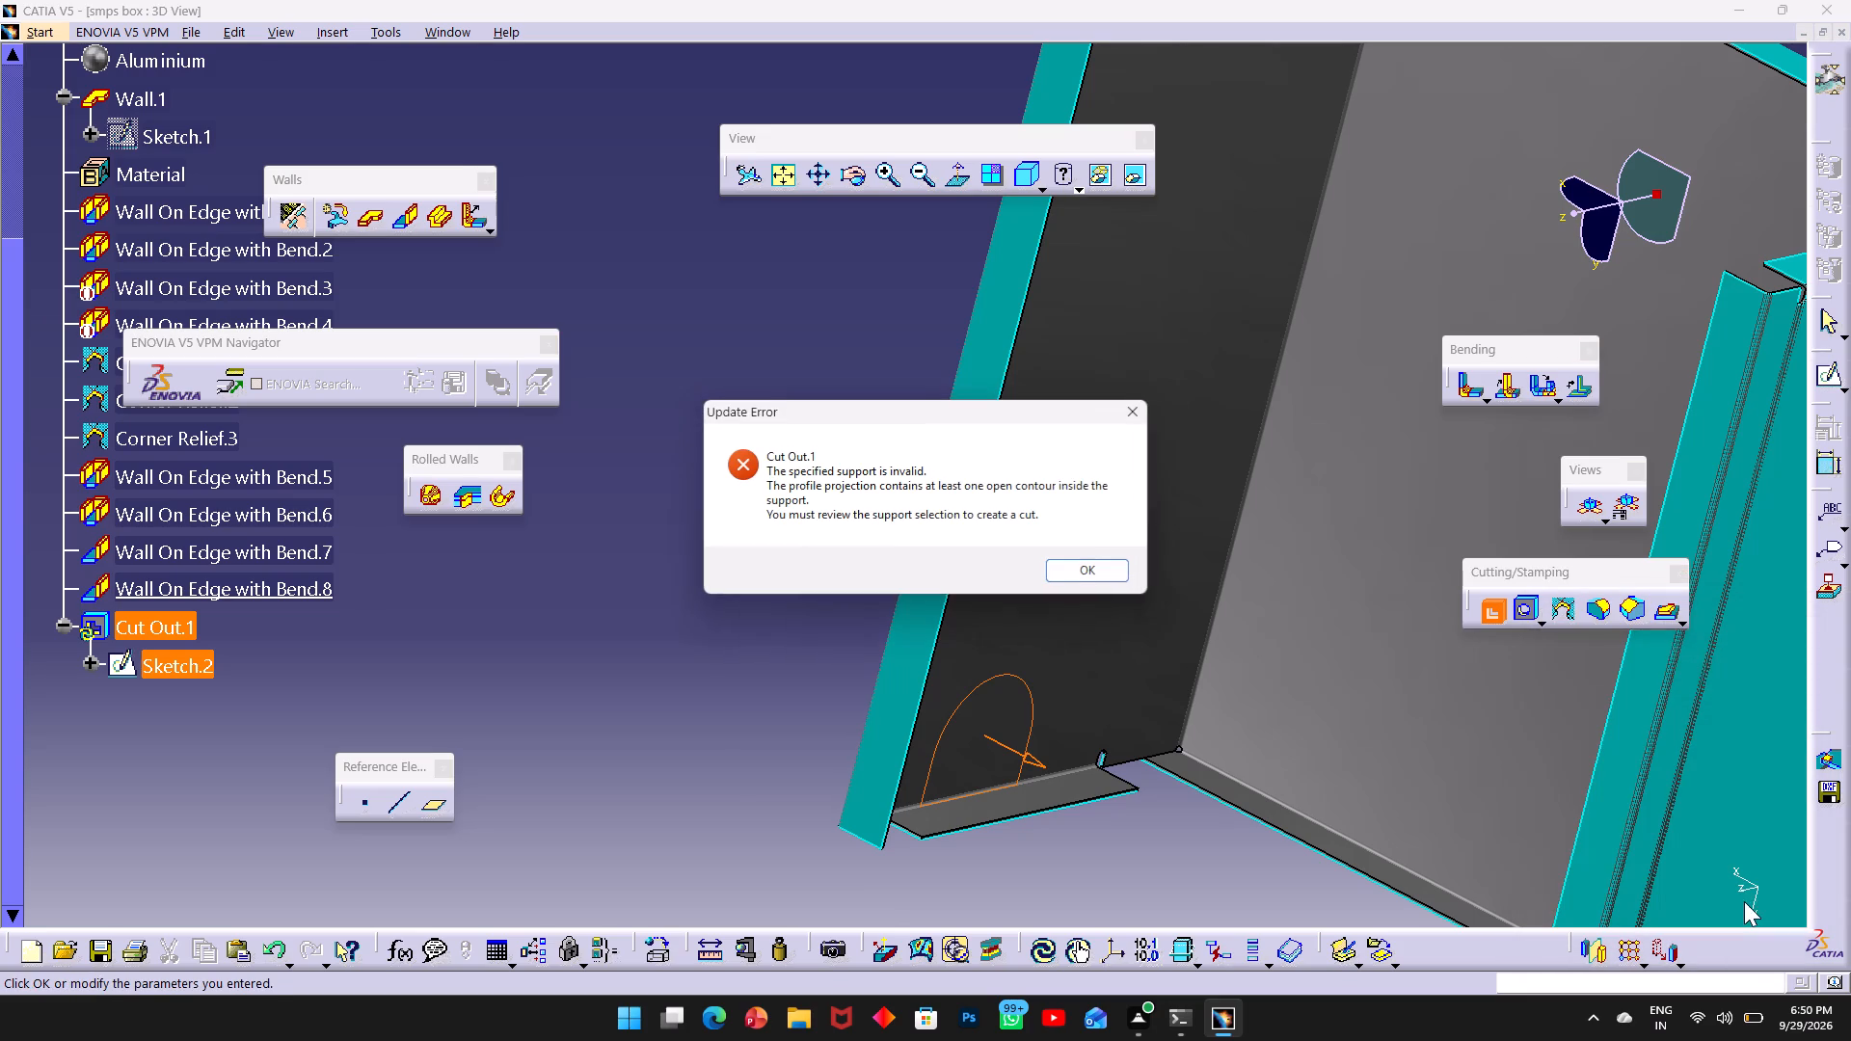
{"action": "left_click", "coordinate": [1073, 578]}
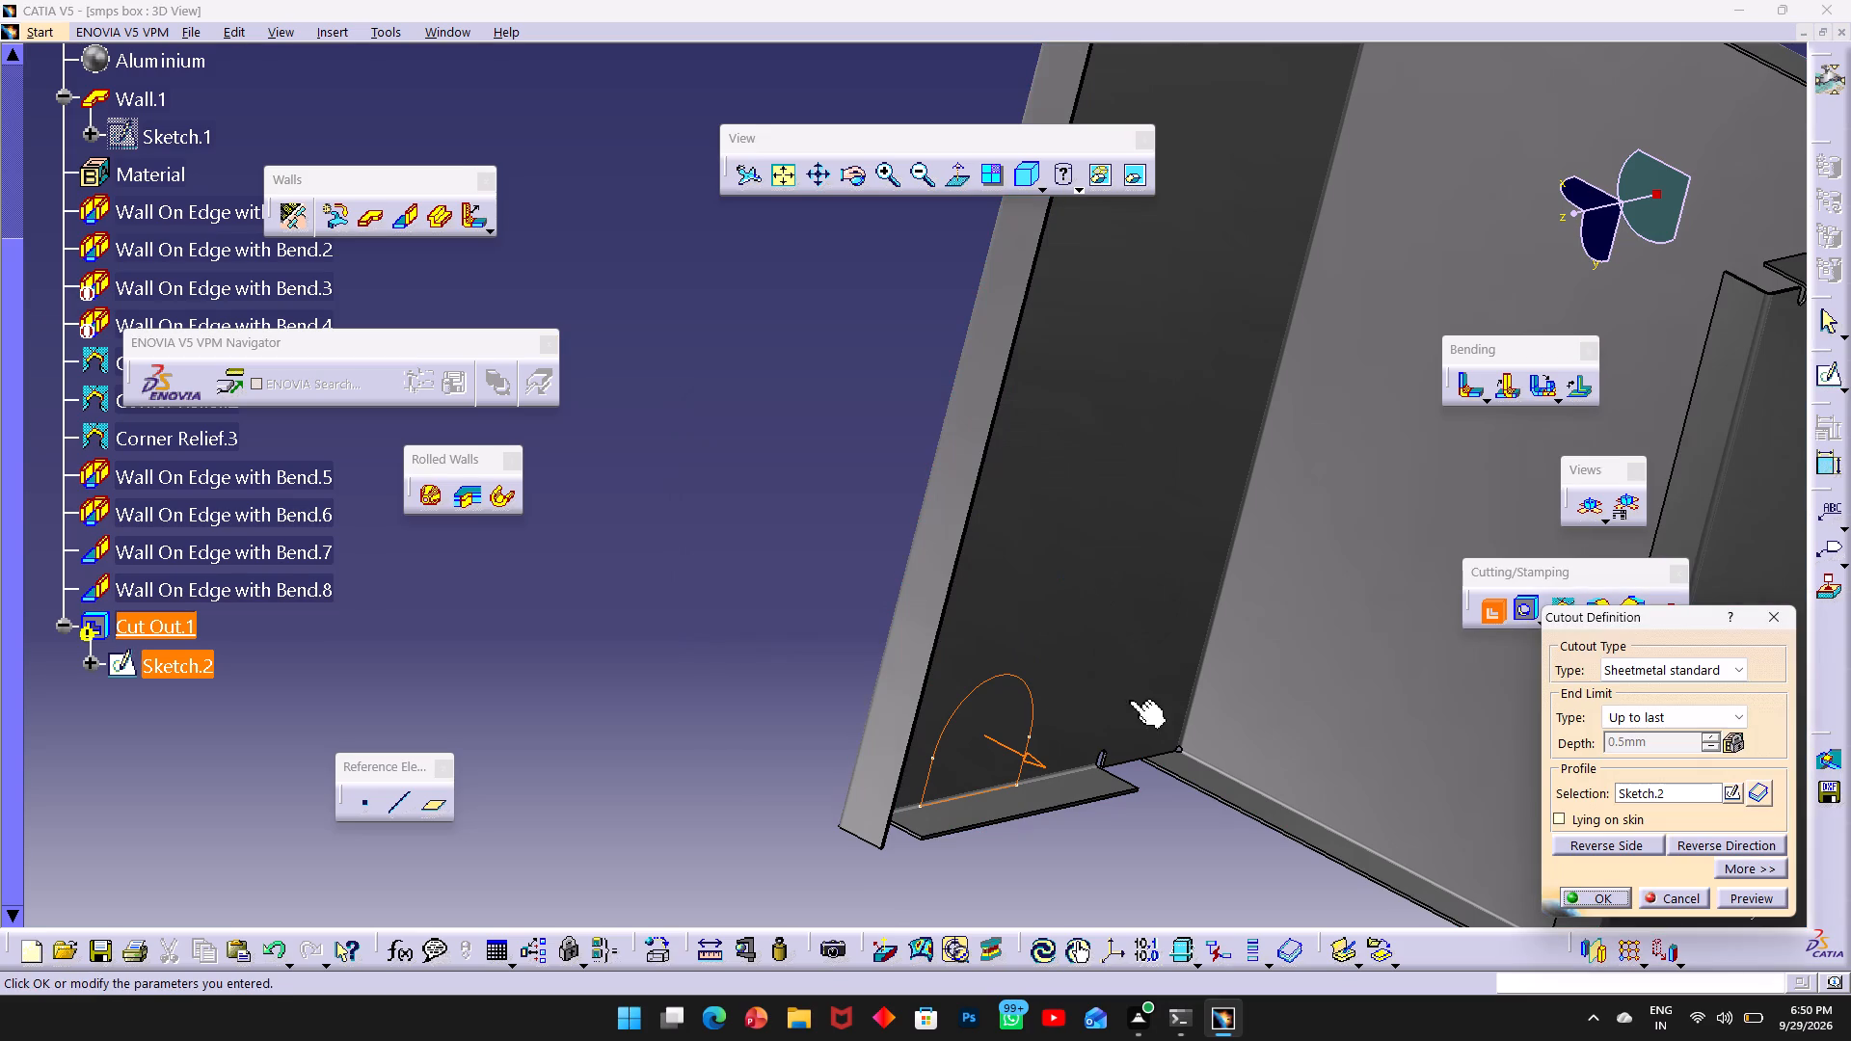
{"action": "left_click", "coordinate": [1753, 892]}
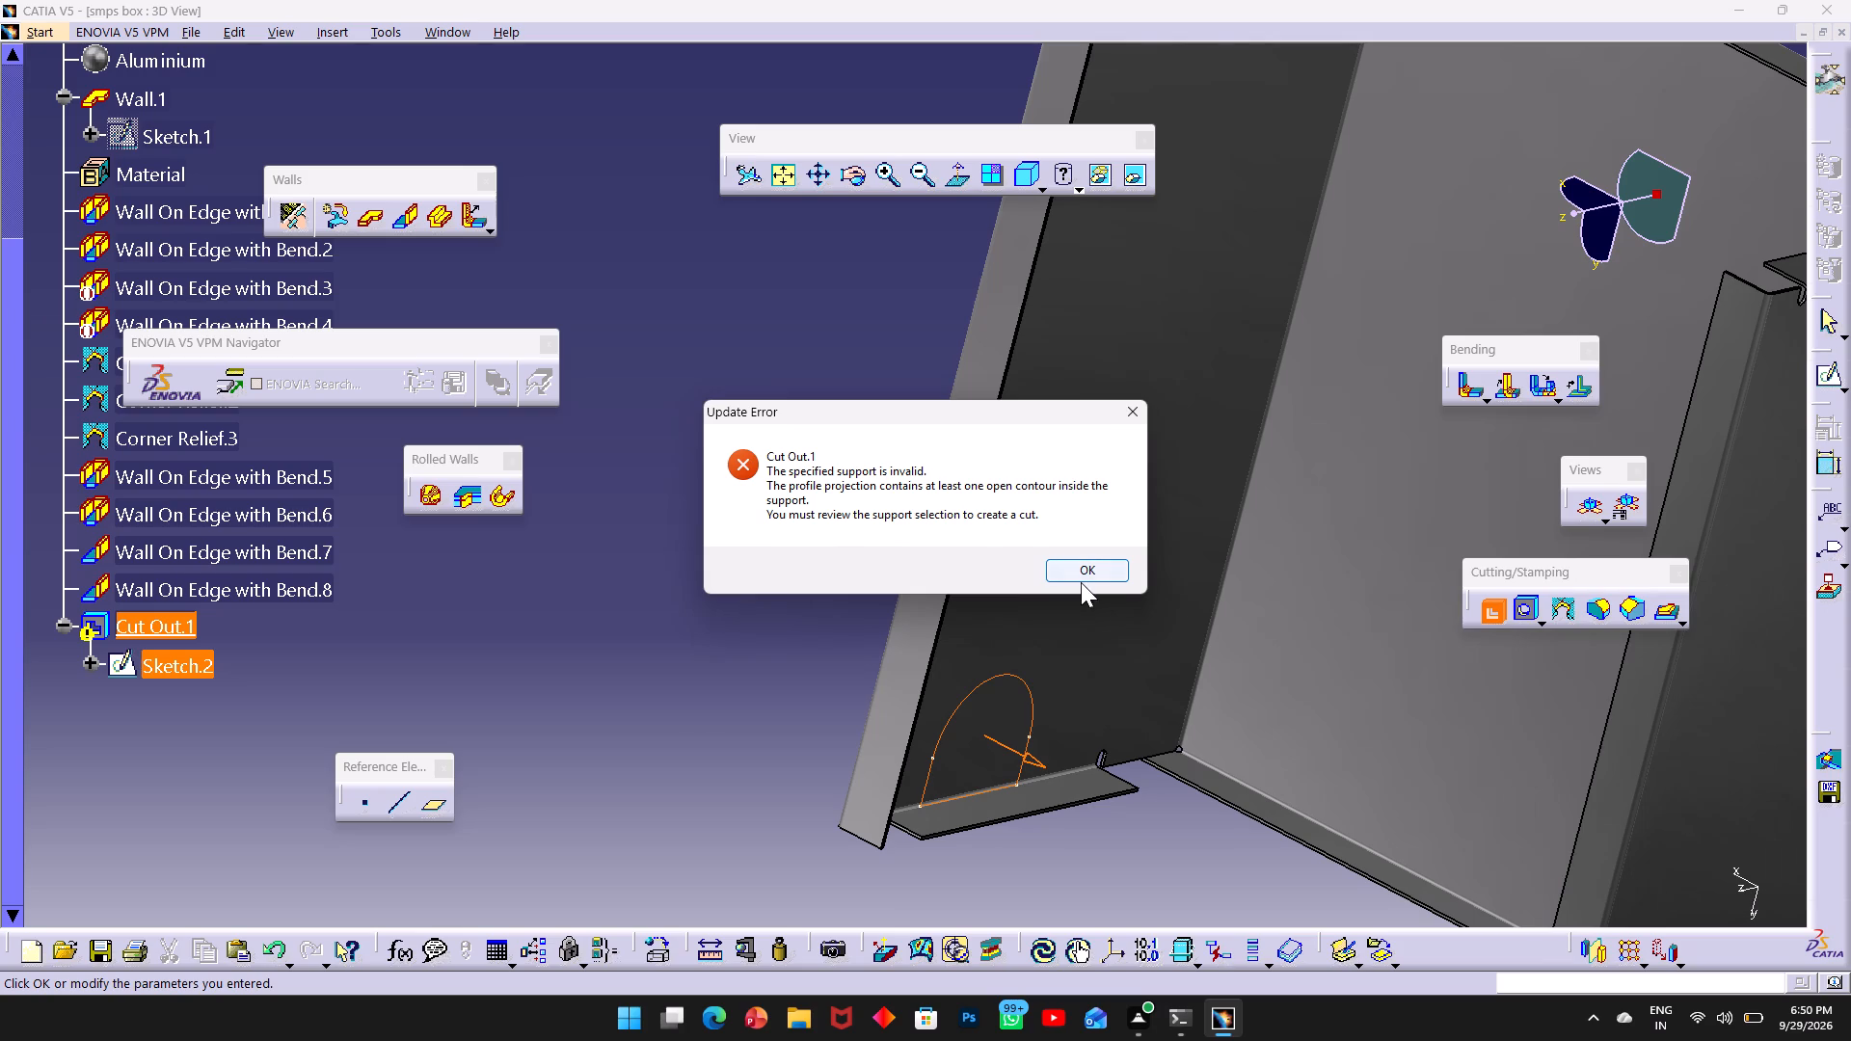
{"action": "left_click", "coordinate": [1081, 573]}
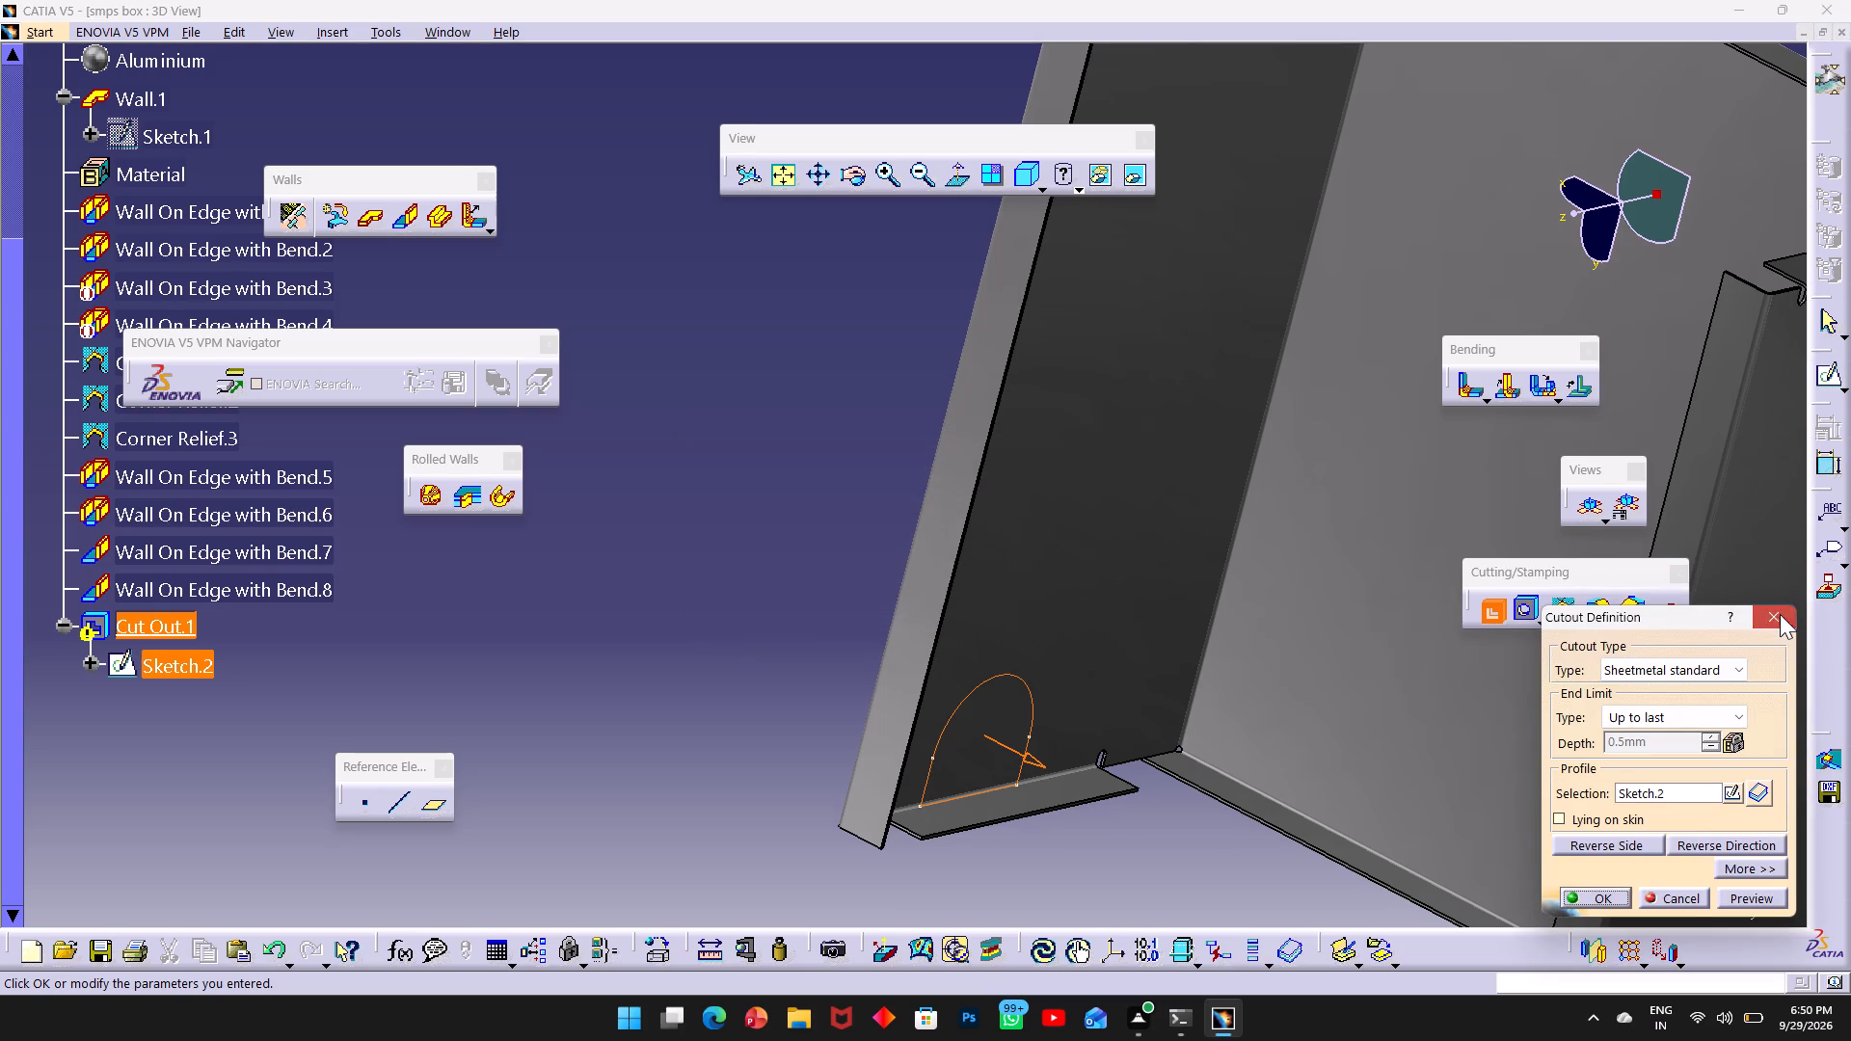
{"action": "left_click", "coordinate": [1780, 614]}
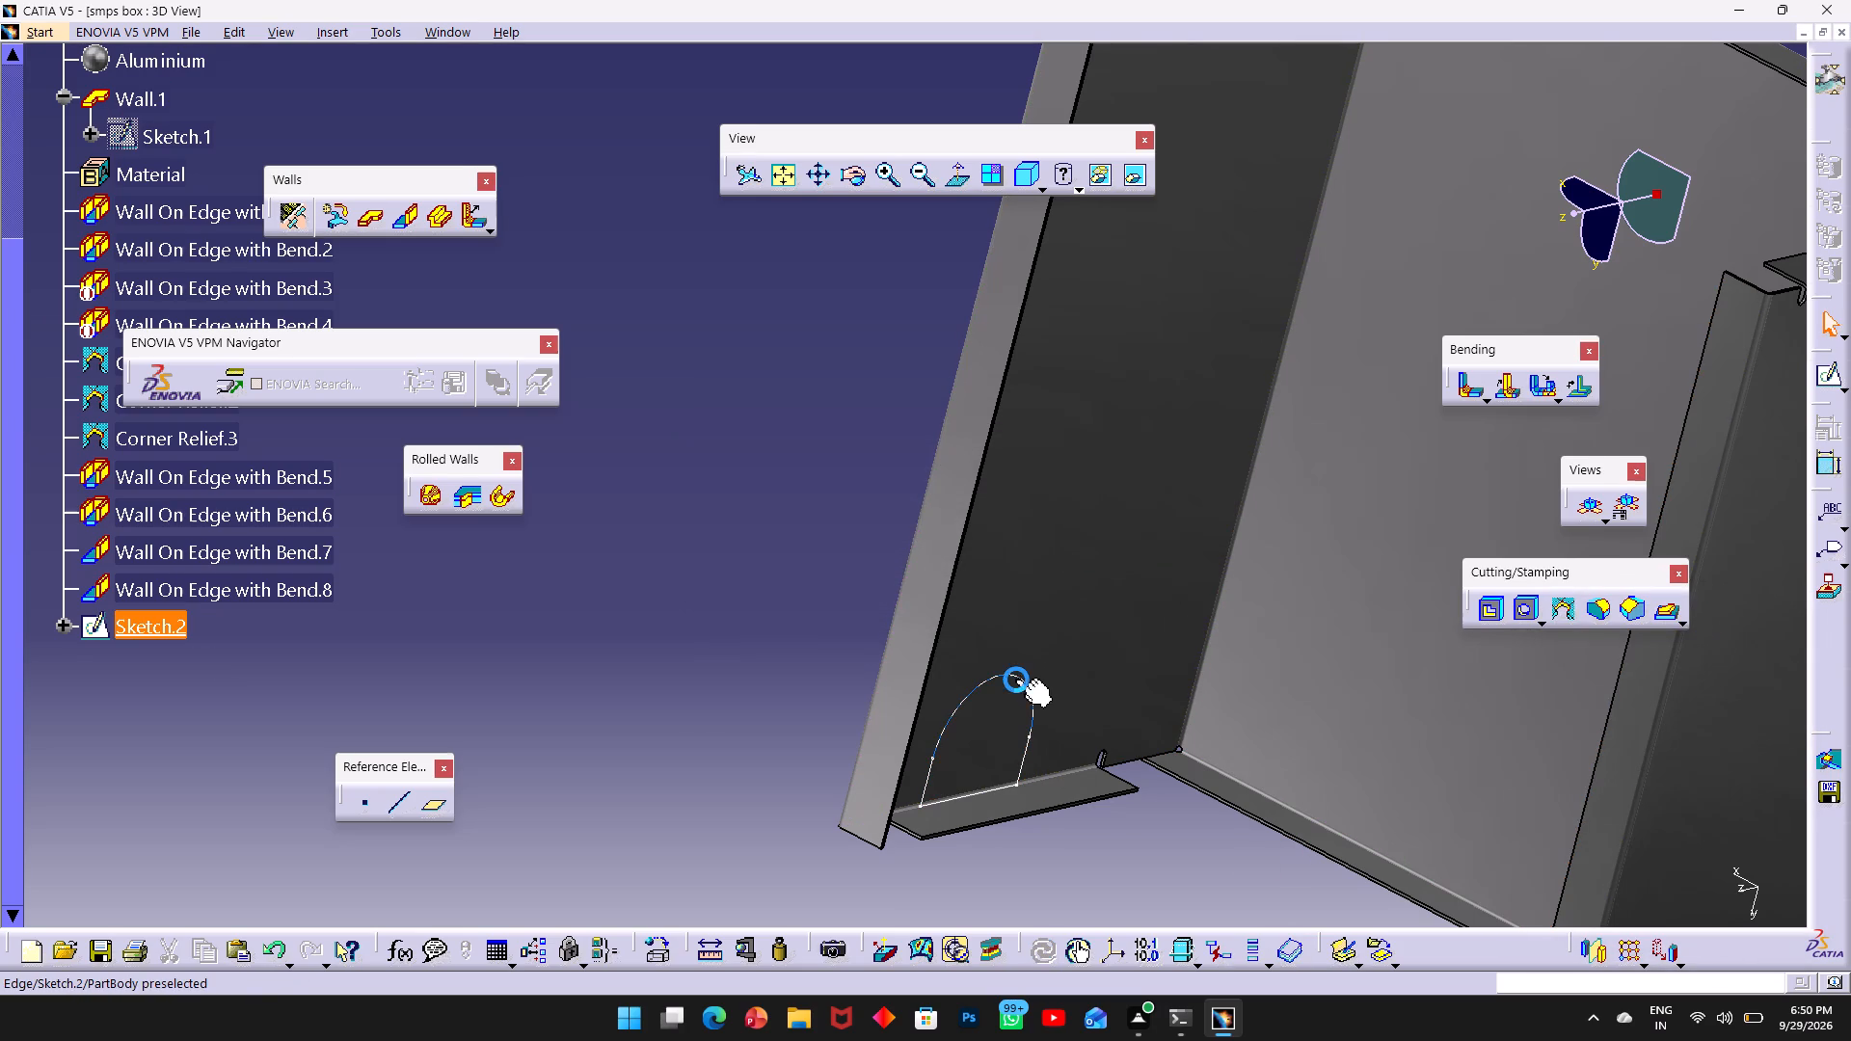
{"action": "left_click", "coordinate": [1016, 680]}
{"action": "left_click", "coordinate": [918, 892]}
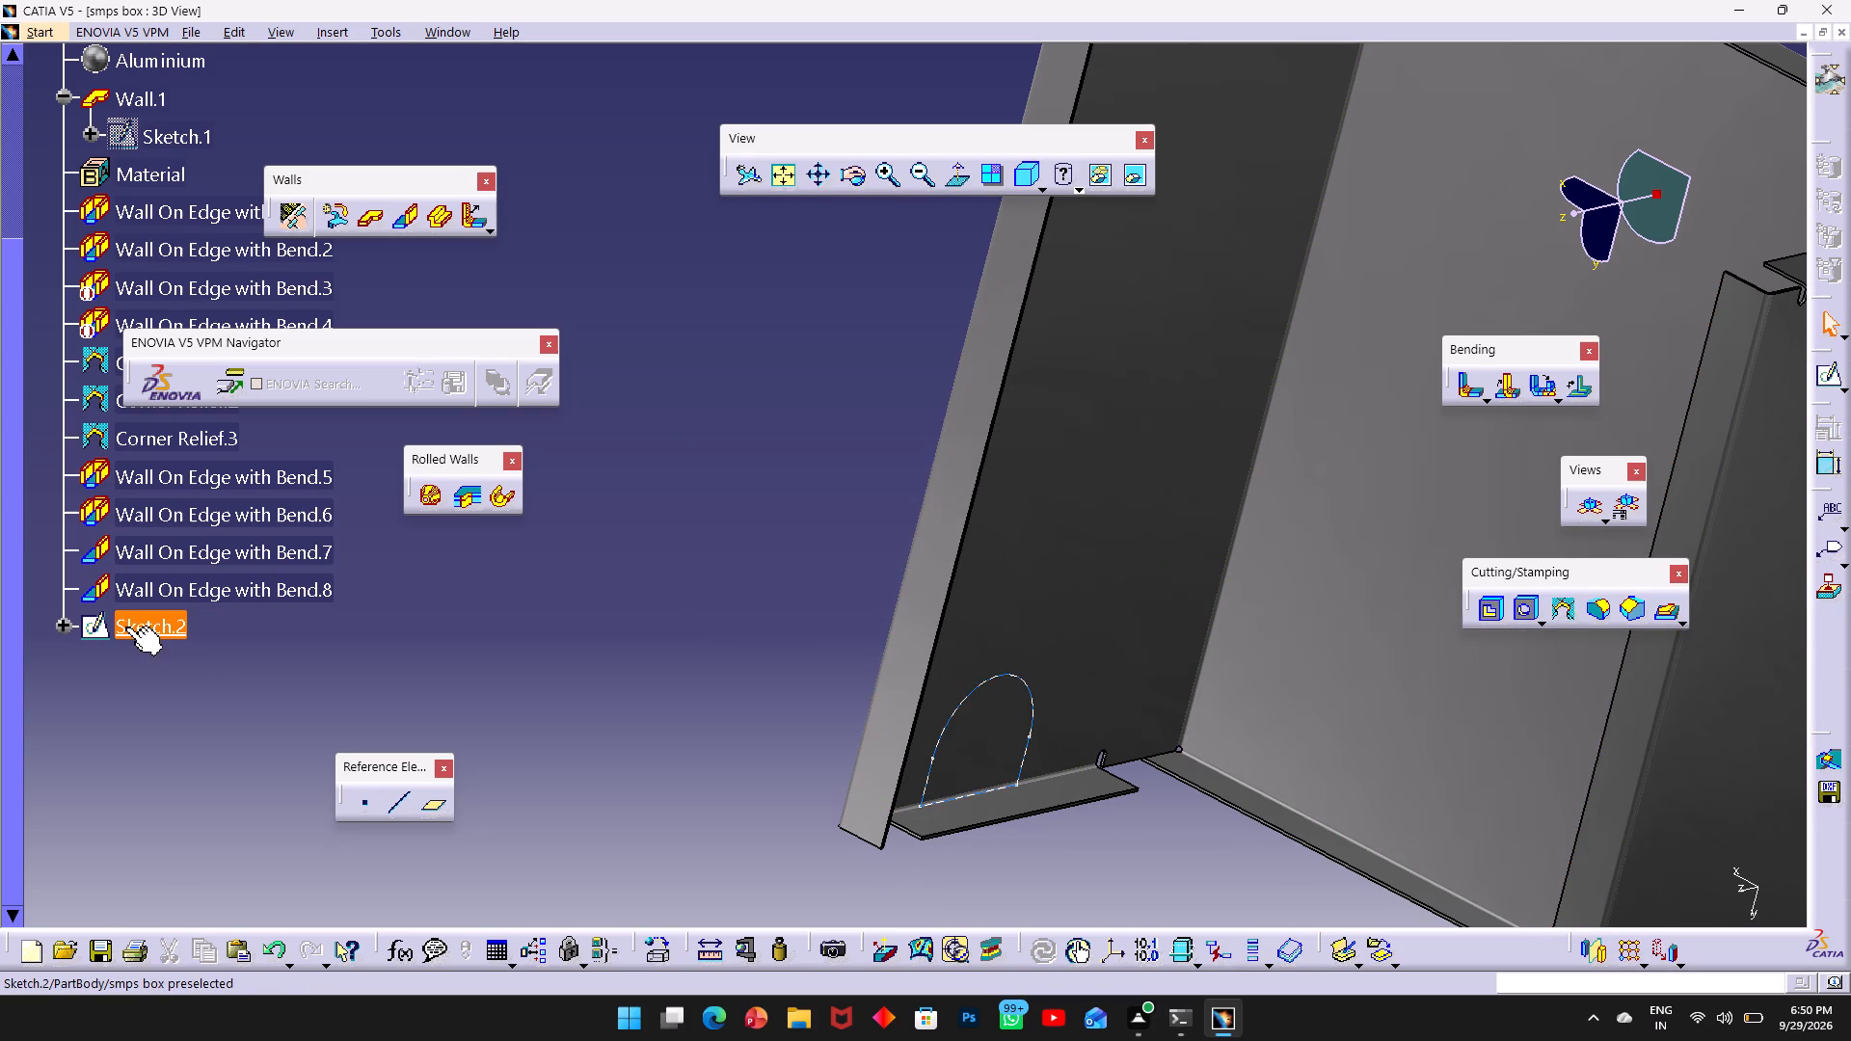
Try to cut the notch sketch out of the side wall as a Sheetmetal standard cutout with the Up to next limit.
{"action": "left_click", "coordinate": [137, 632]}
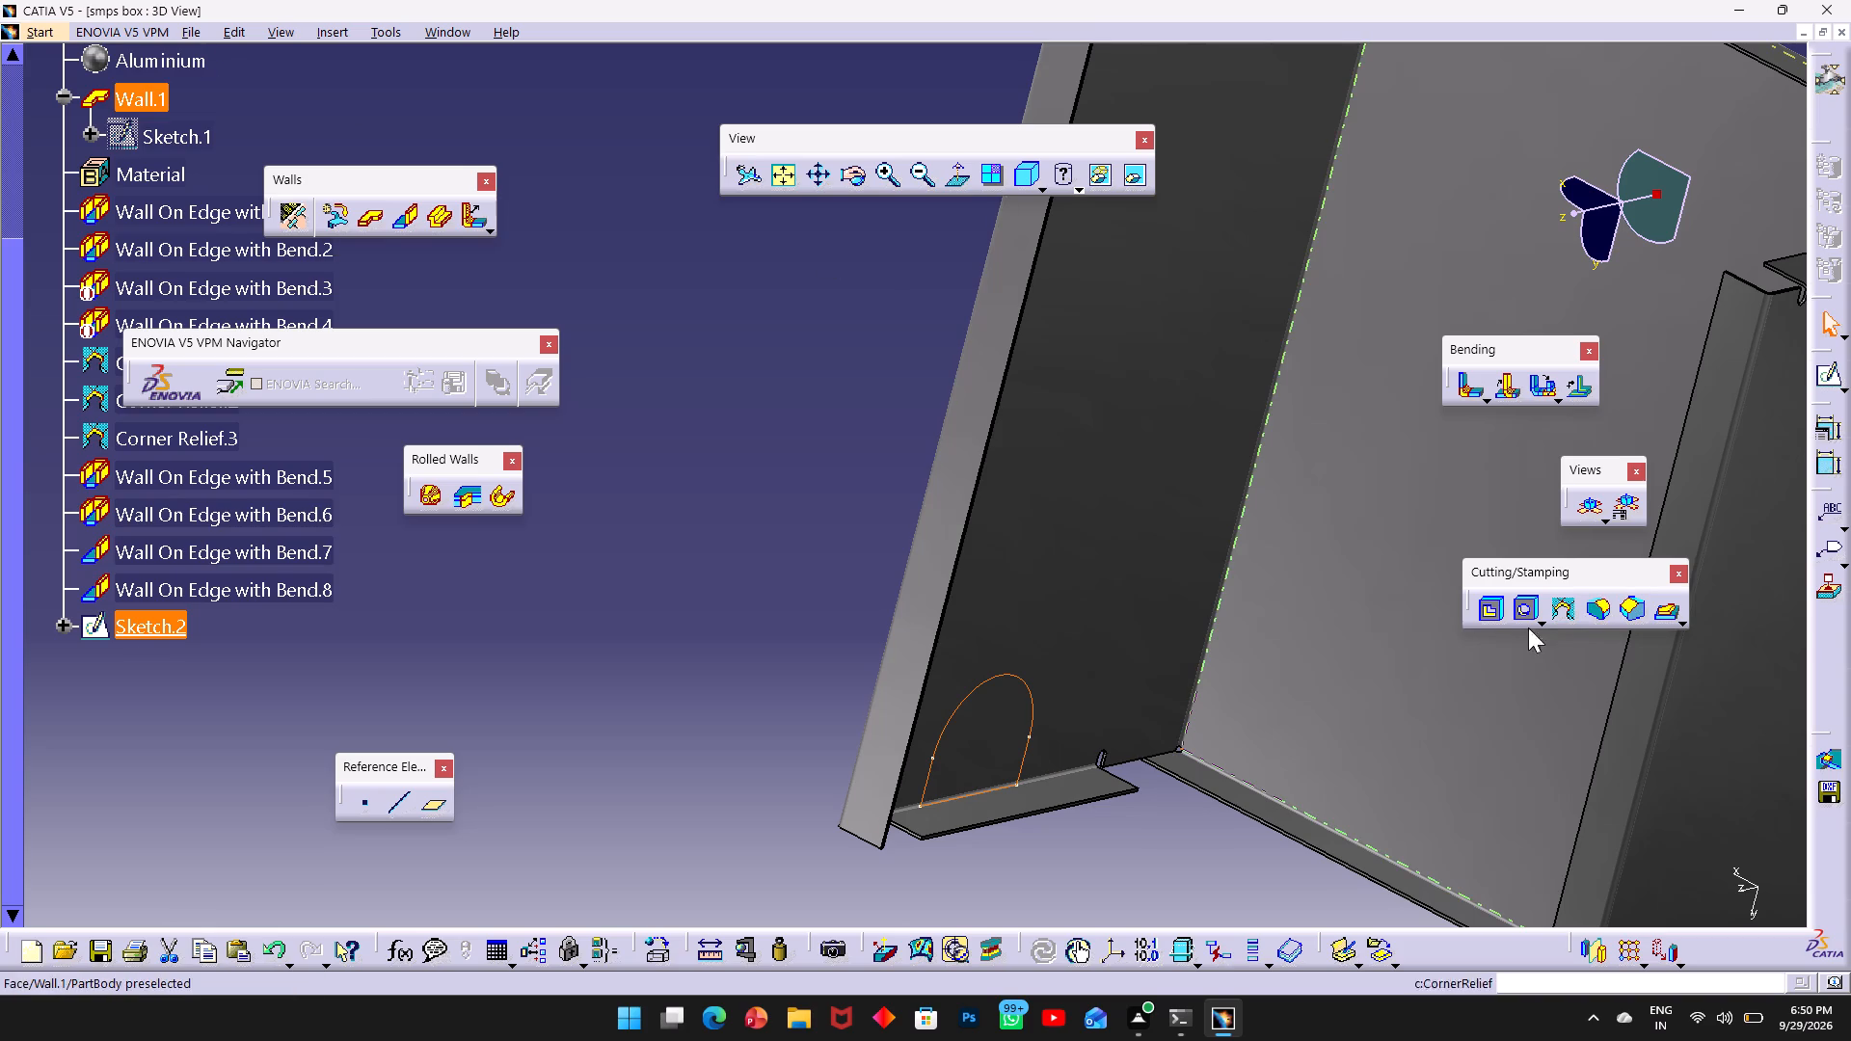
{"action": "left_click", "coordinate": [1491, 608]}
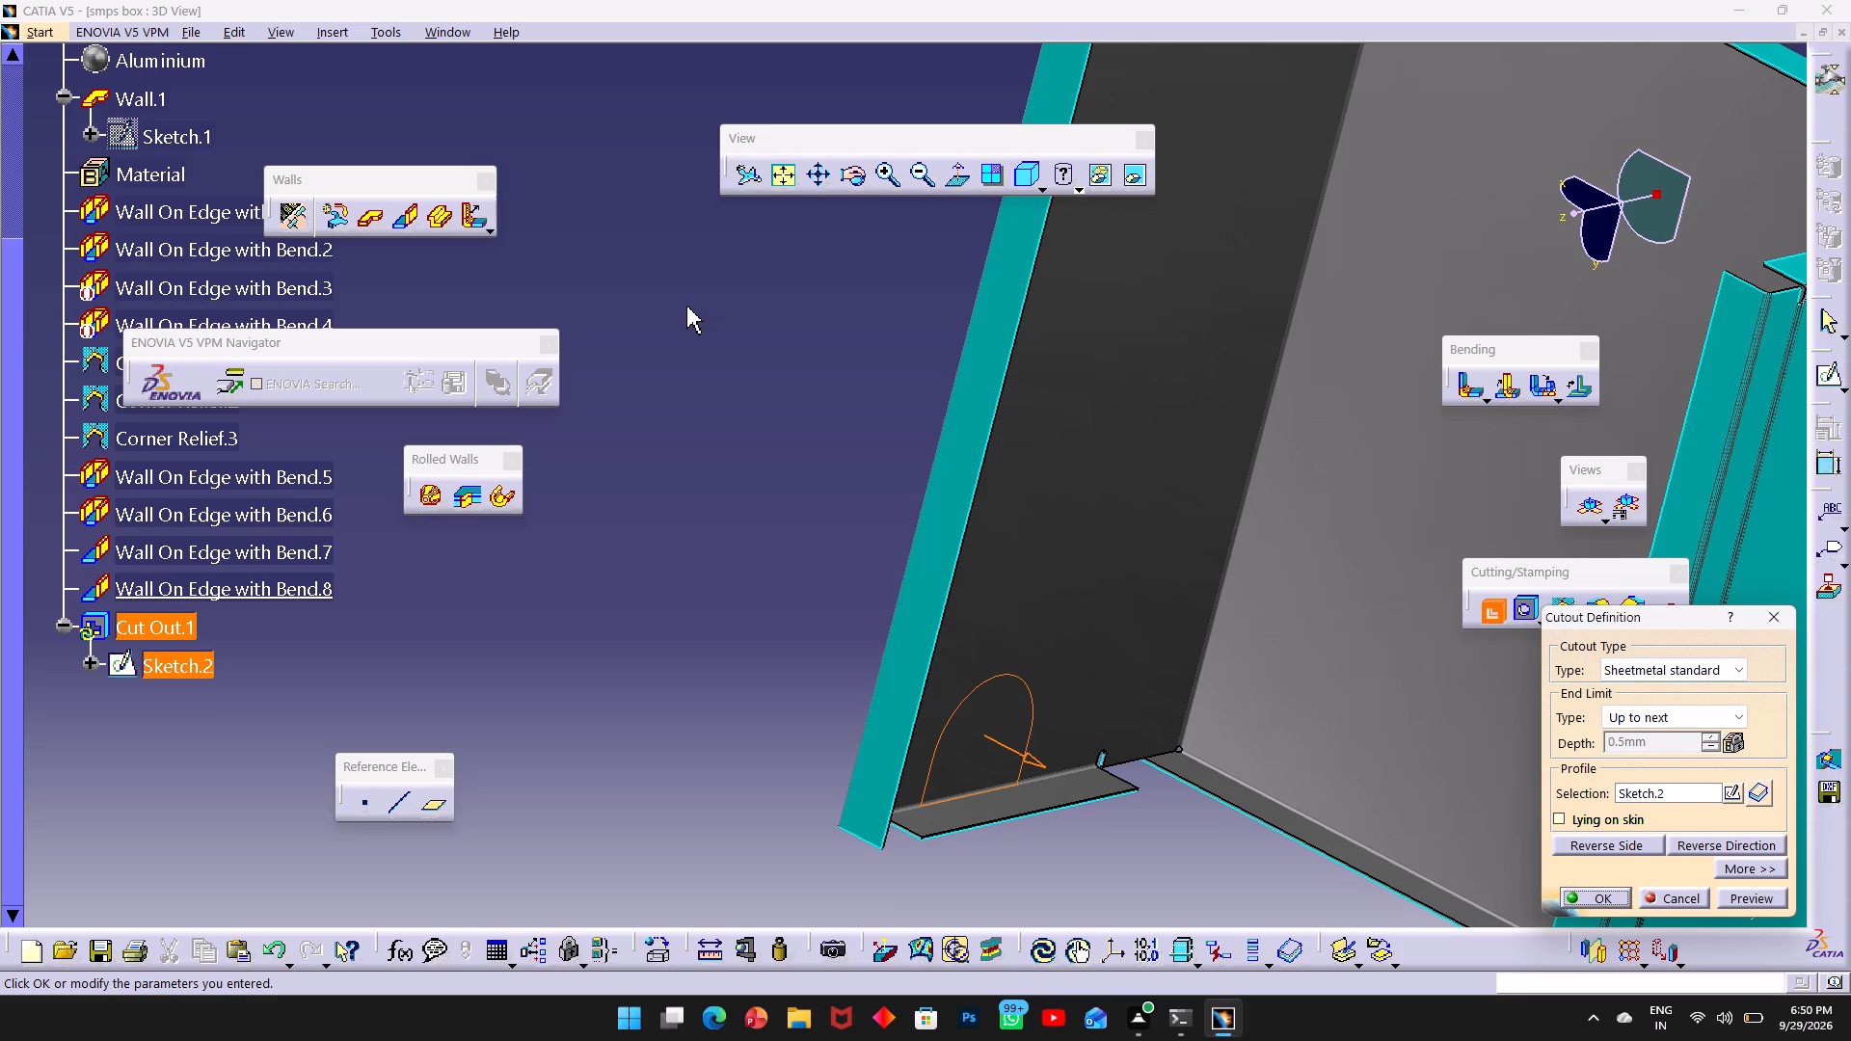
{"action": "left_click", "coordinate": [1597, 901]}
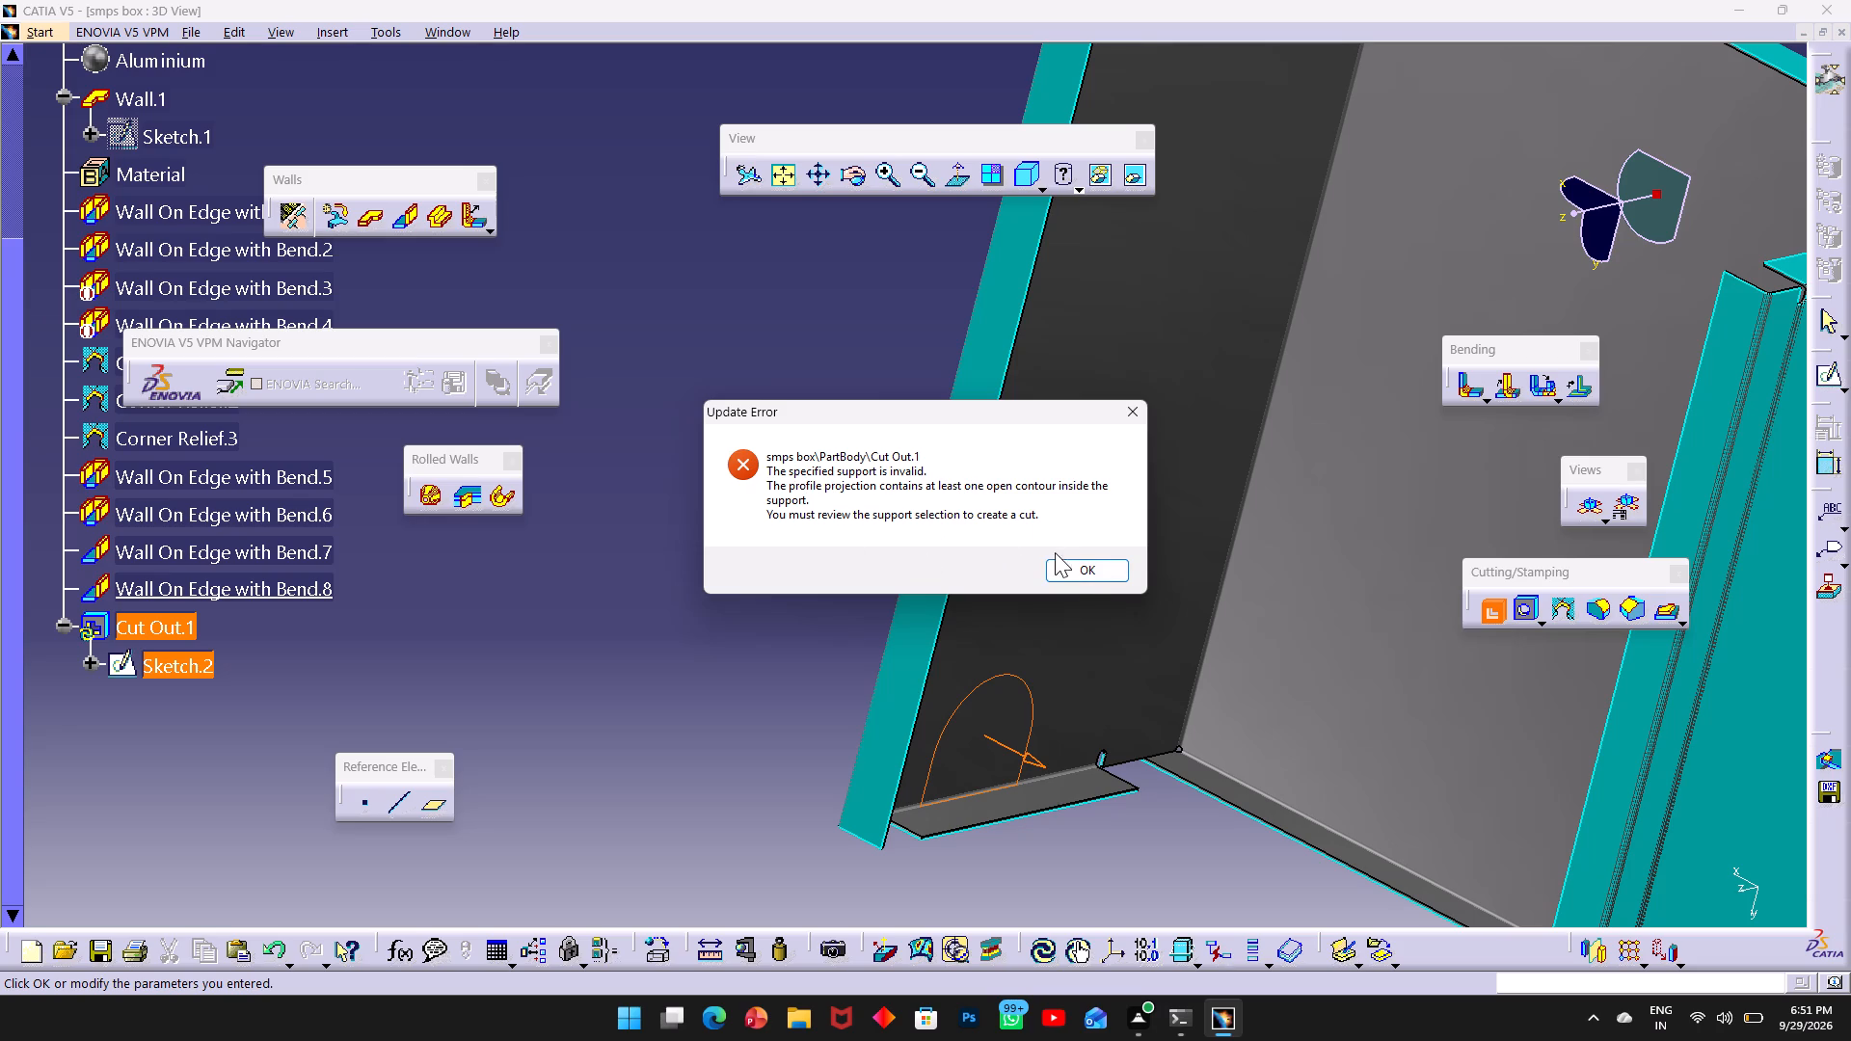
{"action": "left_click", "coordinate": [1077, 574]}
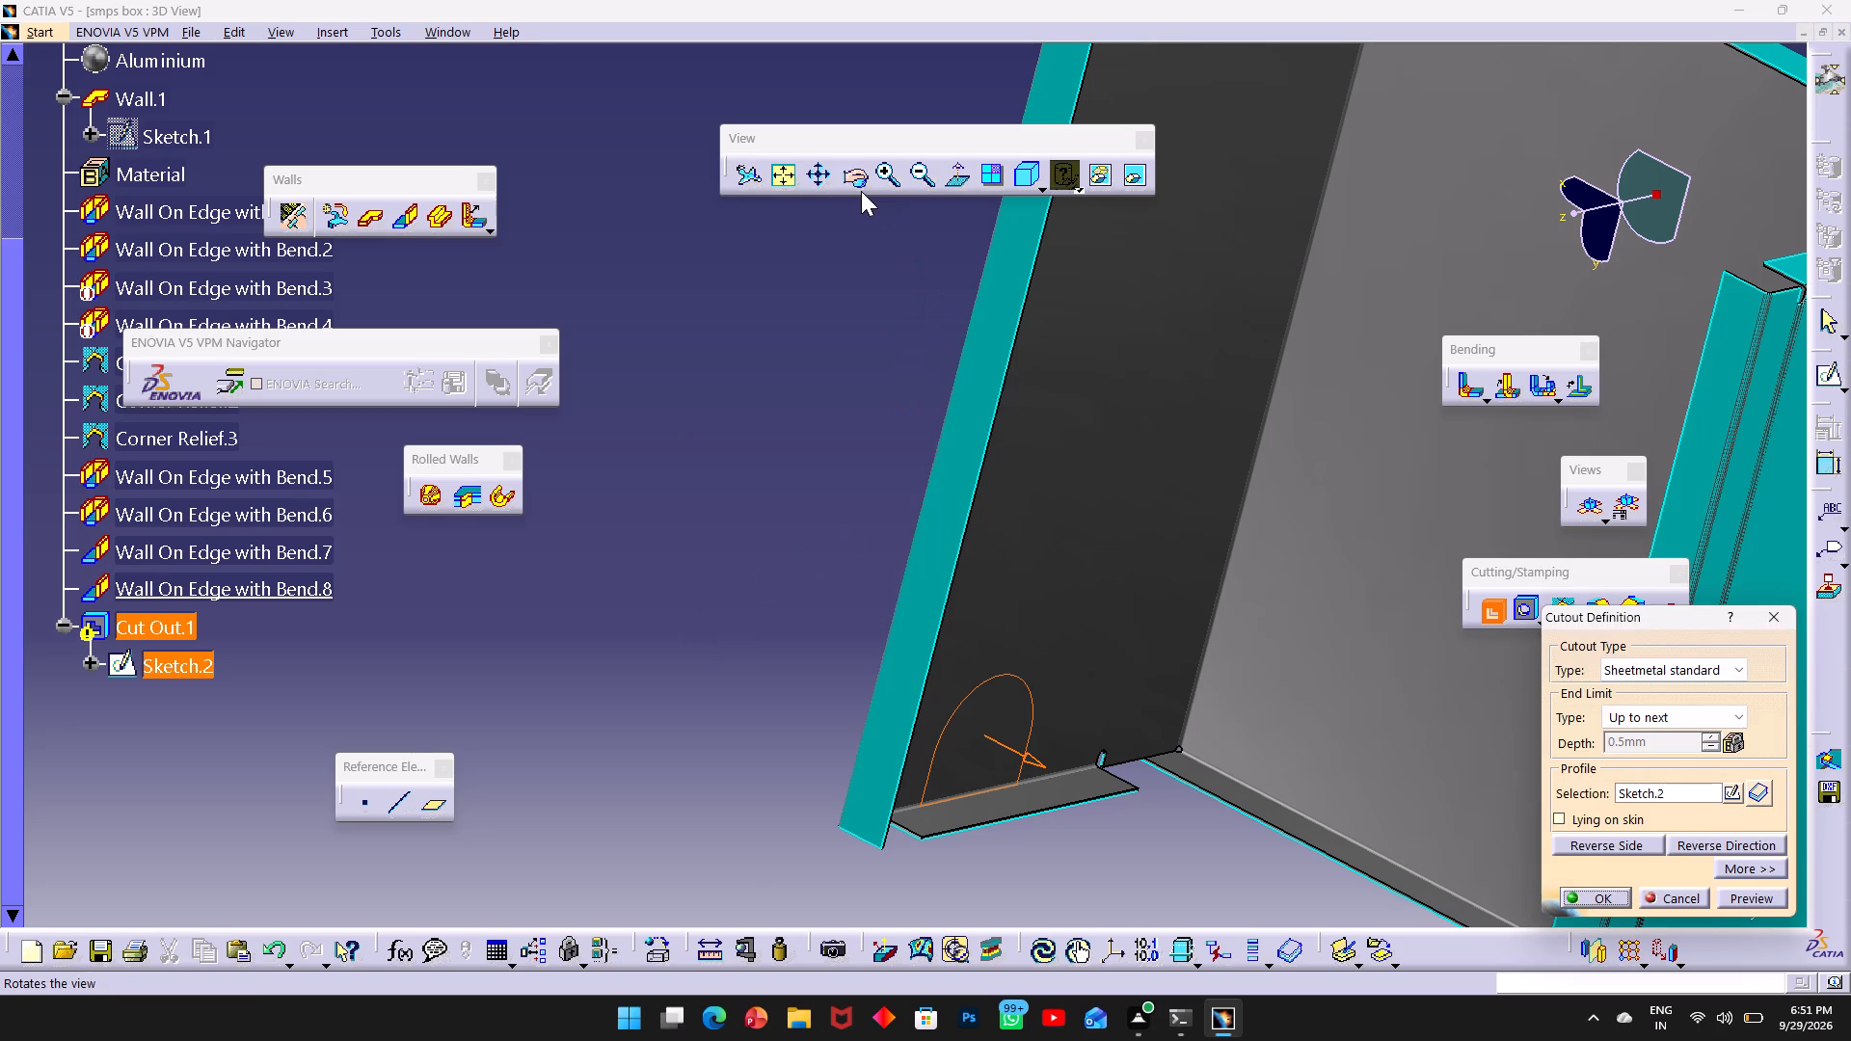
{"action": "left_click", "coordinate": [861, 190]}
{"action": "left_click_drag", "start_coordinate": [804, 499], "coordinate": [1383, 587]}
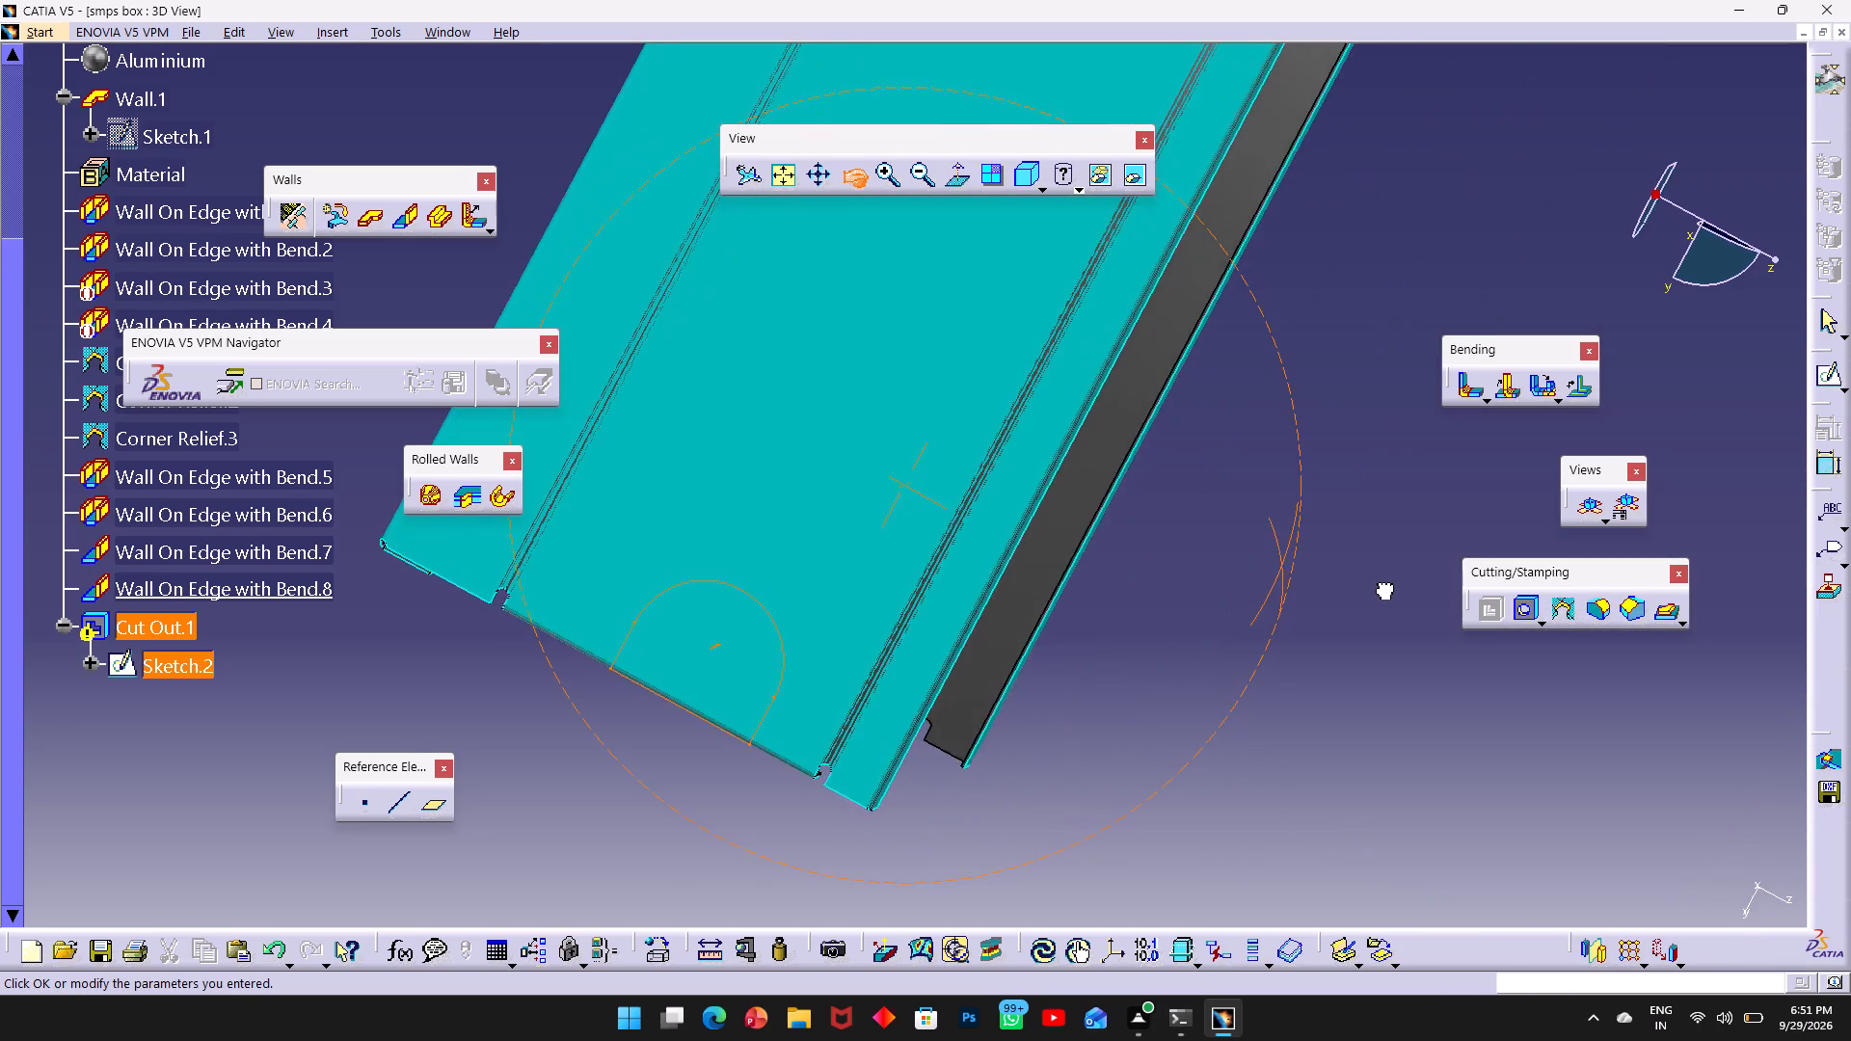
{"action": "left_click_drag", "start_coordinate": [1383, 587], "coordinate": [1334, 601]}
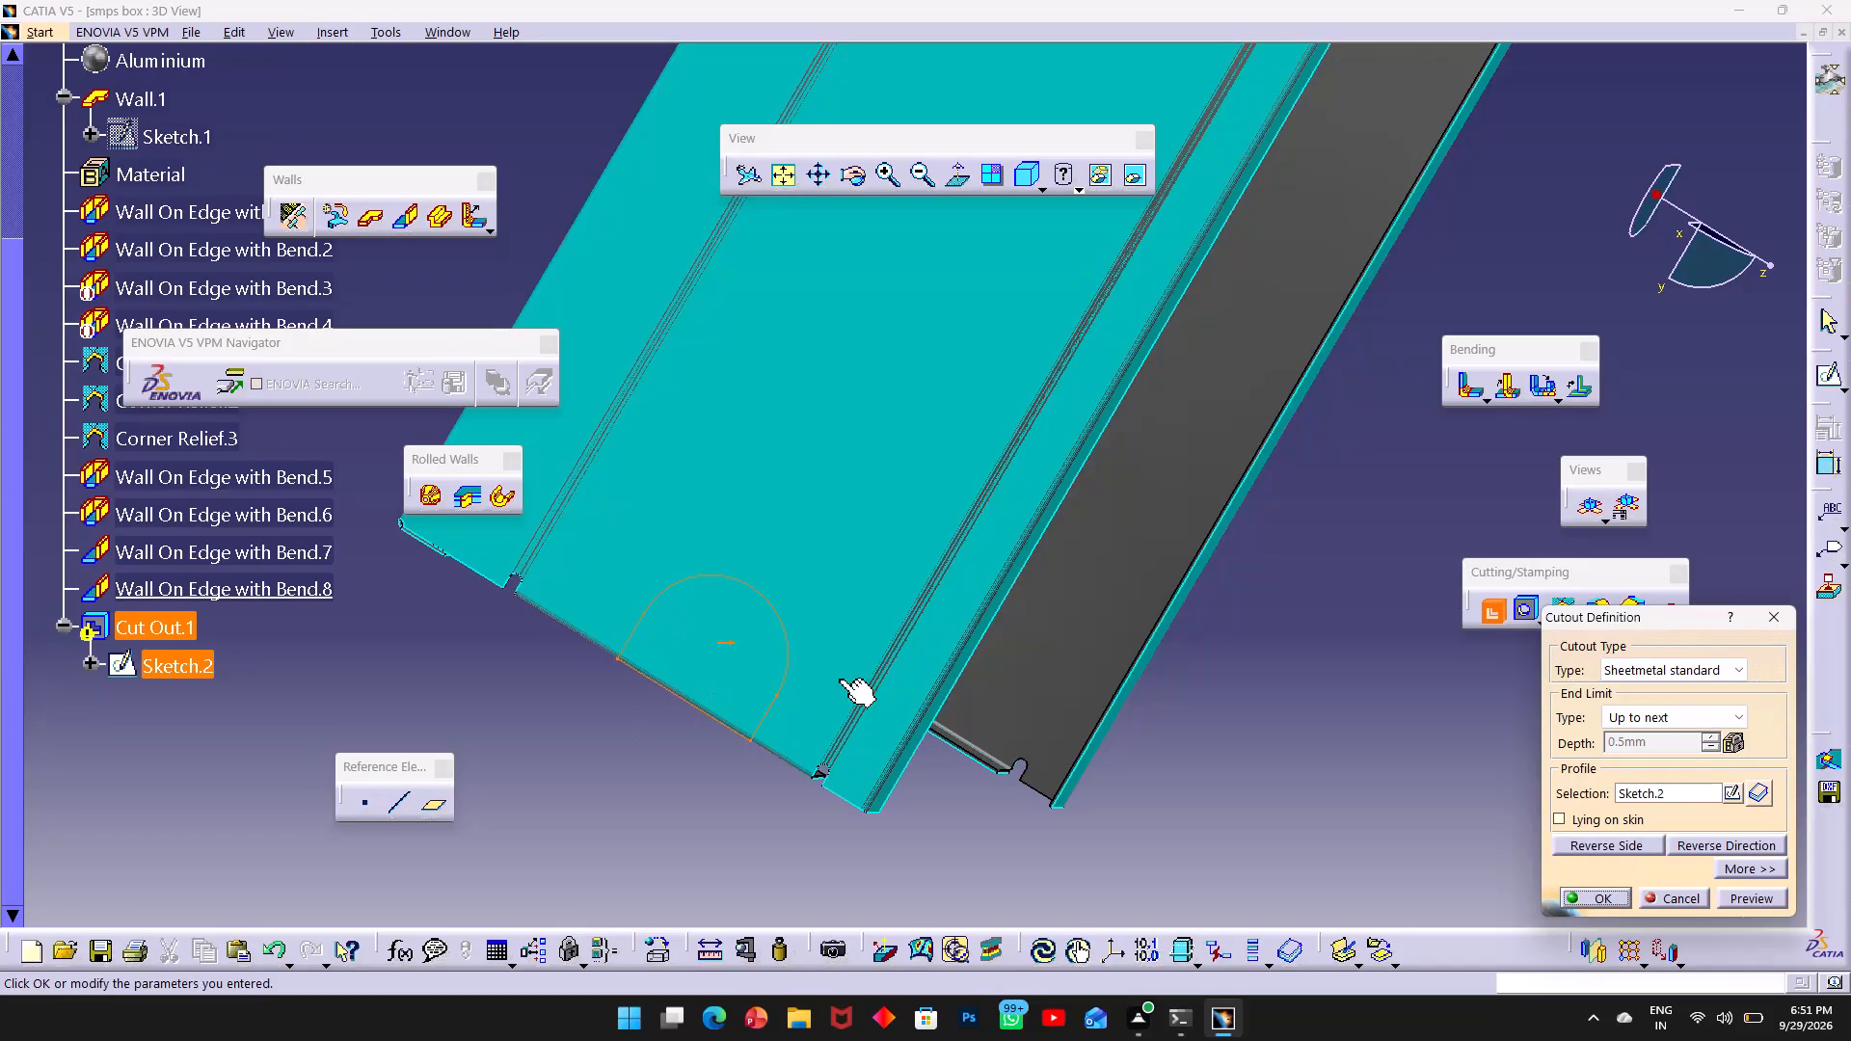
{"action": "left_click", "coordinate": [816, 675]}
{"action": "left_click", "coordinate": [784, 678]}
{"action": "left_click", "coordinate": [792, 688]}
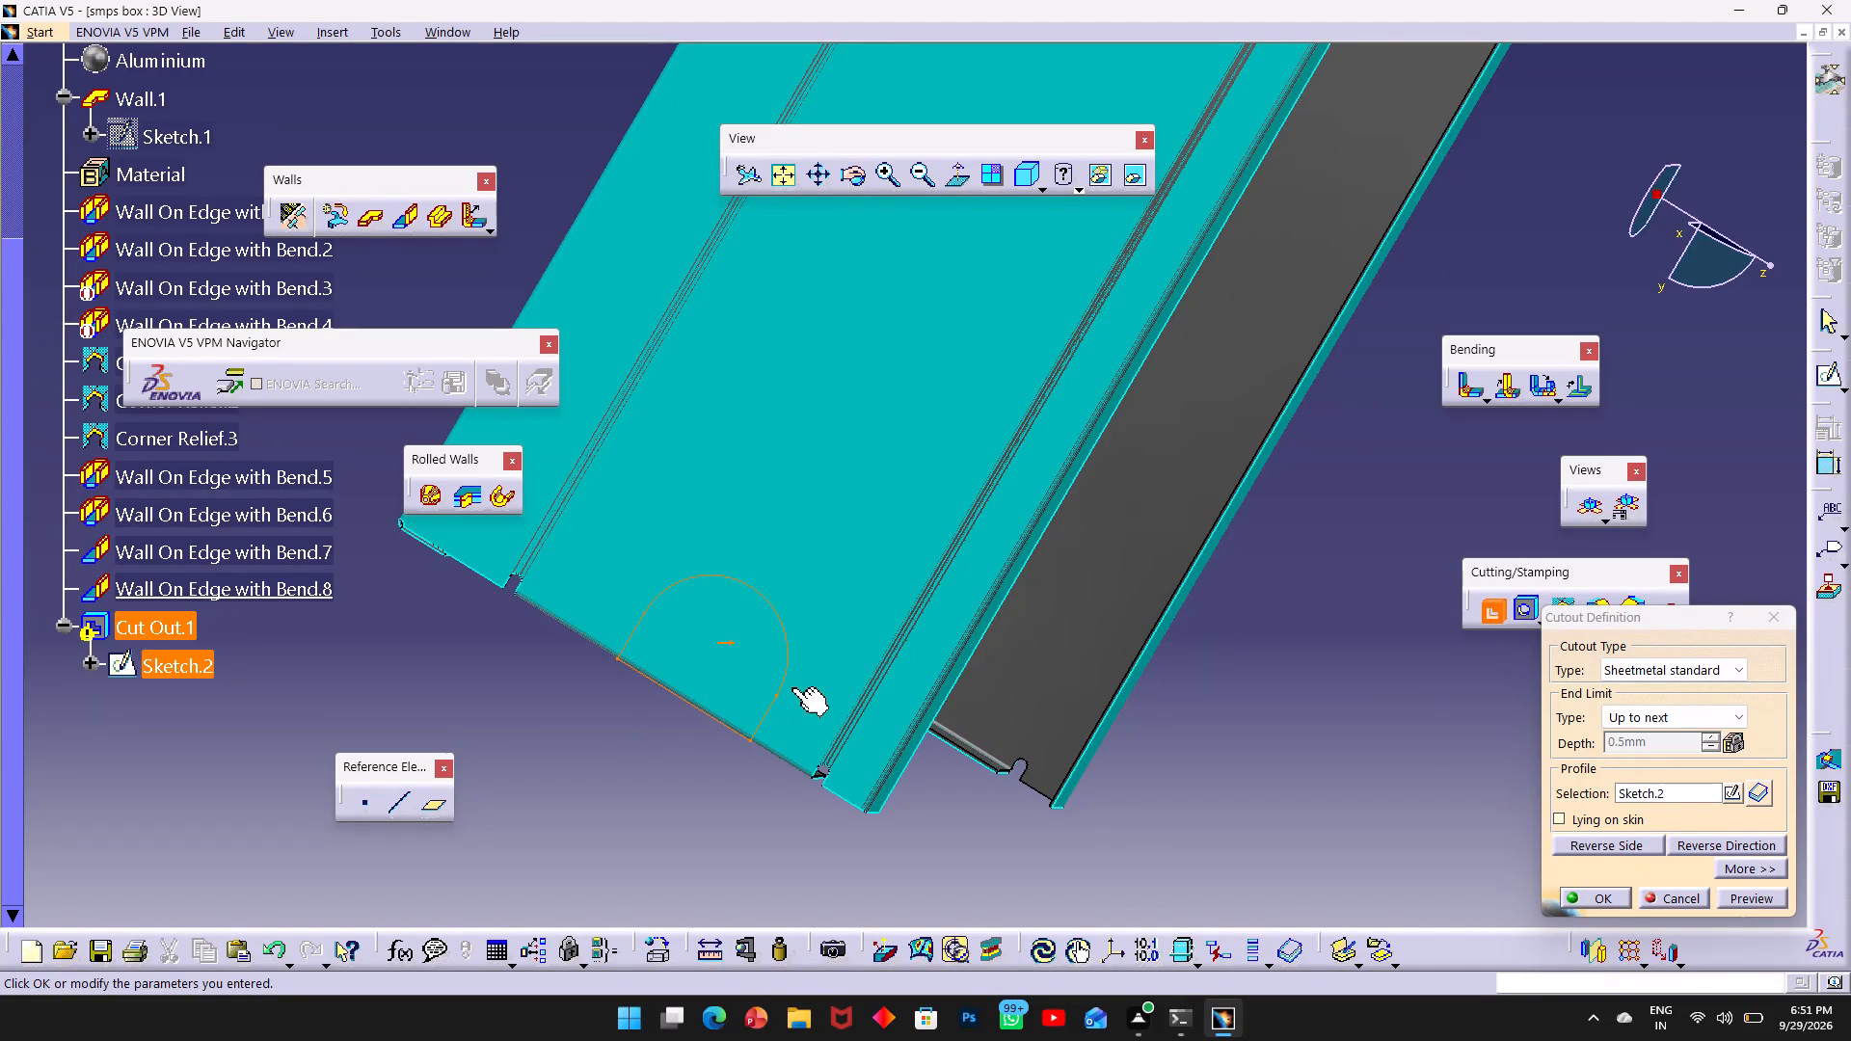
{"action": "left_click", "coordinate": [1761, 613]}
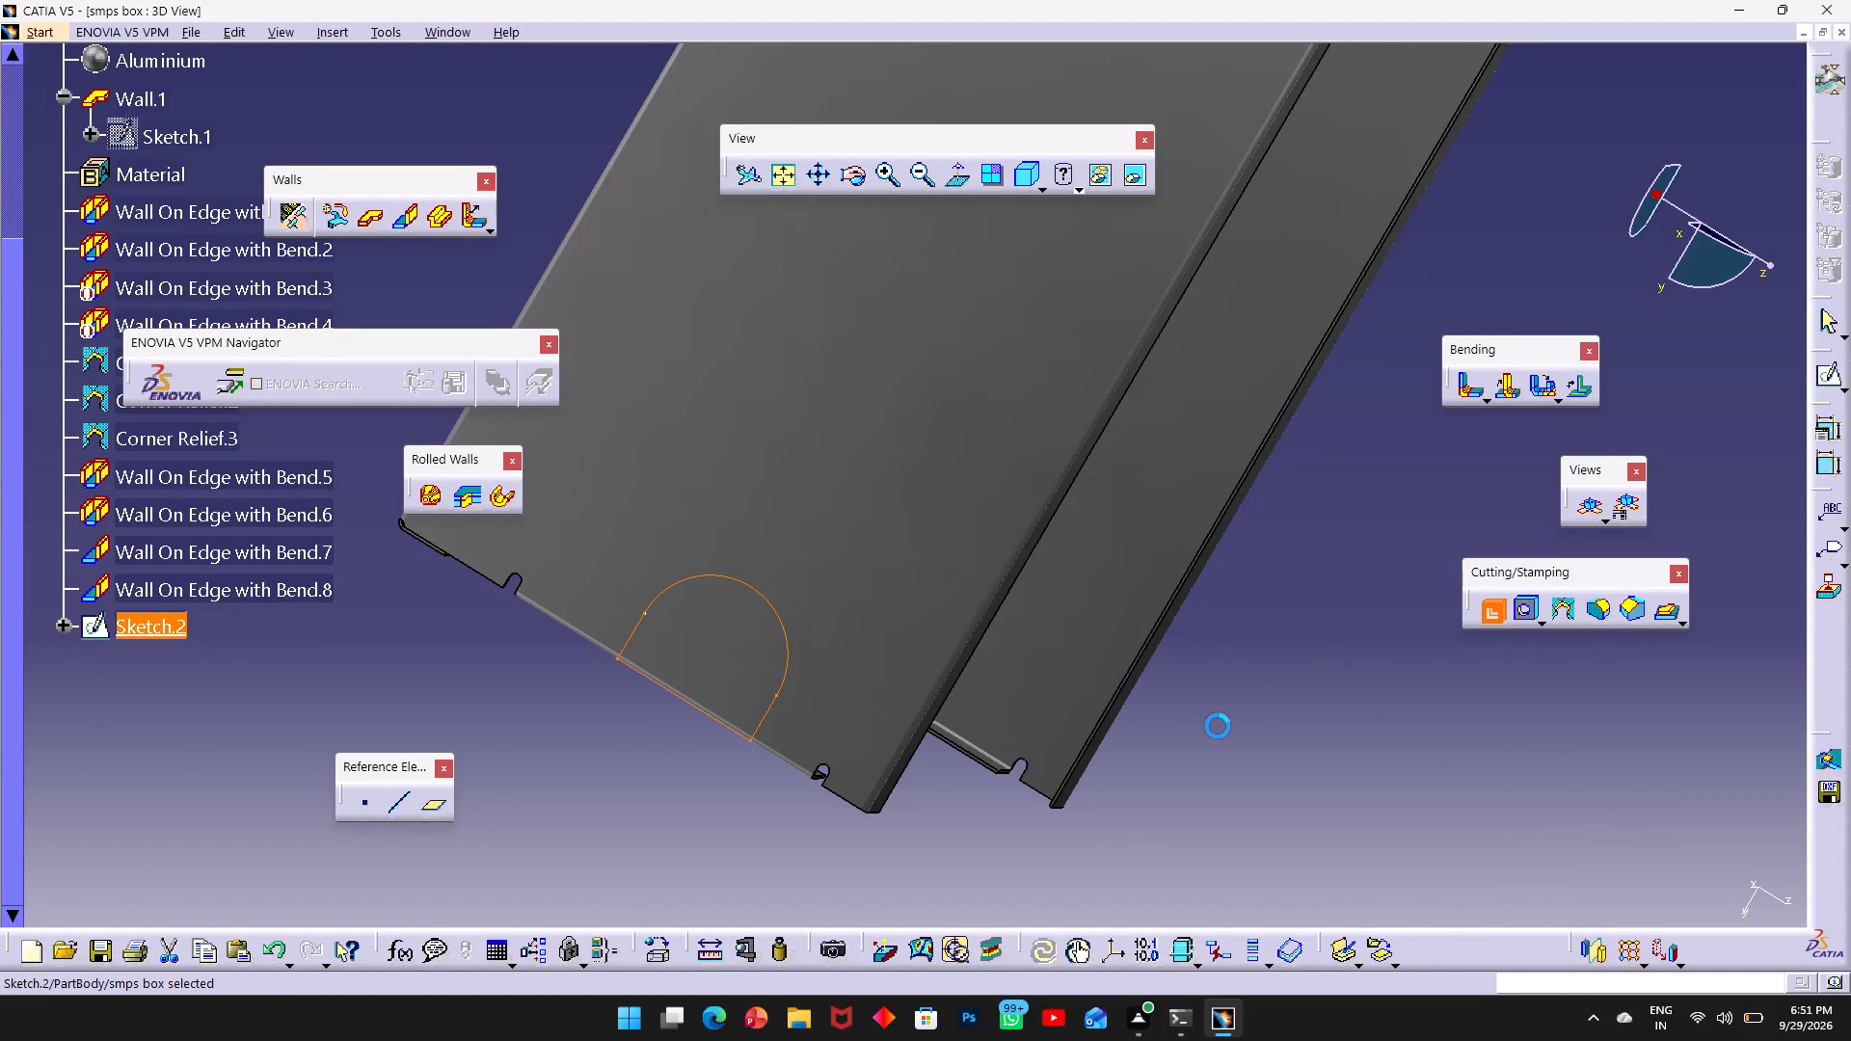
Examine where the notch profile's straight edge lies relative to the side wall's bend and flange.
{"action": "left_click", "coordinate": [885, 843]}
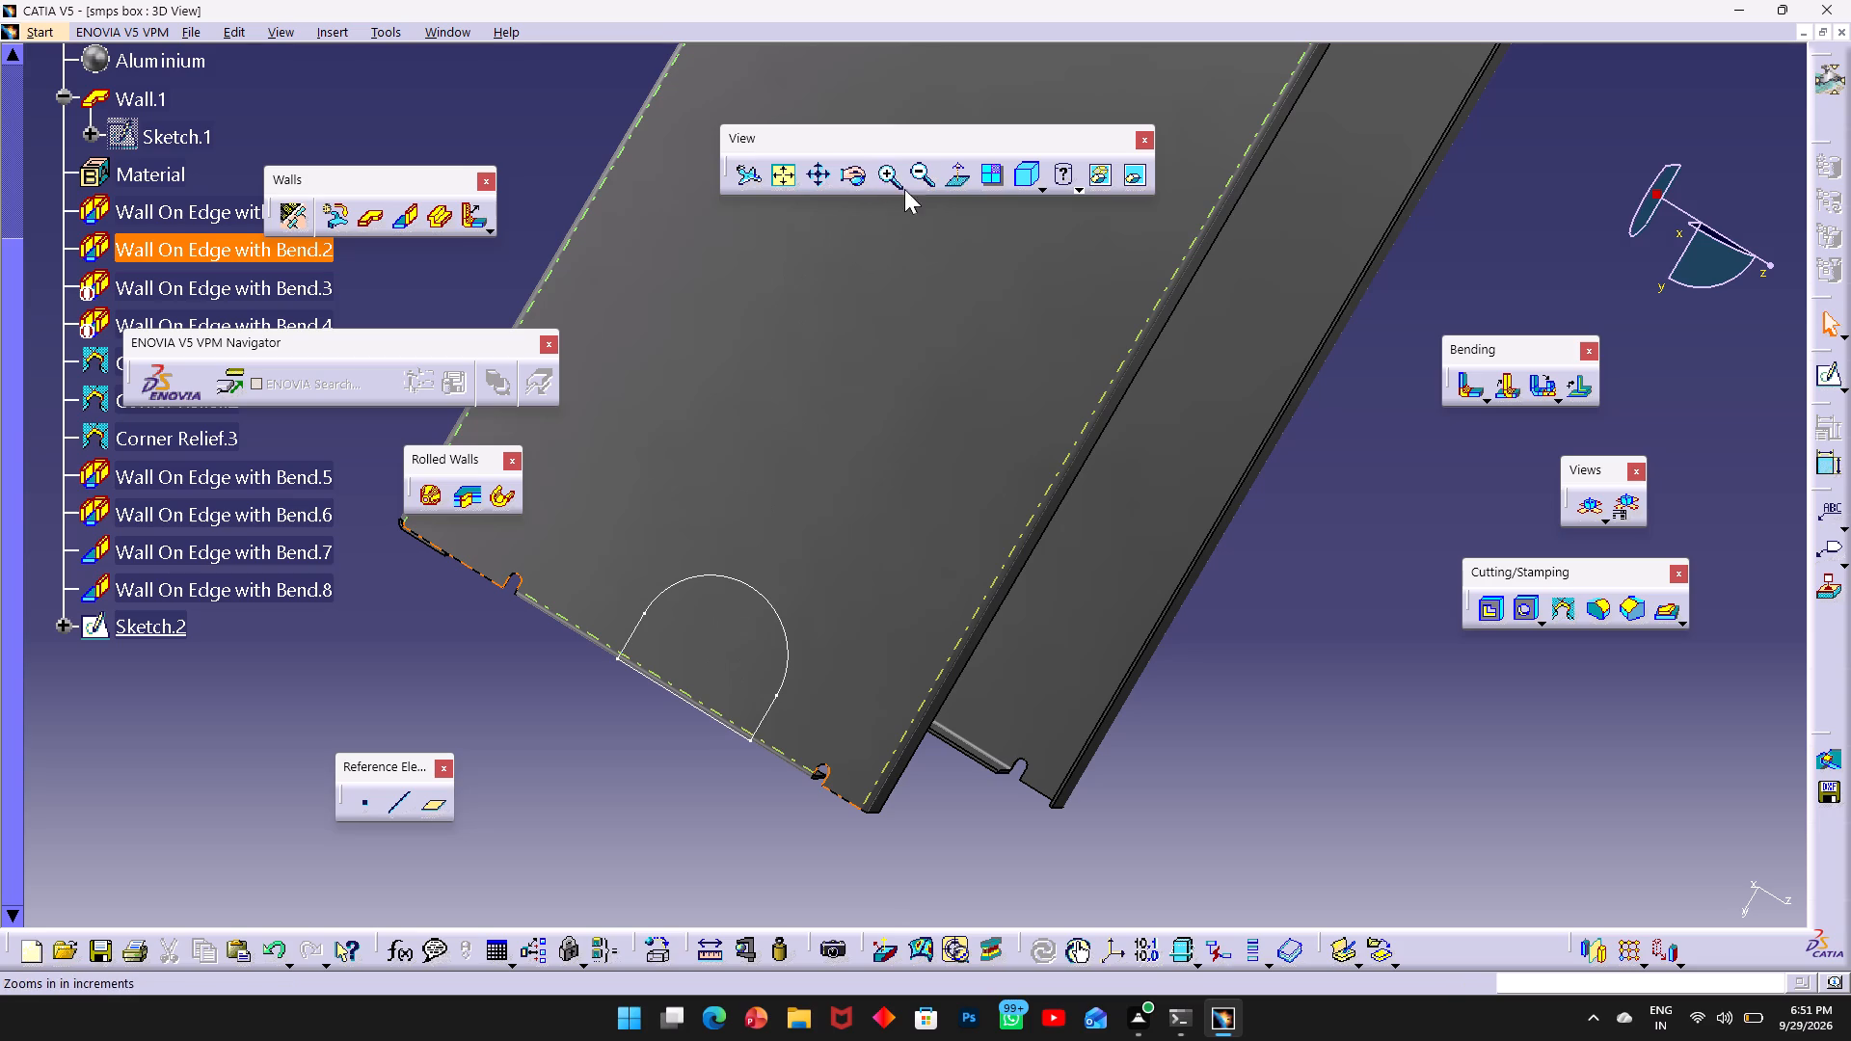
{"action": "middle_click_drag", "start_coordinate": [977, 380], "coordinate": [801, 433], "text": "ctrl"}
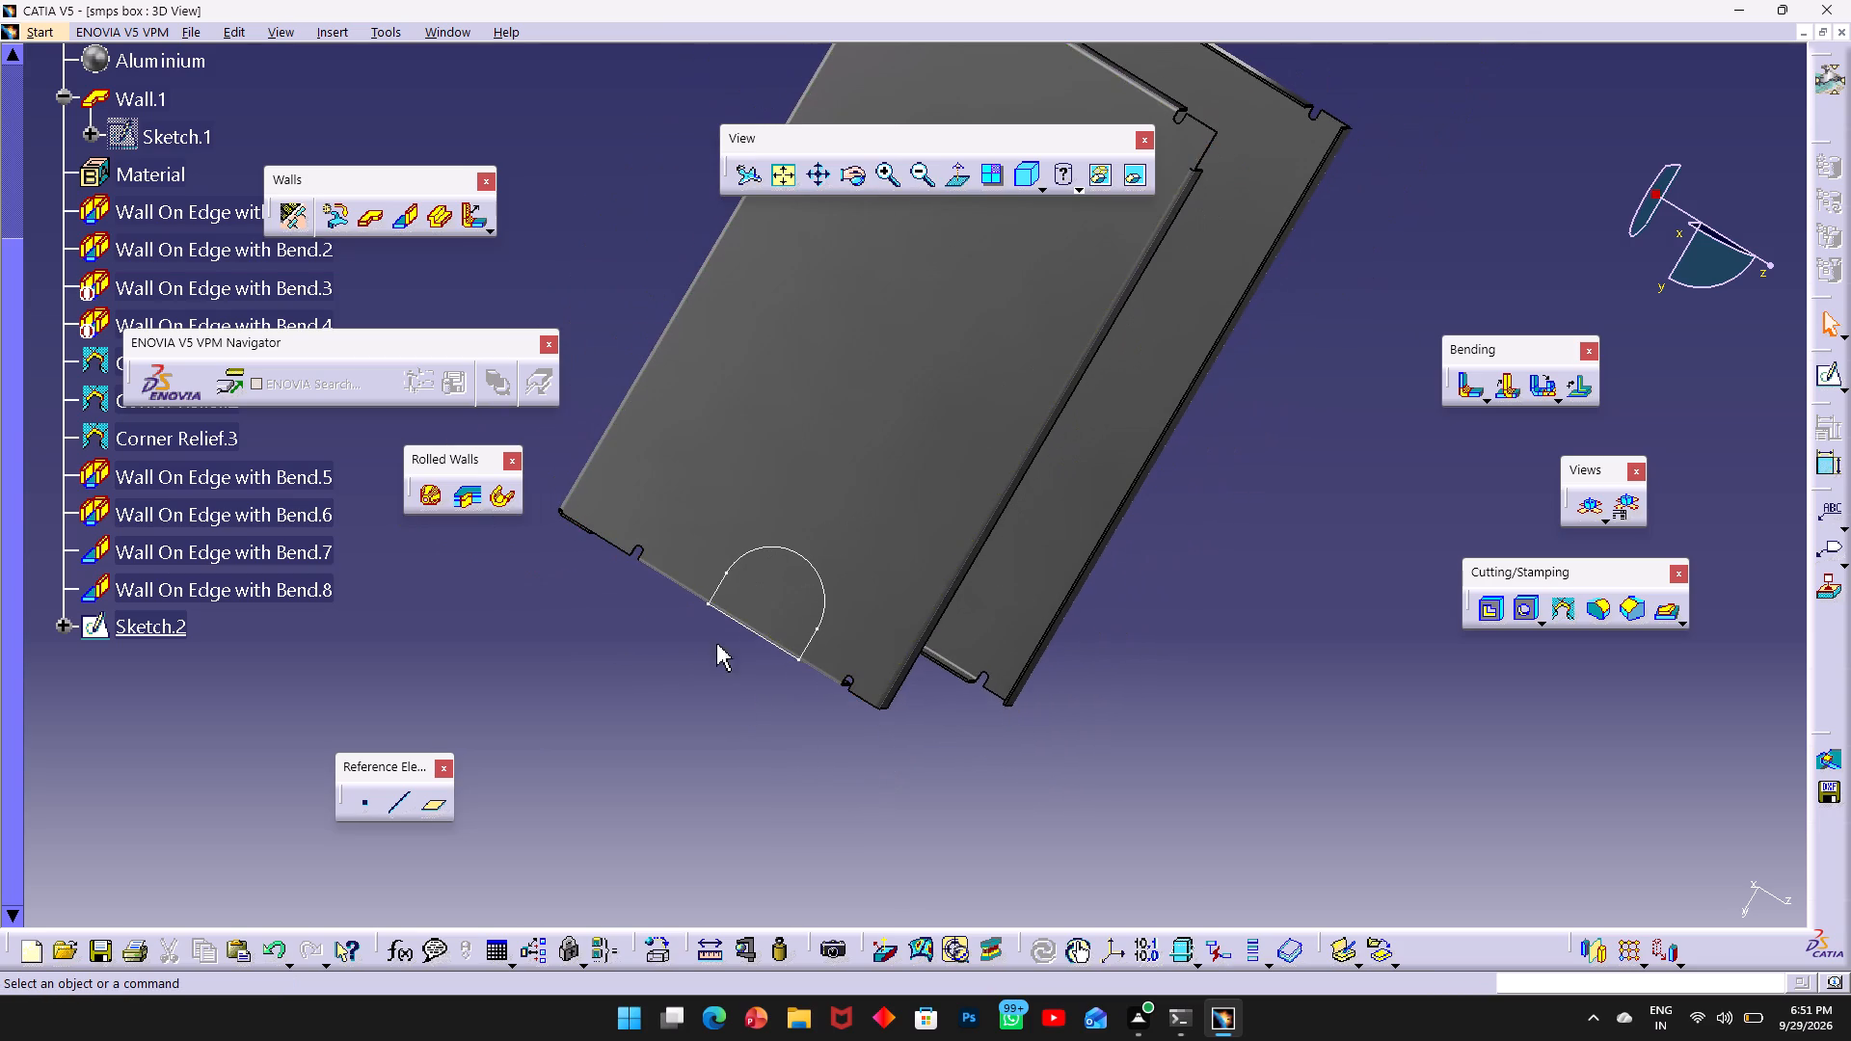
{"action": "middle_click_drag", "start_coordinate": [711, 637], "coordinate": [822, 517], "text": "ctrl"}
{"action": "middle_click_drag", "start_coordinate": [708, 665], "coordinate": [1009, 393]}
{"action": "middle_click_drag", "start_coordinate": [734, 621], "coordinate": [882, 566], "text": "ctrl"}
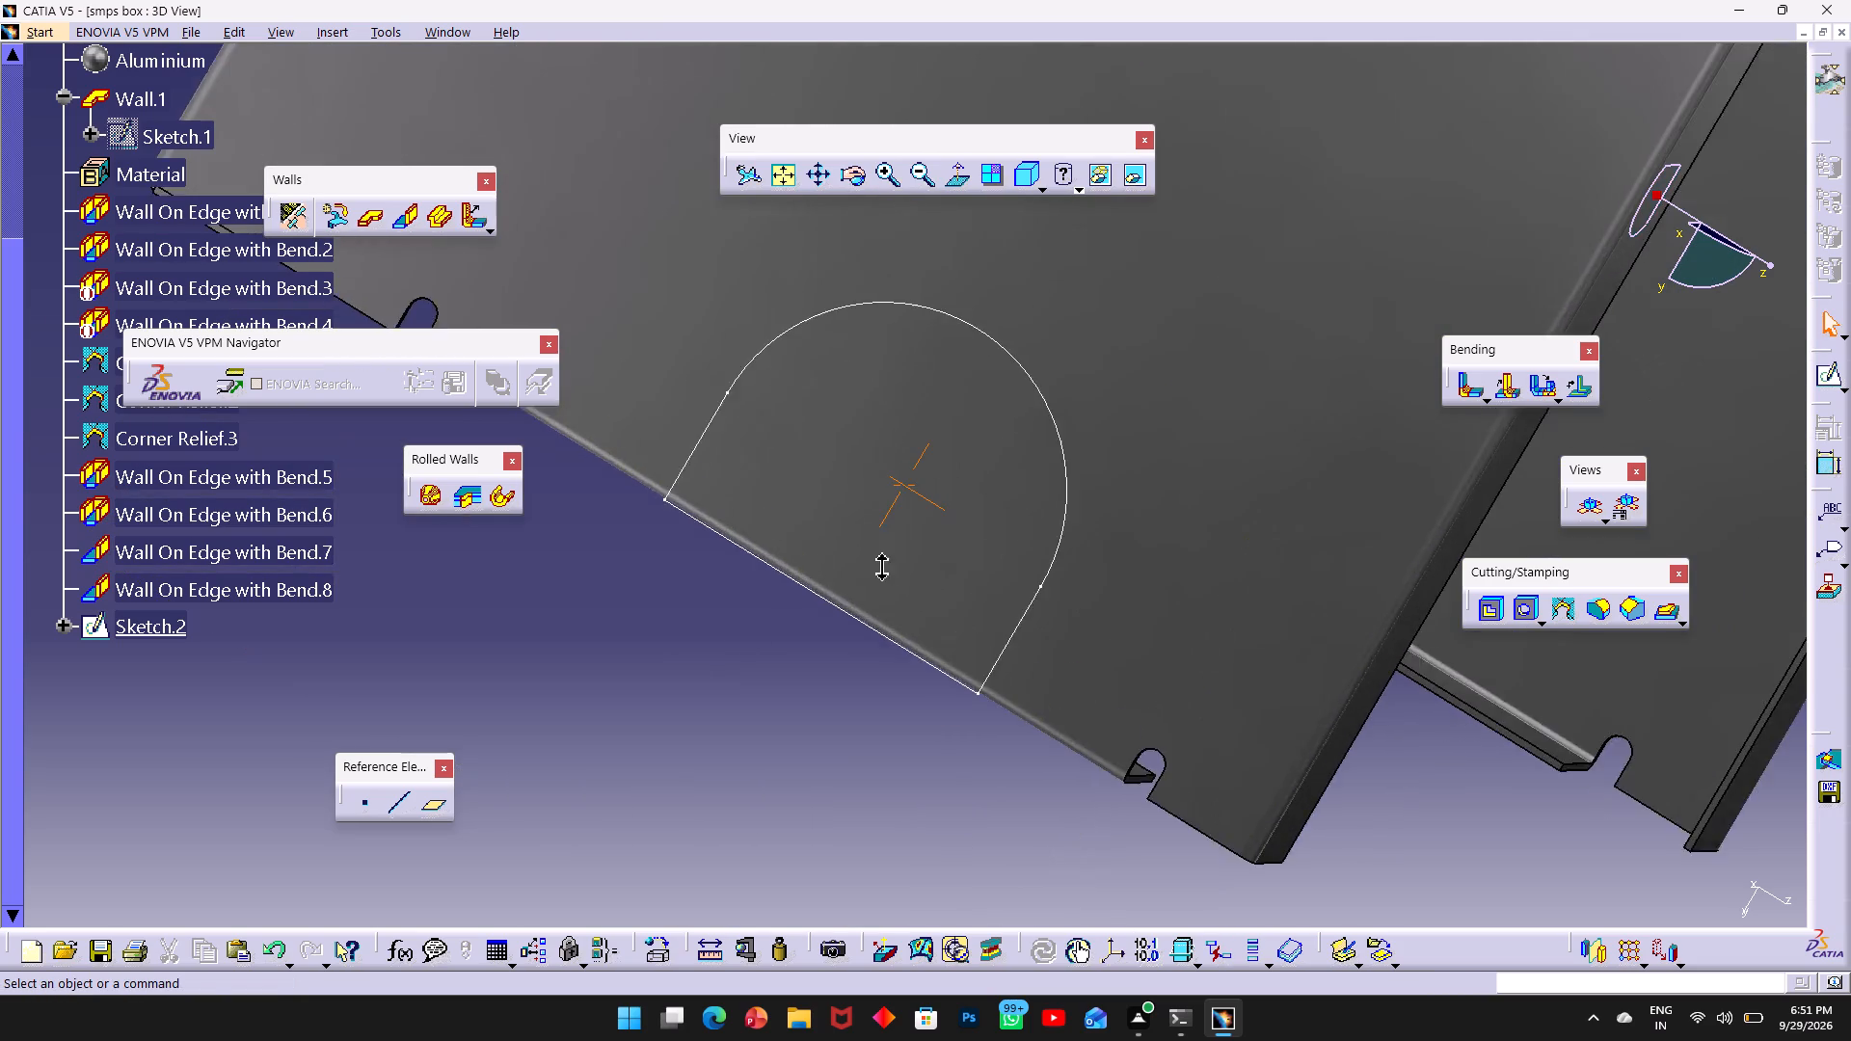
{"action": "middle_click_drag", "start_coordinate": [882, 566], "coordinate": [985, 502], "text": "ctrl"}
{"action": "middle_click_drag", "start_coordinate": [733, 532], "coordinate": [835, 425]}
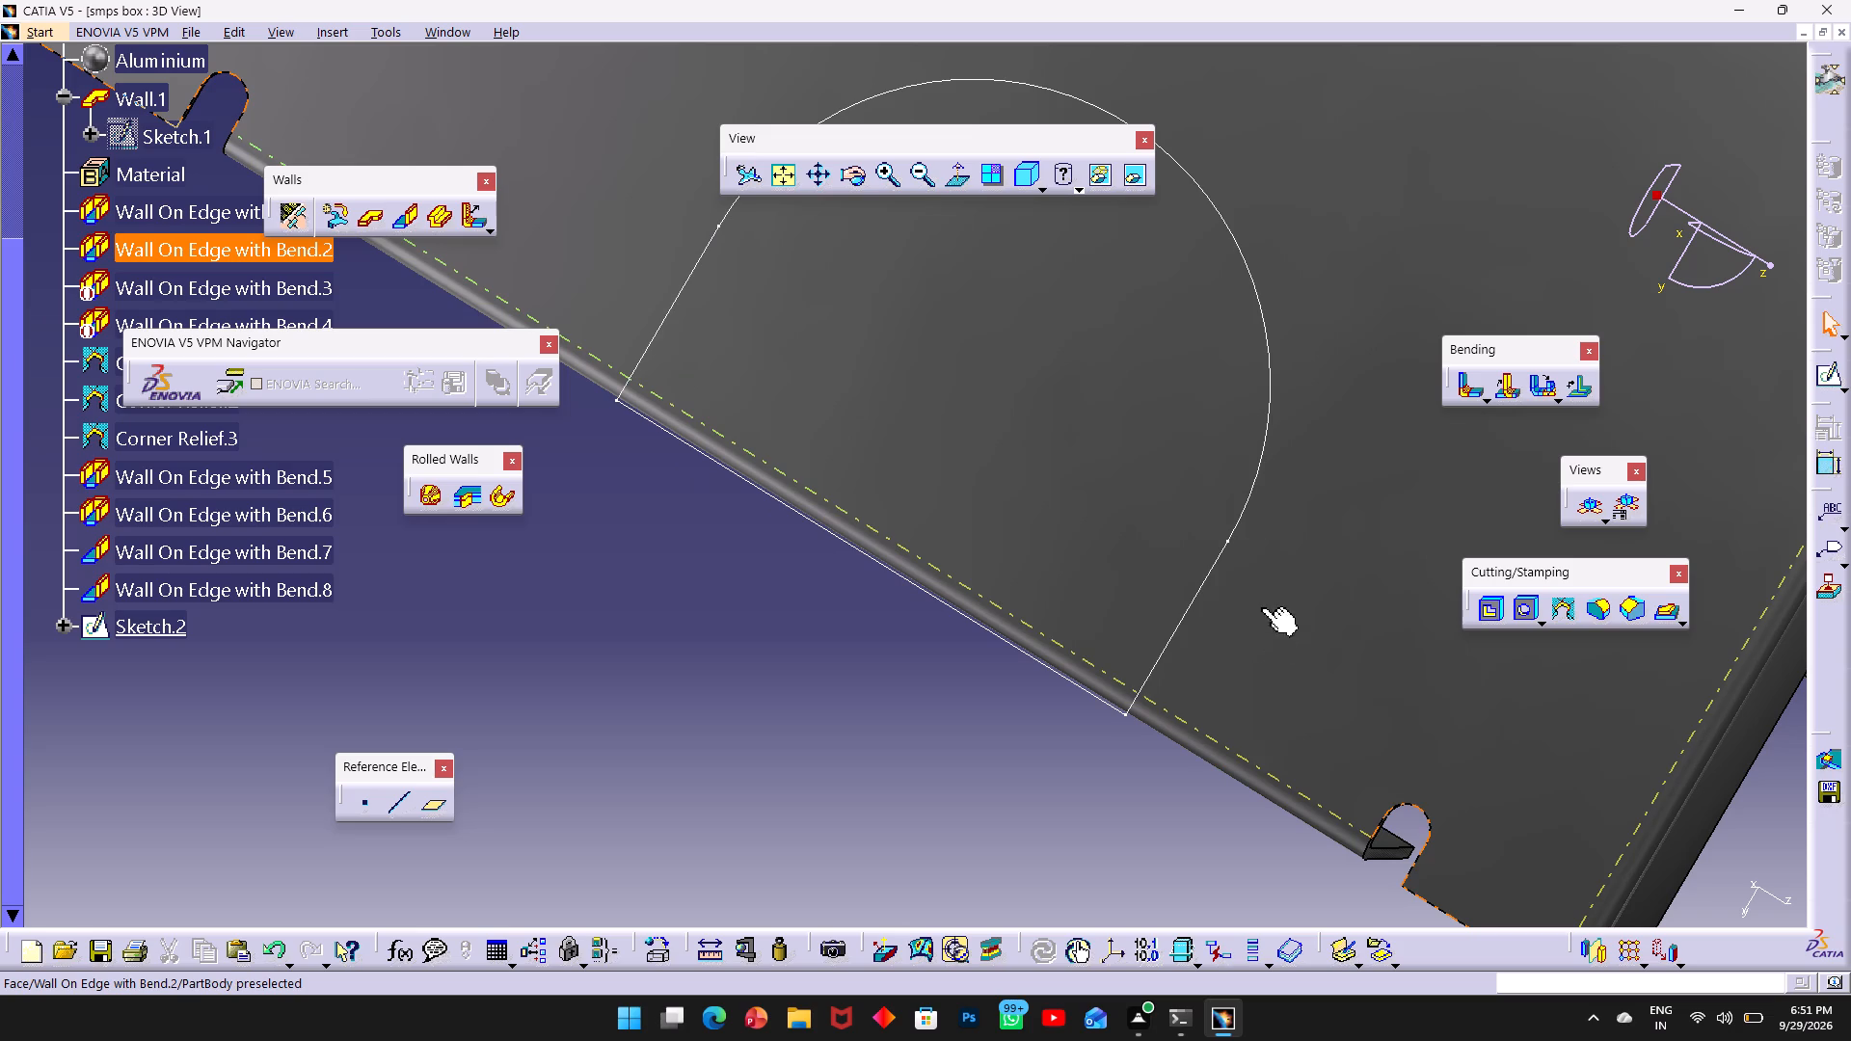
{"action": "left_click", "coordinate": [862, 181]}
{"action": "left_click_drag", "start_coordinate": [1030, 356], "coordinate": [1000, 356], "text": "ctrl"}
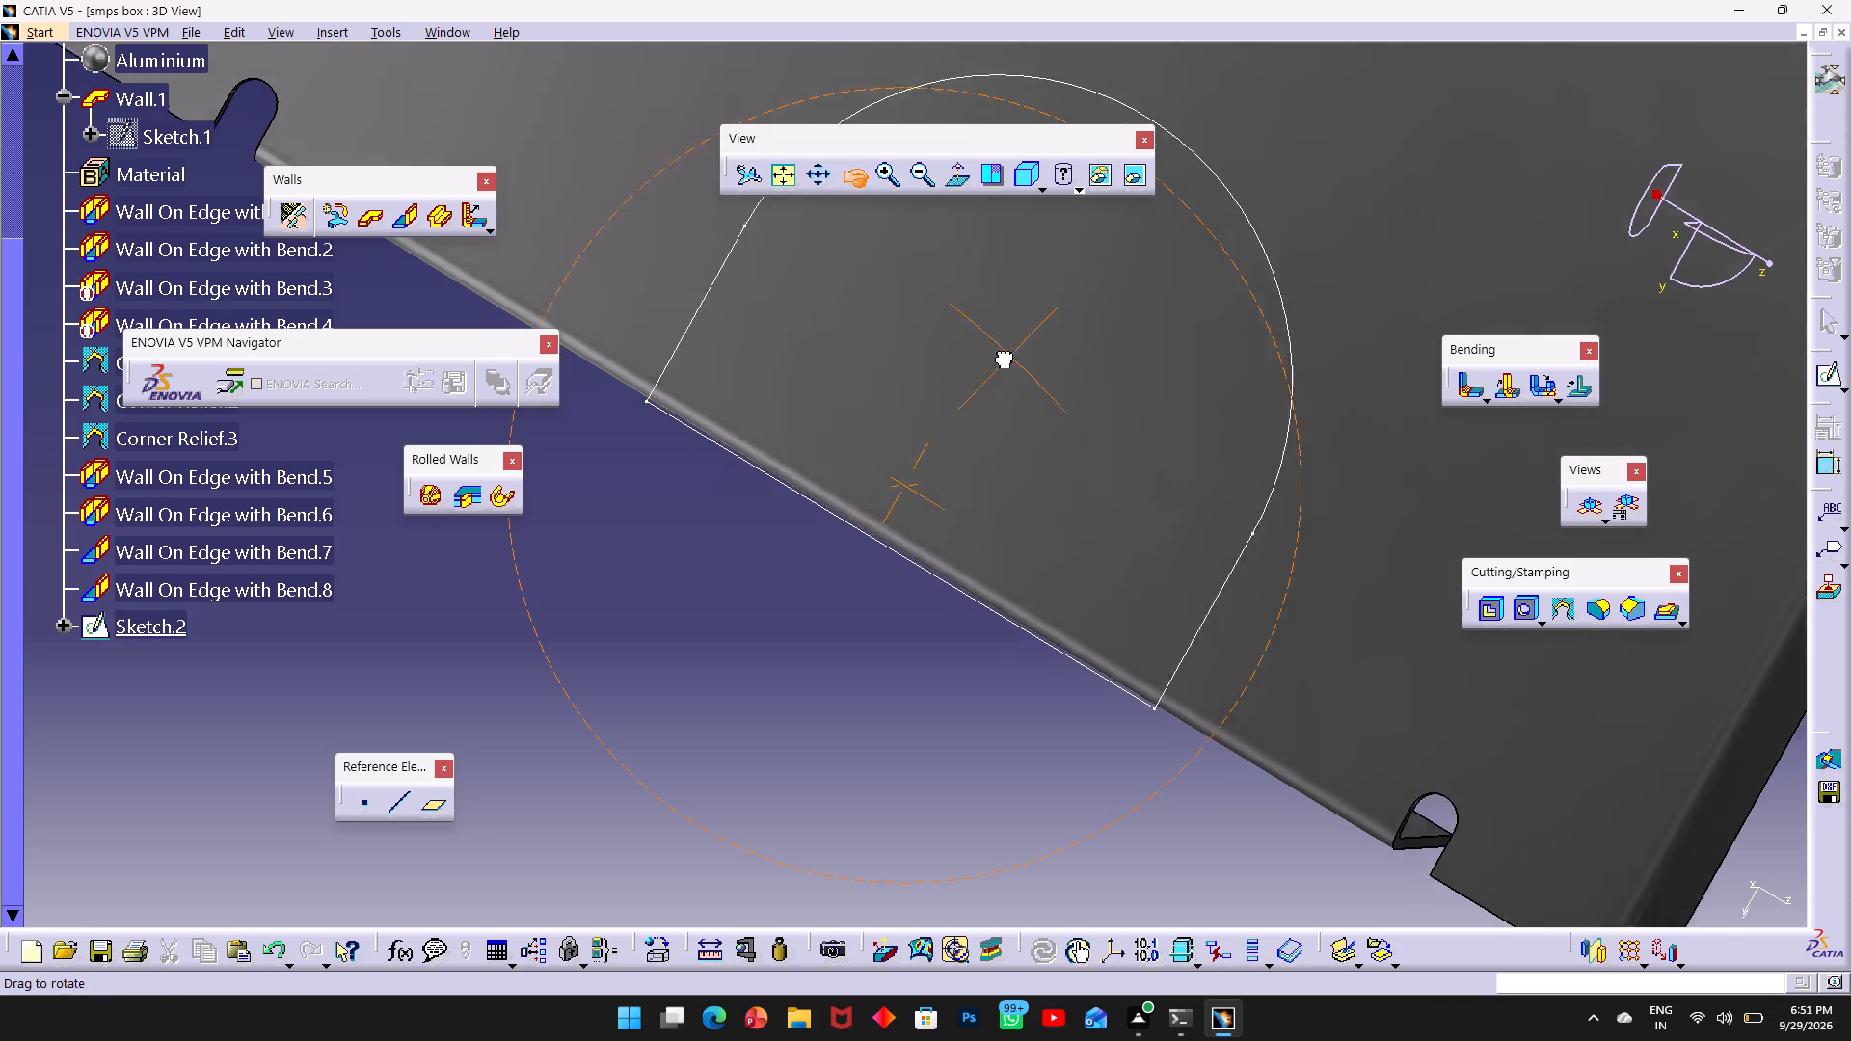
{"action": "left_click_drag", "start_coordinate": [1000, 356], "coordinate": [765, 259], "text": "ctrl"}
{"action": "left_click_drag", "start_coordinate": [1326, 422], "coordinate": [1218, 396]}
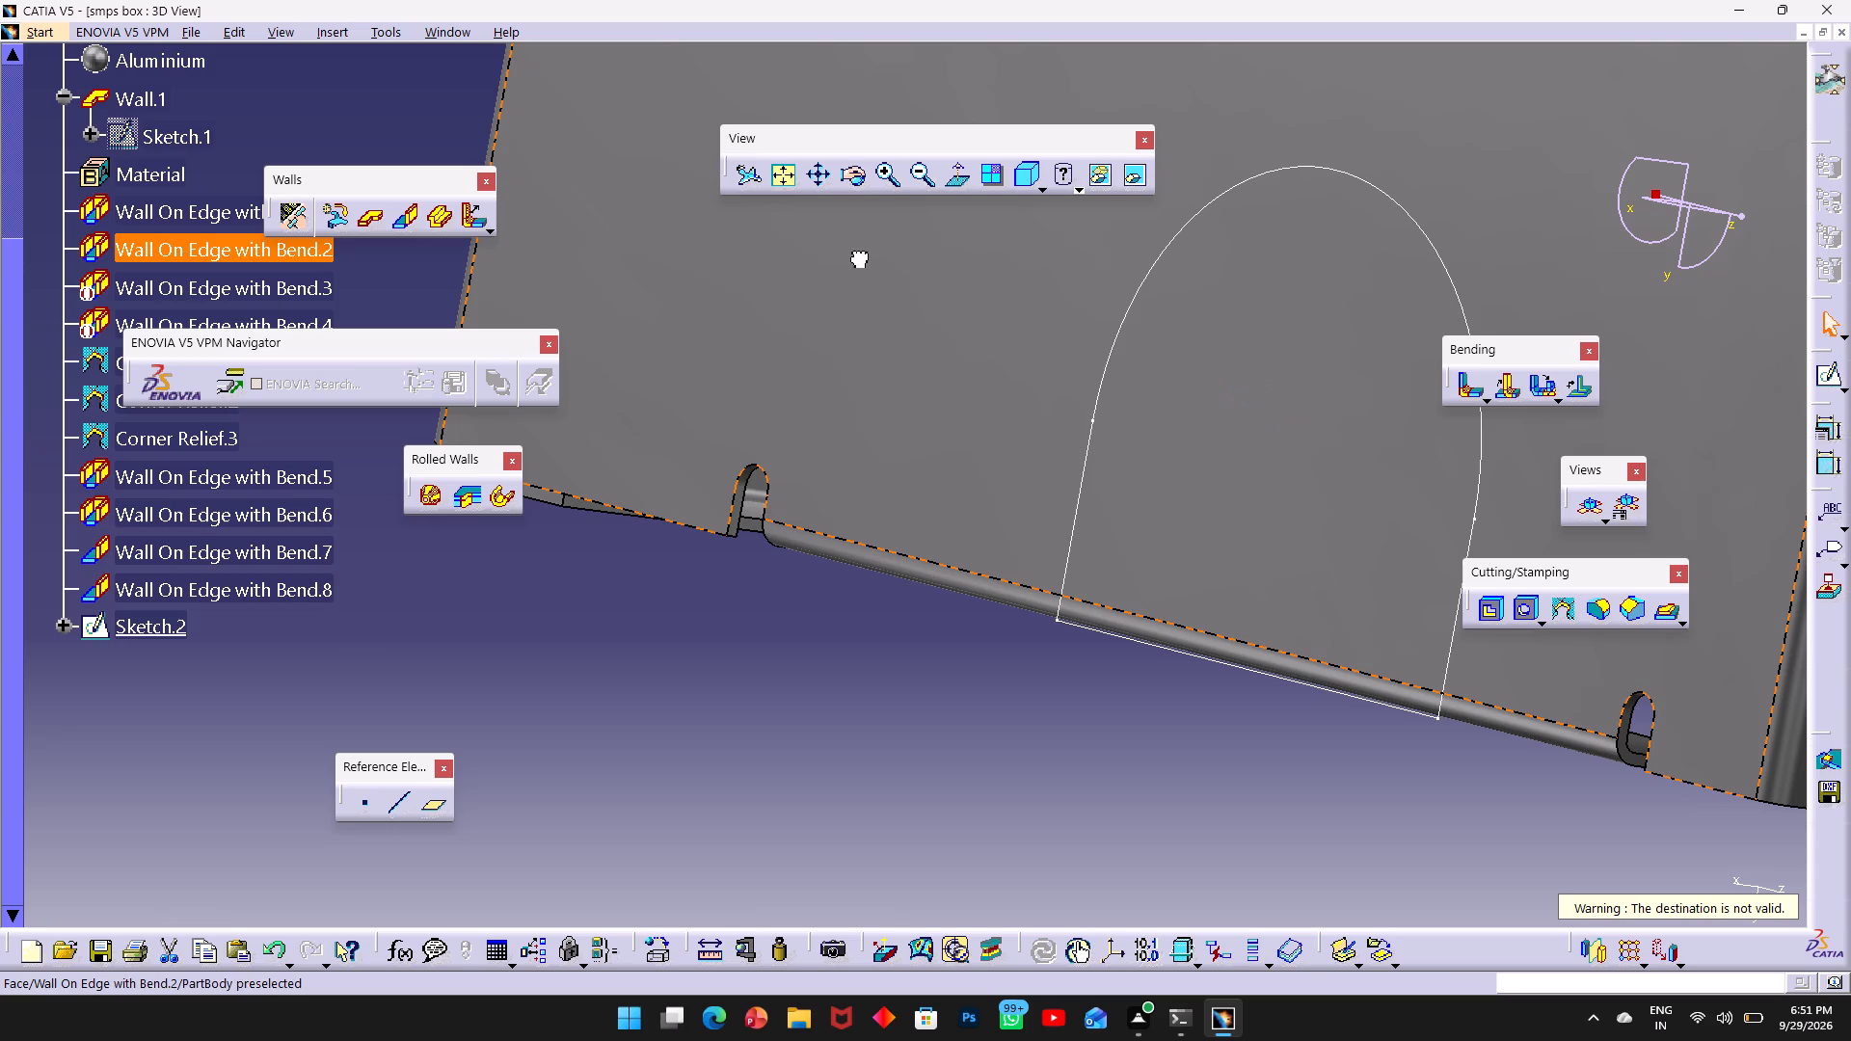
{"action": "left_click", "coordinate": [846, 168]}
{"action": "left_click_drag", "start_coordinate": [1179, 418], "coordinate": [1037, 365]}
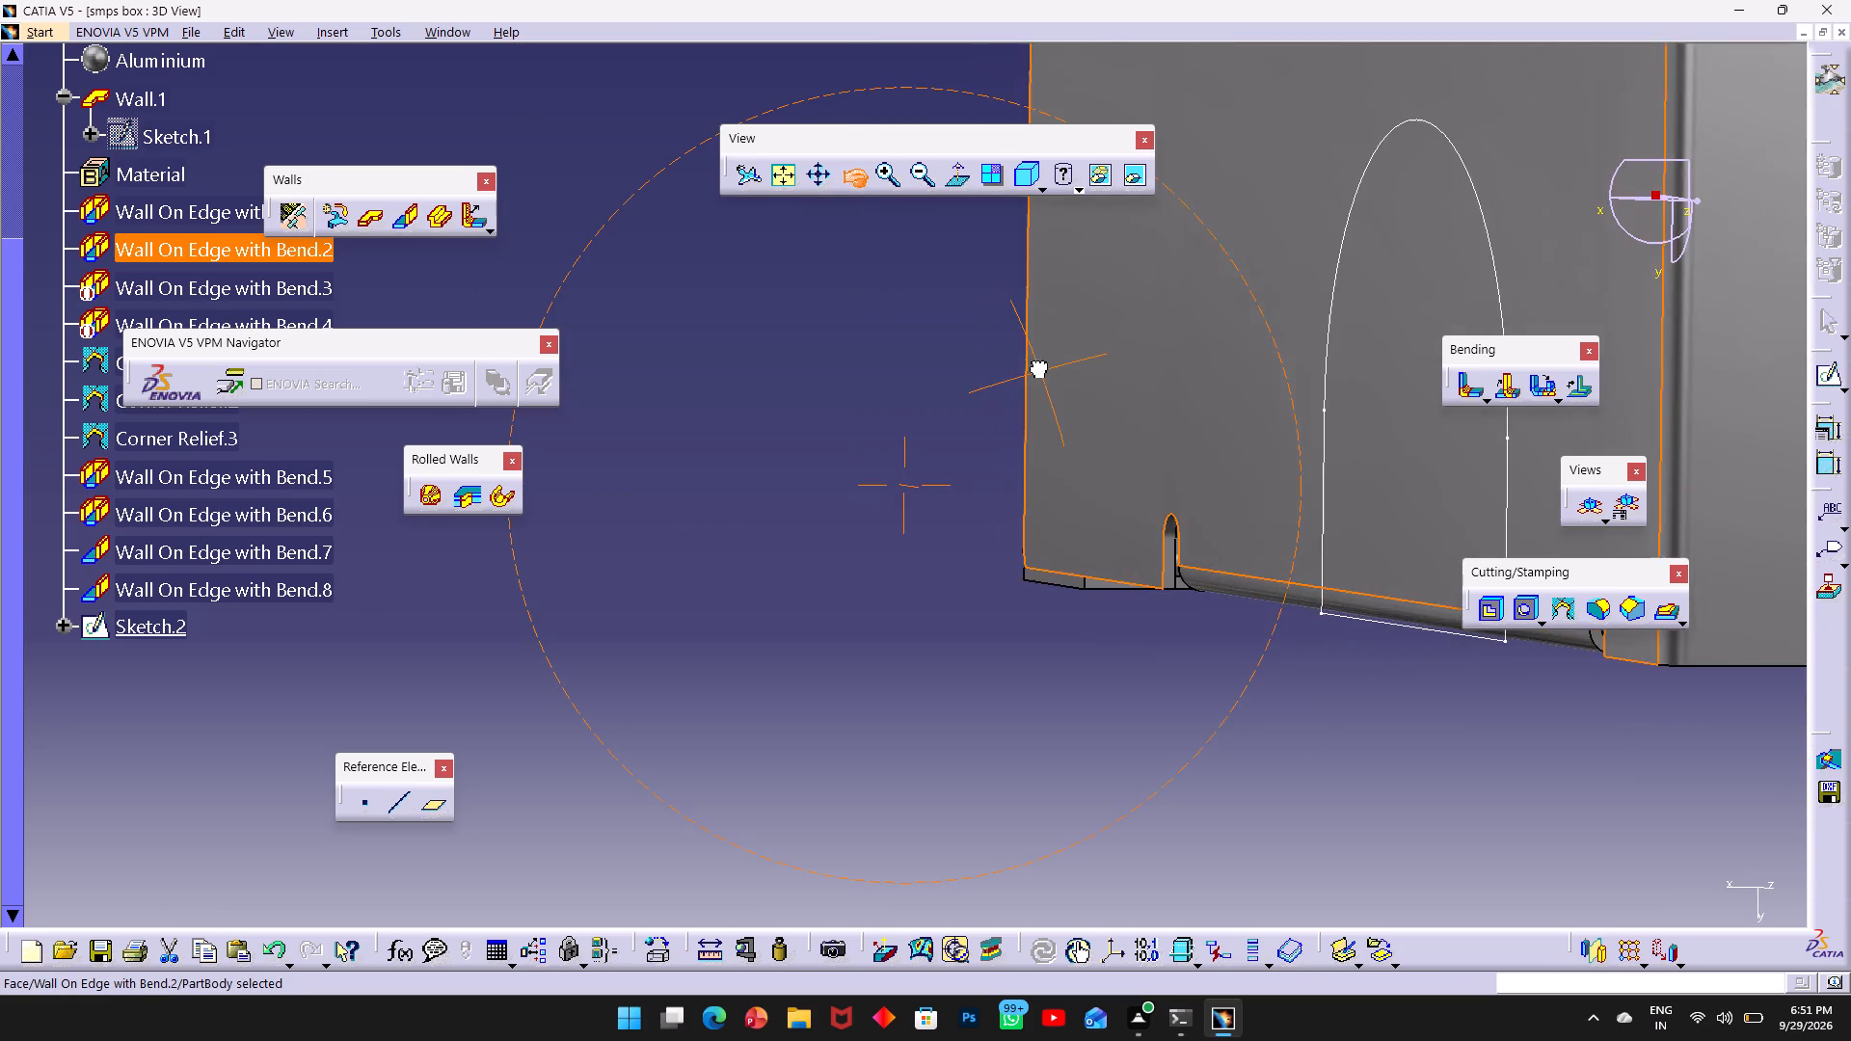
{"action": "left_click_drag", "start_coordinate": [1037, 365], "coordinate": [1130, 209]}
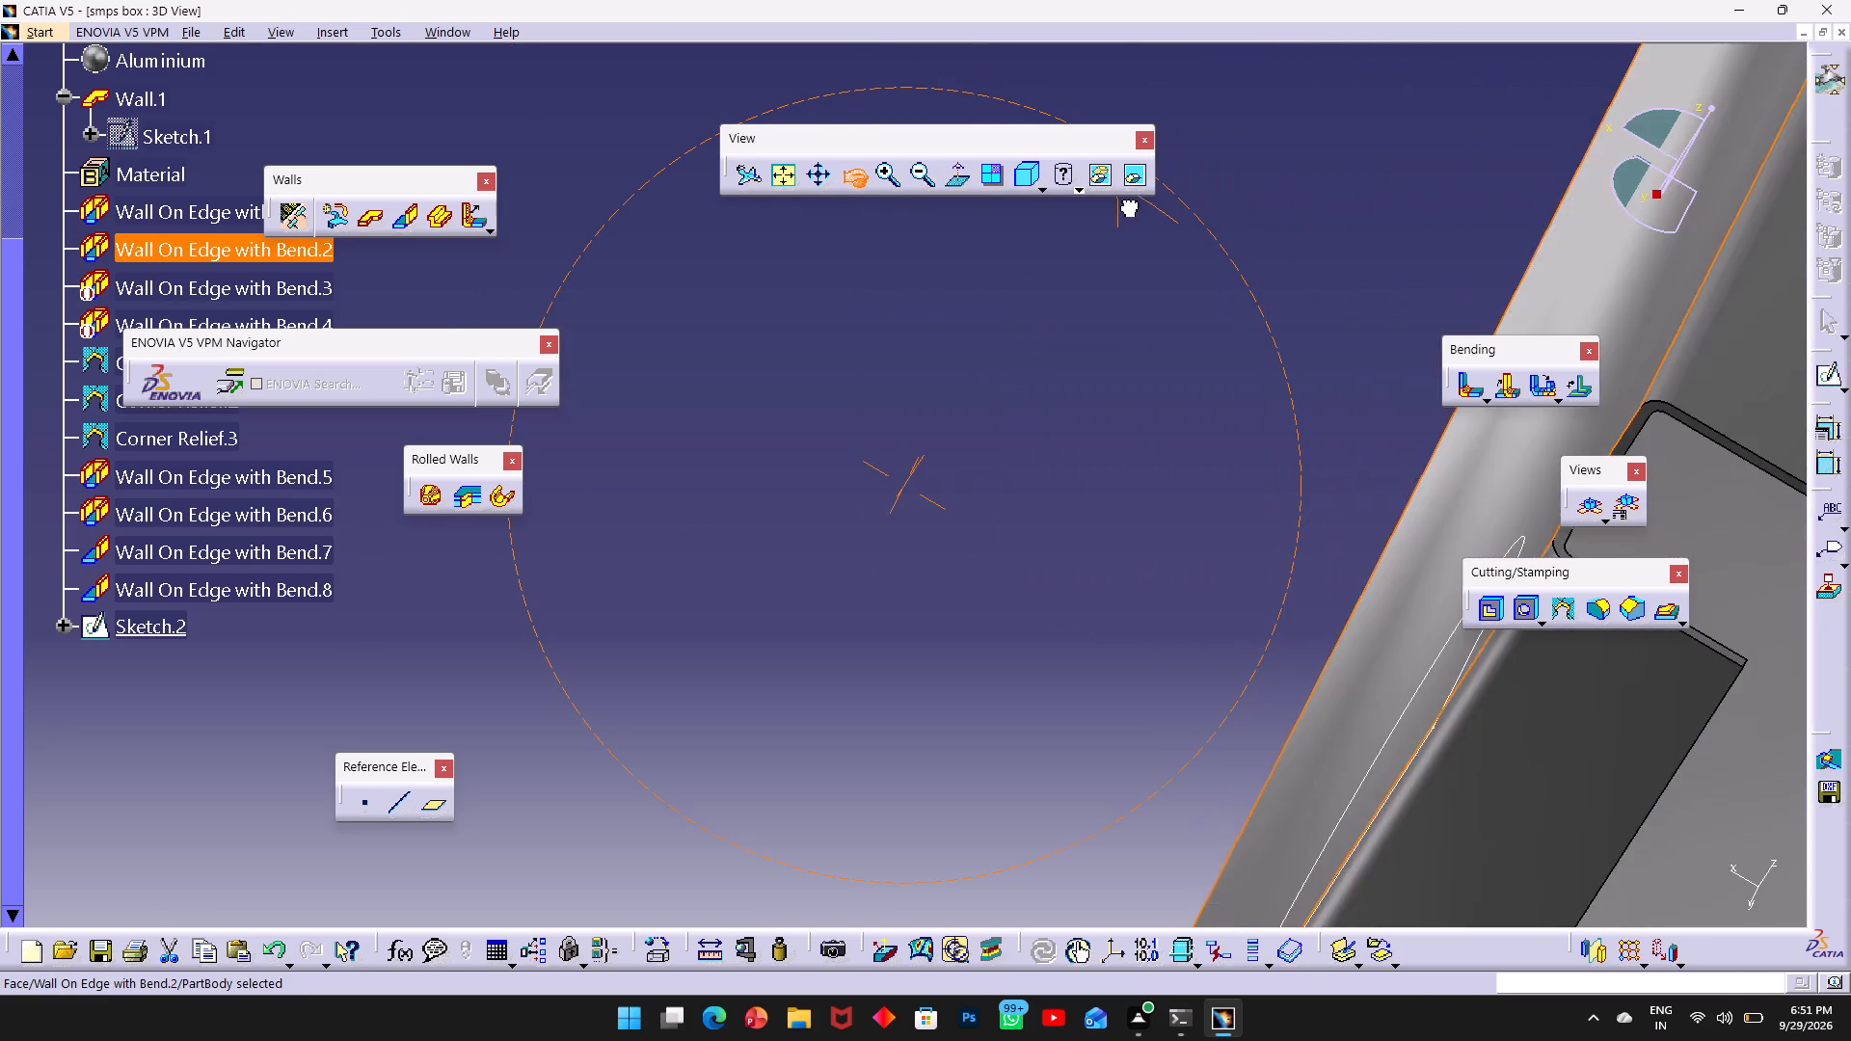
{"action": "left_click_drag", "start_coordinate": [1130, 209], "coordinate": [1239, 452]}
{"action": "middle_click_drag", "start_coordinate": [1268, 713], "coordinate": [1193, 223]}
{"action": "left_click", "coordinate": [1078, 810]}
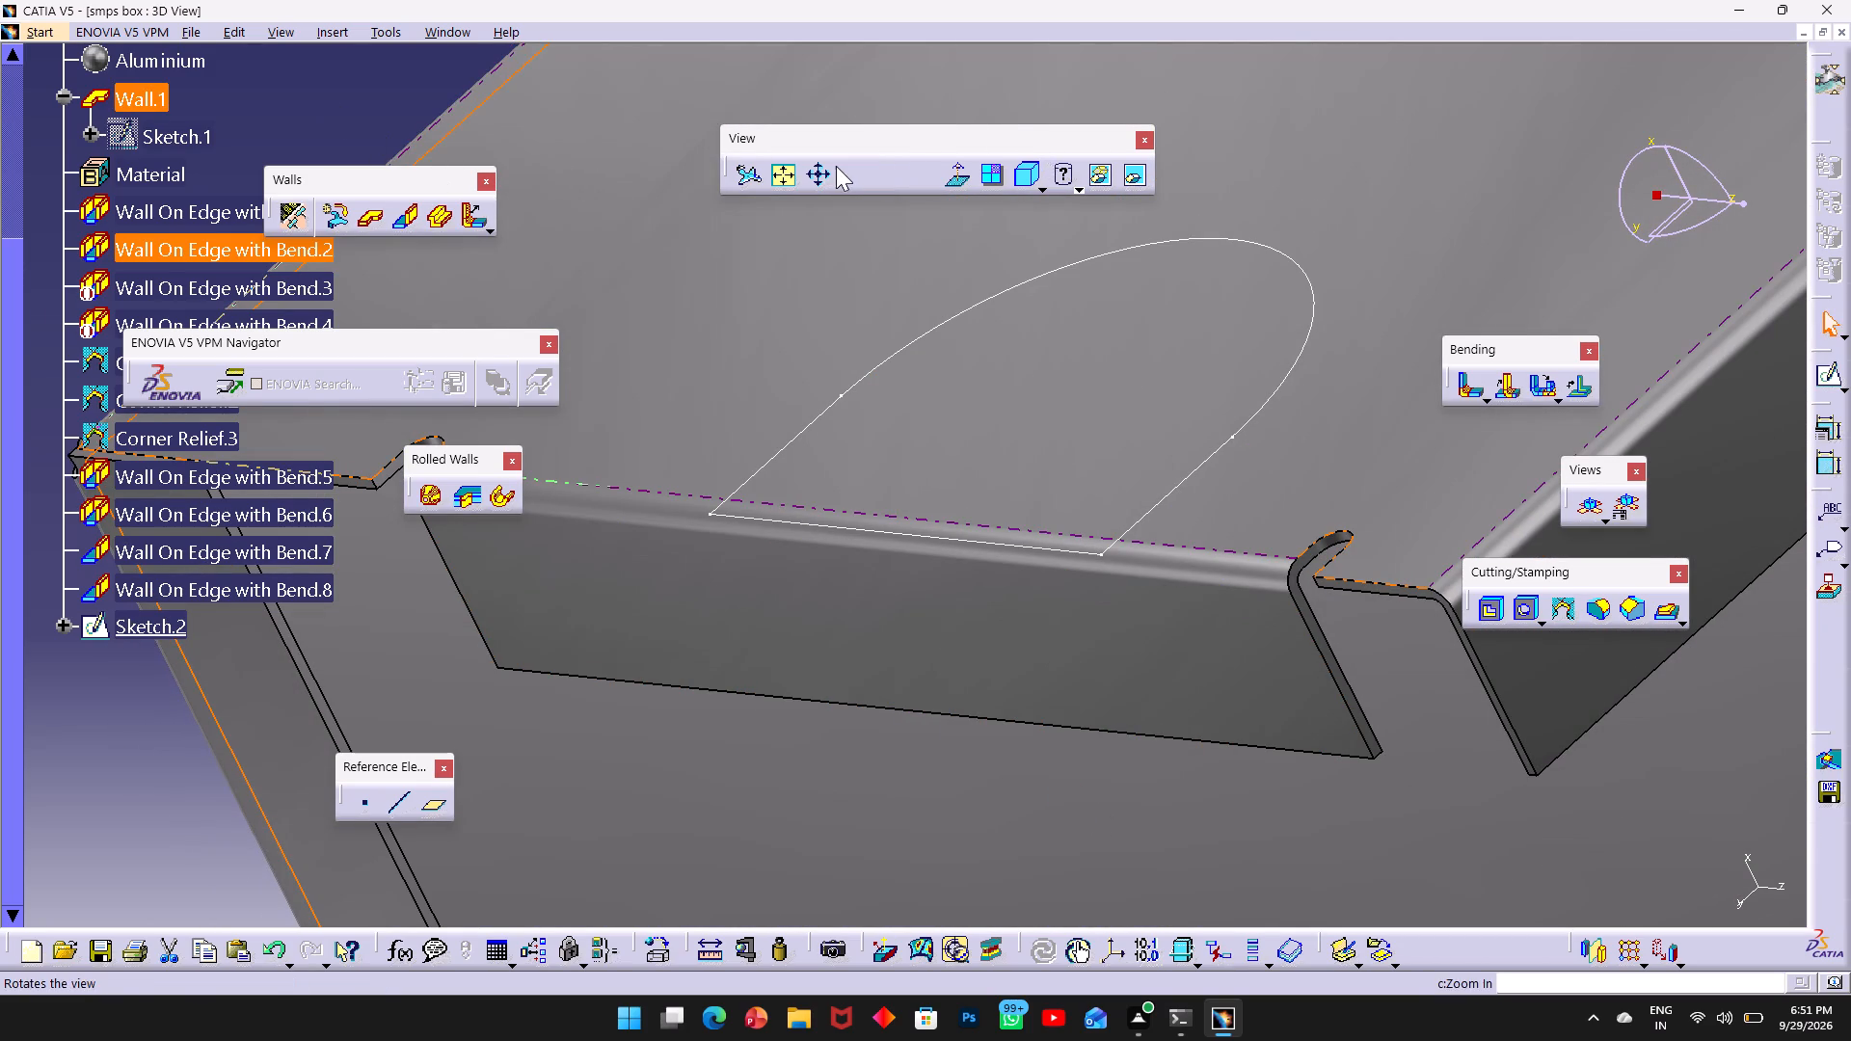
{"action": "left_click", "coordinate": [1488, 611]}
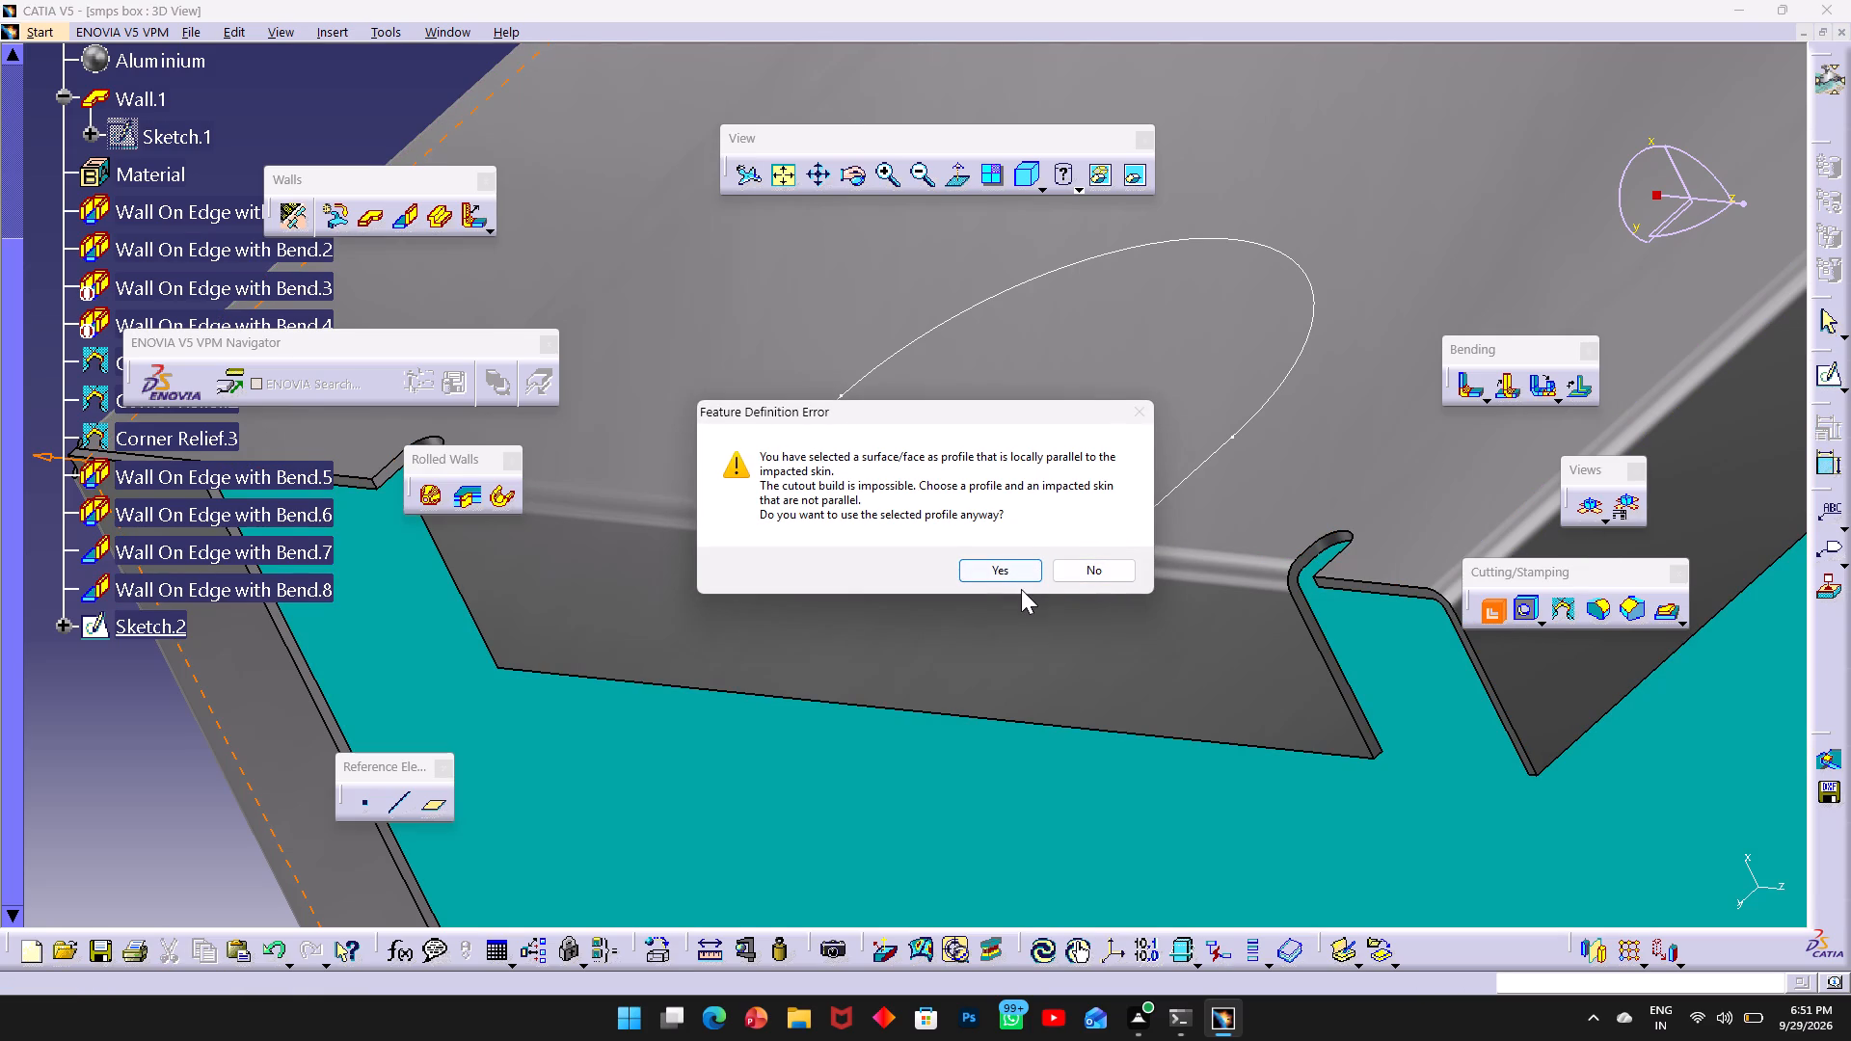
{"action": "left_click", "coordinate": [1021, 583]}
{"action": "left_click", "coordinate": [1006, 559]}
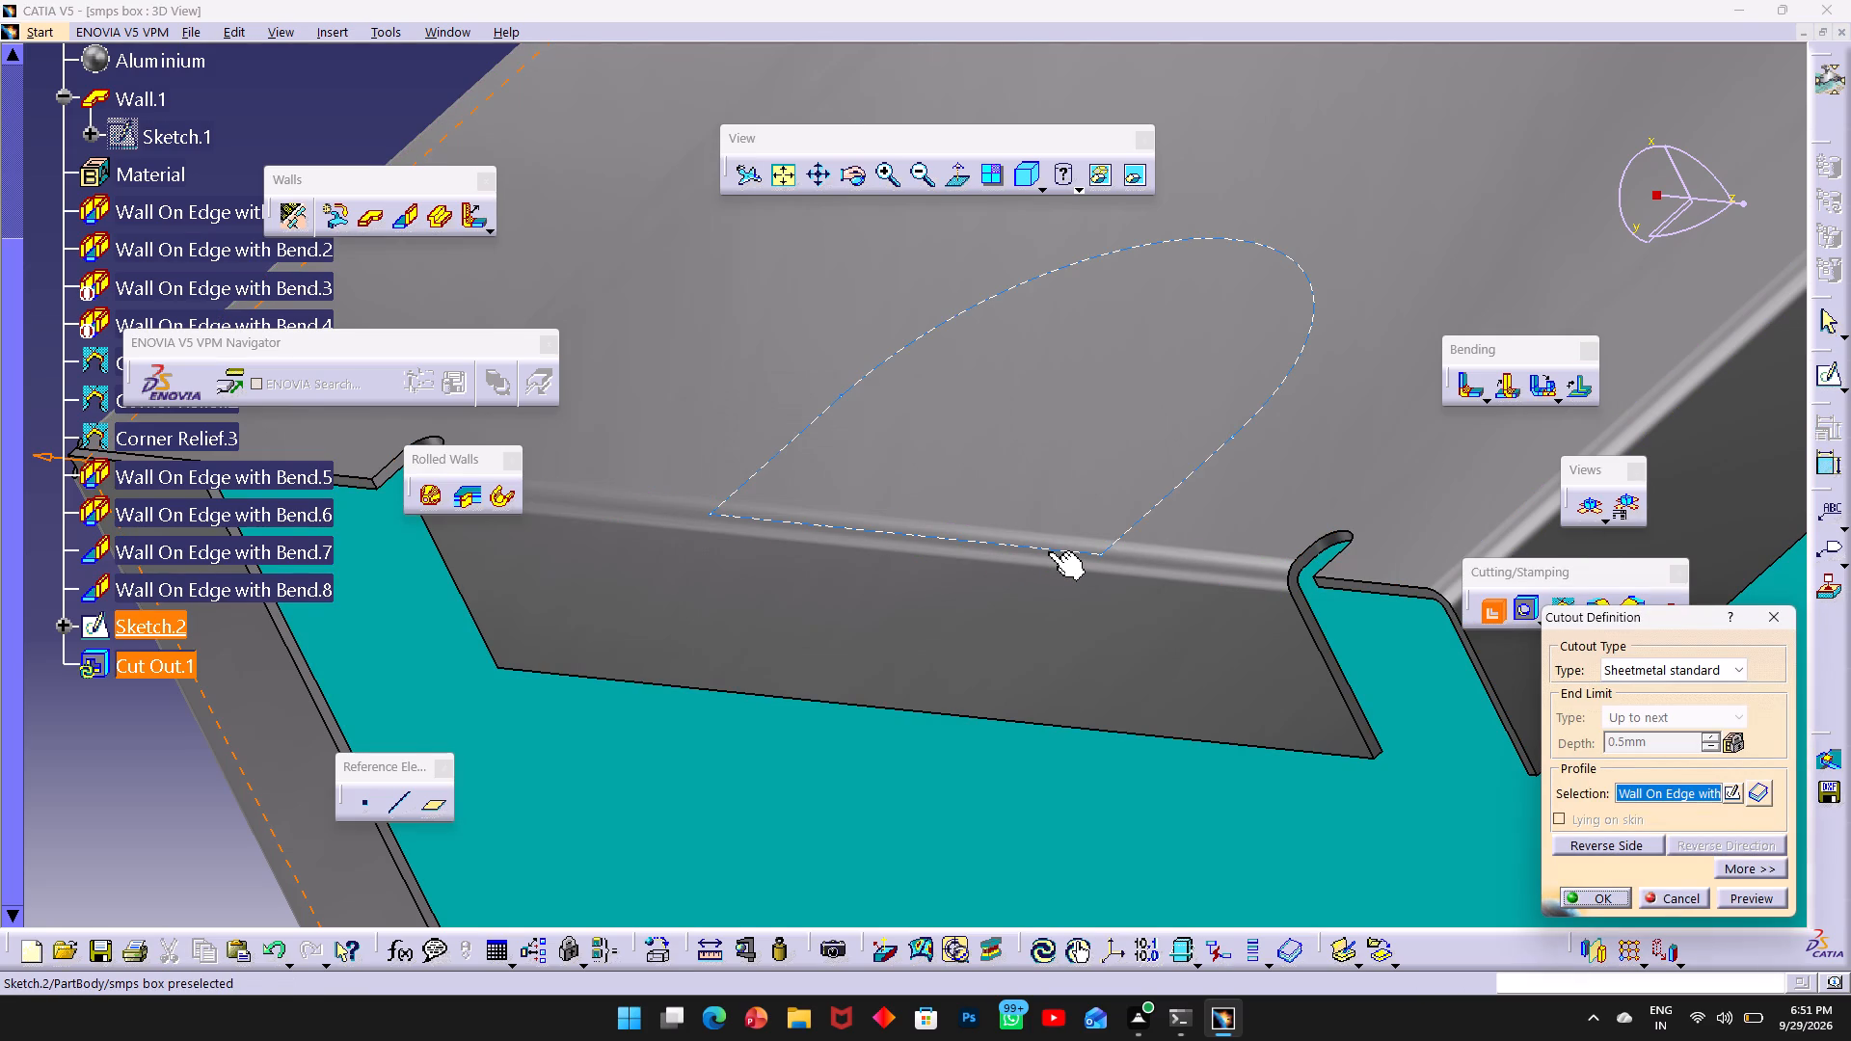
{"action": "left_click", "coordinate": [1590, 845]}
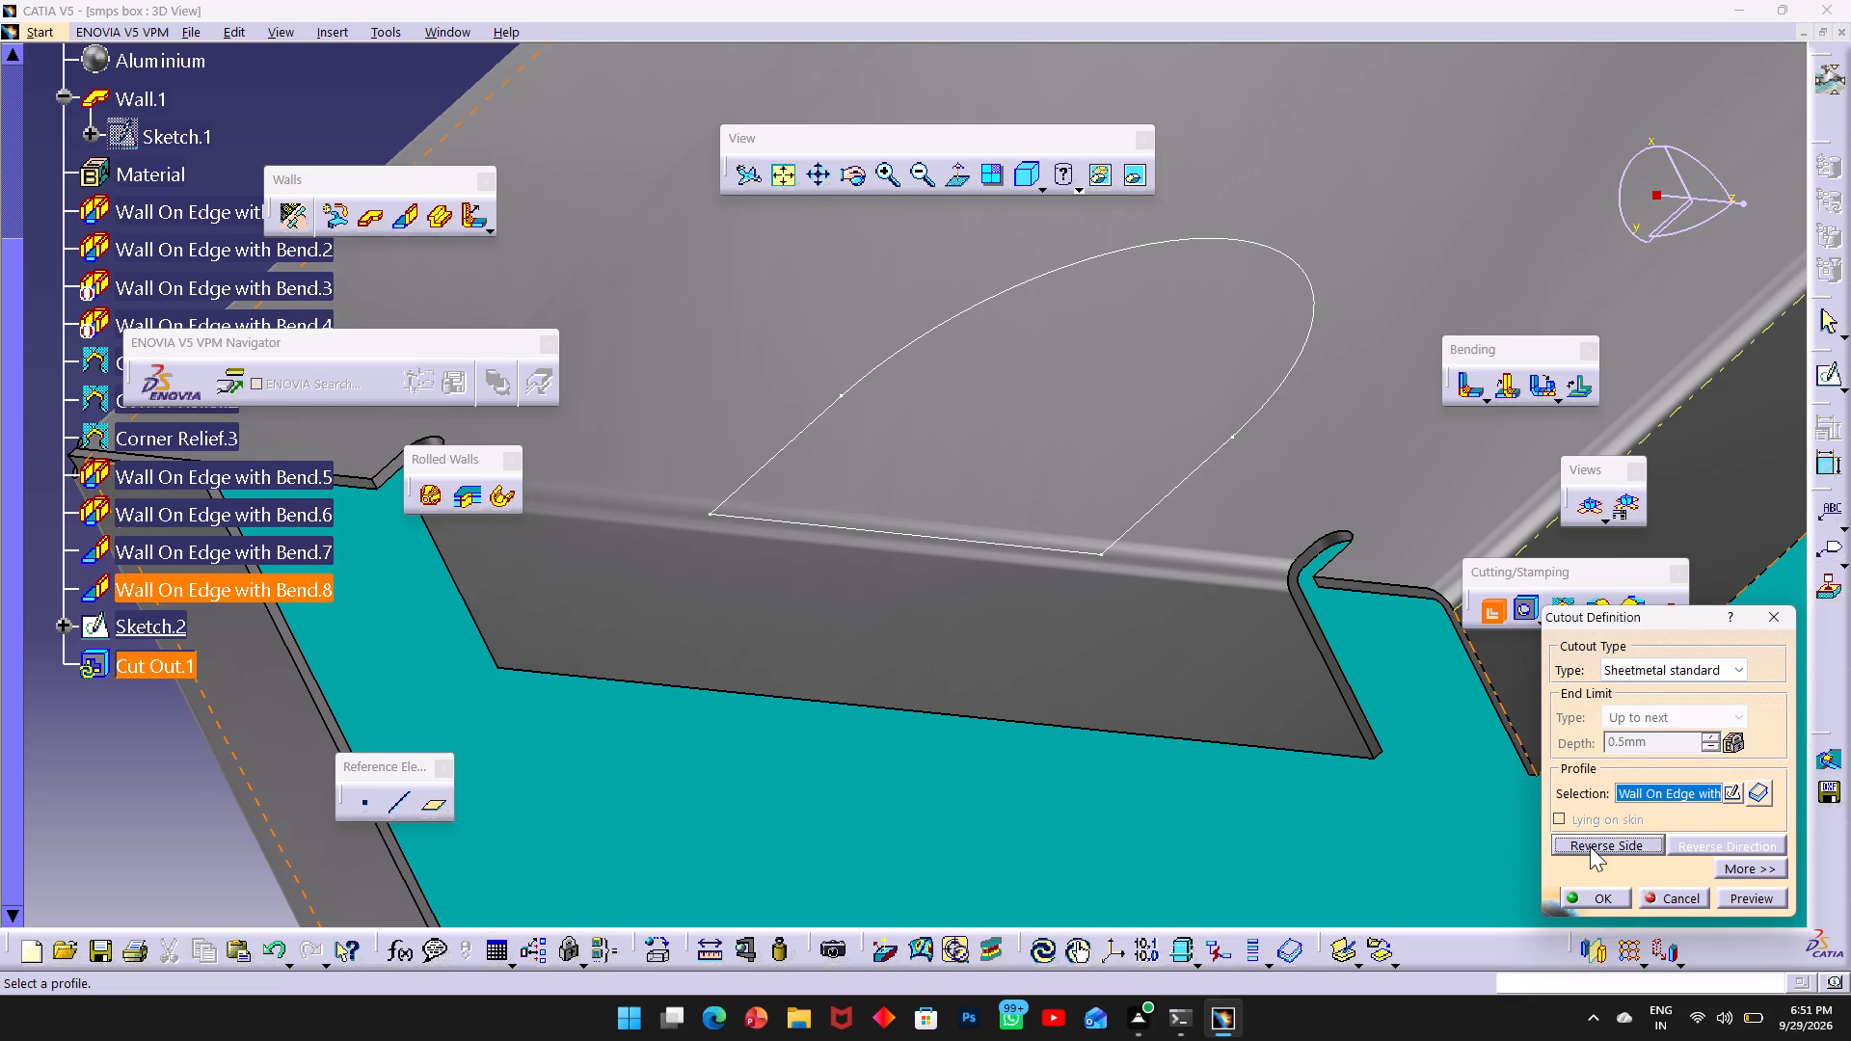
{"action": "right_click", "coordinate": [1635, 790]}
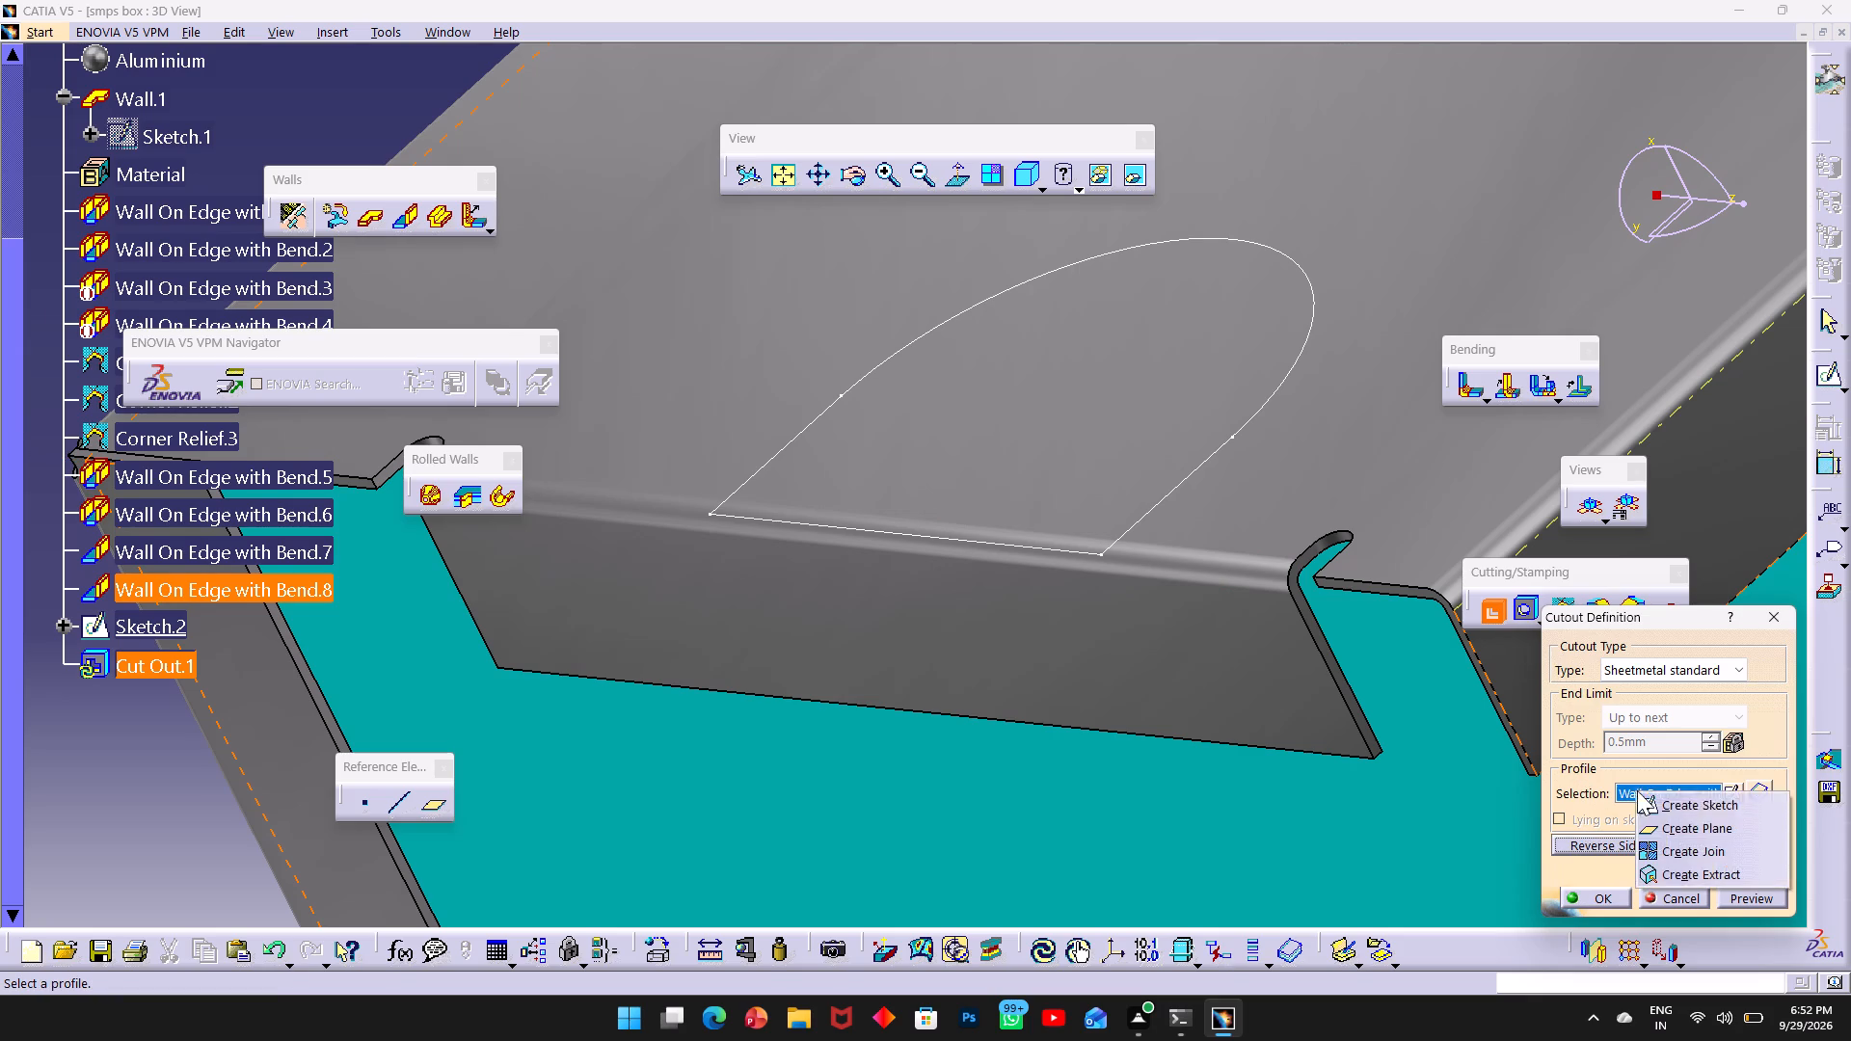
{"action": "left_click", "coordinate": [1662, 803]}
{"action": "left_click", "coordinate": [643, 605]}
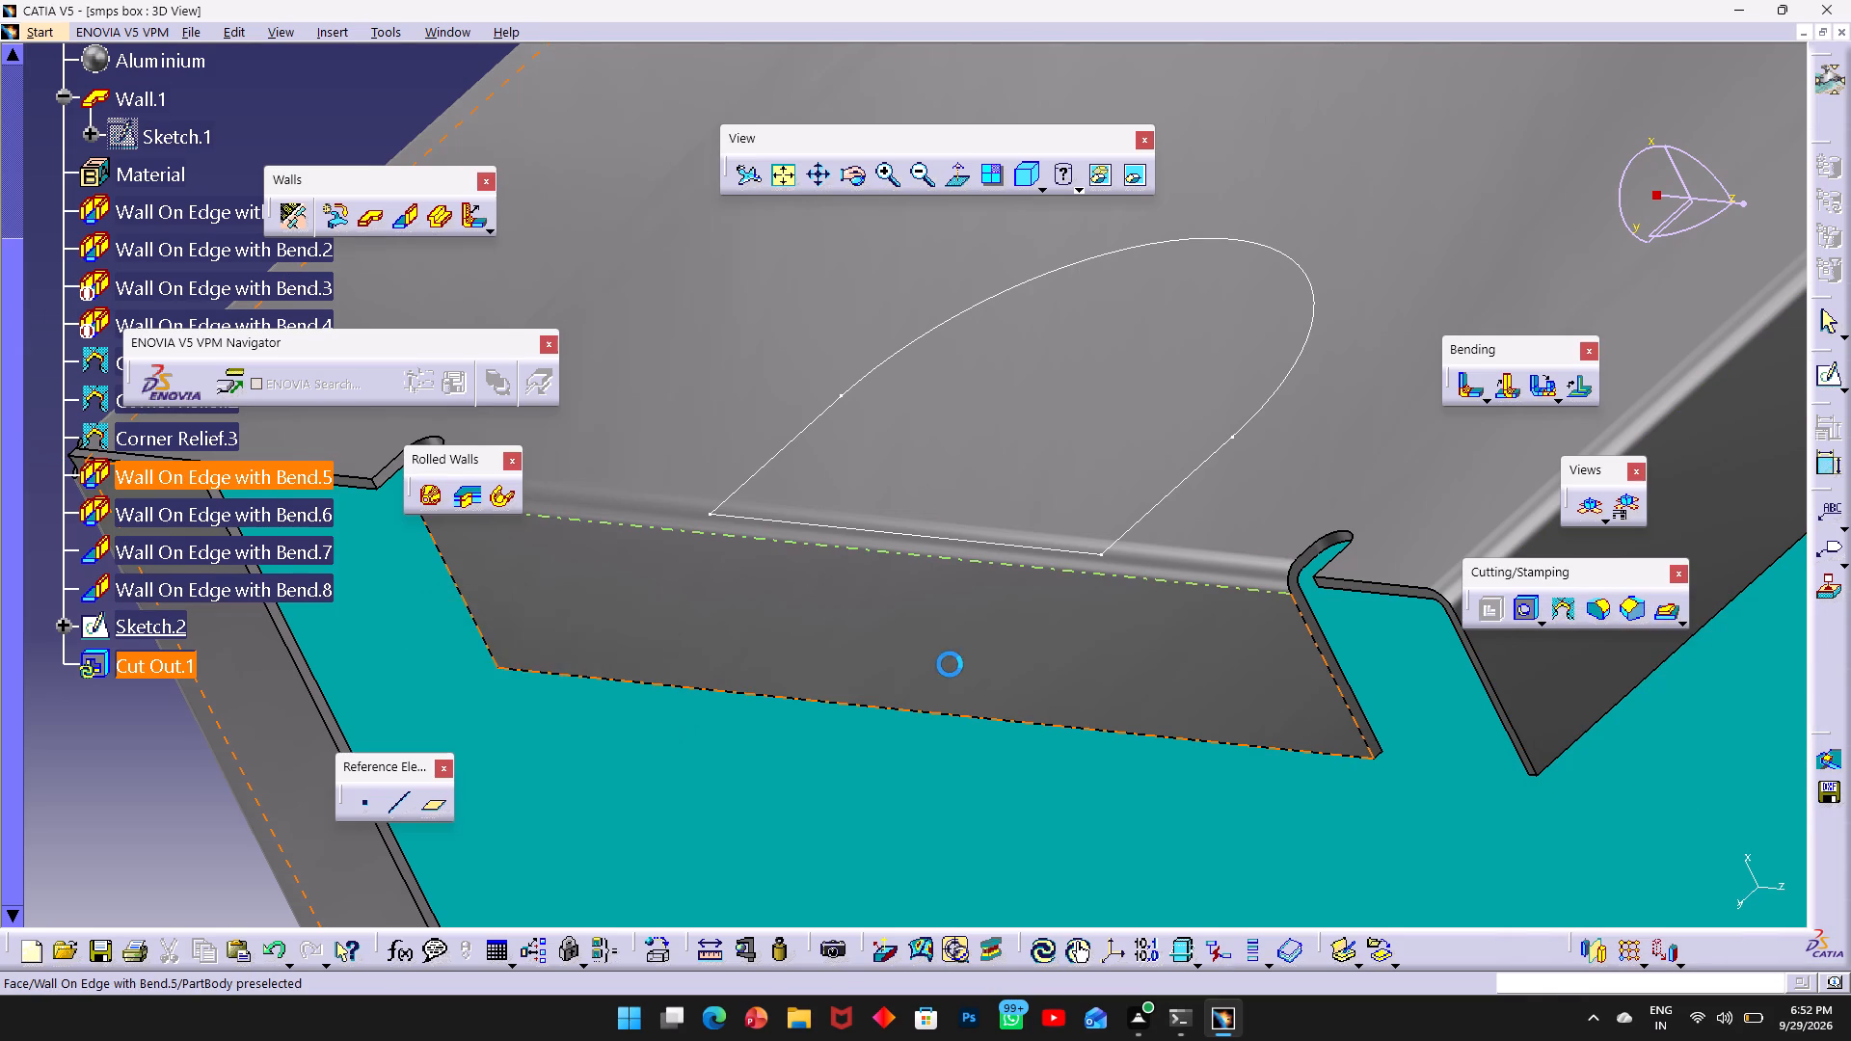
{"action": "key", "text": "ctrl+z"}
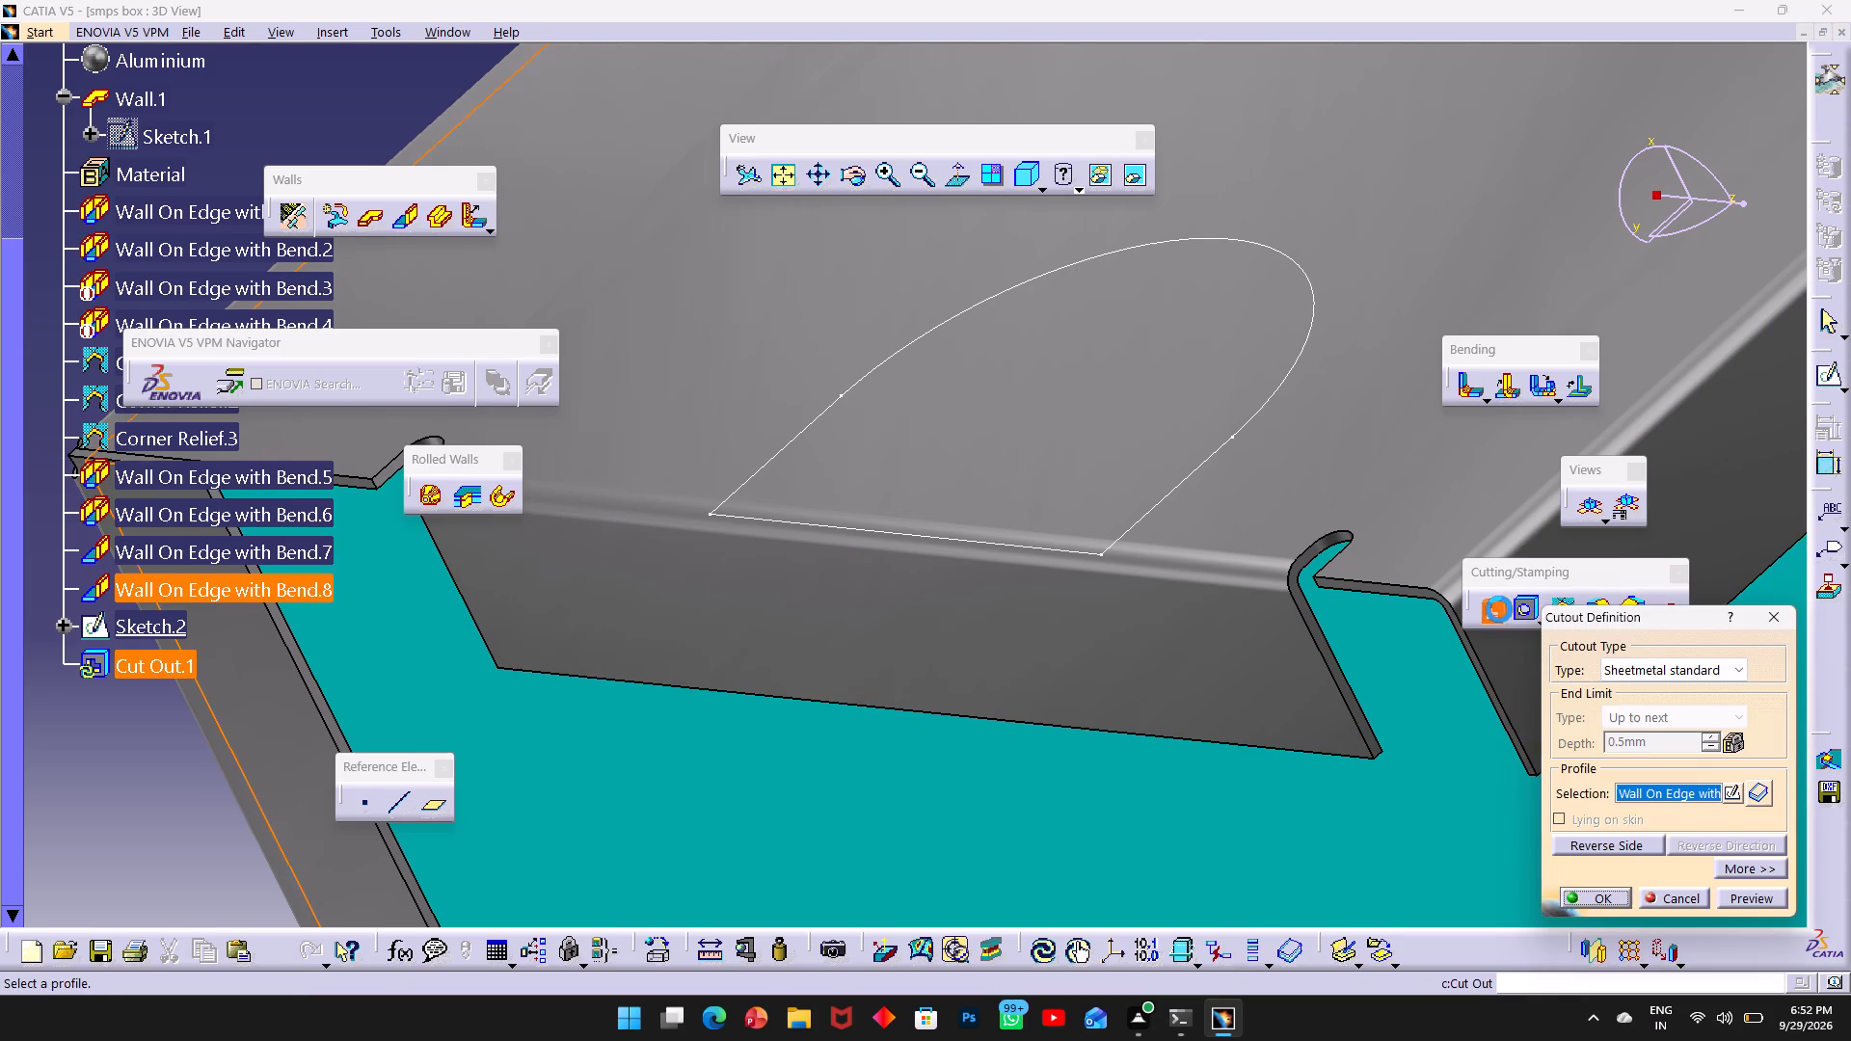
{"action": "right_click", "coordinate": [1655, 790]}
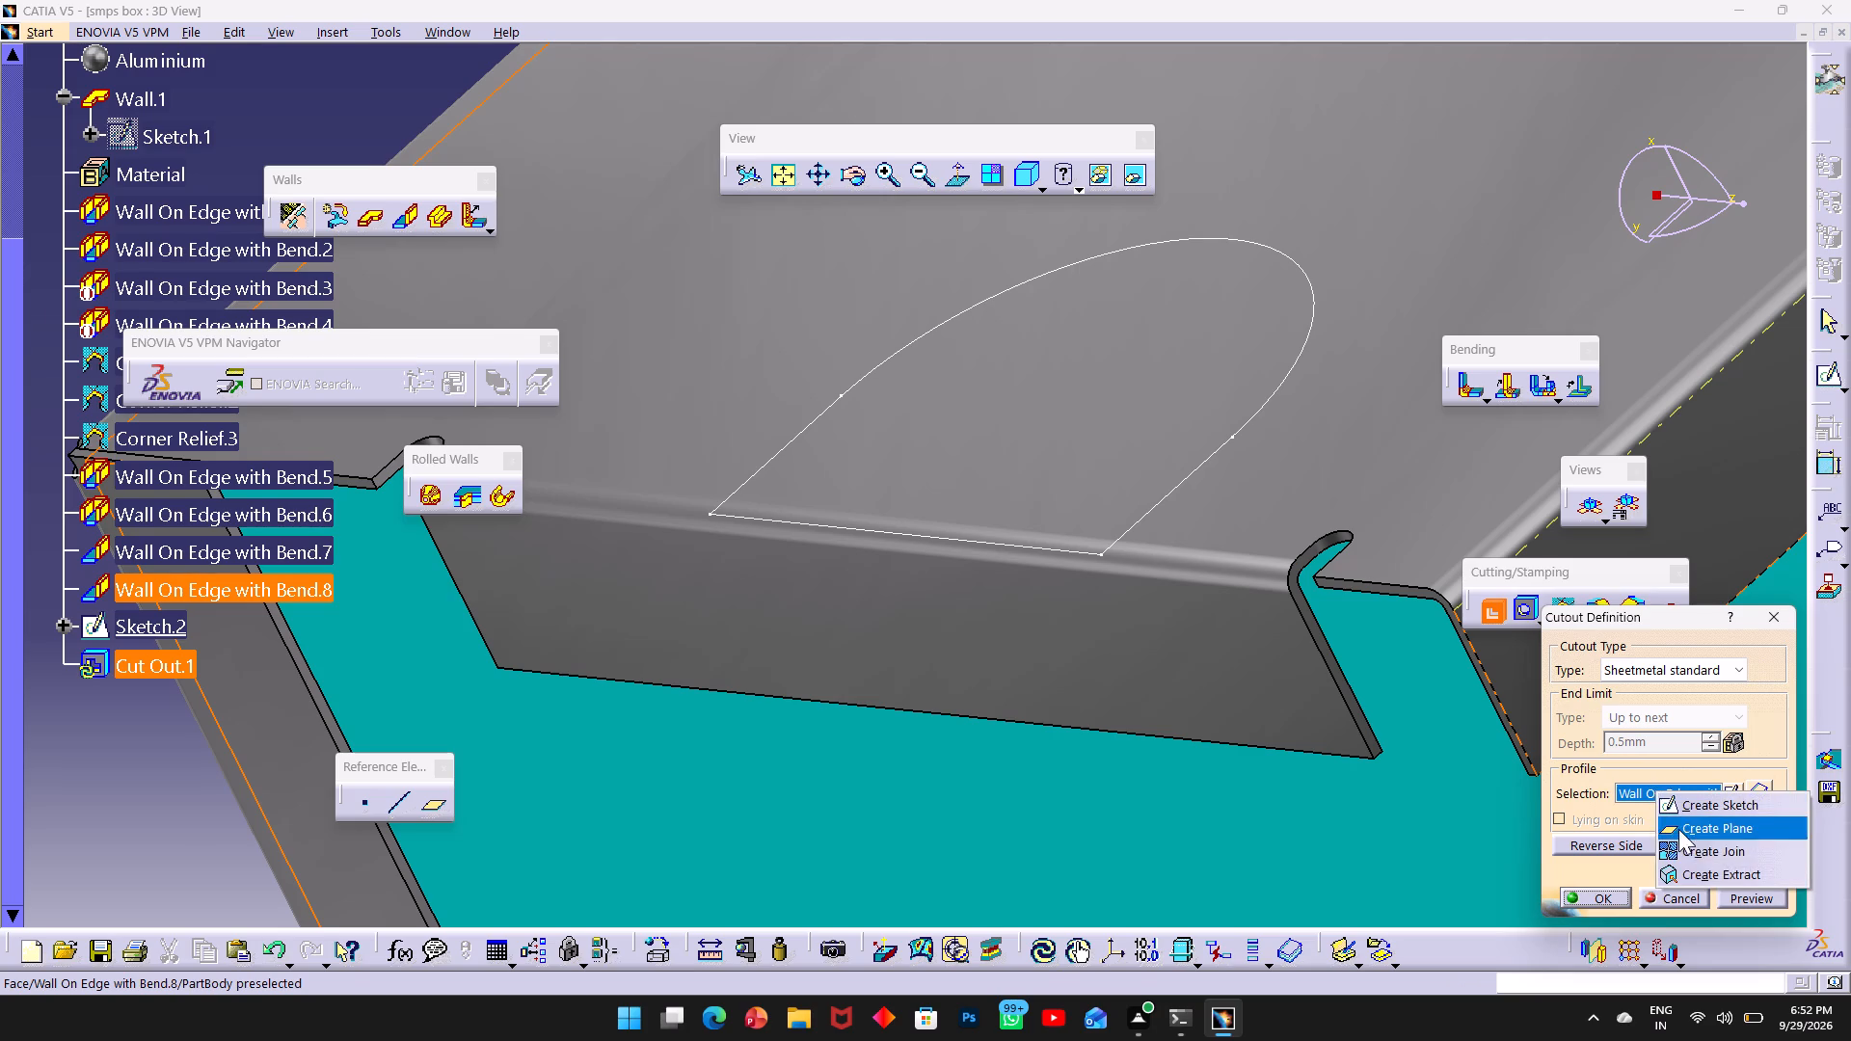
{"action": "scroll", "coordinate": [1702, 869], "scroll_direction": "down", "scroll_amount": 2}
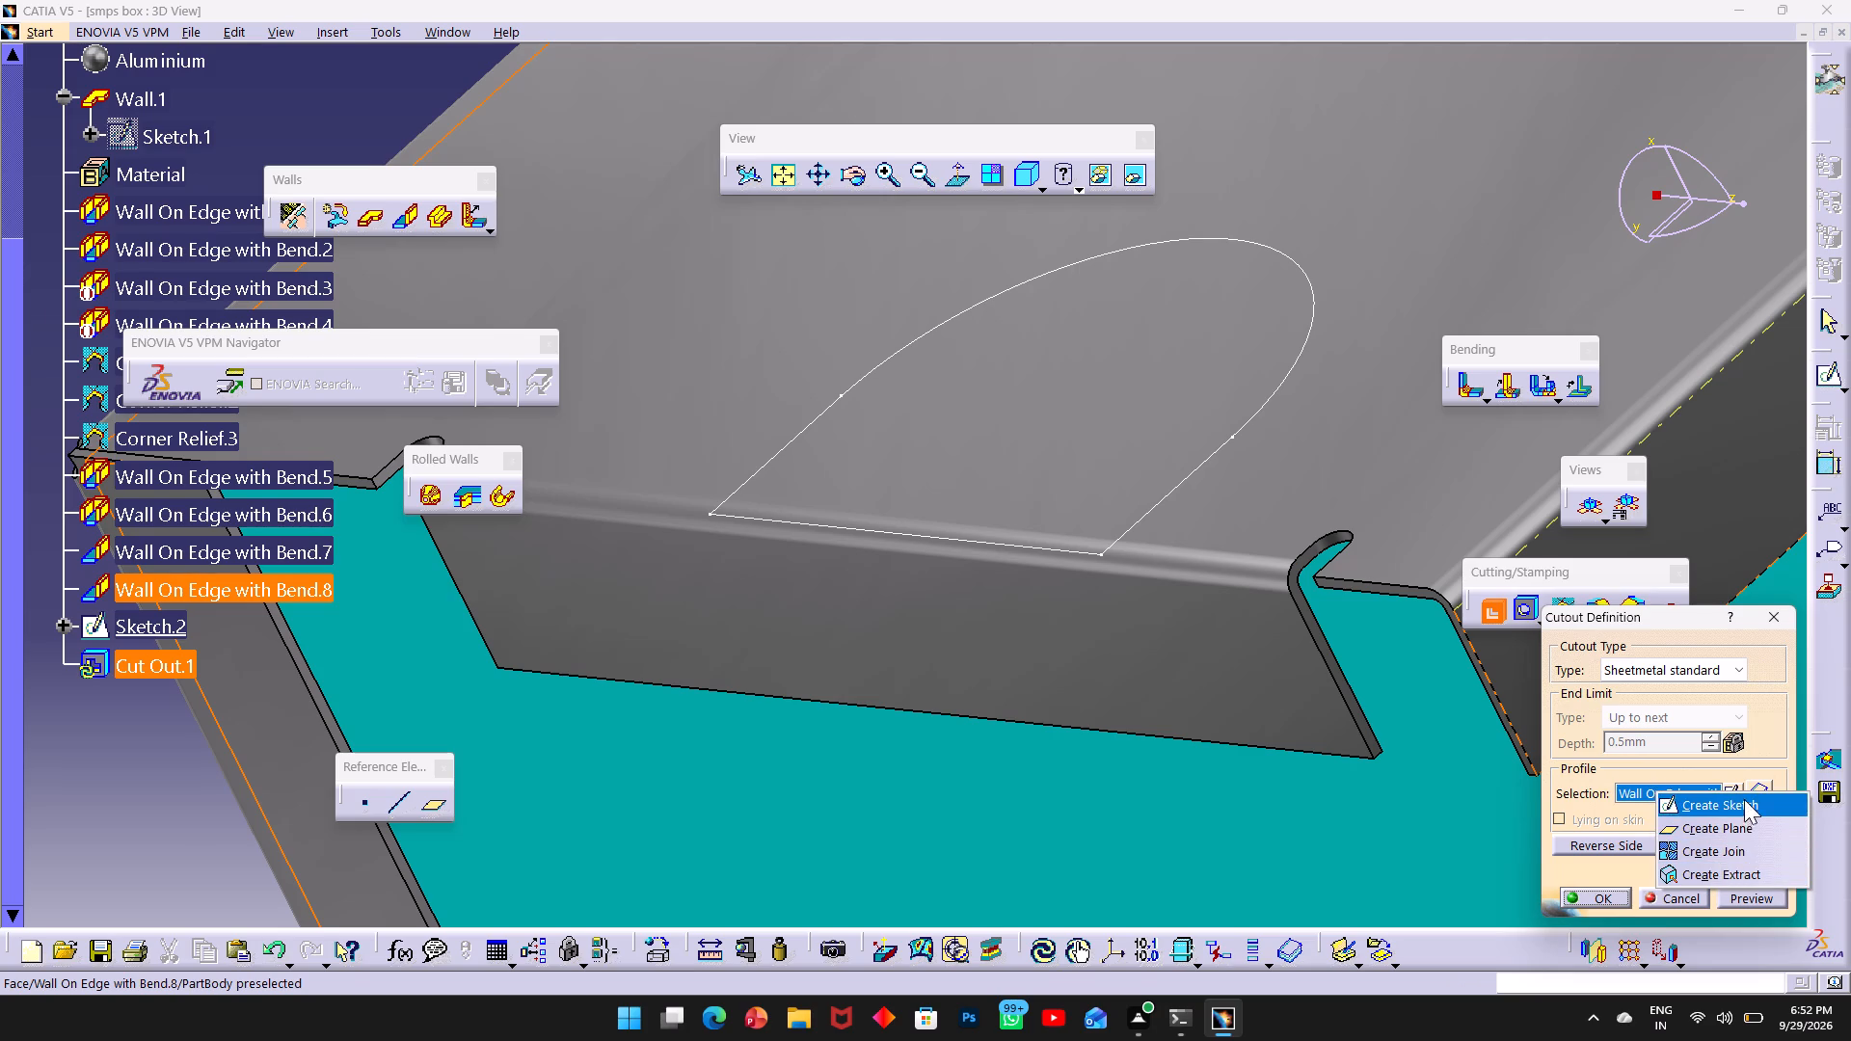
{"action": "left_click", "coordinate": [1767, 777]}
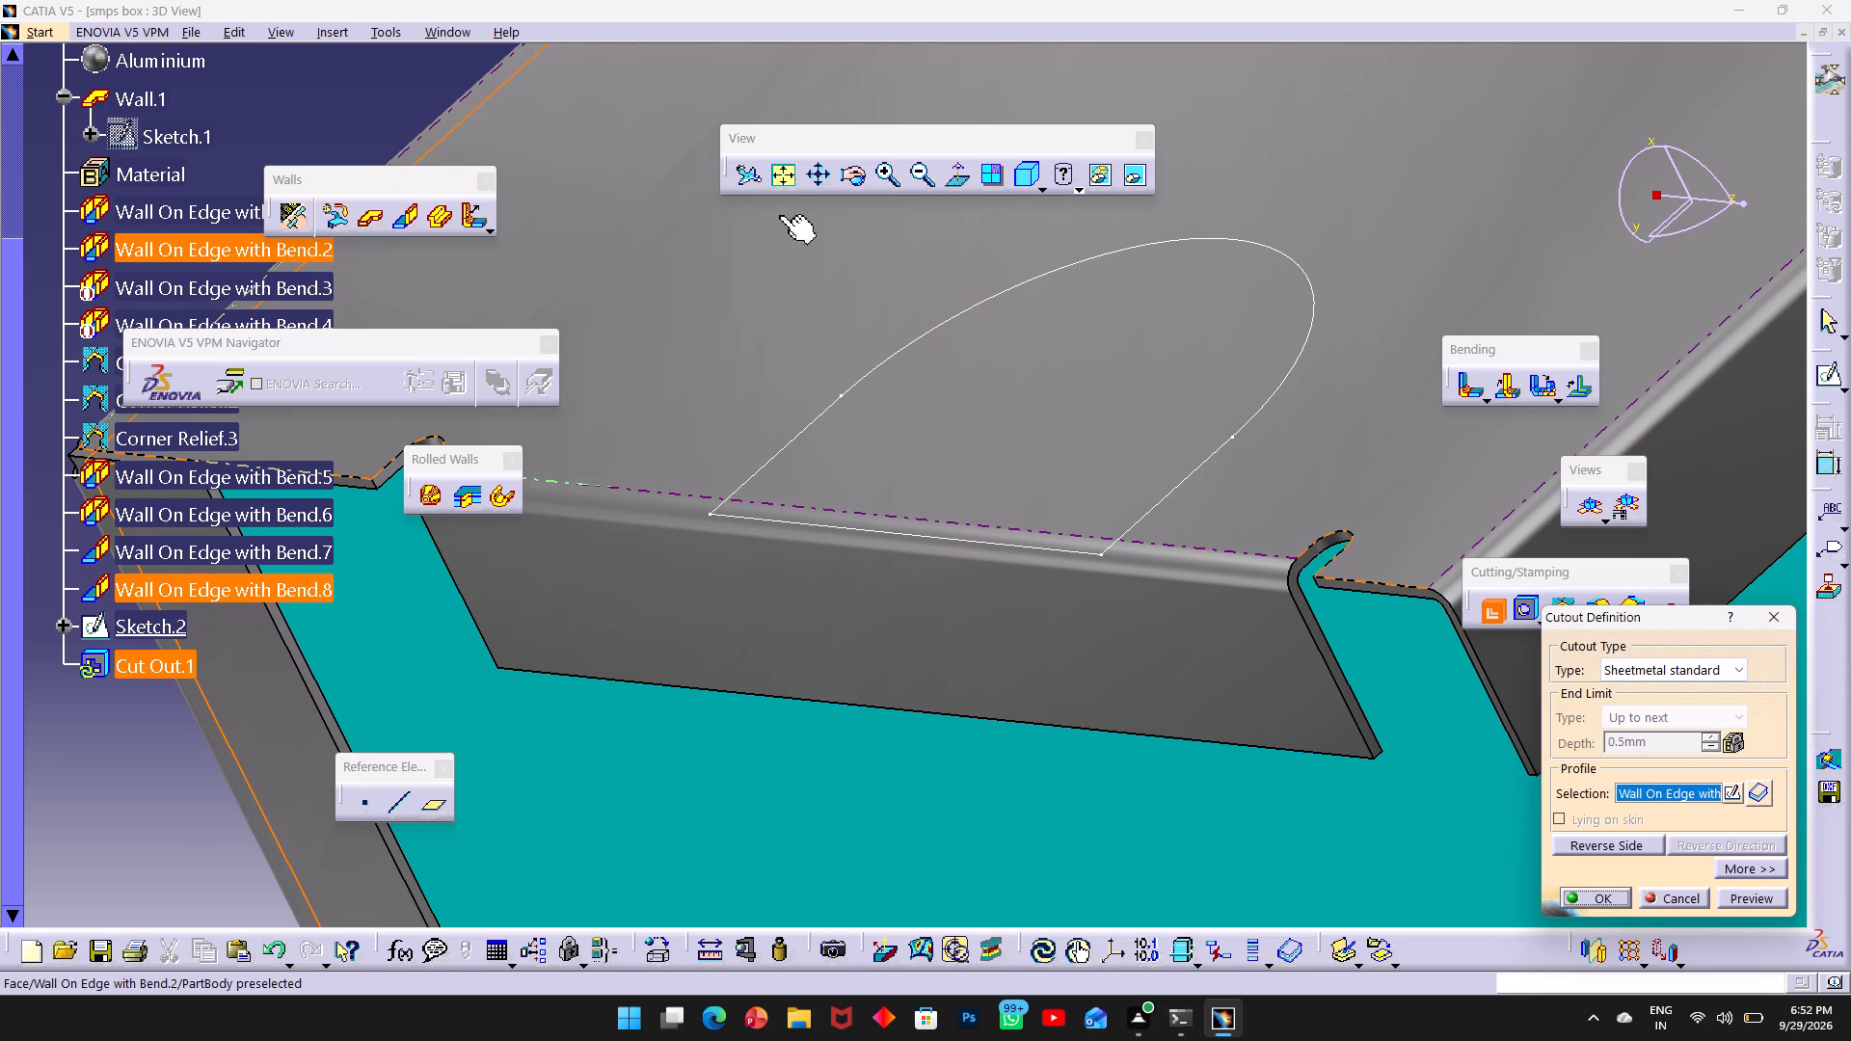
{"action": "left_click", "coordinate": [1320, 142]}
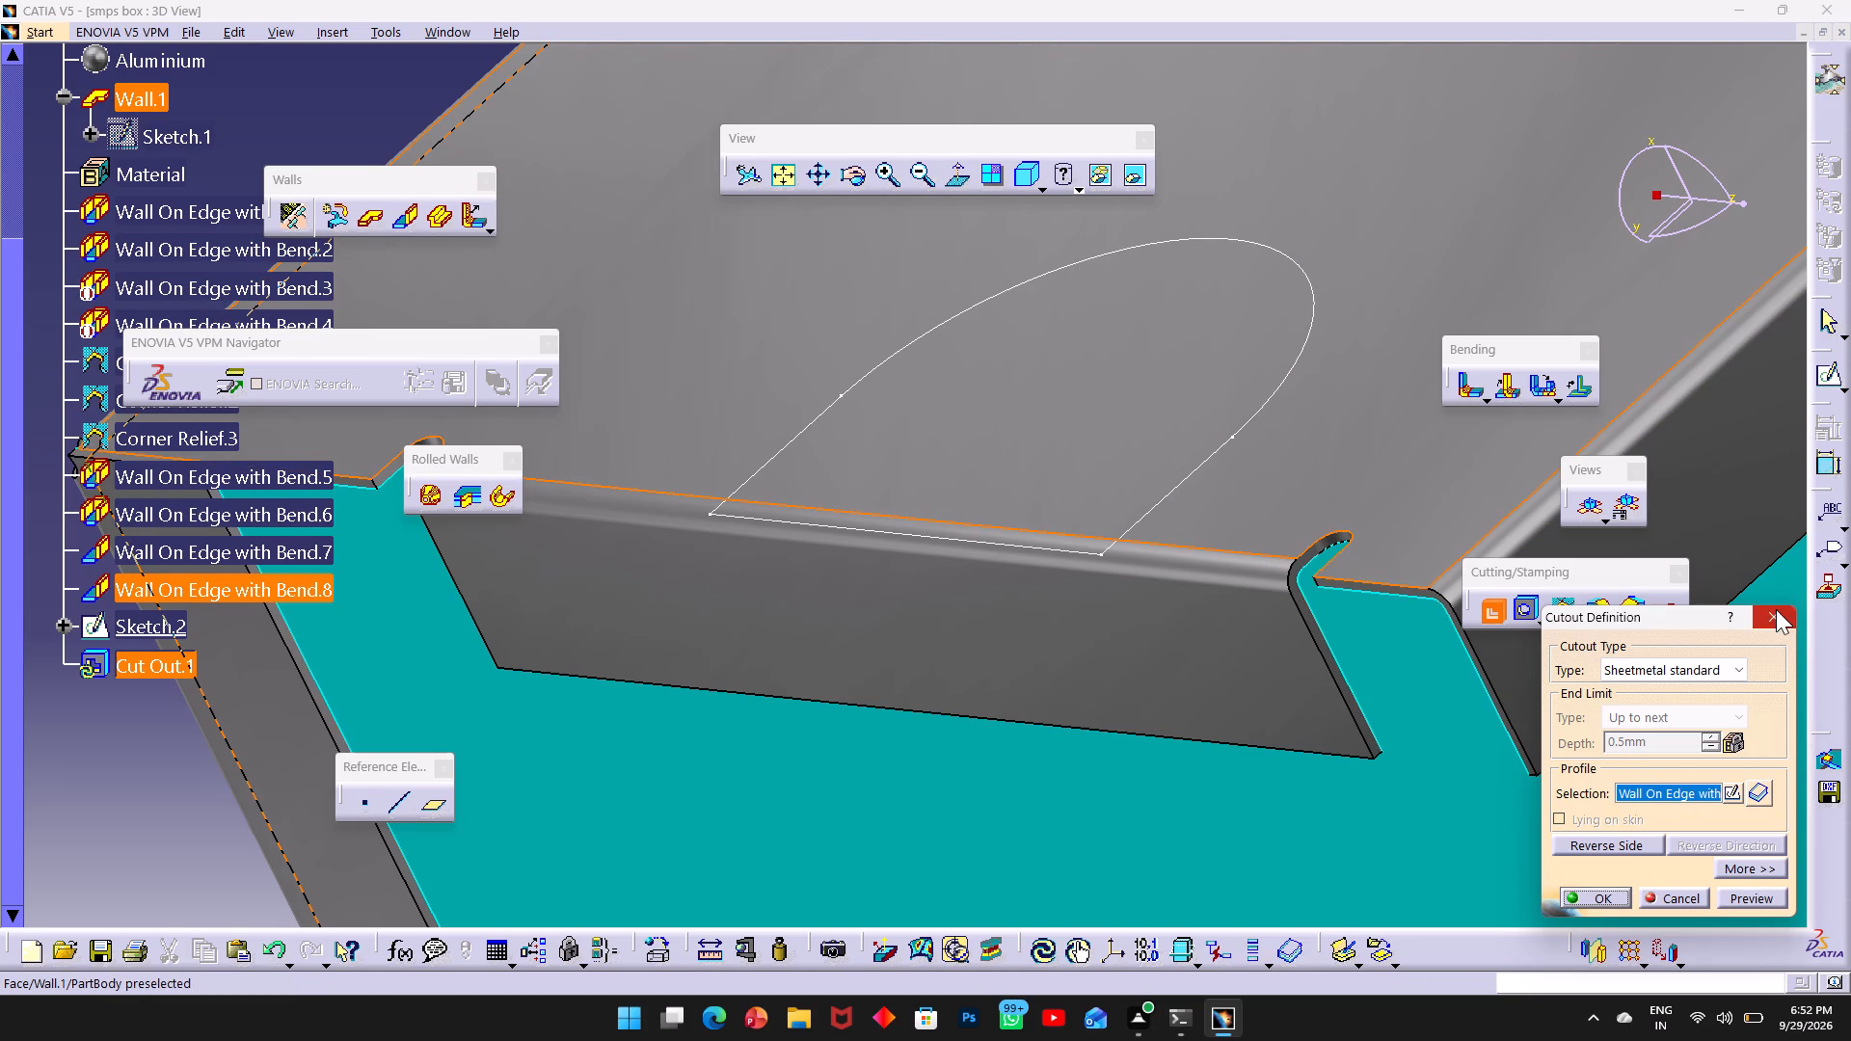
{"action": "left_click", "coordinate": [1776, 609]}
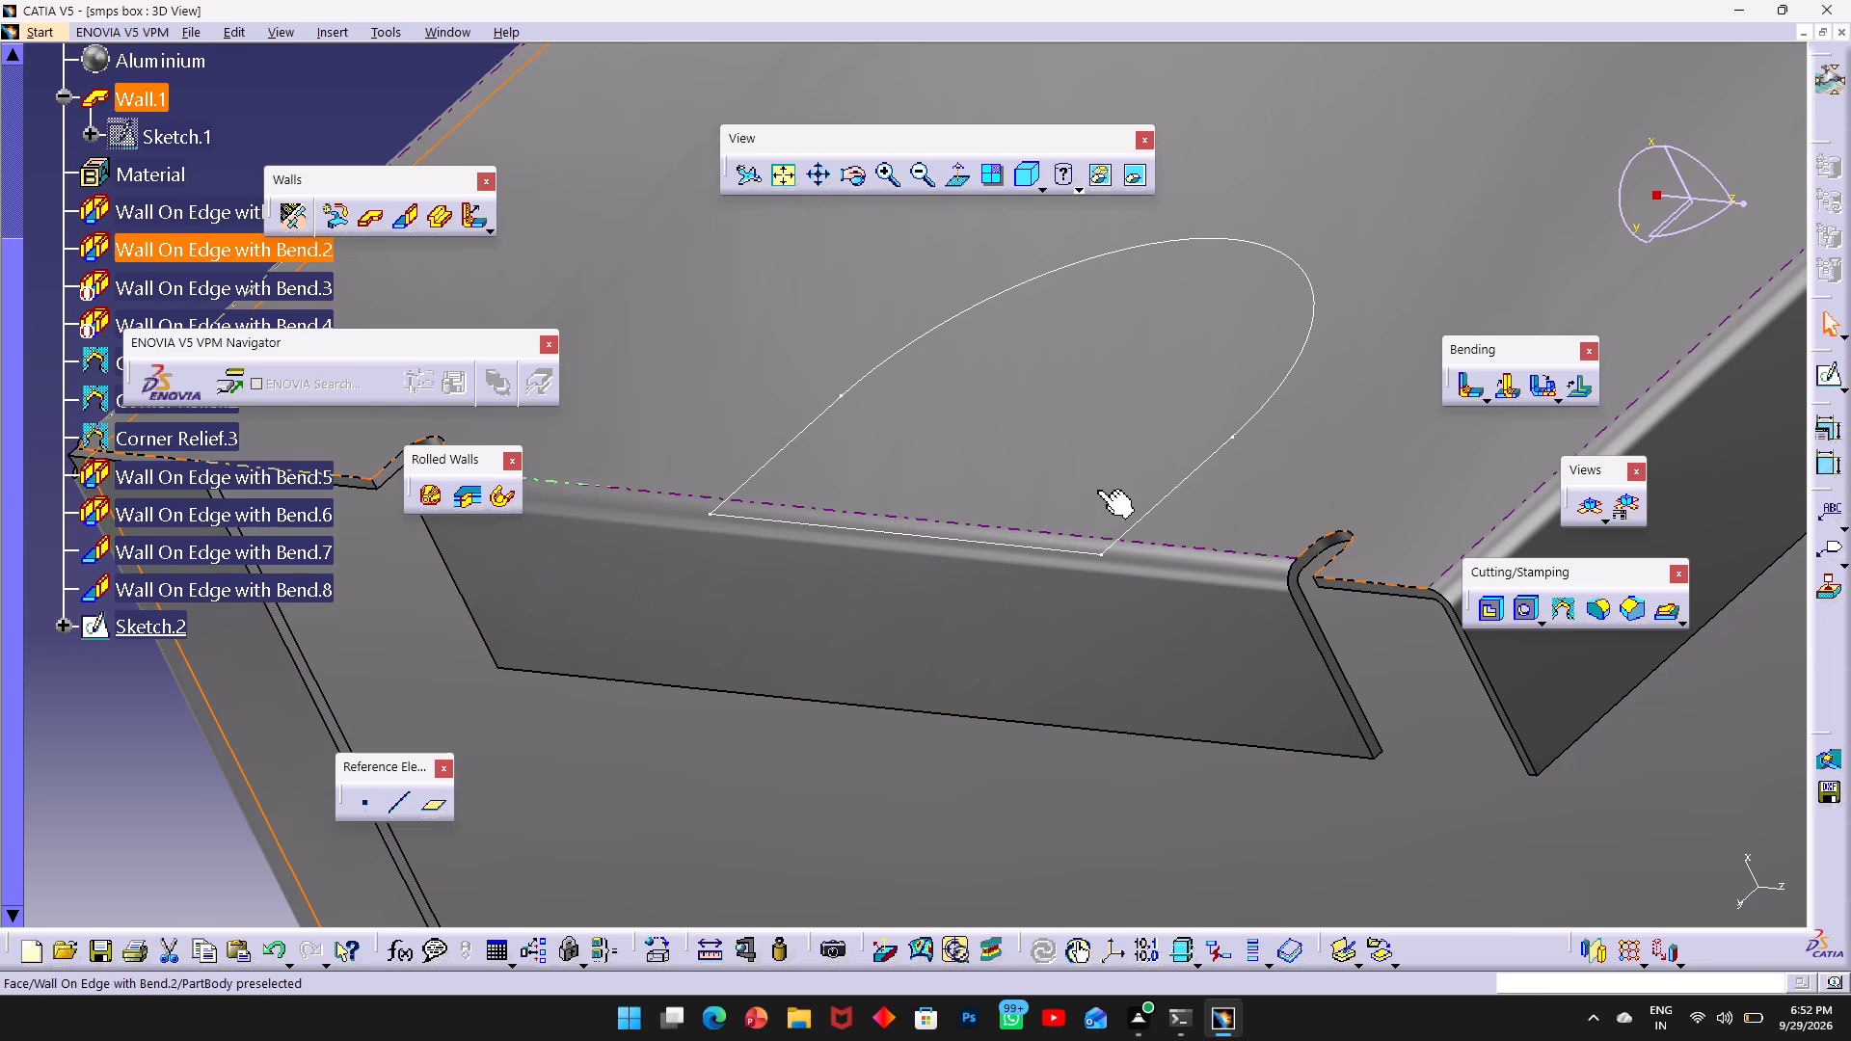
Start a Sheetmetal standard cutout from the notch sketch and reopen its profile sketch for review.
{"action": "left_click", "coordinate": [173, 615]}
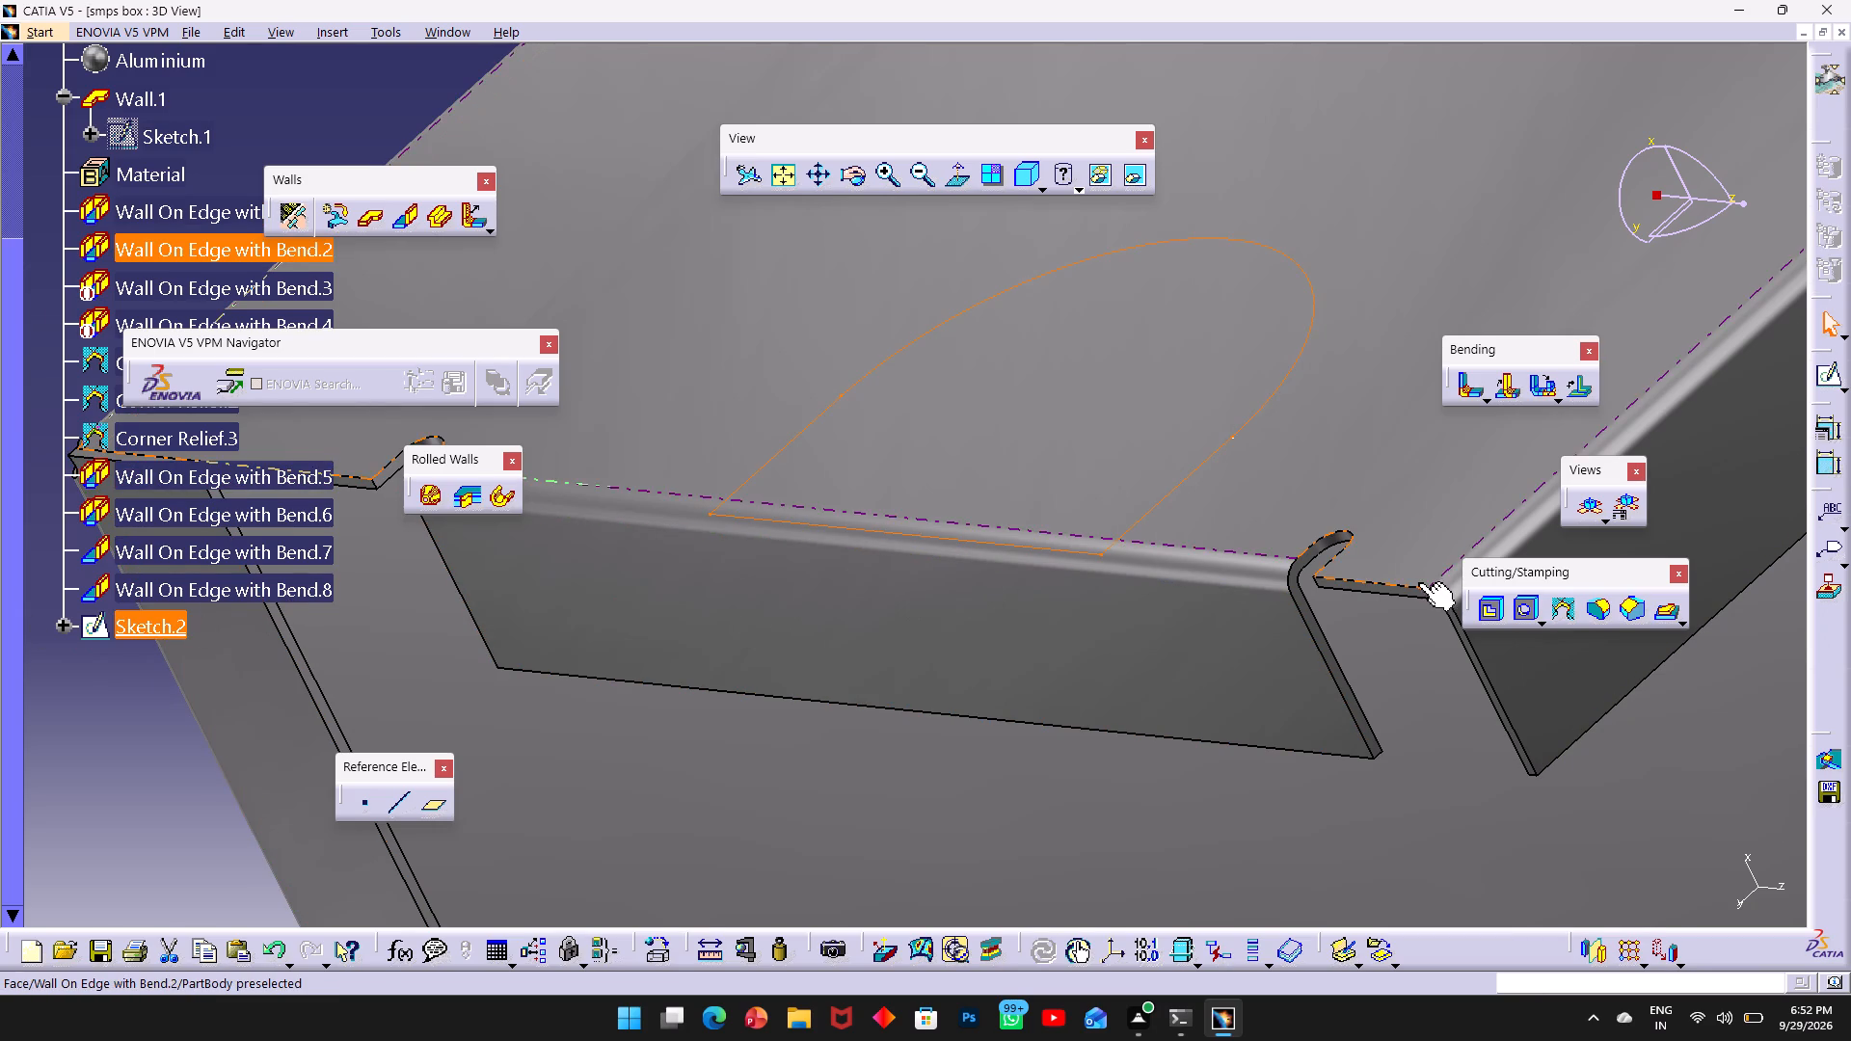
{"action": "left_click", "coordinate": [1487, 605]}
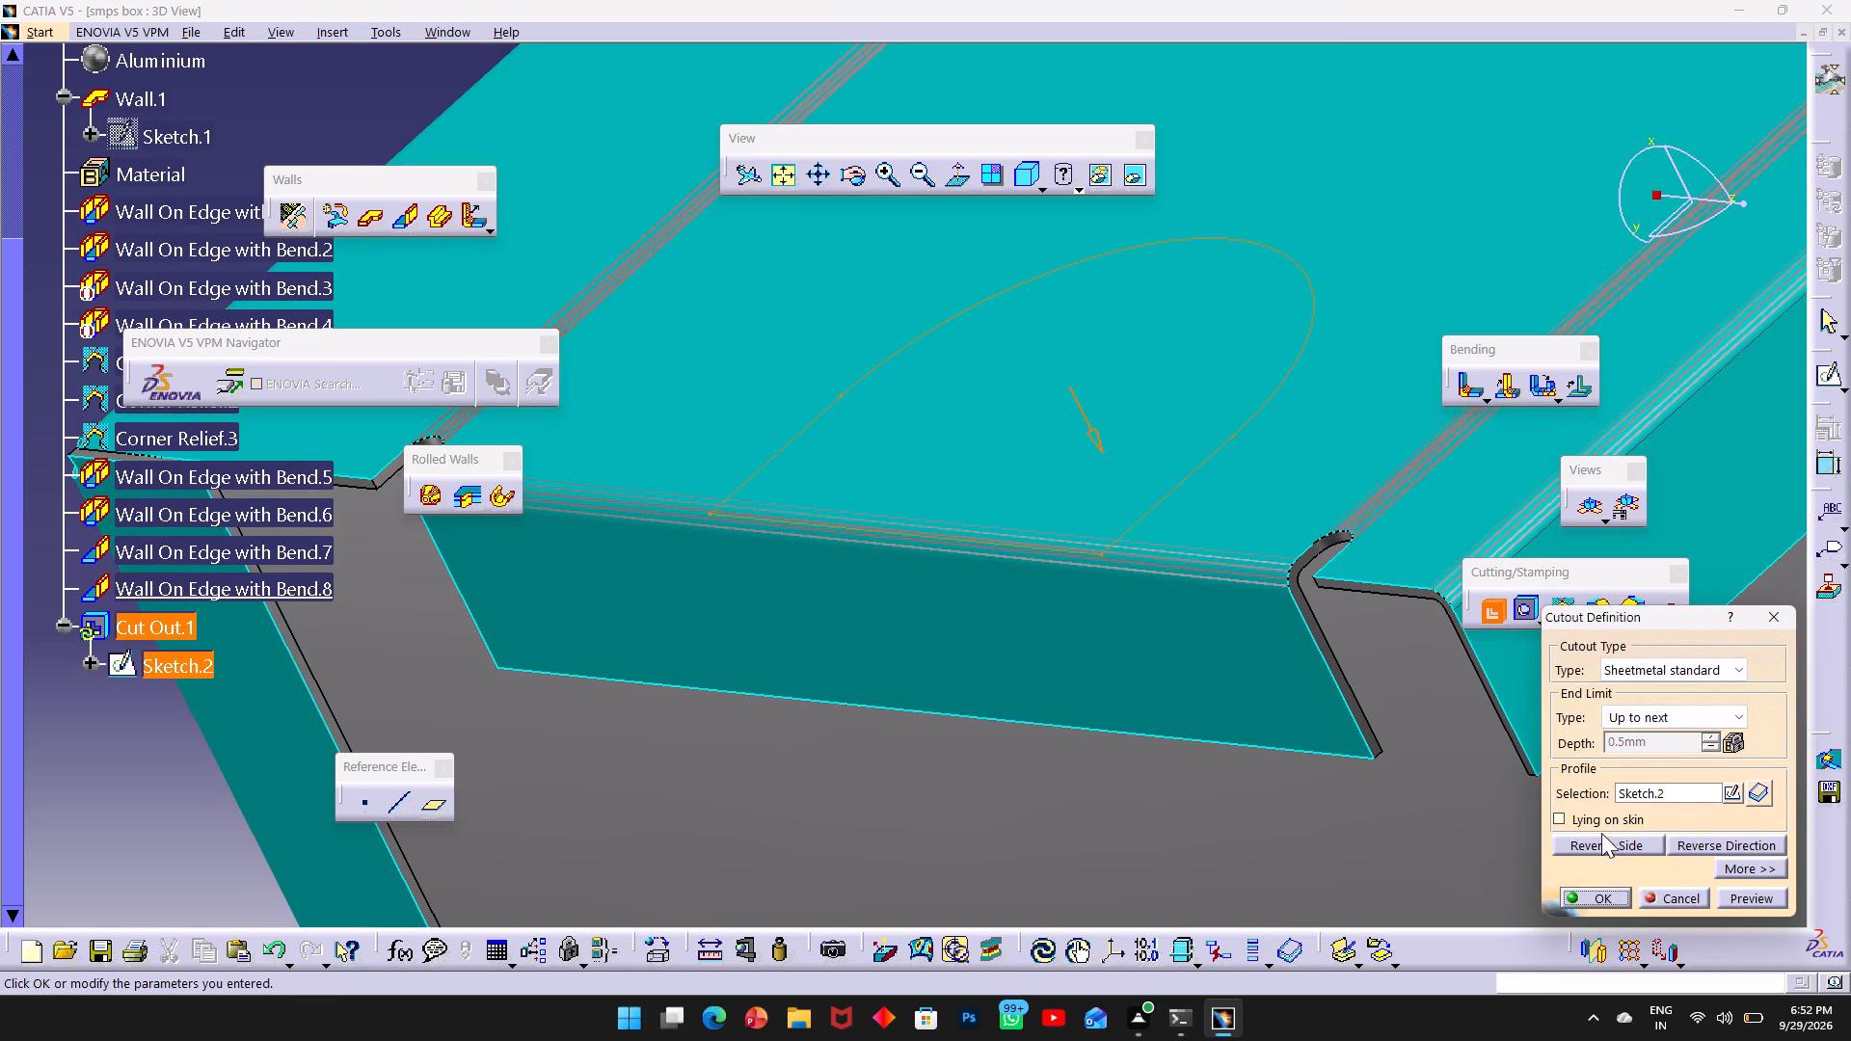
{"action": "left_click", "coordinate": [1730, 793]}
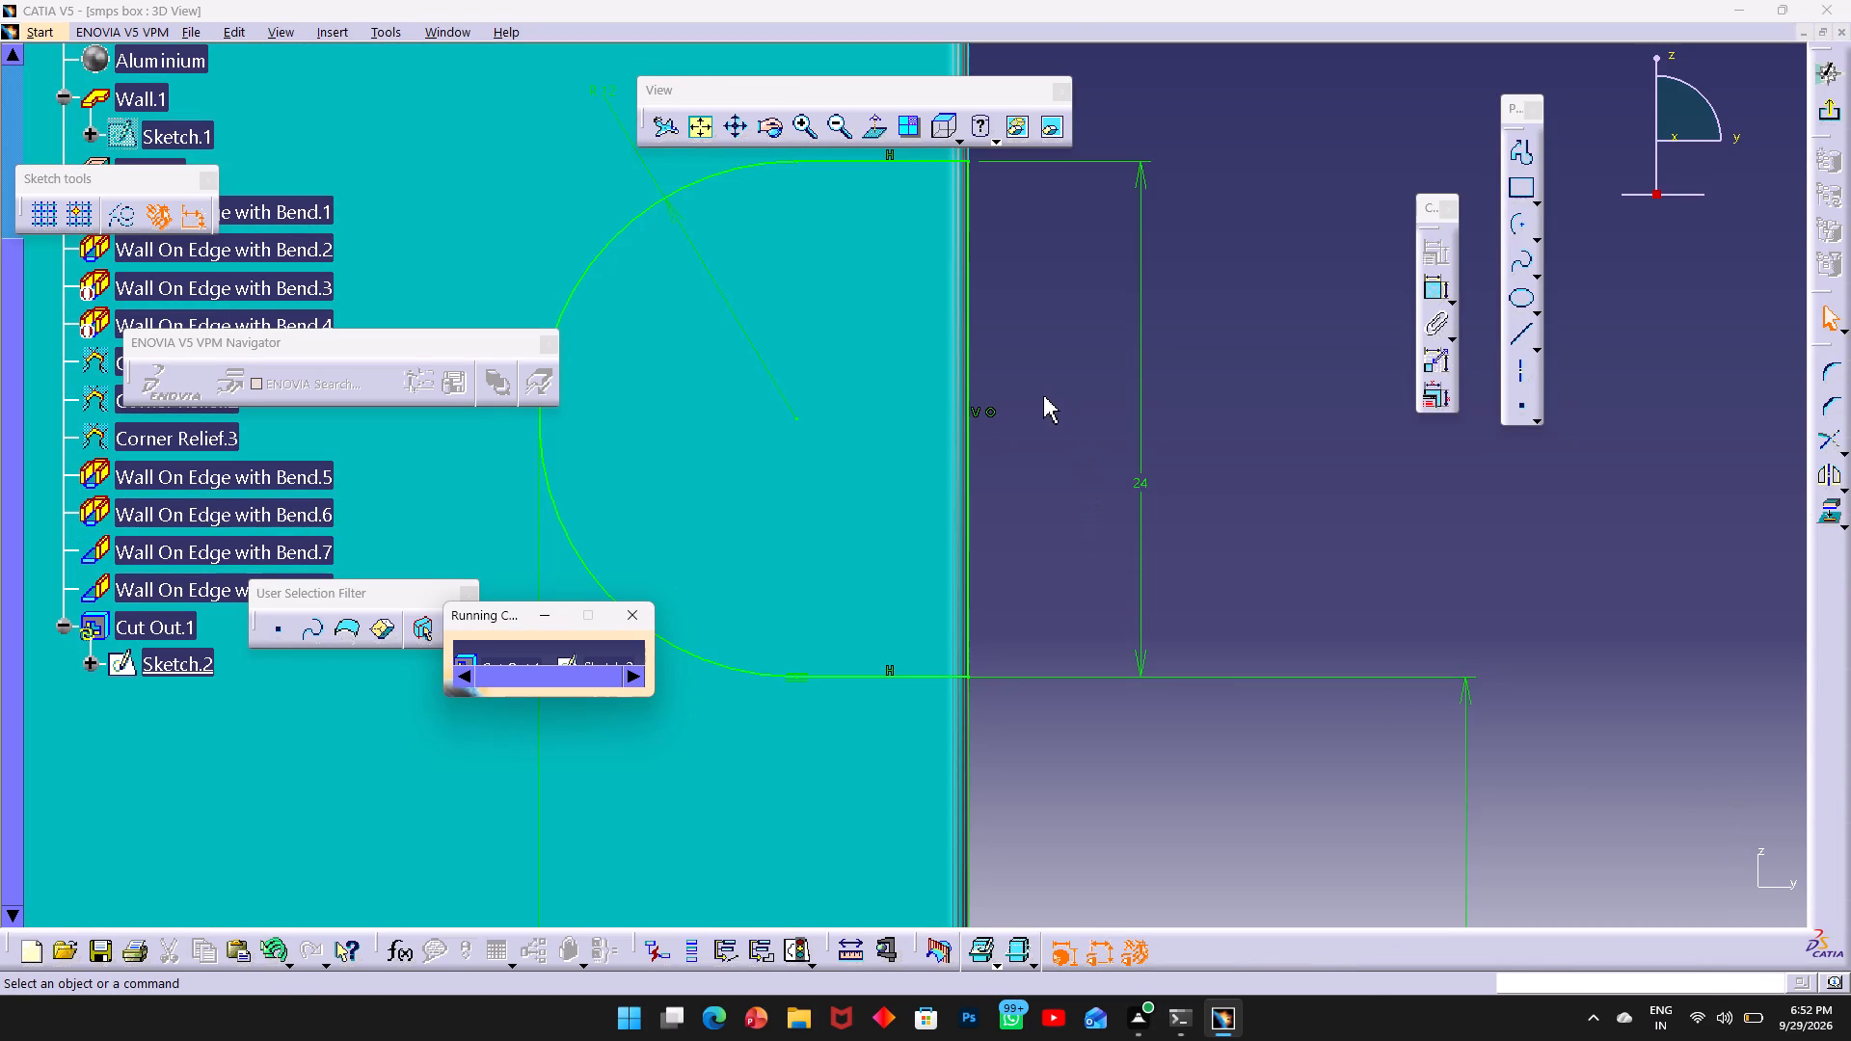
{"action": "left_click", "coordinate": [1834, 126]}
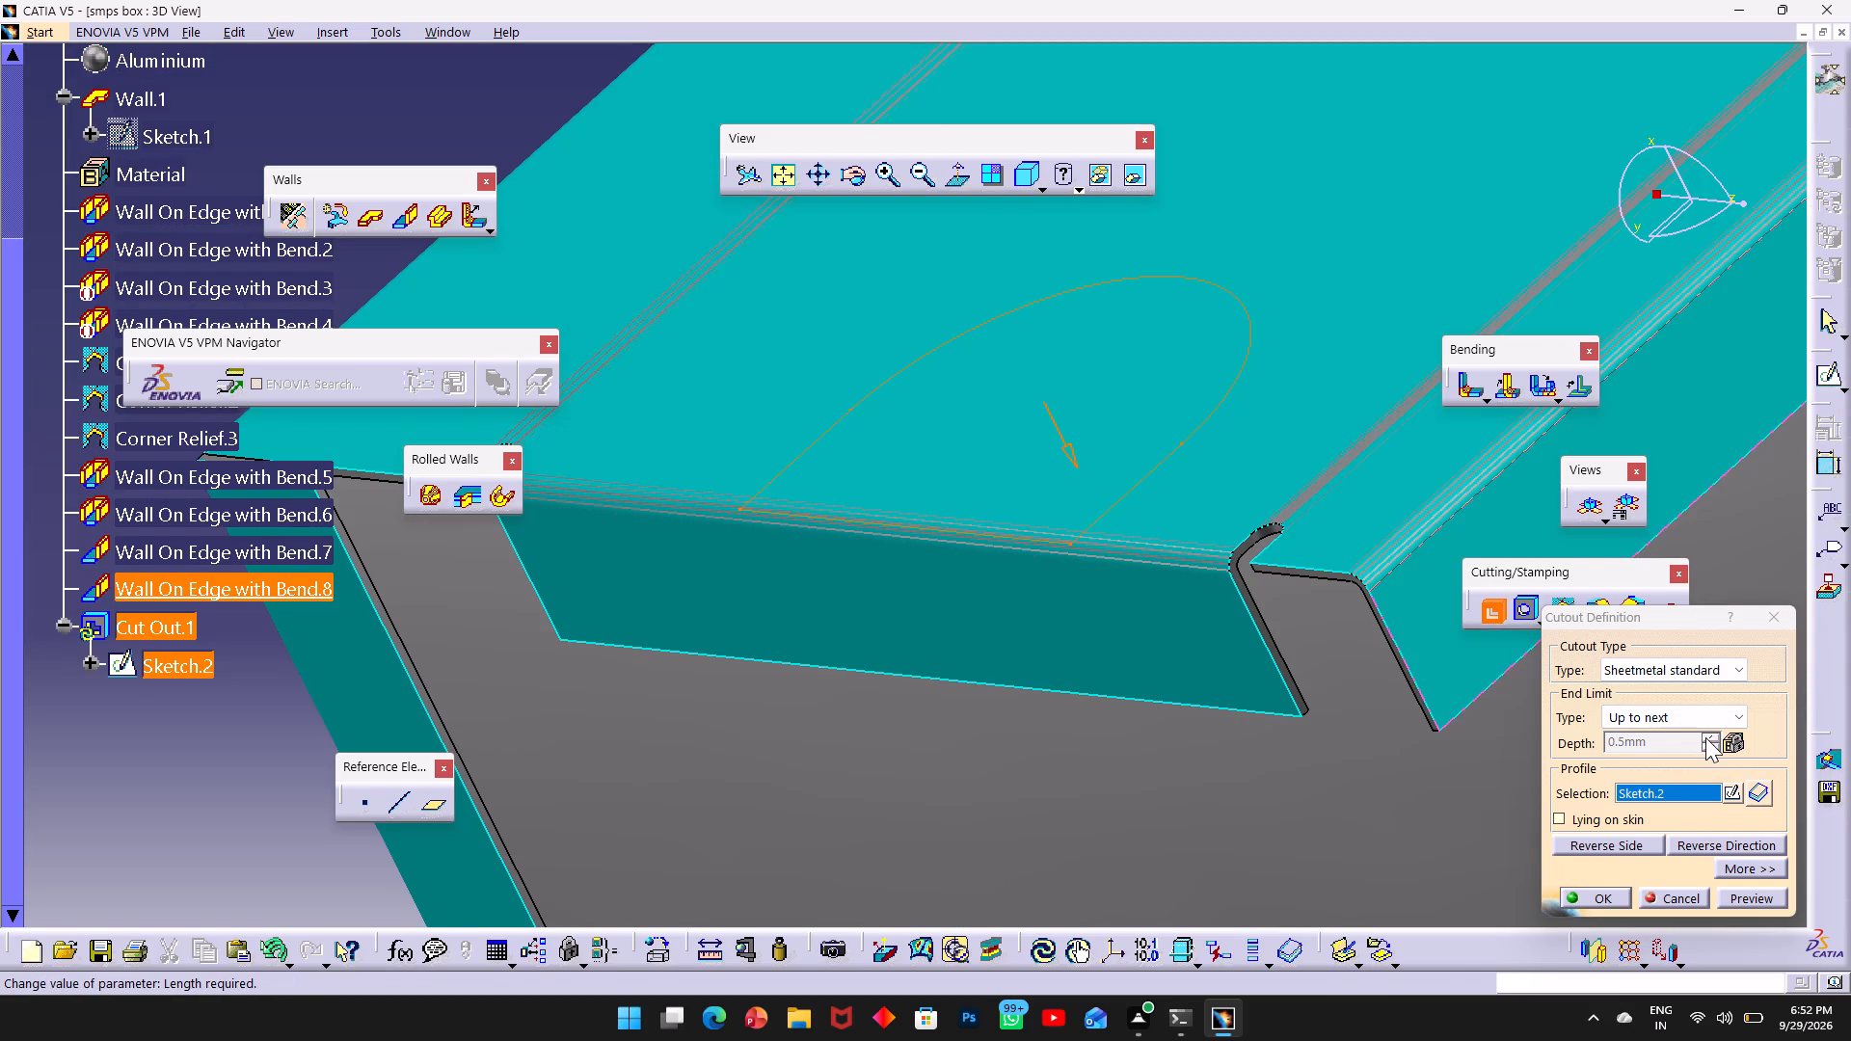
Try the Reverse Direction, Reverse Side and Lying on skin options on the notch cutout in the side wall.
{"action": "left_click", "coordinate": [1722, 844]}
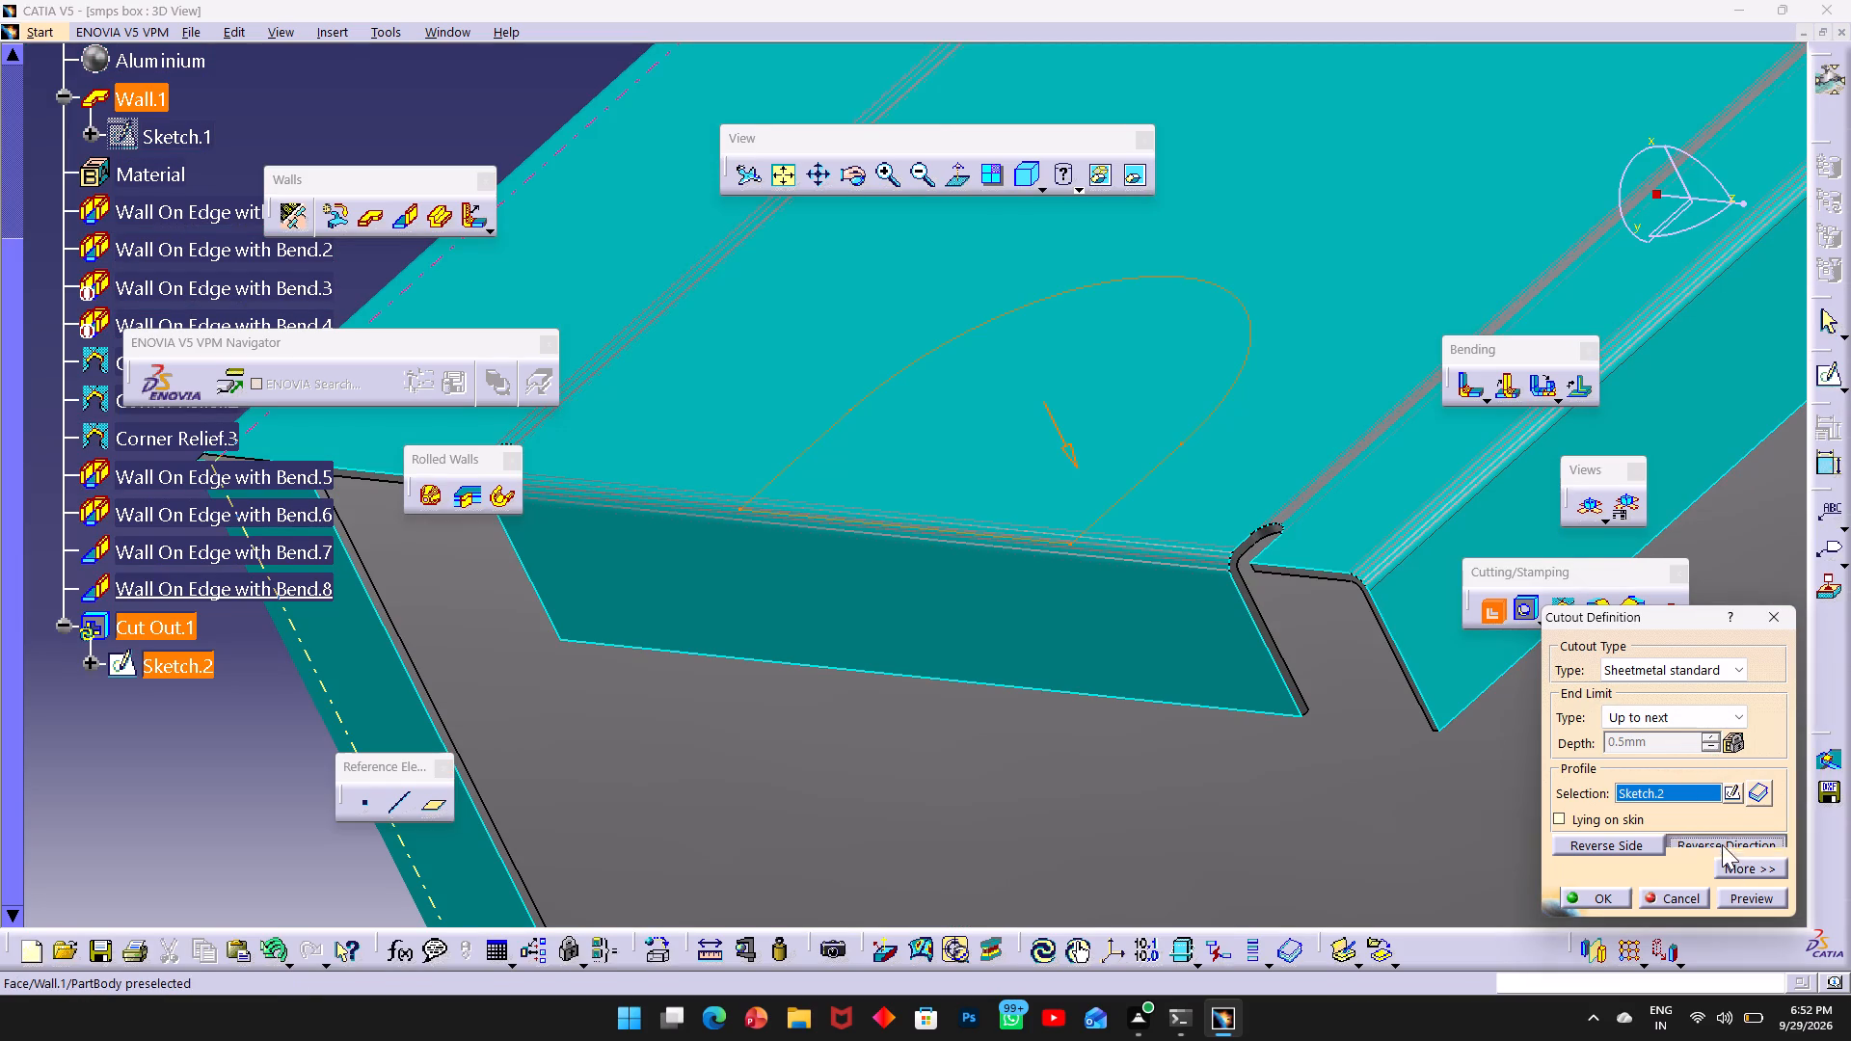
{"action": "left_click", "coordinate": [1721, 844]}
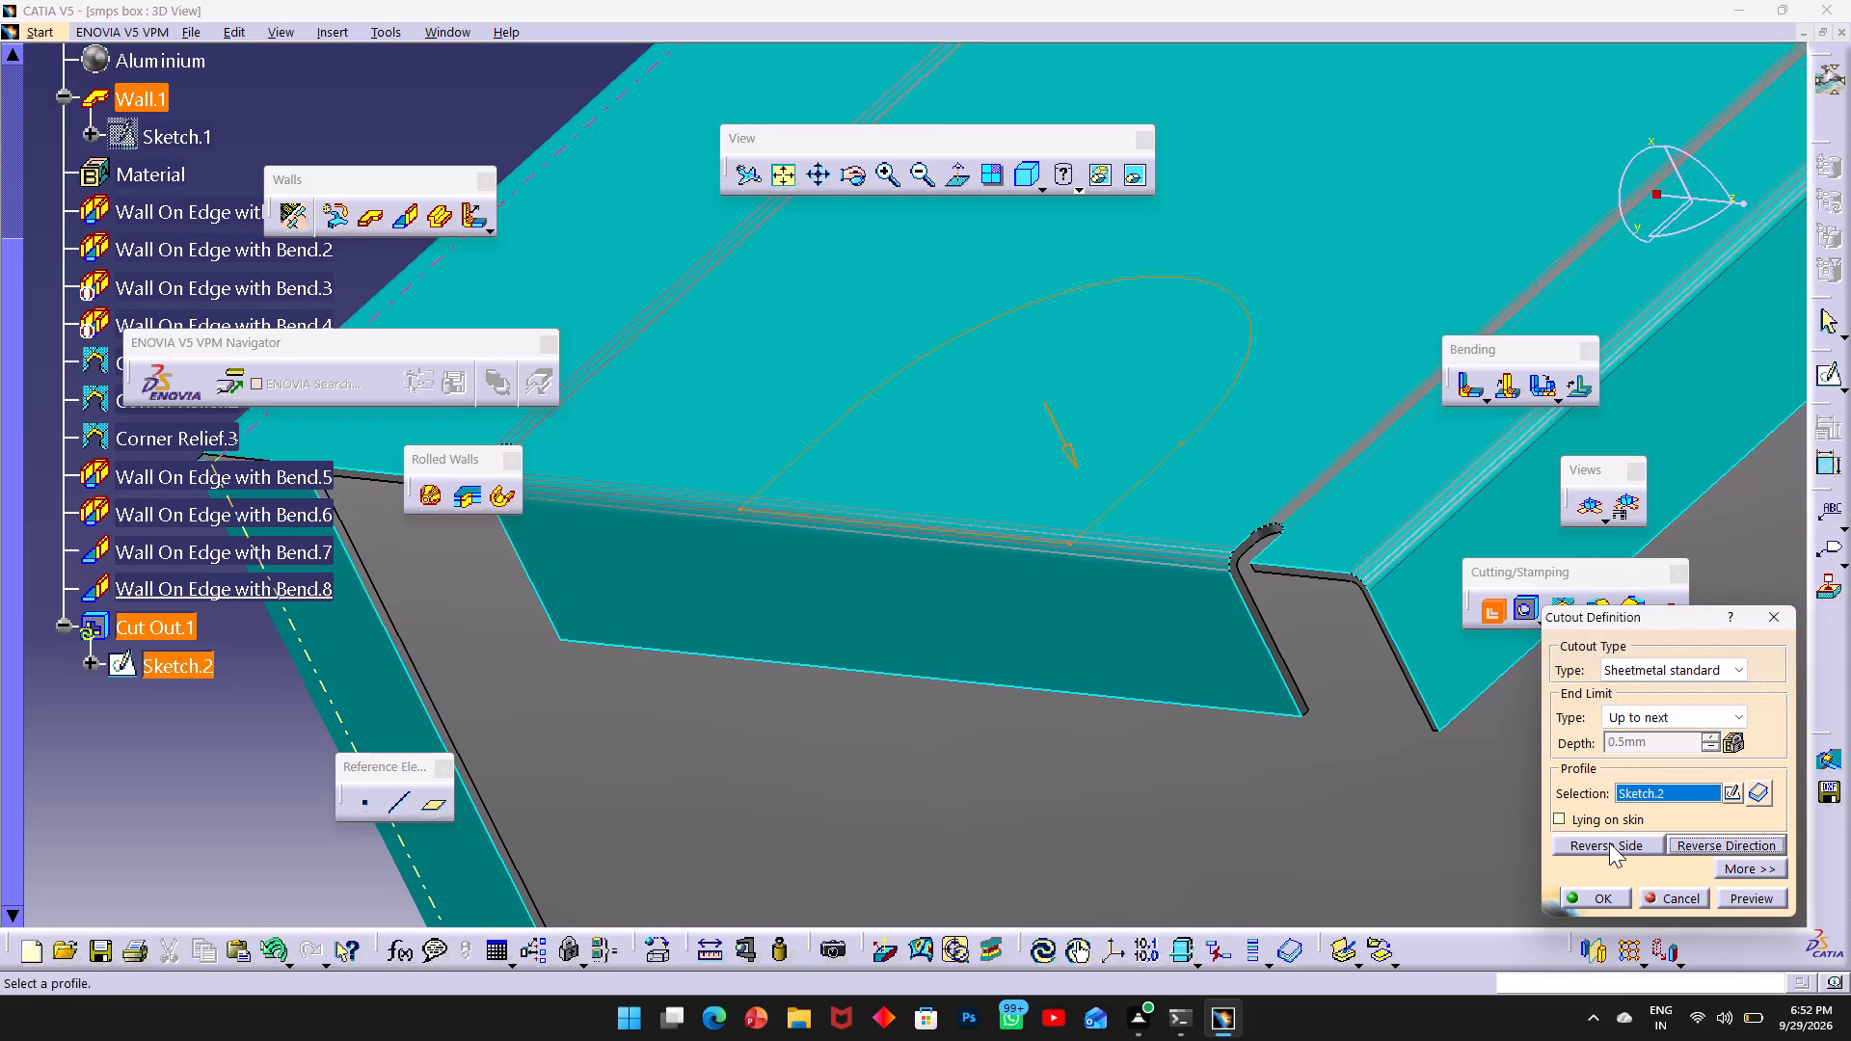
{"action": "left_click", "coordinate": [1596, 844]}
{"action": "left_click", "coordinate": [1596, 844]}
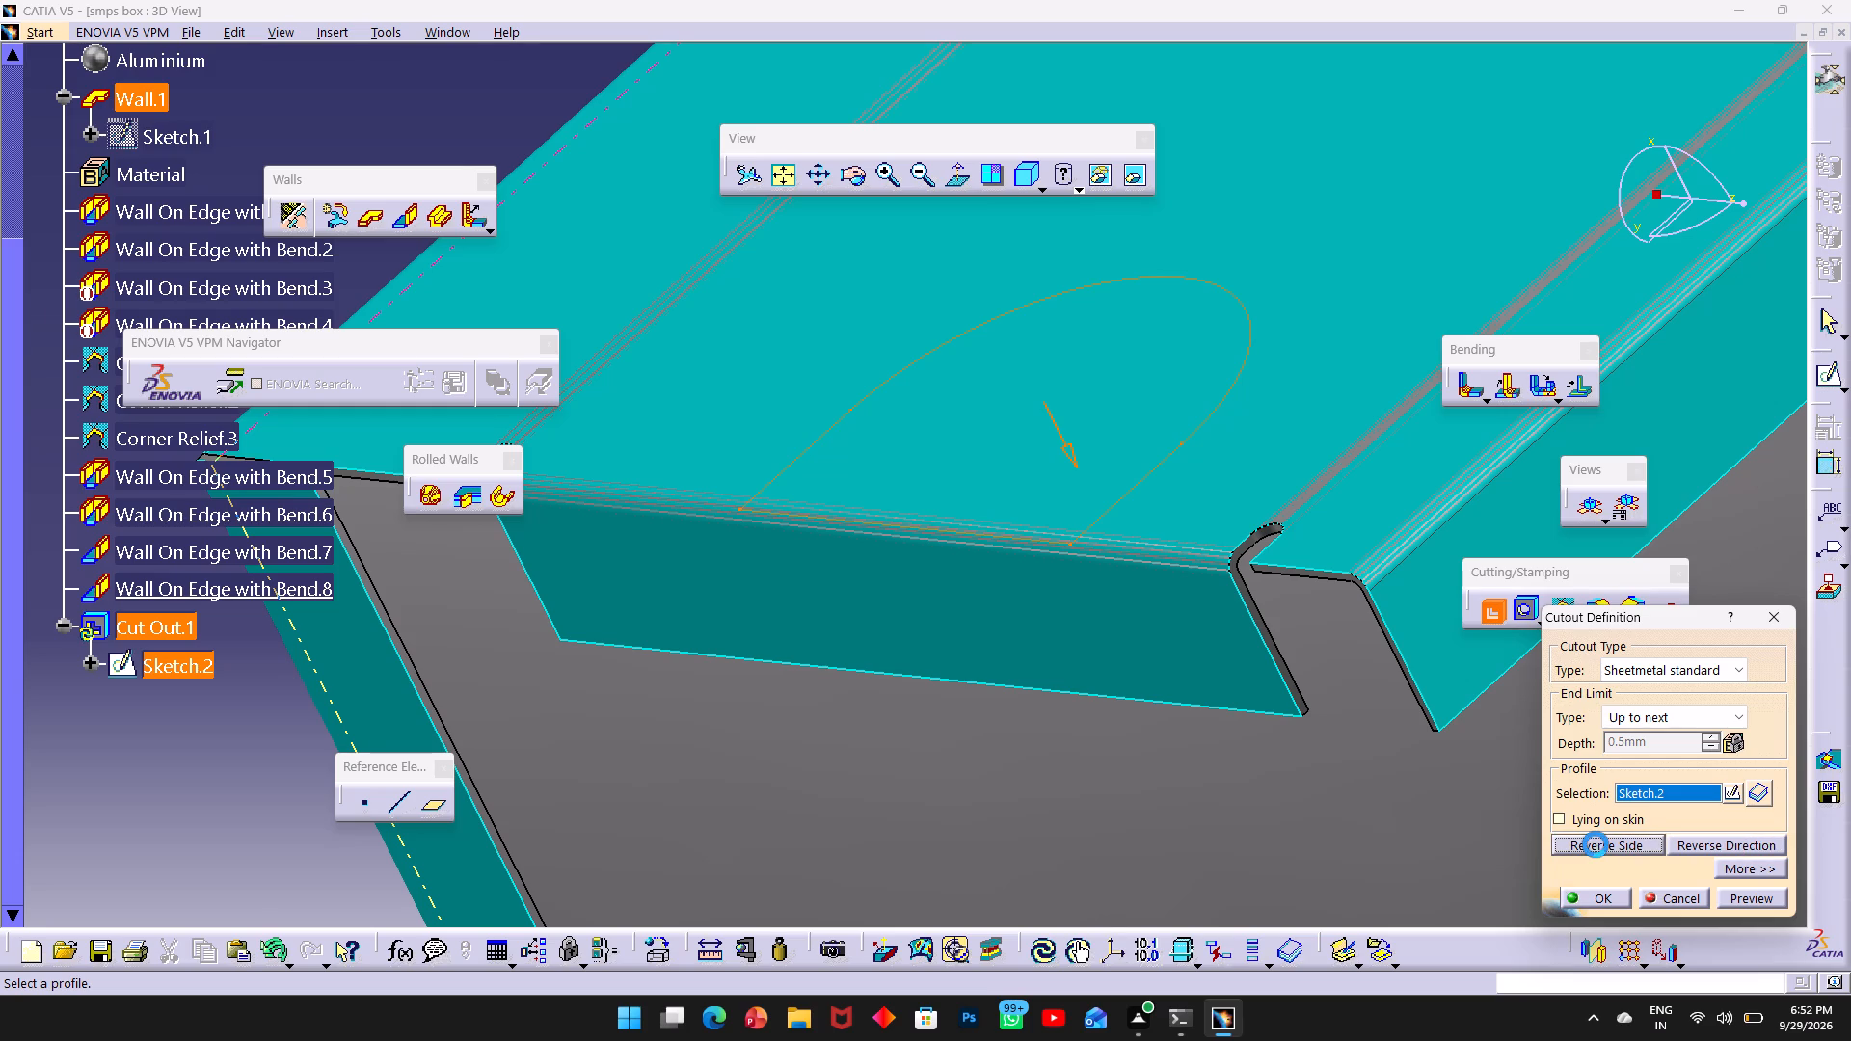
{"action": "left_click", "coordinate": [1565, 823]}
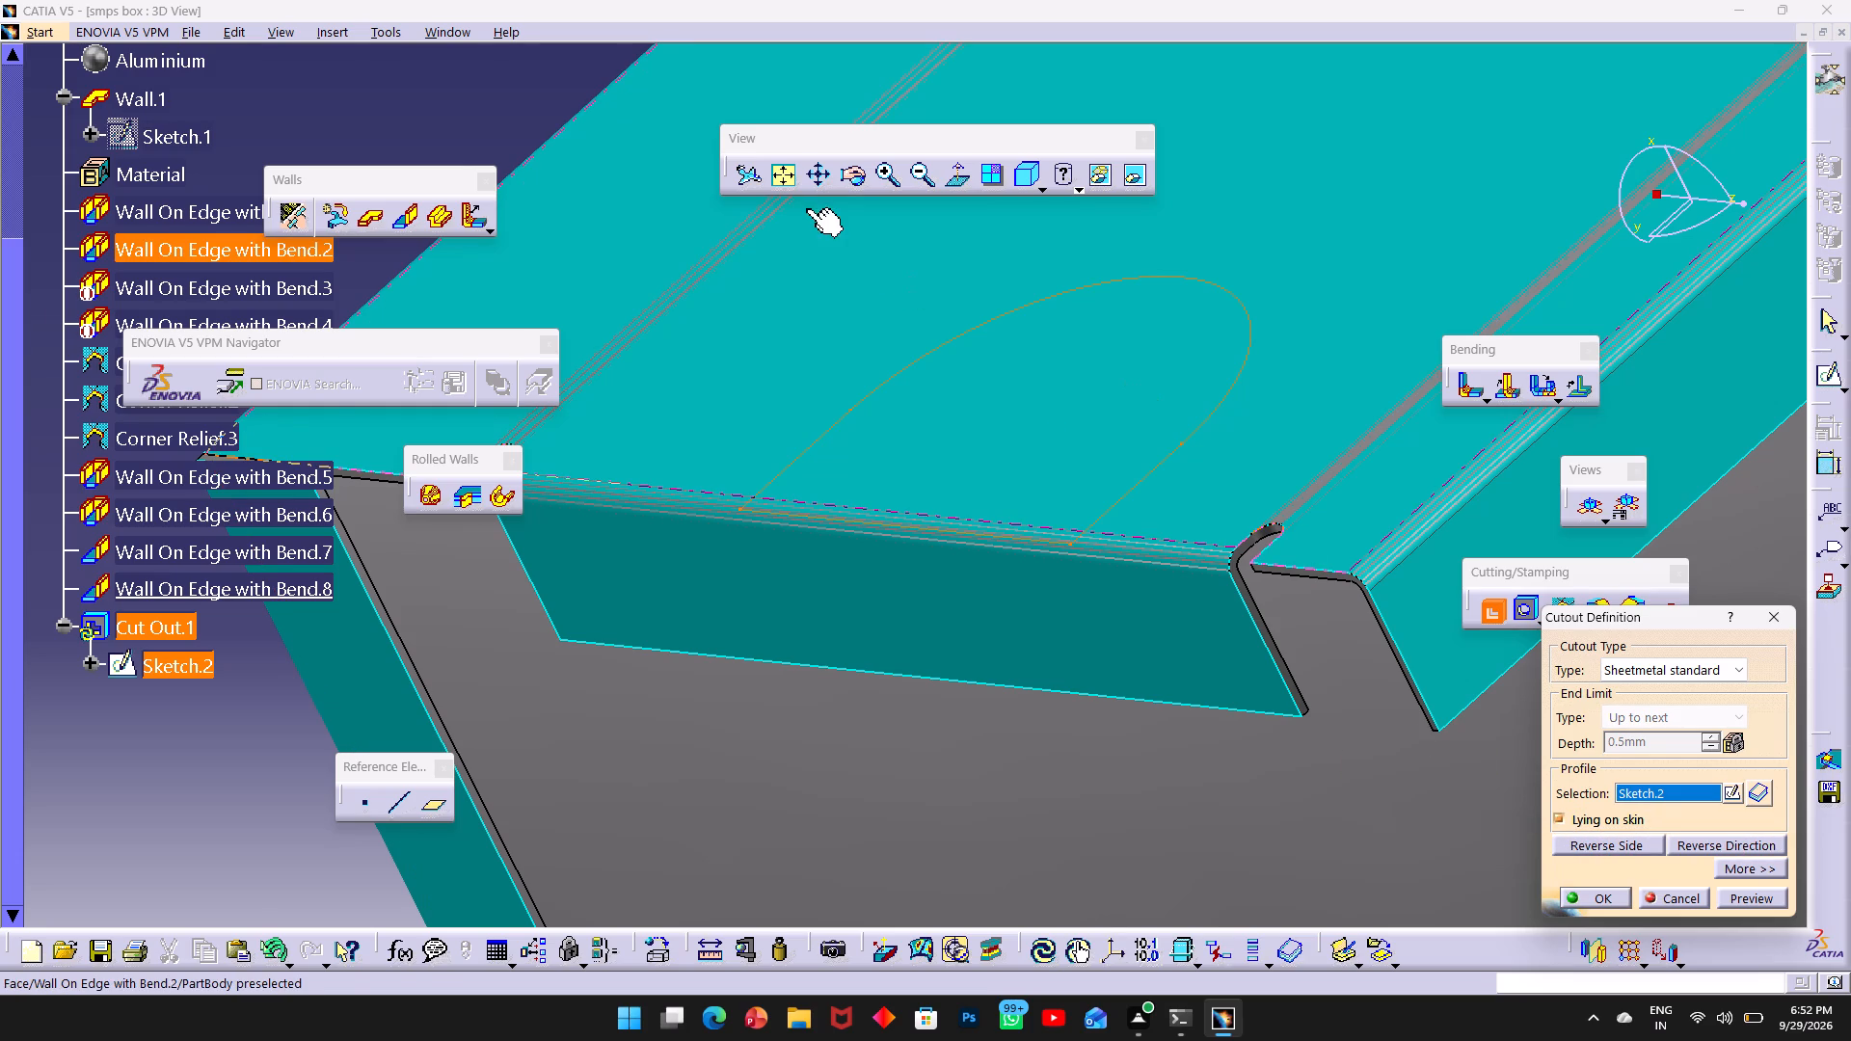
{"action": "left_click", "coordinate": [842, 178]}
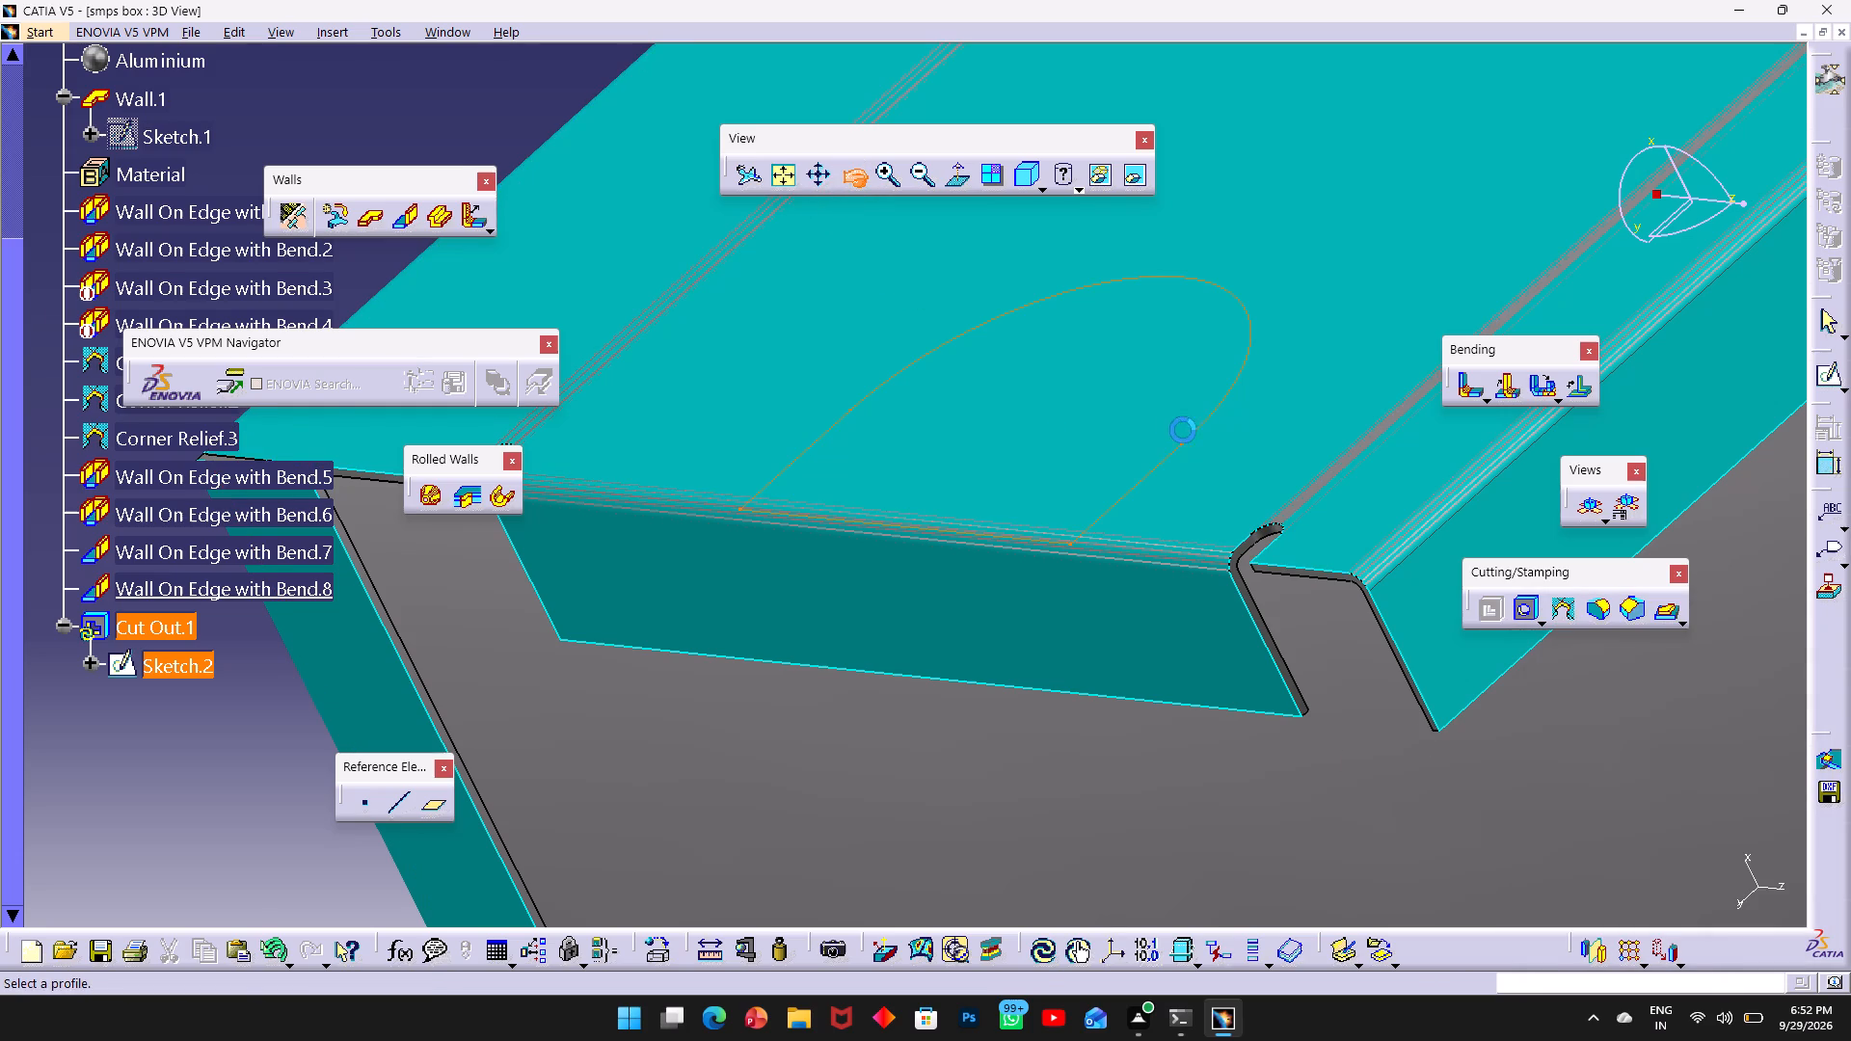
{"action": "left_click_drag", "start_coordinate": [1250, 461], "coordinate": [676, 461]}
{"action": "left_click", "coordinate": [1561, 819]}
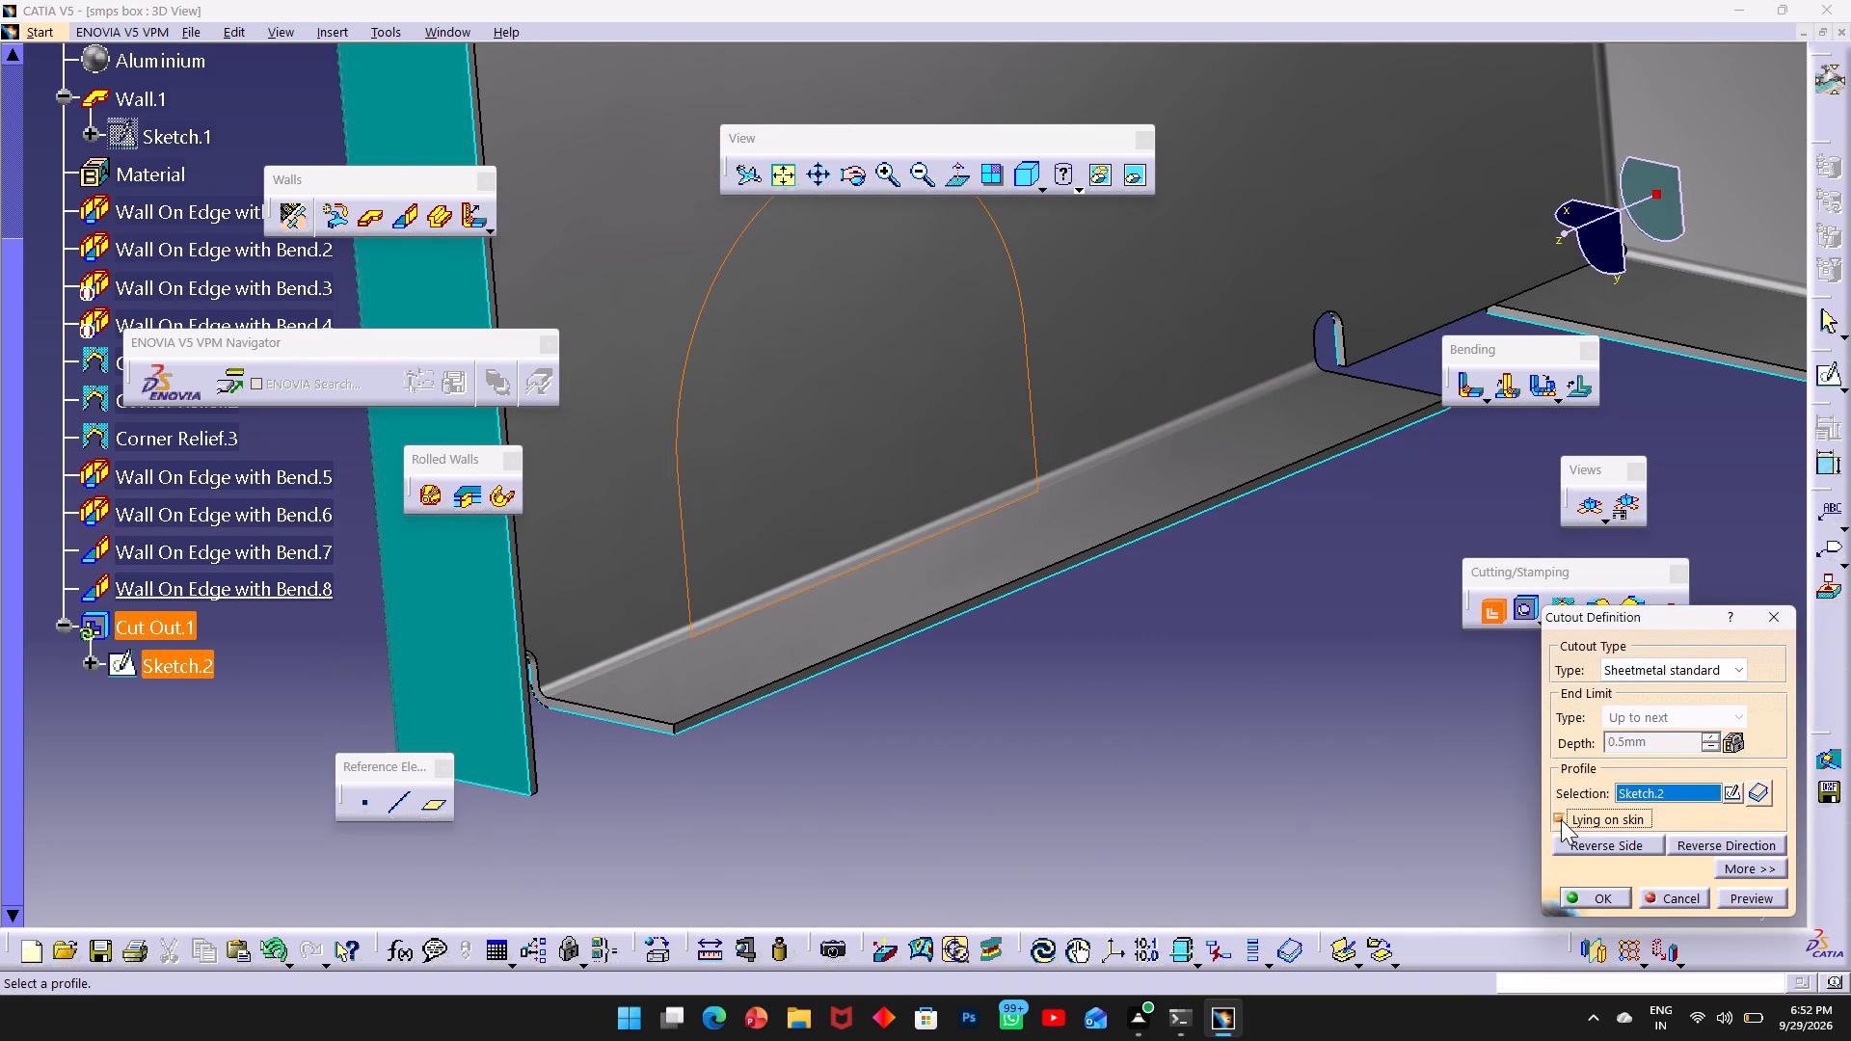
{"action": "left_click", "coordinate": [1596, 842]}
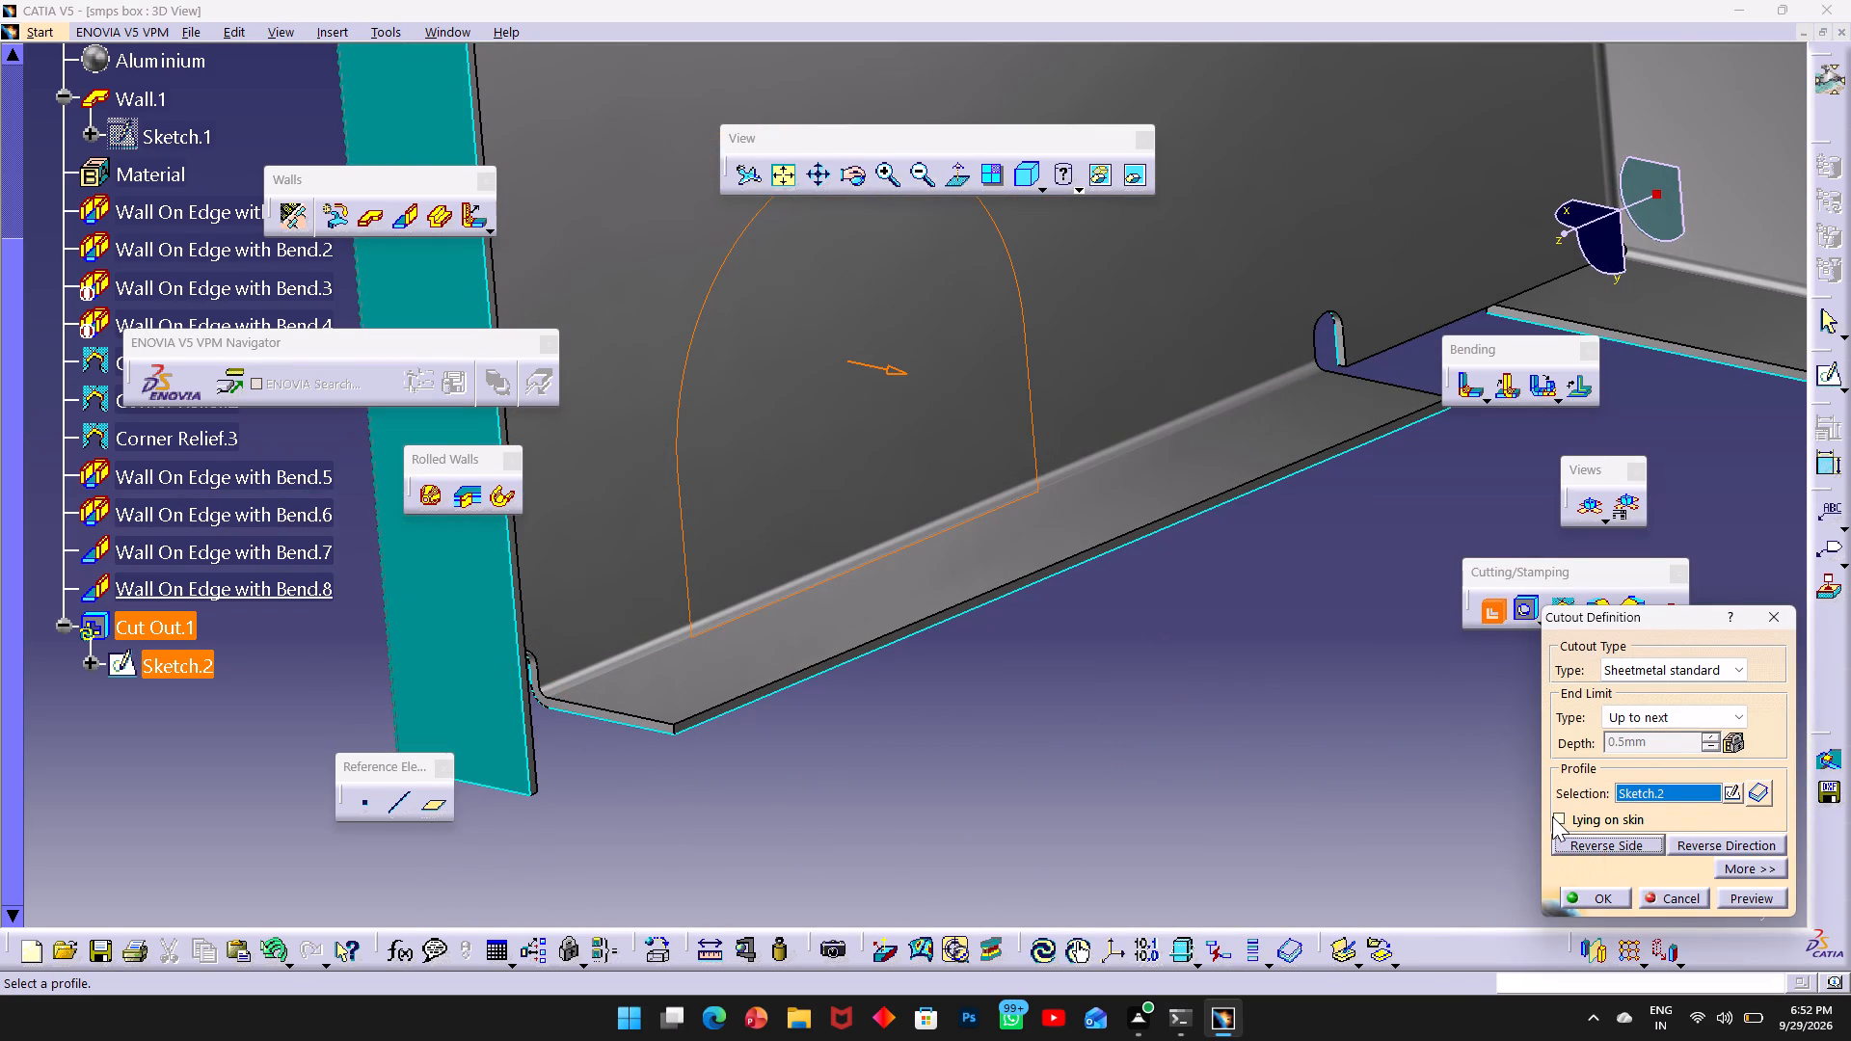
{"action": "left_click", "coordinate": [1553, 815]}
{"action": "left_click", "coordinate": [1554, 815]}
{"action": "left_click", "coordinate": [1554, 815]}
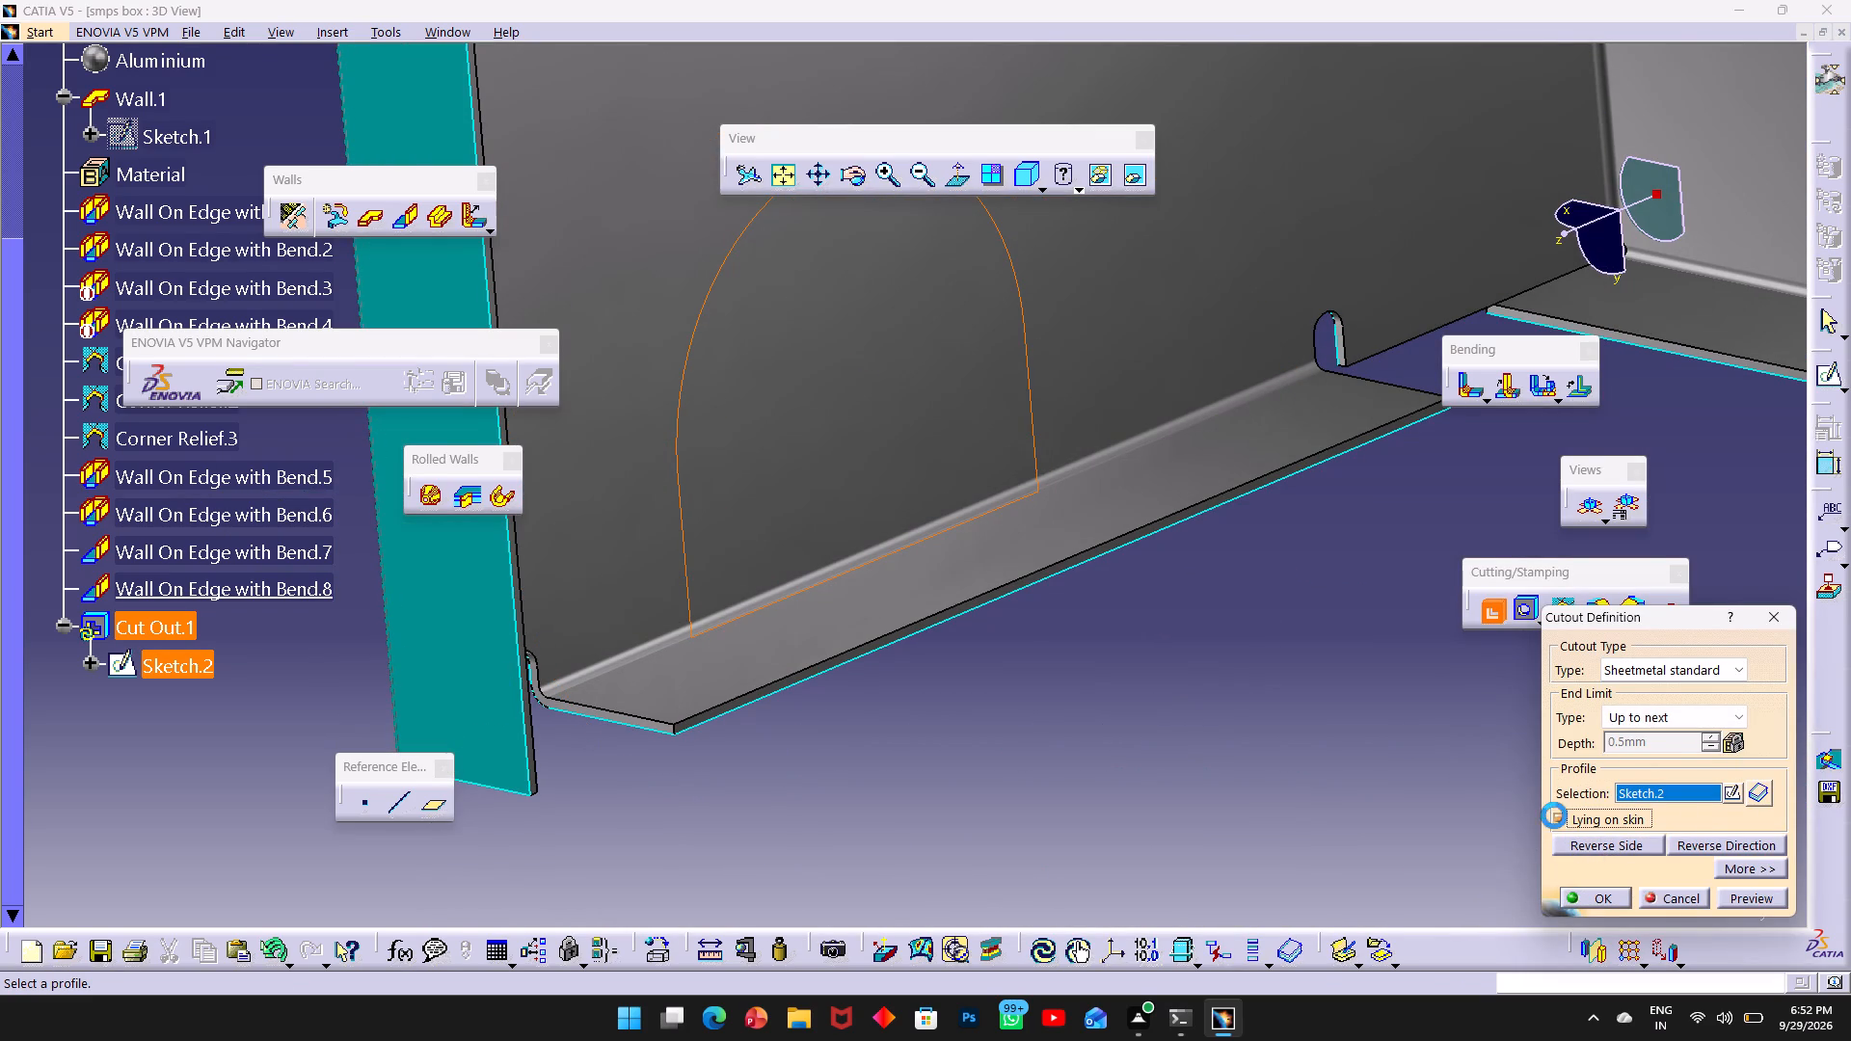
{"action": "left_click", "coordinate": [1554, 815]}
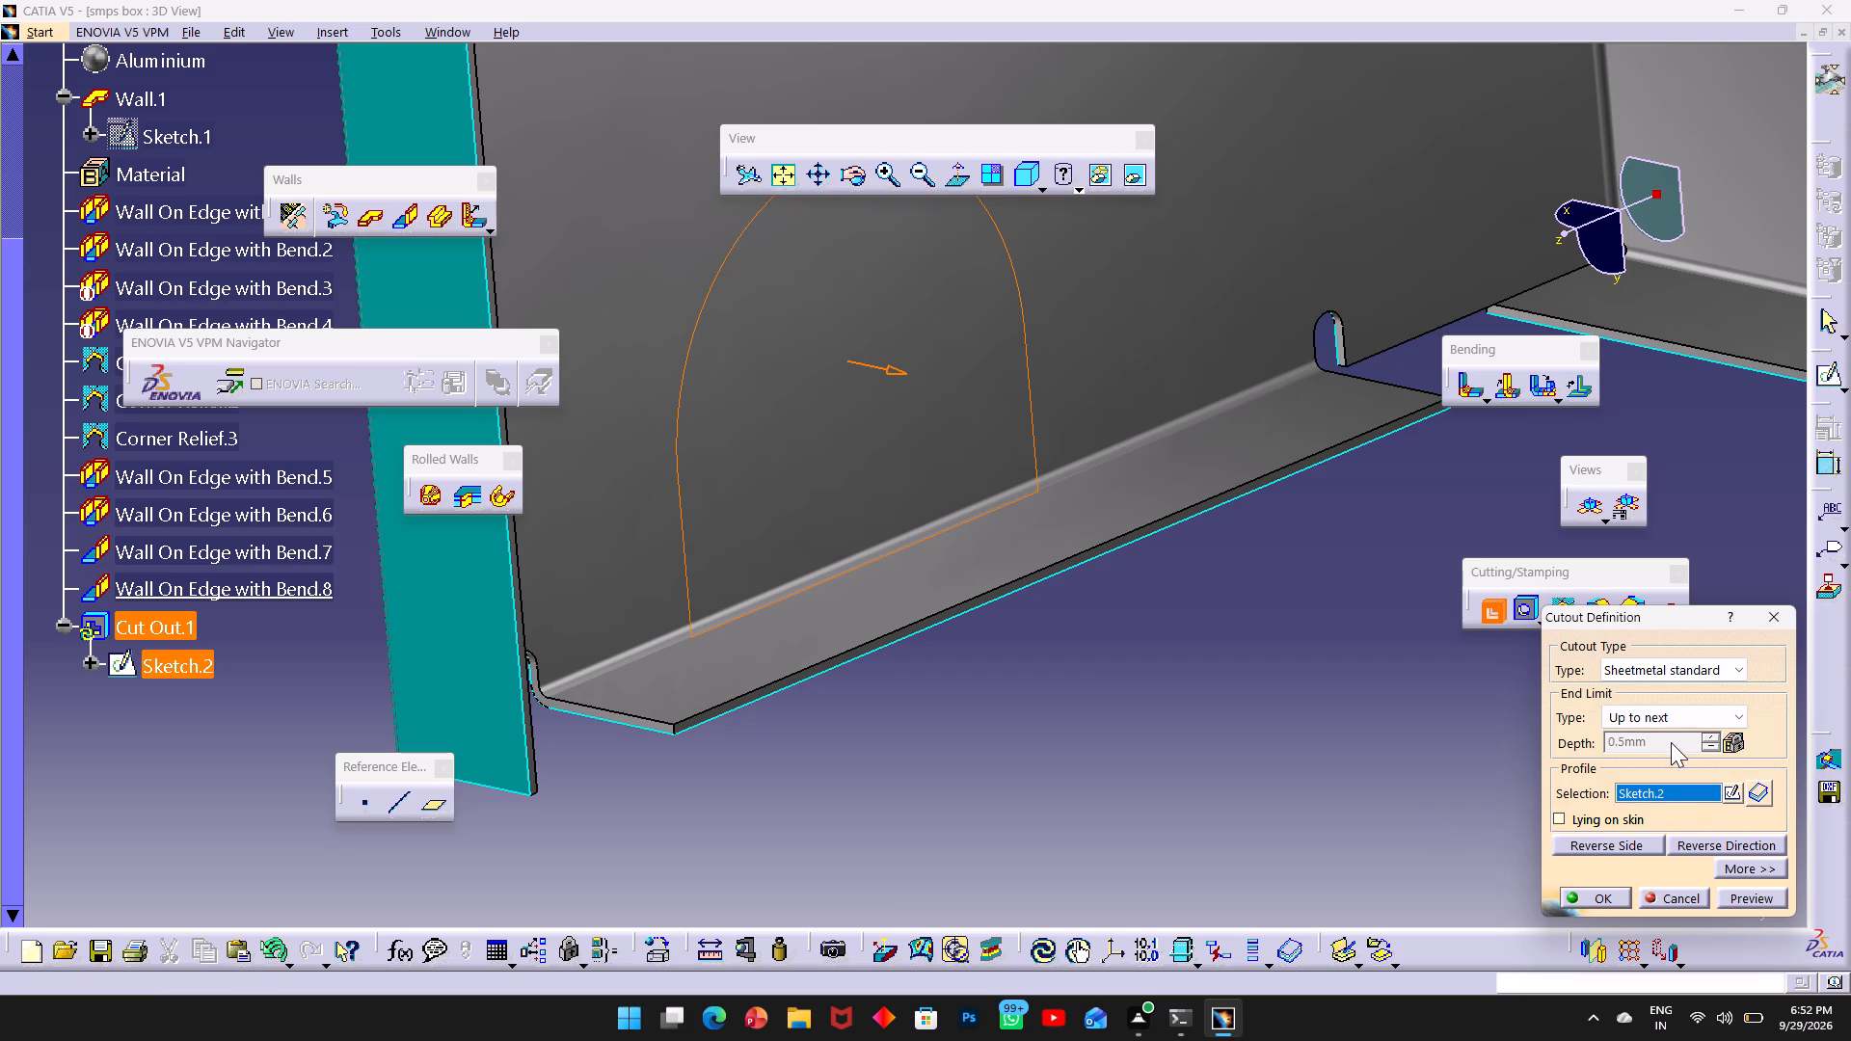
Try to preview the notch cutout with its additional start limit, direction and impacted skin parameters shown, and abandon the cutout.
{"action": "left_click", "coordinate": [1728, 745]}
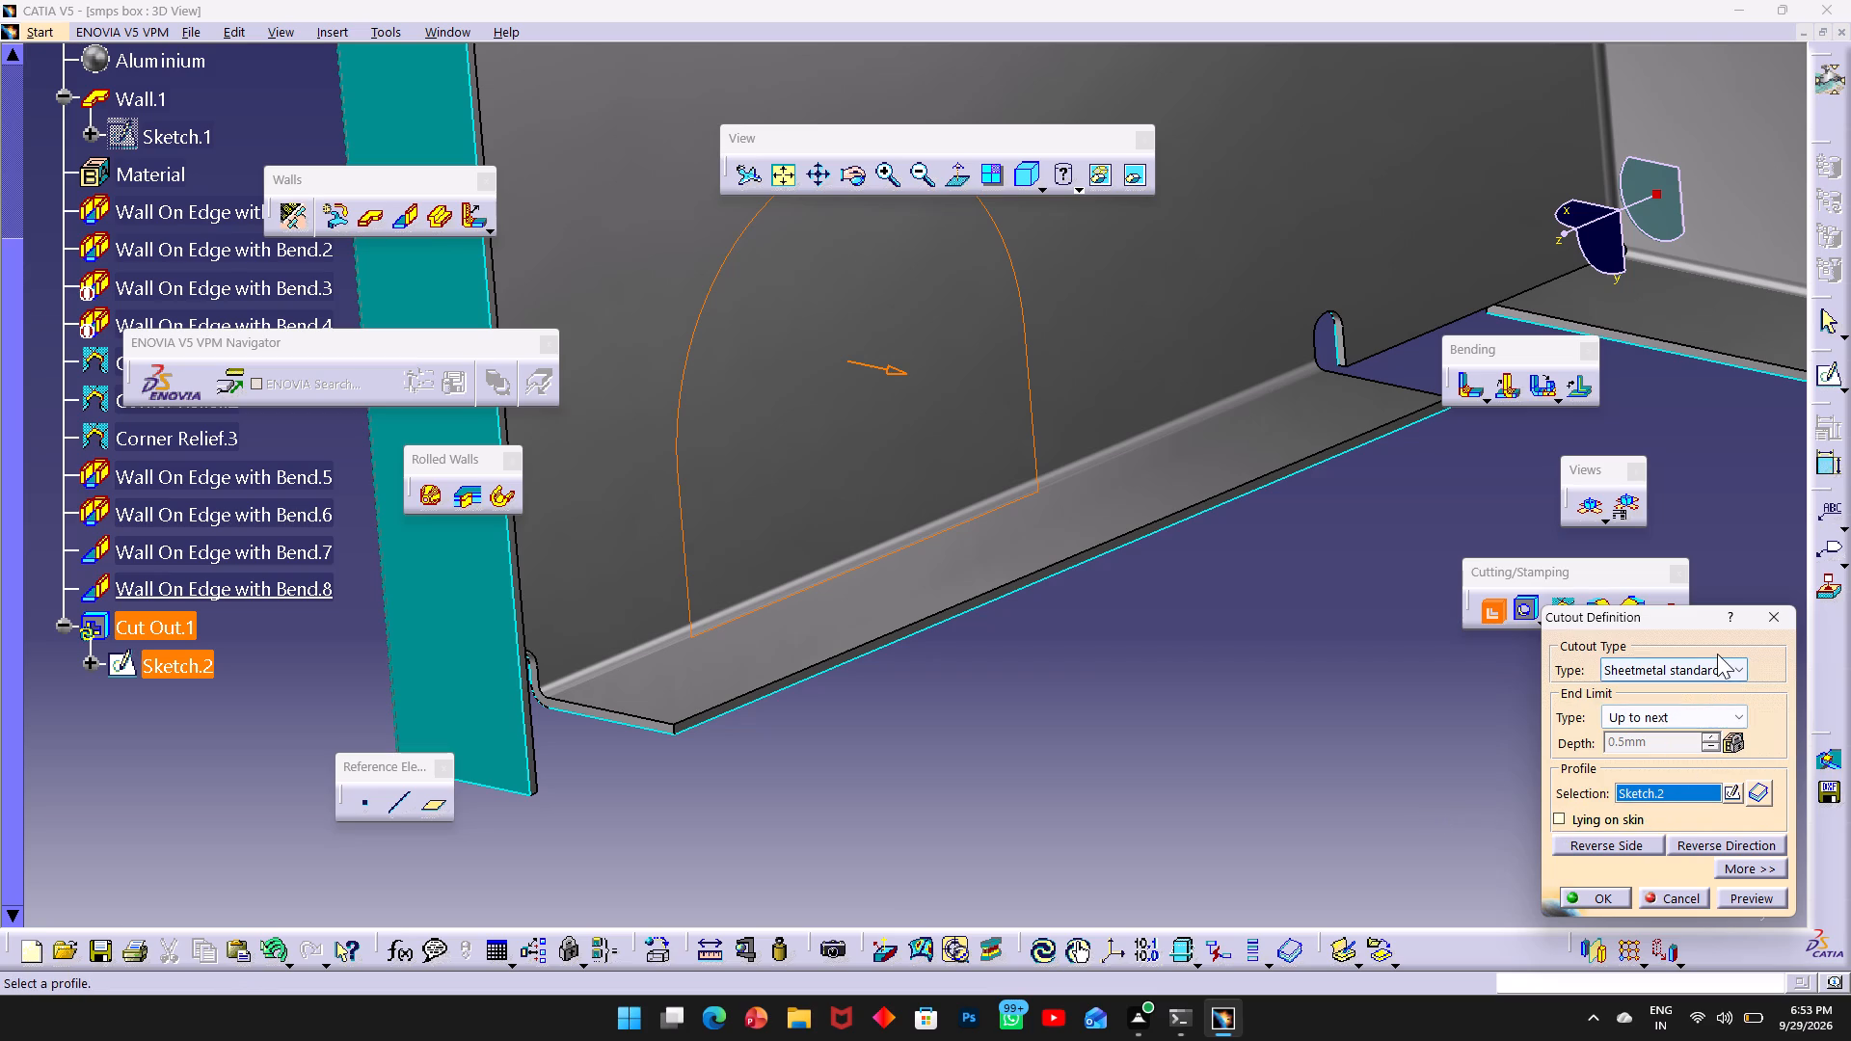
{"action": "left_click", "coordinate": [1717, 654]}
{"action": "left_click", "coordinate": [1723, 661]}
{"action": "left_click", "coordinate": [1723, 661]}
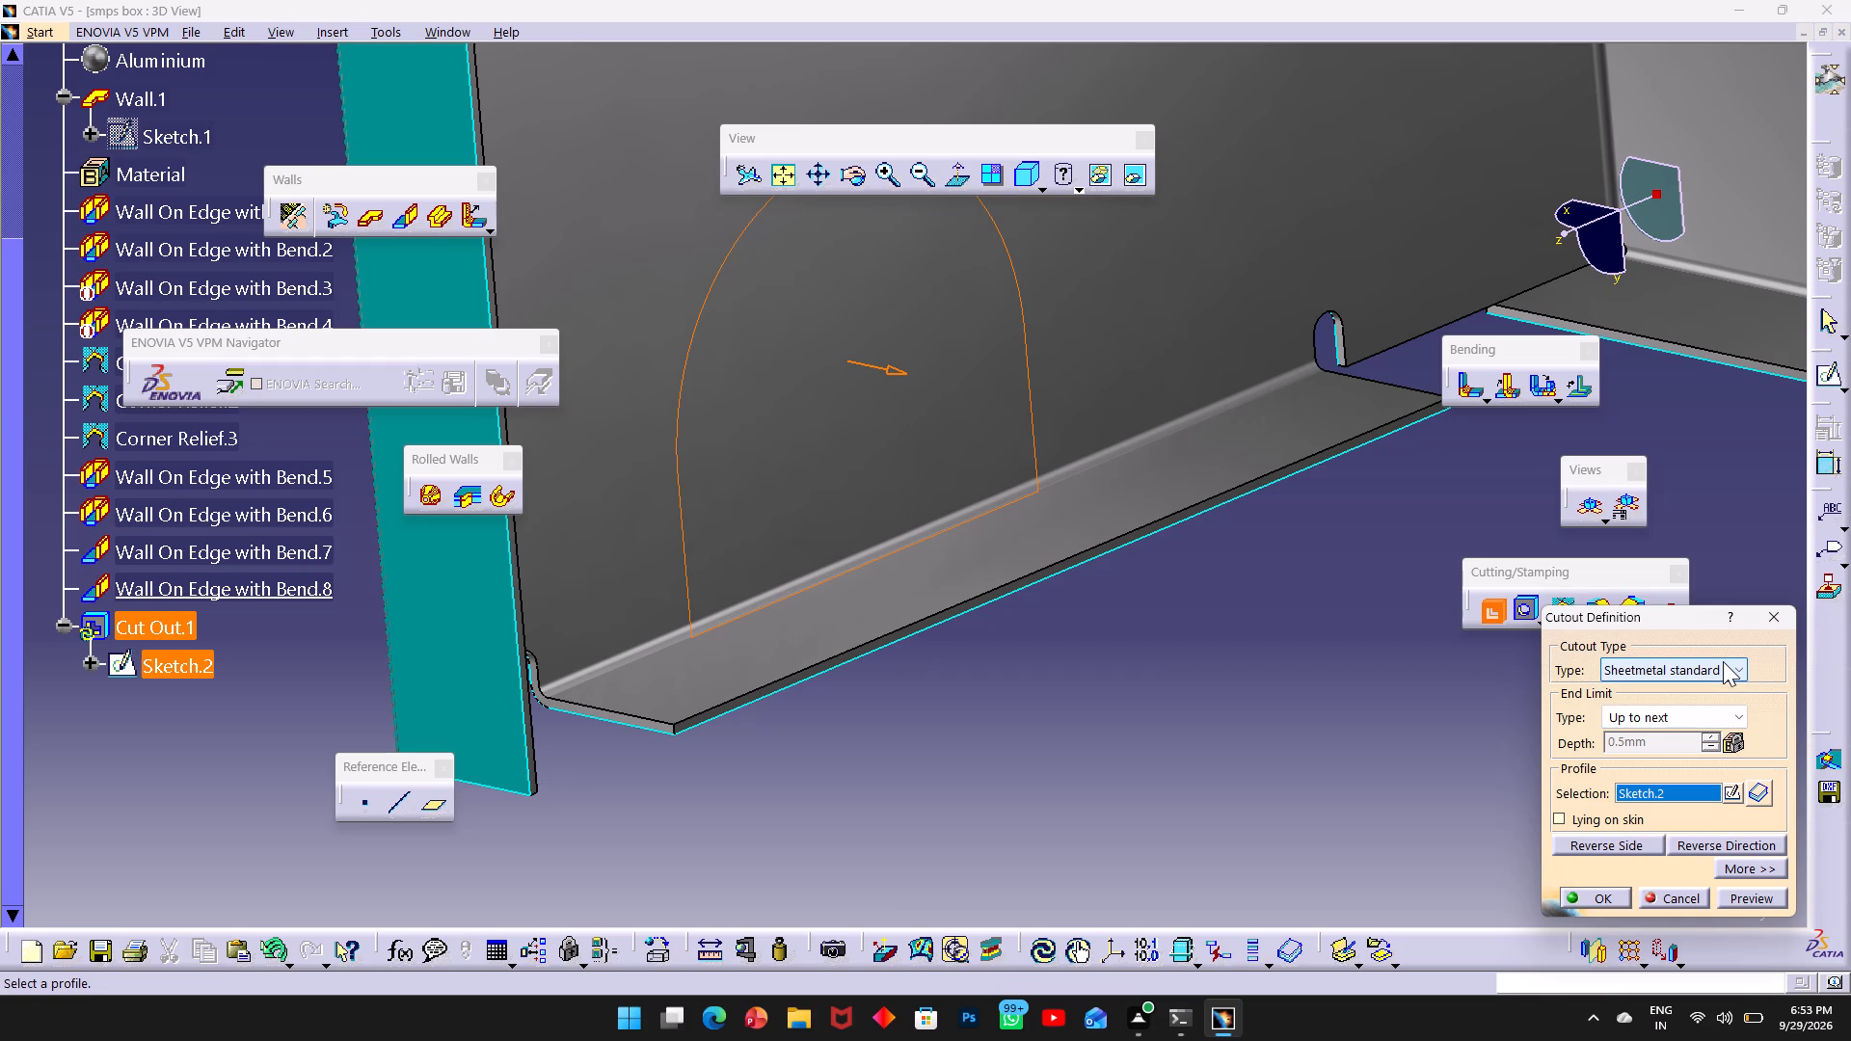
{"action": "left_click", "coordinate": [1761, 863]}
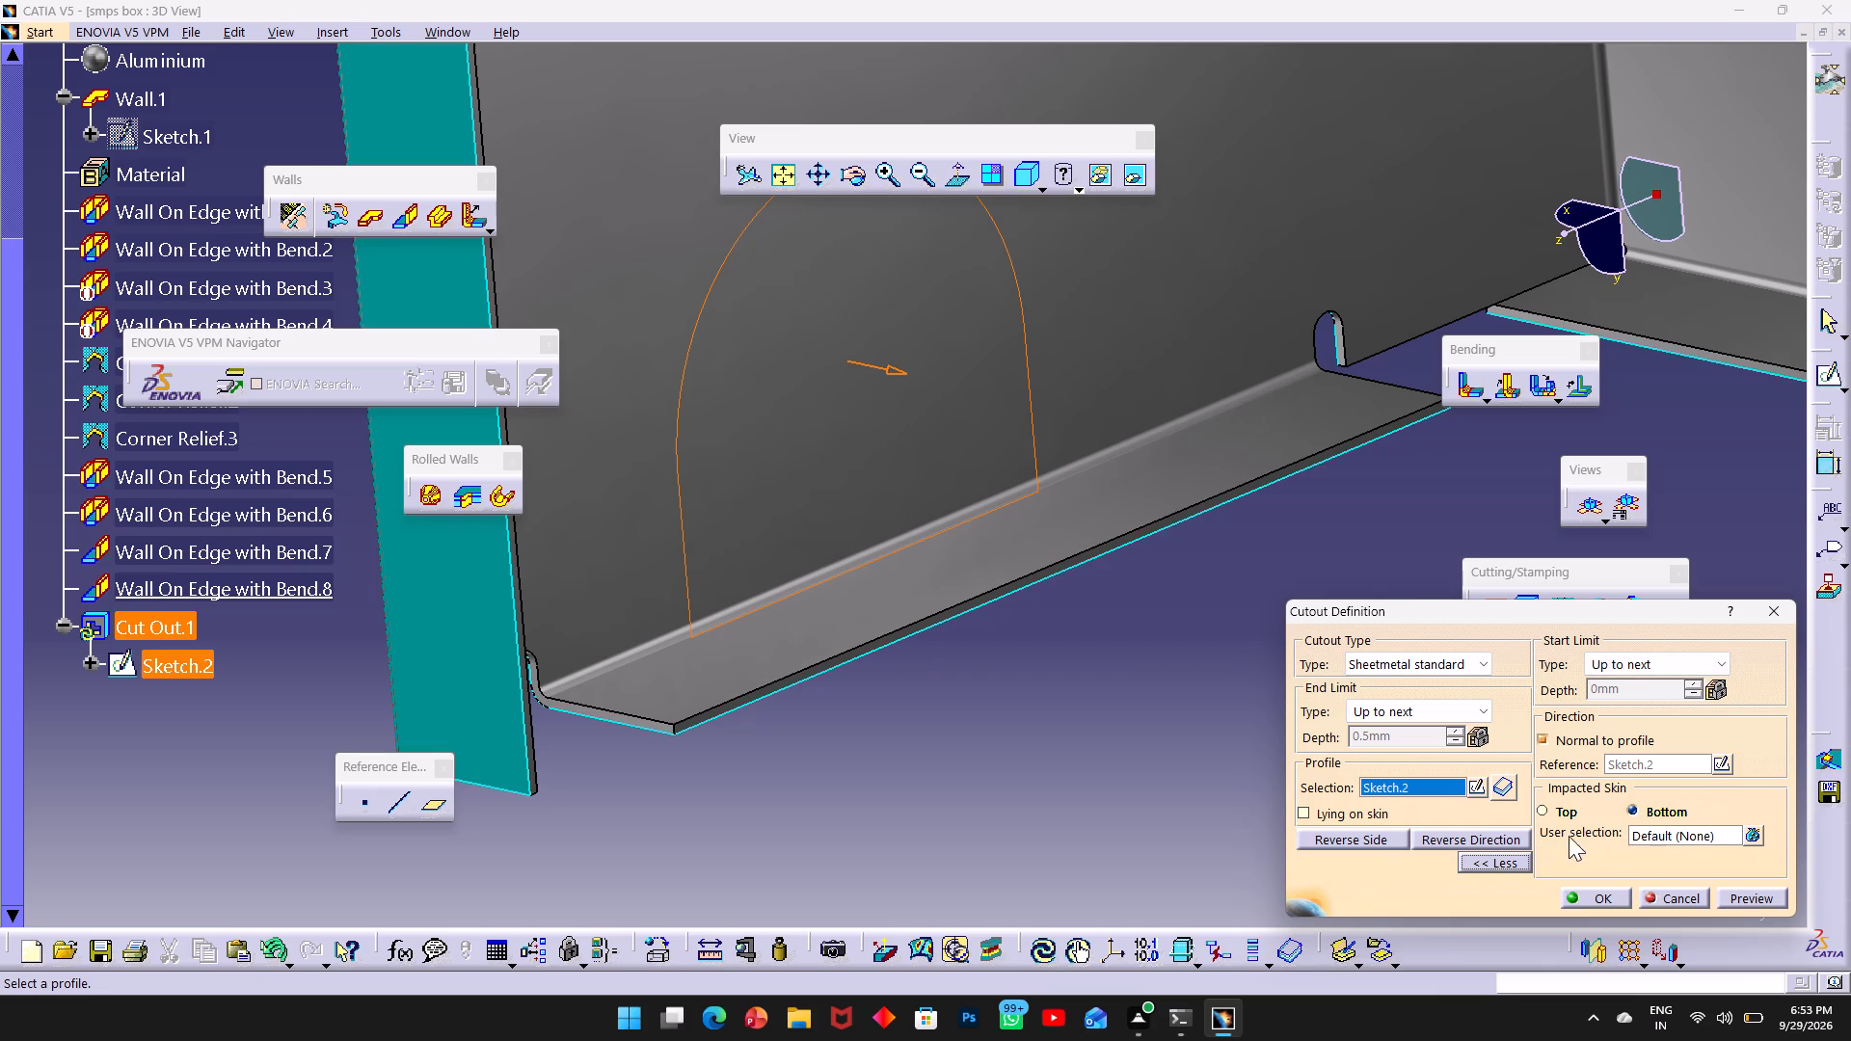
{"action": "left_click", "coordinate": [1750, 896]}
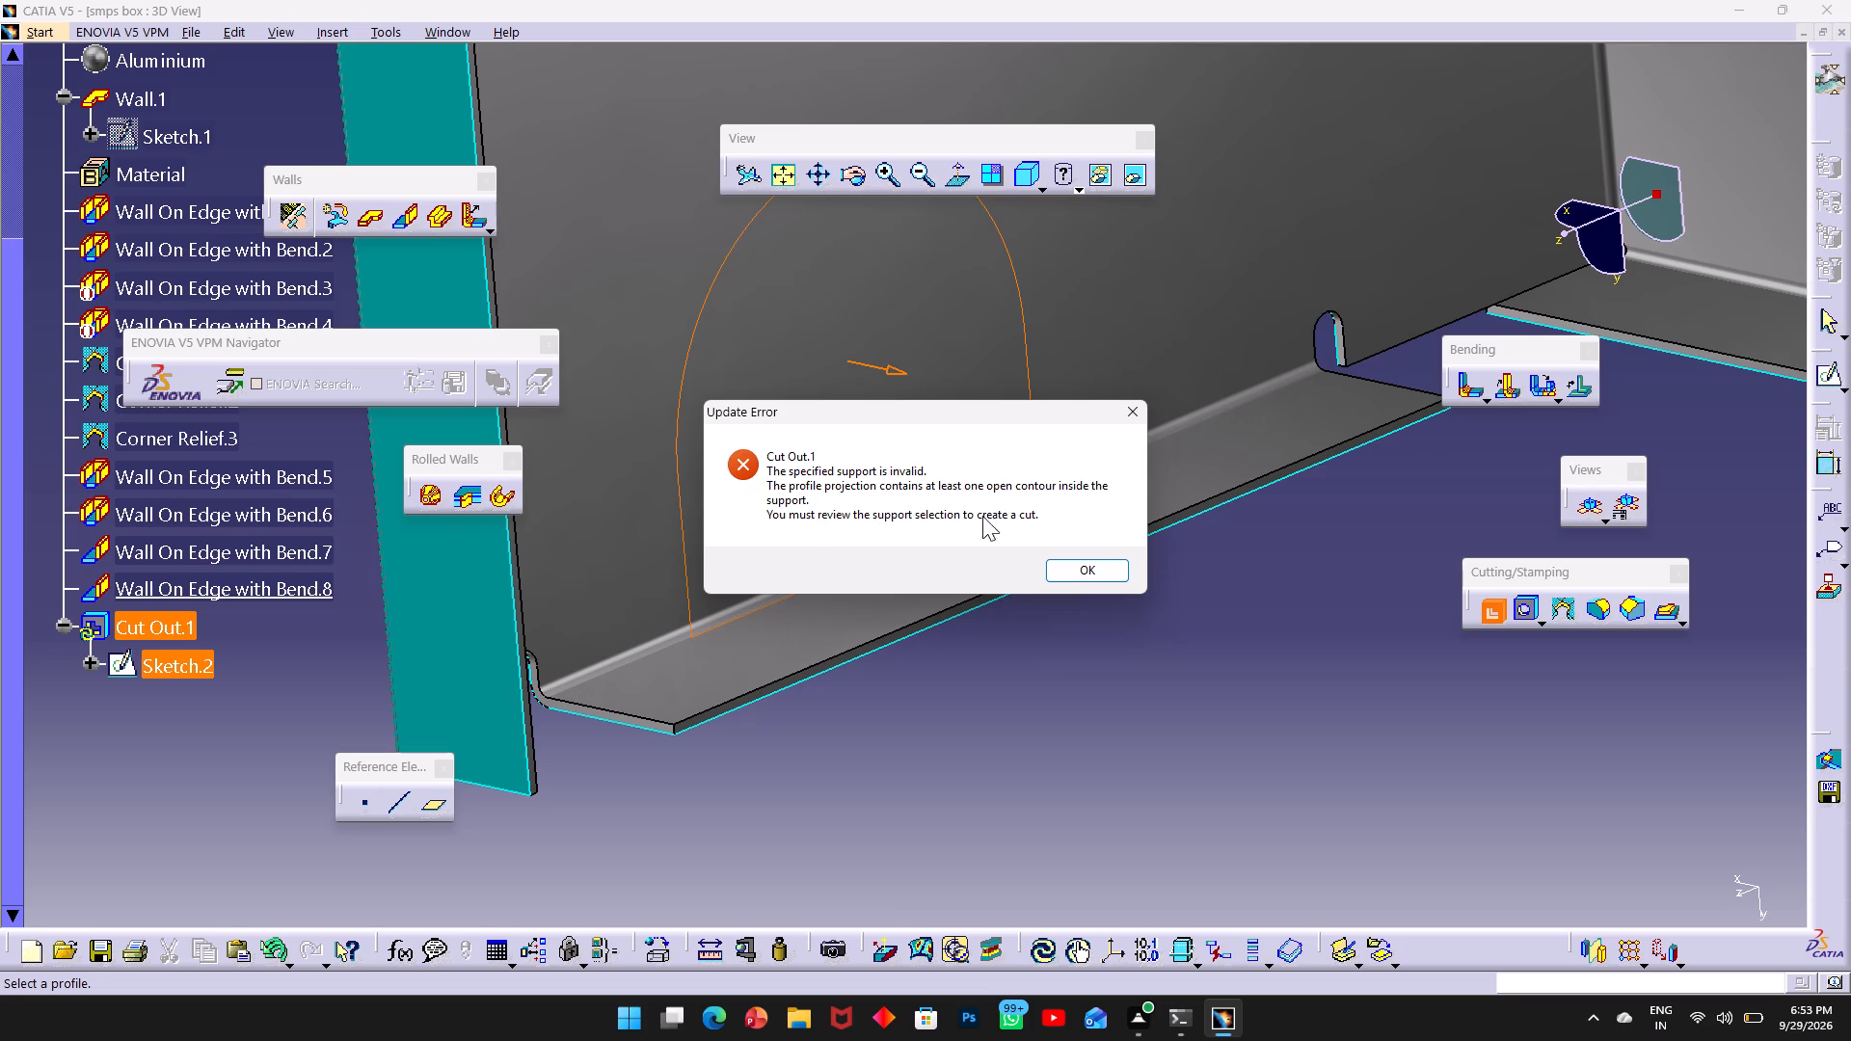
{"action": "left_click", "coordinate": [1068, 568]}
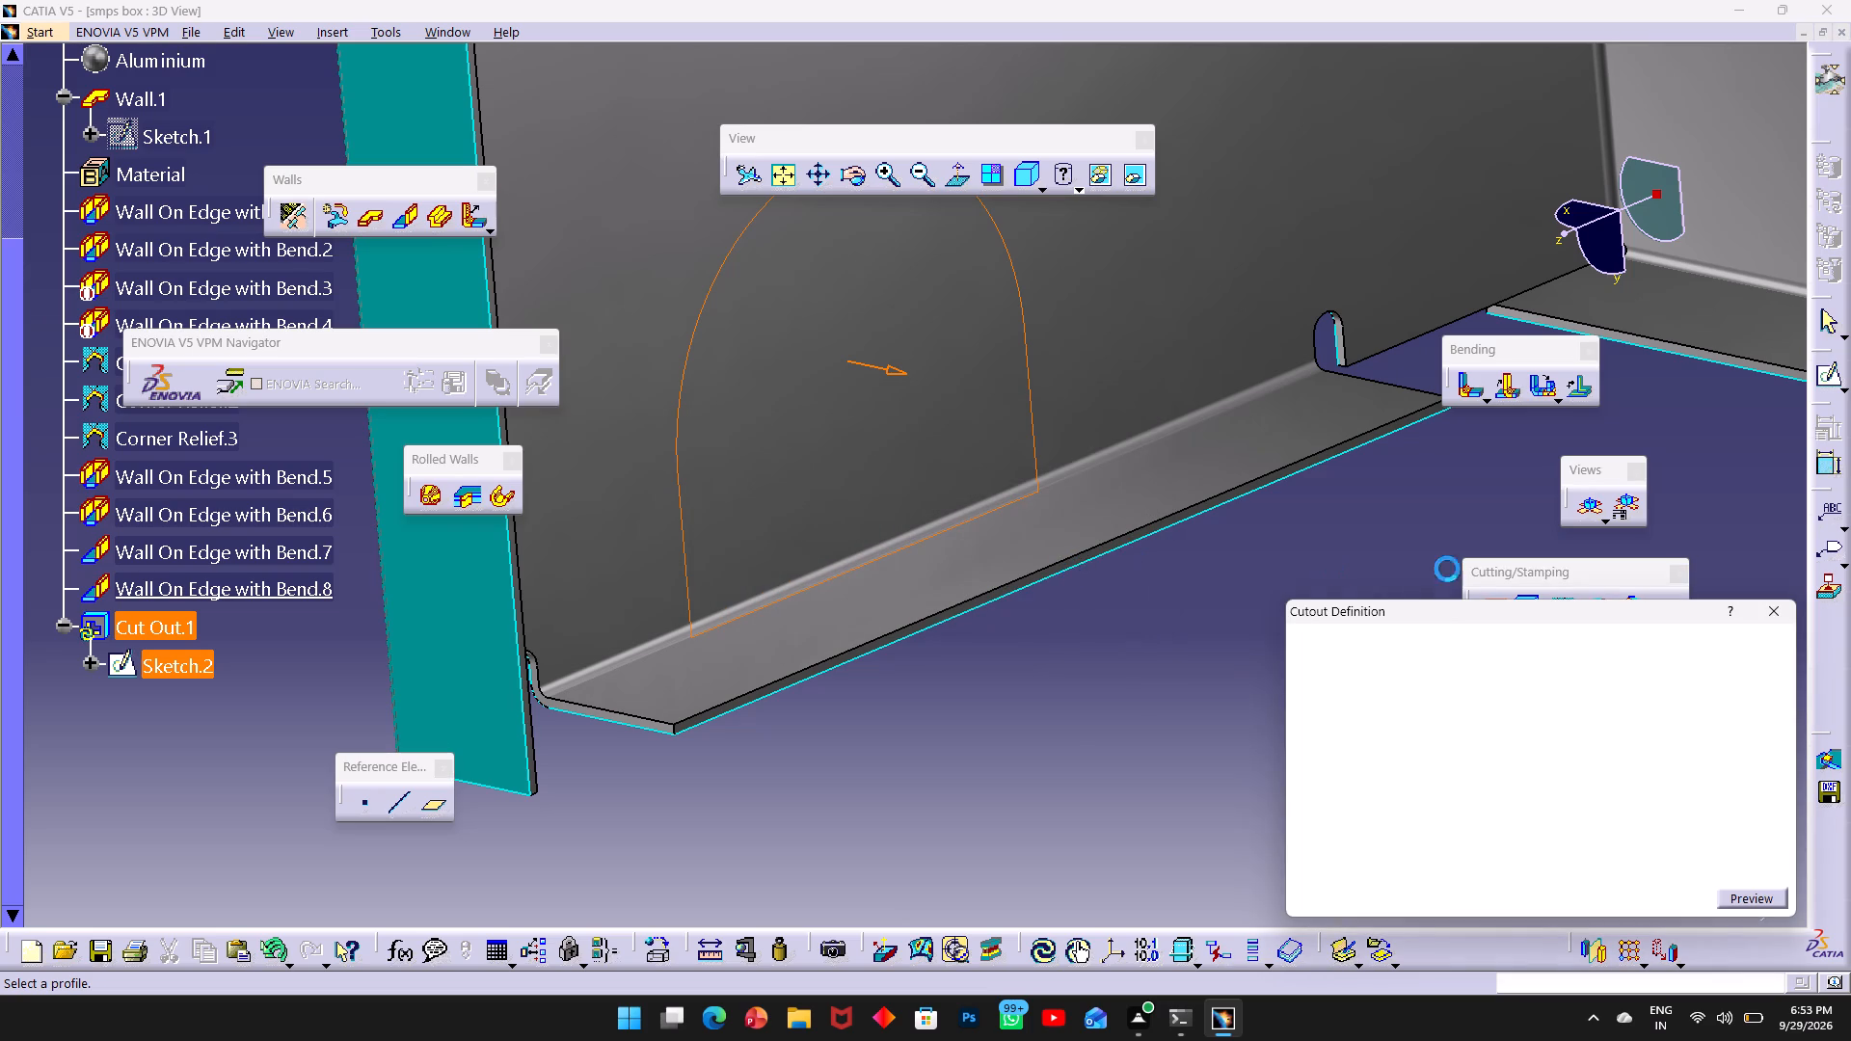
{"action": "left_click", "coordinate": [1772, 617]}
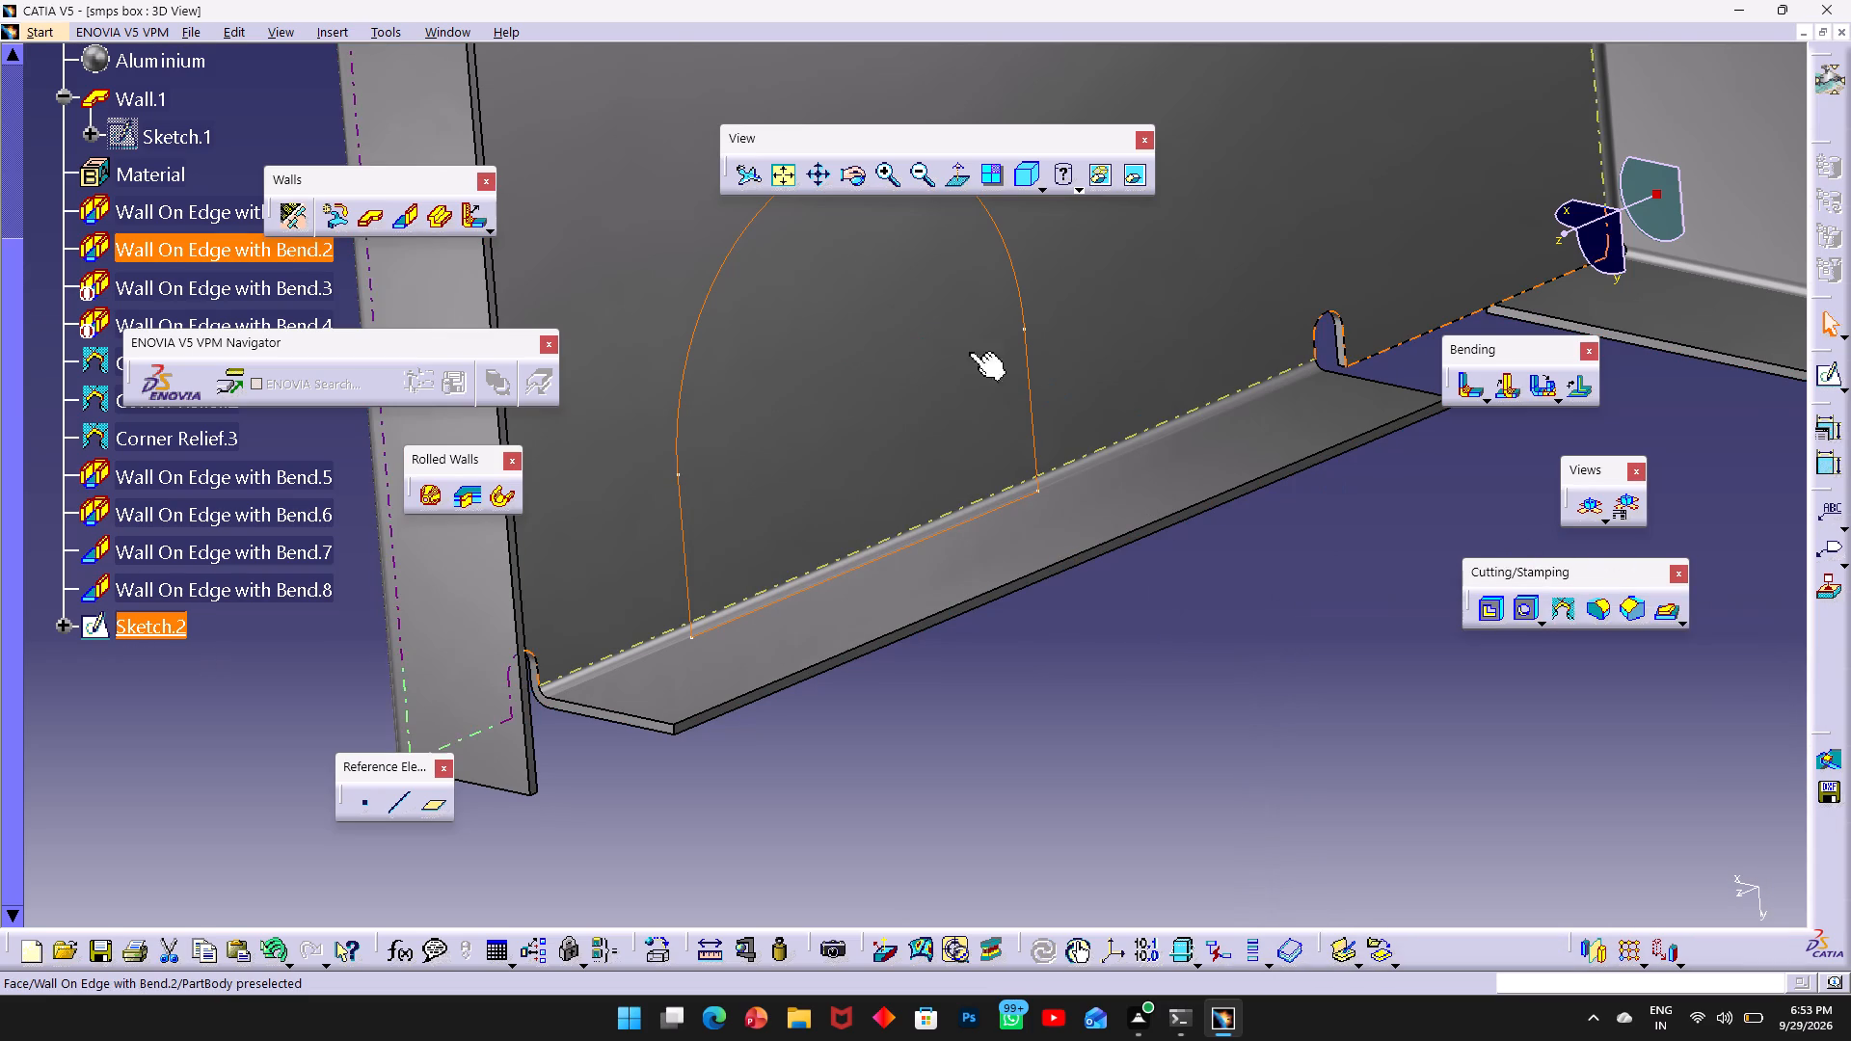
Reopen the notch profile sketch on the side wall and delete the arc forming its rounded end.
{"action": "double_click", "coordinate": [1031, 372]}
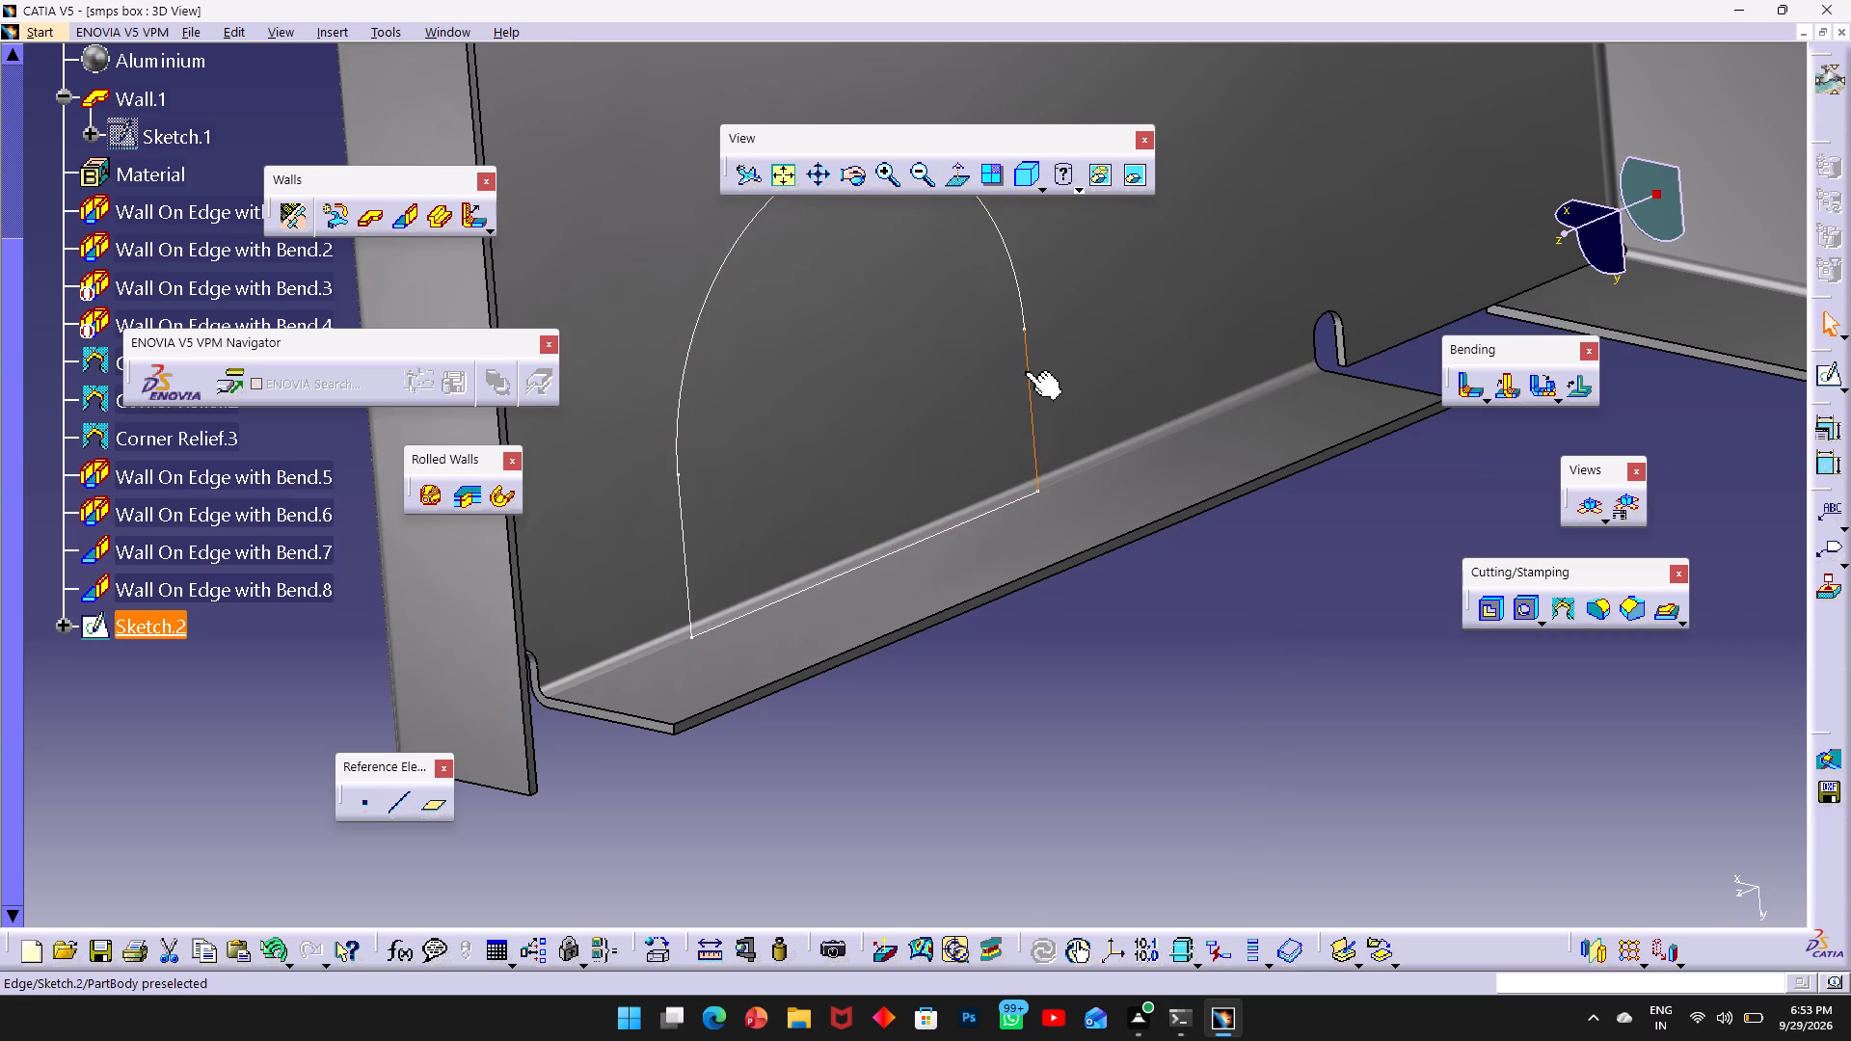
{"action": "left_click", "coordinate": [1211, 602]}
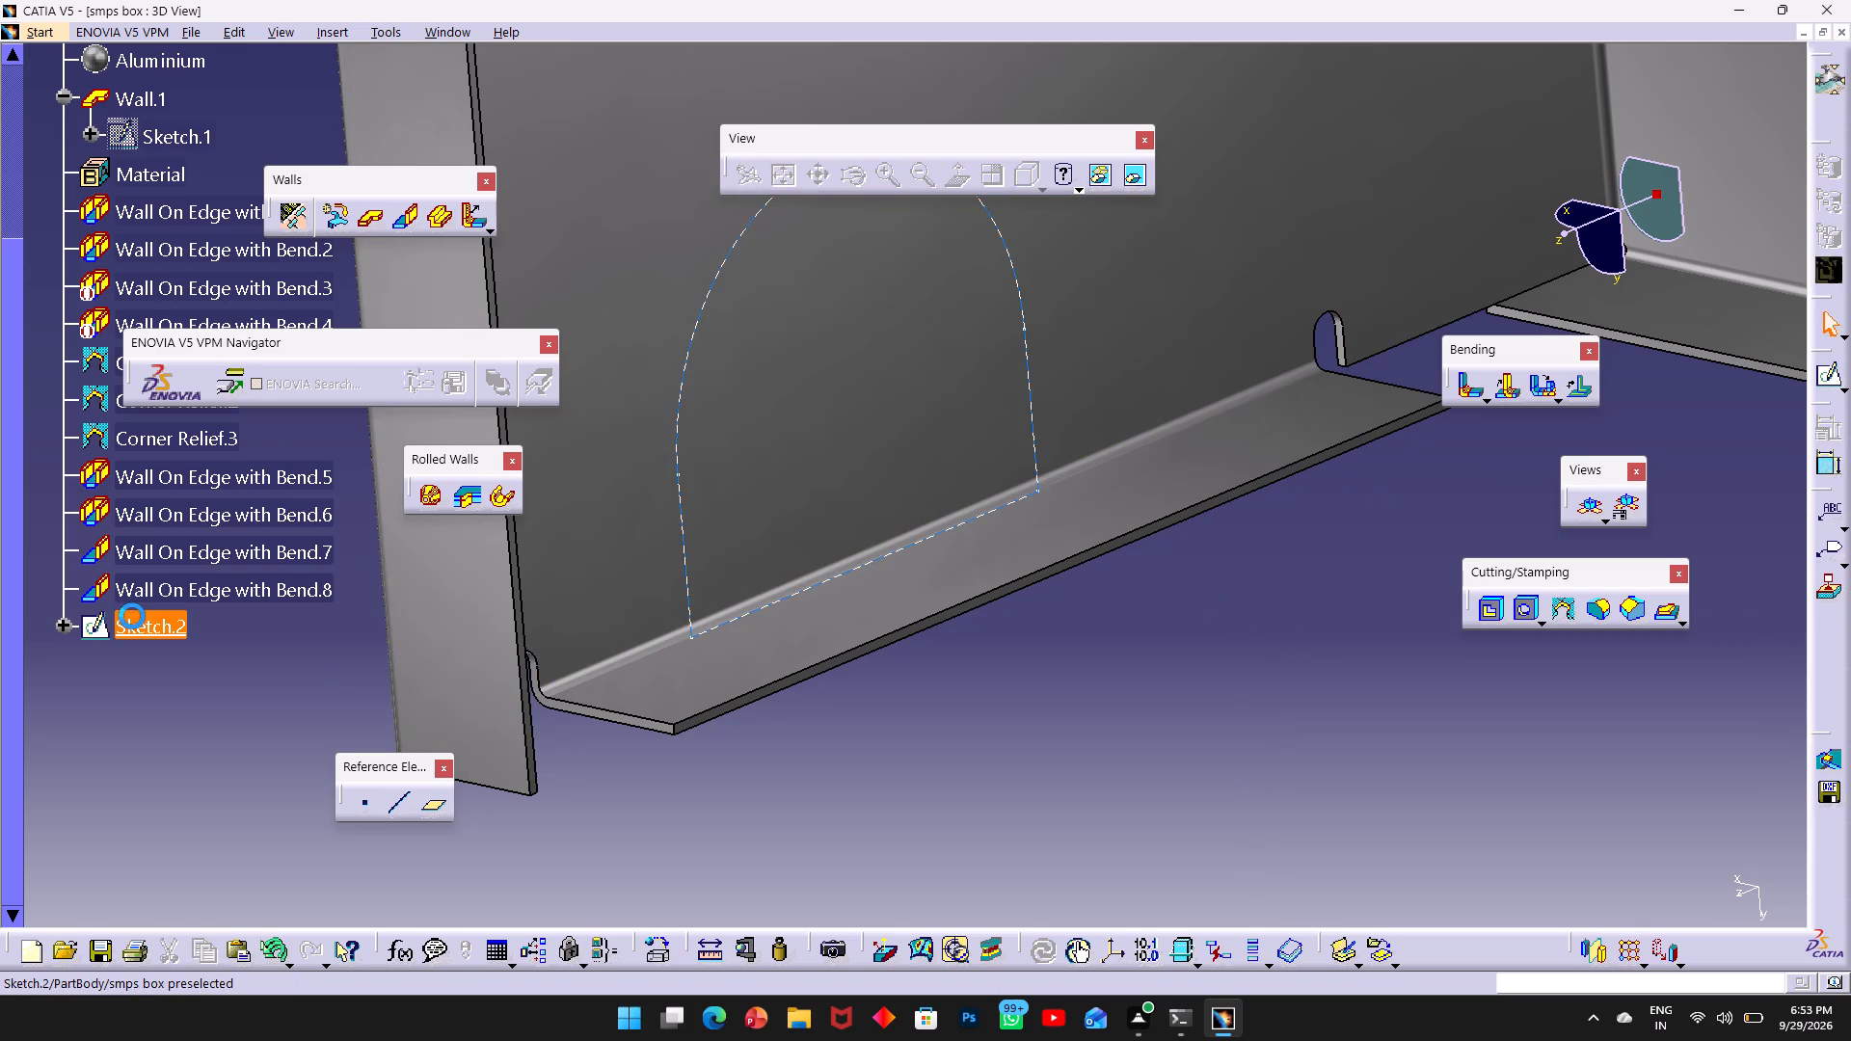
{"action": "right_click", "coordinate": [144, 626]}
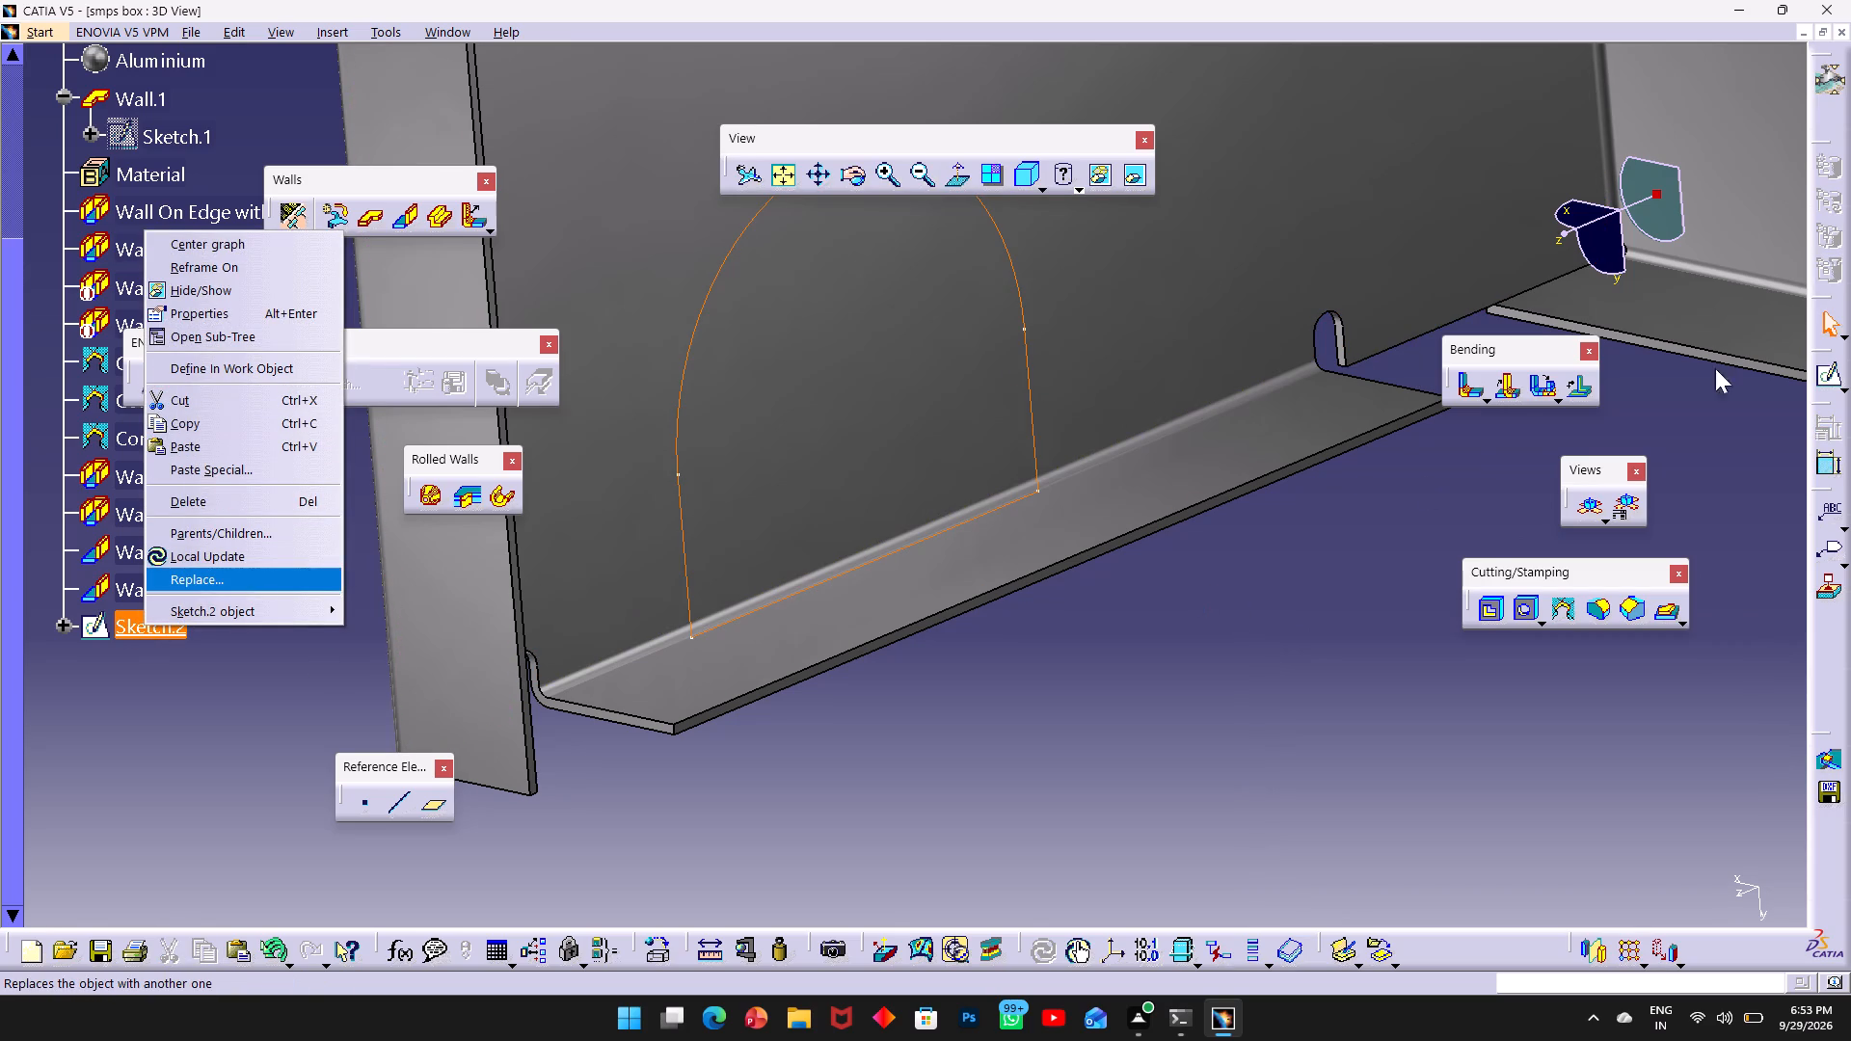
{"action": "left_click", "coordinate": [994, 773]}
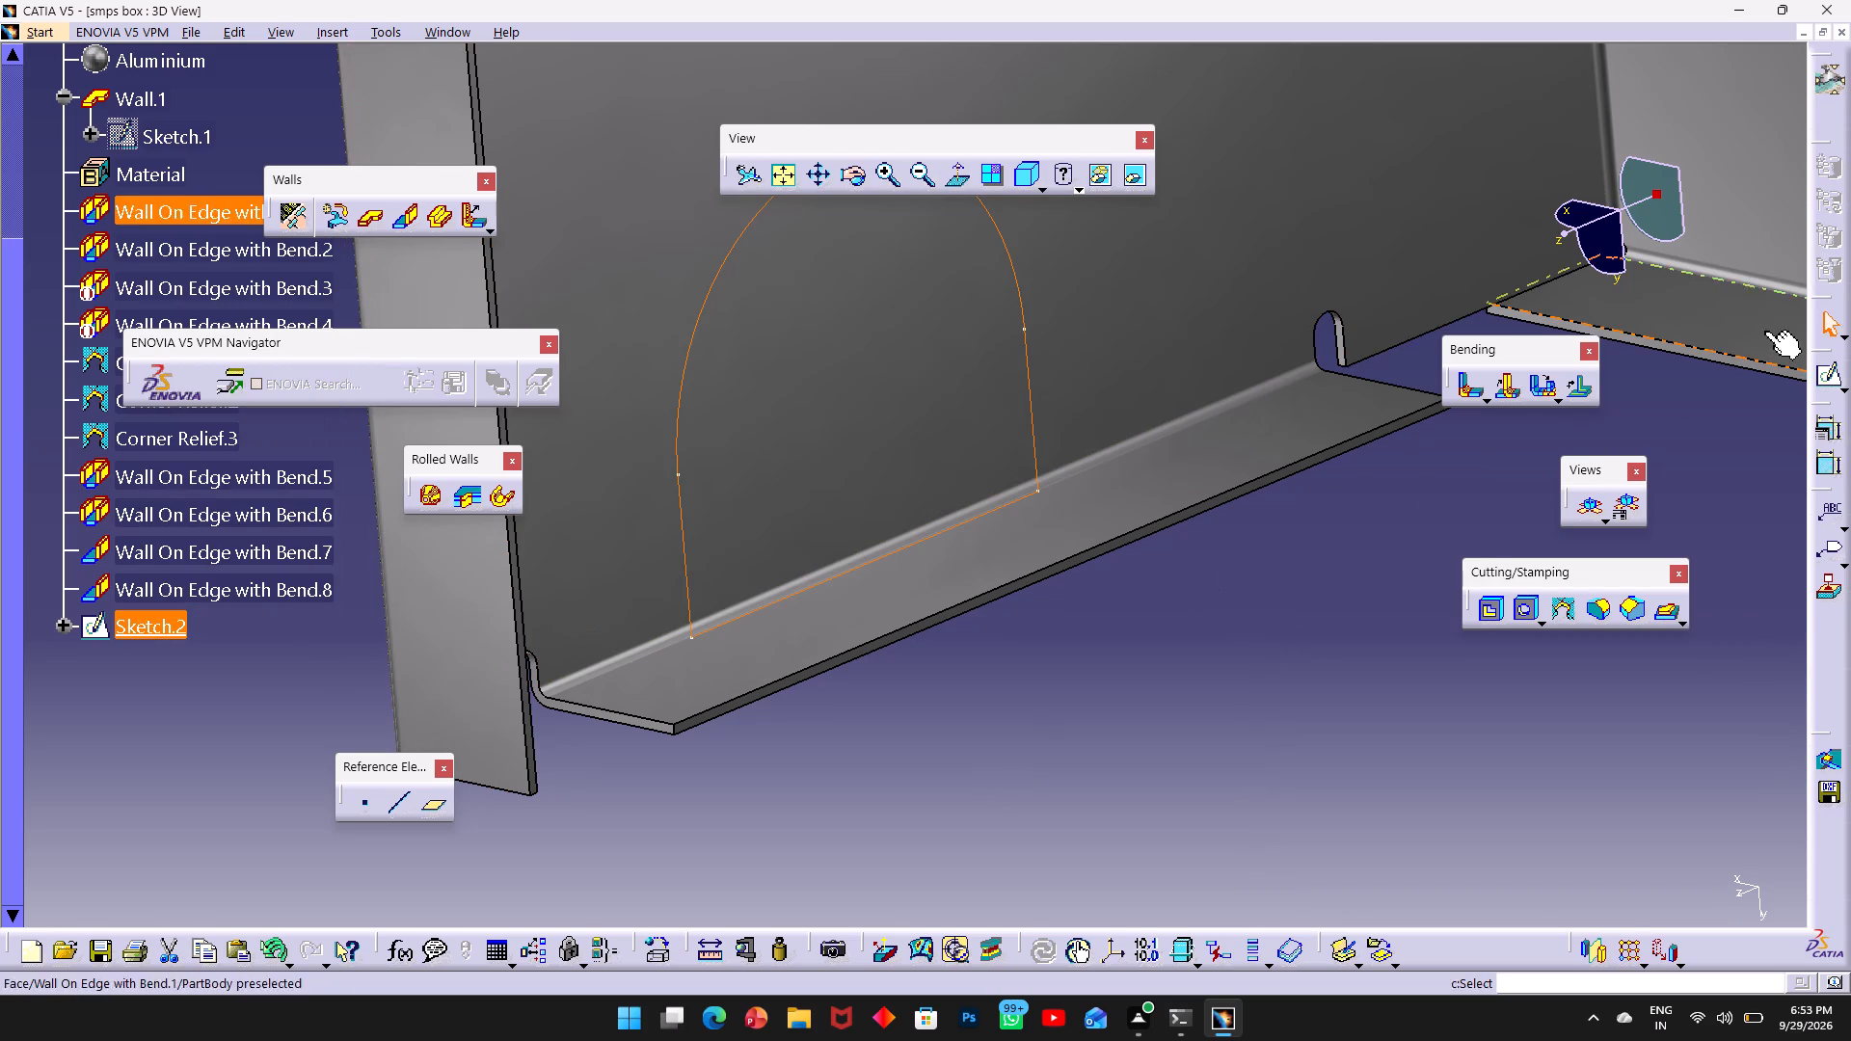
{"action": "left_click", "coordinate": [1818, 373]}
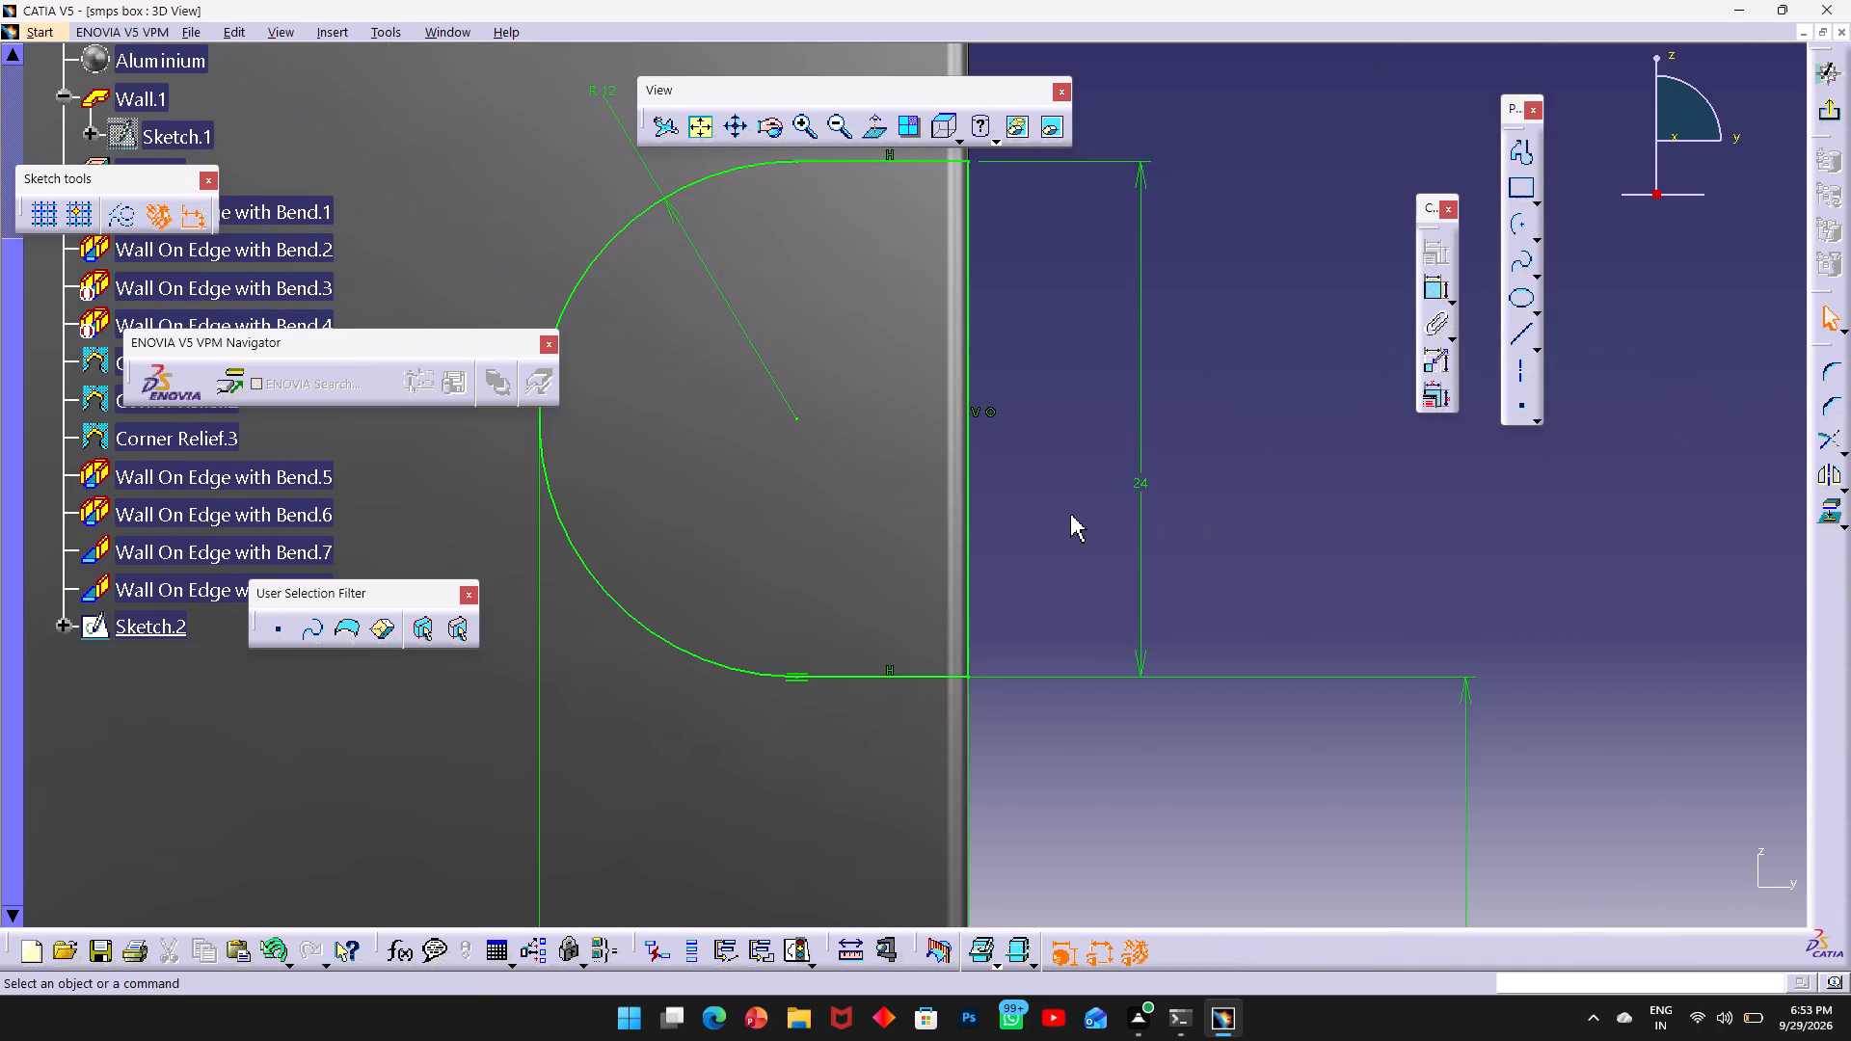
{"action": "left_click", "coordinate": [1070, 515]}
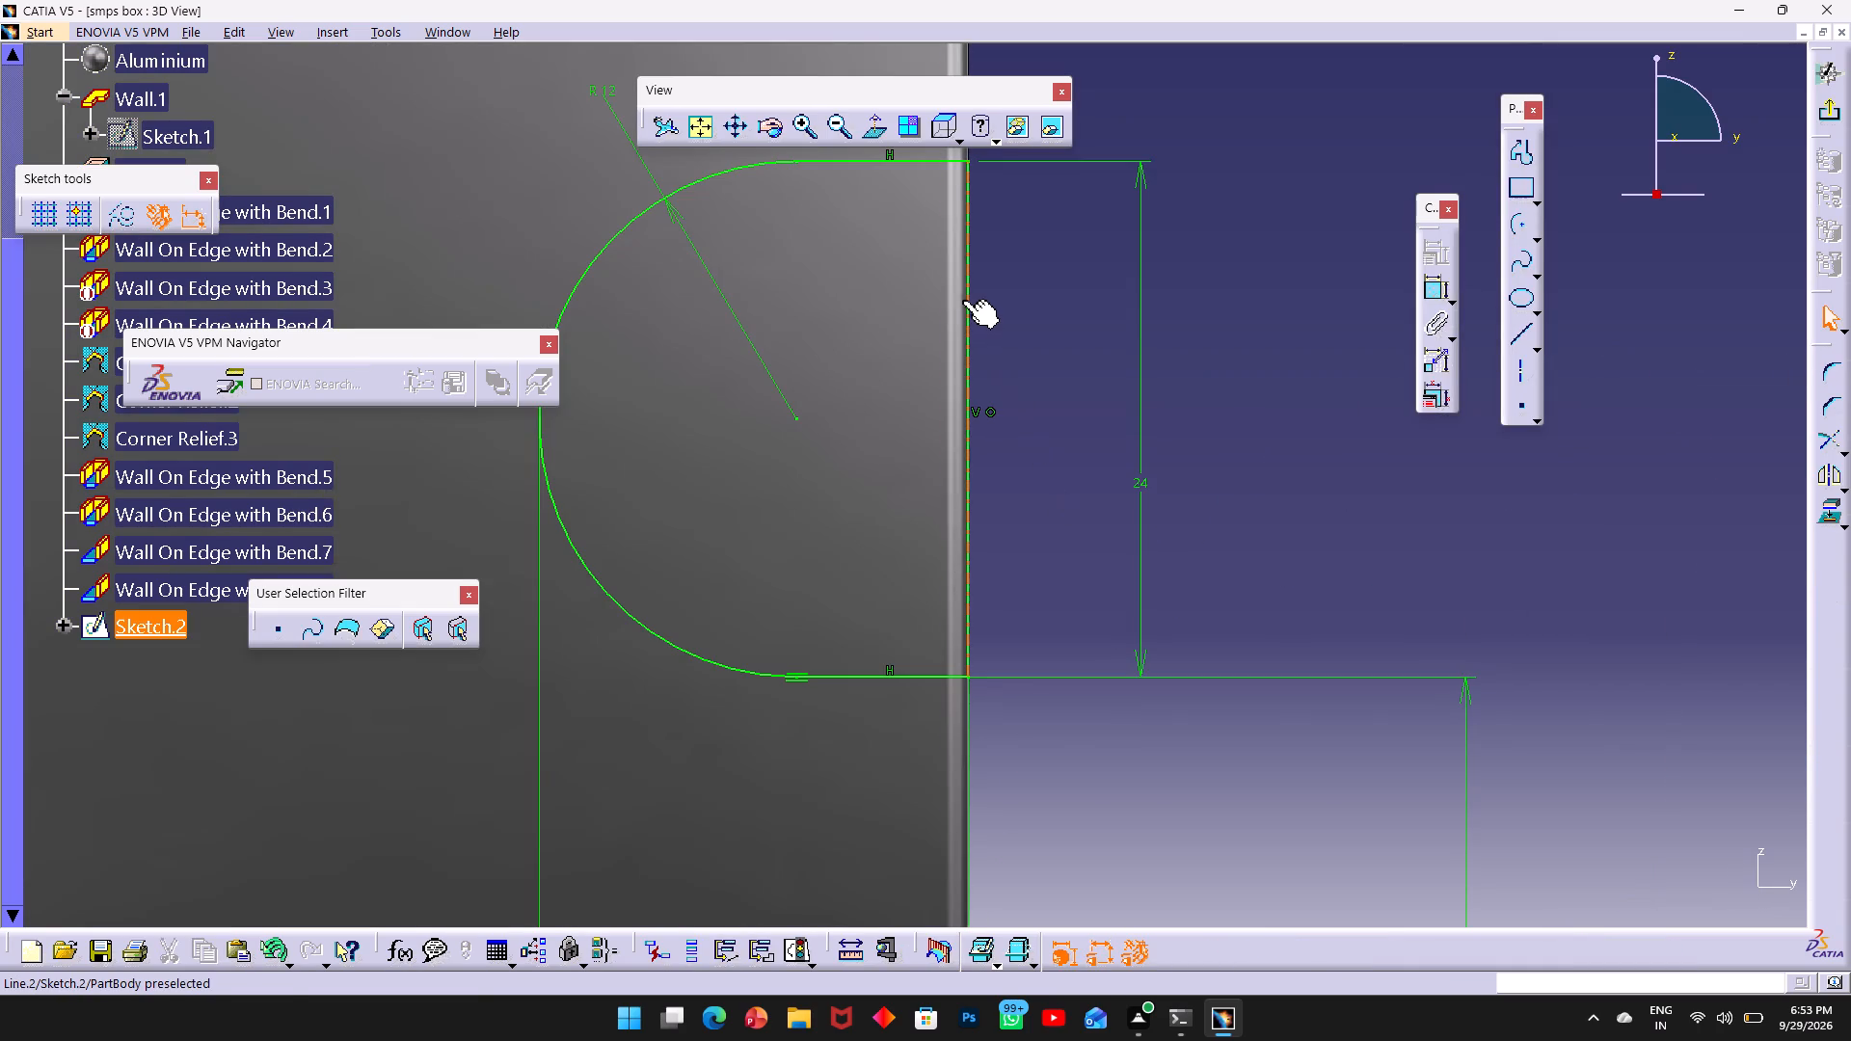
{"action": "left_click", "coordinate": [754, 165]}
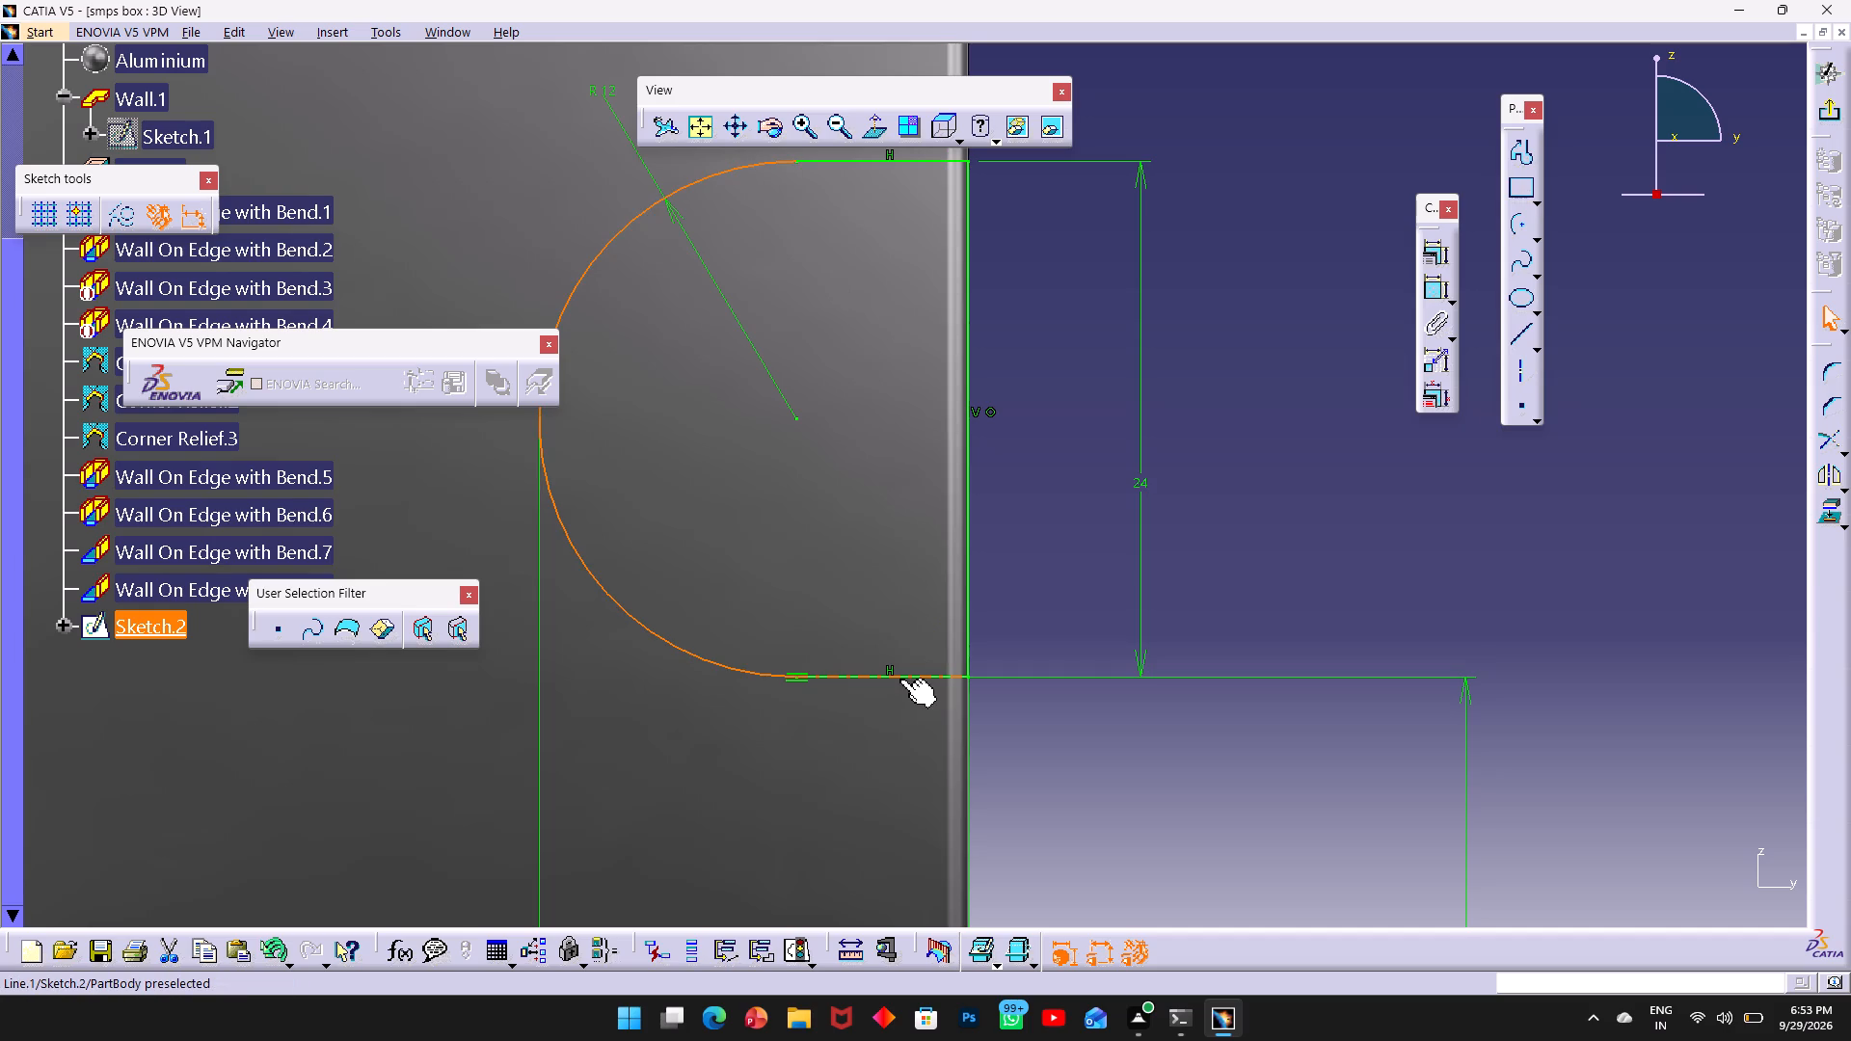
{"action": "key", "text": "Delete"}
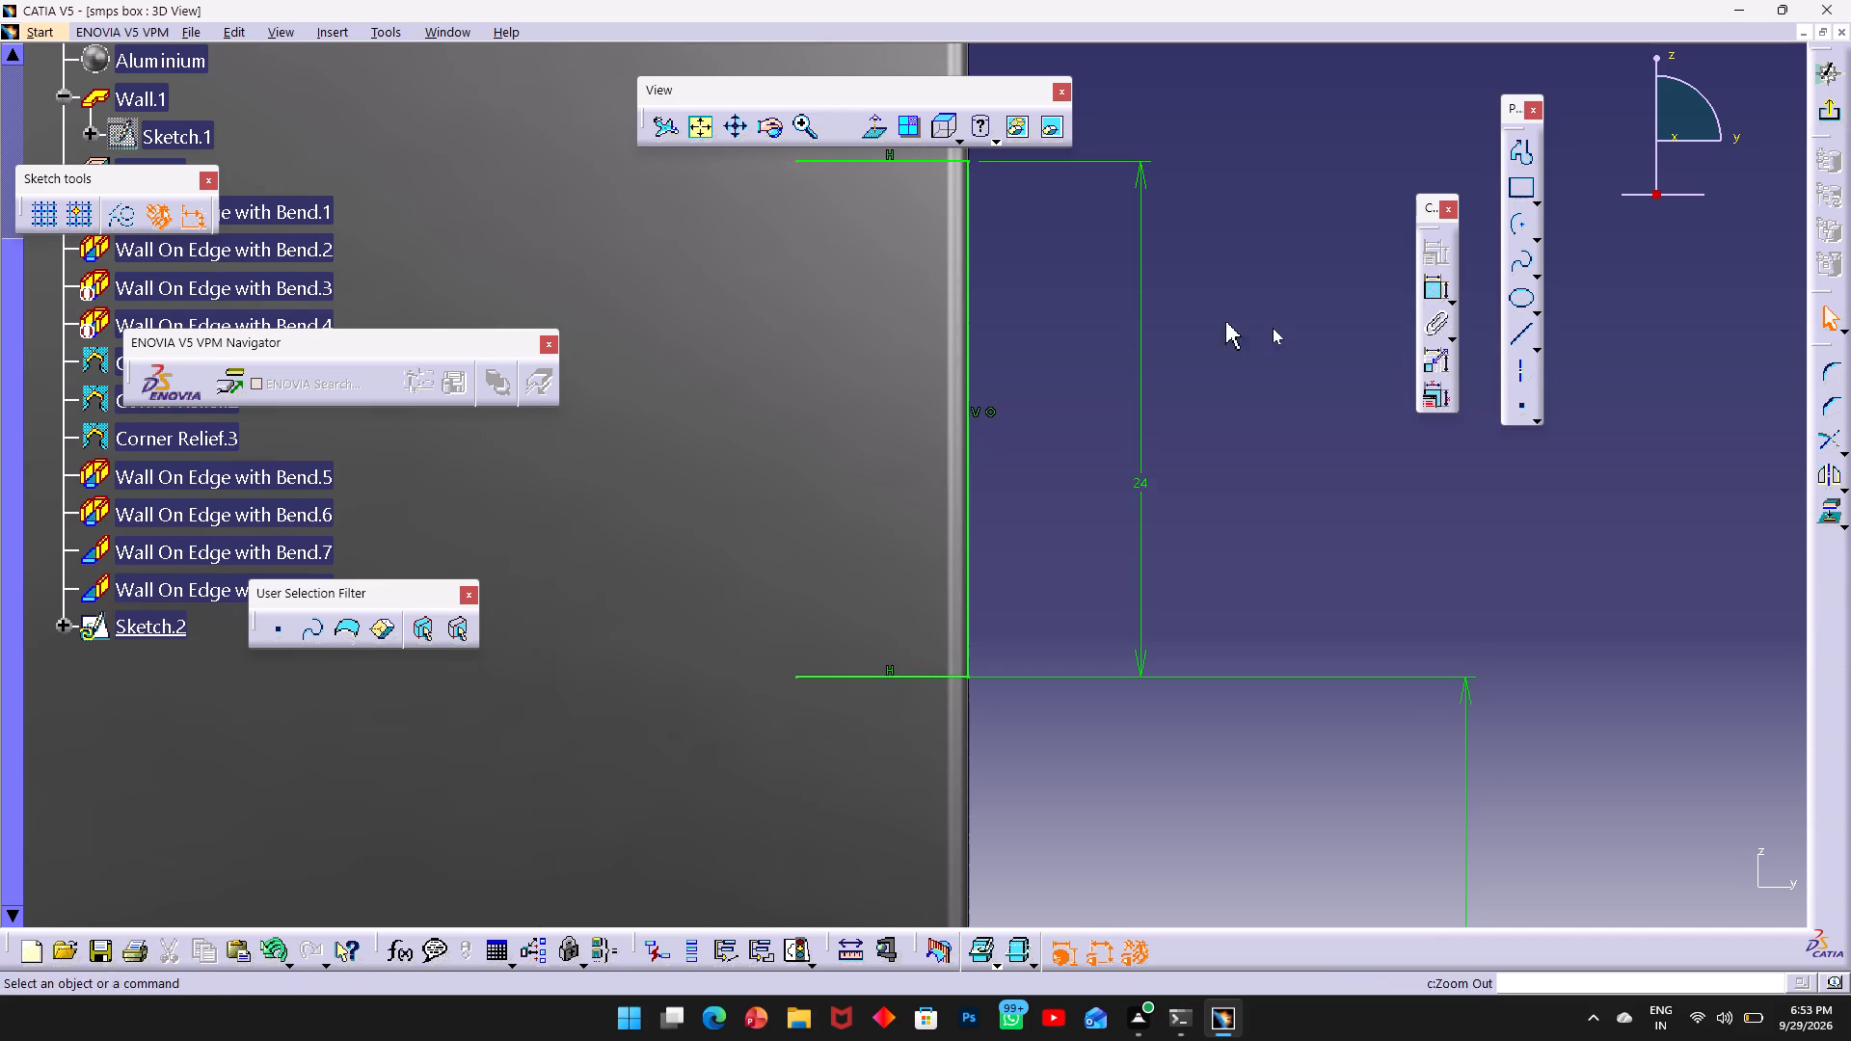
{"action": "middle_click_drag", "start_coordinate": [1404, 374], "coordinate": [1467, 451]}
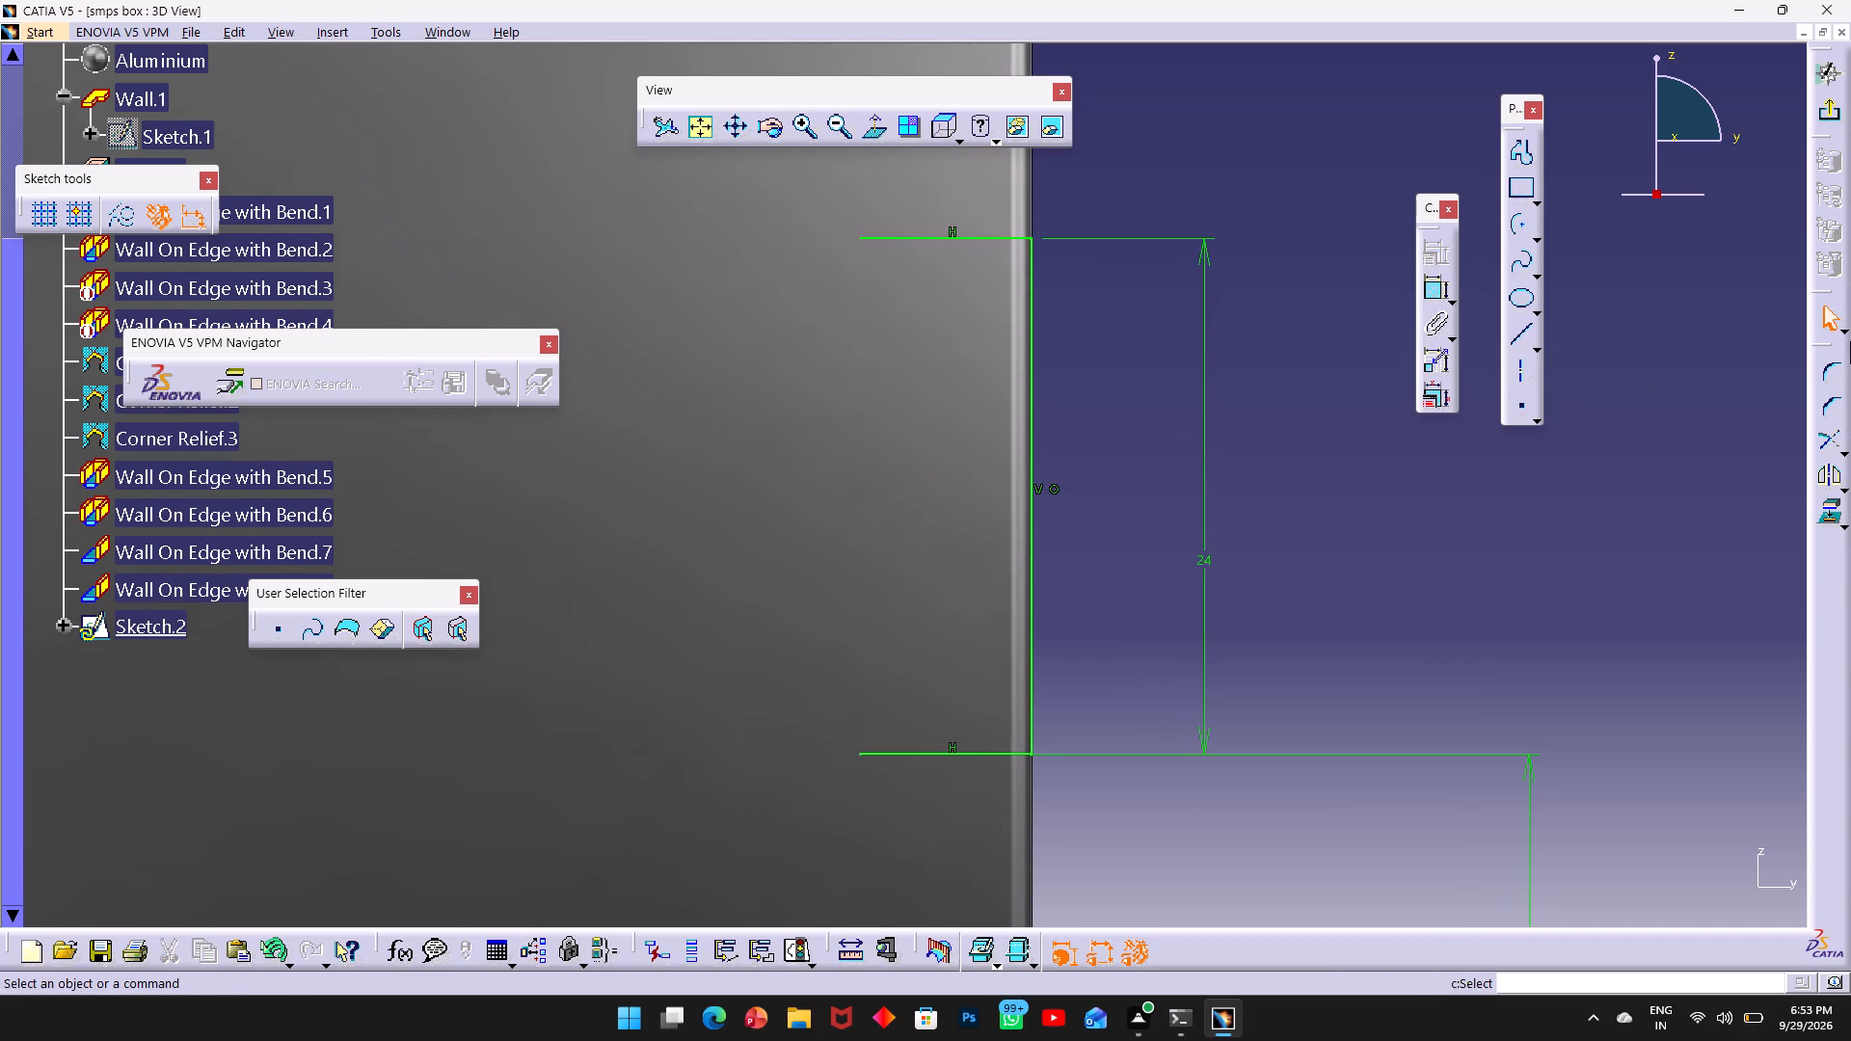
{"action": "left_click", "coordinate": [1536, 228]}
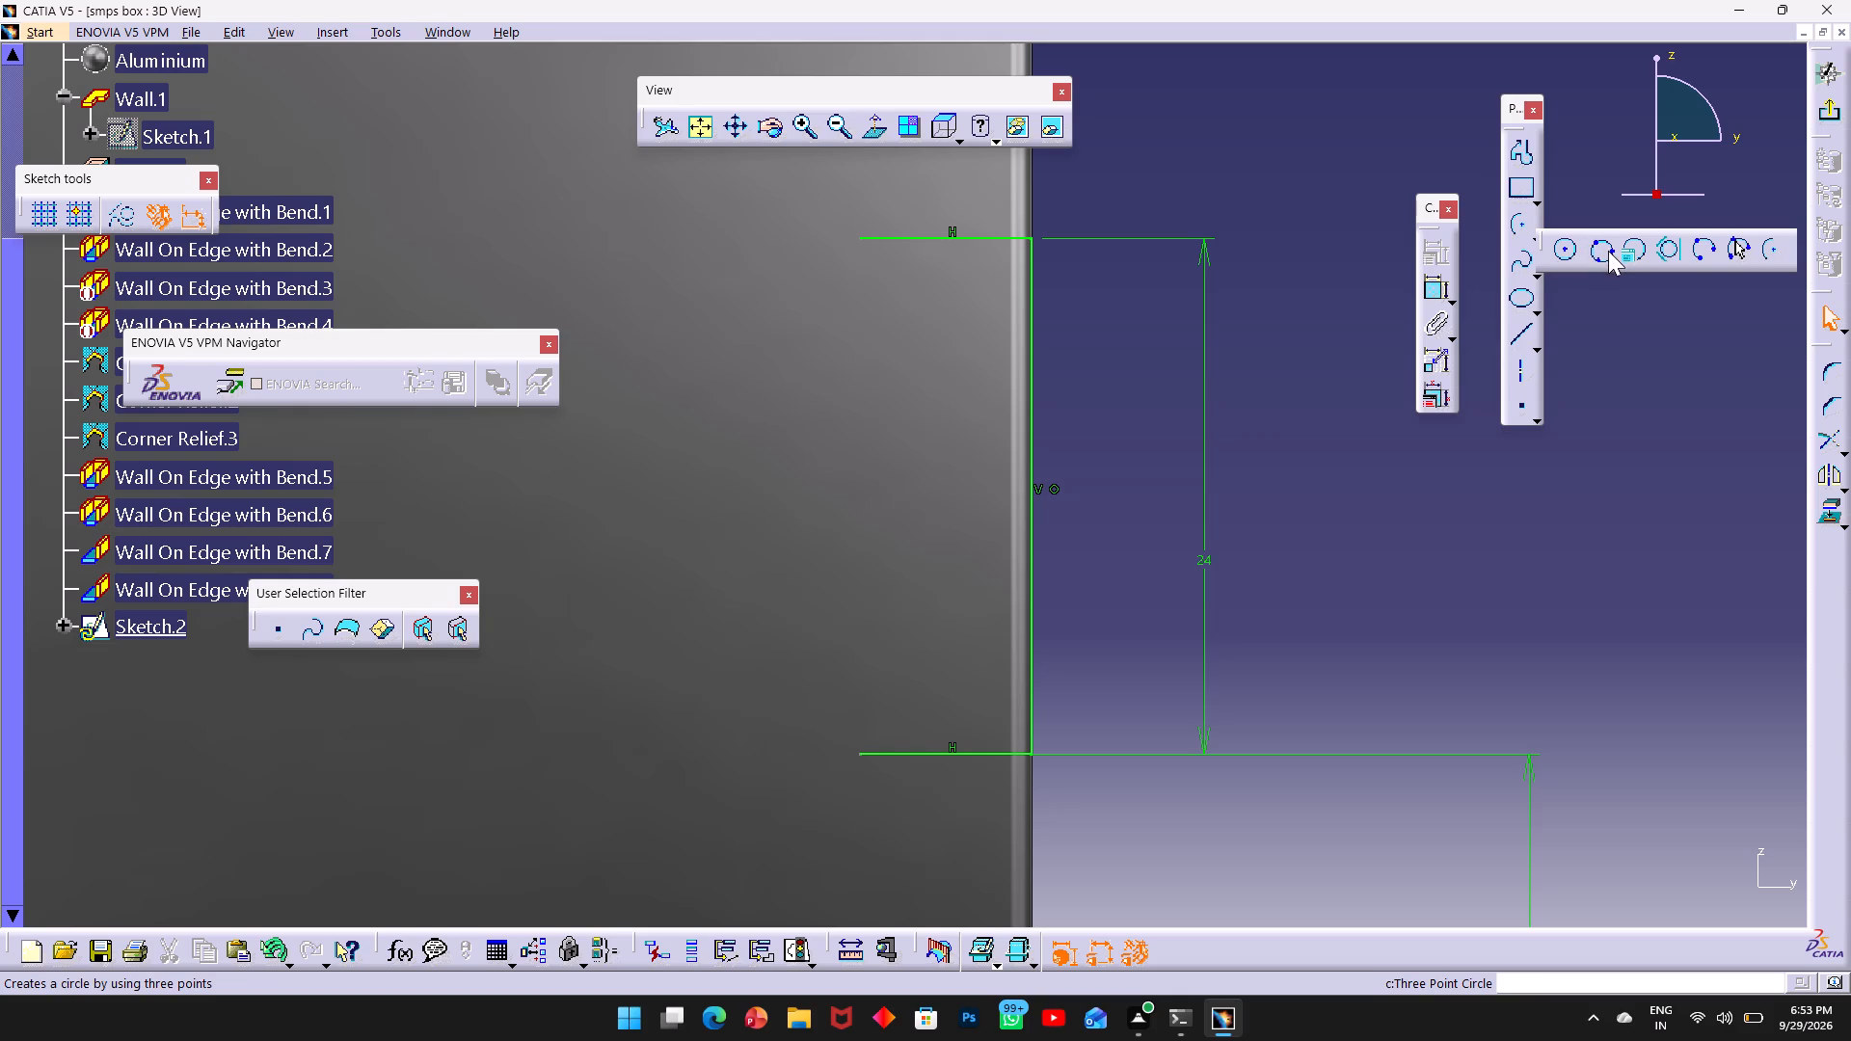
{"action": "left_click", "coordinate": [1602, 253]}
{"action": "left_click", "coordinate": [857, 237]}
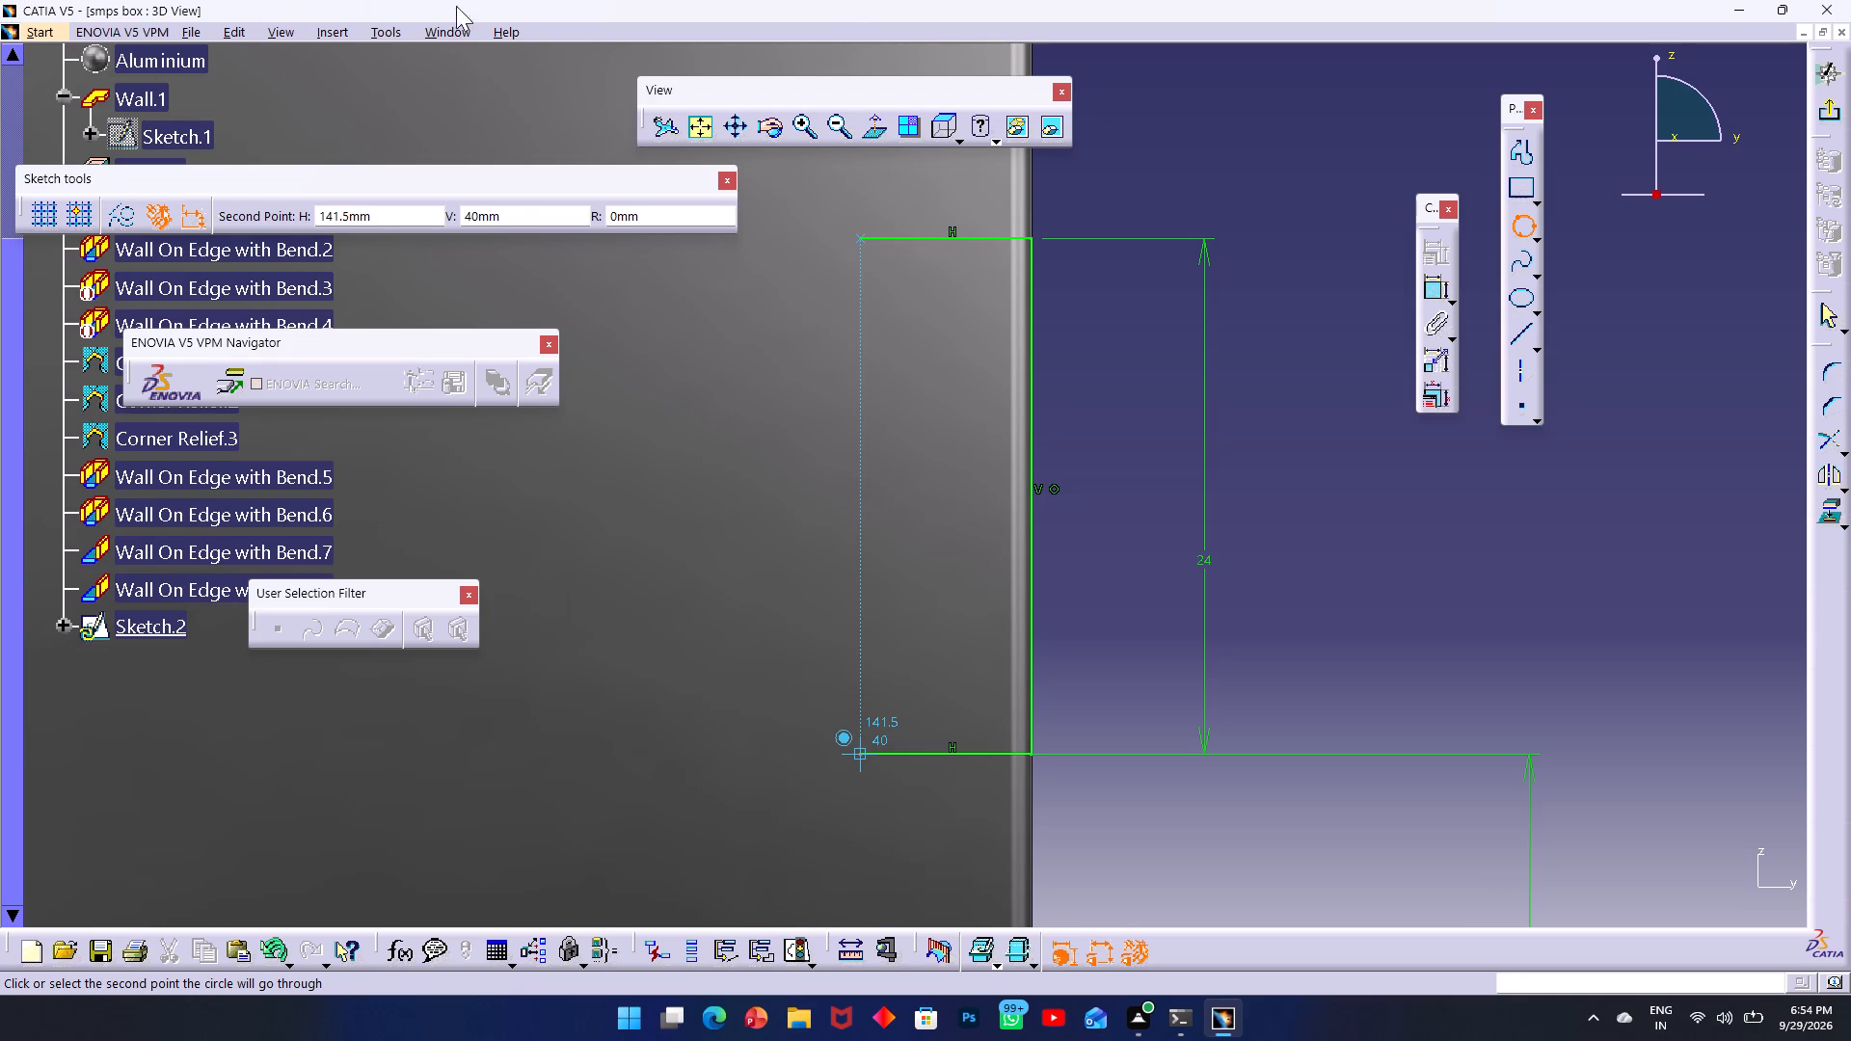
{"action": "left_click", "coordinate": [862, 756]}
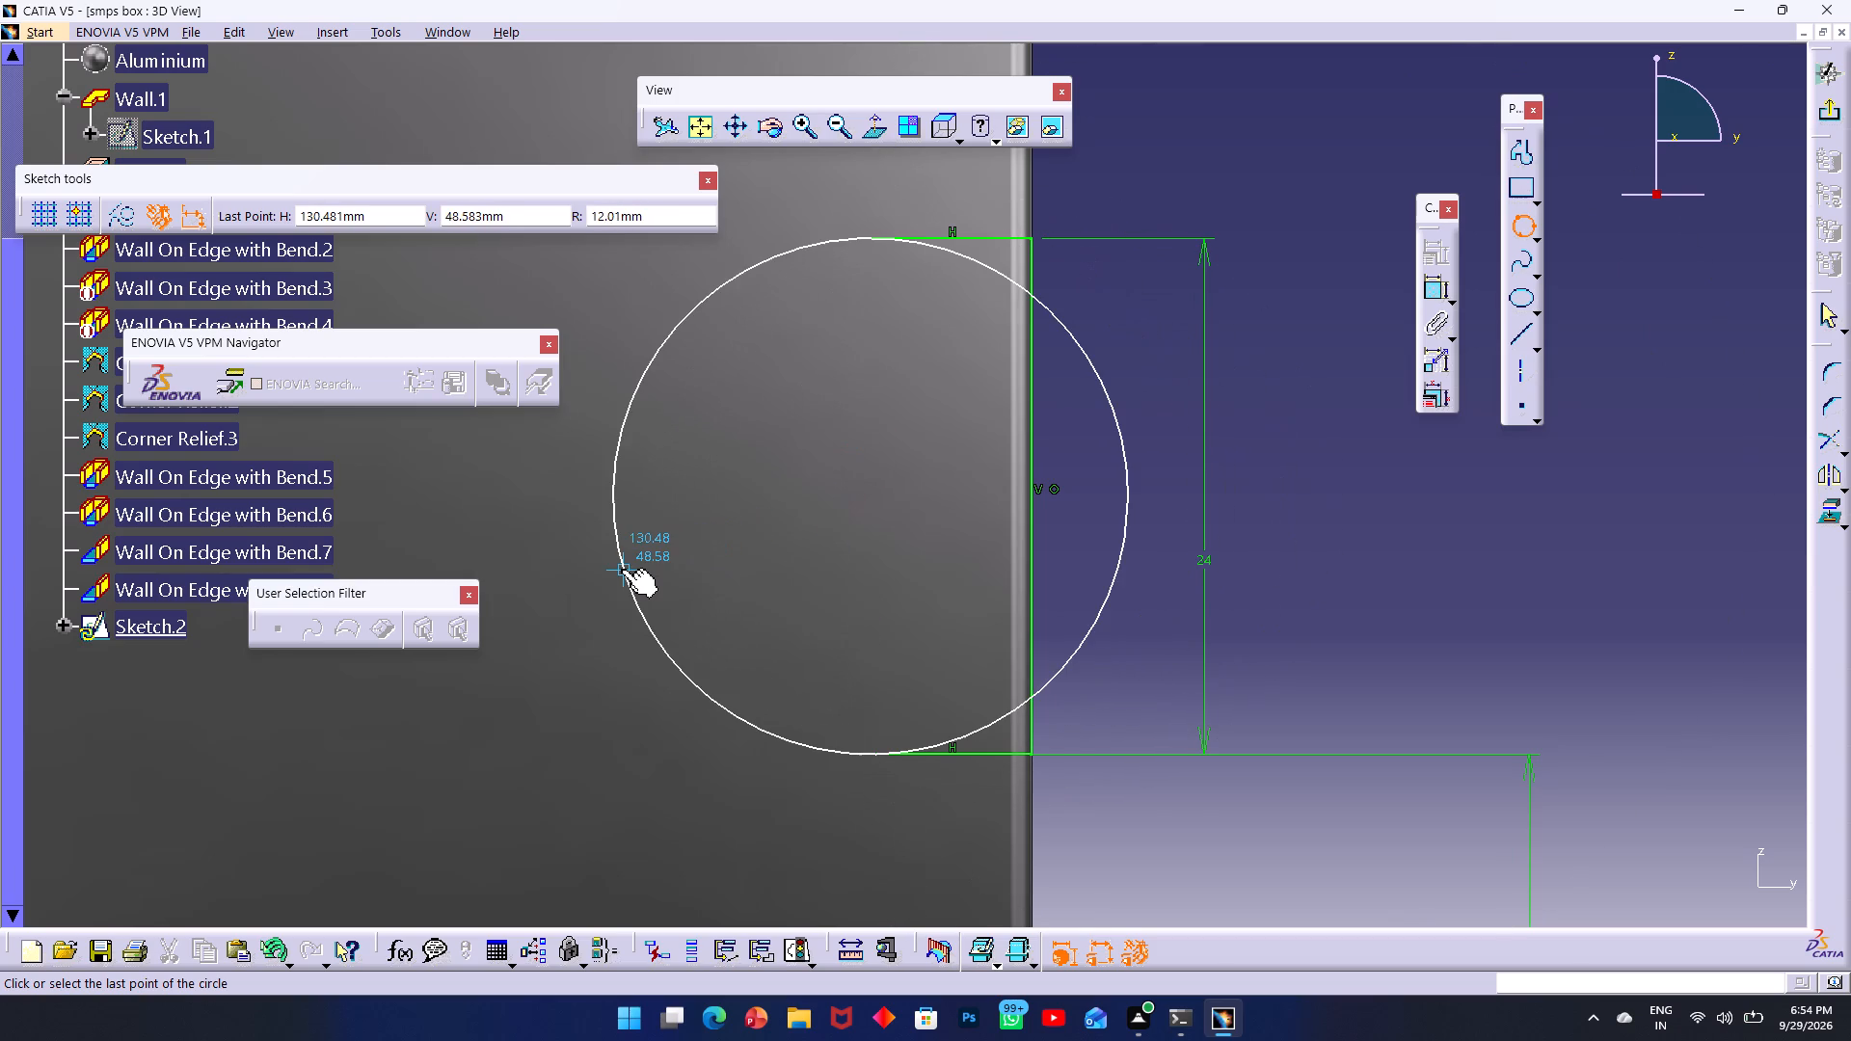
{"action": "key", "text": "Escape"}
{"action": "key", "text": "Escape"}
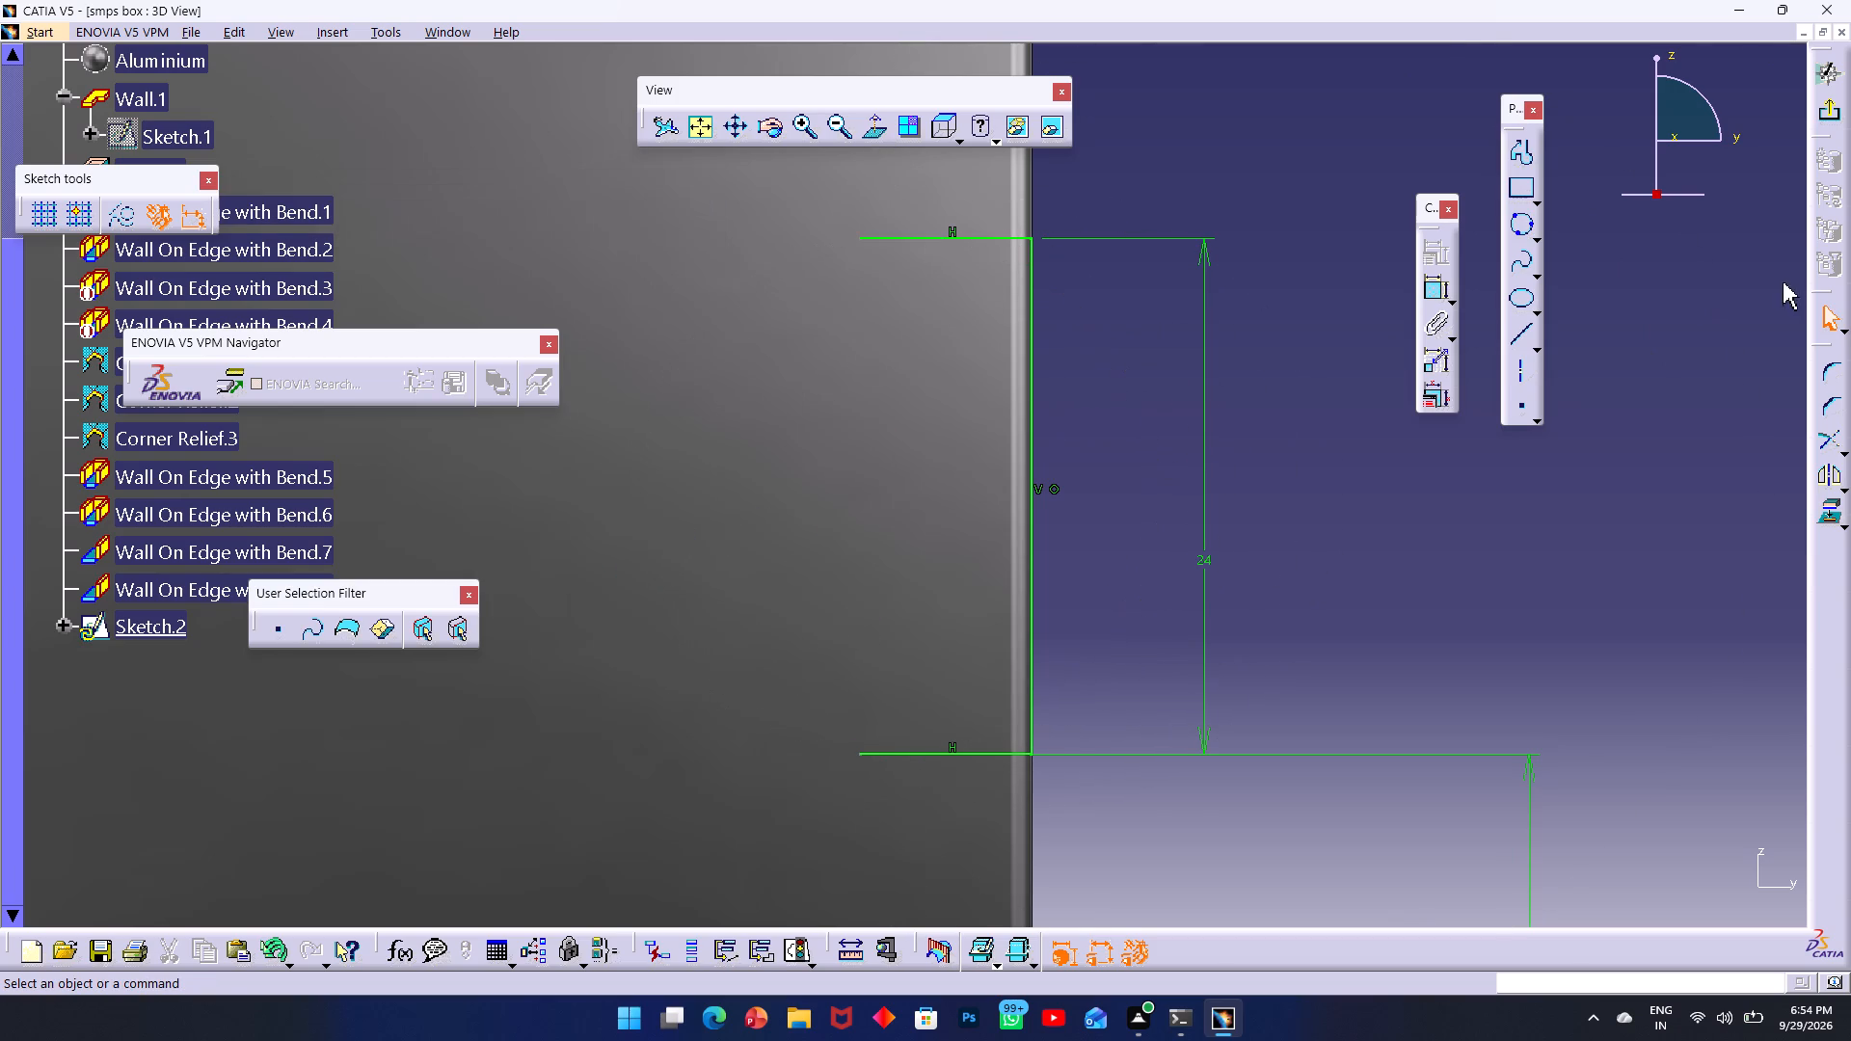
Sketch a circle about 5.75 mm in diameter near the open ends of the notch profile's two horizontal lines.
{"action": "left_click", "coordinate": [1540, 227]}
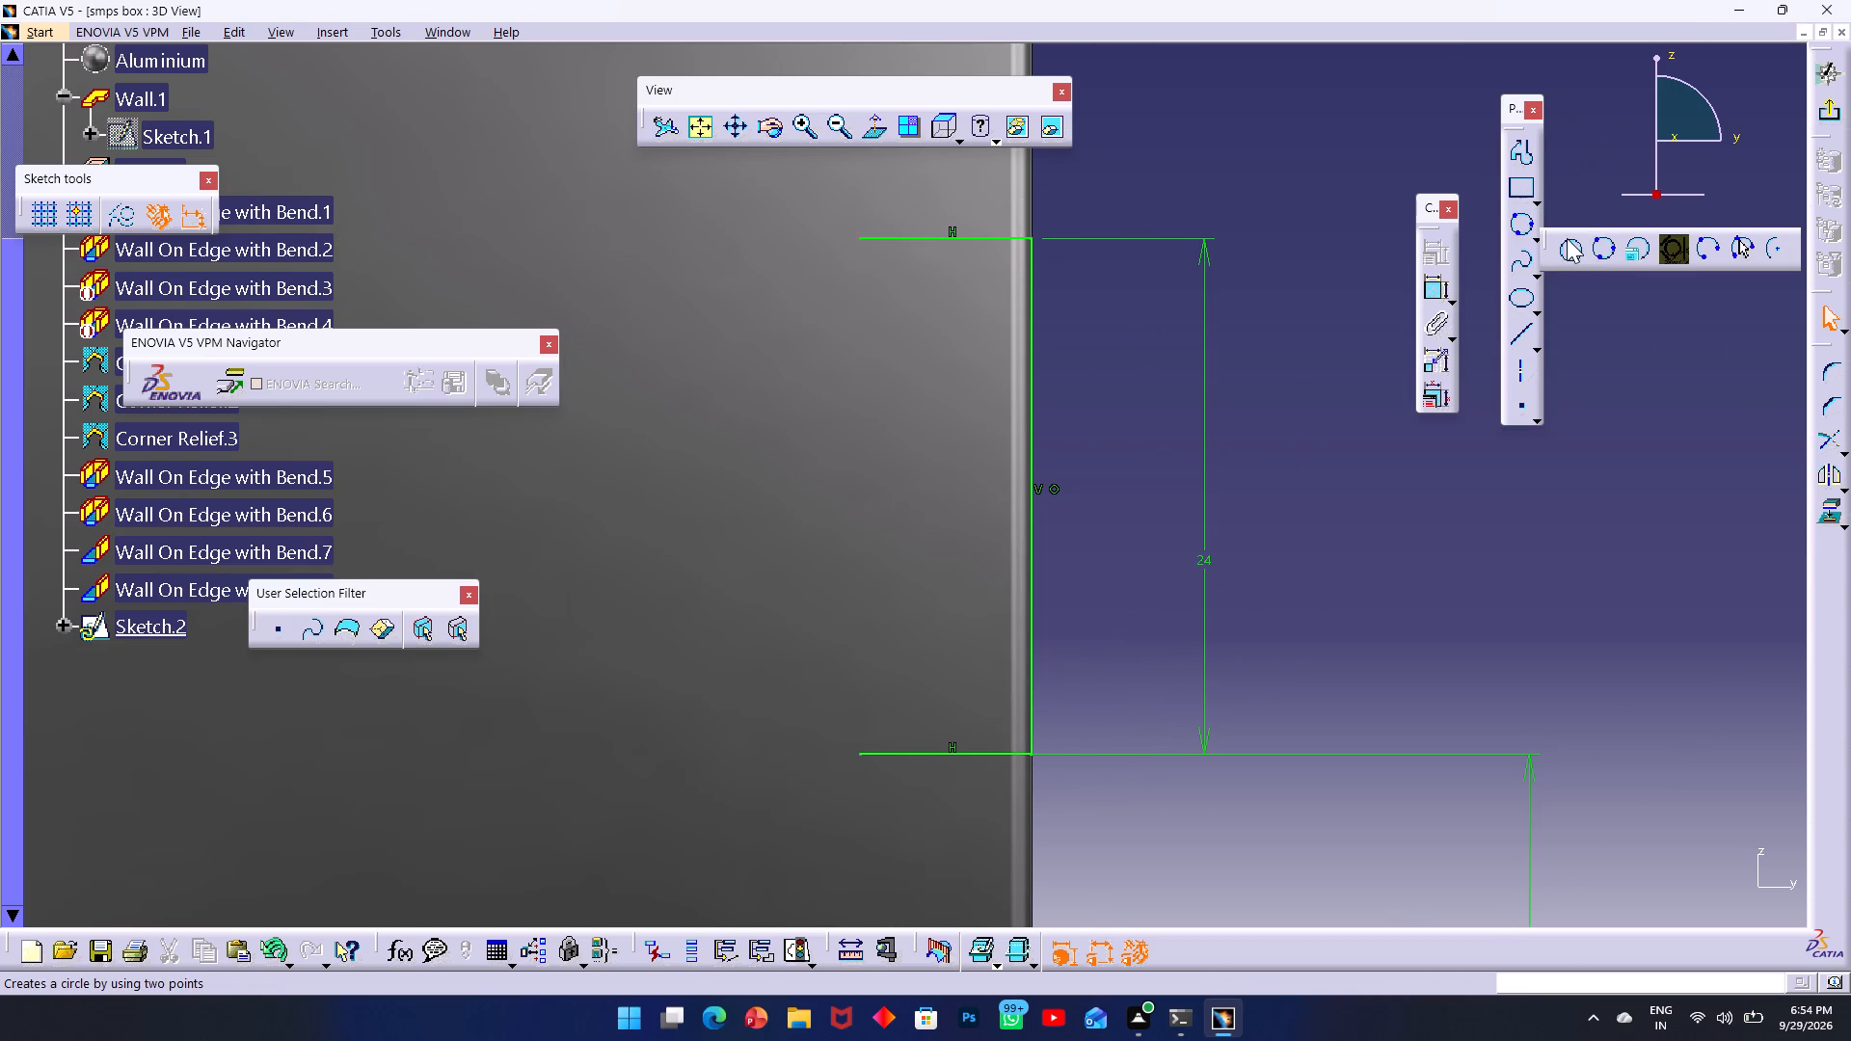
{"action": "left_click", "coordinate": [1567, 238]}
{"action": "left_click", "coordinate": [832, 422]}
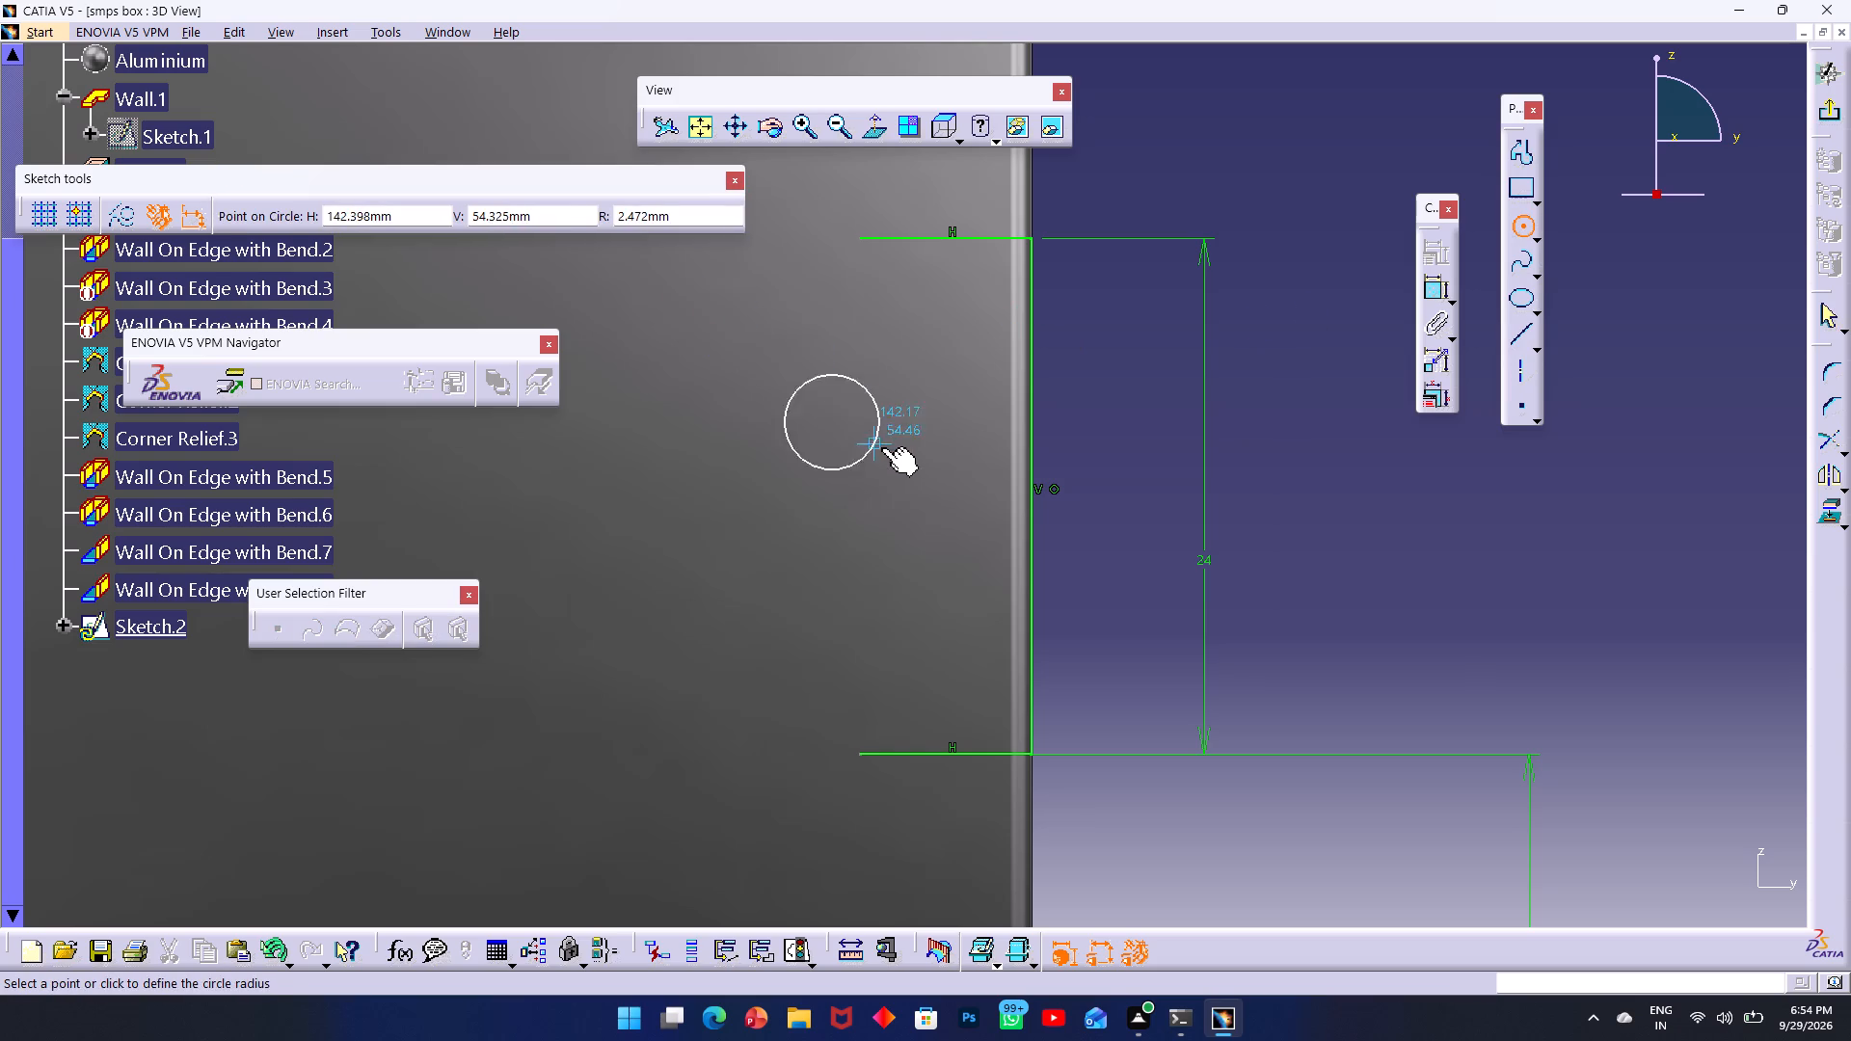
{"action": "left_click", "coordinate": [888, 450]}
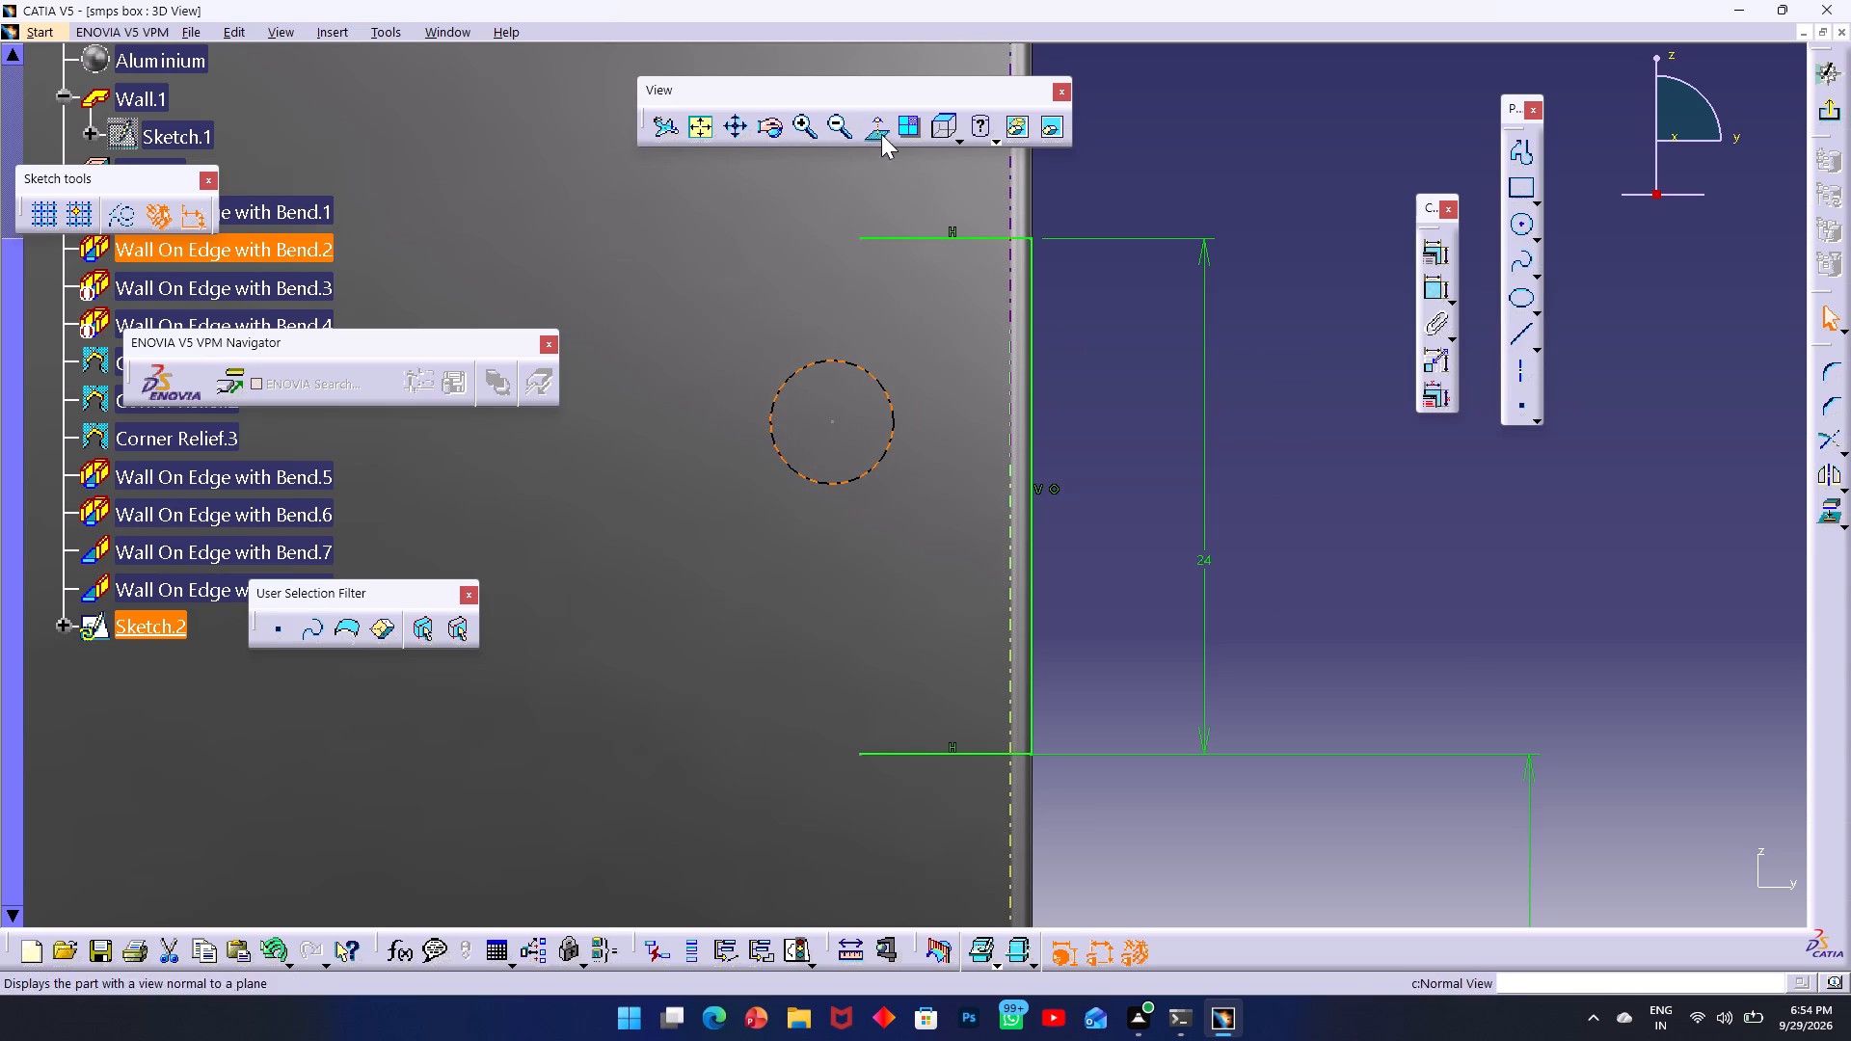
Dimension the new circle as a radius and set it to 12 mm.
{"action": "left_click", "coordinate": [1442, 293]}
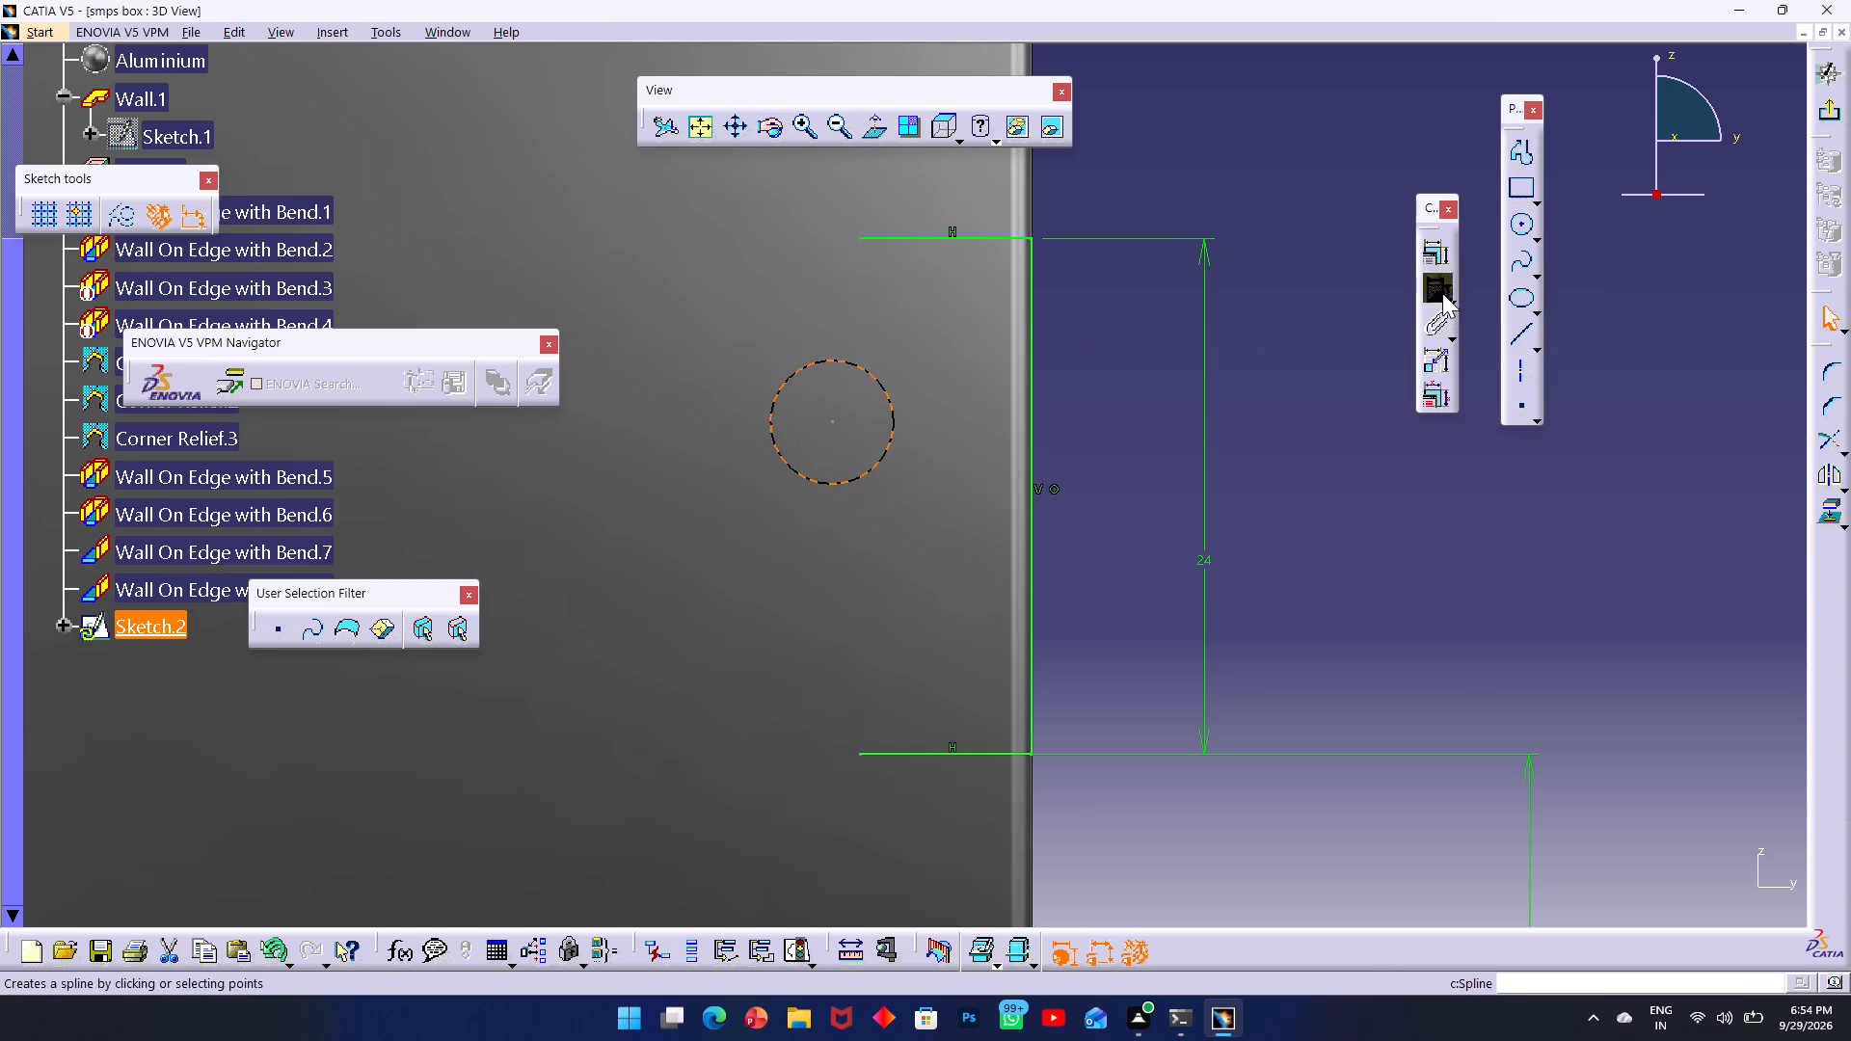
{"action": "left_click", "coordinate": [864, 526]}
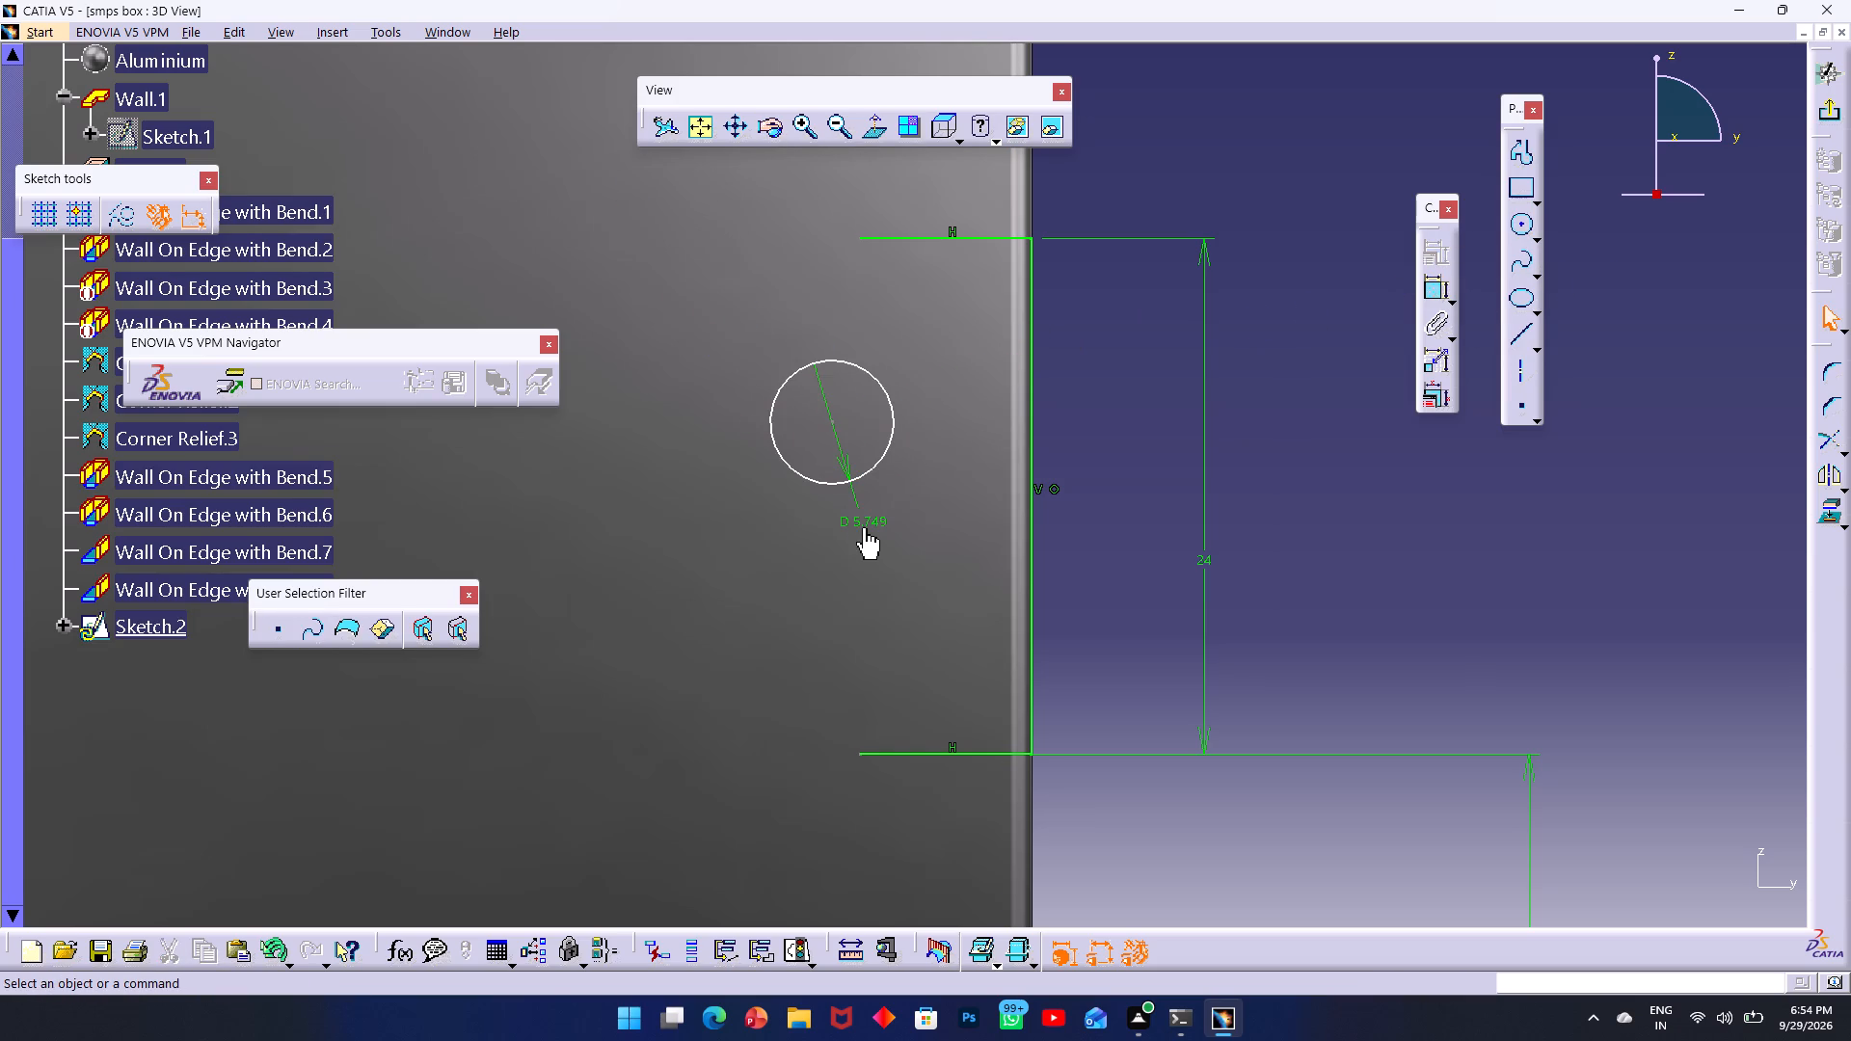
{"action": "left_click", "coordinate": [867, 531]}
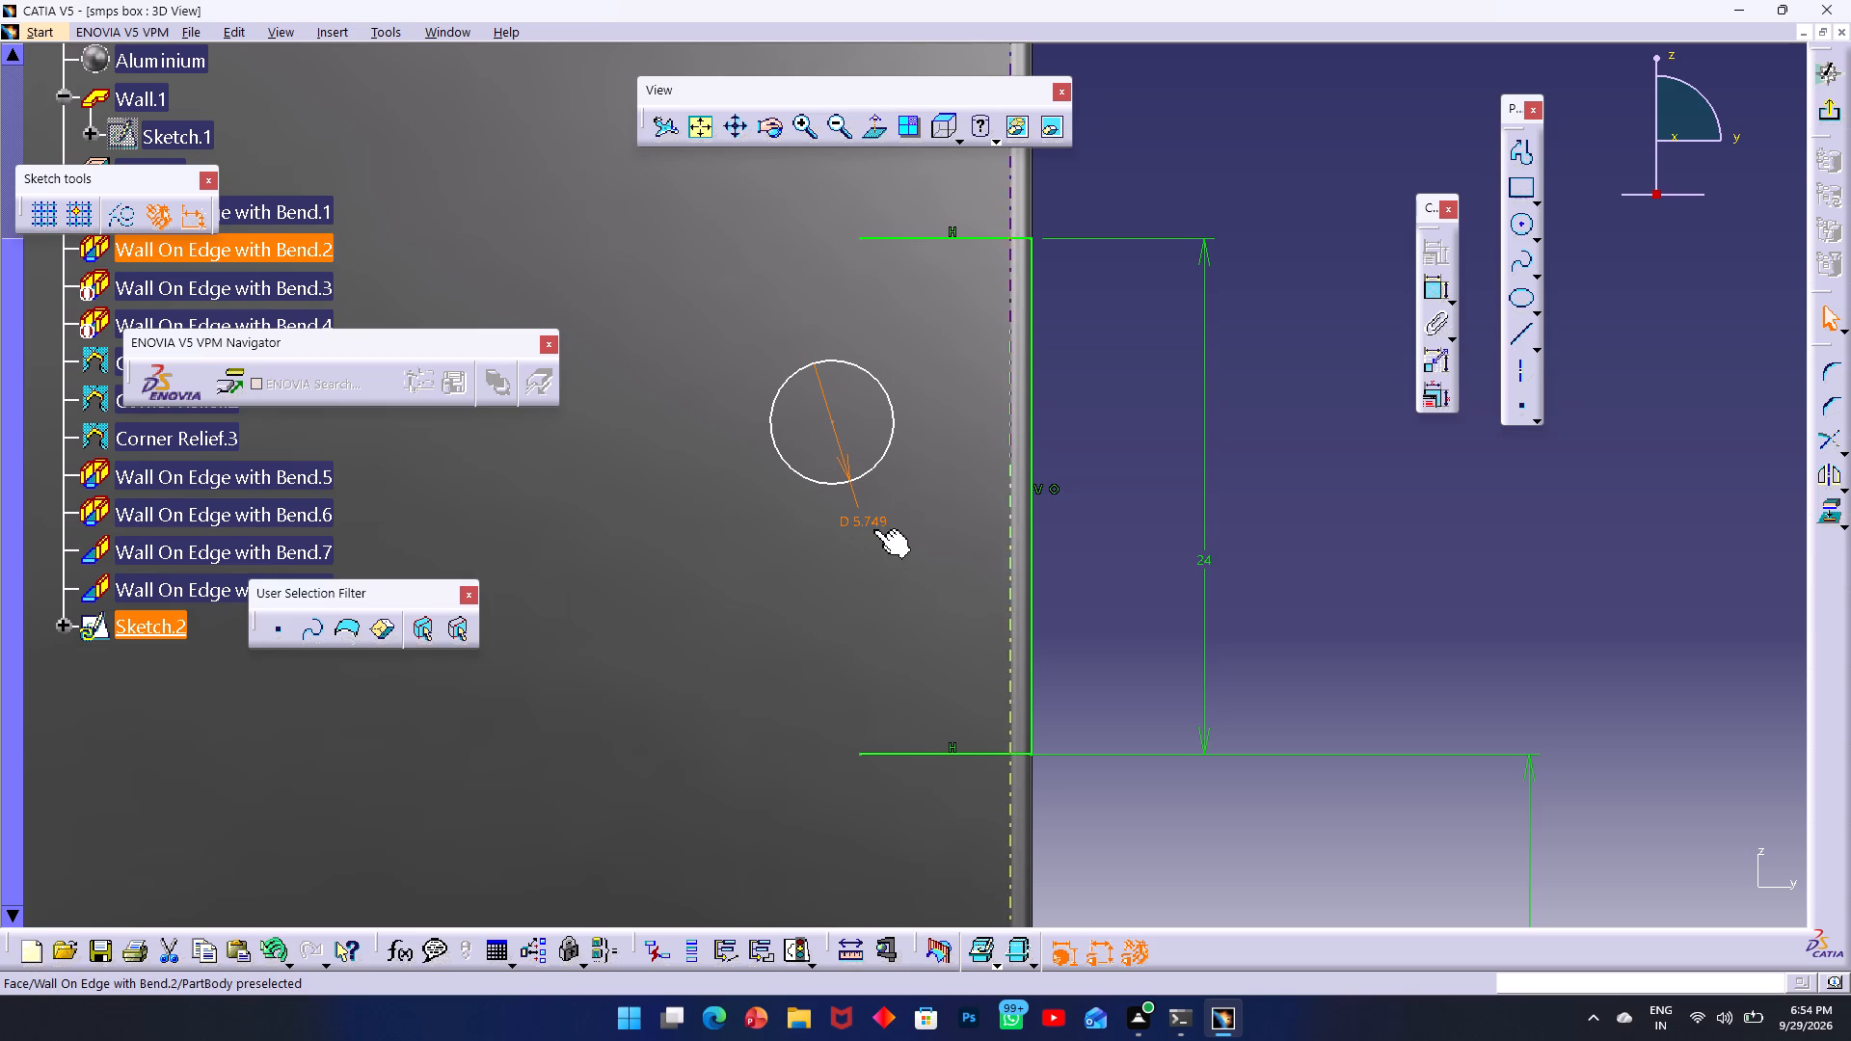
{"action": "double_click", "coordinate": [874, 521]}
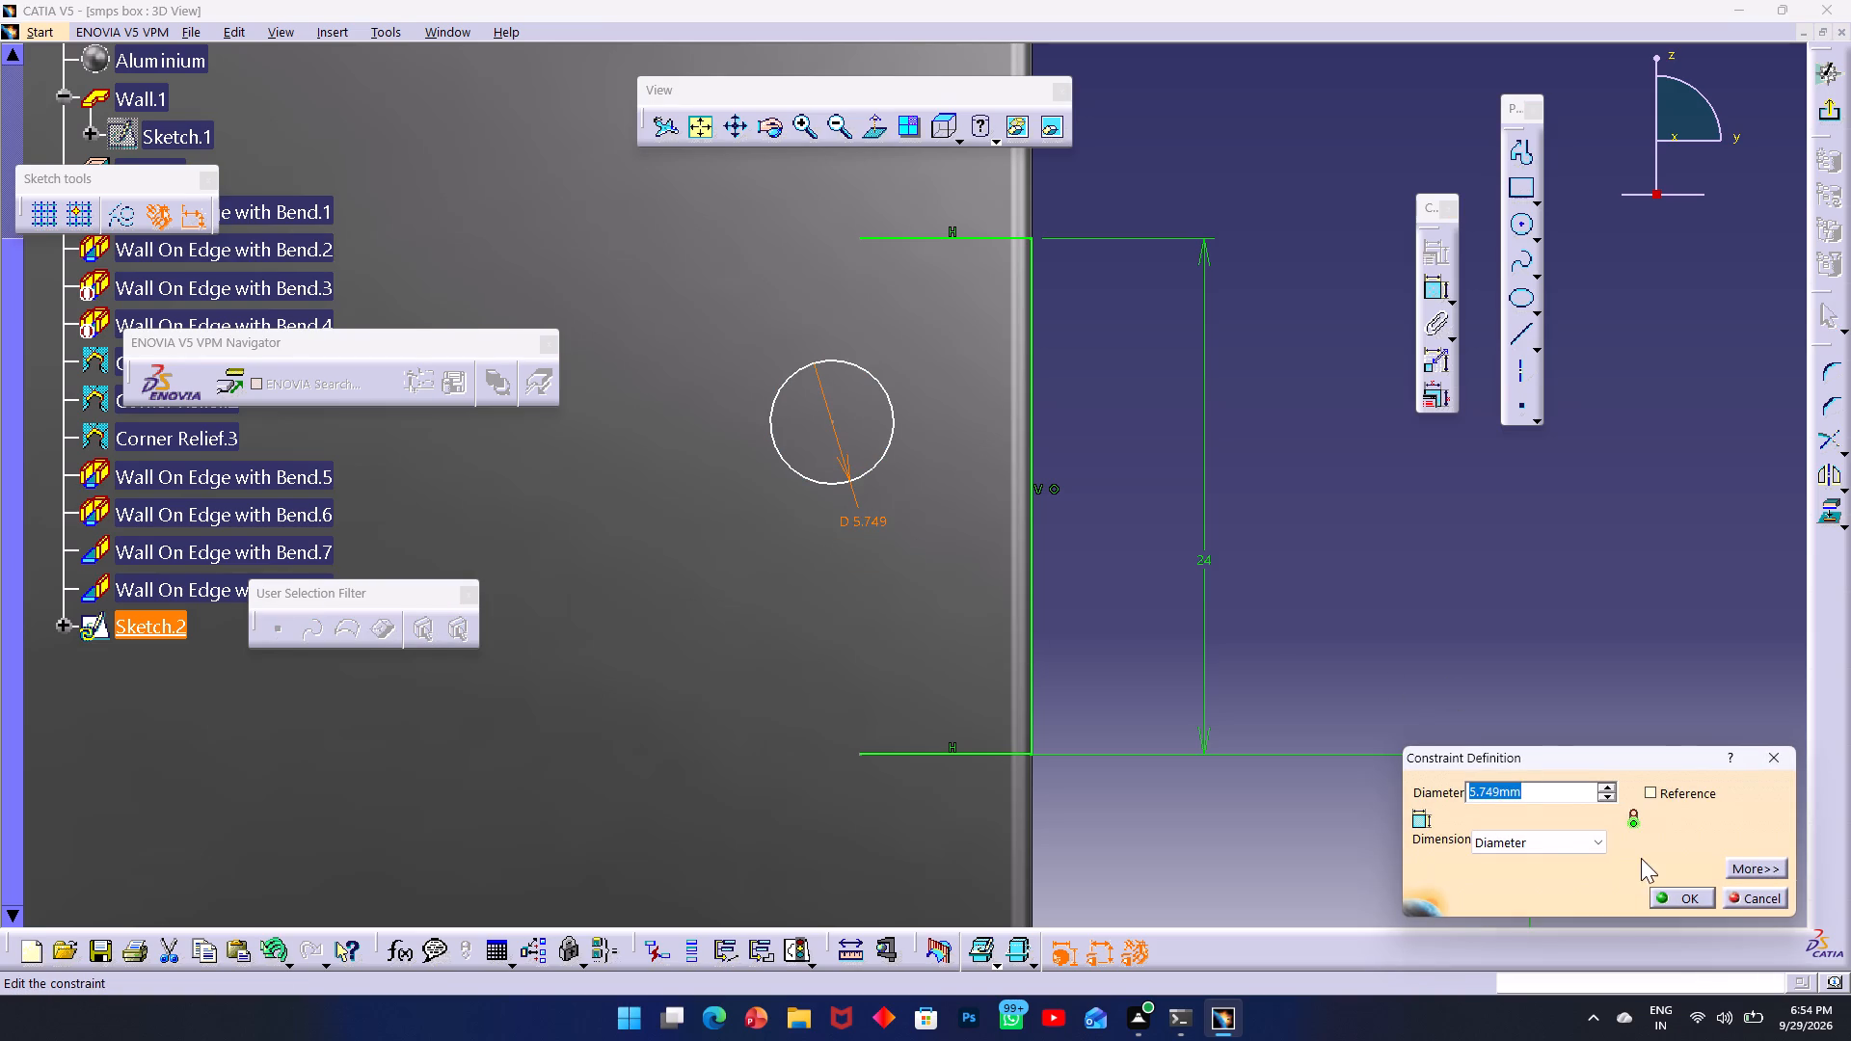
{"action": "left_click", "coordinate": [1563, 841]}
{"action": "left_click", "coordinate": [1549, 867]}
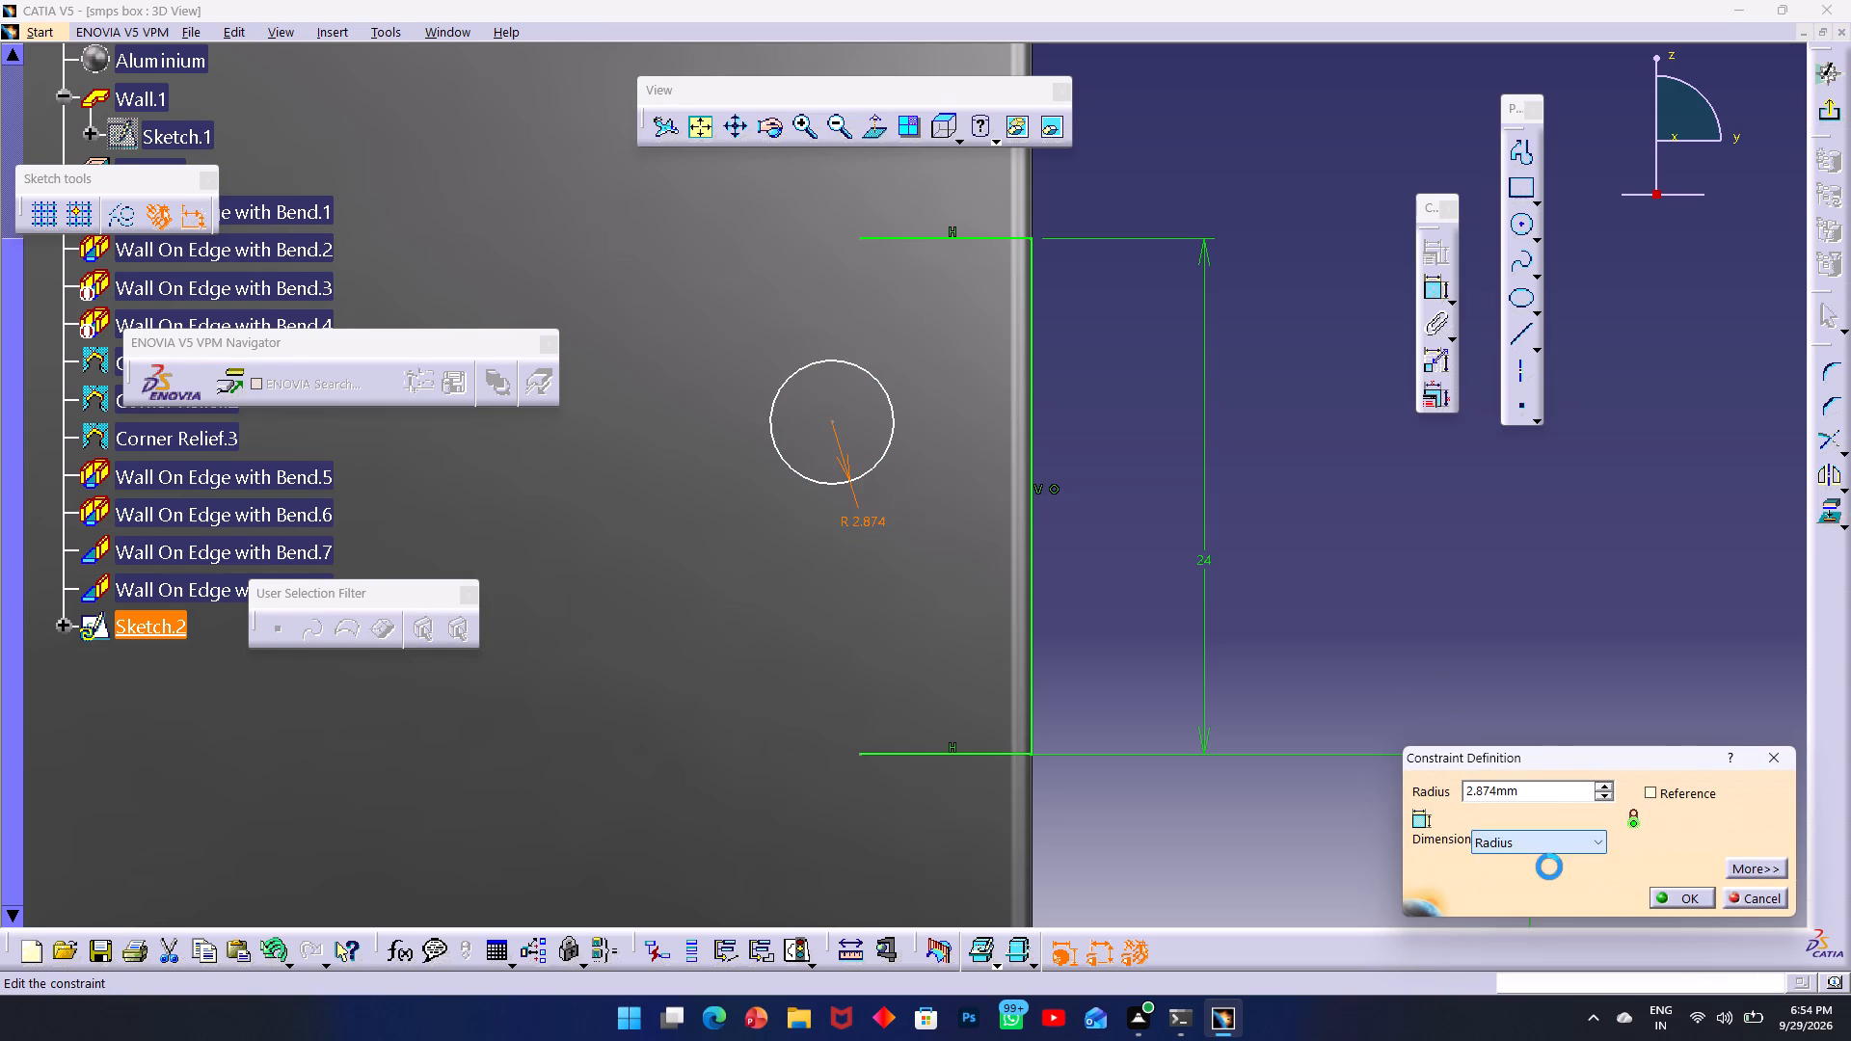
{"action": "left_click_drag", "start_coordinate": [1542, 787], "coordinate": [1358, 804]}
{"action": "key", "text": "1"}
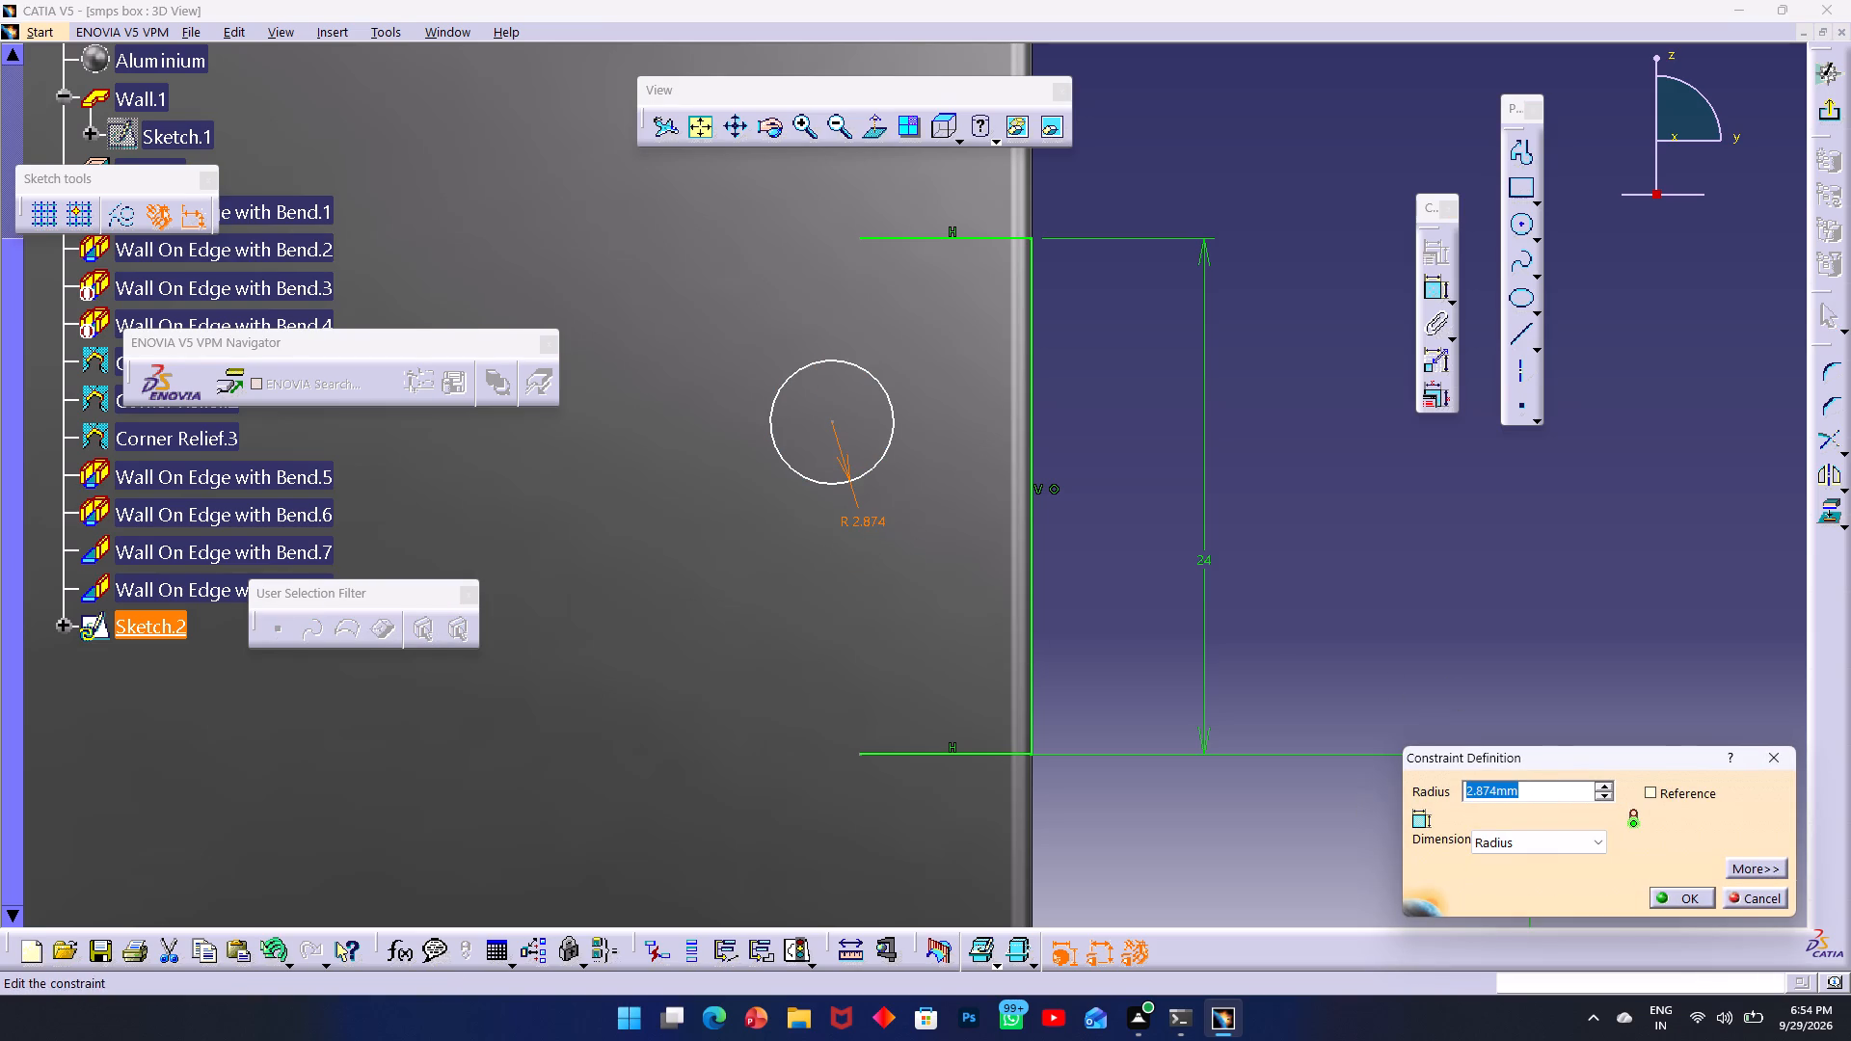
{"action": "key", "text": "2"}
{"action": "key", "text": "Return"}
{"action": "key", "text": "Escape"}
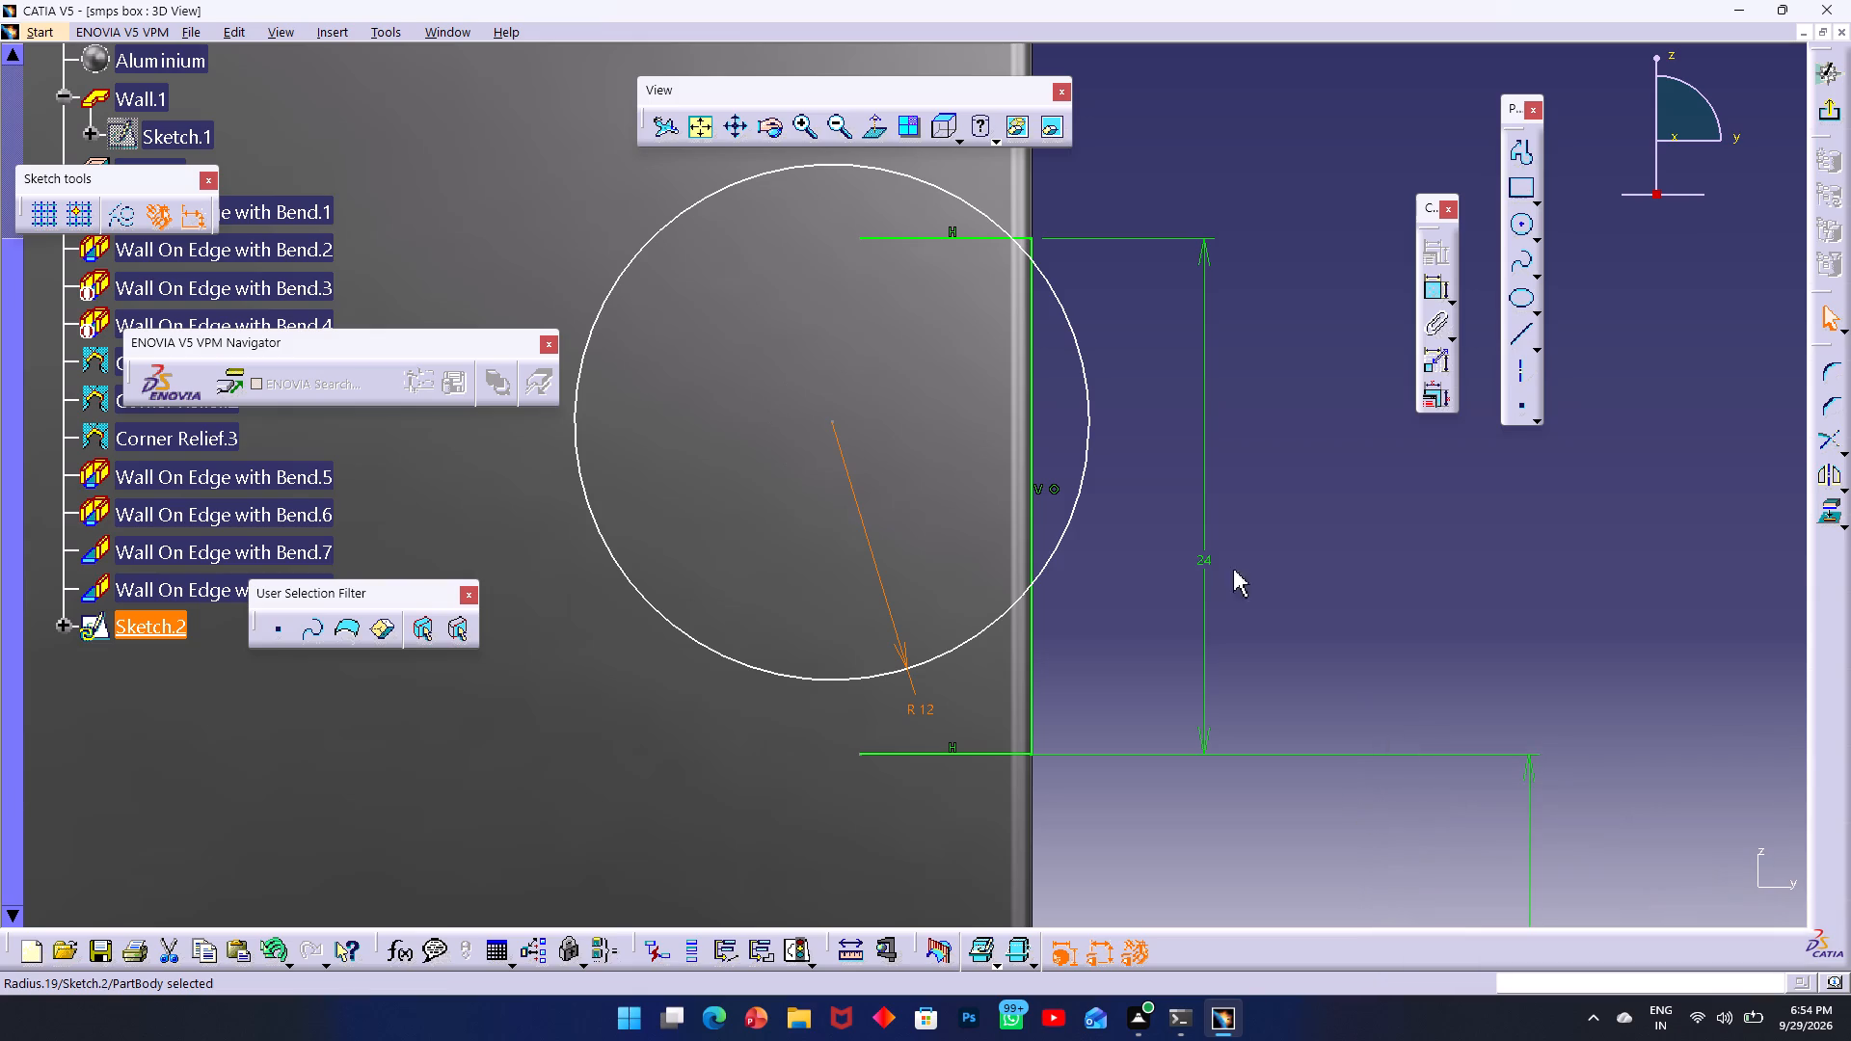
Constrain the 12 mm radius circle tangent to the notch profile's upper horizontal line.
{"action": "left_click", "coordinate": [926, 178], "text": "ctrl"}
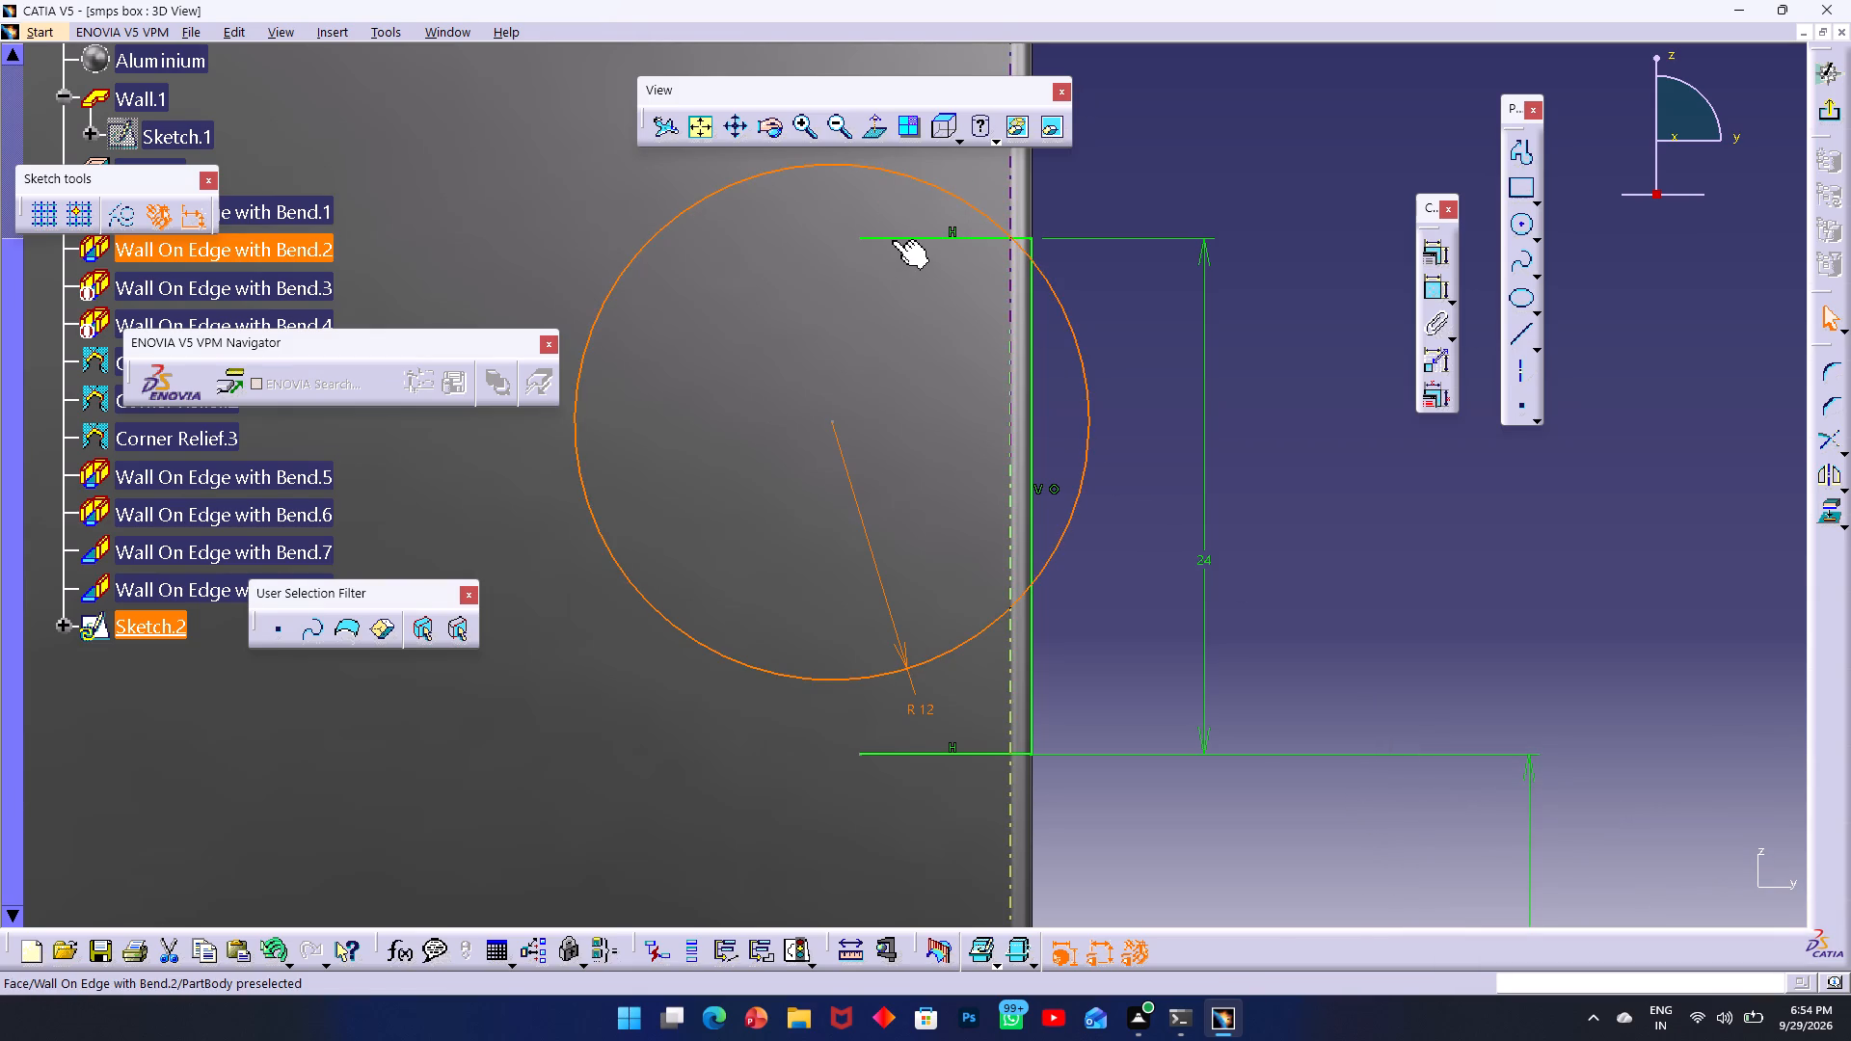
{"action": "left_click", "coordinate": [891, 235], "text": "ctrl"}
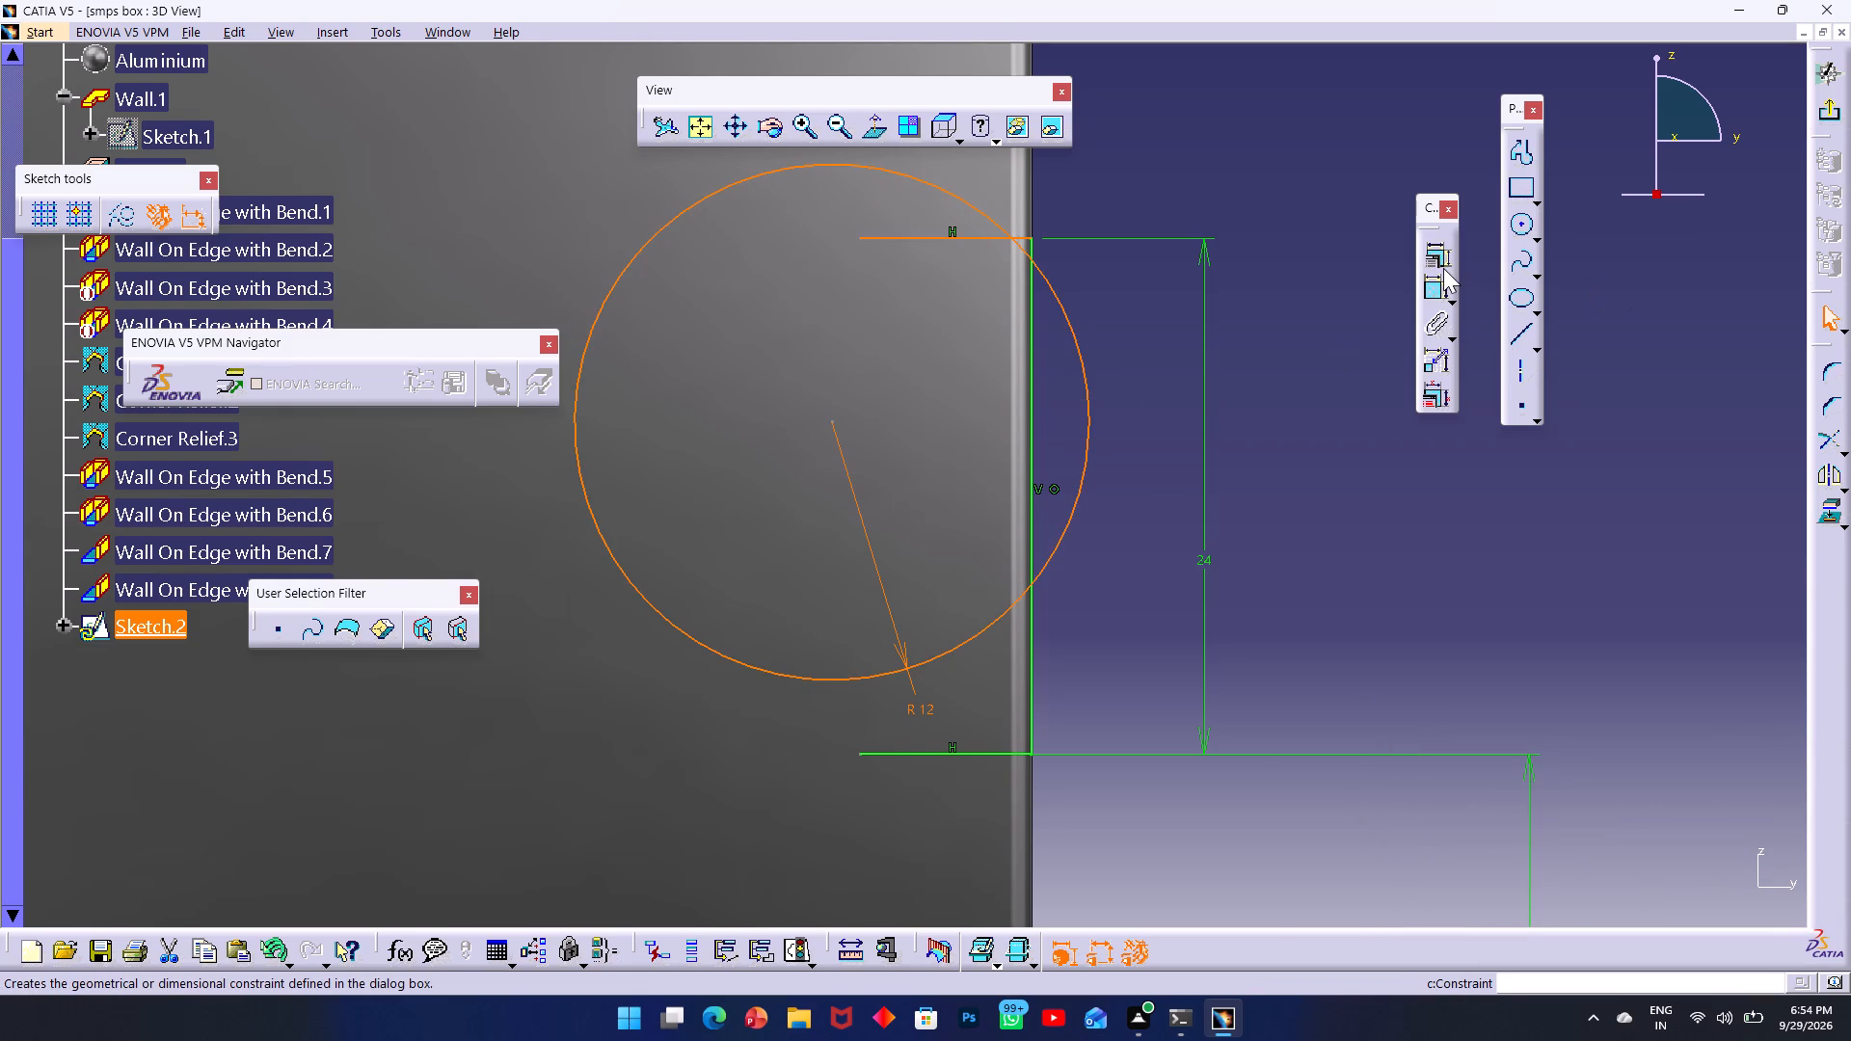
{"action": "left_click", "coordinate": [1443, 268]}
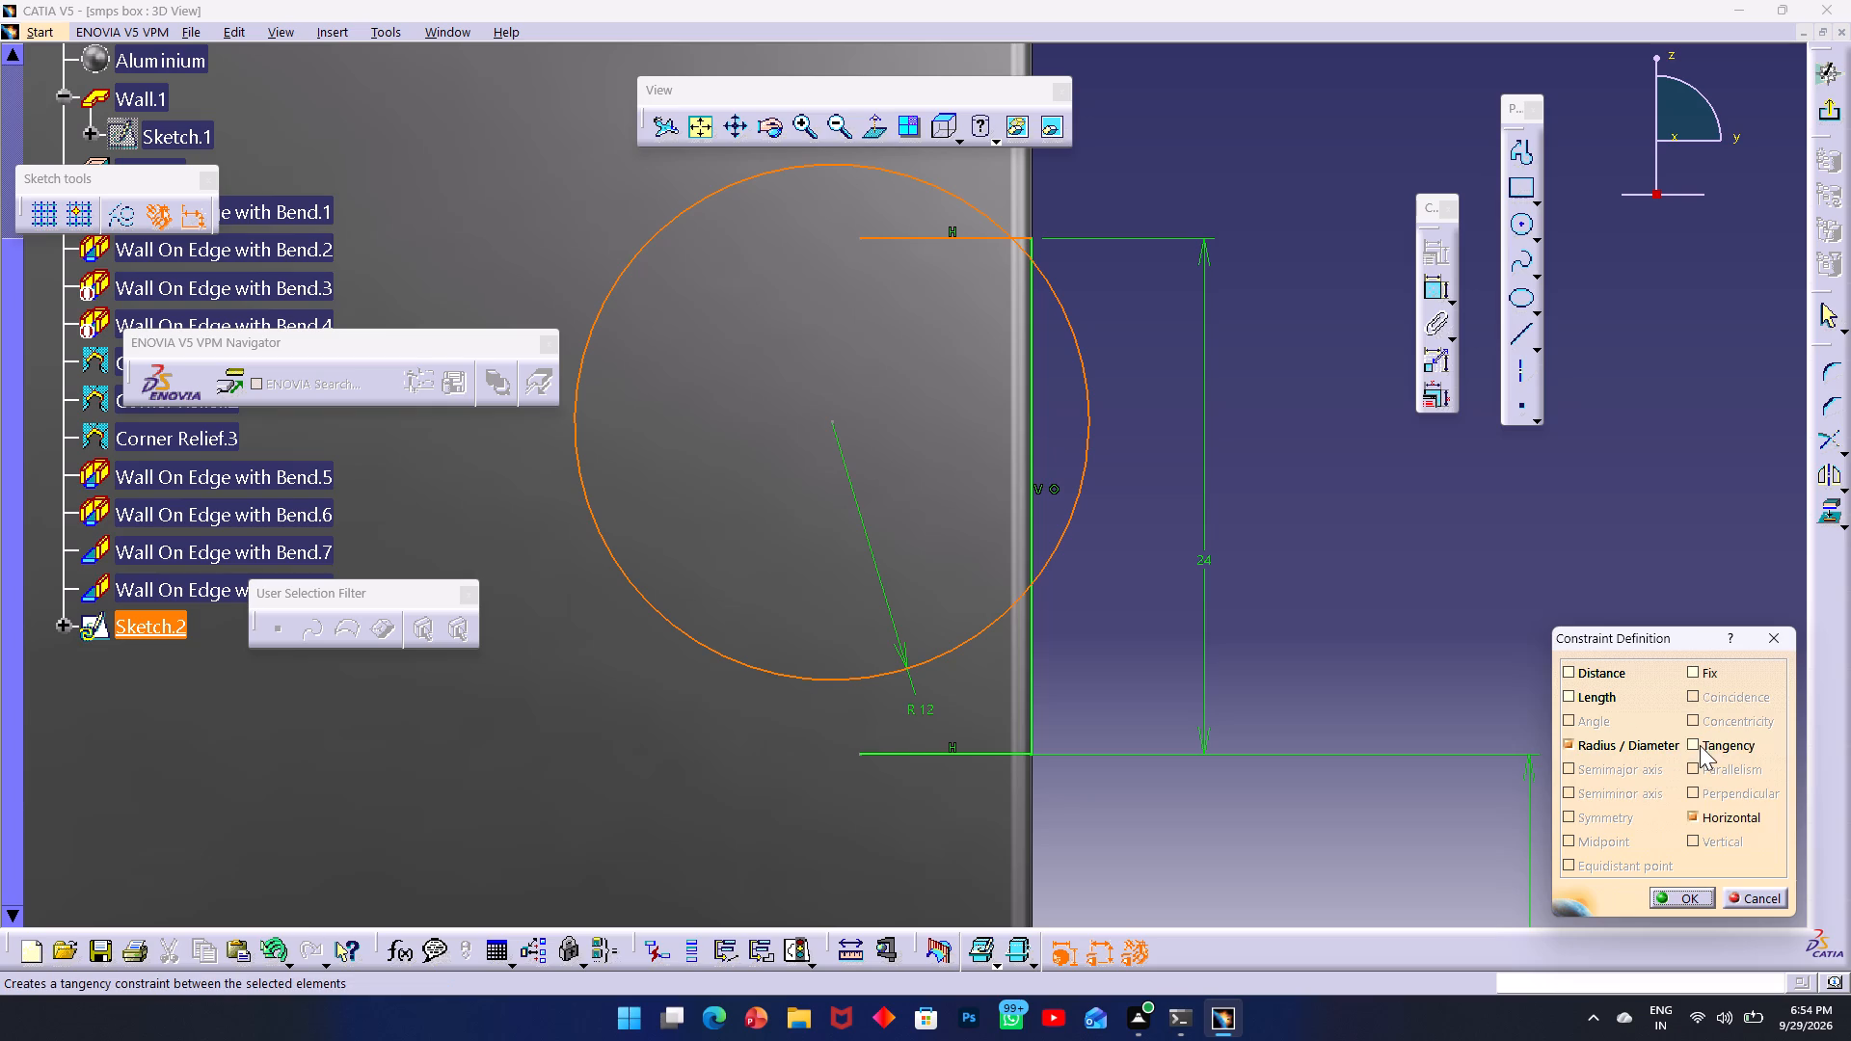
{"action": "left_click", "coordinate": [1699, 745]}
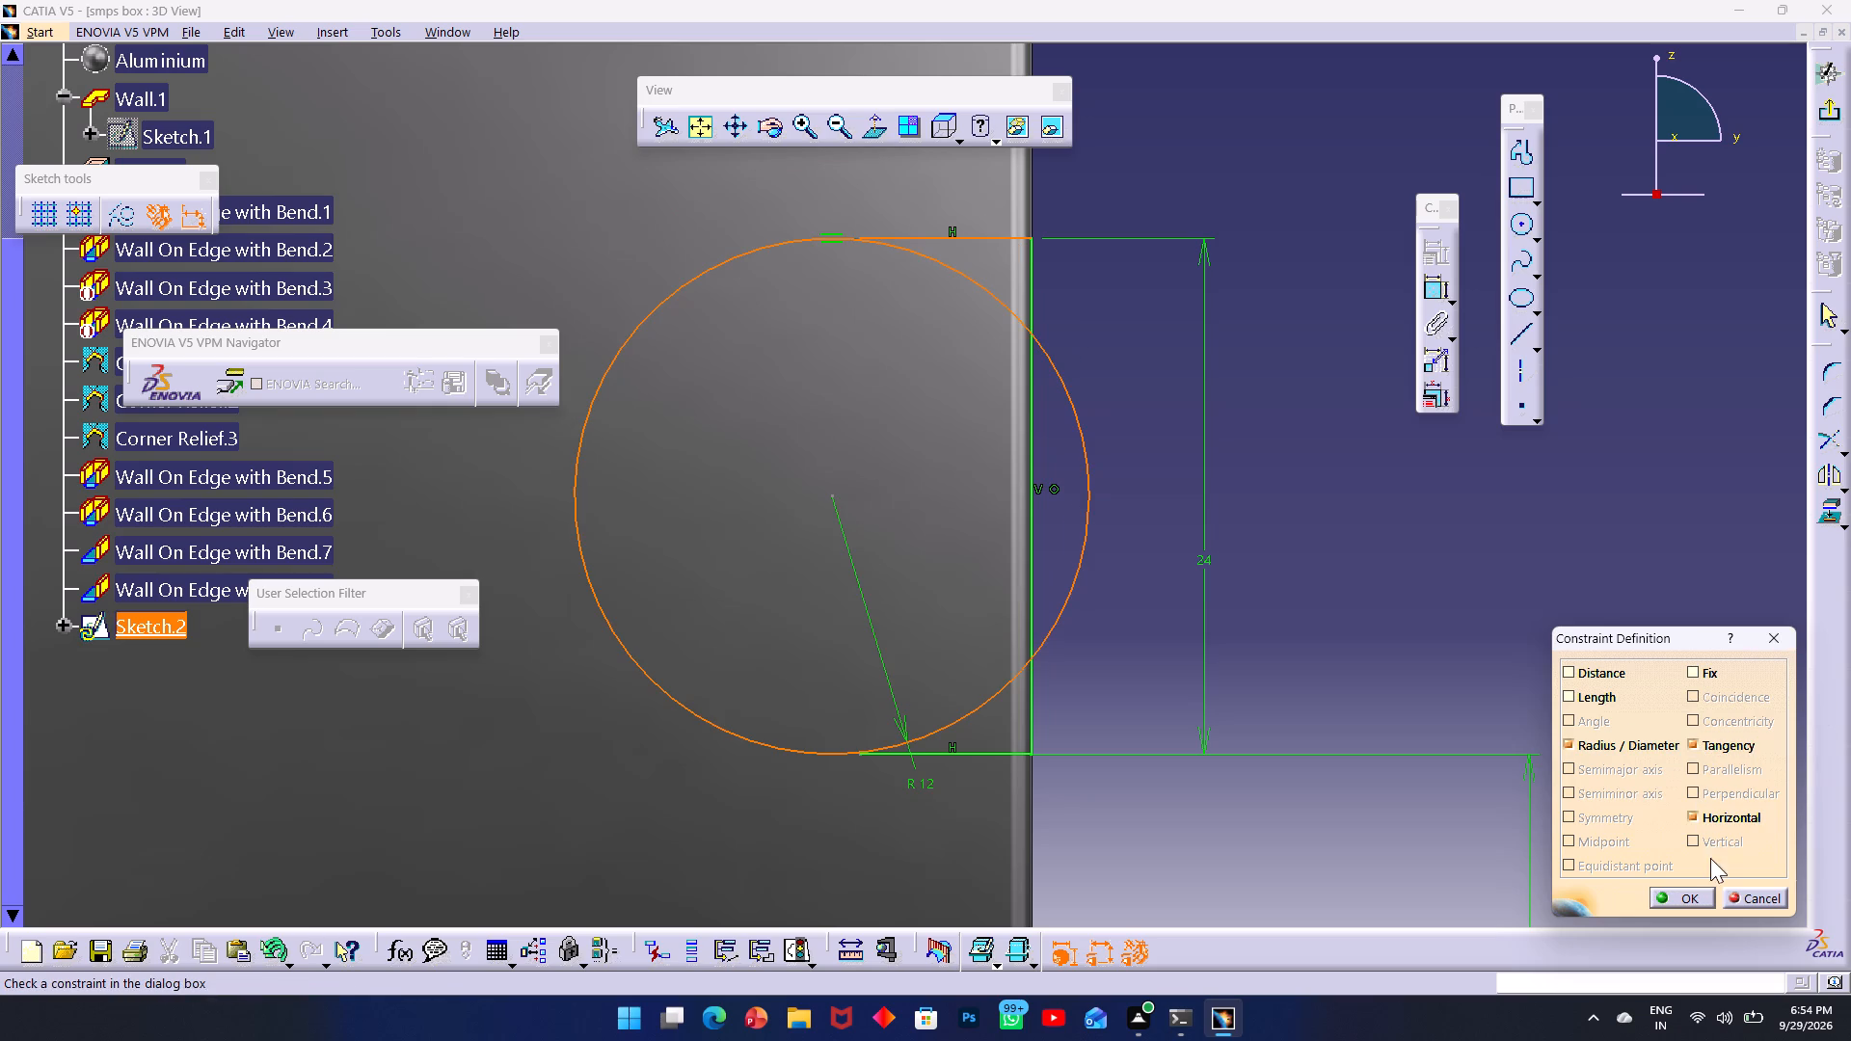
{"action": "left_click", "coordinate": [1689, 891]}
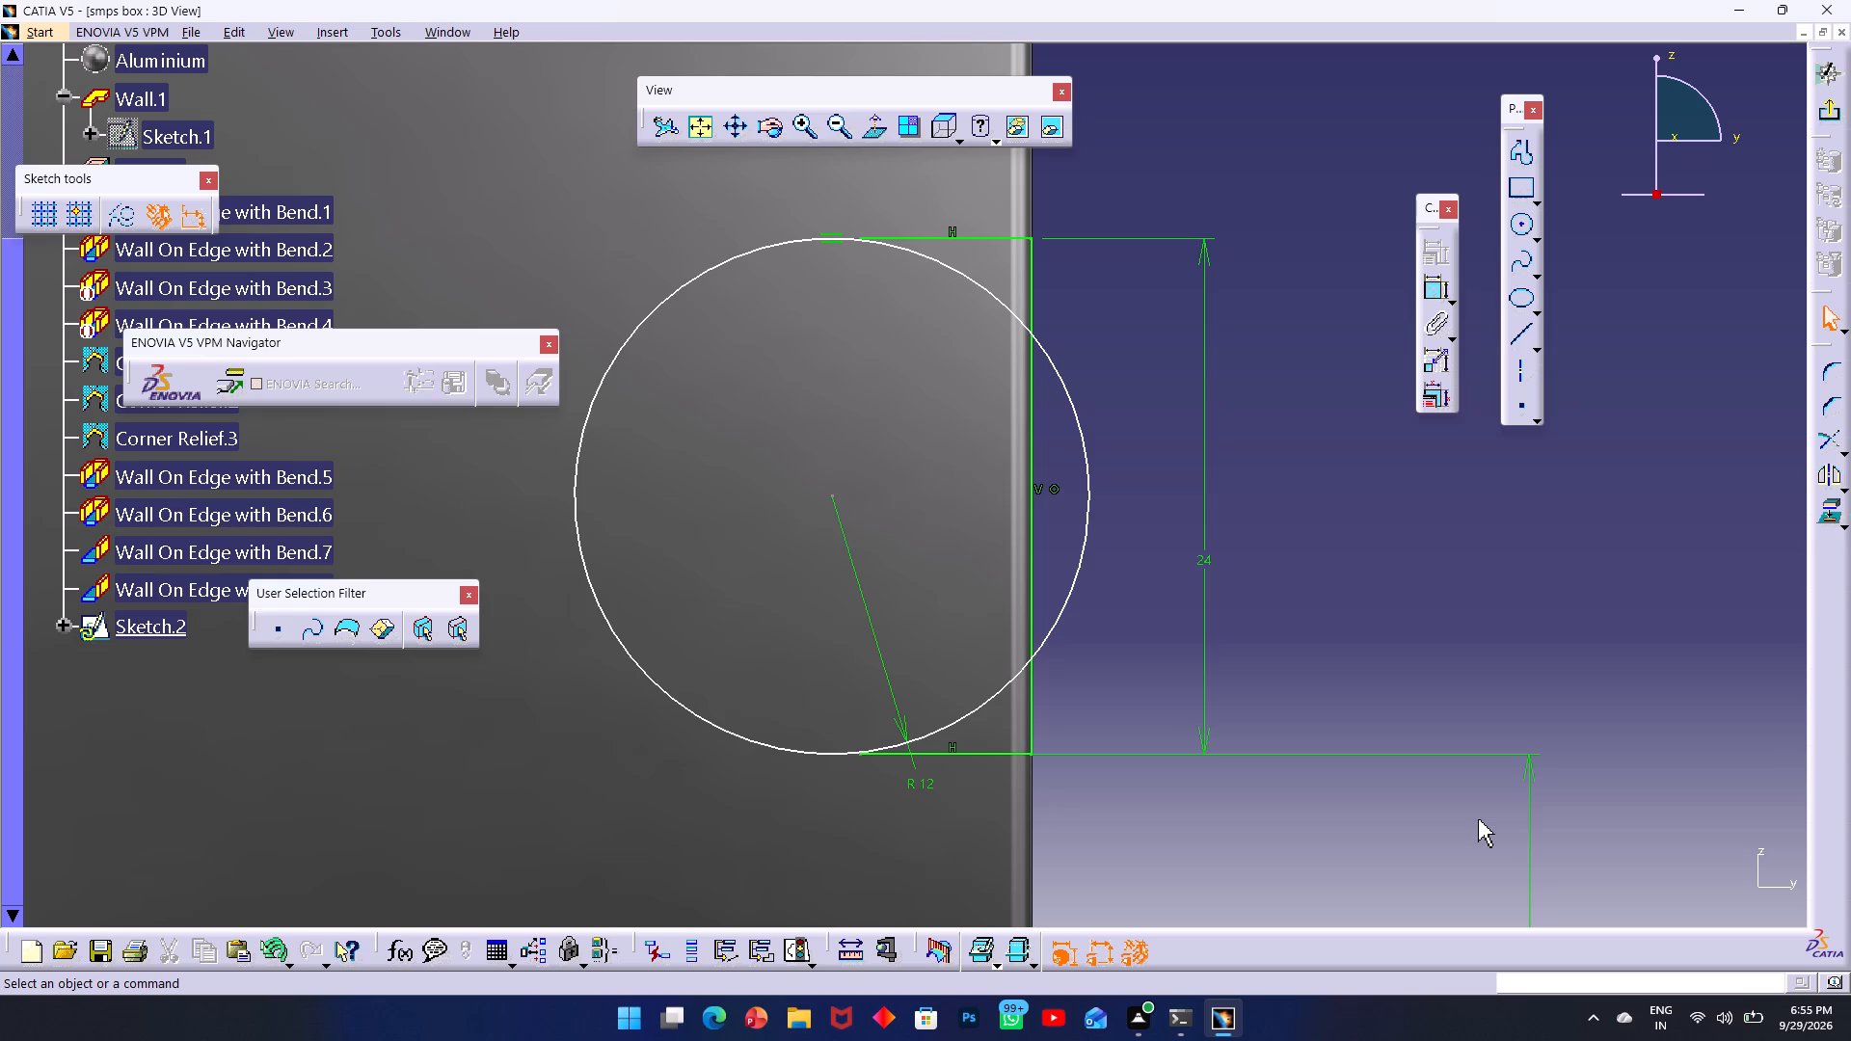
Constrain the circle tangent to the notch profile's lower horizontal line.
{"action": "left_click", "coordinate": [961, 755]}
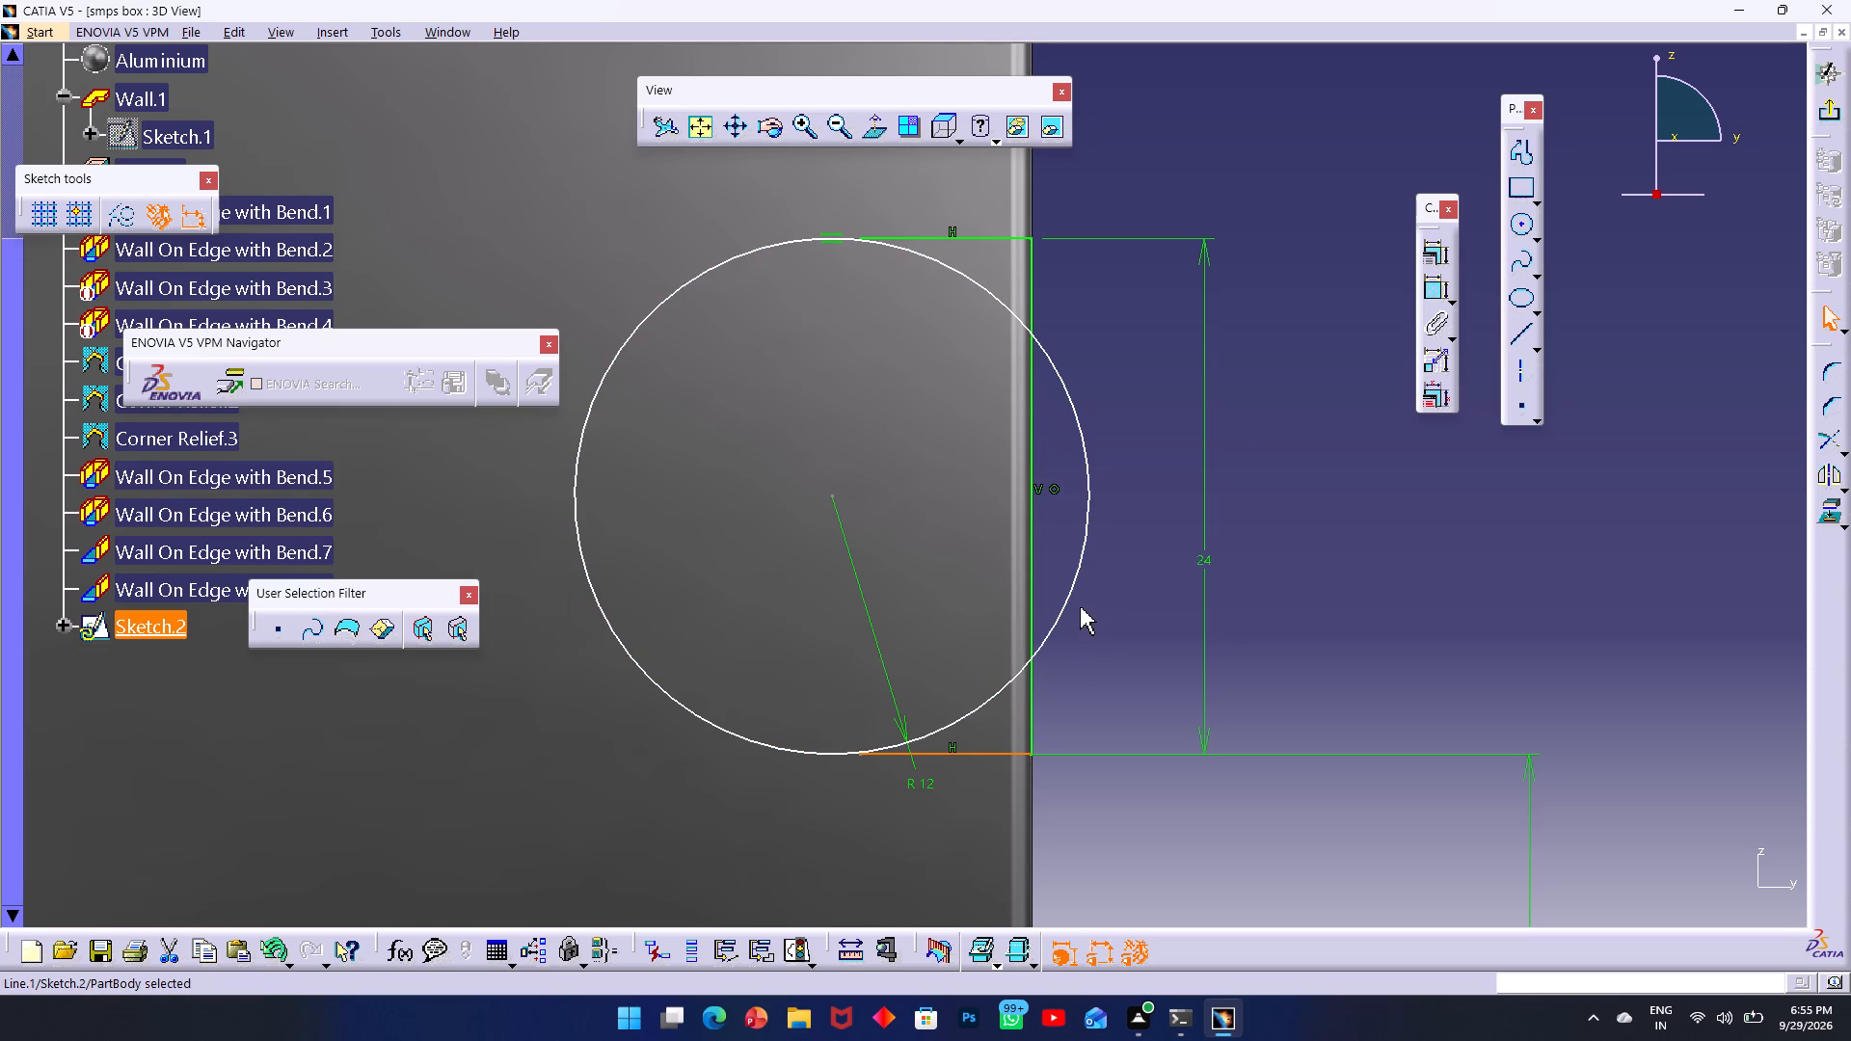
{"action": "left_click", "coordinate": [1044, 646], "text": "ctrl"}
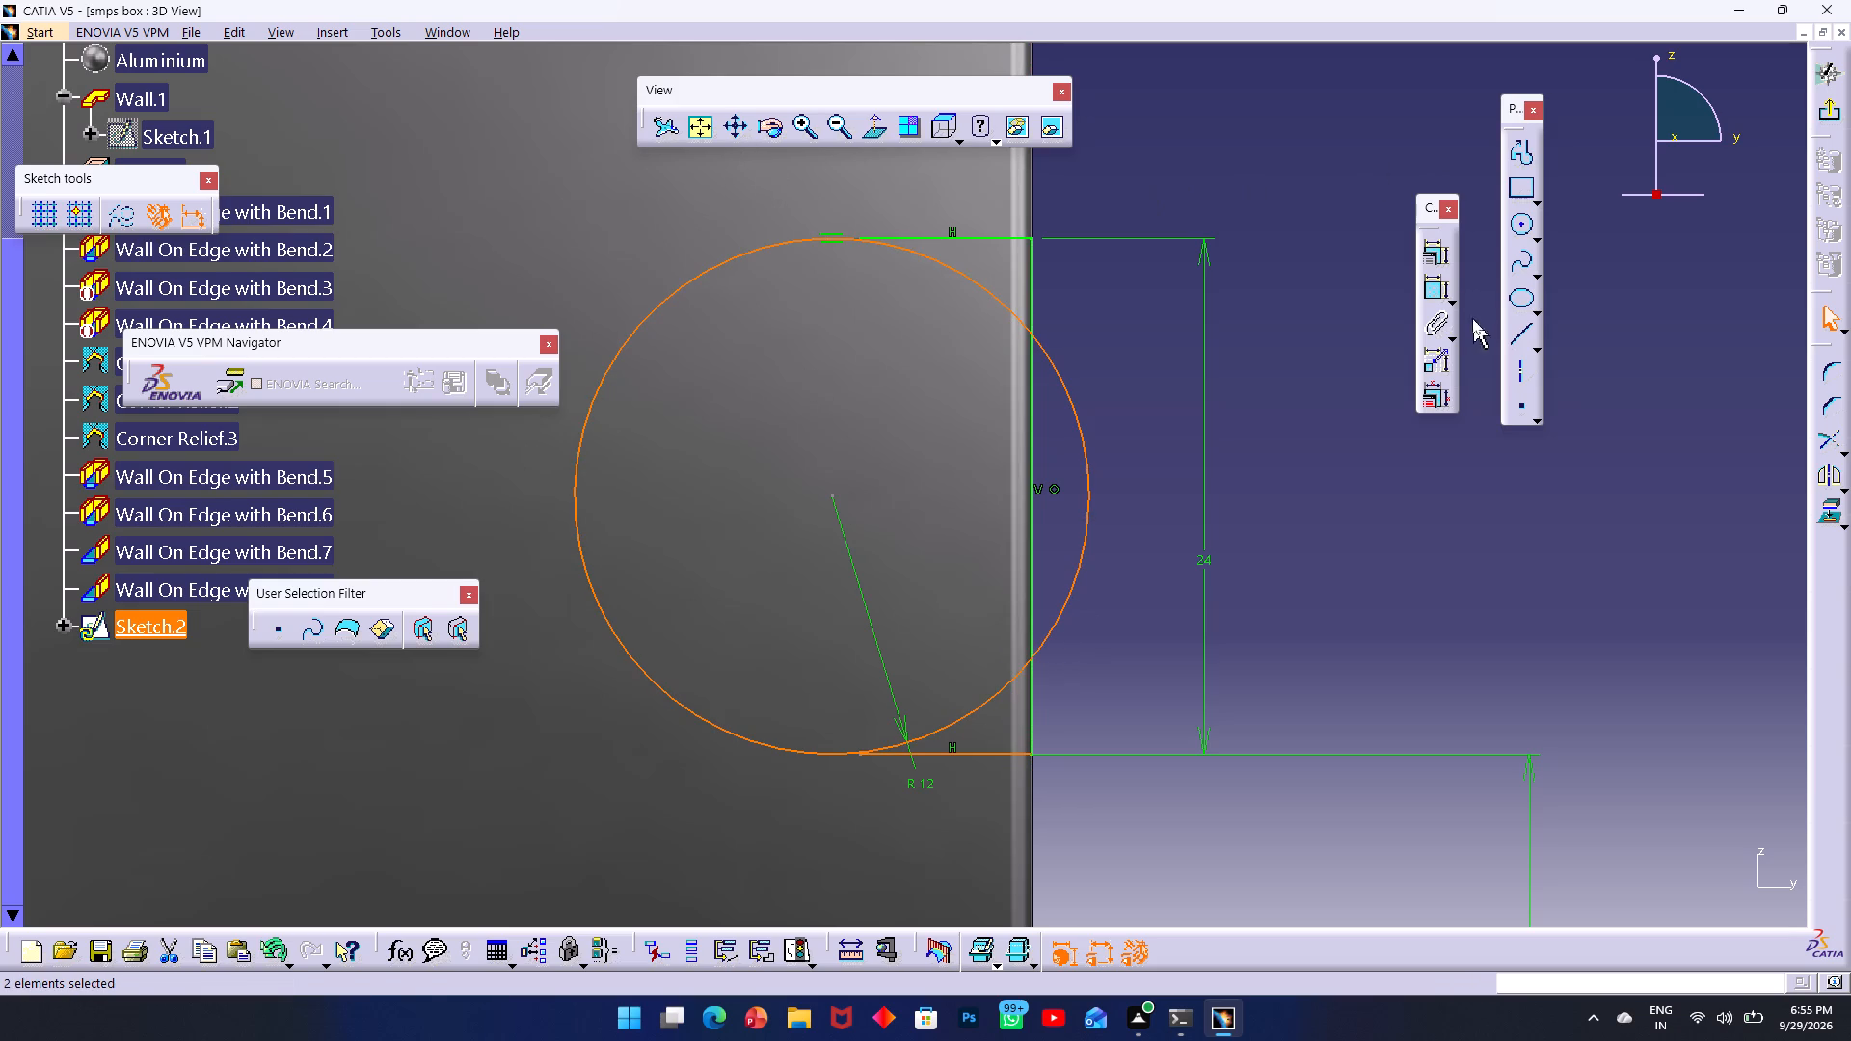
{"action": "left_click", "coordinate": [1440, 255]}
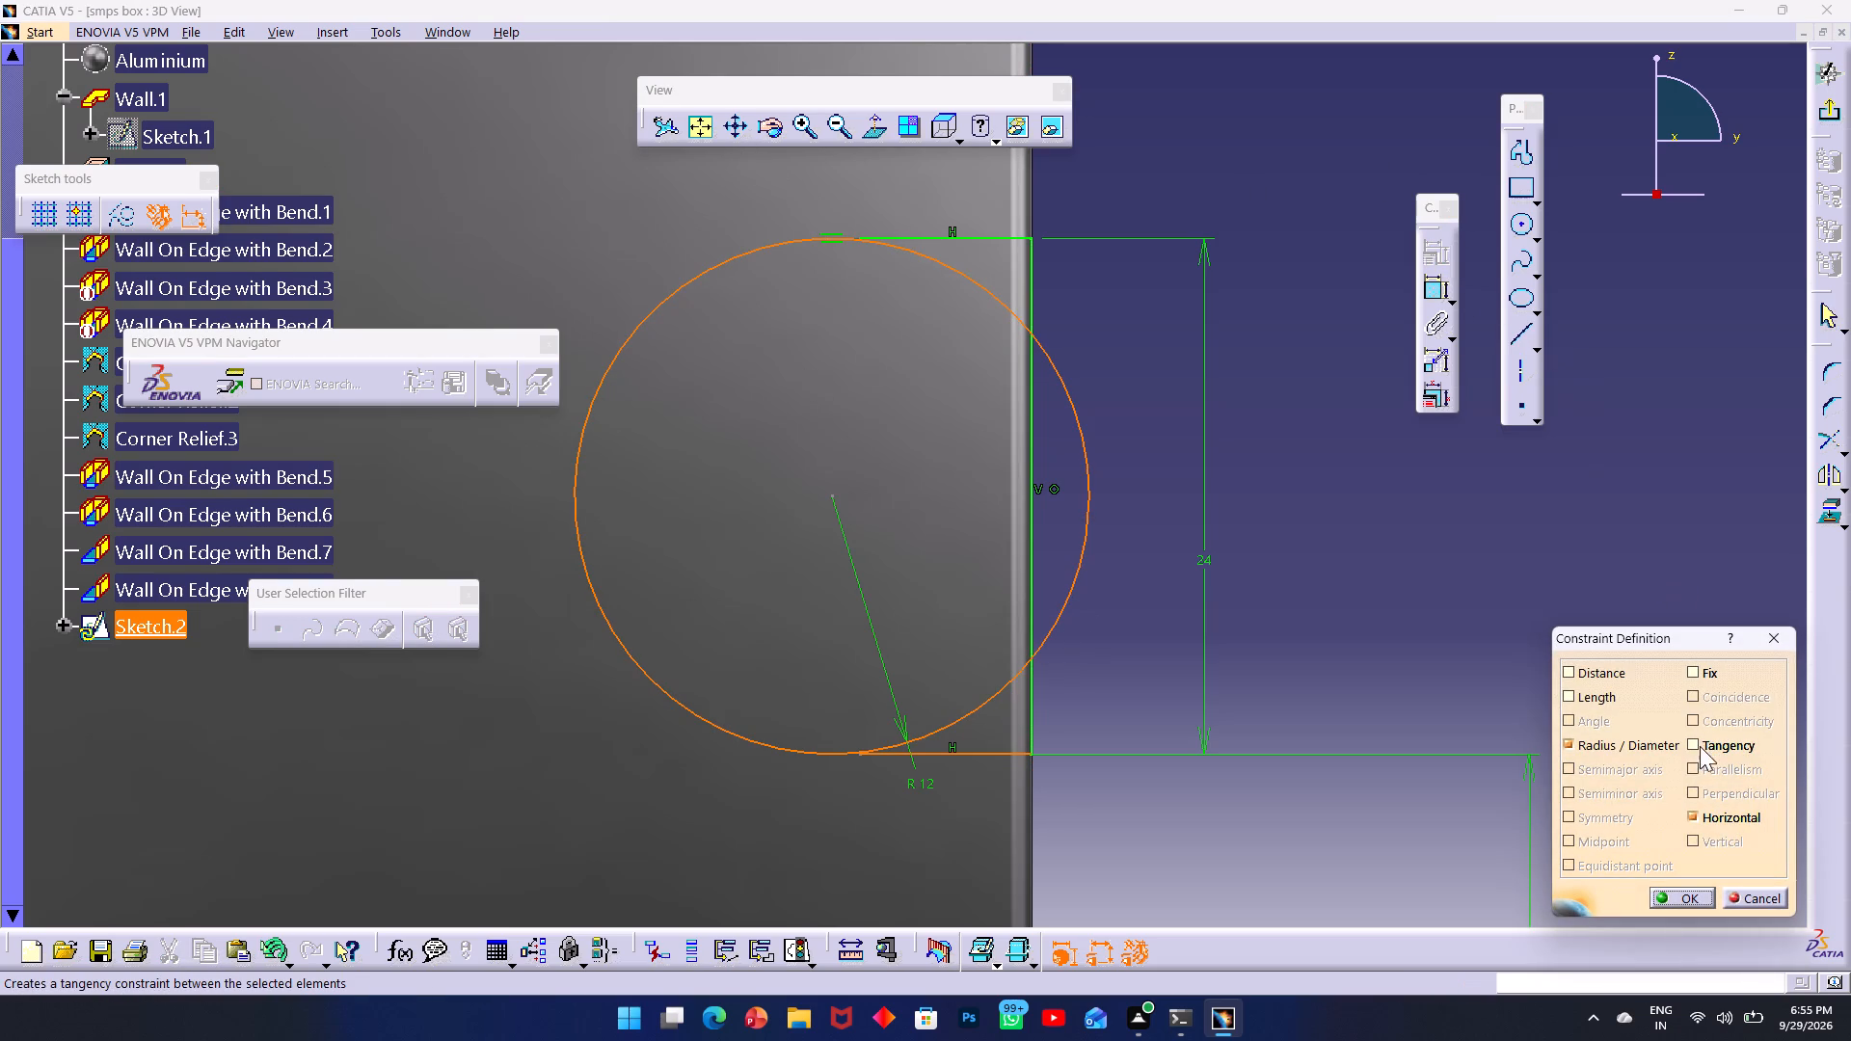
{"action": "left_click", "coordinate": [1688, 742]}
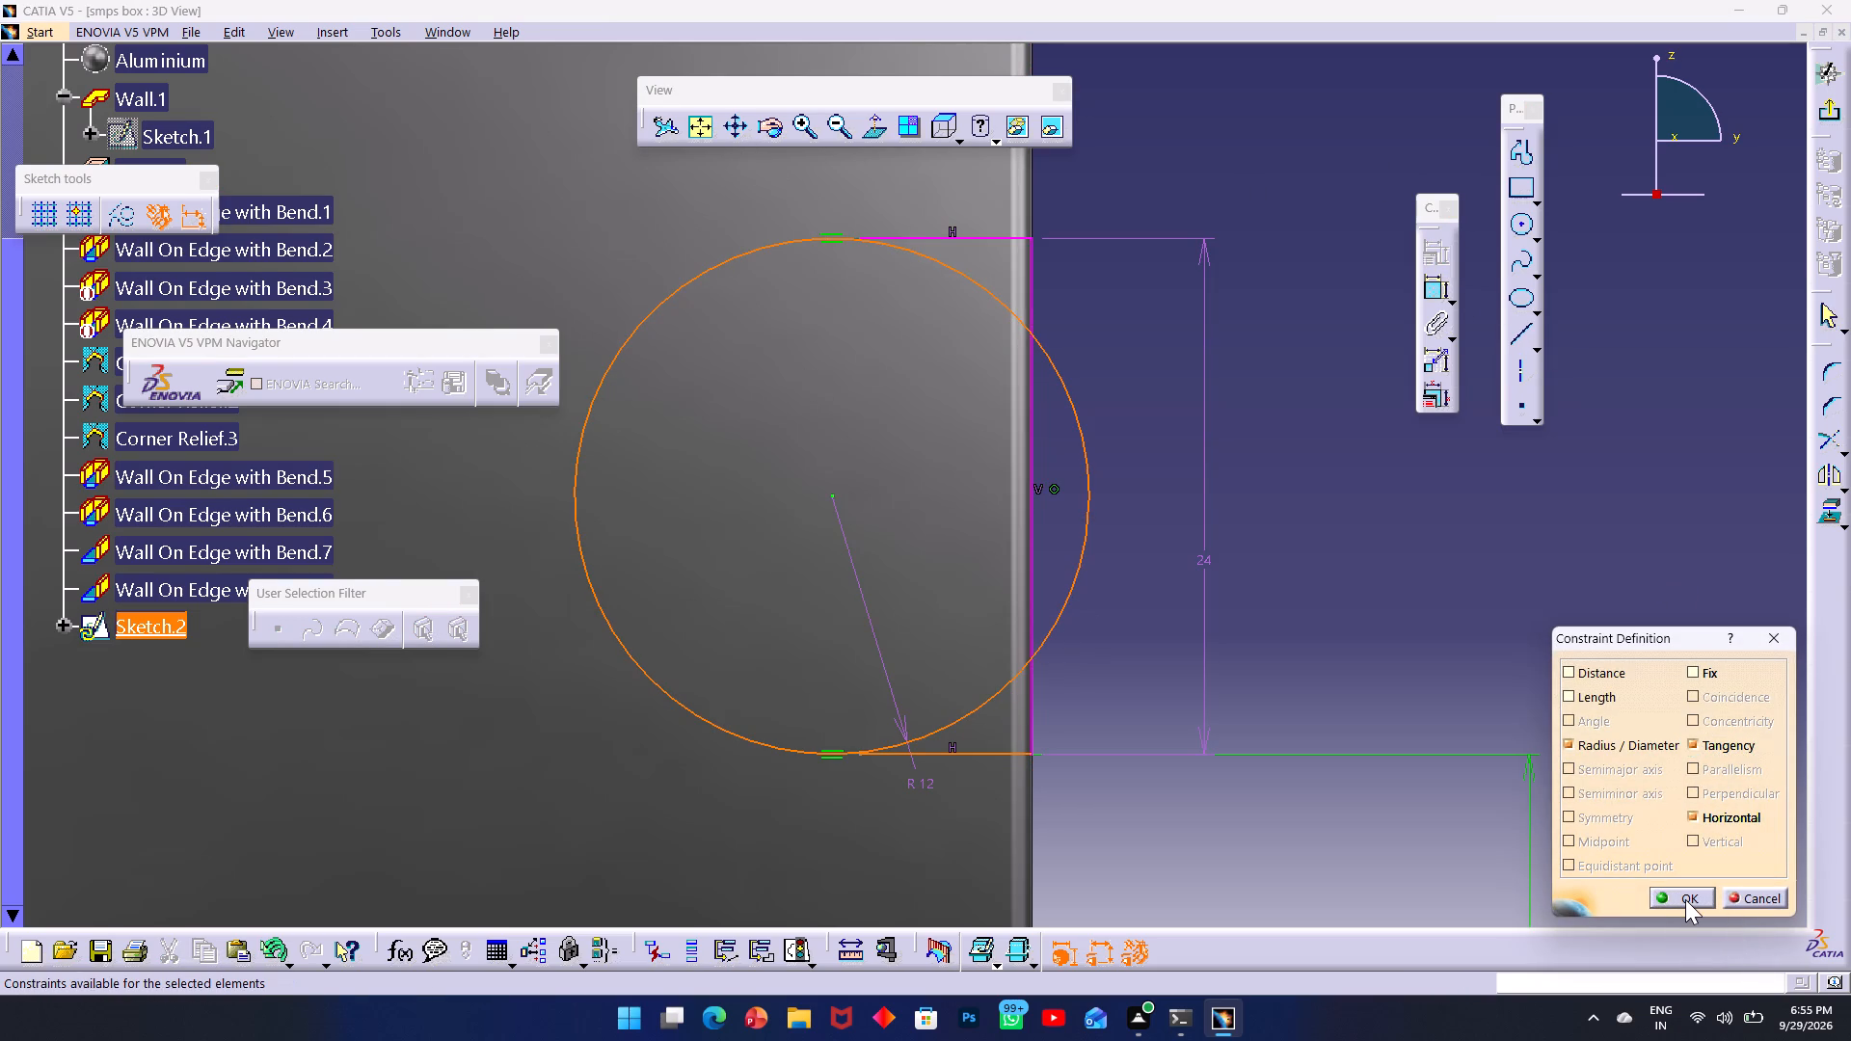
{"action": "left_click", "coordinate": [1685, 899]}
Delete the 24 mm height dimension between the notch's two horizontal lines.
{"action": "left_click", "coordinate": [1210, 565]}
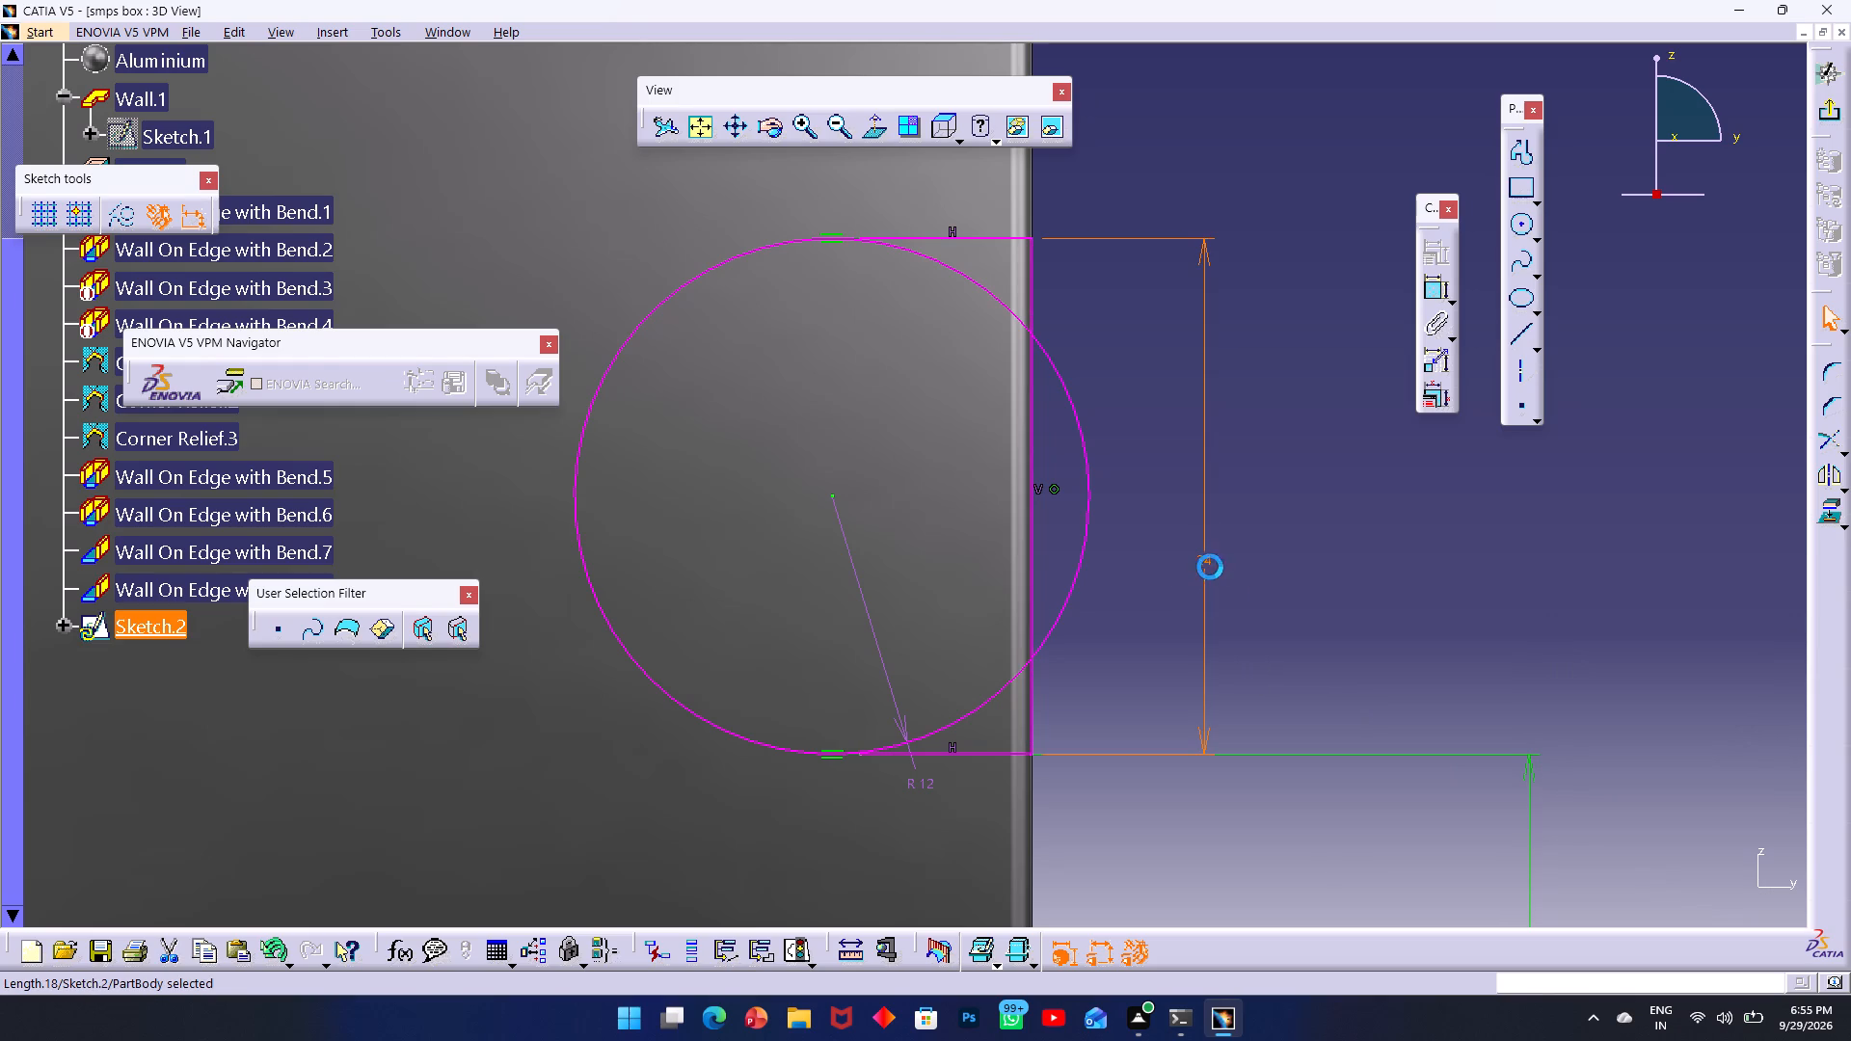
{"action": "key", "text": "Delete"}
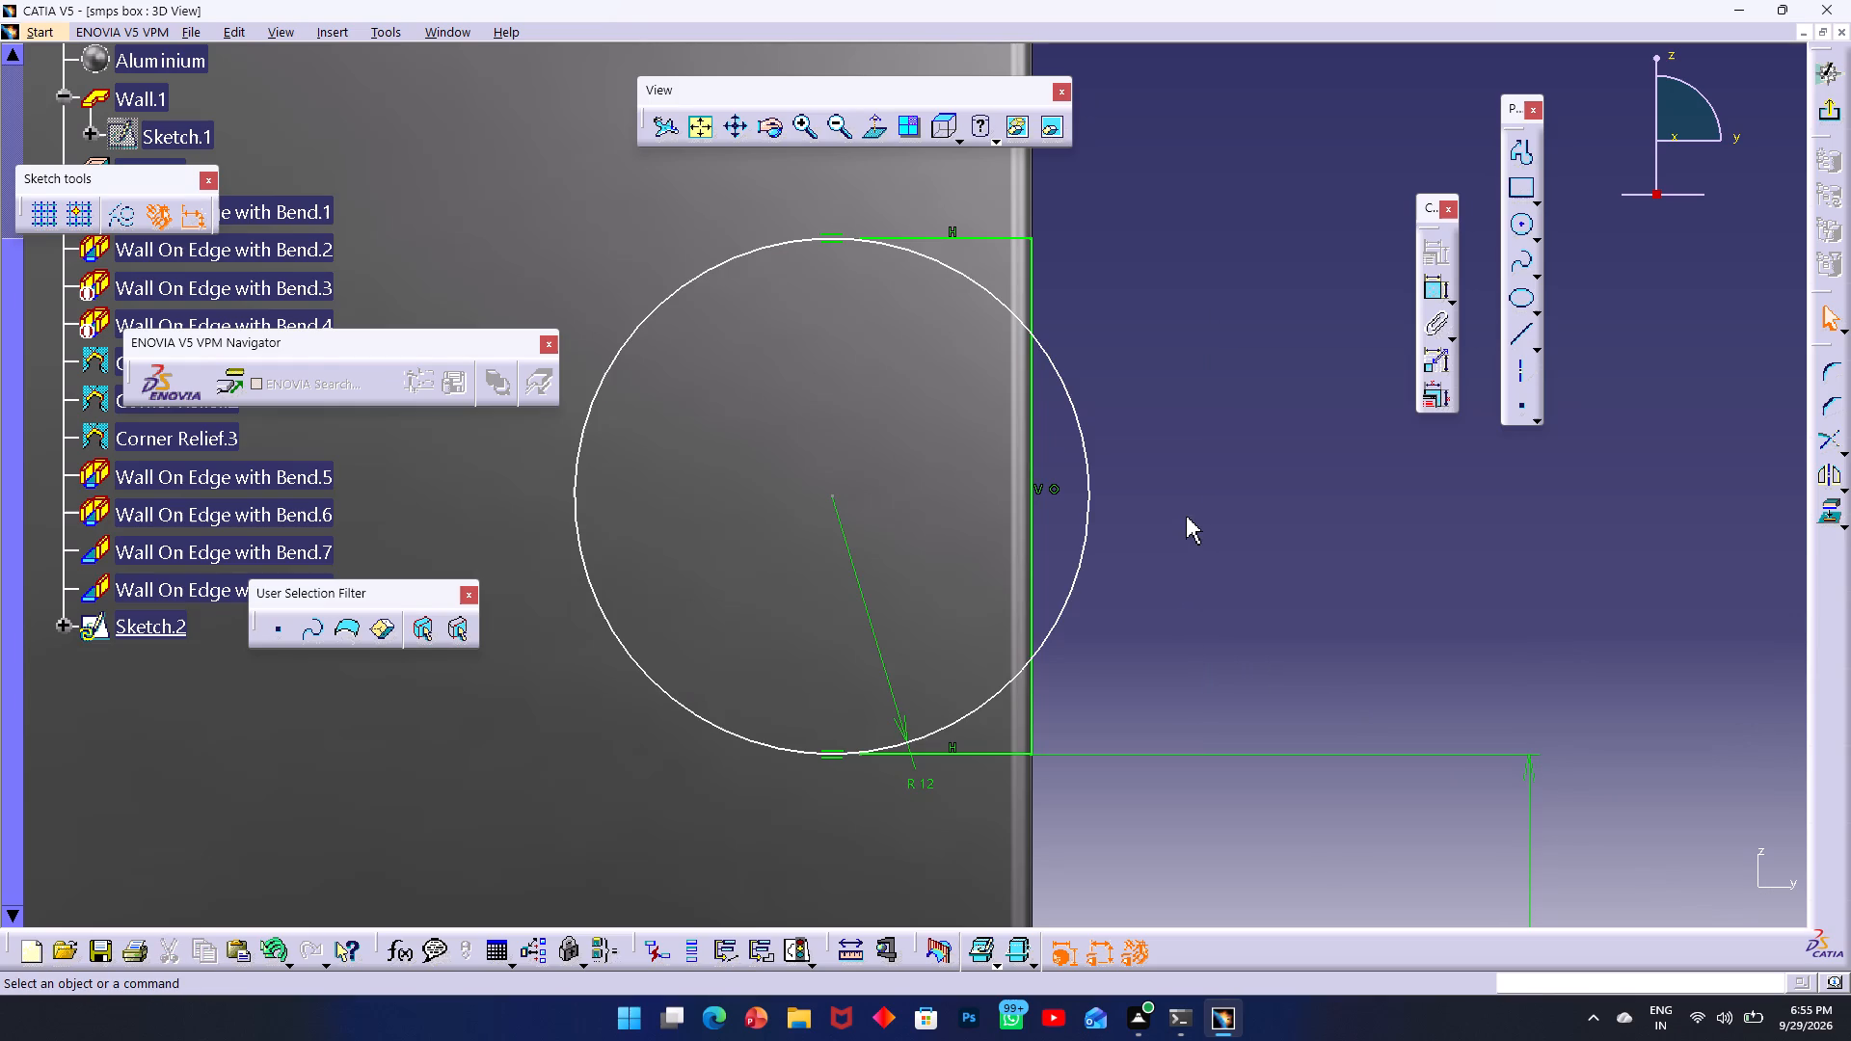
{"action": "left_click", "coordinate": [1191, 516]}
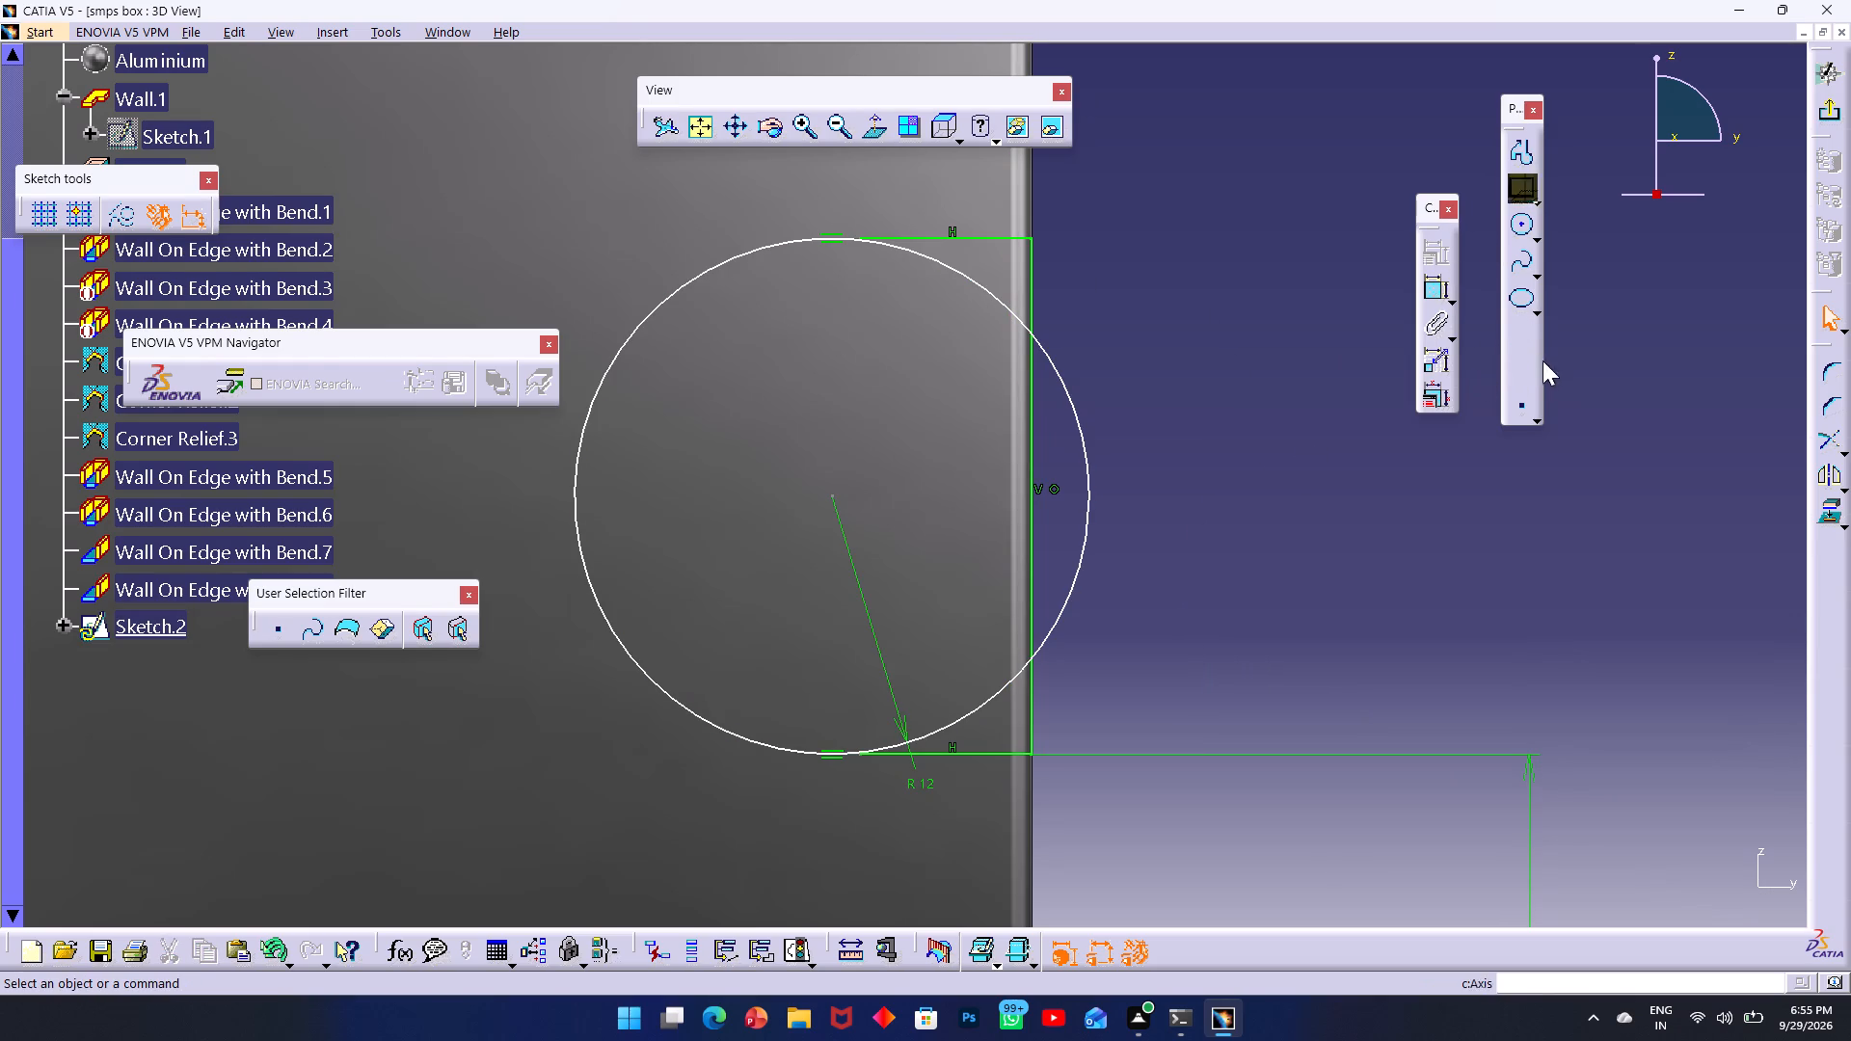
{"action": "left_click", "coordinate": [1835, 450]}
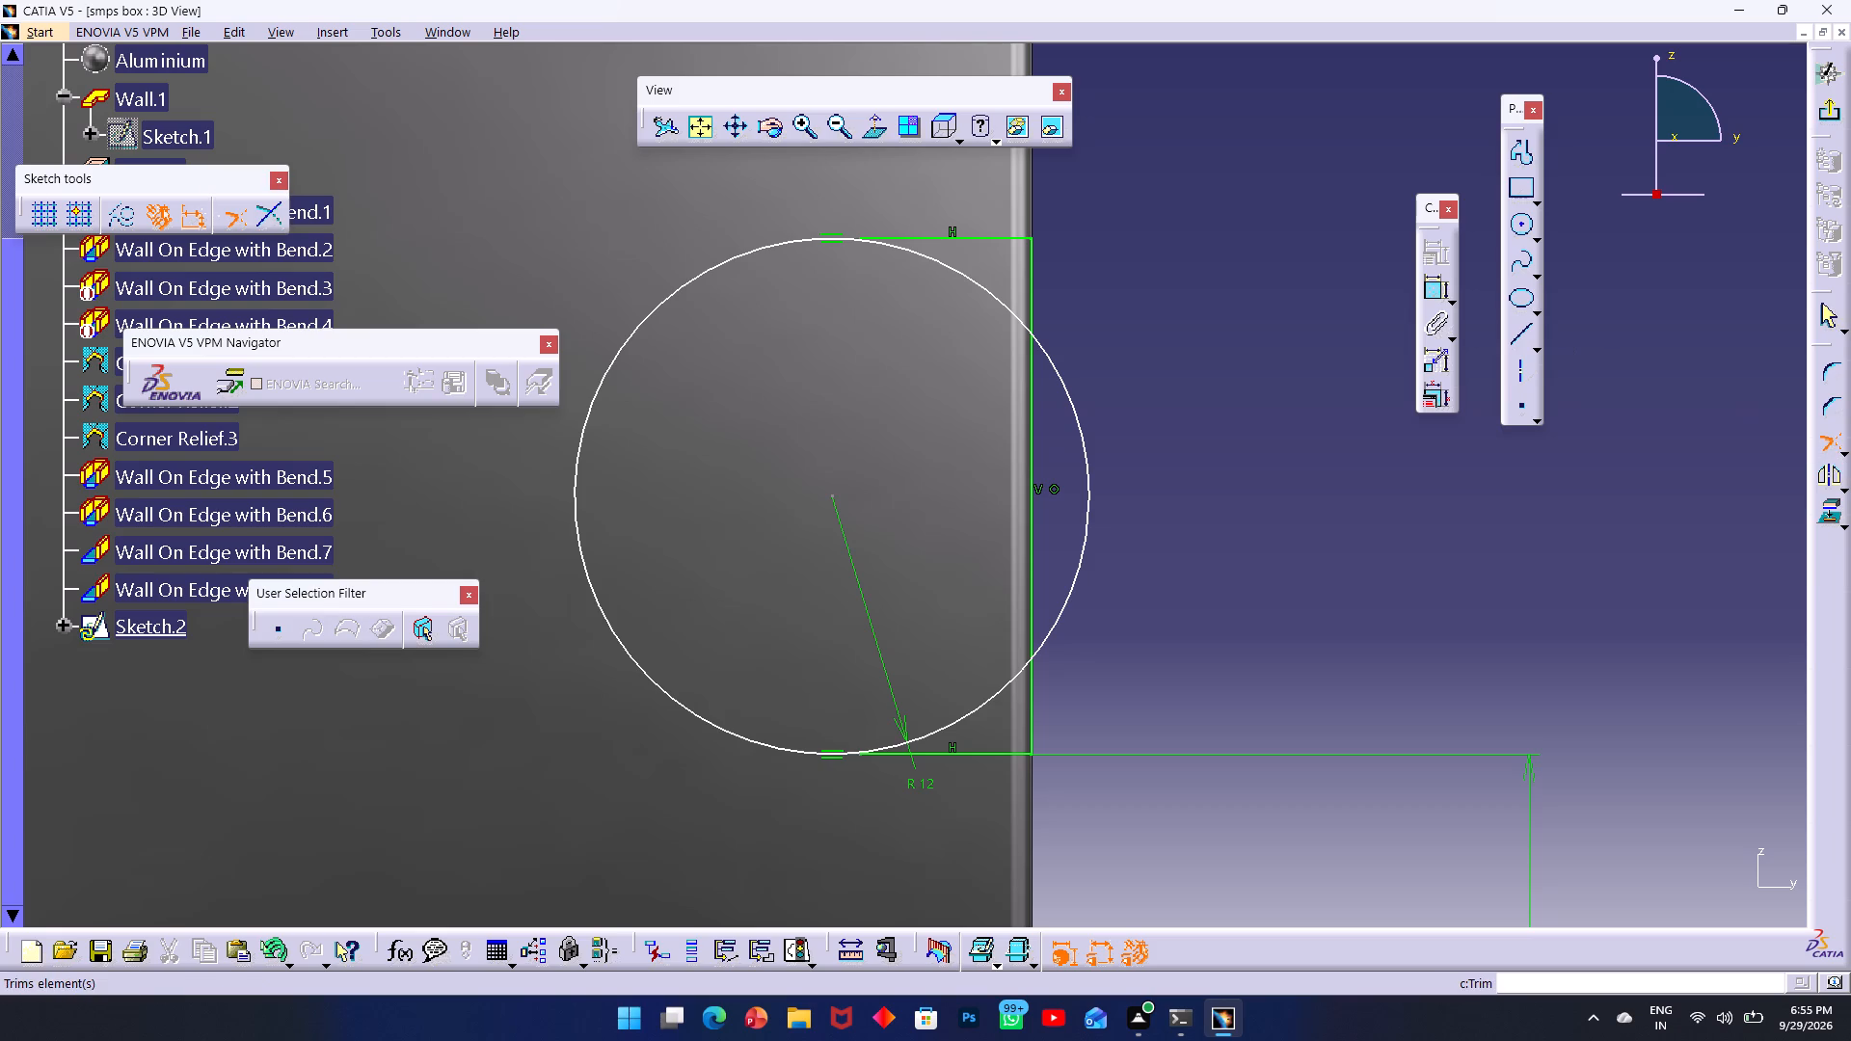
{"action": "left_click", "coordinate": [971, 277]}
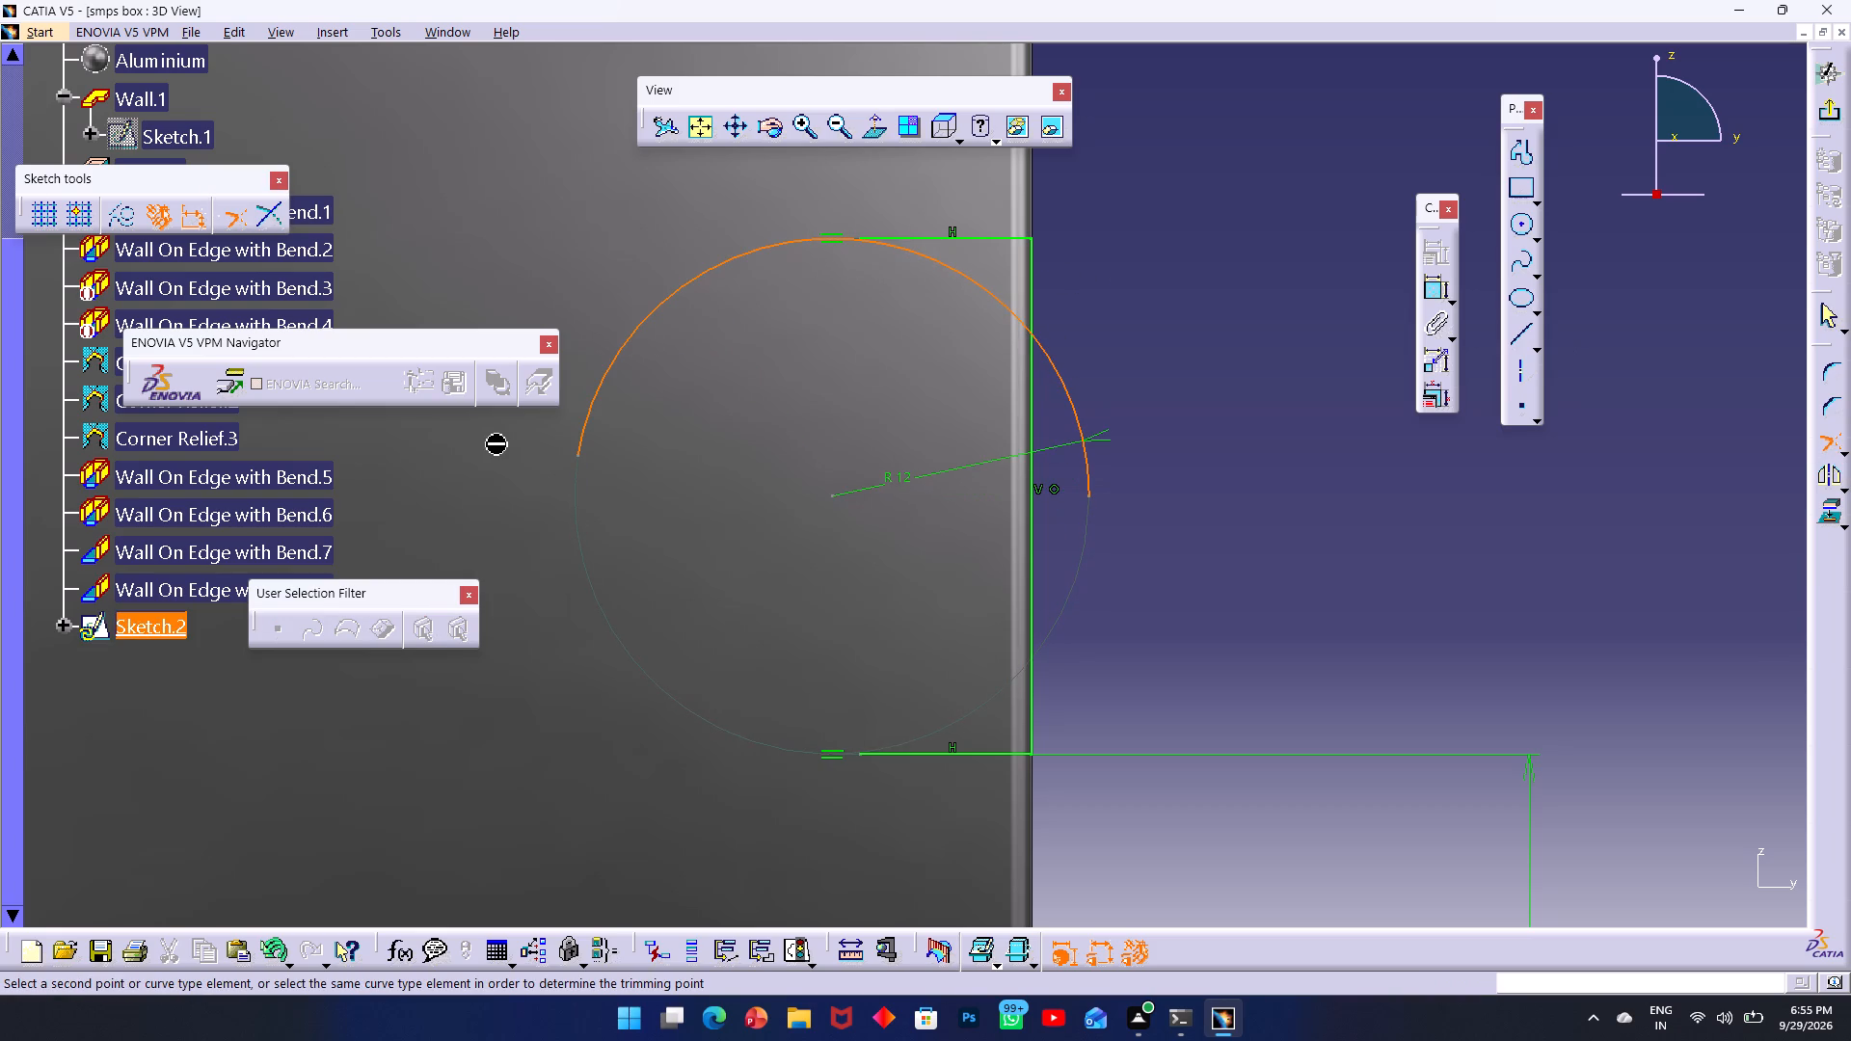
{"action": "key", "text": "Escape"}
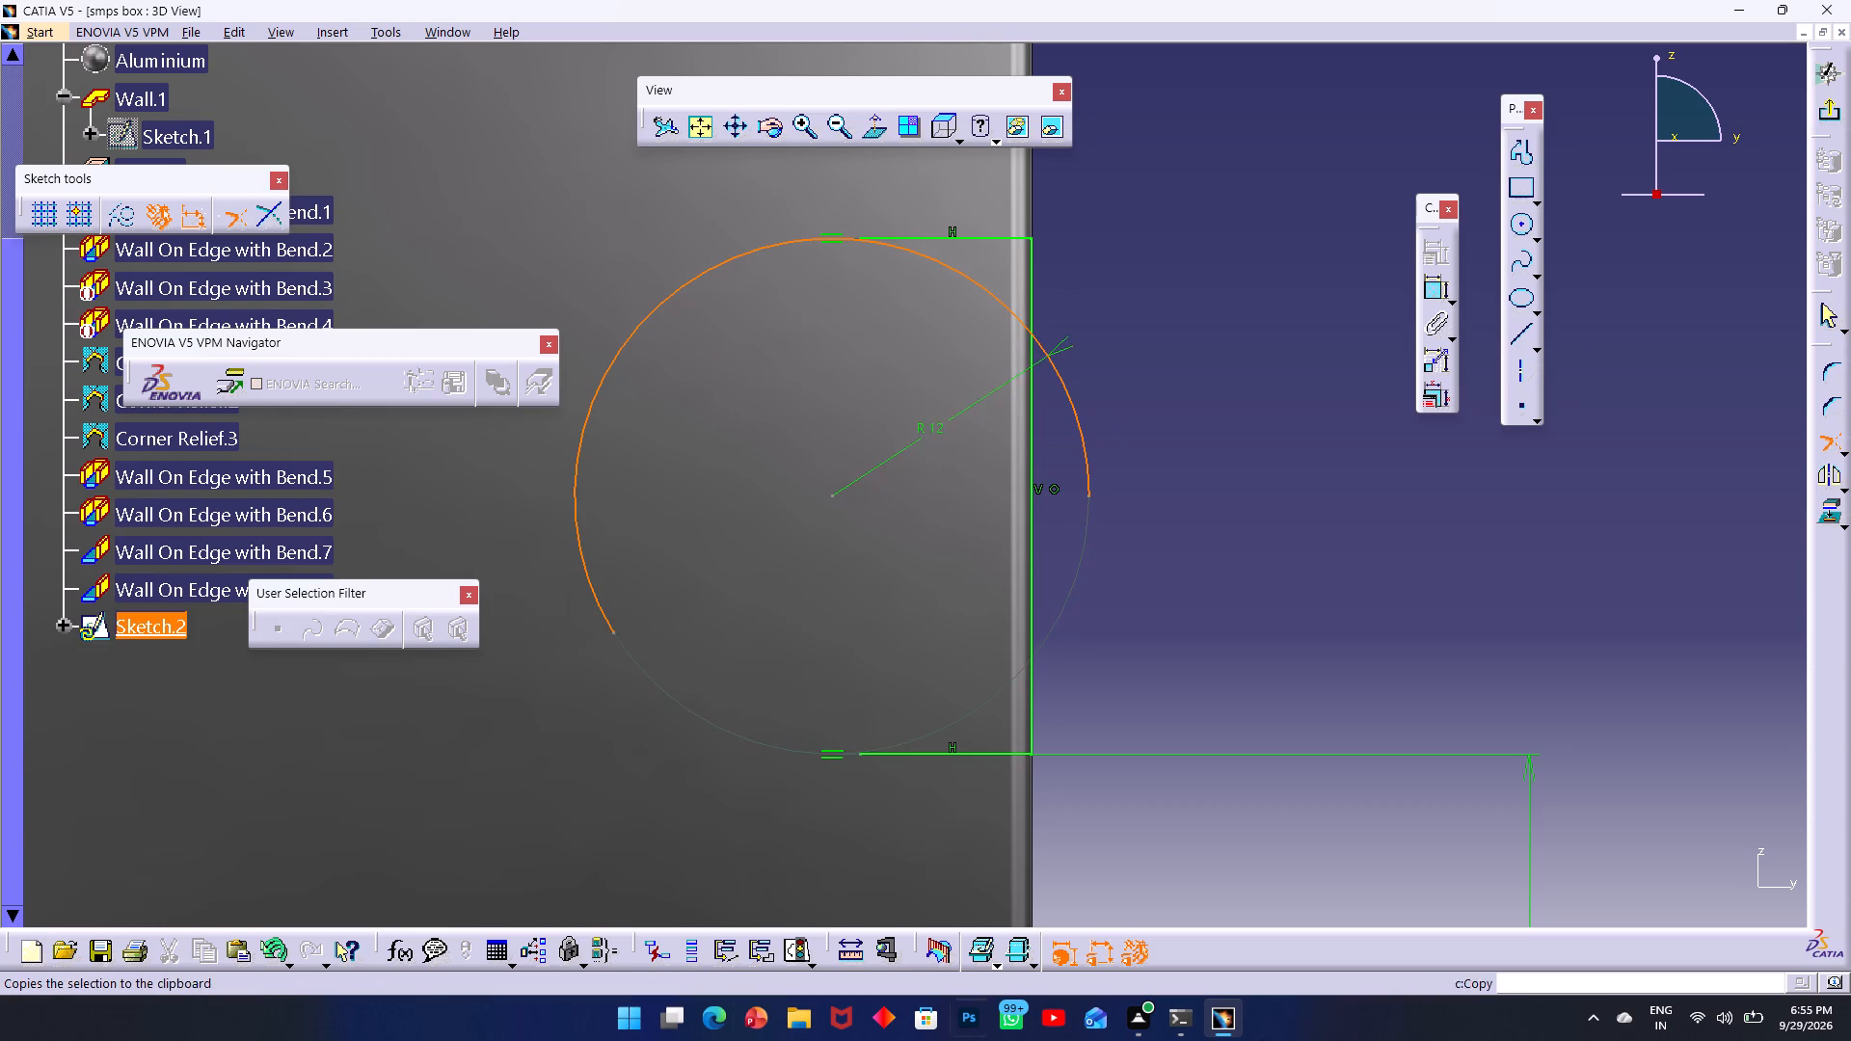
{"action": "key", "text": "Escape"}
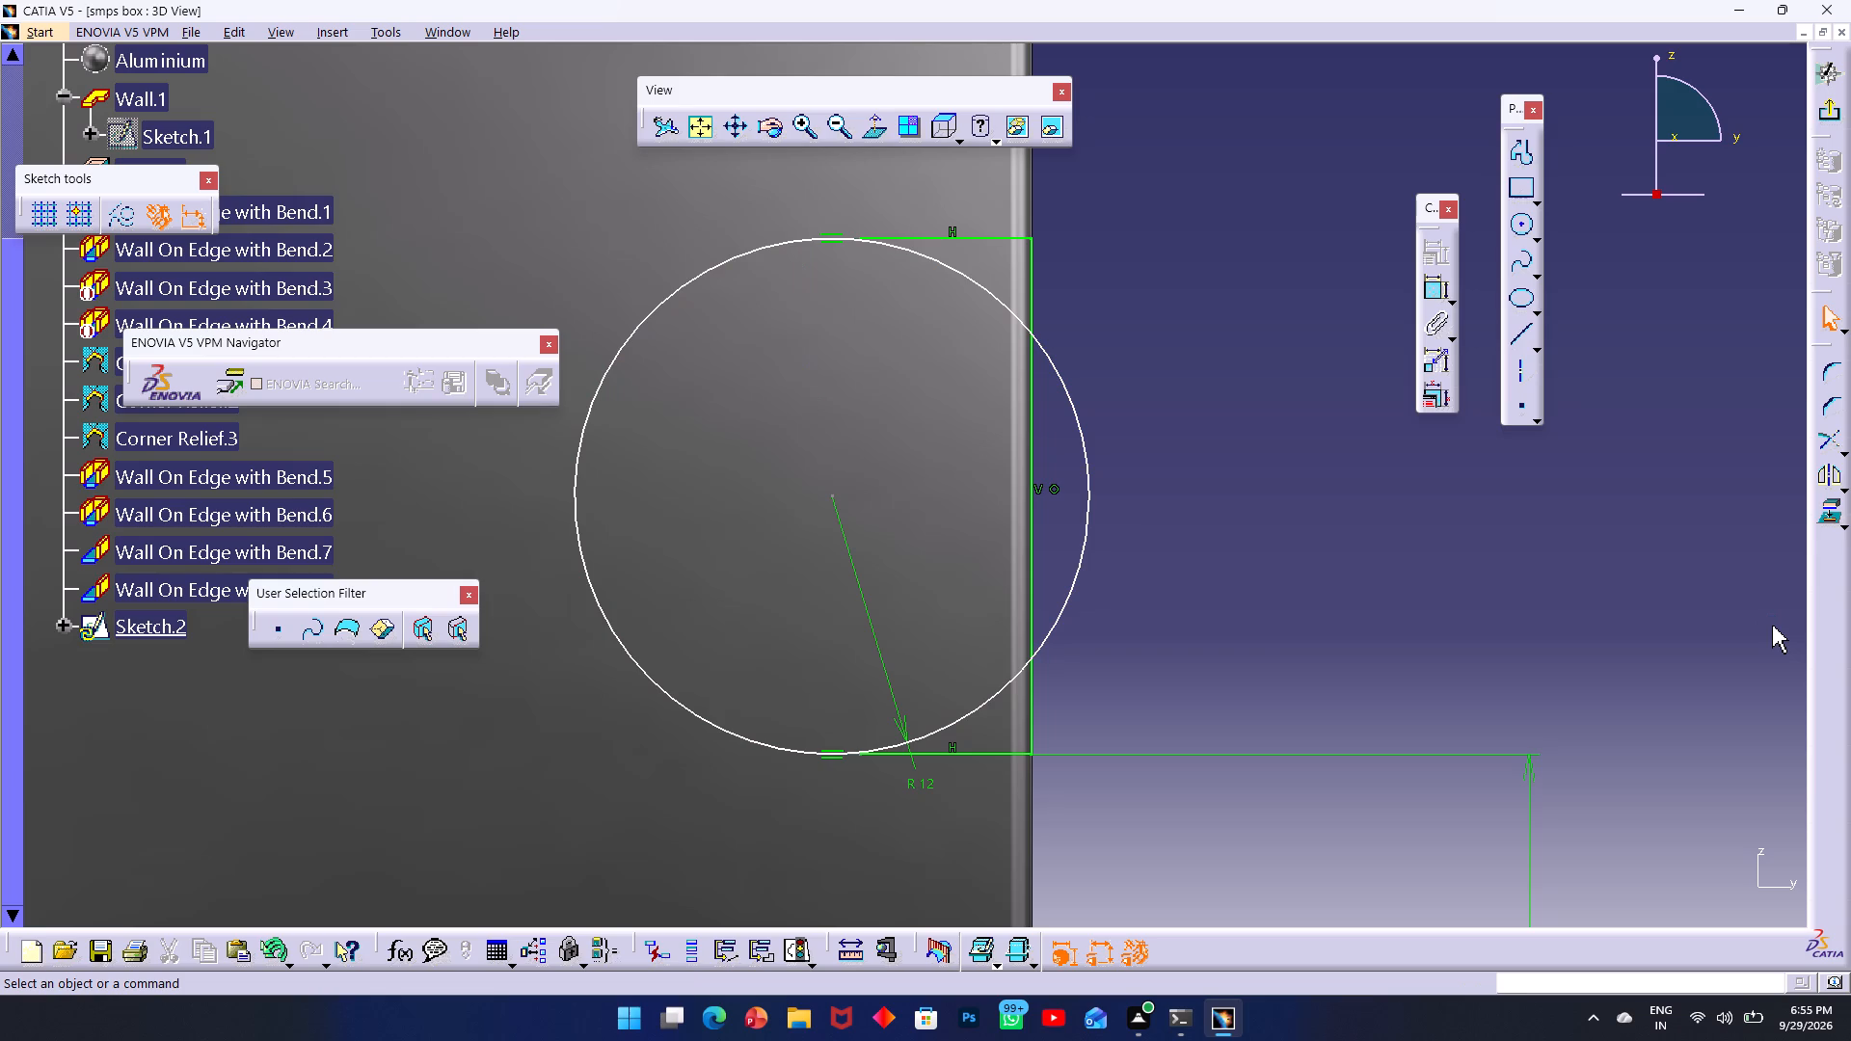
Quick Trim the portion of the circle lying on the inner side of the notch's vertical line.
{"action": "left_click", "coordinate": [1846, 453]}
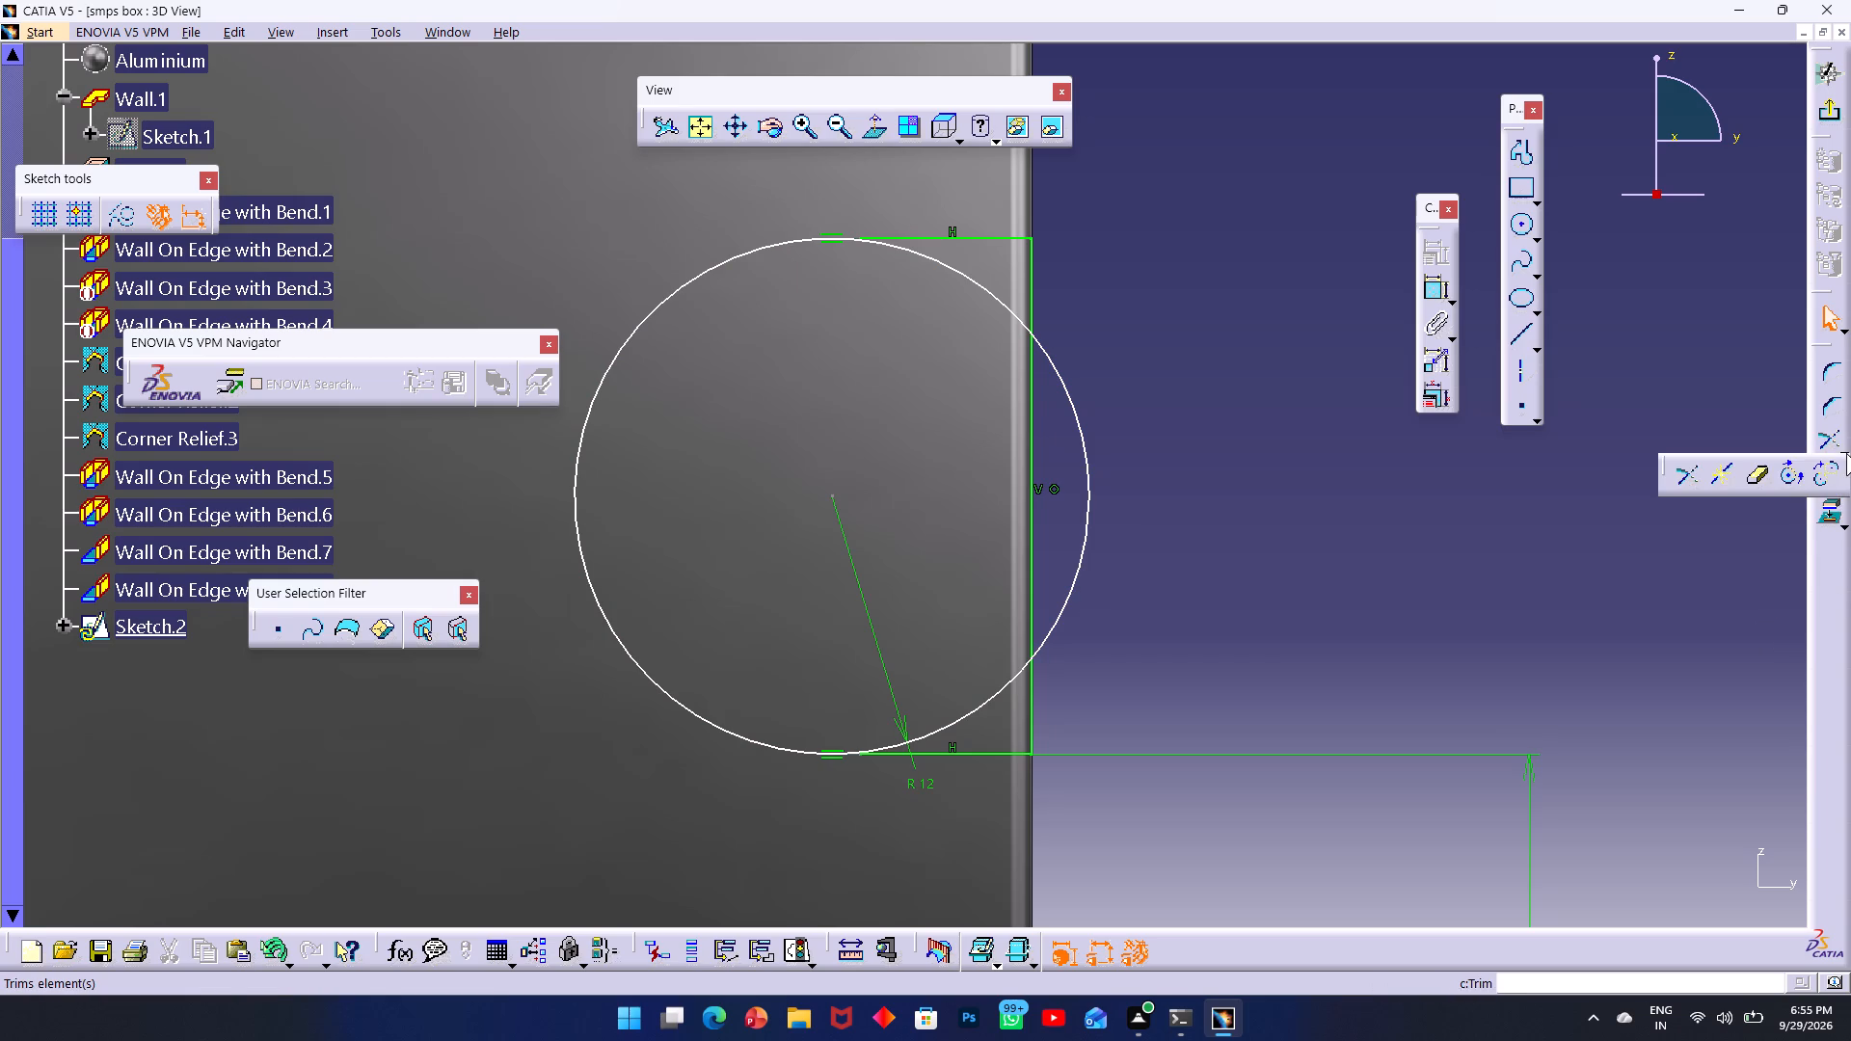
{"action": "left_click", "coordinate": [1757, 474]}
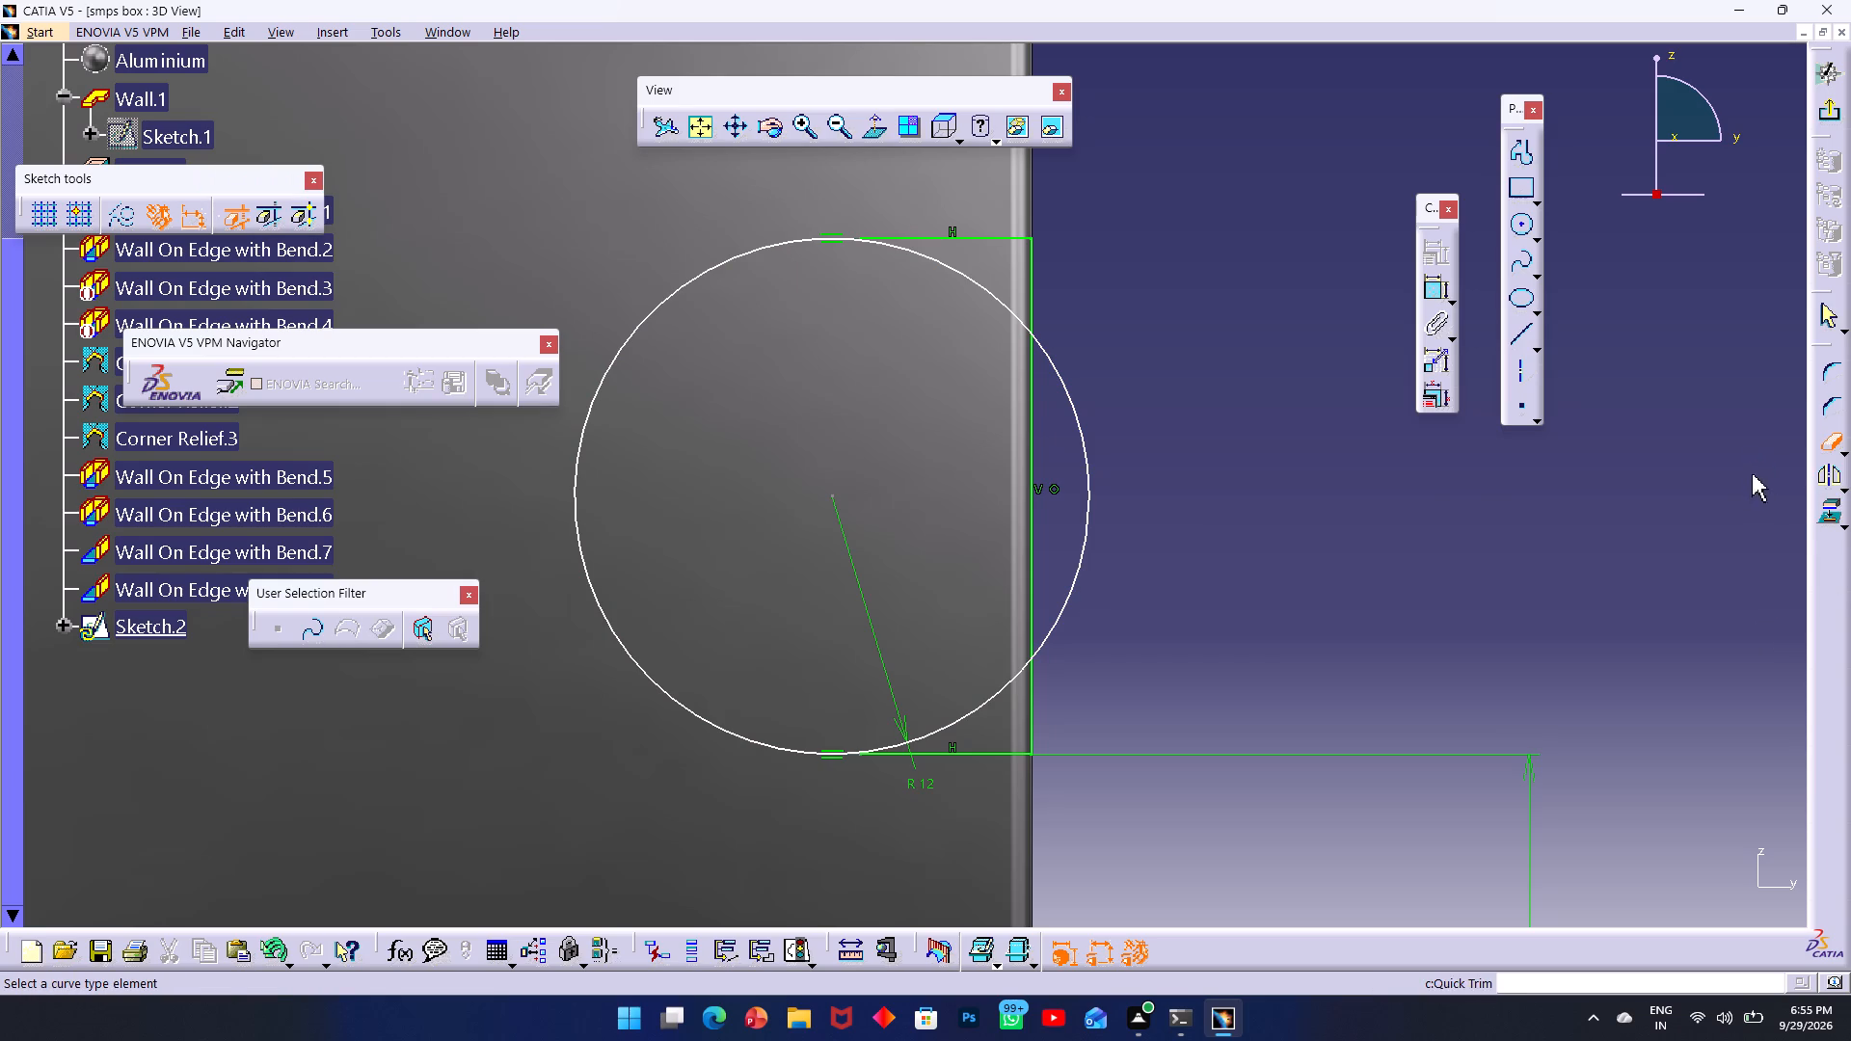
{"action": "left_click", "coordinate": [980, 290]}
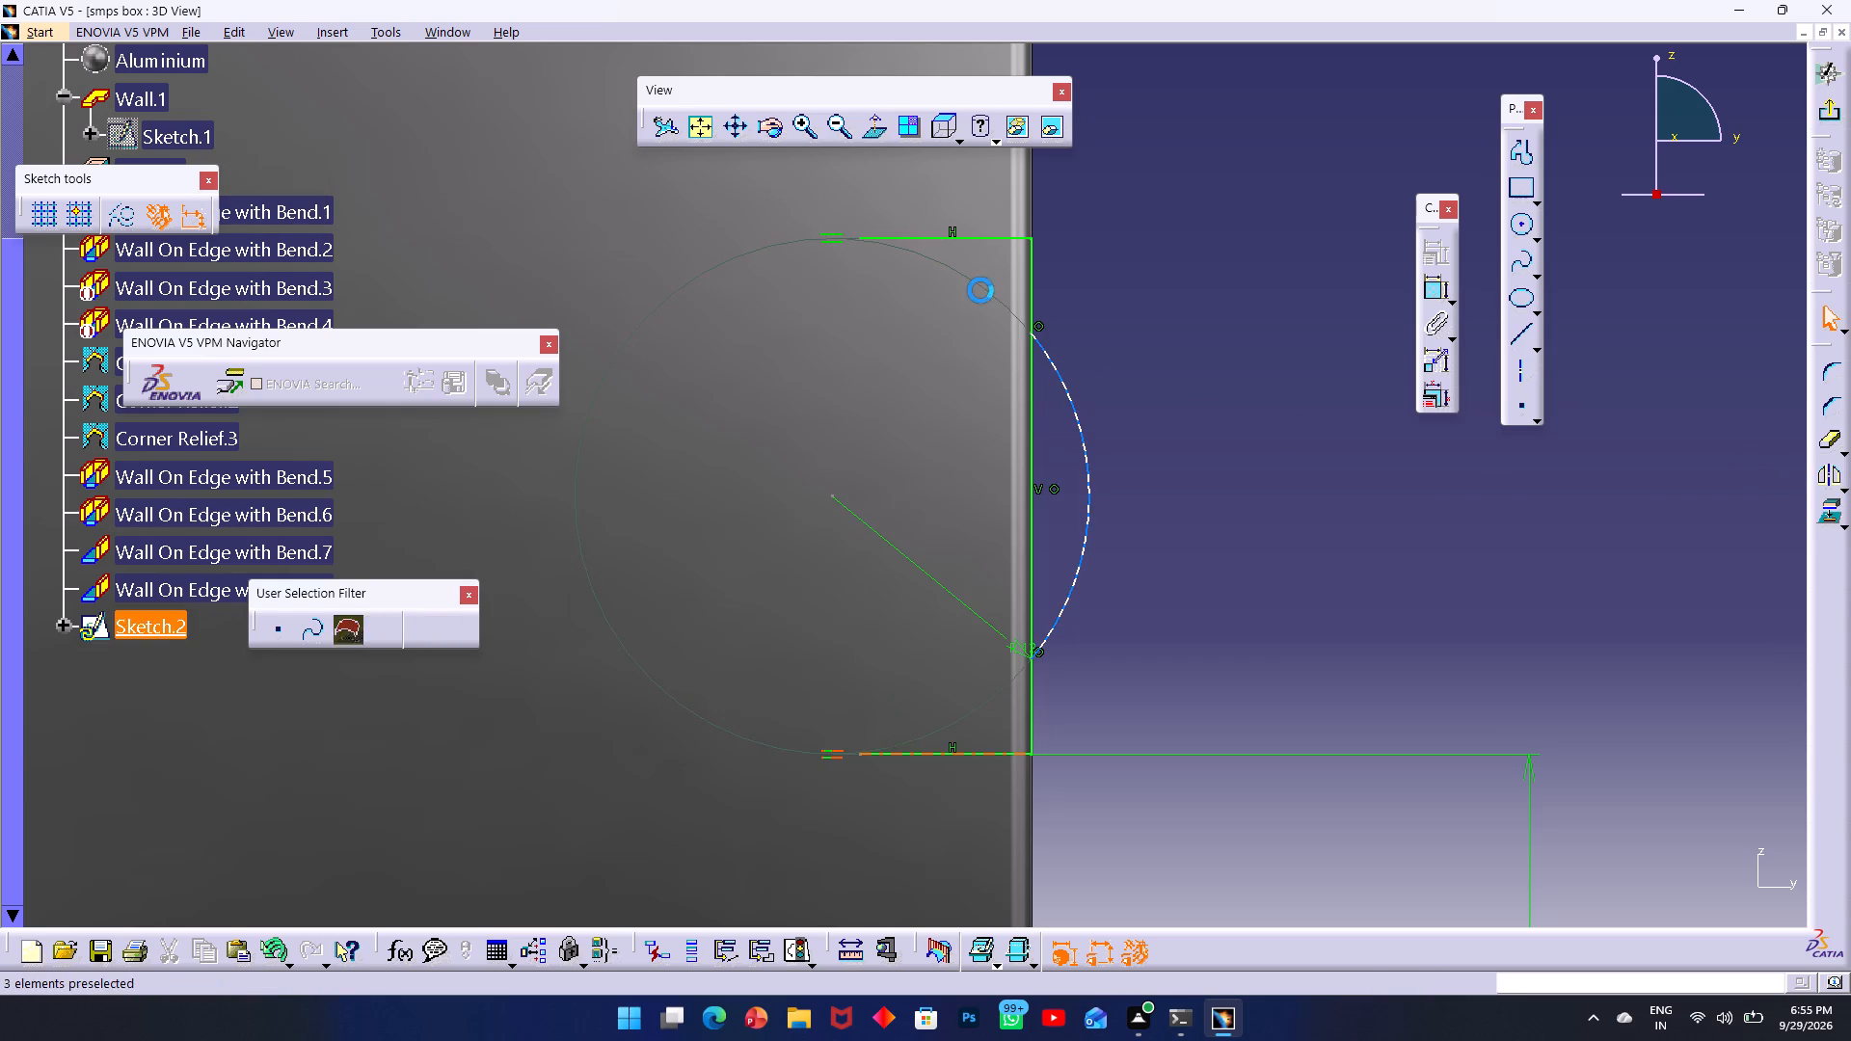
{"action": "left_click", "coordinate": [1080, 440]}
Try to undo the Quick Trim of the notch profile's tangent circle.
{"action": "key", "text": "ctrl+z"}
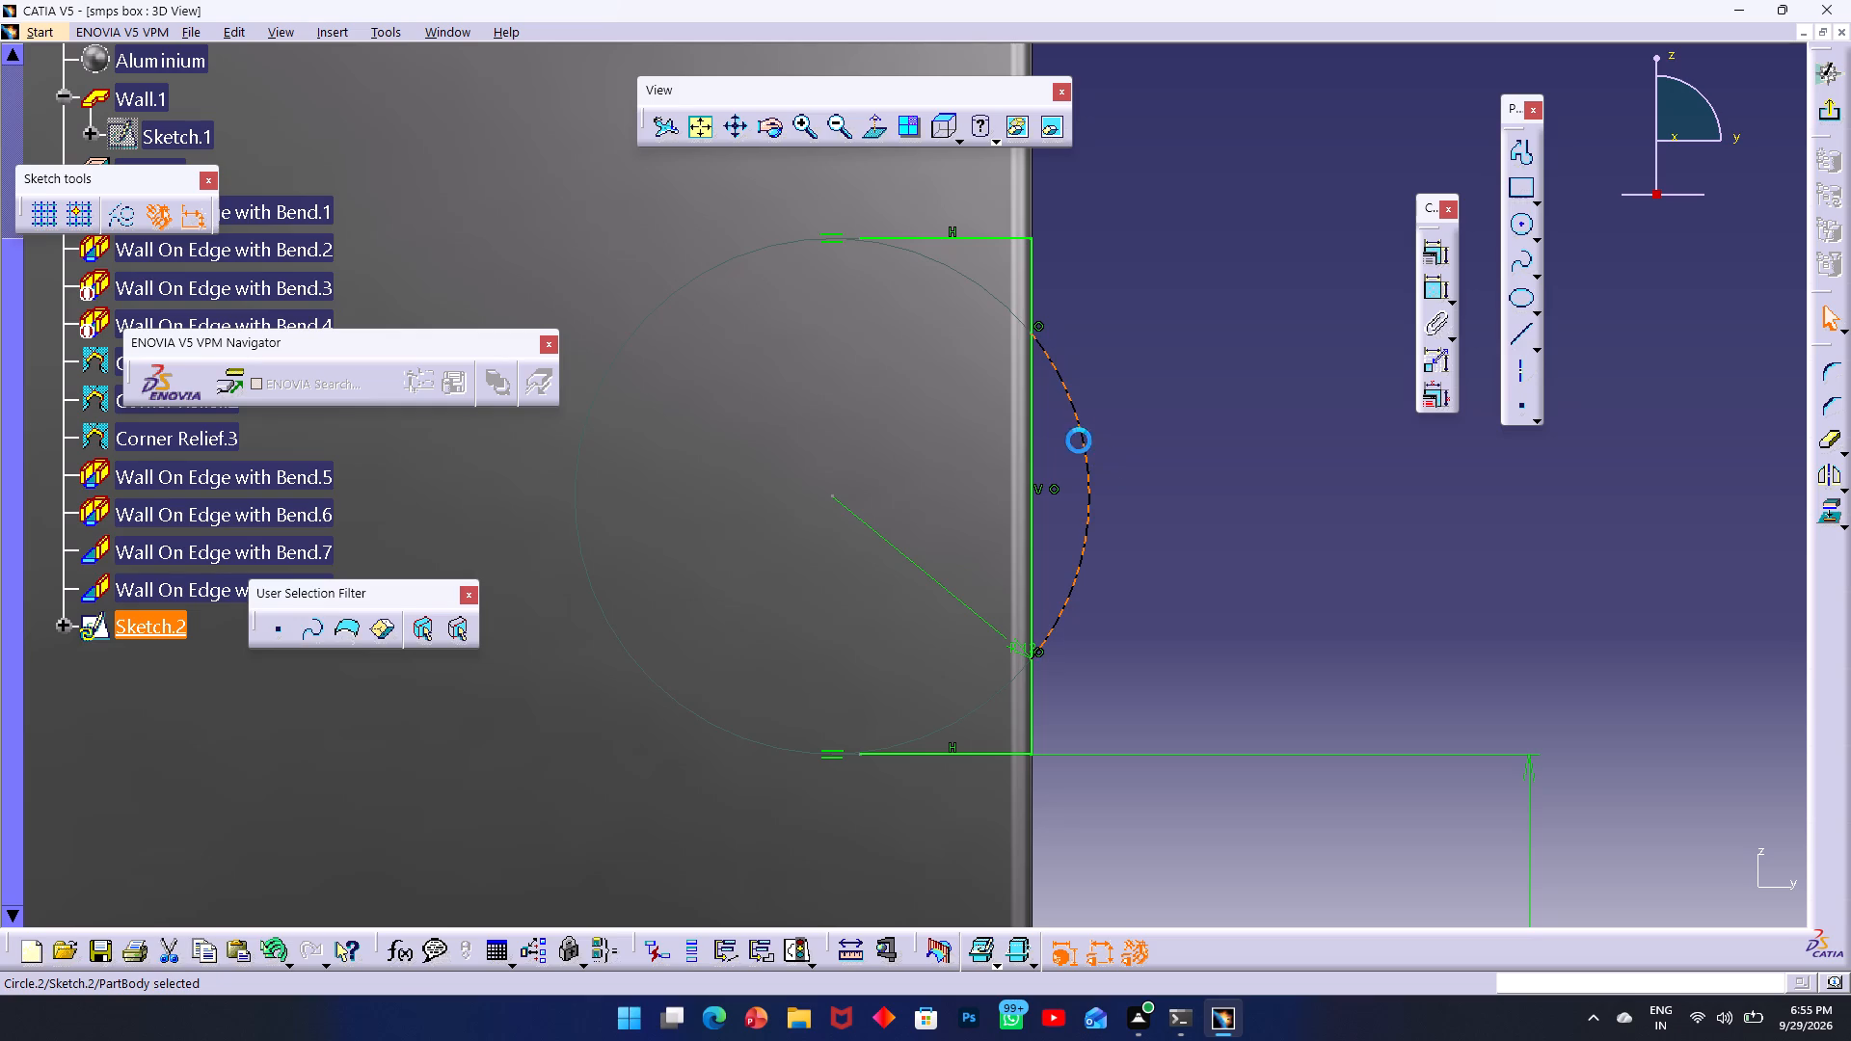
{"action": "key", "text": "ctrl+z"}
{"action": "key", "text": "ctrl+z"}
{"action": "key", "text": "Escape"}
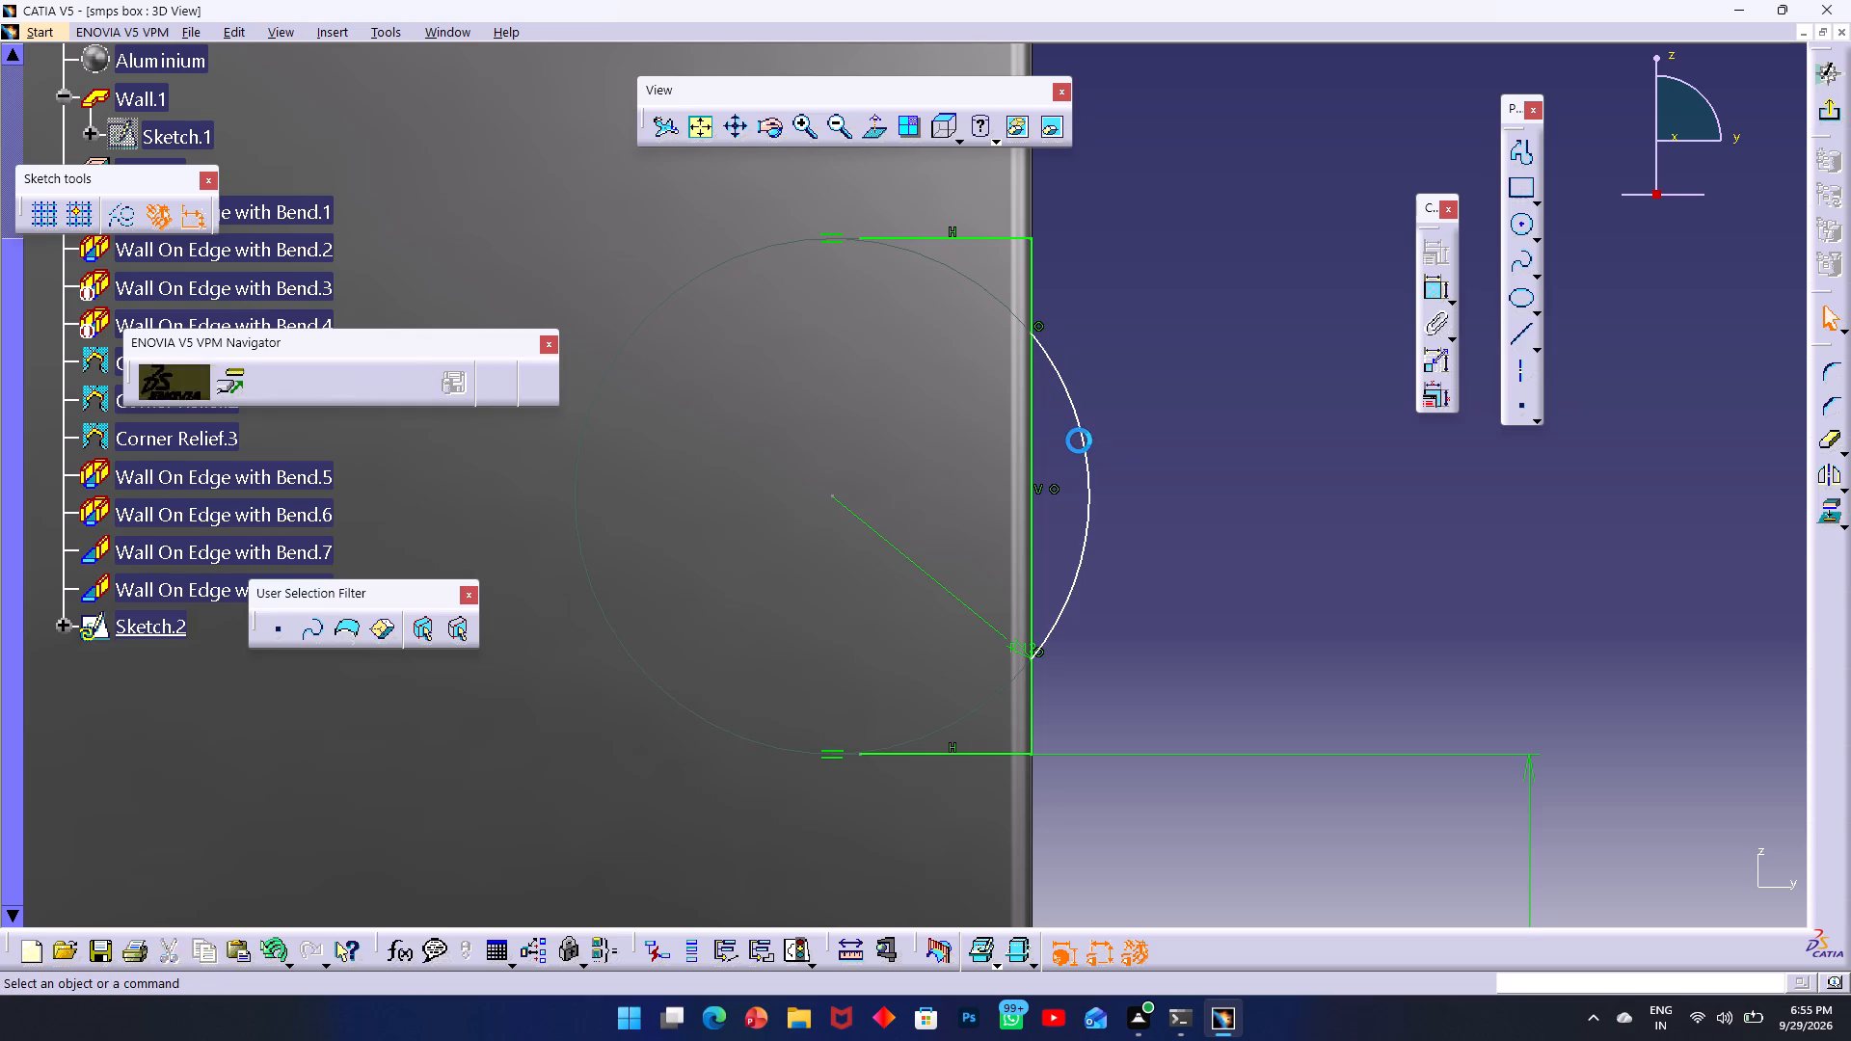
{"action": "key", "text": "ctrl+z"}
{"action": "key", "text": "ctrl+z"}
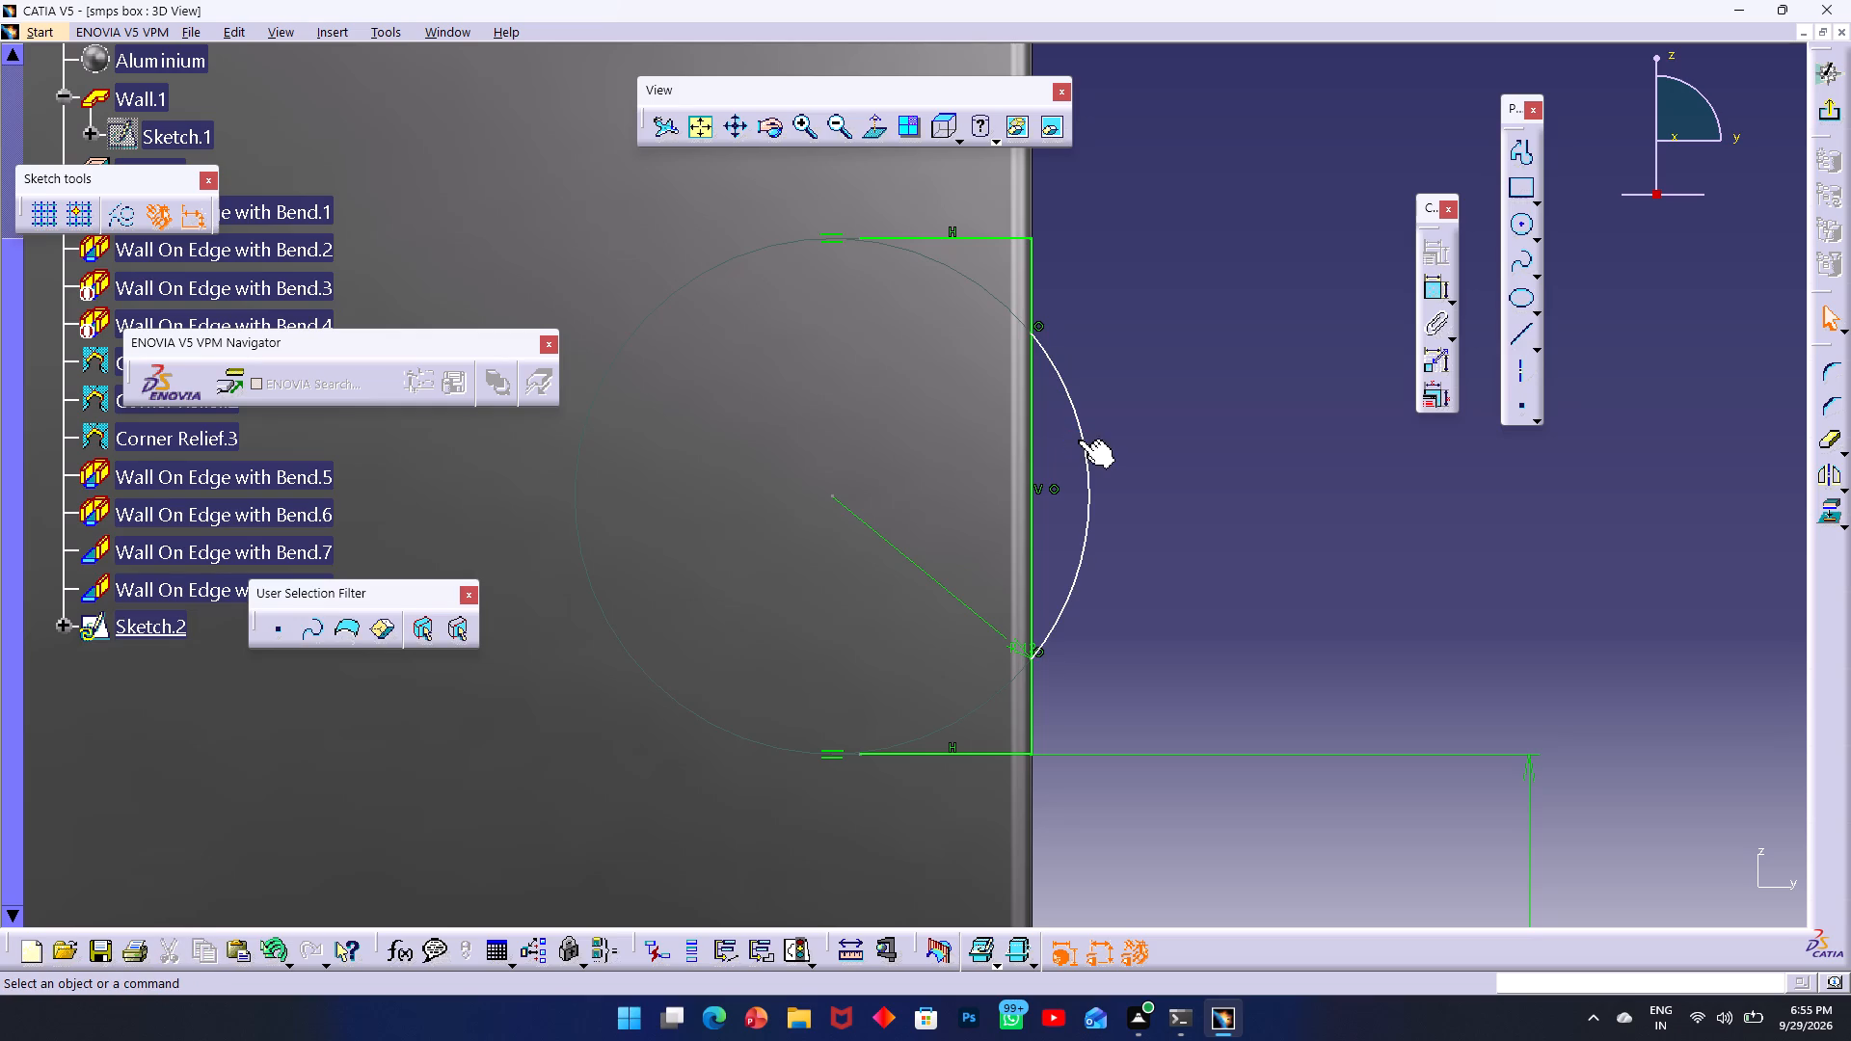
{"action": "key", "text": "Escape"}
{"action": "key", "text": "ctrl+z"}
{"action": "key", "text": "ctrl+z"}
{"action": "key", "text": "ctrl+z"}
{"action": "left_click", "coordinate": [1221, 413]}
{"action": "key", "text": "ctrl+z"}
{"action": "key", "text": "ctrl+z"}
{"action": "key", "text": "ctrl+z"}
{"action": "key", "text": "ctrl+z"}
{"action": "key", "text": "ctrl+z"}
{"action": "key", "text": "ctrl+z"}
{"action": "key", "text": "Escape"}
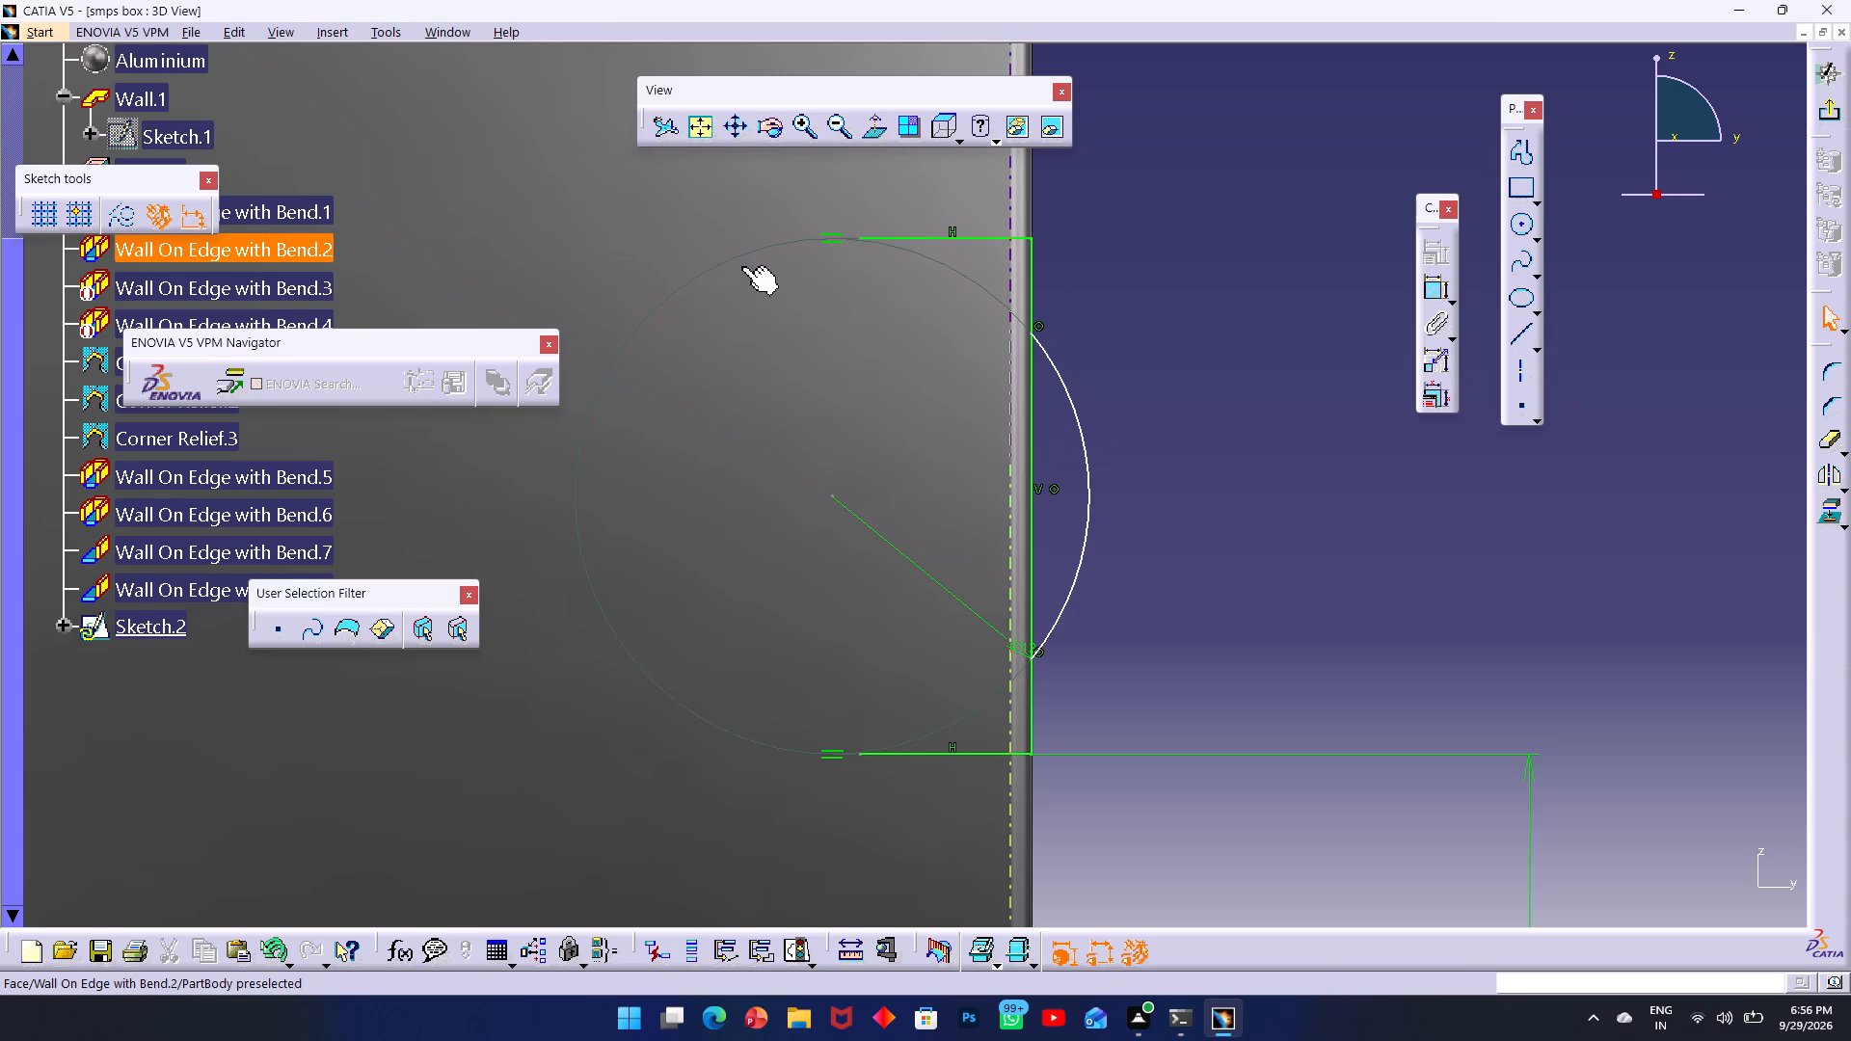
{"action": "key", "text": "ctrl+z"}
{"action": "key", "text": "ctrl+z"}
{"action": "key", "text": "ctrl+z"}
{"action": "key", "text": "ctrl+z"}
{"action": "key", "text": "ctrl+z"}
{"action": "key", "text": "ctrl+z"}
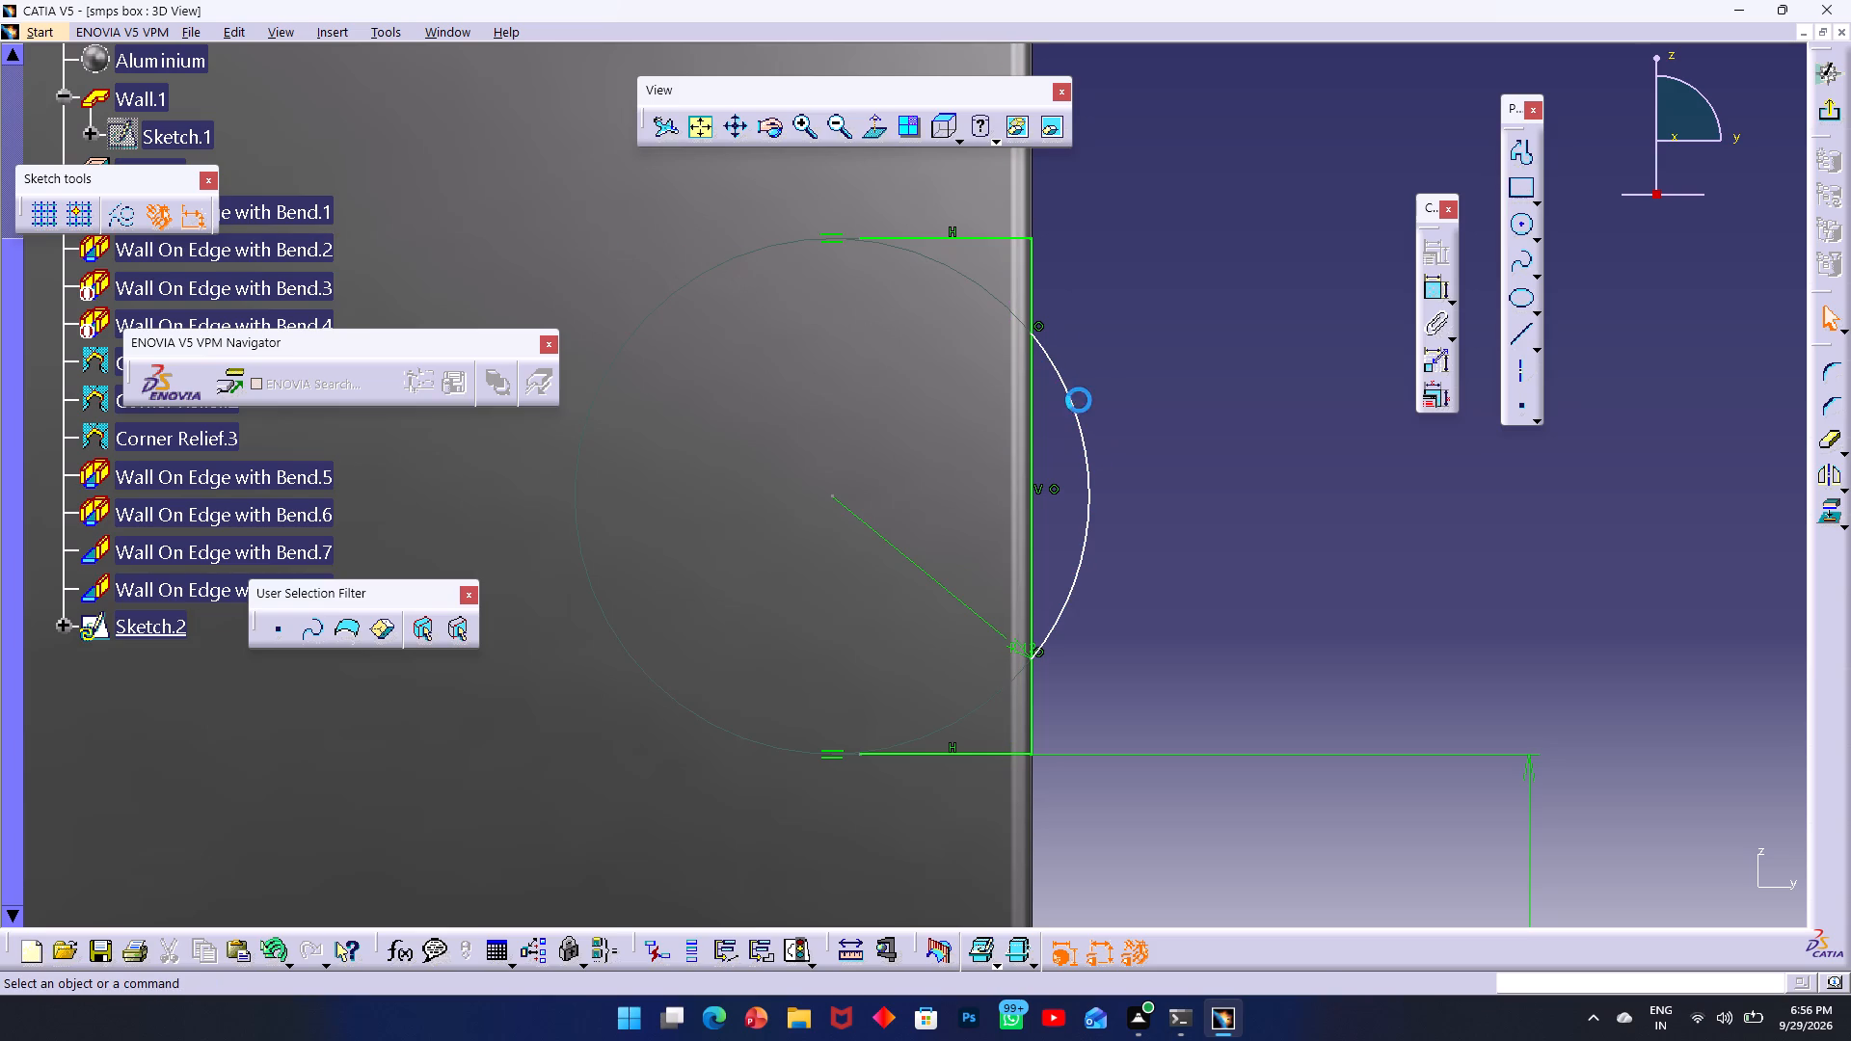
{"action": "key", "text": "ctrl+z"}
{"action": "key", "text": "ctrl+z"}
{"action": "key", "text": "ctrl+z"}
Delete the trimmed circle's remaining arc that bulges past the notch profile's vertical line.
{"action": "middle_click_drag", "start_coordinate": [1098, 408], "coordinate": [1213, 387]}
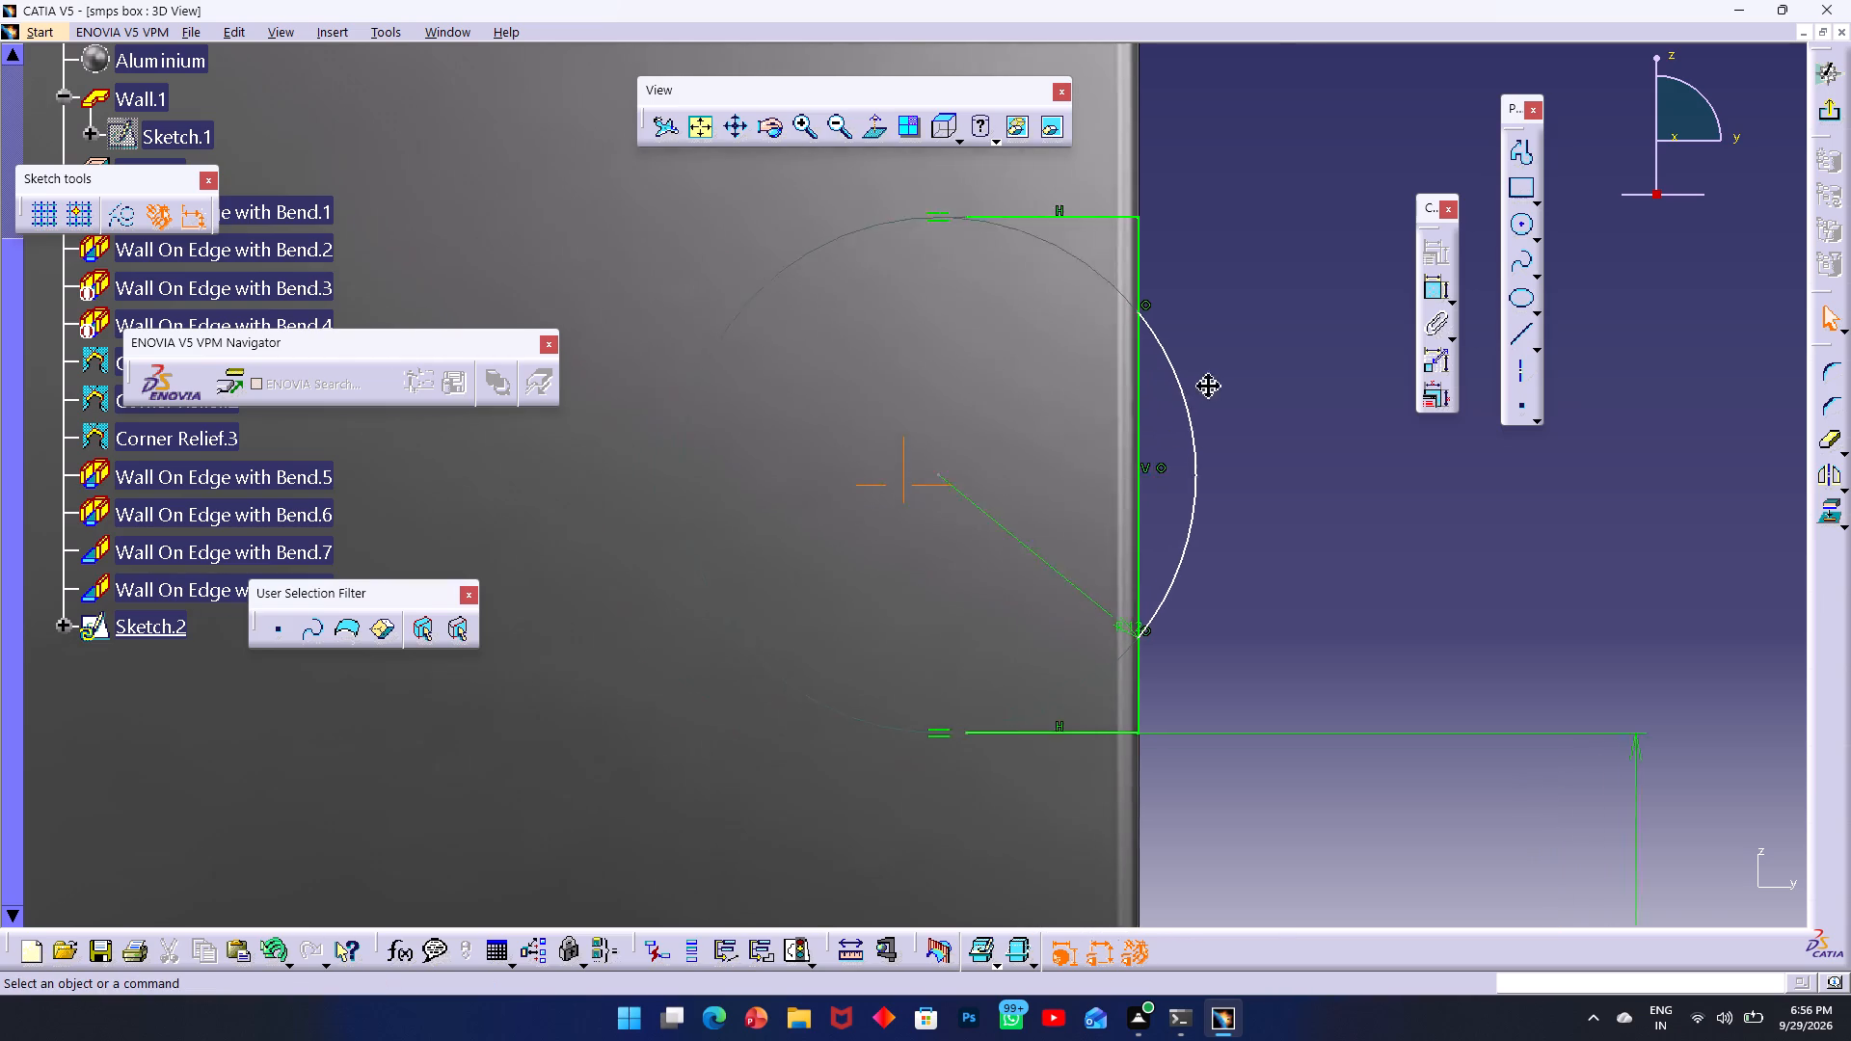
{"action": "middle_click_drag", "start_coordinate": [1213, 387], "coordinate": [1352, 383]}
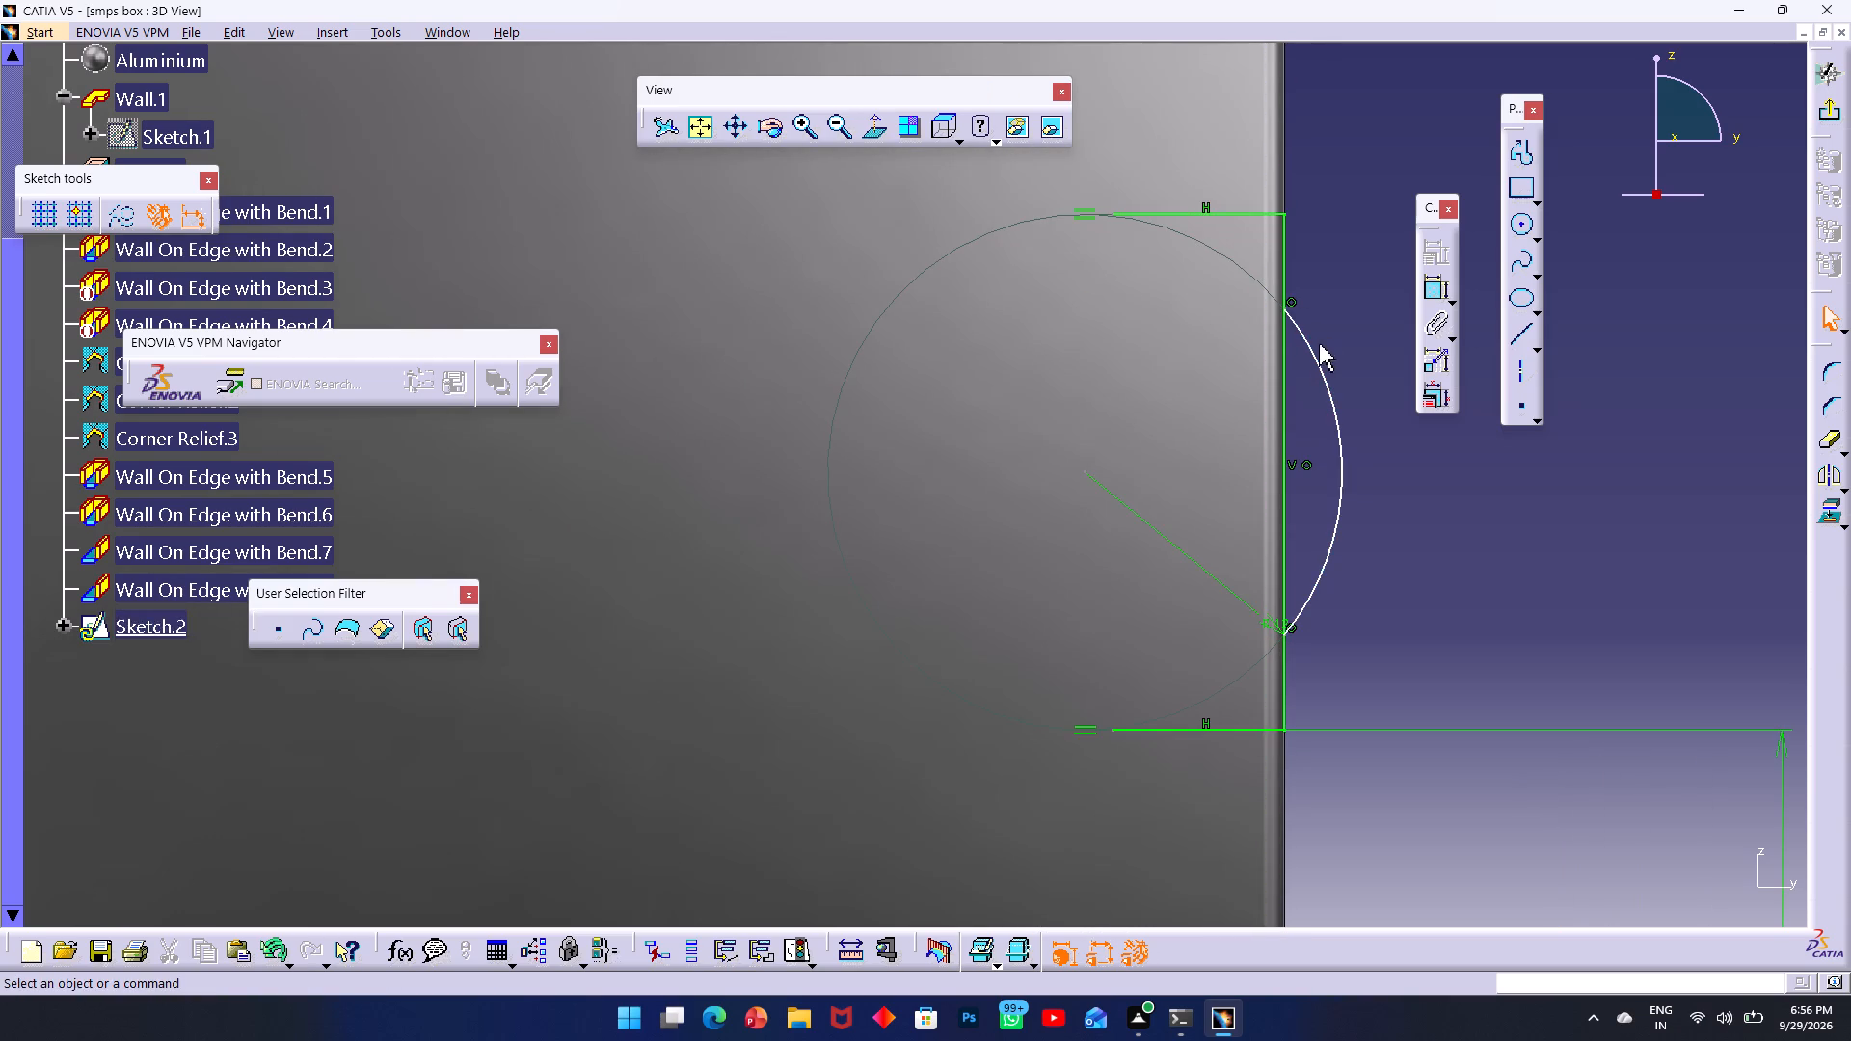
{"action": "left_click", "coordinate": [1316, 356]}
{"action": "key", "text": "Delete"}
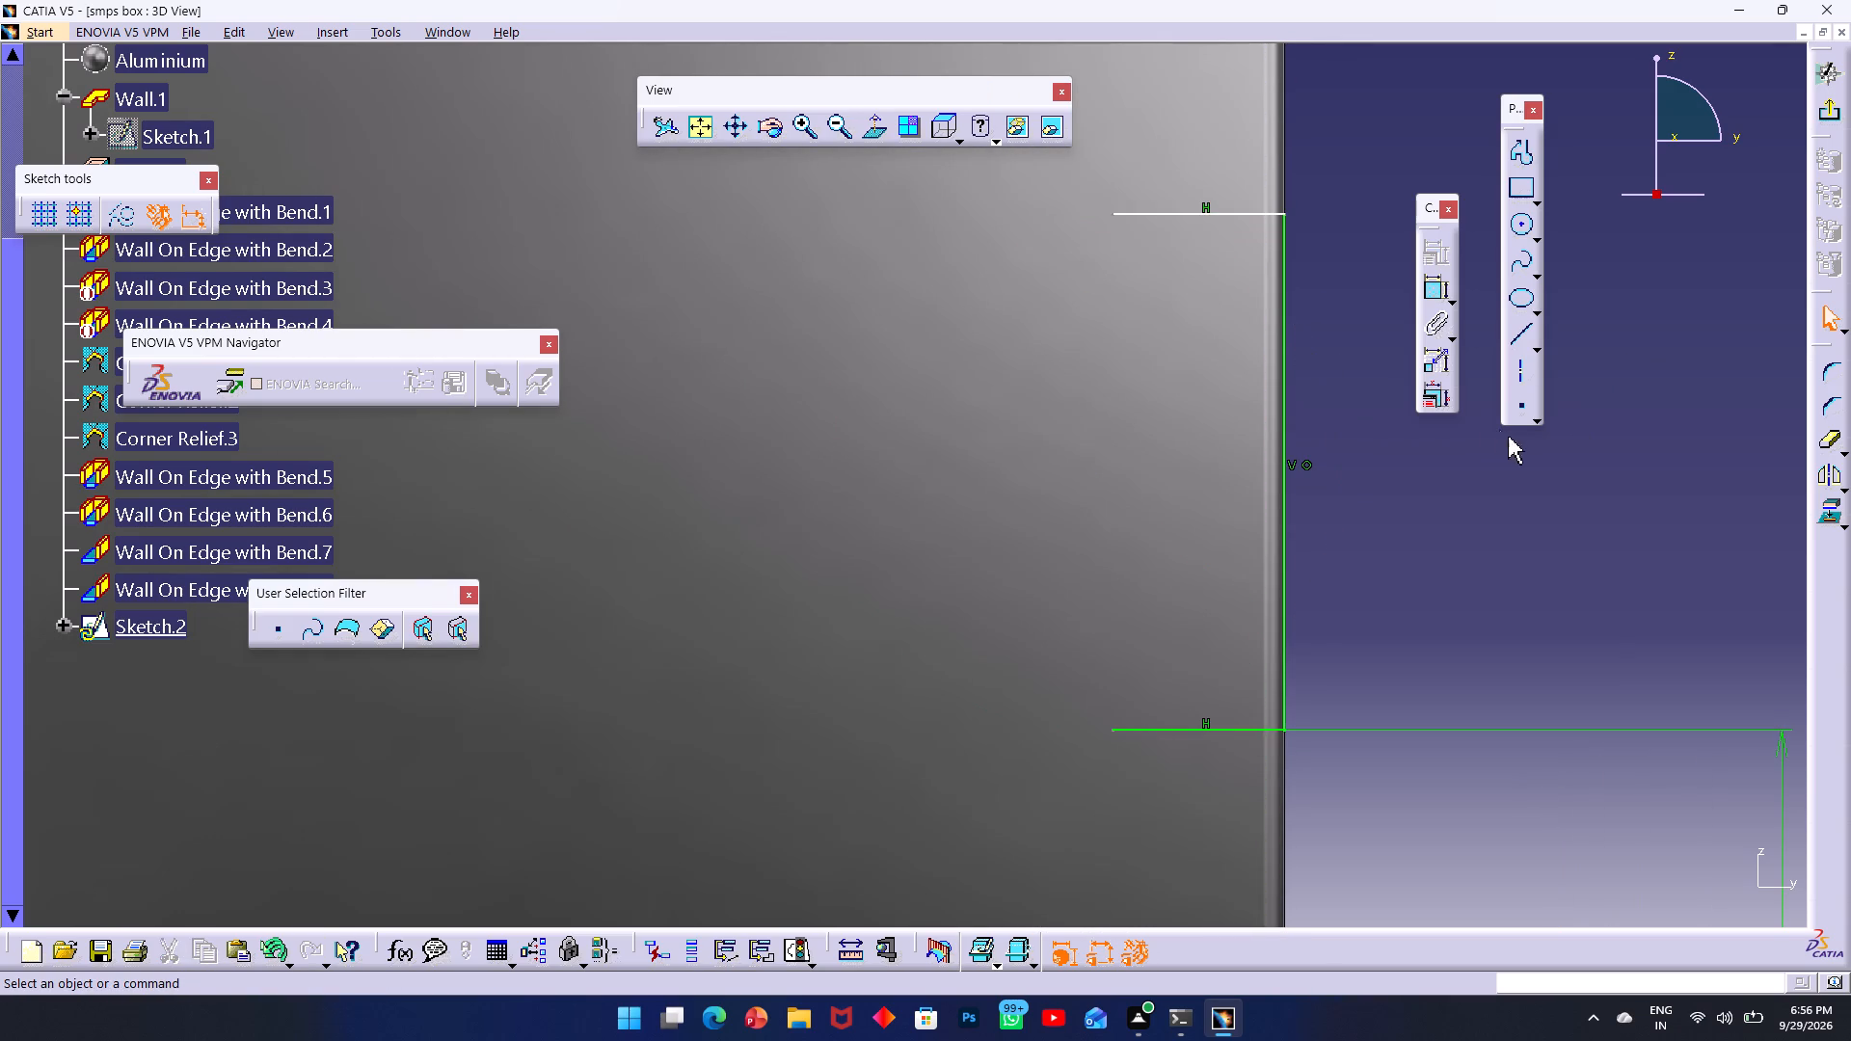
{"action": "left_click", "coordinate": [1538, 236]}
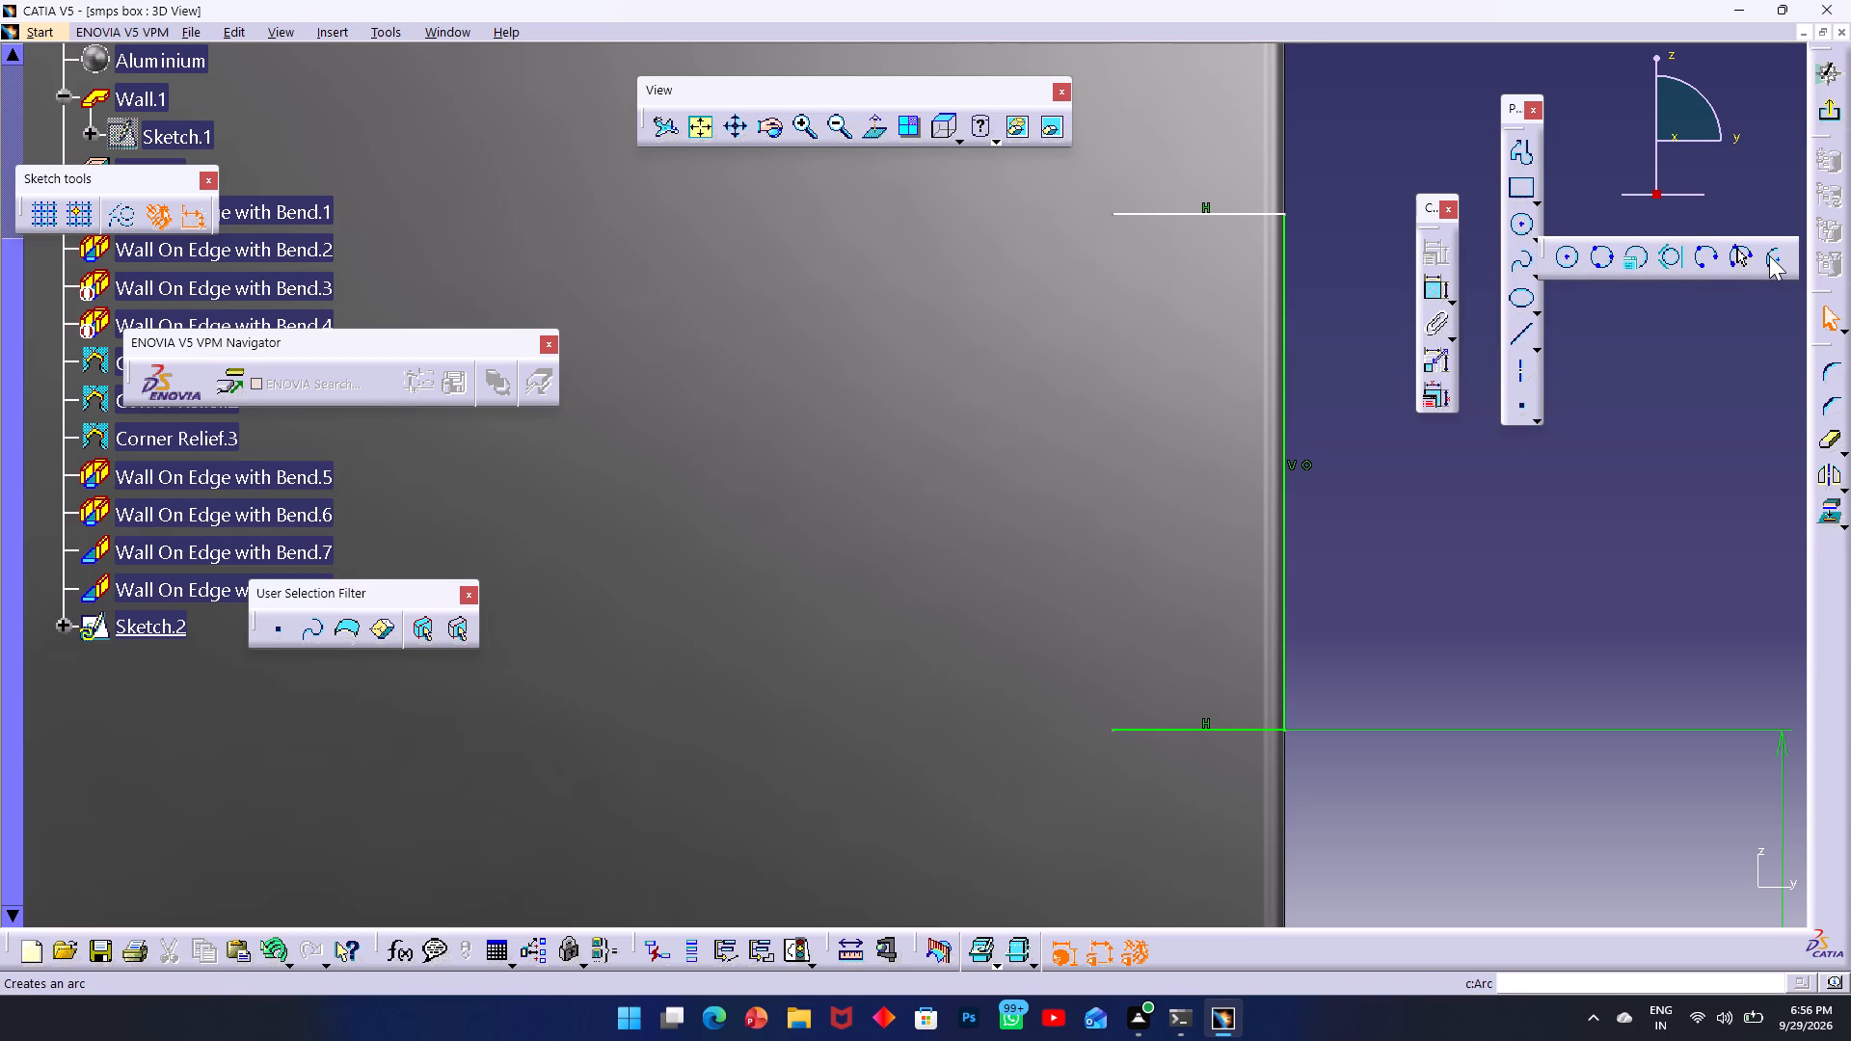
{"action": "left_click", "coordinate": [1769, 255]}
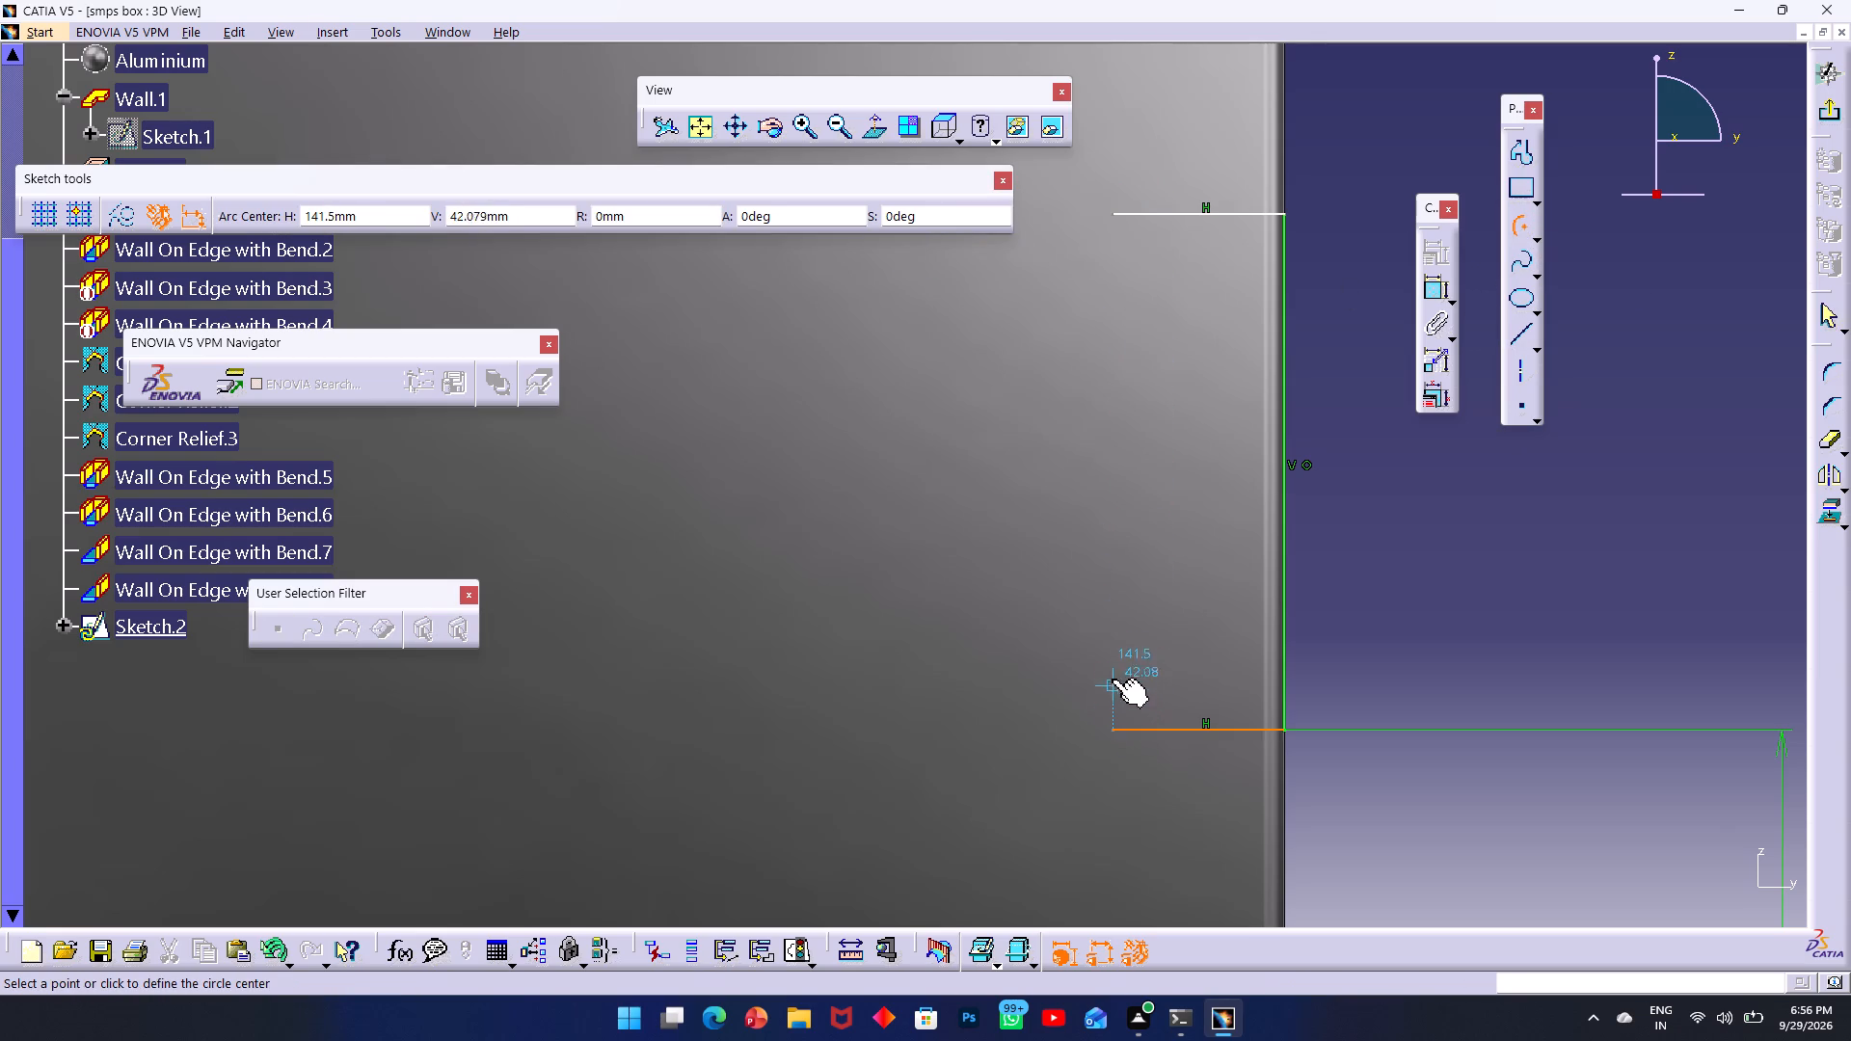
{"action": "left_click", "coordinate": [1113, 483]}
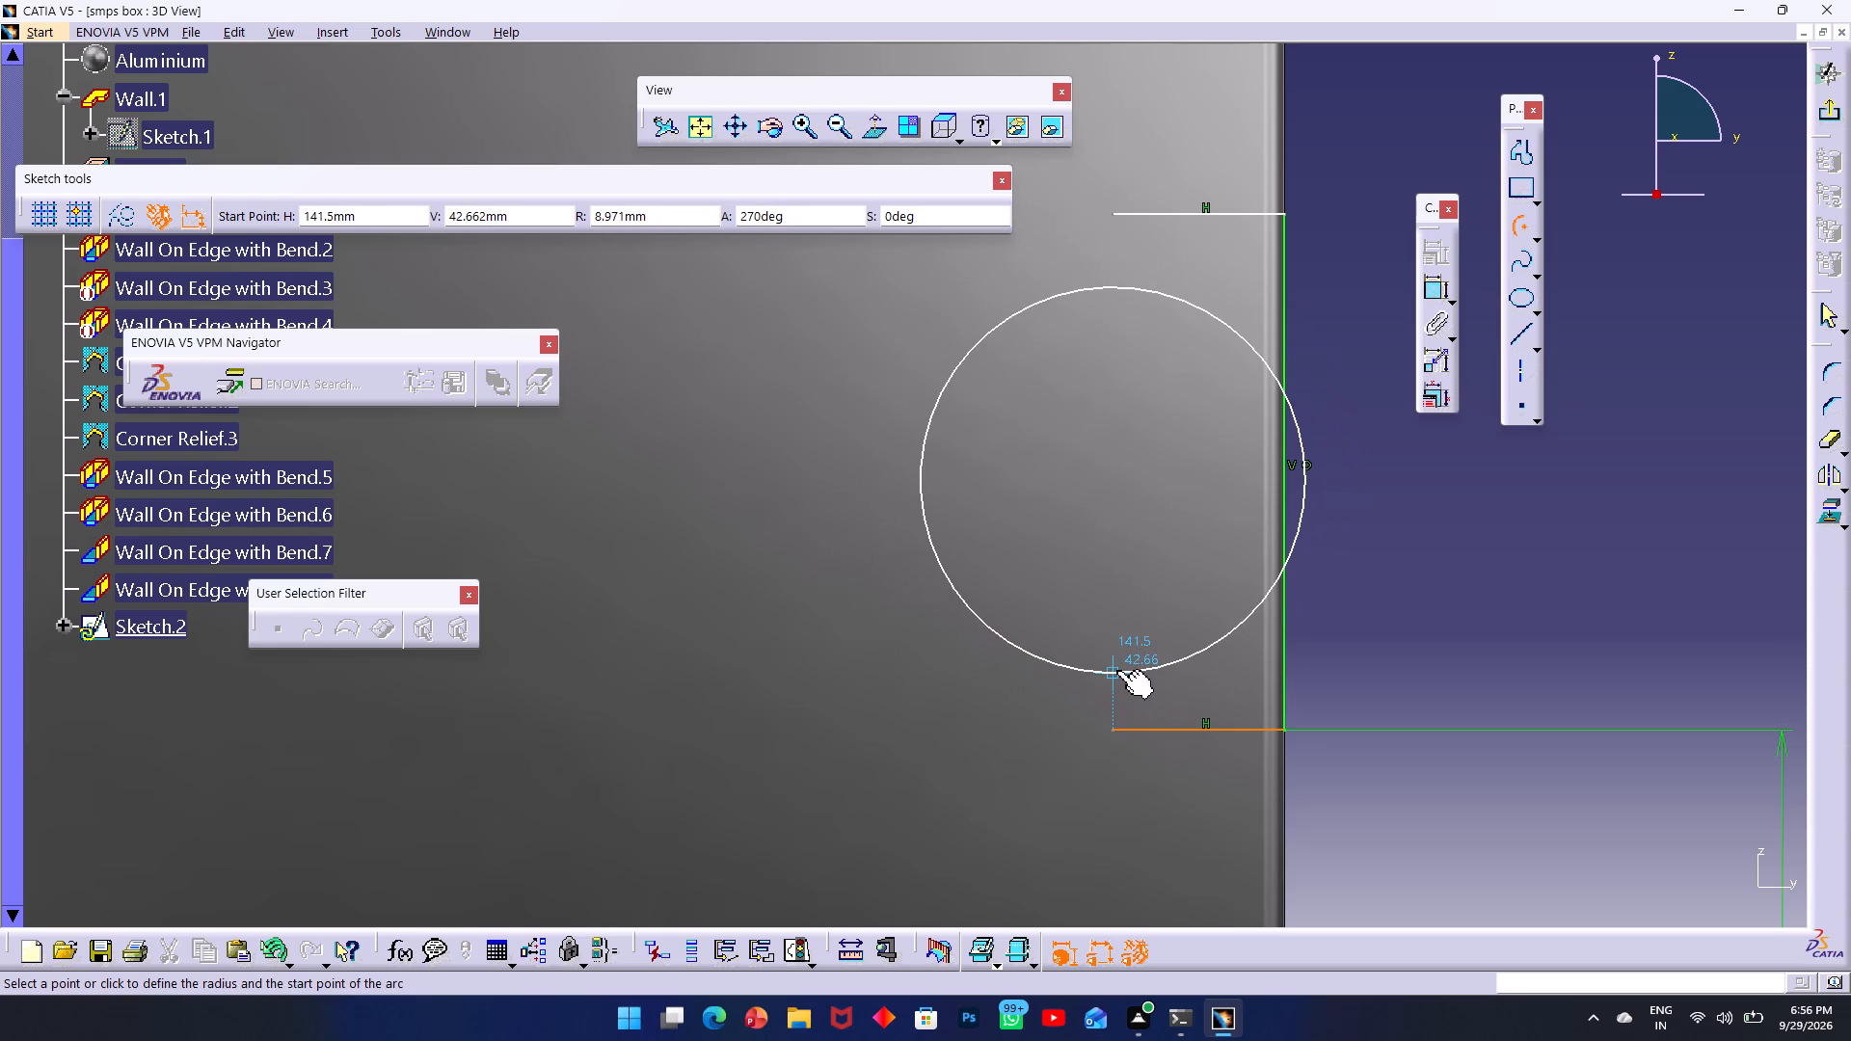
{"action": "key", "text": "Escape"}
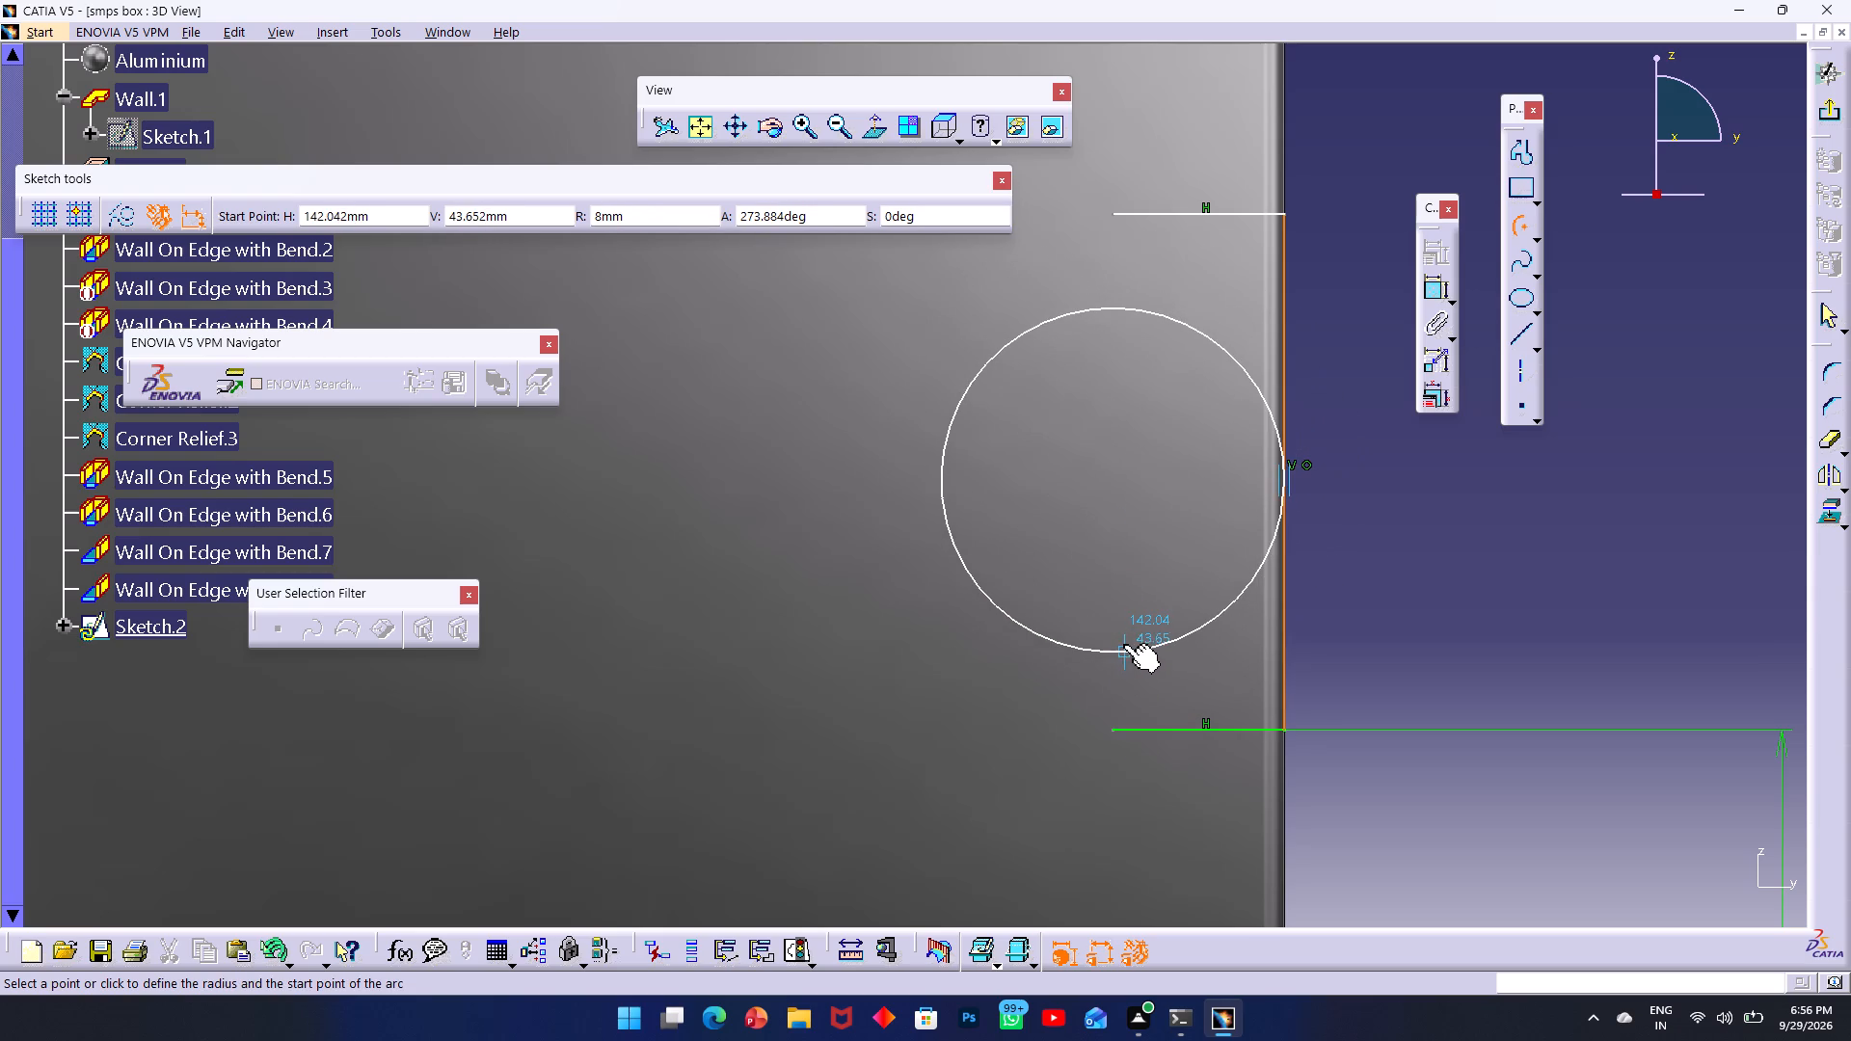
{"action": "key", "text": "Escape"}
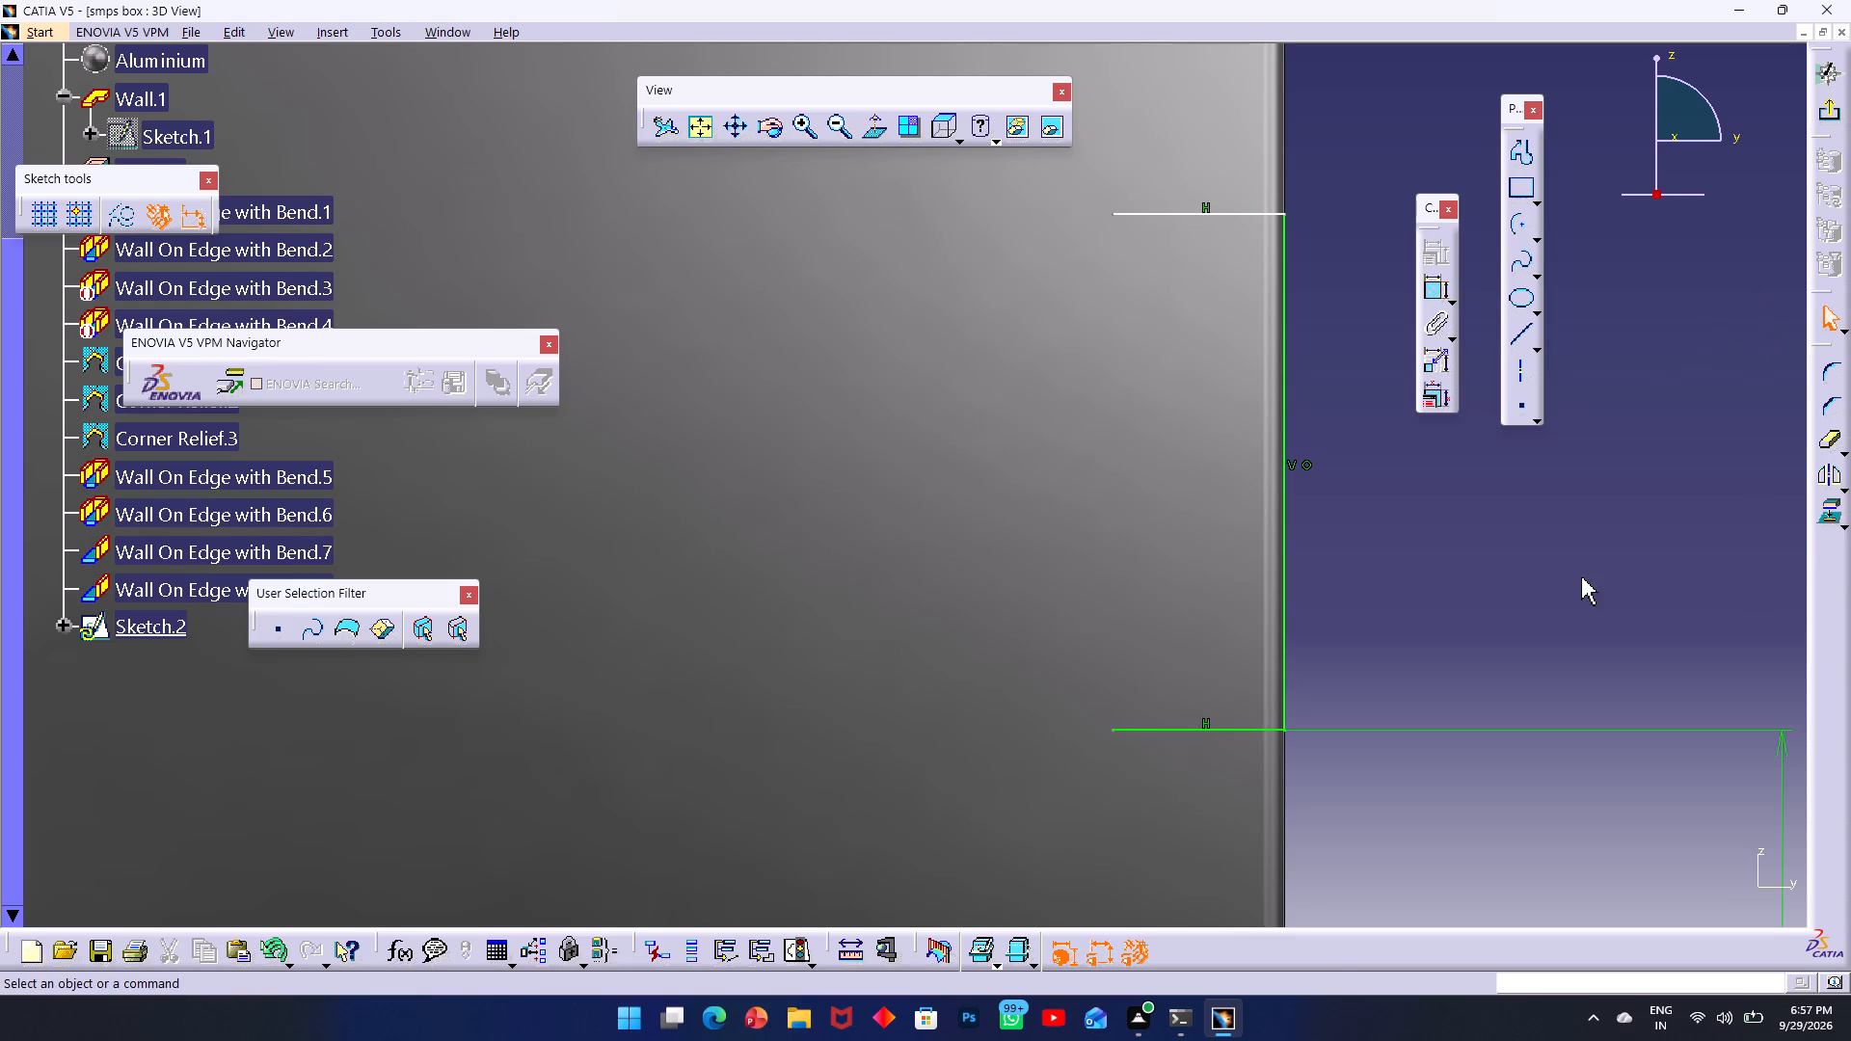
Draw a 24 mm vertical line joining the open inner ends of the notch profile's two horizontal lines.
{"action": "left_click", "coordinate": [1513, 334]}
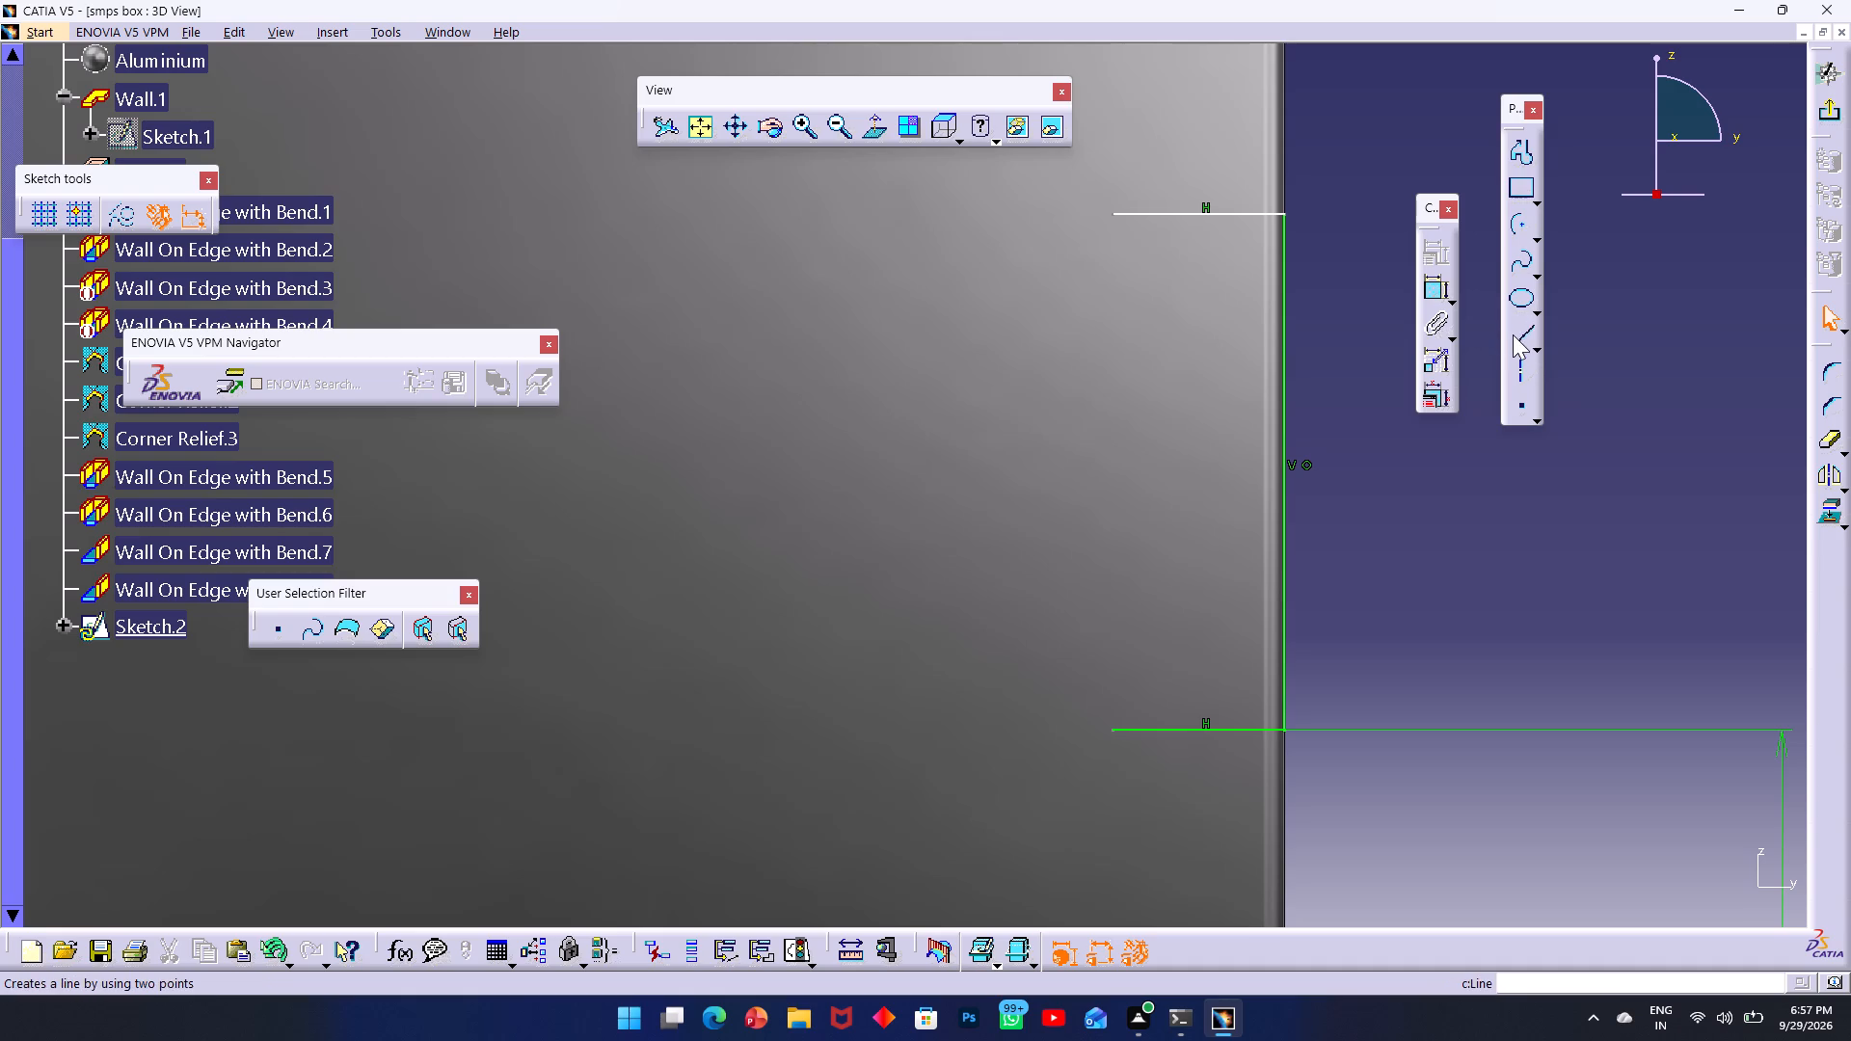
{"action": "left_click", "coordinate": [1113, 215]}
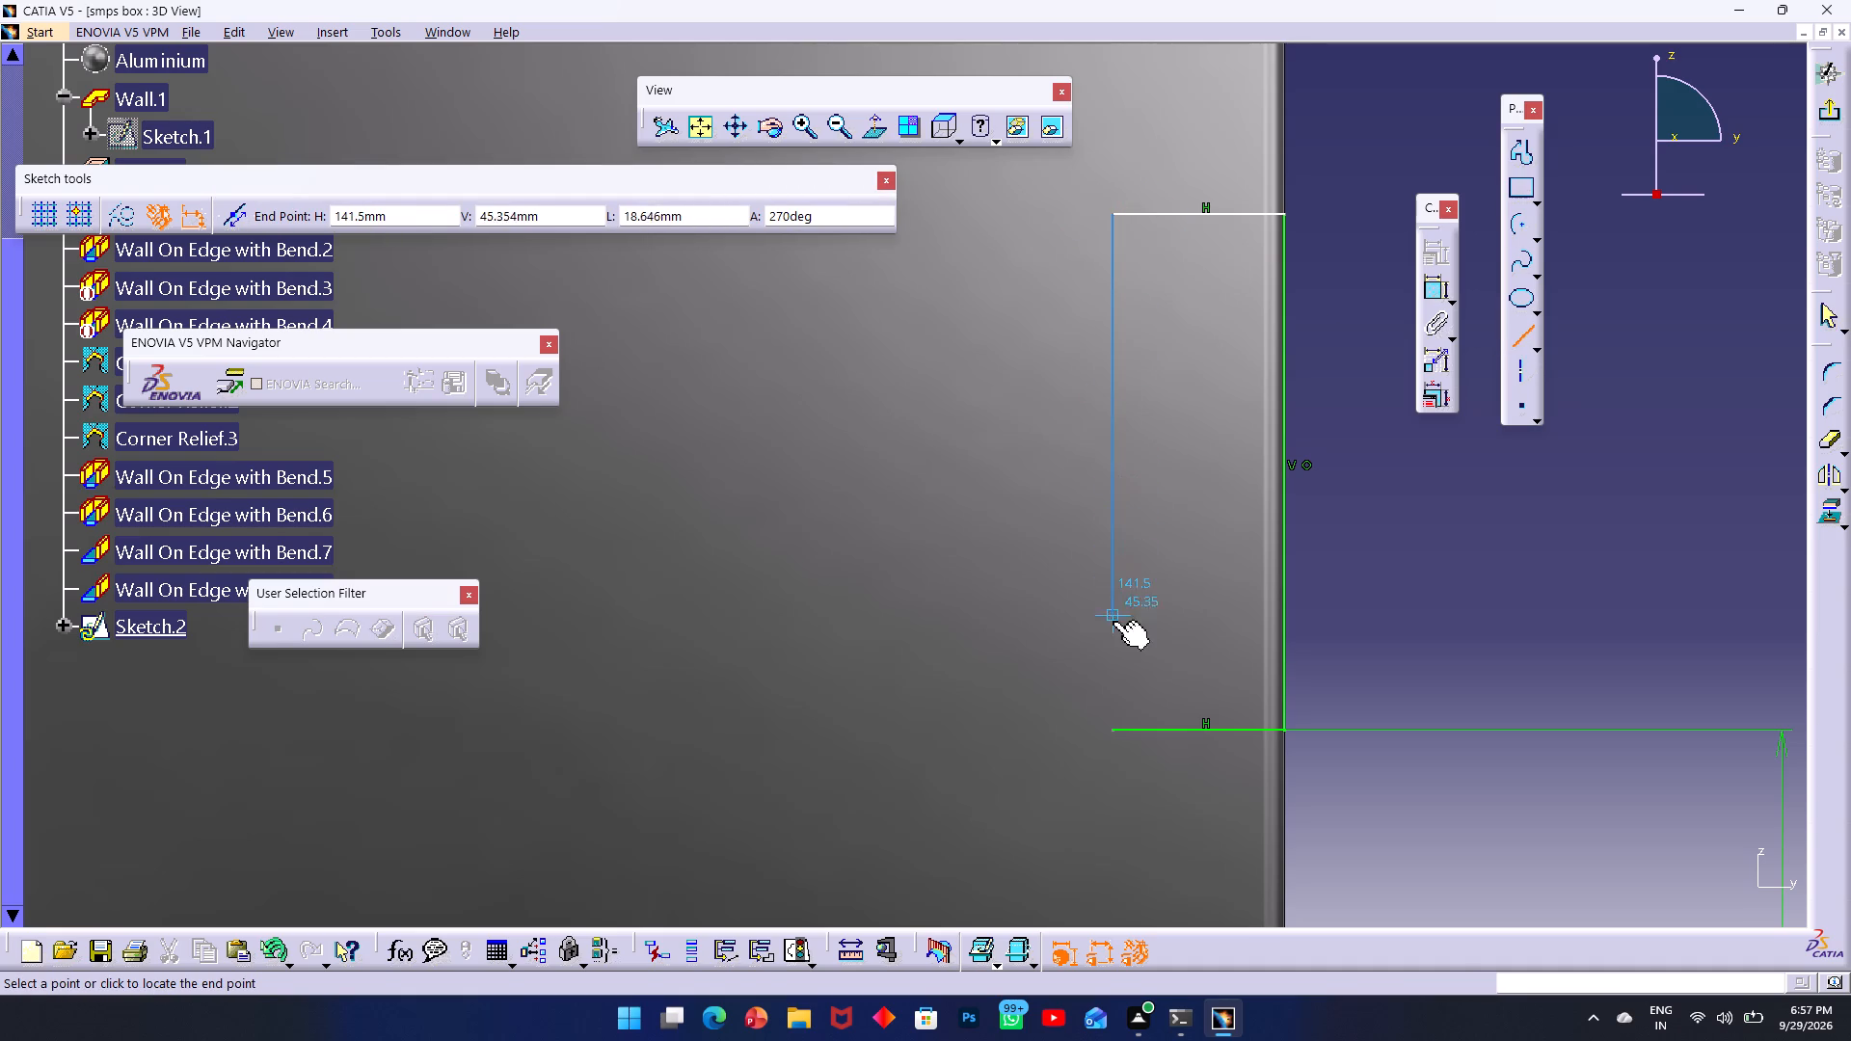
{"action": "left_click", "coordinate": [1115, 734]}
{"action": "key", "text": "Escape"}
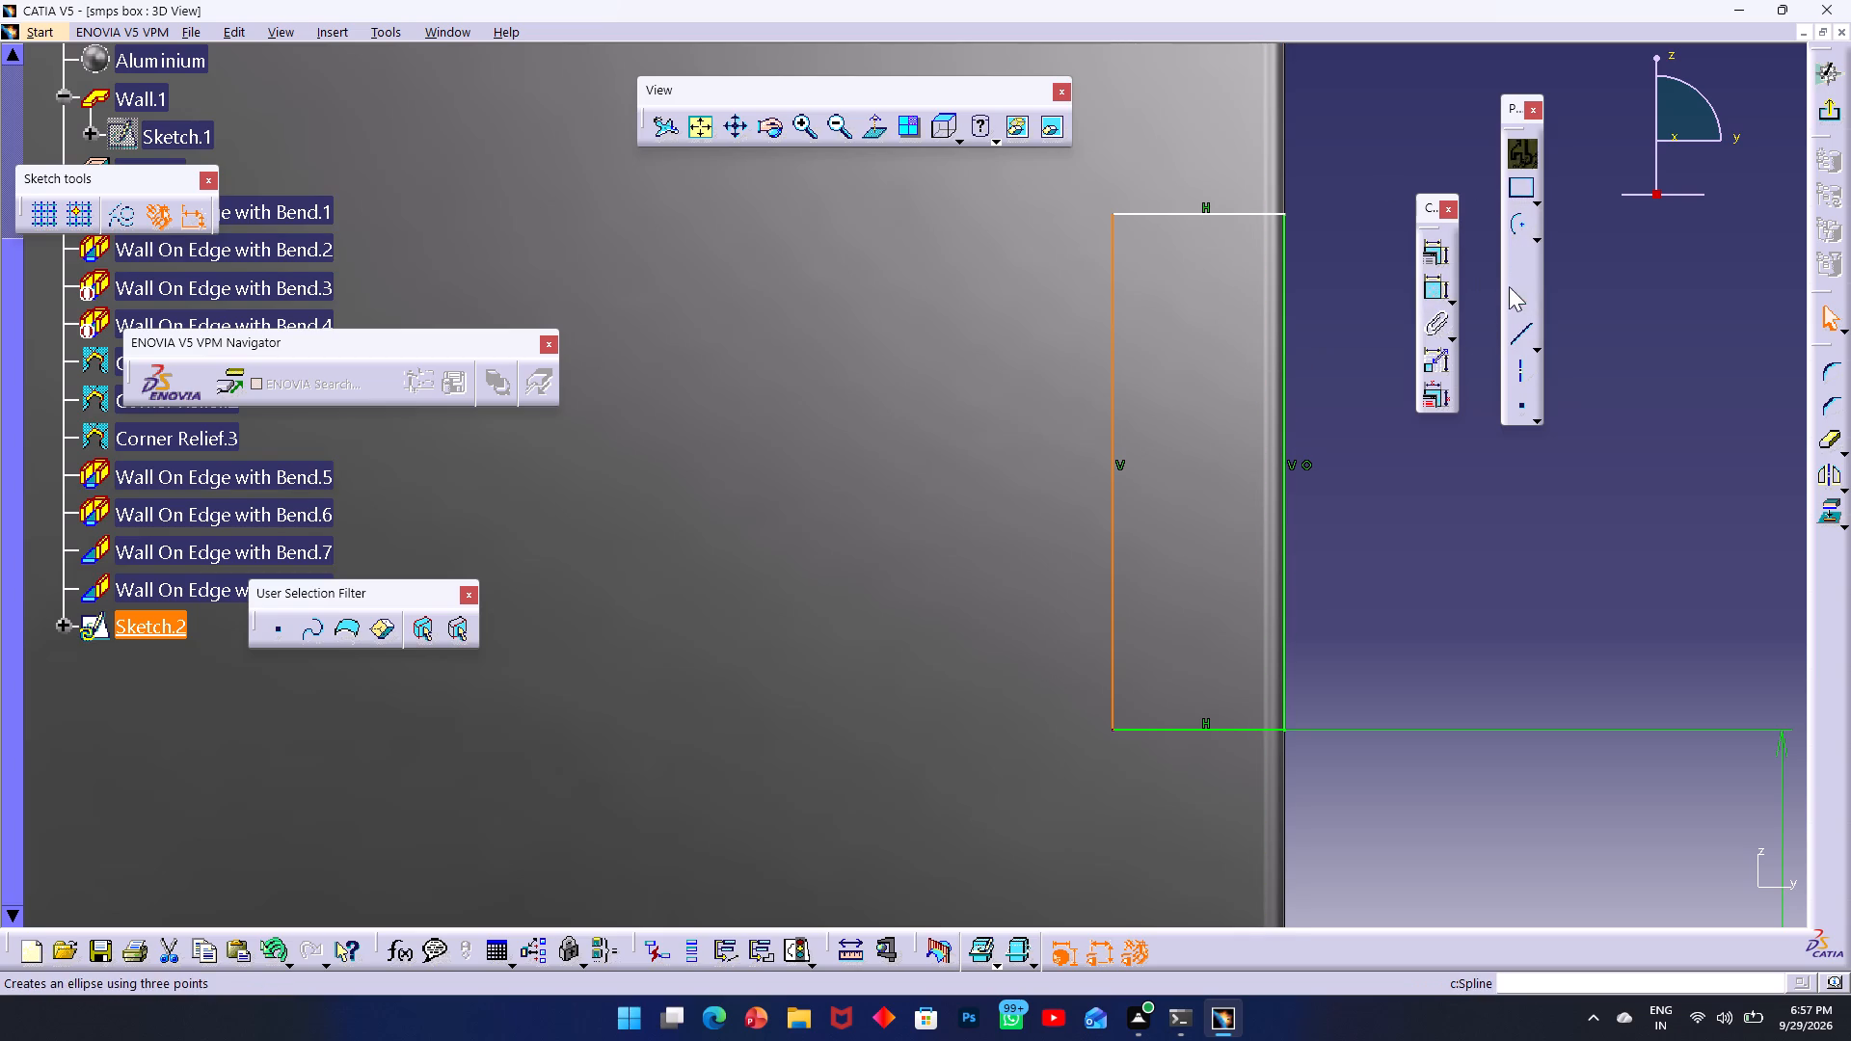
Draw a 12 mm radius semicircular arc centred on the joining line's midpoint, from its lower to its upper endpoint, bulging into the wall.
{"action": "left_click", "coordinate": [1535, 237]}
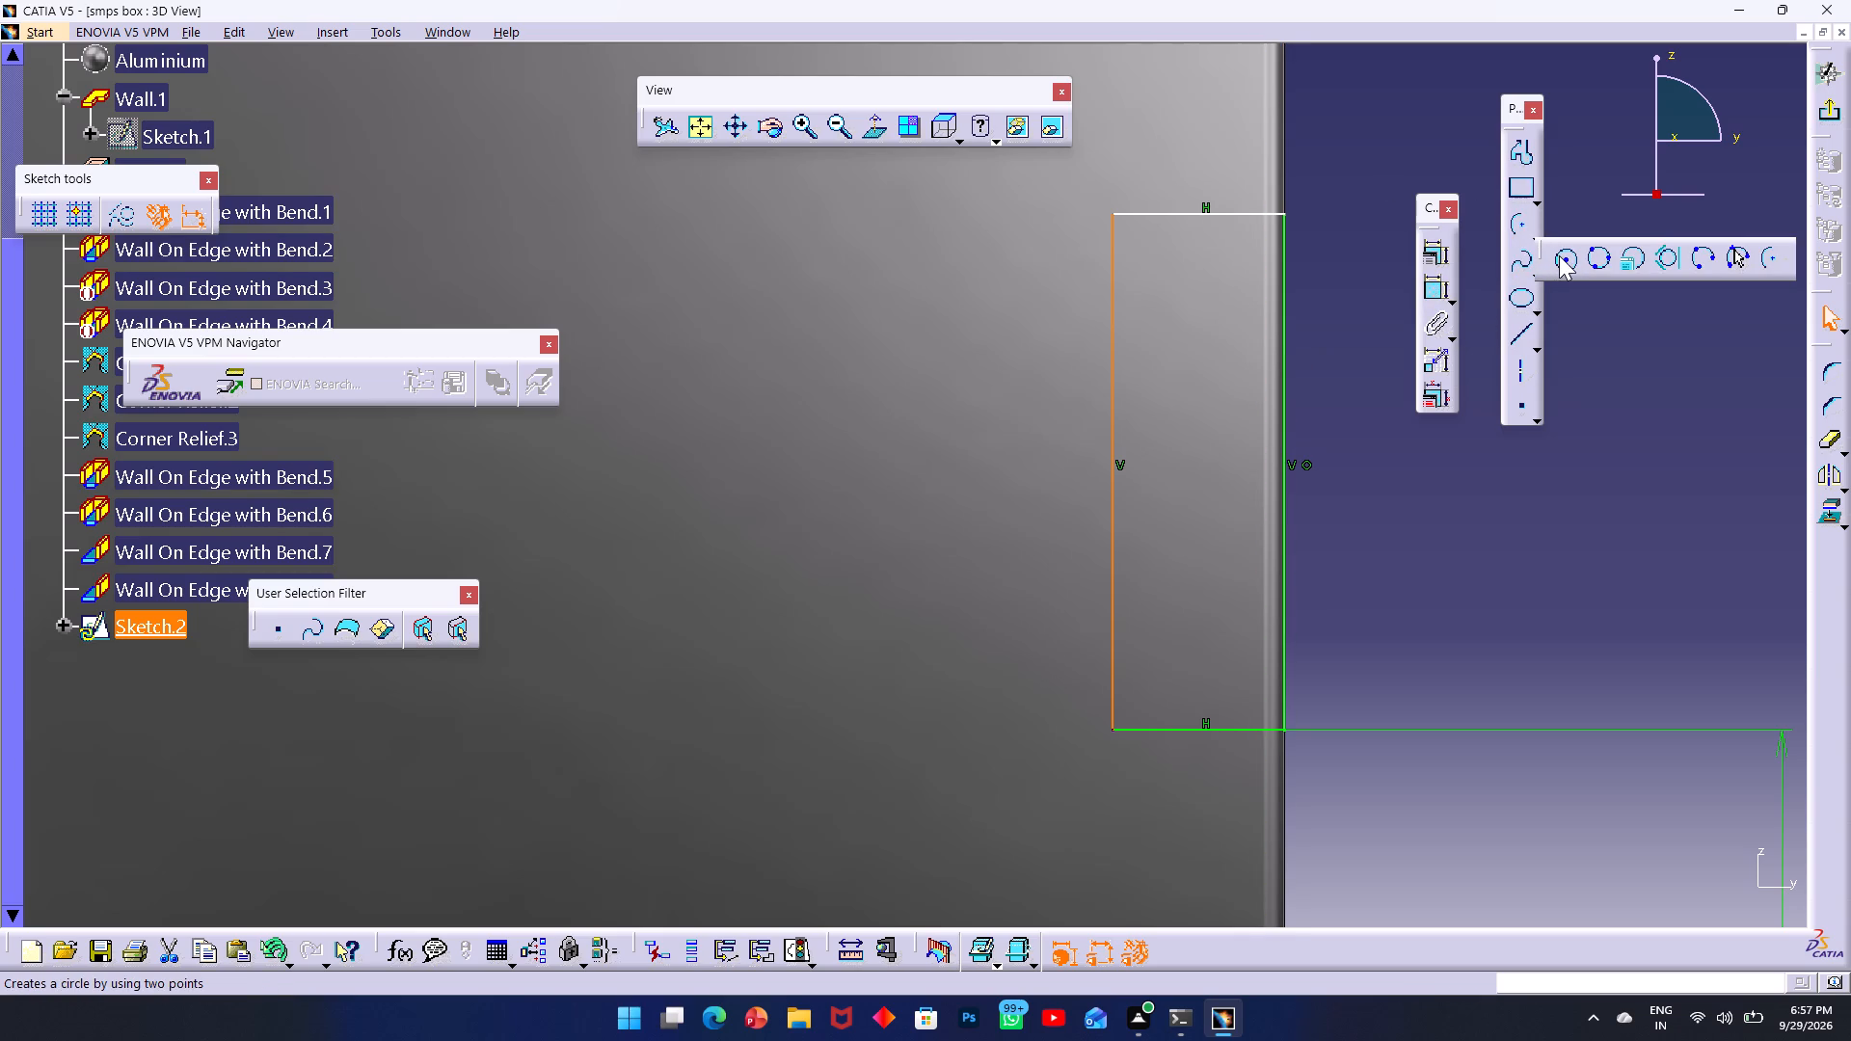
{"action": "left_click", "coordinate": [1762, 256]}
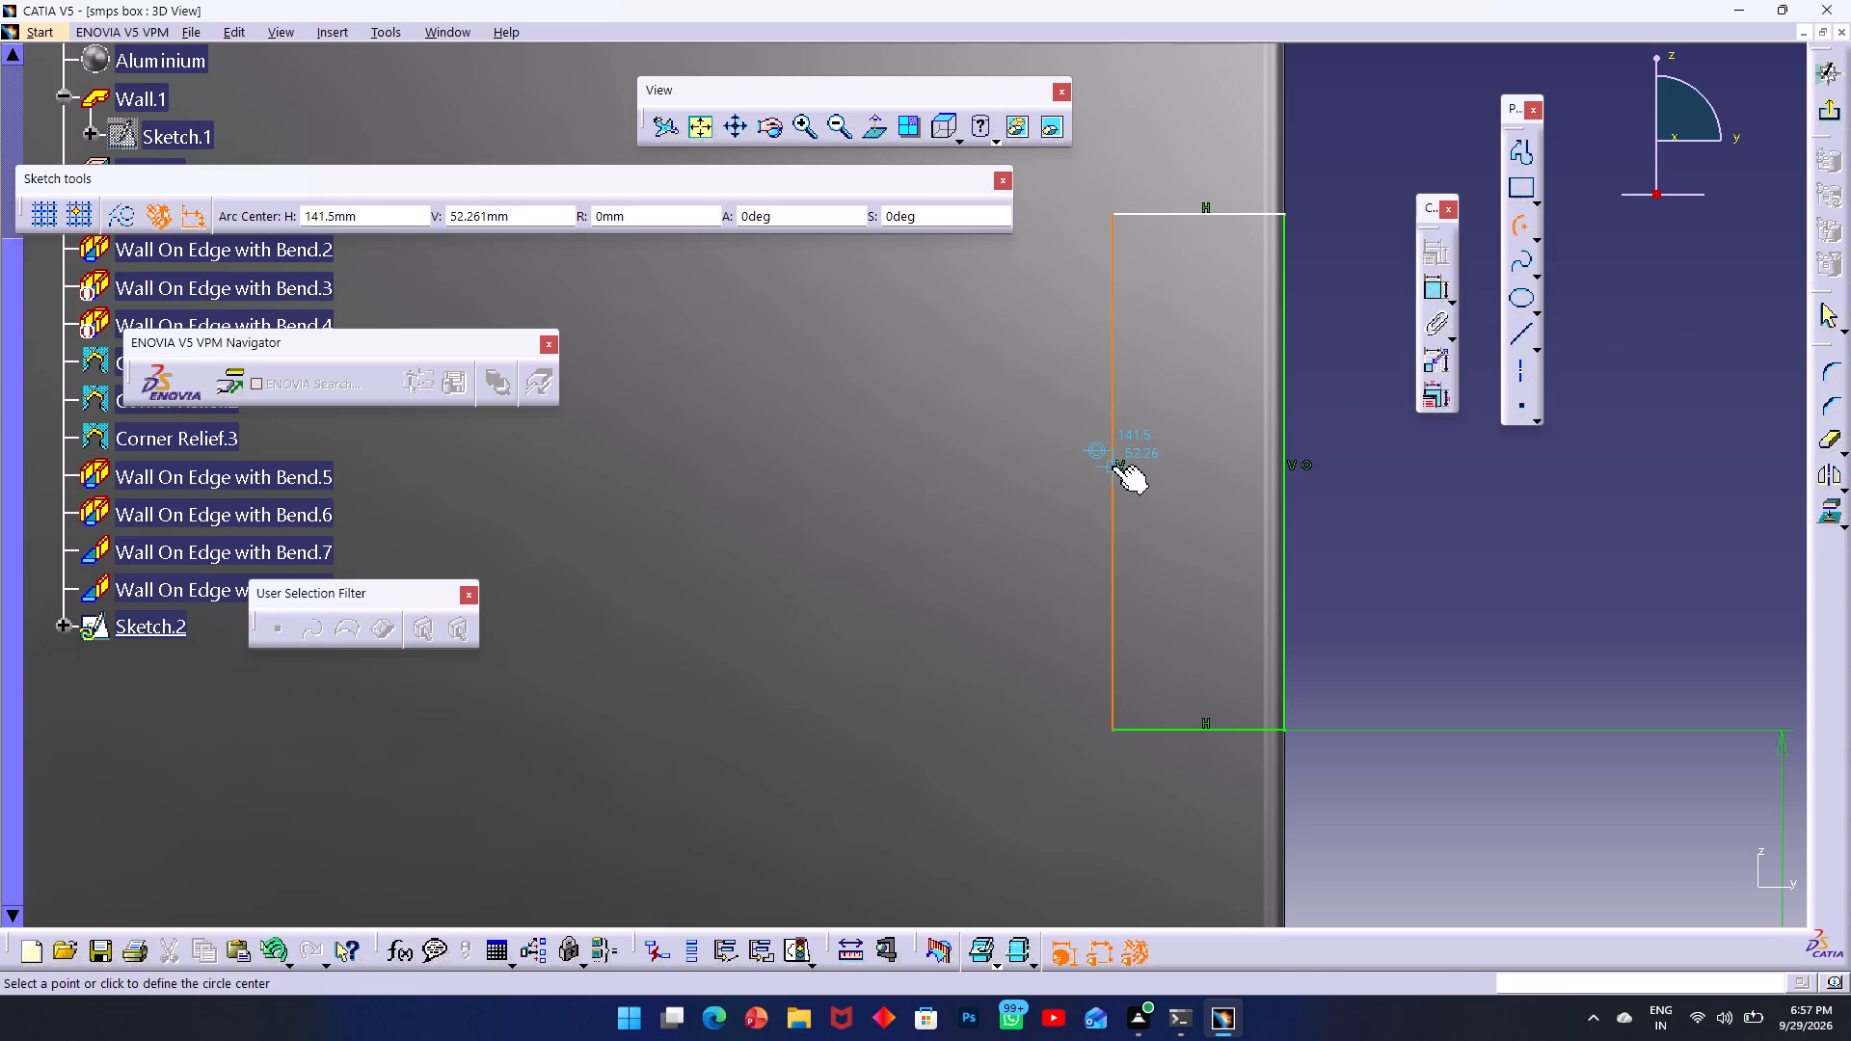
{"action": "left_click", "coordinate": [1113, 472]}
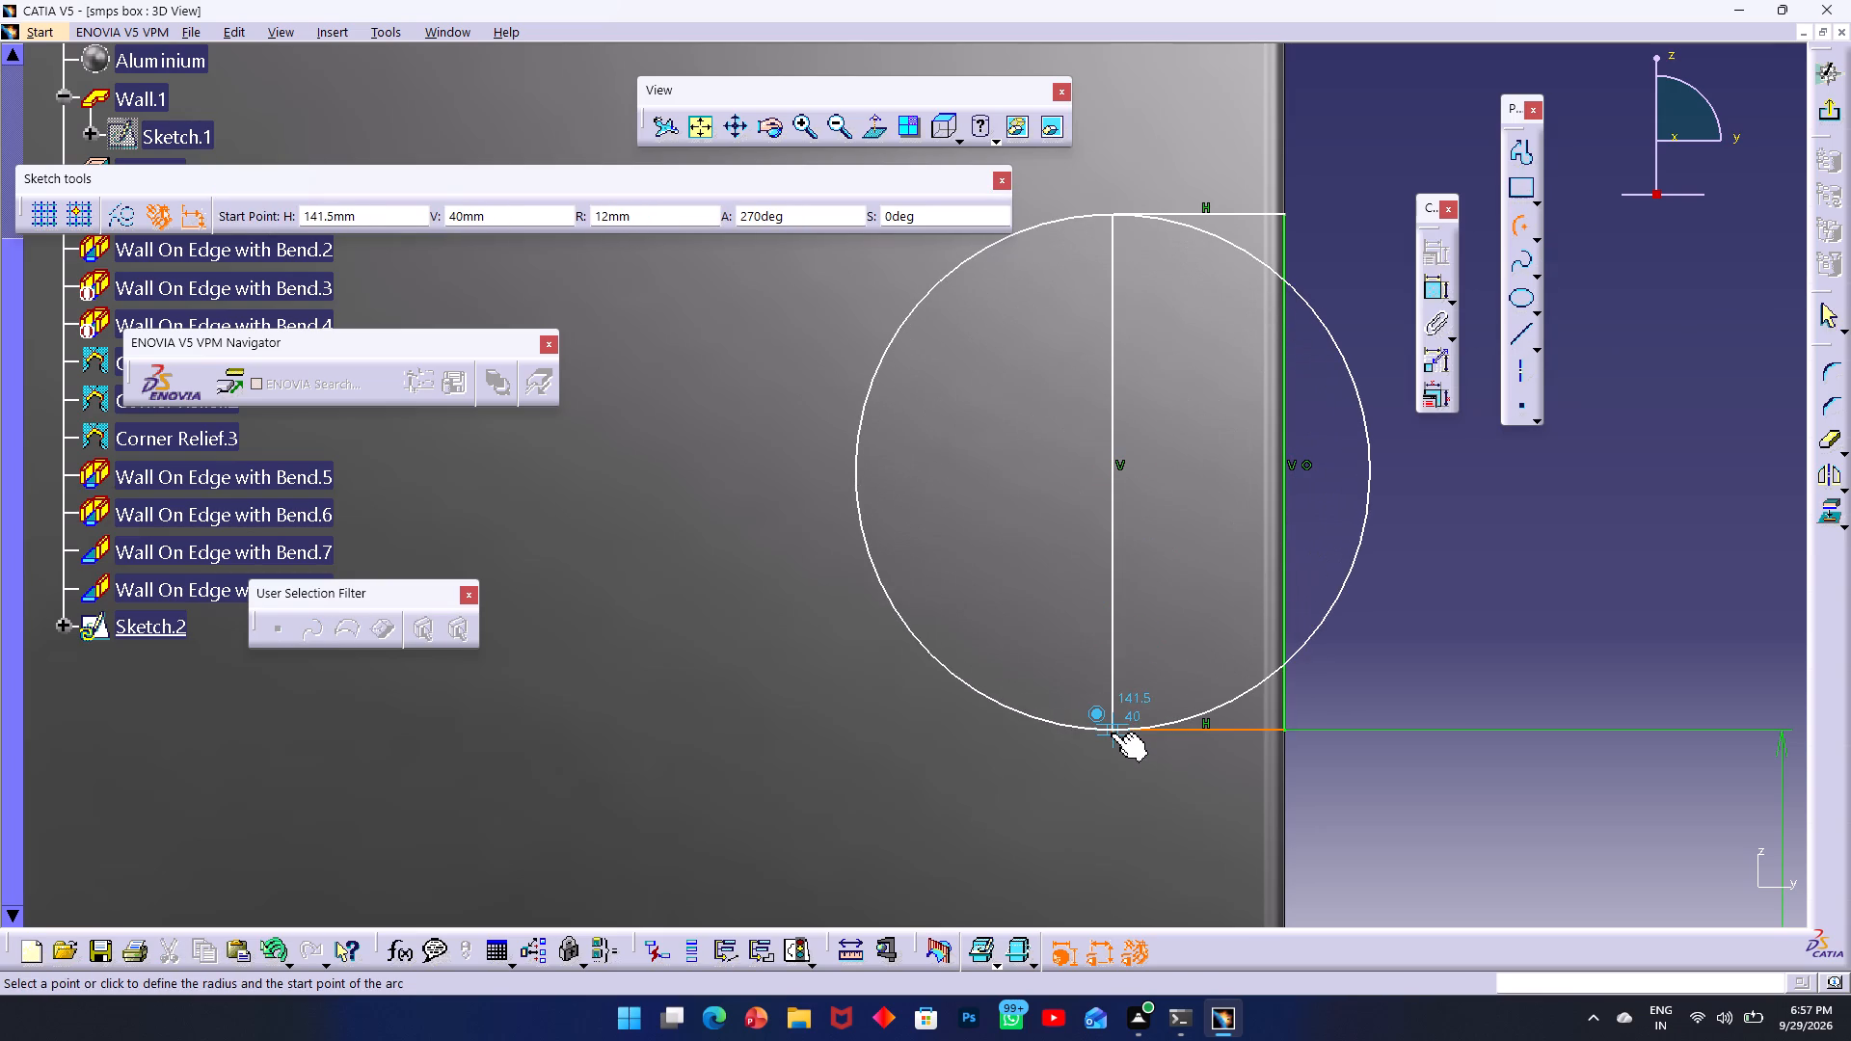
{"action": "left_click", "coordinate": [1113, 734]}
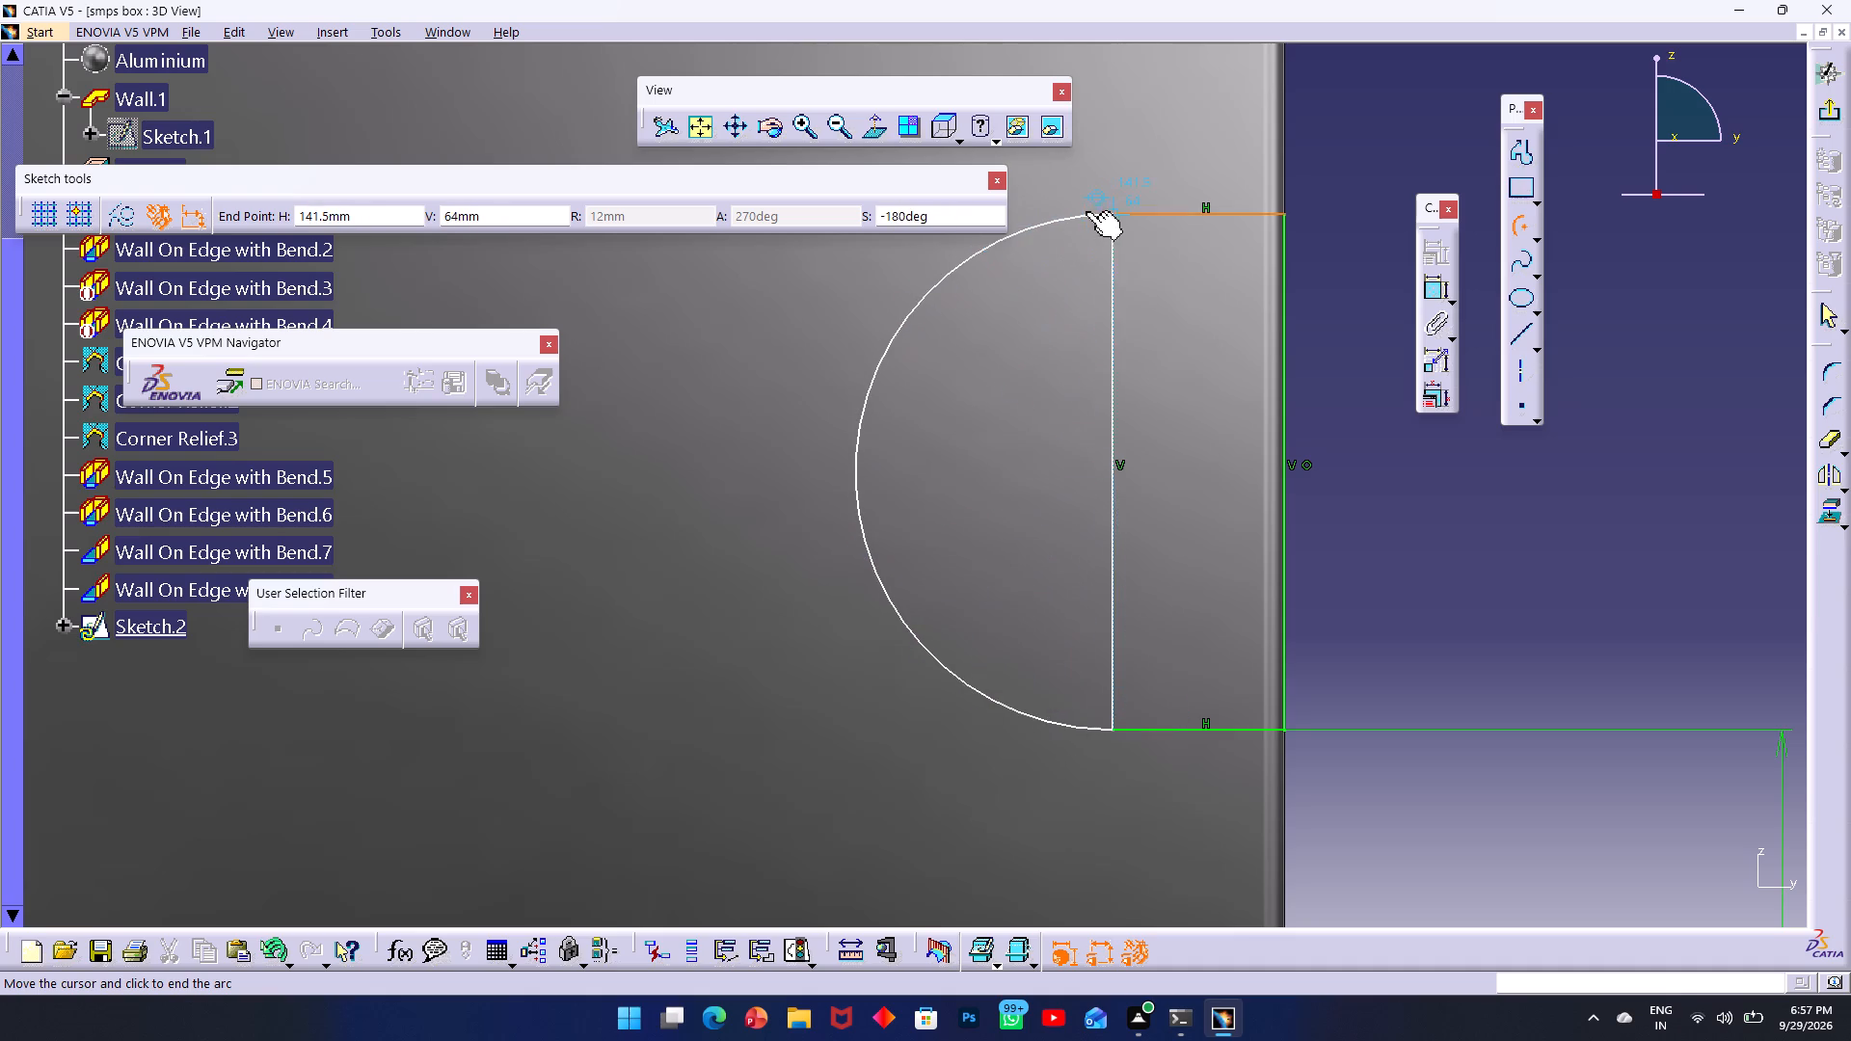
{"action": "left_click", "coordinate": [1113, 216]}
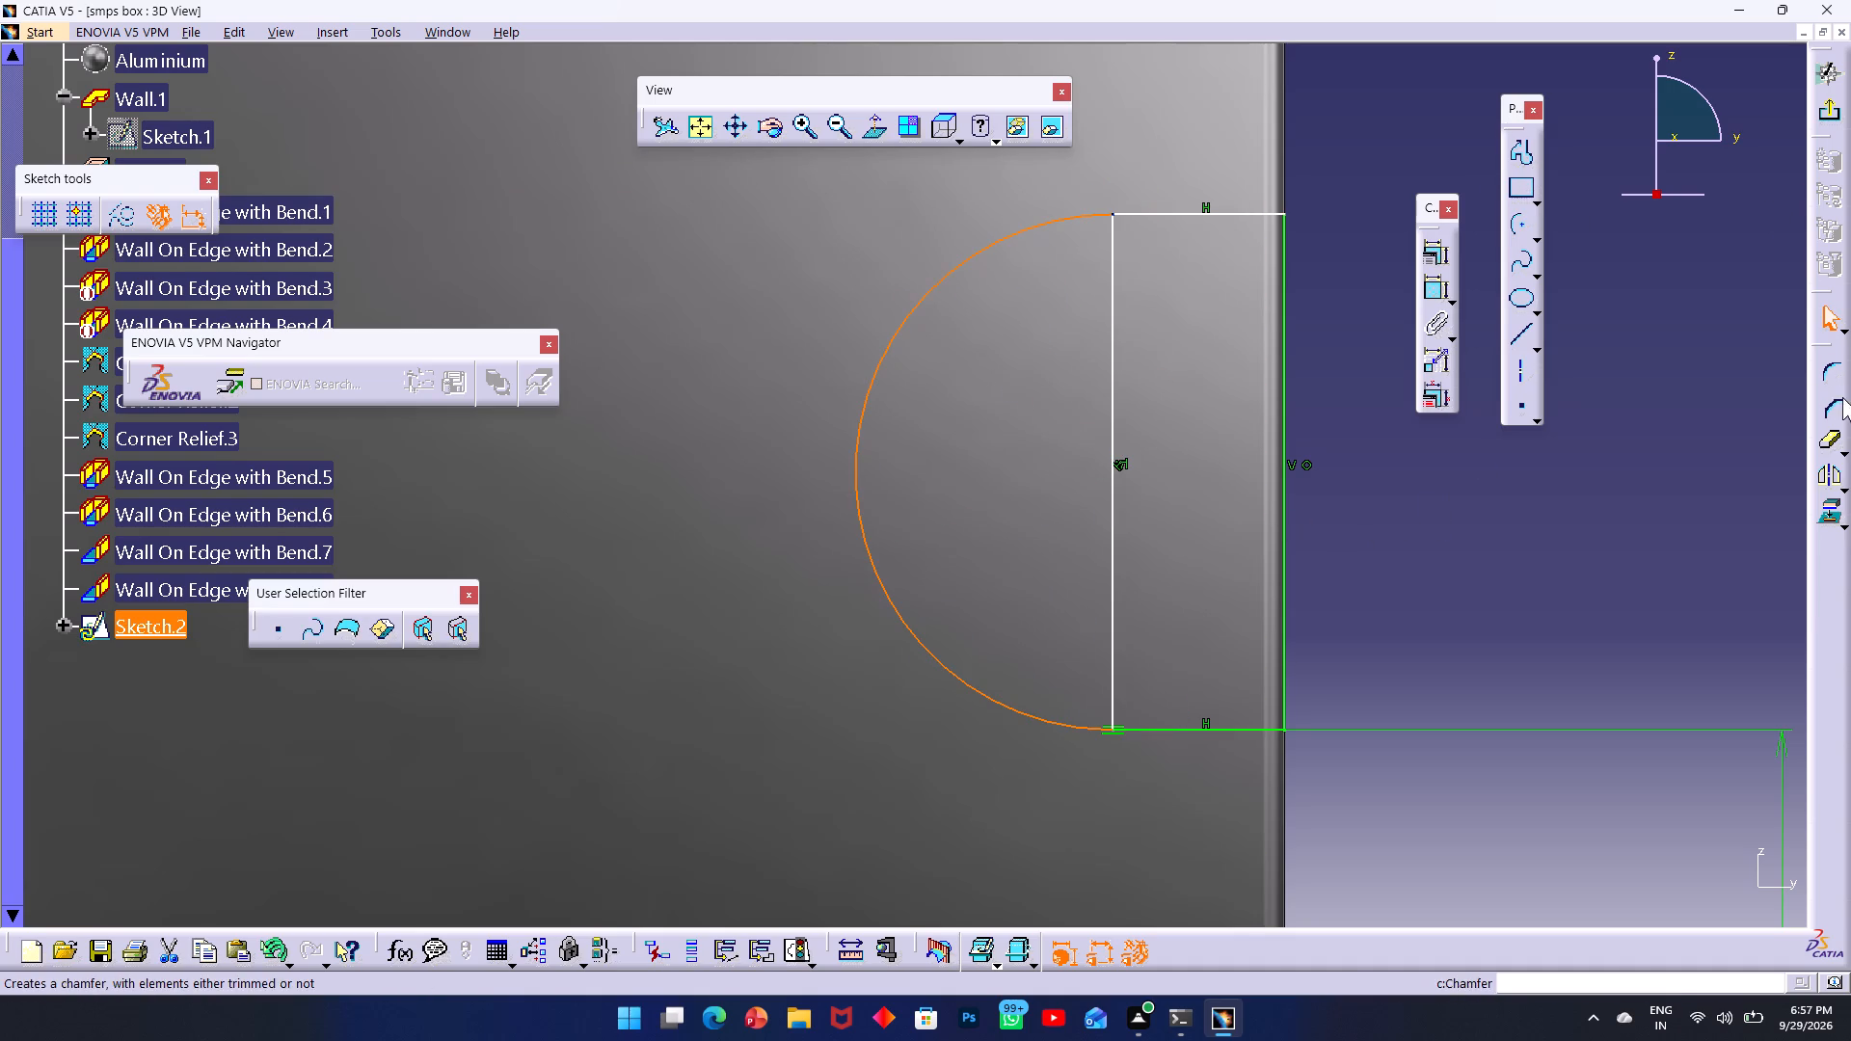
Quick Trim the vertical joining line away, accepting the change to its midpoint constraint.
{"action": "left_click", "coordinate": [1827, 435]}
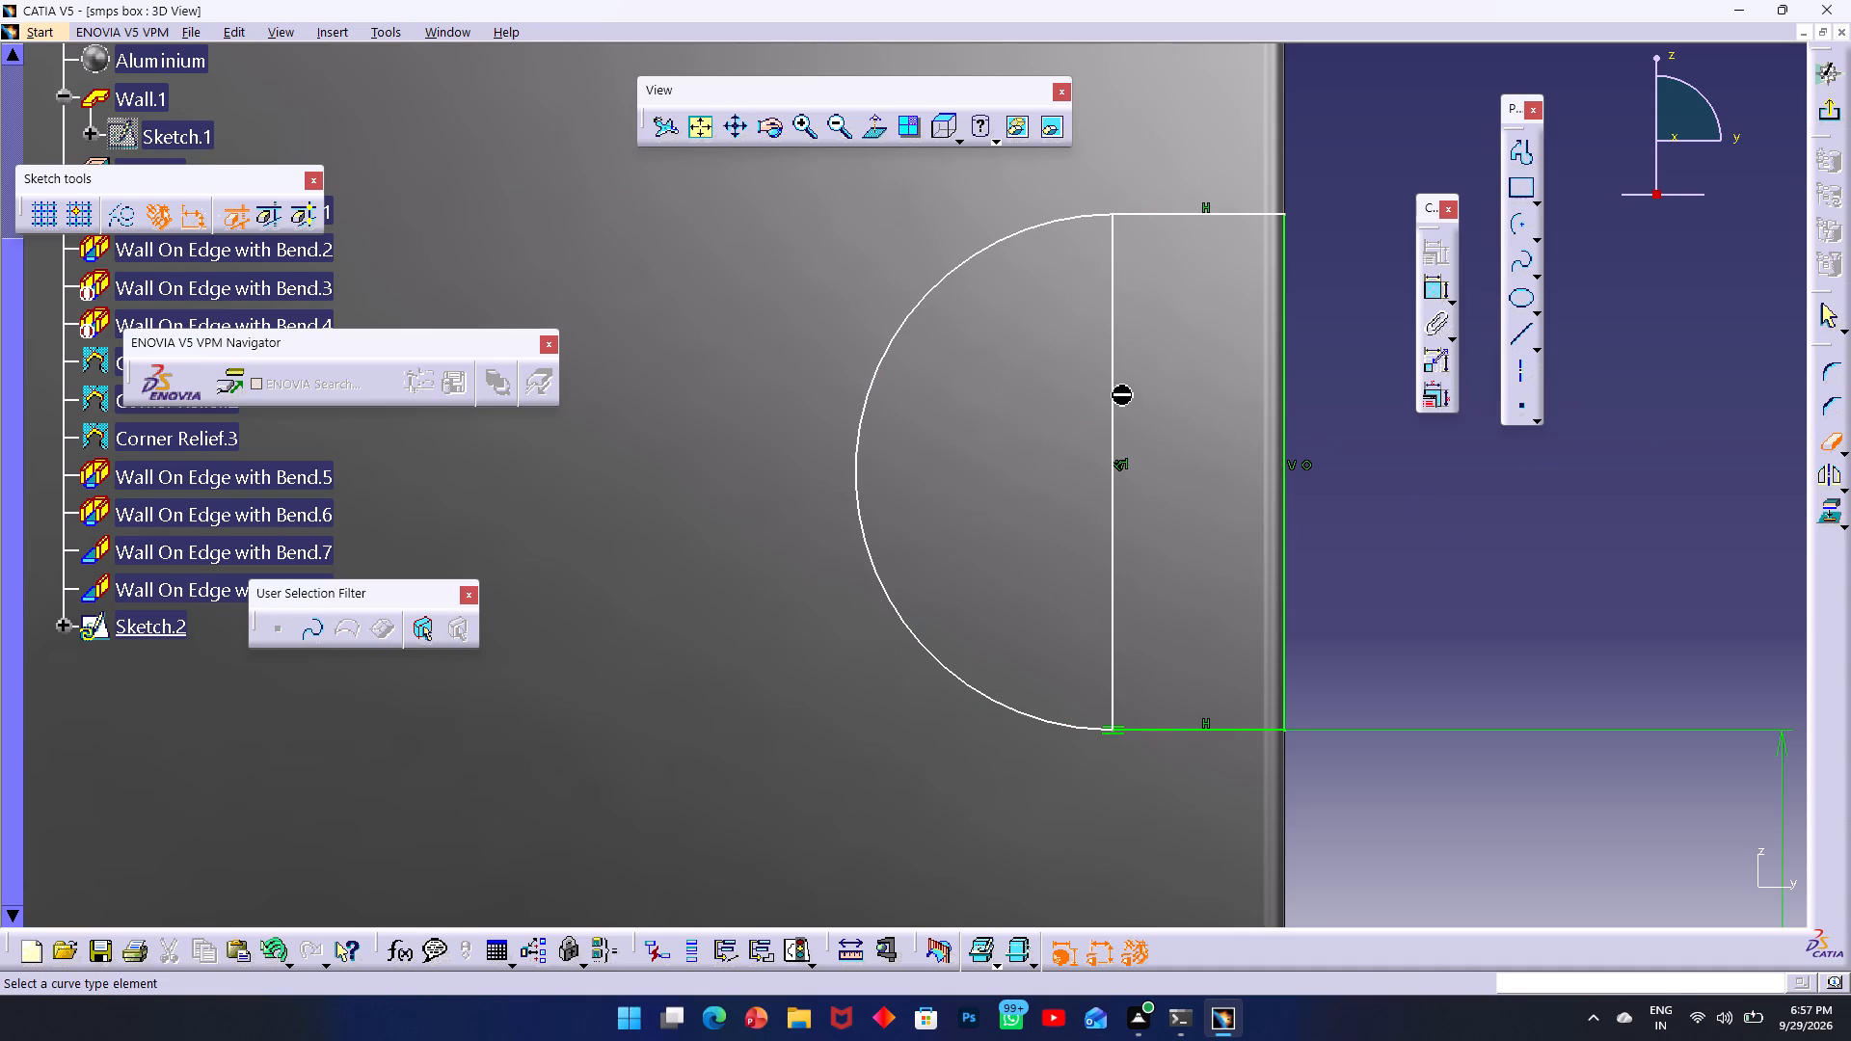
{"action": "left_click", "coordinate": [1110, 380]}
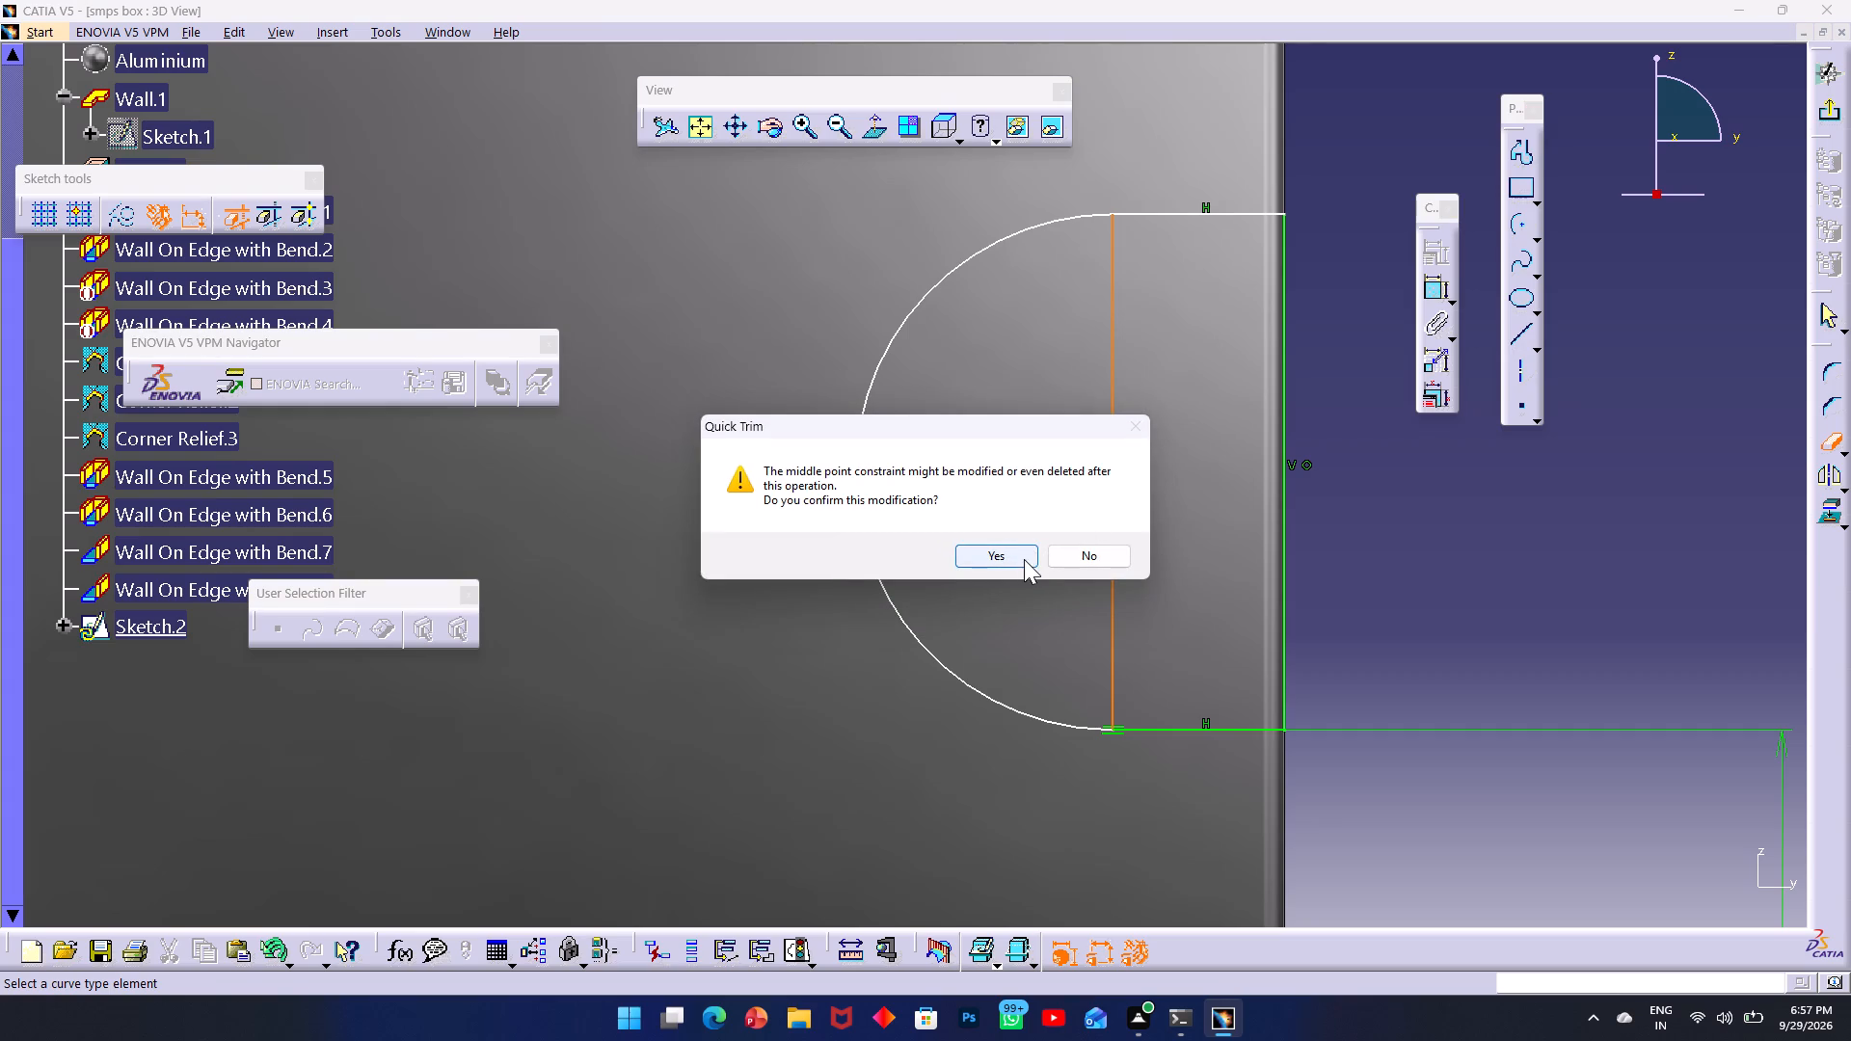
{"action": "left_click", "coordinate": [1020, 562]}
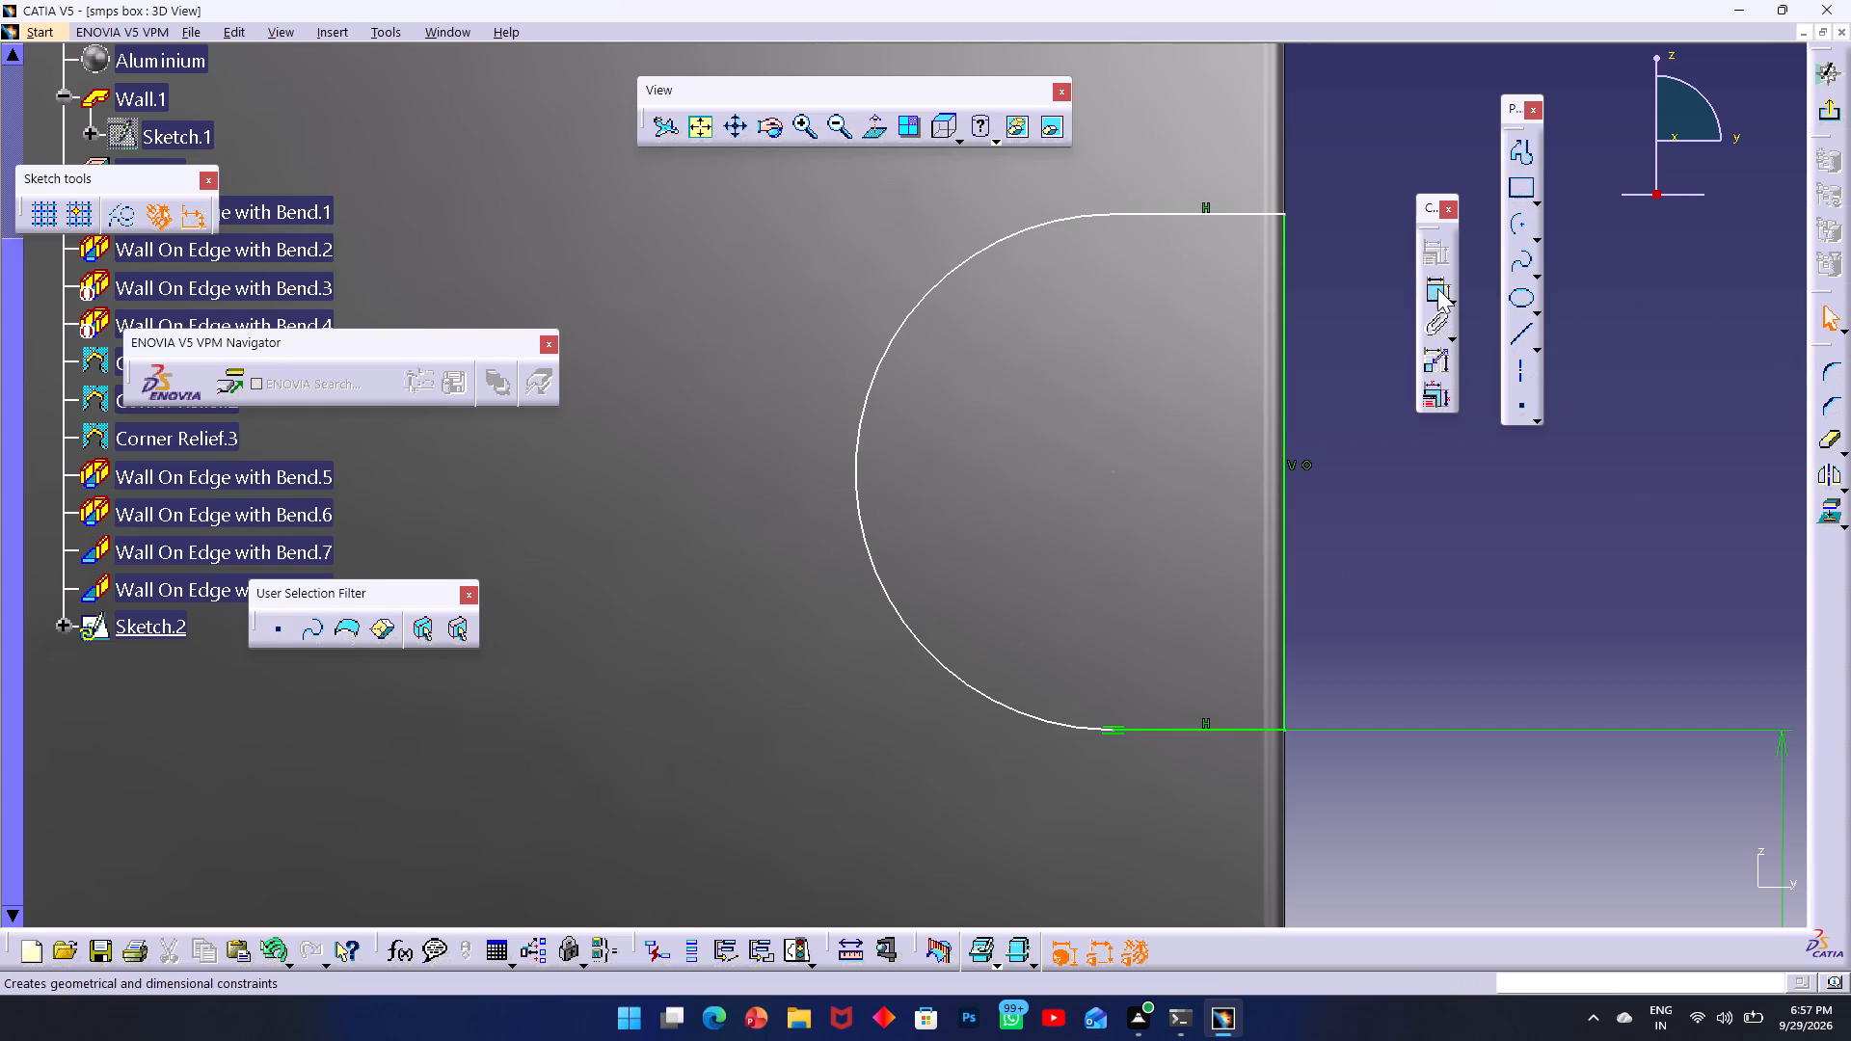
Add a radius dimension to the notch profile's semicircular arc.
{"action": "left_click", "coordinate": [1437, 288]}
{"action": "left_click", "coordinate": [865, 404]}
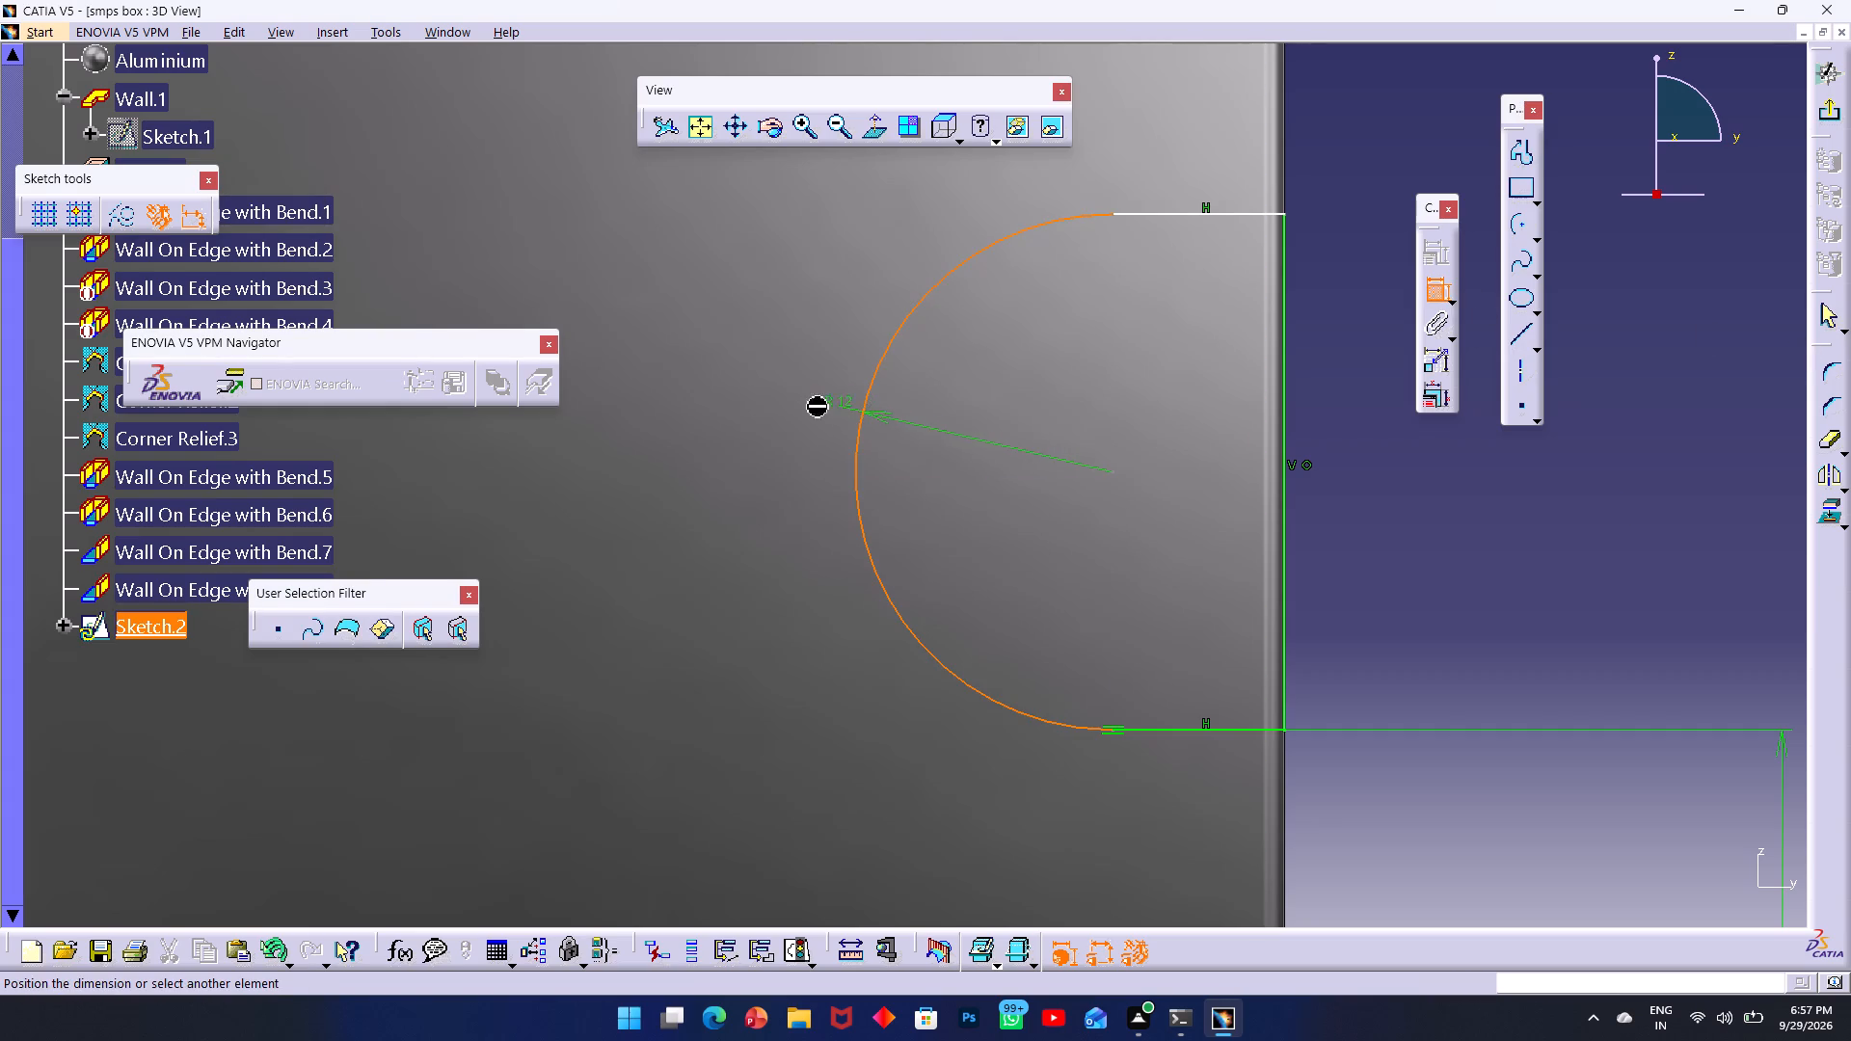
{"action": "left_click", "coordinate": [734, 389]}
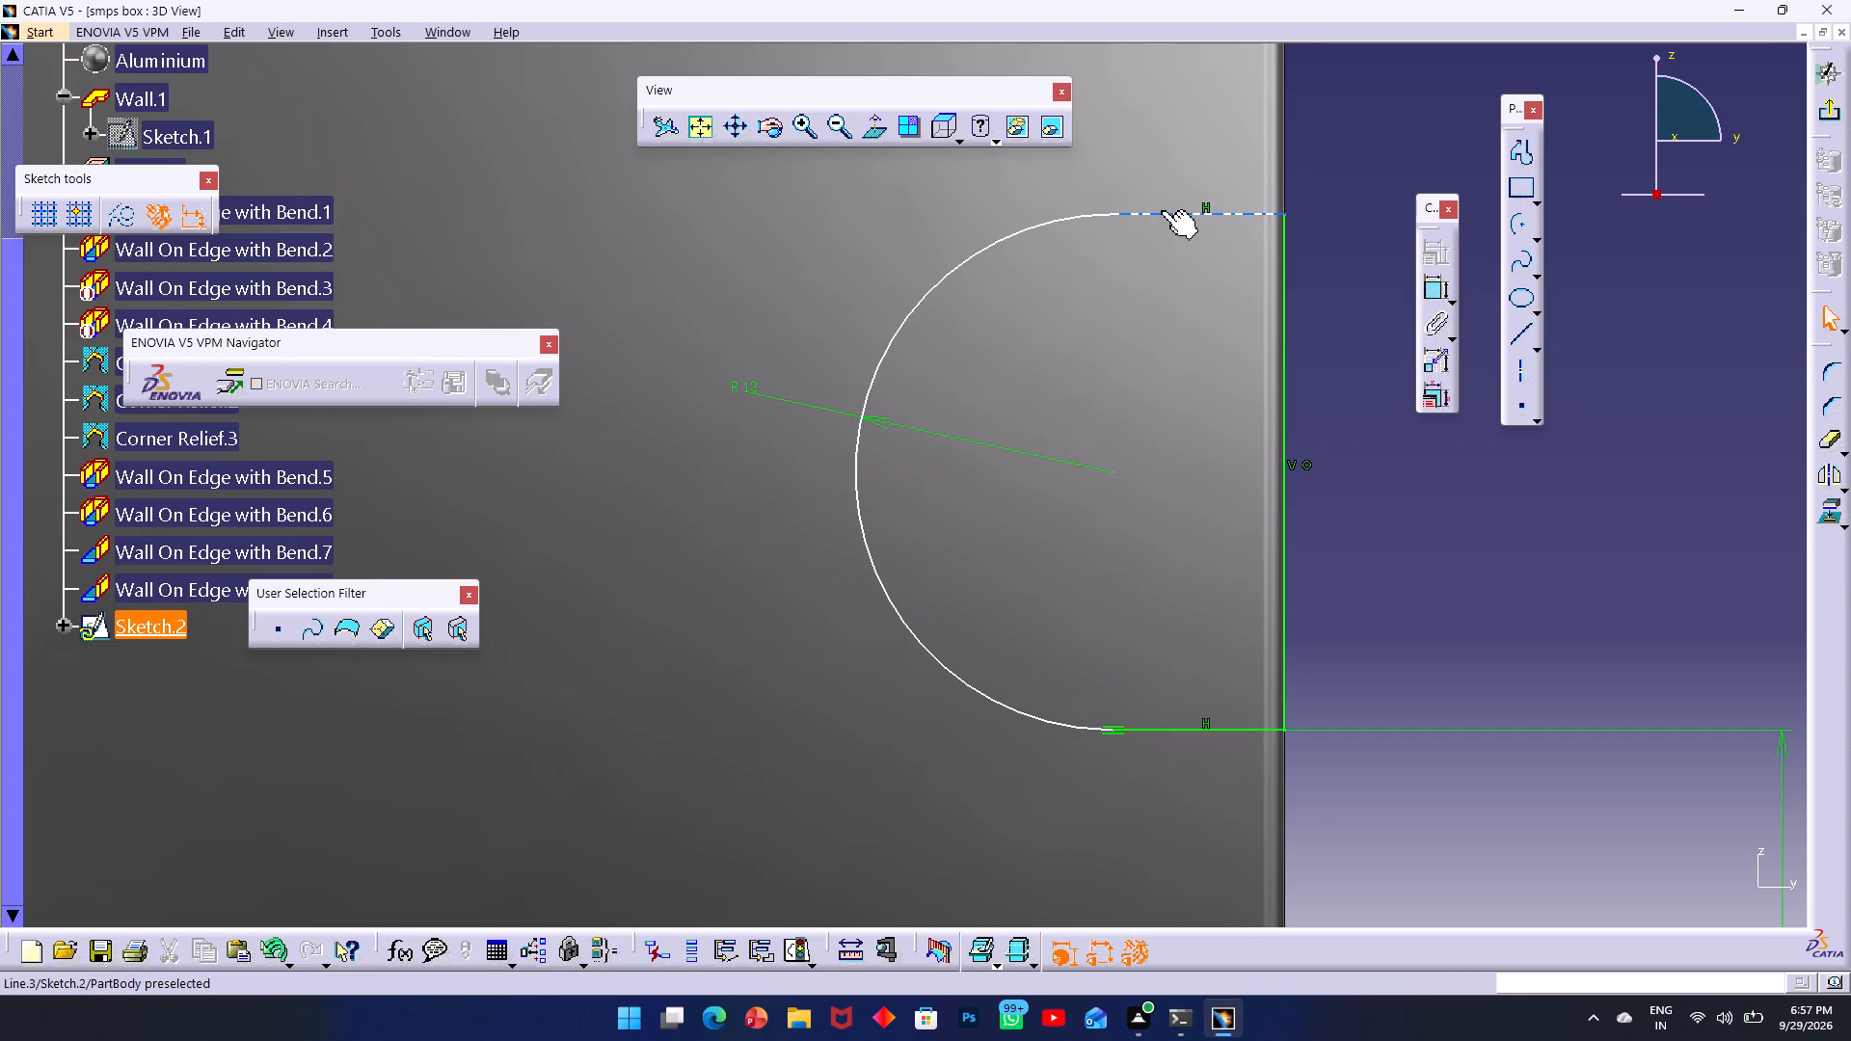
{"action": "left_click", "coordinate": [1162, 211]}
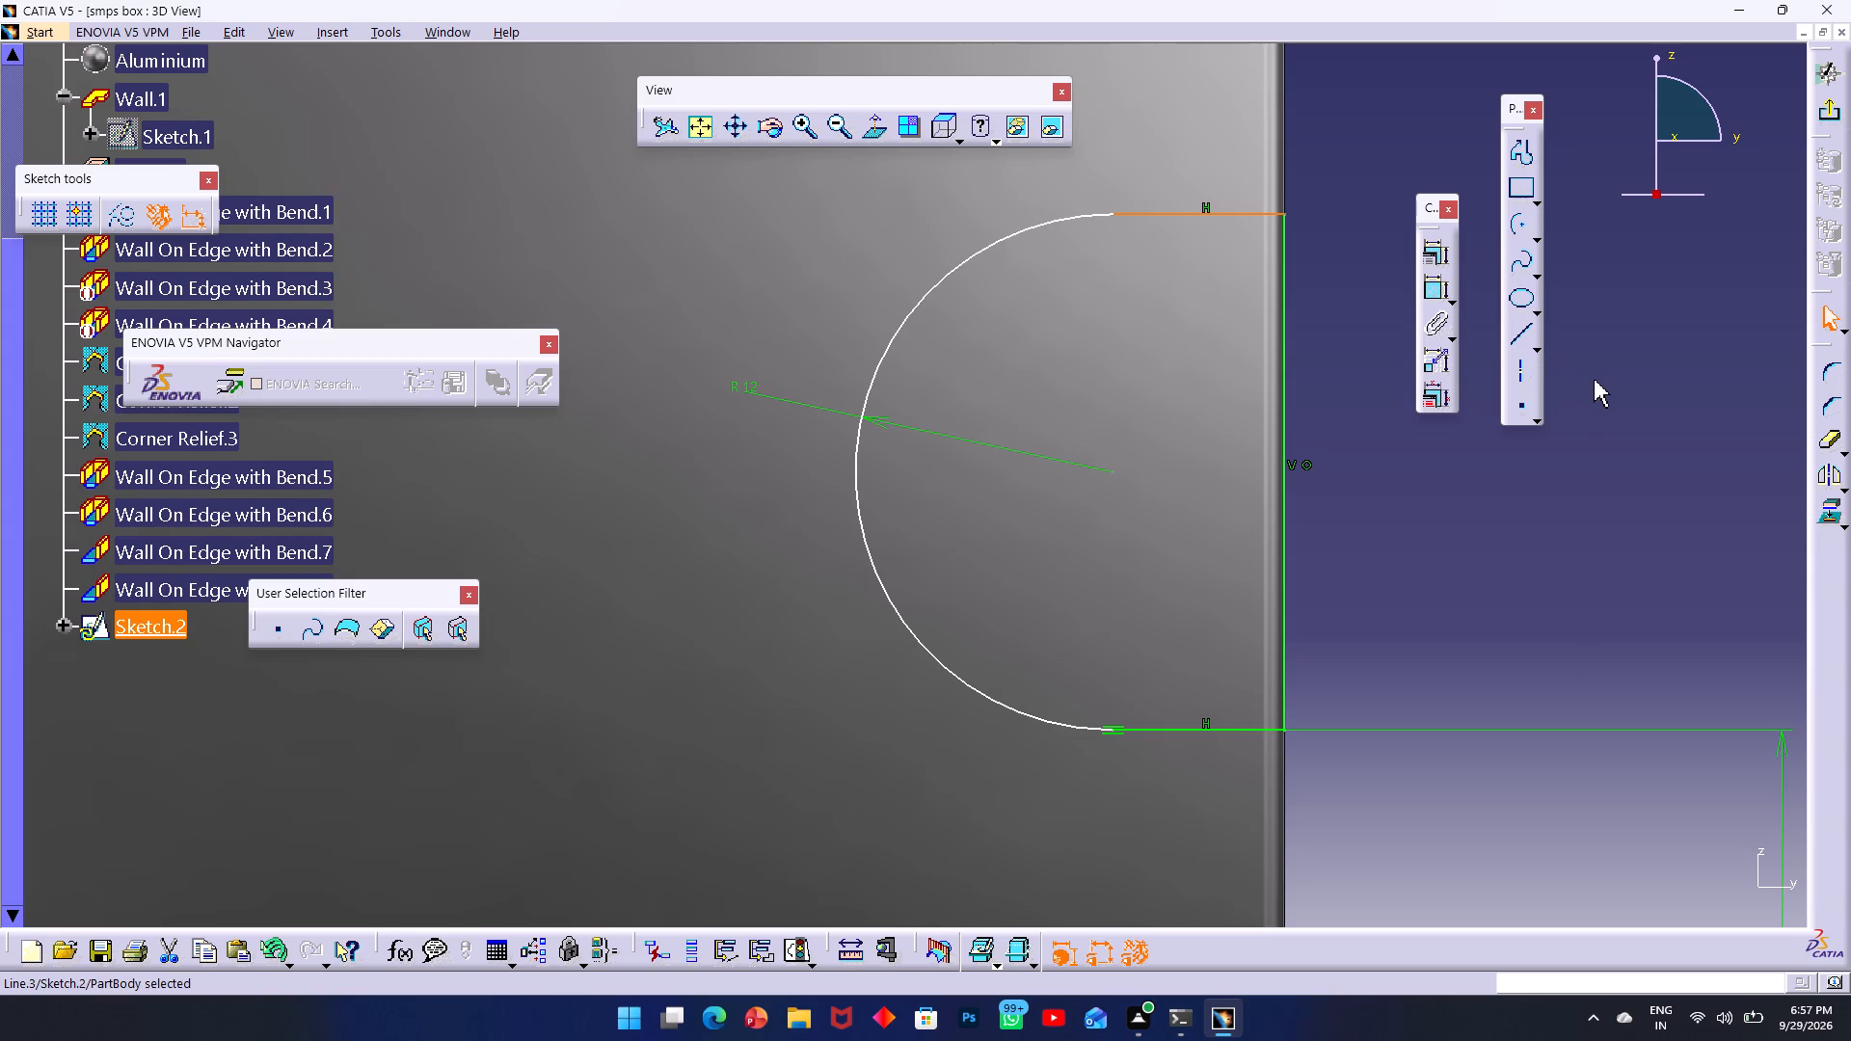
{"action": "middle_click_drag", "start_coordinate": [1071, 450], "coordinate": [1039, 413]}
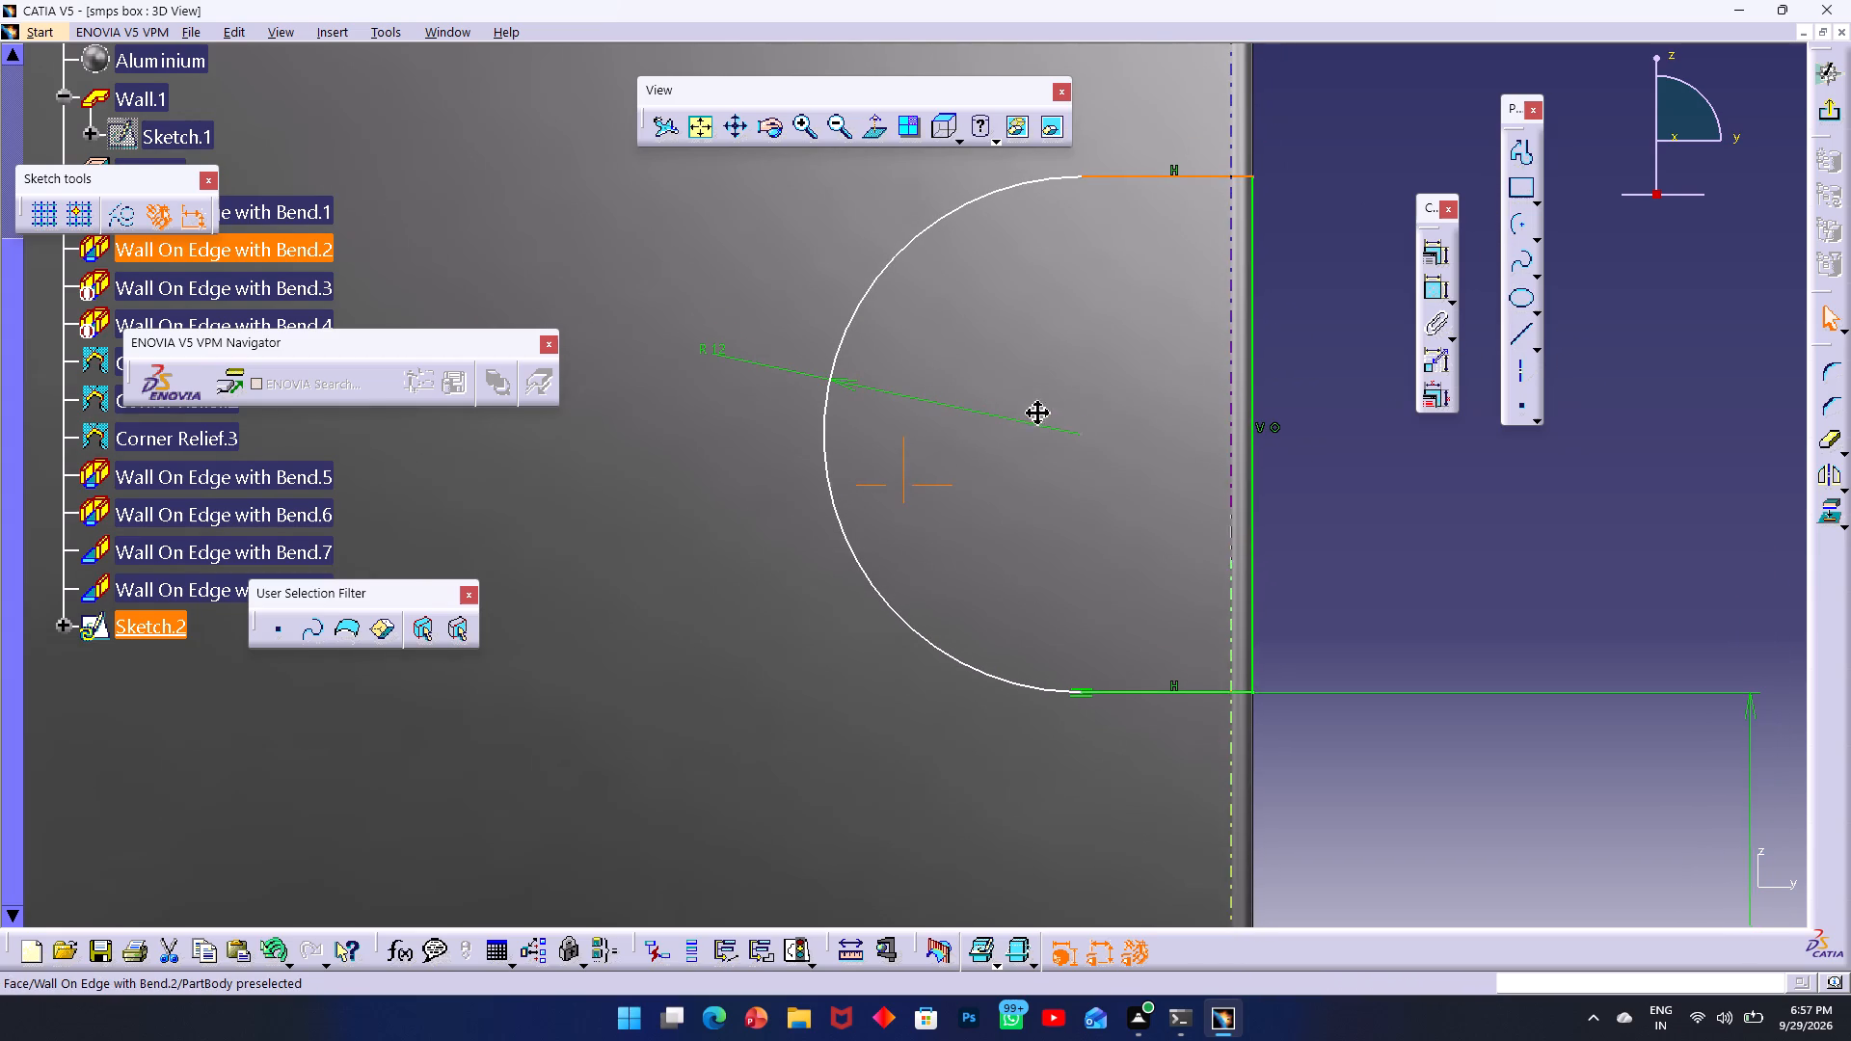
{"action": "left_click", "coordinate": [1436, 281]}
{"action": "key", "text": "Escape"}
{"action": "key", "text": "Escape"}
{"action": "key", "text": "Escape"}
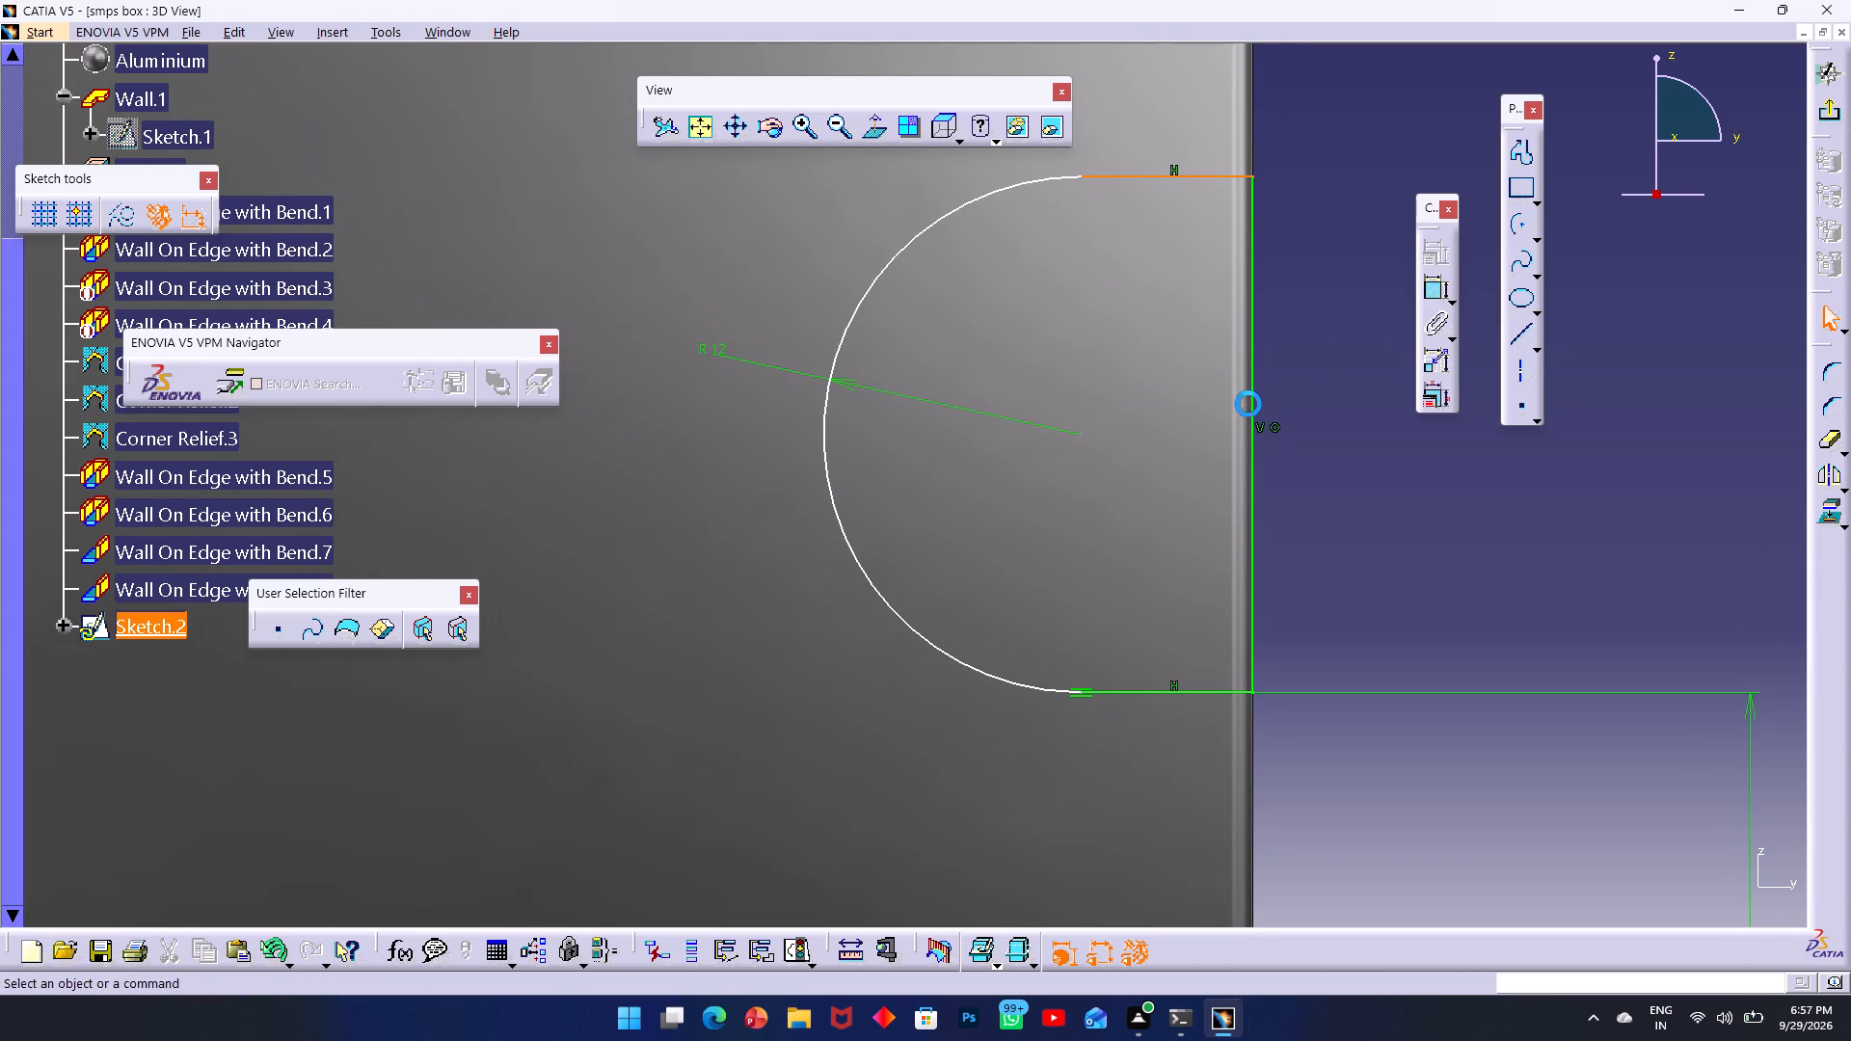
Dimension the length of the notch profile's vertical line along the wall edge.
{"action": "left_click", "coordinate": [1435, 289]}
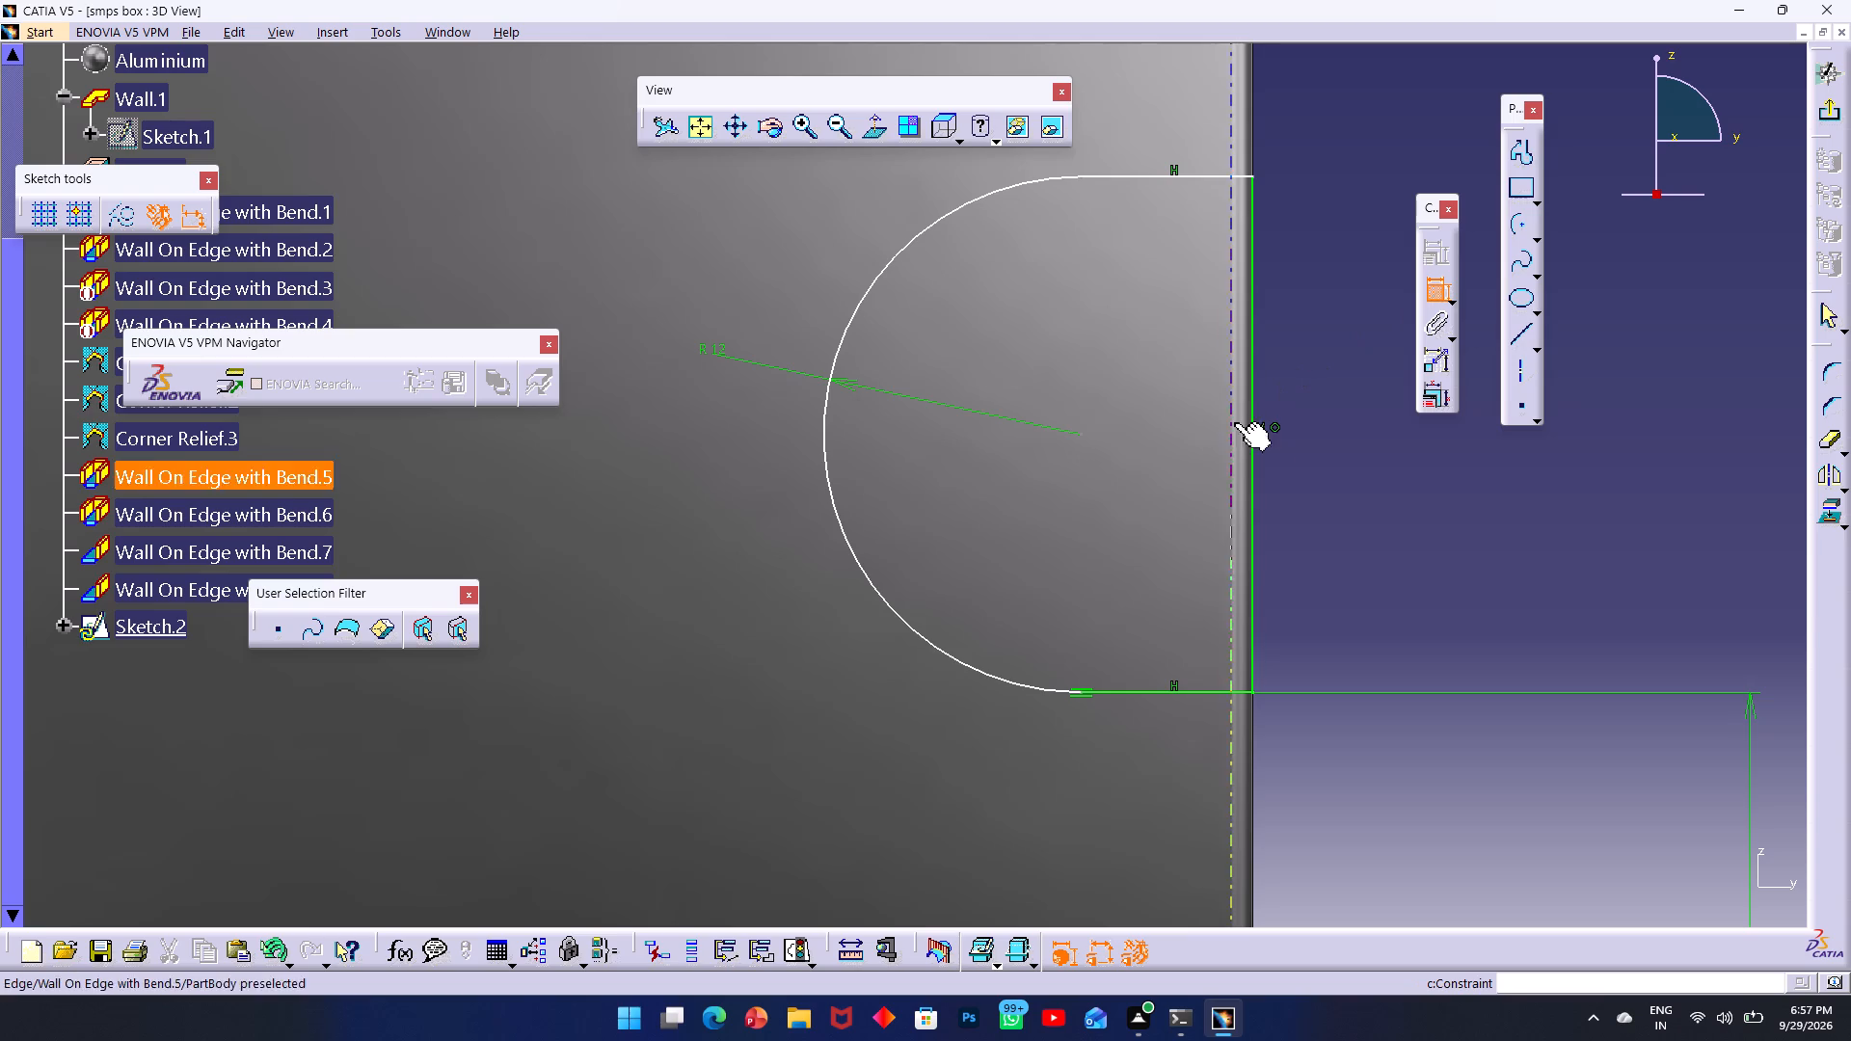
{"action": "left_click", "coordinate": [1253, 440]}
{"action": "left_click", "coordinate": [1339, 442]}
{"action": "middle_click_drag", "start_coordinate": [1164, 502], "coordinate": [1165, 406]}
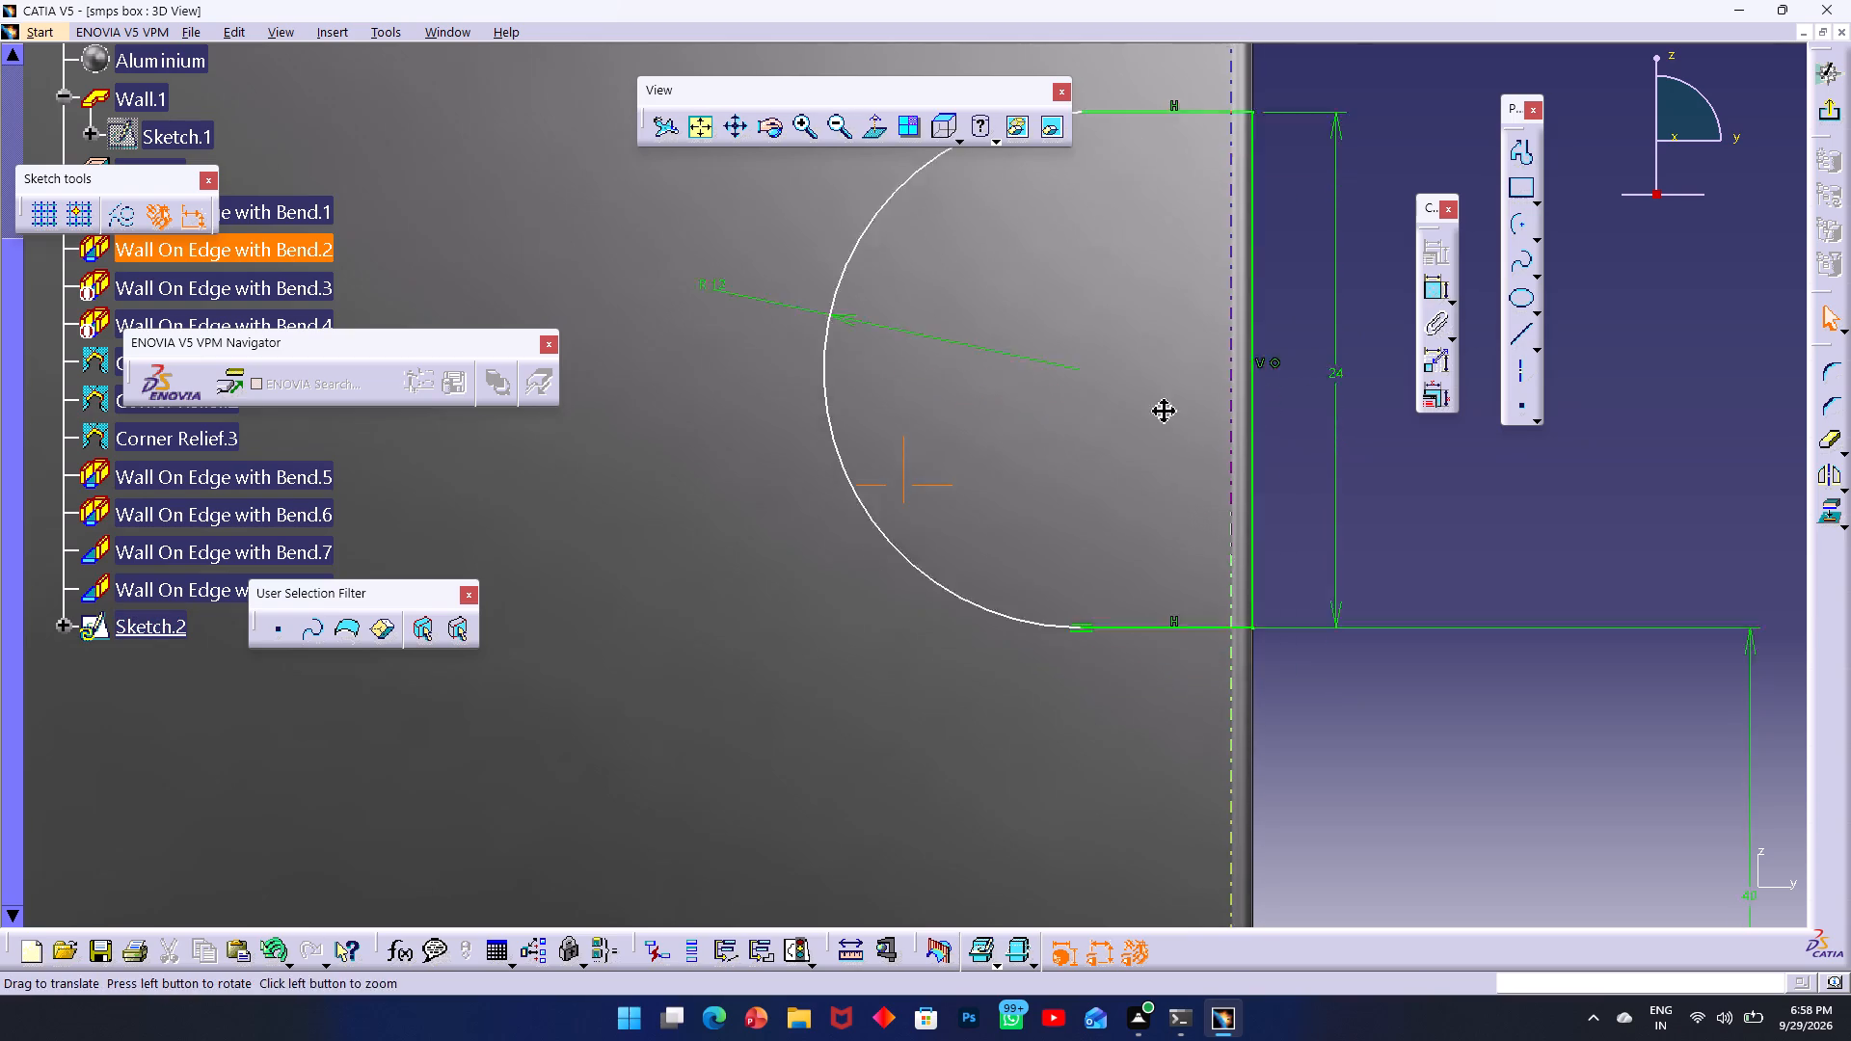
Dimension the notch's overall depth between the vertical edge line and the semicircular arc, and exit the sketch.
{"action": "middle_click_drag", "start_coordinate": [1165, 406], "coordinate": [1167, 325]}
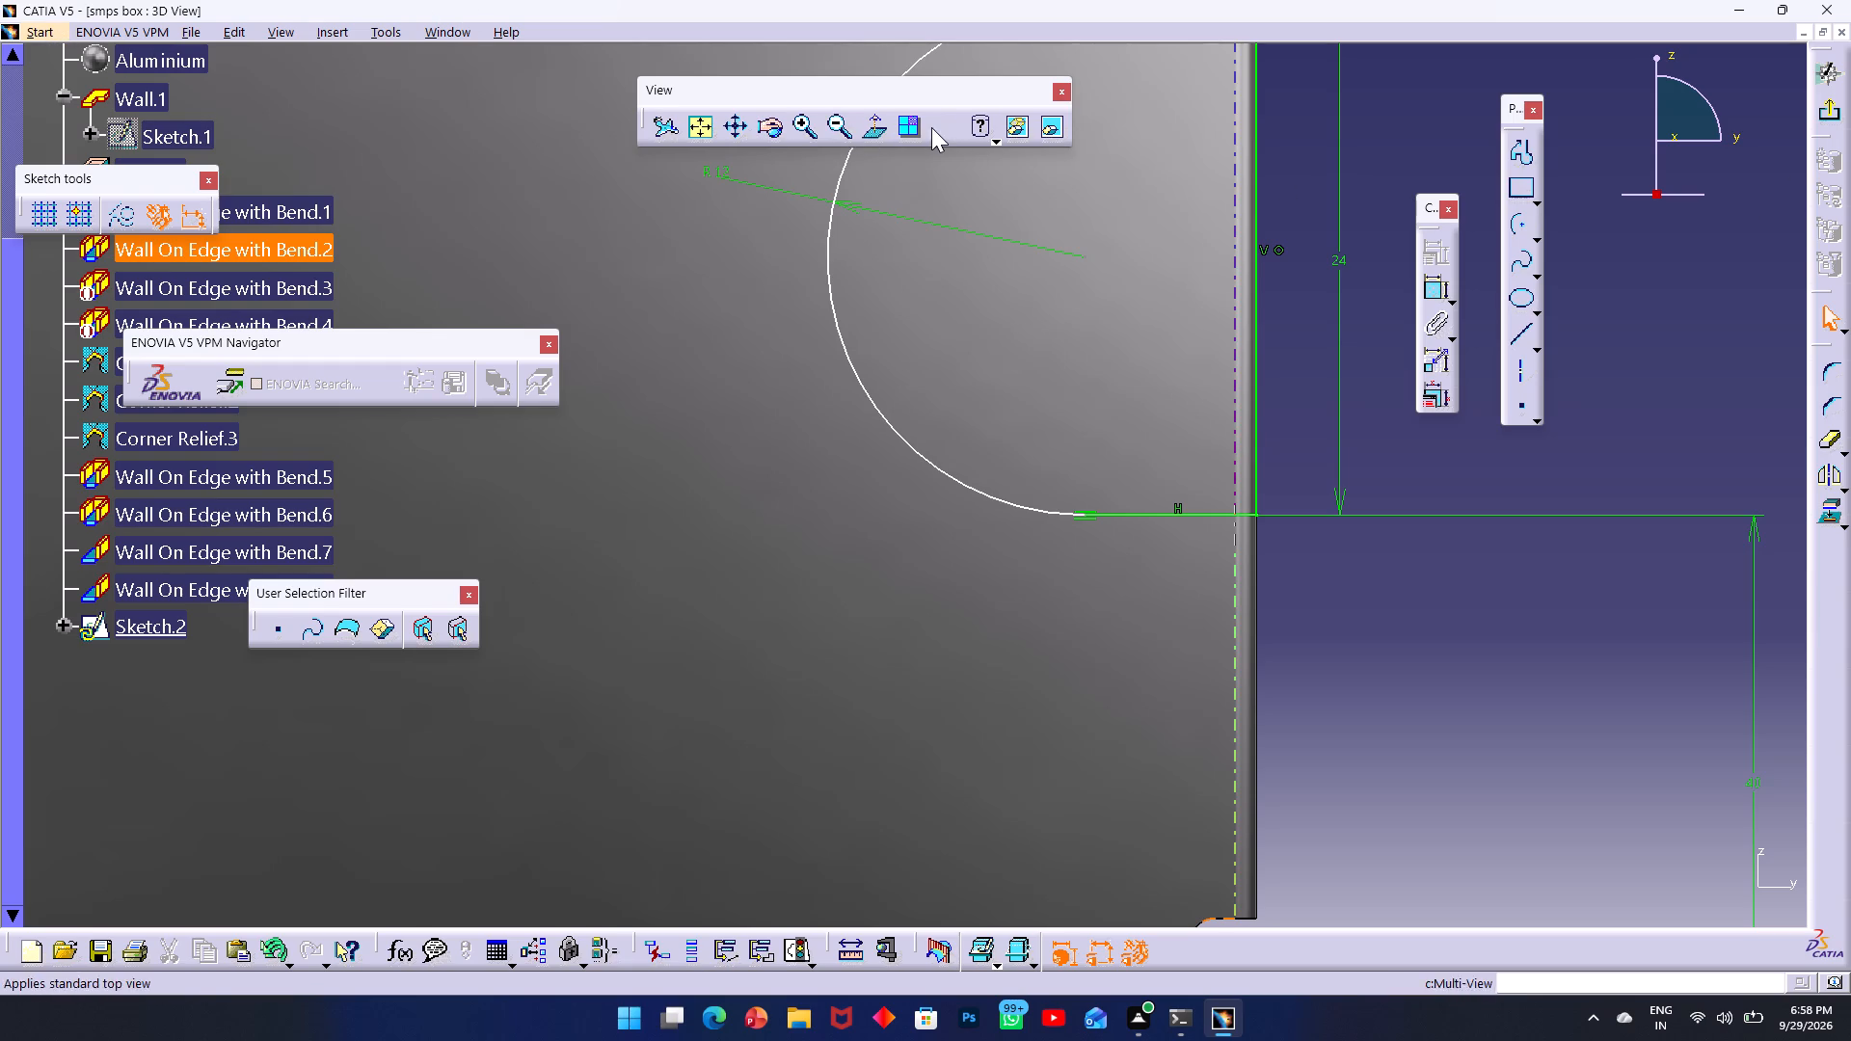
{"action": "left_click", "coordinate": [1432, 294]}
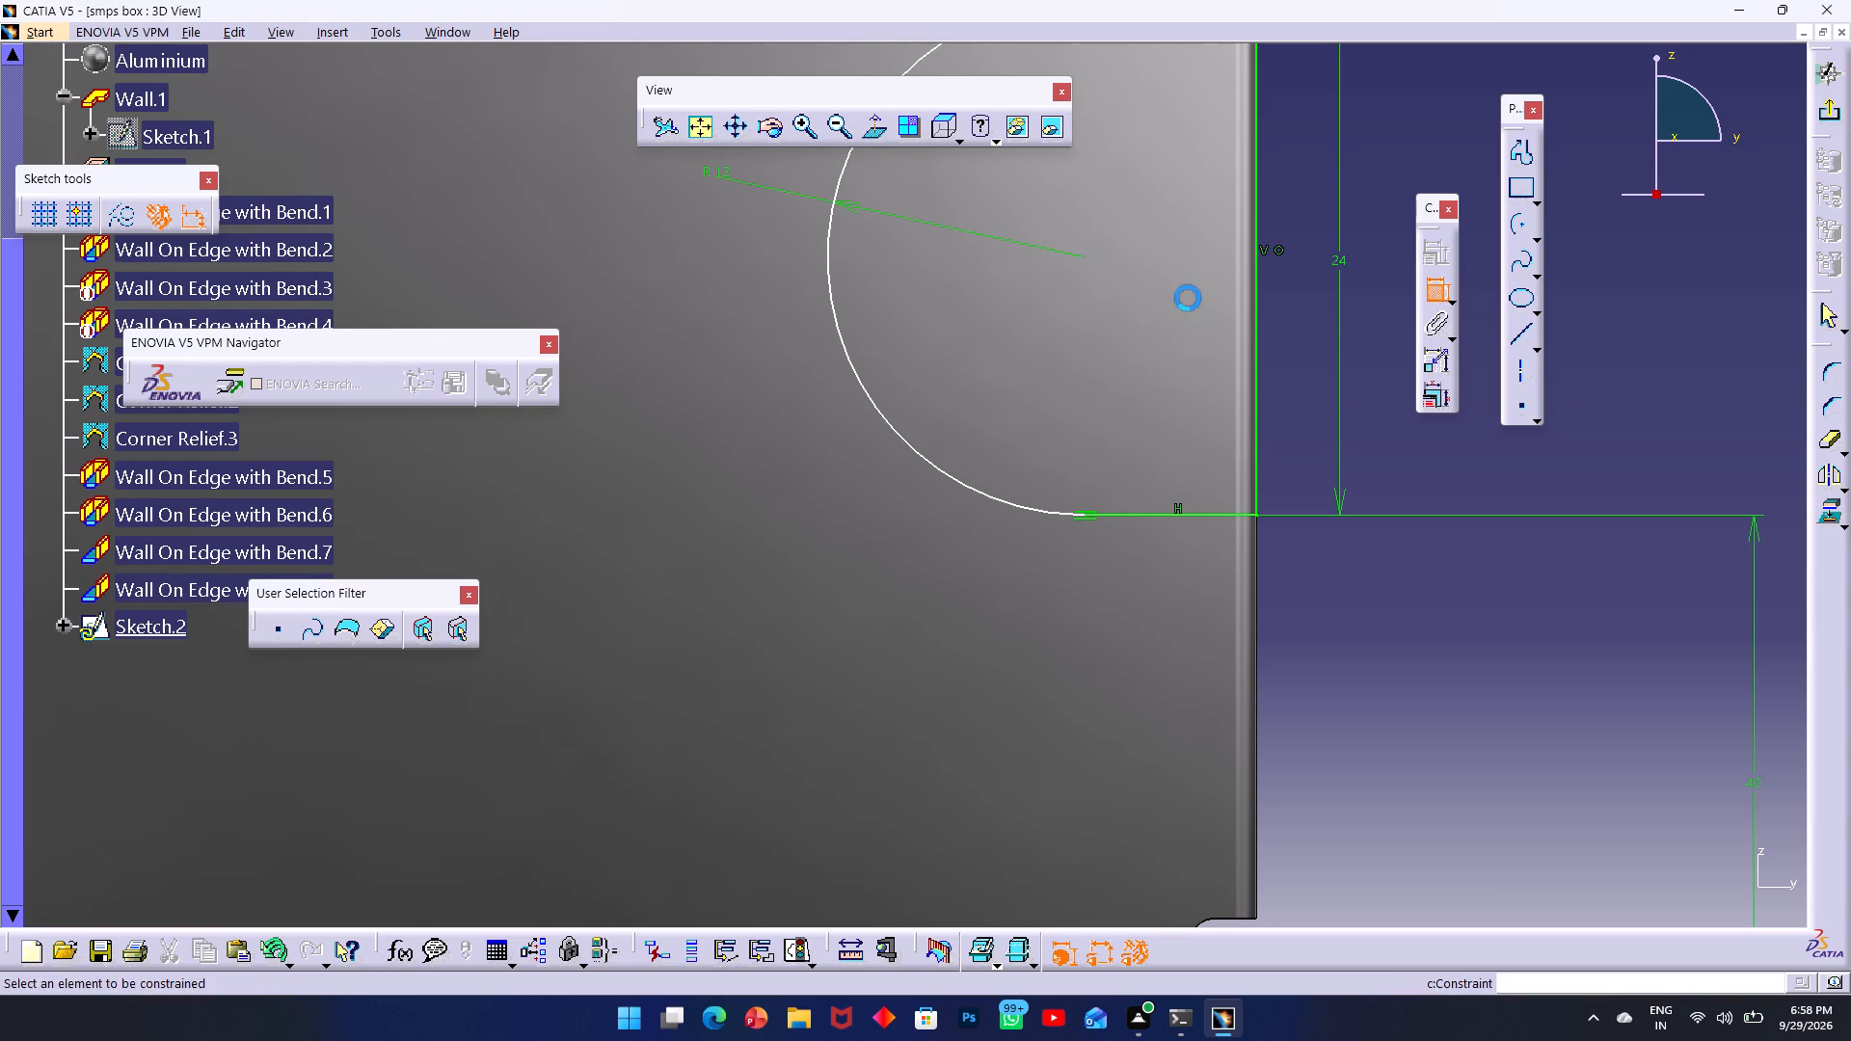
{"action": "left_click", "coordinate": [1257, 261]}
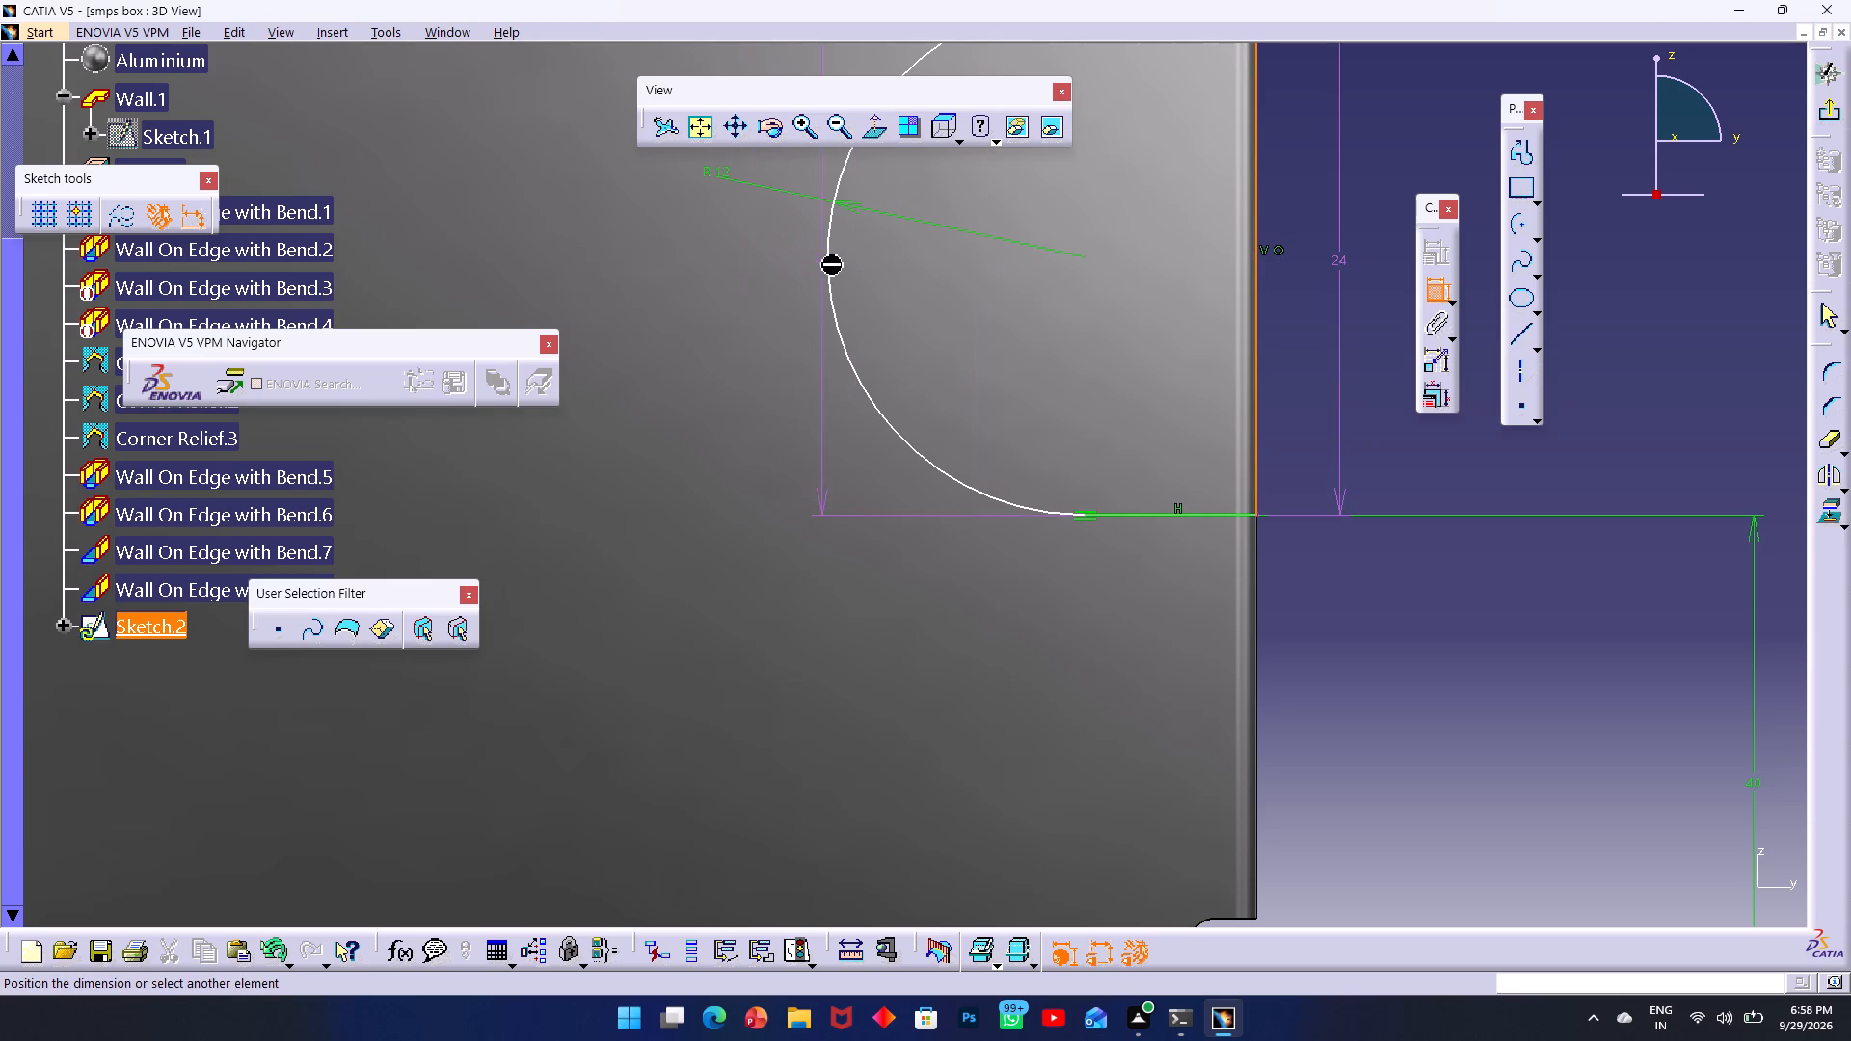
{"action": "left_click", "coordinate": [832, 265]}
{"action": "left_click", "coordinate": [963, 643]}
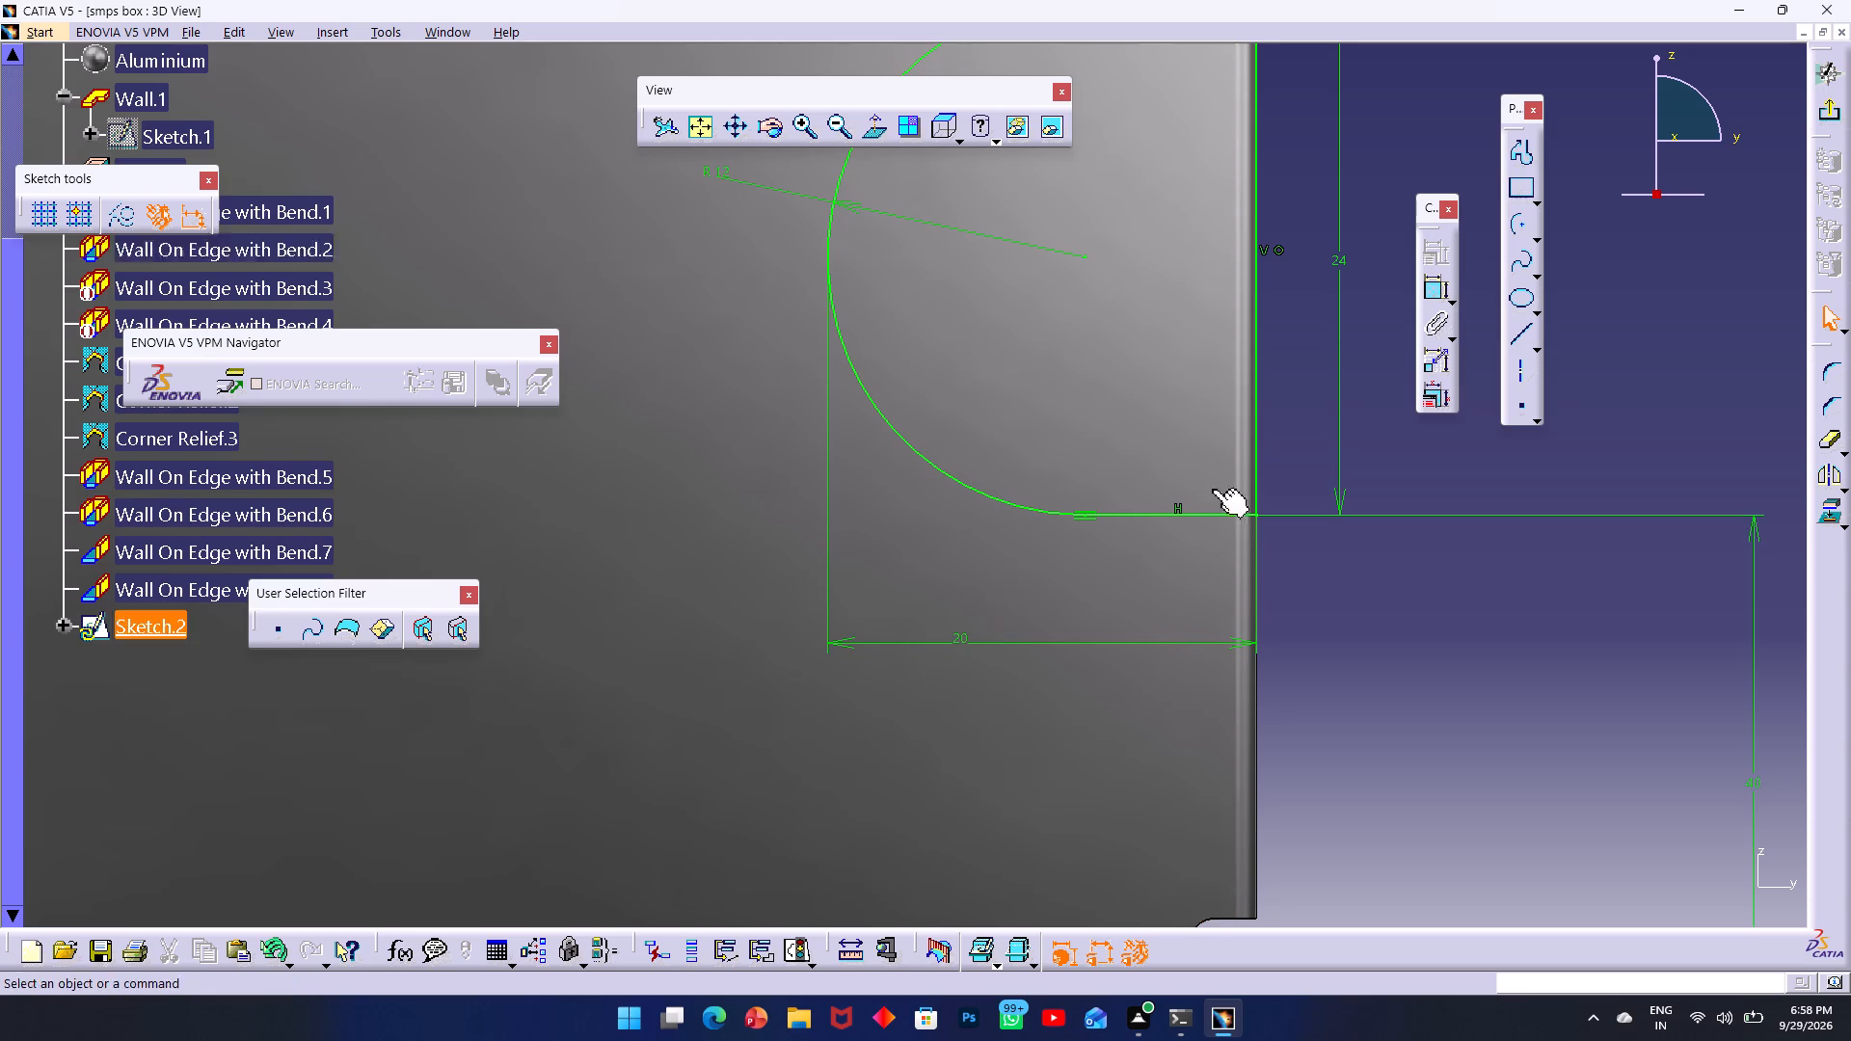
{"action": "left_click", "coordinate": [1485, 706]}
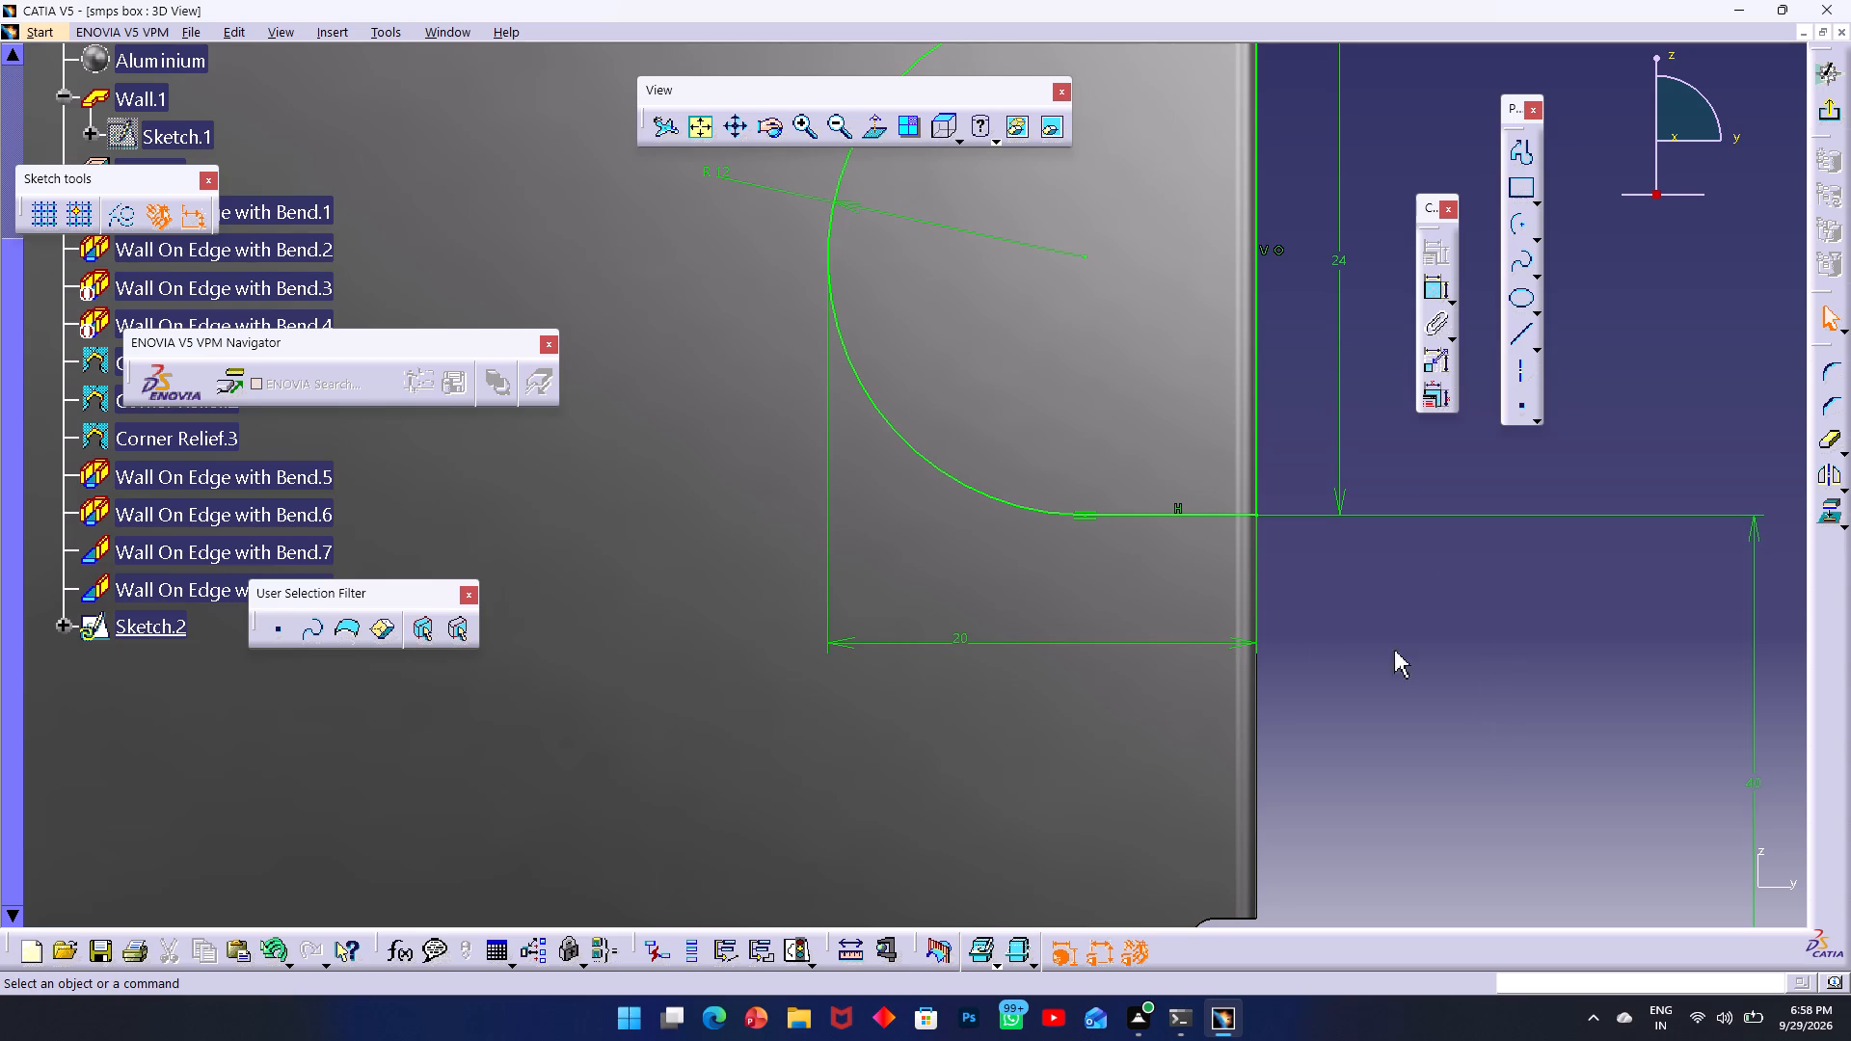
{"action": "left_click", "coordinate": [1818, 106]}
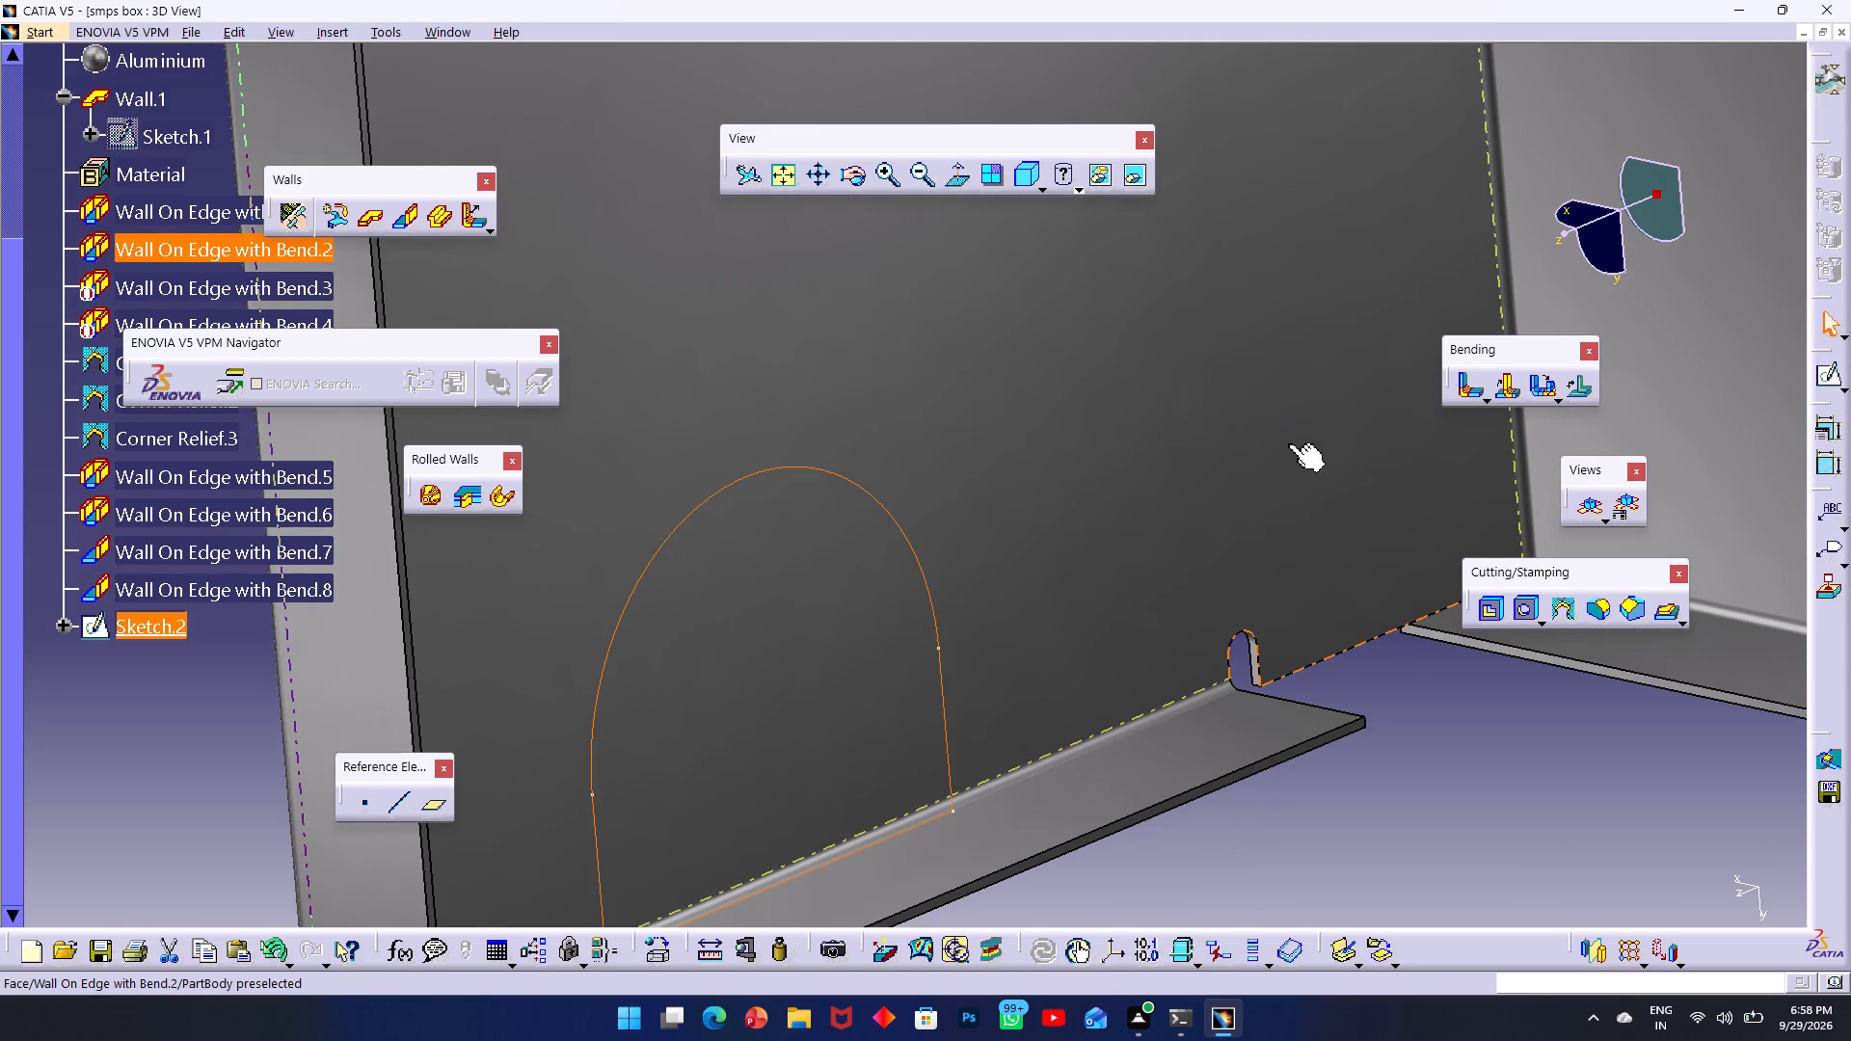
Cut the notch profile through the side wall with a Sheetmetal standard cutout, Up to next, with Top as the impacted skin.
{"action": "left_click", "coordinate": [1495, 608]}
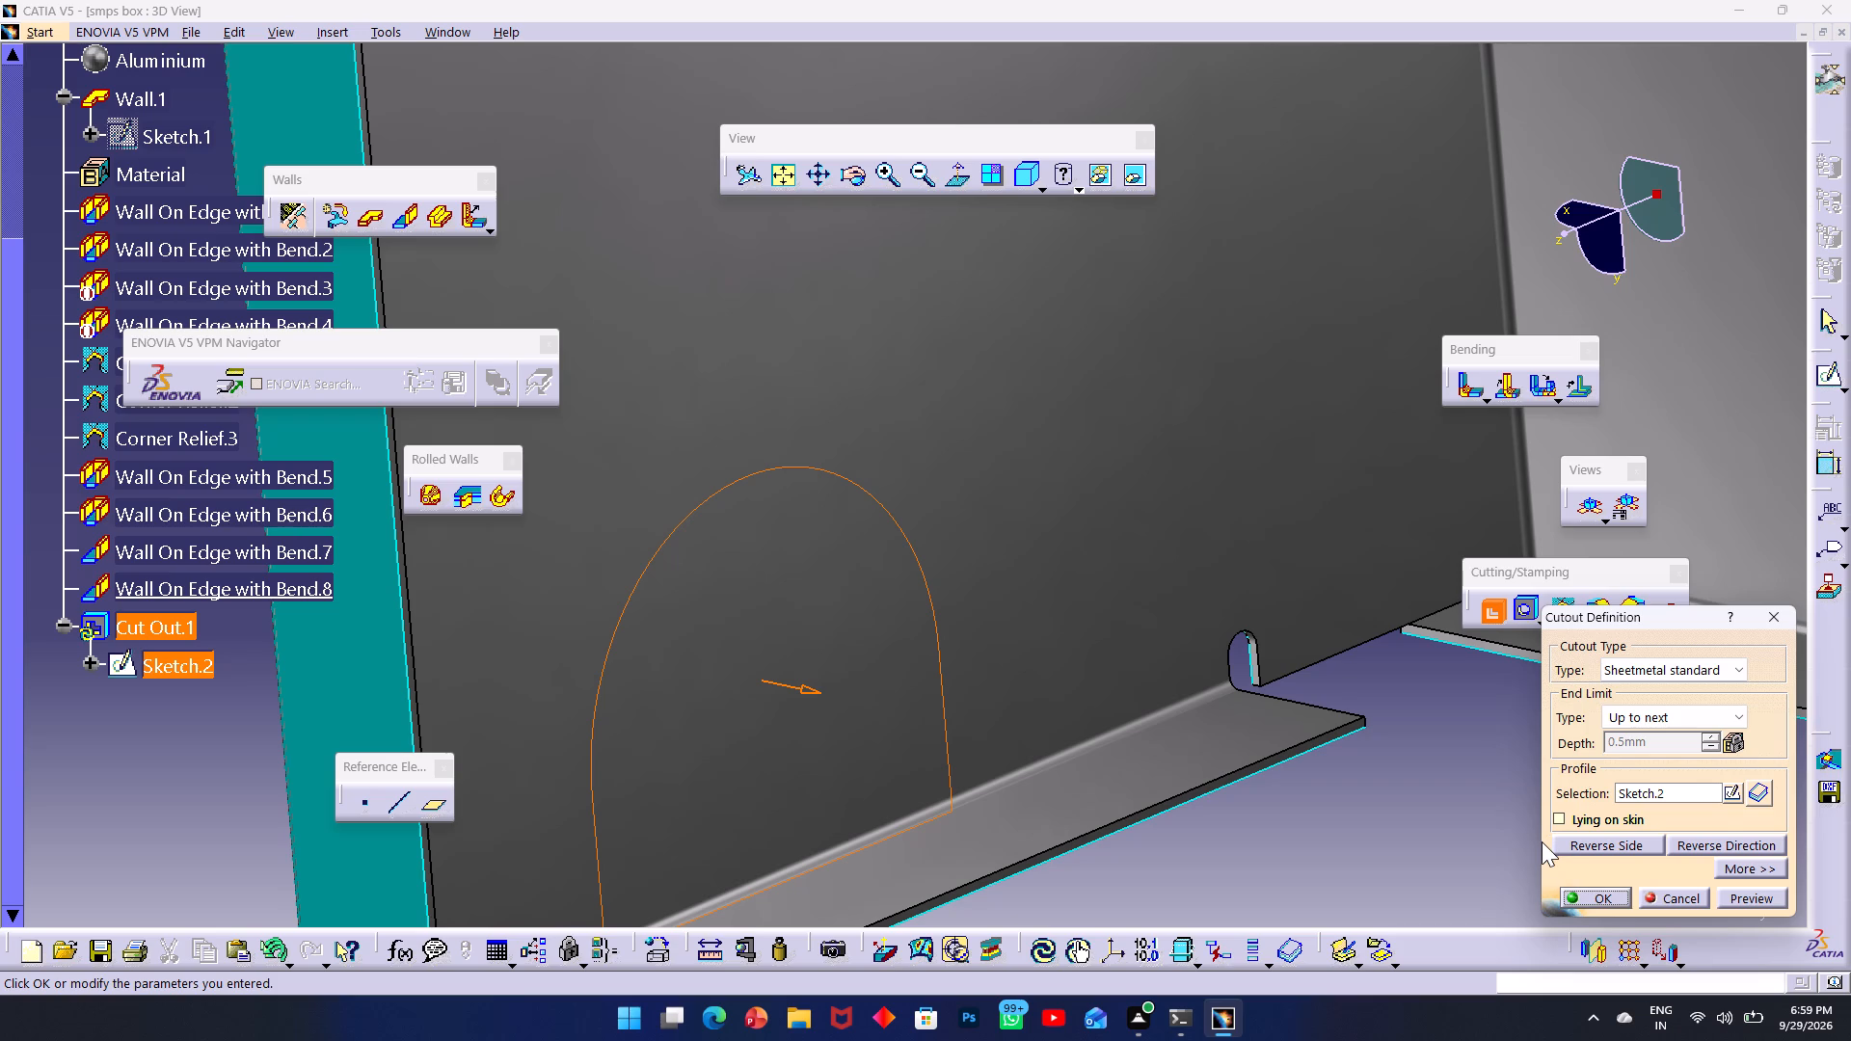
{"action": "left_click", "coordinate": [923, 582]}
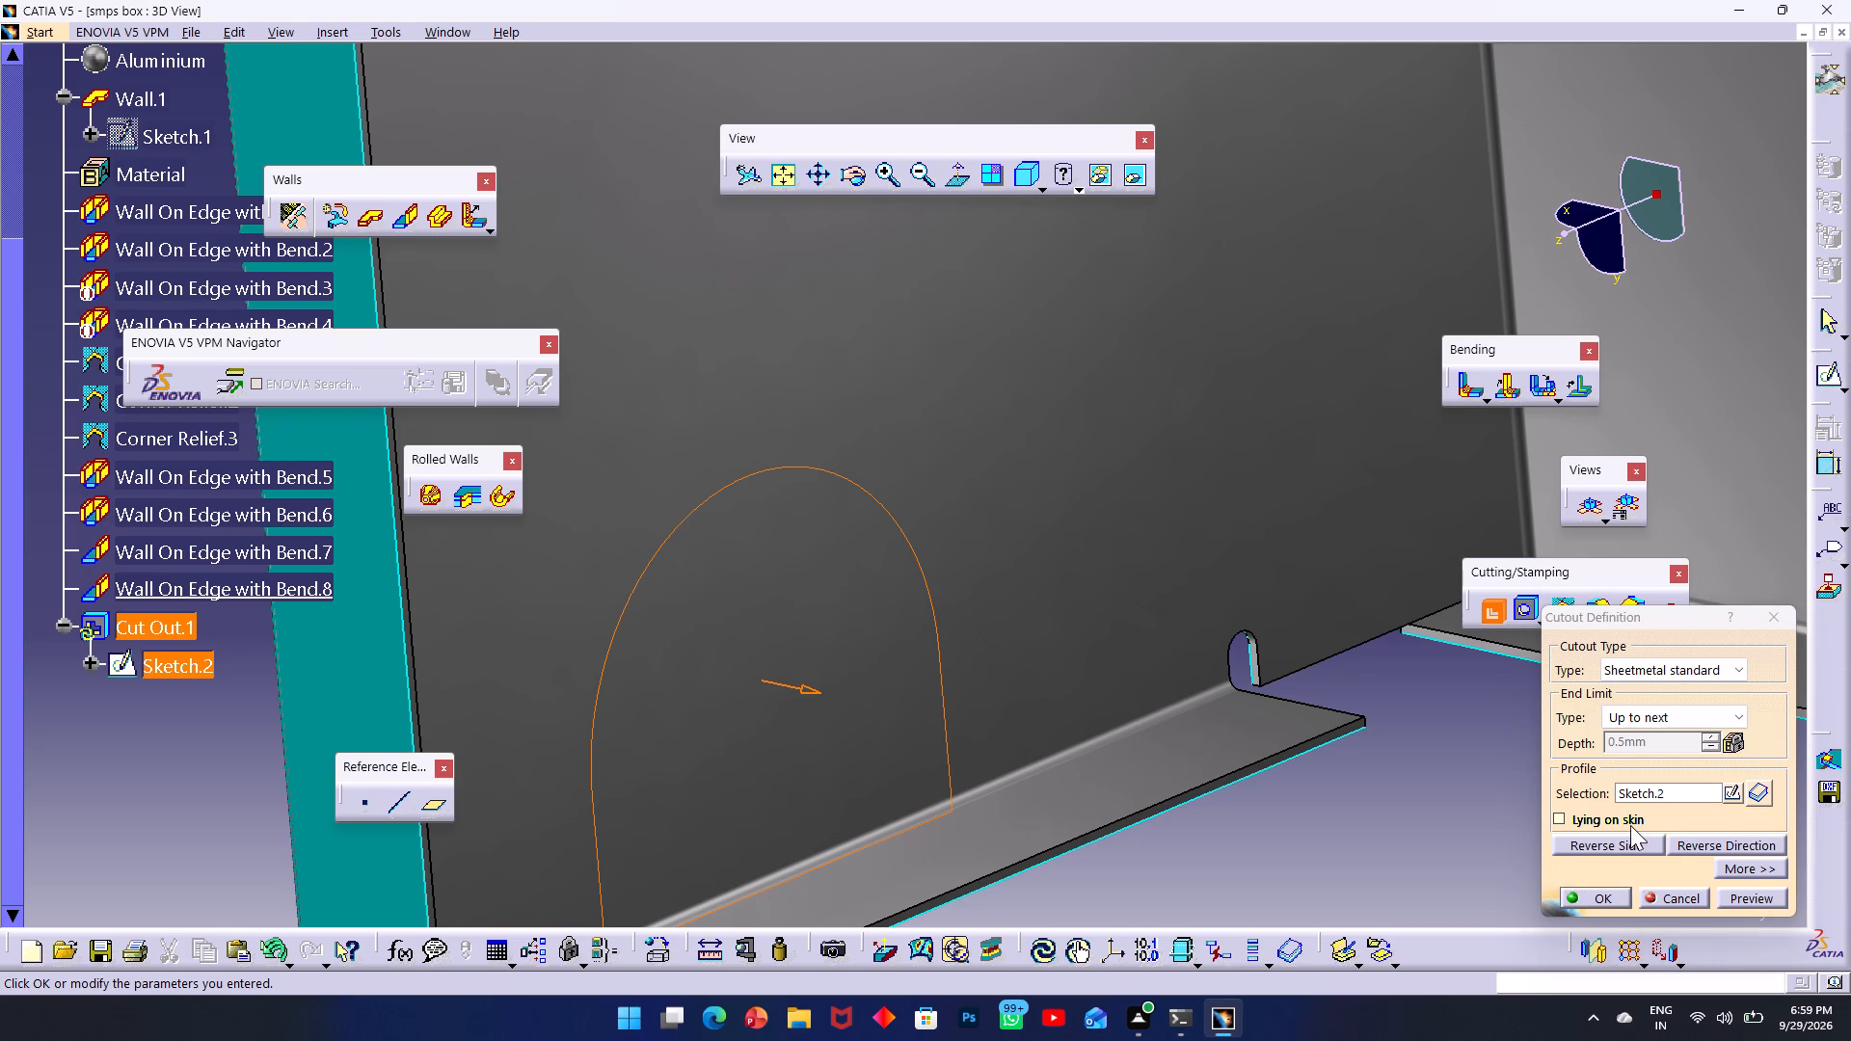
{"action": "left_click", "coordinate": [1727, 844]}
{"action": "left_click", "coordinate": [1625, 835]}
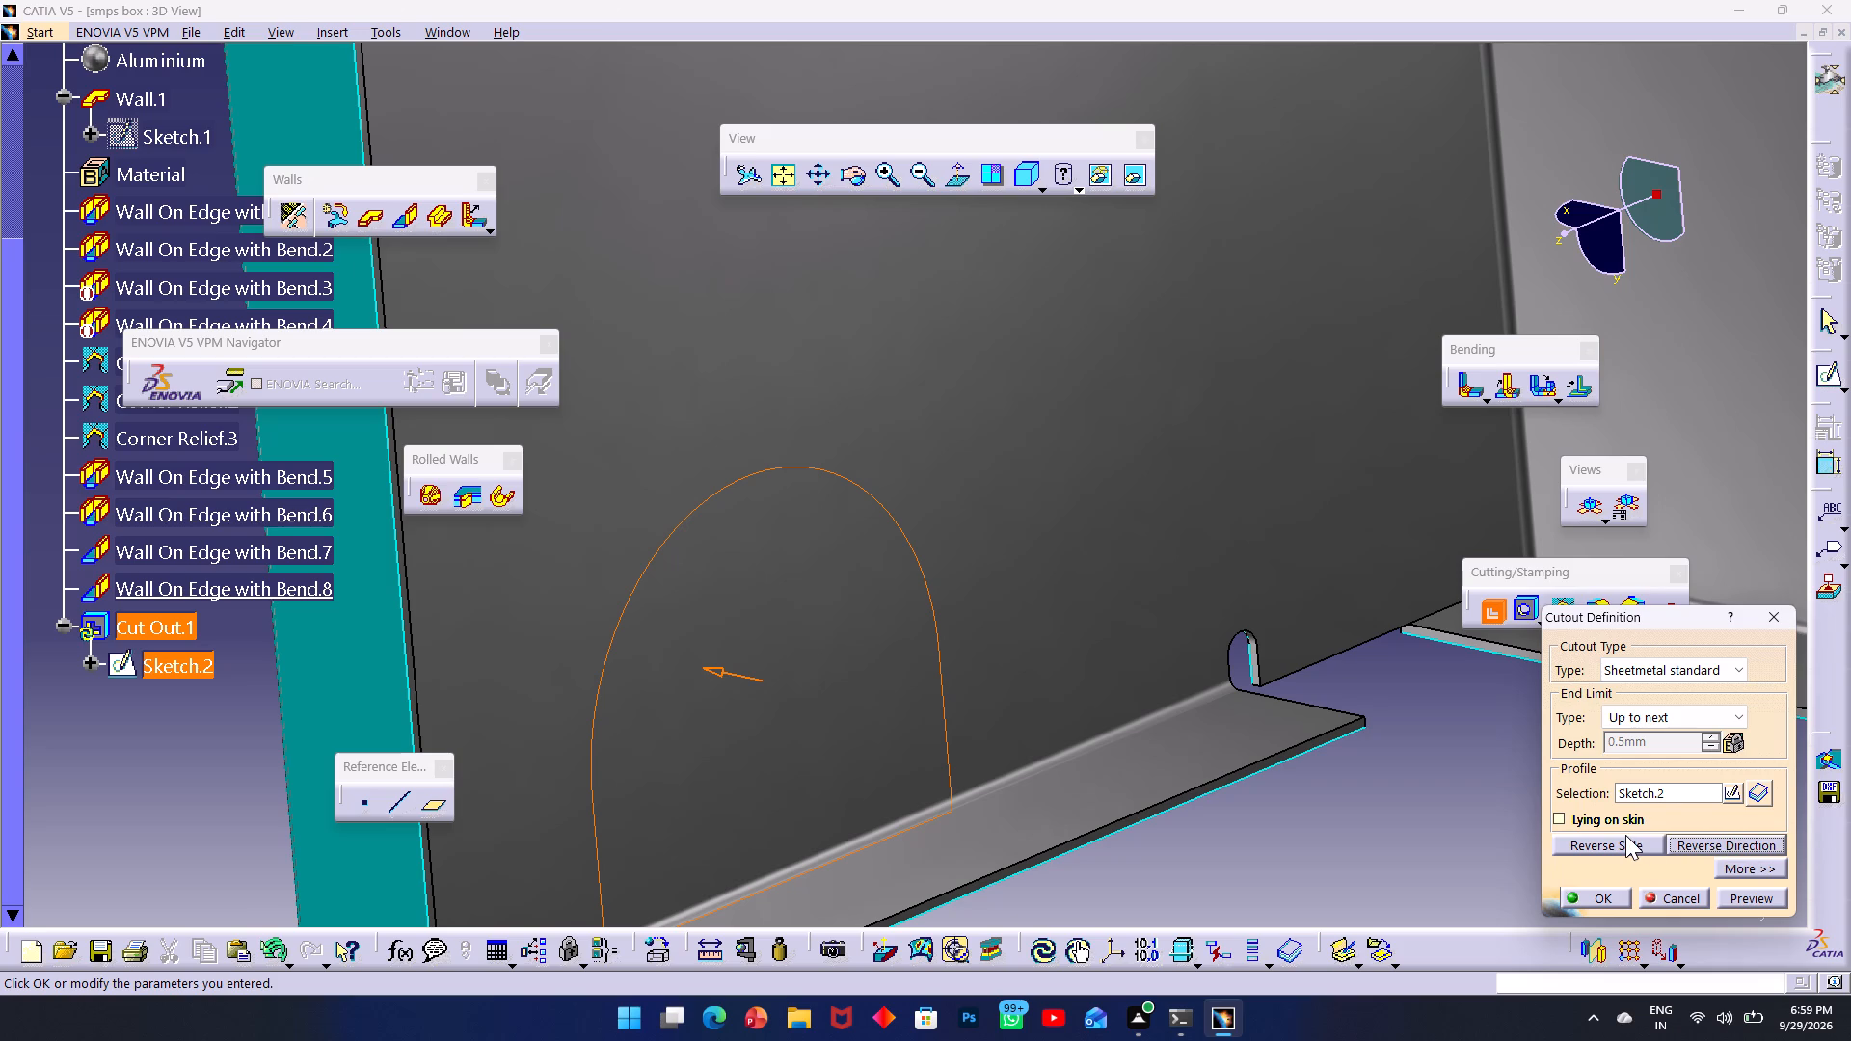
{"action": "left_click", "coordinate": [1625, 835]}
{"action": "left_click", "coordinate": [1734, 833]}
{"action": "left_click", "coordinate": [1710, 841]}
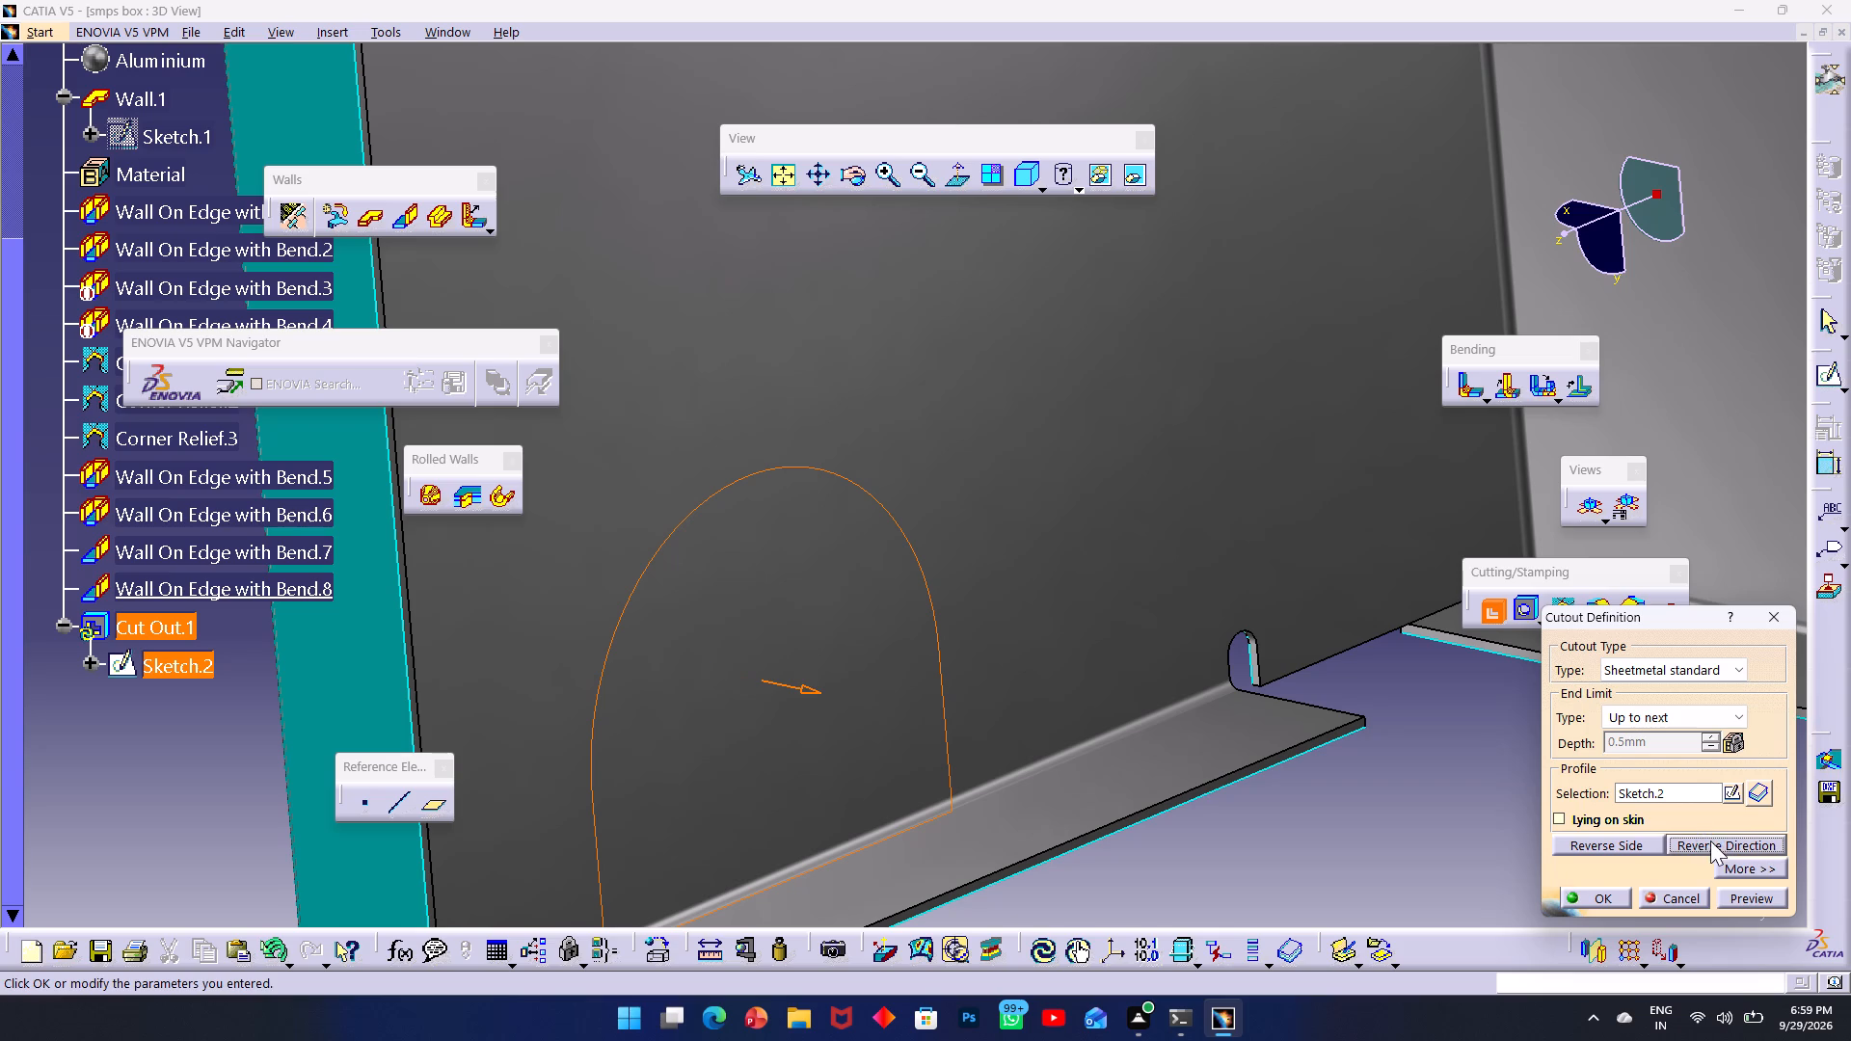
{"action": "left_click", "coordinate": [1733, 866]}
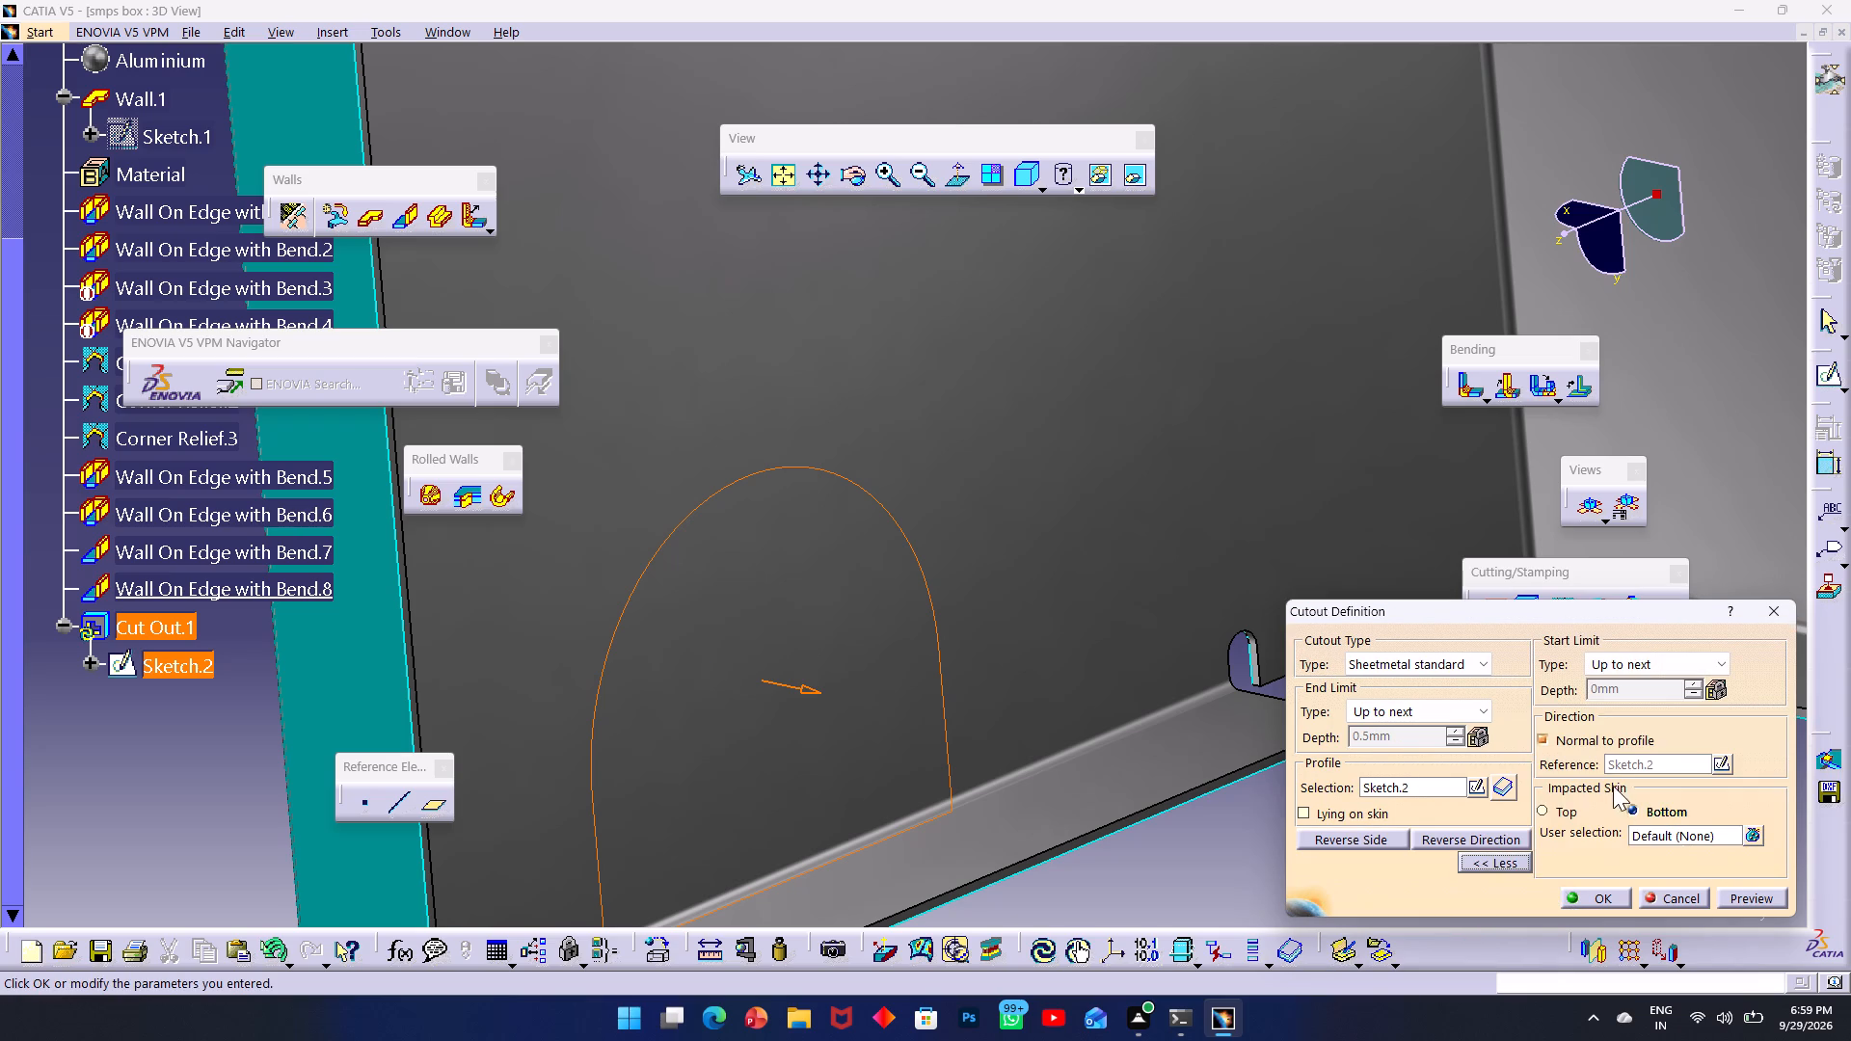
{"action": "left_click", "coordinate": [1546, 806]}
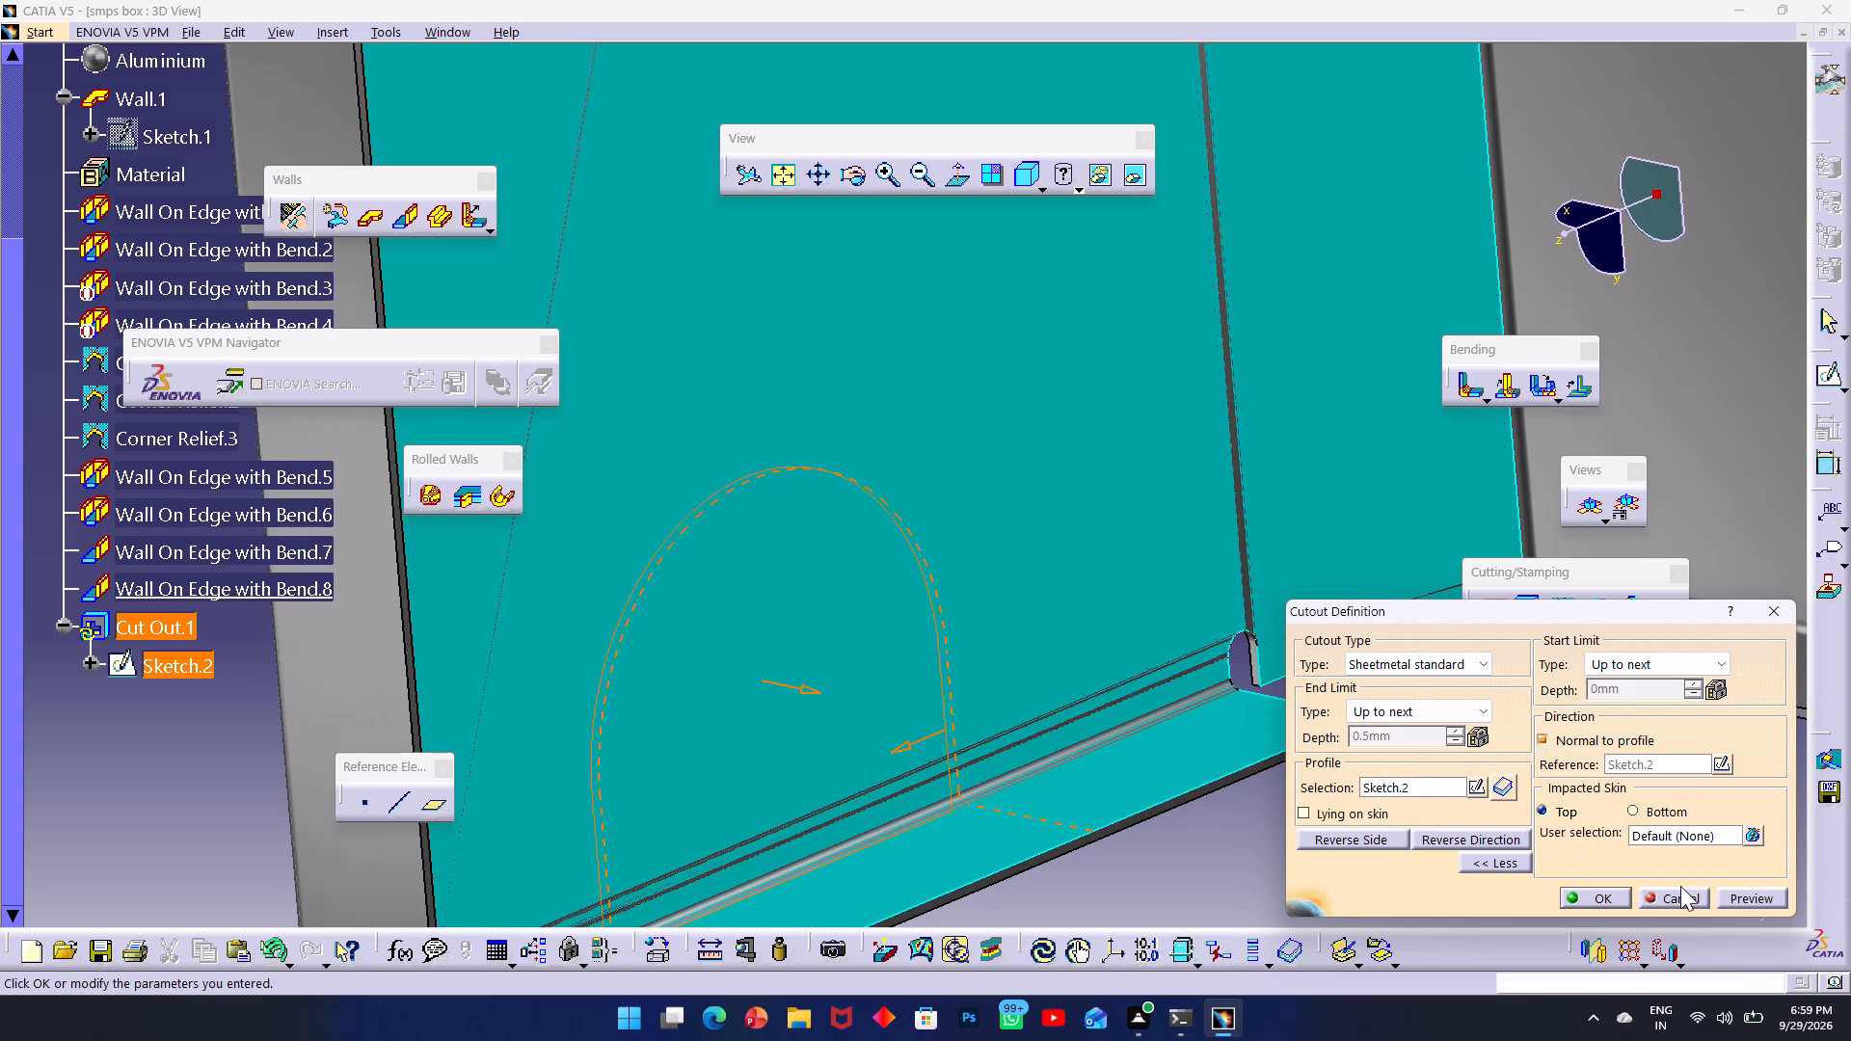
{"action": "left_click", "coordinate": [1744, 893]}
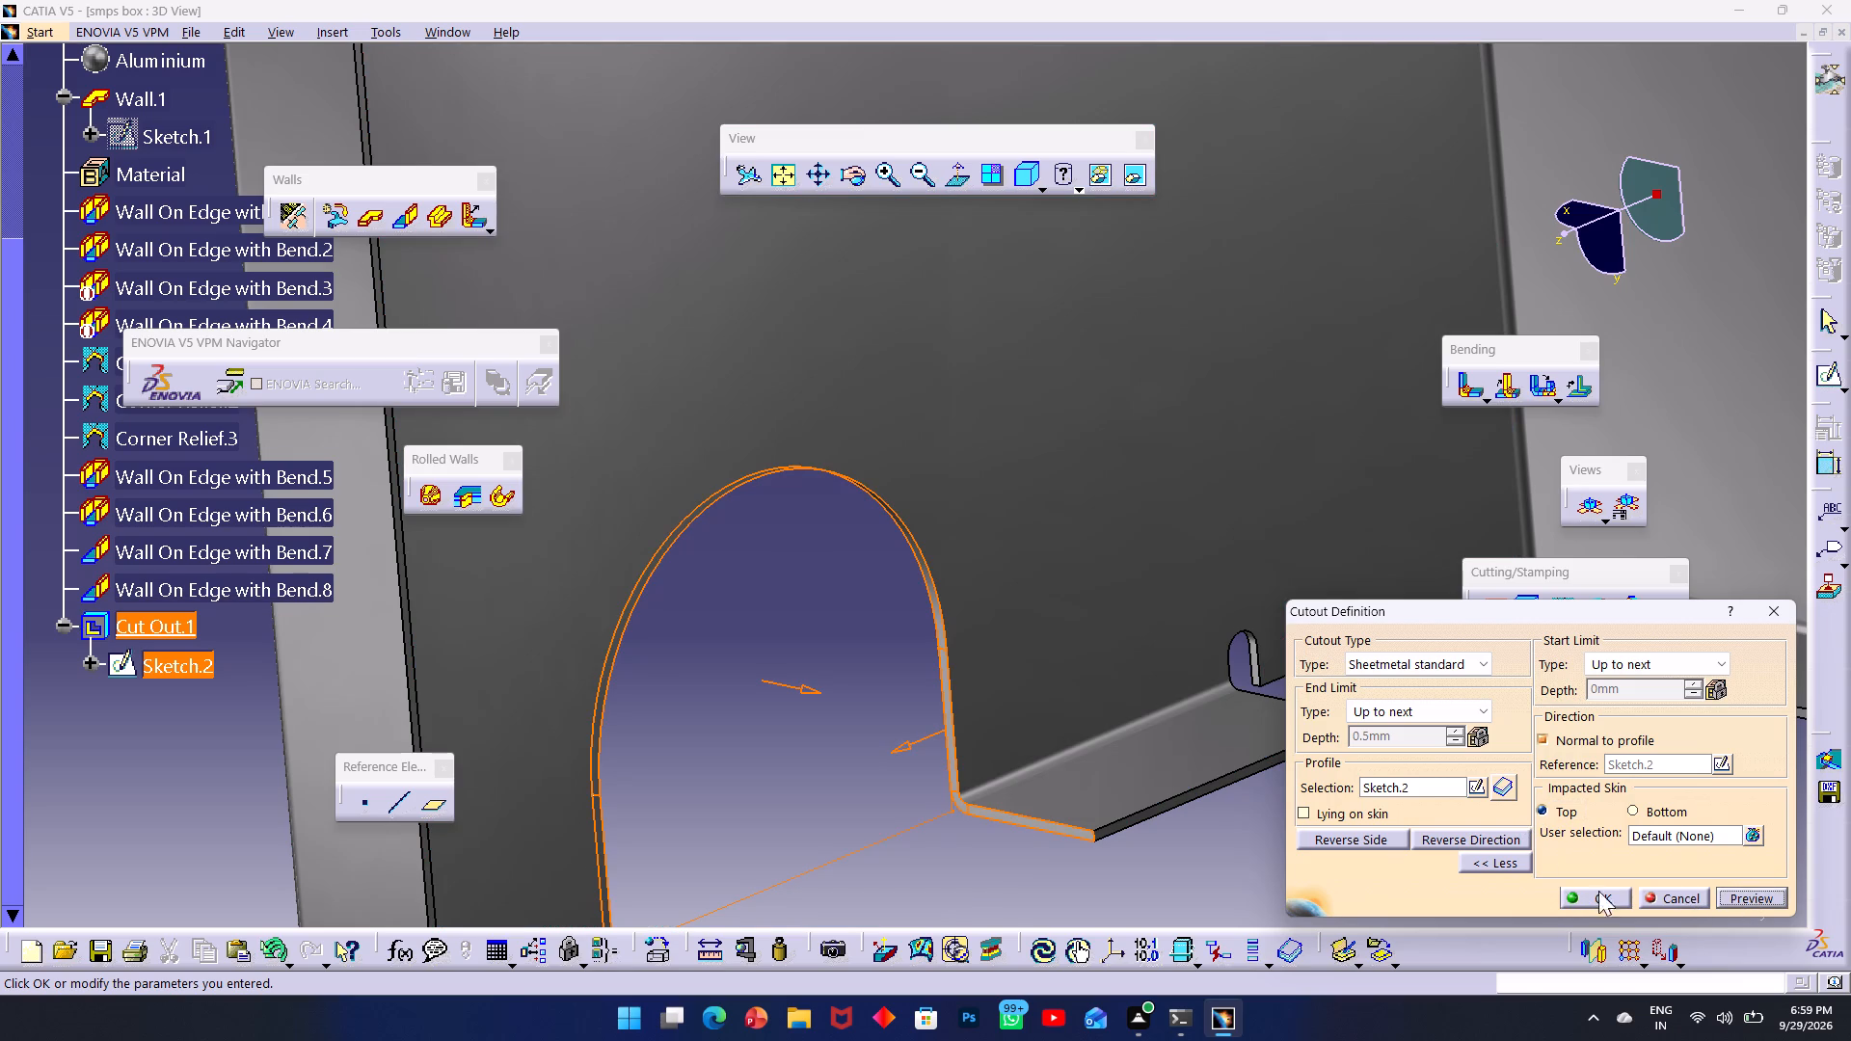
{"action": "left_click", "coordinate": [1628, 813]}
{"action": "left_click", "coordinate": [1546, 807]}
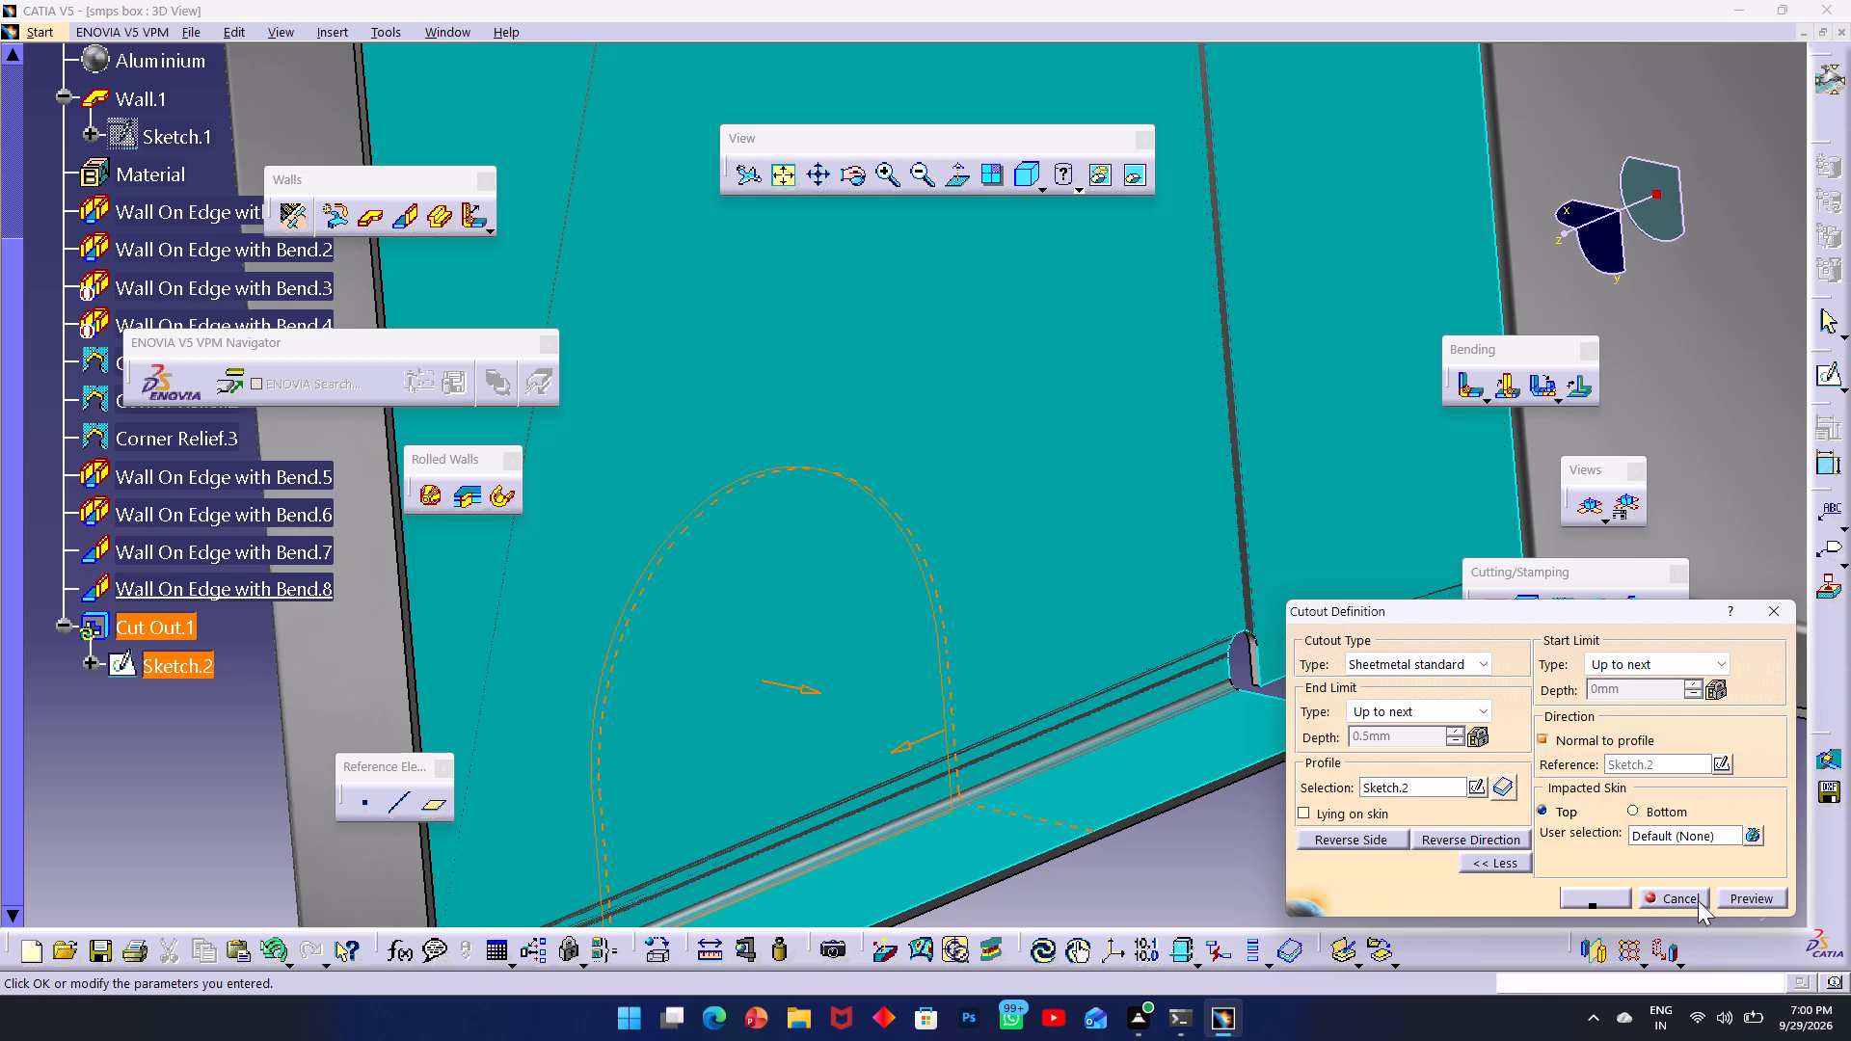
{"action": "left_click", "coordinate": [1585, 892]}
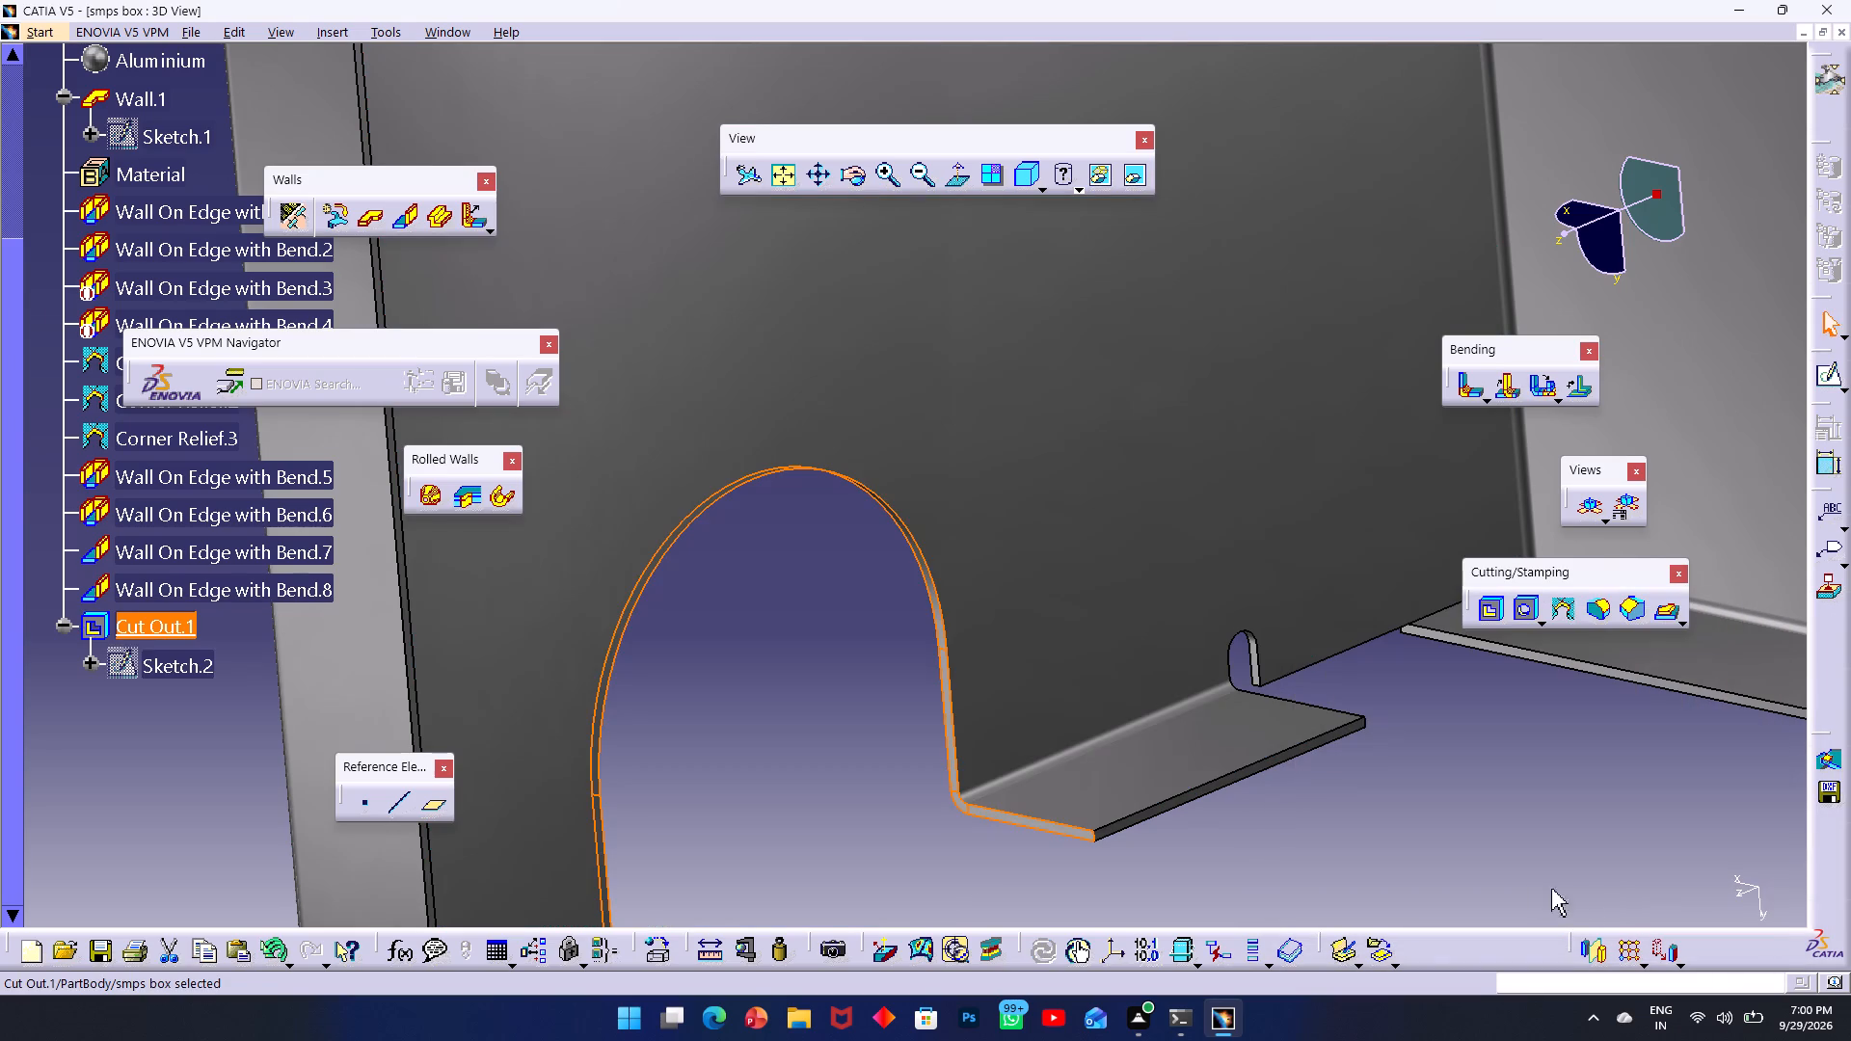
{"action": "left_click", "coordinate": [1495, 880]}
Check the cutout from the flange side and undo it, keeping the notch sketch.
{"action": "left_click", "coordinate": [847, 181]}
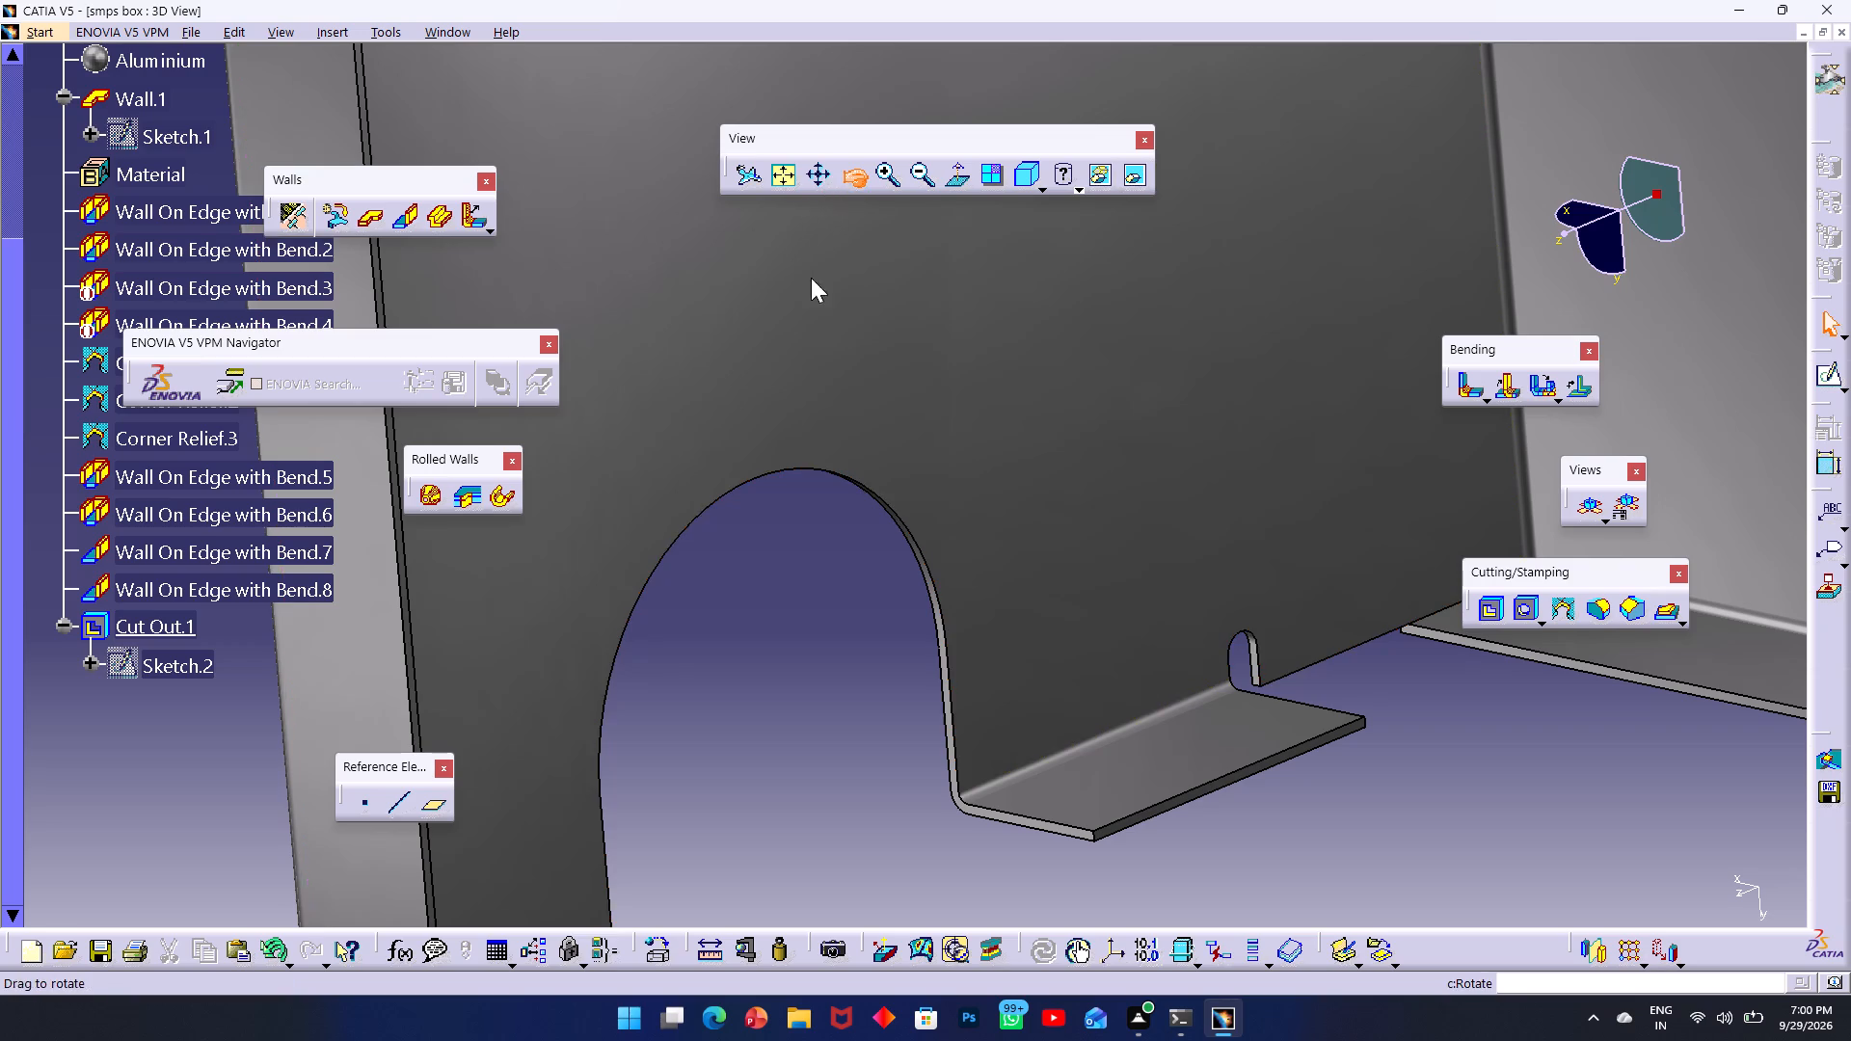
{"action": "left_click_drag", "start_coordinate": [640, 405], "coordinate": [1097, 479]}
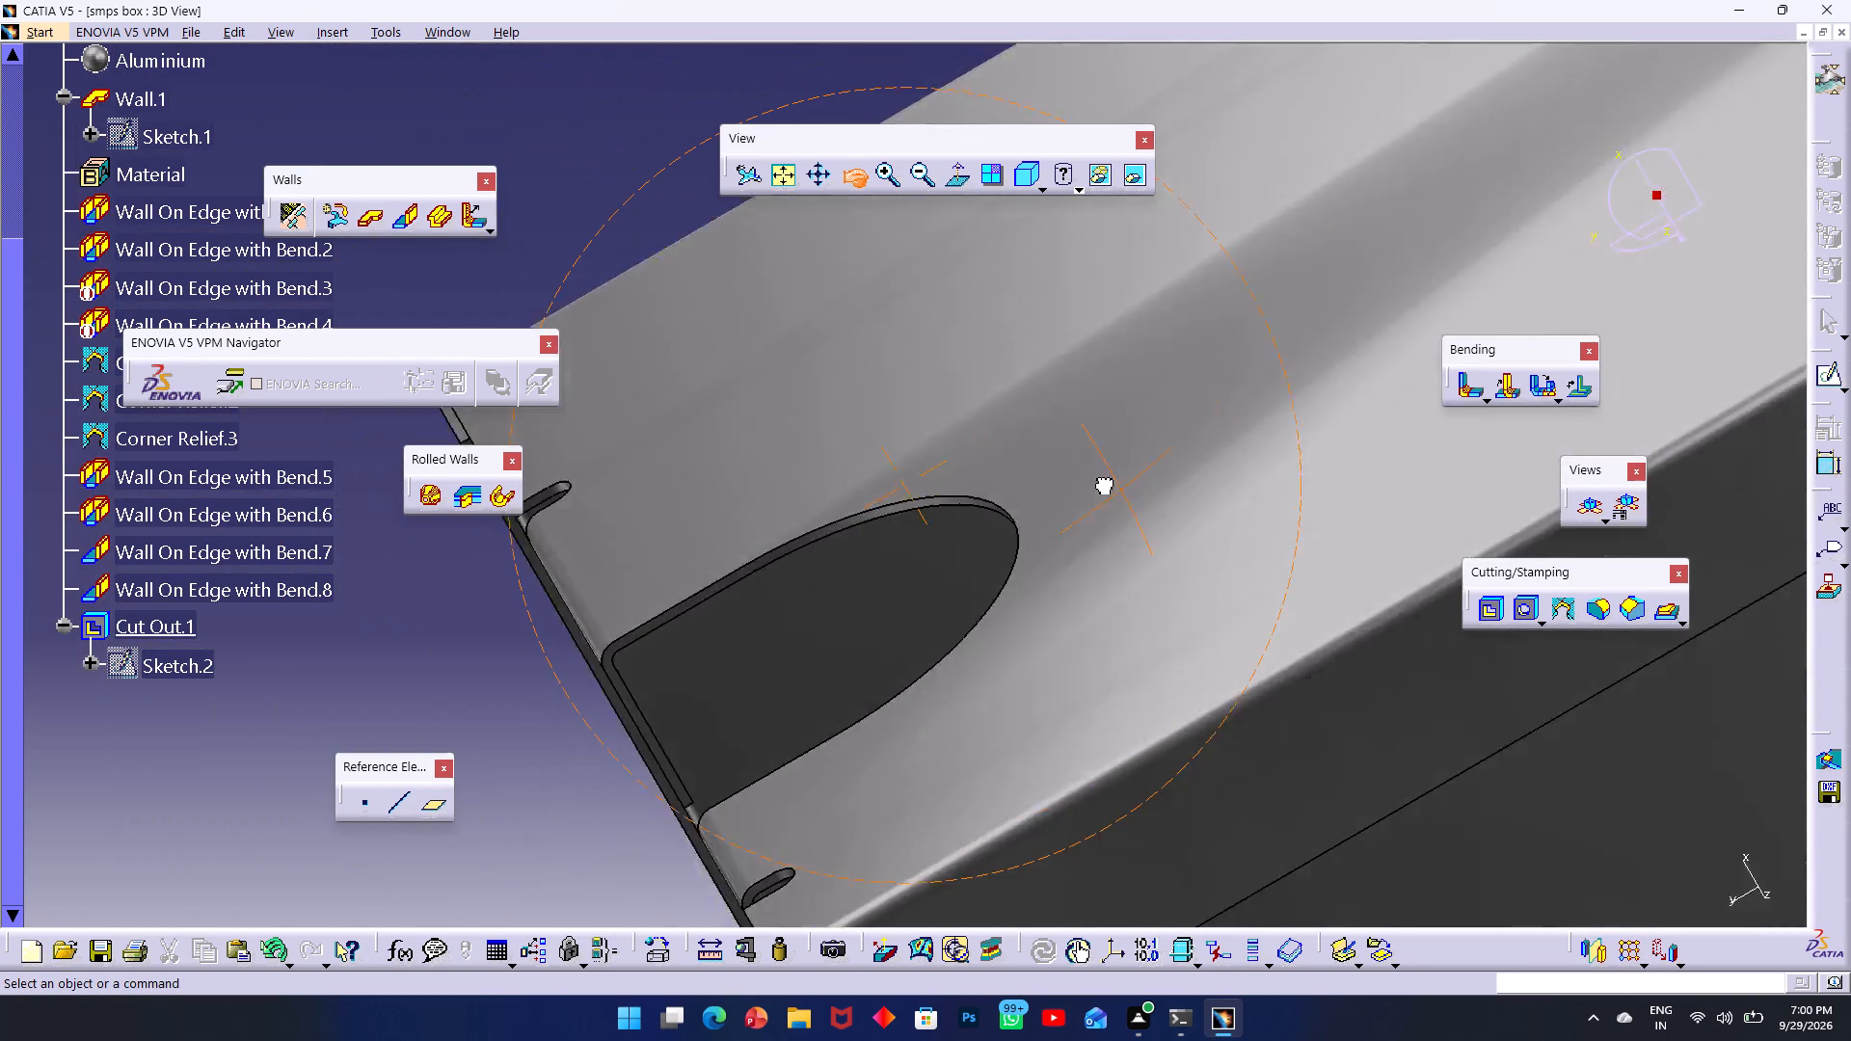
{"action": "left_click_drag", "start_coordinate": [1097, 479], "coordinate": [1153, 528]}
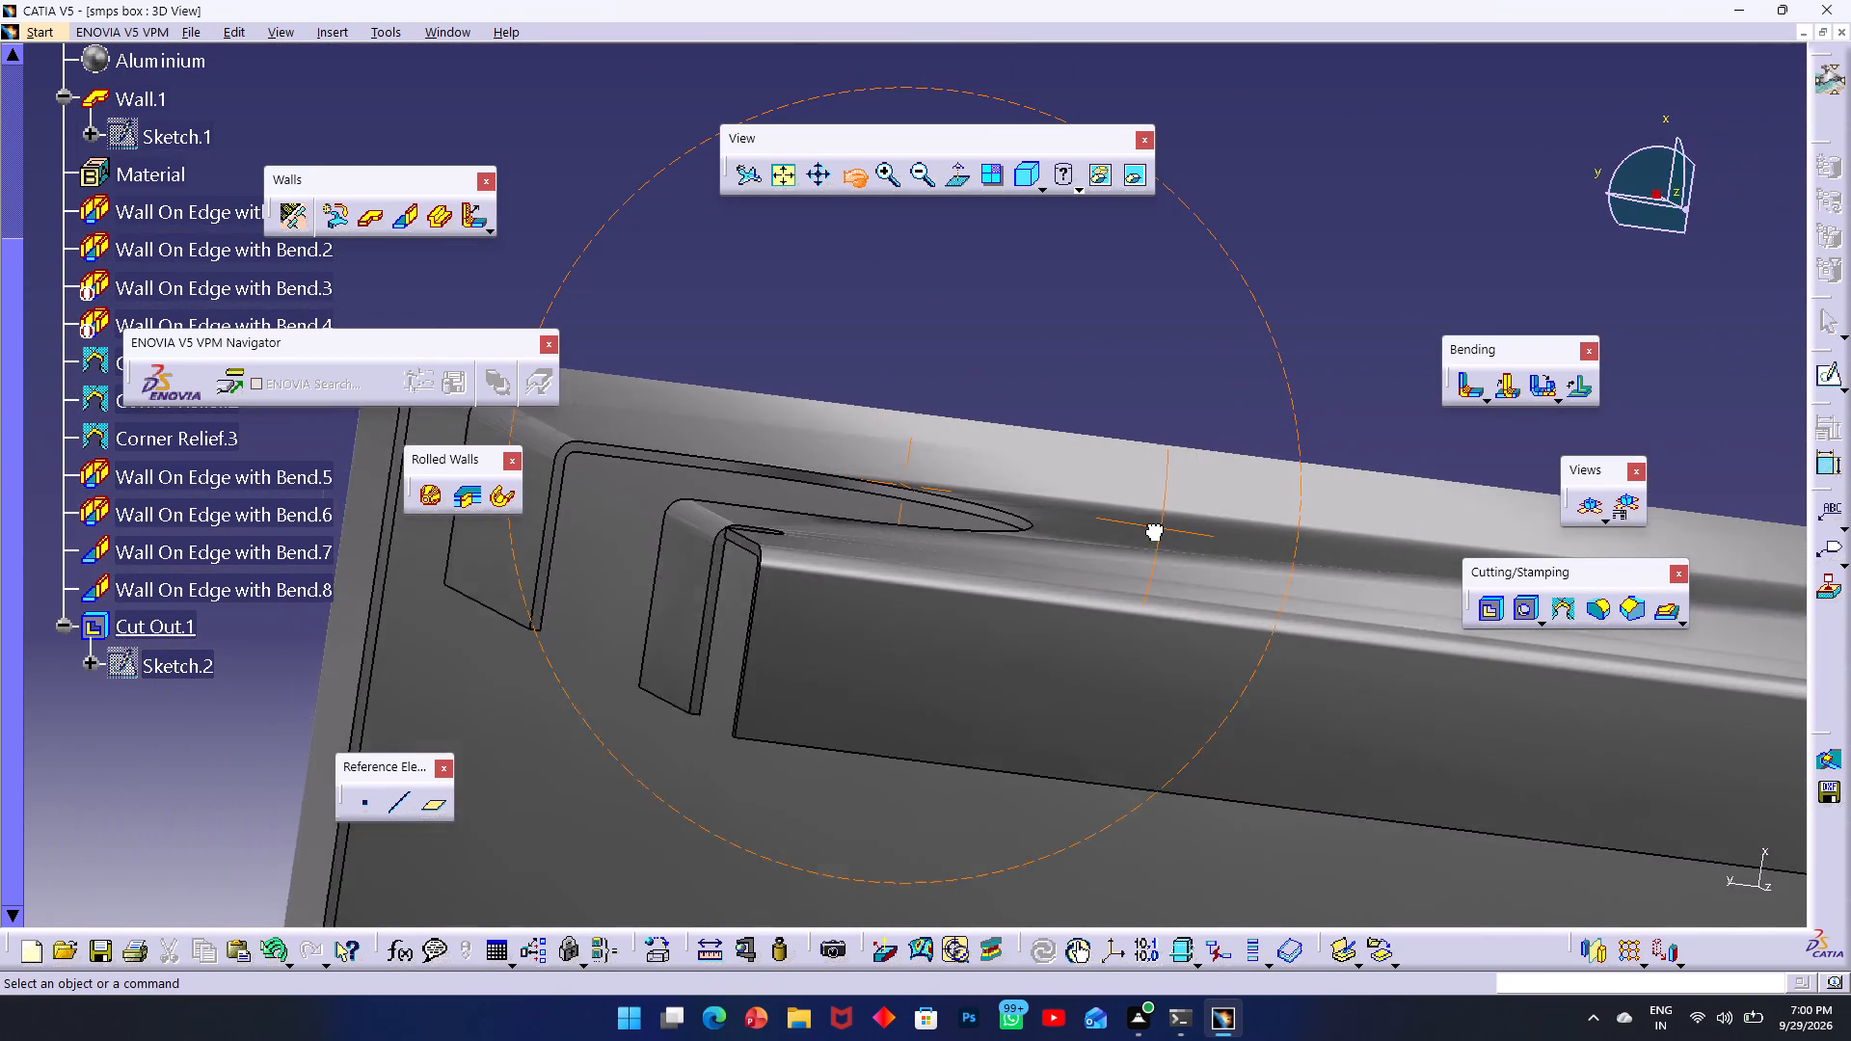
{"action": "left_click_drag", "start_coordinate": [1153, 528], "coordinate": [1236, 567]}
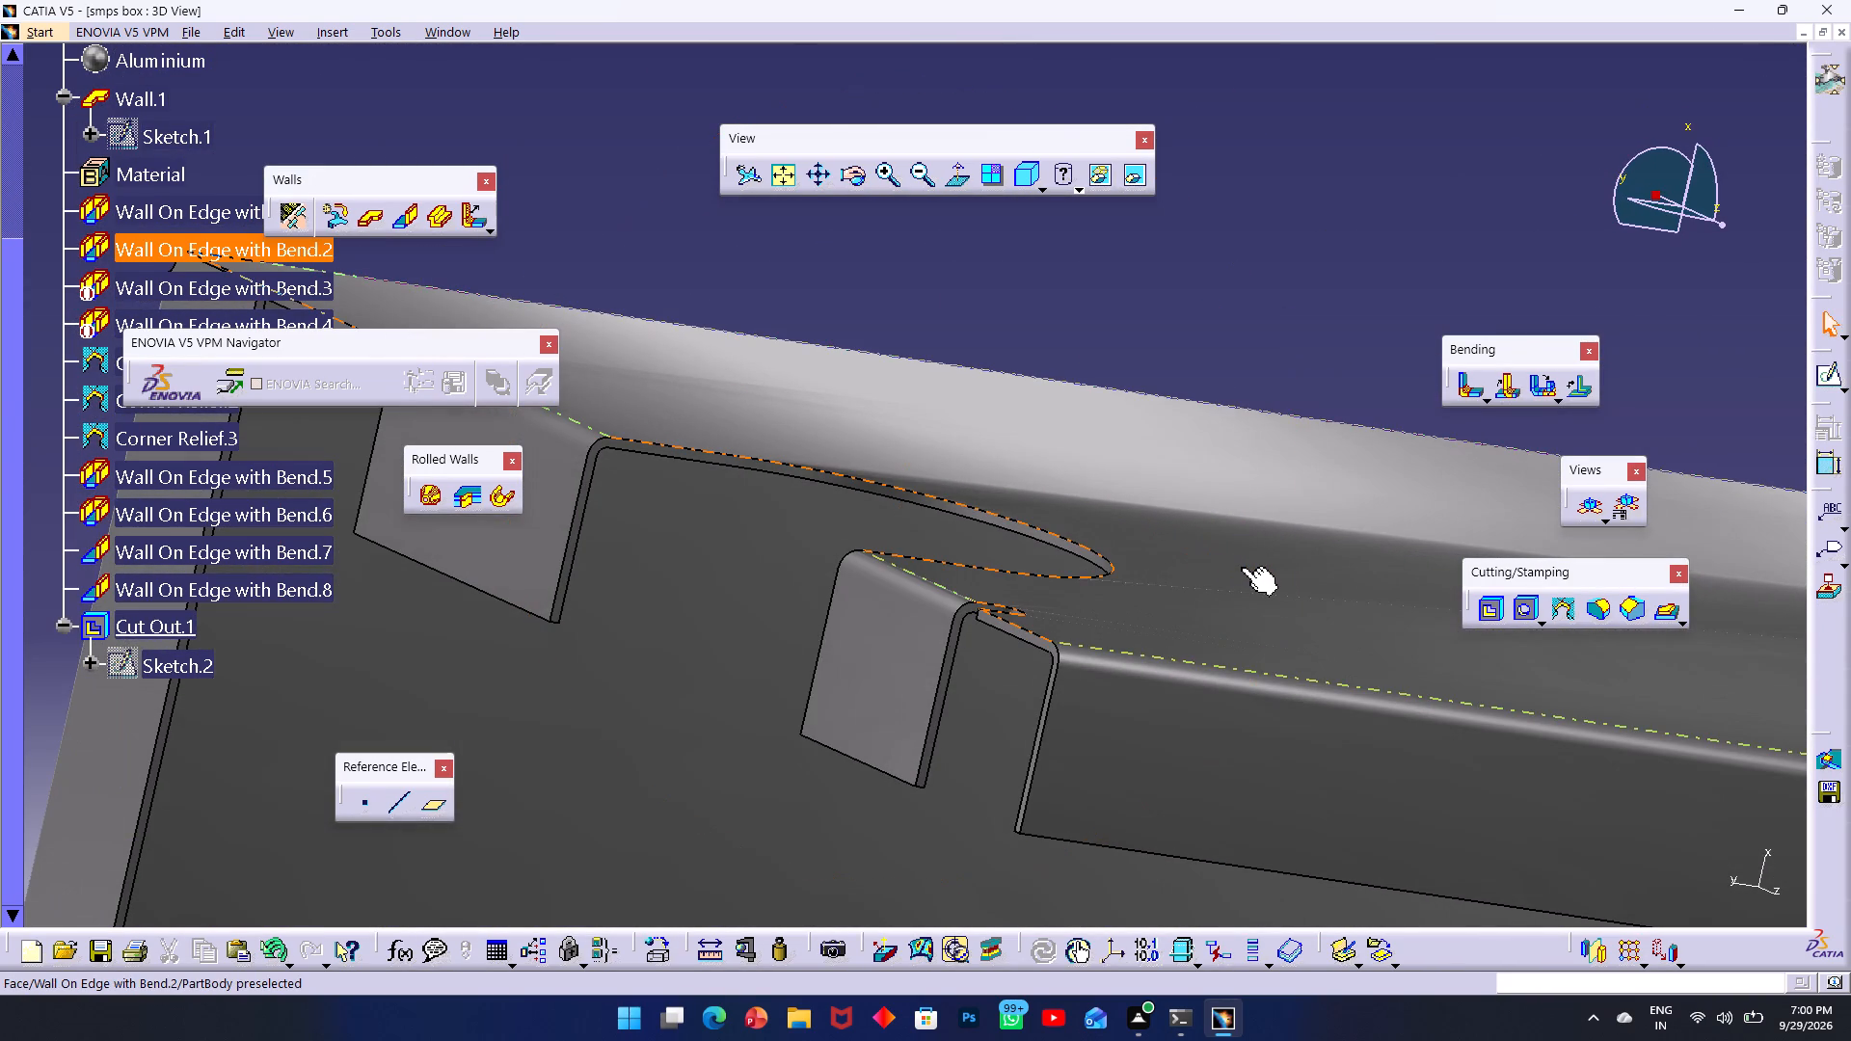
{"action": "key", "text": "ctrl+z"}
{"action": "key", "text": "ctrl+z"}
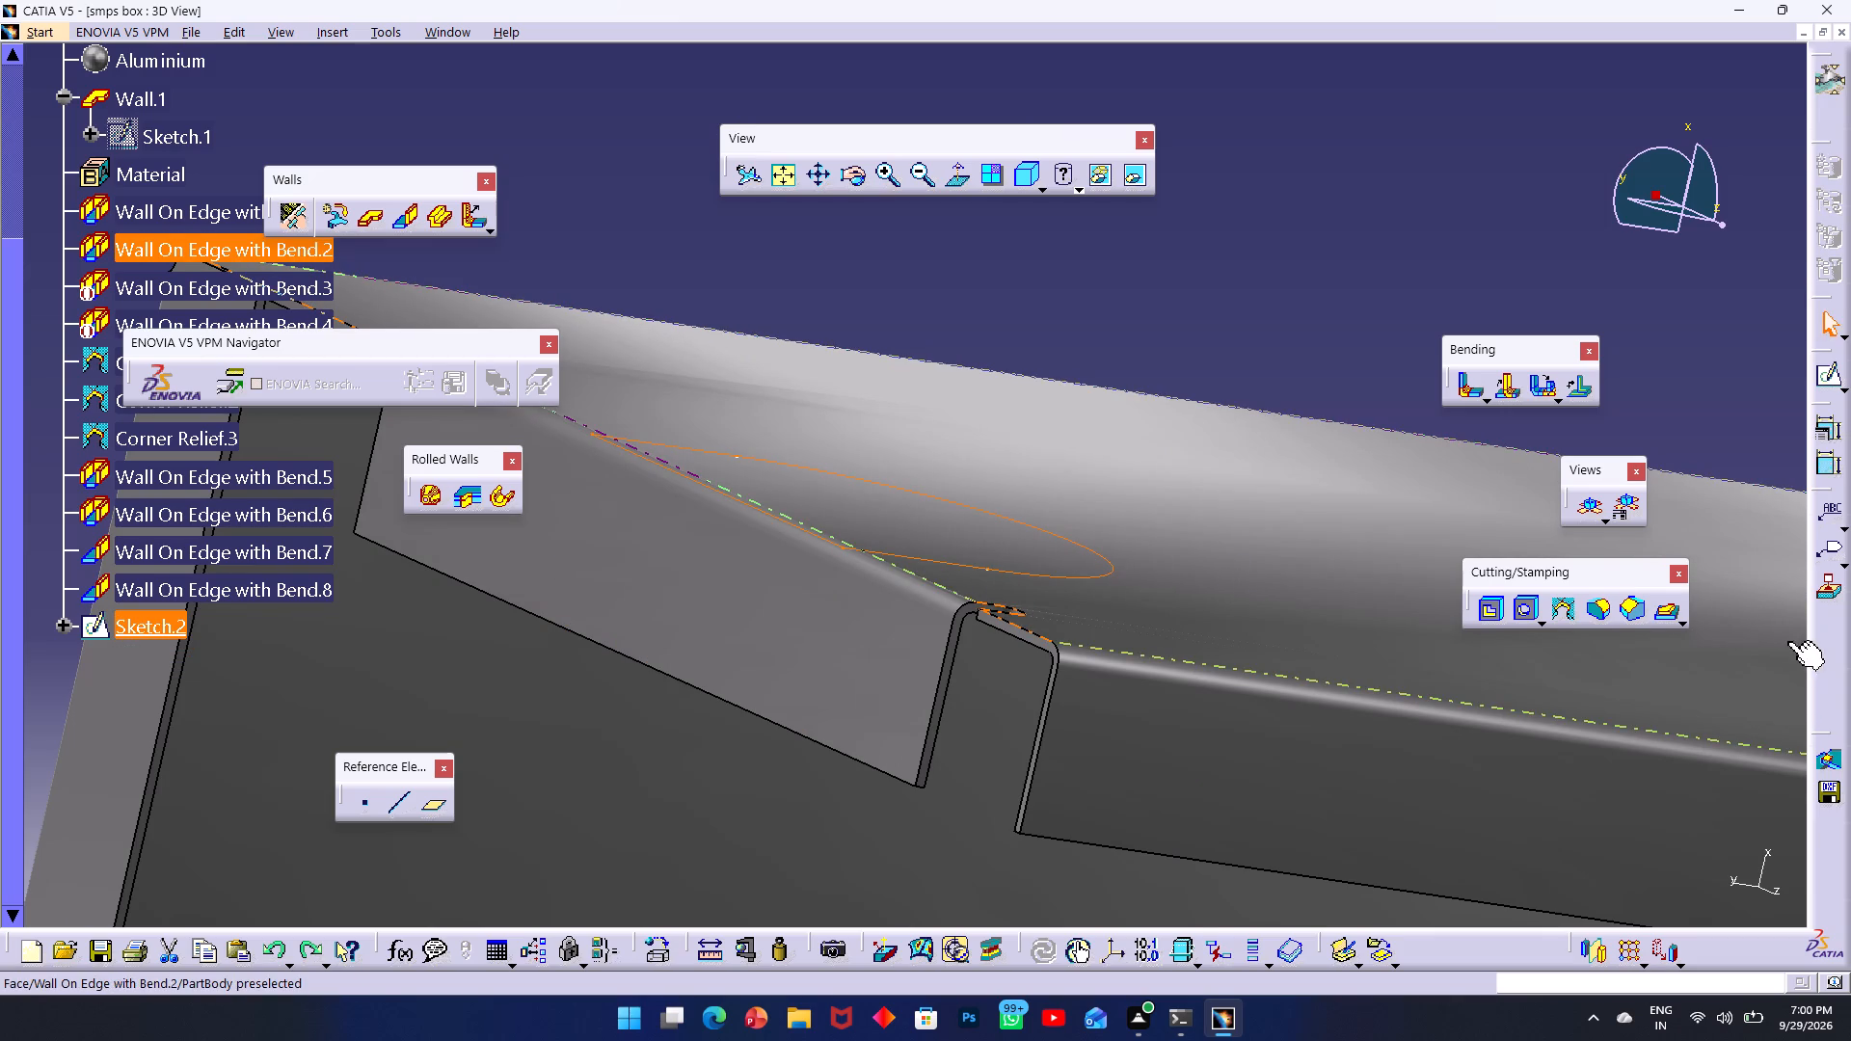
Create a Sheetmetal standard cutout from the notch sketch, Up to next, with Top as the impacted skin.
{"action": "left_click", "coordinate": [1487, 611]}
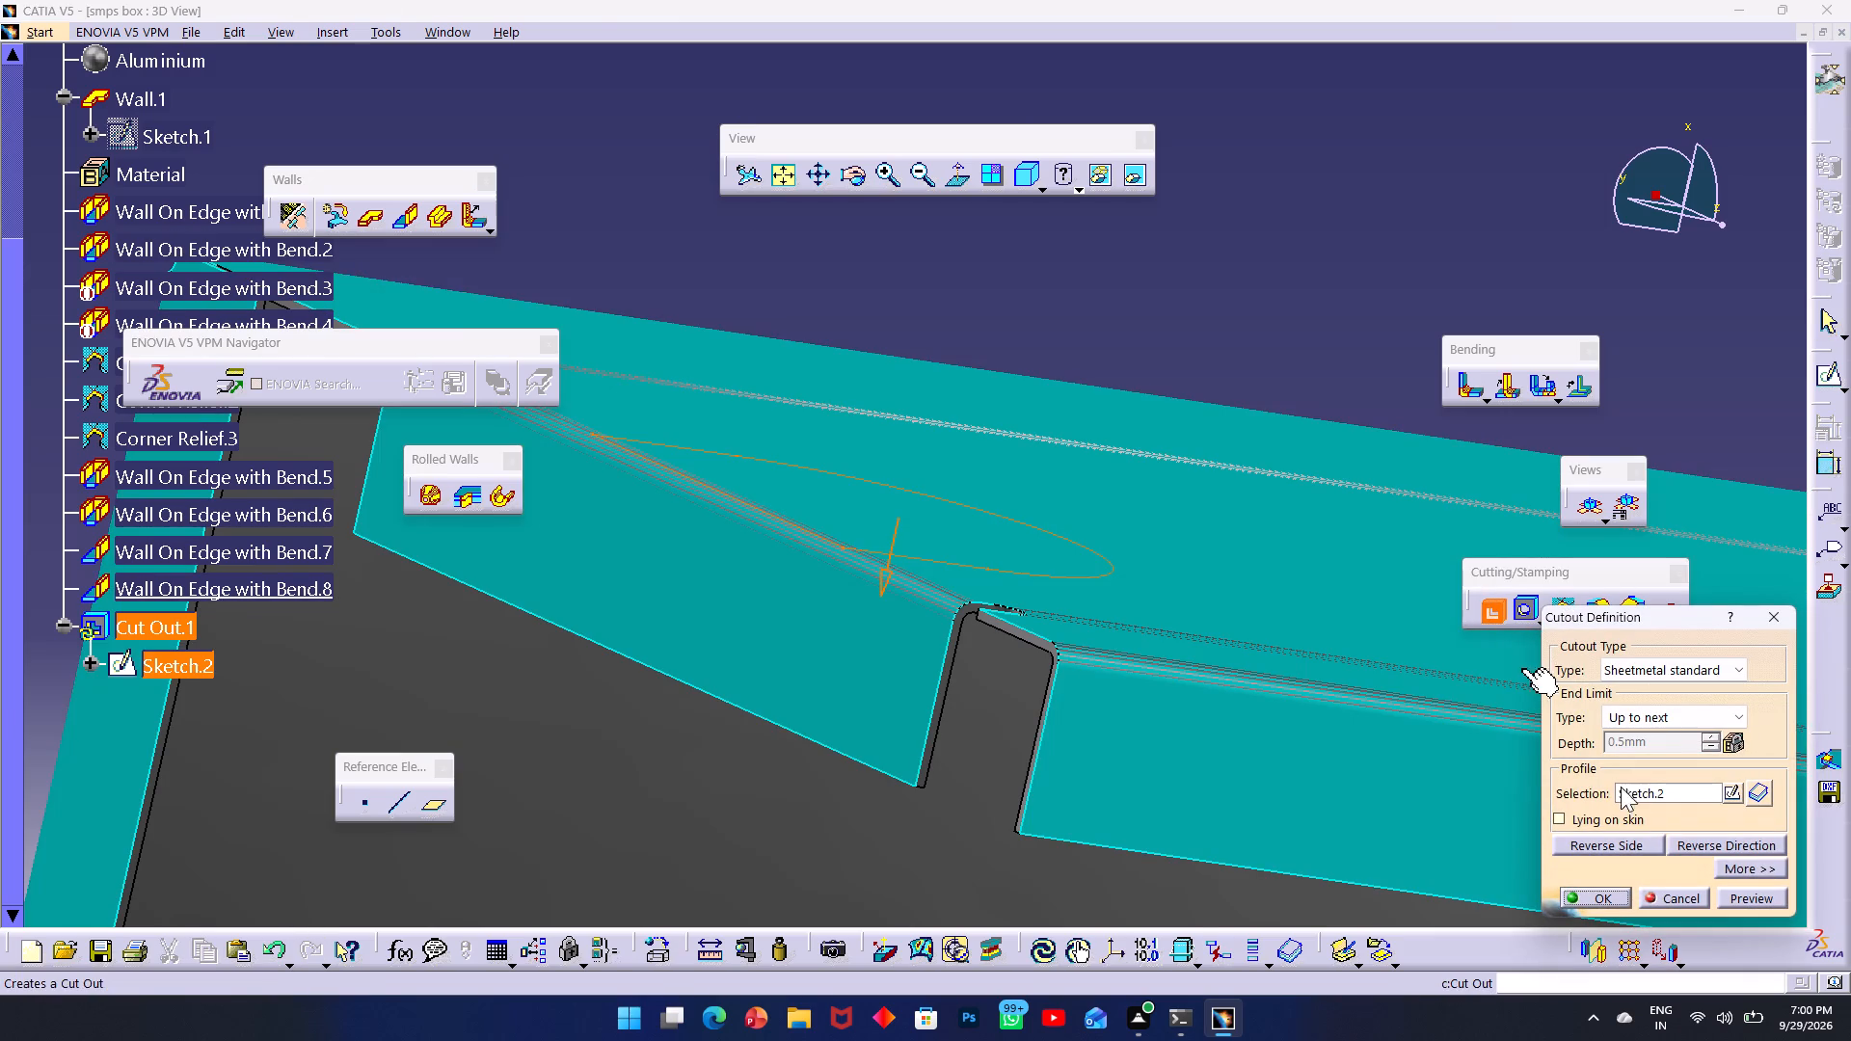
{"action": "left_click", "coordinate": [1736, 860]}
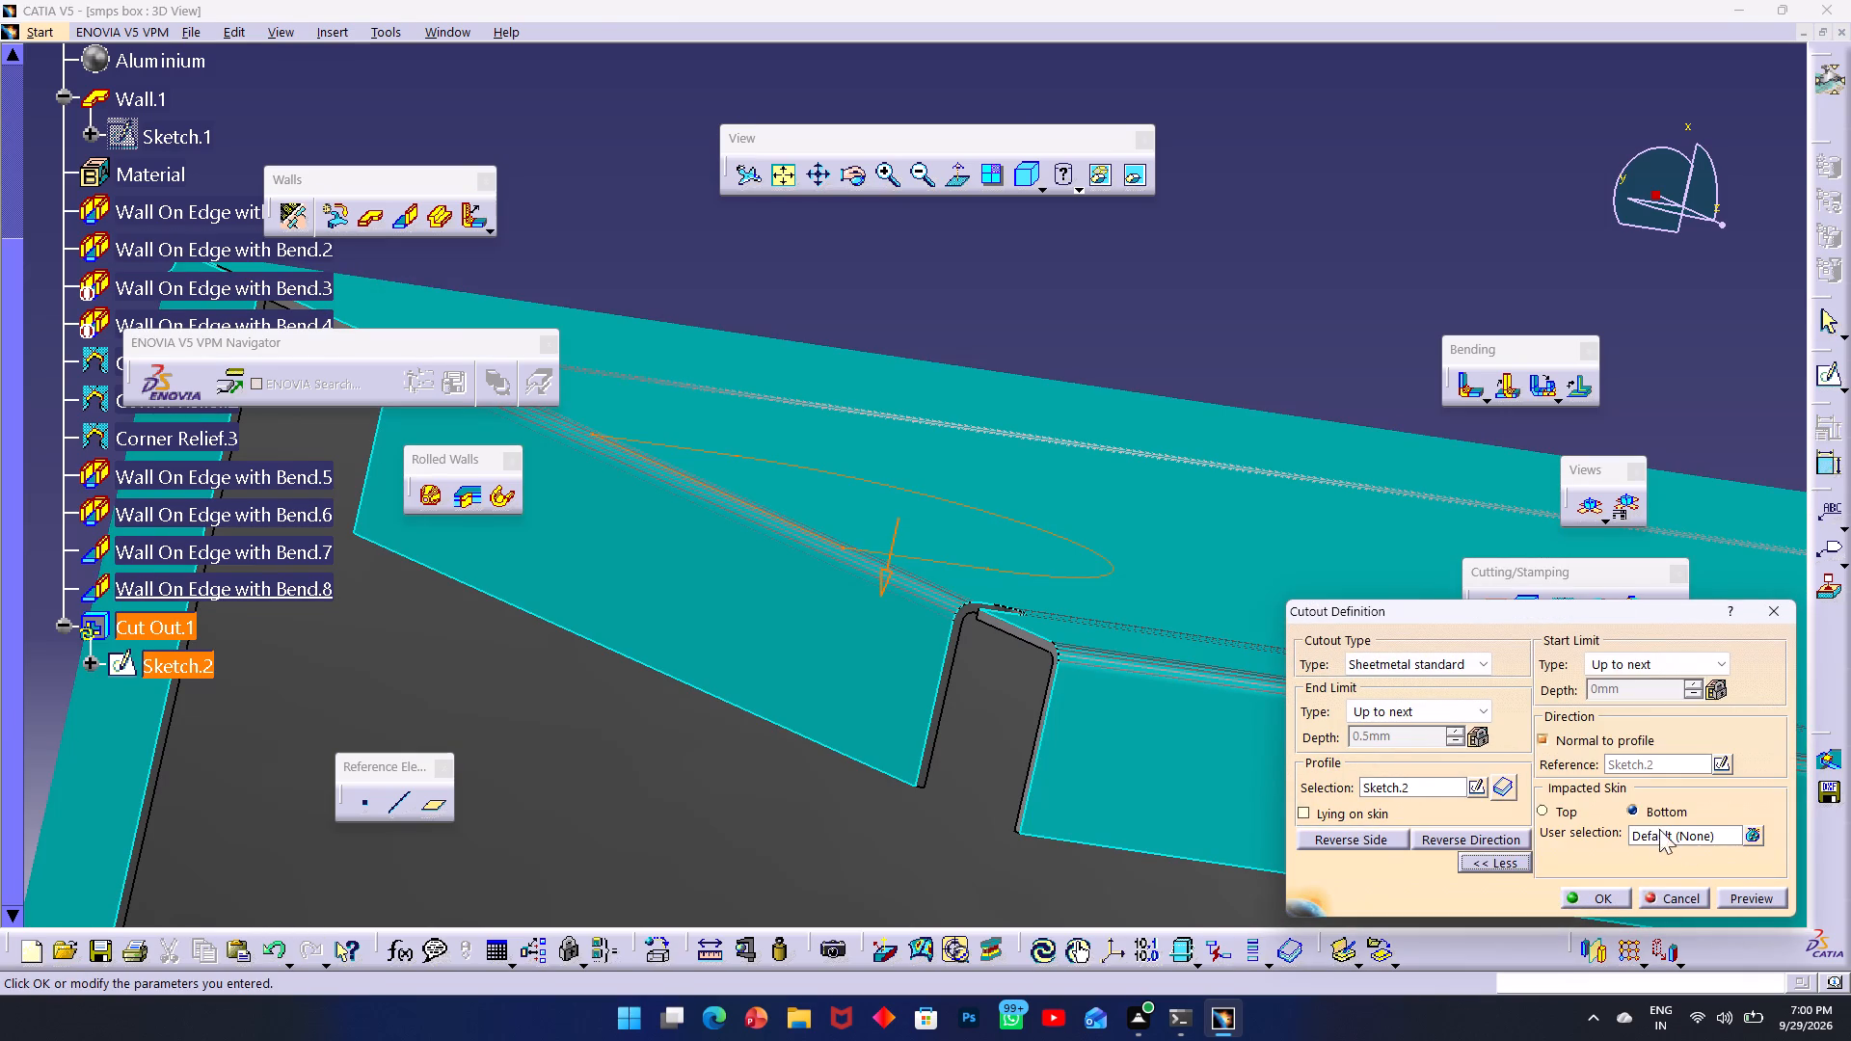
{"action": "left_click", "coordinate": [1548, 811]}
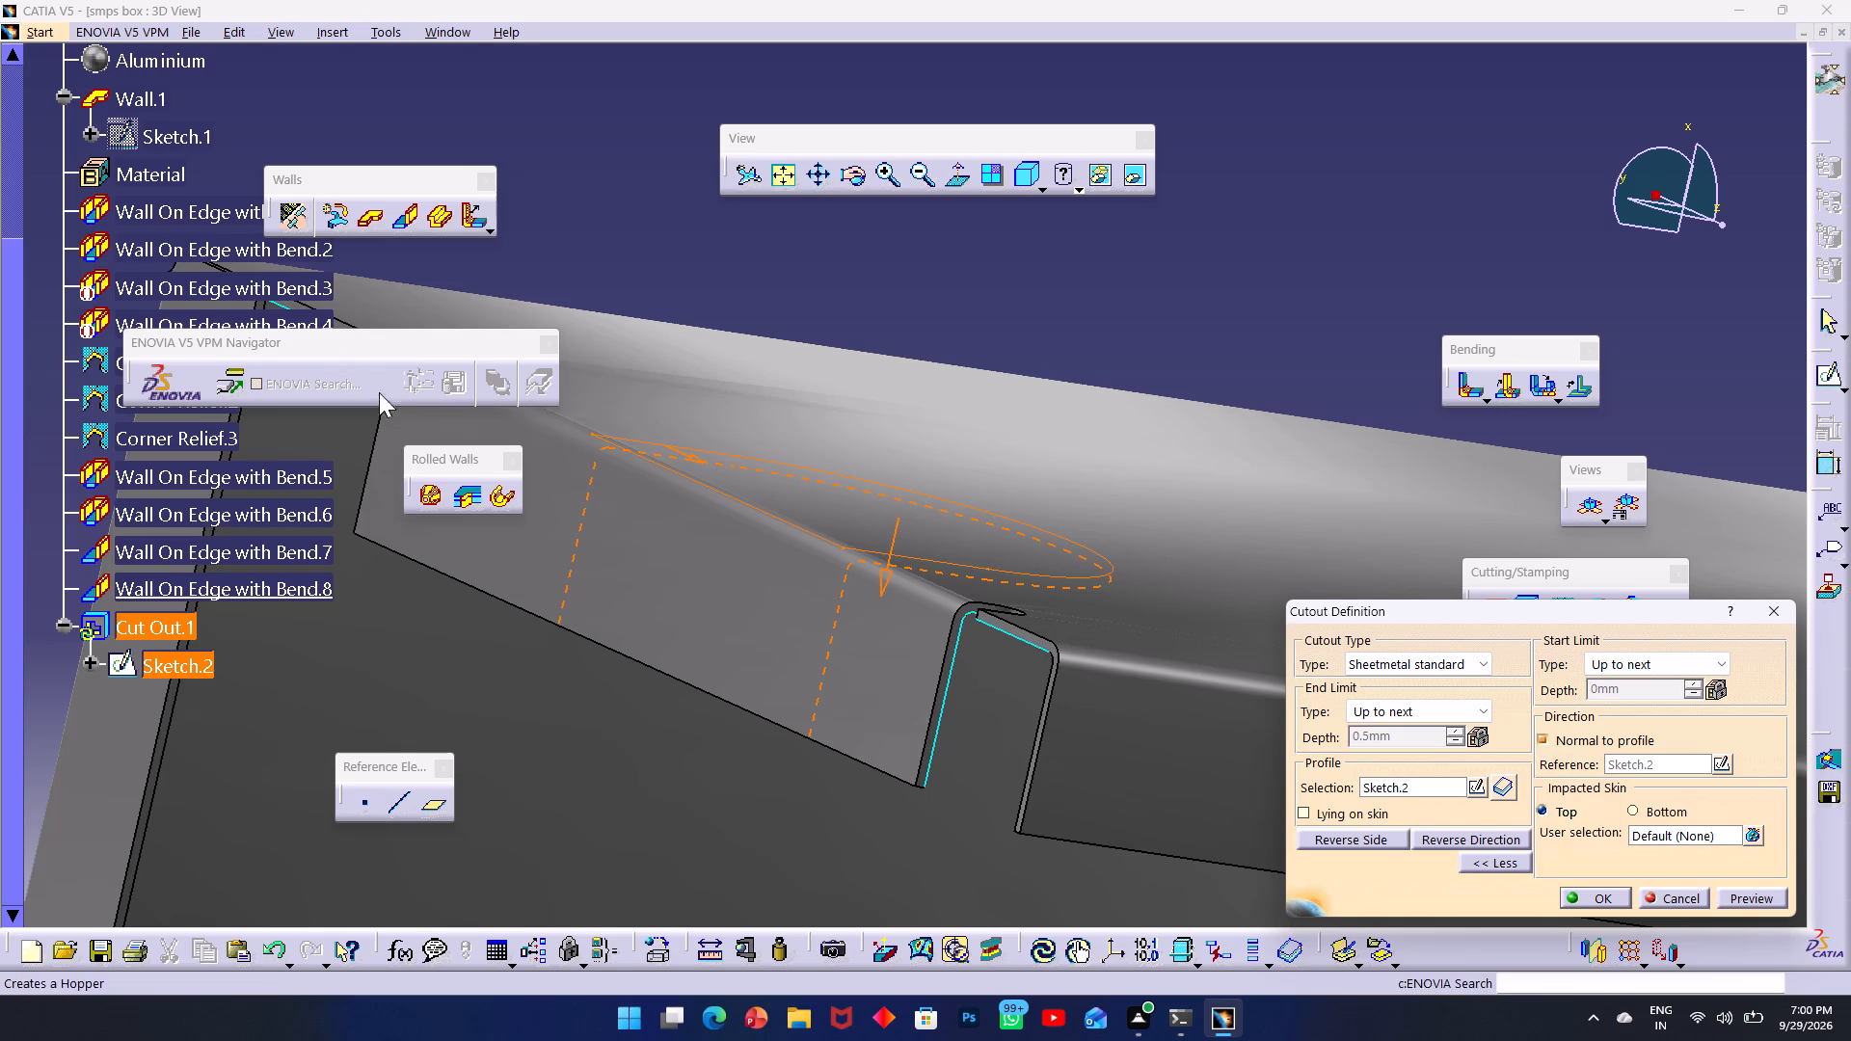
{"action": "left_click", "coordinate": [1576, 896]}
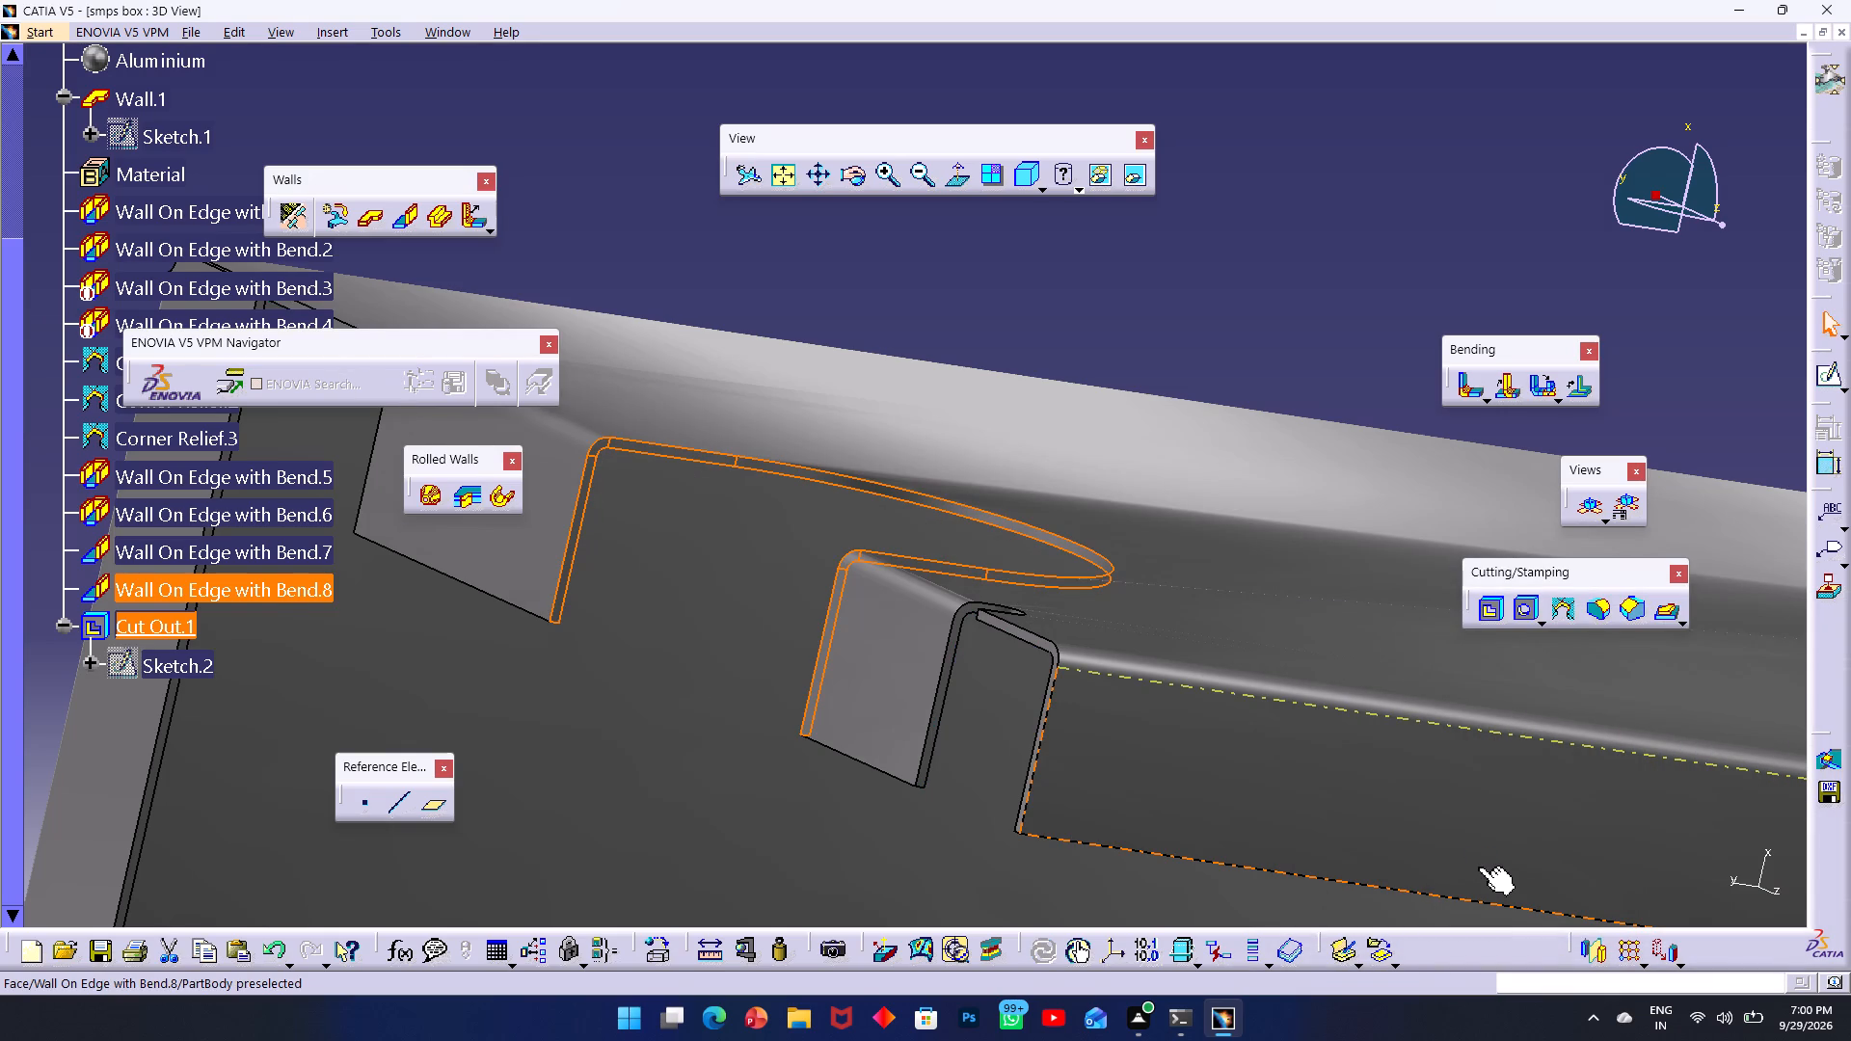
{"action": "left_click", "coordinate": [1345, 240]}
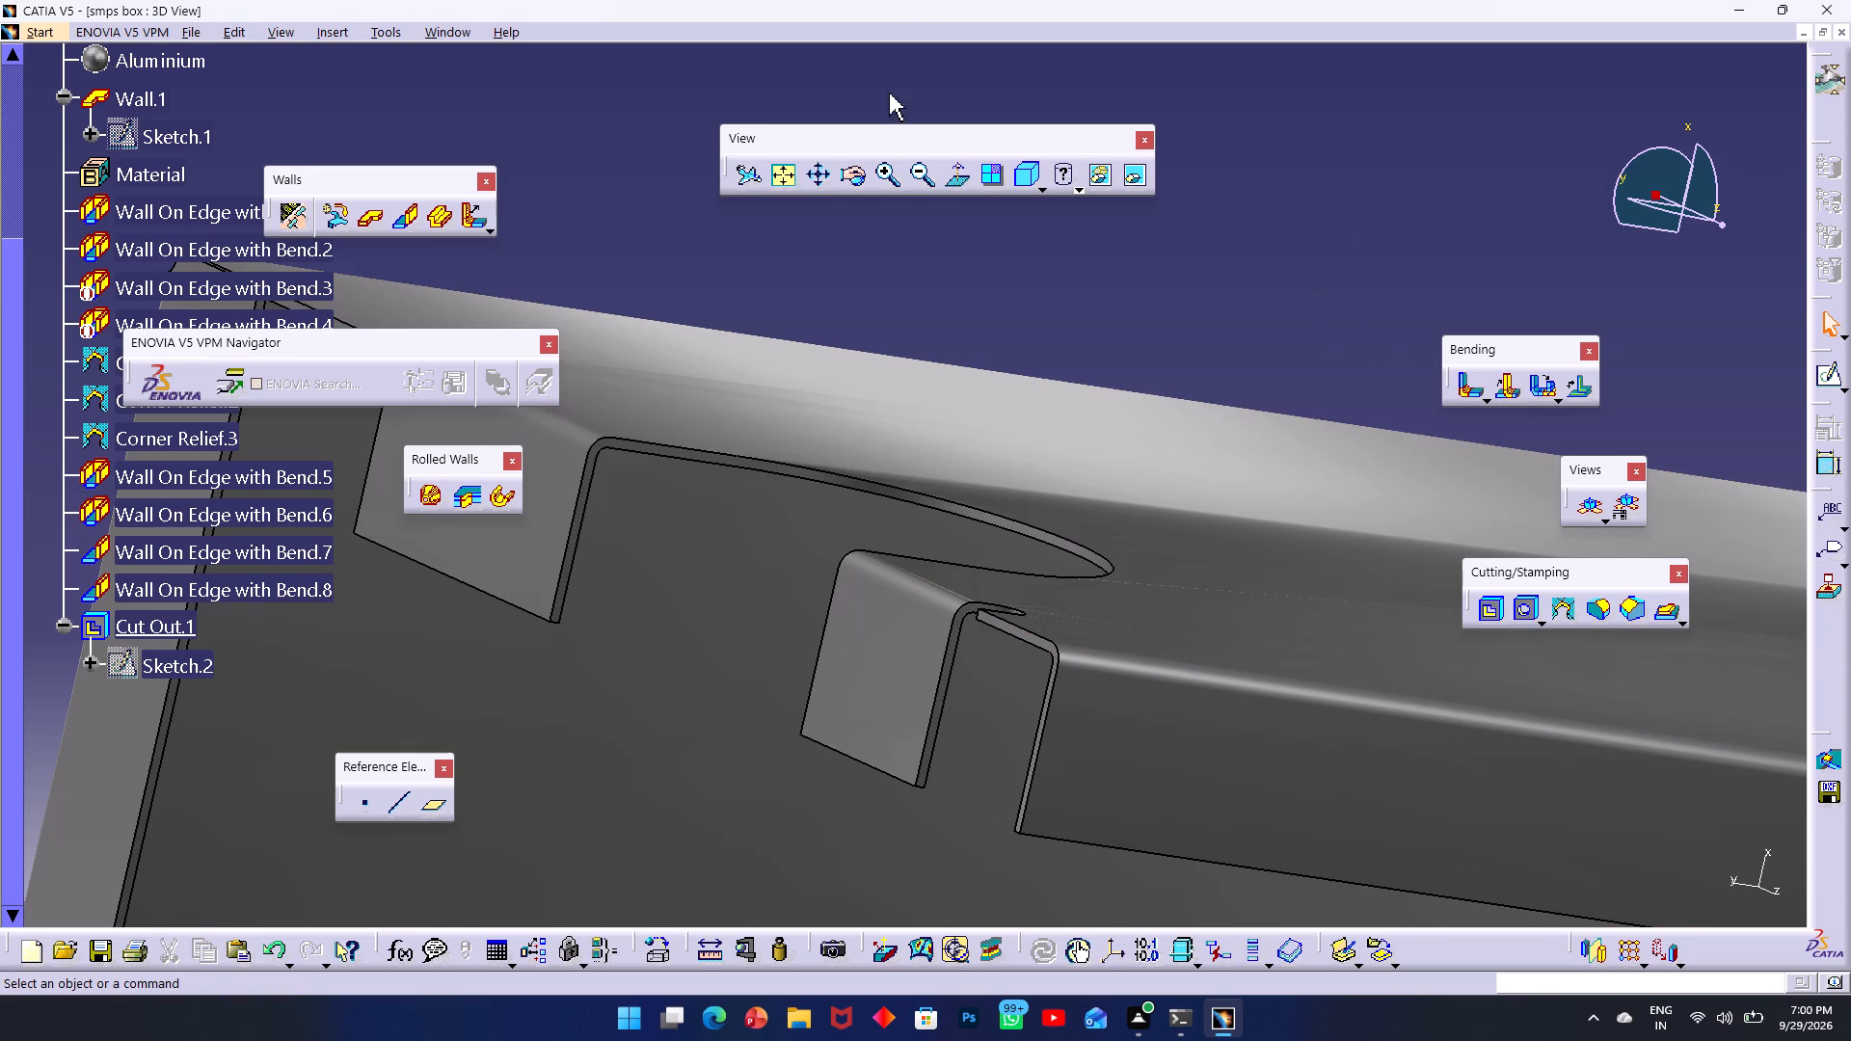
Examine the notch cutout, the split edge flange and the whole box from several angles.
{"action": "left_click", "coordinate": [849, 181]}
{"action": "left_click_drag", "start_coordinate": [1301, 436], "coordinate": [942, 250]}
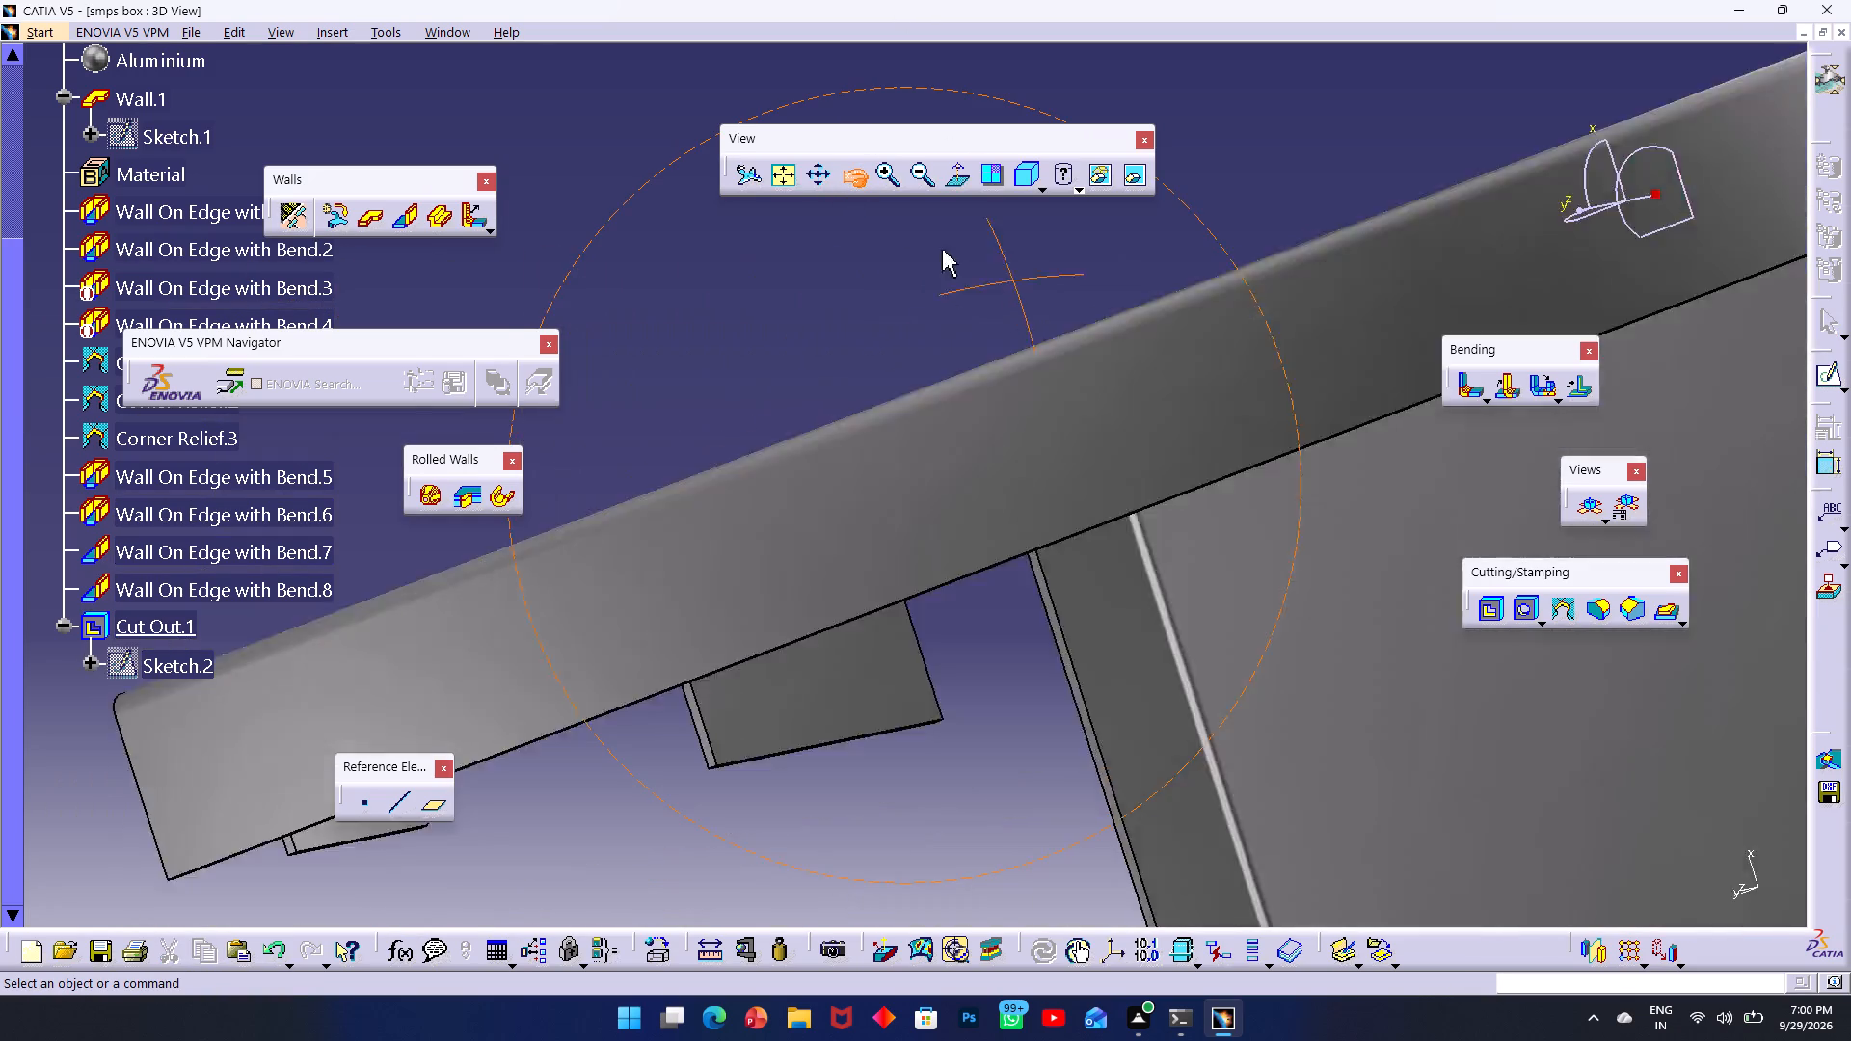
{"action": "left_click_drag", "start_coordinate": [942, 250], "coordinate": [1240, 346]}
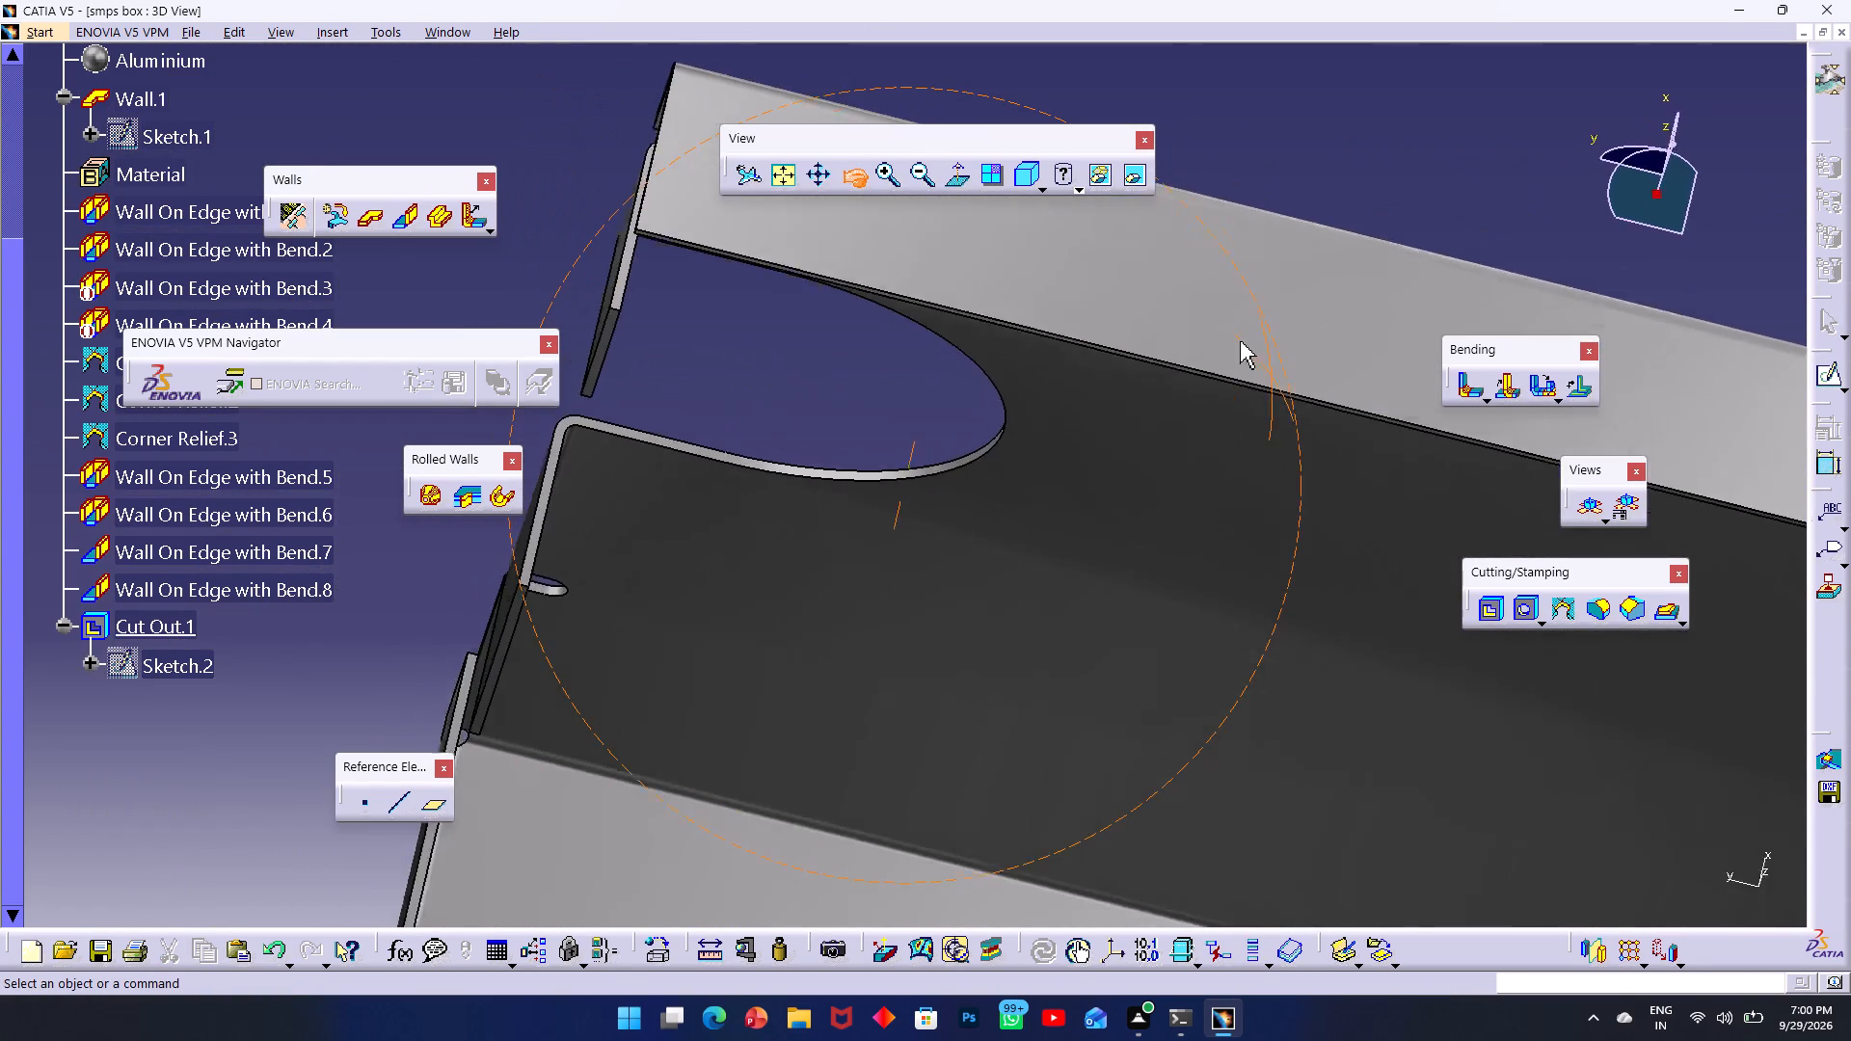
{"action": "left_click_drag", "start_coordinate": [1240, 346], "coordinate": [1213, 526]}
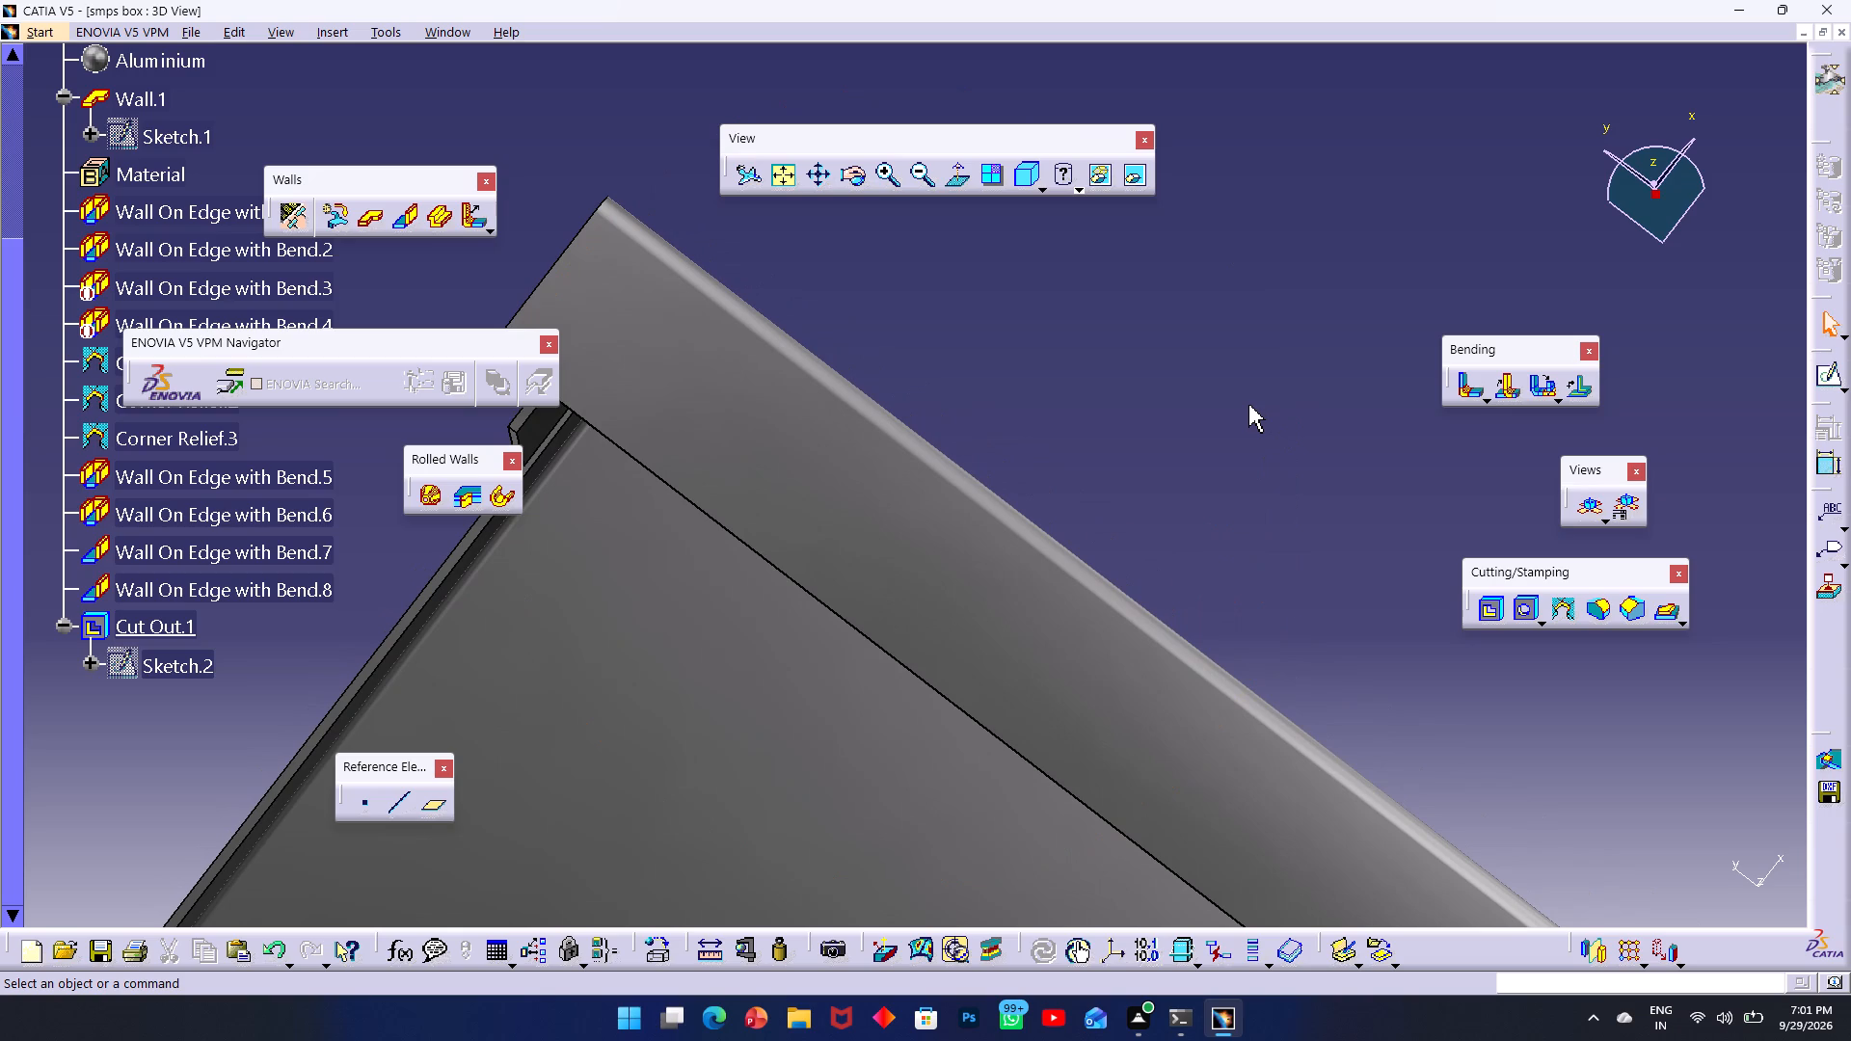
{"action": "middle_click_drag", "start_coordinate": [1317, 739], "coordinate": [1526, 839], "text": "ctrl"}
{"action": "middle_click_drag", "start_coordinate": [1284, 783], "coordinate": [1284, 780]}
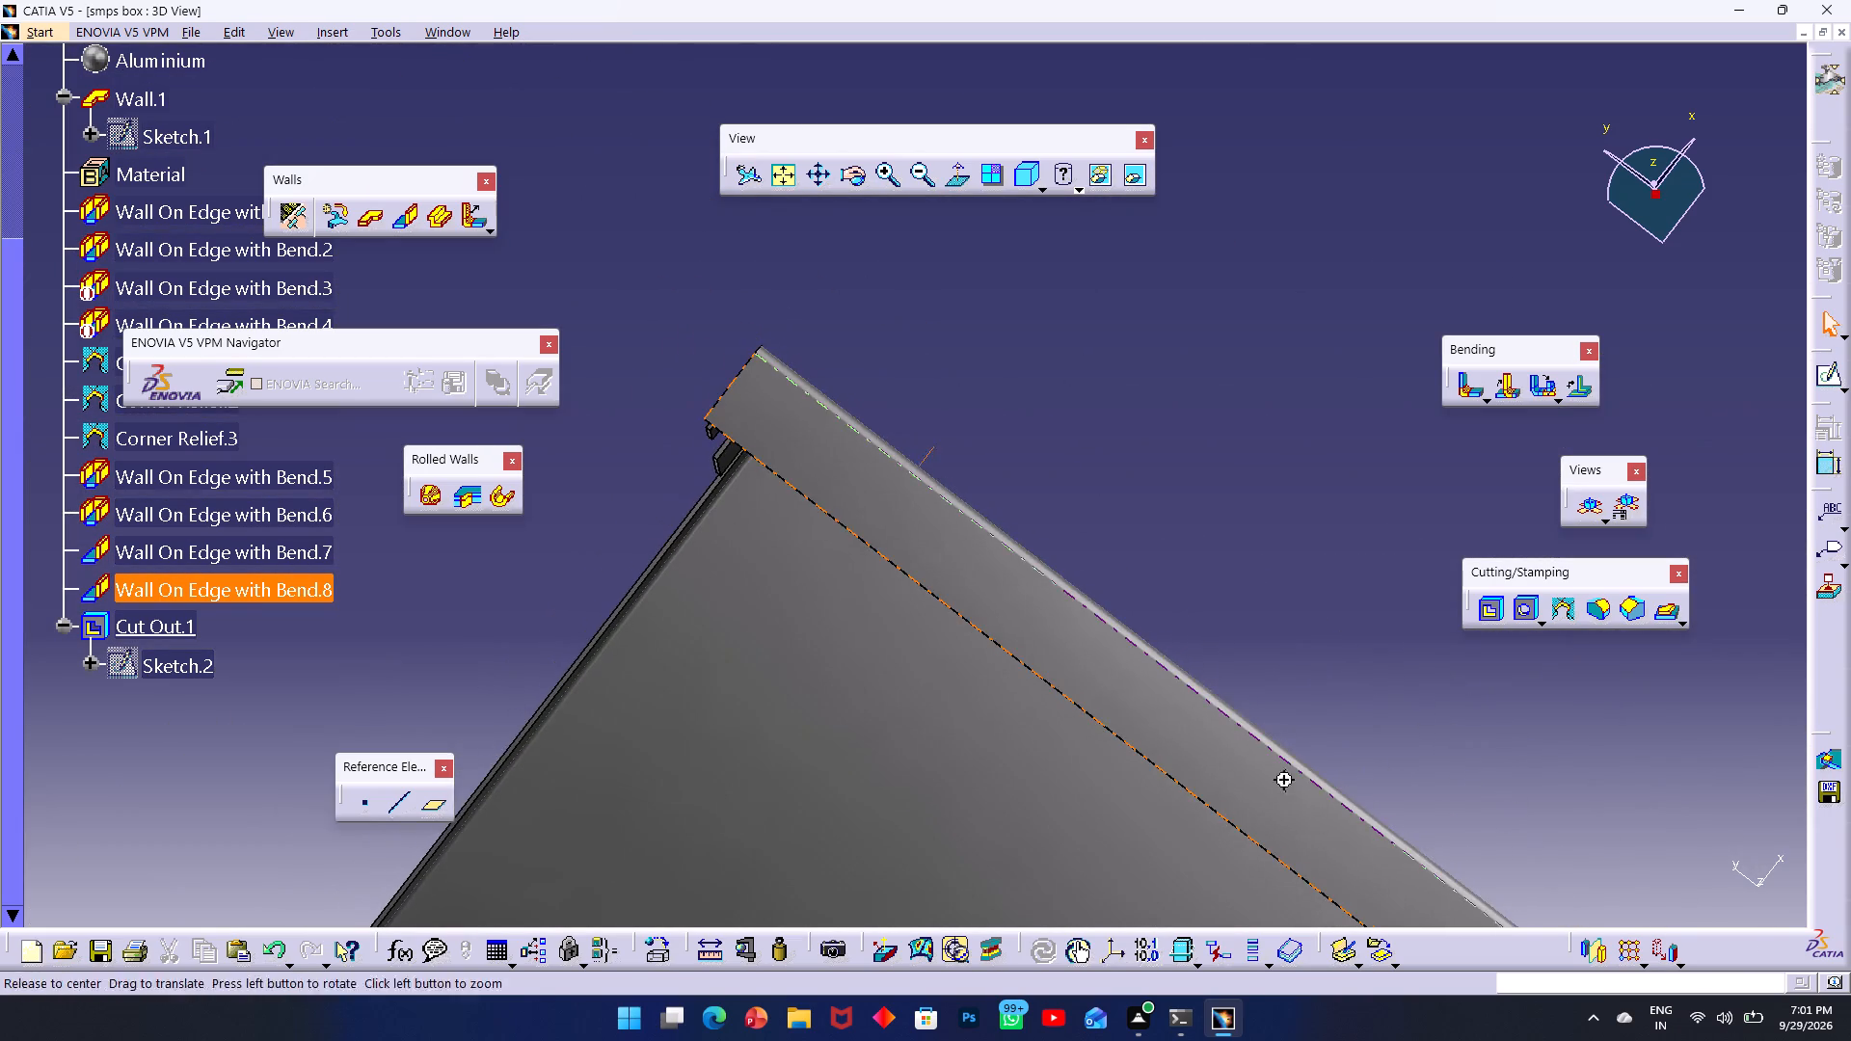
{"action": "middle_click_drag", "start_coordinate": [1284, 780], "coordinate": [1162, 281]}
{"action": "middle_click_drag", "start_coordinate": [1140, 388], "coordinate": [1057, 107]}
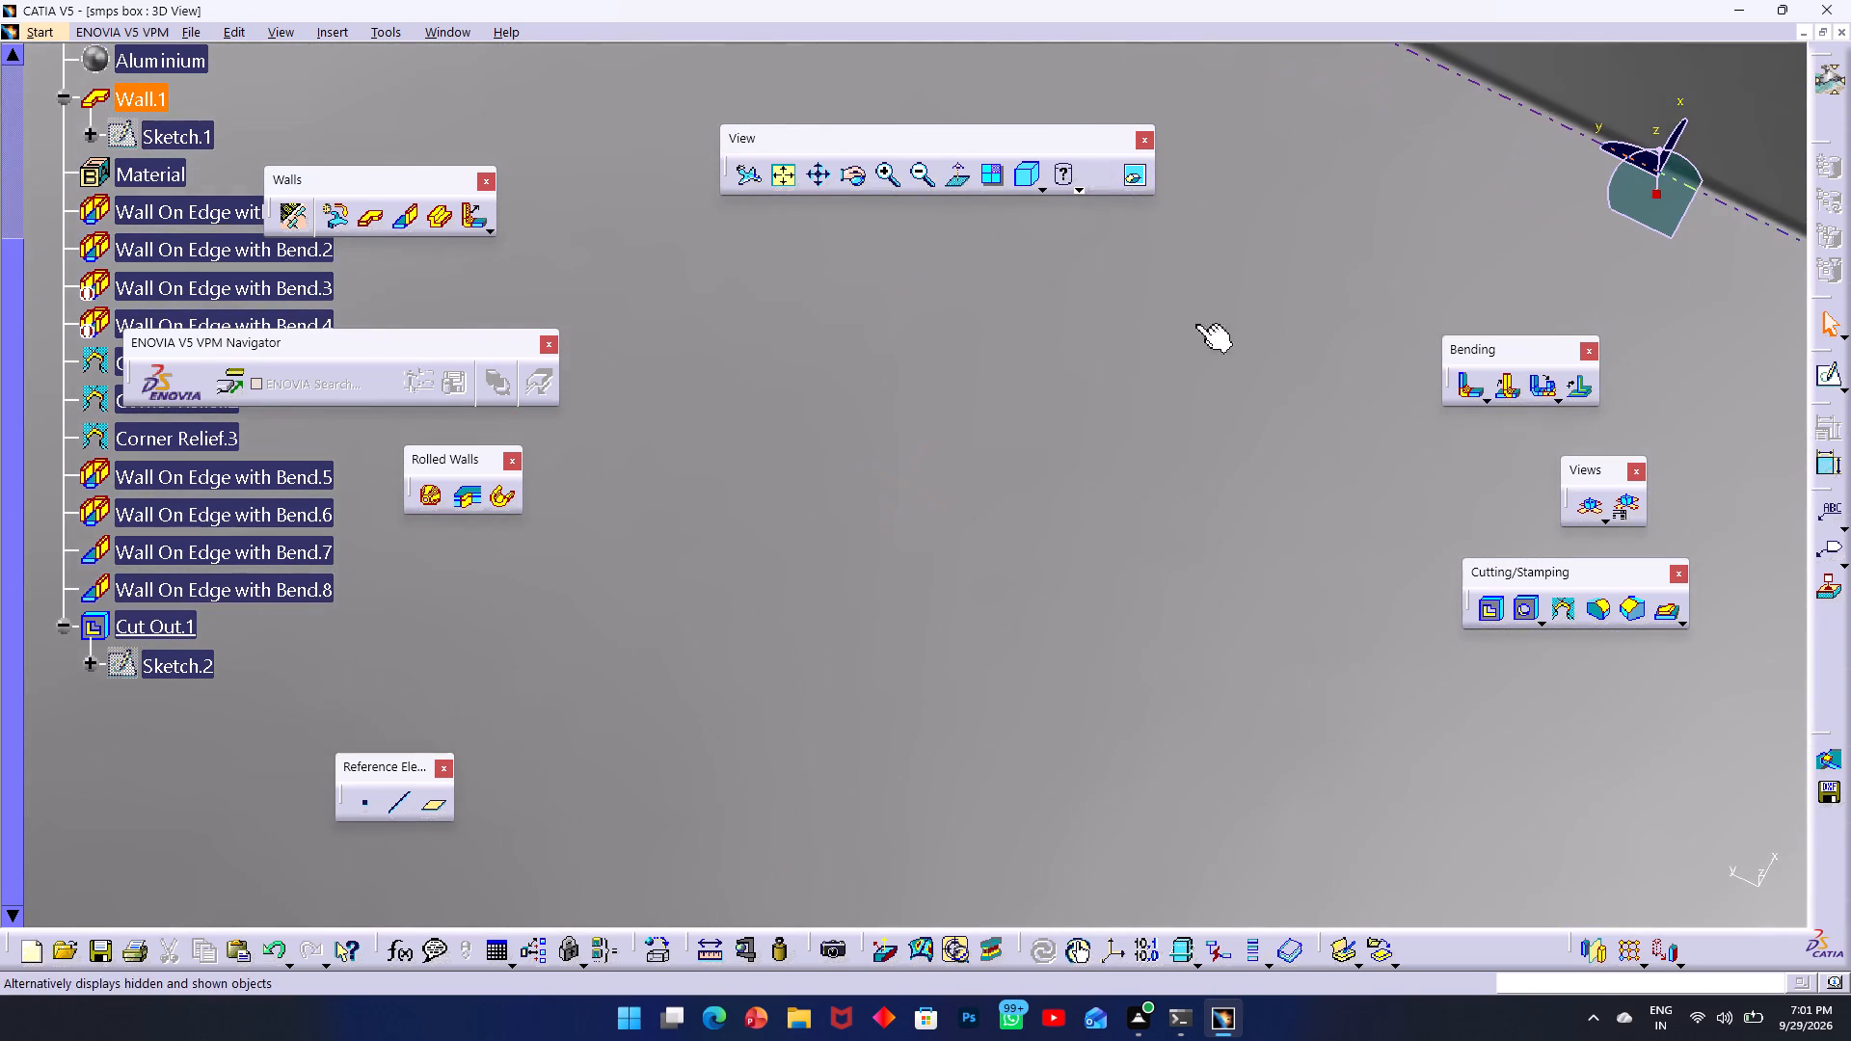
{"action": "middle_click_drag", "start_coordinate": [1223, 410], "coordinate": [1045, 391]}
{"action": "scroll", "coordinate": [1186, 529], "scroll_direction": "up", "scroll_amount": 4}
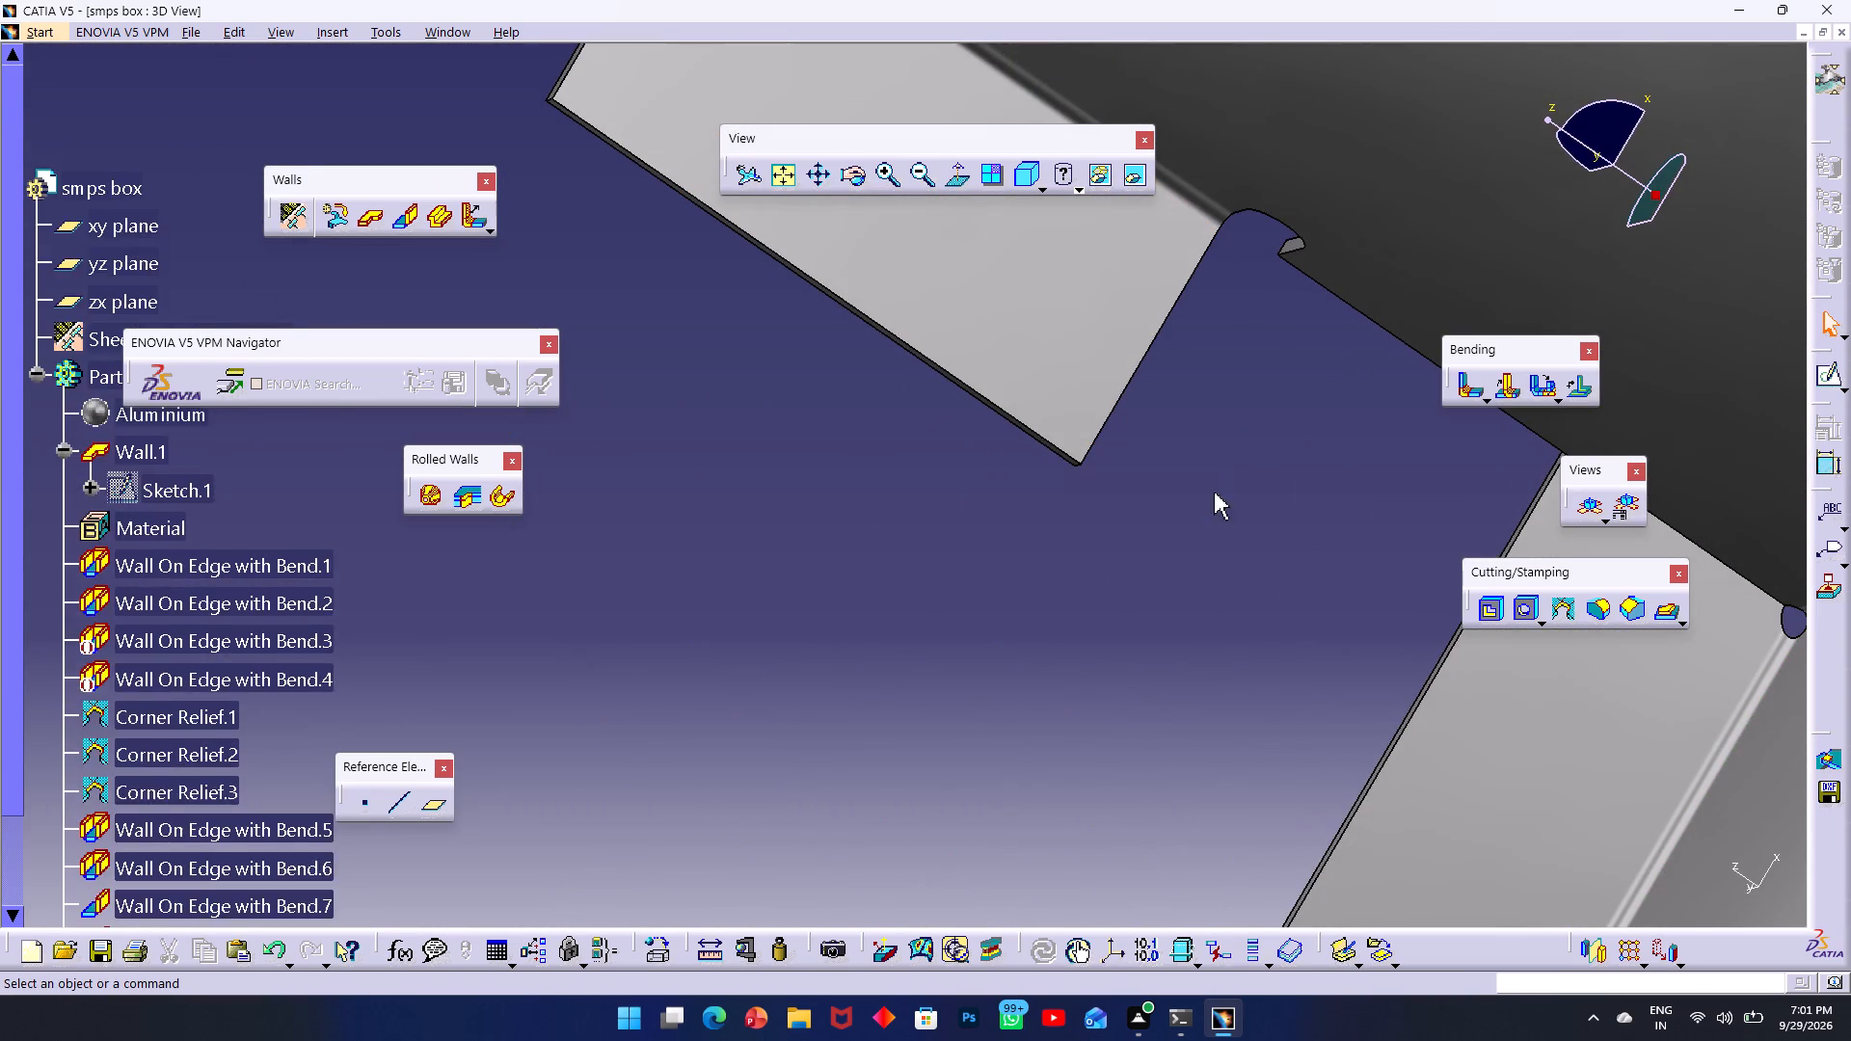
{"action": "scroll", "coordinate": [1214, 512], "scroll_direction": "down", "scroll_amount": 2}
{"action": "middle_click_drag", "start_coordinate": [1199, 553], "coordinate": [841, 1040]}
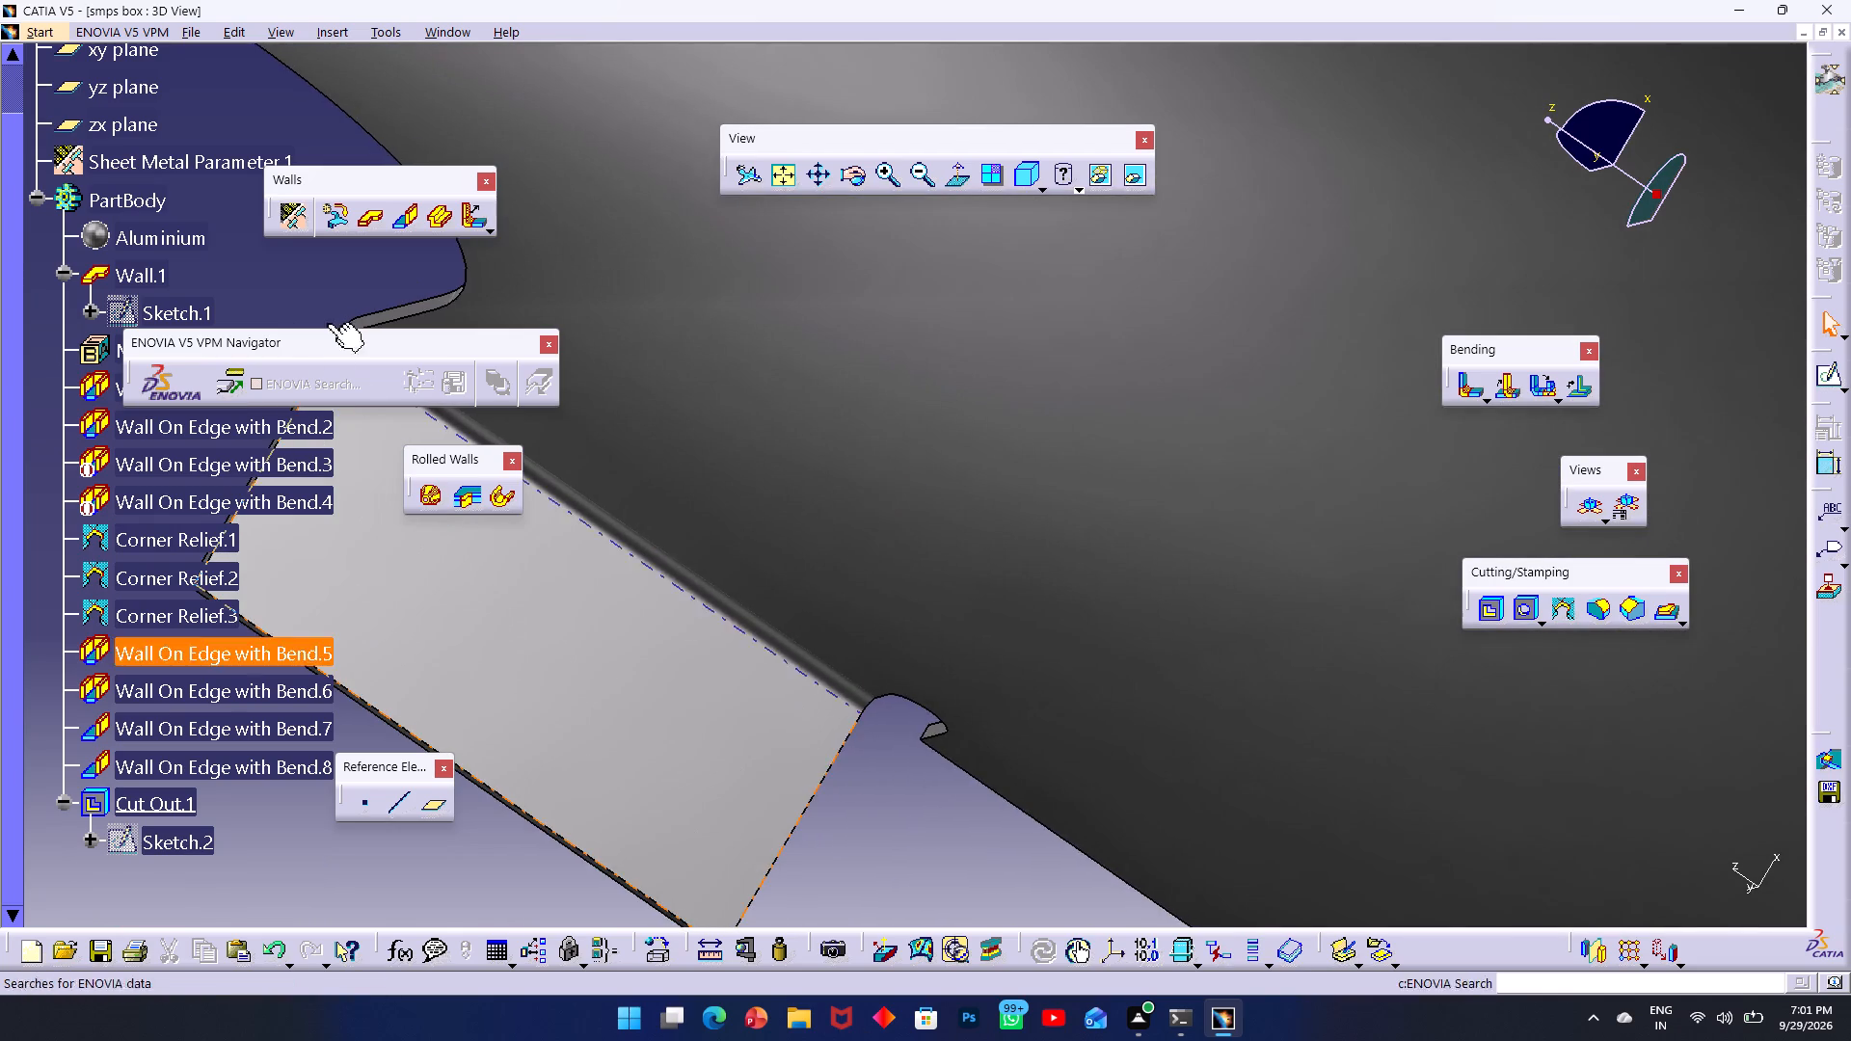
{"action": "left_click", "coordinate": [788, 180]}
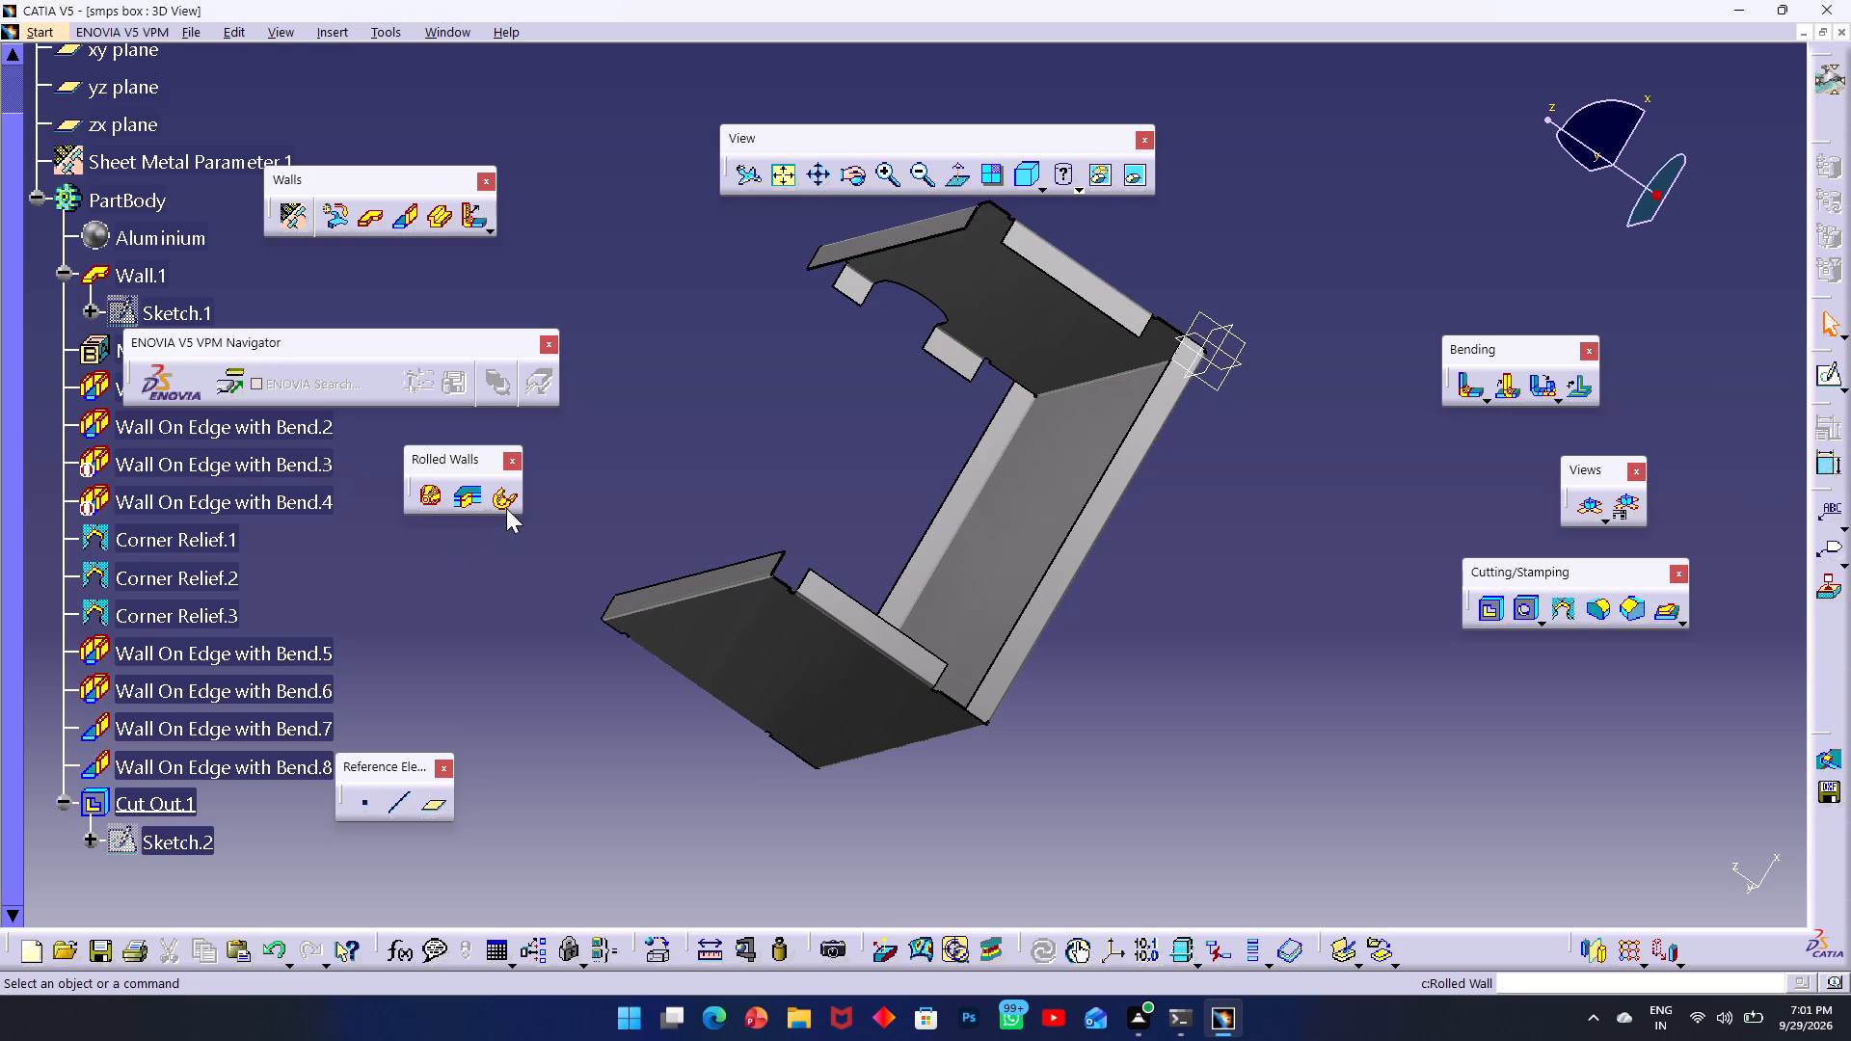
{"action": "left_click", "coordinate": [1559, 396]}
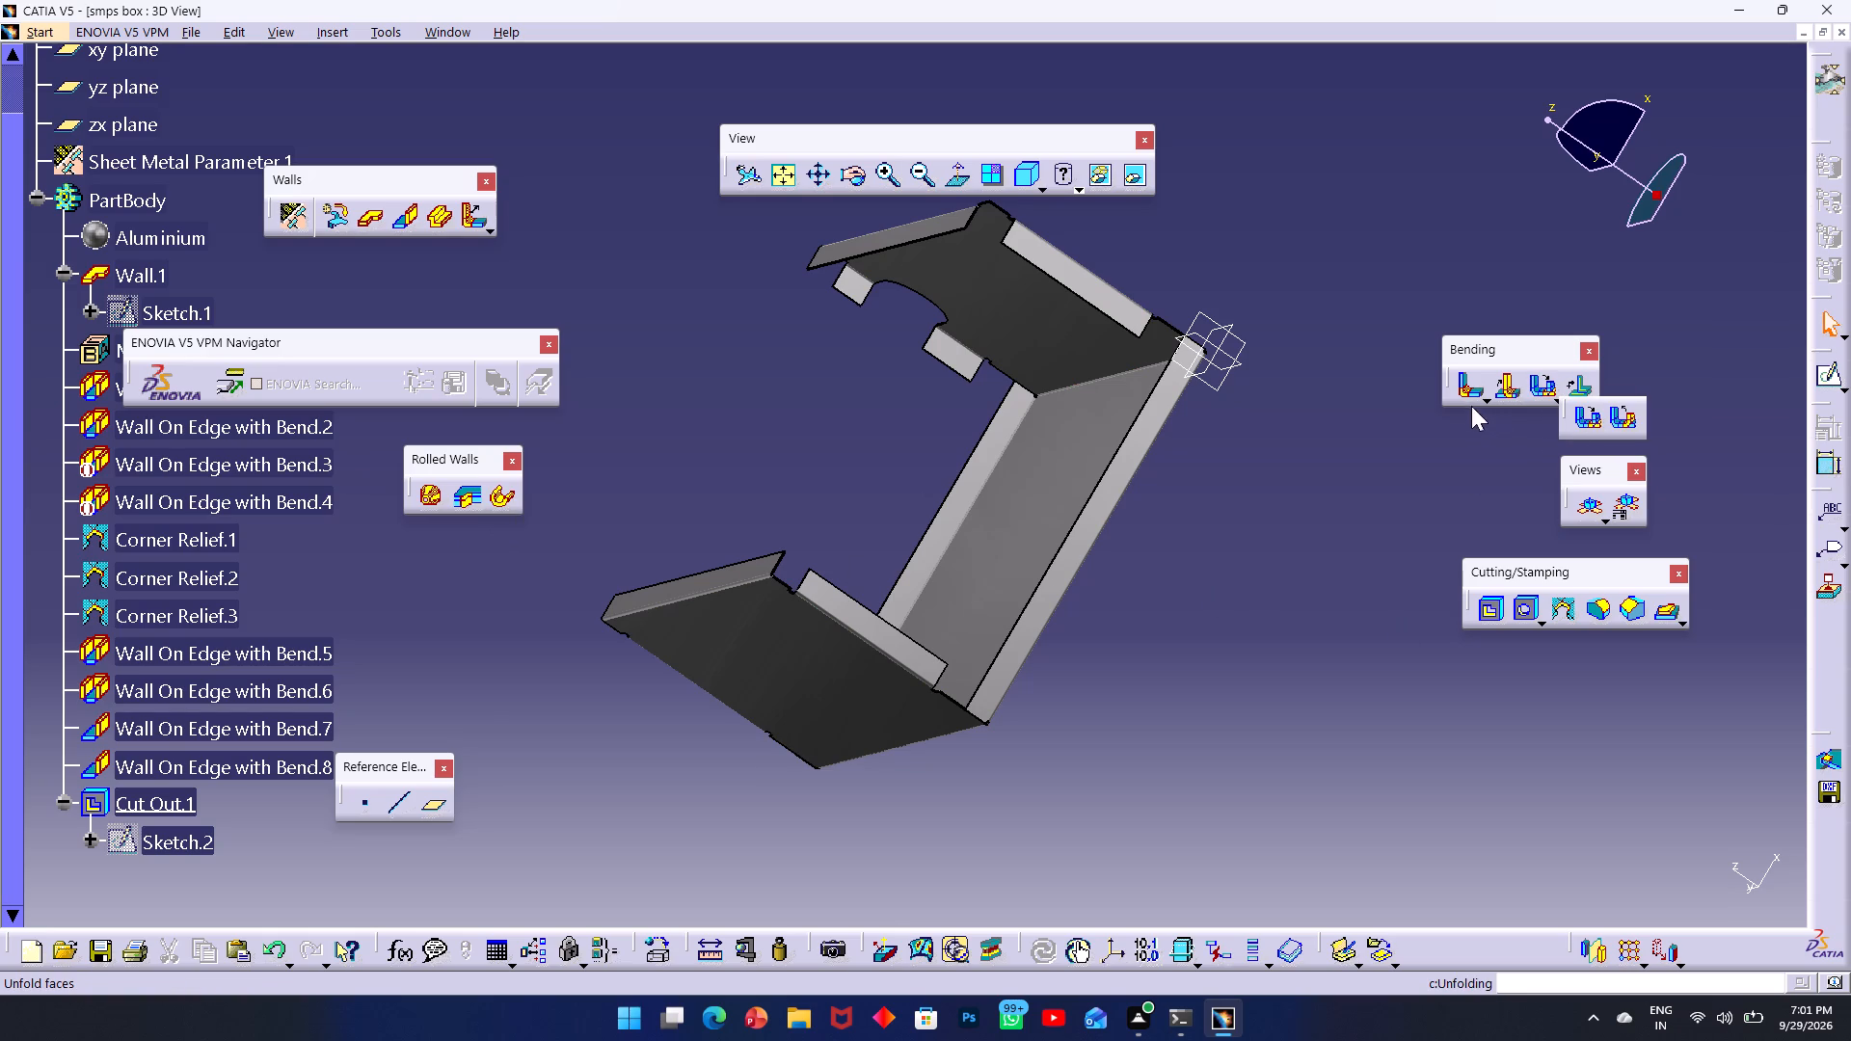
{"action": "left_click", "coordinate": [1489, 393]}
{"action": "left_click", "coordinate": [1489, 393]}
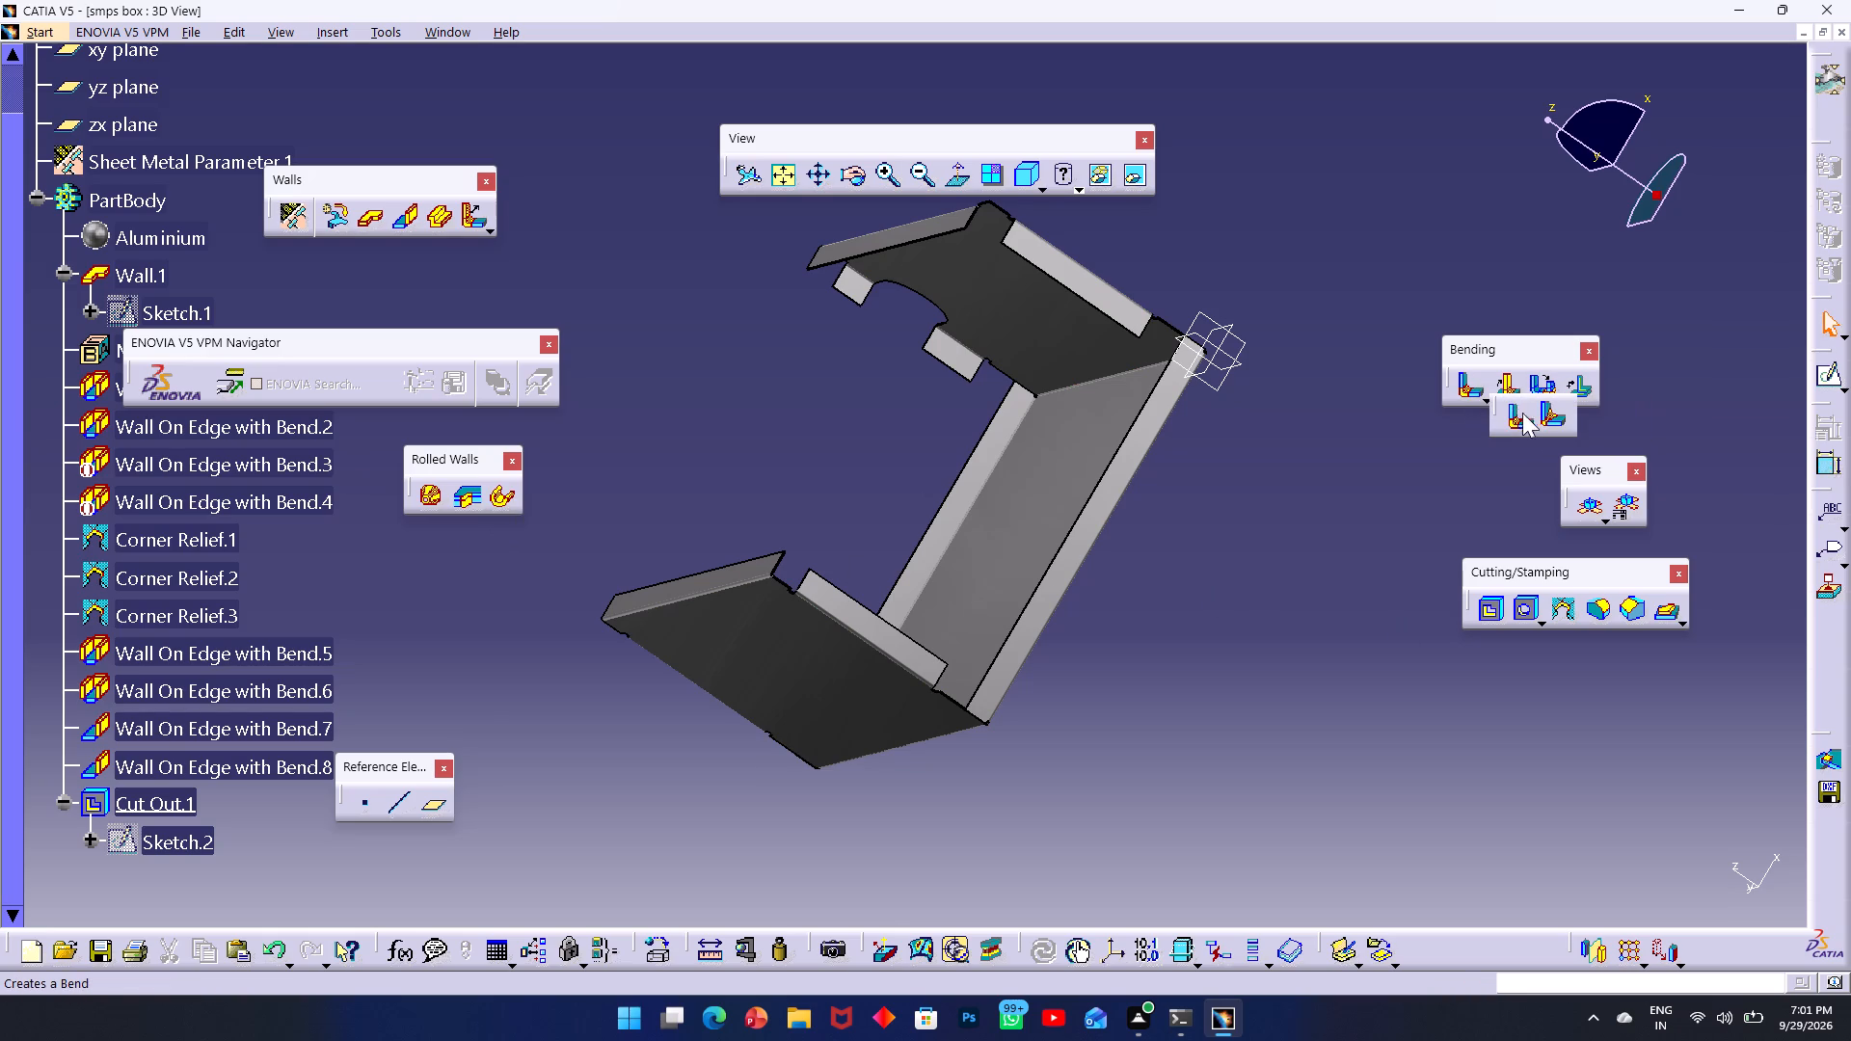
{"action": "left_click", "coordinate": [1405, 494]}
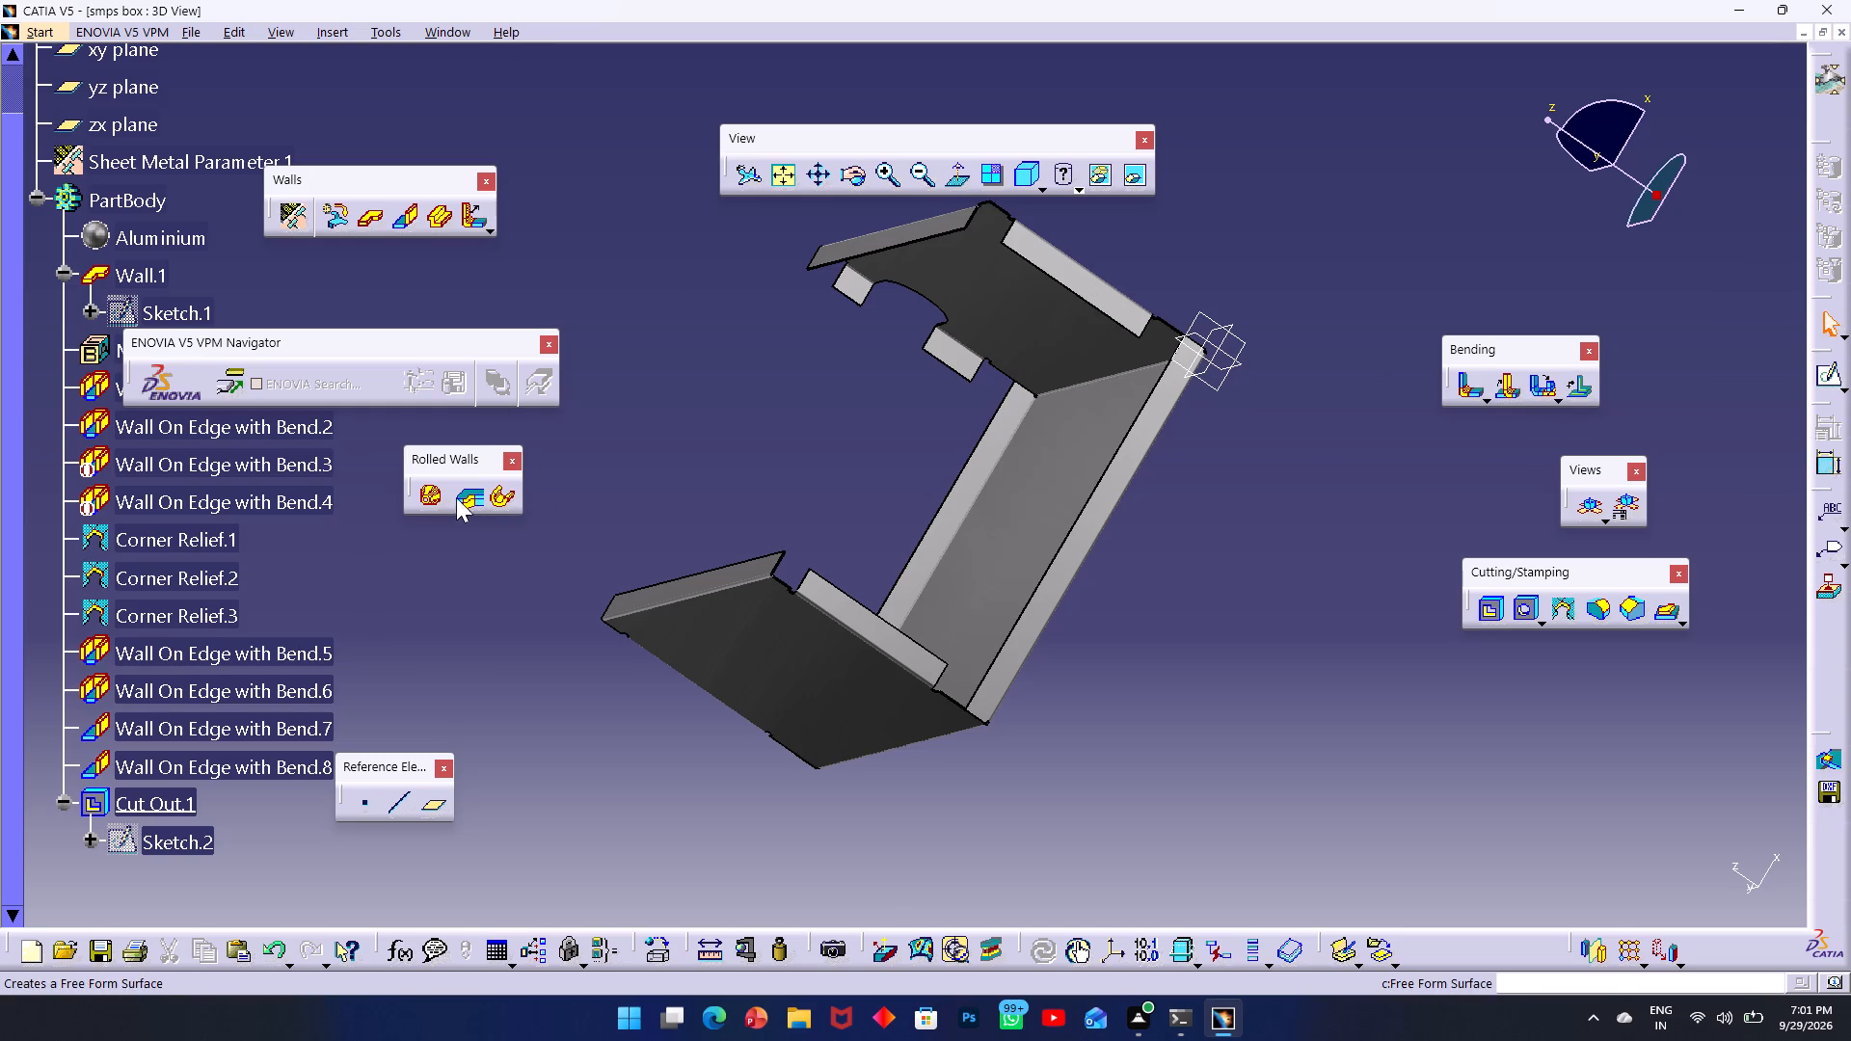
Start a Basic hem on the notch's straight edge beside the shorter flange tab, with 0.5 mm length and 0.5 mm radius.
{"action": "left_click", "coordinate": [492, 230]}
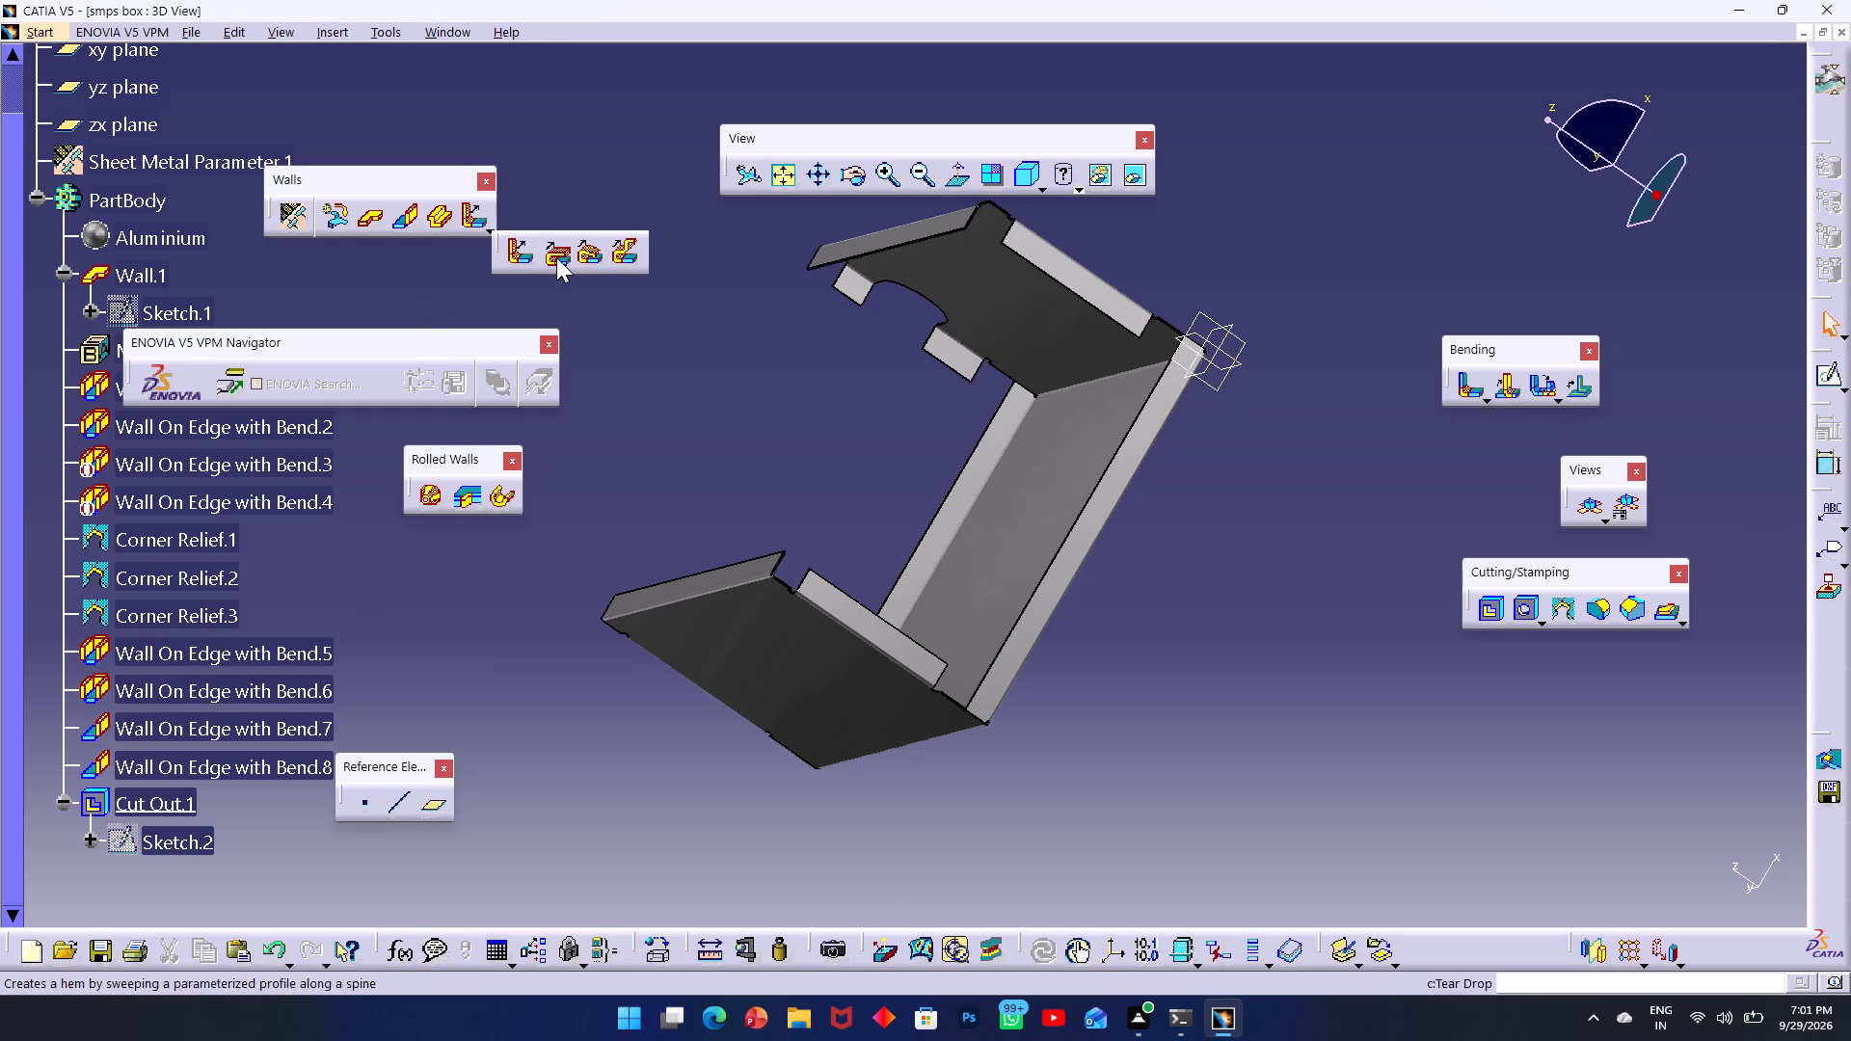
{"action": "left_click", "coordinate": [556, 257]}
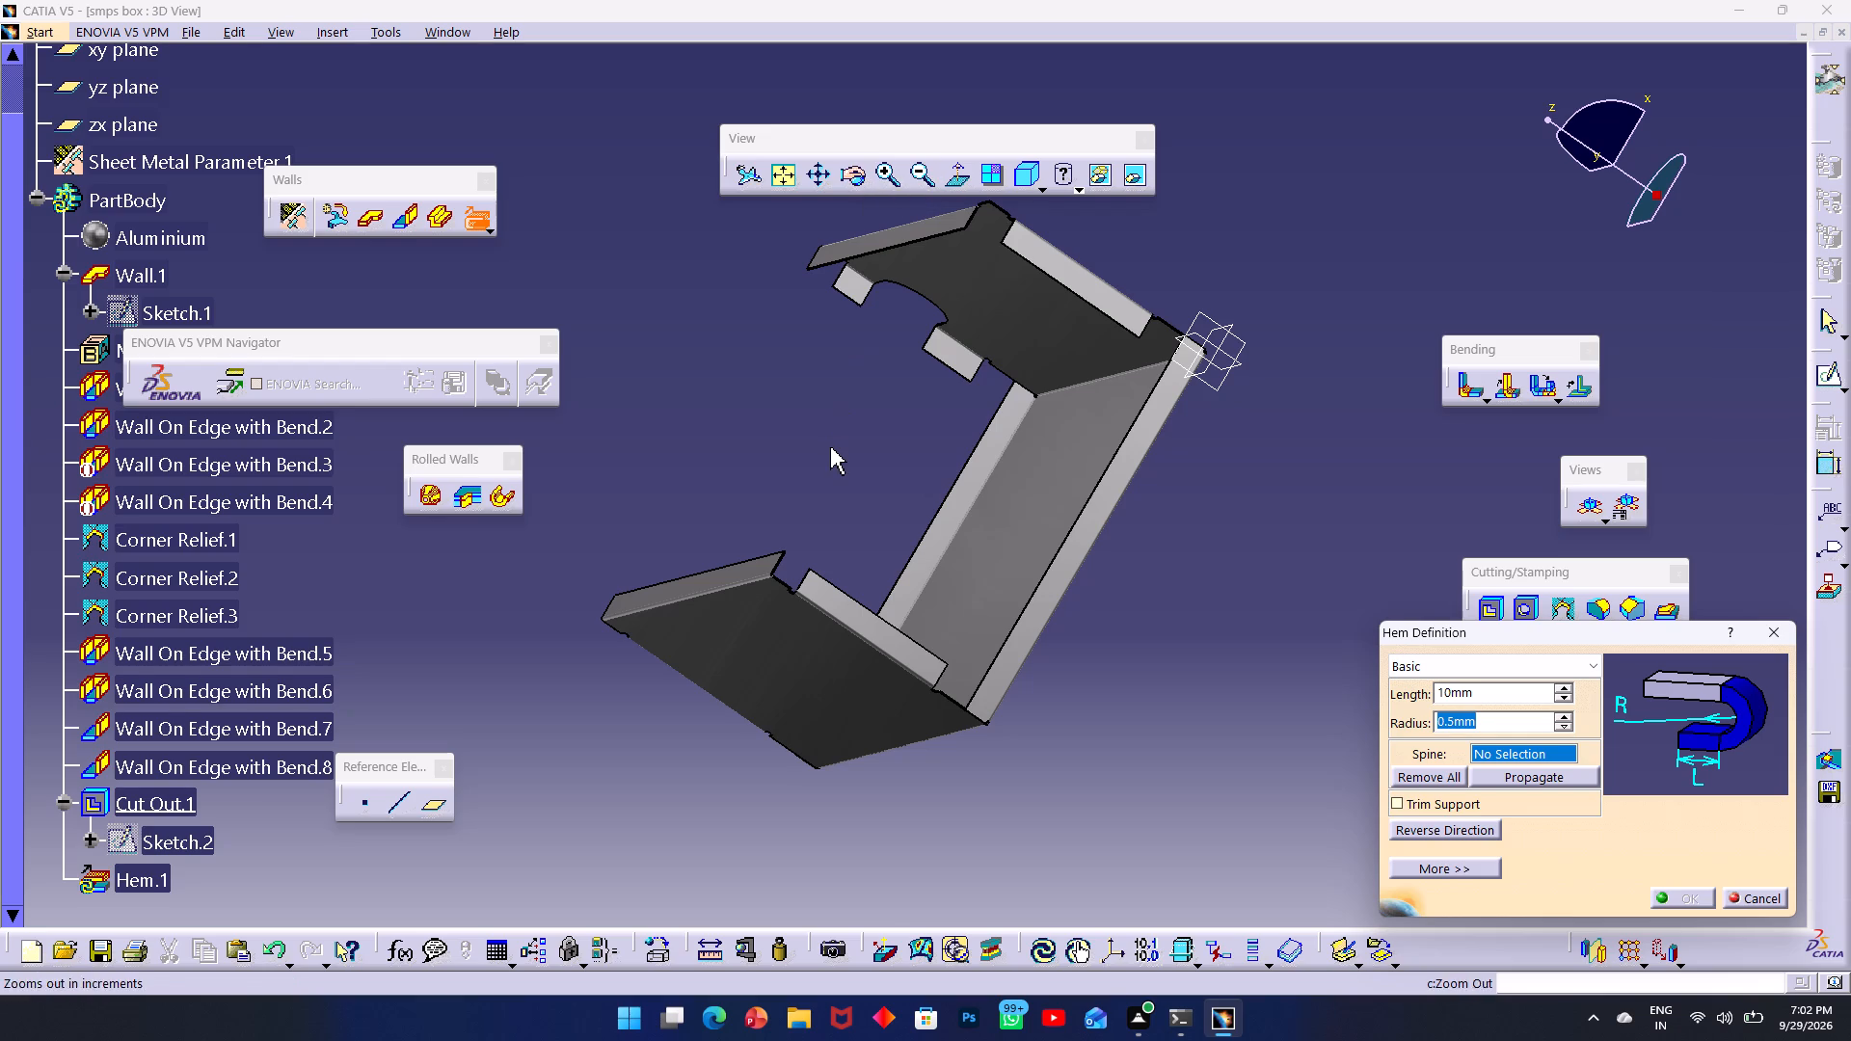
{"action": "middle_click_drag", "start_coordinate": [831, 449], "coordinate": [1366, 287]}
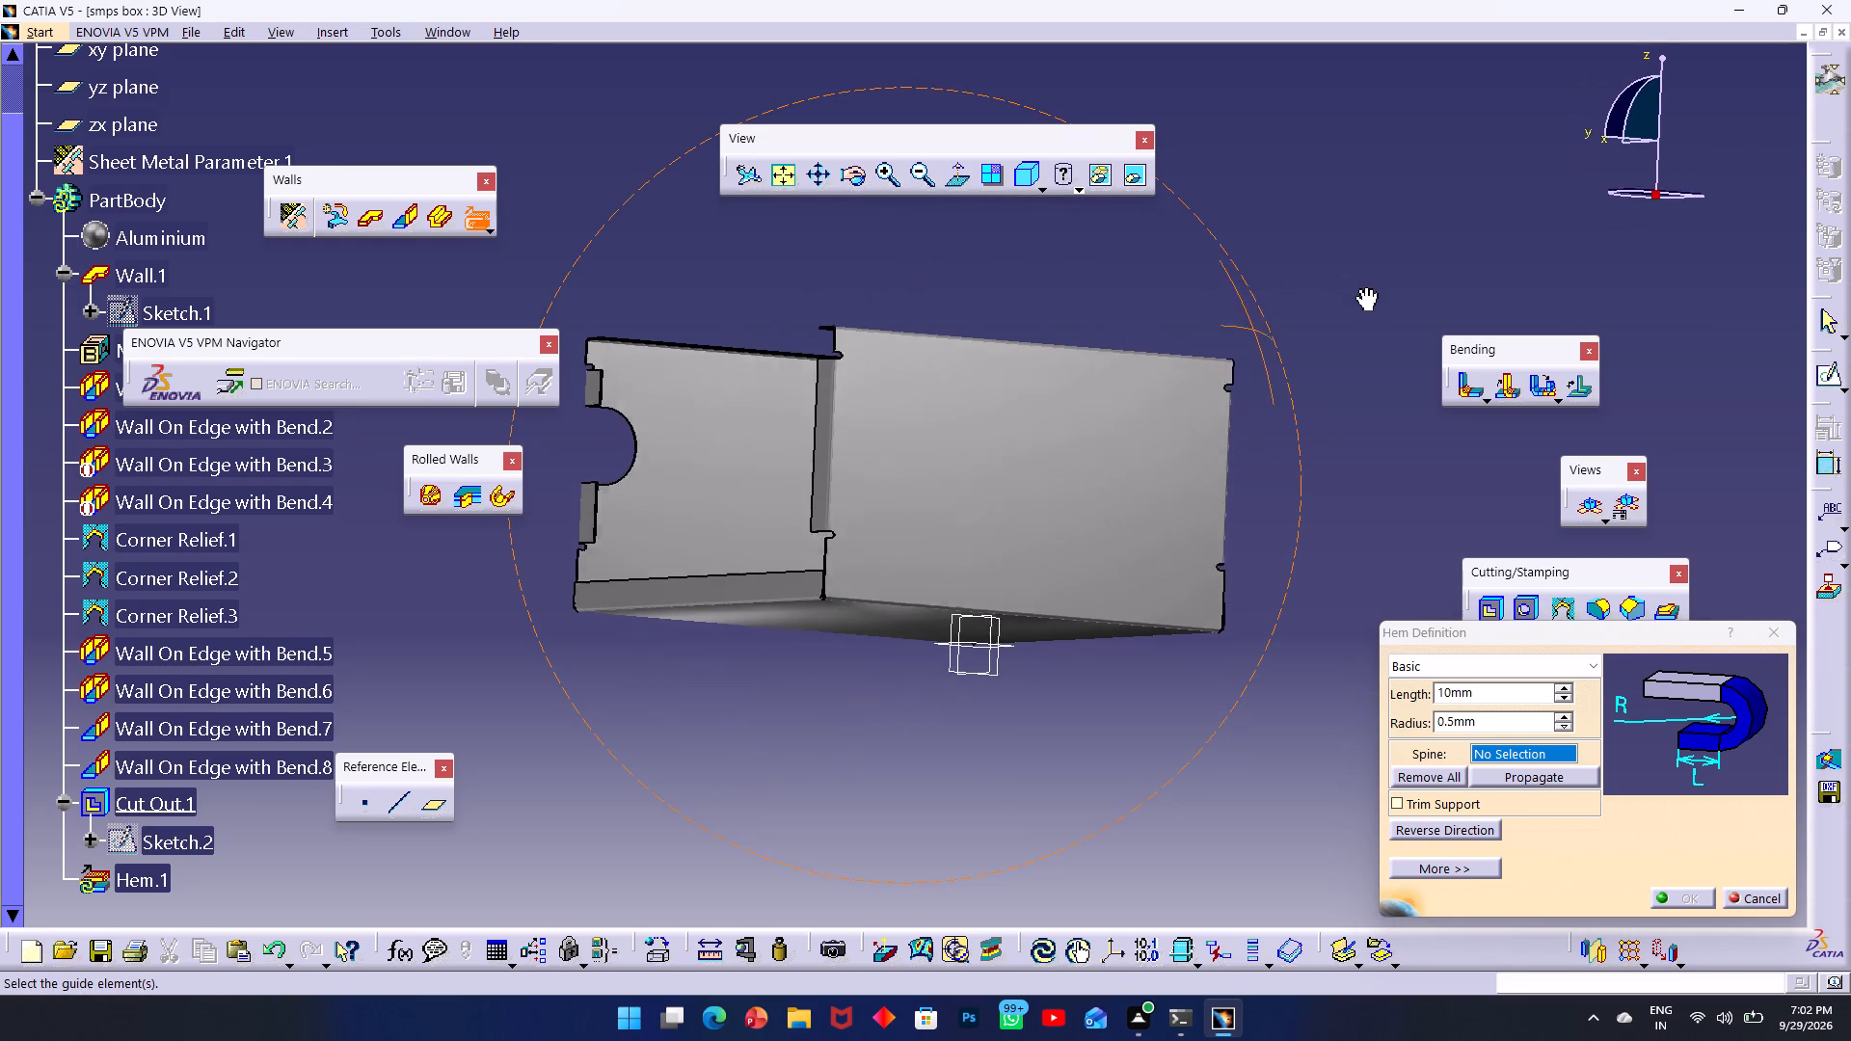
{"action": "middle_click_drag", "start_coordinate": [1366, 287], "coordinate": [1350, 422]}
{"action": "middle_click_drag", "start_coordinate": [696, 379], "coordinate": [657, 426]}
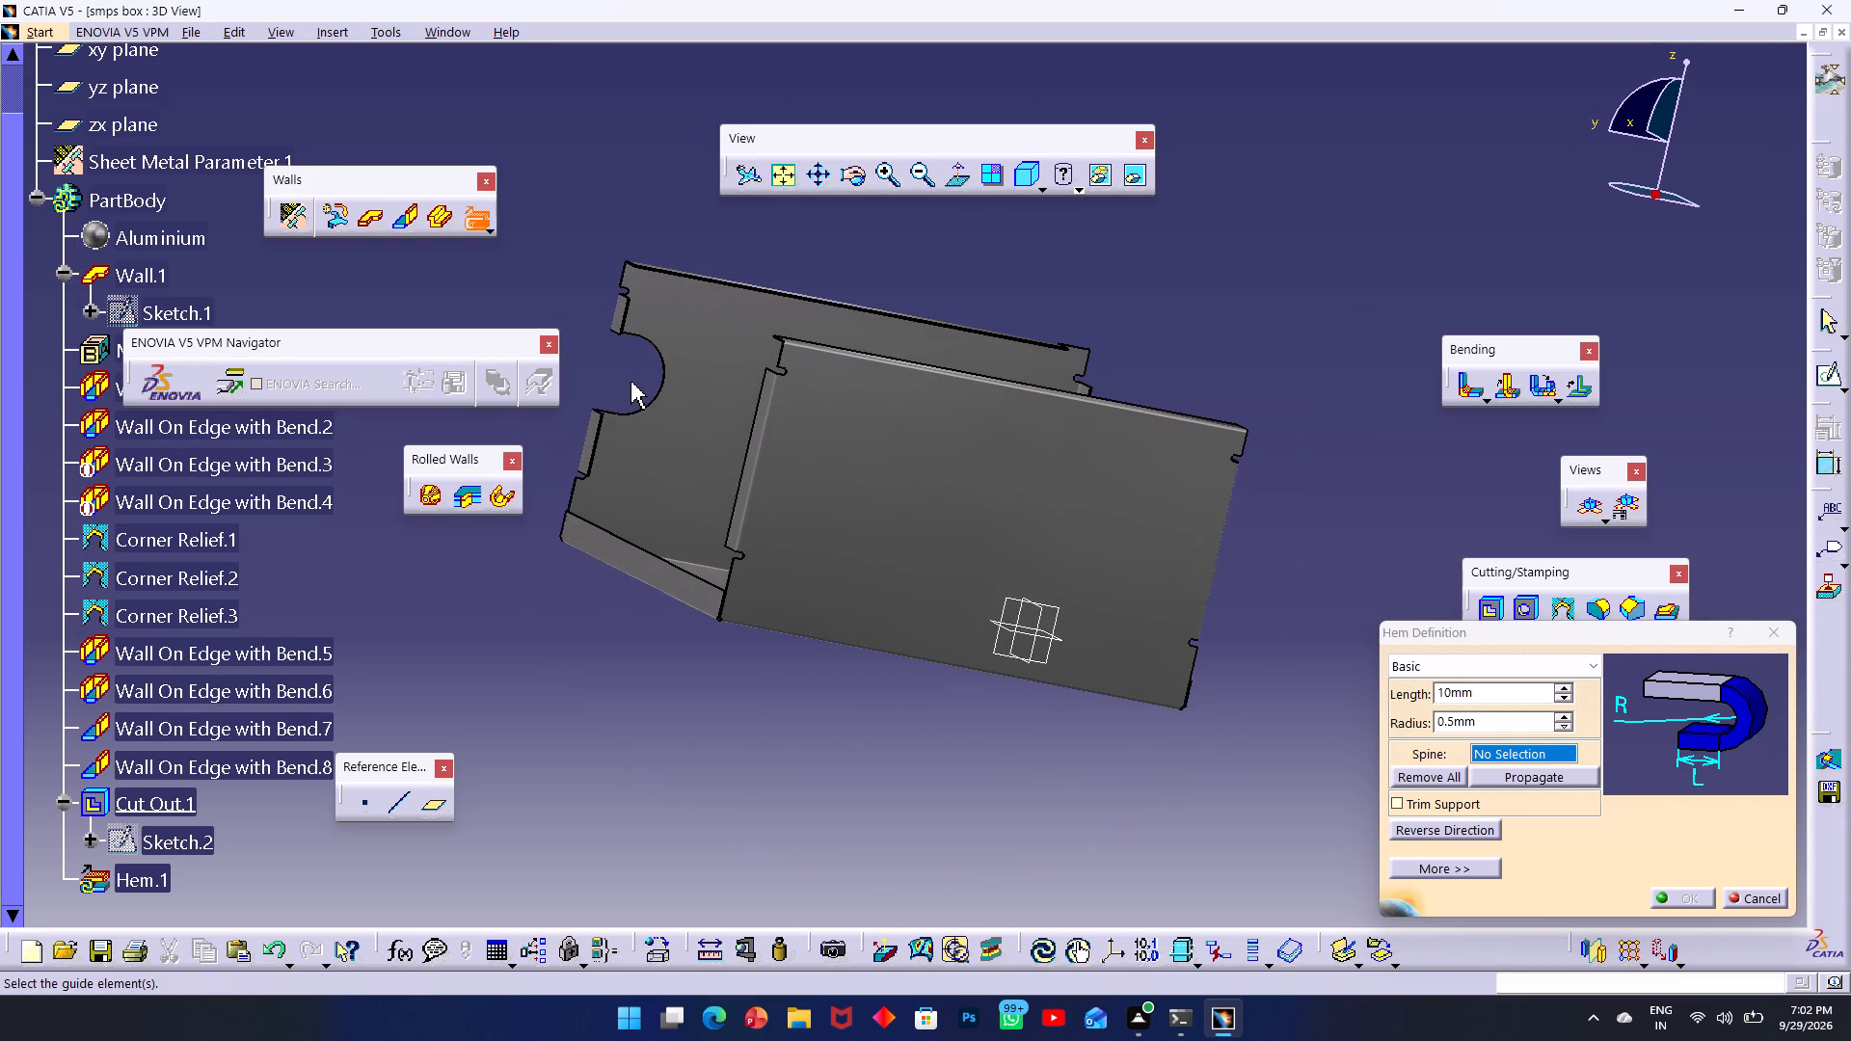
{"action": "middle_click_drag", "start_coordinate": [649, 376], "coordinate": [609, 242], "text": "ctrl"}
{"action": "middle_click_drag", "start_coordinate": [579, 255], "coordinate": [942, 446]}
{"action": "scroll", "coordinate": [758, 479], "scroll_direction": "up", "scroll_amount": 1, "text": "ctrl"}
{"action": "middle_click_drag", "start_coordinate": [716, 457], "coordinate": [705, 423], "text": "ctrl"}
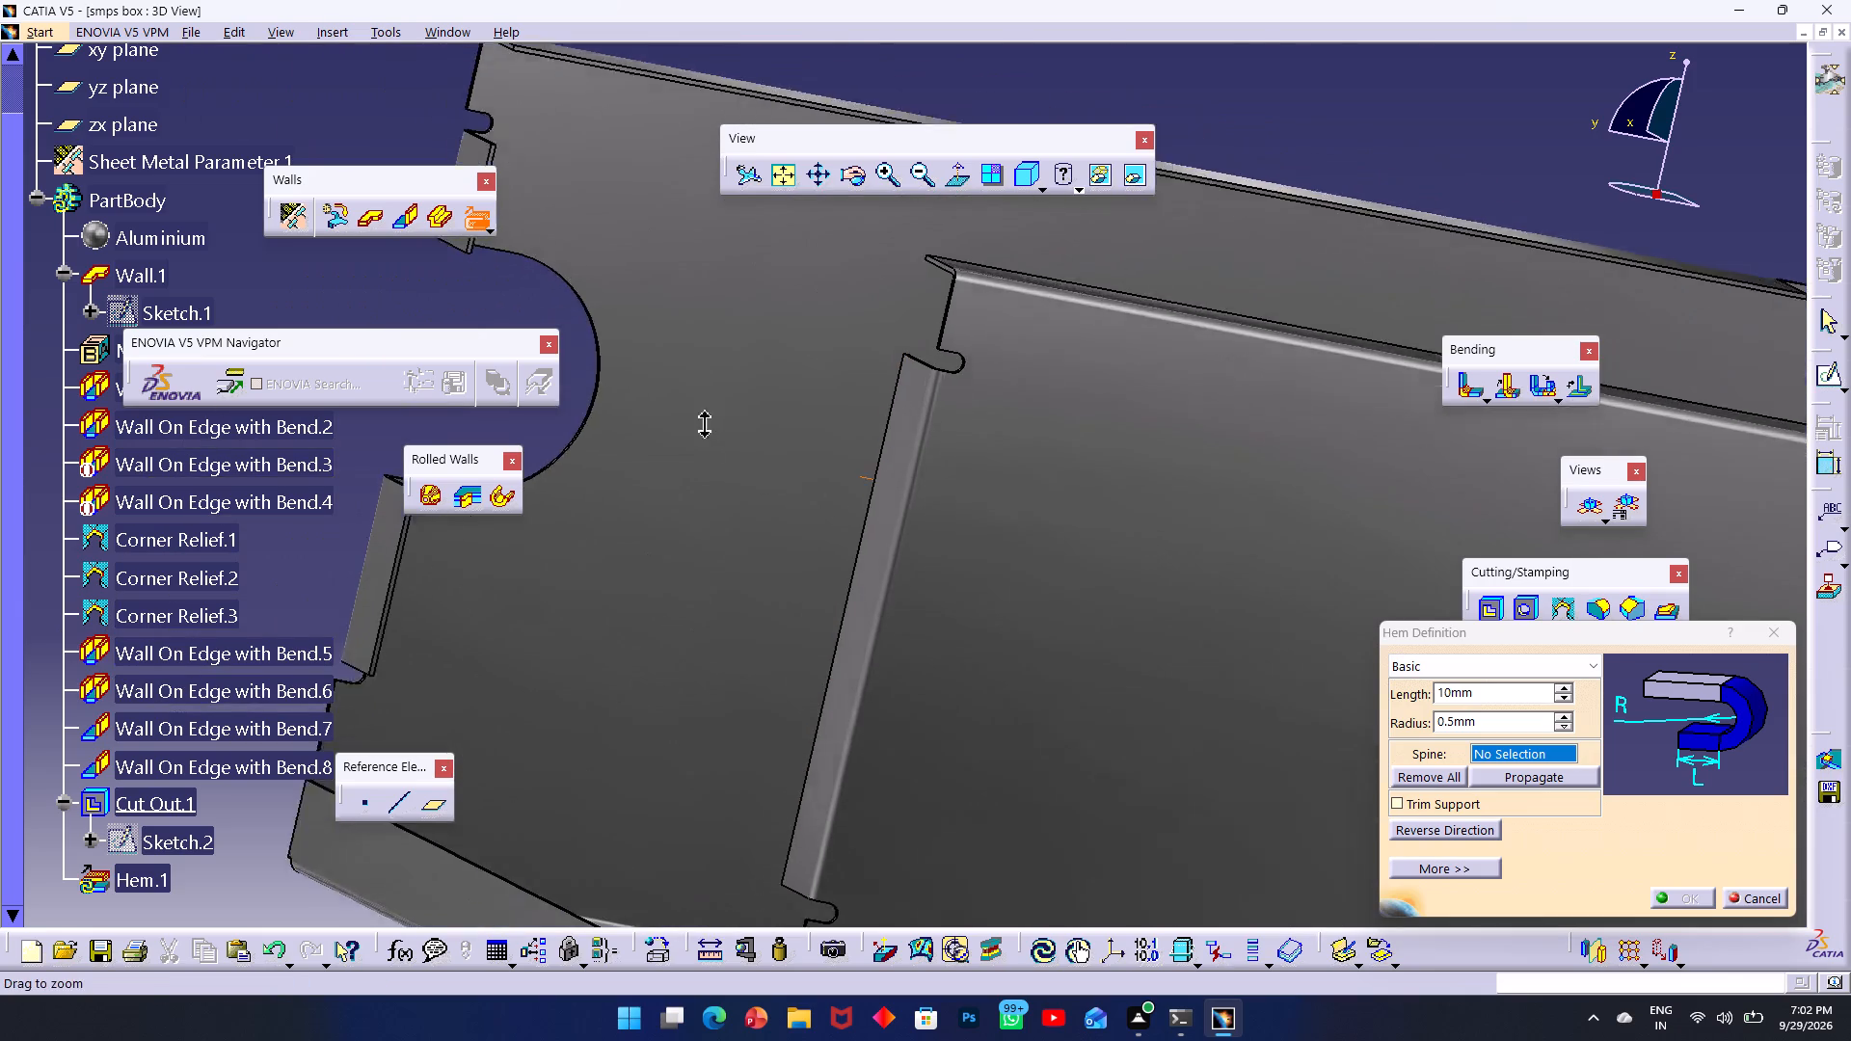
{"action": "middle_click_drag", "start_coordinate": [705, 423], "coordinate": [688, 366], "text": "ctrl"}
{"action": "middle_click_drag", "start_coordinate": [619, 331], "coordinate": [1054, 493]}
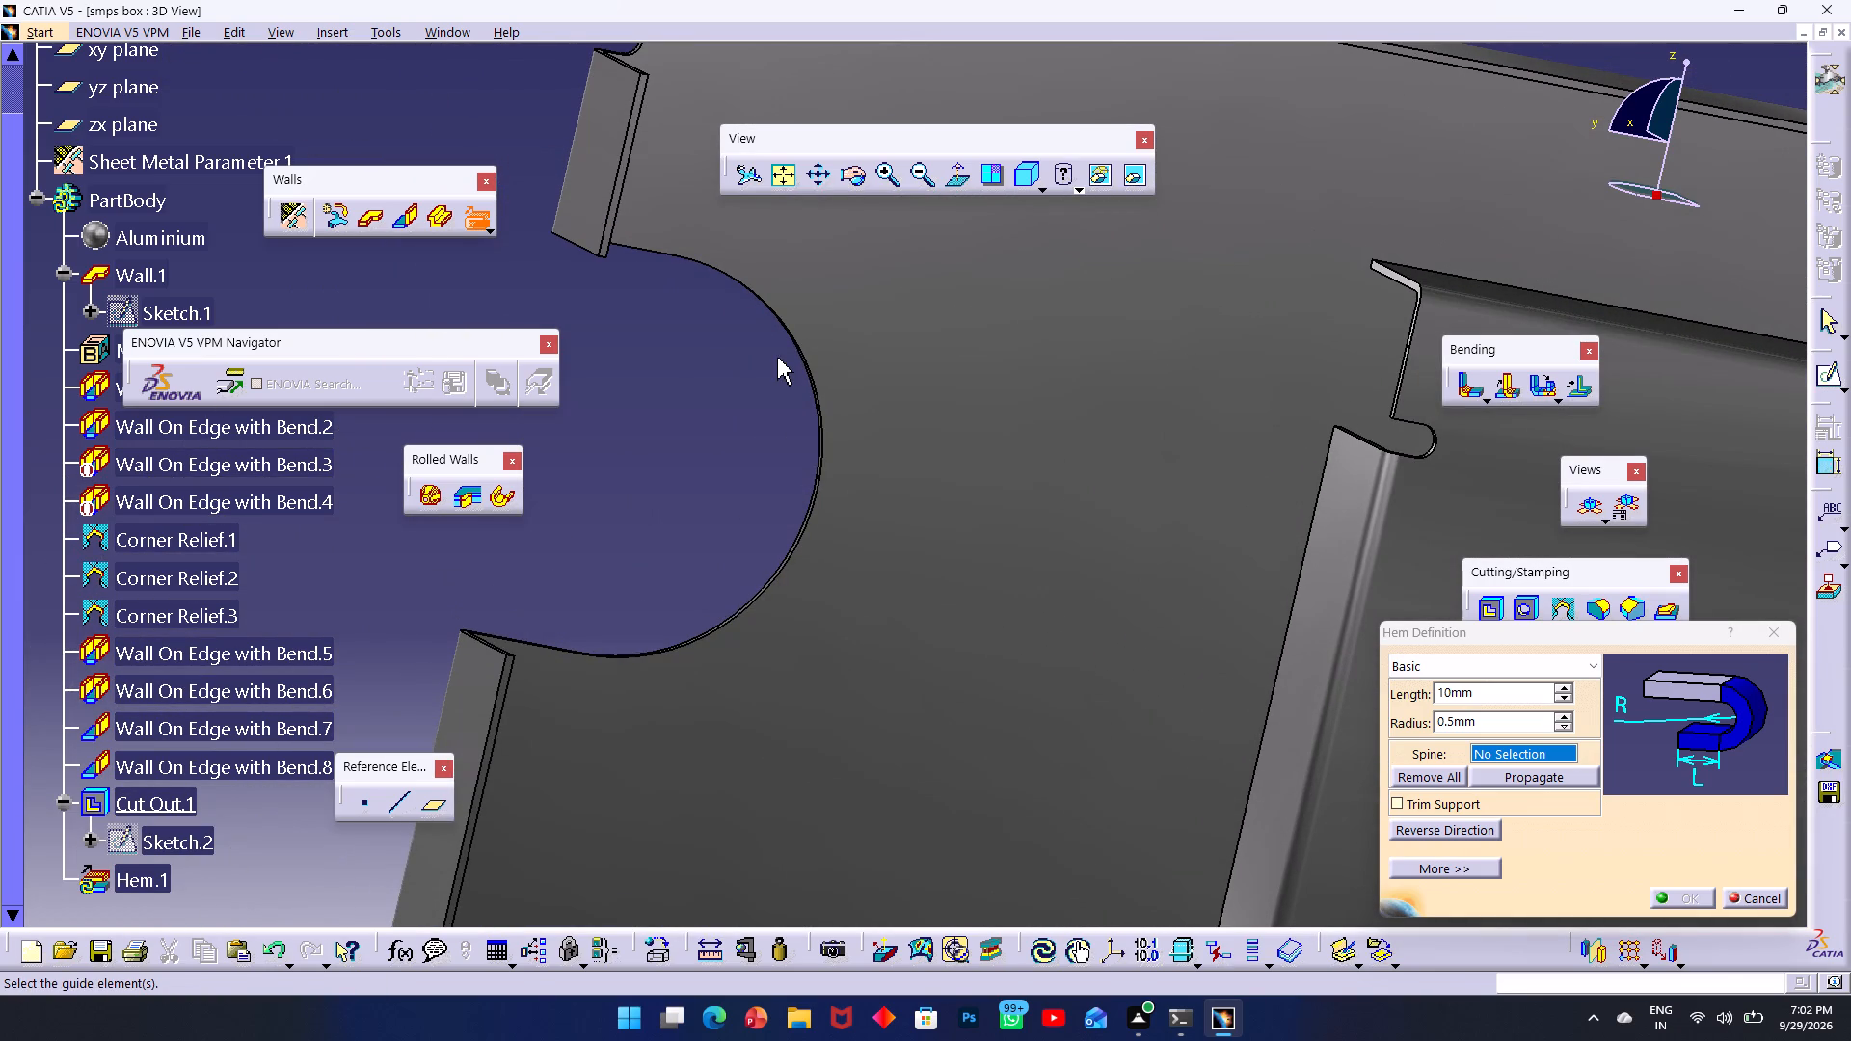
{"action": "middle_click_drag", "start_coordinate": [775, 358], "coordinate": [927, 284]}
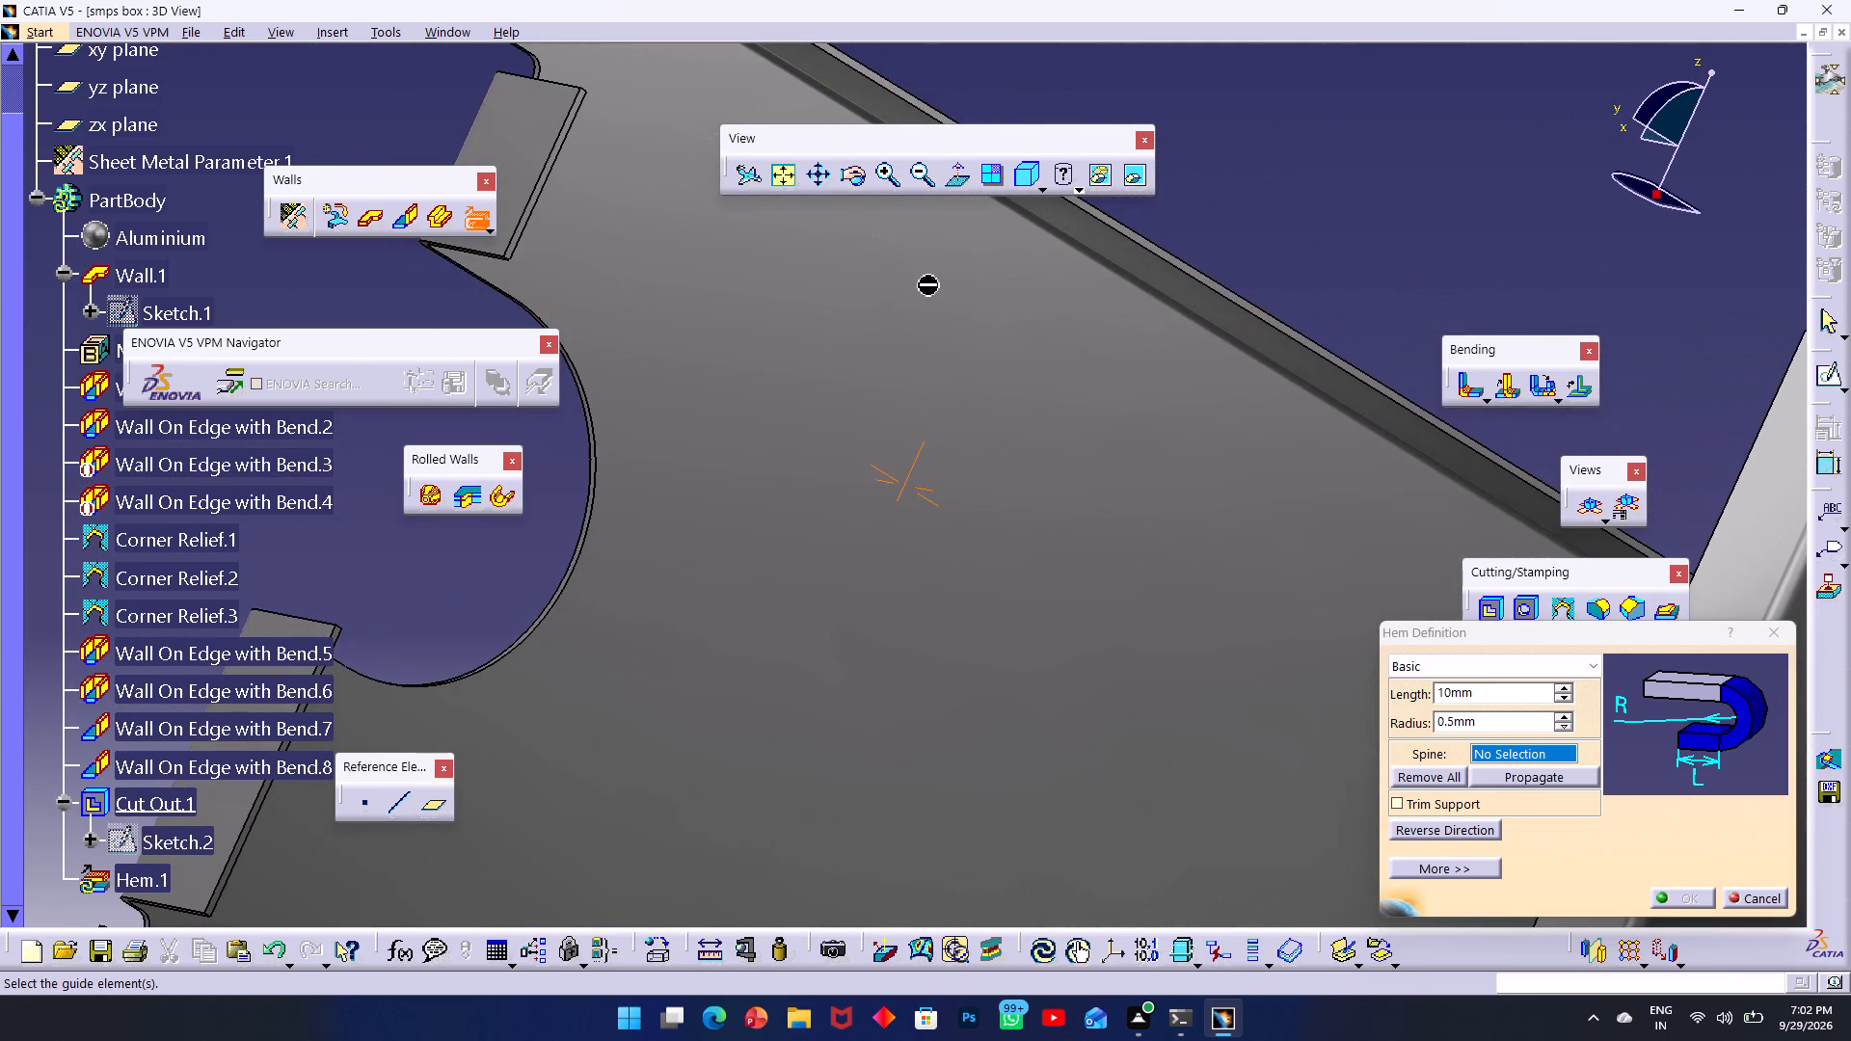
{"action": "middle_click_drag", "start_coordinate": [710, 347], "coordinate": [1033, 412]}
{"action": "middle_click_drag", "start_coordinate": [852, 494], "coordinate": [914, 424], "text": "ctrl"}
{"action": "scroll", "coordinate": [914, 424], "scroll_direction": "up", "scroll_amount": 1}
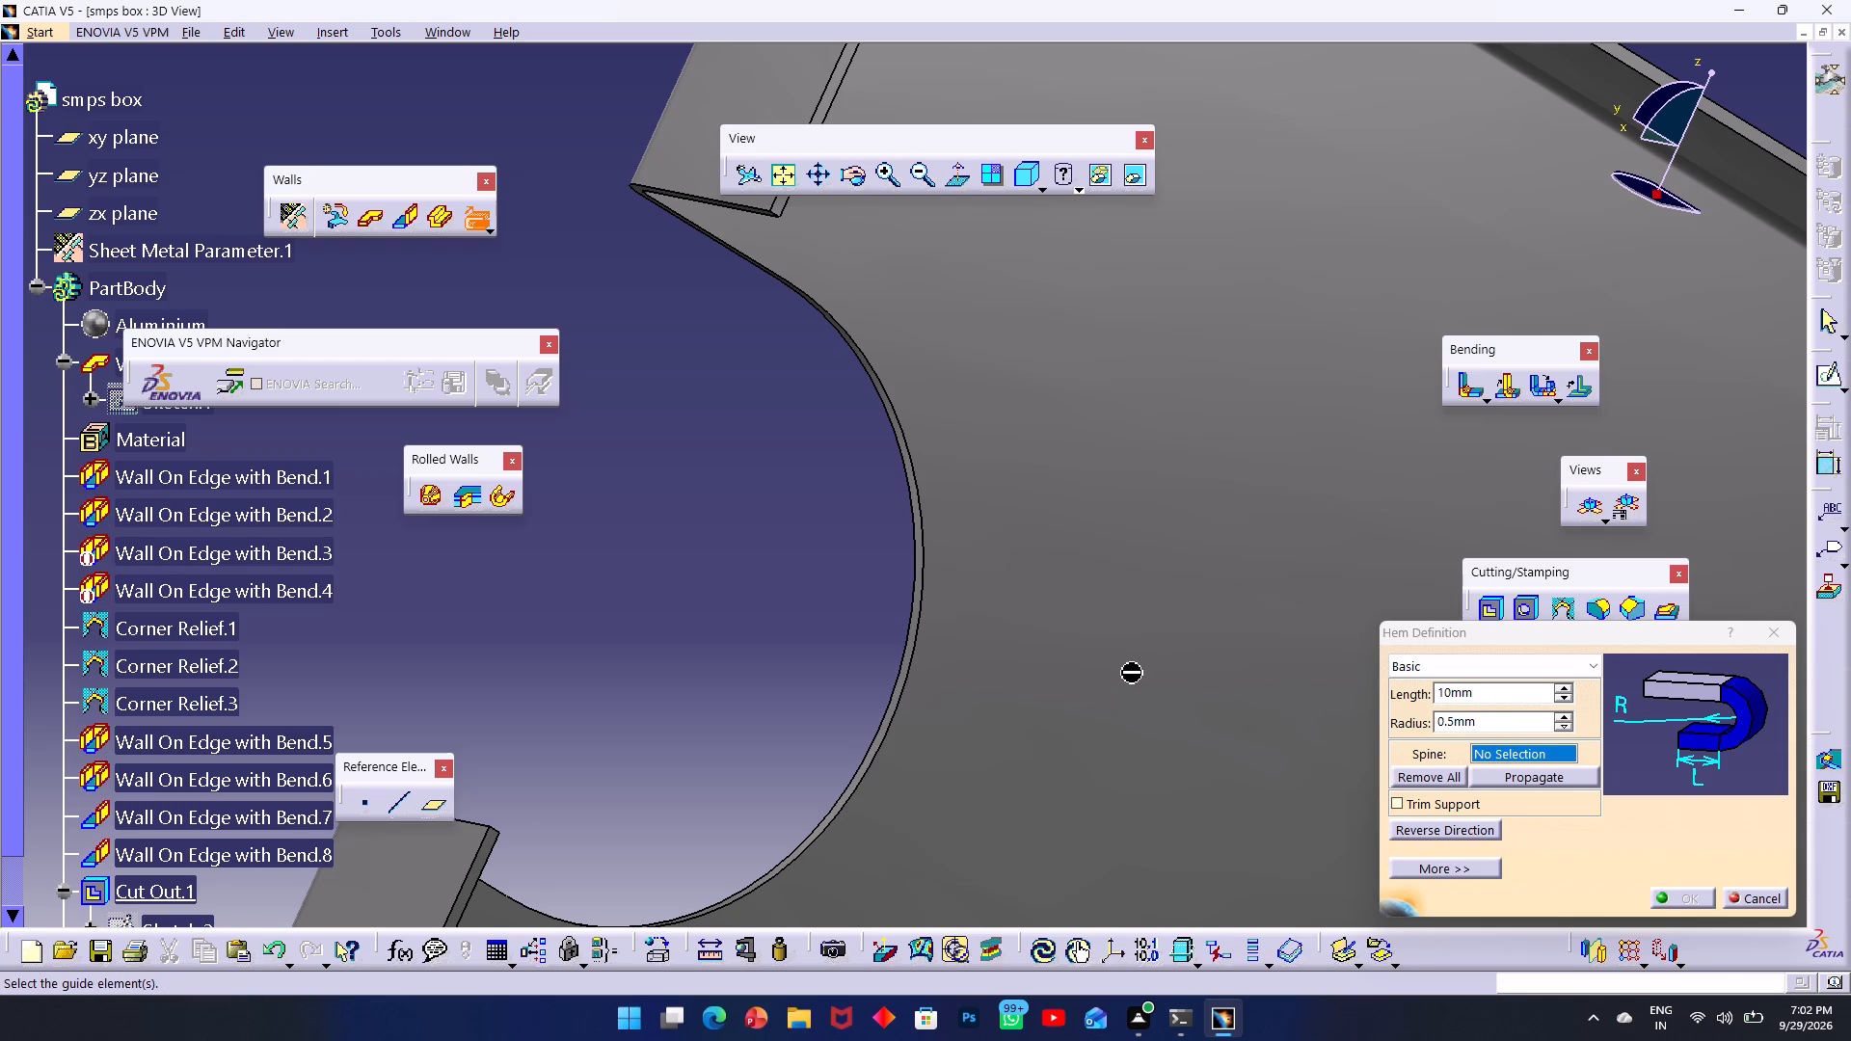
{"action": "left_click", "coordinate": [710, 232]}
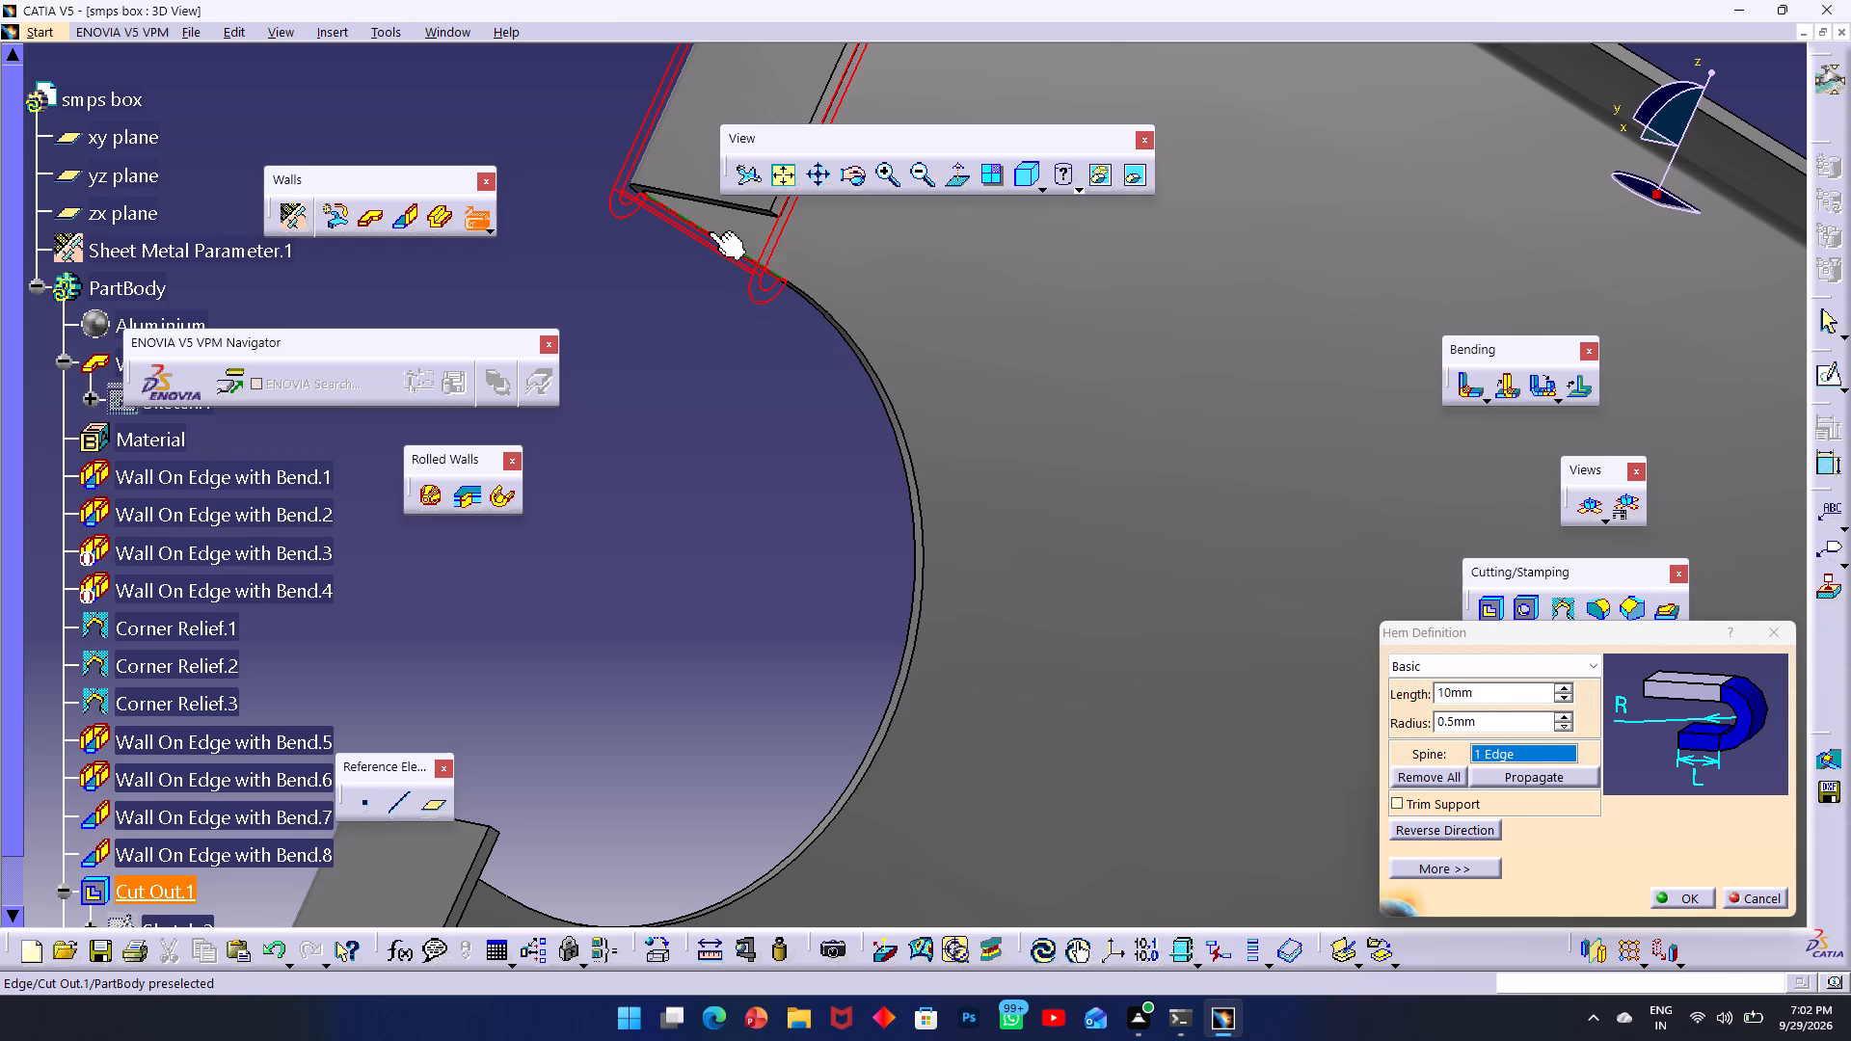
{"action": "middle_click_drag", "start_coordinate": [770, 278], "coordinate": [539, 58]}
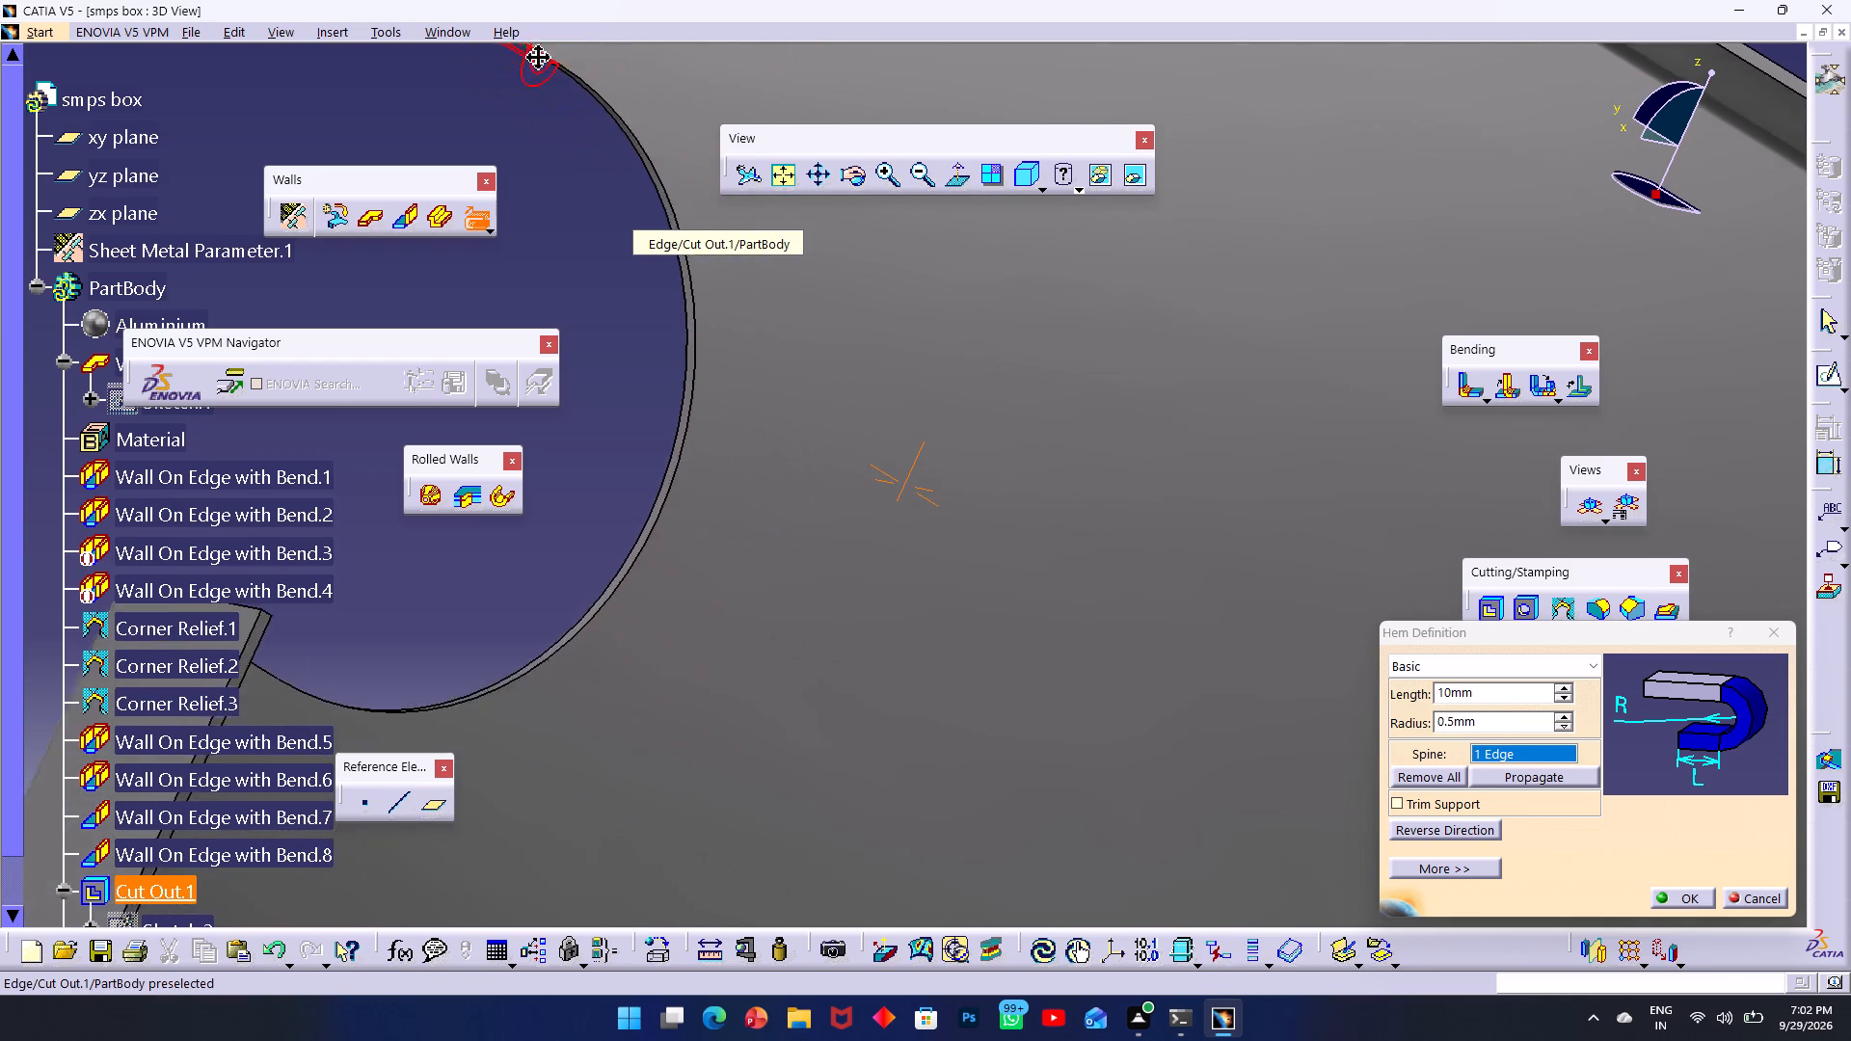
{"action": "middle_click_drag", "start_coordinate": [539, 58], "coordinate": [1227, 427]}
{"action": "middle_click_drag", "start_coordinate": [1246, 451], "coordinate": [1202, 396], "text": "ctrl"}
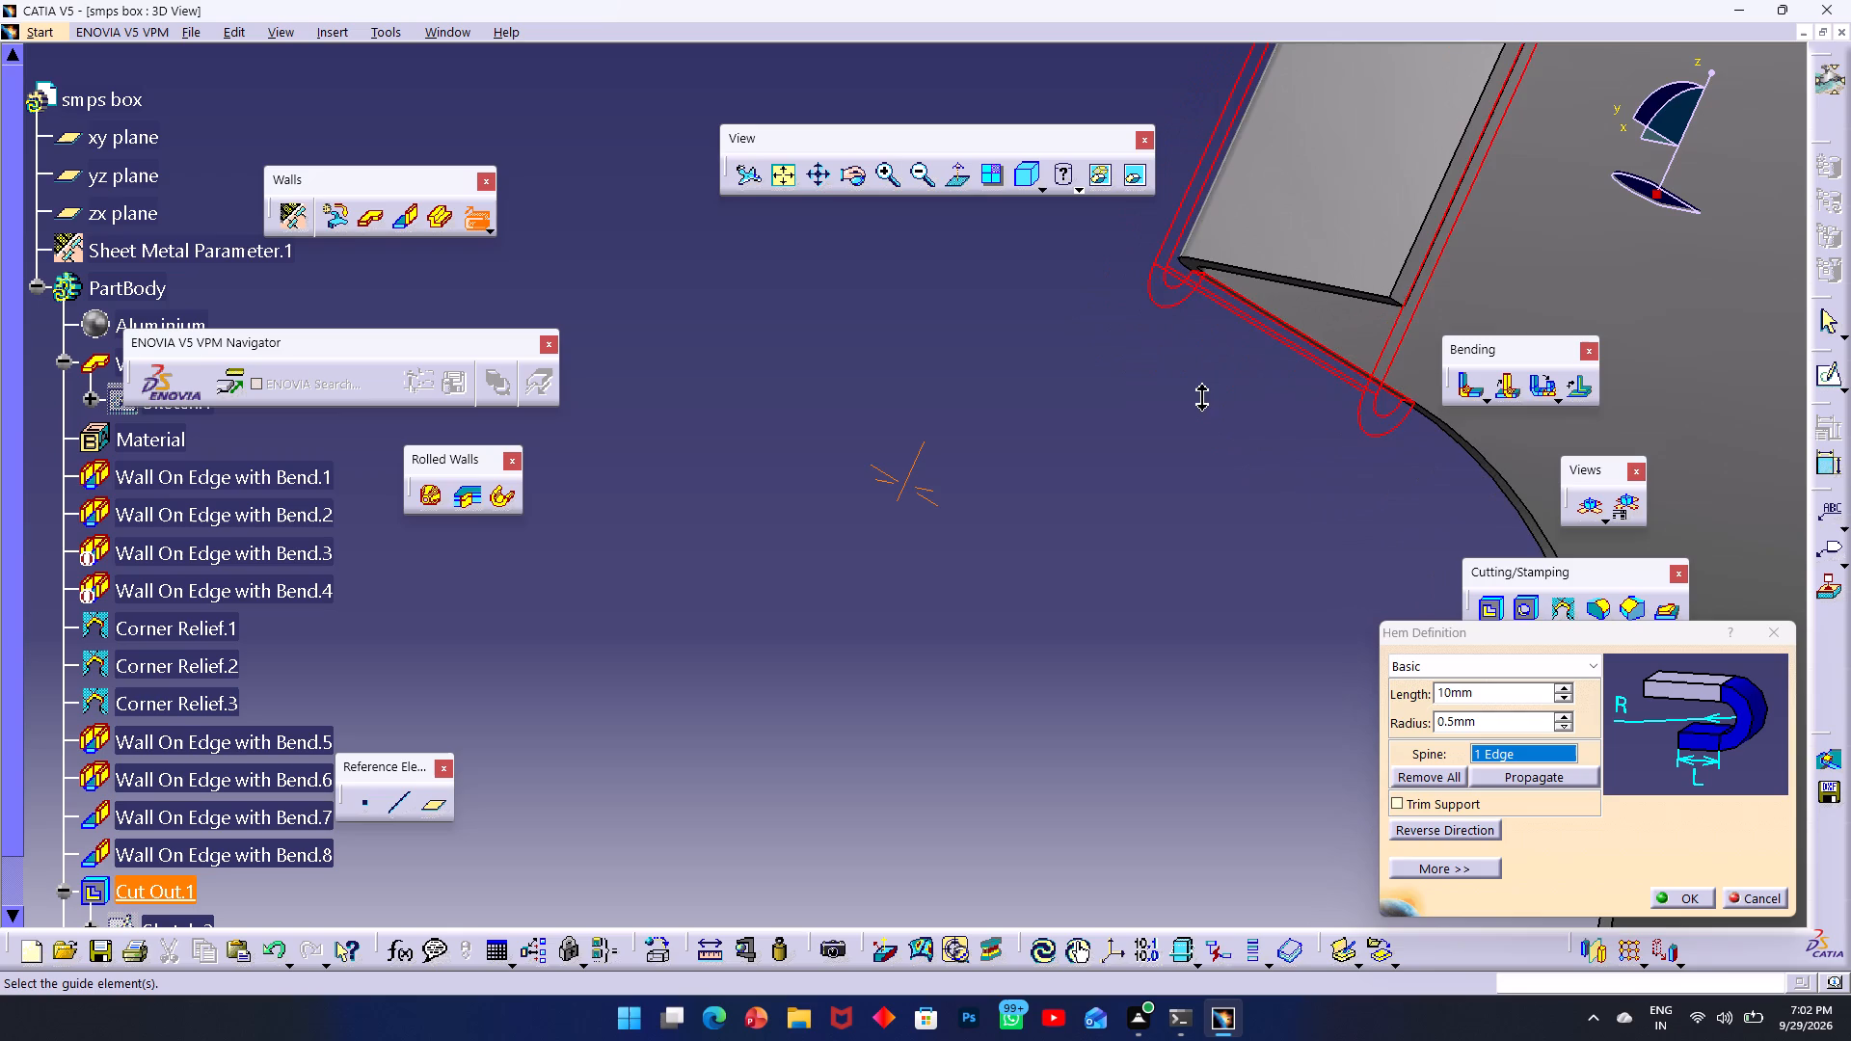
{"action": "middle_click_drag", "start_coordinate": [1202, 396], "coordinate": [1362, 434], "text": "ctrl"}
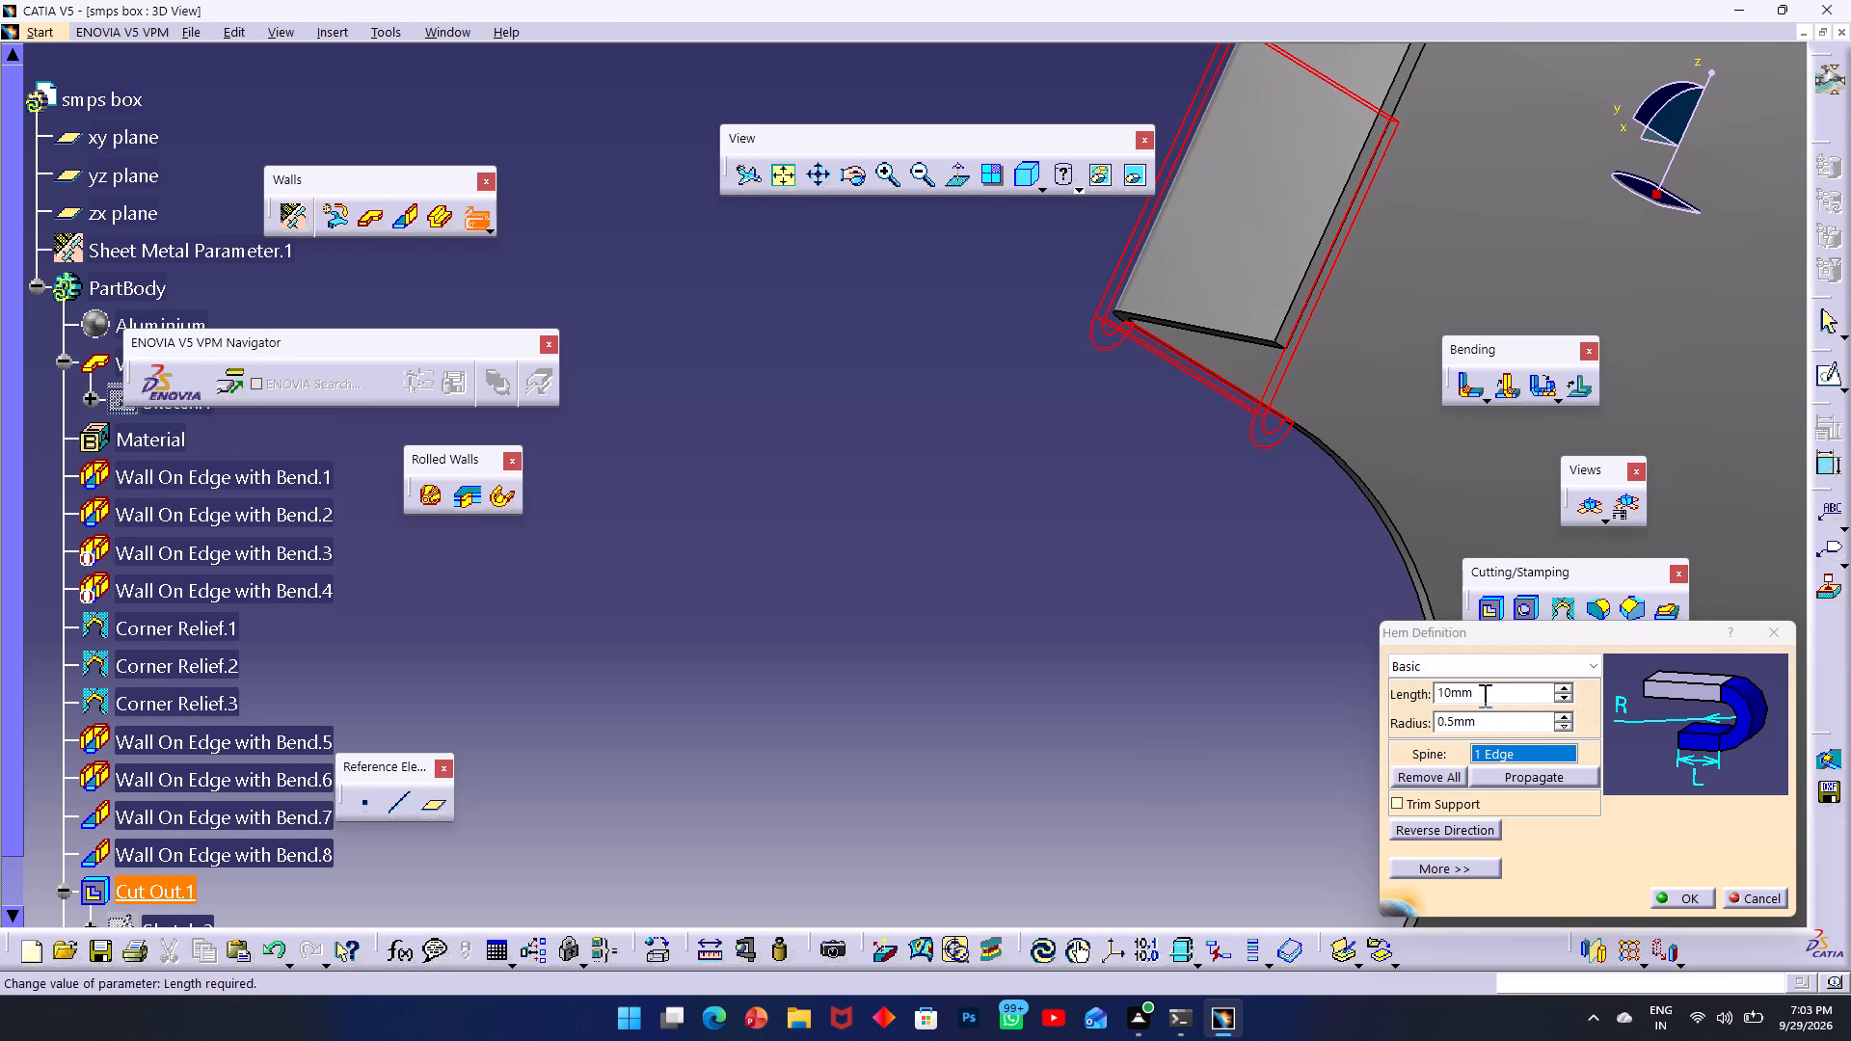
{"action": "left_click_drag", "start_coordinate": [1483, 694], "coordinate": [1346, 672]}
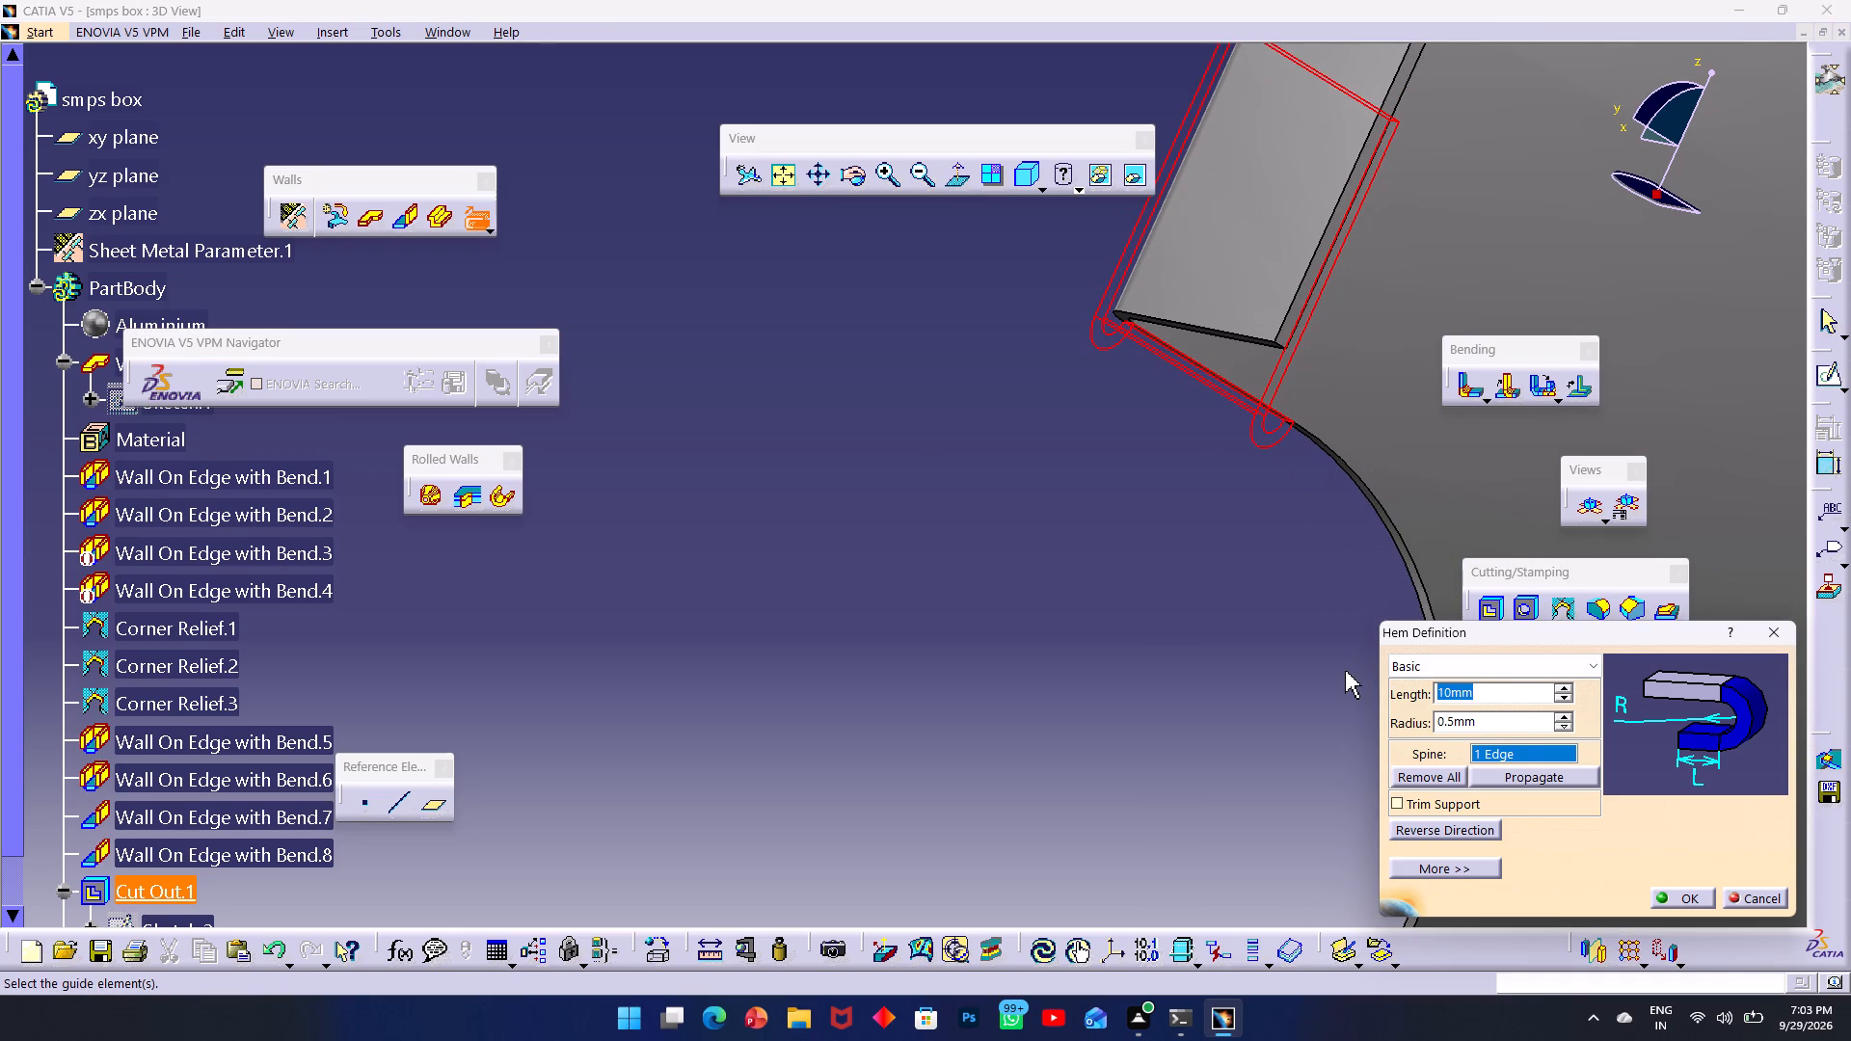
{"action": "type", "text": "0.5"}
{"action": "left_click", "coordinate": [1208, 657]}
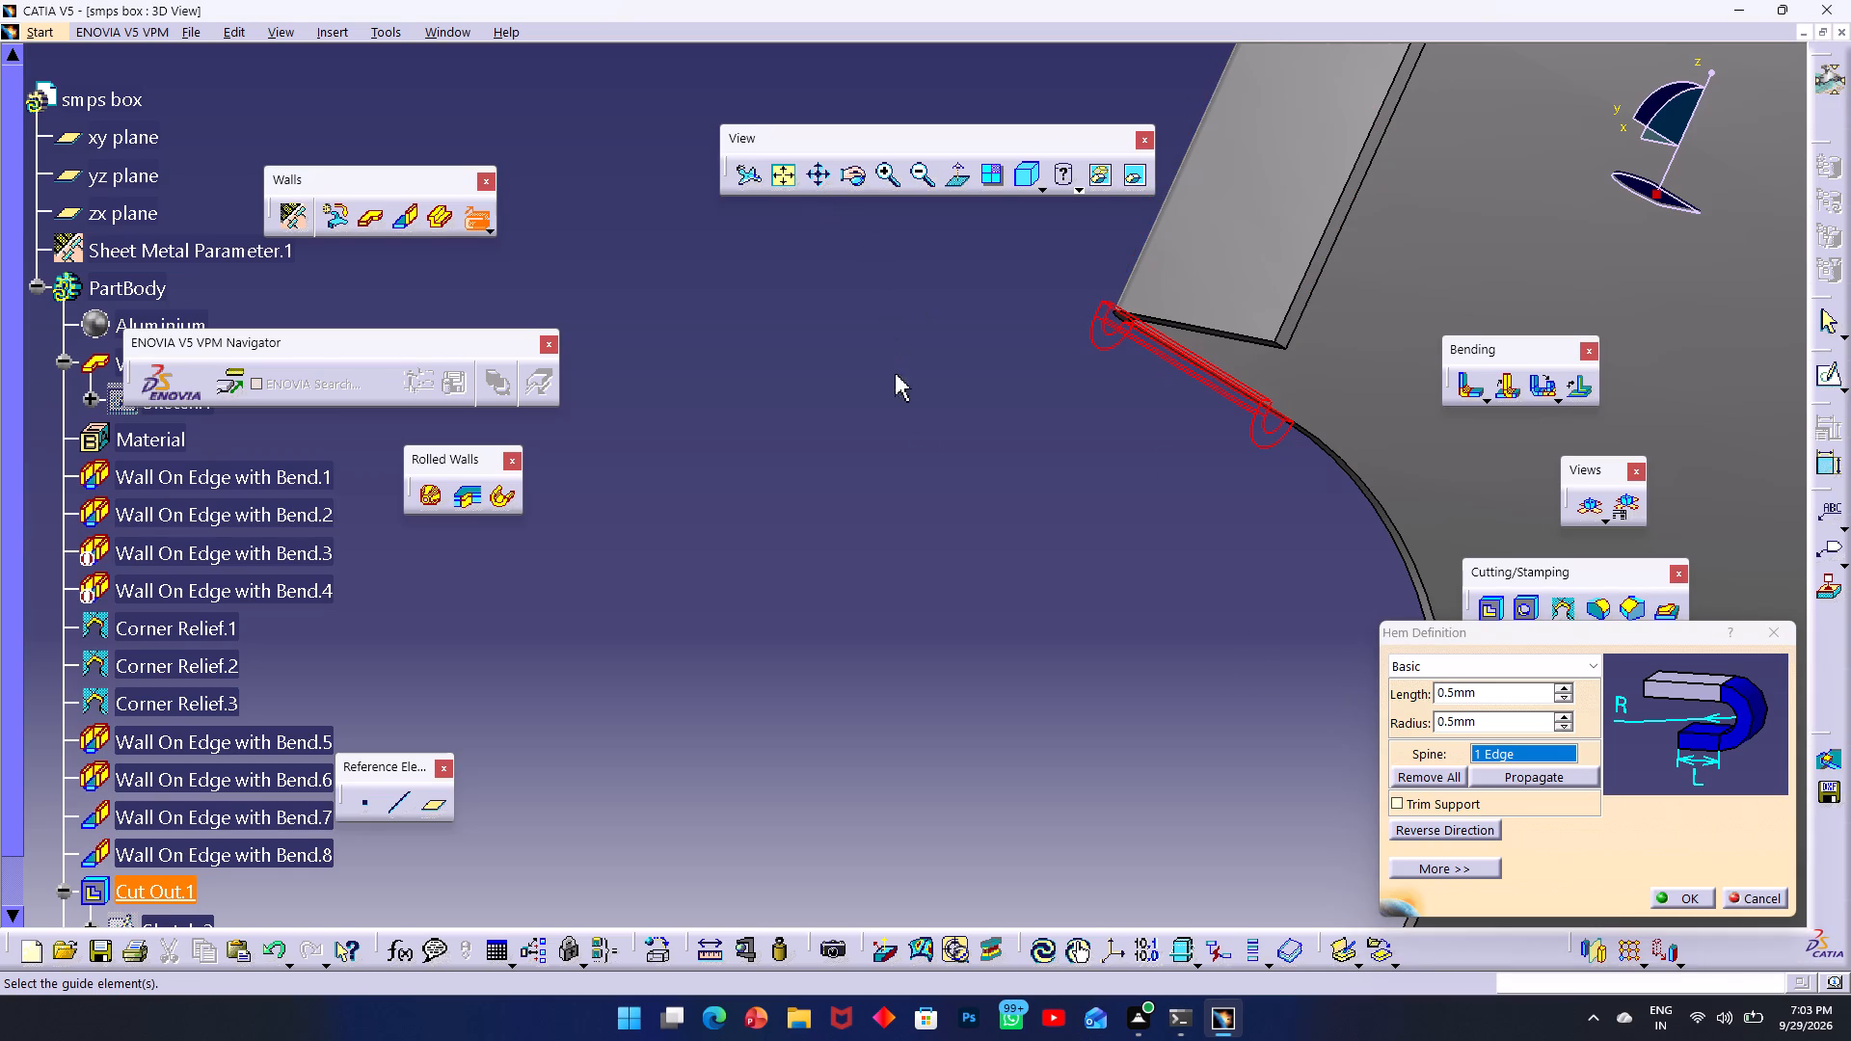
Reverse the hem direction and complete the hem along the notch's arc and its opposite straight edge as well.
{"action": "middle_click_drag", "start_coordinate": [925, 424], "coordinate": [1104, 358]}
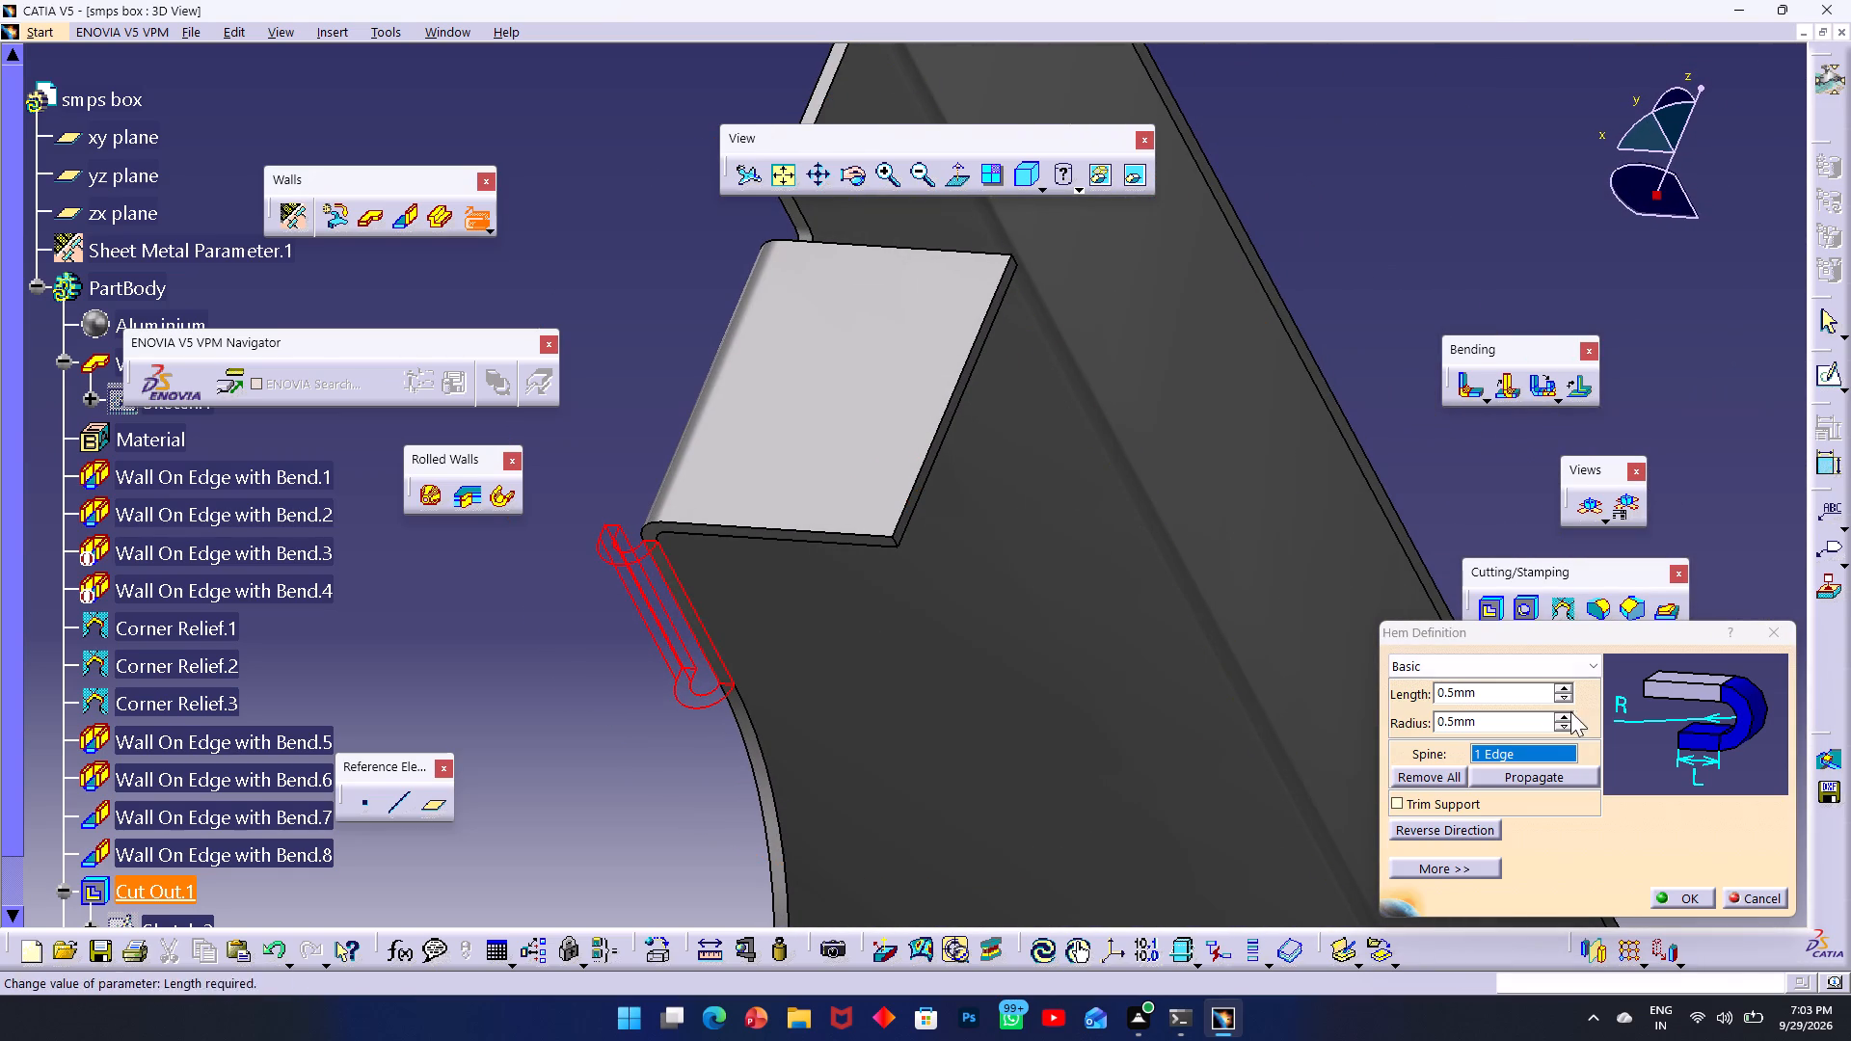
{"action": "left_click", "coordinate": [1475, 833]}
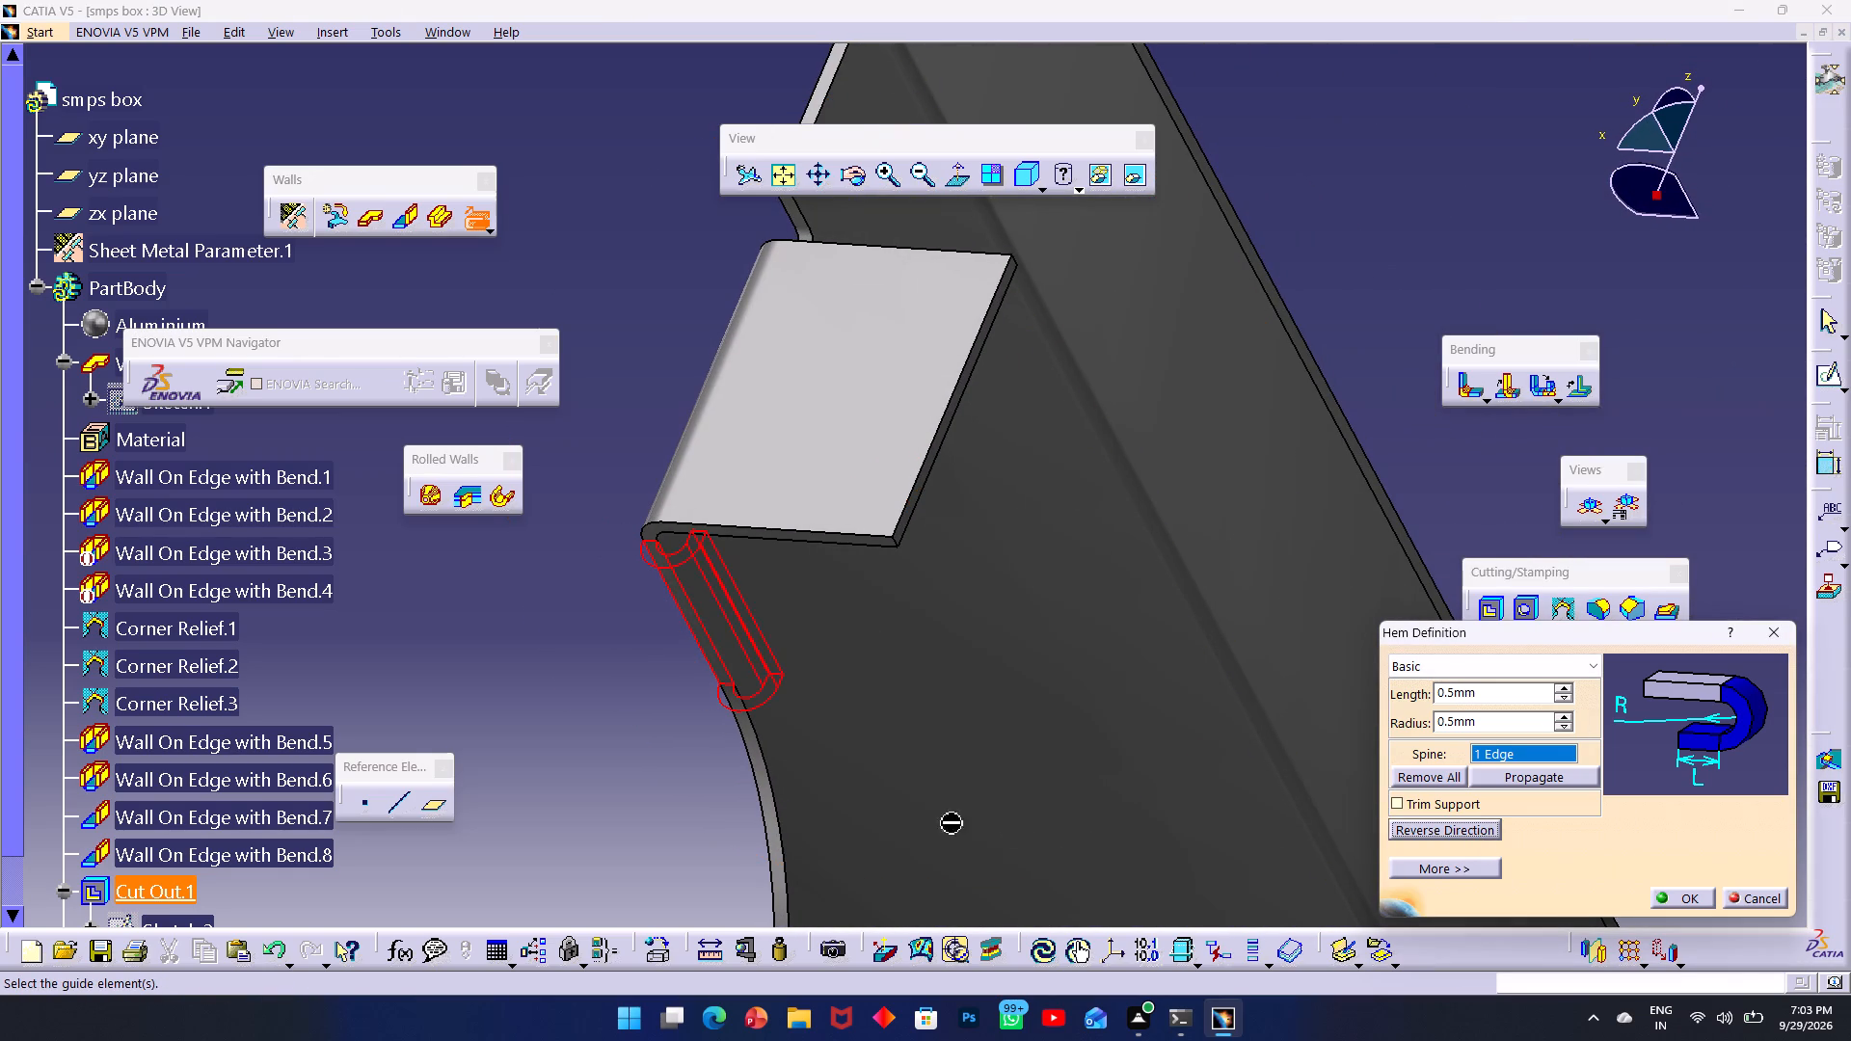
{"action": "middle_click_drag", "start_coordinate": [820, 796], "coordinate": [865, 494]}
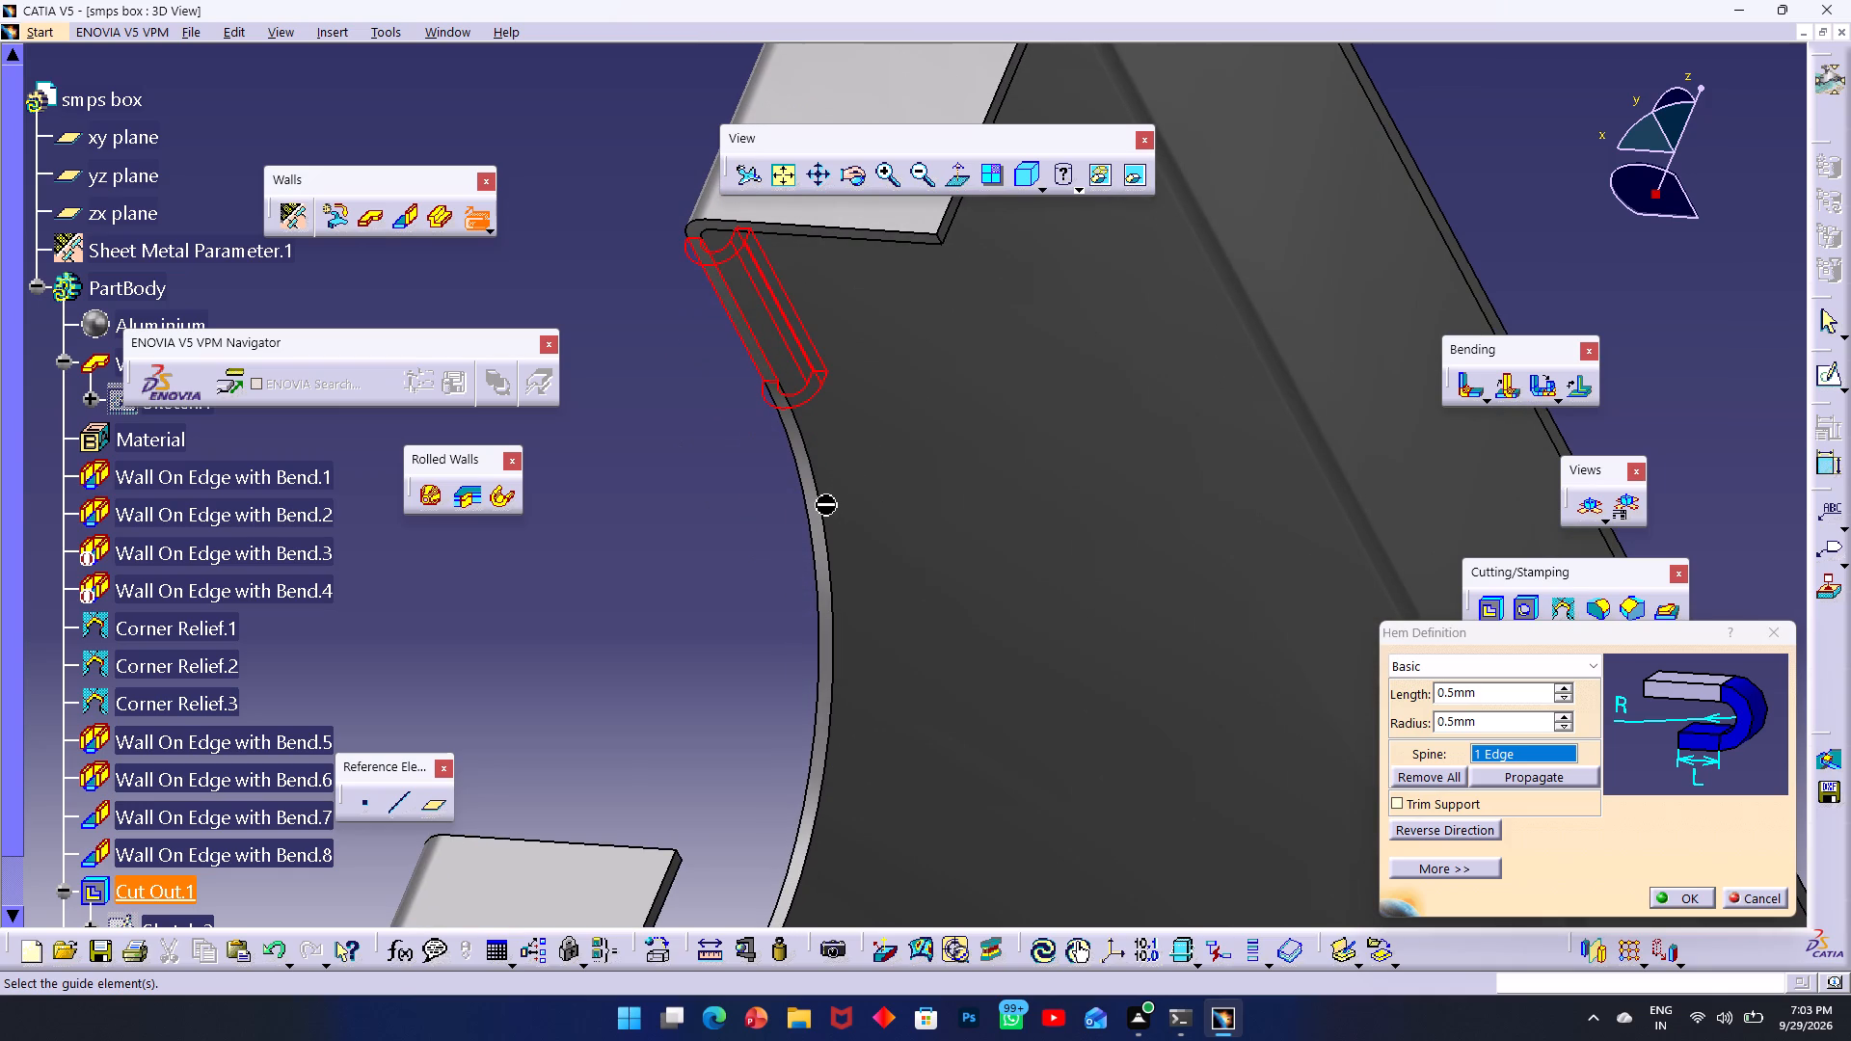
{"action": "left_click", "coordinate": [820, 513]}
{"action": "middle_click_drag", "start_coordinate": [798, 563], "coordinate": [999, 242]}
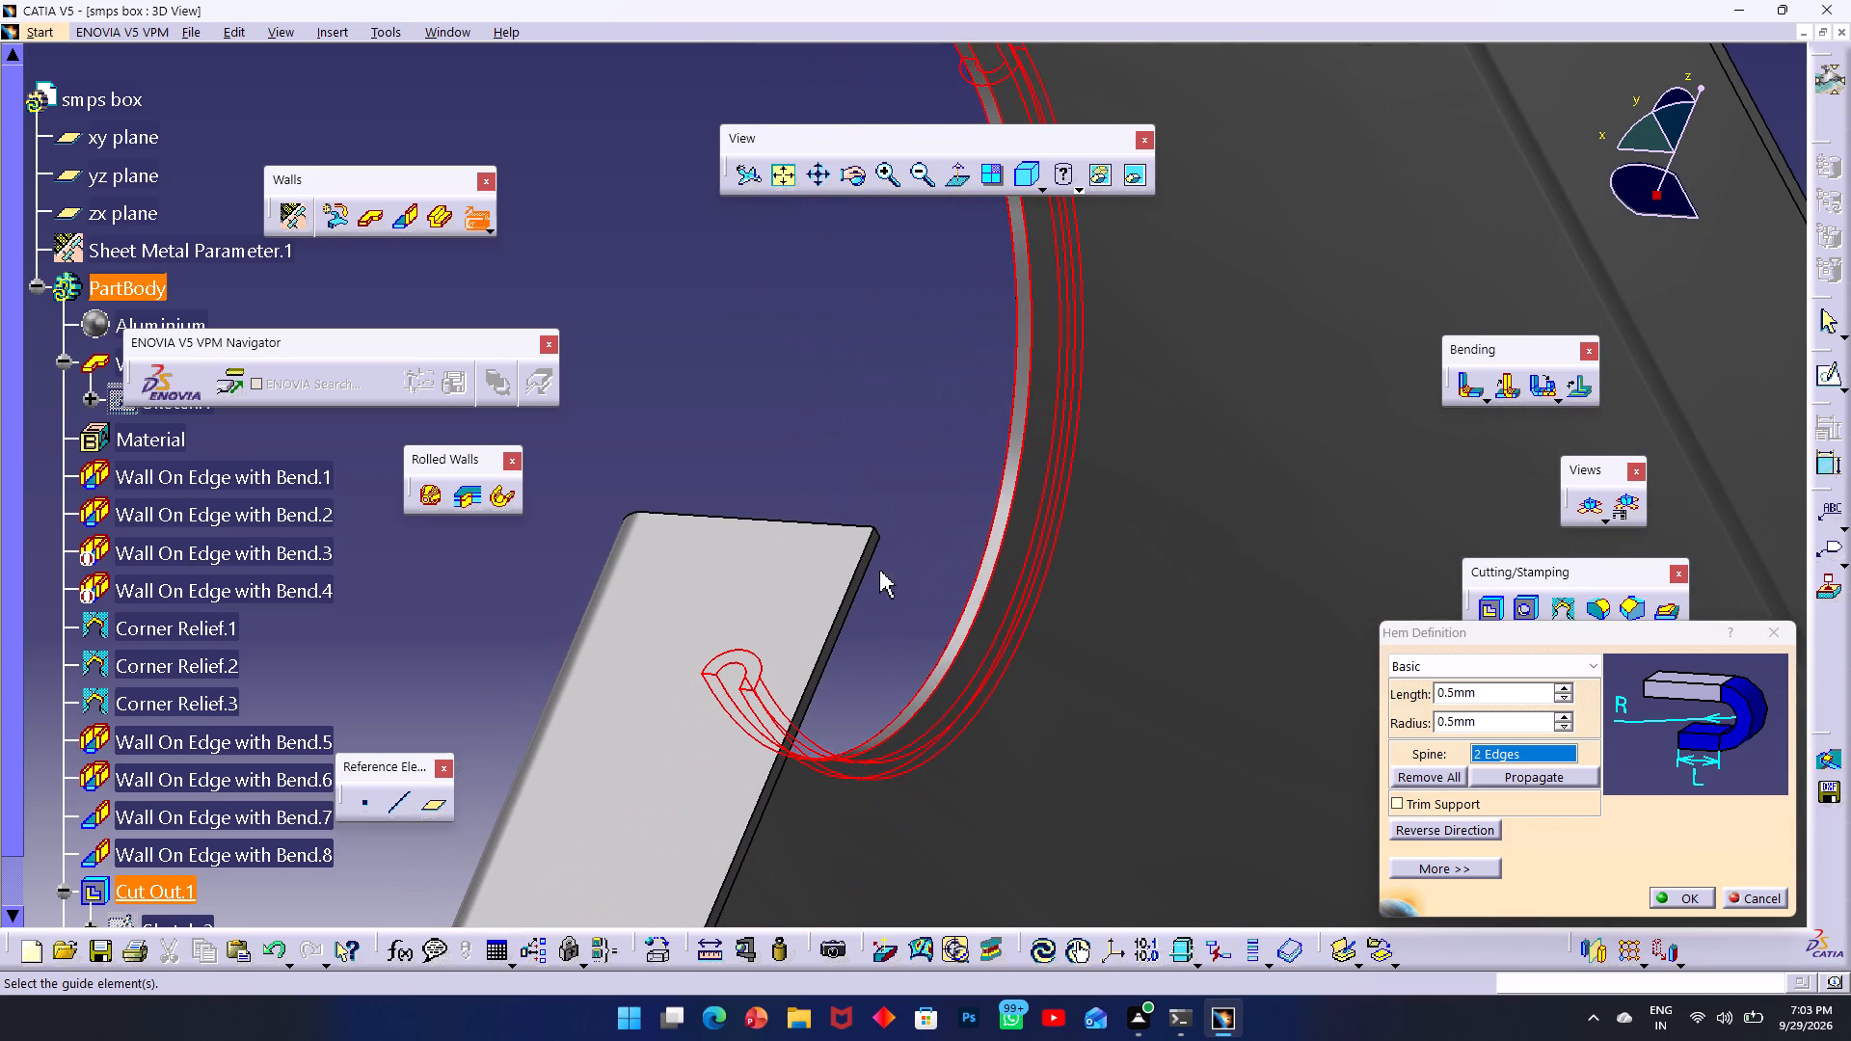
{"action": "middle_click_drag", "start_coordinate": [886, 599], "coordinate": [683, 520]}
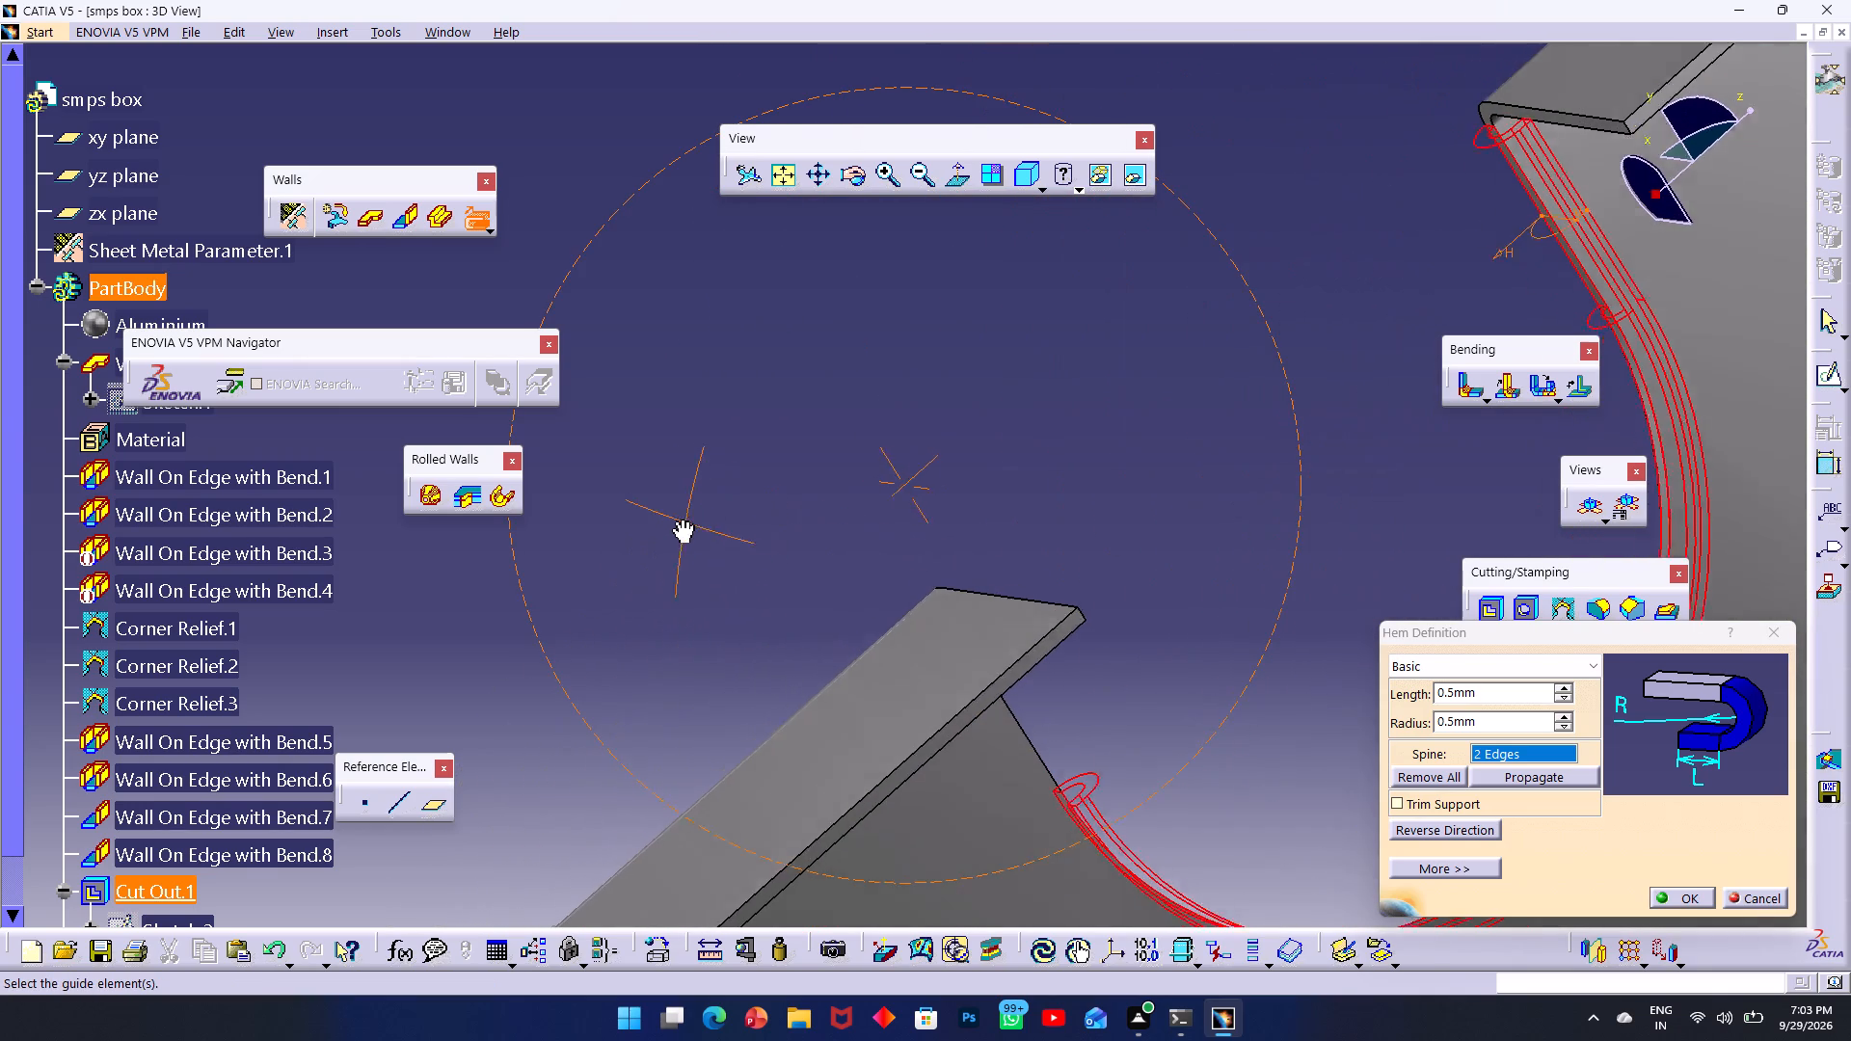
{"action": "middle_click_drag", "start_coordinate": [683, 520], "coordinate": [681, 517]}
{"action": "left_click", "coordinate": [1051, 771]}
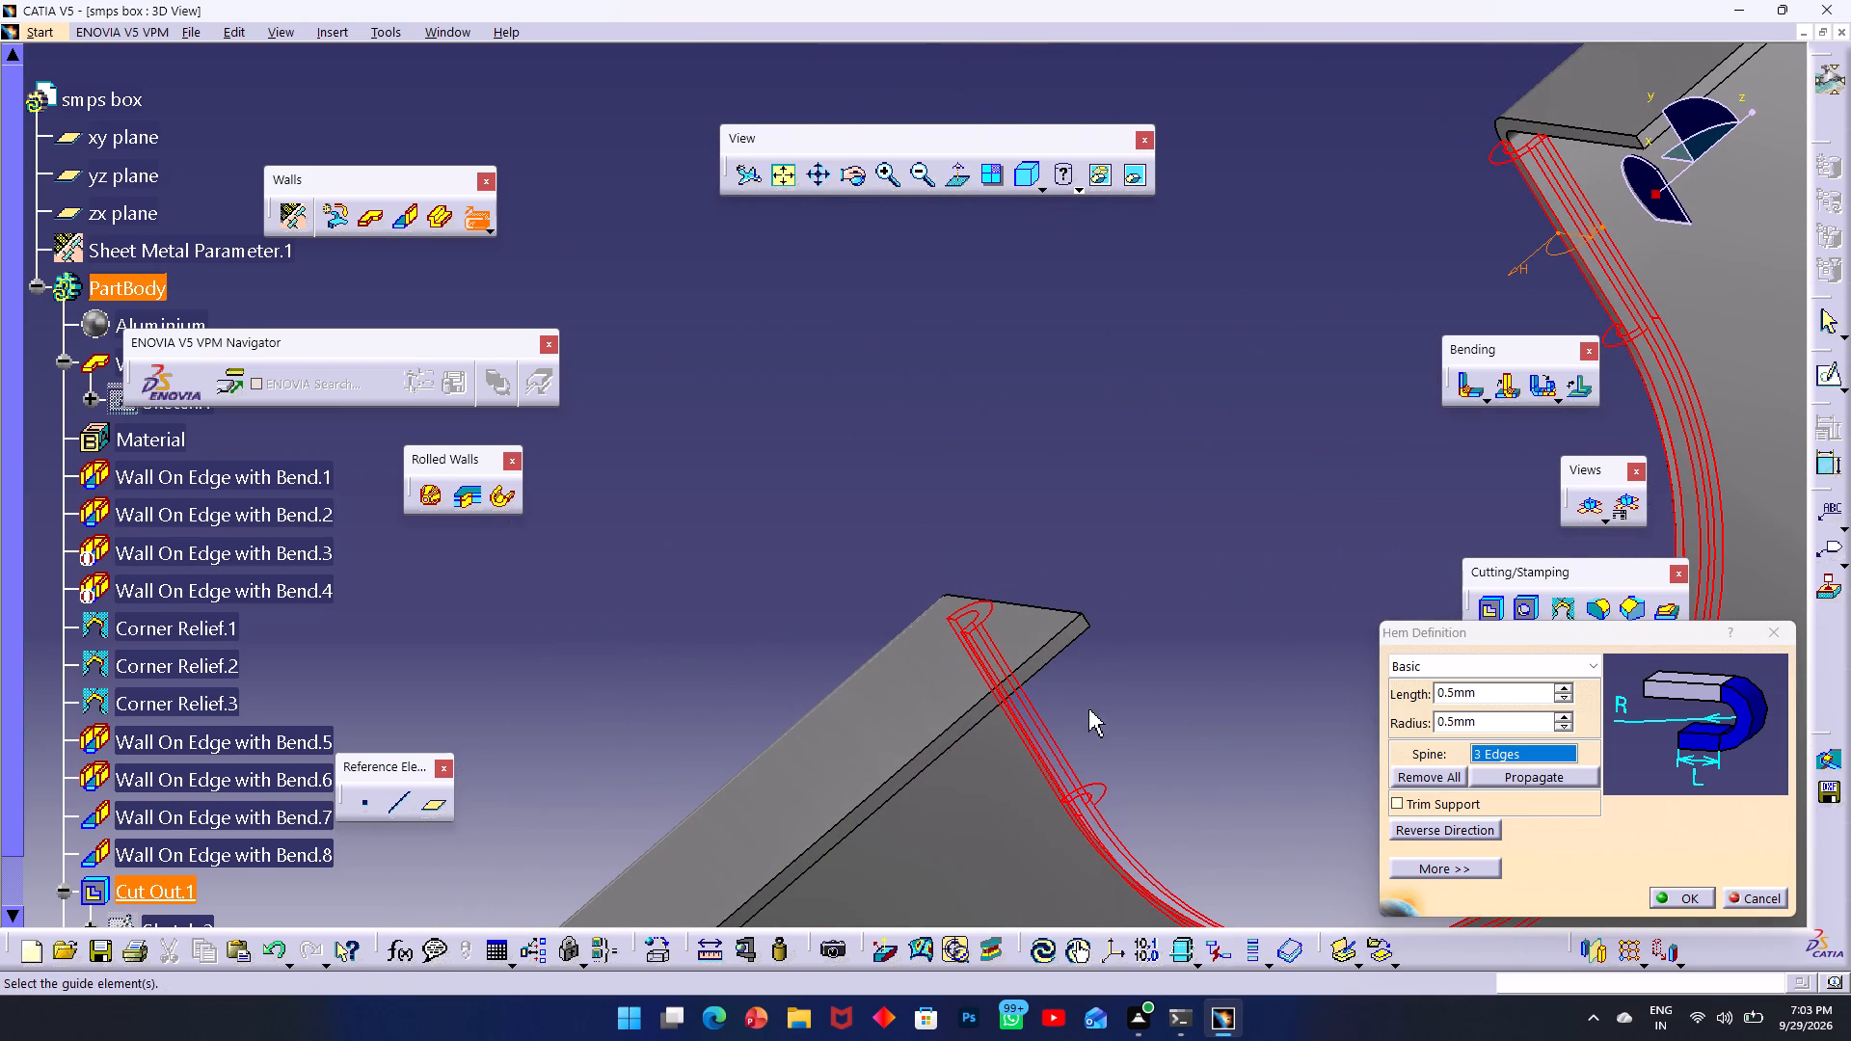
{"action": "middle_click_drag", "start_coordinate": [1083, 695], "coordinate": [949, 494]}
{"action": "scroll", "coordinate": [1118, 506], "scroll_direction": "up", "scroll_amount": 1}
{"action": "middle_click_drag", "start_coordinate": [1119, 505], "coordinate": [921, 536]}
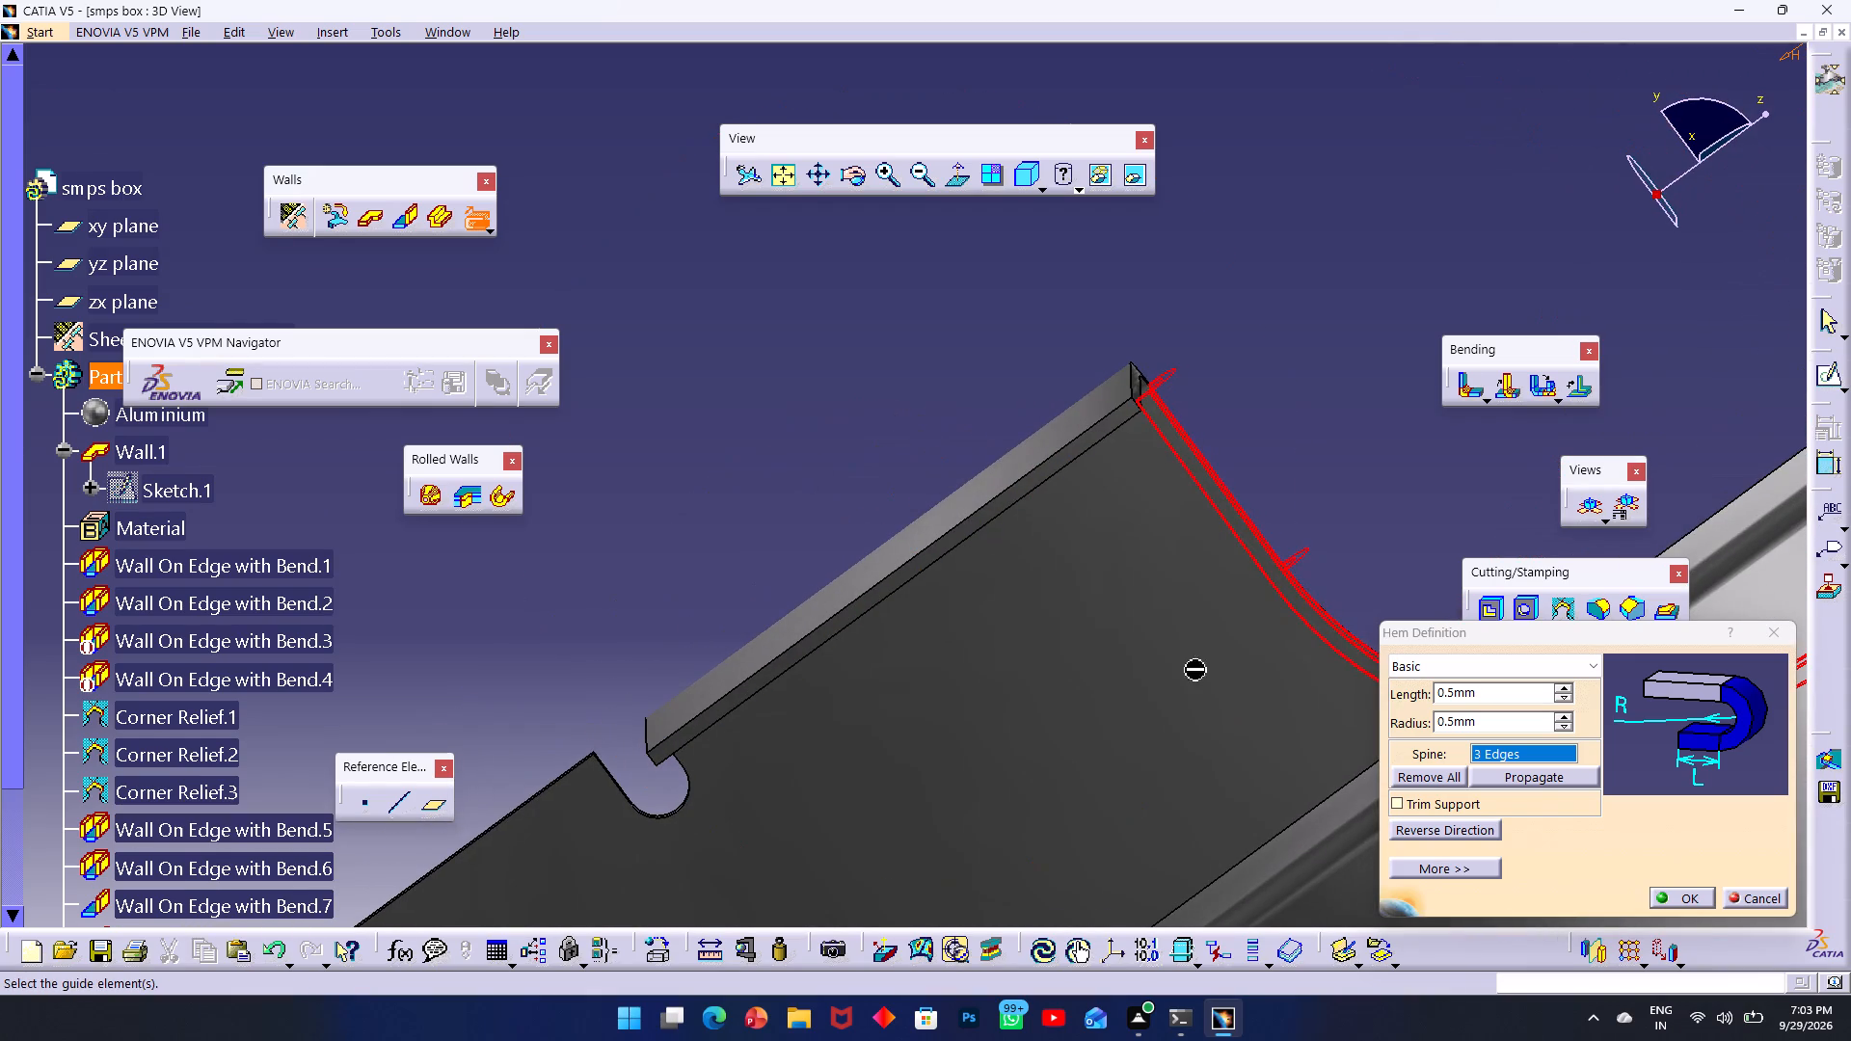
{"action": "left_click", "coordinate": [1676, 894]}
Examine the hem around the notch edge and where it meets the two flange tabs.
{"action": "left_click", "coordinate": [1300, 371]}
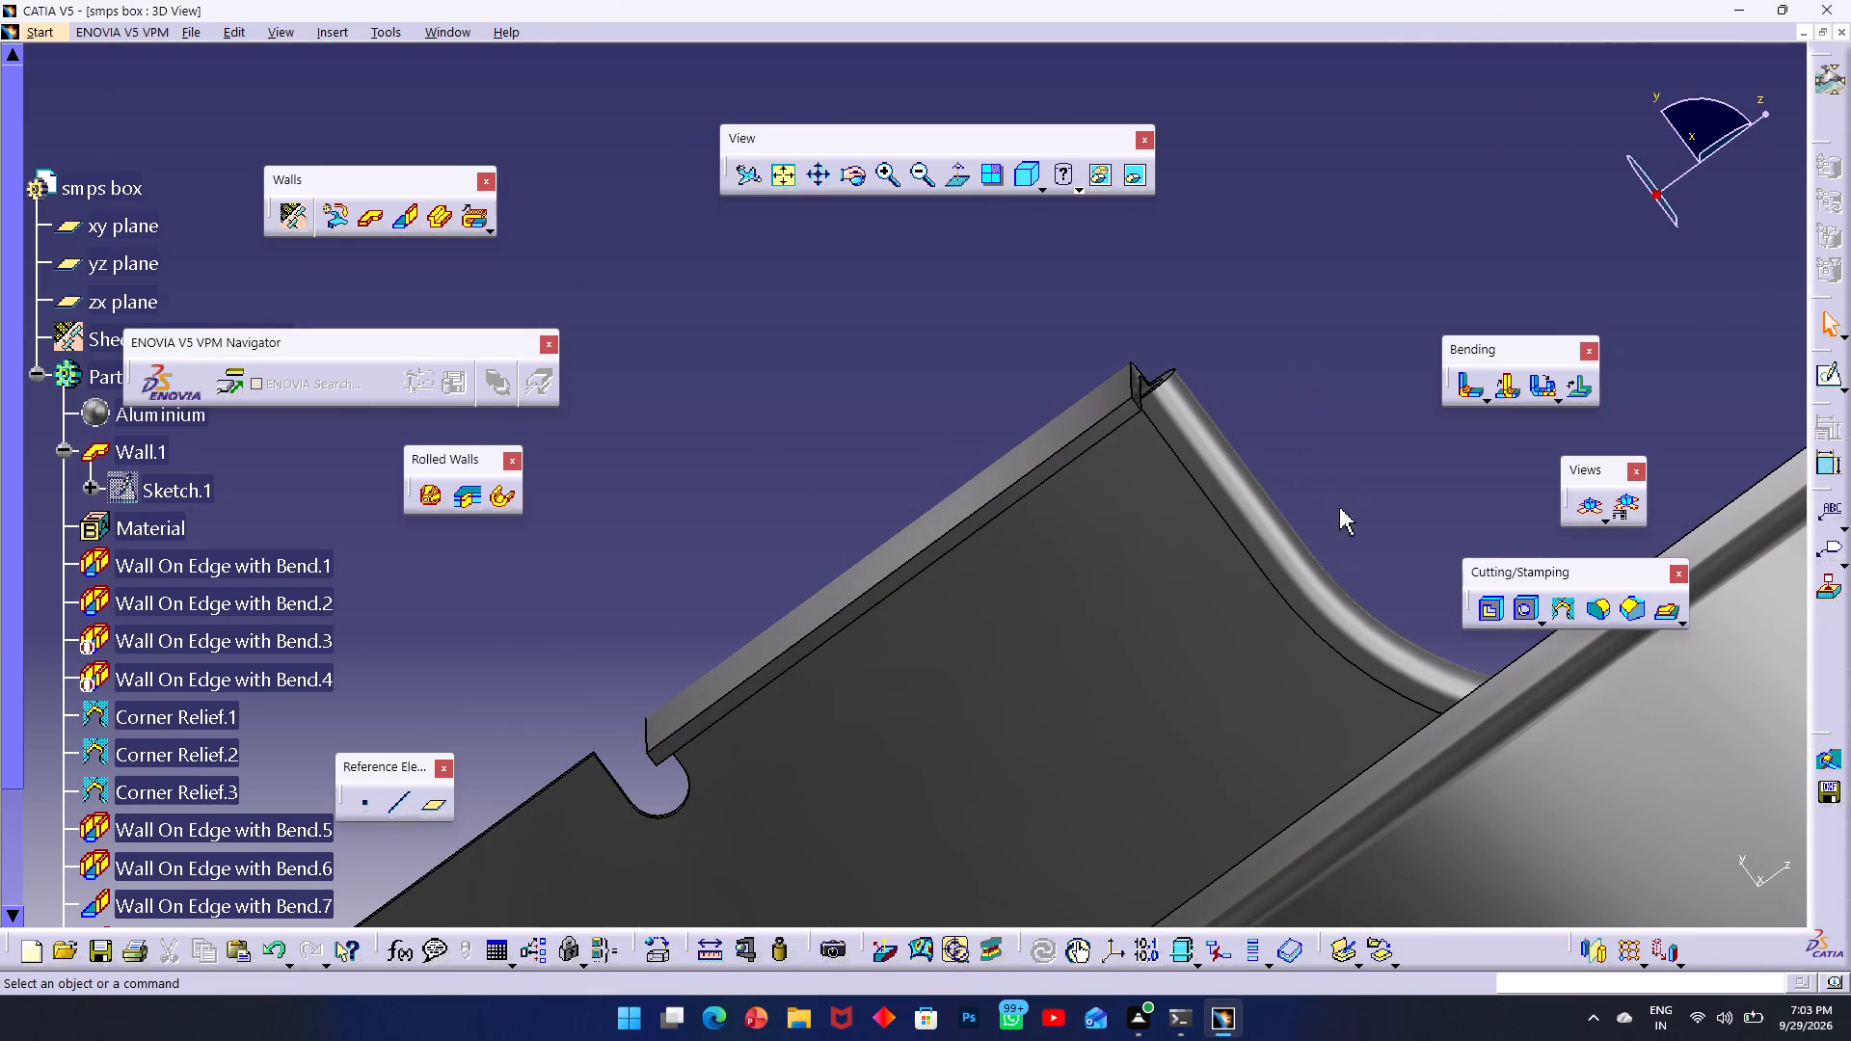
{"action": "middle_click_drag", "start_coordinate": [1242, 397], "coordinate": [1404, 660], "text": "ctrl"}
{"action": "middle_click_drag", "start_coordinate": [1312, 462], "coordinate": [960, 594]}
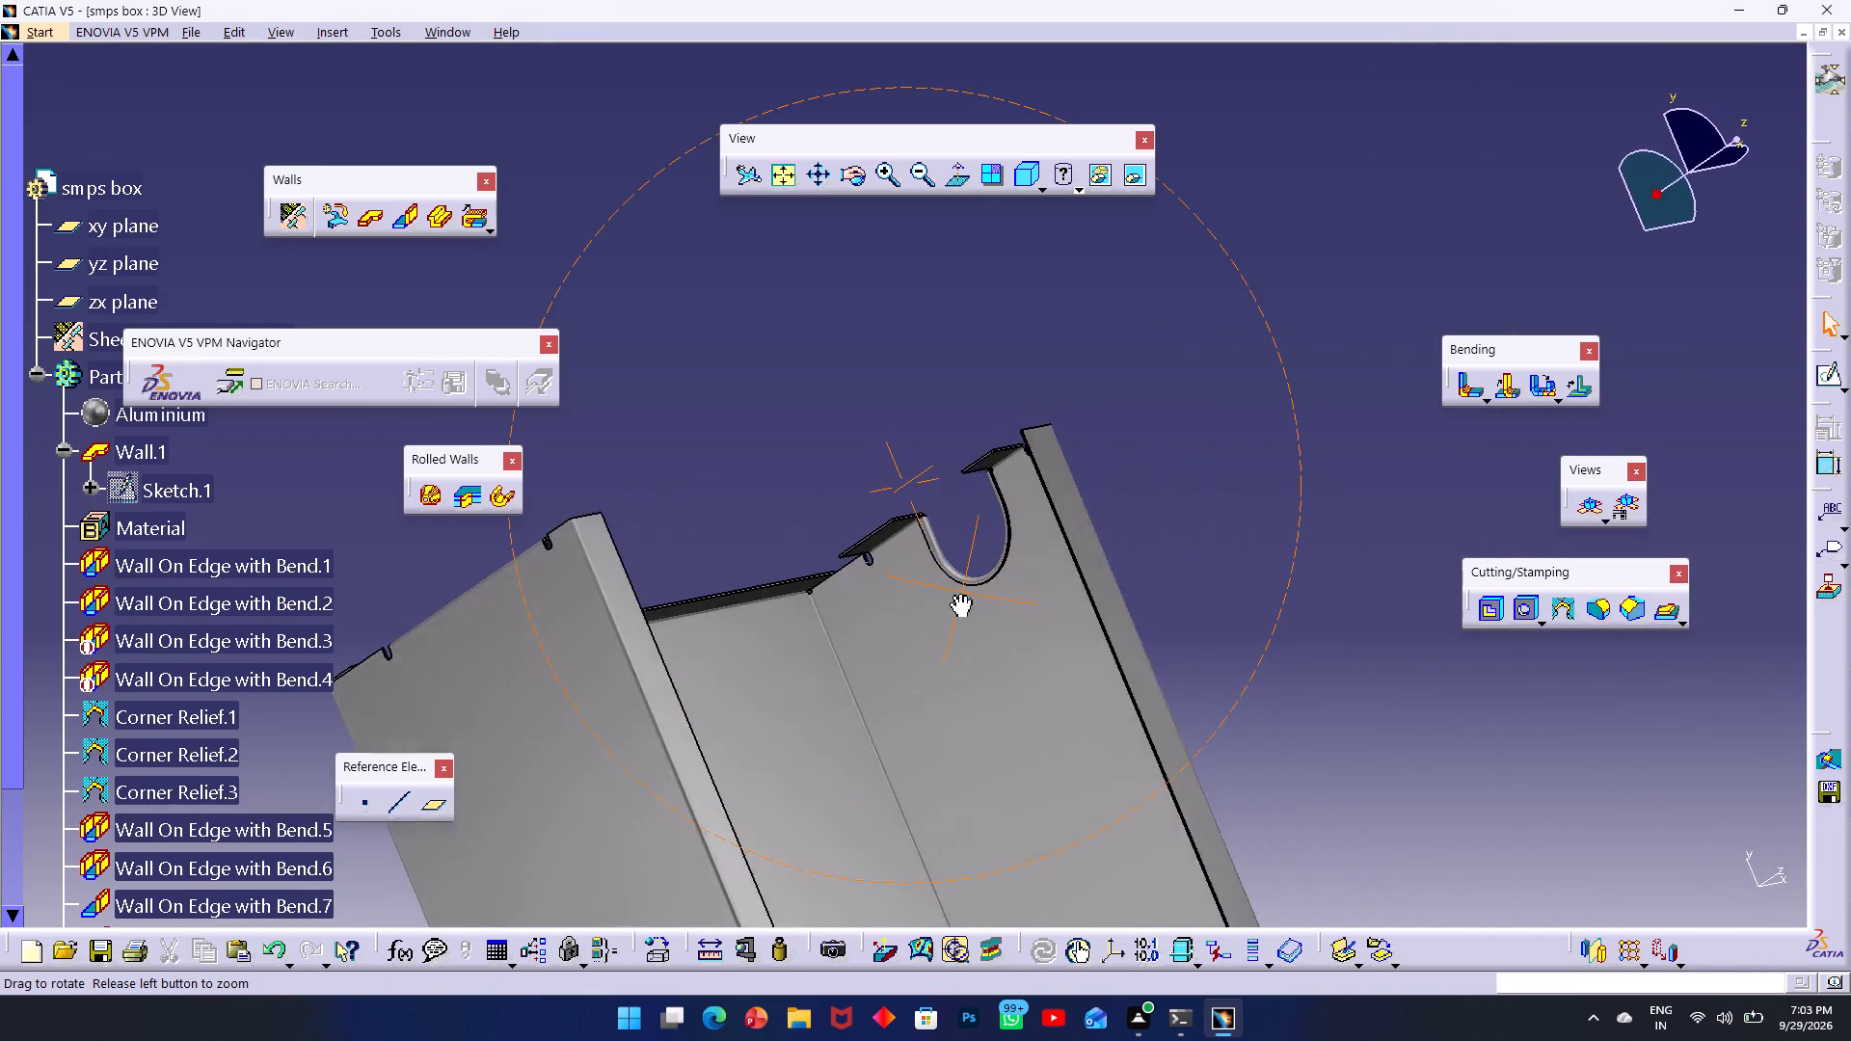
{"action": "middle_click_drag", "start_coordinate": [960, 594], "coordinate": [1009, 540]}
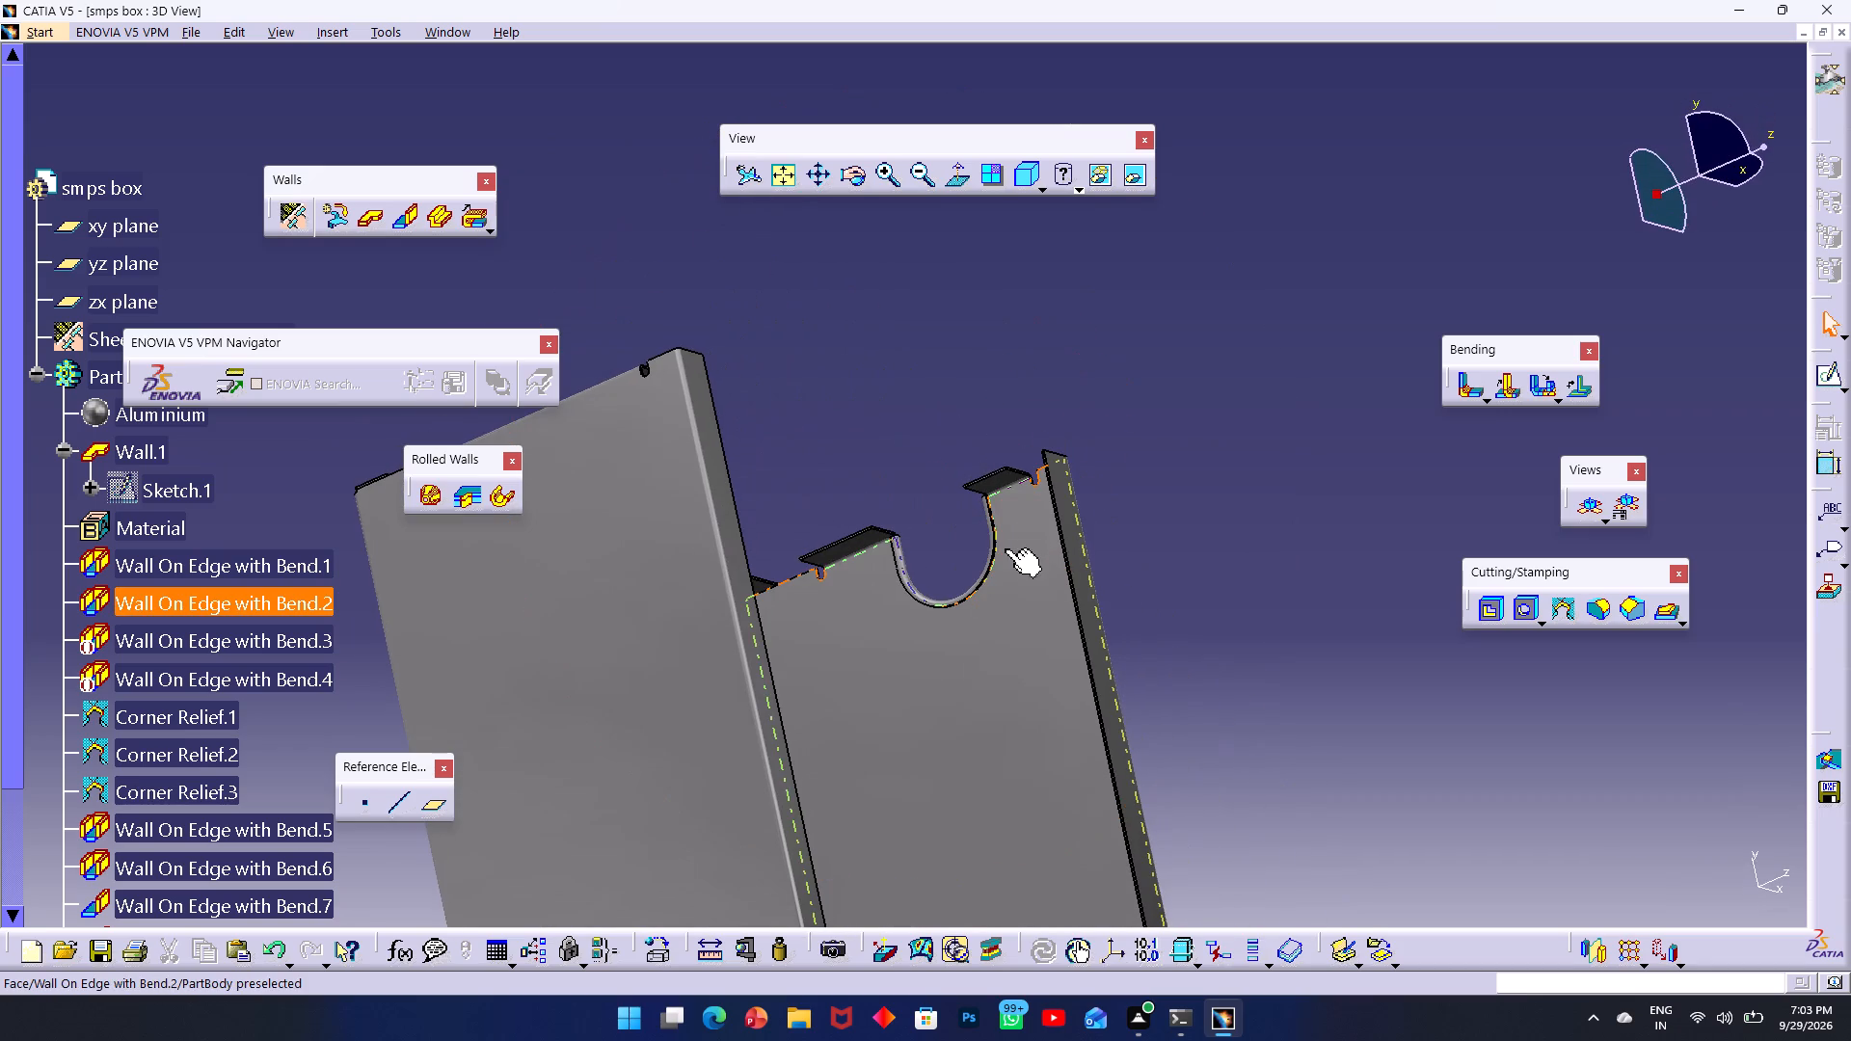
{"action": "middle_click_drag", "start_coordinate": [989, 591], "coordinate": [870, 428], "text": "ctrl"}
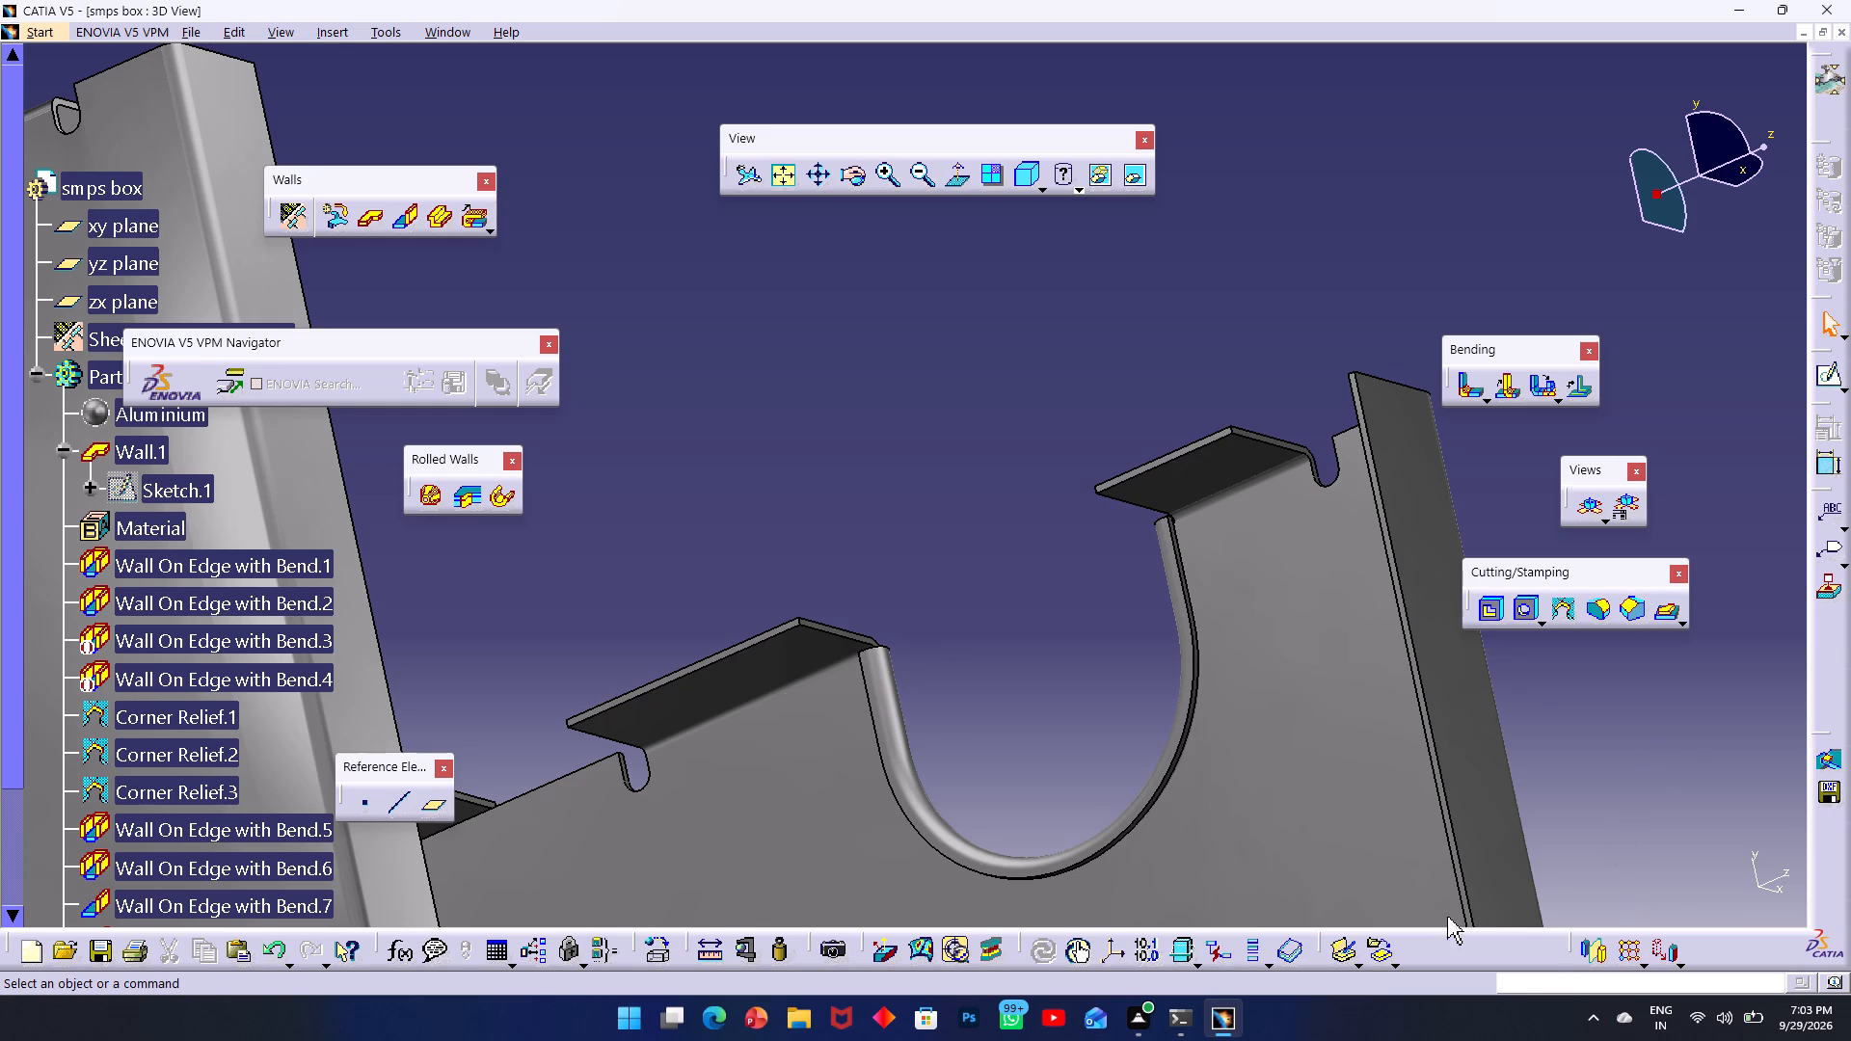
{"action": "middle_click_drag", "start_coordinate": [1377, 774], "coordinate": [1583, 920], "text": "ctrl"}
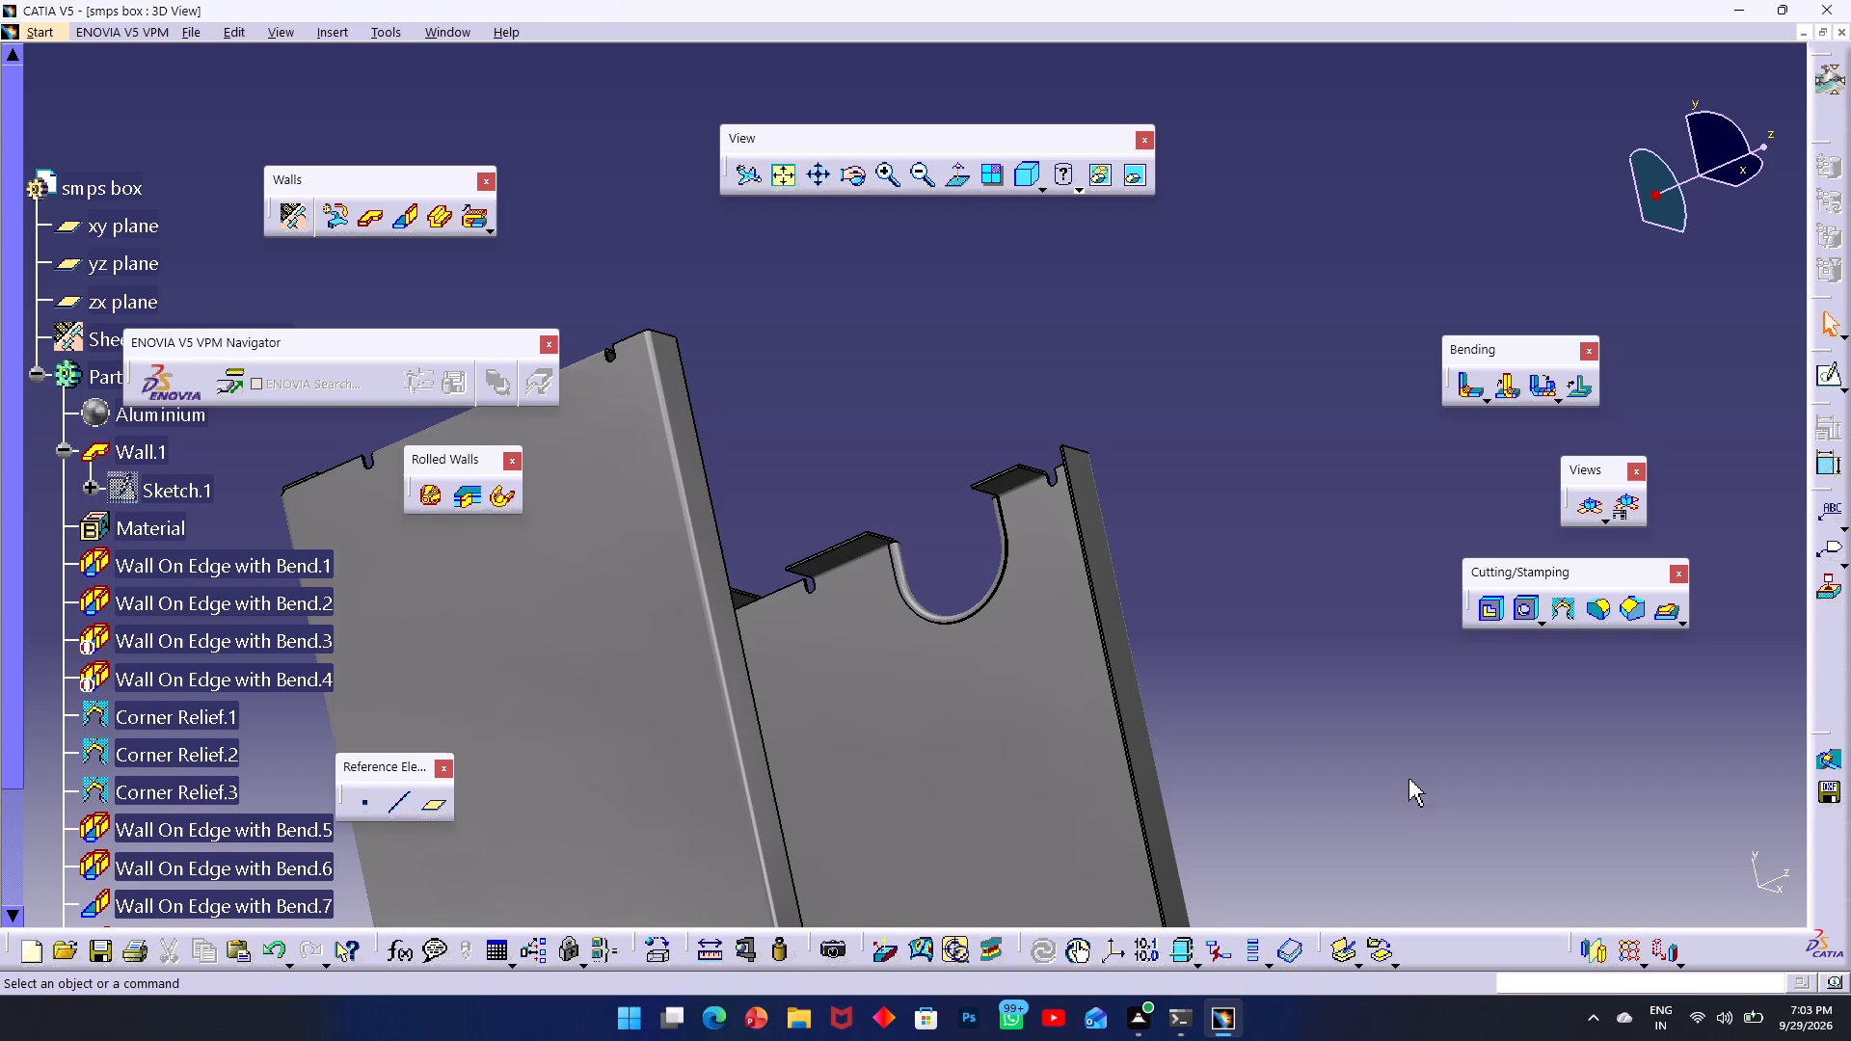
Start a new sketch on the large flat face of the notched side wall.
{"action": "middle_click_drag", "start_coordinate": [998, 724], "coordinate": [1245, 486]}
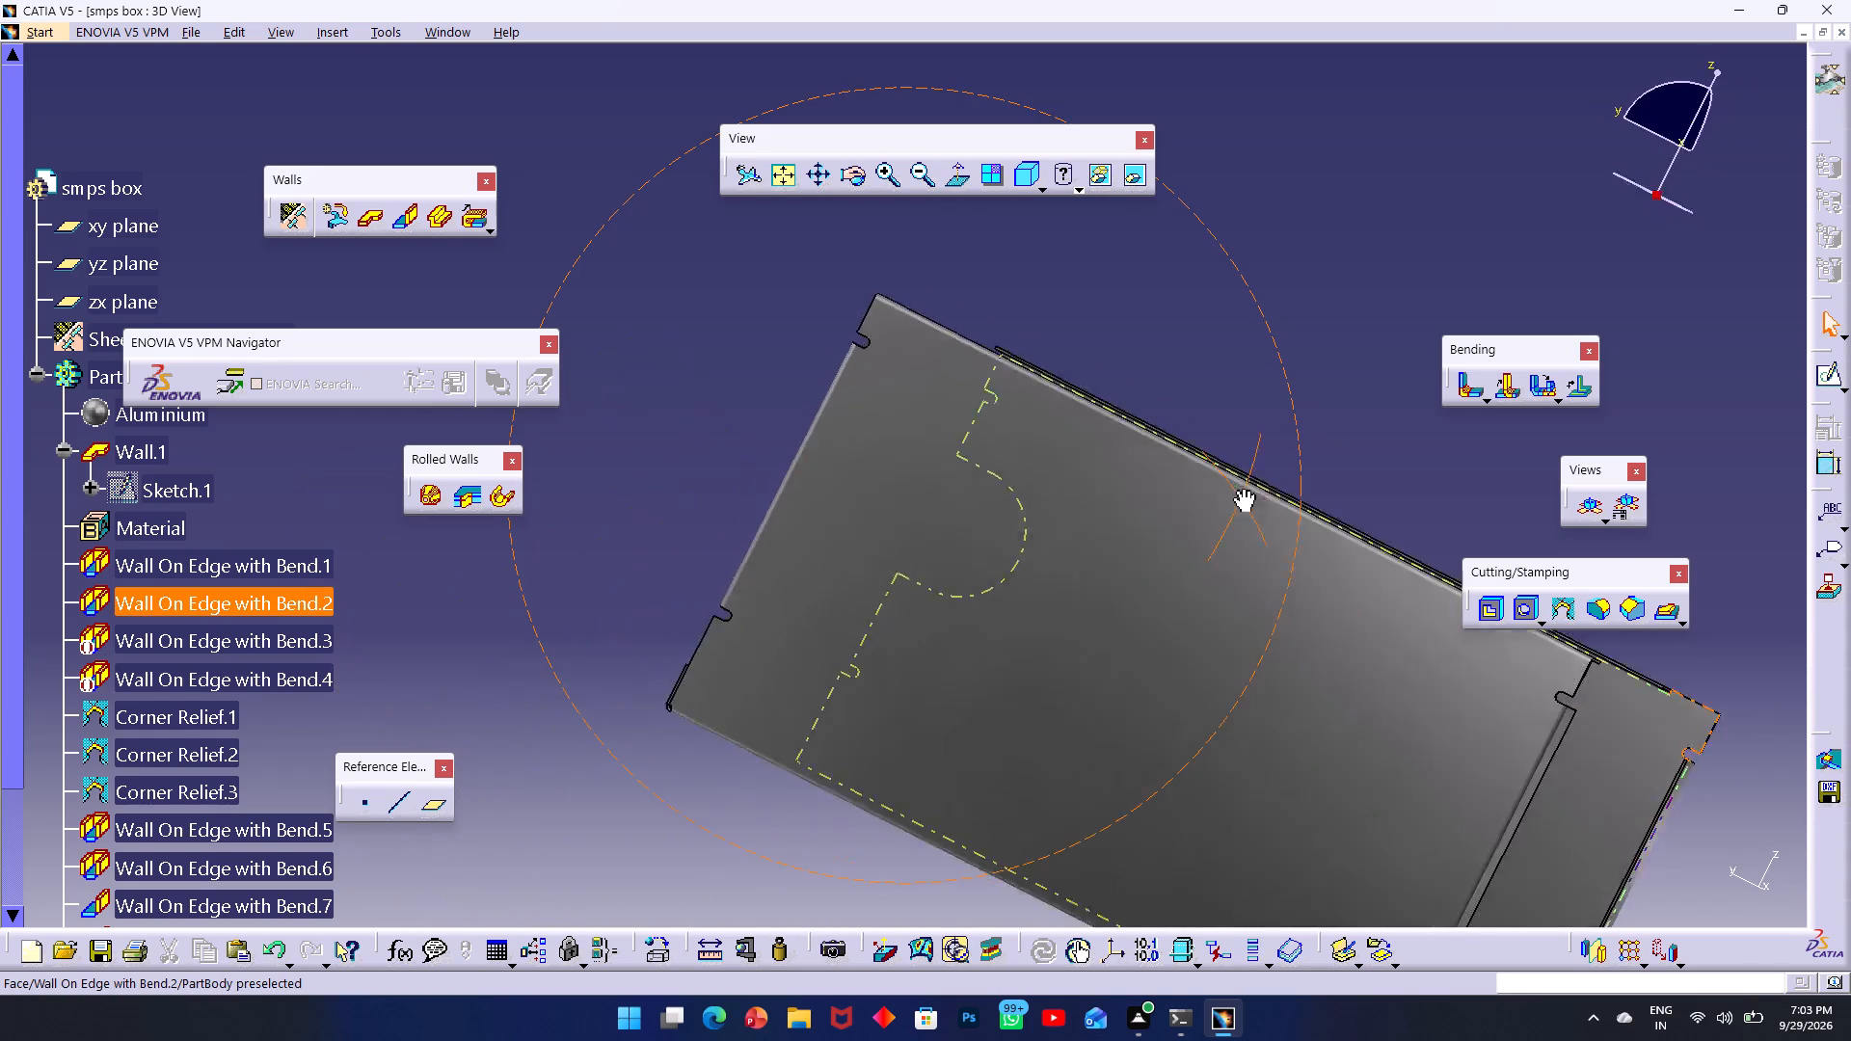
{"action": "middle_click_drag", "start_coordinate": [1245, 486], "coordinate": [1247, 443]}
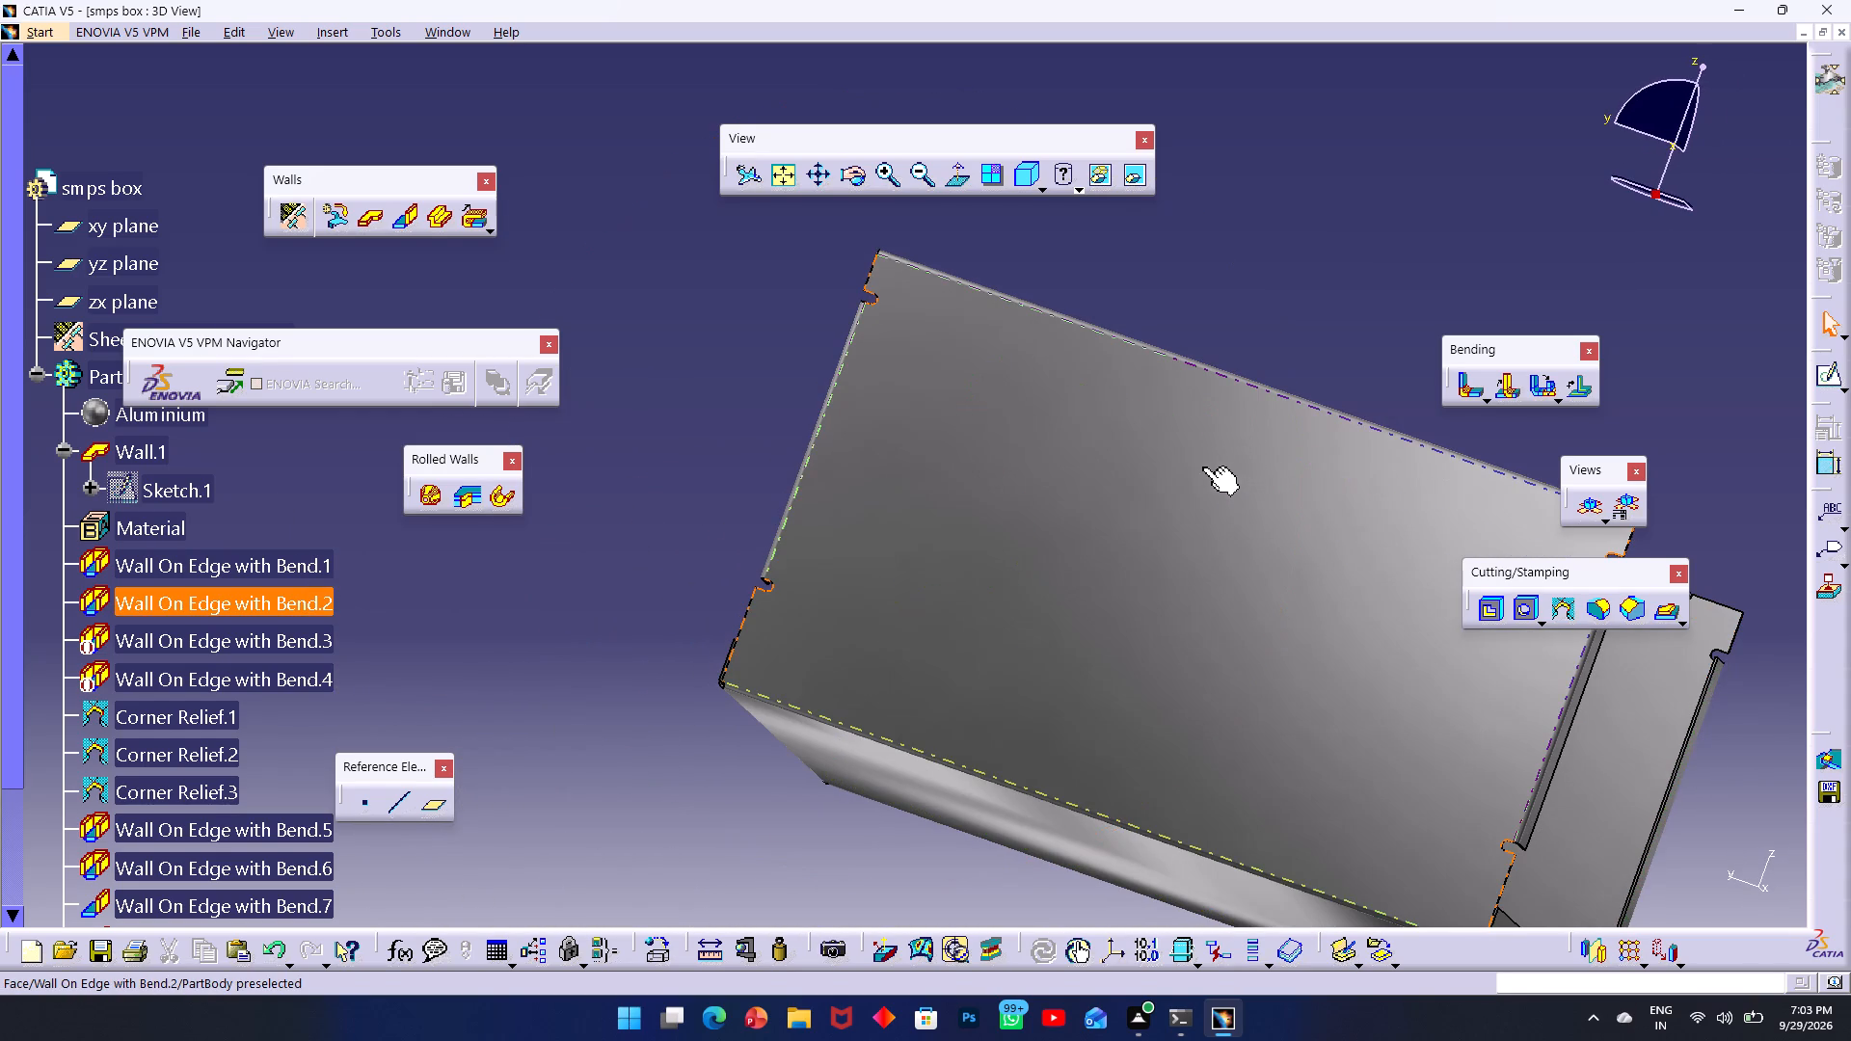
{"action": "middle_click_drag", "start_coordinate": [1339, 729], "coordinate": [1170, 690]}
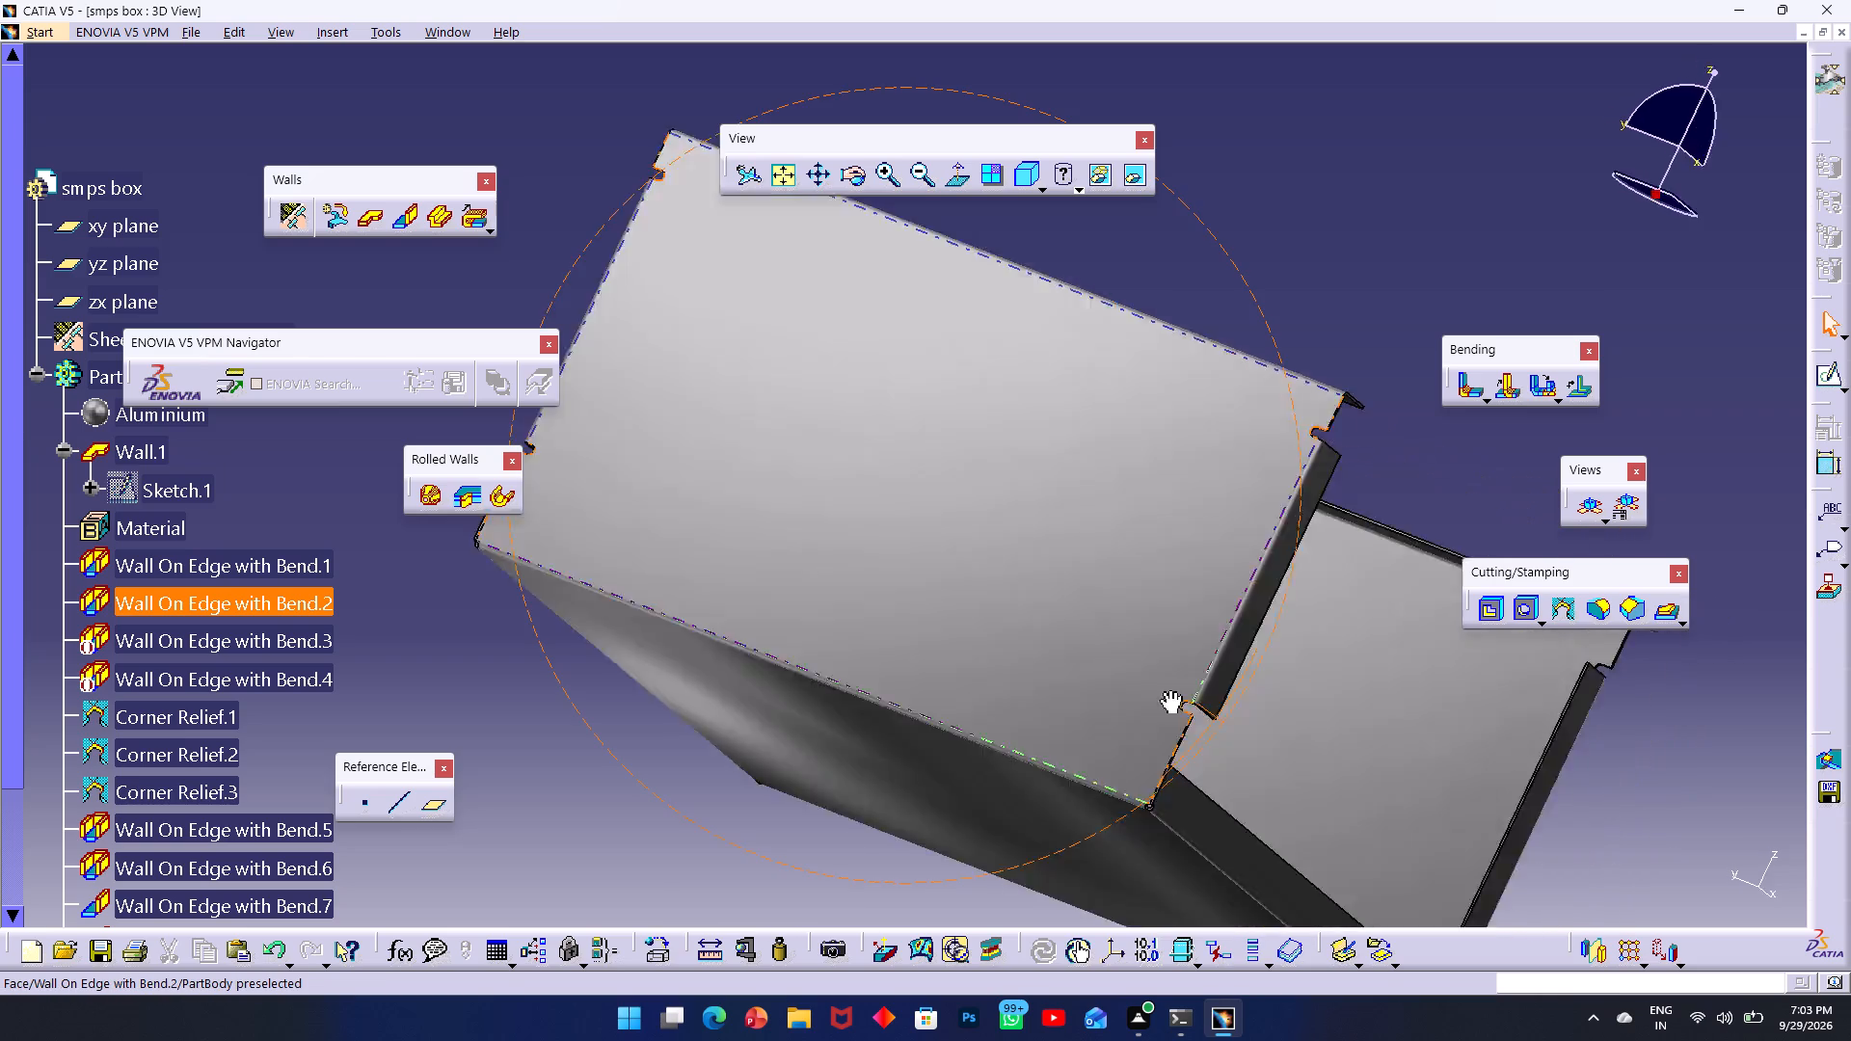
{"action": "middle_click_drag", "start_coordinate": [1170, 690], "coordinate": [678, 394]}
{"action": "left_click", "coordinate": [725, 400]}
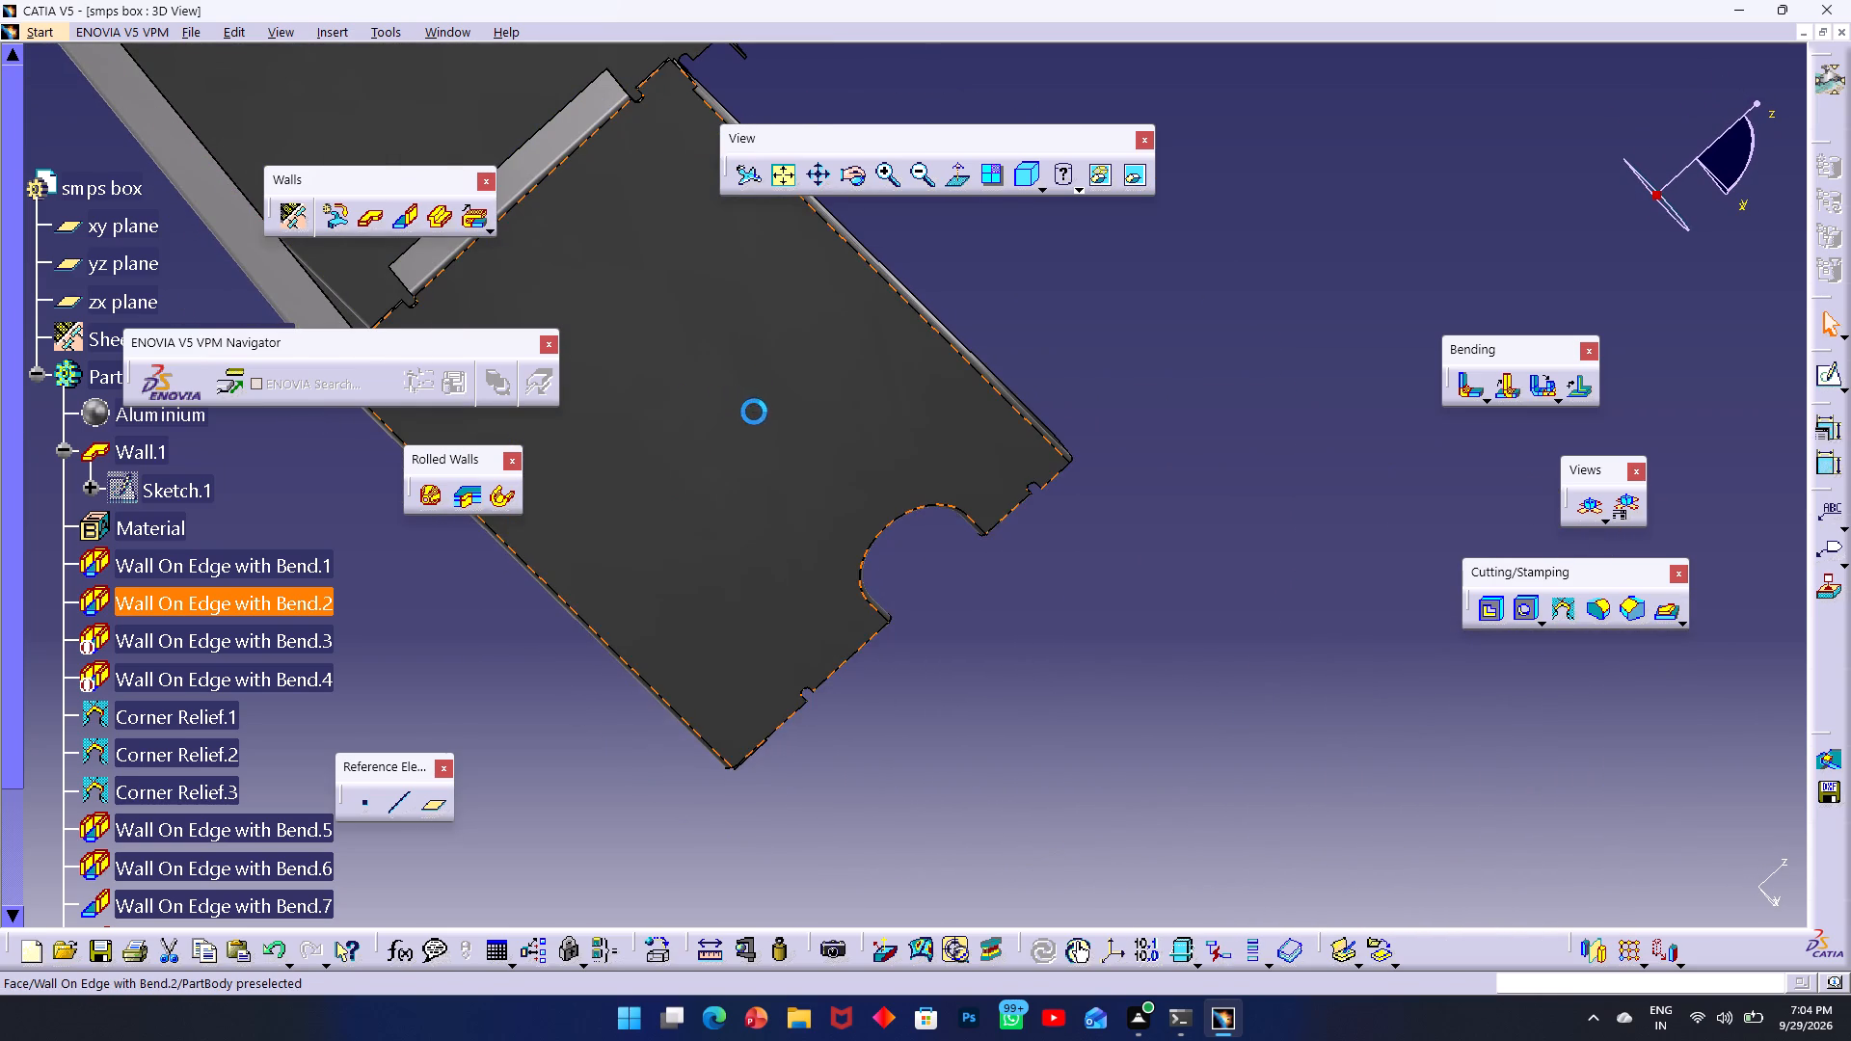
{"action": "left_click", "coordinate": [1833, 376]}
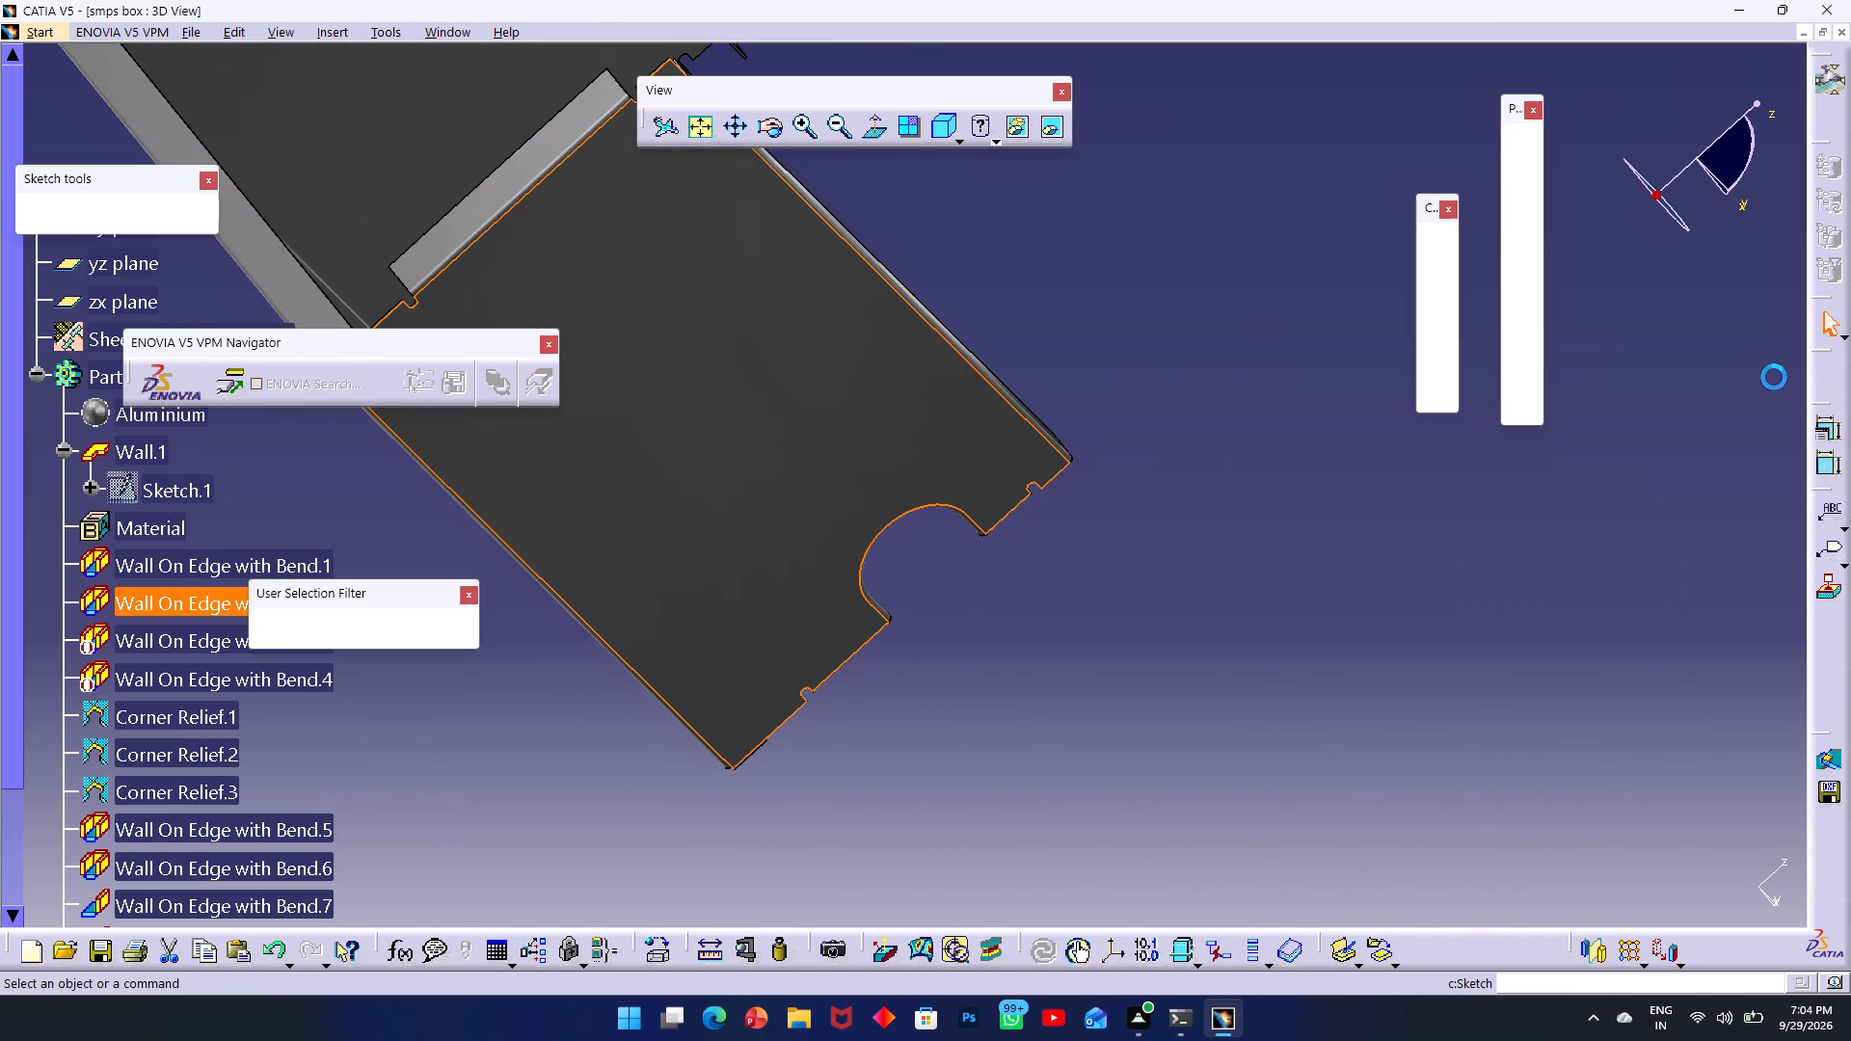
{"action": "middle_click_drag", "start_coordinate": [879, 500], "coordinate": [1328, 466]}
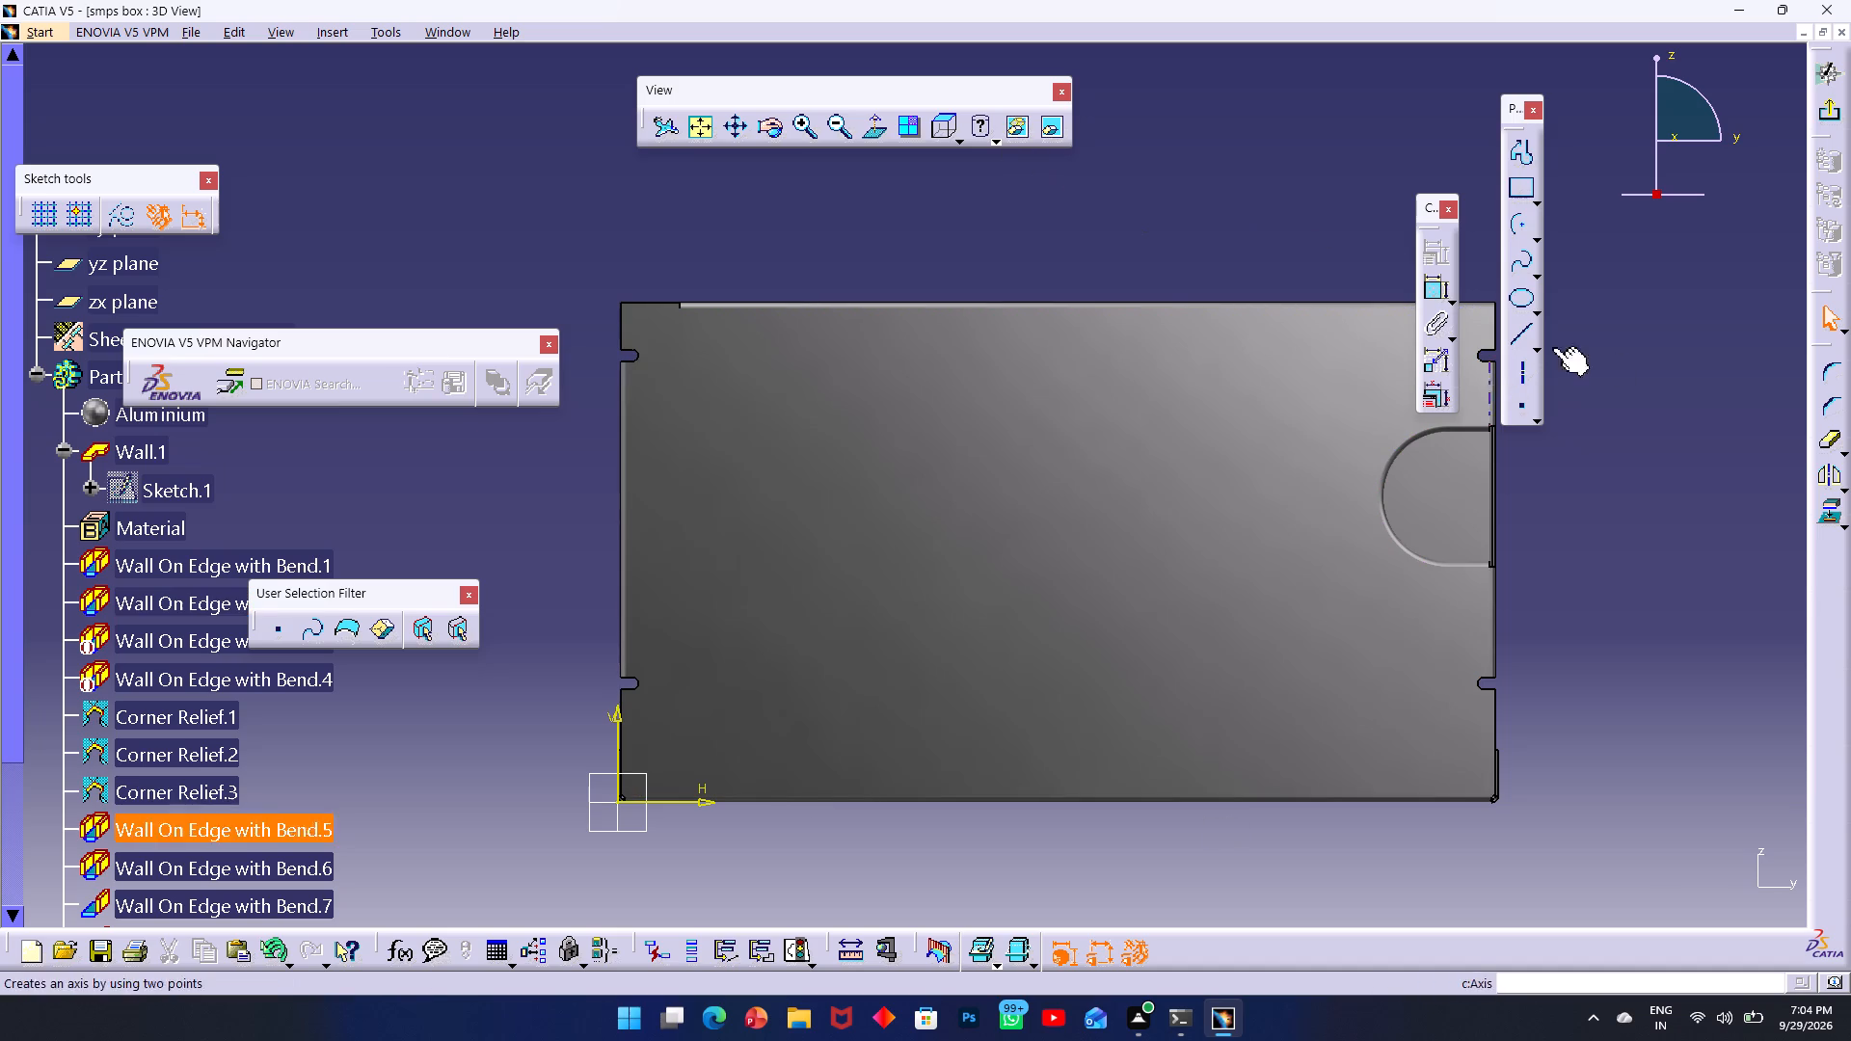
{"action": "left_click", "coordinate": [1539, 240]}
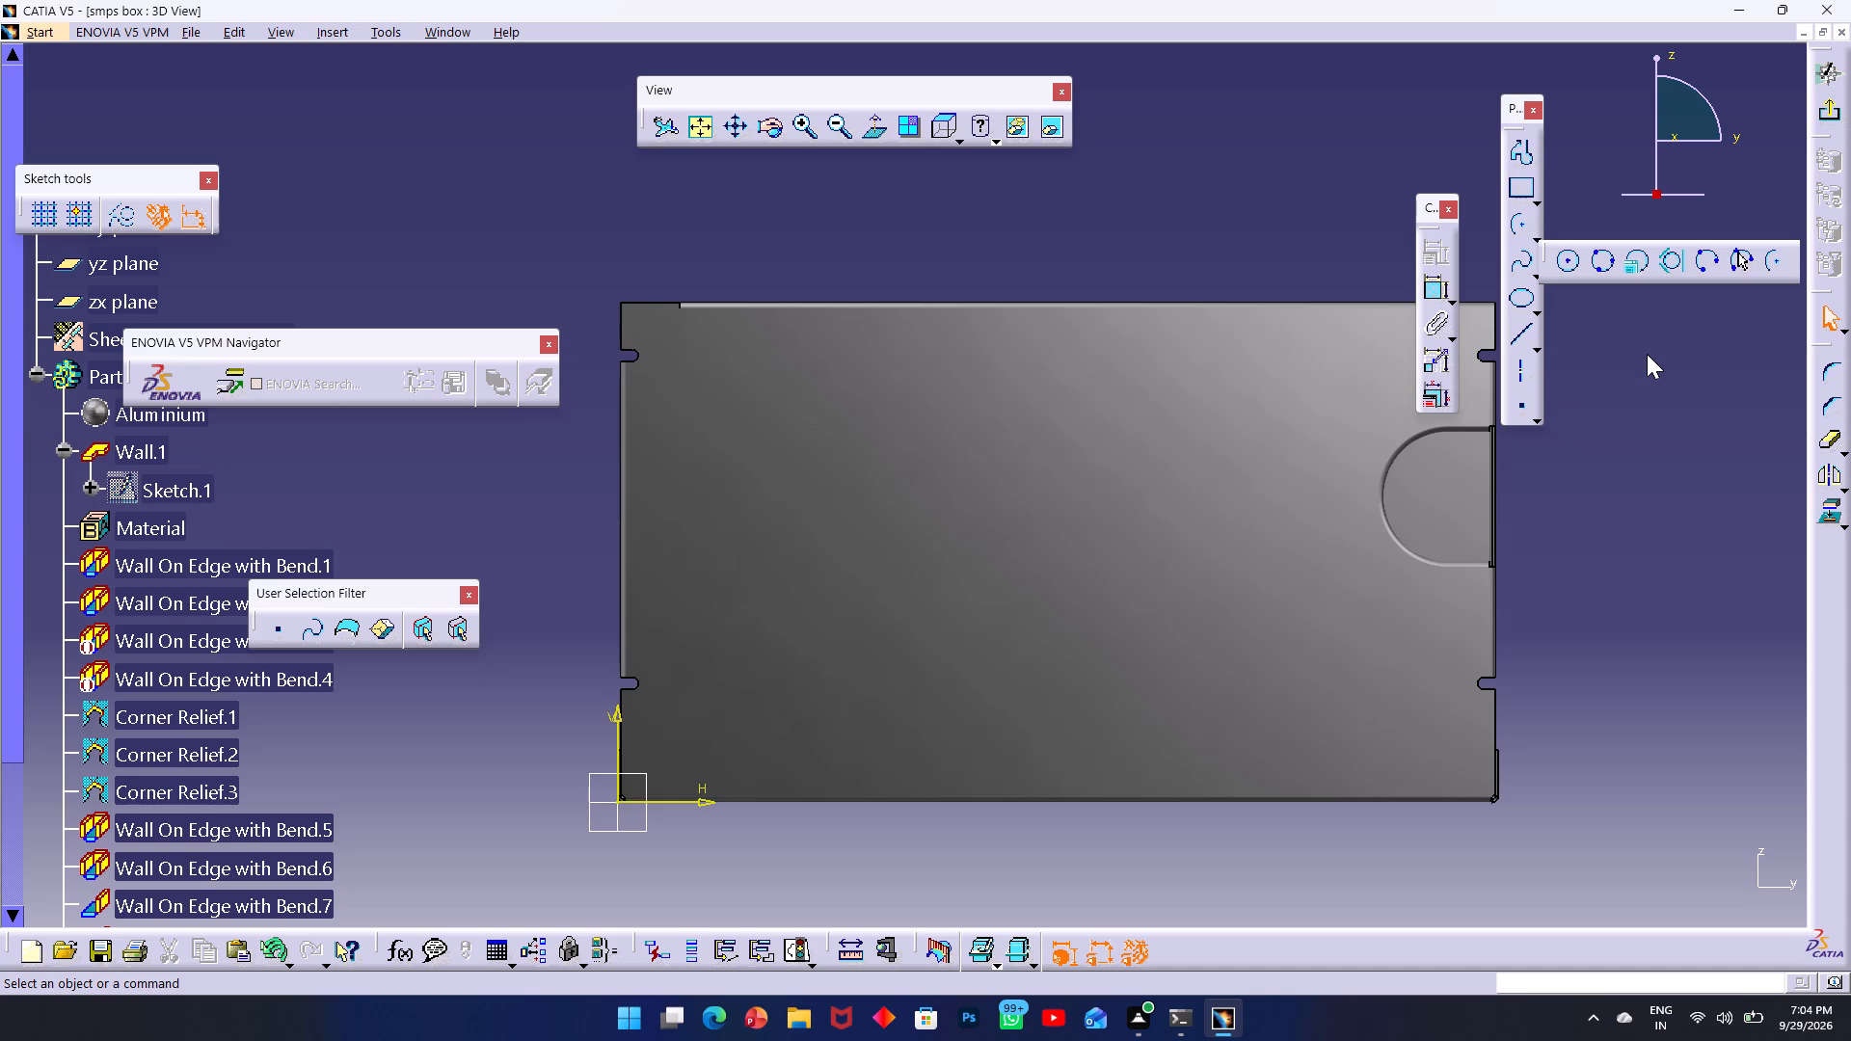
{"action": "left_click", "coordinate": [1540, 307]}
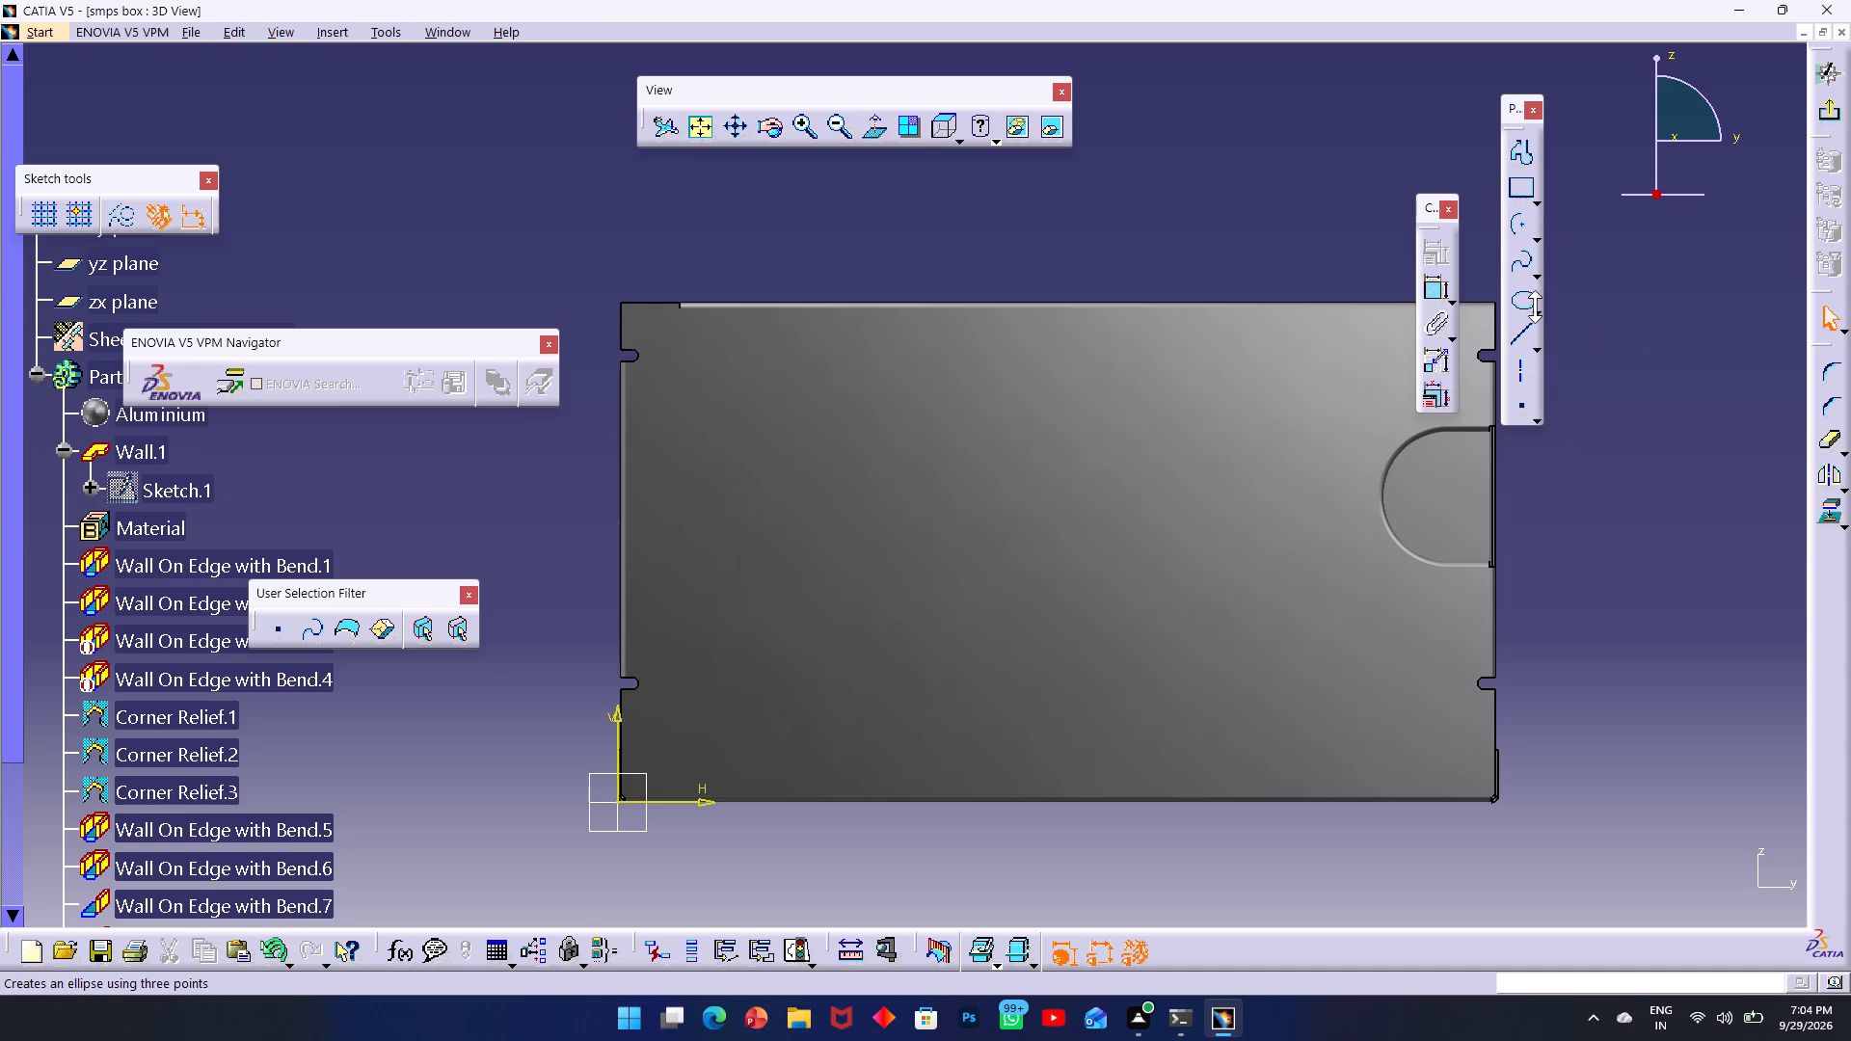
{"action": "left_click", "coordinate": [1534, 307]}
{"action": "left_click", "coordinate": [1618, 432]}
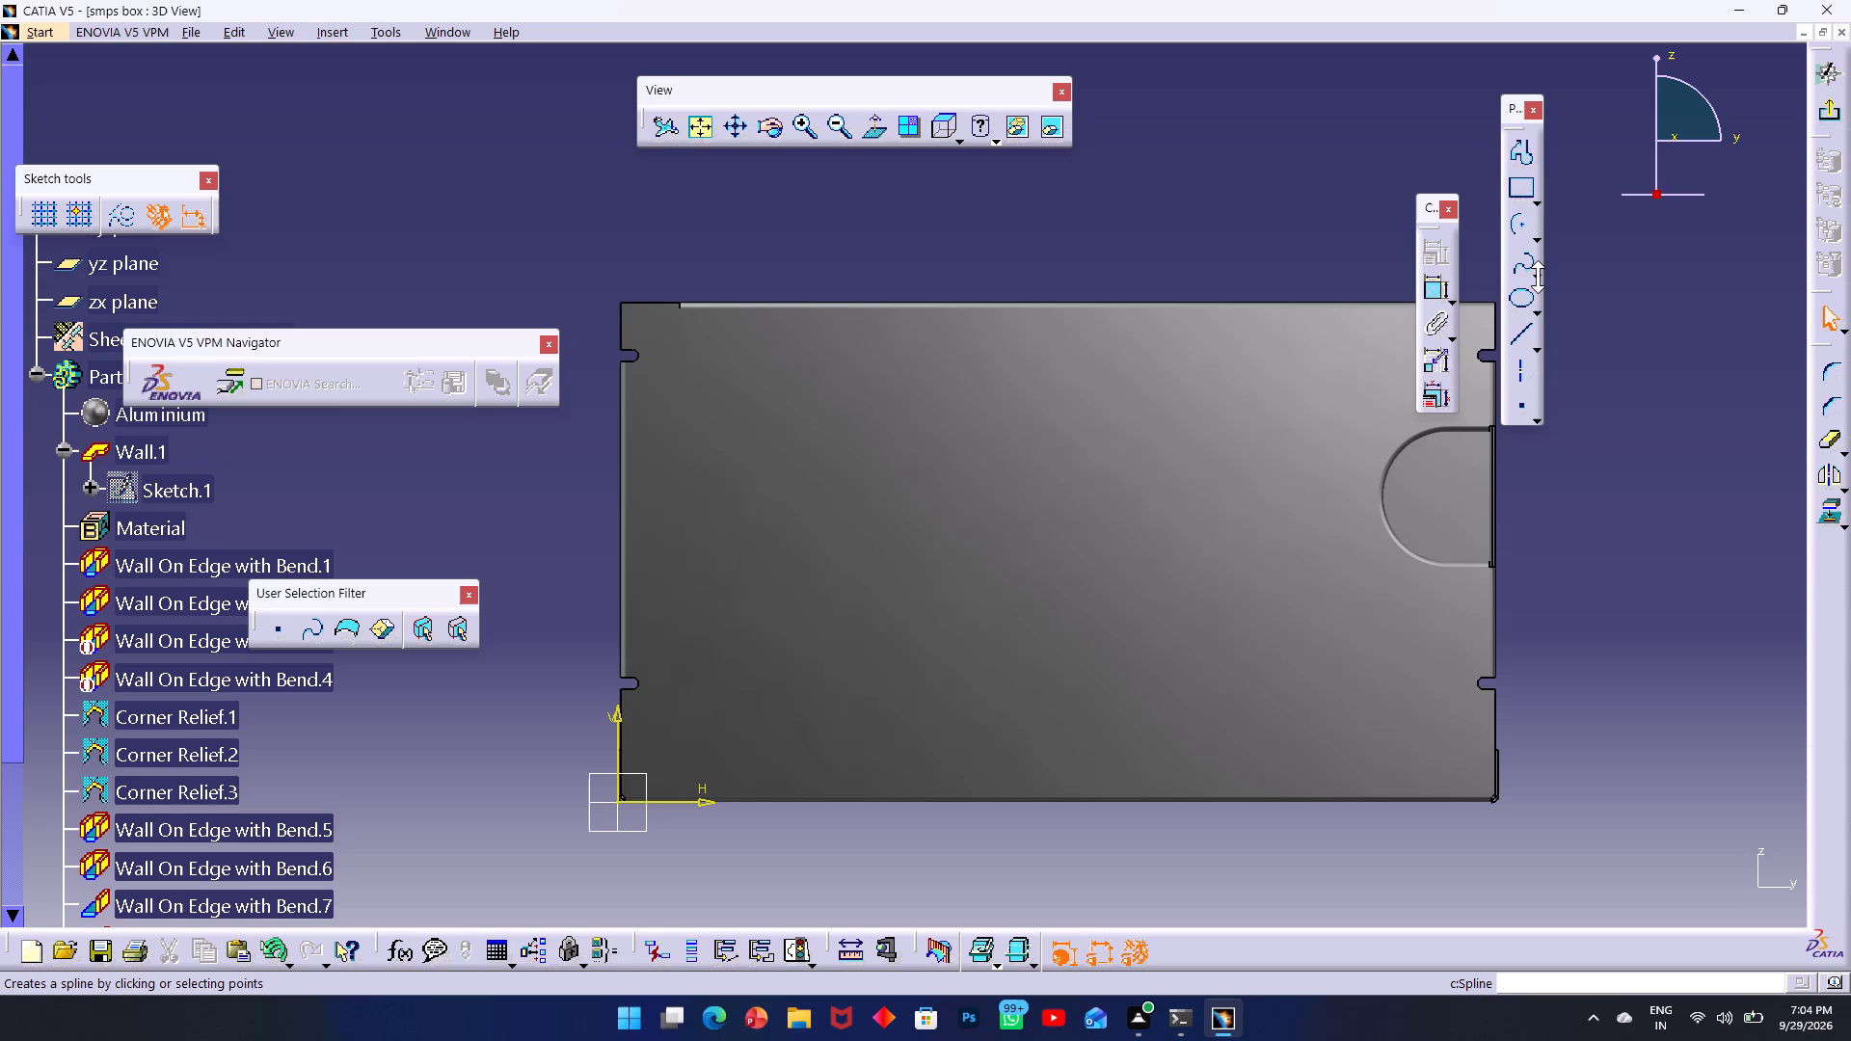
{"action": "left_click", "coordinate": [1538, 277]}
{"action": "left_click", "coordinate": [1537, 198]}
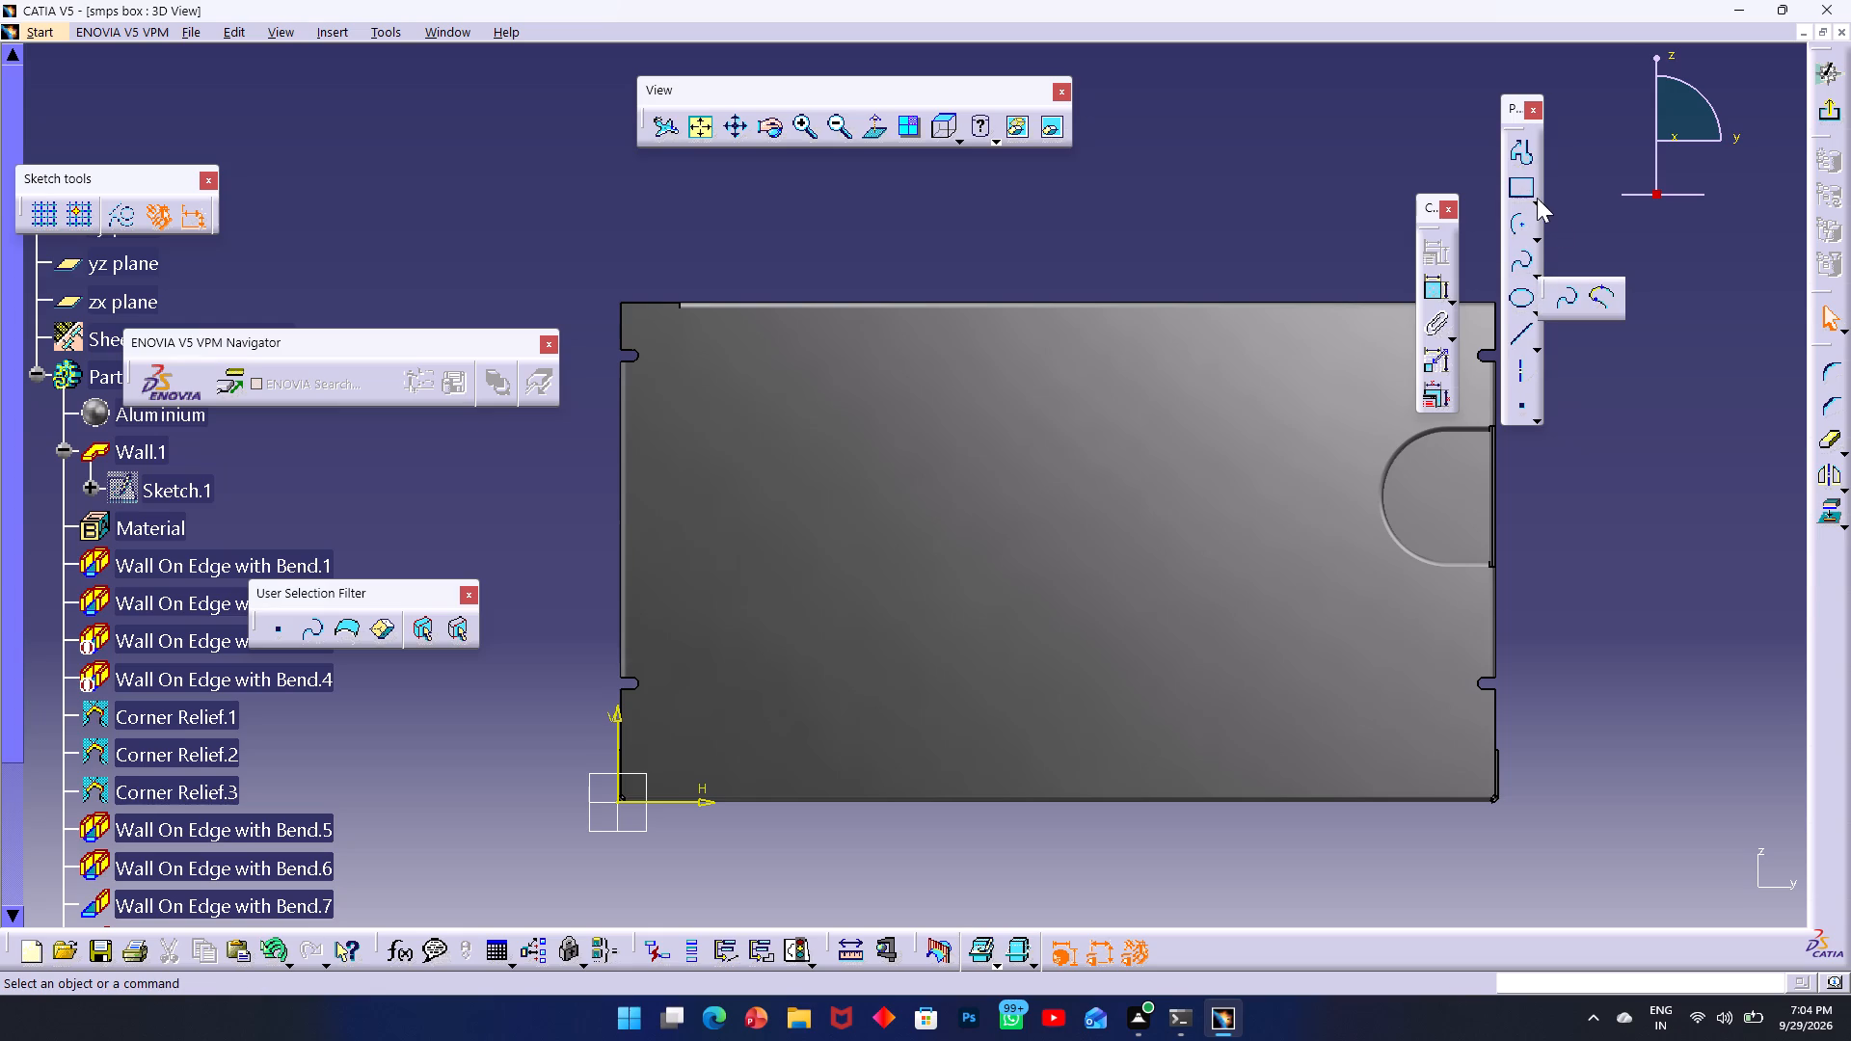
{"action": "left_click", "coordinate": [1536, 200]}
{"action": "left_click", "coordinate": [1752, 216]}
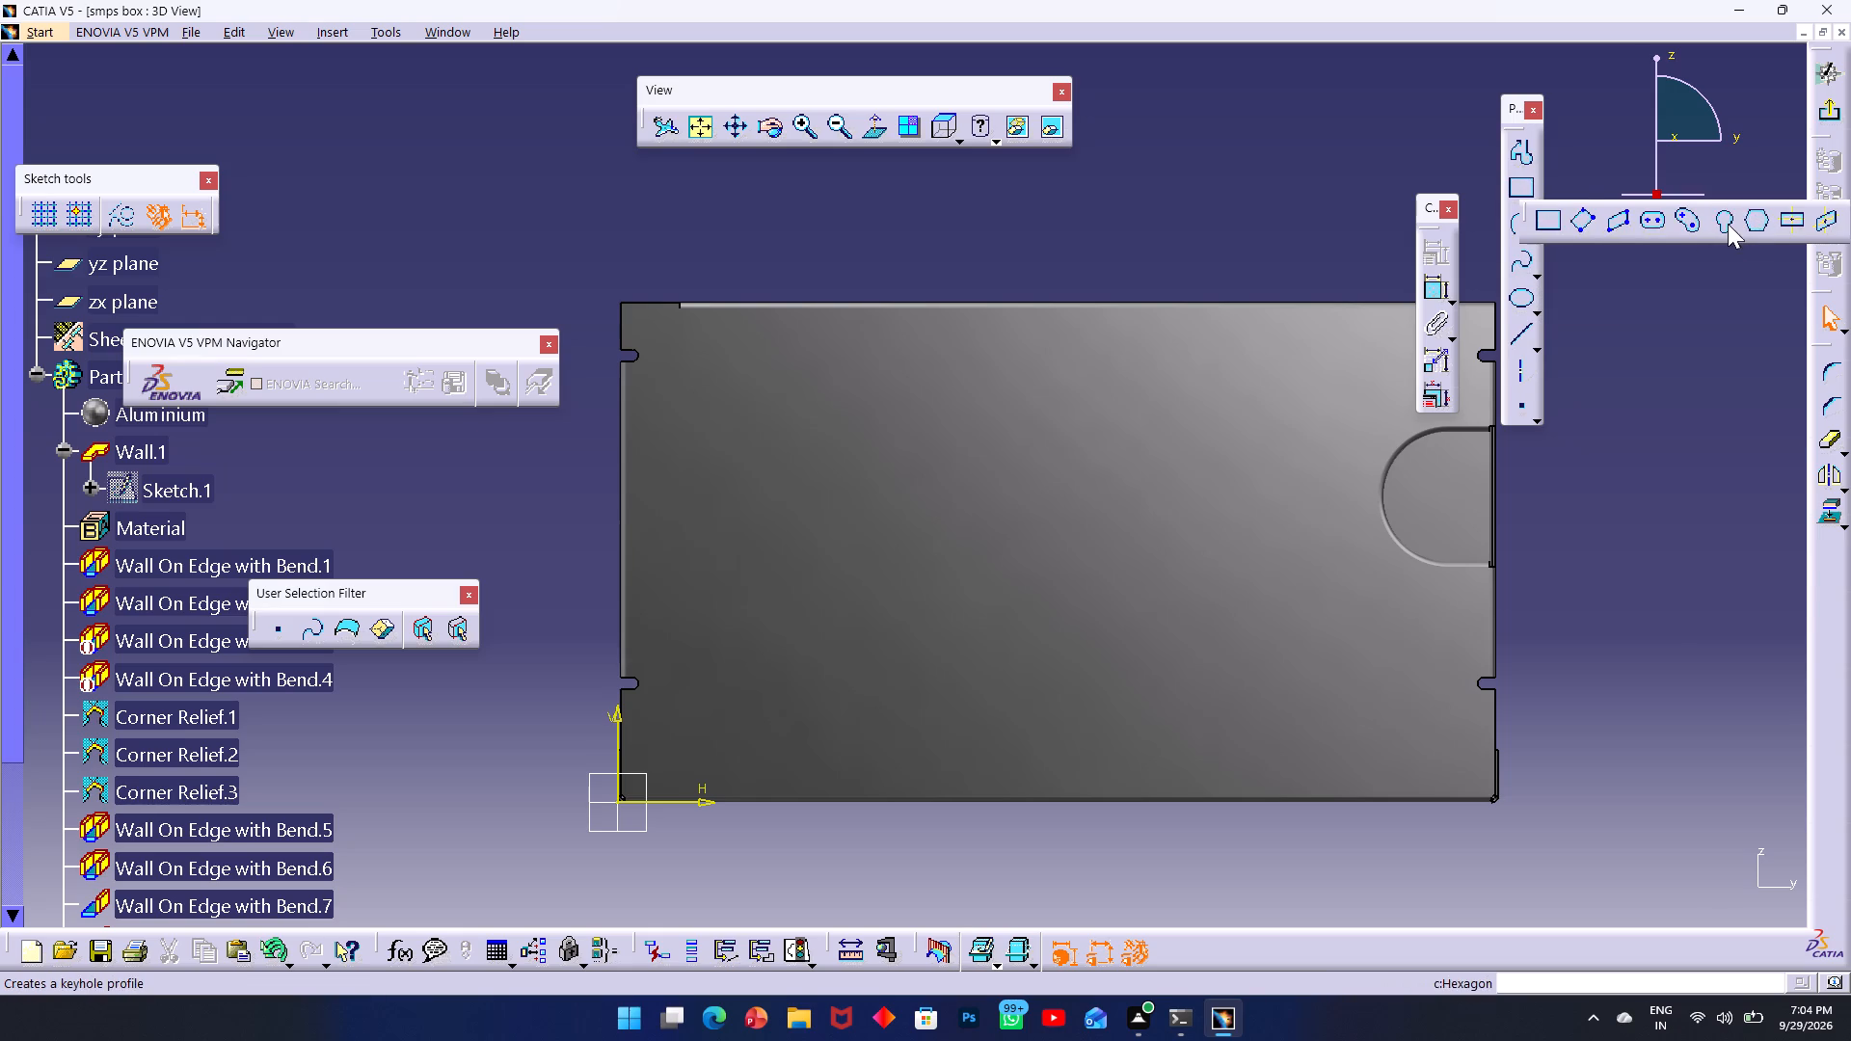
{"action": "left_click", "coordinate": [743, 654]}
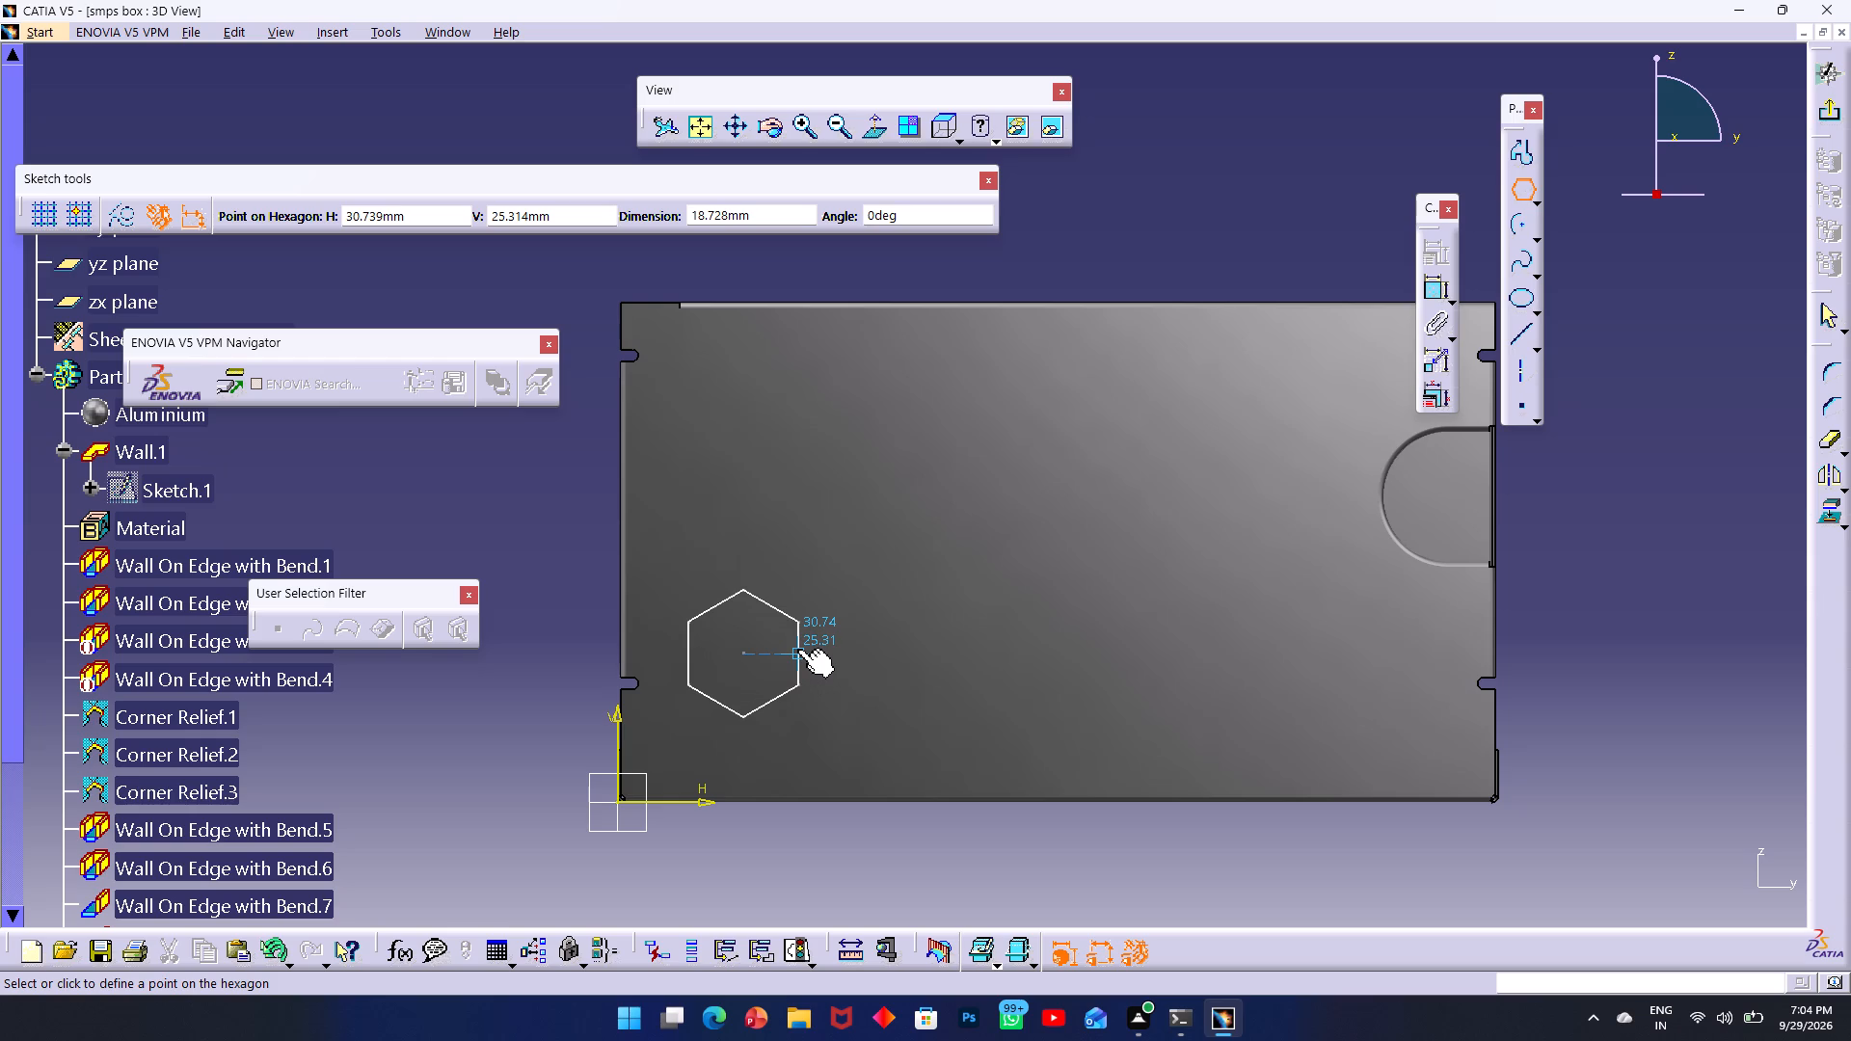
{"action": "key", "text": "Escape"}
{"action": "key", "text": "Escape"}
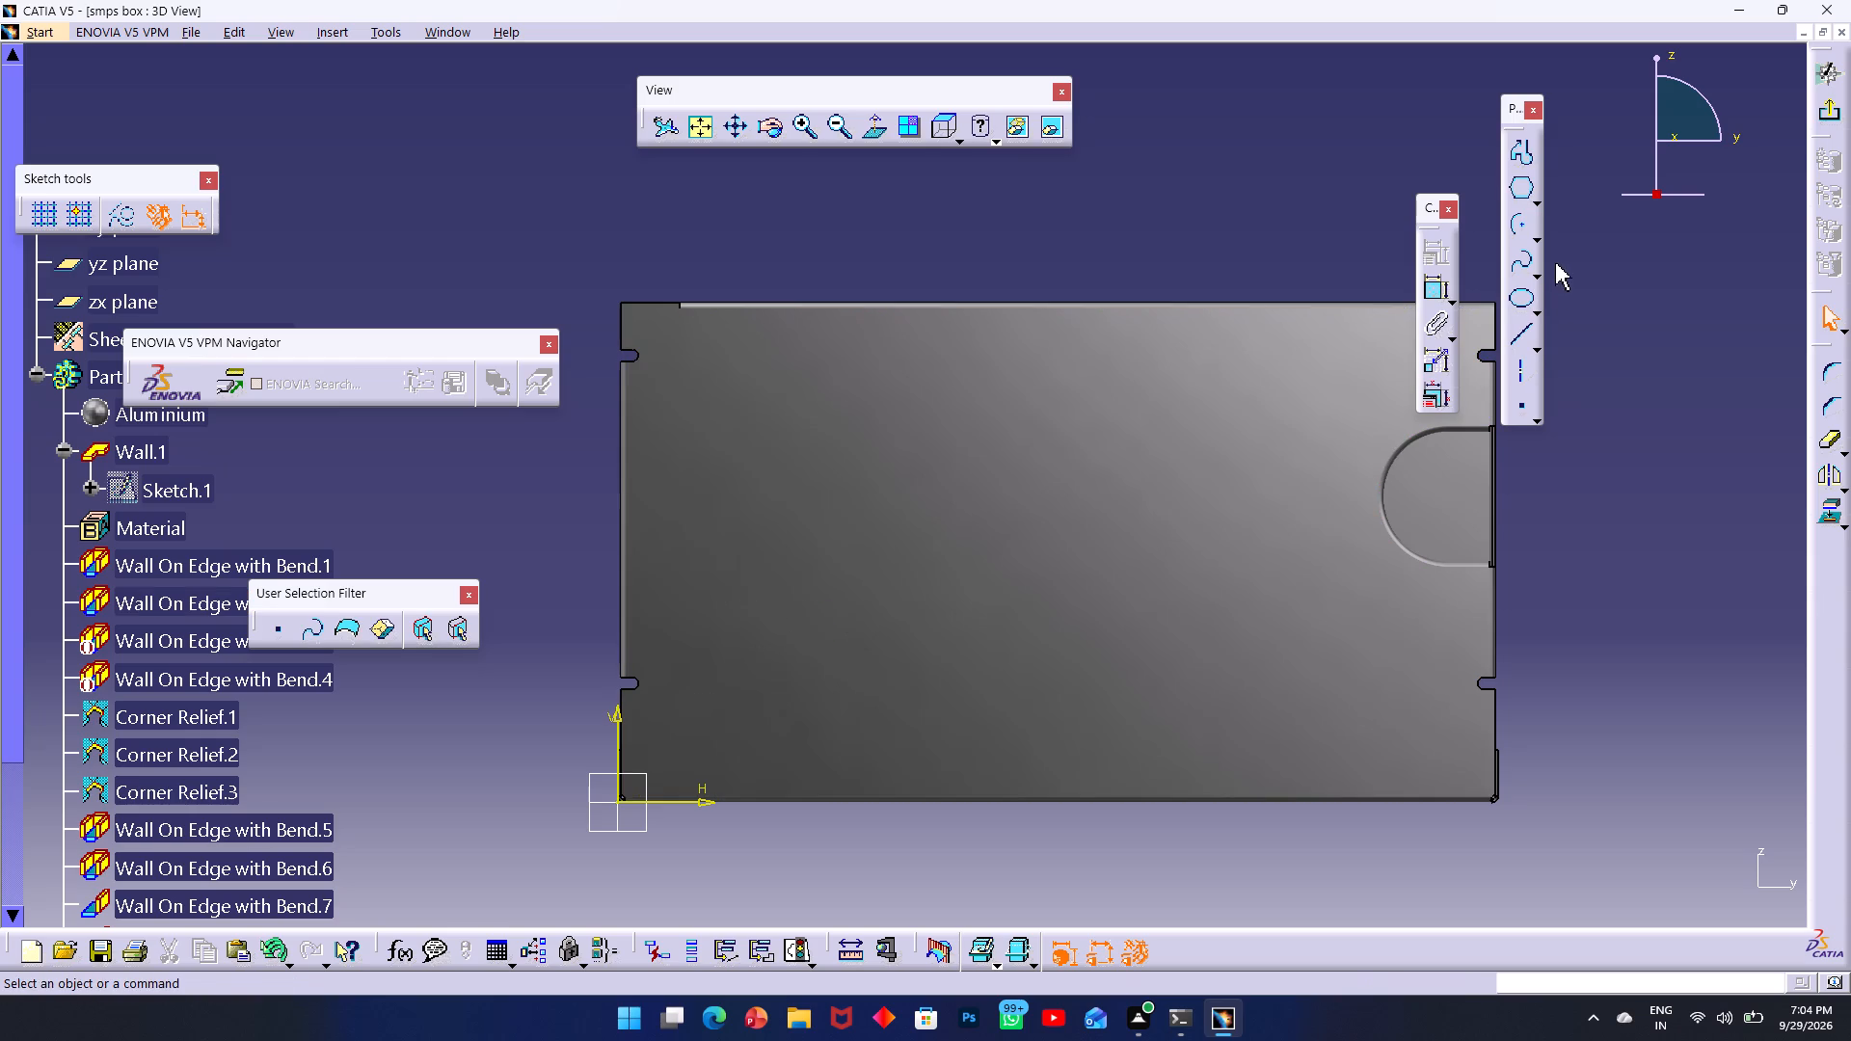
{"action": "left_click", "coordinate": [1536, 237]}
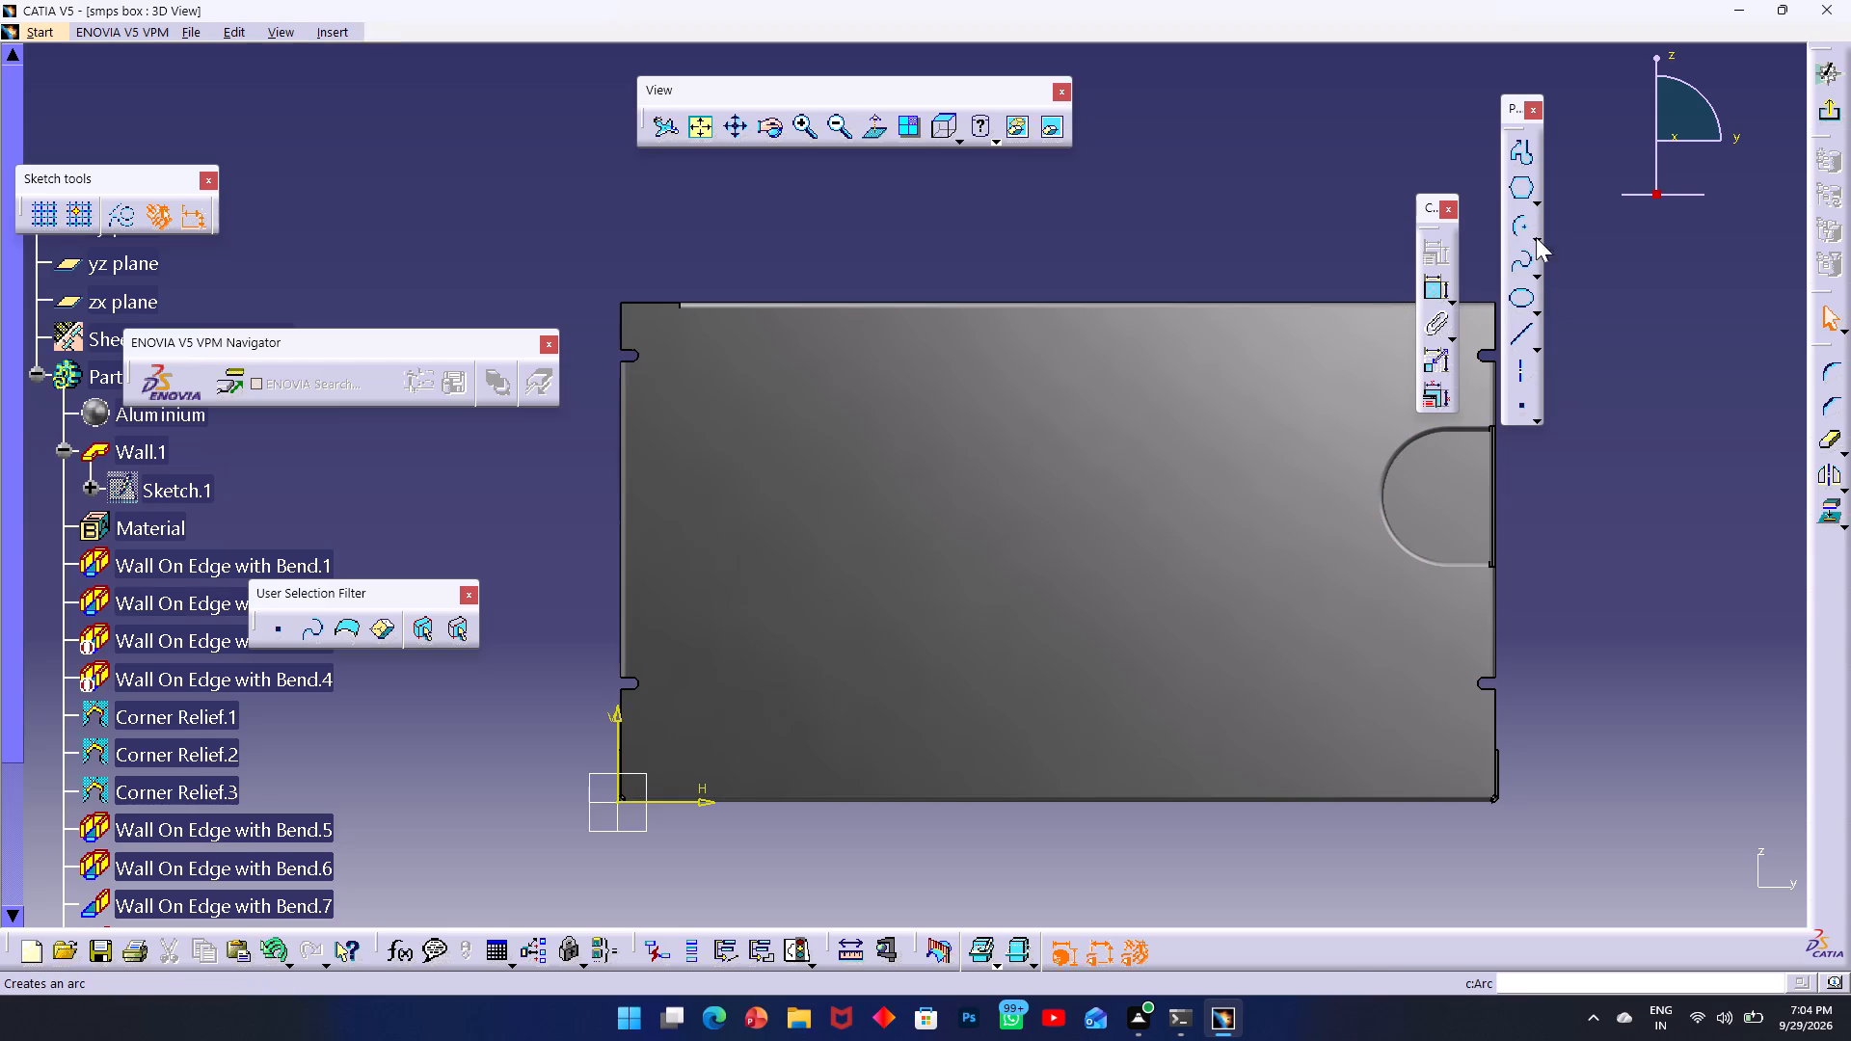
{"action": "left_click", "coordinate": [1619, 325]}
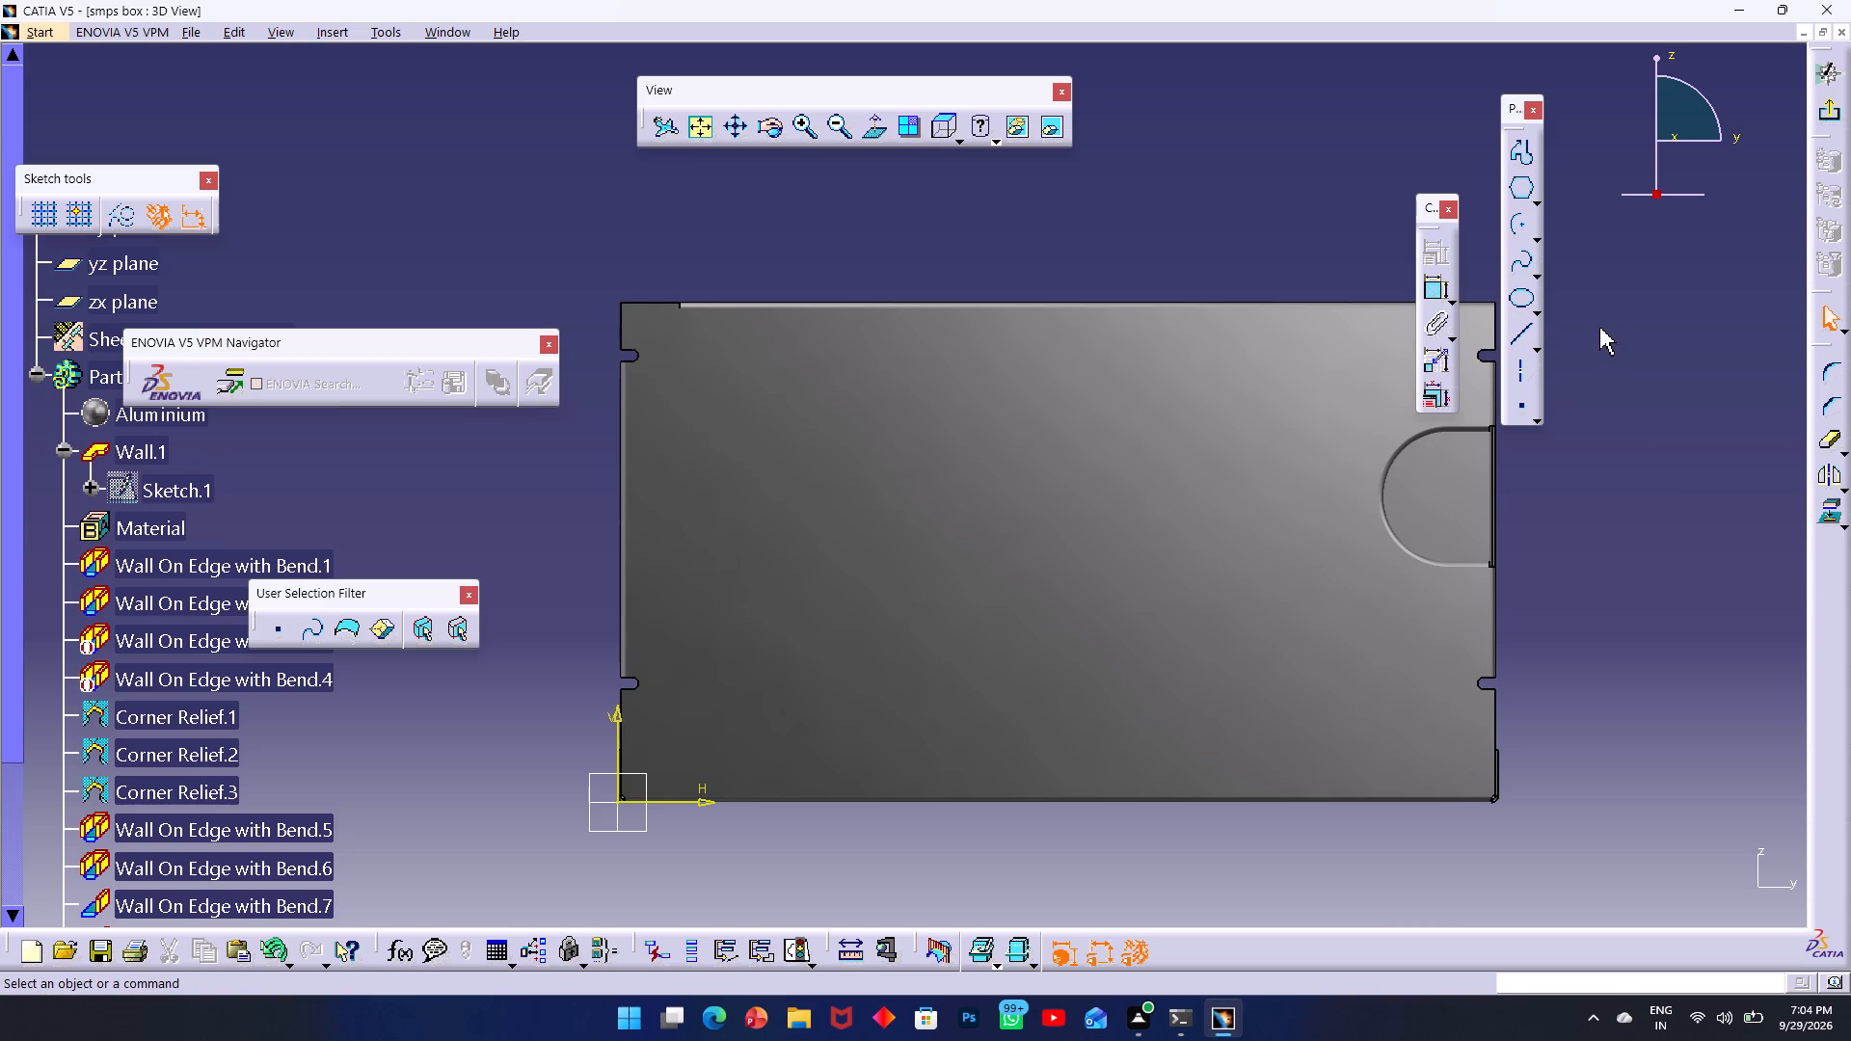
Draw a hexagon about 20.4 mm across flats, about 14.5 mm from the wall's edge opposite the notch and 45.5 mm above its lower edge.
{"action": "left_click", "coordinate": [1522, 188]}
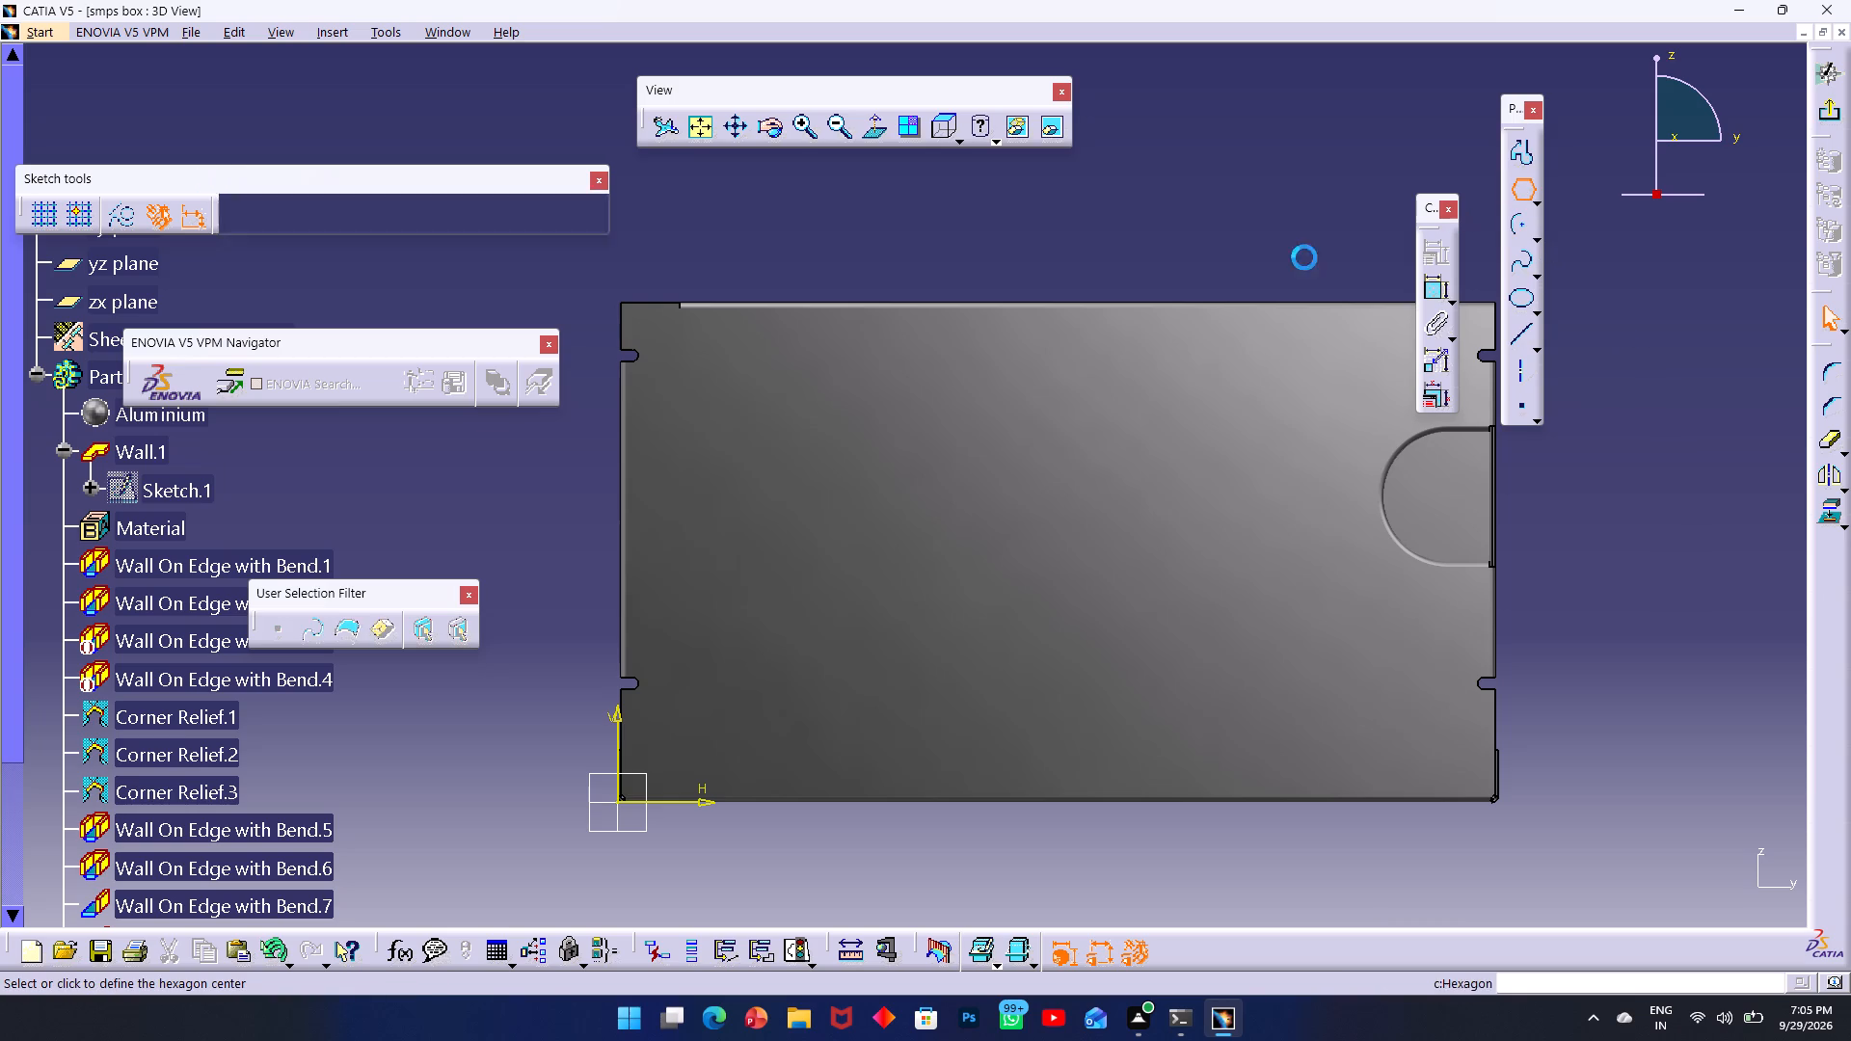
{"action": "left_click", "coordinate": [767, 468]}
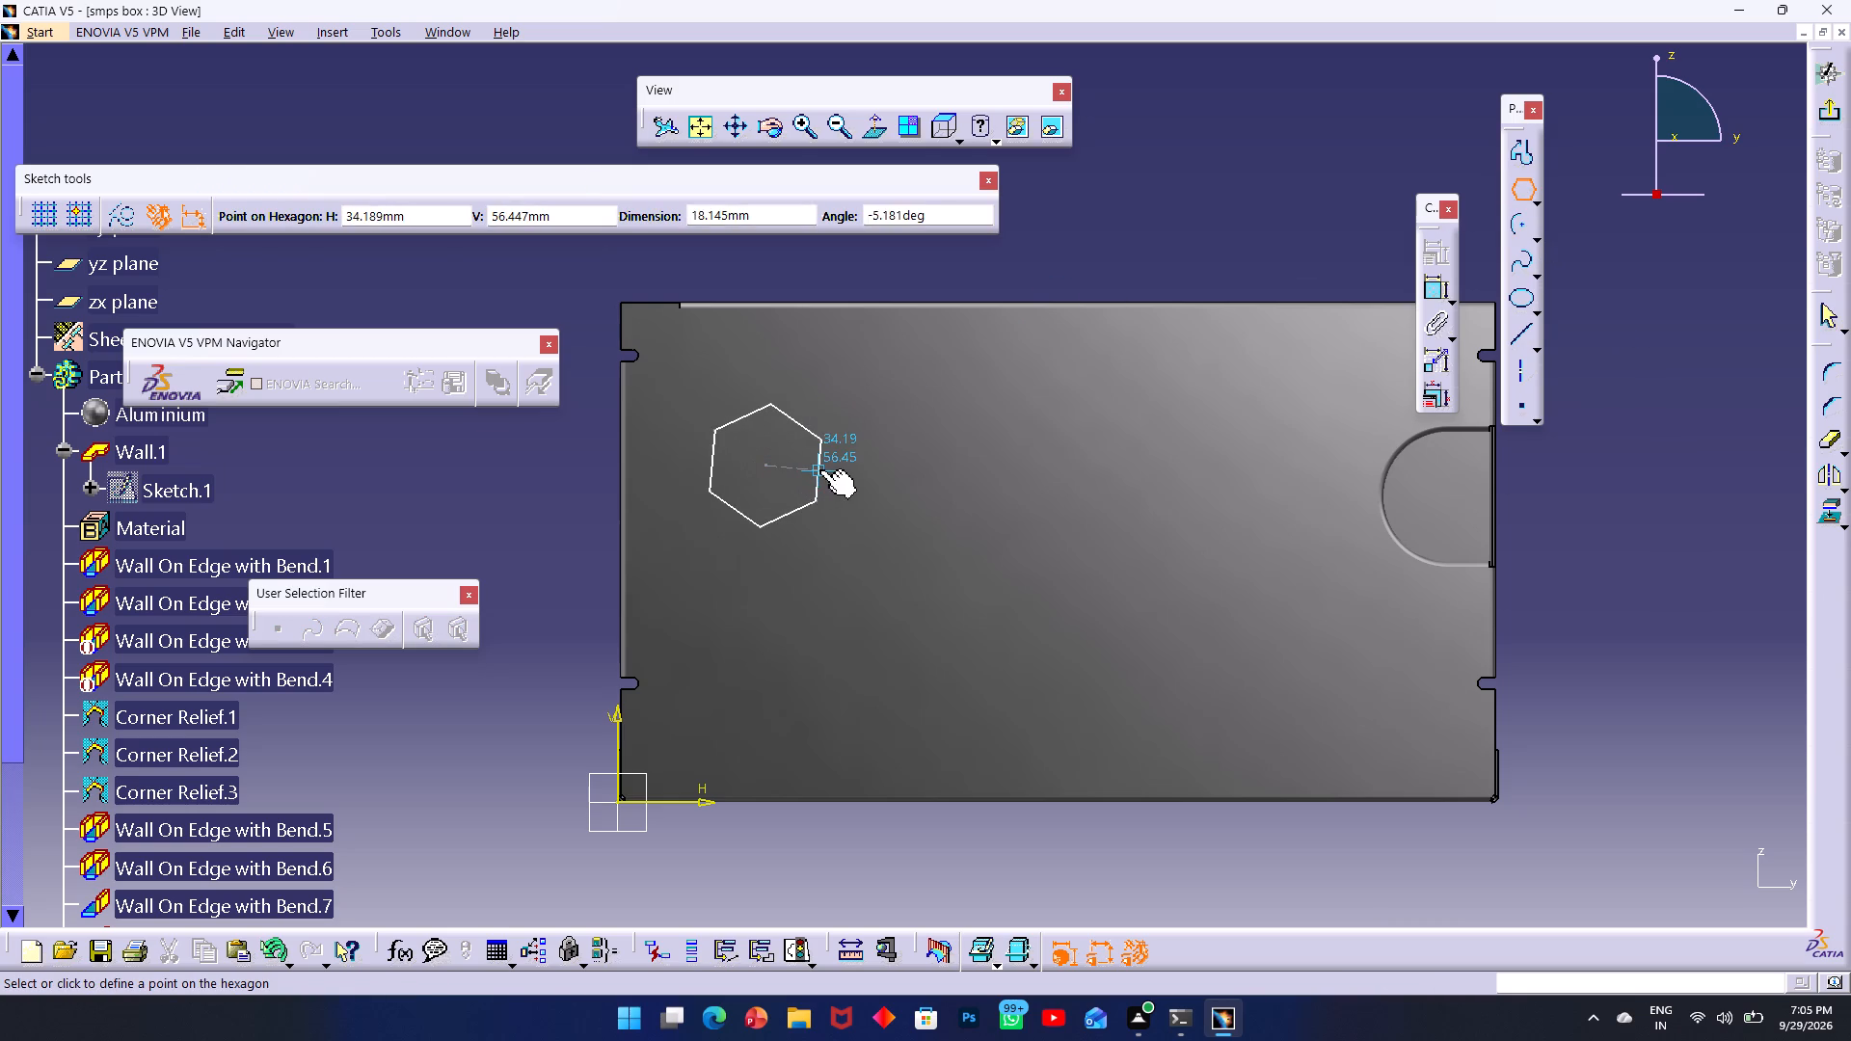
{"action": "left_click", "coordinate": [825, 460]}
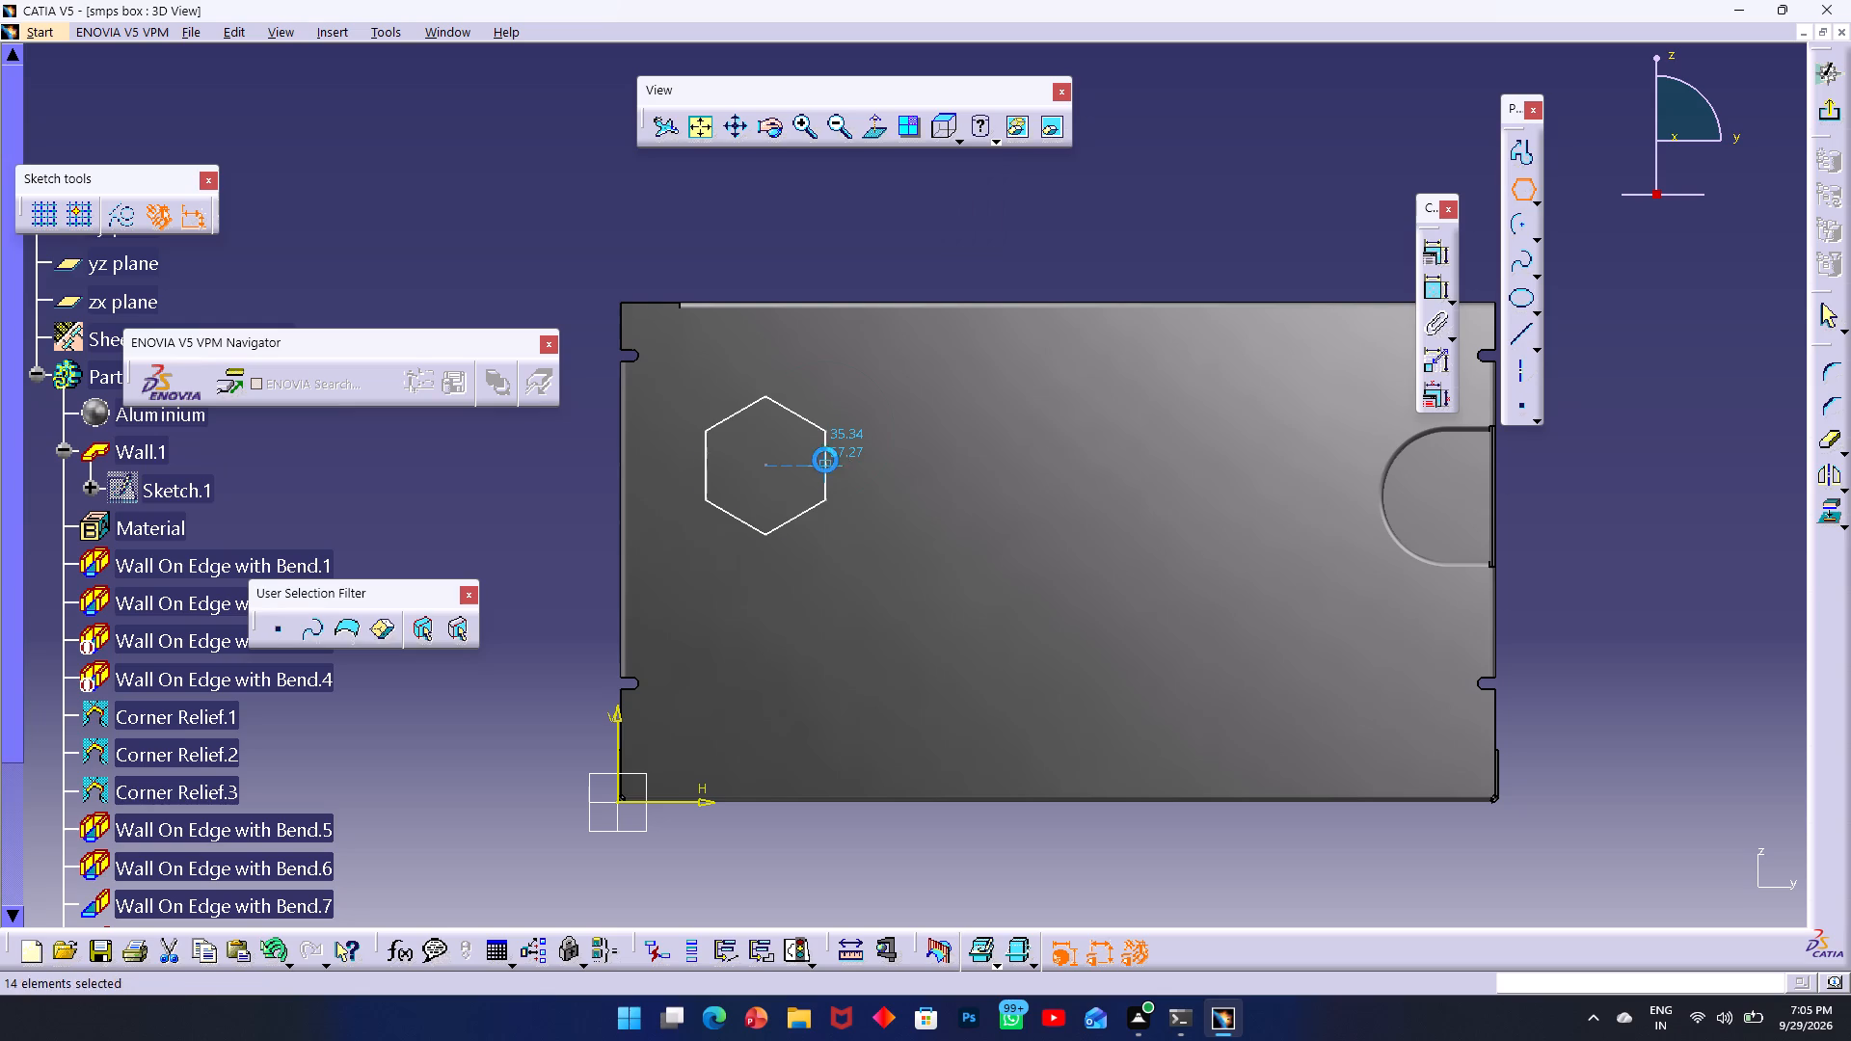
Dimension the hexagon's width across its two vertical sides, placing the dimension below the shape.
{"action": "left_click", "coordinate": [1444, 288]}
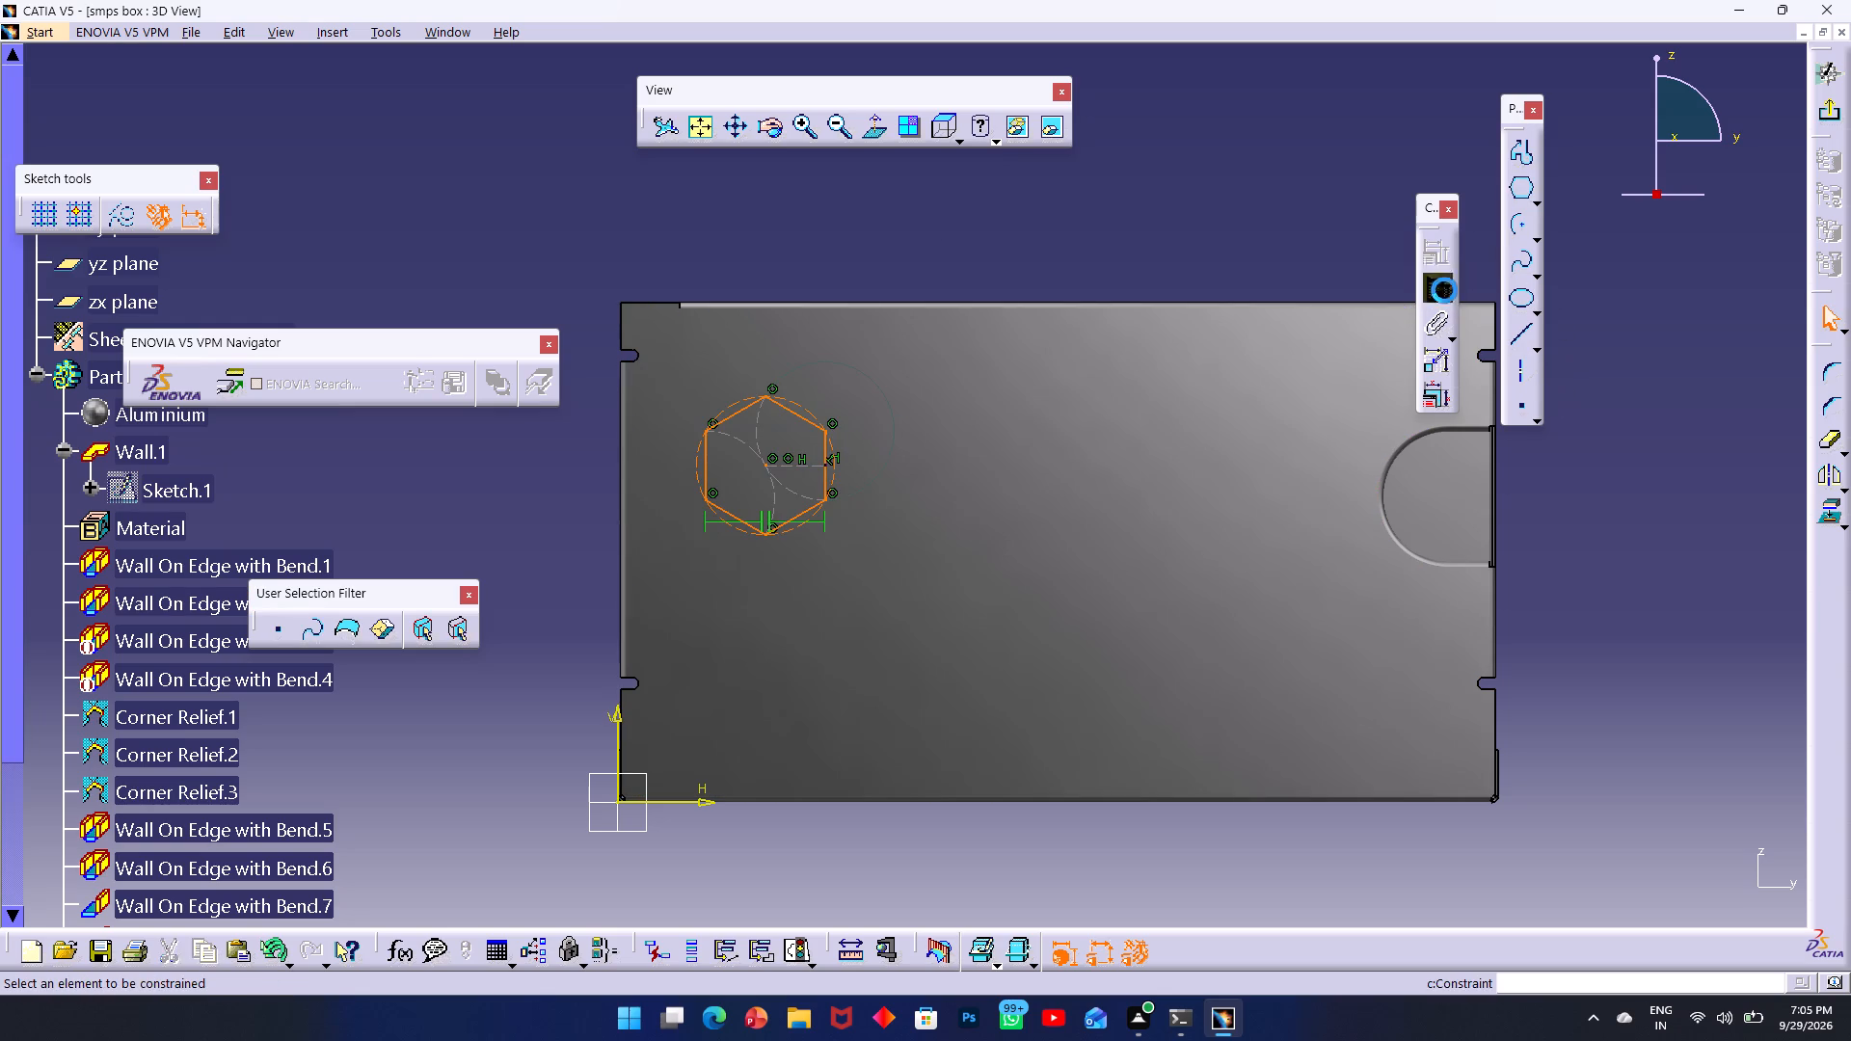
{"action": "left_click", "coordinate": [709, 482]}
{"action": "left_click_drag", "start_coordinate": [825, 503], "coordinate": [816, 520]}
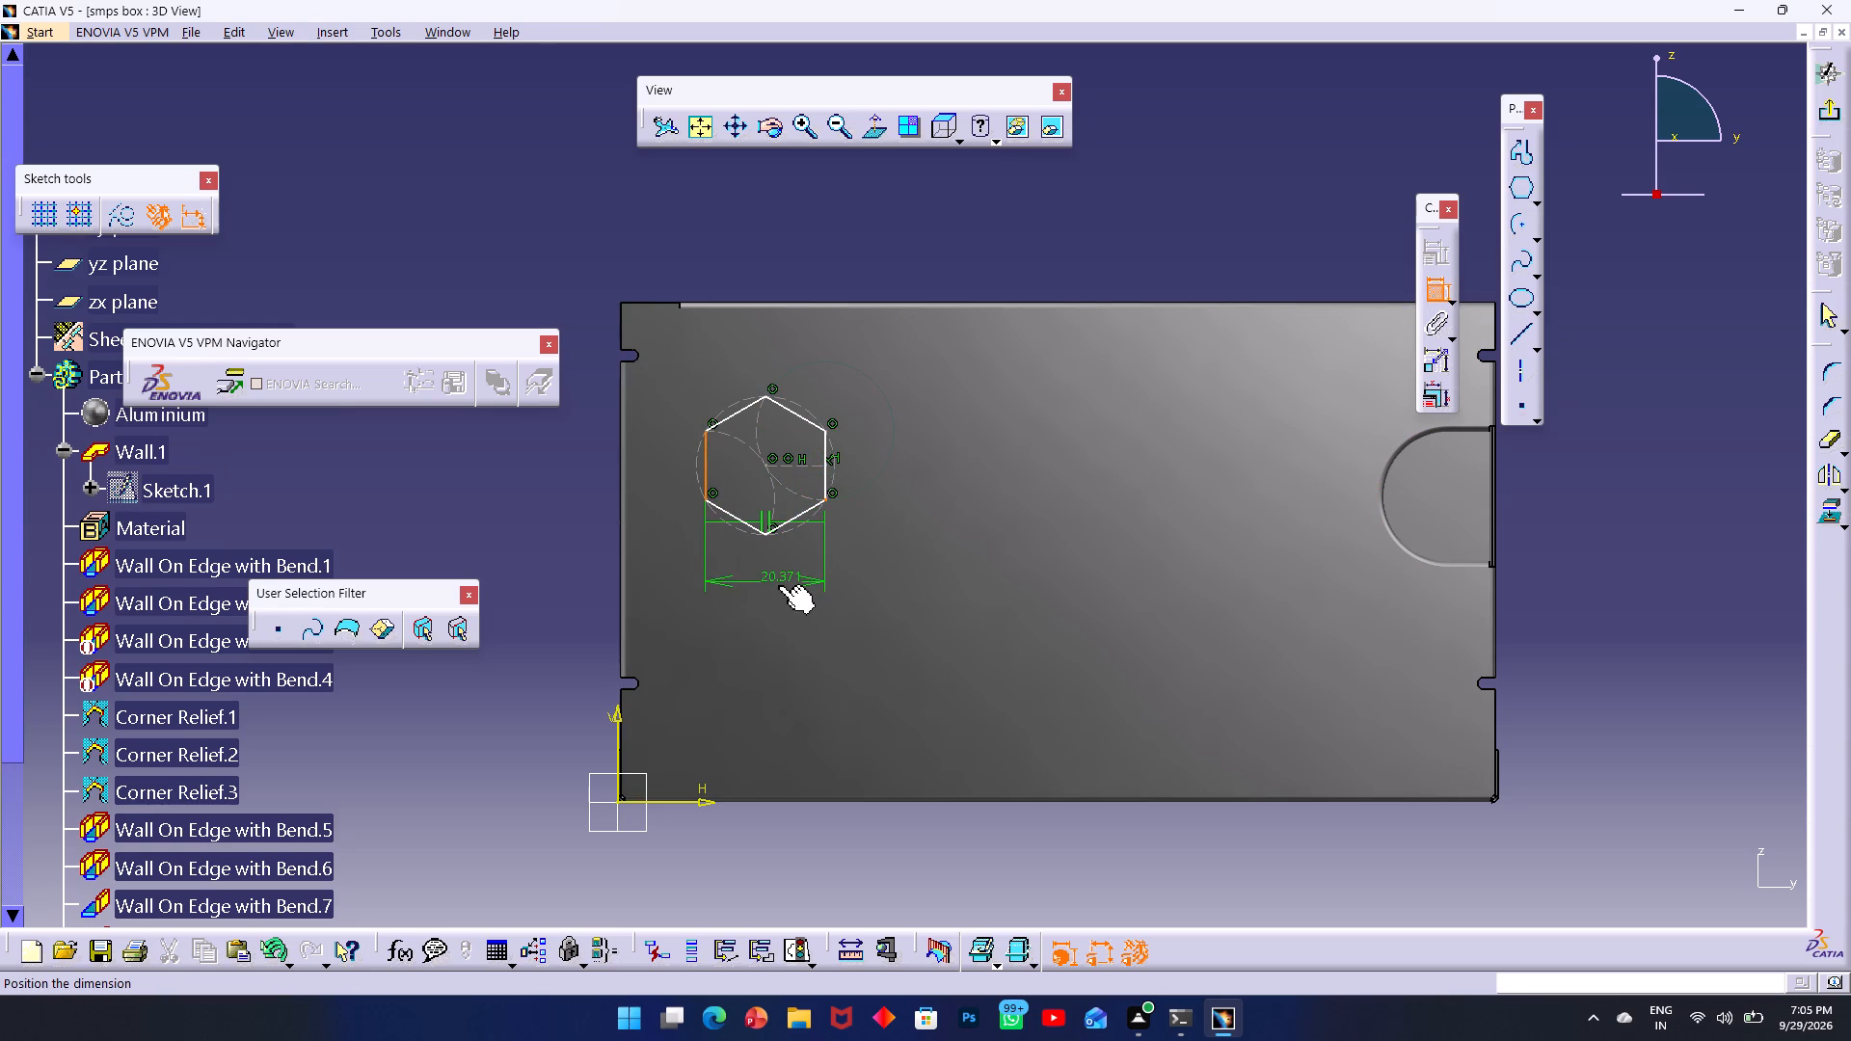
{"action": "left_click", "coordinate": [779, 586]}
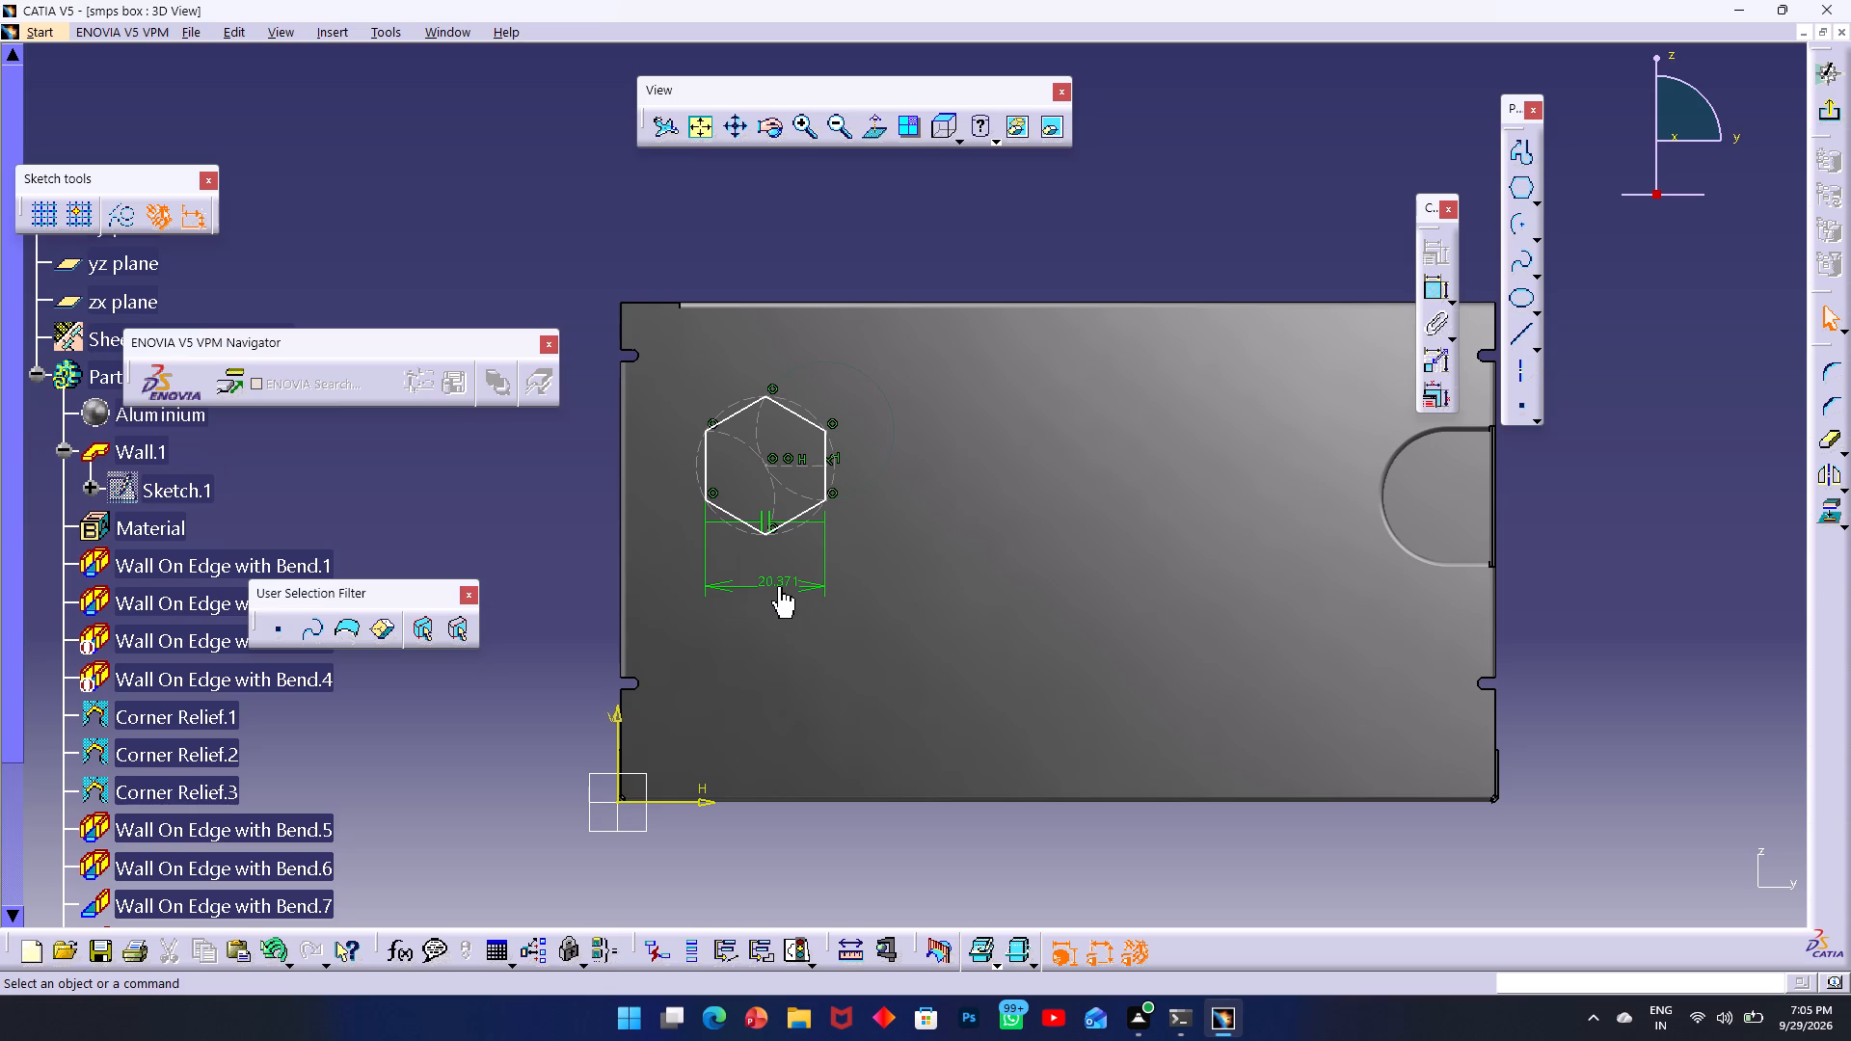
Dimension the vertical distance from the hexagon's bottom vertex to the wall's lower edge, placing the dimension outside the wall.
{"action": "left_click", "coordinate": [1429, 290]}
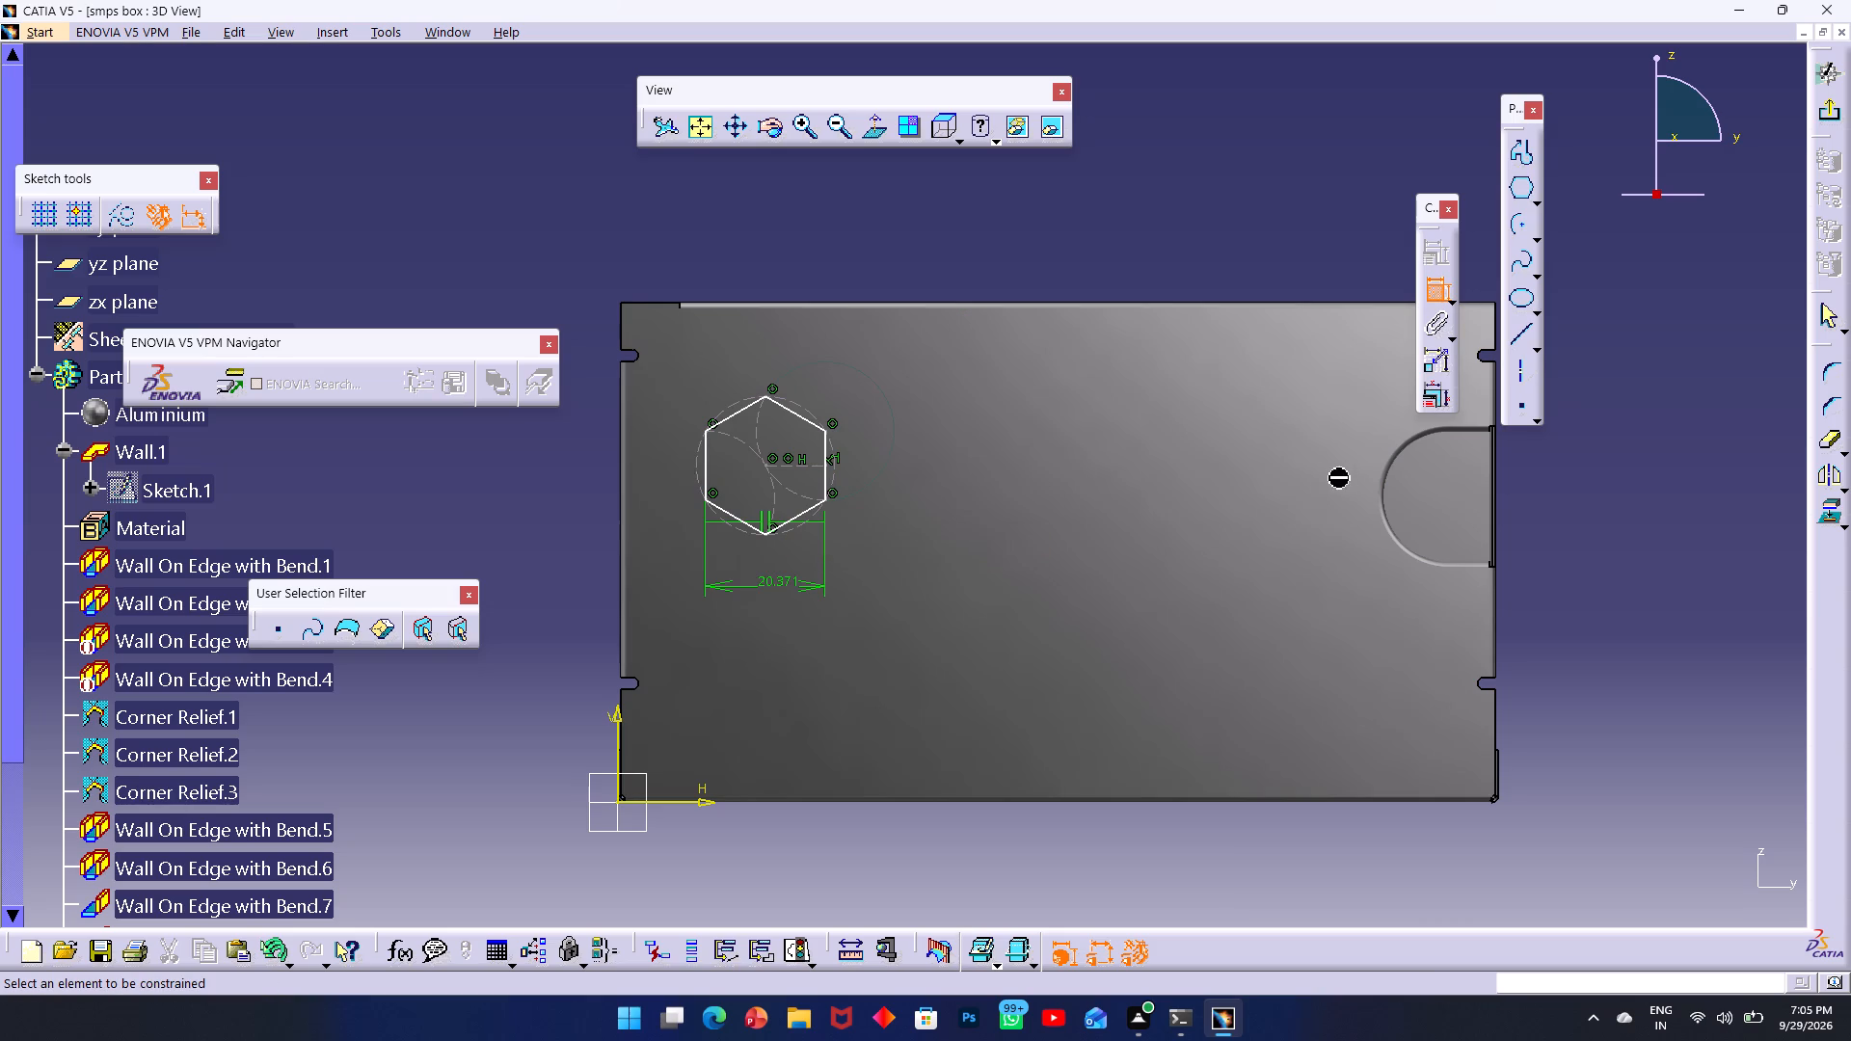
{"action": "triple_click", "coordinate": [1432, 291]}
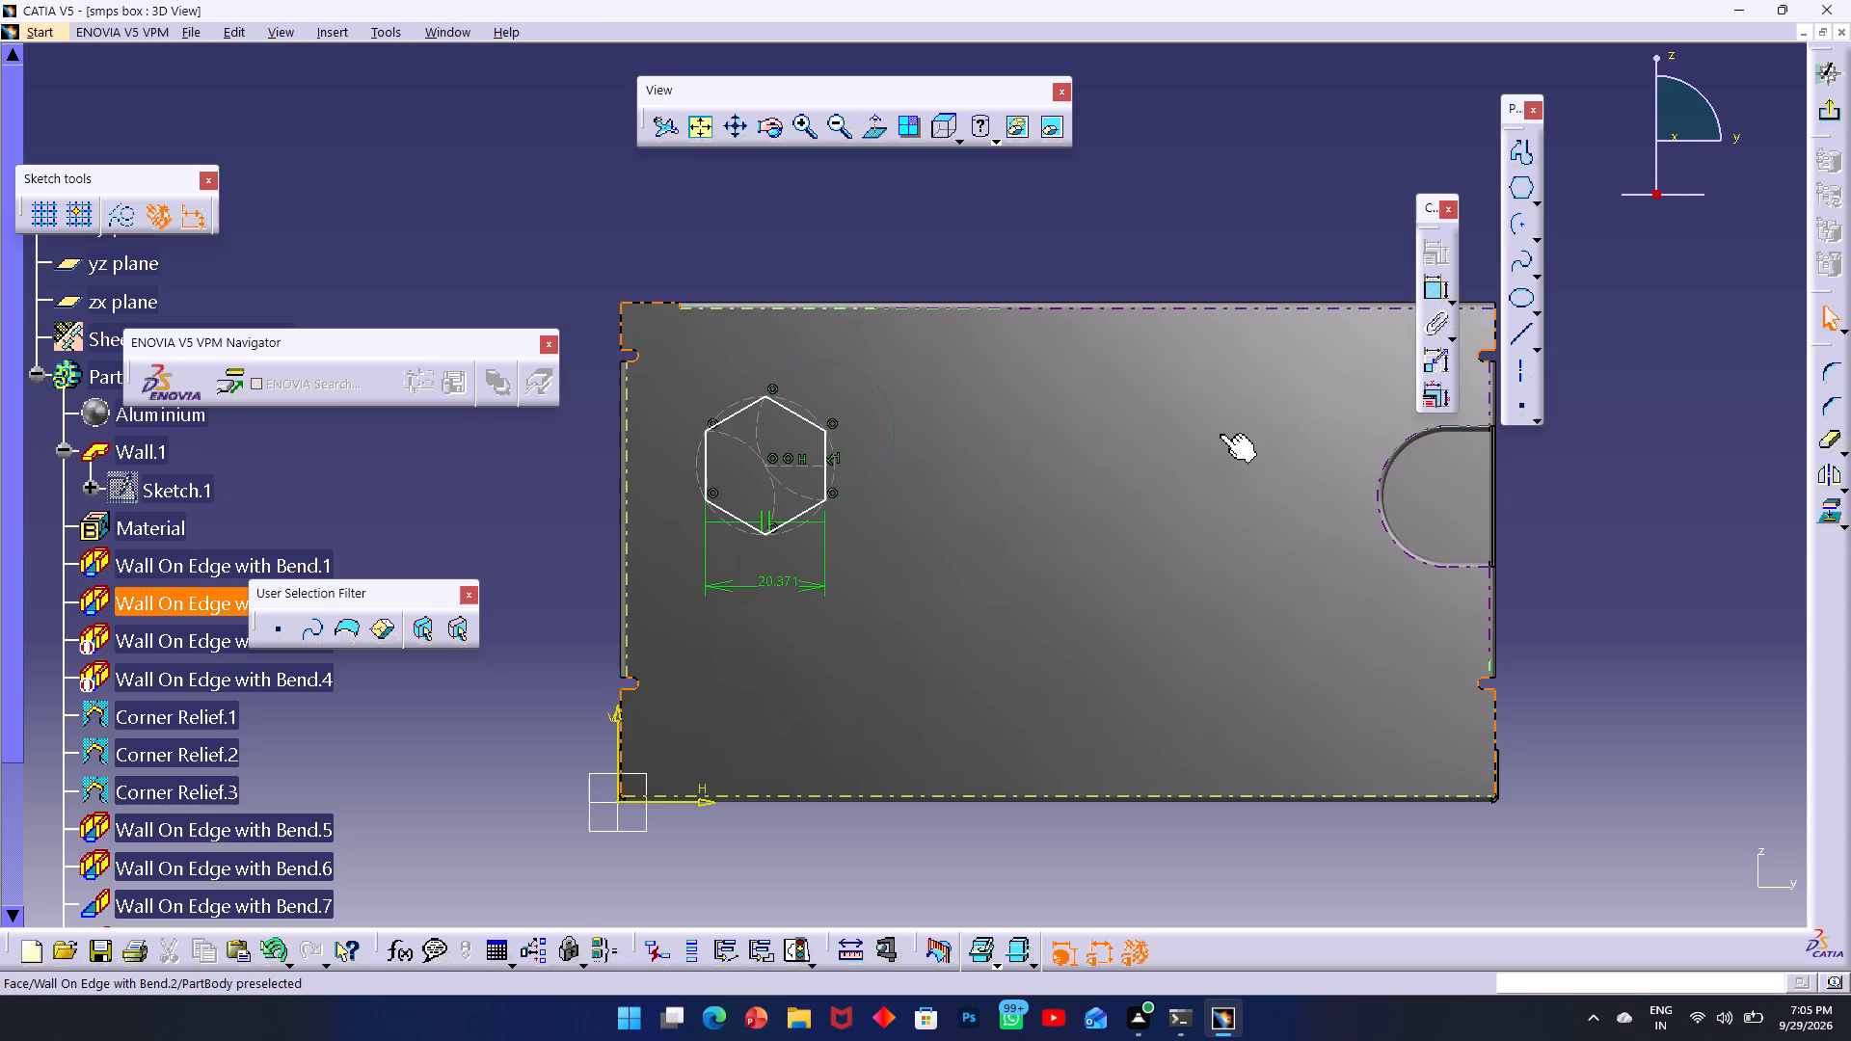
{"action": "left_click", "coordinate": [765, 536]}
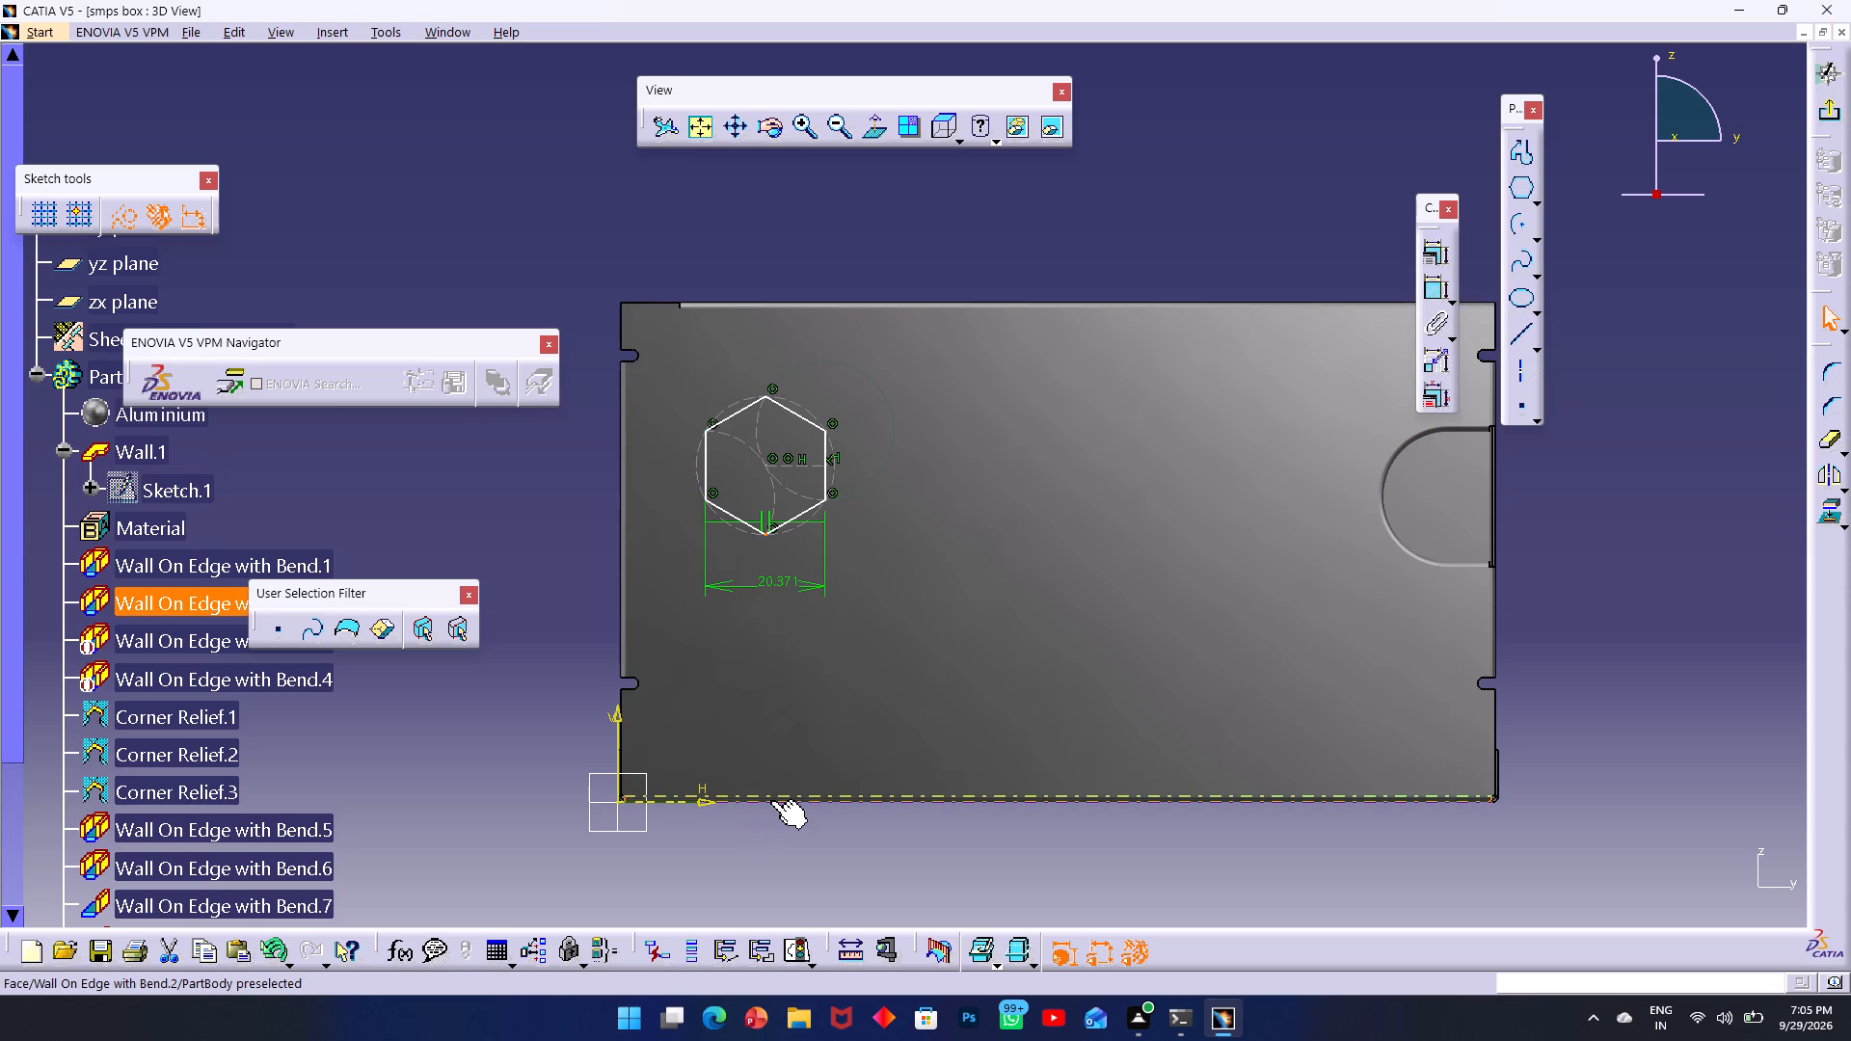
{"action": "left_click", "coordinate": [771, 801]}
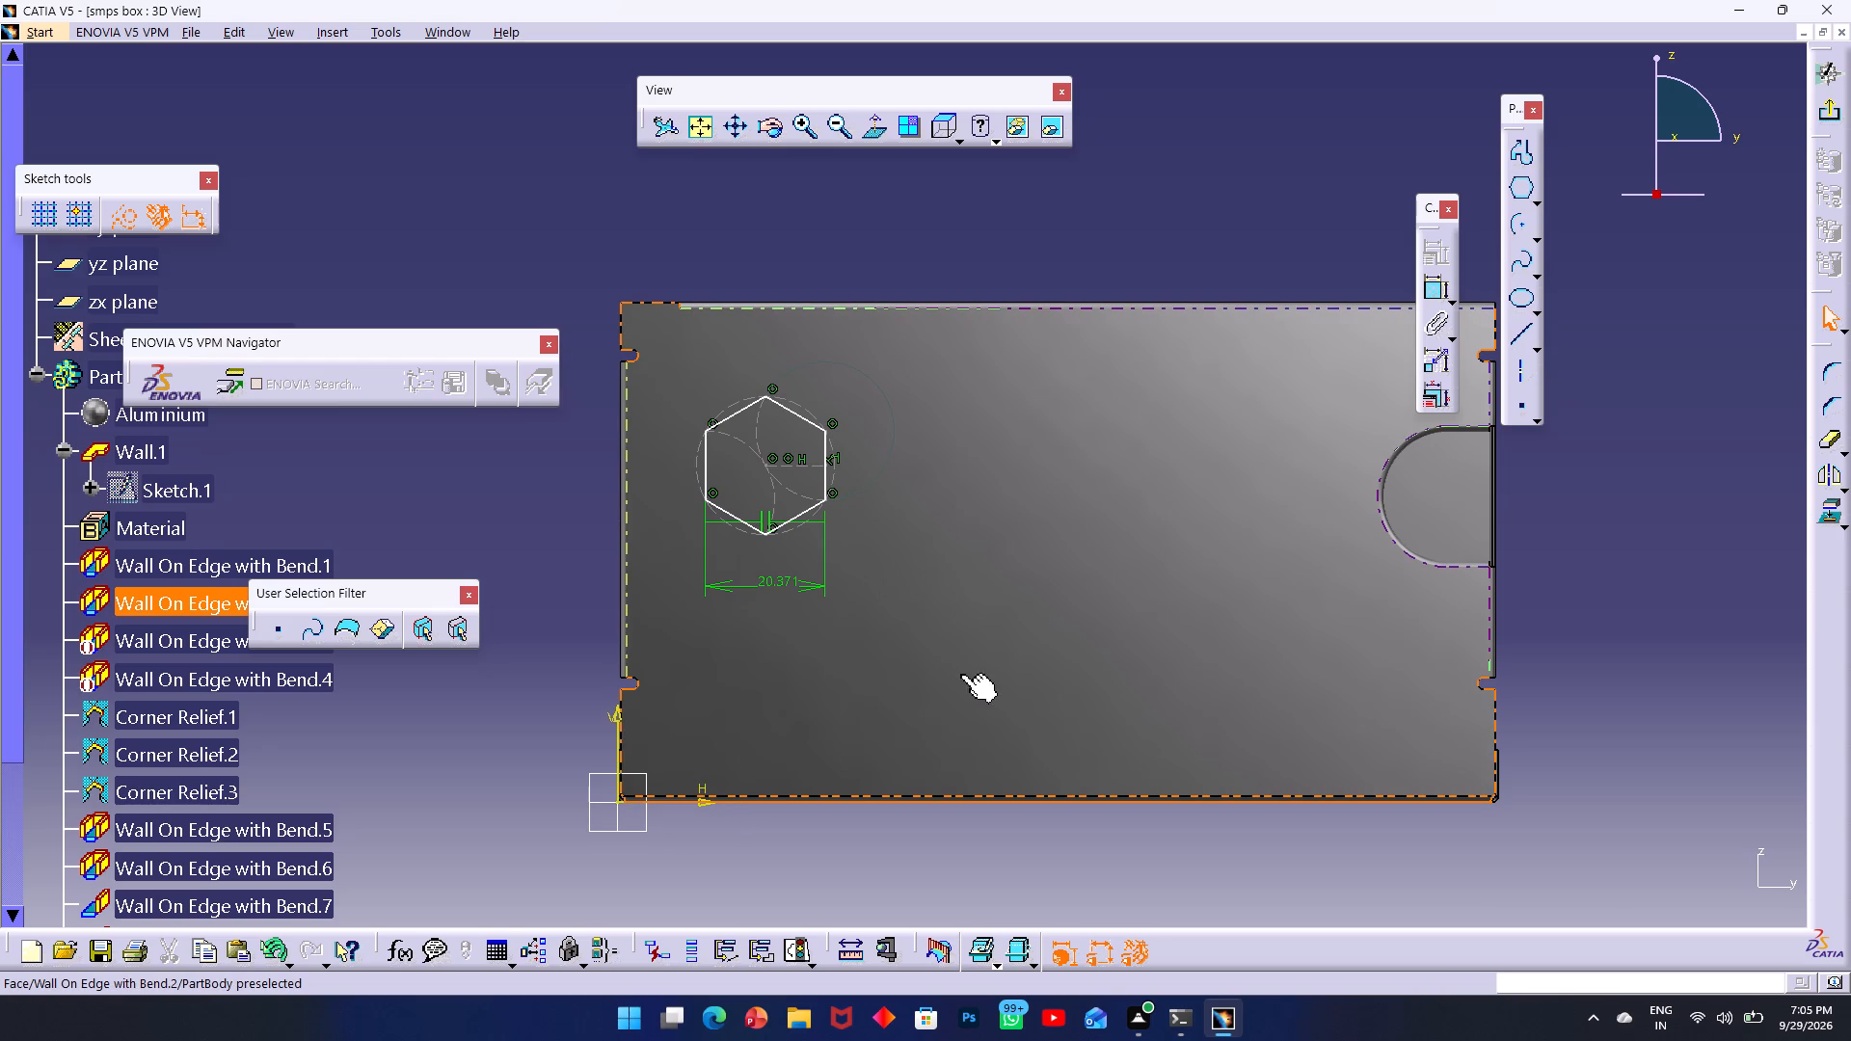
{"action": "middle_click_drag", "start_coordinate": [946, 746], "coordinate": [731, 675], "text": "ctrl"}
{"action": "middle_click_drag", "start_coordinate": [789, 703], "coordinate": [792, 672]}
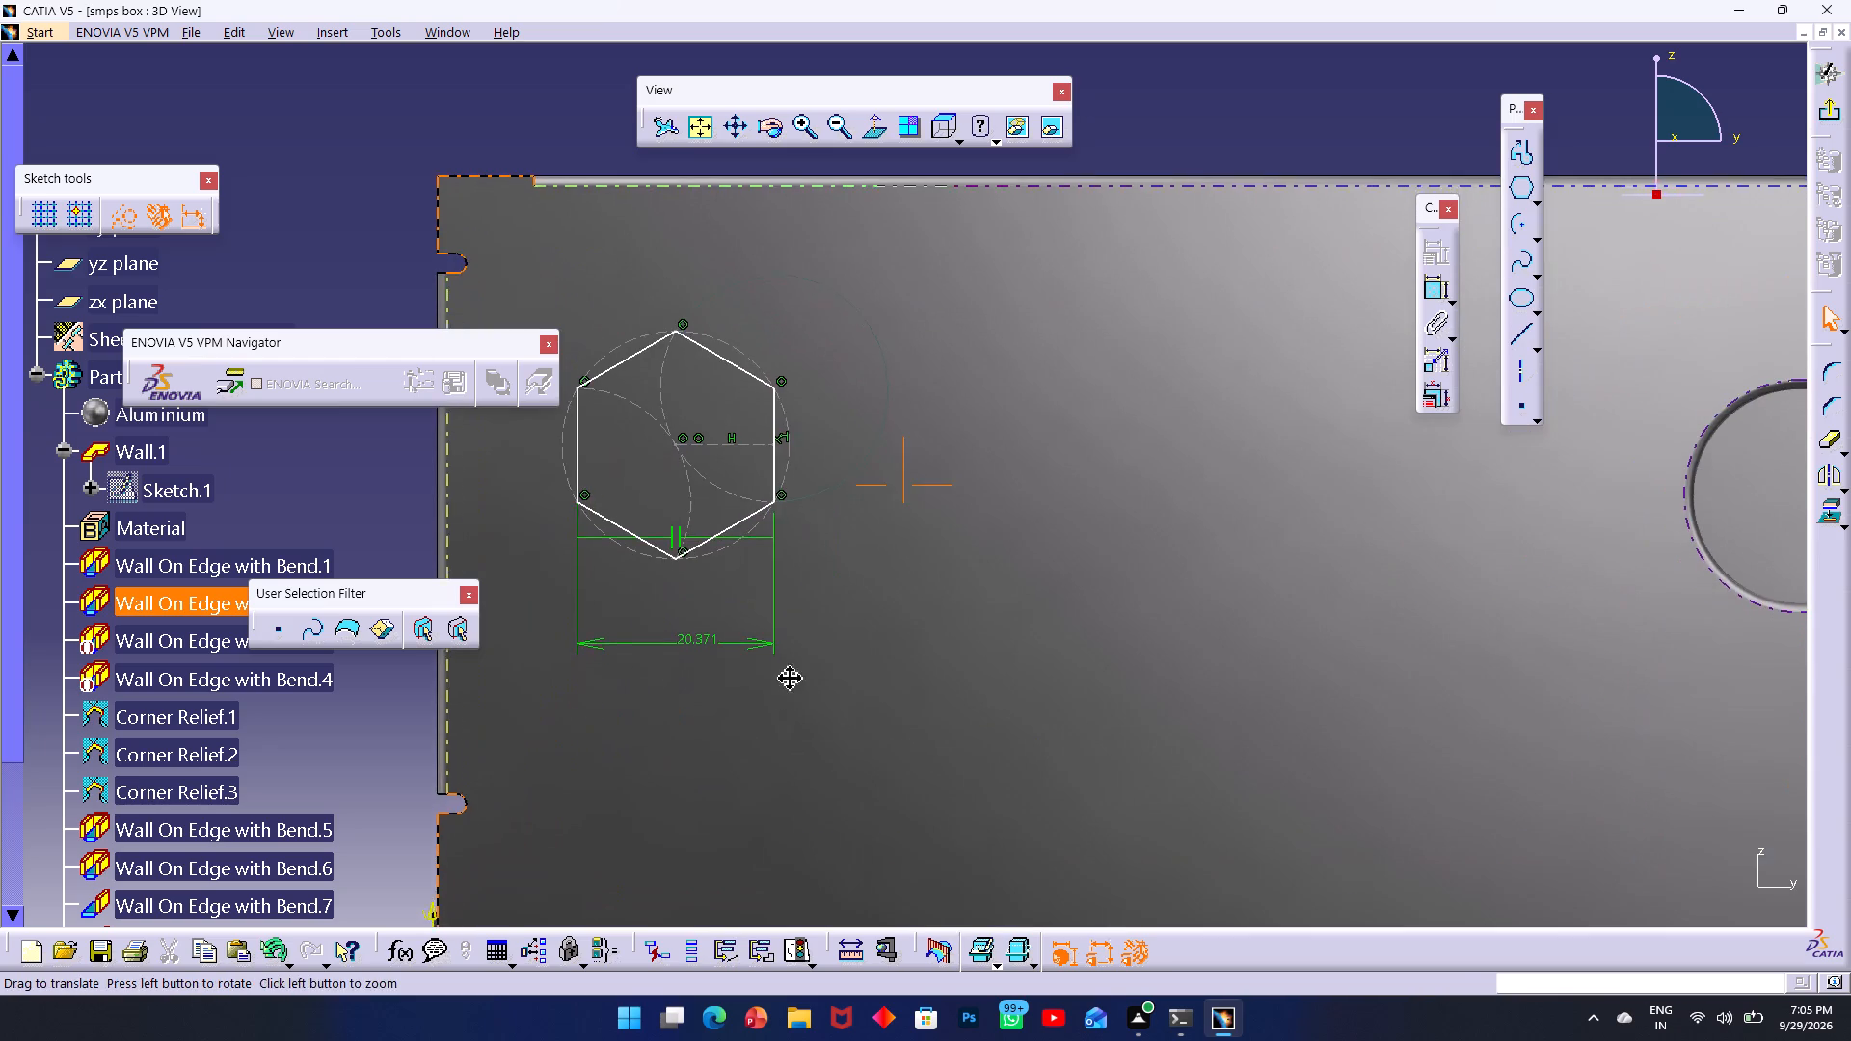
{"action": "middle_click_drag", "start_coordinate": [792, 672], "coordinate": [796, 325]}
{"action": "left_click", "coordinate": [787, 844]}
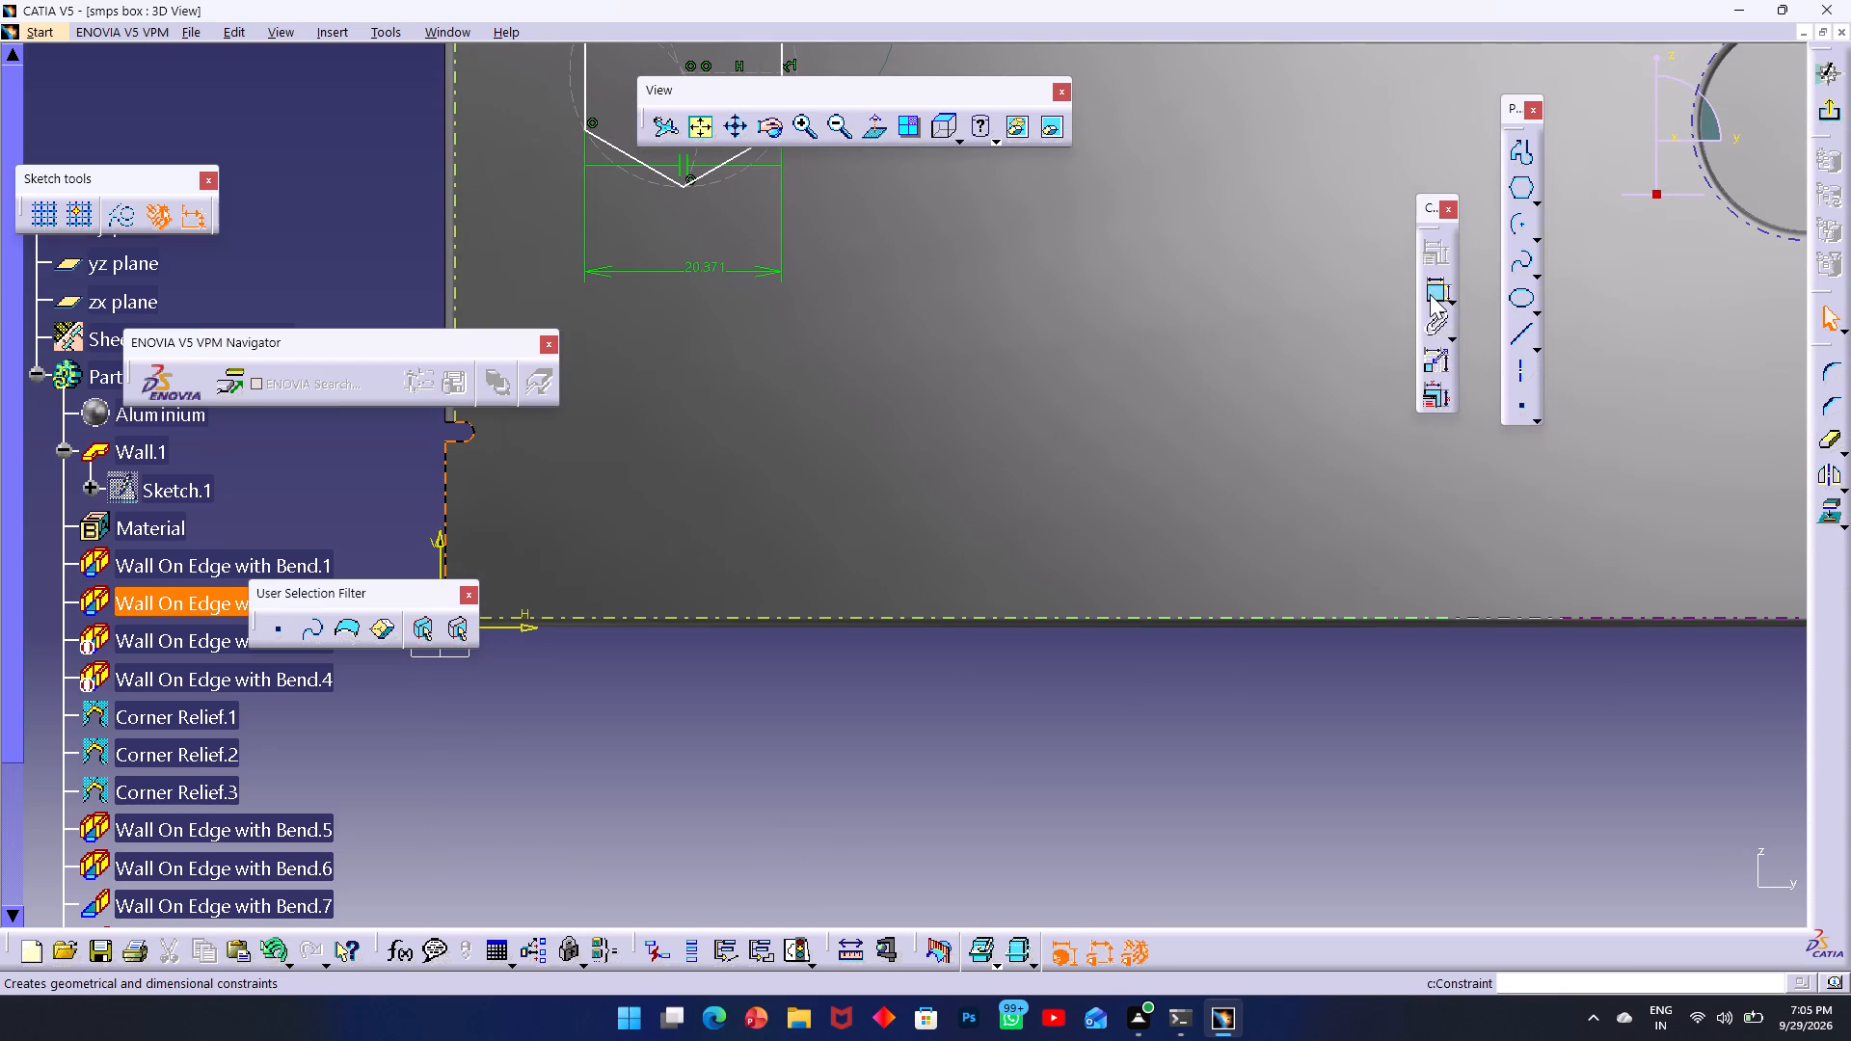
{"action": "left_click", "coordinate": [1430, 293]}
{"action": "left_click", "coordinate": [730, 631]}
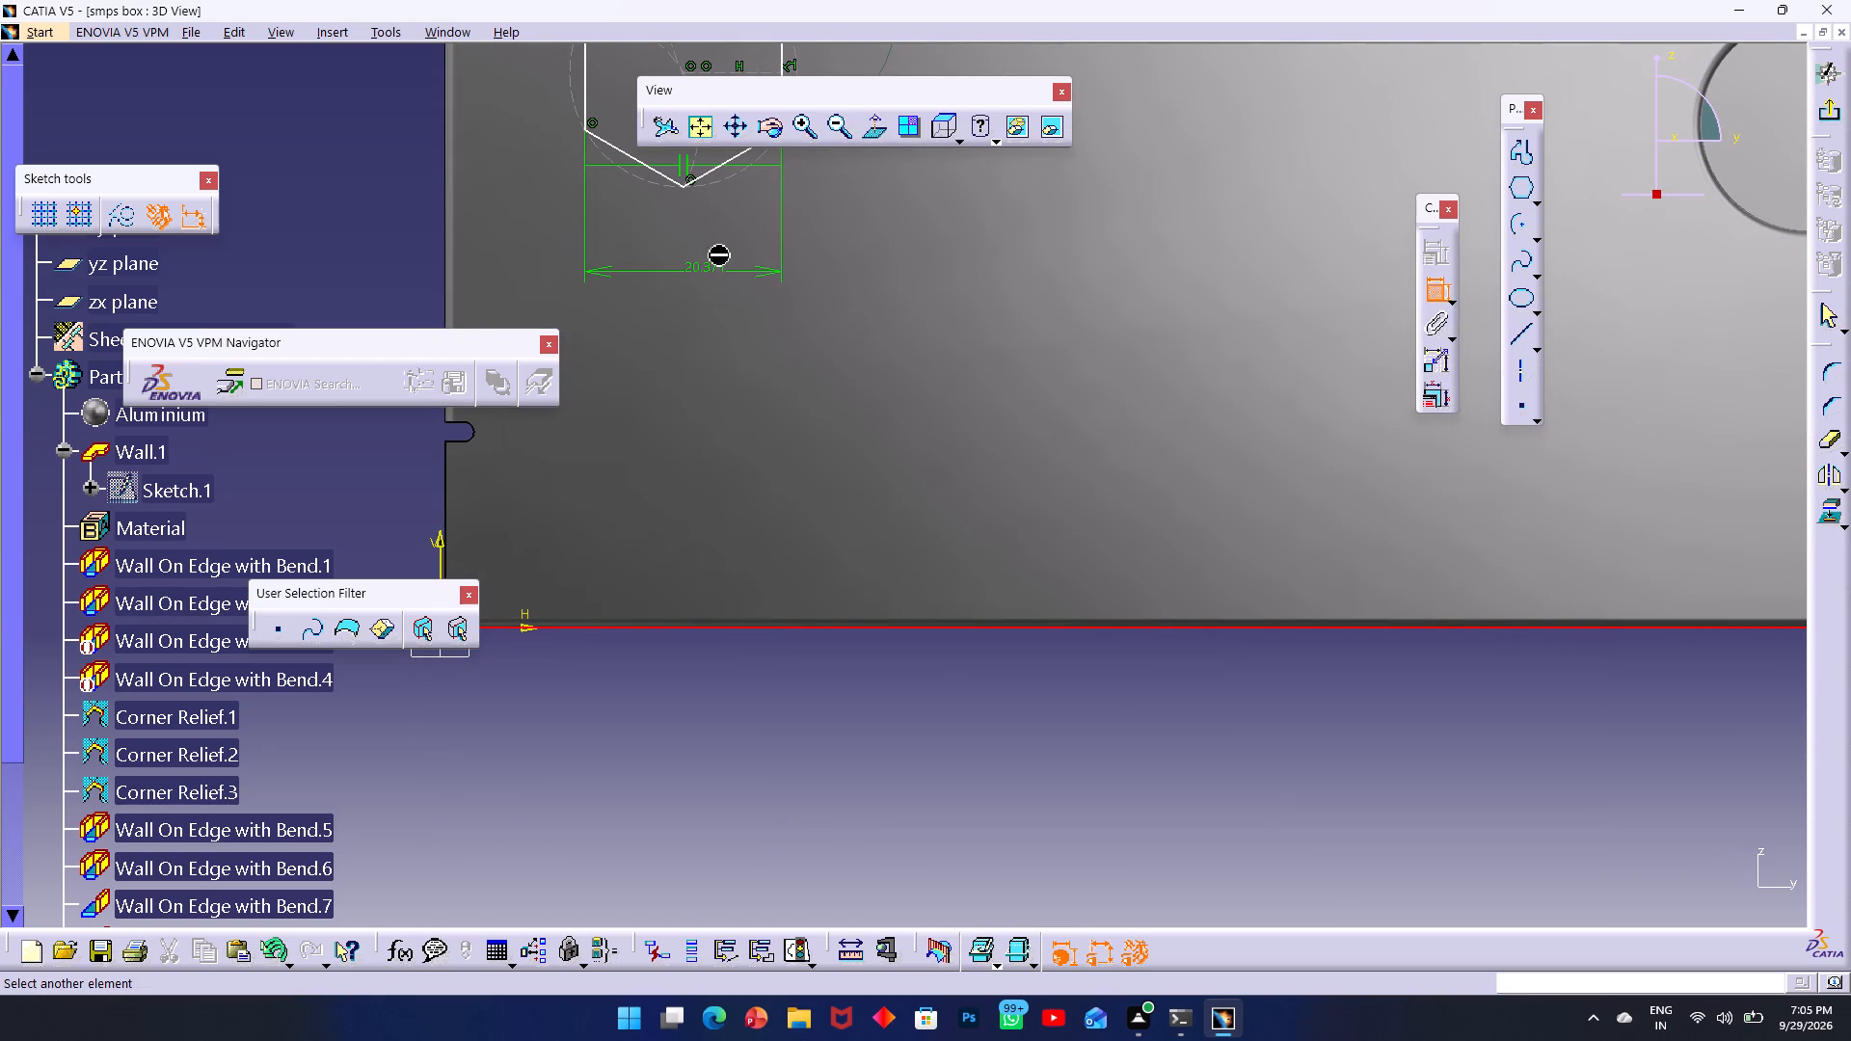
{"action": "left_click", "coordinate": [684, 190]}
{"action": "left_click", "coordinate": [323, 278]}
Dimension the hexagon's vertical side from the wall's nearest vertical edge and set that distance to 15 mm.
{"action": "middle_click_drag", "start_coordinate": [483, 262], "coordinate": [603, 345]}
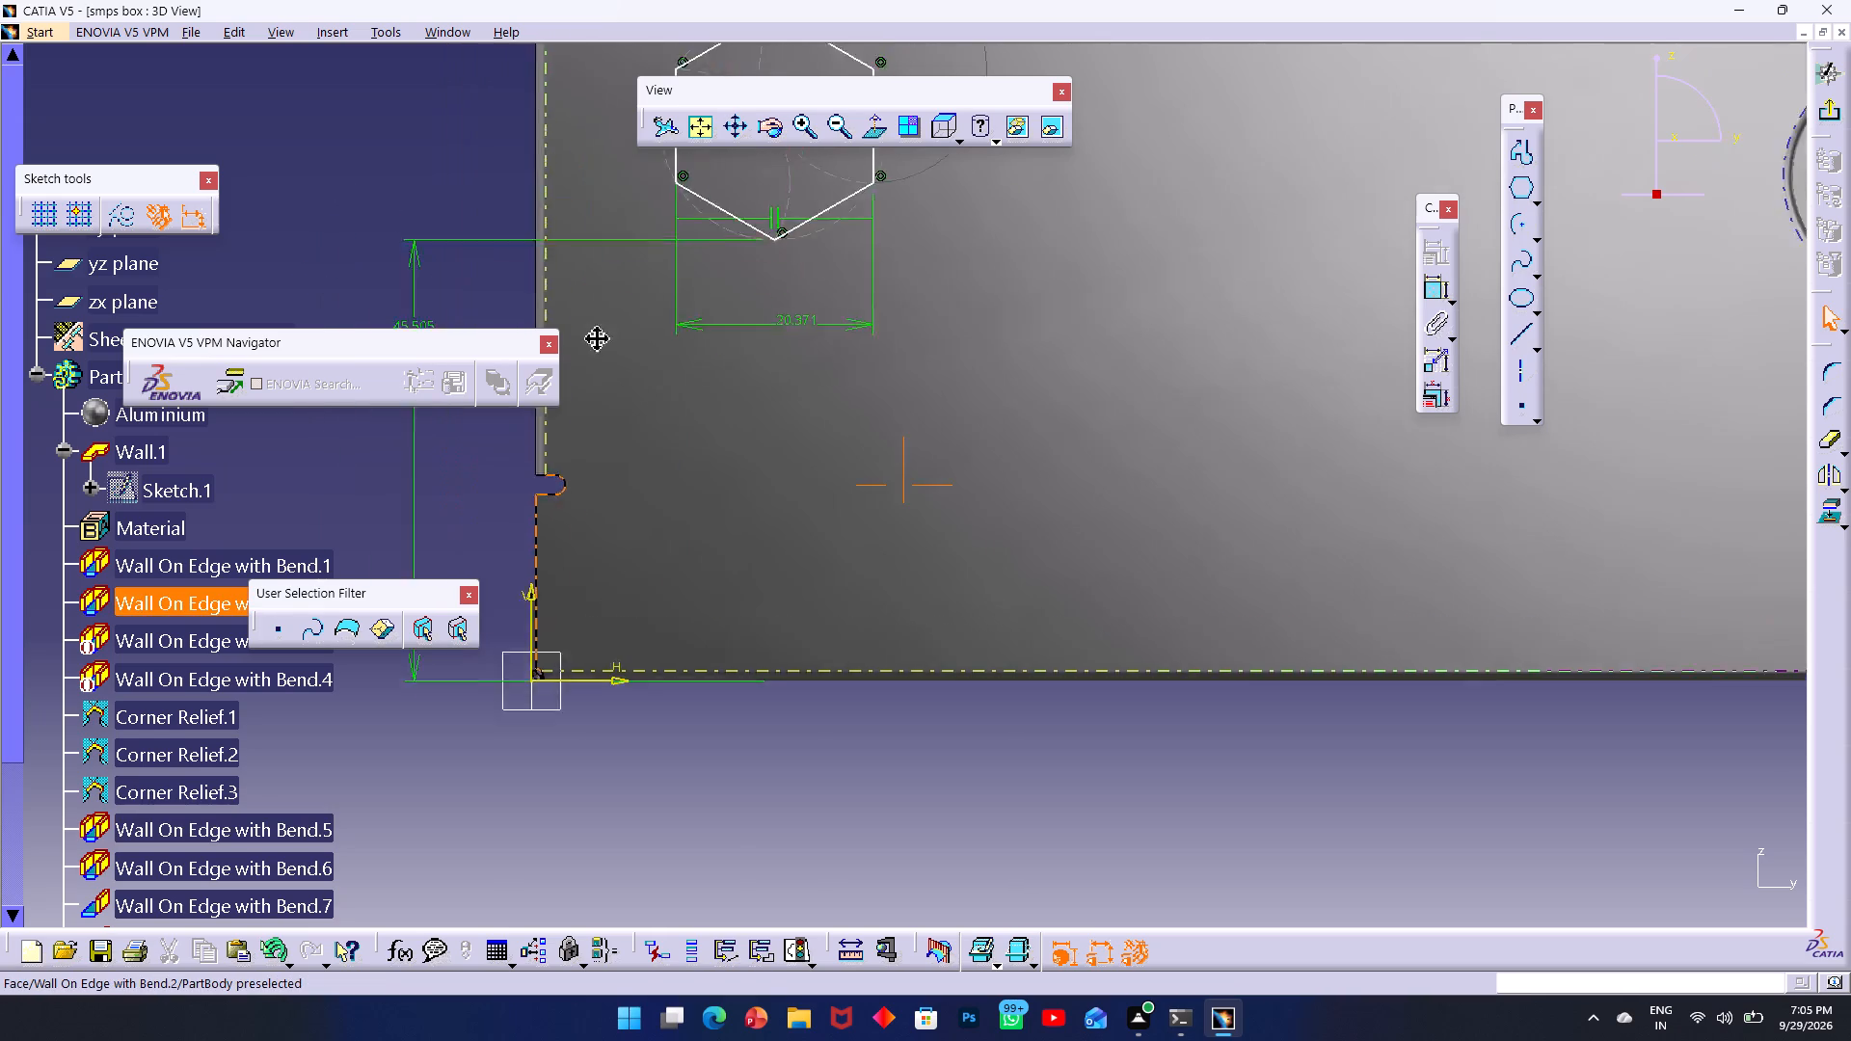
{"action": "middle_click_drag", "start_coordinate": [603, 345], "coordinate": [805, 627]}
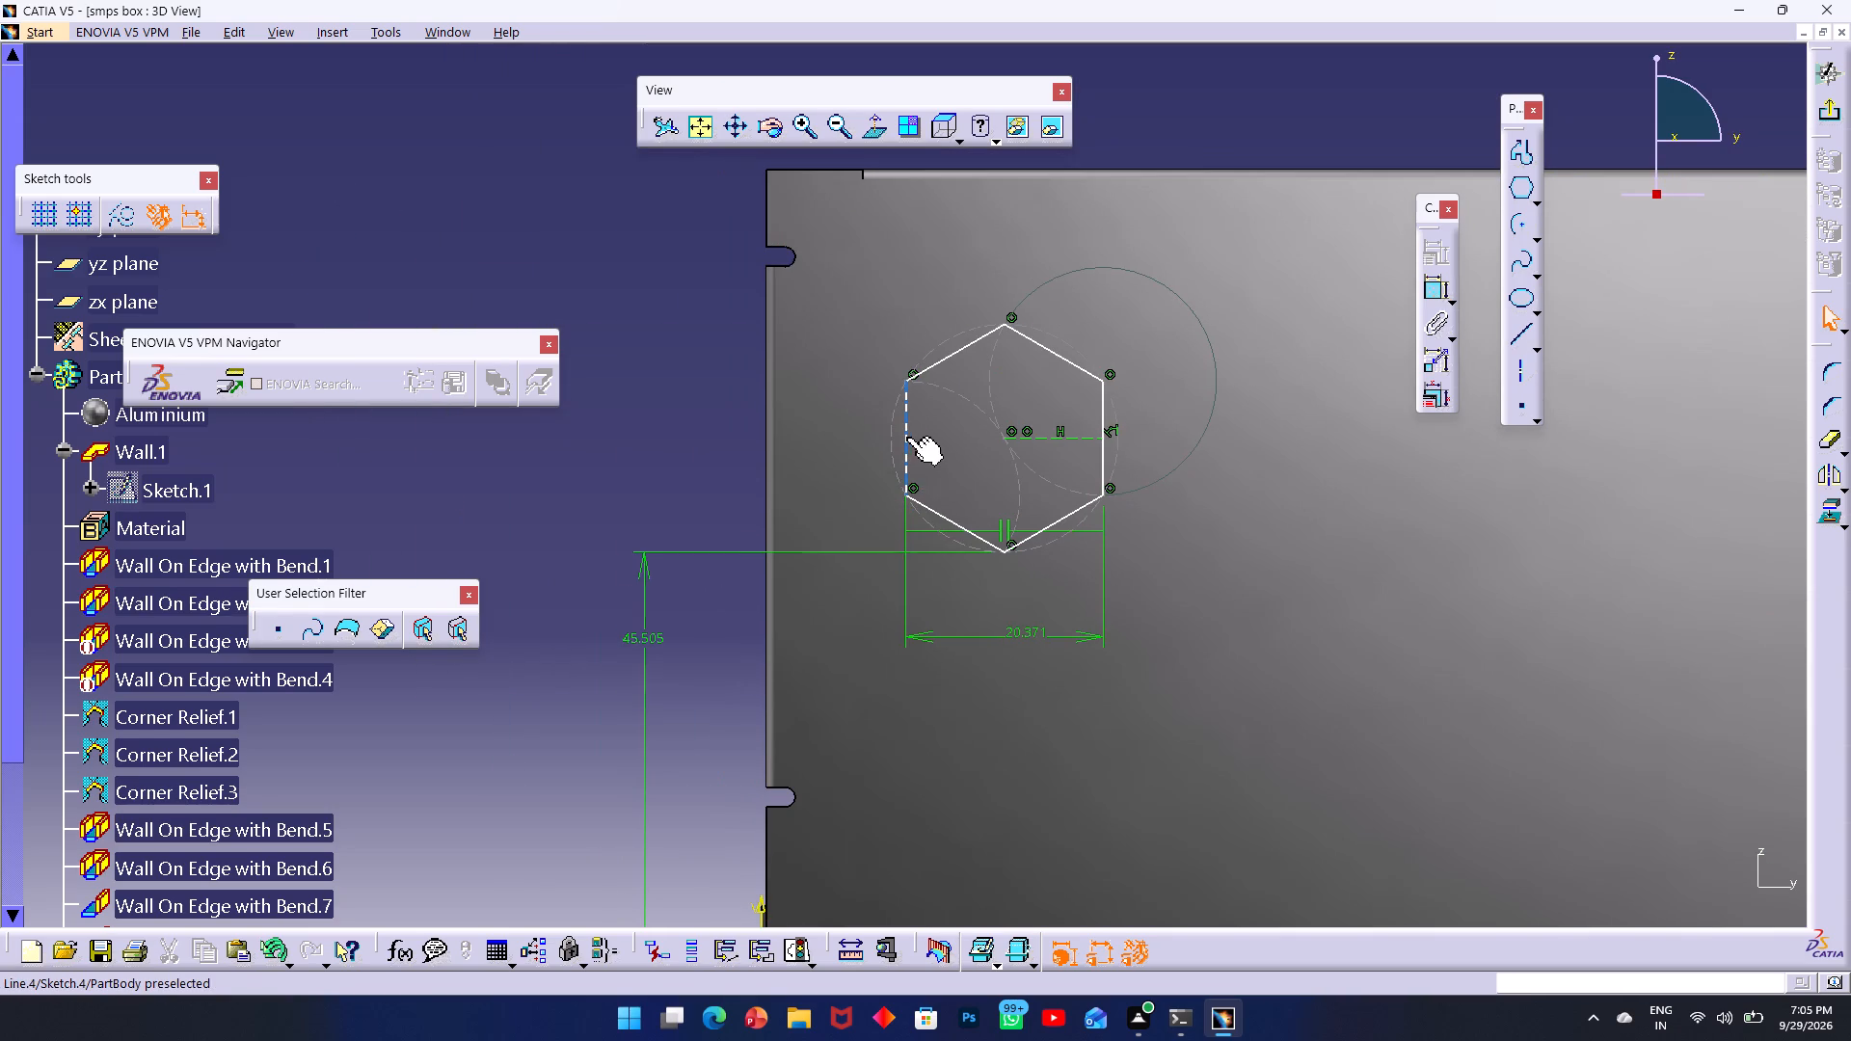
{"action": "left_click", "coordinate": [909, 440]}
{"action": "left_click", "coordinate": [1427, 285]}
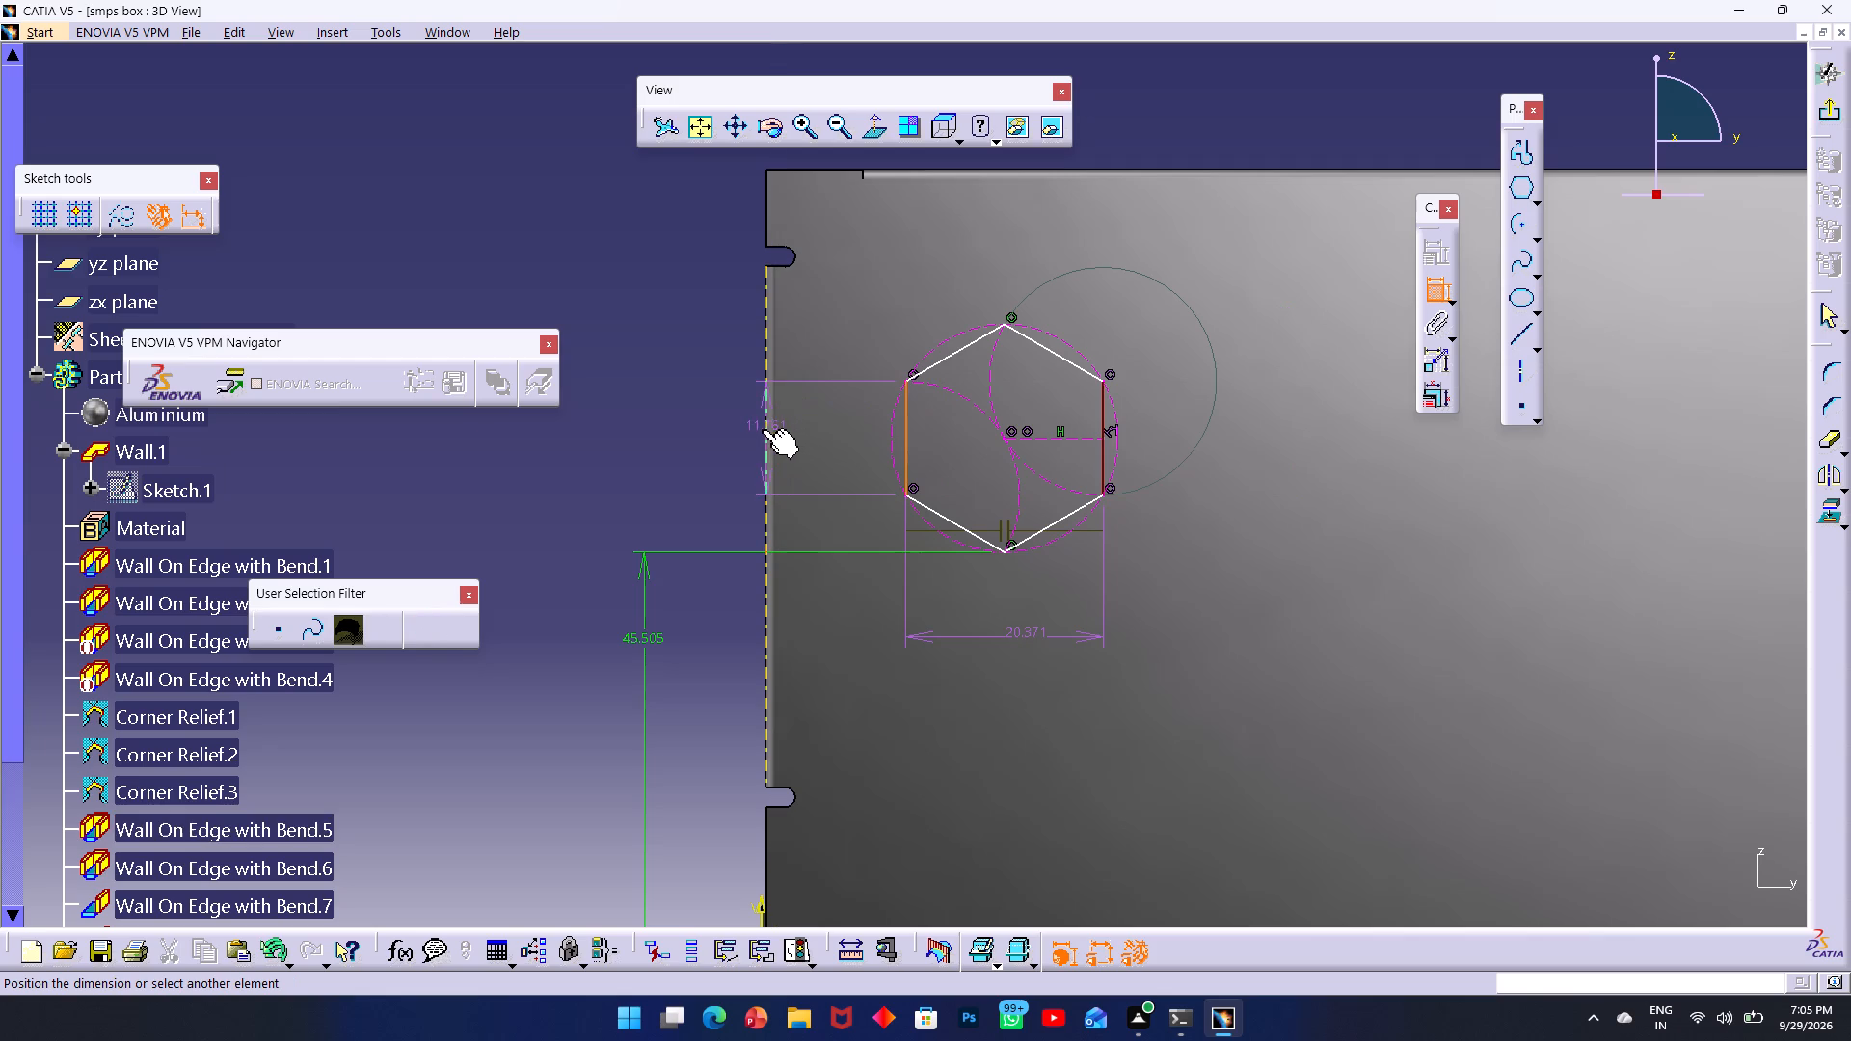
{"action": "left_click", "coordinate": [763, 430]}
{"action": "left_click", "coordinate": [658, 415]}
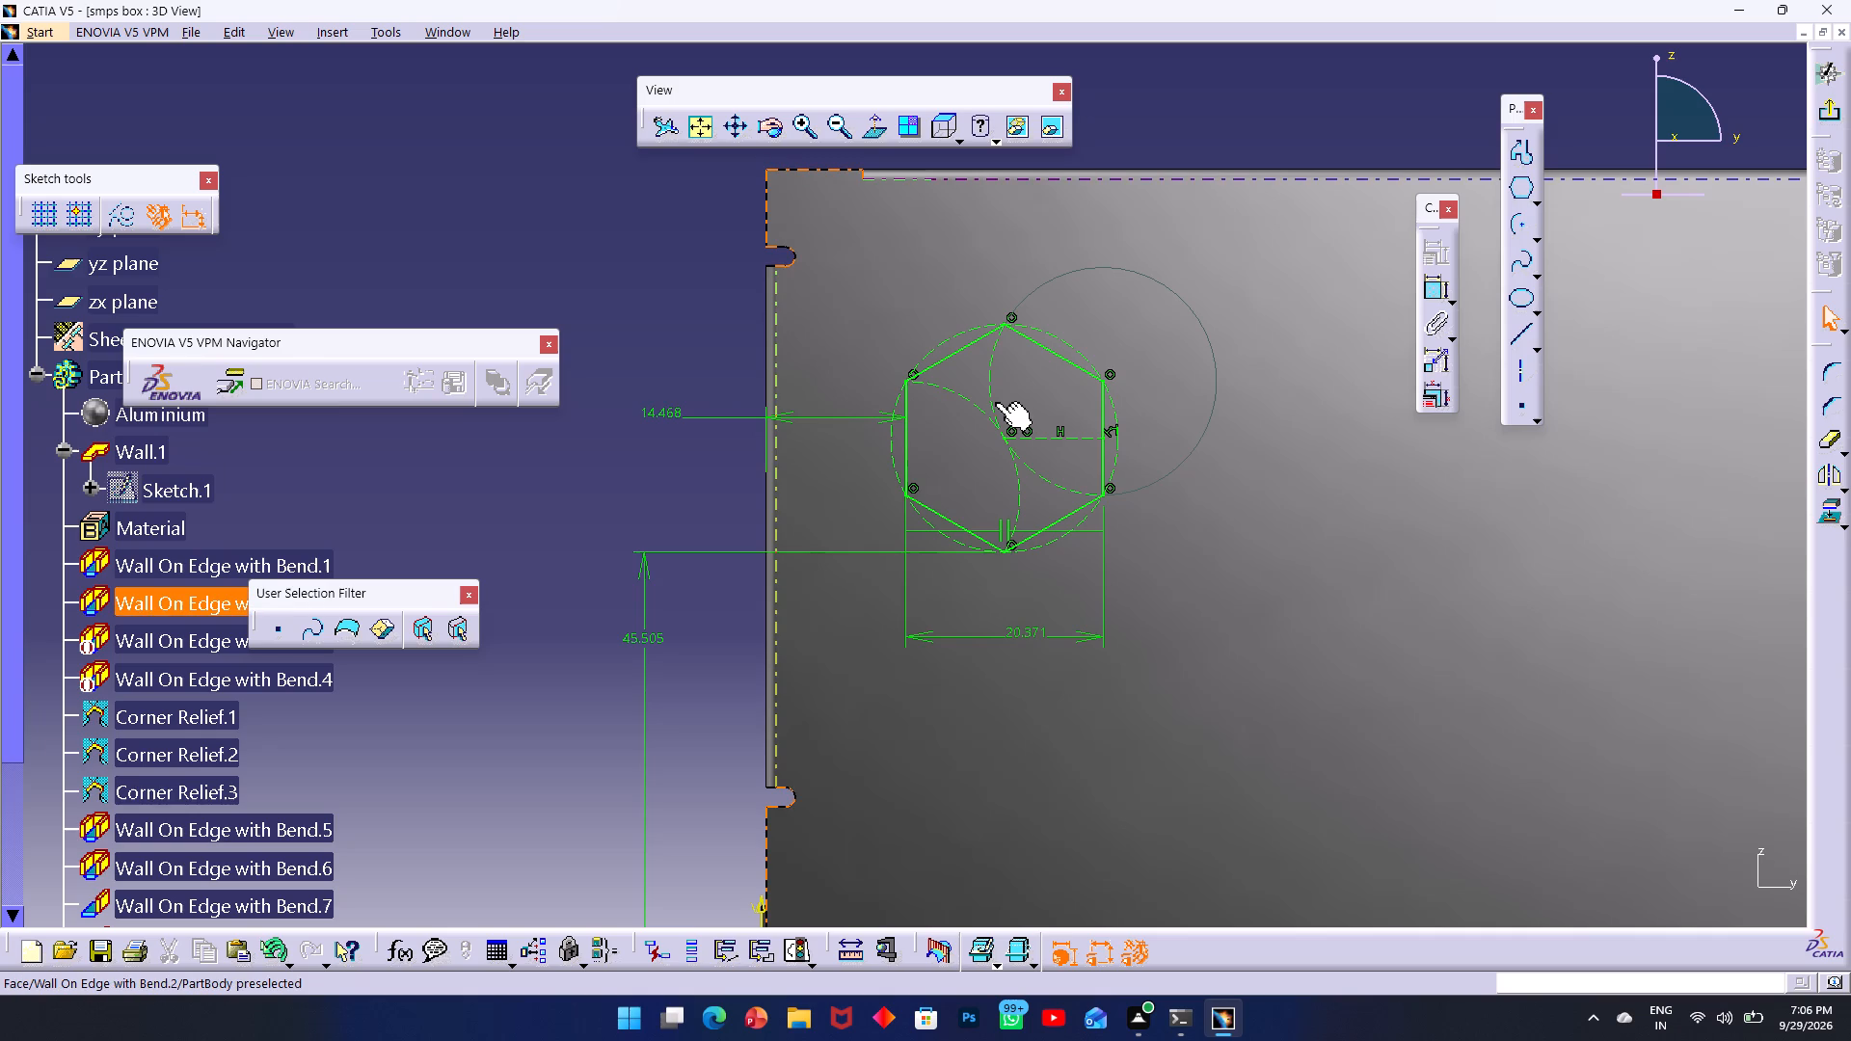
{"action": "double_click", "coordinate": [657, 409]}
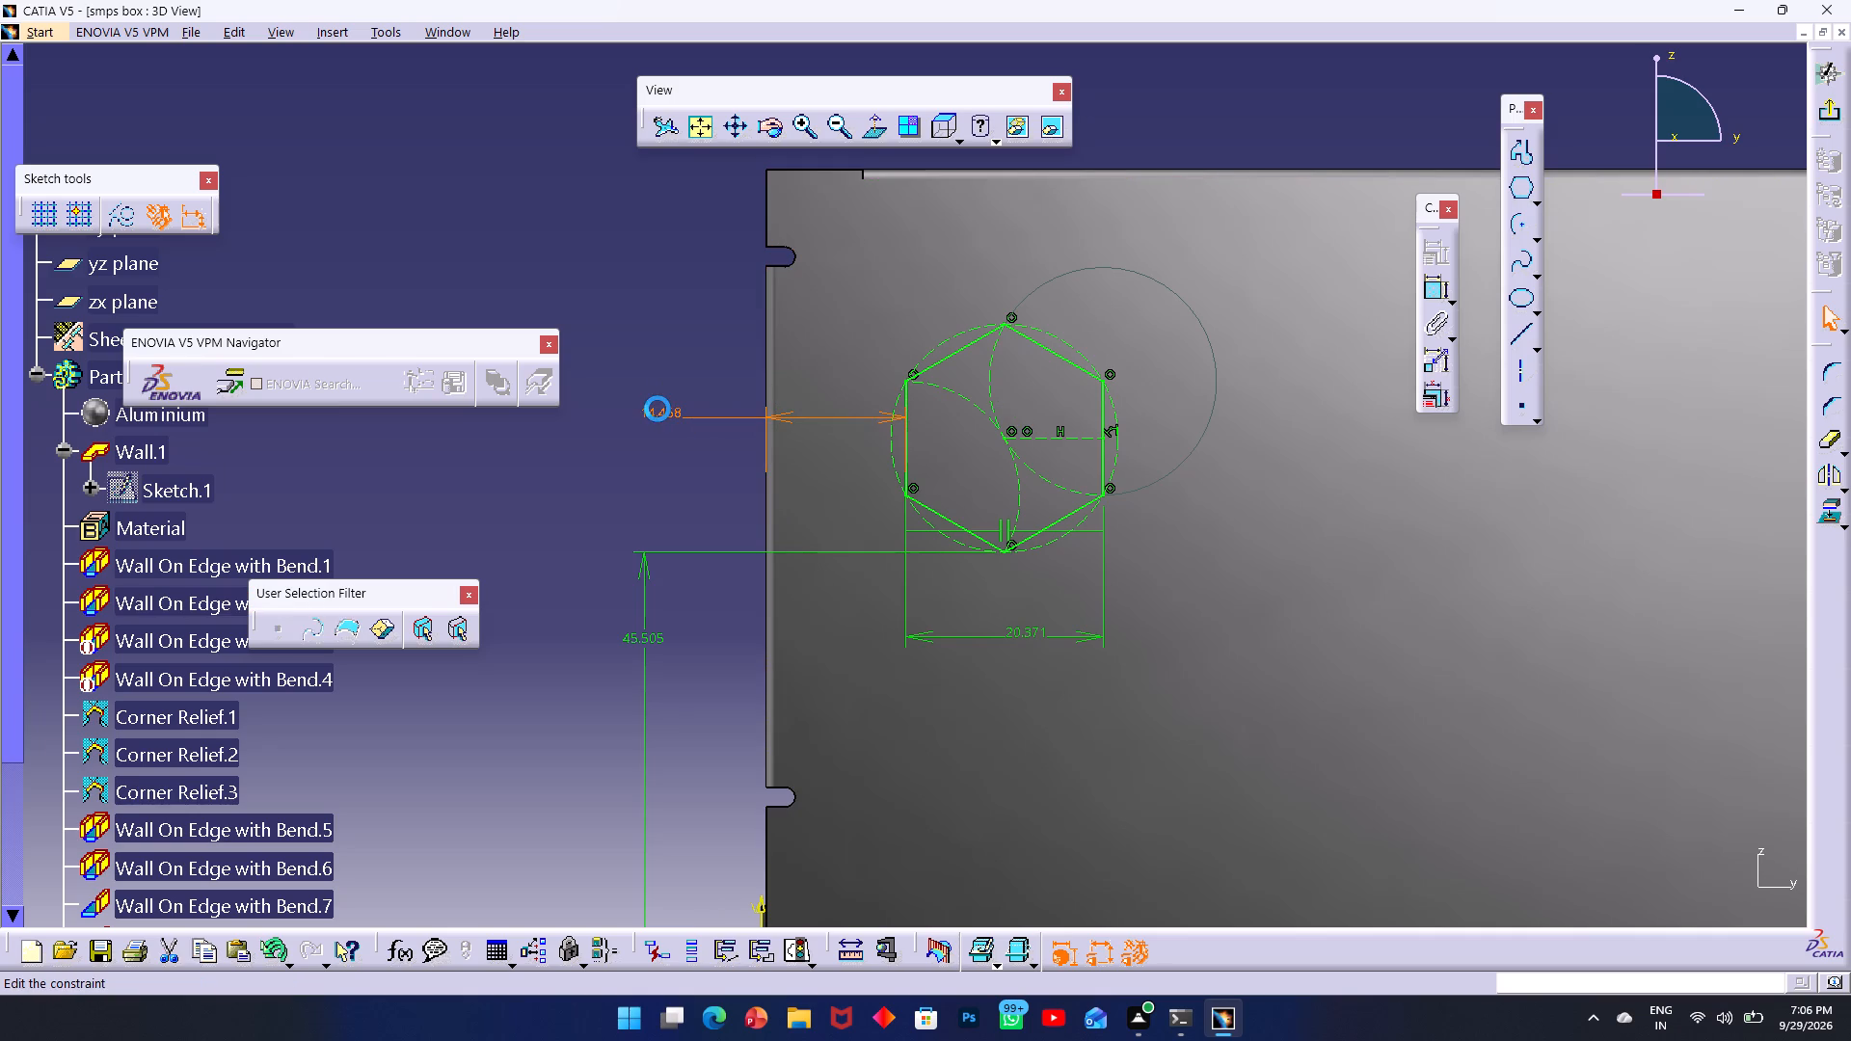
{"action": "type", "text": "15"}
{"action": "key", "text": "Return"}
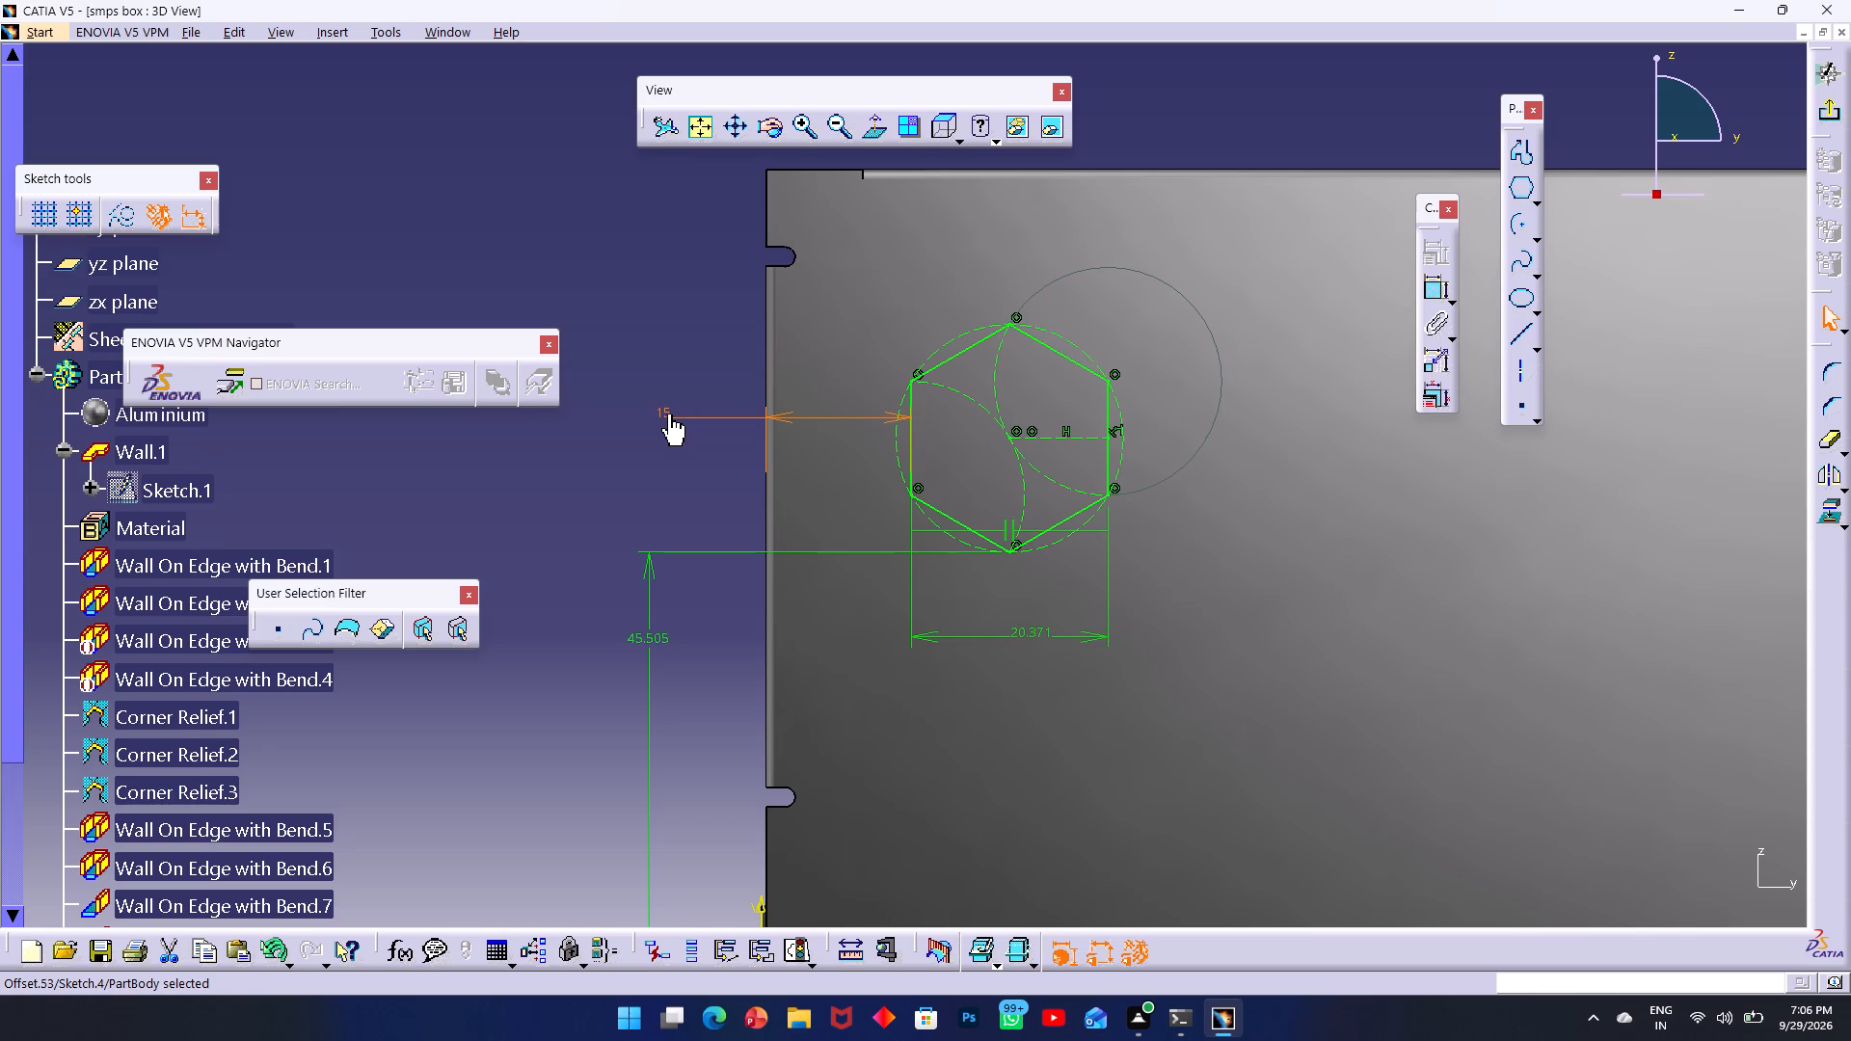
Set the hexagon's width across flats to 4 mm.
{"action": "double_click", "coordinate": [1009, 634]}
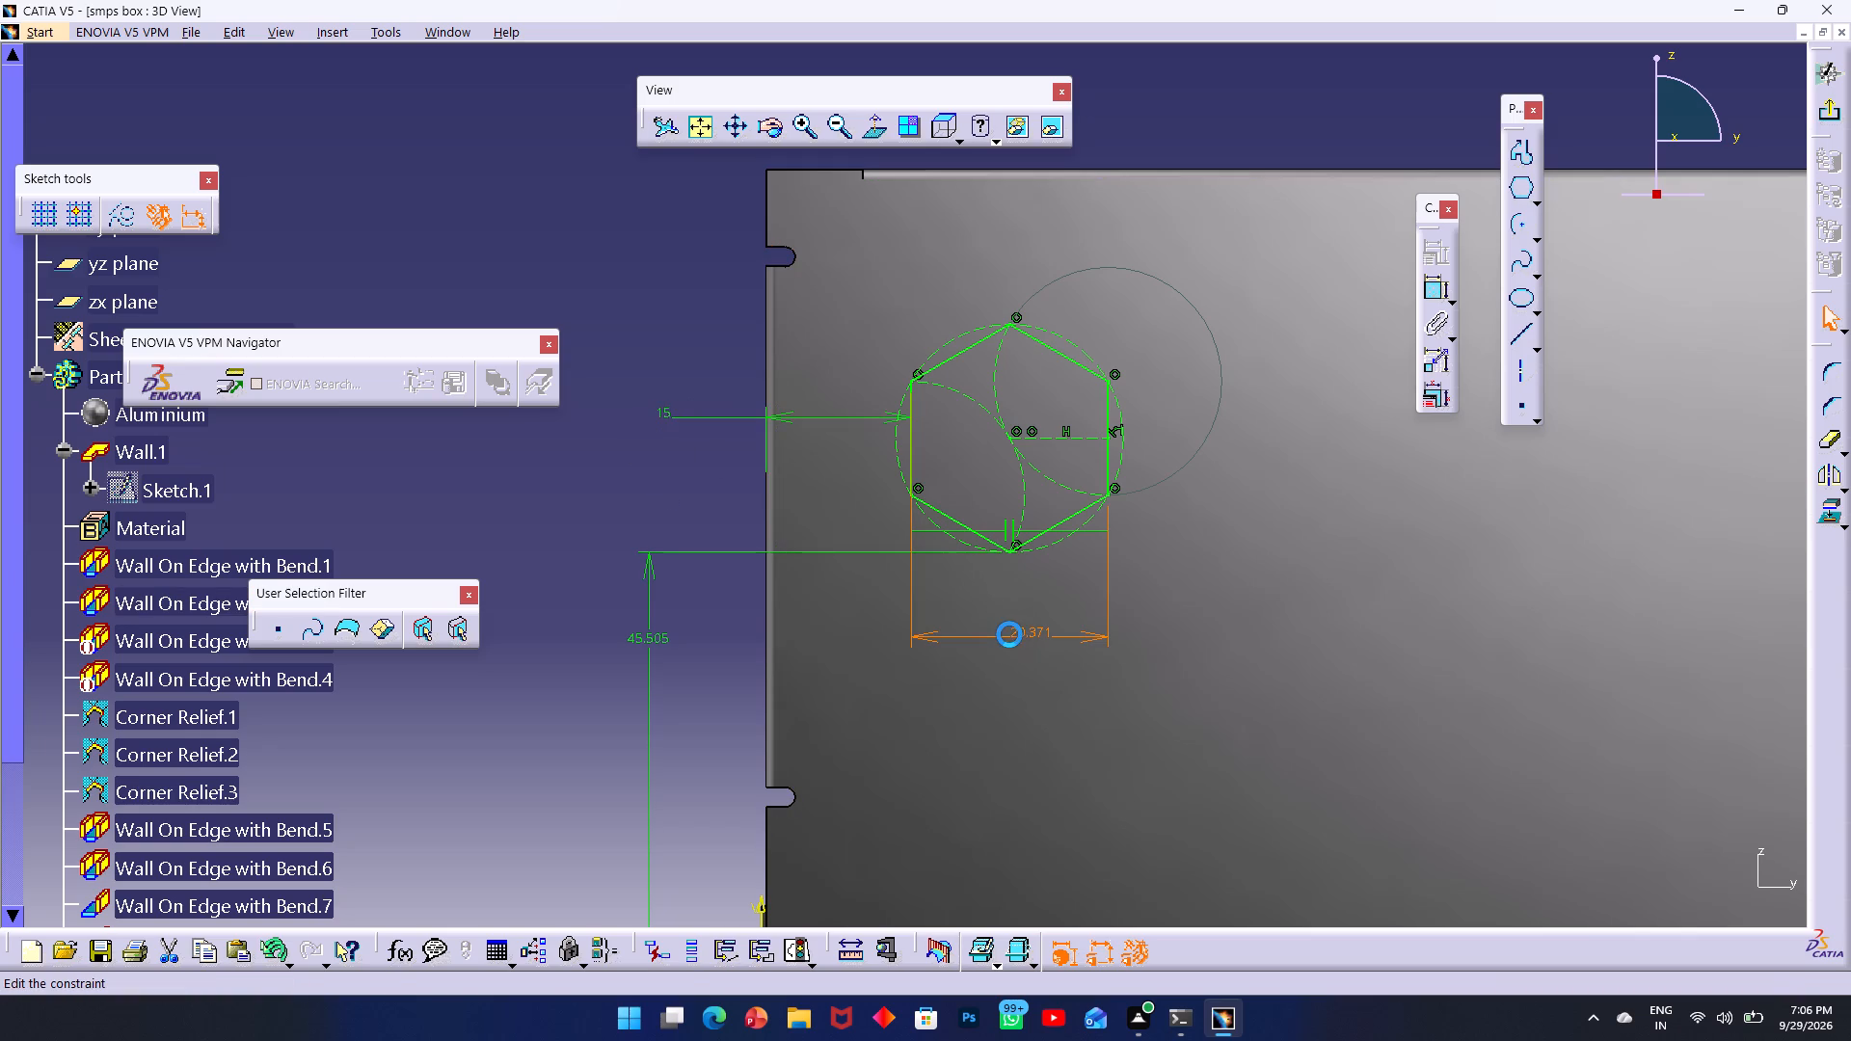
{"action": "key", "text": "4"}
{"action": "key", "text": "Return"}
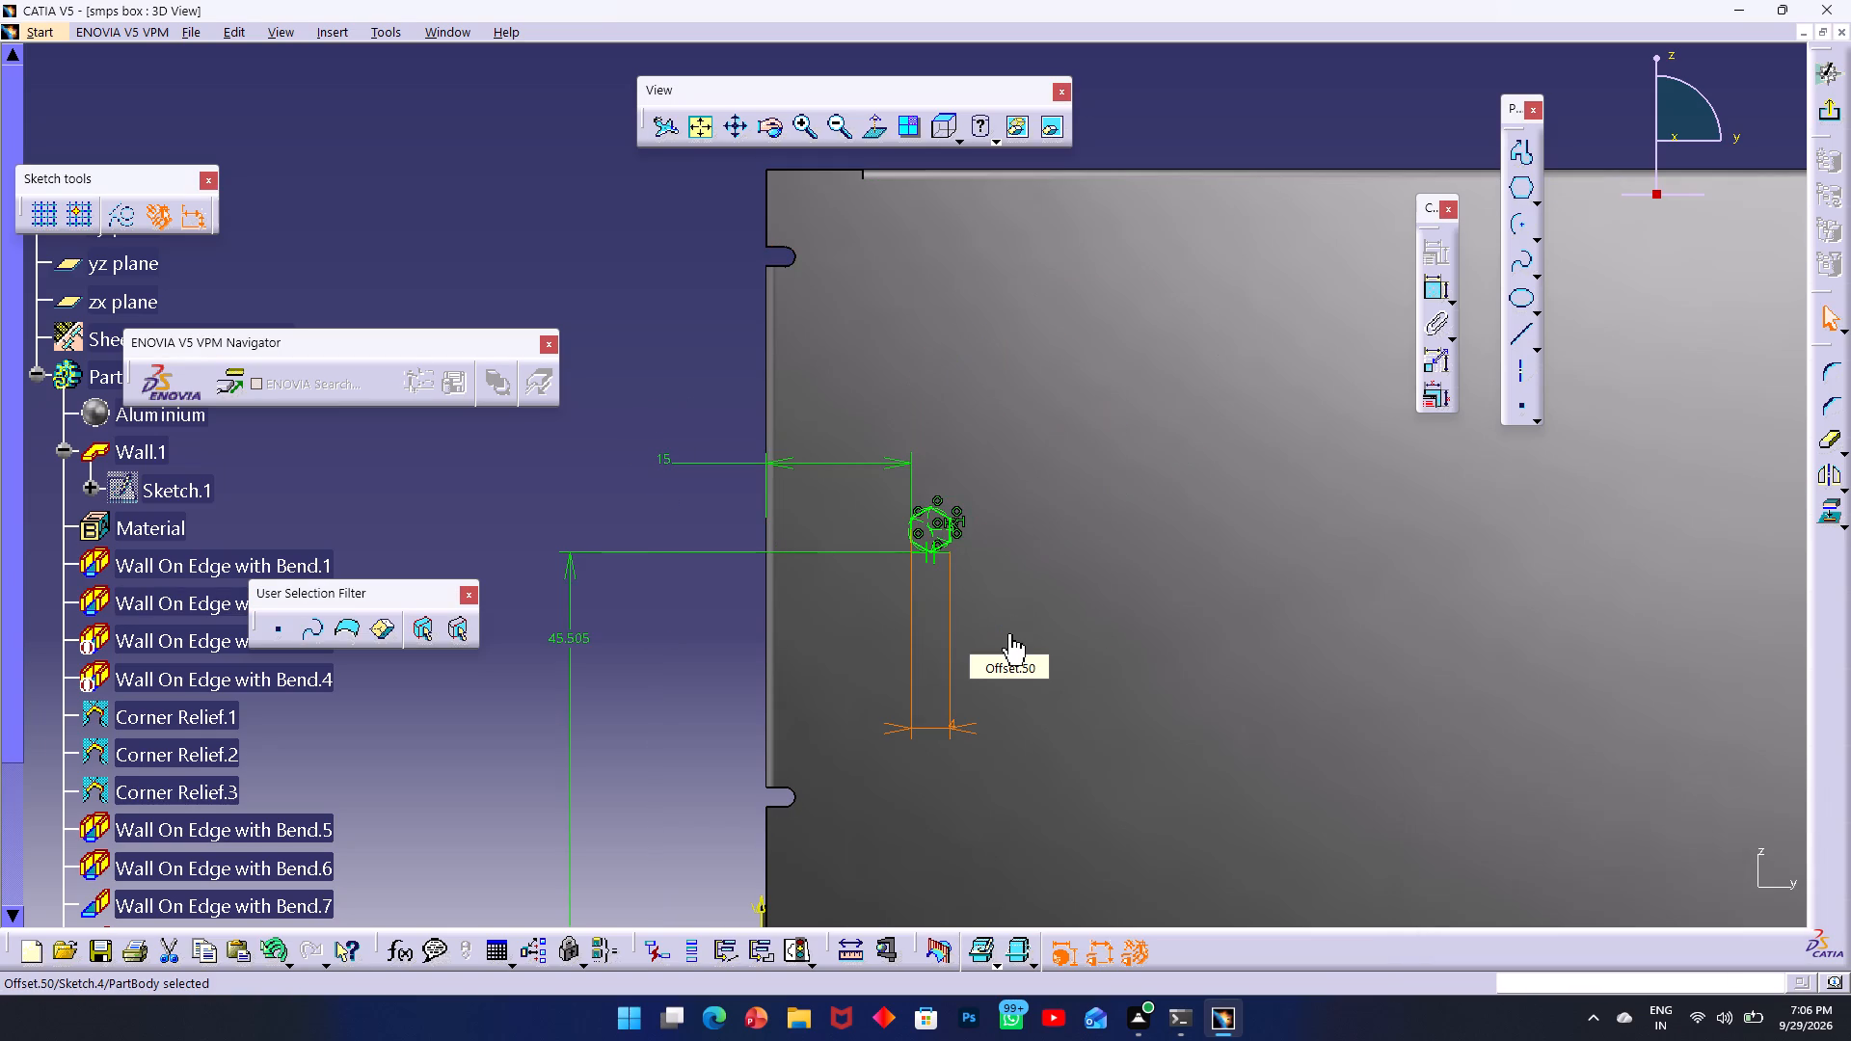
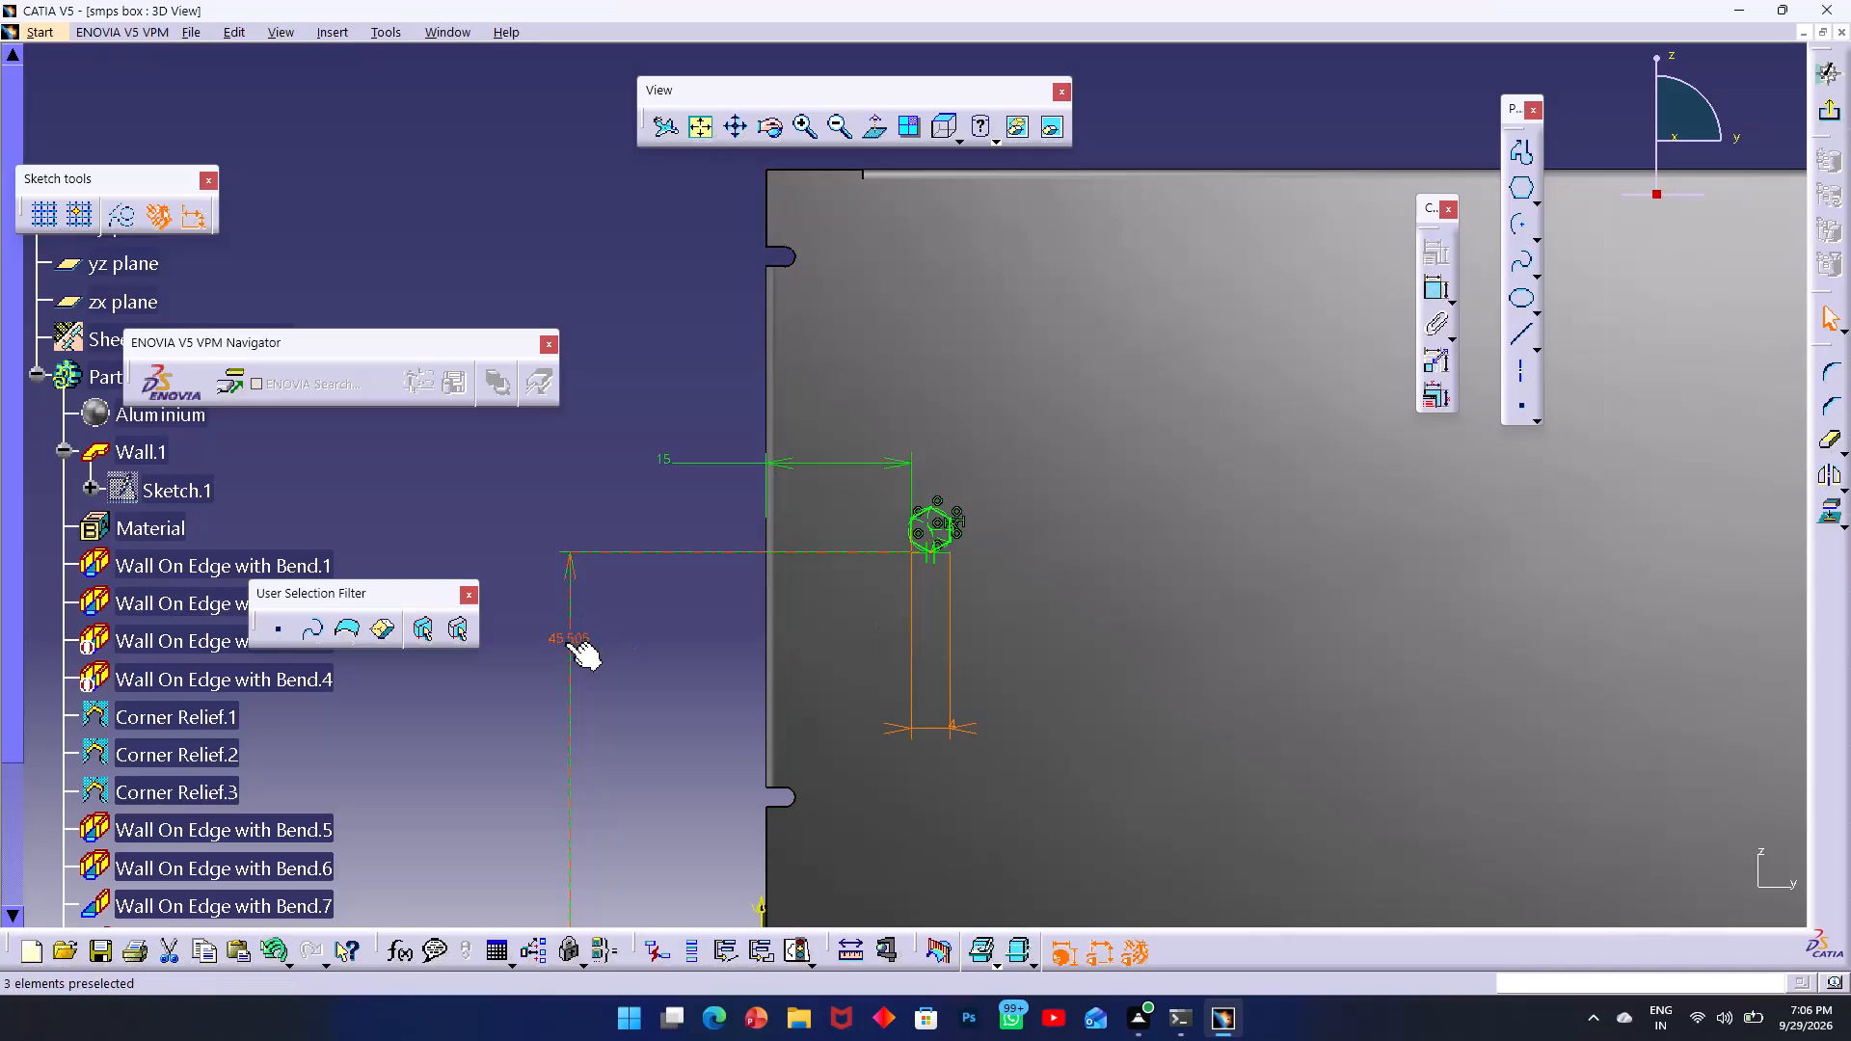
Set the hexagon's vertical distance from the wall's lower edge to 10 mm and exit the sketch.
{"action": "double_click", "coordinate": [566, 643]}
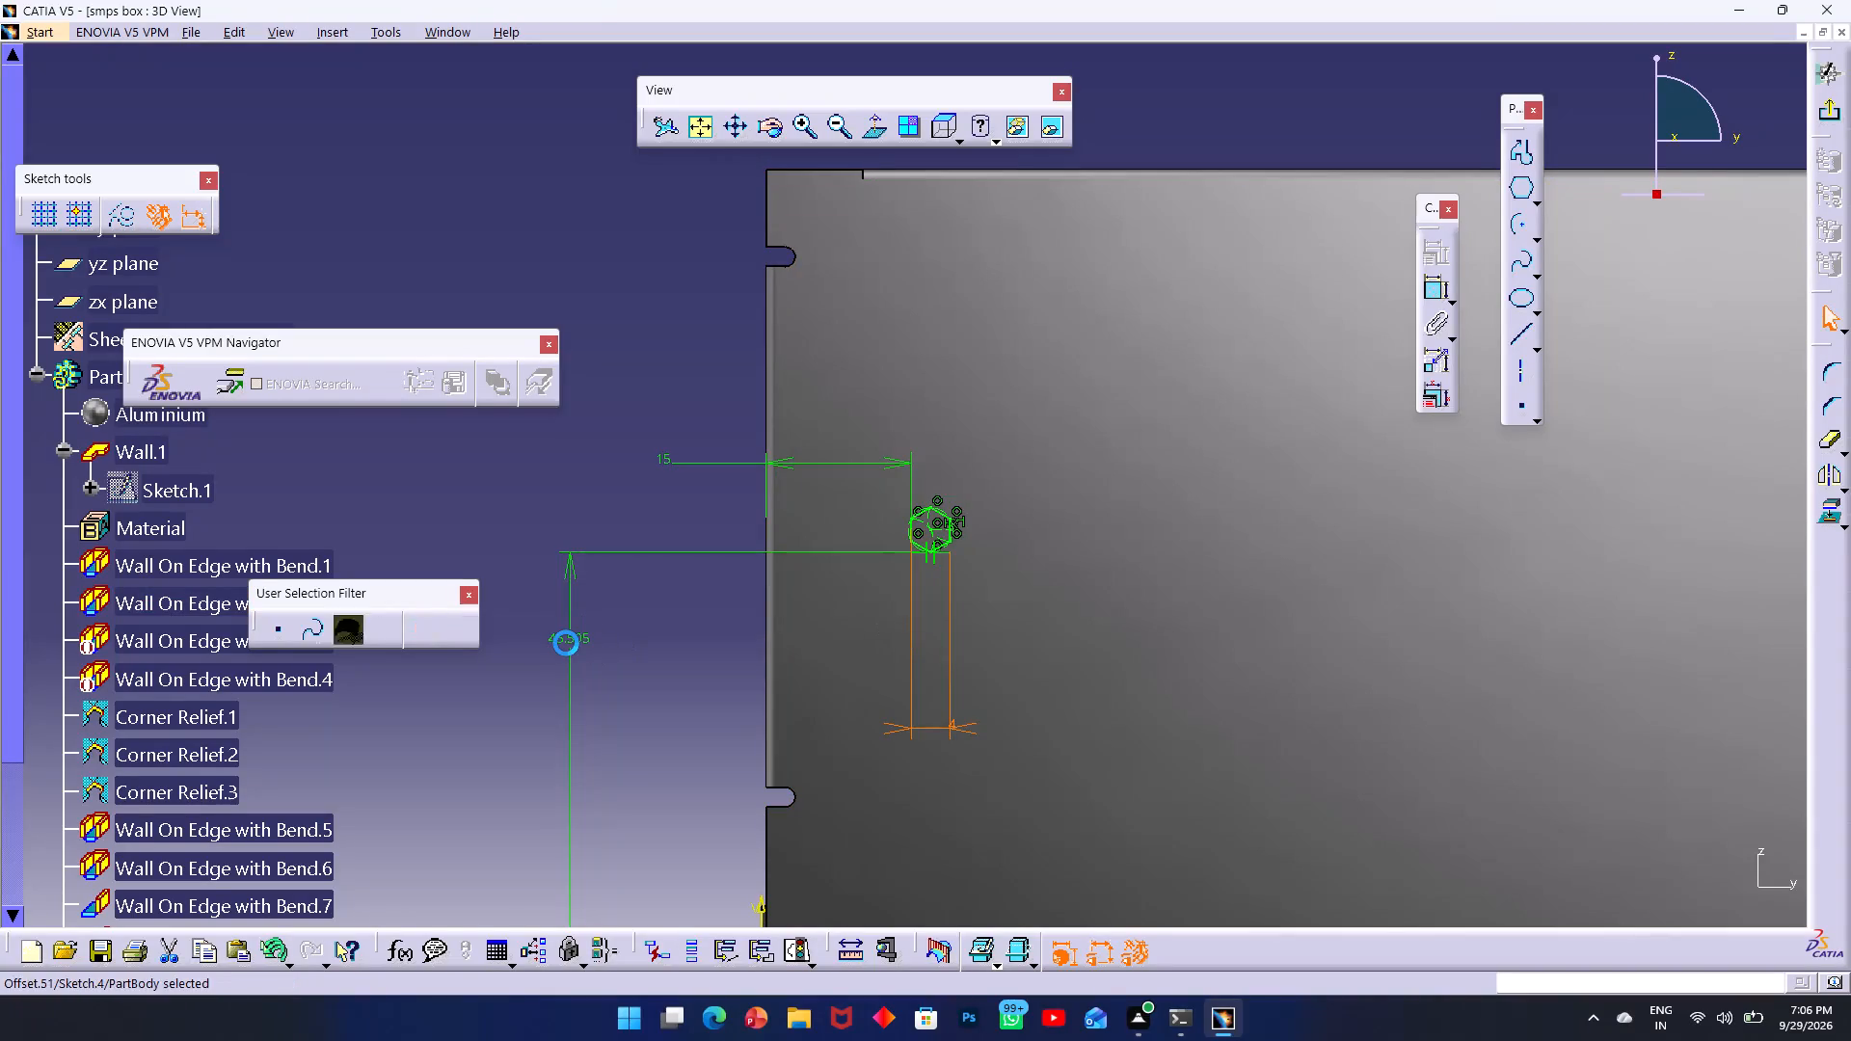
{"action": "type", "text": "10"}
{"action": "key", "text": "Return"}
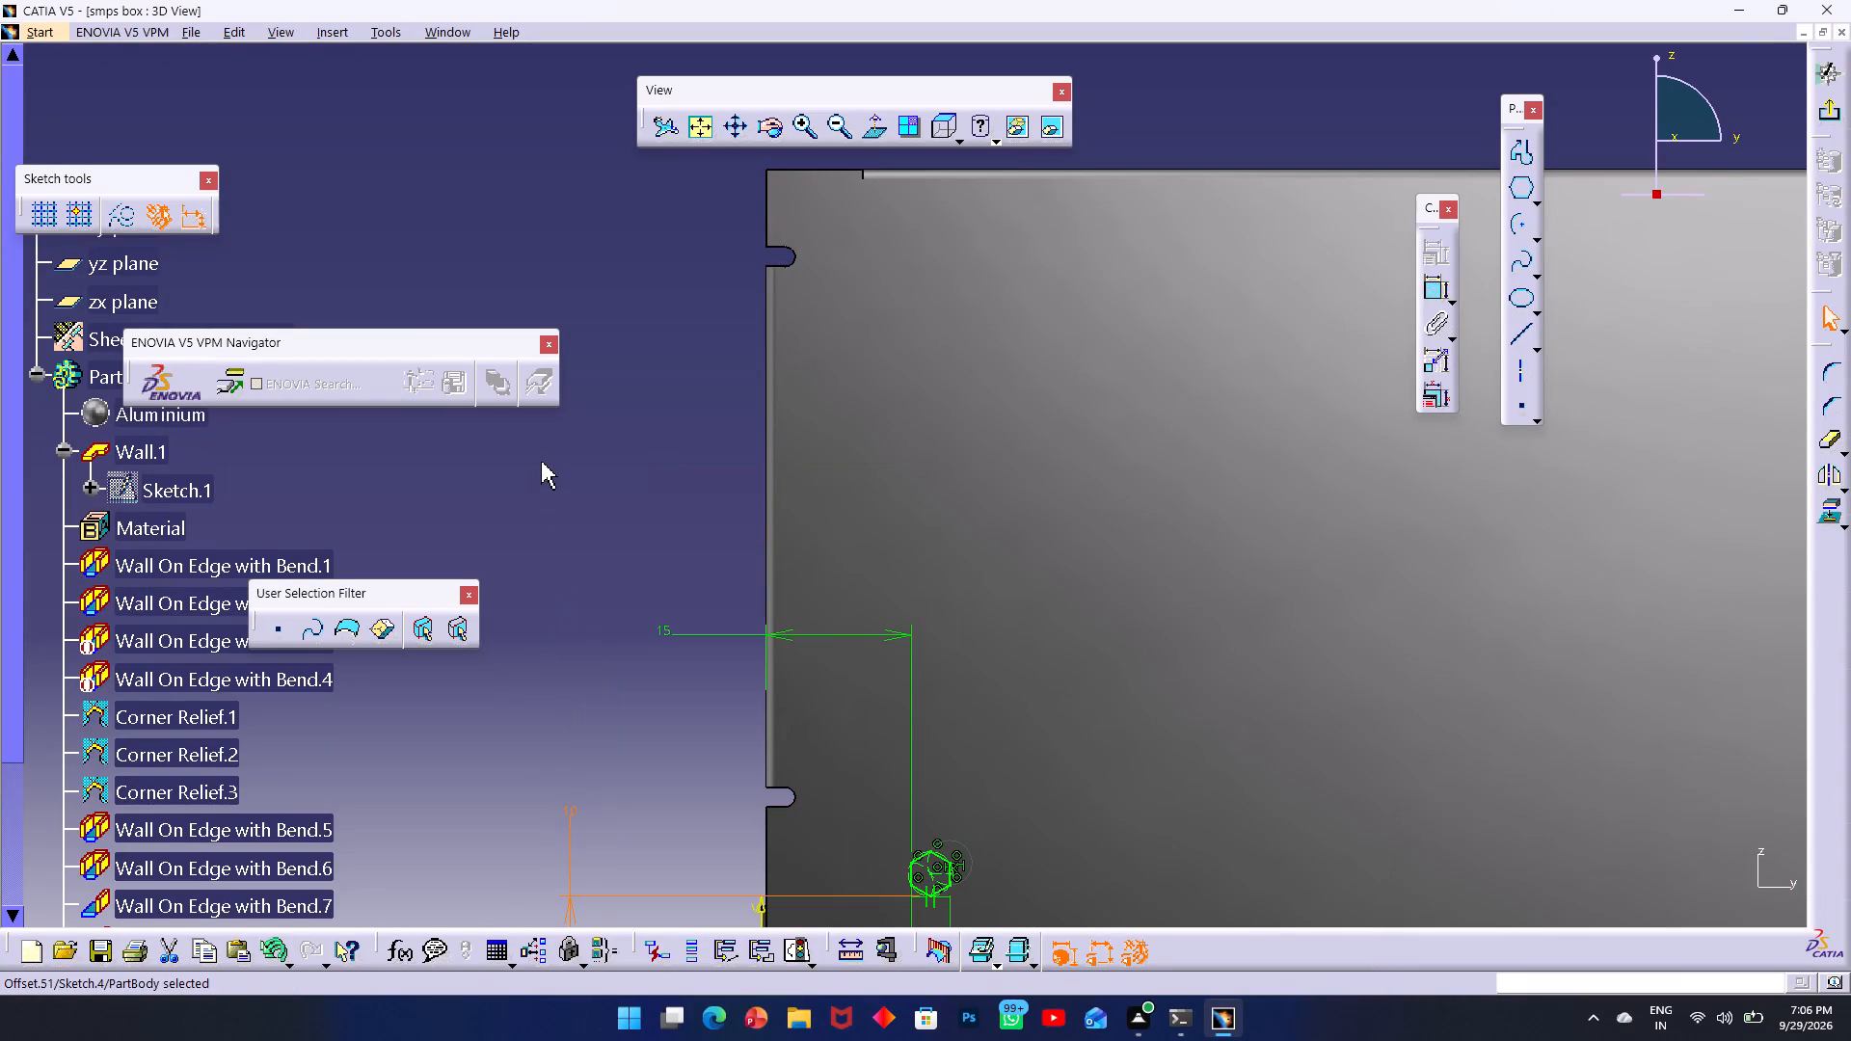
{"action": "left_click", "coordinate": [628, 546]}
{"action": "middle_click_drag", "start_coordinate": [689, 672], "coordinate": [748, 580]}
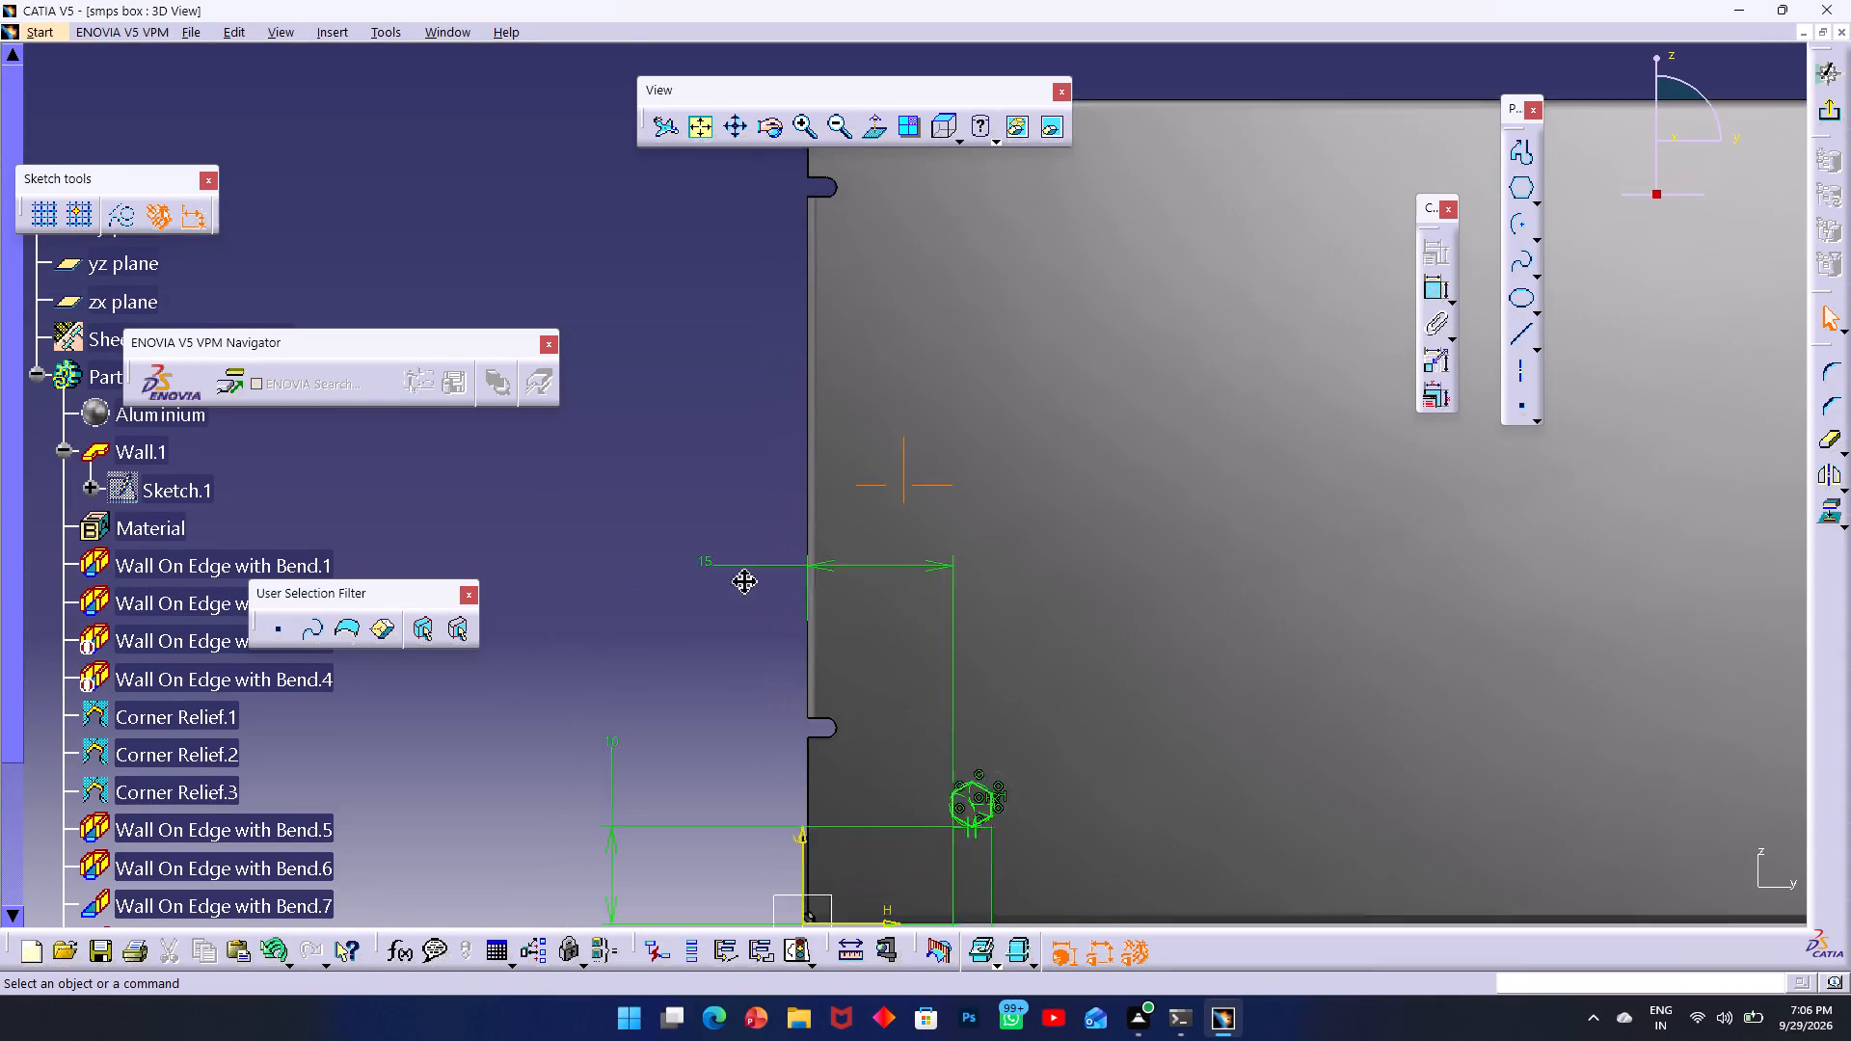
{"action": "middle_click_drag", "start_coordinate": [748, 580], "coordinate": [793, 378]}
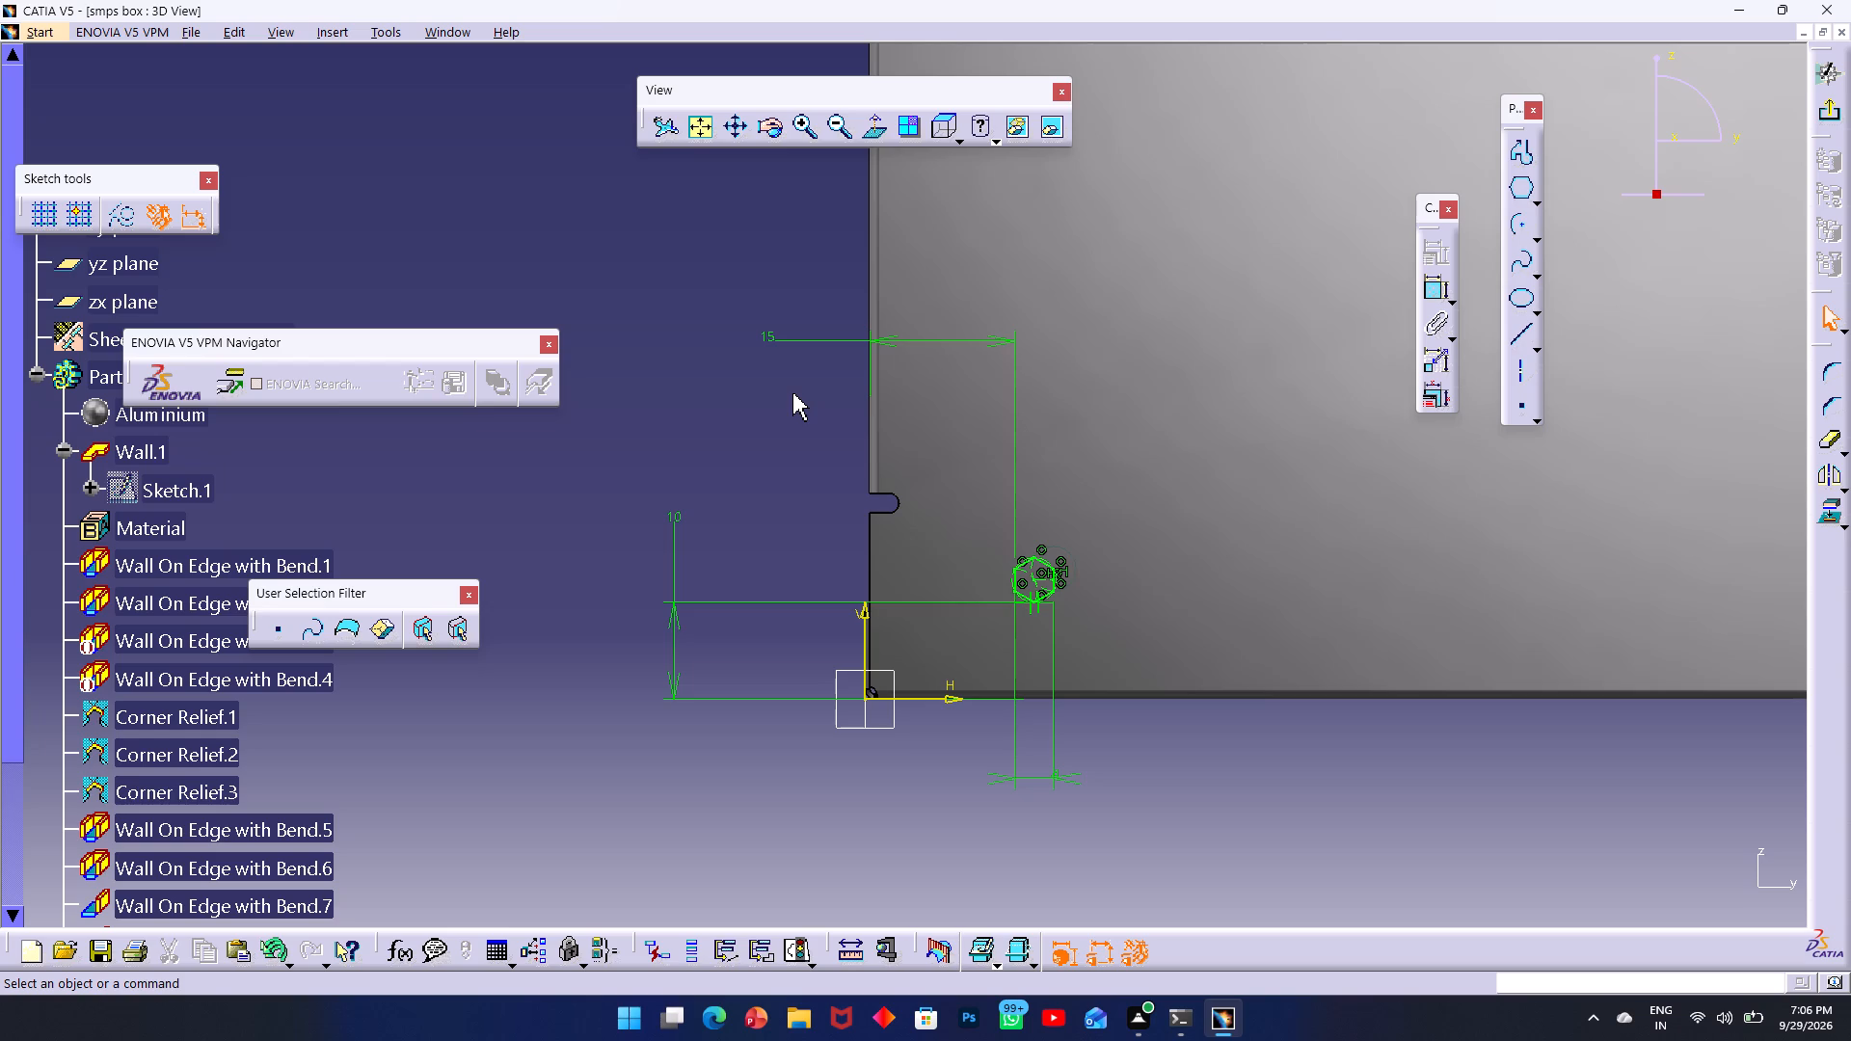
{"action": "left_click", "coordinate": [1837, 116]}
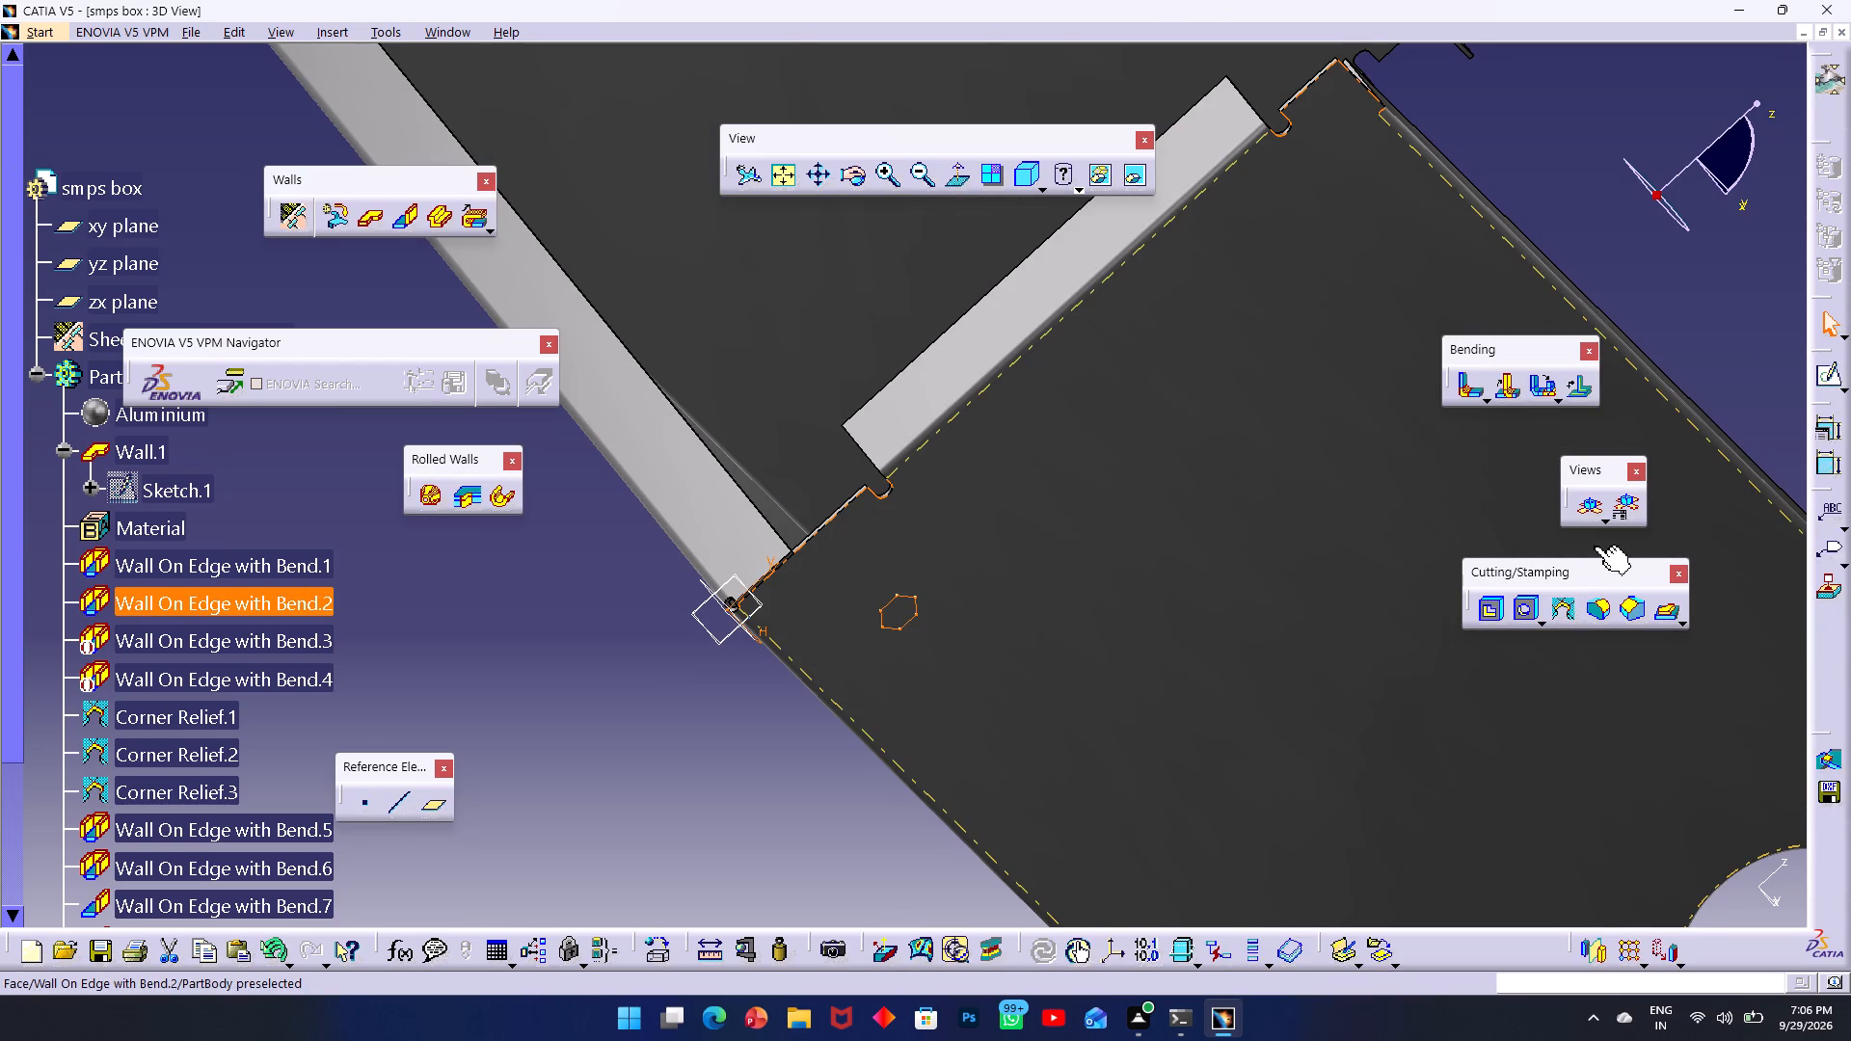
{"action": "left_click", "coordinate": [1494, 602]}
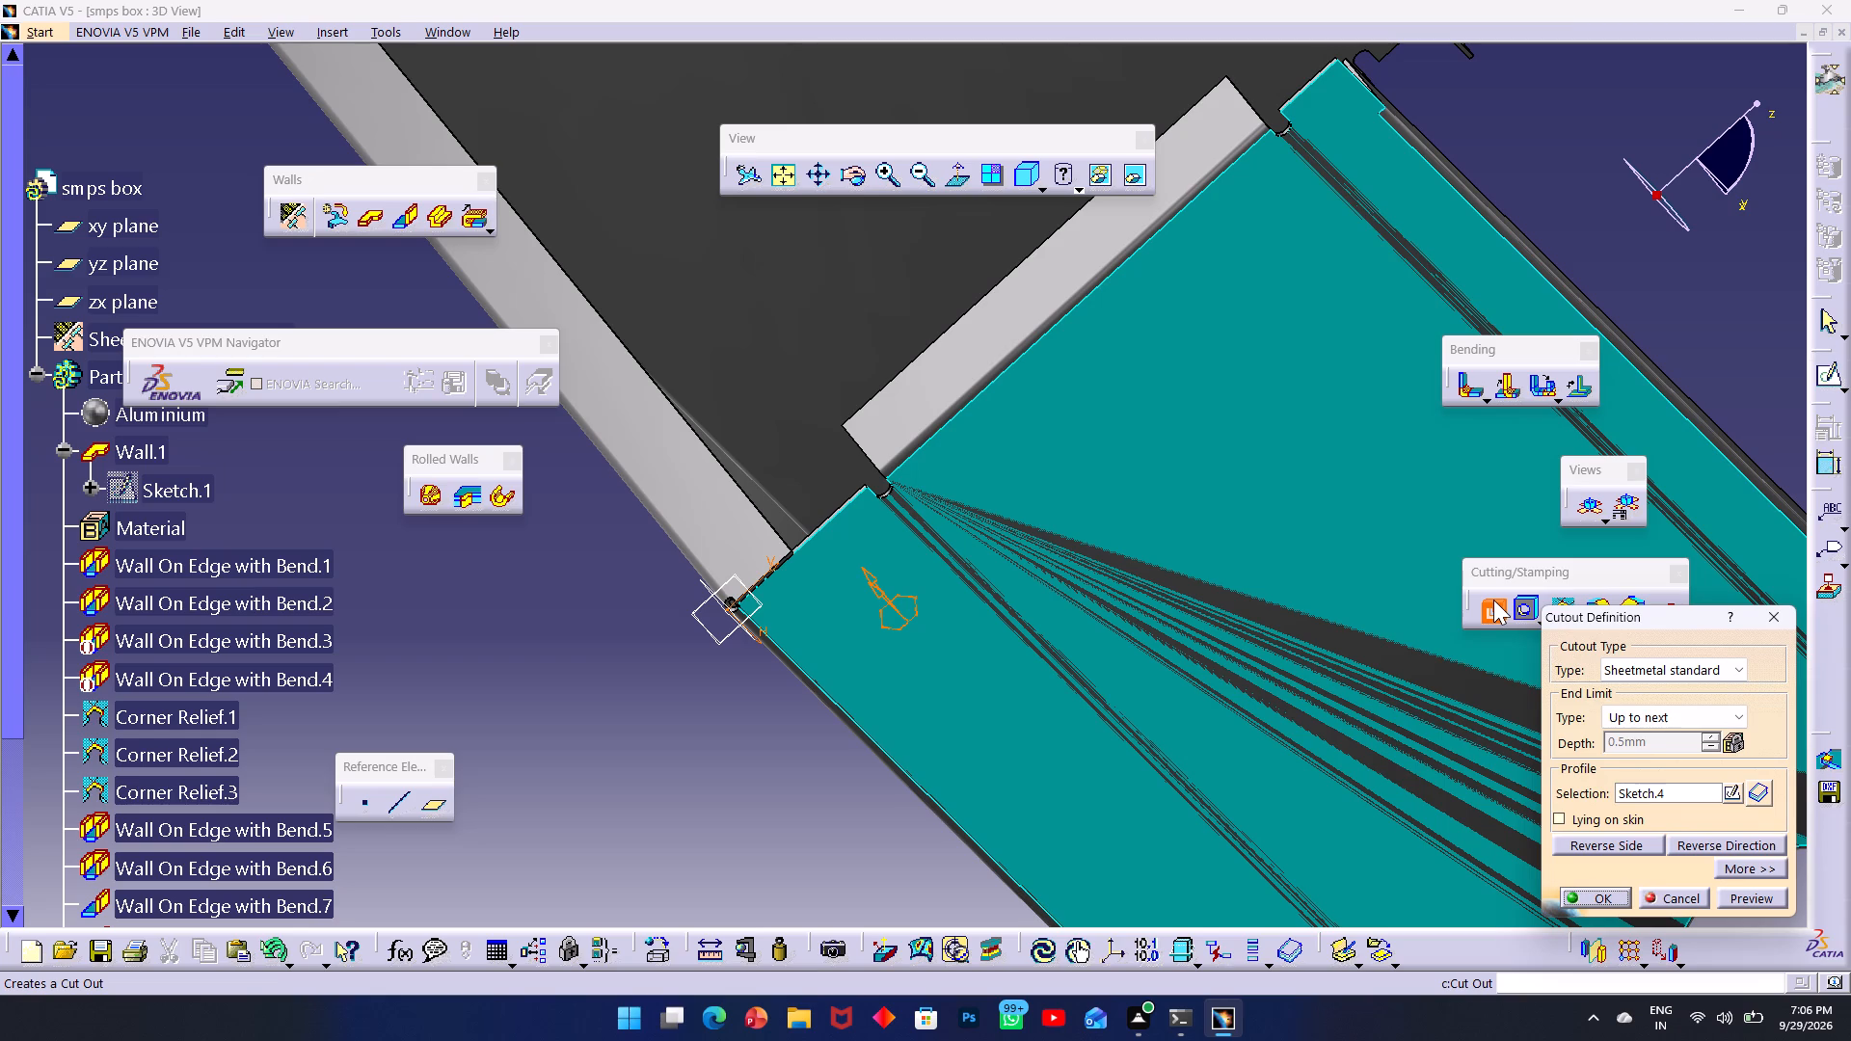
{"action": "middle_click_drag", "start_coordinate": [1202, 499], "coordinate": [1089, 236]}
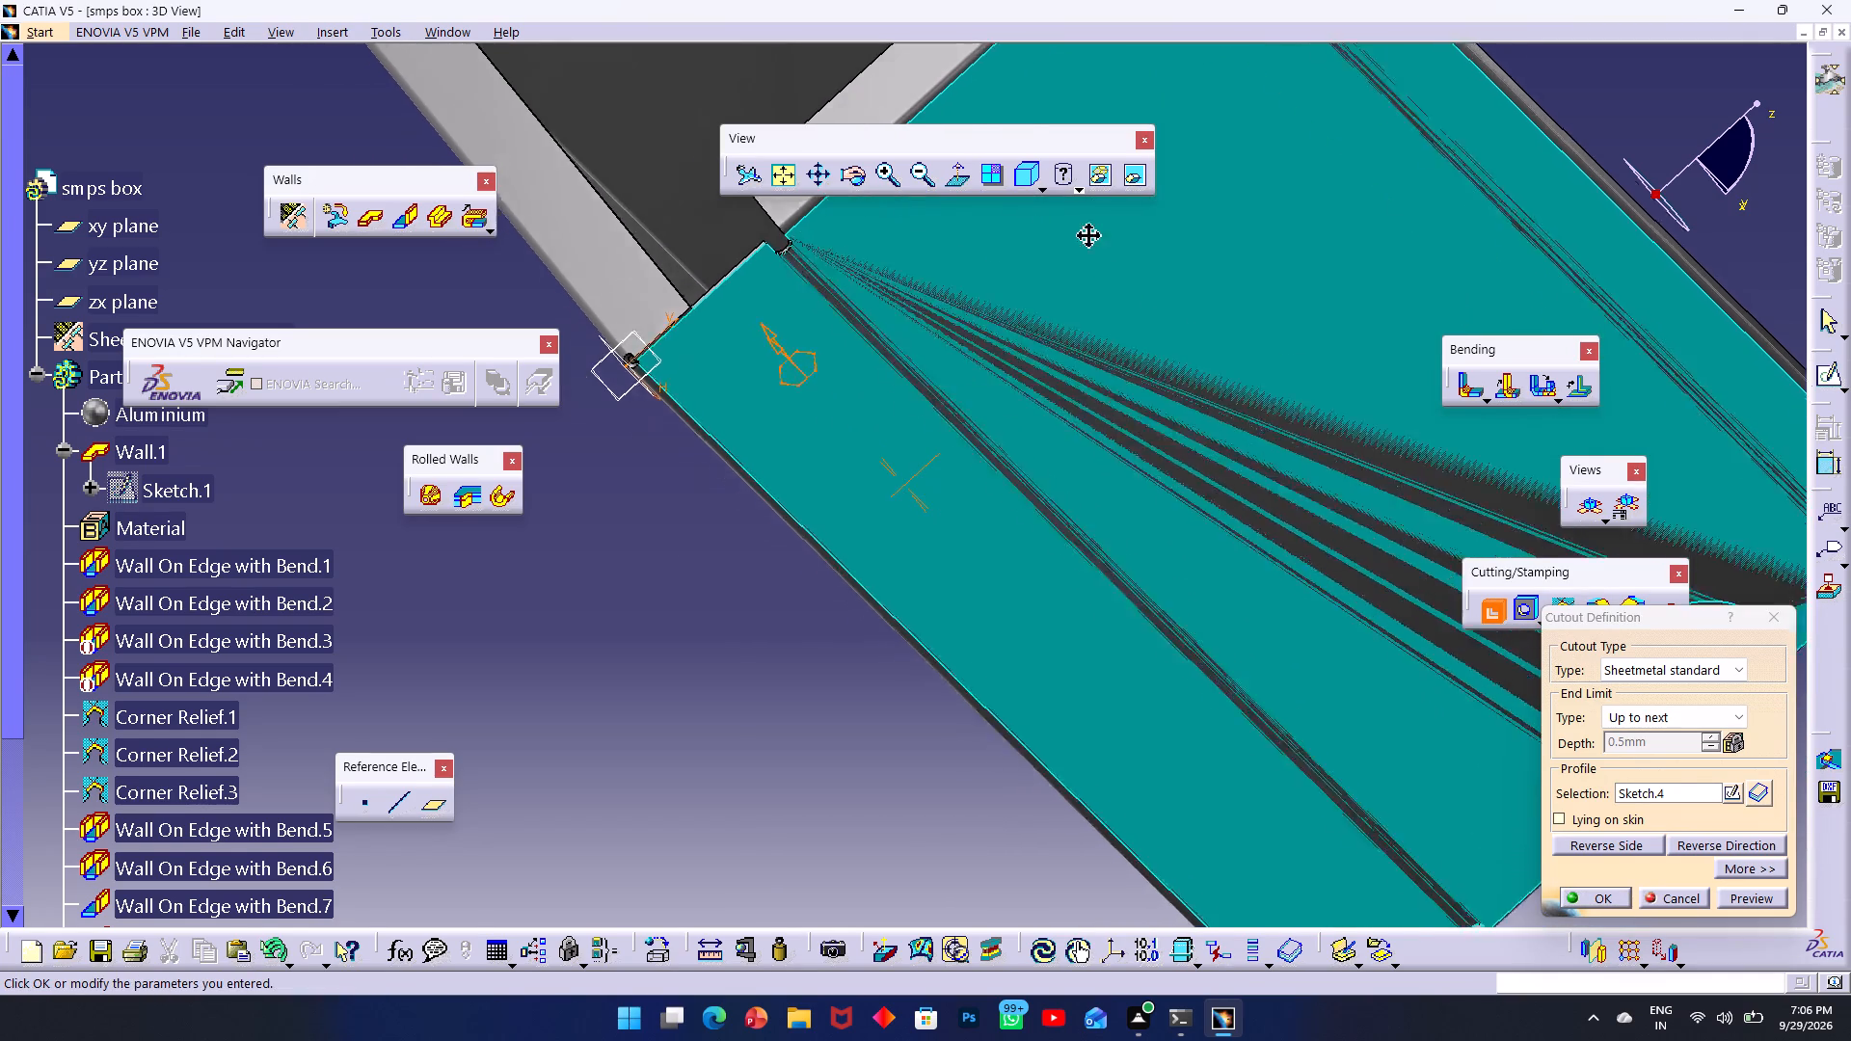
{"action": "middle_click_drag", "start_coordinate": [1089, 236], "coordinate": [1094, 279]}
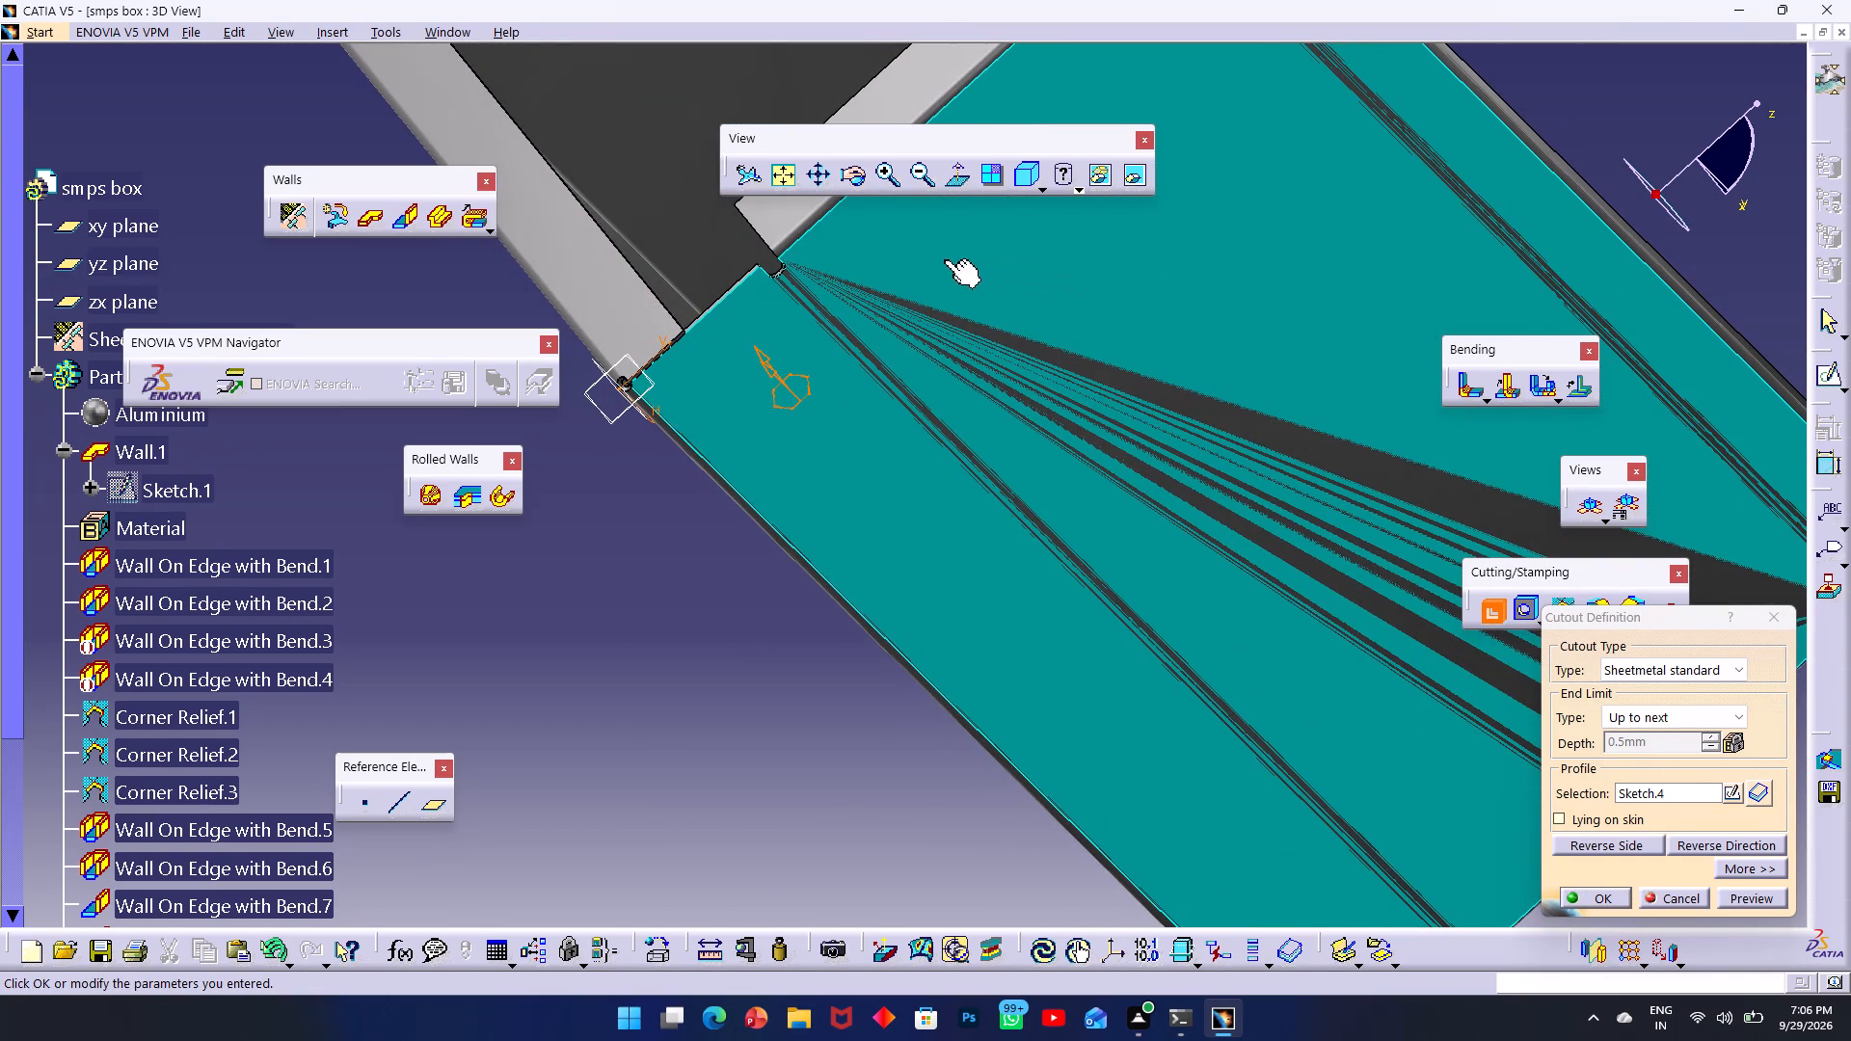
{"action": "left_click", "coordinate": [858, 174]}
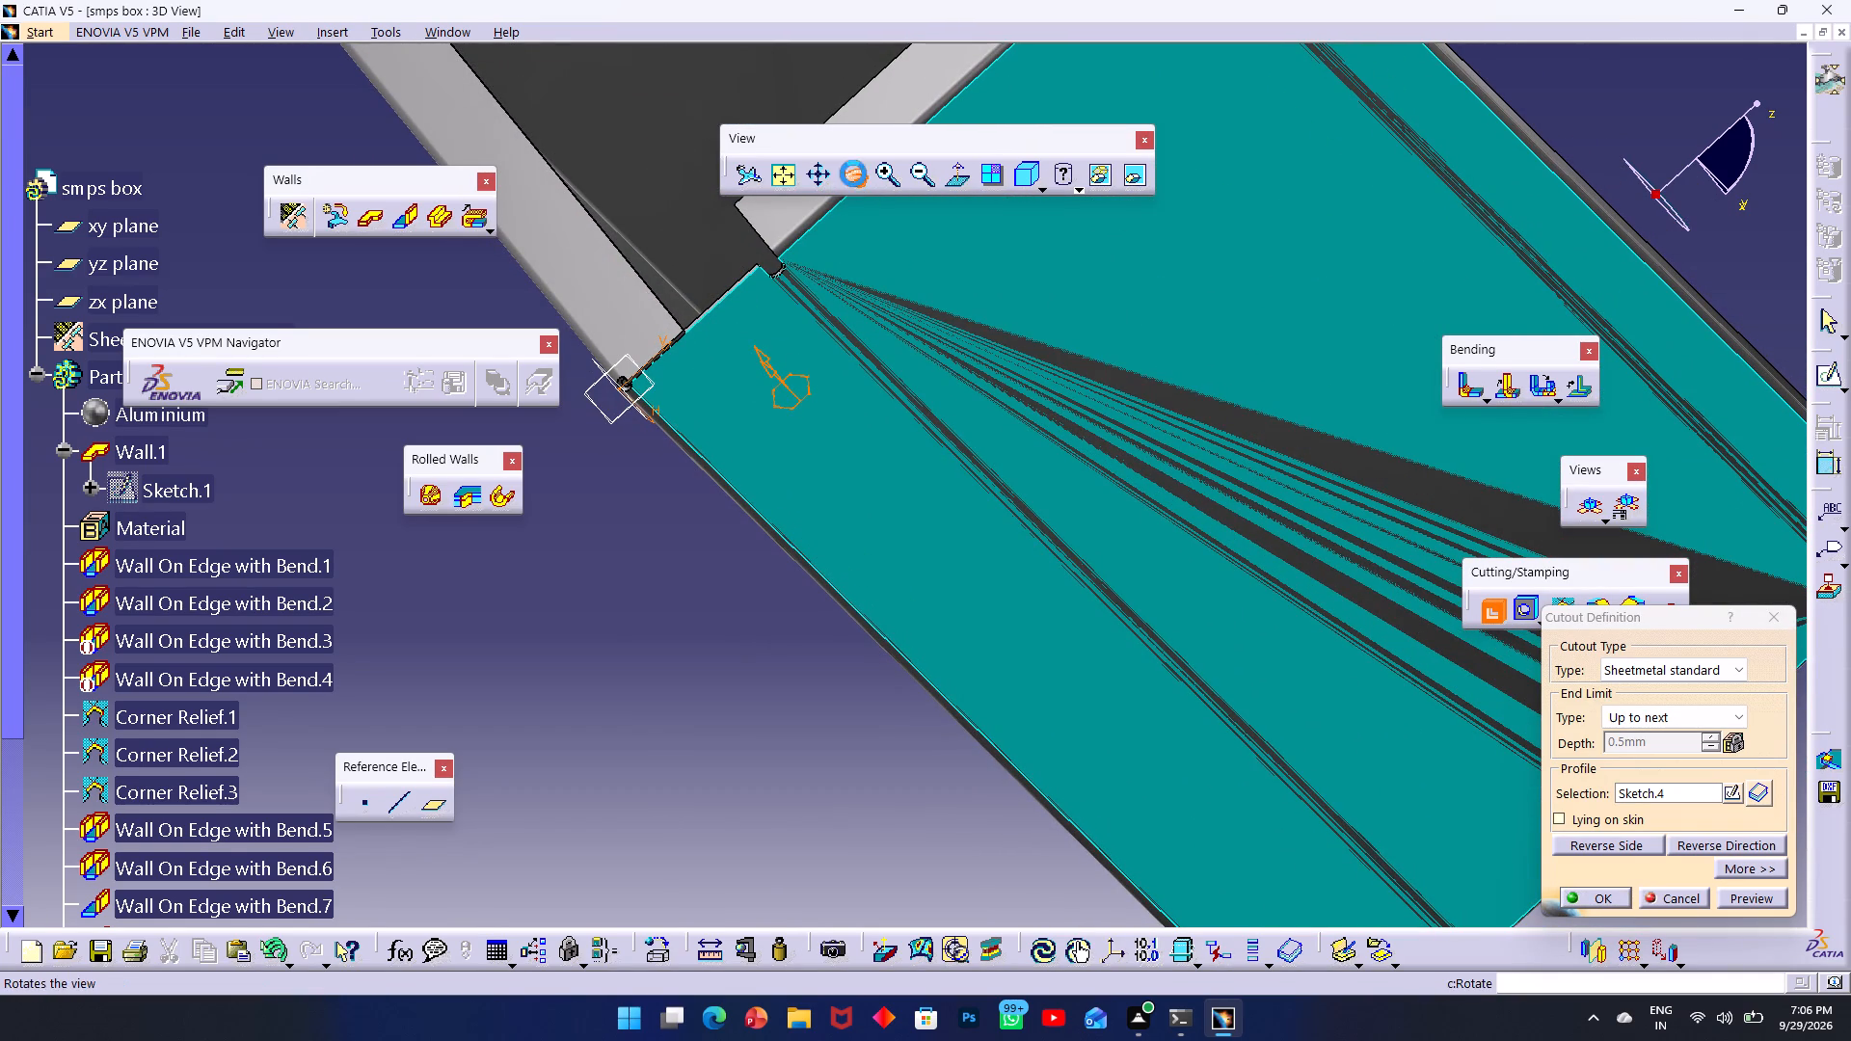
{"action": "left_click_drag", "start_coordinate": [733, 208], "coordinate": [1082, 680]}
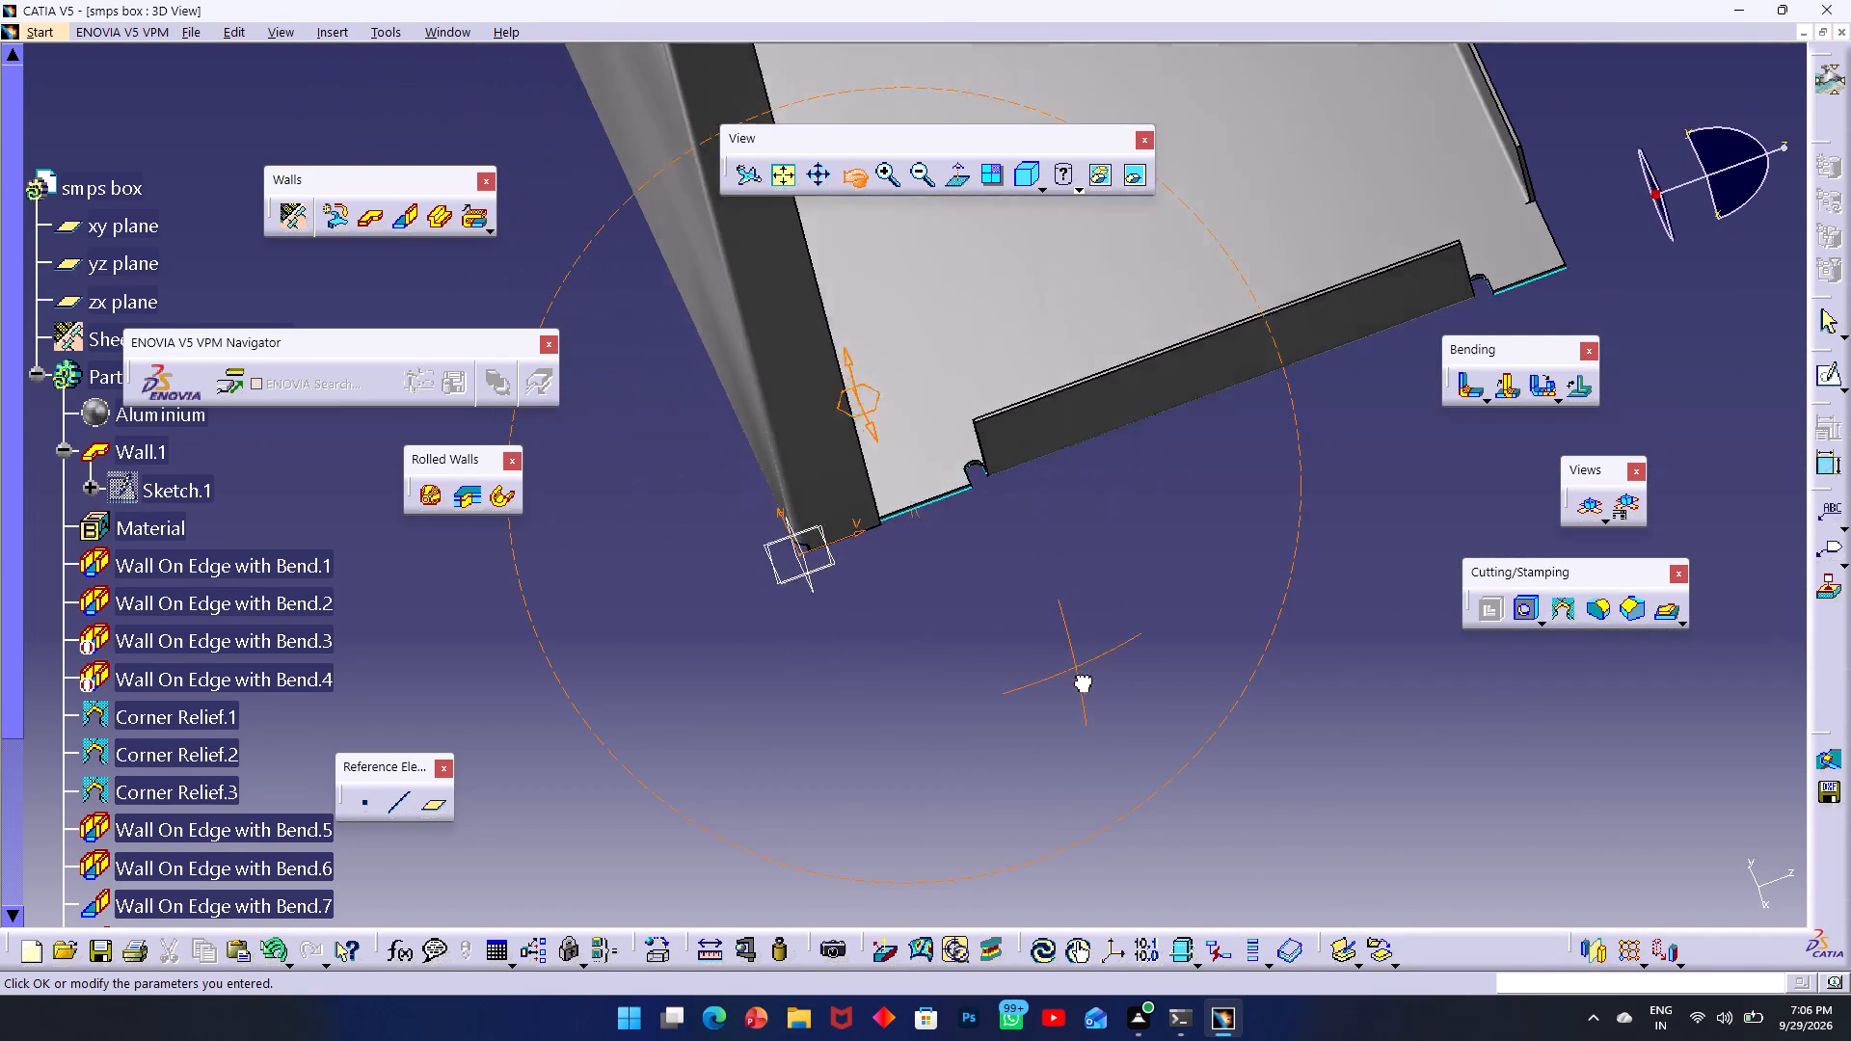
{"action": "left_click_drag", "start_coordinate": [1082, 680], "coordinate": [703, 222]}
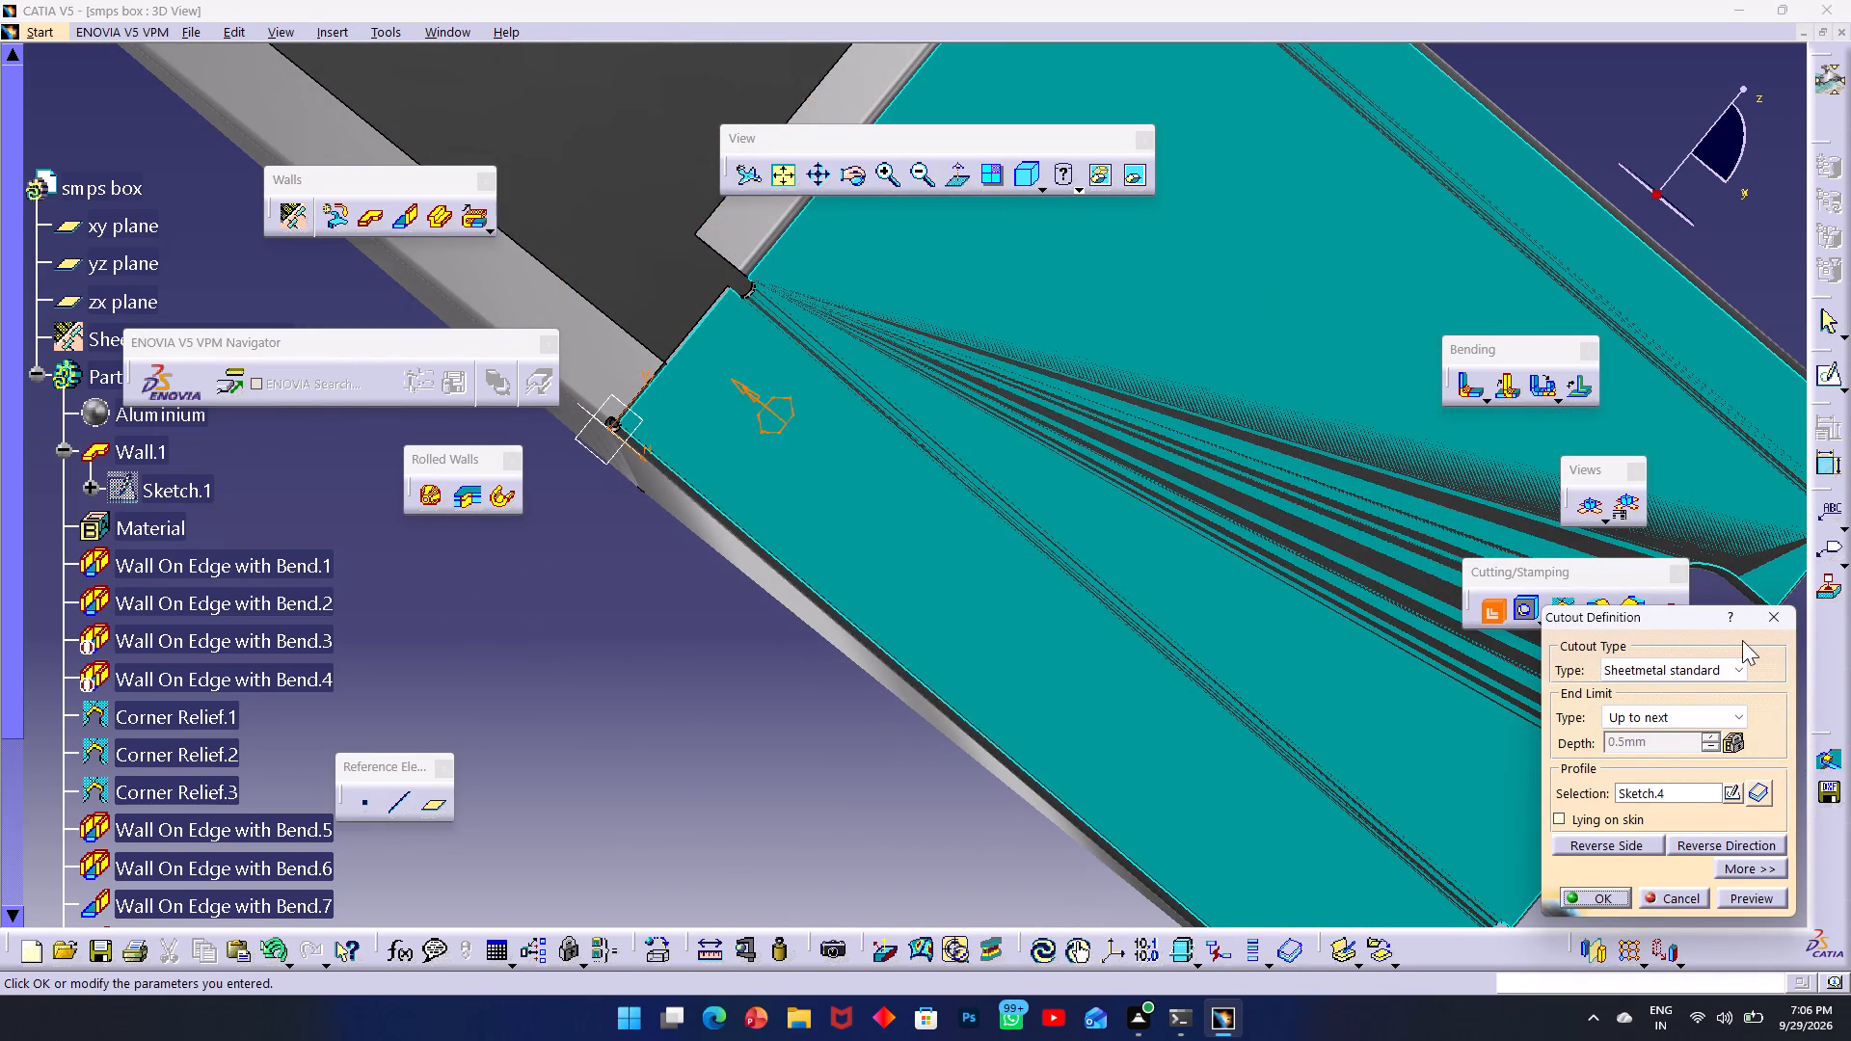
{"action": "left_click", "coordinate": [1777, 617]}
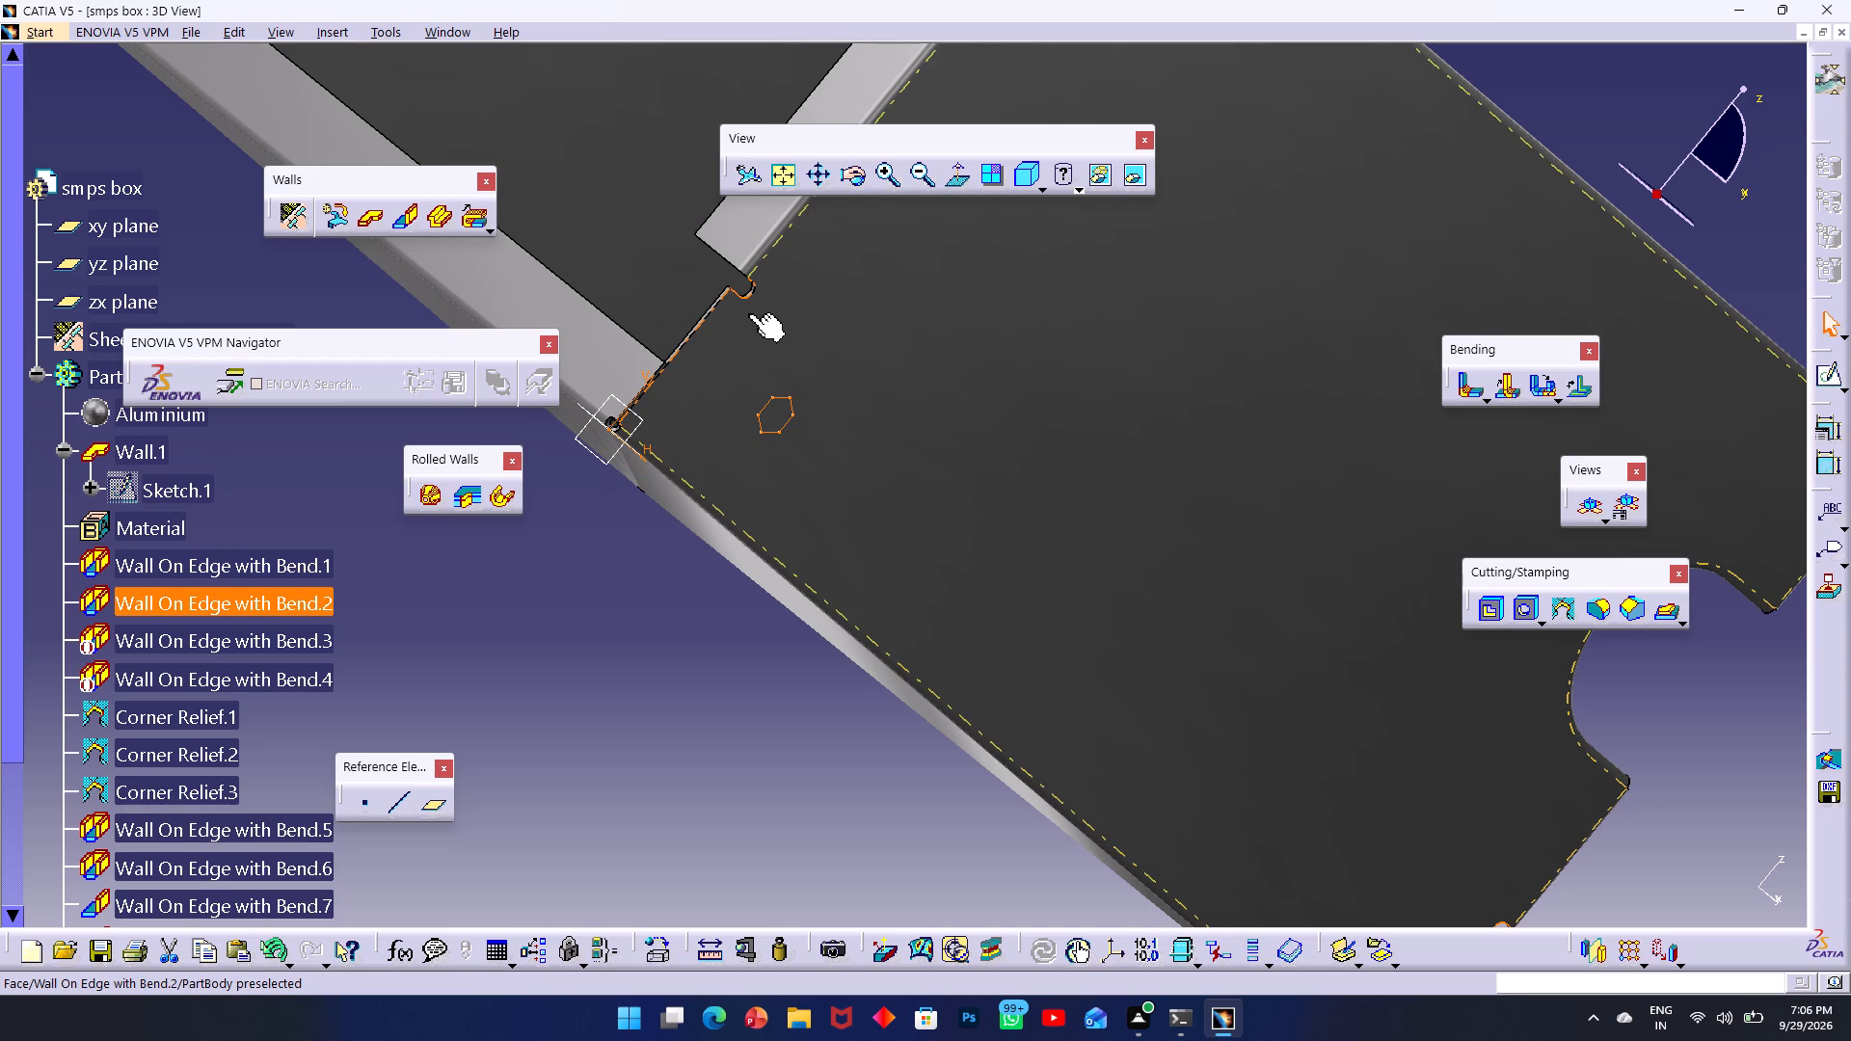
Cut the hexagon sketch through the side wall as a Sheetmetal standard, Up to next cutout with Top as the impacted skin.
{"action": "middle_click_drag", "start_coordinate": [660, 273], "coordinate": [723, 399], "text": "shift"}
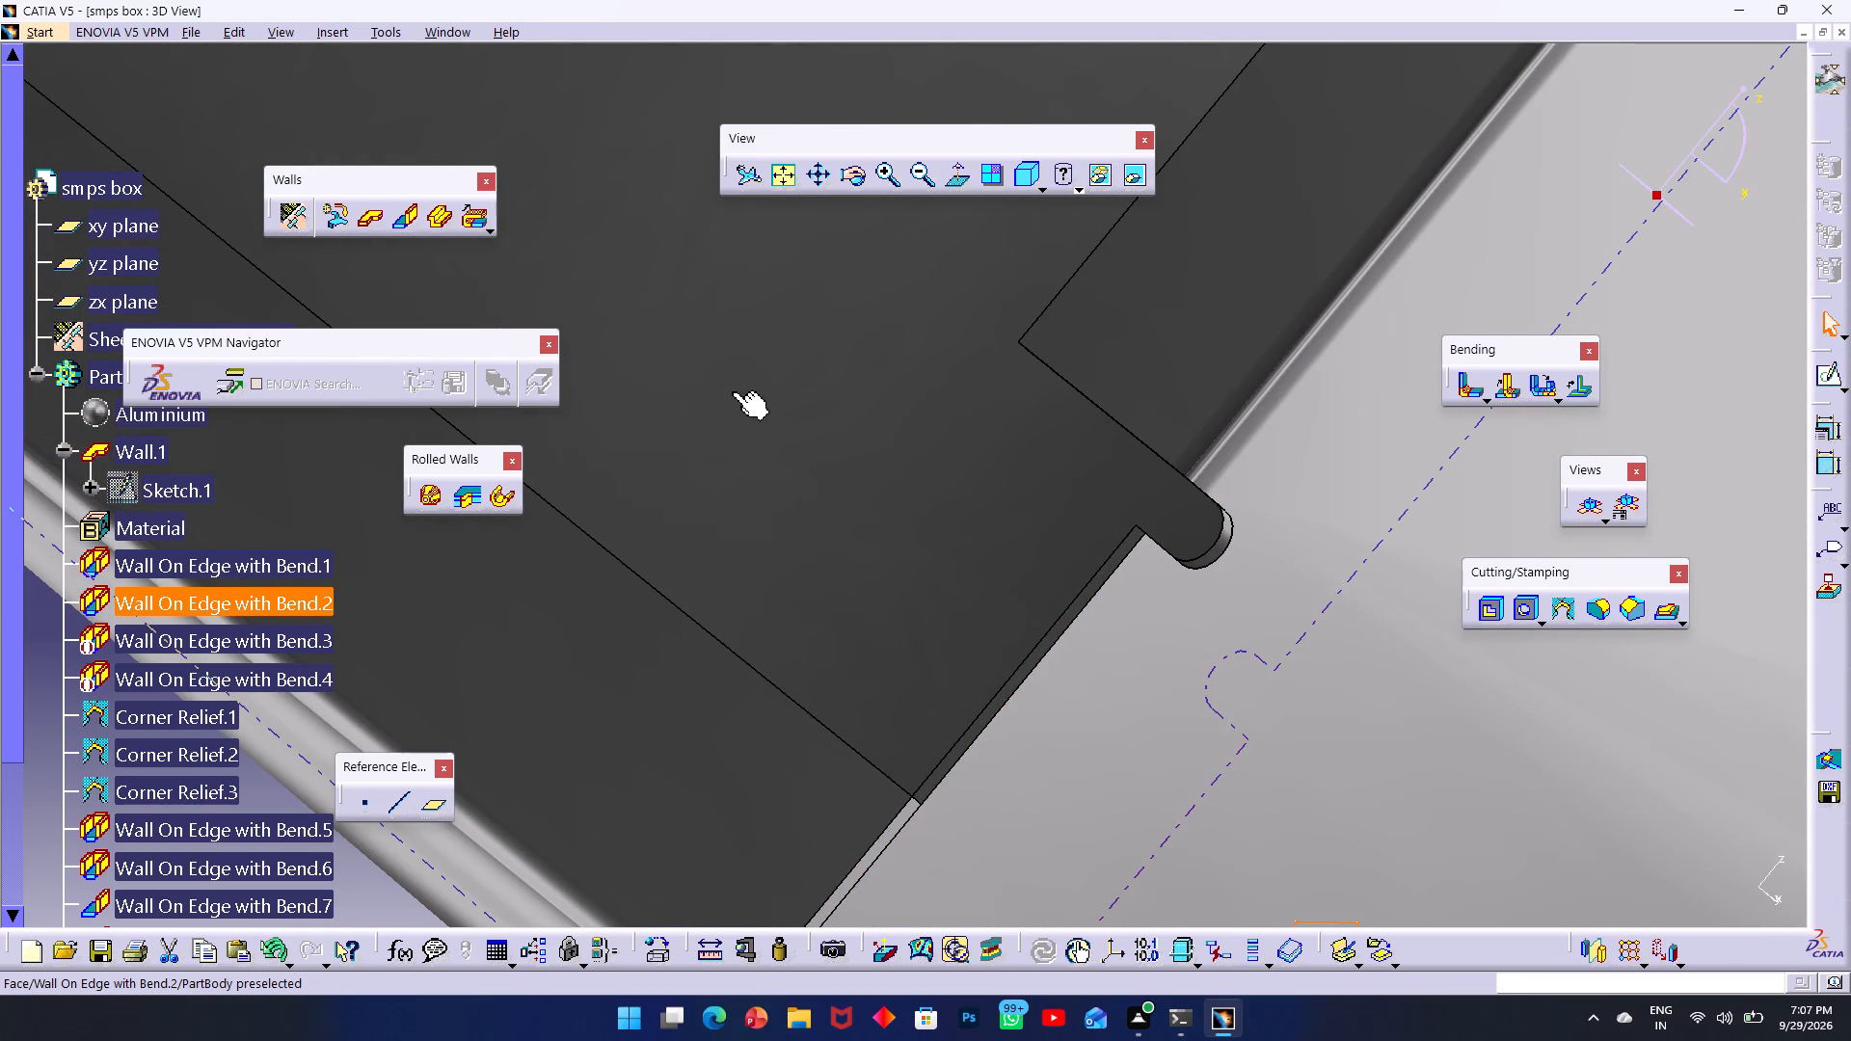
{"action": "middle_click_drag", "start_coordinate": [724, 387], "coordinate": [1054, 624], "text": "ctrl"}
{"action": "middle_click_drag", "start_coordinate": [862, 441], "coordinate": [1184, 624]}
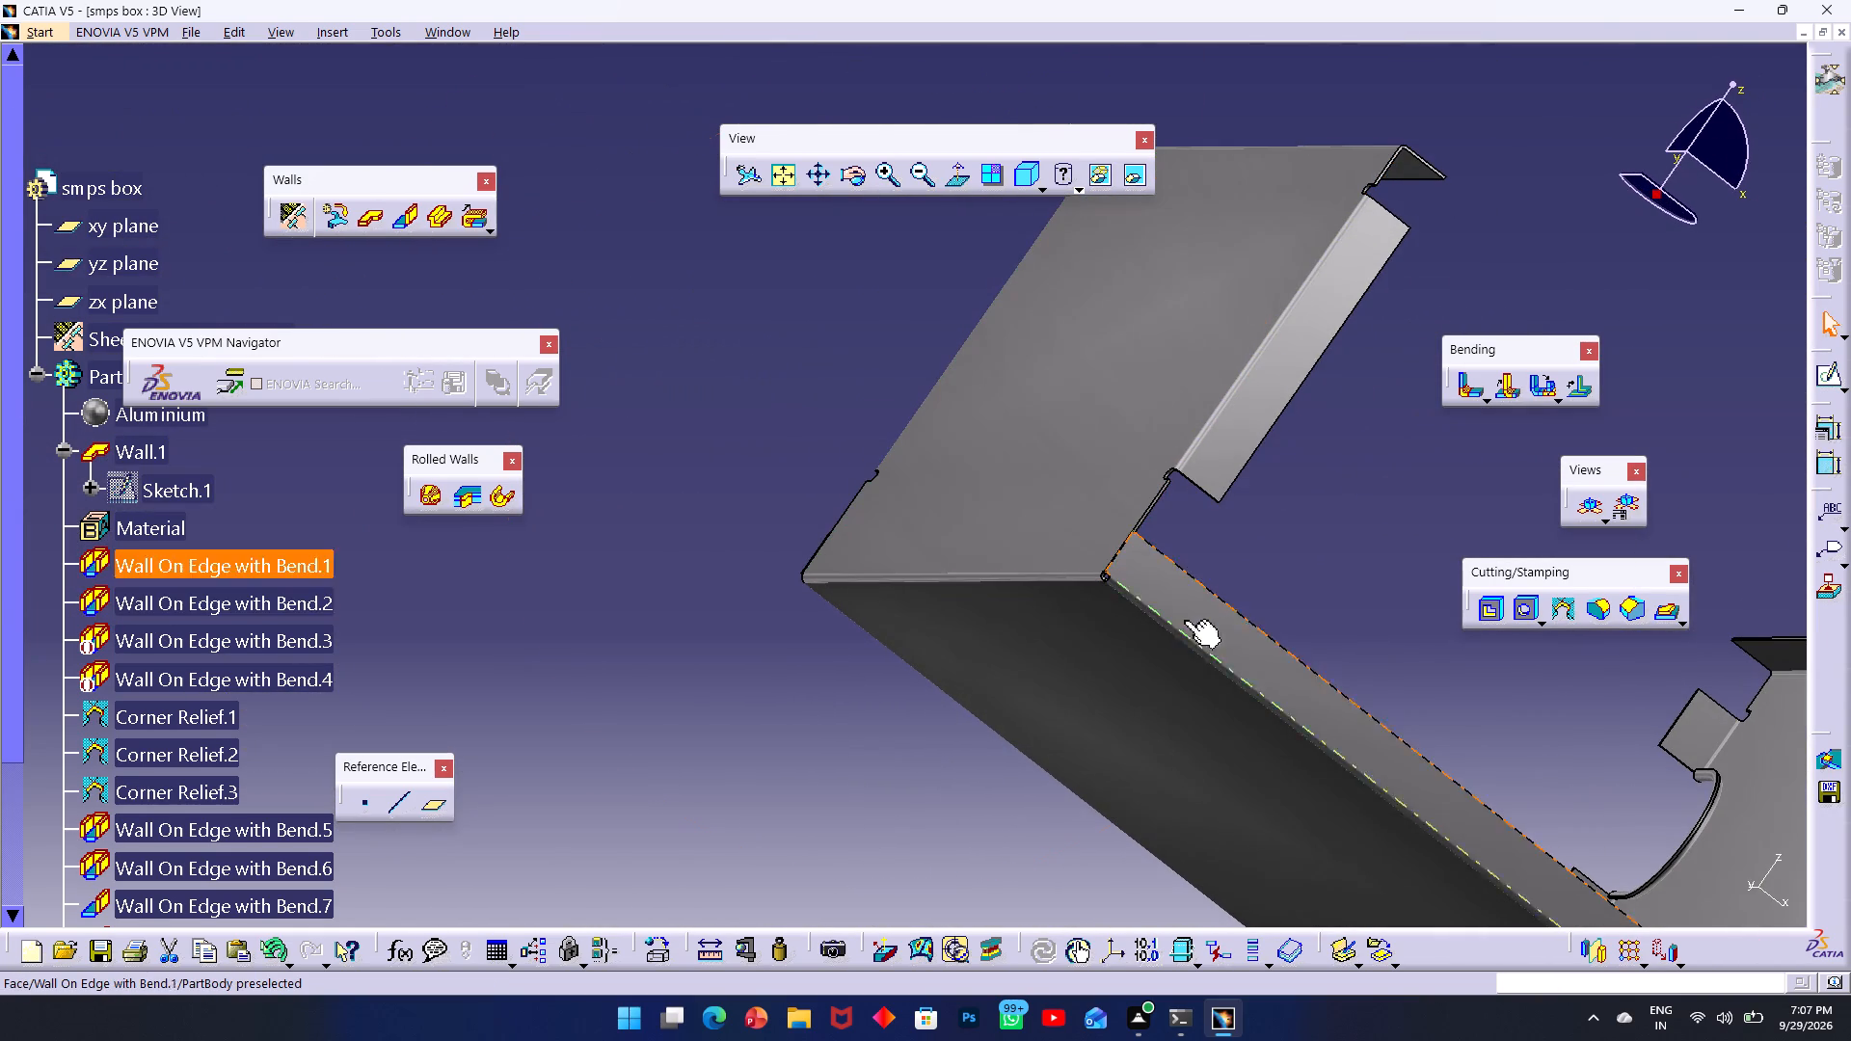
{"action": "scroll", "coordinate": [1330, 623], "scroll_direction": "up", "scroll_amount": 2}
{"action": "middle_click_drag", "start_coordinate": [1327, 553], "coordinate": [712, 220]}
{"action": "middle_click_drag", "start_coordinate": [949, 389], "coordinate": [963, 414], "text": "ctrl"}
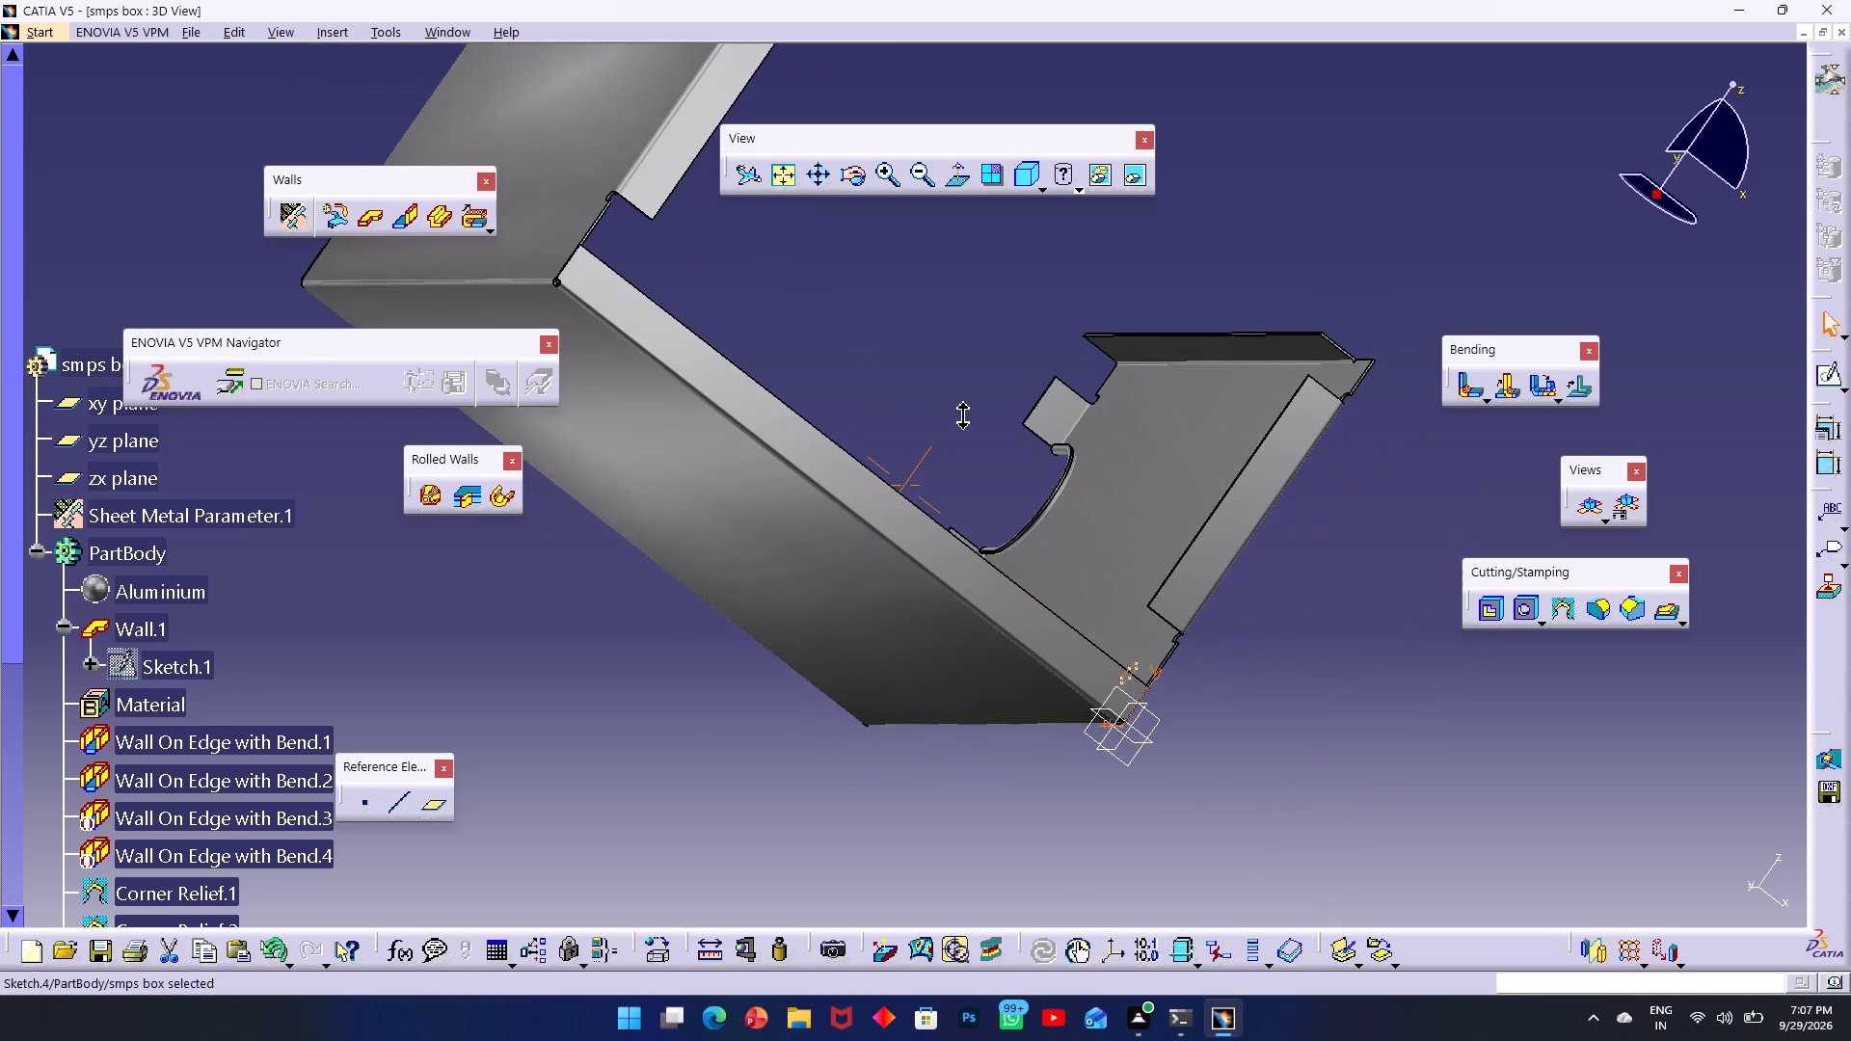
{"action": "middle_click_drag", "start_coordinate": [963, 414], "coordinate": [972, 431], "text": "ctrl"}
{"action": "scroll", "coordinate": [976, 449], "scroll_direction": "up", "scroll_amount": 1}
{"action": "middle_click_drag", "start_coordinate": [976, 449], "coordinate": [1165, 601]}
{"action": "middle_click_drag", "start_coordinate": [1194, 647], "coordinate": [1166, 608]}
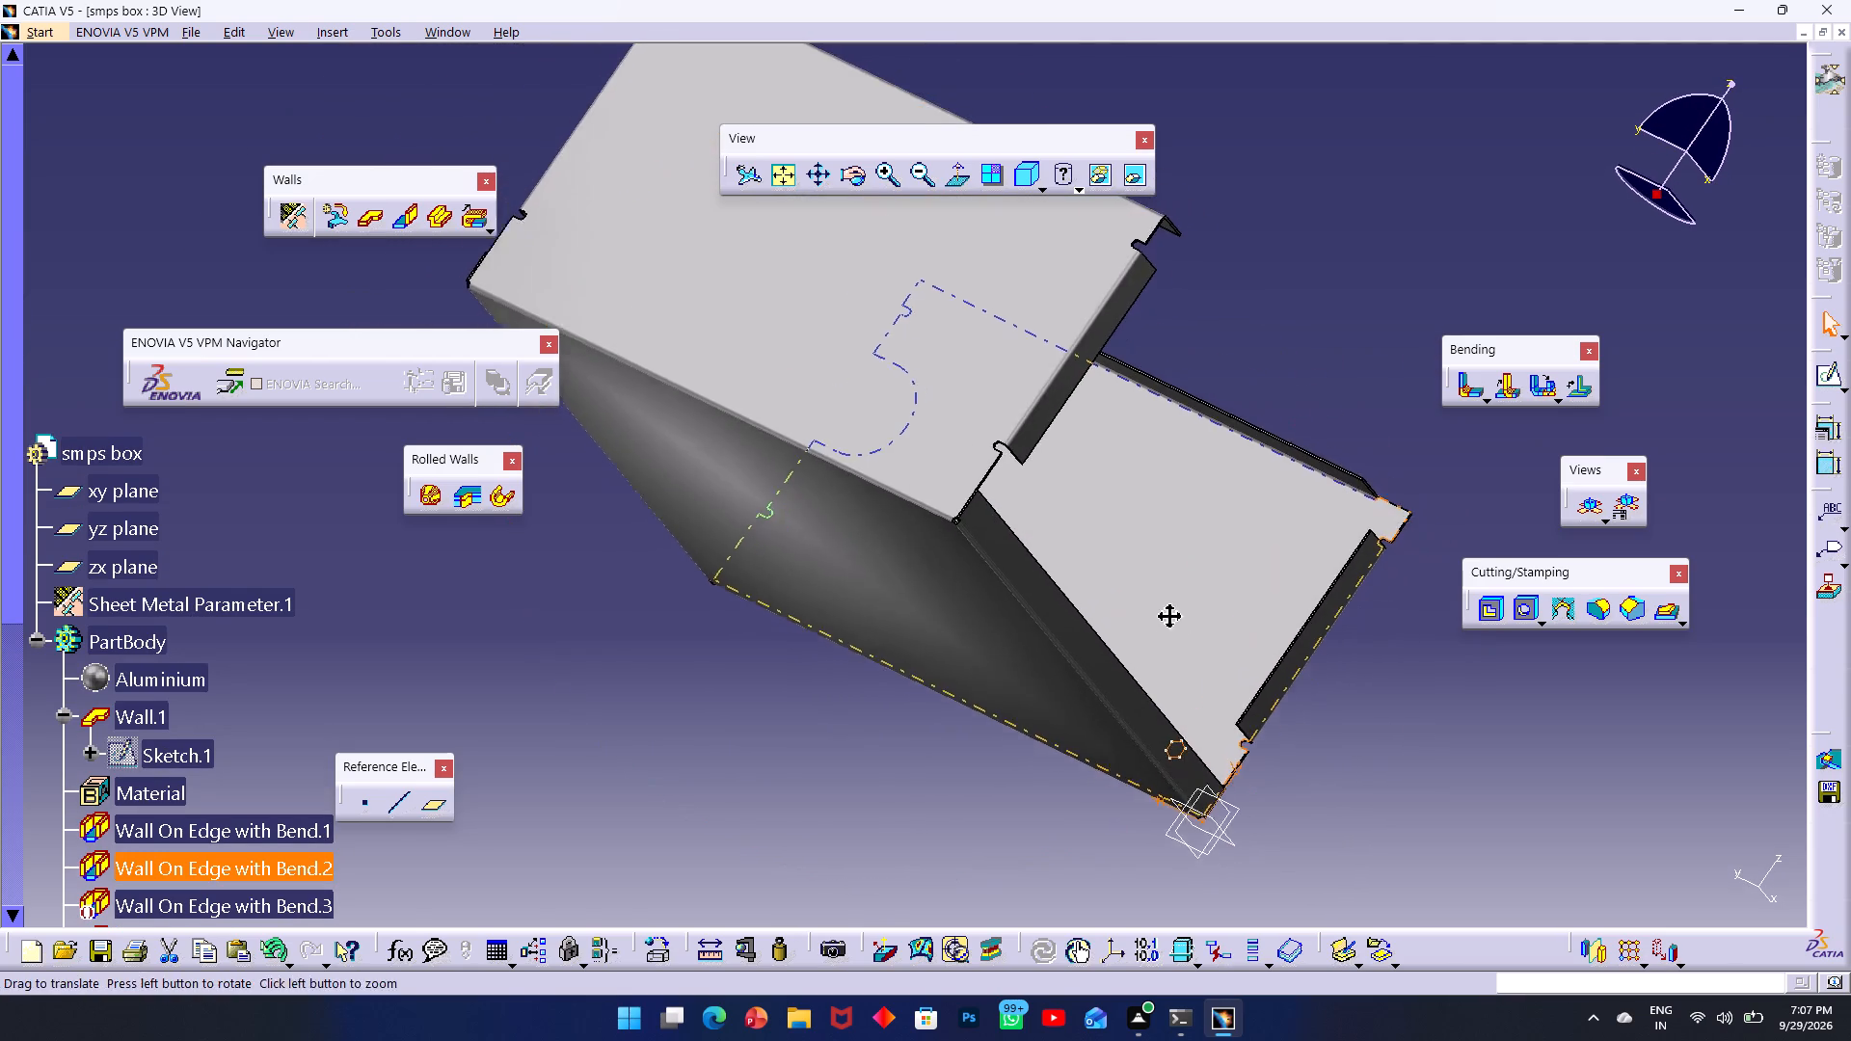
{"action": "middle_click_drag", "start_coordinate": [1166, 608], "coordinate": [1074, 354]}
{"action": "middle_click_drag", "start_coordinate": [1080, 354], "coordinate": [954, 515]}
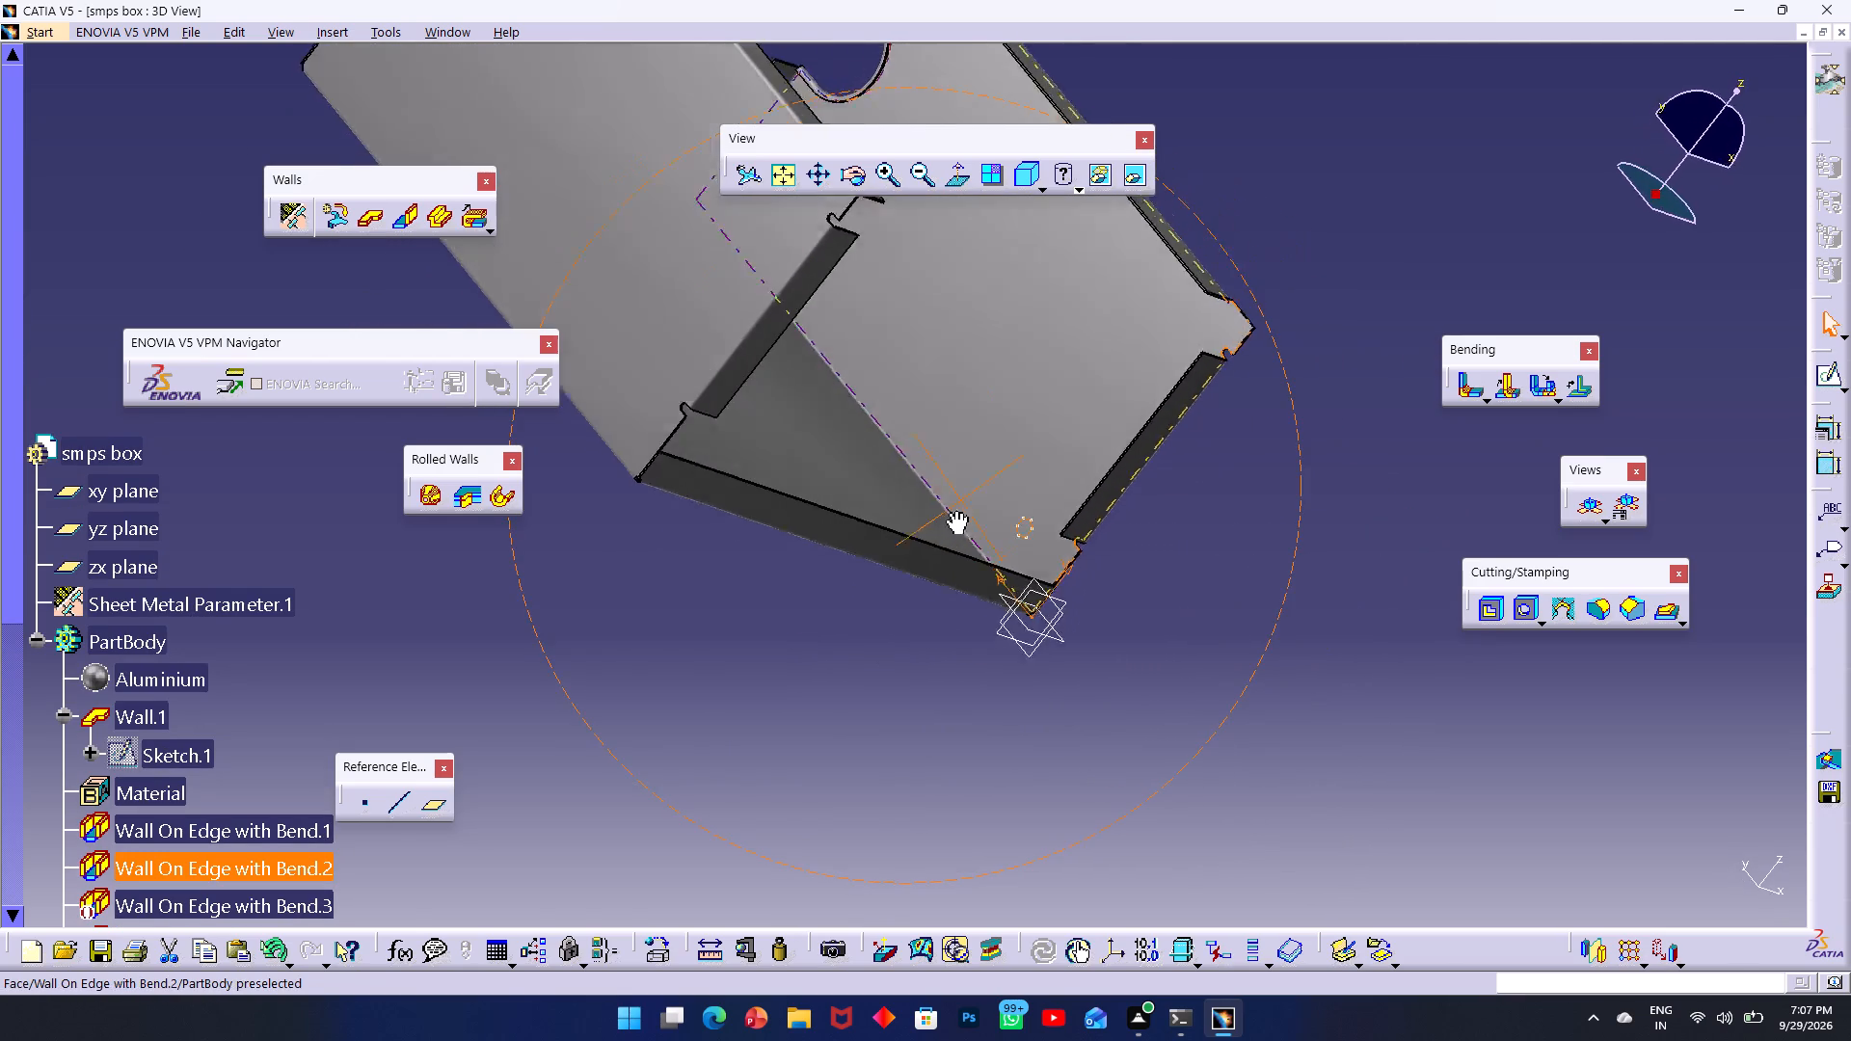
{"action": "middle_click_drag", "start_coordinate": [954, 515], "coordinate": [955, 549]}
{"action": "middle_click_drag", "start_coordinate": [1005, 547], "coordinate": [891, 387], "text": "ctrl"}
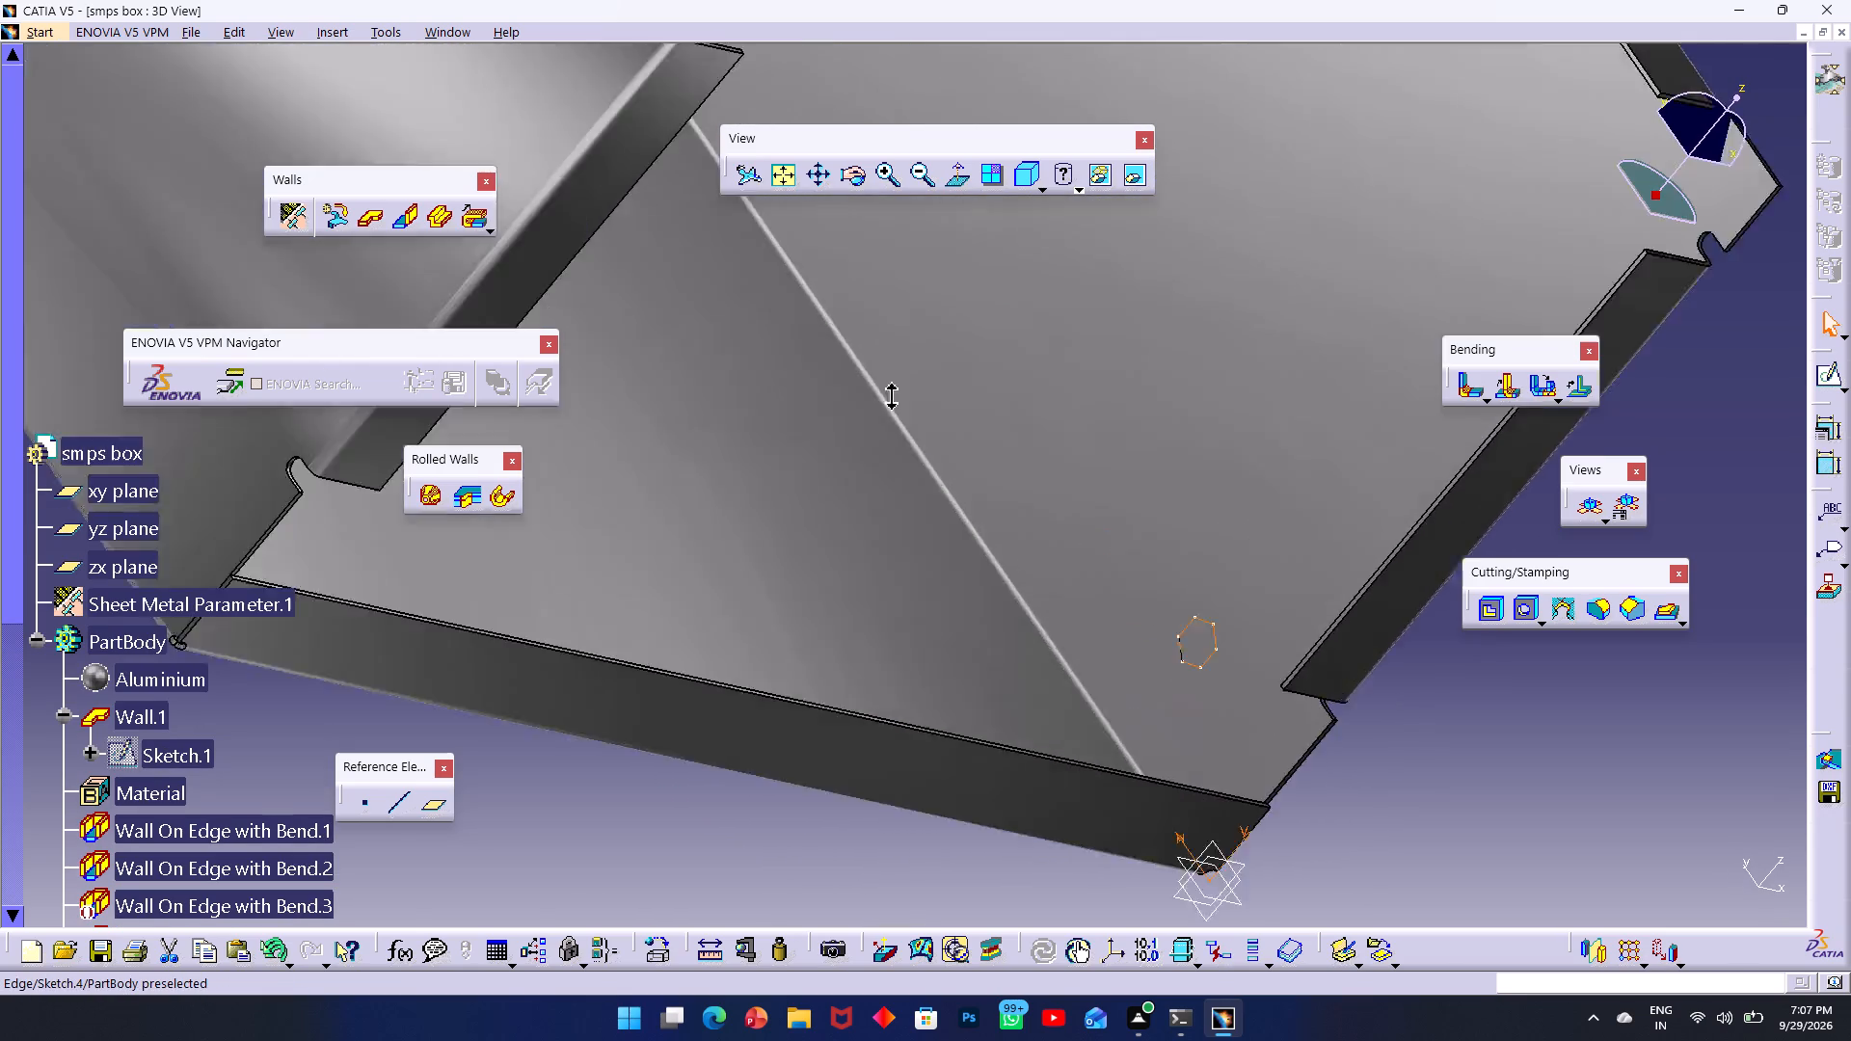
{"action": "middle_click_drag", "start_coordinate": [891, 387], "coordinate": [883, 322], "text": "ctrl"}
{"action": "left_click", "coordinate": [1175, 547]}
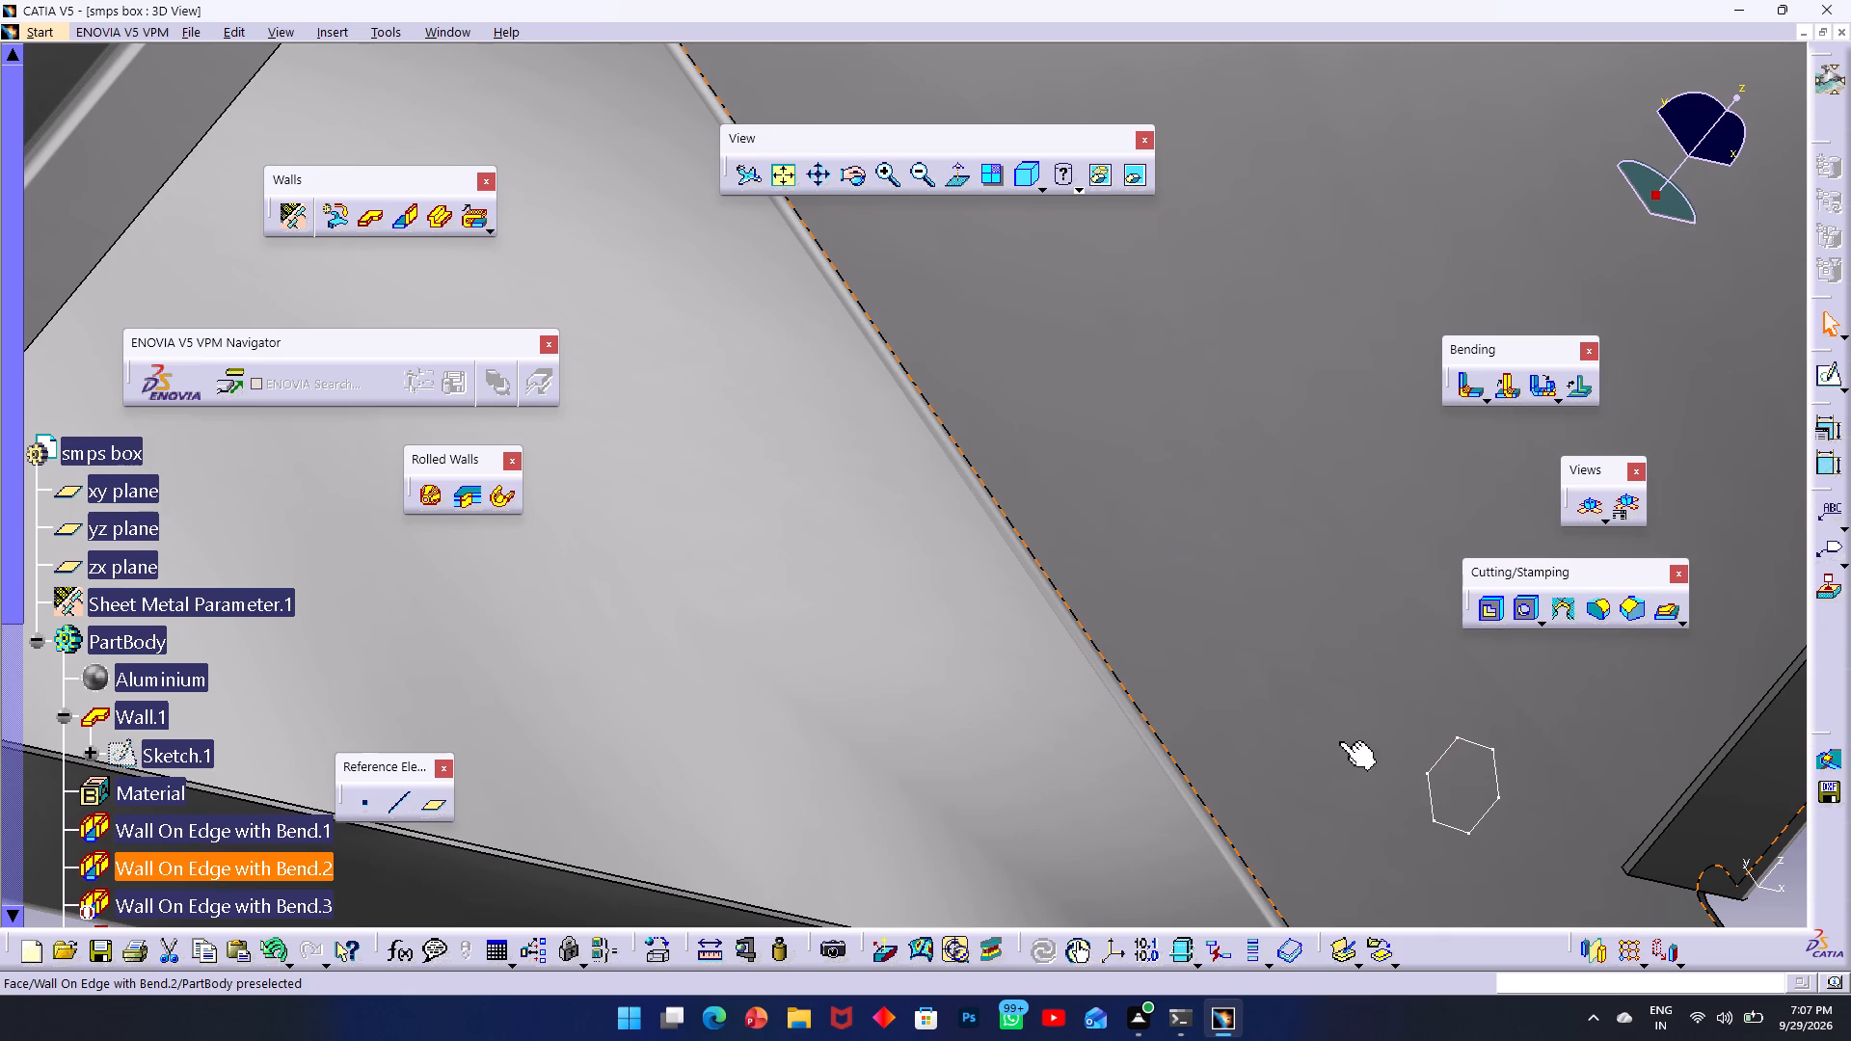
{"action": "scroll", "coordinate": [197, 680], "scroll_direction": "down", "scroll_amount": 4}
{"action": "scroll", "coordinate": [156, 803], "scroll_direction": "down", "scroll_amount": 4}
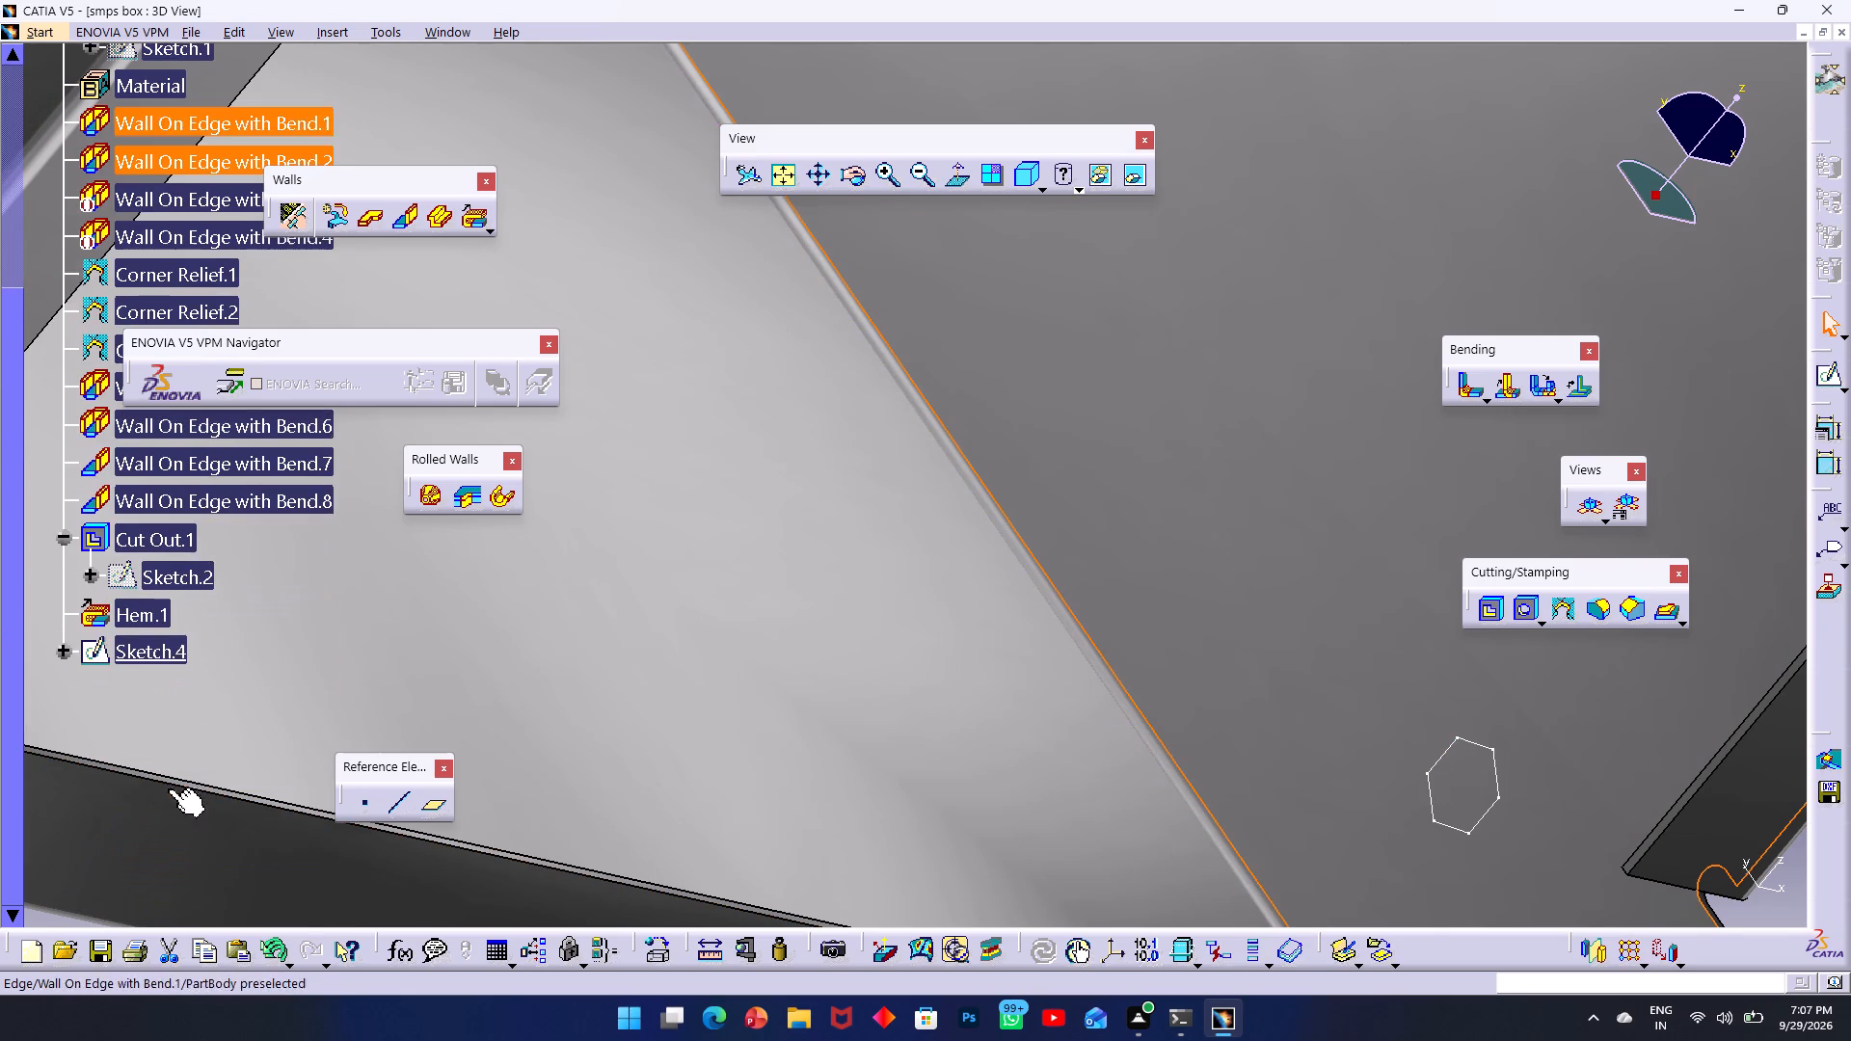
{"action": "left_click", "coordinate": [145, 648]}
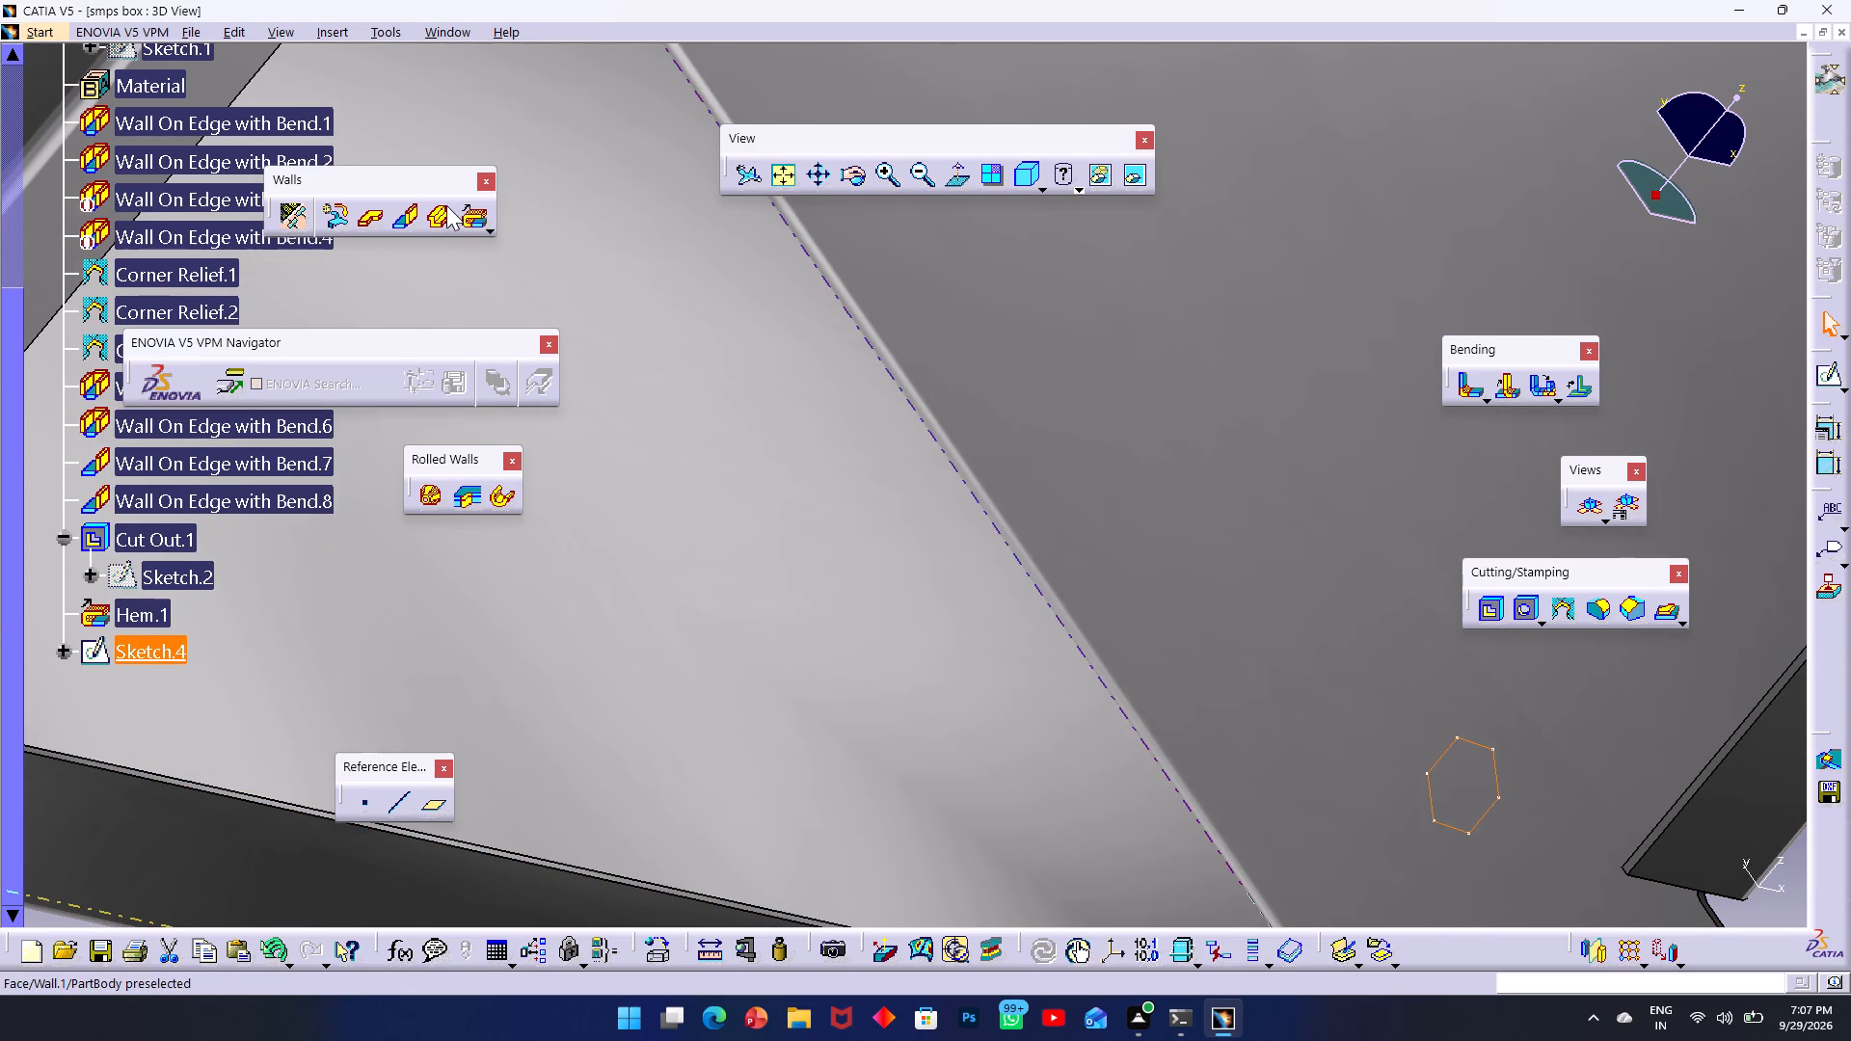
{"action": "left_click", "coordinate": [1502, 604]}
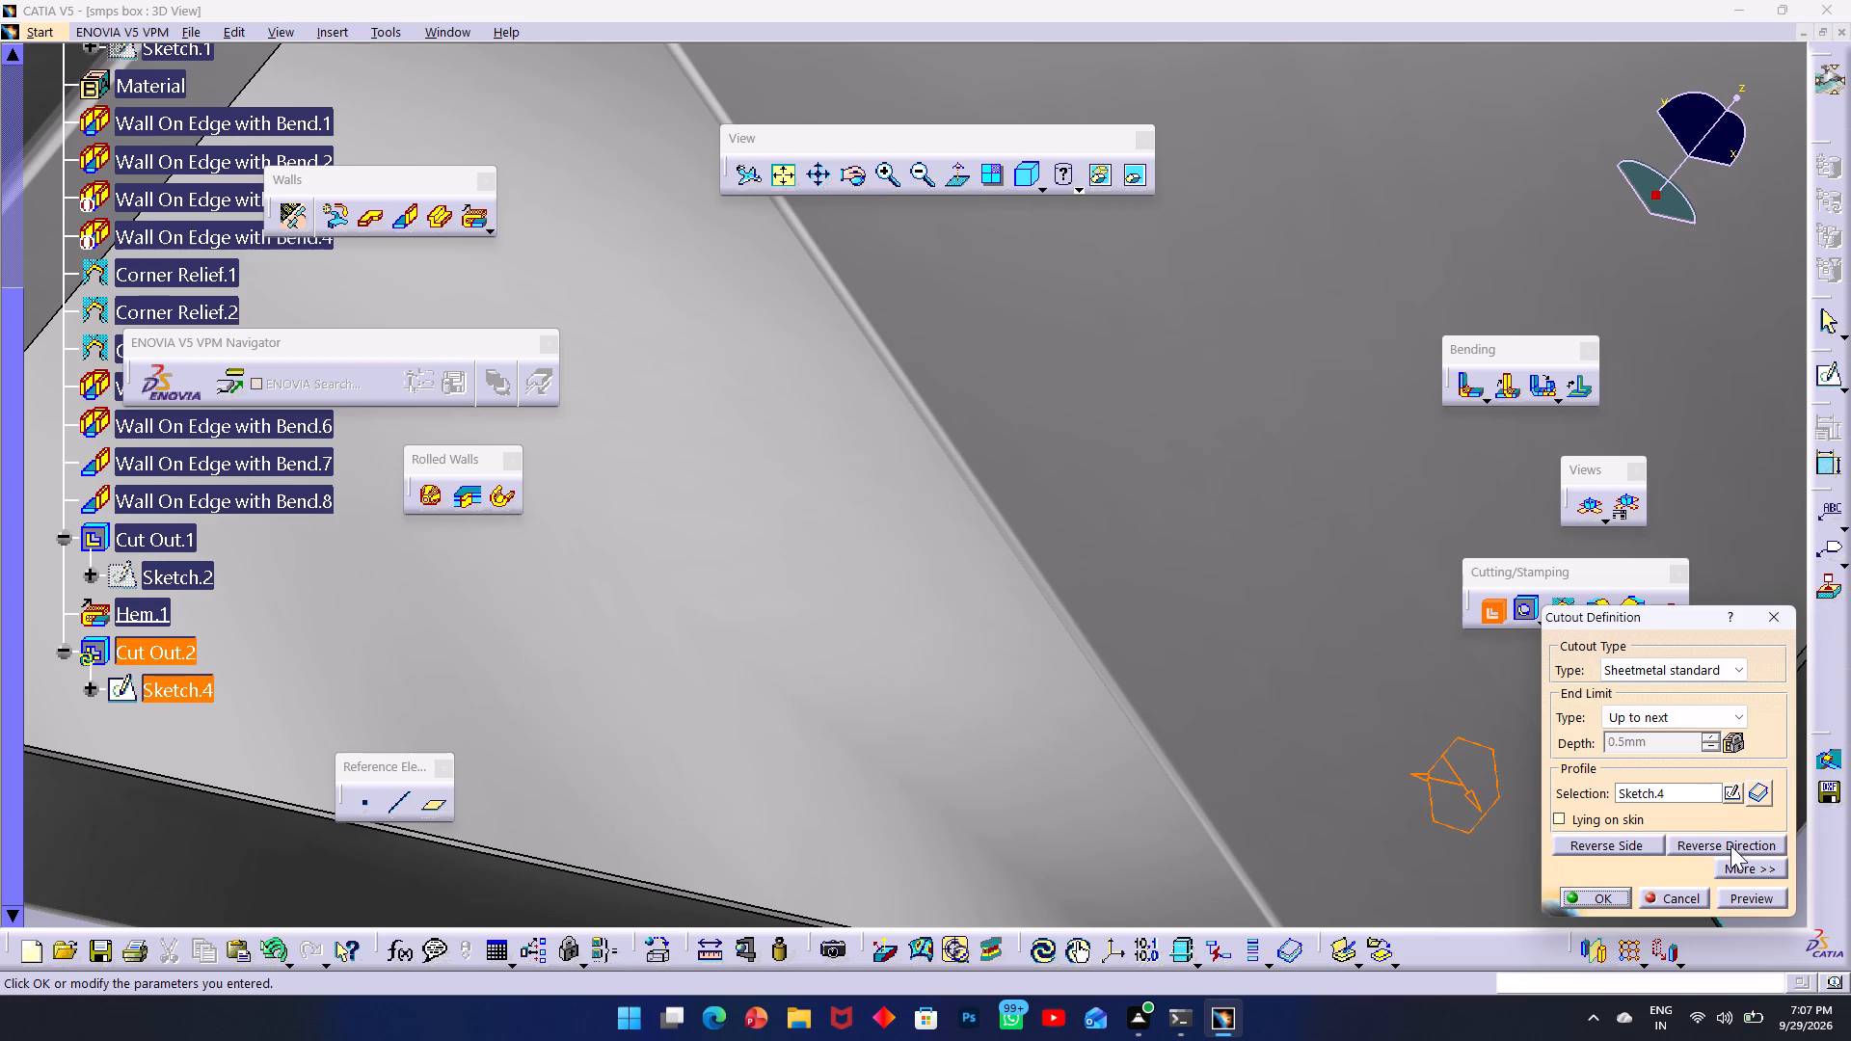
{"action": "left_click", "coordinate": [1750, 869]}
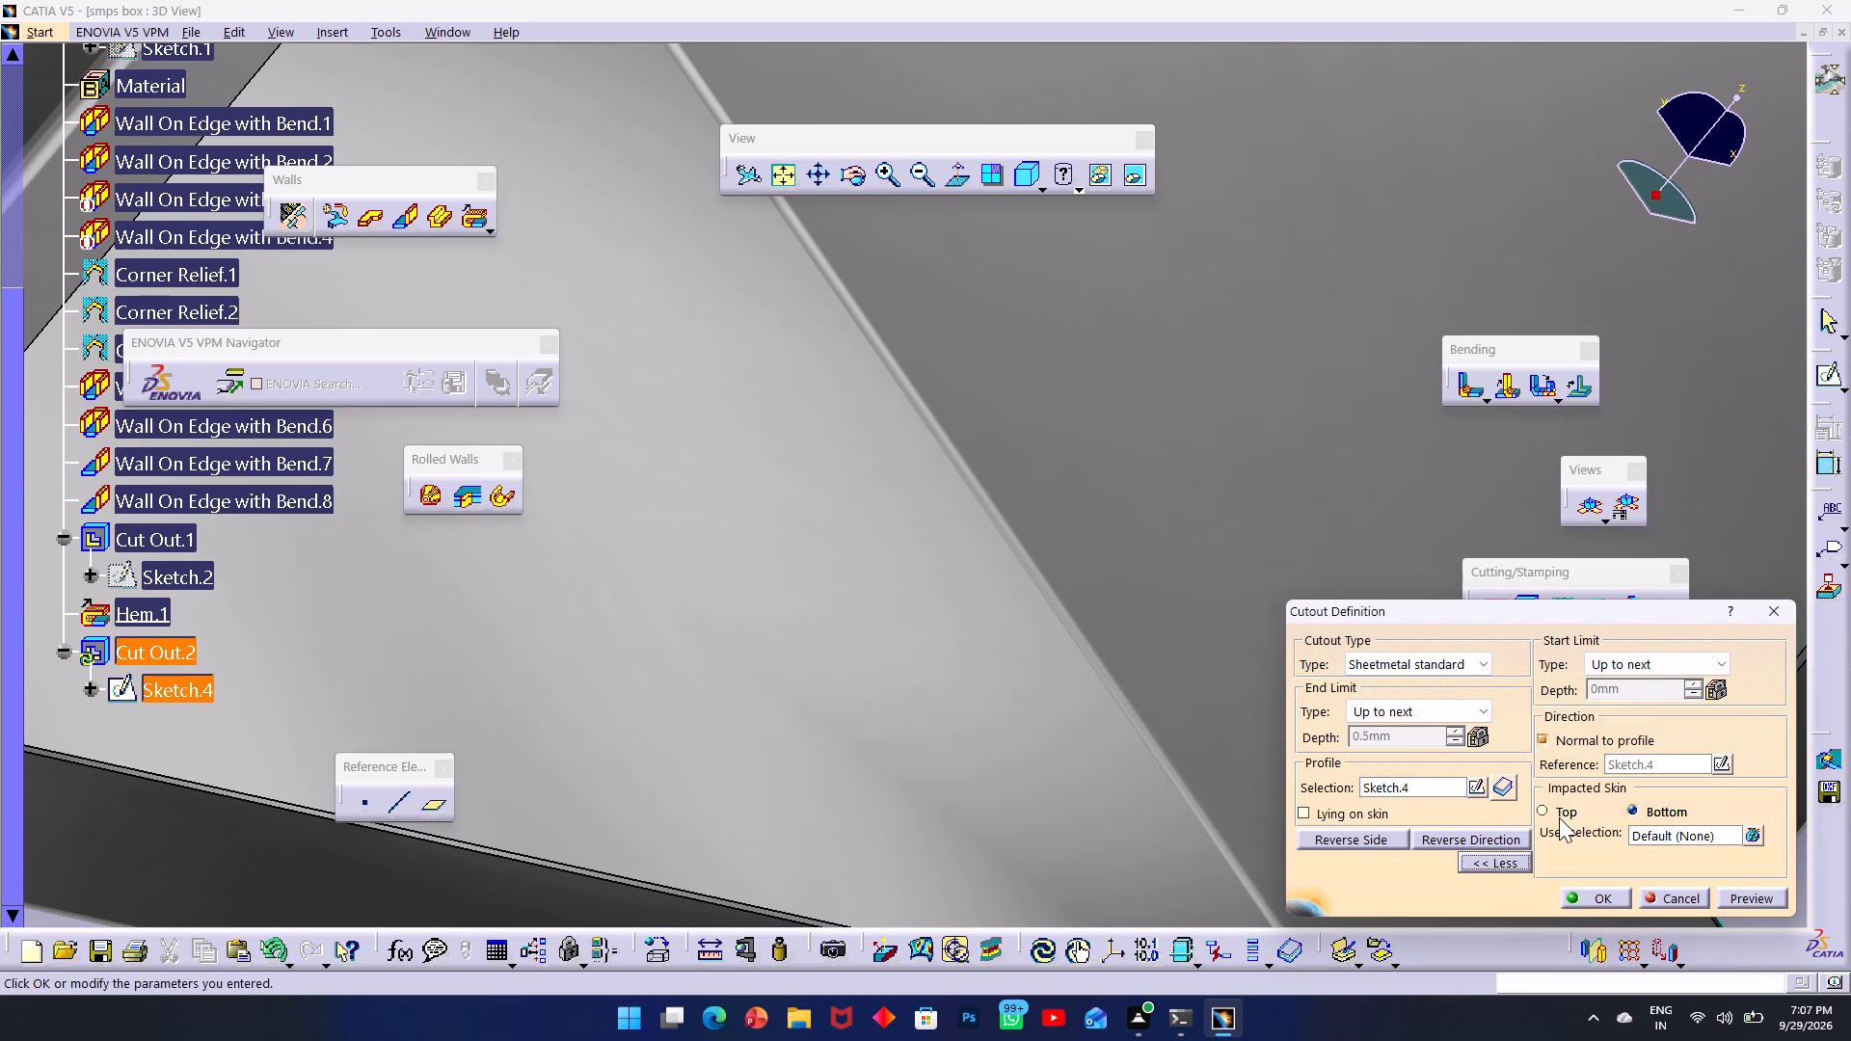
{"action": "left_click", "coordinate": [1552, 812]}
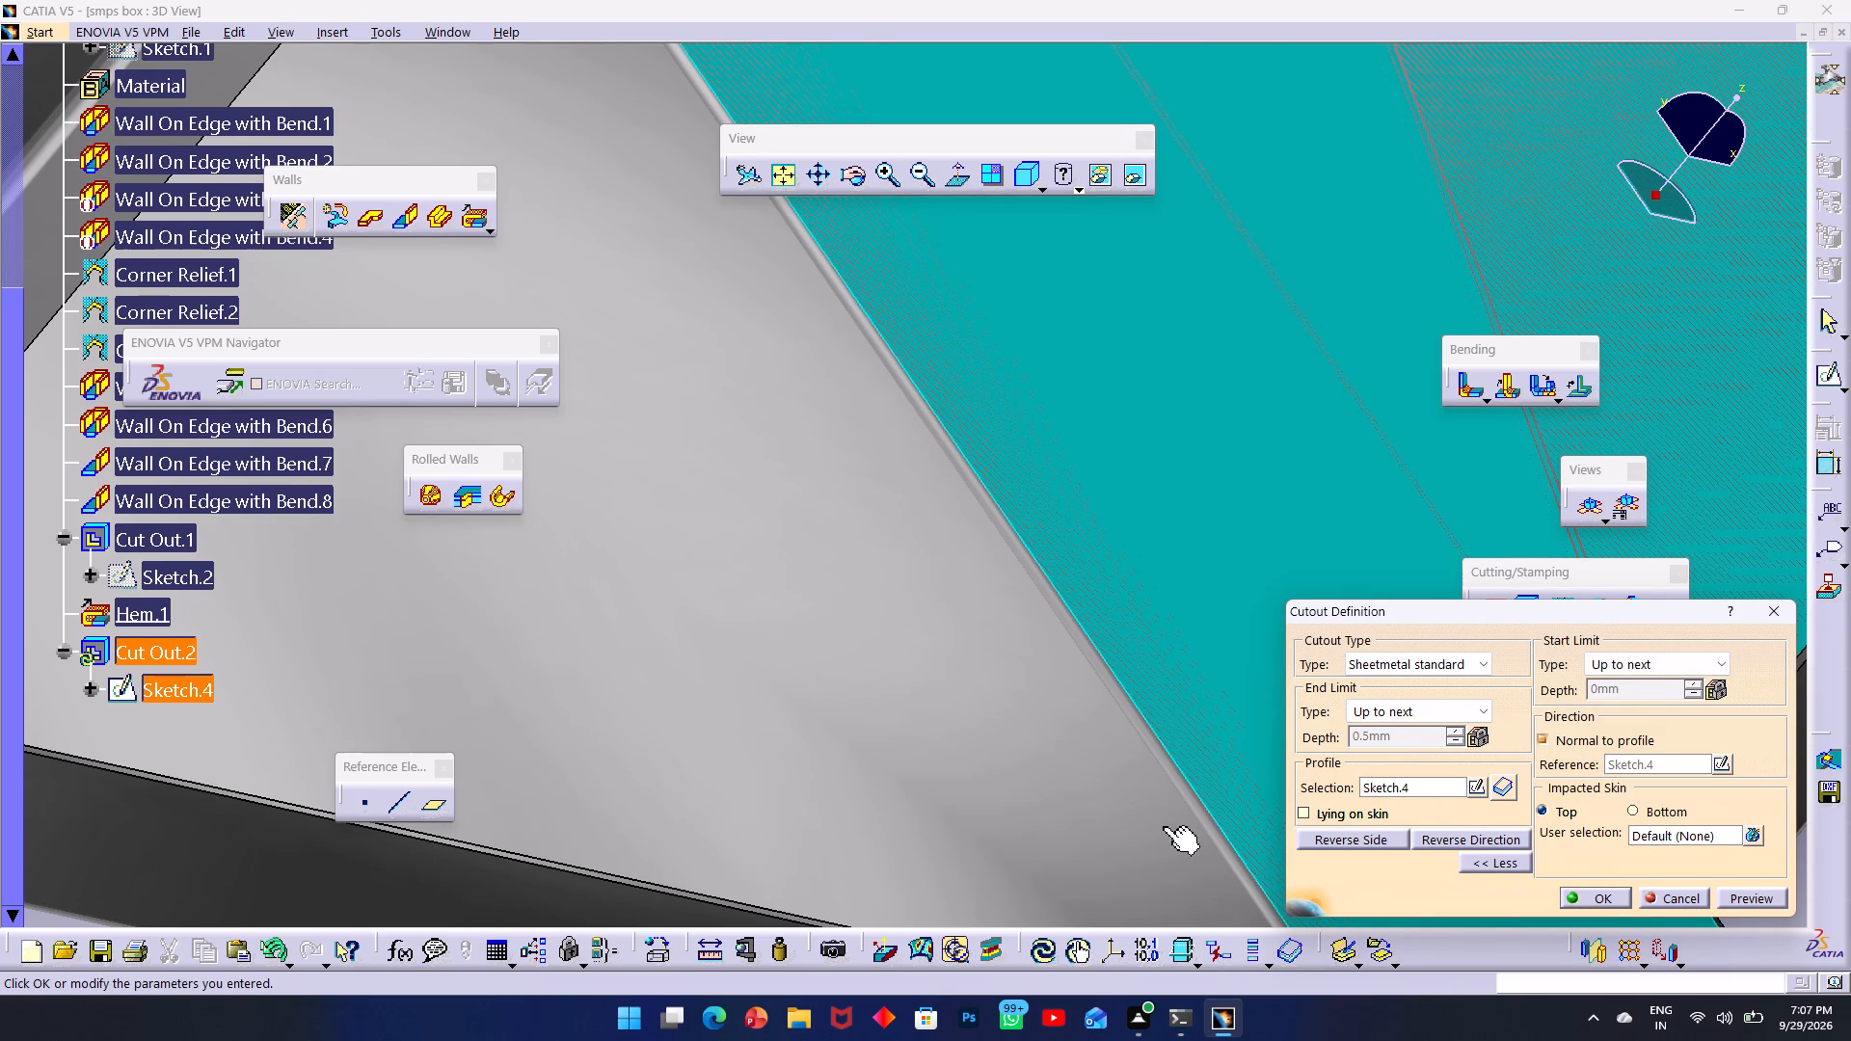
{"action": "left_click", "coordinate": [1088, 840]}
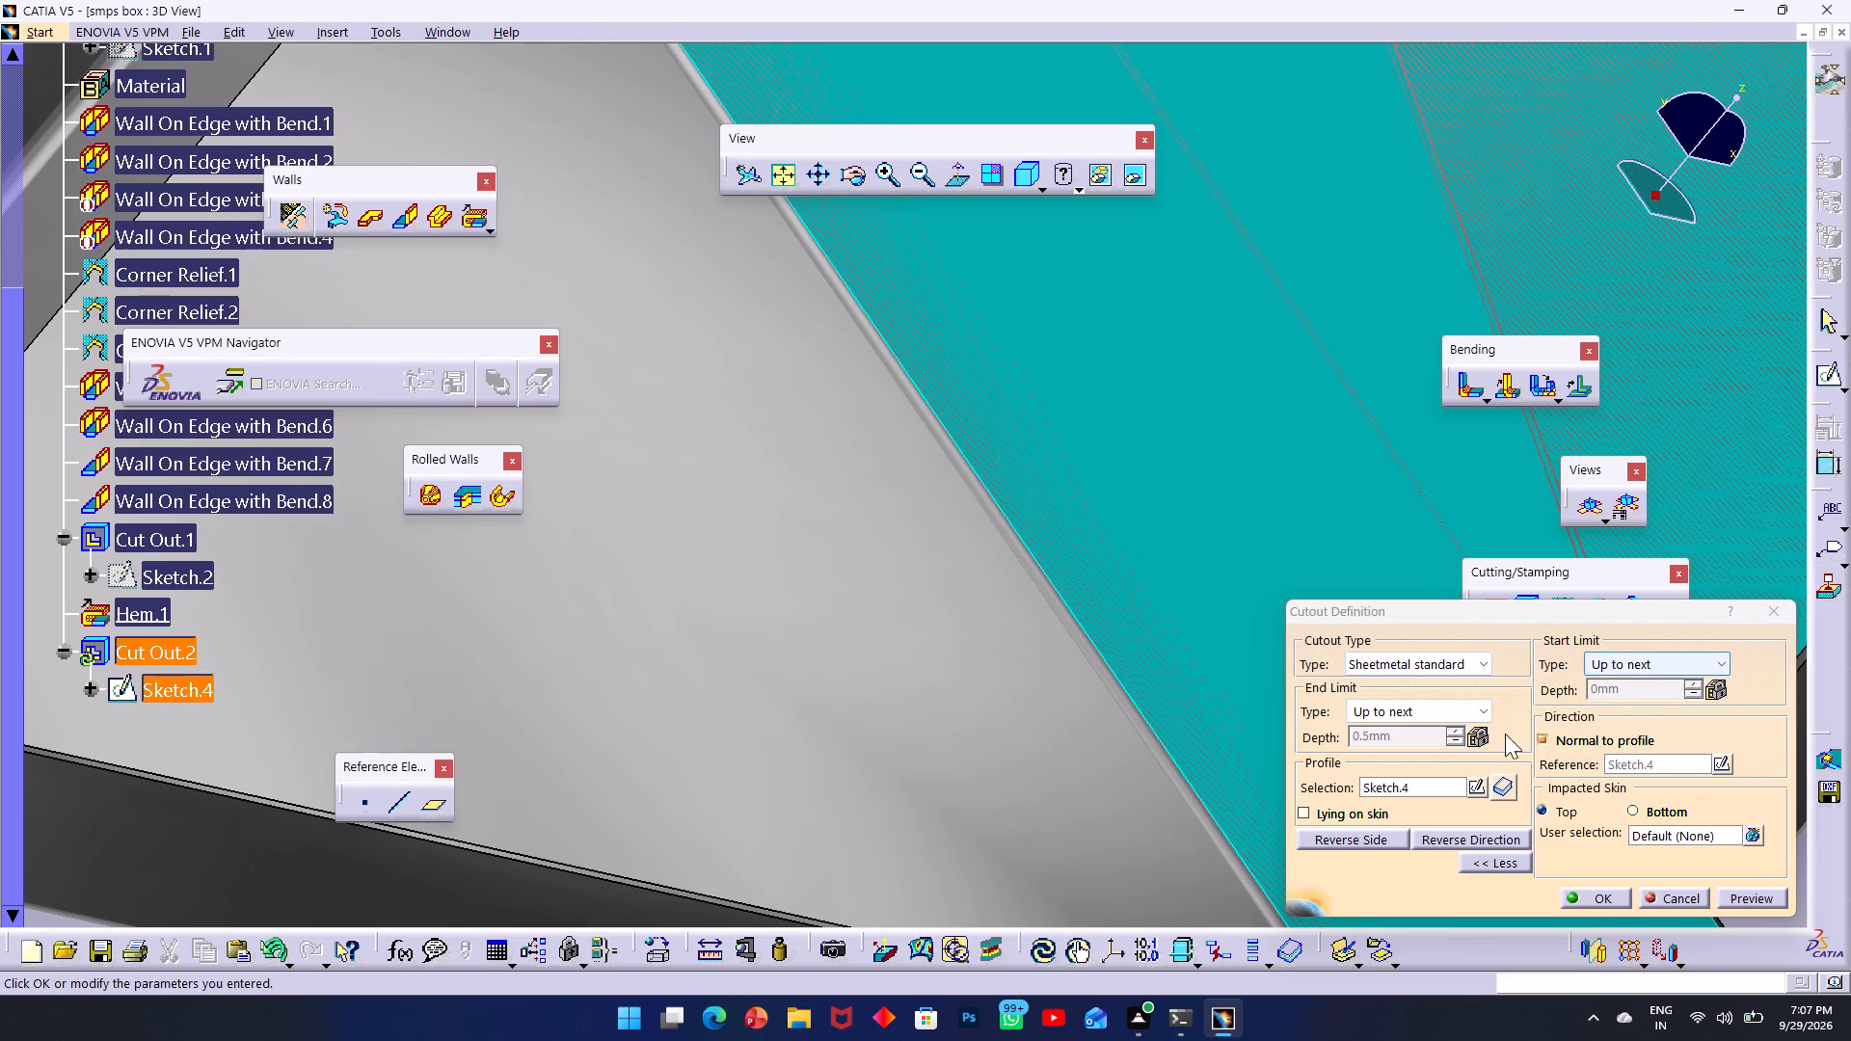
{"action": "left_click", "coordinate": [1748, 900]}
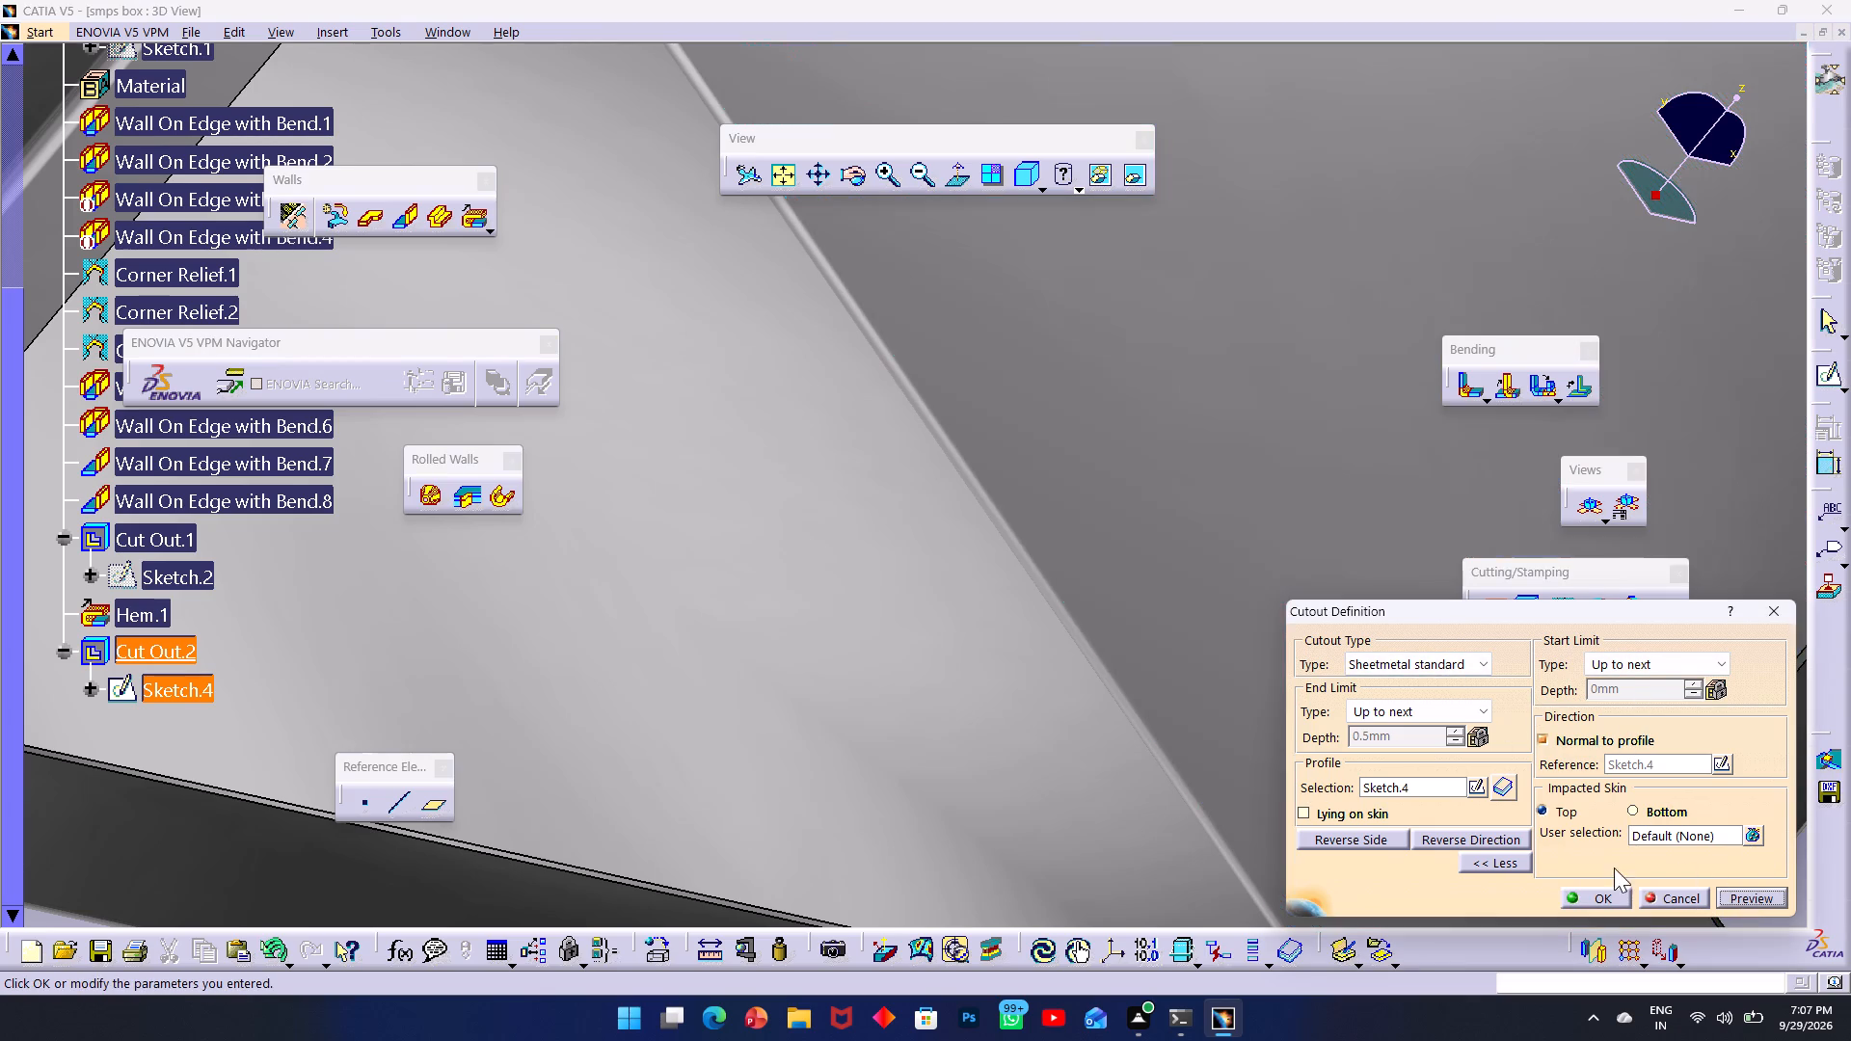
{"action": "middle_click_drag", "start_coordinate": [1291, 501], "coordinate": [1084, 189]}
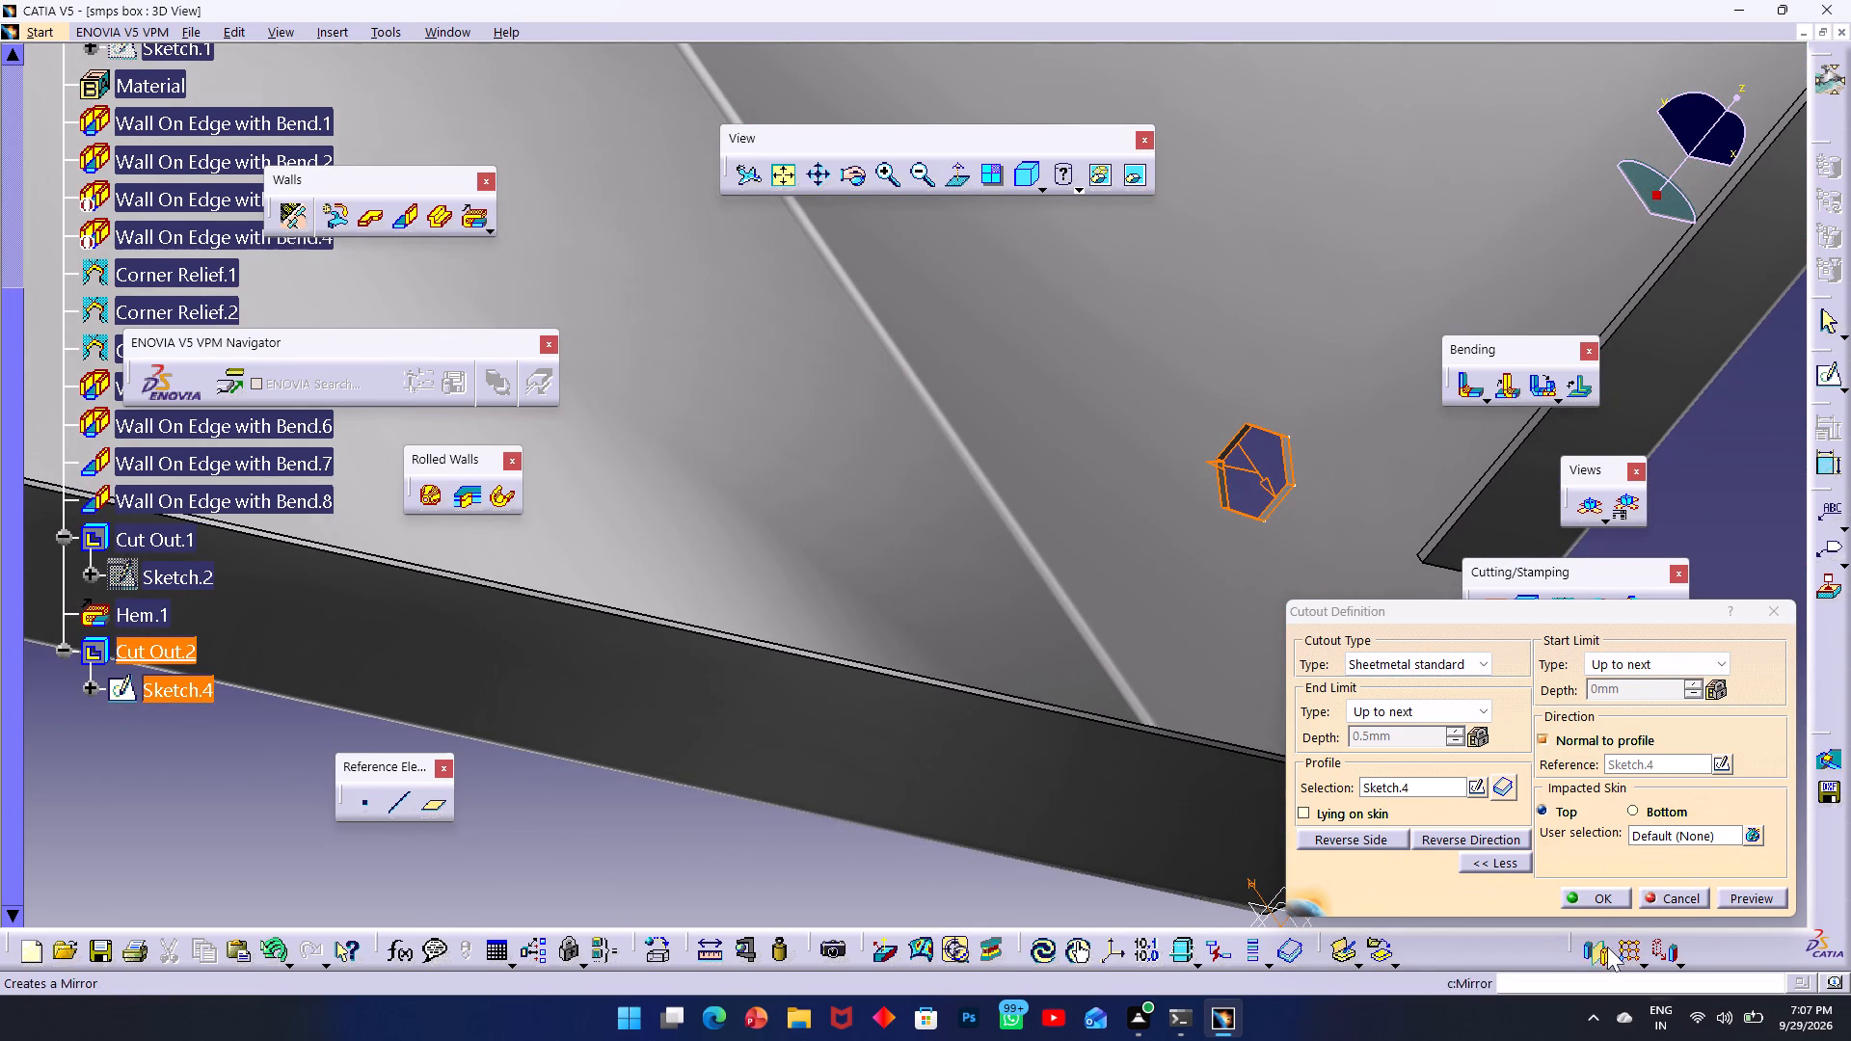
{"action": "left_click", "coordinate": [1588, 916]}
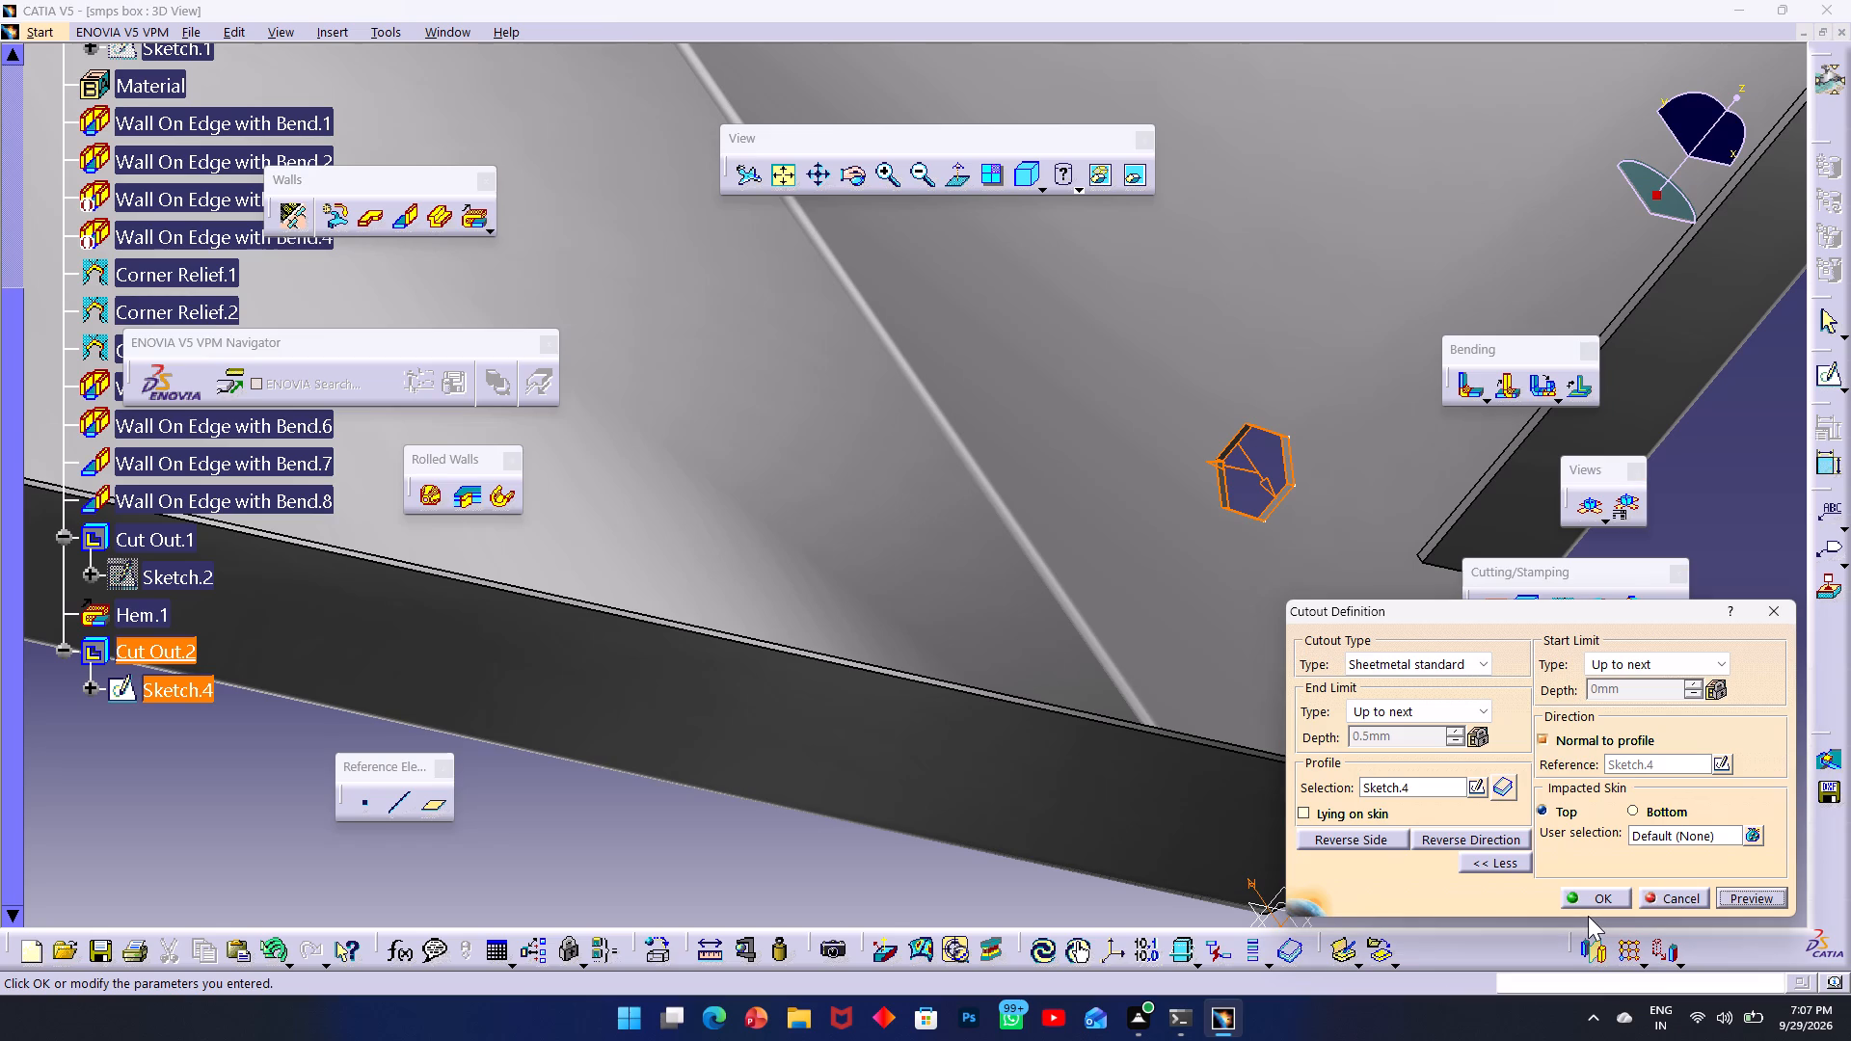
{"action": "left_click", "coordinate": [1599, 894]}
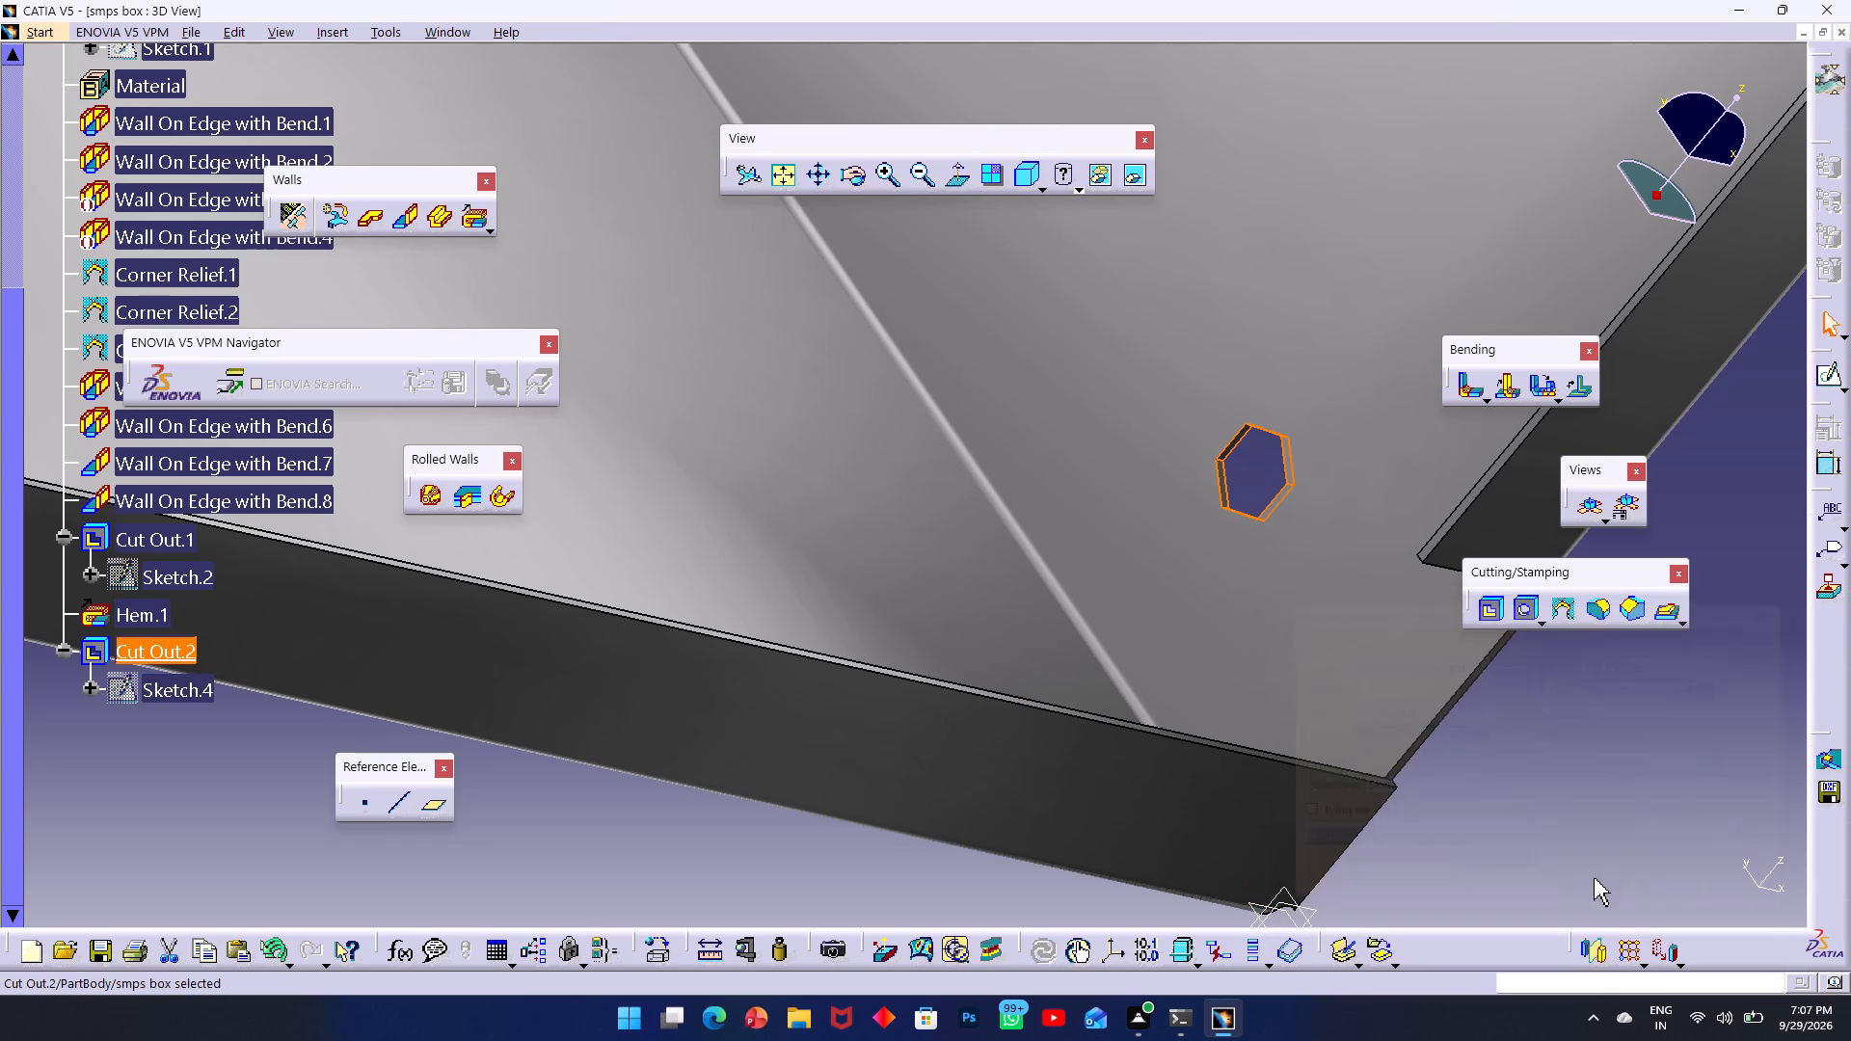
{"action": "left_click", "coordinate": [1628, 787]}
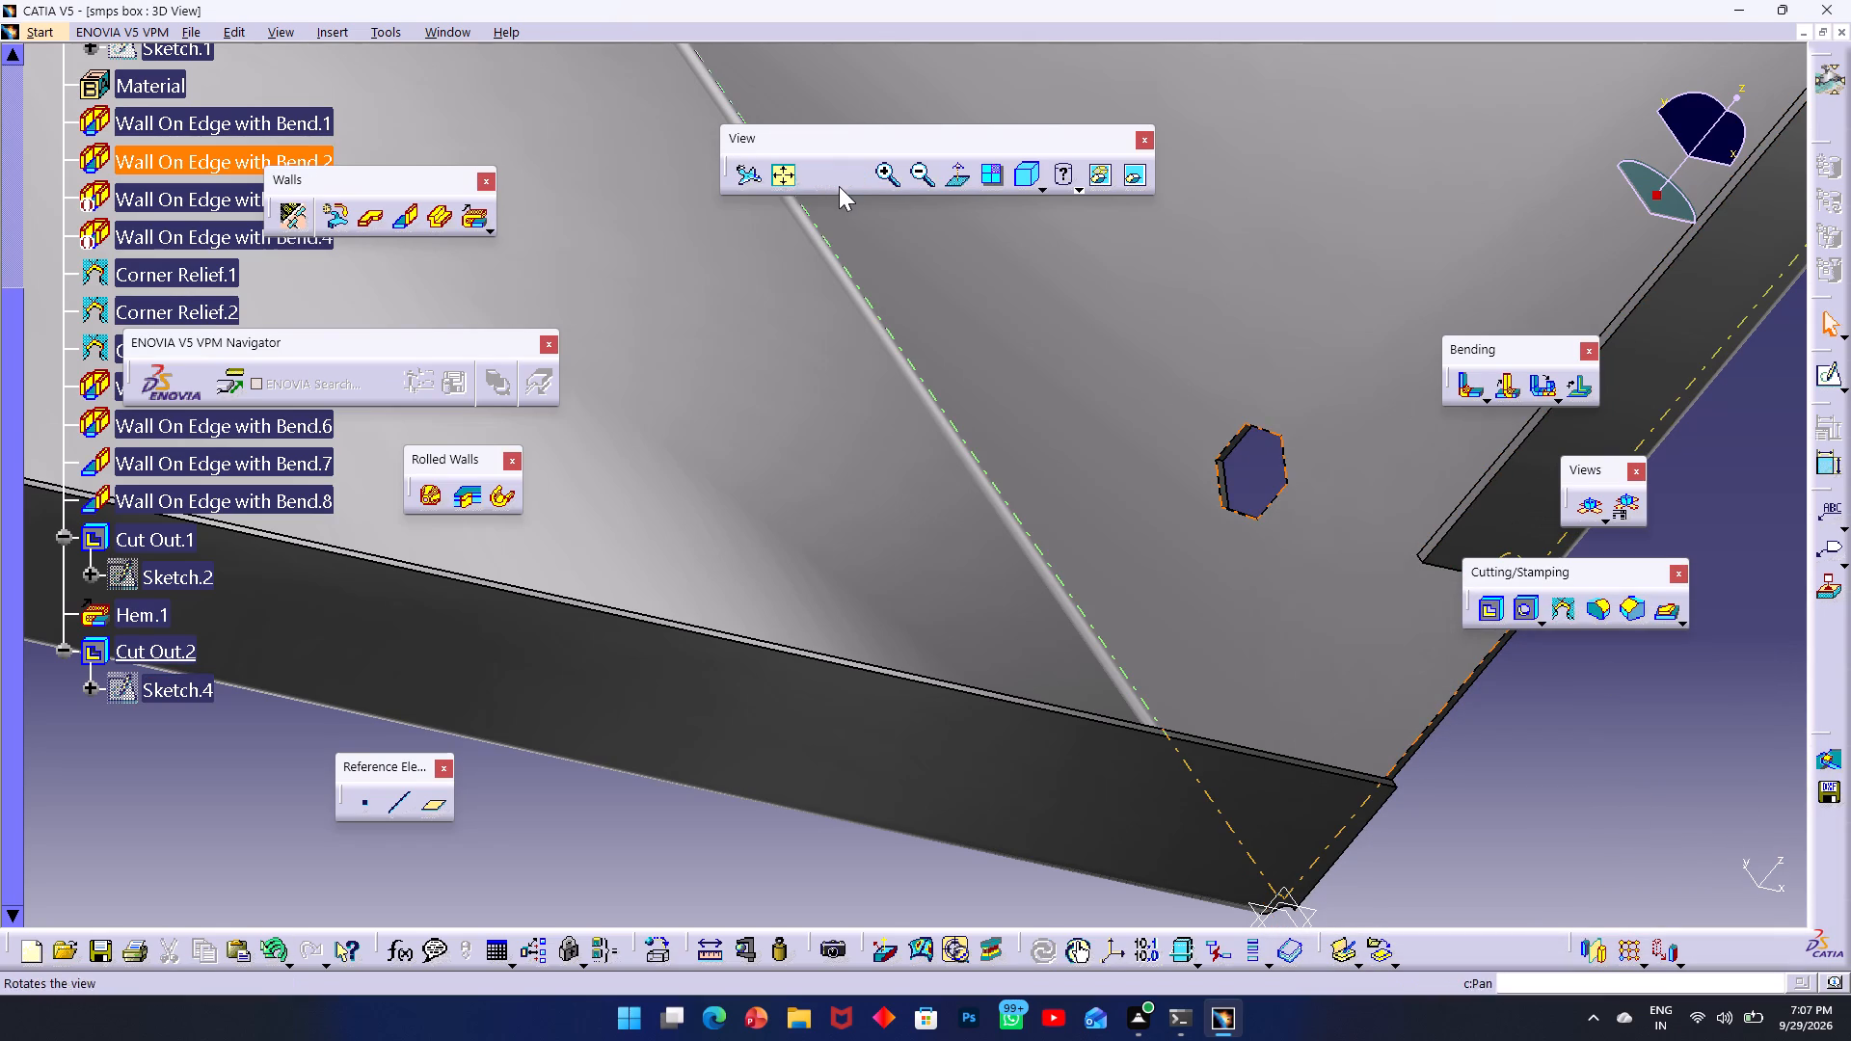
Fit the whole box in view and inspect it in the standard back and front views.
{"action": "left_click", "coordinate": [798, 189]}
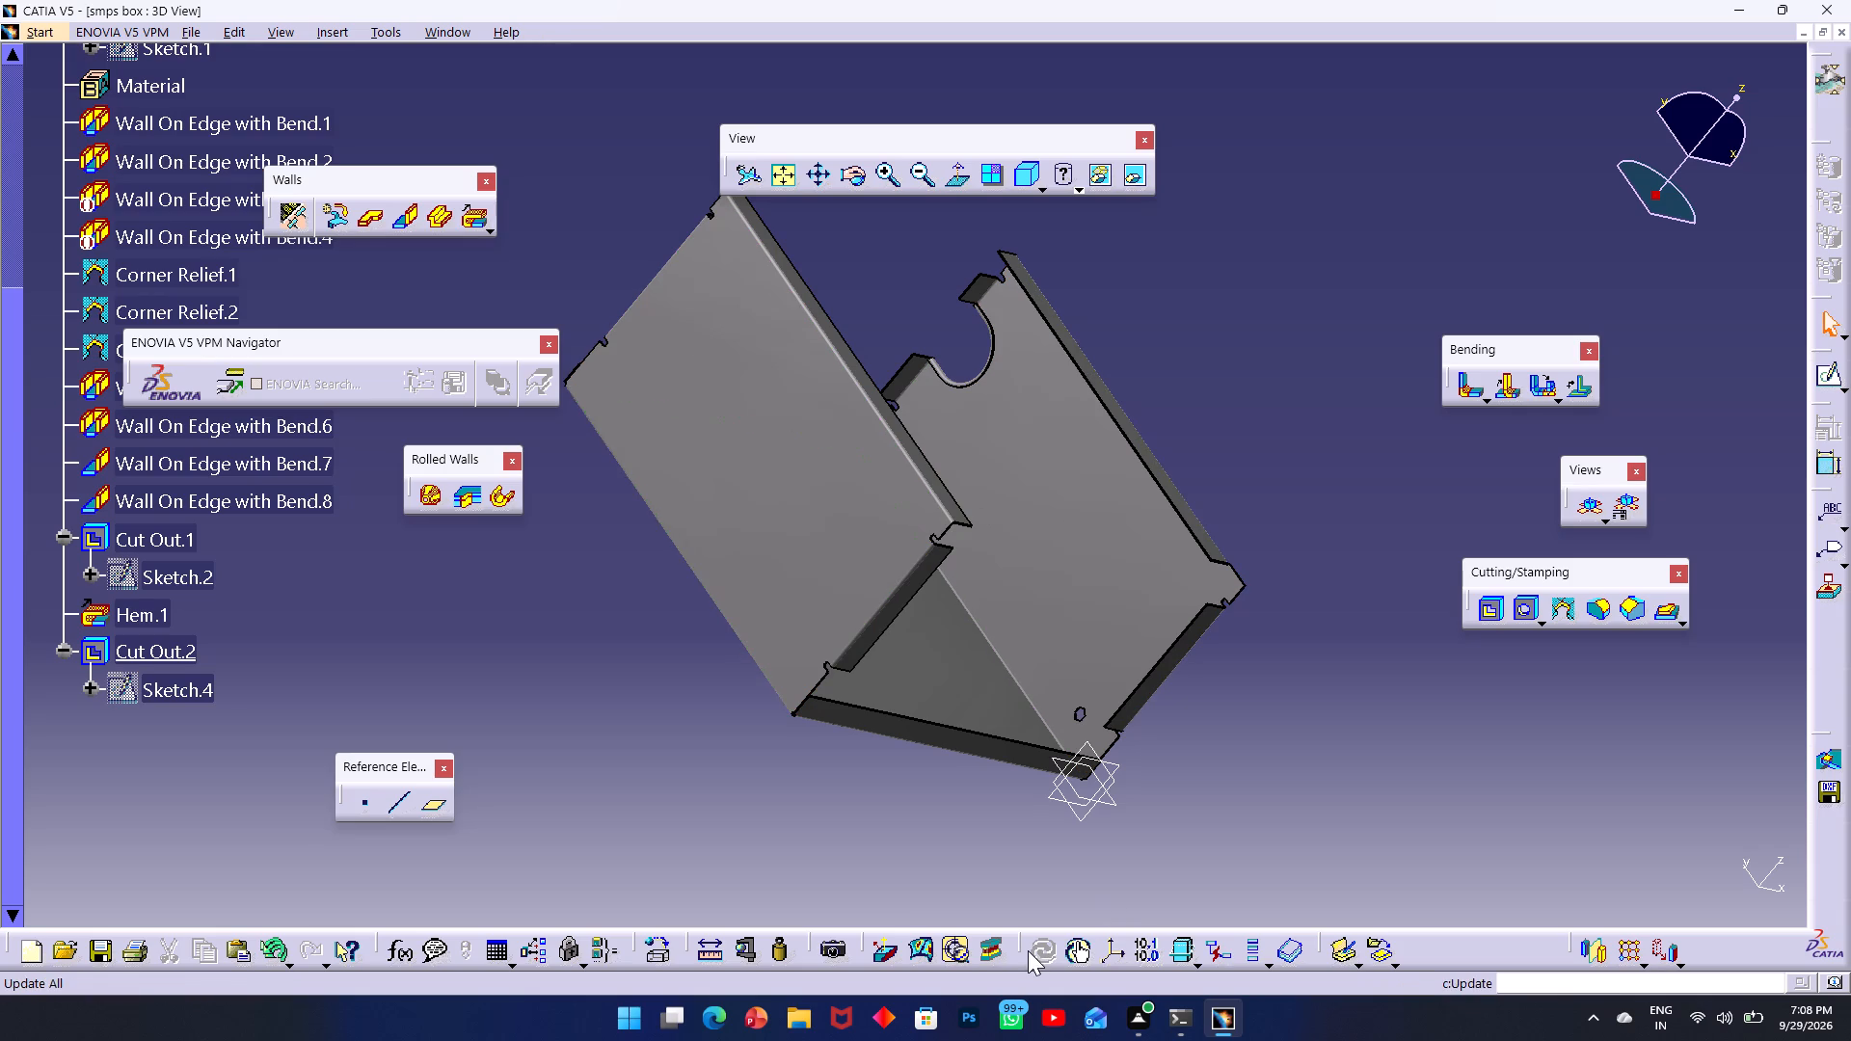
{"action": "left_click", "coordinate": [1040, 184]}
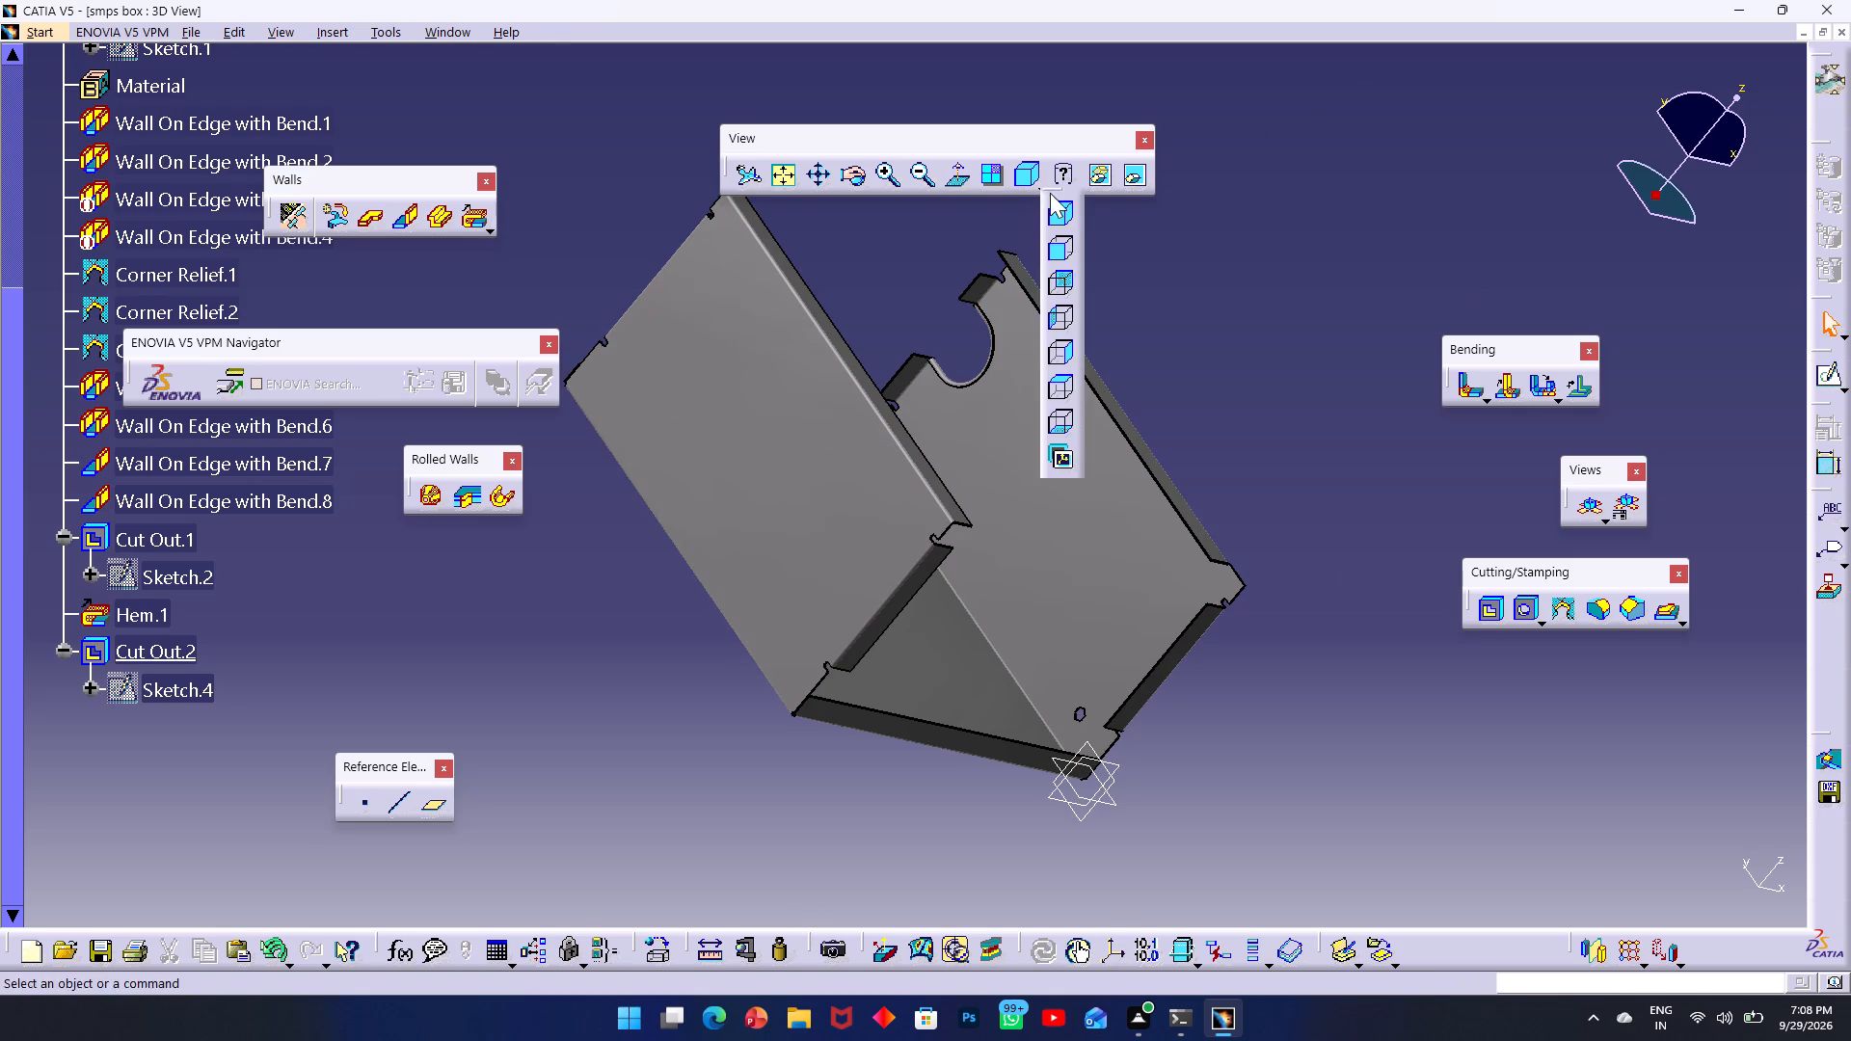
{"action": "left_click", "coordinate": [1054, 290]}
{"action": "left_click", "coordinate": [1041, 186]}
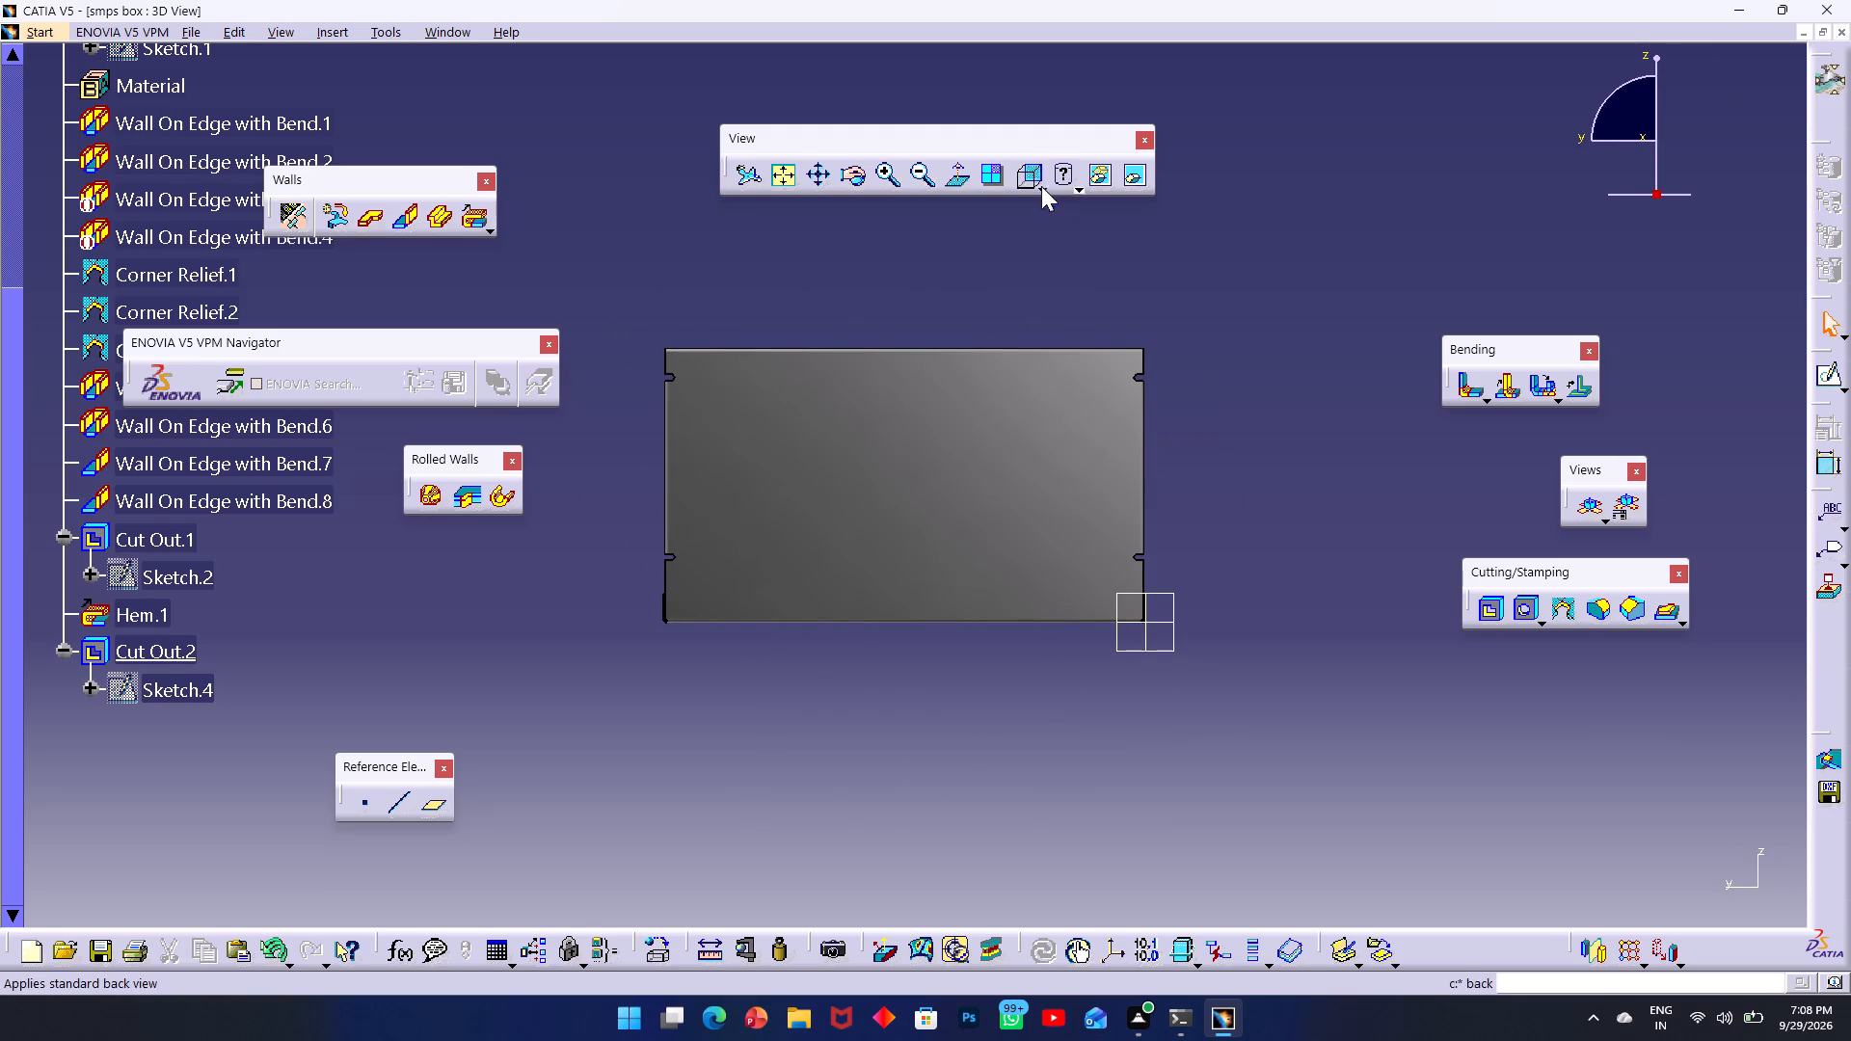
{"action": "left_click", "coordinate": [1060, 251]}
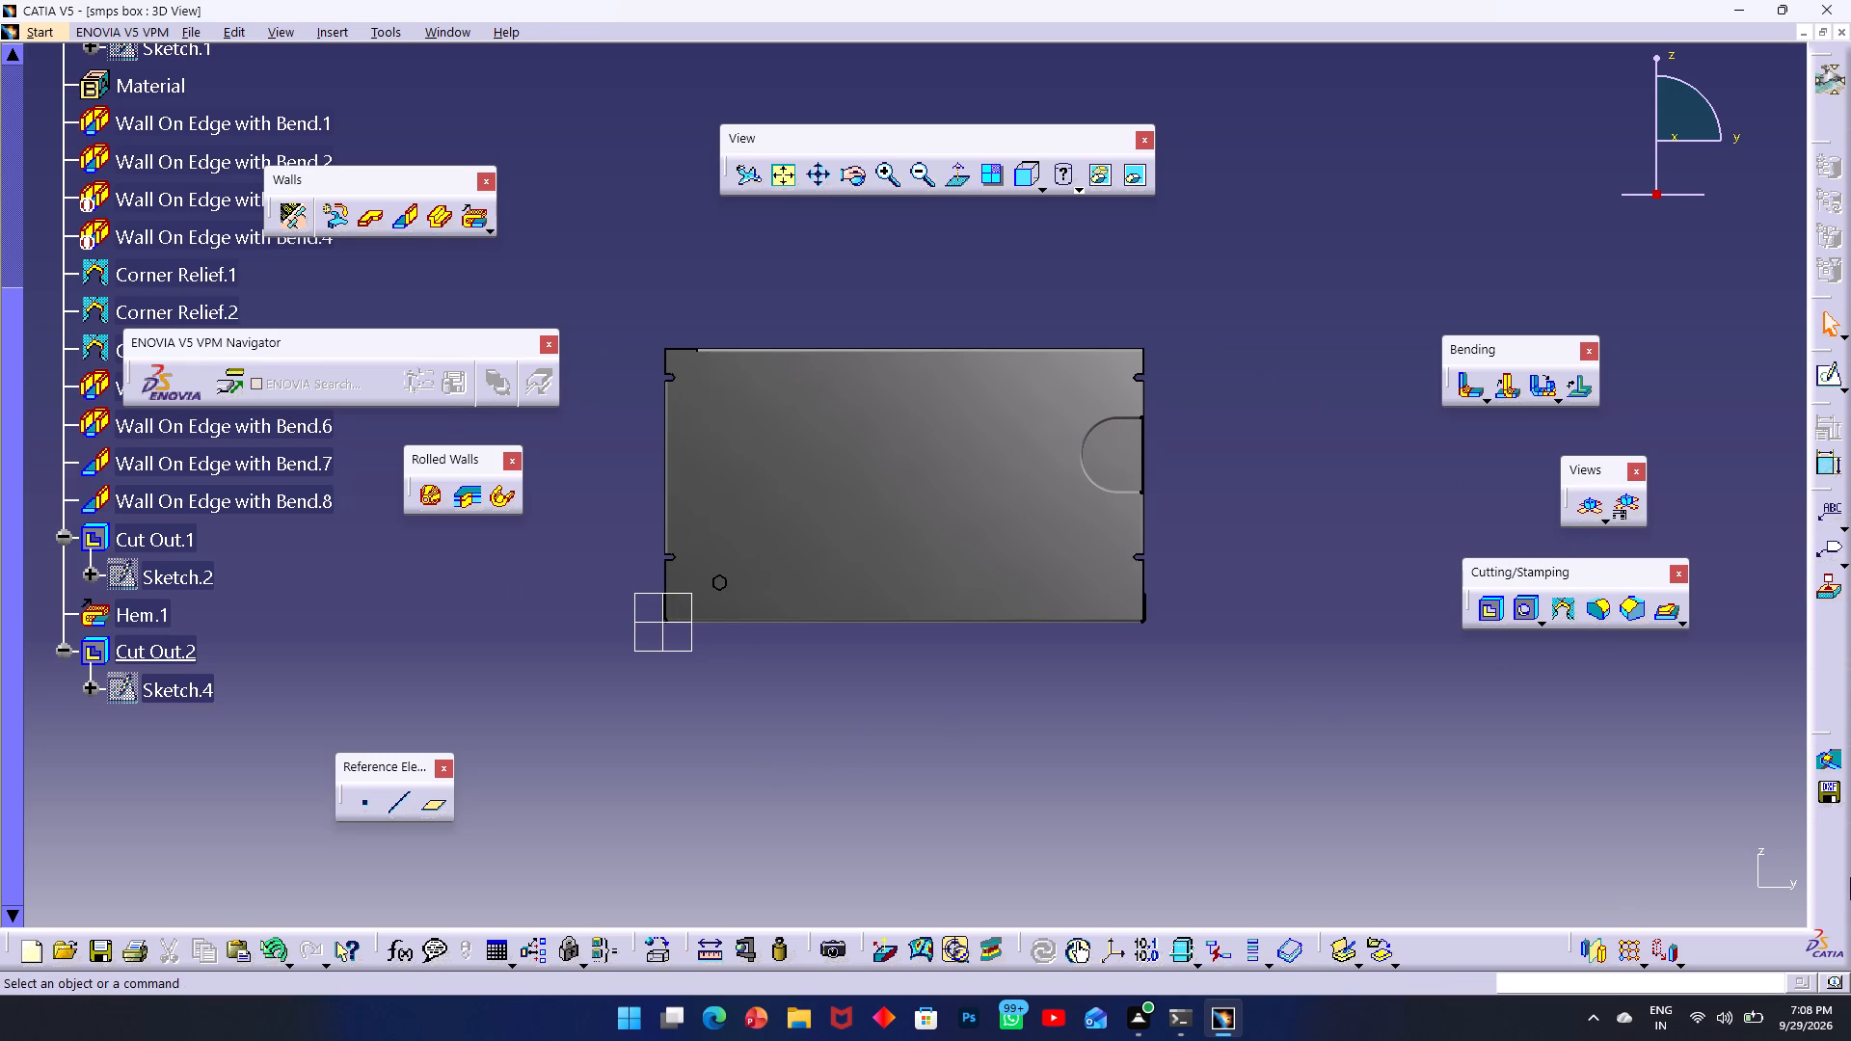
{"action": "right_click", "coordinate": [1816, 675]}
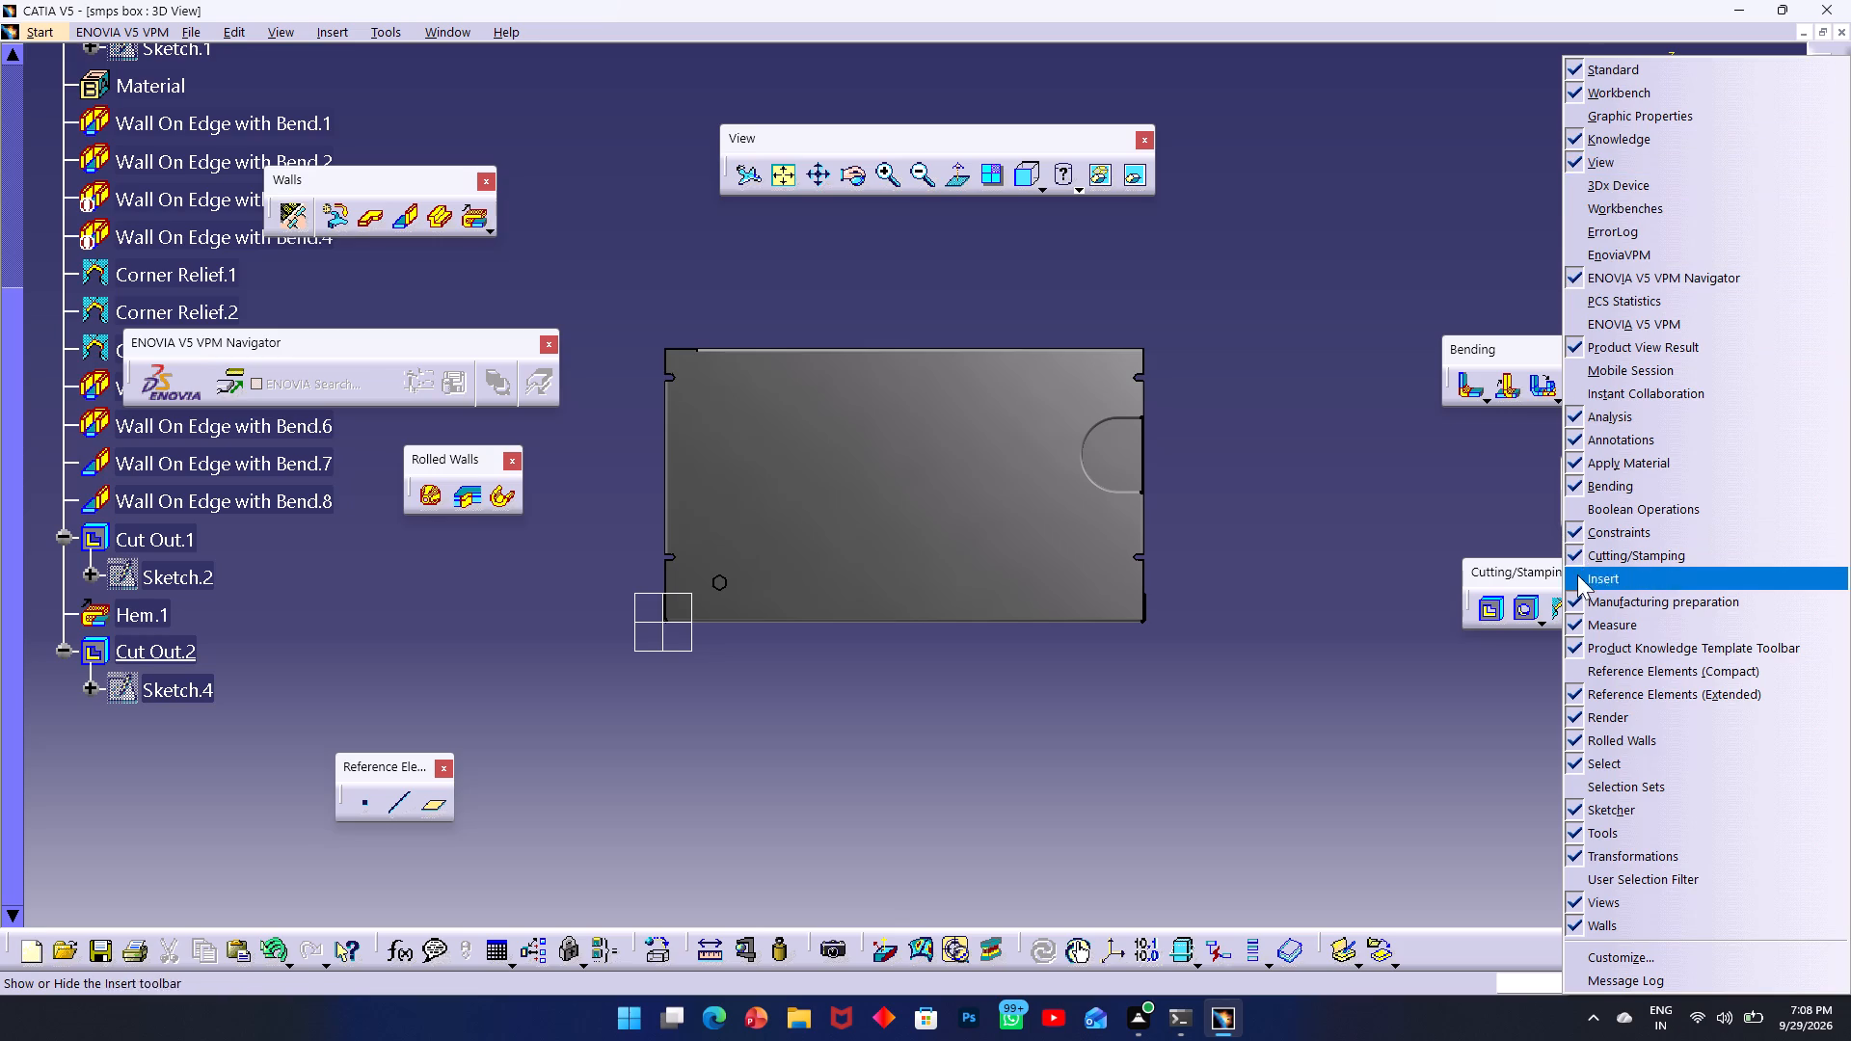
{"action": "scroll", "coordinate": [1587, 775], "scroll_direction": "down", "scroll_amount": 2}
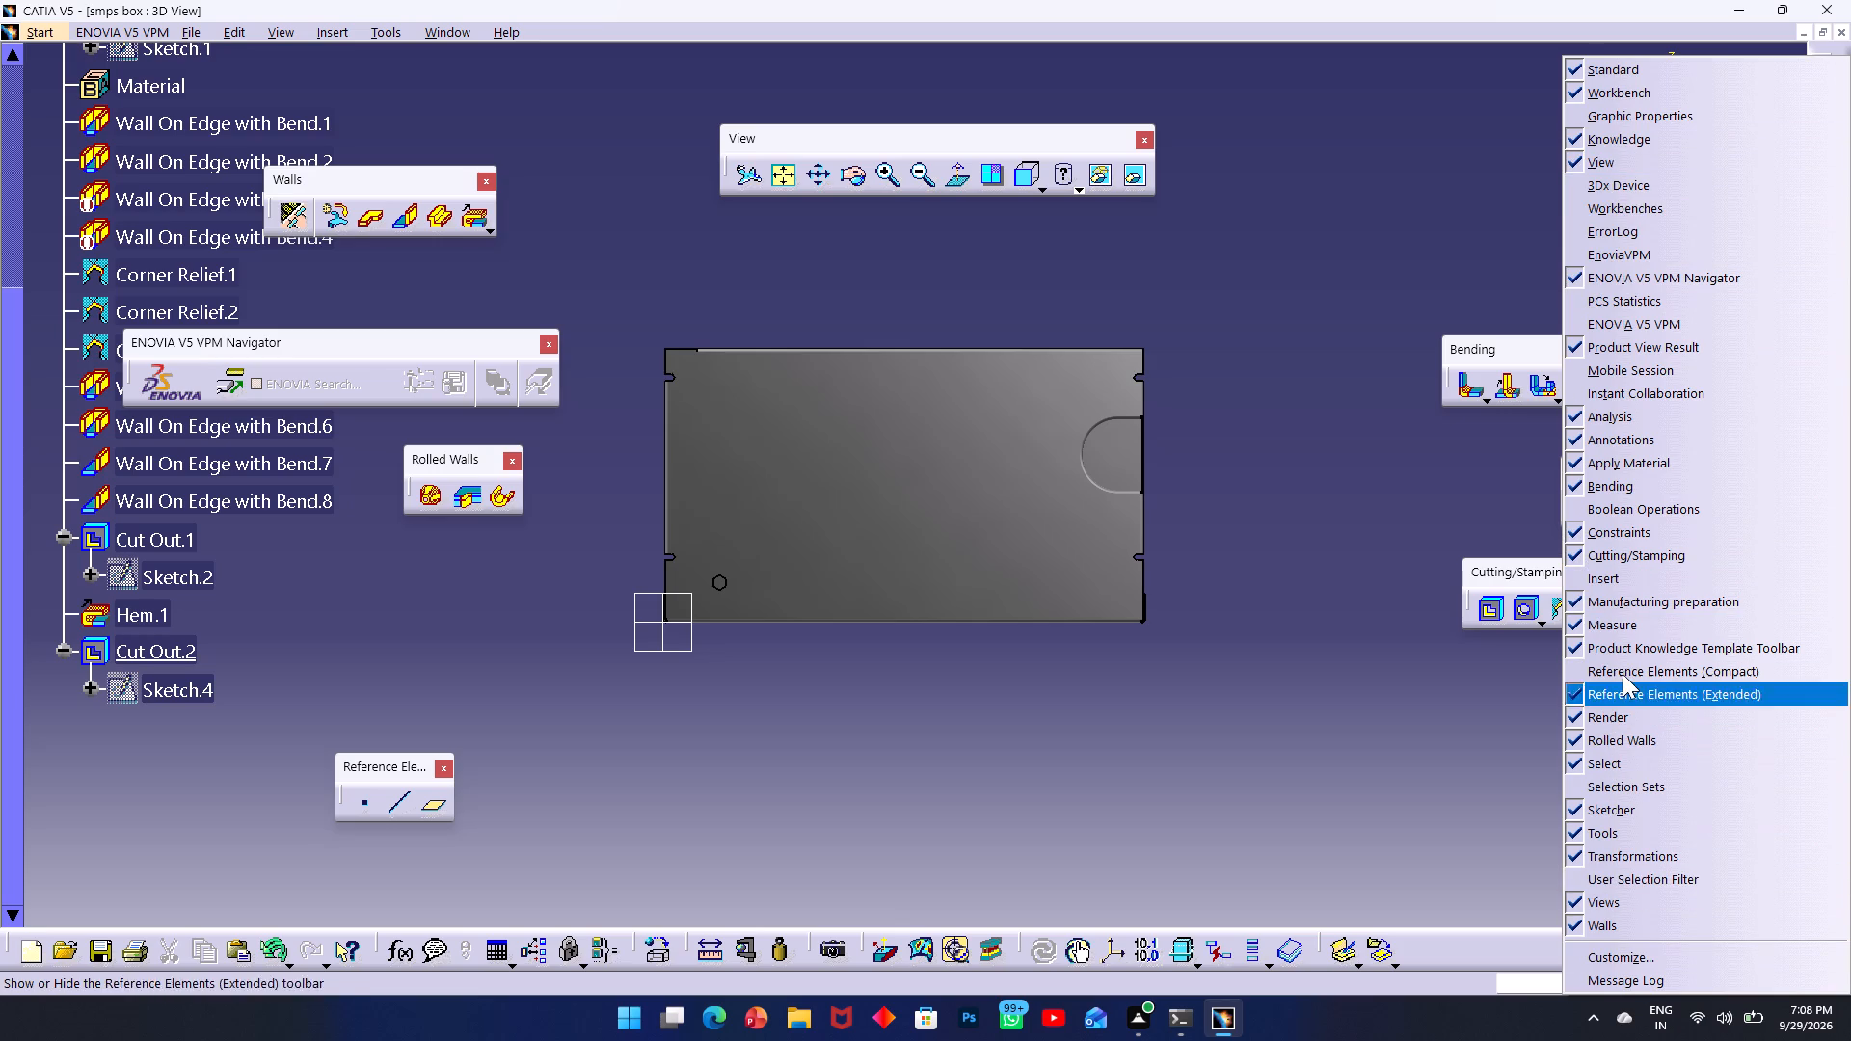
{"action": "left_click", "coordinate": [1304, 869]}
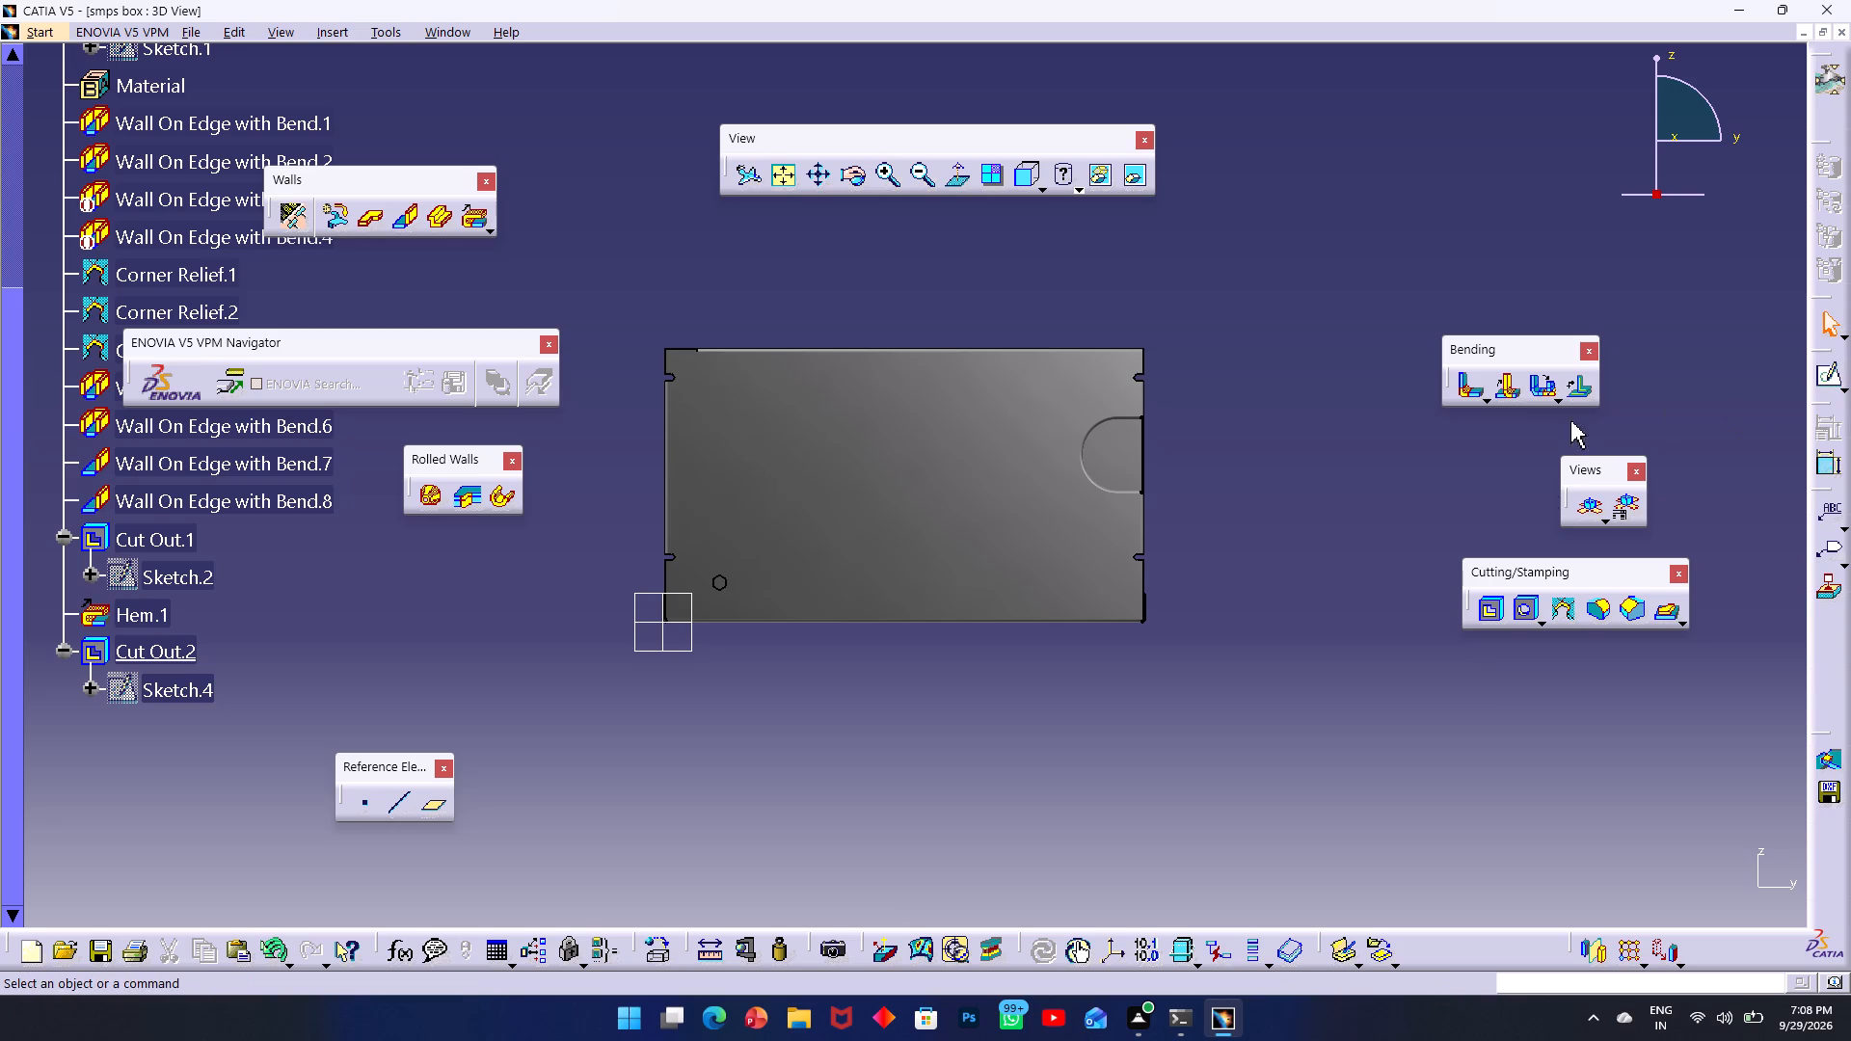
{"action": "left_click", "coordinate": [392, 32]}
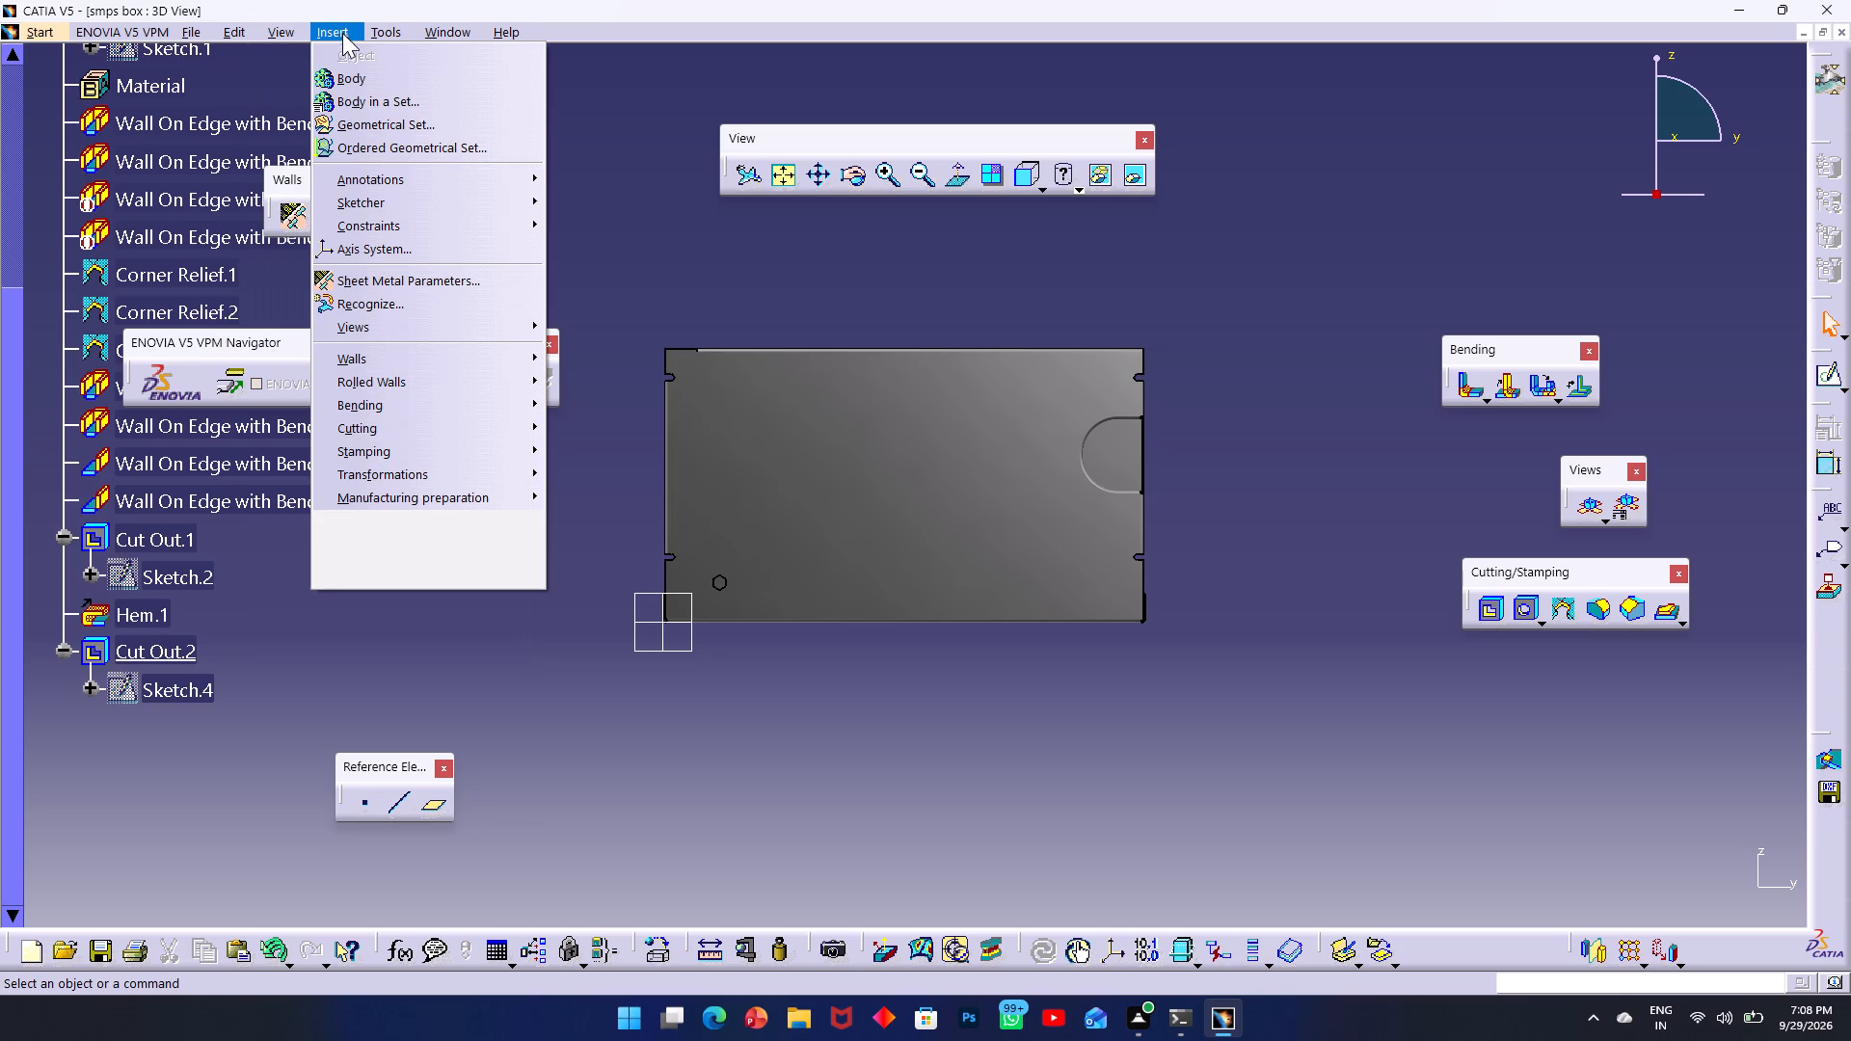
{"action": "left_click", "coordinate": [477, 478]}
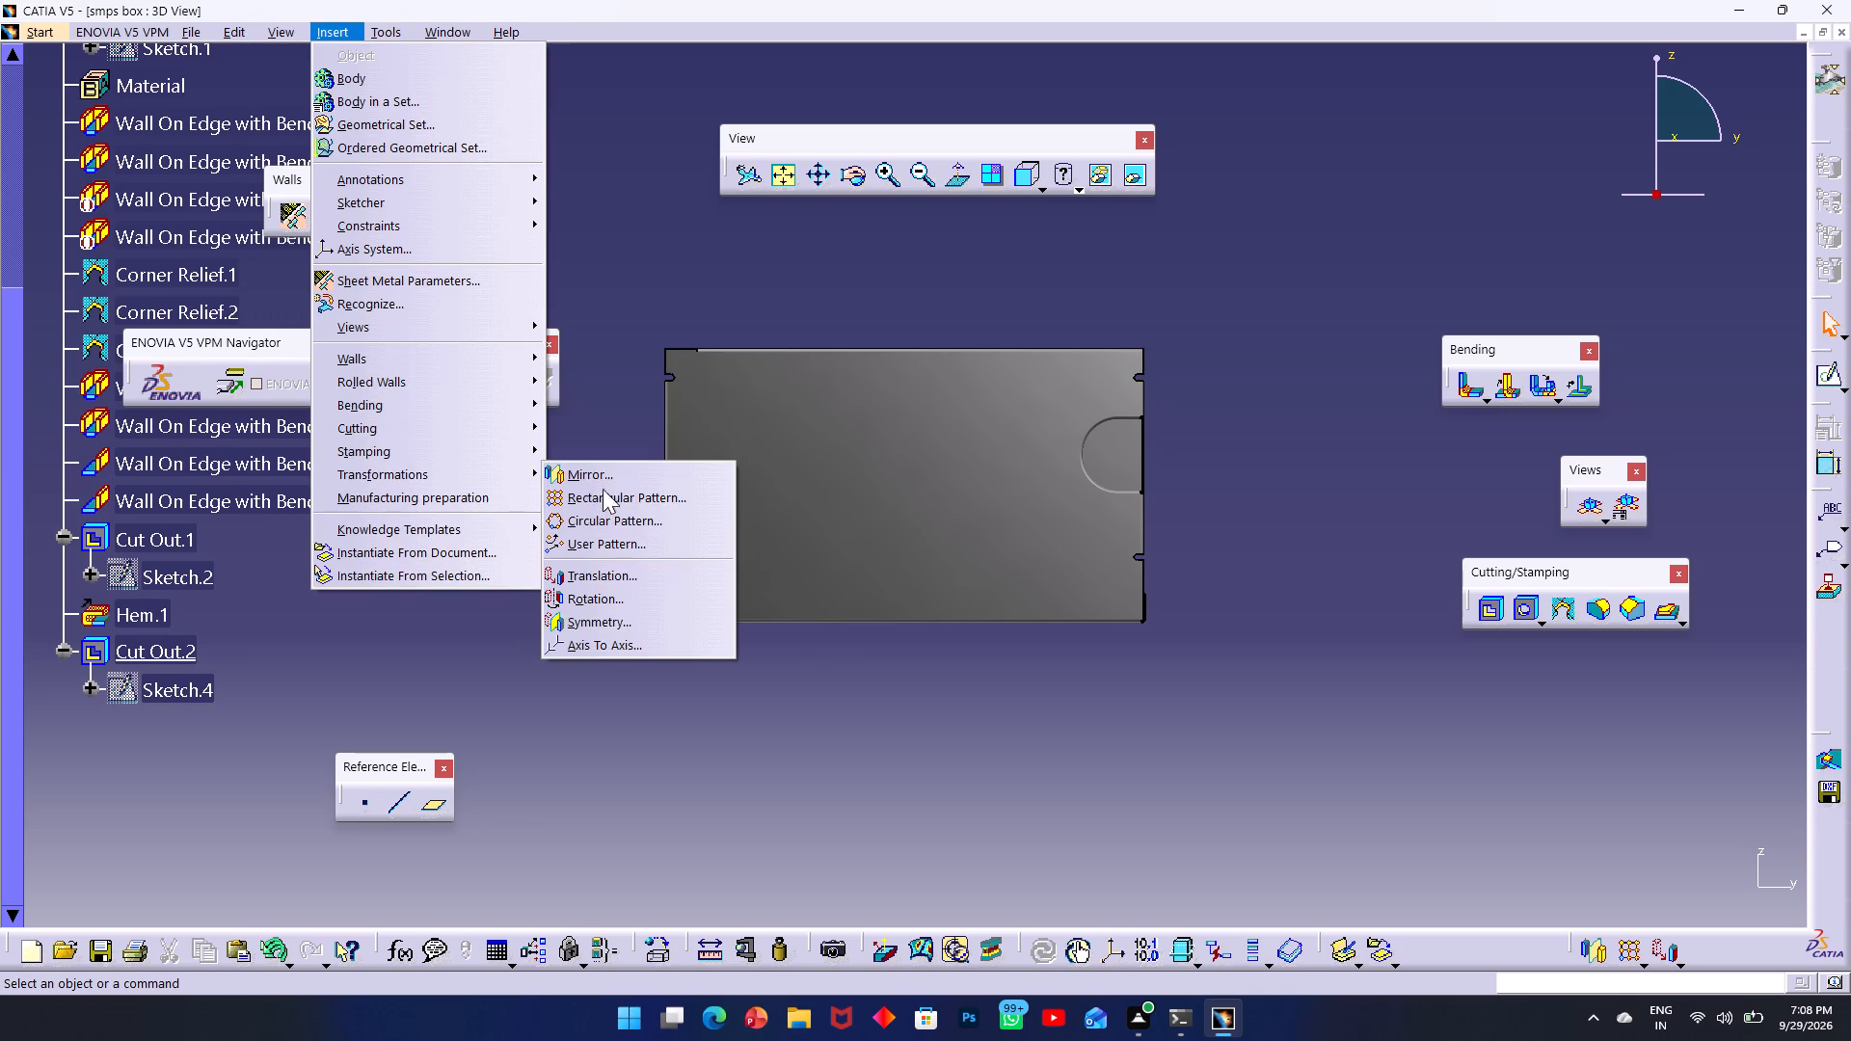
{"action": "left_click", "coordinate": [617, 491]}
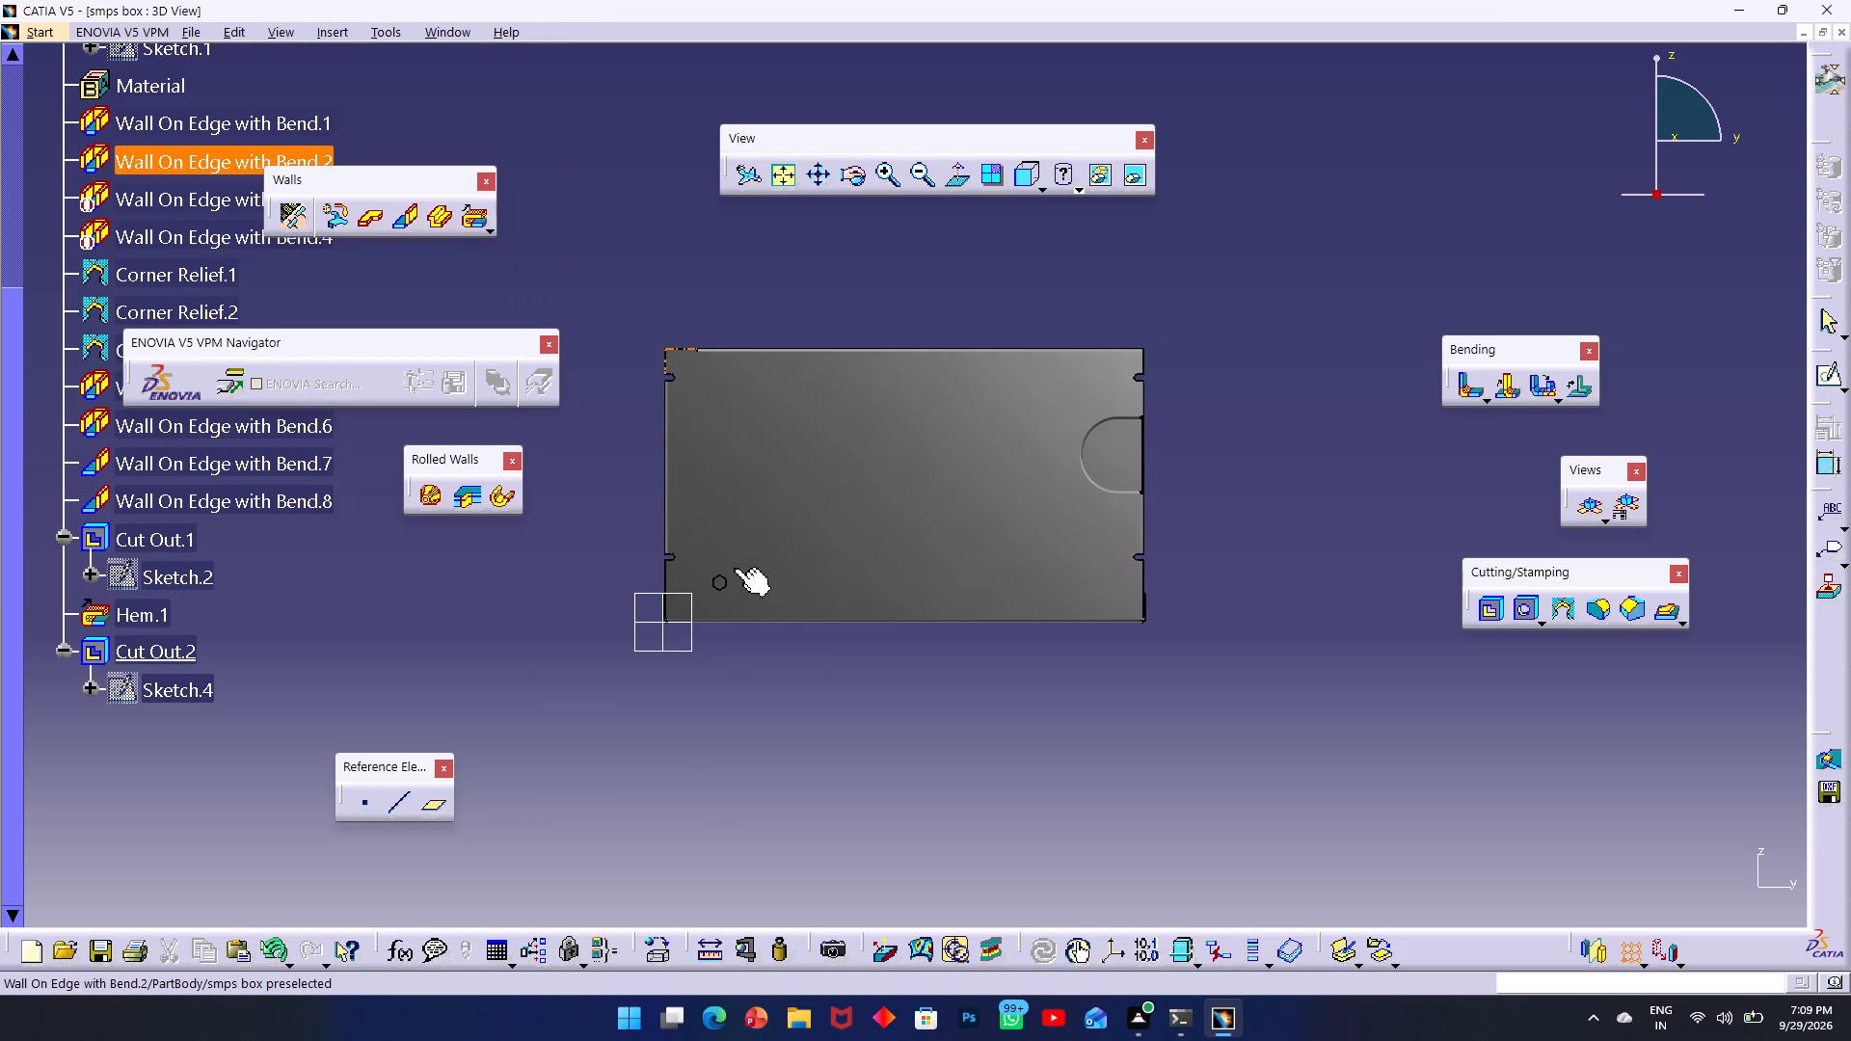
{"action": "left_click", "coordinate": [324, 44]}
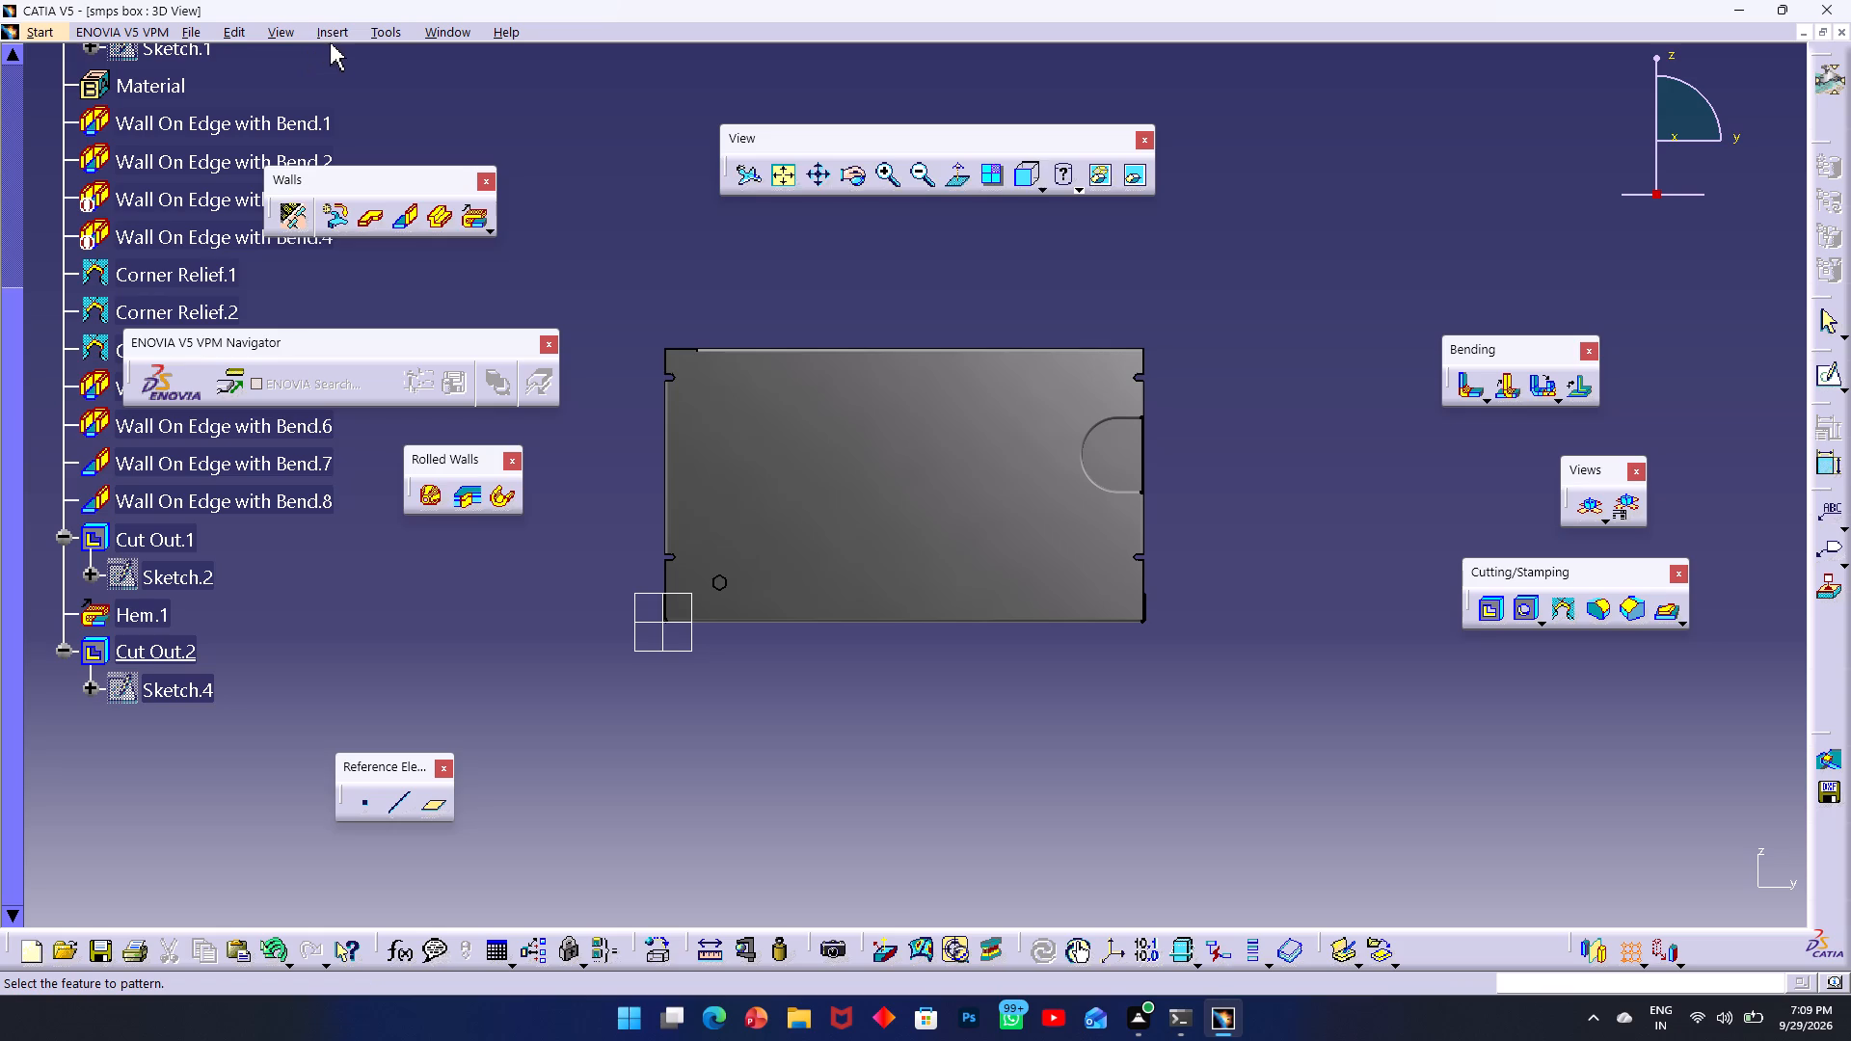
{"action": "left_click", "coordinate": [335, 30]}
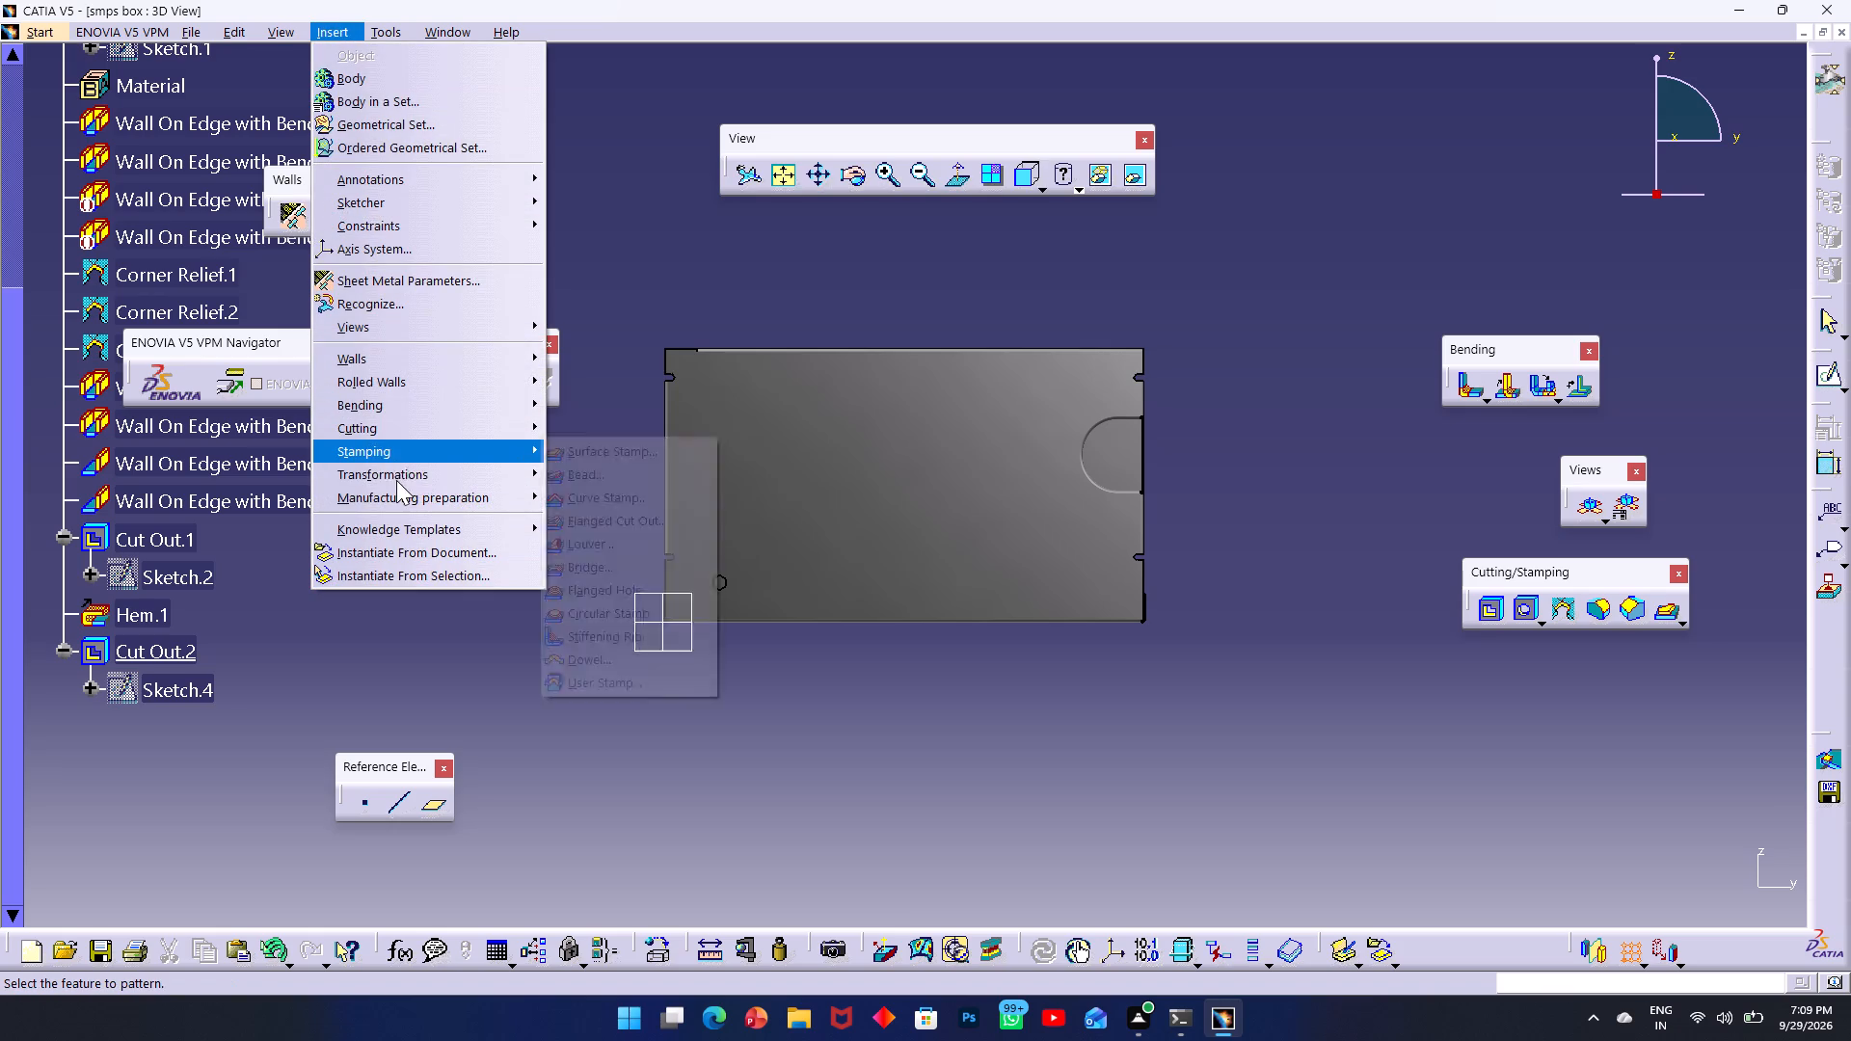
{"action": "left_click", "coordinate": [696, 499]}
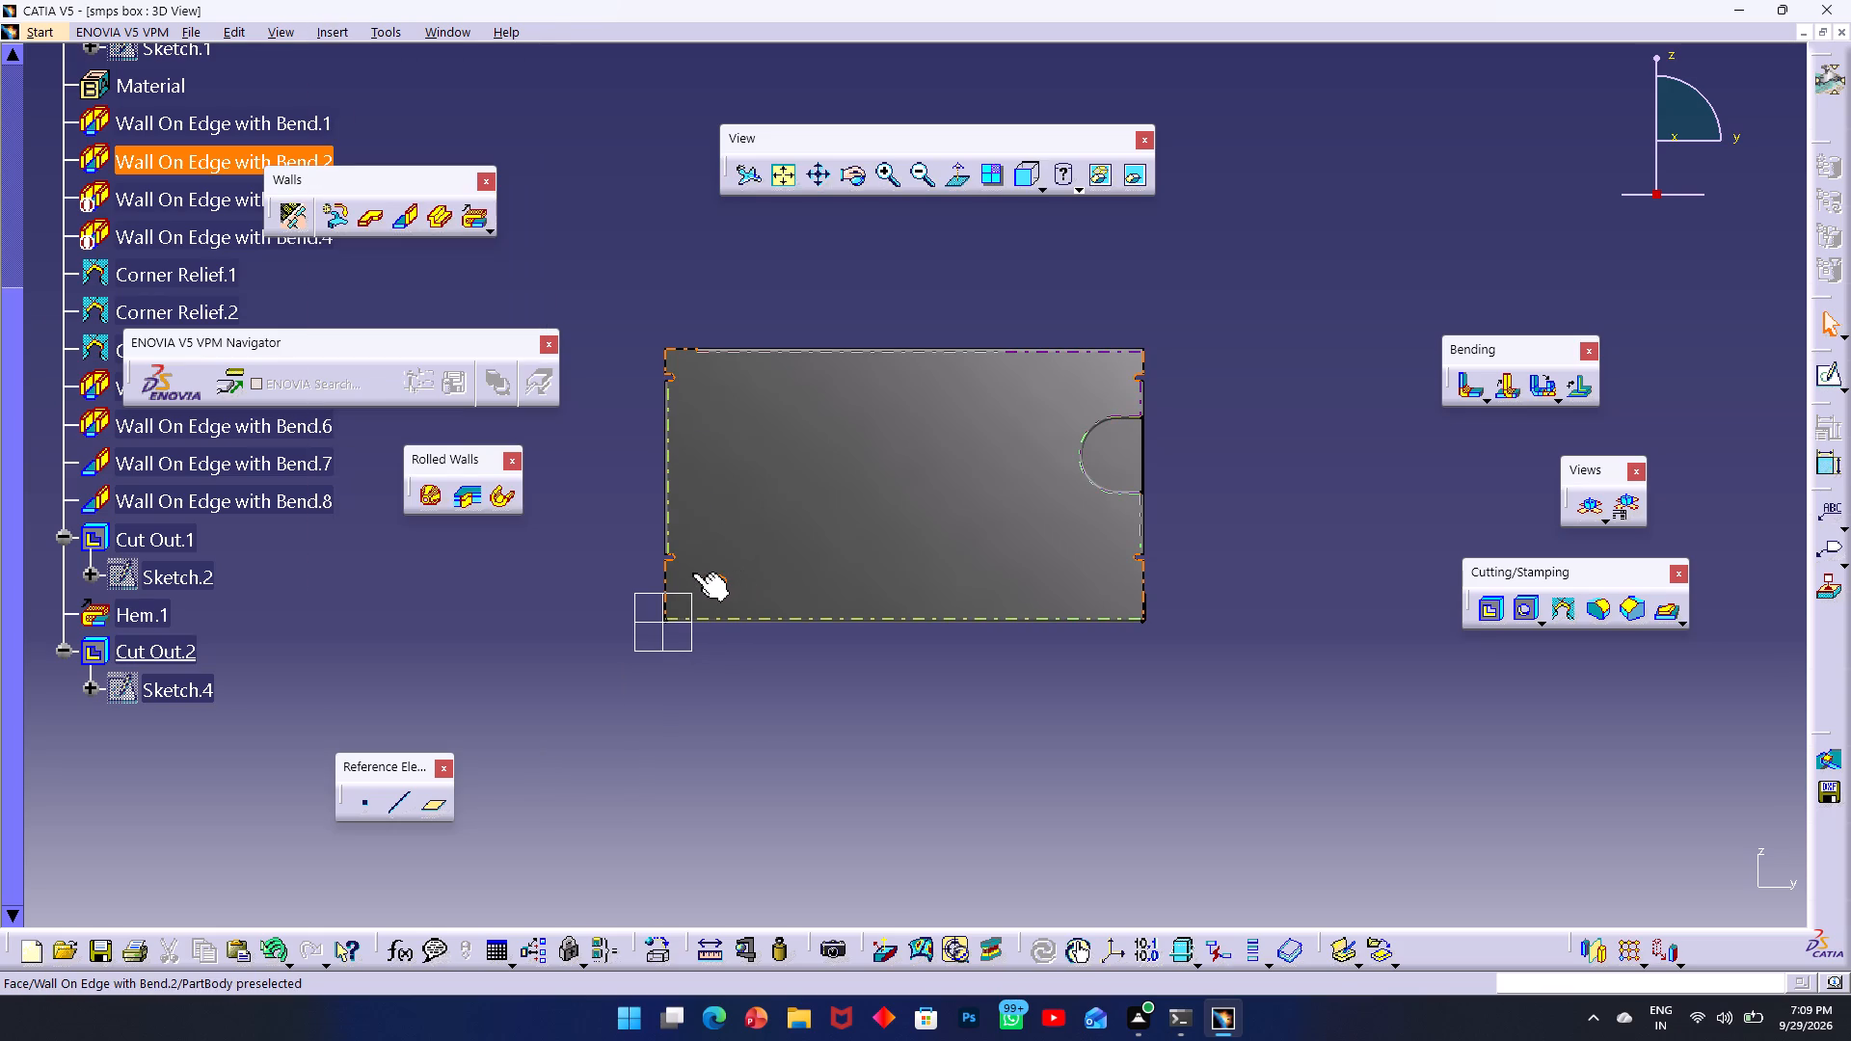
Start a Rectangular Pattern of the hexagonal Cut Out.2, using the wall's vertical side edge as the first direction.
{"action": "middle_click_drag", "start_coordinate": [690, 567], "coordinate": [611, 504], "text": "ctrl"}
{"action": "scroll", "coordinate": [837, 569], "scroll_direction": "down", "scroll_amount": 1, "text": "ctrl"}
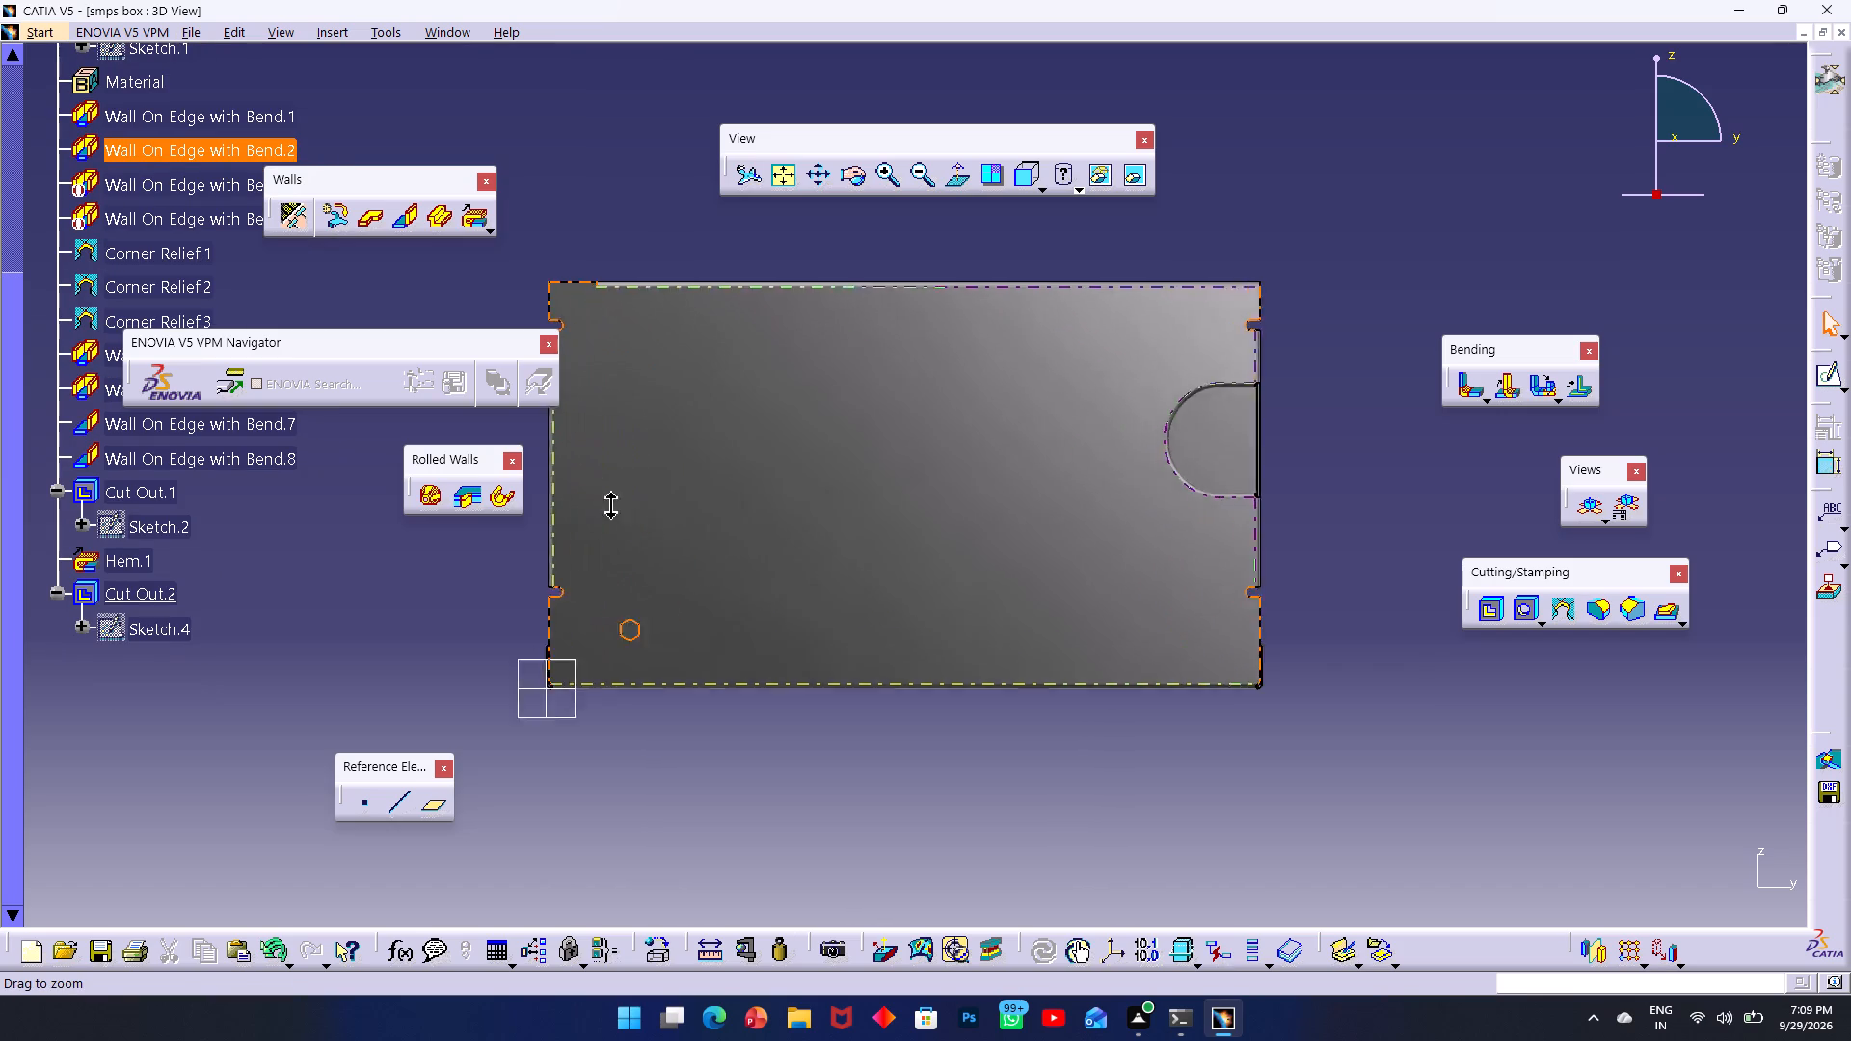
{"action": "middle_click_drag", "start_coordinate": [611, 504], "coordinate": [437, 464], "text": "ctrl"}
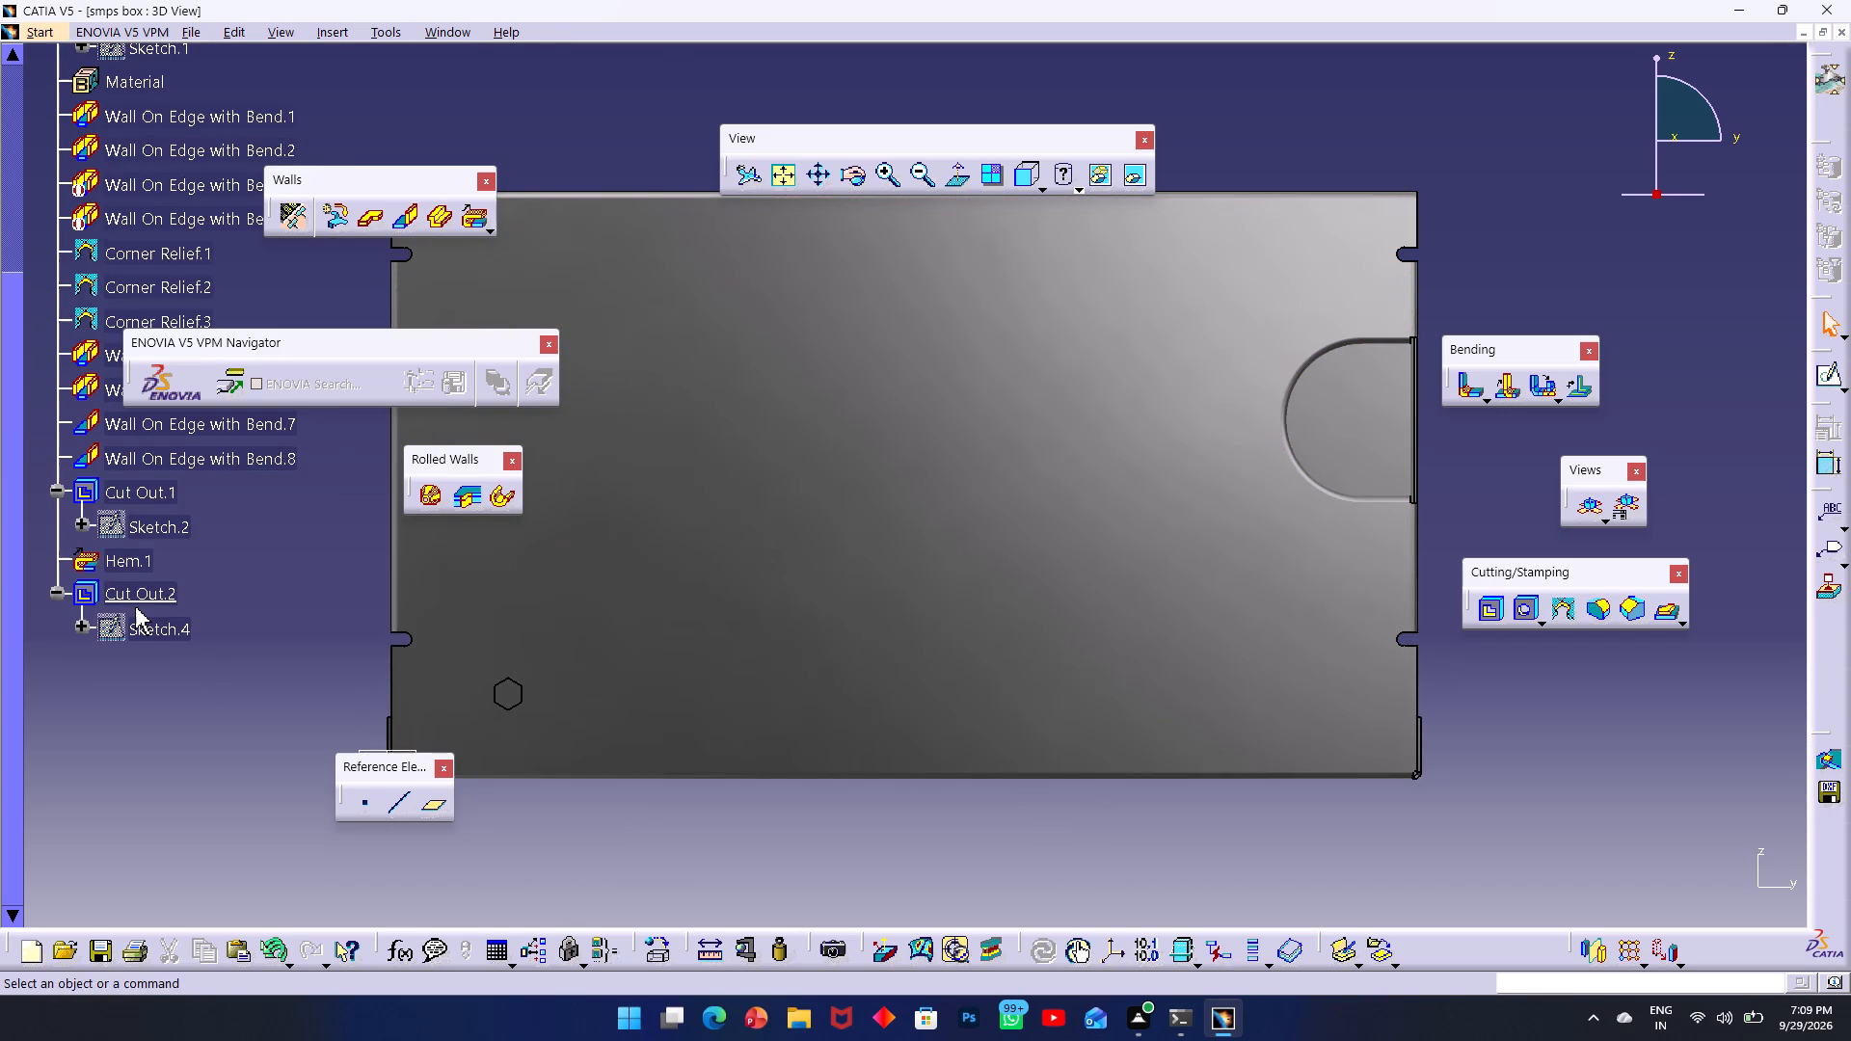
{"action": "left_click", "coordinate": [147, 598]}
{"action": "left_click", "coordinate": [148, 634]}
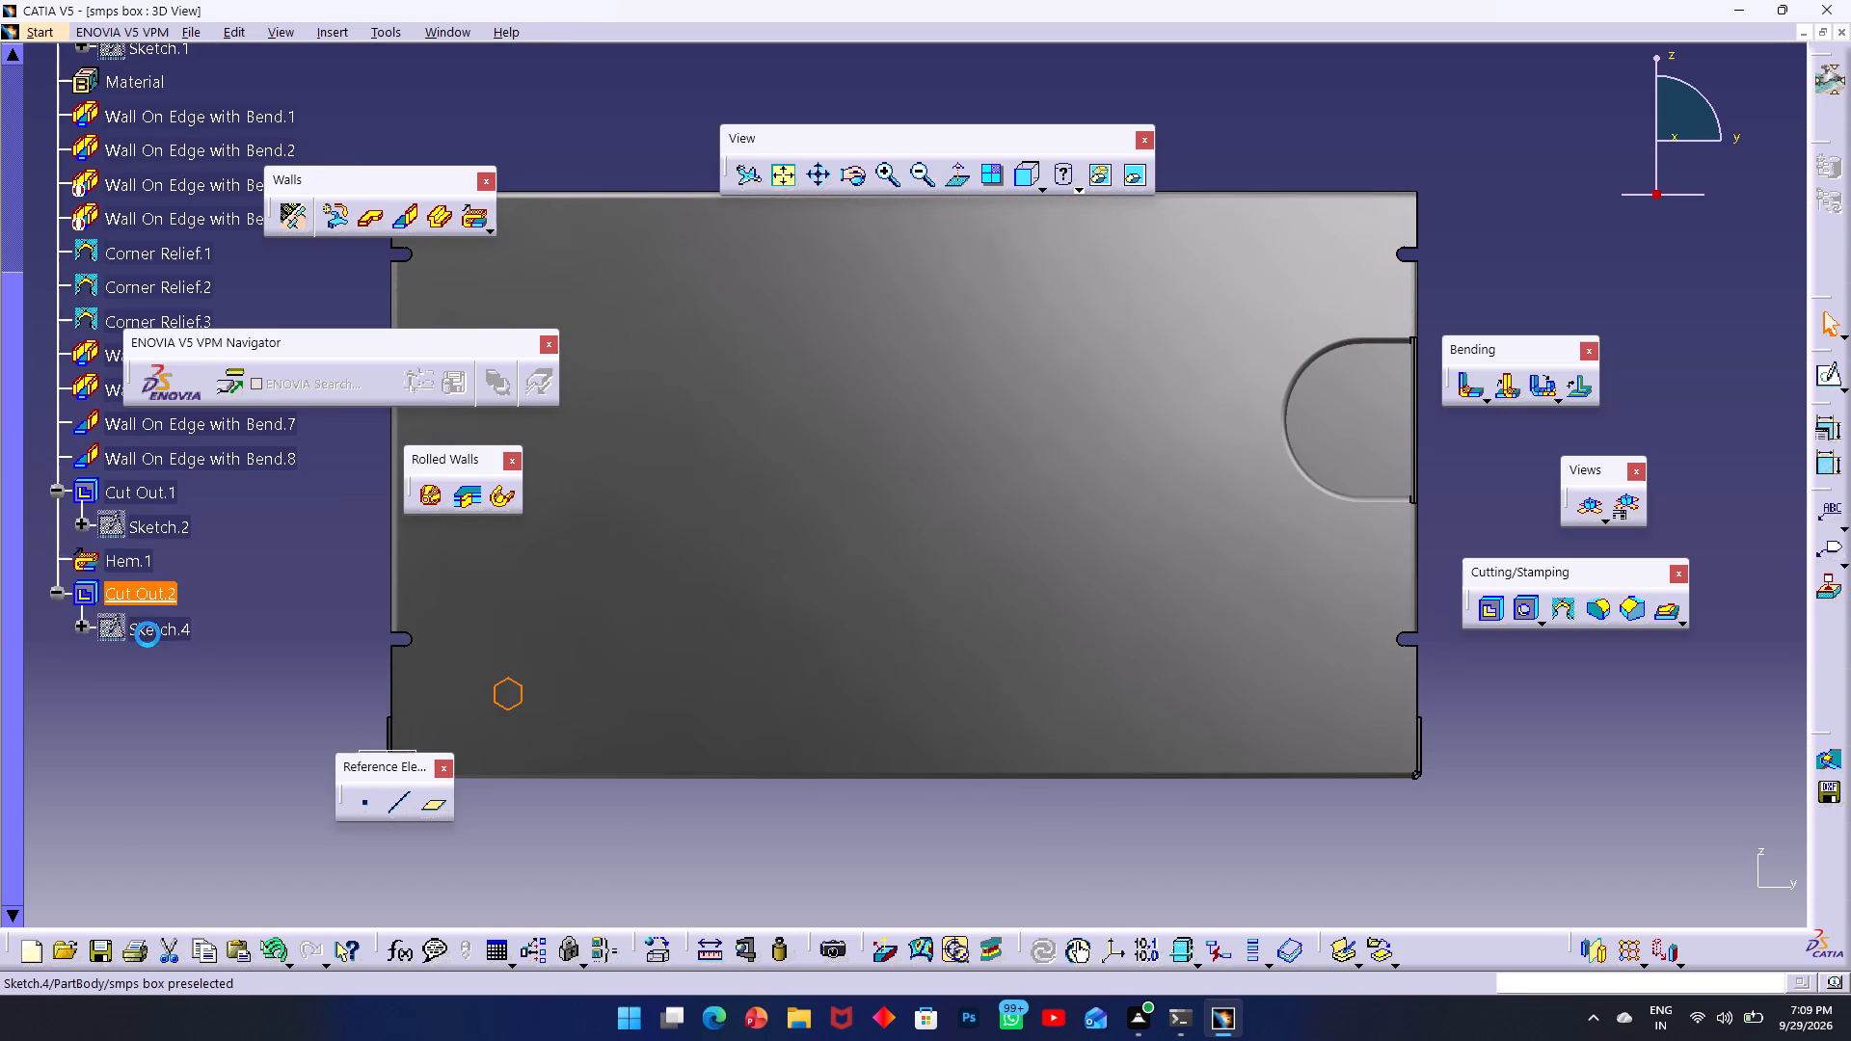
{"action": "left_click", "coordinate": [148, 634]}
{"action": "left_click", "coordinate": [156, 598]}
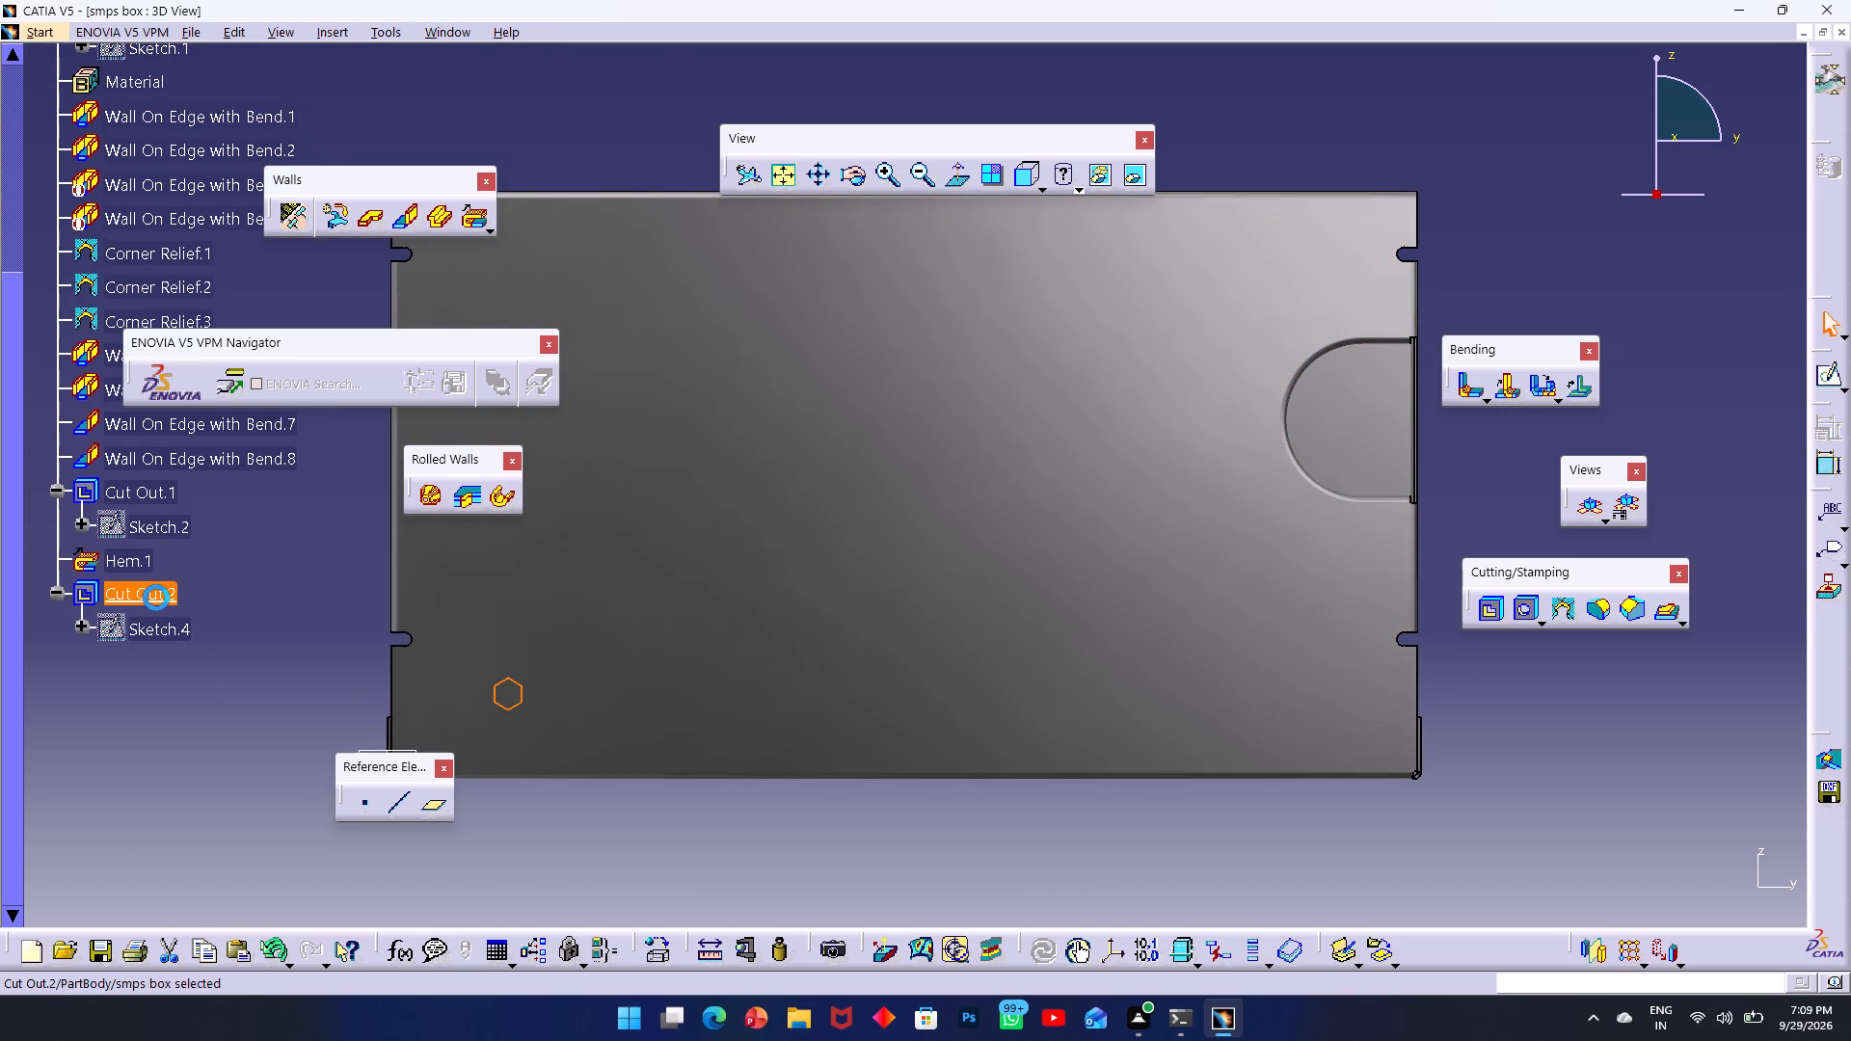
{"action": "left_click", "coordinate": [393, 38]}
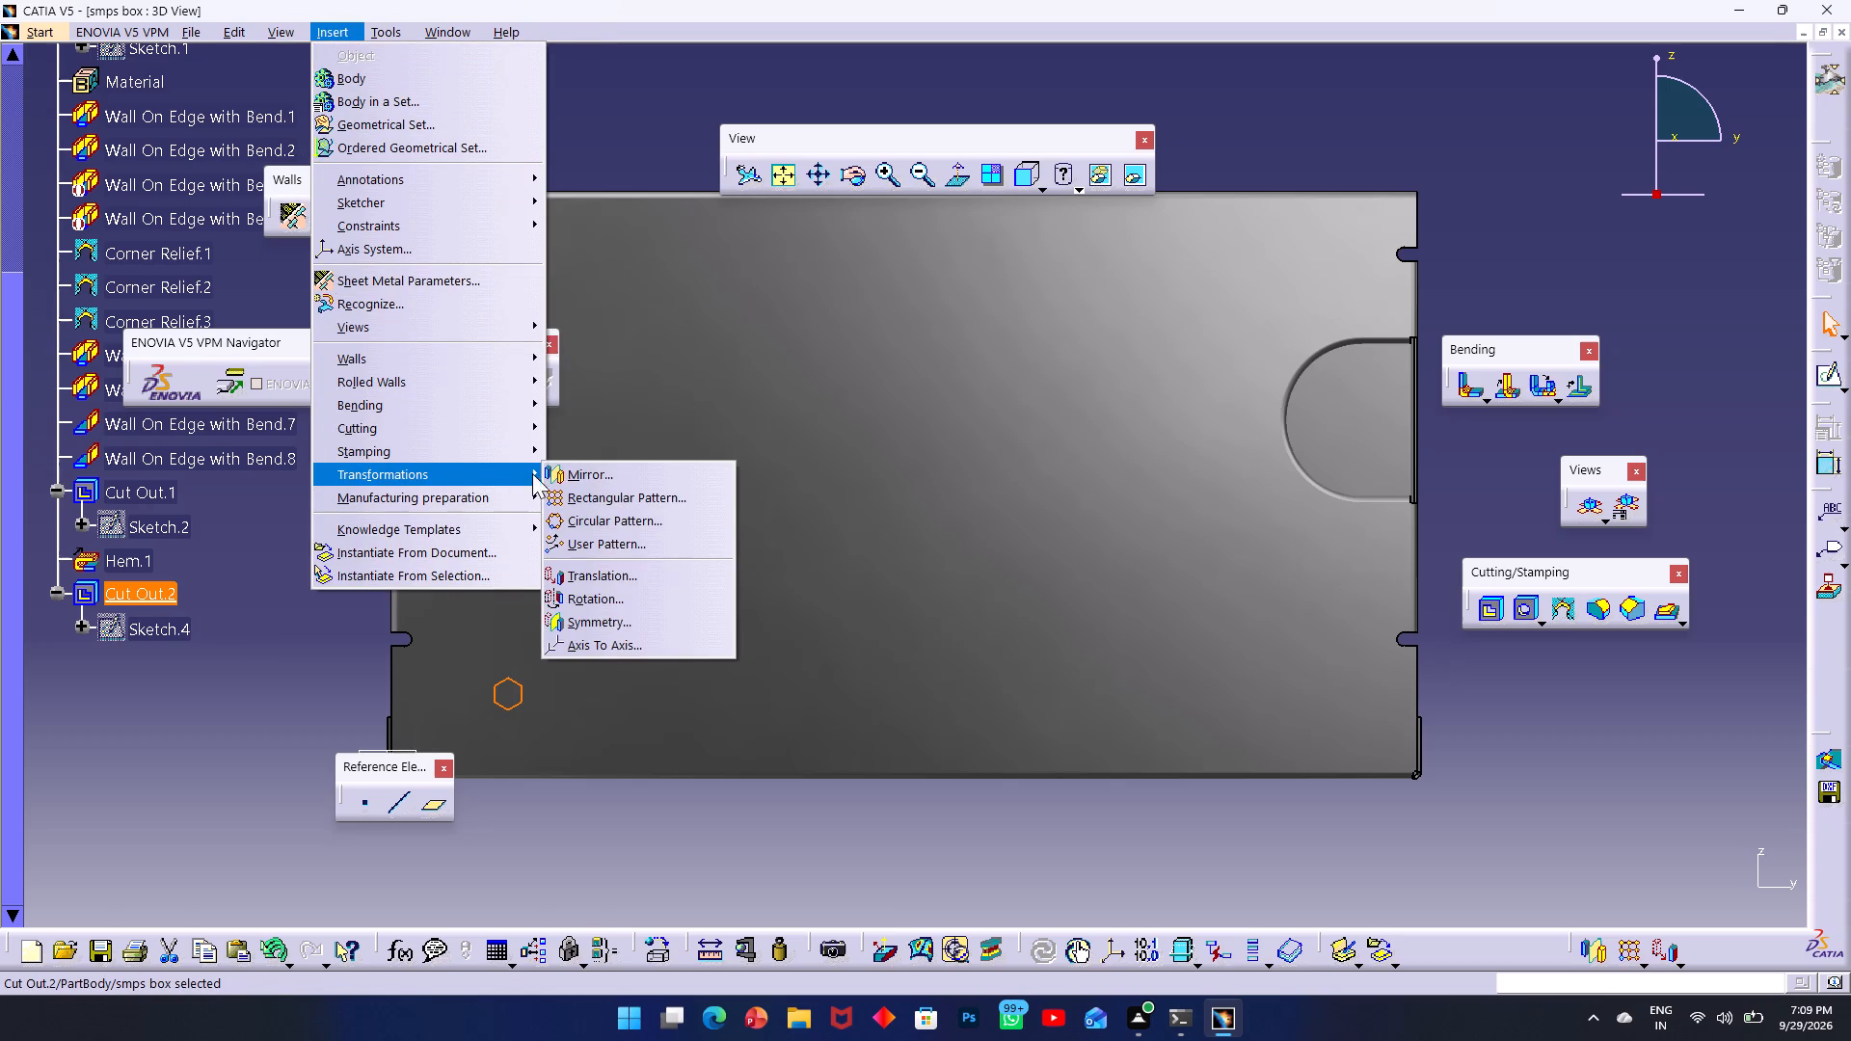
{"action": "left_click", "coordinate": [572, 493]}
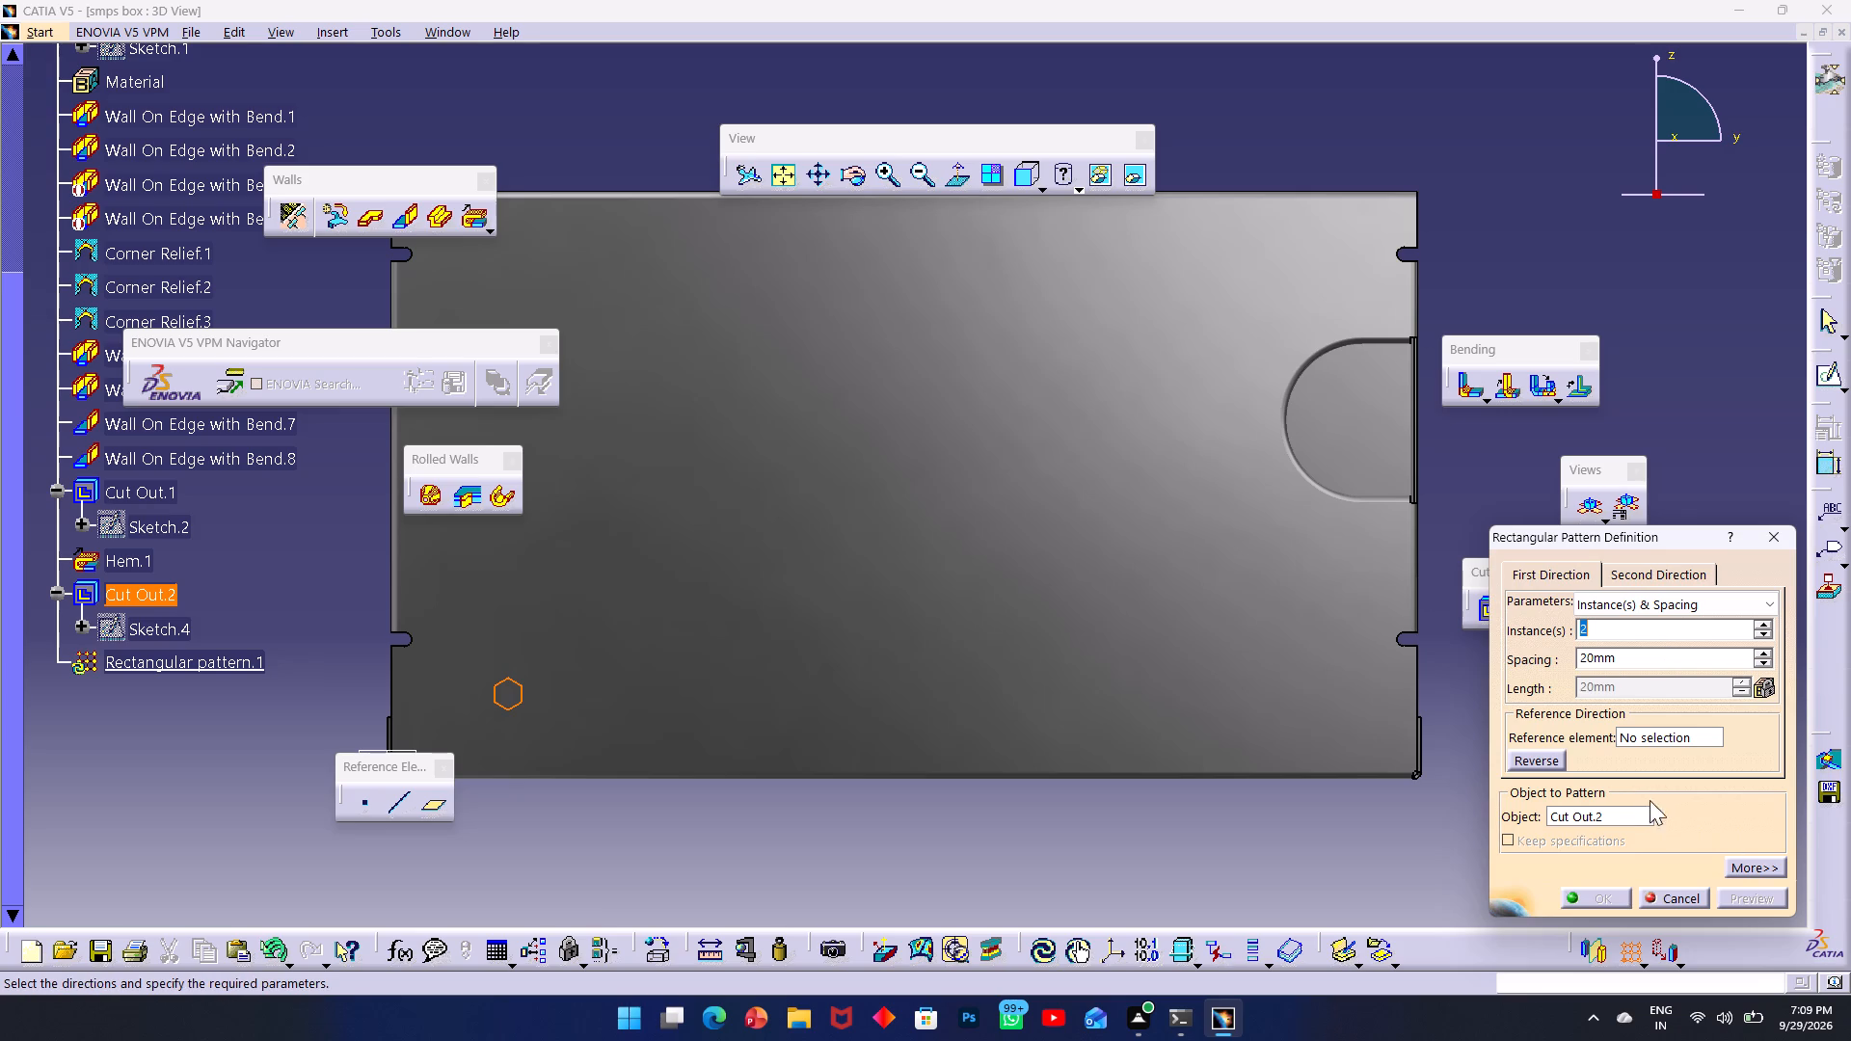
{"action": "left_click", "coordinate": [1646, 741]}
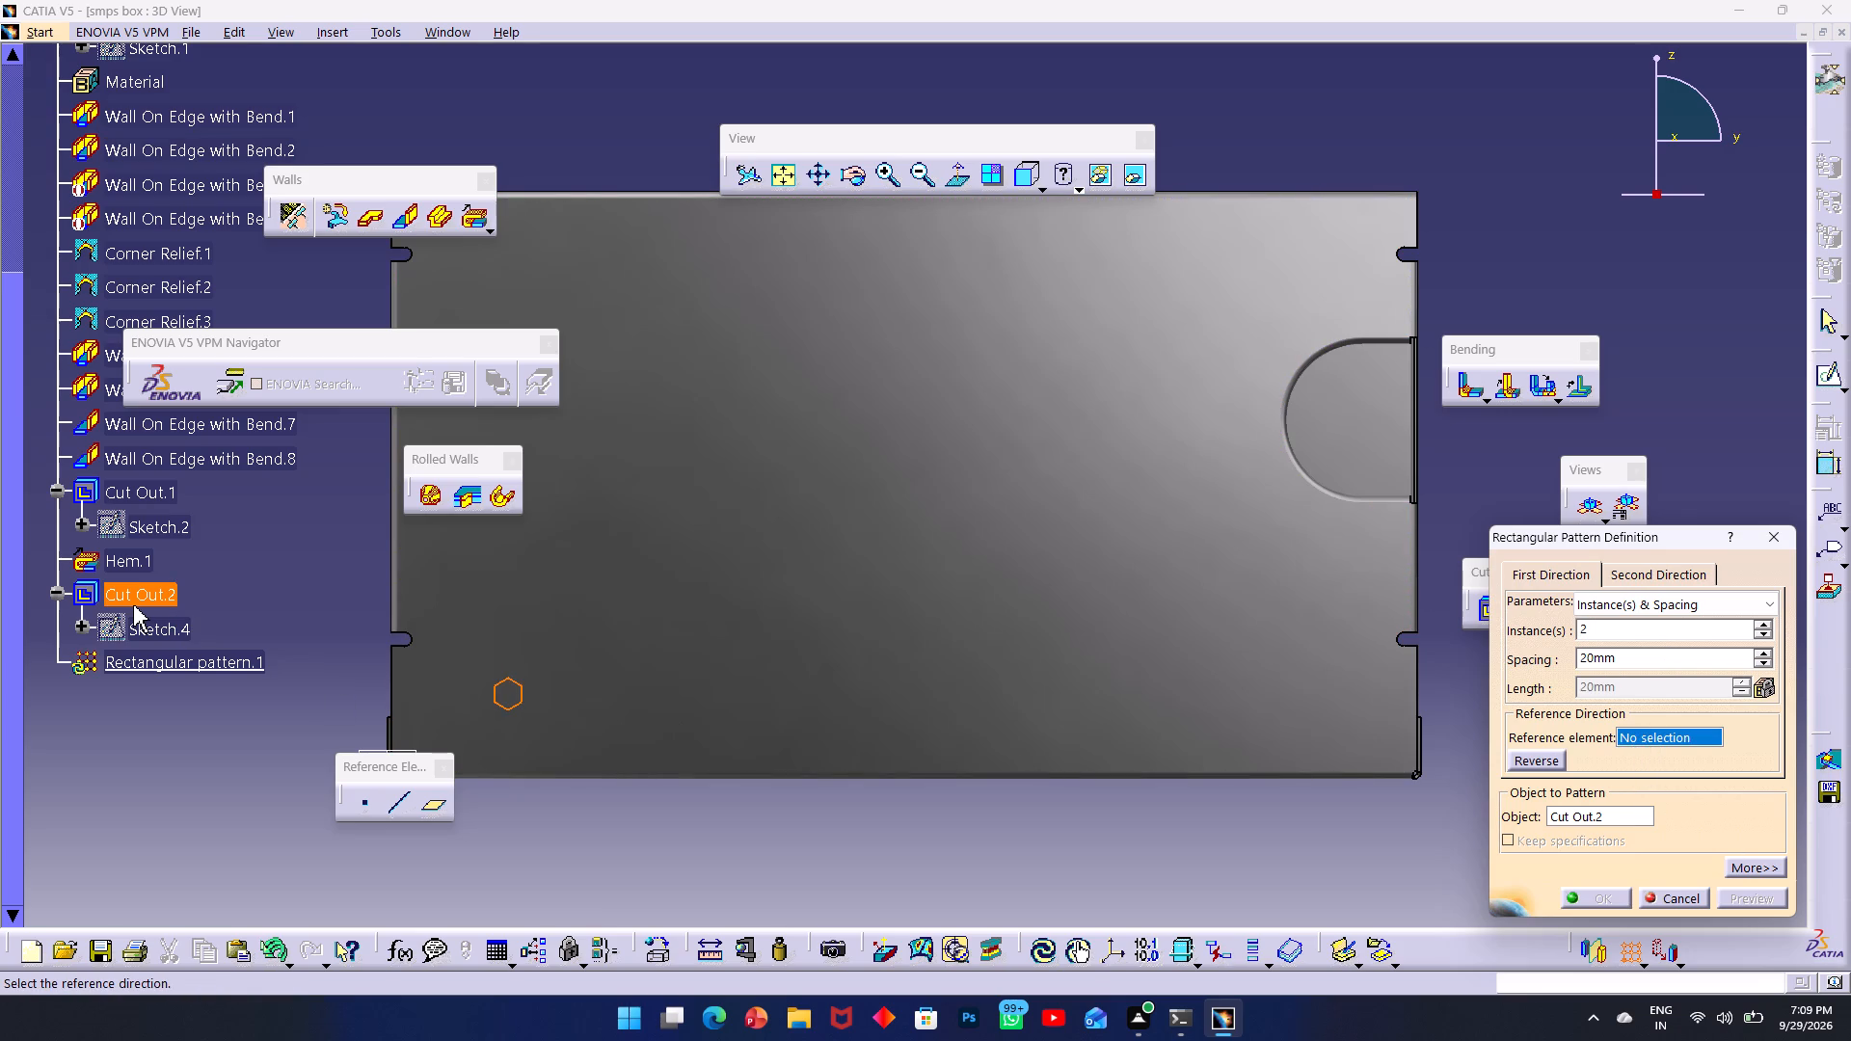
{"action": "left_click", "coordinate": [132, 605]}
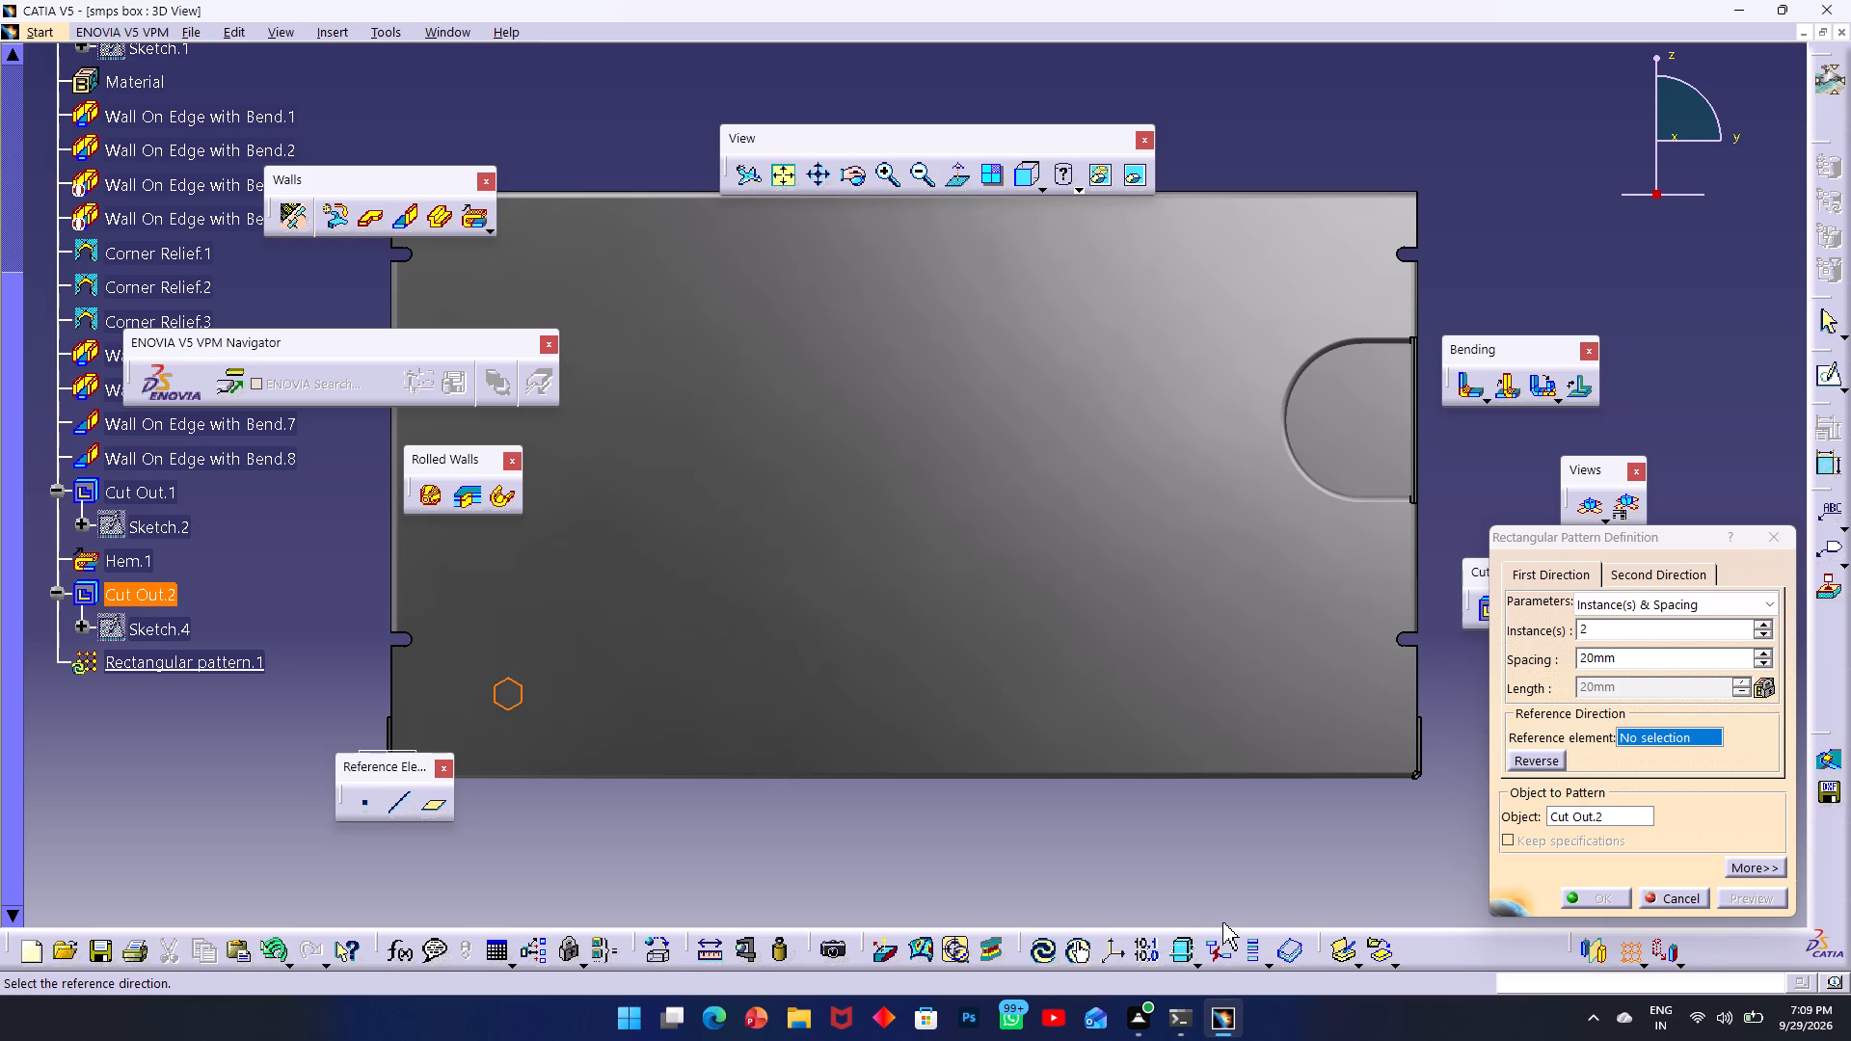
{"action": "left_click", "coordinate": [392, 567]}
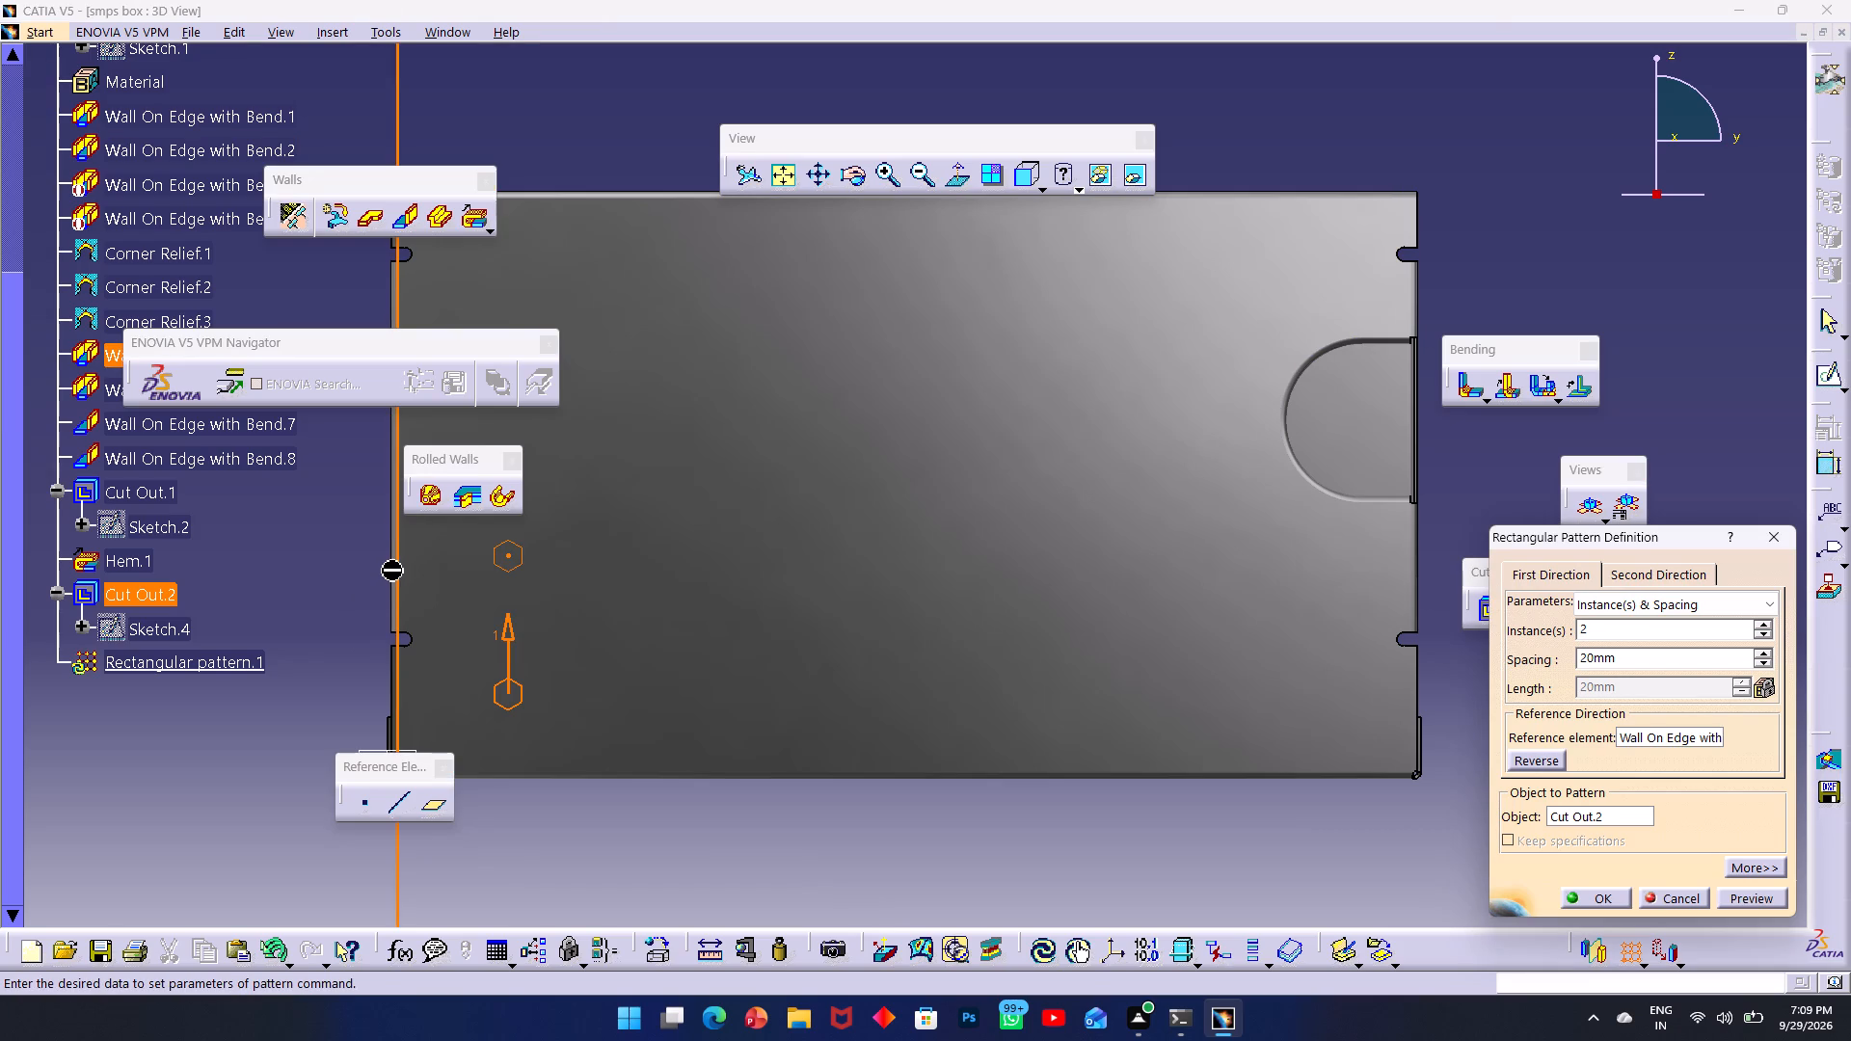
Reselect the wall's vertical side edge as the first reference direction and reverse it so the pattern runs upward.
{"action": "right_click", "coordinate": [1681, 734]}
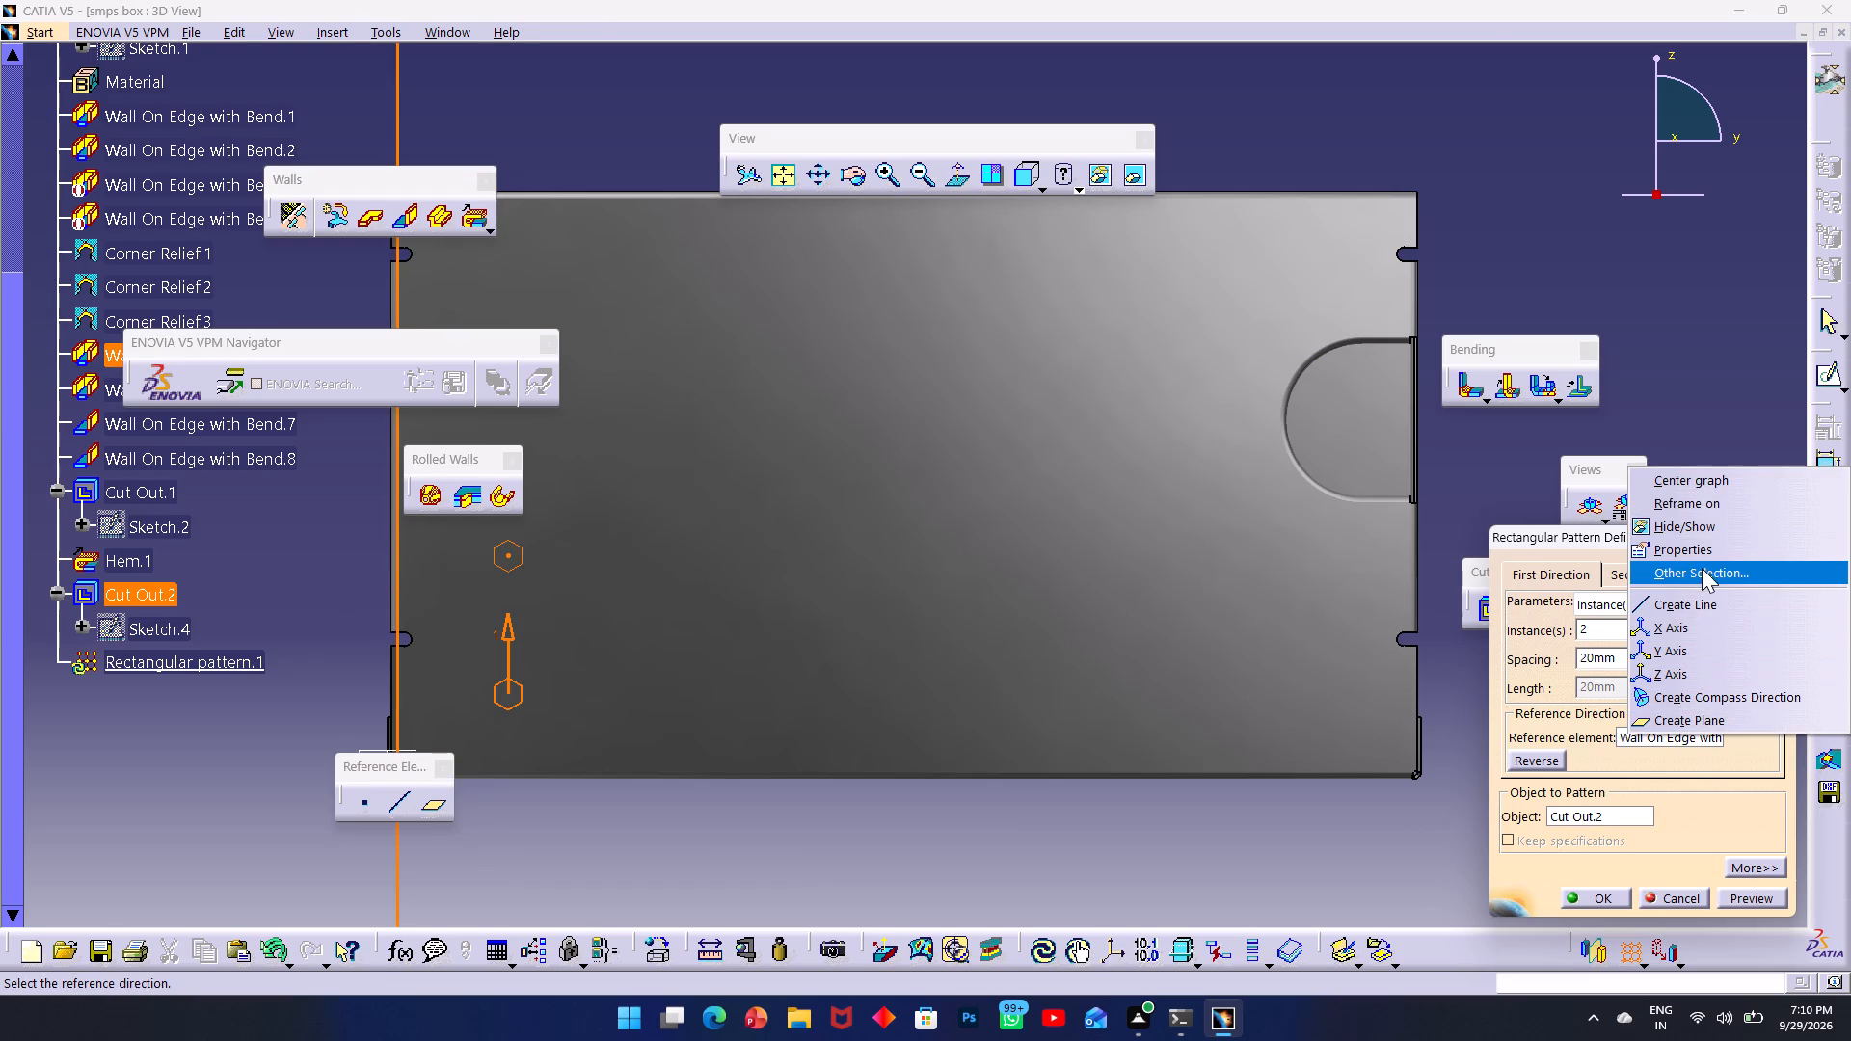
{"action": "scroll", "coordinate": [1703, 598], "scroll_direction": "down", "scroll_amount": 2}
{"action": "scroll", "coordinate": [1724, 728], "scroll_direction": "down", "scroll_amount": 1}
{"action": "left_click", "coordinate": [1649, 767]}
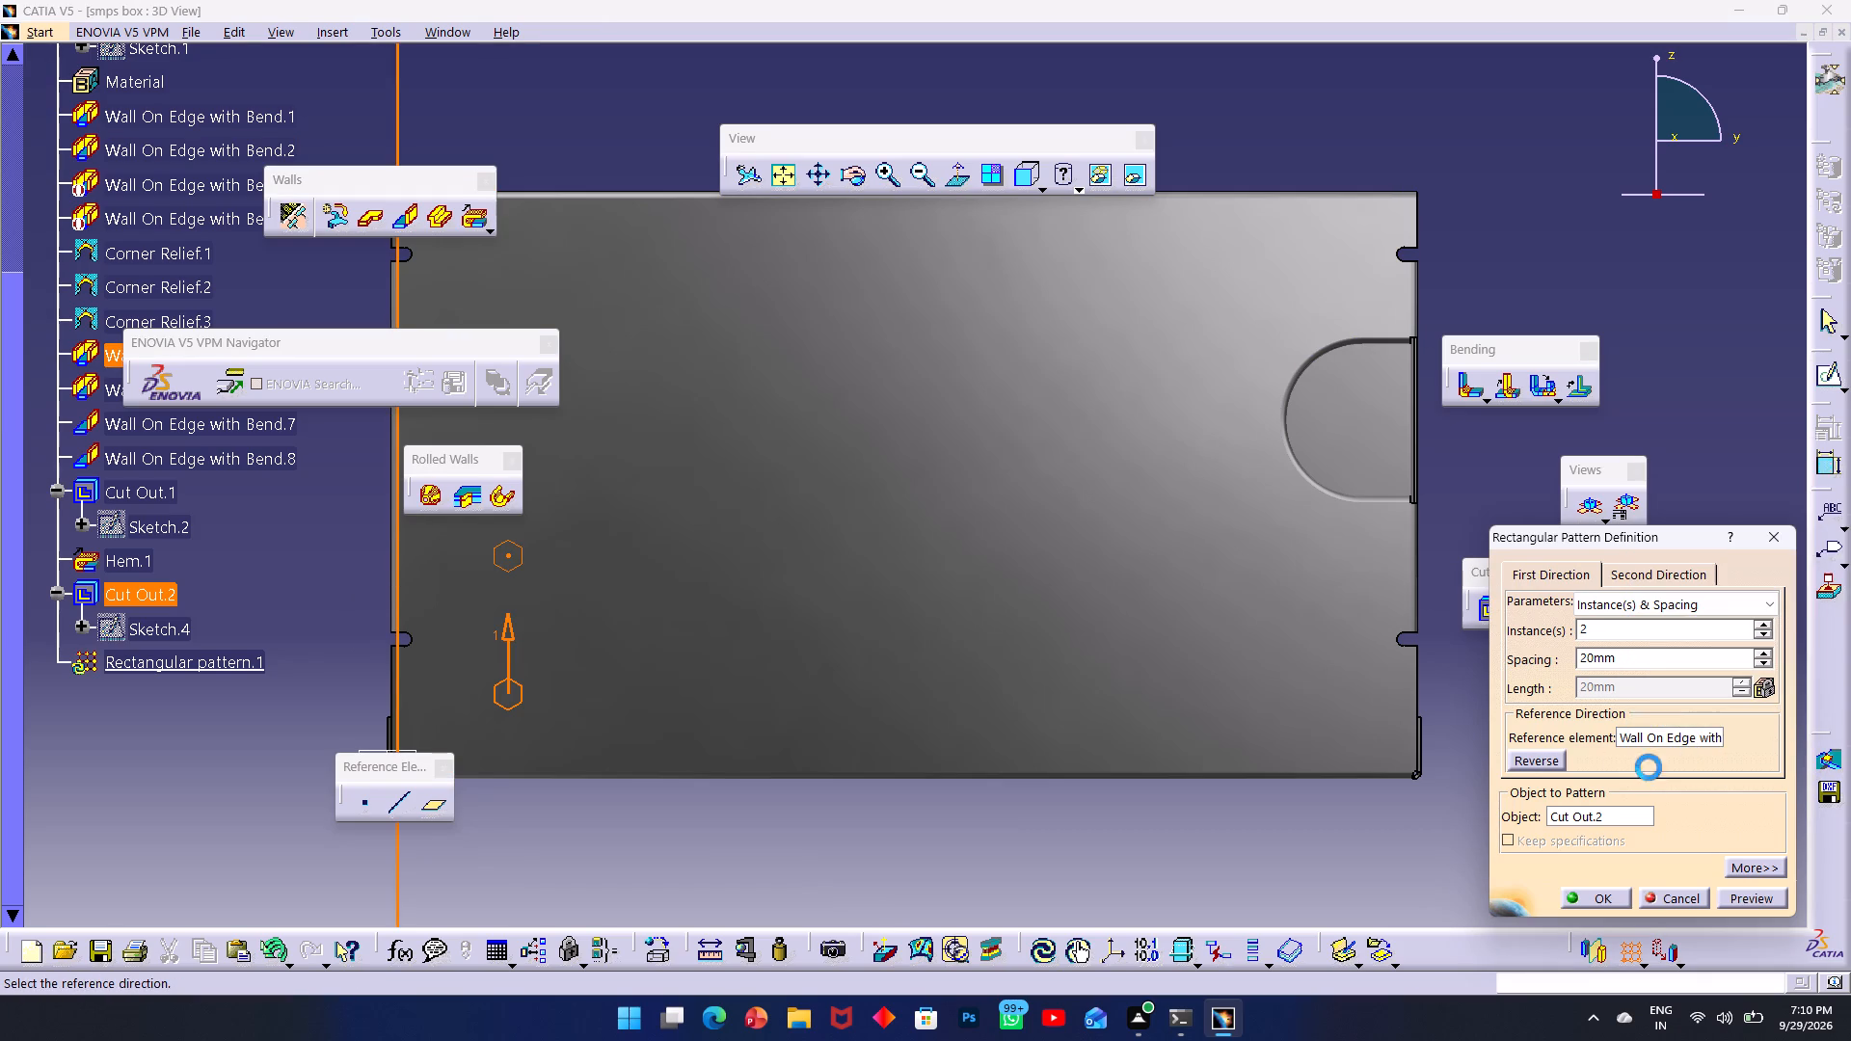
{"action": "left_click", "coordinate": [1652, 739]}
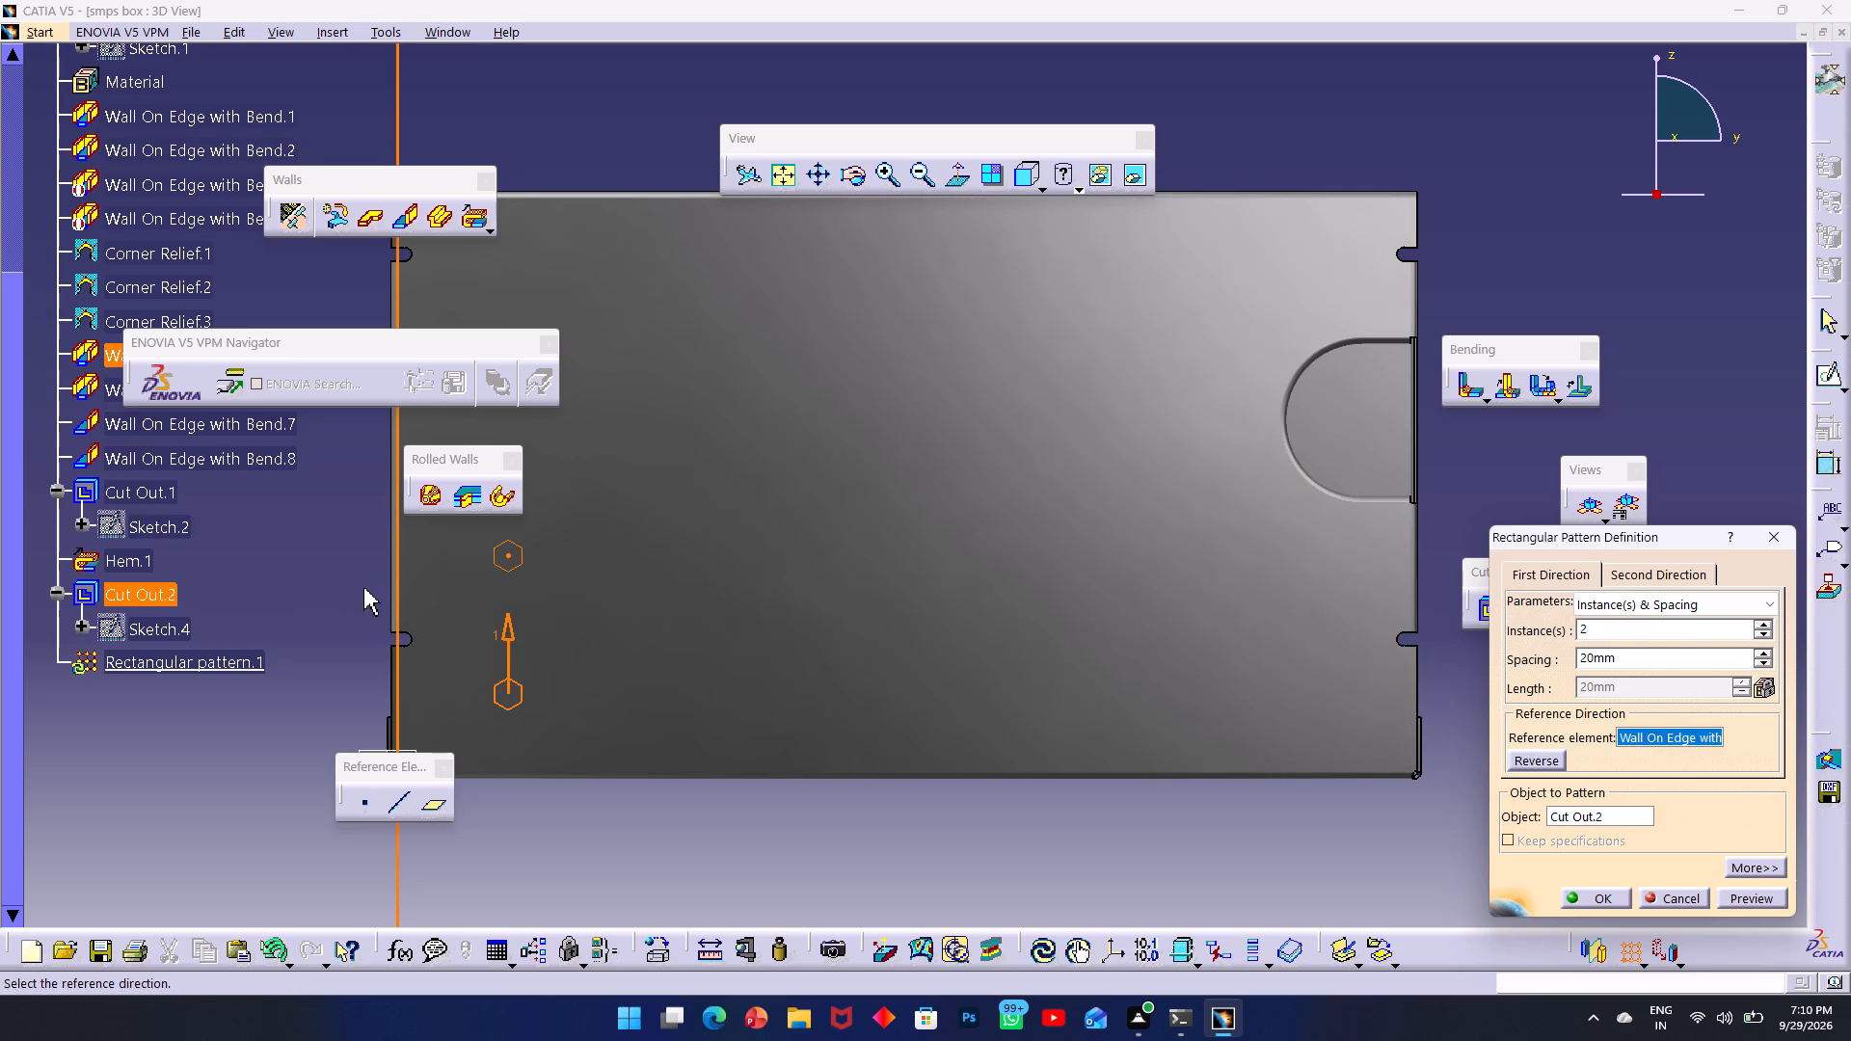
{"action": "left_click", "coordinate": [390, 593]}
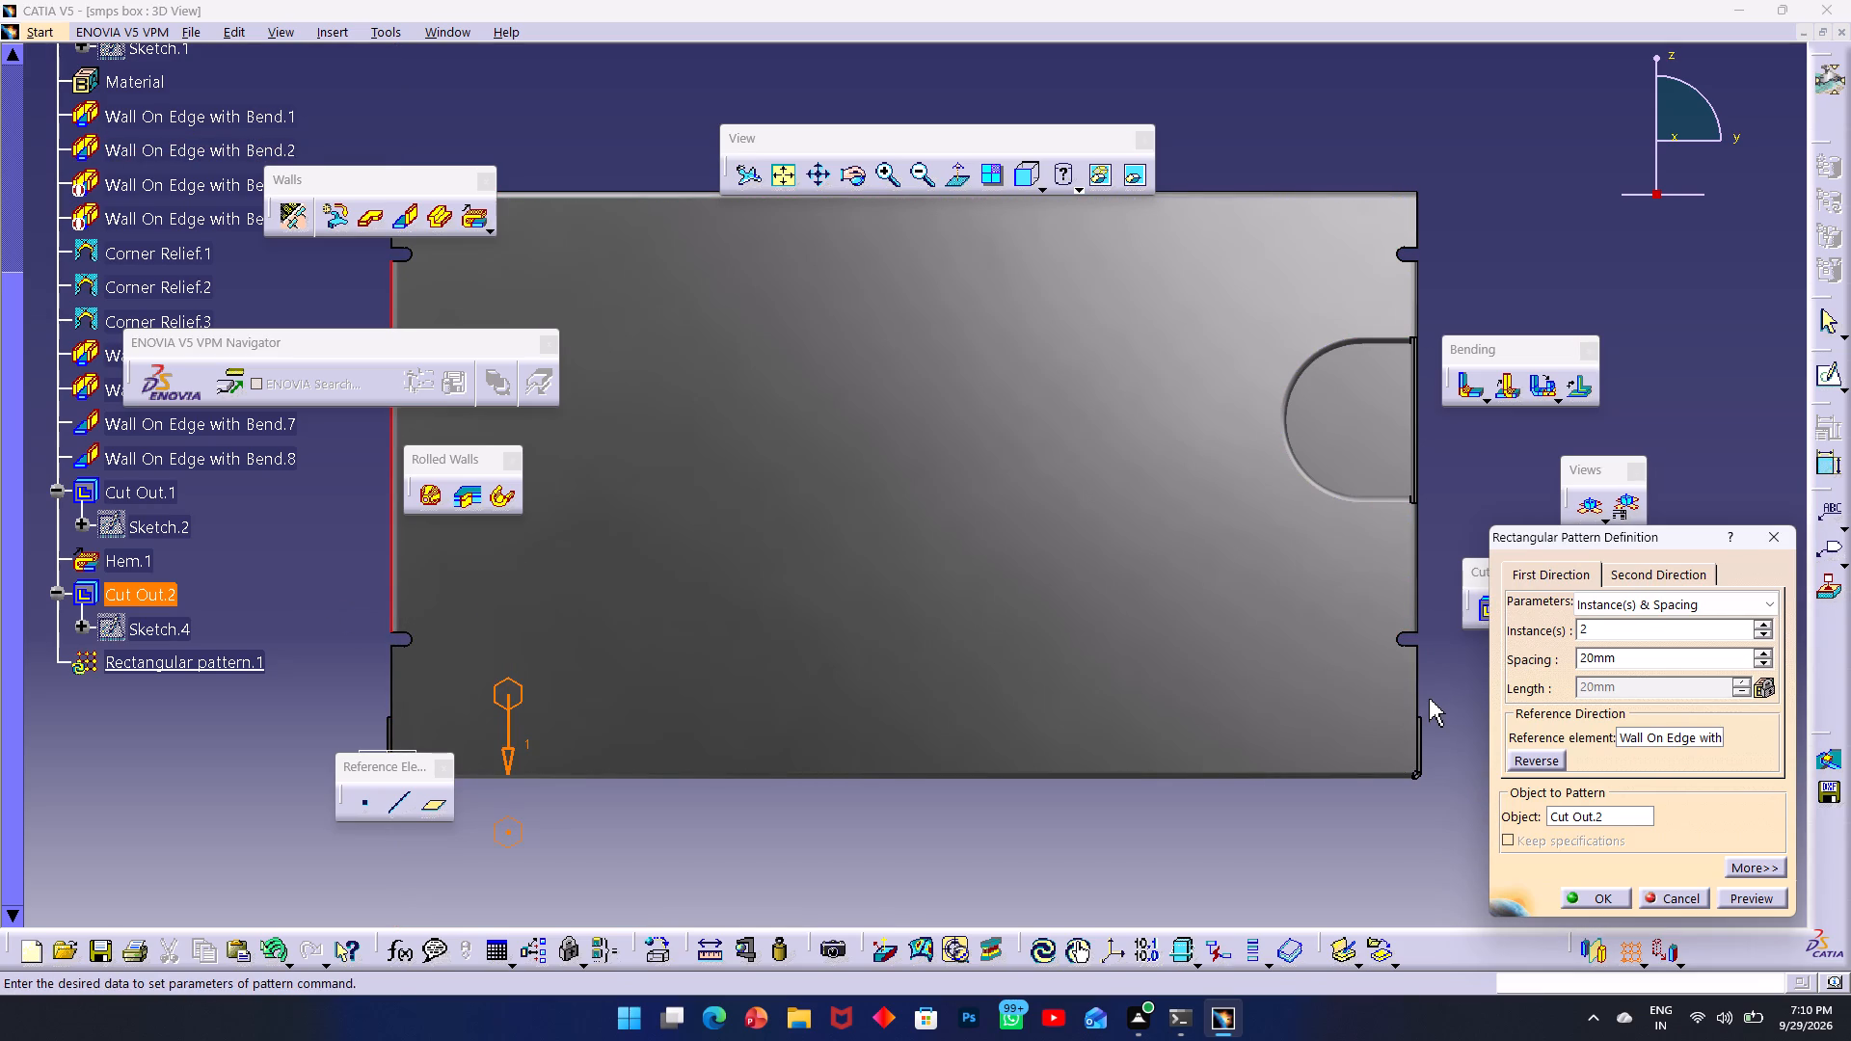
{"action": "left_click", "coordinate": [1540, 755]}
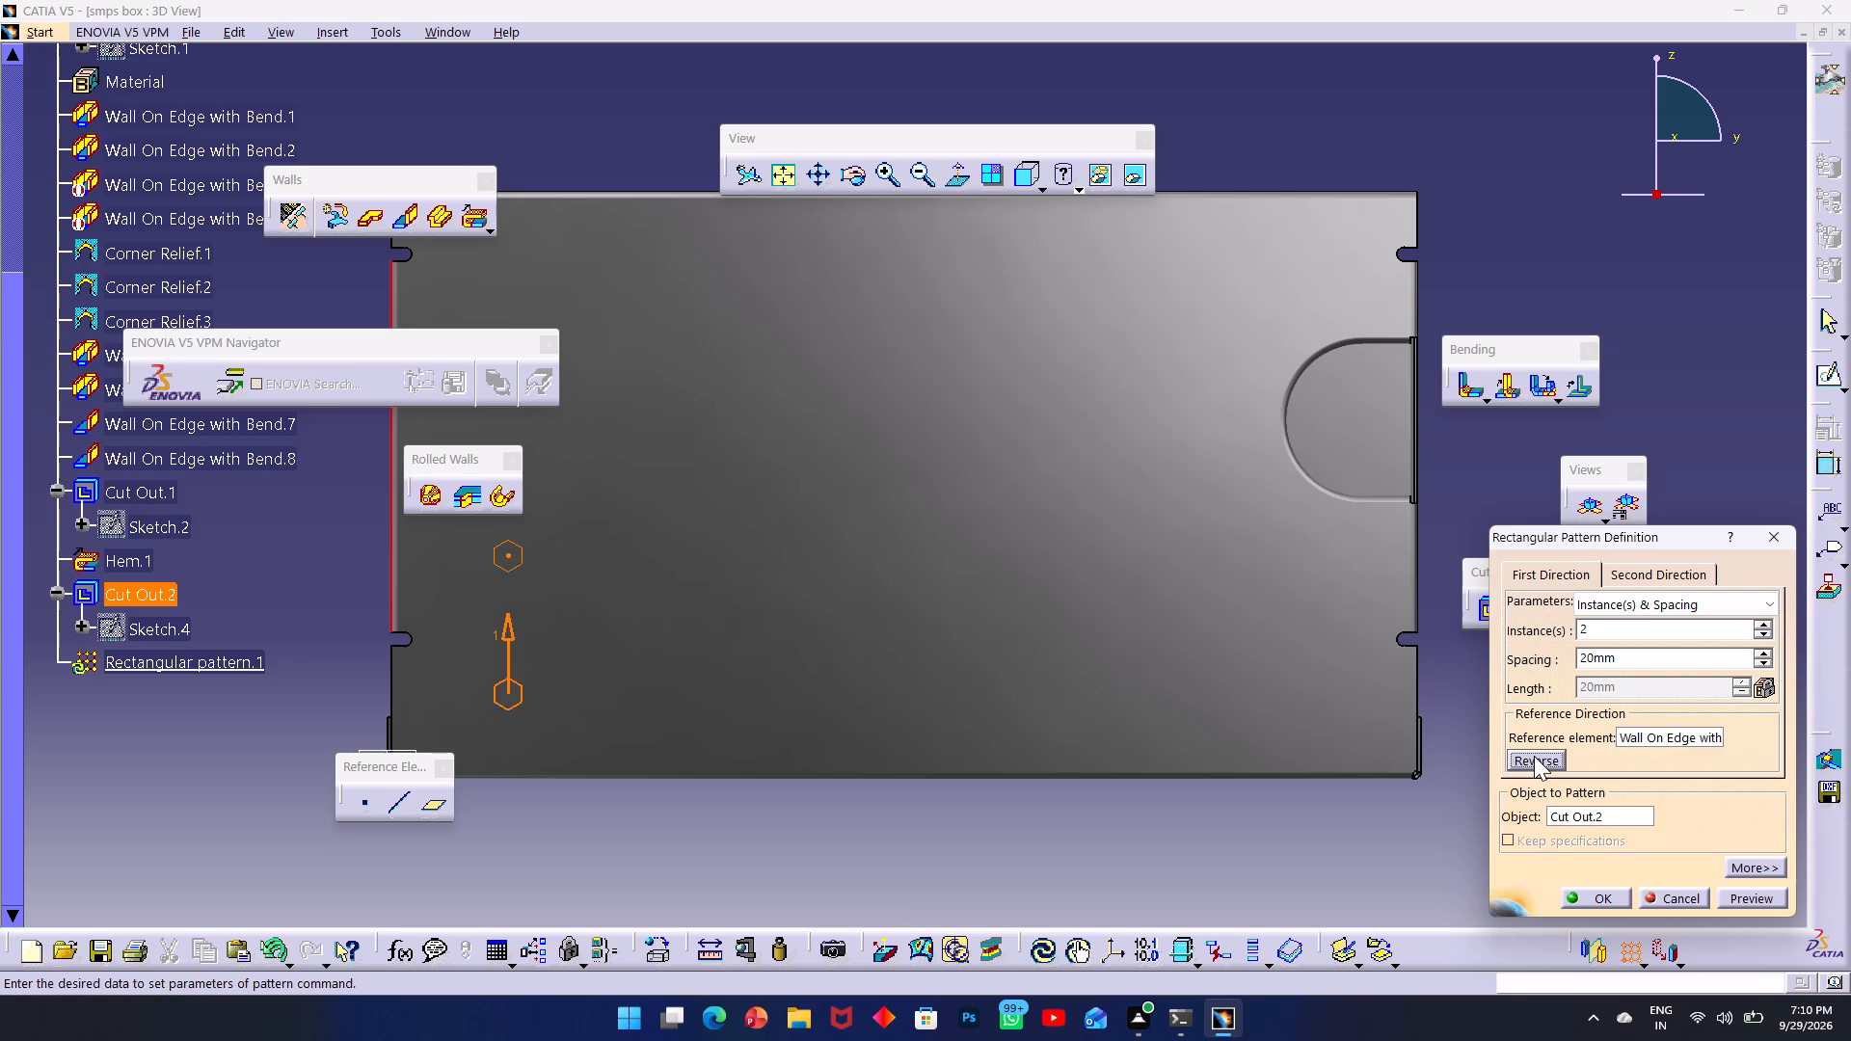
Define the first pattern direction by Spacing & Length, with 7 mm spacing and 42 mm length.
{"action": "left_click", "coordinate": [1677, 603]}
{"action": "left_click", "coordinate": [1669, 656]}
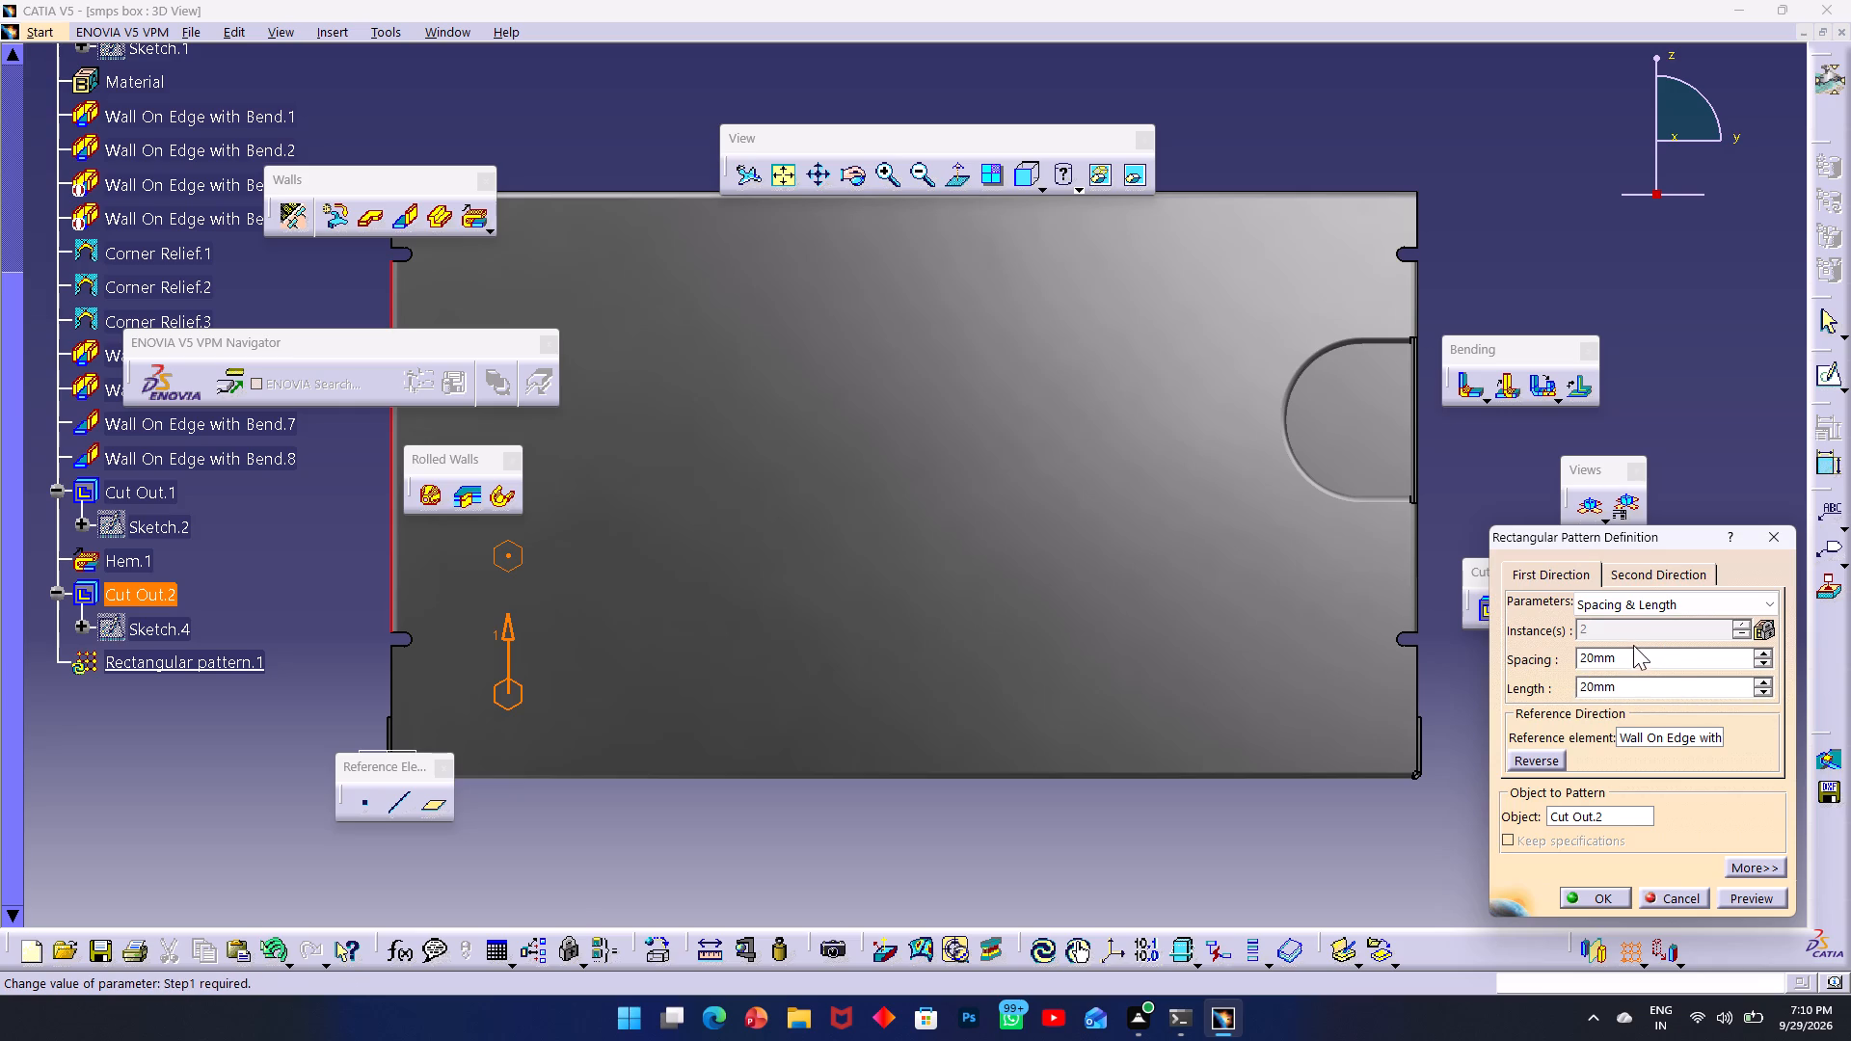
{"action": "left_click_drag", "start_coordinate": [1646, 654], "coordinate": [1542, 661]}
{"action": "key", "text": "7"}
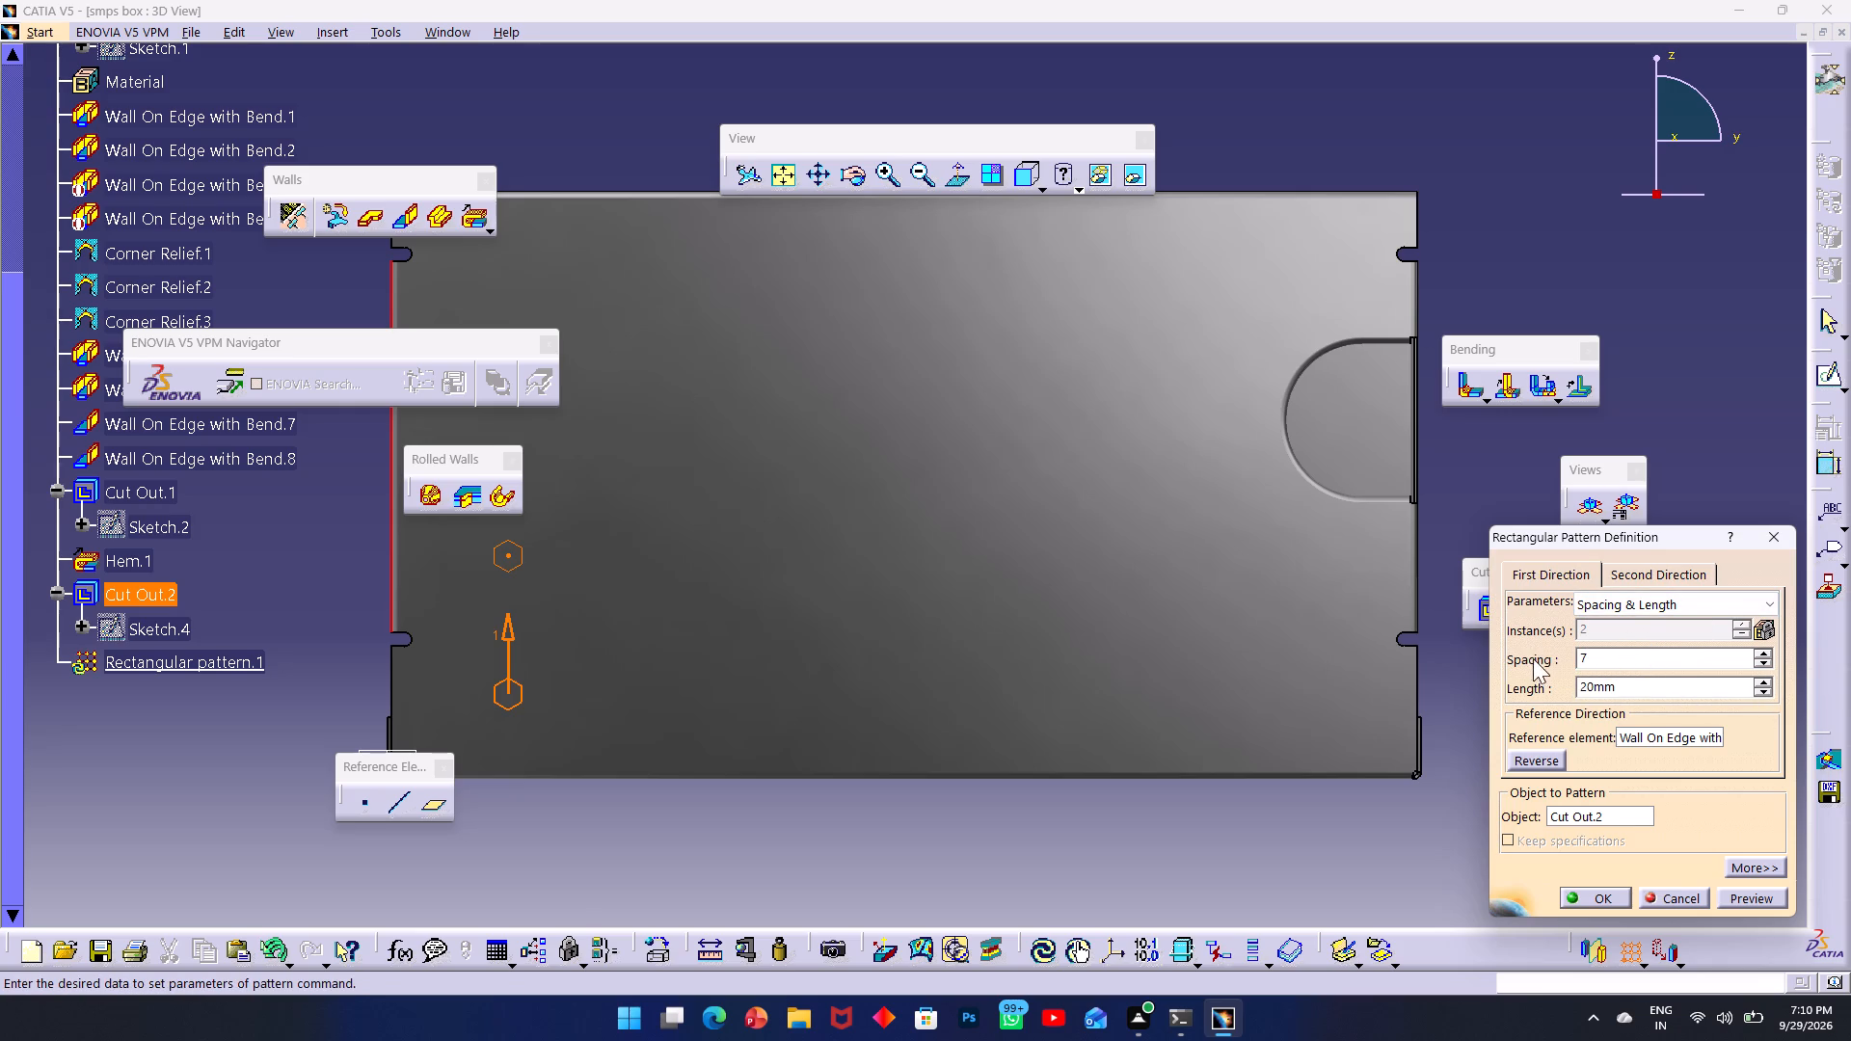
{"action": "left_click_drag", "start_coordinate": [1666, 678], "coordinate": [1604, 683]}
{"action": "left_click_drag", "start_coordinate": [1612, 681], "coordinate": [1559, 691]}
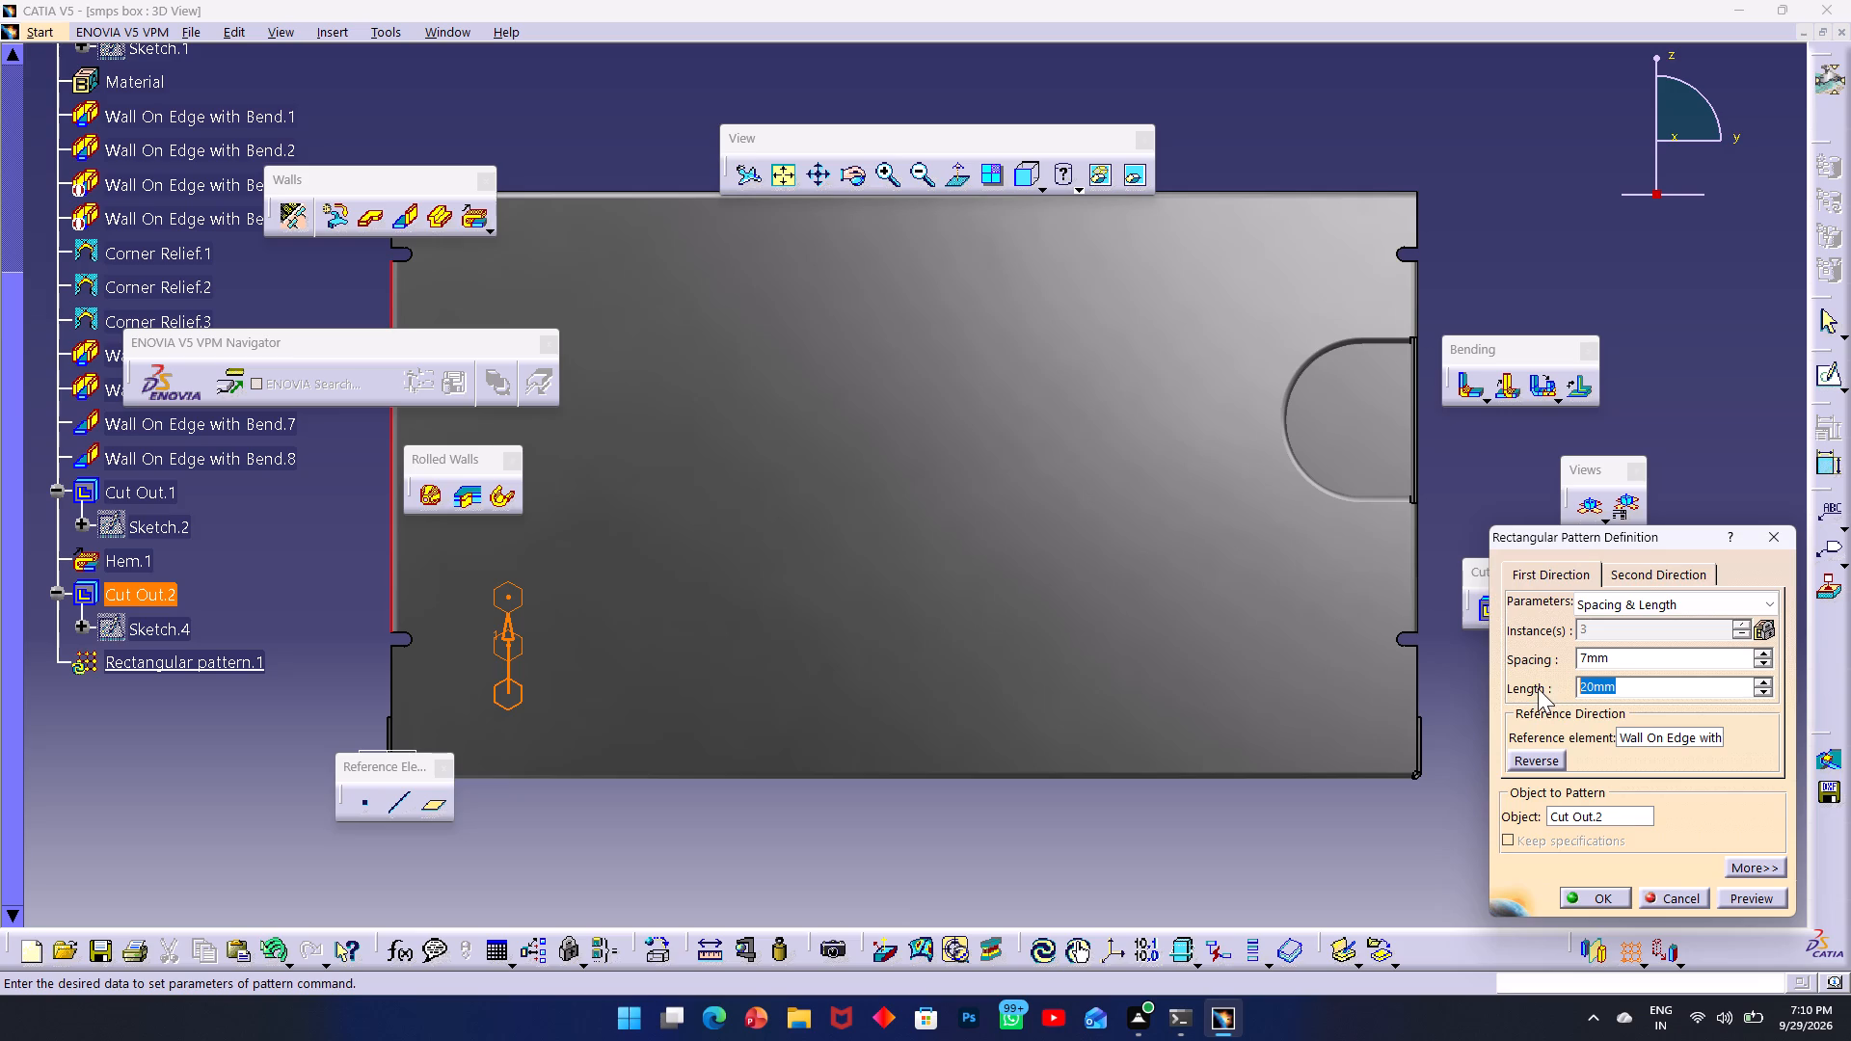
{"action": "type", "text": "42"}
{"action": "left_click", "coordinate": [683, 649]}
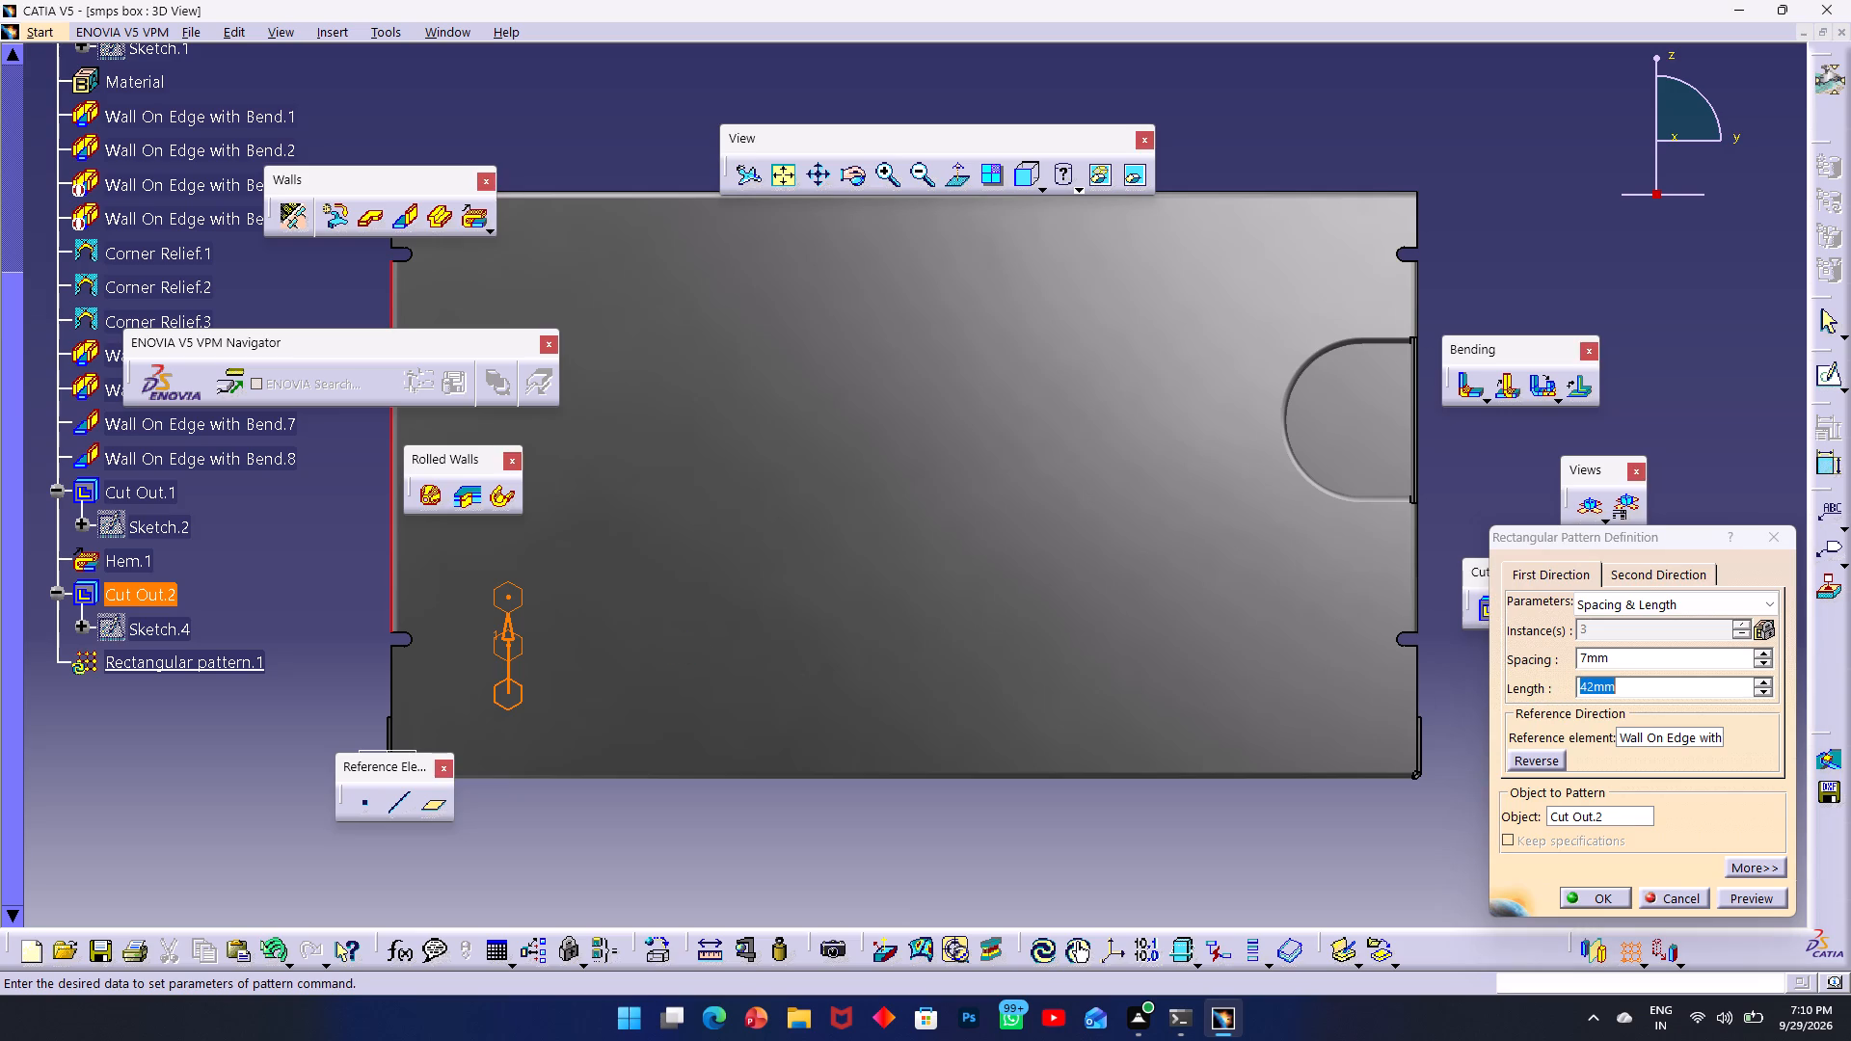
Define the second pattern direction by Spacing & Length along the wall's bottom edge, reversed to run across the wall toward the rounded cut-out.
{"action": "left_click", "coordinate": [1665, 575]}
{"action": "left_click", "coordinate": [1640, 733]}
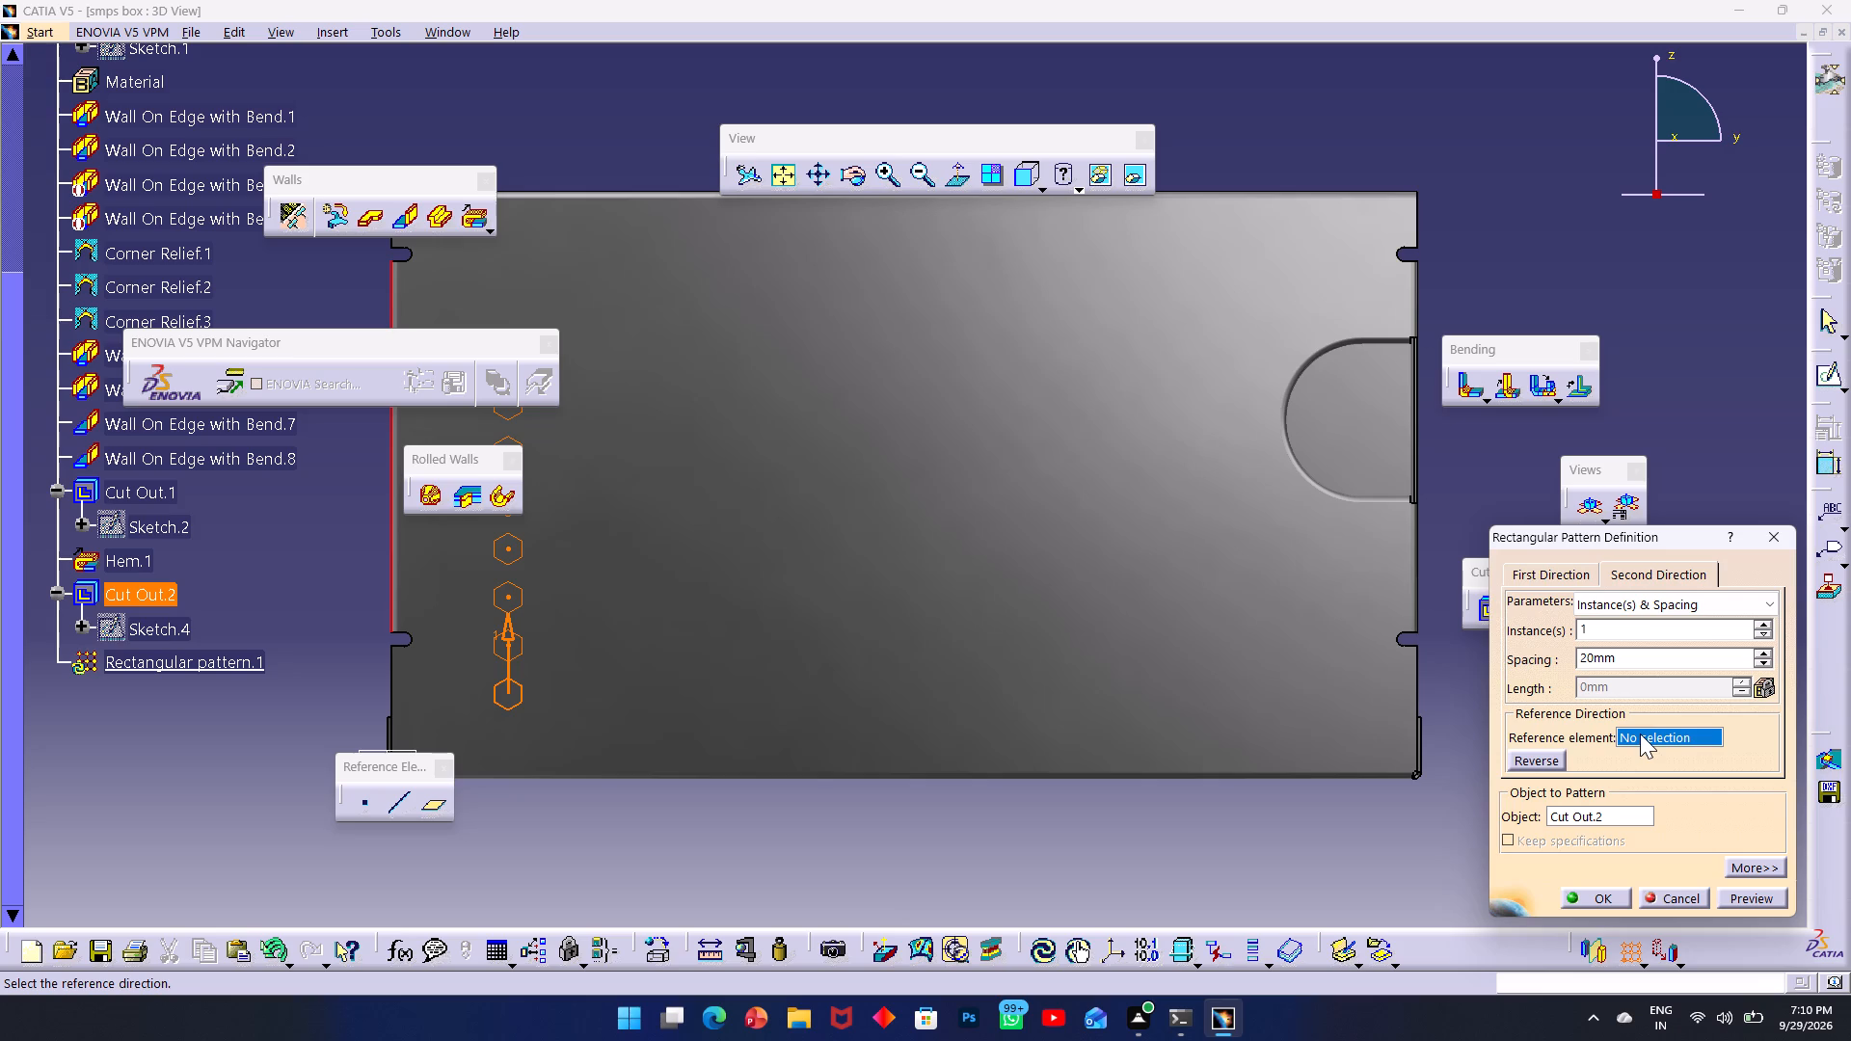
{"action": "left_click", "coordinate": [1672, 601]}
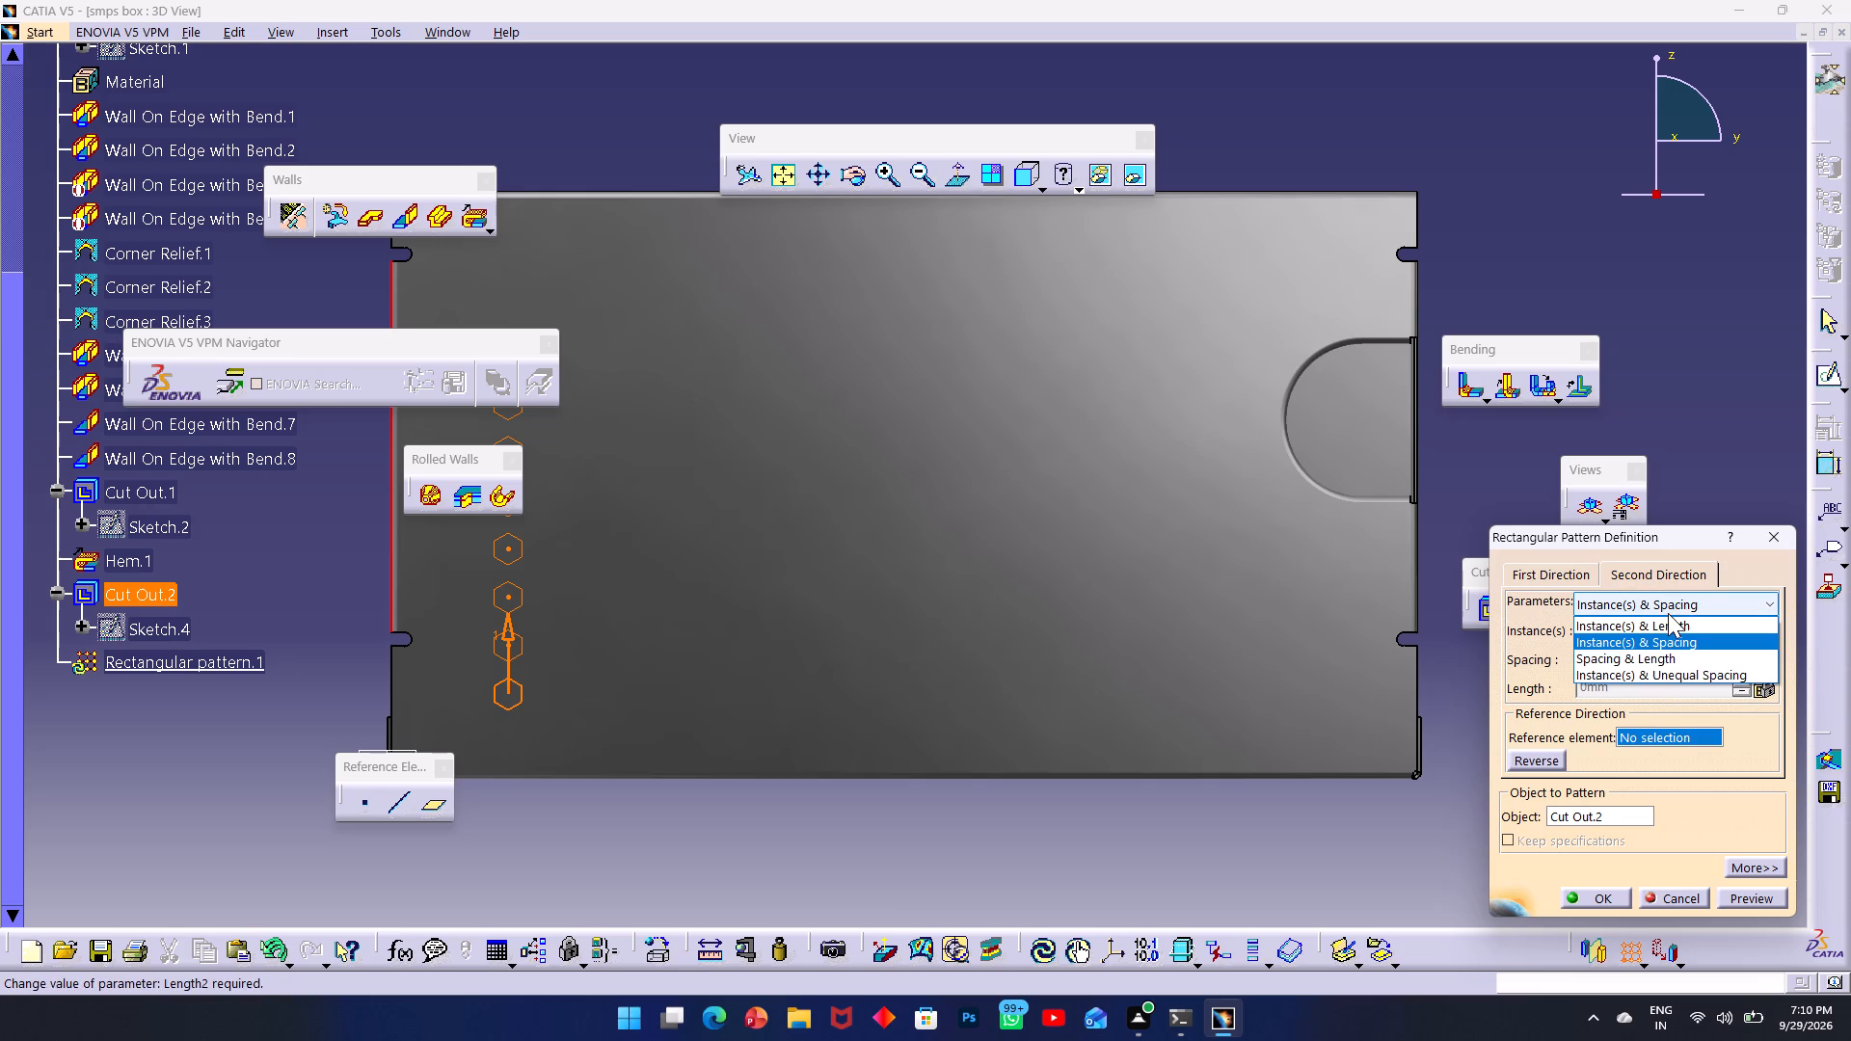
{"action": "left_click", "coordinate": [1657, 661]}
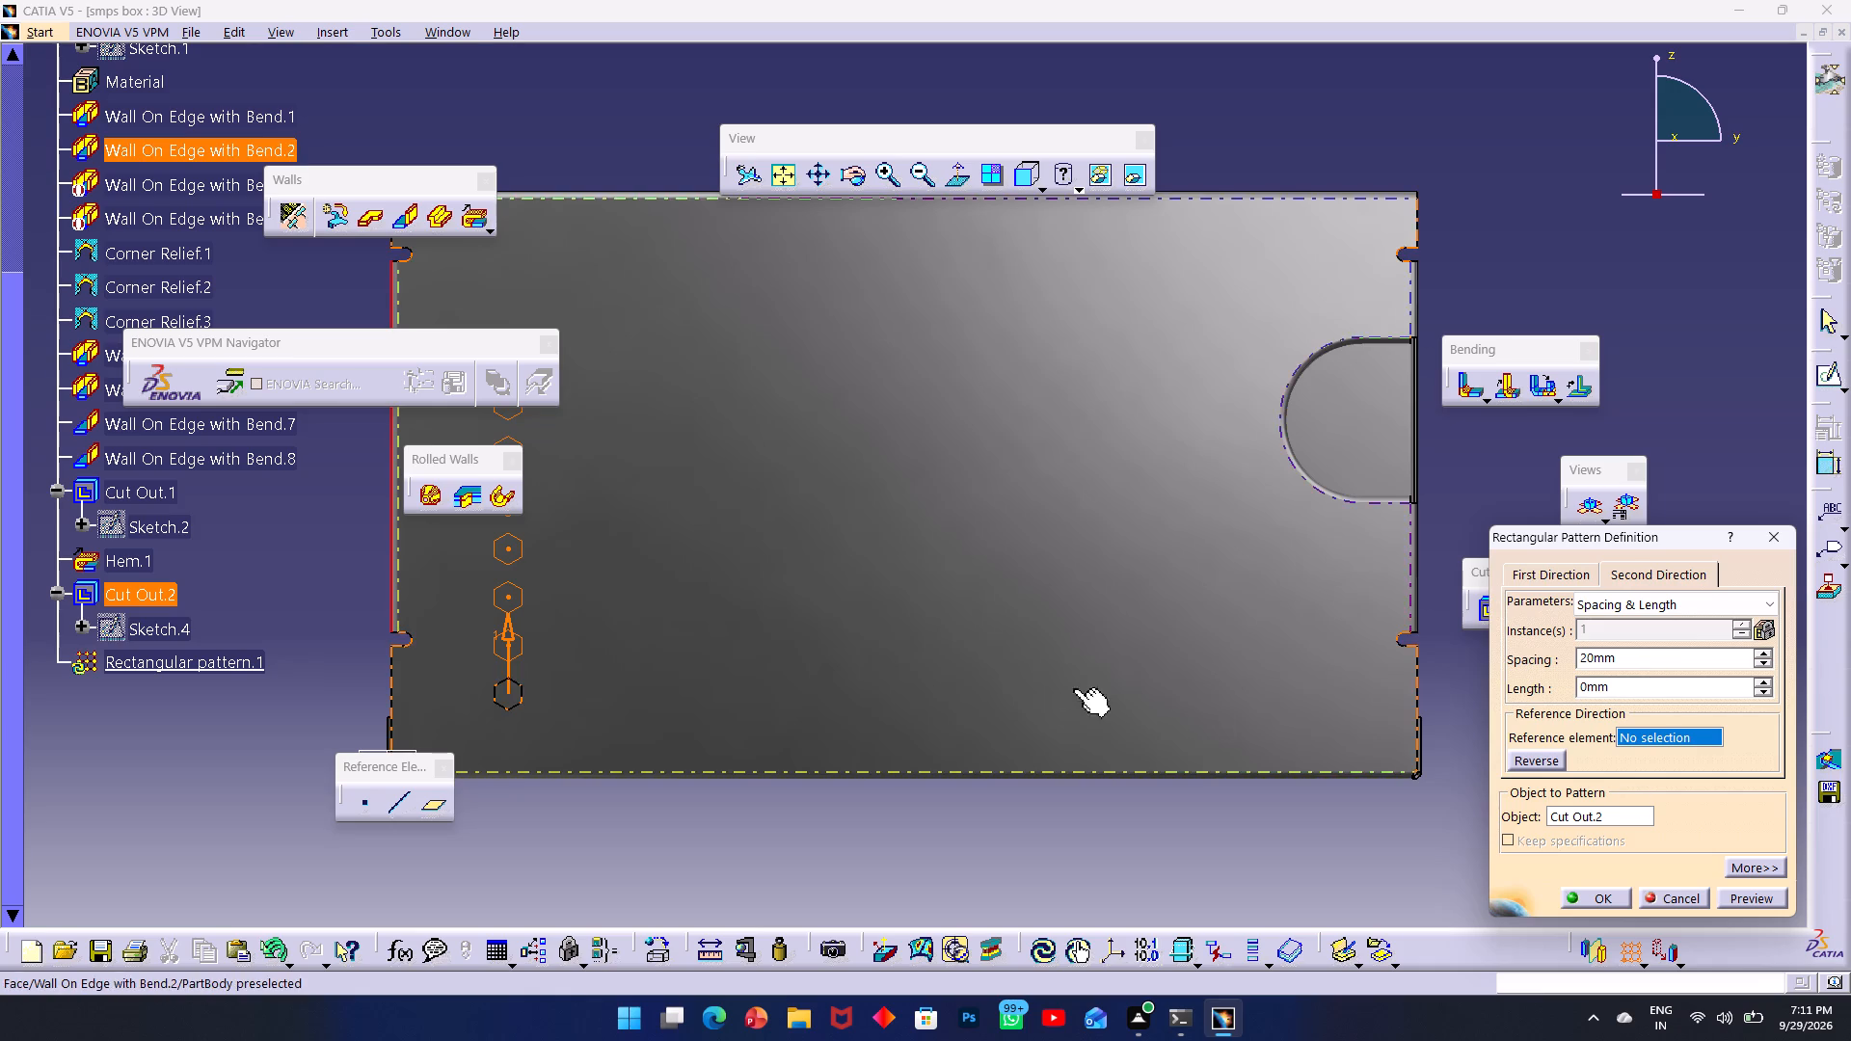
{"action": "left_click", "coordinate": [768, 778]}
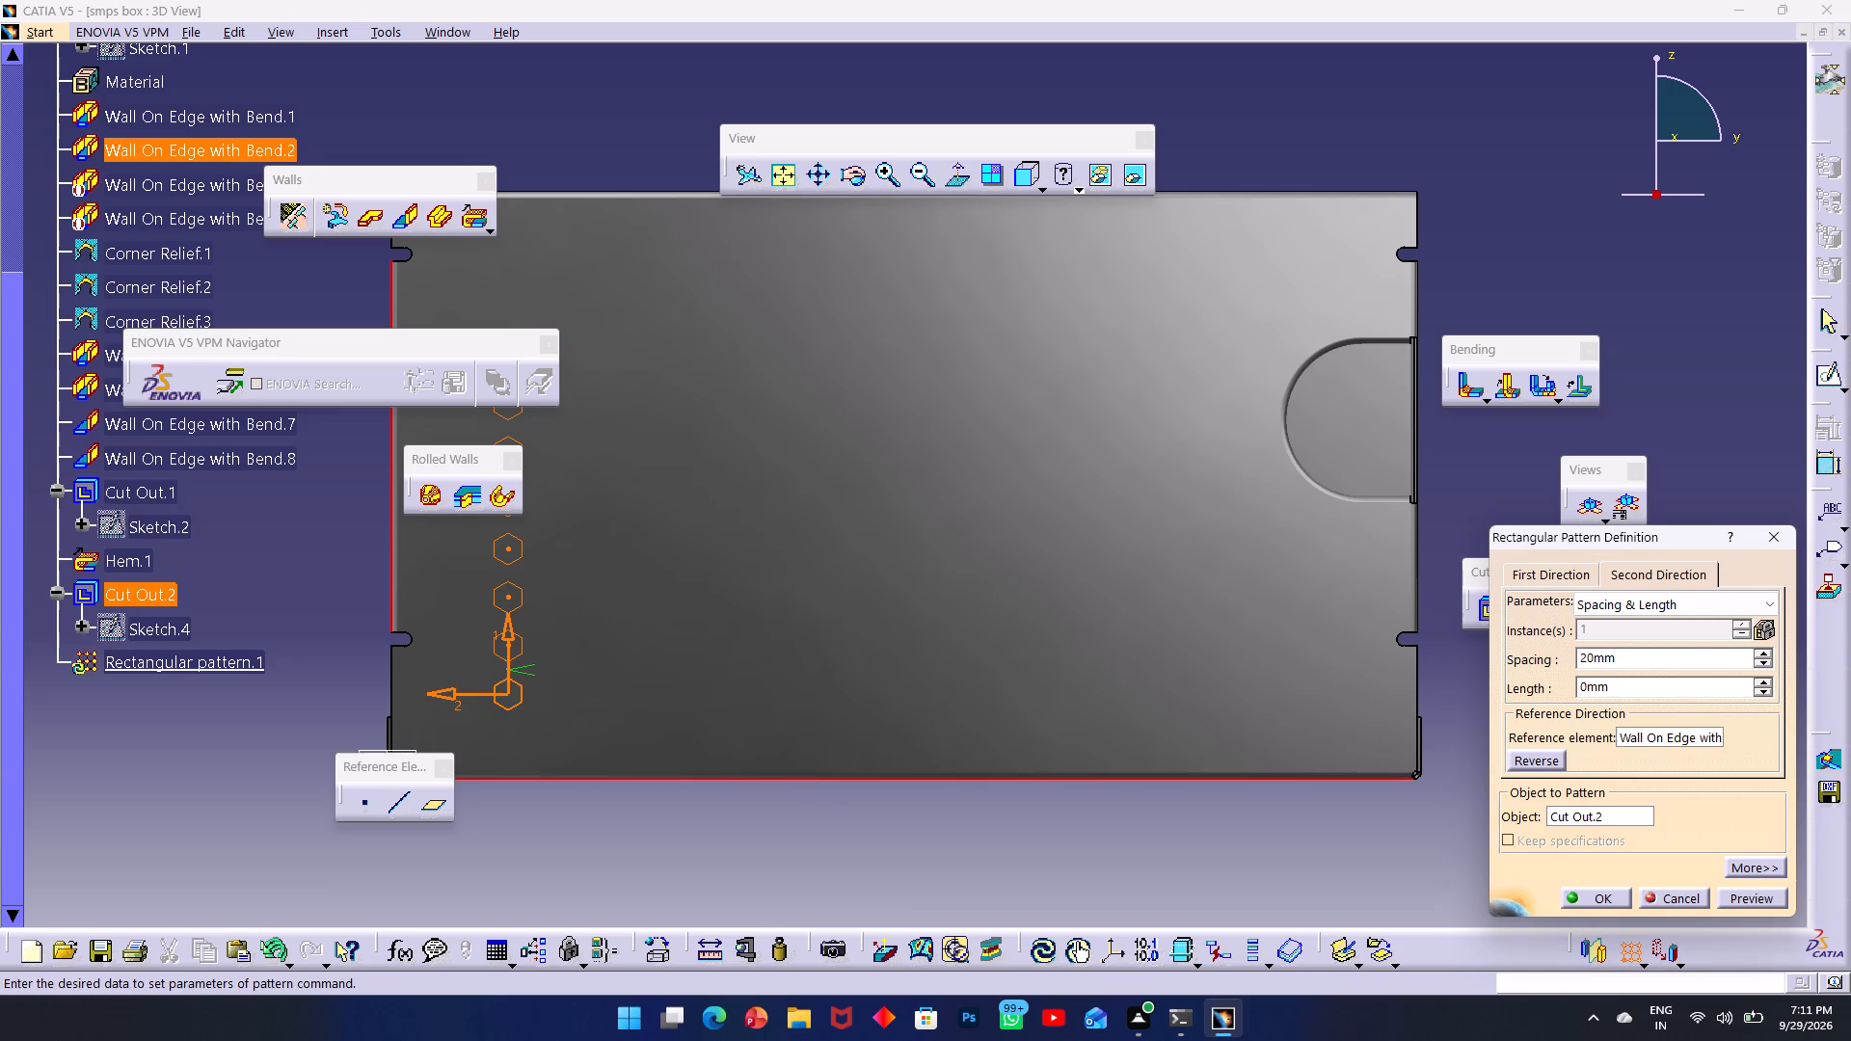
{"action": "left_click", "coordinate": [1542, 765]}
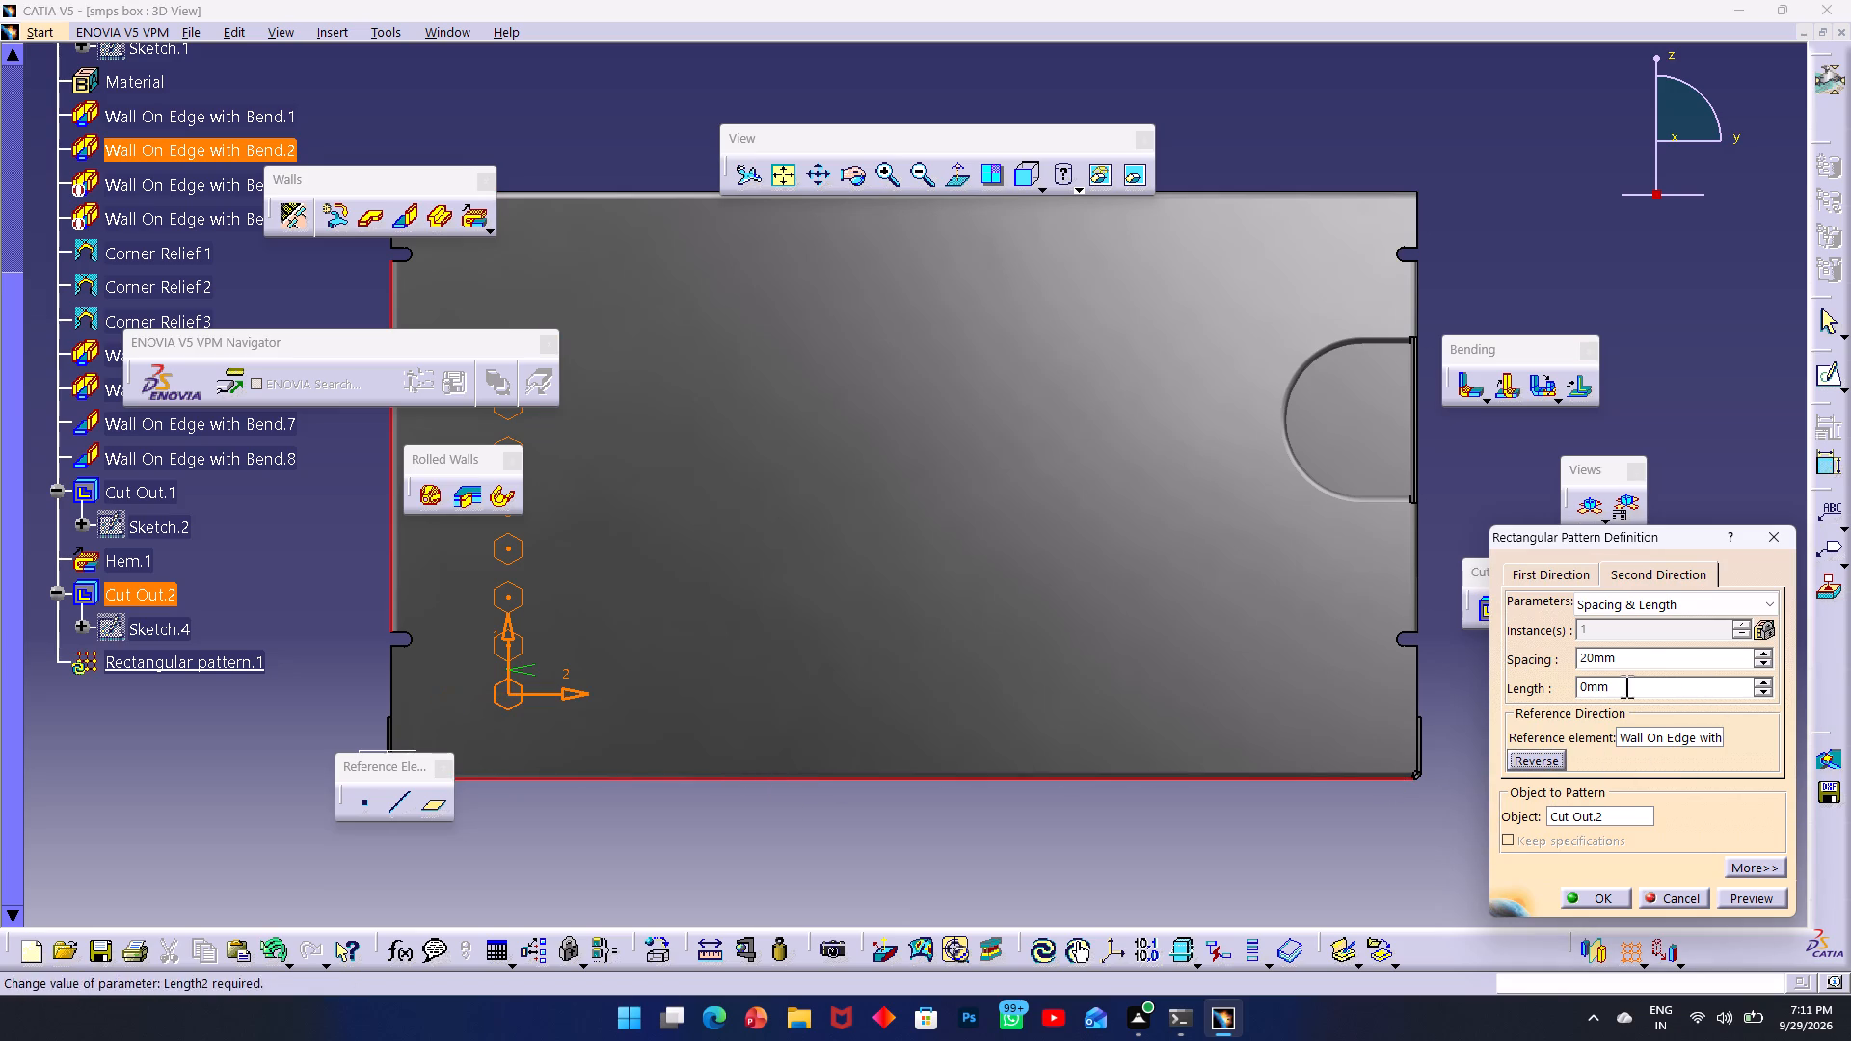
Set the second direction to 7 mm spacing and 105 mm length, and preview the hexagon grid.
{"action": "left_click_drag", "start_coordinate": [1624, 632], "coordinate": [1574, 630]}
{"action": "left_click_drag", "start_coordinate": [1633, 659], "coordinate": [1536, 674]}
{"action": "key", "text": "7"}
{"action": "left_click_drag", "start_coordinate": [1637, 682], "coordinate": [1522, 695]}
{"action": "type", "text": "105"}
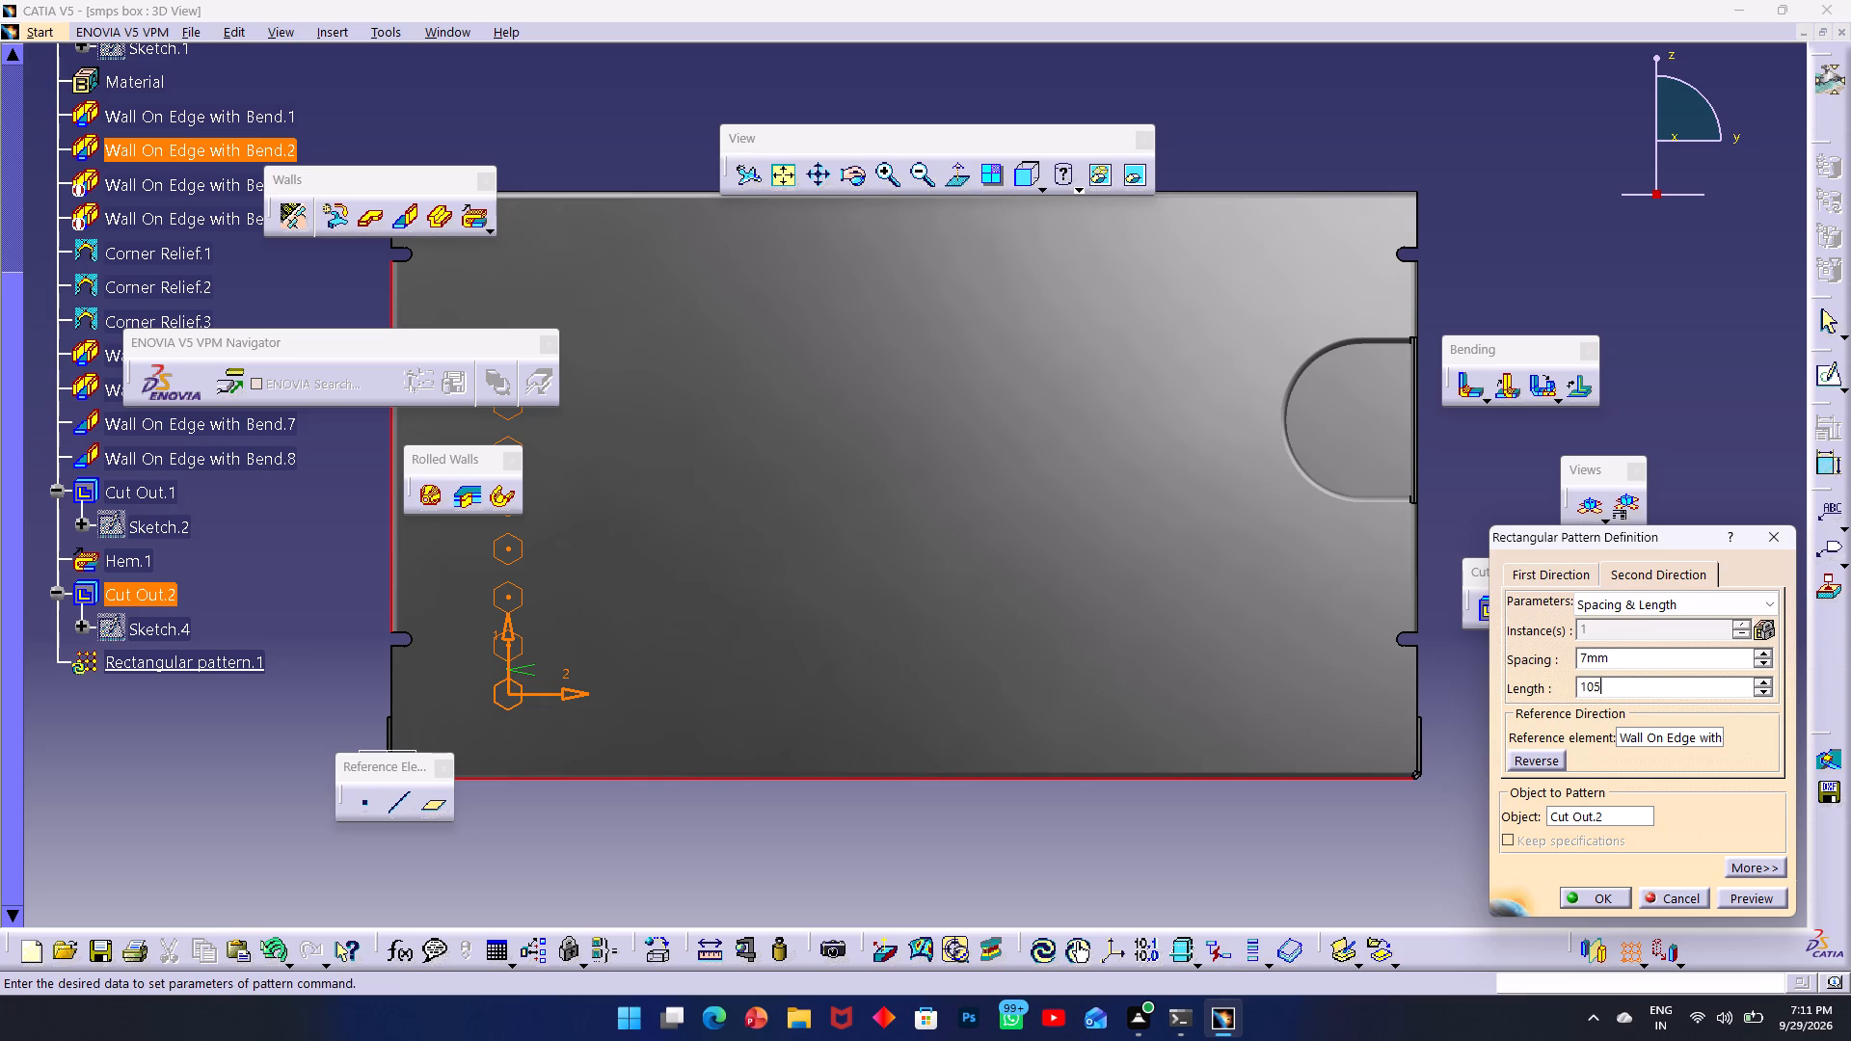
{"action": "left_click", "coordinate": [1744, 895]}
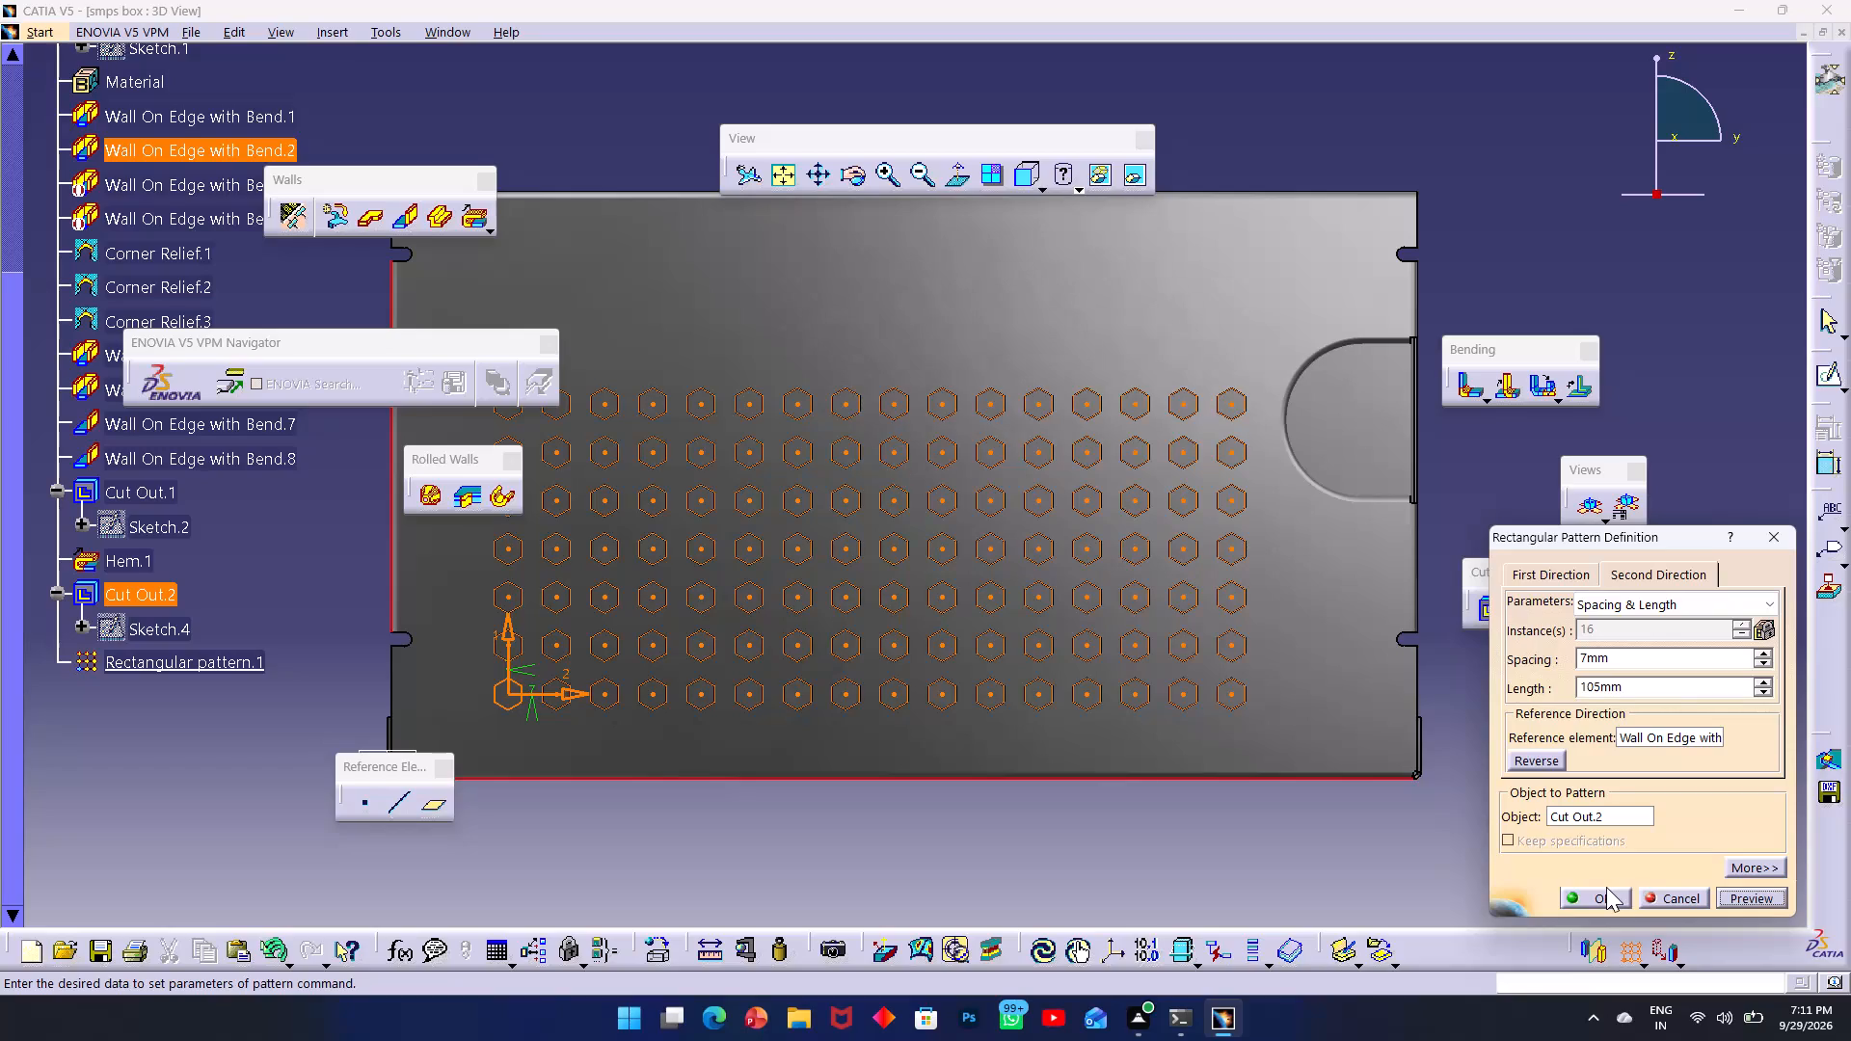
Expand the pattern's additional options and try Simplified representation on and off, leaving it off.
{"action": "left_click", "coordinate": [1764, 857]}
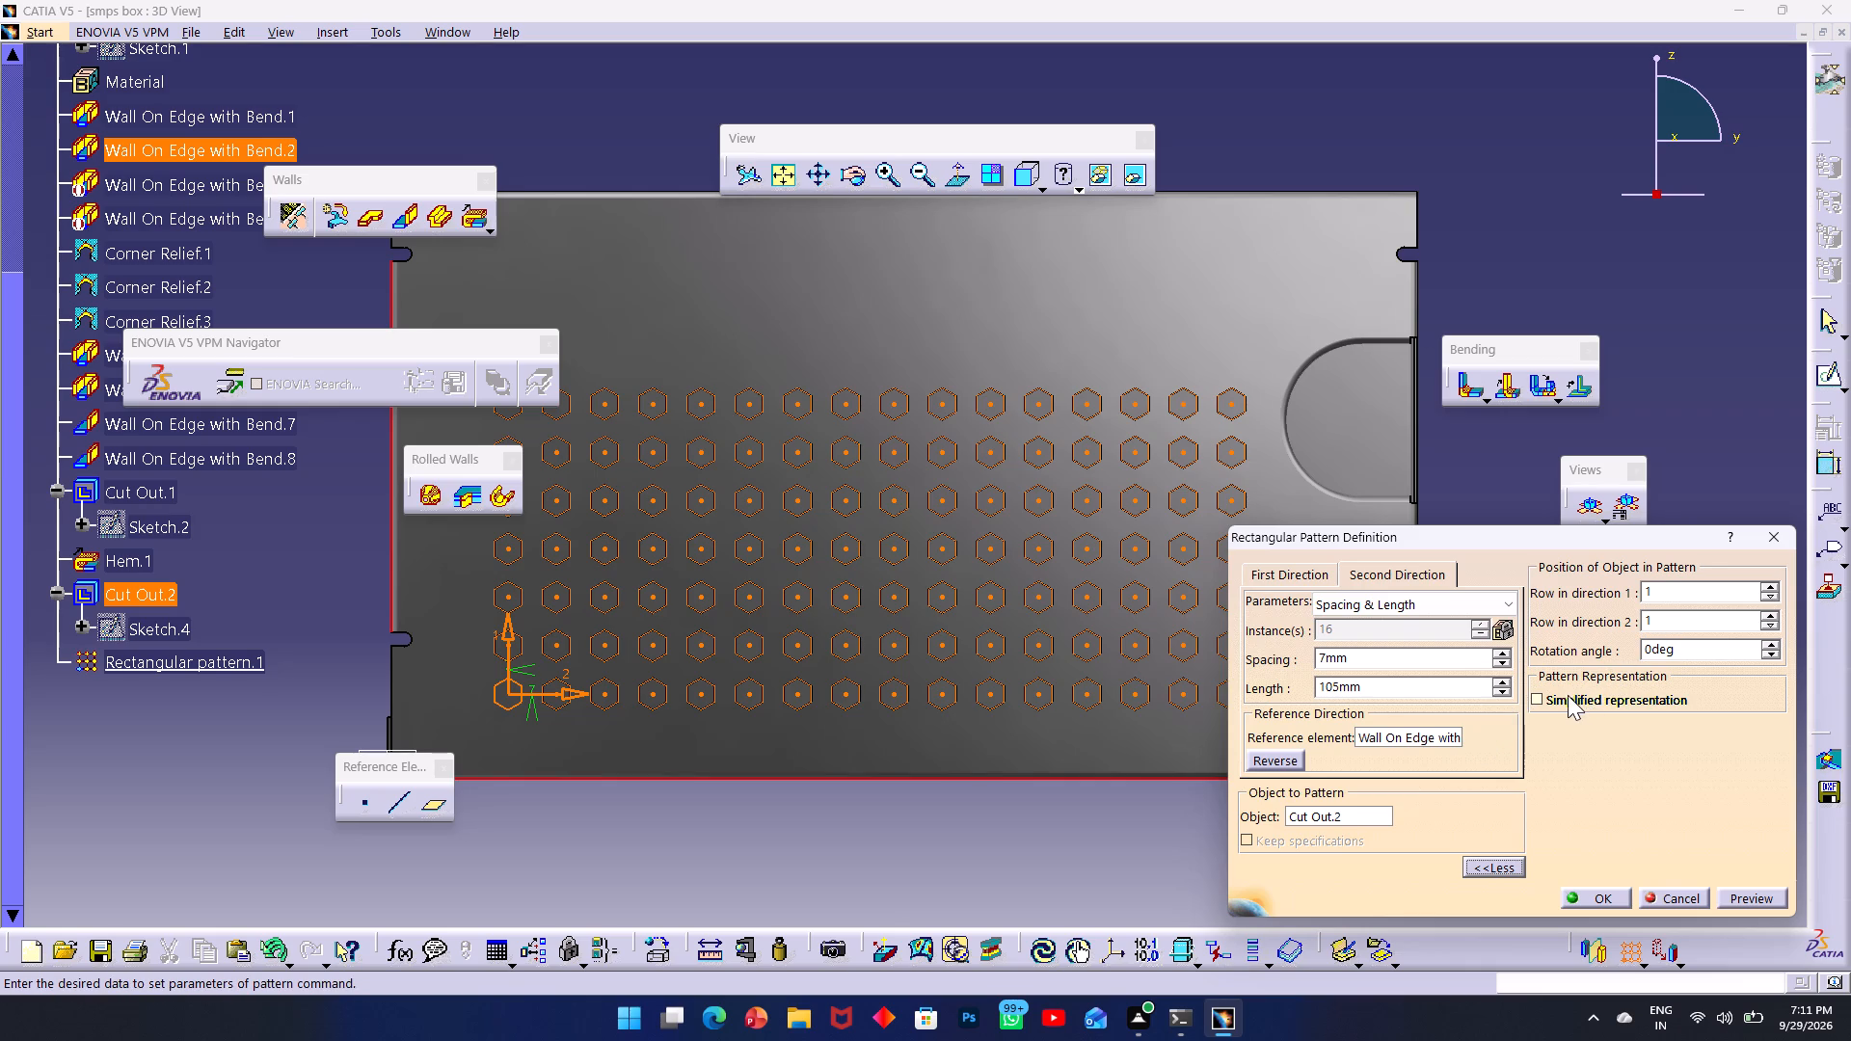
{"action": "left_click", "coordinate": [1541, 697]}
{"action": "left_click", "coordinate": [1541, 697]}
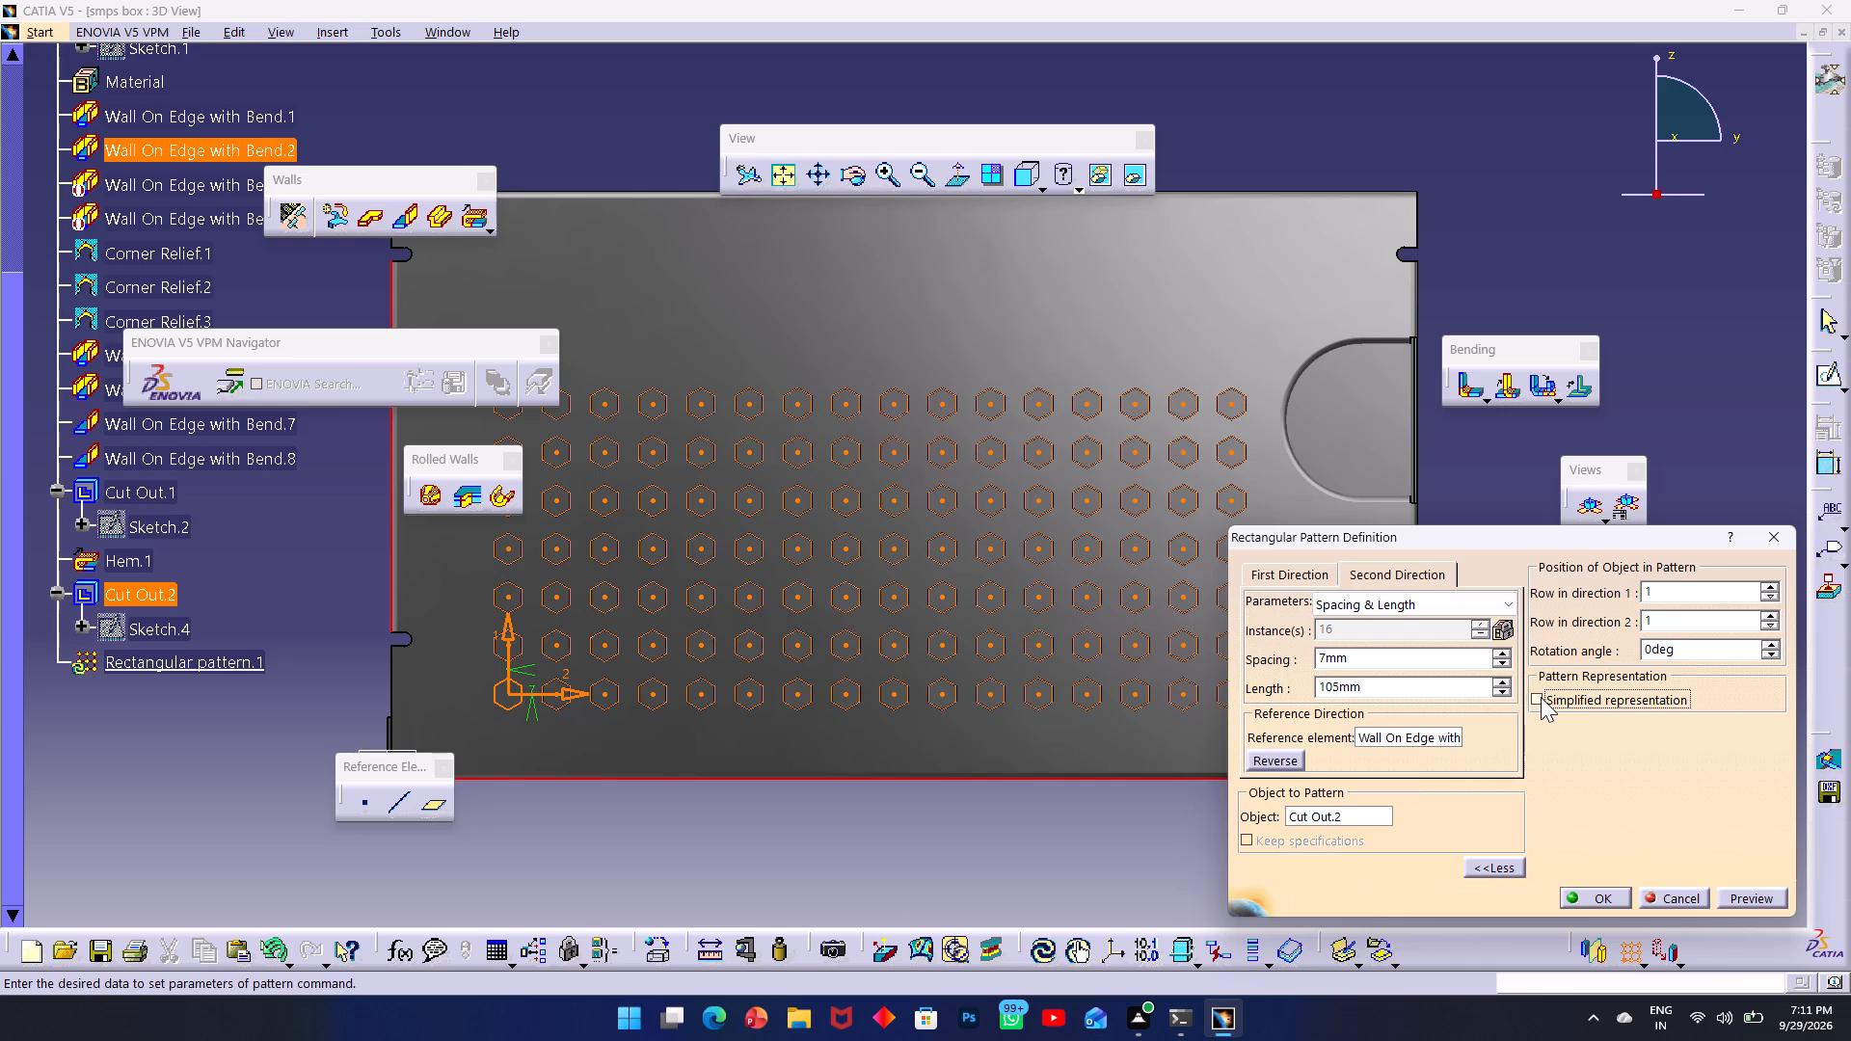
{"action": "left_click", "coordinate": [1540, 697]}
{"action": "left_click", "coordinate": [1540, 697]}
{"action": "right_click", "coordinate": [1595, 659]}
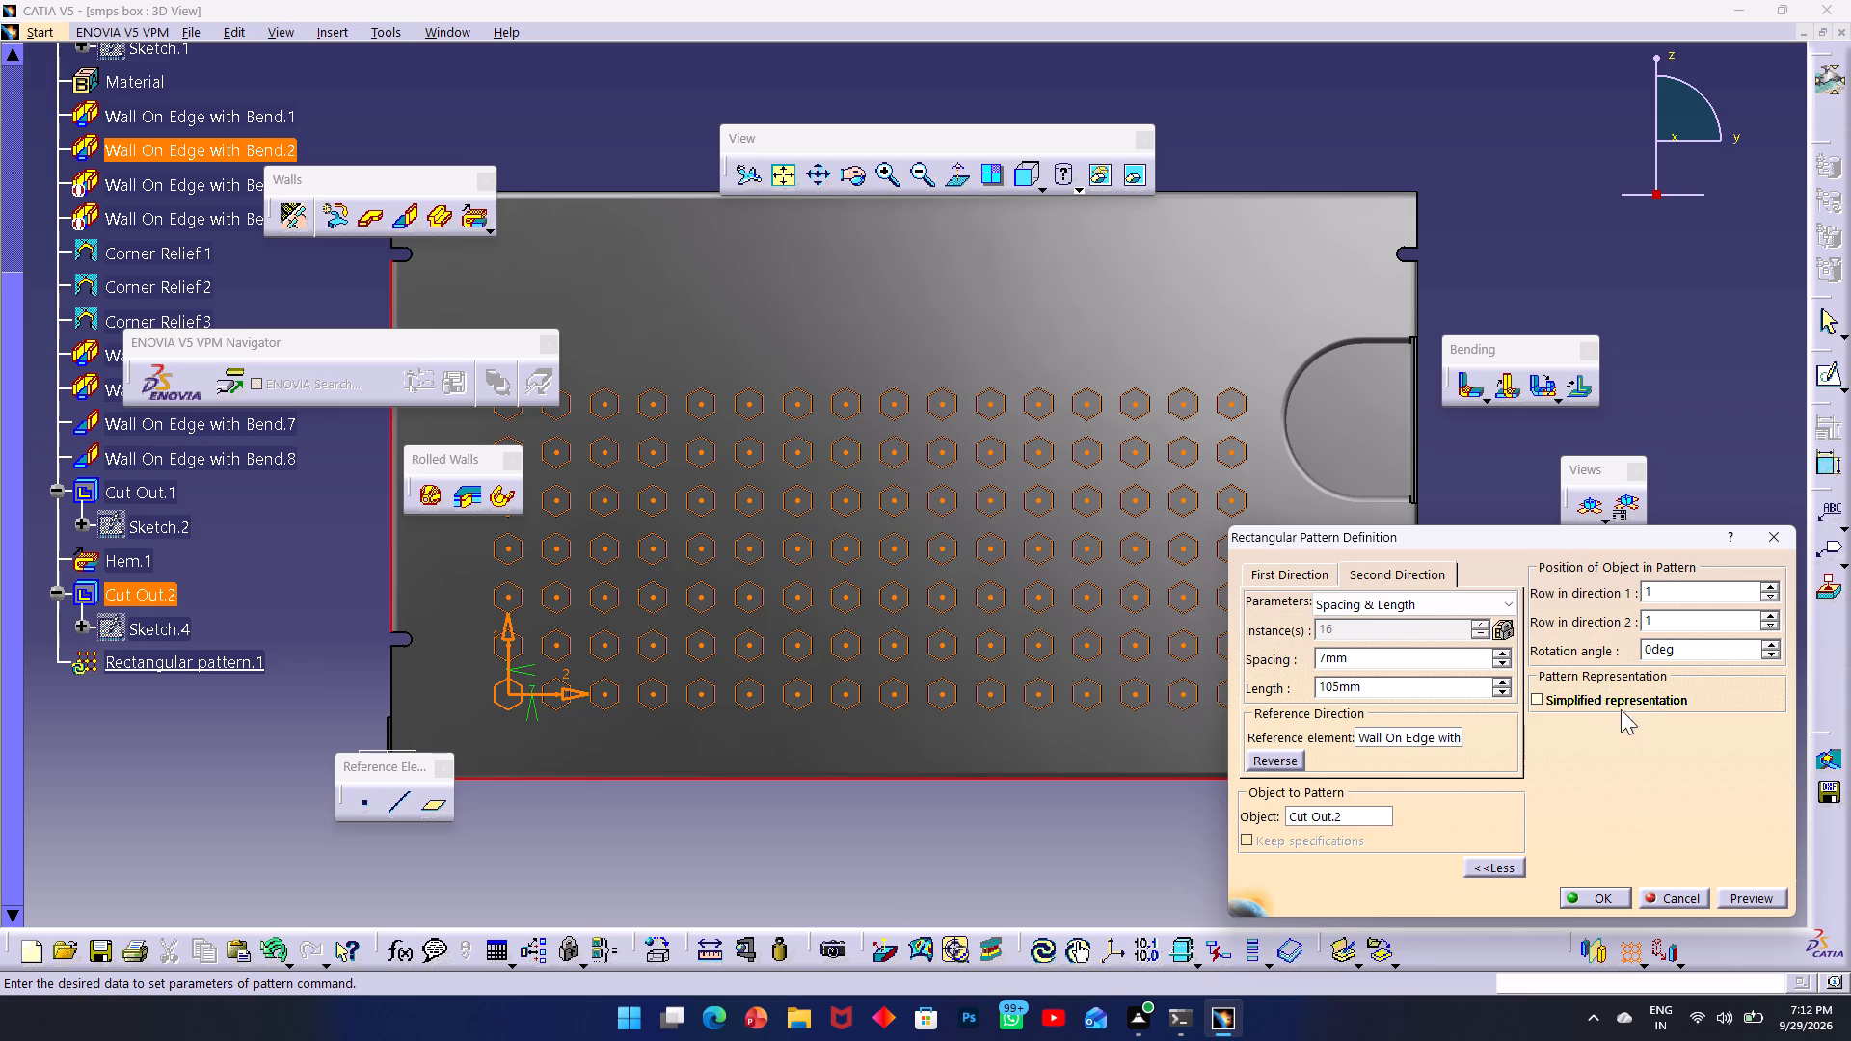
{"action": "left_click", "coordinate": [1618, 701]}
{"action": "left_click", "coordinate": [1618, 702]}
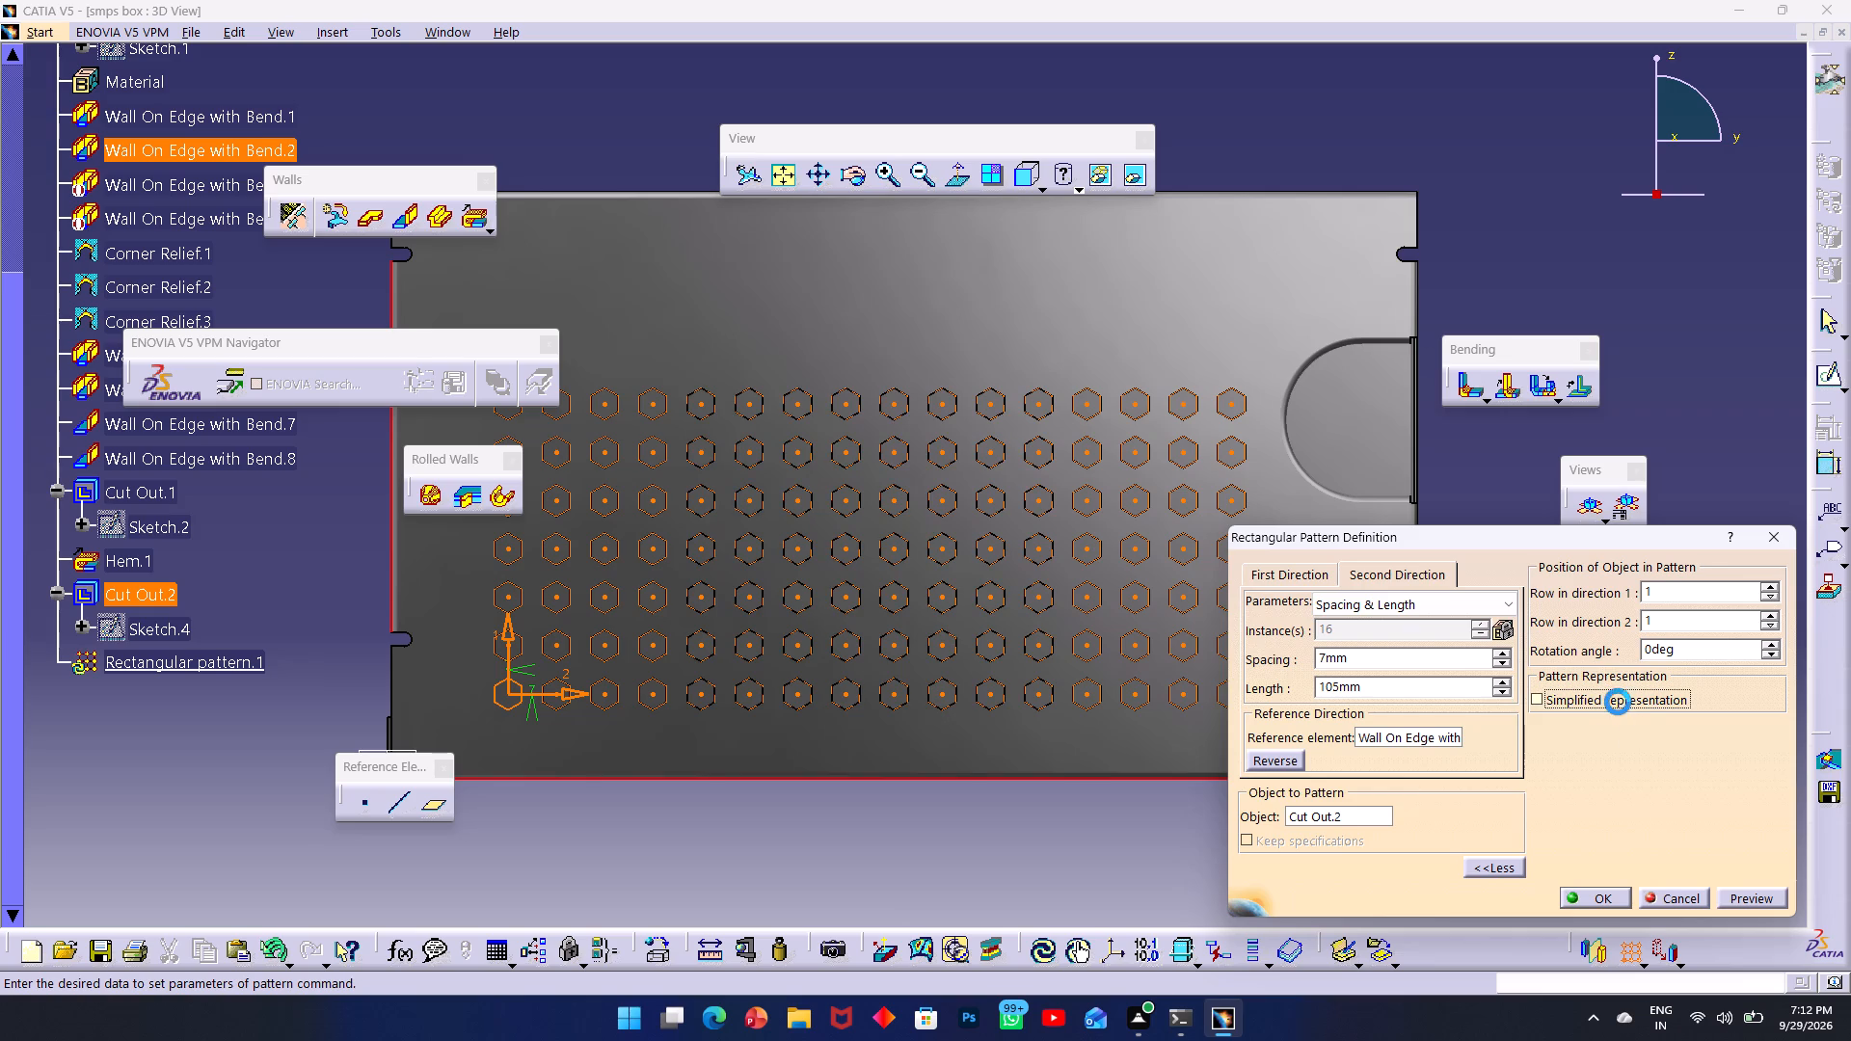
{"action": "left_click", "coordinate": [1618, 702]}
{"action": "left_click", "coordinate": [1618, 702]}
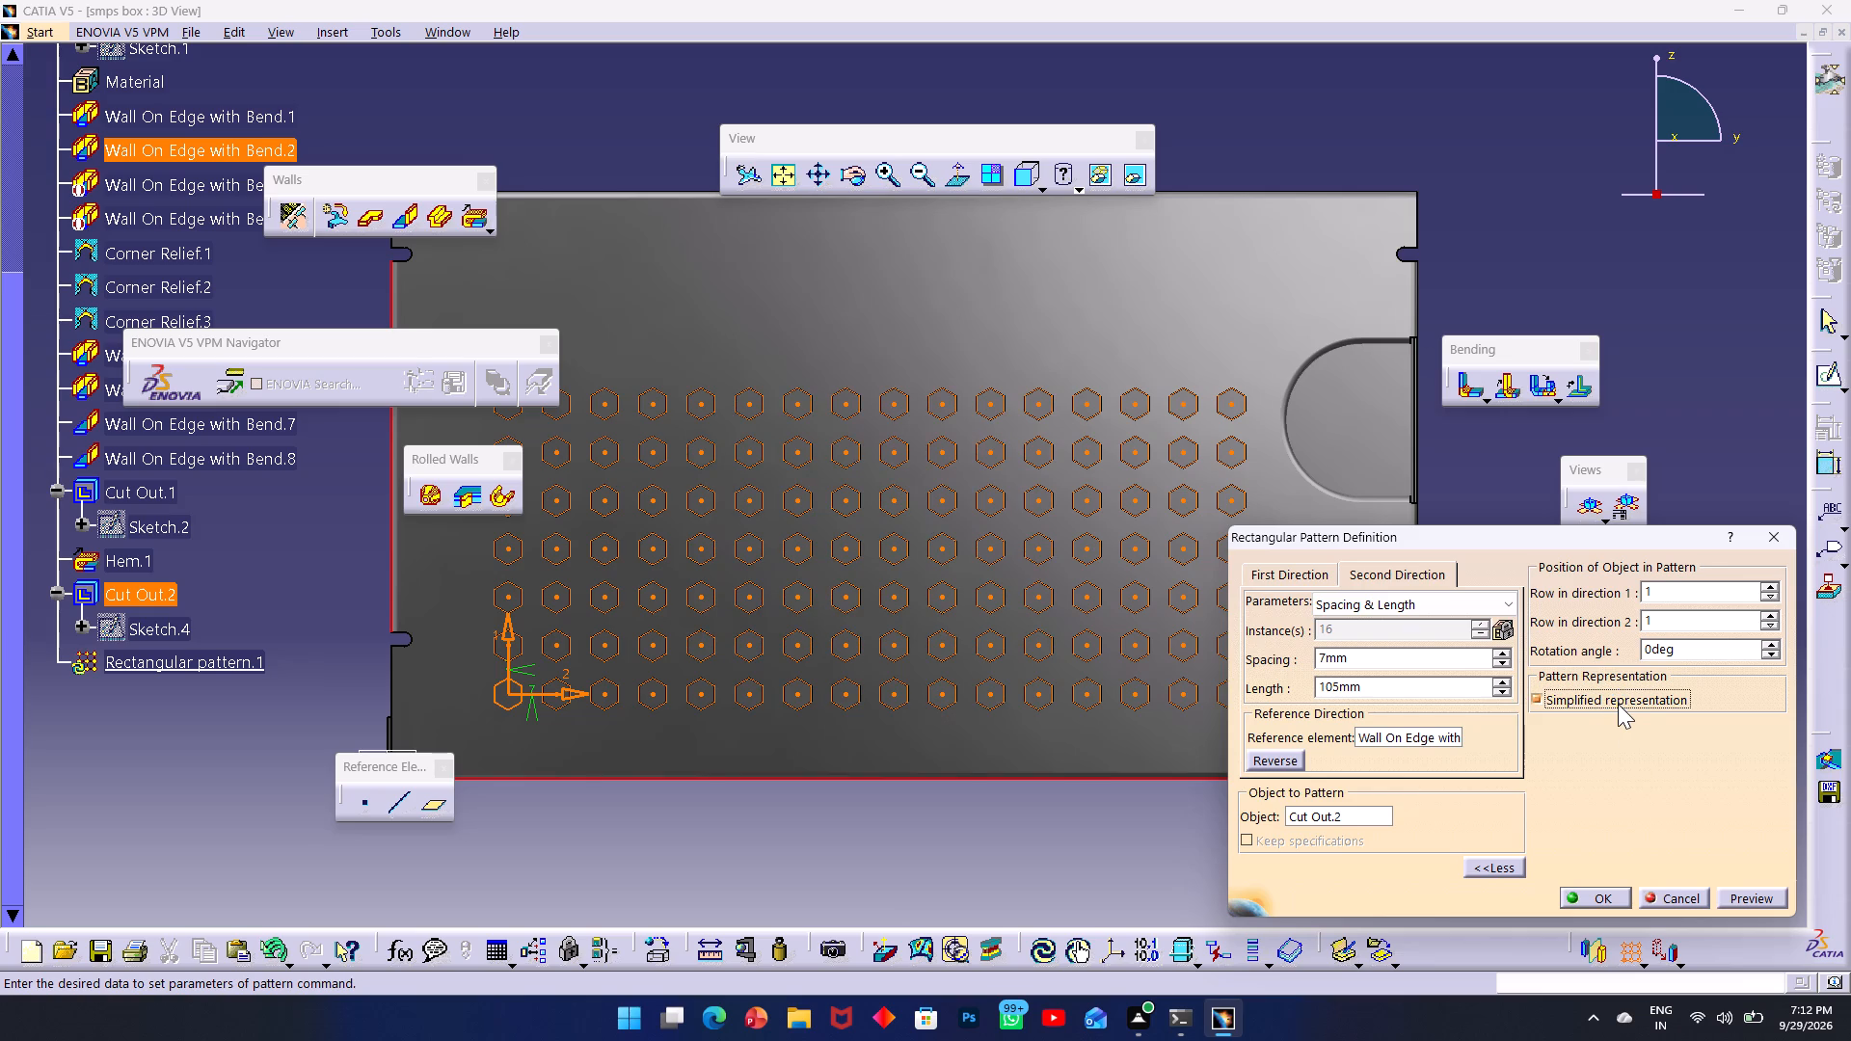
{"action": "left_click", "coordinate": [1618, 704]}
Review the pattern's first and second direction settings and check whether Keep specifications can be enabled.
{"action": "left_click", "coordinate": [1438, 571]}
{"action": "left_click", "coordinate": [1436, 572]}
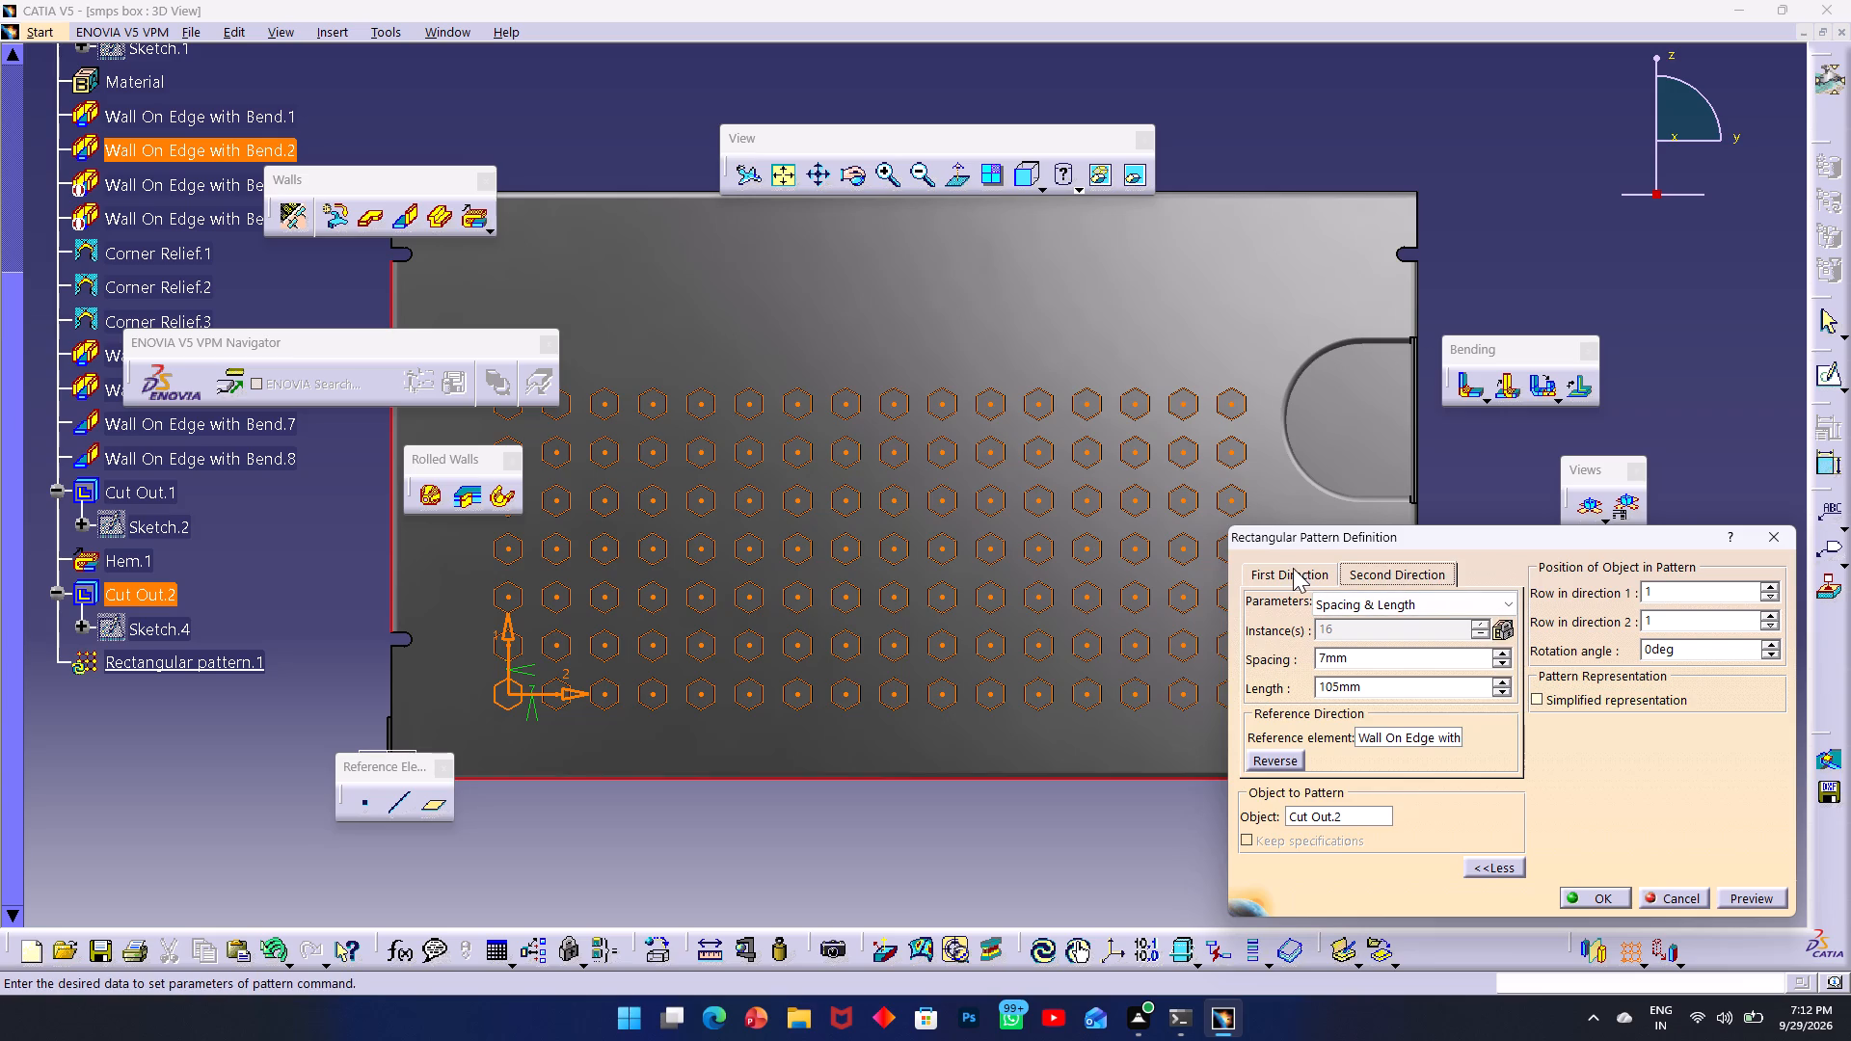
{"action": "left_click", "coordinate": [1293, 571]}
{"action": "left_click", "coordinate": [1358, 574]}
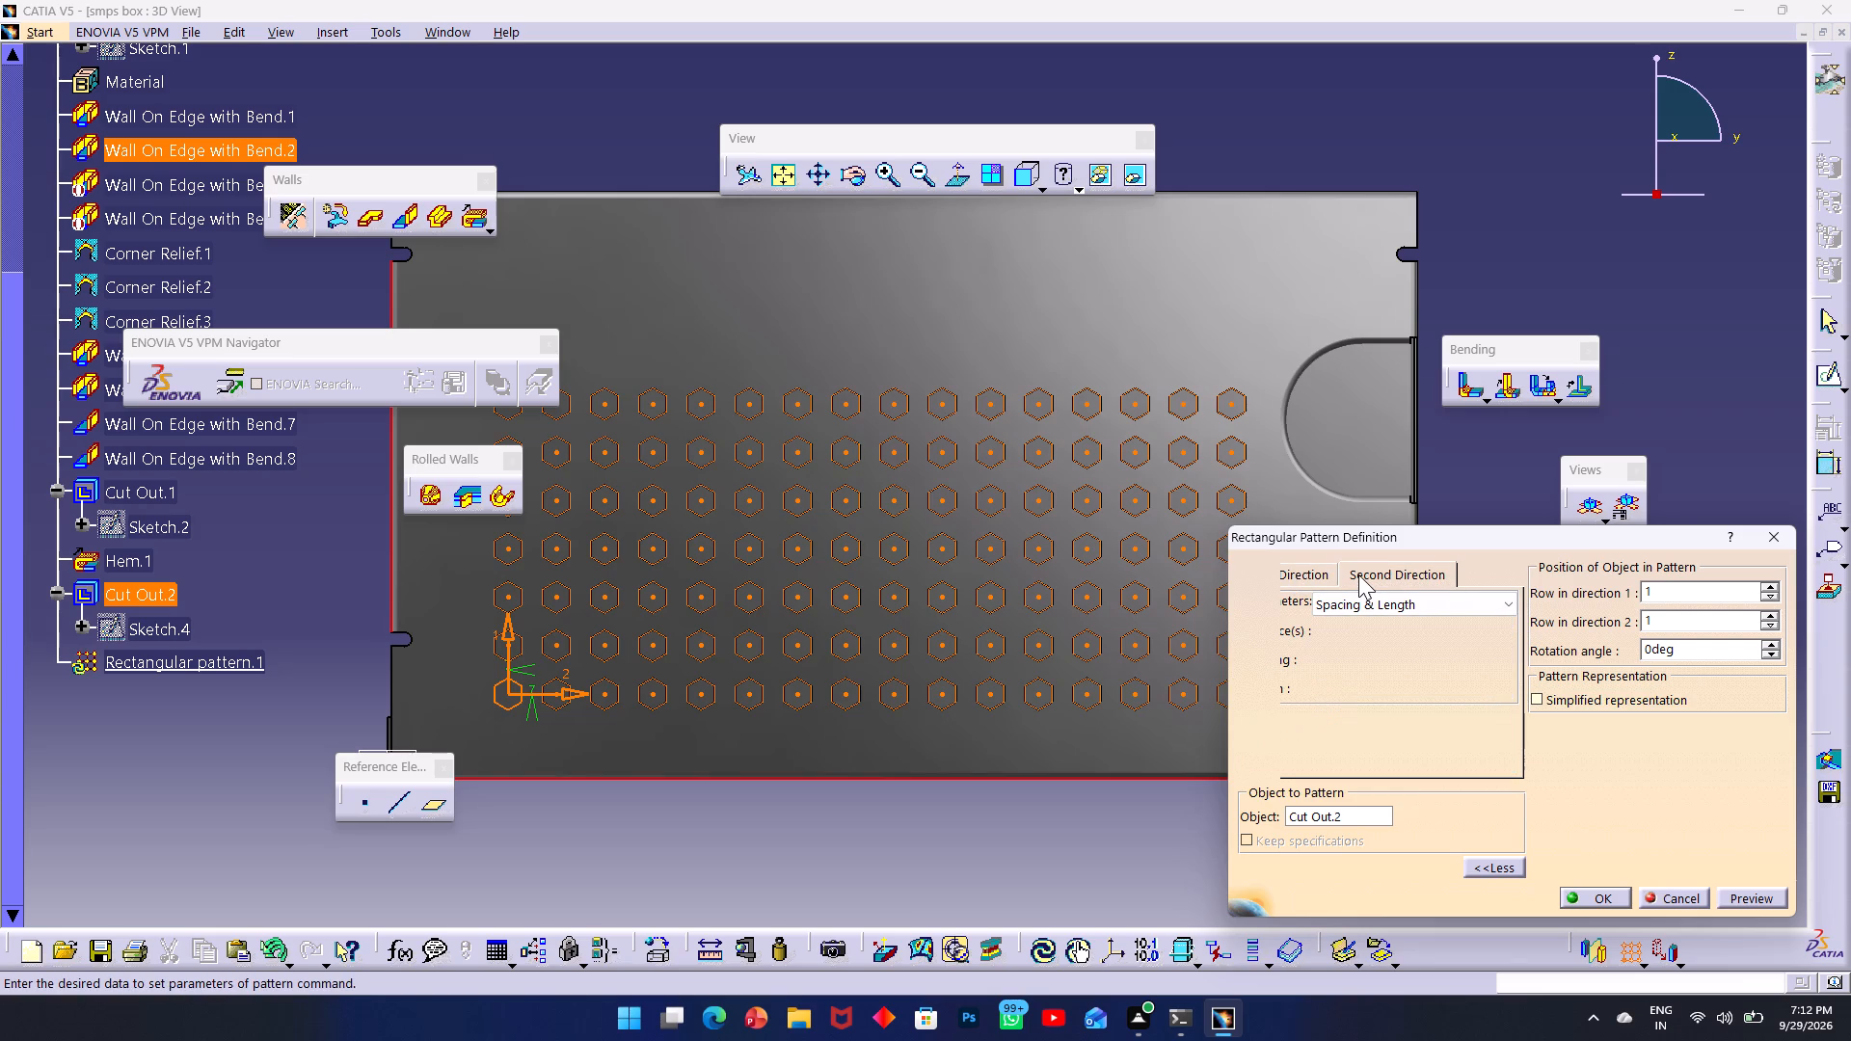
{"action": "left_click", "coordinate": [1314, 584]}
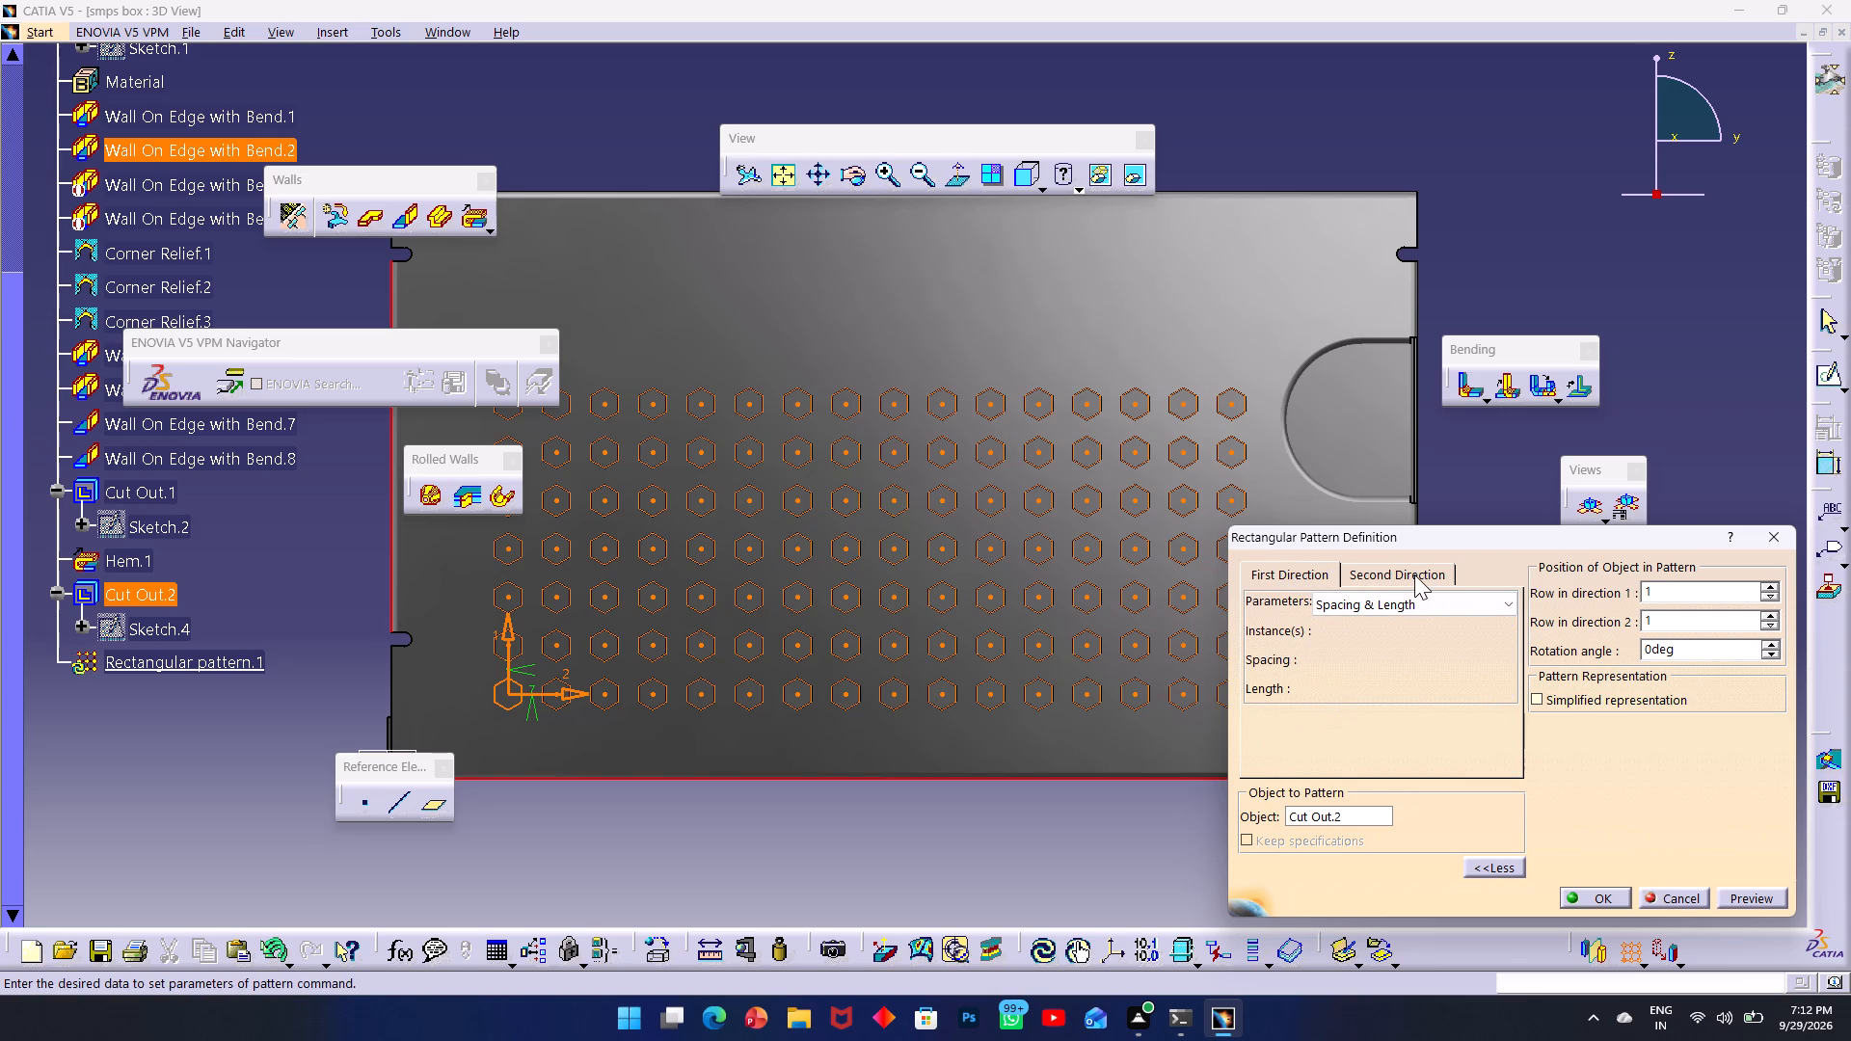
{"action": "left_click", "coordinate": [1414, 574]}
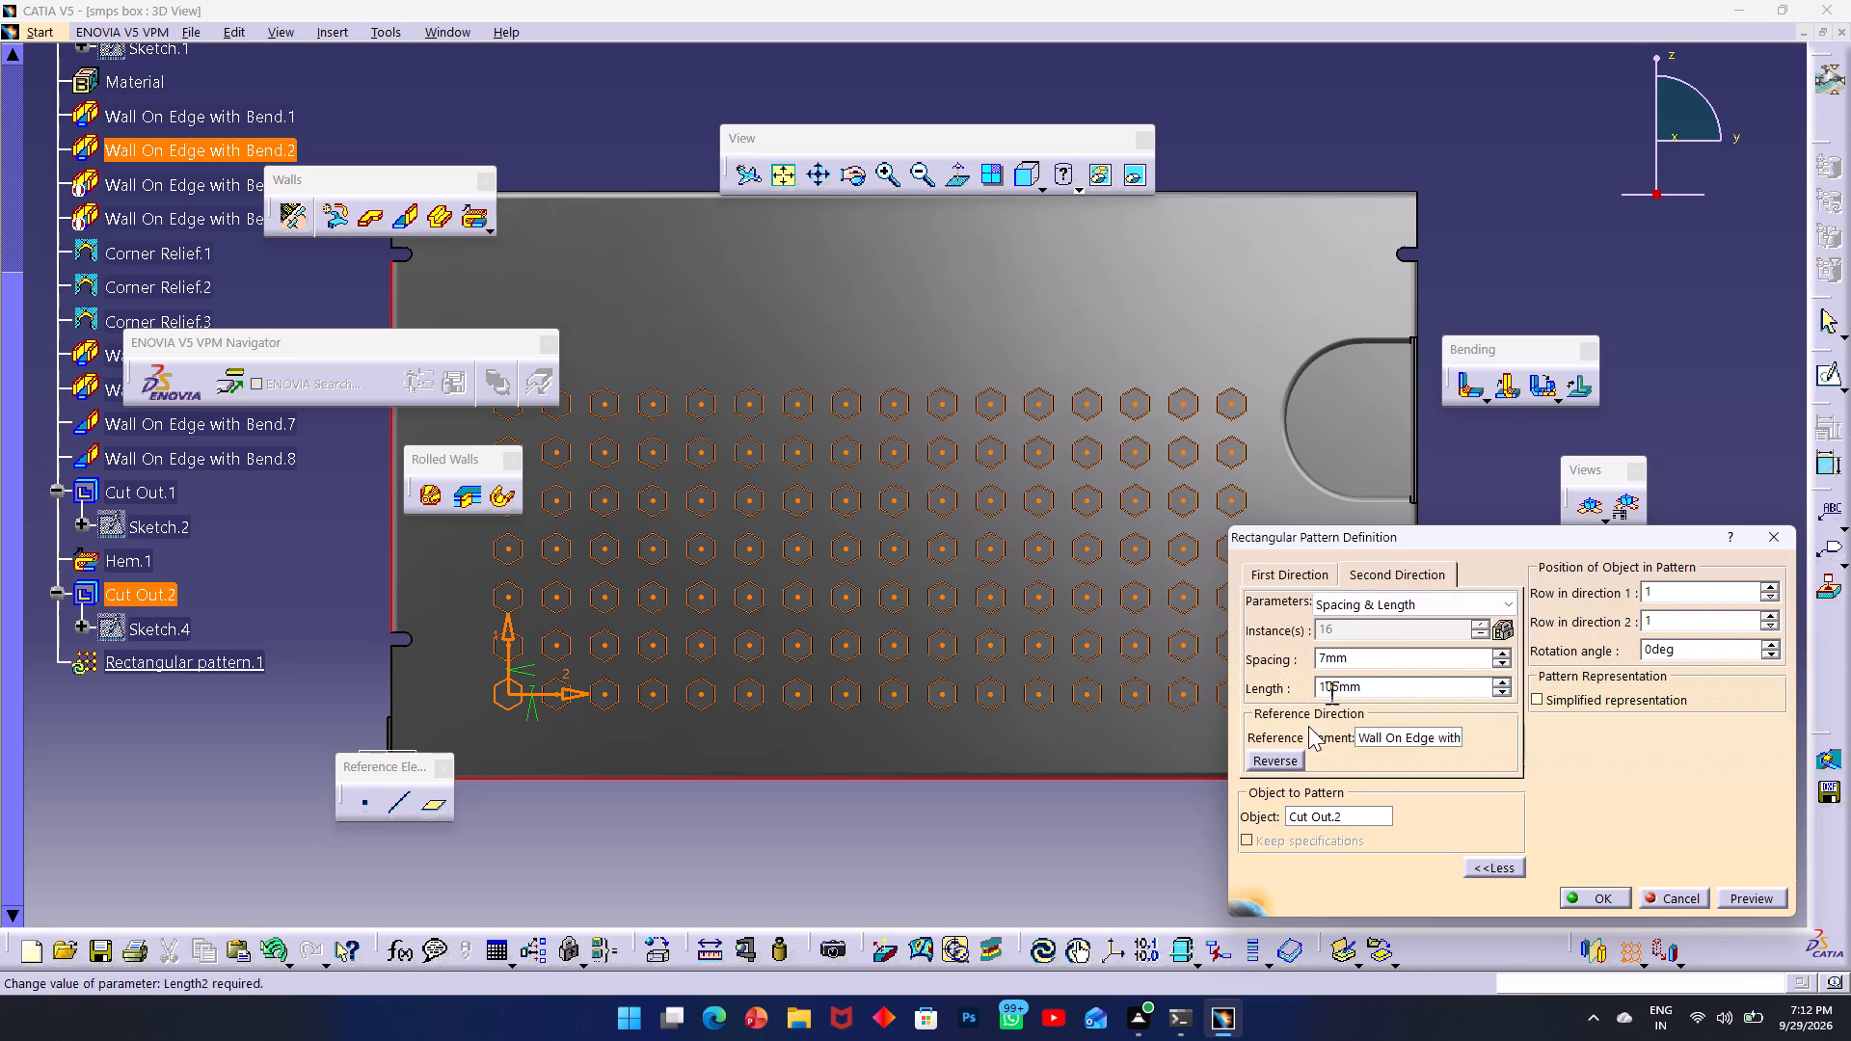
{"action": "left_click", "coordinate": [1246, 834]}
{"action": "left_click", "coordinate": [1249, 839]}
{"action": "left_click", "coordinate": [1278, 574]}
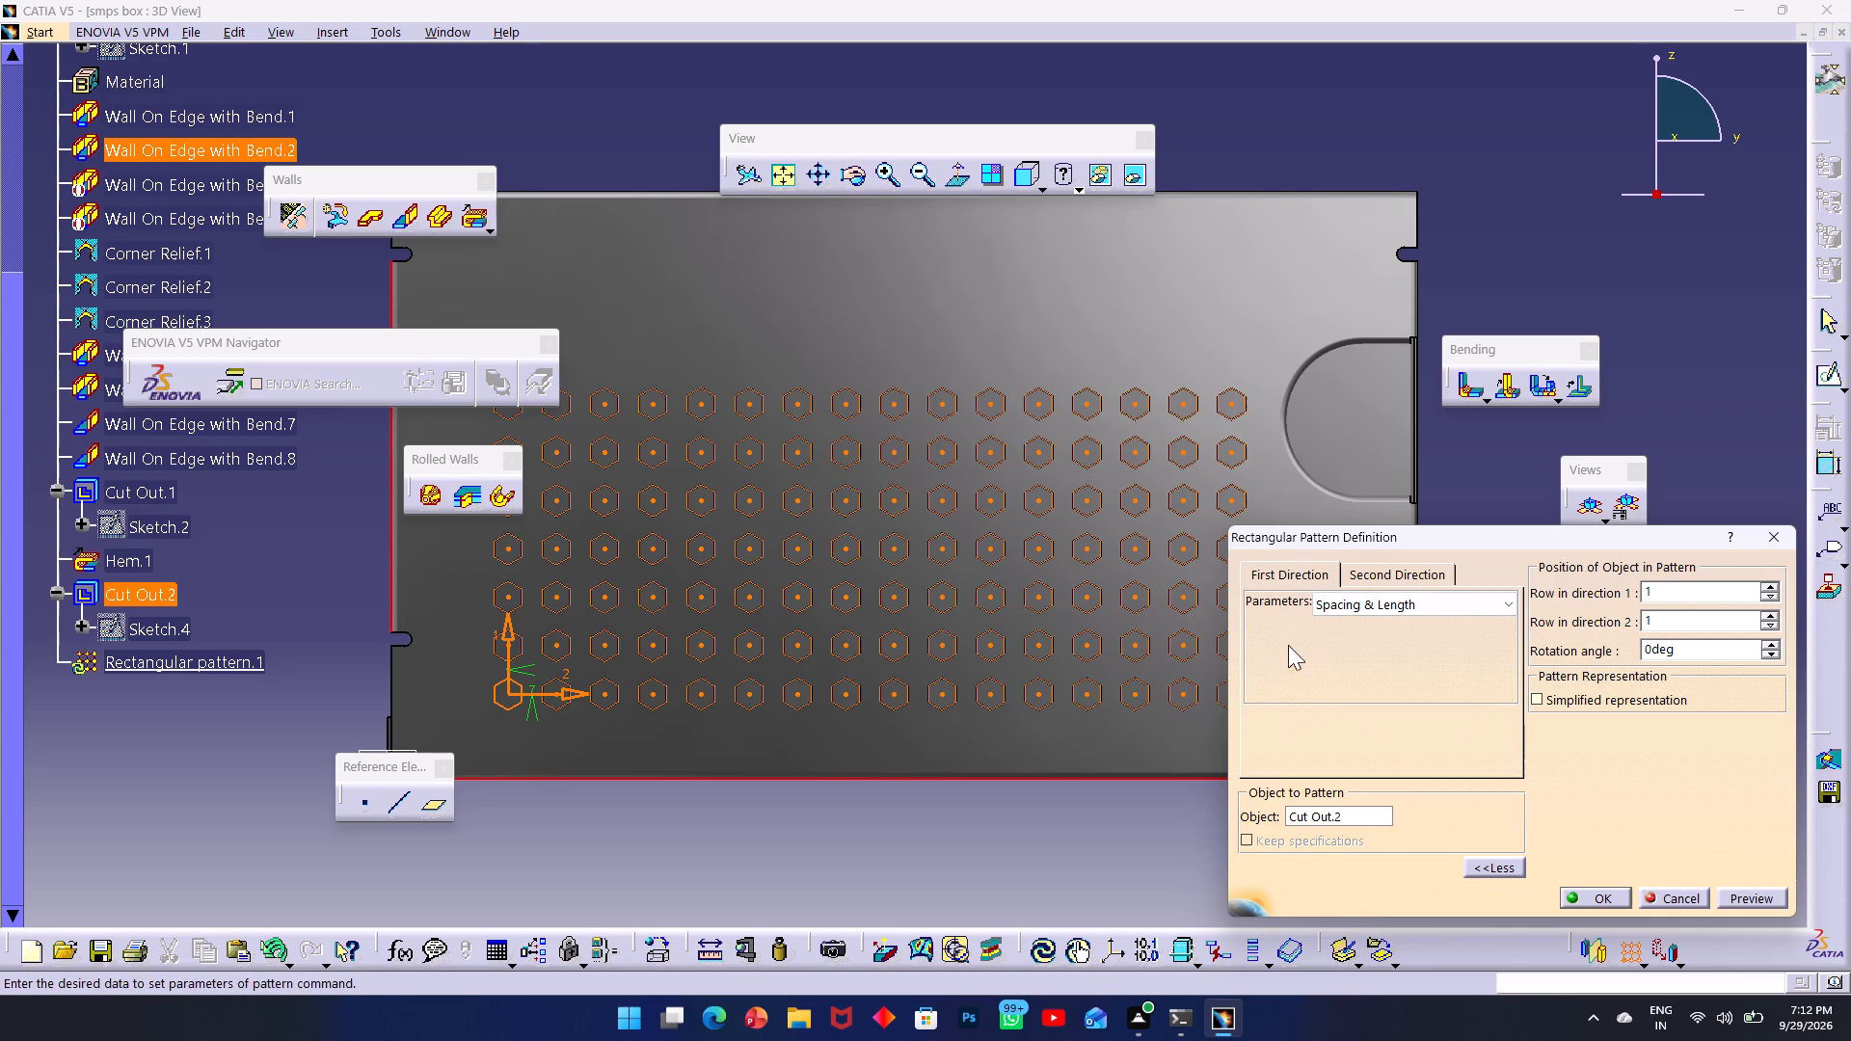
{"action": "left_click", "coordinate": [1514, 862]}
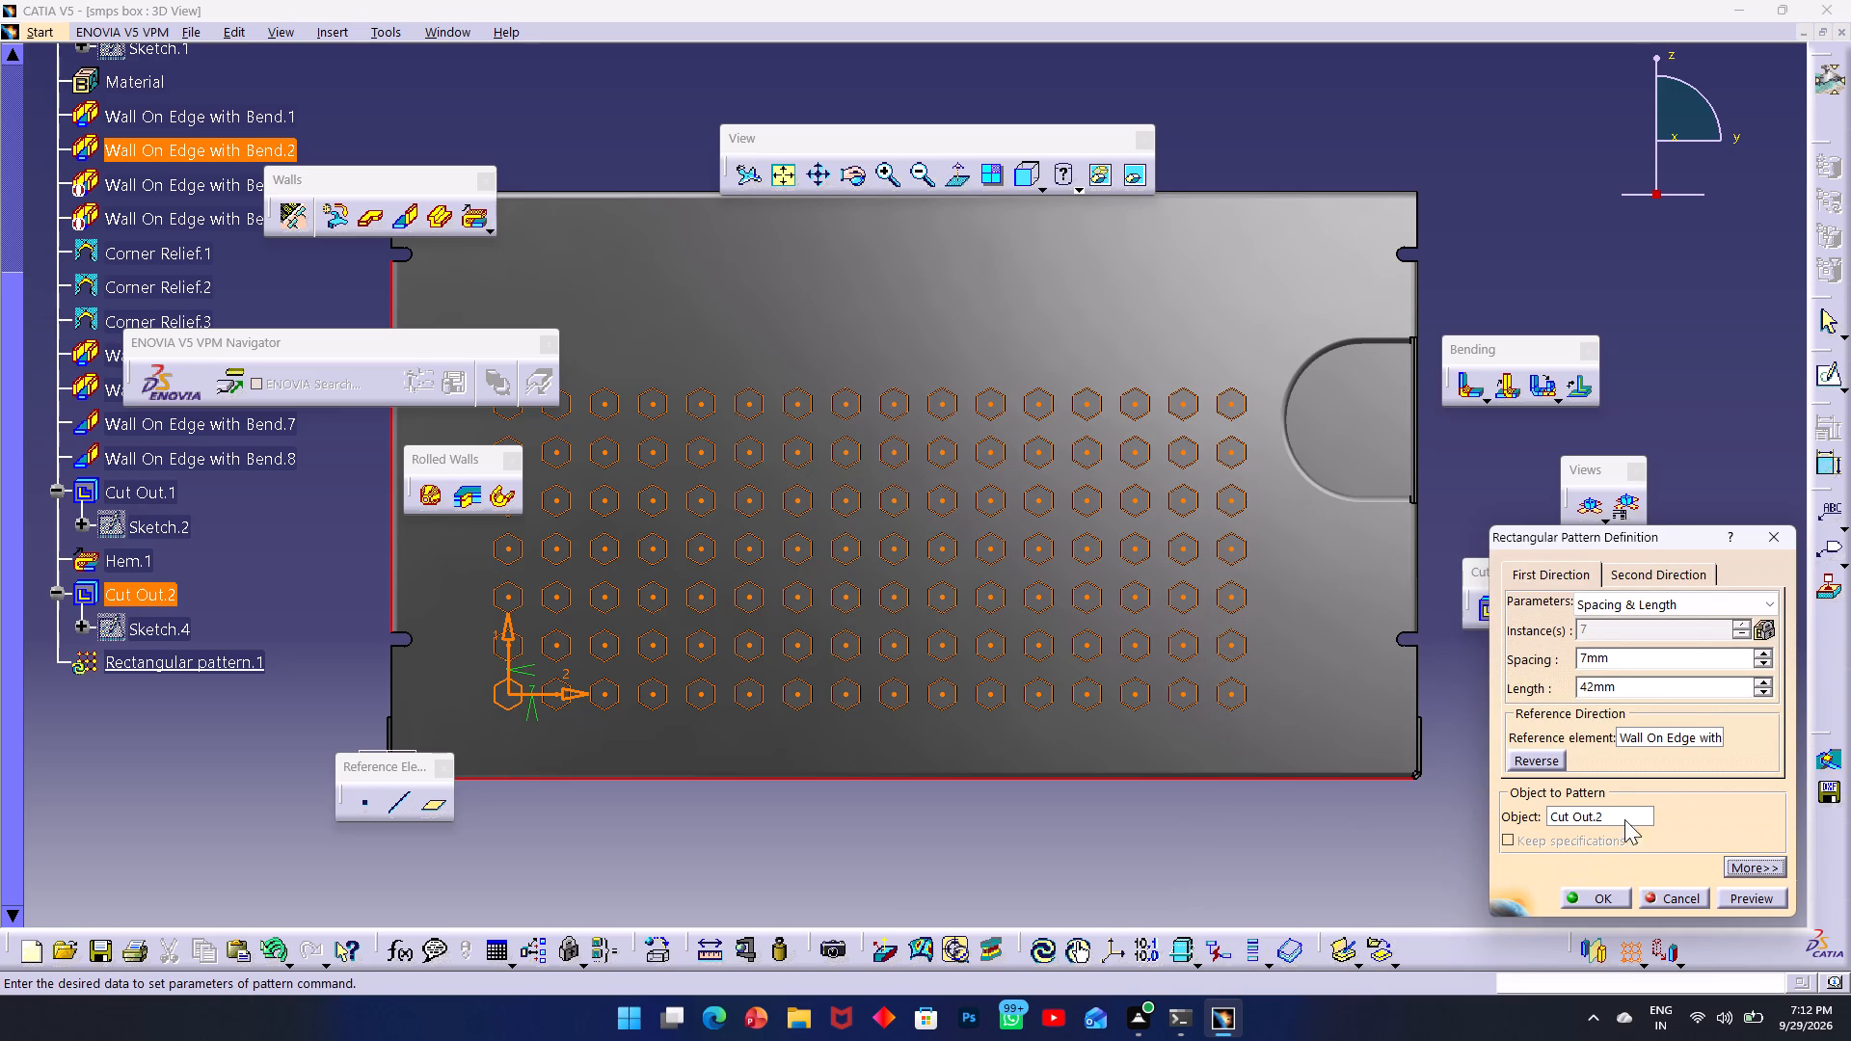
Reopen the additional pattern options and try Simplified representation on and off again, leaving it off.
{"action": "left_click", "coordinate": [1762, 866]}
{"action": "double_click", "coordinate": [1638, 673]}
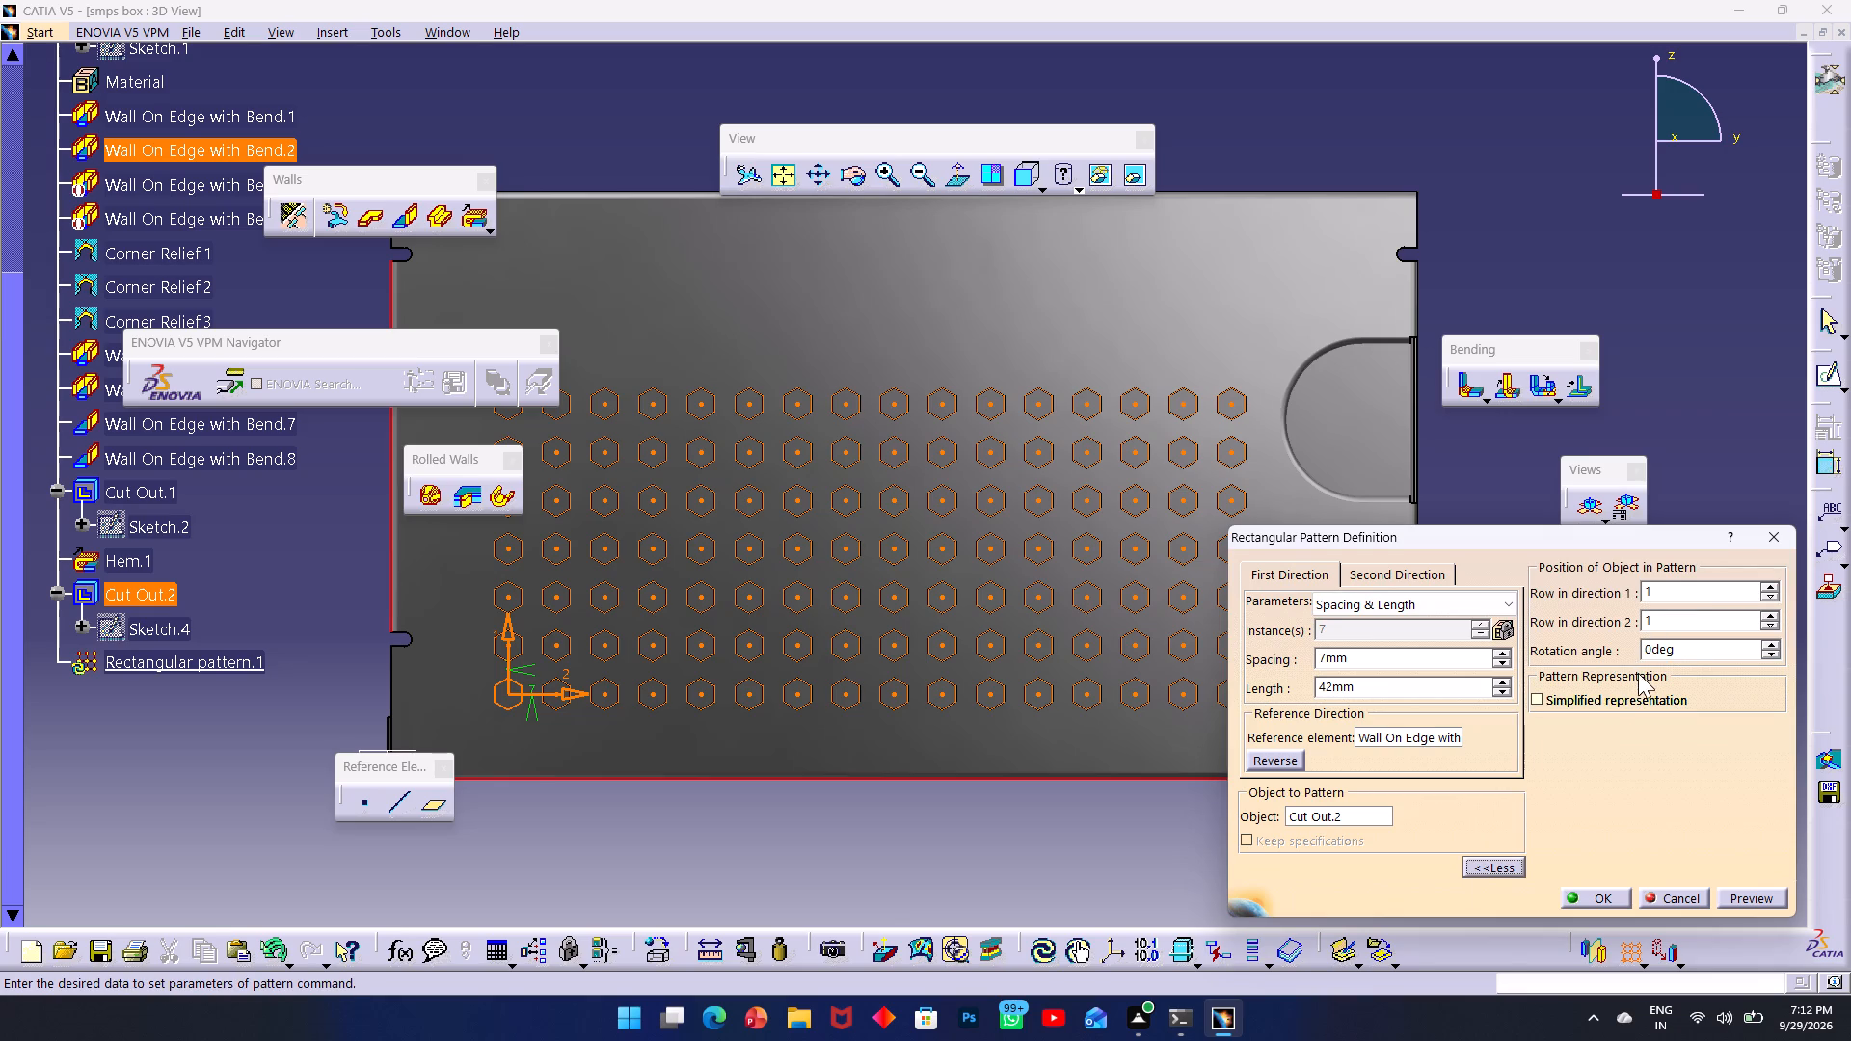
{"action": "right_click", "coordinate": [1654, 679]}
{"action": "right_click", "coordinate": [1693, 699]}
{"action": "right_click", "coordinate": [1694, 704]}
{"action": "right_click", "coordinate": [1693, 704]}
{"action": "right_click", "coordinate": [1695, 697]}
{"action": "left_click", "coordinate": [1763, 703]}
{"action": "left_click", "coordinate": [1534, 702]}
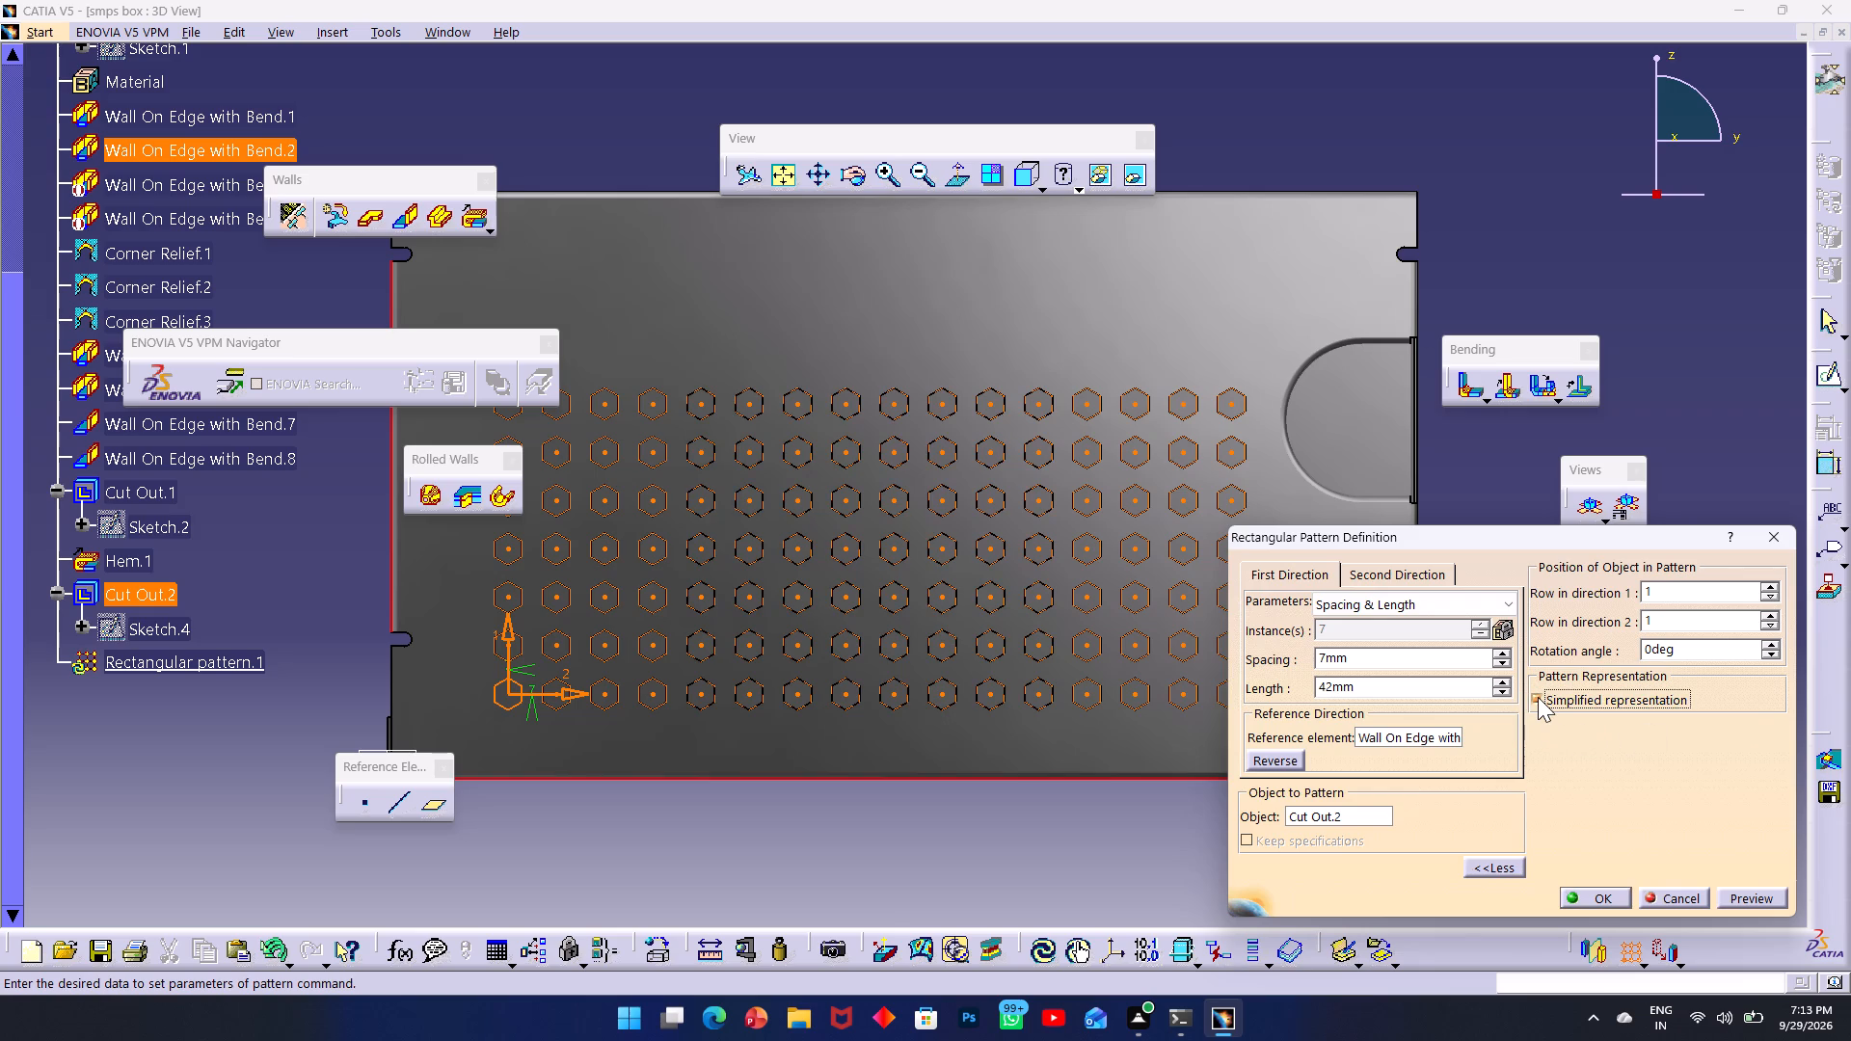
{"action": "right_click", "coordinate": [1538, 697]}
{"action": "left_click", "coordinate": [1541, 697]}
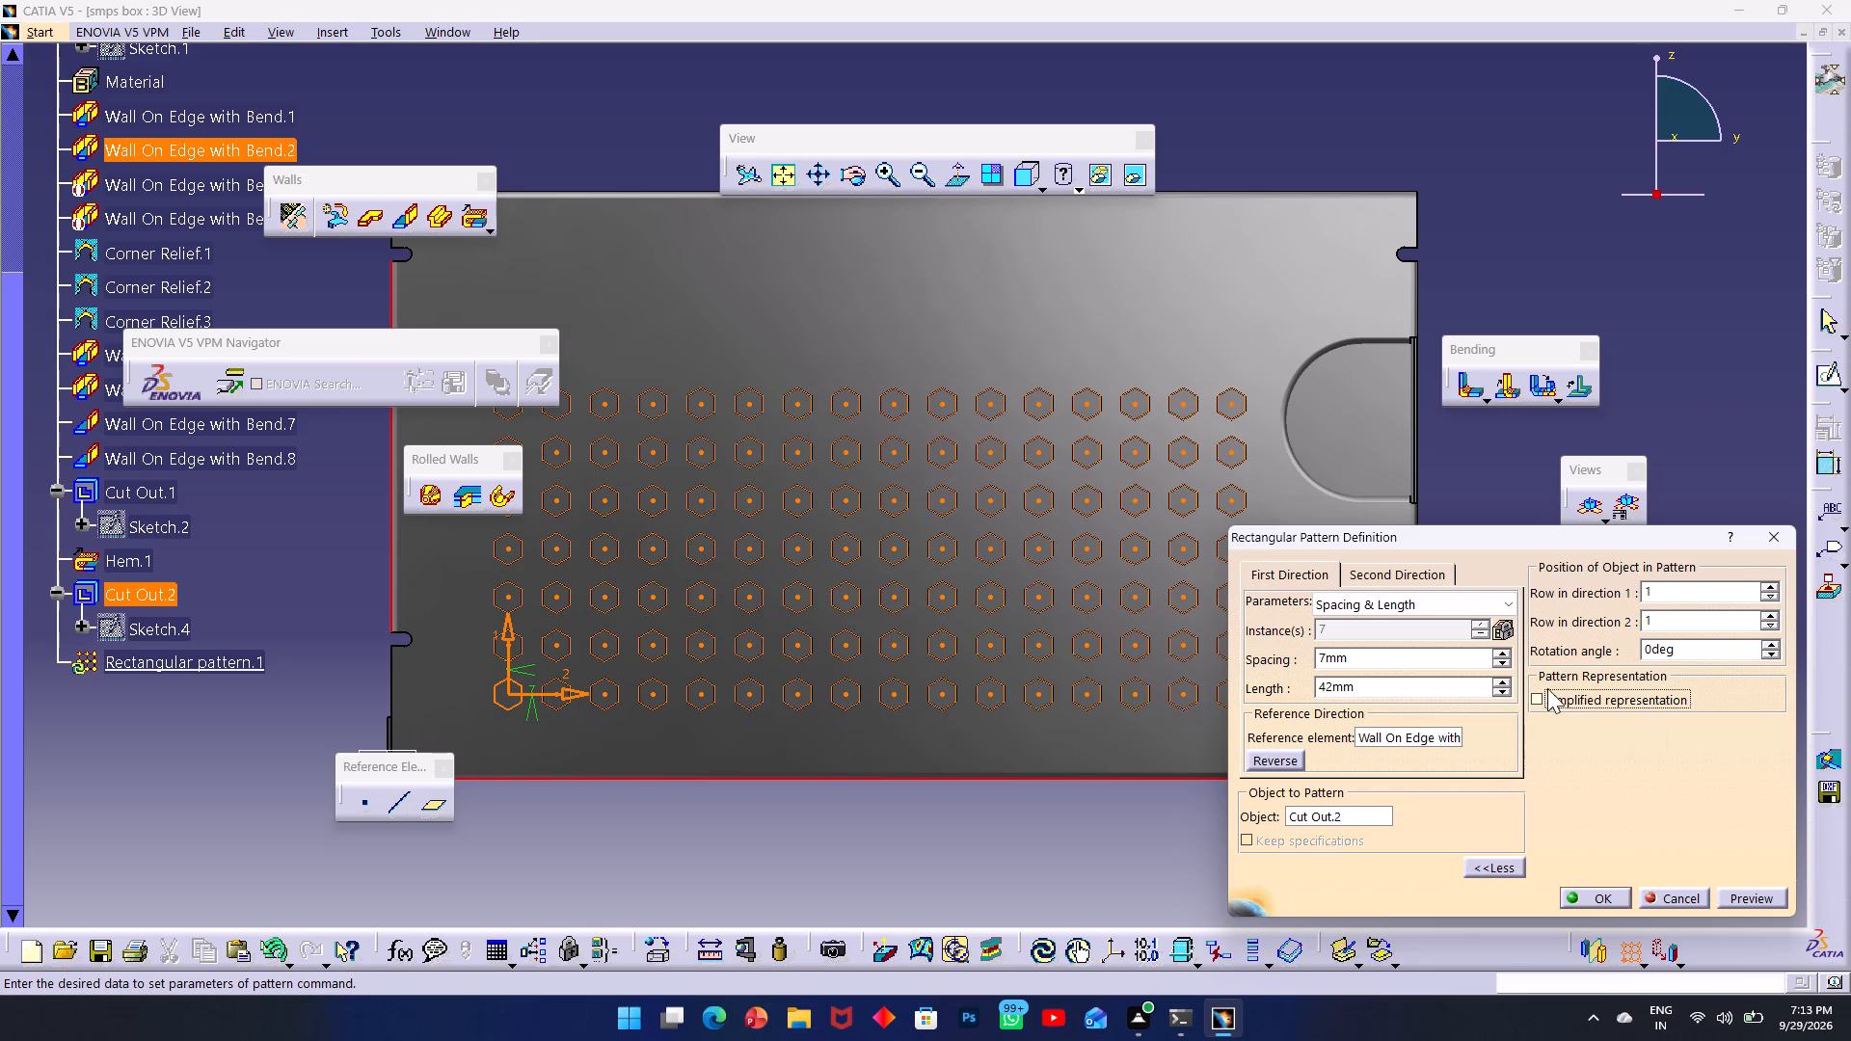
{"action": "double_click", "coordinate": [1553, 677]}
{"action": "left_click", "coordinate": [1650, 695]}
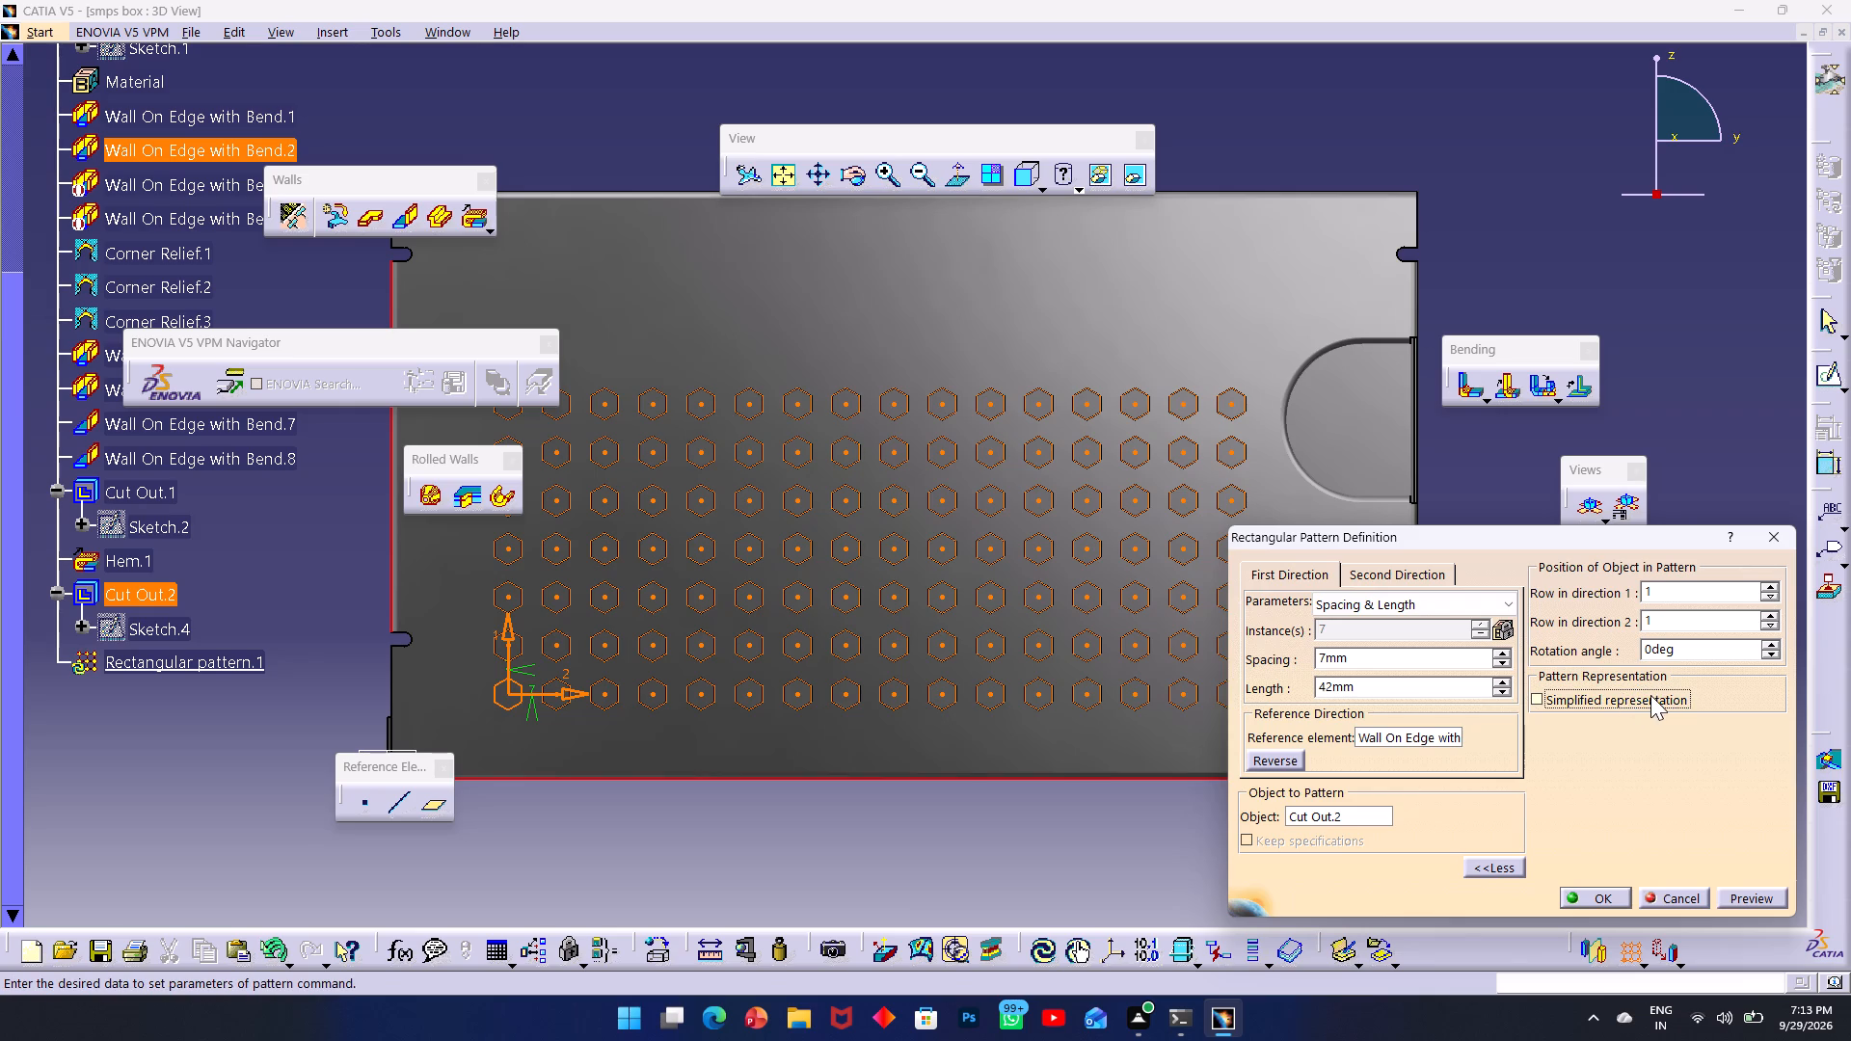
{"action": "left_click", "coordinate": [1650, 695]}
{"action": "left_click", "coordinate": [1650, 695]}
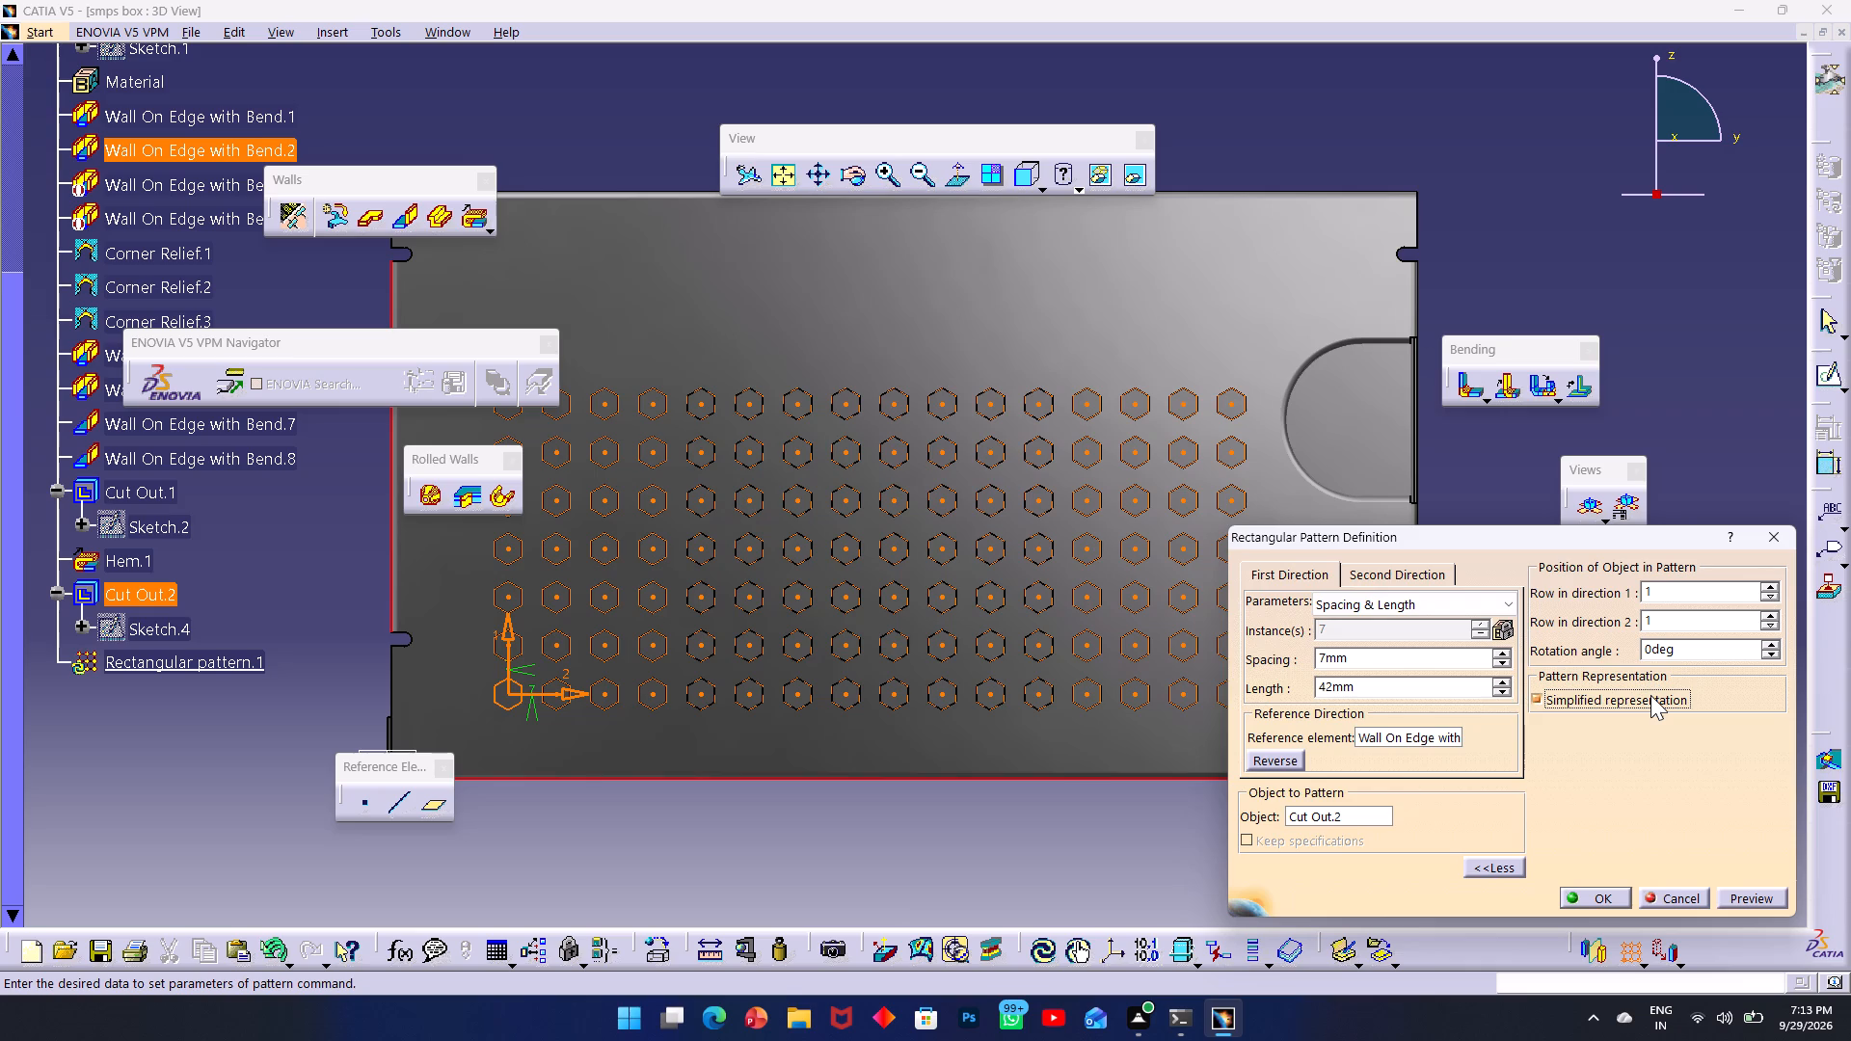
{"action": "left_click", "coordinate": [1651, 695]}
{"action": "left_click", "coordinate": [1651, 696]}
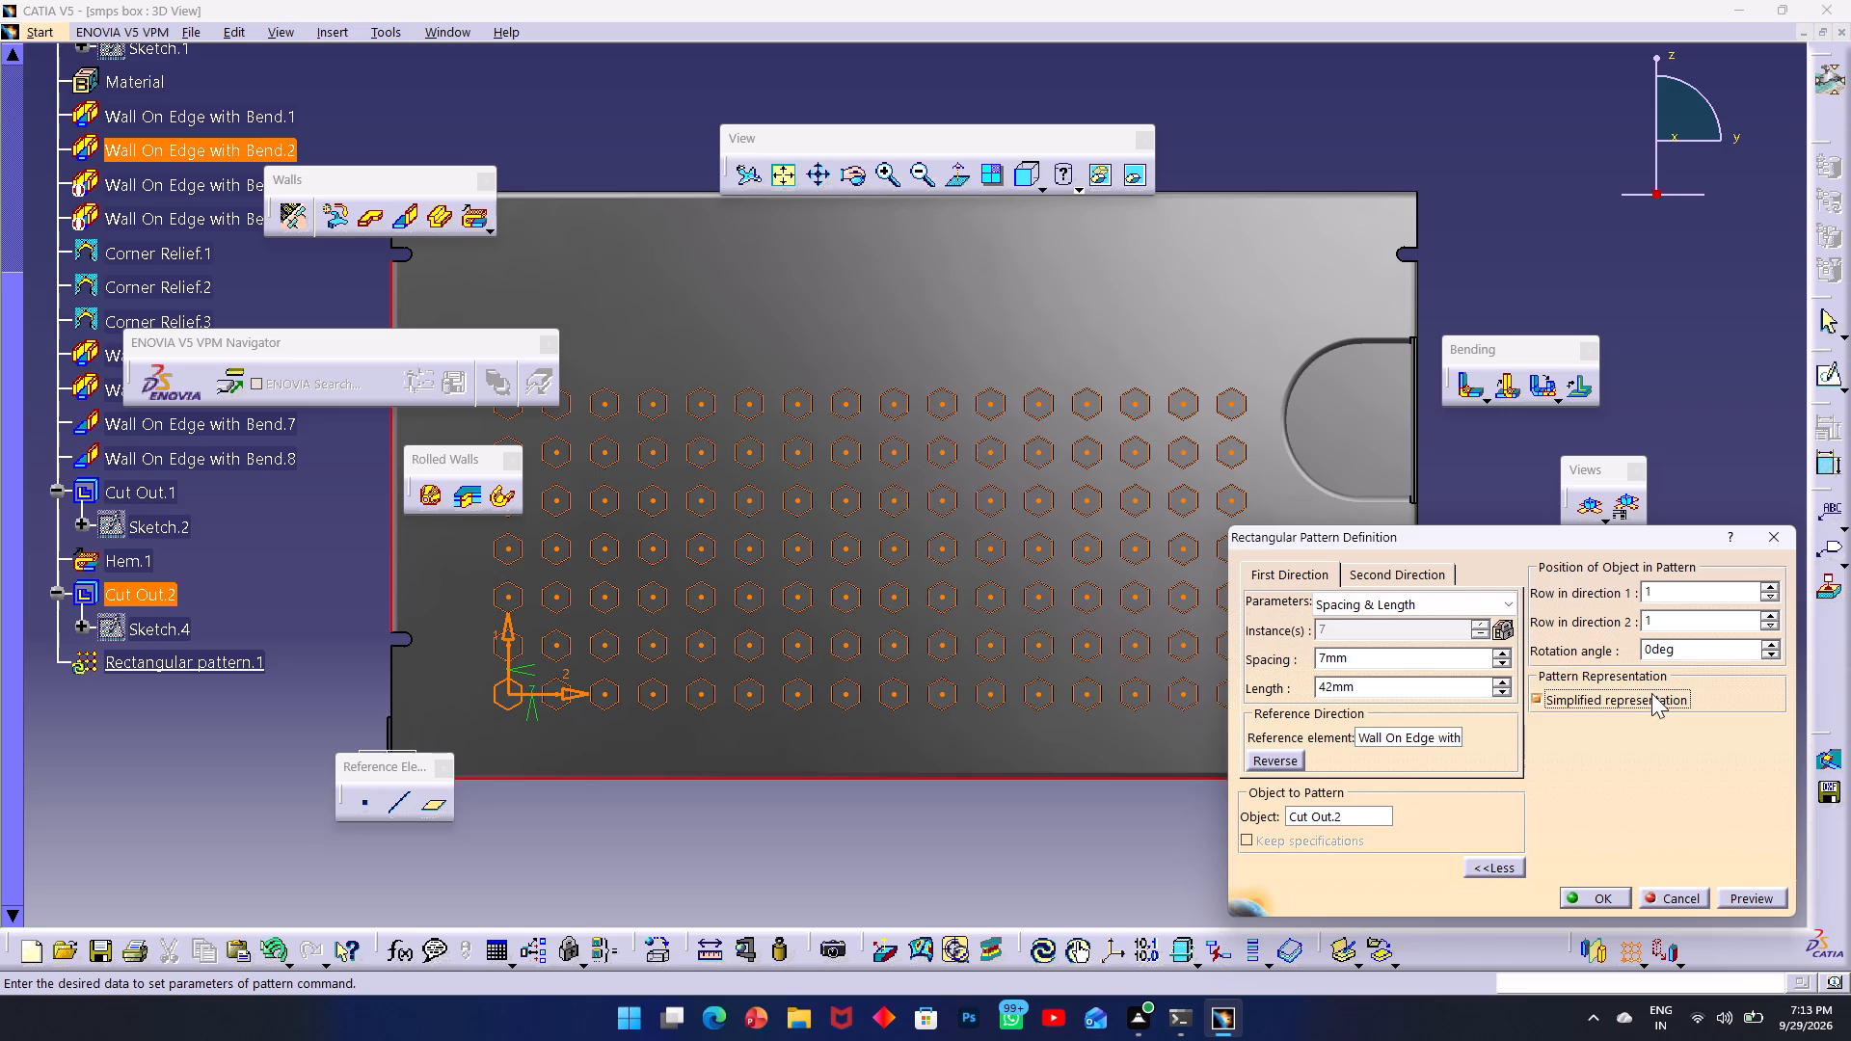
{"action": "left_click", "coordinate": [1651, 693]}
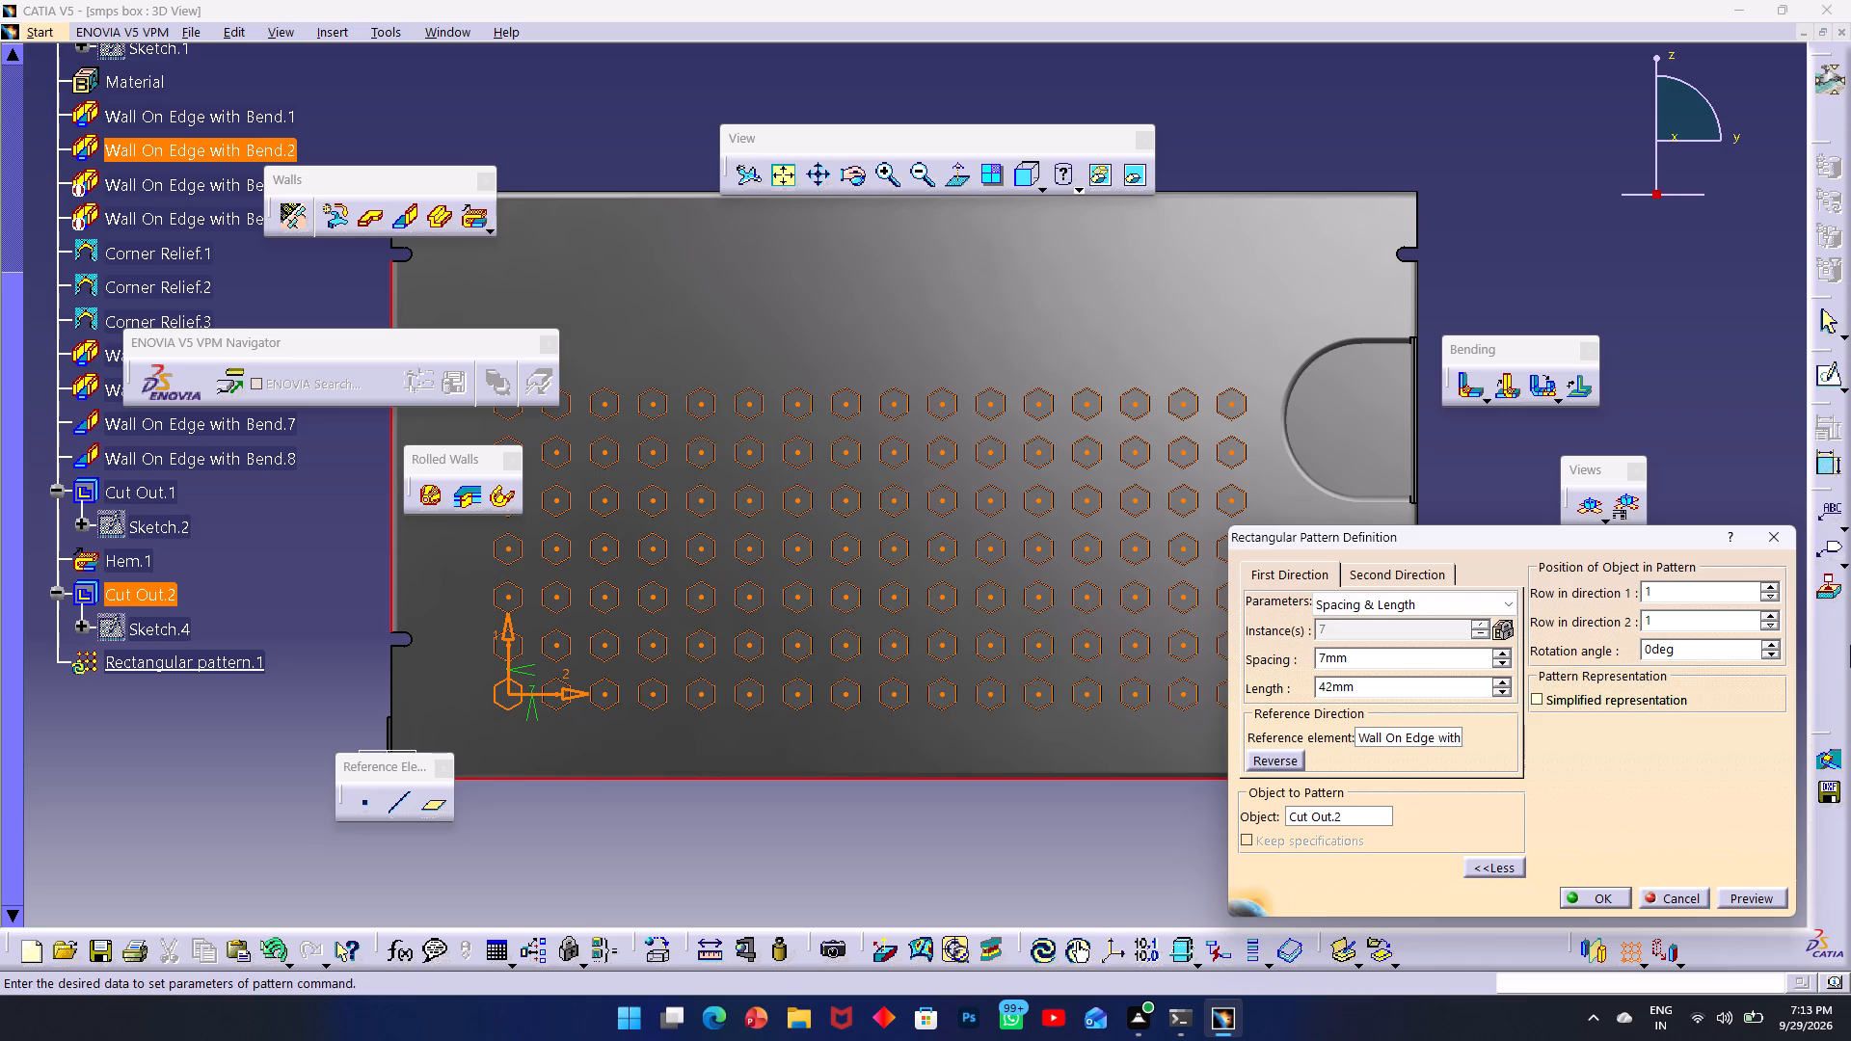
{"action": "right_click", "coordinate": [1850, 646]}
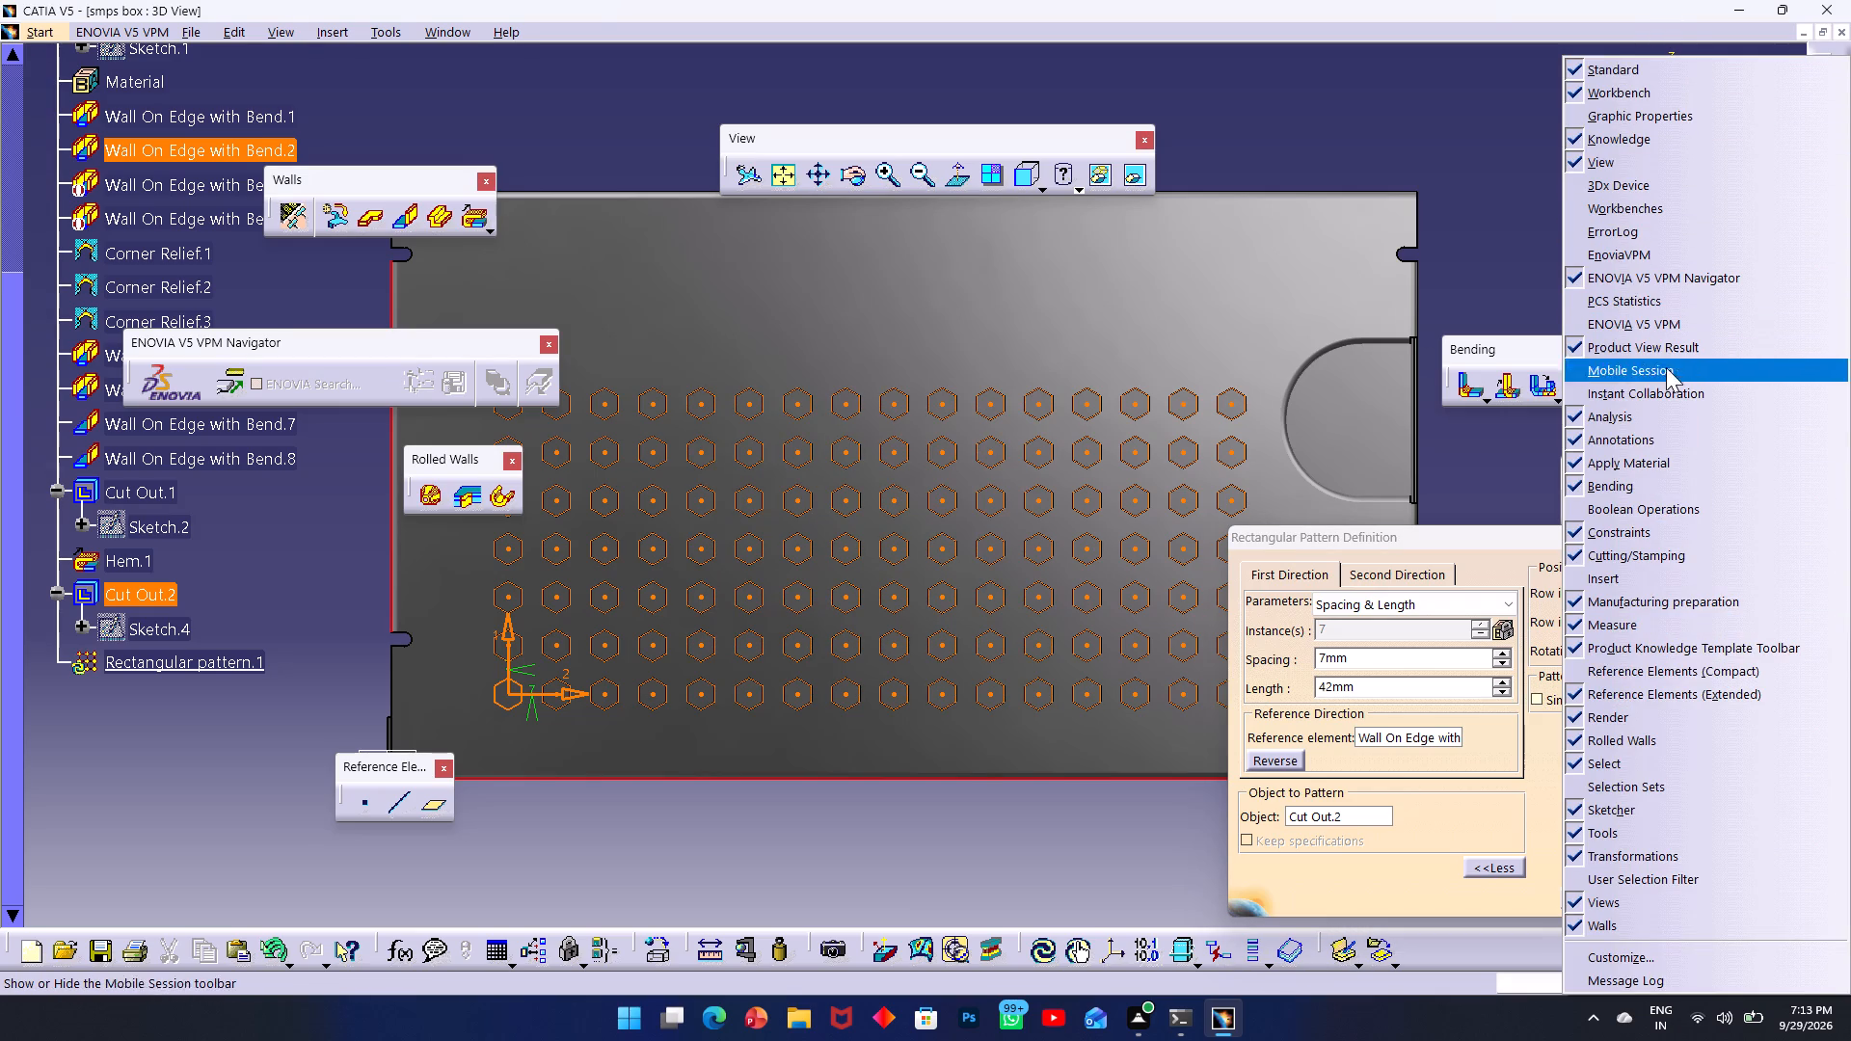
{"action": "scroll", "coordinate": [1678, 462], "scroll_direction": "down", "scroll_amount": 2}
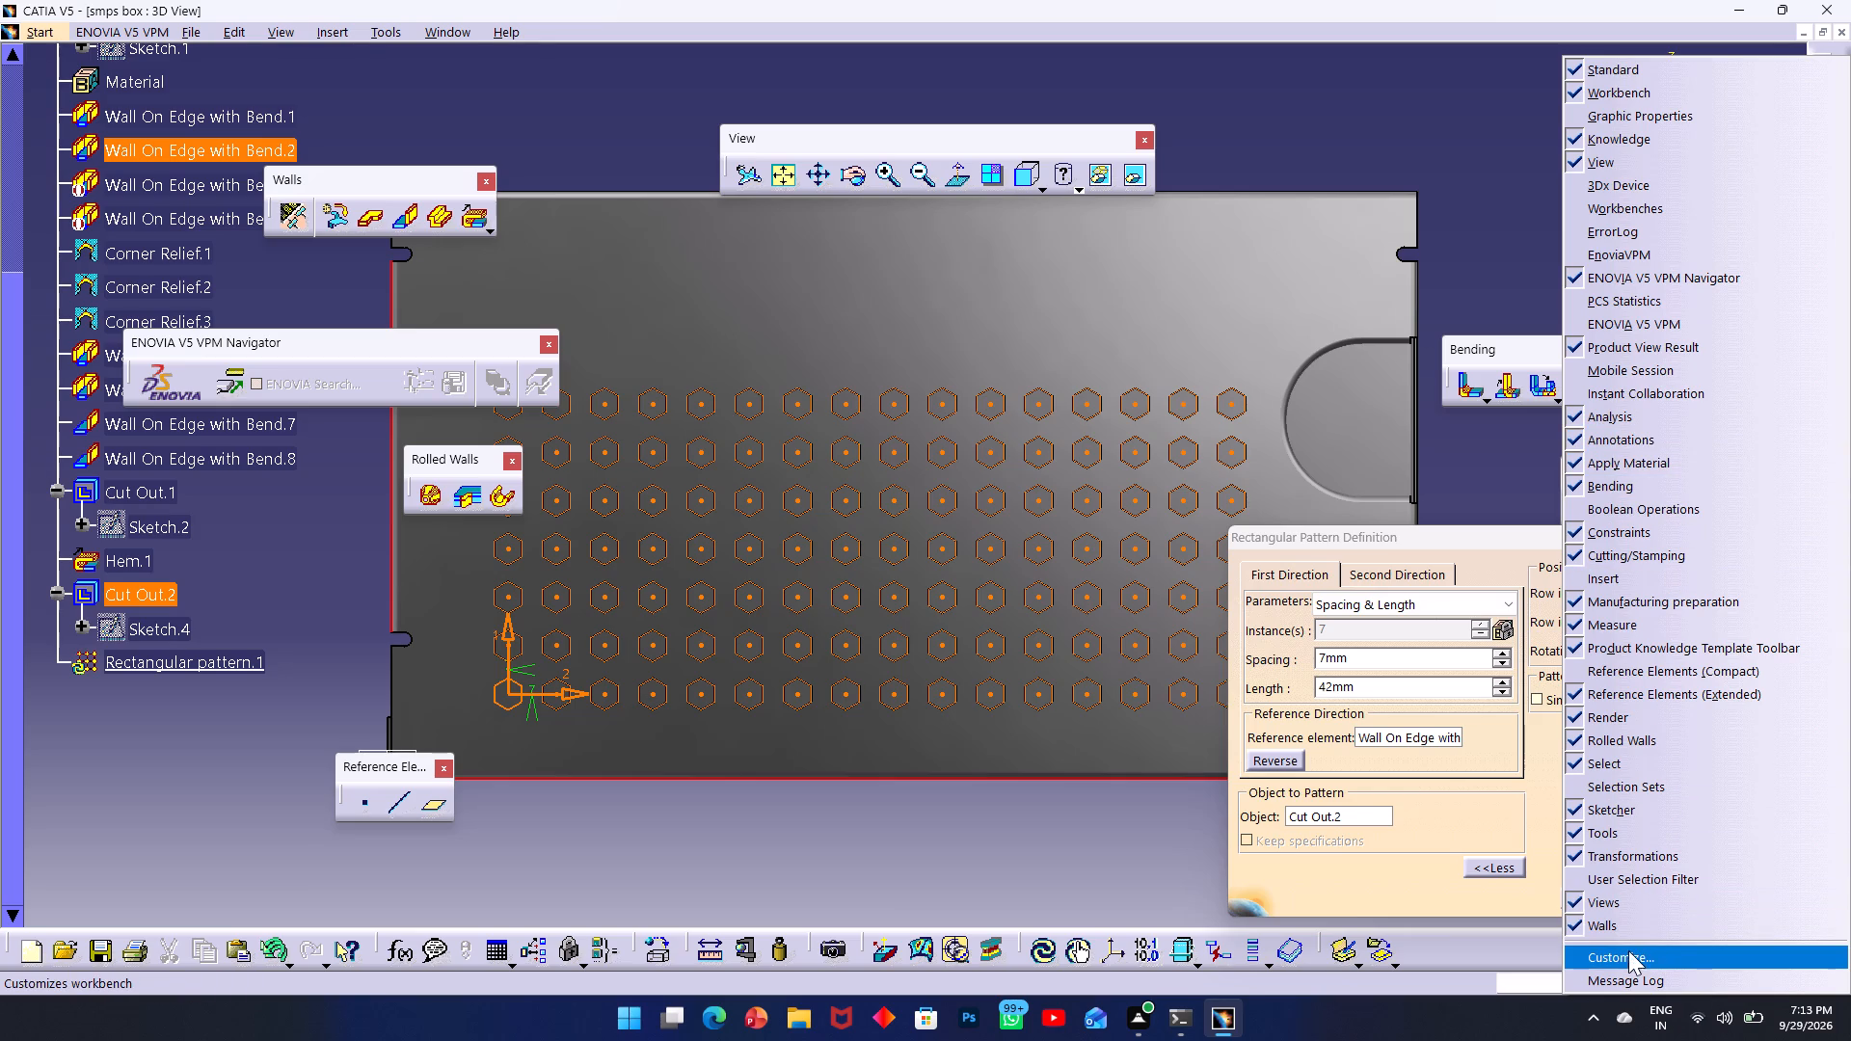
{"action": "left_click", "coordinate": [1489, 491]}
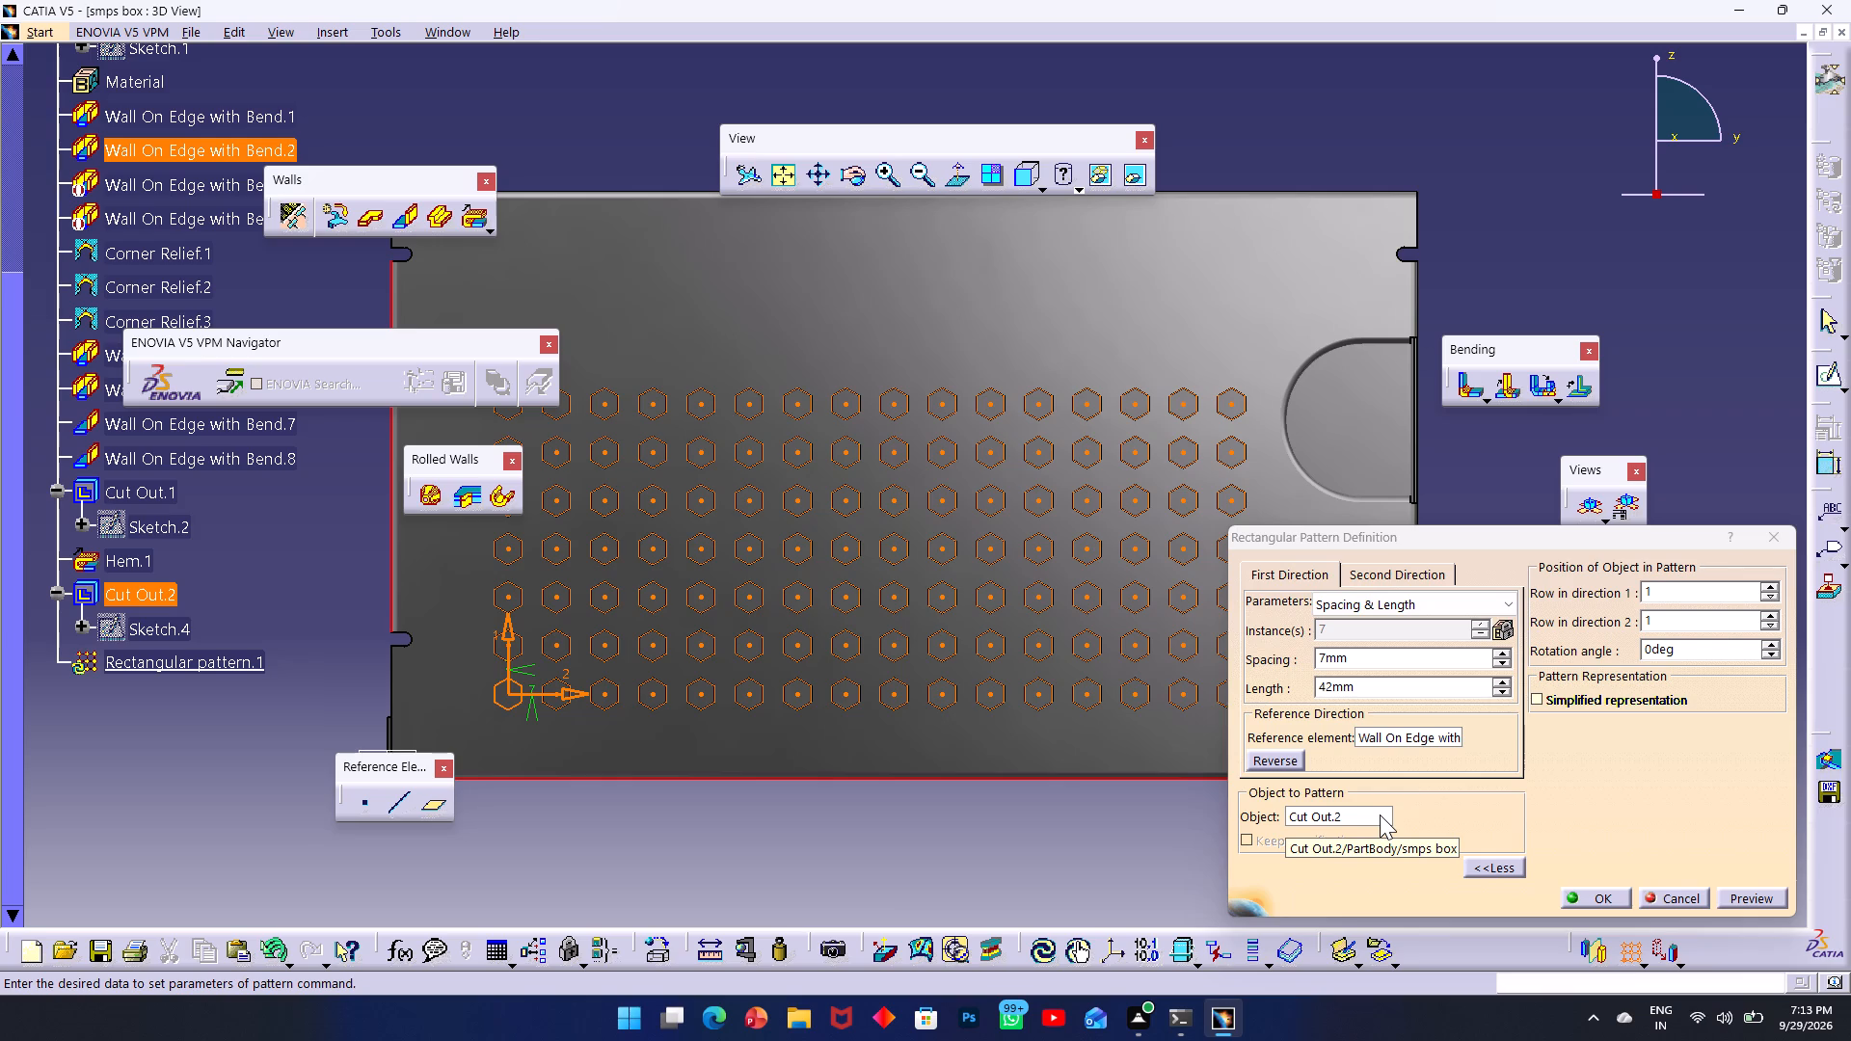
Create the rectangular grid of hexagonal cut-outs on the side wall with the configured pattern settings.
{"action": "left_click", "coordinate": [1578, 894]}
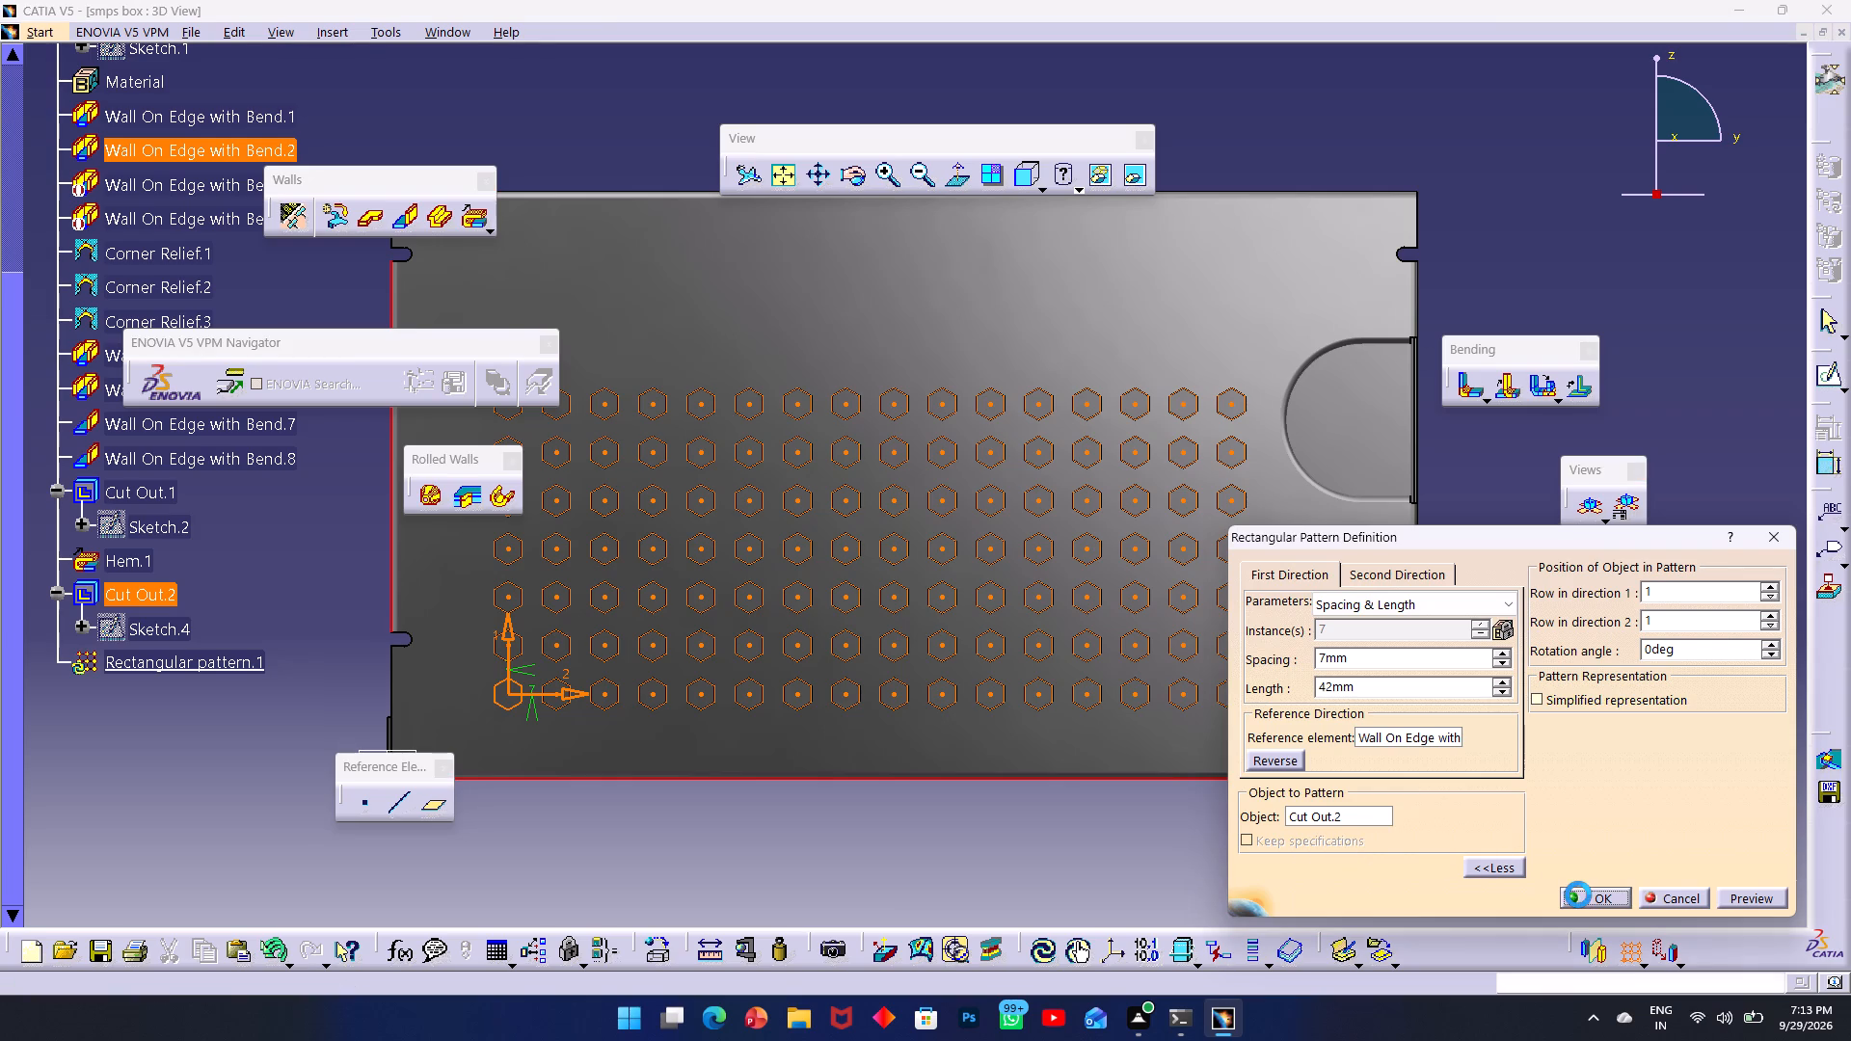
{"action": "left_click", "coordinate": [1535, 849]}
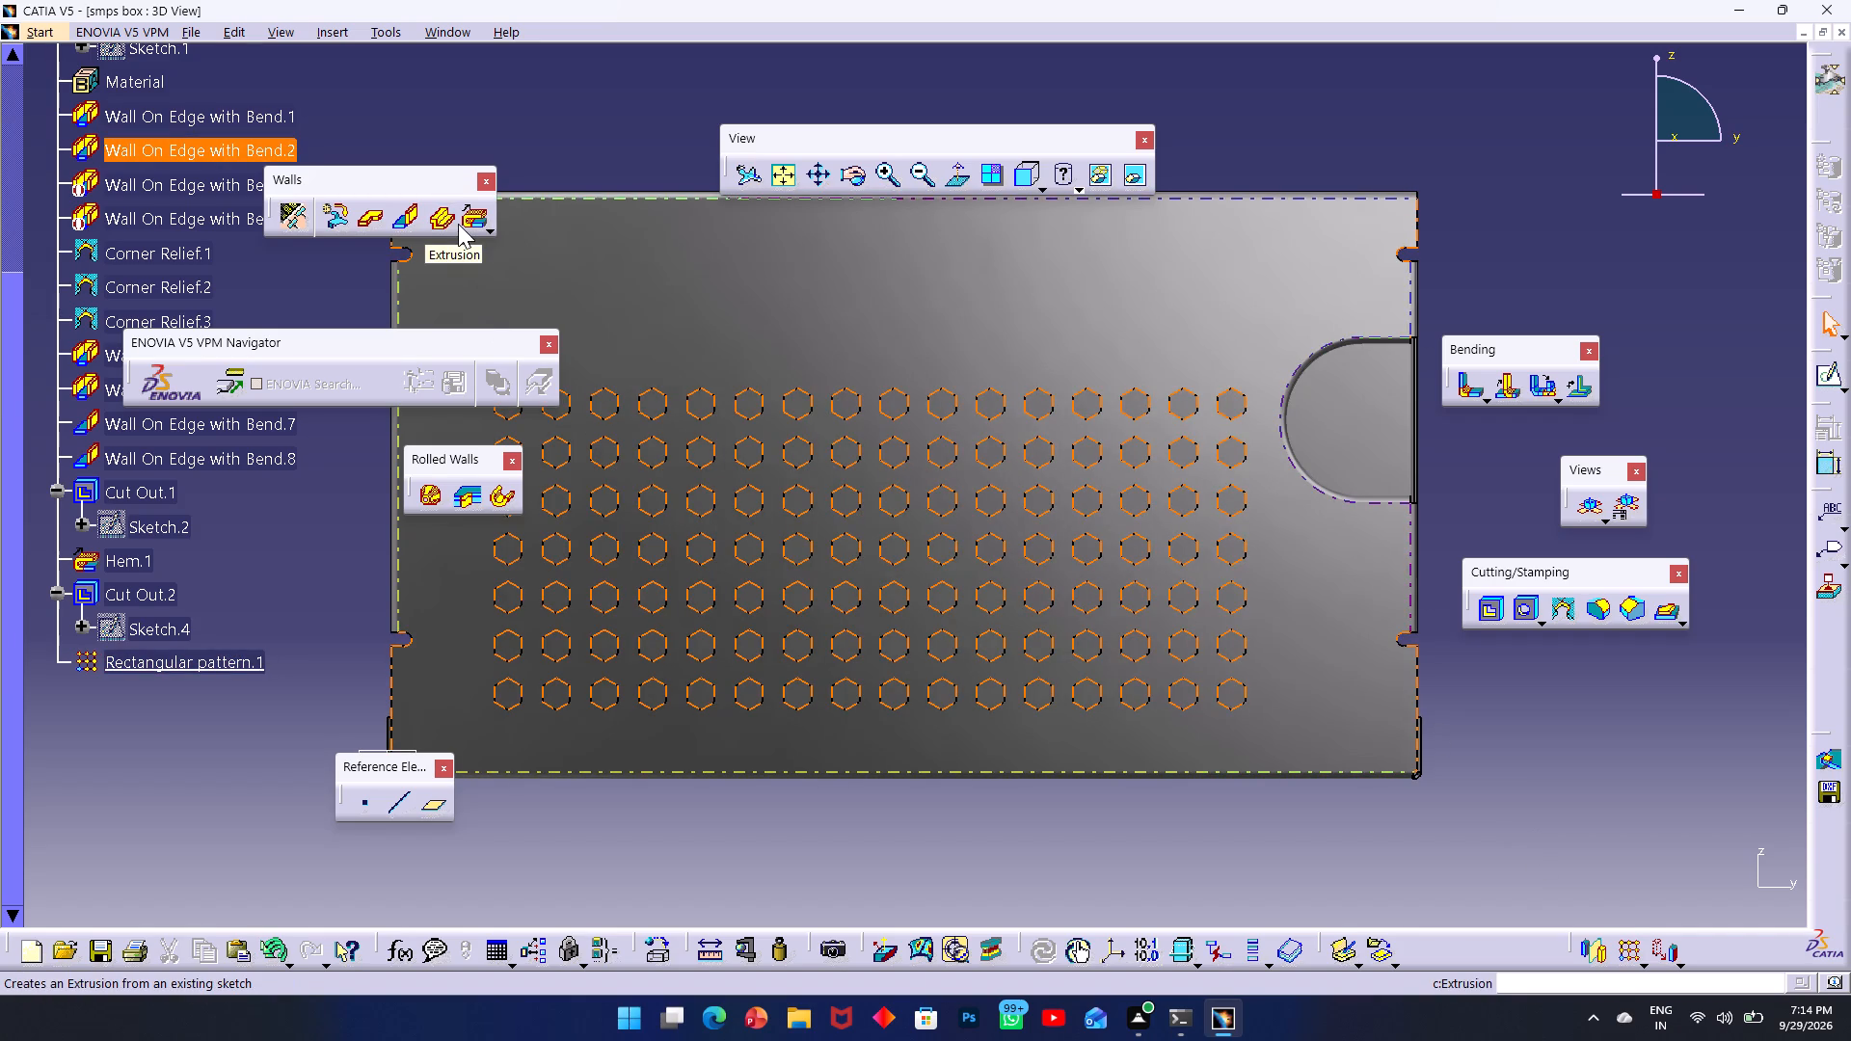
{"action": "right_click_drag", "start_coordinate": [516, 0], "coordinate": [471, 5]}
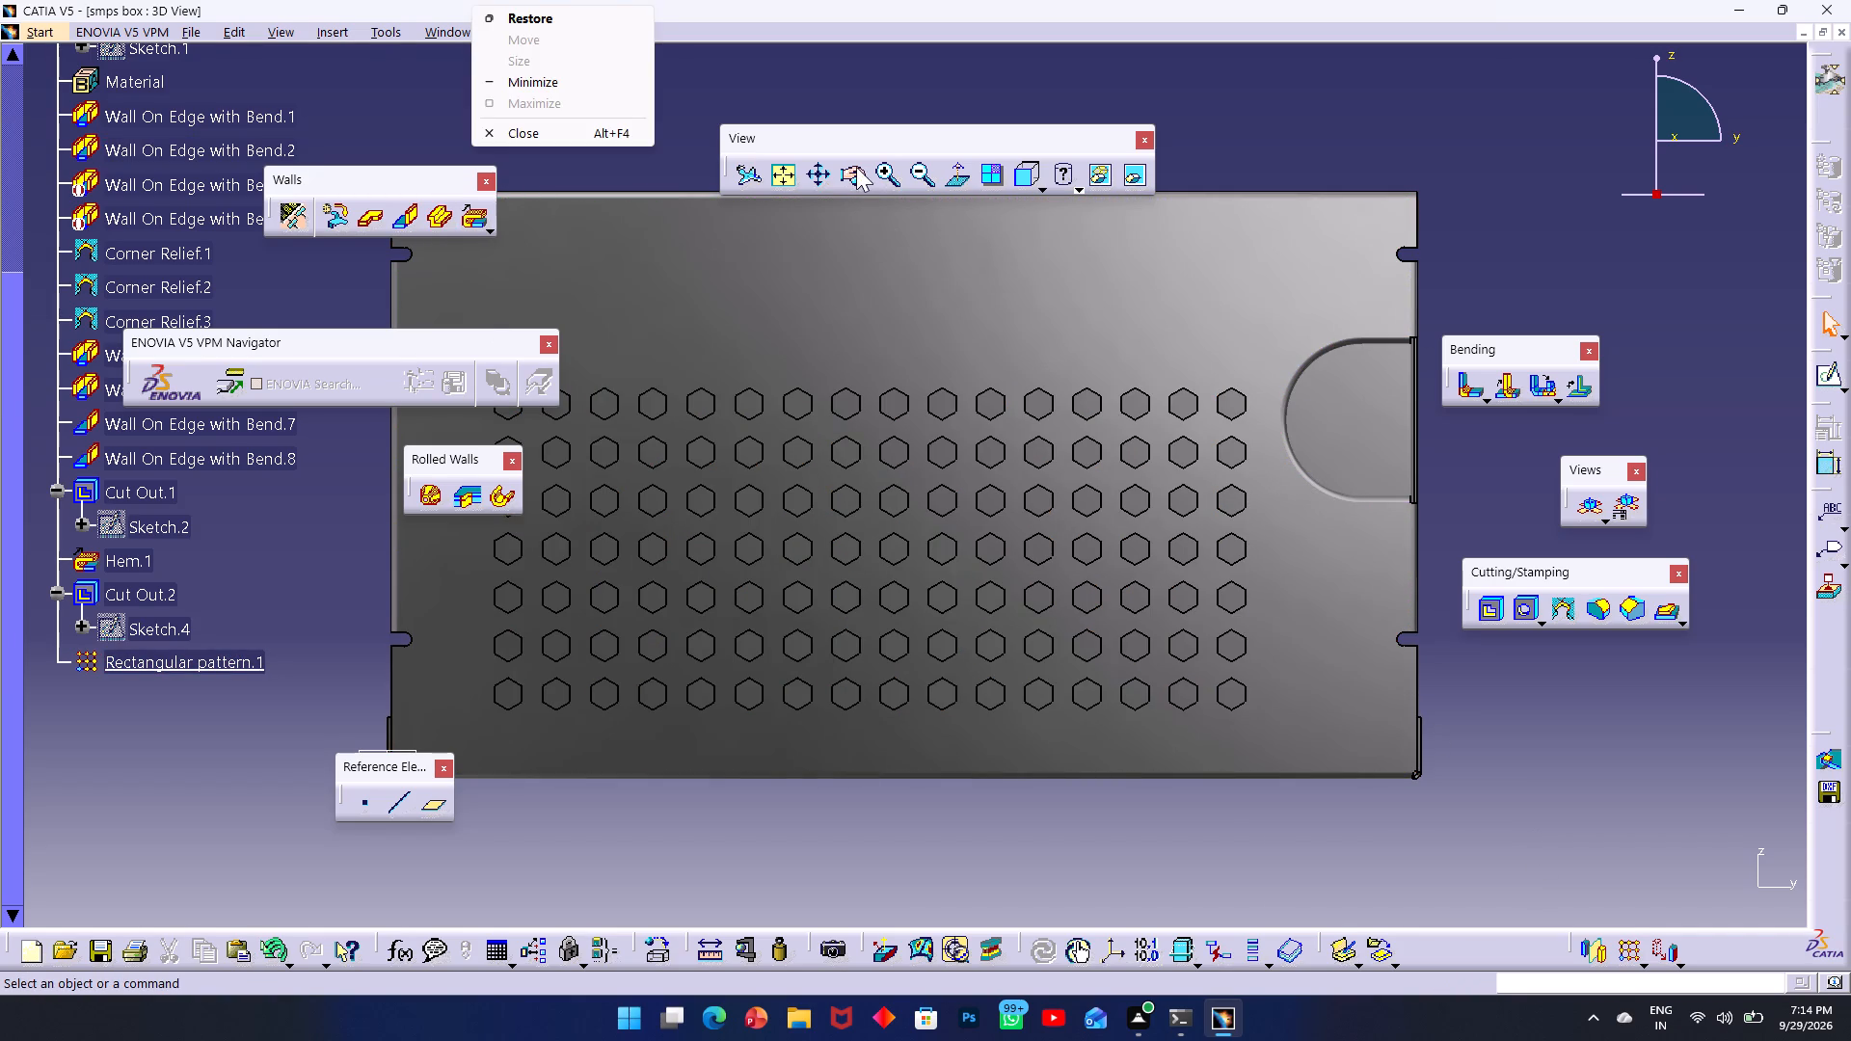
Open a new sketch on the inside face of the box's base wall.
{"action": "left_click", "coordinate": [856, 167]}
{"action": "left_click_drag", "start_coordinate": [1118, 300], "coordinate": [646, 755]}
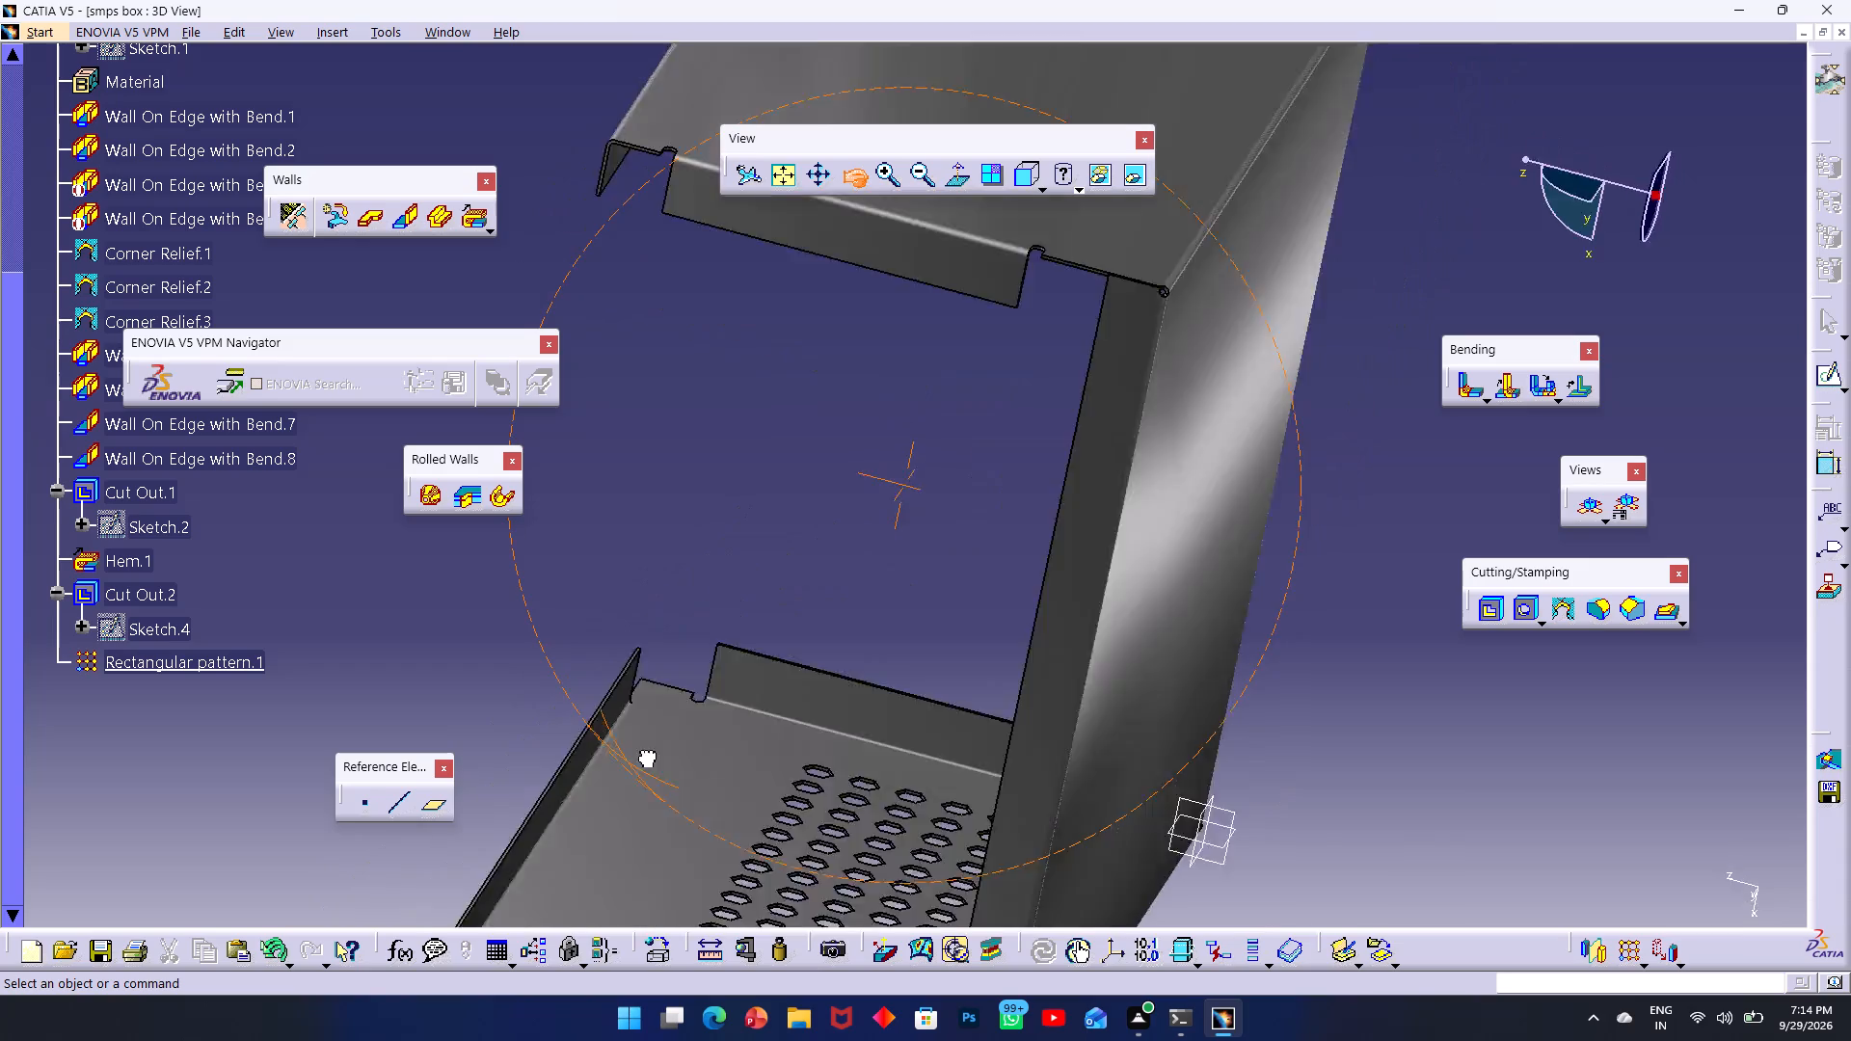
{"action": "left_click_drag", "start_coordinate": [646, 755], "coordinate": [1355, 293]}
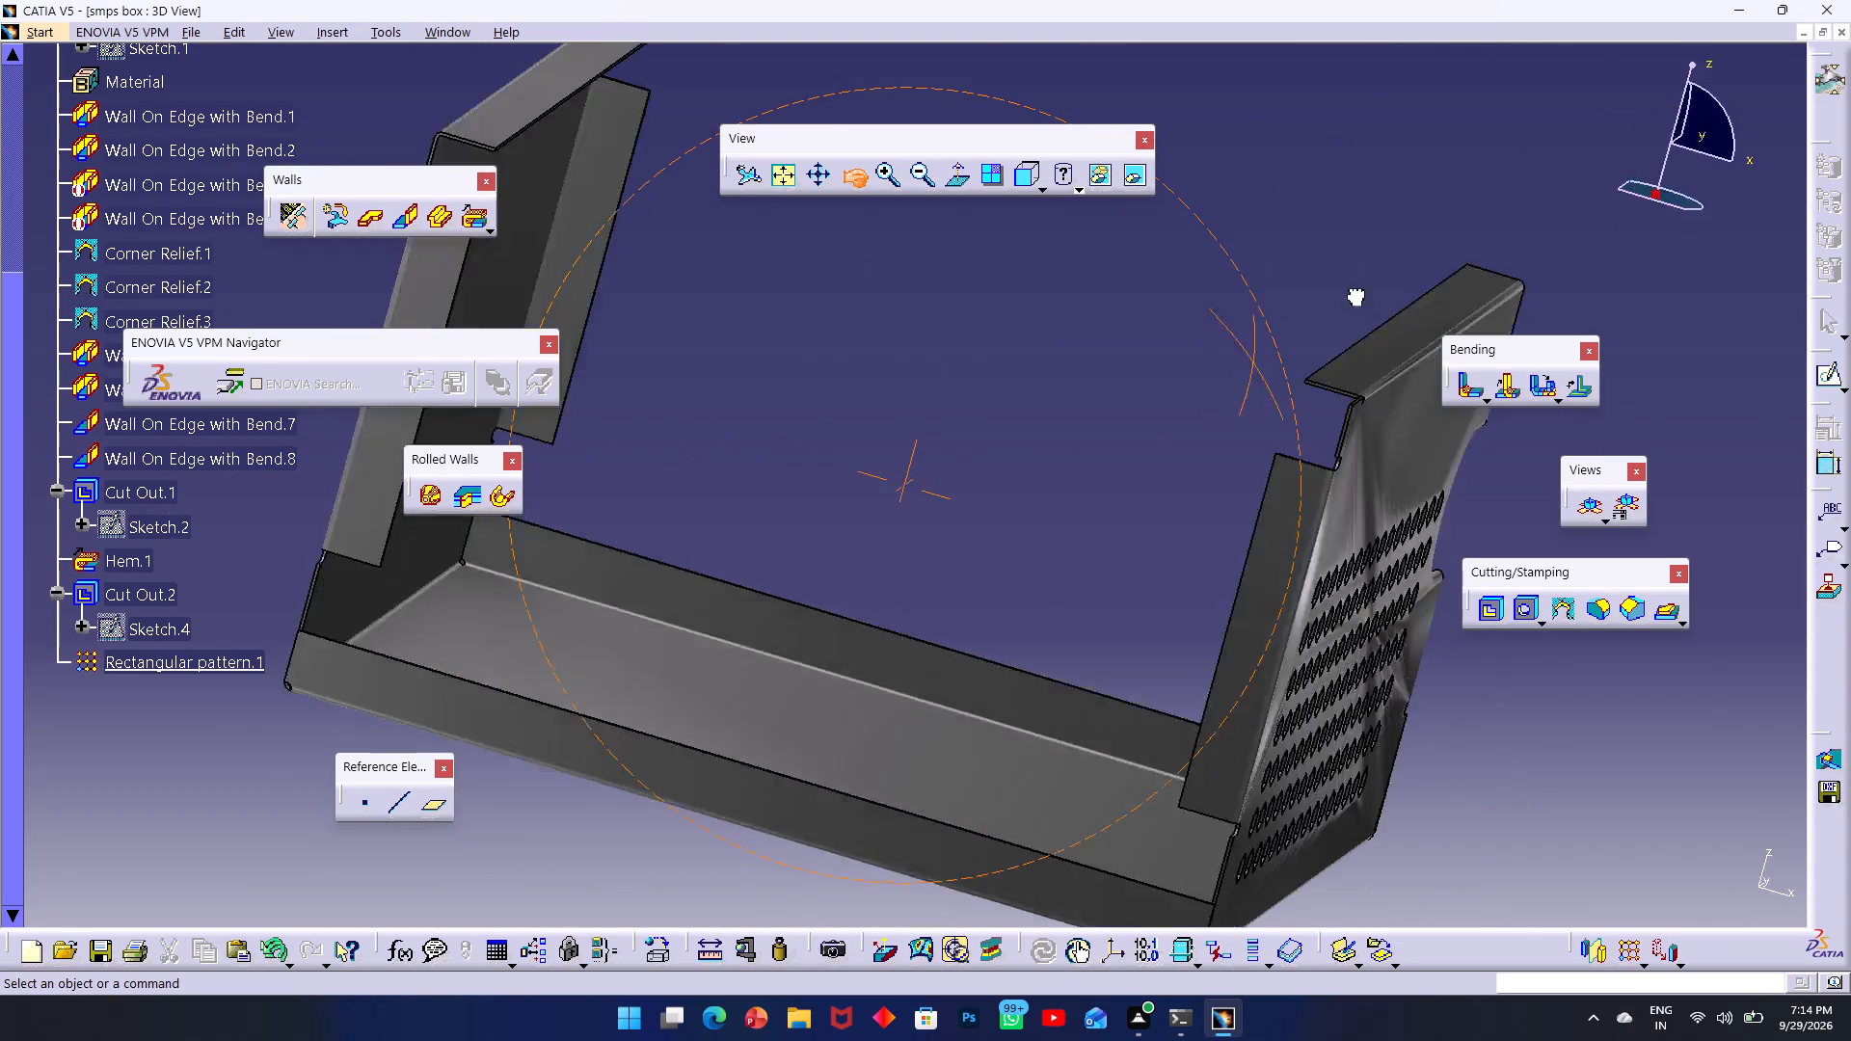
{"action": "left_click_drag", "start_coordinate": [1355, 293], "coordinate": [889, 147]}
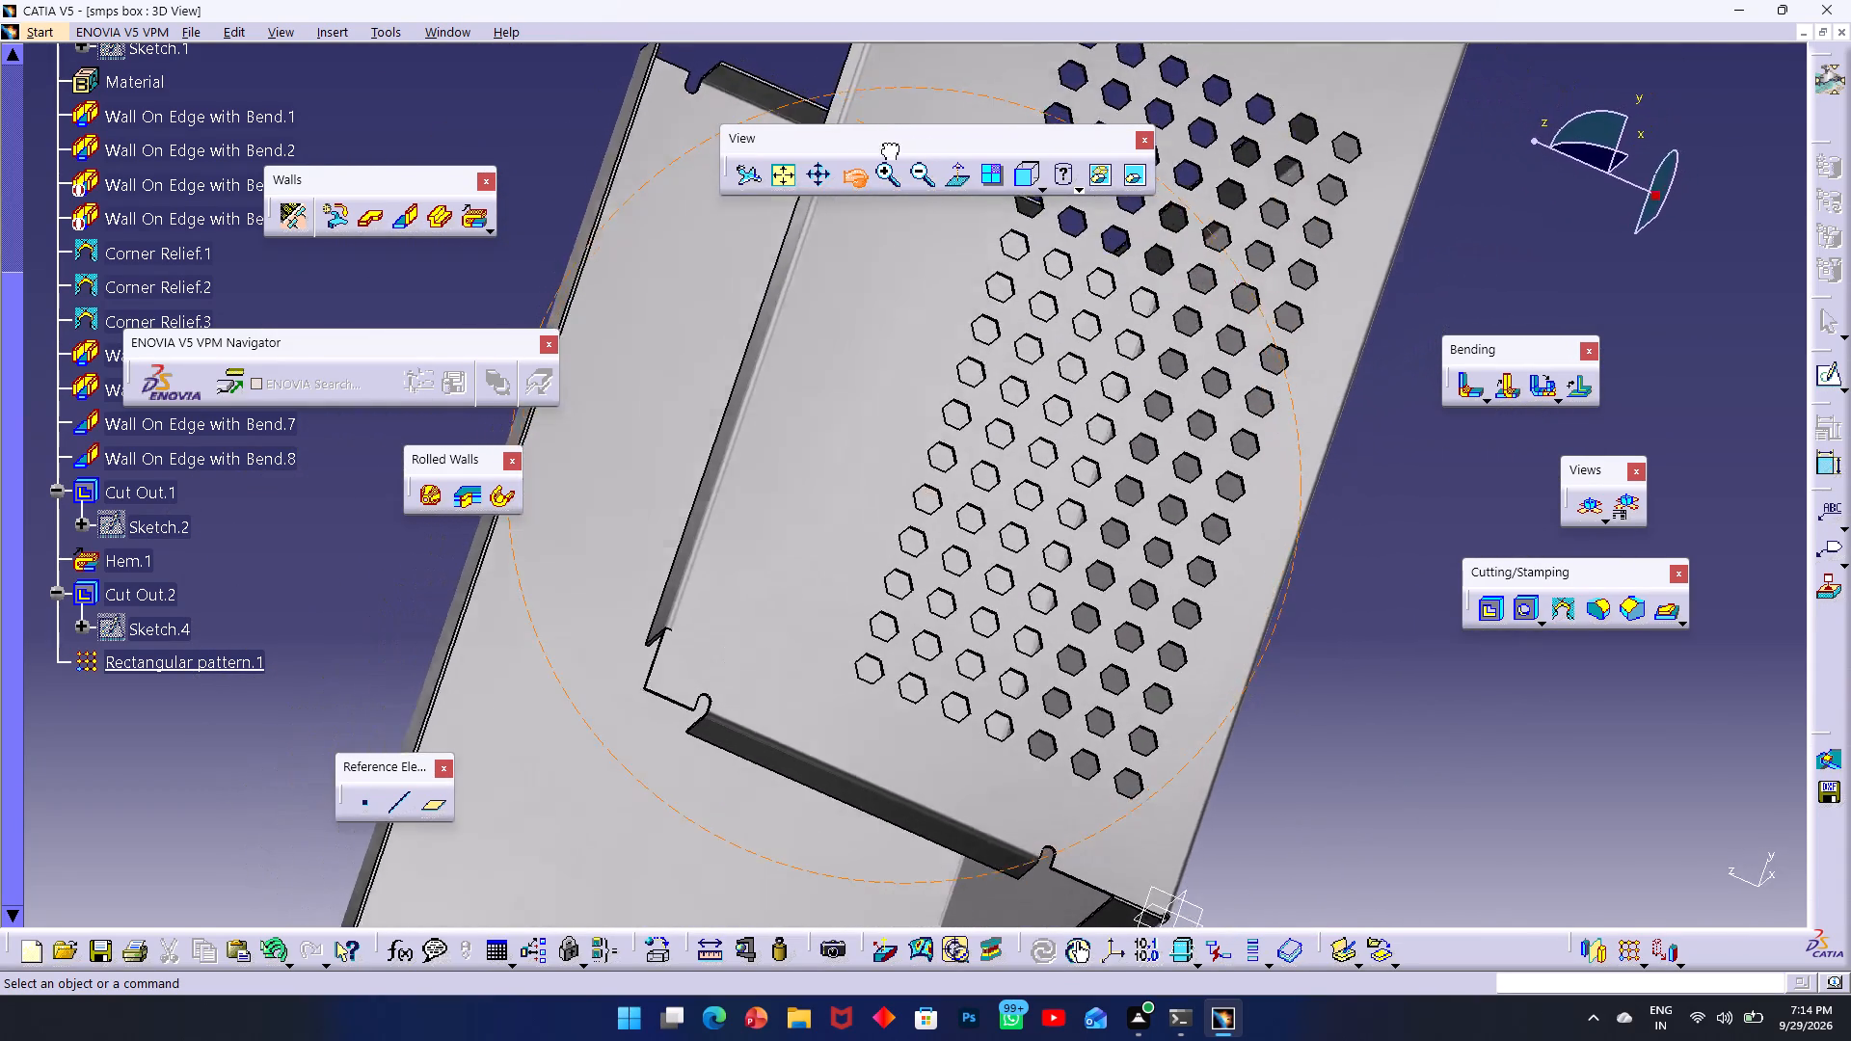
{"action": "left_click_drag", "start_coordinate": [889, 147], "coordinate": [911, 176]}
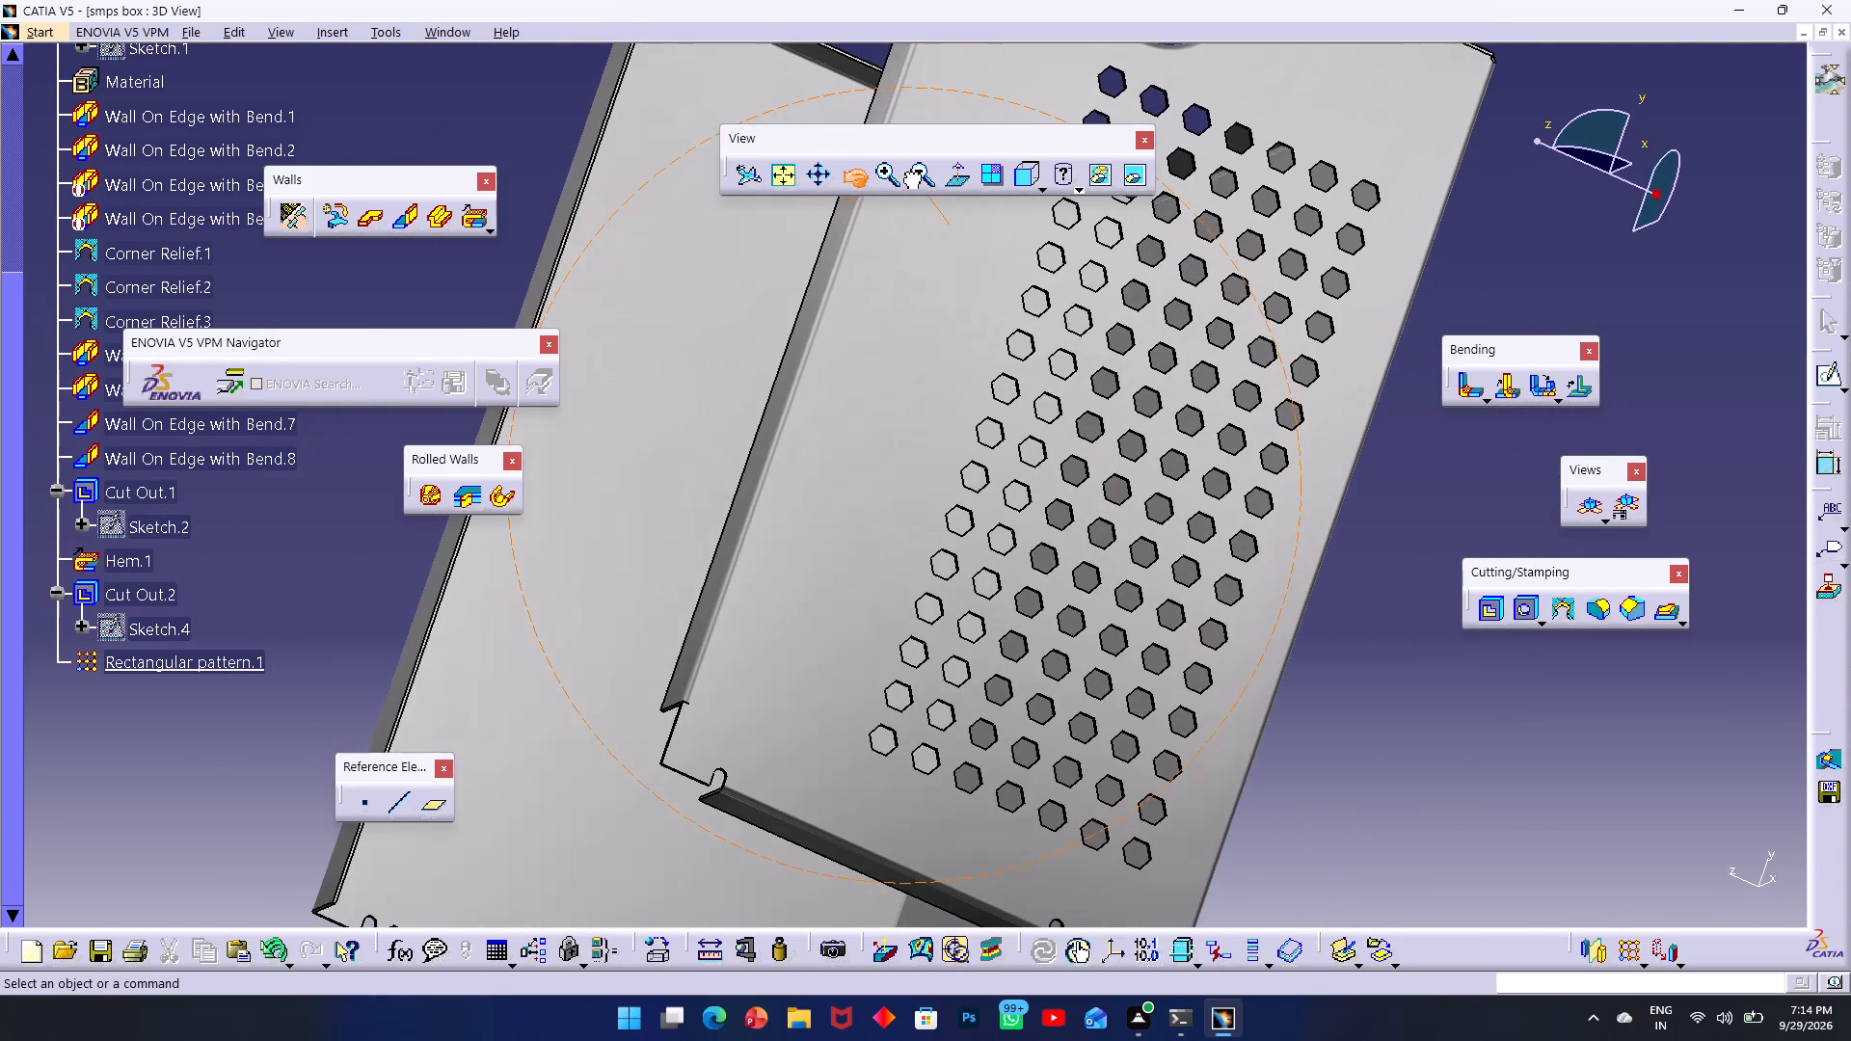
{"action": "left_click_drag", "start_coordinate": [911, 176], "coordinate": [766, 517]}
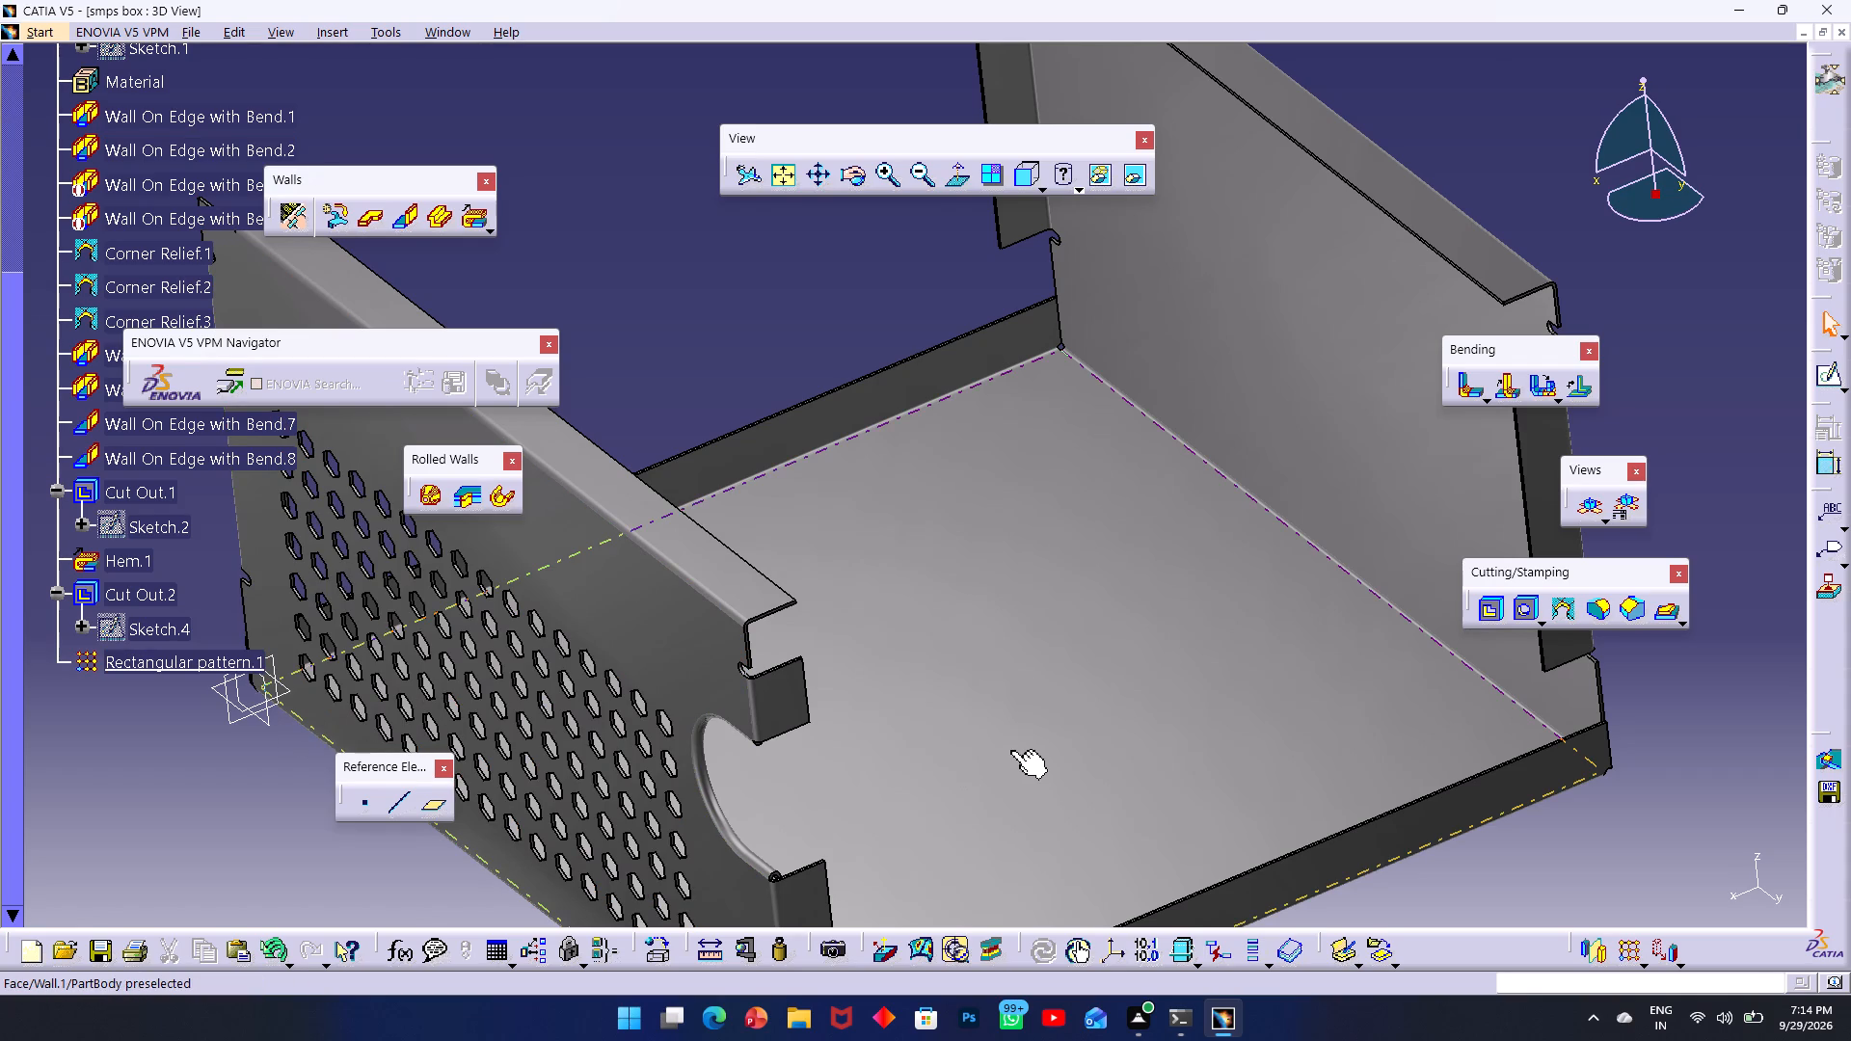
{"action": "left_click", "coordinate": [1075, 692]}
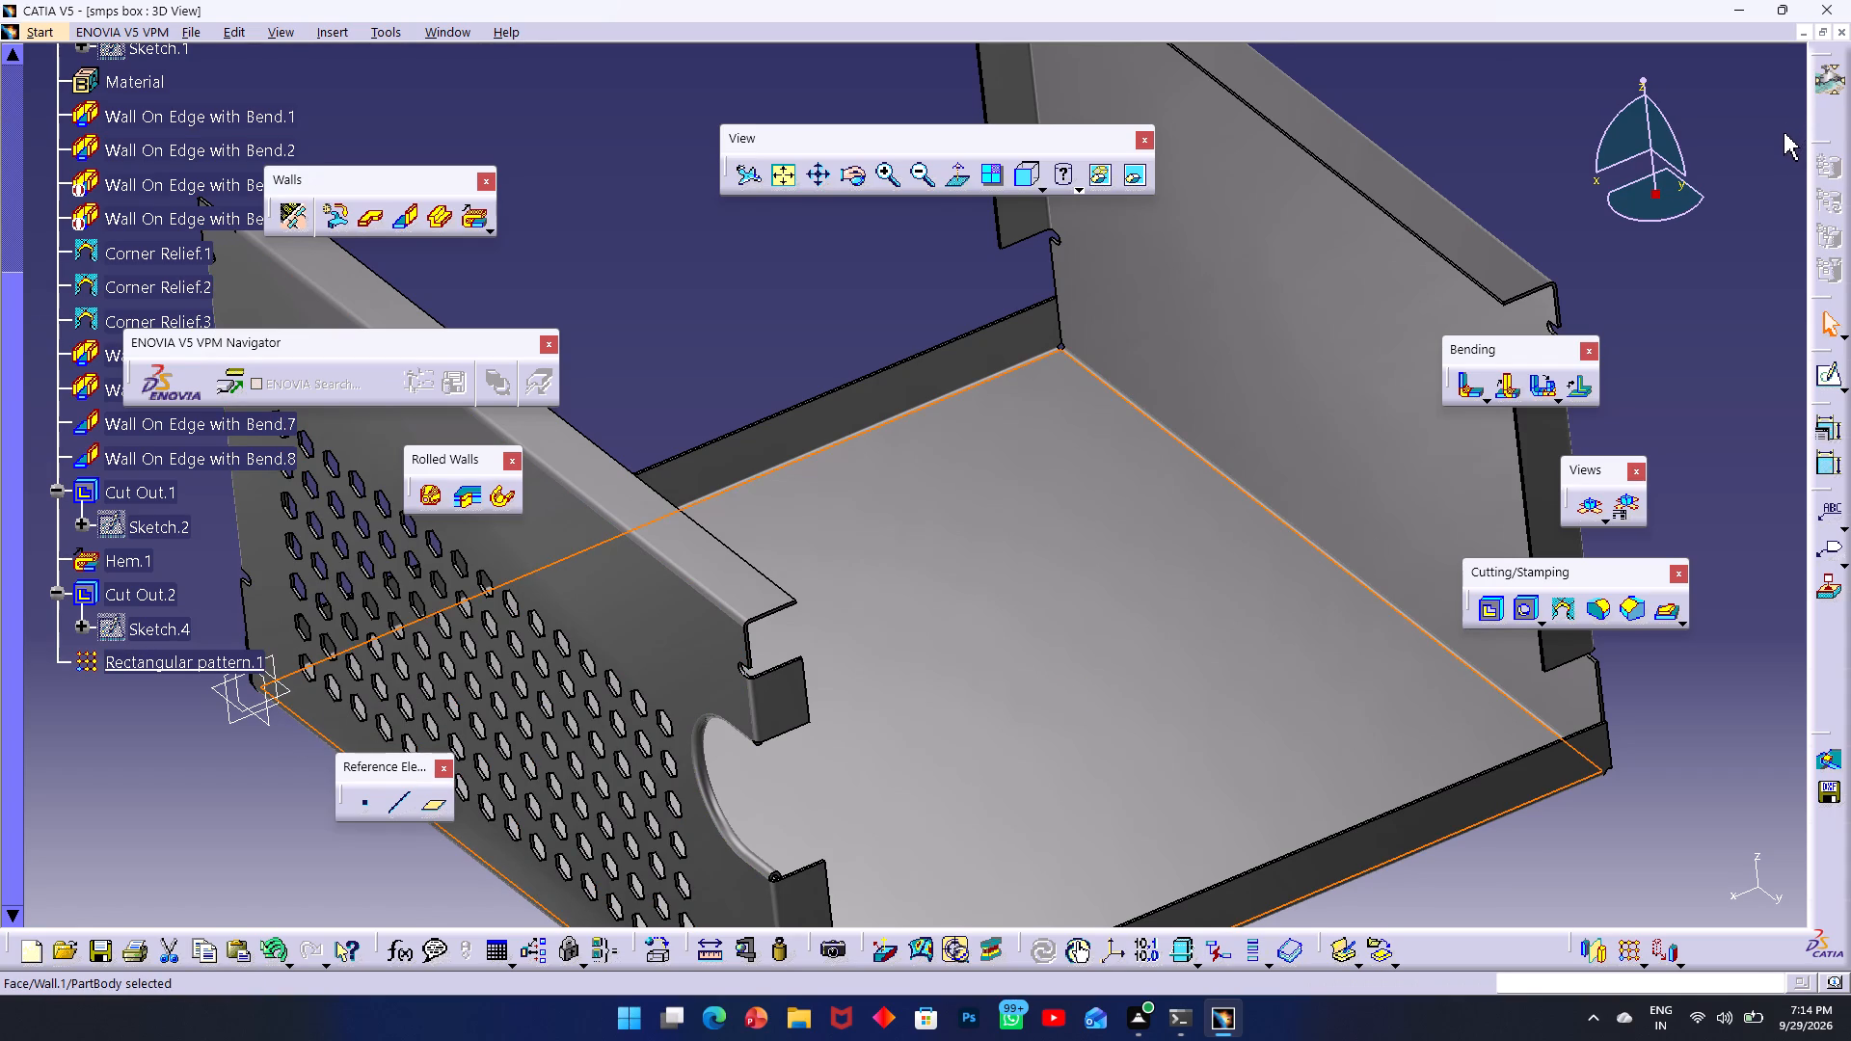
{"action": "left_click", "coordinate": [1827, 362]}
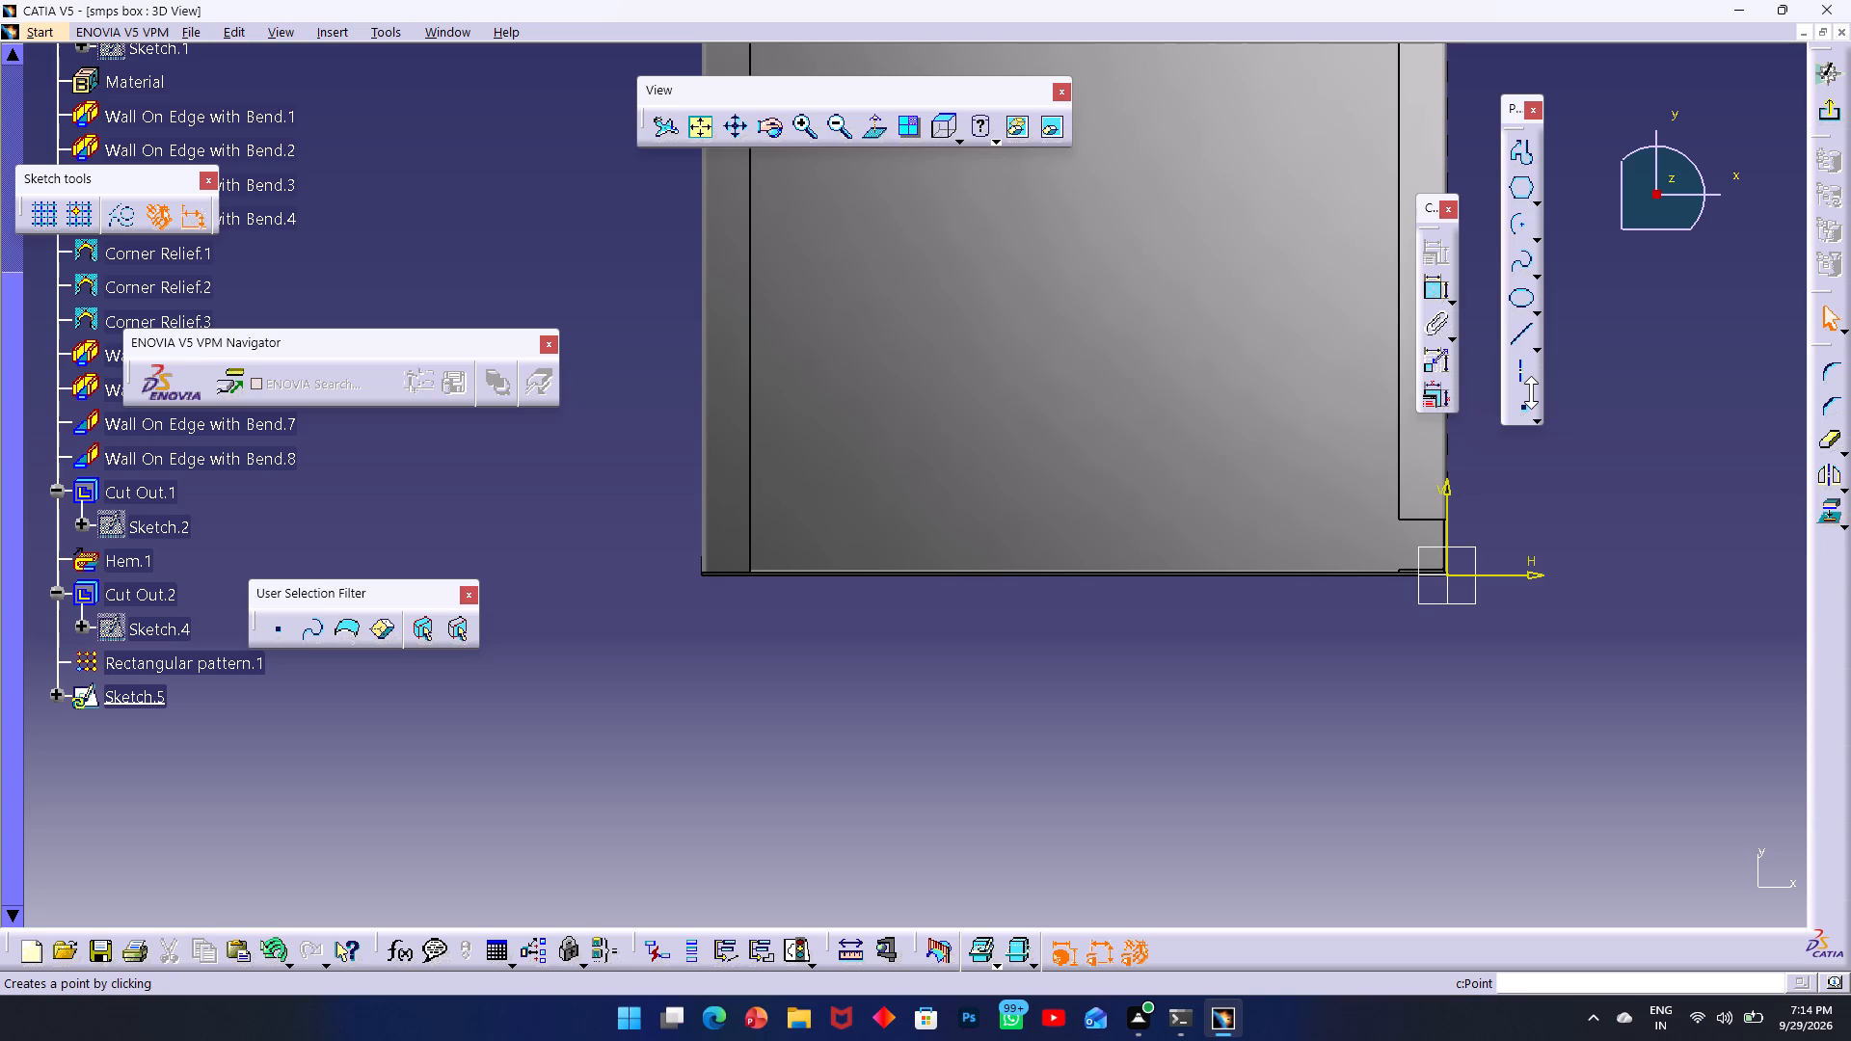
Place a sketch point near the base wall's corner by the origin, about 20 mm horizontally and 11 mm vertically from its edges.
{"action": "middle_click_drag", "start_coordinate": [857, 385], "coordinate": [874, 416]}
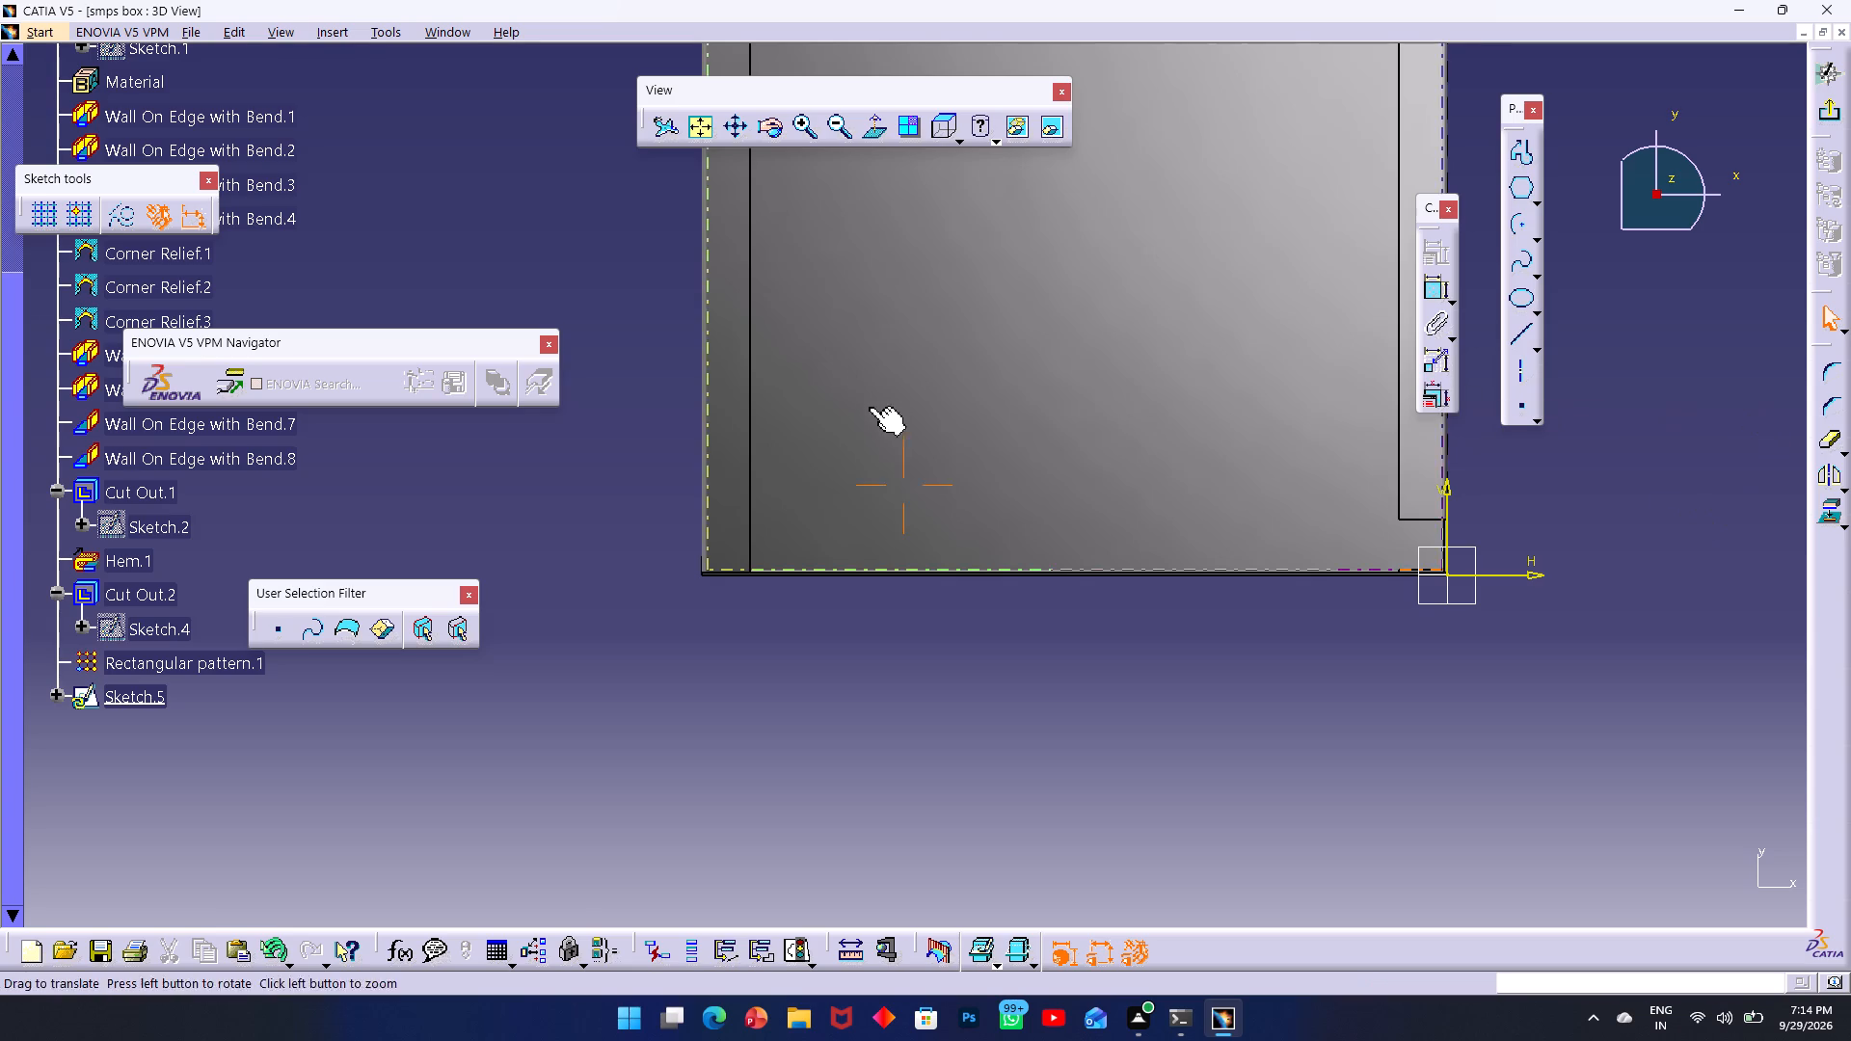
{"action": "middle_click_drag", "start_coordinate": [874, 416], "coordinate": [890, 792]}
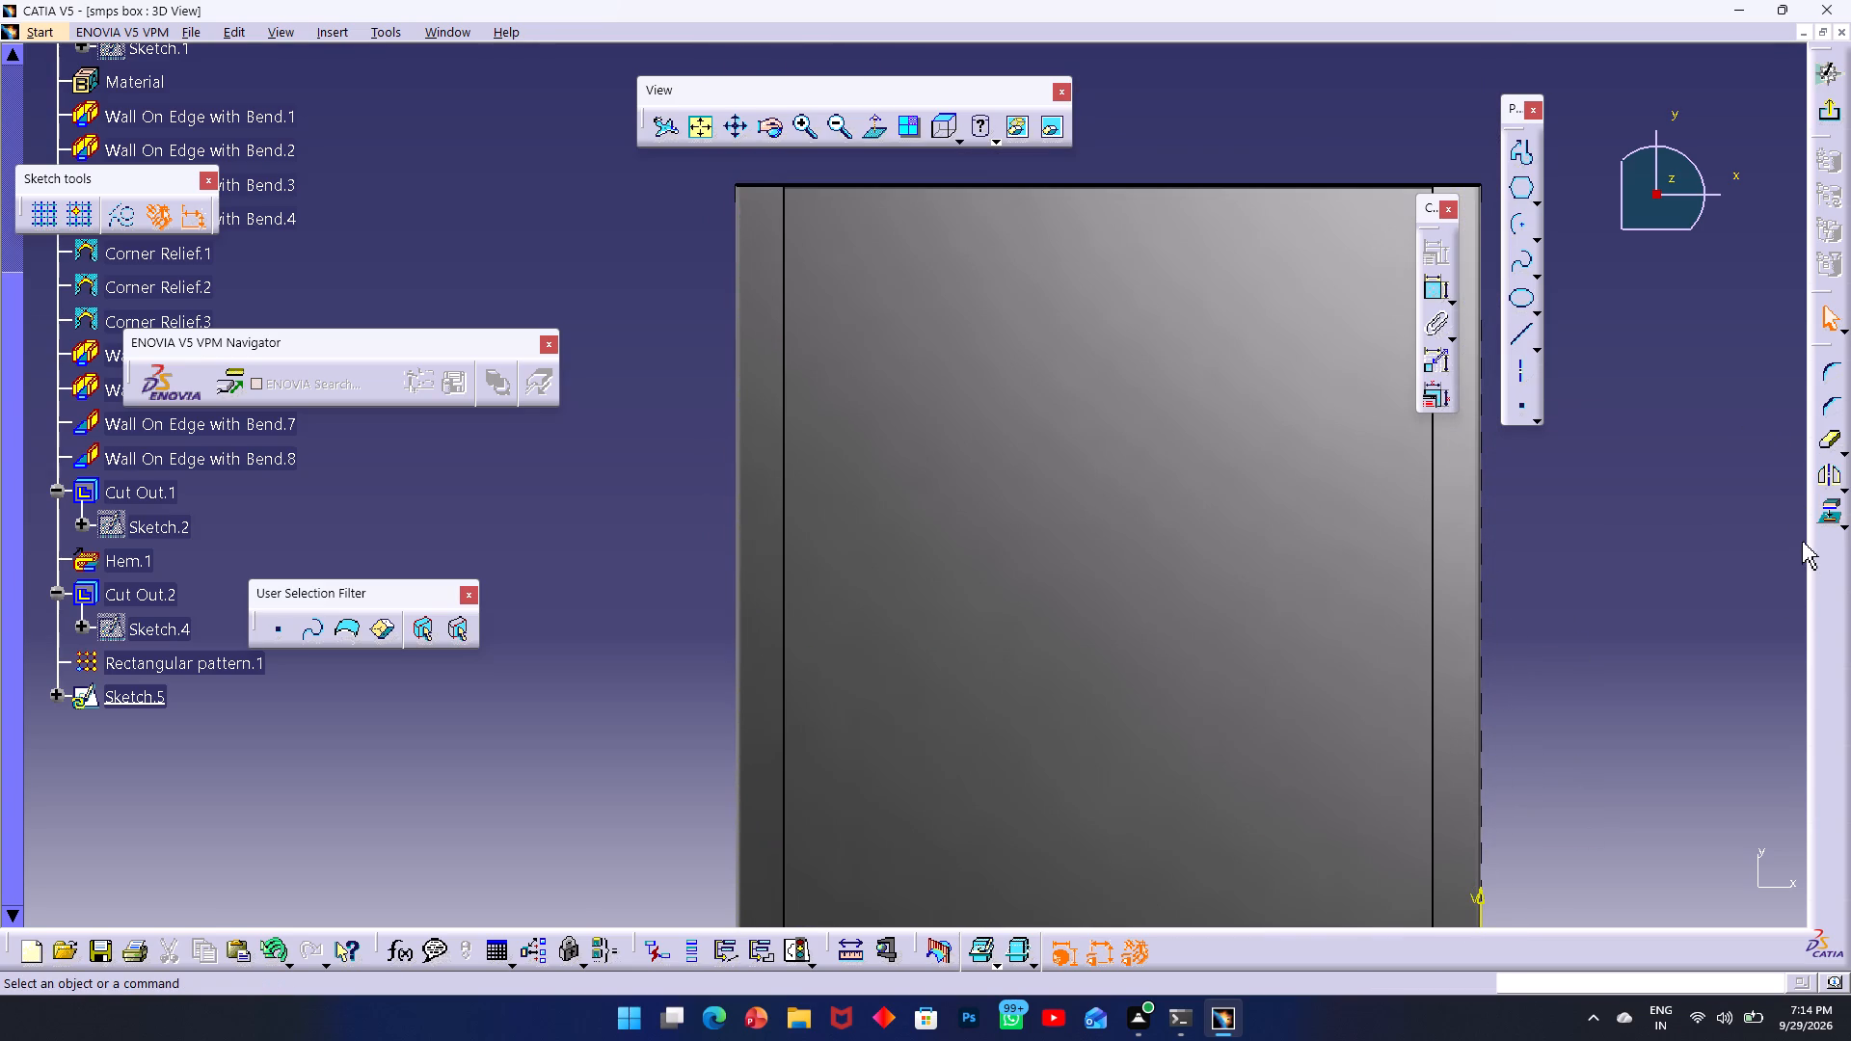
{"action": "middle_click_drag", "start_coordinate": [1392, 594], "coordinate": [1274, 434]}
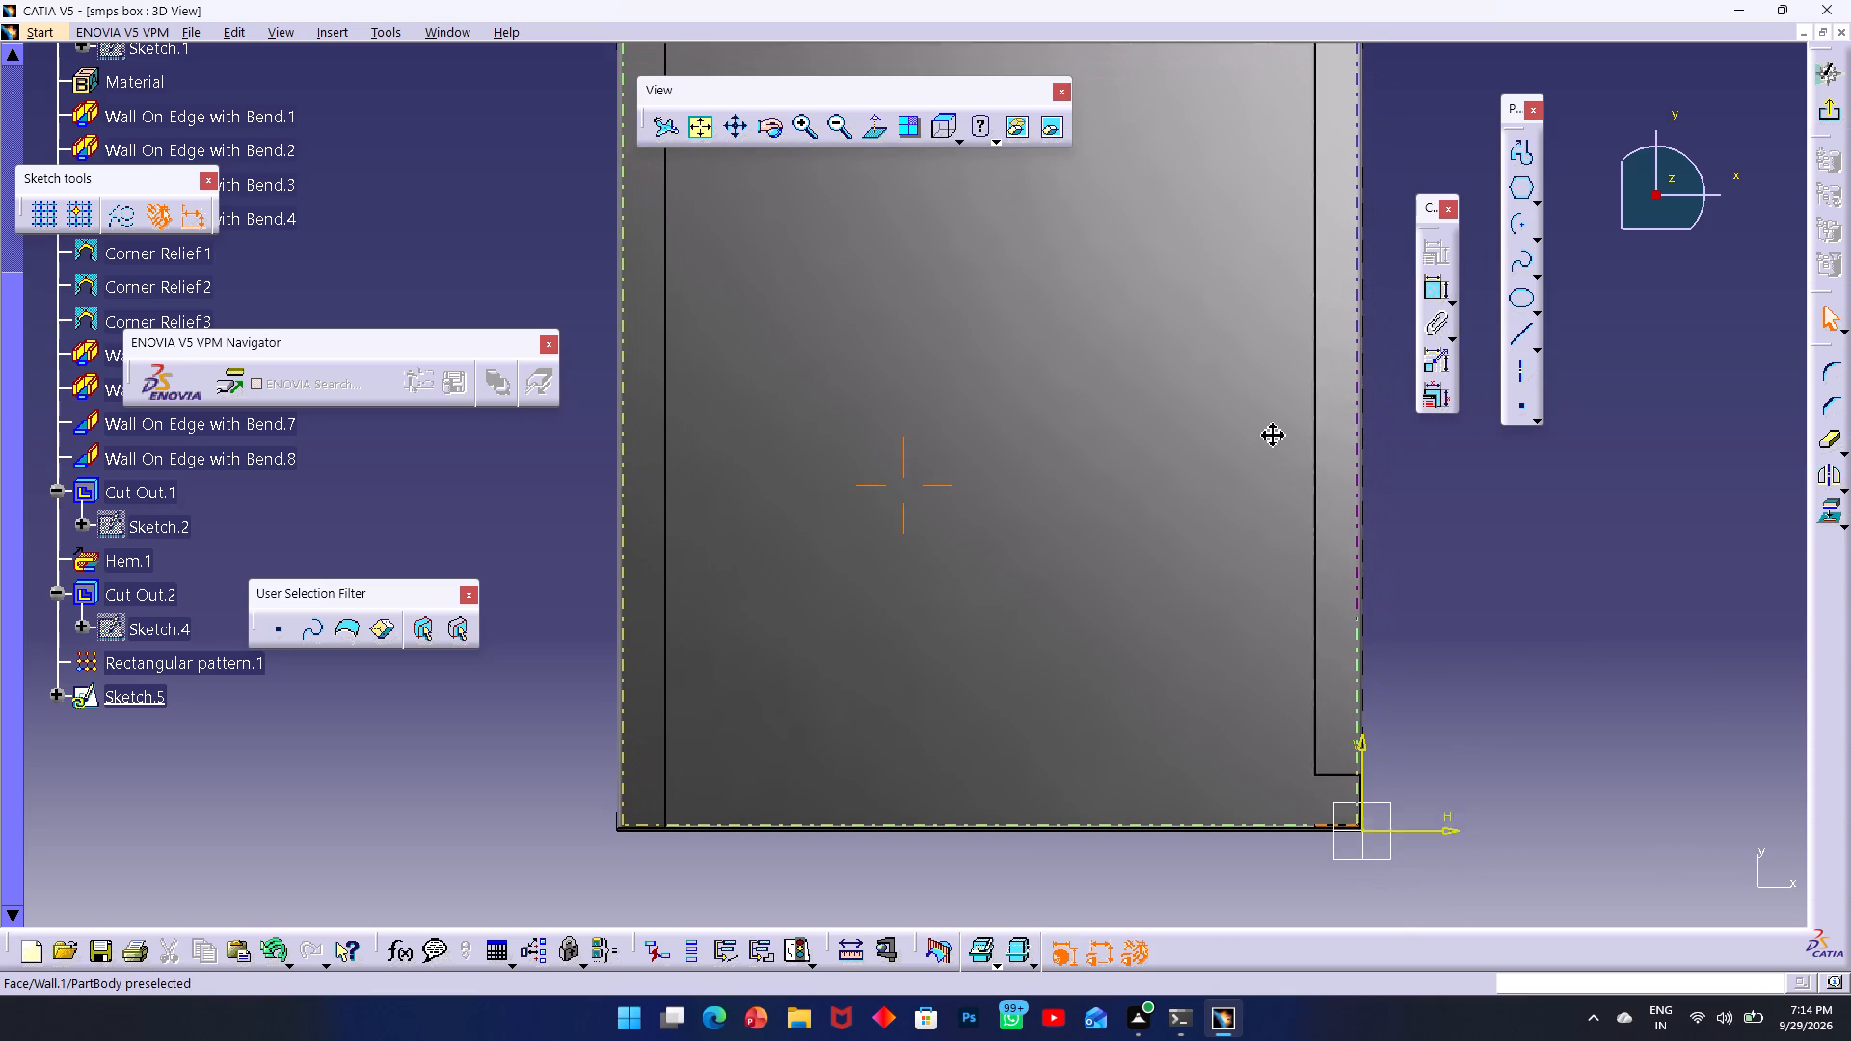
{"action": "middle_click_drag", "start_coordinate": [1274, 434], "coordinate": [1197, 184]}
{"action": "middle_click_drag", "start_coordinate": [1031, 311], "coordinate": [969, 474]}
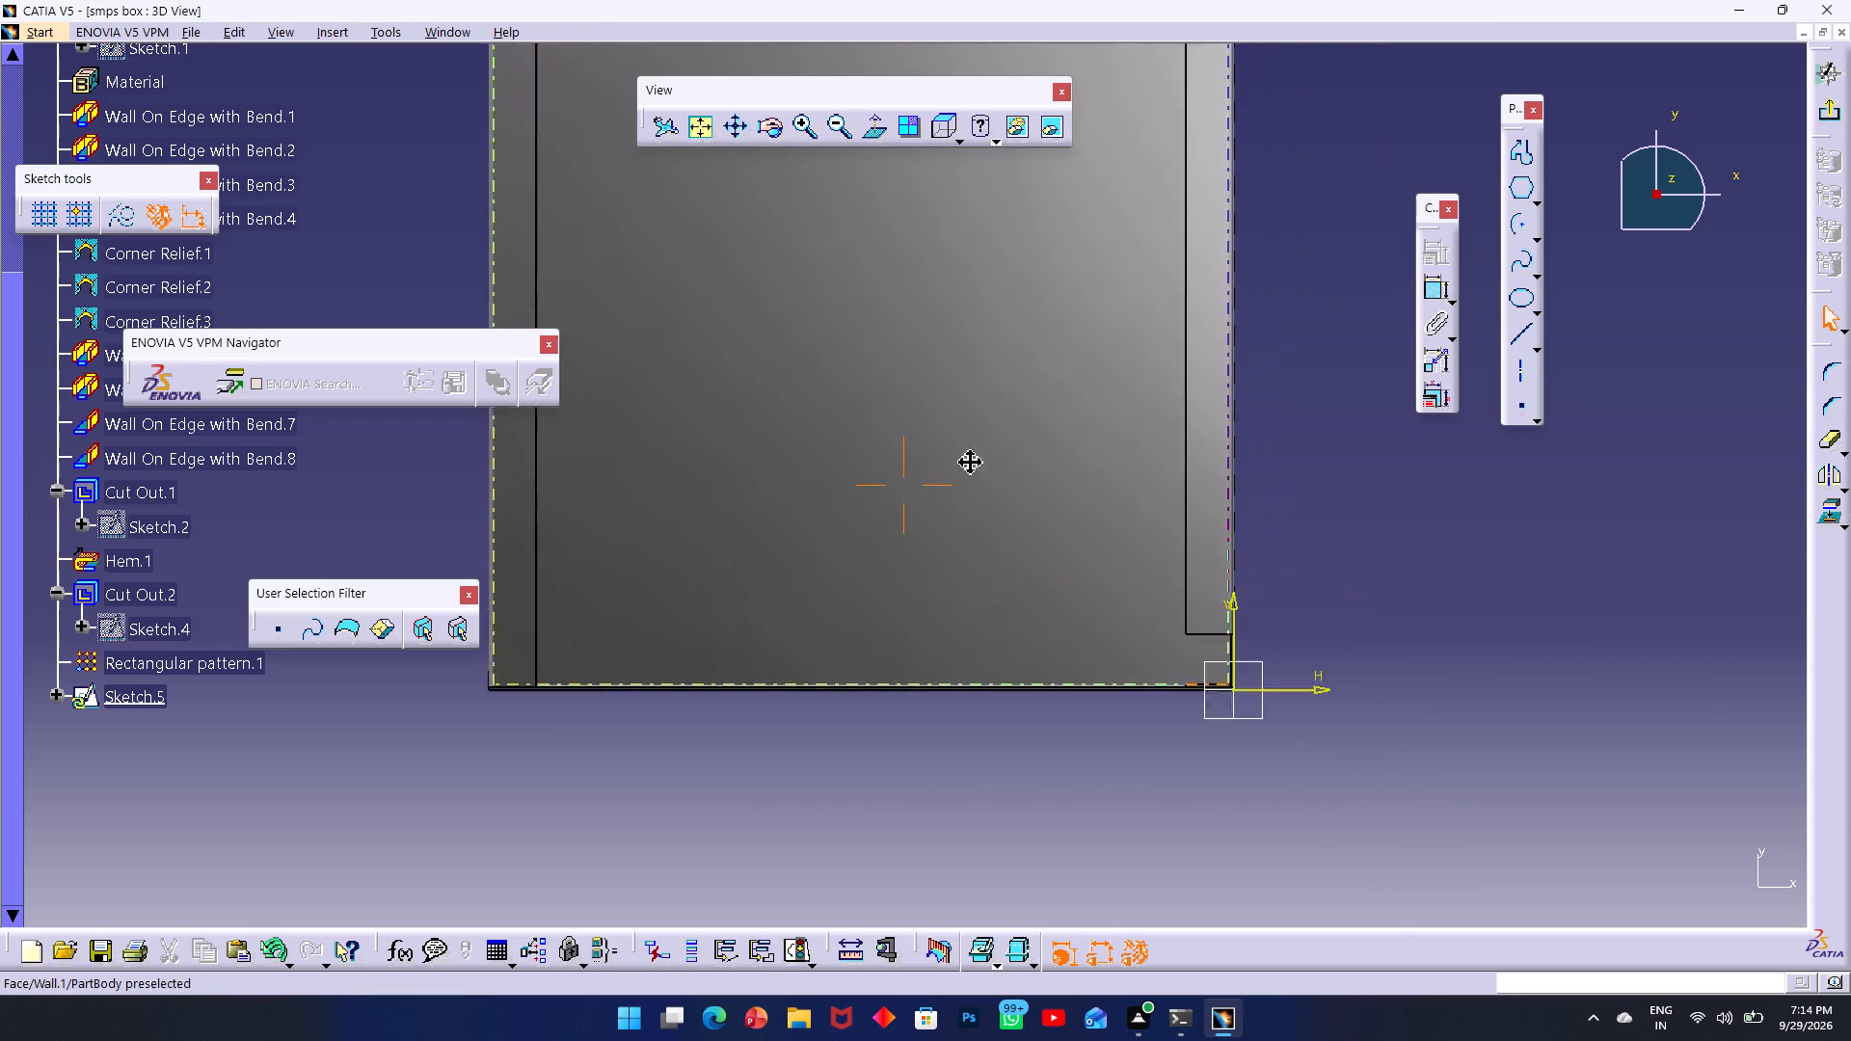
{"action": "middle_click_drag", "start_coordinate": [969, 474], "coordinate": [946, 580]}
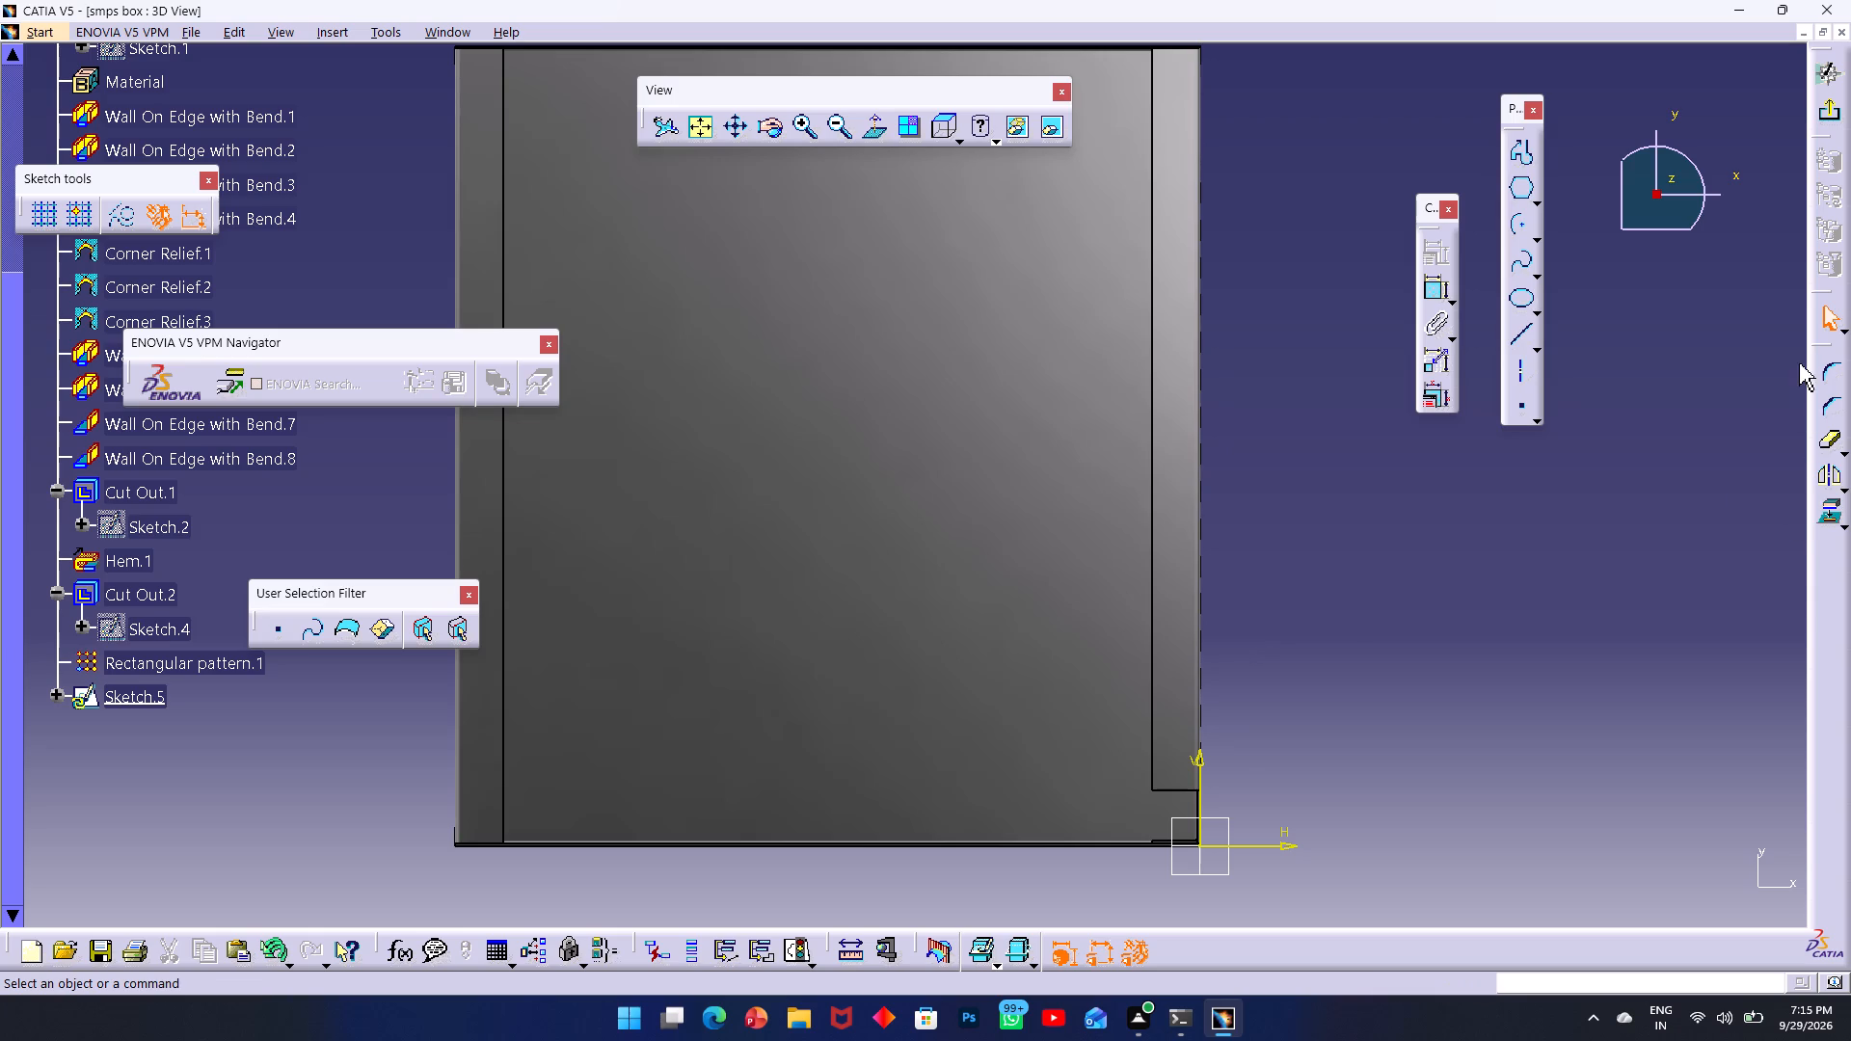
{"action": "left_click", "coordinate": [1521, 405]}
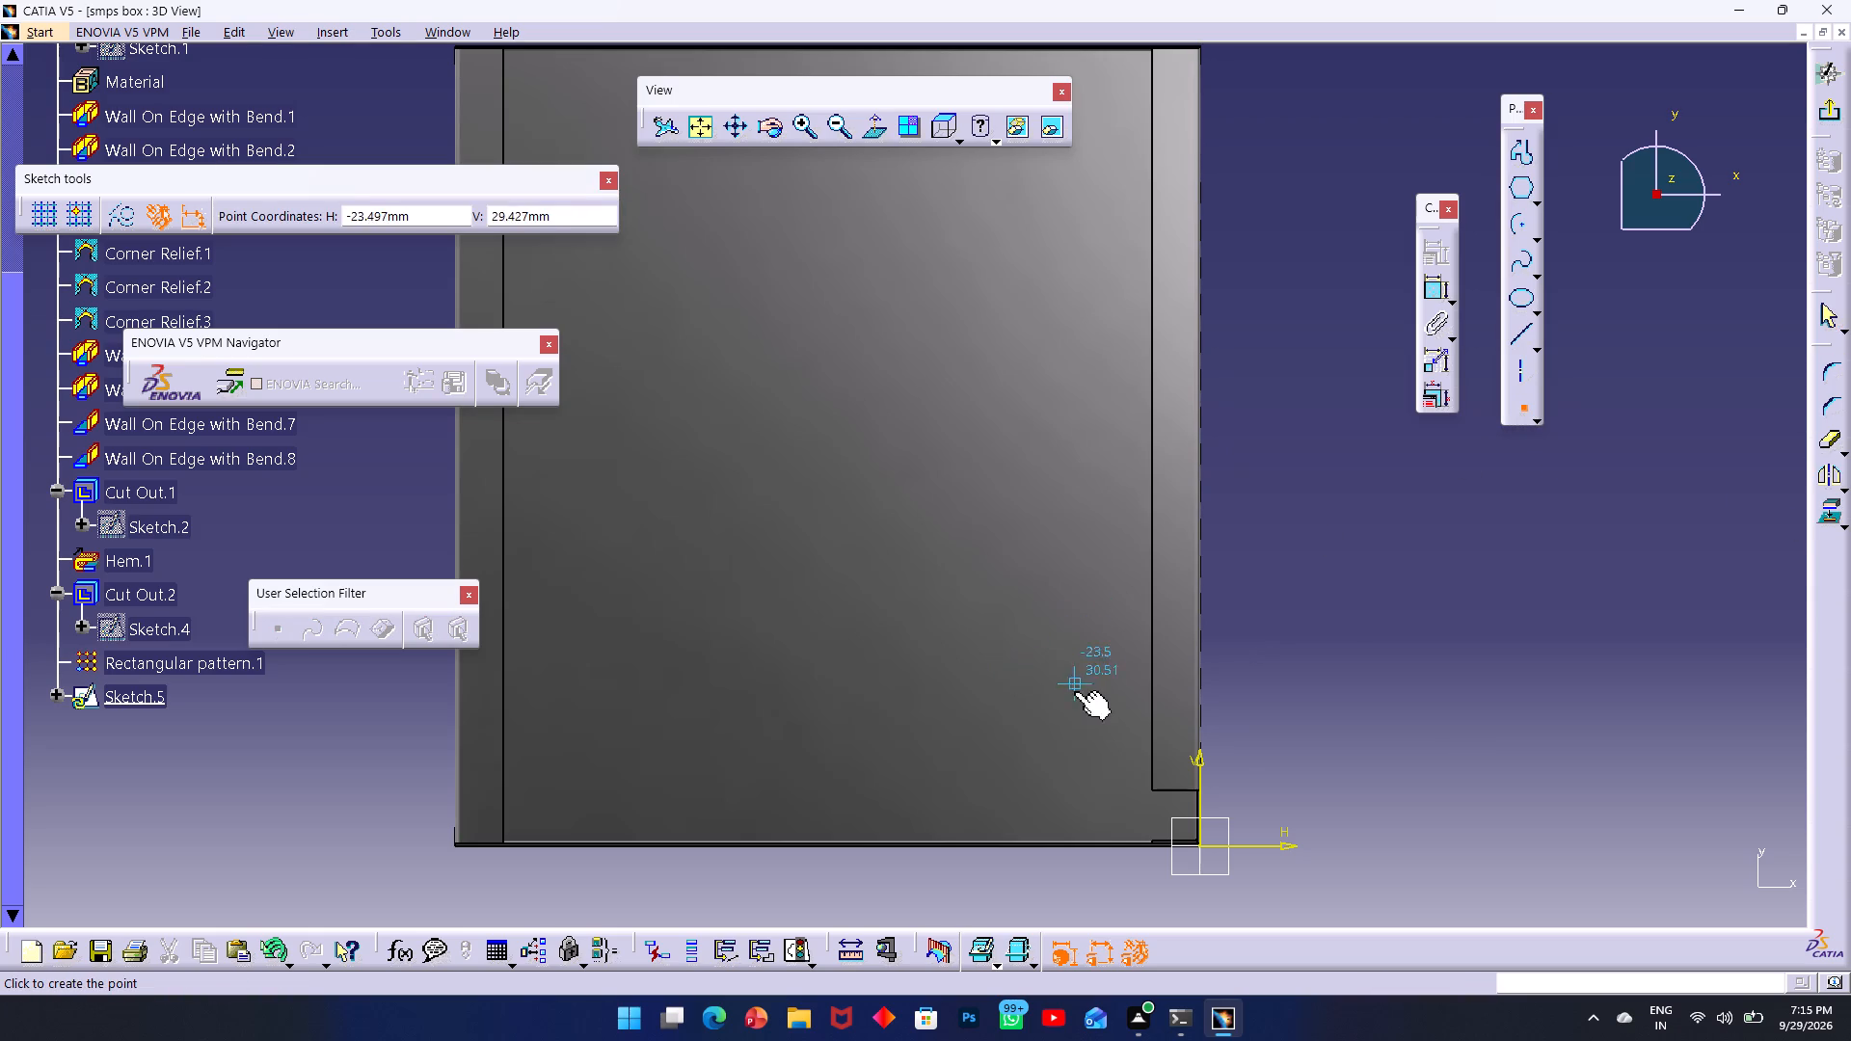
{"action": "left_click", "coordinate": [1095, 787]}
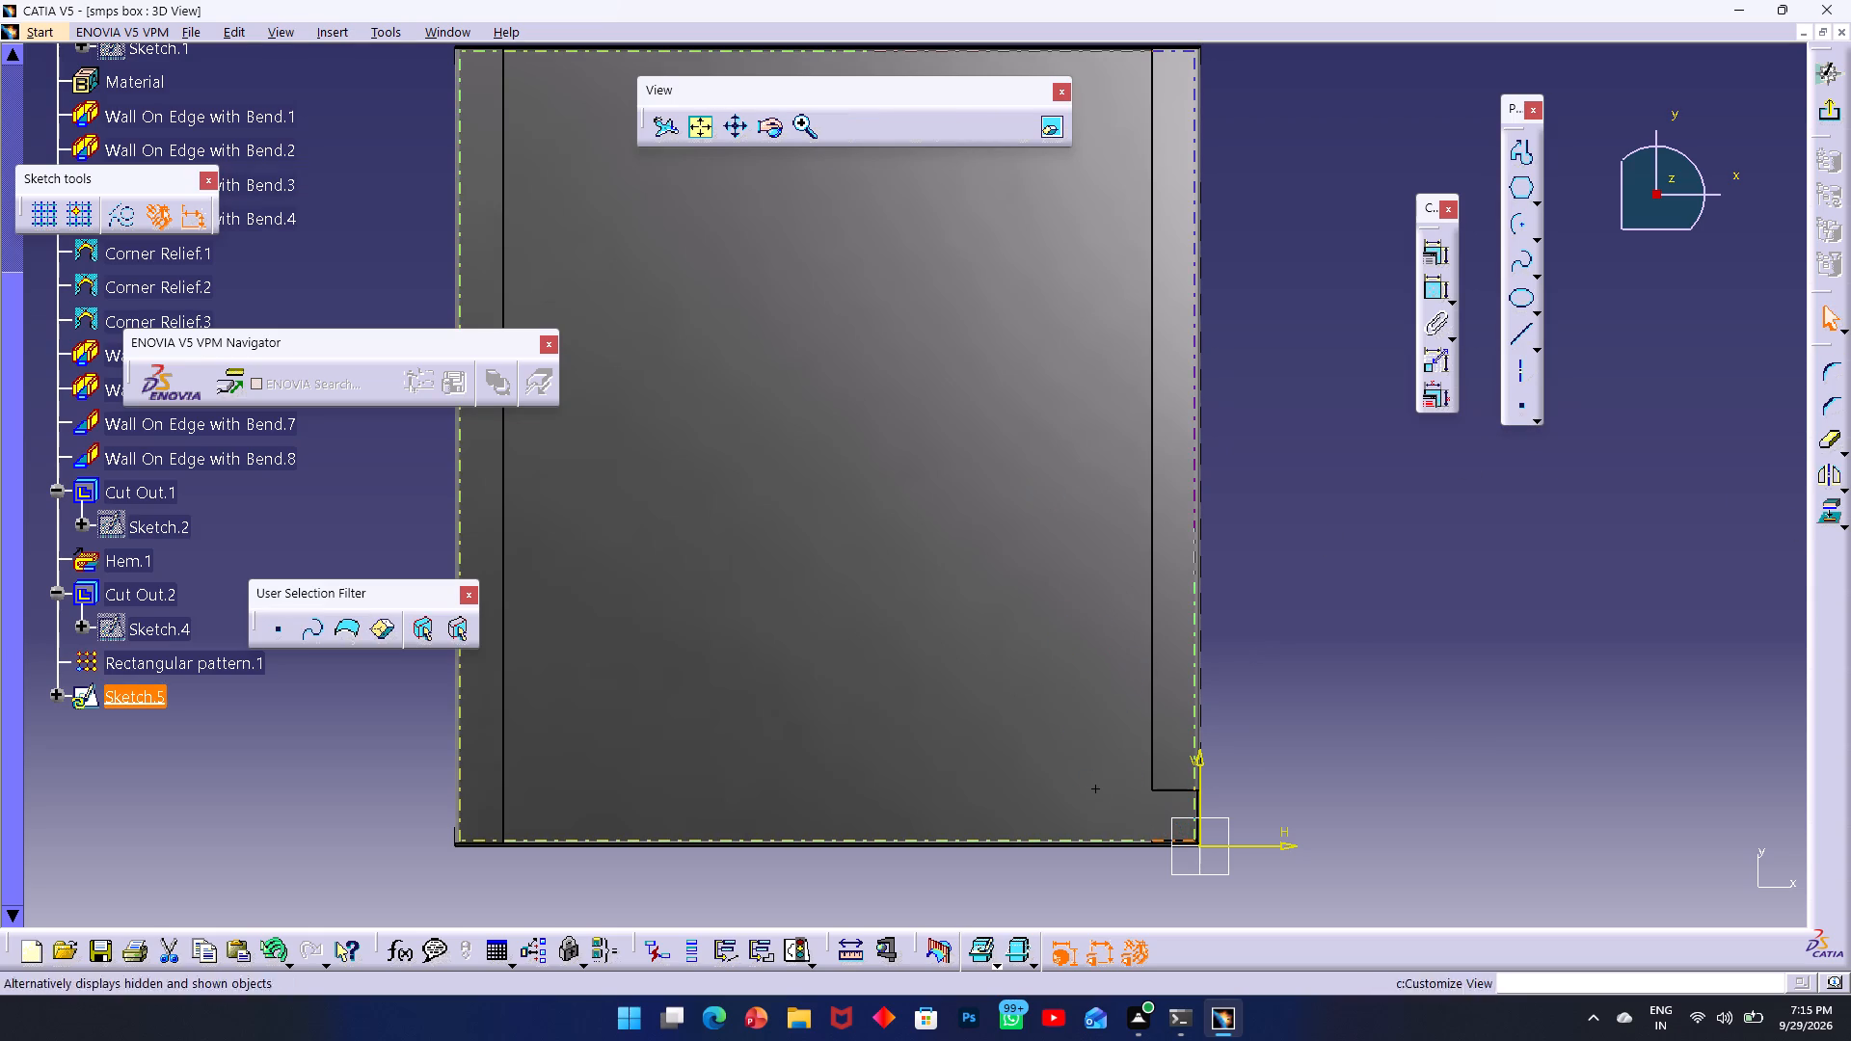
Dimension the point's horizontal distance from the base wall's side edge and its vertical distance from the lower edge.
{"action": "double_click", "coordinate": [1436, 285]}
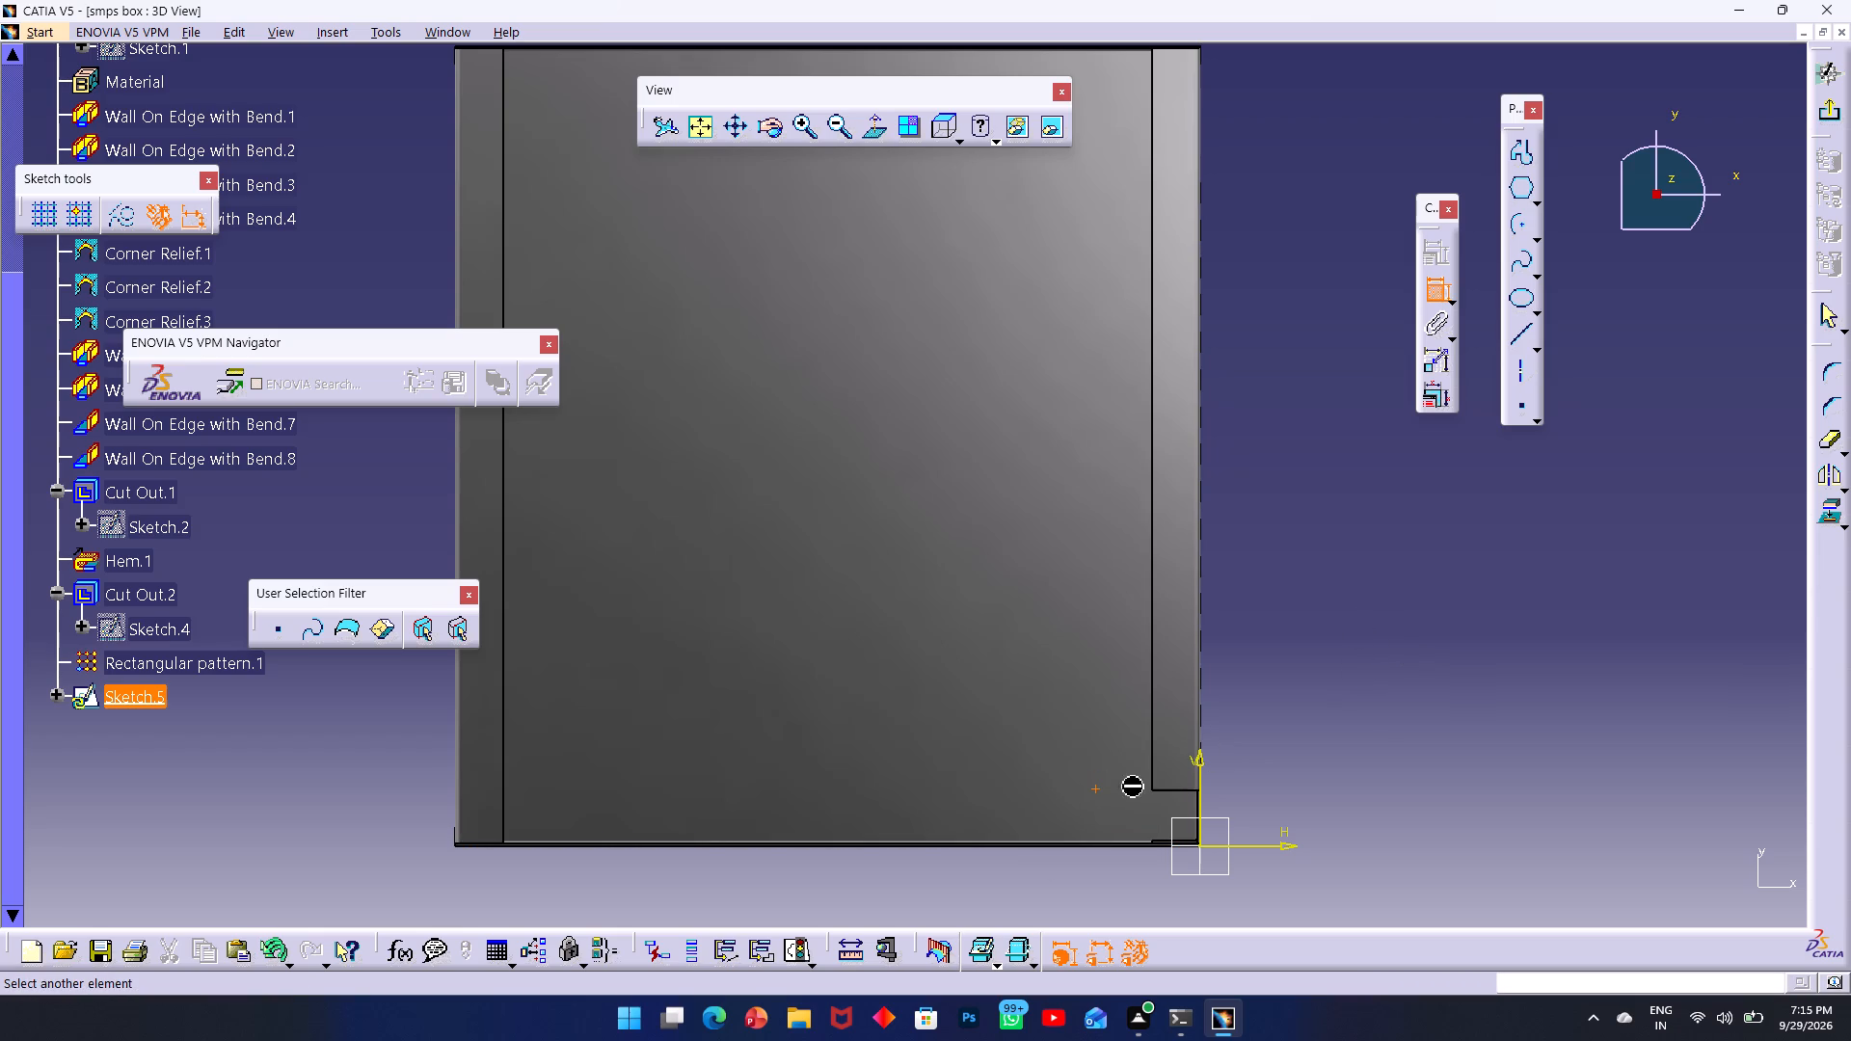
{"action": "left_click", "coordinate": [1200, 743]}
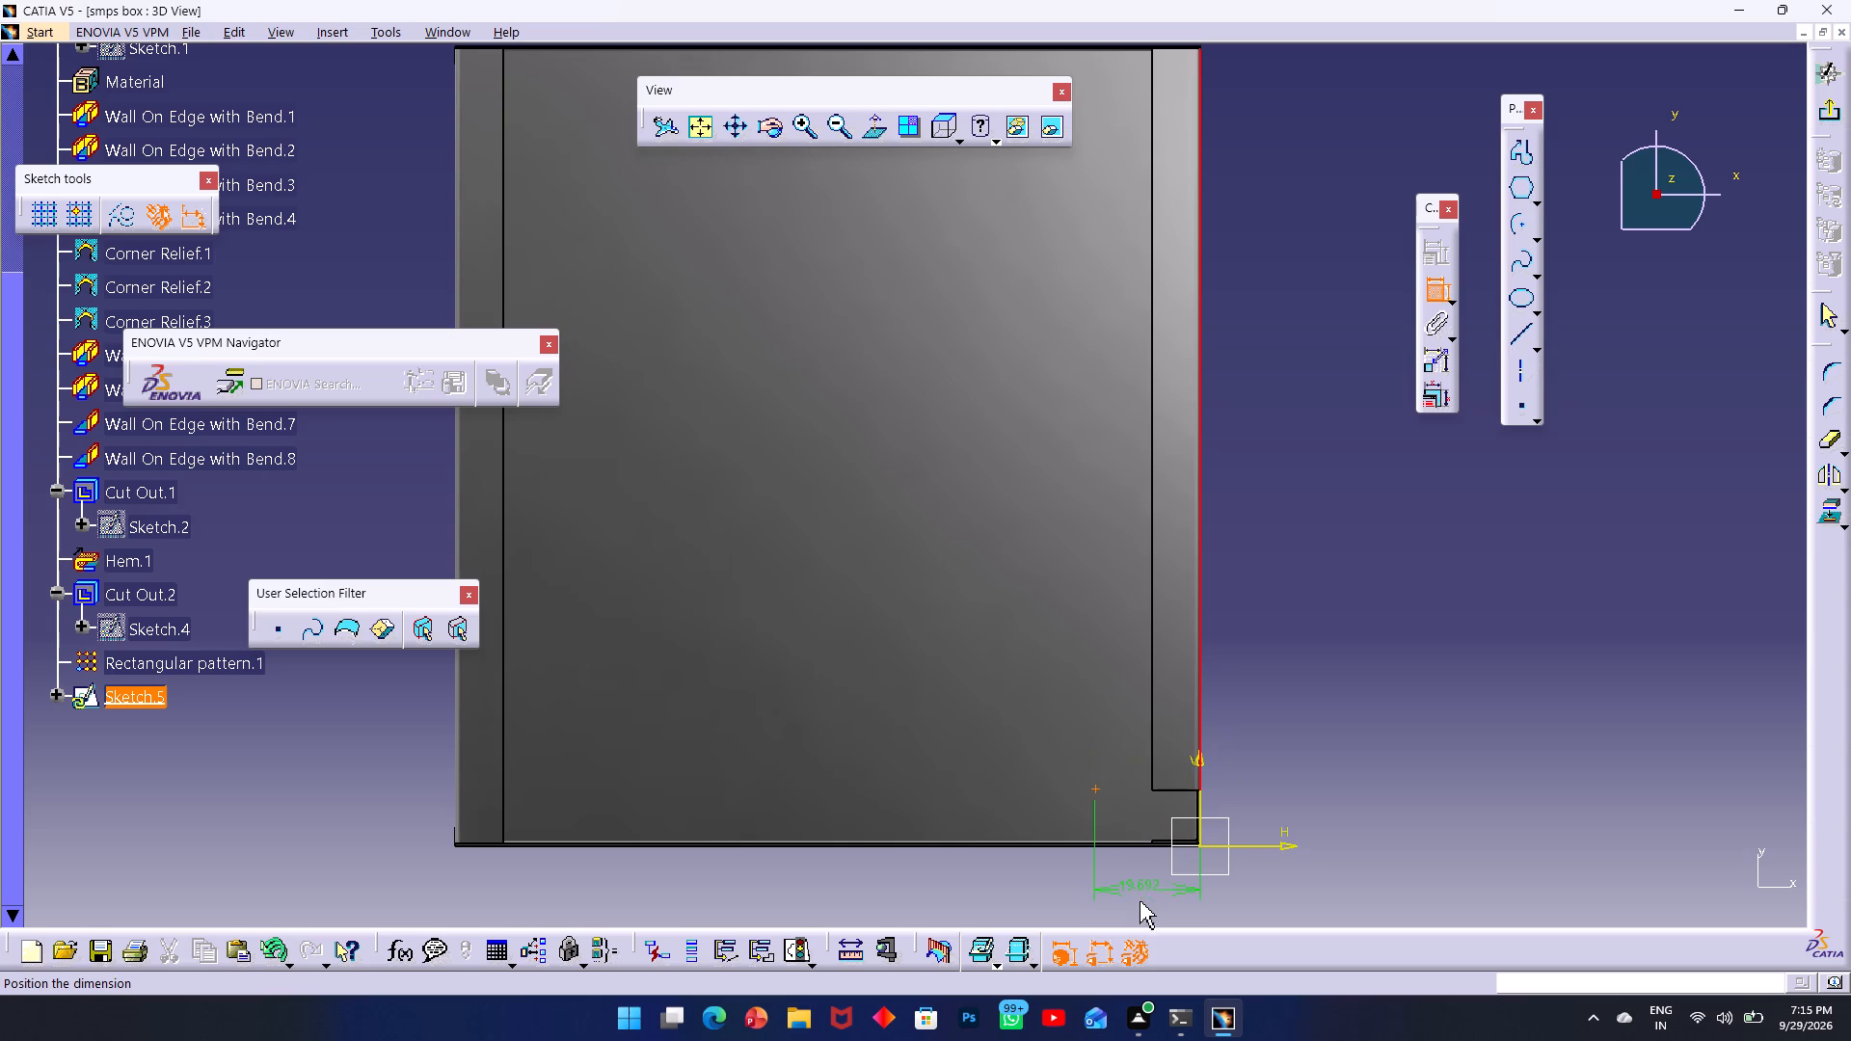
{"action": "left_click", "coordinate": [1140, 906]}
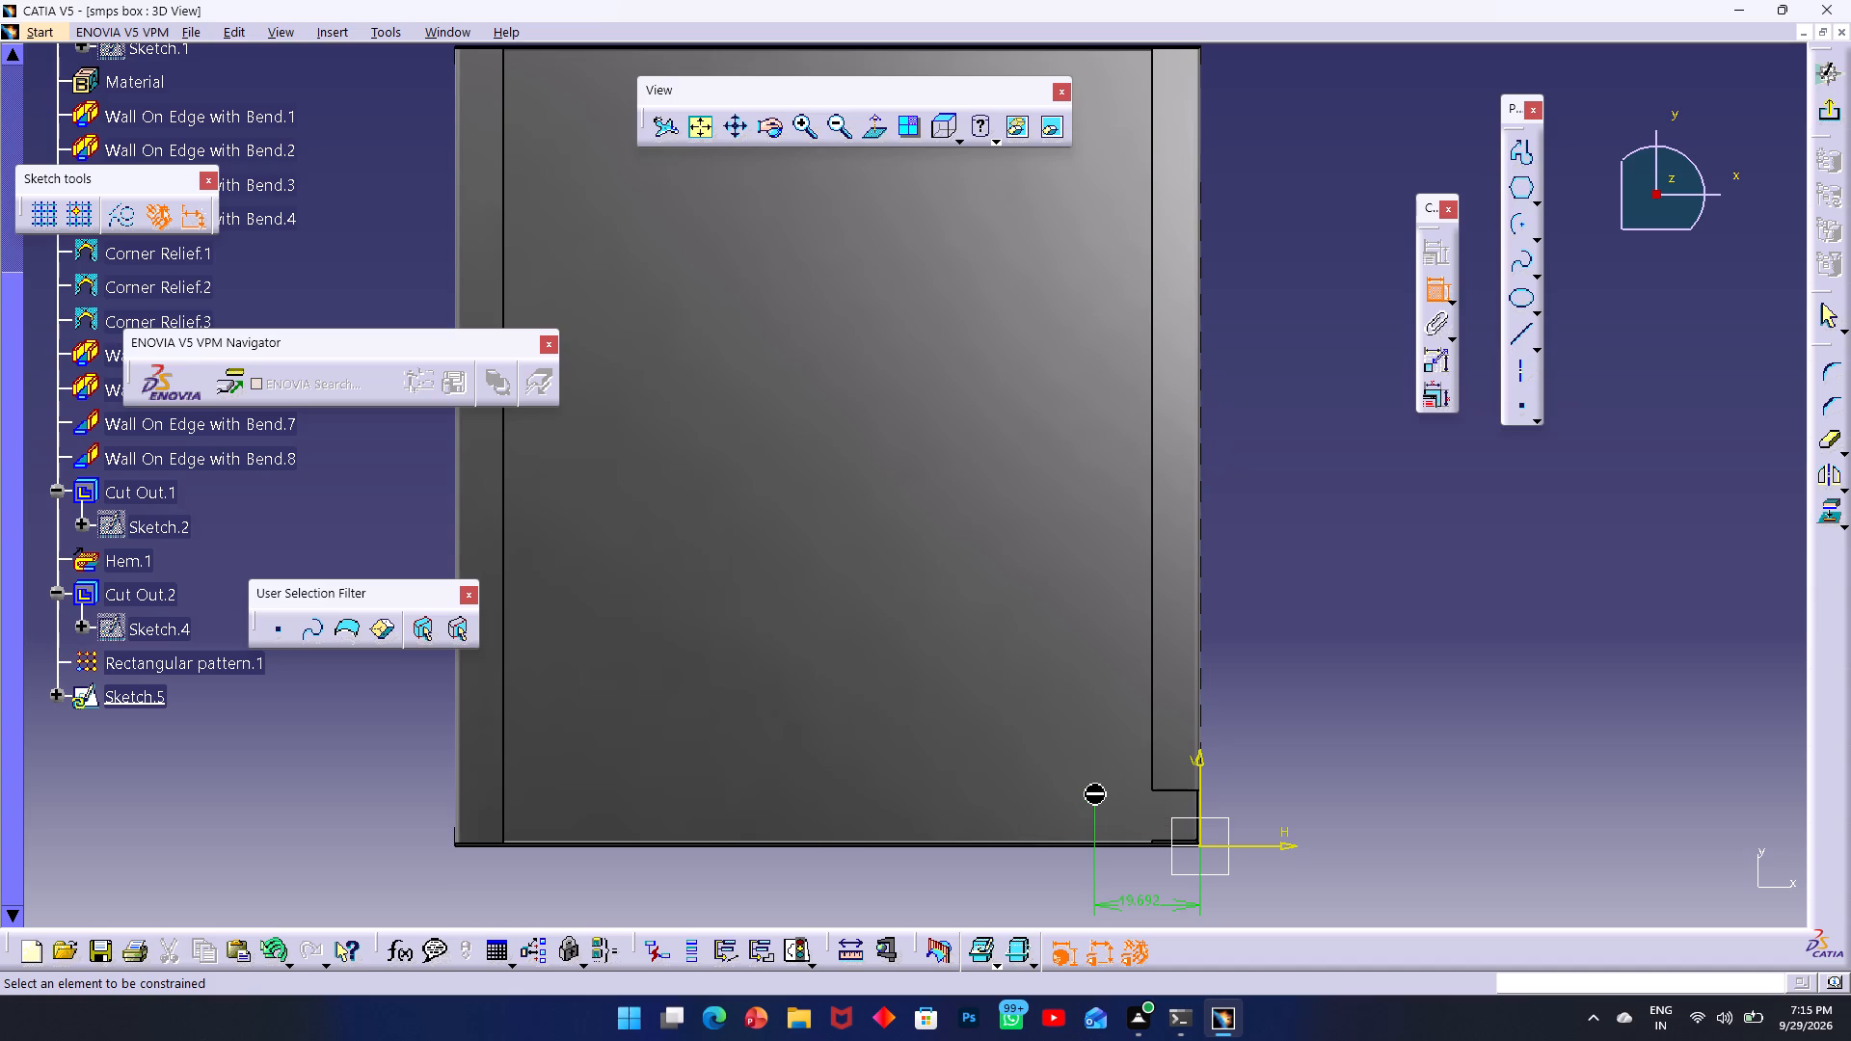
{"action": "left_click", "coordinate": [1094, 793]}
{"action": "left_click", "coordinate": [1115, 846]}
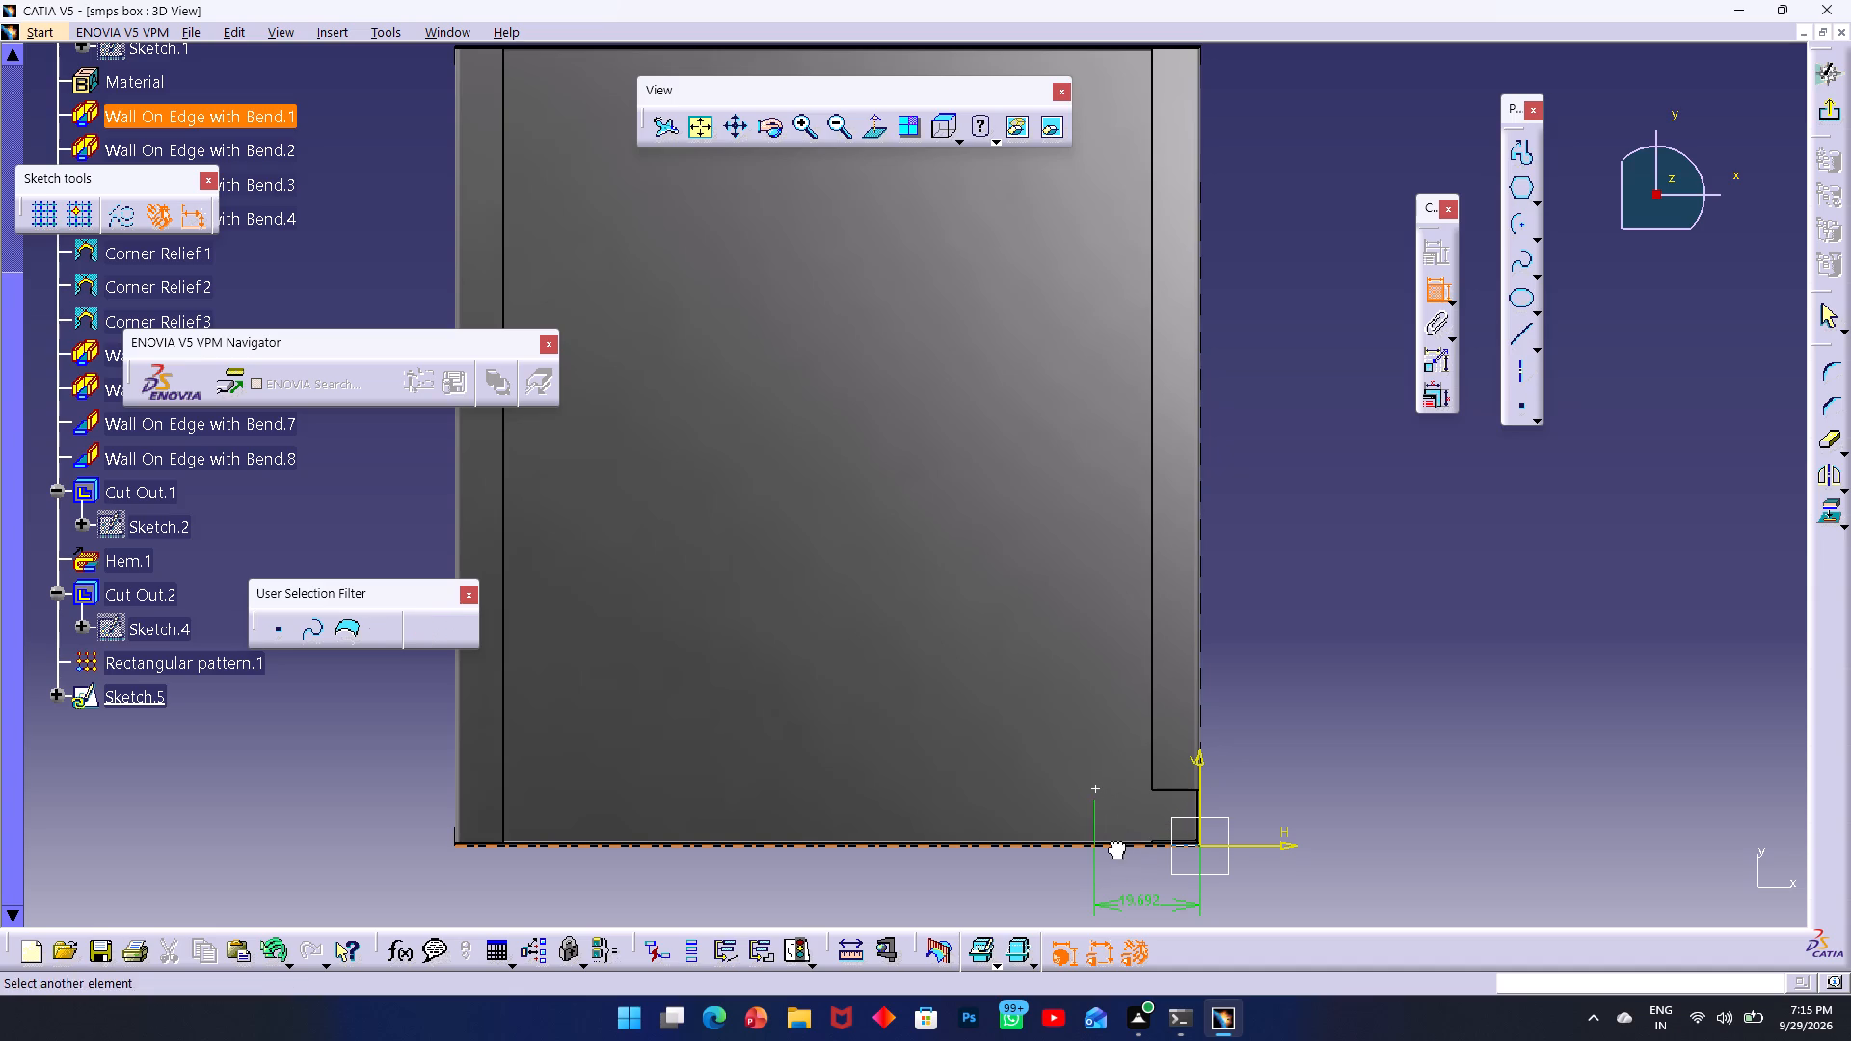
{"action": "left_click", "coordinate": [1097, 793]}
{"action": "left_click", "coordinate": [1359, 786]}
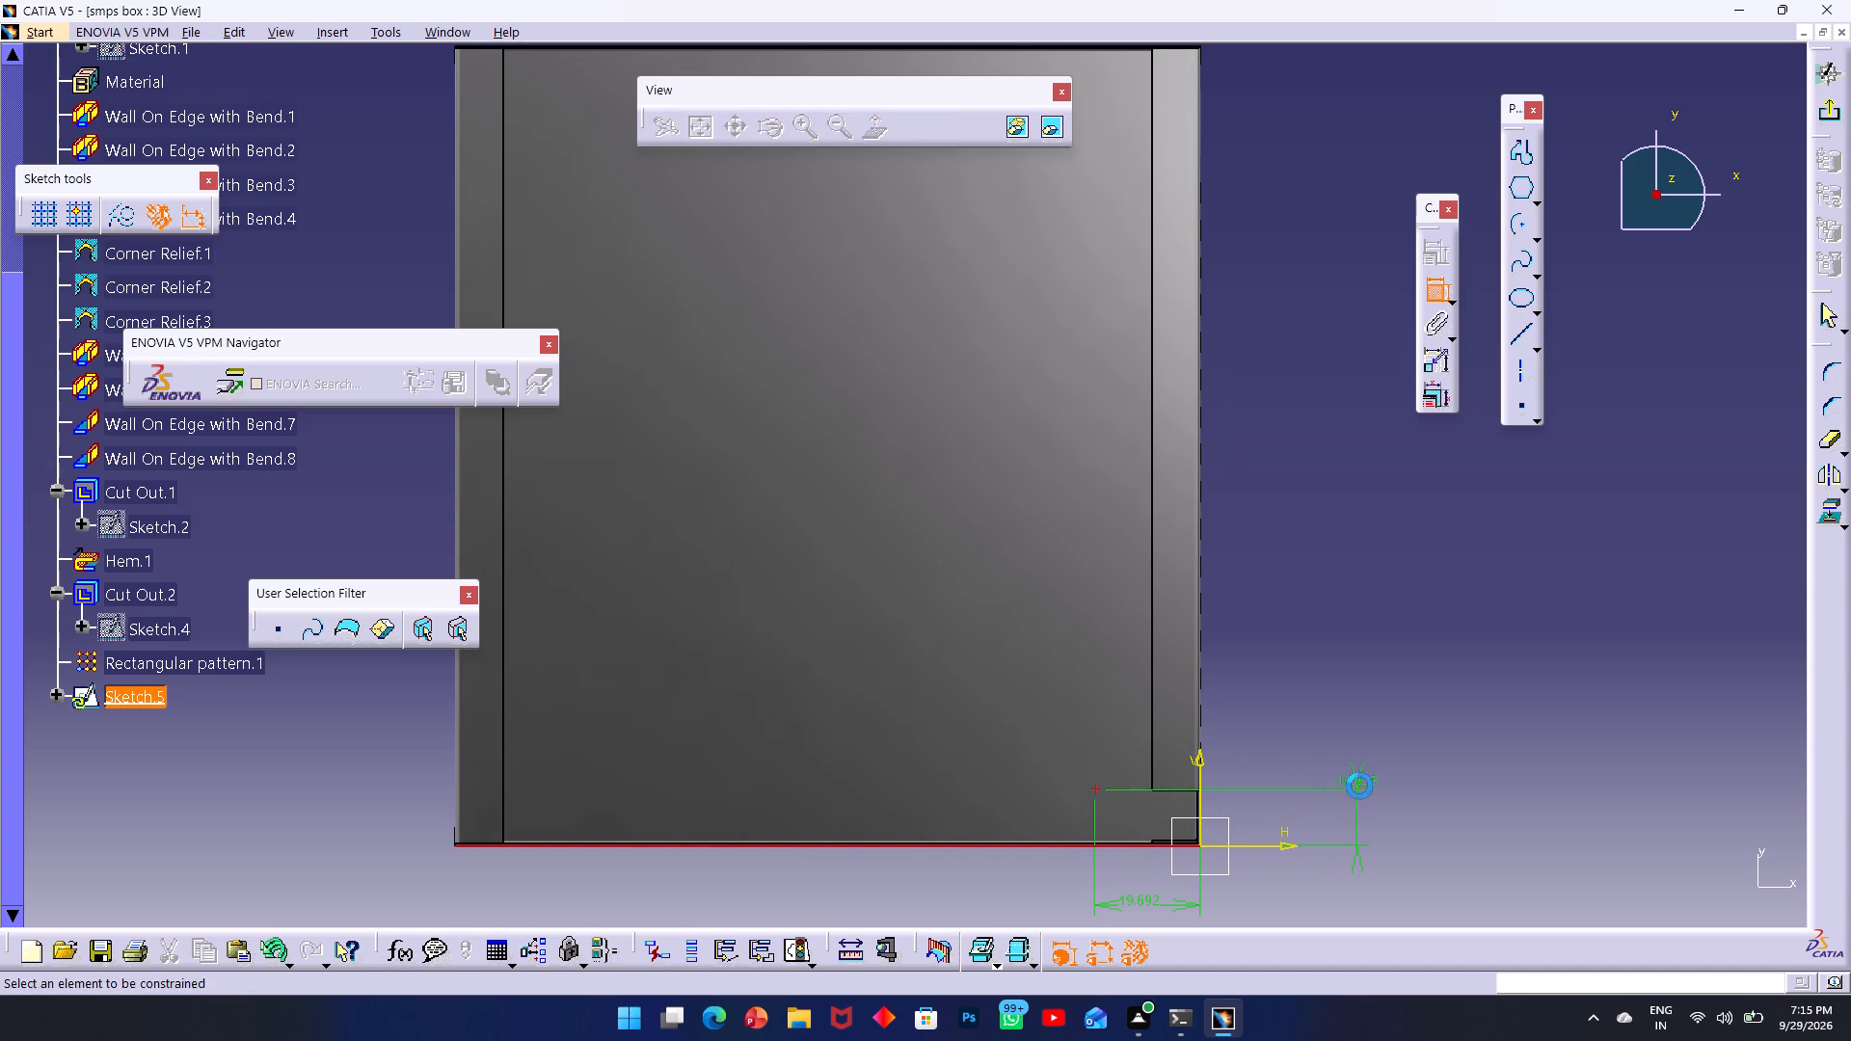
Set both the vertical and horizontal distances of the point to 20 mm and exit the sketch.
{"action": "double_click", "coordinate": [1358, 784]}
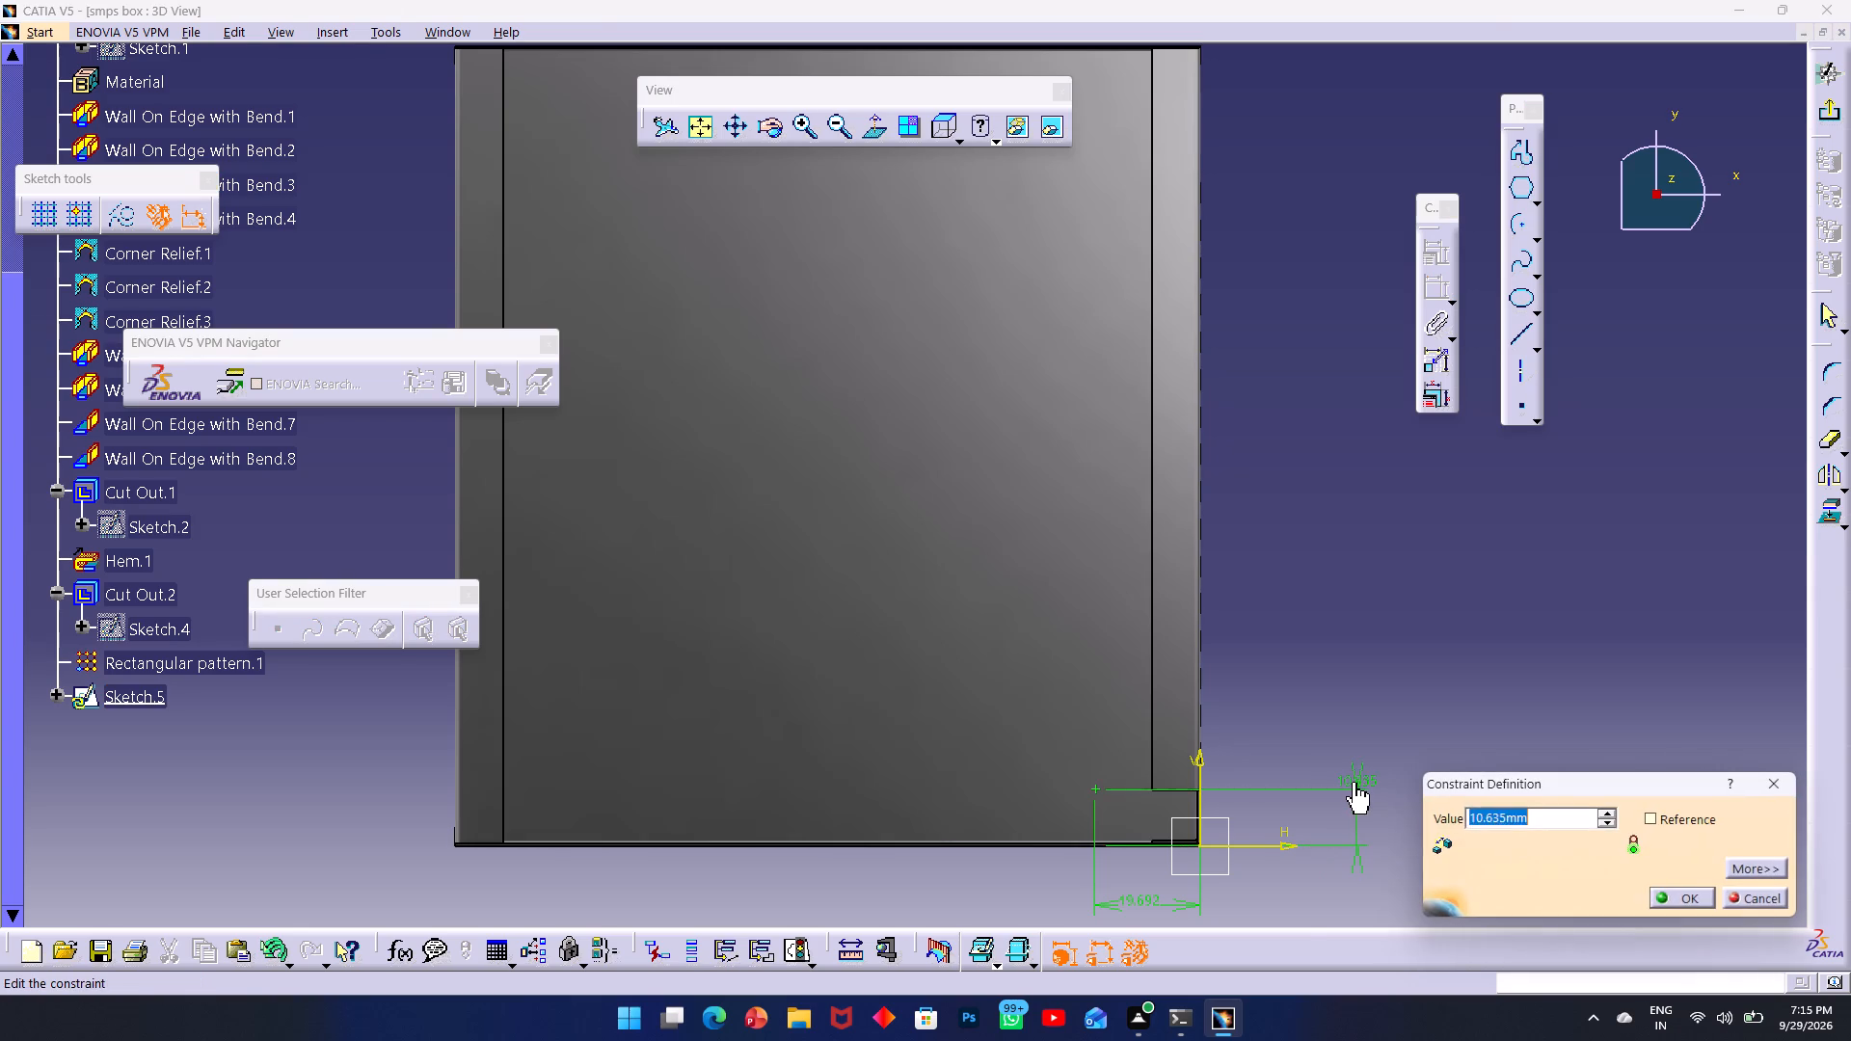
{"action": "type", "text": "20"}
{"action": "key", "text": "Return"}
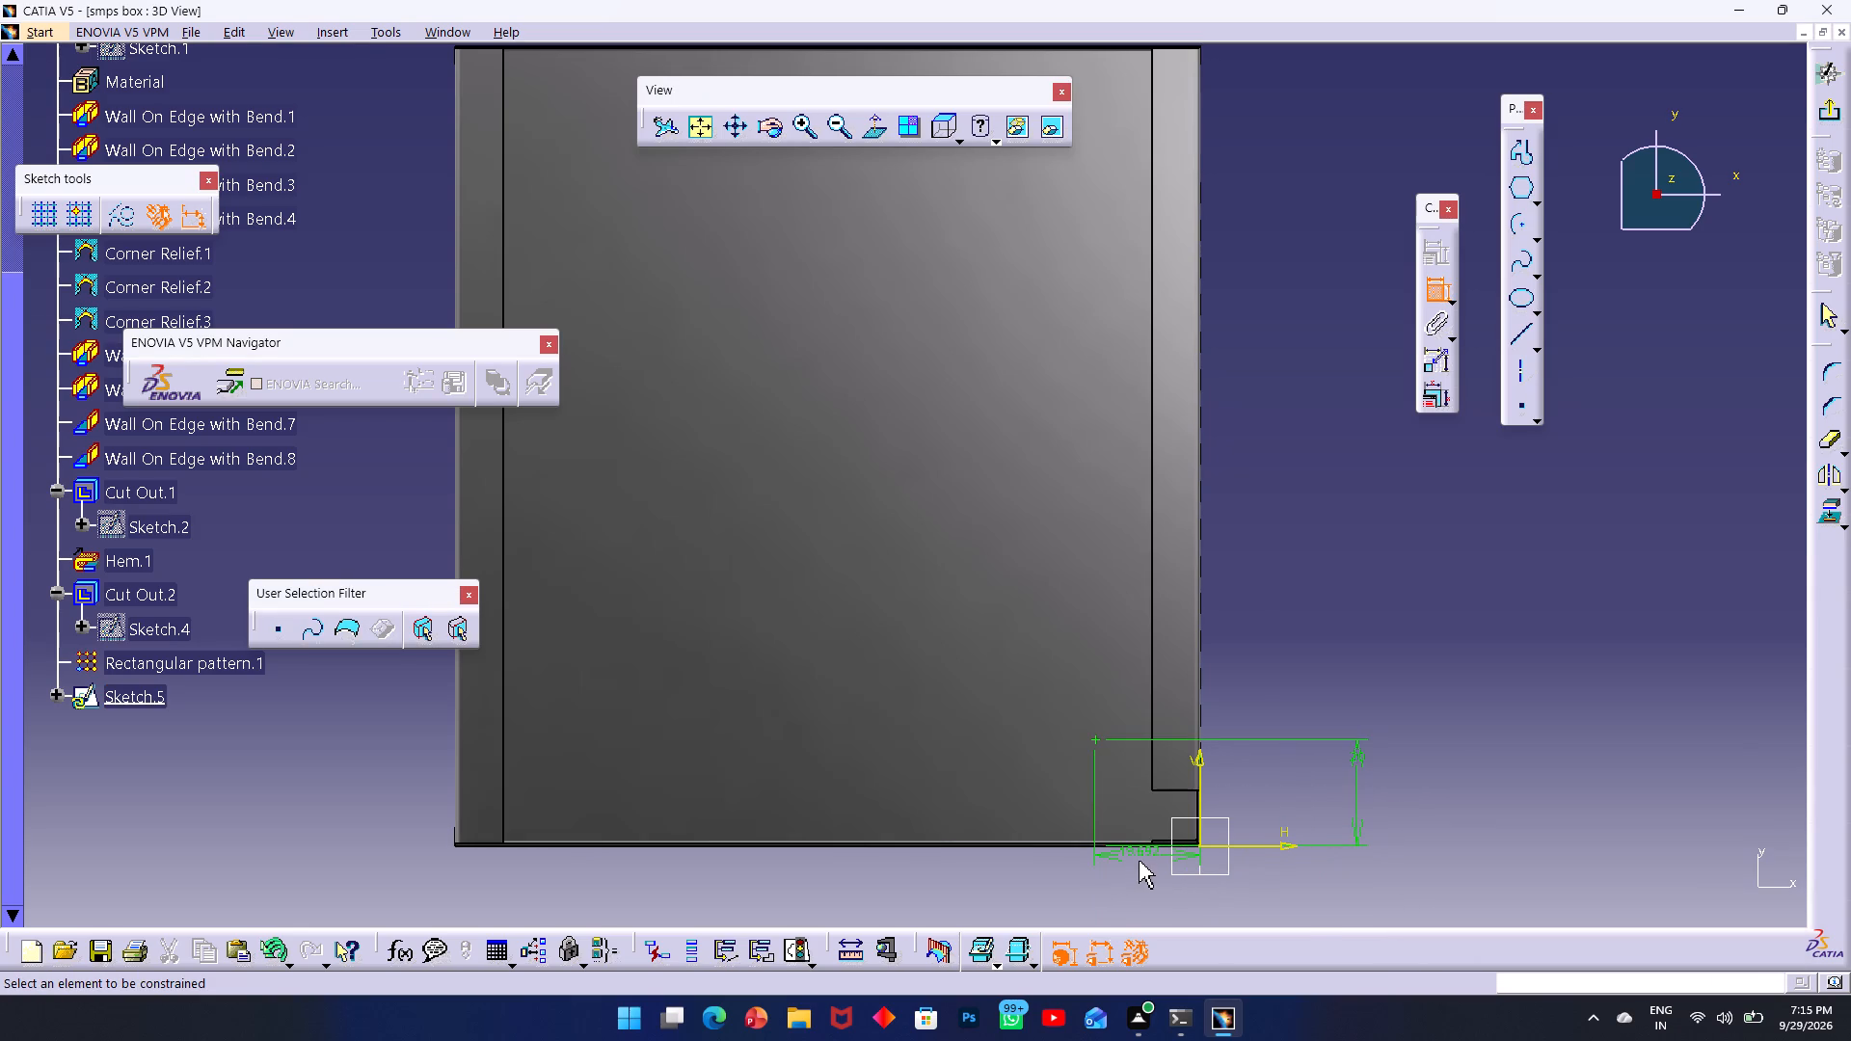
{"action": "double_click", "coordinate": [1137, 855]}
{"action": "type", "text": "20"}
{"action": "key", "text": "Return"}
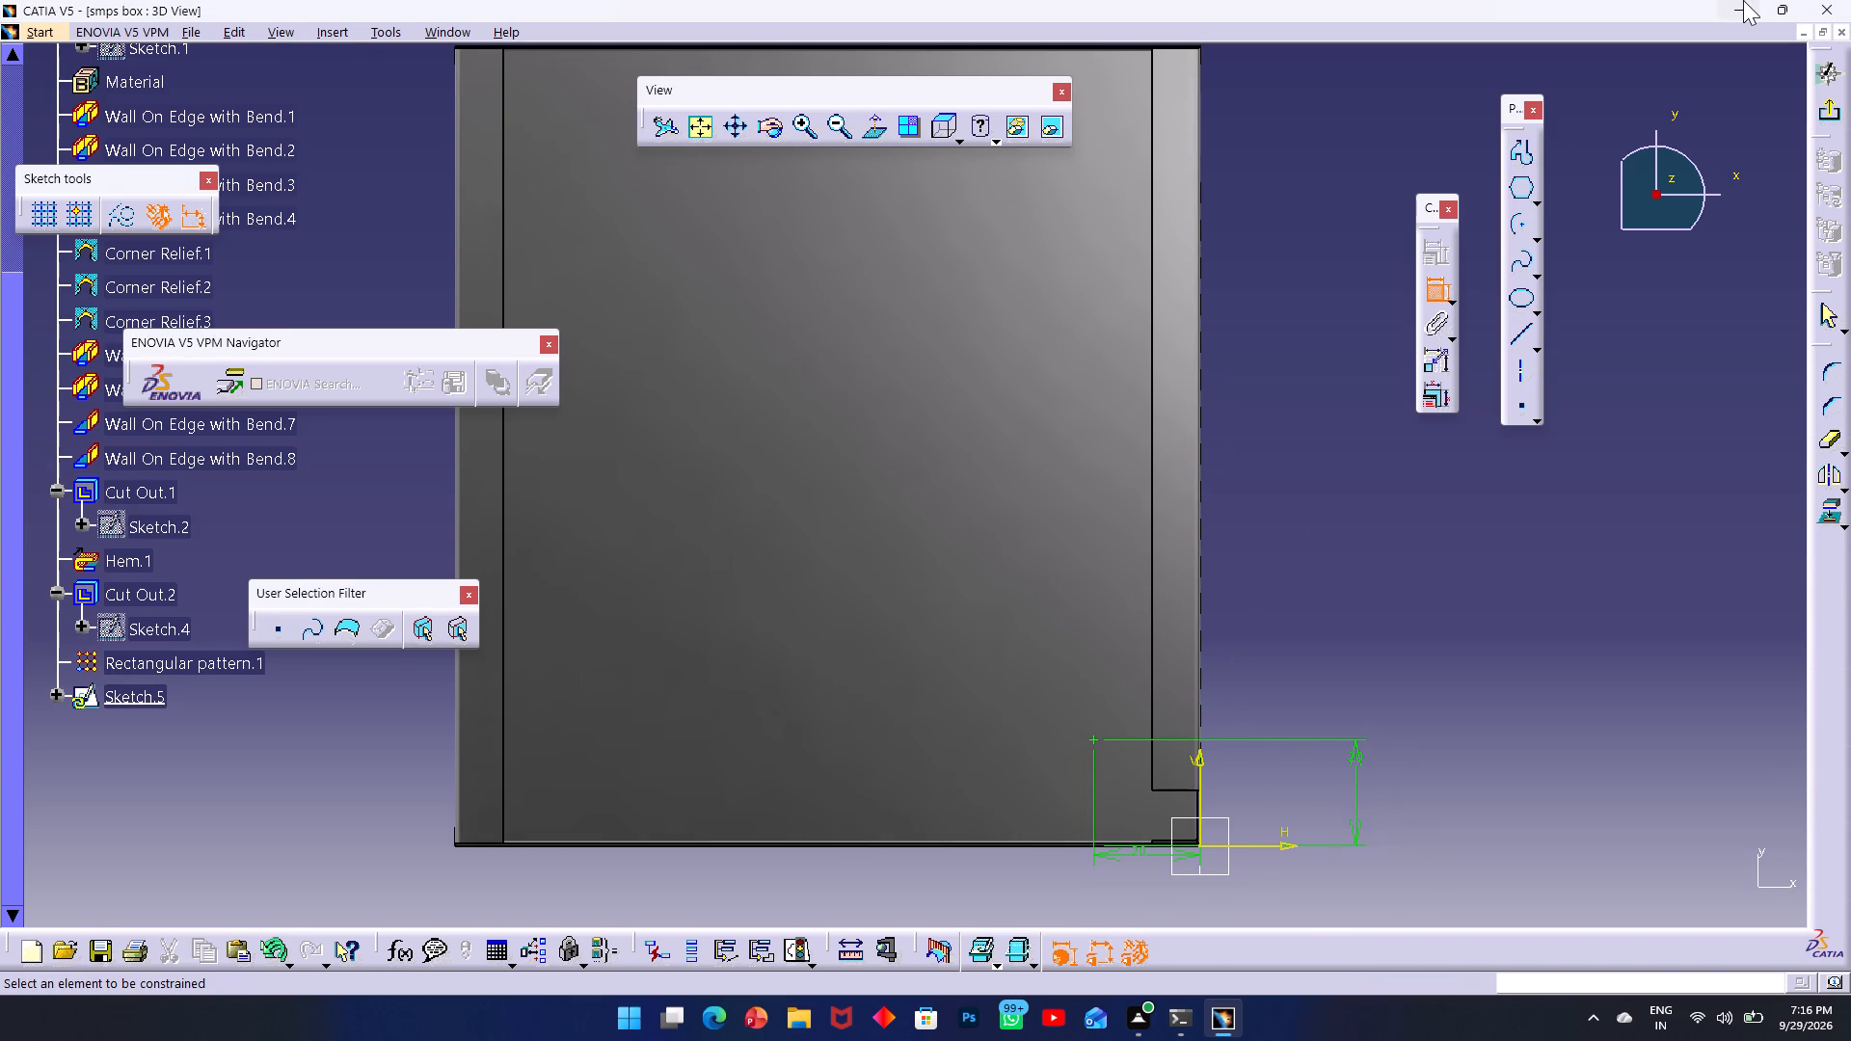
{"action": "left_click", "coordinate": [1816, 112]}
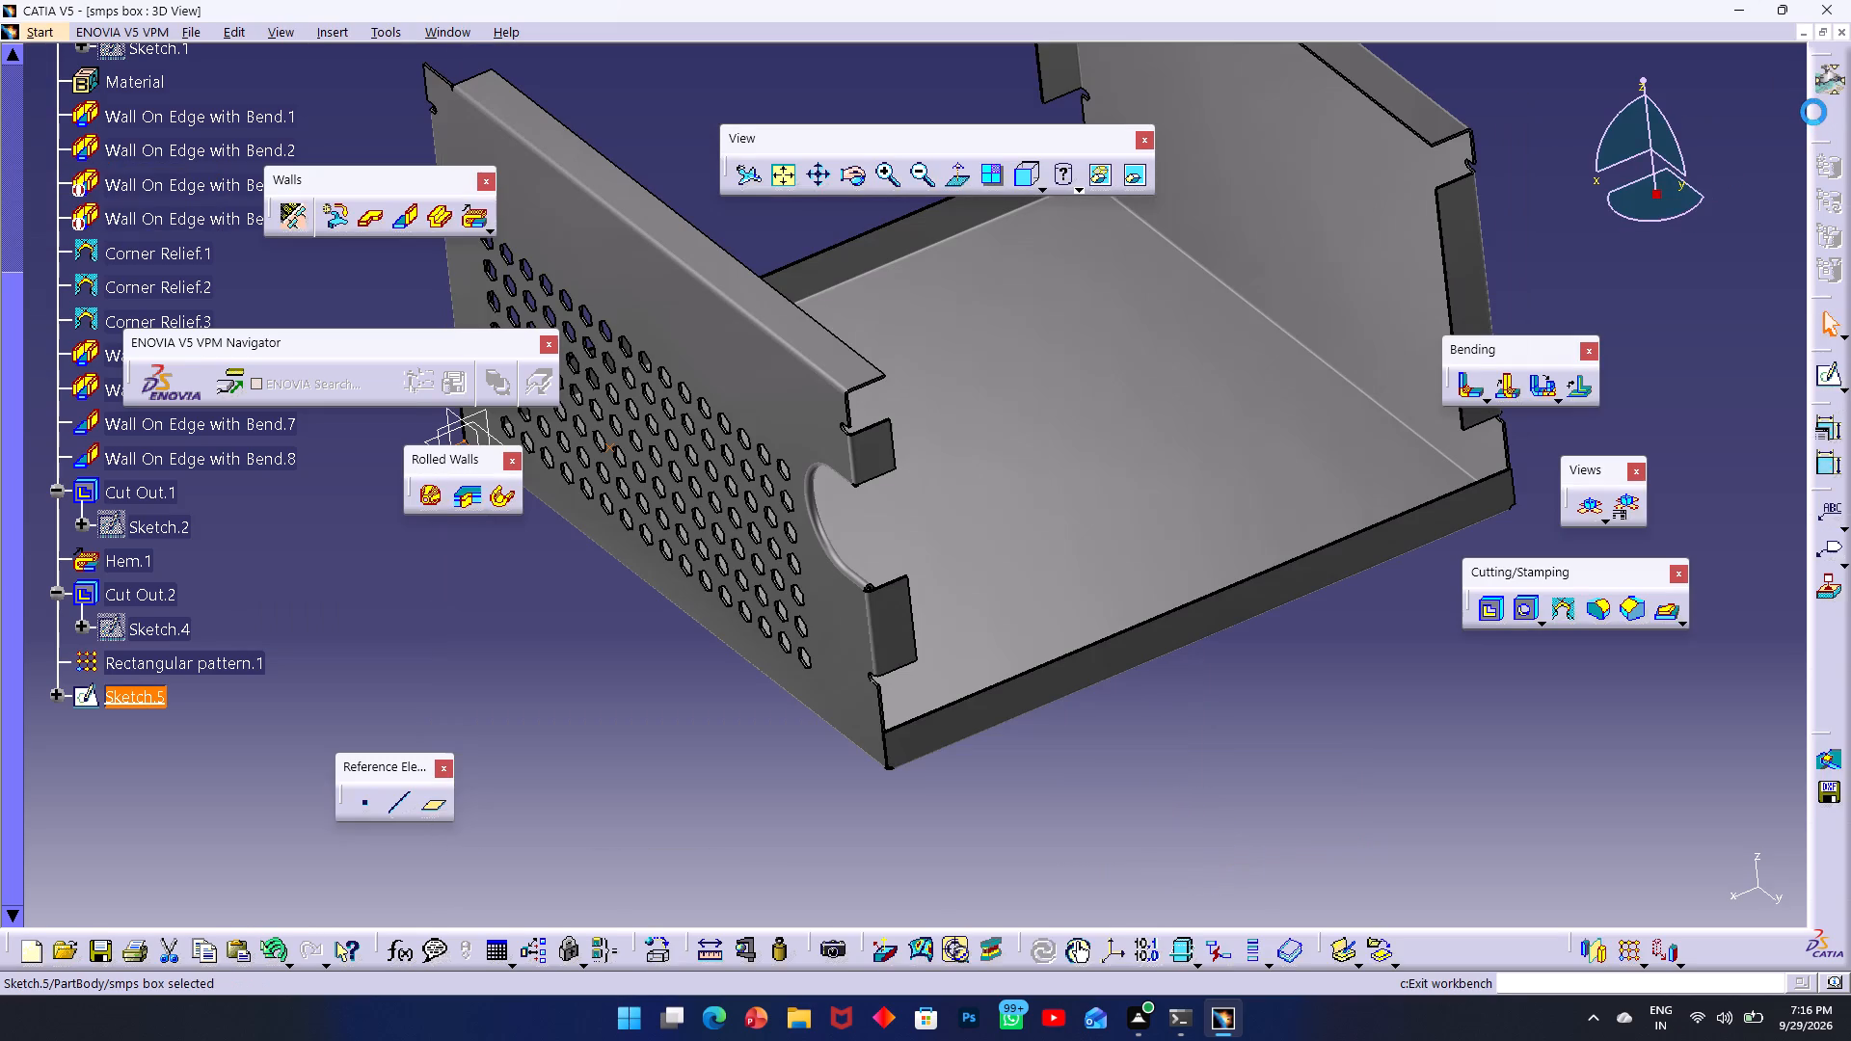
Start a Bridge stamp at the sketched point on the inside face of the box's base wall.
{"action": "left_click", "coordinate": [858, 177]}
{"action": "left_click_drag", "start_coordinate": [1267, 411], "coordinate": [1163, 602]}
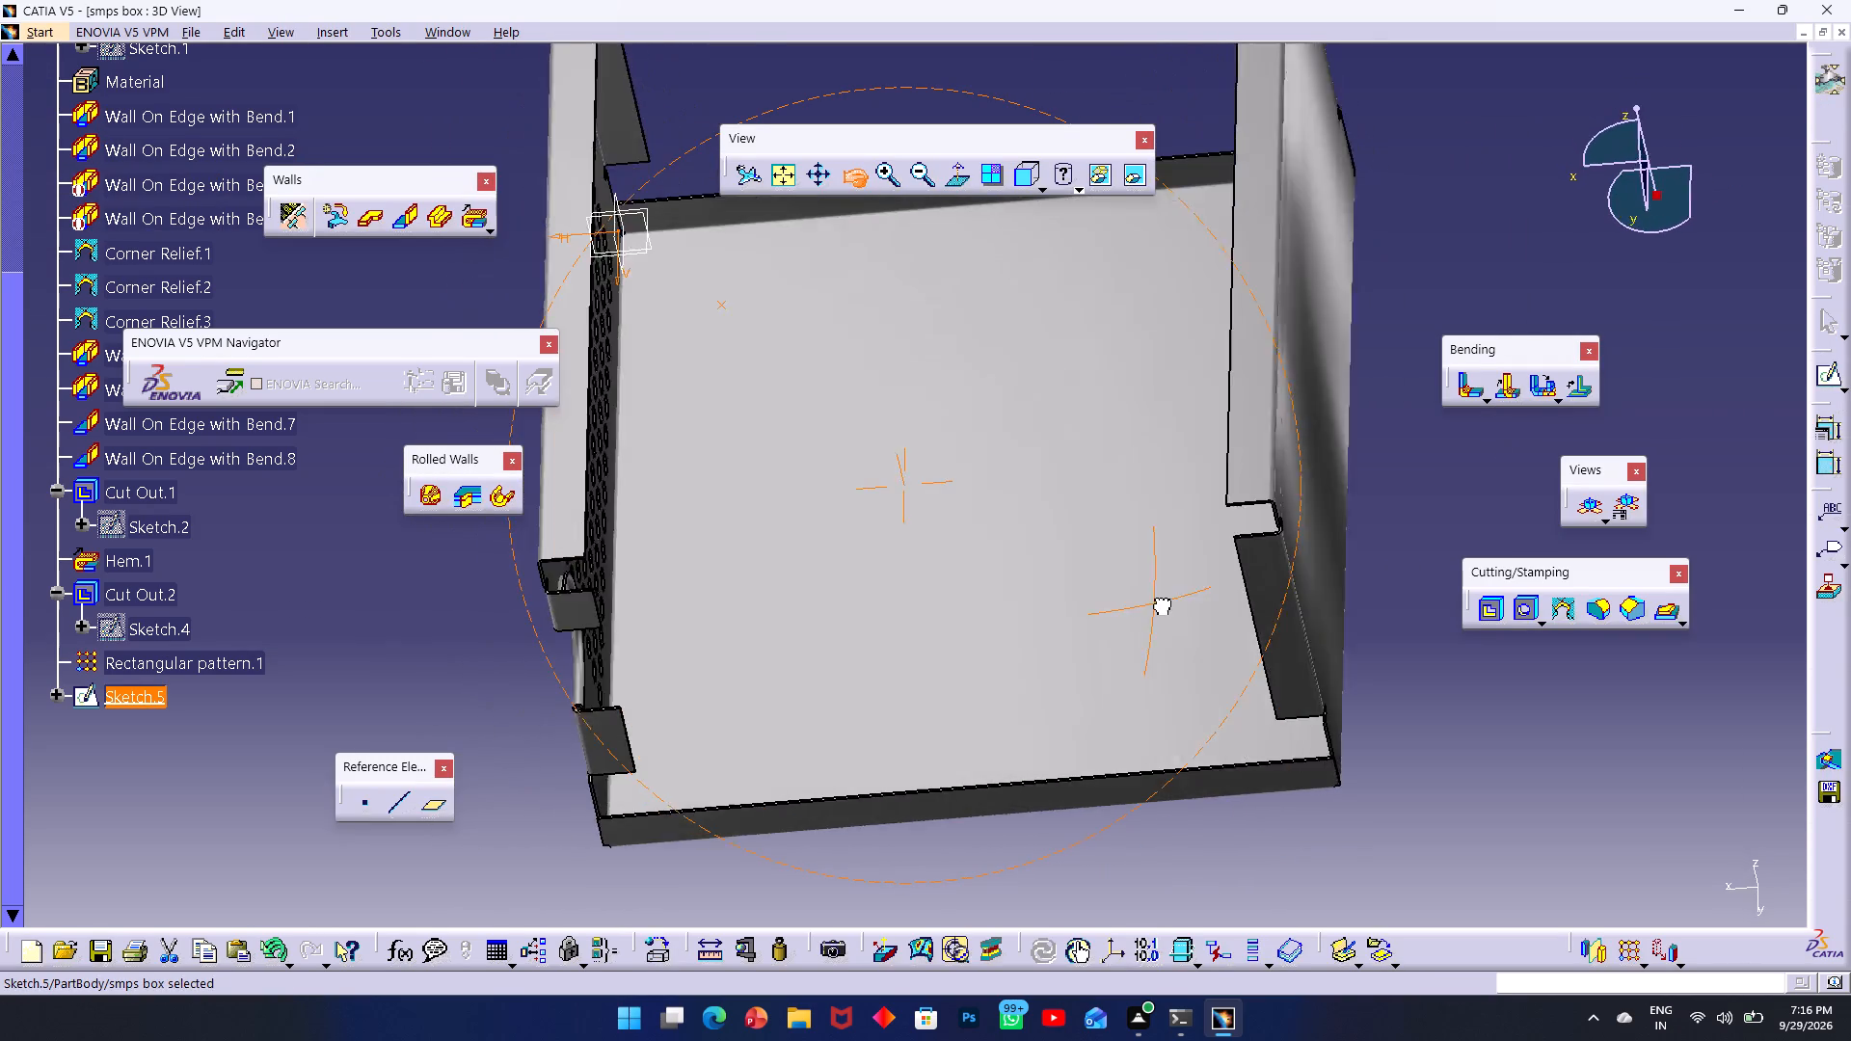
{"action": "left_click_drag", "start_coordinate": [1163, 602], "coordinate": [1170, 582]}
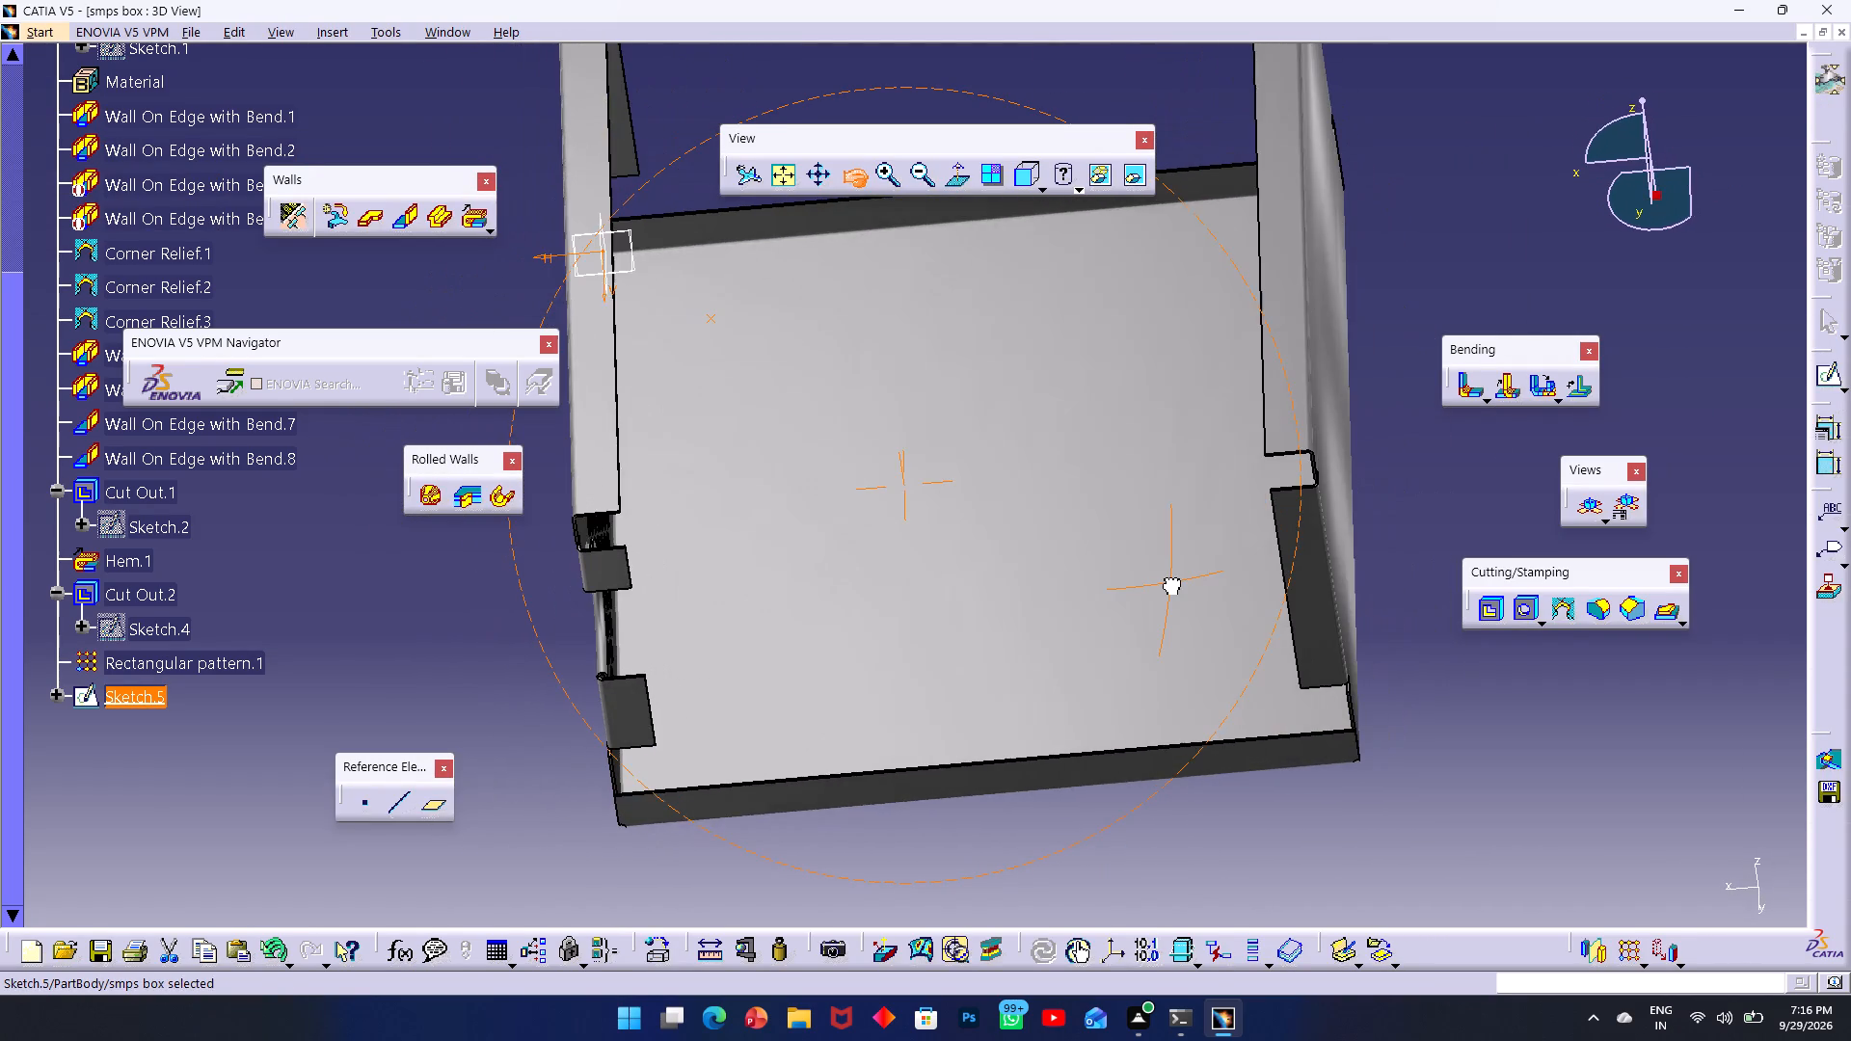
{"action": "left_click_drag", "start_coordinate": [1170, 582], "coordinate": [1165, 582]}
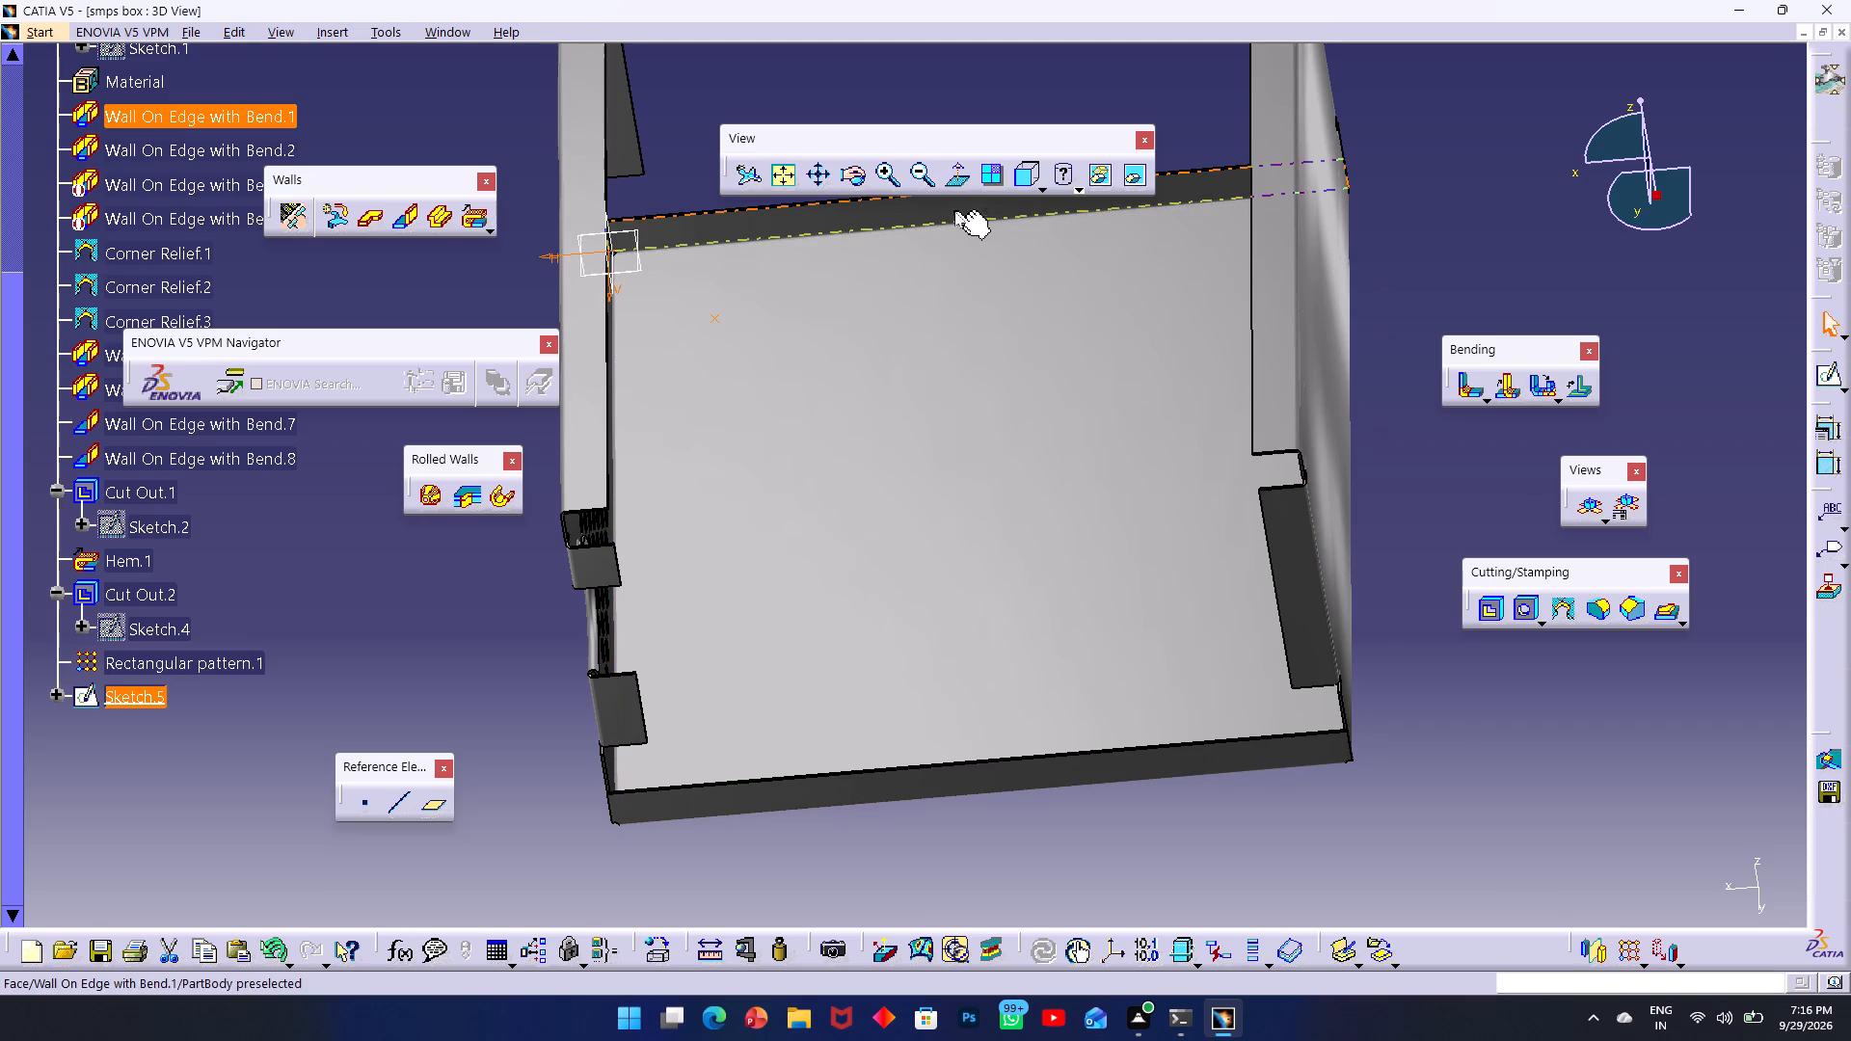
{"action": "left_click", "coordinate": [861, 173]}
{"action": "left_click_drag", "start_coordinate": [999, 354], "coordinate": [953, 365]}
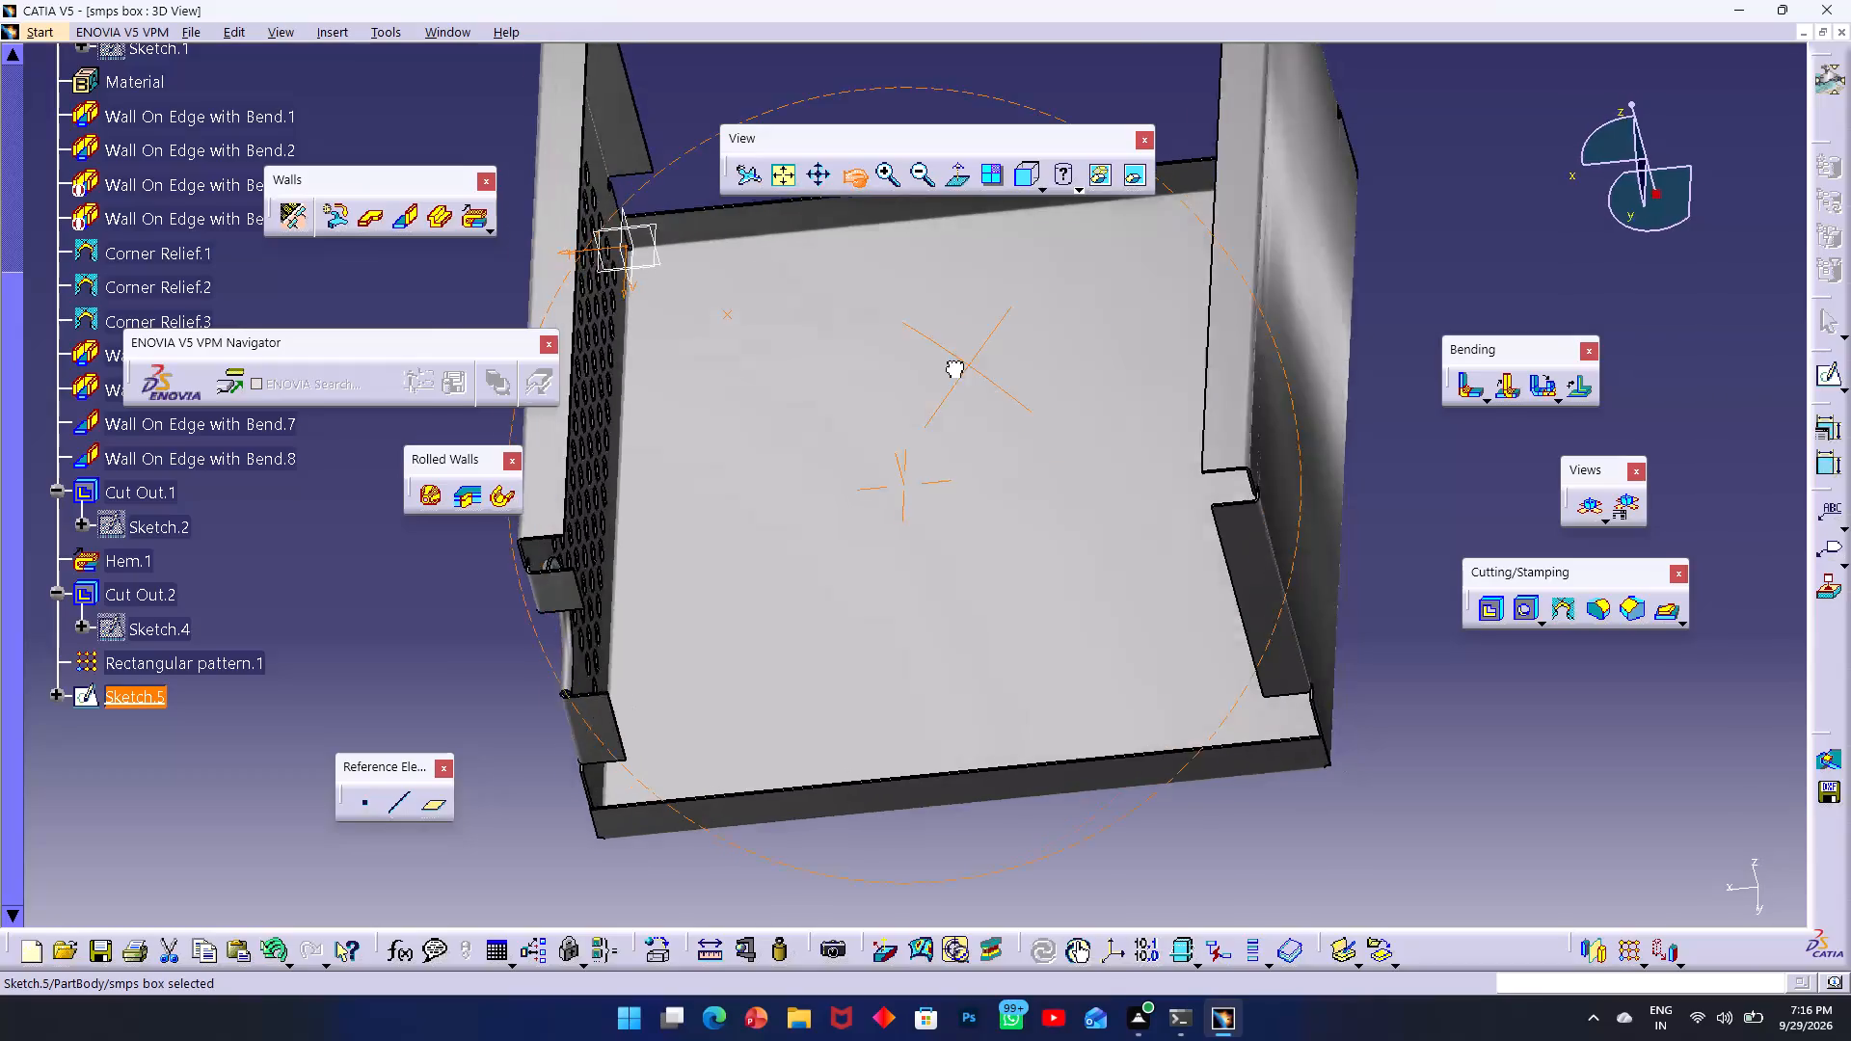
{"action": "left_click_drag", "start_coordinate": [953, 365], "coordinate": [873, 364]}
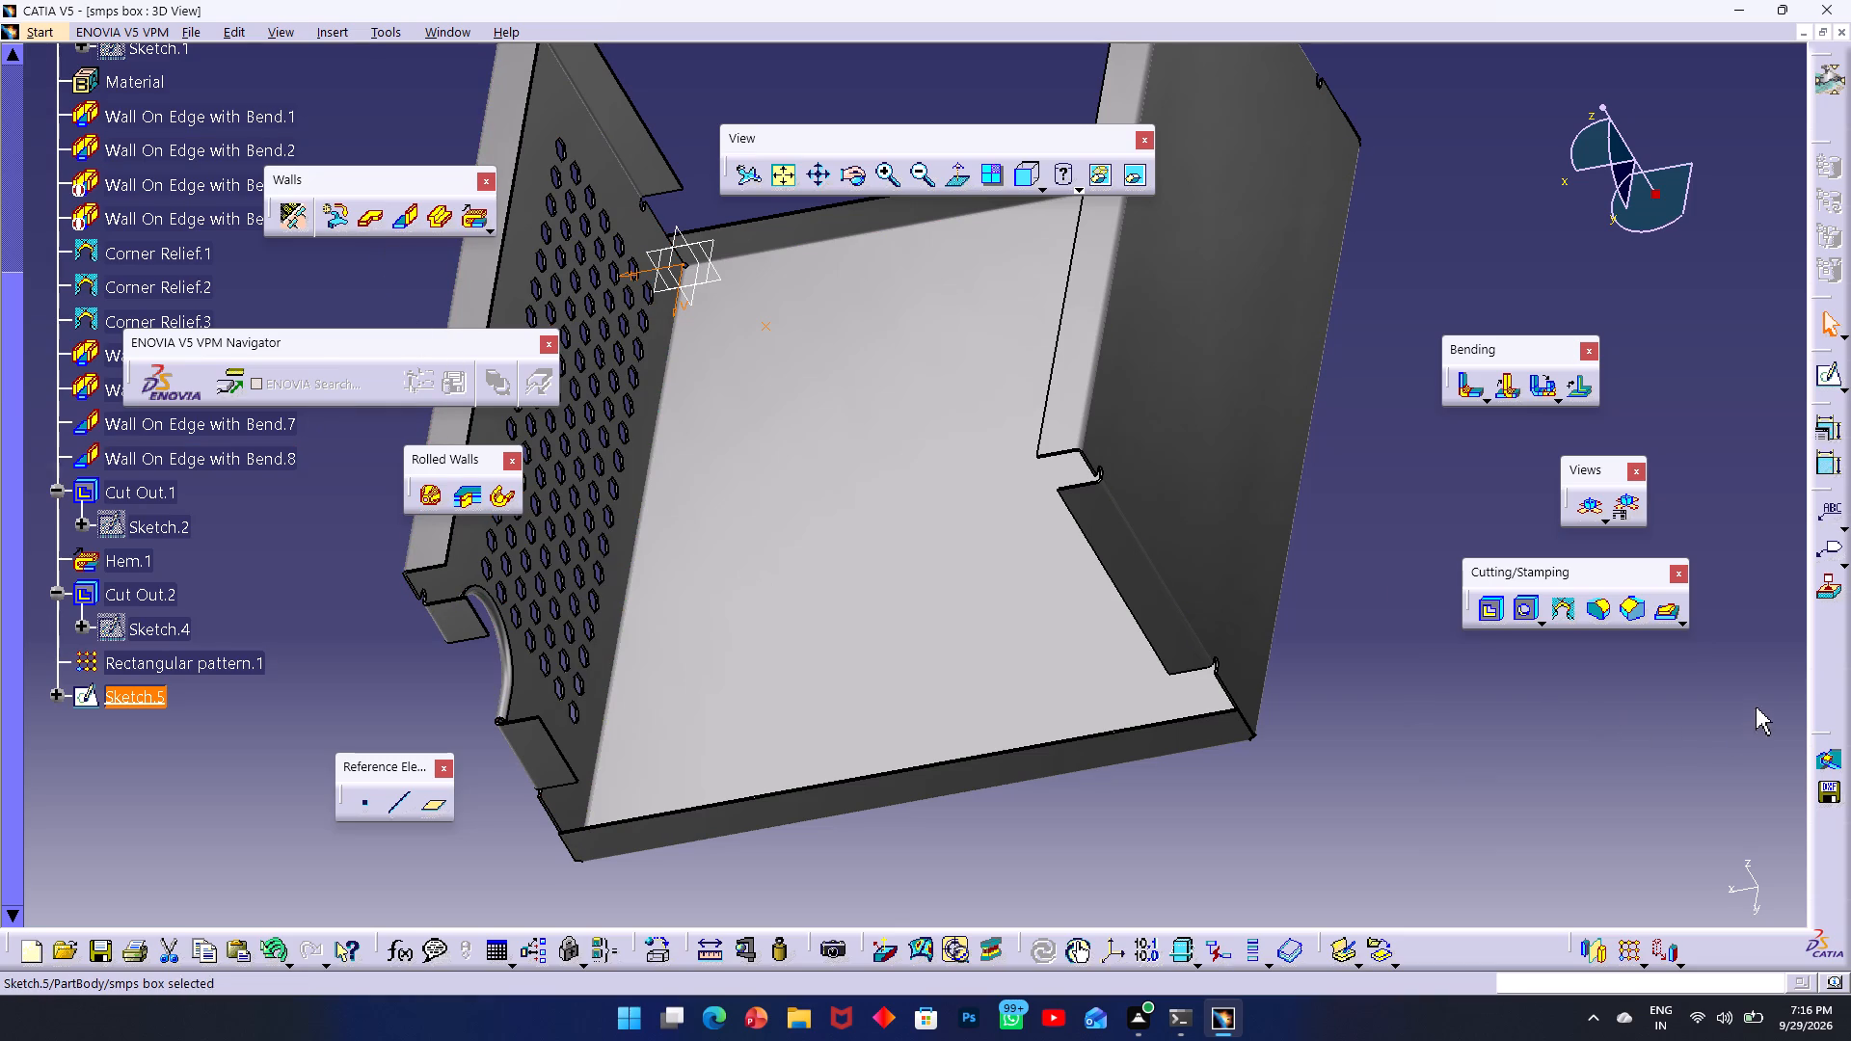
{"action": "right_click", "coordinate": [1826, 681]}
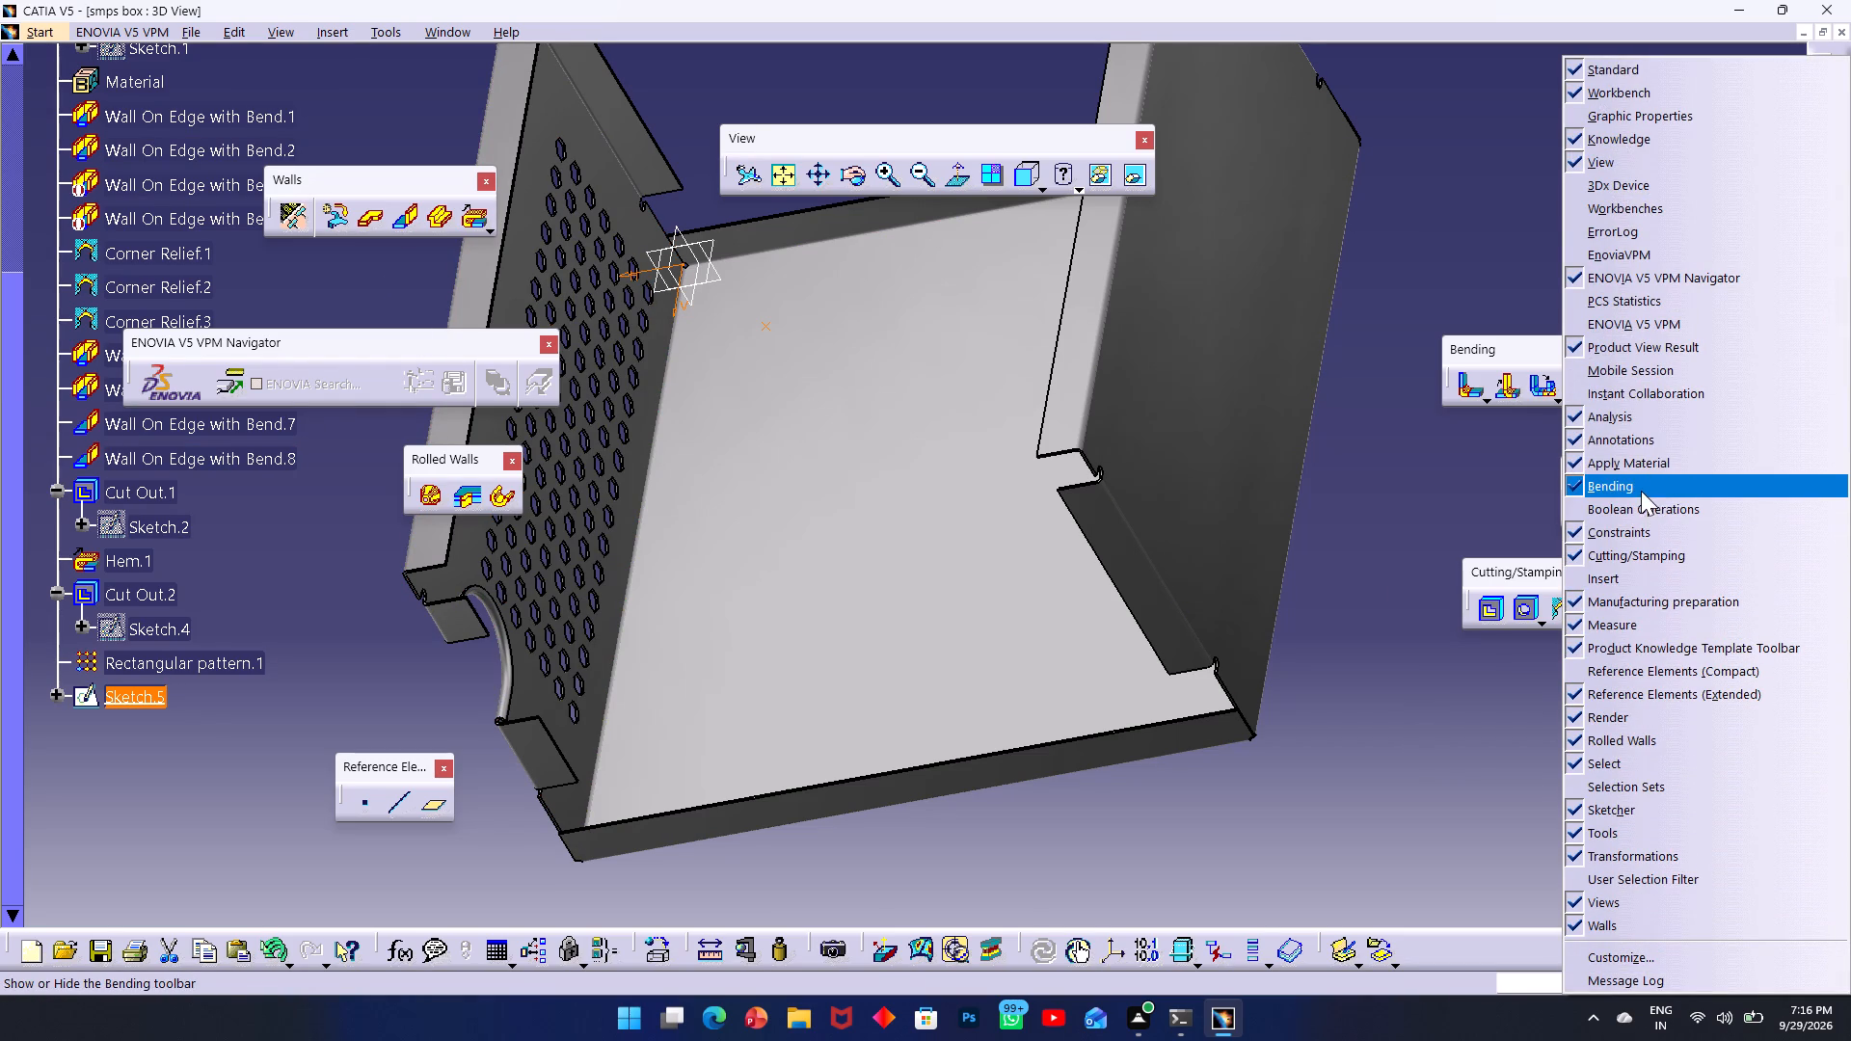
{"action": "left_click", "coordinate": [1484, 539]}
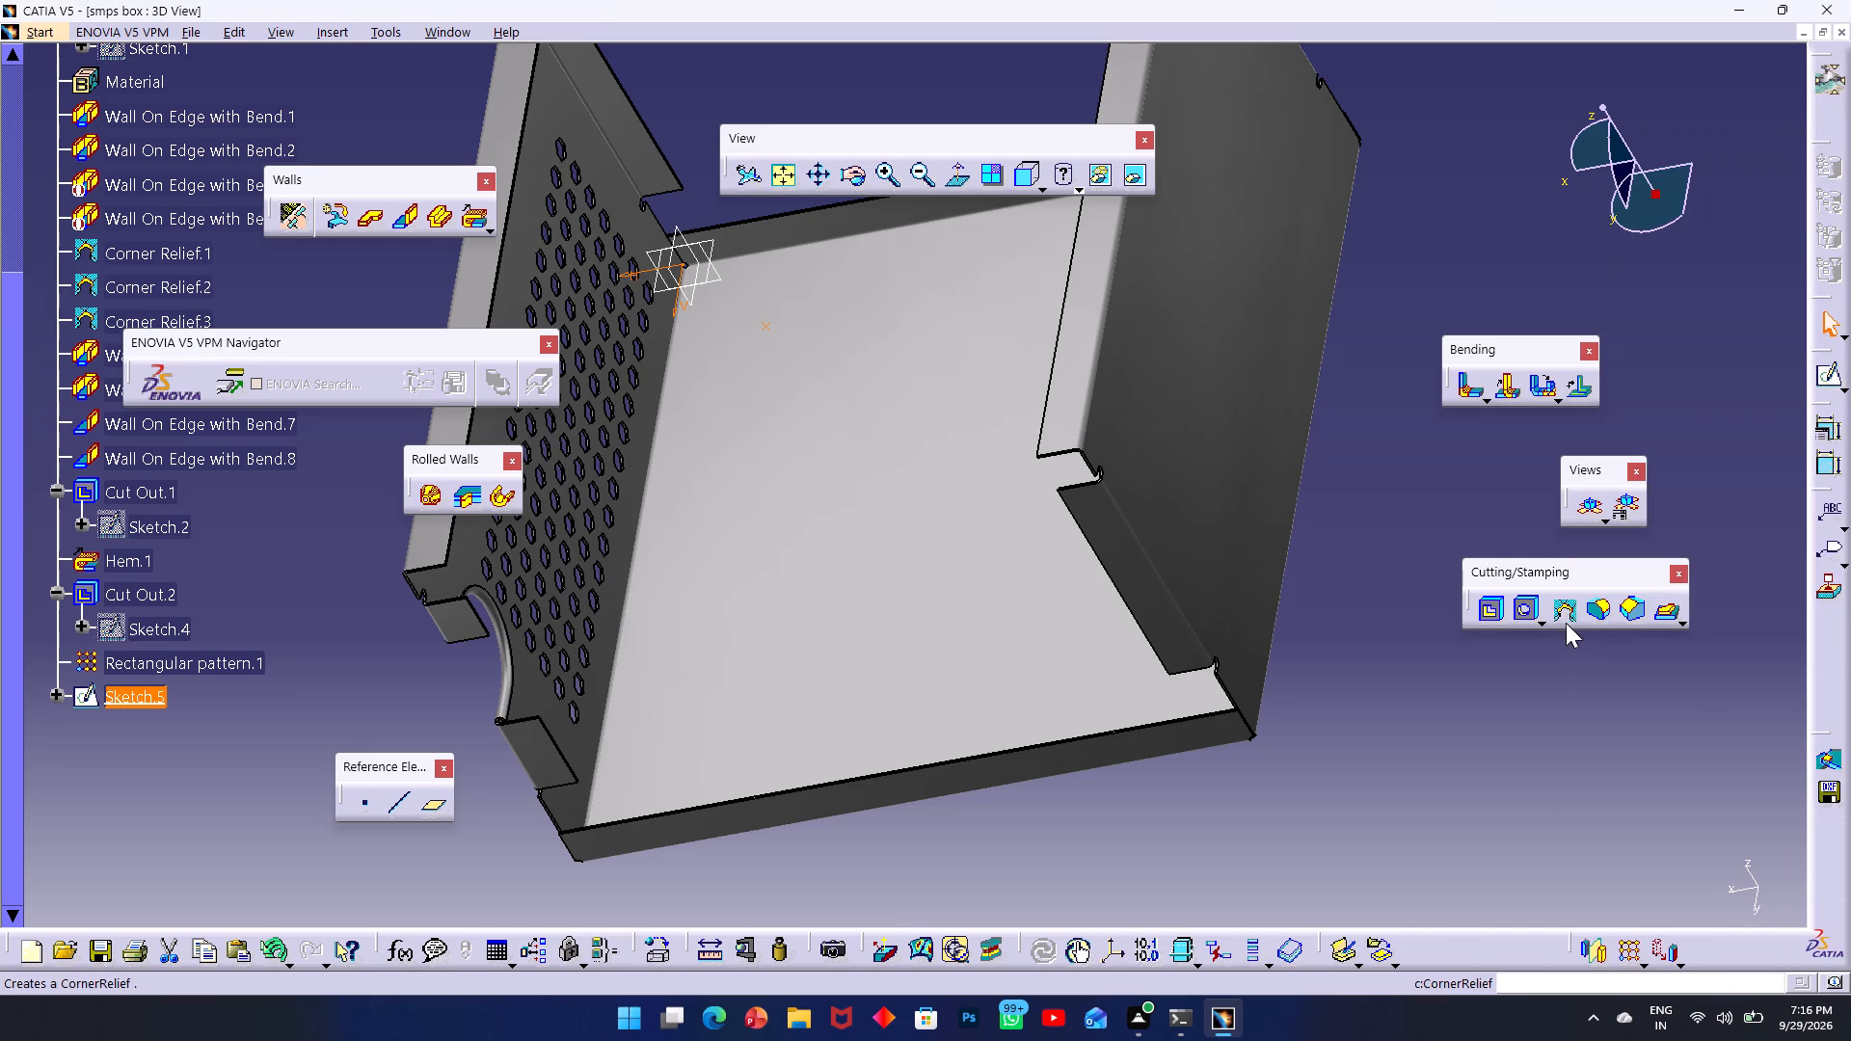
{"action": "left_click", "coordinate": [1681, 623]}
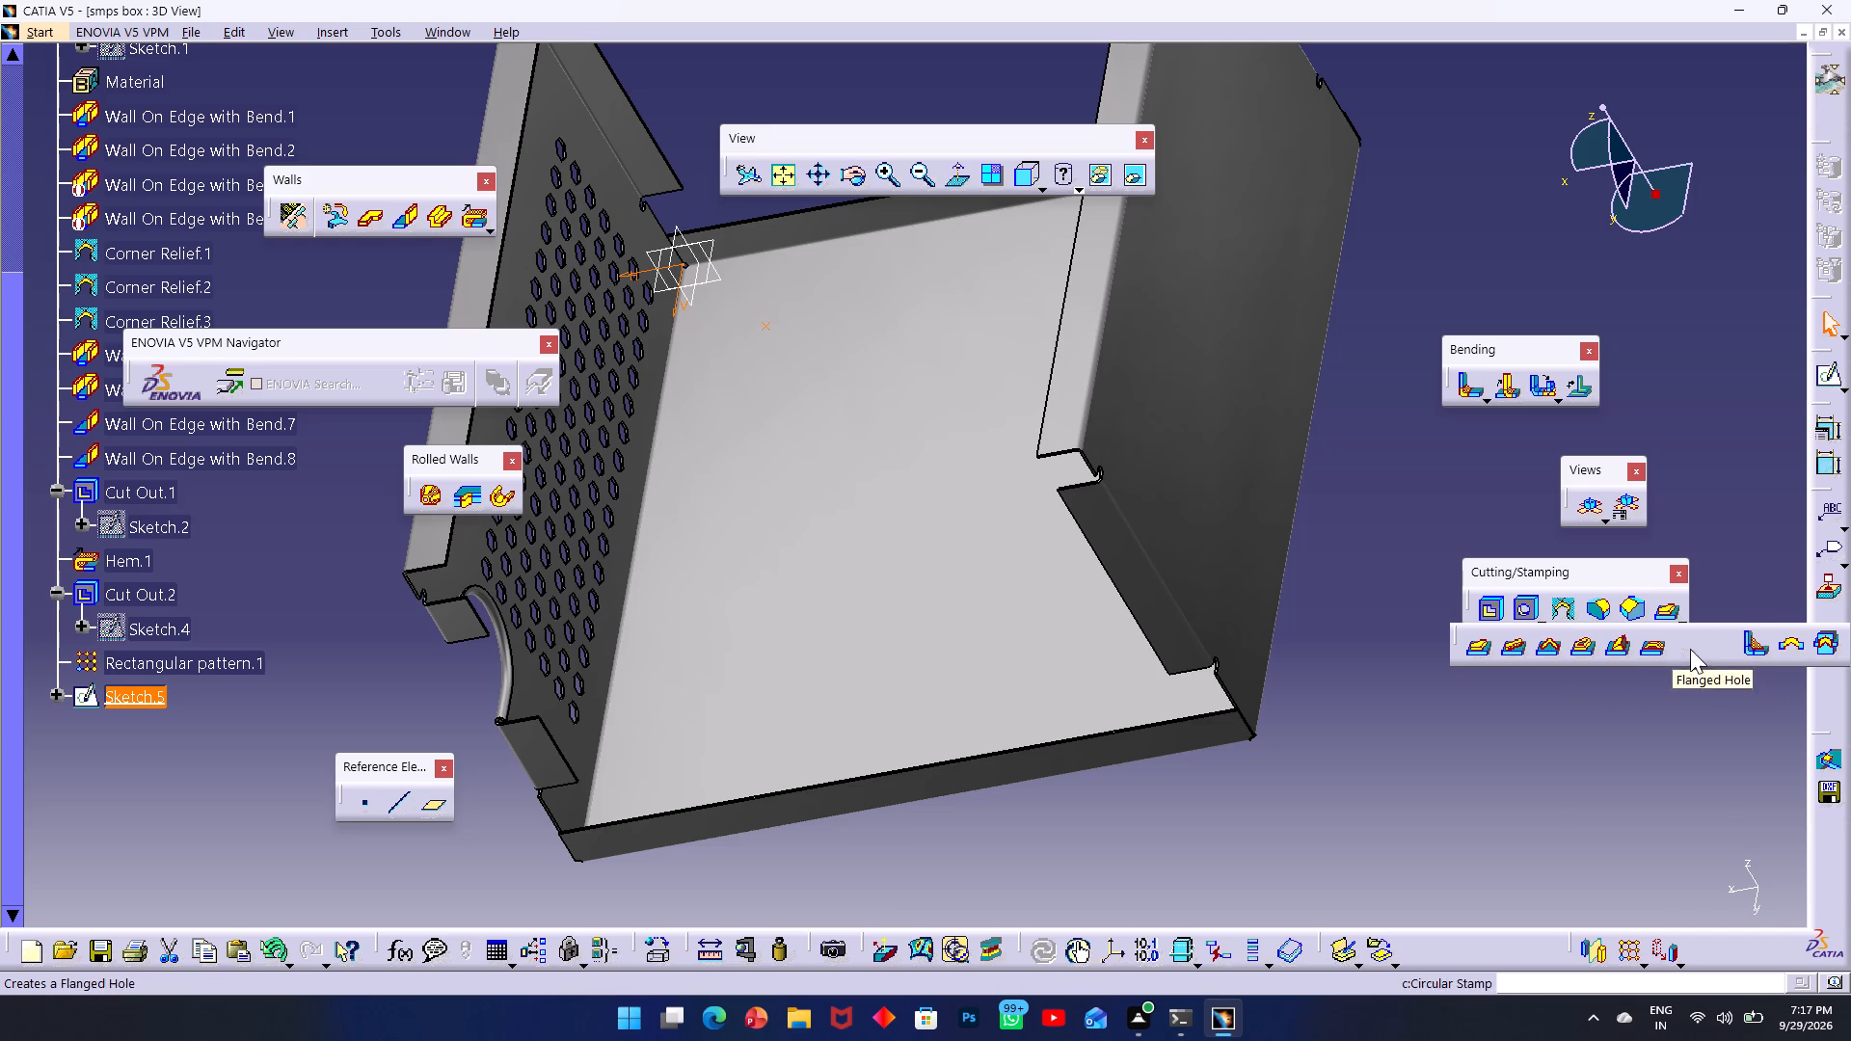
{"action": "left_click", "coordinate": [1657, 649]}
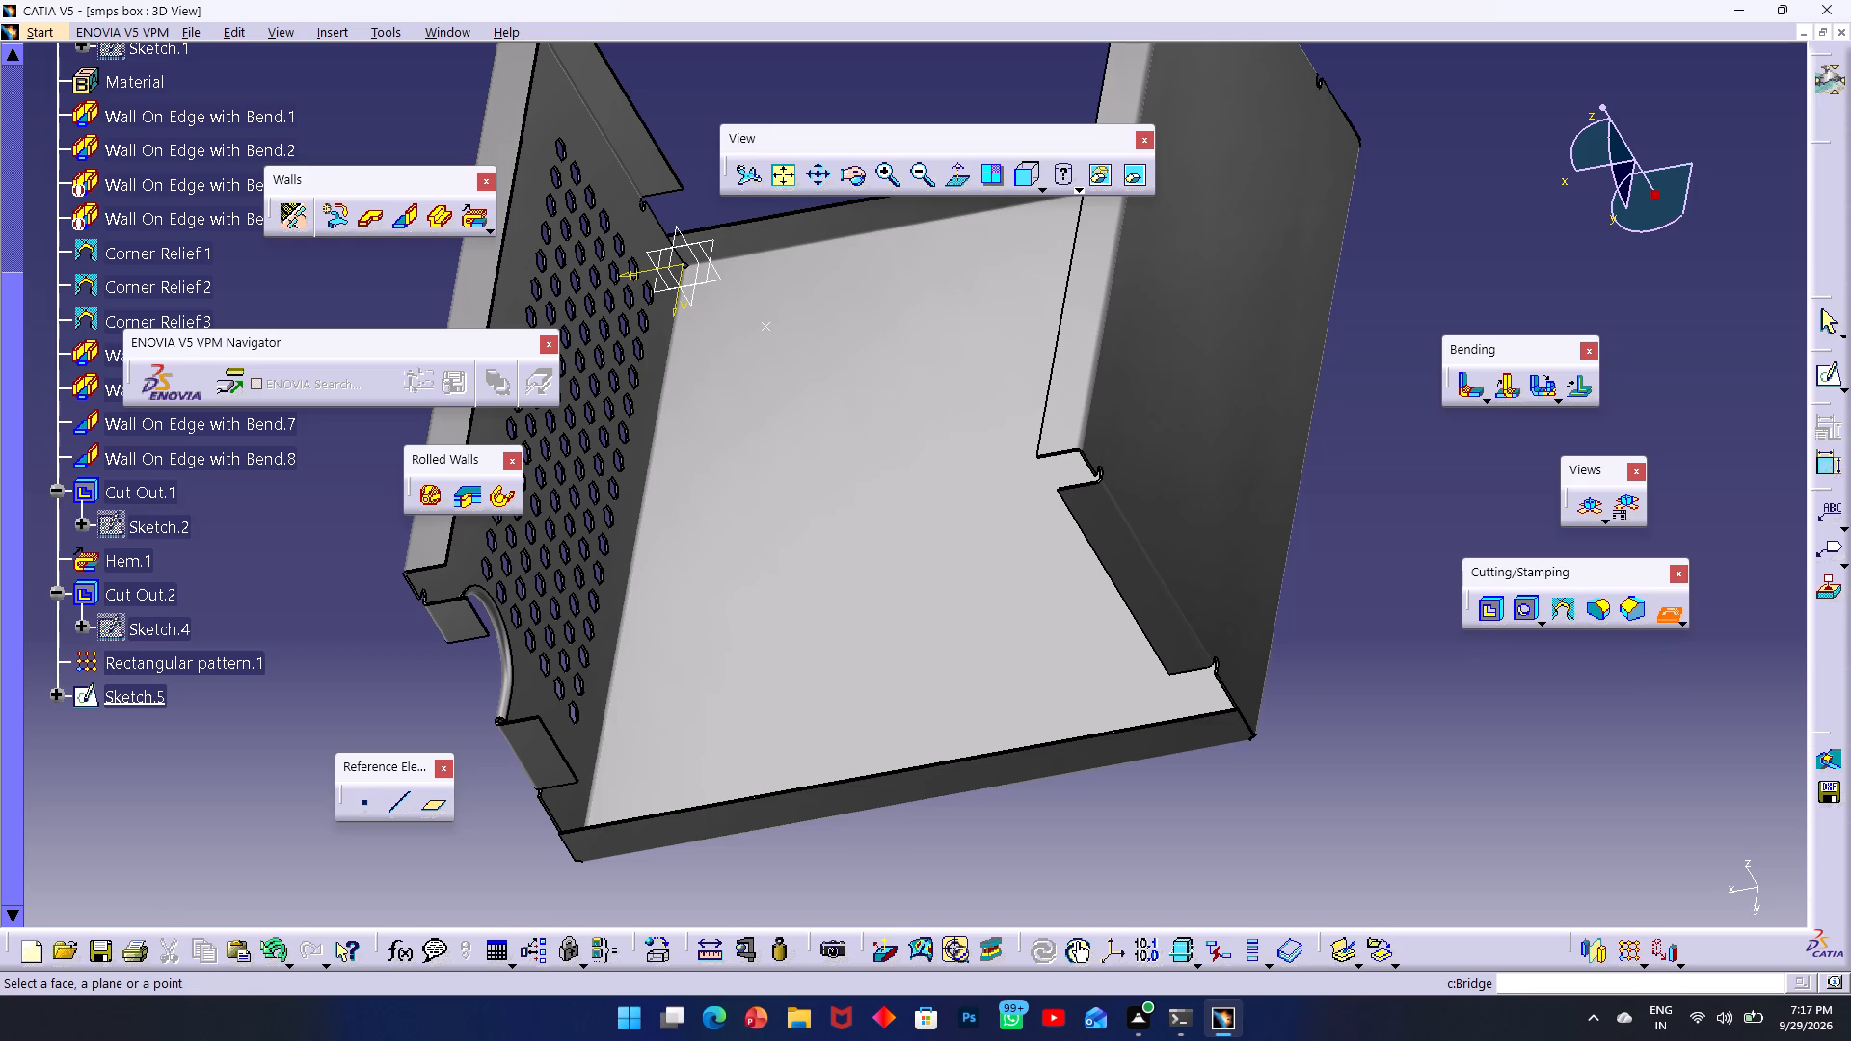
{"action": "left_click", "coordinate": [767, 326]}
{"action": "left_click", "coordinate": [717, 320]}
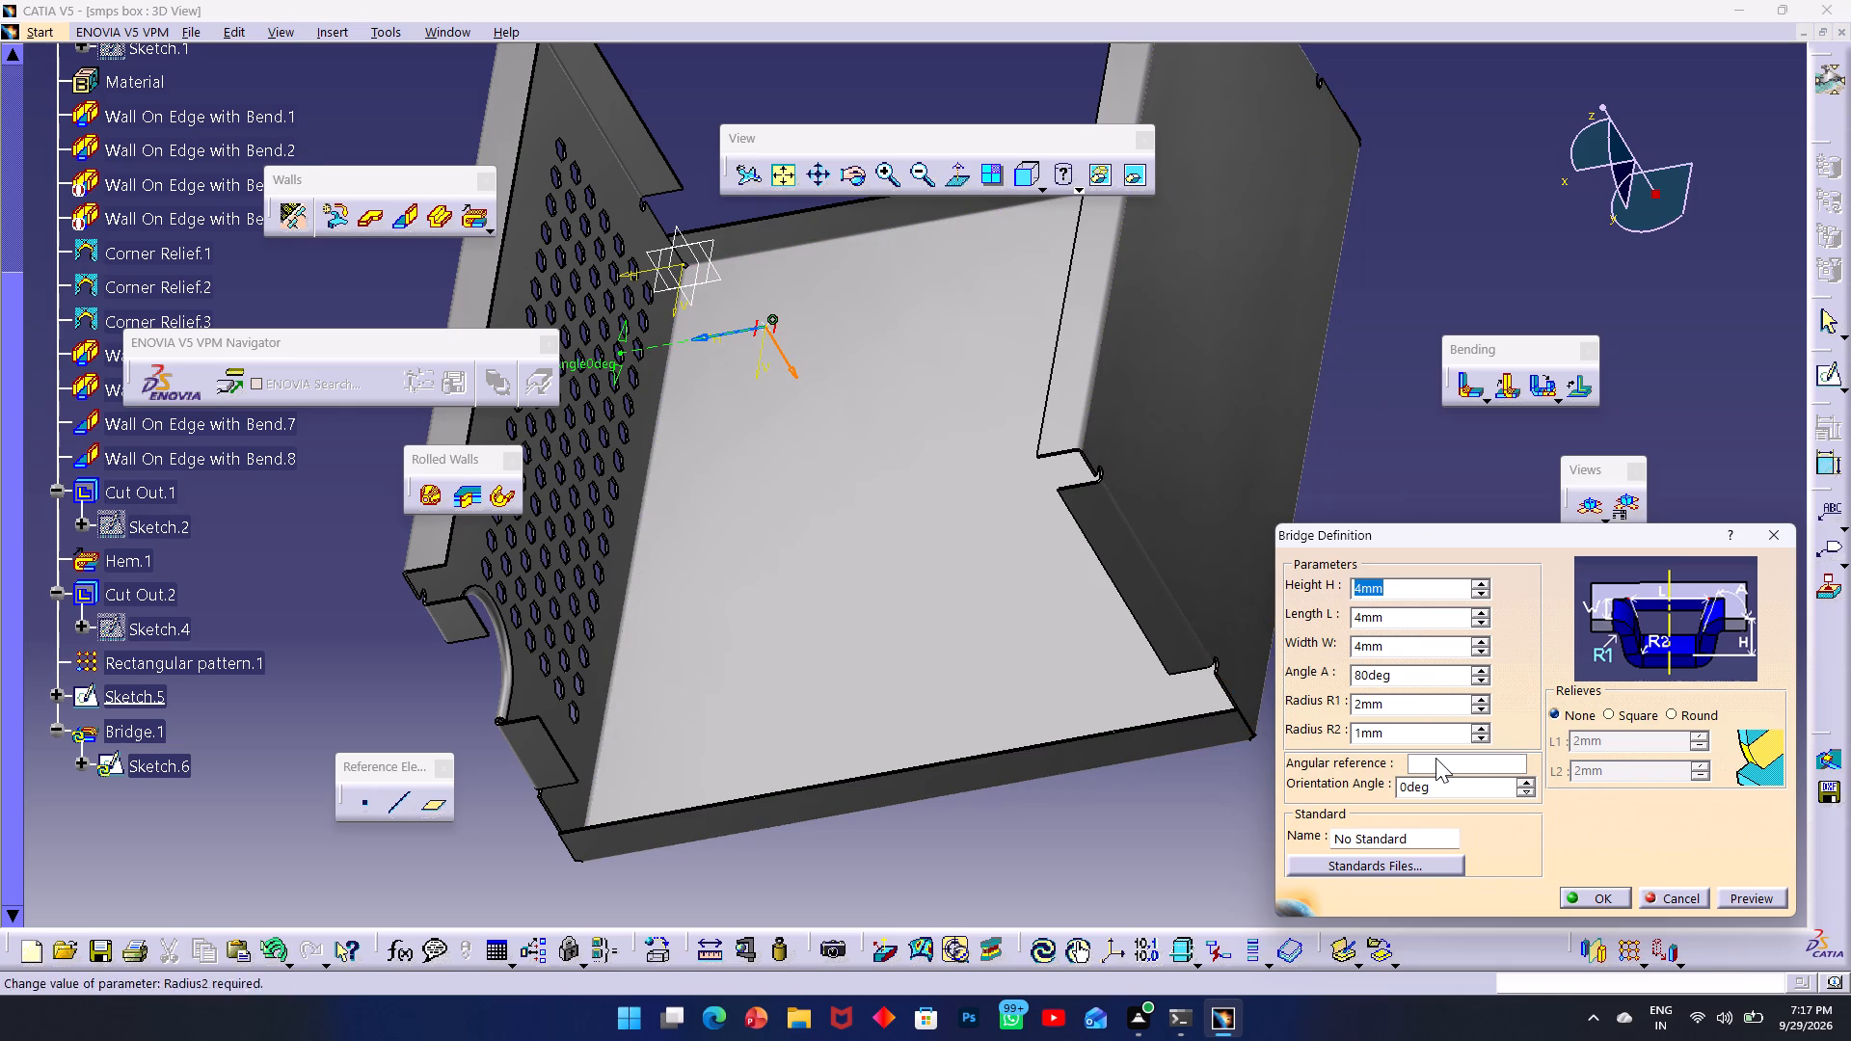
Set the bridge's radius R1 to 0.5 mm, height to 6 mm, length to 15 mm, width to 6 mm and angle to 60 degrees, previewing it.
{"action": "left_click_drag", "start_coordinate": [1389, 702], "coordinate": [1313, 706]}
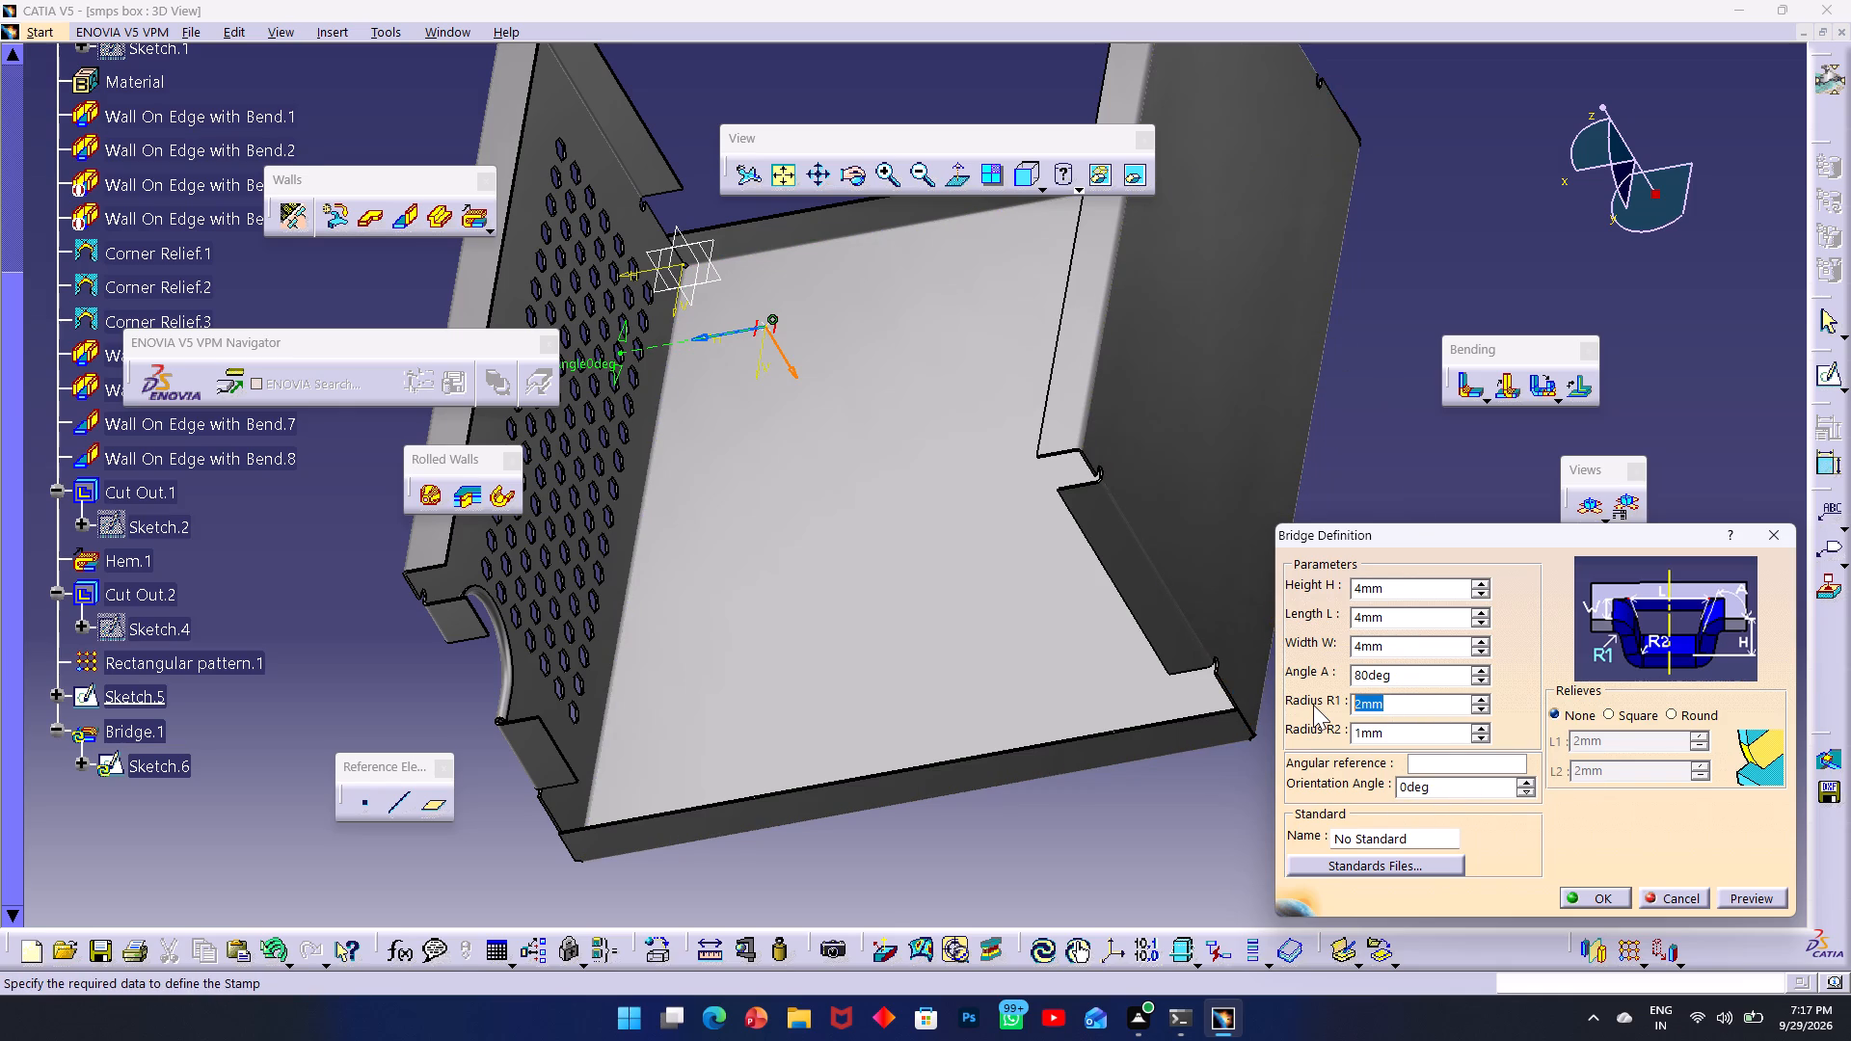
{"action": "type", "text": "0.5"}
{"action": "left_click", "coordinate": [1751, 900]}
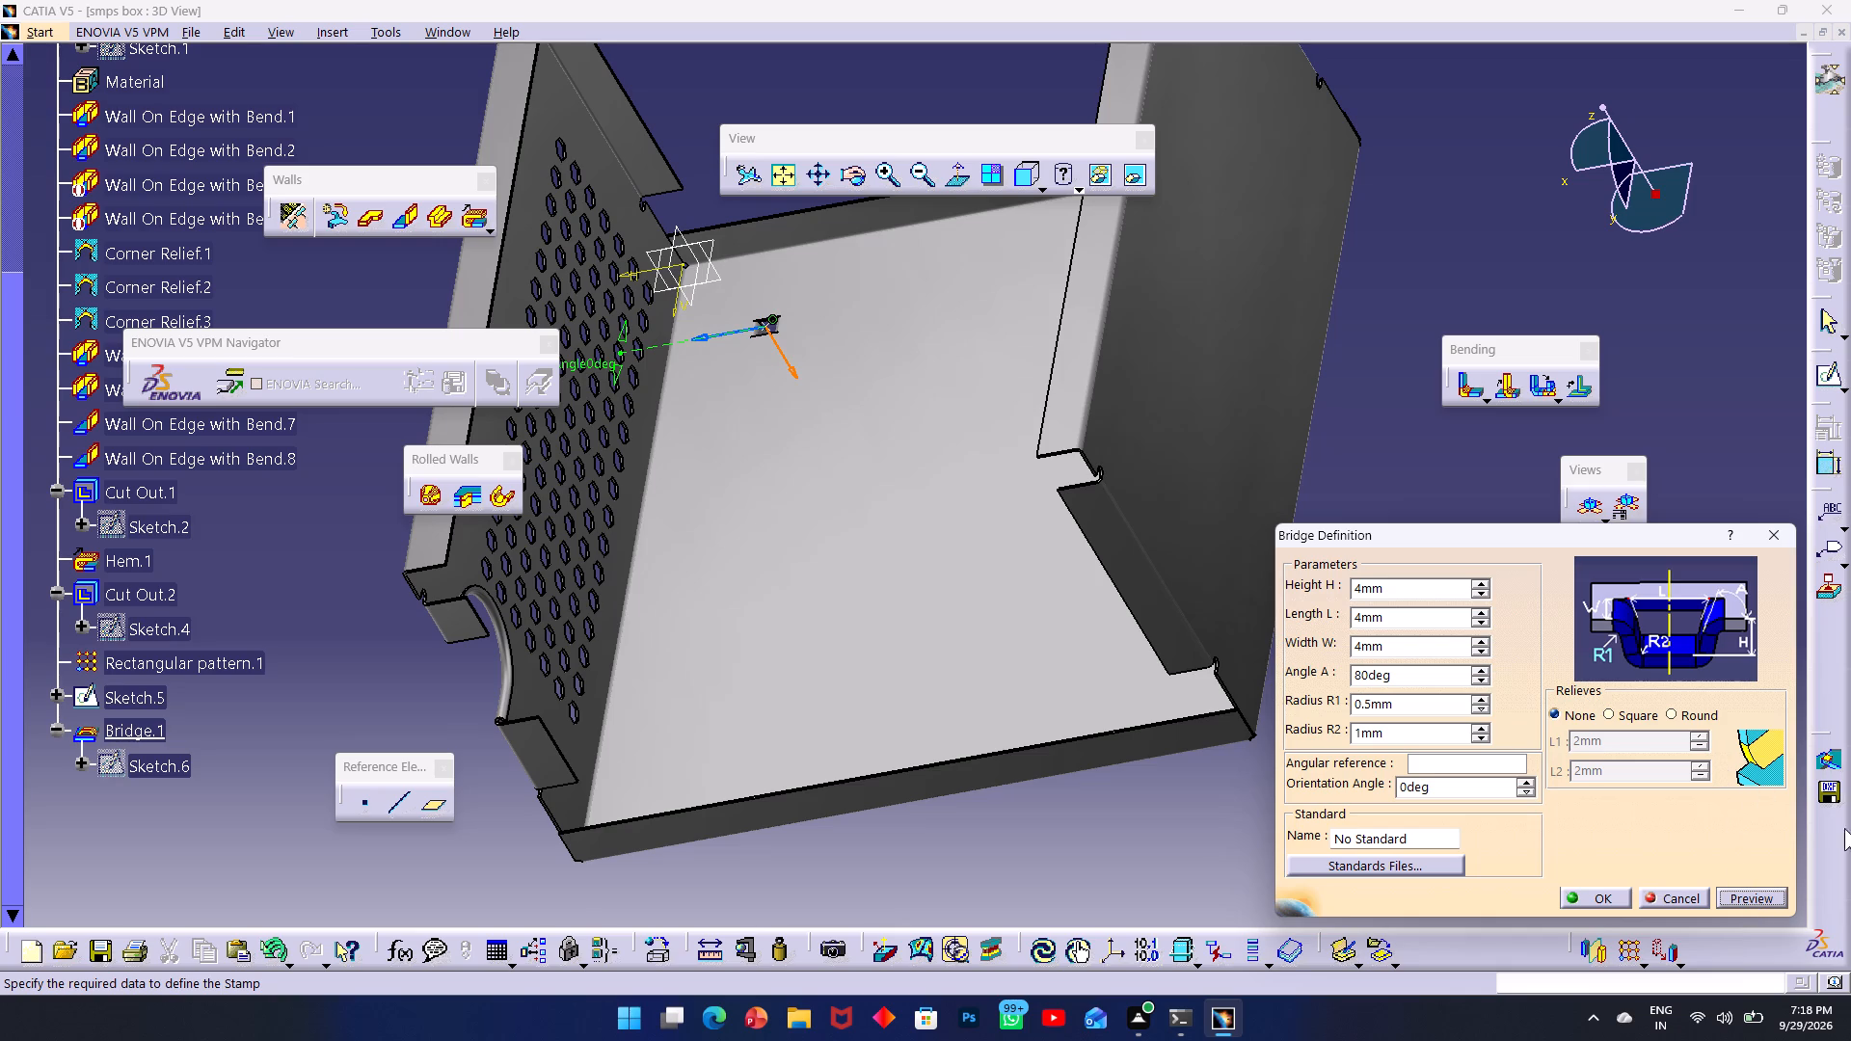
{"action": "left_click_drag", "start_coordinate": [1404, 587], "coordinate": [1288, 594]}
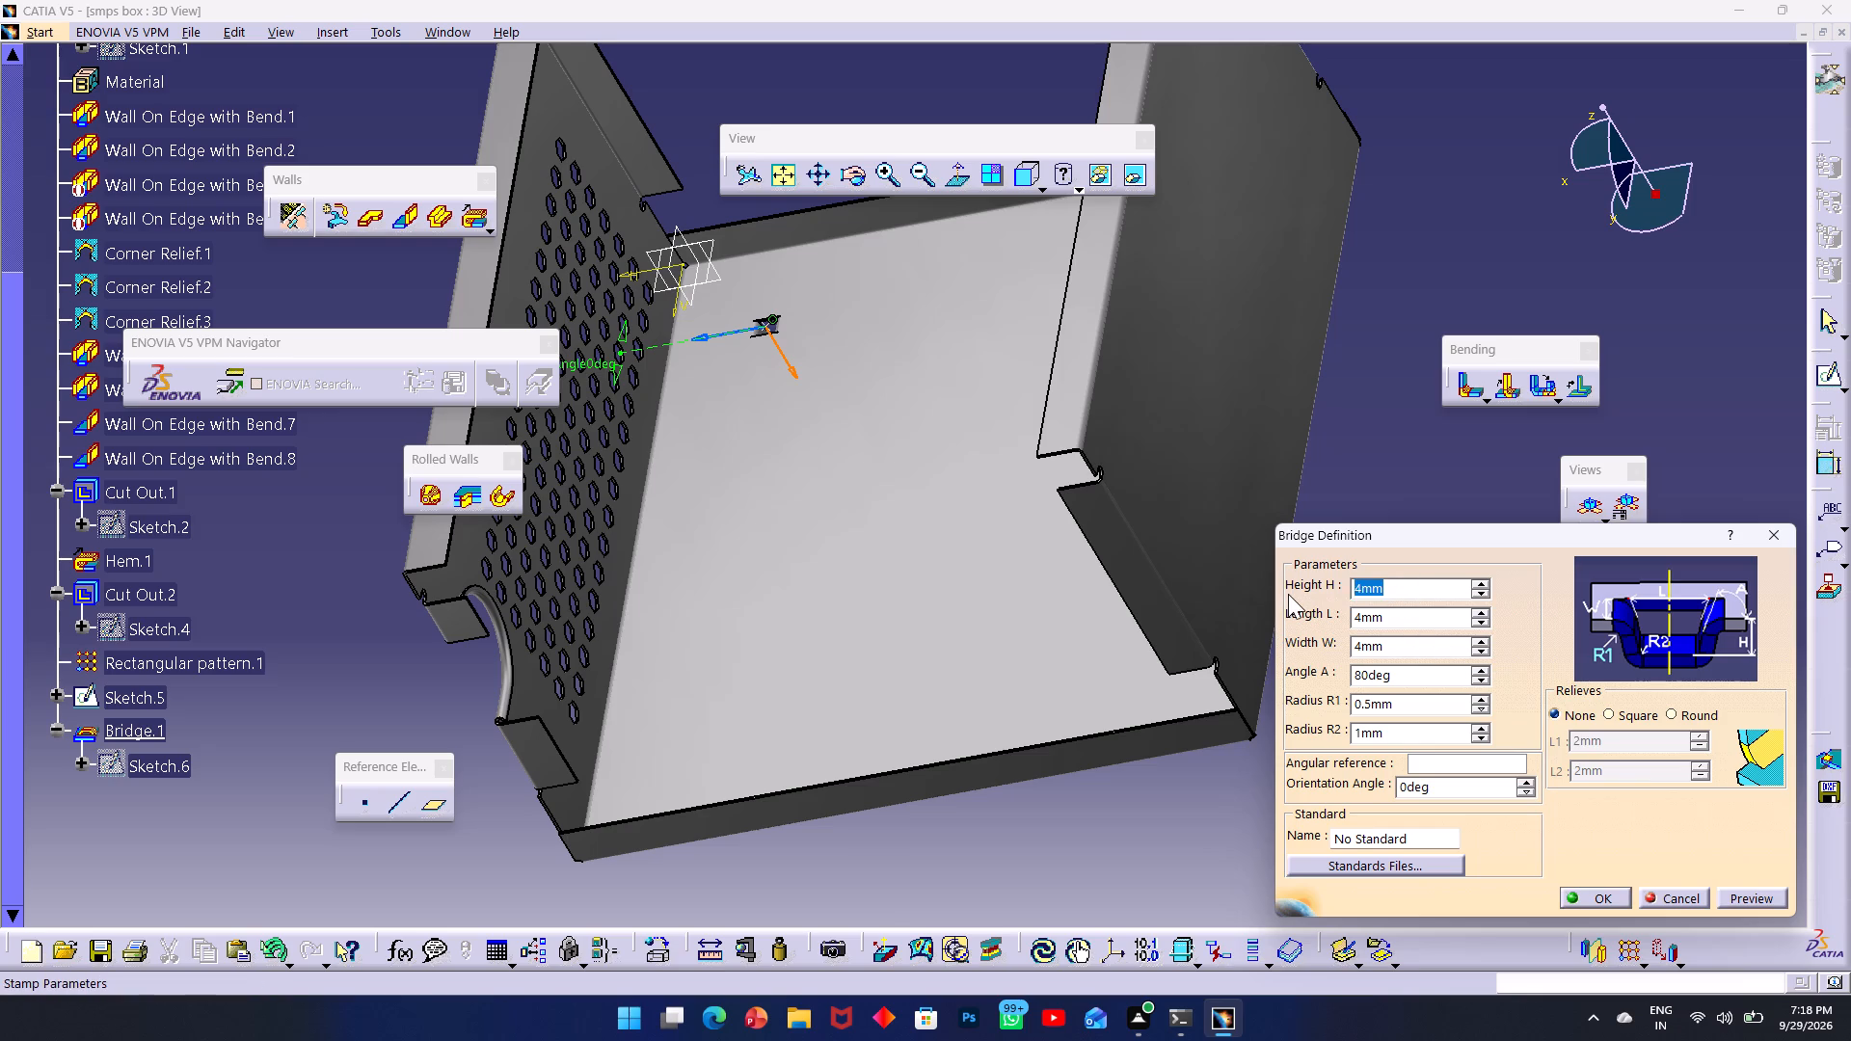
{"action": "key", "text": "6"}
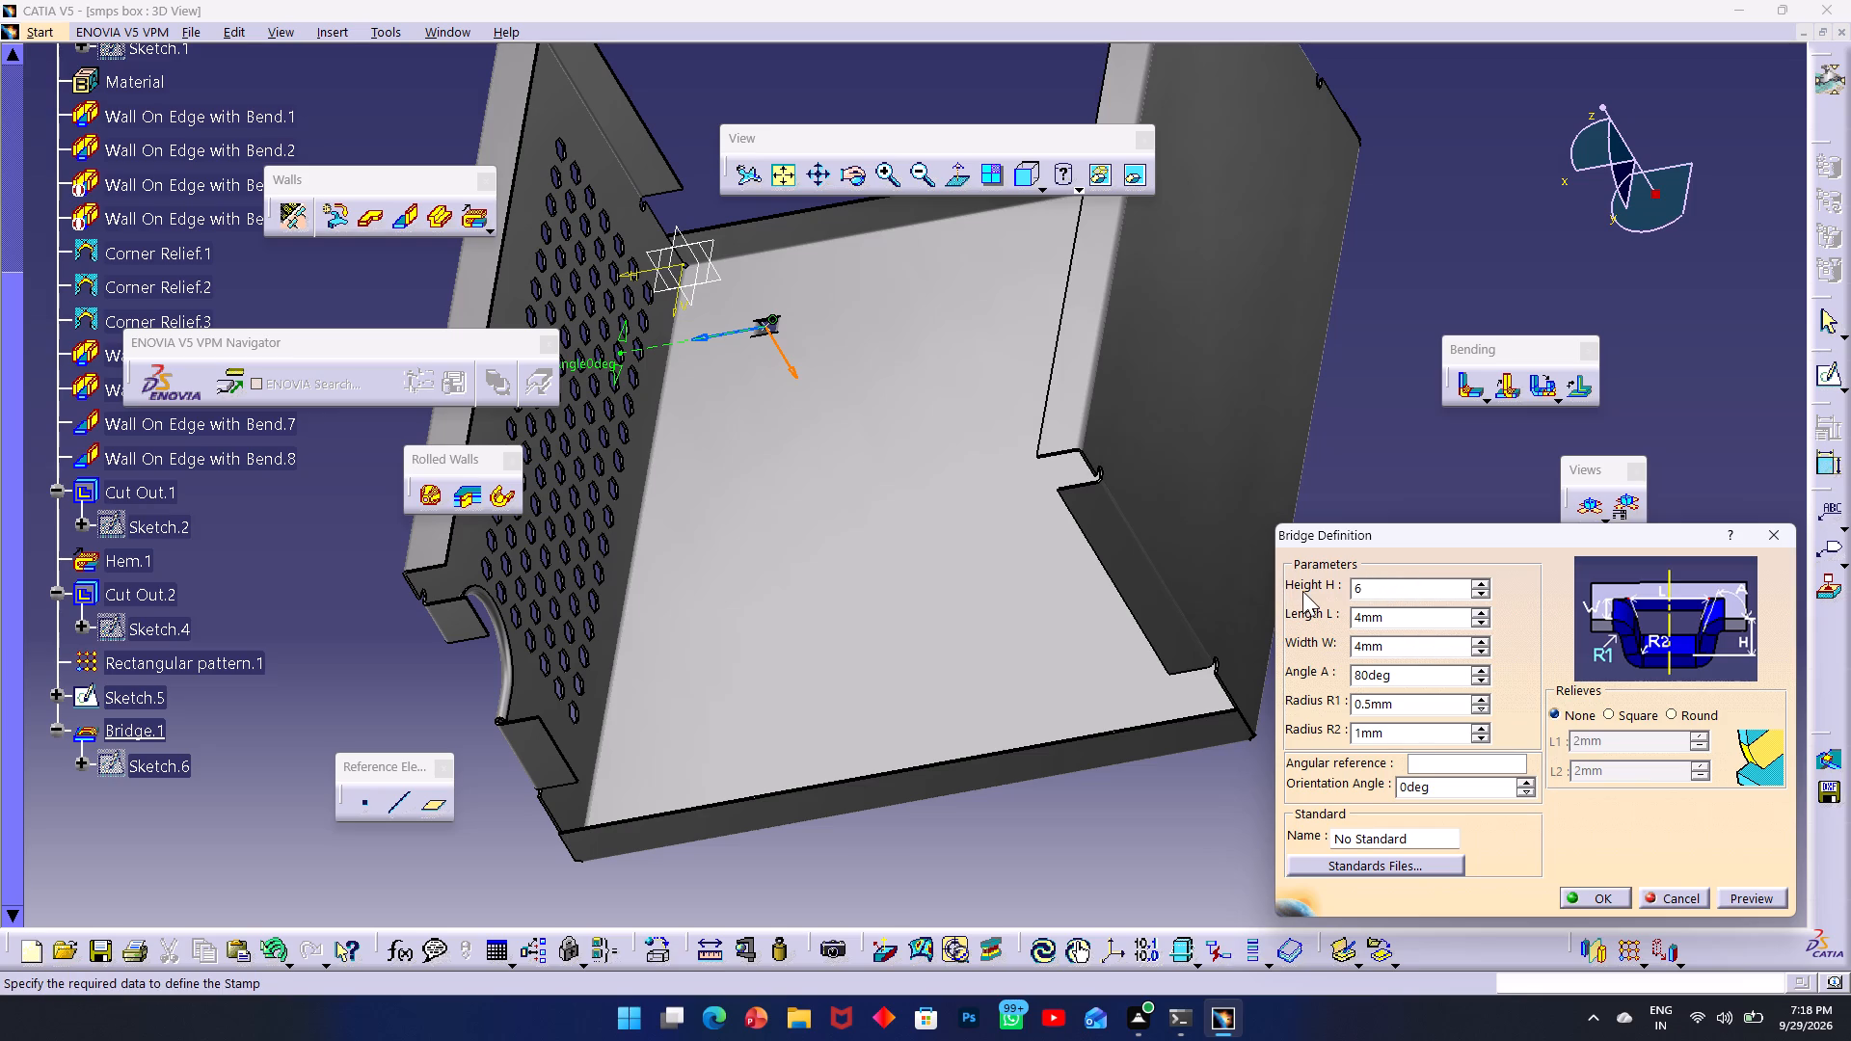
{"action": "left_click_drag", "start_coordinate": [1398, 607], "coordinate": [1318, 618]}
{"action": "left_click_drag", "start_coordinate": [1383, 622], "coordinate": [1331, 632]}
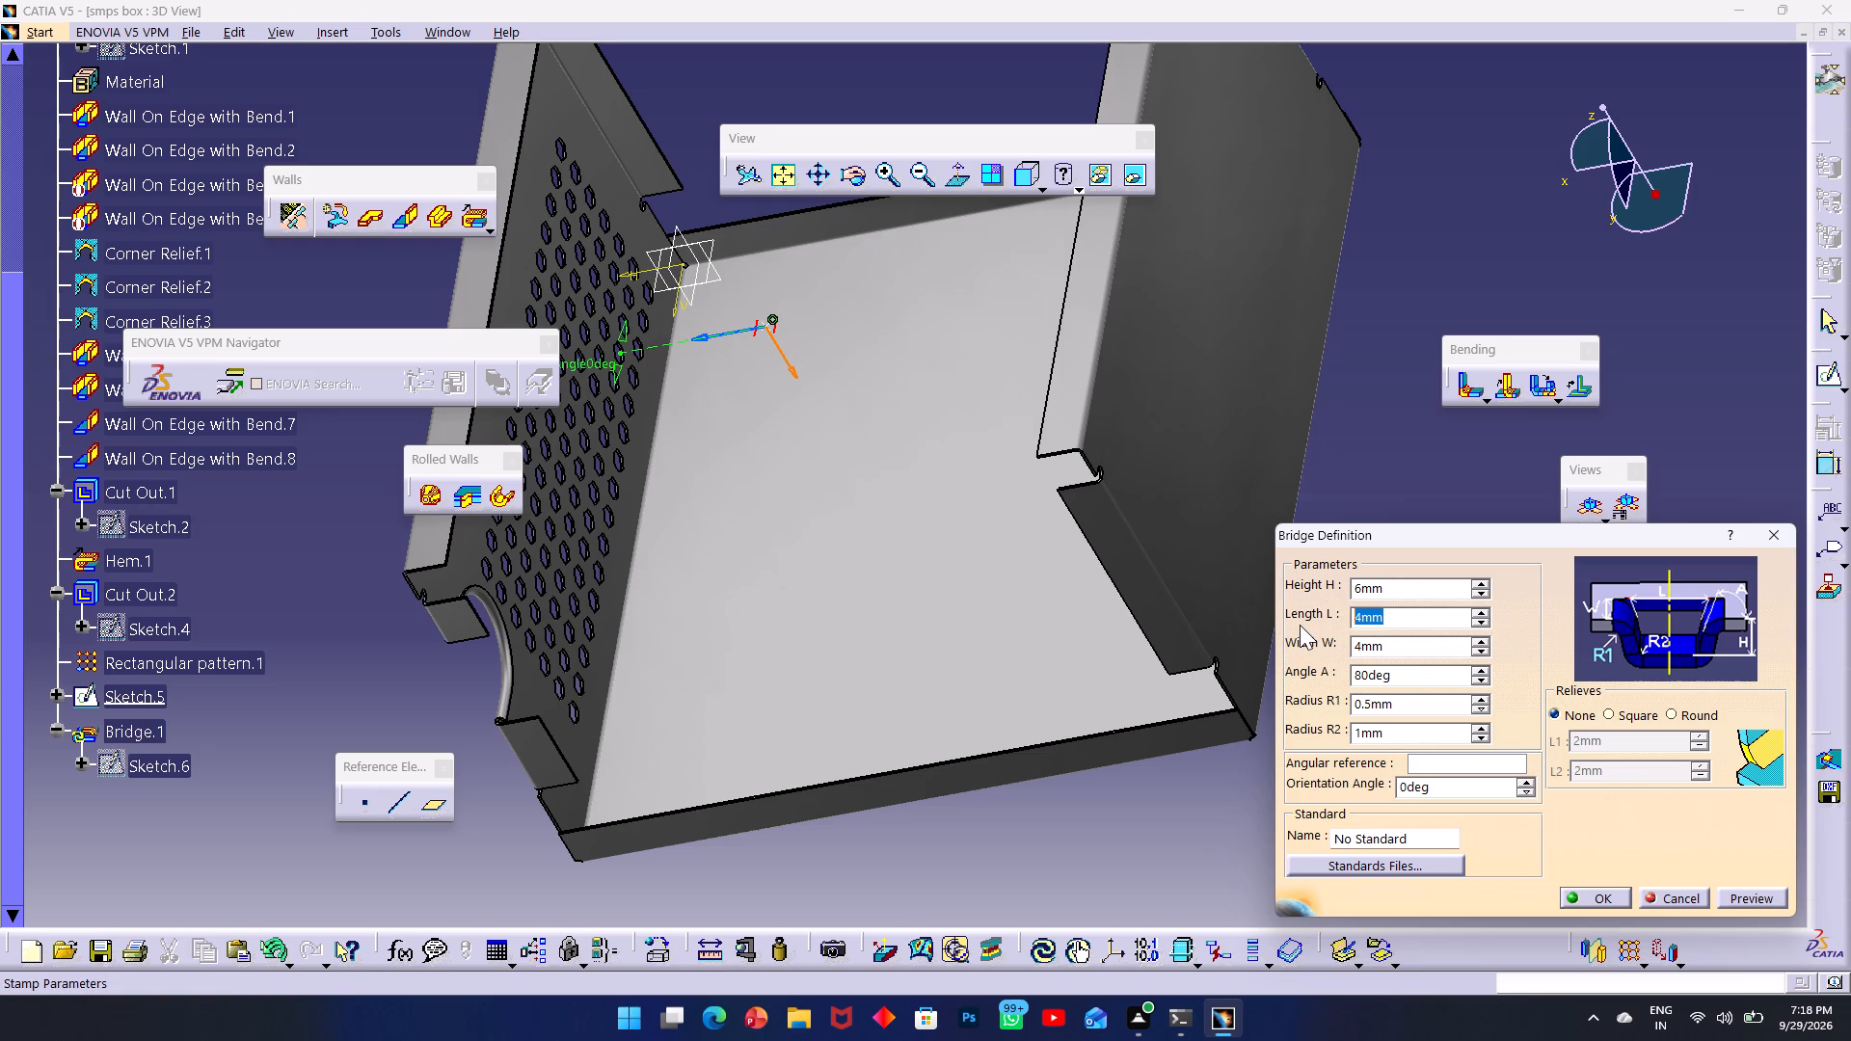
{"action": "type", "text": "15"}
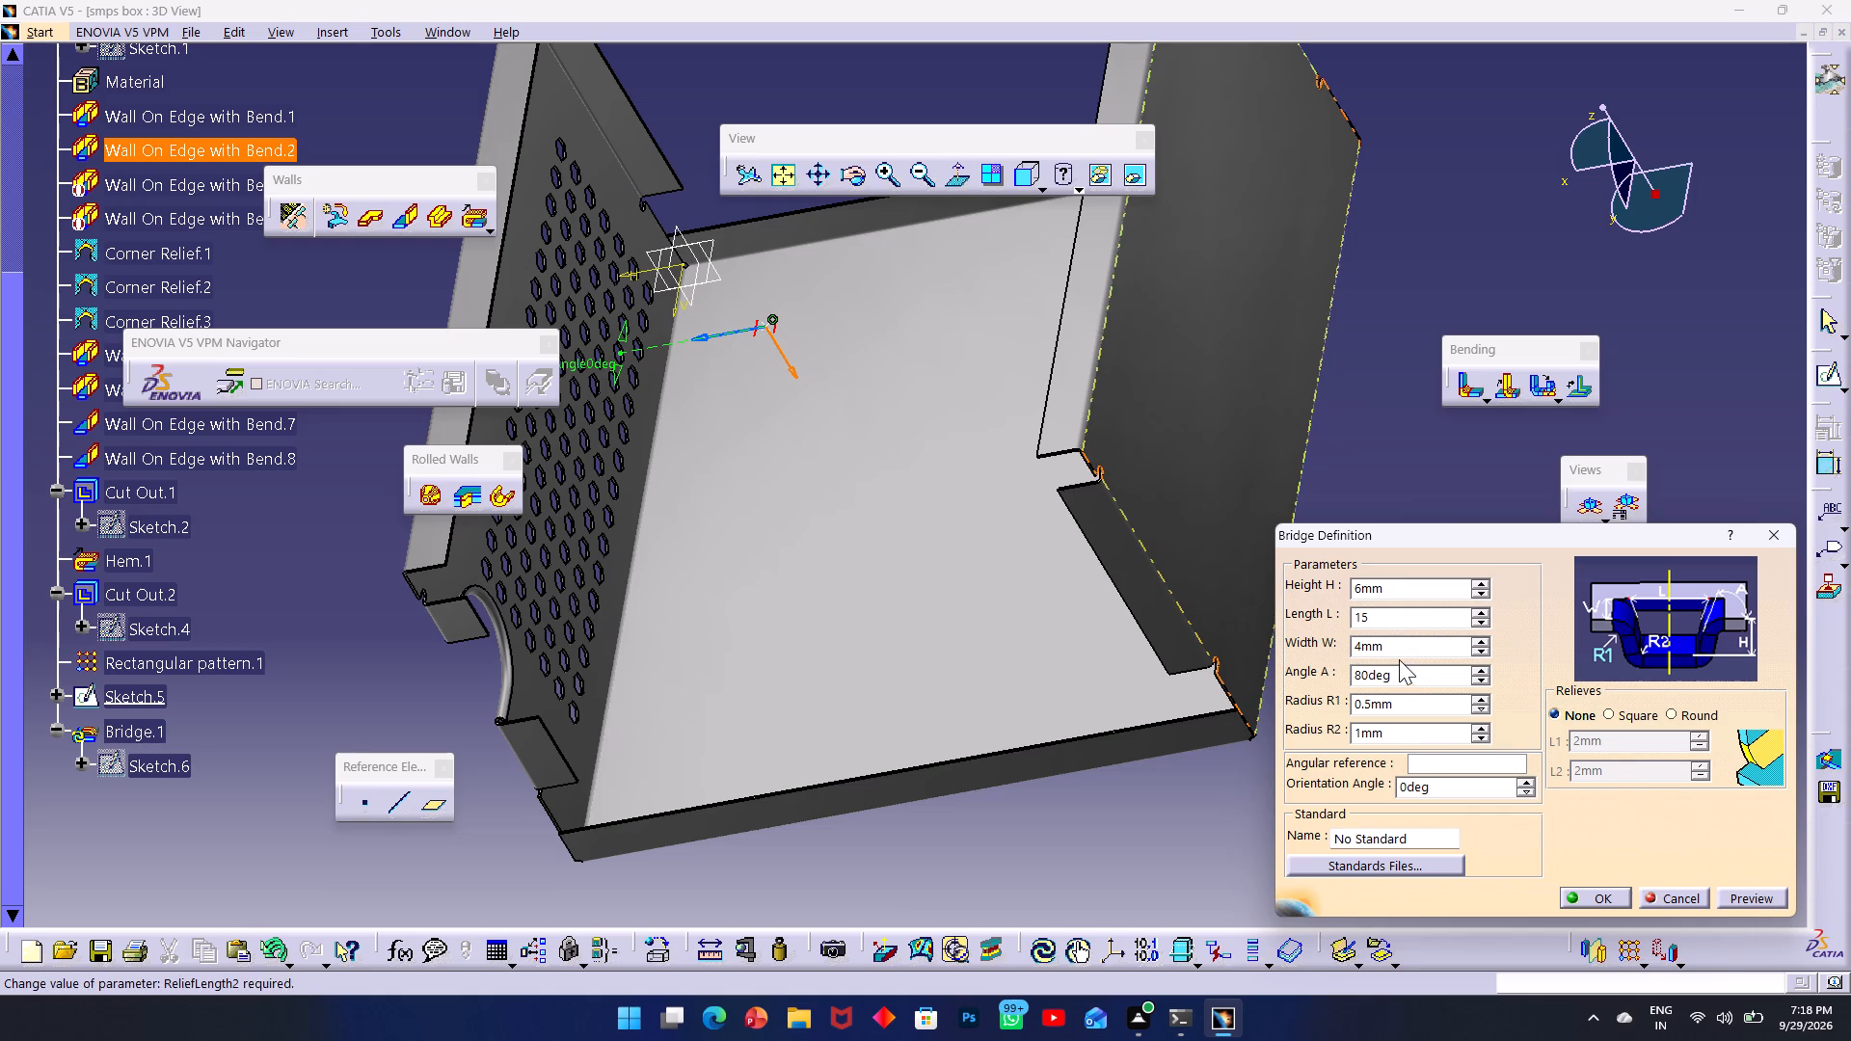
{"action": "left_click_drag", "start_coordinate": [1388, 640], "coordinate": [1312, 653]}
{"action": "key", "text": "6"}
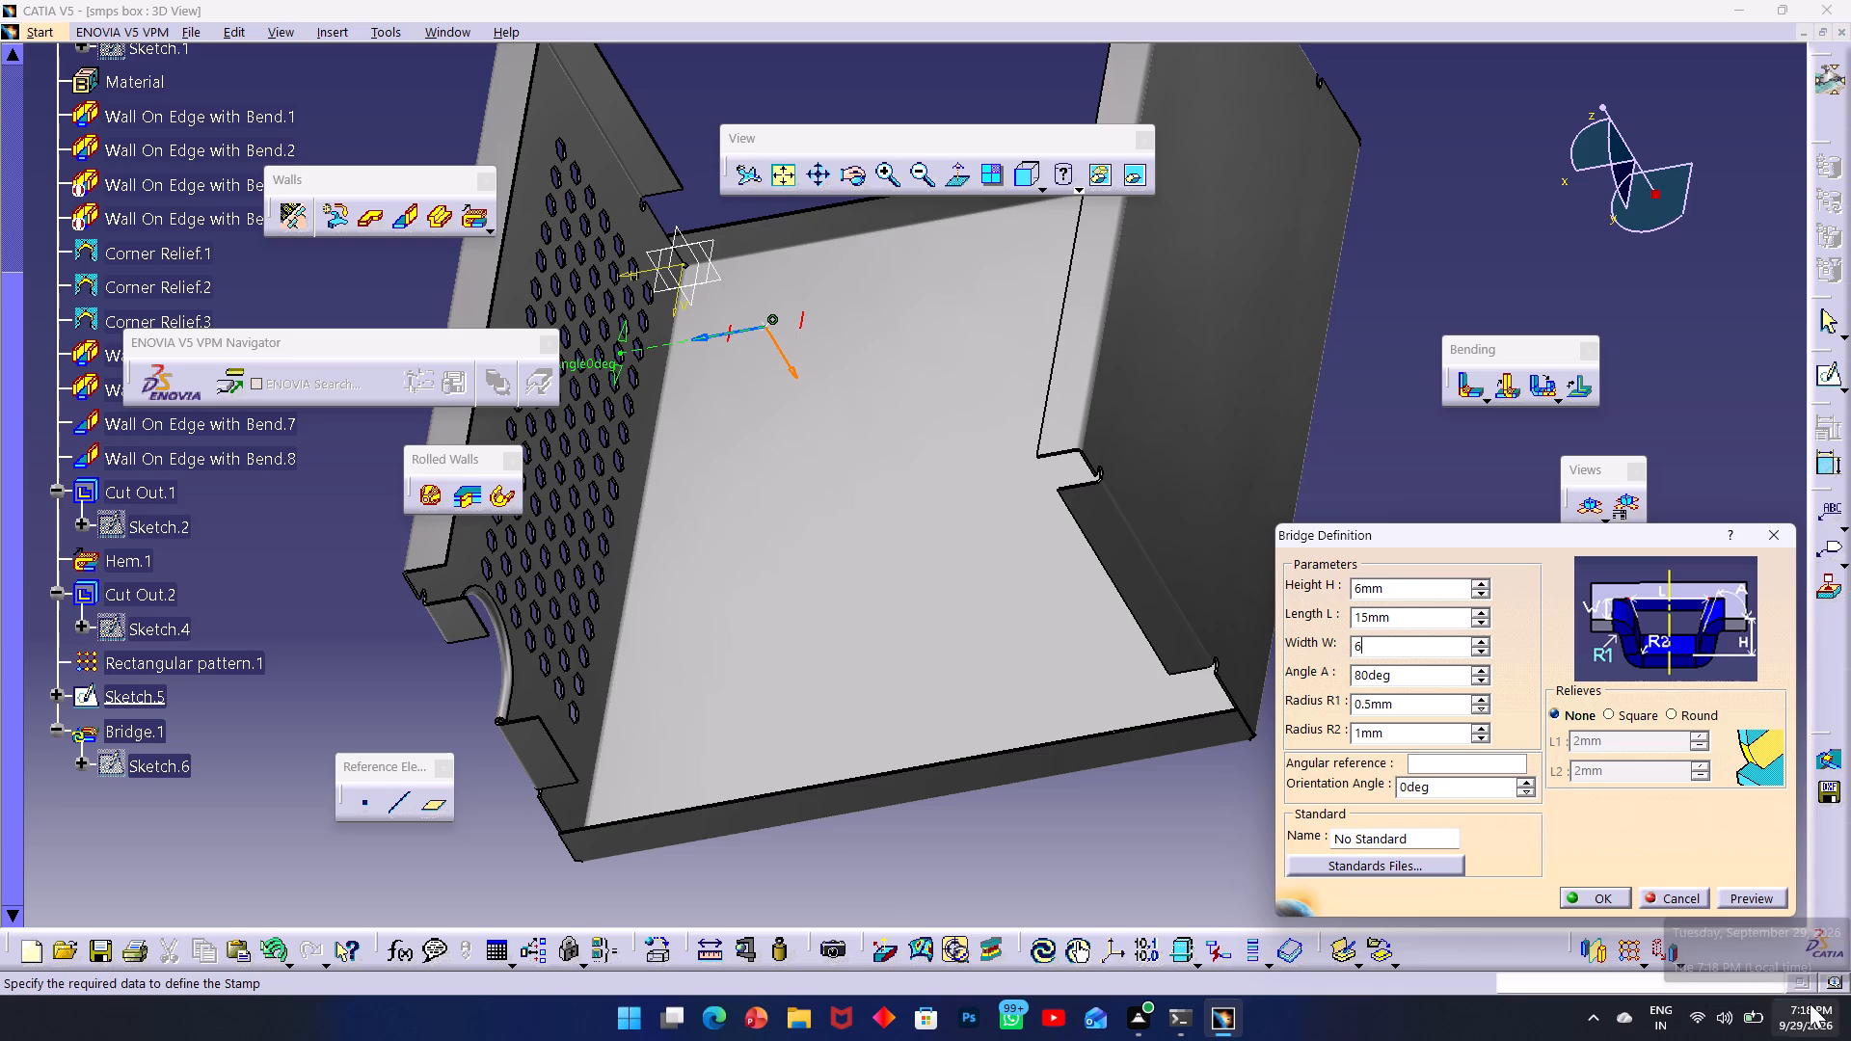
{"action": "left_click_drag", "start_coordinate": [1388, 681], "coordinate": [1314, 689]}
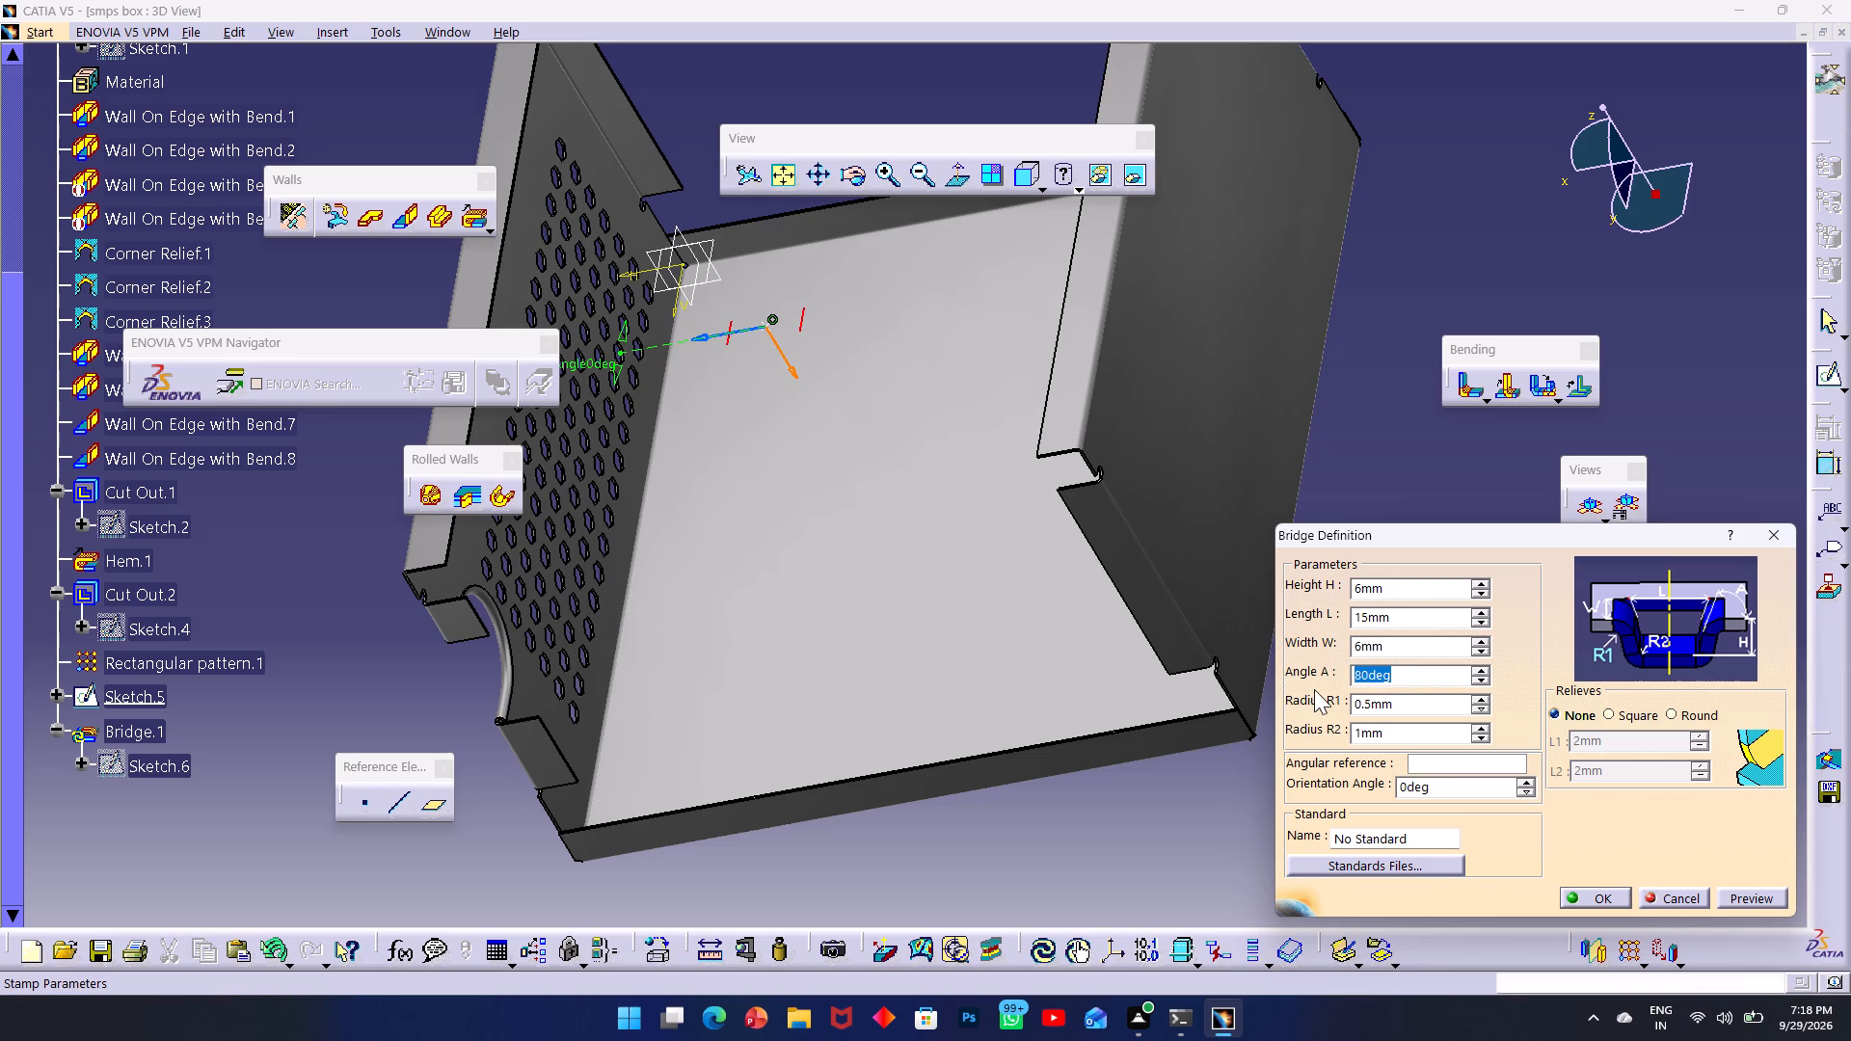
{"action": "type", "text": "60"}
{"action": "left_click", "coordinate": [1739, 899]}
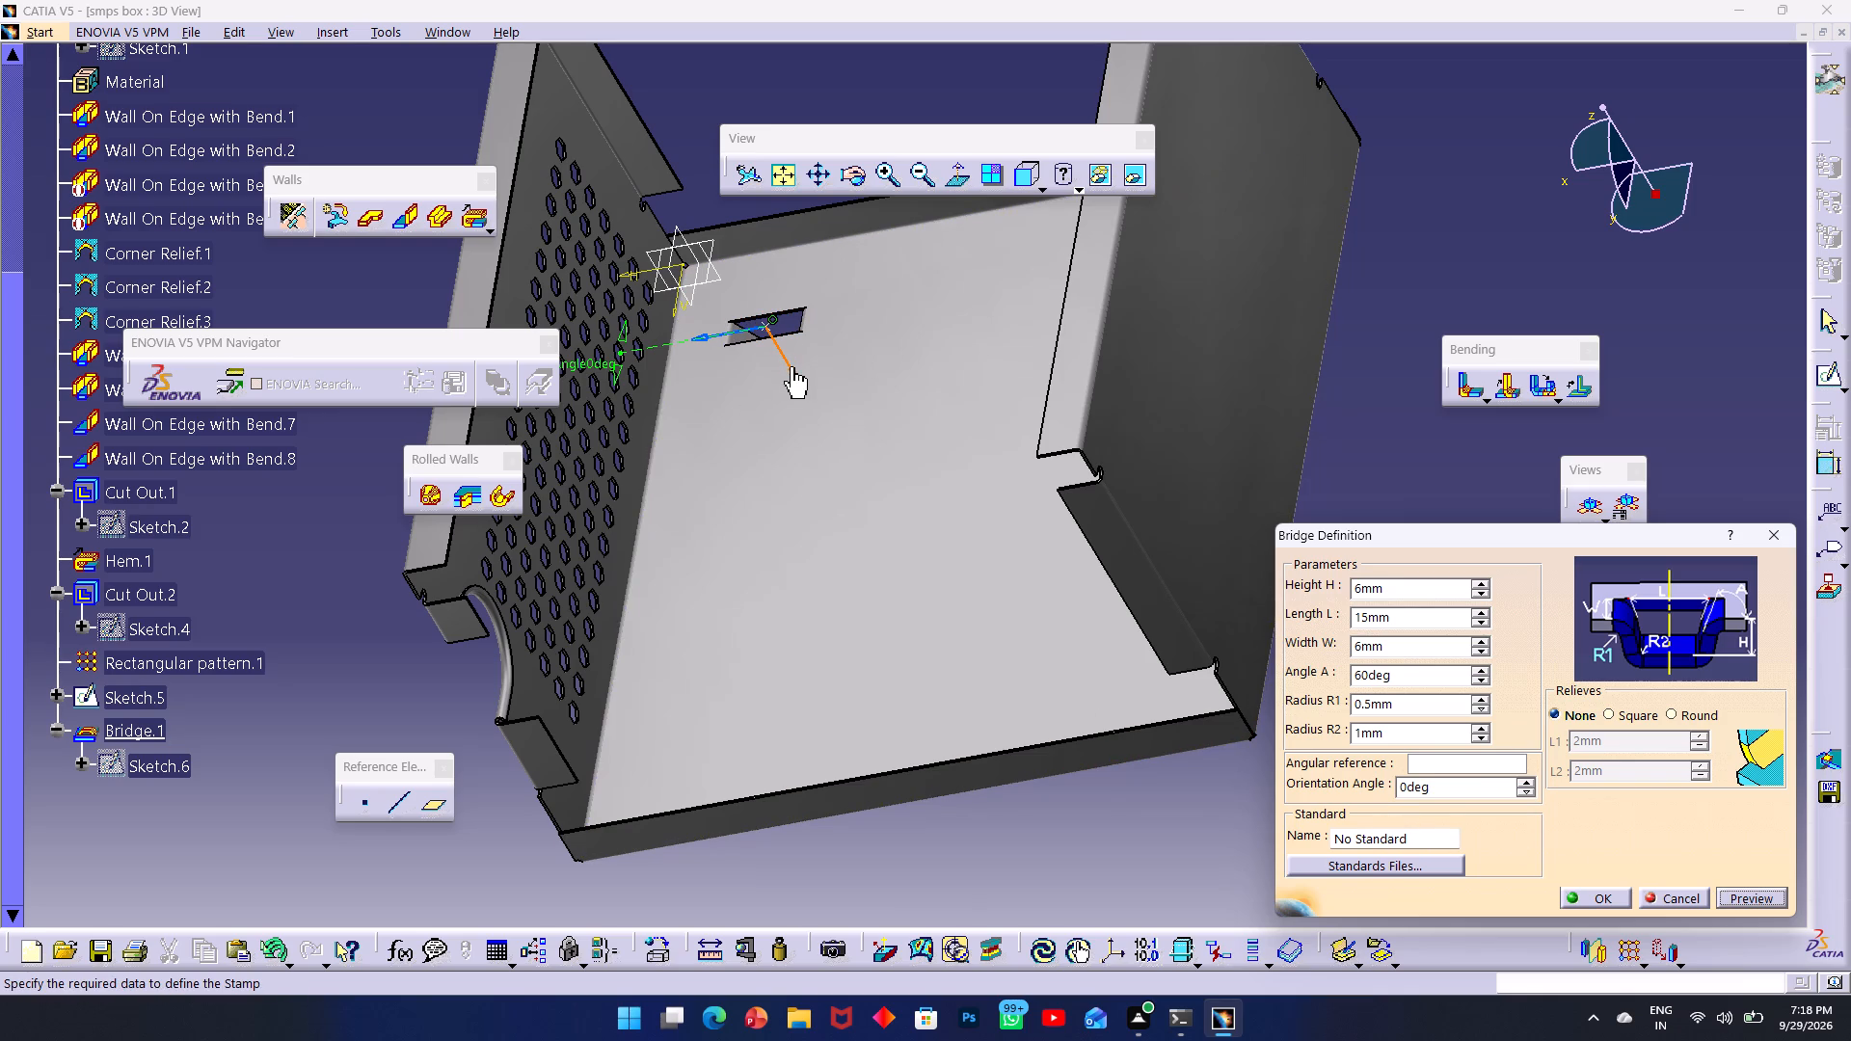
Reverse the bridge's direction so it rises into the box, apply round relieves, and complete the stamp.
{"action": "left_click_drag", "start_coordinate": [791, 366], "coordinate": [750, 328]}
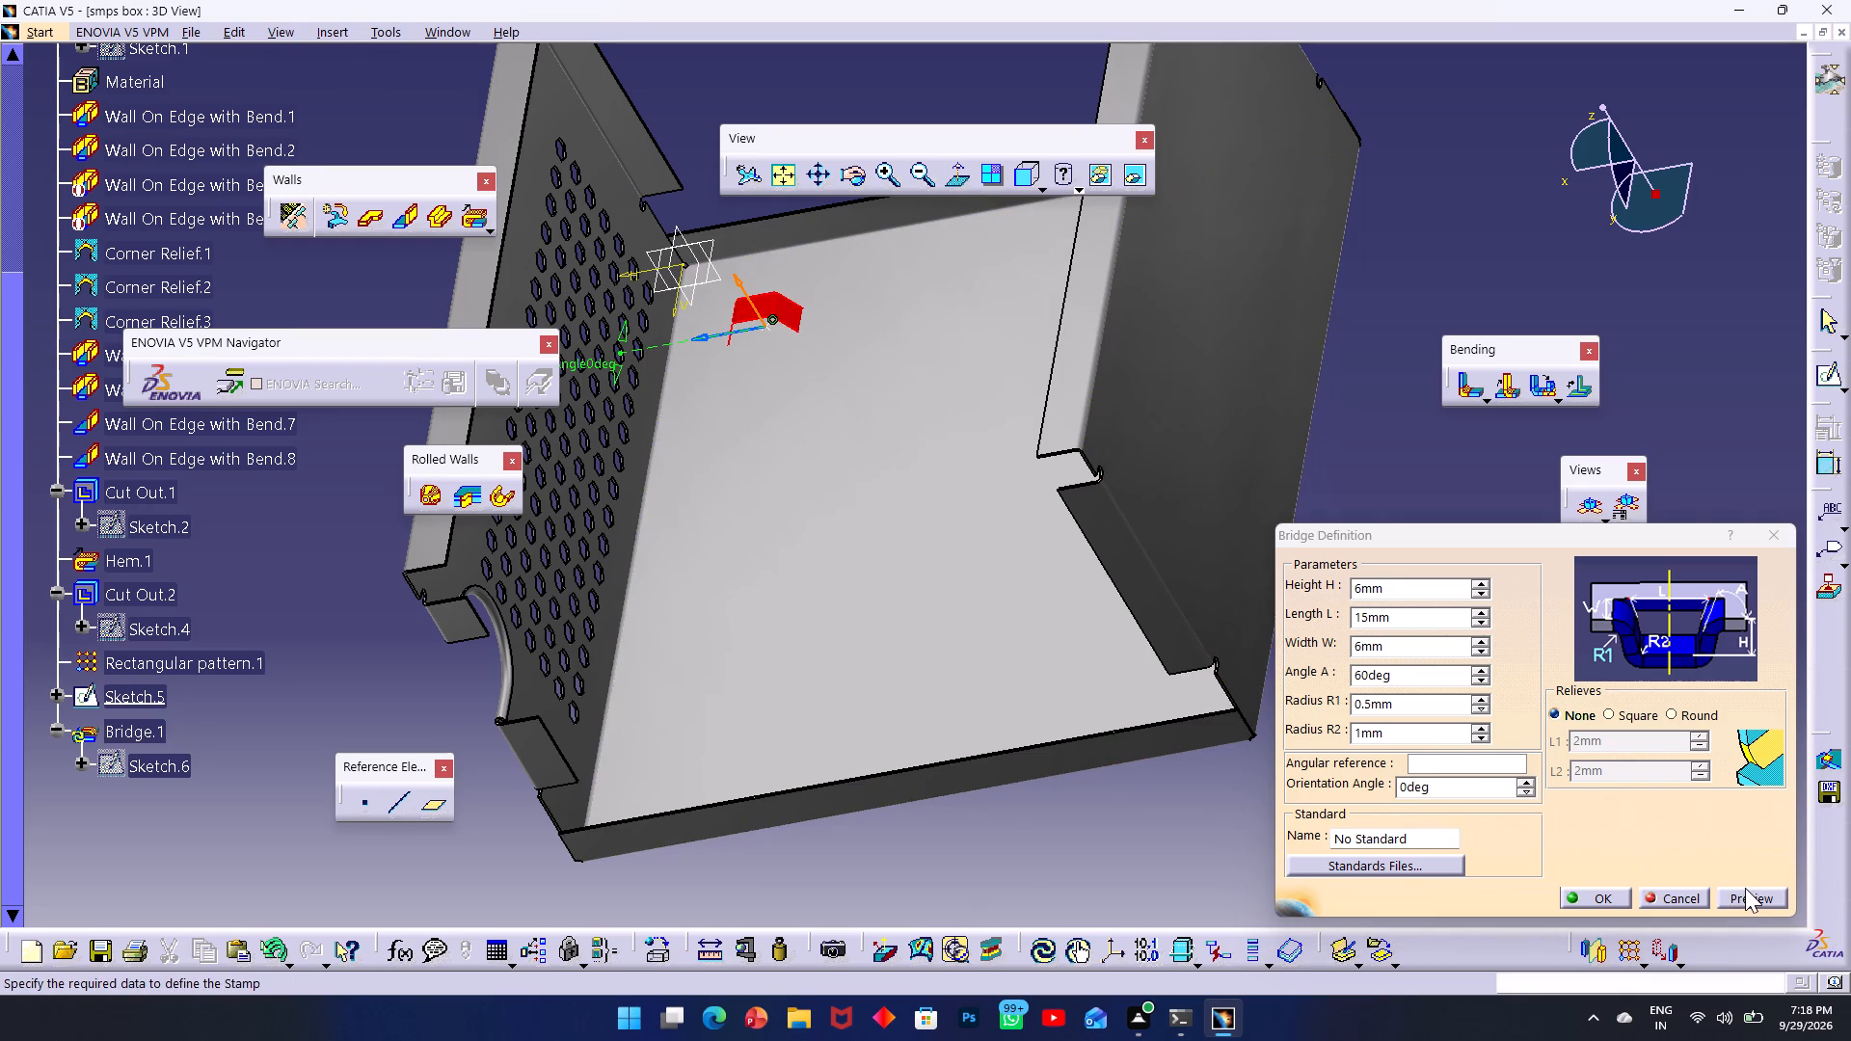
{"action": "left_click", "coordinate": [1748, 894]}
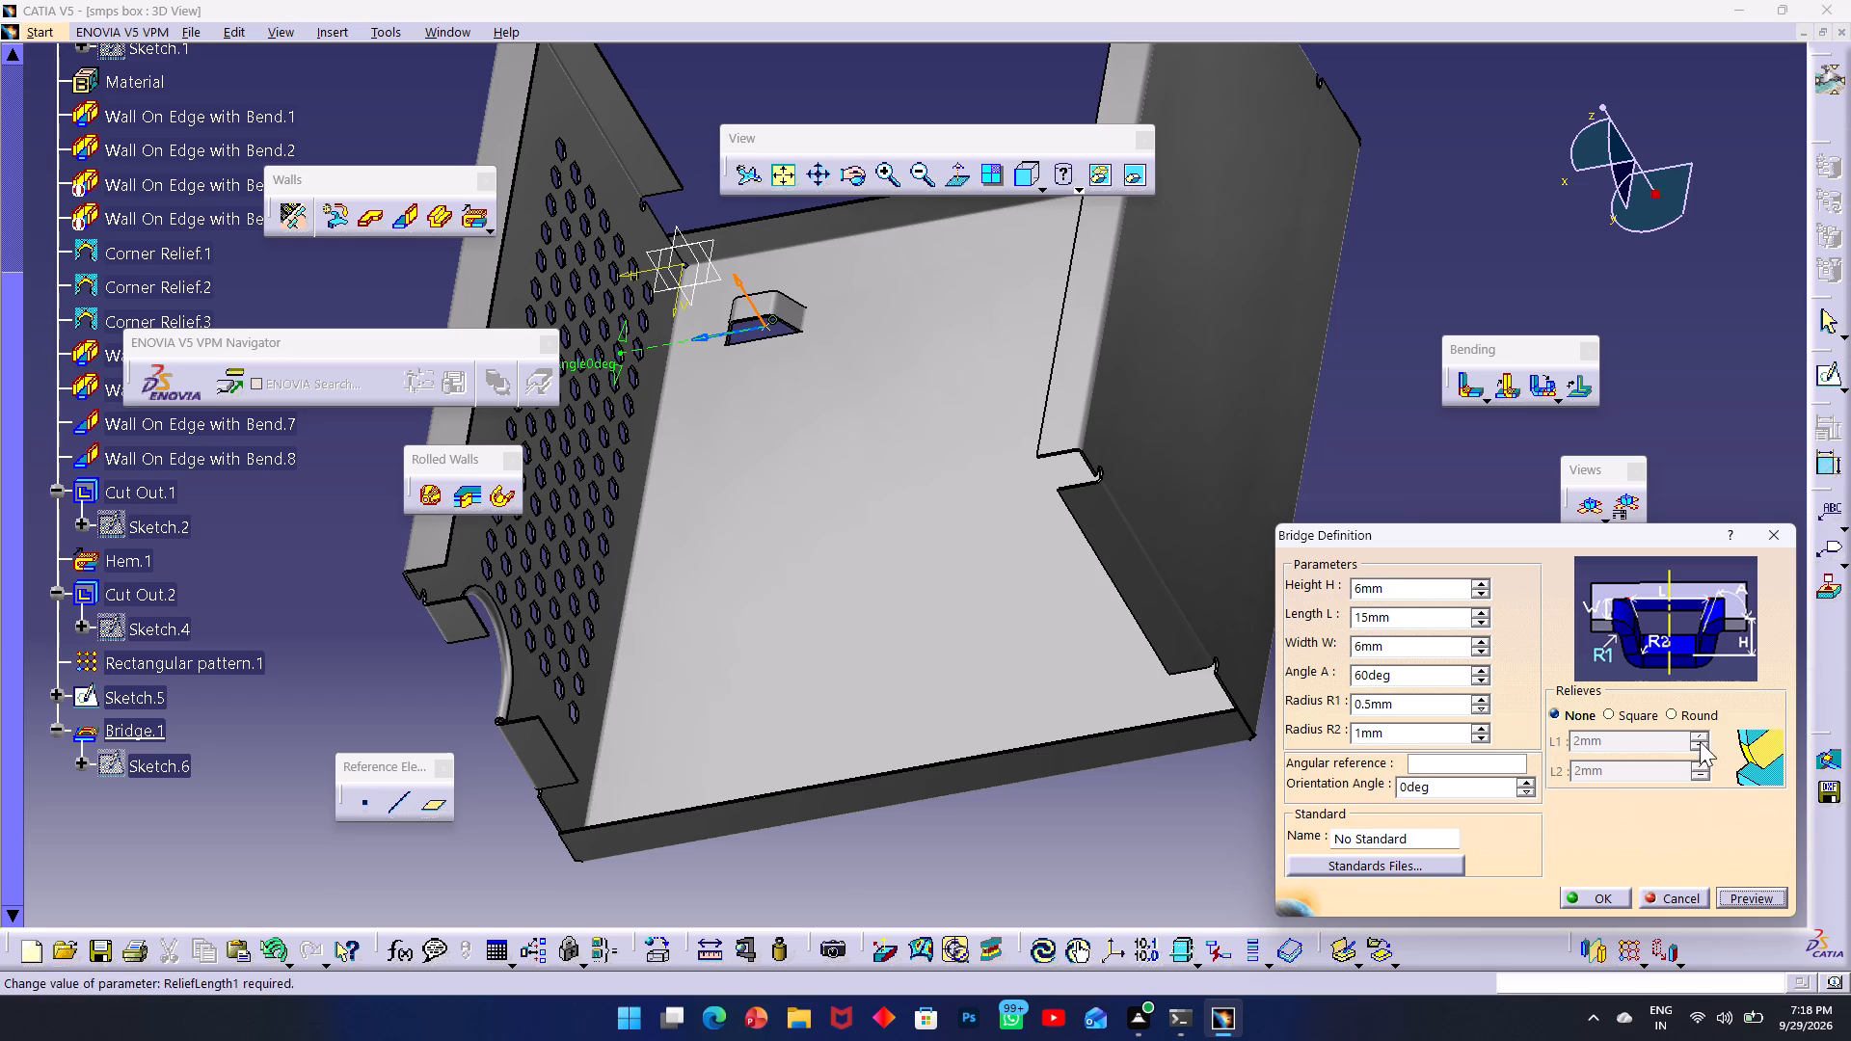
{"action": "left_click", "coordinate": [1669, 716]}
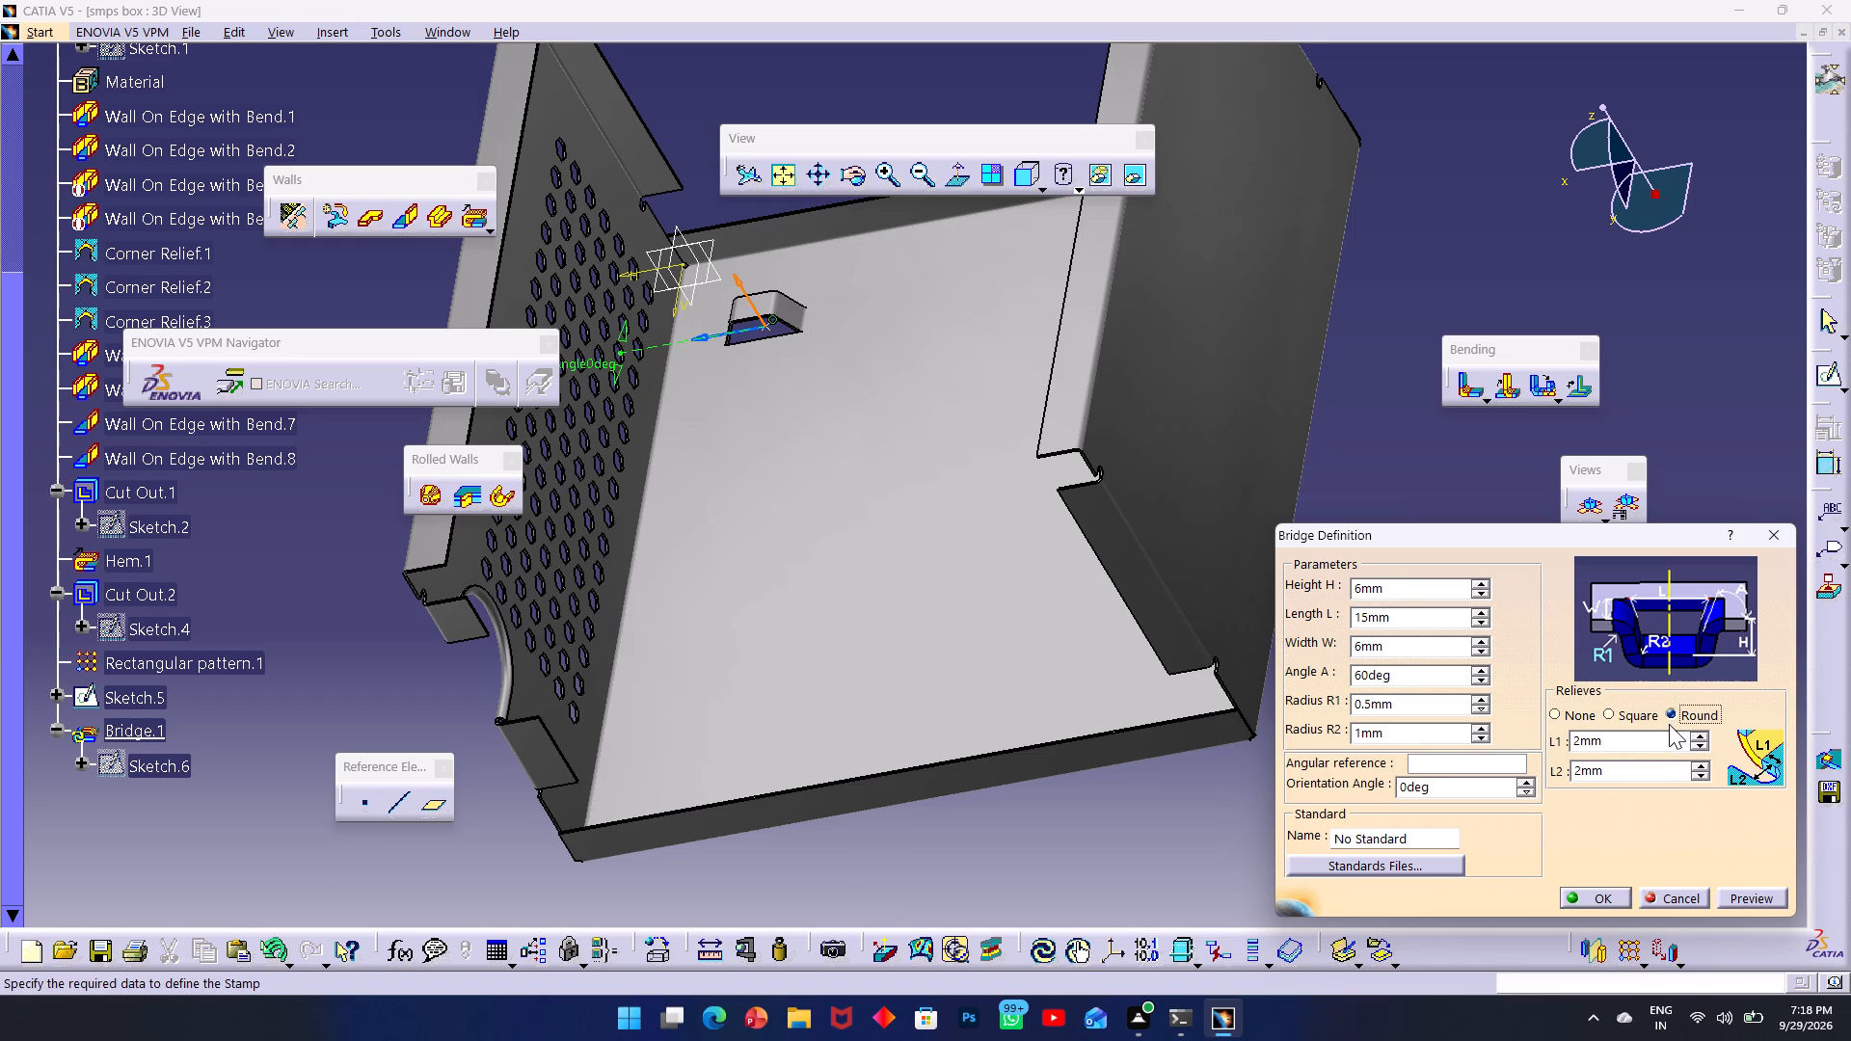
{"action": "left_click", "coordinate": [1773, 896]}
{"action": "left_click", "coordinate": [1621, 900]}
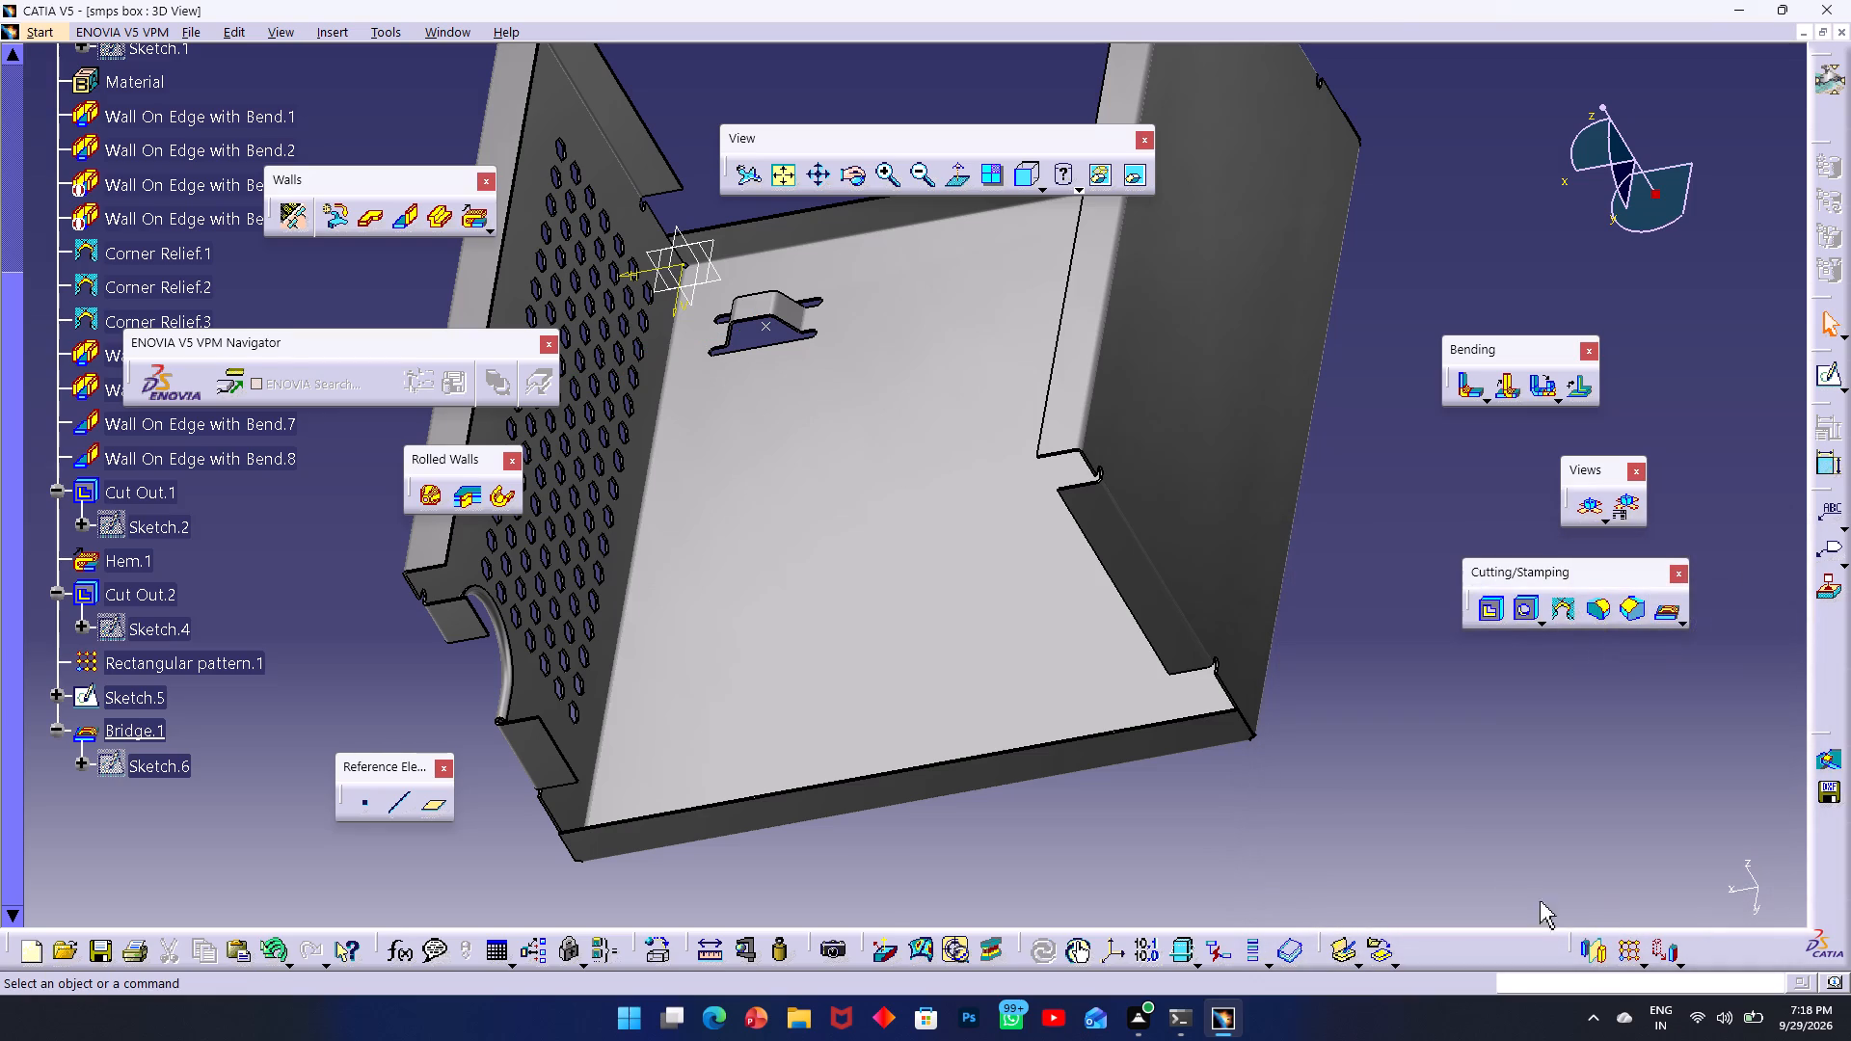
Define a rectangular pattern of the bridge with 2 instances spaced 110 mm along the flange edge of the perforated side wall.
{"action": "left_click", "coordinate": [851, 184]}
{"action": "left_click_drag", "start_coordinate": [769, 259], "coordinate": [739, 311]}
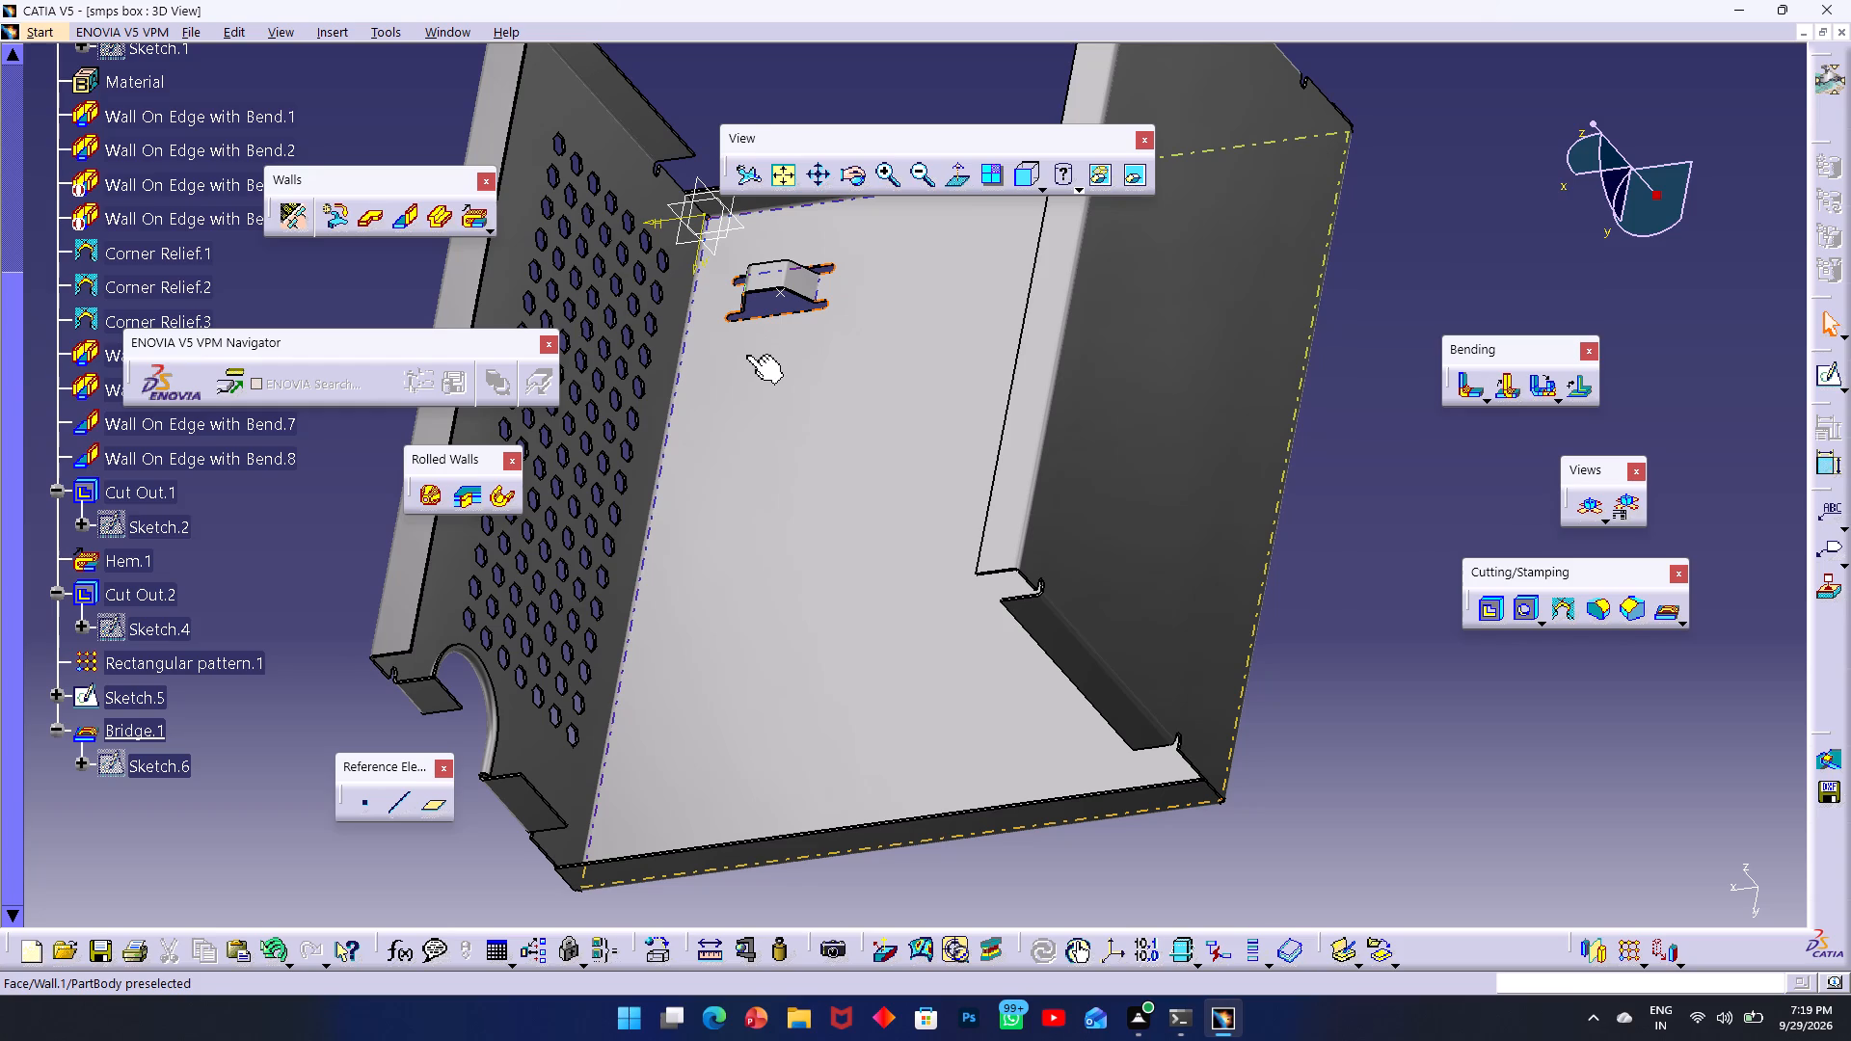
{"action": "left_click", "coordinate": [330, 33]}
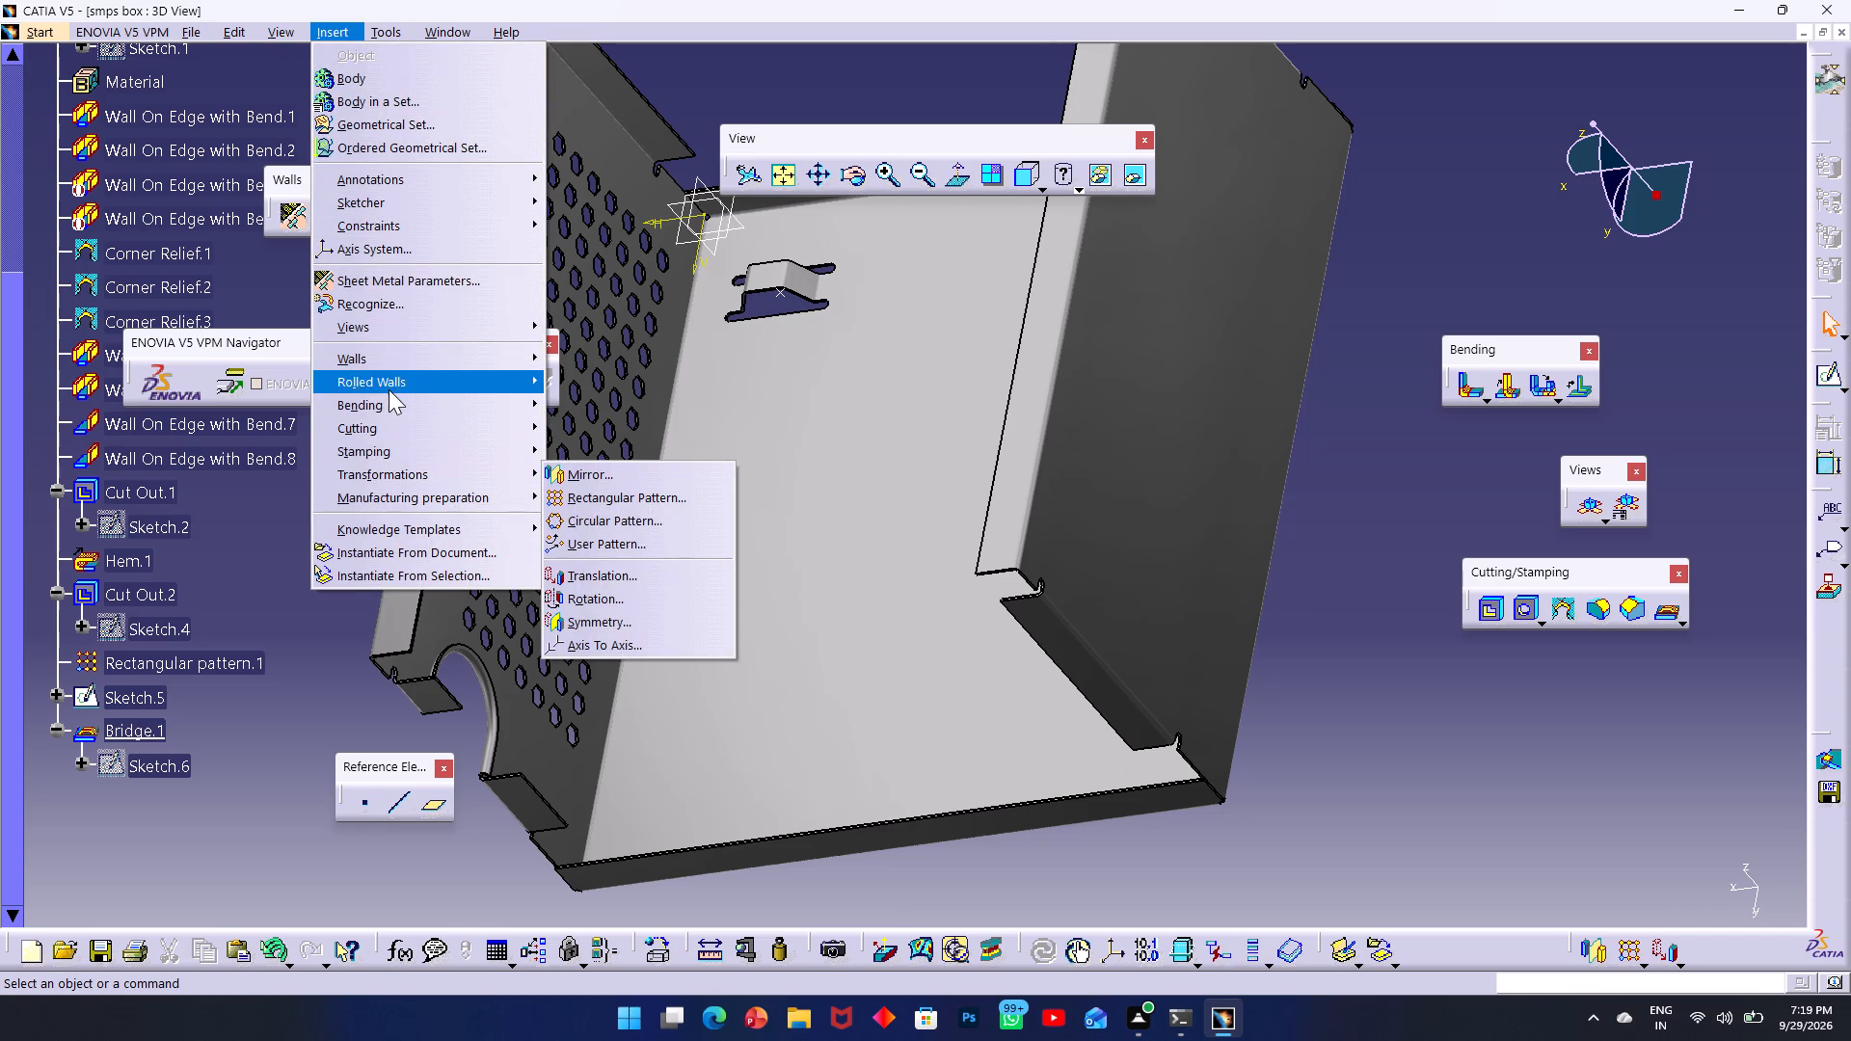
{"action": "left_click", "coordinate": [393, 469]}
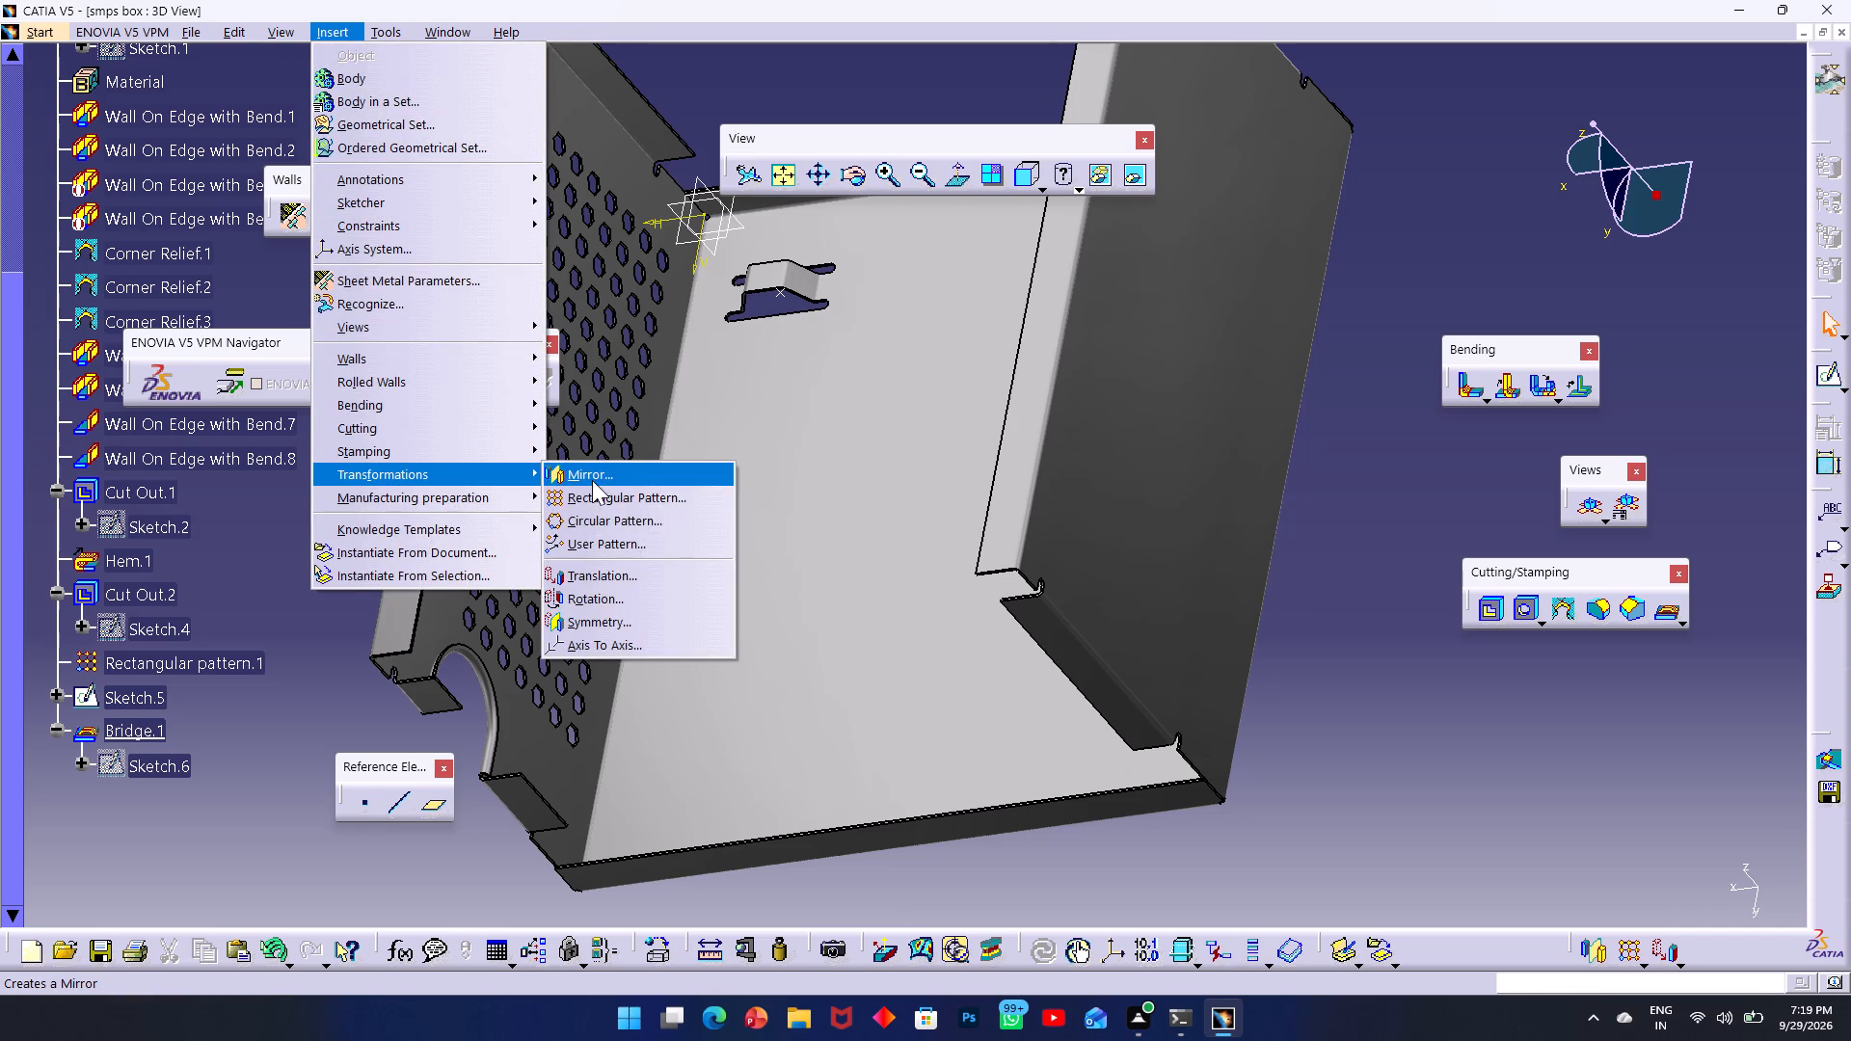
{"action": "left_click", "coordinate": [599, 490]}
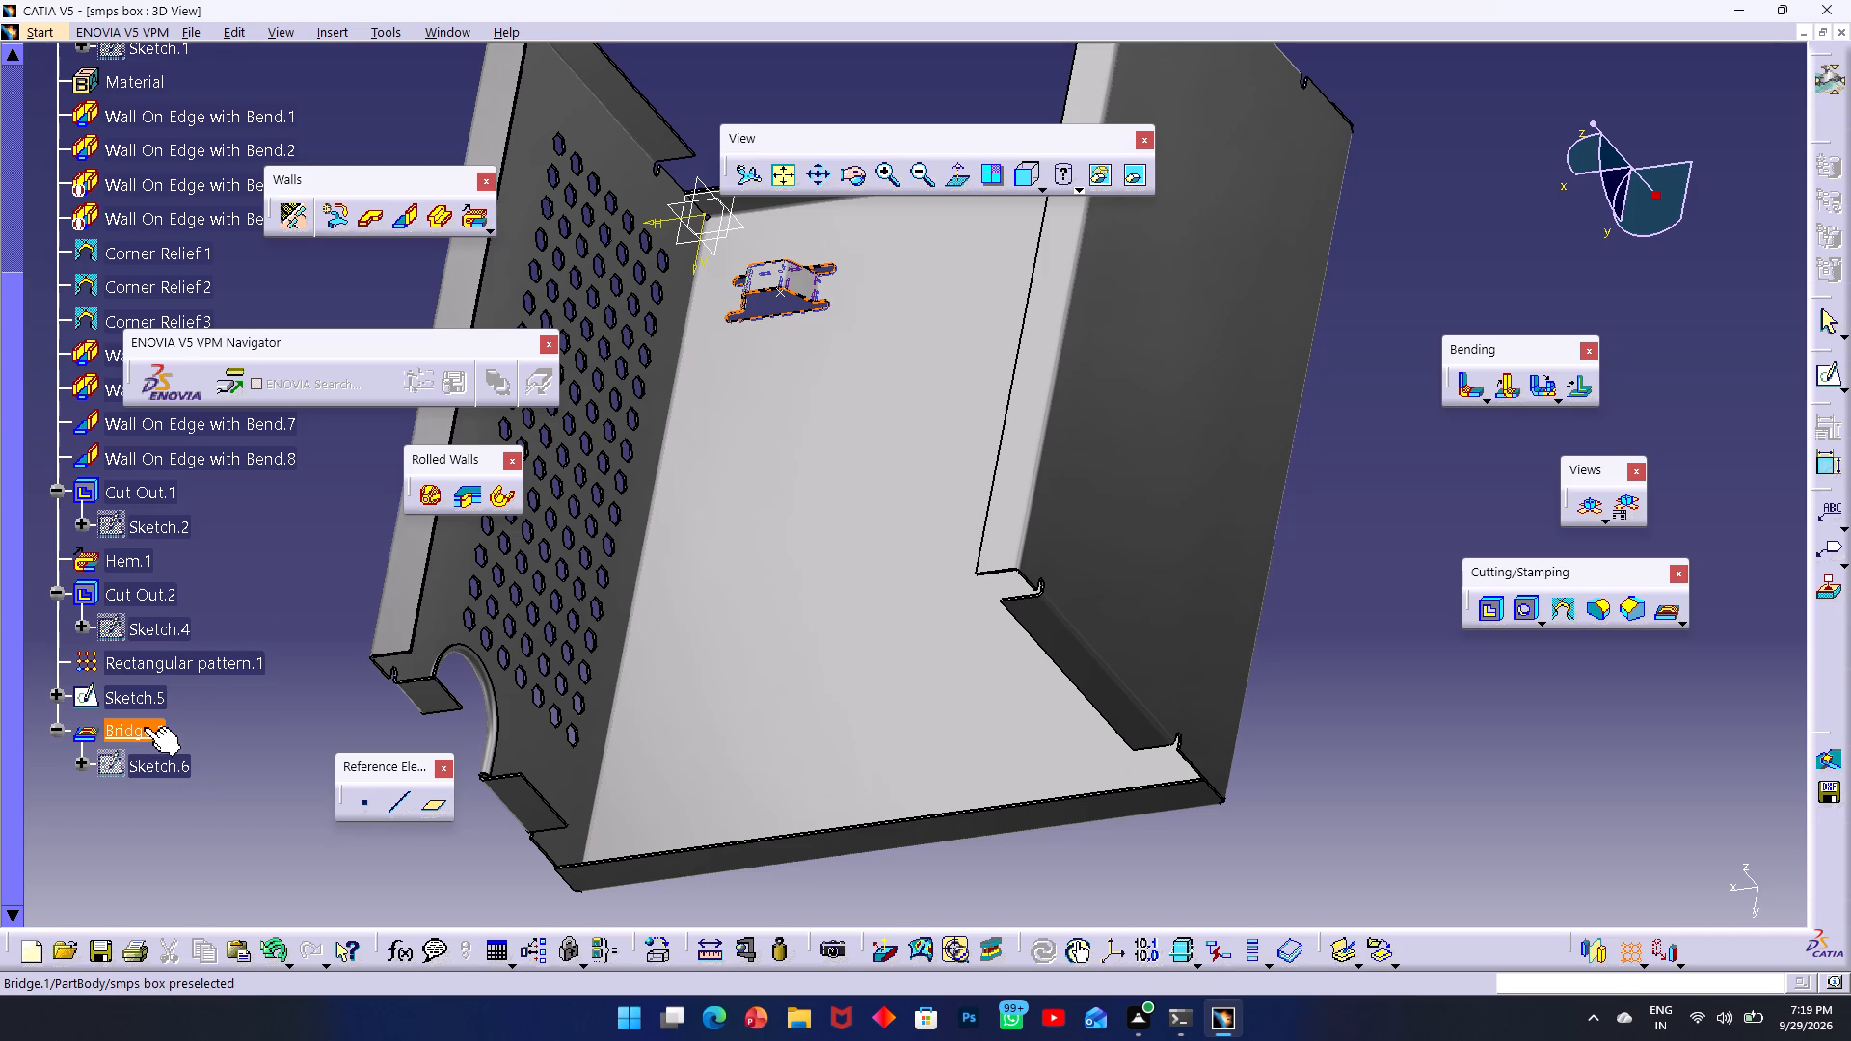
{"action": "left_click", "coordinate": [145, 728]}
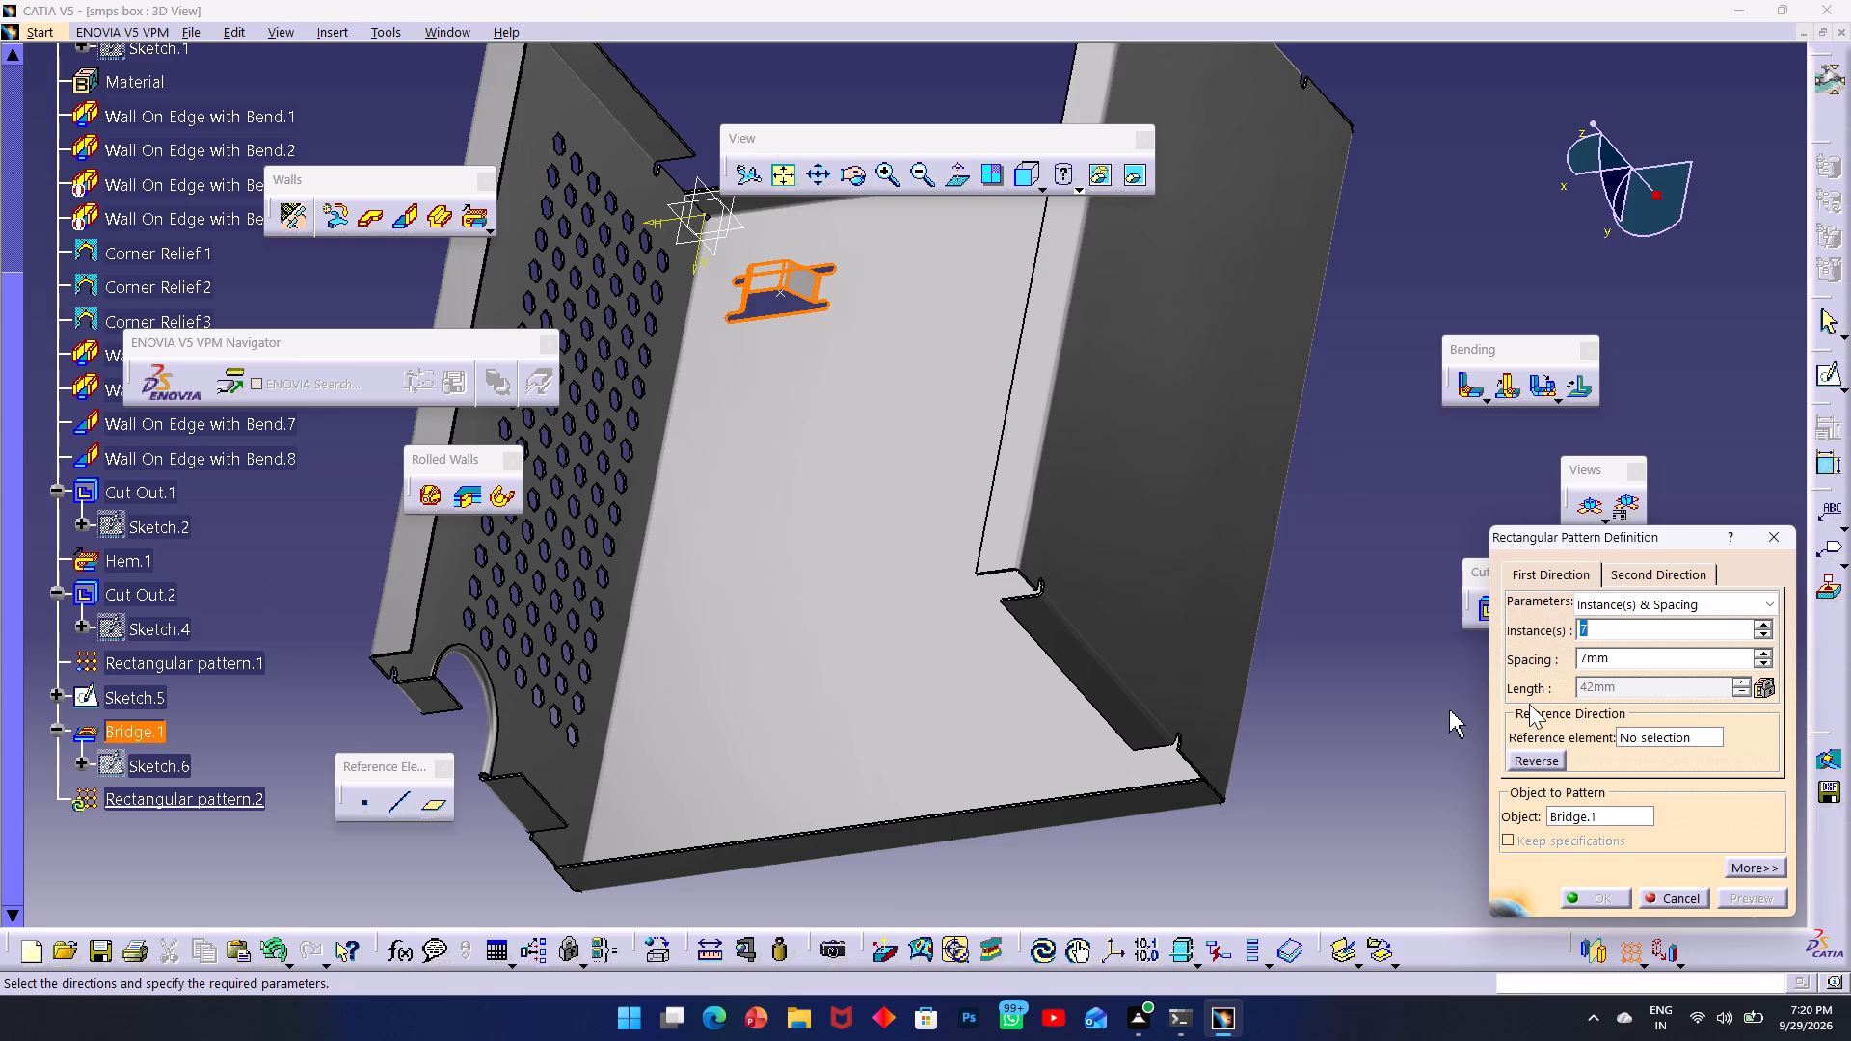
{"action": "key", "text": "2"}
{"action": "middle_click_drag", "start_coordinate": [873, 469], "coordinate": [1077, 541]}
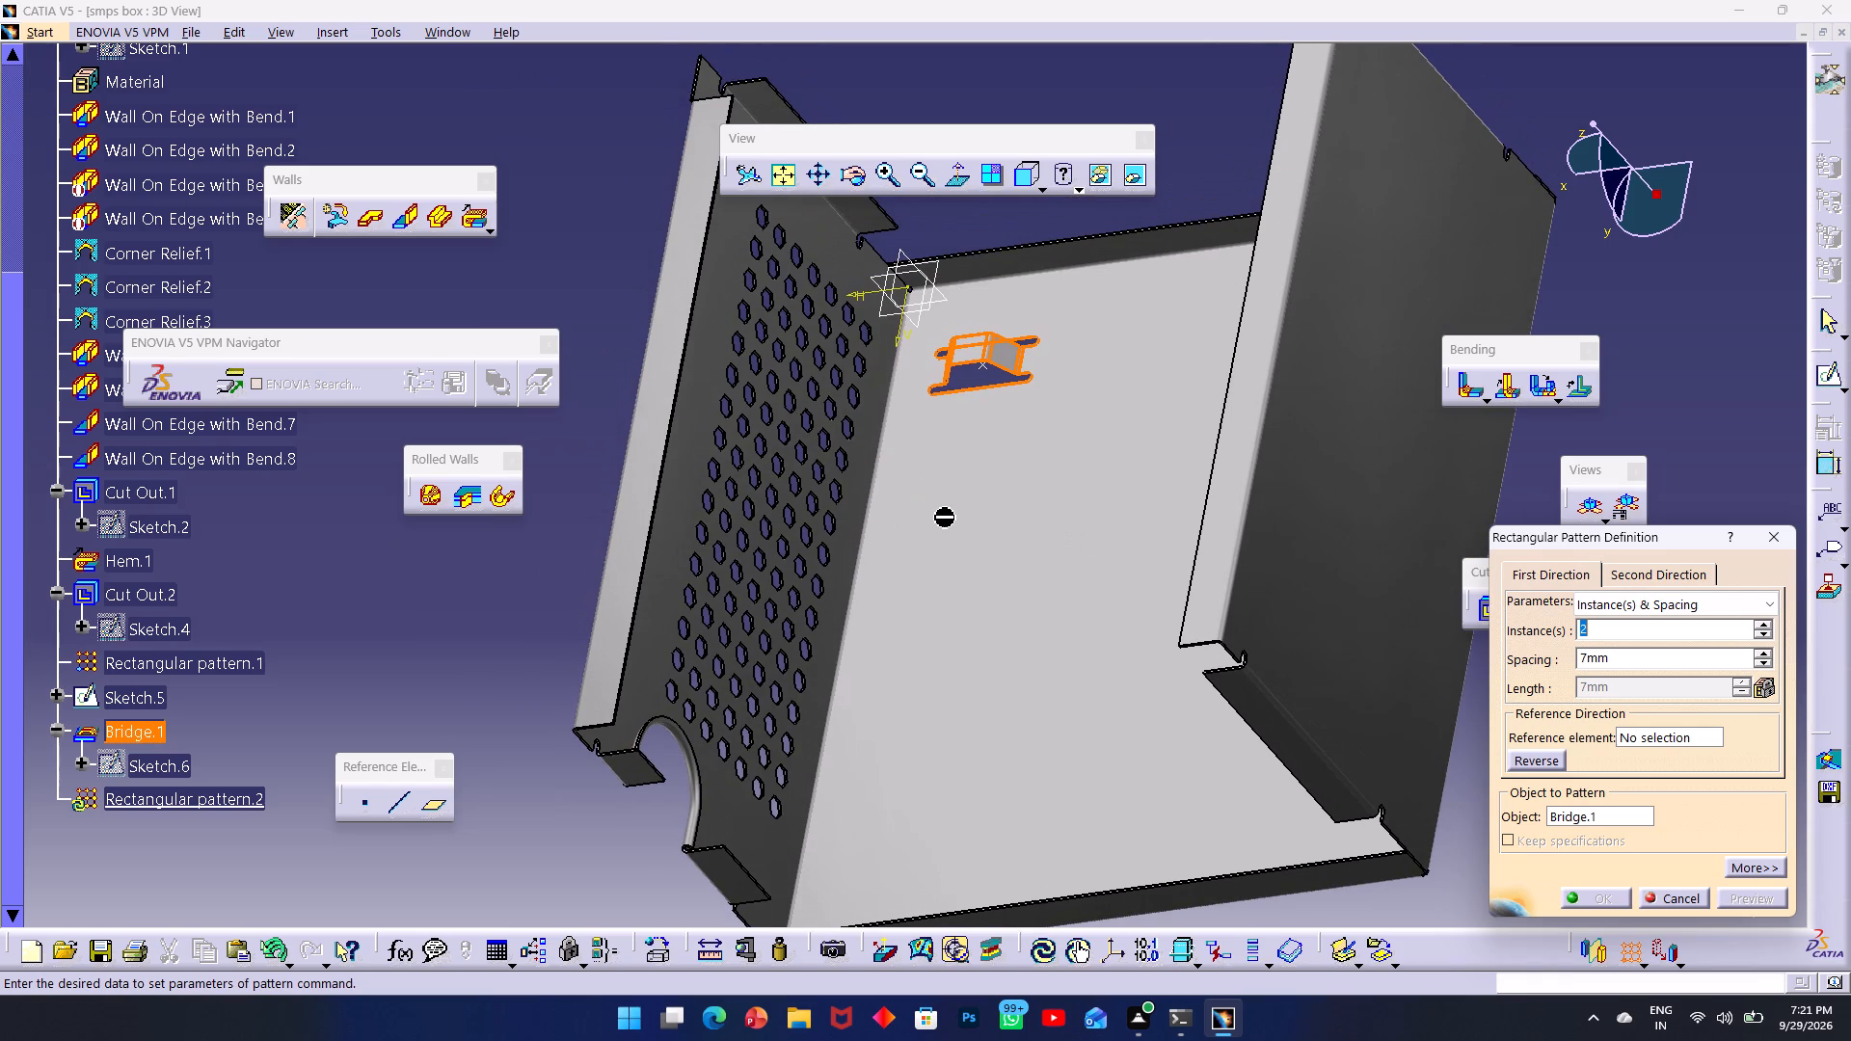
{"action": "middle_click_drag", "start_coordinate": [944, 517], "coordinate": [1075, 501]}
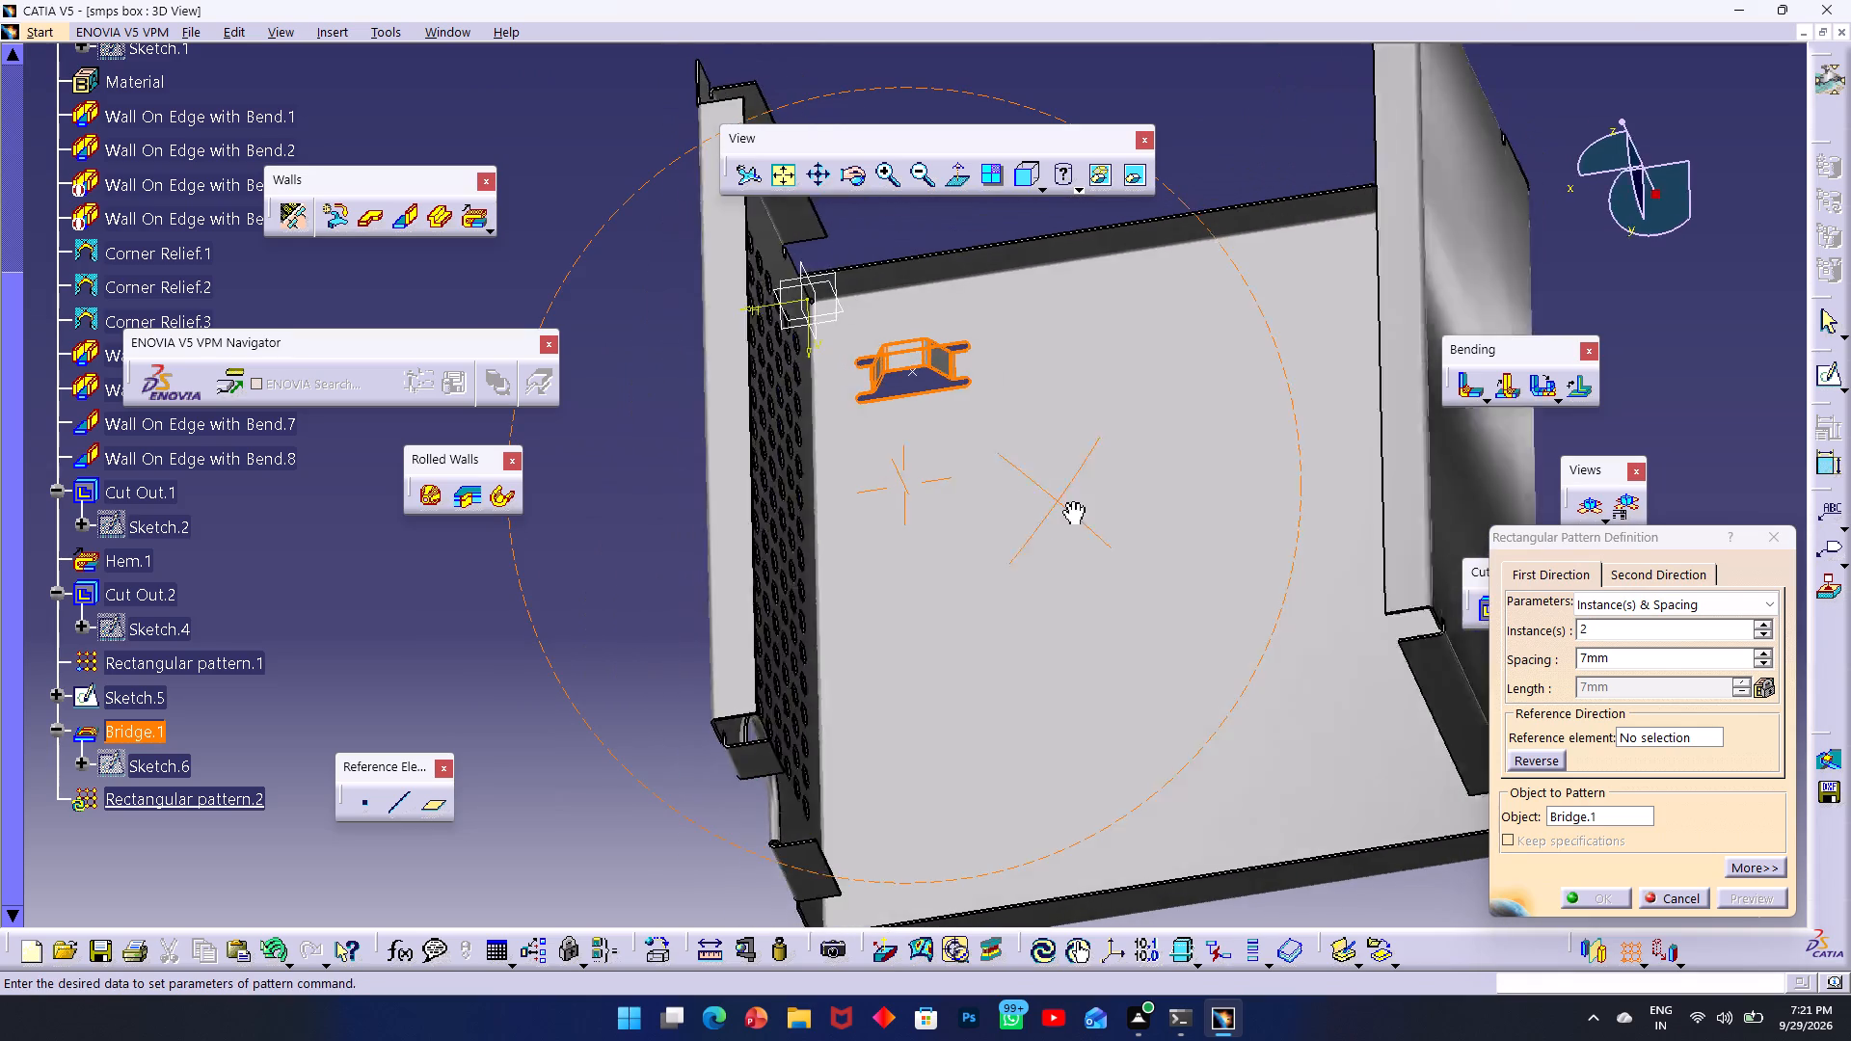
{"action": "middle_click_drag", "start_coordinate": [1075, 501], "coordinate": [1133, 550]}
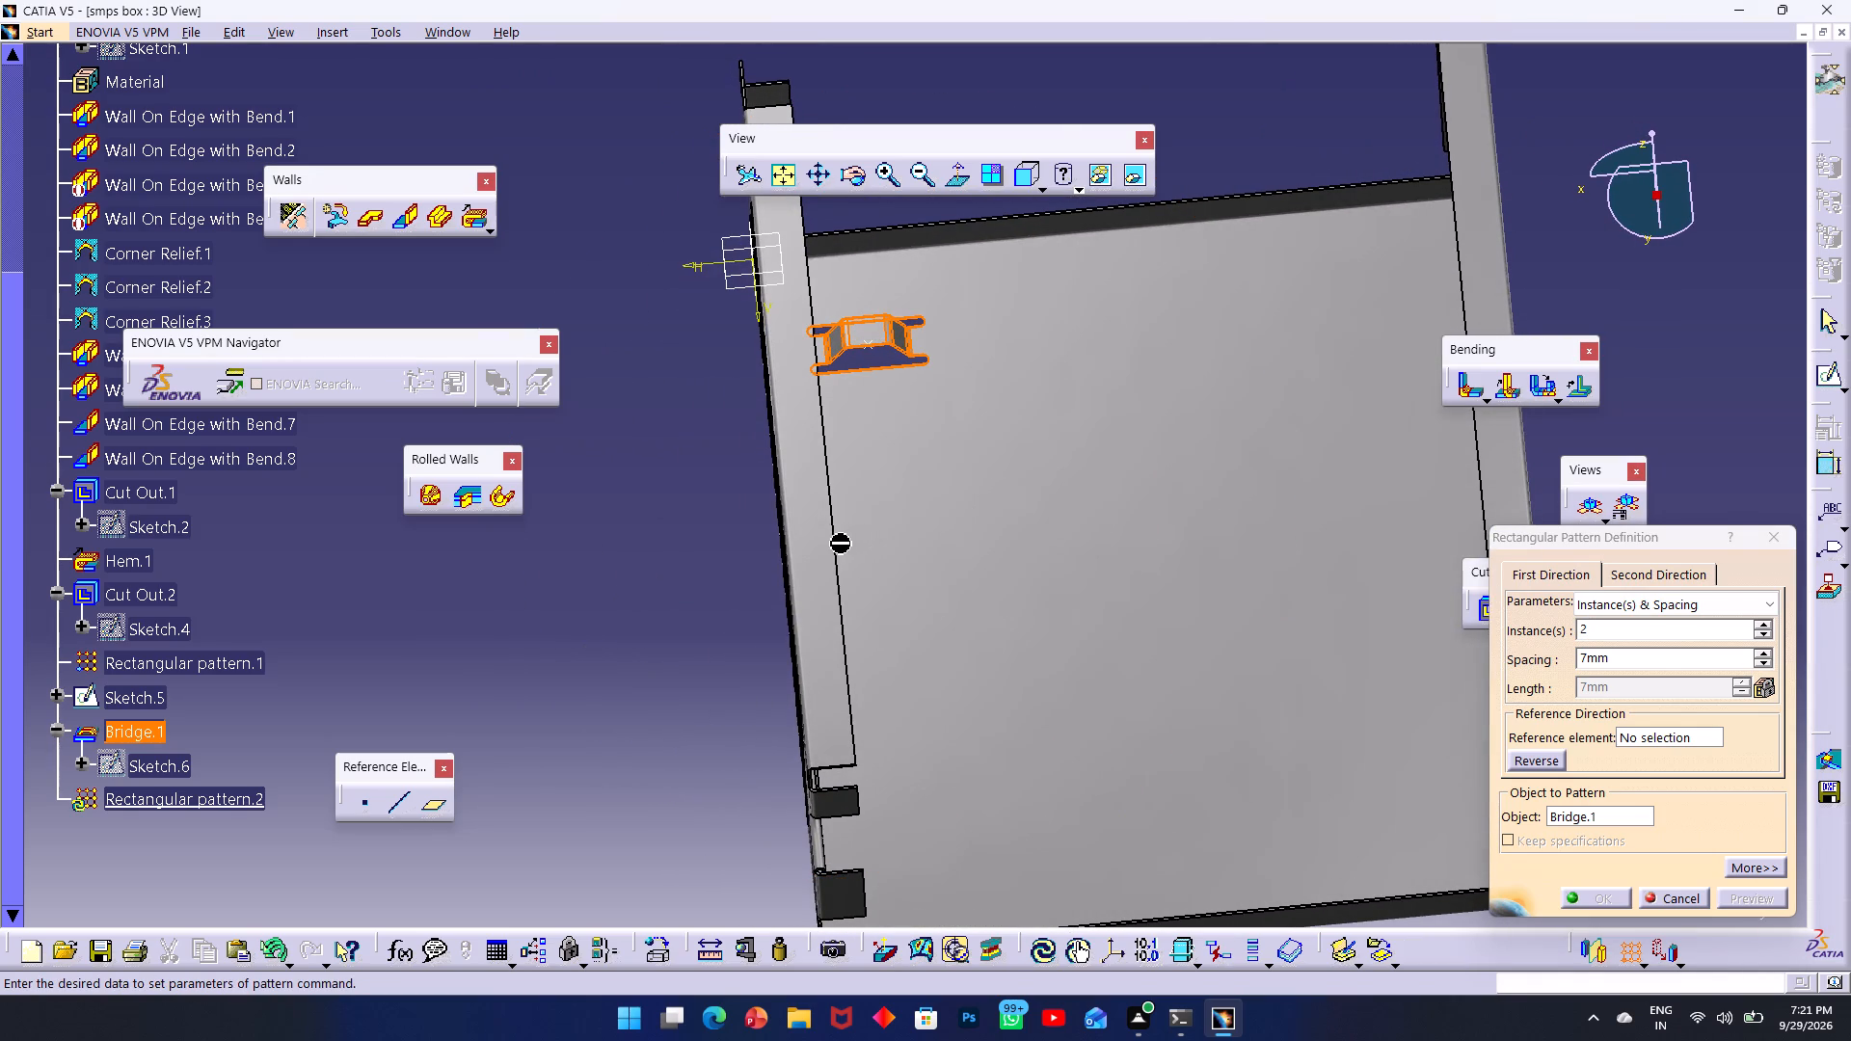
{"action": "left_click", "coordinate": [1646, 738]}
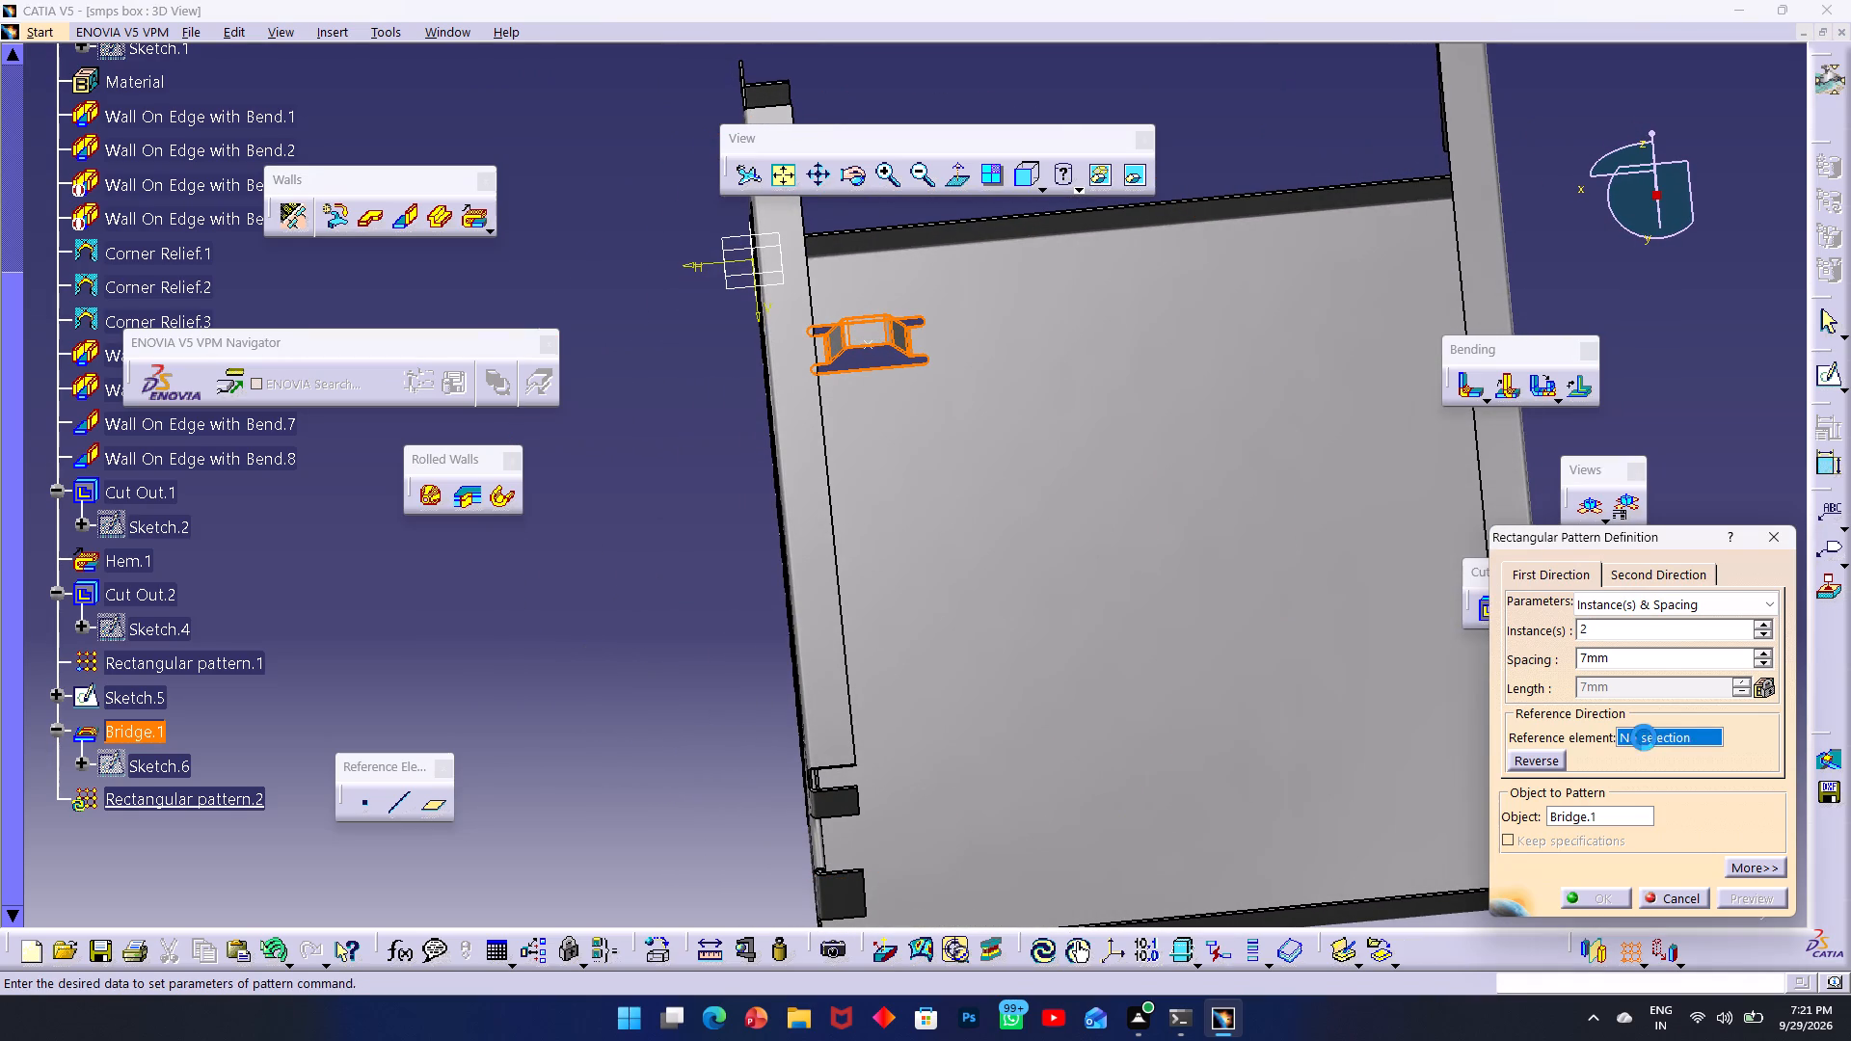
{"action": "left_click_drag", "start_coordinate": [1622, 650], "coordinate": [1563, 664]}
{"action": "type", "text": "110"}
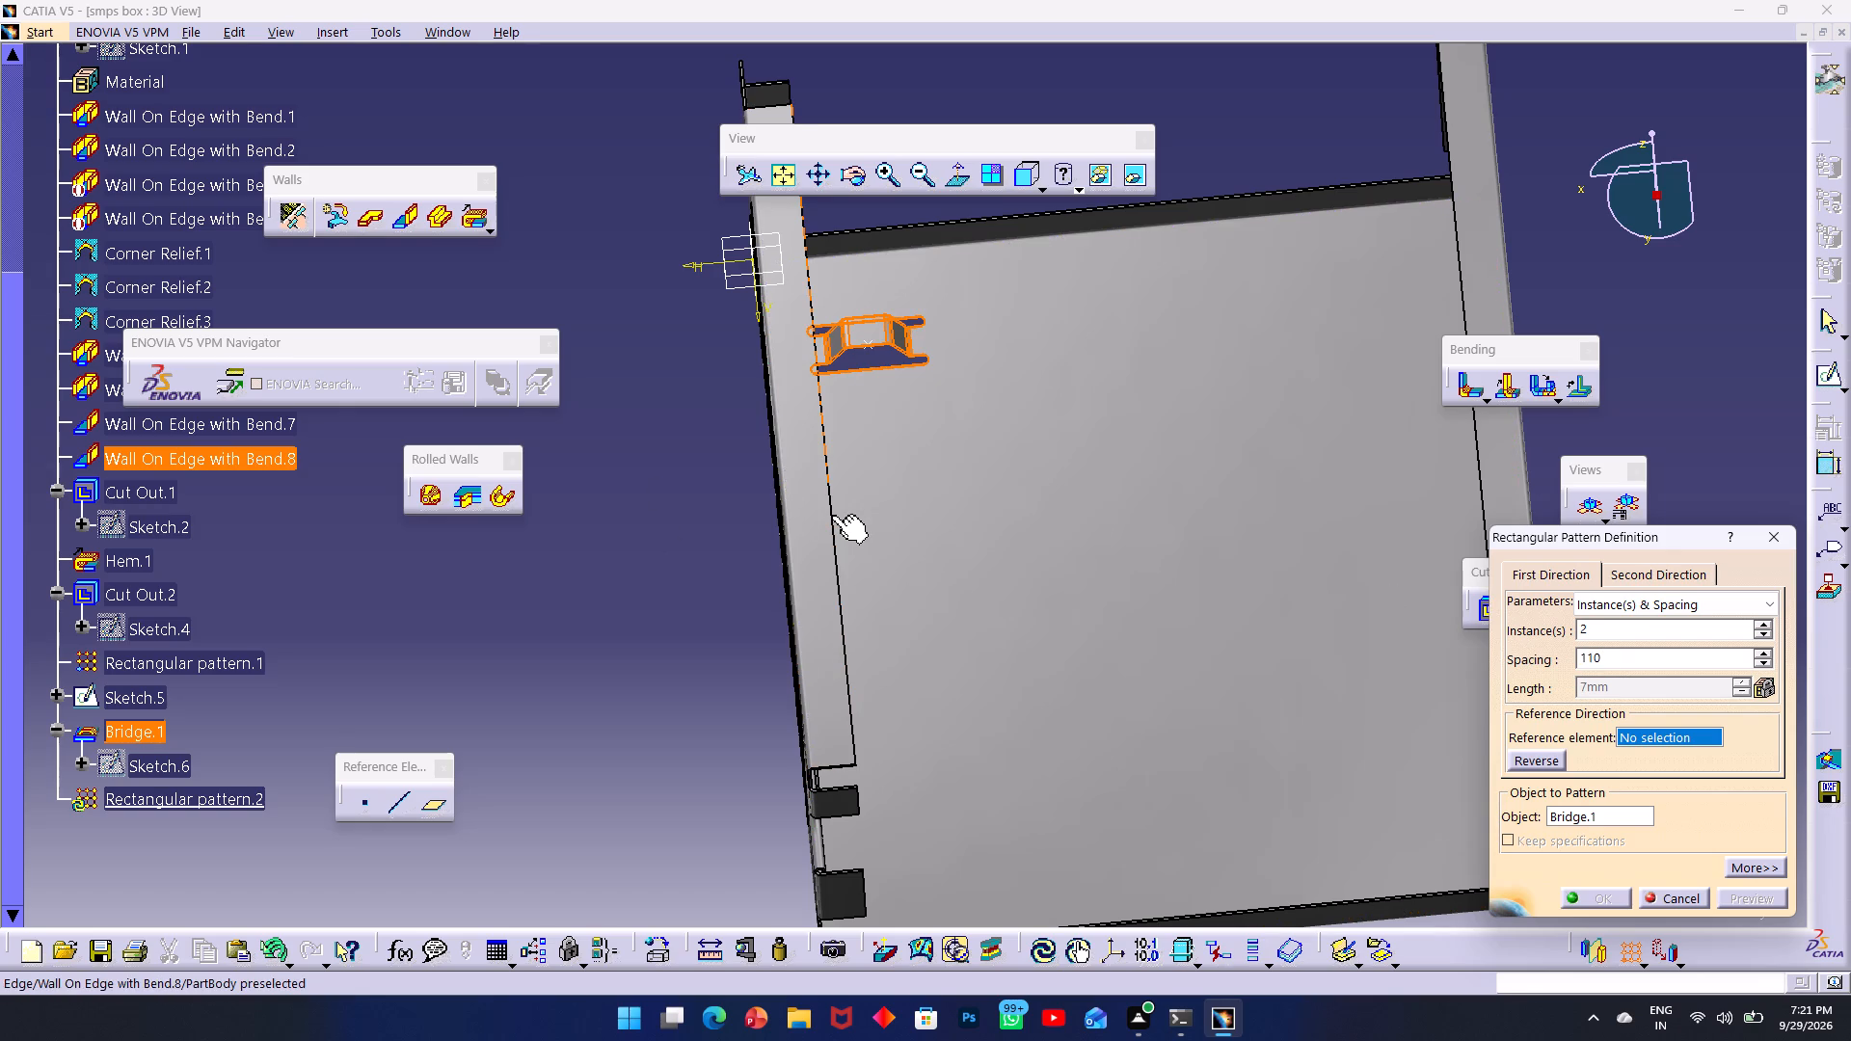
{"action": "left_click", "coordinate": [830, 516]}
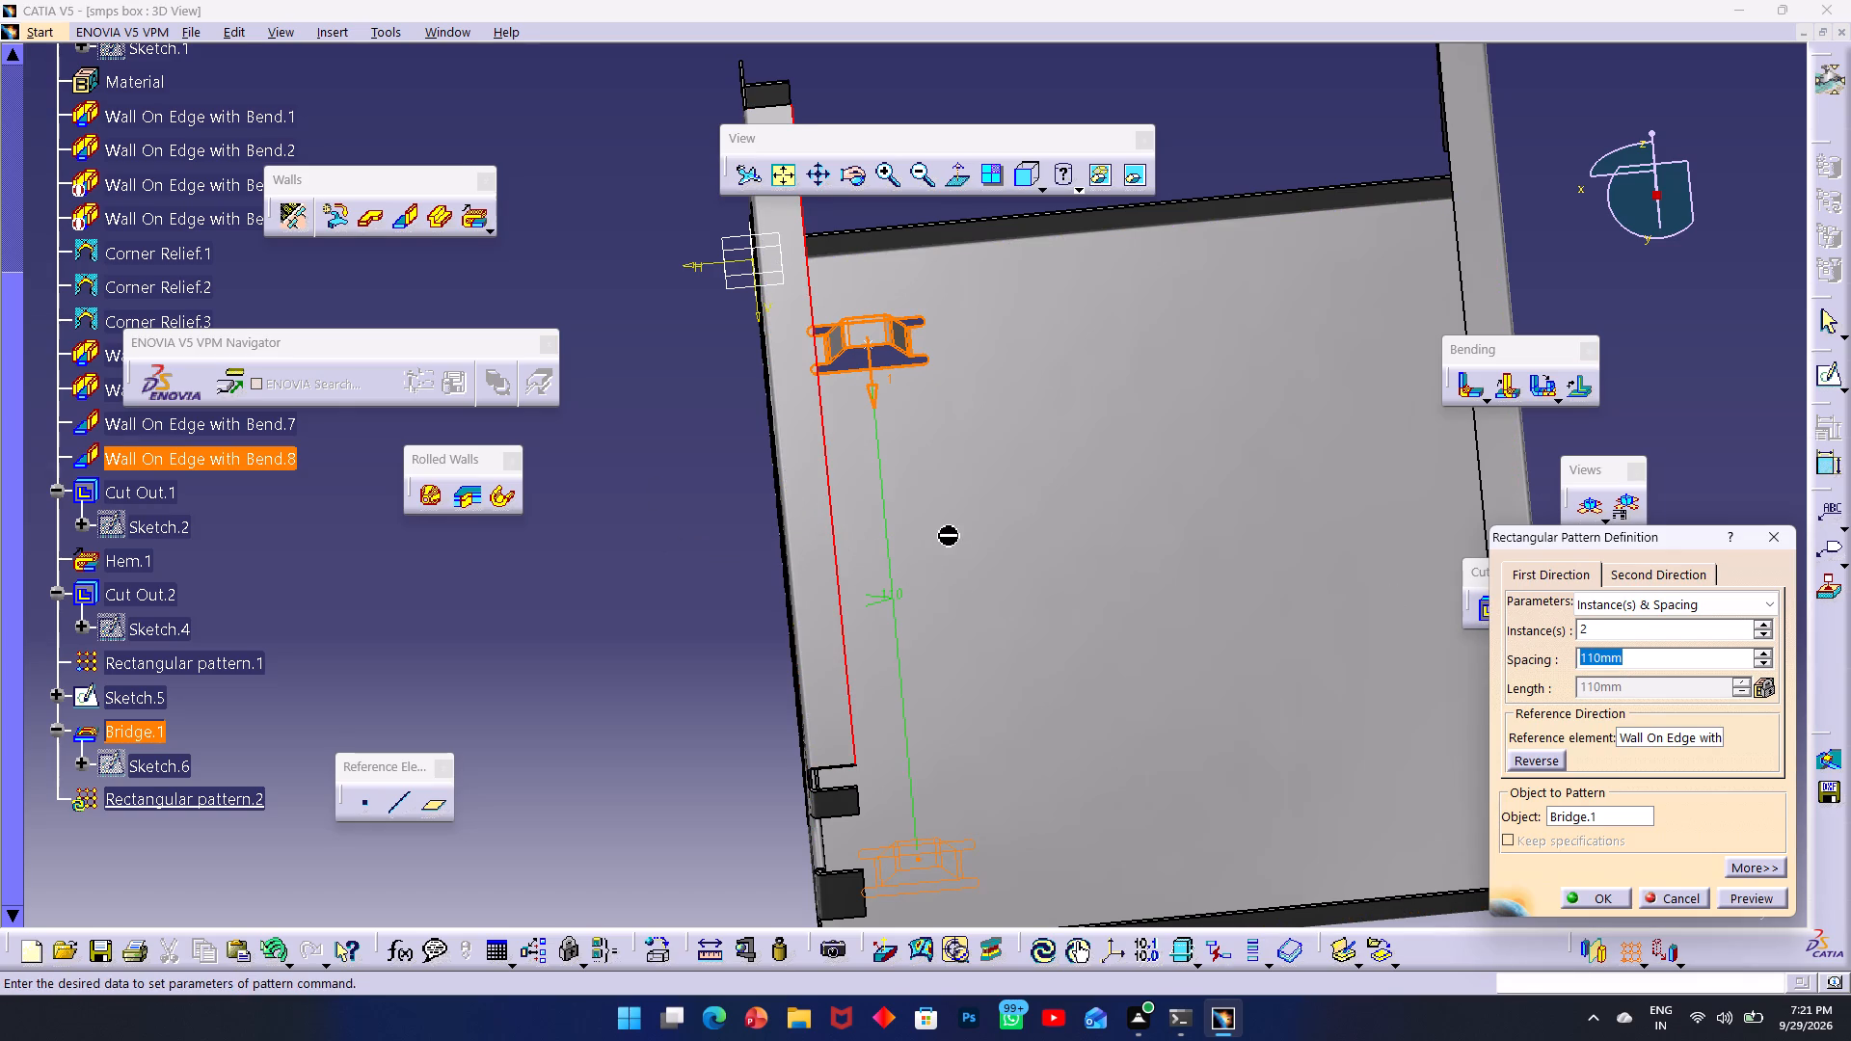
{"action": "middle_click_drag", "start_coordinate": [1072, 560], "coordinate": [958, 554]}
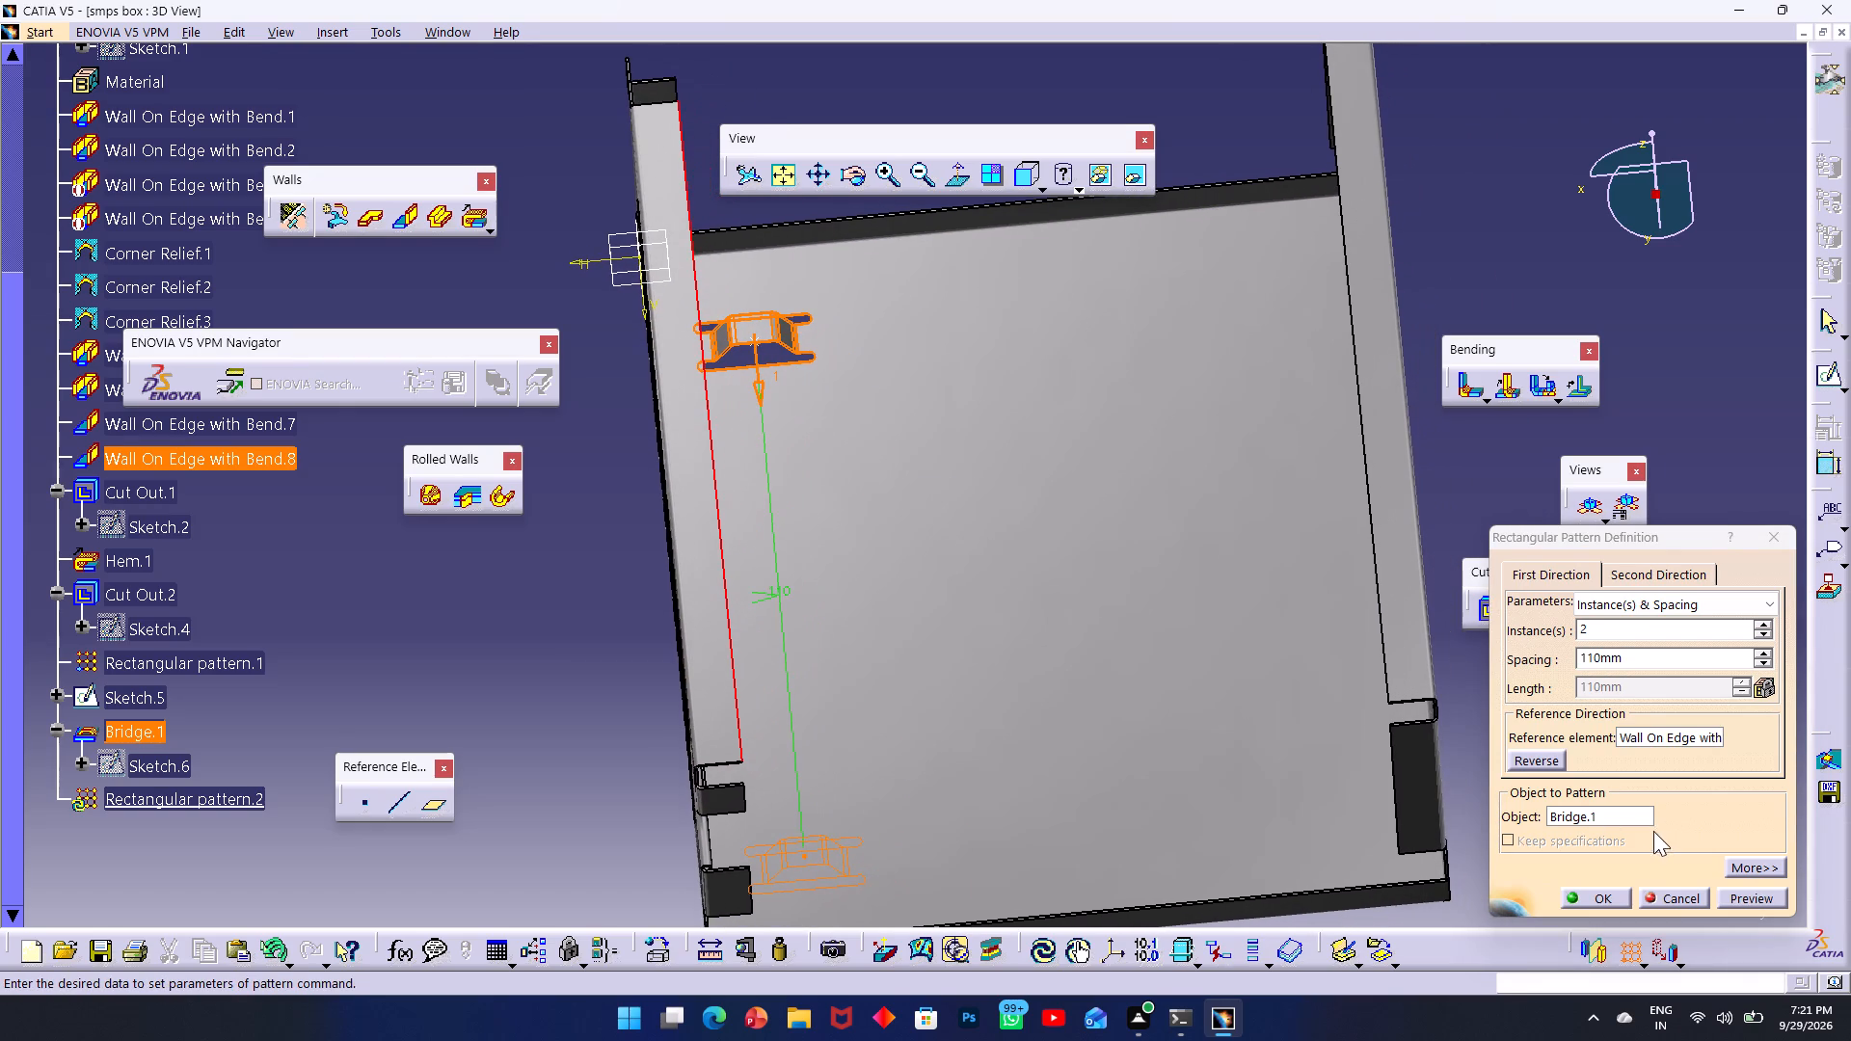
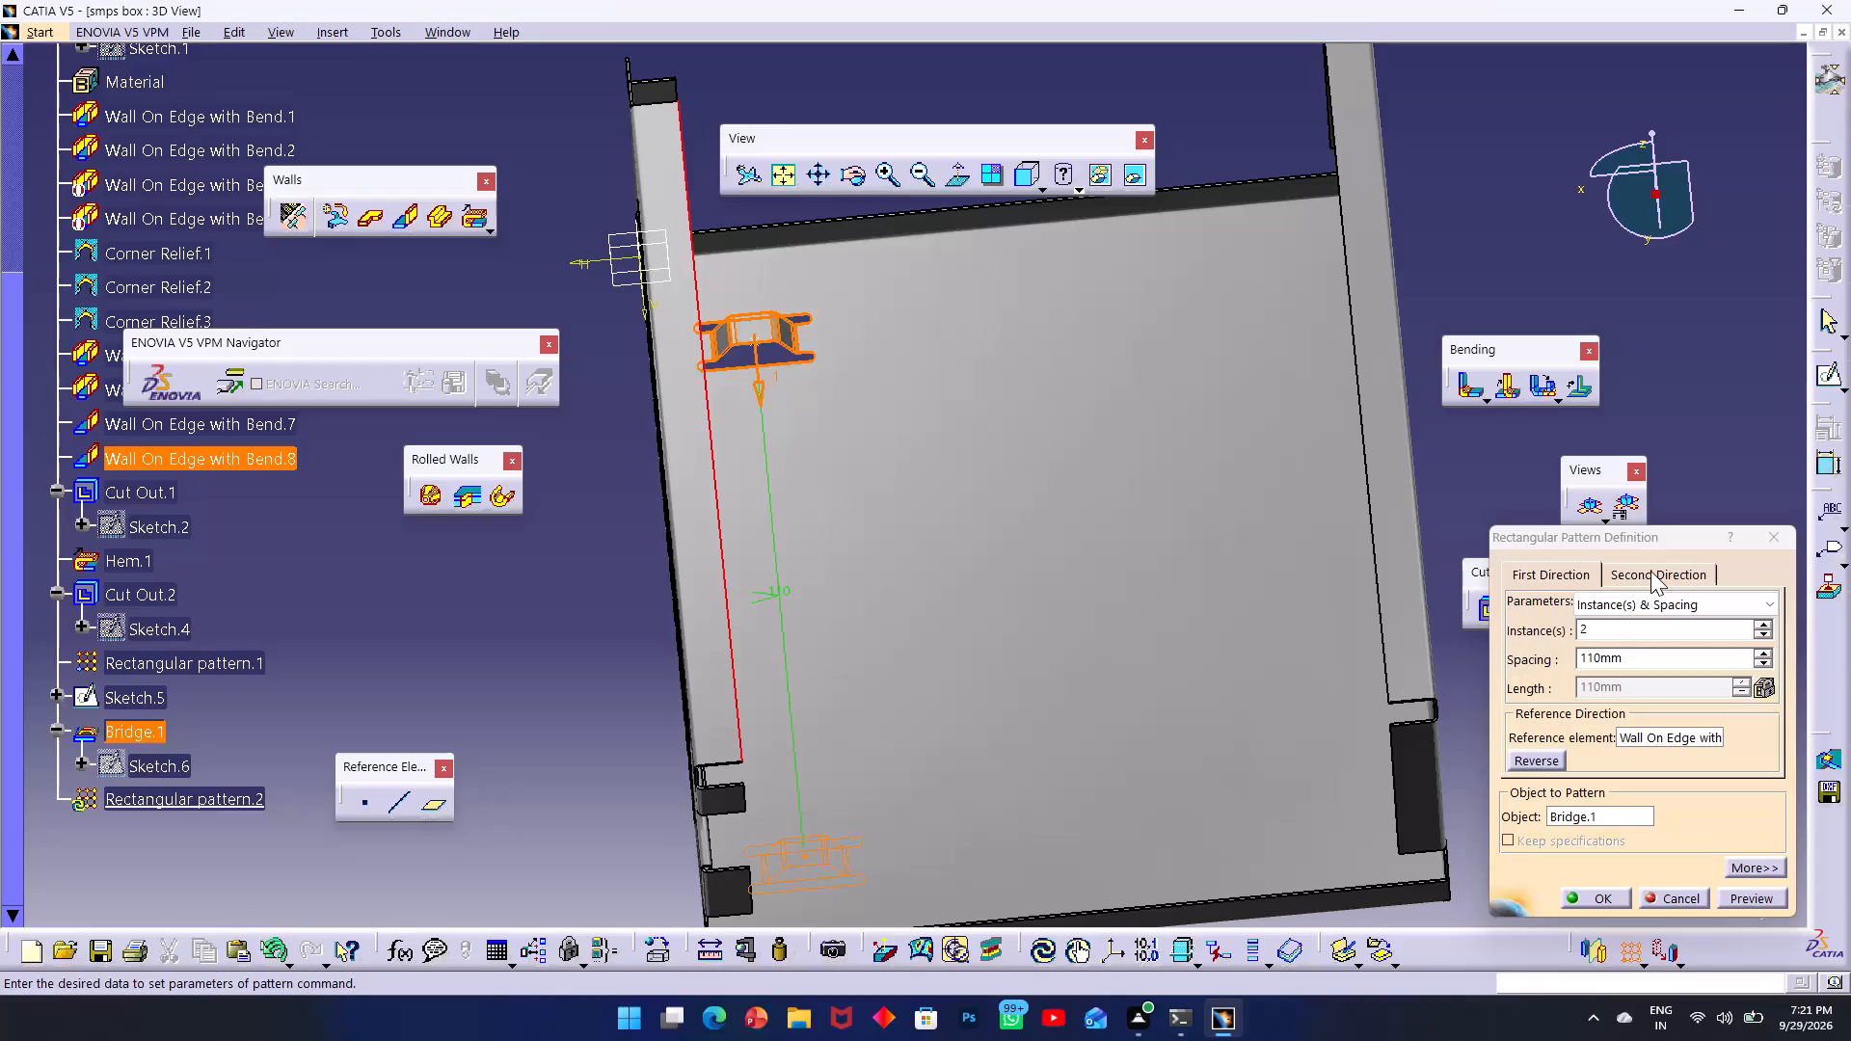
Set the bridge pattern's second direction to 2 instances with a spacing of 65 mm.
{"action": "left_click", "coordinate": [1650, 571]}
{"action": "left_click_drag", "start_coordinate": [1638, 625], "coordinate": [1574, 631]}
{"action": "key", "text": "2"}
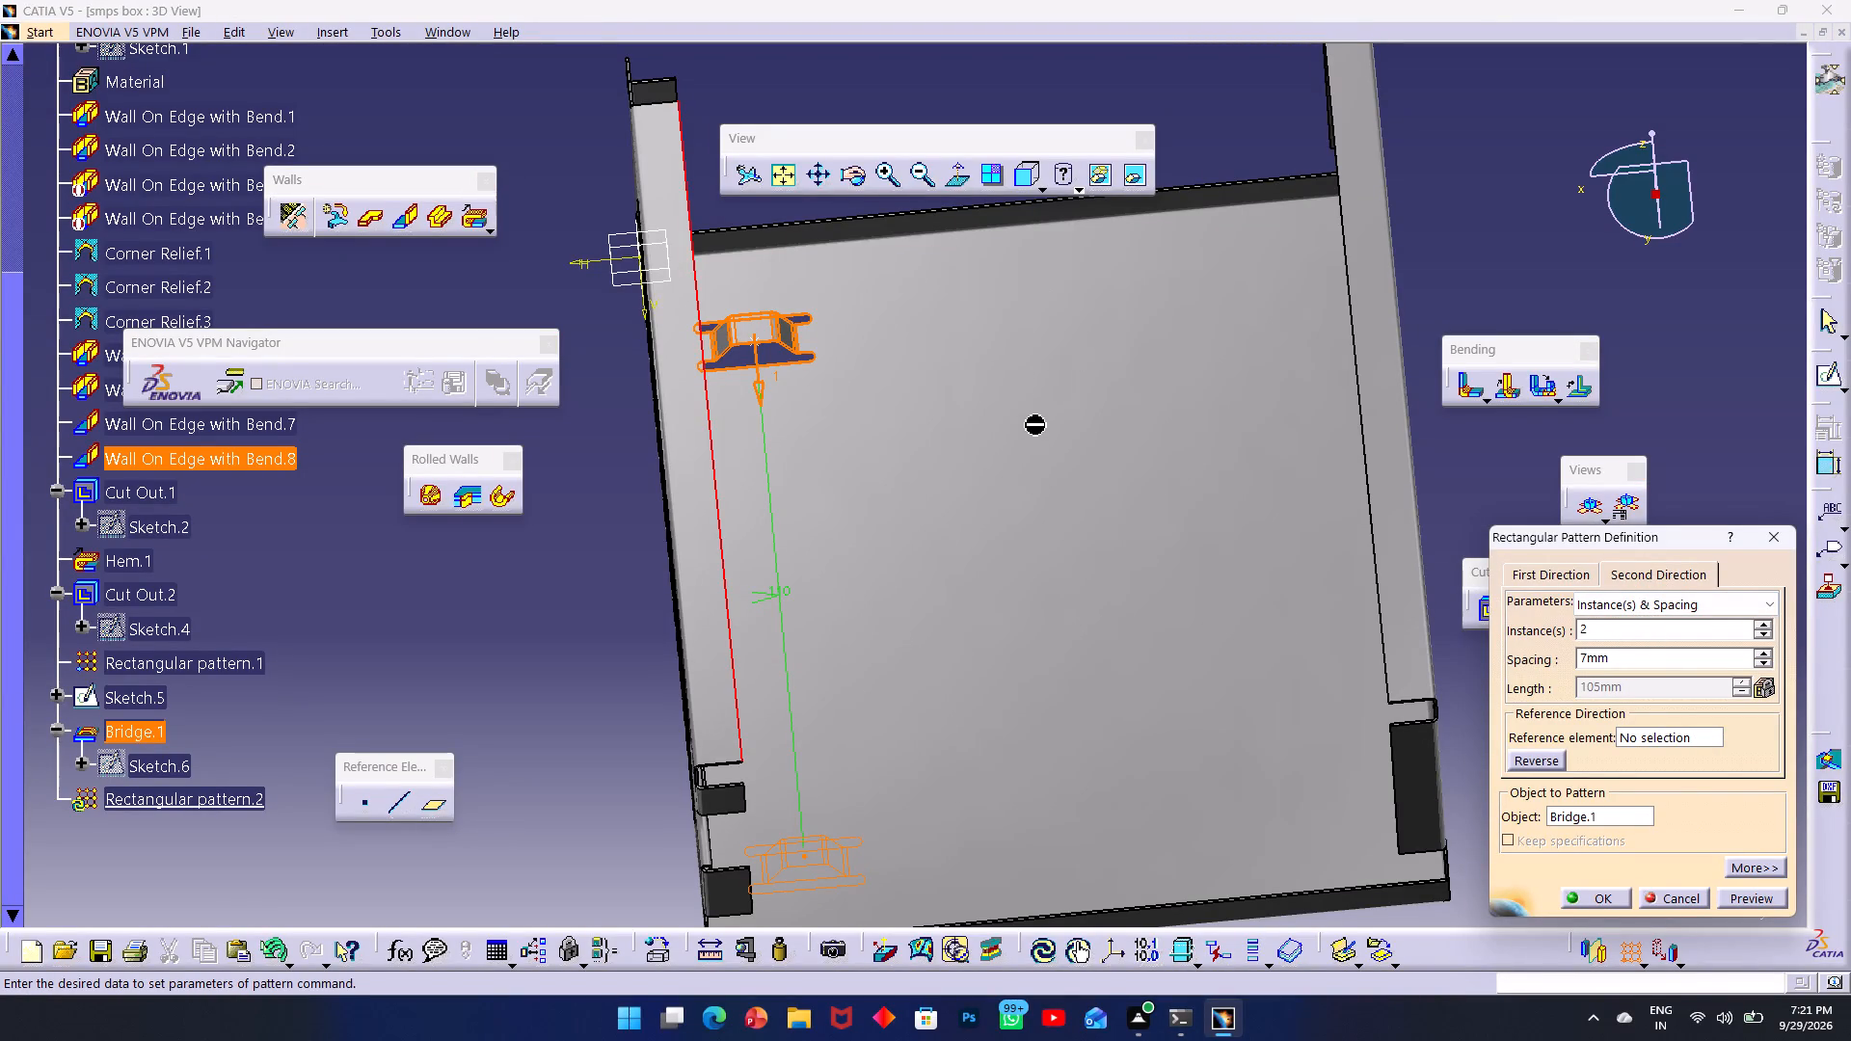
{"action": "middle_click_drag", "start_coordinate": [998, 313], "coordinate": [1003, 409], "text": "ctrl"}
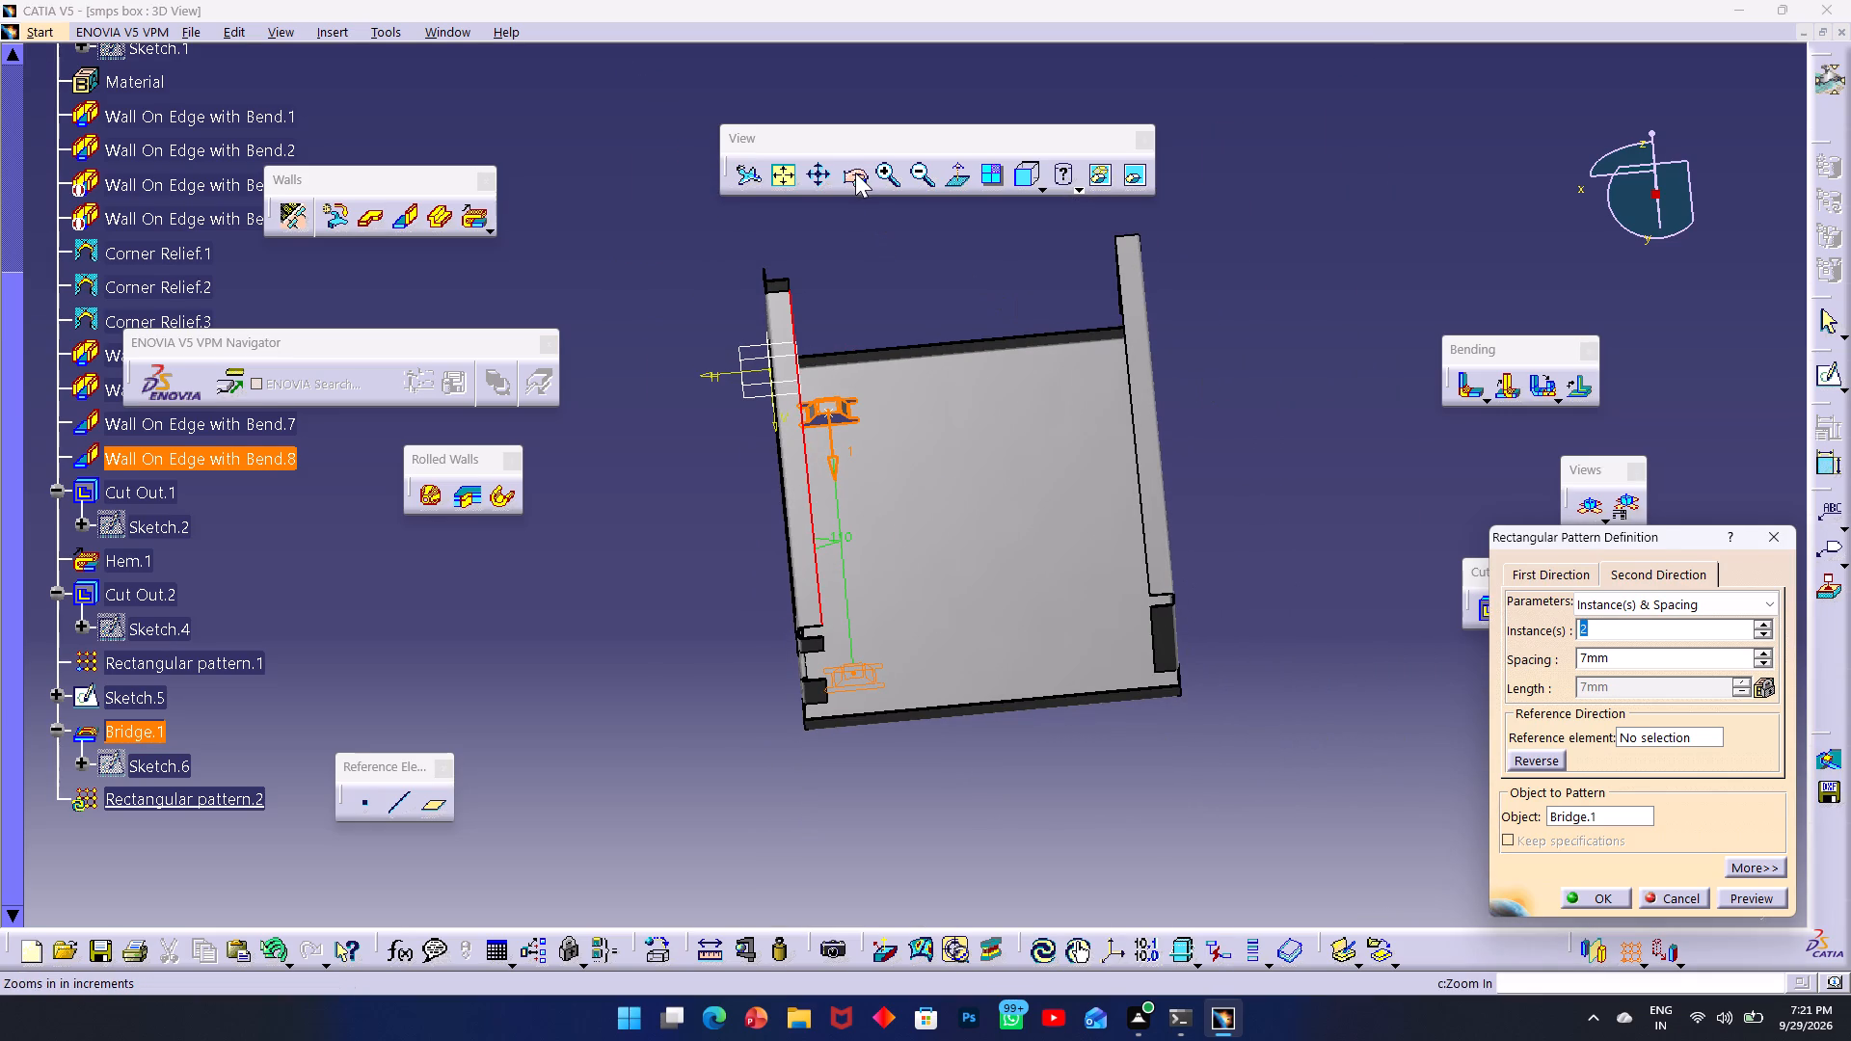
{"action": "scroll", "coordinate": [933, 313], "scroll_direction": "up", "scroll_amount": 1}
{"action": "middle_click_drag", "start_coordinate": [934, 314], "coordinate": [966, 549]}
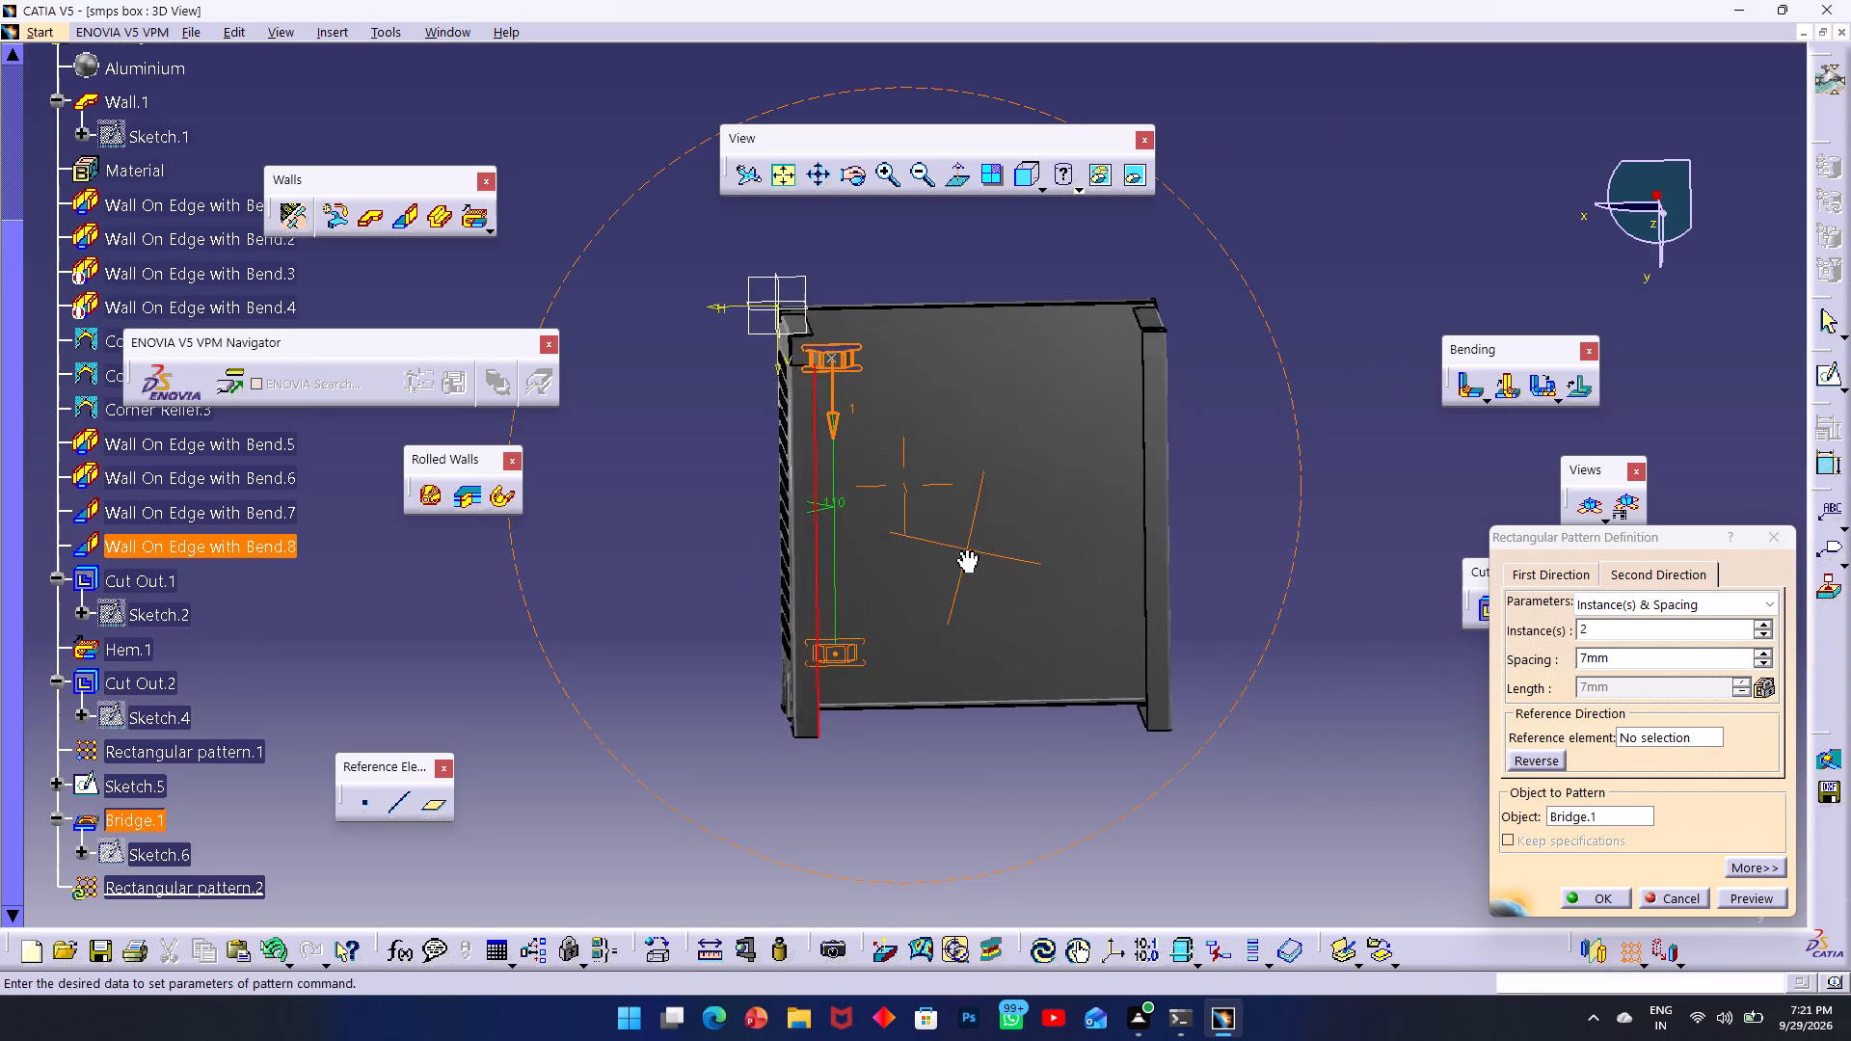
{"action": "middle_click_drag", "start_coordinate": [966, 549], "coordinate": [946, 476]}
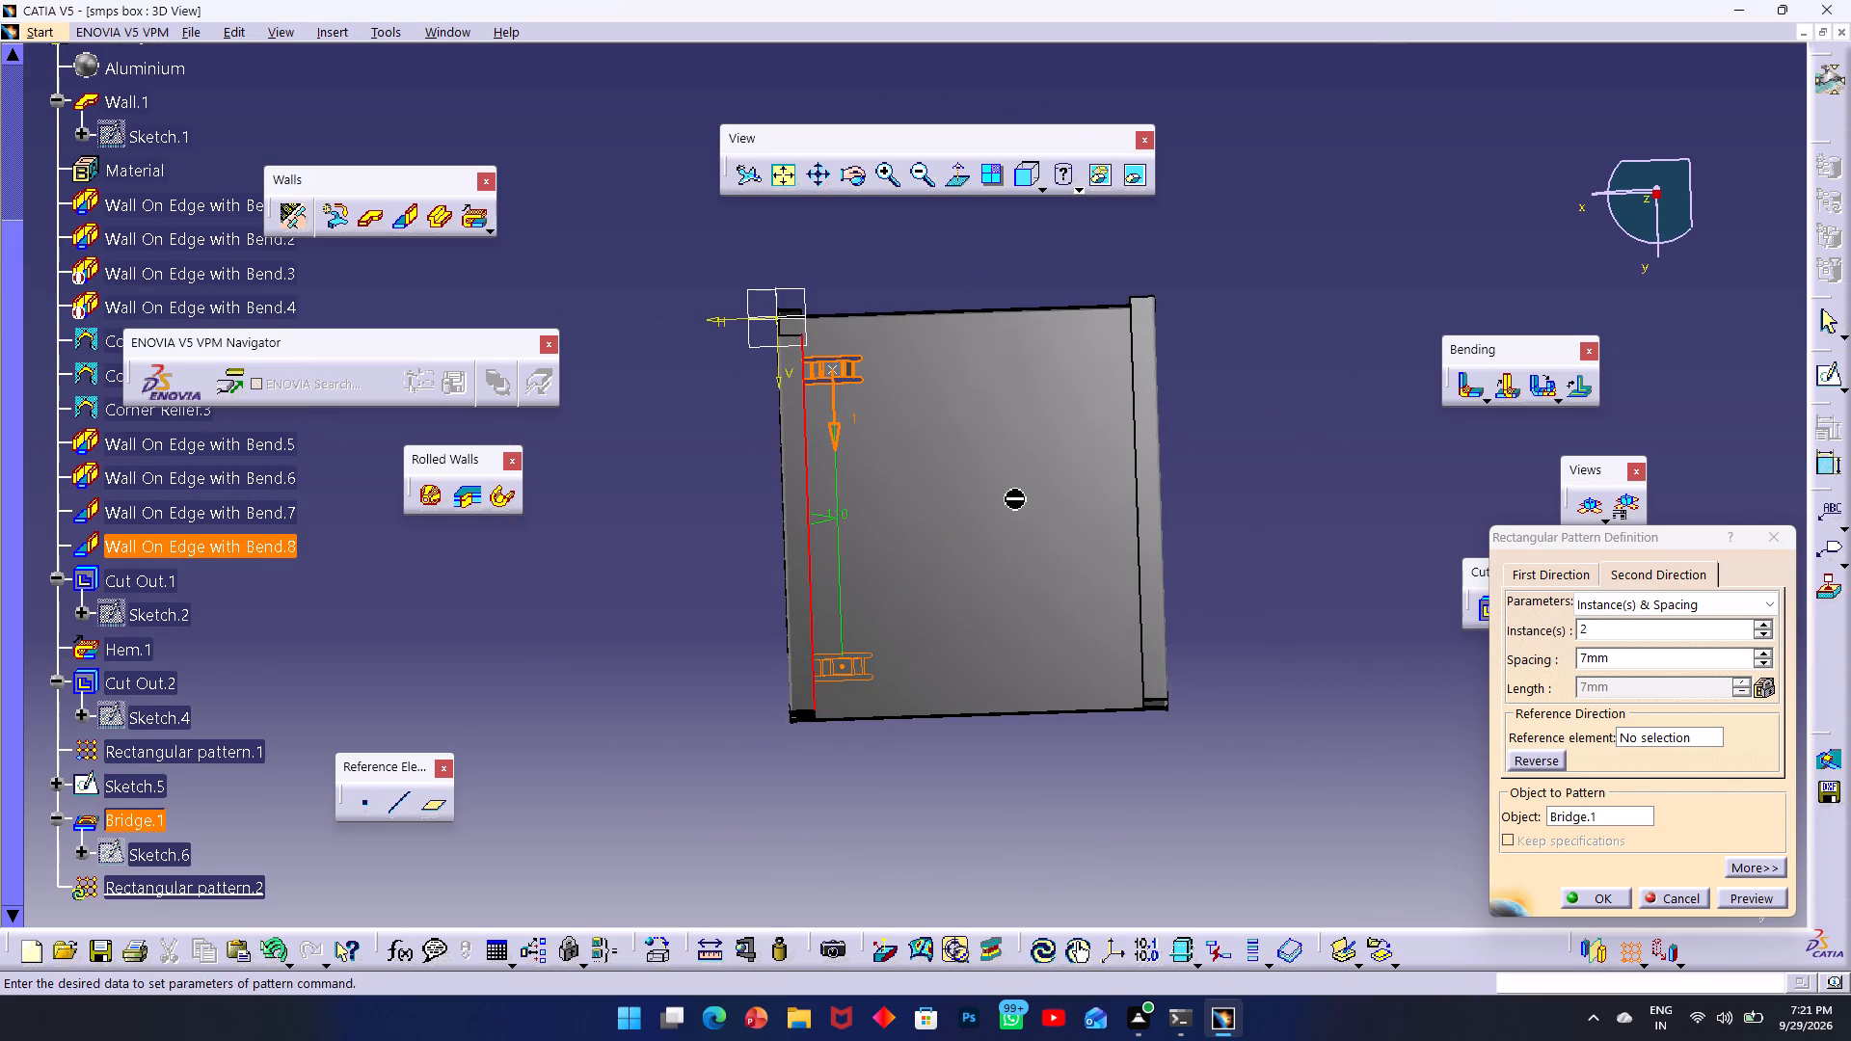
{"action": "middle_click_drag", "start_coordinate": [1028, 521], "coordinate": [970, 398], "text": "ctrl"}
{"action": "scroll", "coordinate": [971, 368], "scroll_direction": "up", "scroll_amount": 1}
{"action": "middle_click_drag", "start_coordinate": [972, 365], "coordinate": [920, 532]}
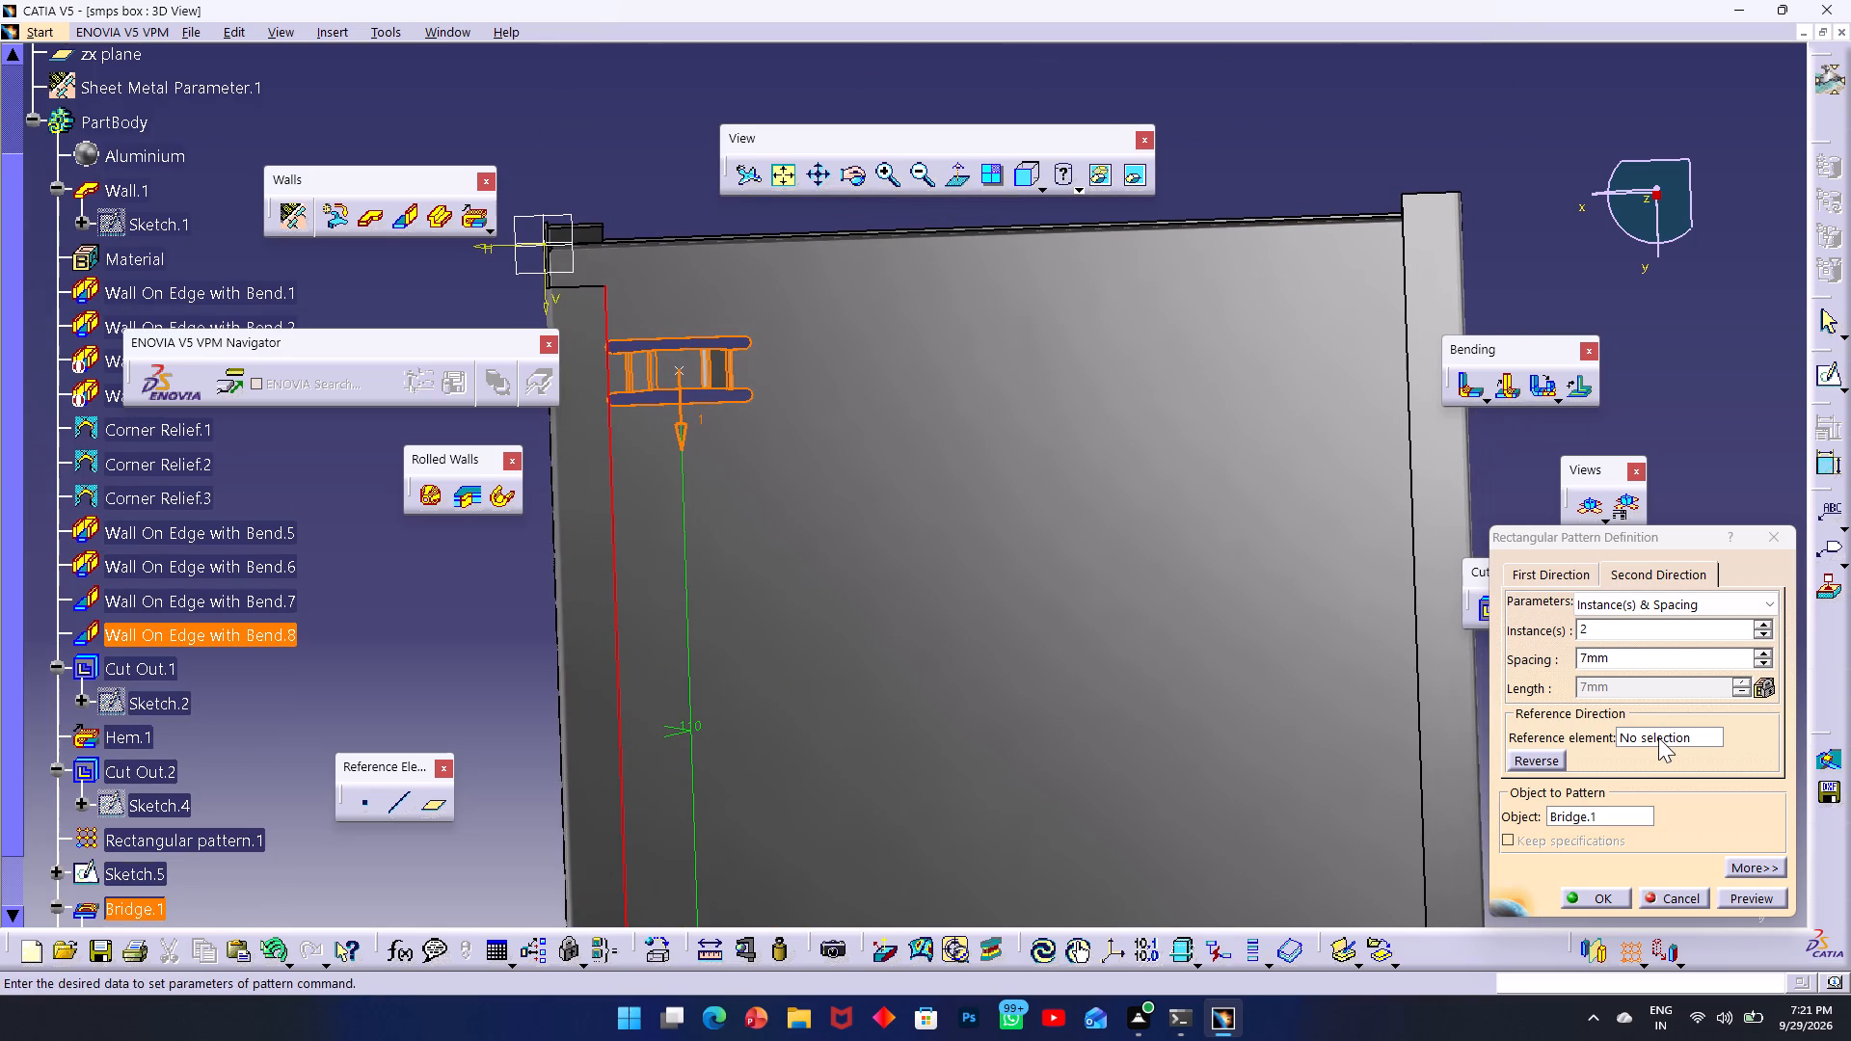
{"action": "left_click_drag", "start_coordinate": [1629, 658], "coordinate": [1560, 657]}
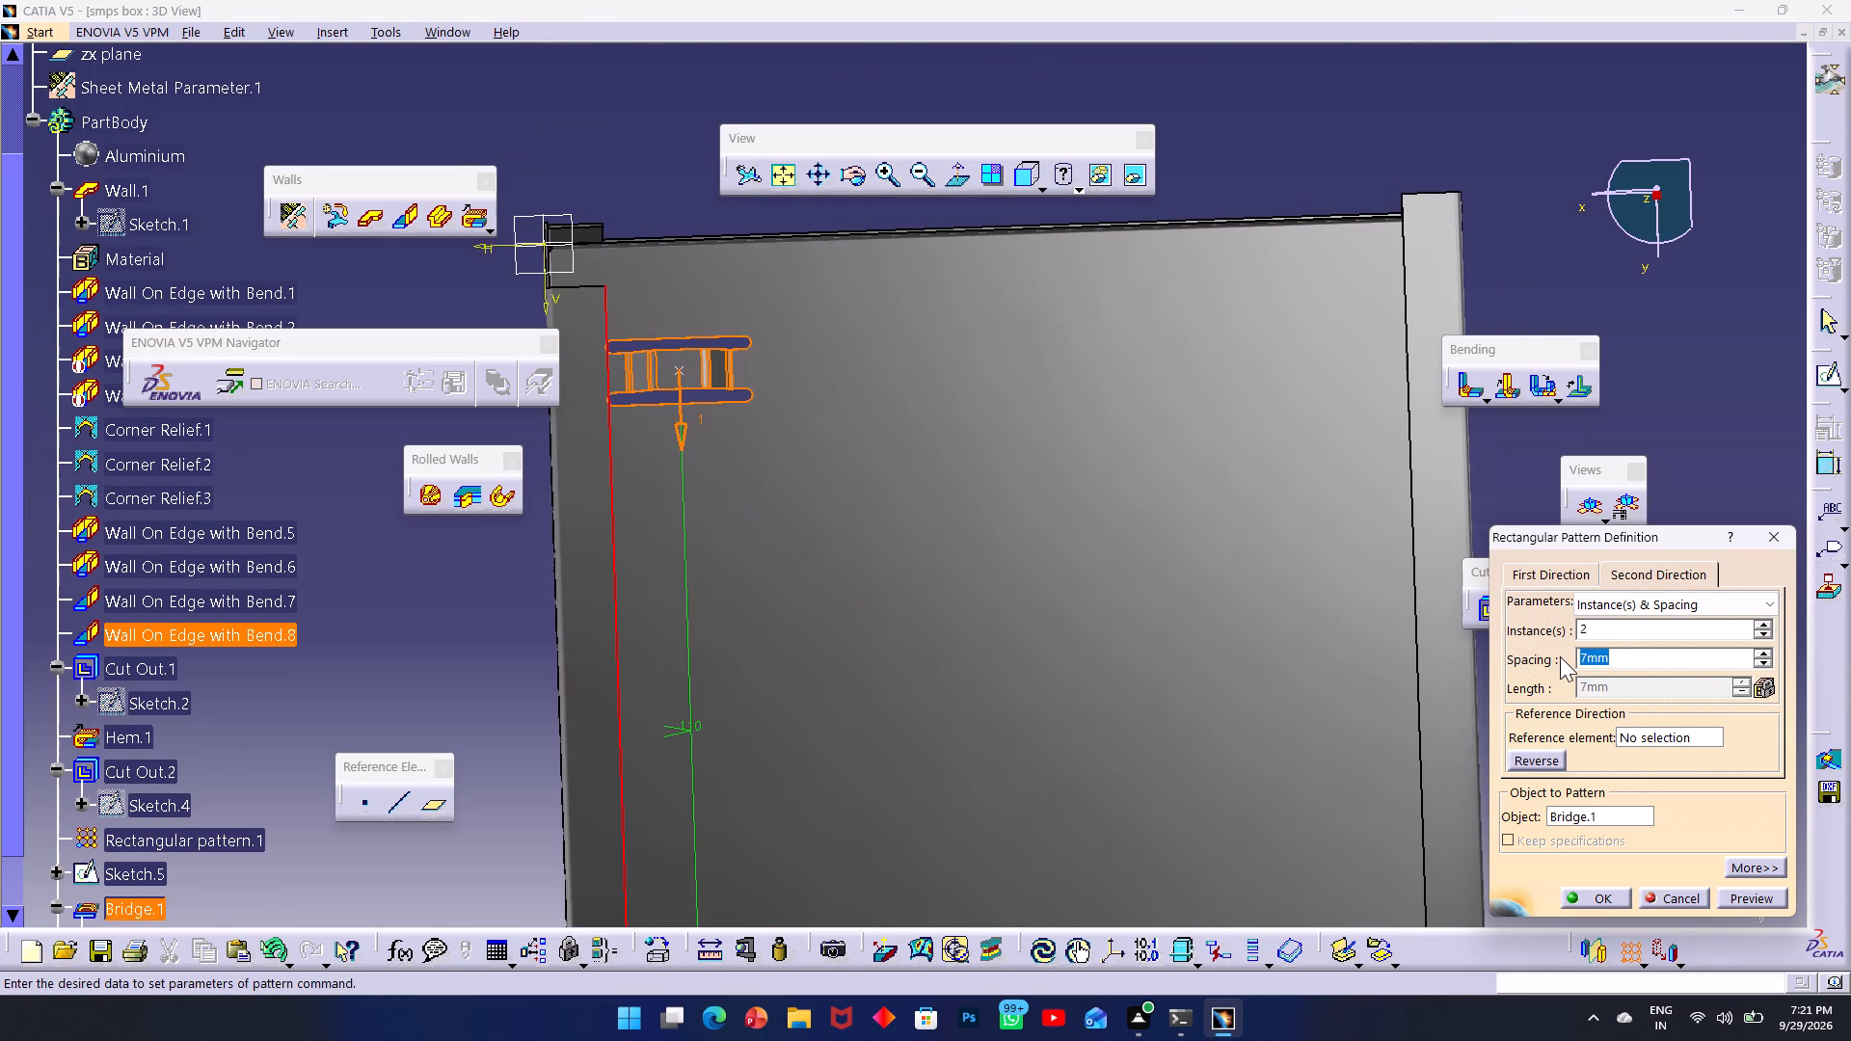
{"action": "type", "text": "65"}
Use the long edge of the low end wall beside the bridge (Wall On Edge with Bend.1) as the second direction's reference element.
{"action": "left_click", "coordinate": [871, 176]}
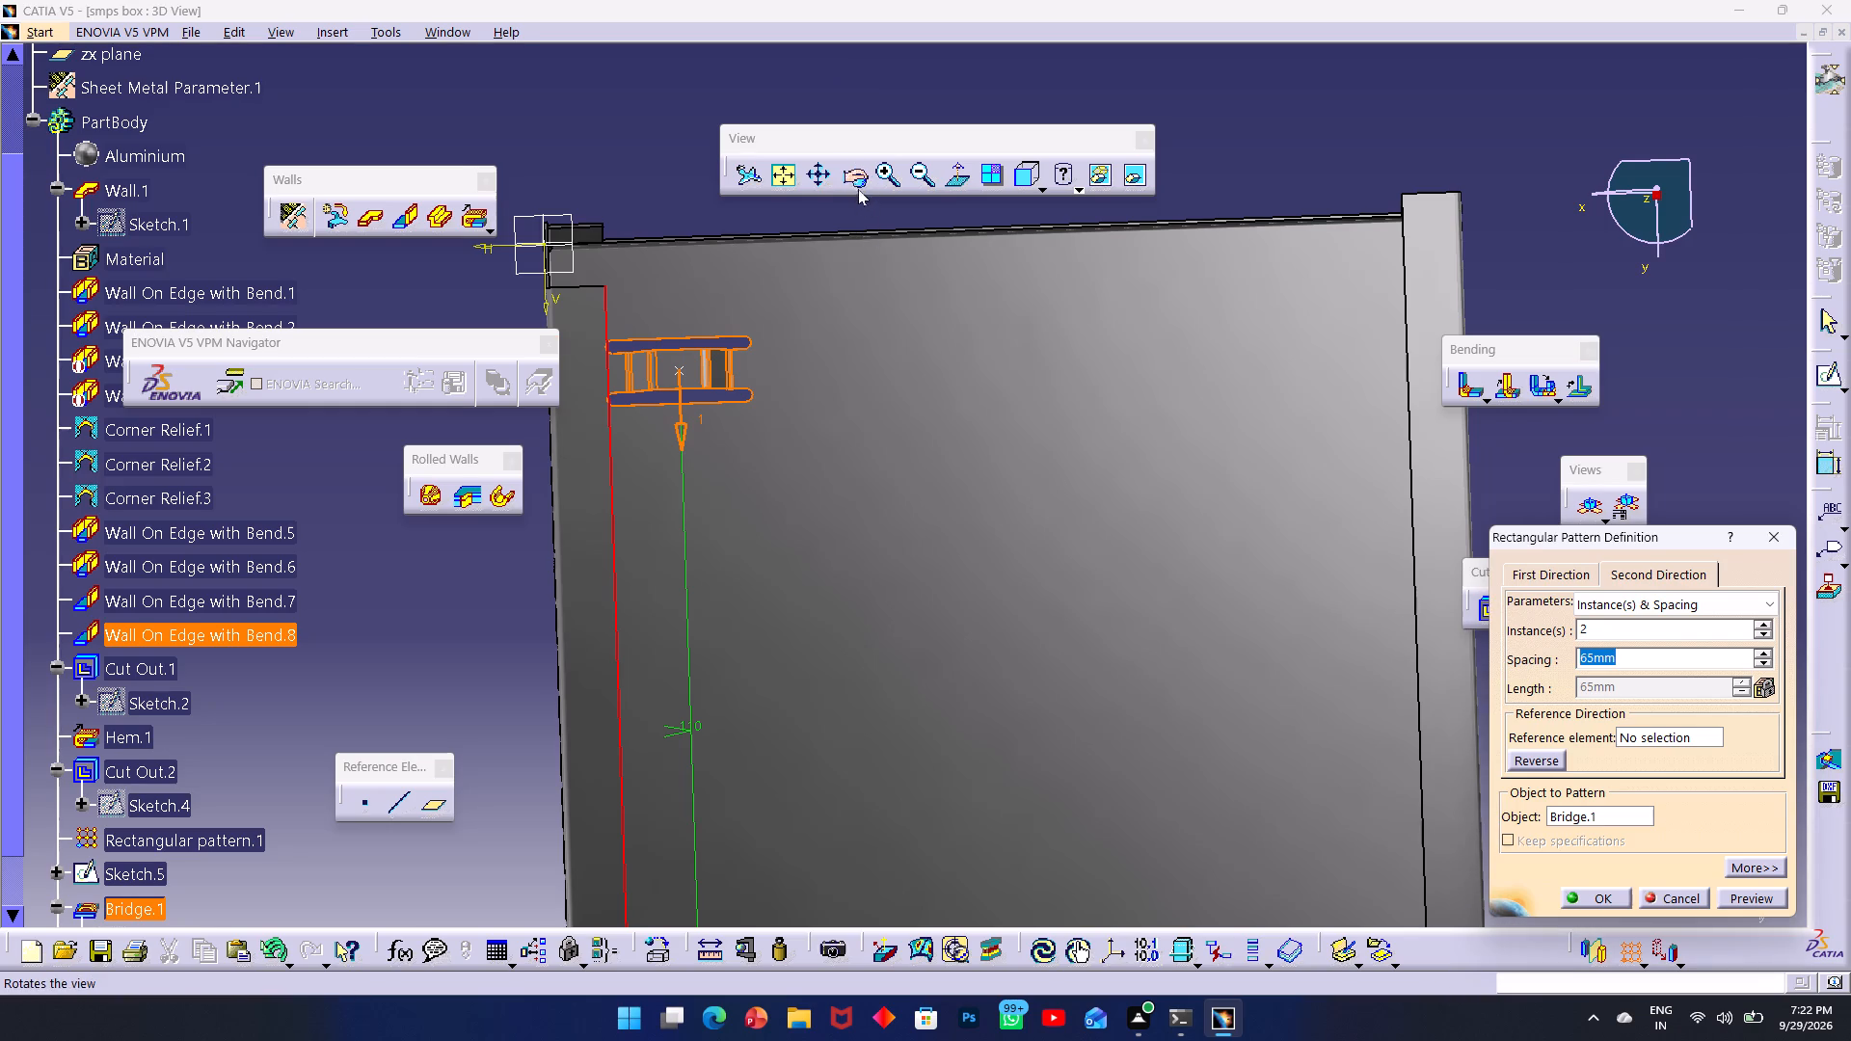
{"action": "left_click", "coordinate": [855, 182]}
{"action": "left_click_drag", "start_coordinate": [879, 256], "coordinate": [909, 370]}
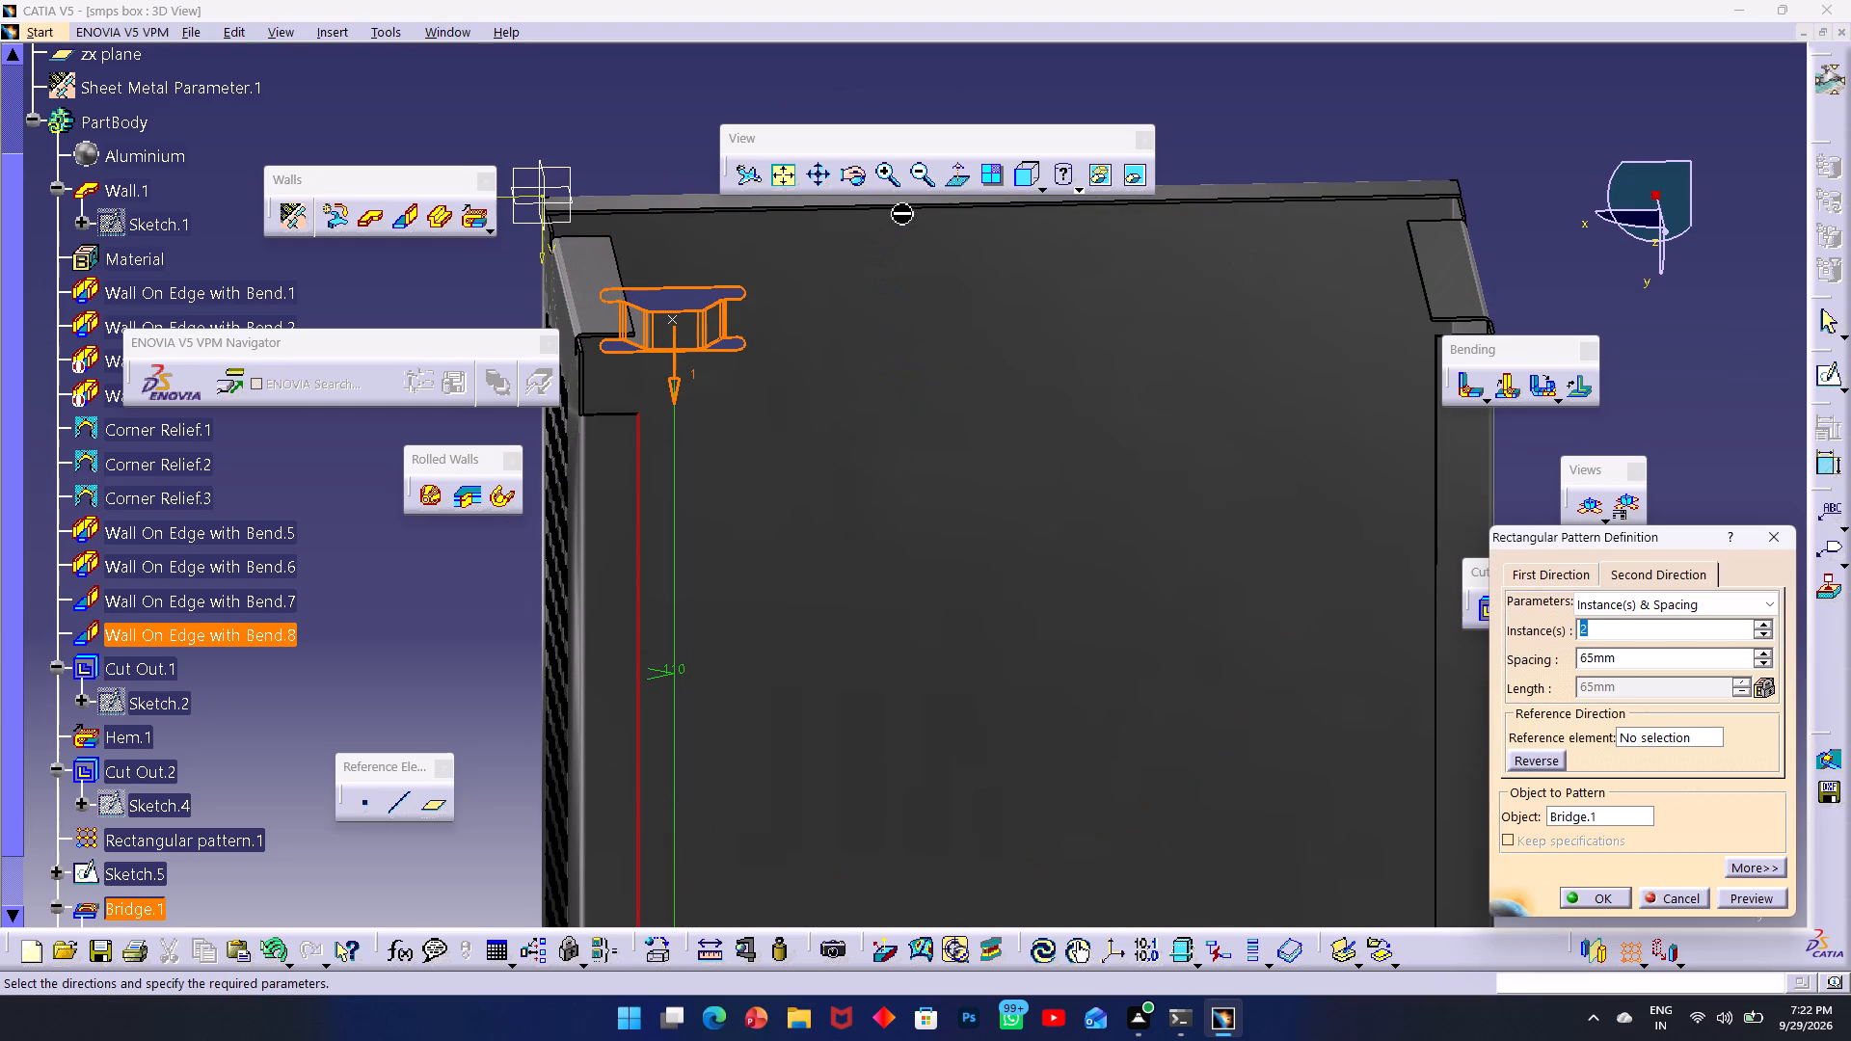
{"action": "left_click", "coordinate": [1662, 733]}
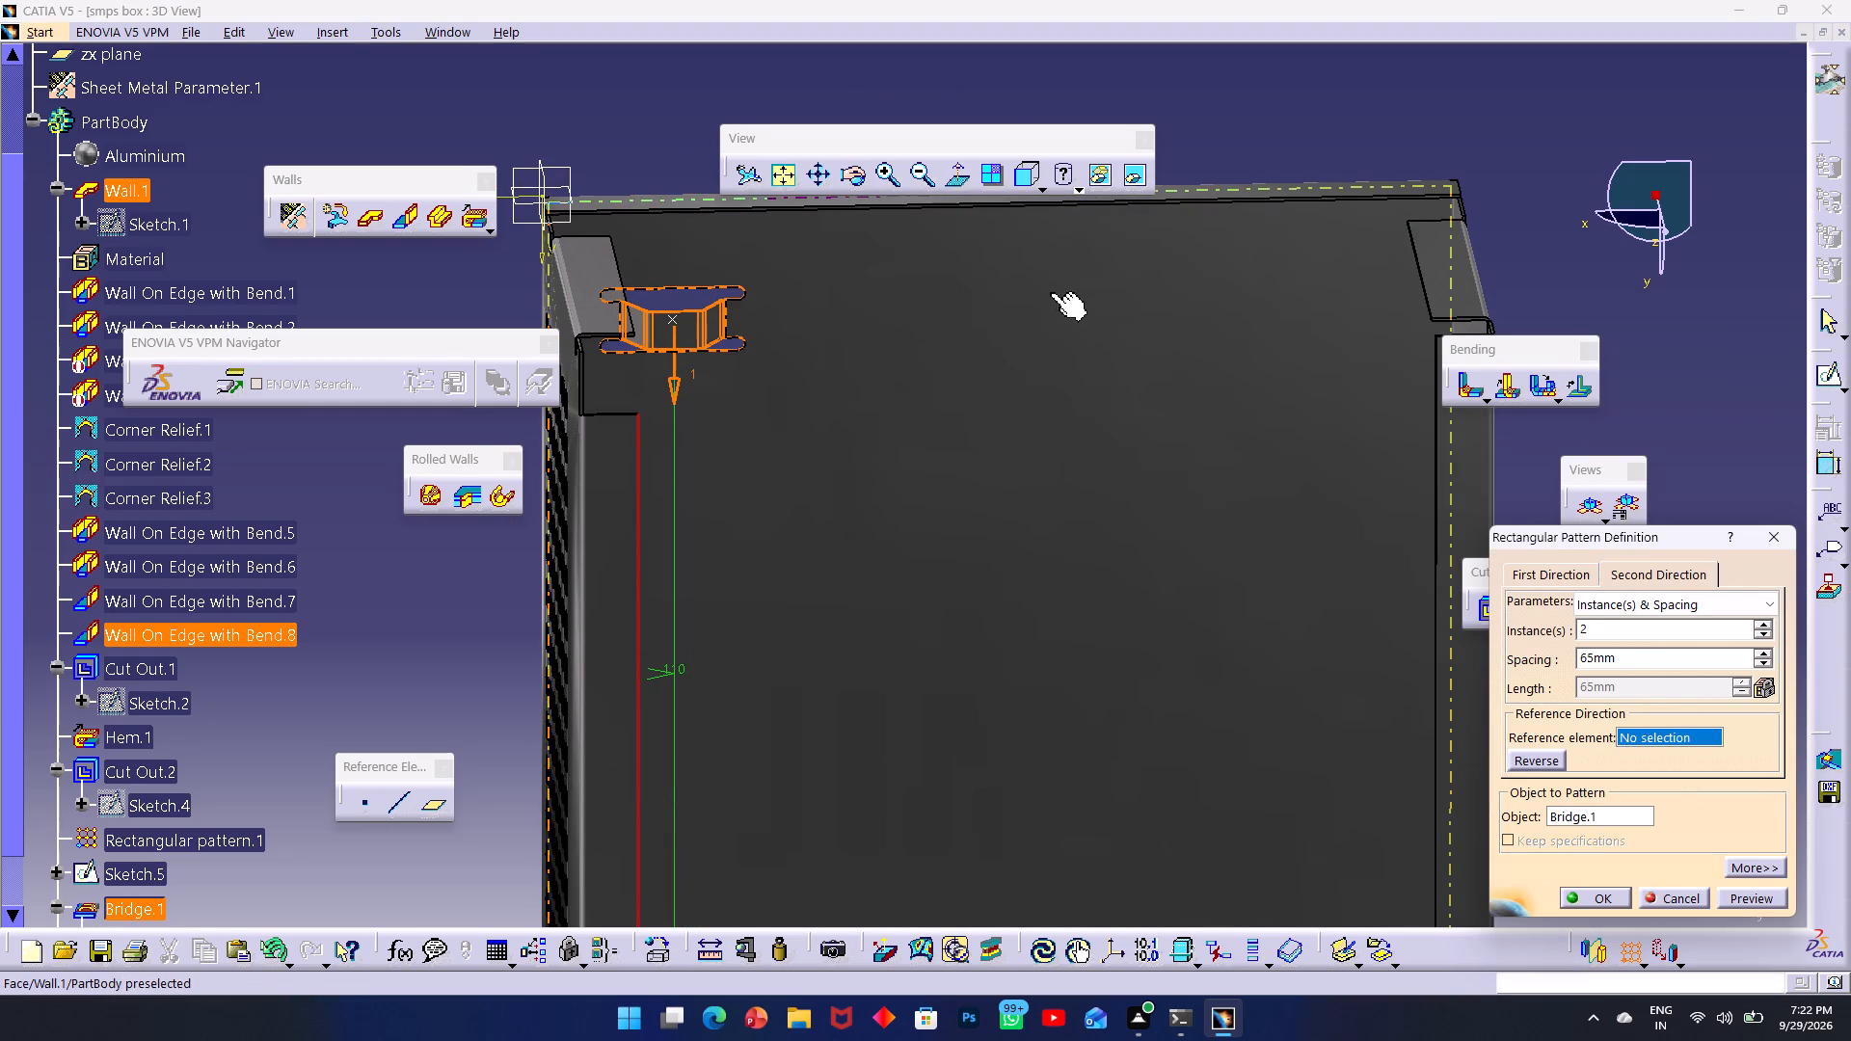
{"action": "left_click", "coordinate": [970, 201]}
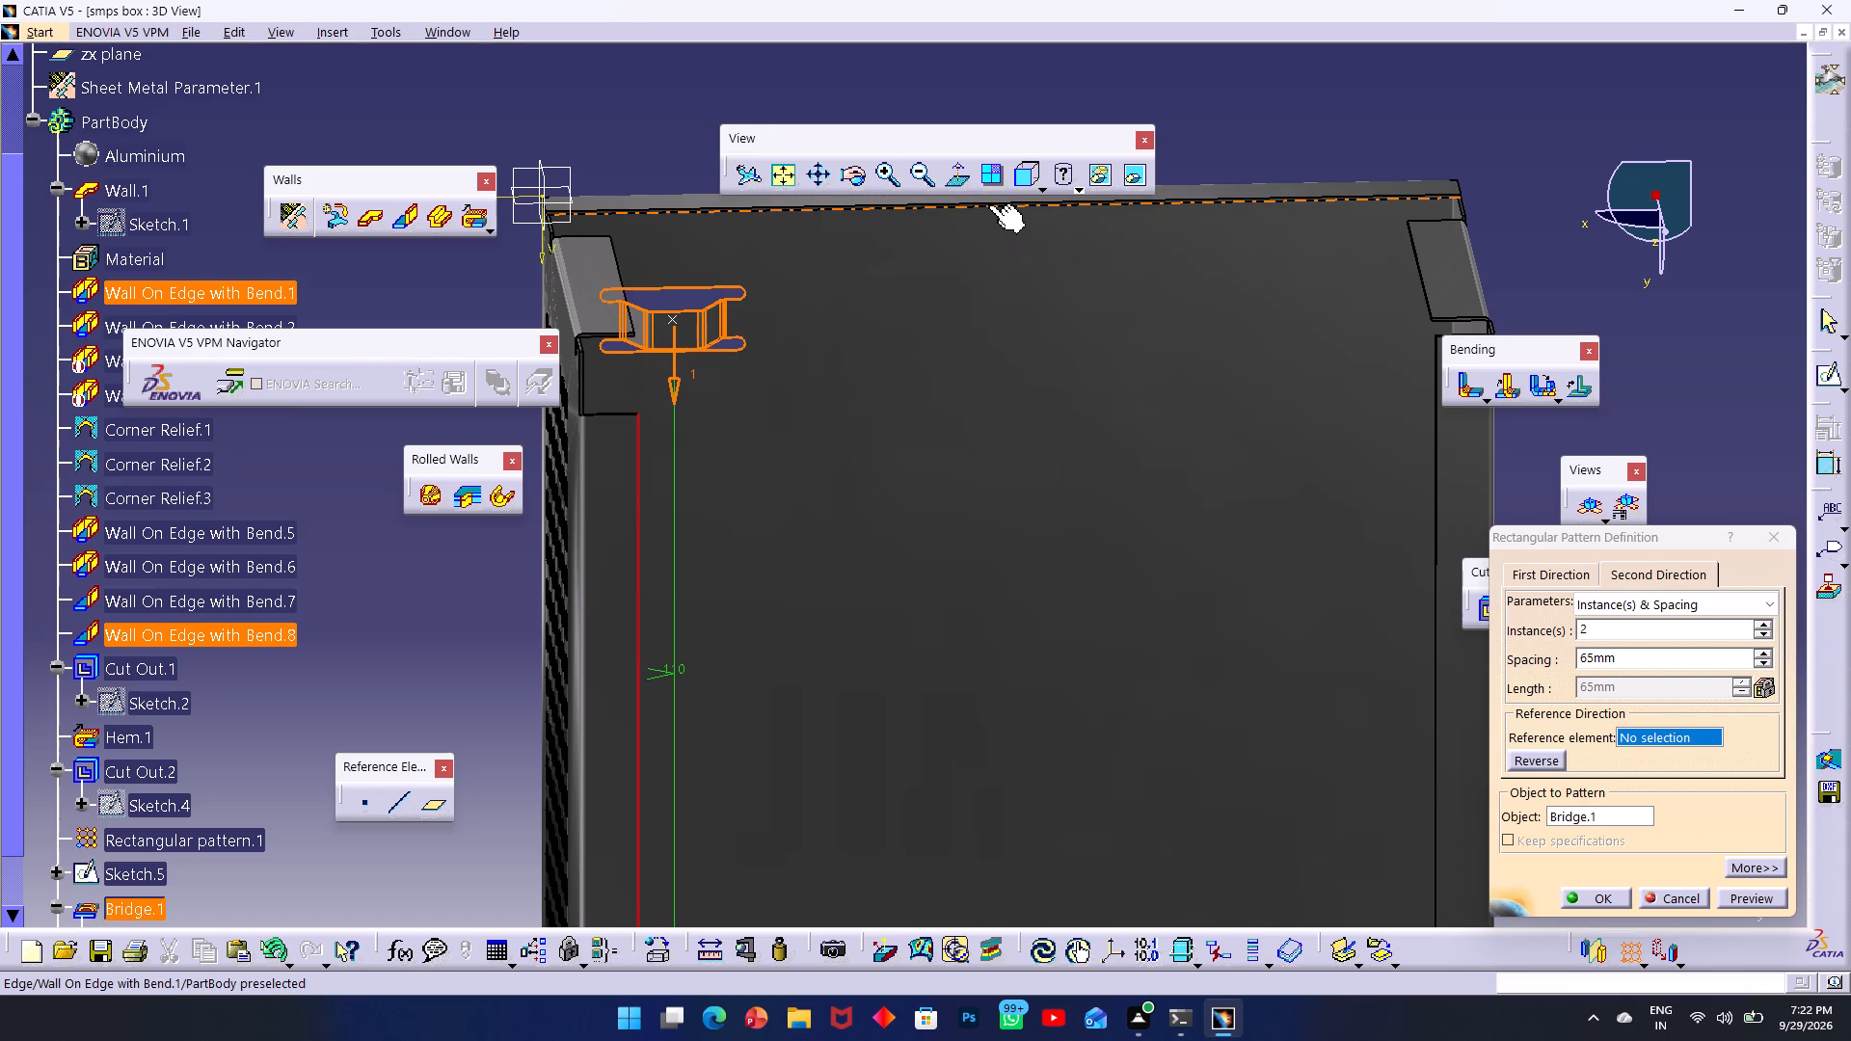
{"action": "left_click", "coordinate": [987, 200]}
{"action": "left_click", "coordinate": [987, 200]}
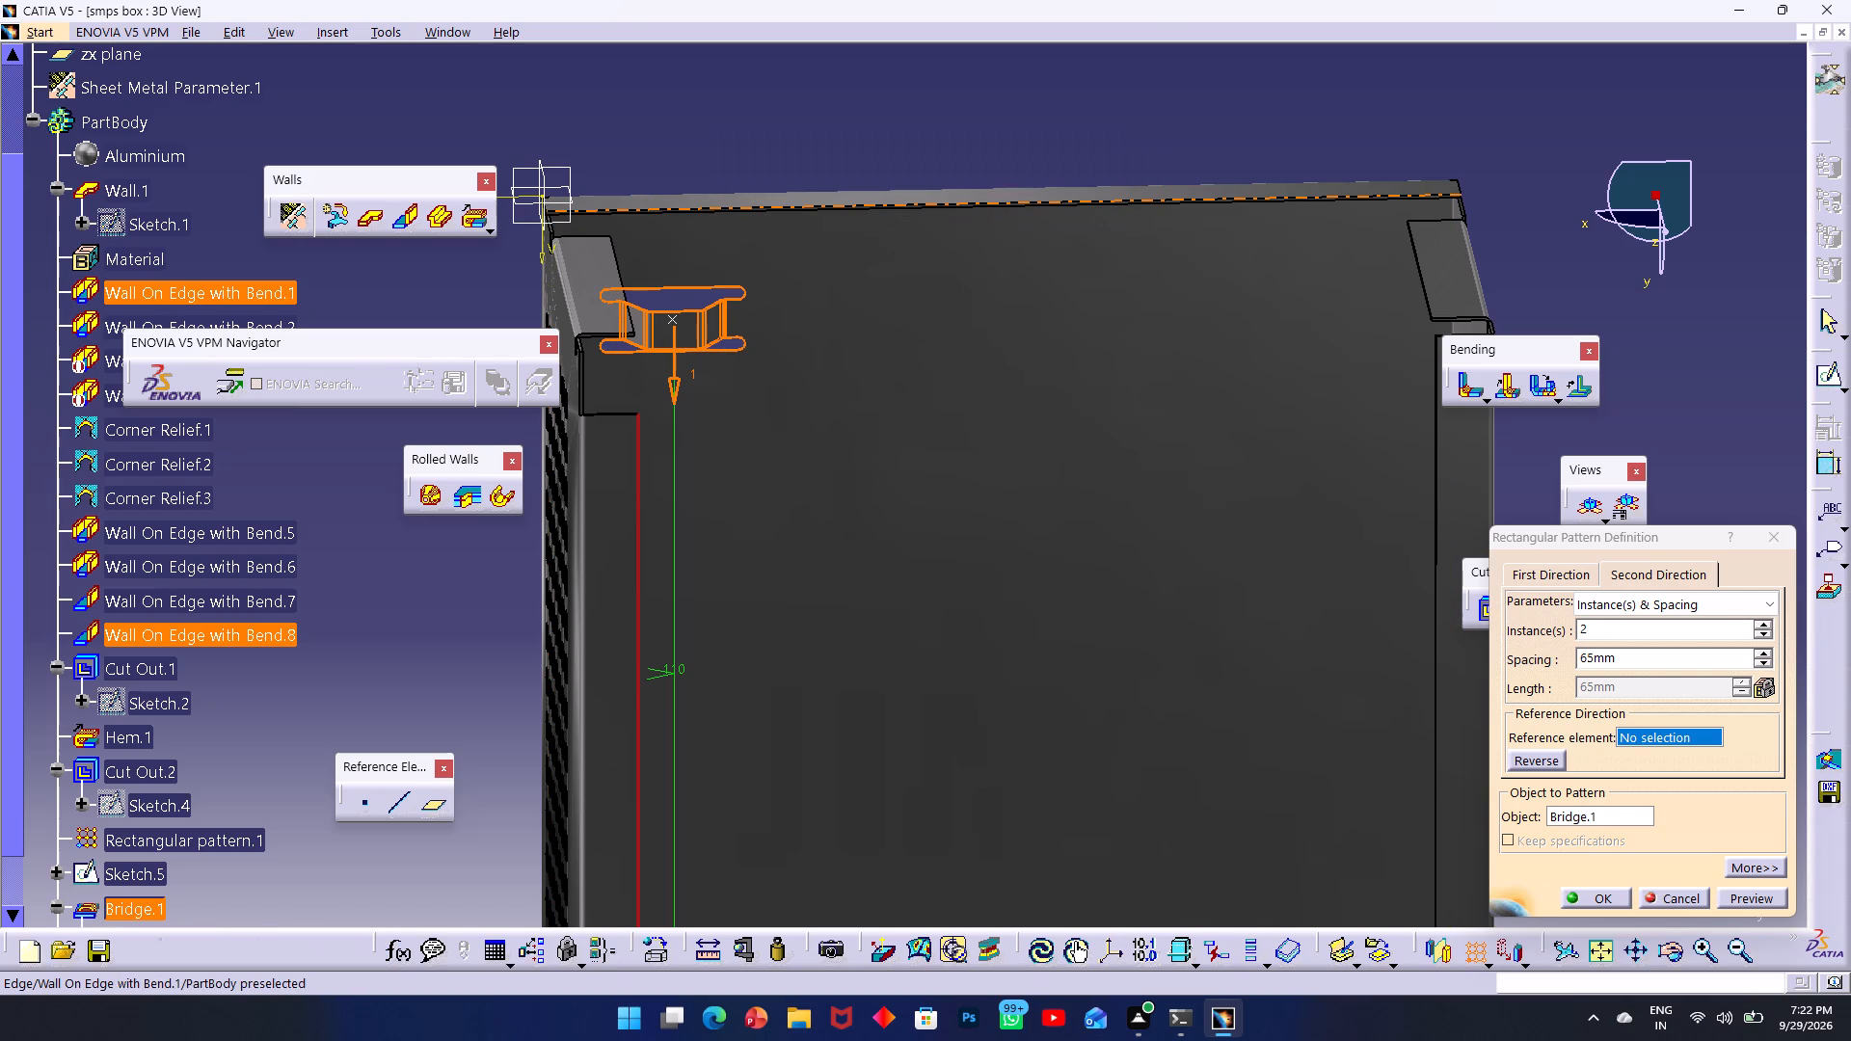
{"action": "middle_click_drag", "start_coordinate": [1078, 511], "coordinate": [1033, 192]}
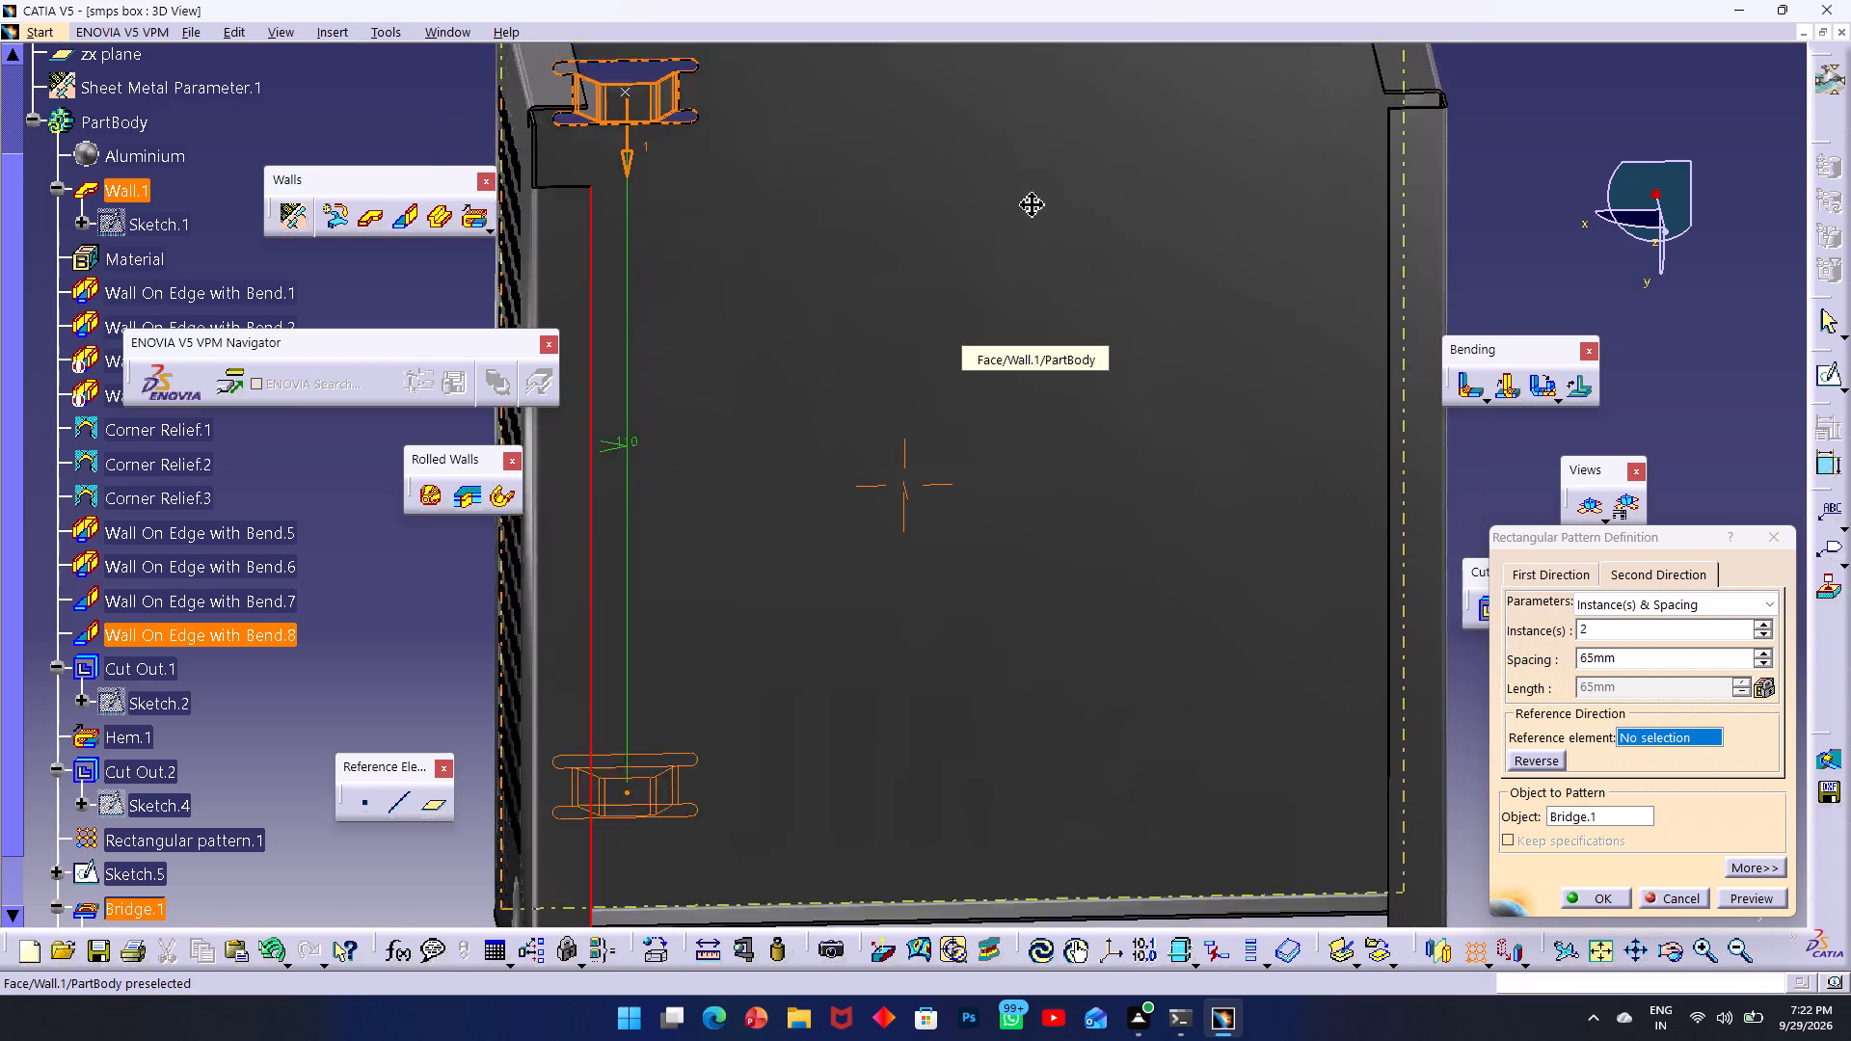
{"action": "middle_click_drag", "start_coordinate": [1033, 192], "coordinate": [1041, 75]}
{"action": "middle_click_drag", "start_coordinate": [960, 300], "coordinate": [1018, 366]}
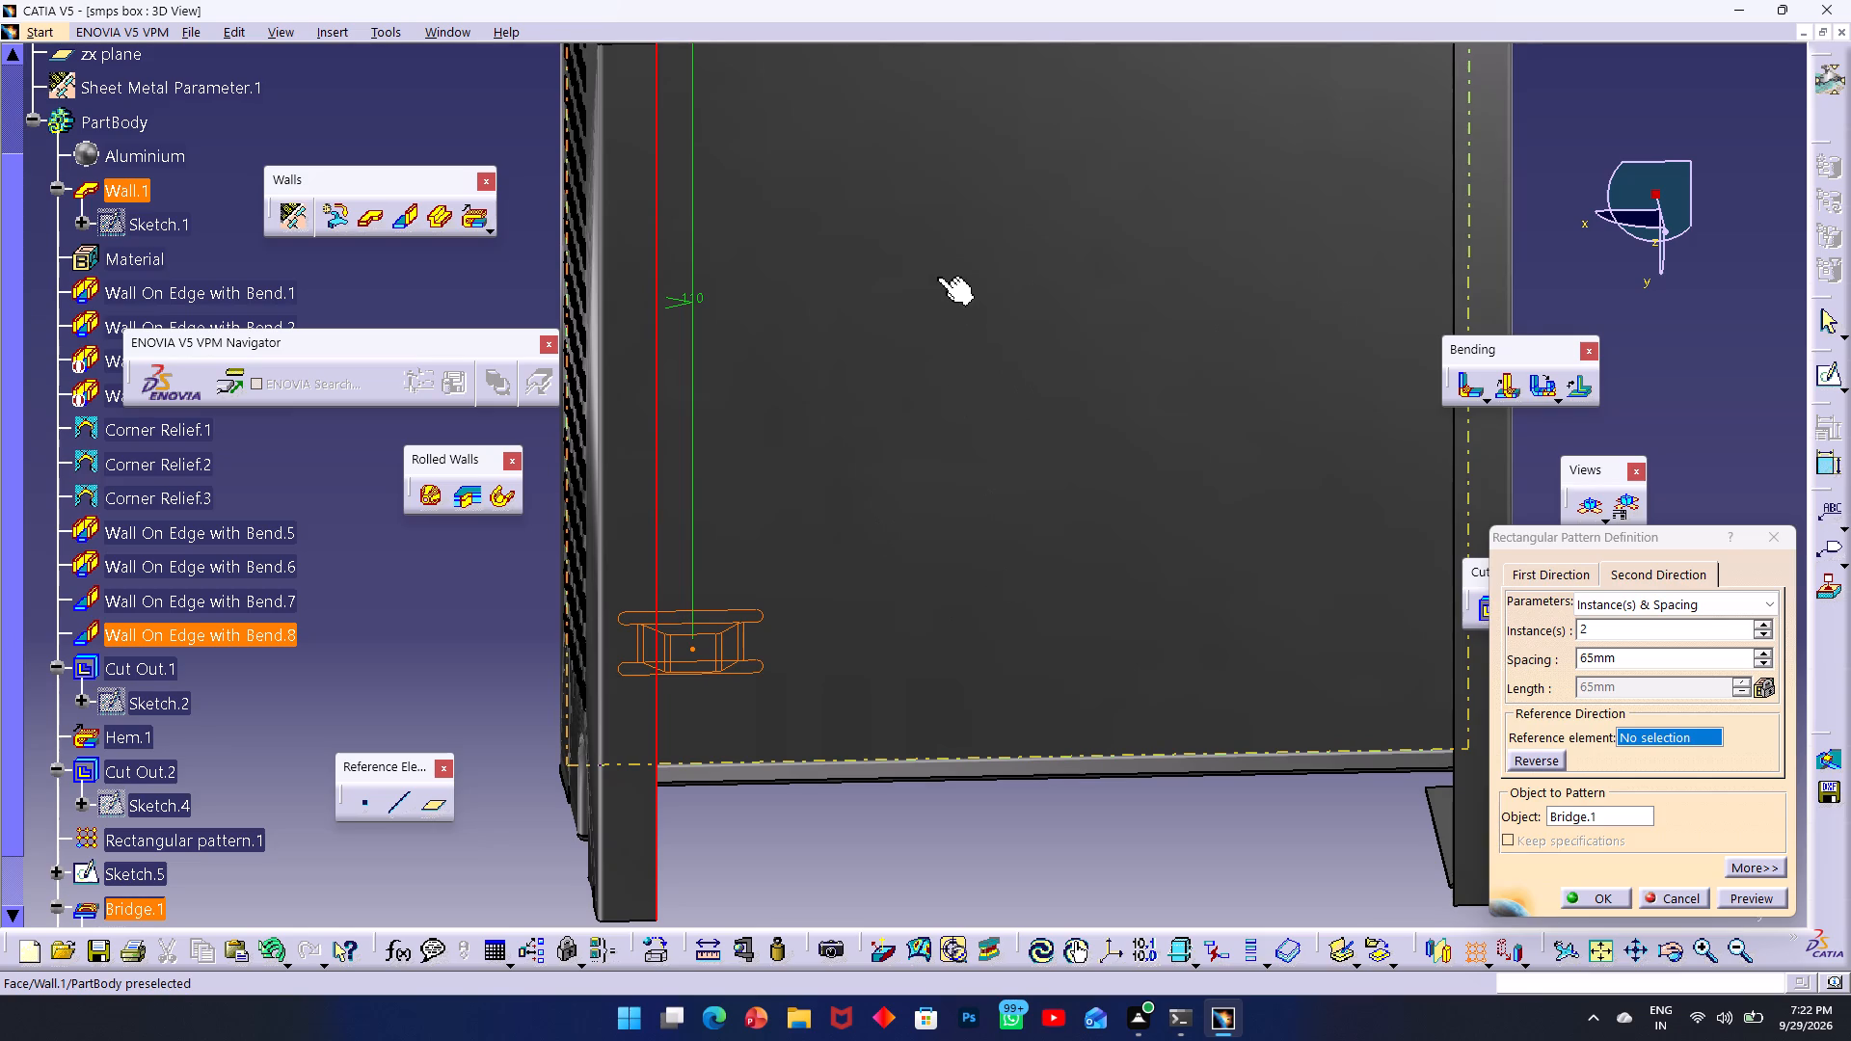
{"action": "middle_click_drag", "start_coordinate": [941, 269], "coordinate": [967, 691]}
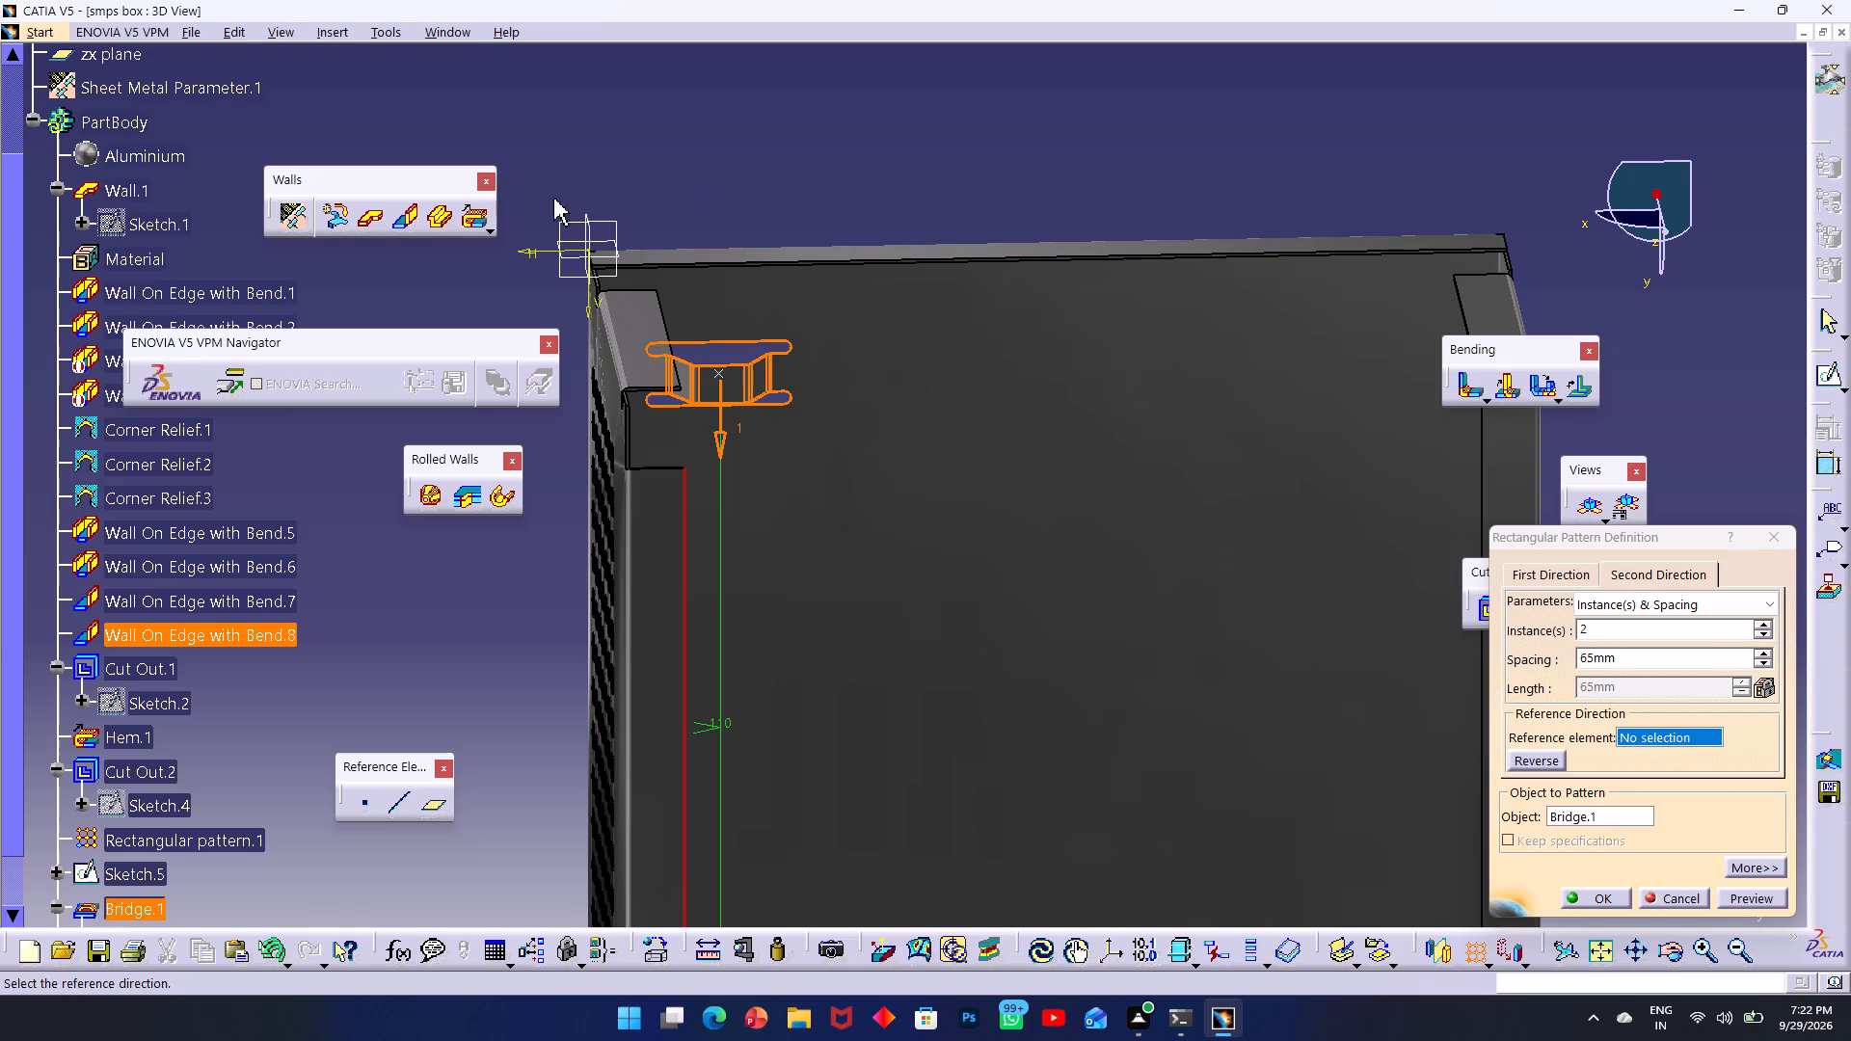
{"action": "middle_click_drag", "start_coordinate": [1226, 701], "coordinate": [1098, 352]}
{"action": "left_click", "coordinate": [894, 349]}
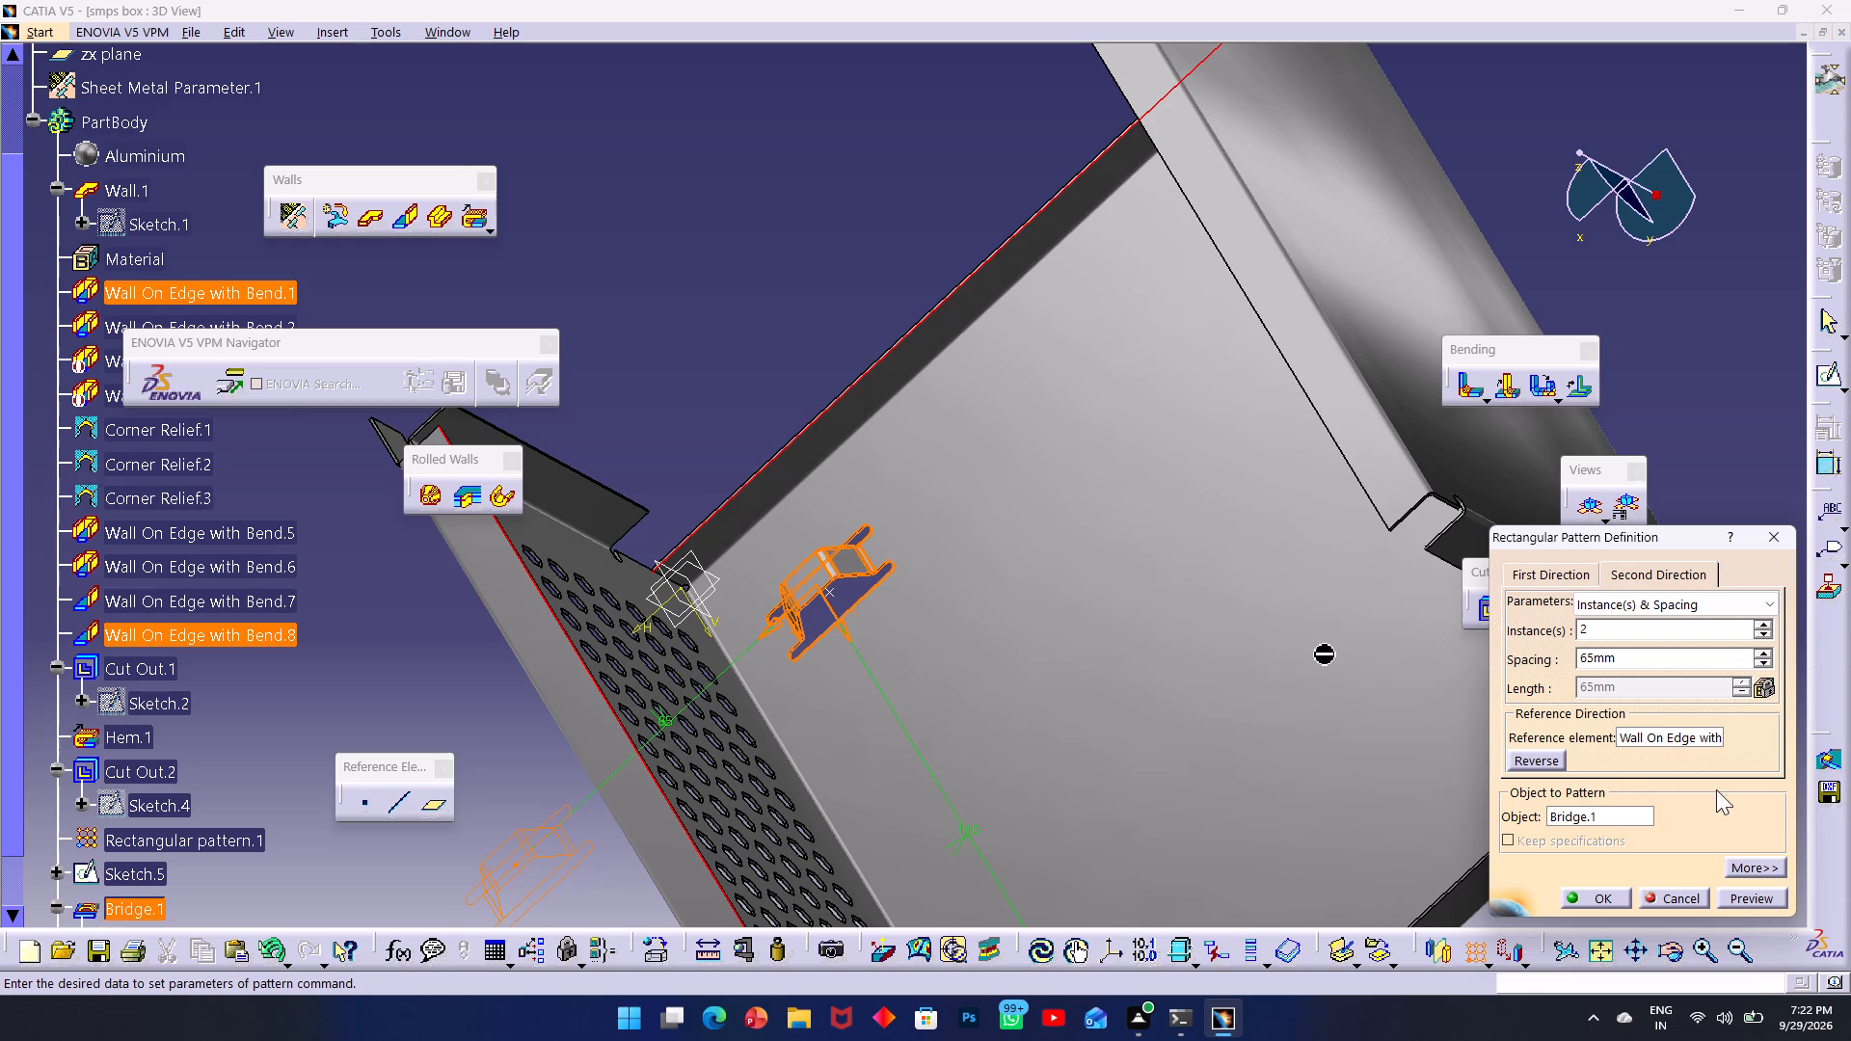
Inspect the second-direction placement of the bridge instances and preview the rectangular pattern.
{"action": "middle_click_drag", "start_coordinate": [1189, 546], "coordinate": [1347, 530]}
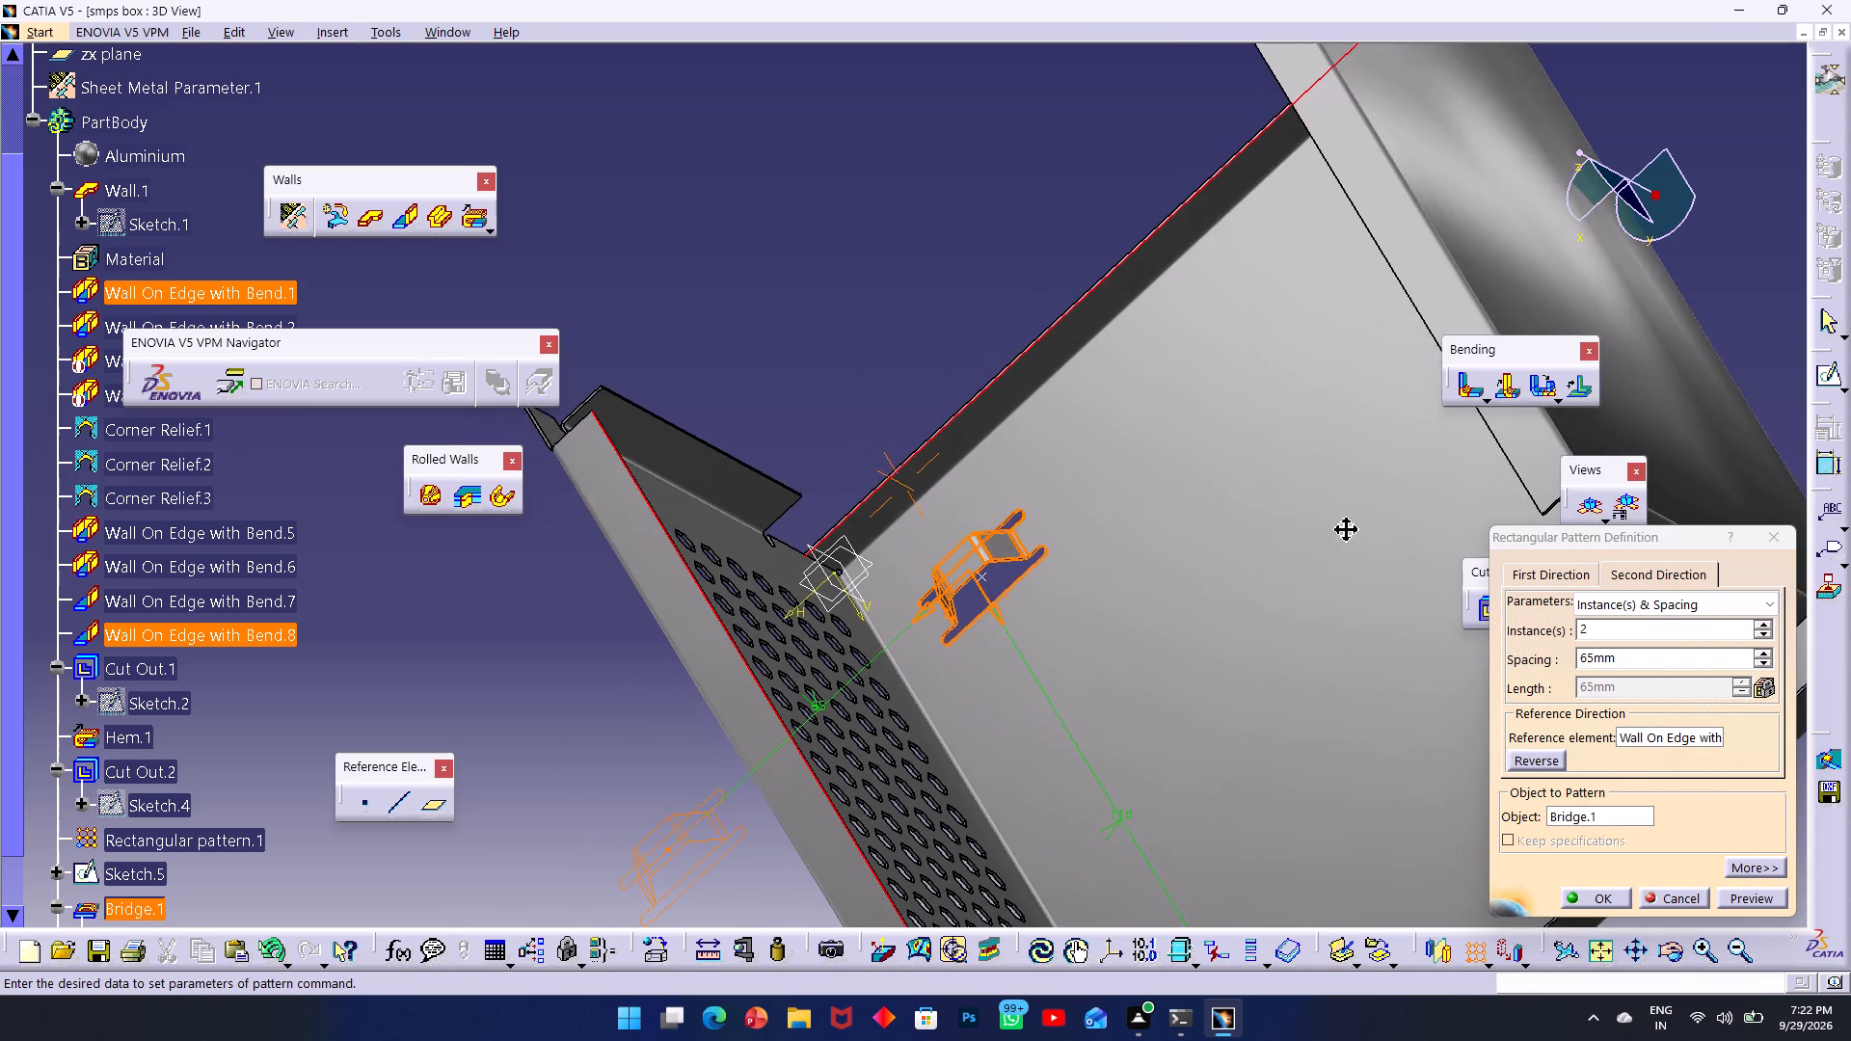
{"action": "middle_click_drag", "start_coordinate": [1347, 530], "coordinate": [1204, 542]}
{"action": "middle_click_drag", "start_coordinate": [1139, 408], "coordinate": [1239, 360], "text": "ctrl"}
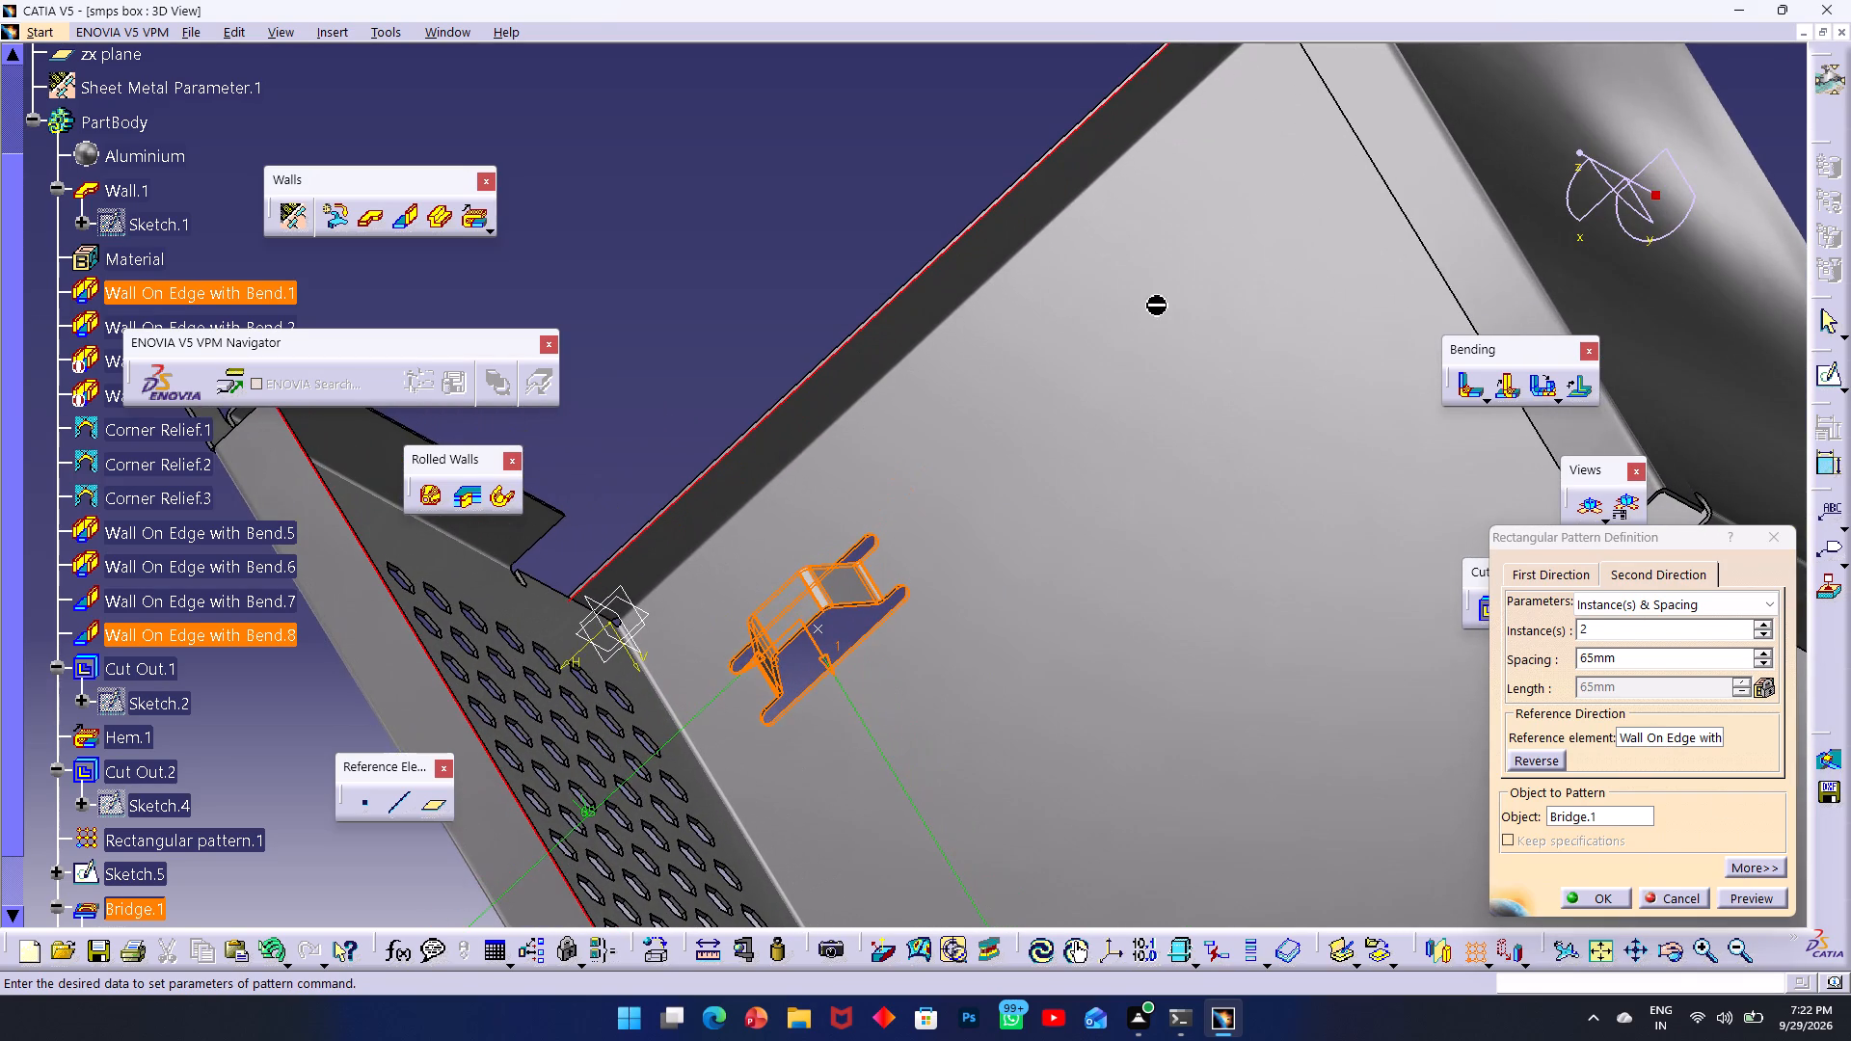
{"action": "middle_click_drag", "start_coordinate": [1146, 298], "coordinate": [1344, 420]}
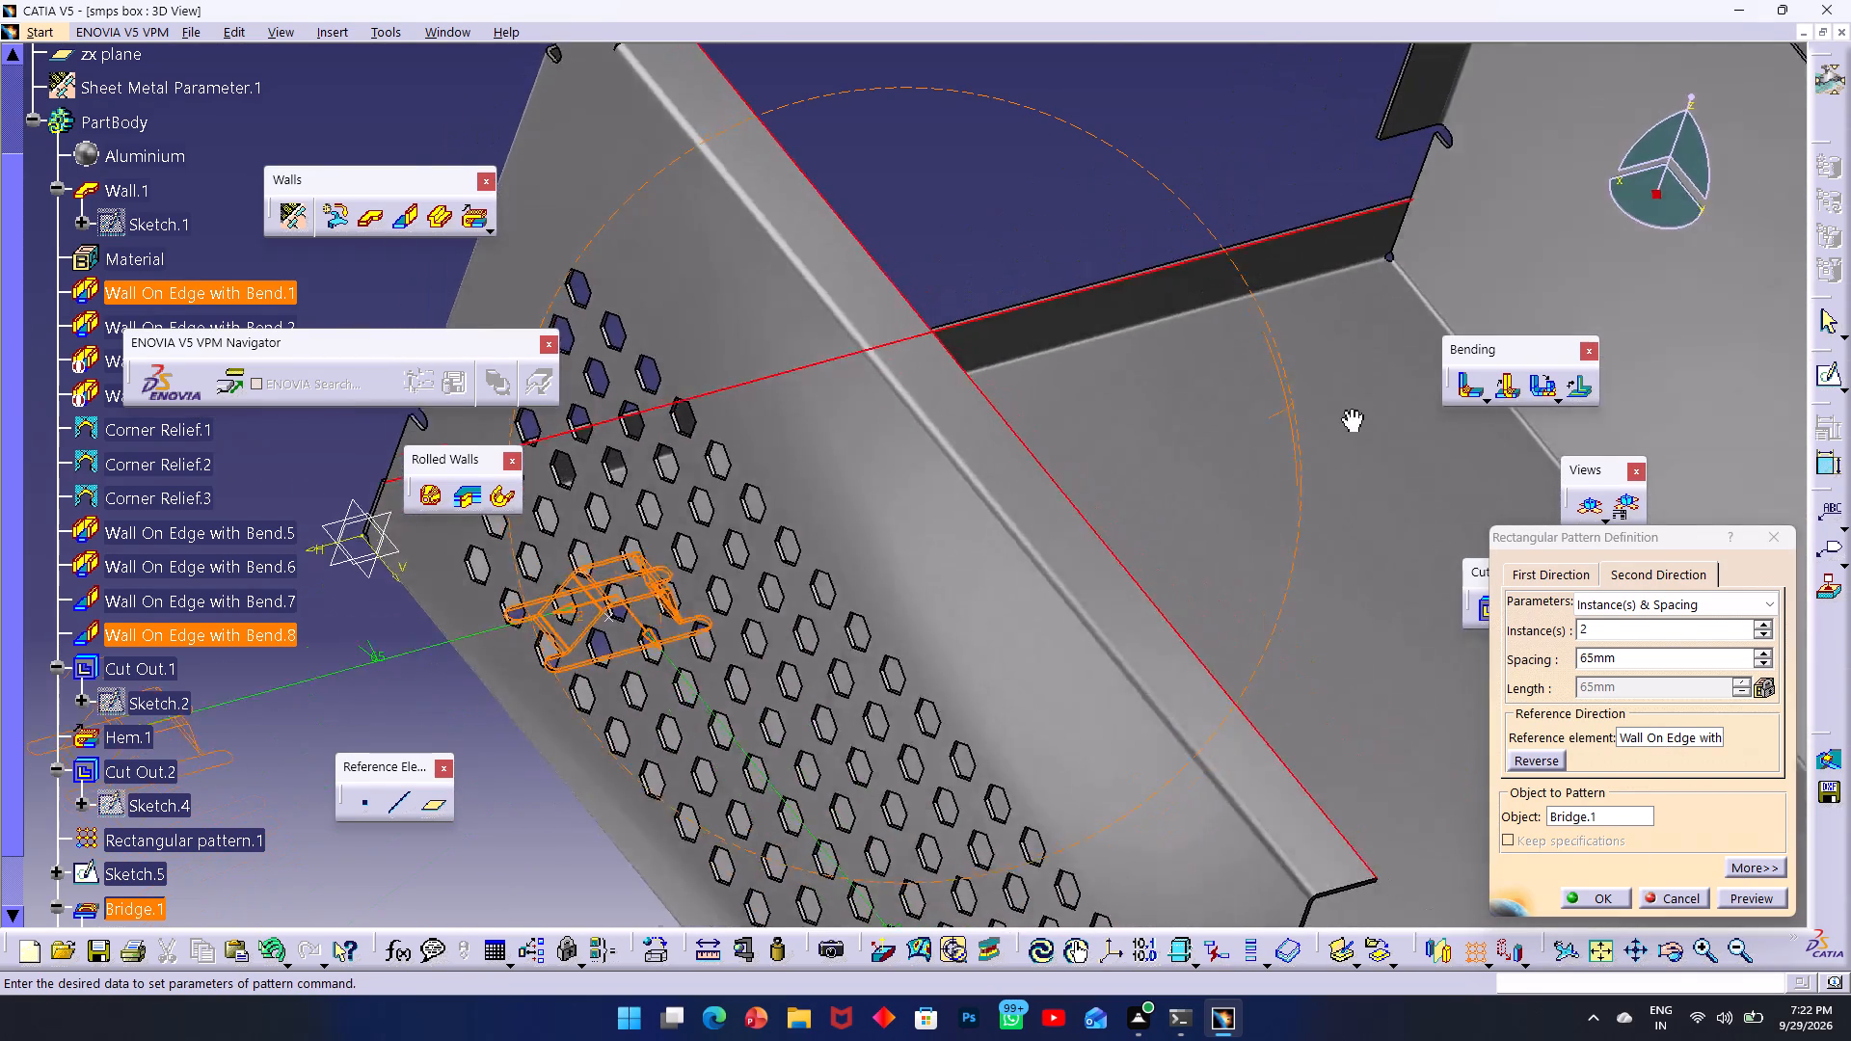
{"action": "middle_click_drag", "start_coordinate": [1344, 420], "coordinate": [1227, 524]}
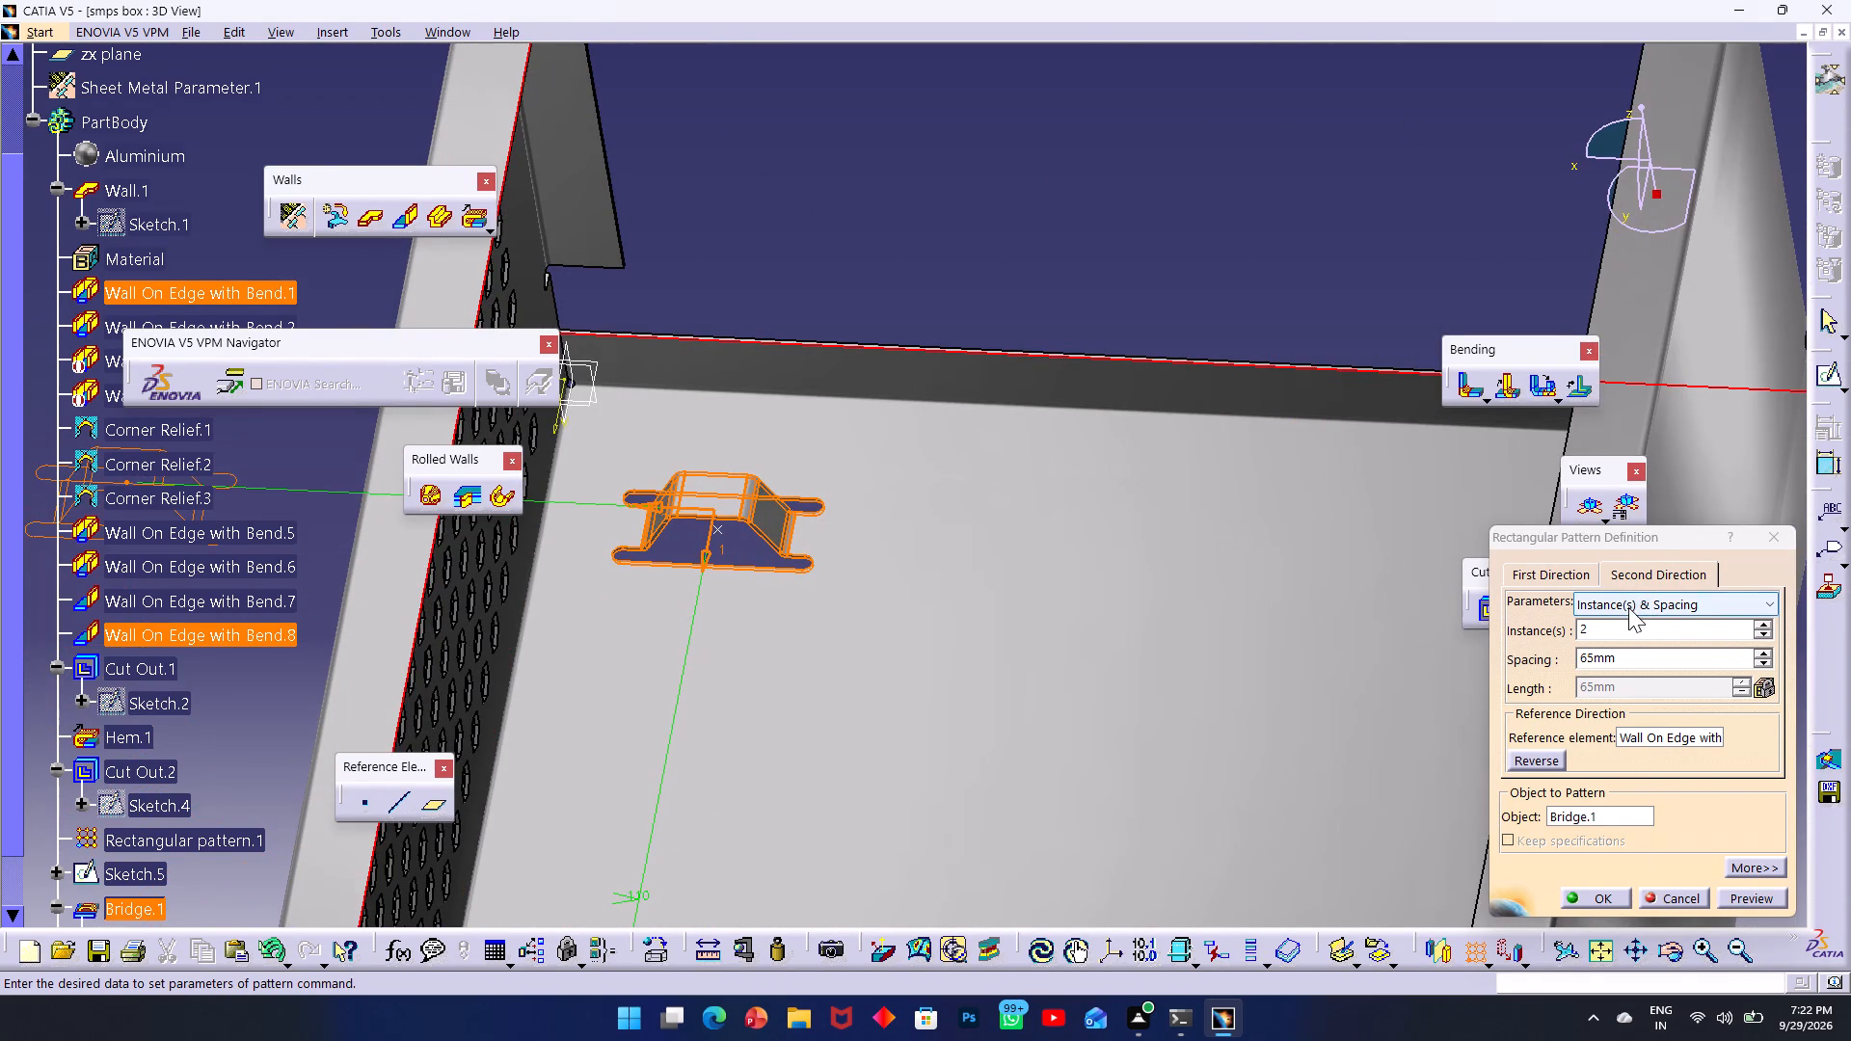
{"action": "left_click", "coordinate": [1758, 897]}
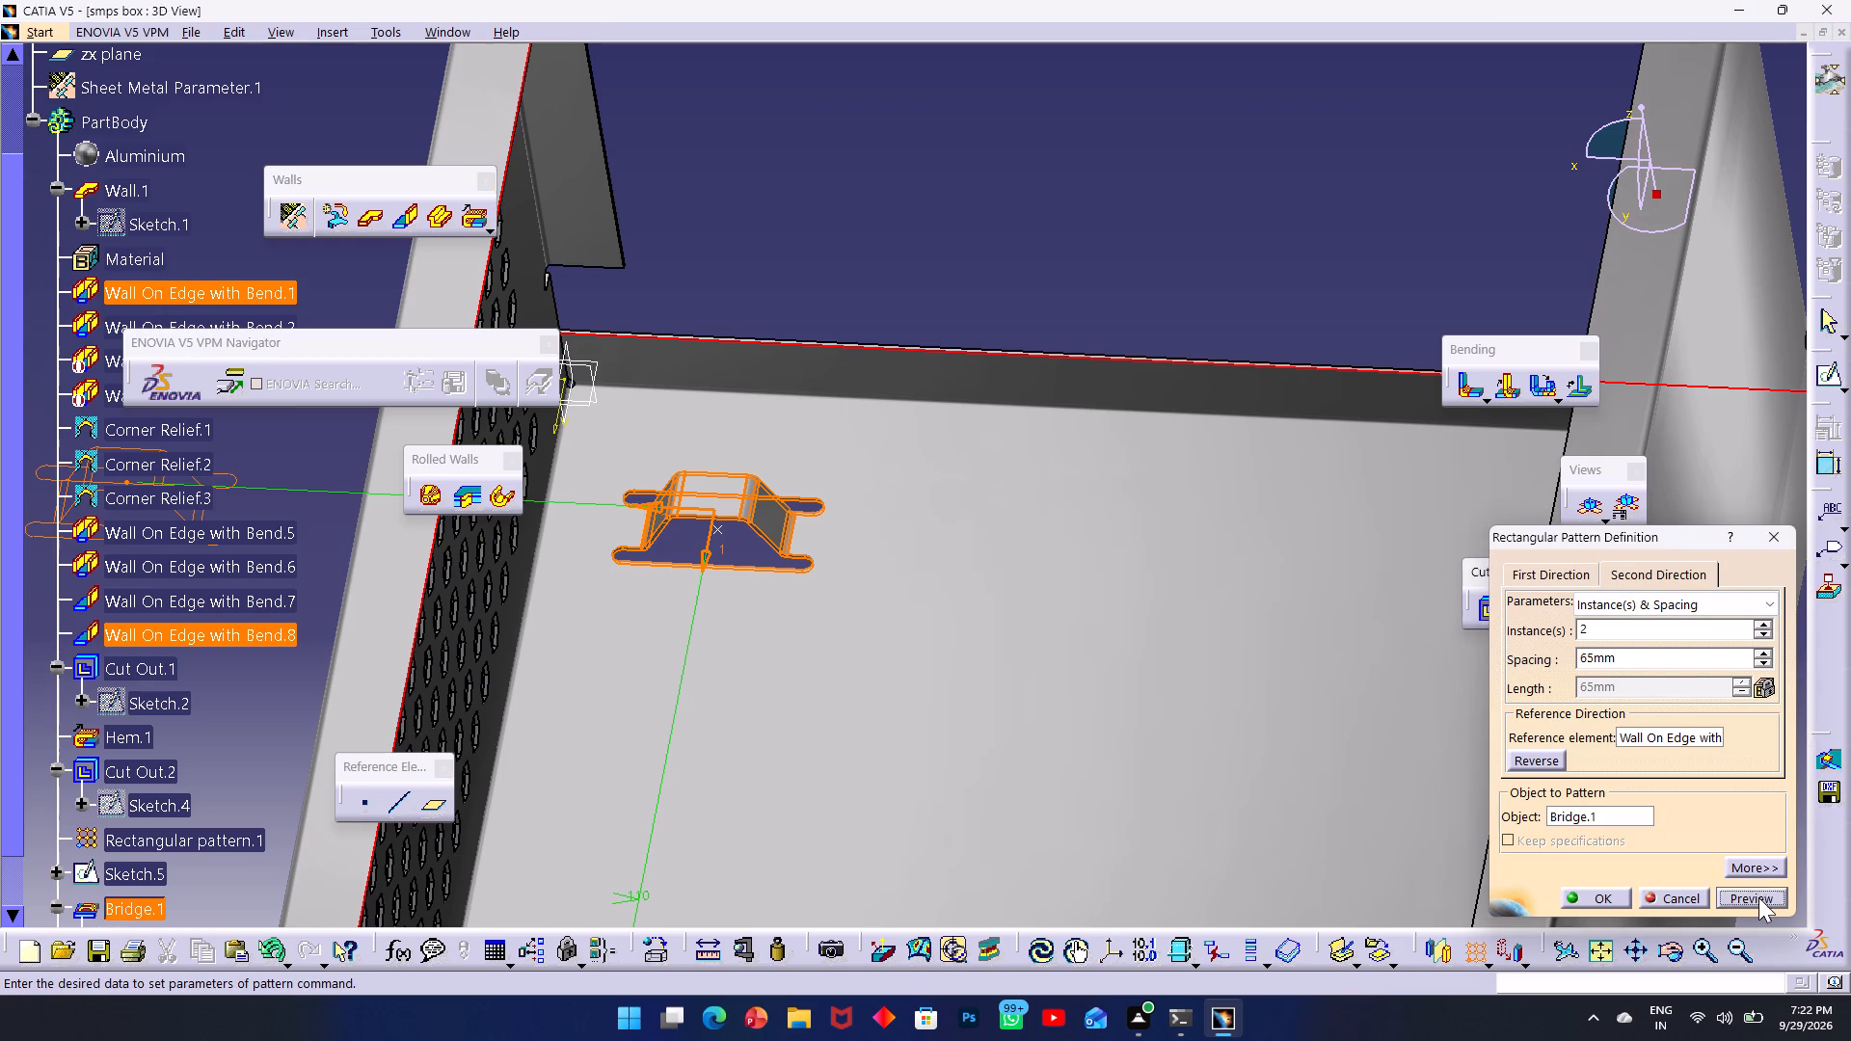
{"action": "left_click", "coordinate": [1104, 570]}
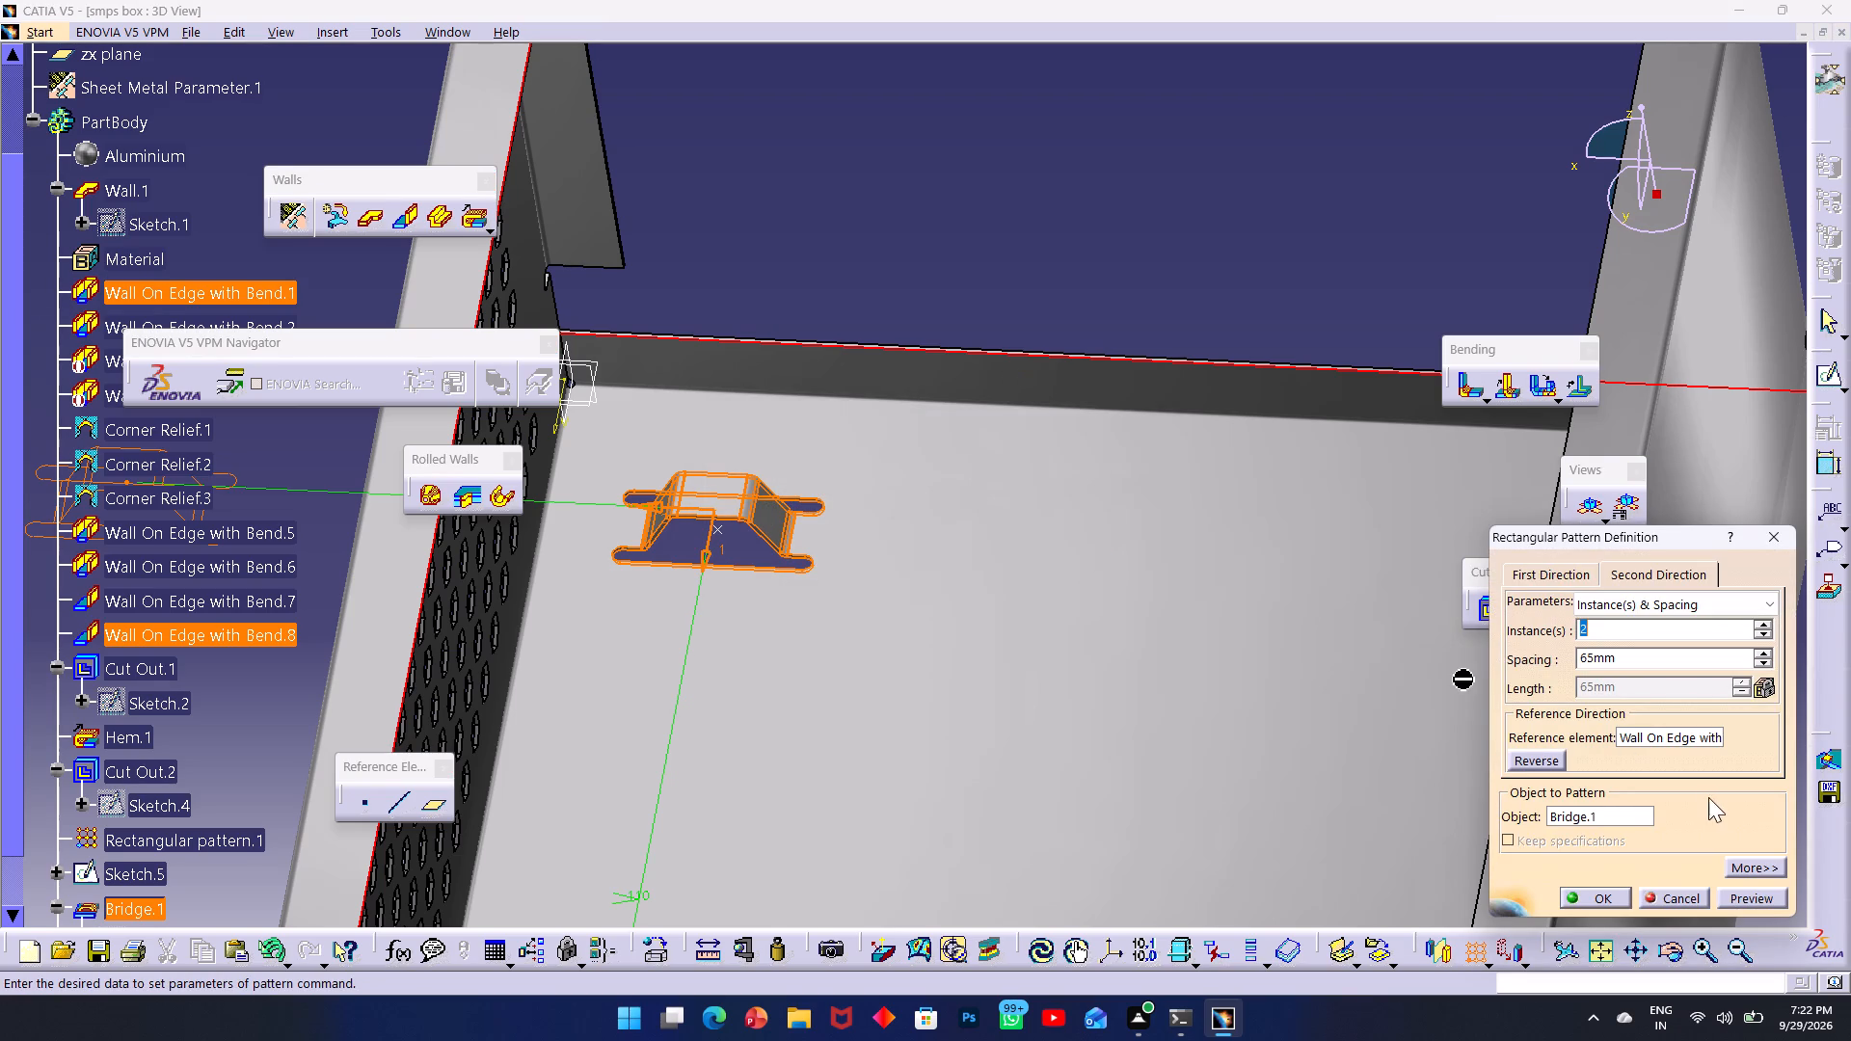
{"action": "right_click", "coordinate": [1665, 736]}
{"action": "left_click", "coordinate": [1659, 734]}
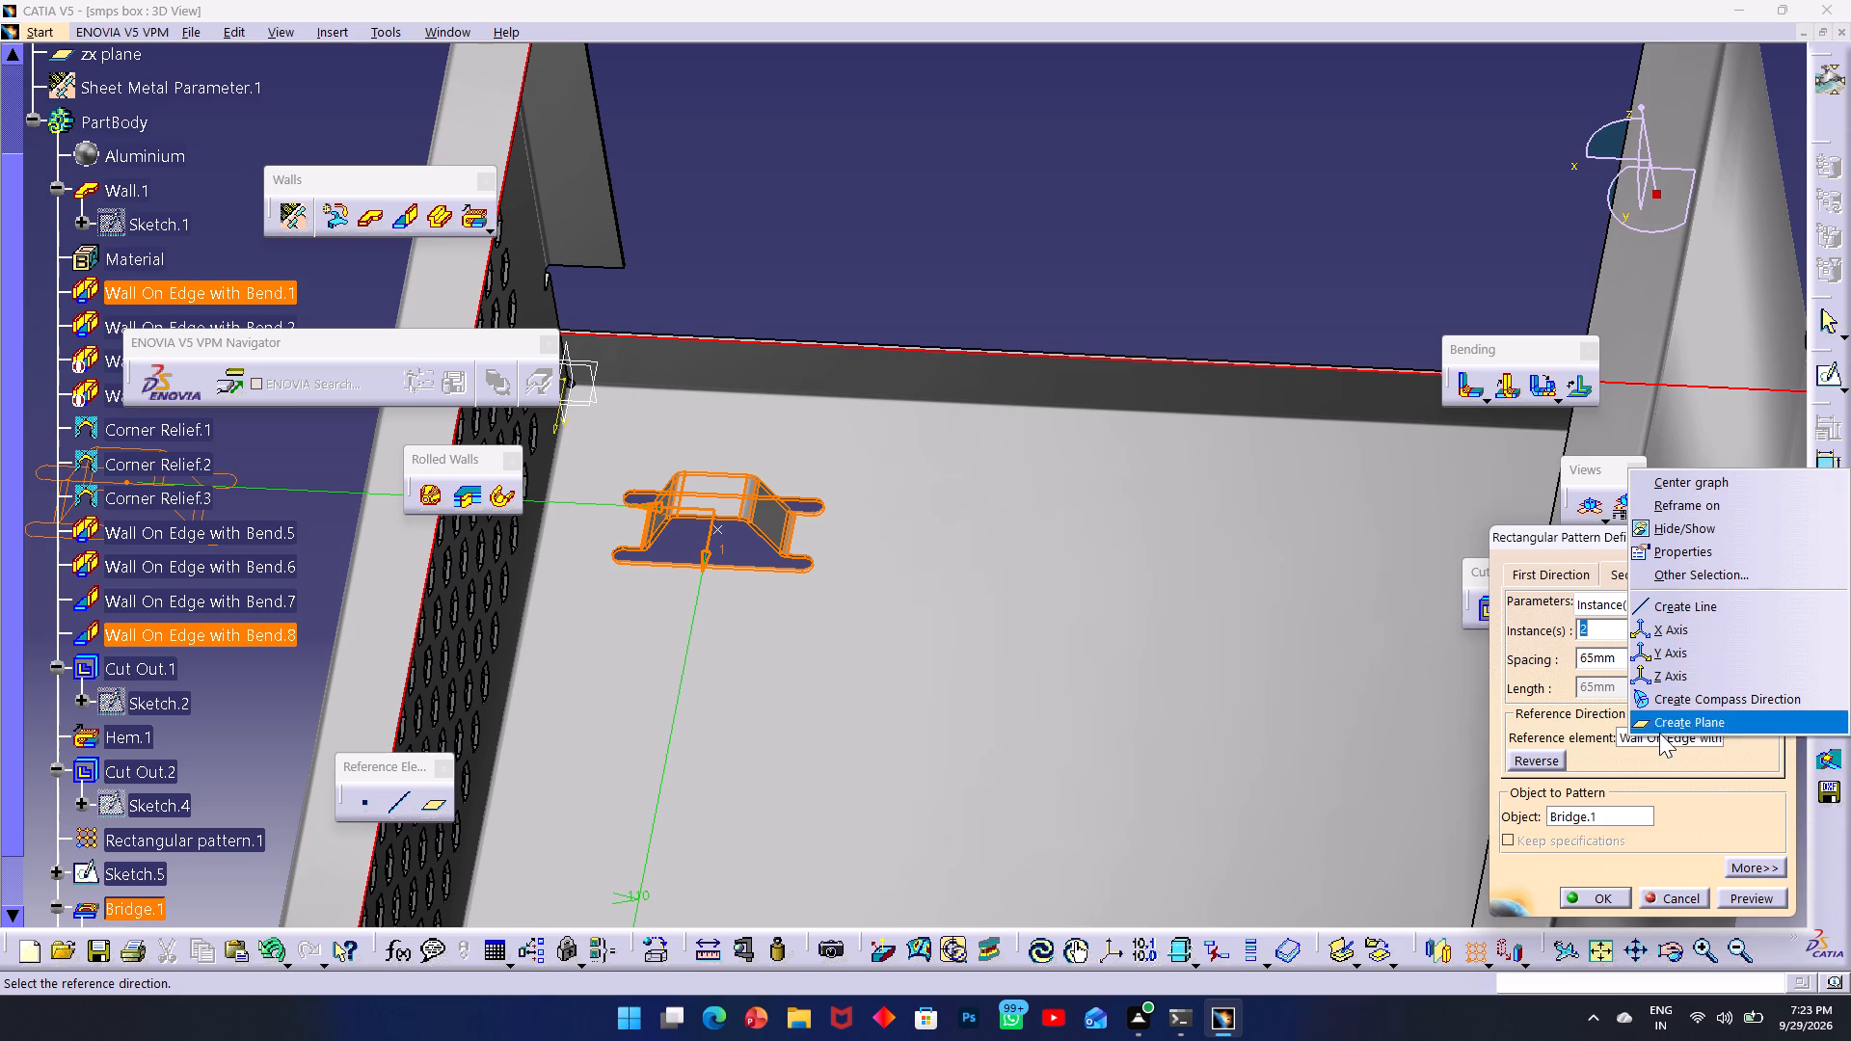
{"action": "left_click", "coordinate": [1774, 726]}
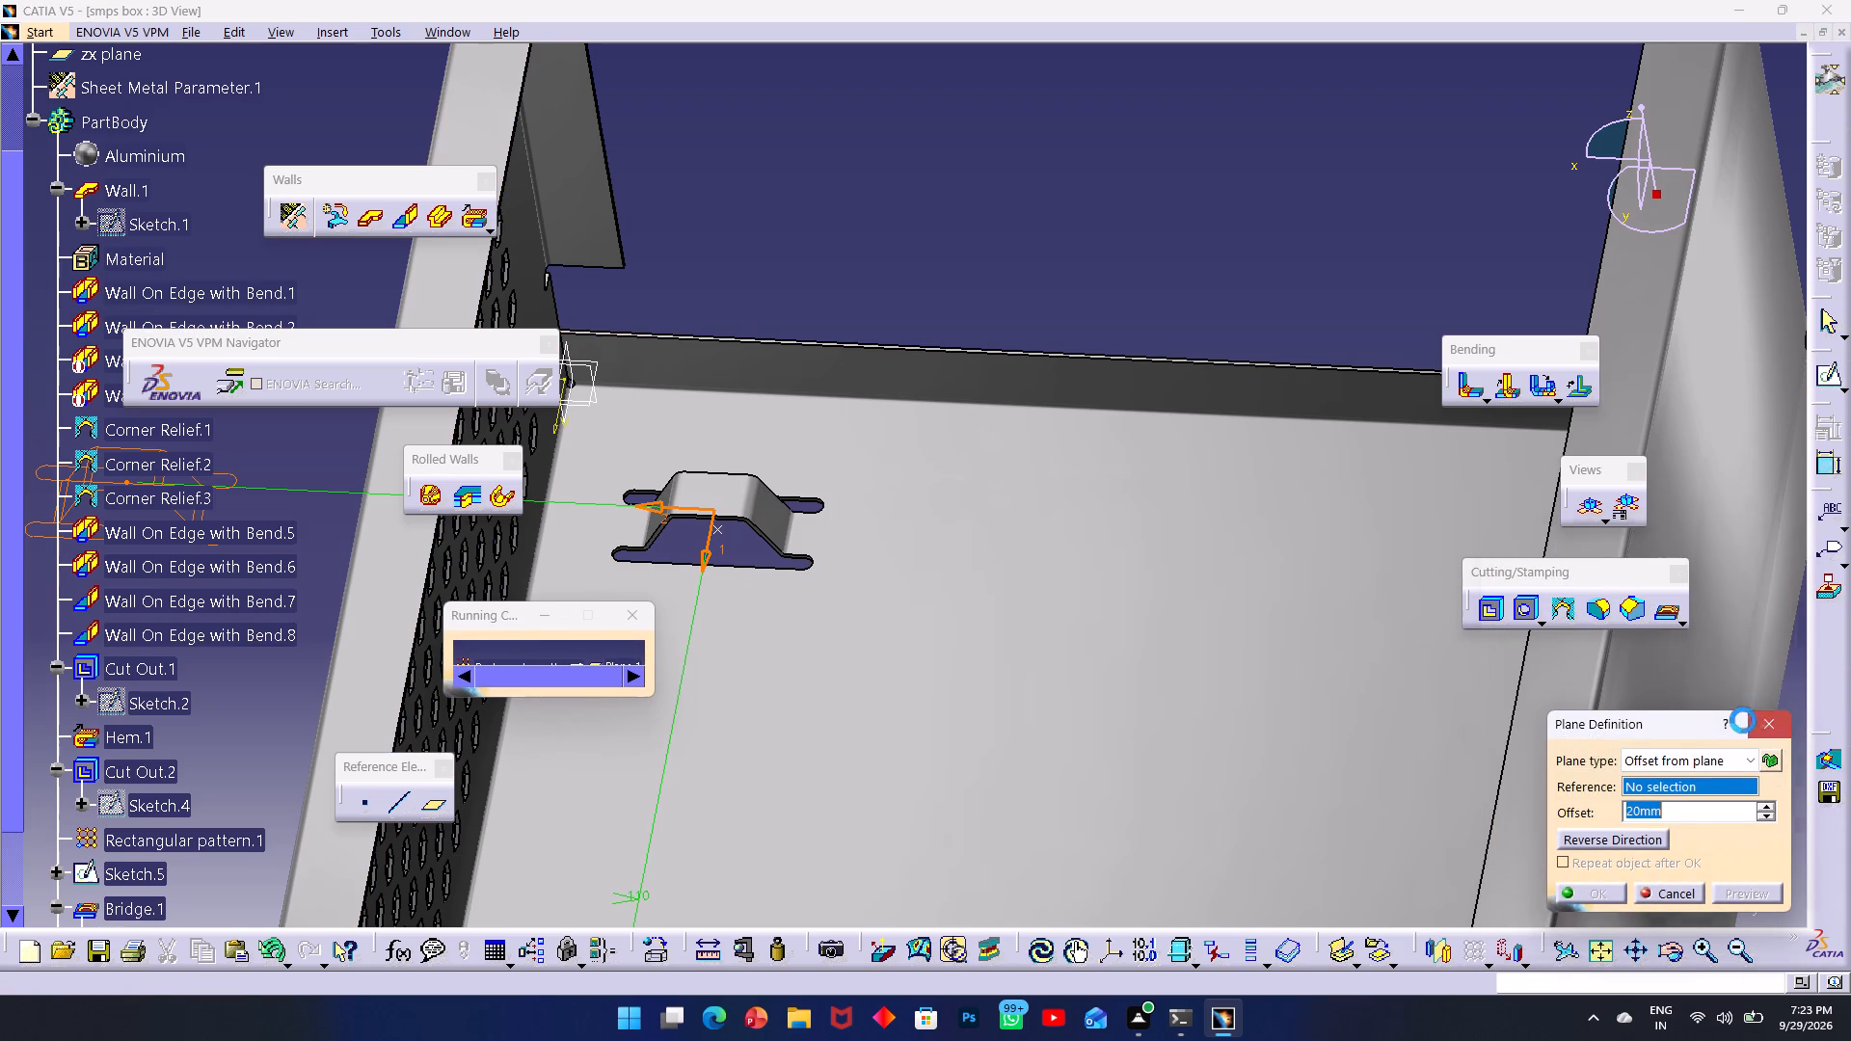
Reselect the long edge of the low end wall as the second direction's reference and preview the pattern again.
{"action": "left_click", "coordinate": [1673, 734]}
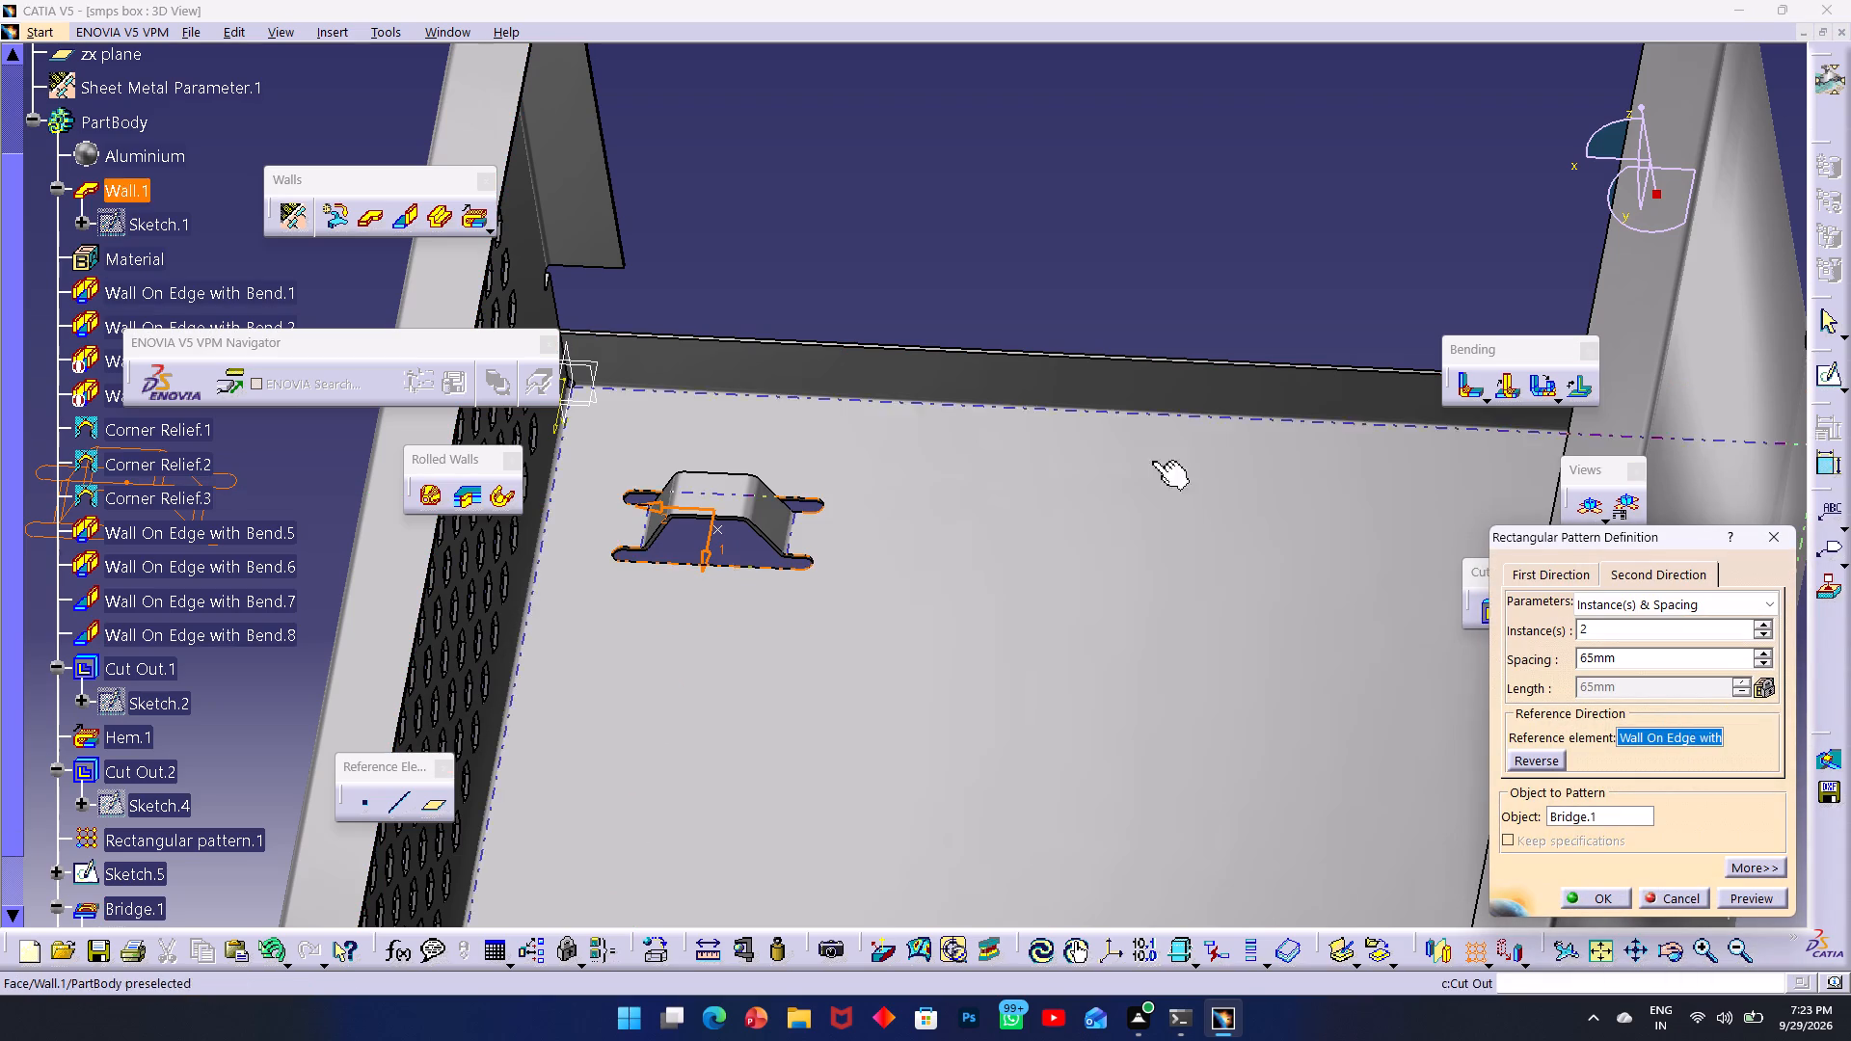
{"action": "left_click", "coordinate": [995, 349]}
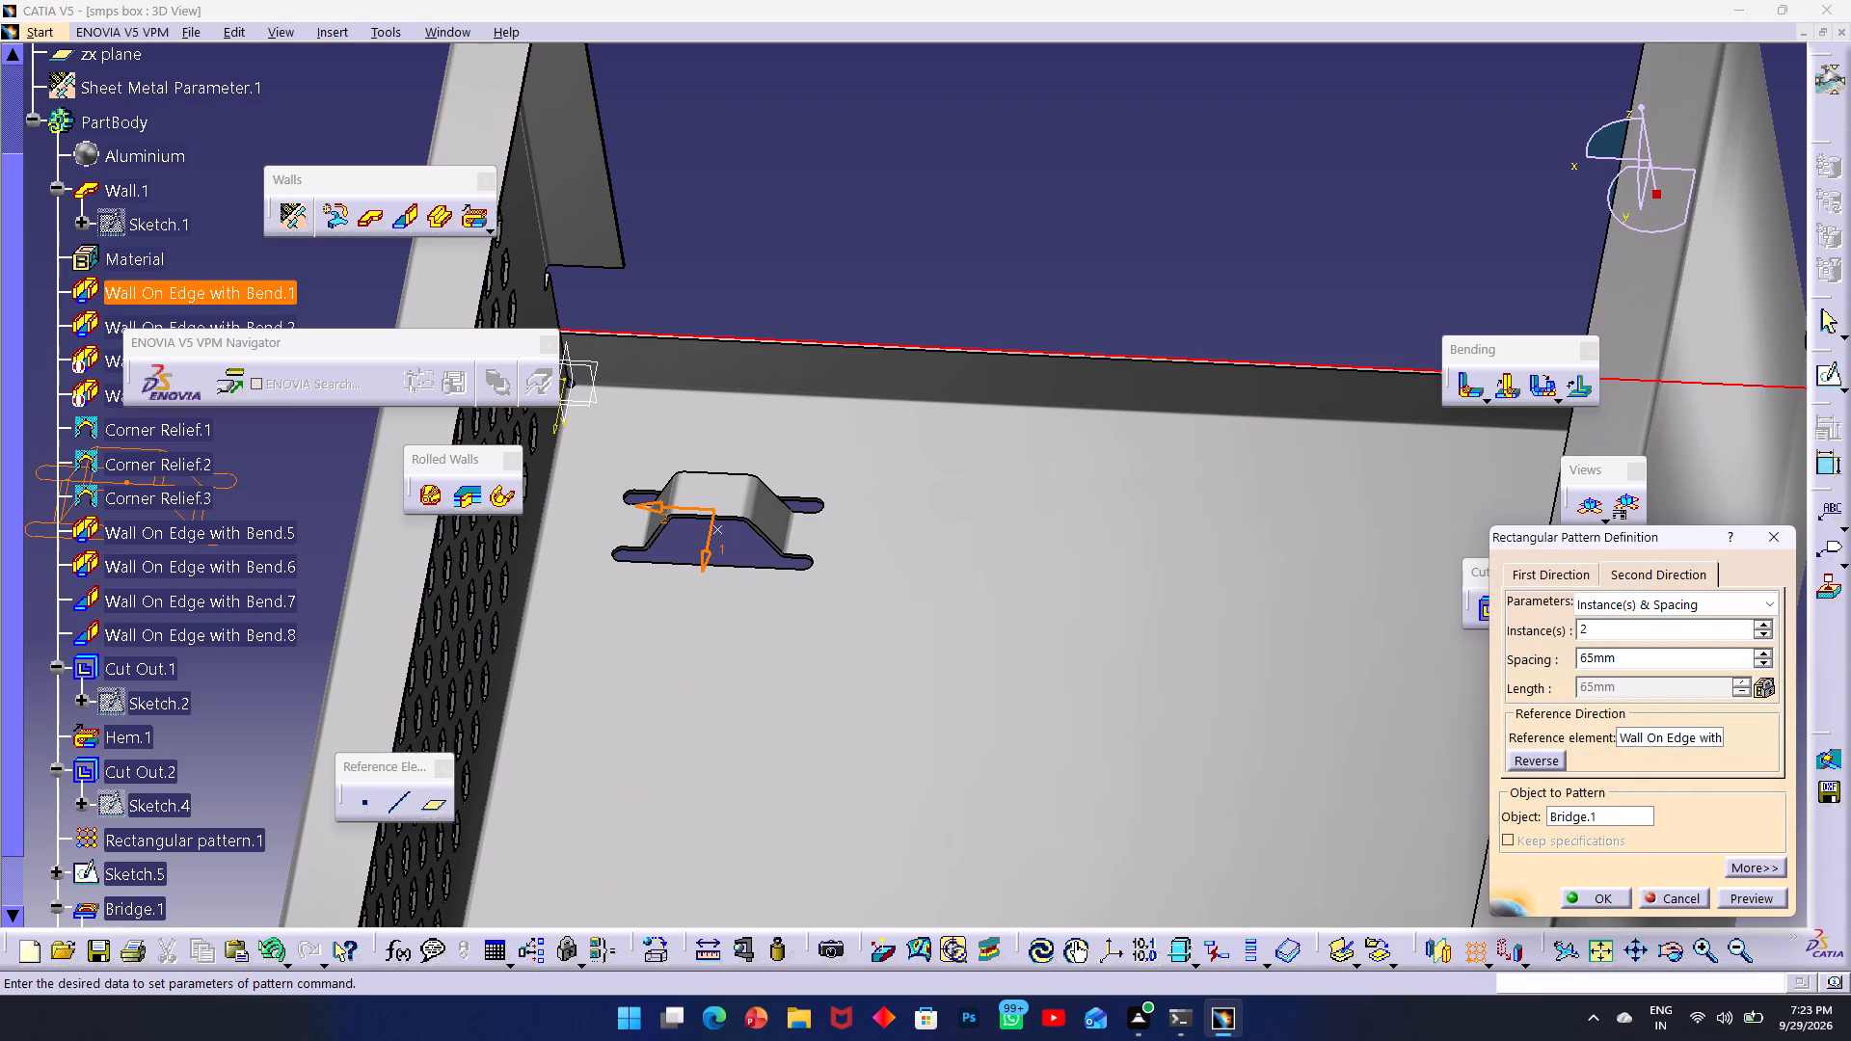
{"action": "left_click", "coordinate": [1750, 892]}
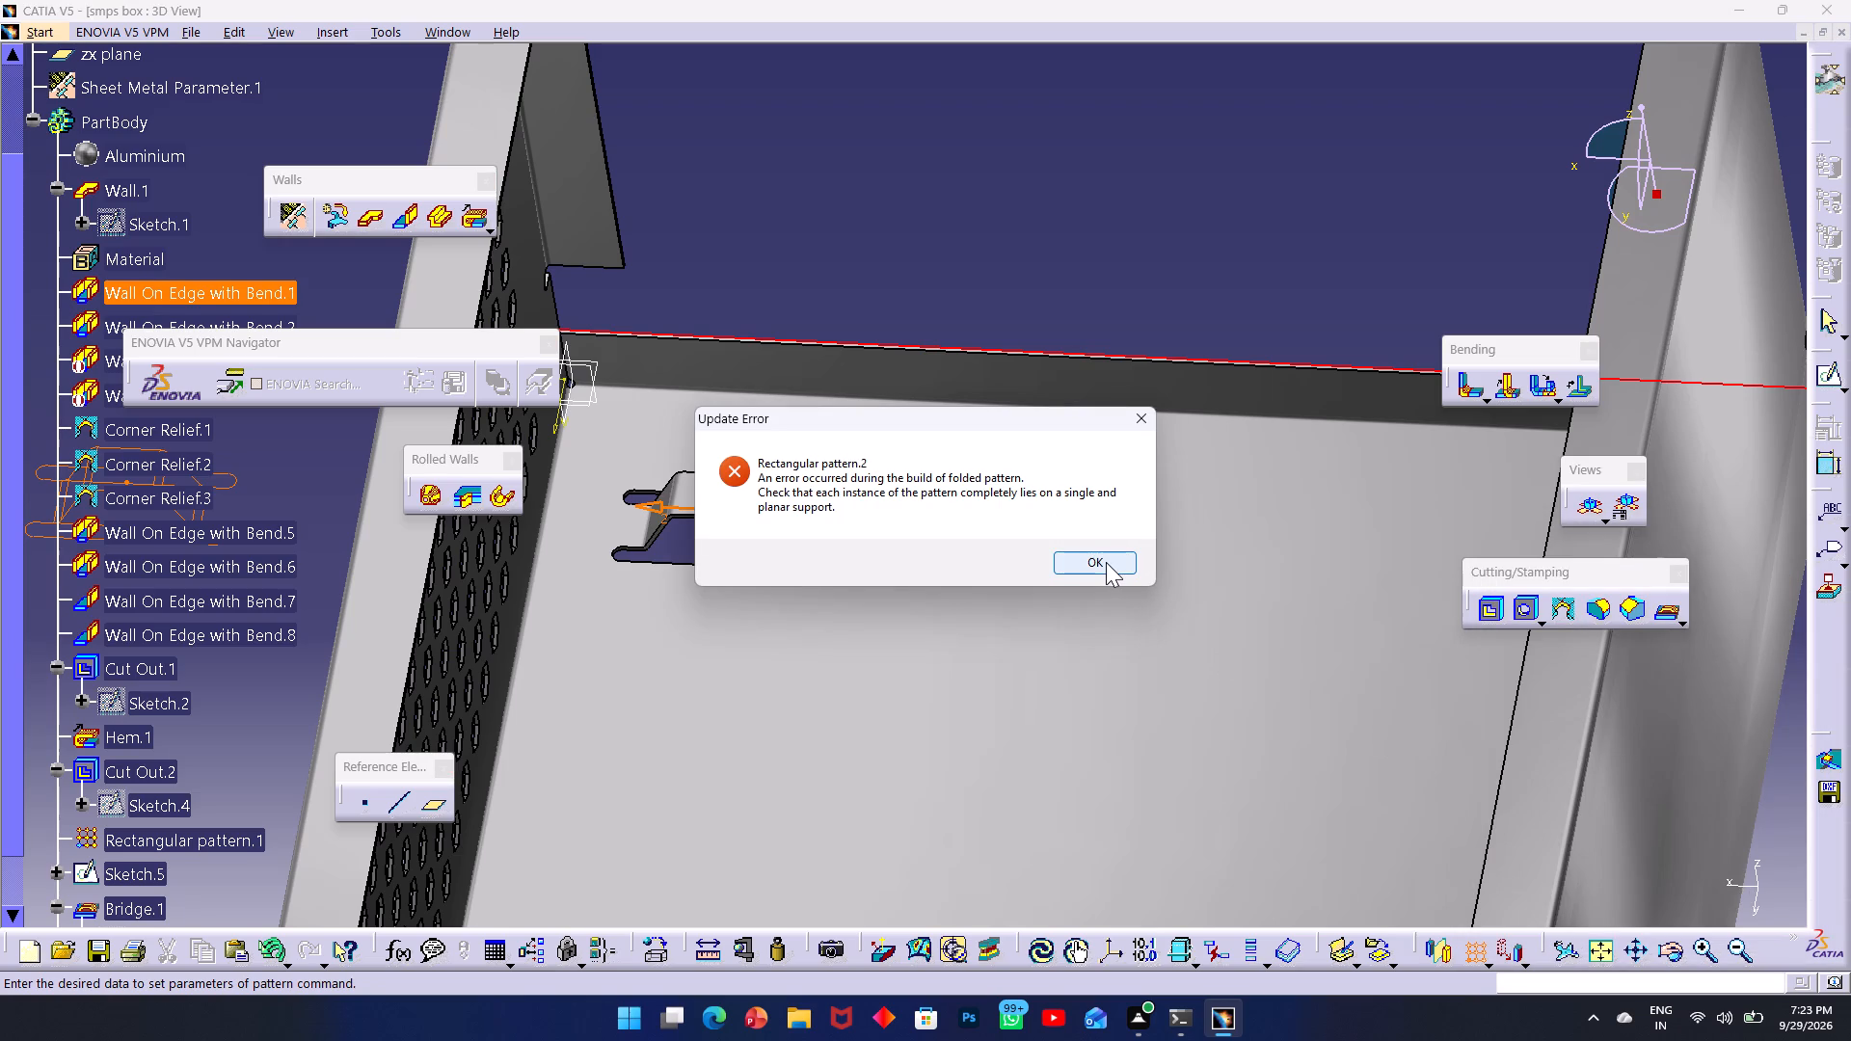
{"action": "left_click", "coordinate": [1106, 562]}
Reverse the bridge pattern's second direction so its instances run across the base, away from the perforated side wall.
{"action": "middle_click_drag", "start_coordinate": [902, 649], "coordinate": [890, 314]}
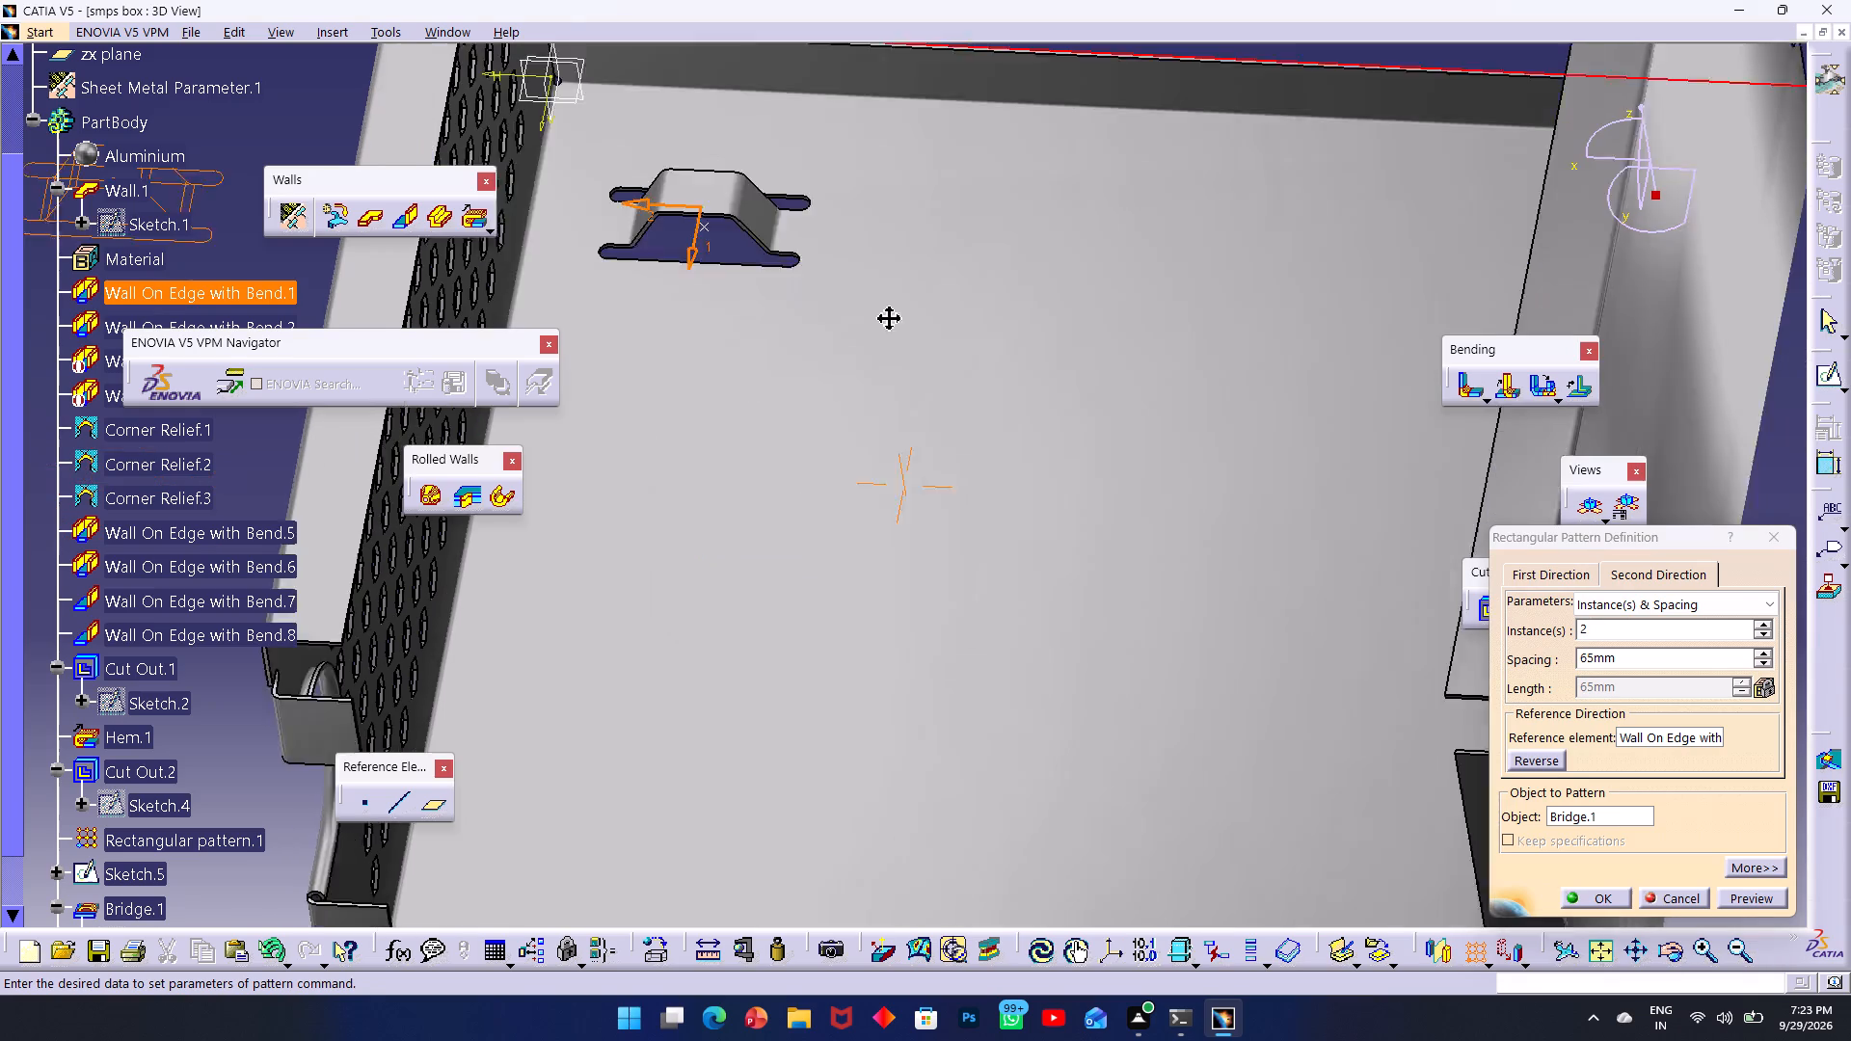
{"action": "middle_click_drag", "start_coordinate": [890, 314], "coordinate": [884, 235]}
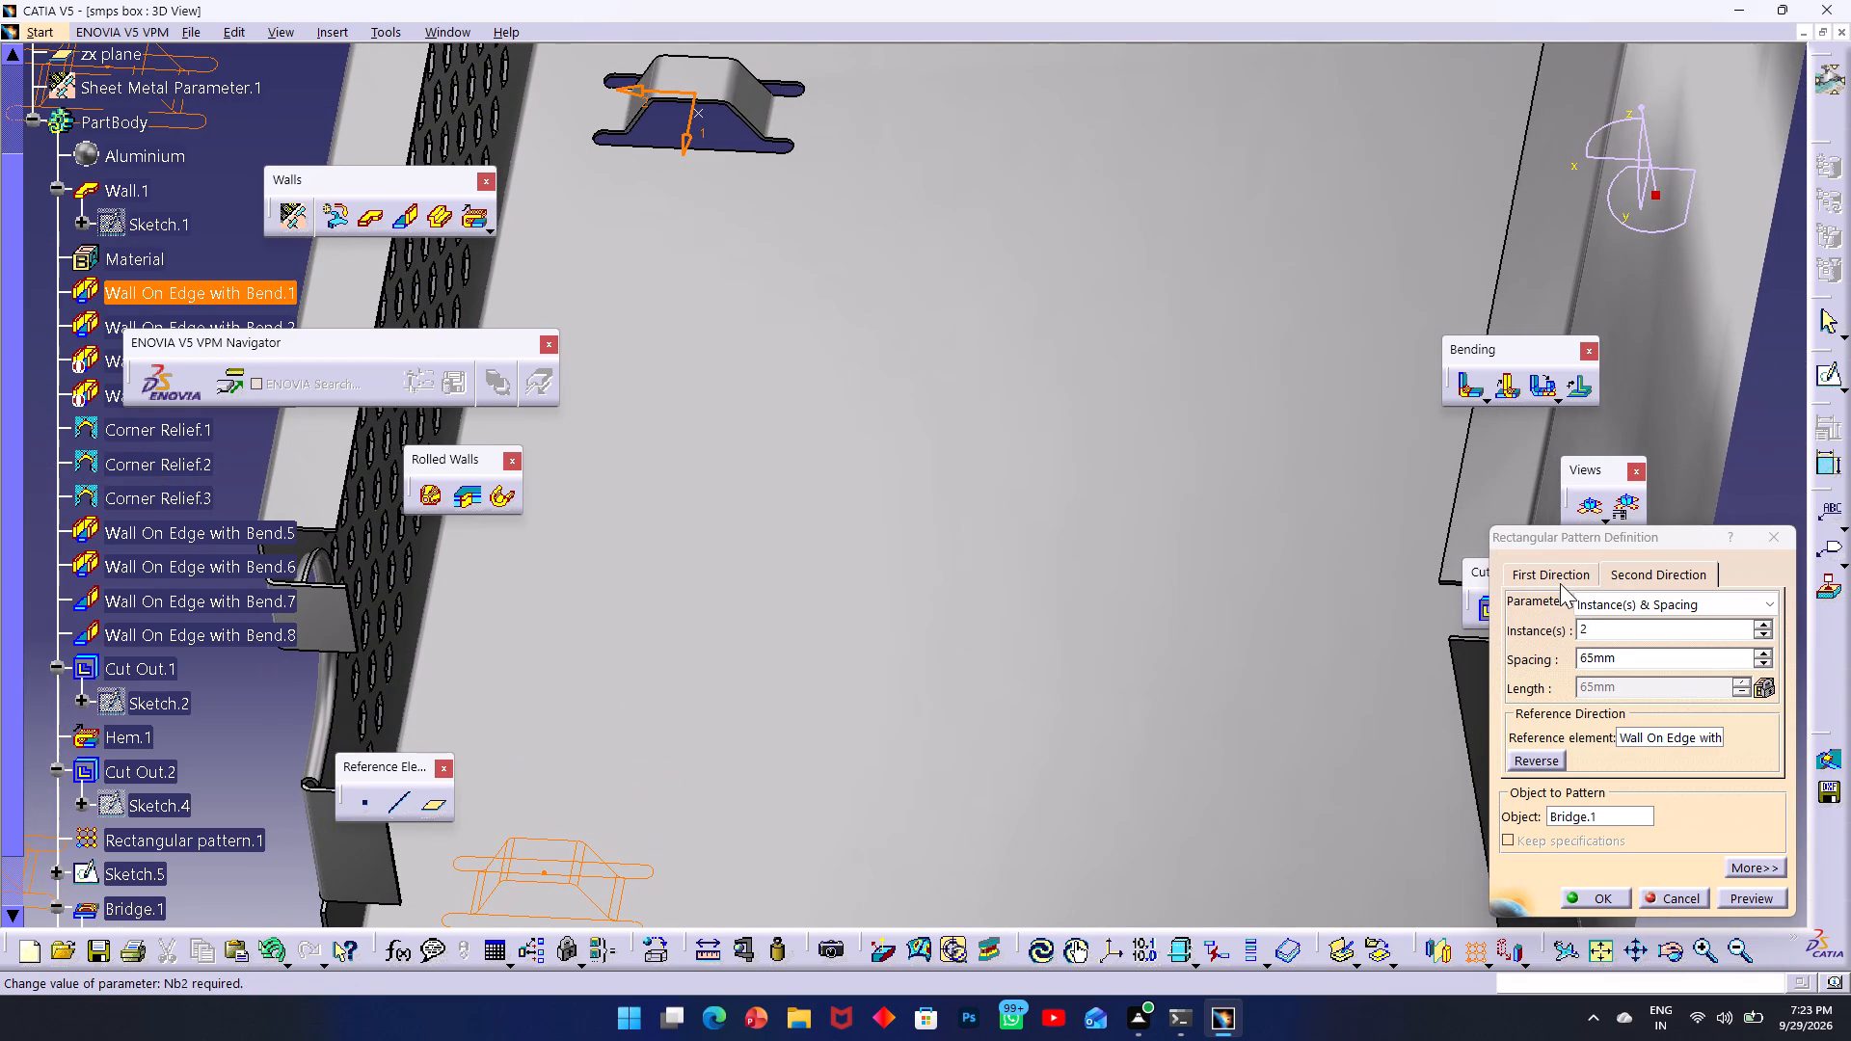
{"action": "left_click", "coordinate": [1558, 576]}
{"action": "left_click", "coordinate": [1626, 572]}
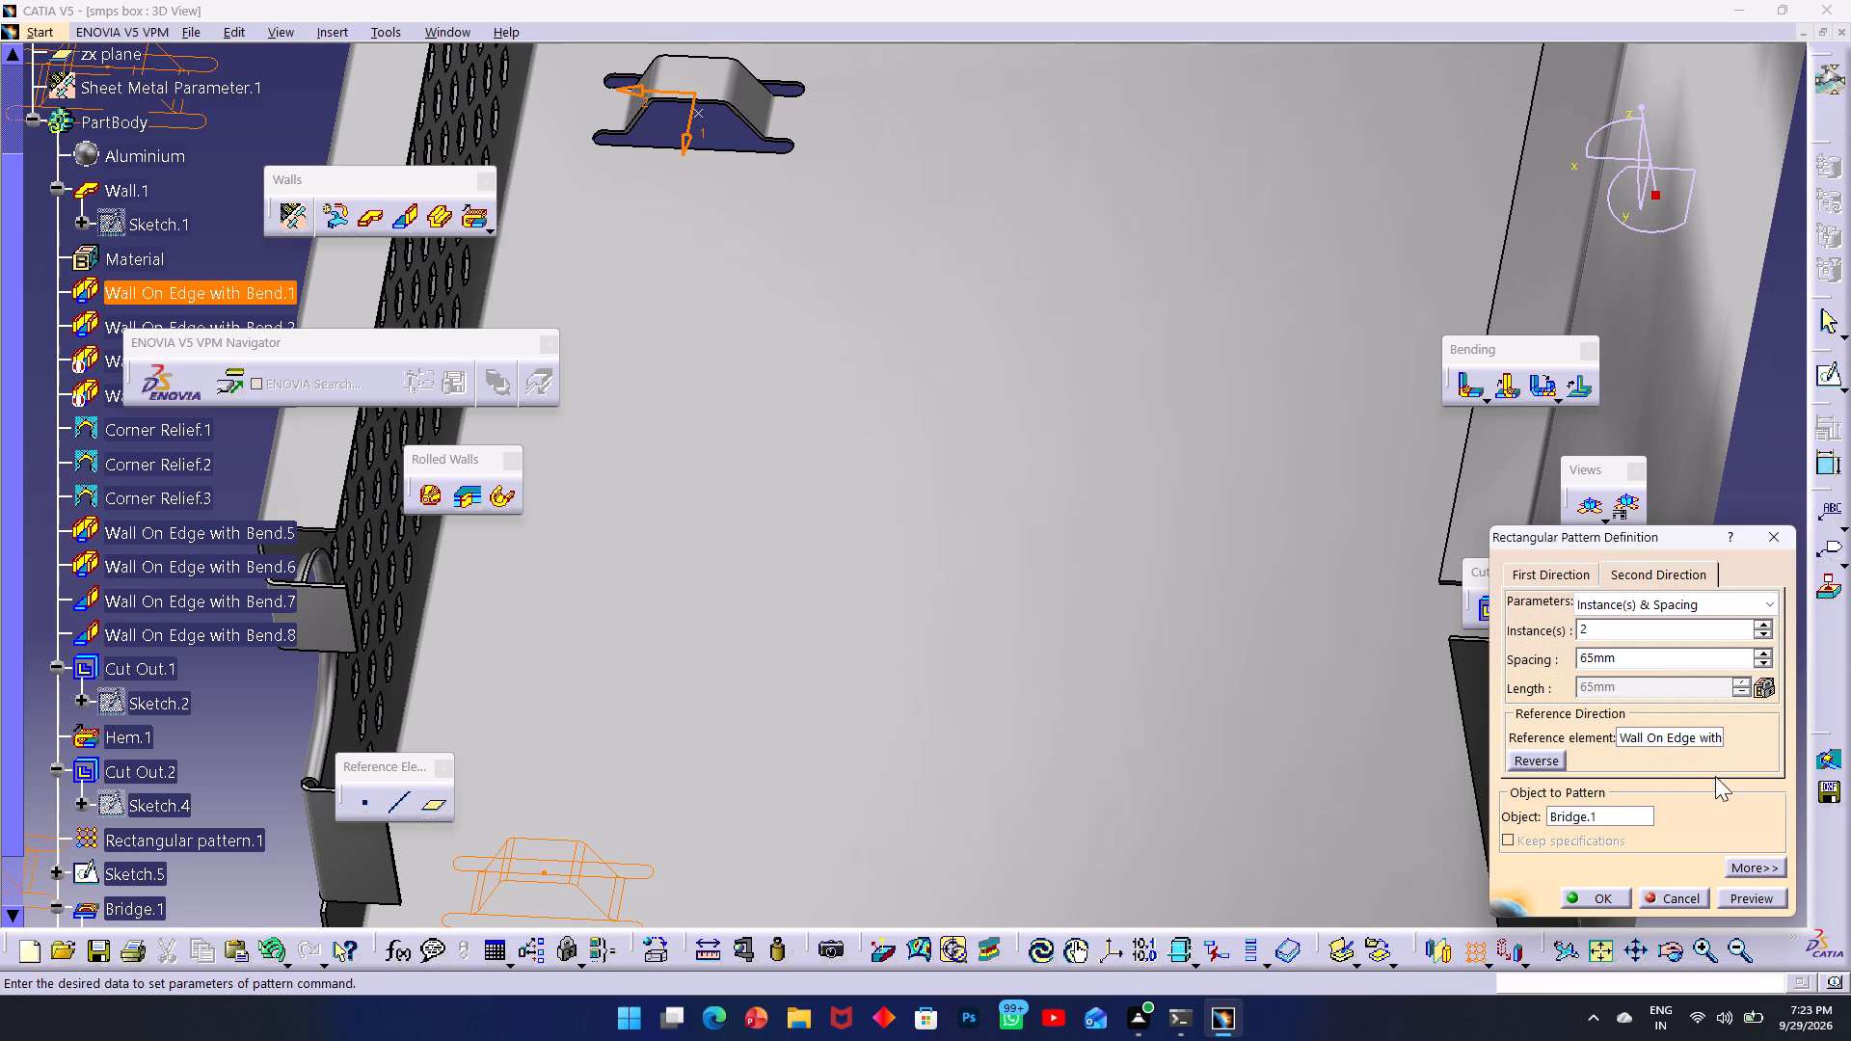
{"action": "left_click", "coordinate": [1562, 814]}
{"action": "middle_click_drag", "start_coordinate": [992, 557], "coordinate": [1140, 557]}
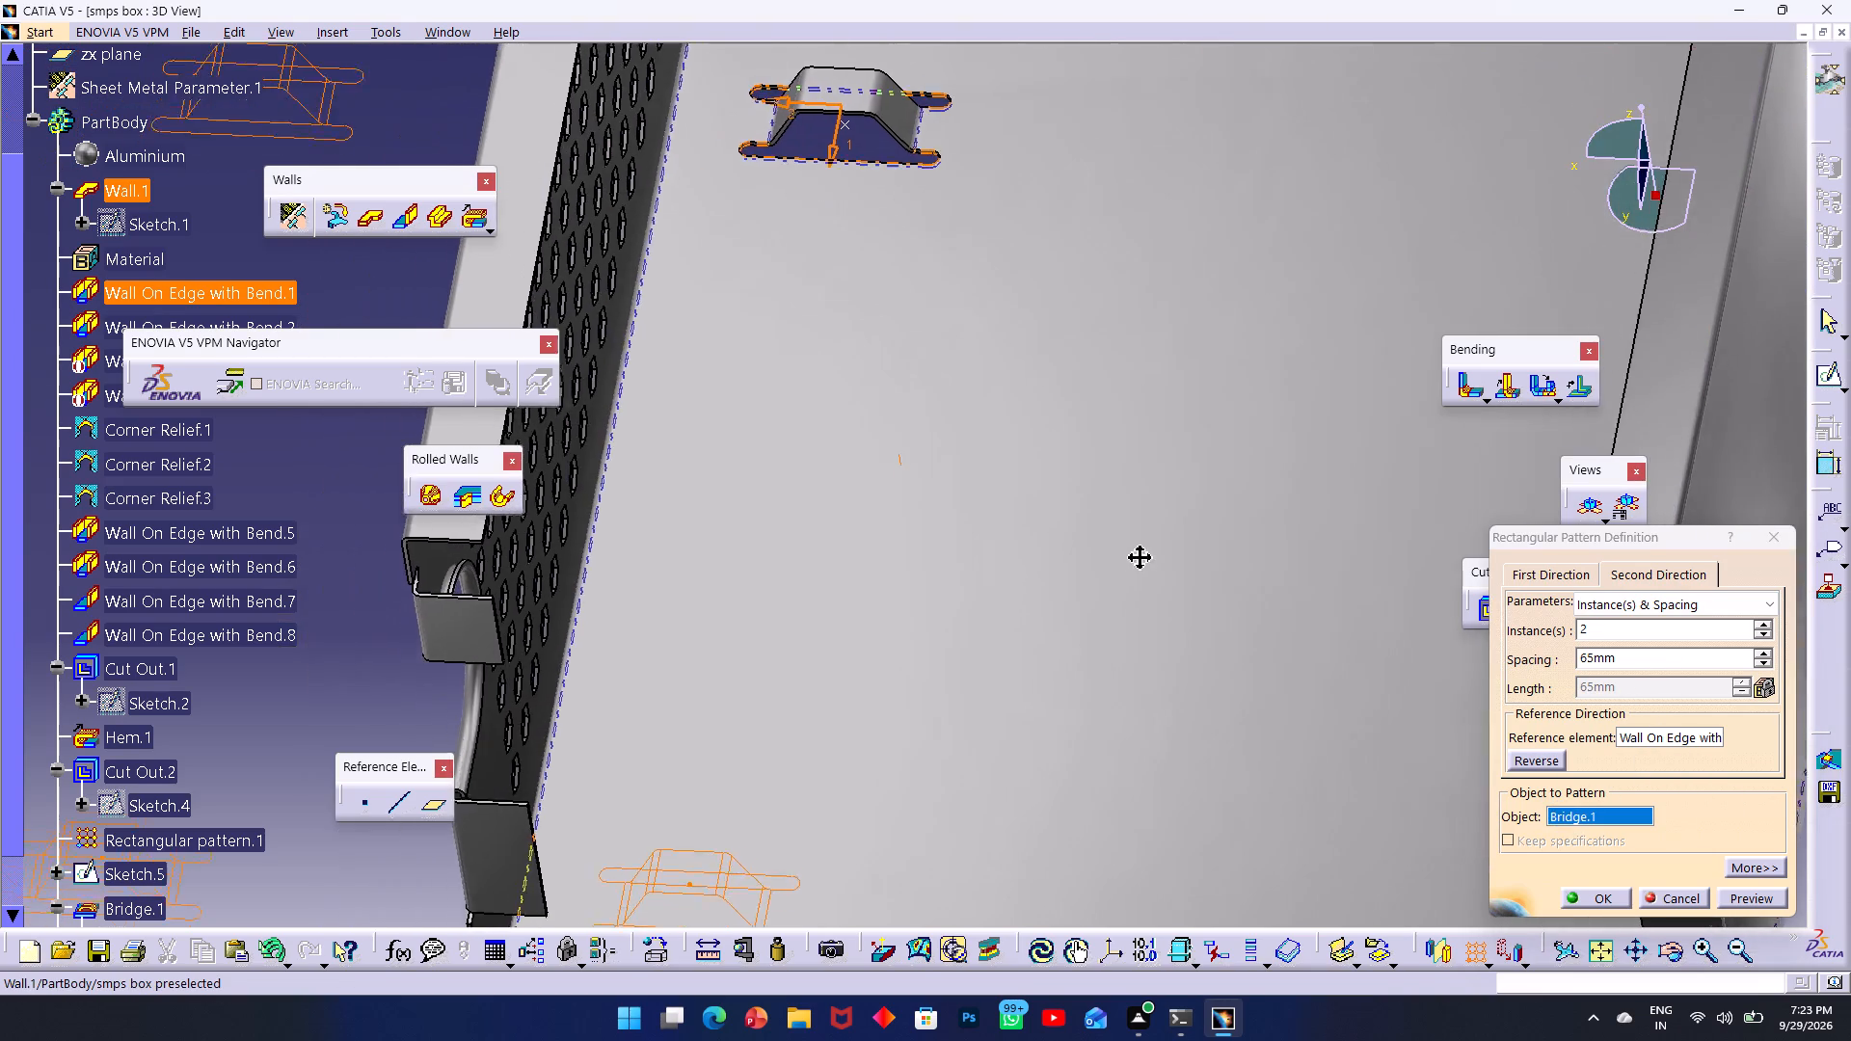
{"action": "middle_click_drag", "start_coordinate": [1140, 557], "coordinate": [868, 964]}
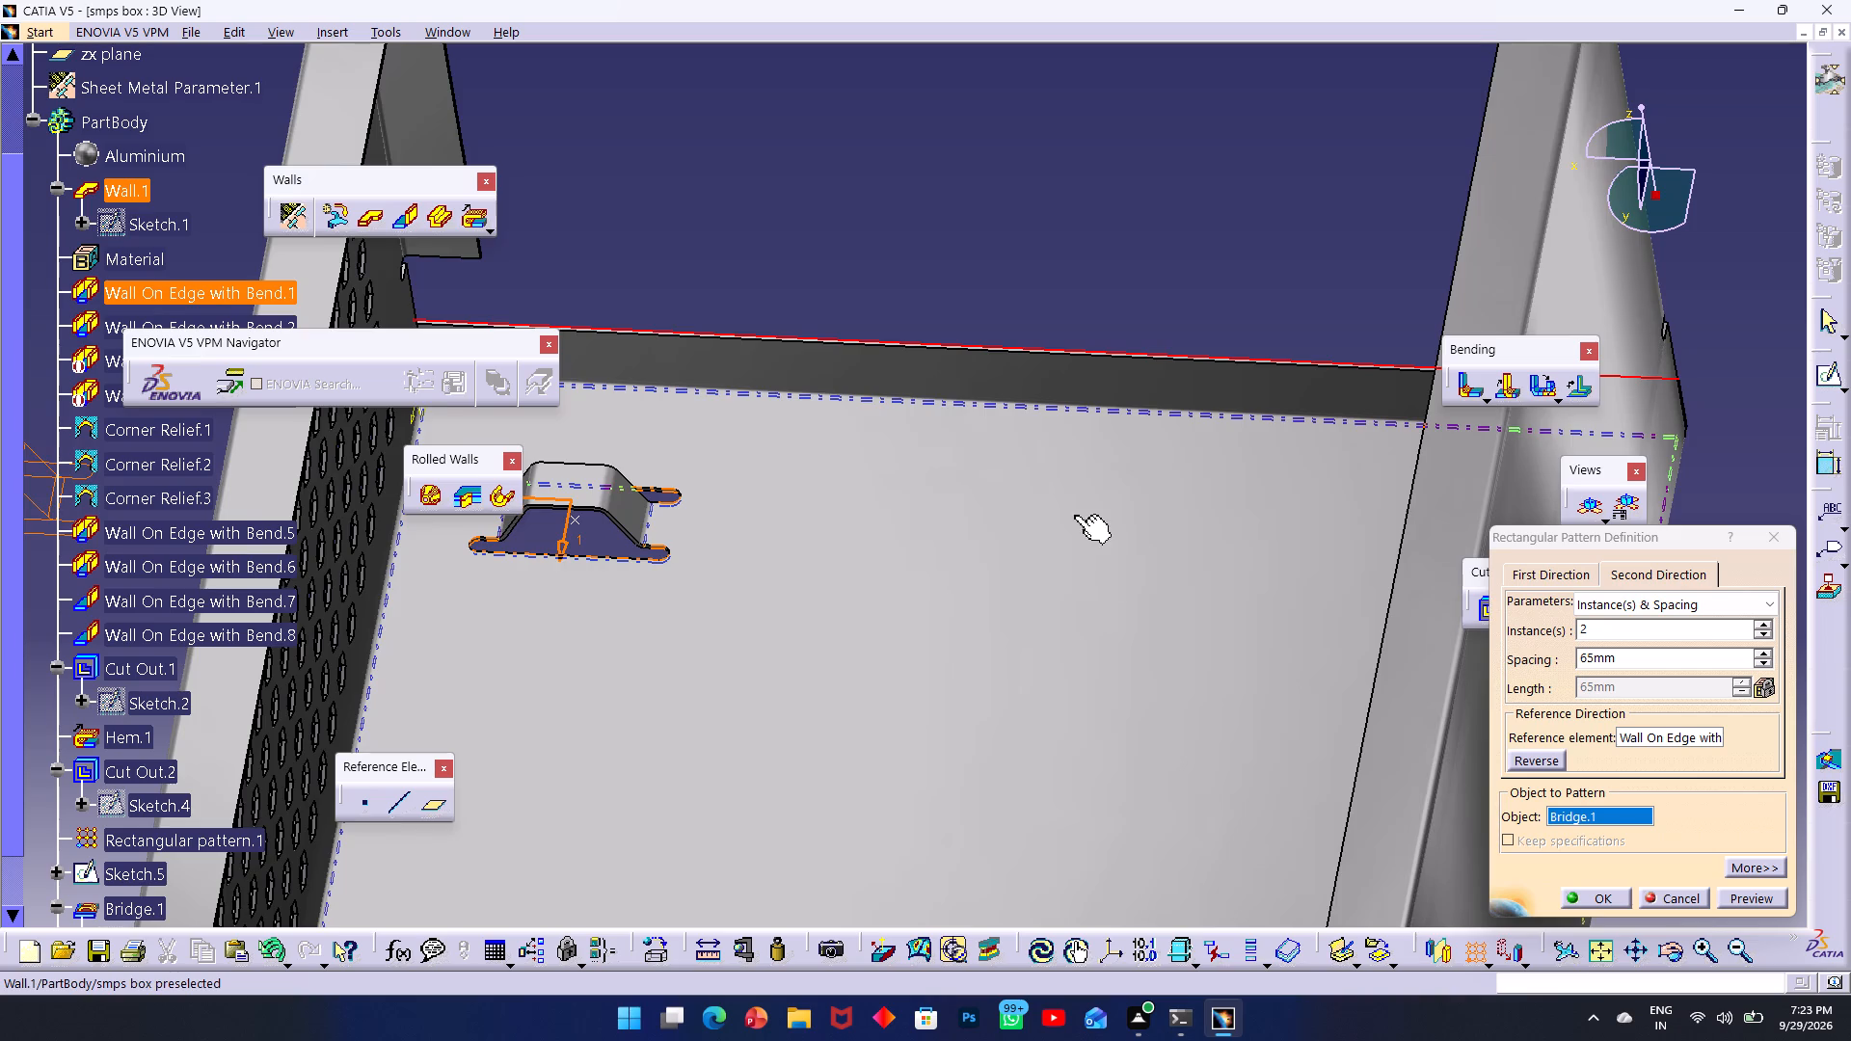
{"action": "middle_click_drag", "start_coordinate": [1075, 514], "coordinate": [1093, 587], "text": "ctrl"}
{"action": "middle_click_drag", "start_coordinate": [968, 555], "coordinate": [1085, 602]}
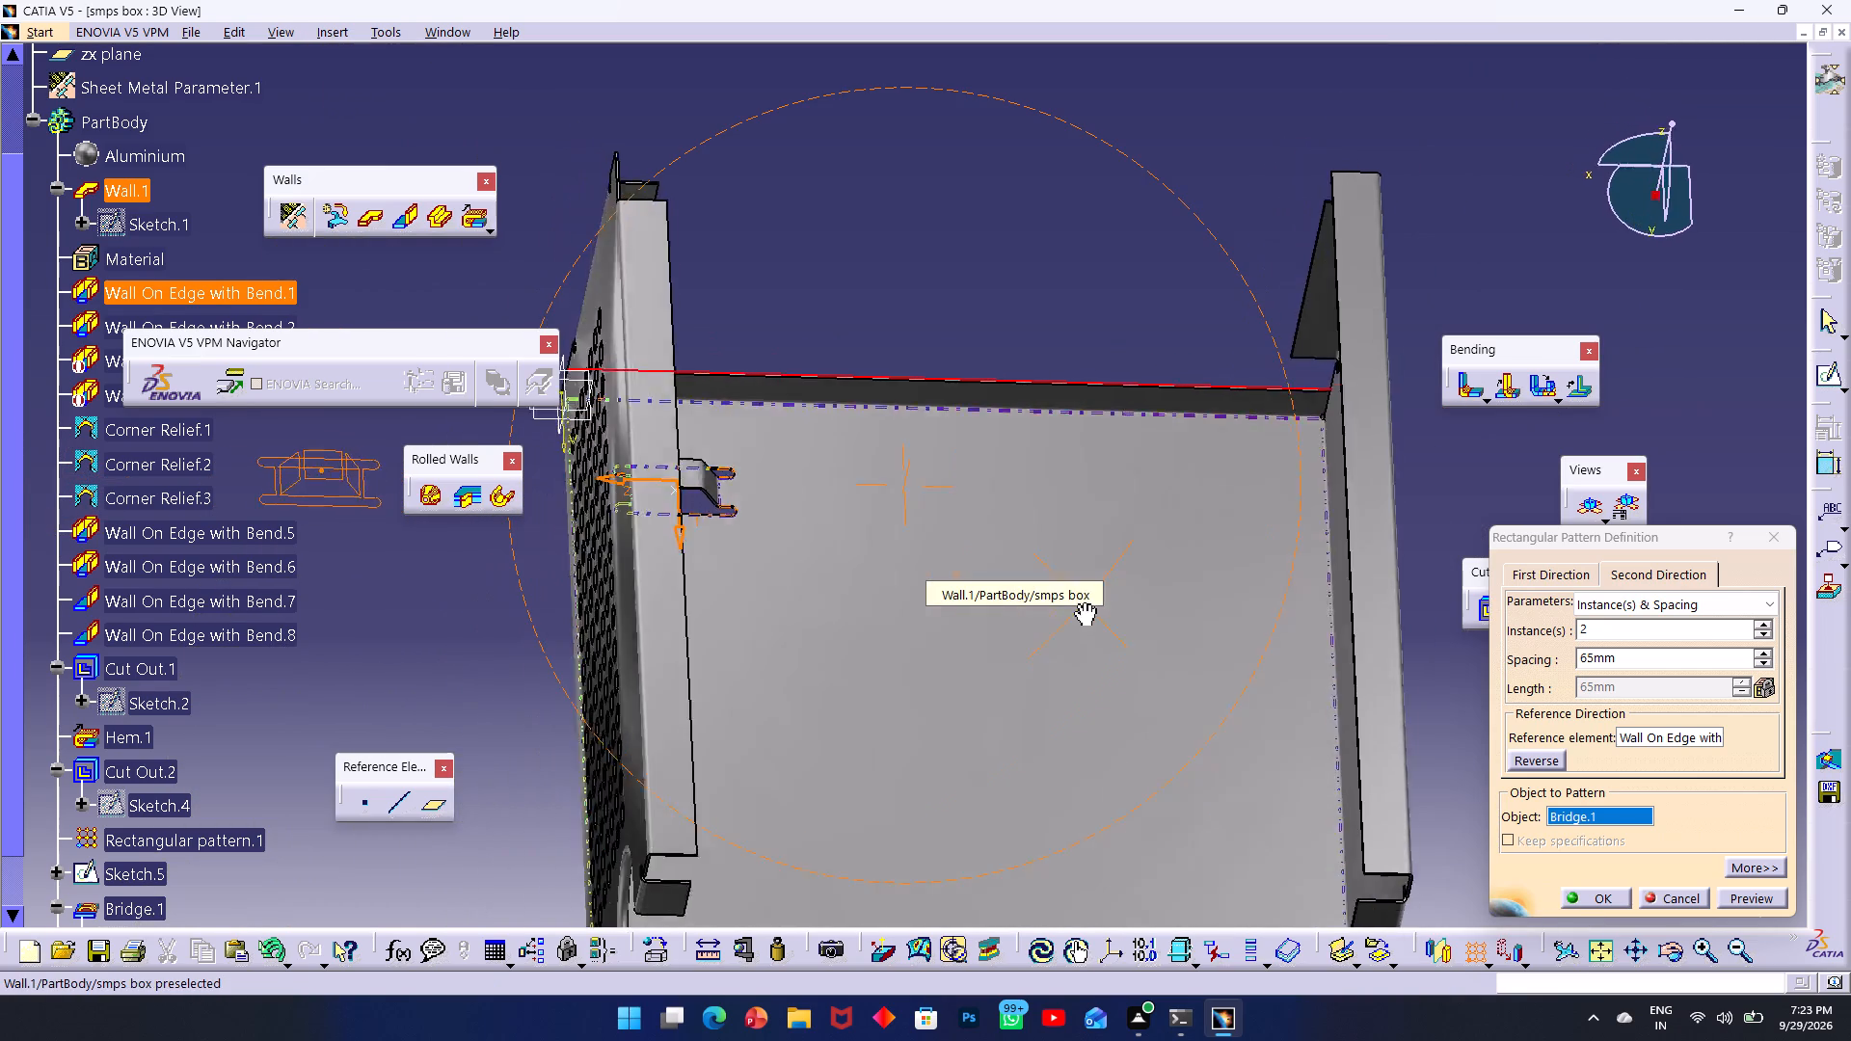
{"action": "middle_click_drag", "start_coordinate": [1085, 602], "coordinate": [982, 676]}
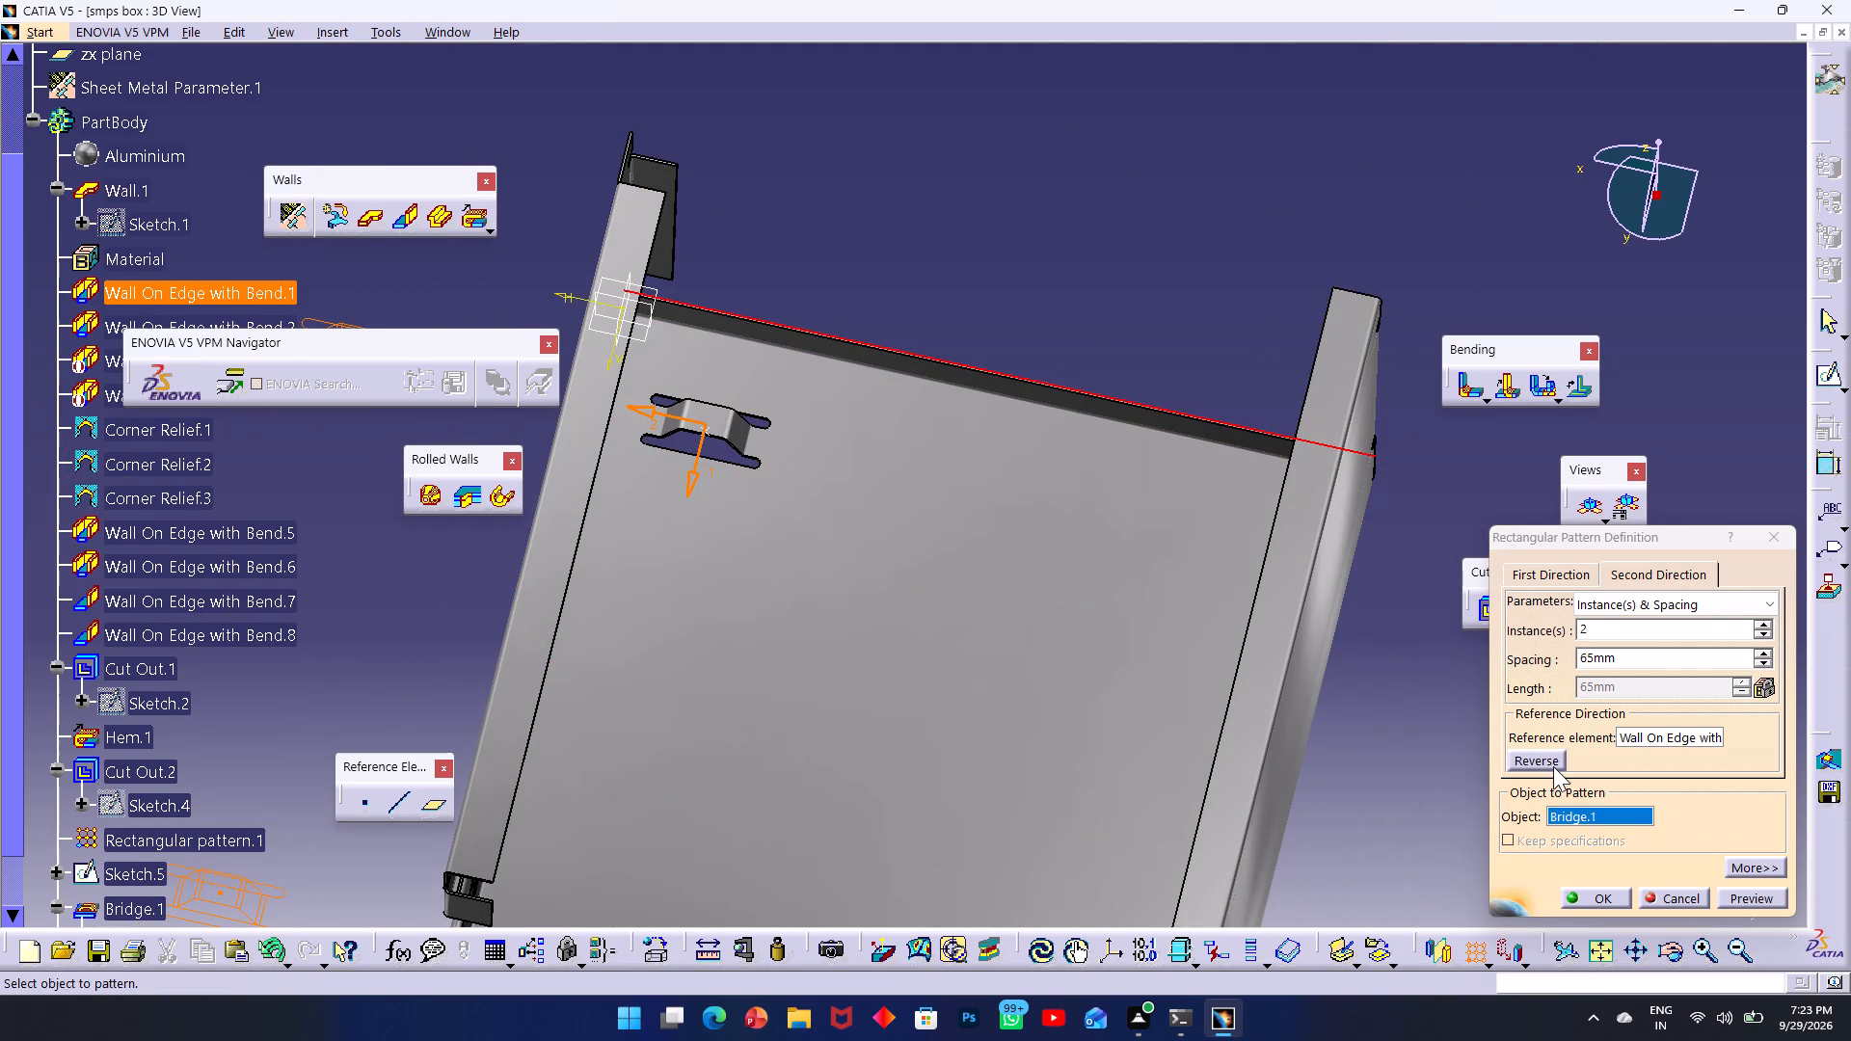
{"action": "left_click", "coordinate": [1549, 761]}
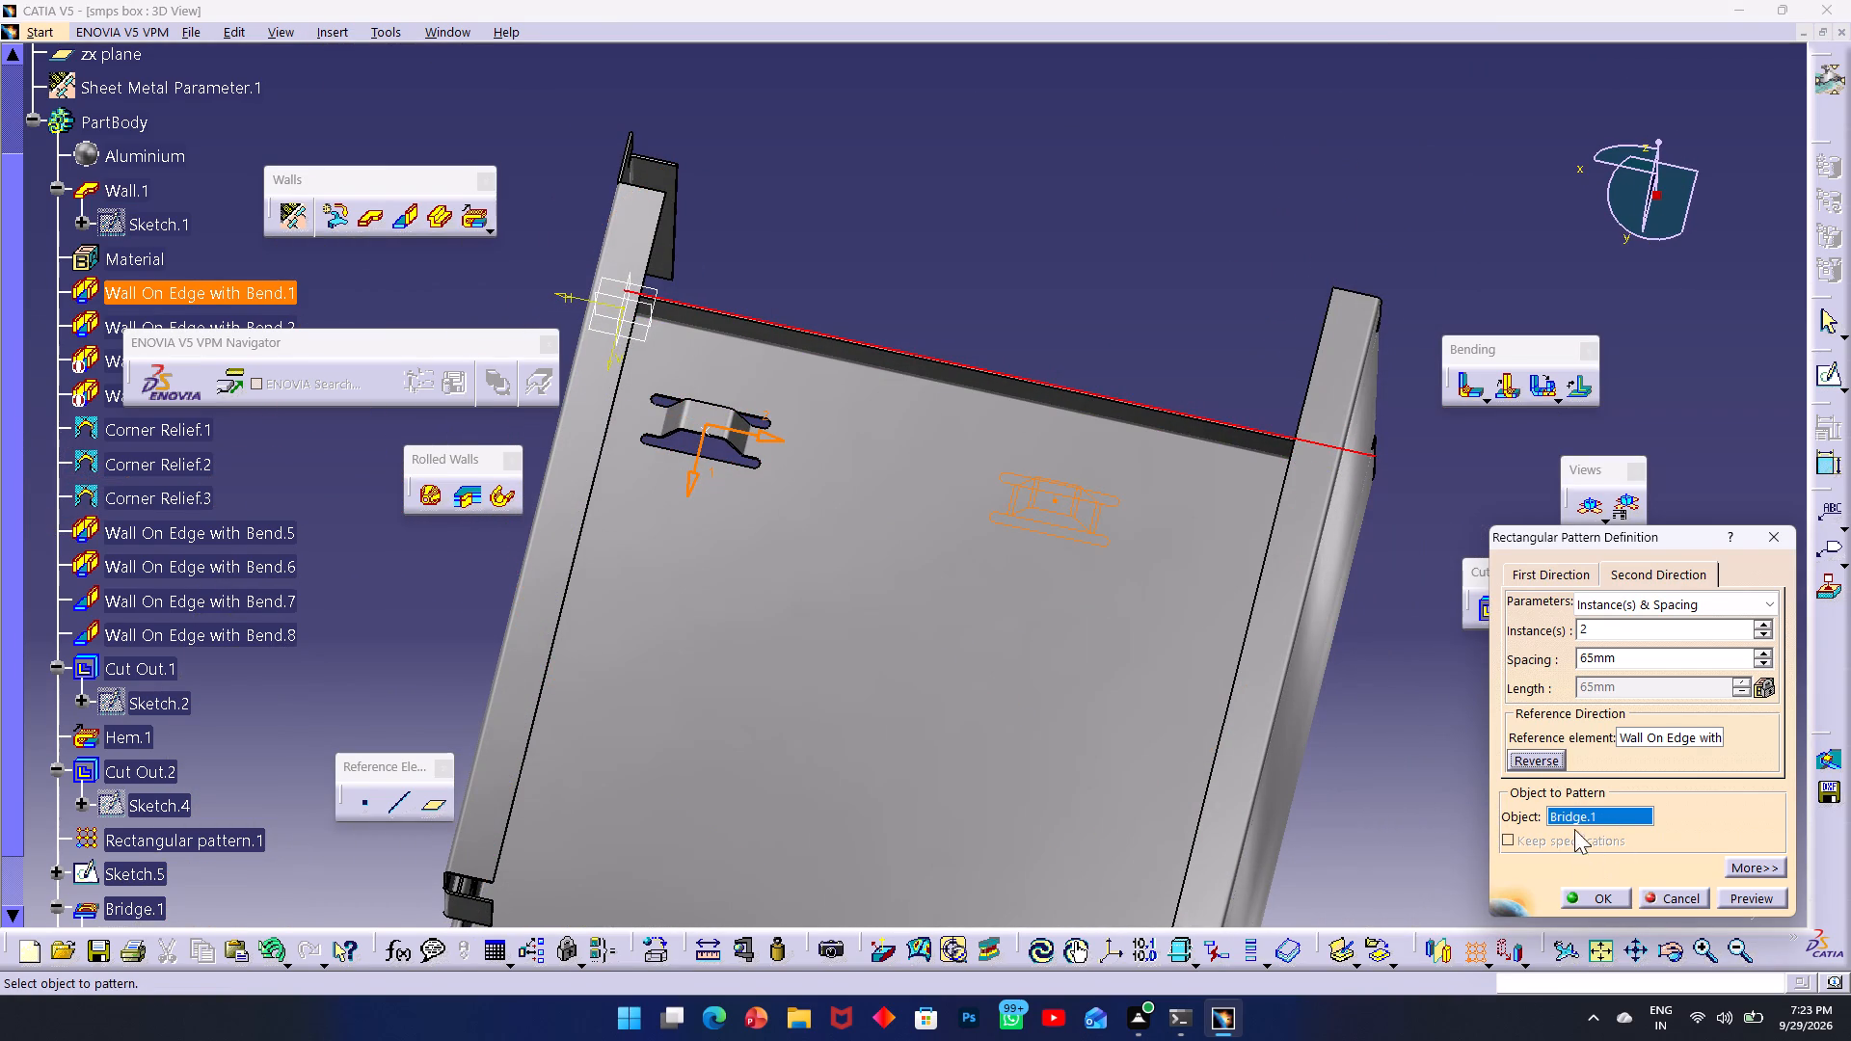
Create the two-direction rectangular pattern of the bridge stamp across the base wall with the current settings.
{"action": "middle_click_drag", "start_coordinate": [720, 594], "coordinate": [735, 231]}
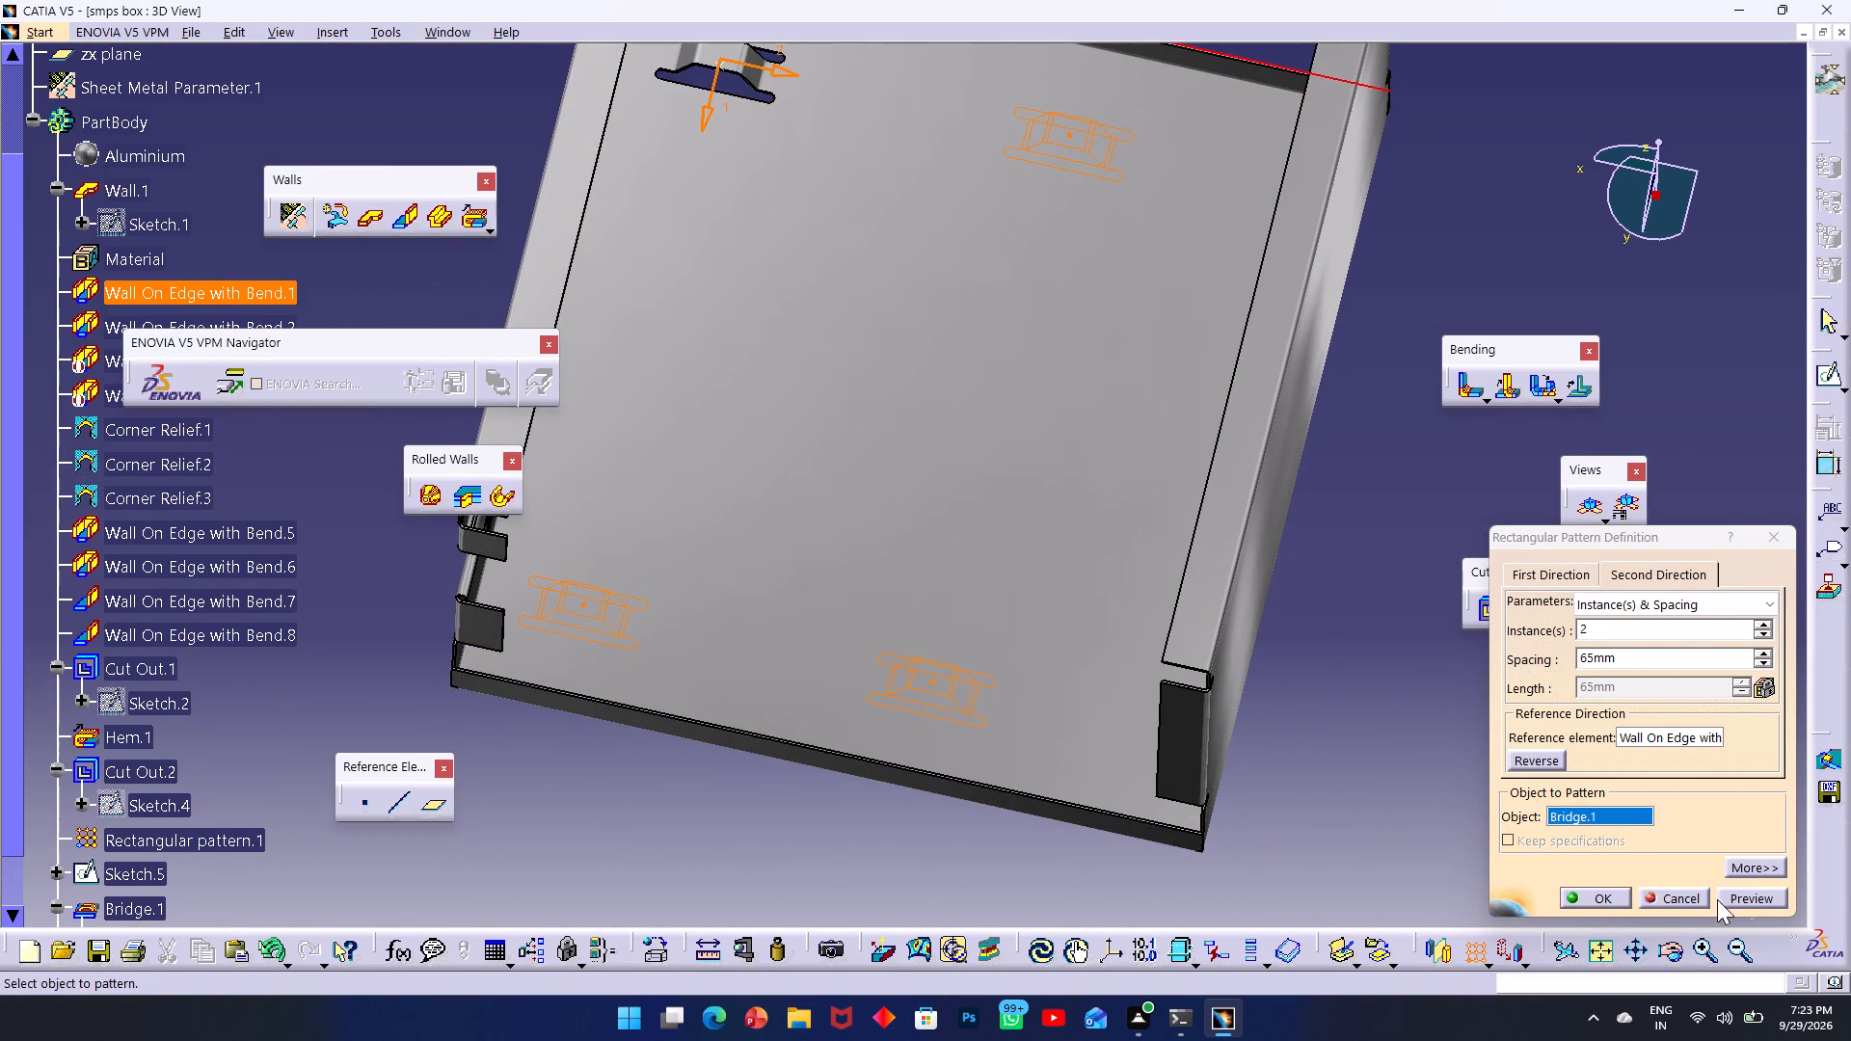
{"action": "left_click", "coordinate": [1606, 901]}
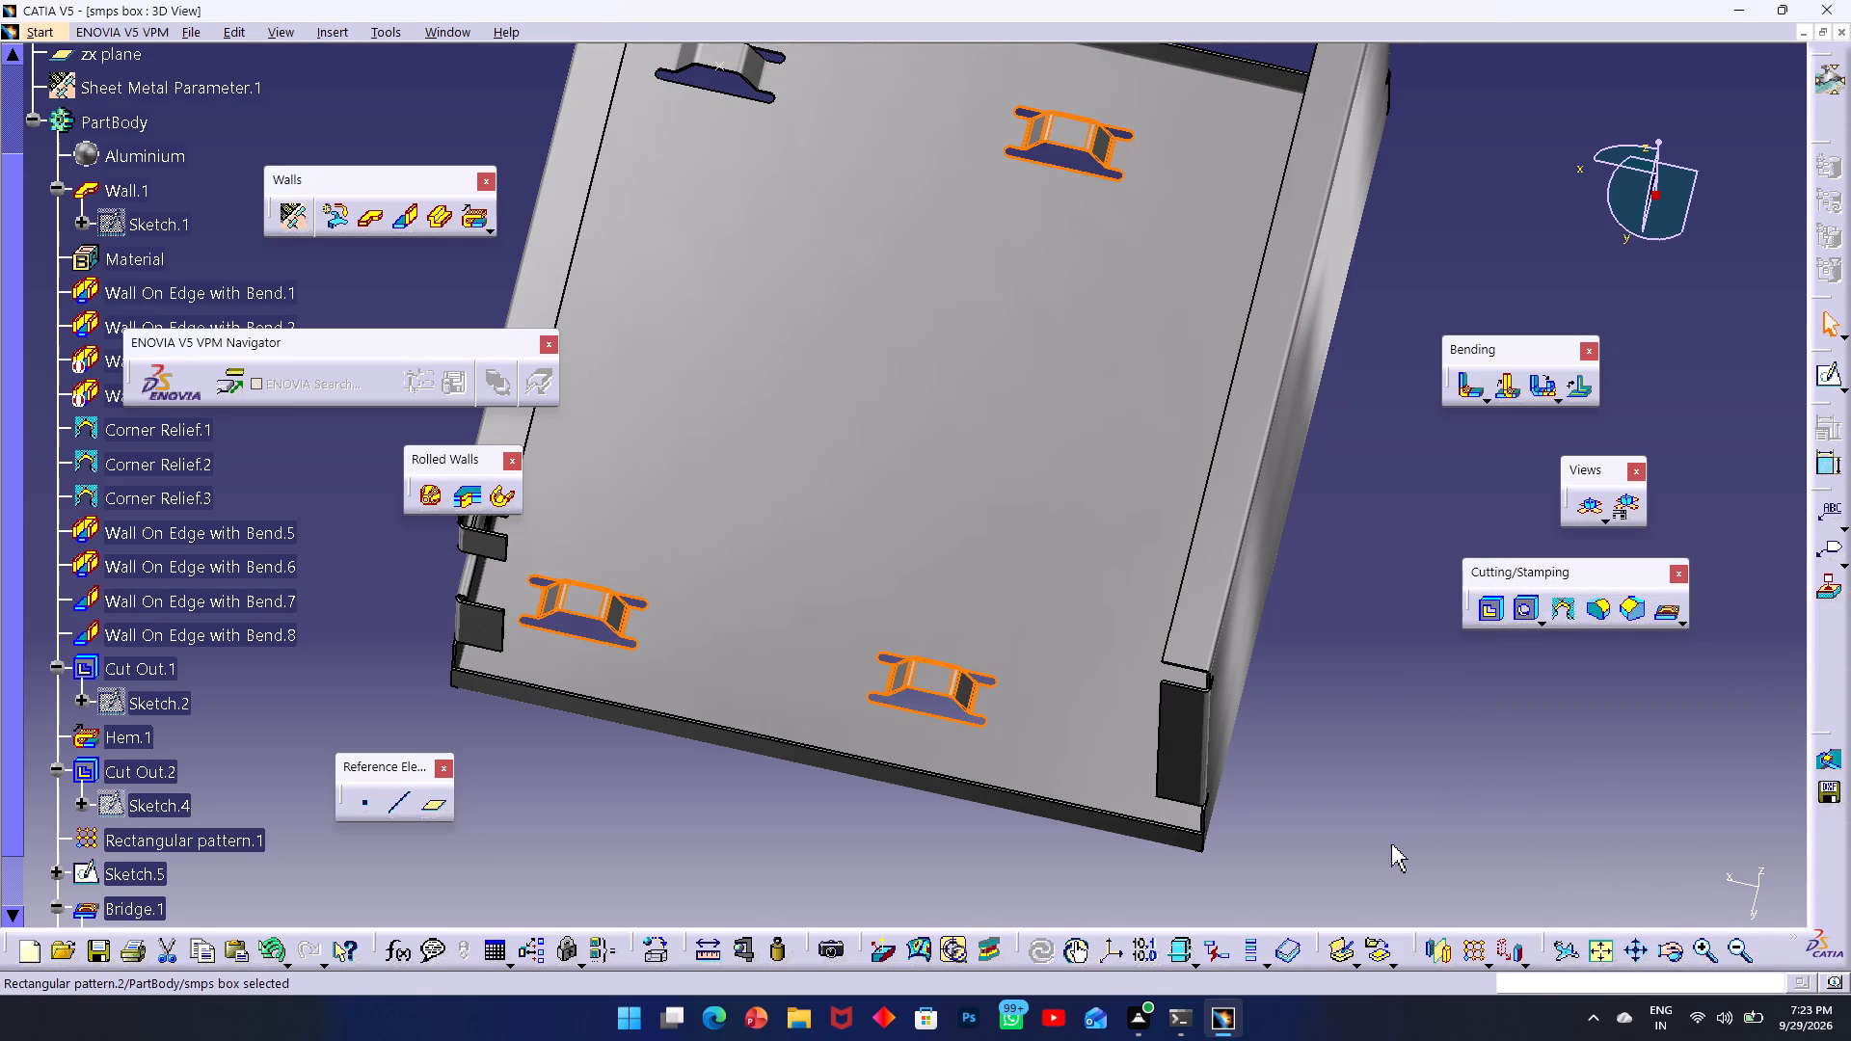
{"action": "left_click", "coordinate": [1391, 844]}
Examine the patterned bridges on the base wall and the adjoining perforated side wall from several angles.
{"action": "middle_click_drag", "start_coordinate": [1071, 572], "coordinate": [980, 508], "text": "ctrl"}
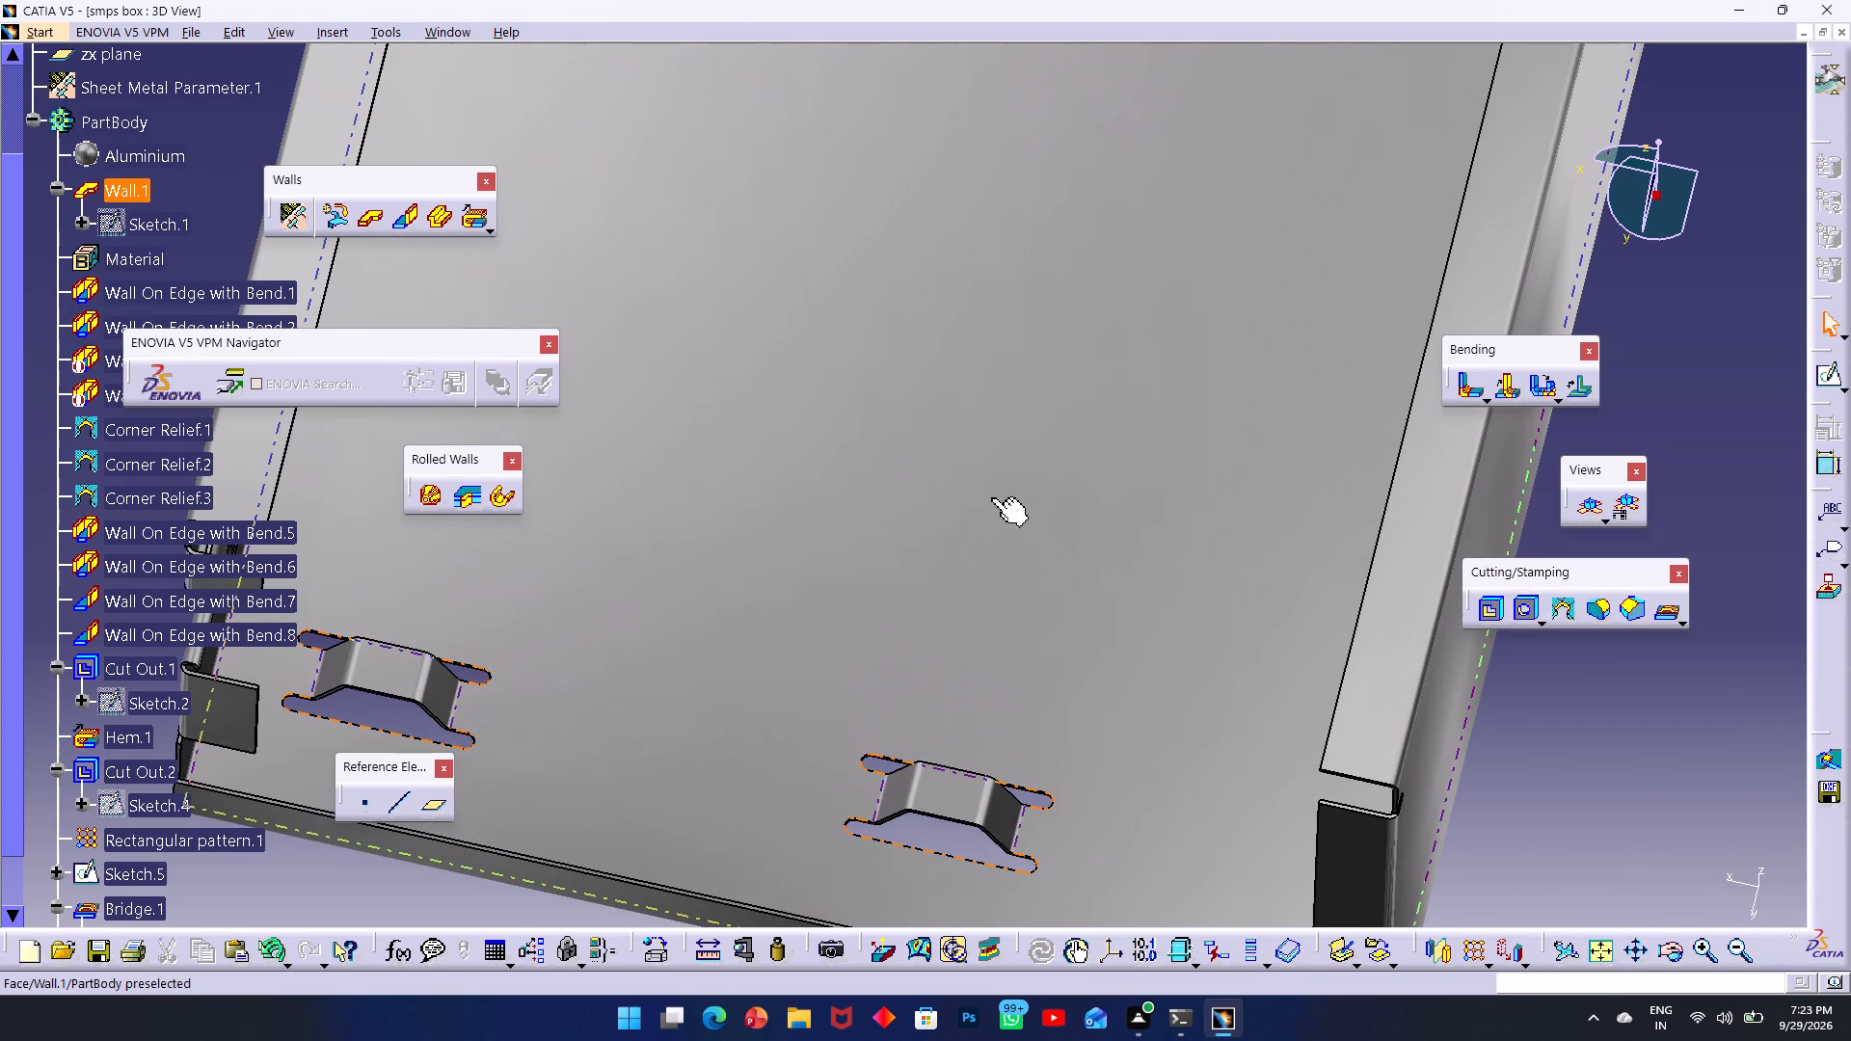
{"action": "middle_click_drag", "start_coordinate": [1022, 485], "coordinate": [993, 149]}
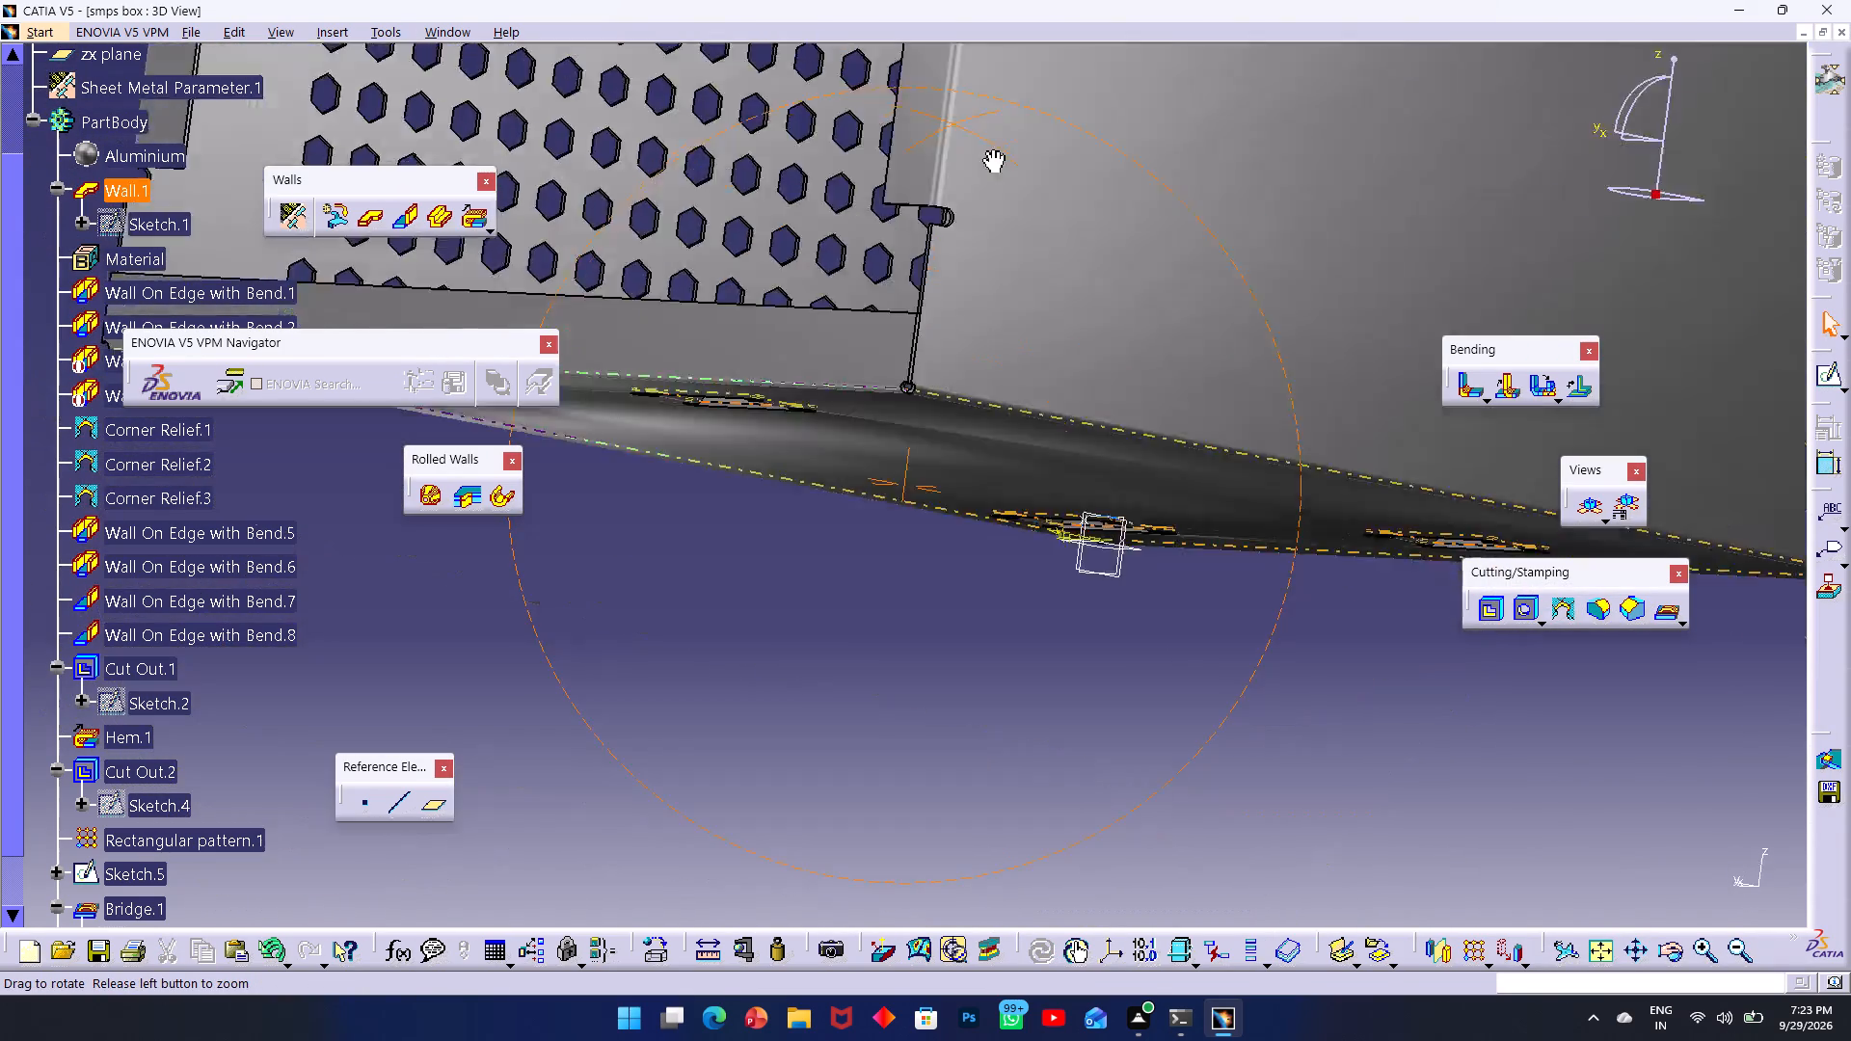
{"action": "middle_click_drag", "start_coordinate": [993, 149], "coordinate": [1058, 225]}
{"action": "left_click", "coordinate": [797, 666]}
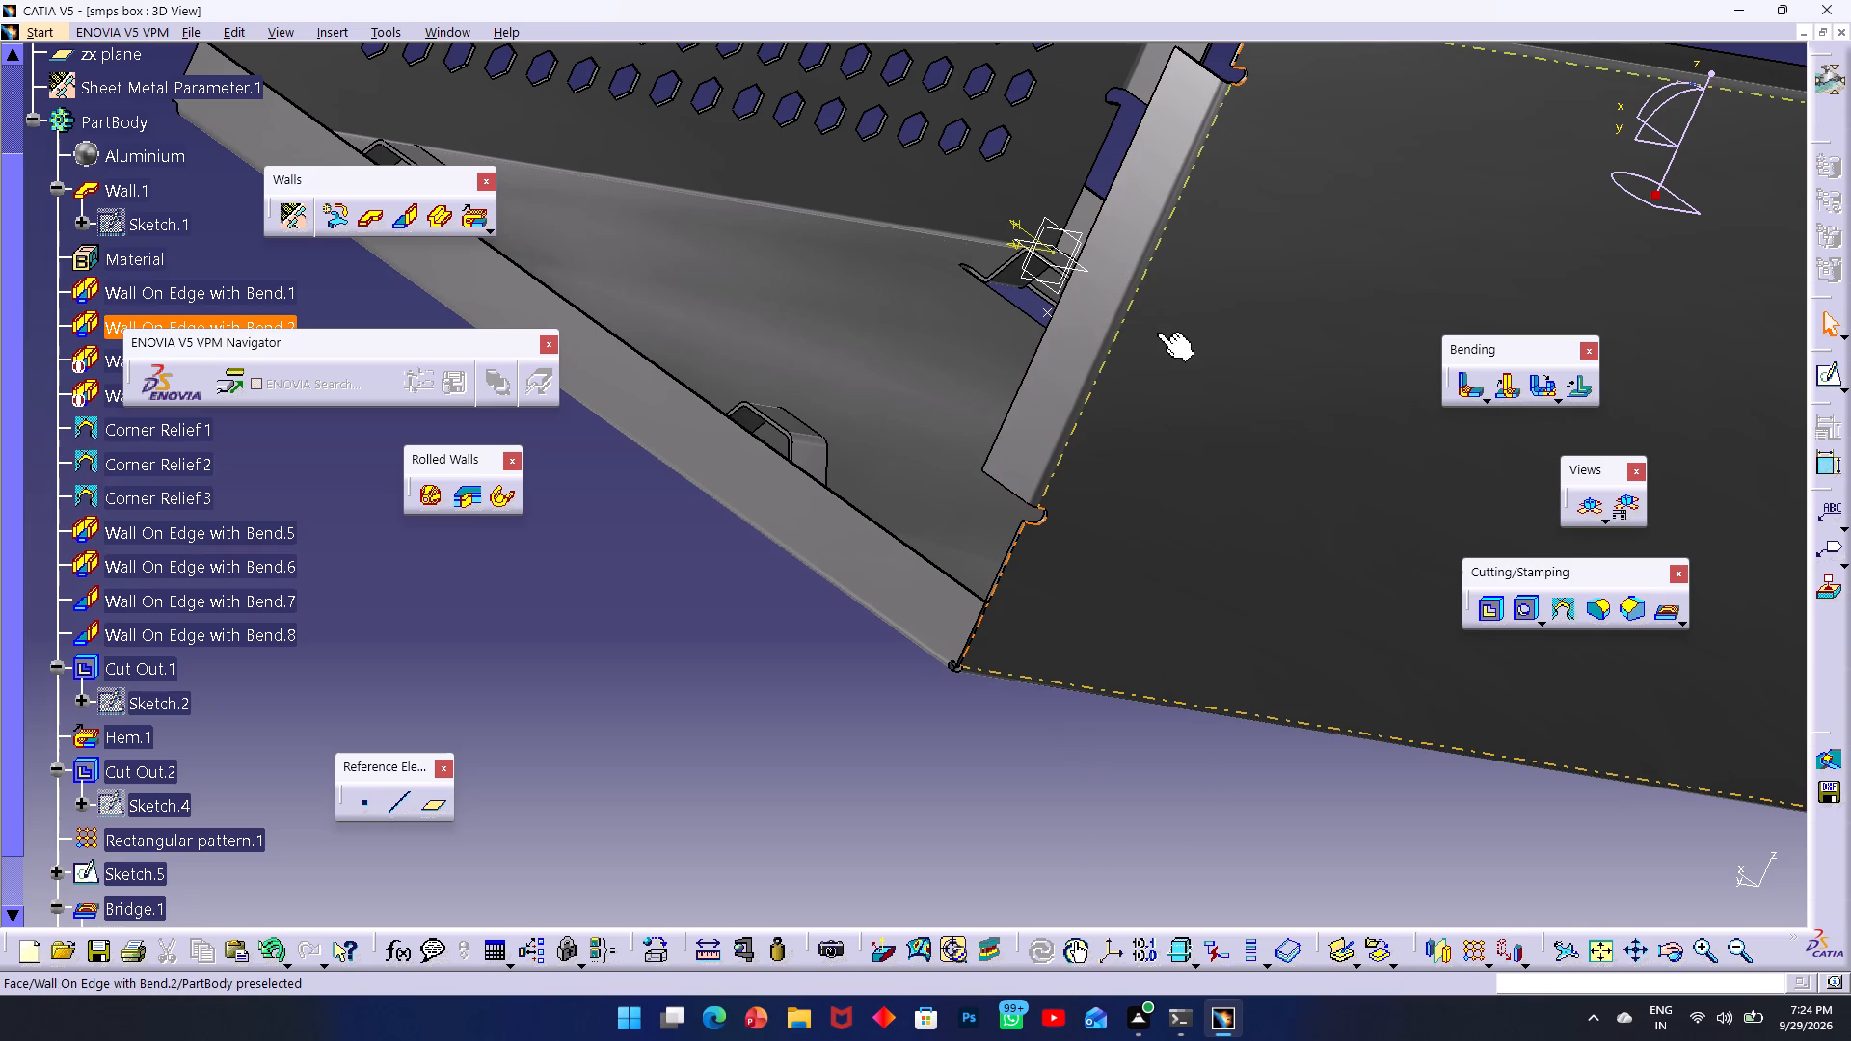
{"action": "middle_click_drag", "start_coordinate": [836, 13], "coordinate": [861, 170]}
{"action": "middle_click_drag", "start_coordinate": [856, 183], "coordinate": [914, 934]}
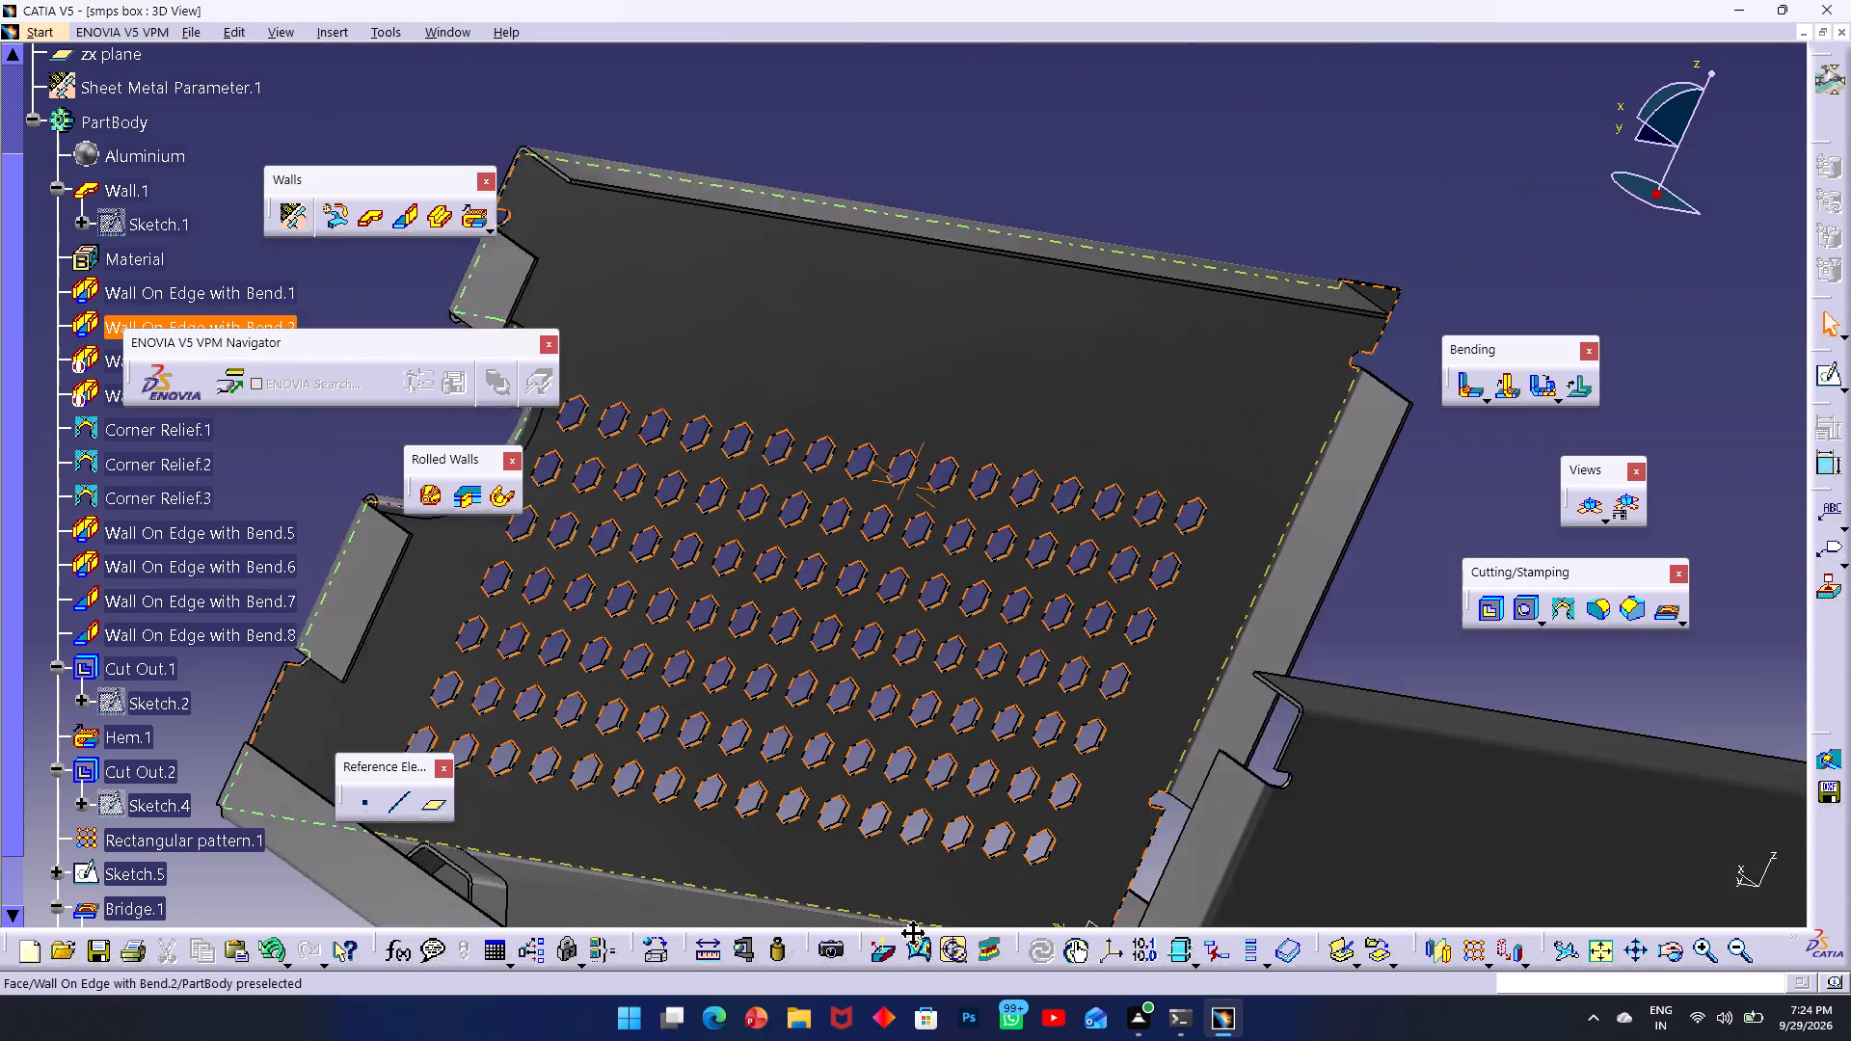
{"action": "middle_click_drag", "start_coordinate": [914, 934], "coordinate": [924, 1001]}
{"action": "left_click", "coordinate": [1033, 247]}
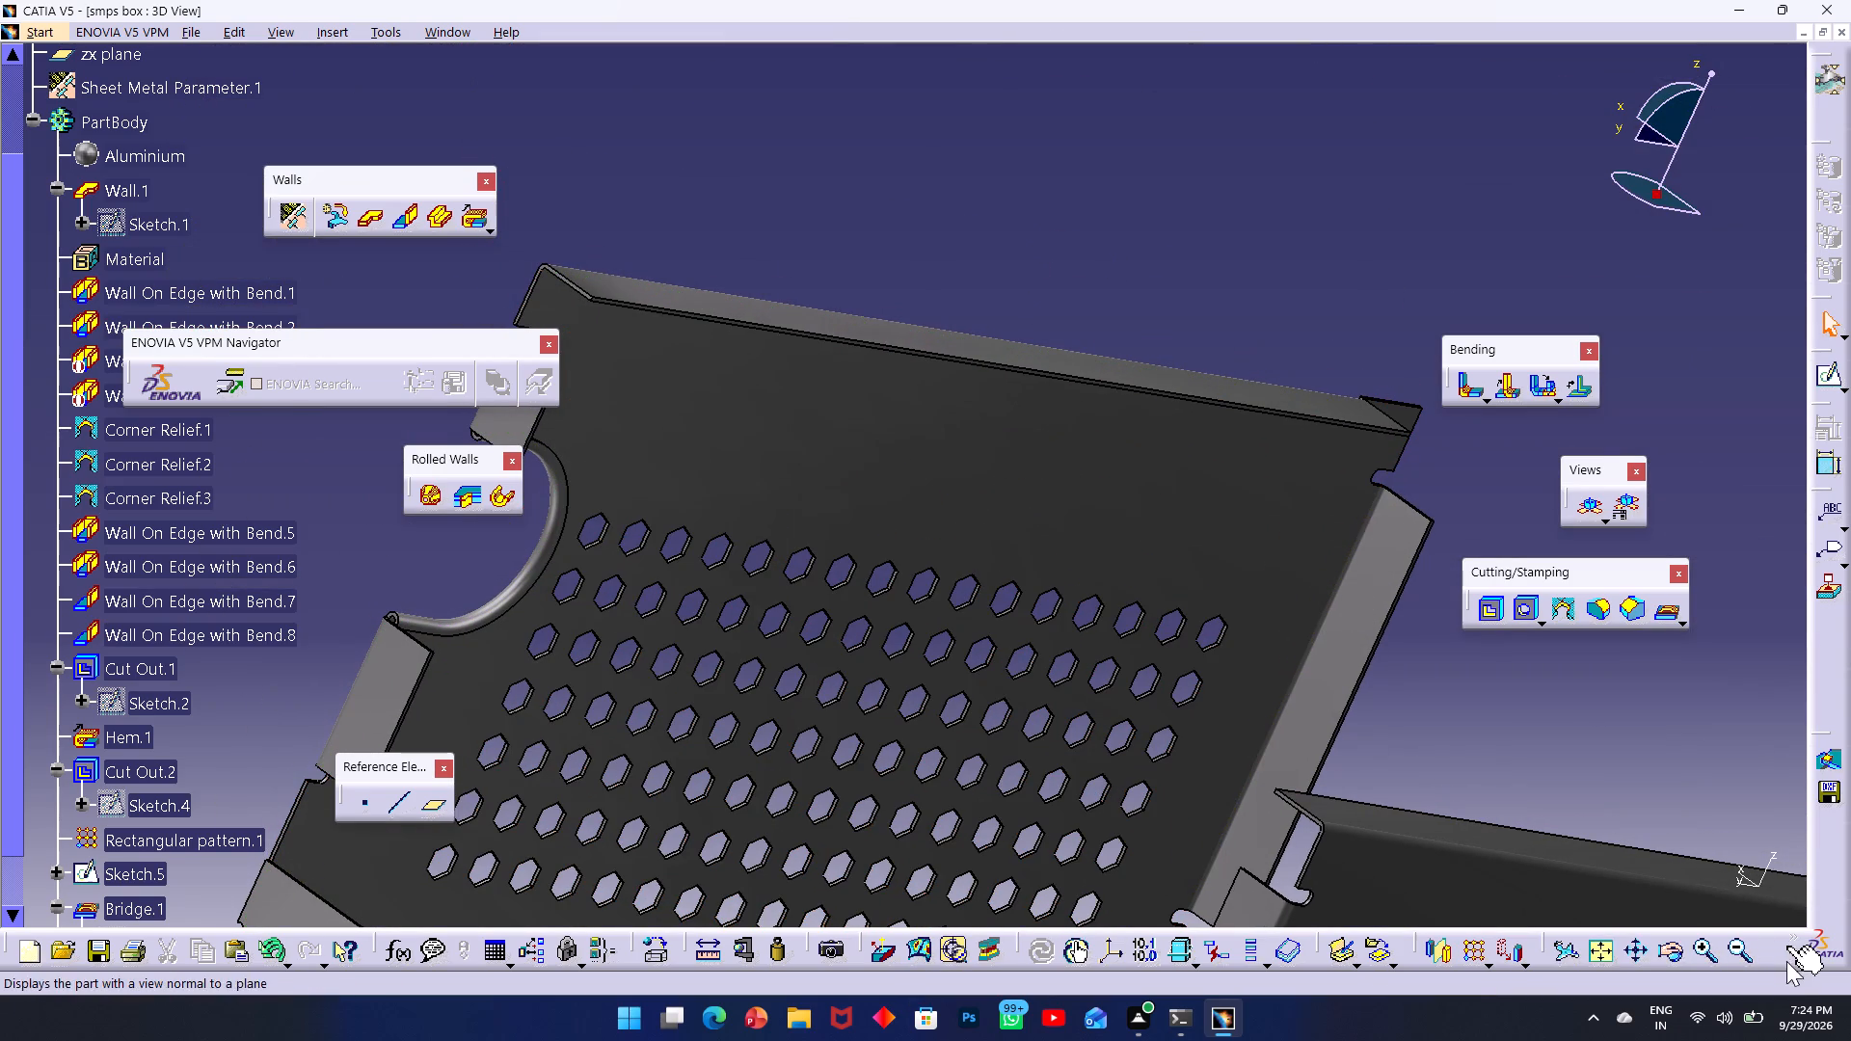
Restore the default contents of all toolbars and reset their positions through the Customize dialog.
{"action": "left_click", "coordinate": [1850, 866]}
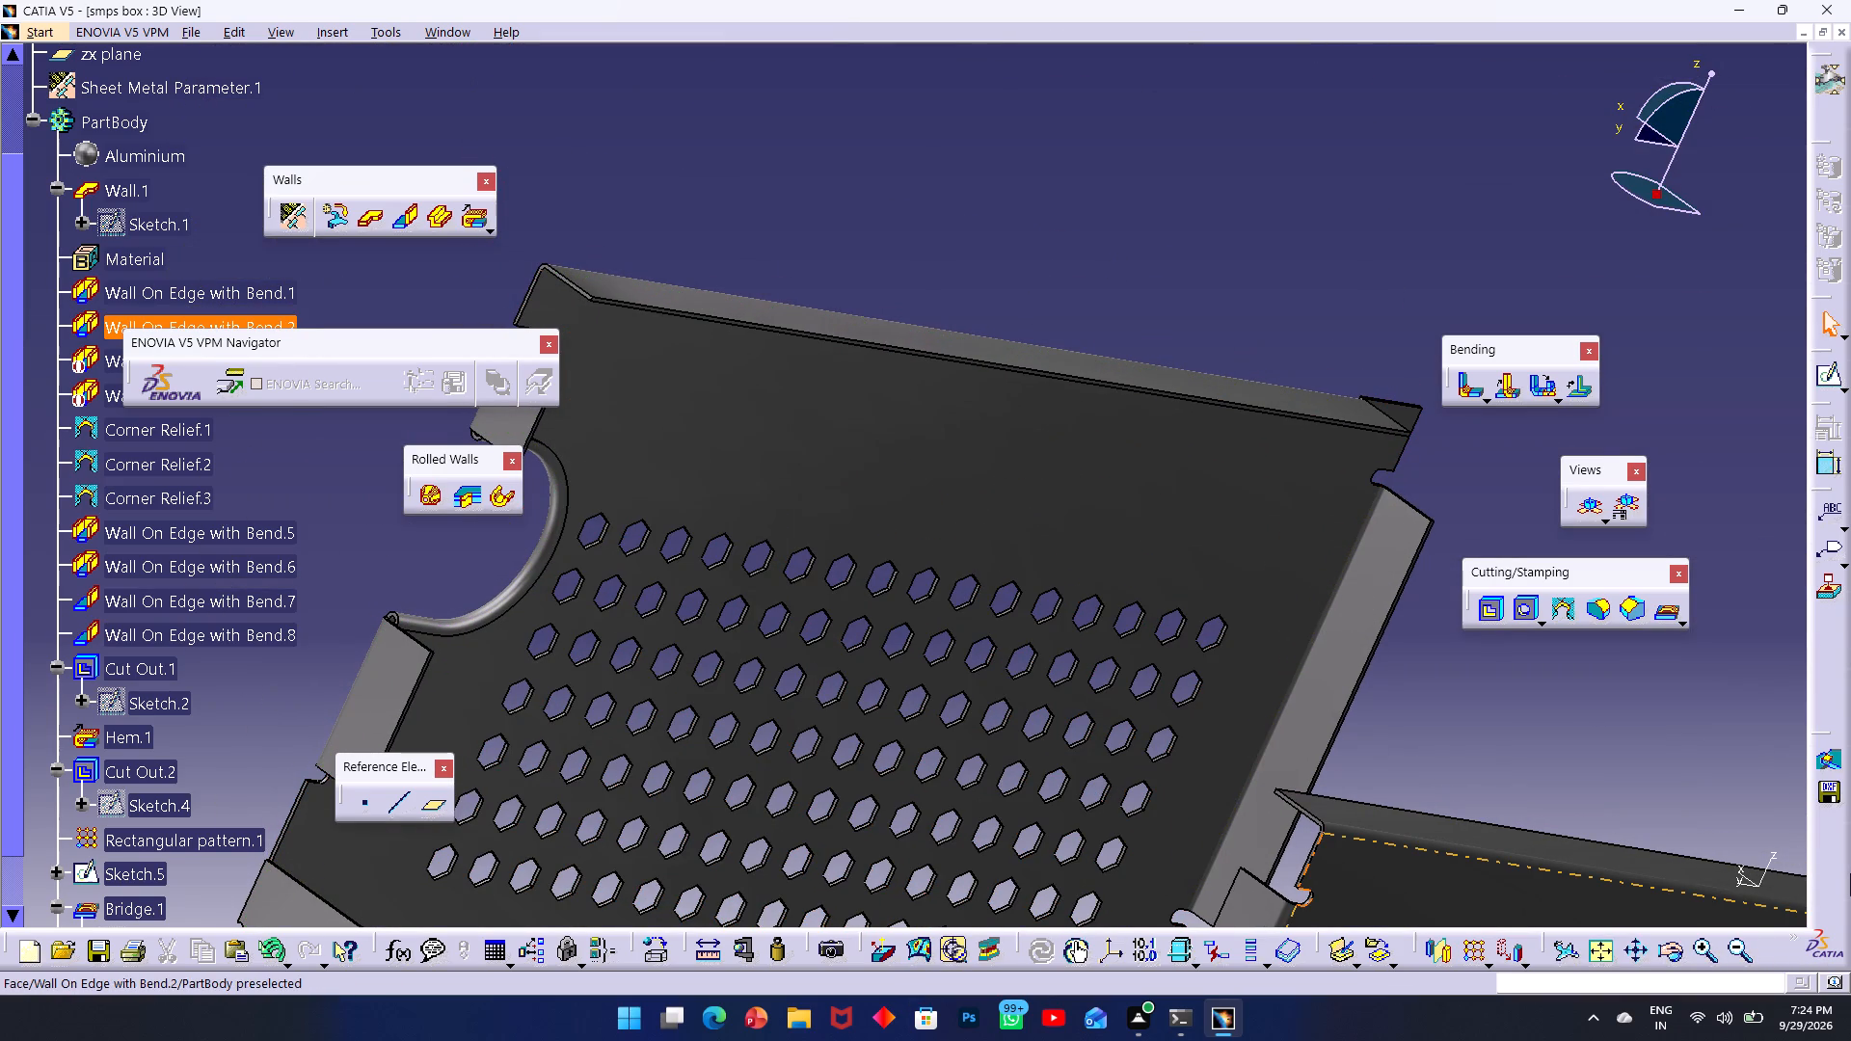
{"action": "right_click", "coordinate": [1831, 877]}
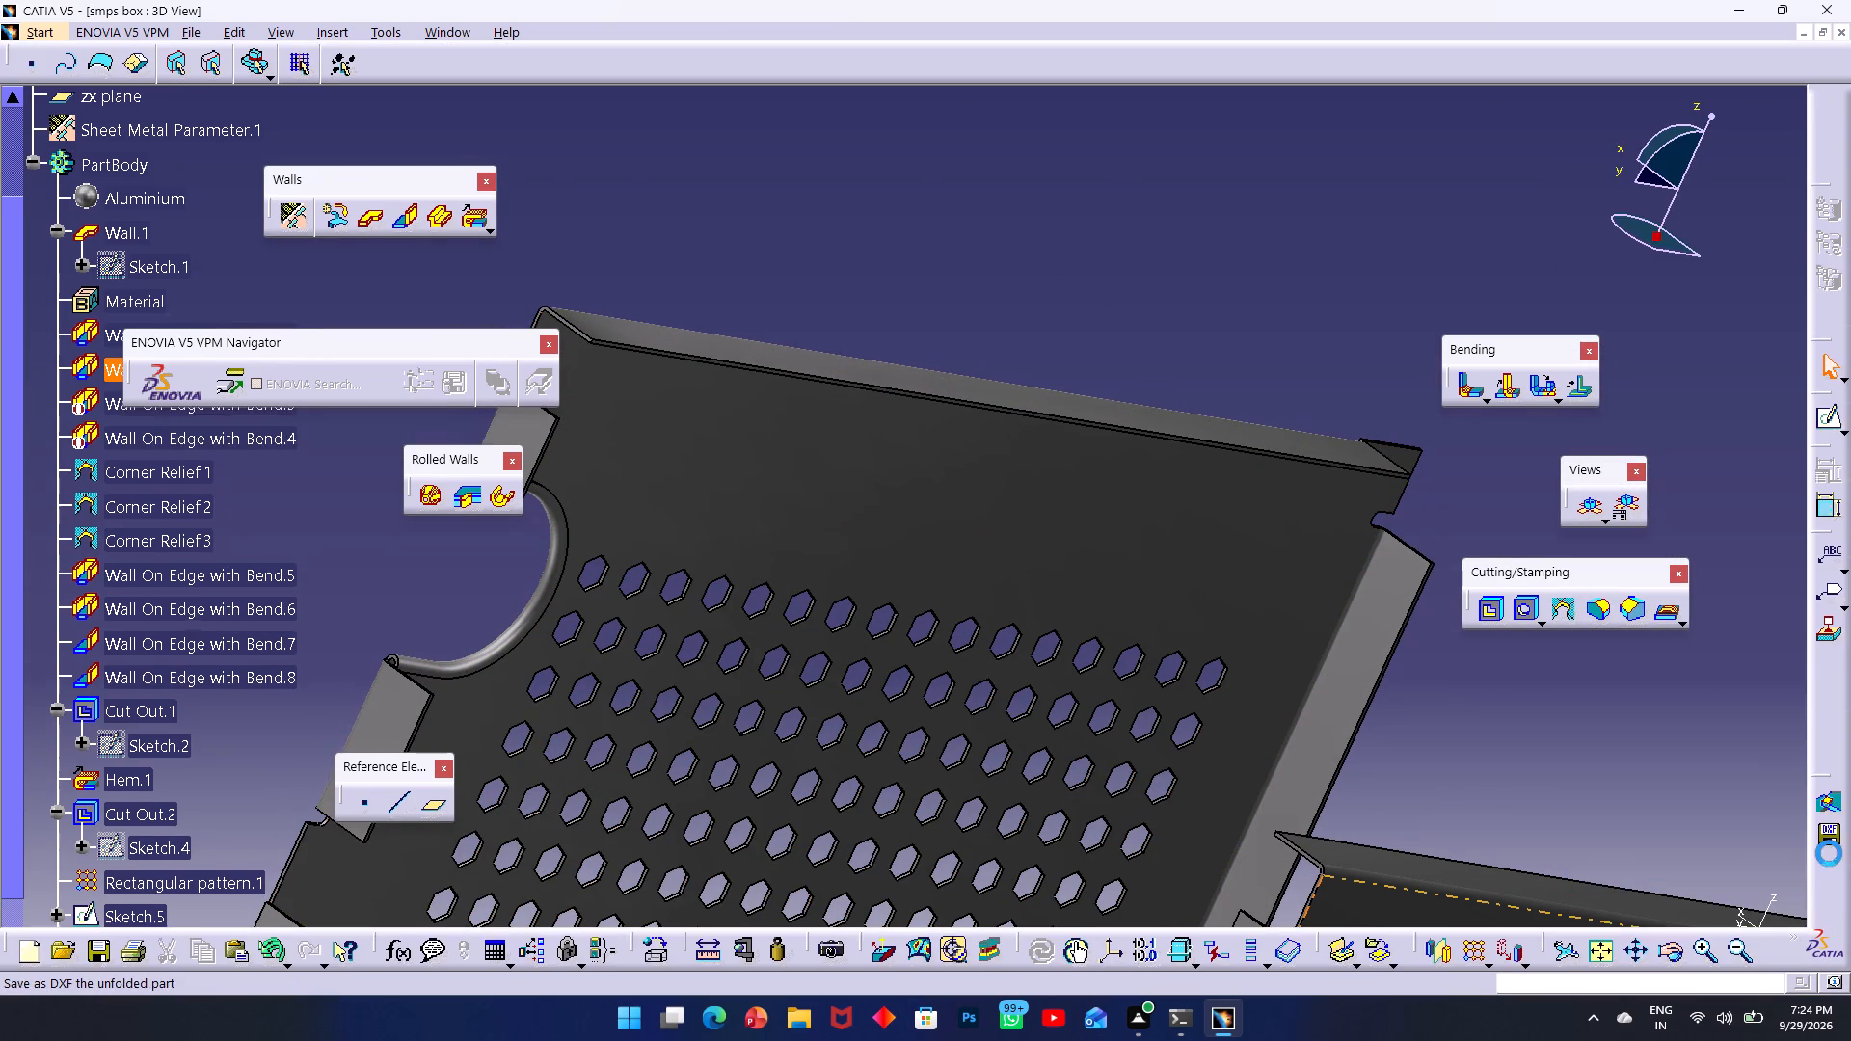
{"action": "right_click", "coordinate": [1825, 891]}
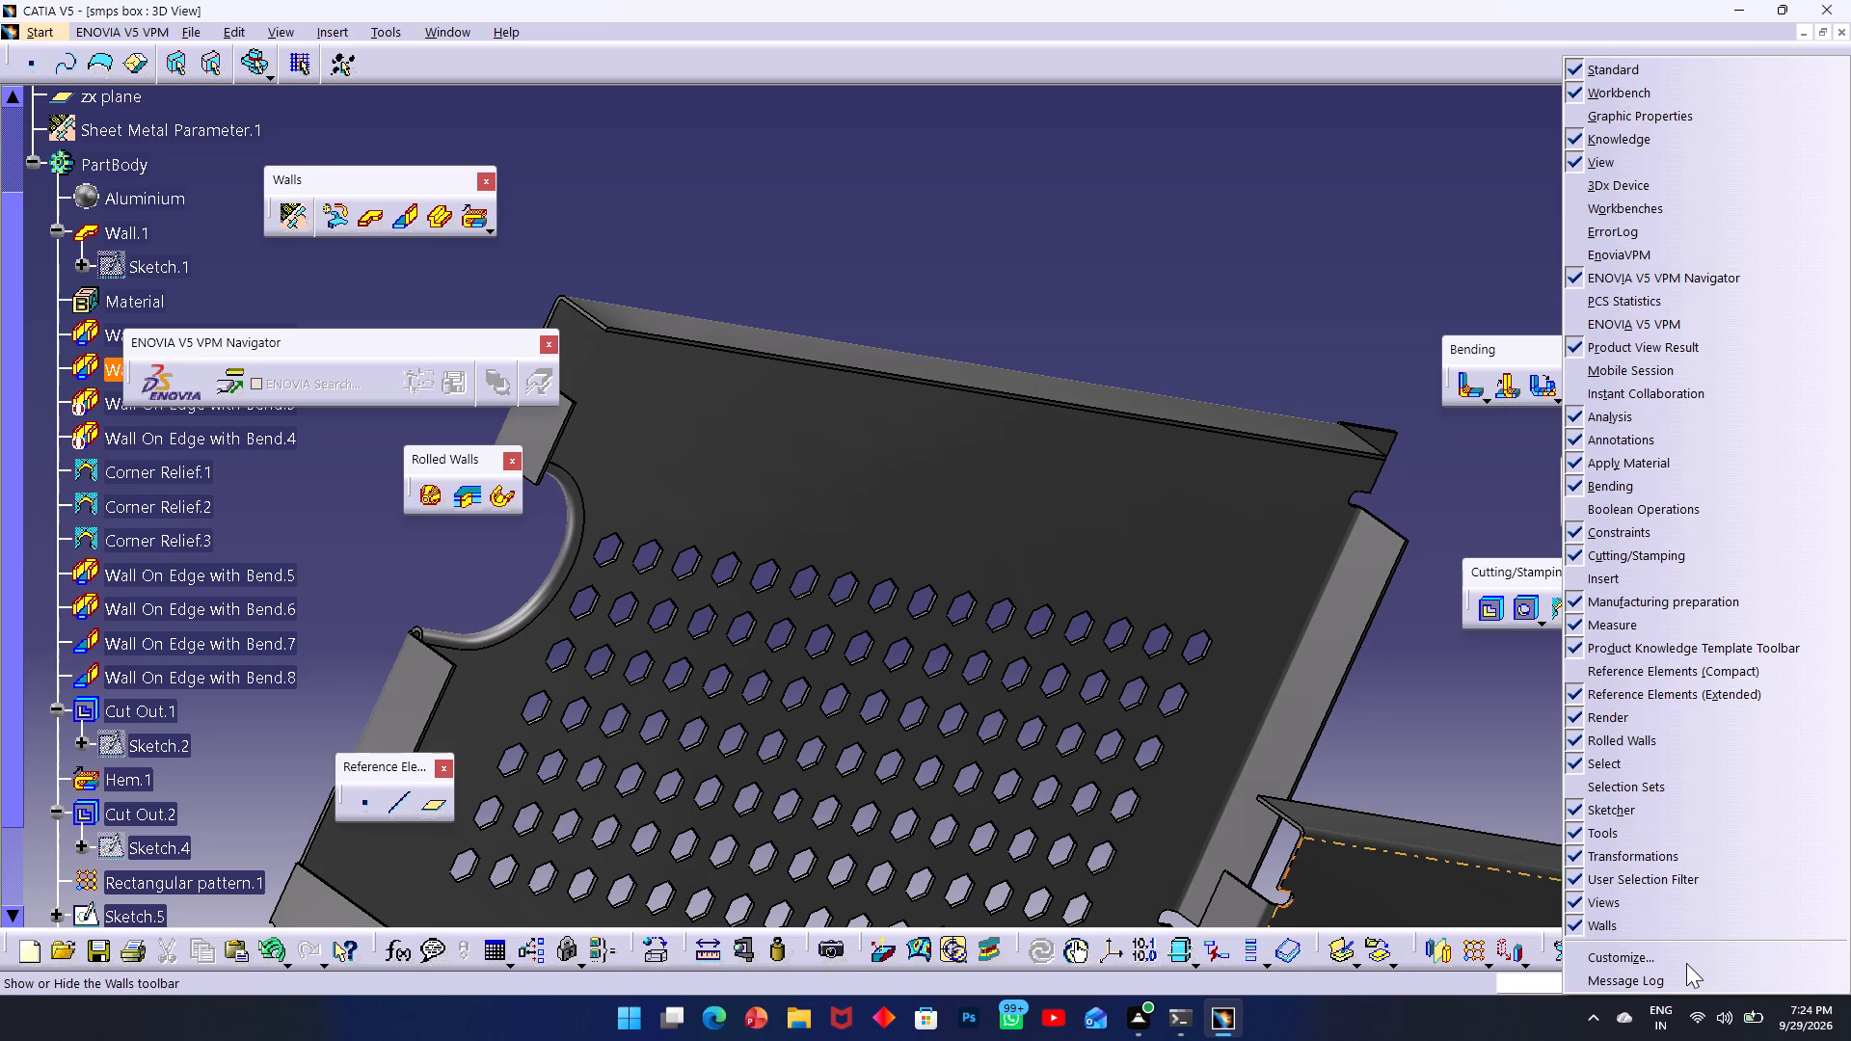
{"action": "left_click", "coordinate": [1686, 963]}
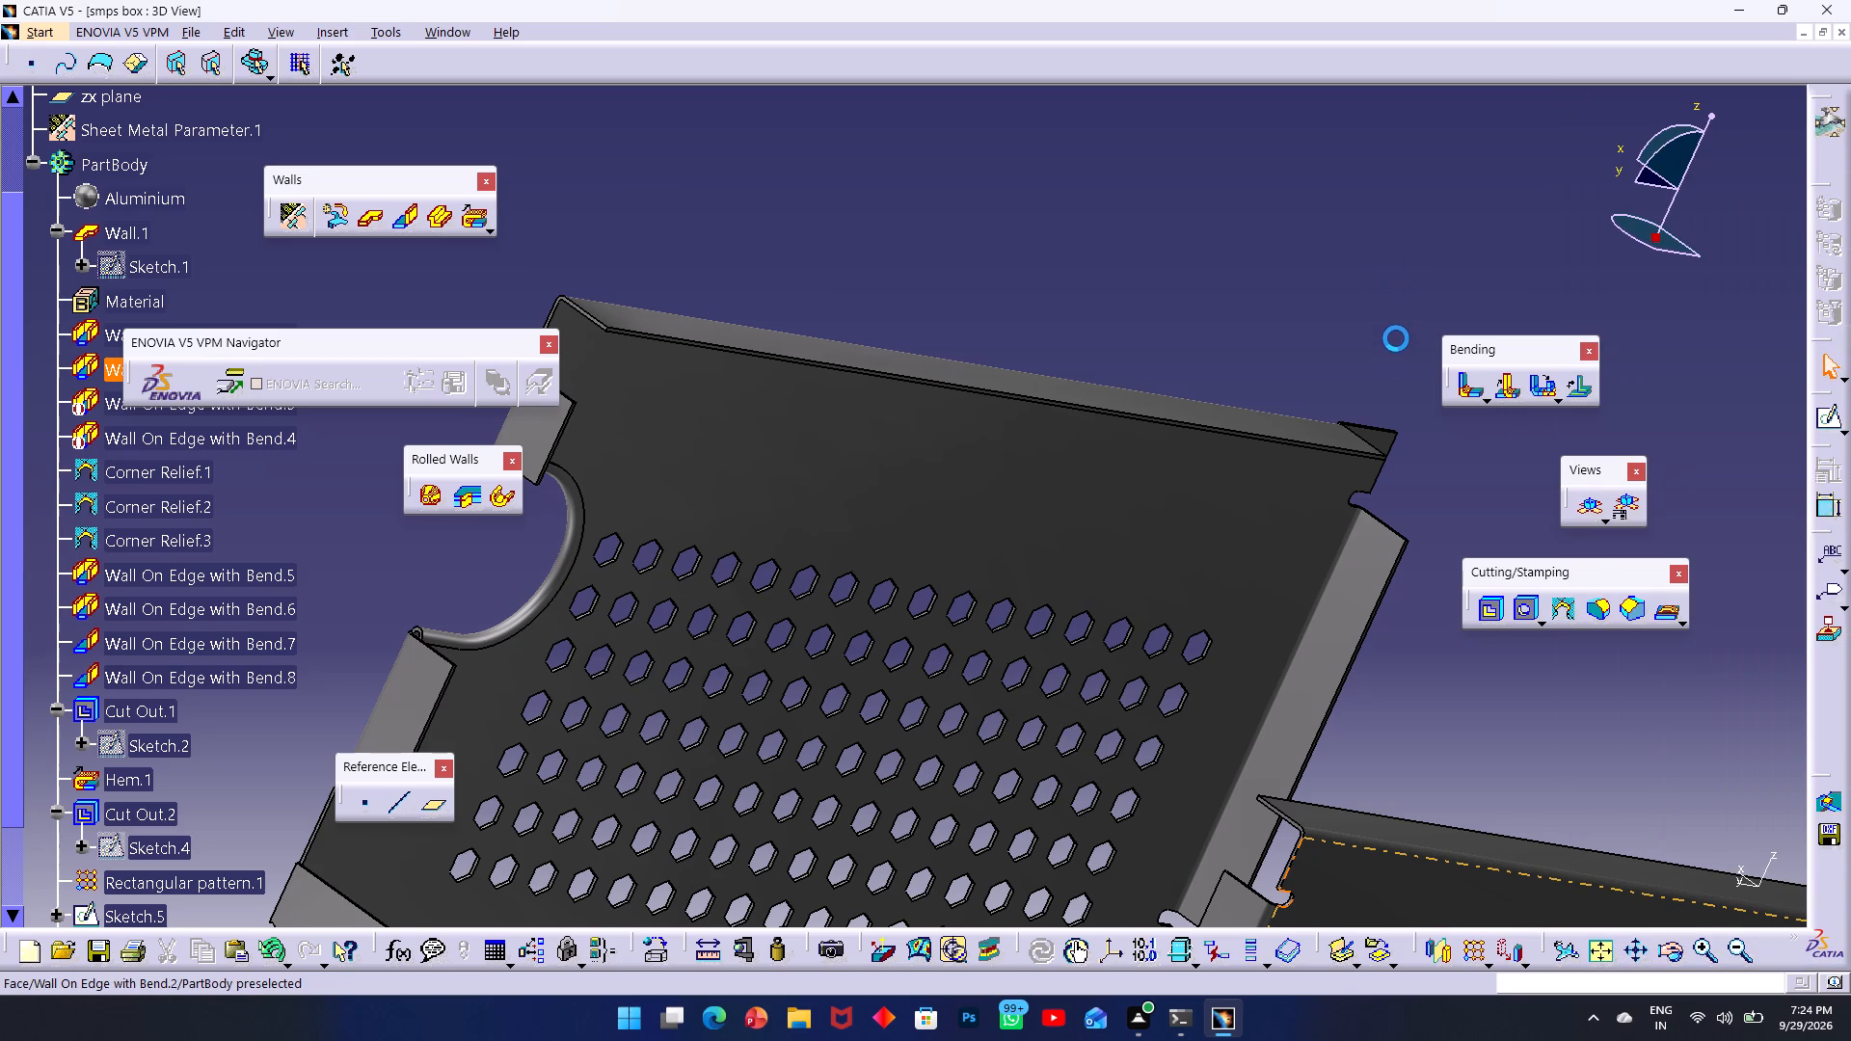
{"action": "left_click", "coordinate": [1048, 259]}
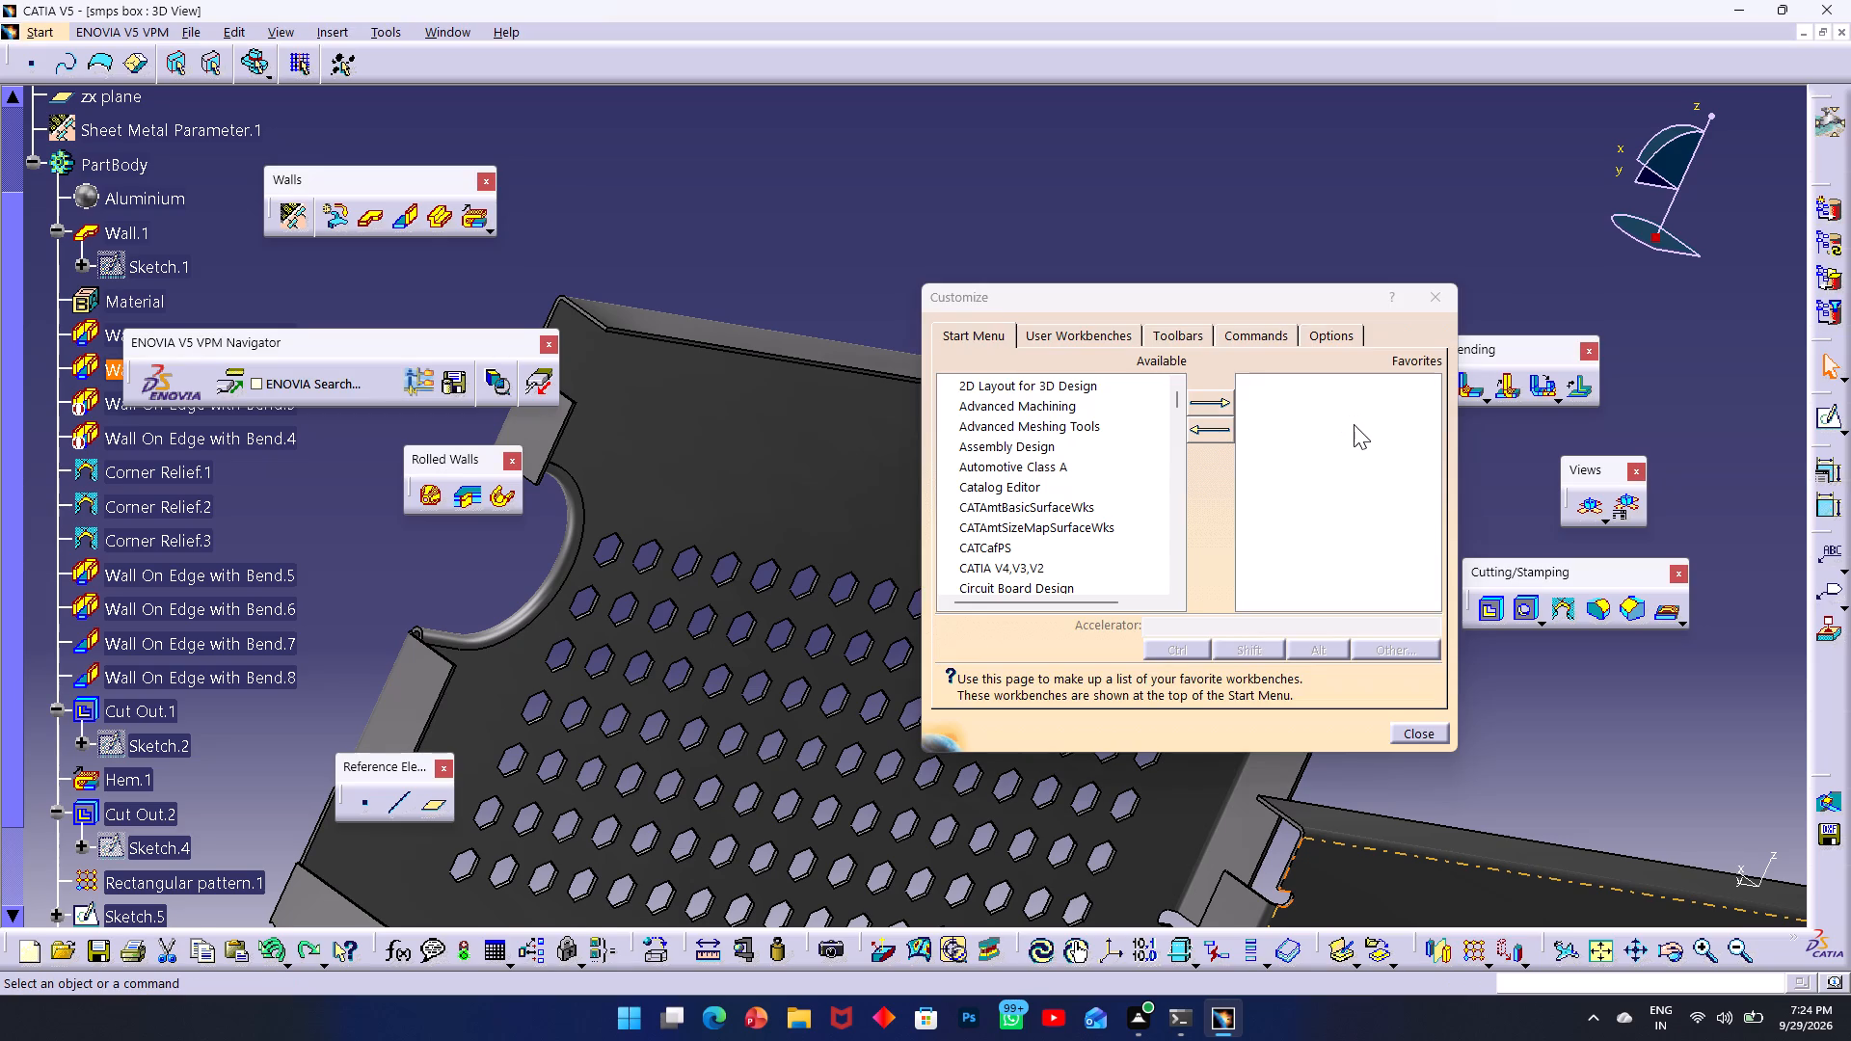
{"action": "scroll", "coordinate": [1354, 424], "scroll_direction": "up", "scroll_amount": 2}
{"action": "left_click", "coordinate": [1189, 337]}
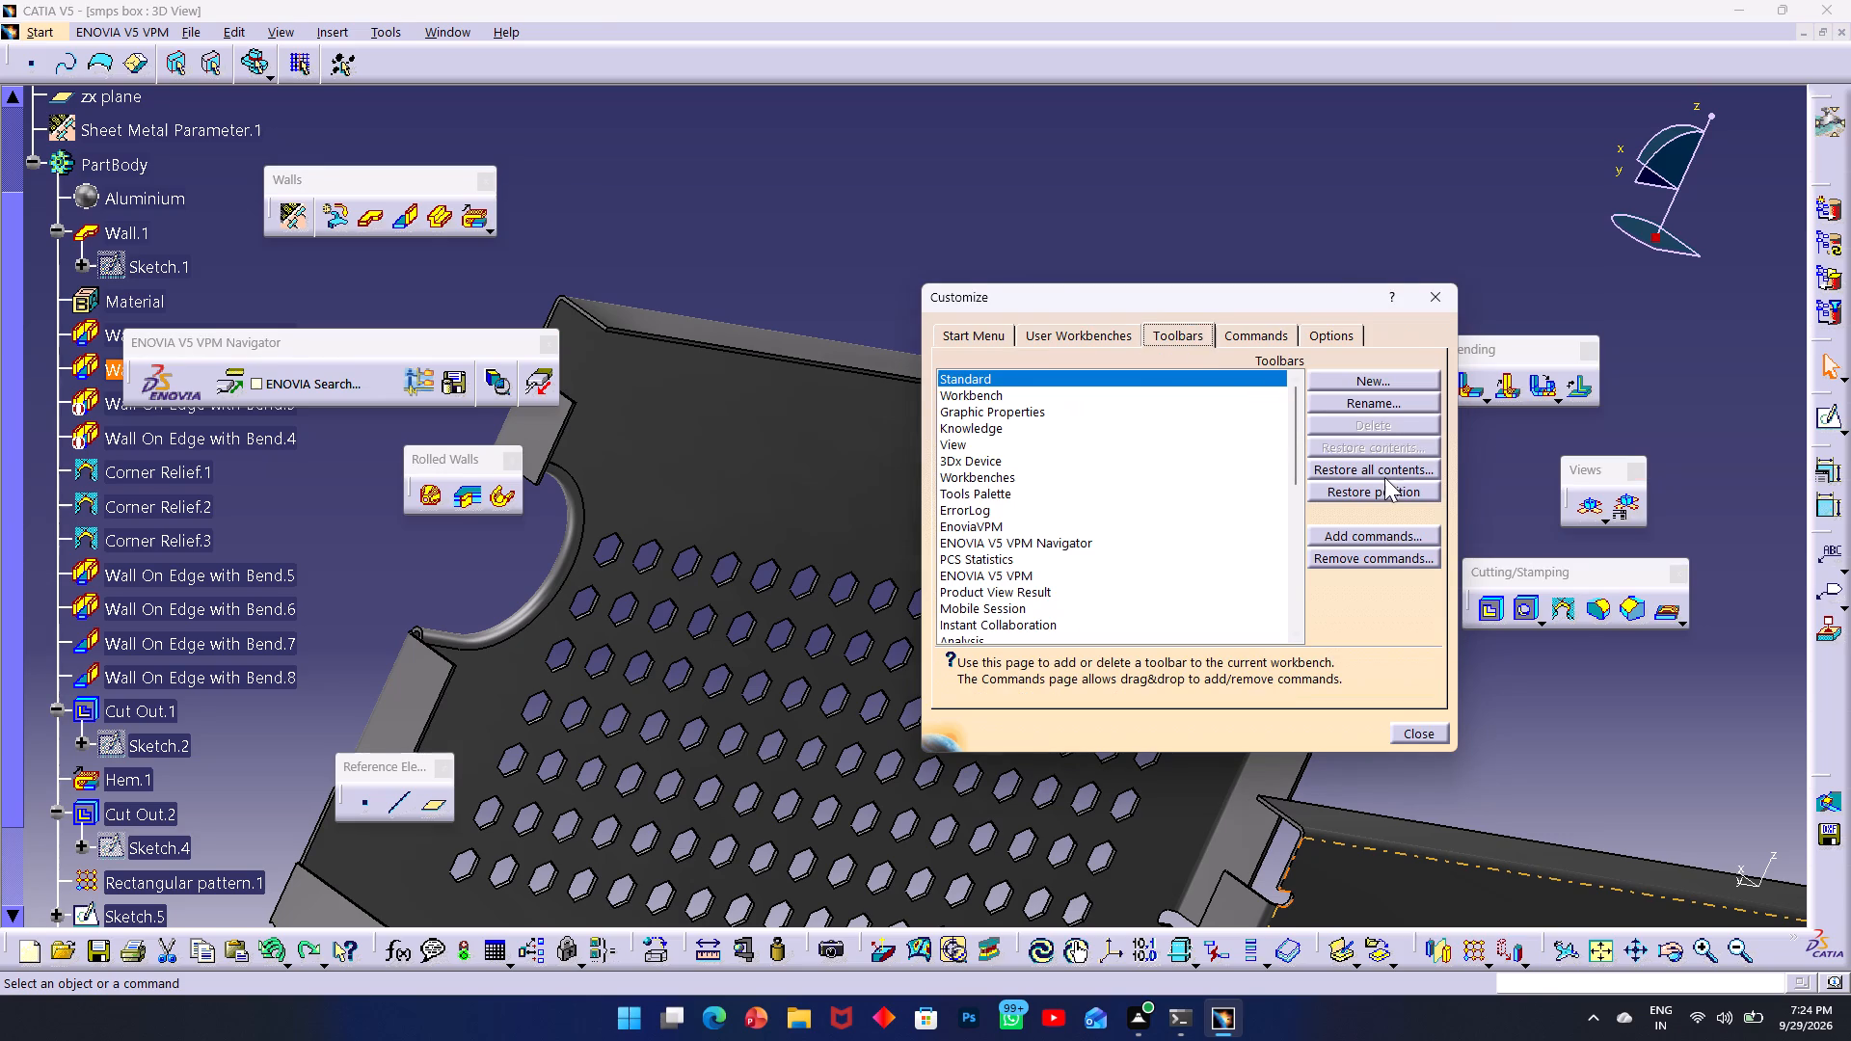
{"action": "left_click", "coordinate": [1387, 467]}
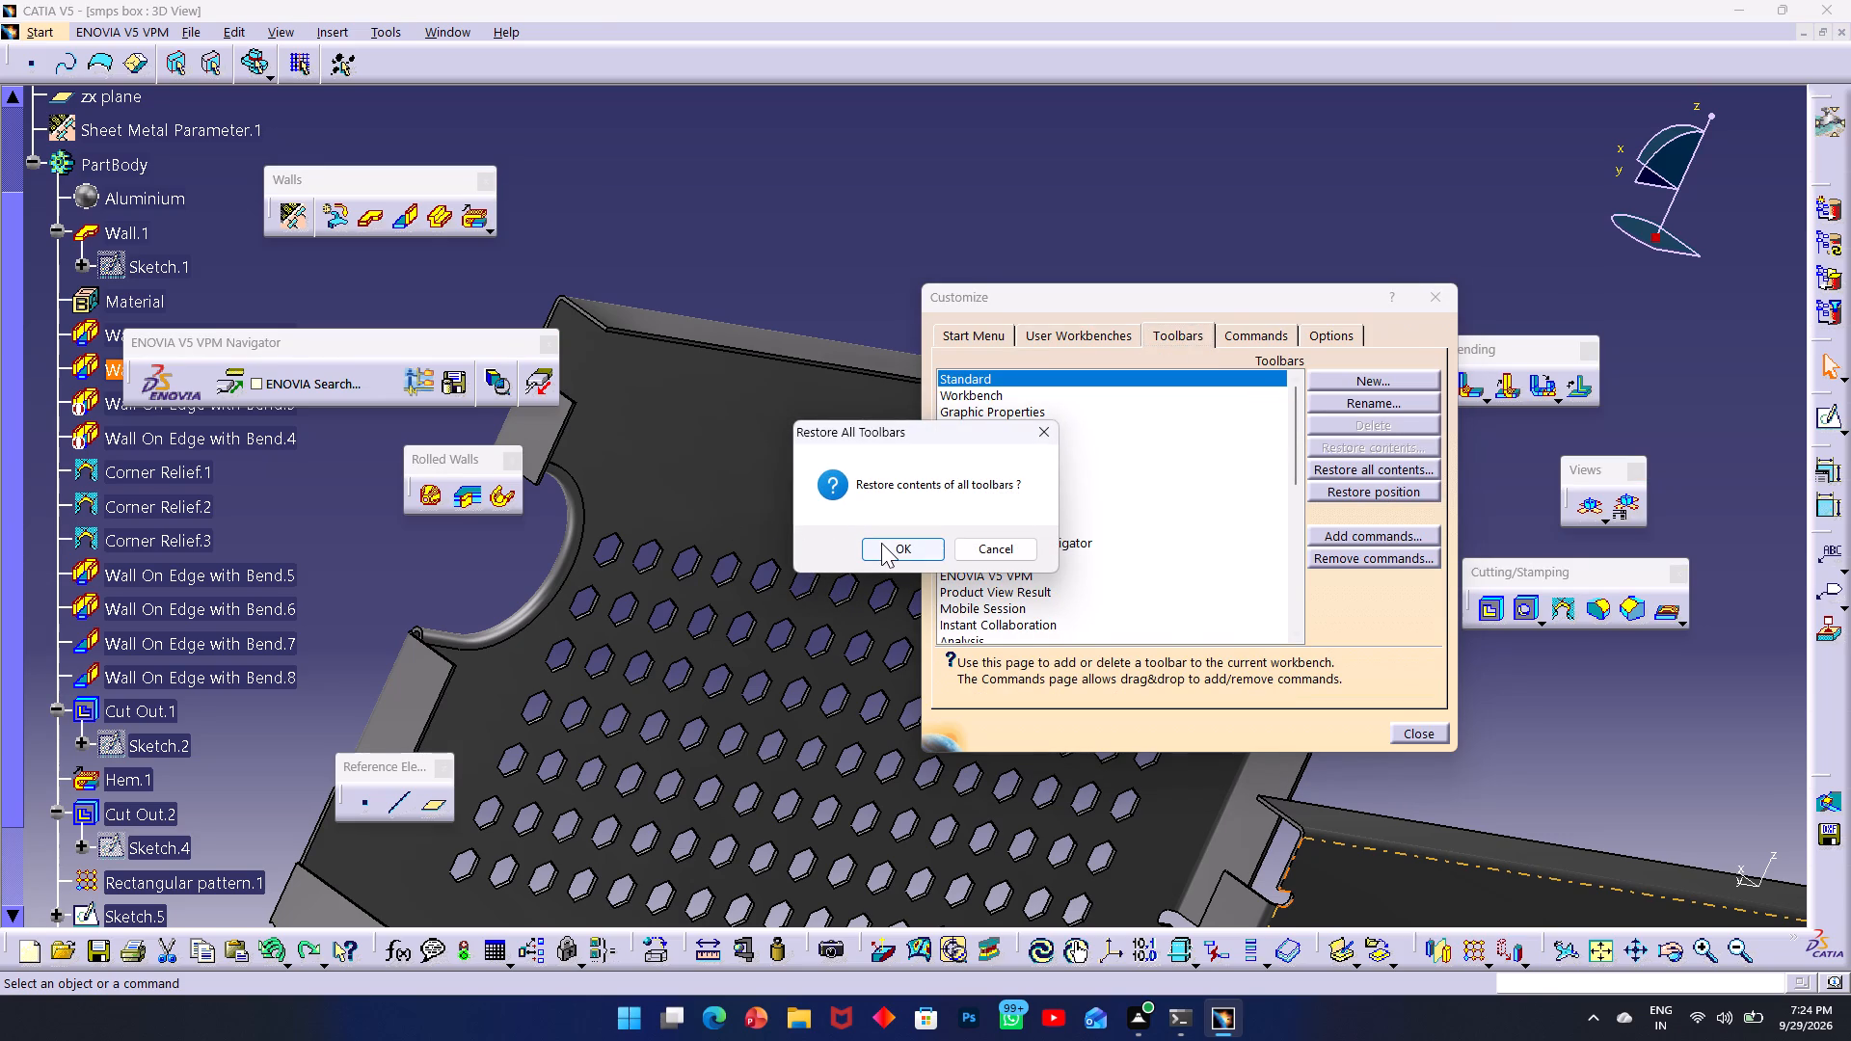
{"action": "left_click", "coordinate": [885, 542]}
{"action": "left_click", "coordinate": [1361, 489]}
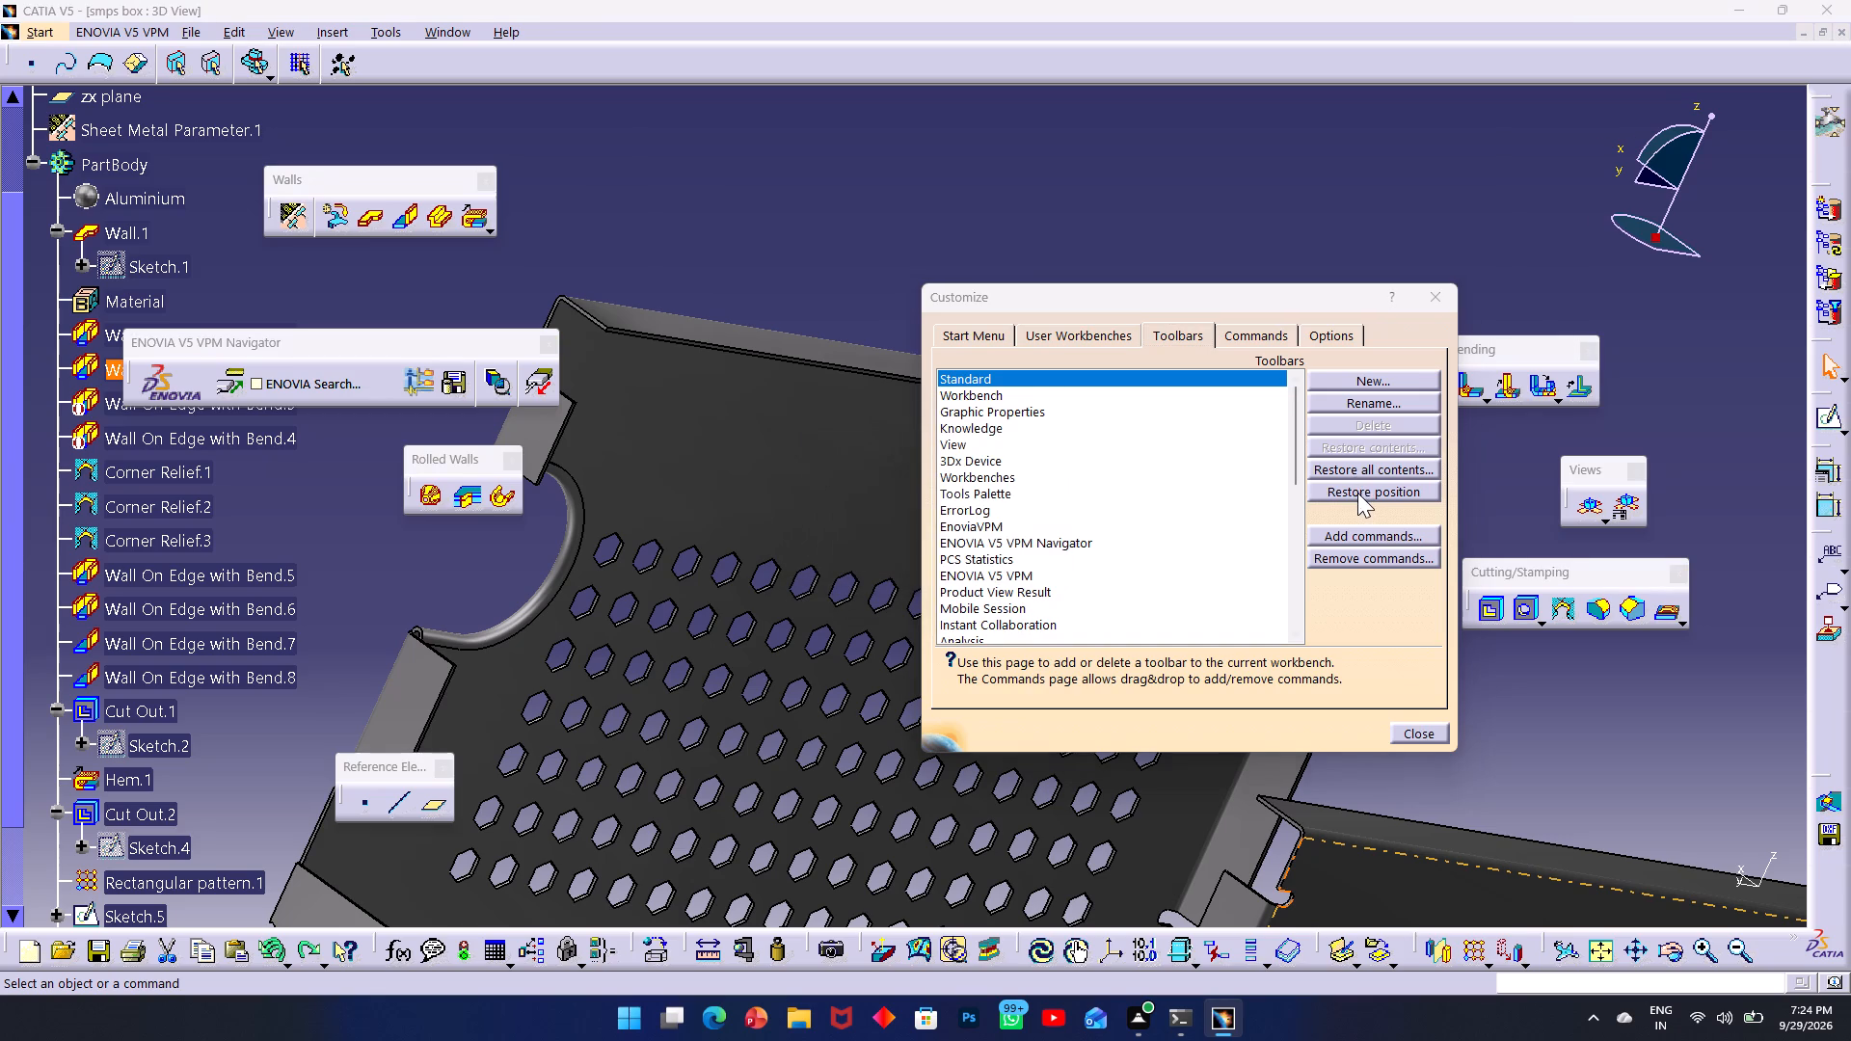
{"action": "left_click", "coordinate": [928, 560]}
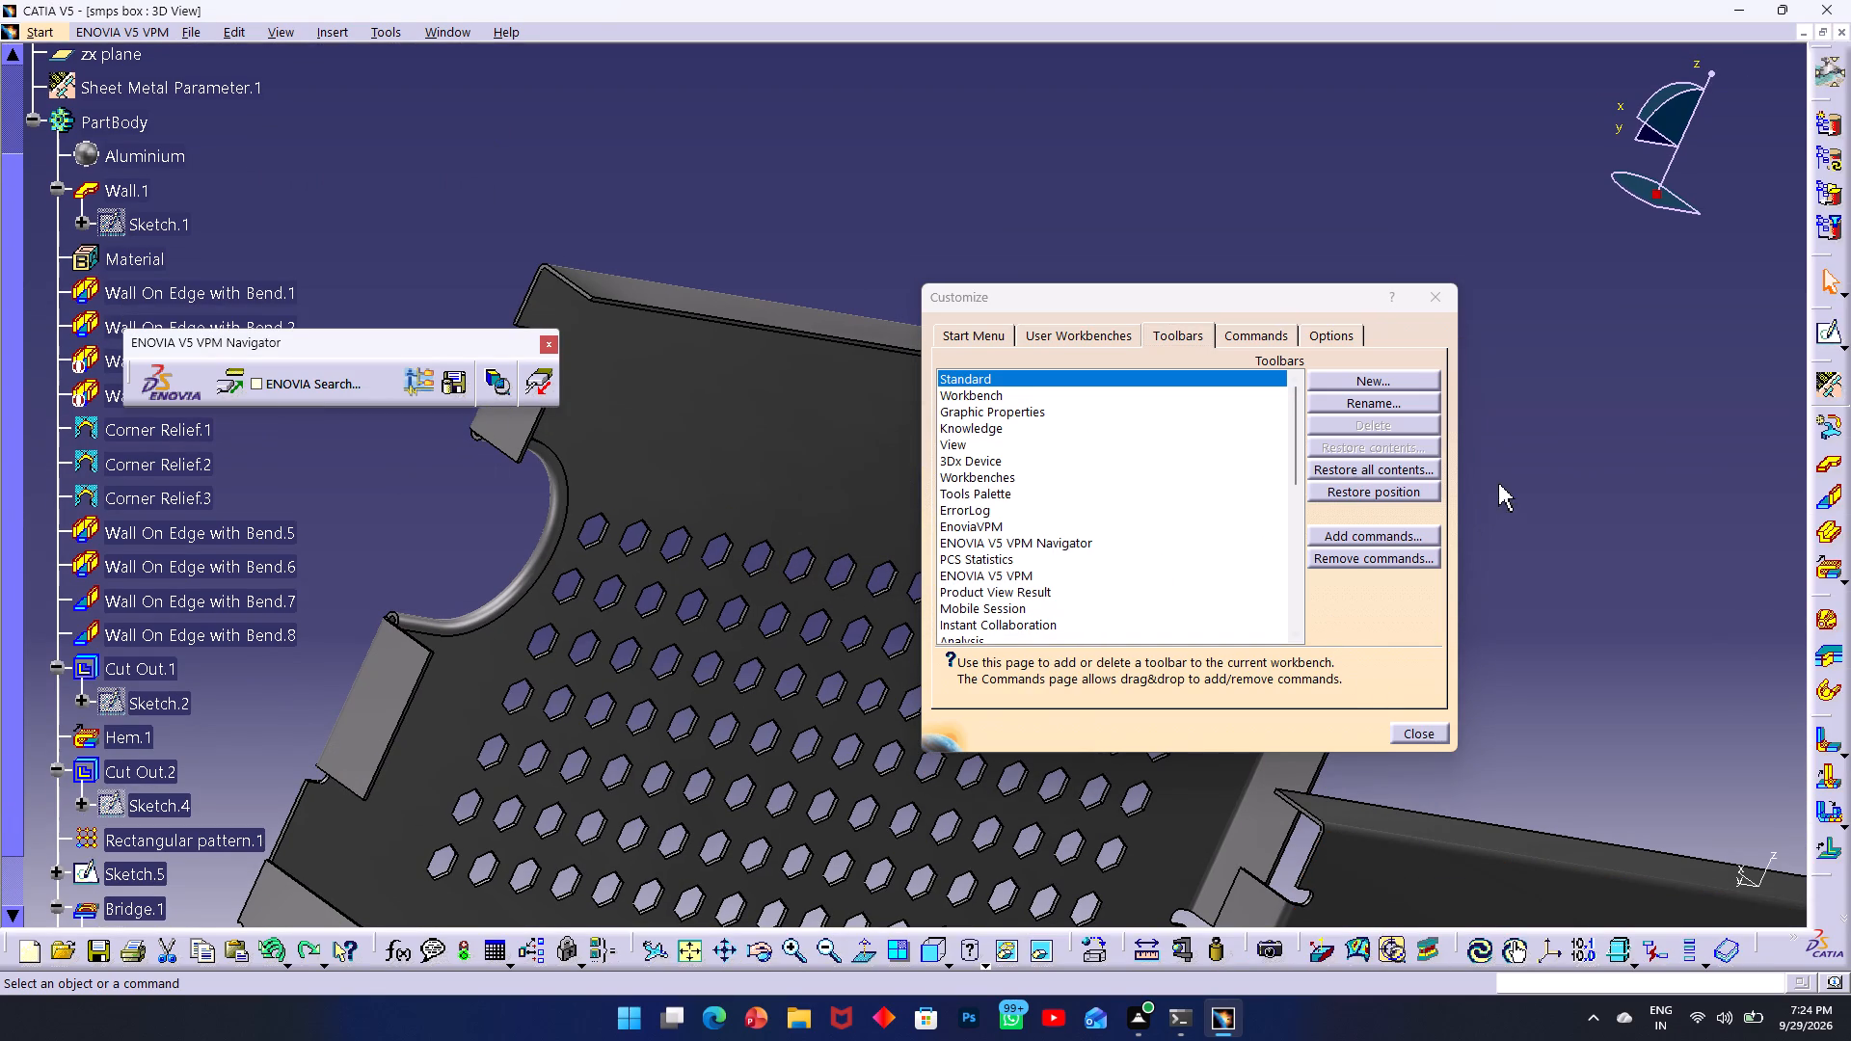
{"action": "left_click", "coordinate": [1433, 297]}
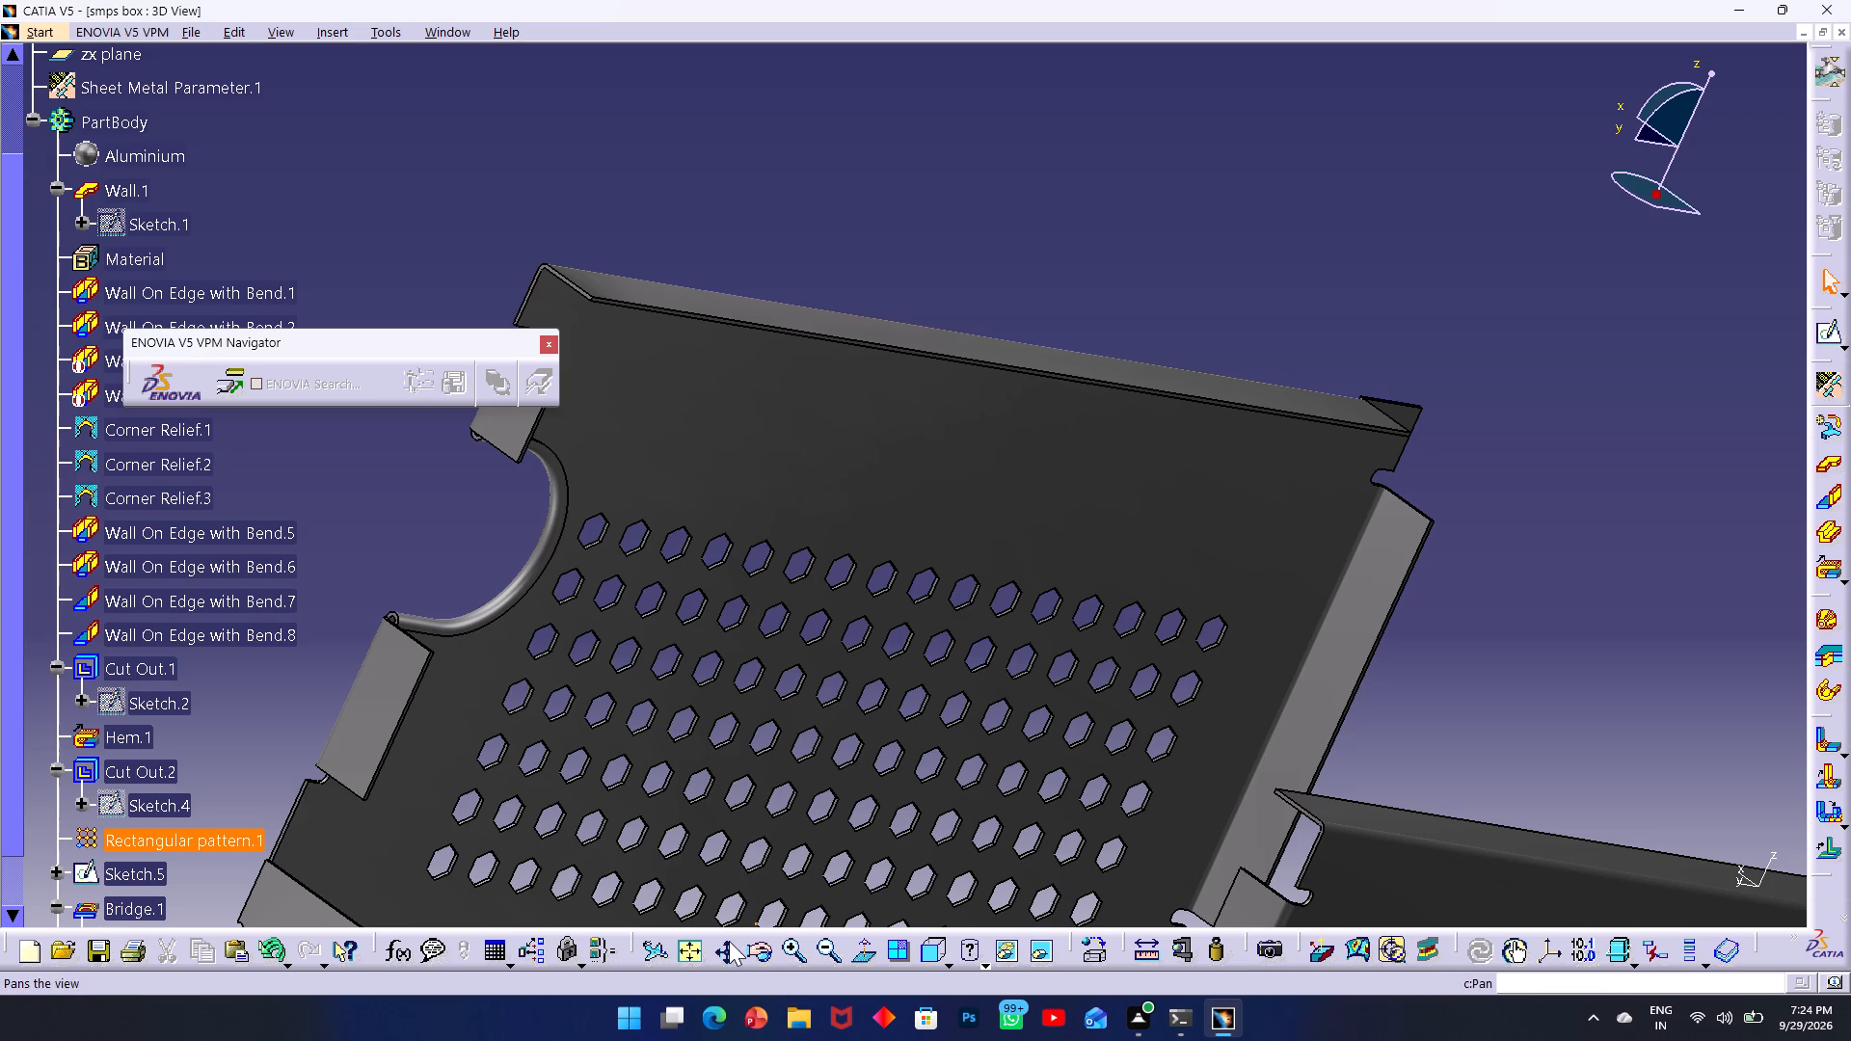
Undock the View, Rolled Walls and Bending toolbars so they float over the 3D view.
{"action": "left_click_drag", "start_coordinate": [729, 941], "coordinate": [746, 895]}
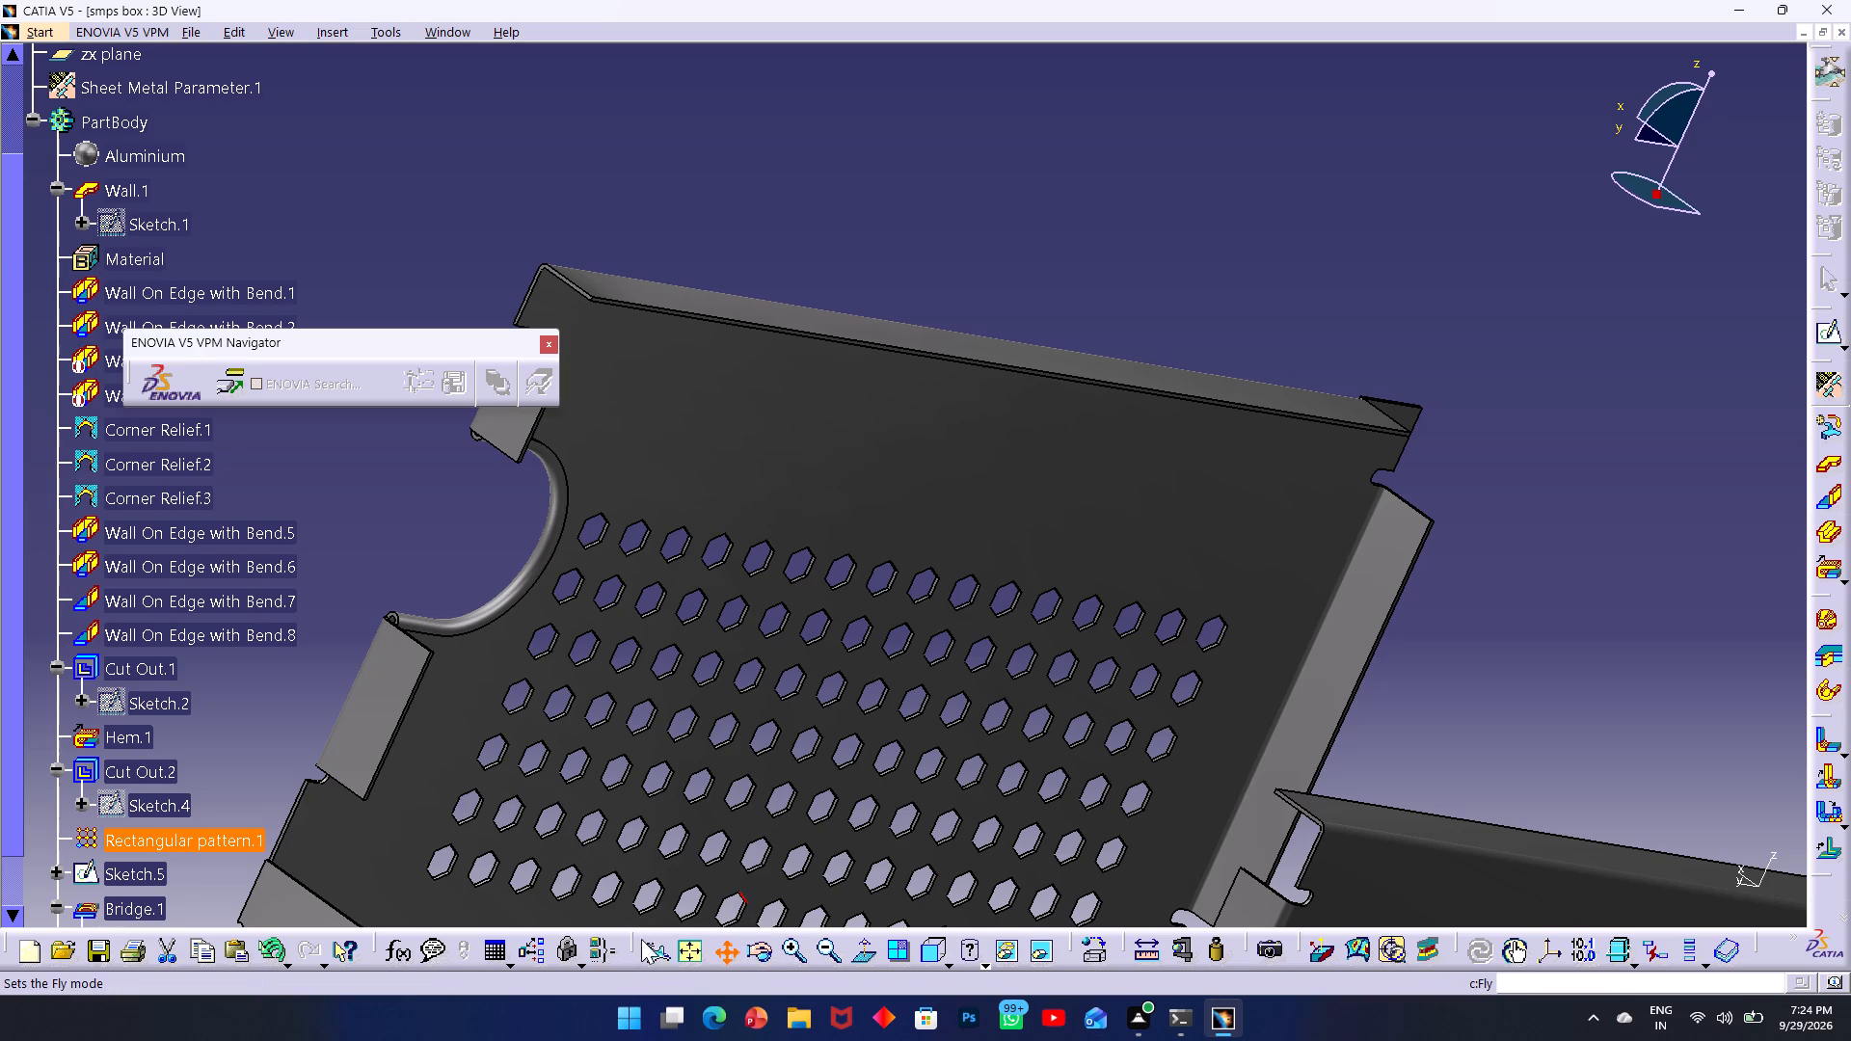
{"action": "left_click_drag", "start_coordinate": [641, 939], "coordinate": [677, 833]}
{"action": "left_click_drag", "start_coordinate": [639, 944], "coordinate": [801, 141]}
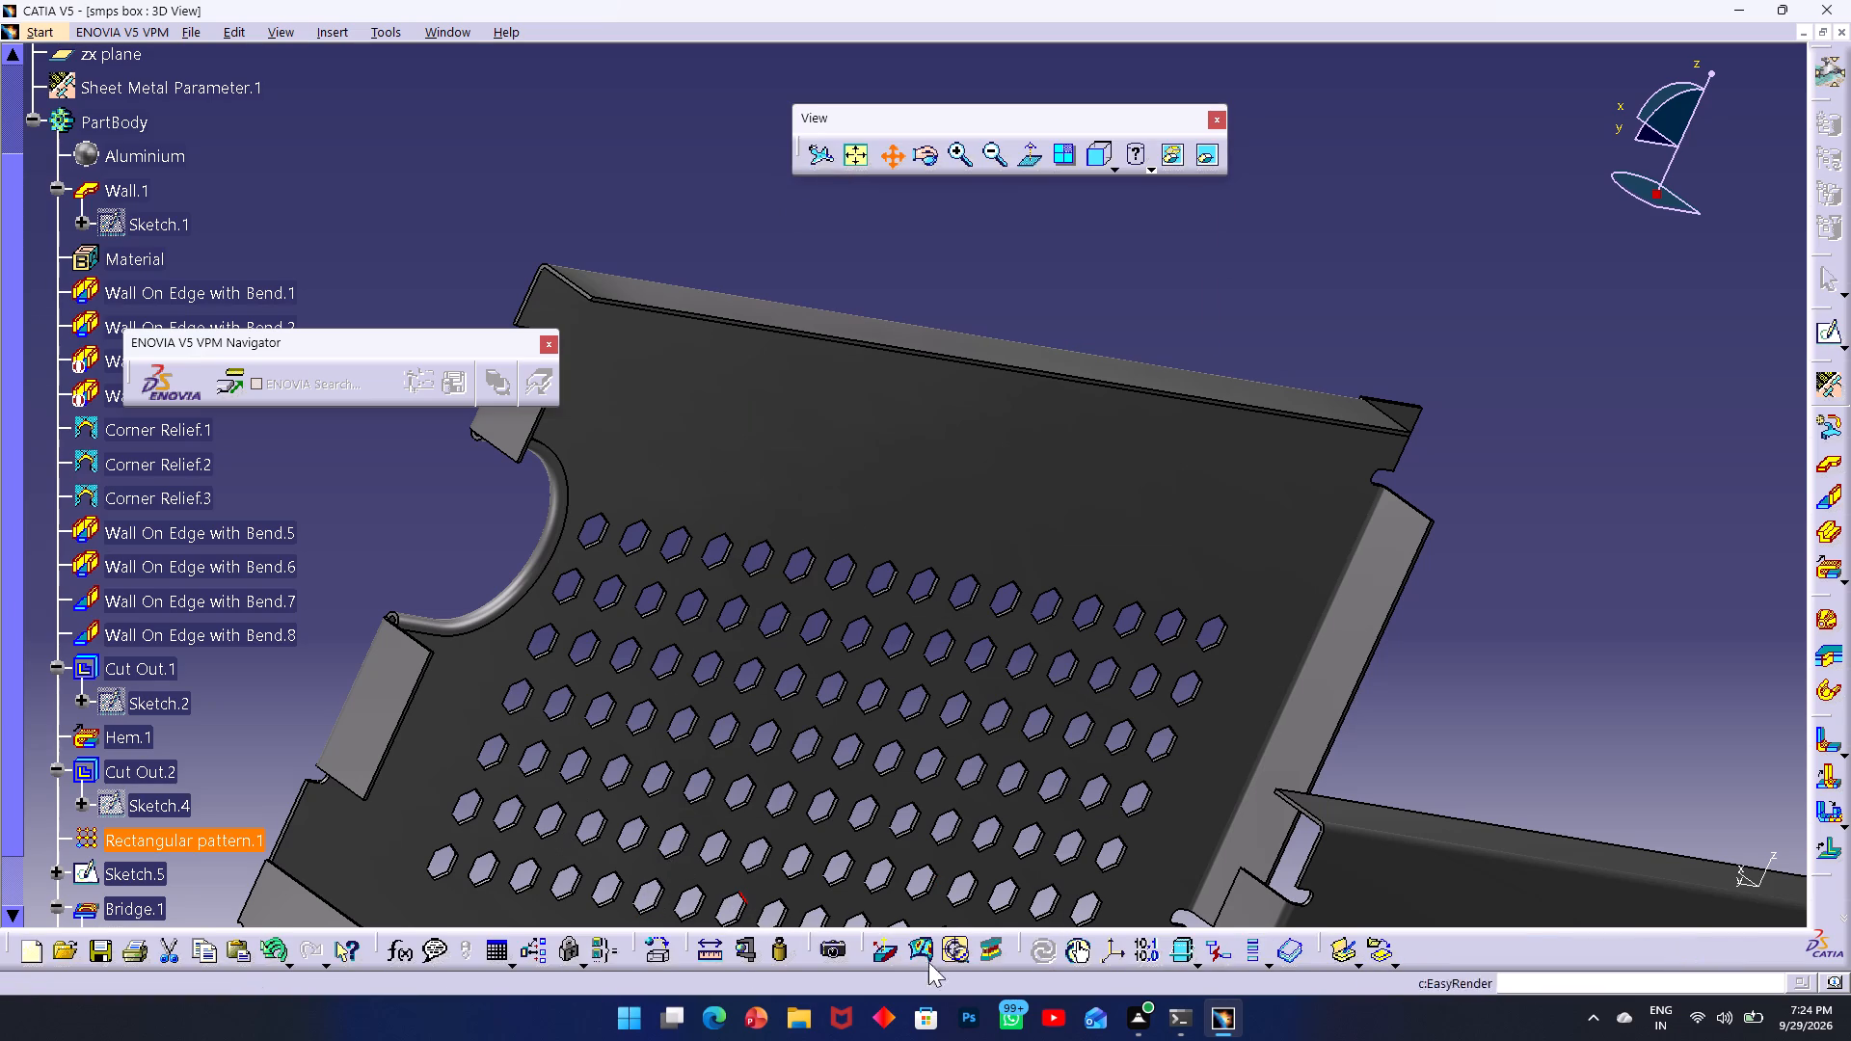
{"action": "left_click_drag", "start_coordinate": [1826, 601], "coordinate": [1706, 574]}
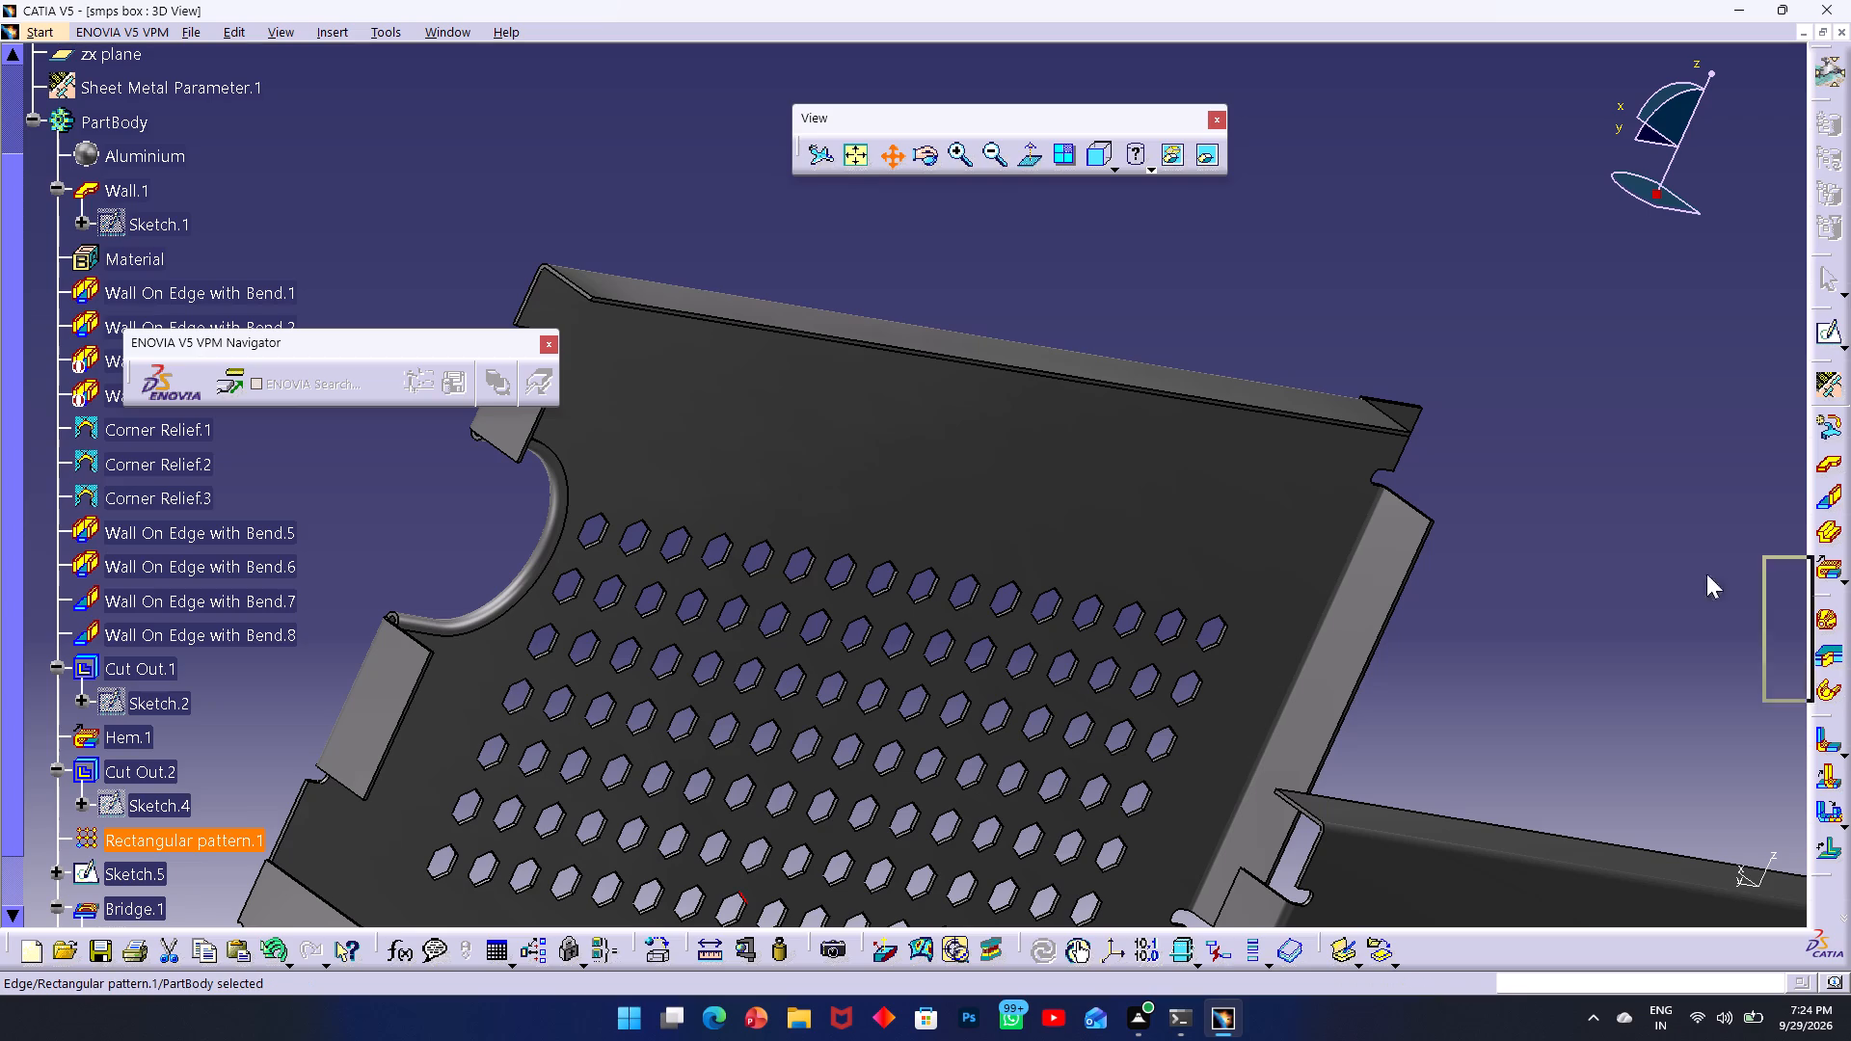
{"action": "left_click_drag", "start_coordinate": [1706, 574], "coordinate": [432, 135]}
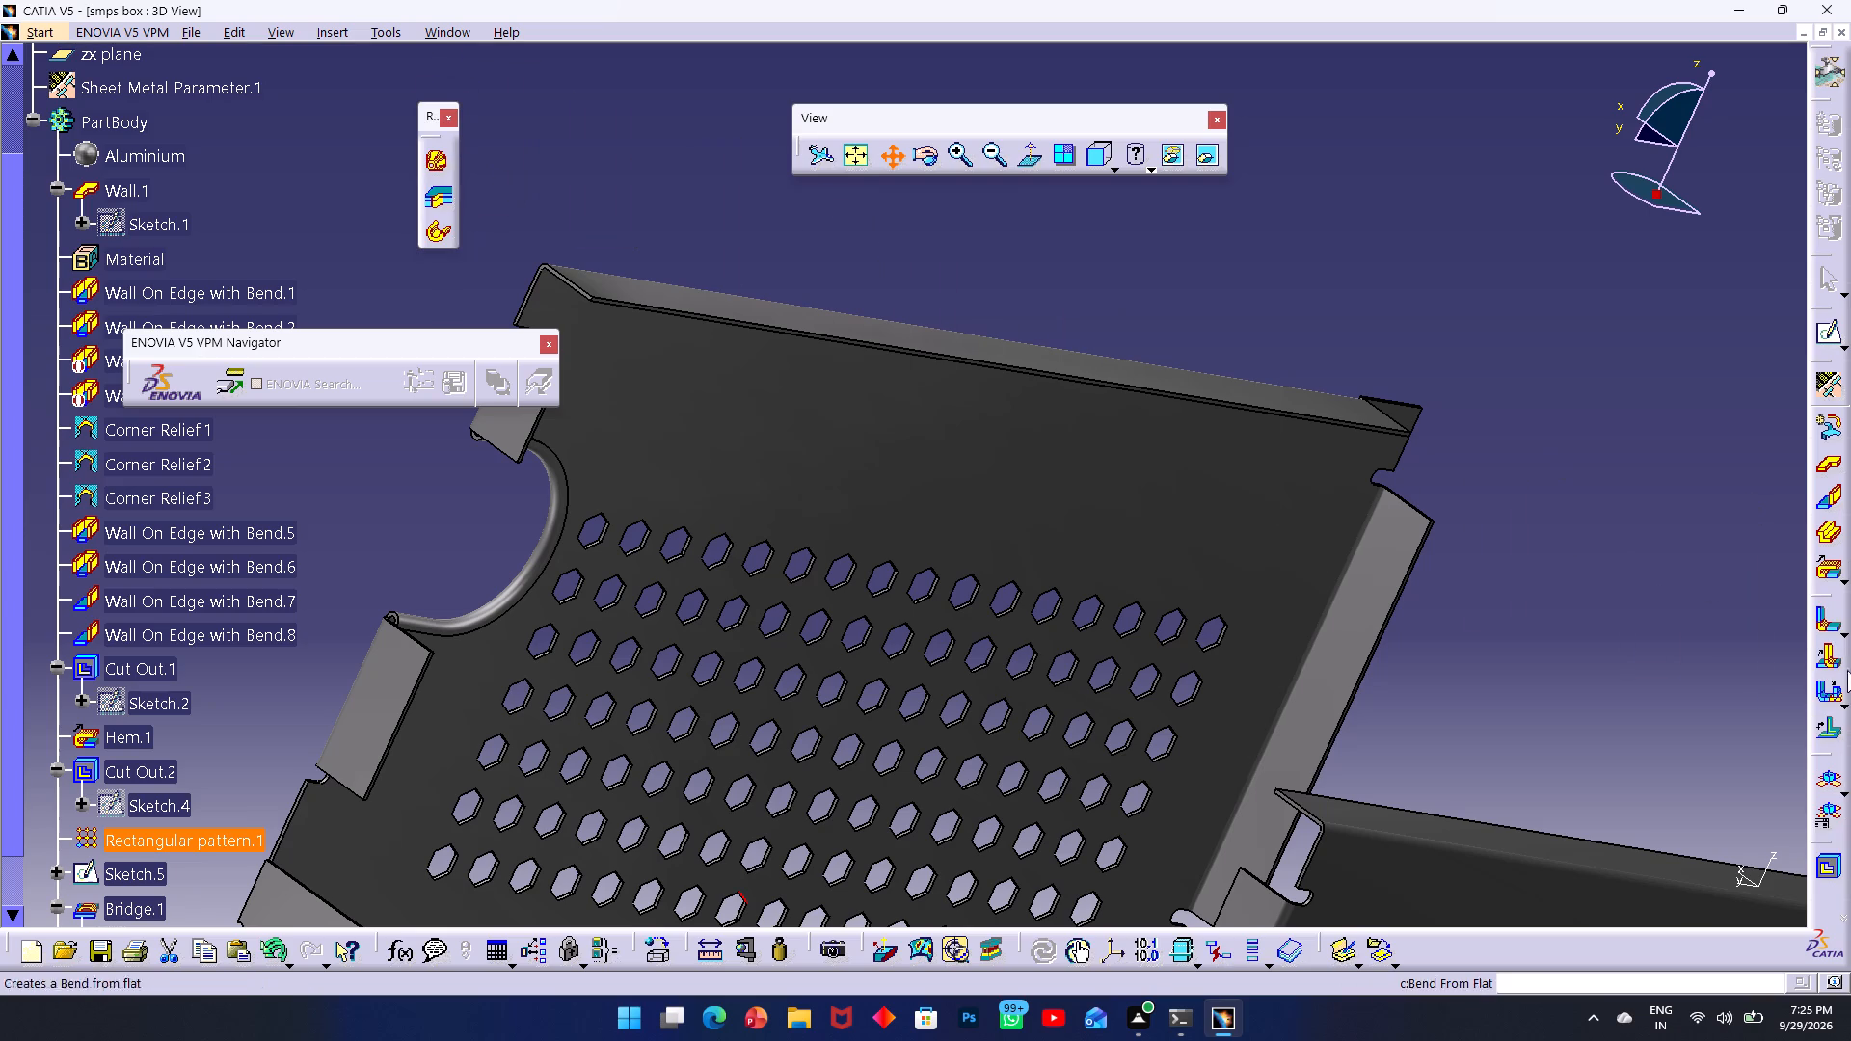
{"action": "left_click_drag", "start_coordinate": [1826, 601], "coordinate": [1698, 305]}
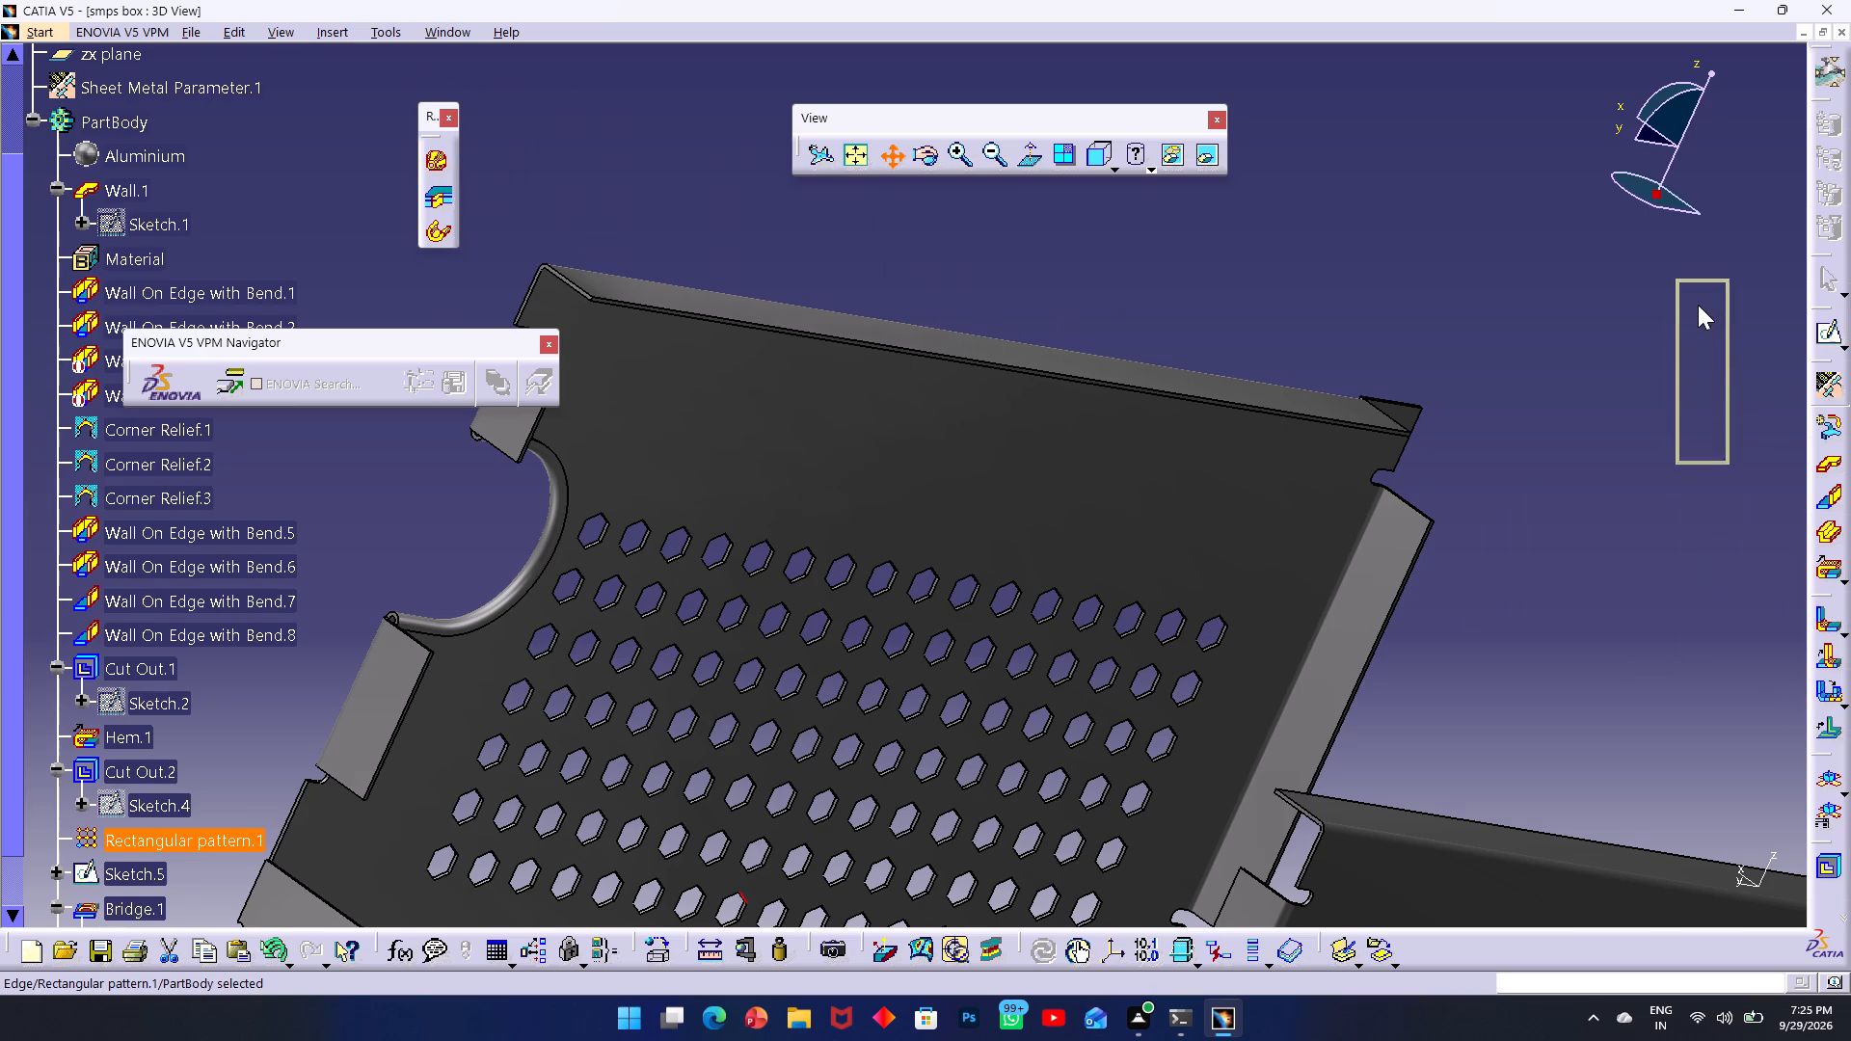
{"action": "left_click_drag", "start_coordinate": [1698, 305], "coordinate": [1705, 292]}
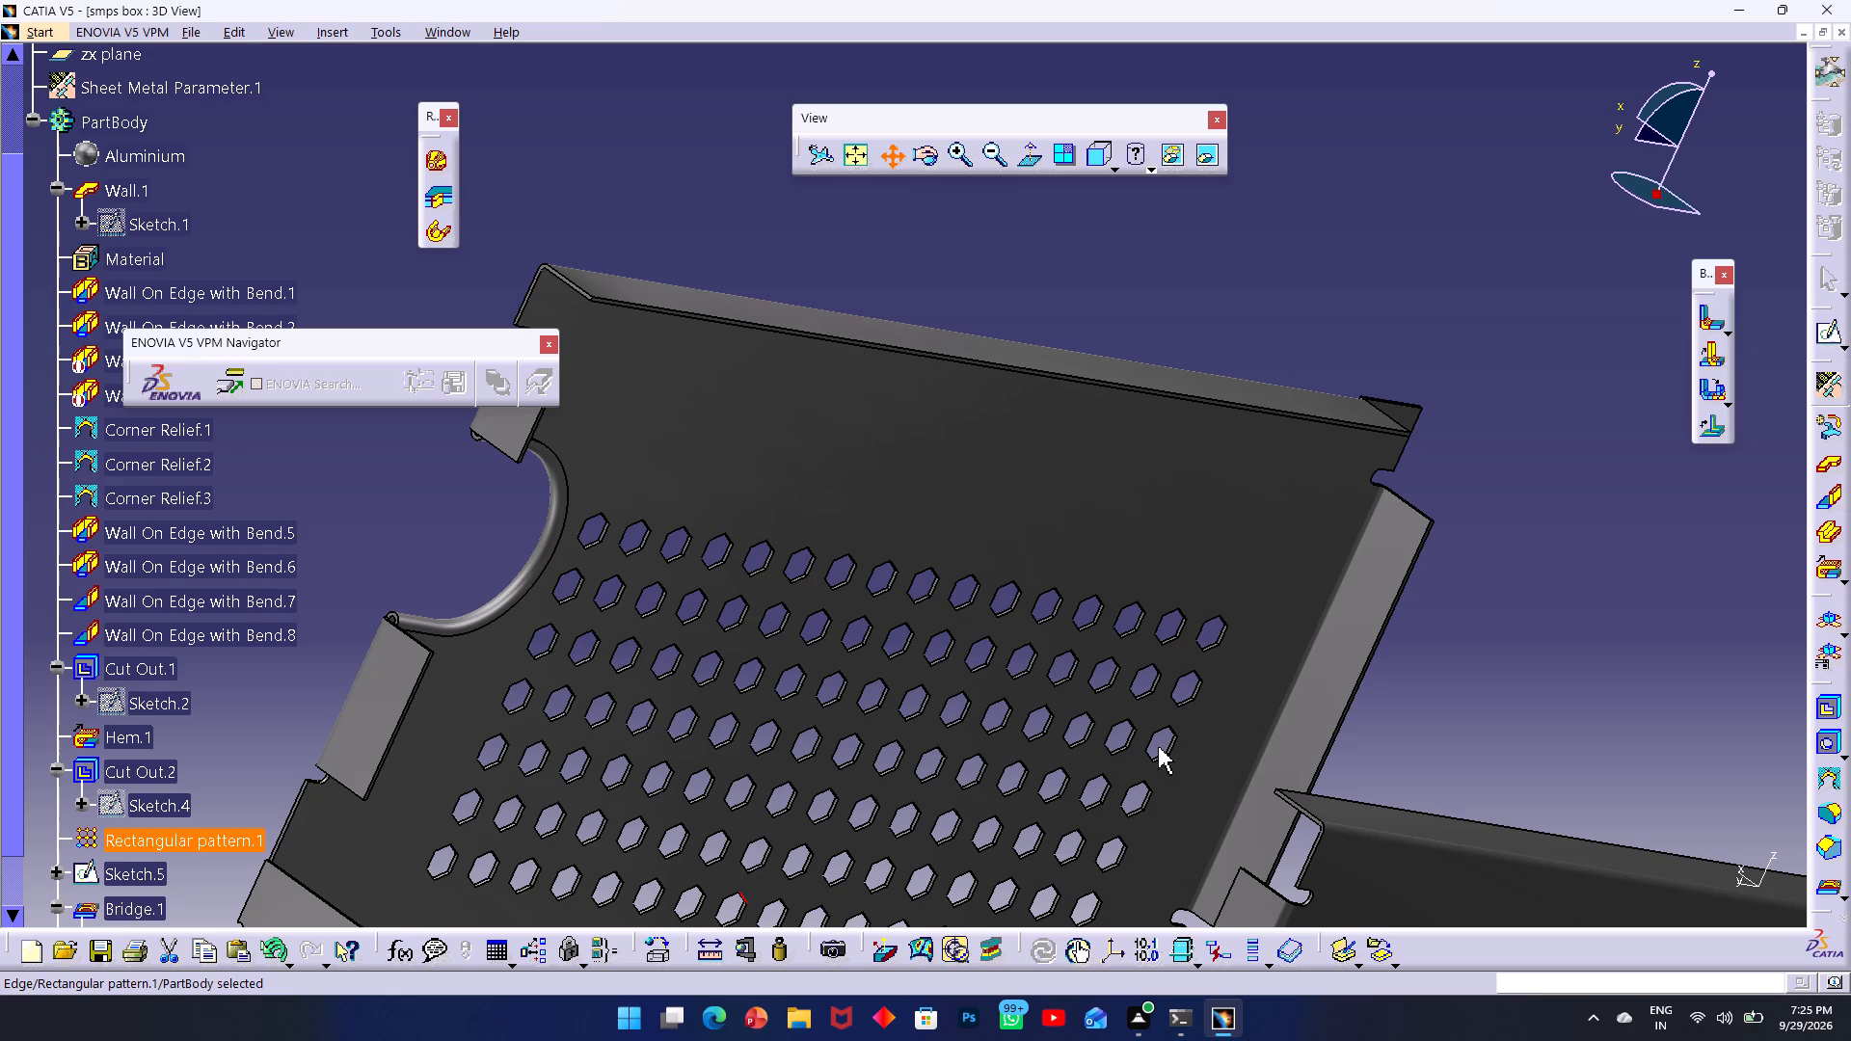
Examine the four bridges on the base wall from inside the box, ending close up on the original bridge beside the perforated wall.
{"action": "middle_click_drag", "start_coordinate": [1179, 684], "coordinate": [1199, 392]}
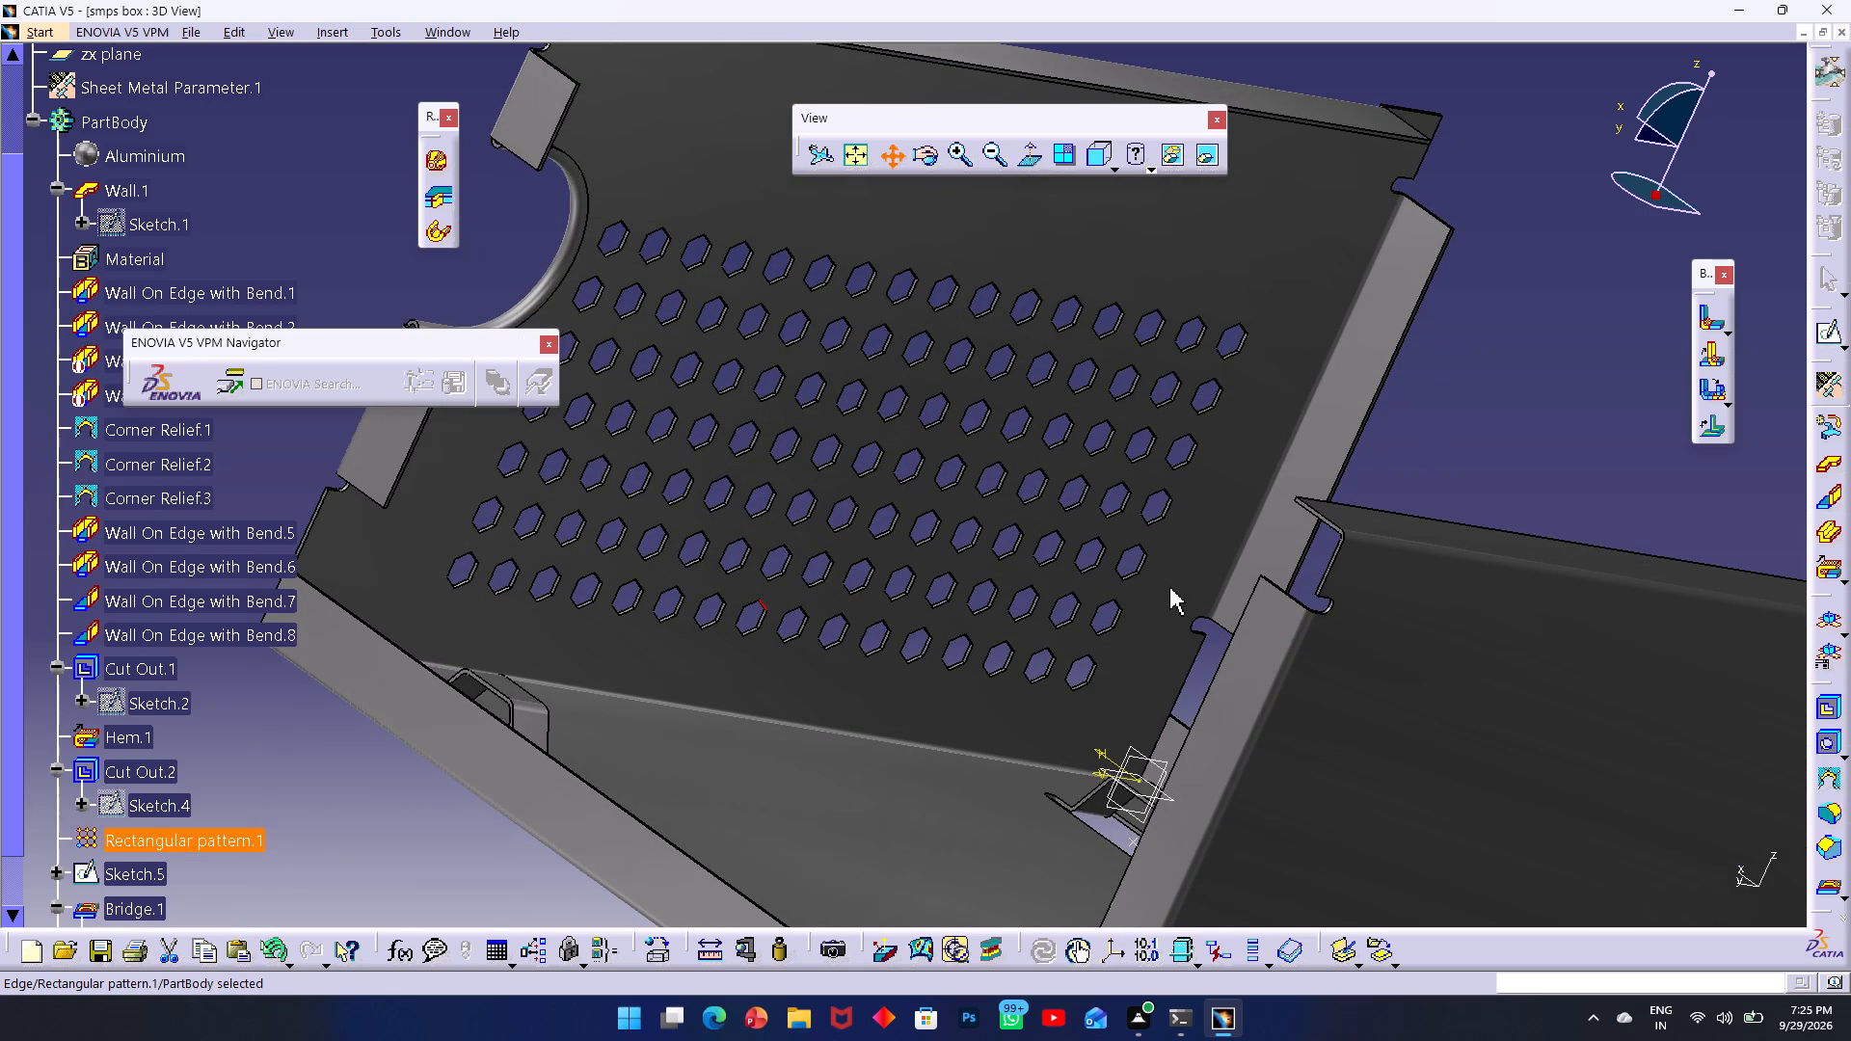
{"action": "middle_click_drag", "start_coordinate": [1169, 590], "coordinate": [1096, 757], "text": "ctrl"}
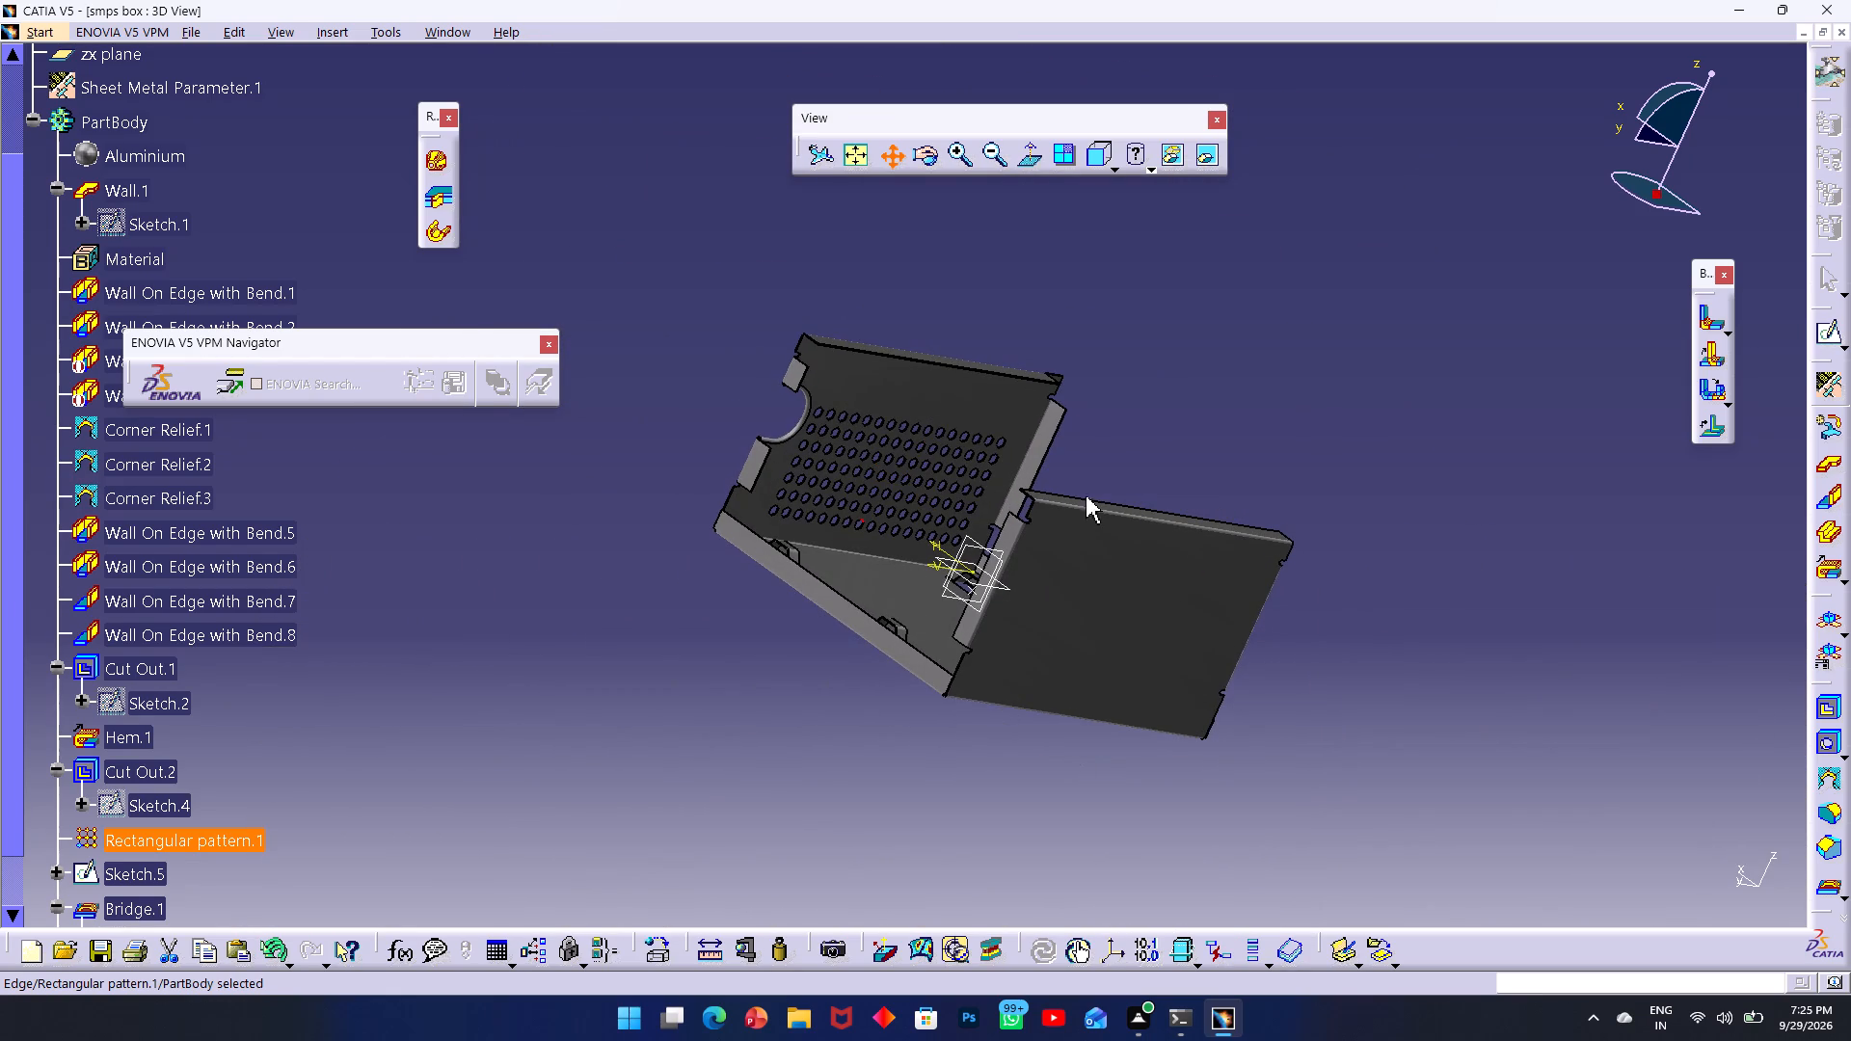
{"action": "middle_click_drag", "start_coordinate": [1122, 450], "coordinate": [768, 851]}
{"action": "middle_click_drag", "start_coordinate": [964, 621], "coordinate": [1063, 518]}
{"action": "middle_click_drag", "start_coordinate": [989, 522], "coordinate": [988, 522]}
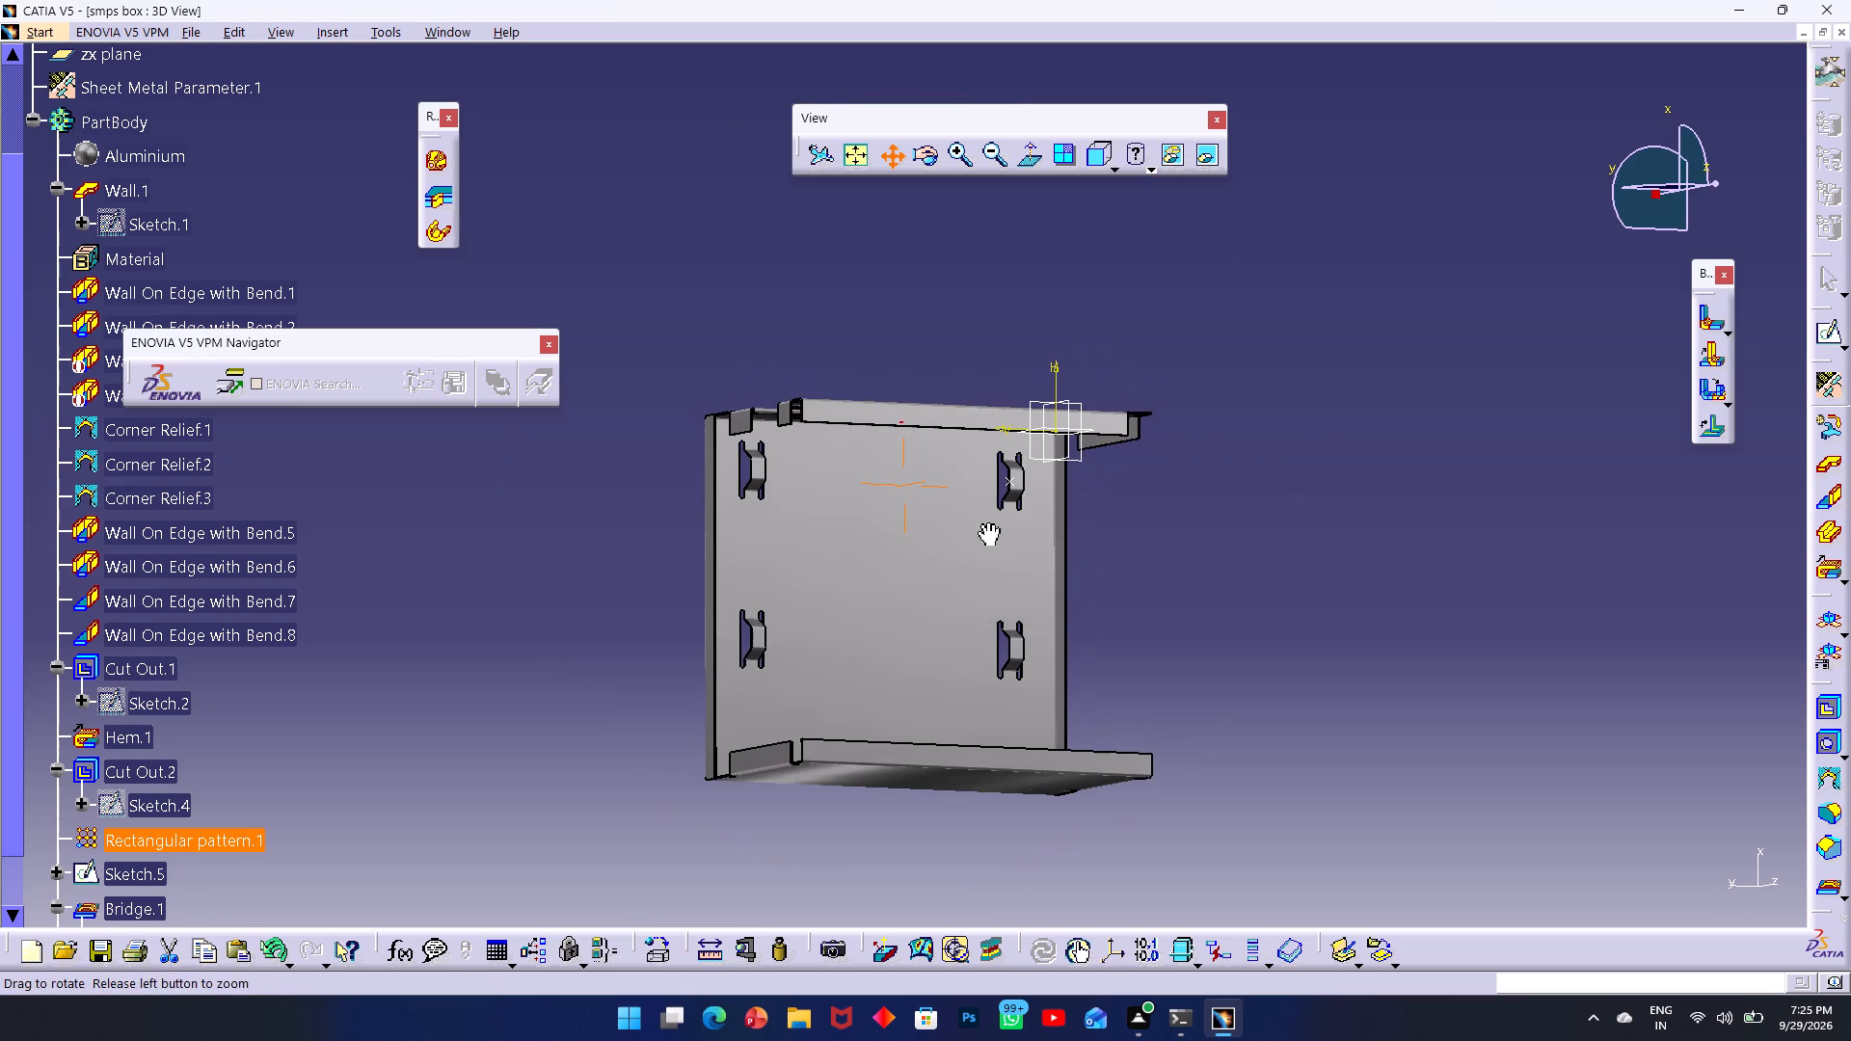
{"action": "middle_click_drag", "start_coordinate": [988, 522], "coordinate": [967, 509]}
{"action": "middle_click_drag", "start_coordinate": [983, 509], "coordinate": [1006, 504], "text": "ctrl"}
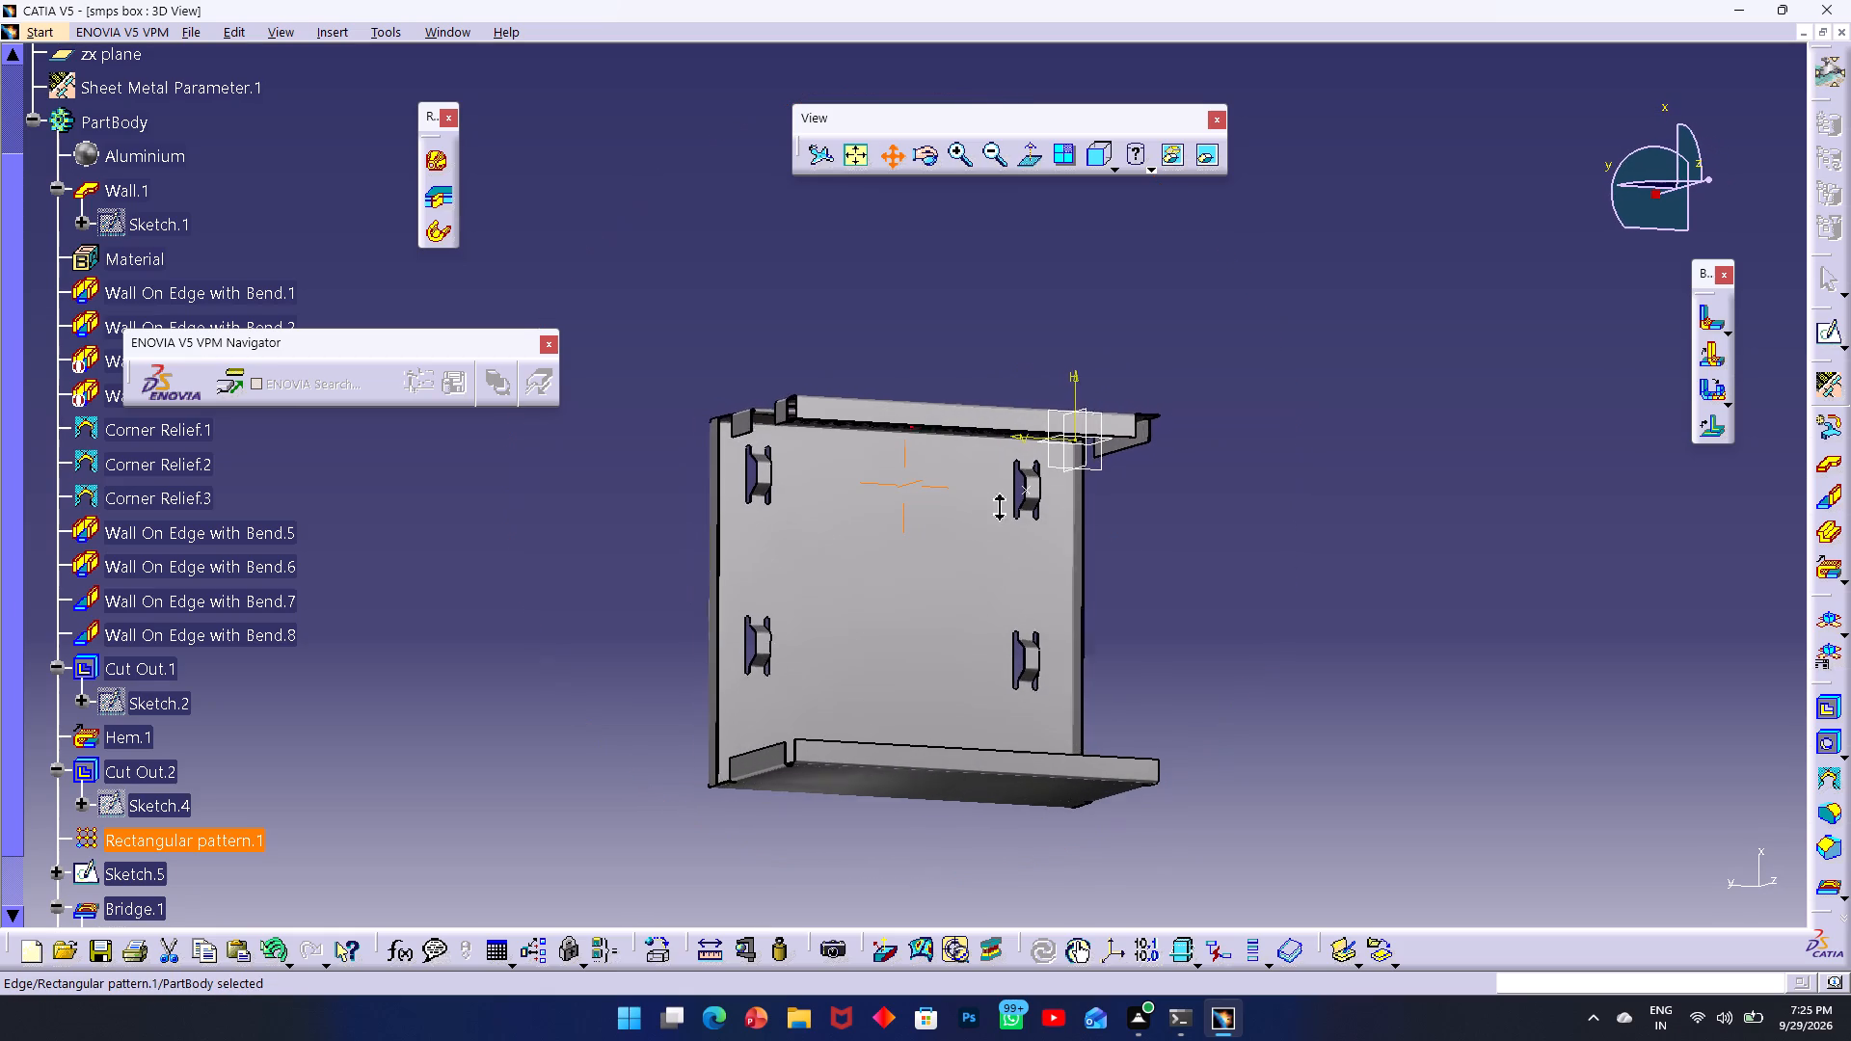
{"action": "middle_click_drag", "start_coordinate": [1006, 504], "coordinate": [196, 527], "text": "ctrl"}
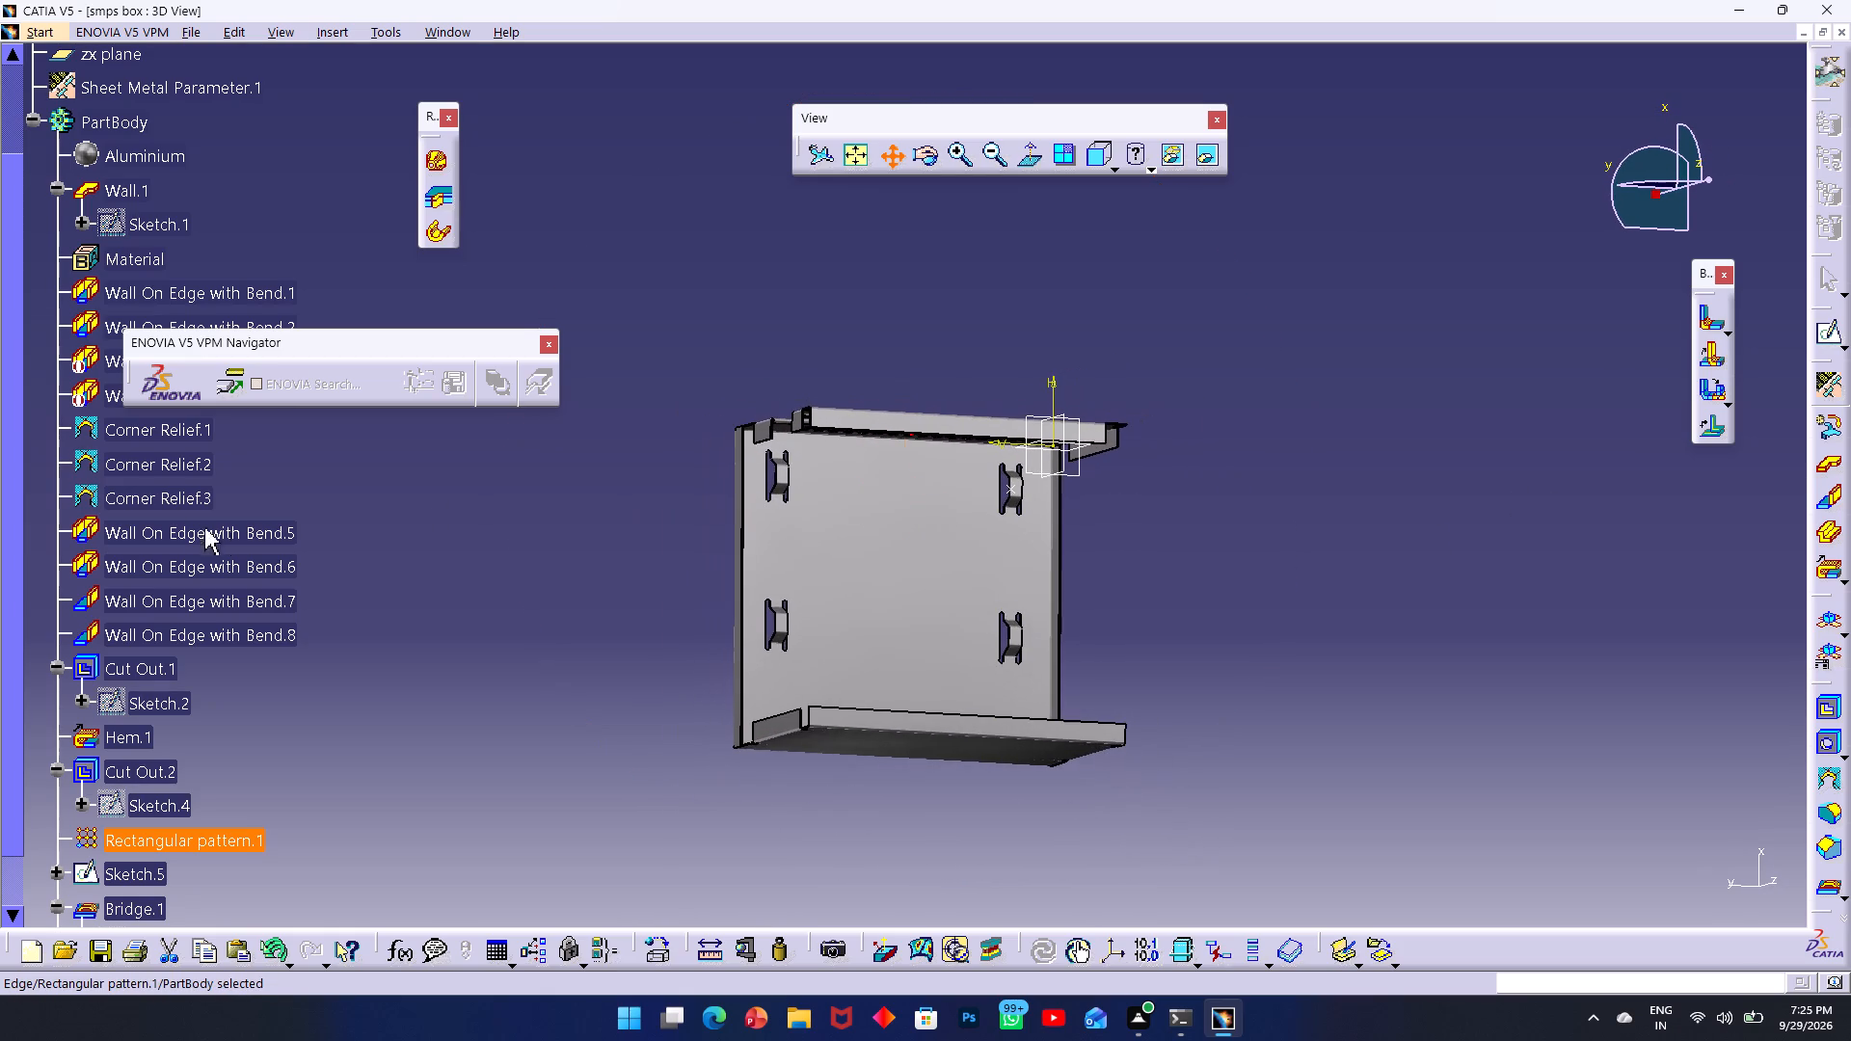
{"action": "middle_click_drag", "start_coordinate": [944, 521], "coordinate": [936, 502]}
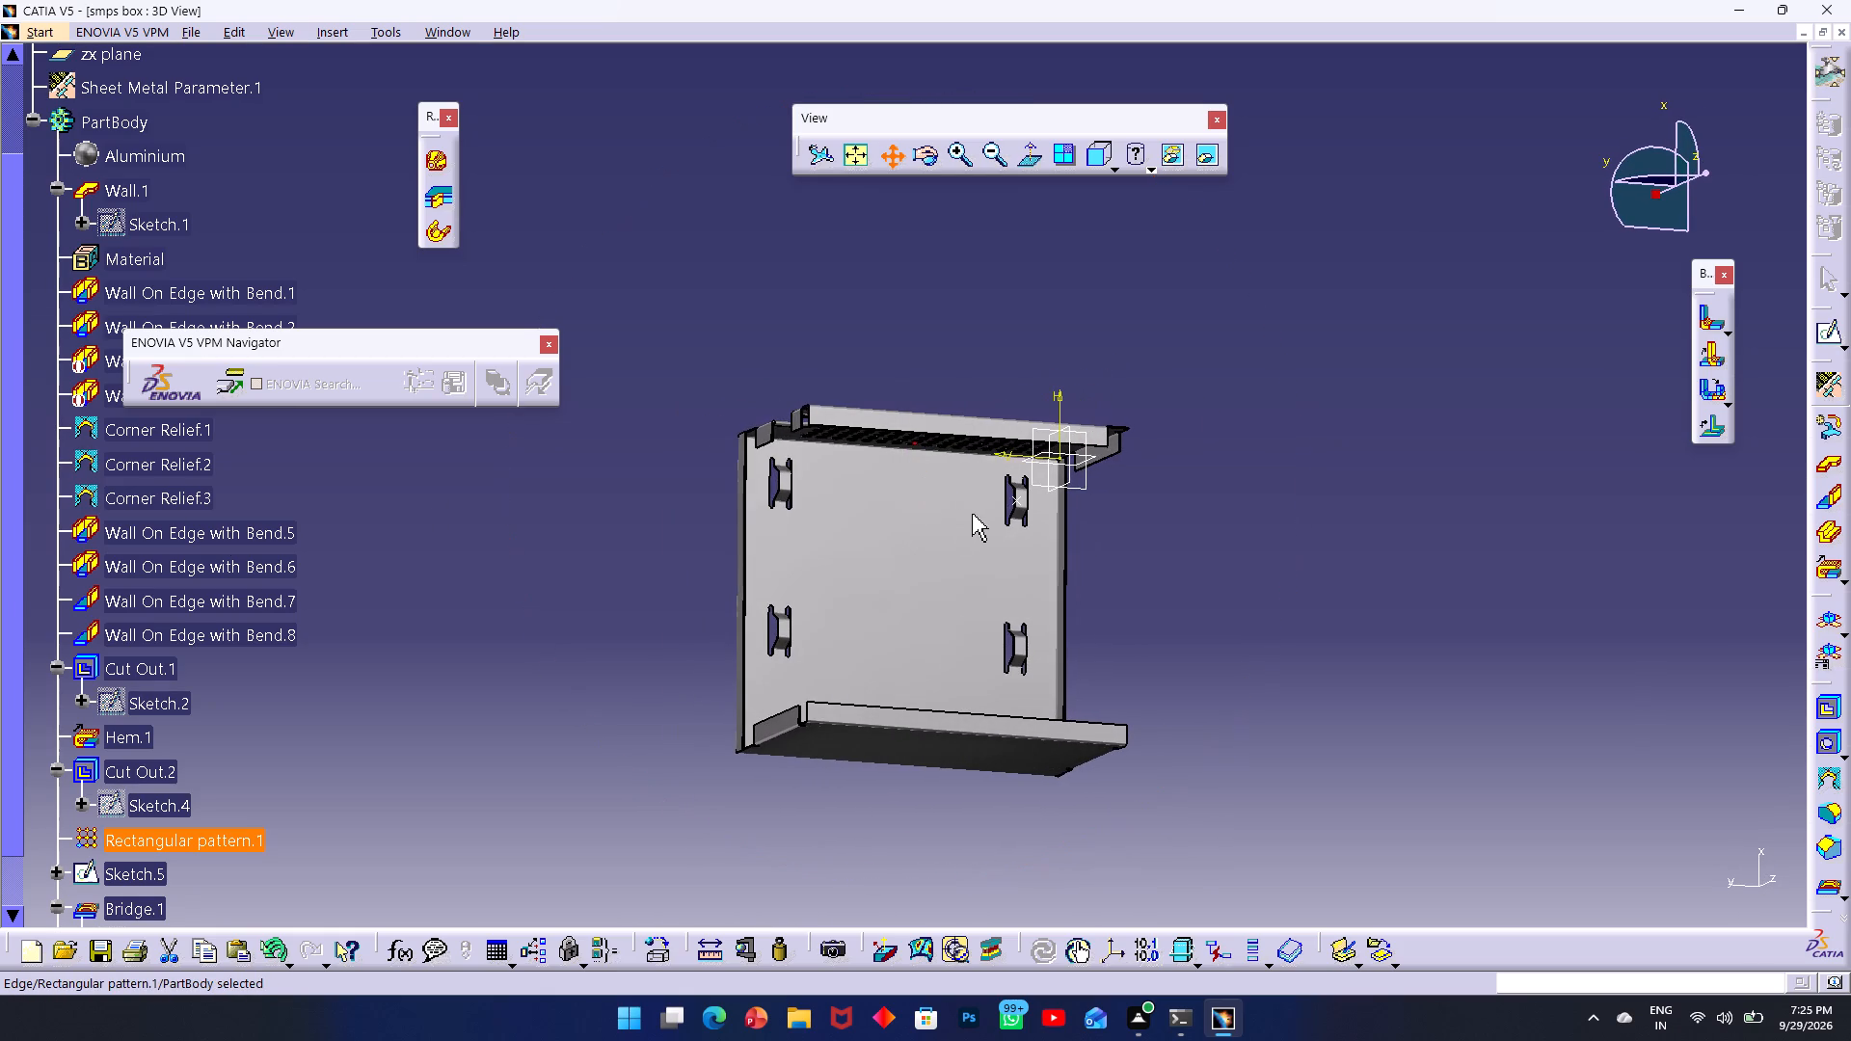
{"action": "middle_click_drag", "start_coordinate": [1001, 513], "coordinate": [1054, 410], "text": "ctrl"}
{"action": "middle_click_drag", "start_coordinate": [1122, 535], "coordinate": [1149, 430], "text": "ctrl"}
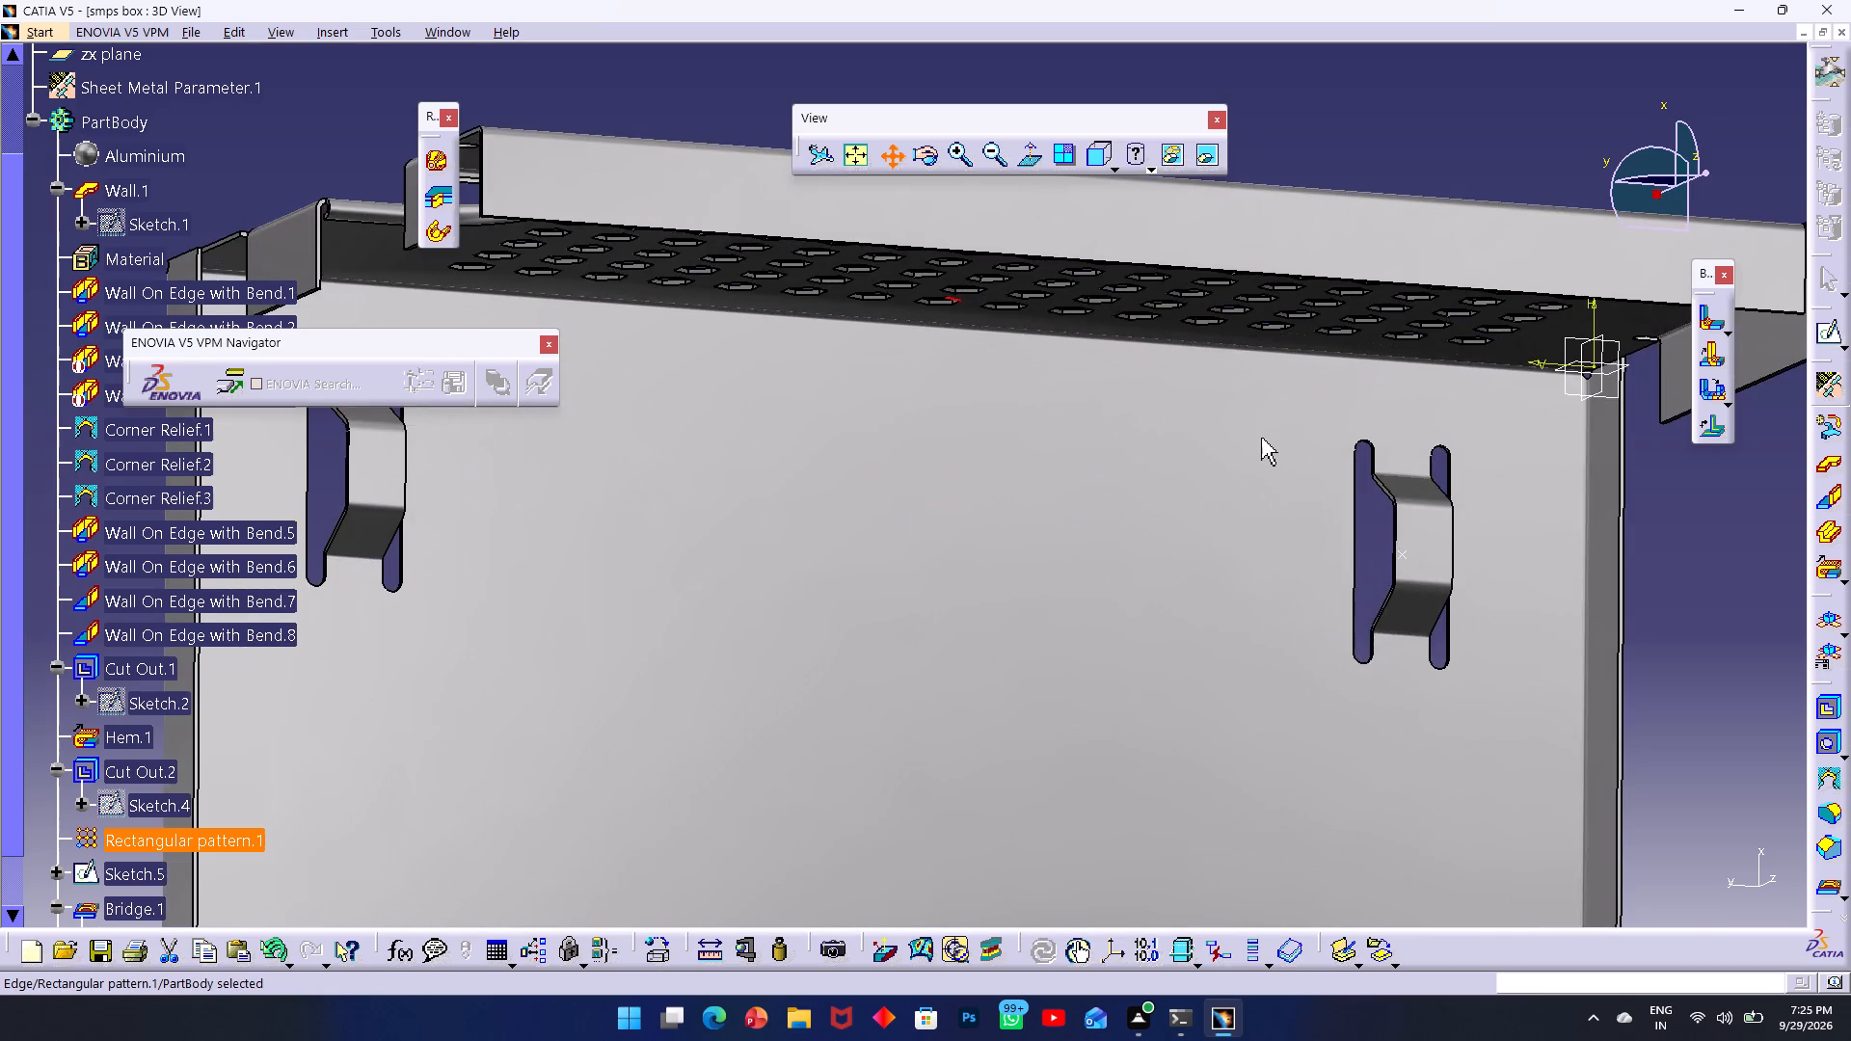
{"action": "middle_click_drag", "start_coordinate": [1361, 557], "coordinate": [1373, 482], "text": "ctrl"}
{"action": "middle_click_drag", "start_coordinate": [1757, 537], "coordinate": [1308, 513]}
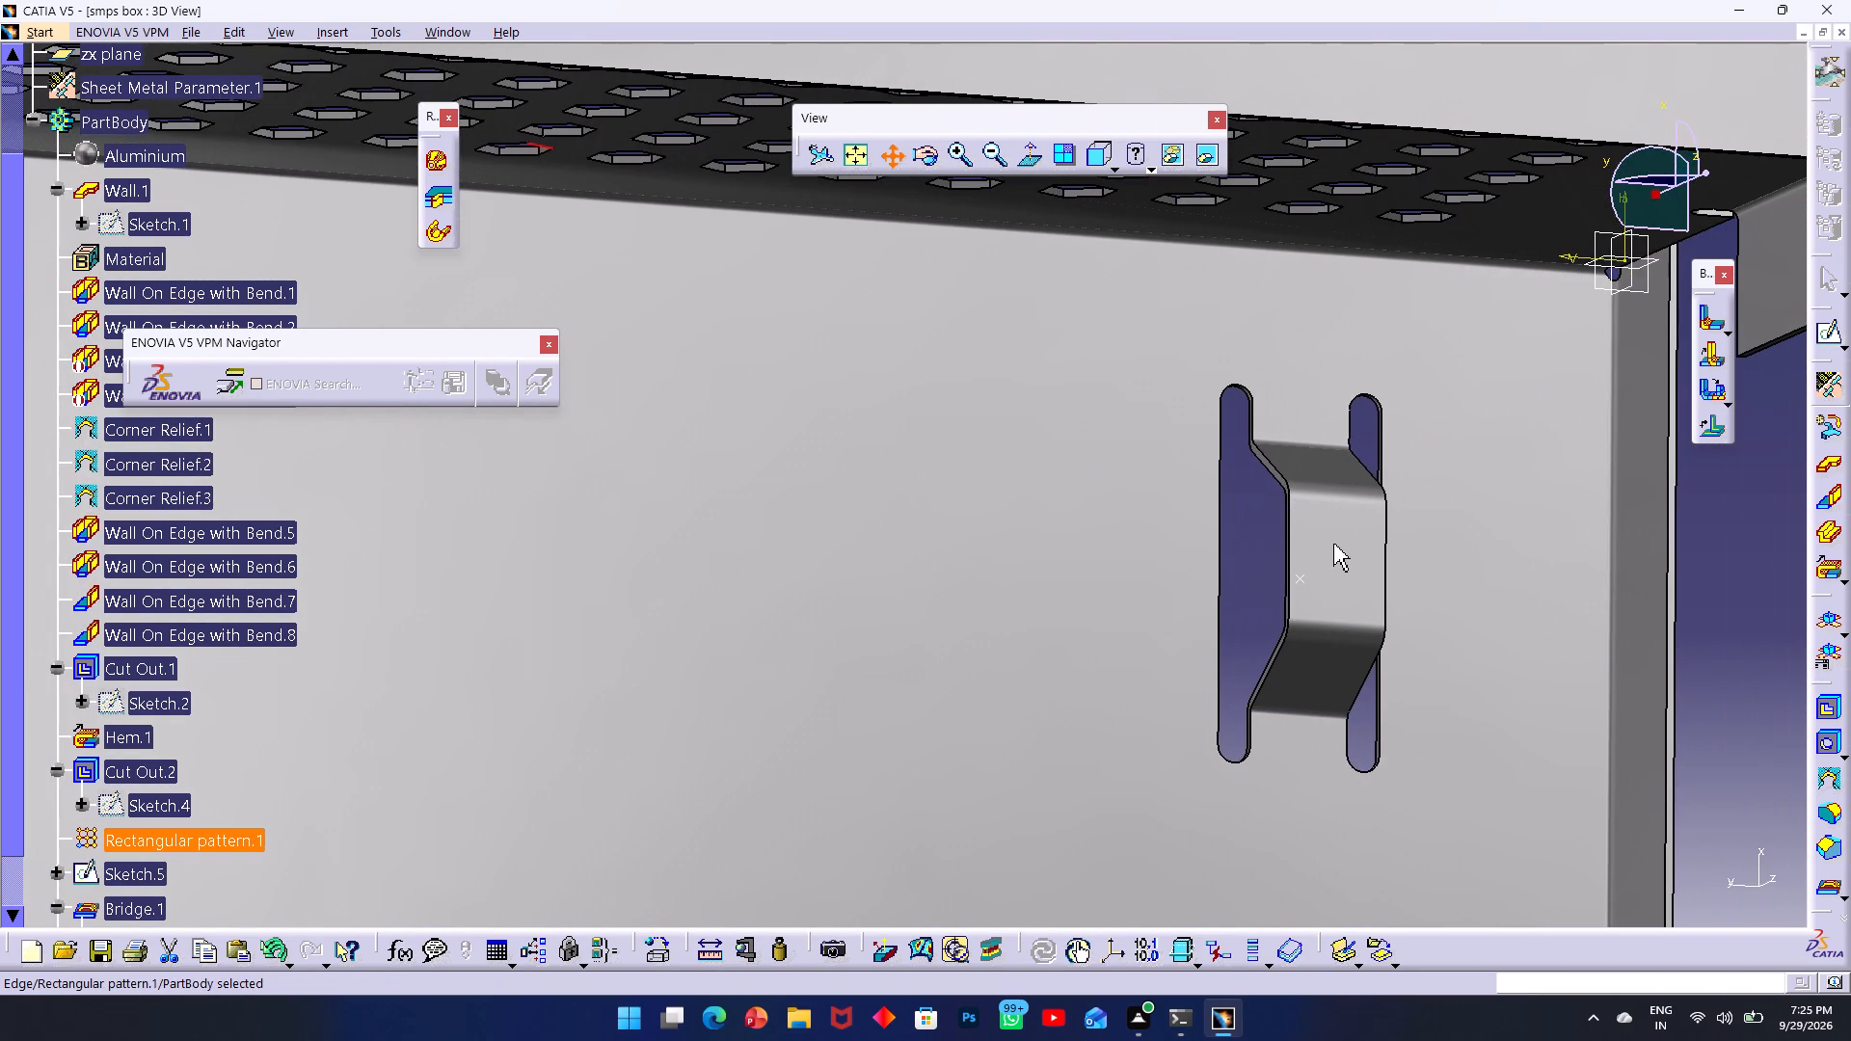
Start a sketch on the top face of the original bridge and project the bridge's existing centre point onto it.
{"action": "left_click", "coordinate": [1335, 544]}
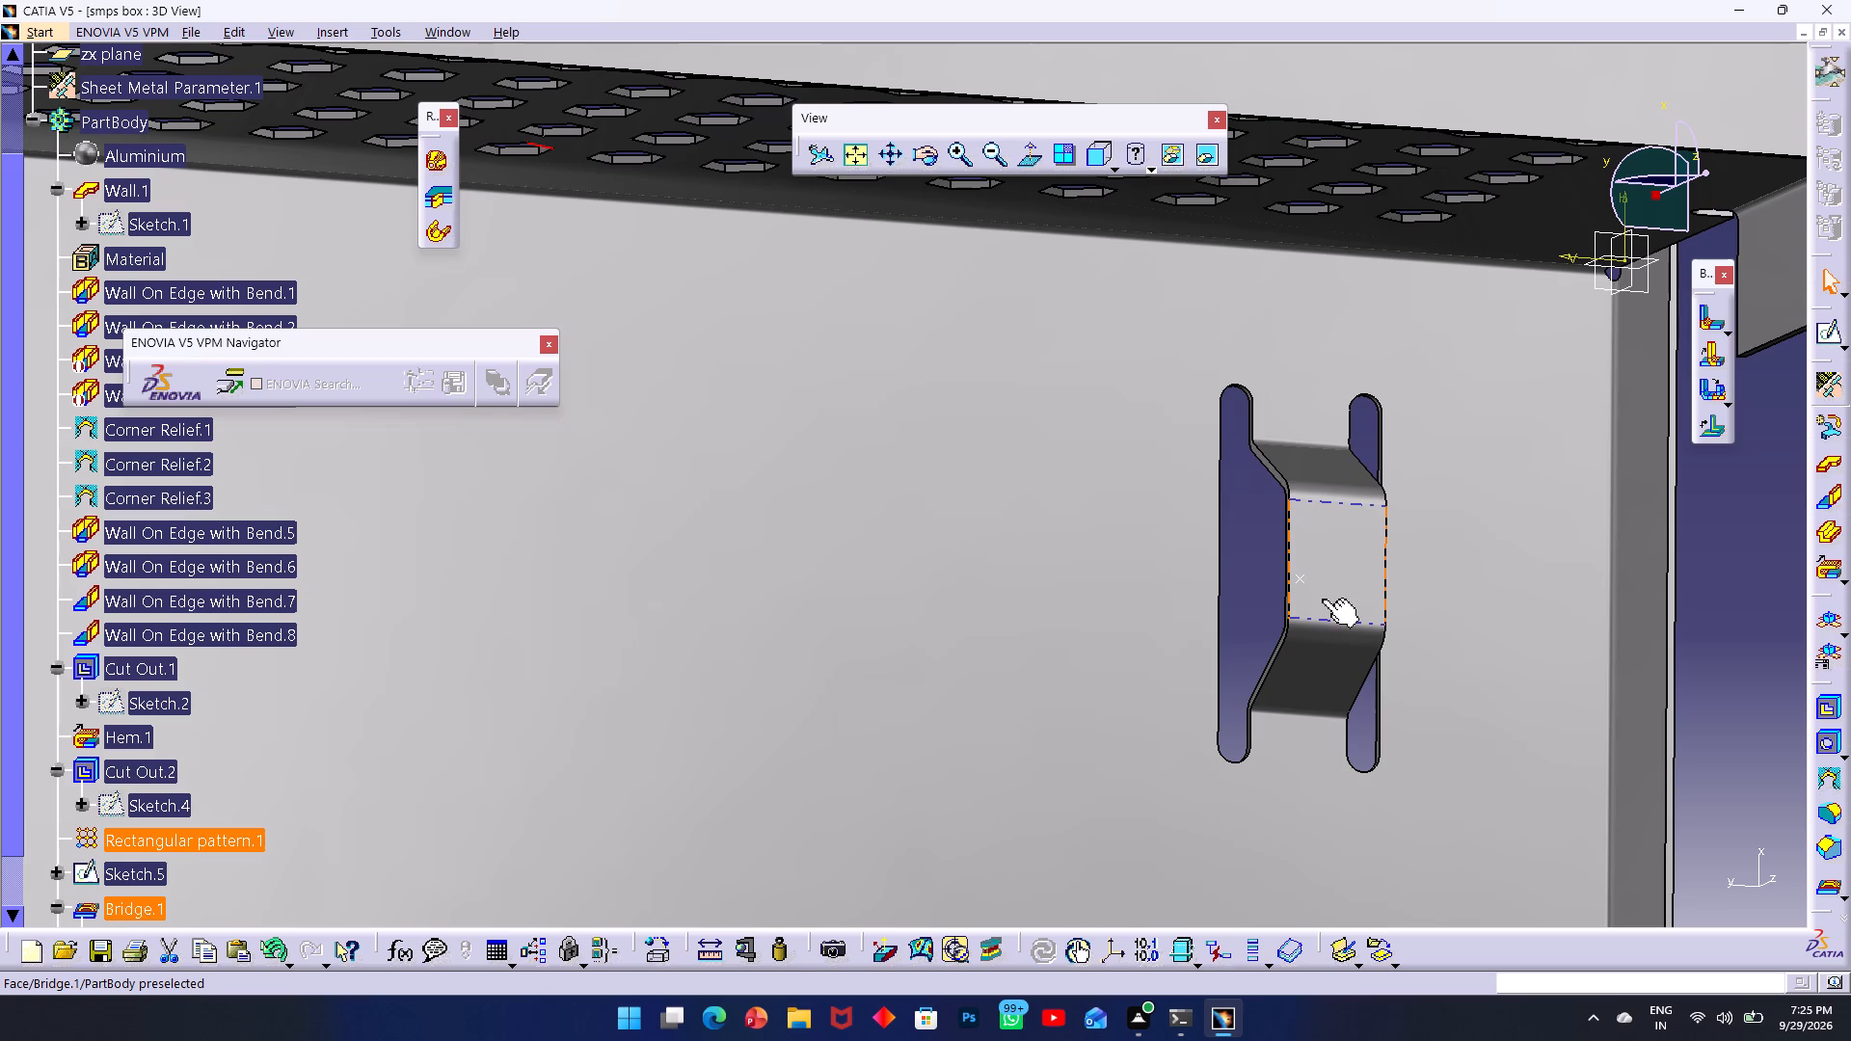
{"action": "left_click", "coordinate": [1315, 572]}
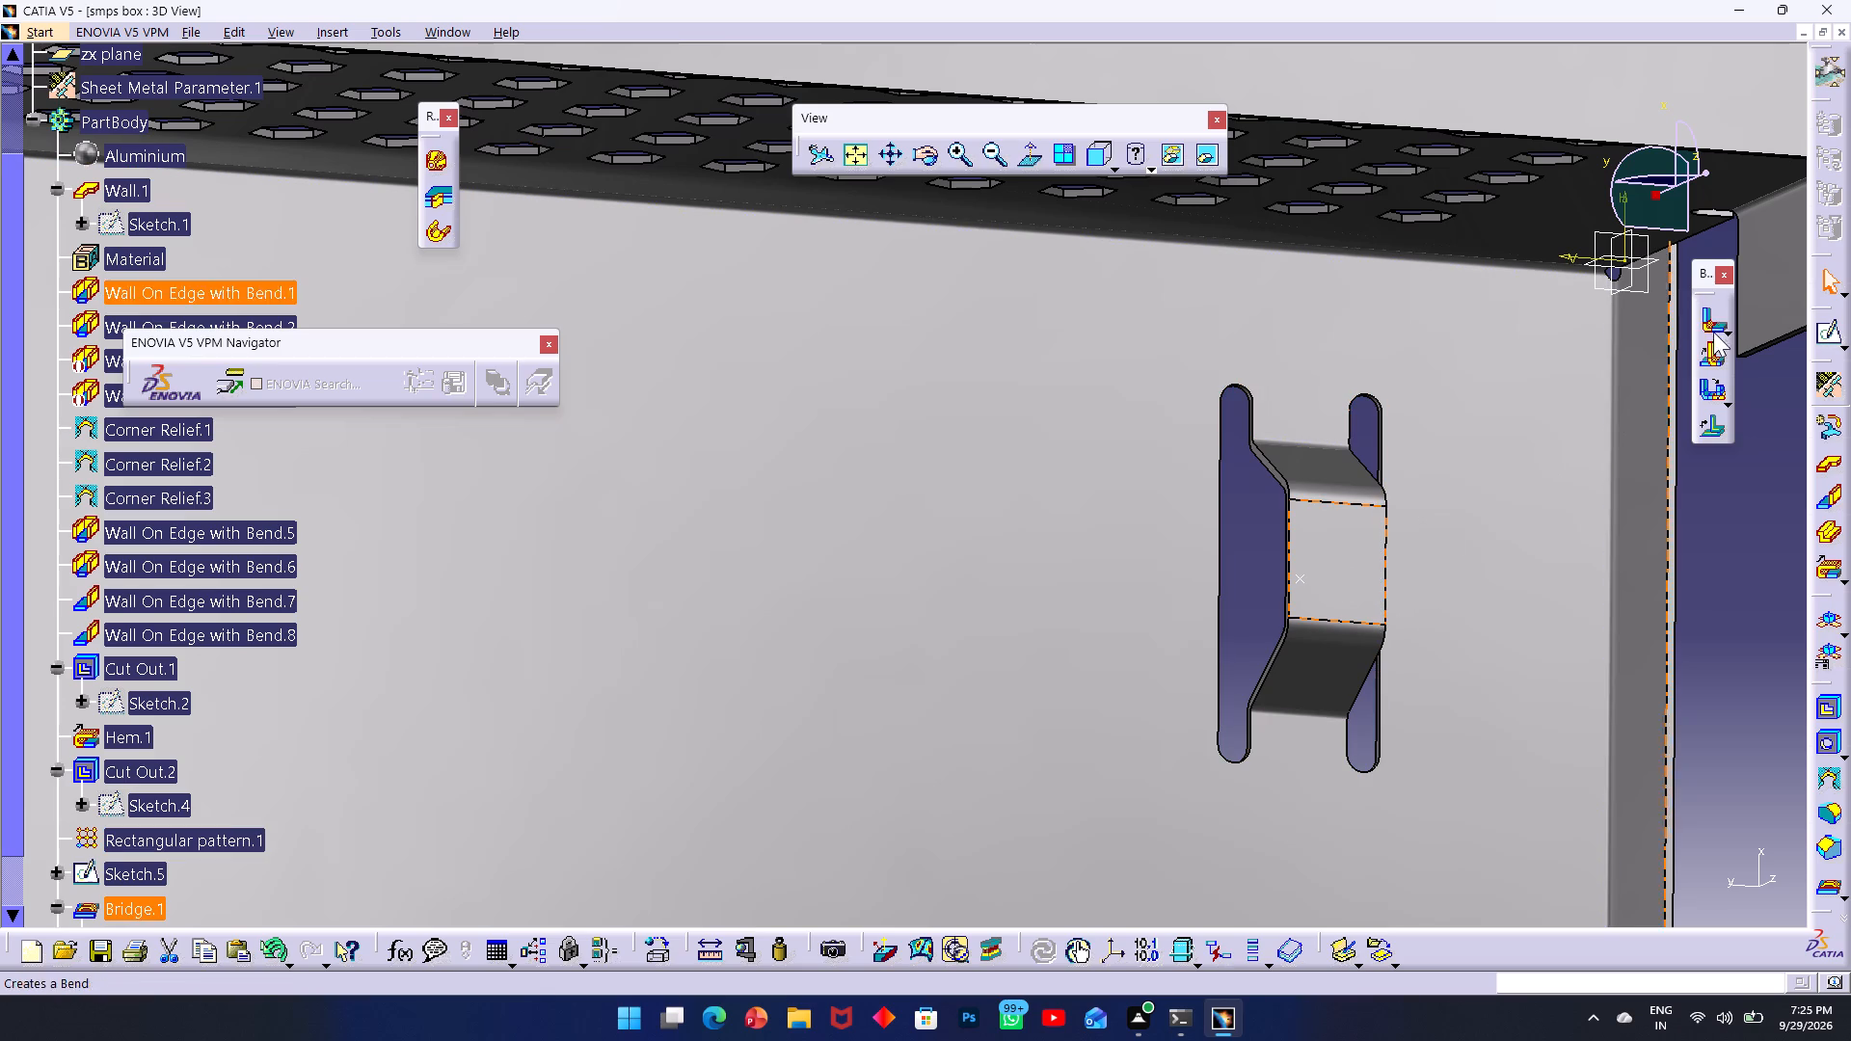
{"action": "left_click", "coordinate": [1812, 335]}
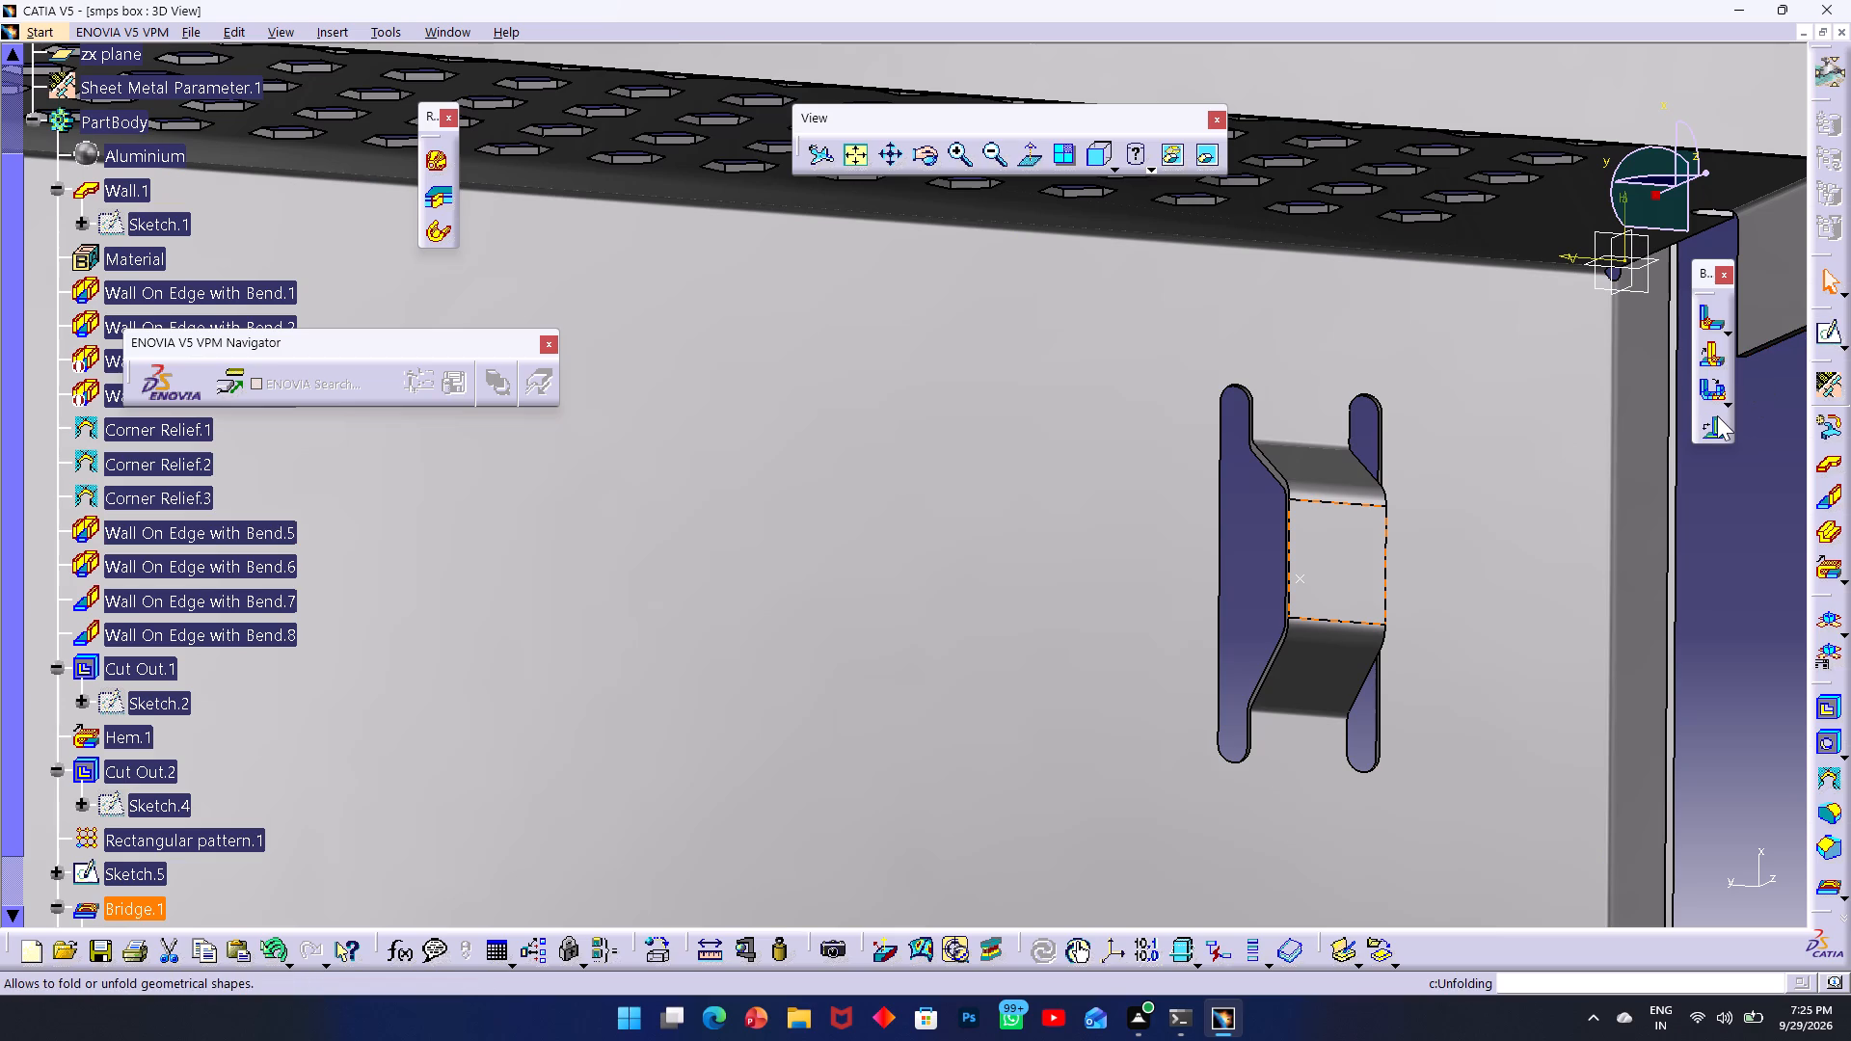
{"action": "left_click", "coordinate": [1832, 332]}
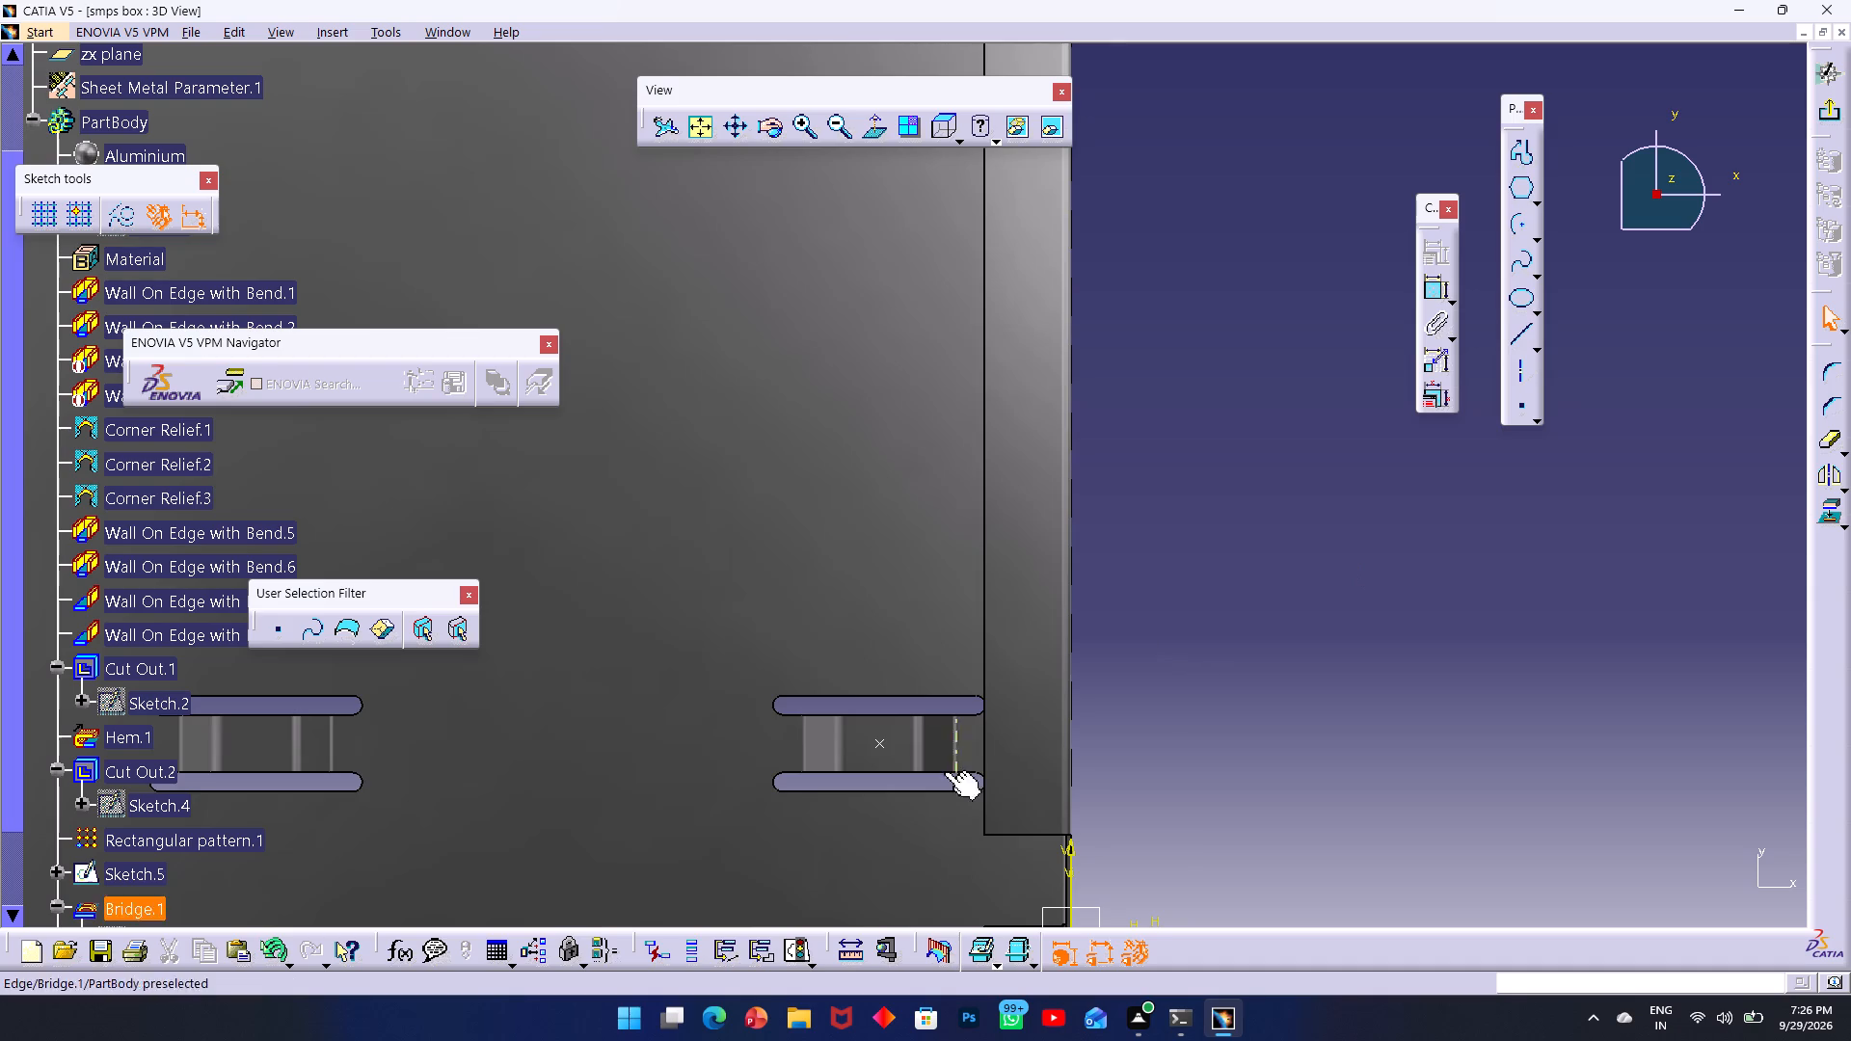
{"action": "middle_click_drag", "start_coordinate": [949, 763], "coordinate": [1225, 663]}
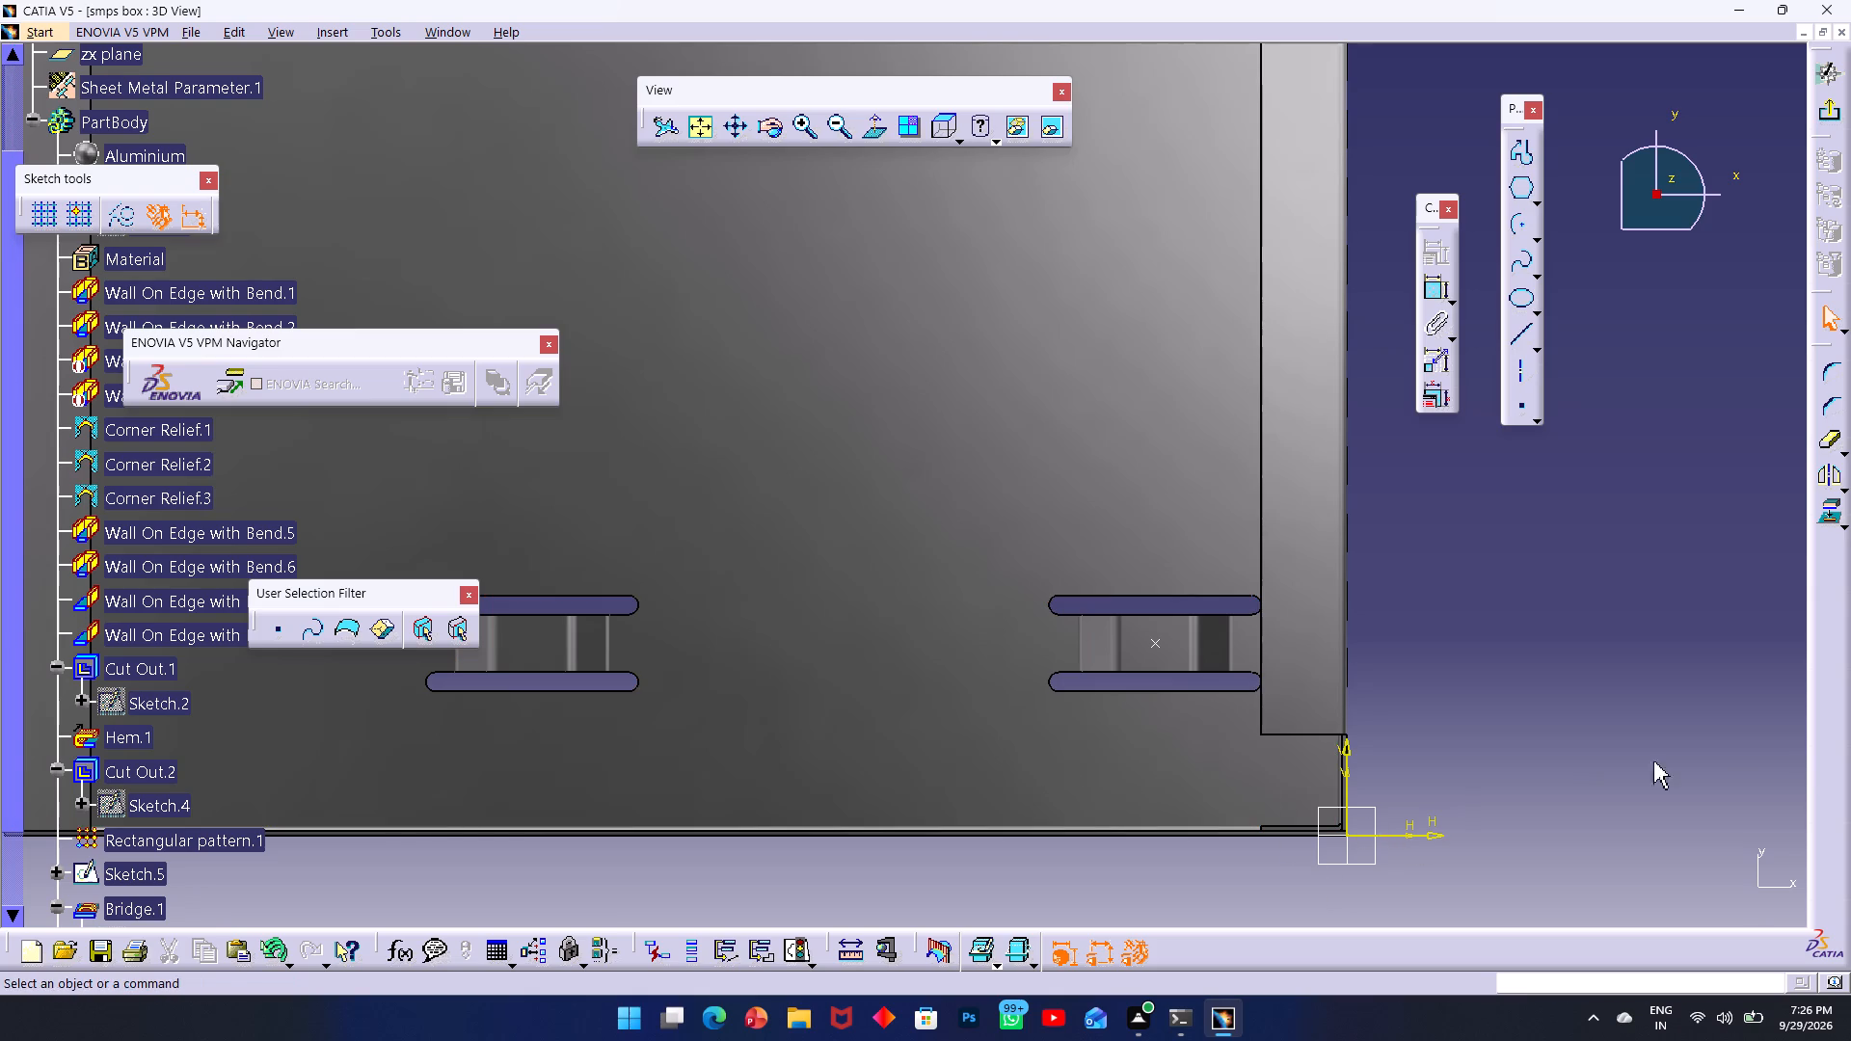
{"action": "left_click", "coordinate": [1834, 520]}
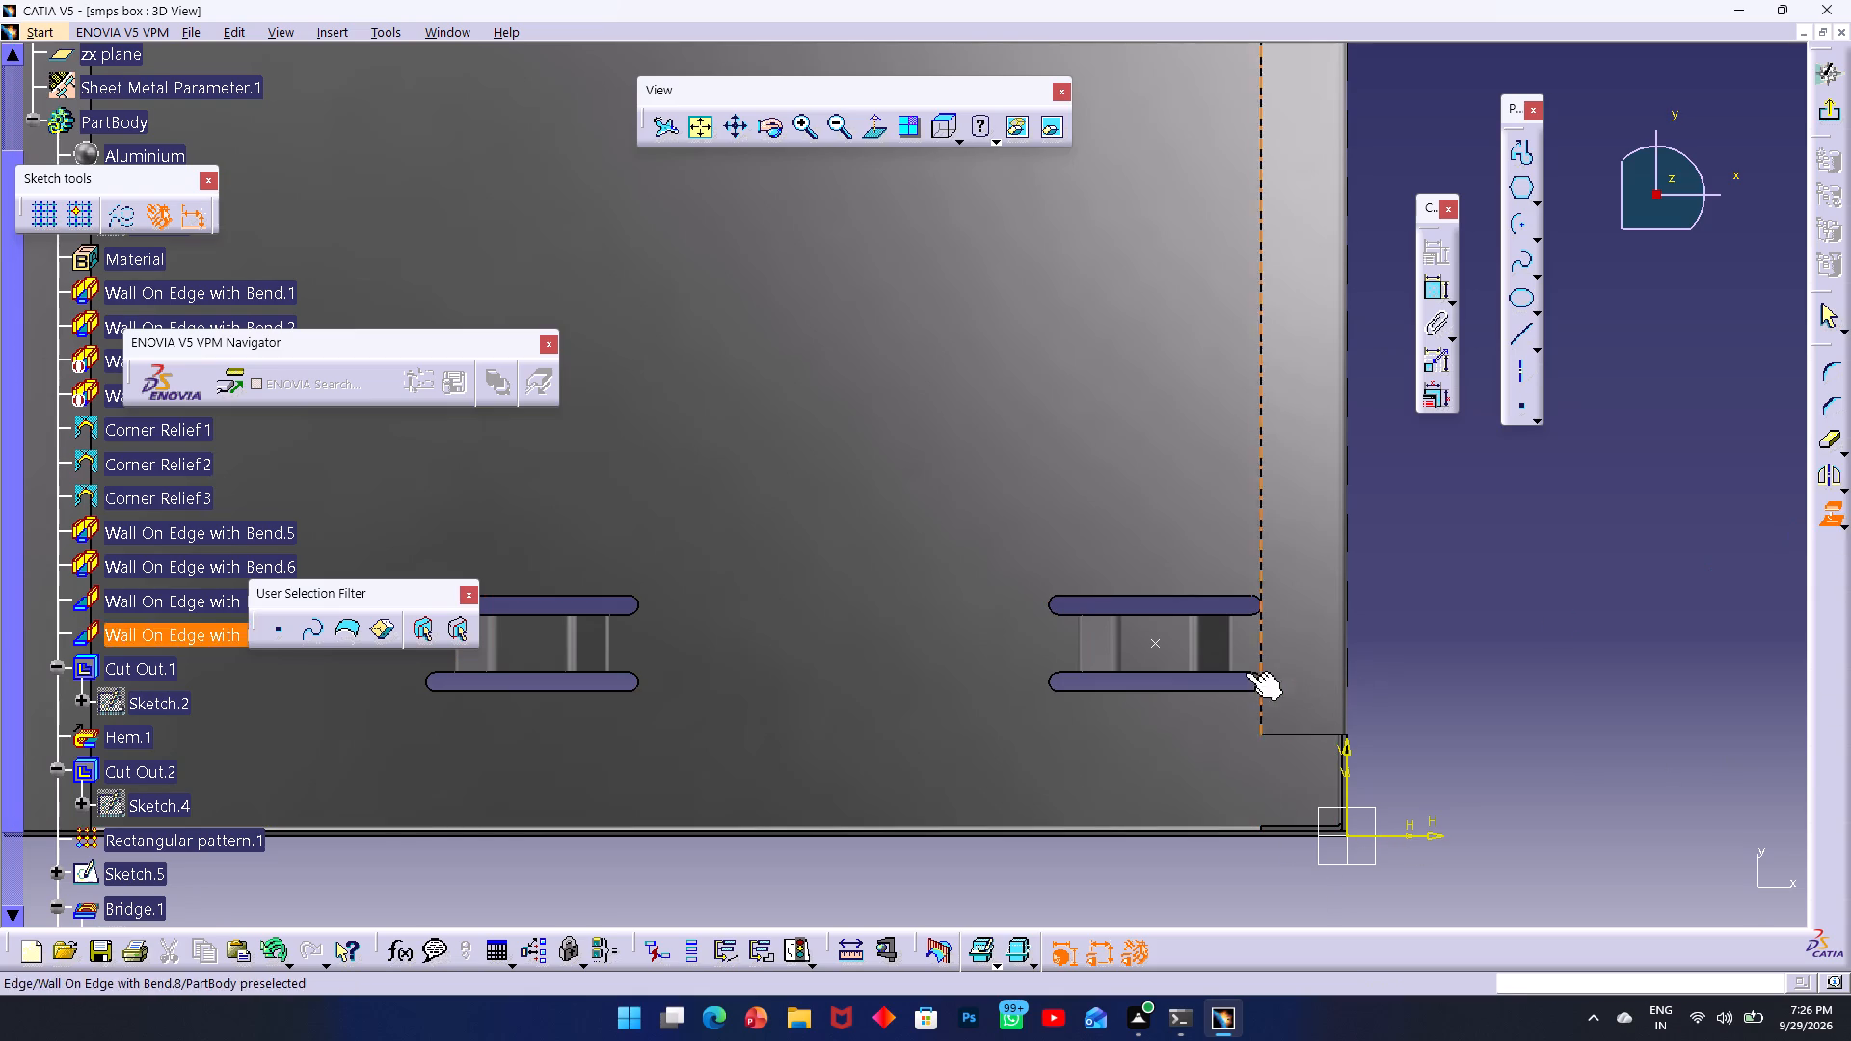
{"action": "left_click", "coordinate": [1158, 640]}
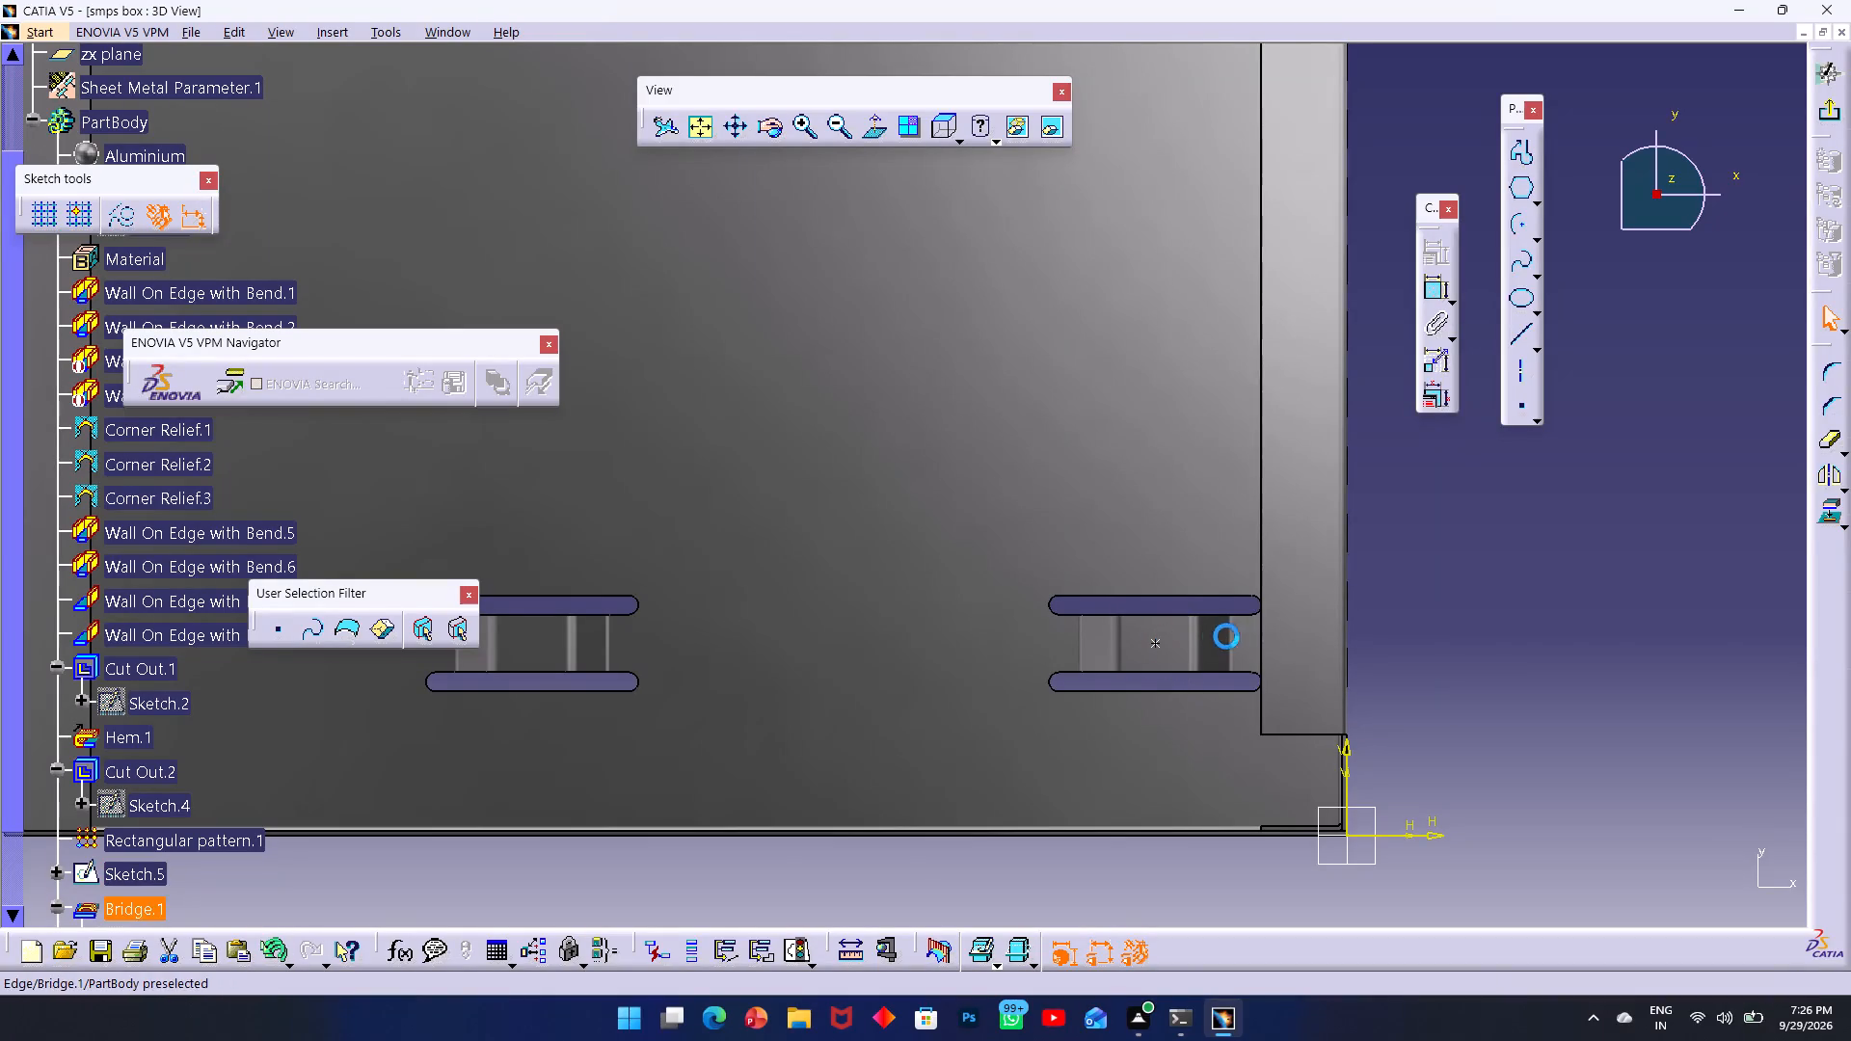
{"action": "left_click", "coordinate": [1646, 668]}
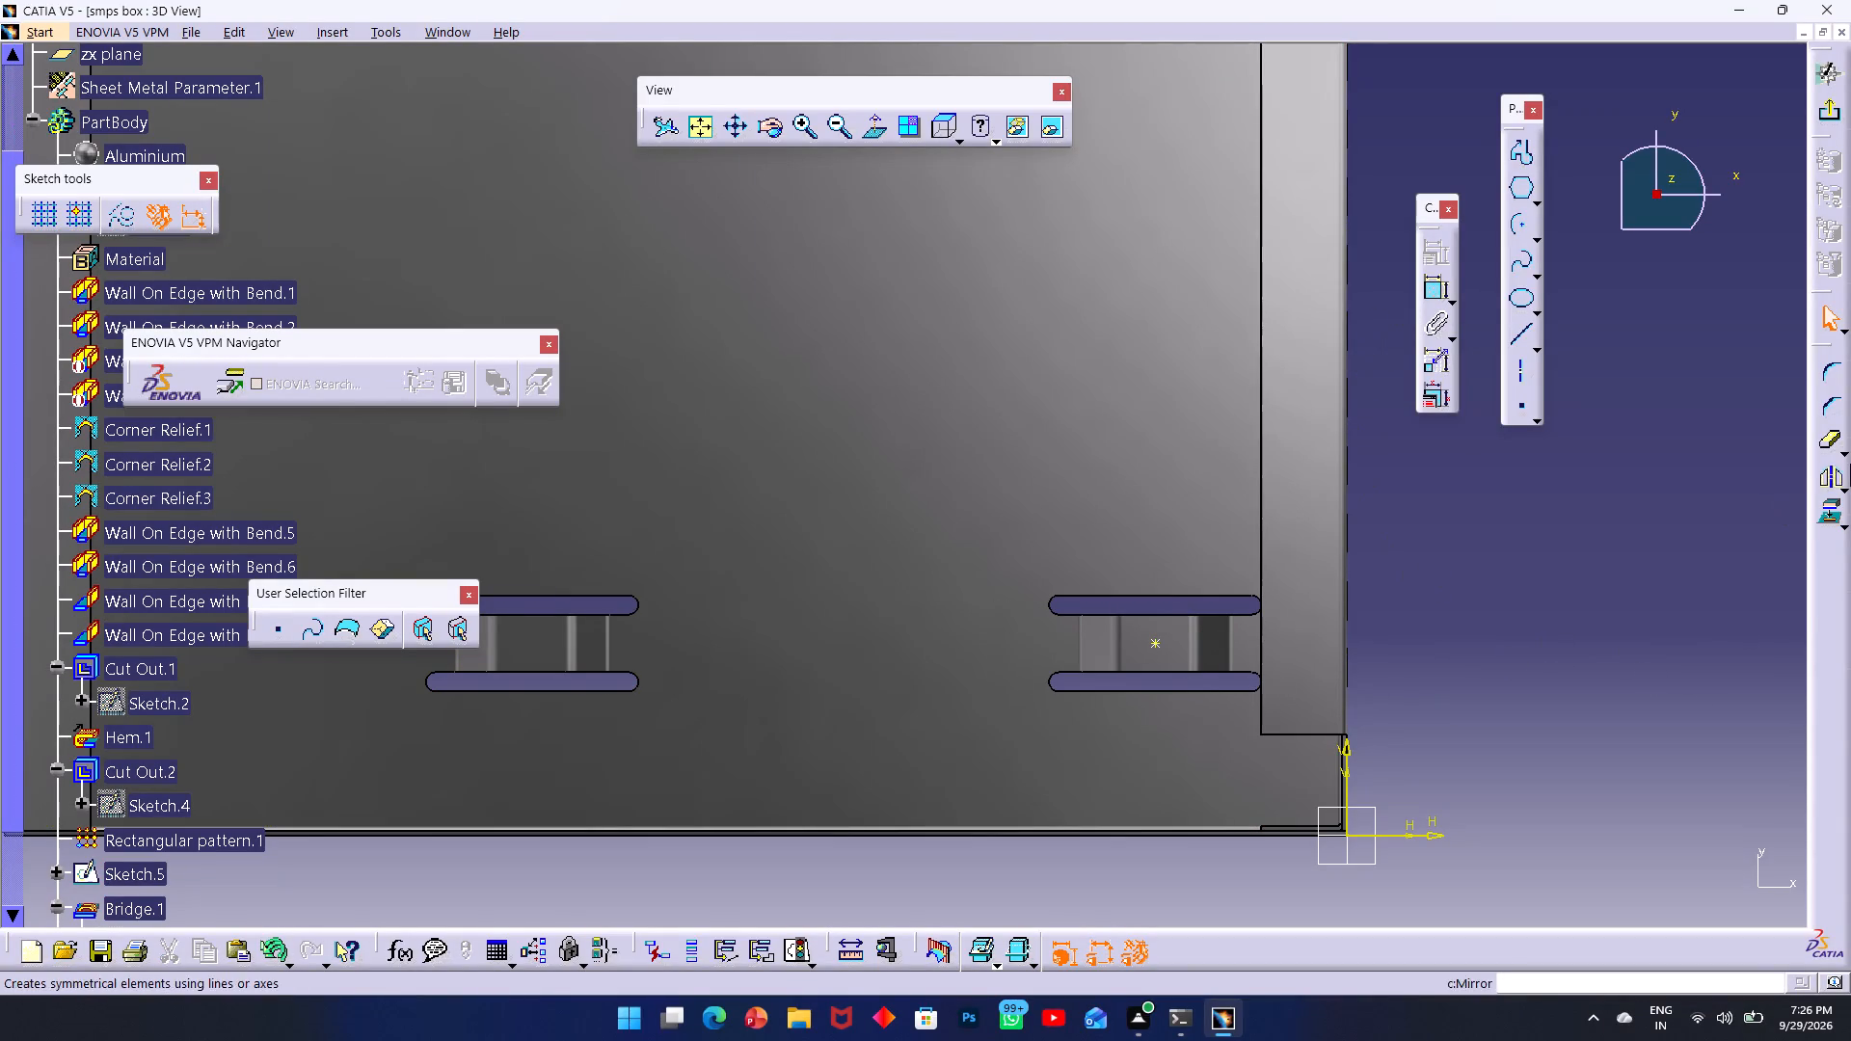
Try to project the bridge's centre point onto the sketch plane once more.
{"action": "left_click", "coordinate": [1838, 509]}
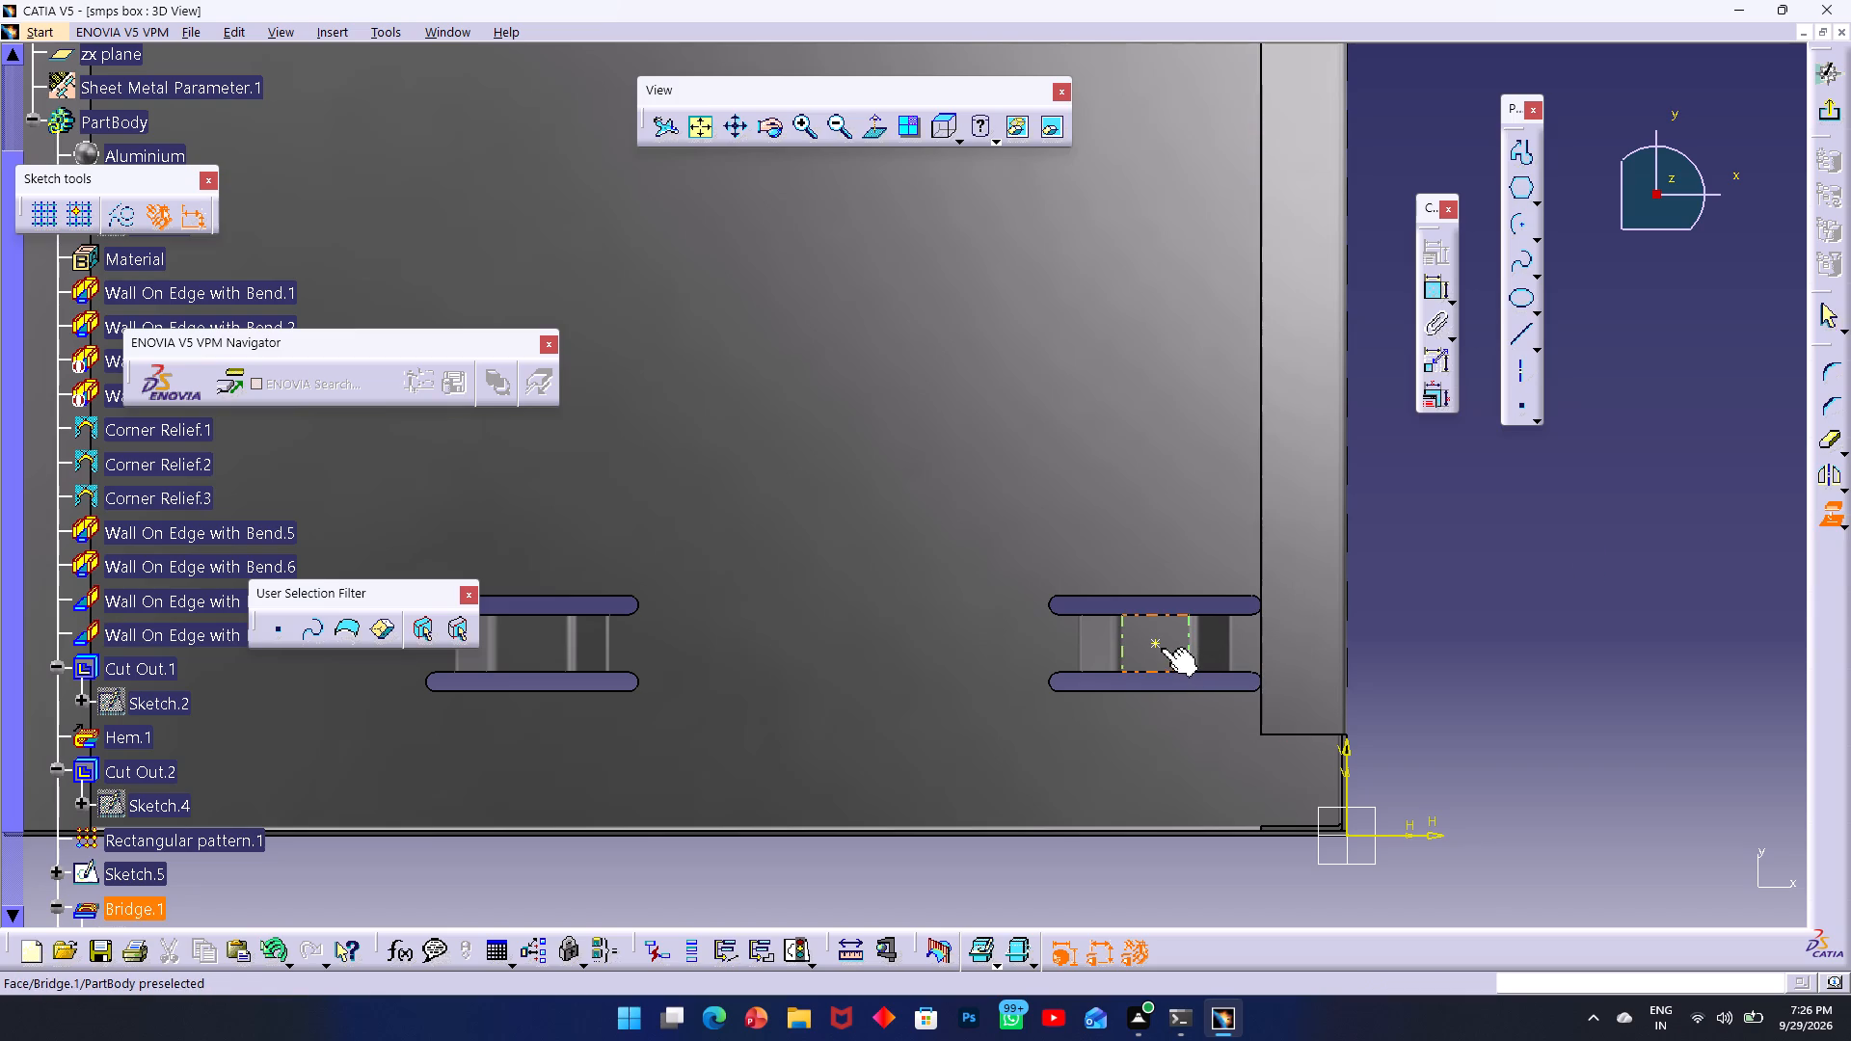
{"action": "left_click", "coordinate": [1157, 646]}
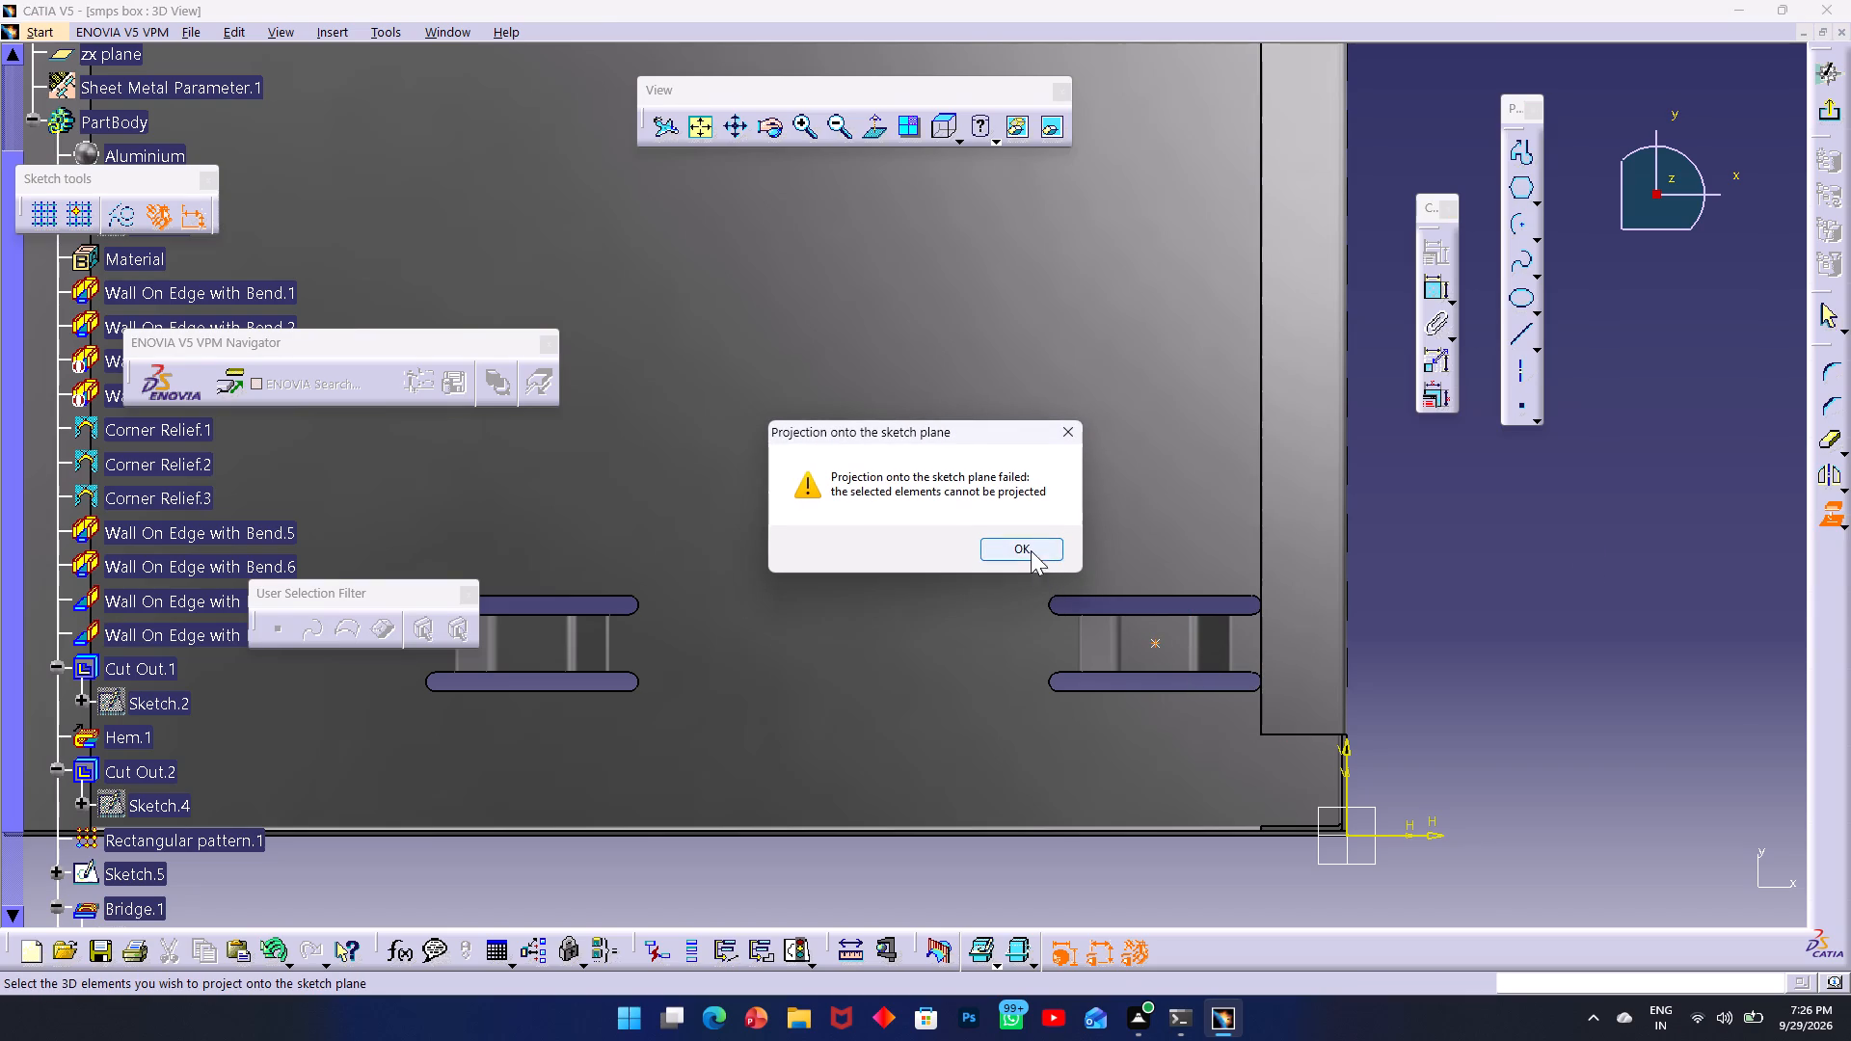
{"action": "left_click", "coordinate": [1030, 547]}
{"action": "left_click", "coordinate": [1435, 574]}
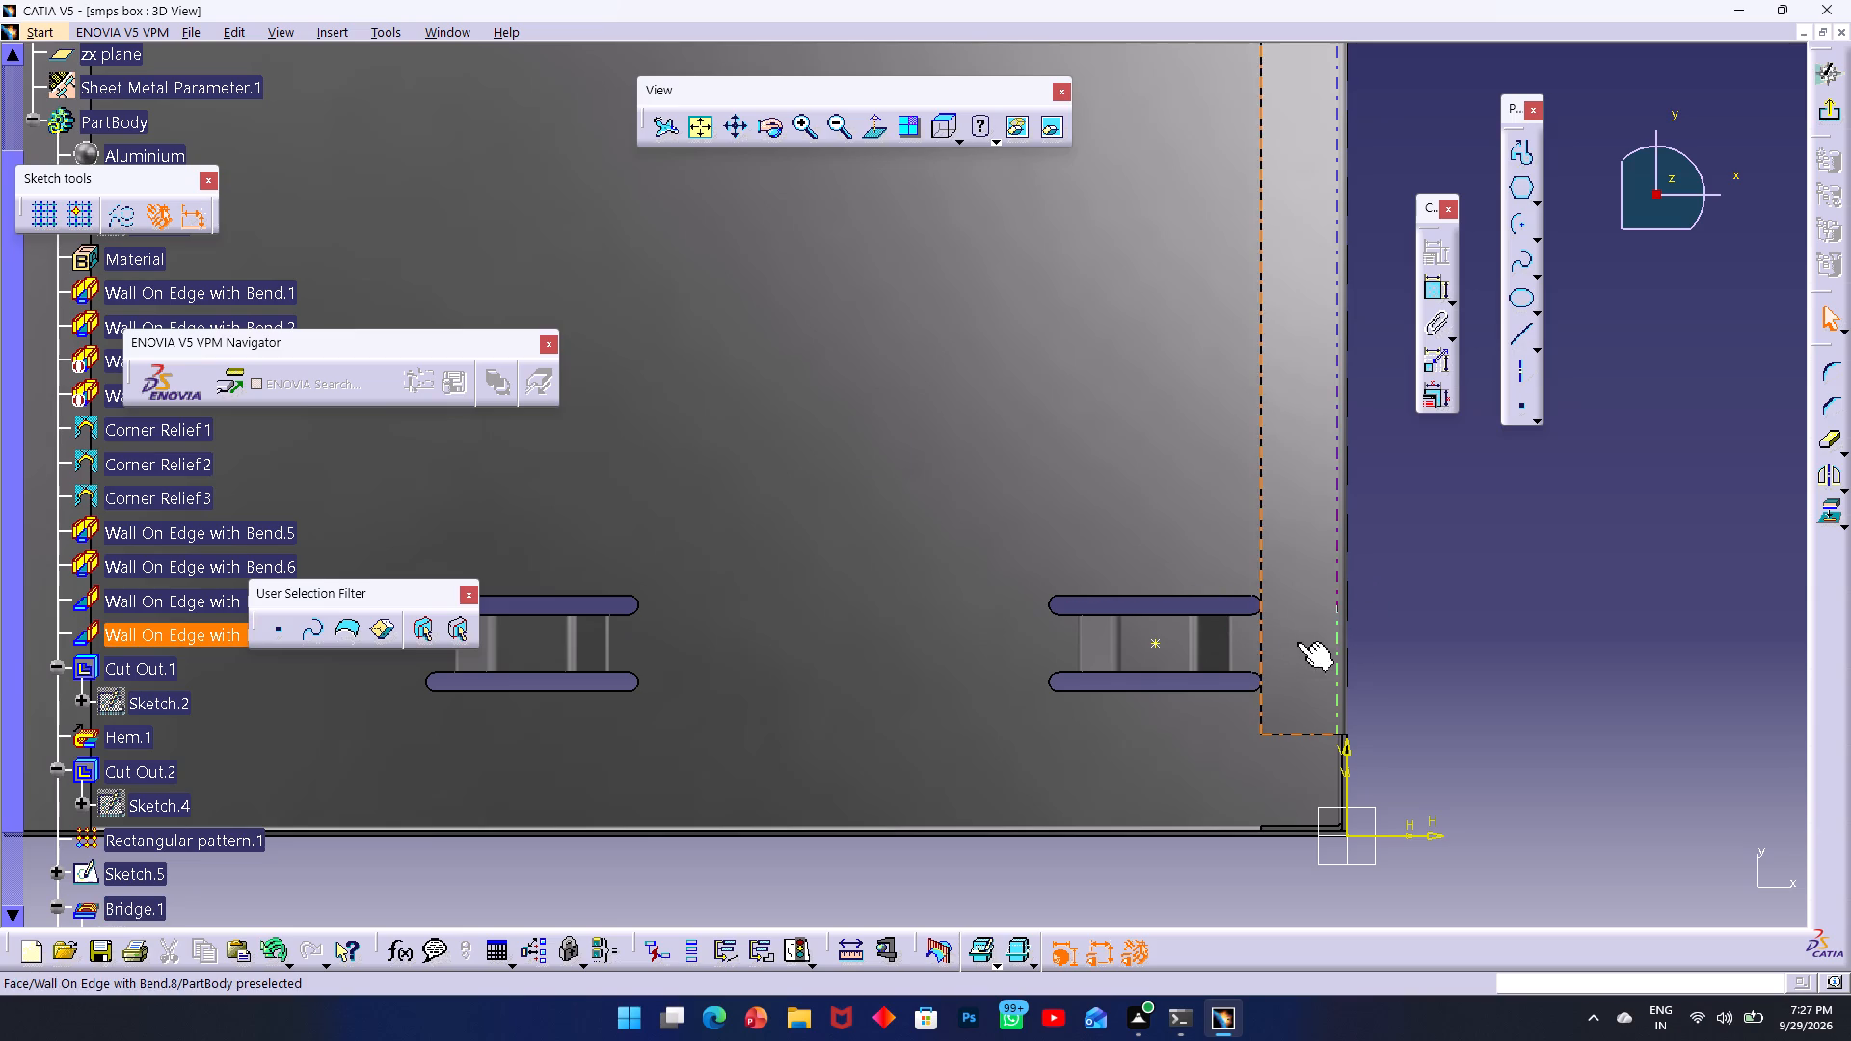
Check the projected point on the bridge's top face from an oblique angle and exit the sketch.
{"action": "middle_click_drag", "start_coordinate": [1298, 643], "coordinate": [1158, 668], "text": "ctrl"}
{"action": "middle_click_drag", "start_coordinate": [1155, 666], "coordinate": [845, 425]}
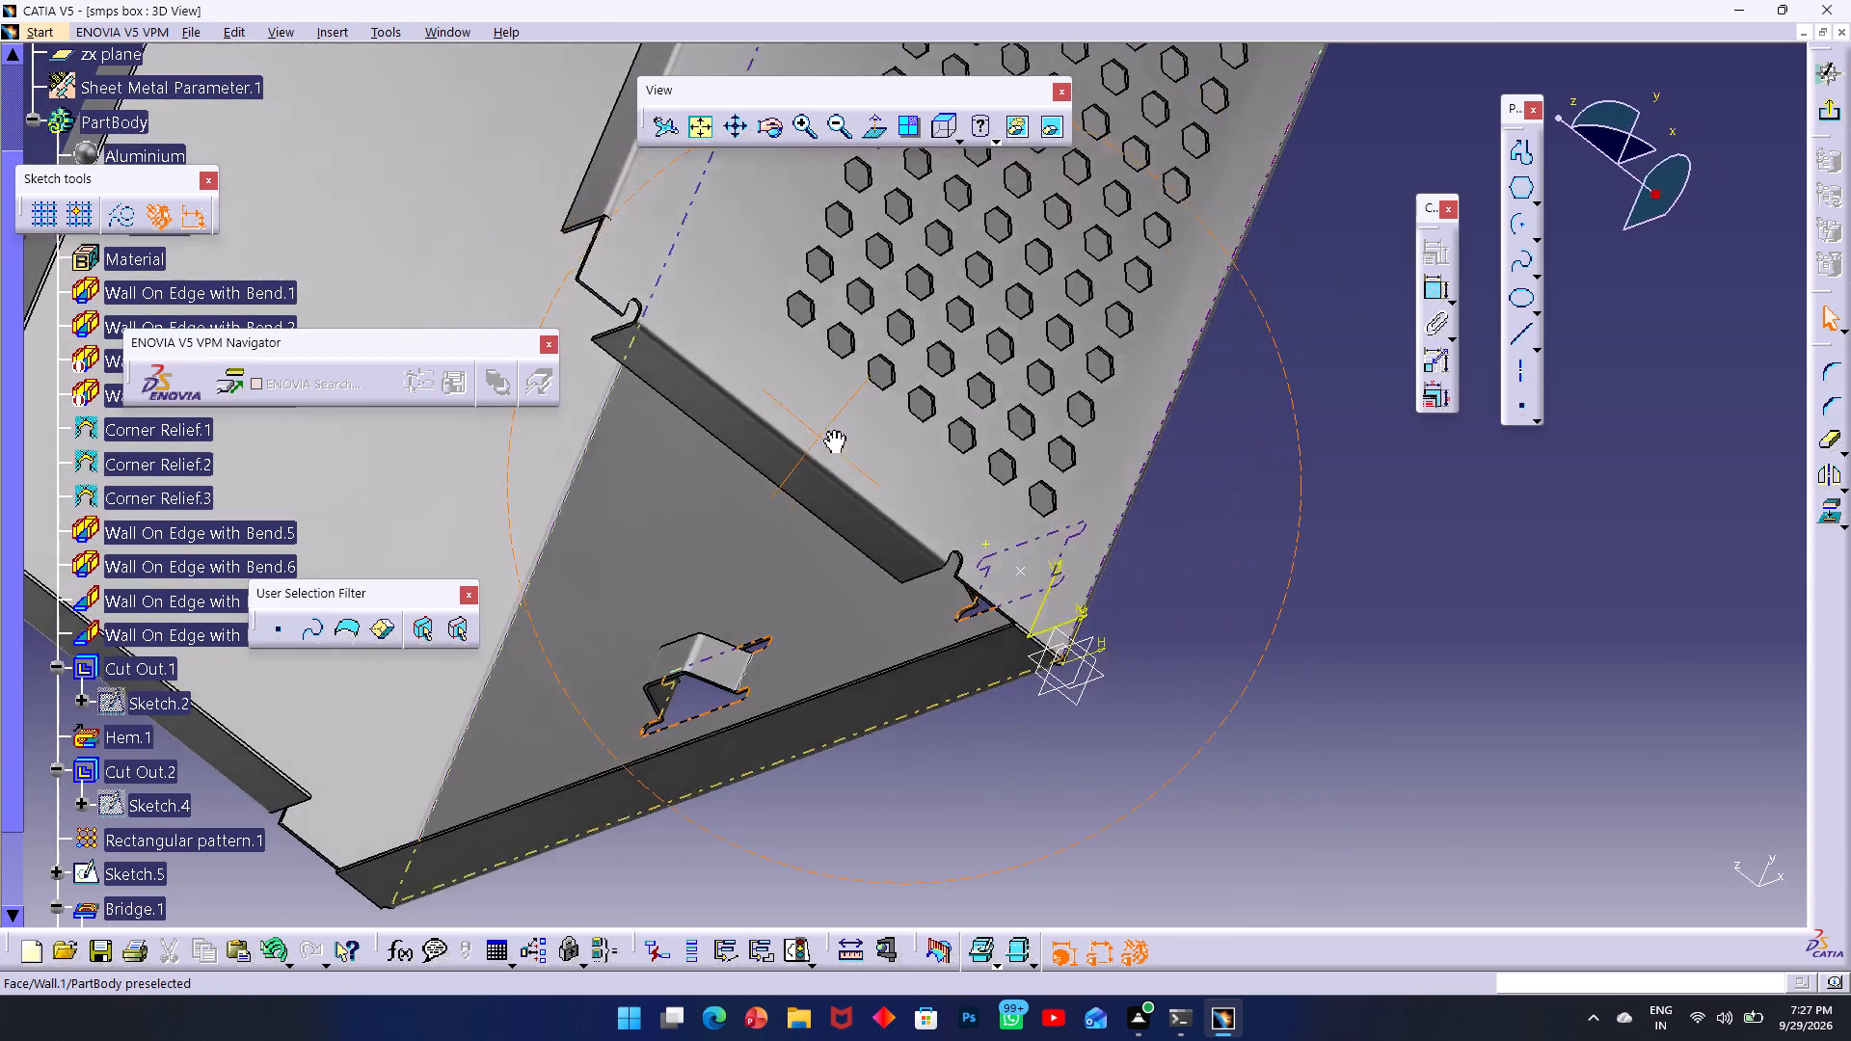
{"action": "middle_click_drag", "start_coordinate": [845, 425], "coordinate": [1045, 229]}
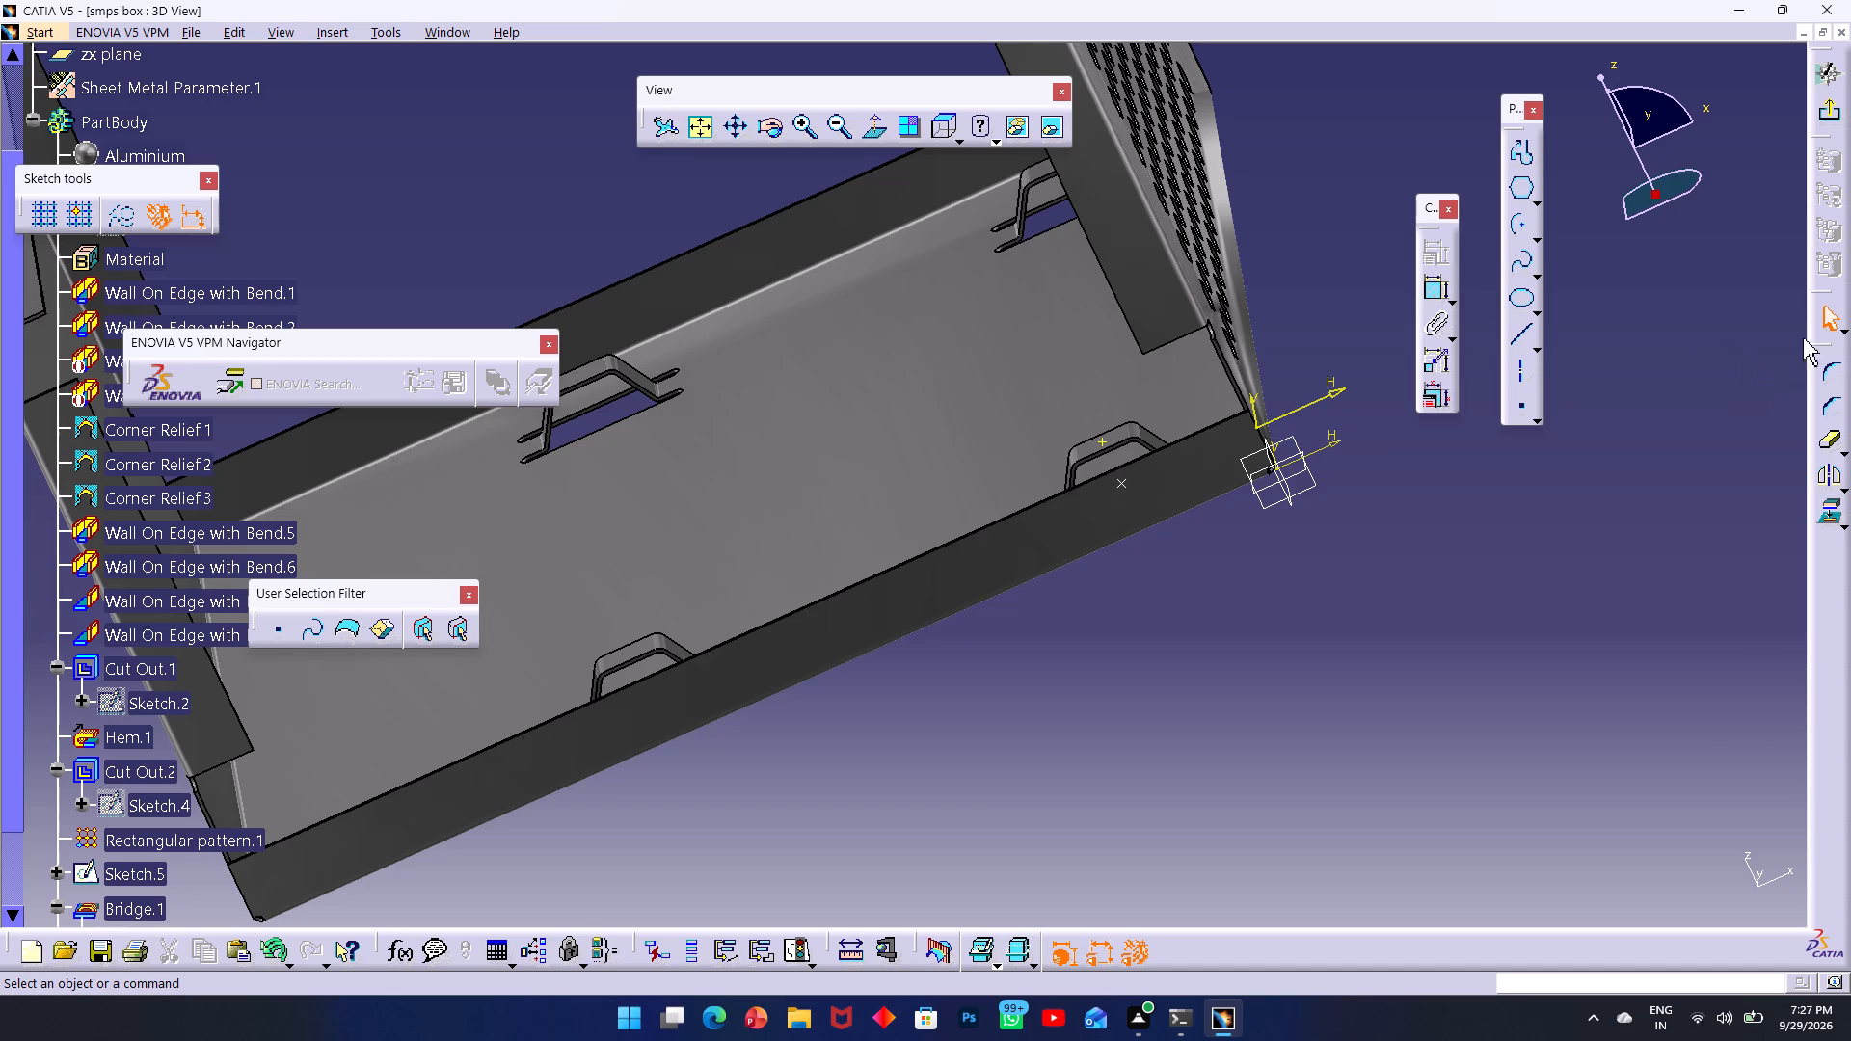
{"action": "left_click", "coordinate": [1113, 437]}
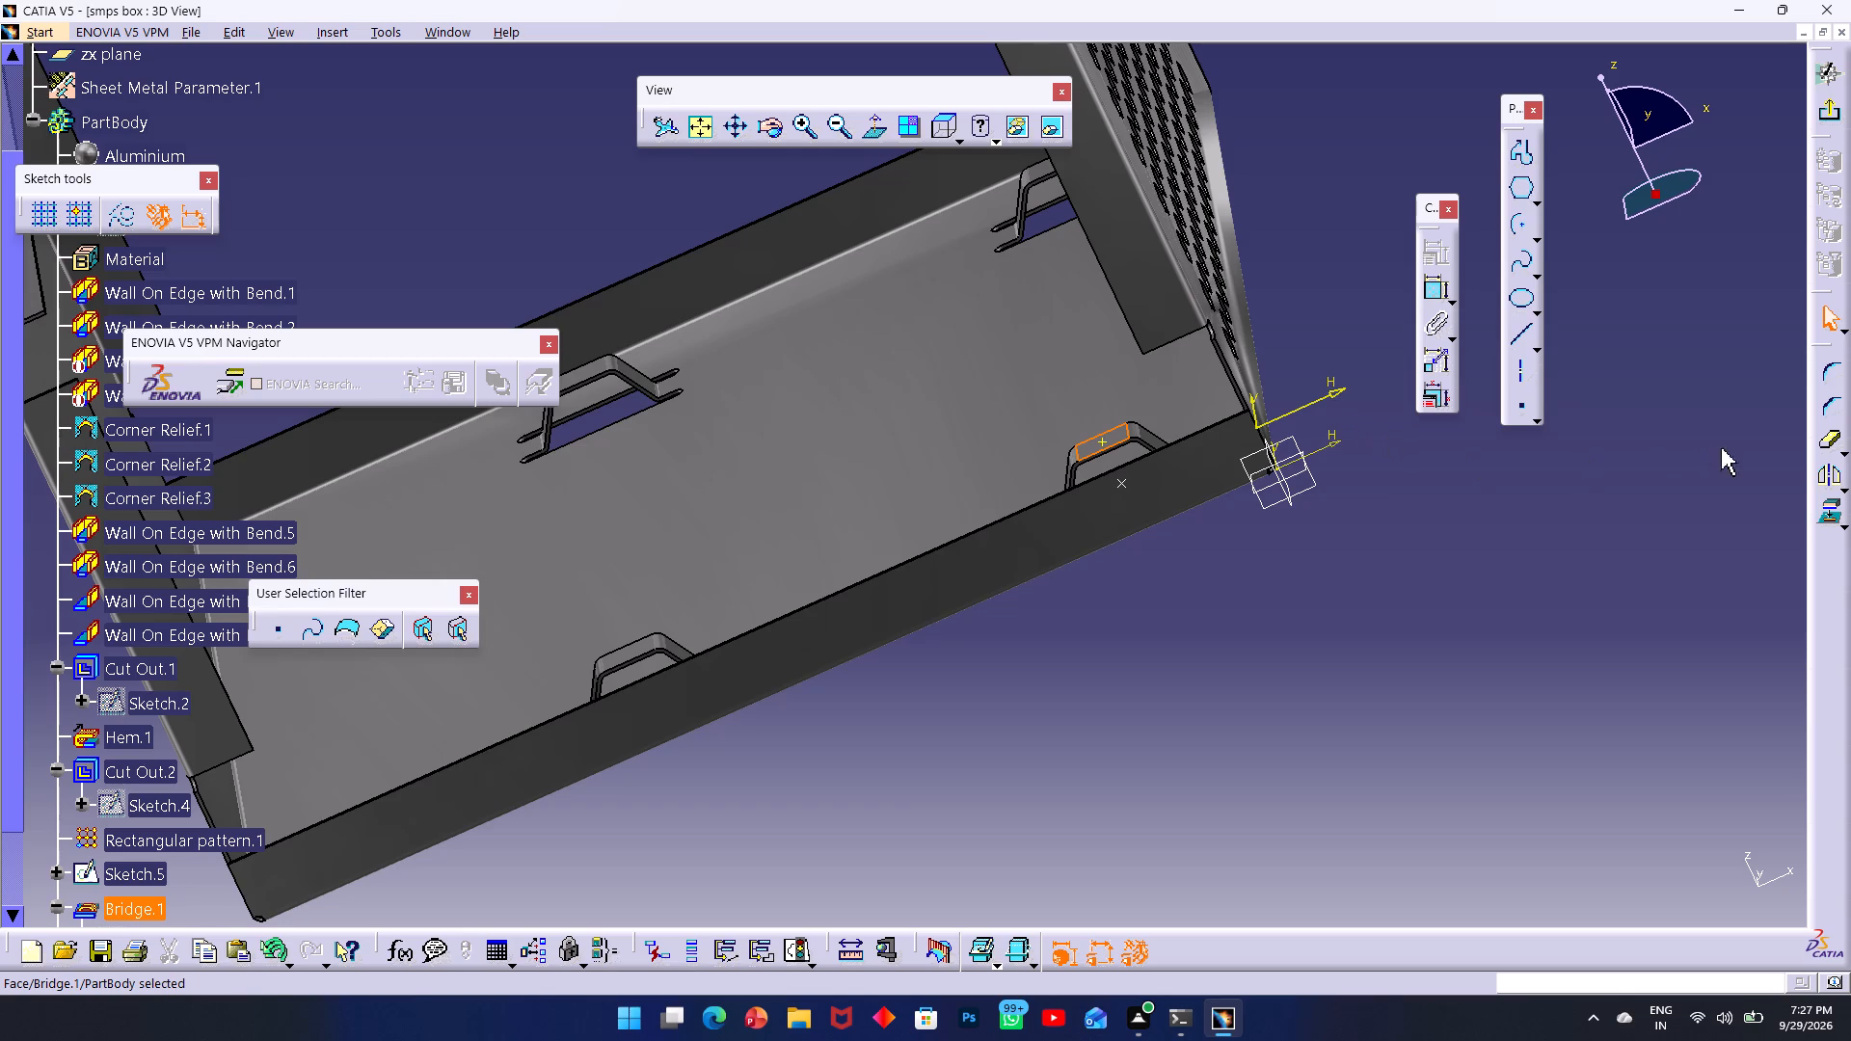
{"action": "left_click", "coordinate": [1838, 101]}
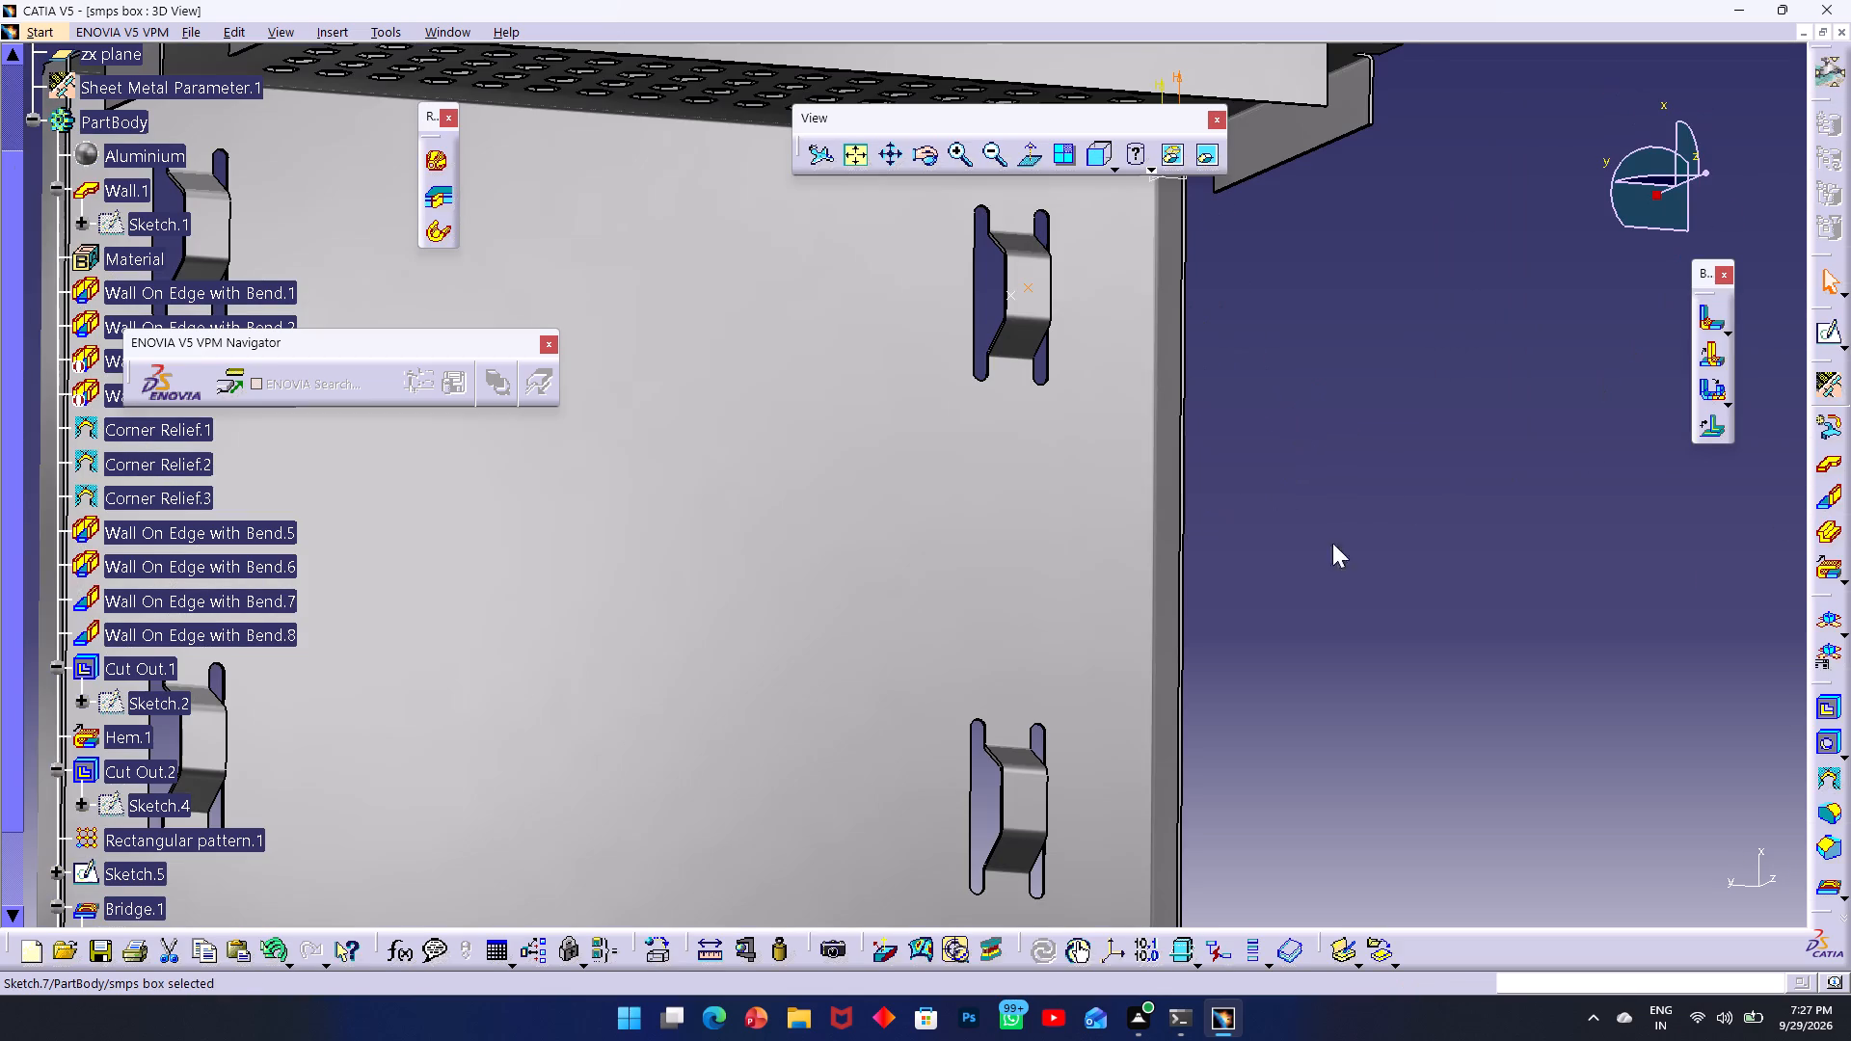
{"action": "left_click", "coordinate": [1330, 330]}
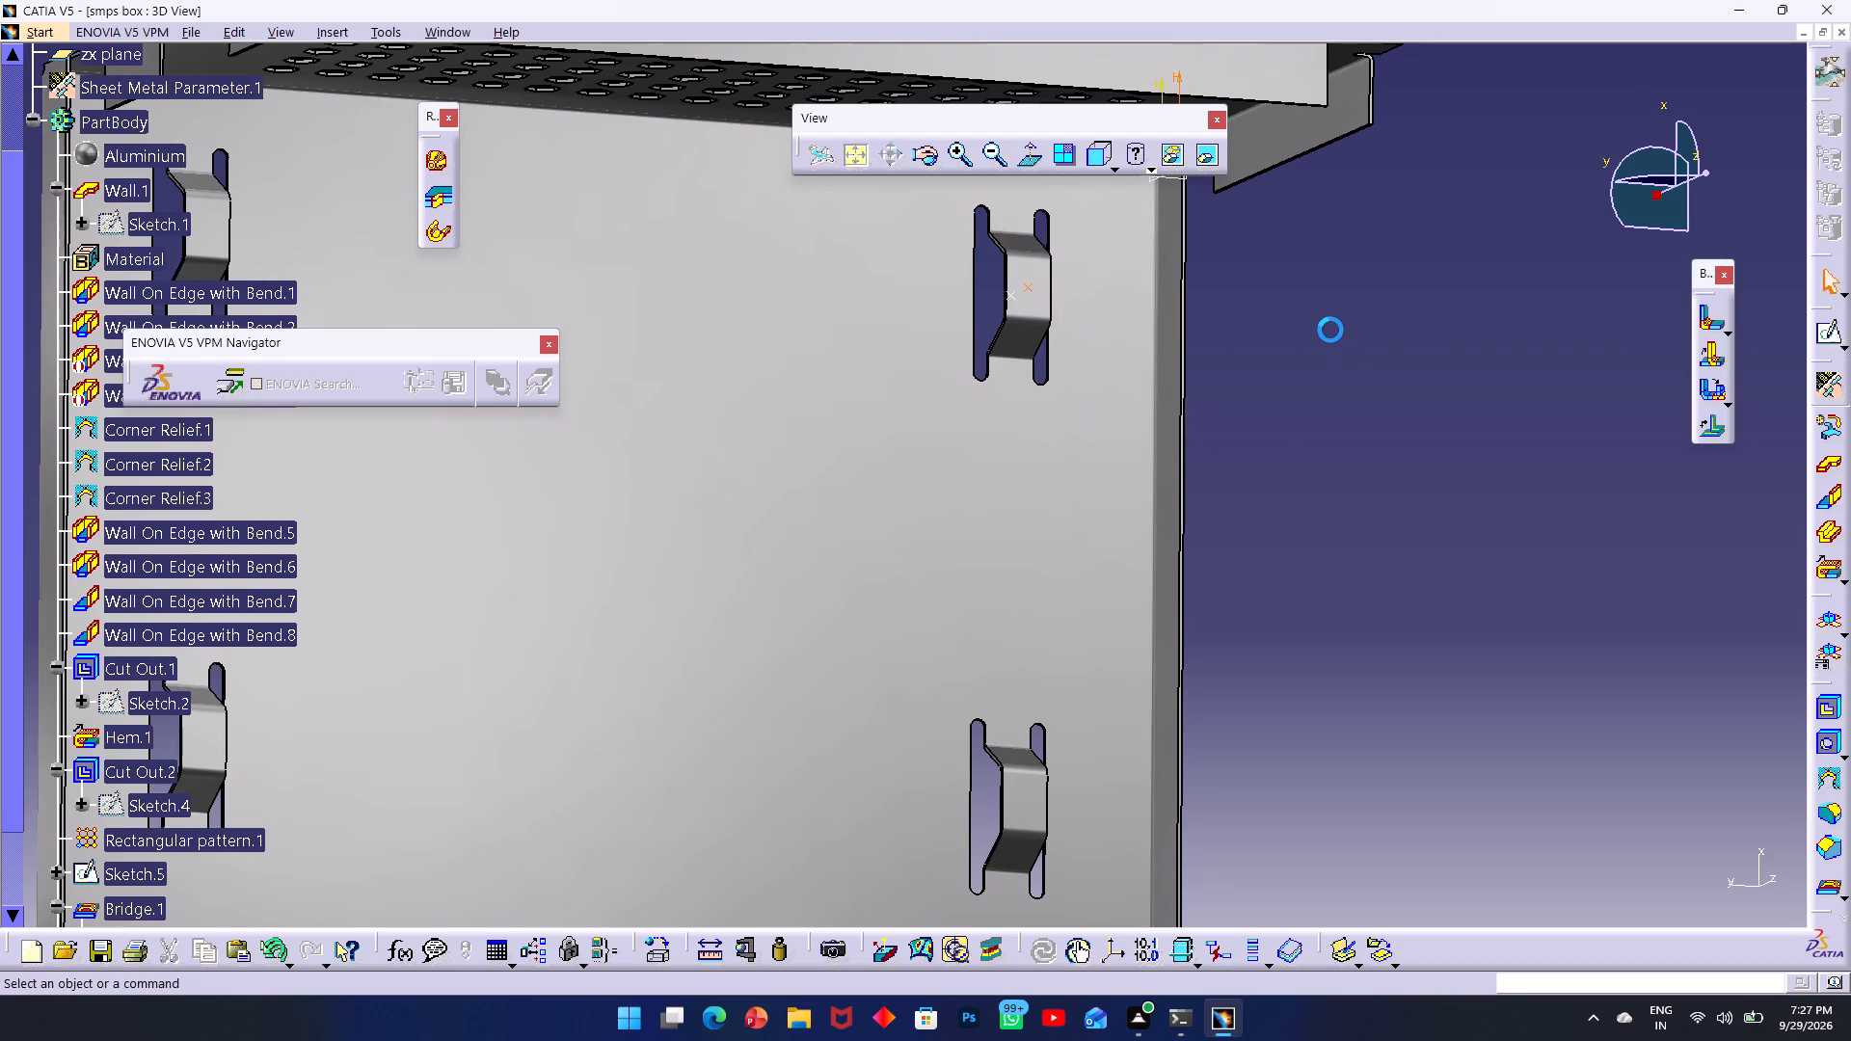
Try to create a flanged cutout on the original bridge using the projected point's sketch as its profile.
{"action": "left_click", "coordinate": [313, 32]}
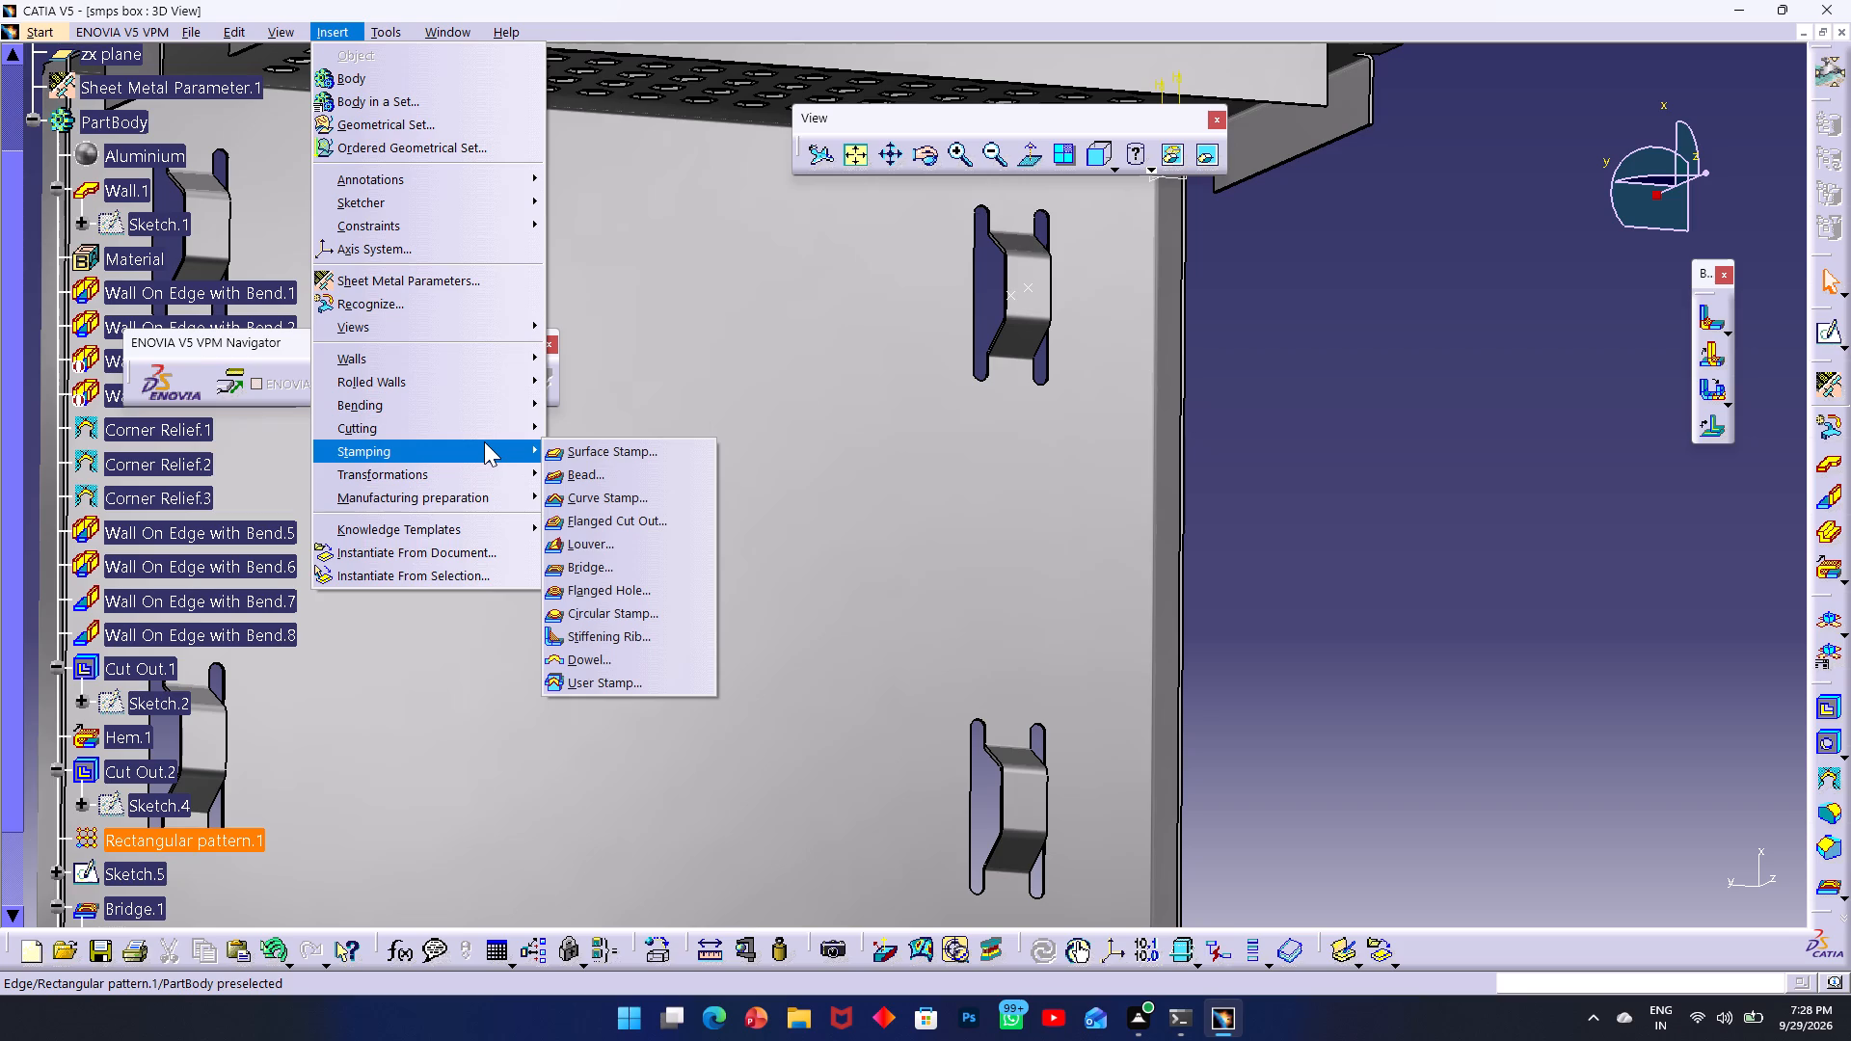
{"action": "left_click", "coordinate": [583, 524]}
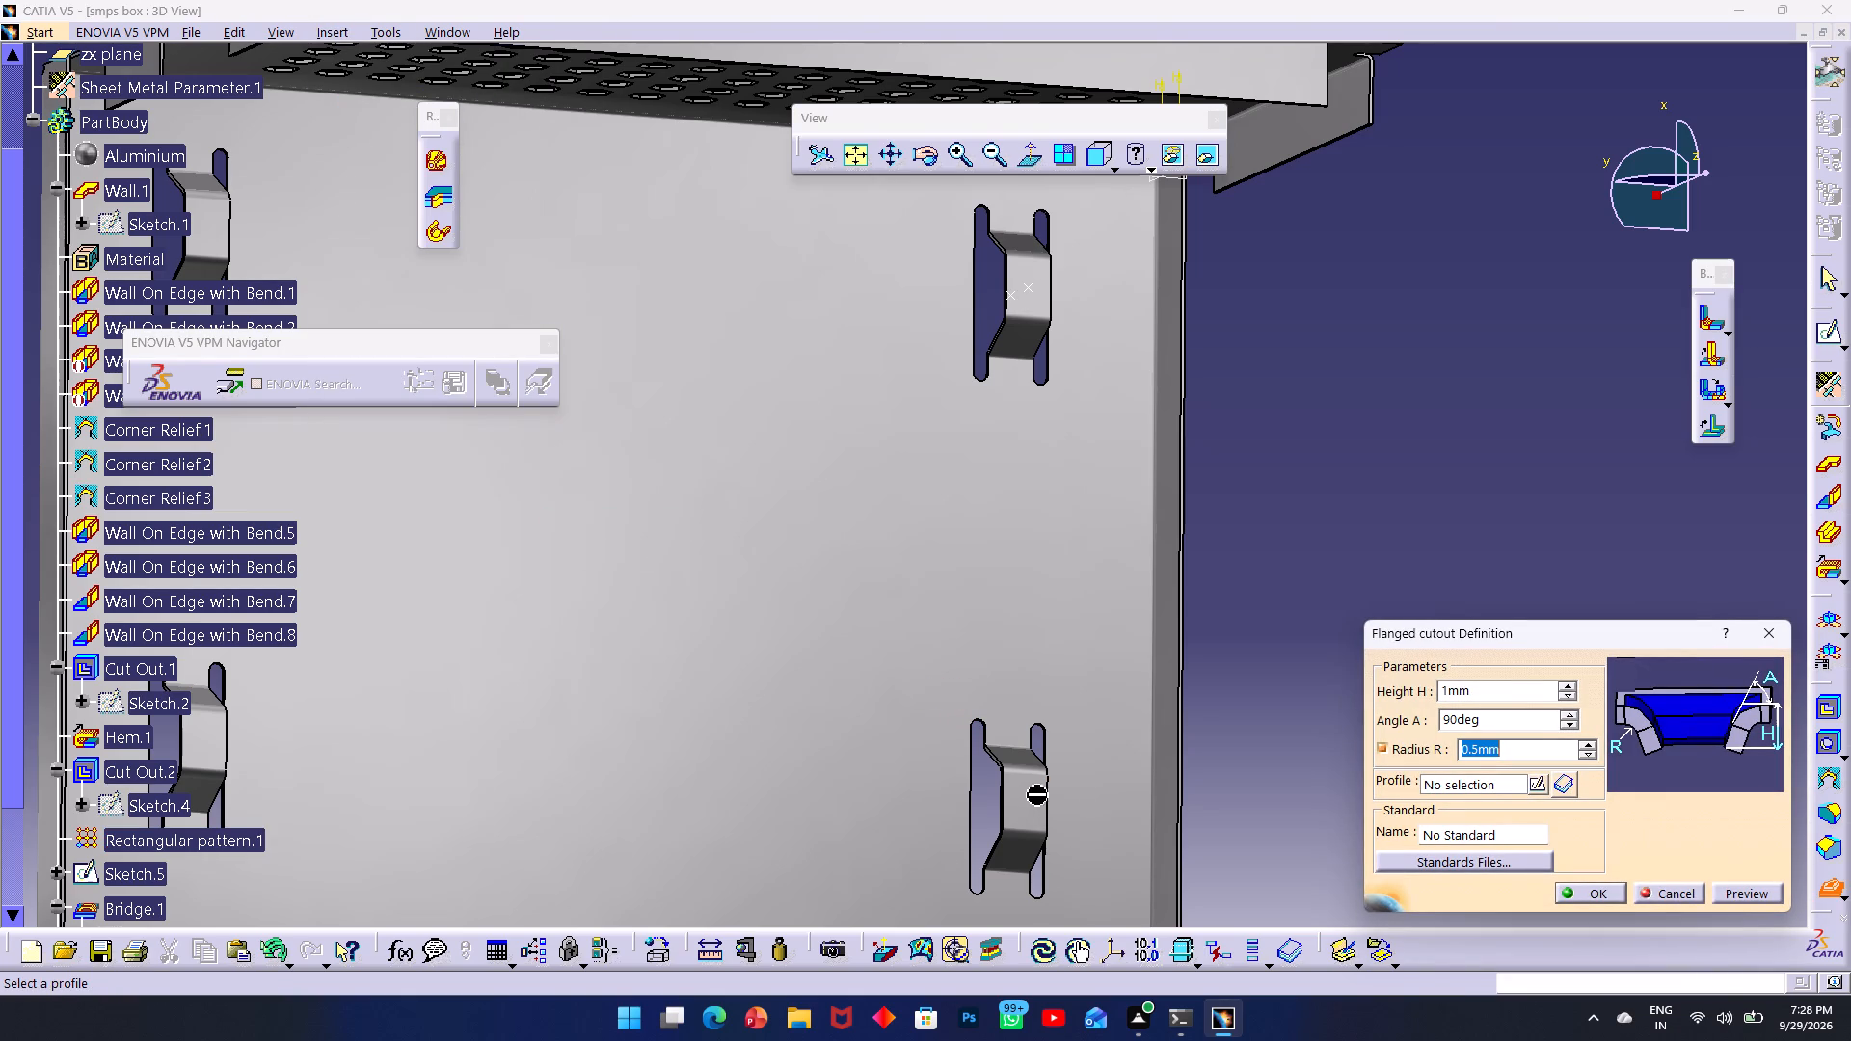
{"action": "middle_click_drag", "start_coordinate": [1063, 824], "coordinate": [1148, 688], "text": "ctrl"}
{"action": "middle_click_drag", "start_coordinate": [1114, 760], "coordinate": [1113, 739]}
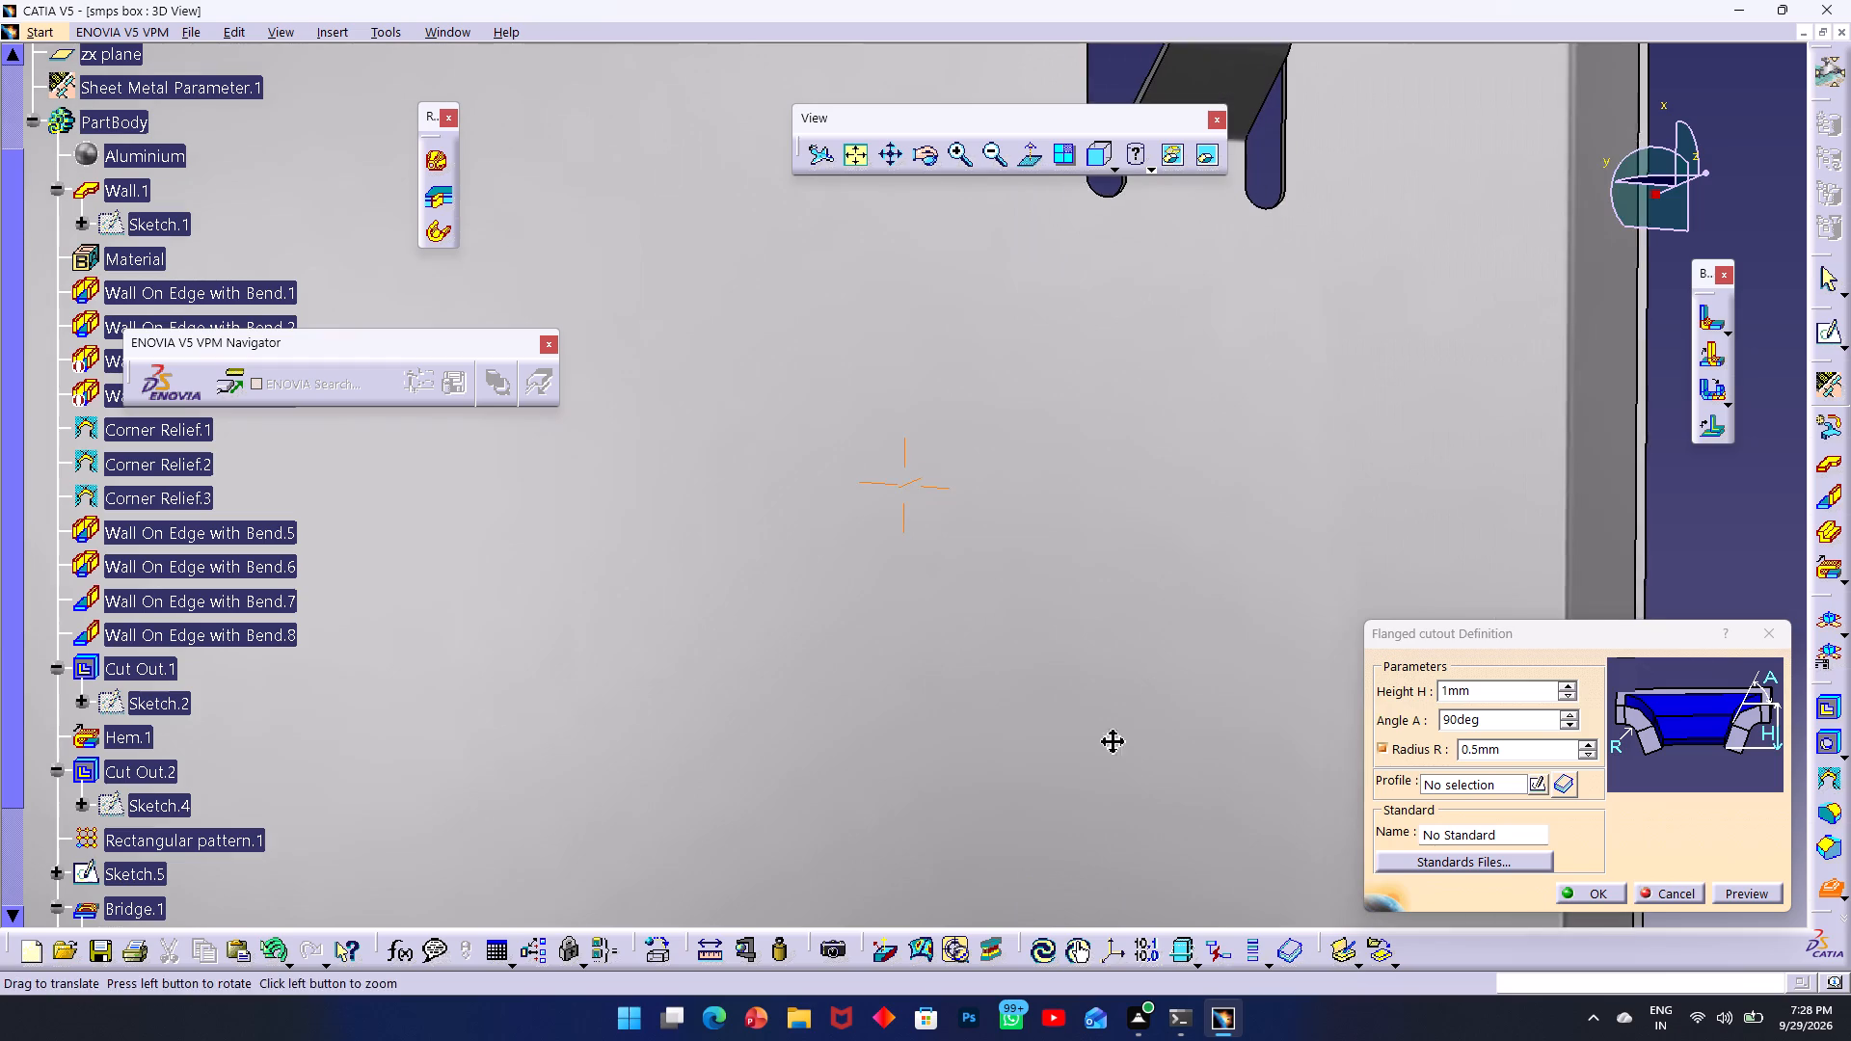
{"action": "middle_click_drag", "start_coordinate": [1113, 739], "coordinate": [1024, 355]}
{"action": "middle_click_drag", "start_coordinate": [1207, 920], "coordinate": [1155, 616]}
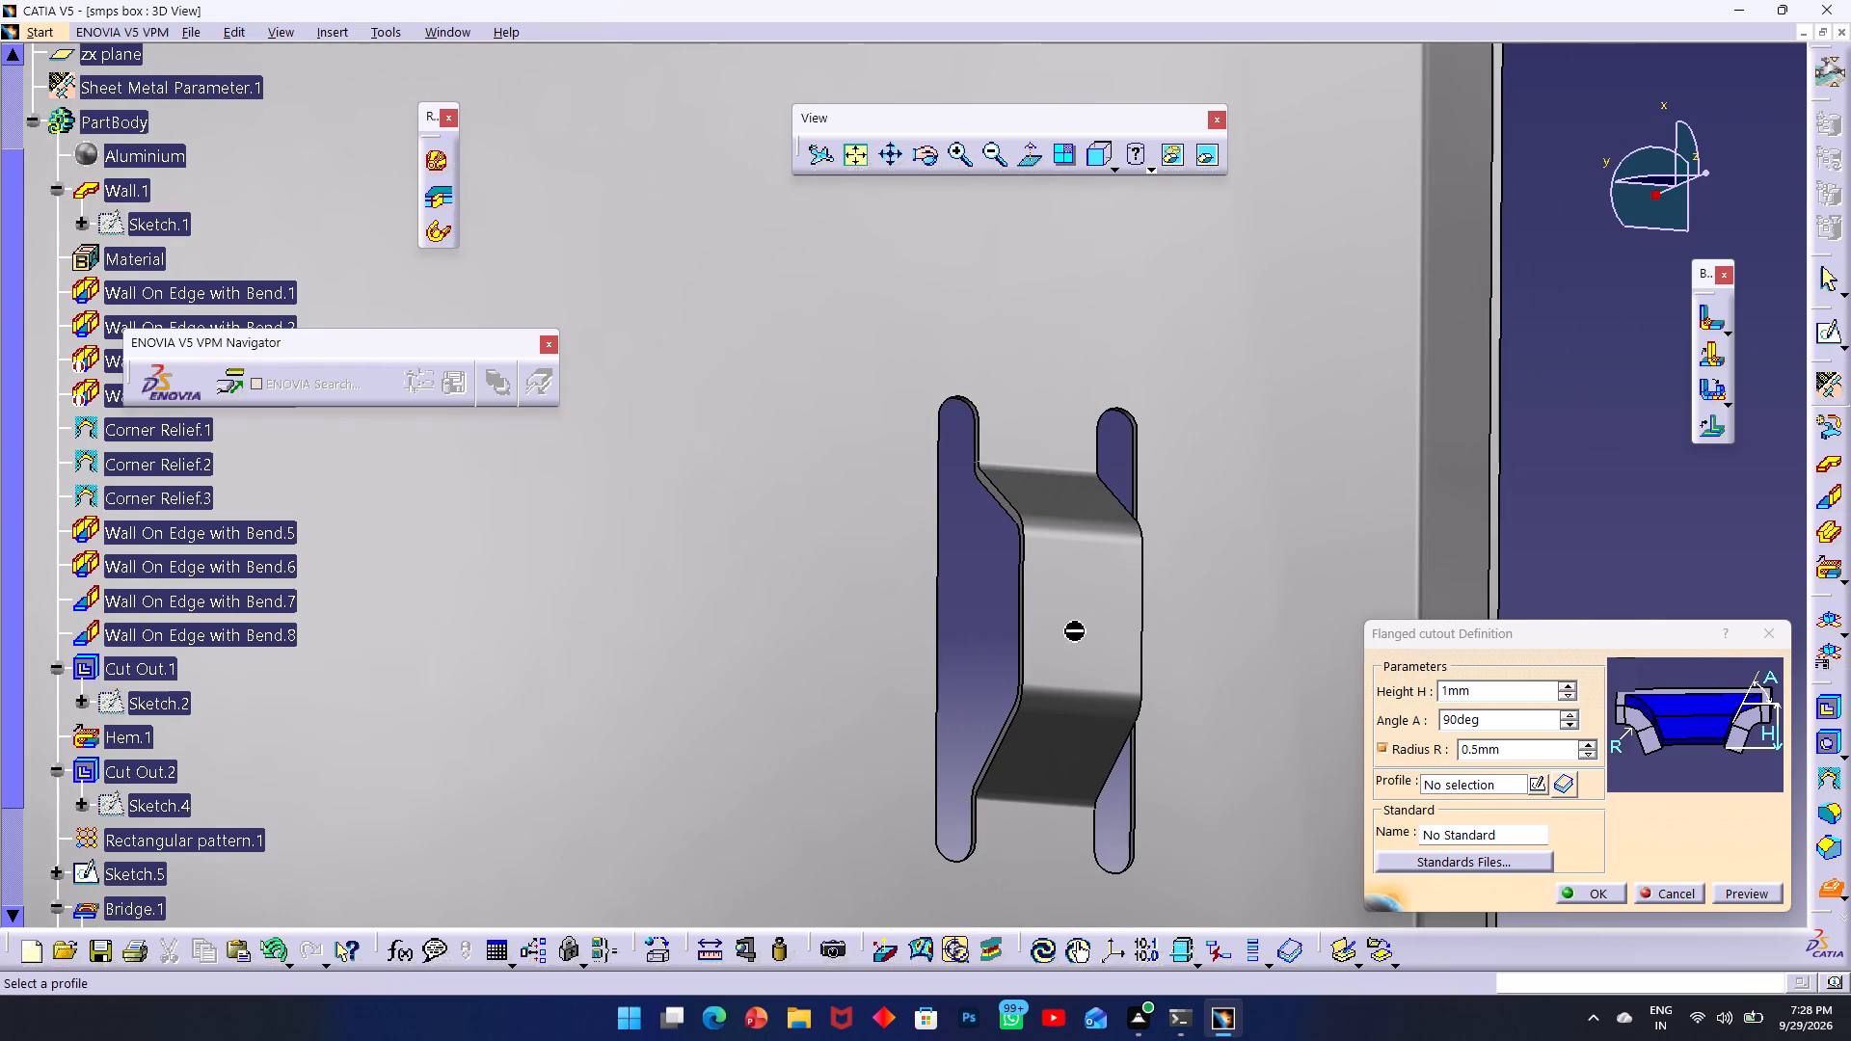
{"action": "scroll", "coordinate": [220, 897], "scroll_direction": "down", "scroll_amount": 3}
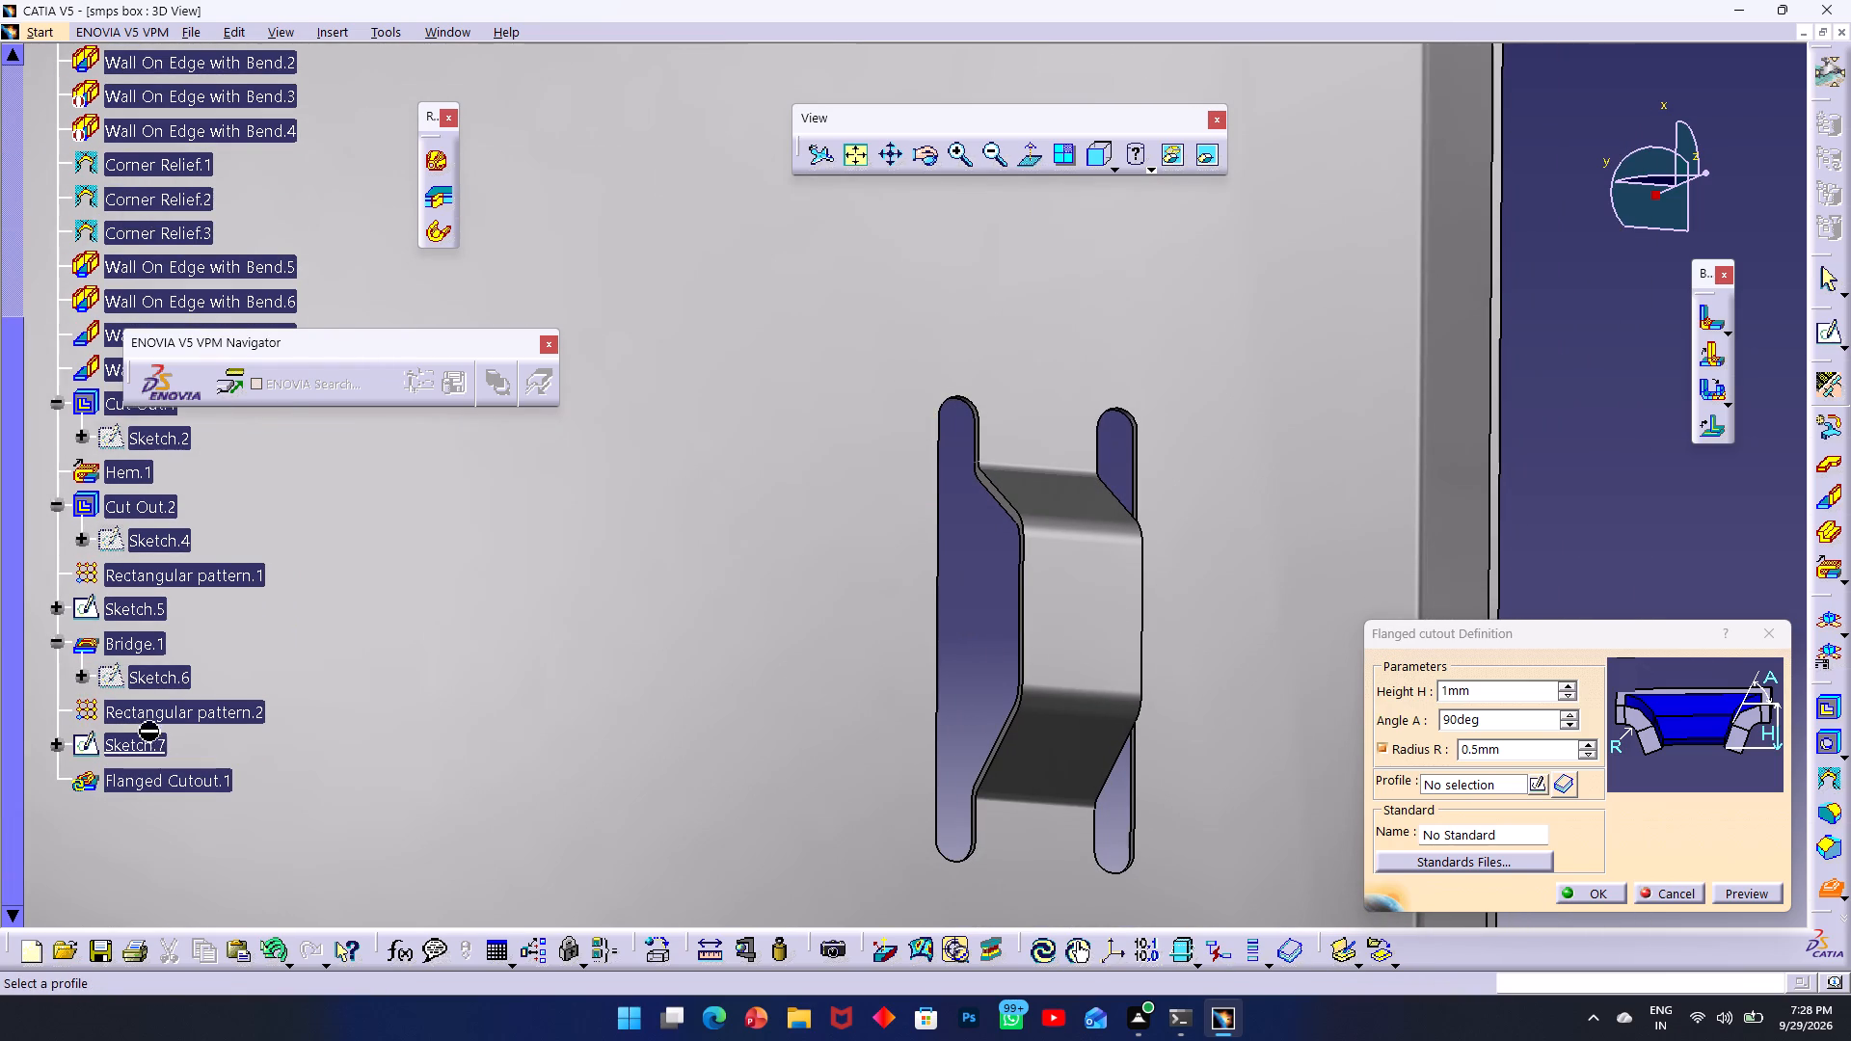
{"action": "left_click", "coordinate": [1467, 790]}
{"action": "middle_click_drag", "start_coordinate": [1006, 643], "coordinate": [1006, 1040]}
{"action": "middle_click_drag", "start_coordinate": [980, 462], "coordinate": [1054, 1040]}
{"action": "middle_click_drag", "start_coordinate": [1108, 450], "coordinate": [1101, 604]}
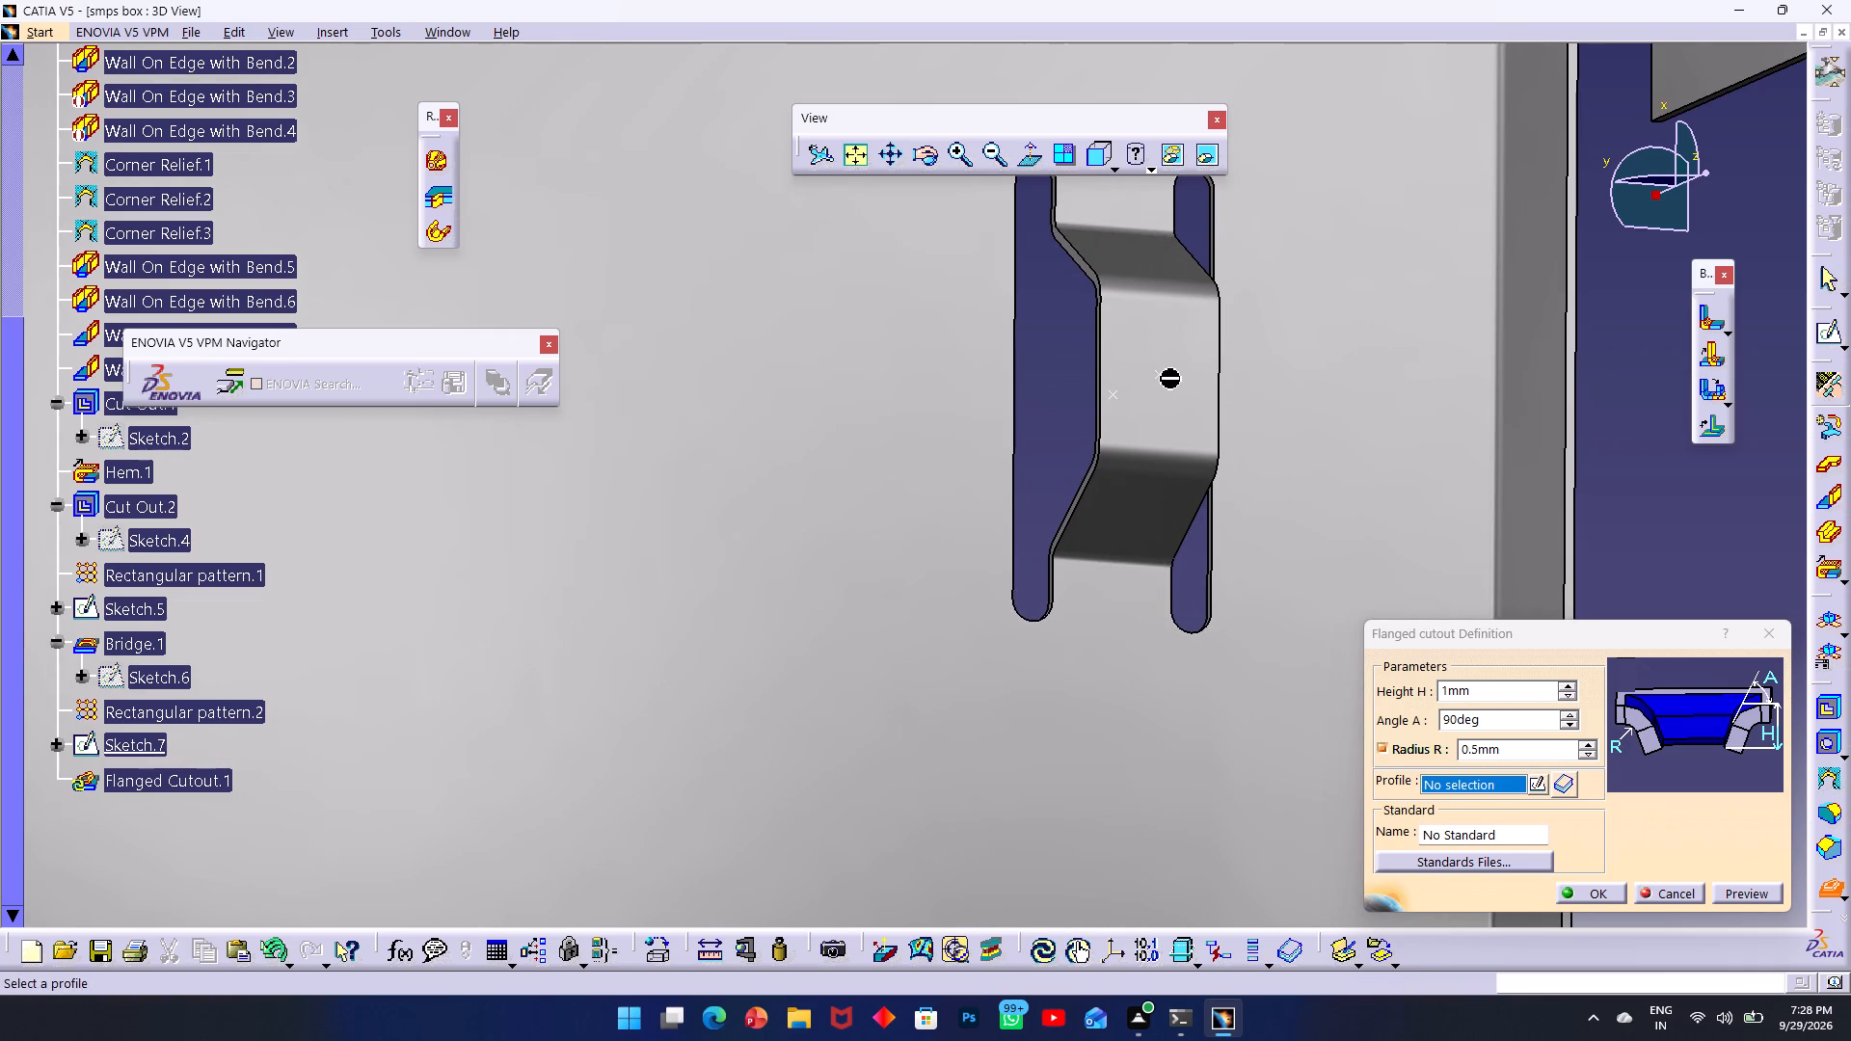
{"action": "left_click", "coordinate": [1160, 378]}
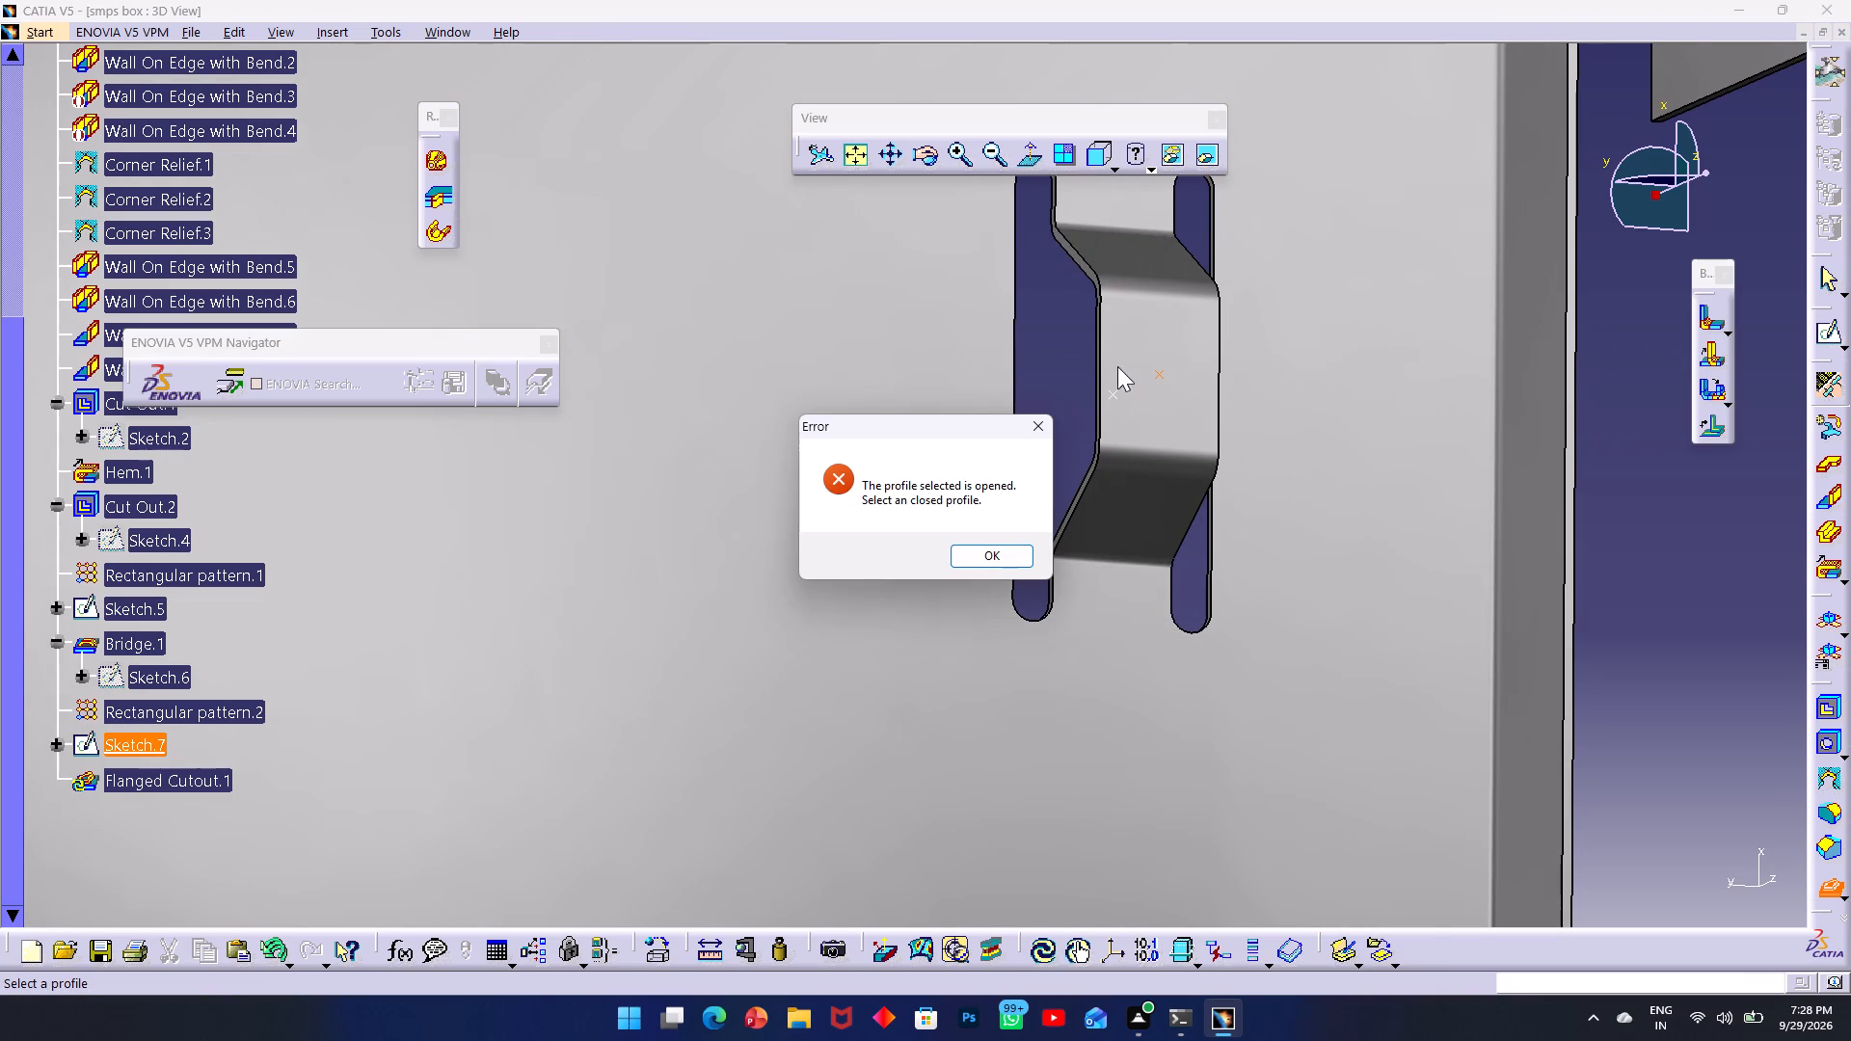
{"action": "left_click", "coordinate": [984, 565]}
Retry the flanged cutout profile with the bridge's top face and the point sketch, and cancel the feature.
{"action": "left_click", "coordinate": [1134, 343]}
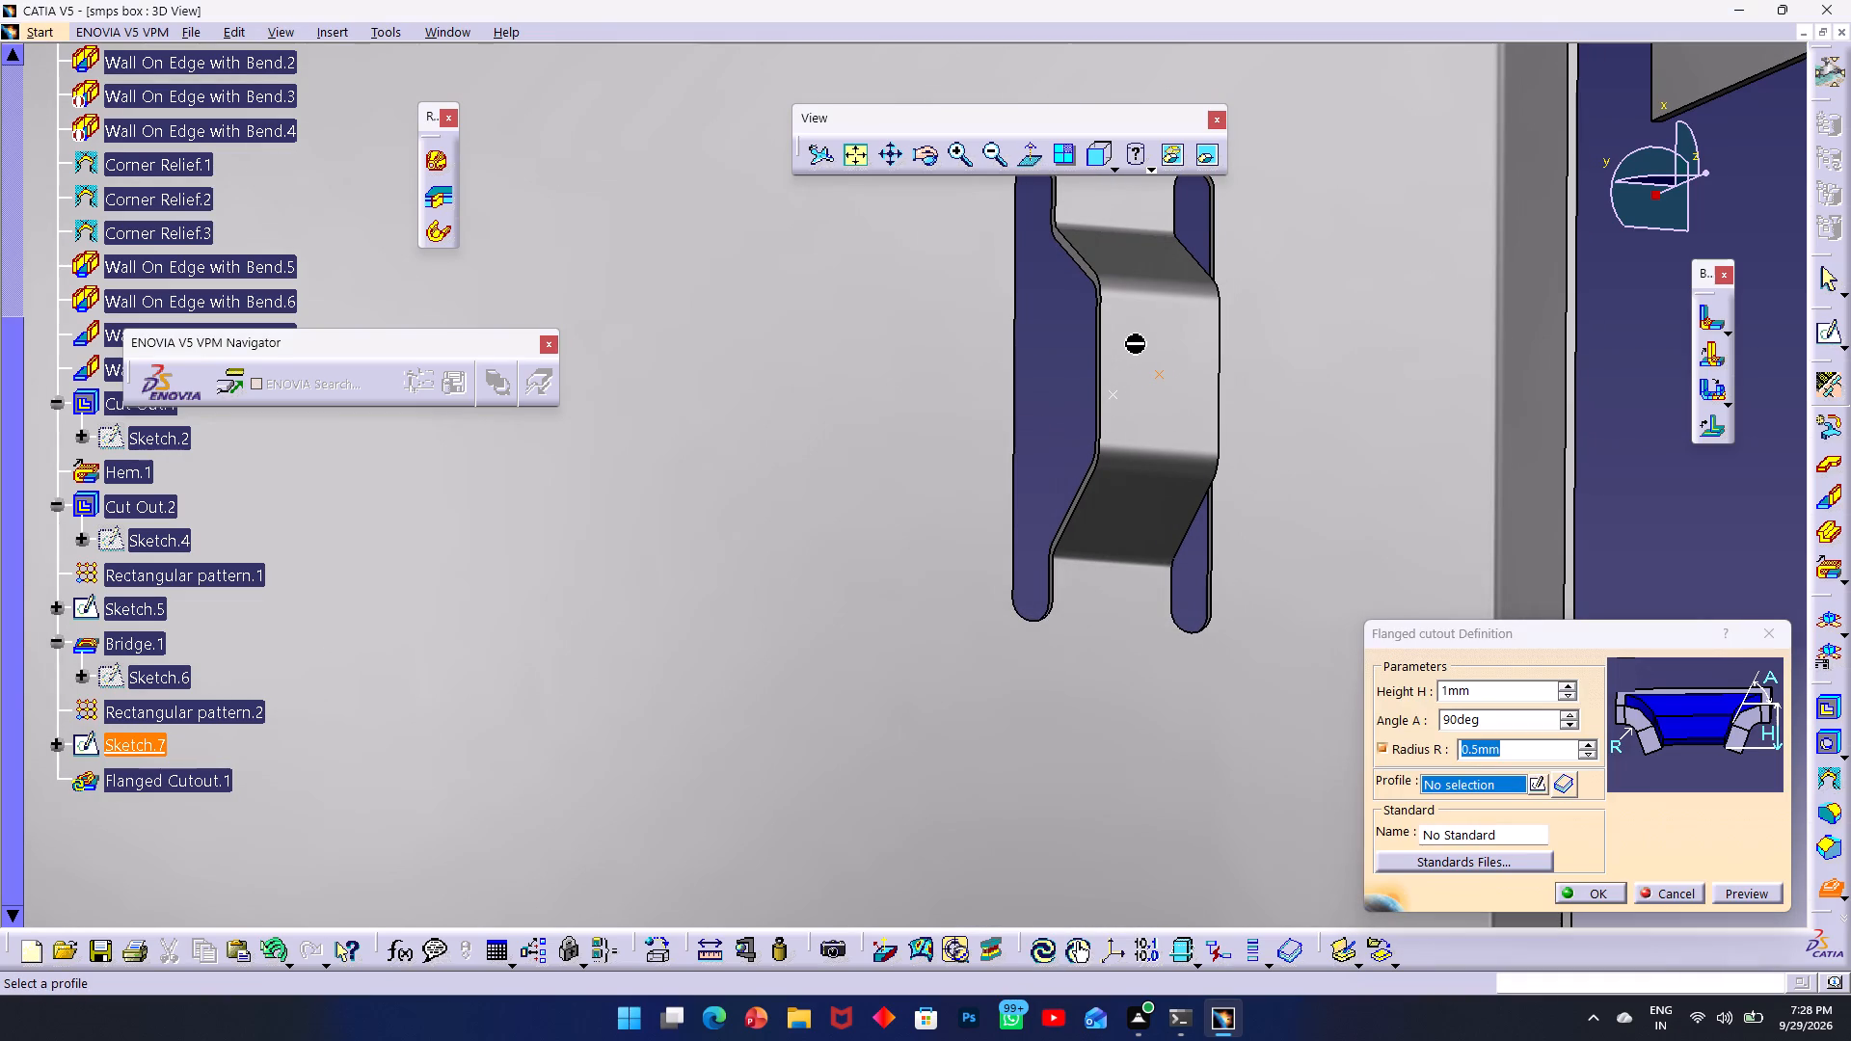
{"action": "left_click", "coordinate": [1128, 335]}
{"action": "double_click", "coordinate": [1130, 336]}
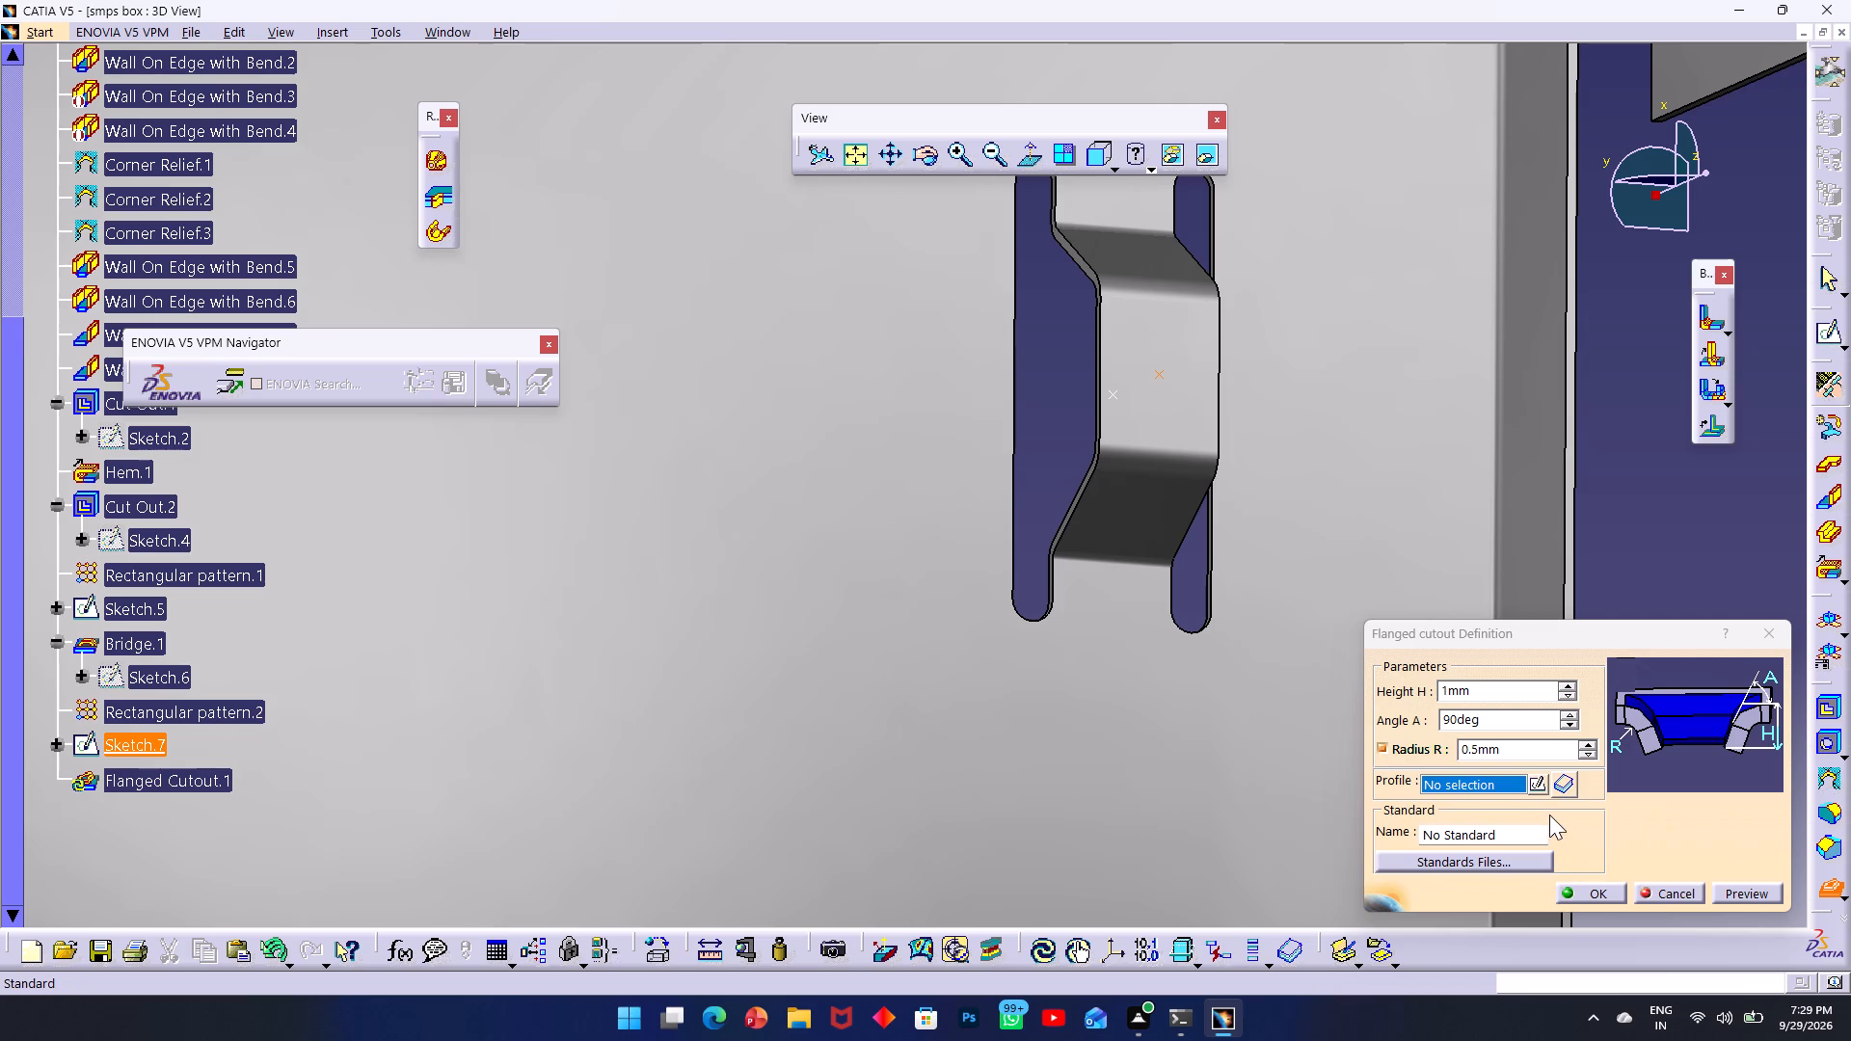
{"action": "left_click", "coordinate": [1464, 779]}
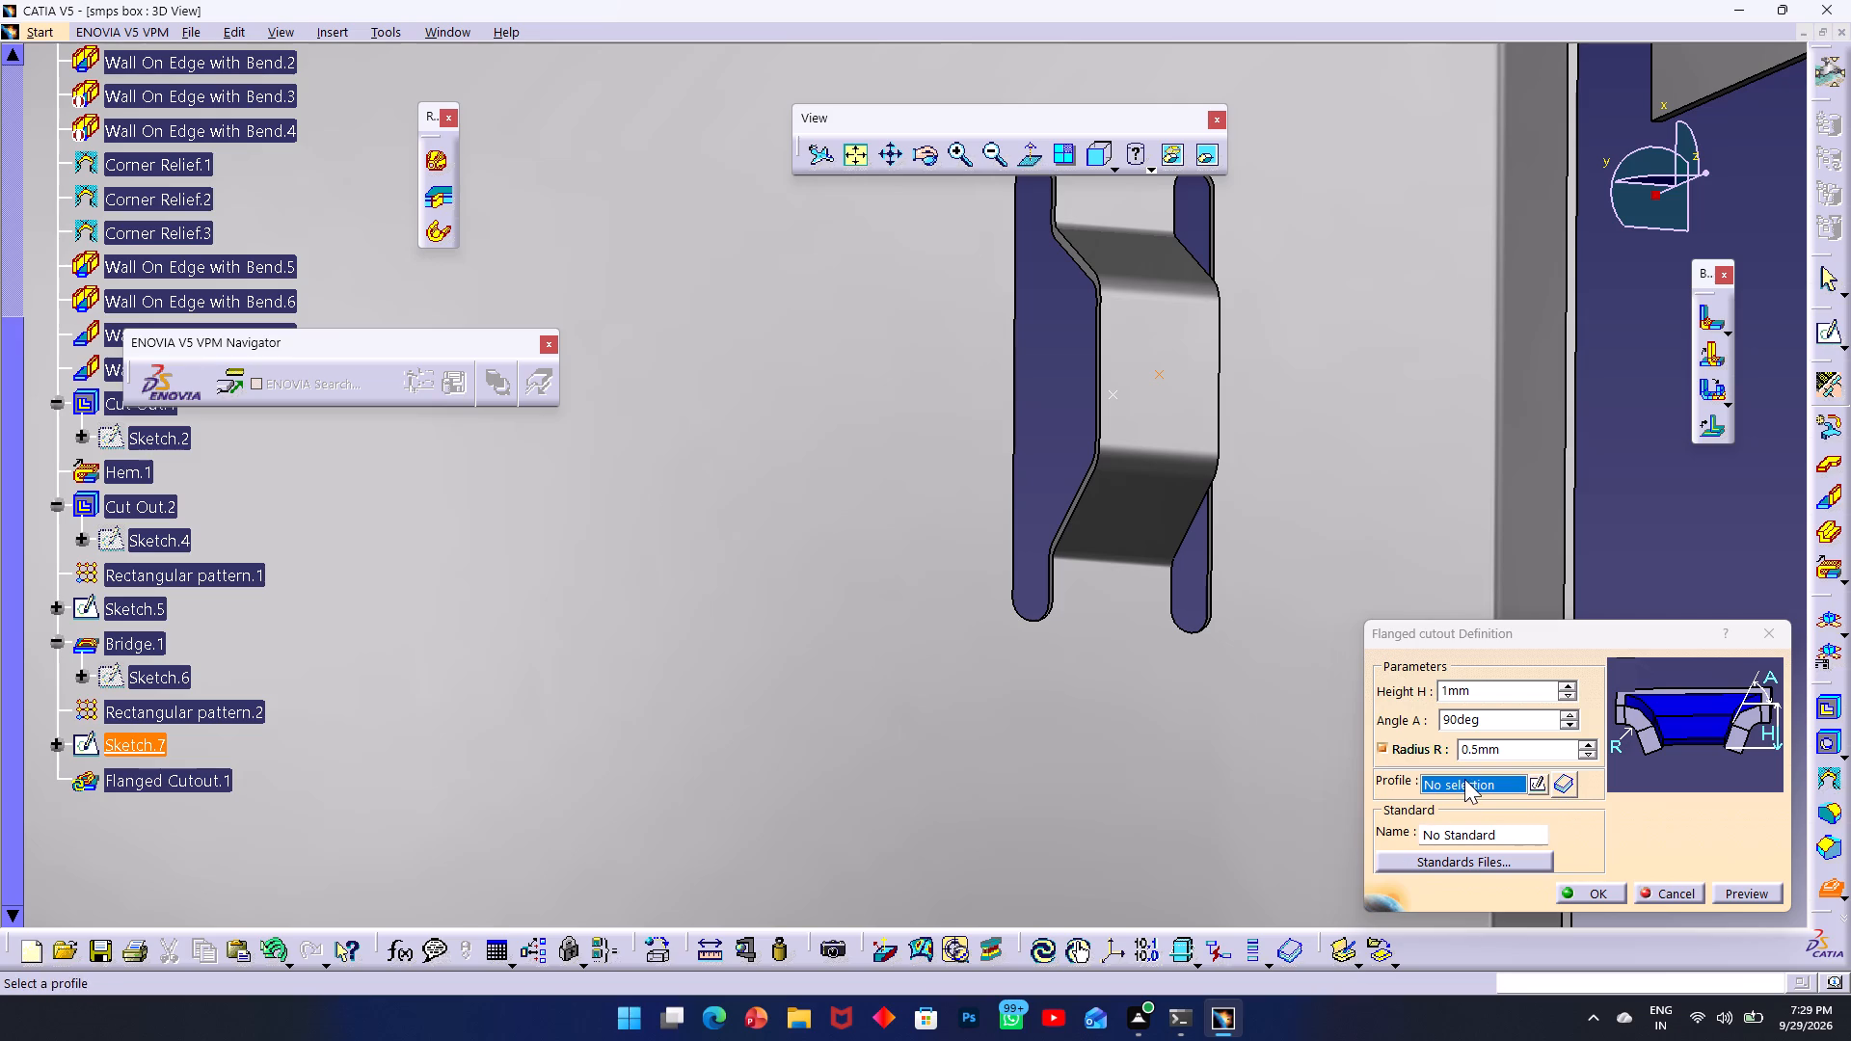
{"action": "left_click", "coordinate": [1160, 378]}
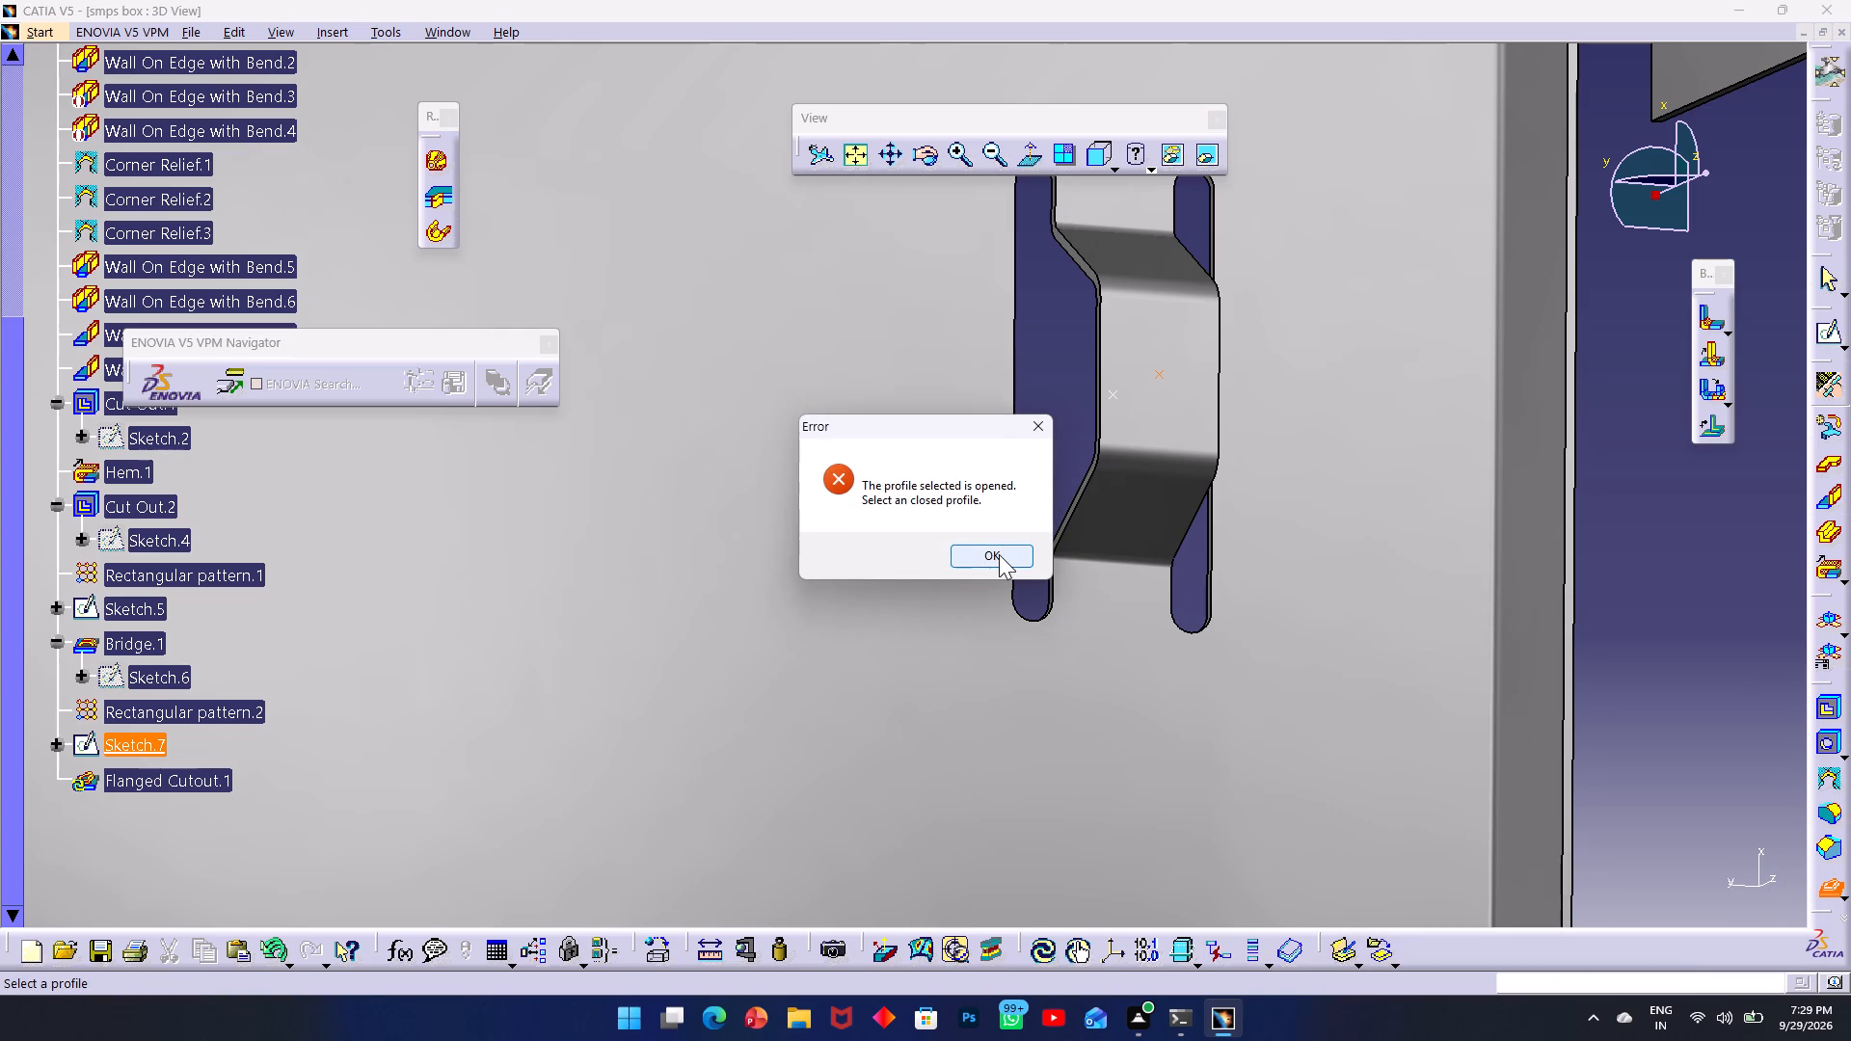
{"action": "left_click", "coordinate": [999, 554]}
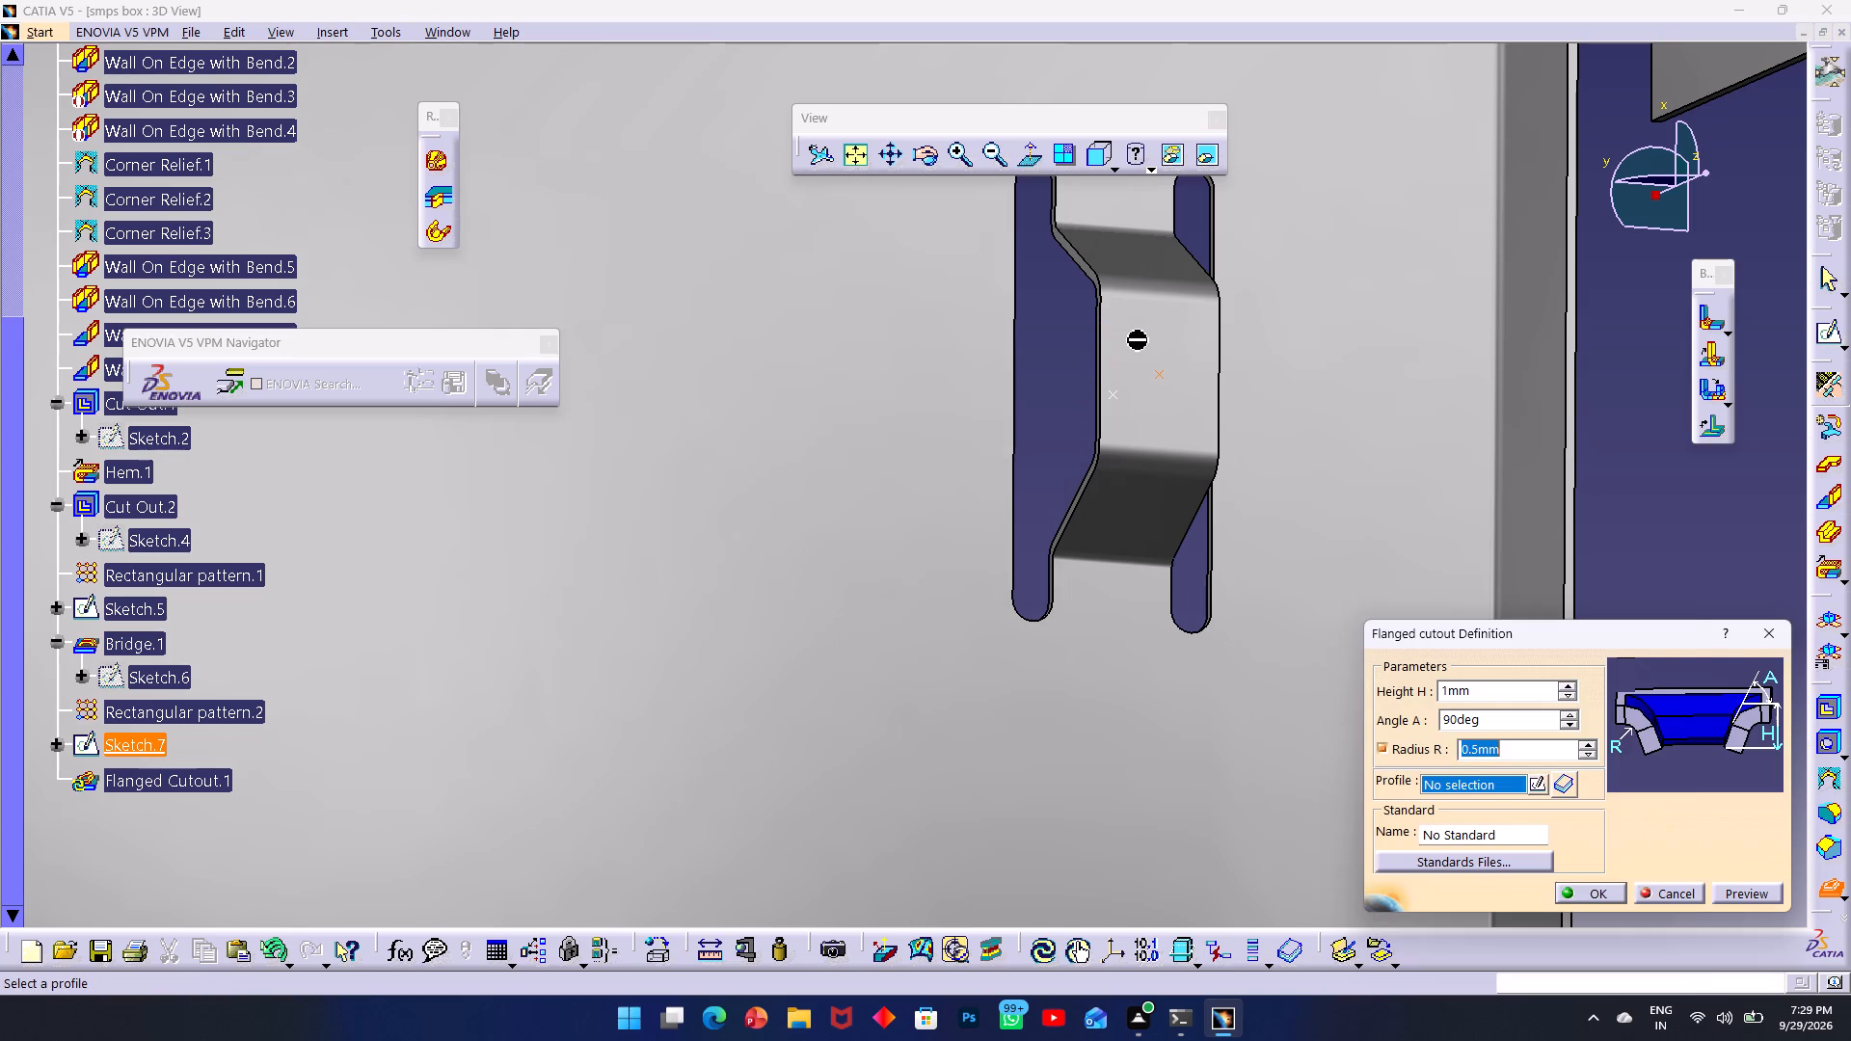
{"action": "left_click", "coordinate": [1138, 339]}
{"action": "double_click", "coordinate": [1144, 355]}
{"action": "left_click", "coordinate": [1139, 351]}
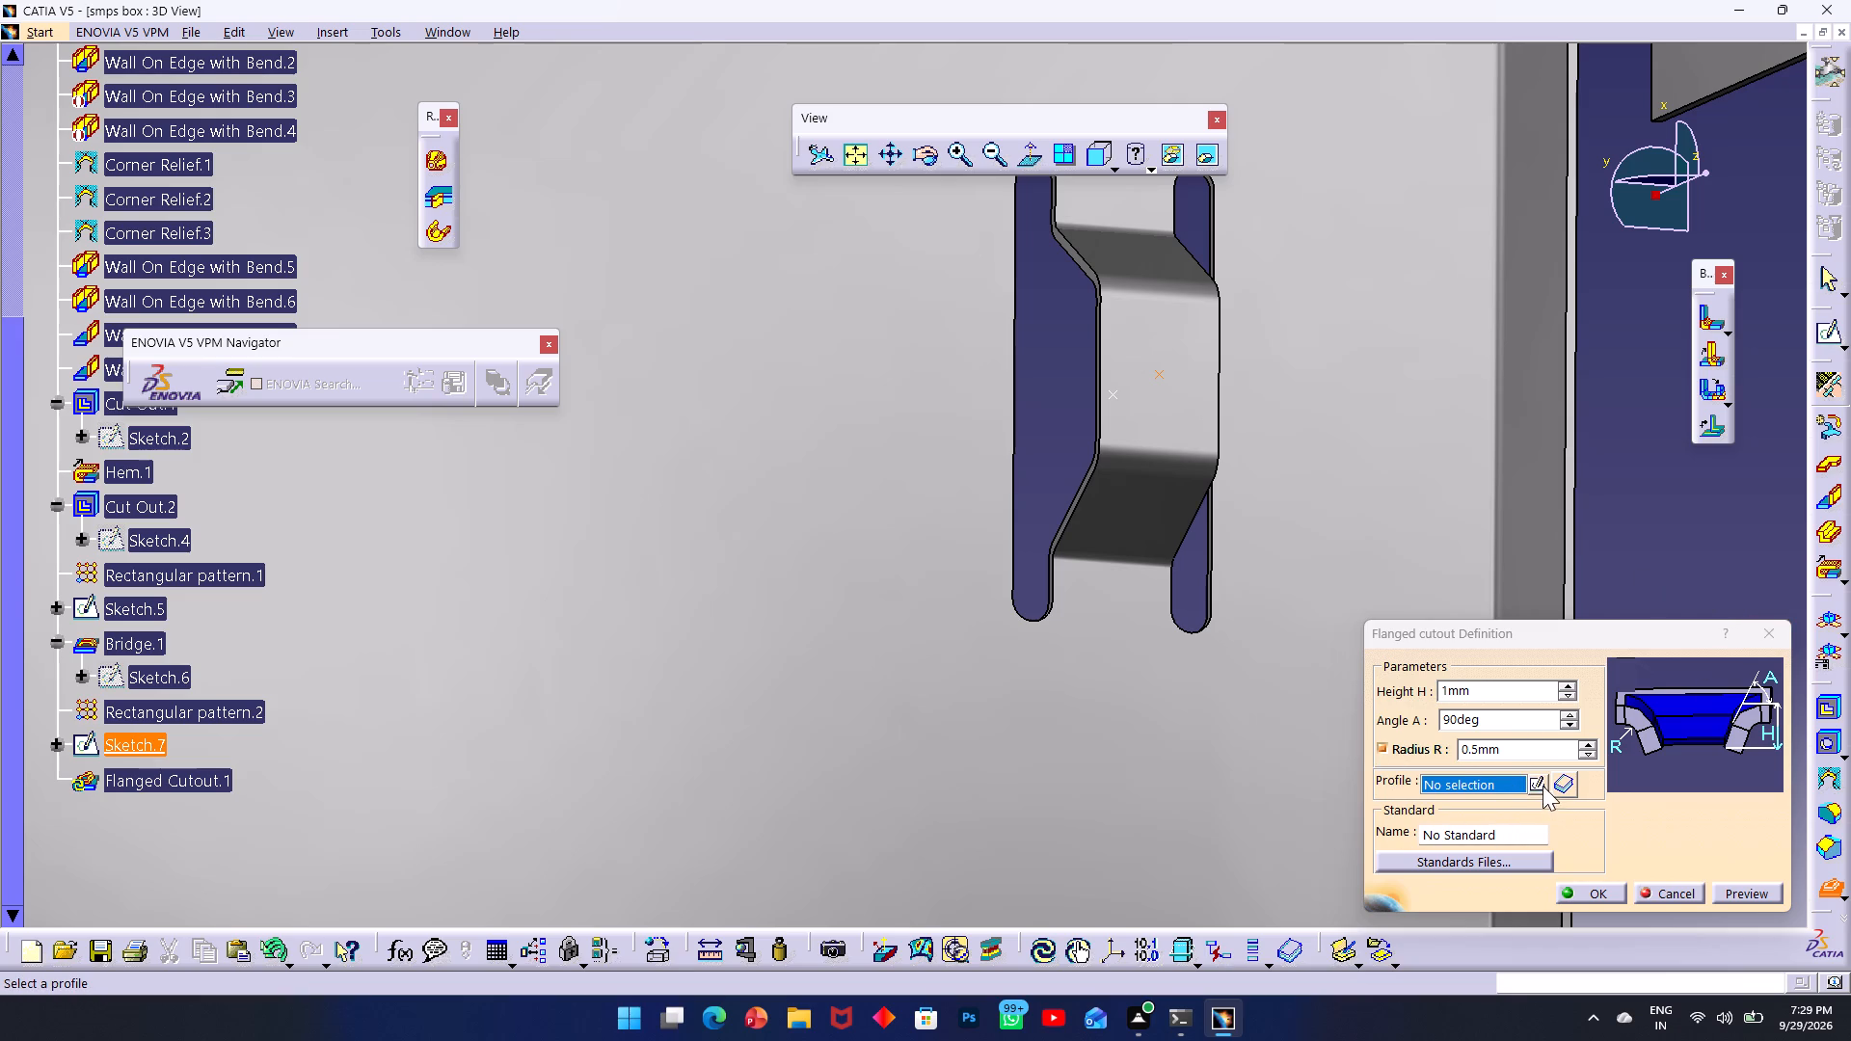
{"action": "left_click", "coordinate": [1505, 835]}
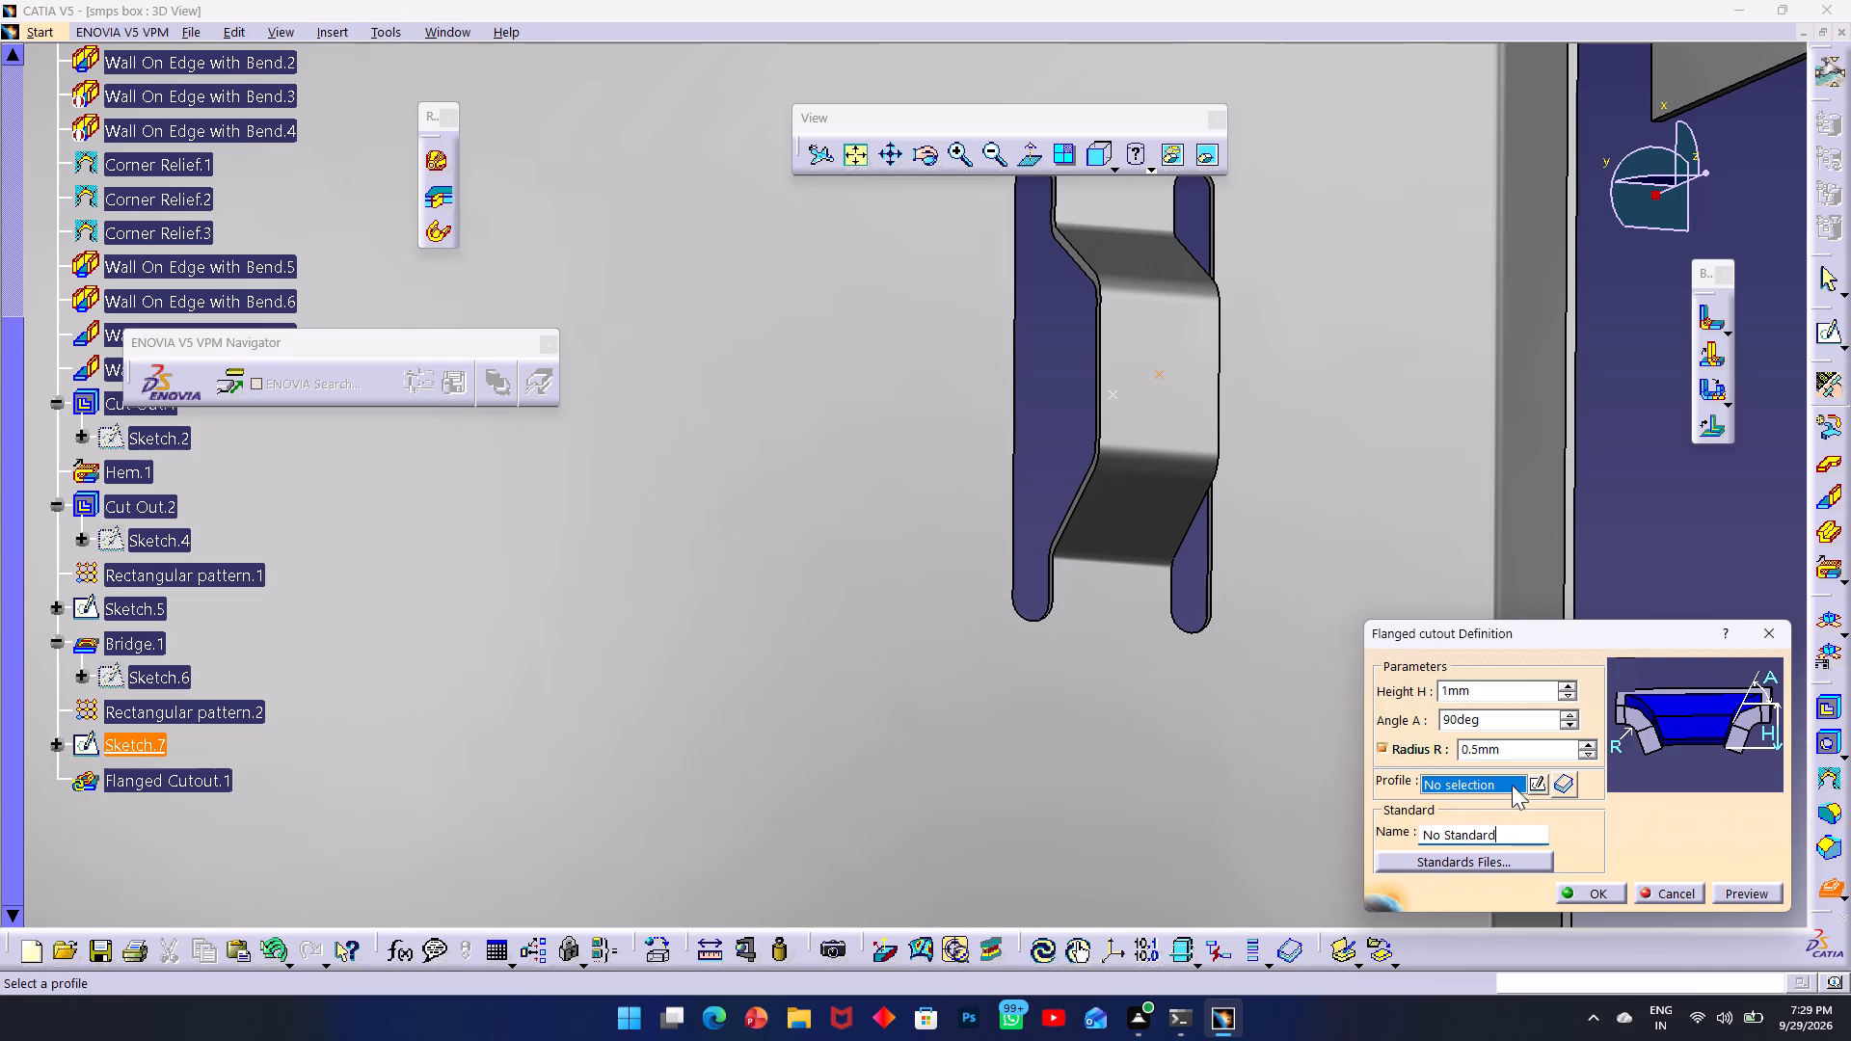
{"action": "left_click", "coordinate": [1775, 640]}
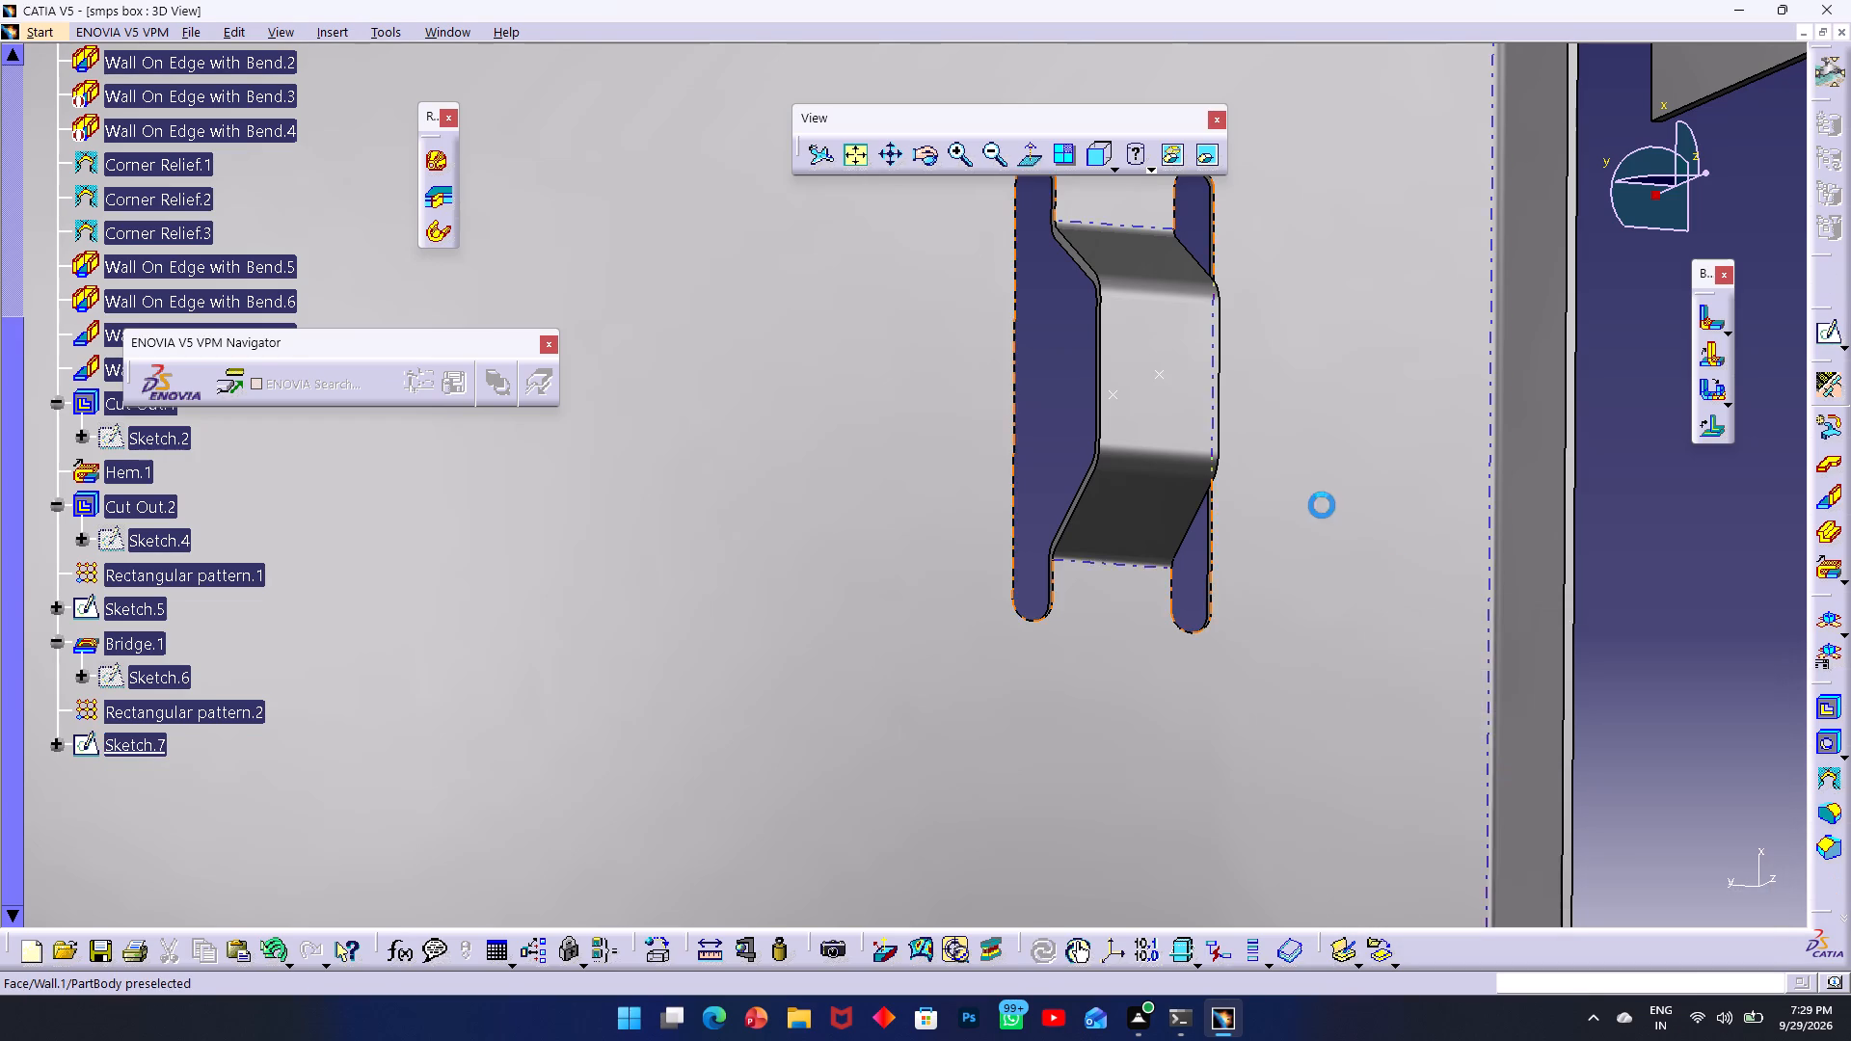
Create a flanged hole at the sketched centre point on the bridge's top face, with 3 mm diameter and 1.5 mm height.
{"action": "left_click", "coordinate": [1162, 377]}
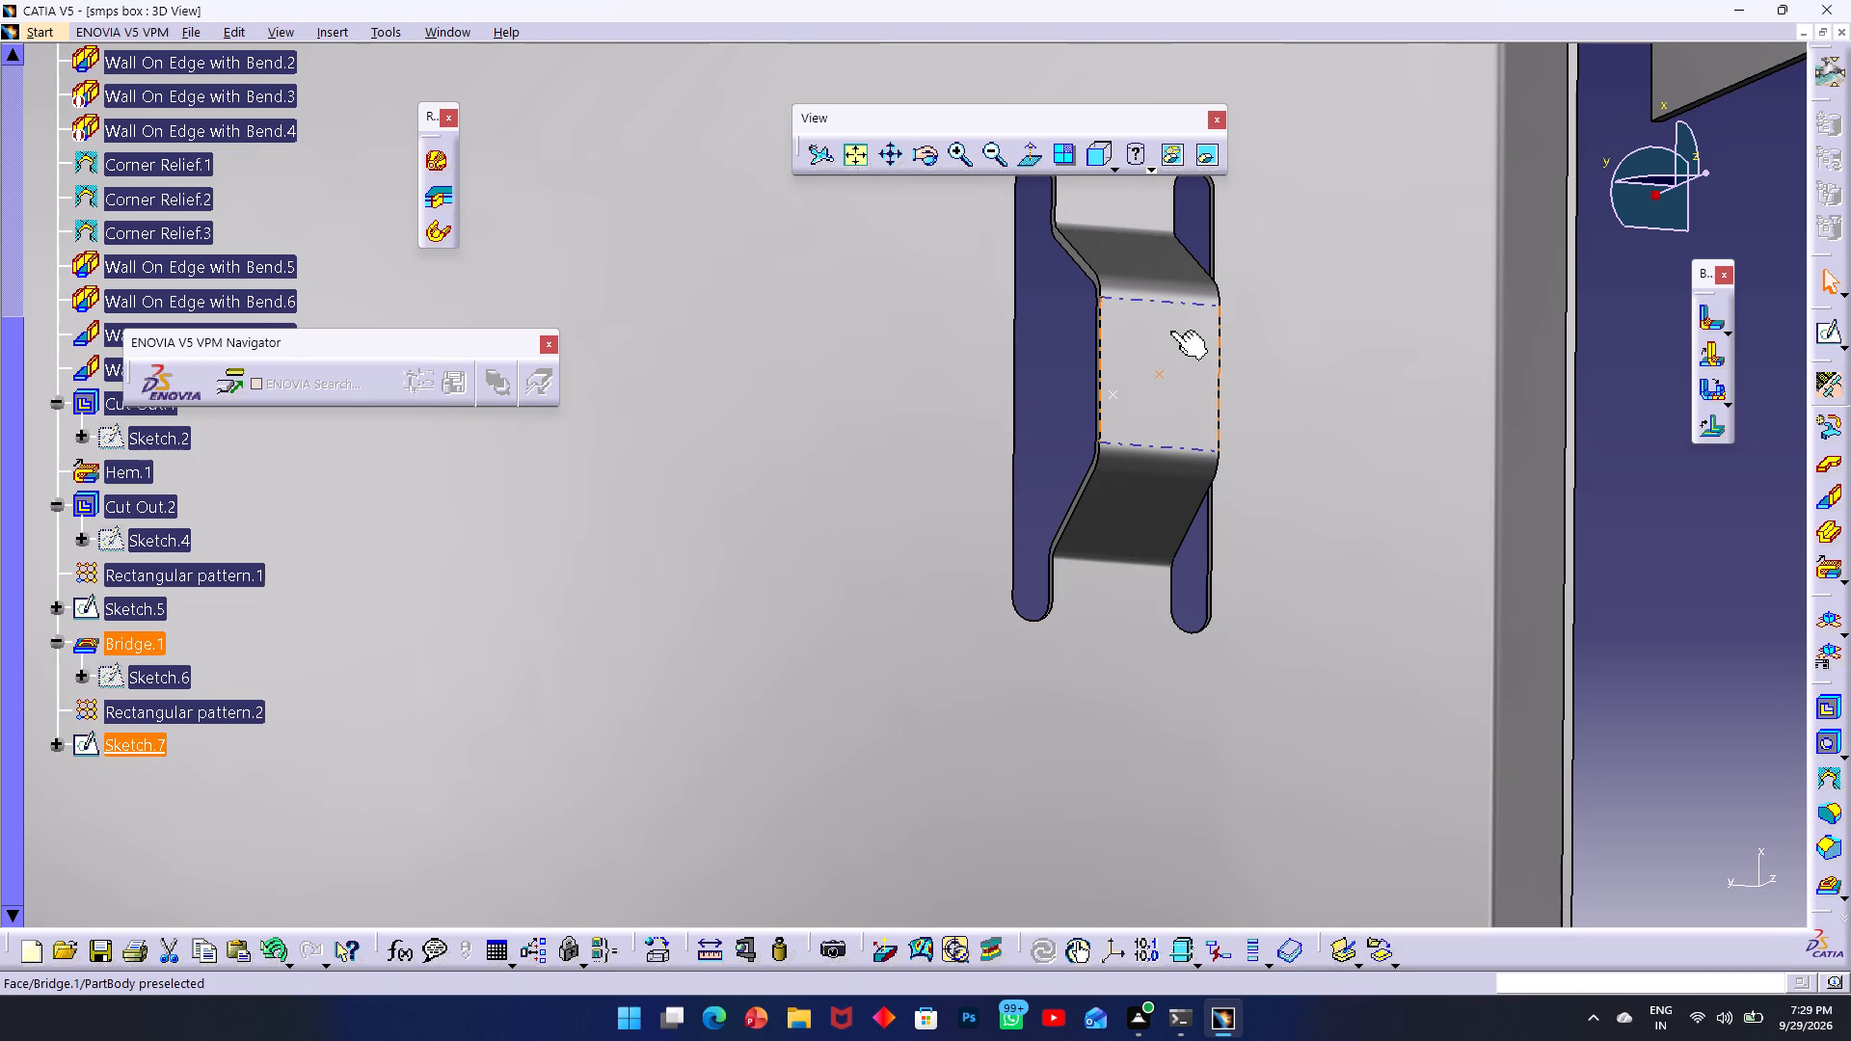
{"action": "left_click", "coordinate": [1171, 332], "text": "ctrl"}
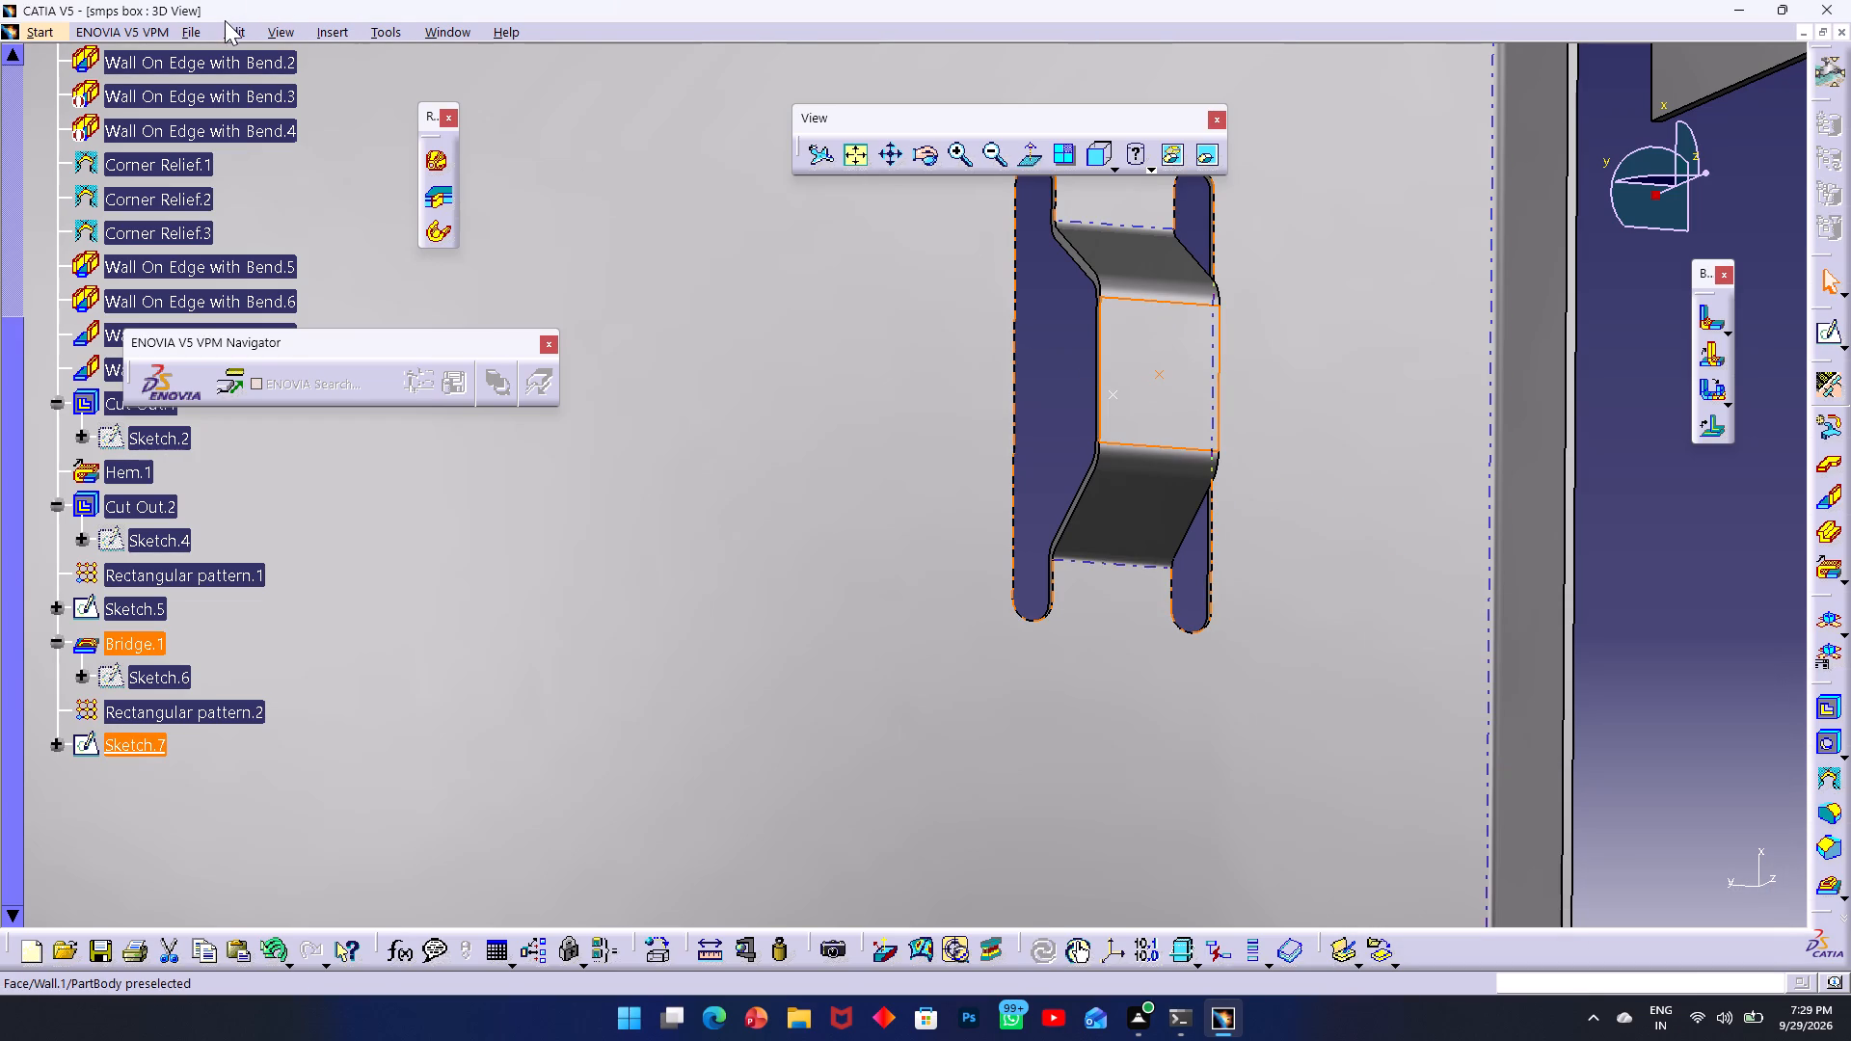
{"action": "left_click", "coordinate": [314, 30]}
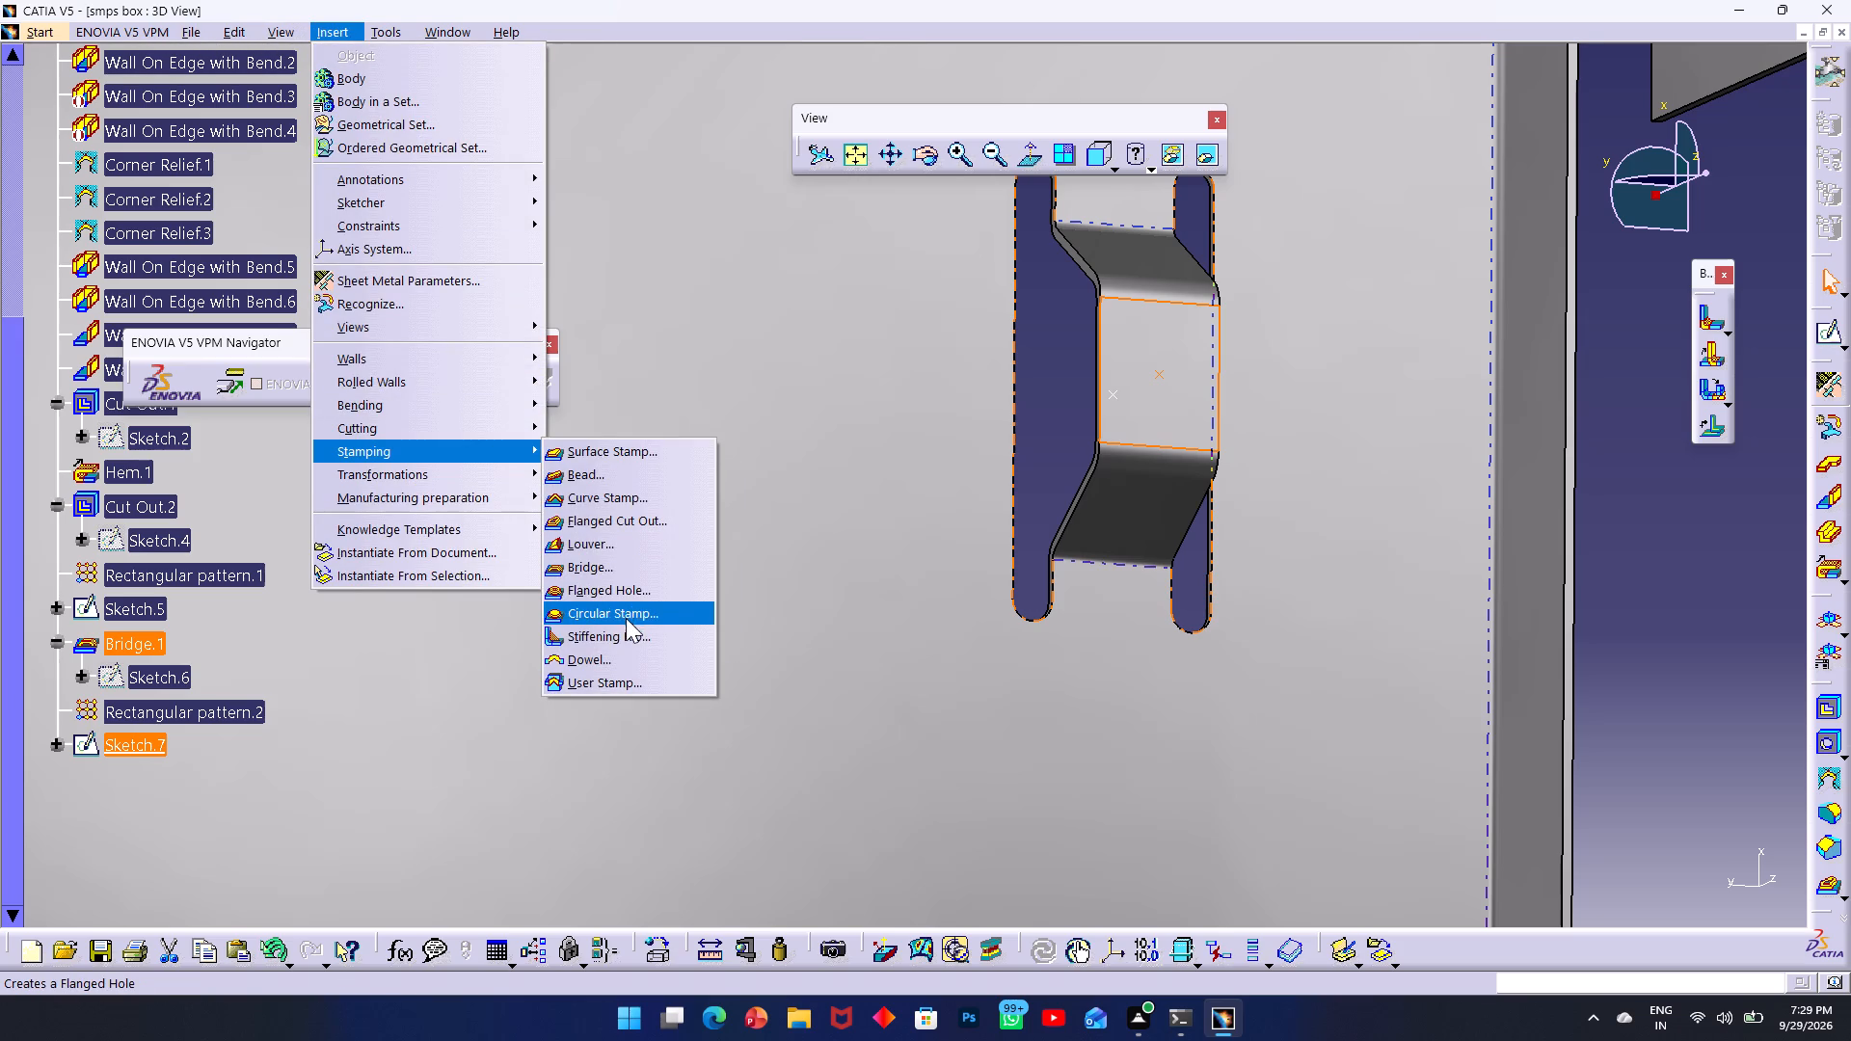
{"action": "left_click", "coordinate": [629, 586]}
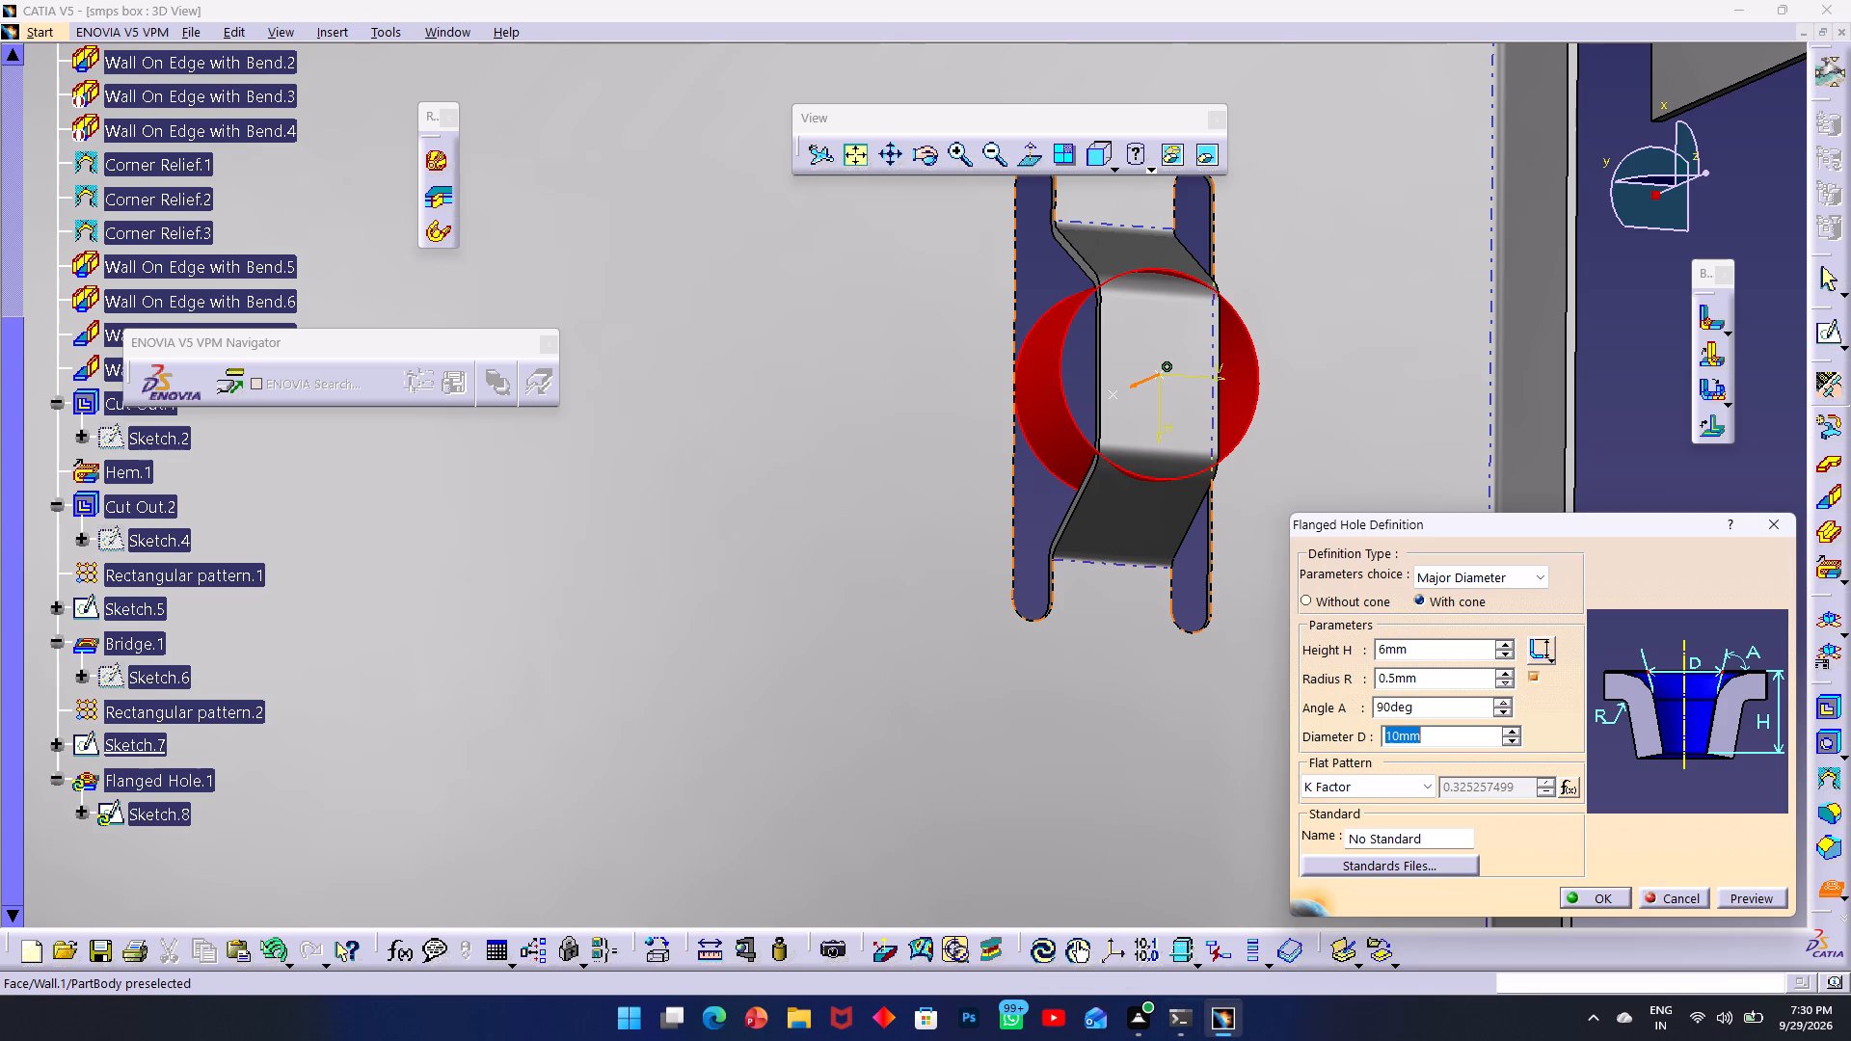
{"action": "key", "text": "3"}
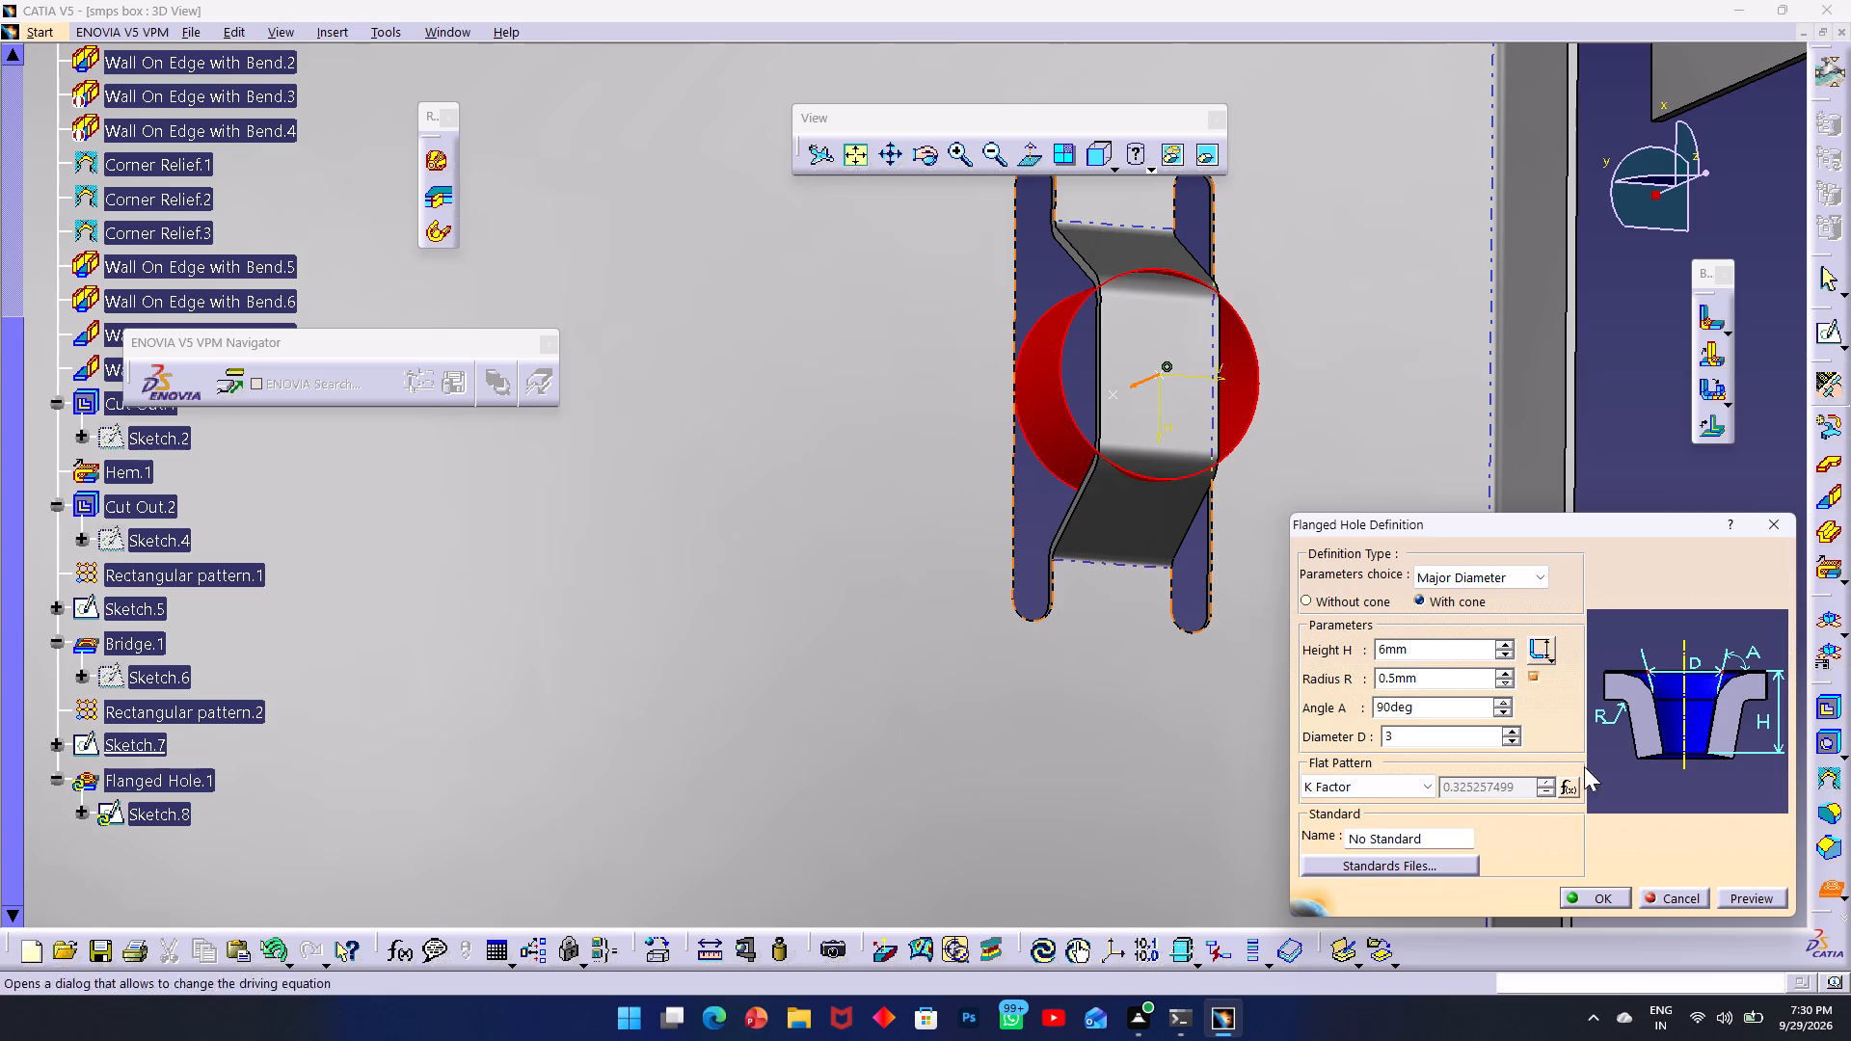
{"action": "left_click_drag", "start_coordinate": [1433, 651], "coordinate": [1299, 655]}
{"action": "left_click_drag", "start_coordinate": [1423, 653], "coordinate": [1386, 653]}
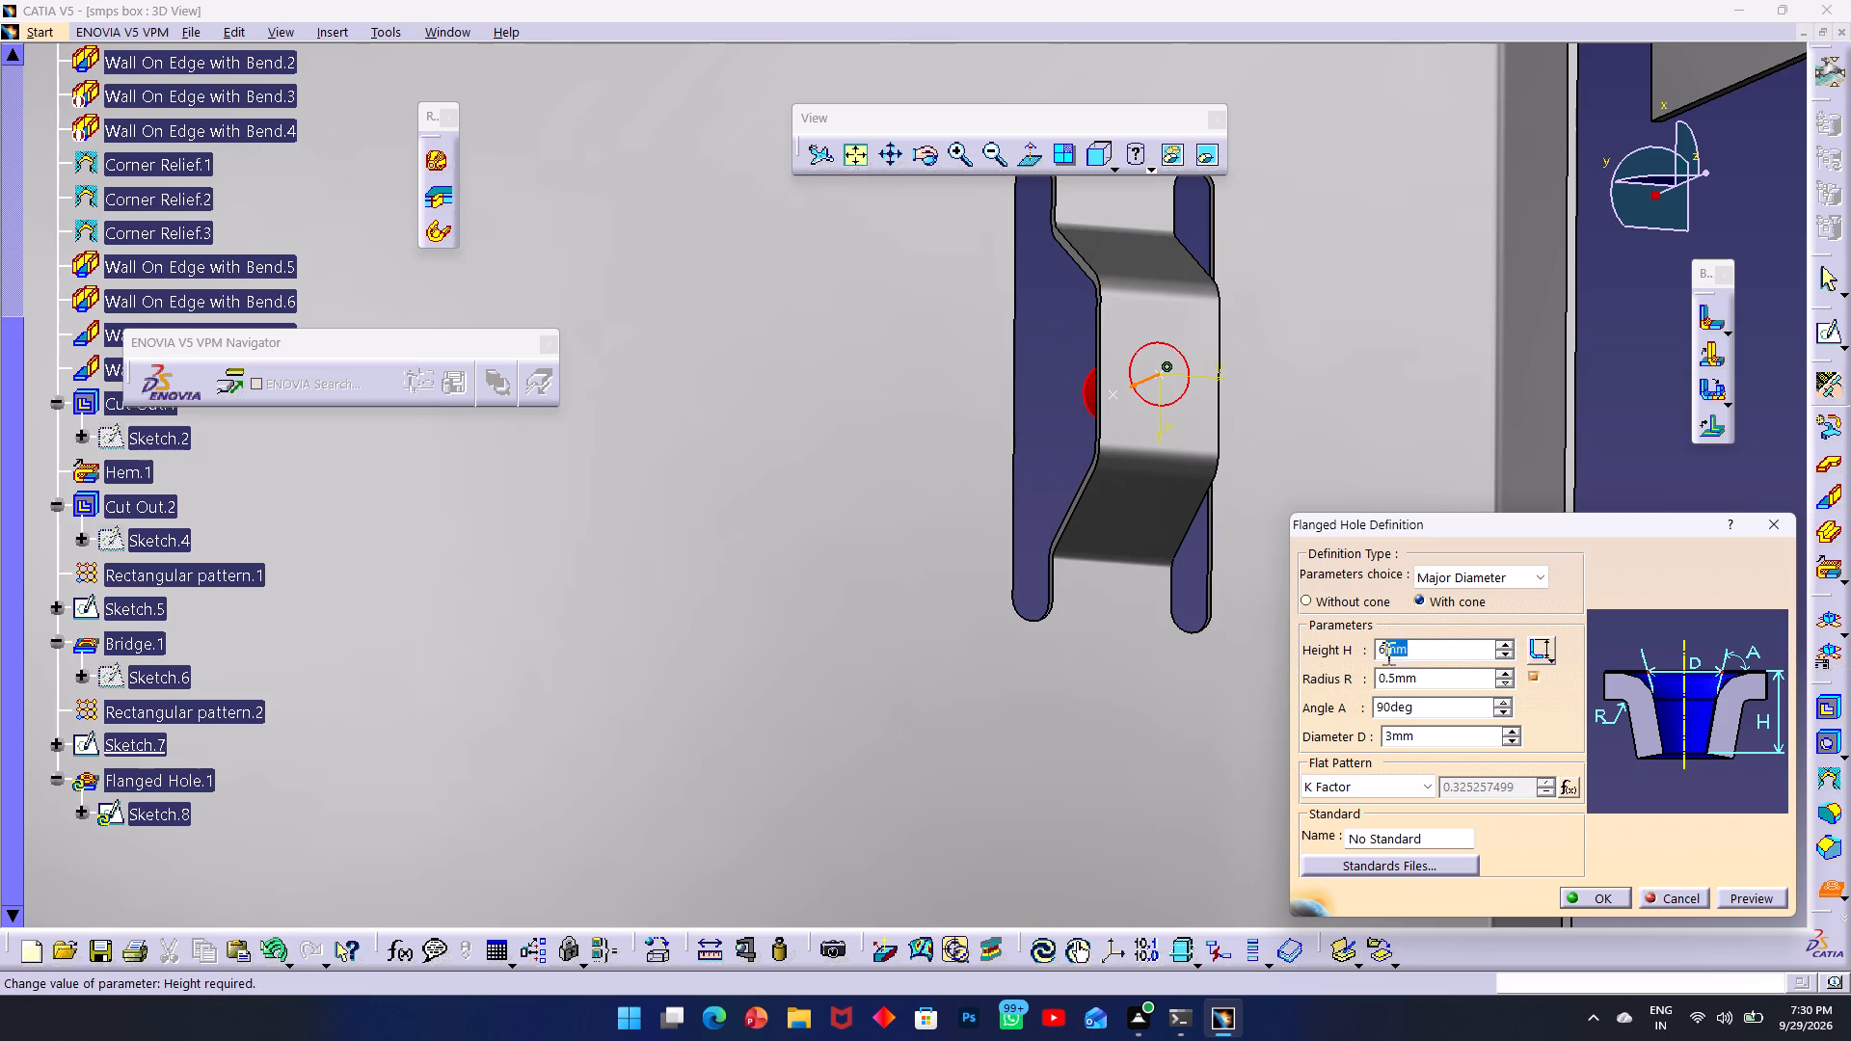
{"action": "left_click_drag", "start_coordinate": [1386, 653], "coordinate": [1360, 653]}
{"action": "type", "text": "1.5"}
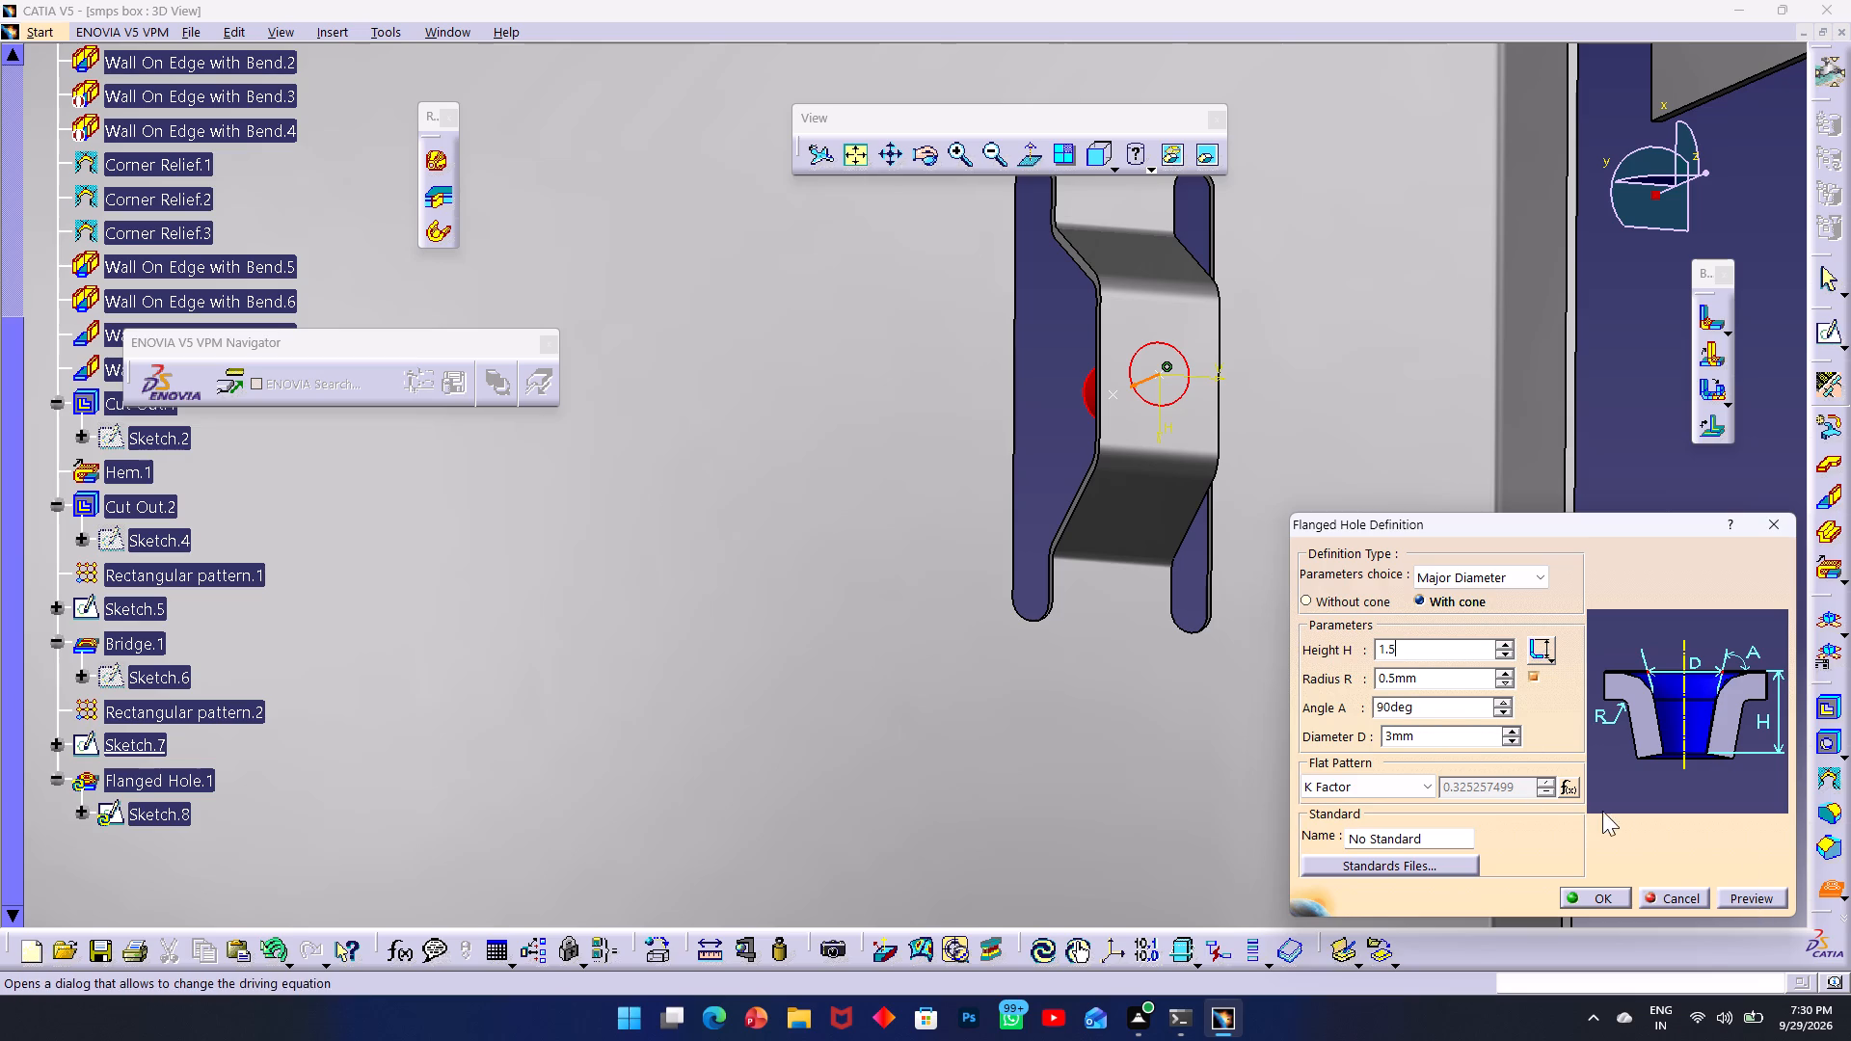
{"action": "left_click", "coordinate": [1764, 899]}
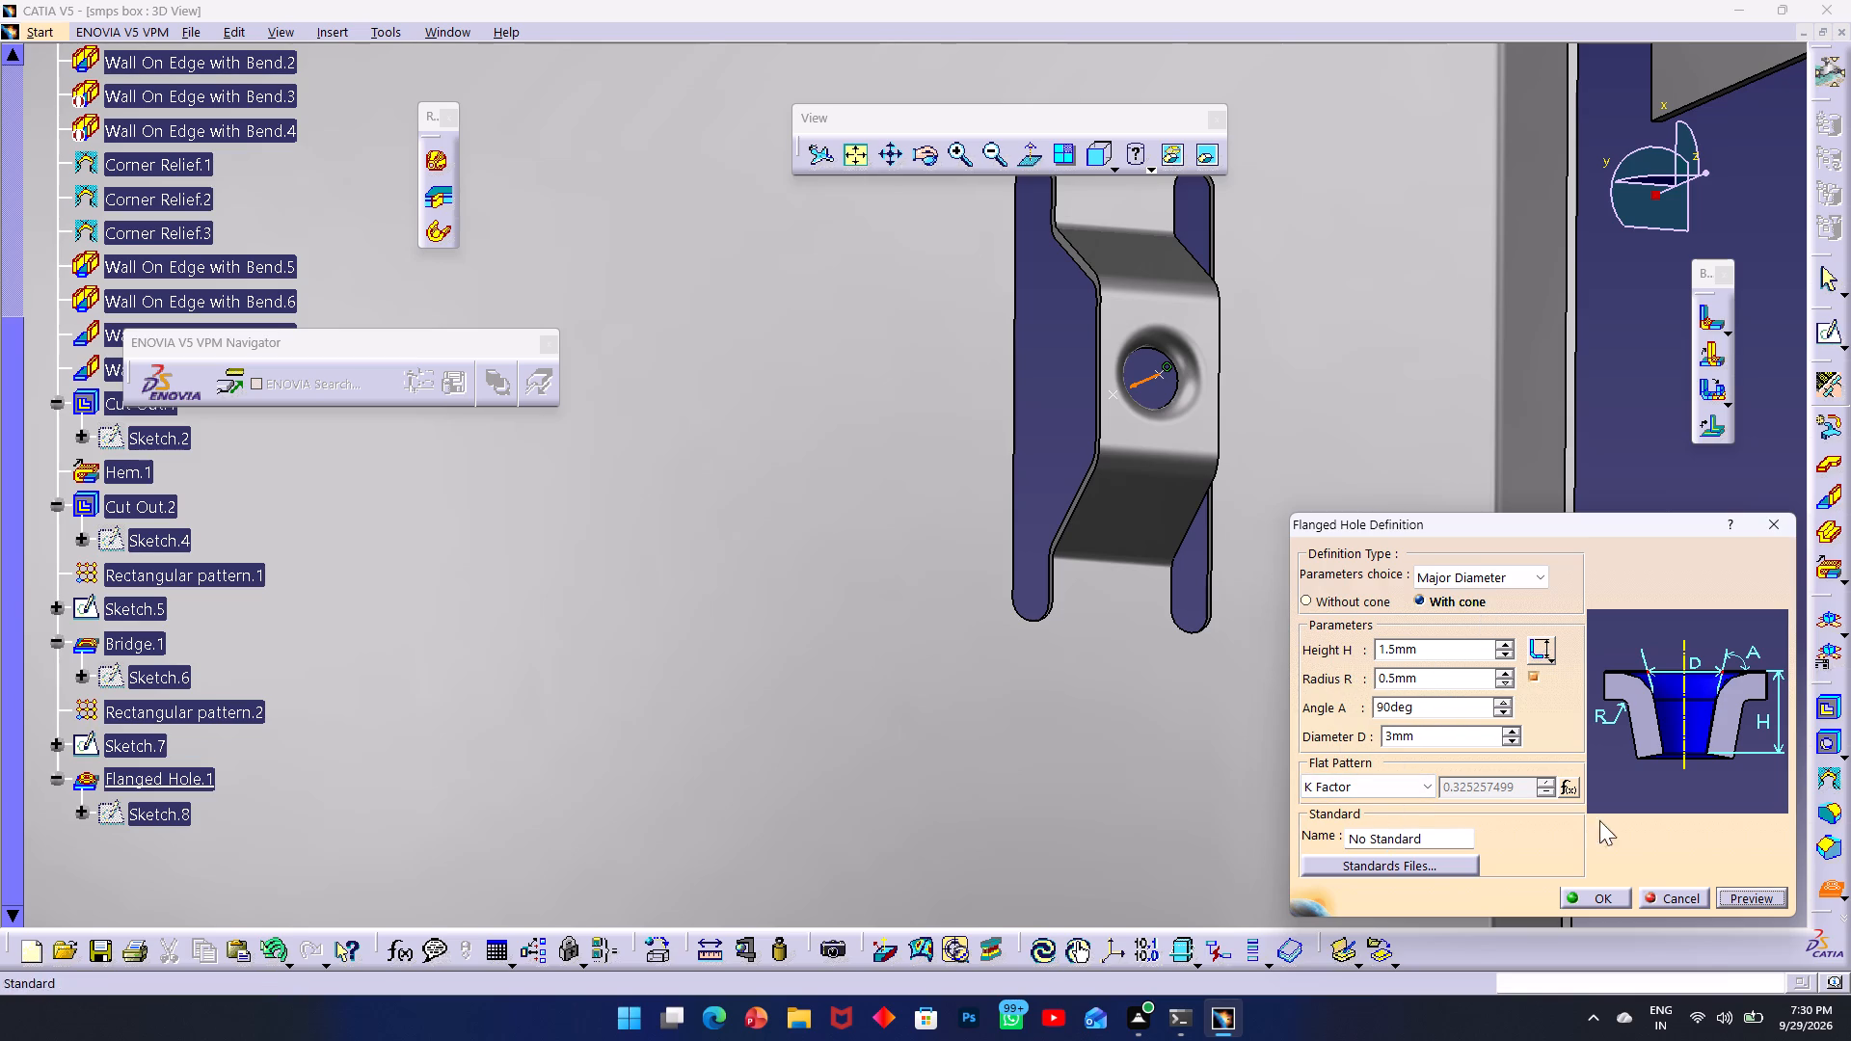
{"action": "left_click", "coordinate": [1578, 889]}
{"action": "left_click", "coordinate": [1649, 649]}
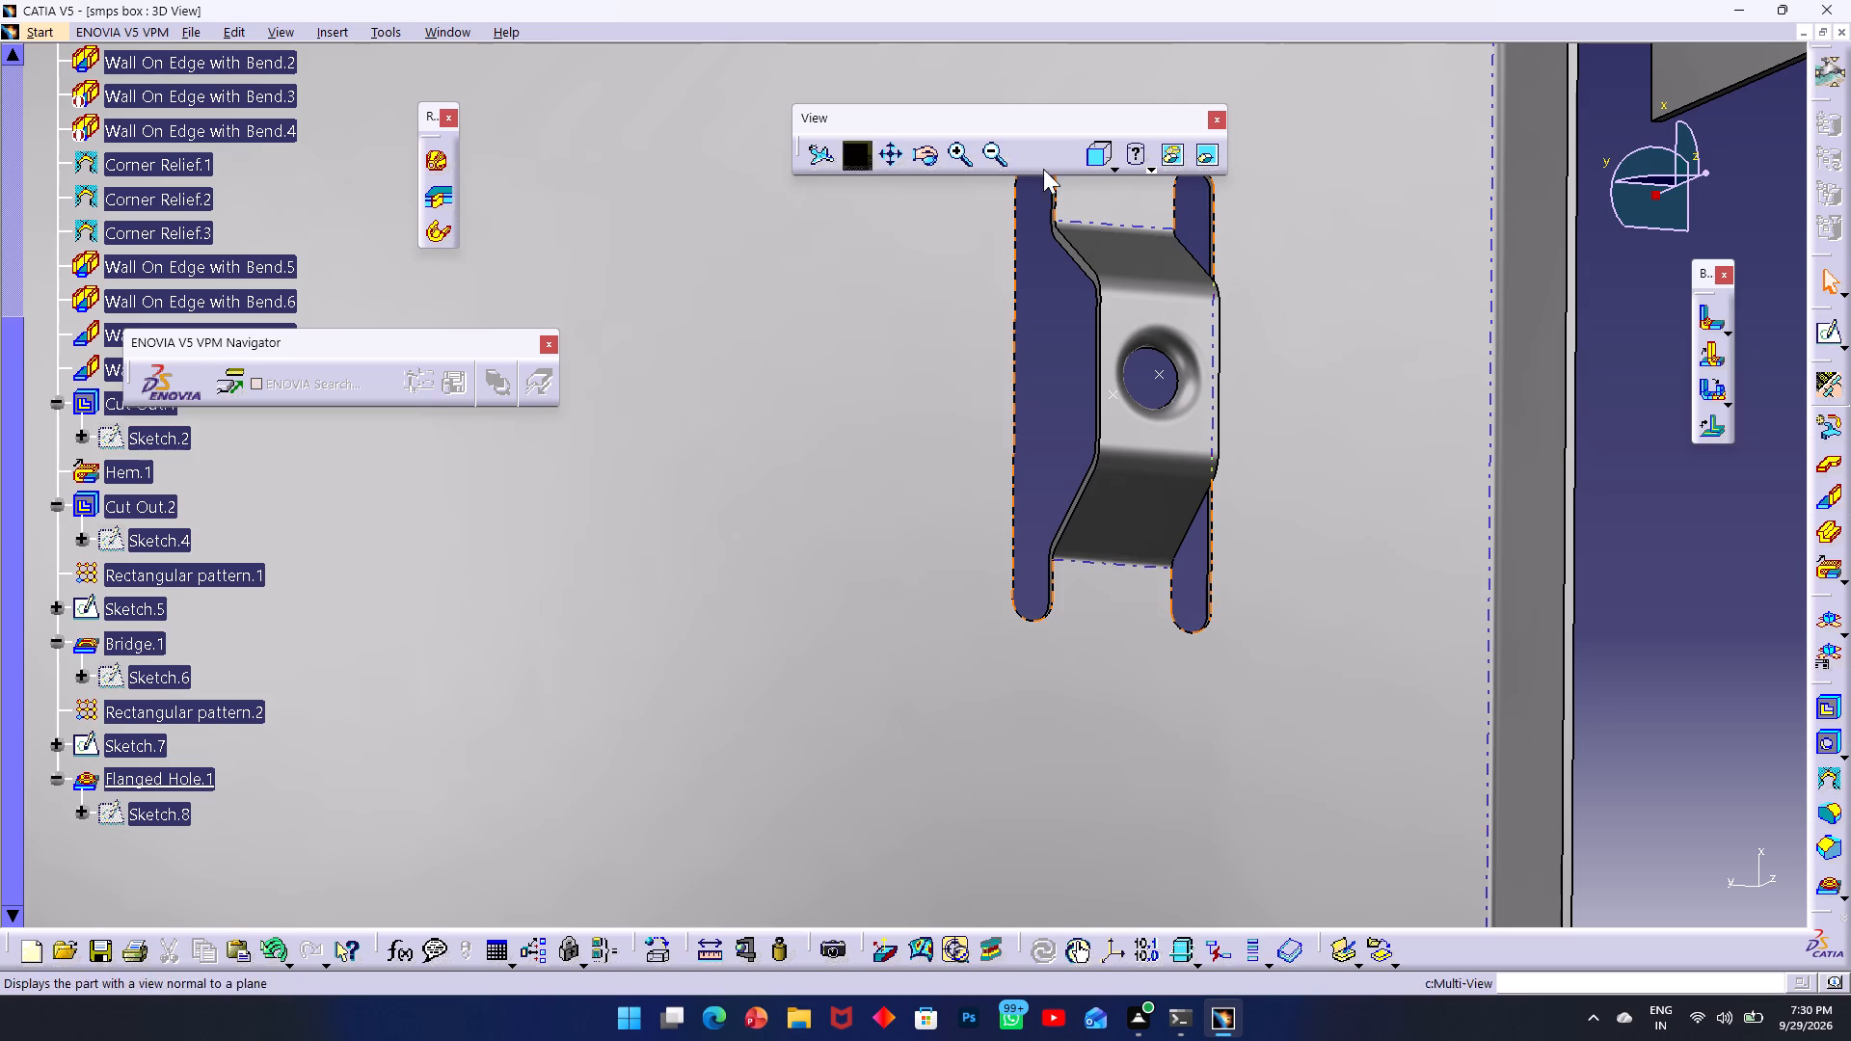
Examine the flanged hole from an oblique angle and its location relative to the other bridges on the base wall.
{"action": "left_click", "coordinate": [926, 162]}
{"action": "left_click_drag", "start_coordinate": [1440, 422], "coordinate": [1028, 245]}
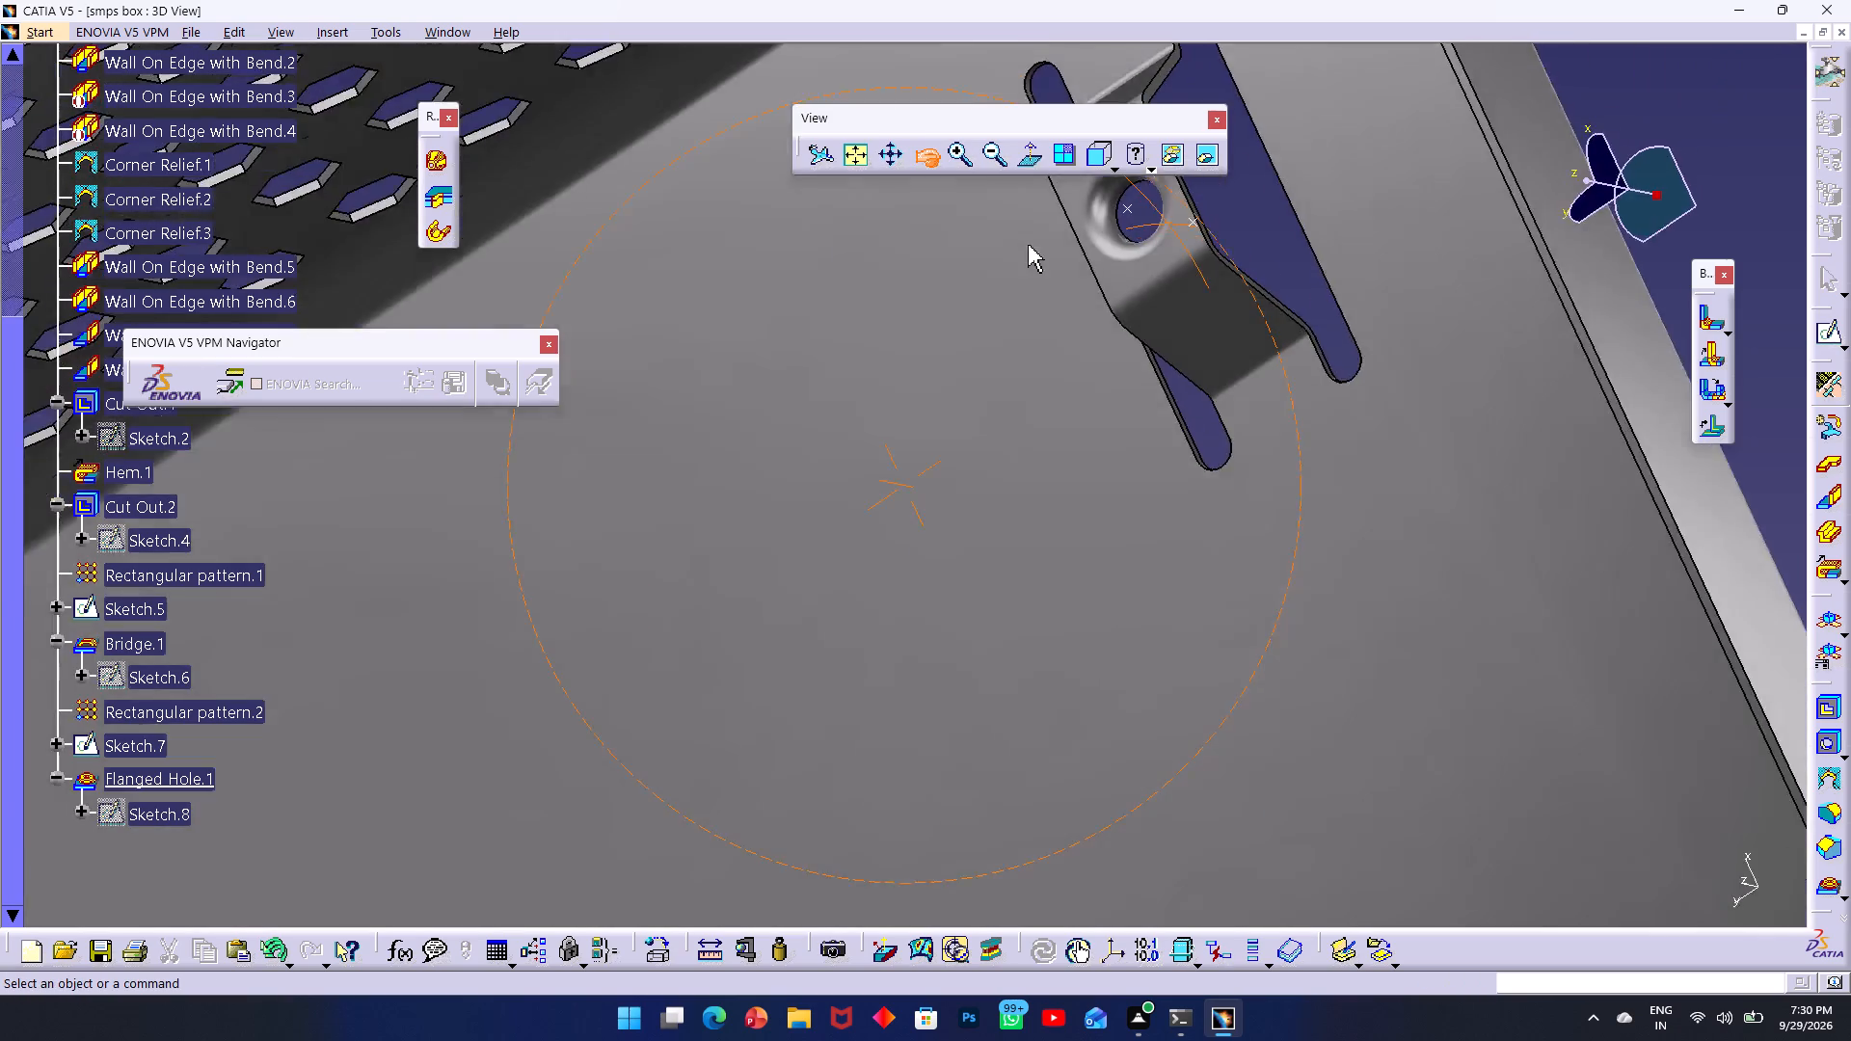
{"action": "left_click_drag", "start_coordinate": [1028, 245], "coordinate": [1059, 215]}
{"action": "scroll", "coordinate": [1176, 455], "scroll_direction": "up", "scroll_amount": 1}
{"action": "middle_click_drag", "start_coordinate": [1170, 450], "coordinate": [1019, 0]}
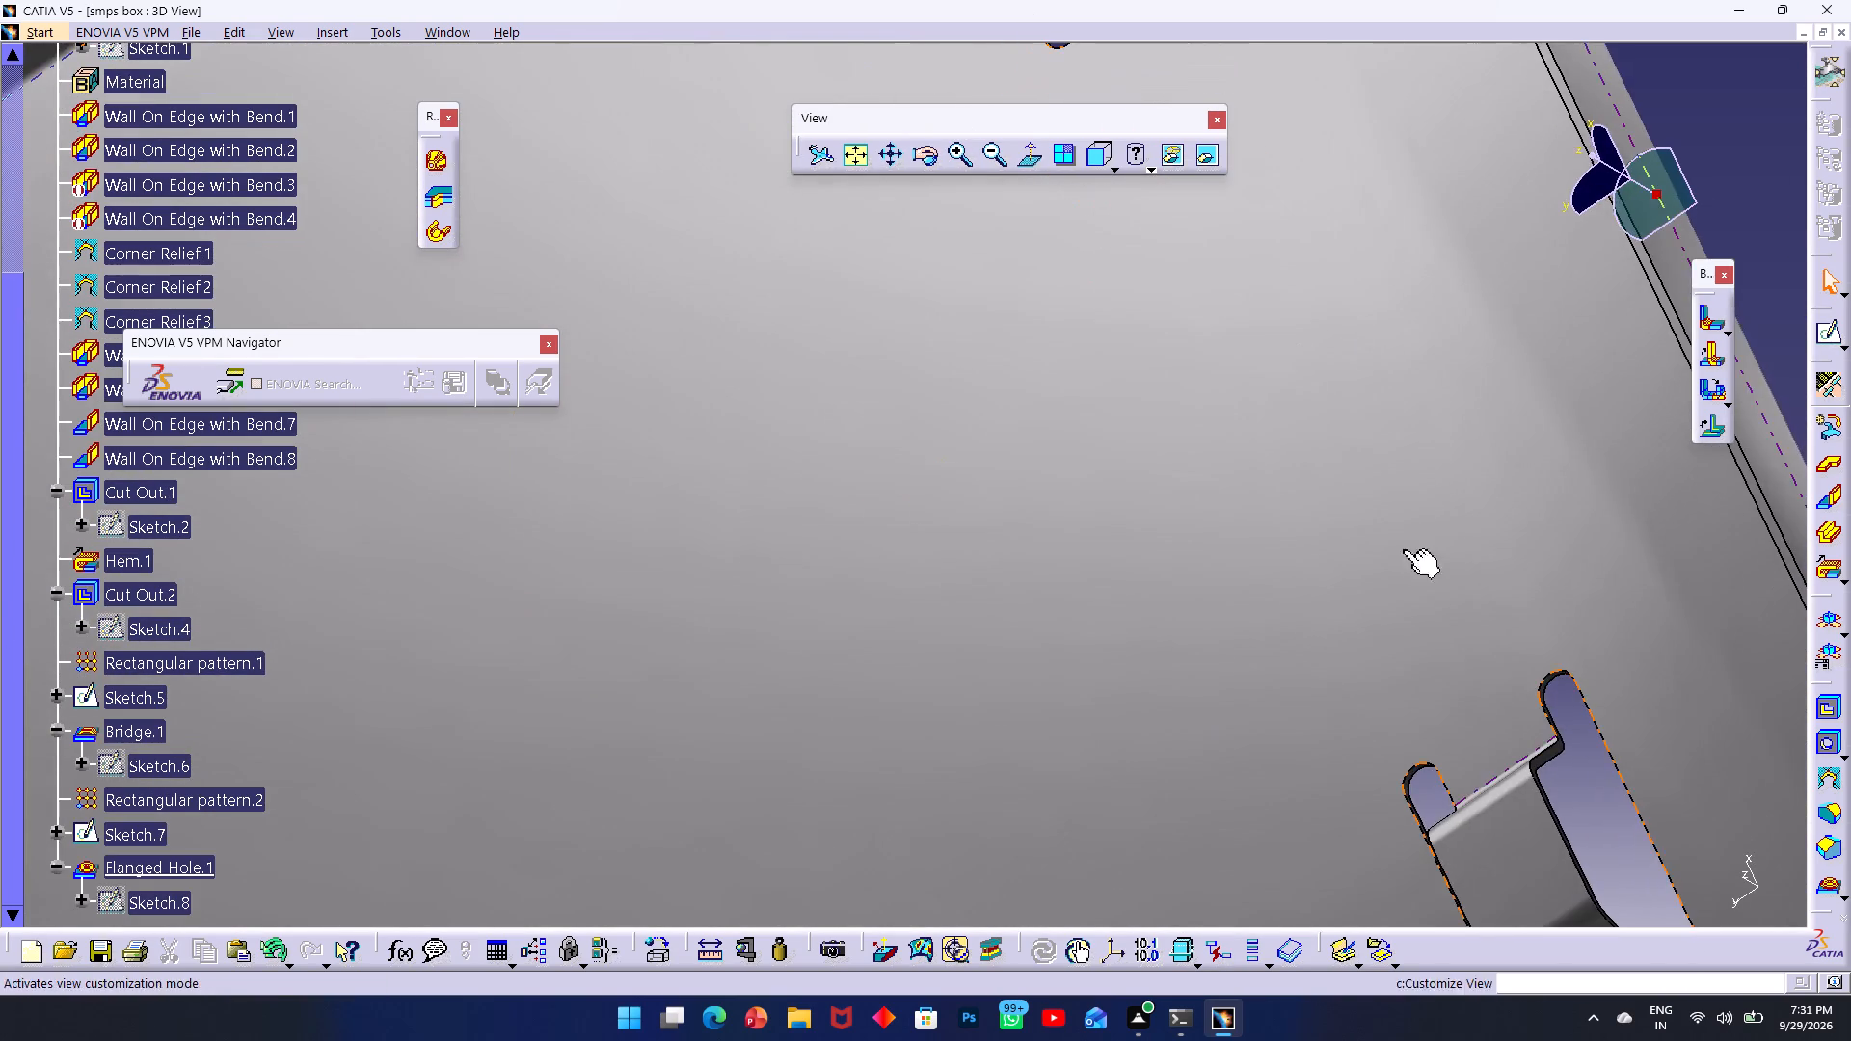
{"action": "middle_click_drag", "start_coordinate": [1404, 553], "coordinate": [1267, 223]}
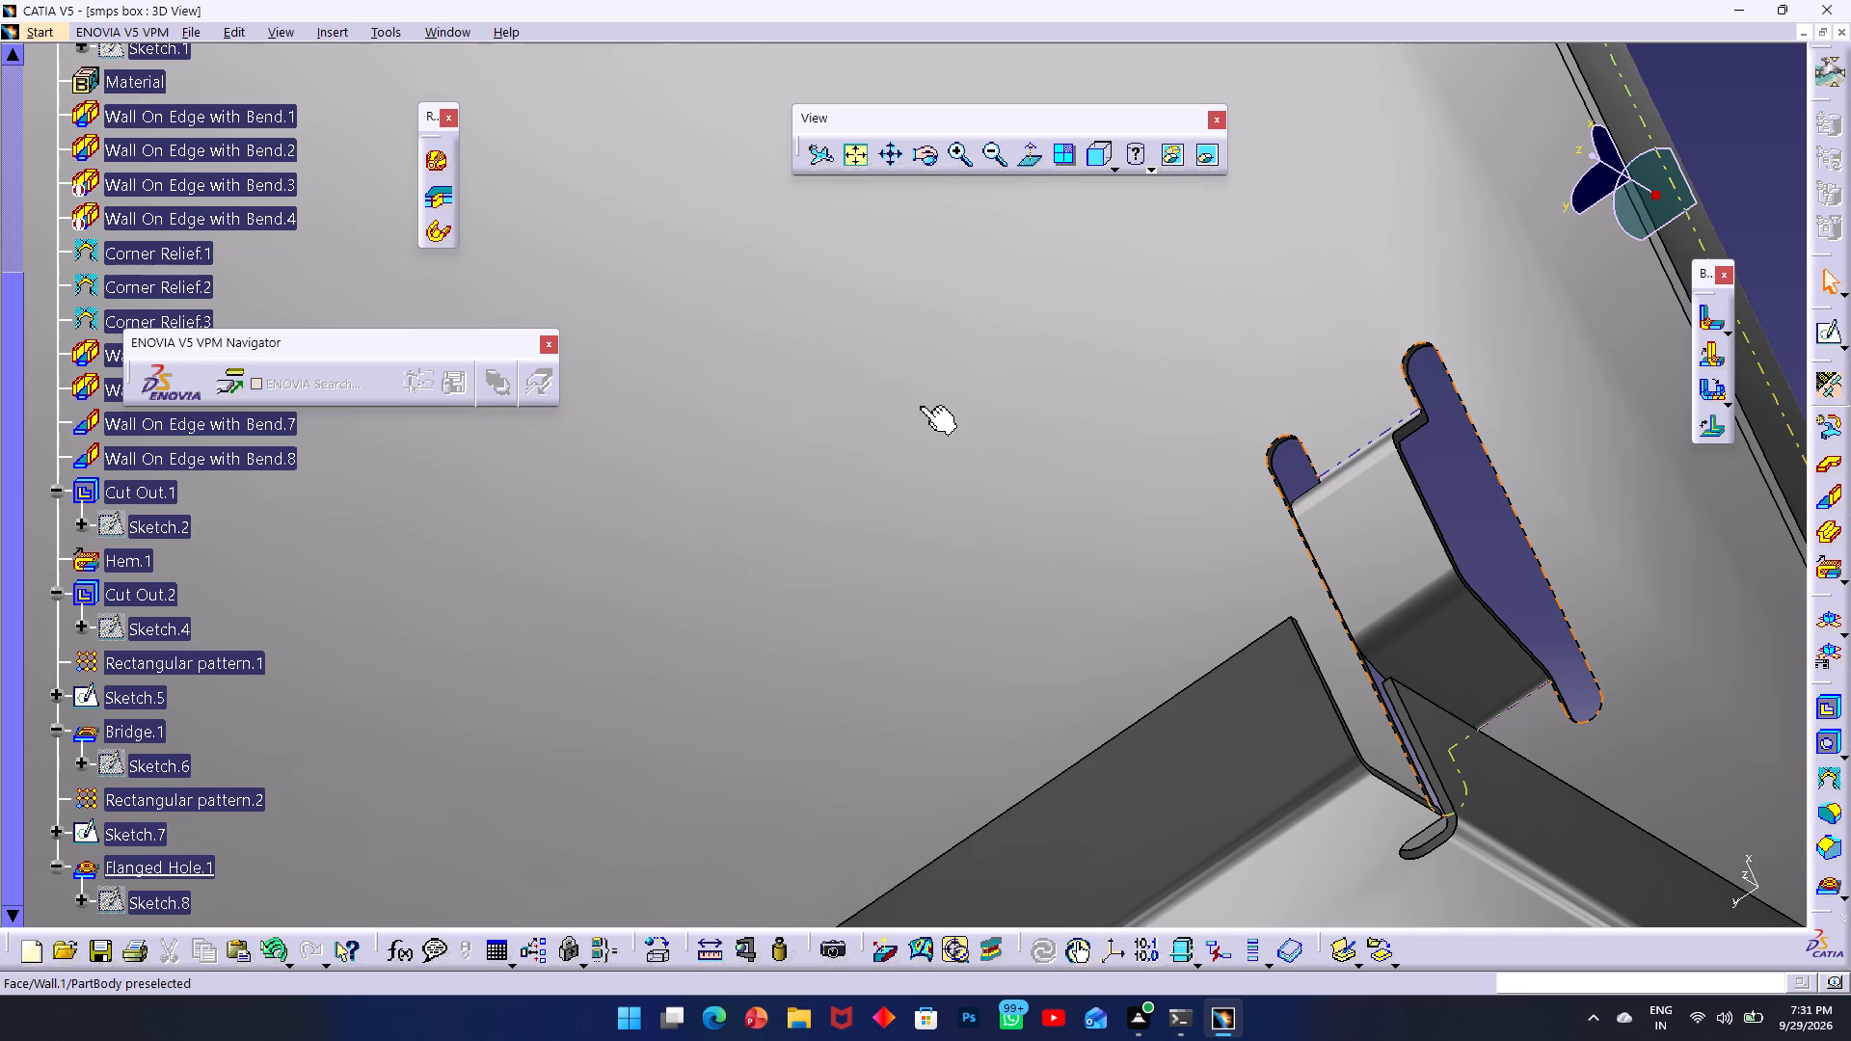
{"action": "middle_click_drag", "start_coordinate": [917, 407], "coordinate": [1264, 769]}
{"action": "middle_click_drag", "start_coordinate": [1436, 785], "coordinate": [1361, 683], "text": "ctrl"}
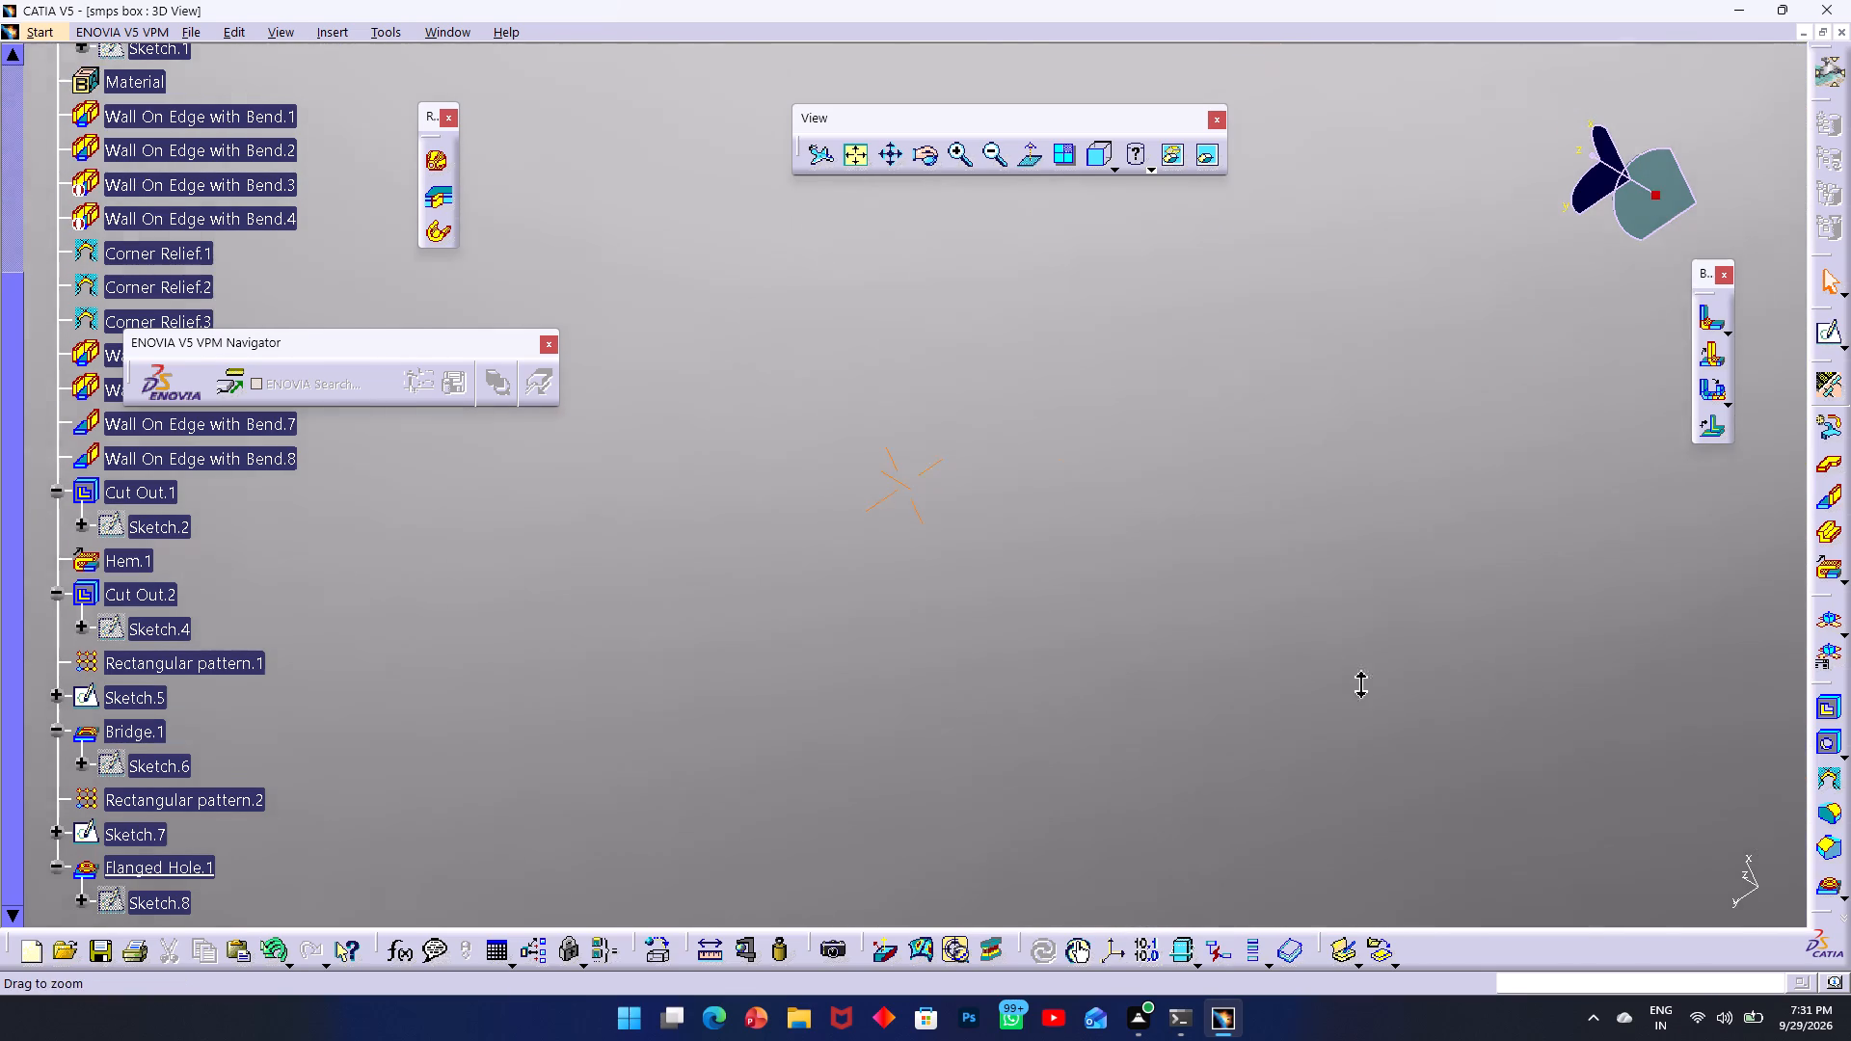
{"action": "middle_click_drag", "start_coordinate": [1361, 683], "coordinate": [1692, 880], "text": "ctrl"}
{"action": "middle_click_drag", "start_coordinate": [878, 508], "coordinate": [1058, 573], "text": "ctrl"}
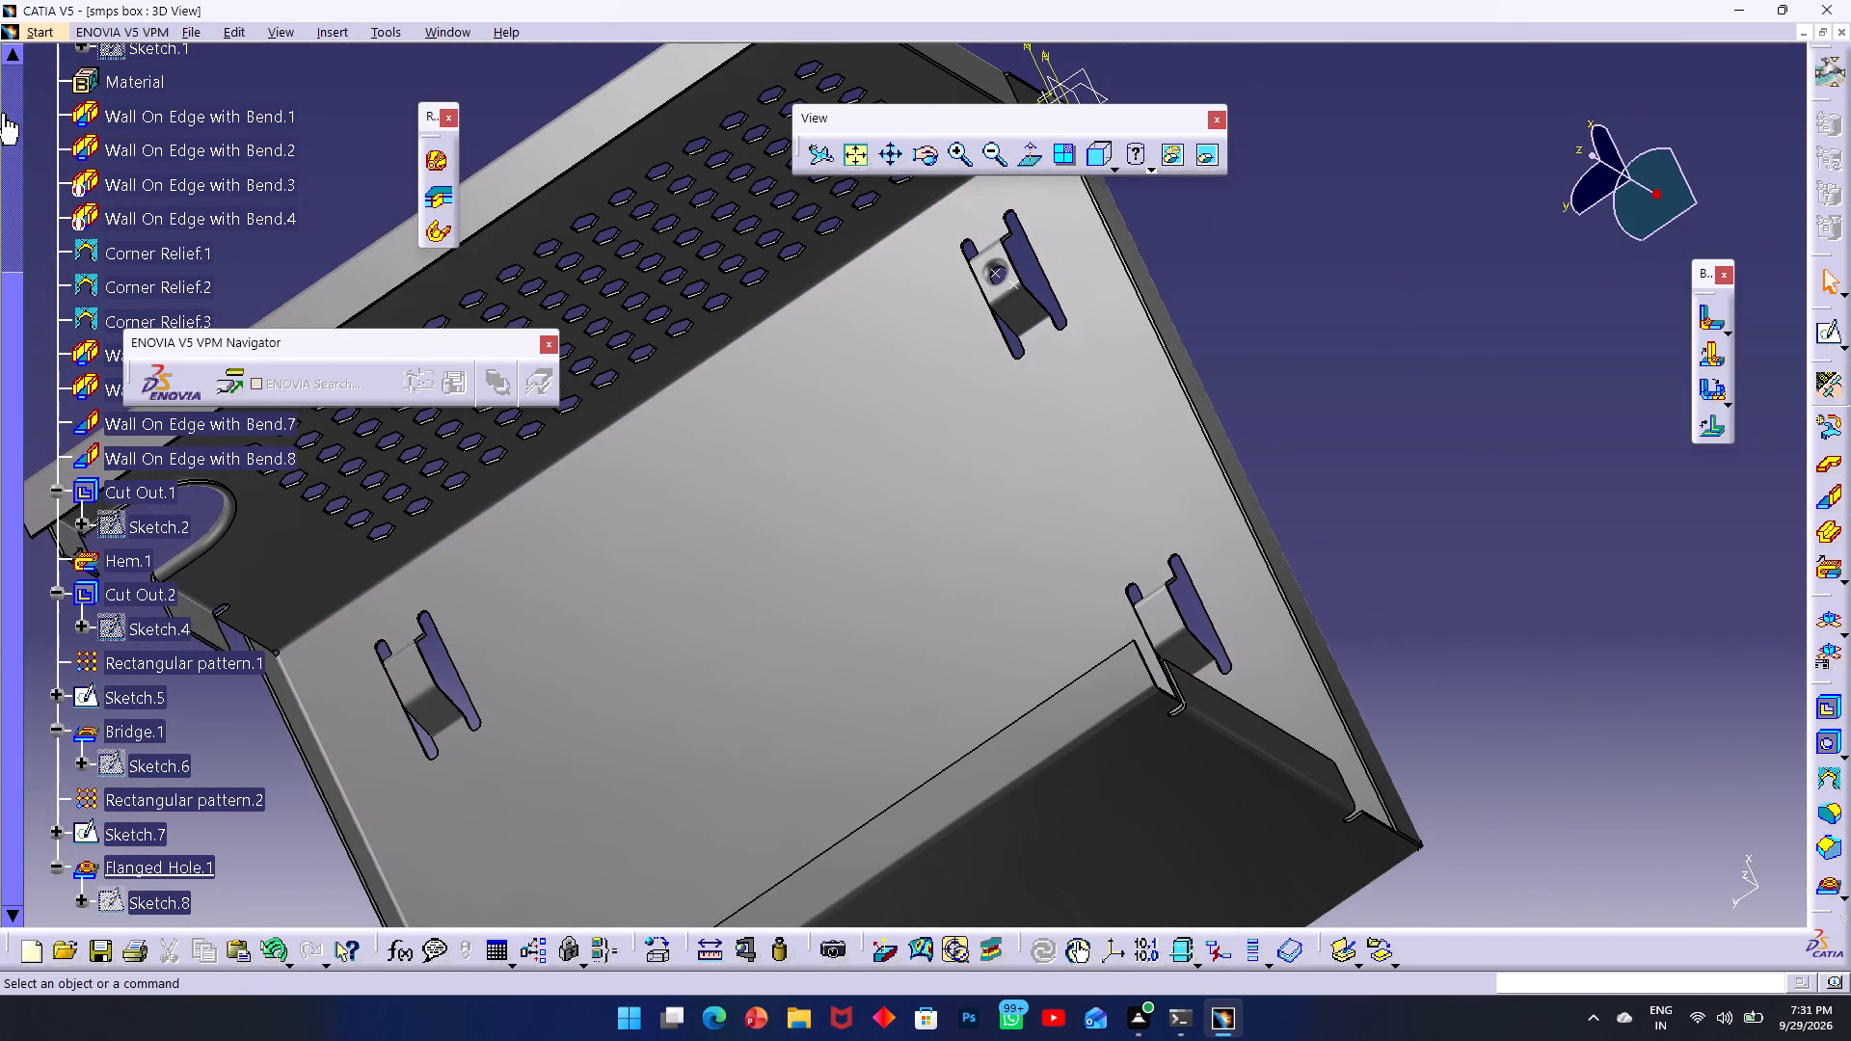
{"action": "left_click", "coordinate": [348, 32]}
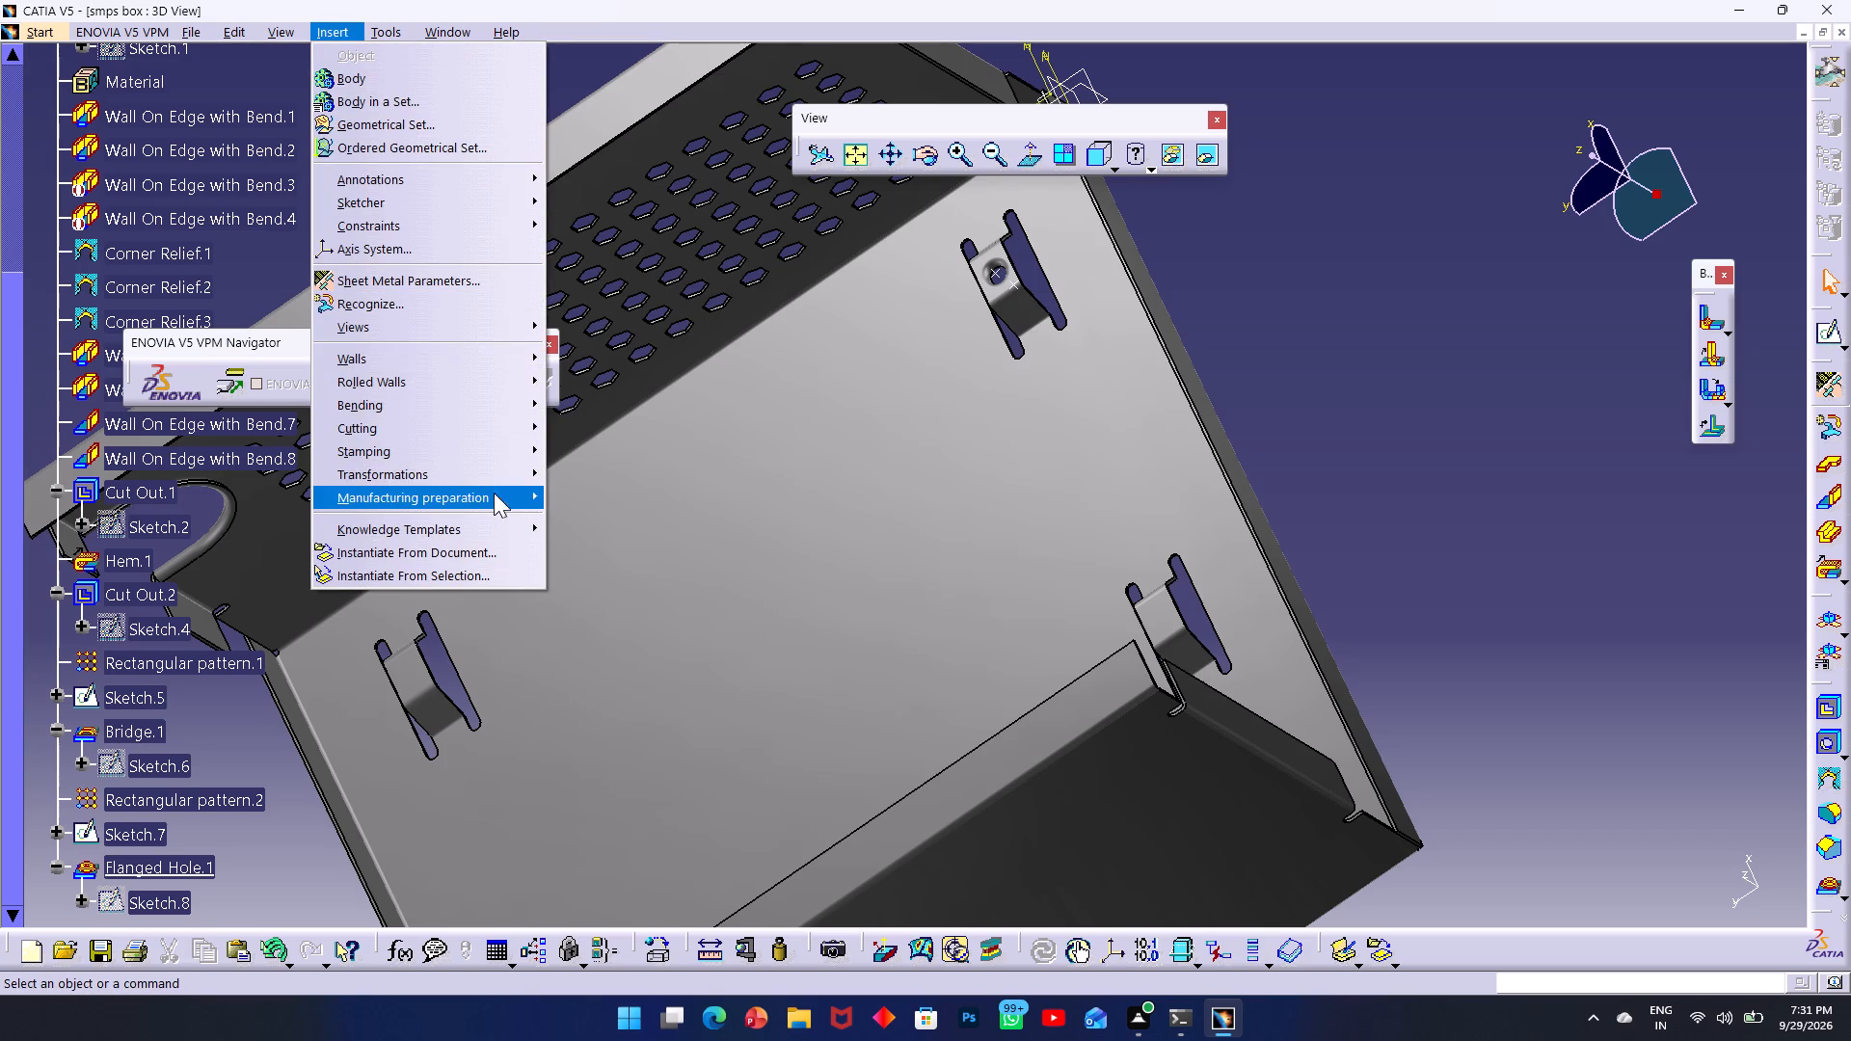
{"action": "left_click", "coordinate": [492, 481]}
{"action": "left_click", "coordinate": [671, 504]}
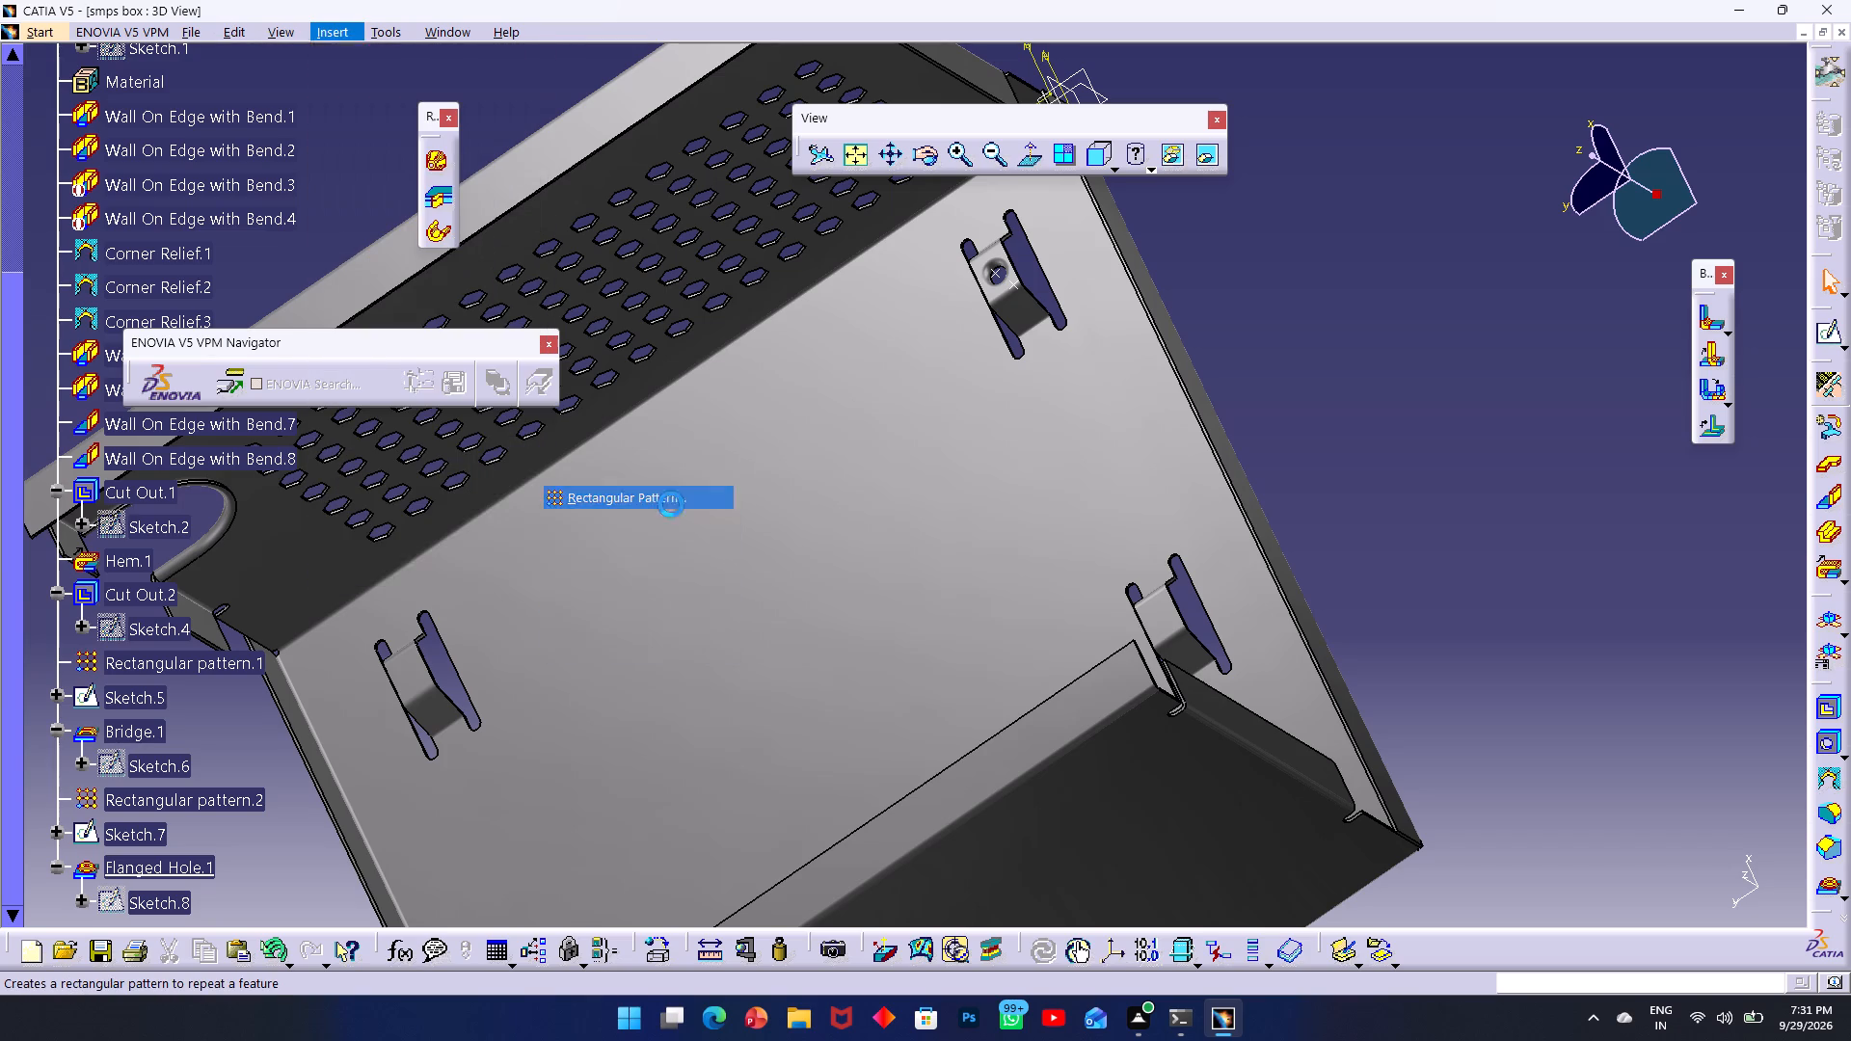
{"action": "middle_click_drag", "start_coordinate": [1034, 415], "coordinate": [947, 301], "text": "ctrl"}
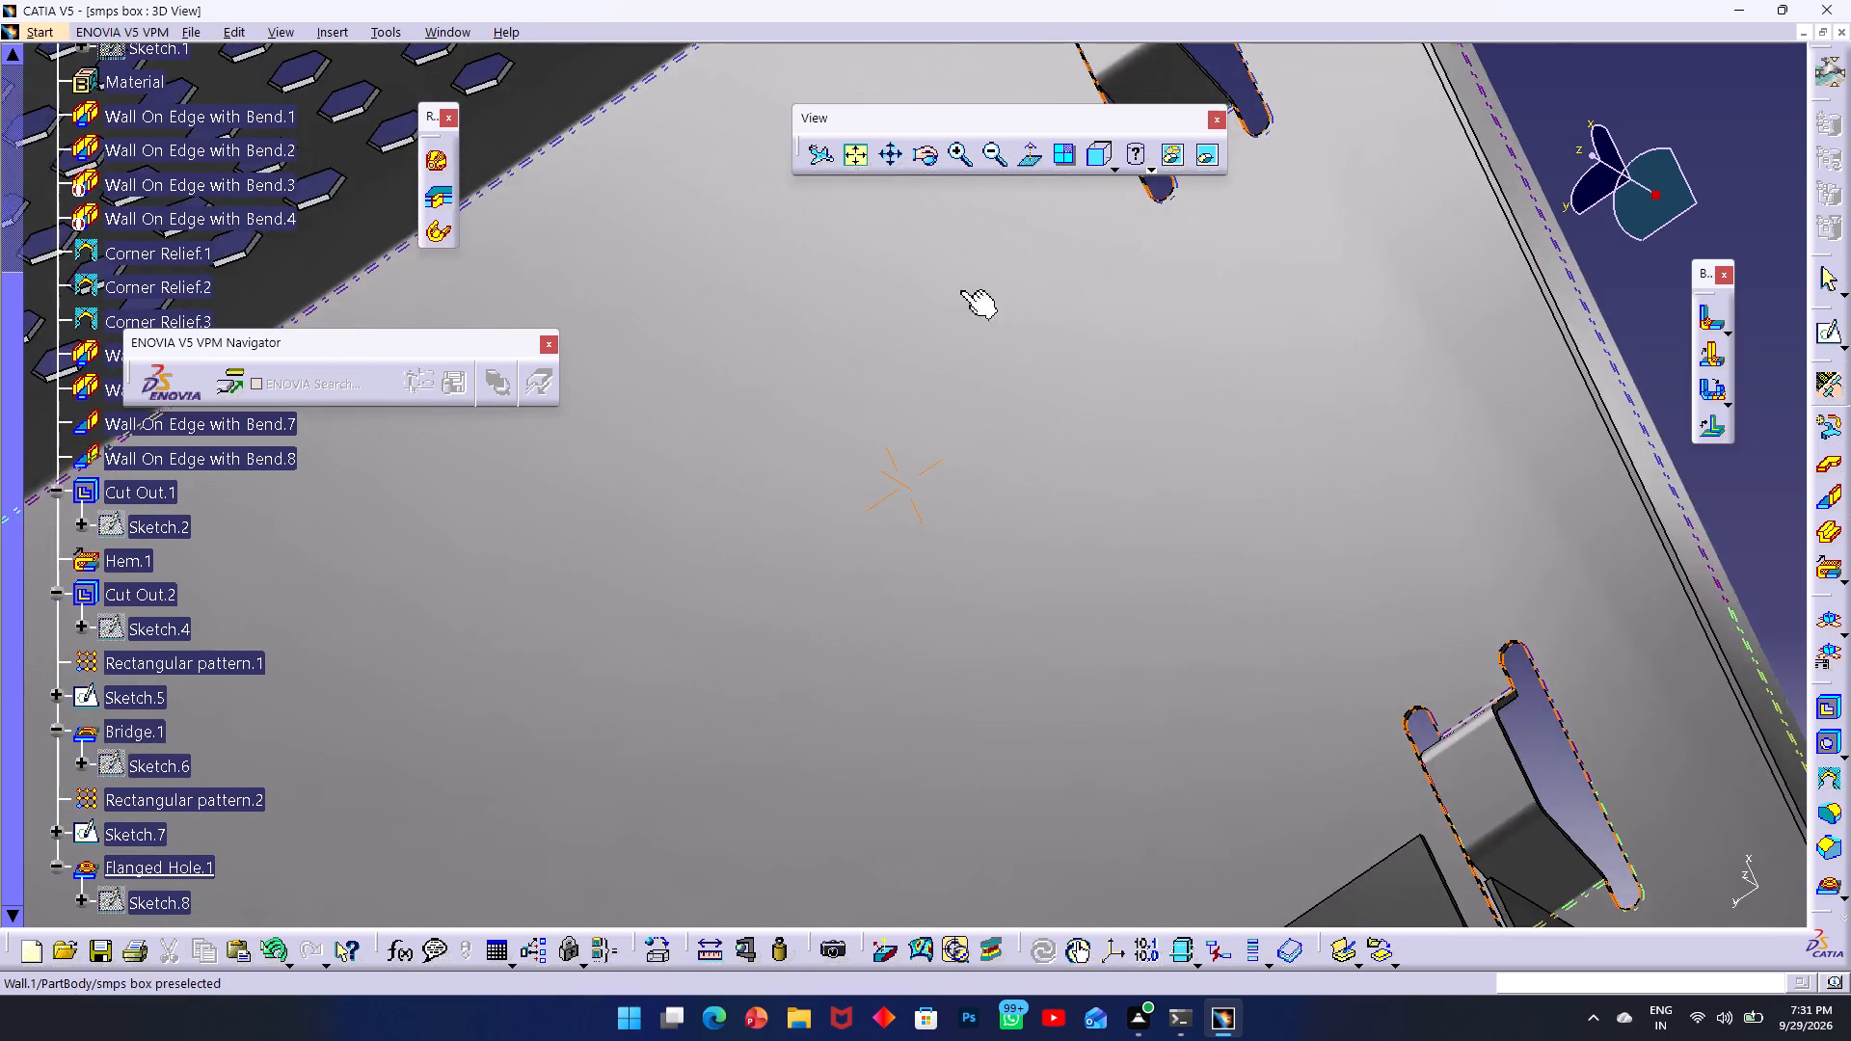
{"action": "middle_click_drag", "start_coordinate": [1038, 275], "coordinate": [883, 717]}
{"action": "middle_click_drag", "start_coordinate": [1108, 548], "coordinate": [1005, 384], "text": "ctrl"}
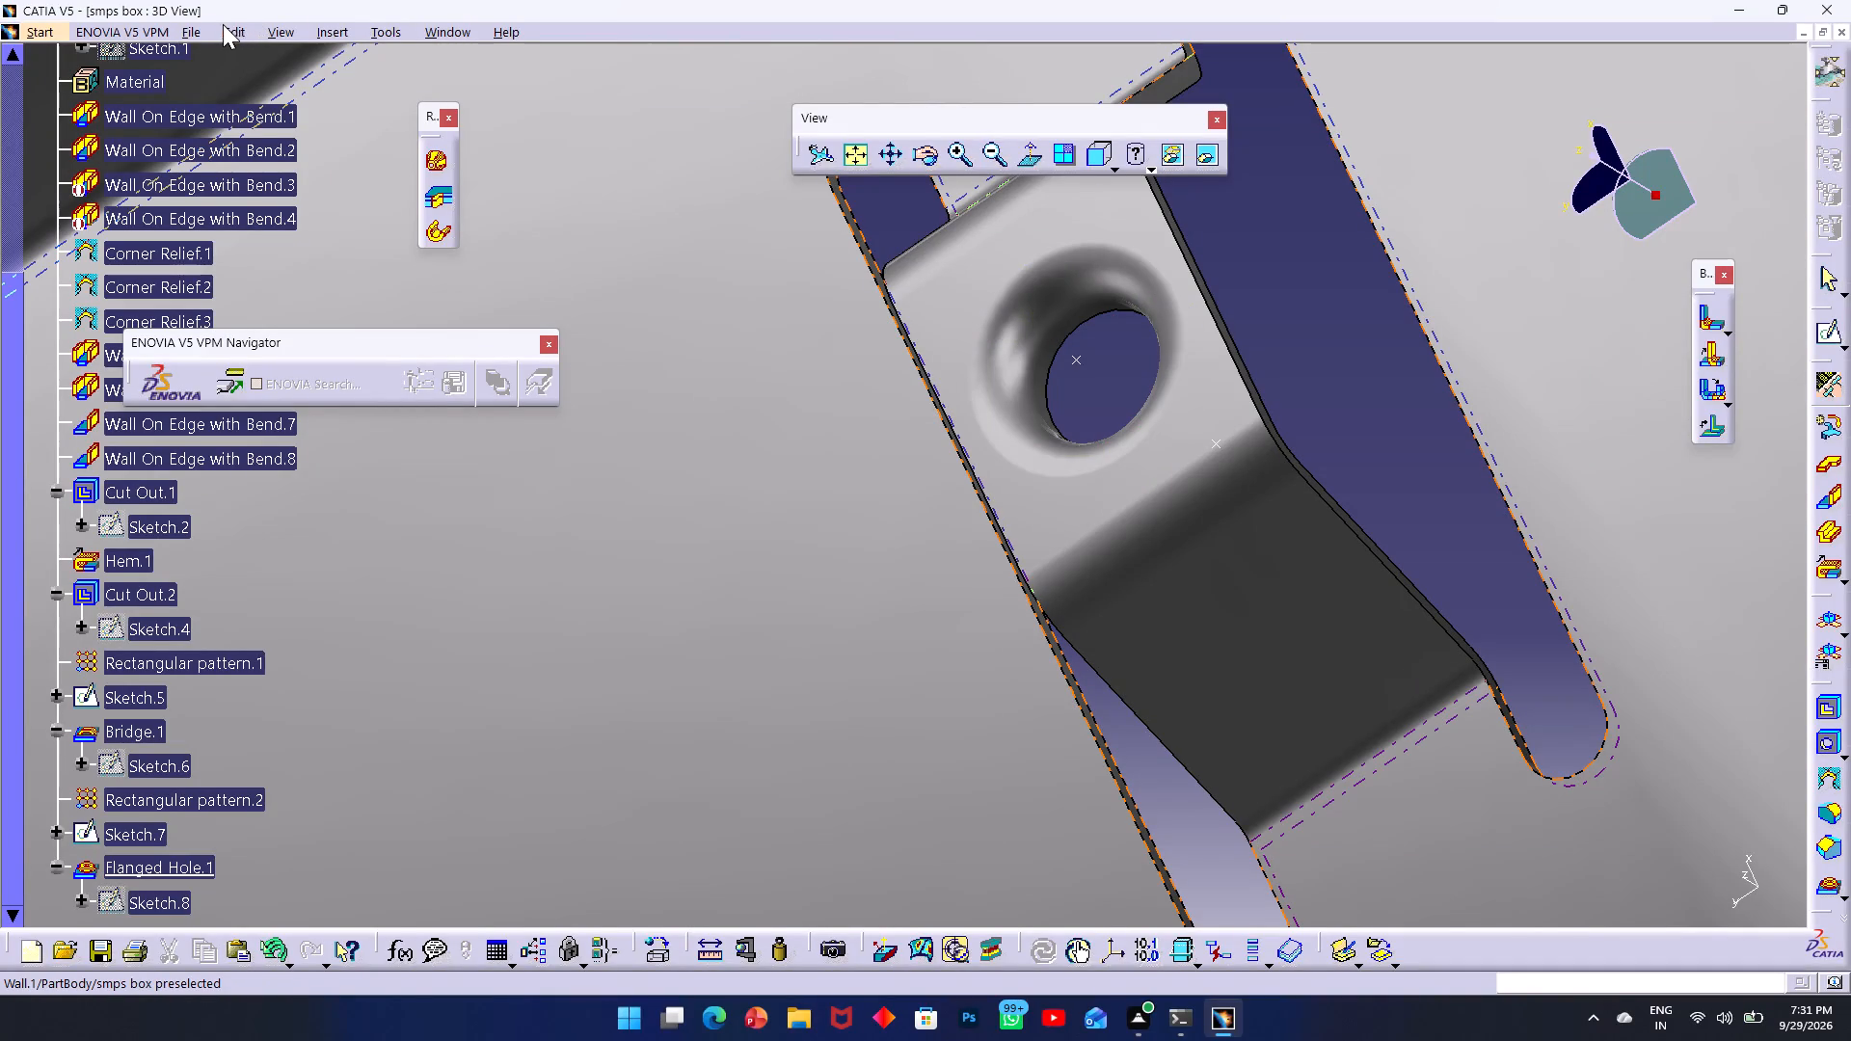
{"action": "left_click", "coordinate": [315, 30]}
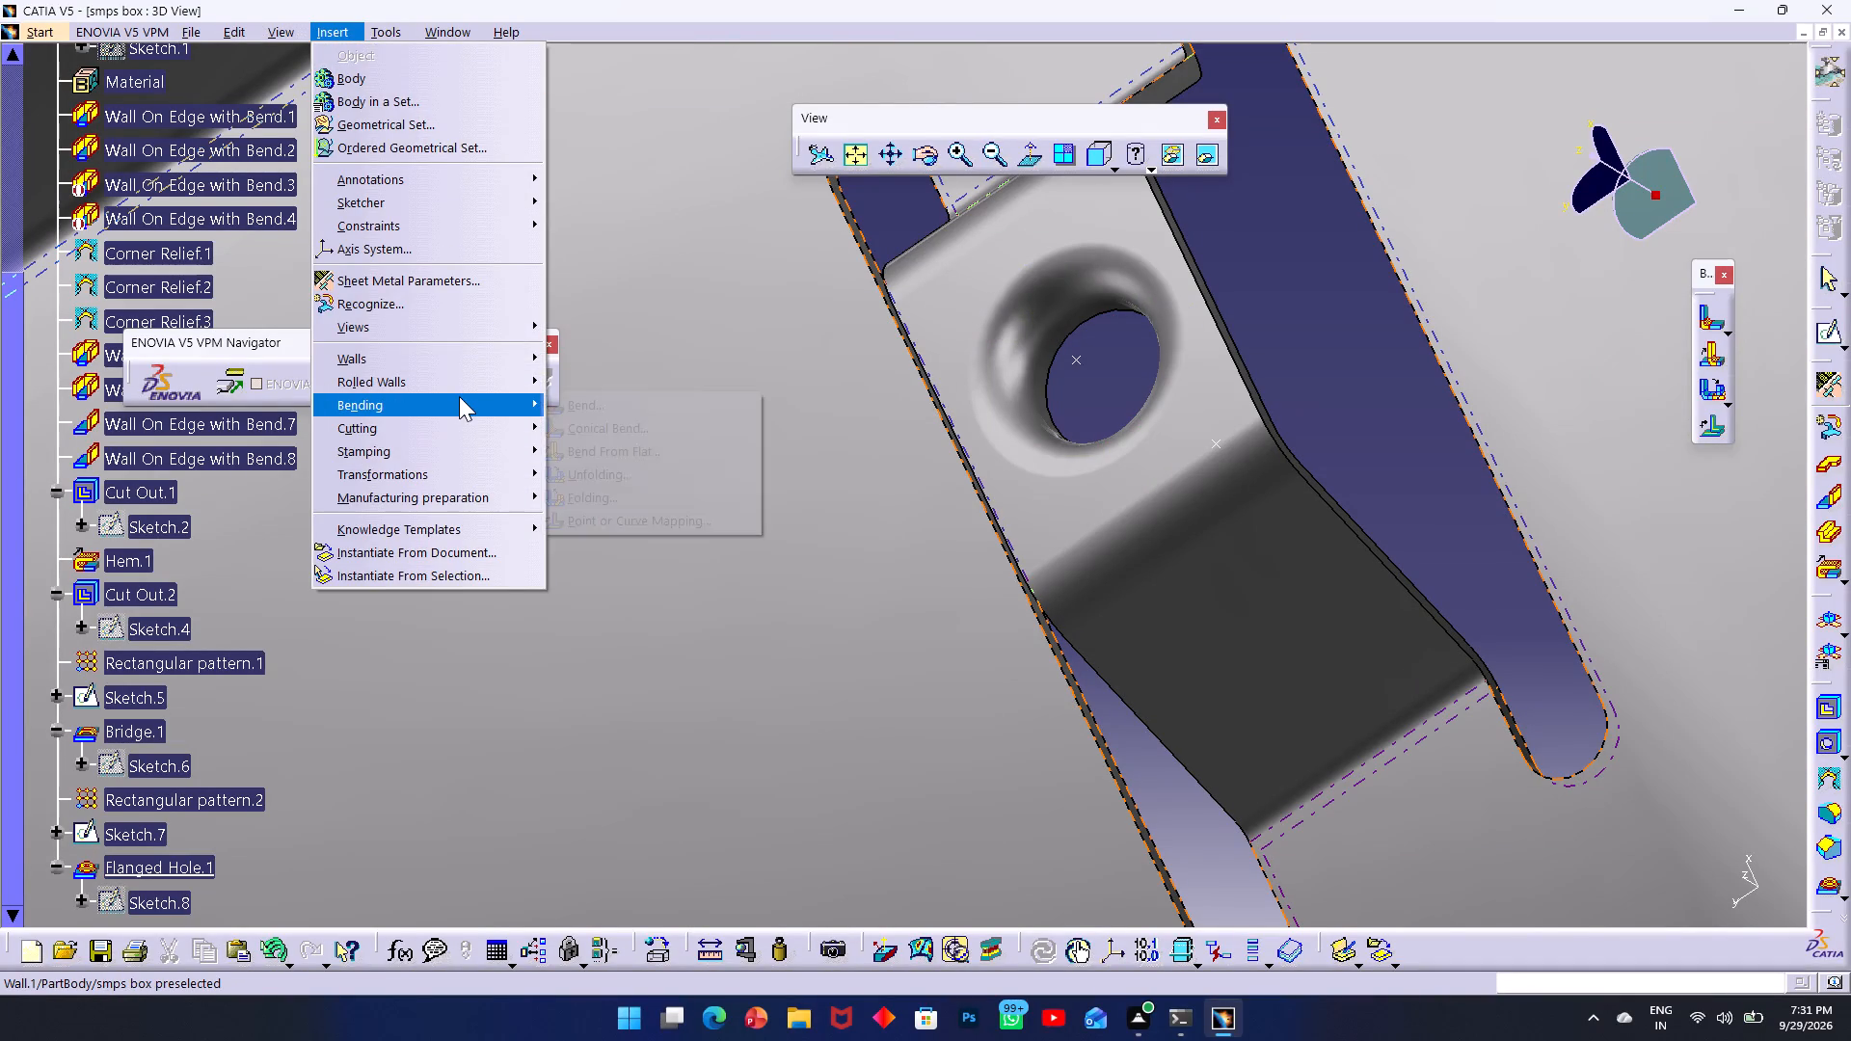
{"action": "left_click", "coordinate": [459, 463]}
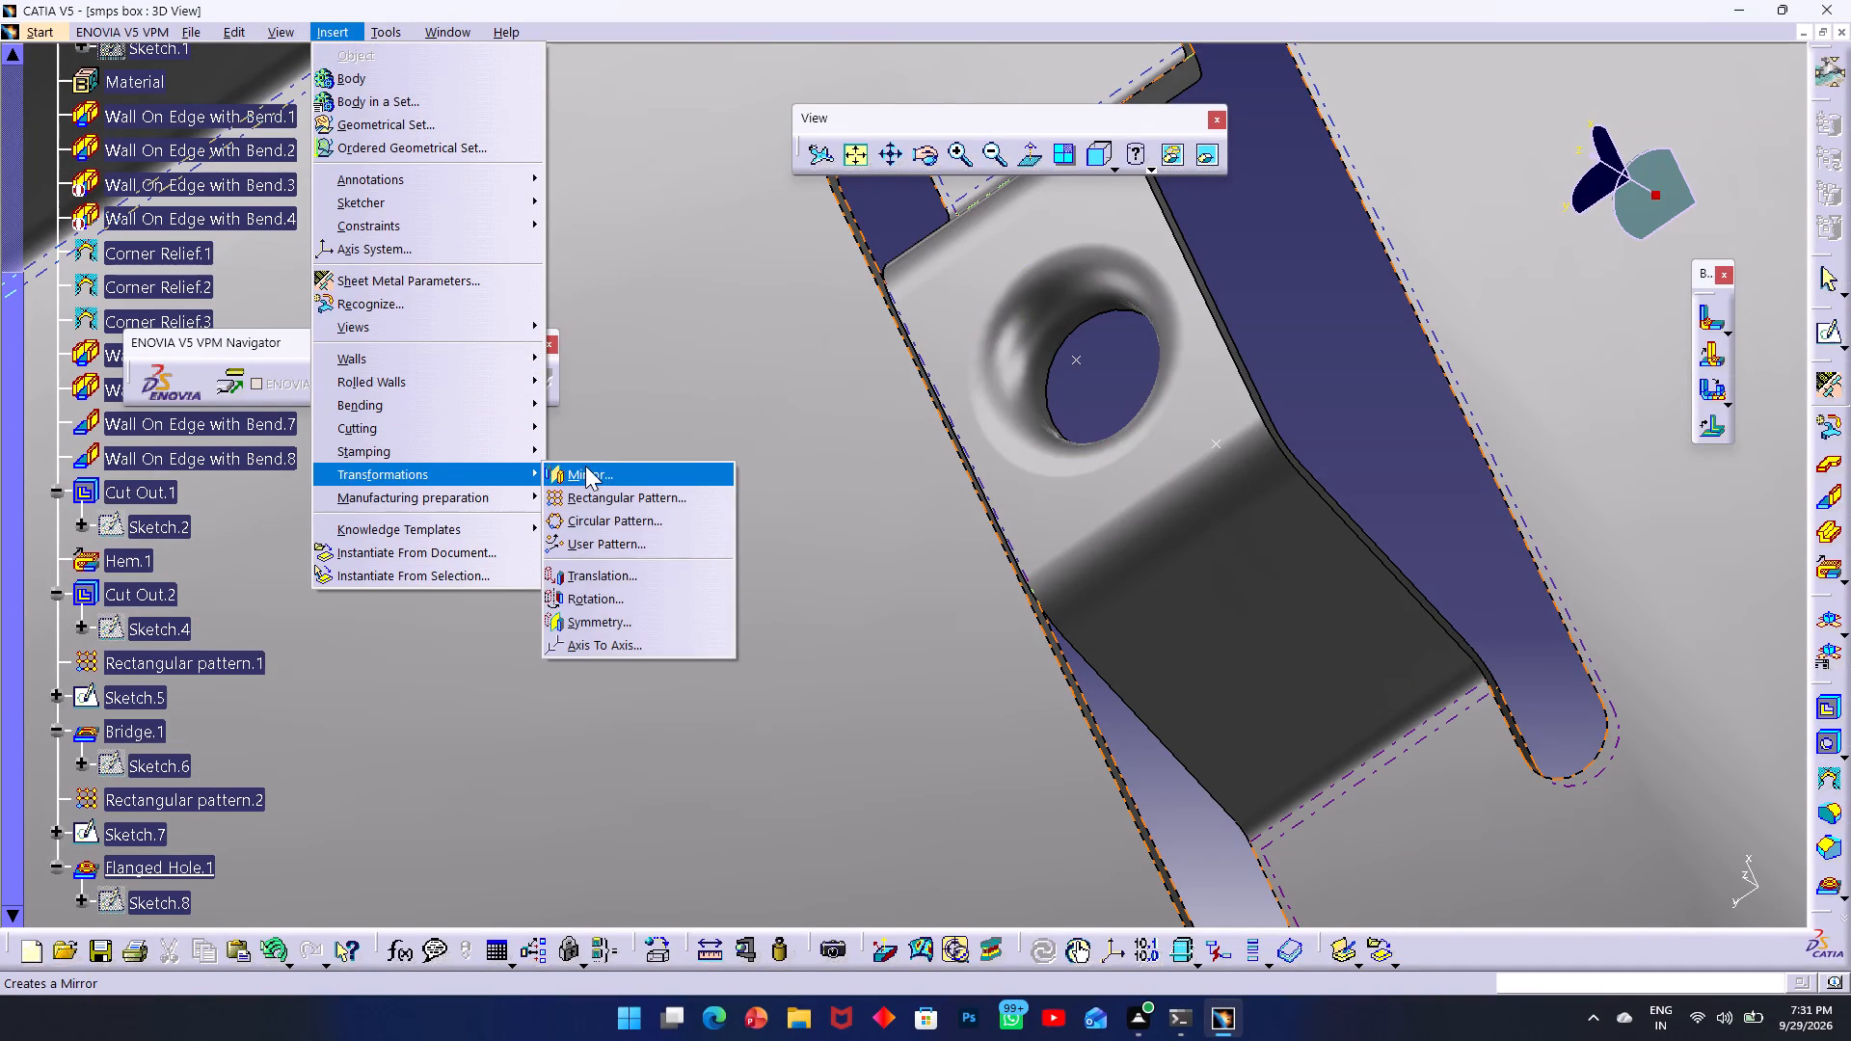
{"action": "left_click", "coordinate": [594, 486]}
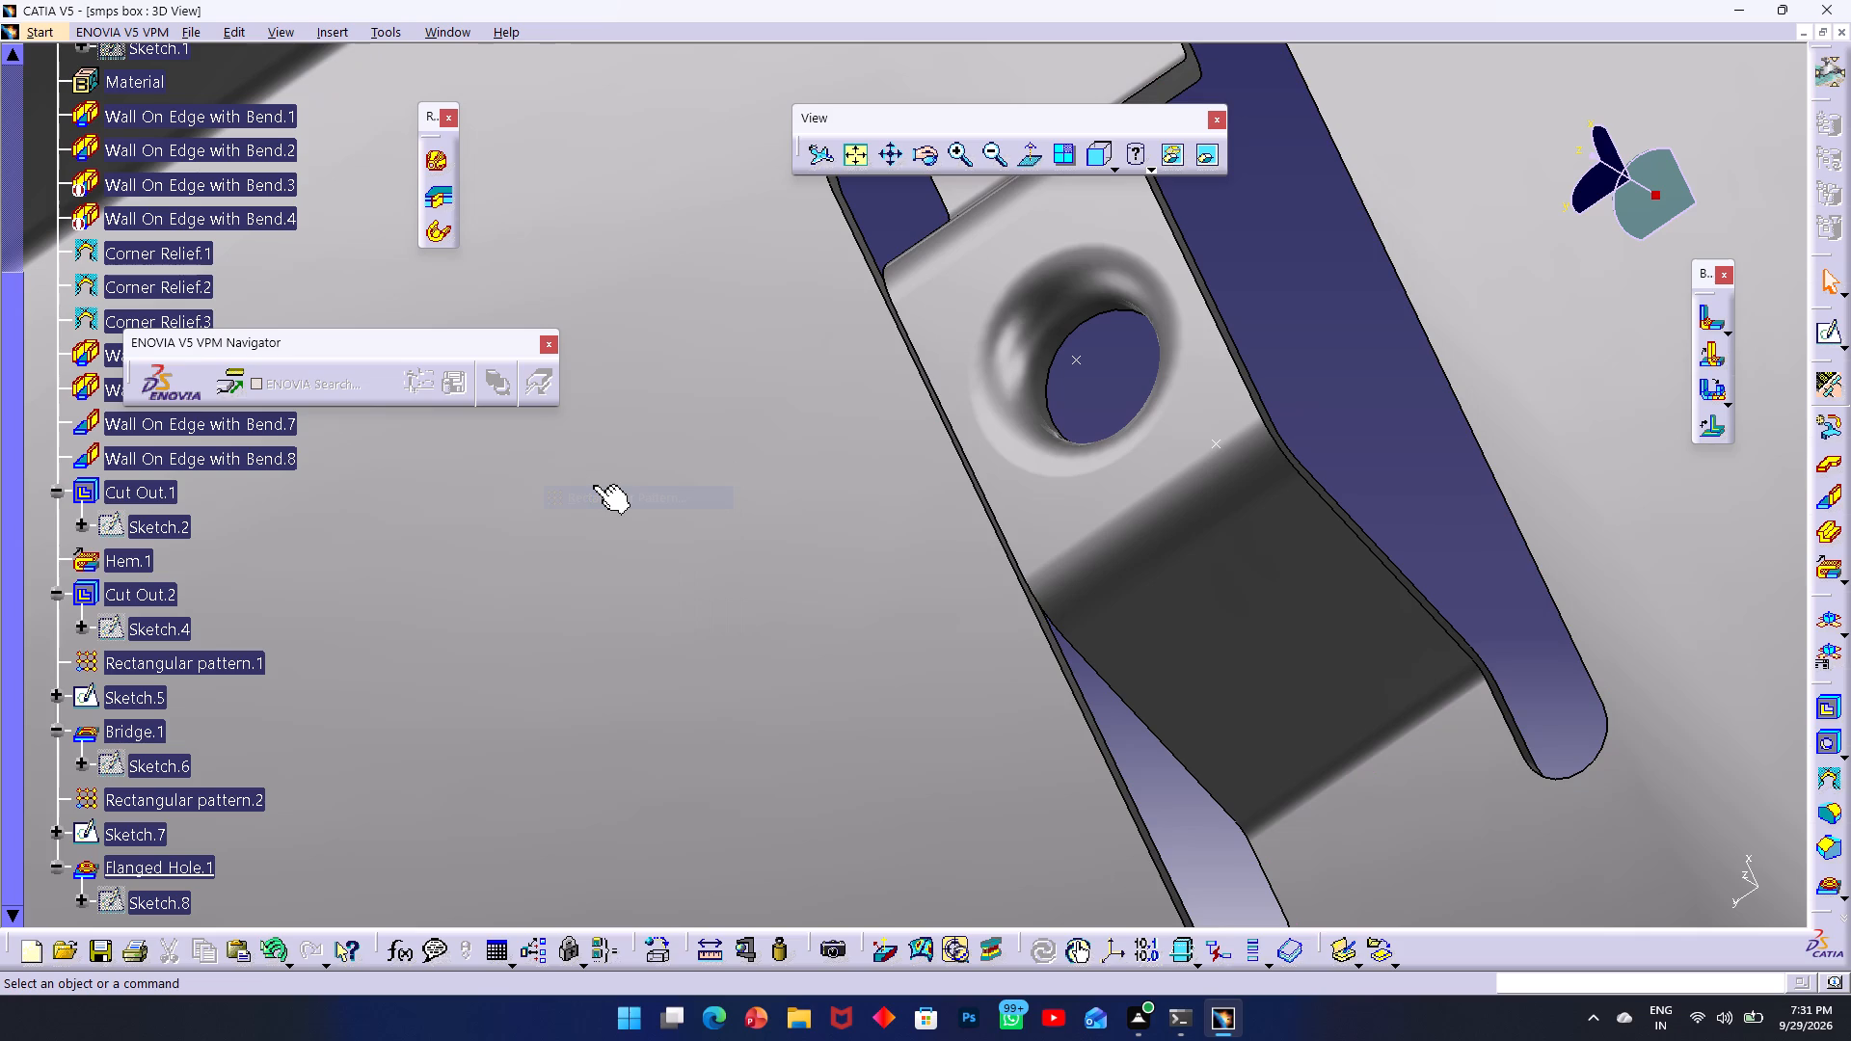
Start a rectangular pattern of the flanged hole with 2 instances at 110 mm, using the perforated wall's flange edge as first direction.
{"action": "left_click", "coordinate": [1030, 345]}
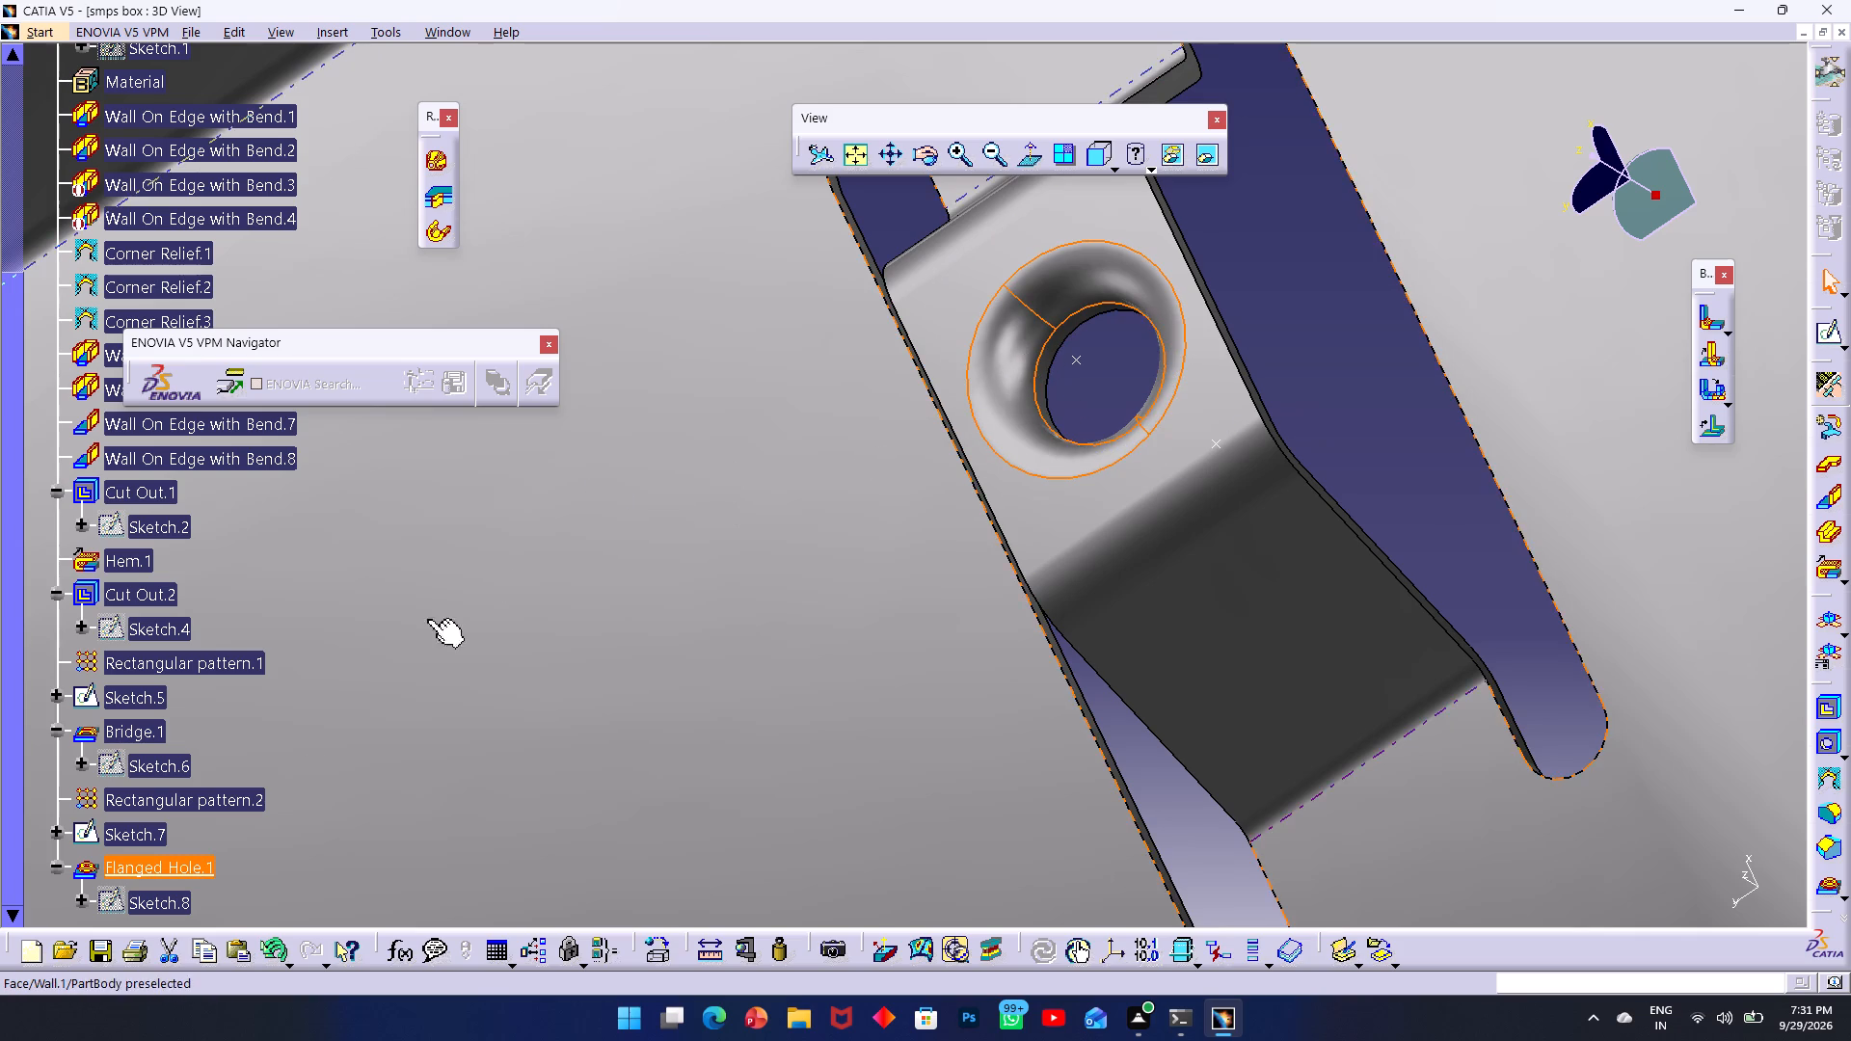
{"action": "left_click", "coordinate": [161, 869]}
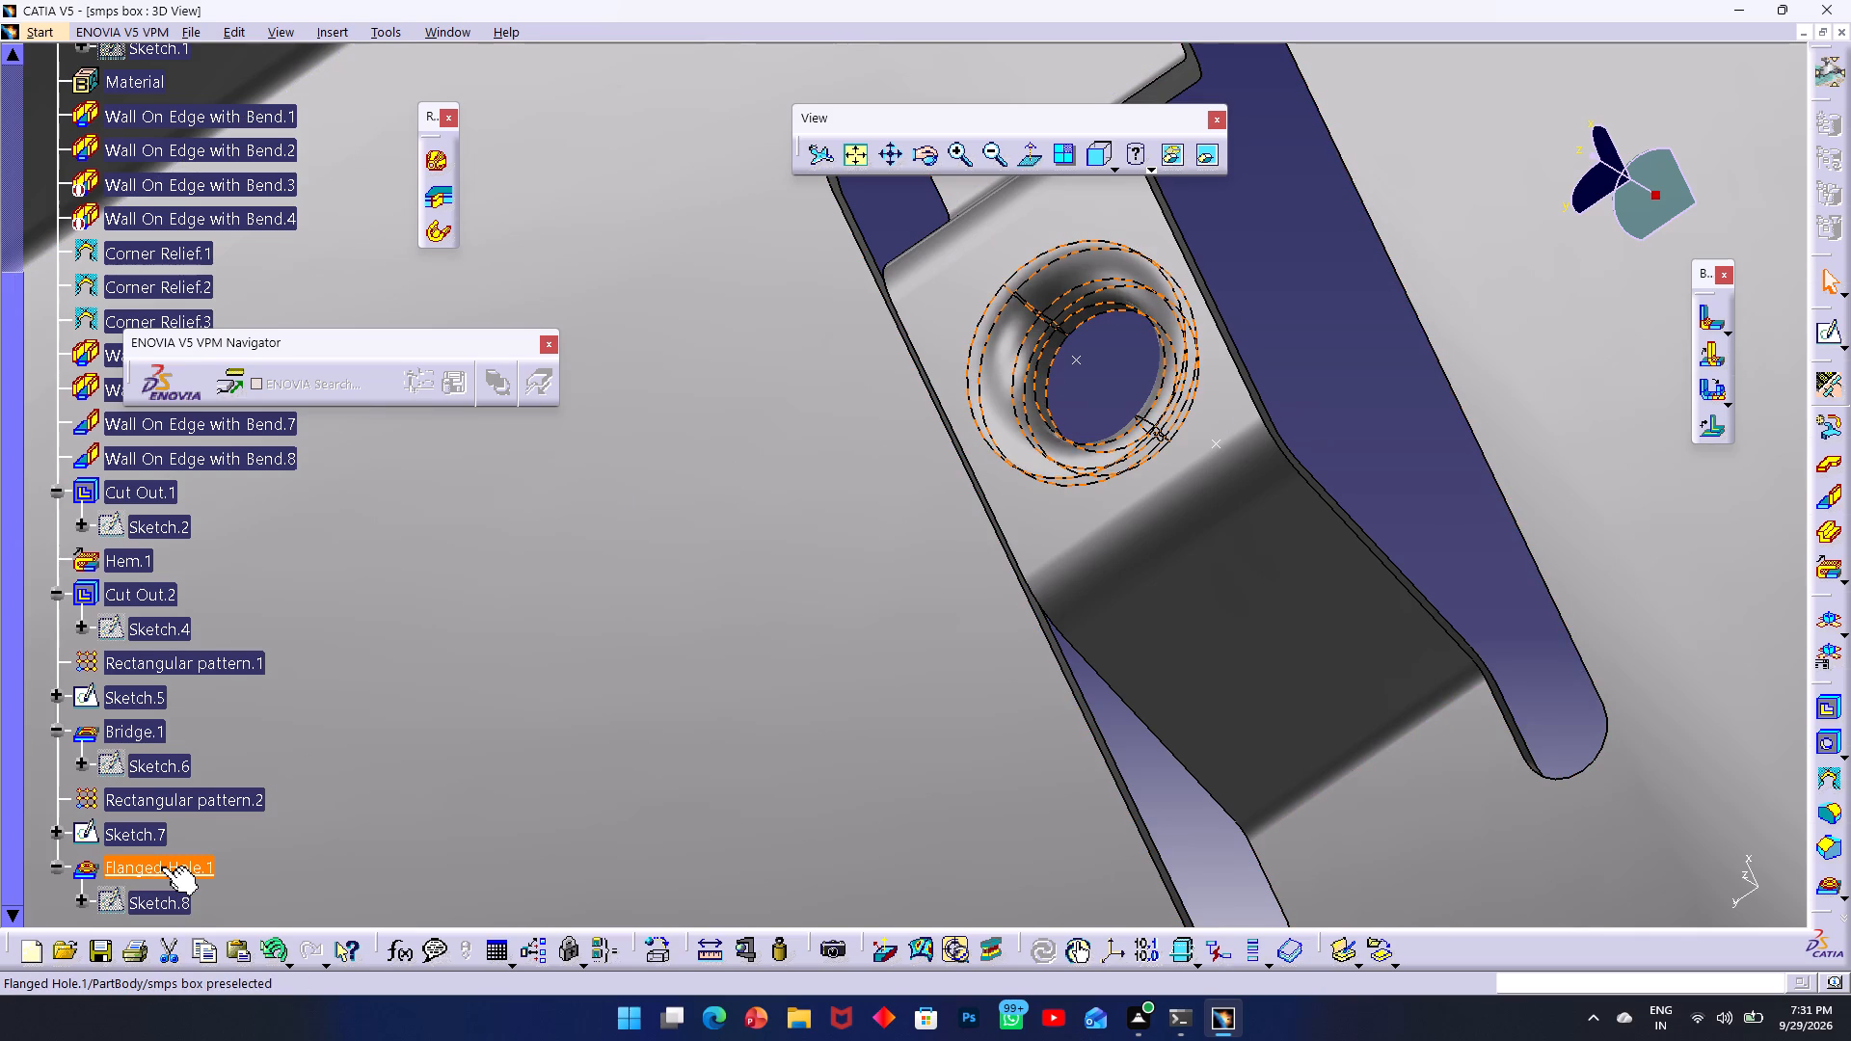
{"action": "left_click", "coordinate": [162, 867]}
{"action": "left_click", "coordinate": [335, 33]}
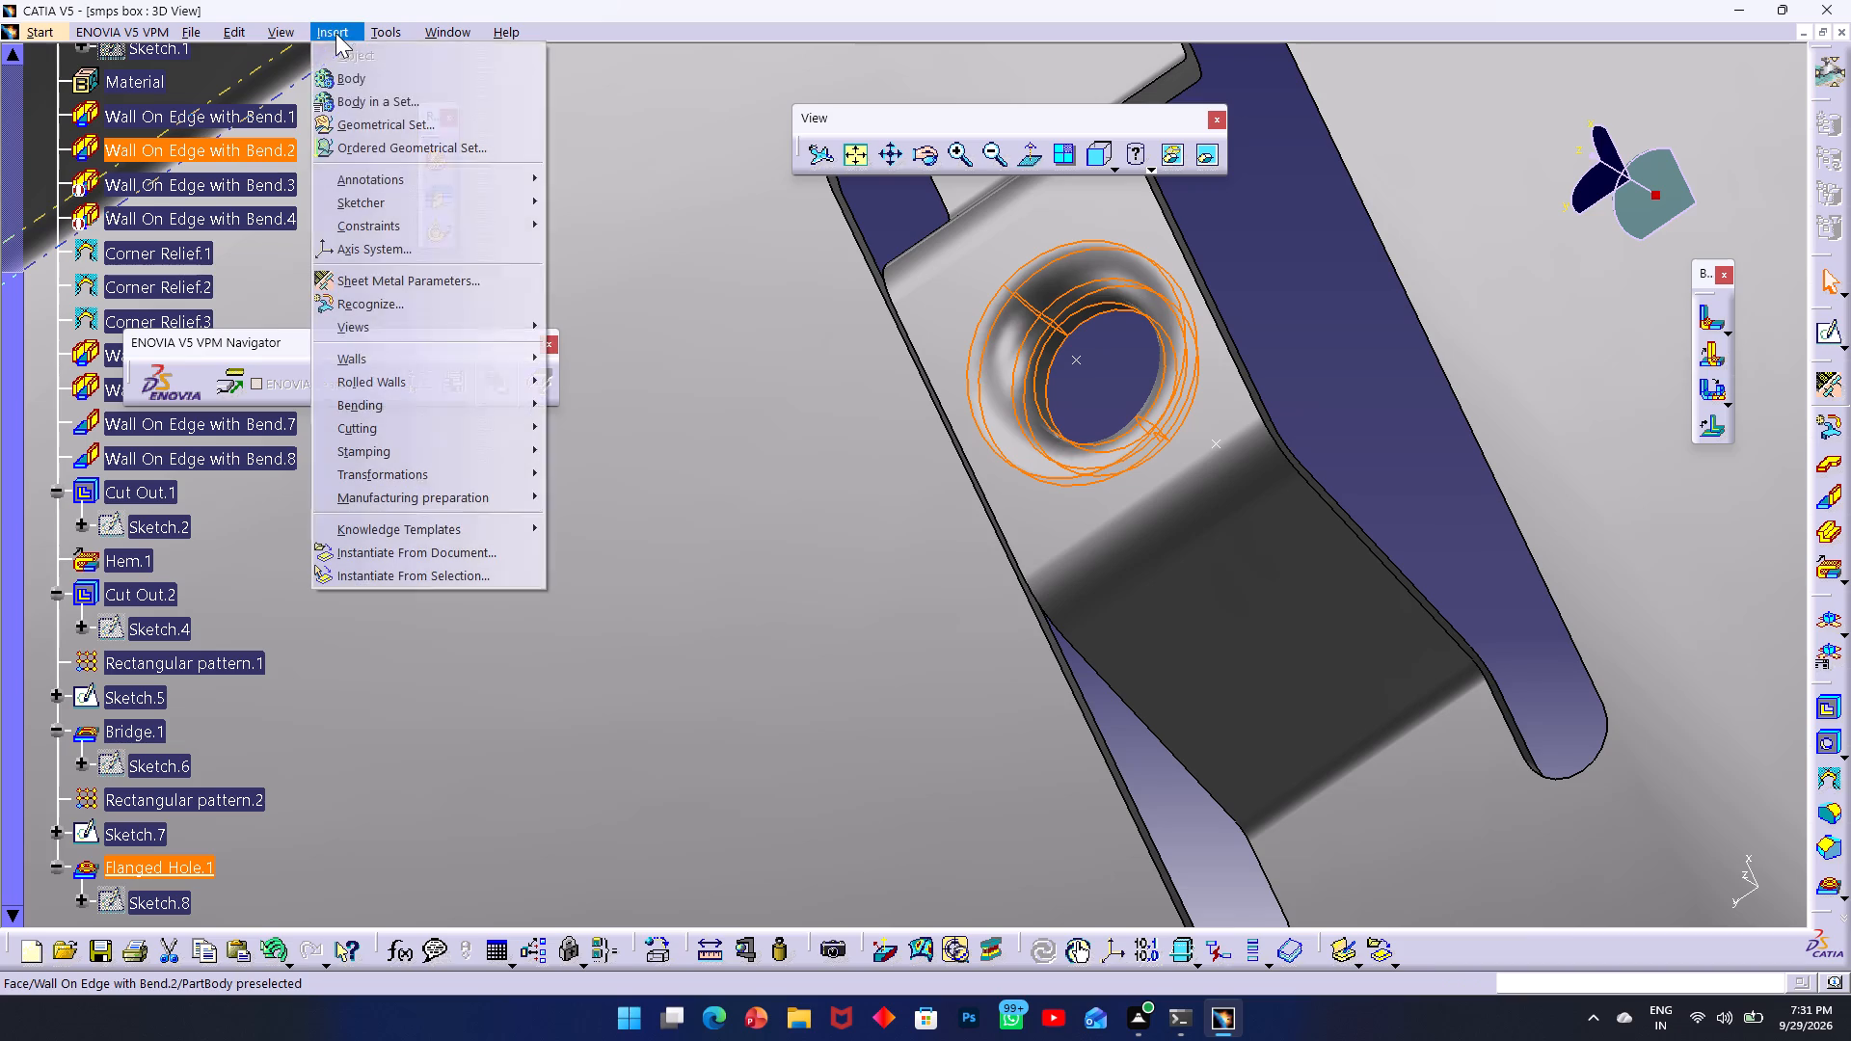
{"action": "left_click", "coordinate": [411, 467]}
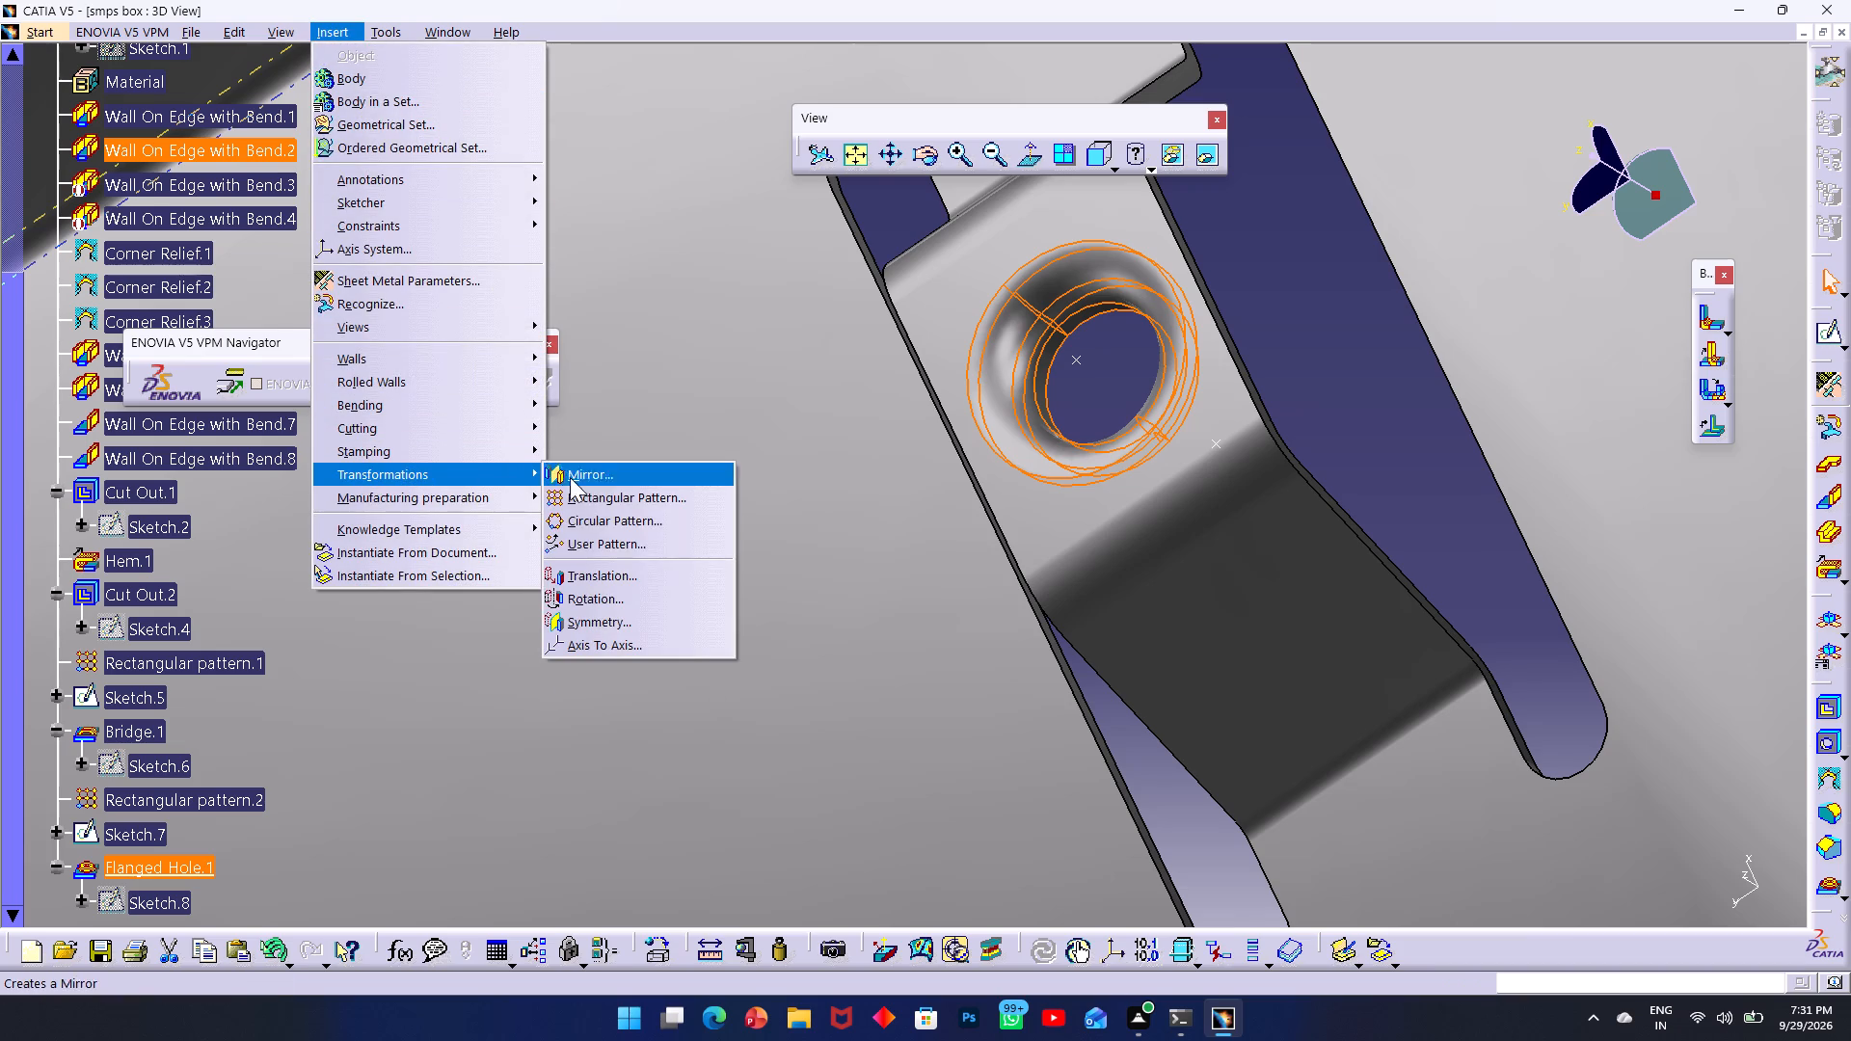
{"action": "left_click", "coordinate": [637, 495]}
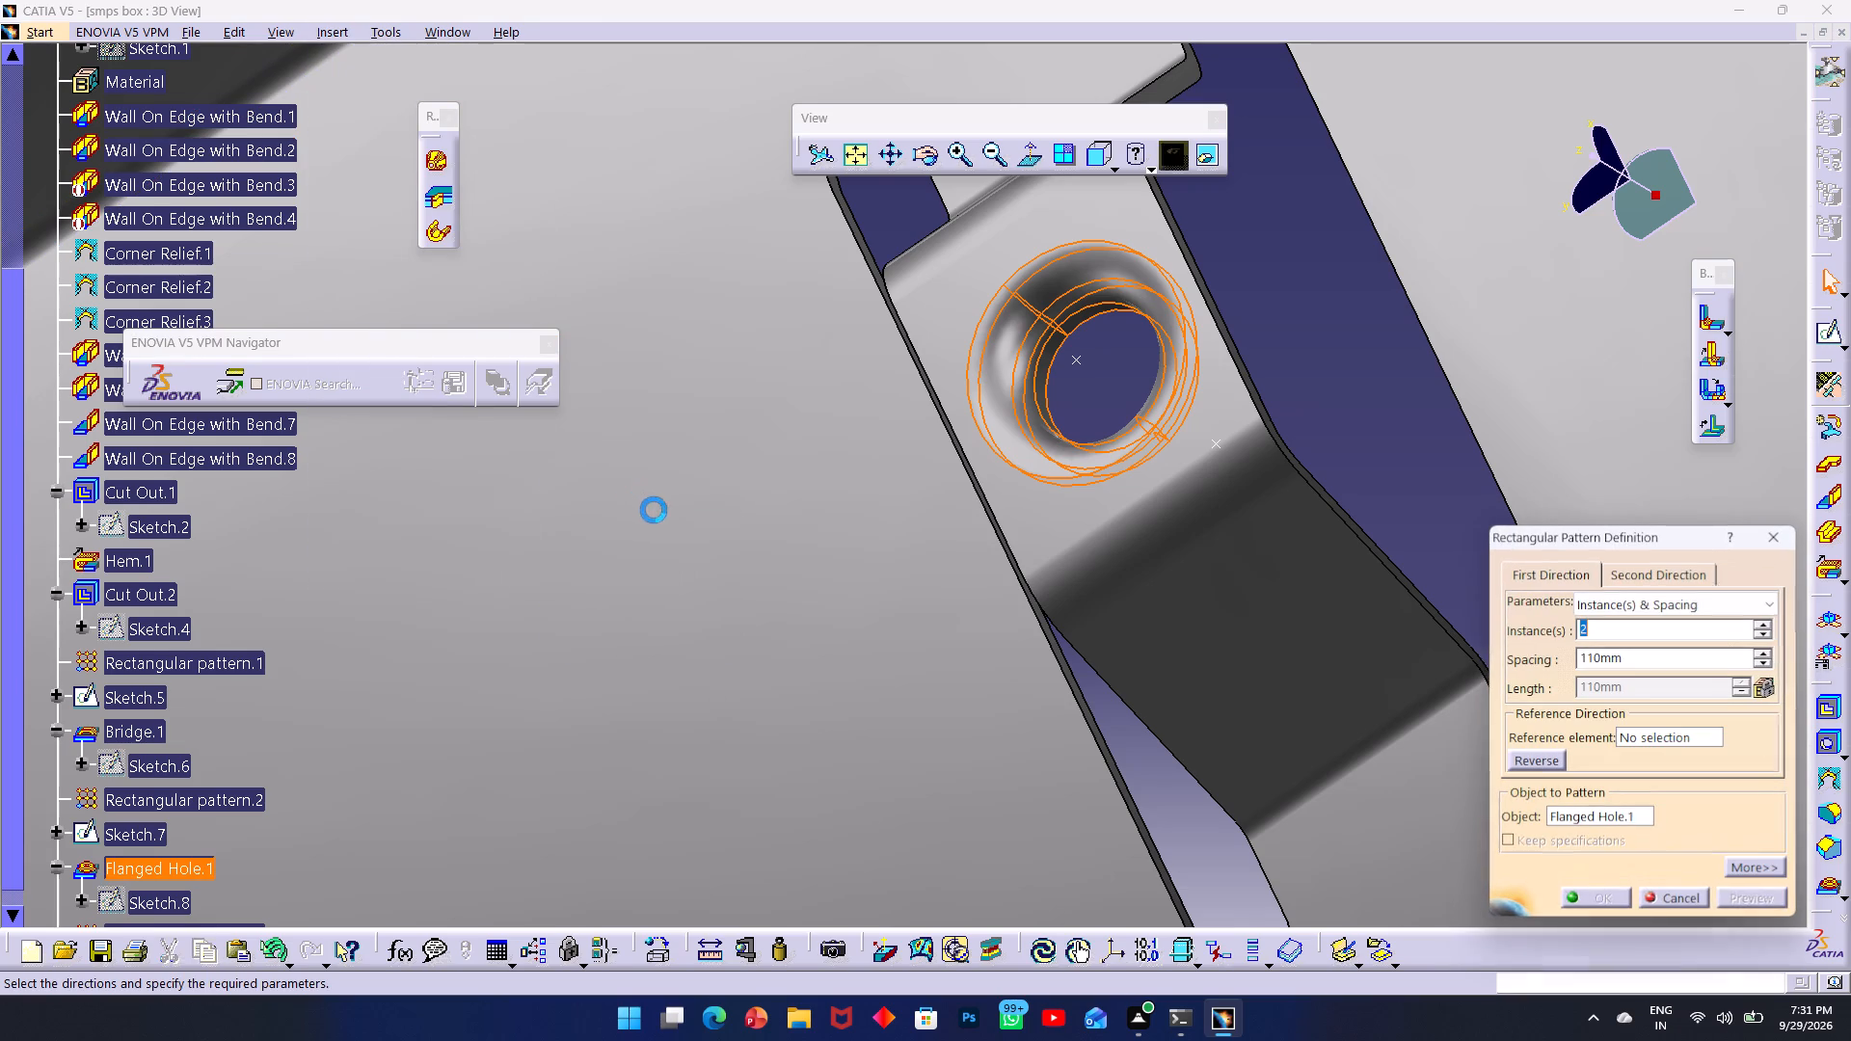
{"action": "middle_click_drag", "start_coordinate": [1007, 668], "coordinate": [954, 580]}
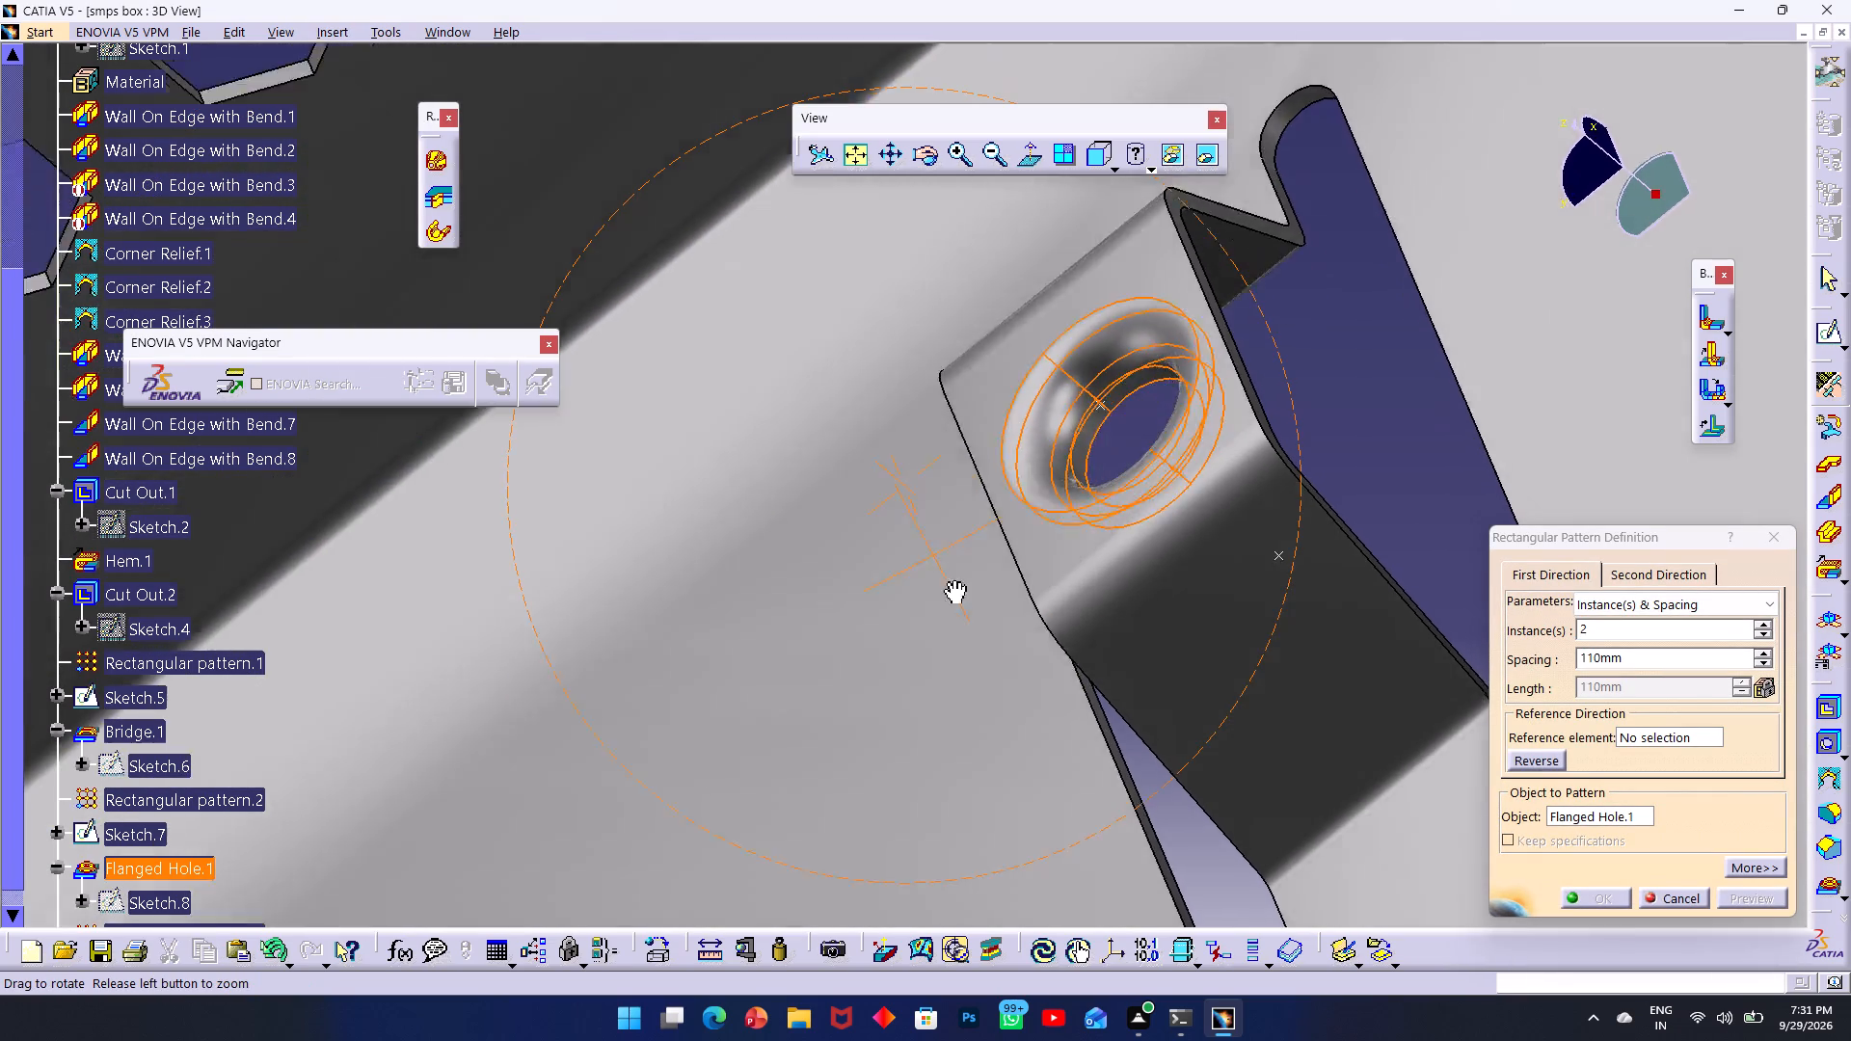
{"action": "middle_click_drag", "start_coordinate": [954, 580], "coordinate": [1071, 694]}
{"action": "middle_click_drag", "start_coordinate": [1014, 591], "coordinate": [930, 489], "text": "ctrl"}
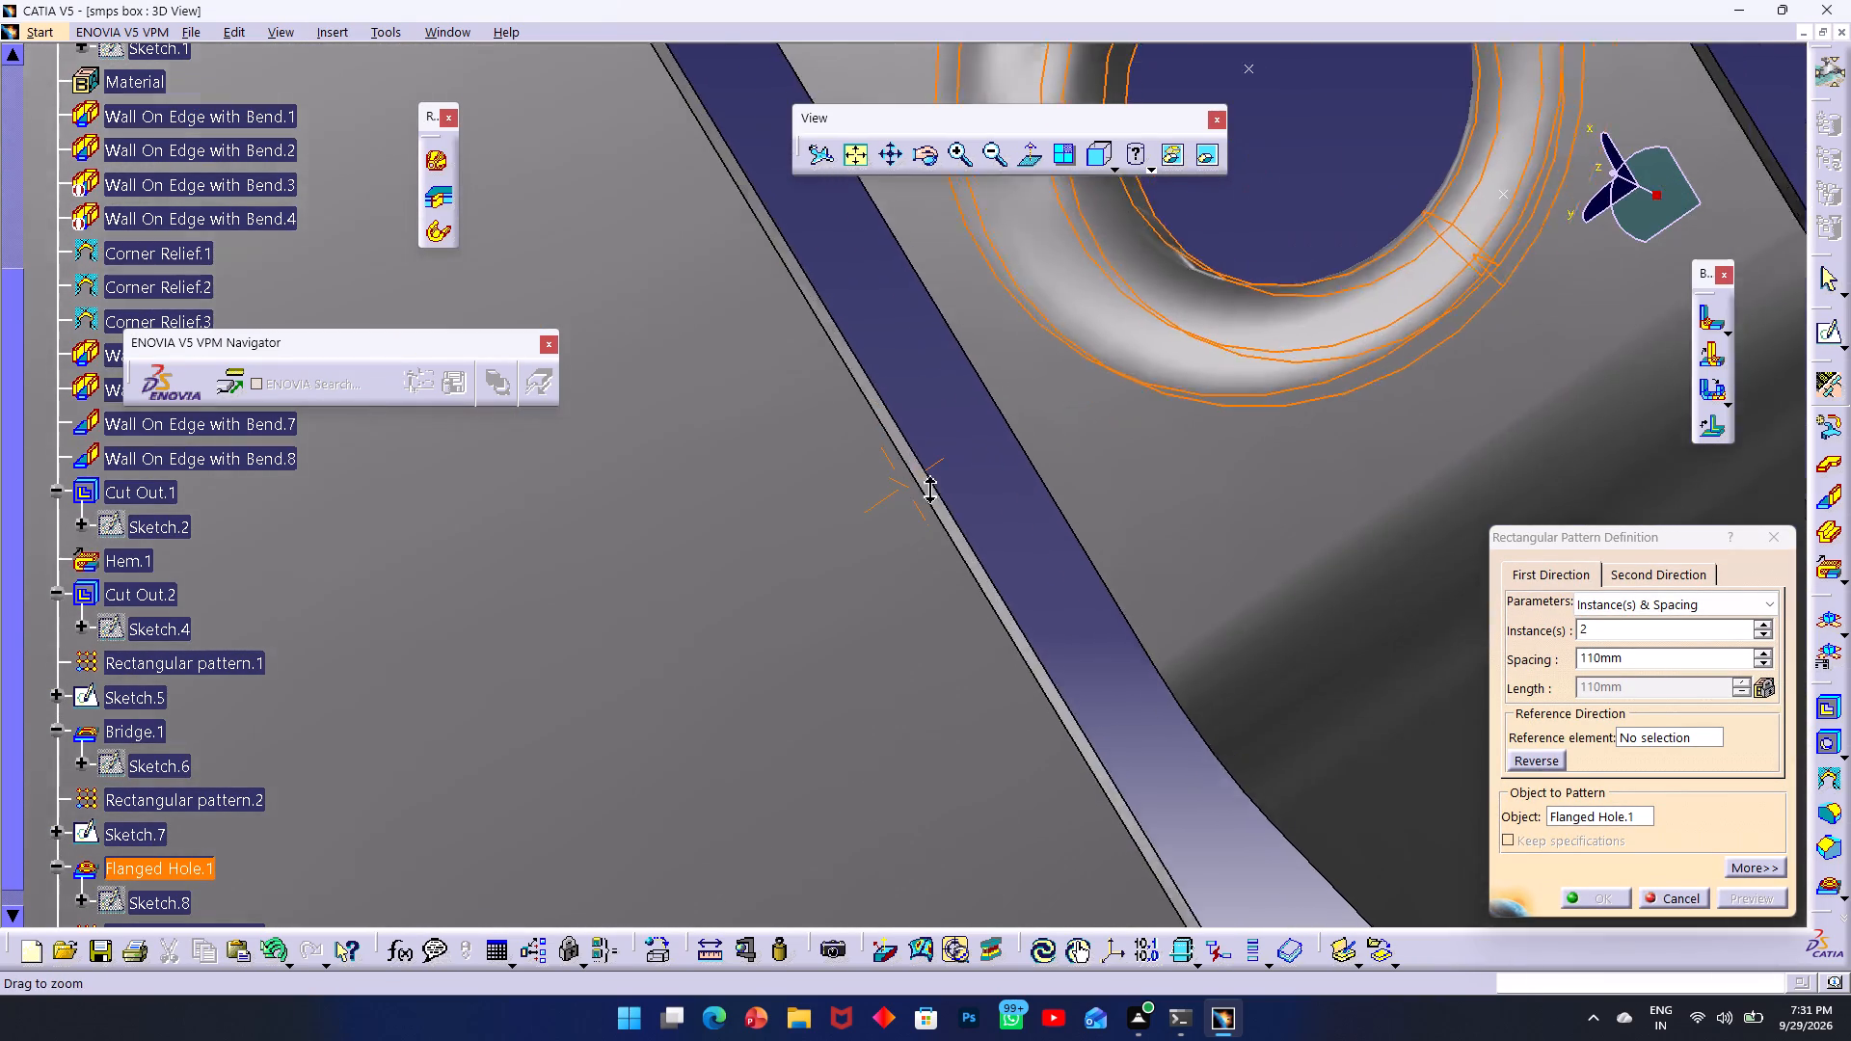
{"action": "middle_click_drag", "start_coordinate": [930, 489], "coordinate": [1261, 882], "text": "ctrl"}
{"action": "scroll", "coordinate": [1212, 812], "scroll_direction": "up", "scroll_amount": 1}
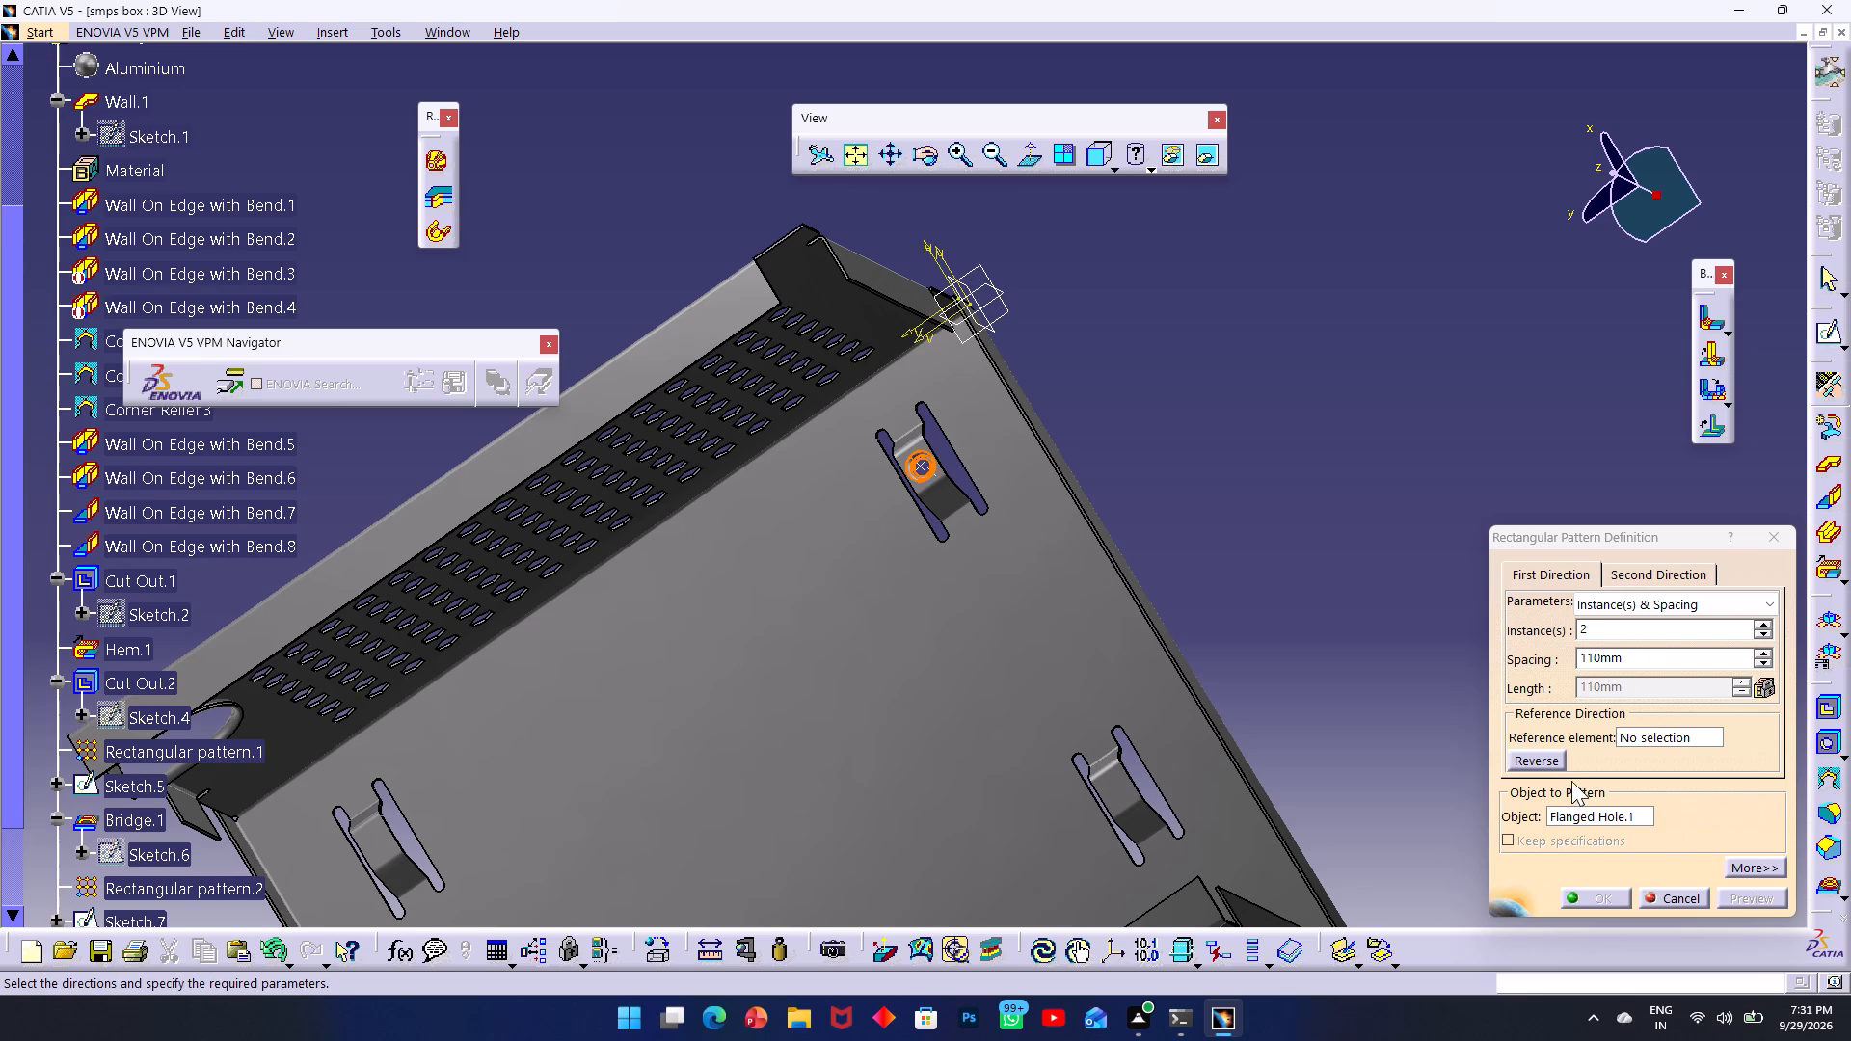
{"action": "left_click", "coordinate": [1537, 754]}
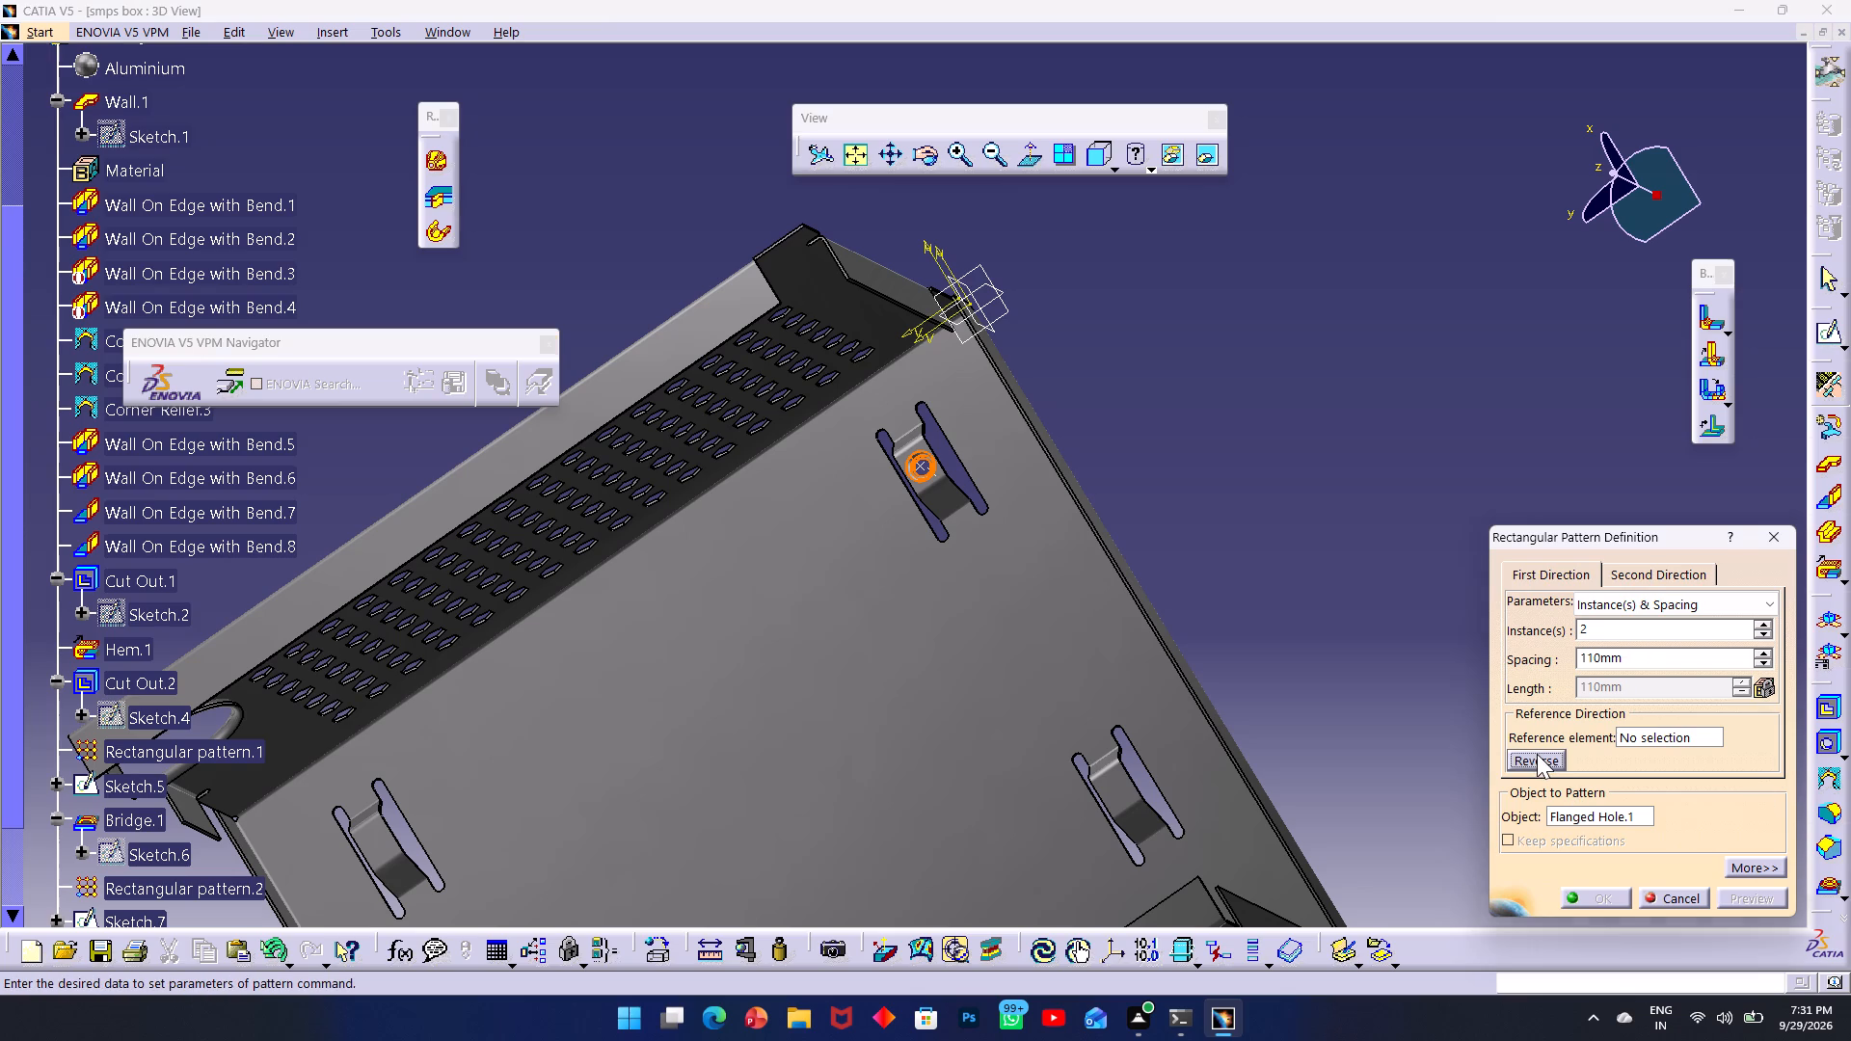
{"action": "left_click", "coordinate": [1667, 737]}
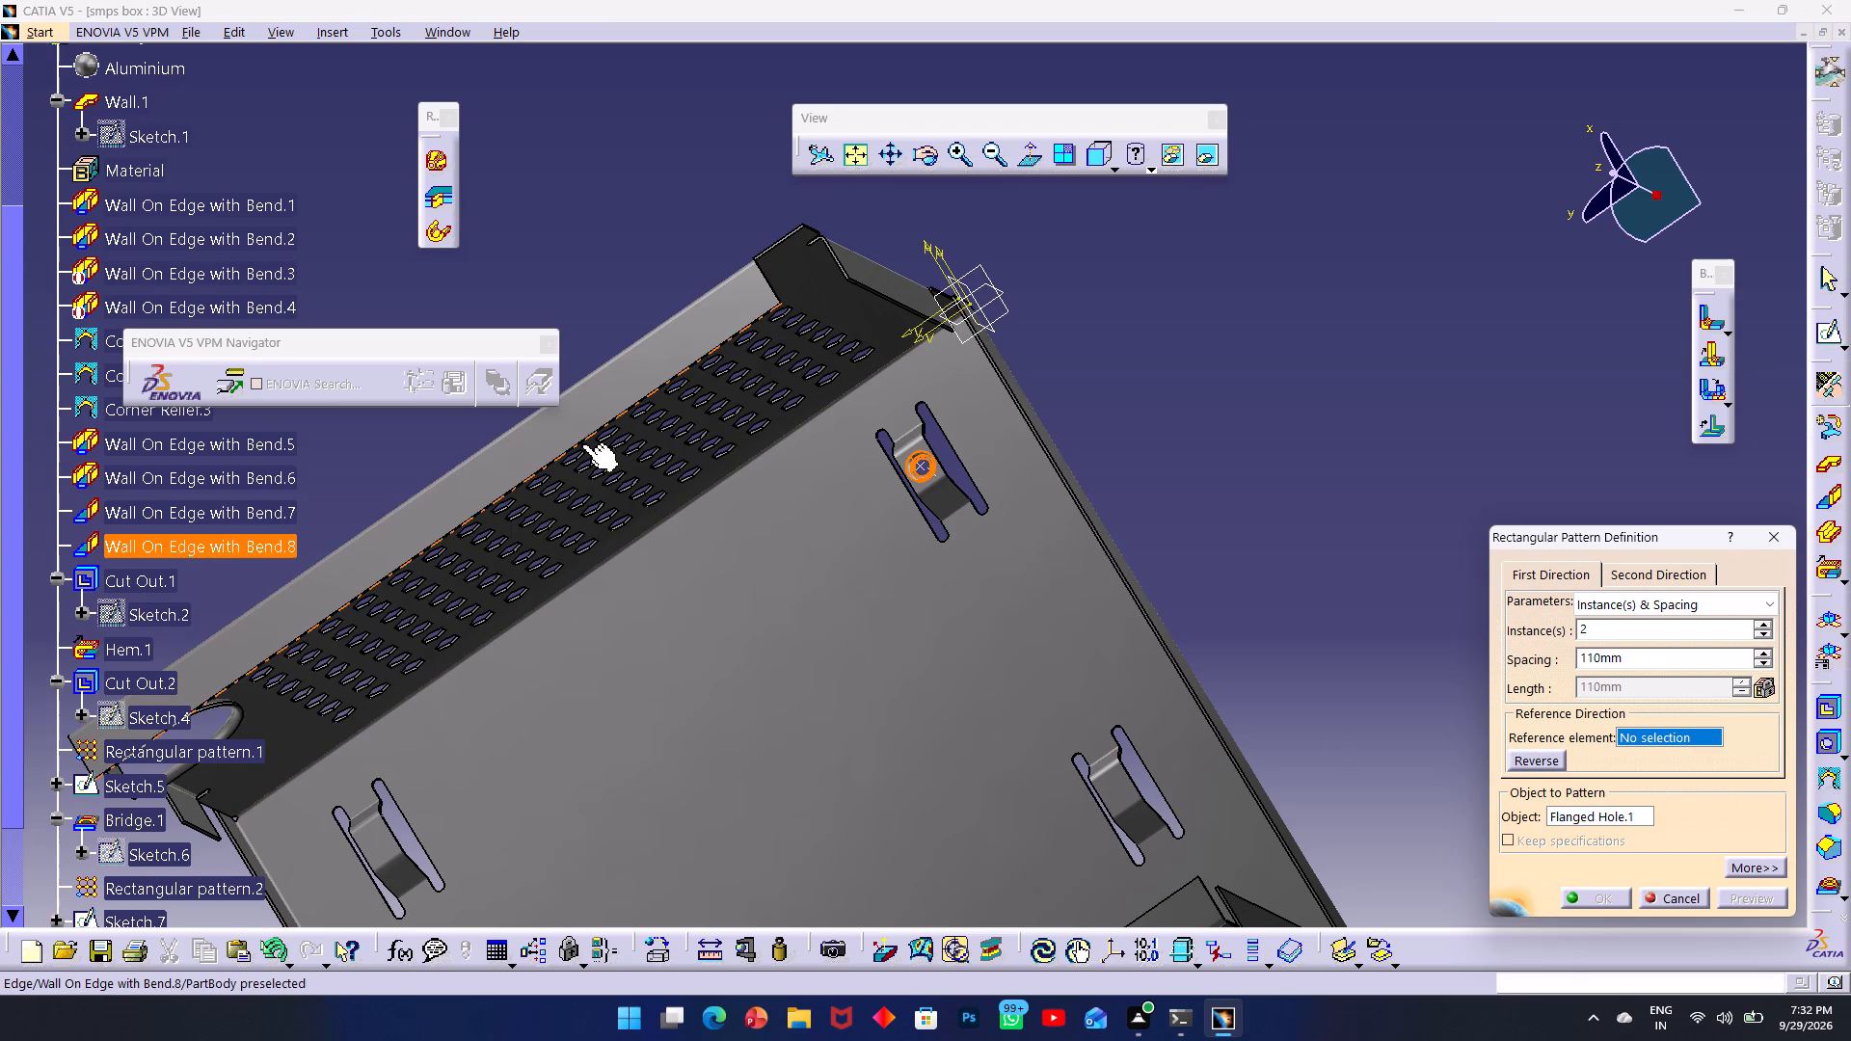
{"action": "middle_click_drag", "start_coordinate": [727, 616], "coordinate": [656, 551], "text": "ctrl"}
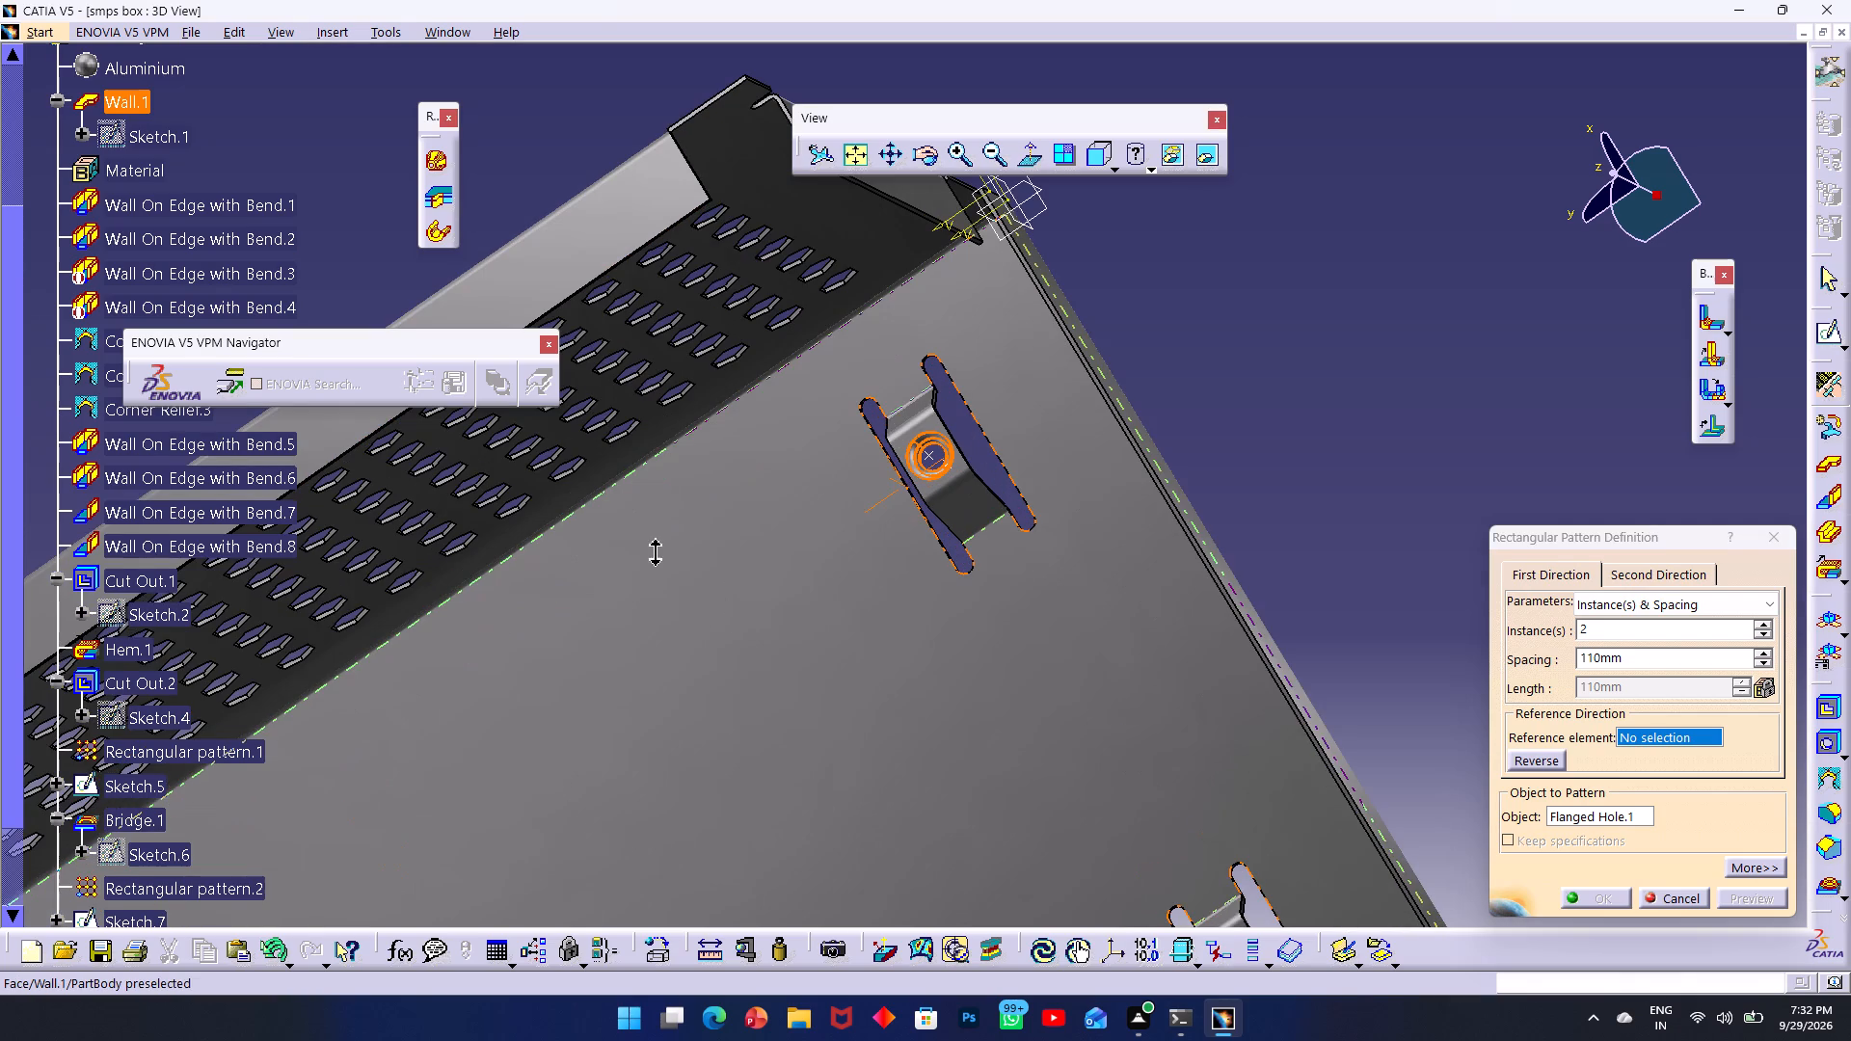
{"action": "middle_click_drag", "start_coordinate": [589, 534], "coordinate": [585, 471], "text": "ctrl"}
{"action": "middle_click_drag", "start_coordinate": [580, 462], "coordinate": [1224, 704]}
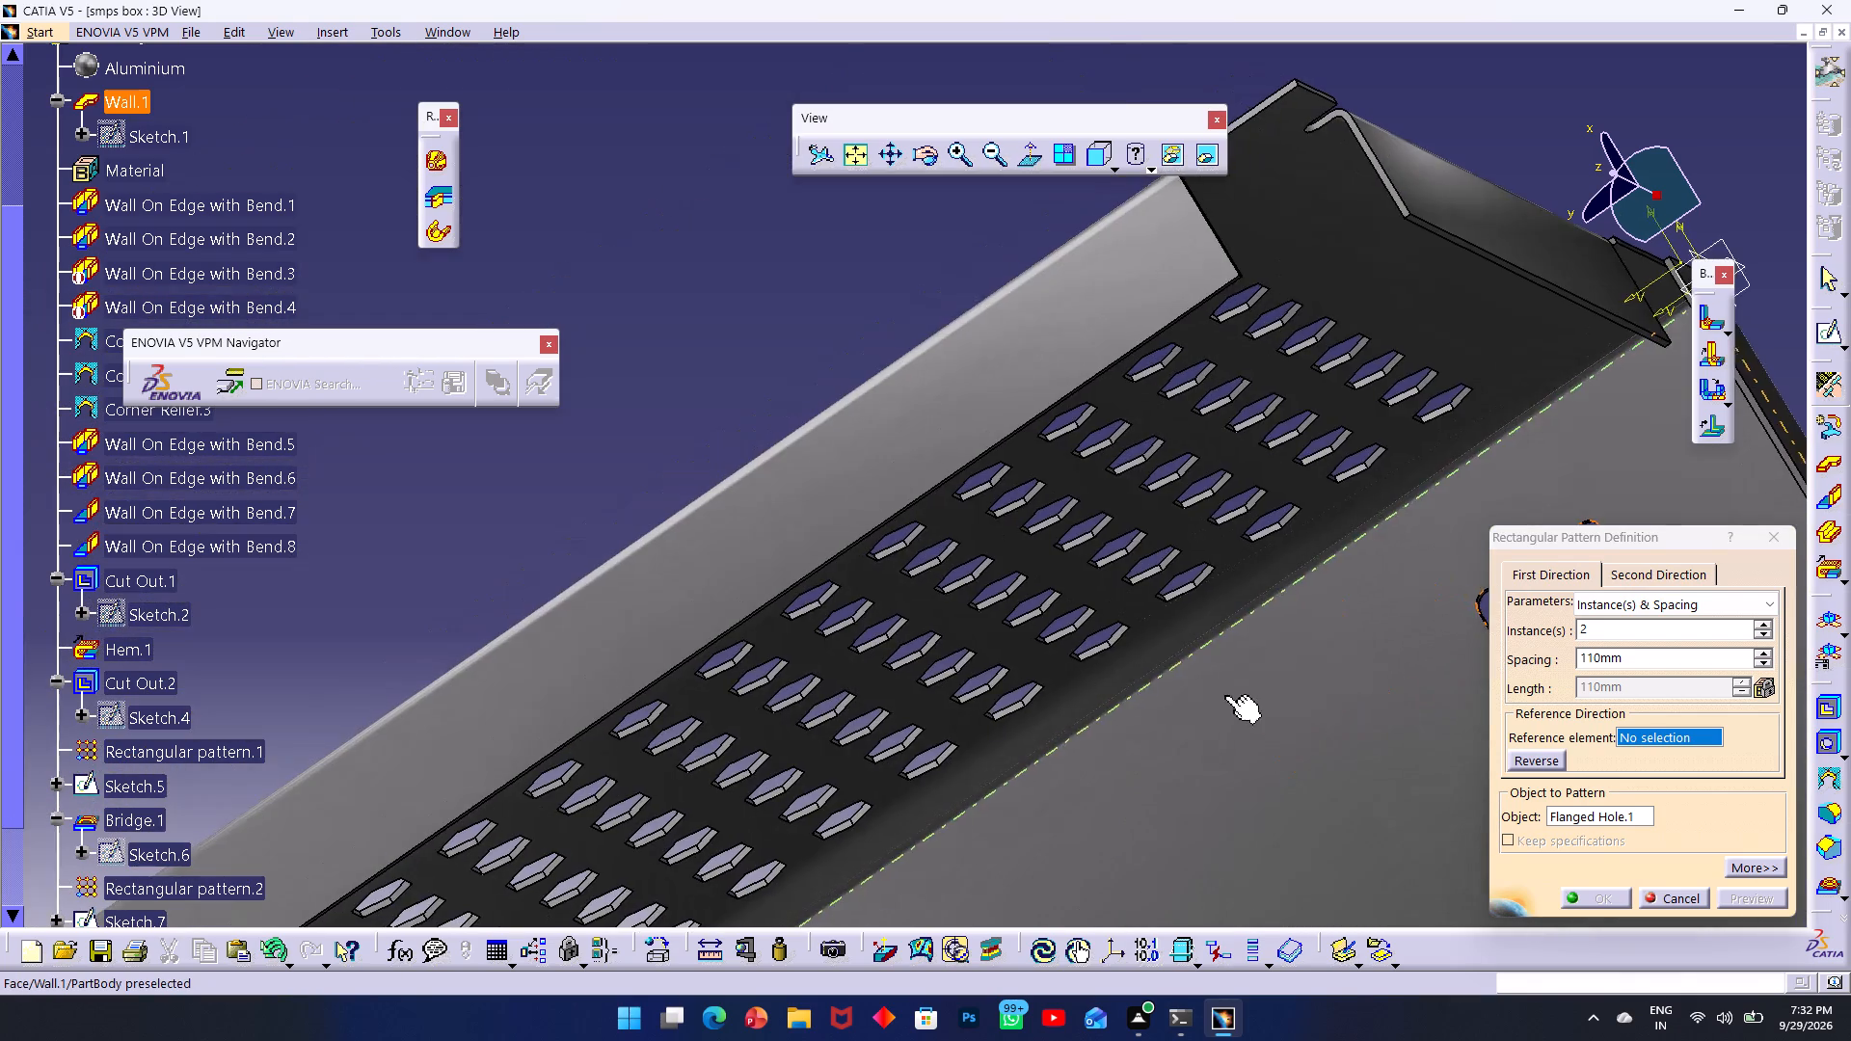
{"action": "middle_click_drag", "start_coordinate": [1131, 658], "coordinate": [1098, 608], "text": "ctrl"}
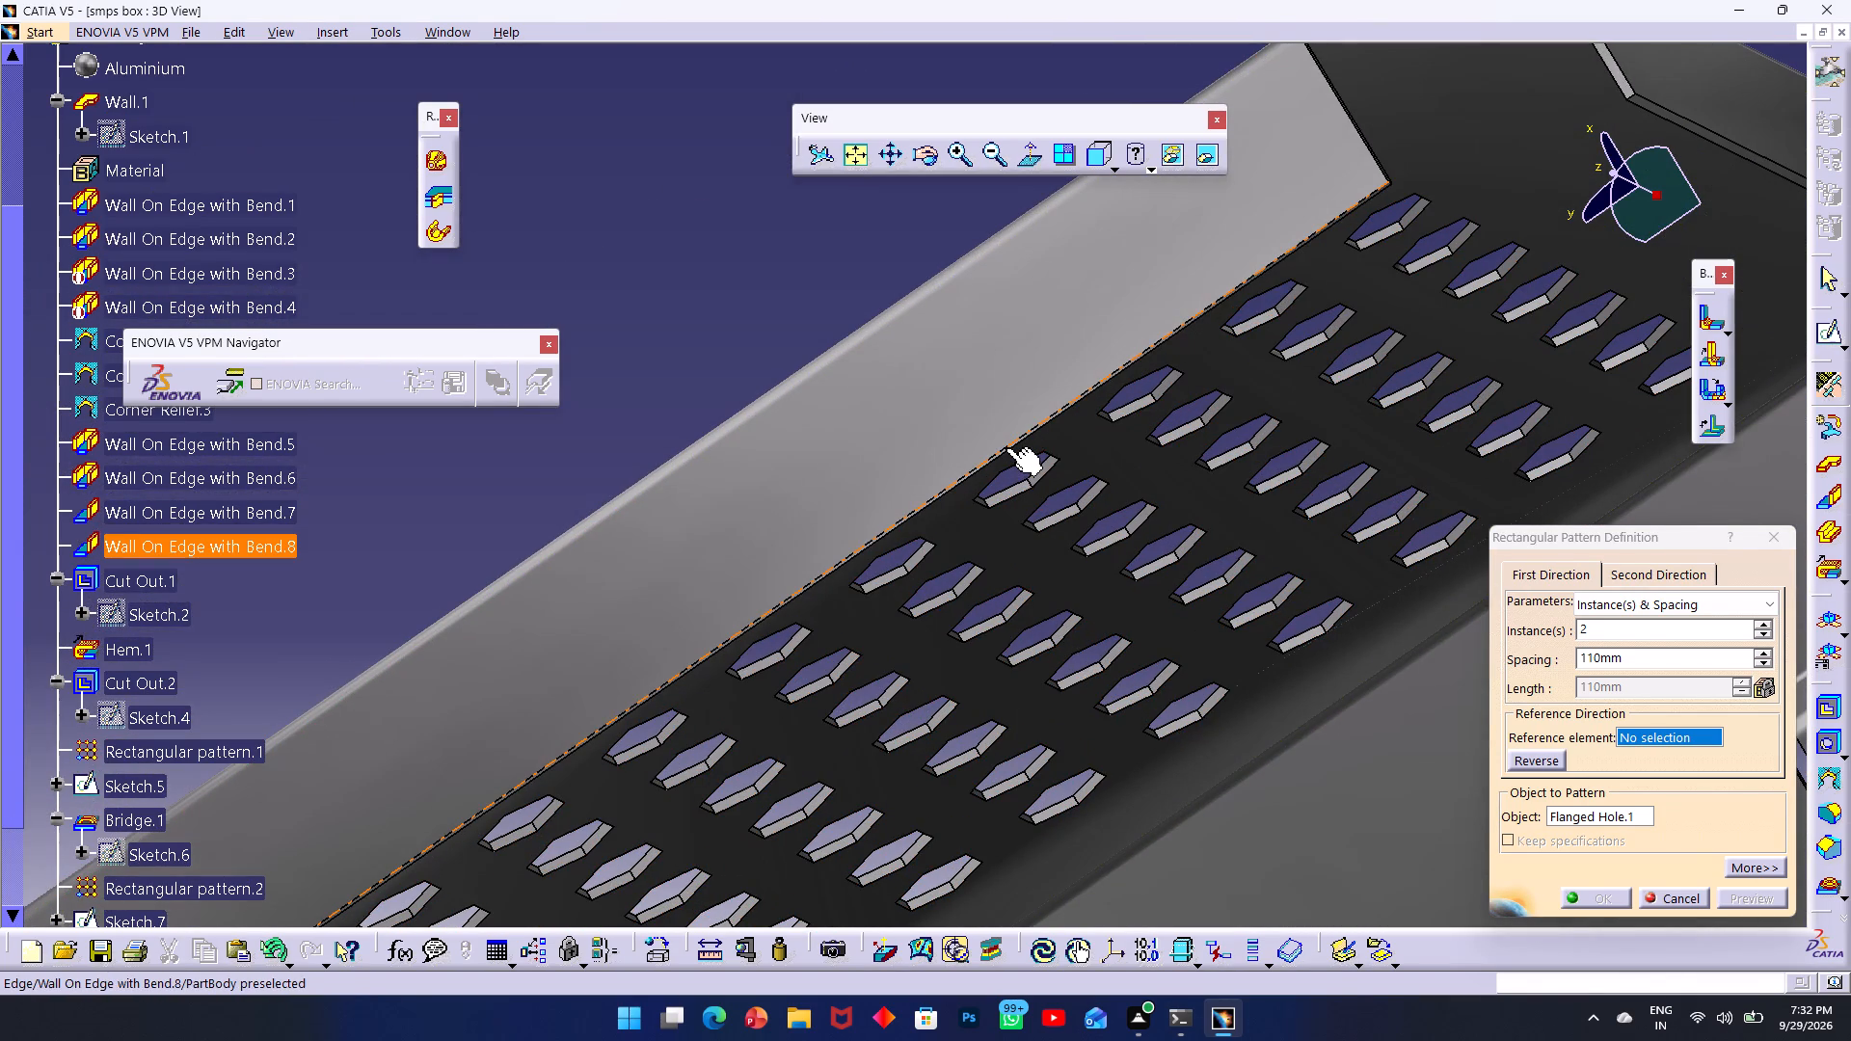
{"action": "left_click", "coordinate": [1006, 448]}
Reverse the pattern's first direction so the copy runs along the base wall towards the next bridge.
{"action": "middle_click_drag", "start_coordinate": [1157, 743], "coordinate": [1082, 629]}
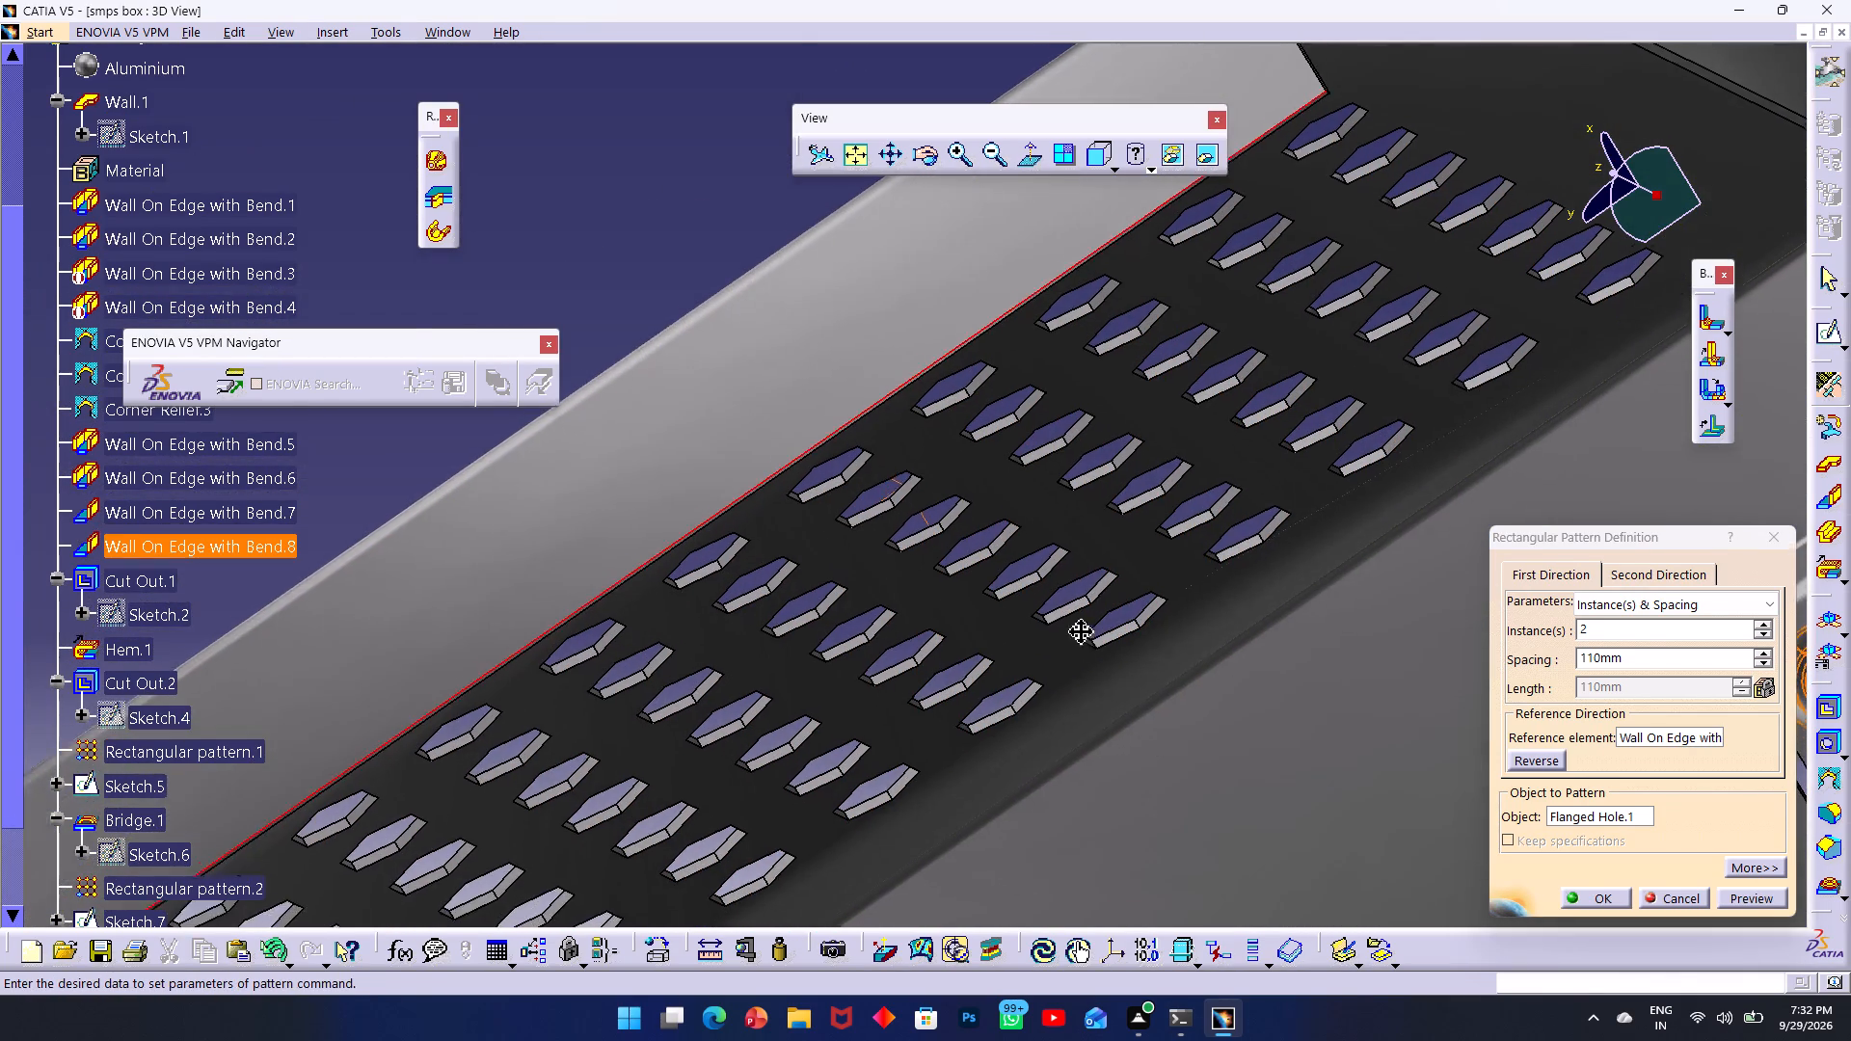
{"action": "middle_click_drag", "start_coordinate": [1082, 629], "coordinate": [1007, 310]}
{"action": "middle_click_drag", "start_coordinate": [1024, 723], "coordinate": [1542, 39]}
{"action": "middle_click_drag", "start_coordinate": [839, 665], "coordinate": [873, 609]}
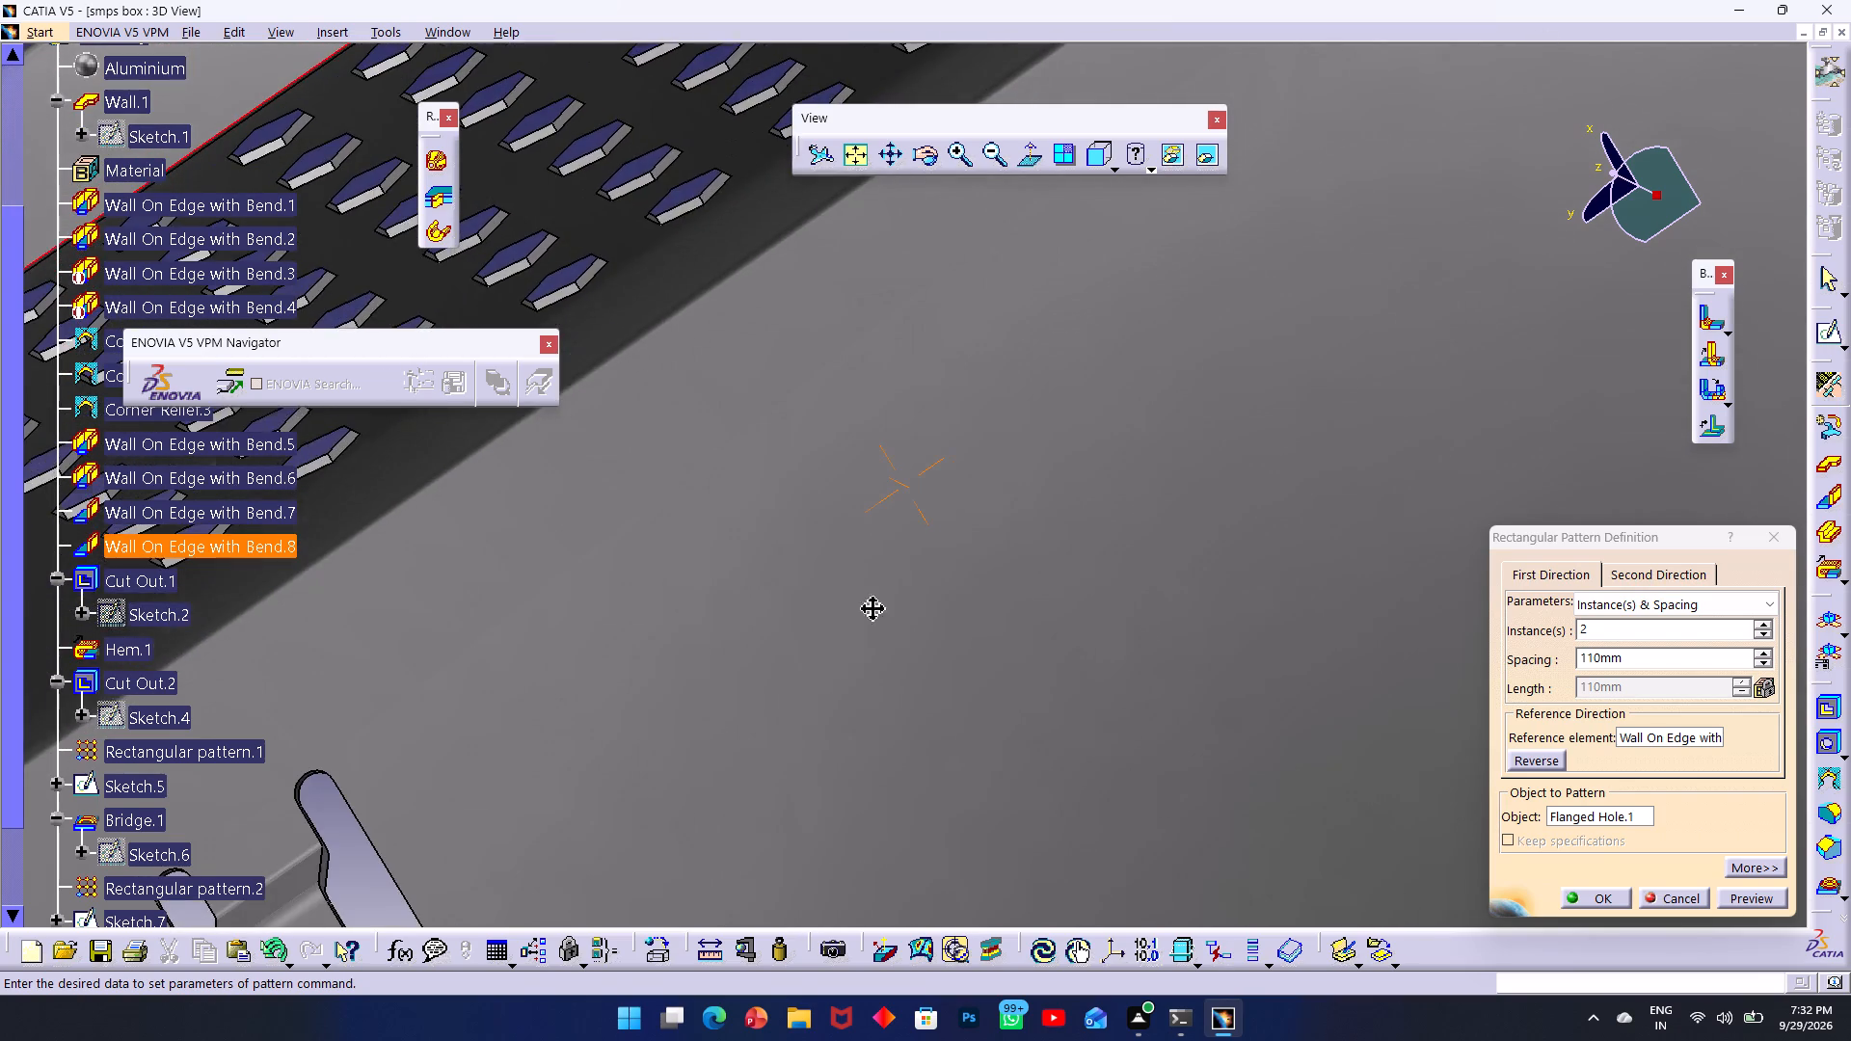
{"action": "middle_click_drag", "start_coordinate": [873, 609], "coordinate": [1035, 292]}
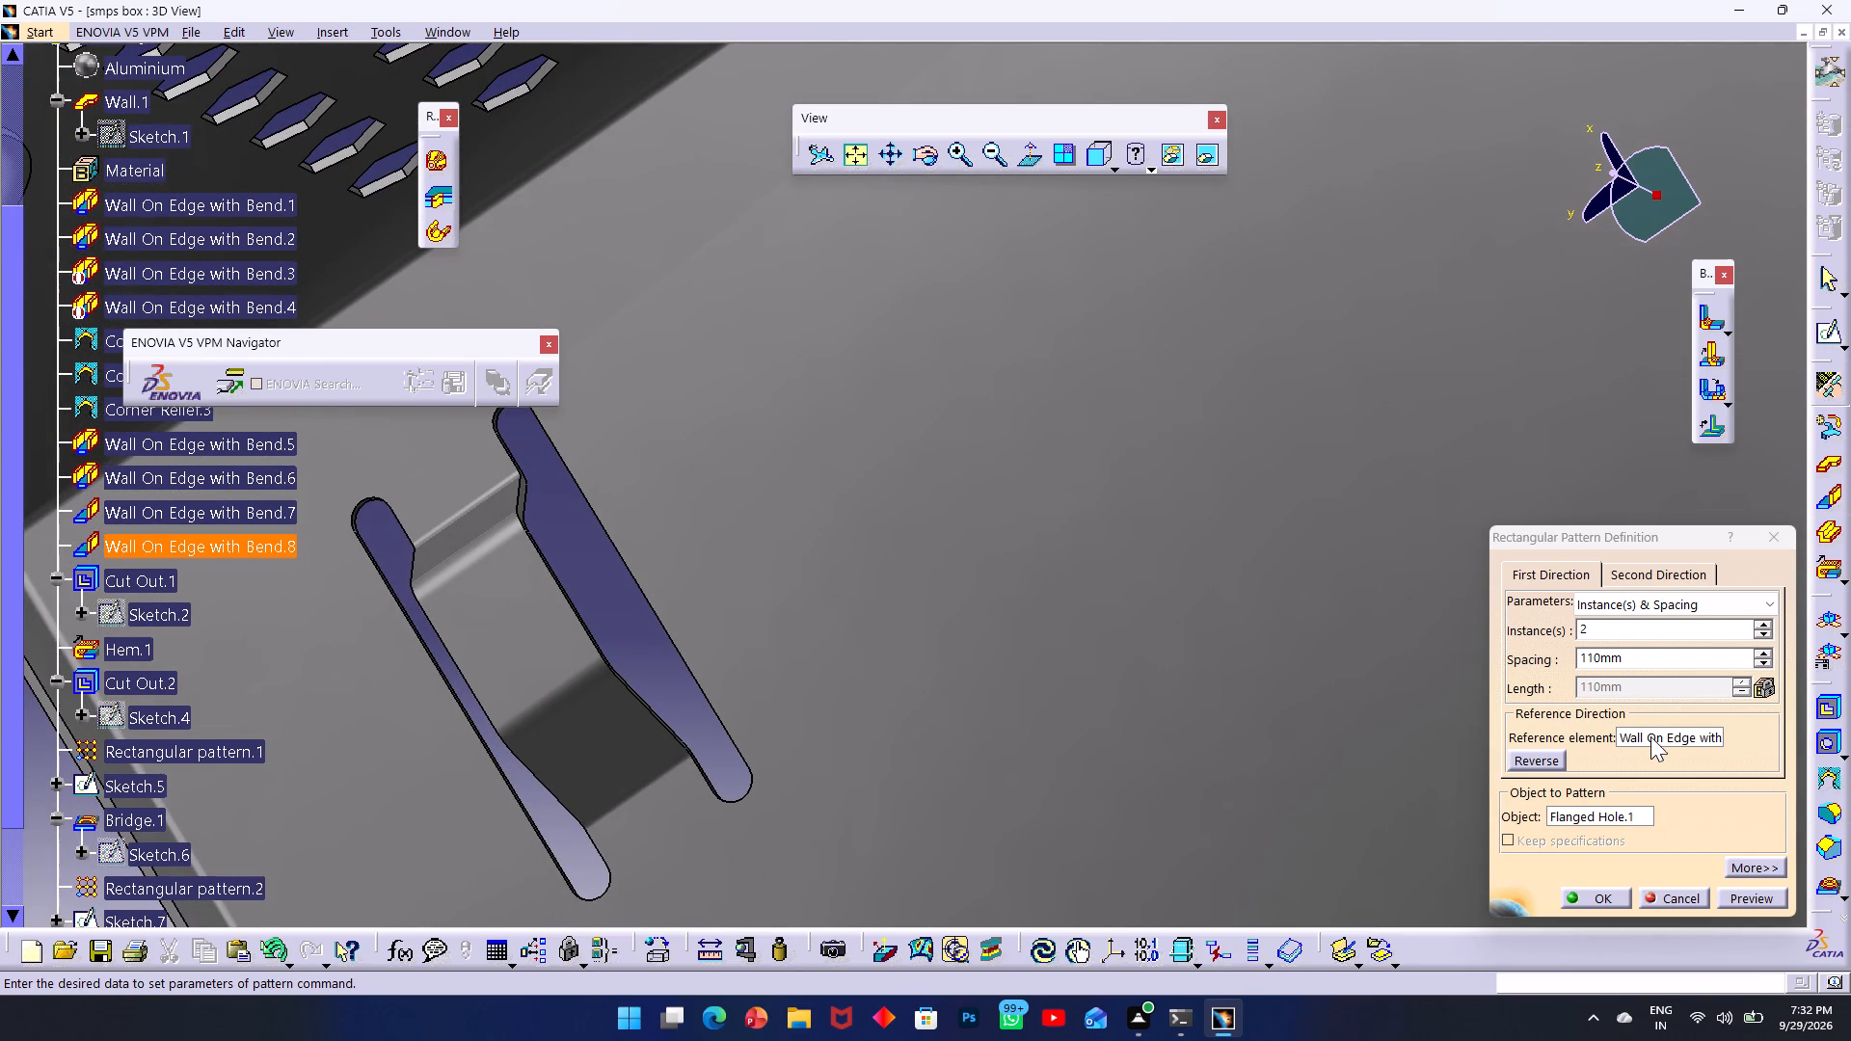
{"action": "left_click", "coordinate": [1553, 758]}
{"action": "middle_click_drag", "start_coordinate": [1043, 494], "coordinate": [0, 909]}
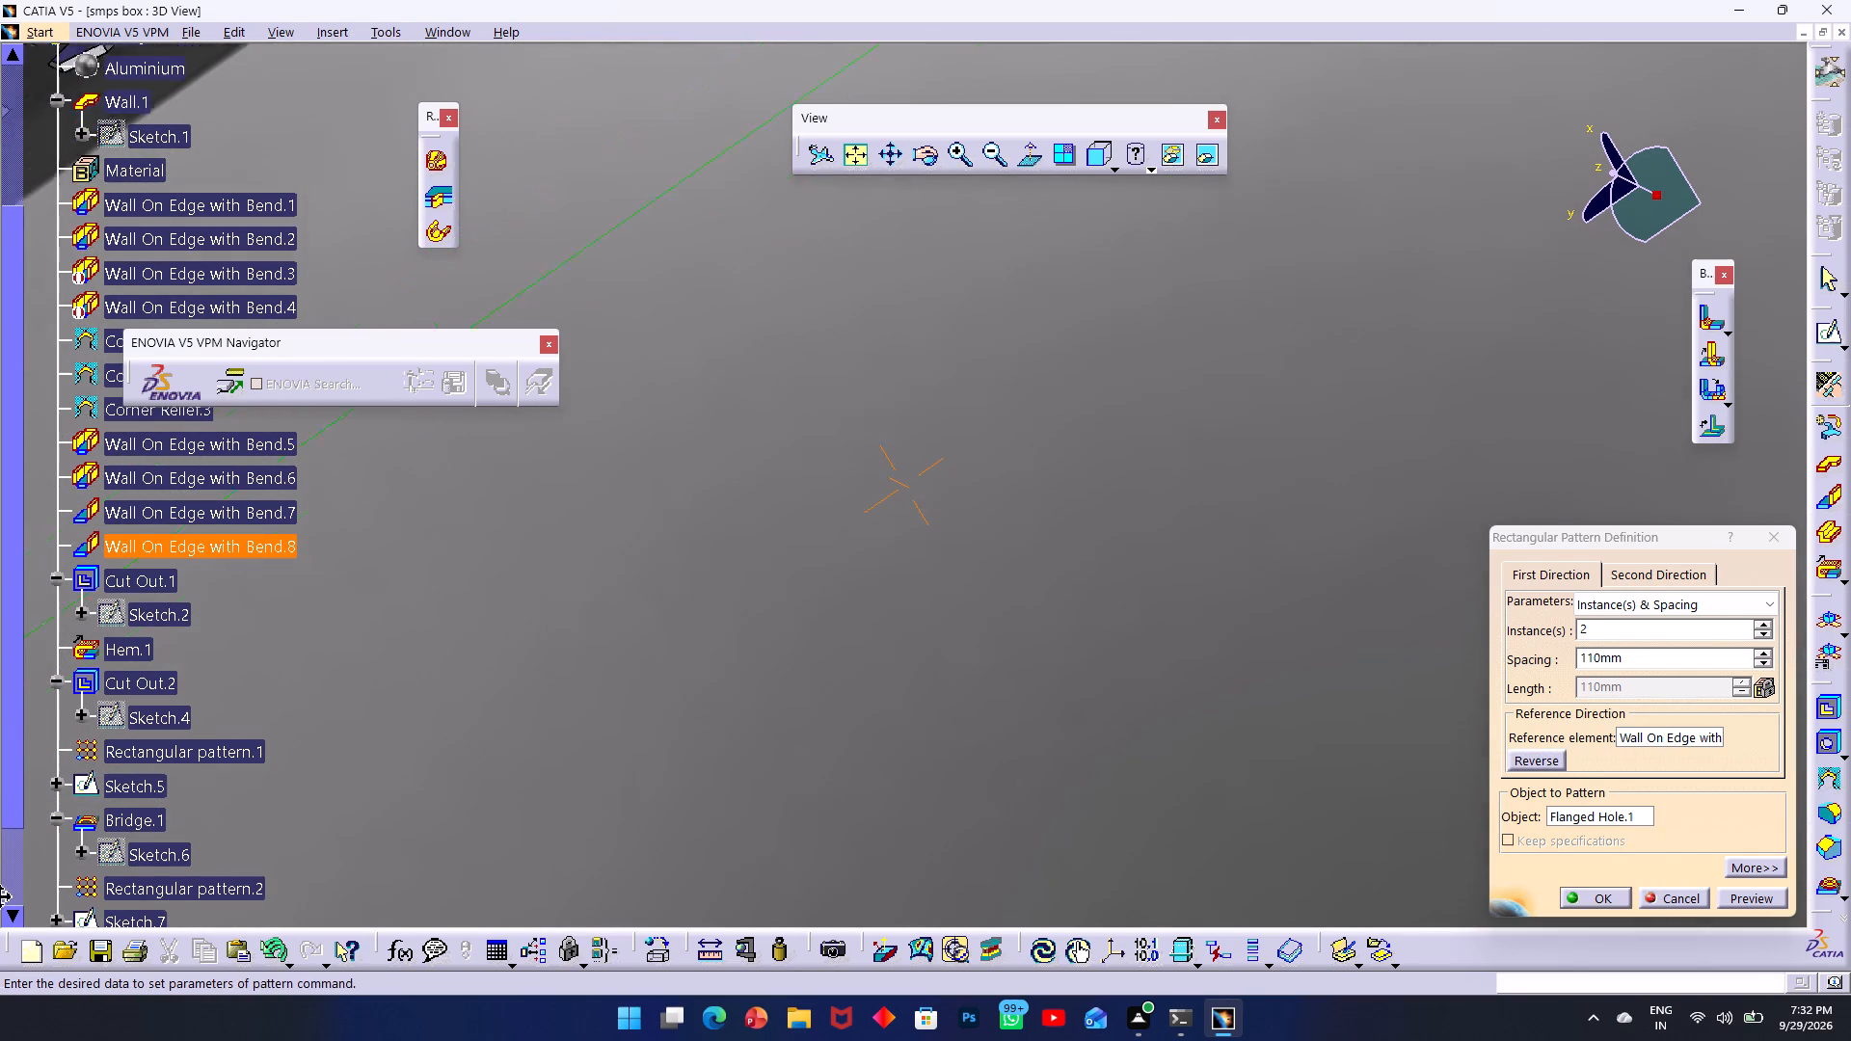
{"action": "middle_click_drag", "start_coordinate": [0, 909], "coordinate": [0, 956]}
{"action": "middle_click_drag", "start_coordinate": [896, 535], "coordinate": [181, 1040]}
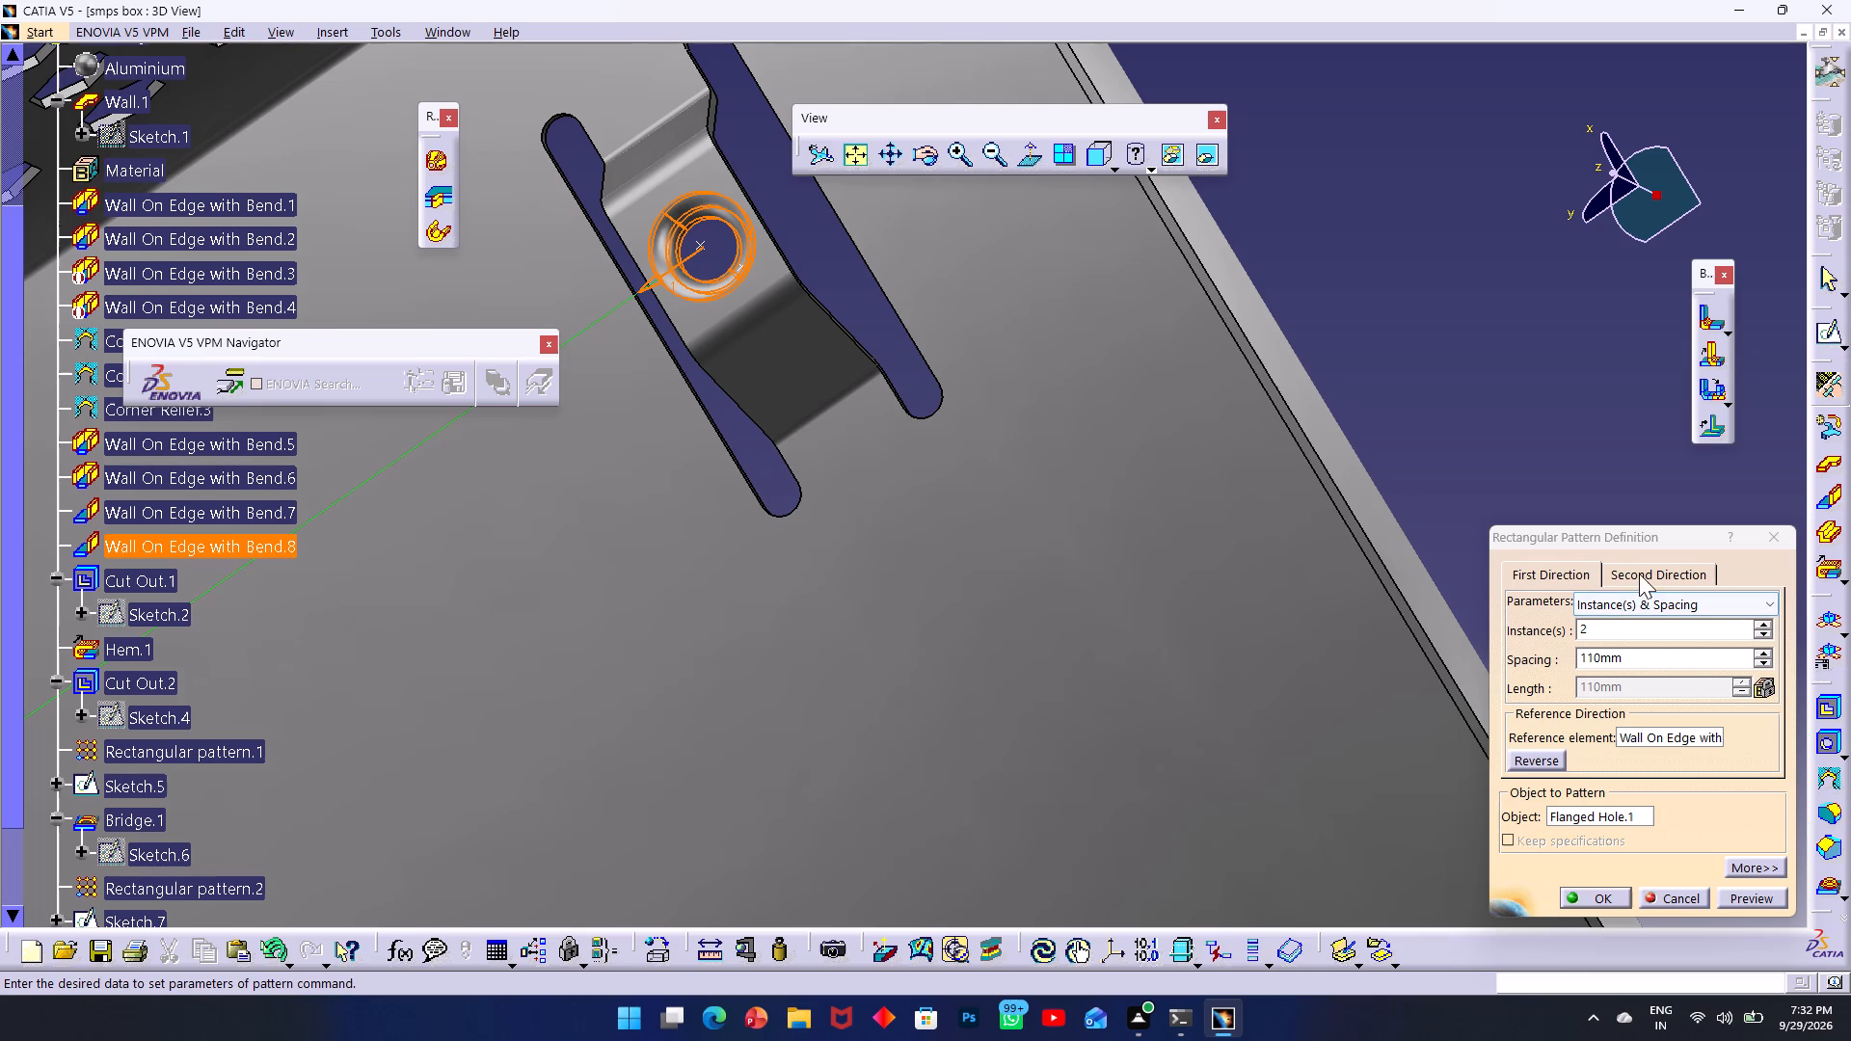
Define the second direction along the adjoining end wall's outer edge with 2 instances at 65 mm, reversed towards the other bridges, and create the pattern.
{"action": "left_click", "coordinate": [1639, 574]}
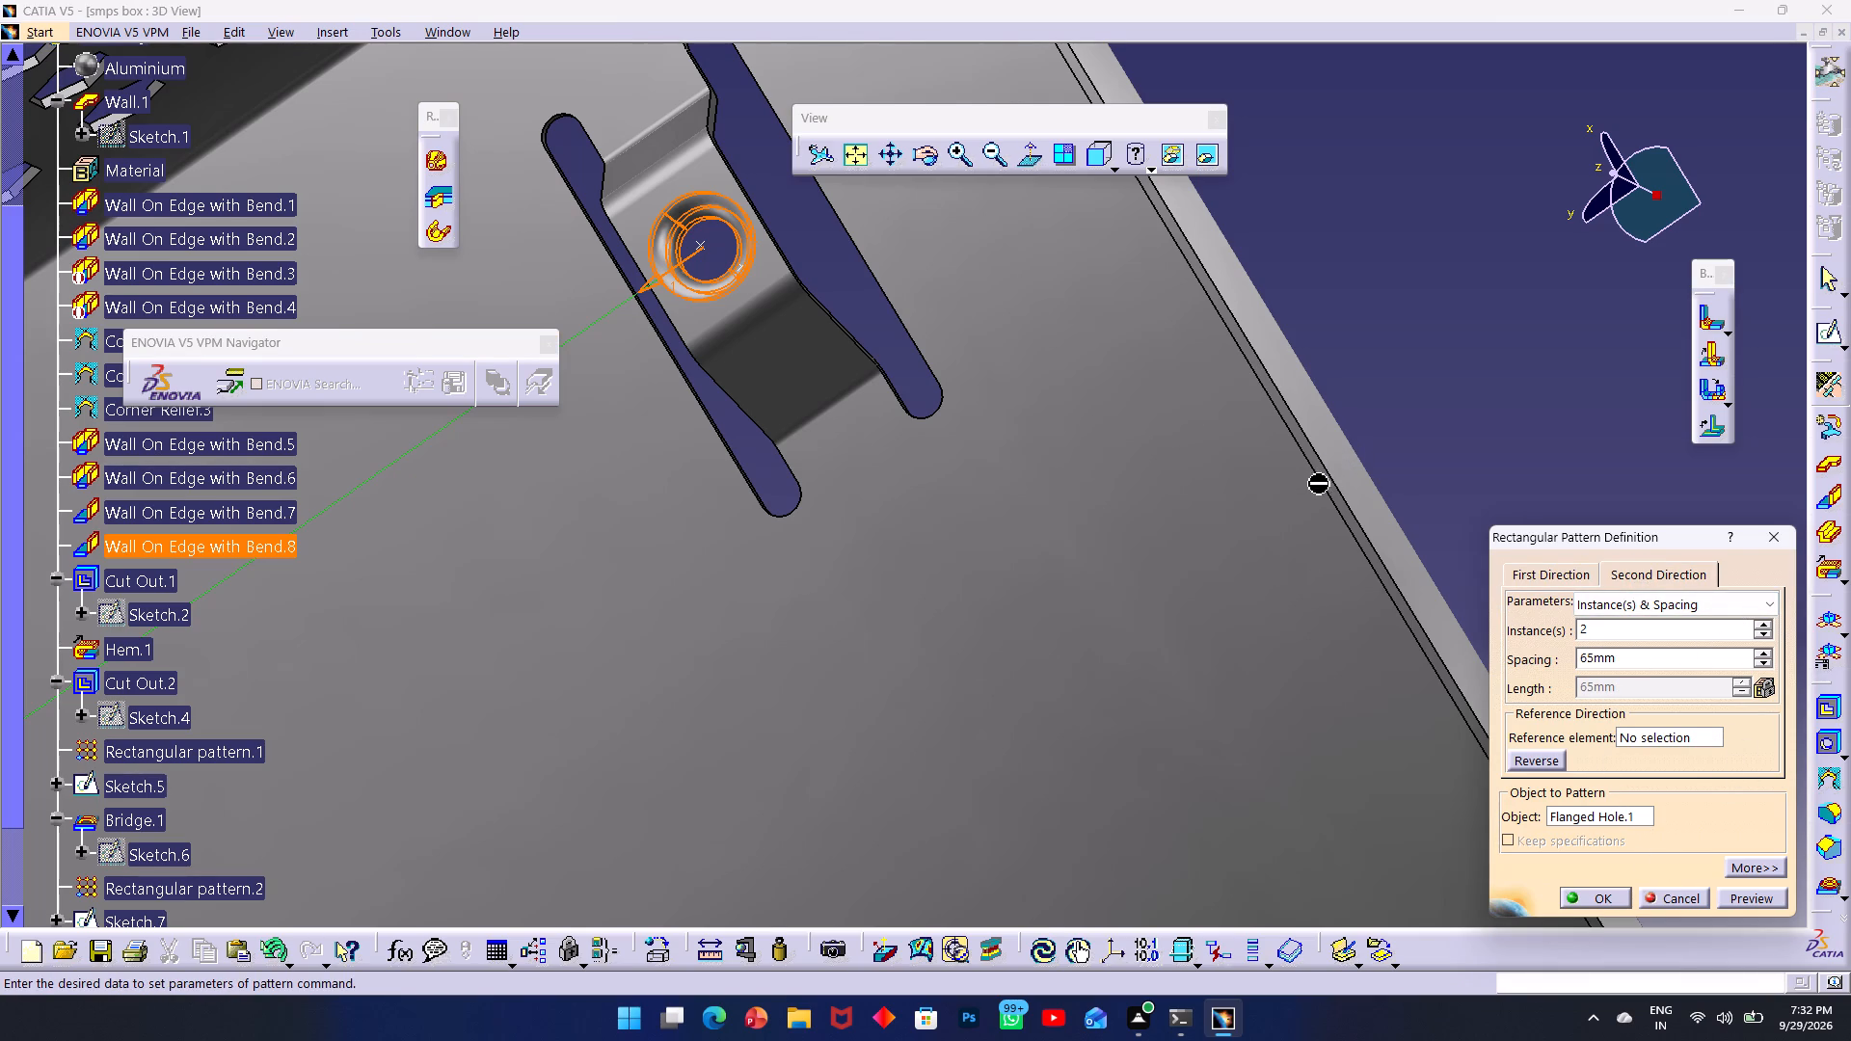
{"action": "middle_click_drag", "start_coordinate": [1274, 507], "coordinate": [1309, 345]}
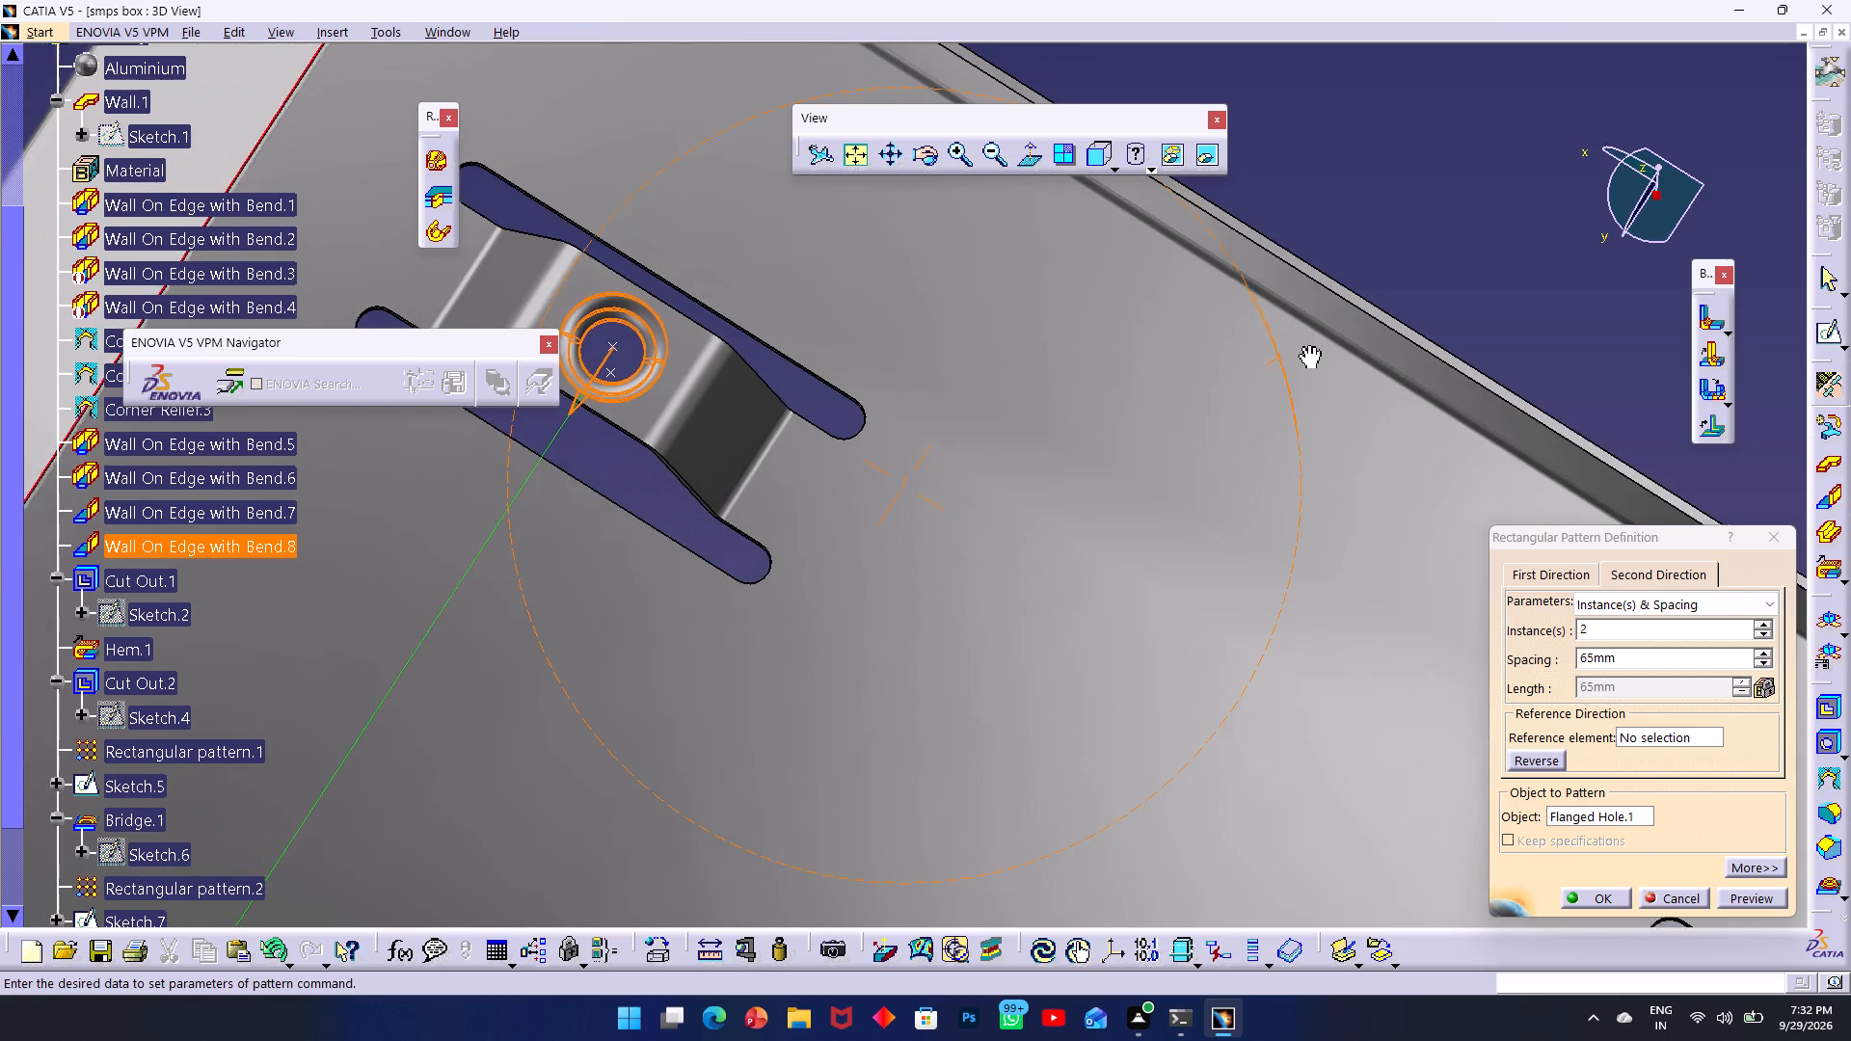
{"action": "middle_click_drag", "start_coordinate": [1309, 345], "coordinate": [1310, 339]}
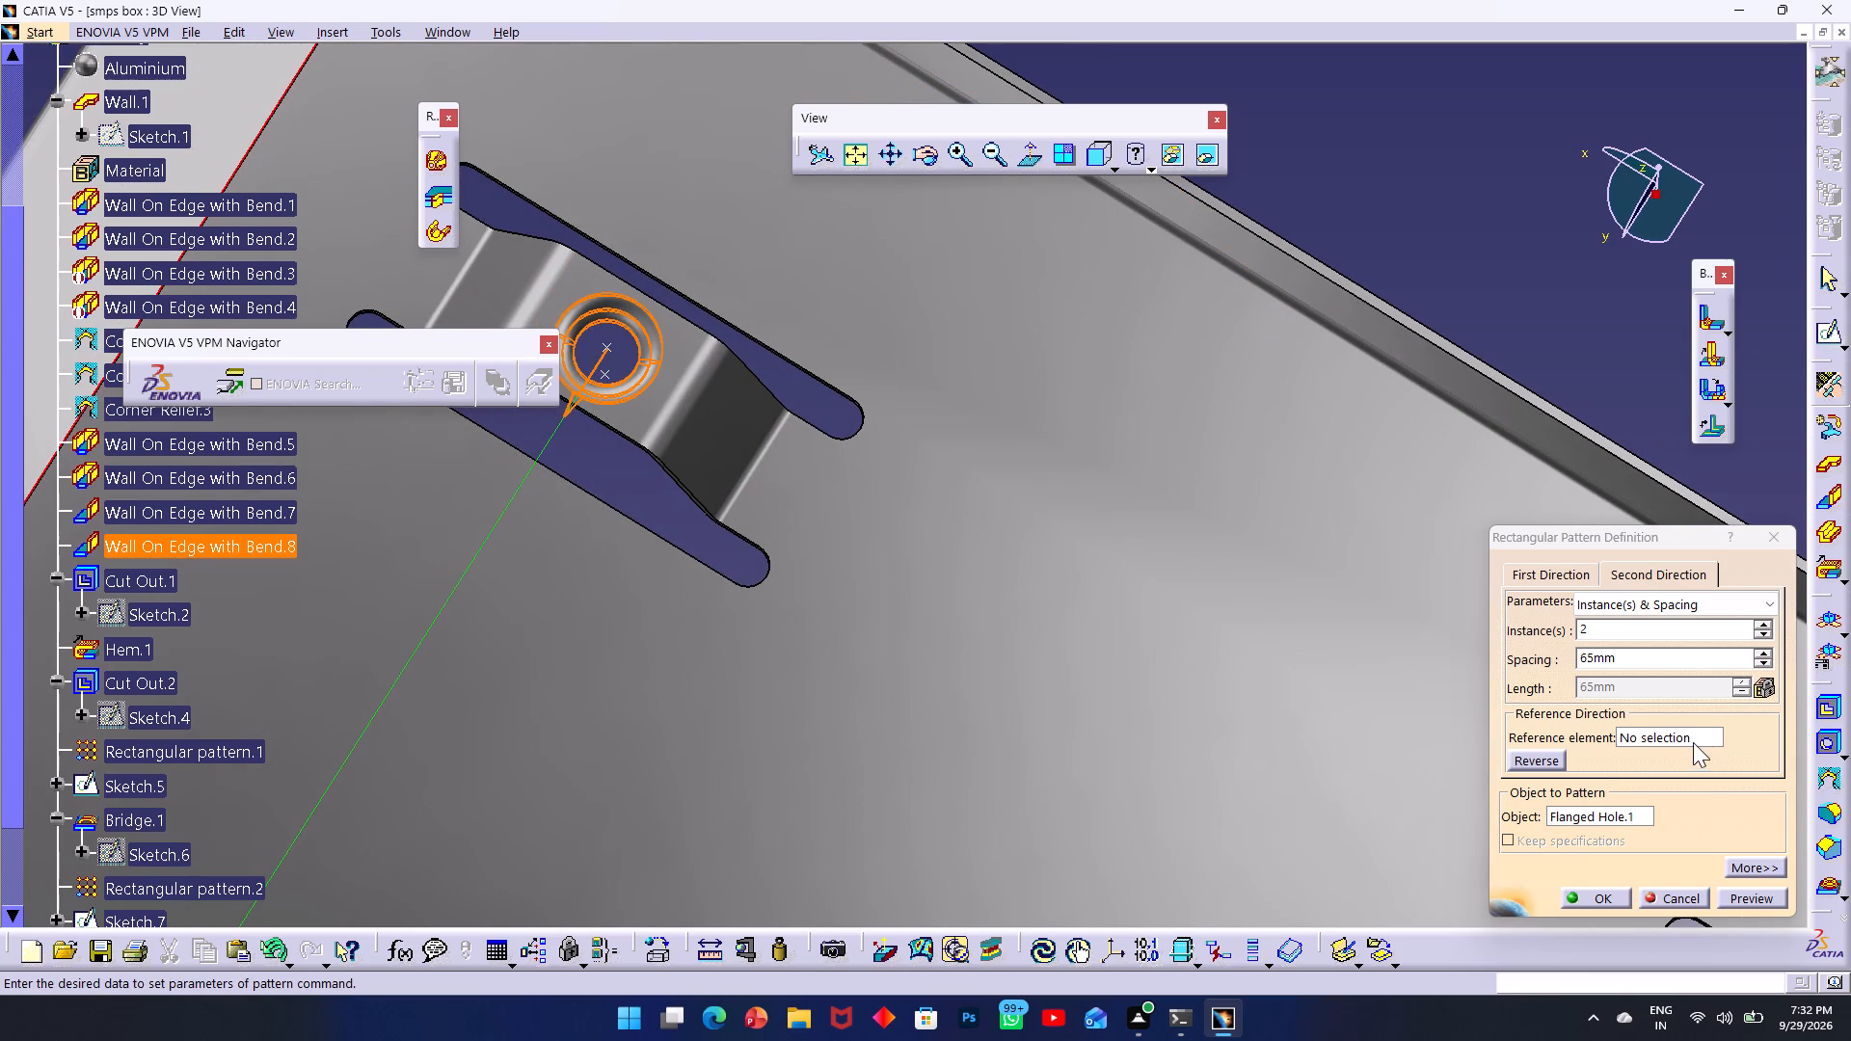
{"action": "left_click", "coordinate": [1689, 739]}
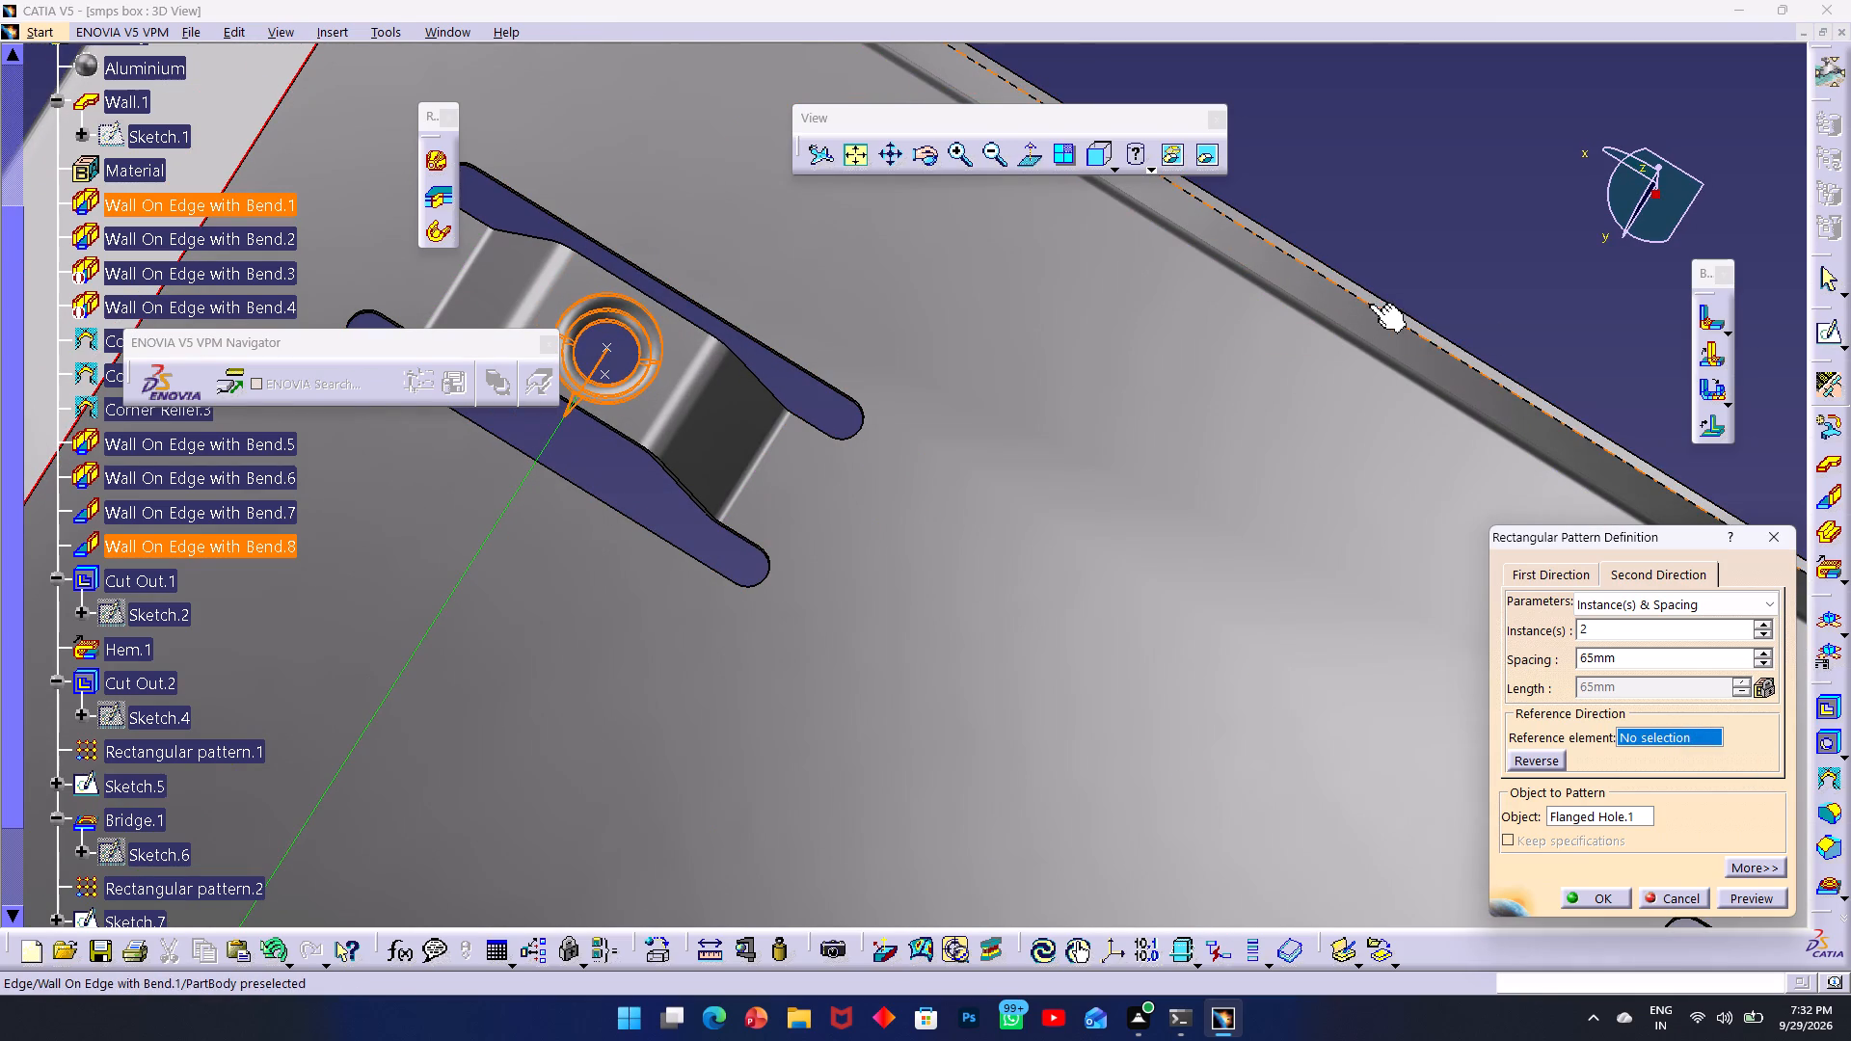
{"action": "left_click", "coordinate": [1381, 298]}
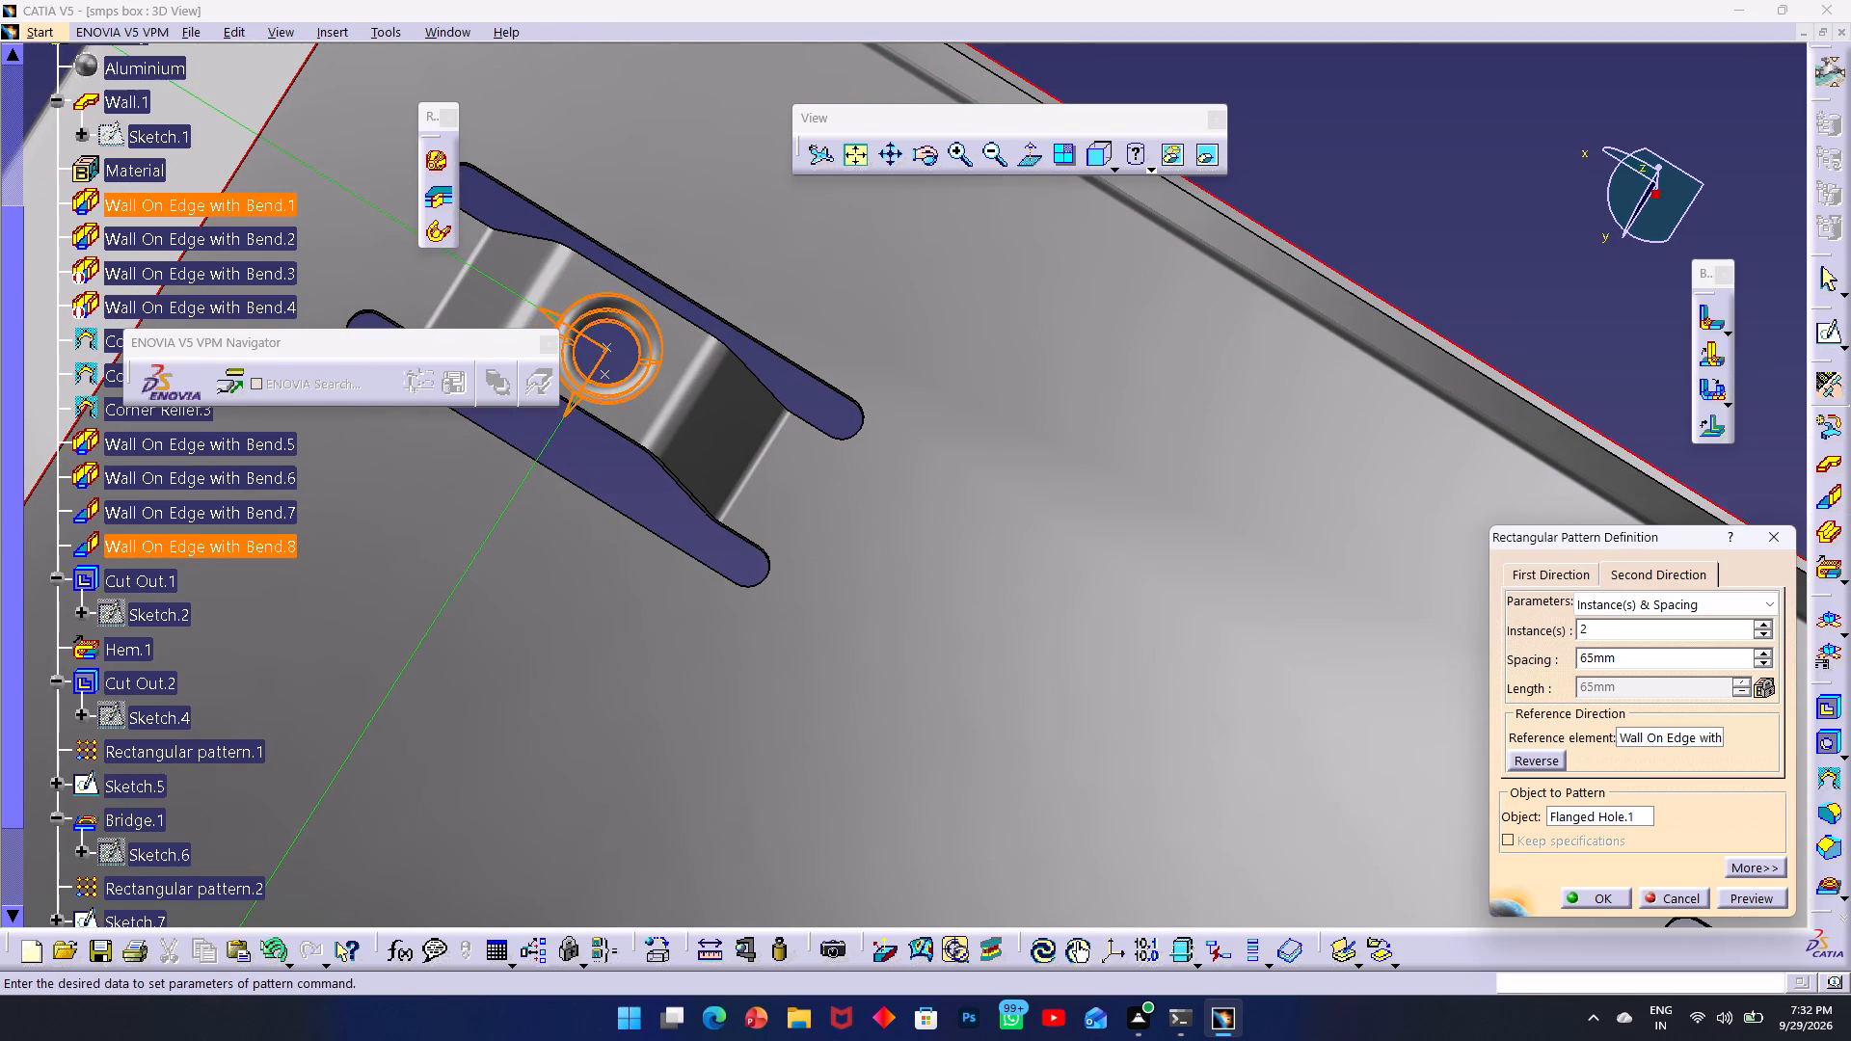
{"action": "middle_click_drag", "start_coordinate": [1159, 572], "coordinate": [598, 245]}
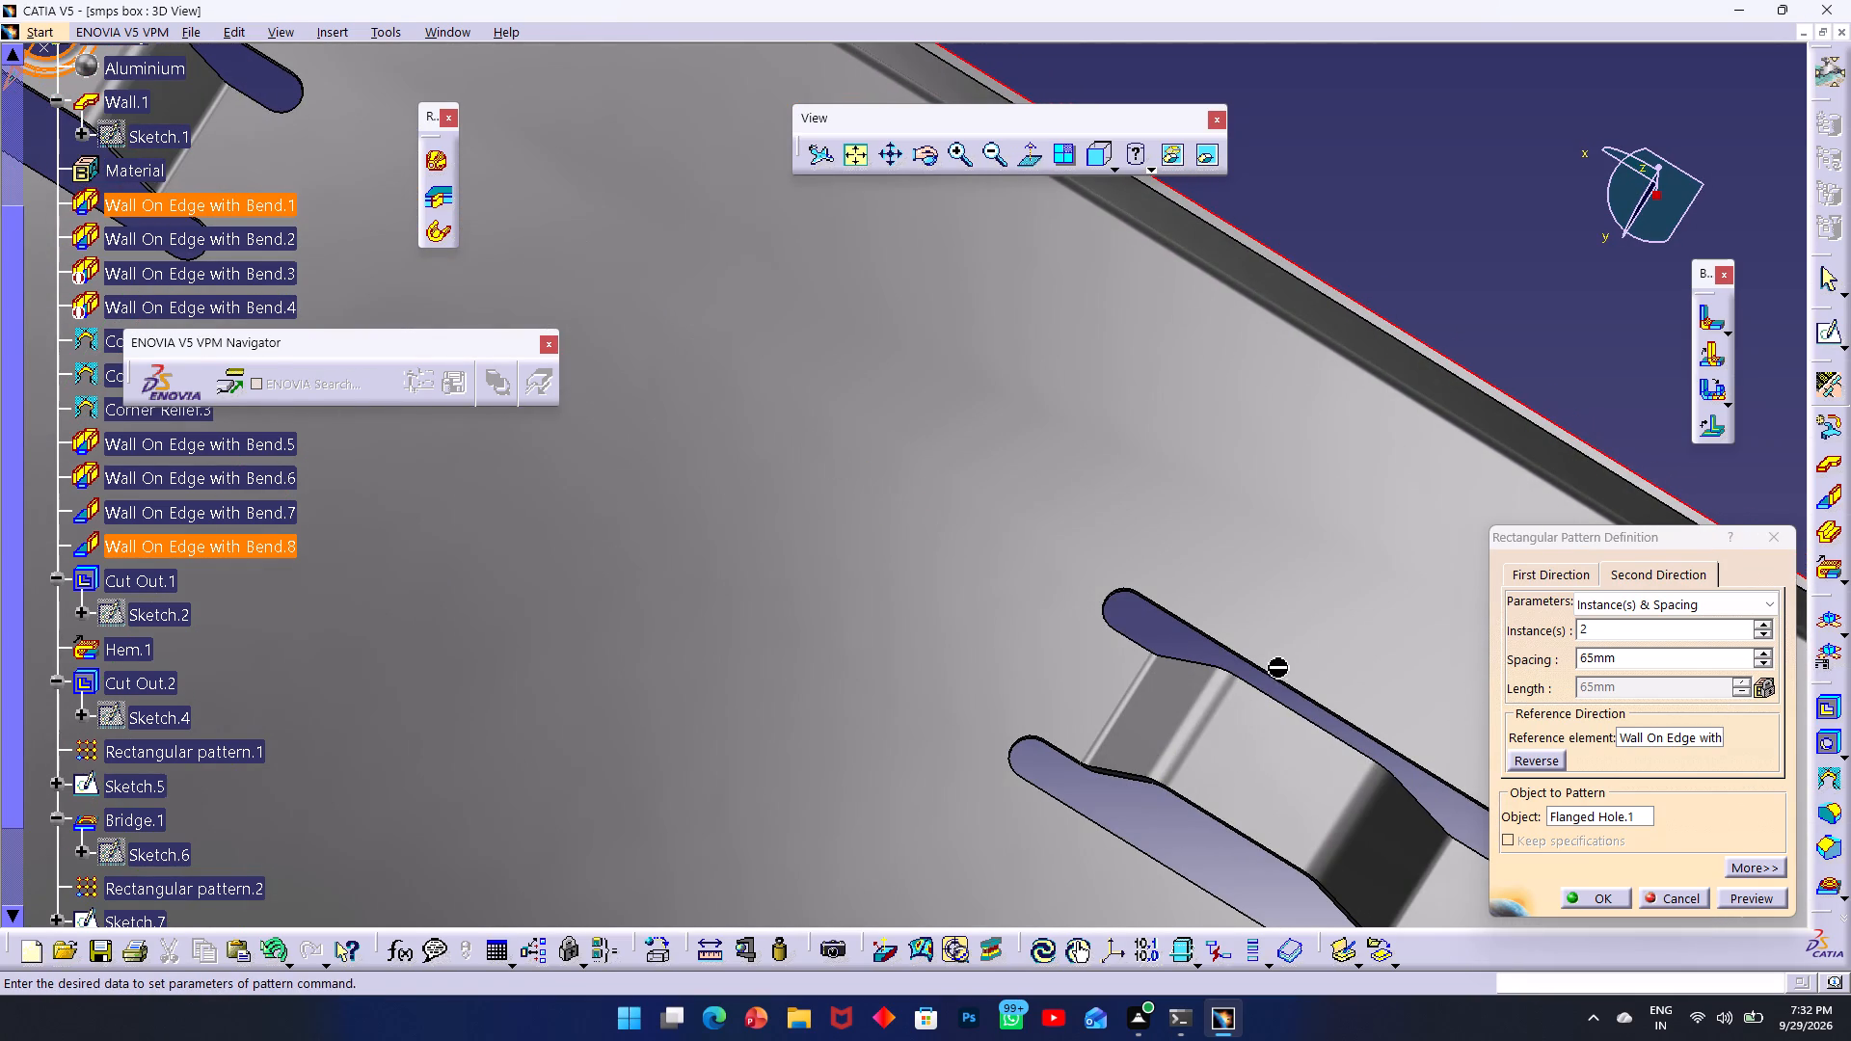
{"action": "left_click", "coordinate": [1546, 762]}
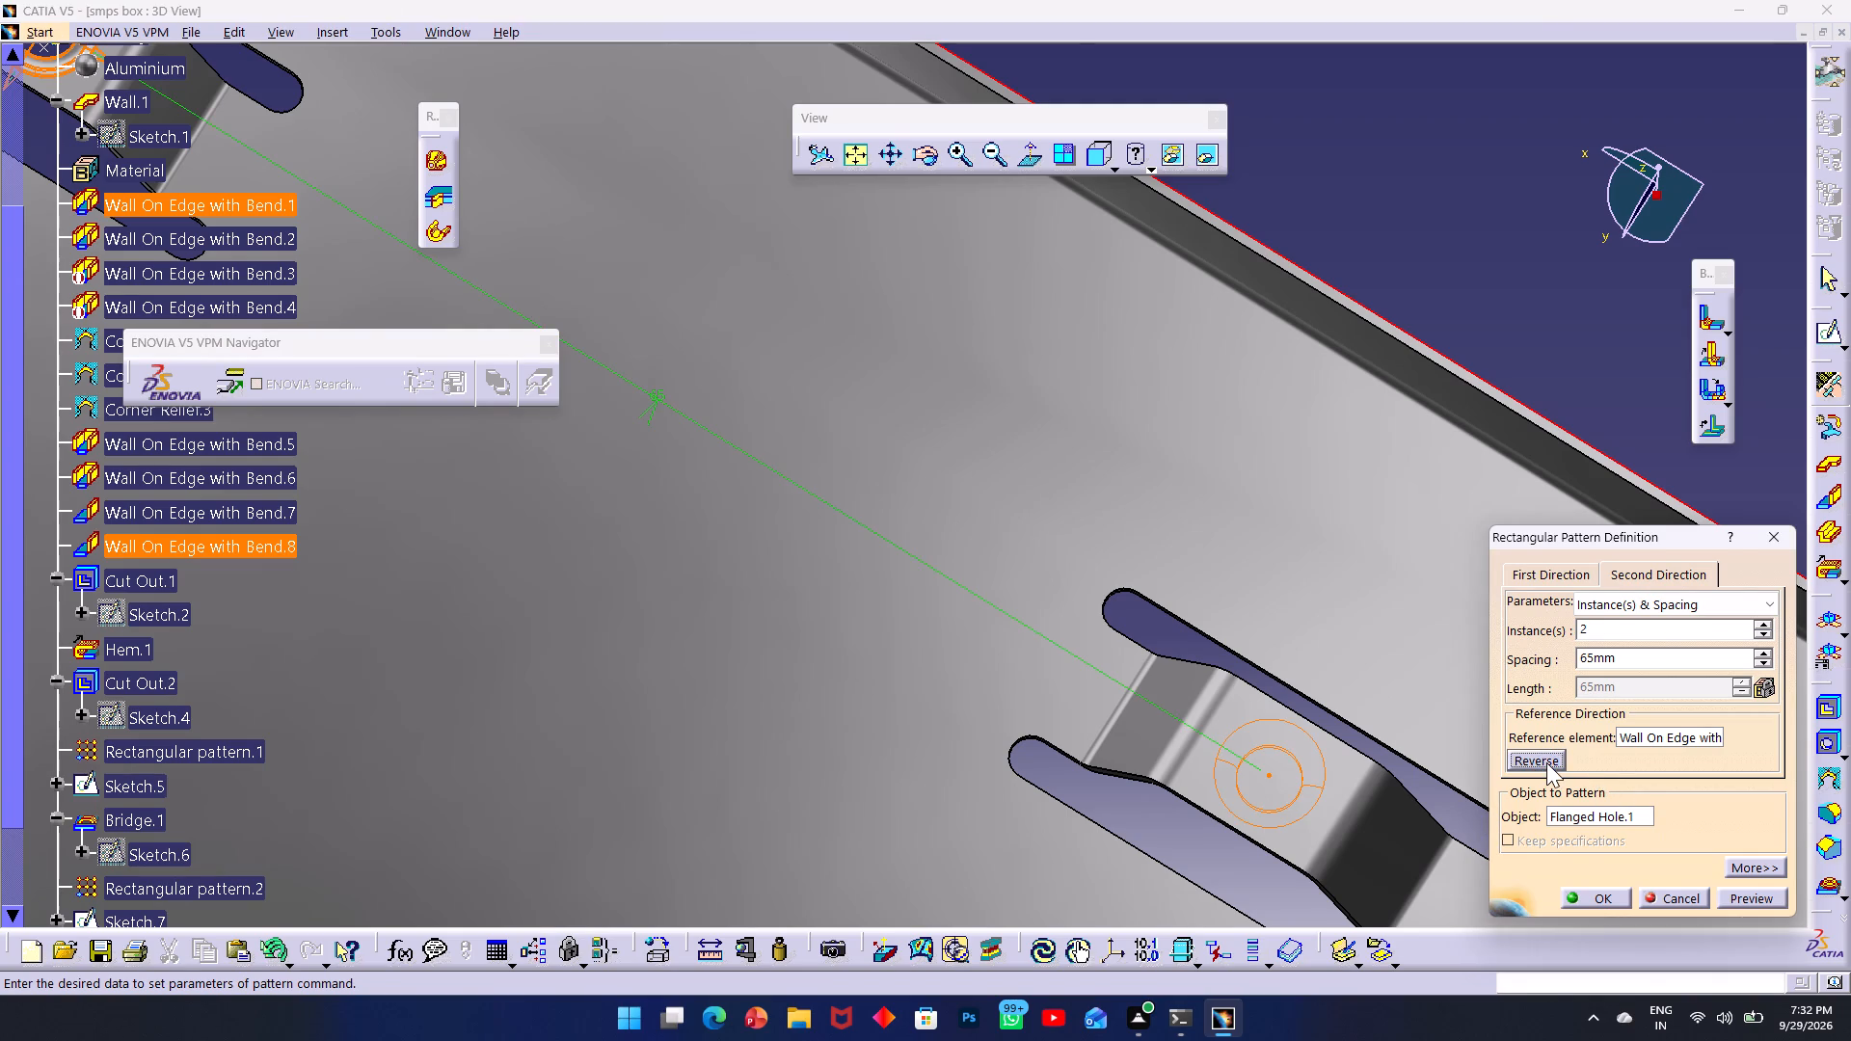
{"action": "middle_click_drag", "start_coordinate": [1103, 811], "coordinate": [990, 330]}
{"action": "middle_click_drag", "start_coordinate": [943, 658], "coordinate": [1087, 317]}
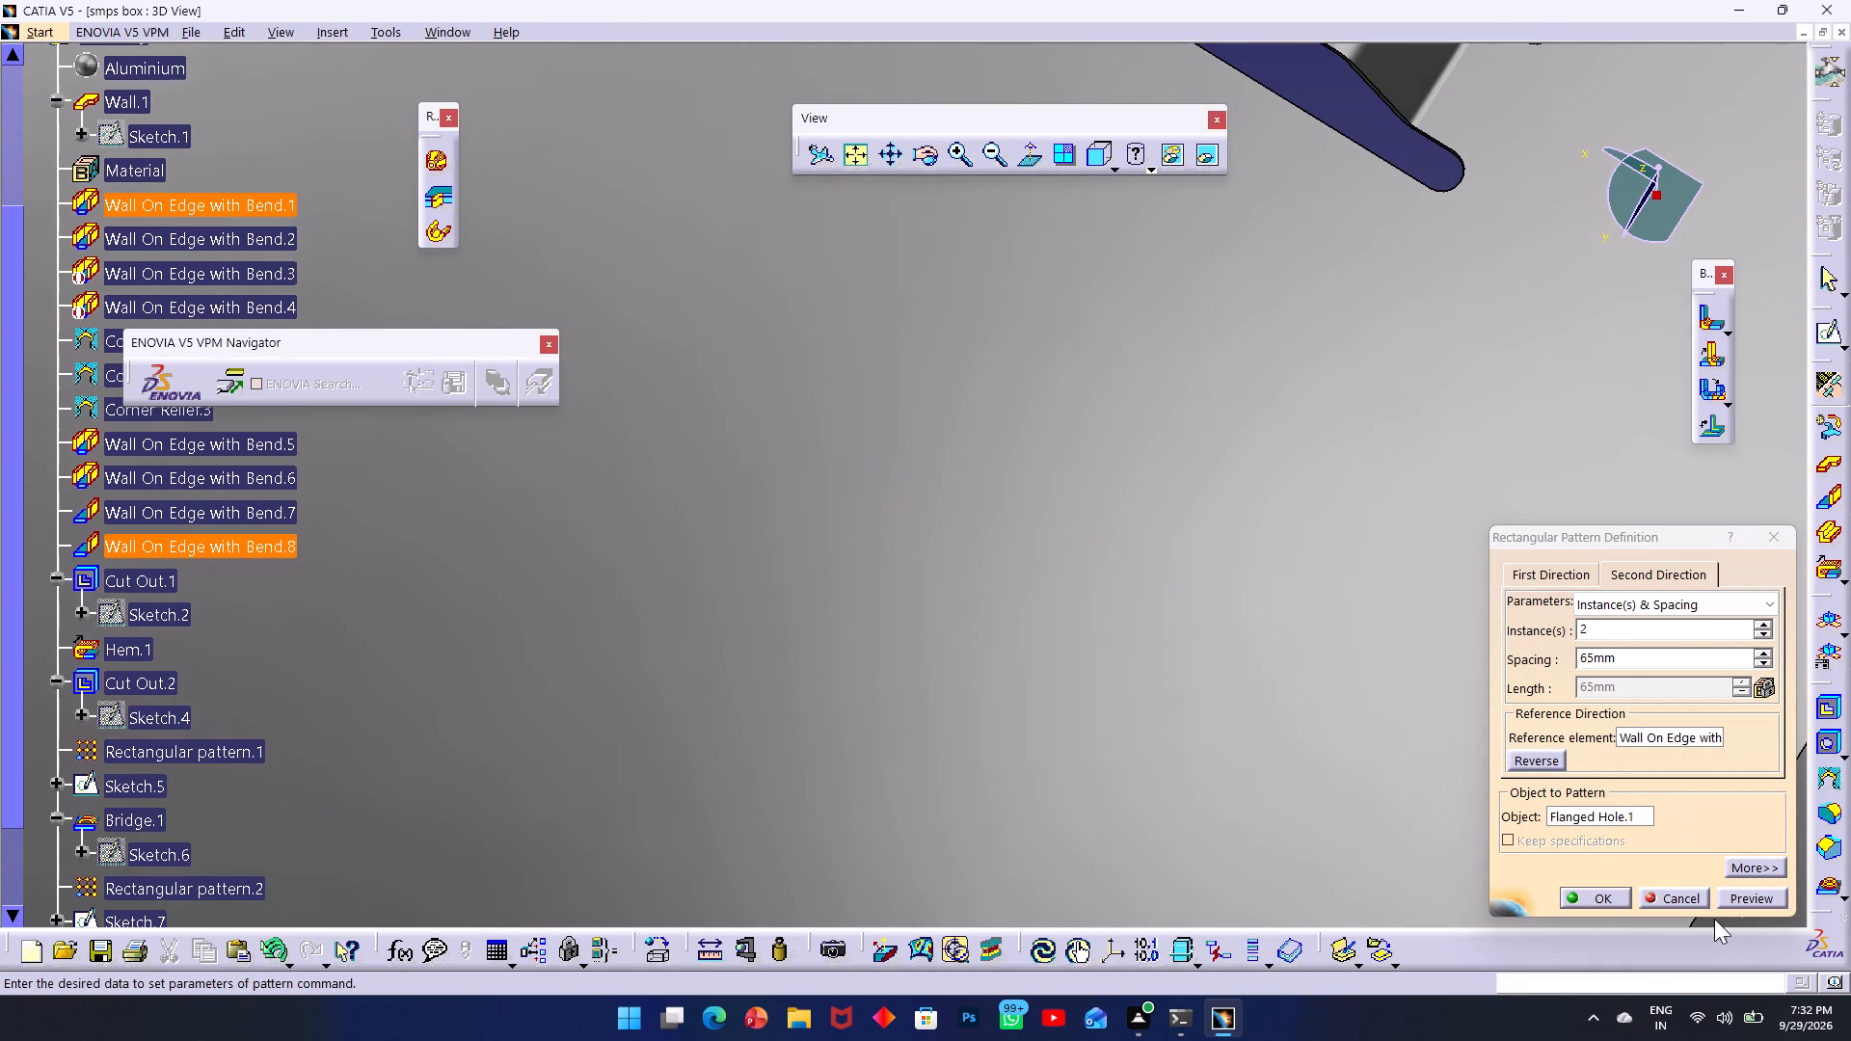
{"action": "left_click", "coordinate": [1748, 900]}
{"action": "middle_click_drag", "start_coordinate": [1326, 584], "coordinate": [1352, 790]}
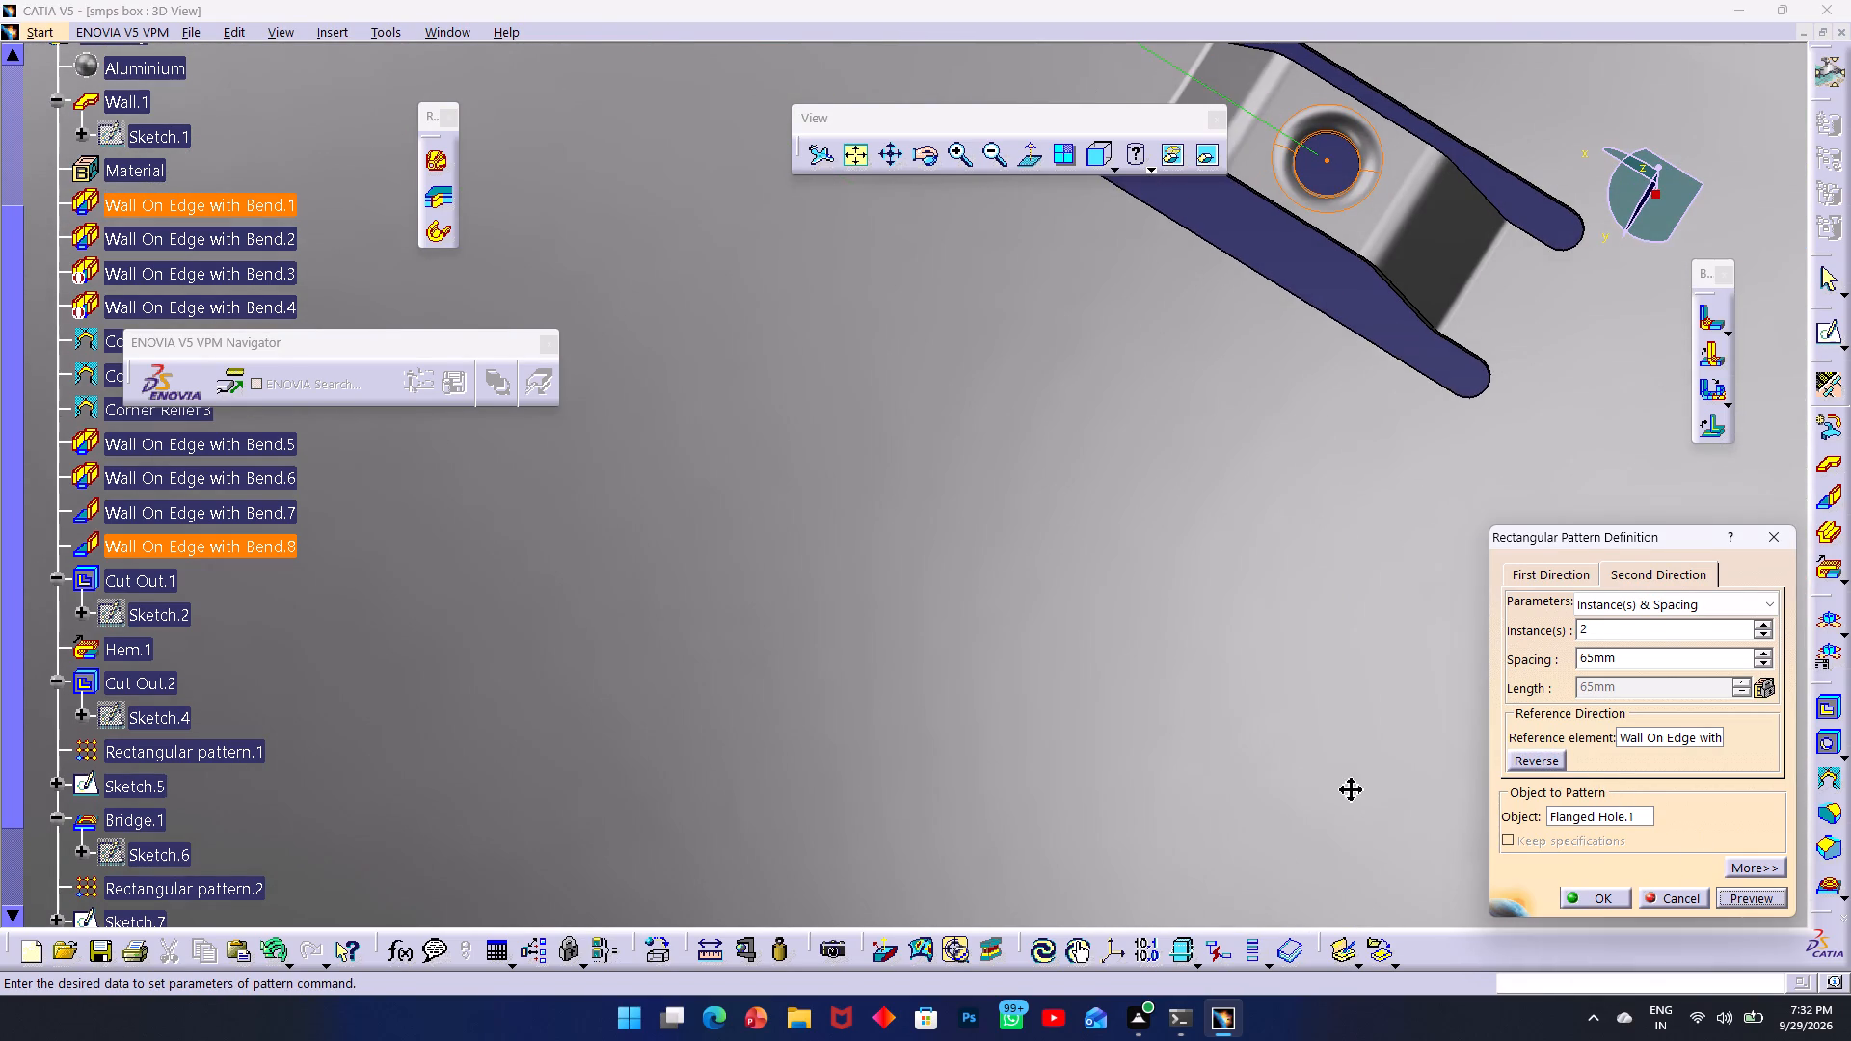
{"action": "middle_click_drag", "start_coordinate": [1352, 790], "coordinate": [1354, 810]}
{"action": "left_click", "coordinate": [1602, 902]}
Examine the patterned flanged holes on all four bridges from inside the box.
{"action": "middle_click_drag", "start_coordinate": [1355, 788], "coordinate": [1392, 595]}
{"action": "scroll", "coordinate": [1132, 568], "scroll_direction": "up", "scroll_amount": 2}
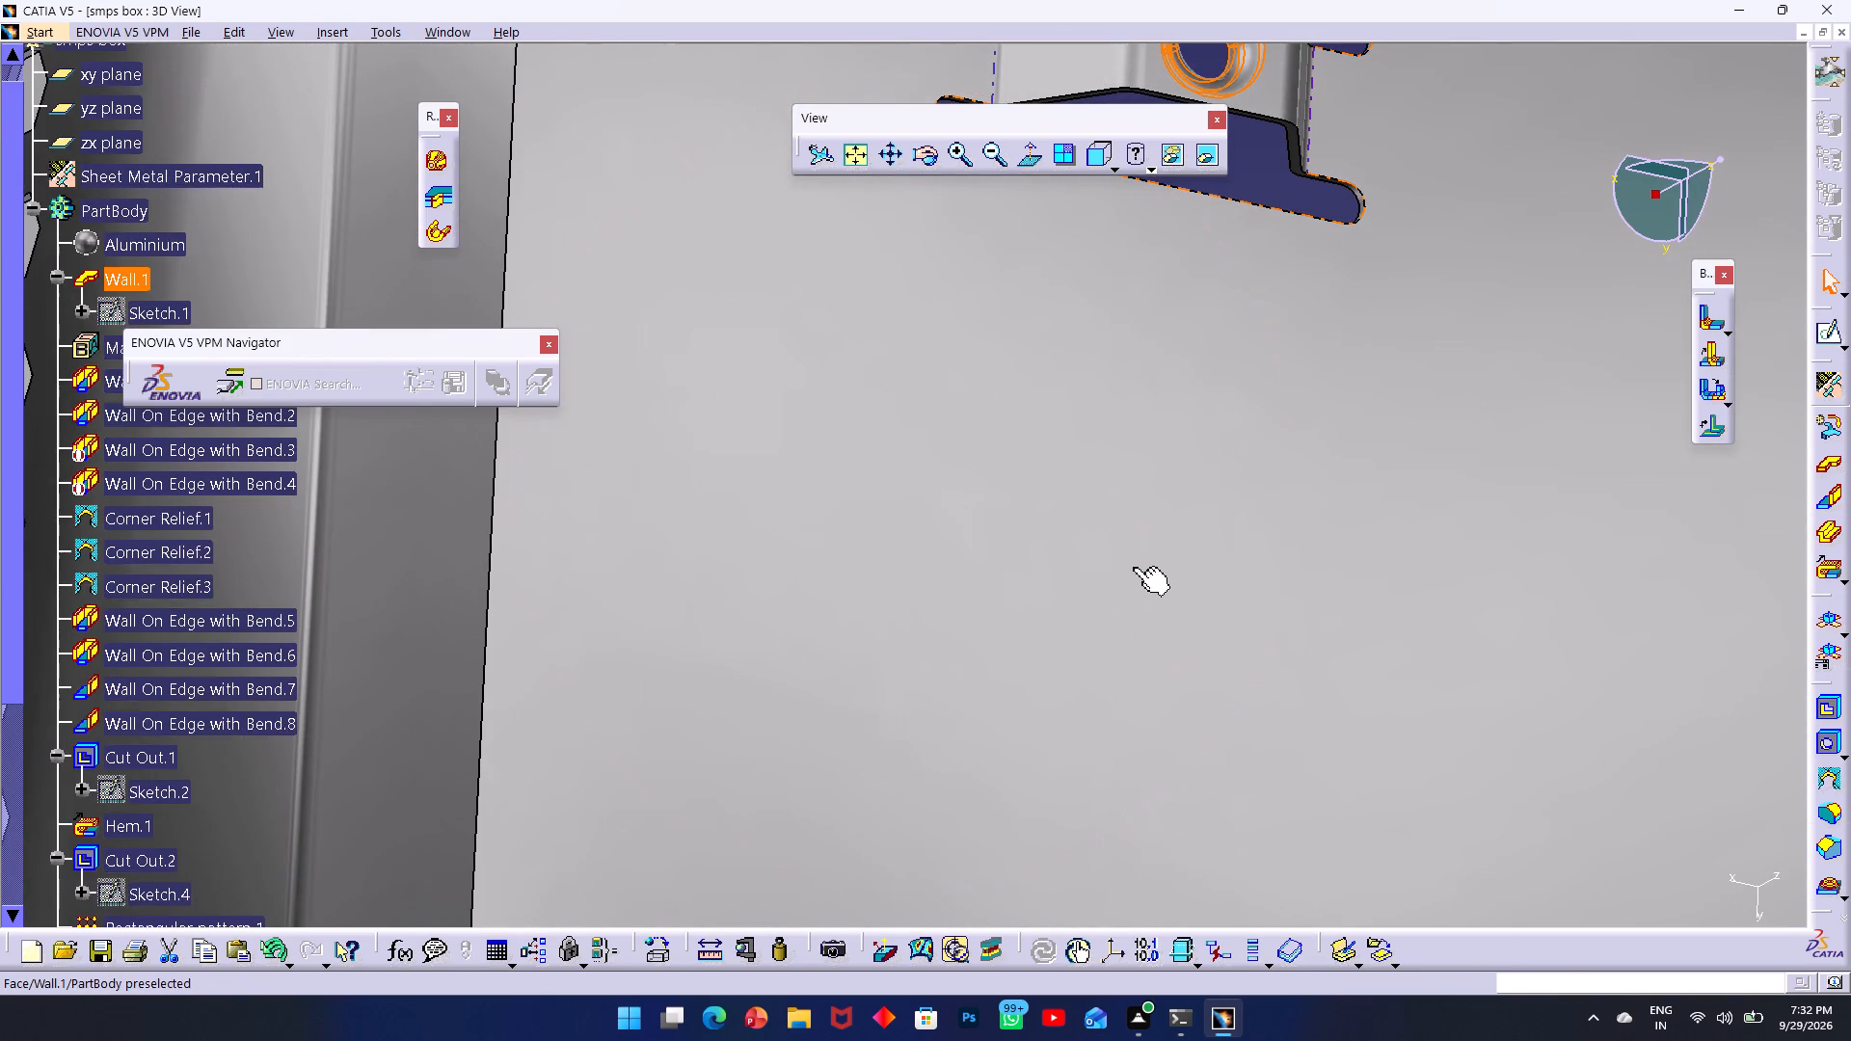
{"action": "scroll", "coordinate": [1135, 570], "scroll_direction": "down", "scroll_amount": 2}
{"action": "middle_click_drag", "start_coordinate": [1216, 612], "coordinate": [1850, 650], "text": "ctrl"}
{"action": "middle_click_drag", "start_coordinate": [722, 576], "coordinate": [1503, 741], "text": "ctrl"}
{"action": "middle_click_drag", "start_coordinate": [1229, 654], "coordinate": [1033, 586]}
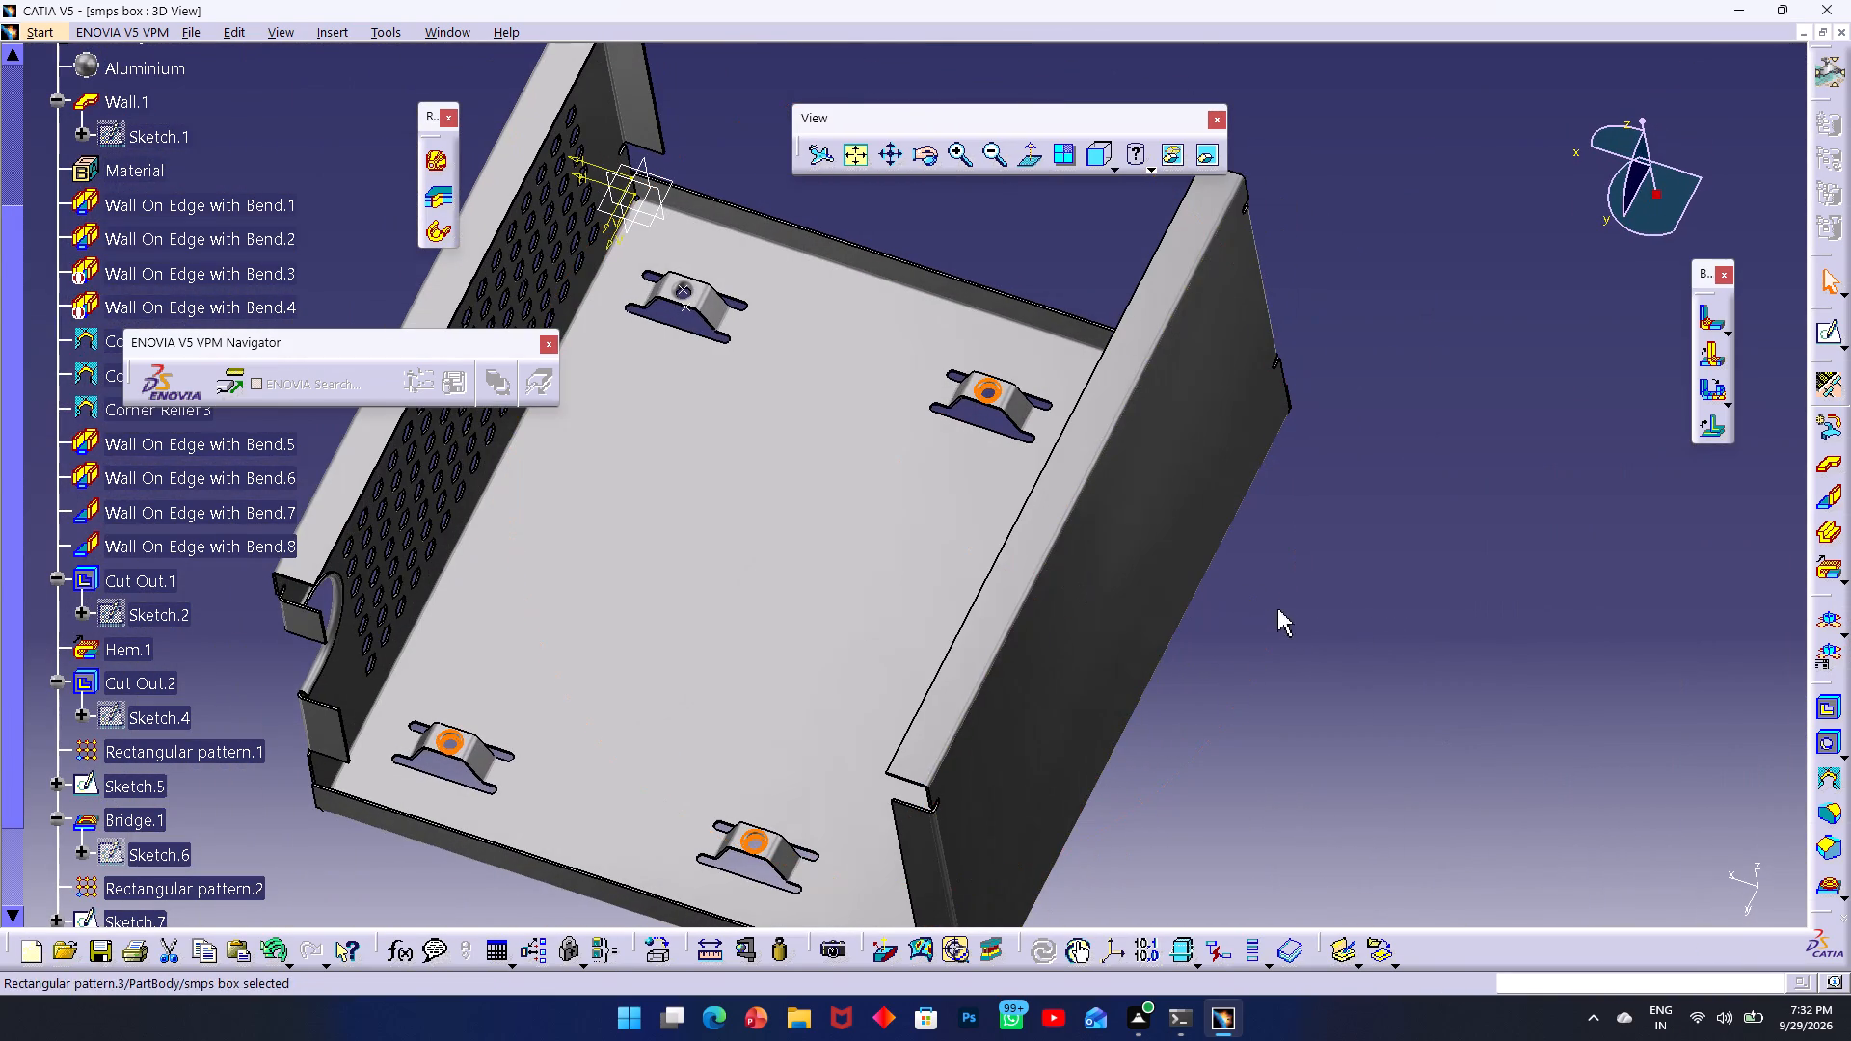
{"action": "left_click", "coordinate": [1303, 621]}
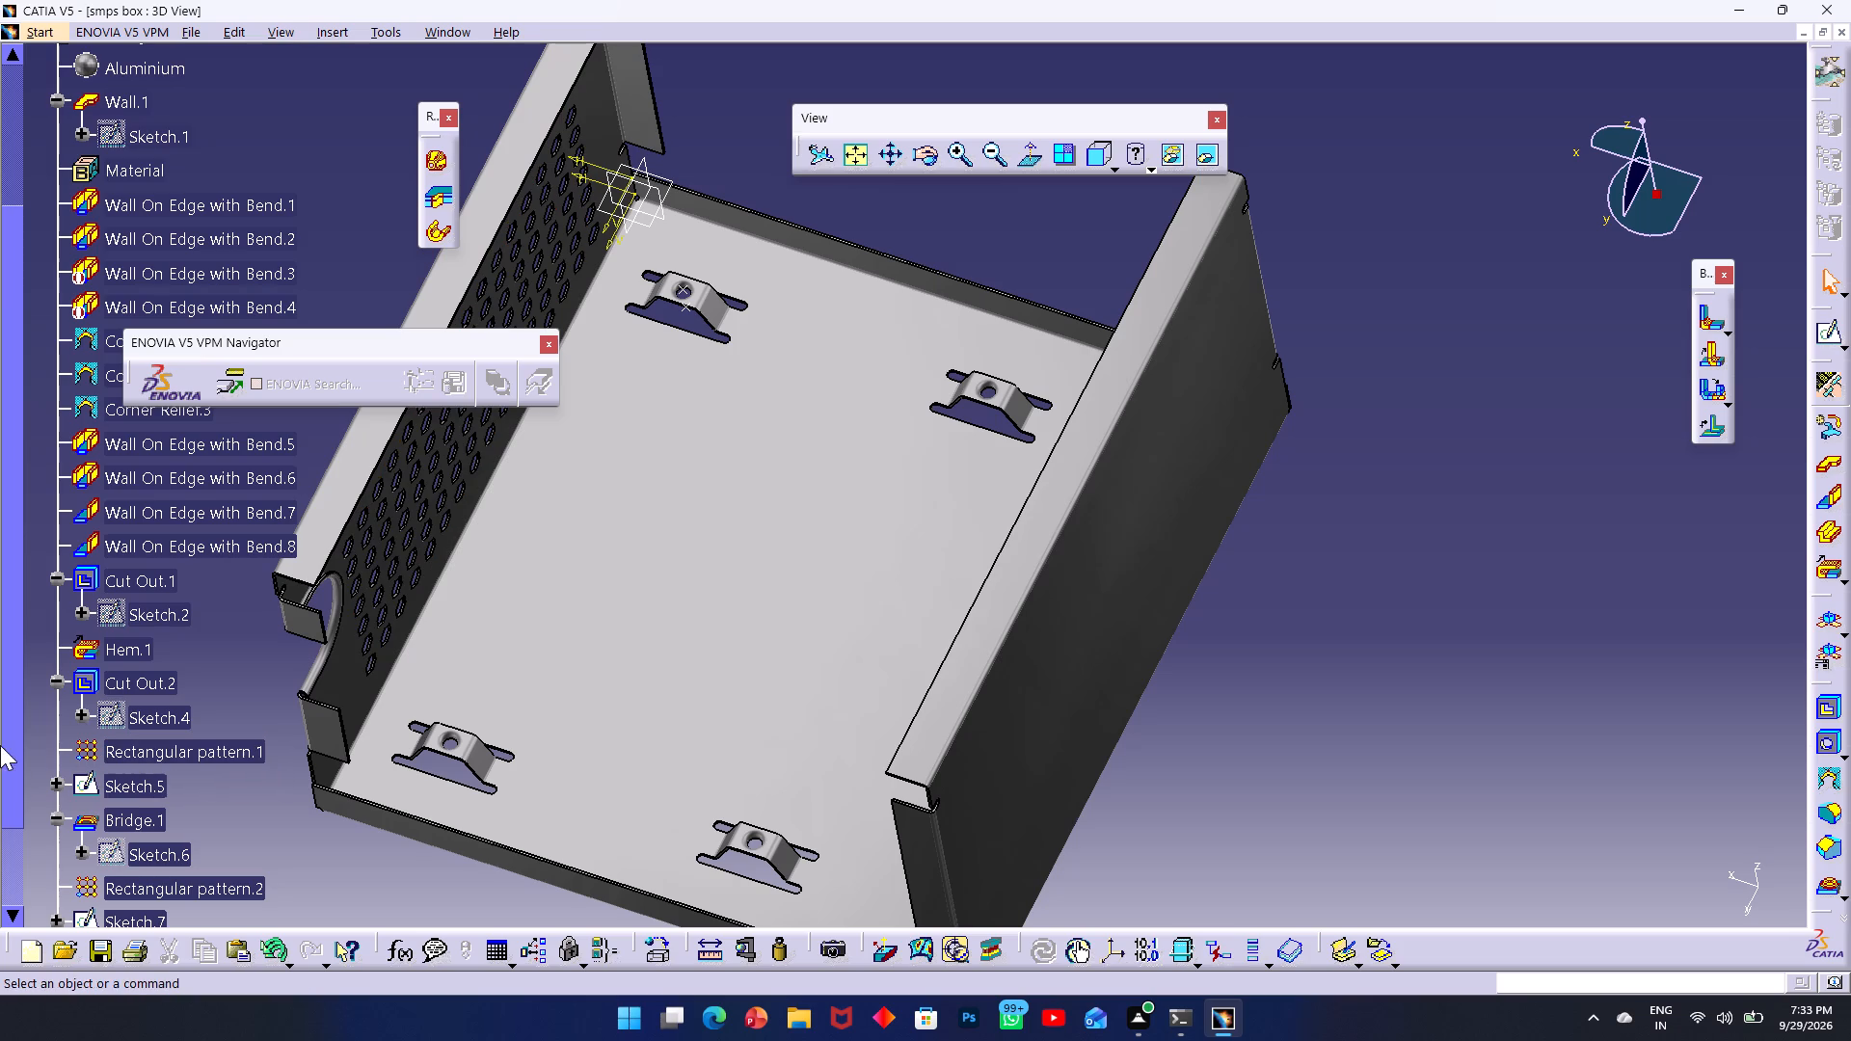
Start a sketch on the plain side wall's outer face and draw a rectangle about 48 by 27 mm near its upper-right corner.
{"action": "left_click", "coordinate": [1828, 322]}
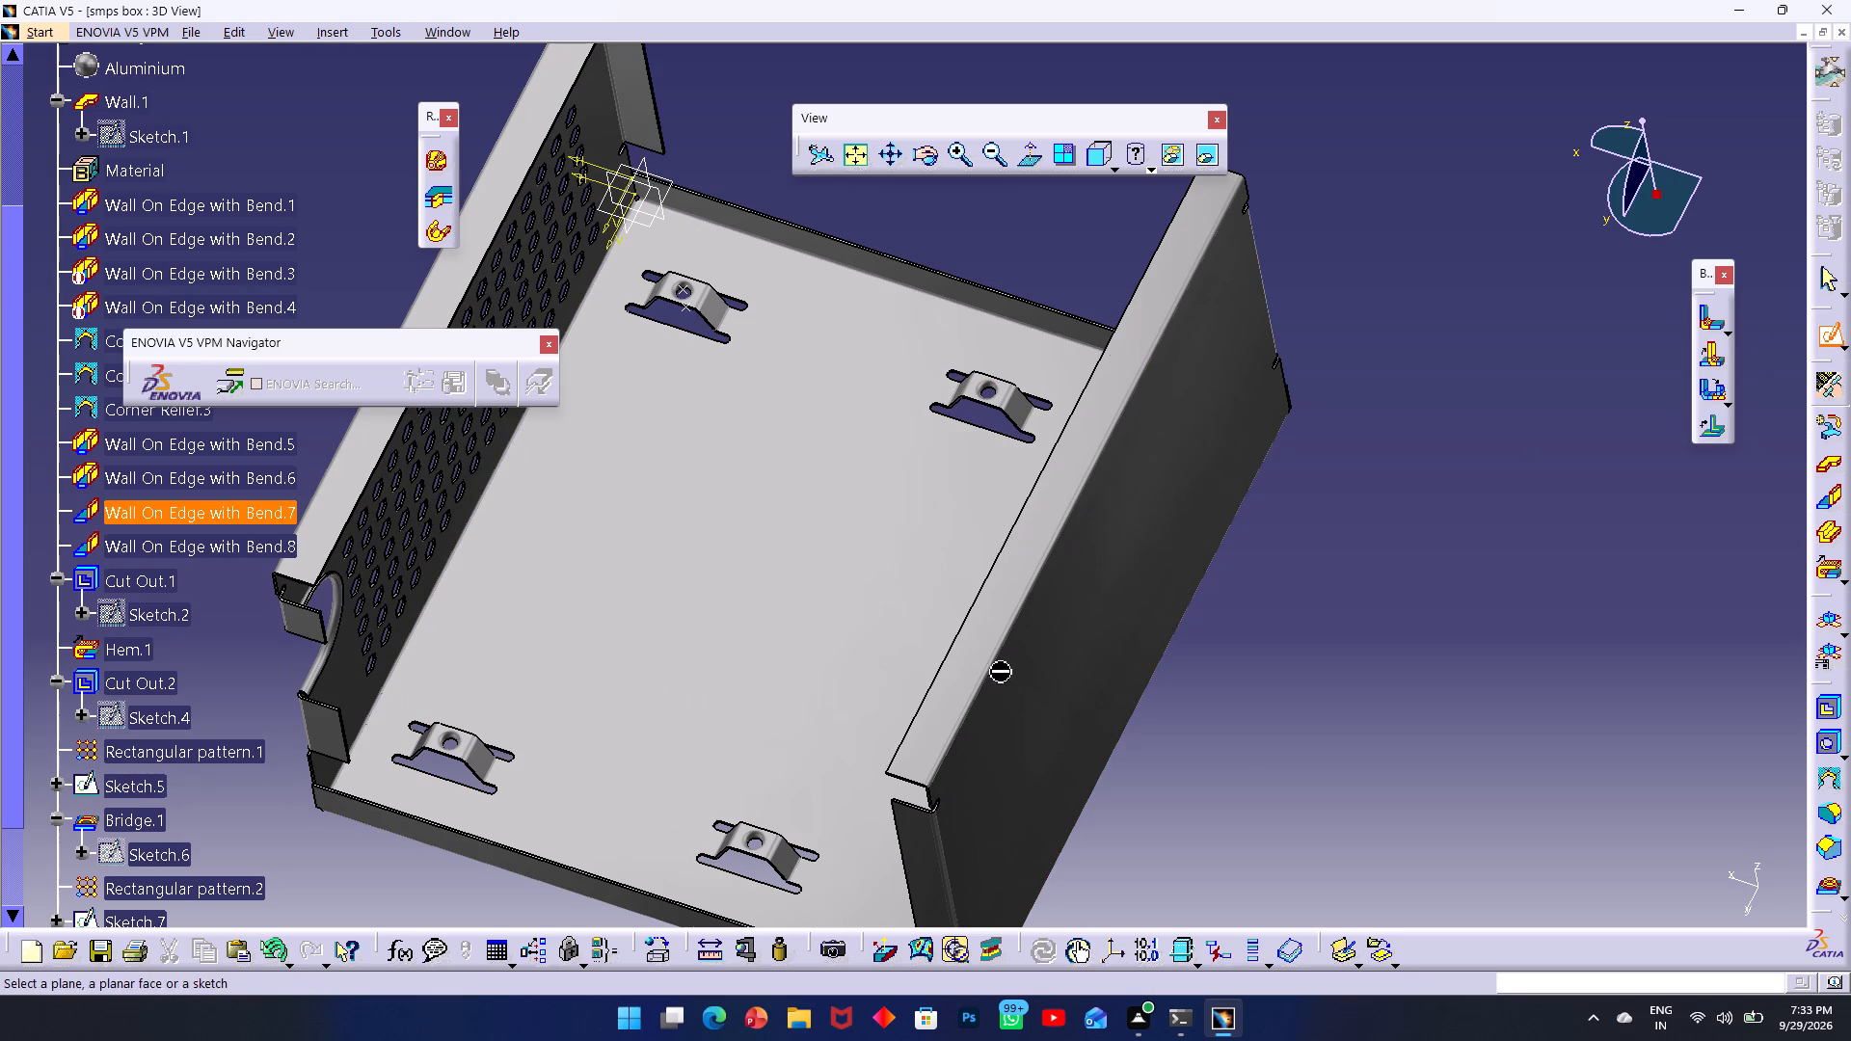
{"action": "left_click", "coordinate": [1076, 665]}
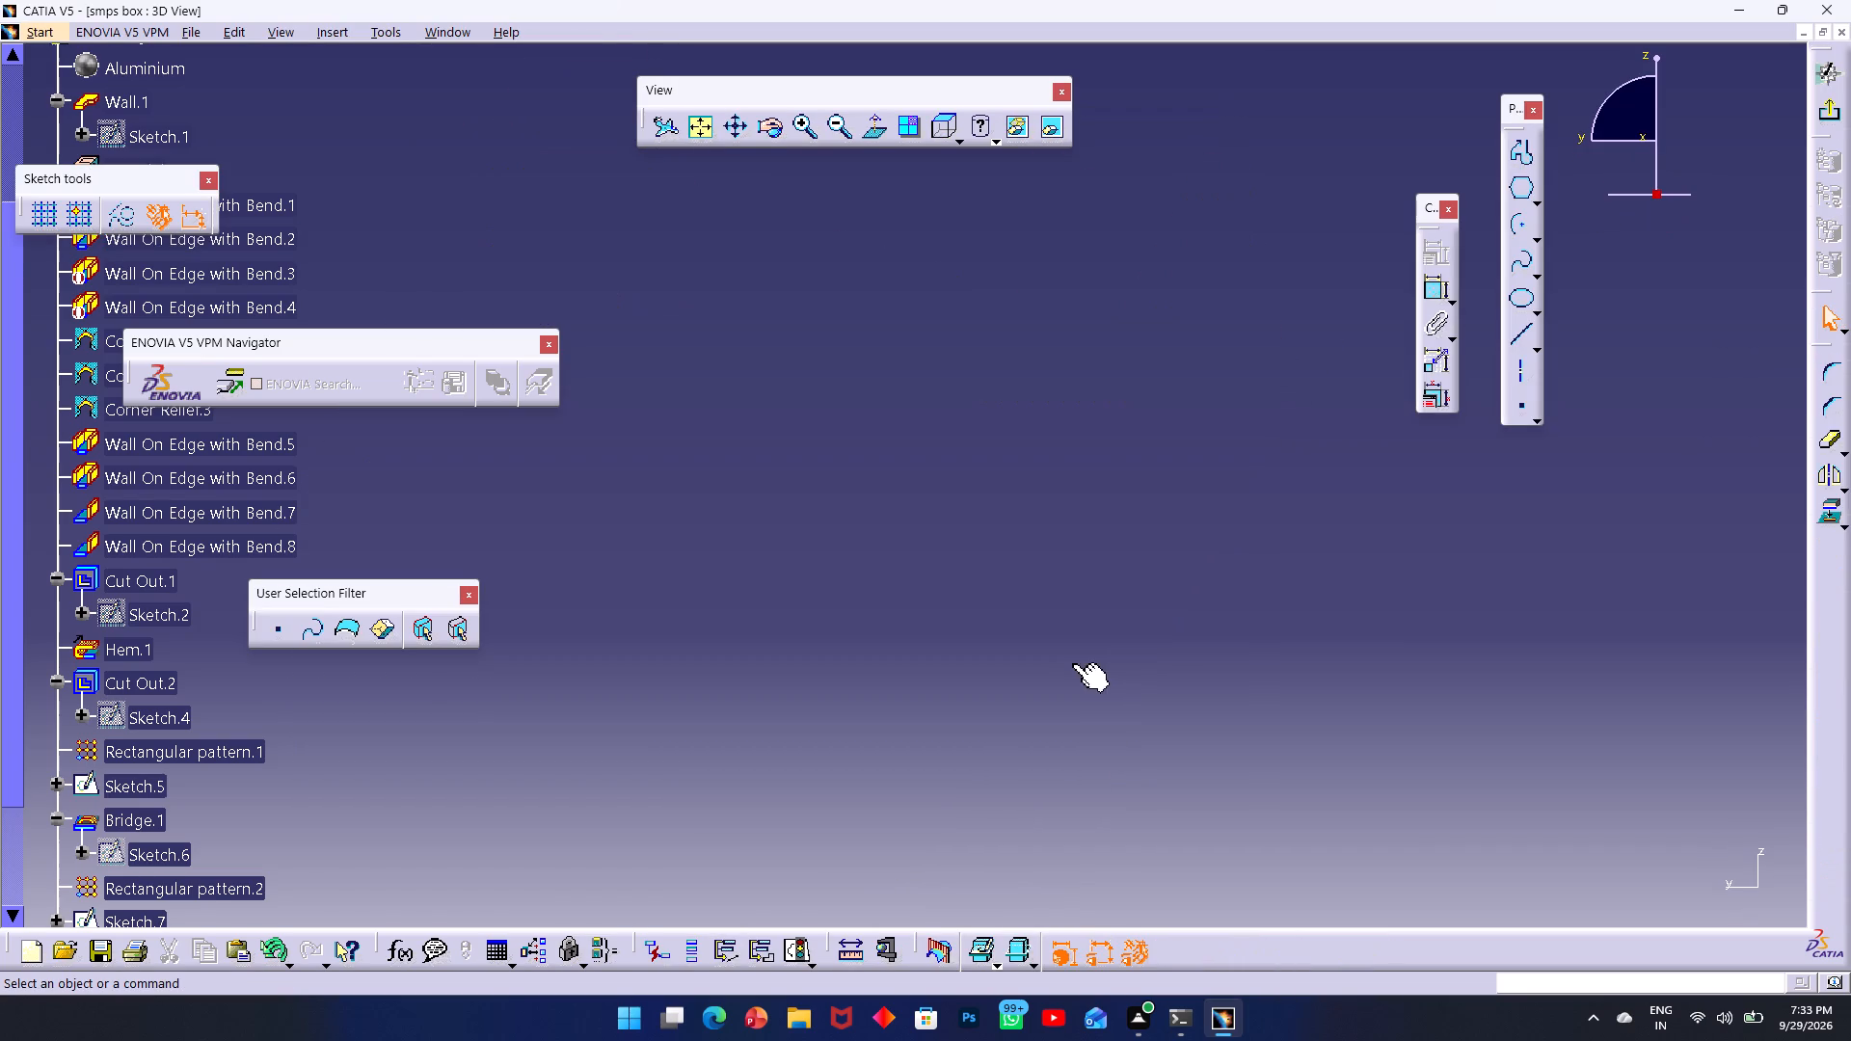
{"action": "left_click", "coordinate": [705, 126]}
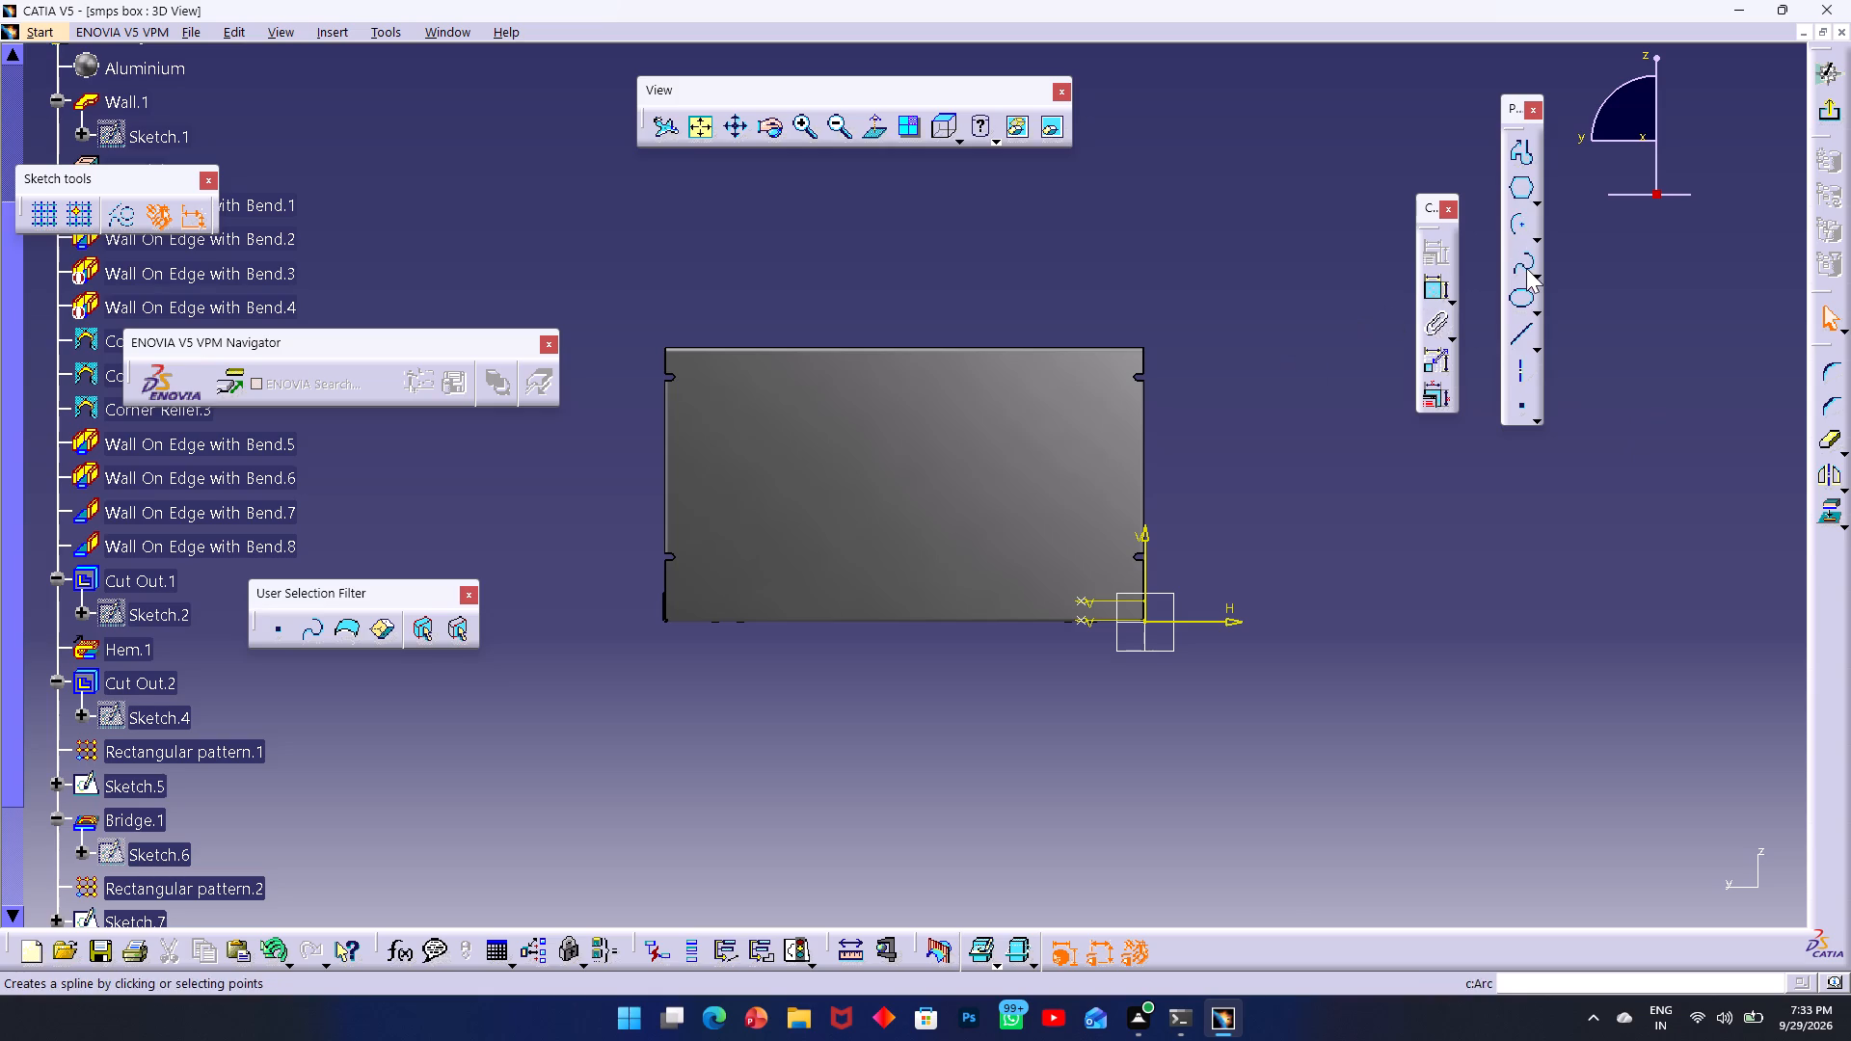
{"action": "left_click", "coordinate": [1537, 203]}
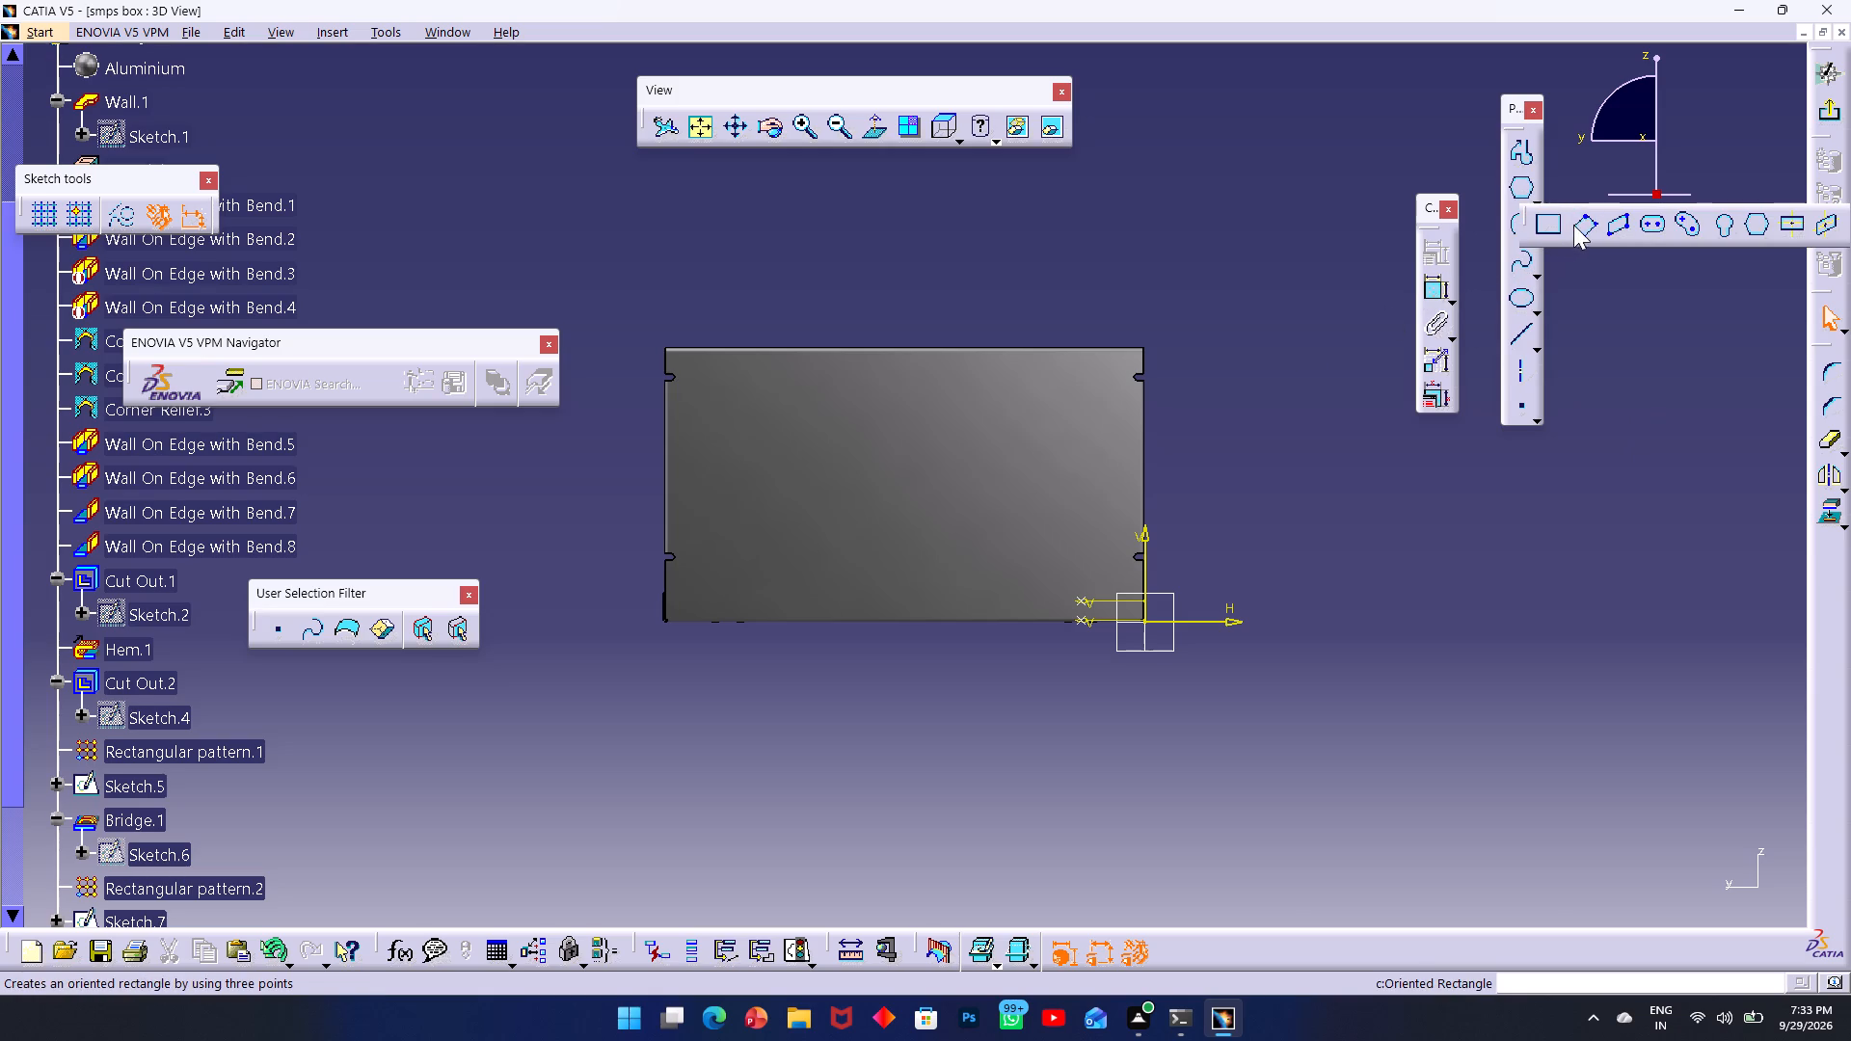
{"action": "left_click", "coordinate": [1560, 222]}
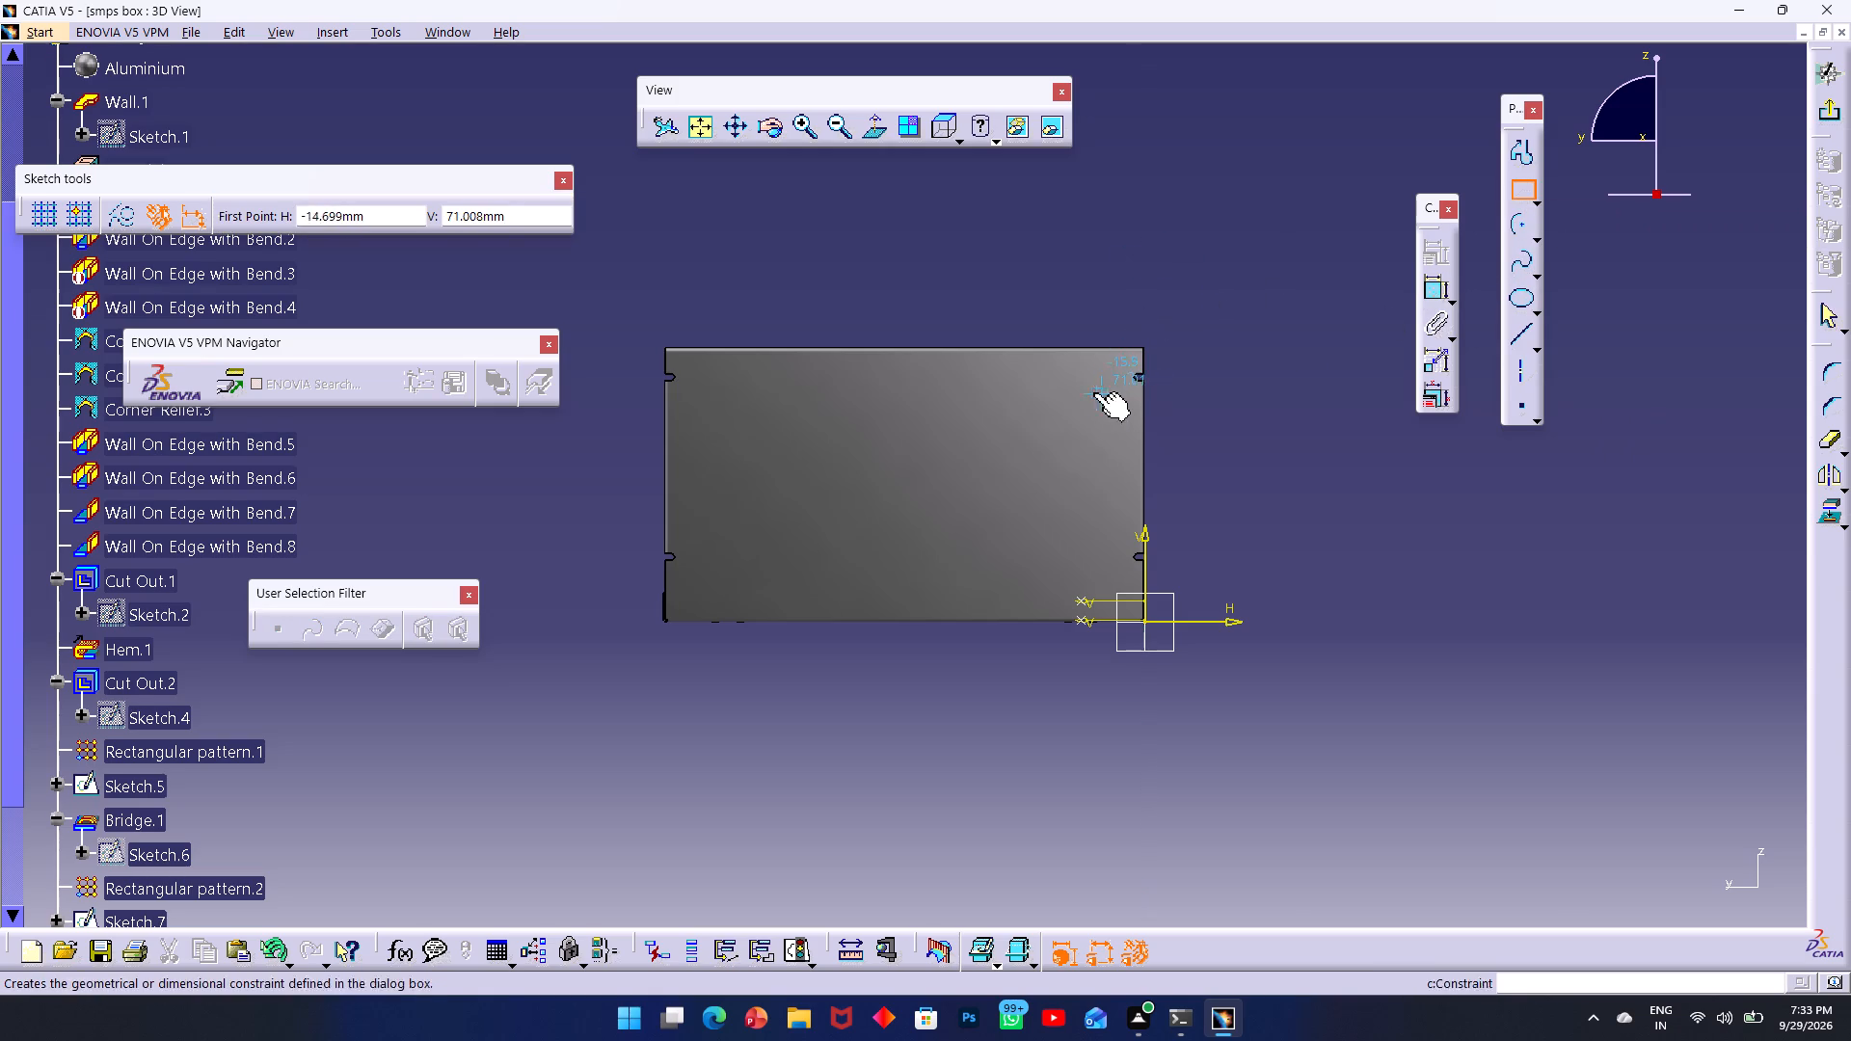
{"action": "left_click", "coordinate": [1078, 387]}
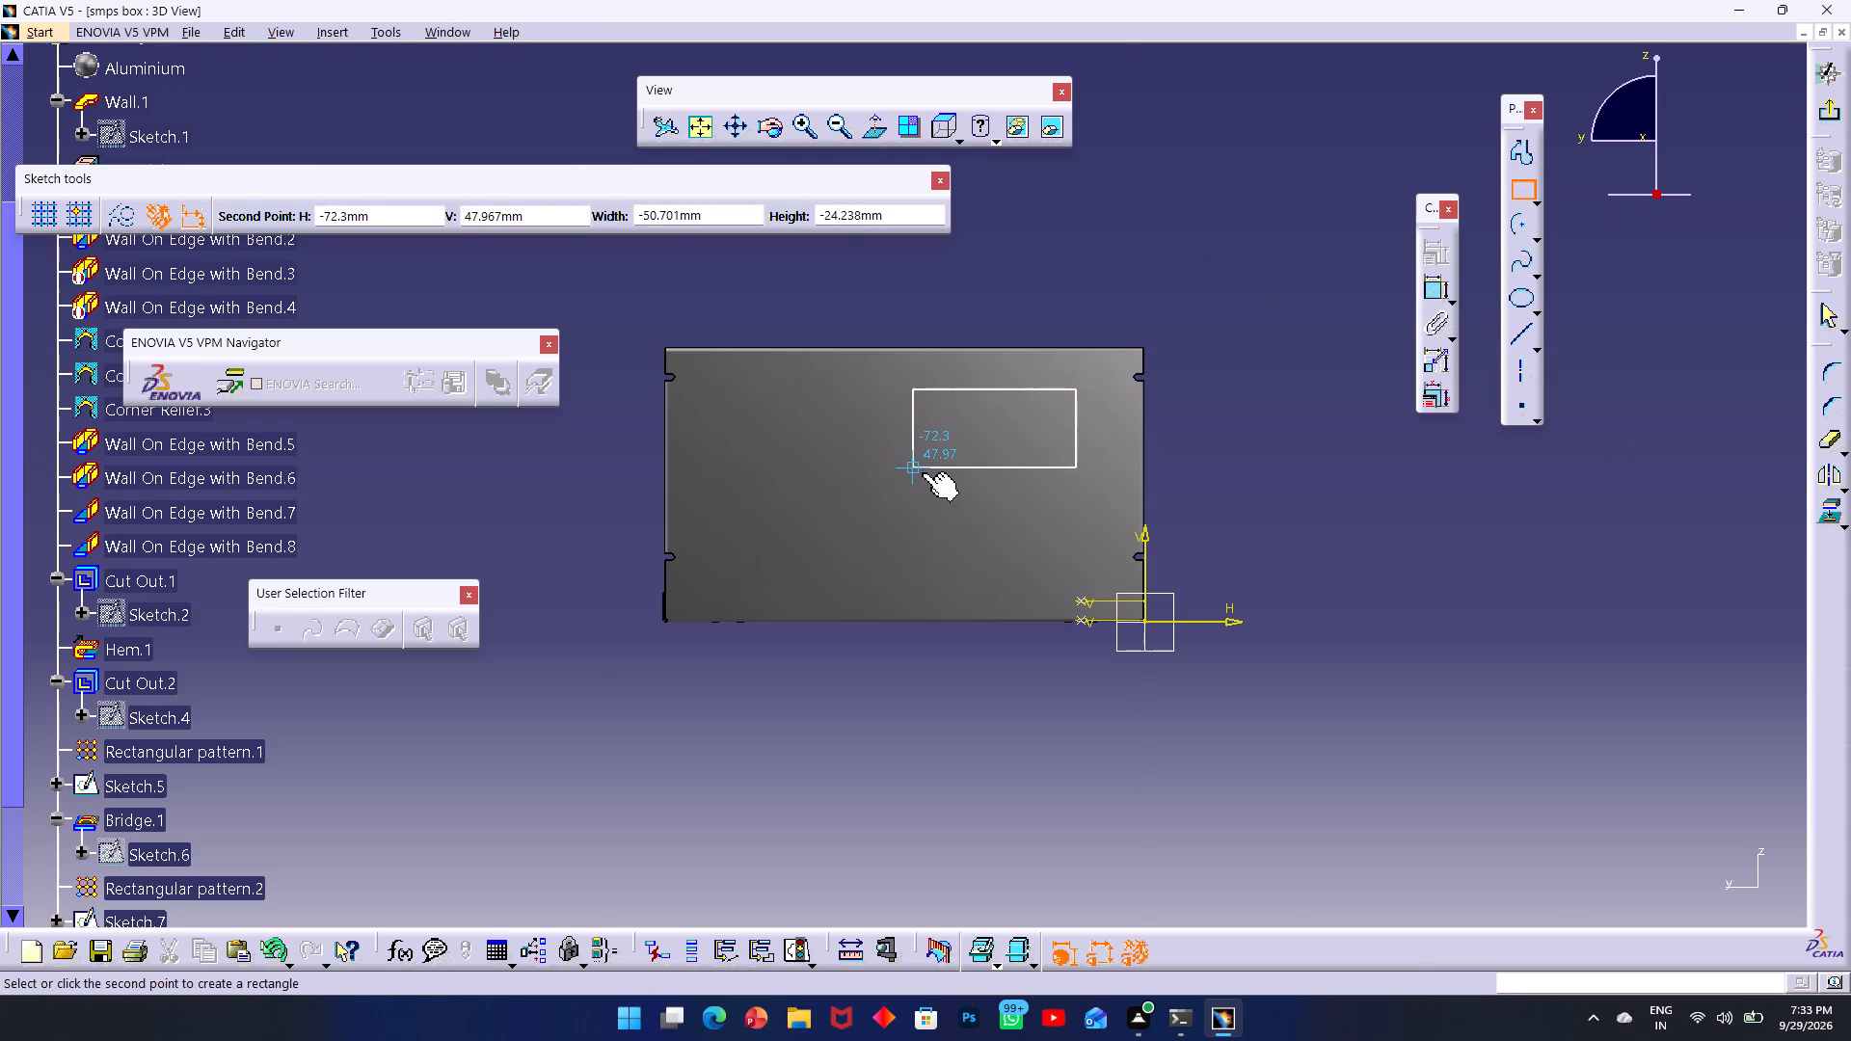
{"action": "left_click", "coordinate": [923, 478]}
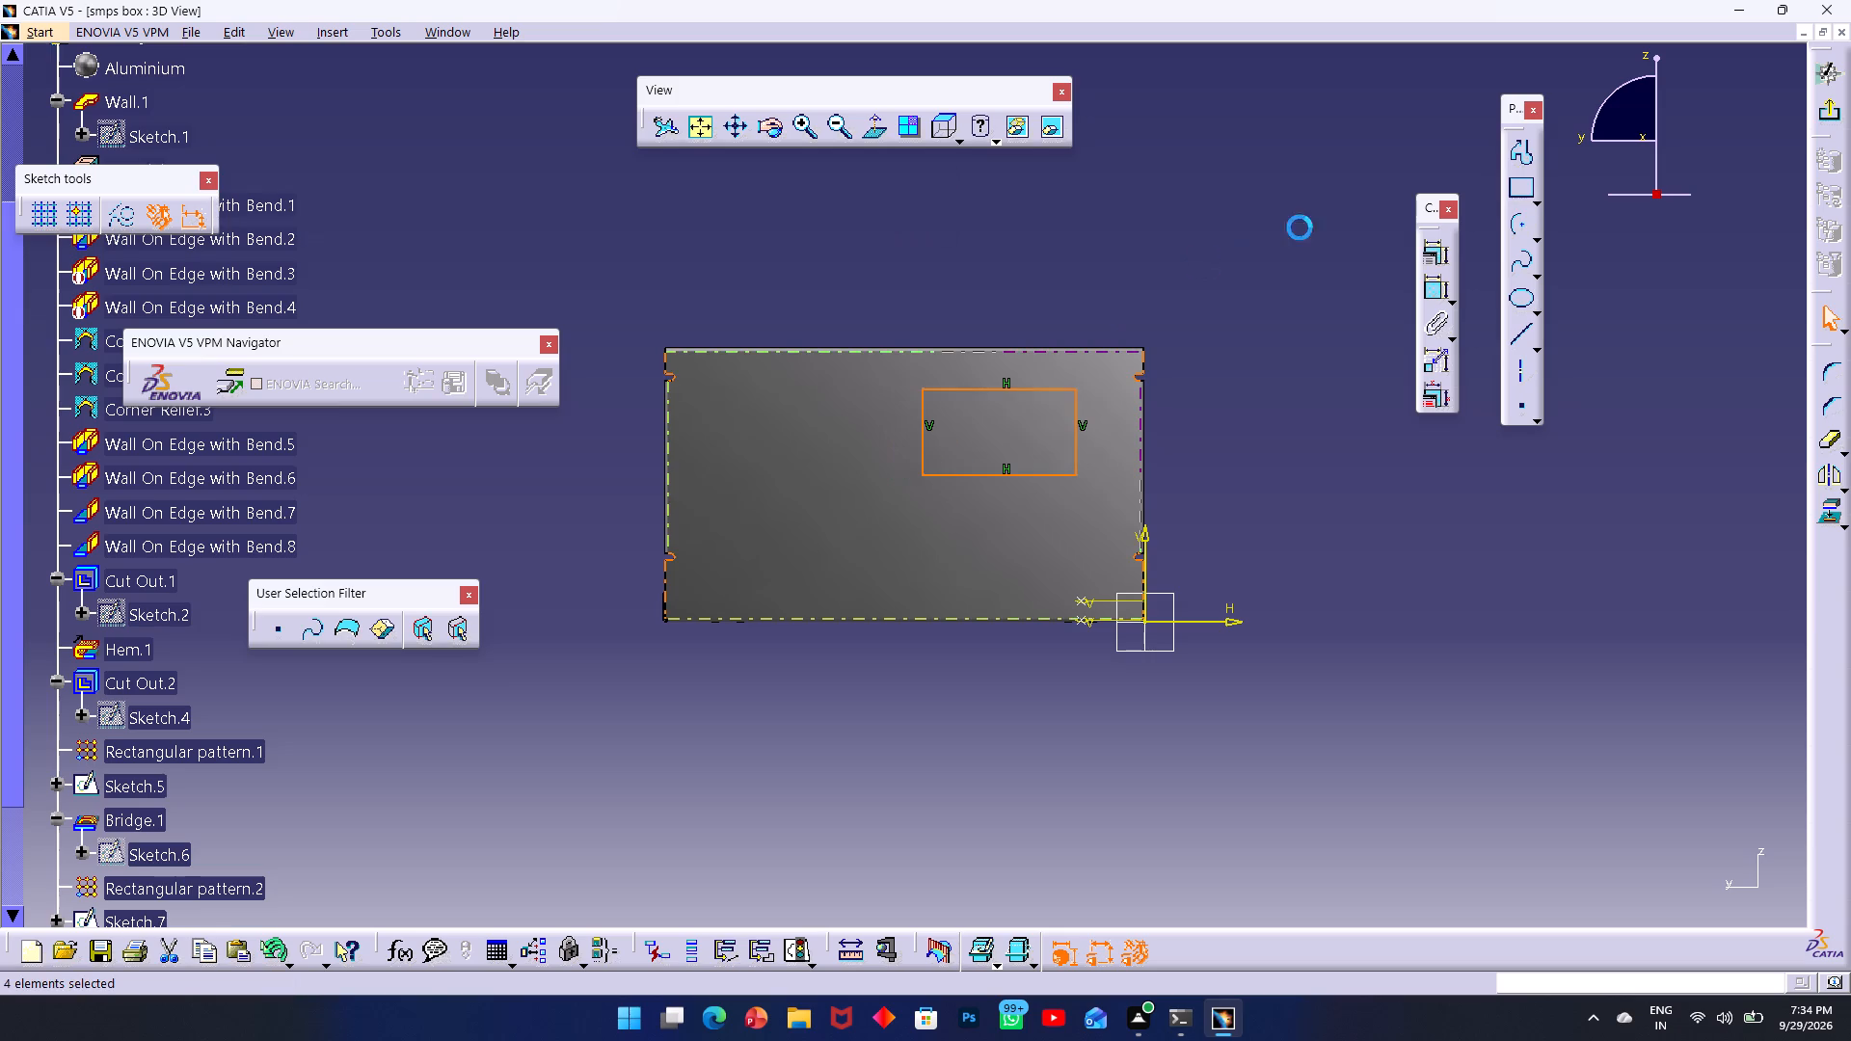
Dimension the rectangle's width and height.
{"action": "double_click", "coordinate": [1443, 288]}
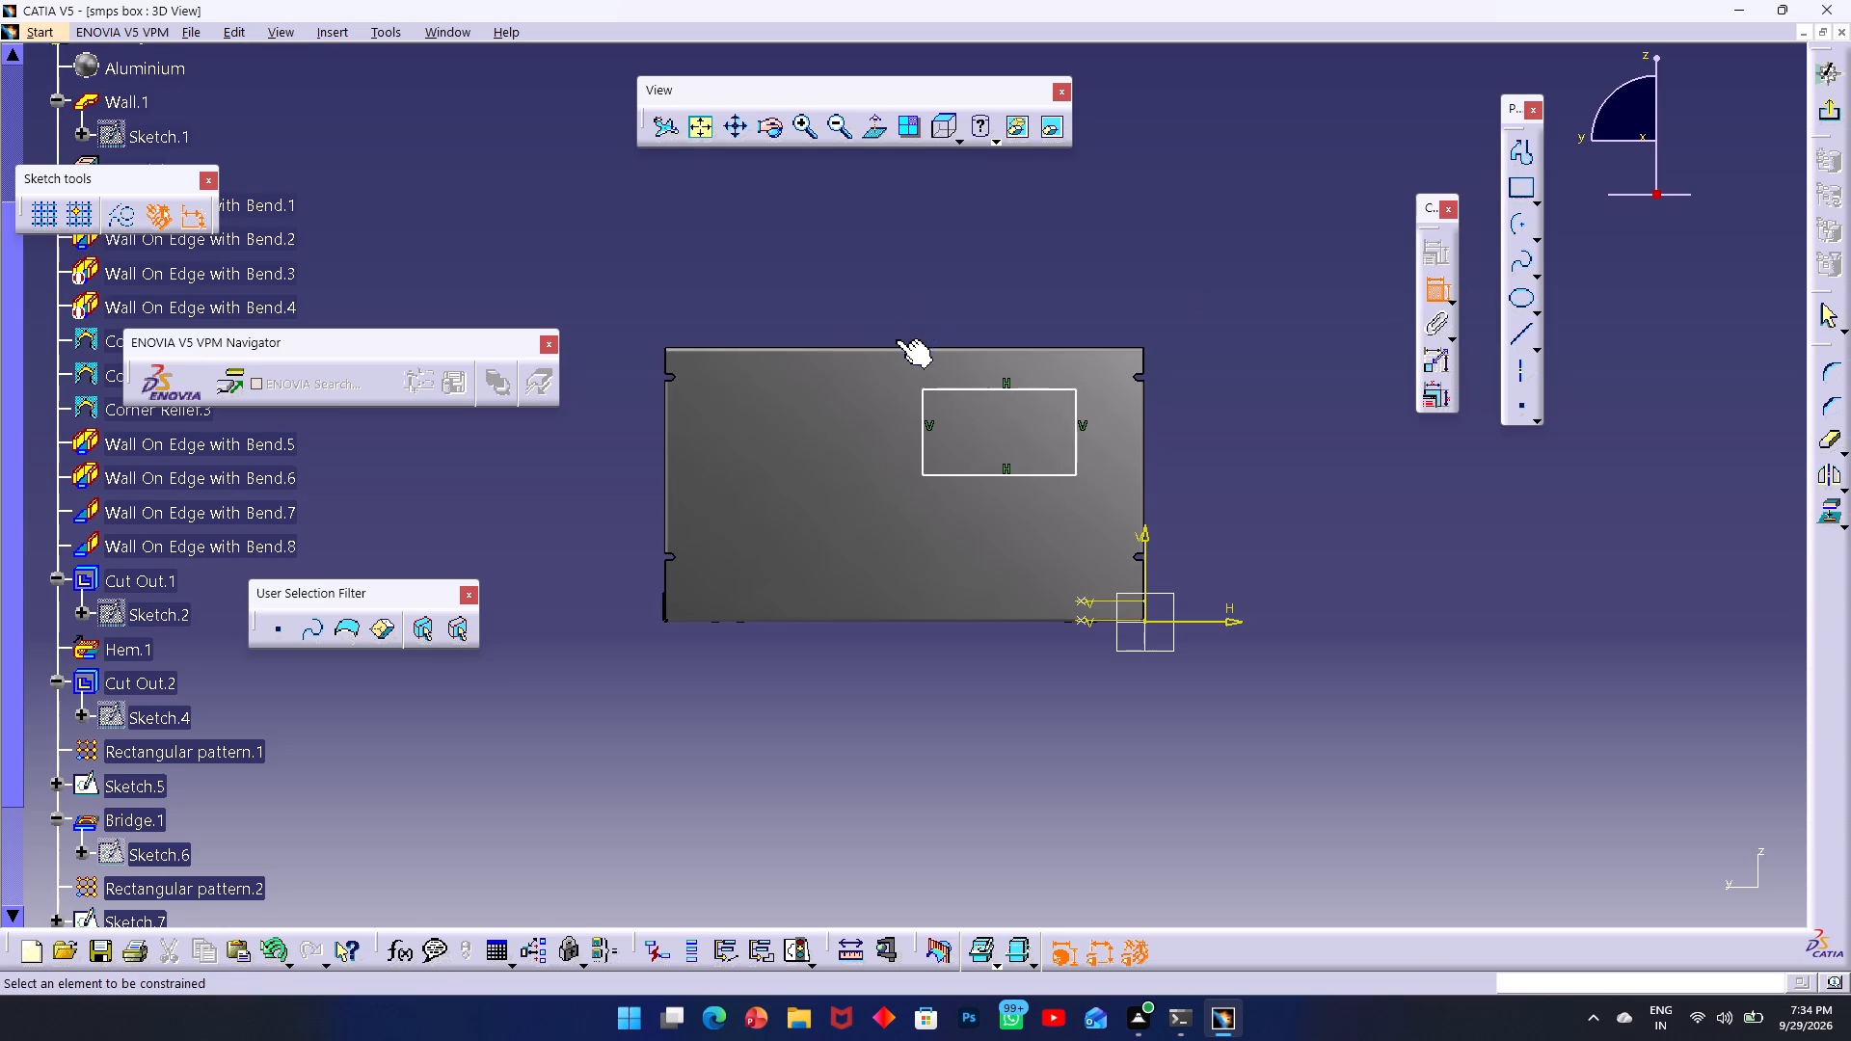
{"action": "left_click", "coordinate": [981, 387]}
{"action": "left_click", "coordinate": [1014, 192]}
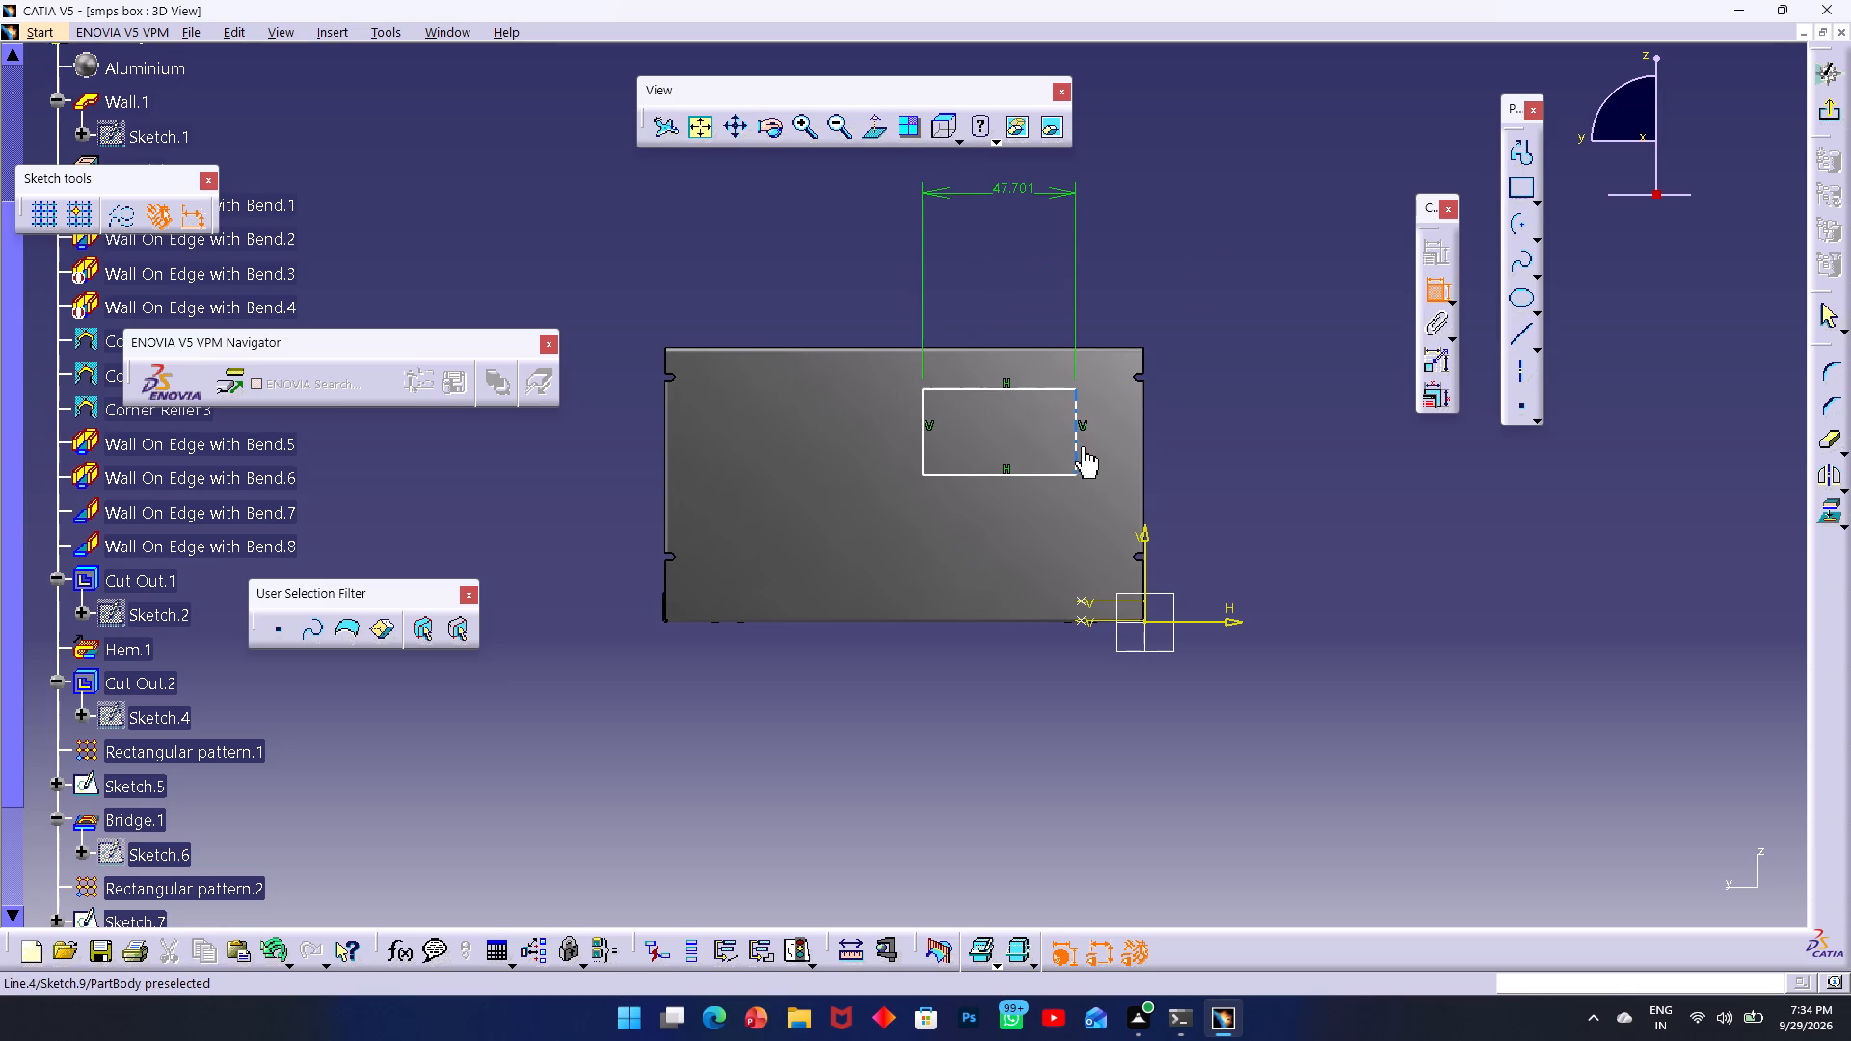
{"action": "left_click", "coordinate": [1083, 446]}
{"action": "left_click", "coordinate": [1209, 445]}
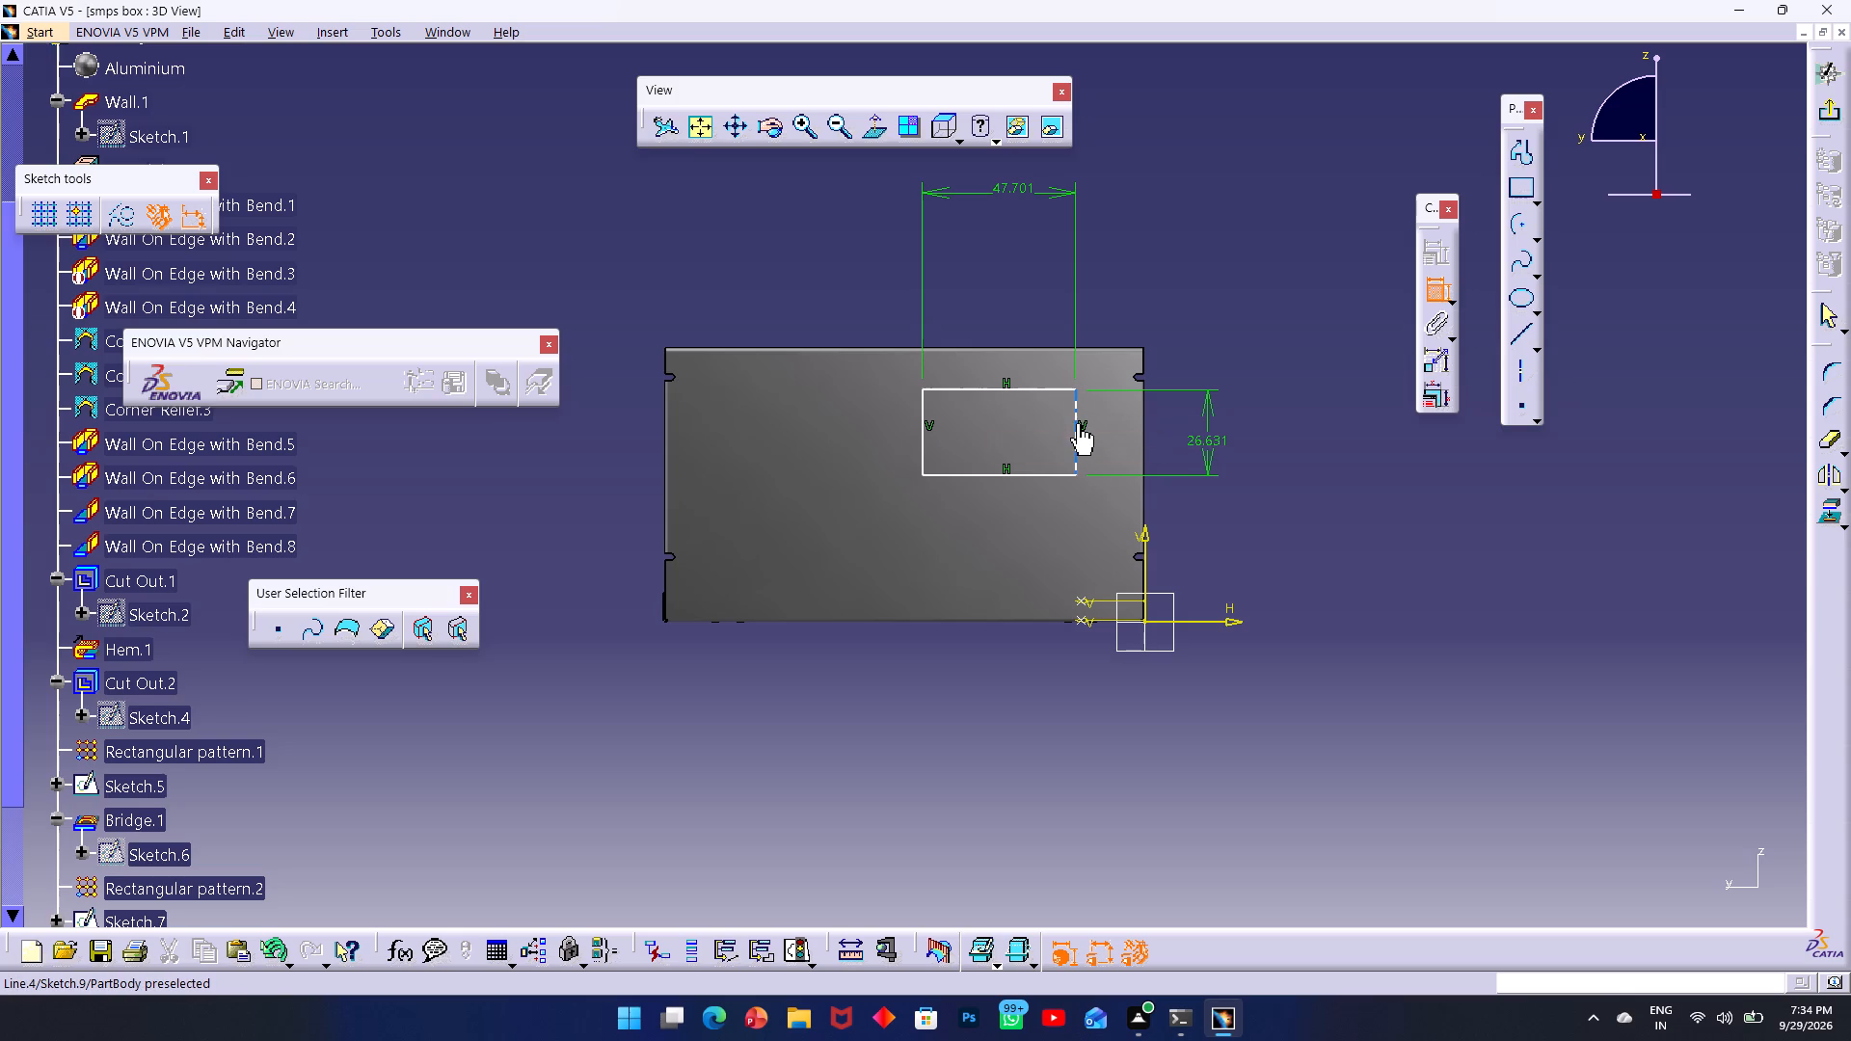
Dimension the rectangle's offsets from the wall's nearest side edge and from its top edge.
{"action": "left_click", "coordinate": [1078, 428]}
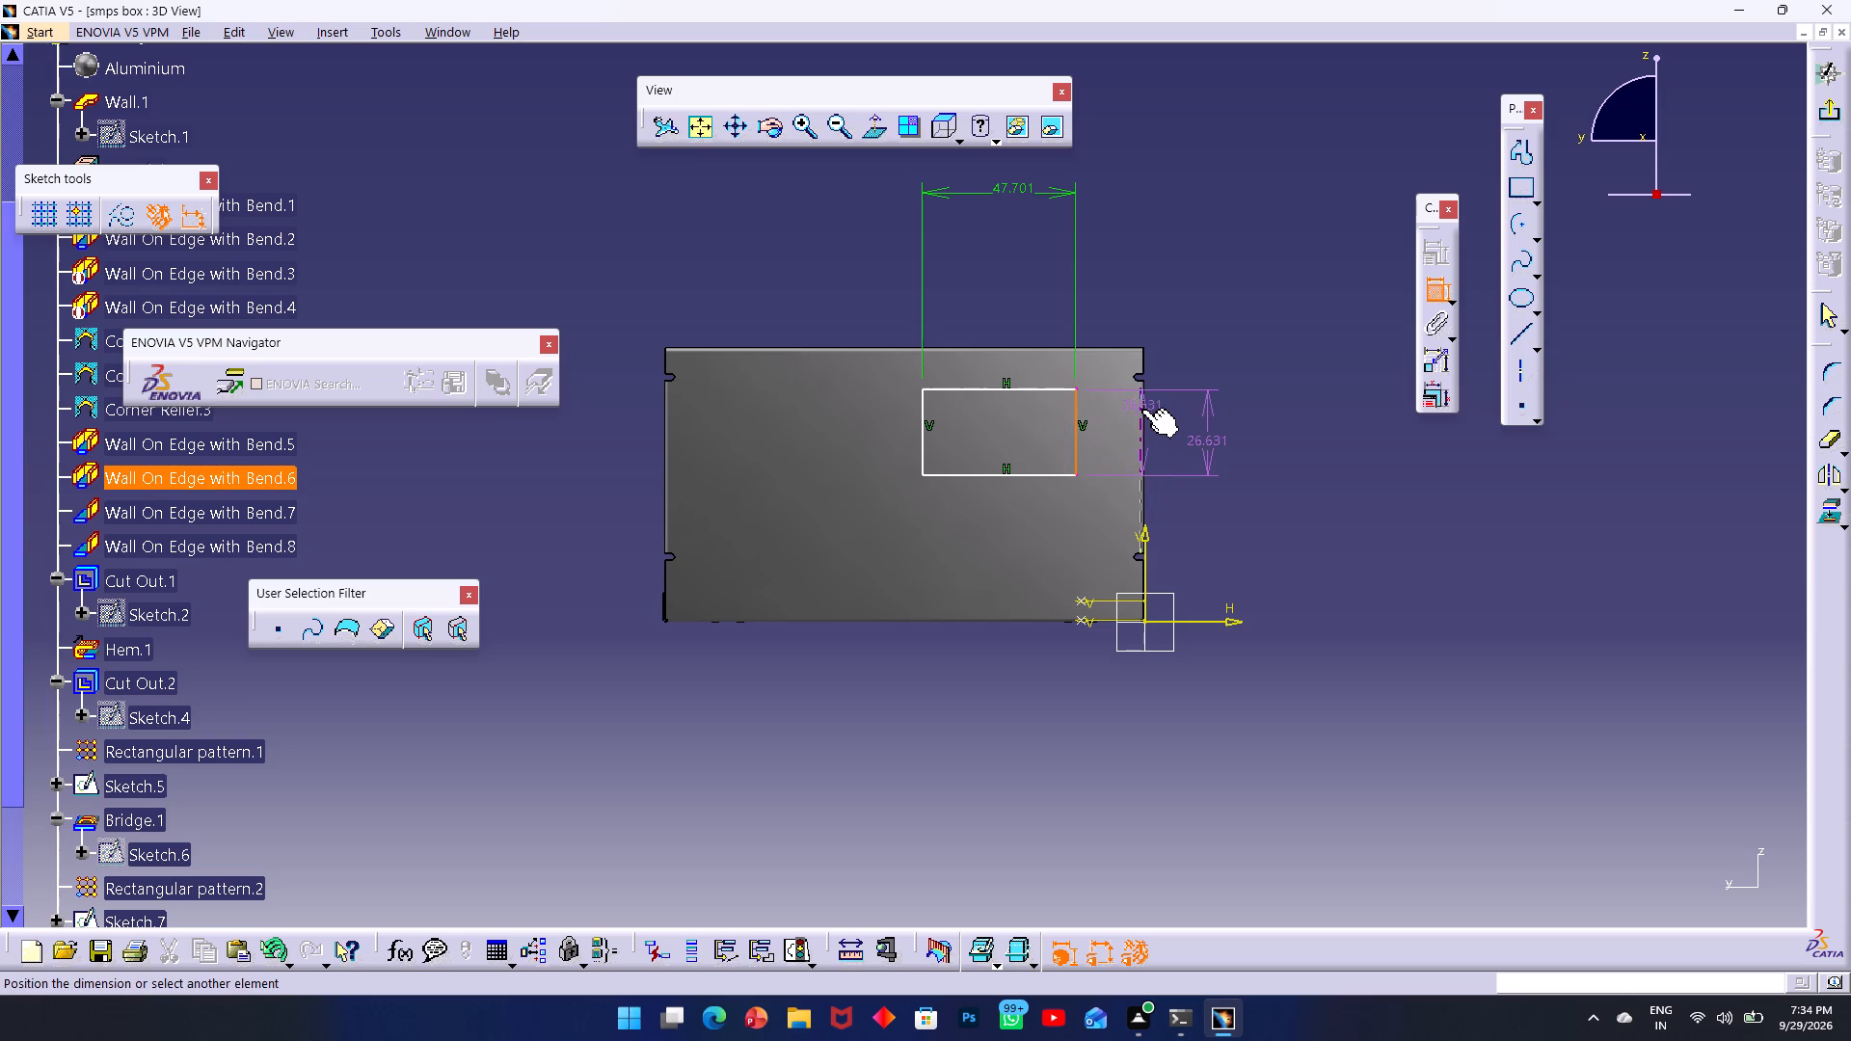
{"action": "left_click", "coordinate": [1147, 414]}
{"action": "left_click", "coordinate": [1129, 286]}
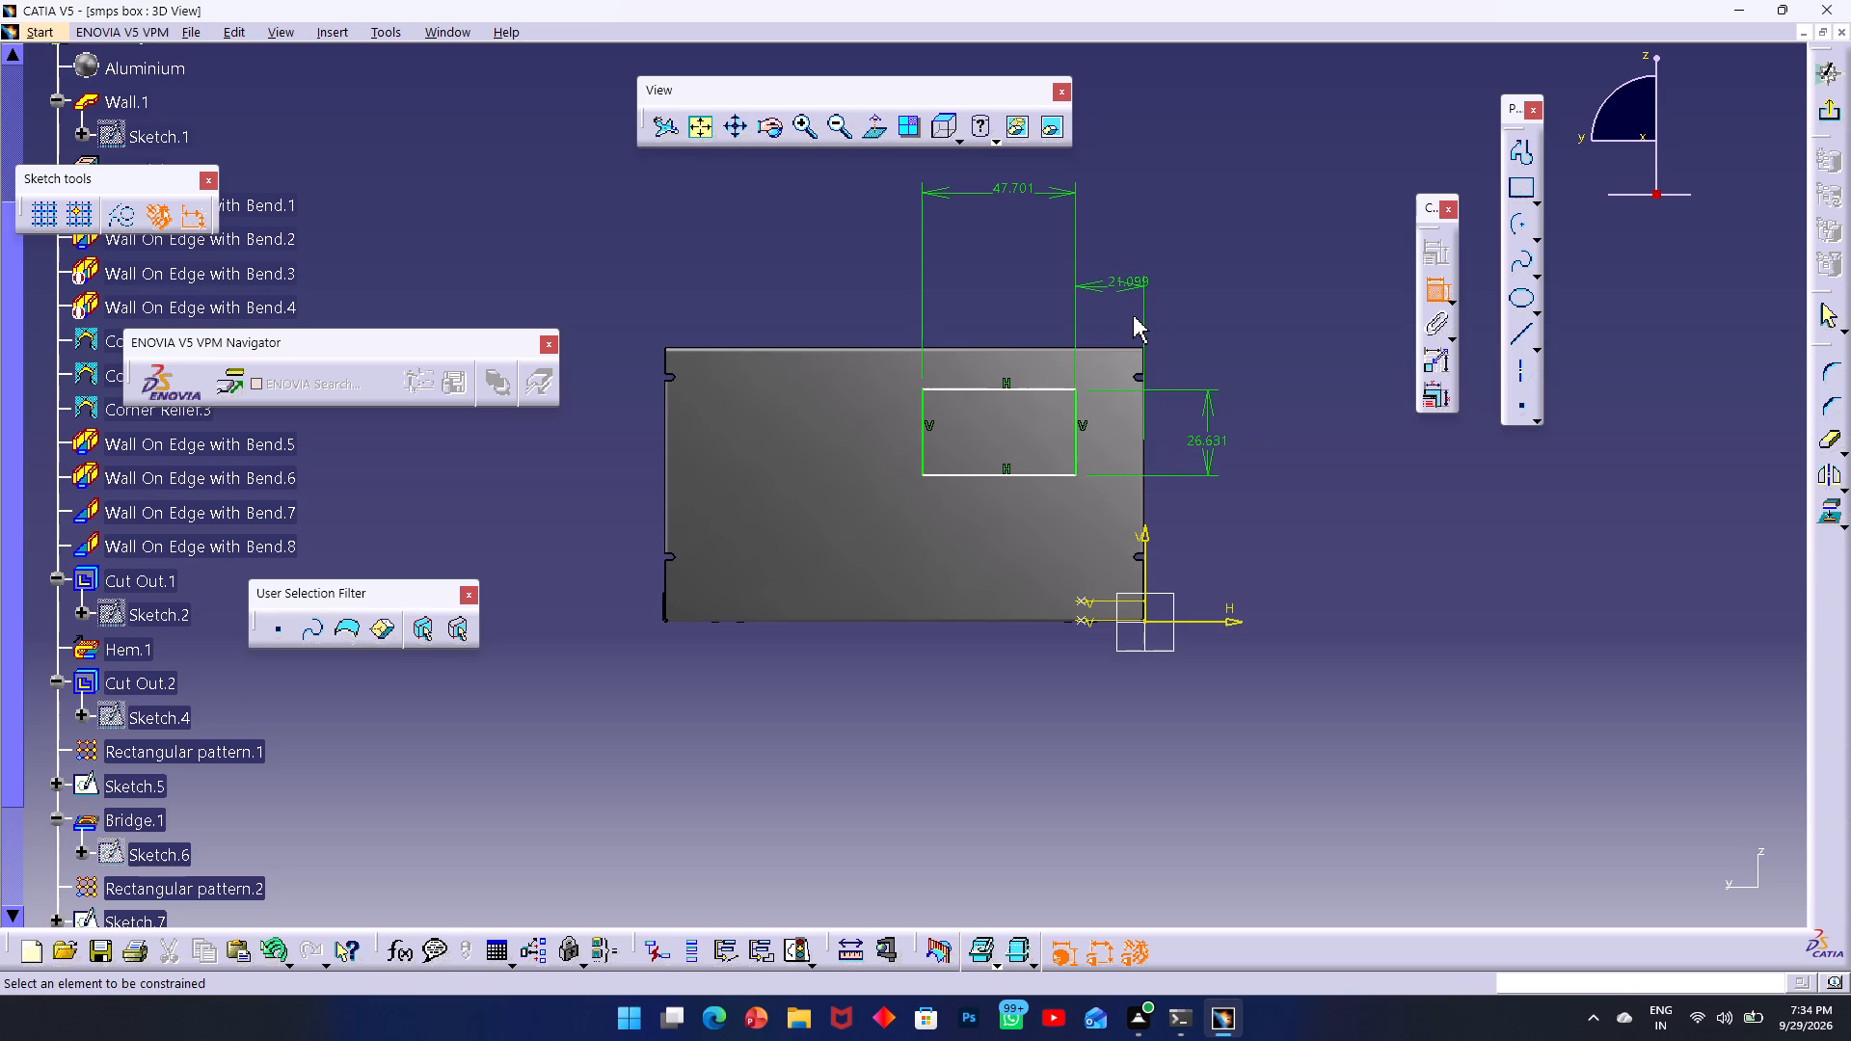
{"action": "left_click", "coordinate": [1001, 384]}
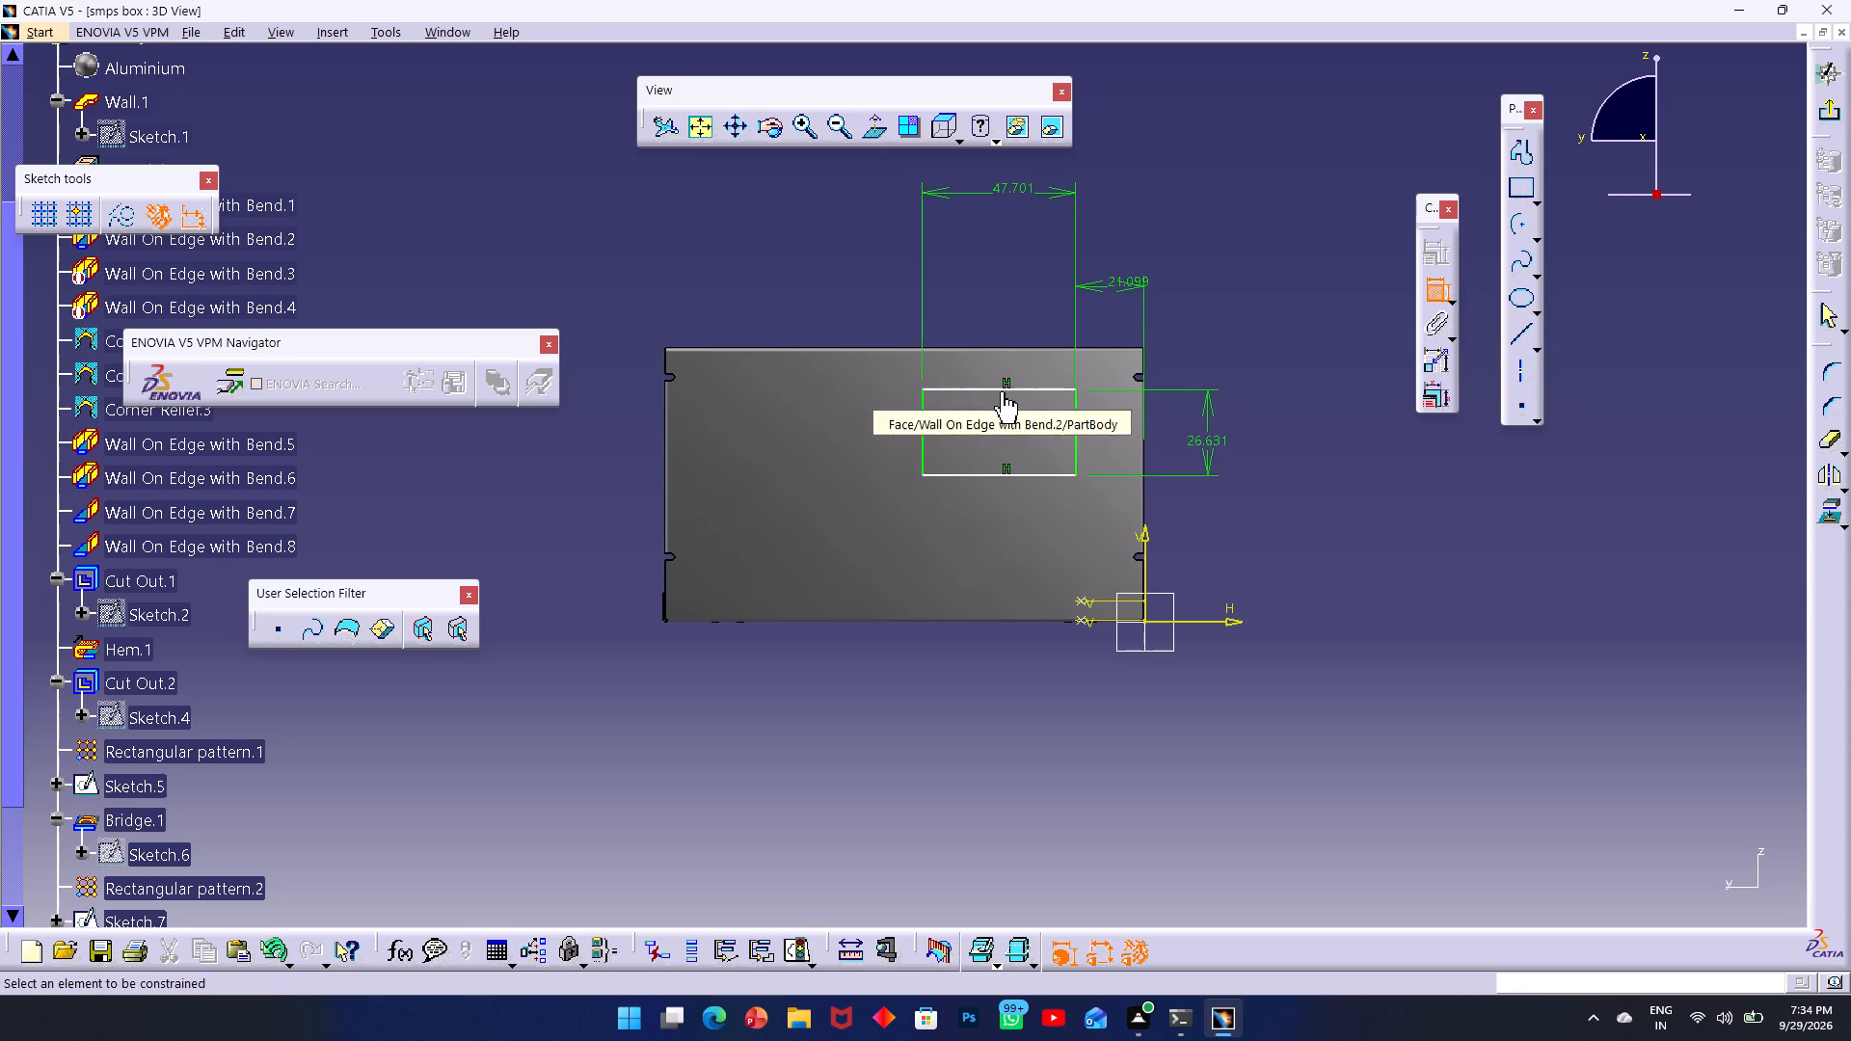
{"action": "left_click", "coordinate": [1002, 393]}
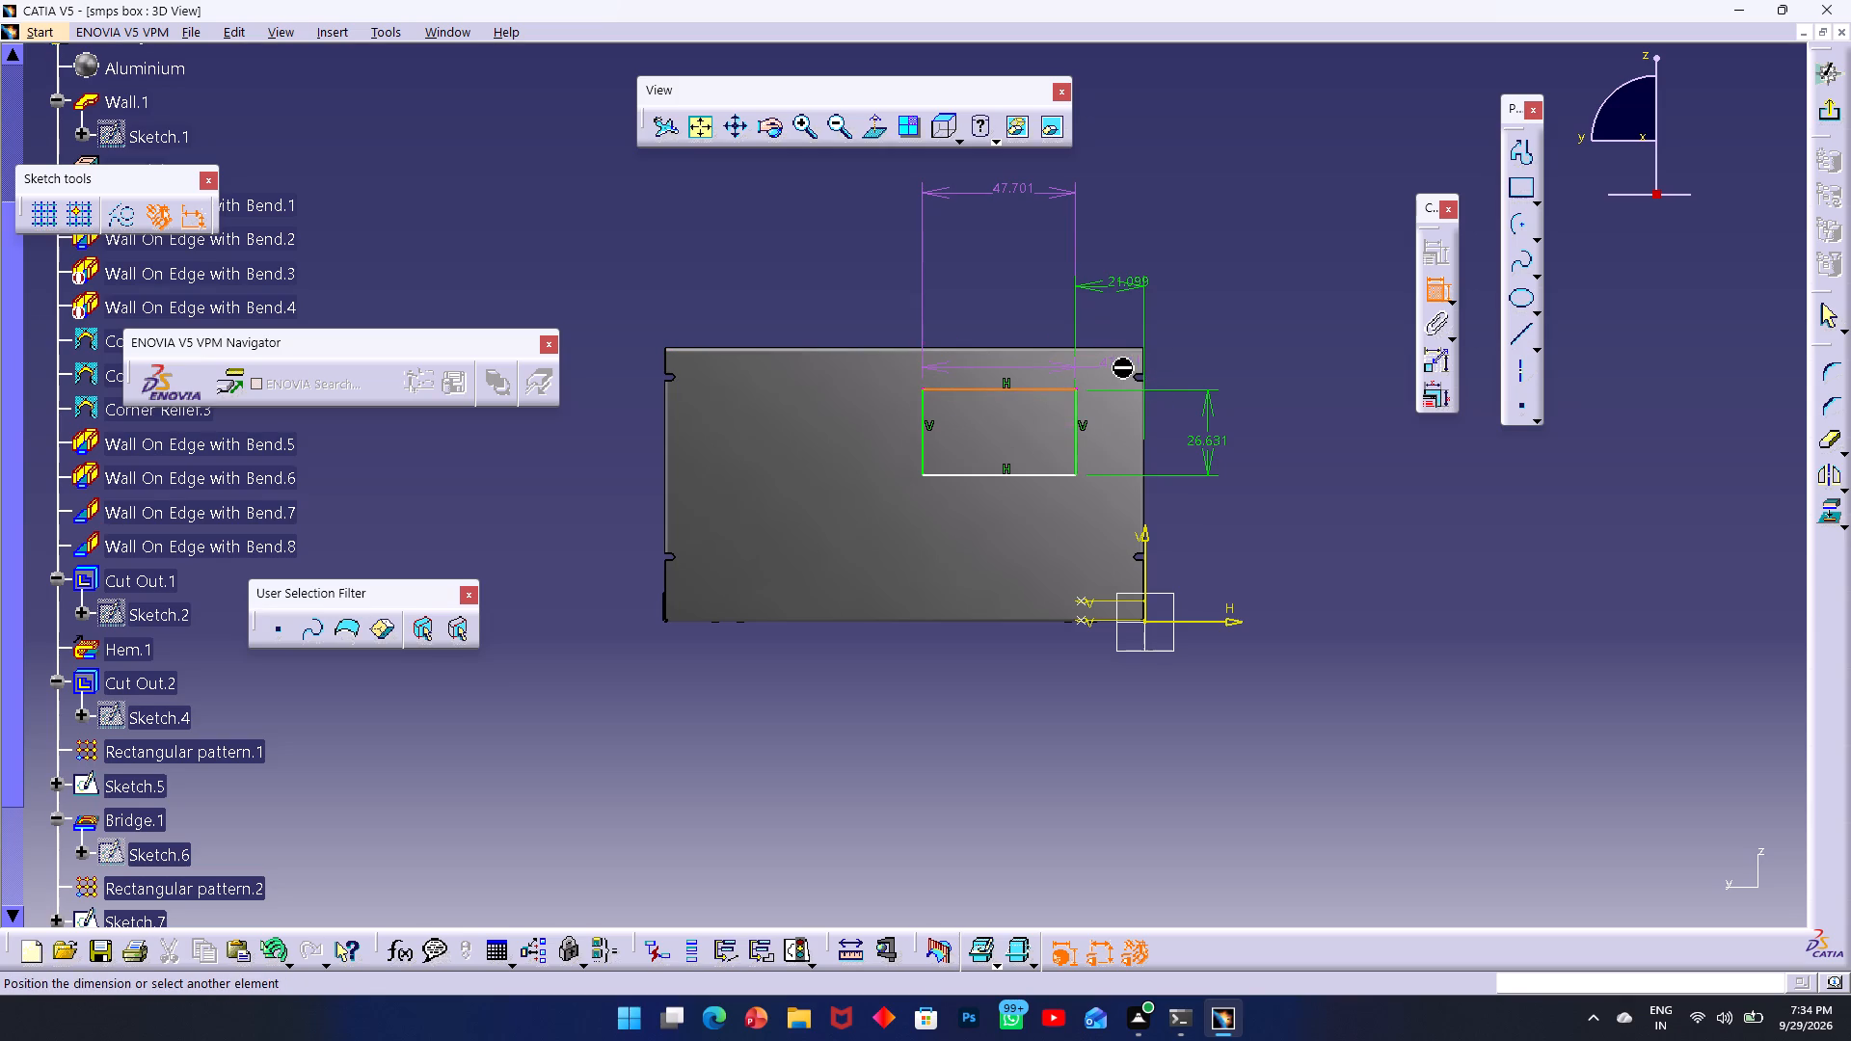
{"action": "middle_click_drag", "start_coordinate": [1122, 367], "coordinate": [952, 261], "text": "ctrl"}
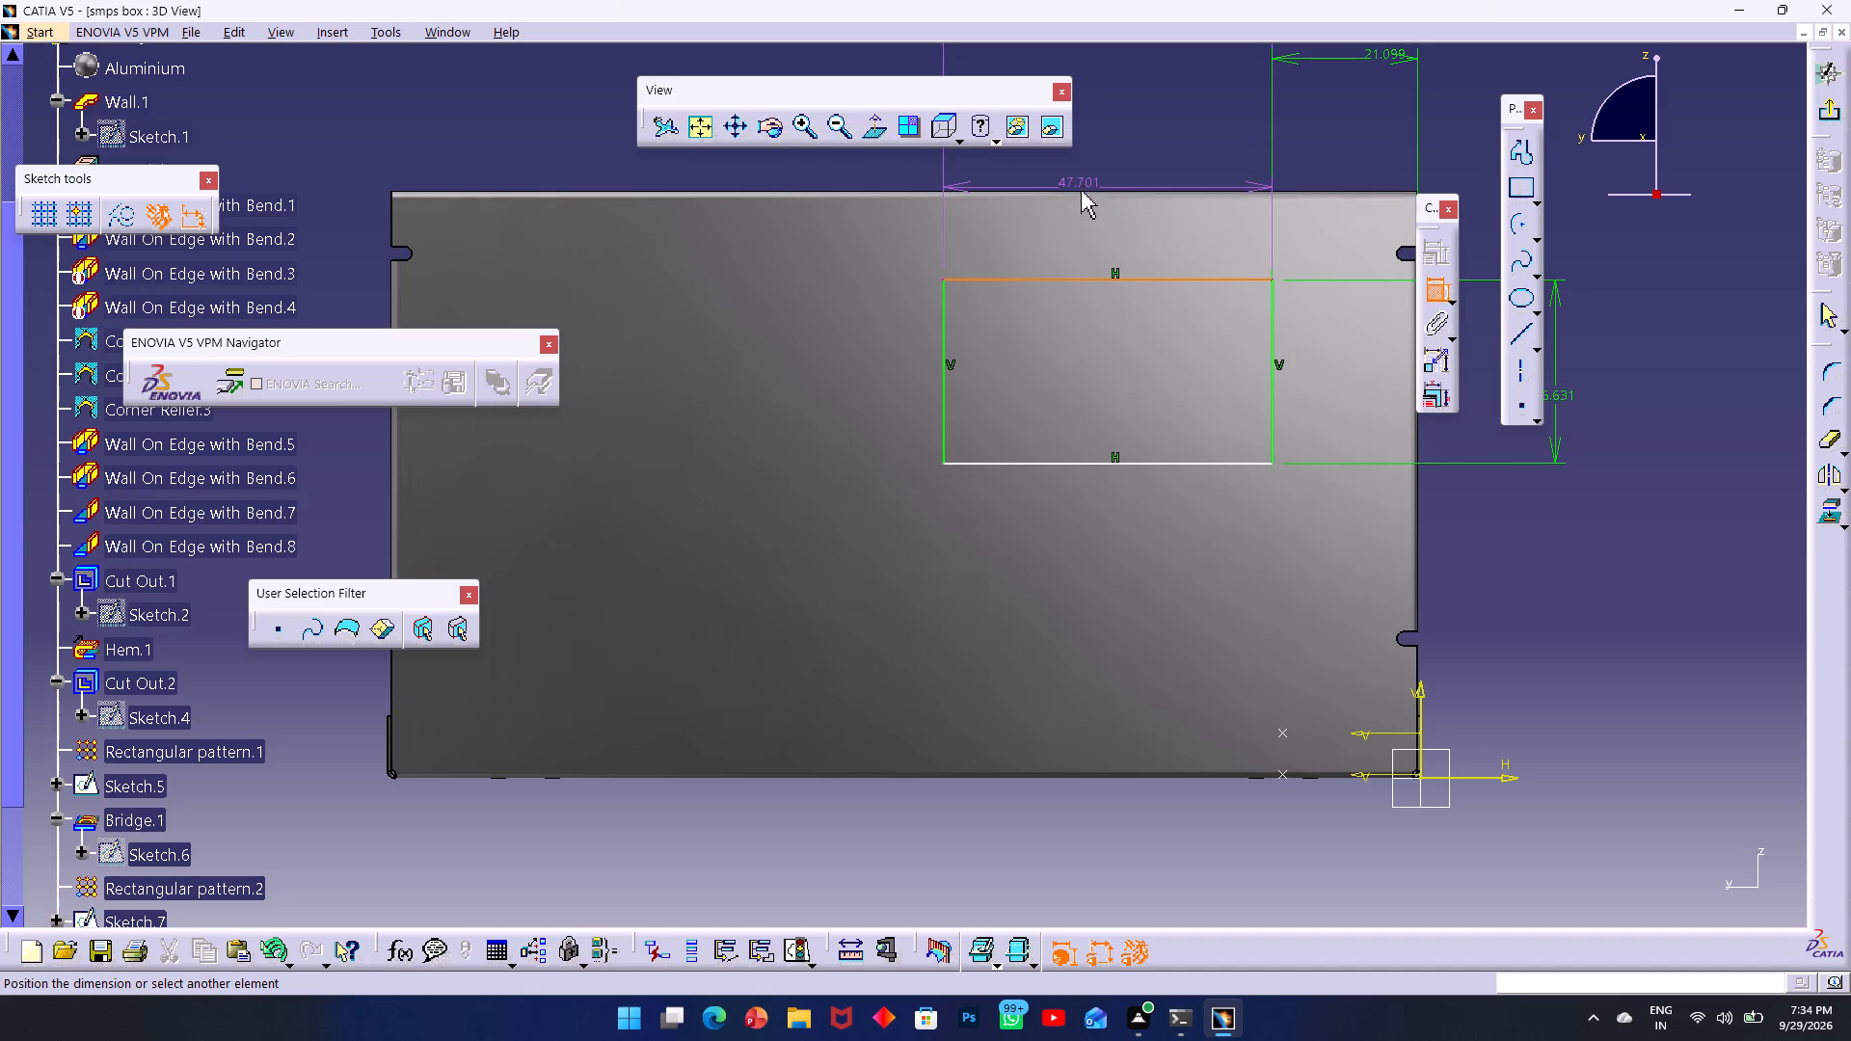
{"action": "left_click", "coordinate": [1081, 192]}
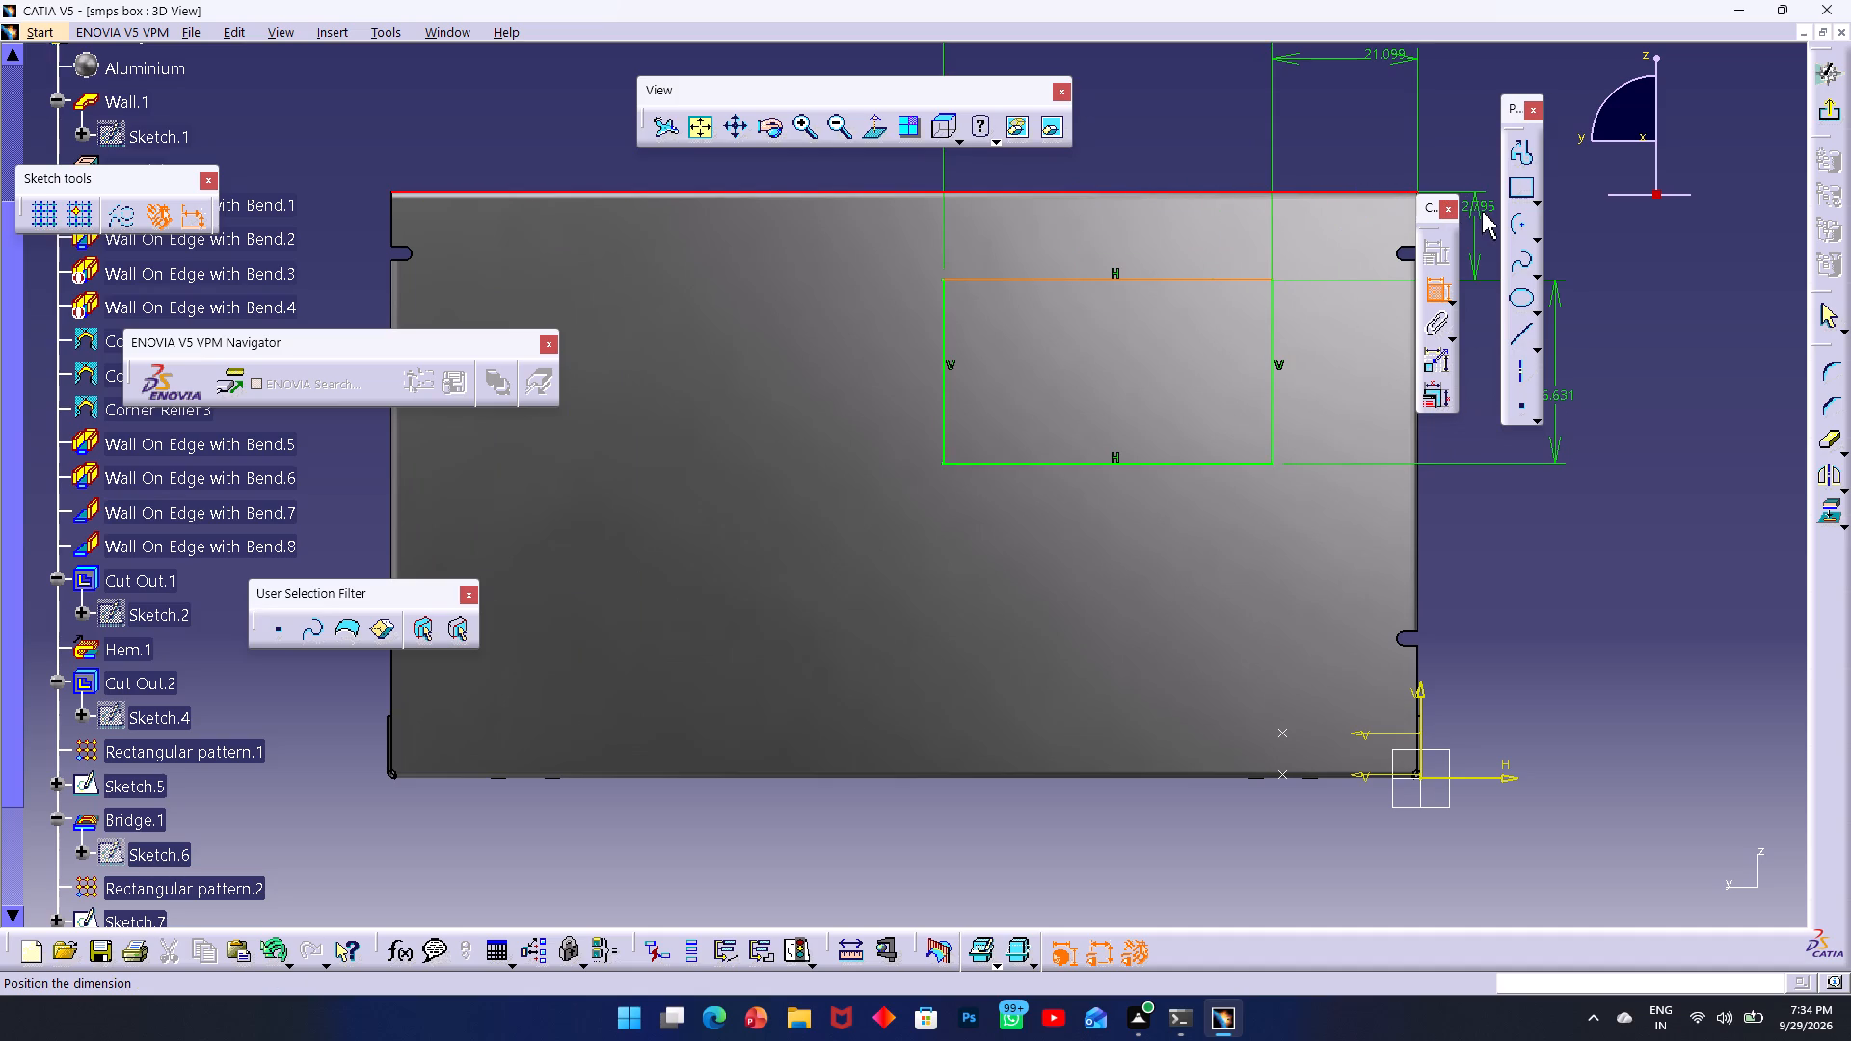
{"action": "left_click", "coordinate": [1482, 212]}
Set the rectangle's width to 27.5 mm and its height to 16 mm.
{"action": "middle_click_drag", "start_coordinate": [1220, 217], "coordinate": [931, 442]}
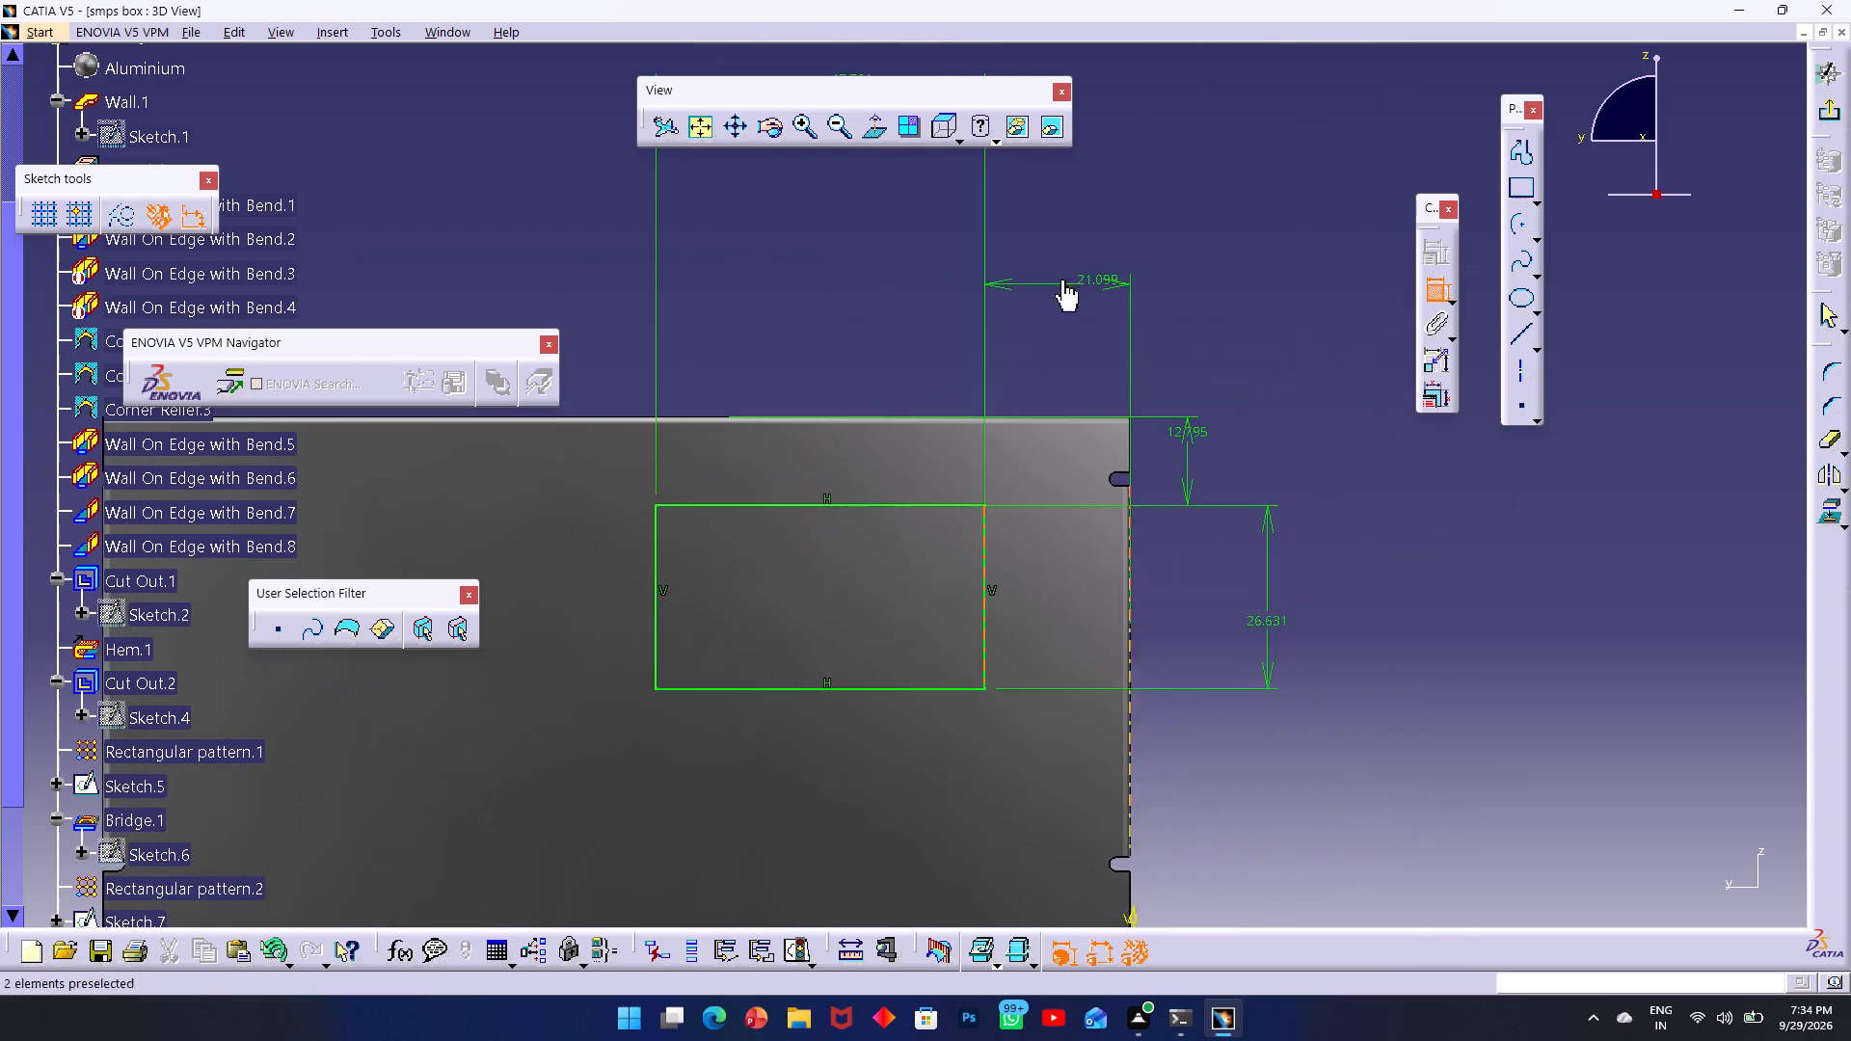
{"action": "middle_click_drag", "start_coordinate": [1022, 286], "coordinate": [1043, 430]}
{"action": "double_click", "coordinate": [929, 223]}
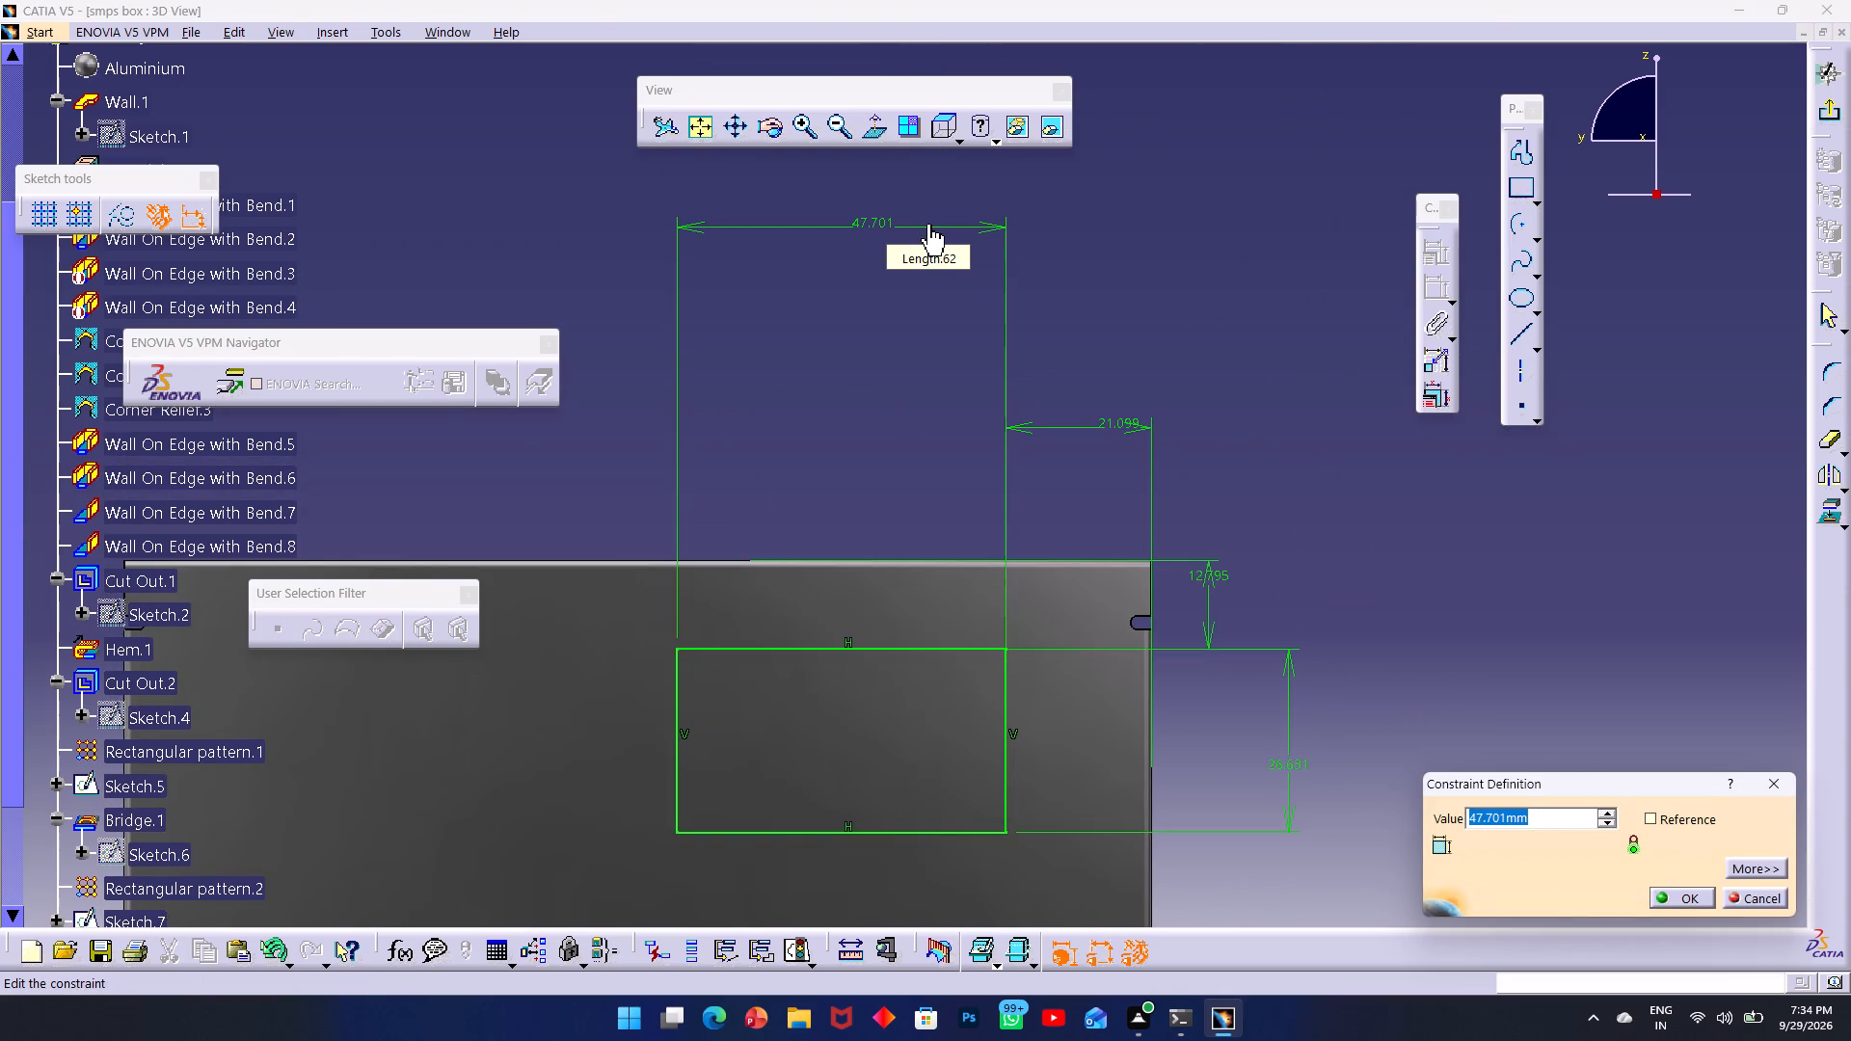
{"action": "type", "text": "27.5"}
{"action": "key", "text": "Return"}
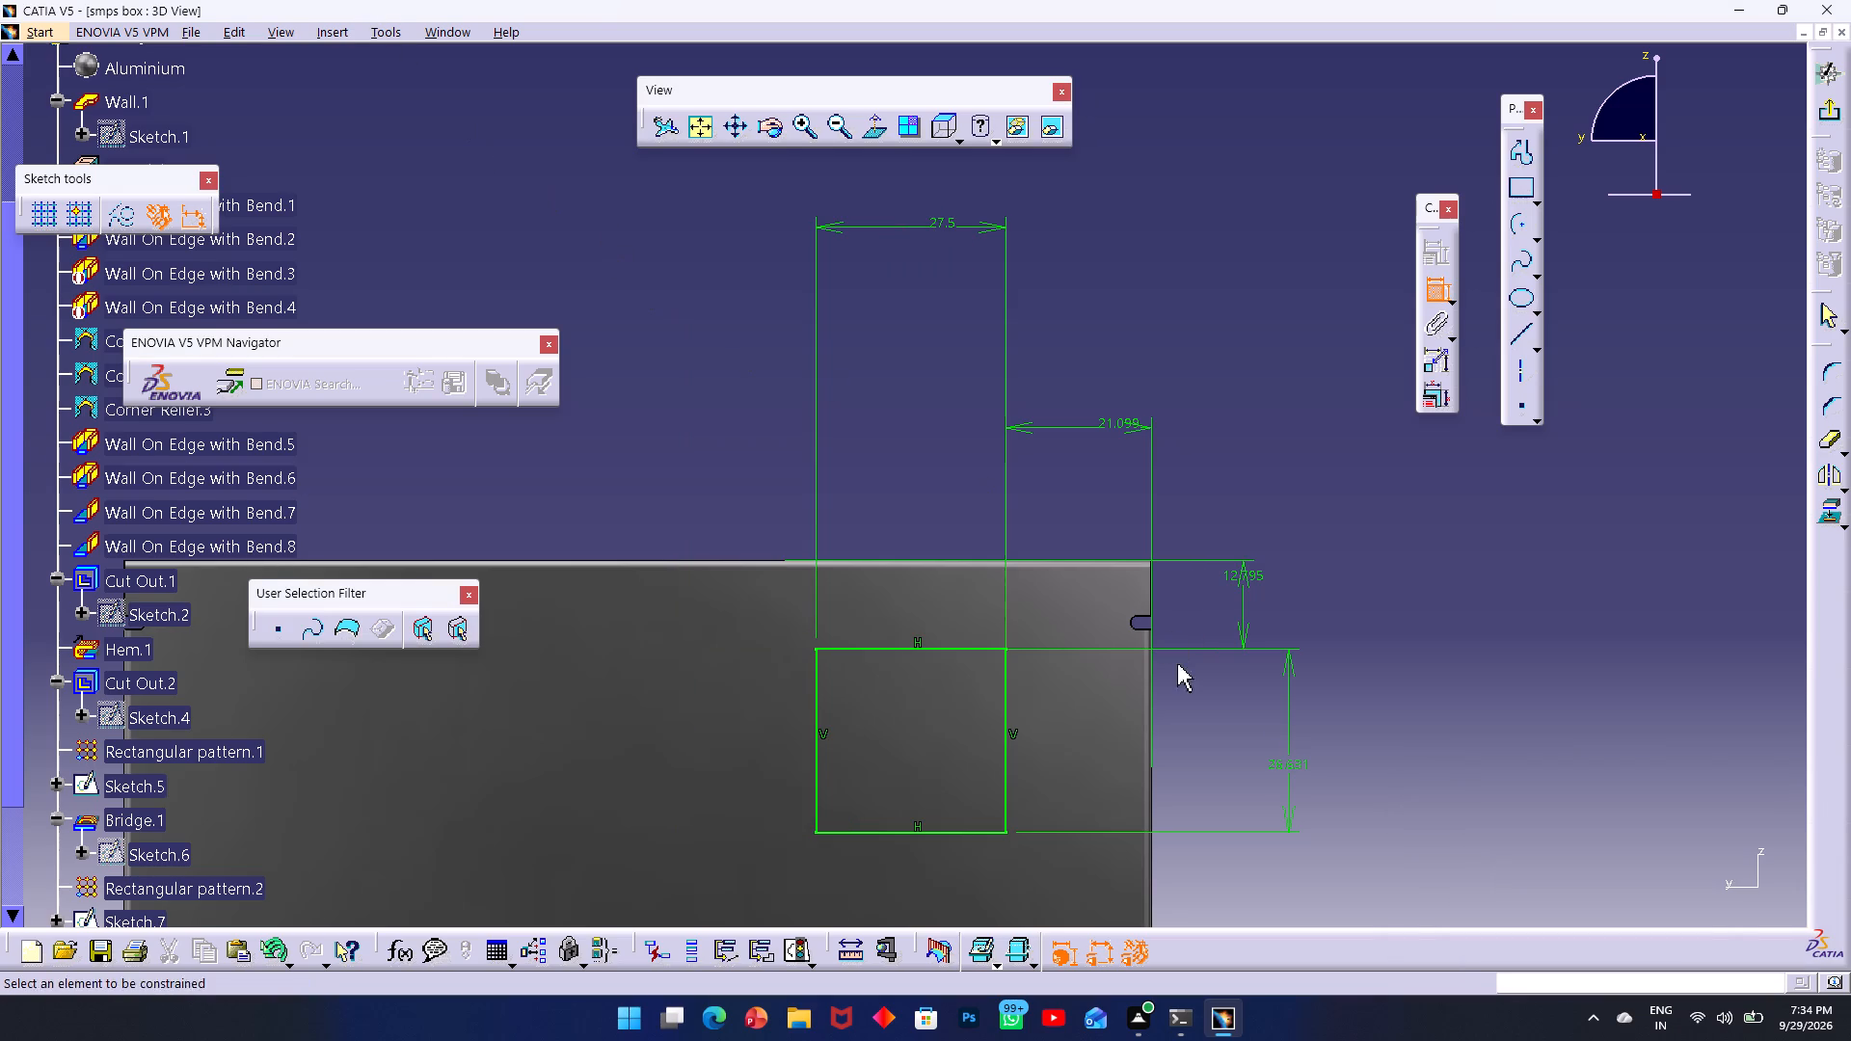
{"action": "double_click", "coordinate": [1288, 763]}
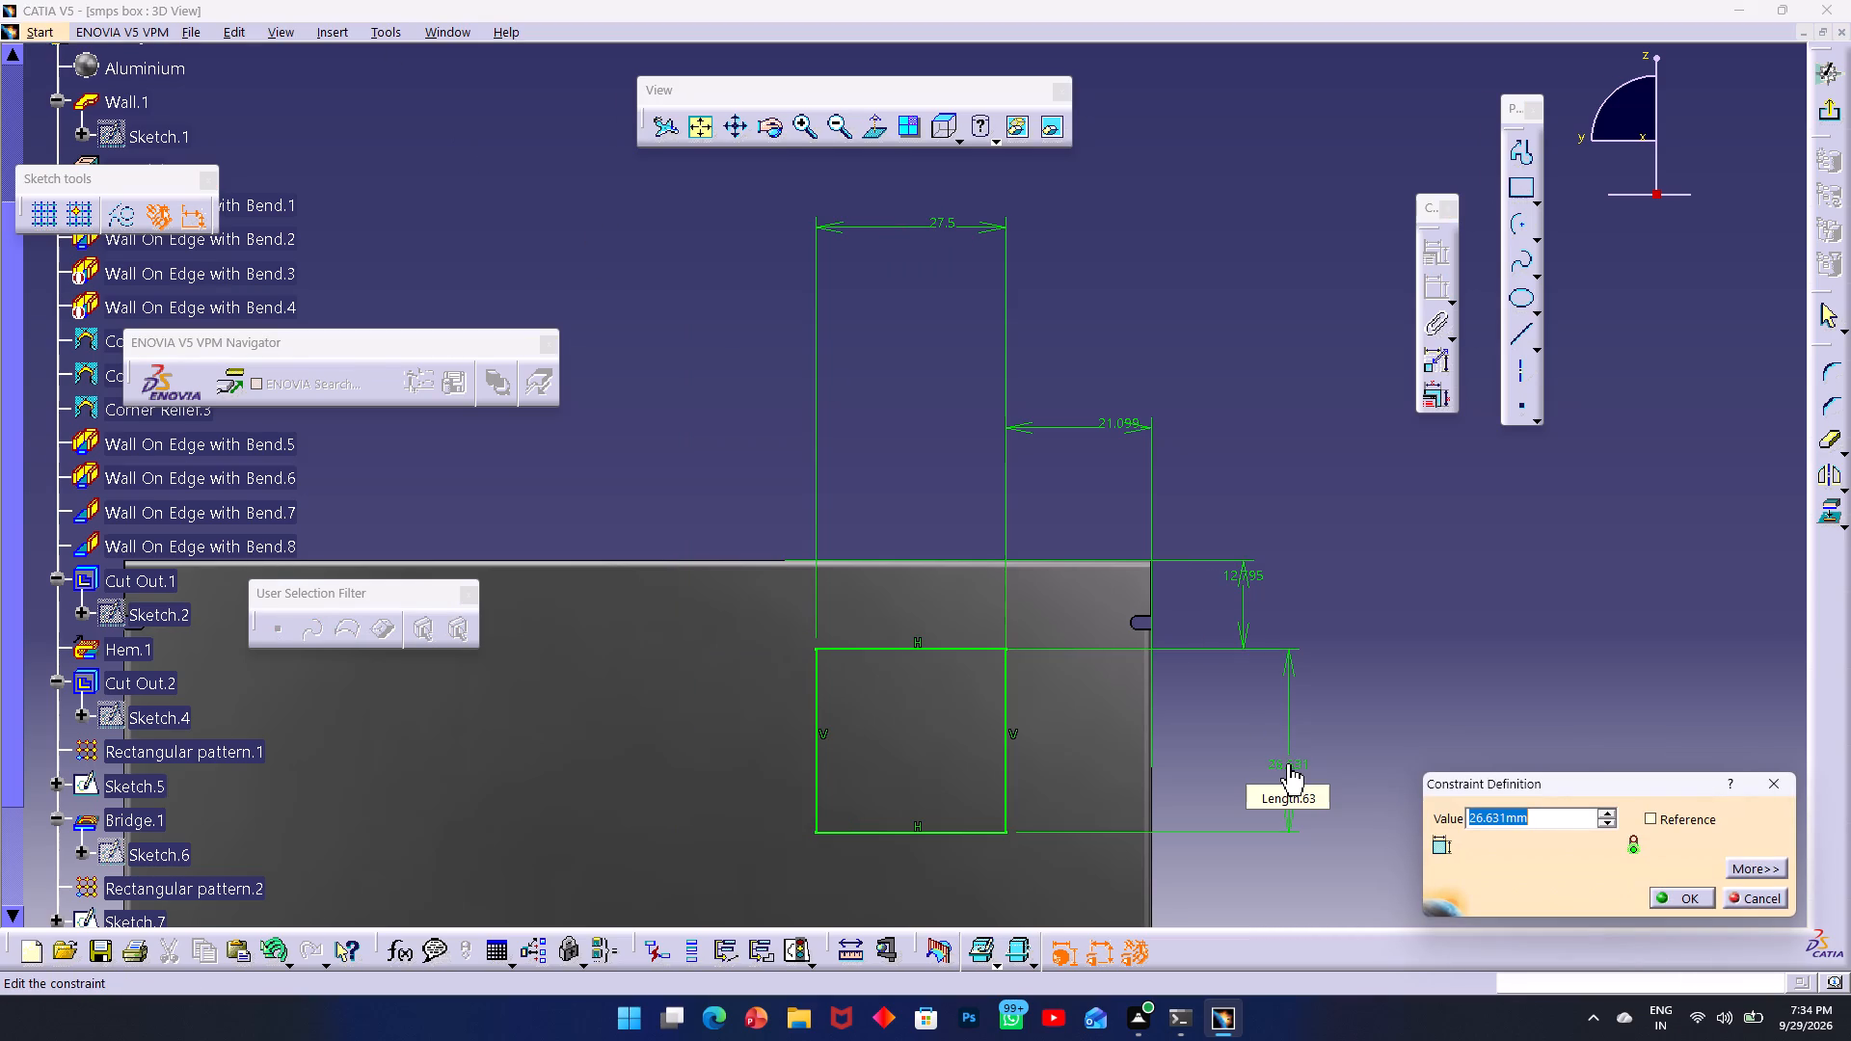
{"action": "type", "text": "16"}
{"action": "key", "text": "Return"}
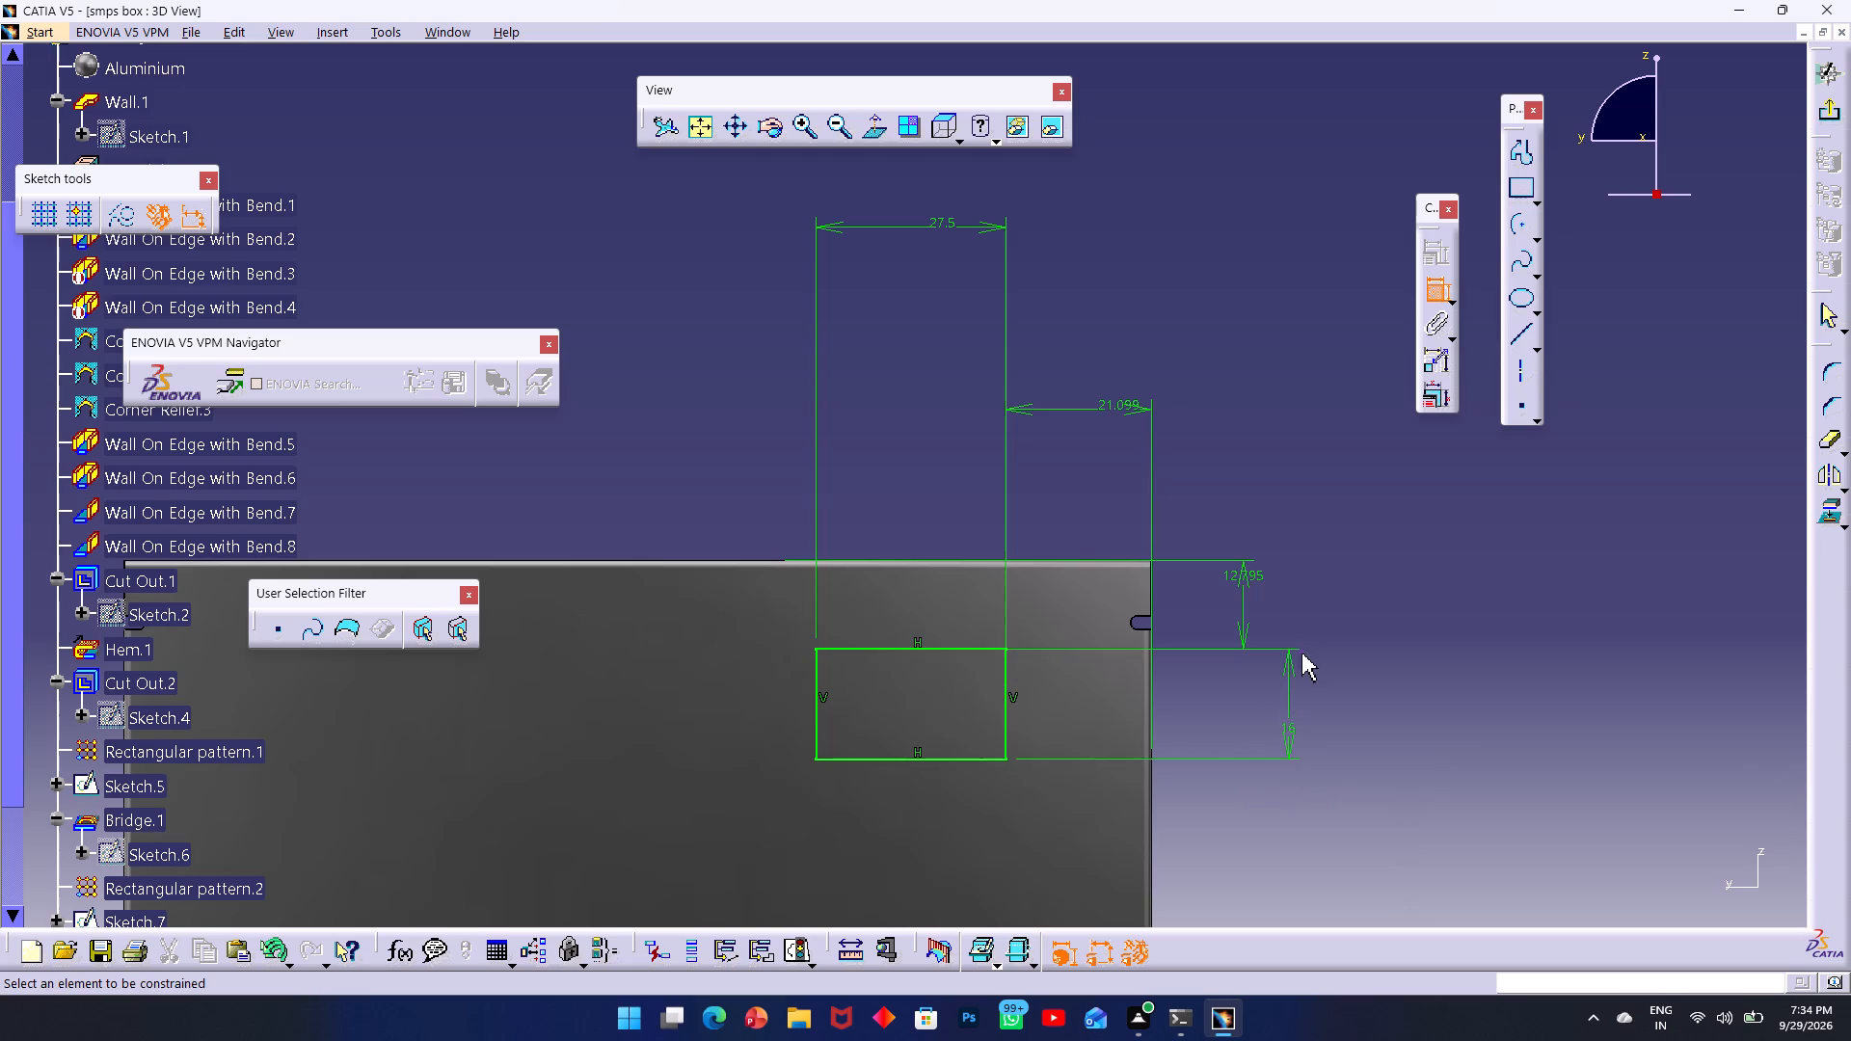
Set the rectangle's offset from the wall's top edge to 11 mm and from the side edge to 16 mm.
{"action": "double_click", "coordinate": [1242, 601]}
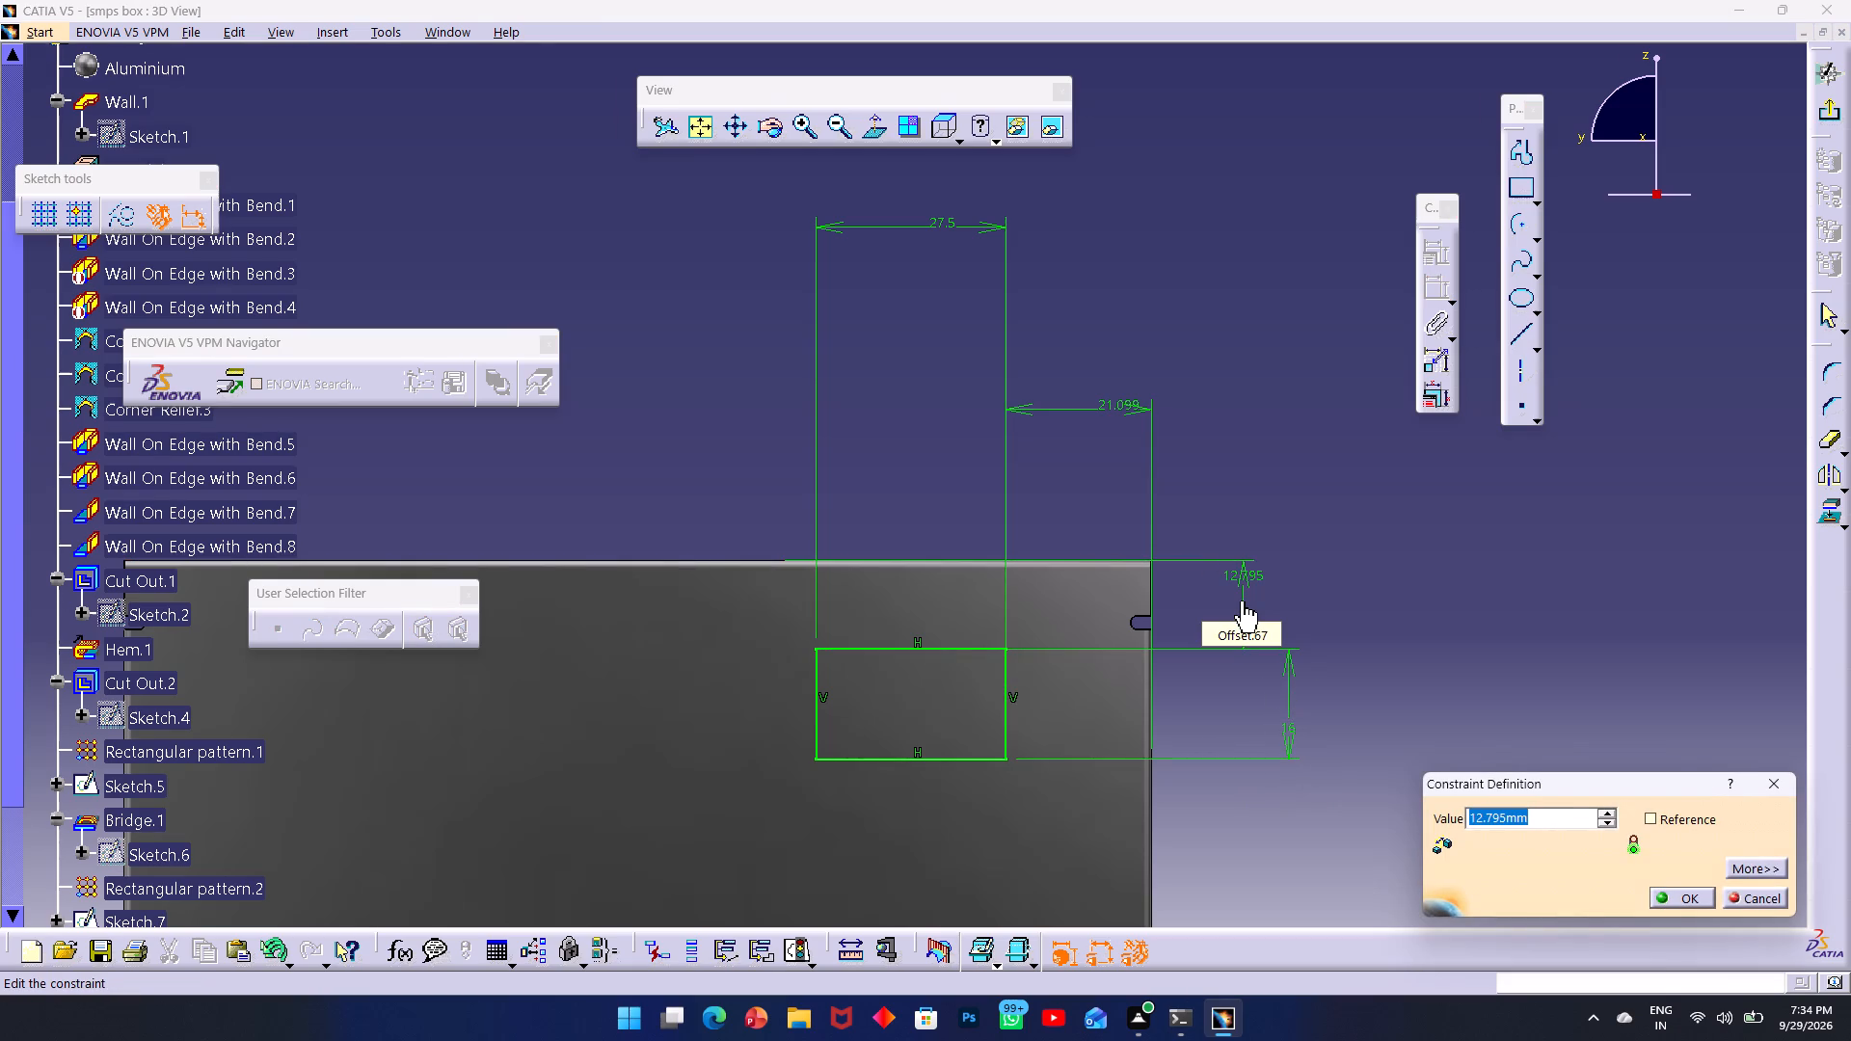
{"action": "type", "text": "11"}
{"action": "key", "text": "Return"}
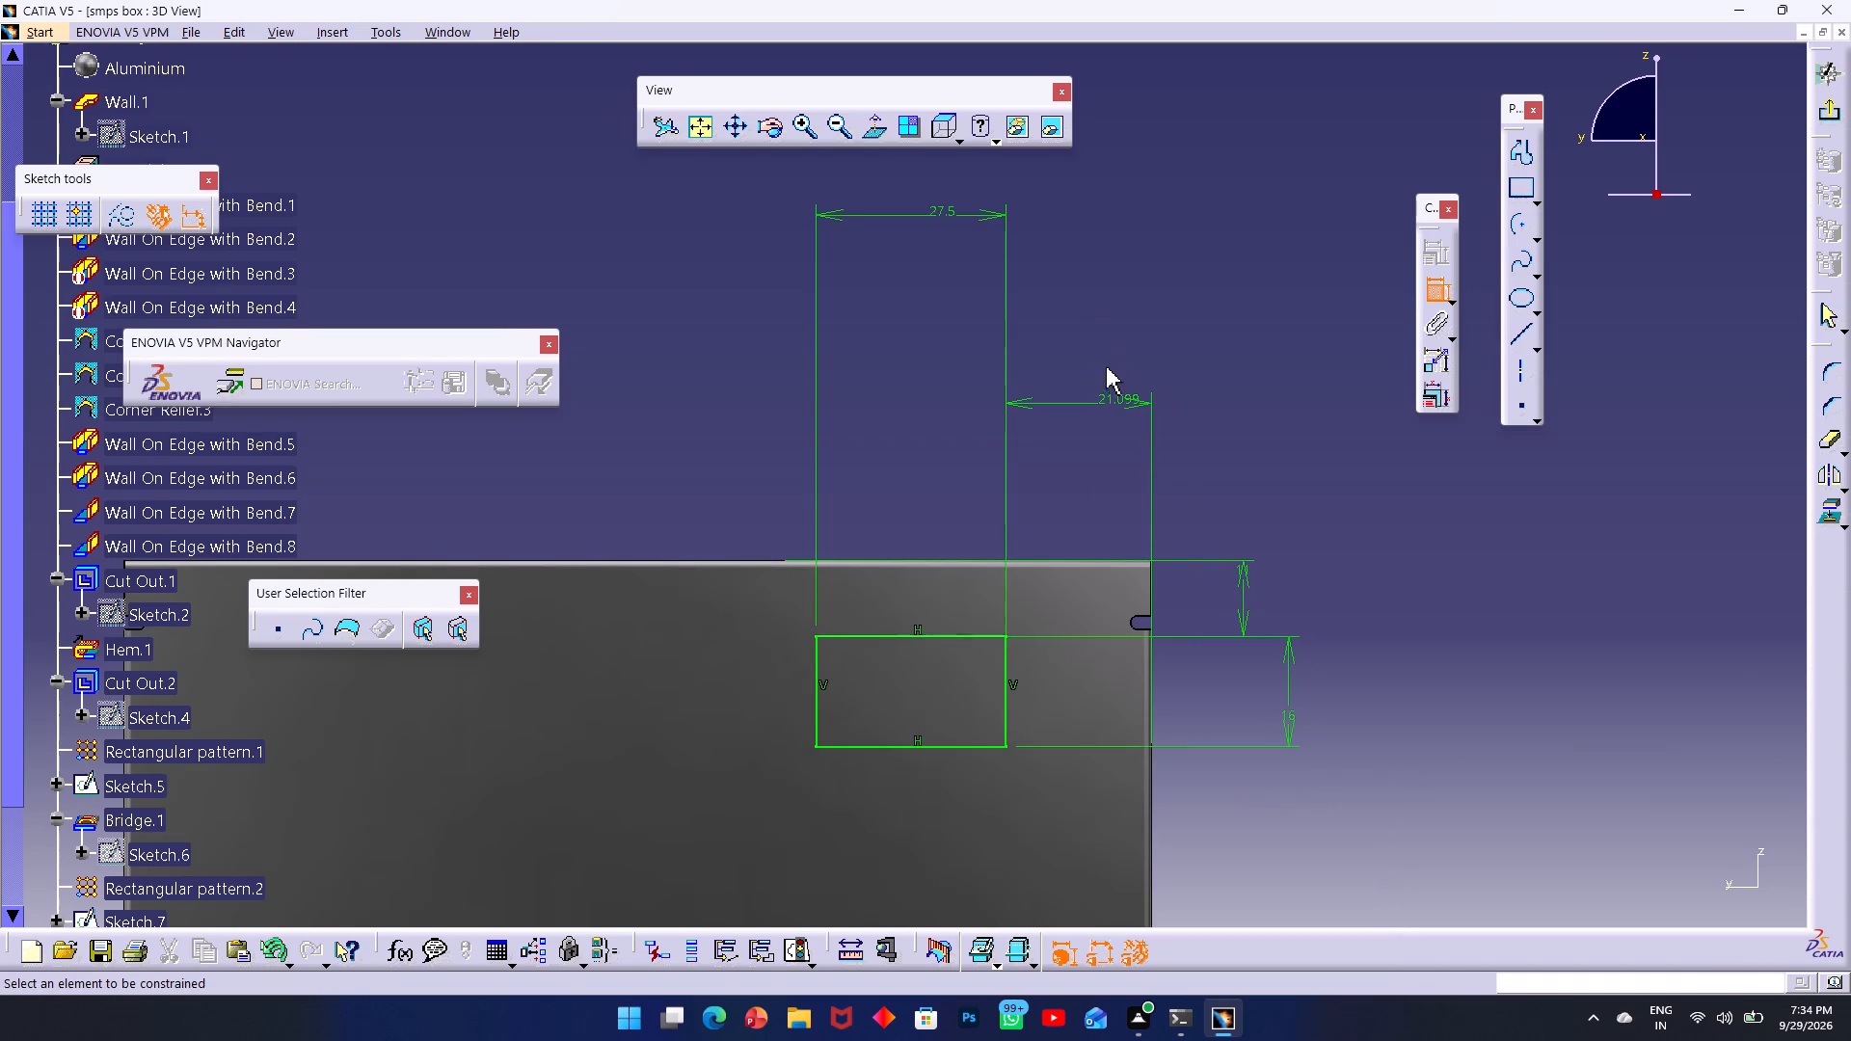
{"action": "double_click", "coordinate": [1107, 397]}
{"action": "type", "text": "16"}
{"action": "key", "text": "Return"}
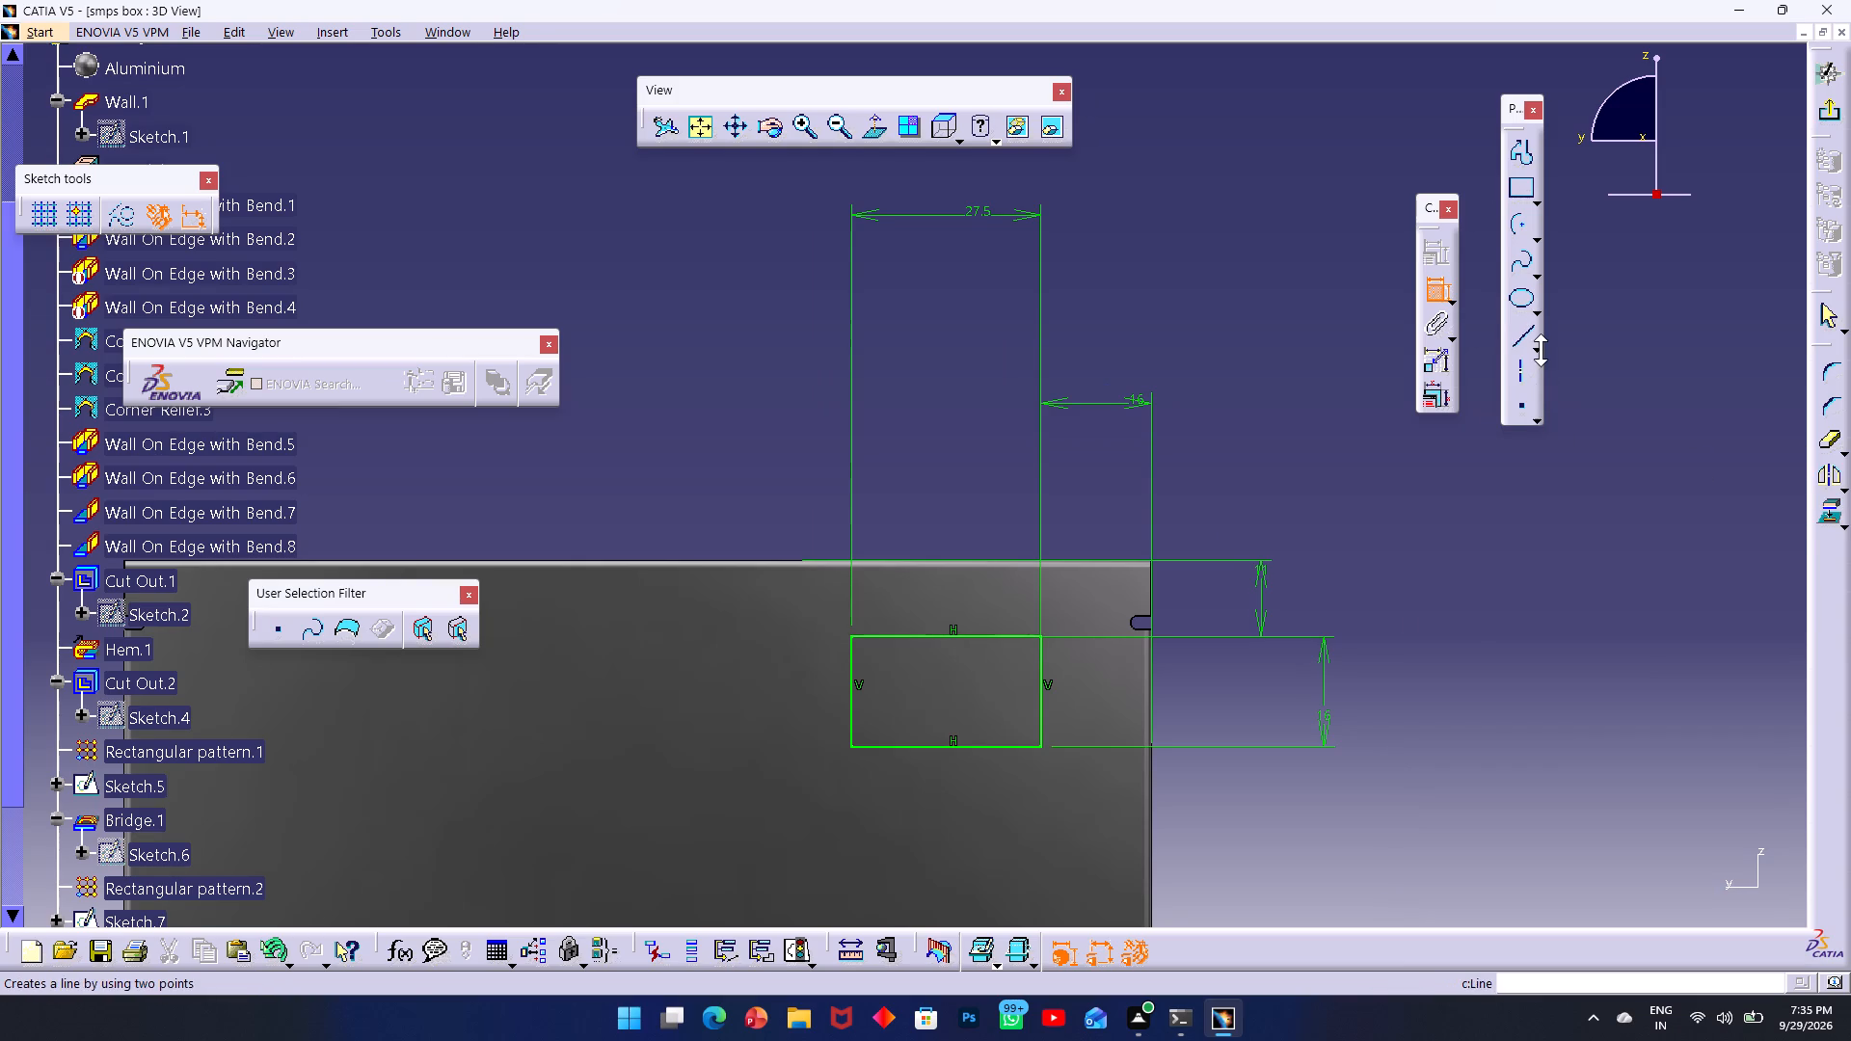
Round the rectangle's lower-left corner to about 6.1 mm and upper-left corner to about 7 mm radius, converting the length constraint into a distance.
{"action": "left_click", "coordinate": [1829, 387]}
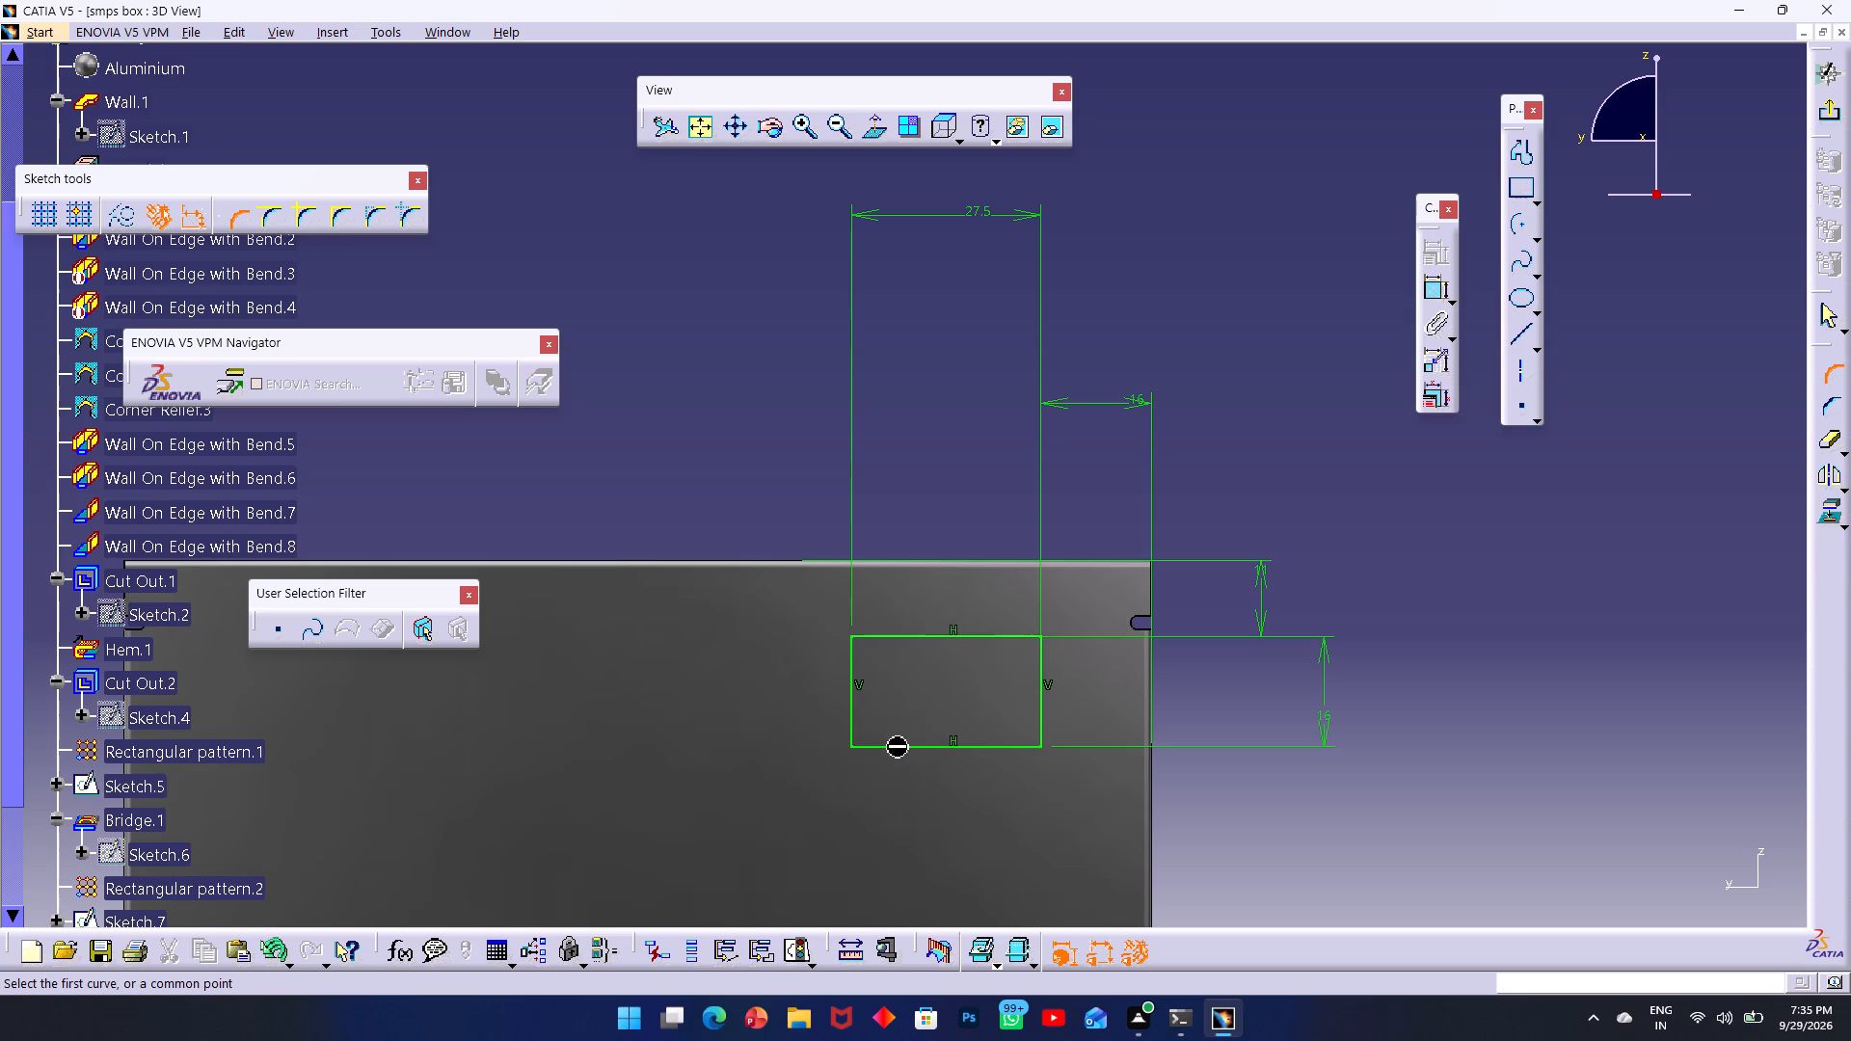
{"action": "left_click", "coordinate": [872, 745]}
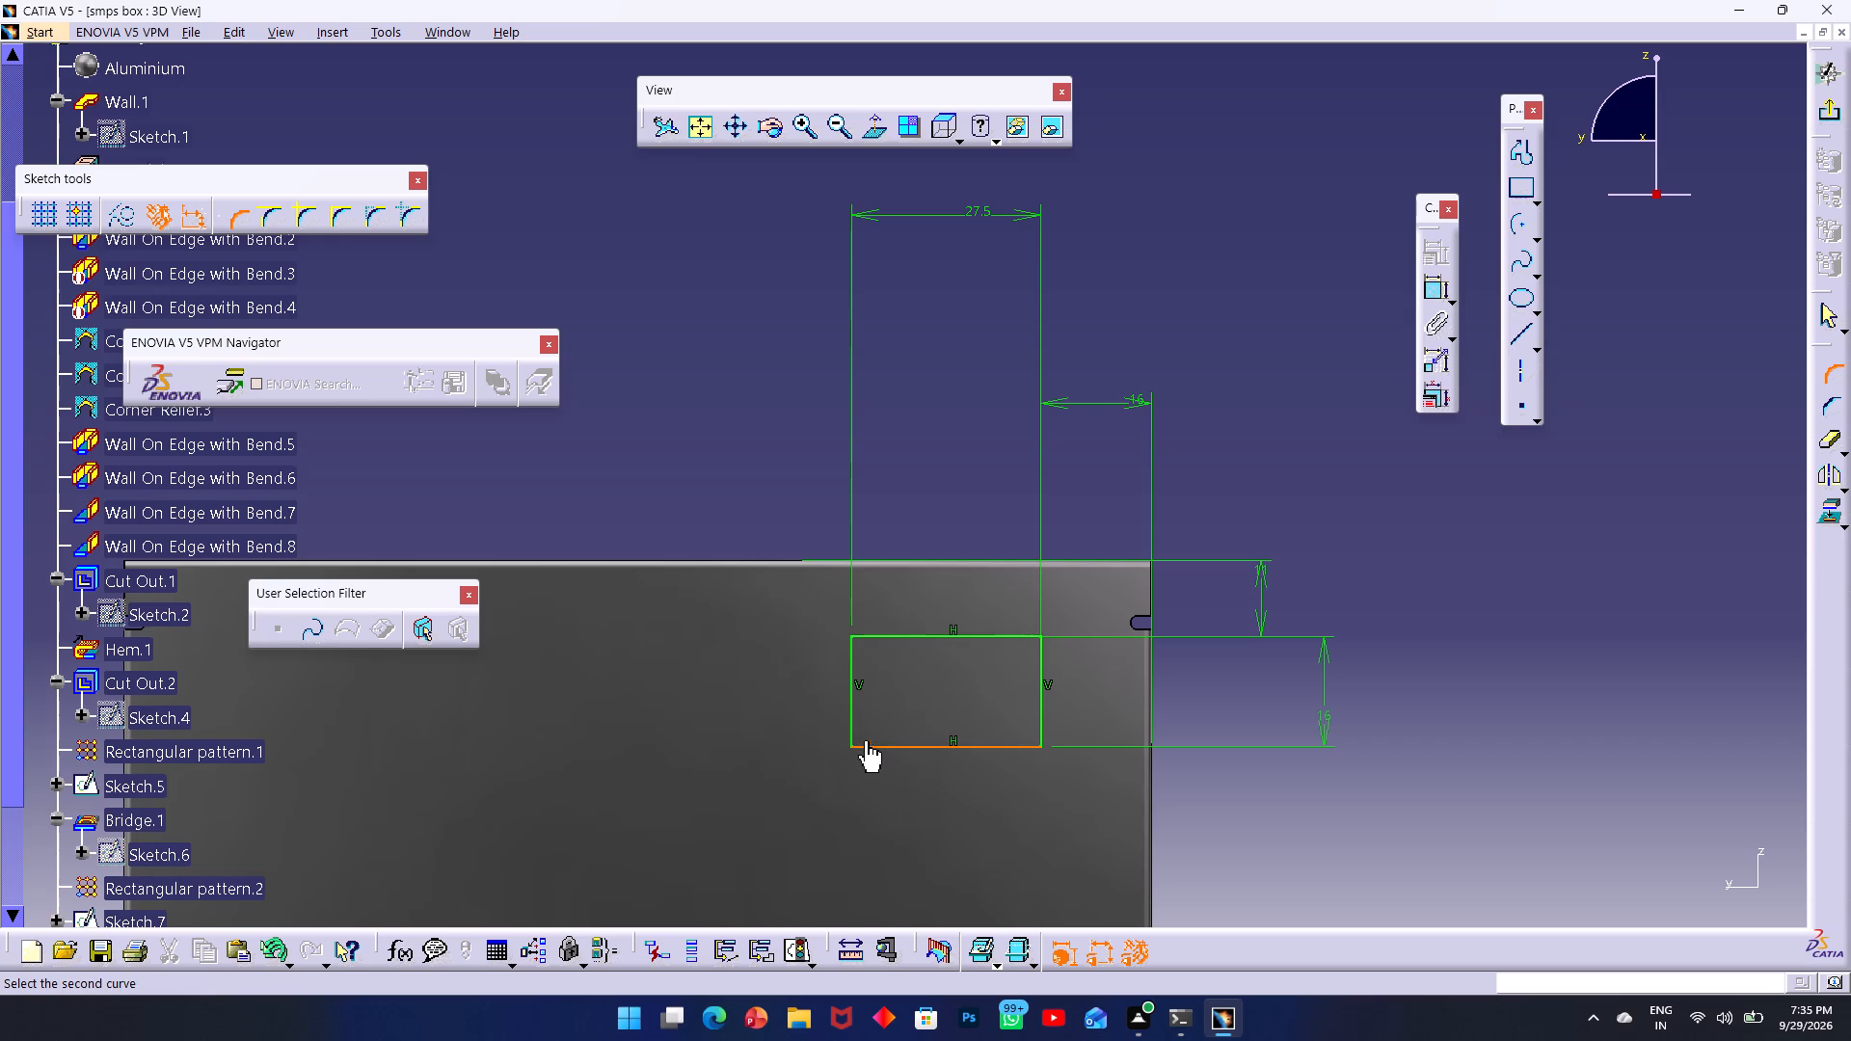
{"action": "left_click", "coordinate": [851, 719]}
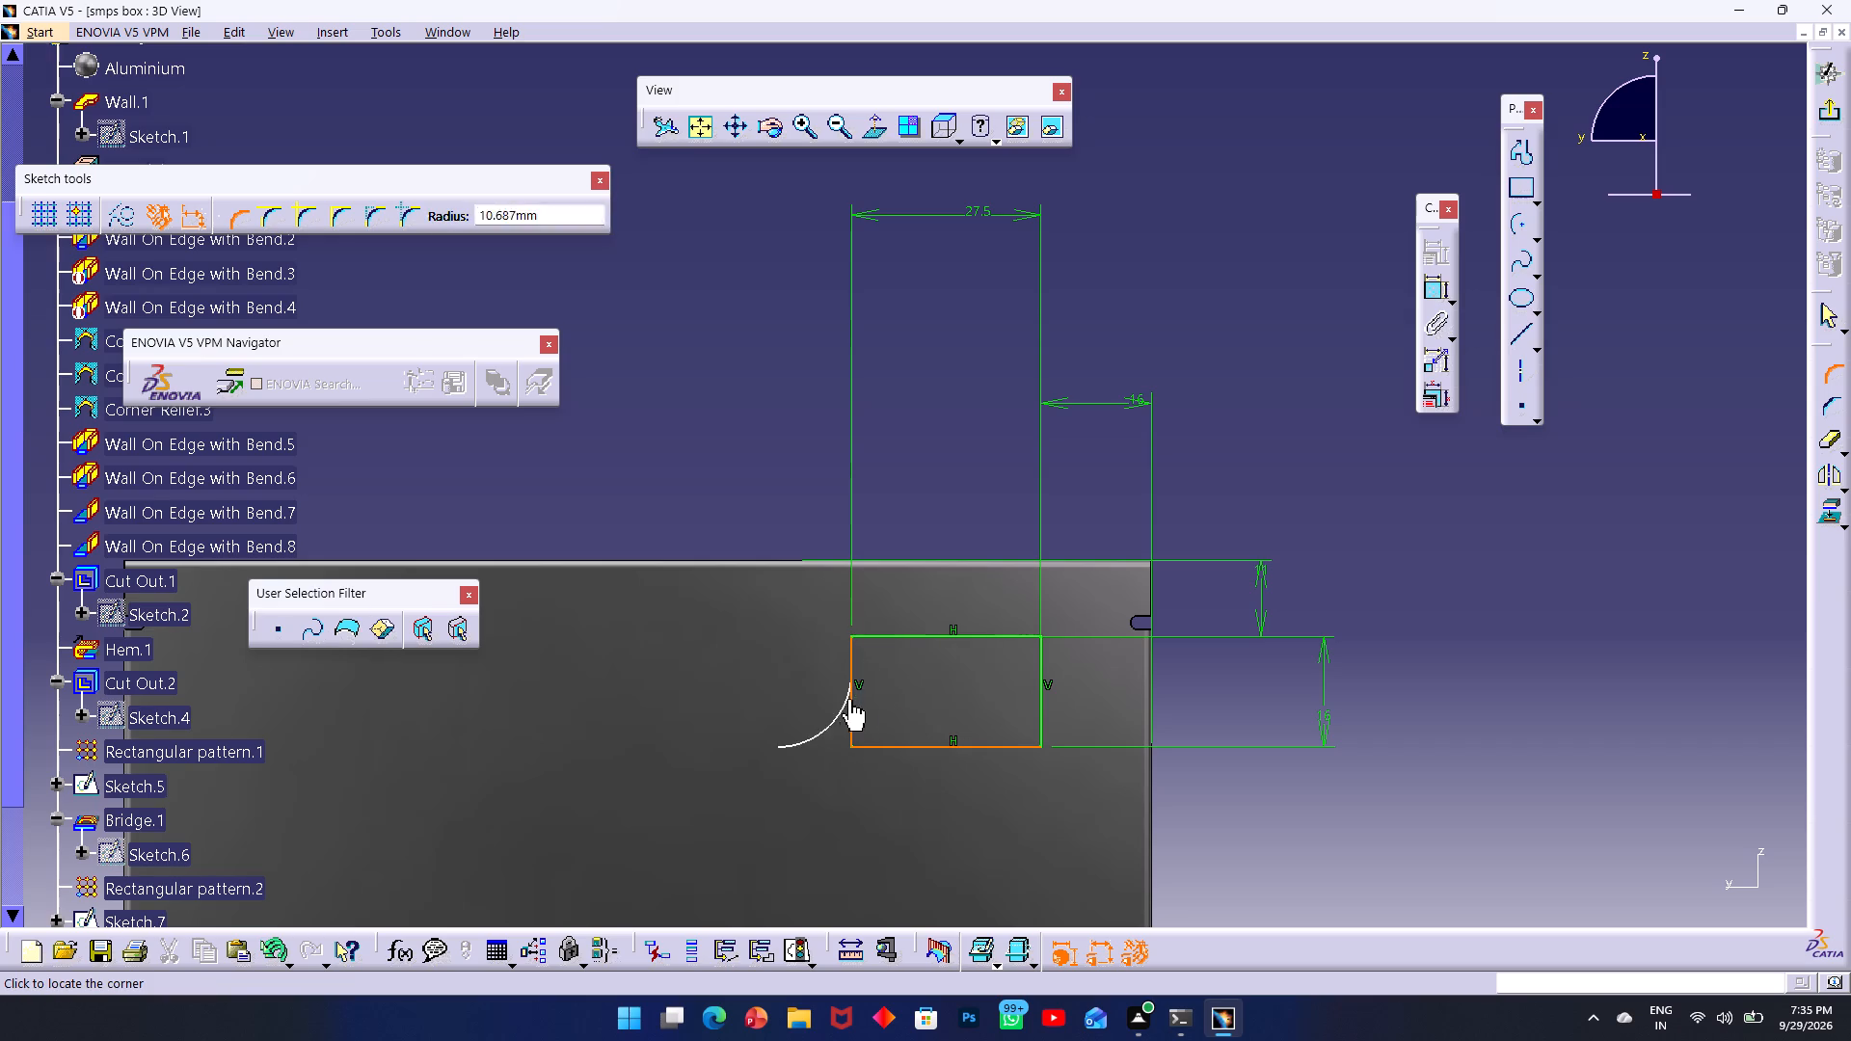
{"action": "left_click", "coordinate": [864, 735]}
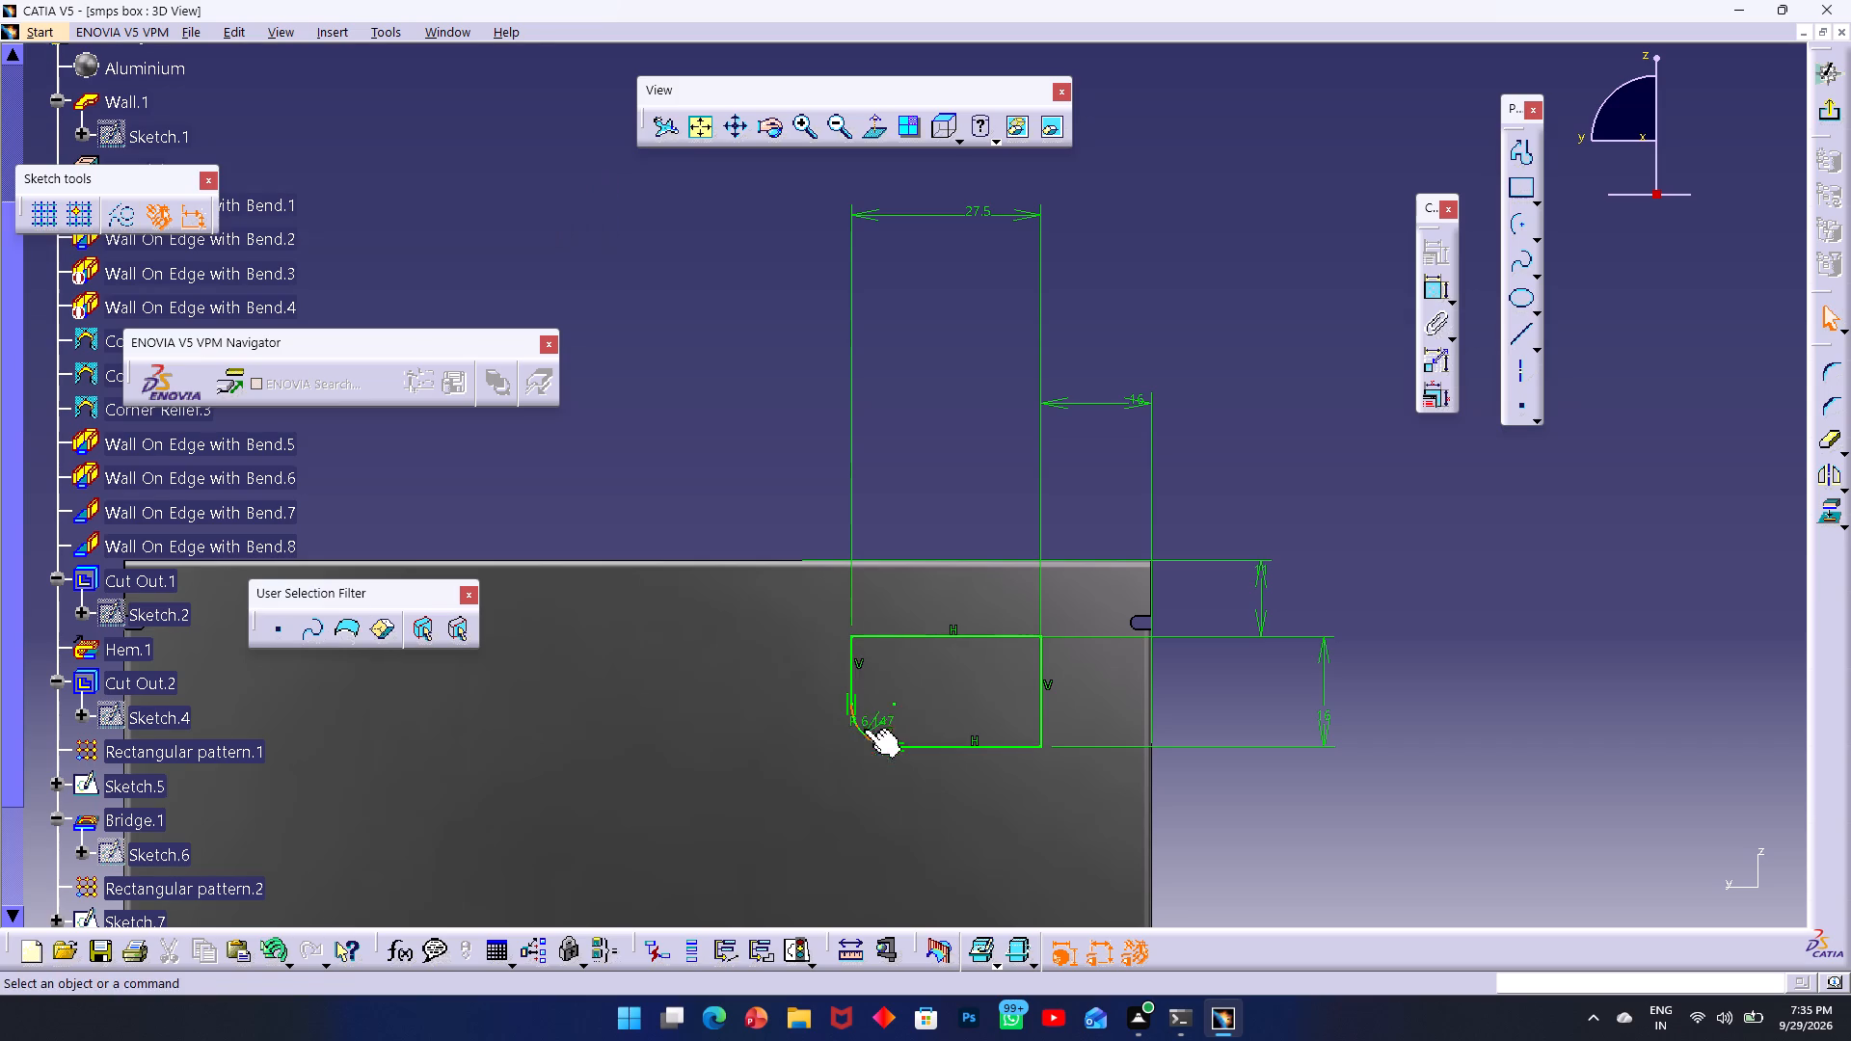
{"action": "left_click", "coordinate": [872, 634]}
{"action": "left_click", "coordinate": [849, 661]}
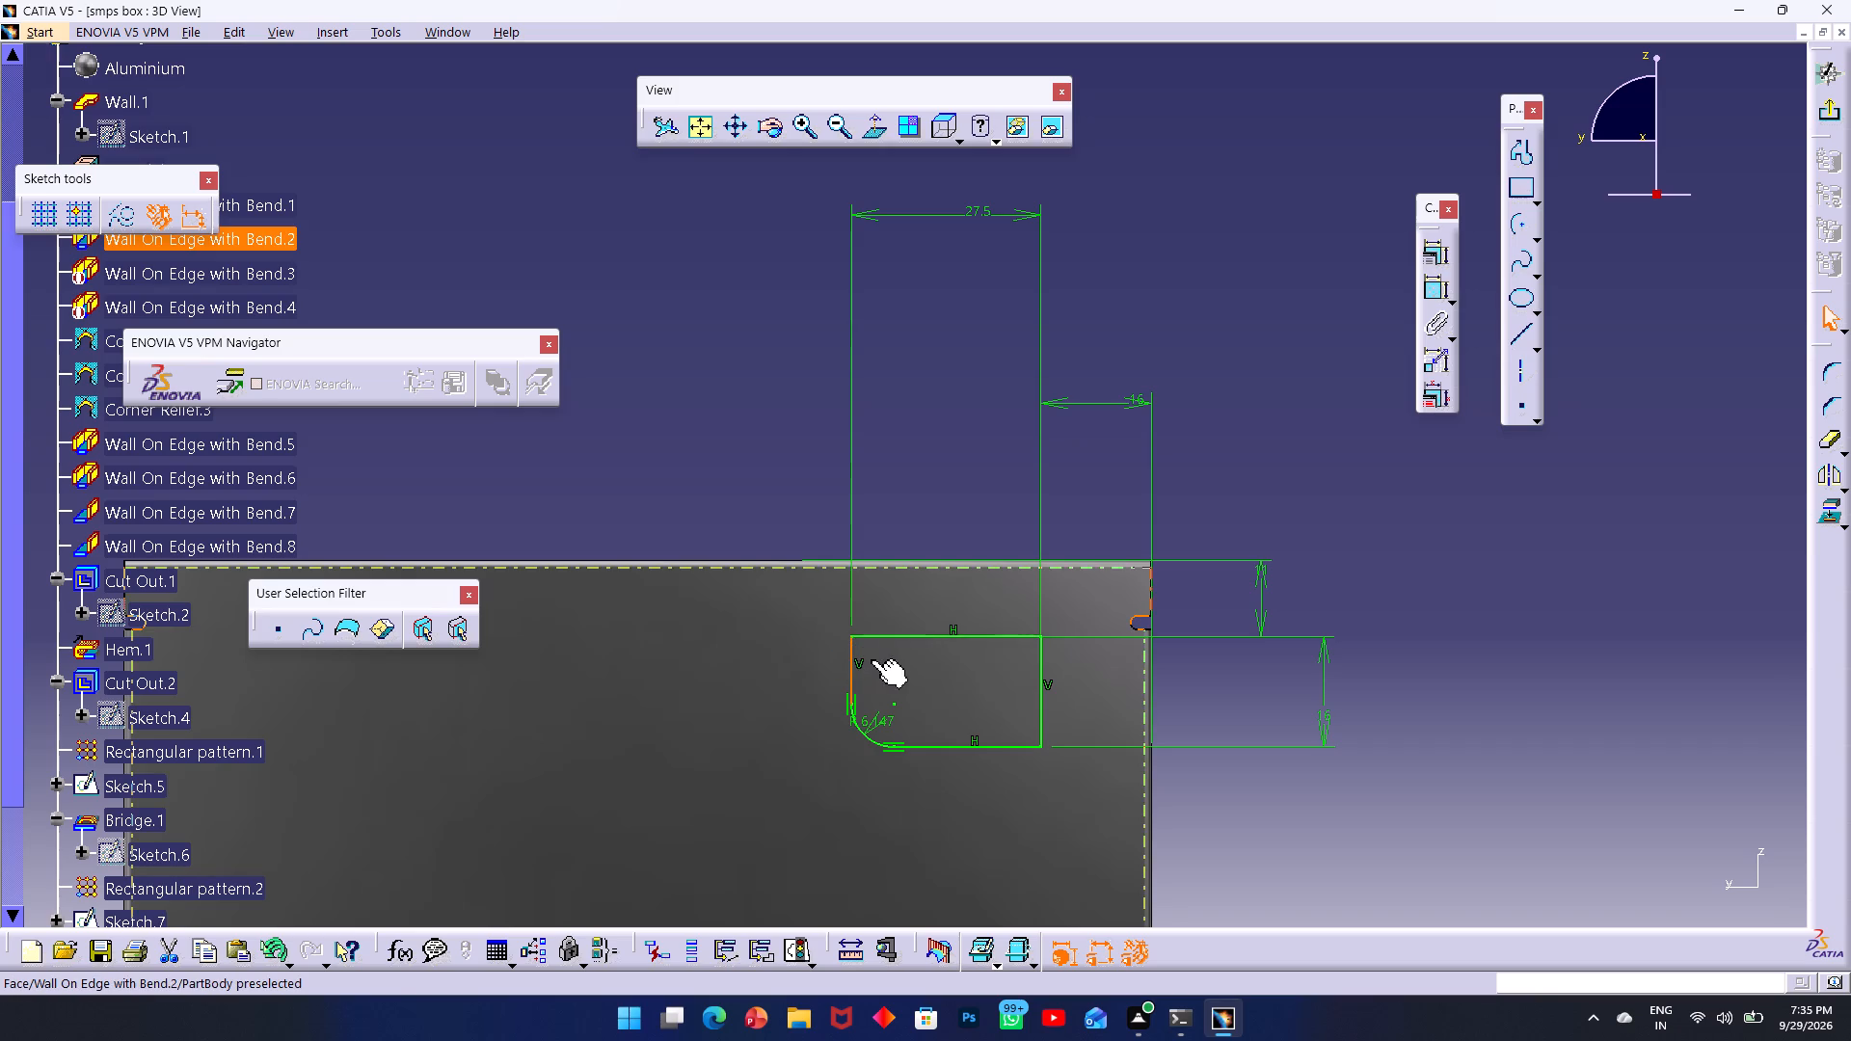
{"action": "double_click", "coordinate": [1832, 376]}
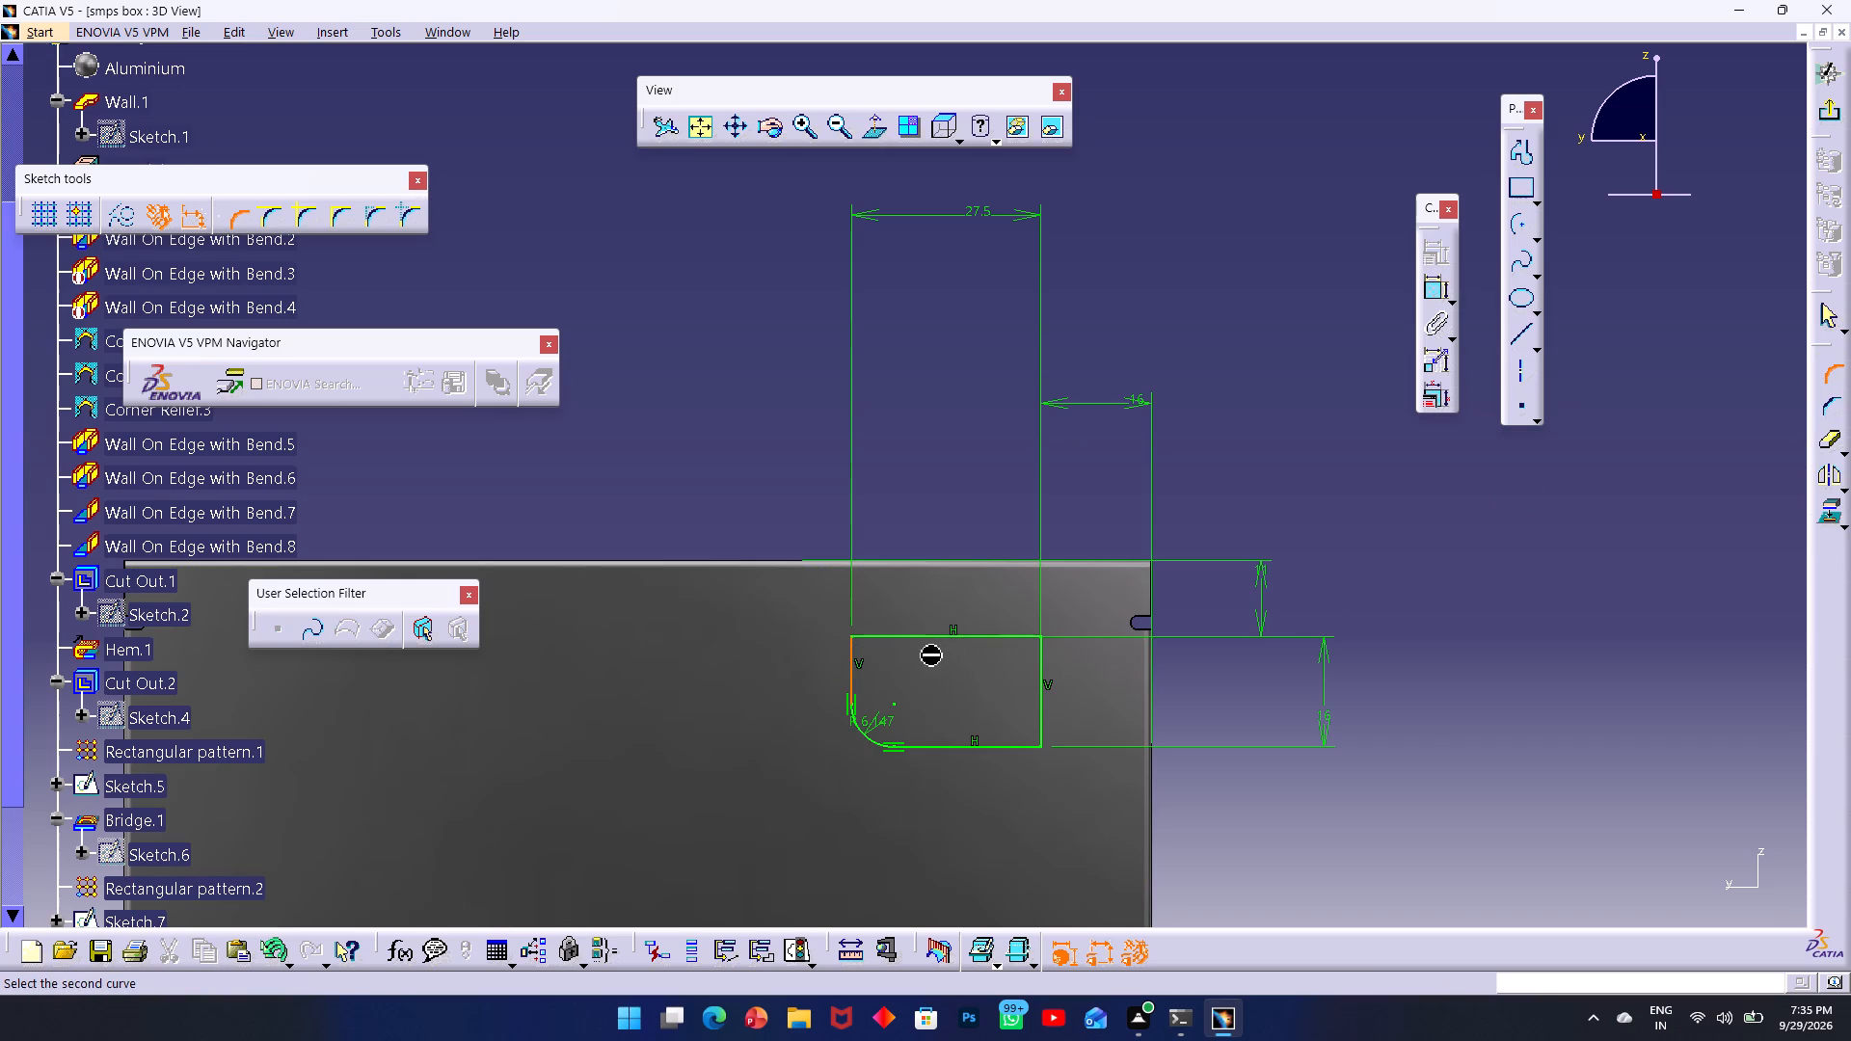
{"action": "left_click", "coordinate": [889, 636]}
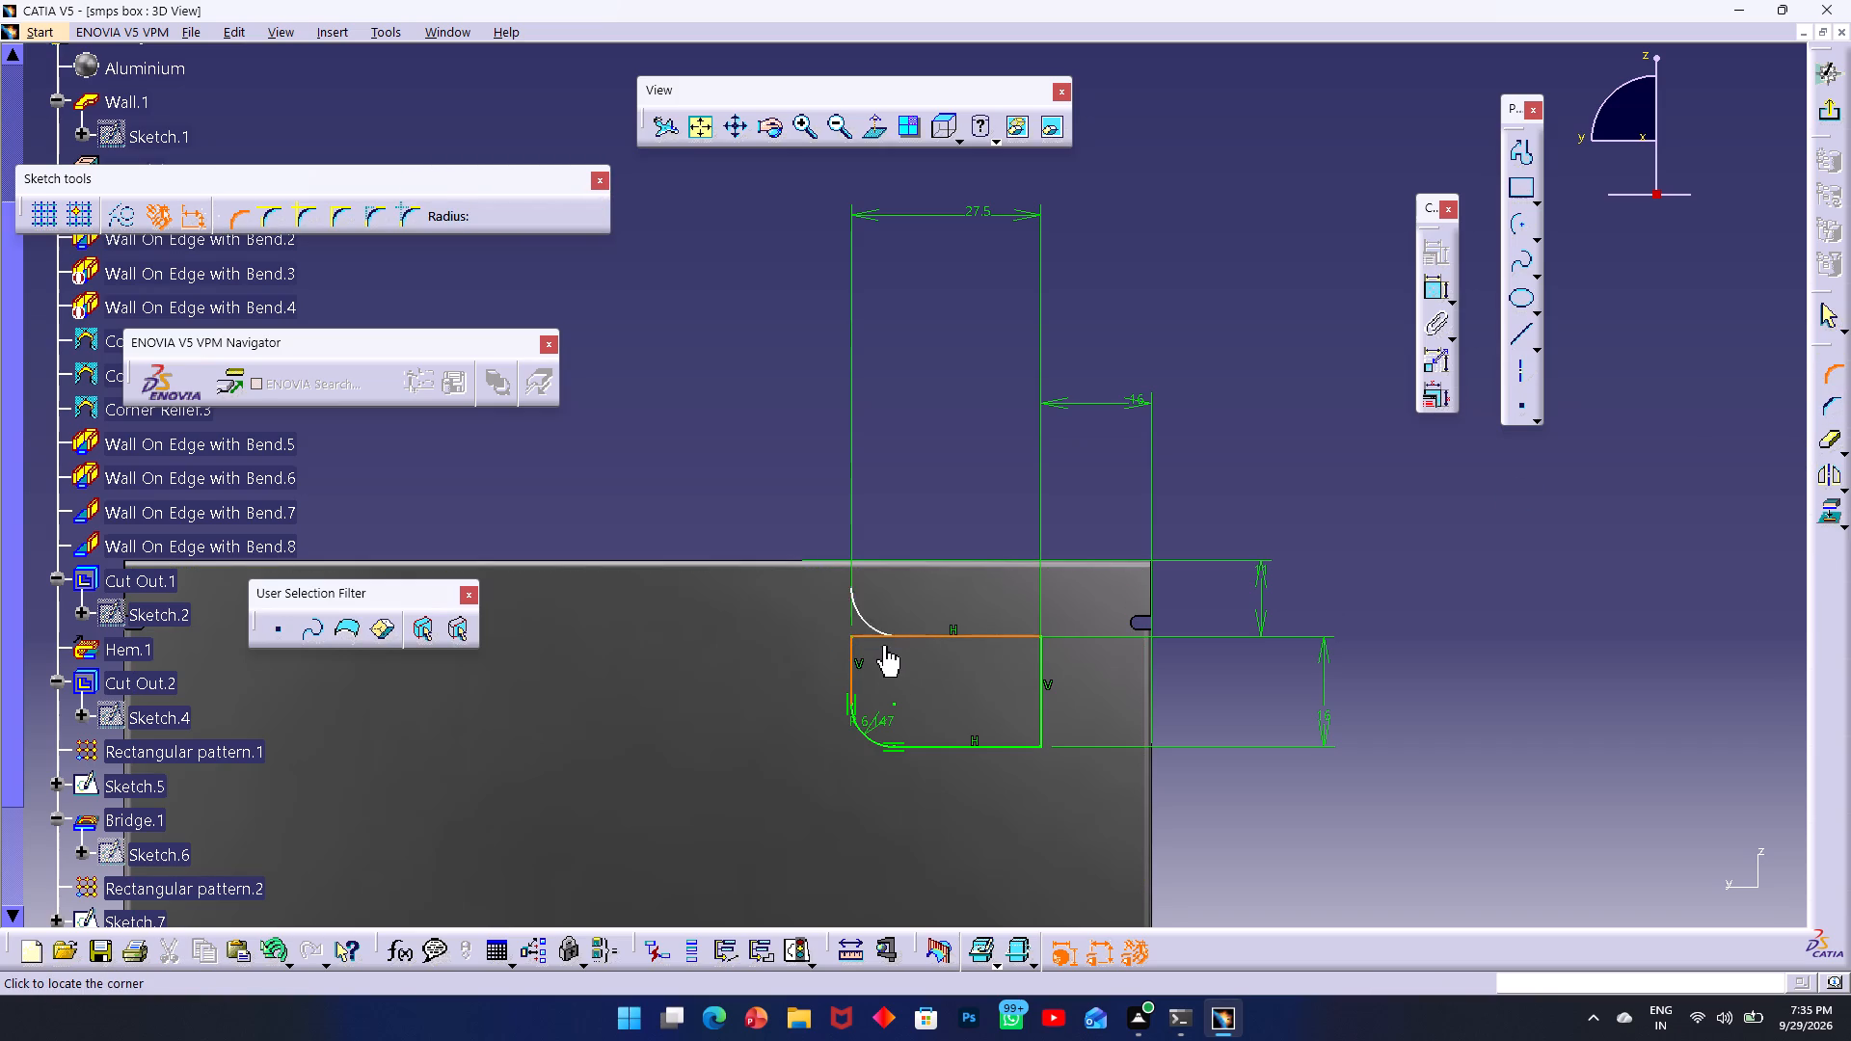
{"action": "left_click", "coordinate": [872, 642]}
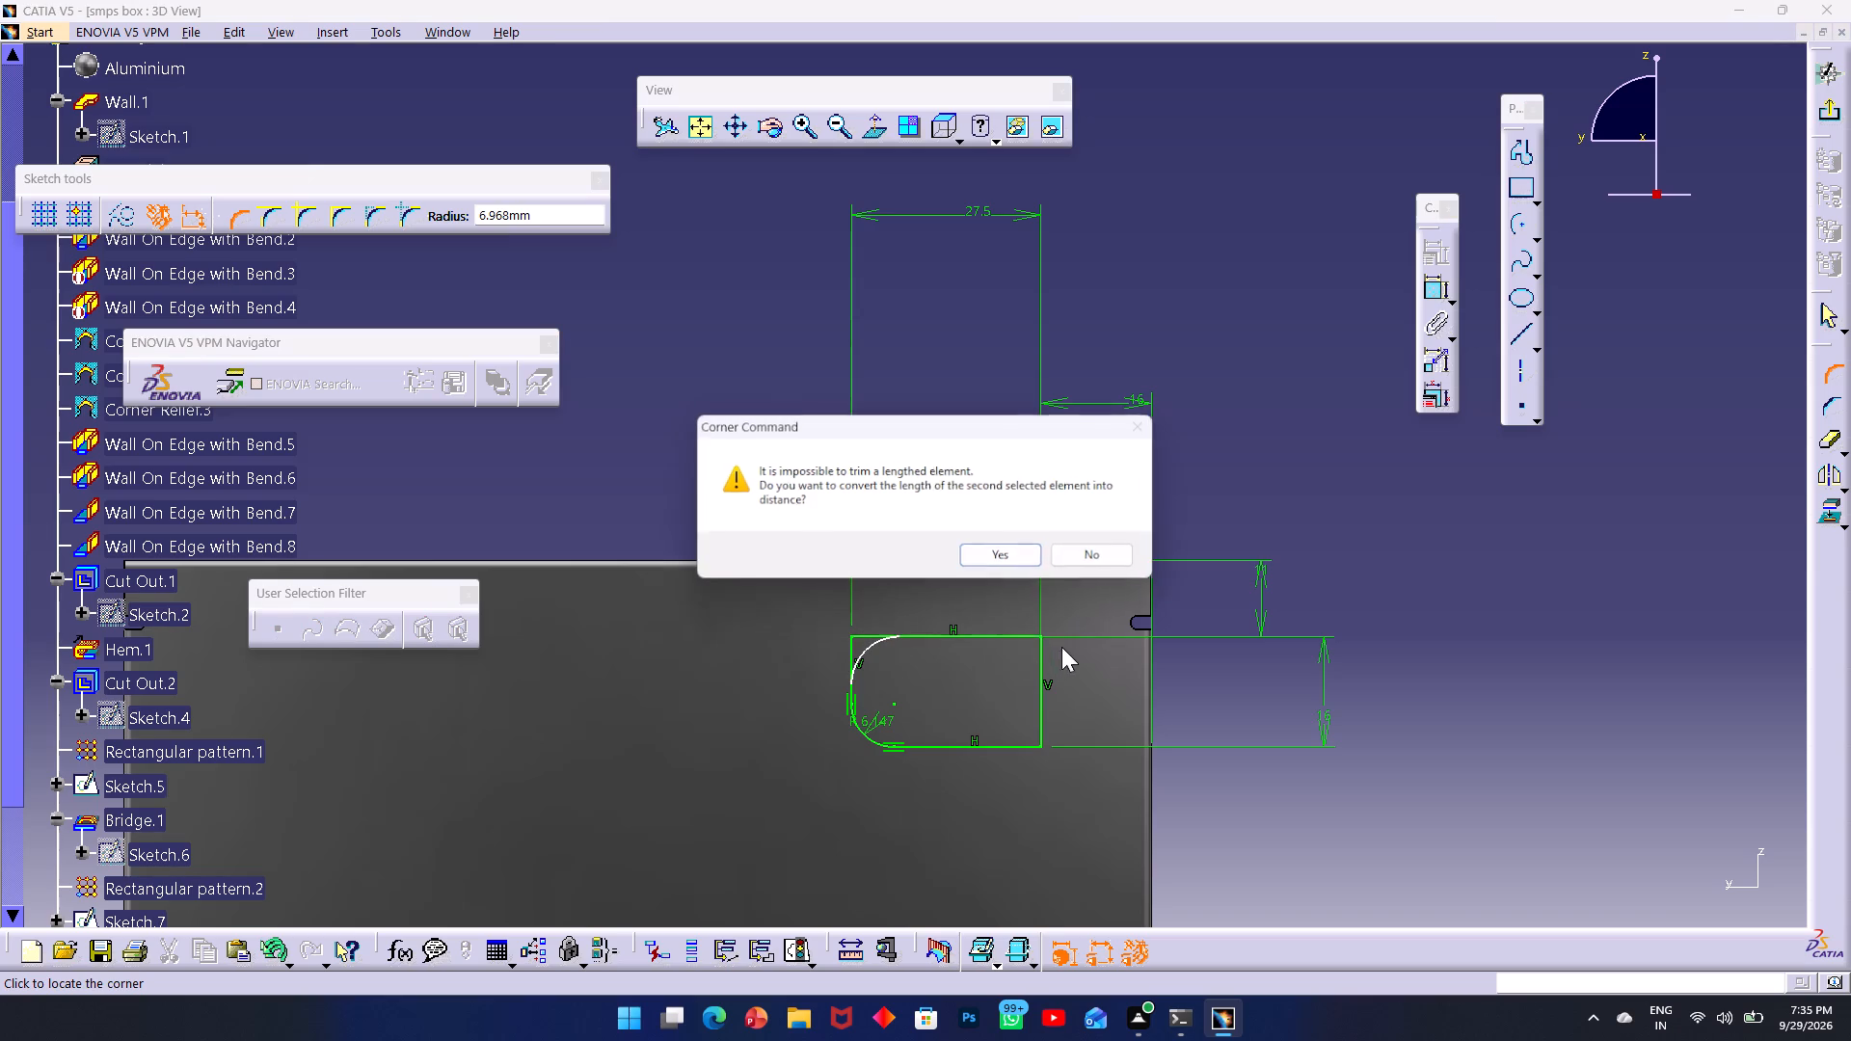
{"action": "left_click", "coordinate": [1011, 561]}
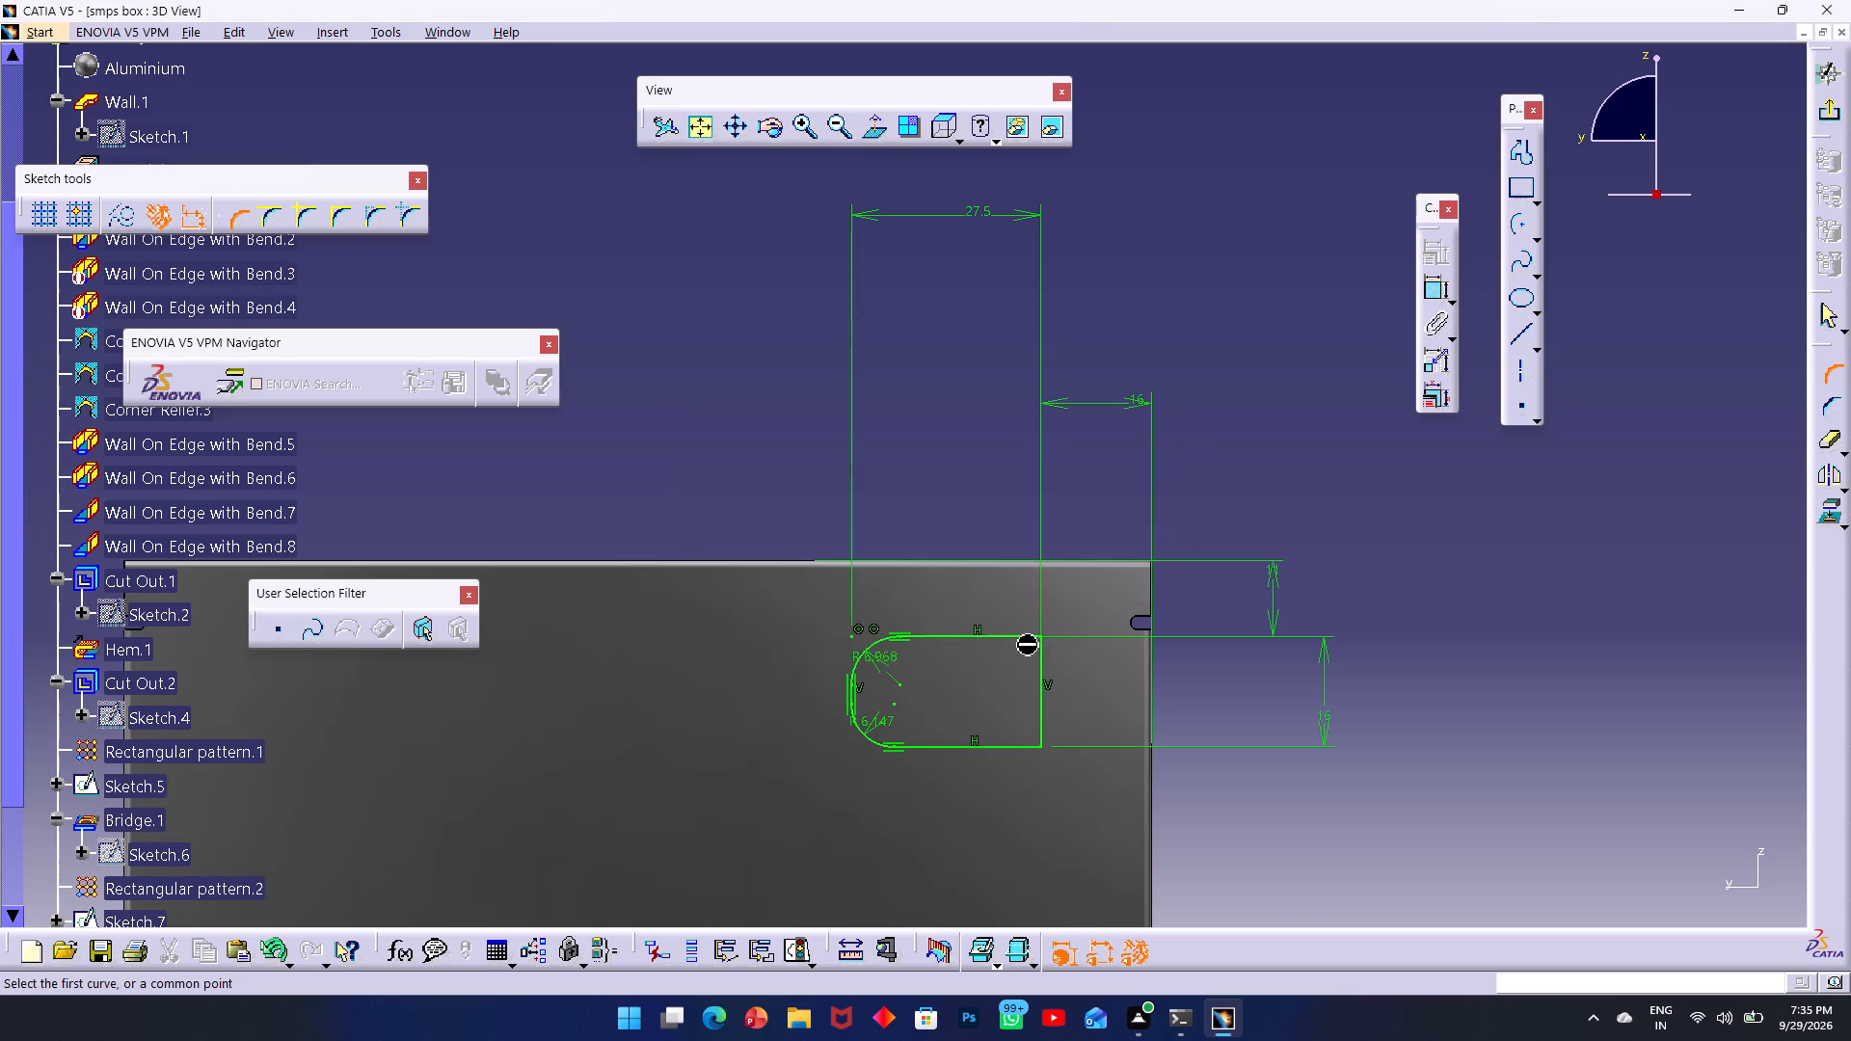
Round the rectangle's upper-right corner to about 5.8 mm and lower-right corner to about 8.1 mm radius, converting the length constraint into a distance.
{"action": "left_click", "coordinate": [1018, 633]}
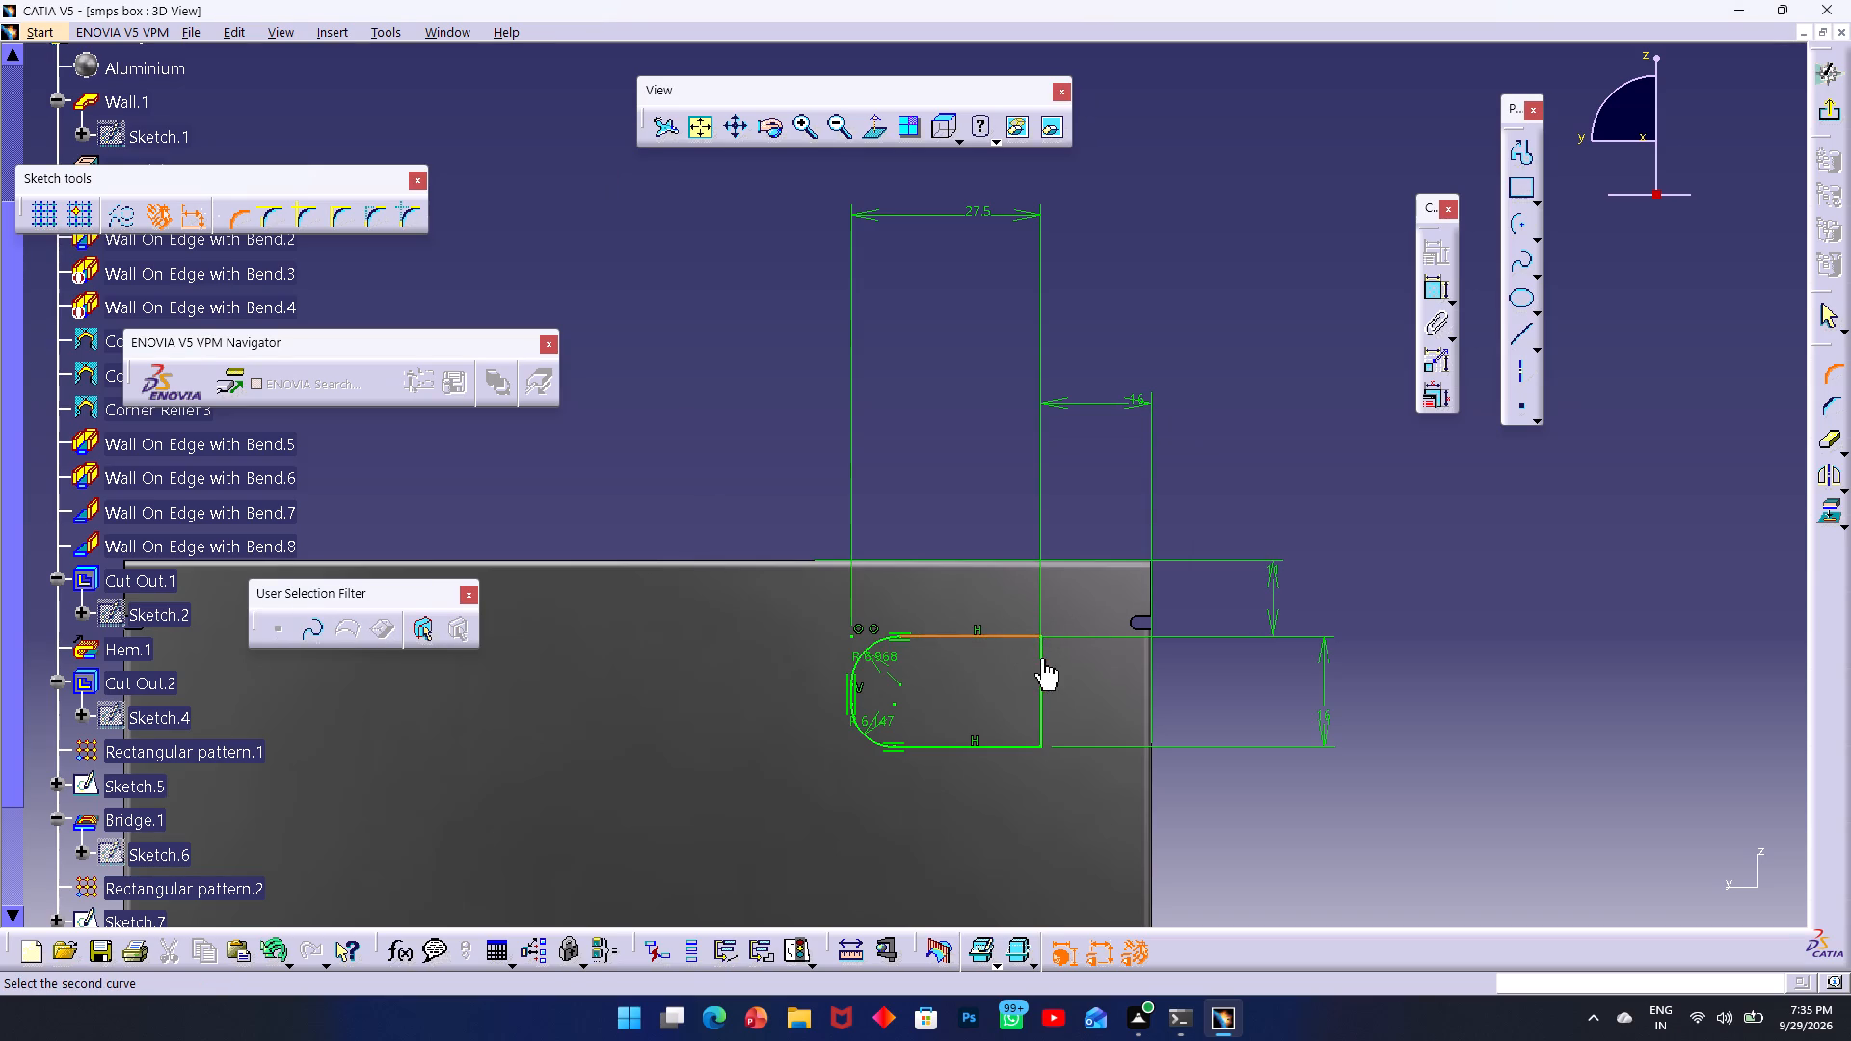
{"action": "left_click", "coordinate": [1043, 659]}
{"action": "left_click", "coordinate": [1031, 648]}
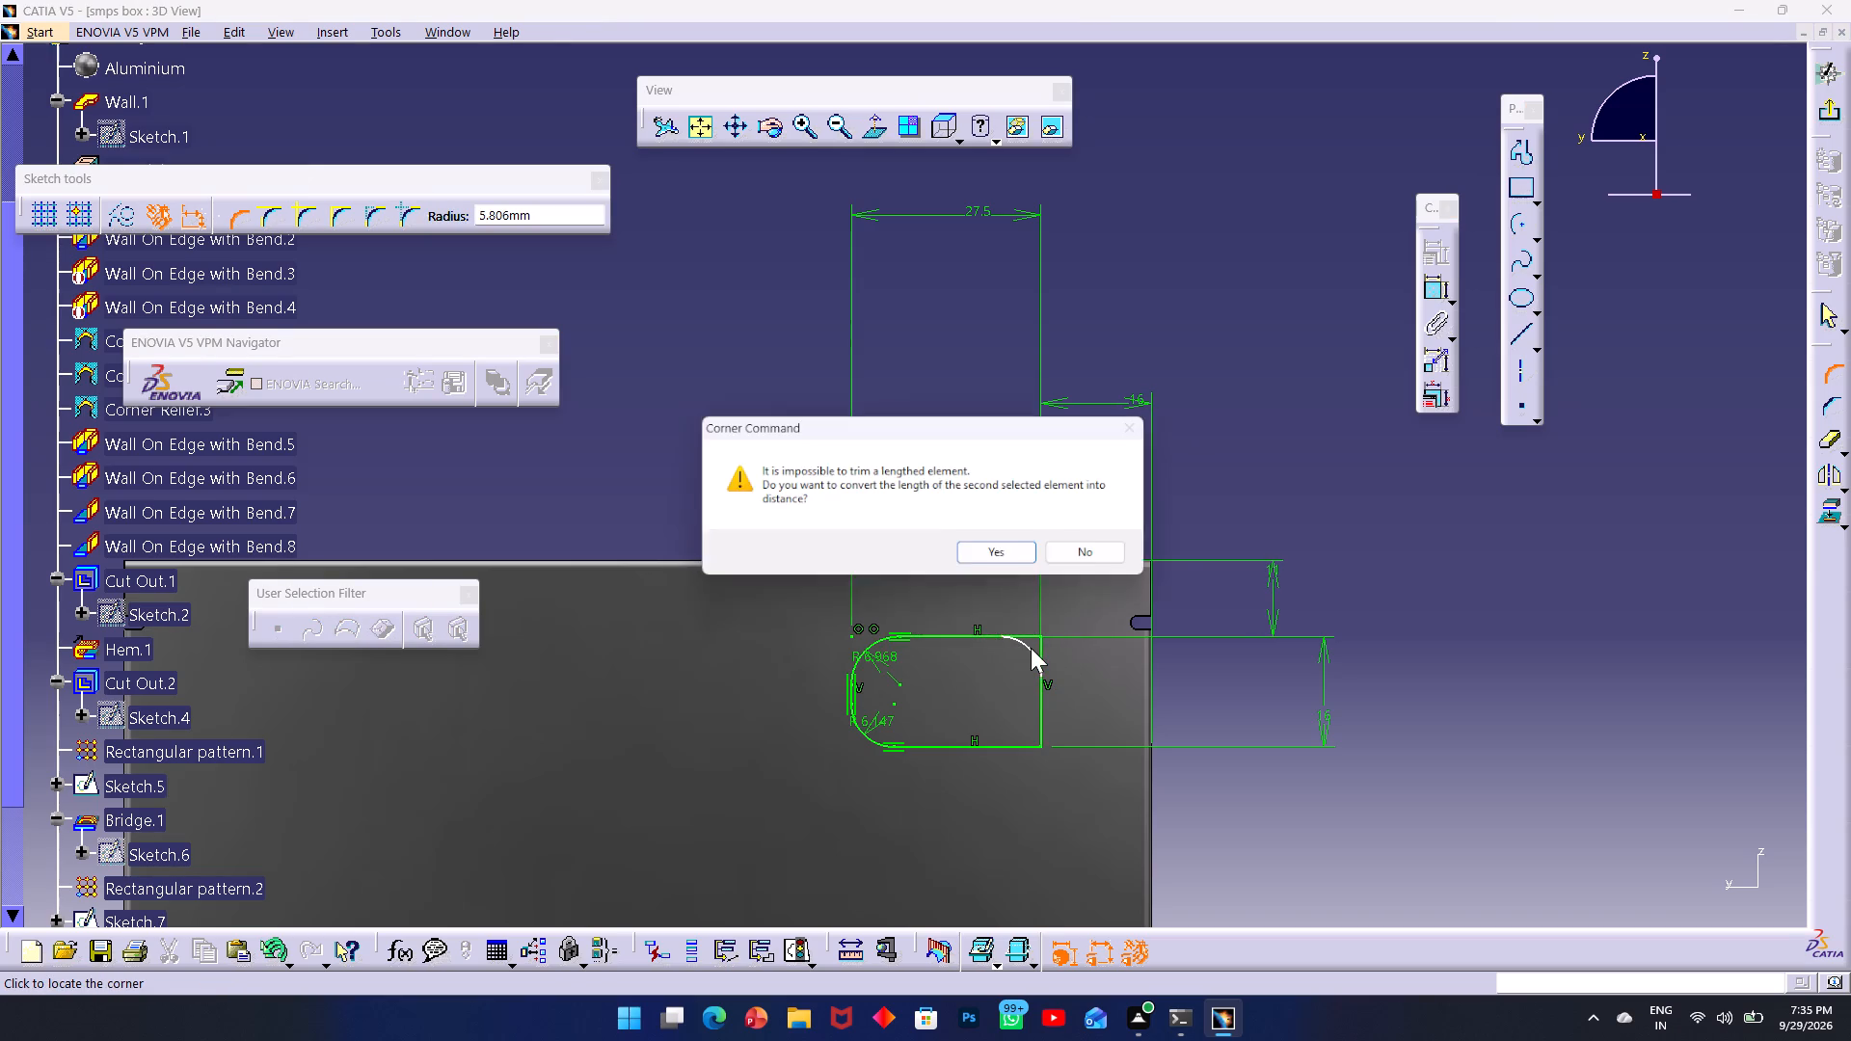
{"action": "left_click", "coordinate": [1018, 559]}
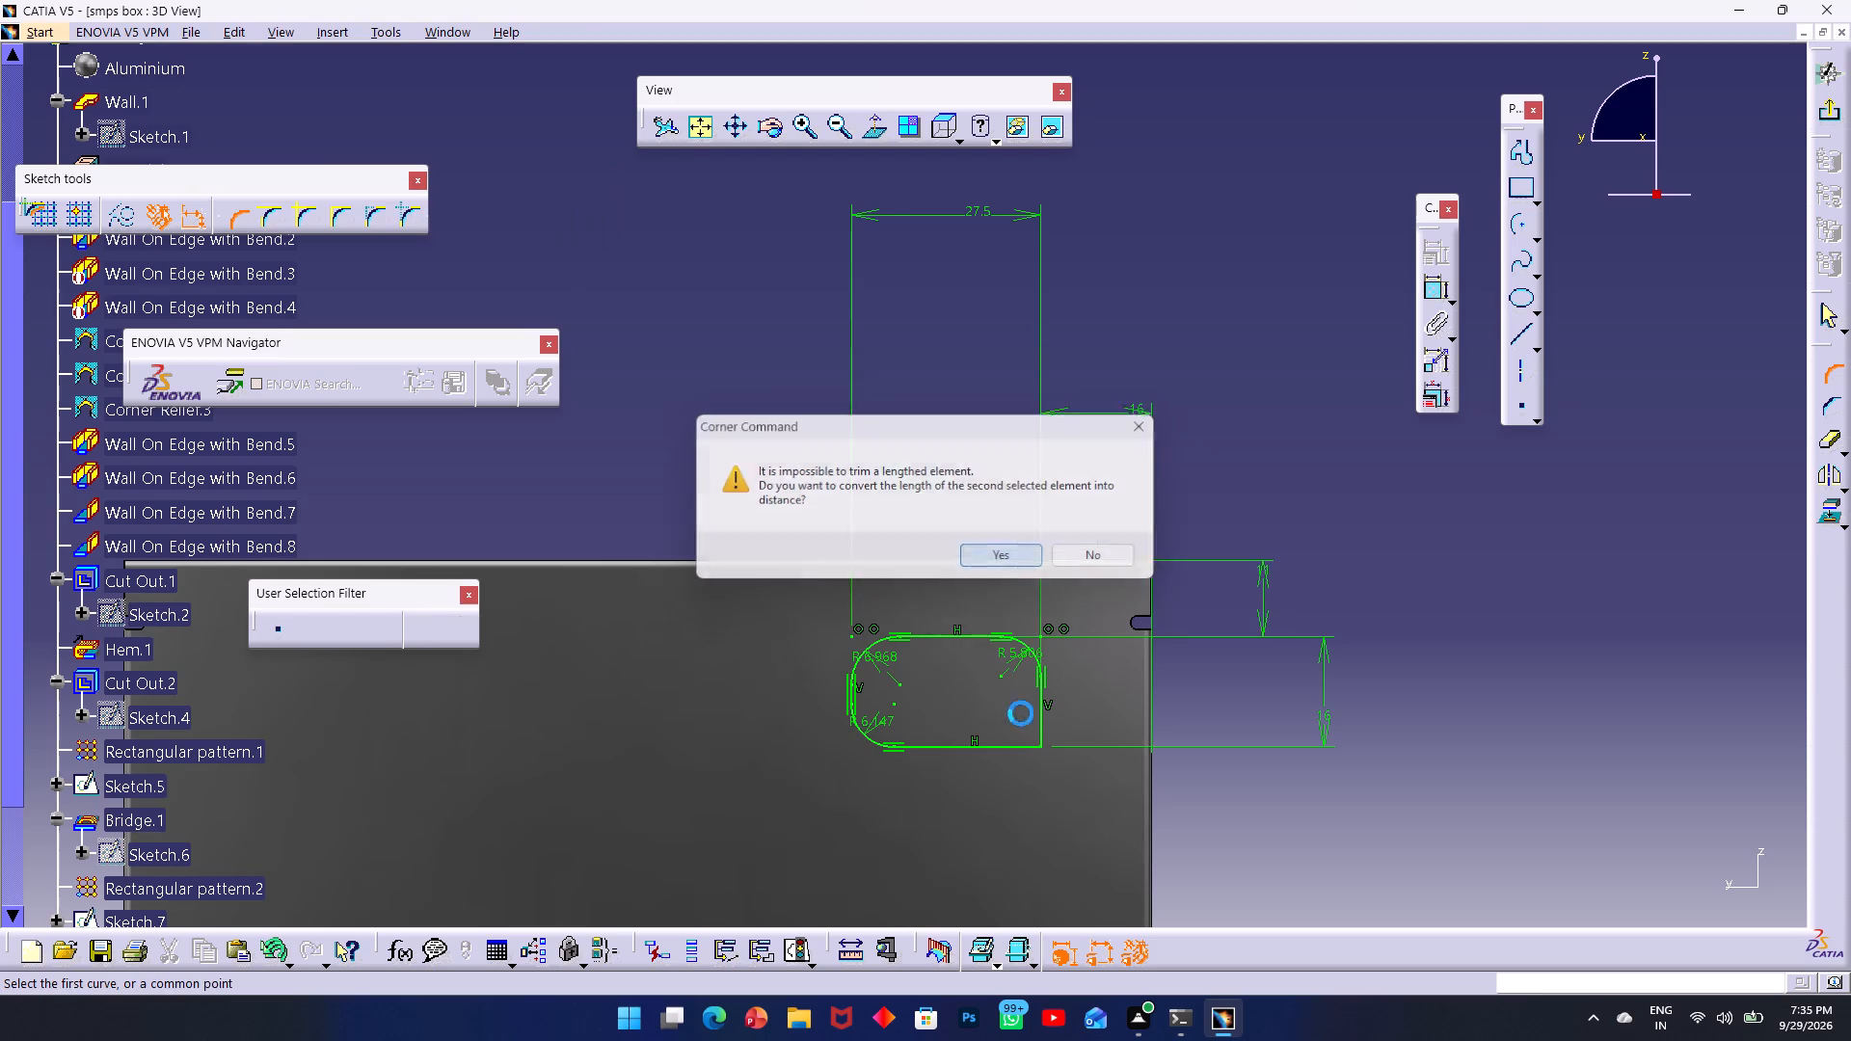
{"action": "left_click", "coordinate": [1001, 743]}
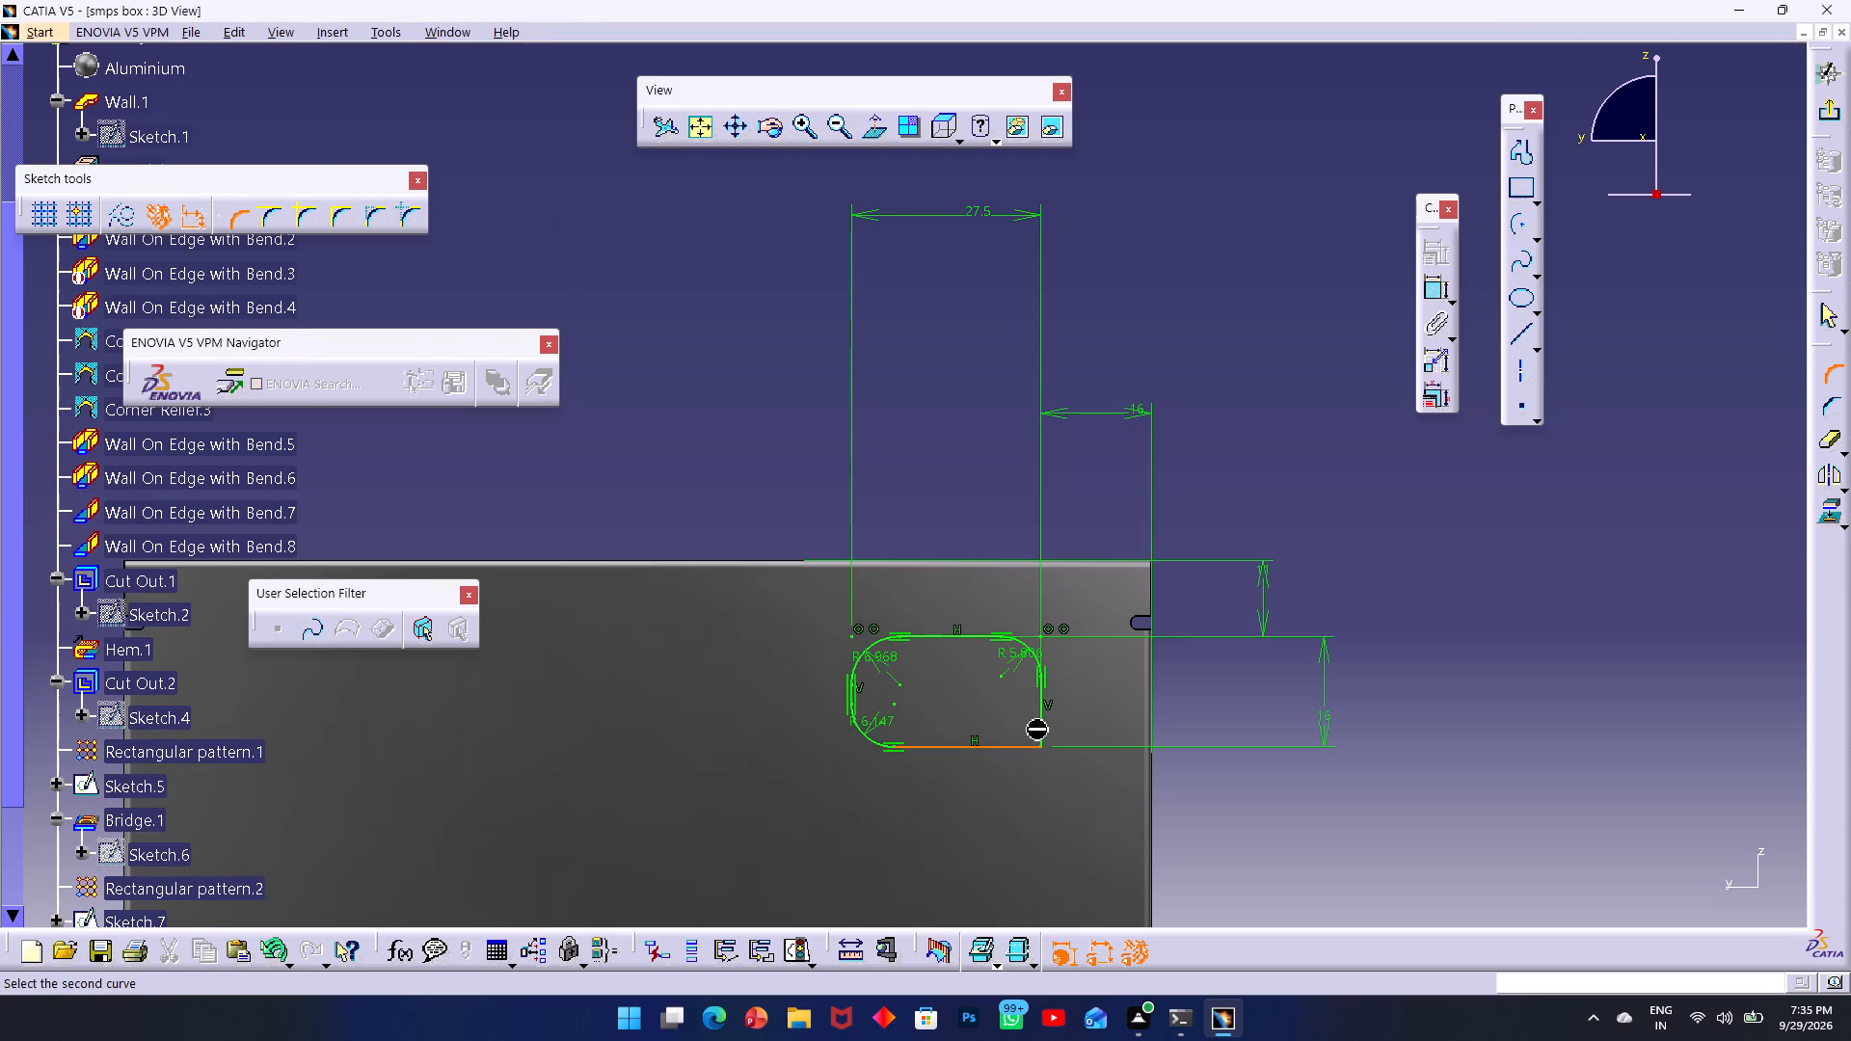
{"action": "left_click", "coordinate": [1038, 717]}
{"action": "left_click", "coordinate": [1031, 715]}
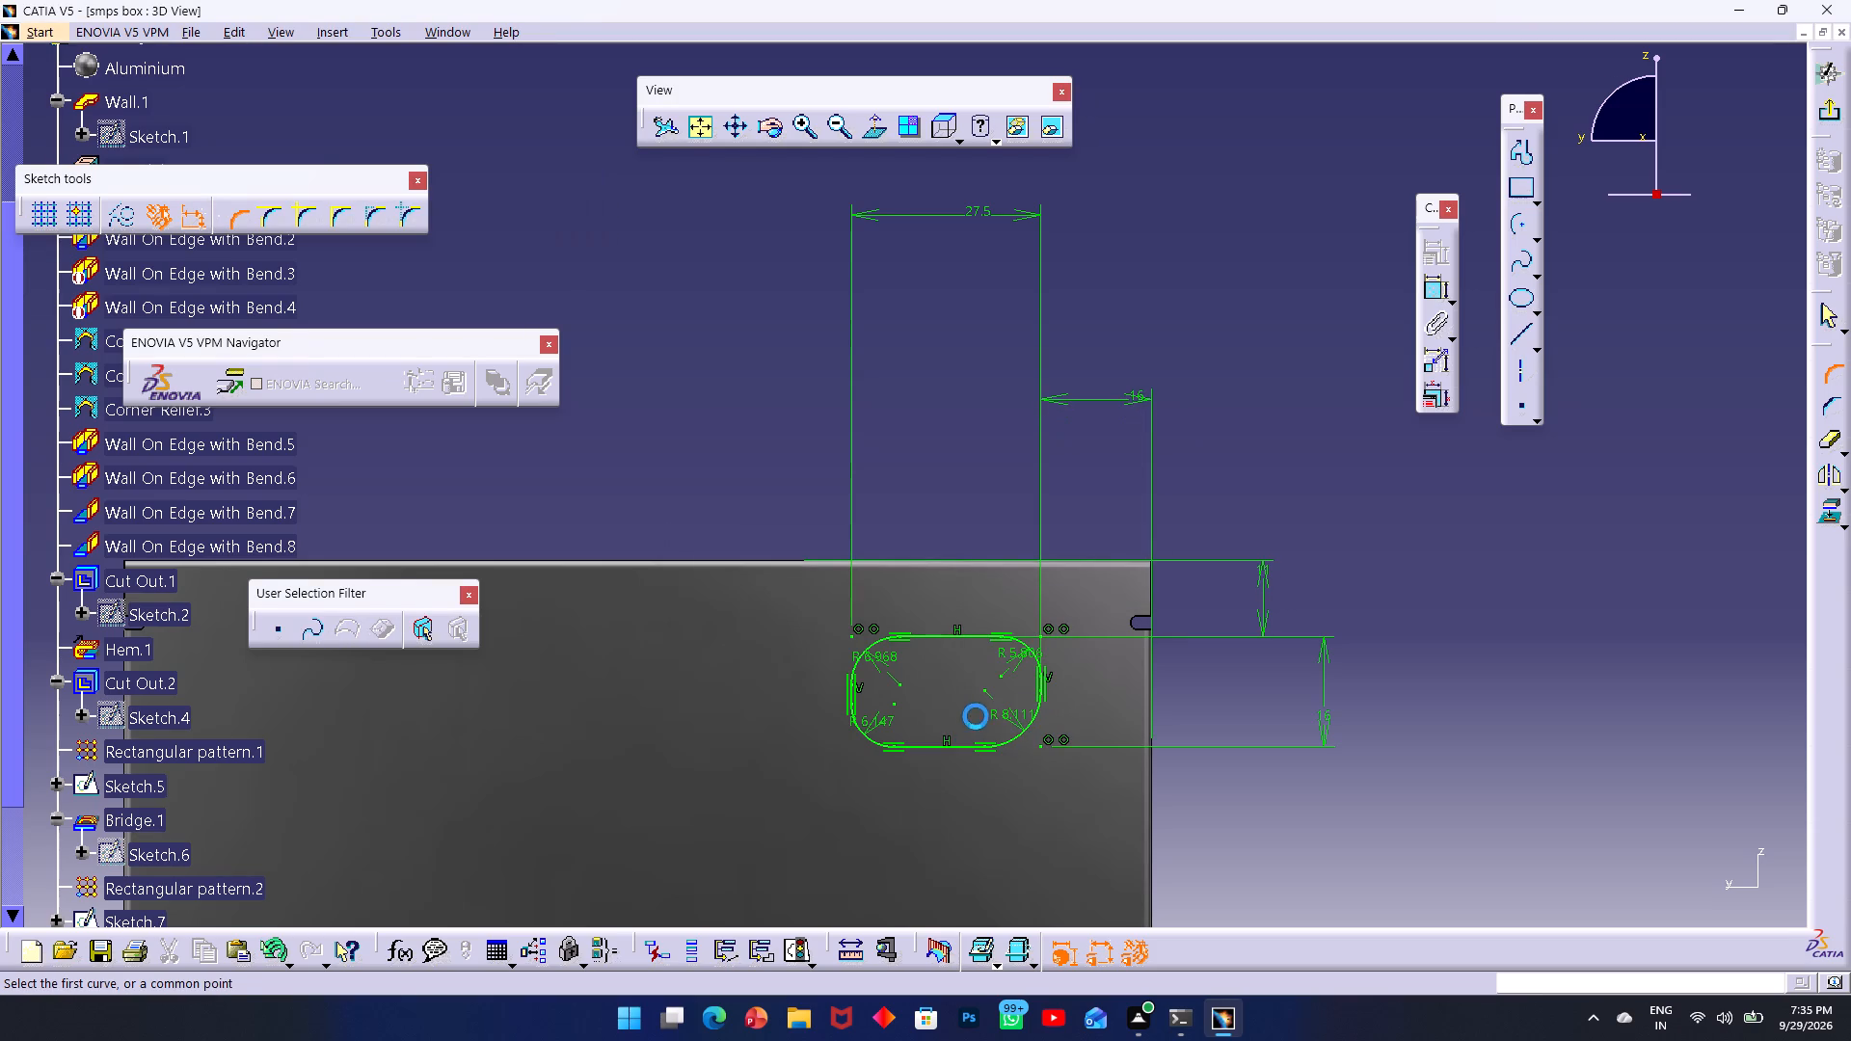
Move the radius dimensions of the profile's two left corners outside the outline.
{"action": "left_click_drag", "start_coordinate": [879, 722], "coordinate": [807, 776]}
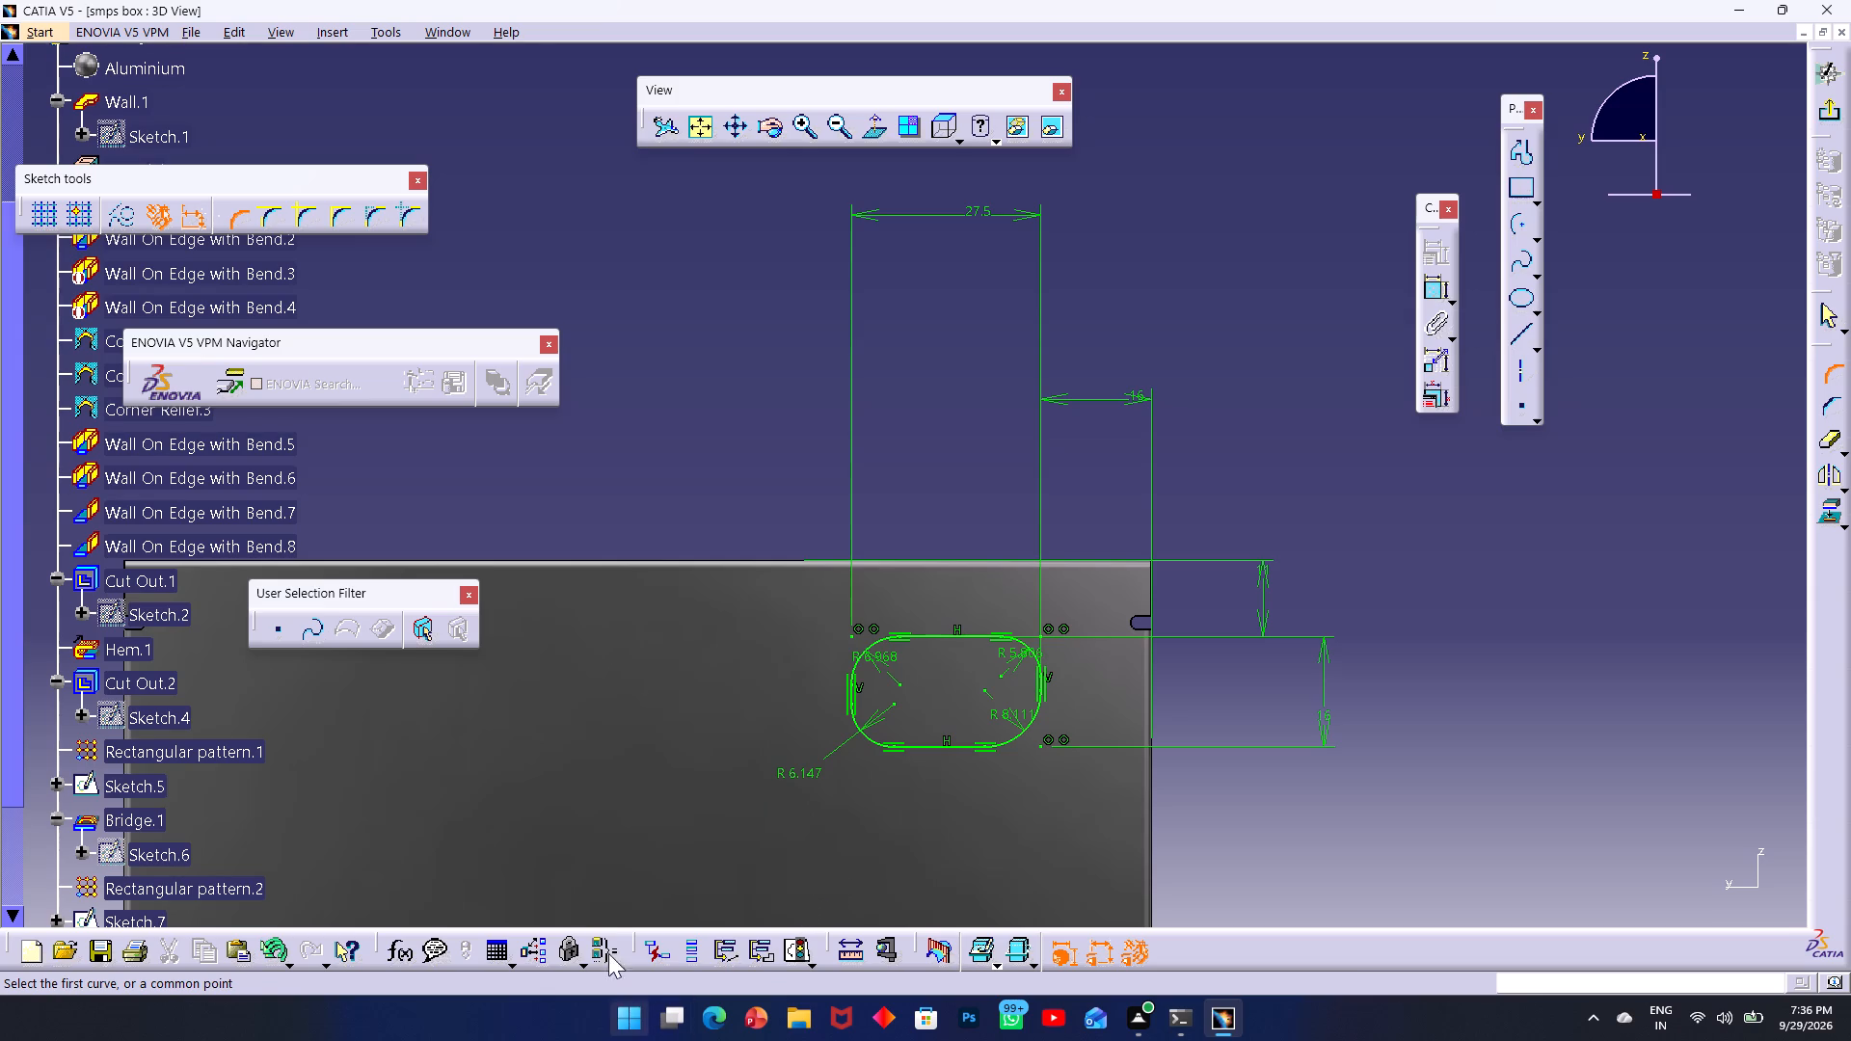
{"action": "left_click_drag", "start_coordinate": [878, 658], "coordinate": [814, 656]}
{"action": "left_click_drag", "start_coordinate": [814, 656], "coordinate": [797, 644]}
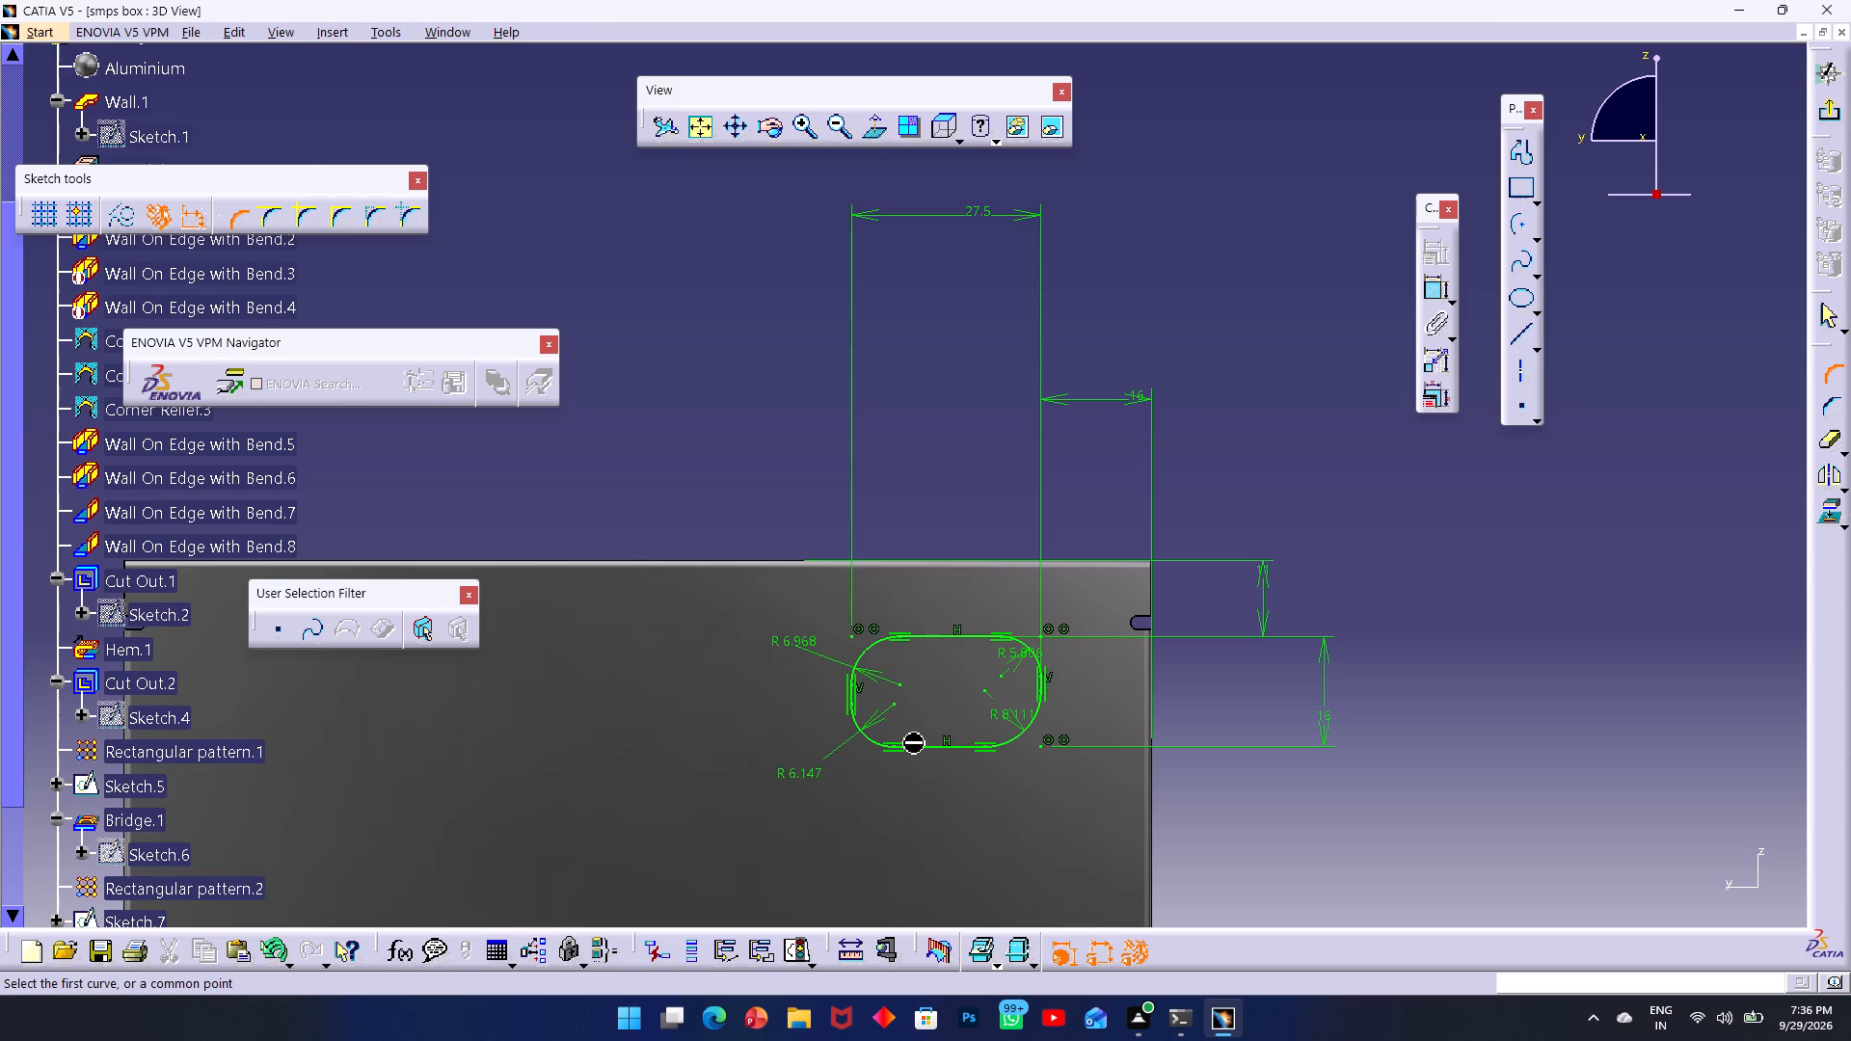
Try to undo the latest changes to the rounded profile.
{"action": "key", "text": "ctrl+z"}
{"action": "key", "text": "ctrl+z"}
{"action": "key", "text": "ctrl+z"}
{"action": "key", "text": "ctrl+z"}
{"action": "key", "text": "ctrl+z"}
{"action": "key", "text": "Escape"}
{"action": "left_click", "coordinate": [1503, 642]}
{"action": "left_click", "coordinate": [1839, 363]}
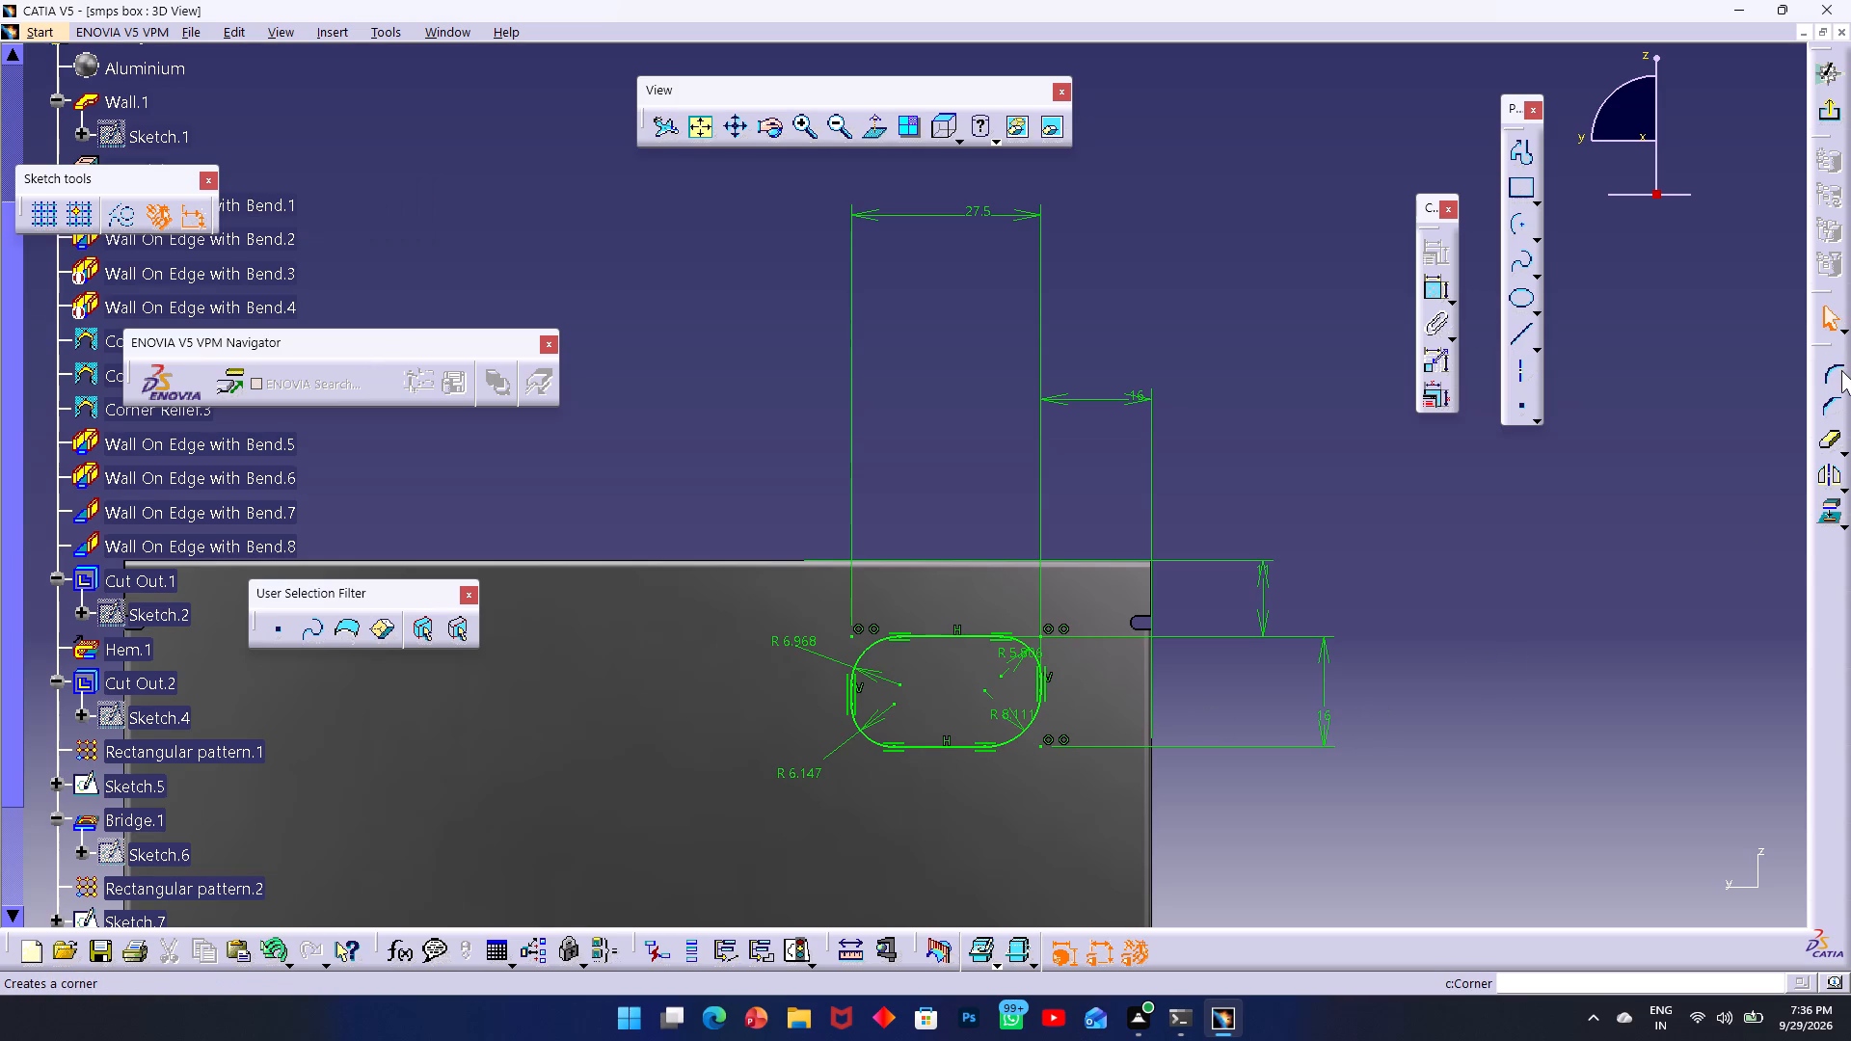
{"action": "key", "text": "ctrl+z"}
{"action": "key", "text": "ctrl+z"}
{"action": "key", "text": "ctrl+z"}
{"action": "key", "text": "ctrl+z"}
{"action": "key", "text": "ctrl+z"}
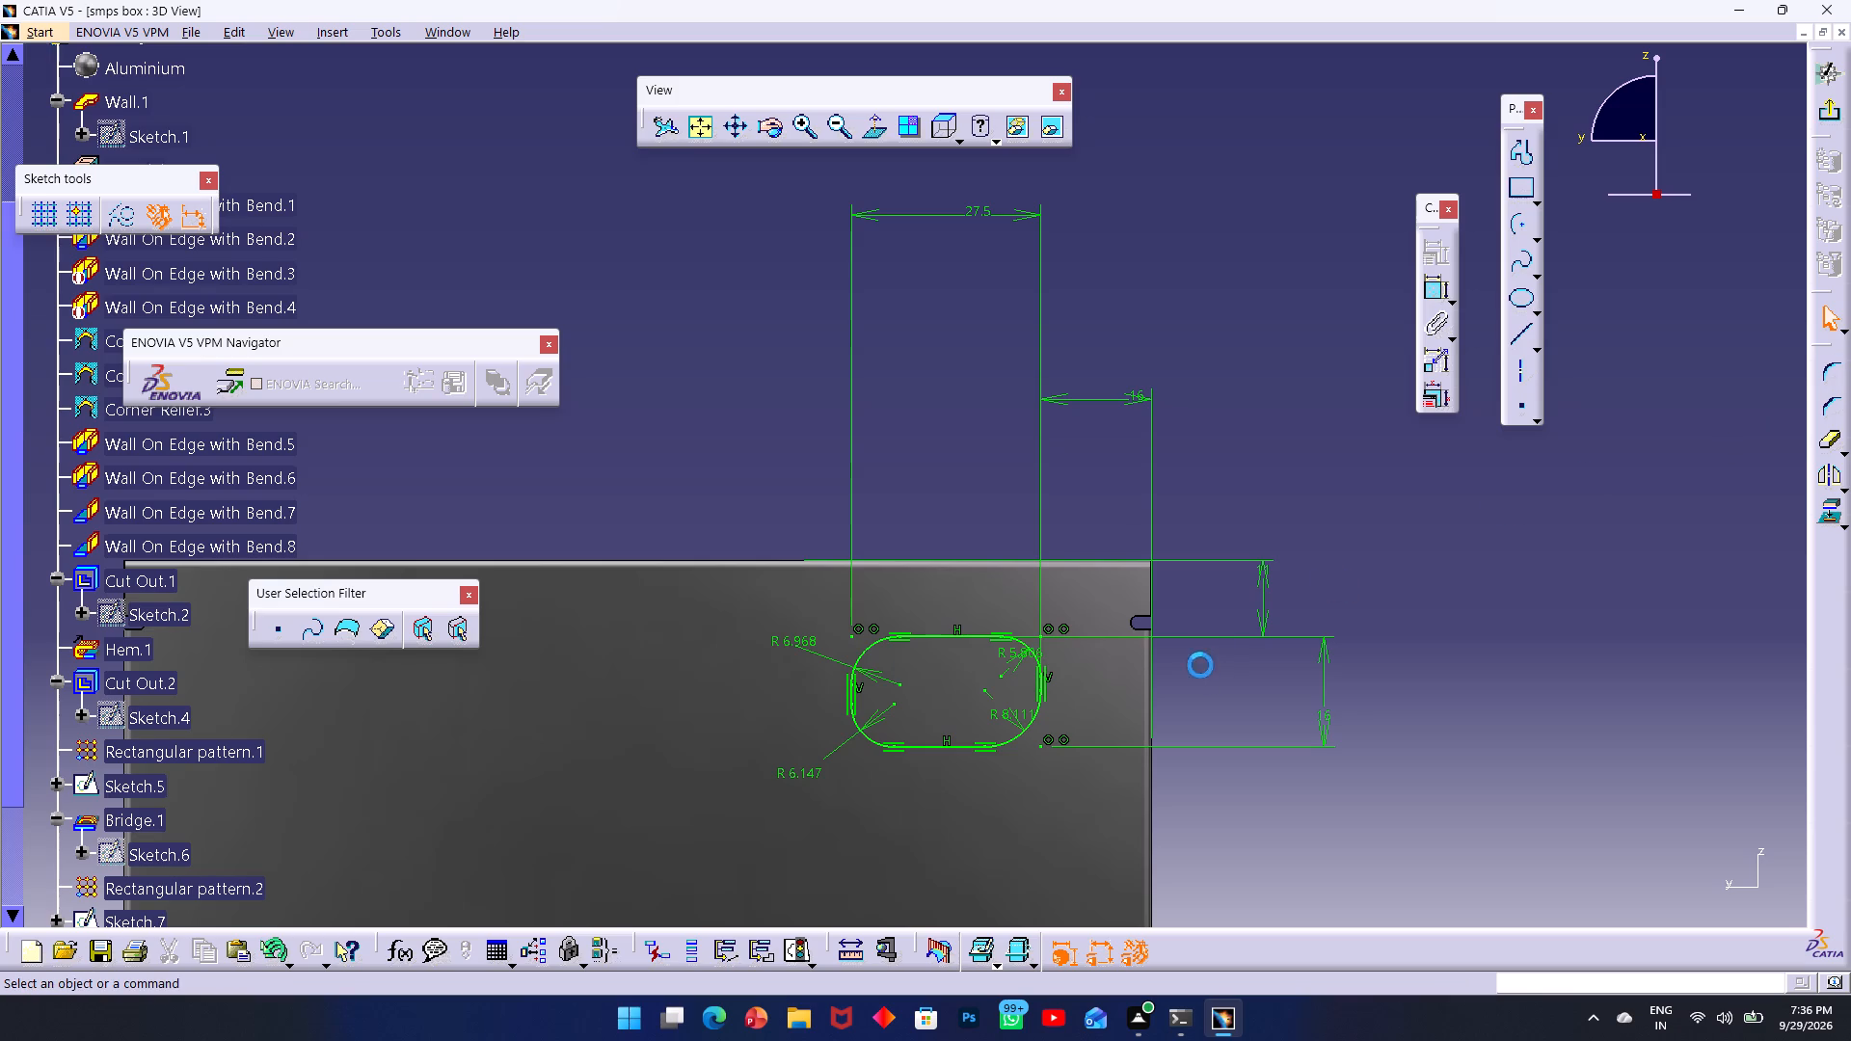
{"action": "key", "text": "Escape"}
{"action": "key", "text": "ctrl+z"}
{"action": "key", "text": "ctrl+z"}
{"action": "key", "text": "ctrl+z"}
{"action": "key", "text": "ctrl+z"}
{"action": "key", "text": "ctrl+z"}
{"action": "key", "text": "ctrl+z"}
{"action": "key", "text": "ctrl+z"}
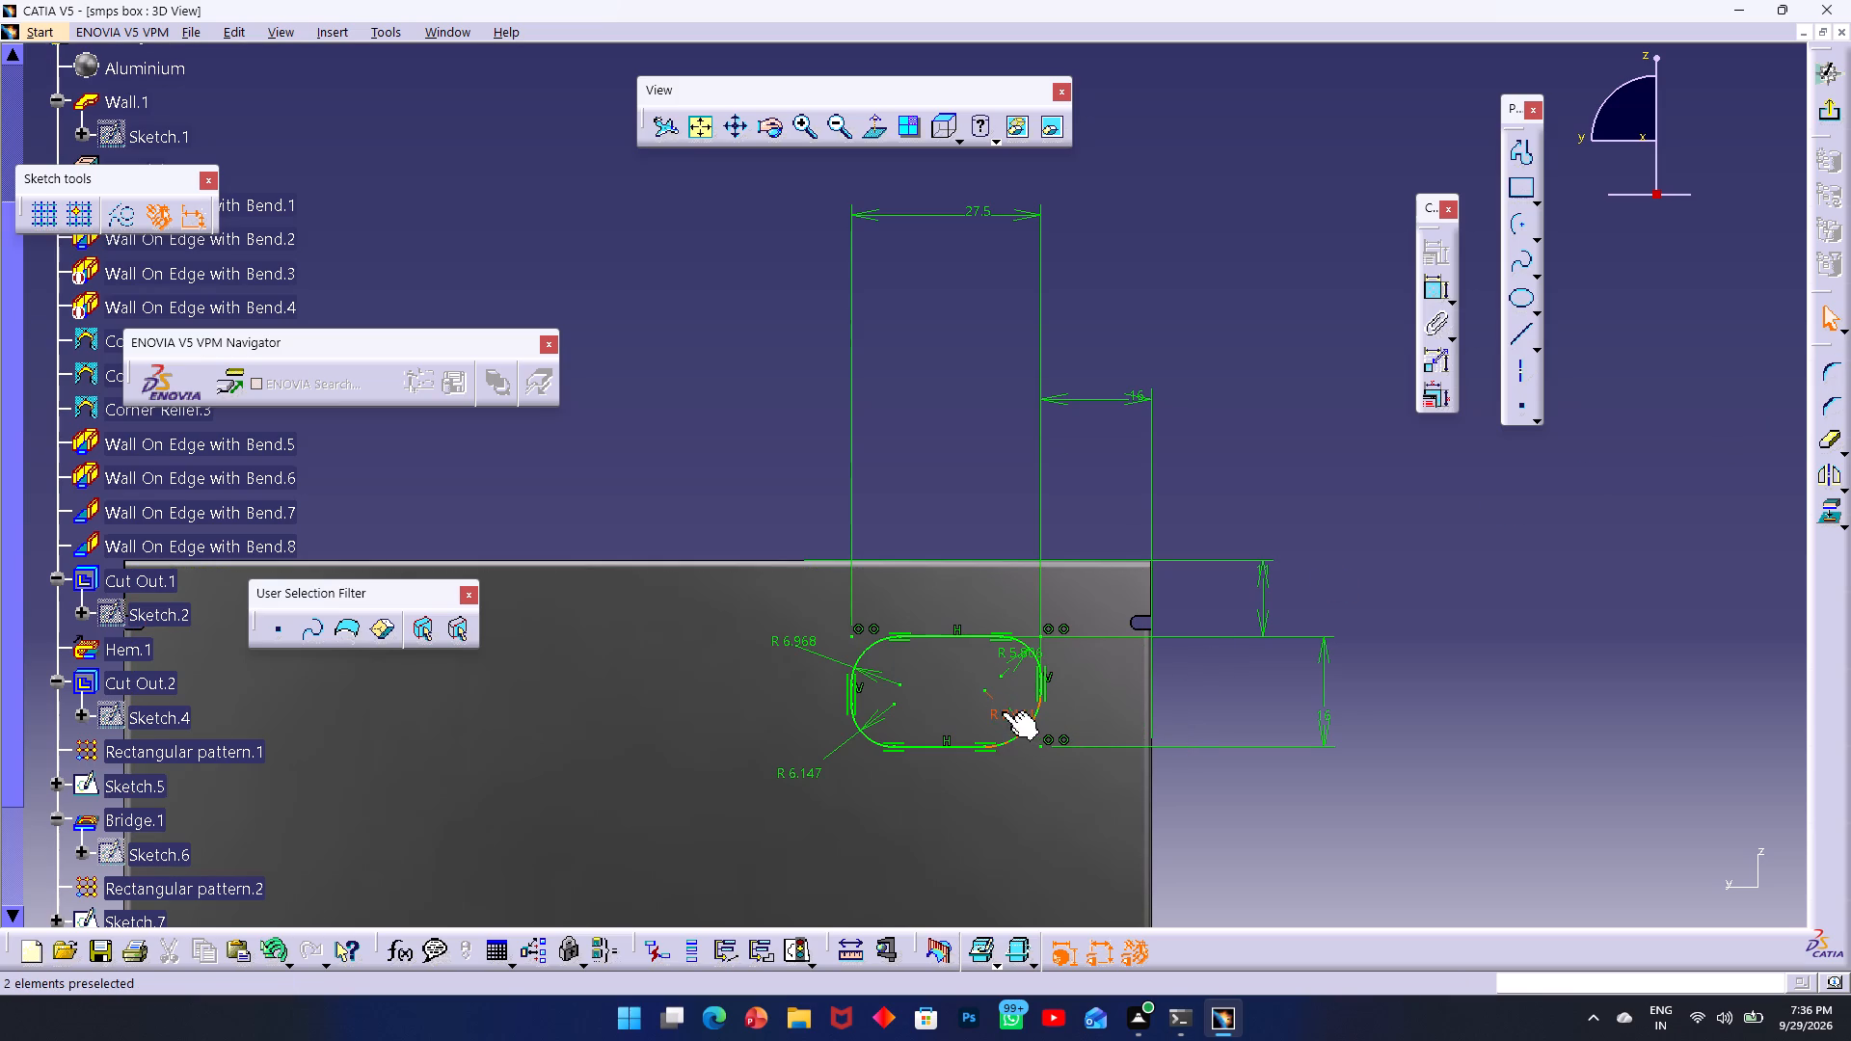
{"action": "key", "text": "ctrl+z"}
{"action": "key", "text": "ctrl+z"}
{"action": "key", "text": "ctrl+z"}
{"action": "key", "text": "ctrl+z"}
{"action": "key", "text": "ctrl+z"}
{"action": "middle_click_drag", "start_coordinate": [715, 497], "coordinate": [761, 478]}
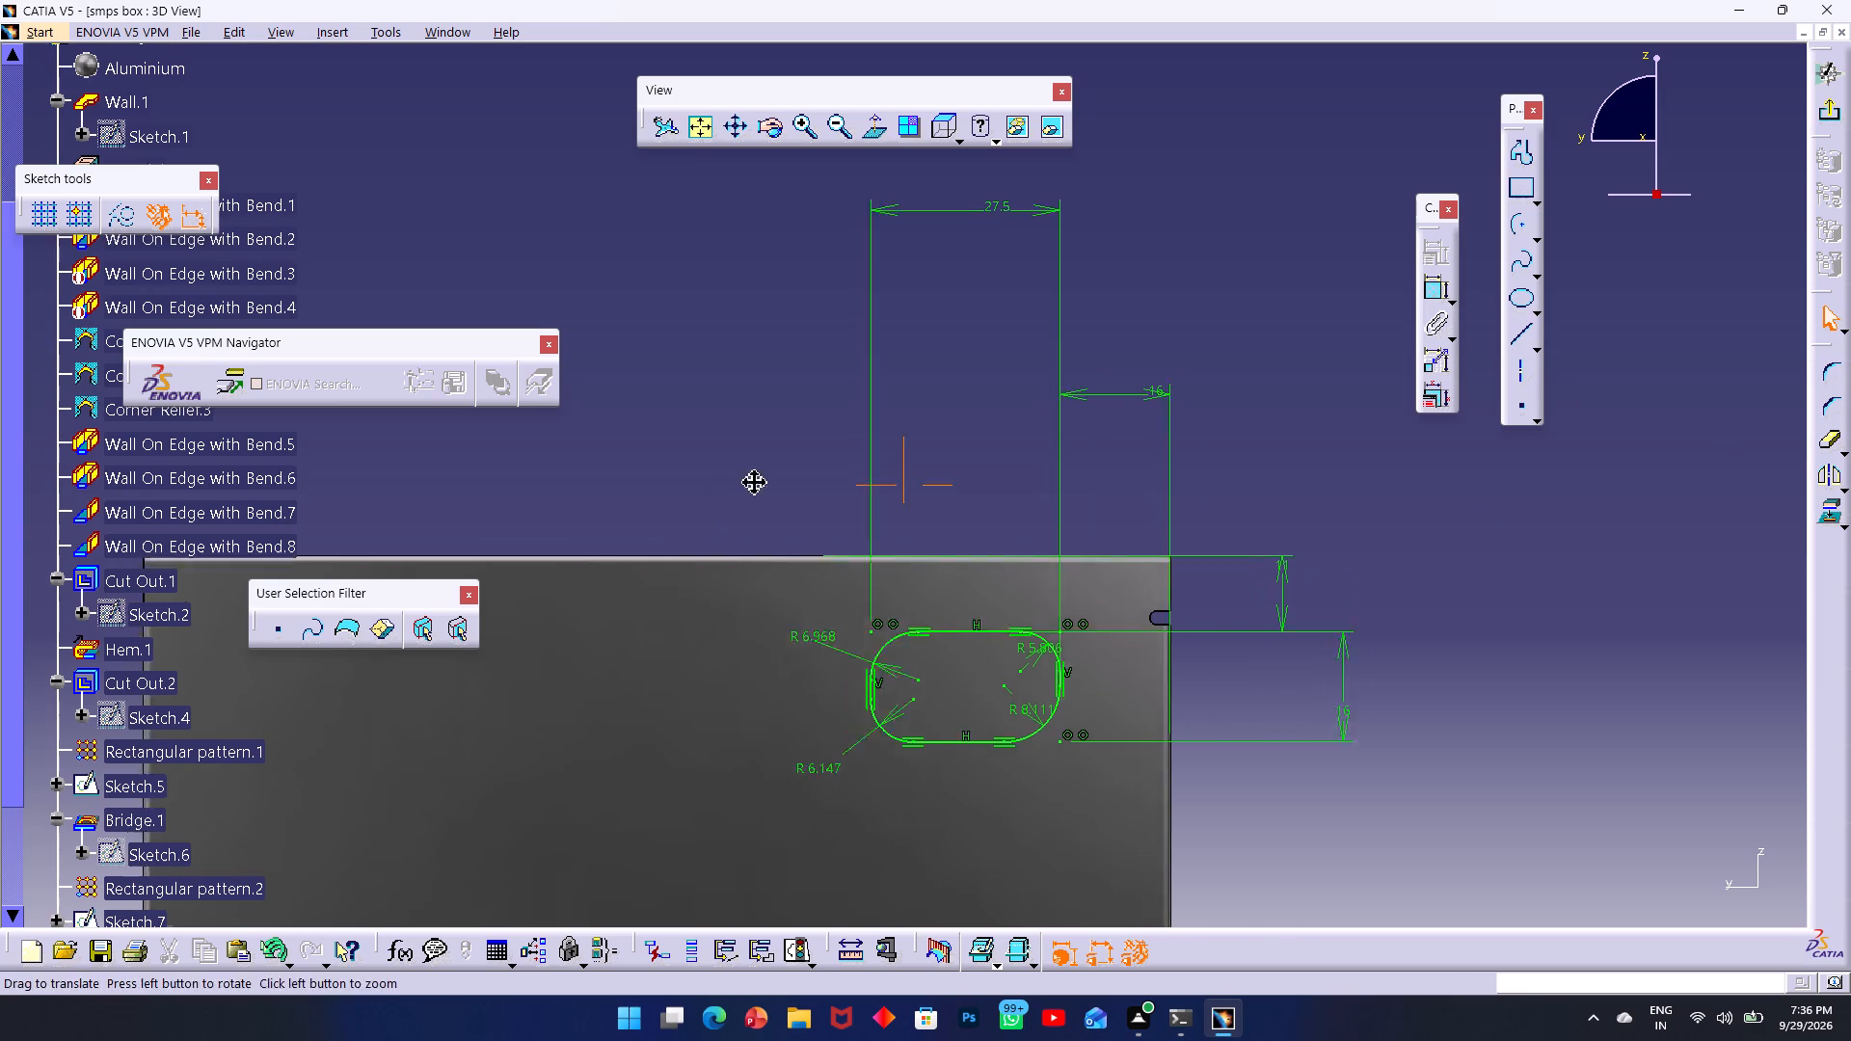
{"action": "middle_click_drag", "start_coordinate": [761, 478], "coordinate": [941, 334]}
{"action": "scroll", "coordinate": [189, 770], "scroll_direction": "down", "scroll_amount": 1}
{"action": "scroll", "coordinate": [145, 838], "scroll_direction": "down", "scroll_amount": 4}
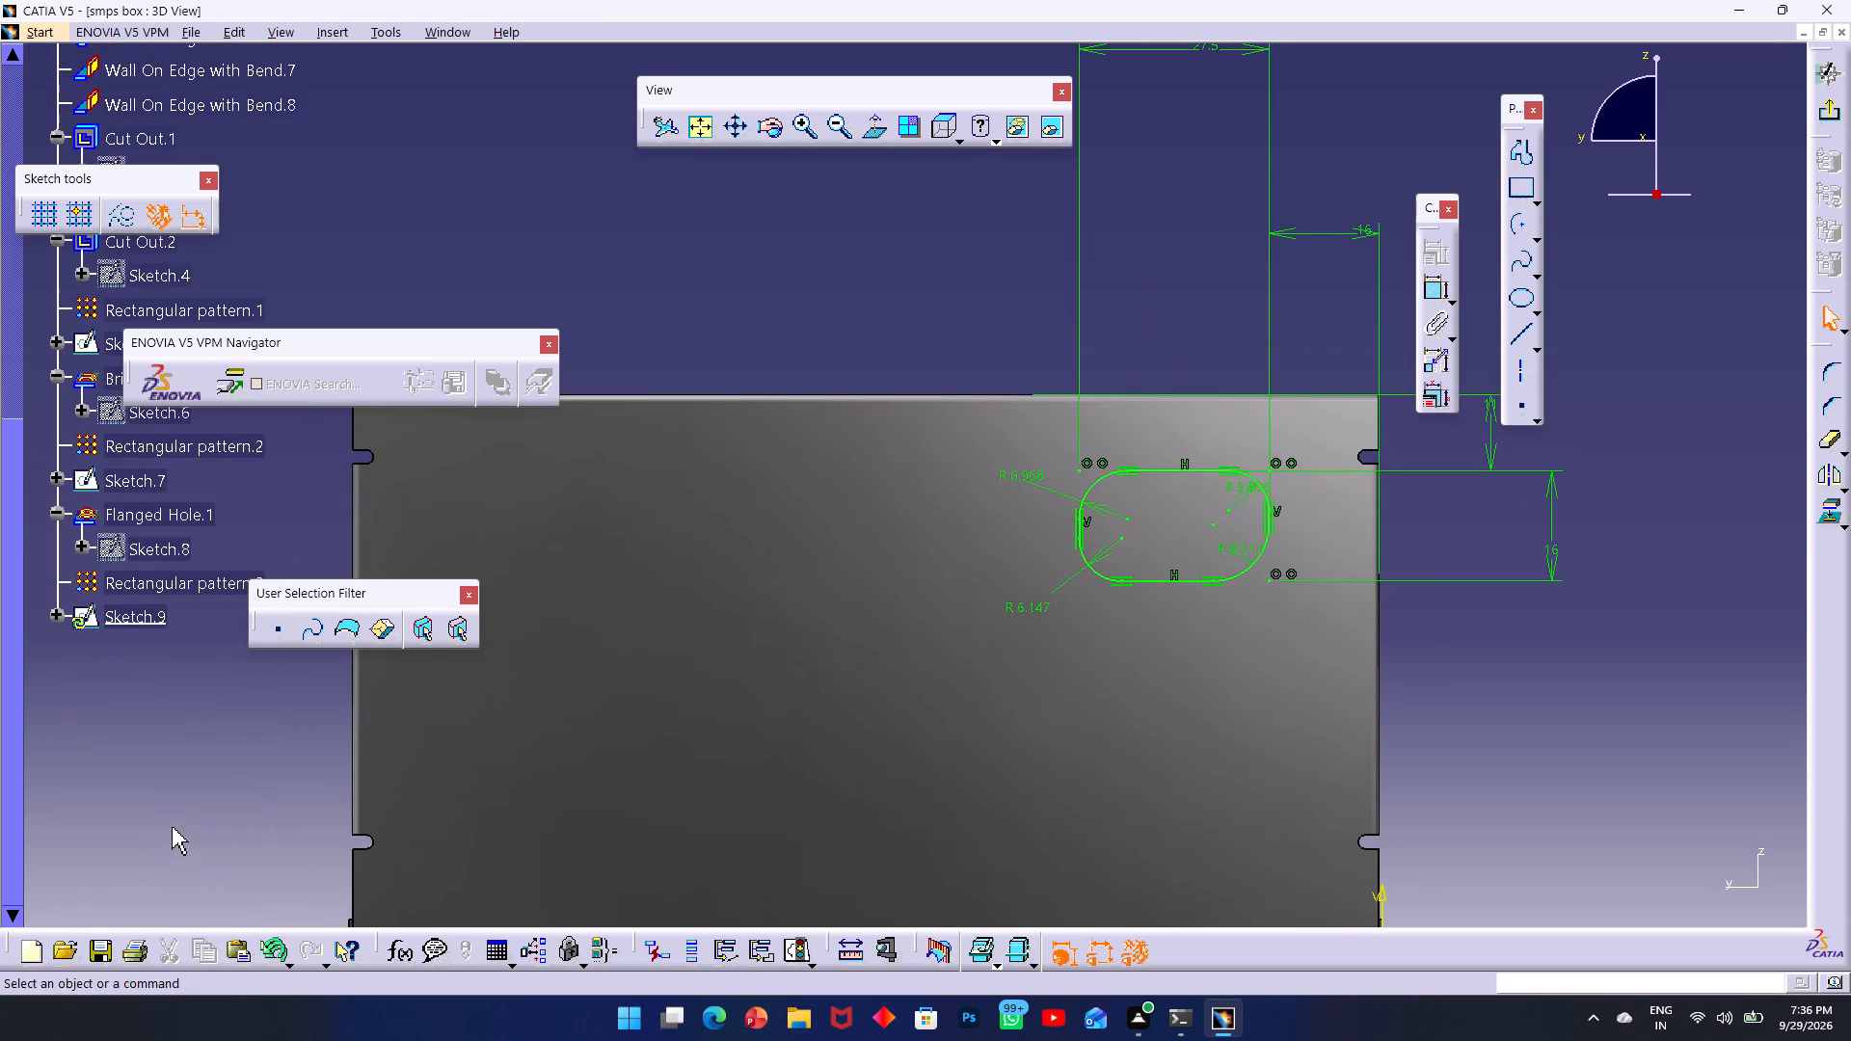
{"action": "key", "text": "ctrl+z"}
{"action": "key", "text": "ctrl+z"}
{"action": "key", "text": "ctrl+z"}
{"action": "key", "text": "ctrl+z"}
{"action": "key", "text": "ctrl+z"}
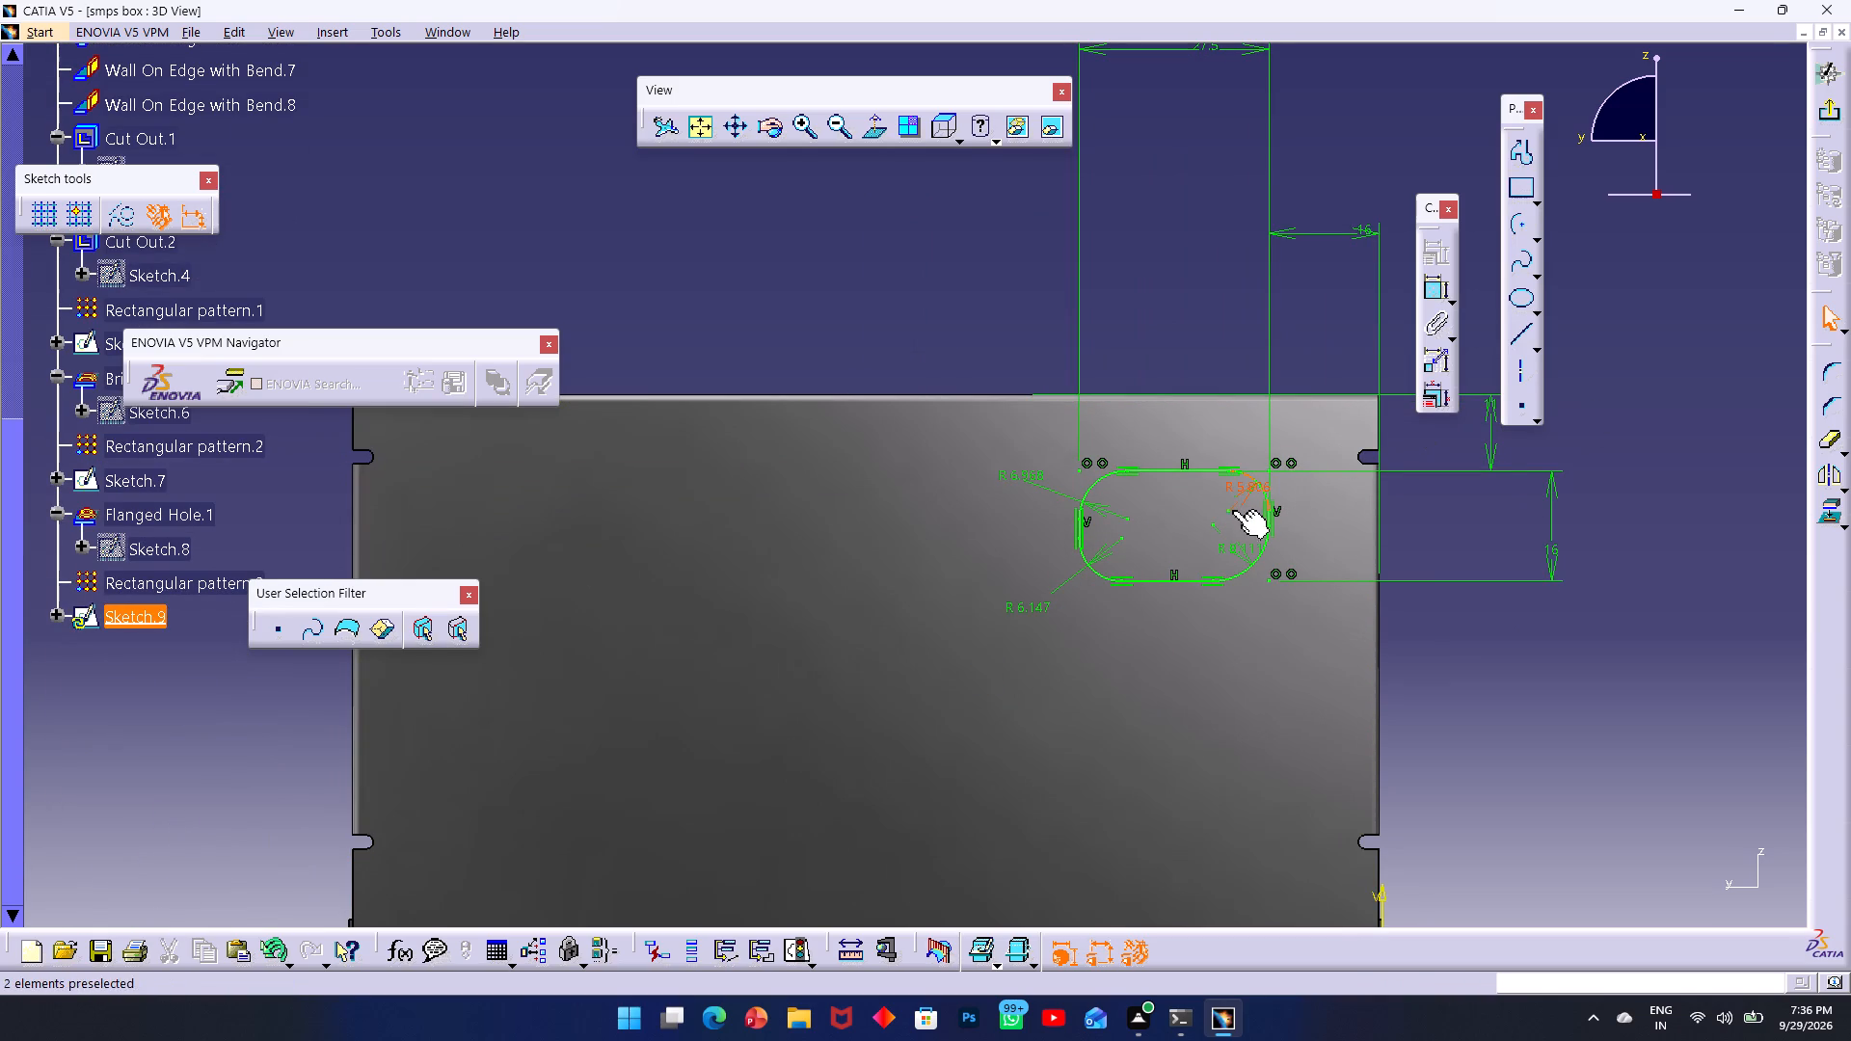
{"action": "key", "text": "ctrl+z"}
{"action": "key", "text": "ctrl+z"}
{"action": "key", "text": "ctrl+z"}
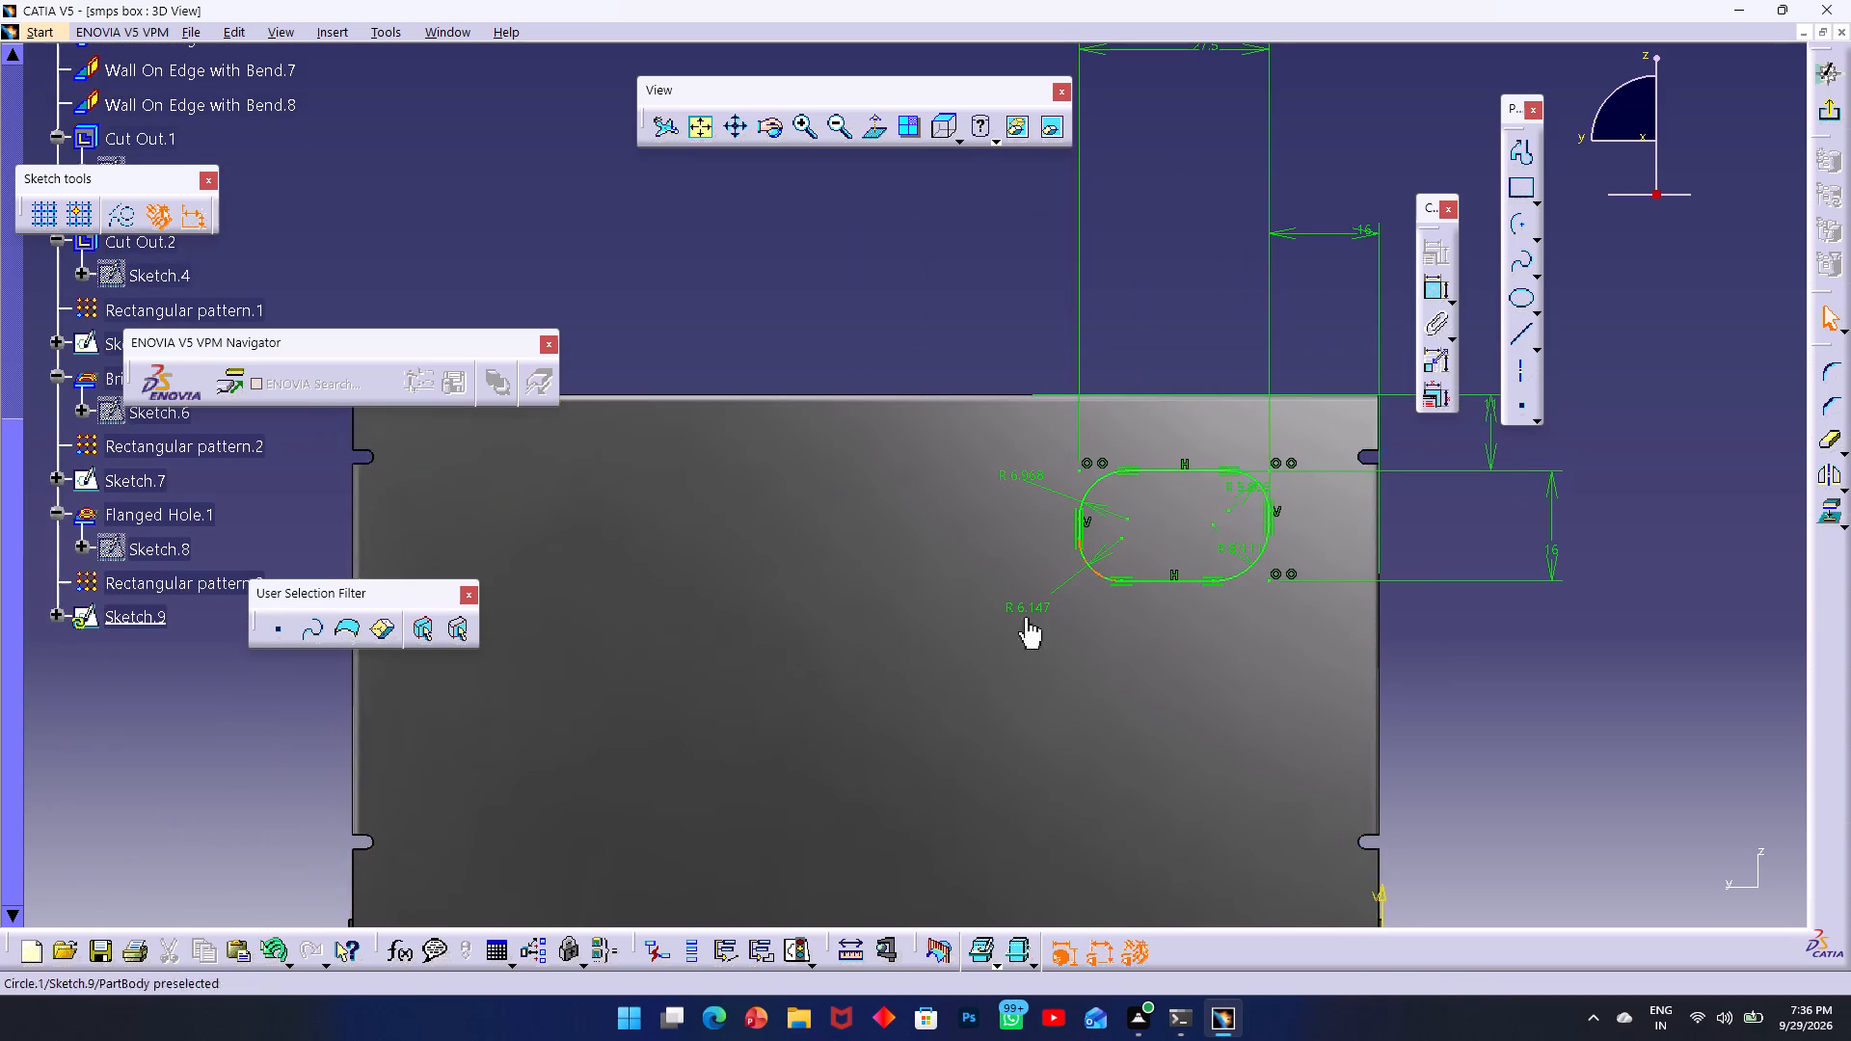
Set the radius of all four corners of the profile to 2 mm.
{"action": "double_click", "coordinate": [1019, 605]}
{"action": "key", "text": "2"}
{"action": "key", "text": "Return"}
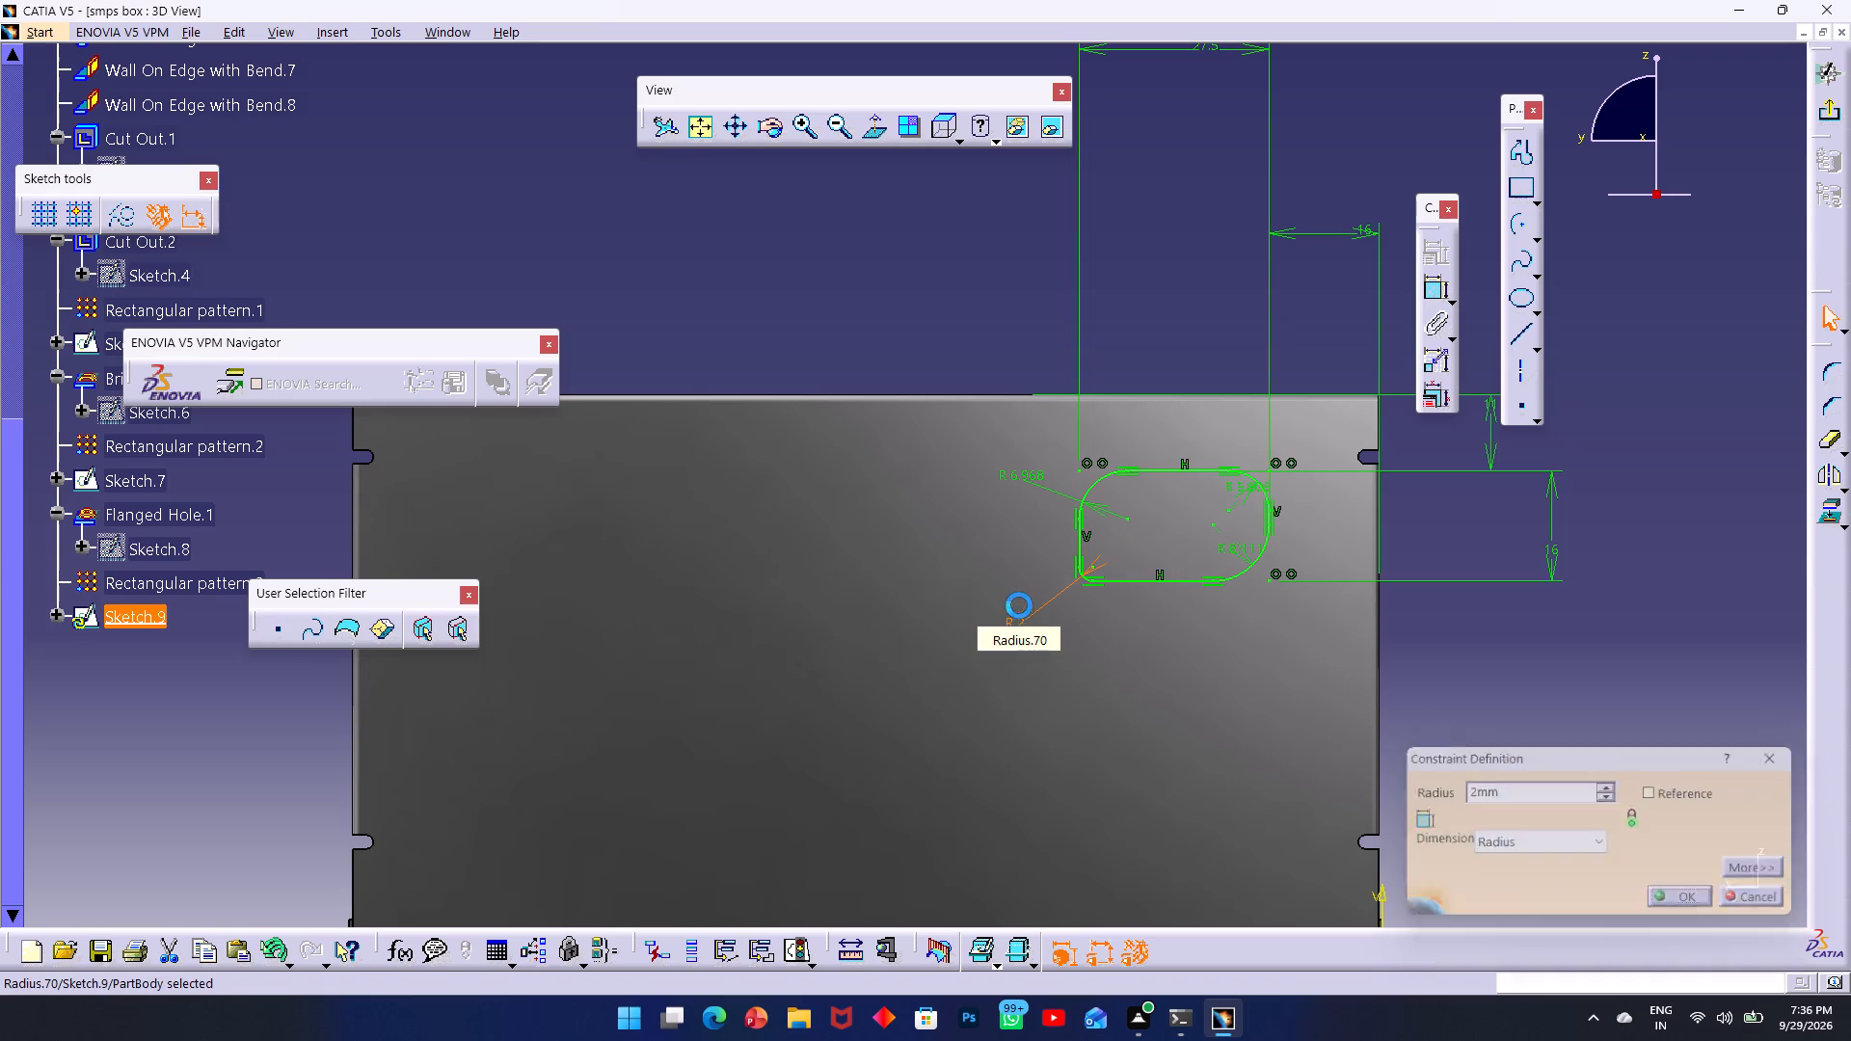
{"action": "double_click", "coordinate": [1023, 473]}
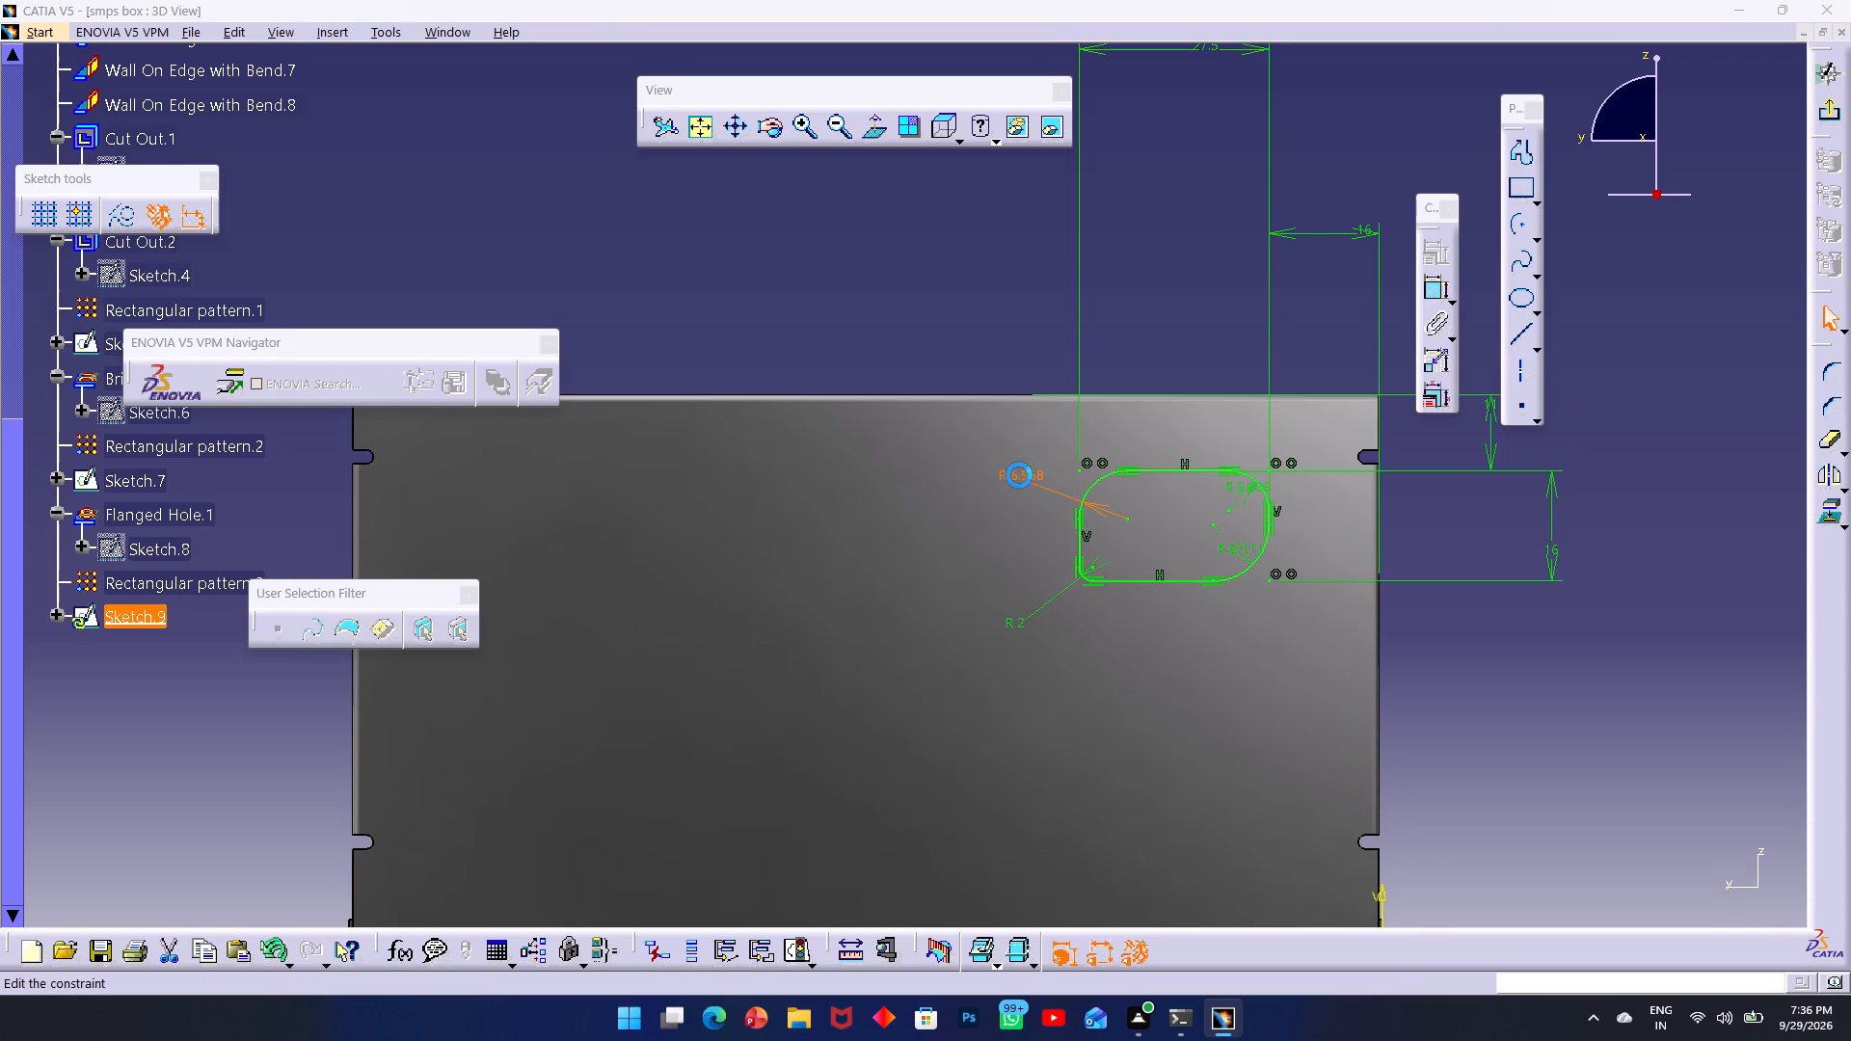
{"action": "key", "text": "2"}
{"action": "key", "text": "Return"}
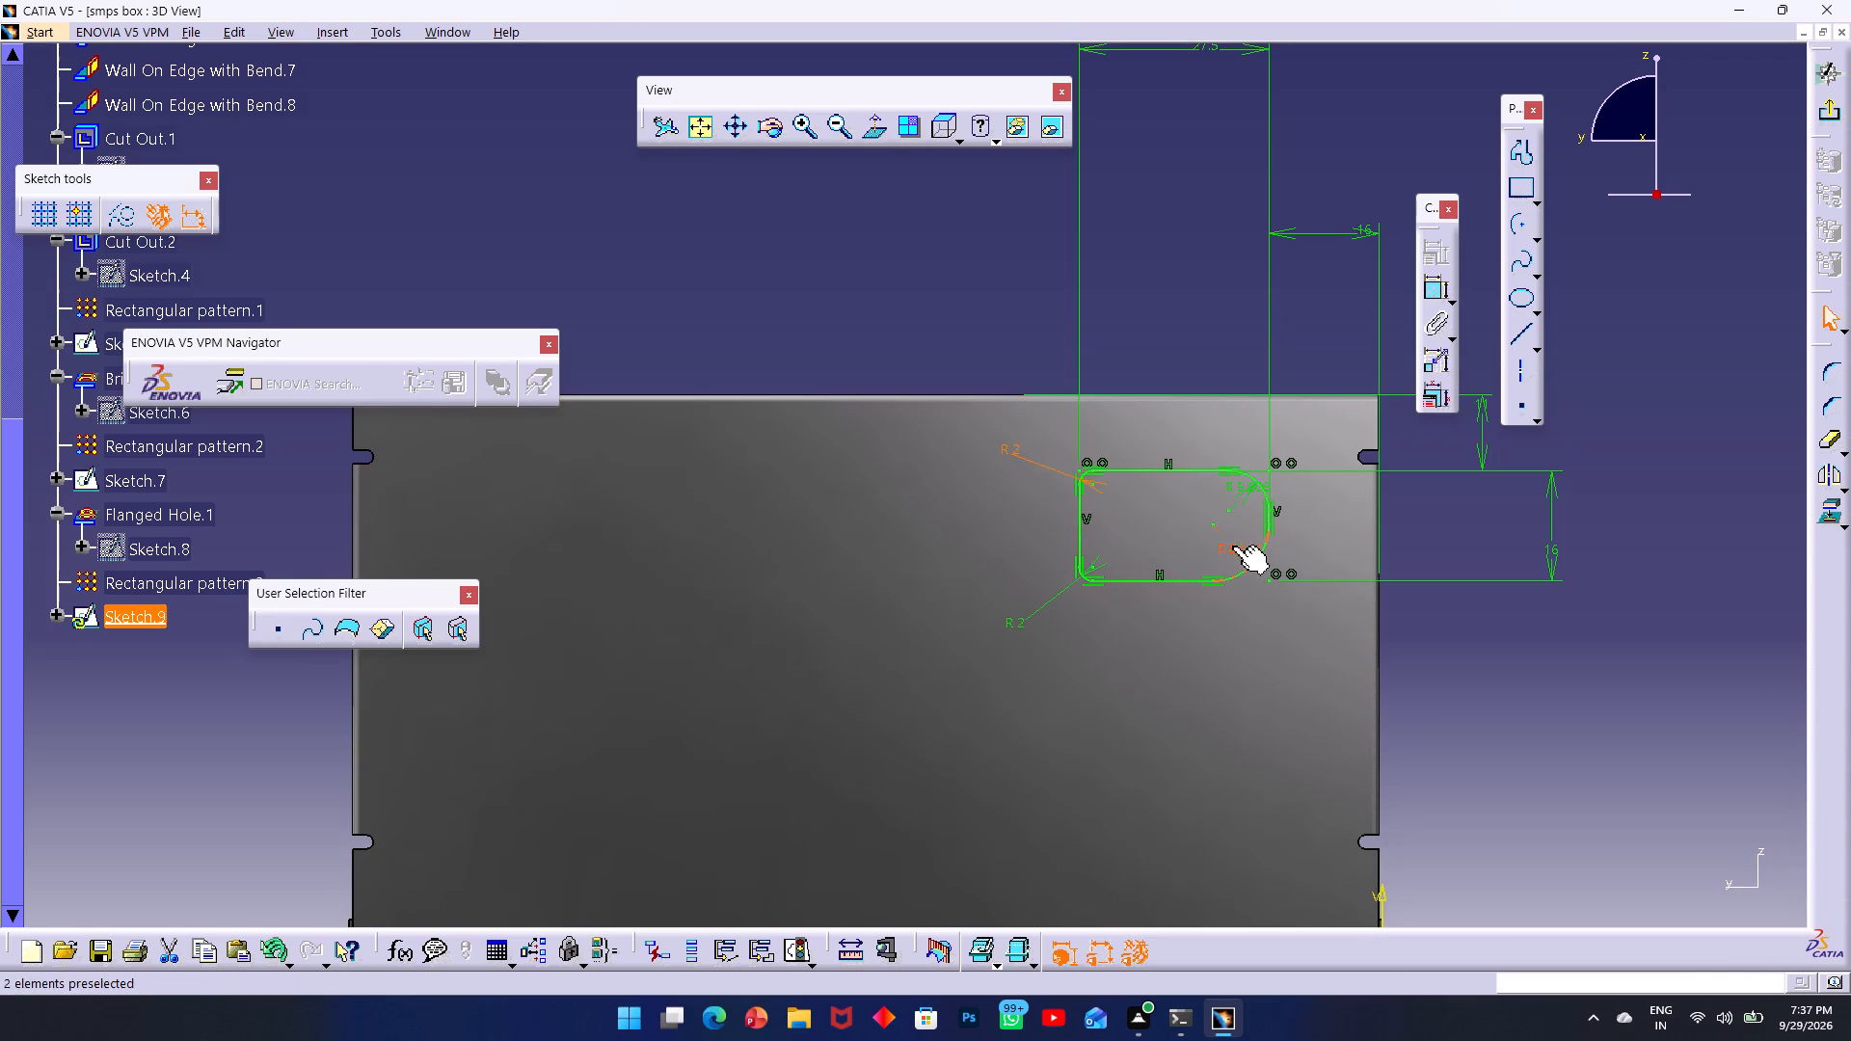
{"action": "double_click", "coordinate": [1233, 547]}
{"action": "key", "text": "2"}
{"action": "key", "text": "Return"}
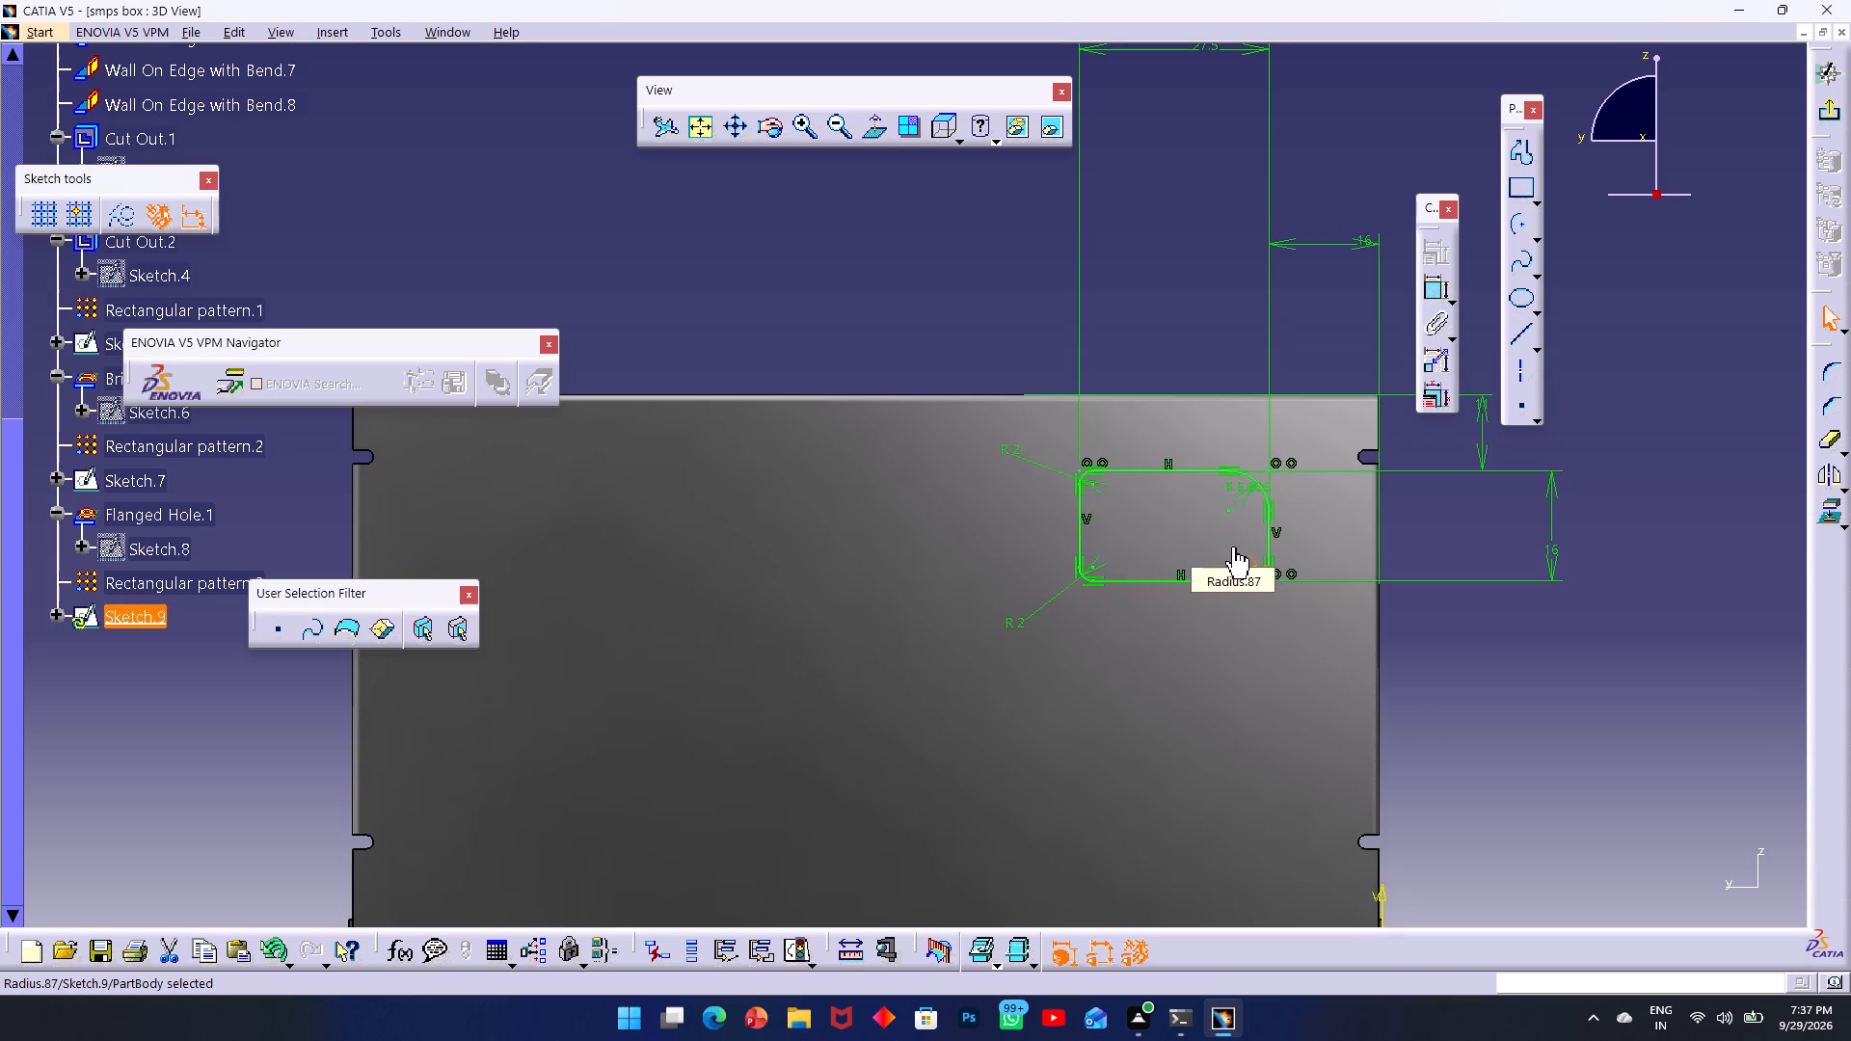
{"action": "double_click", "coordinate": [1247, 506]}
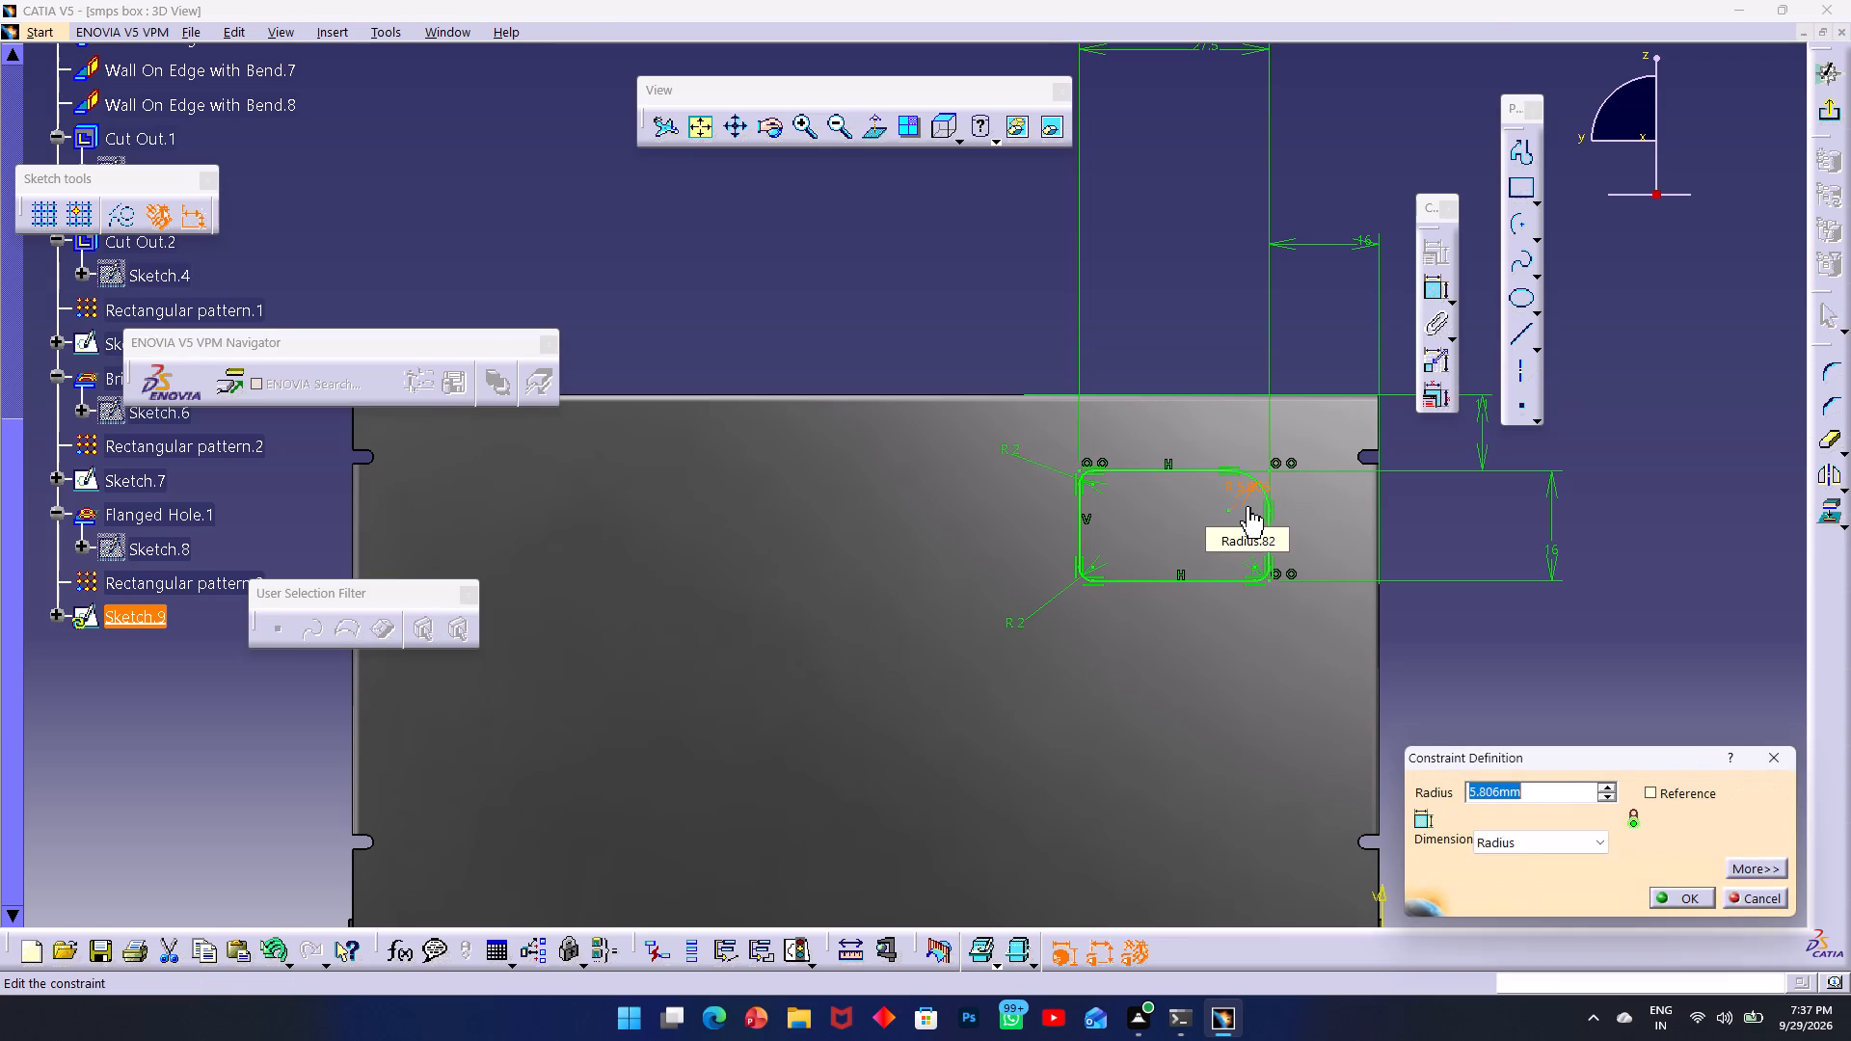
{"action": "key", "text": "2"}
{"action": "key", "text": "Return"}
{"action": "left_click", "coordinate": [1579, 647]}
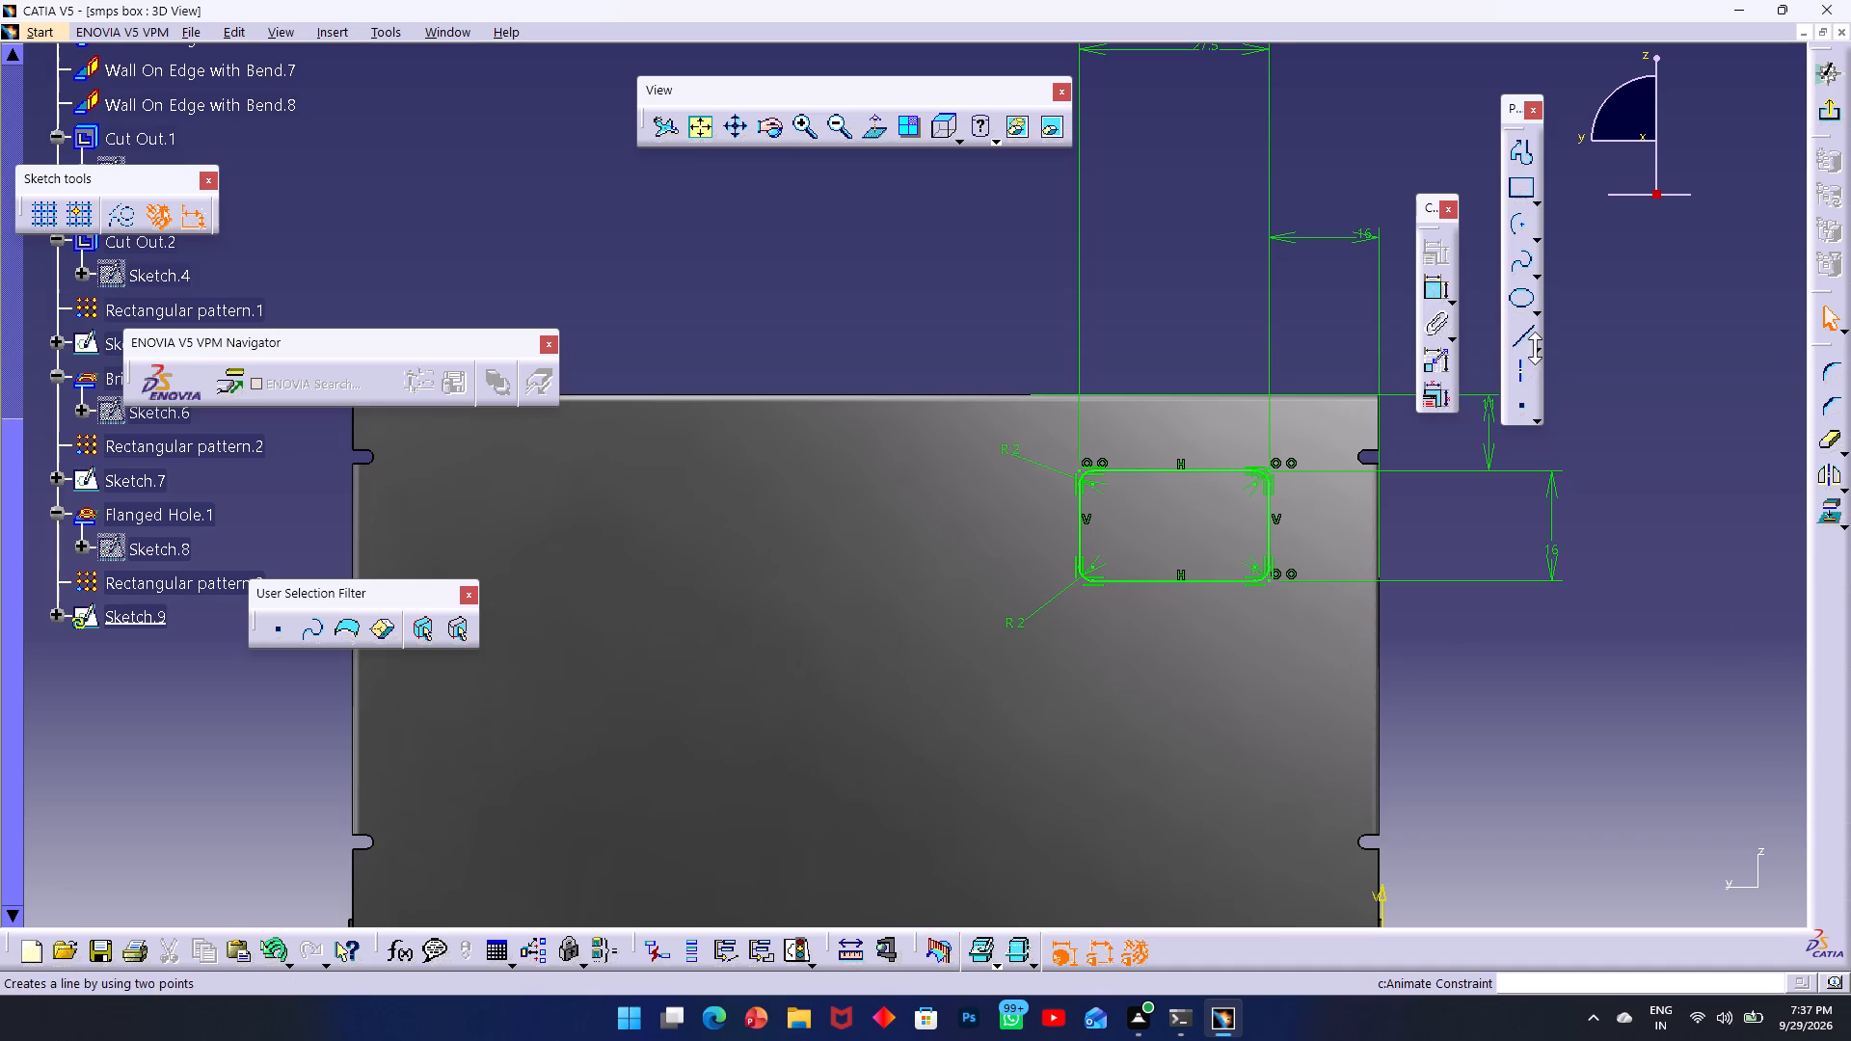
Draw a vertical axis about 36 mm long downward from the midpoint of the rounded rectangle's bottom edge.
{"action": "left_click", "coordinate": [1519, 385]}
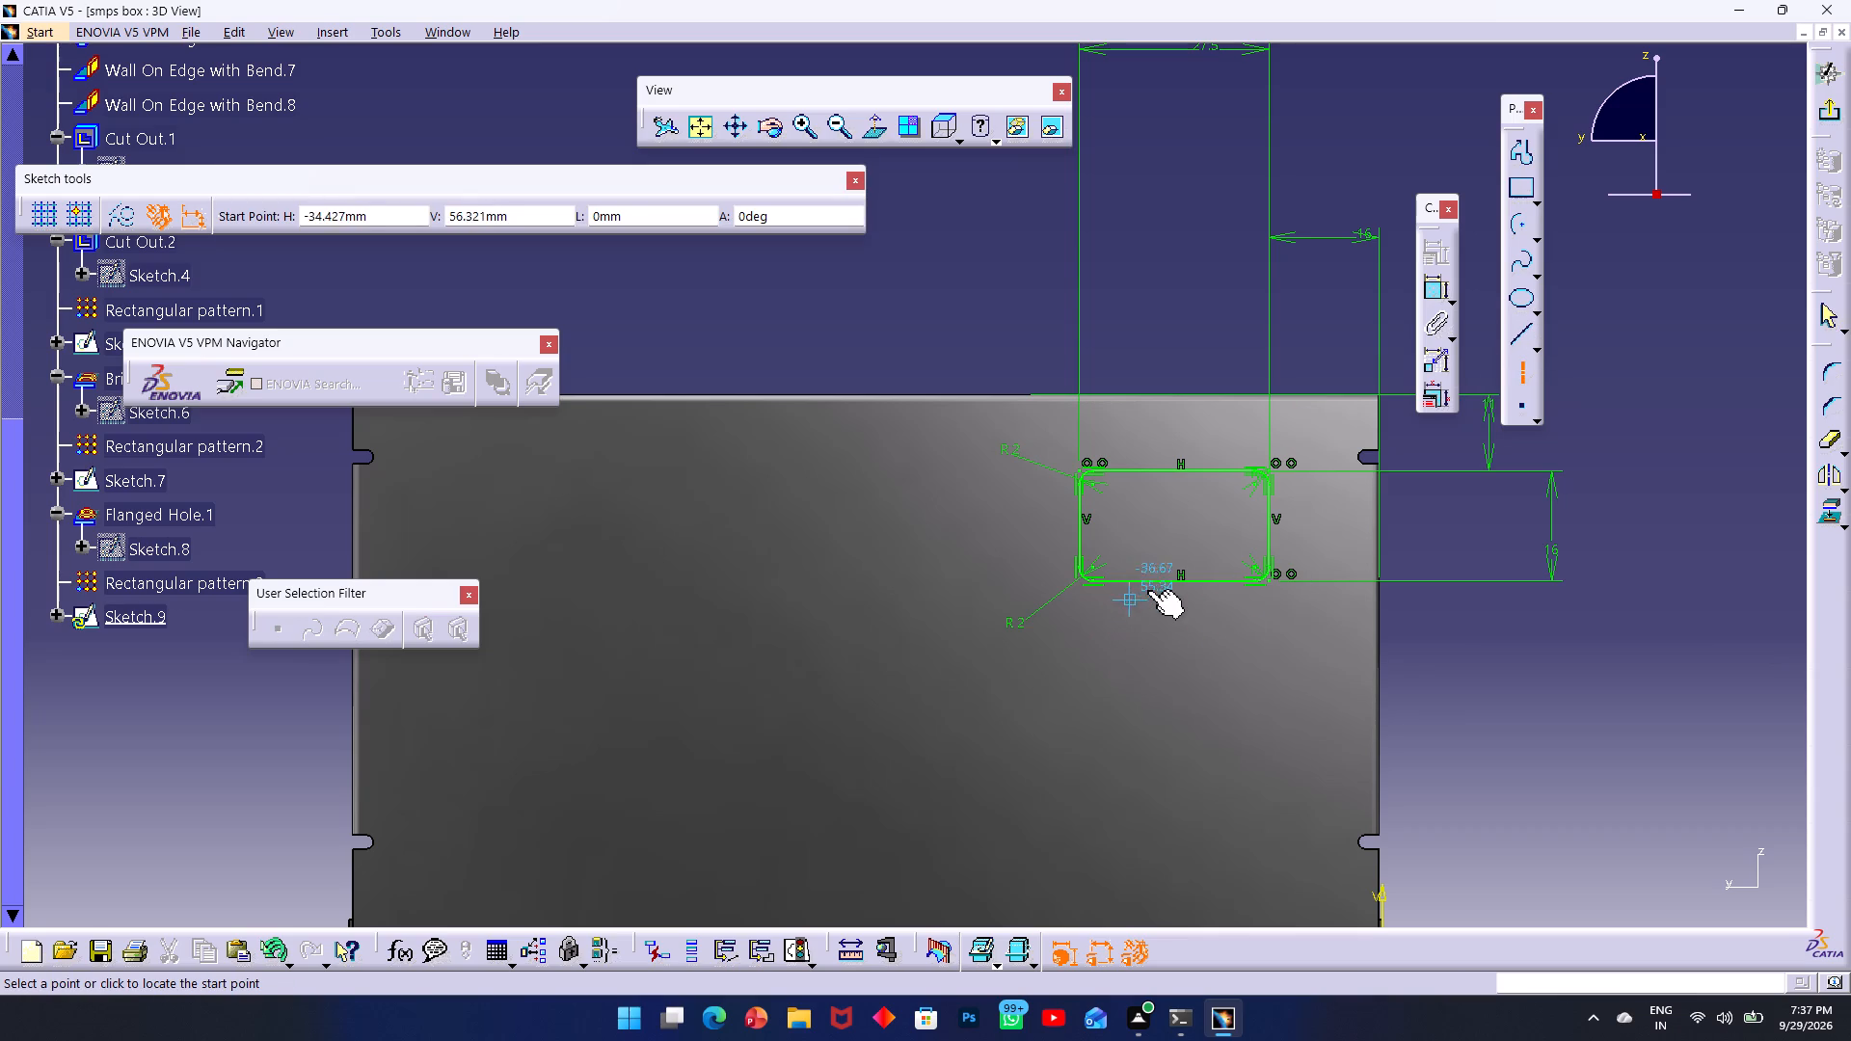
{"action": "left_click", "coordinate": [1177, 580]}
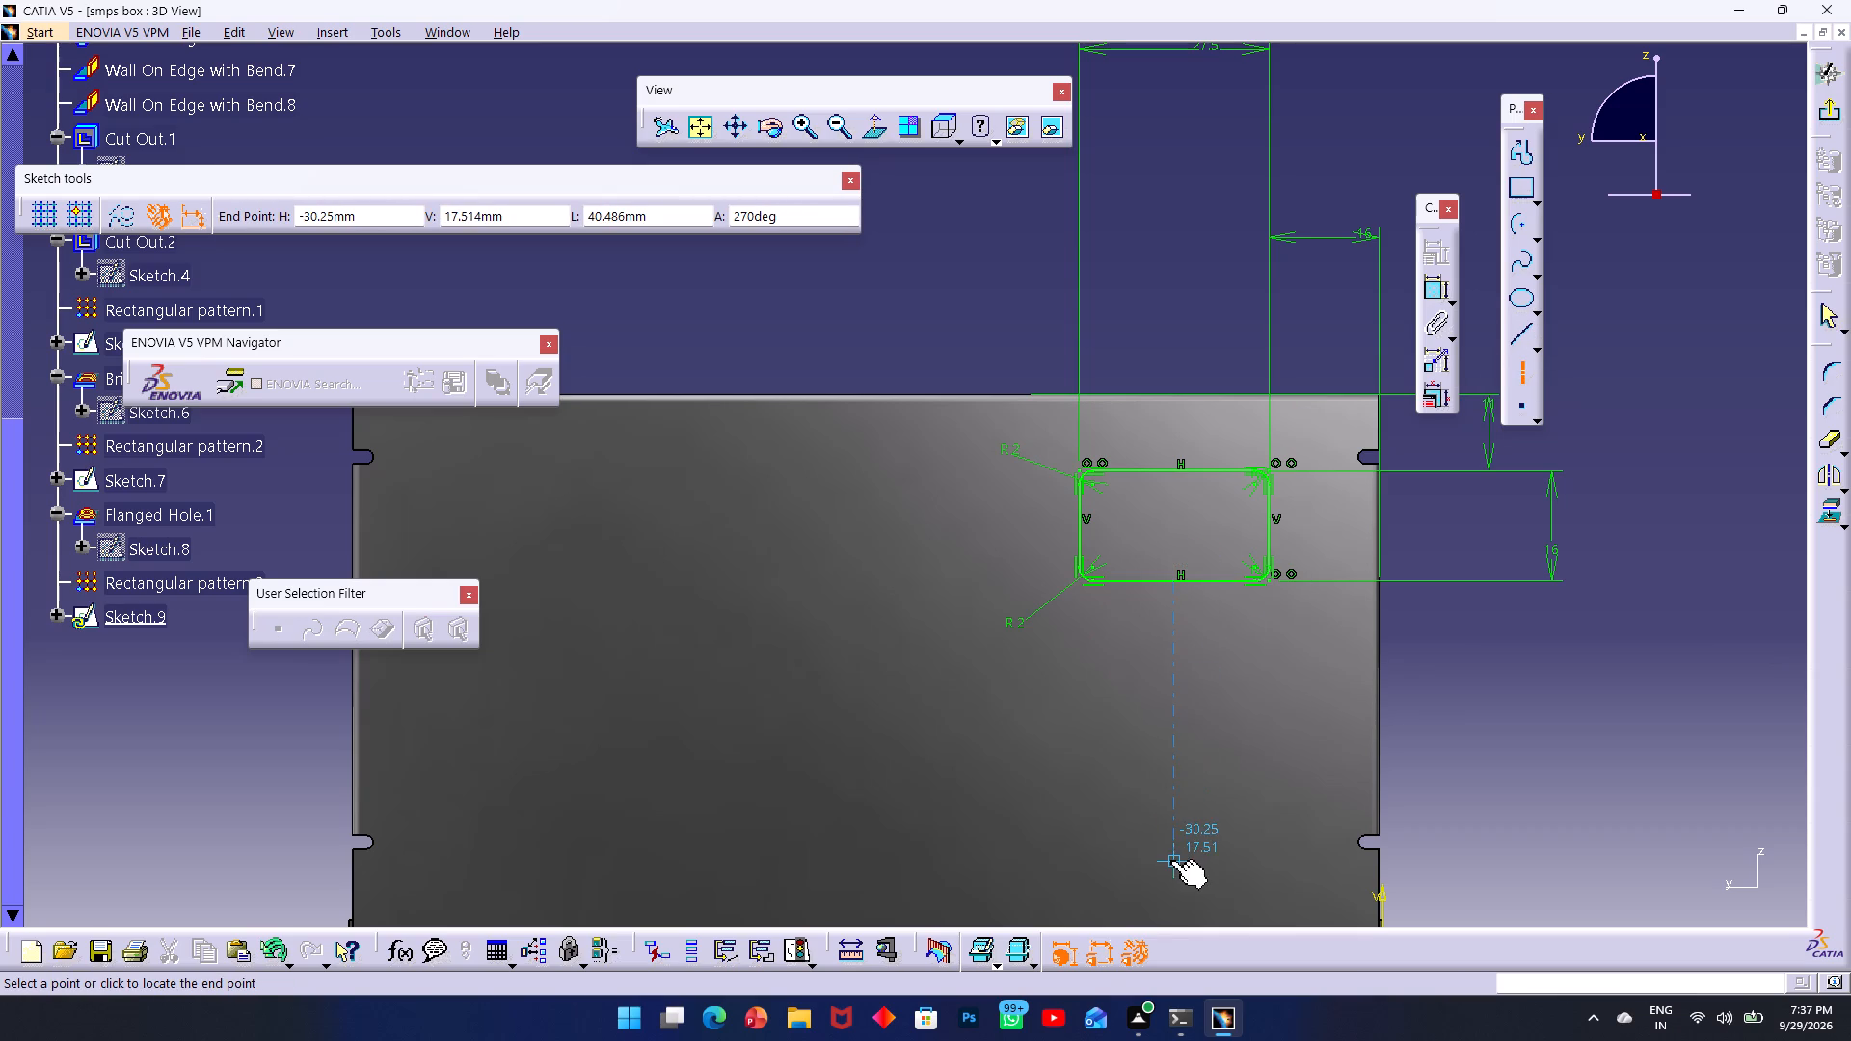
{"action": "left_click", "coordinate": [1175, 831]}
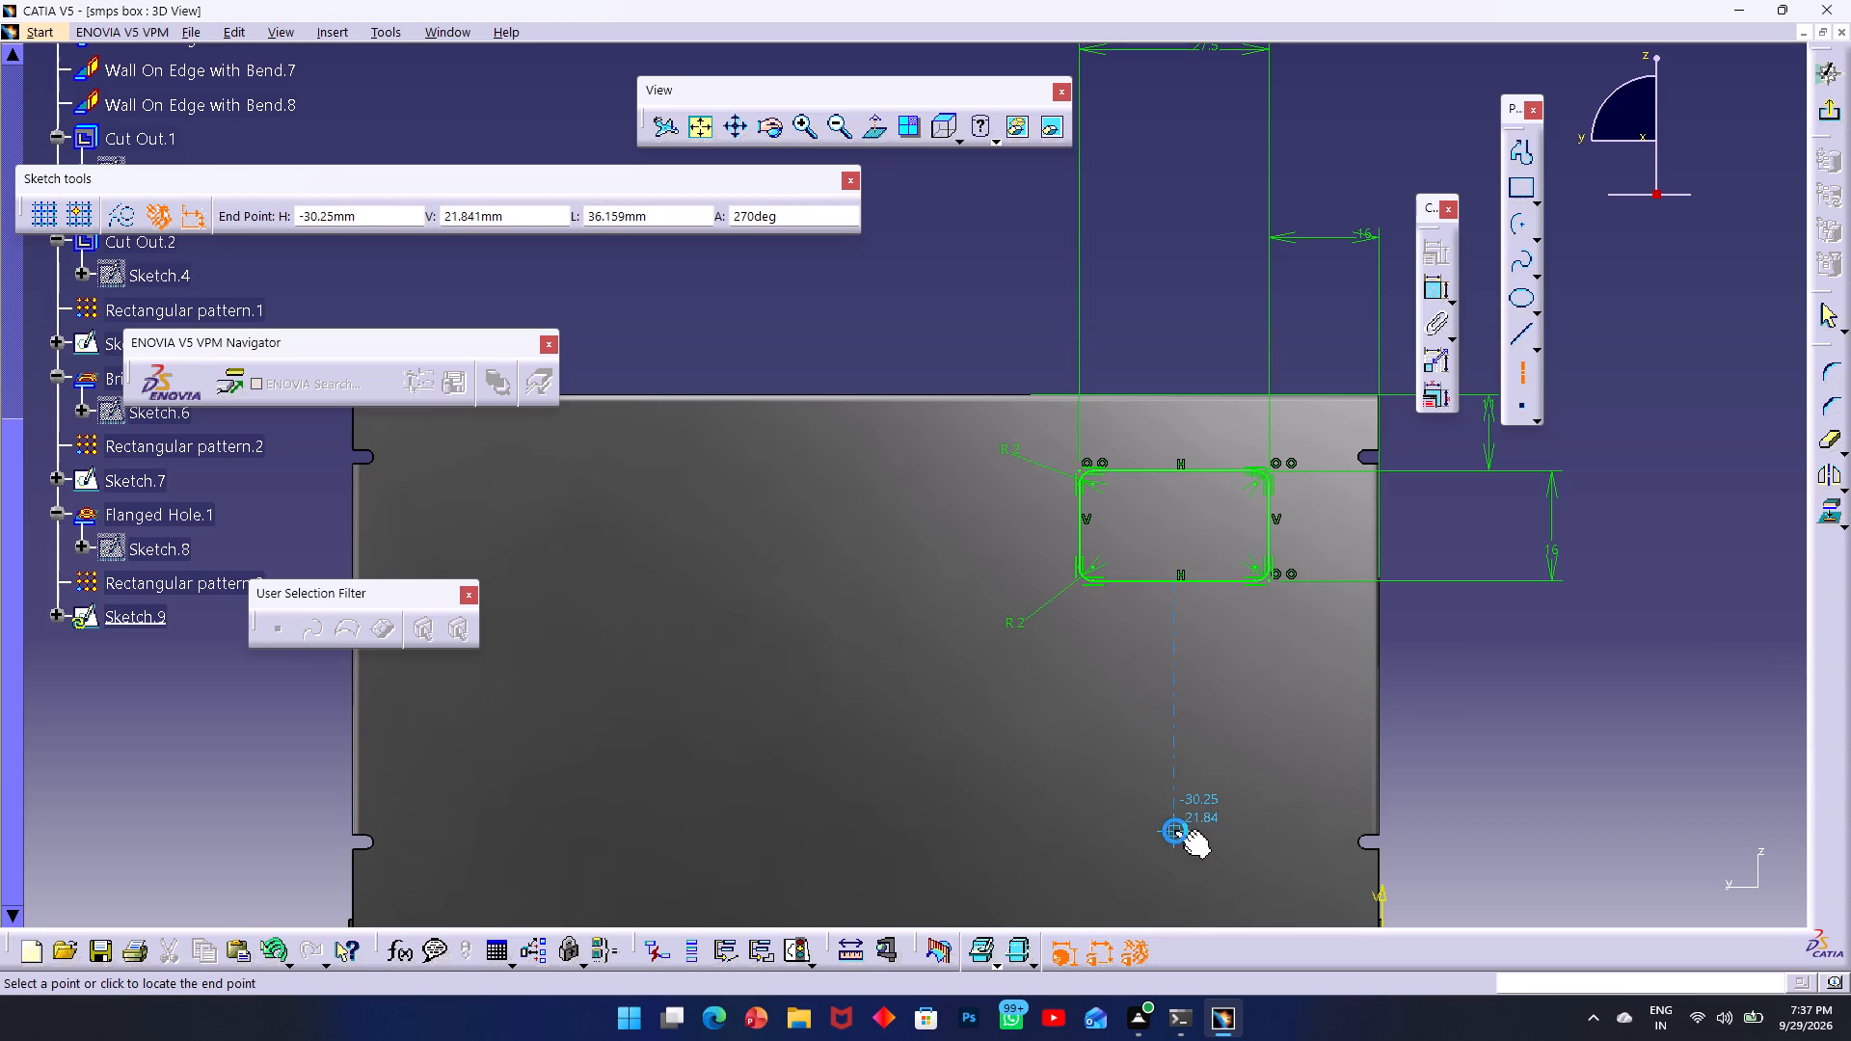
{"action": "key", "text": "Escape"}
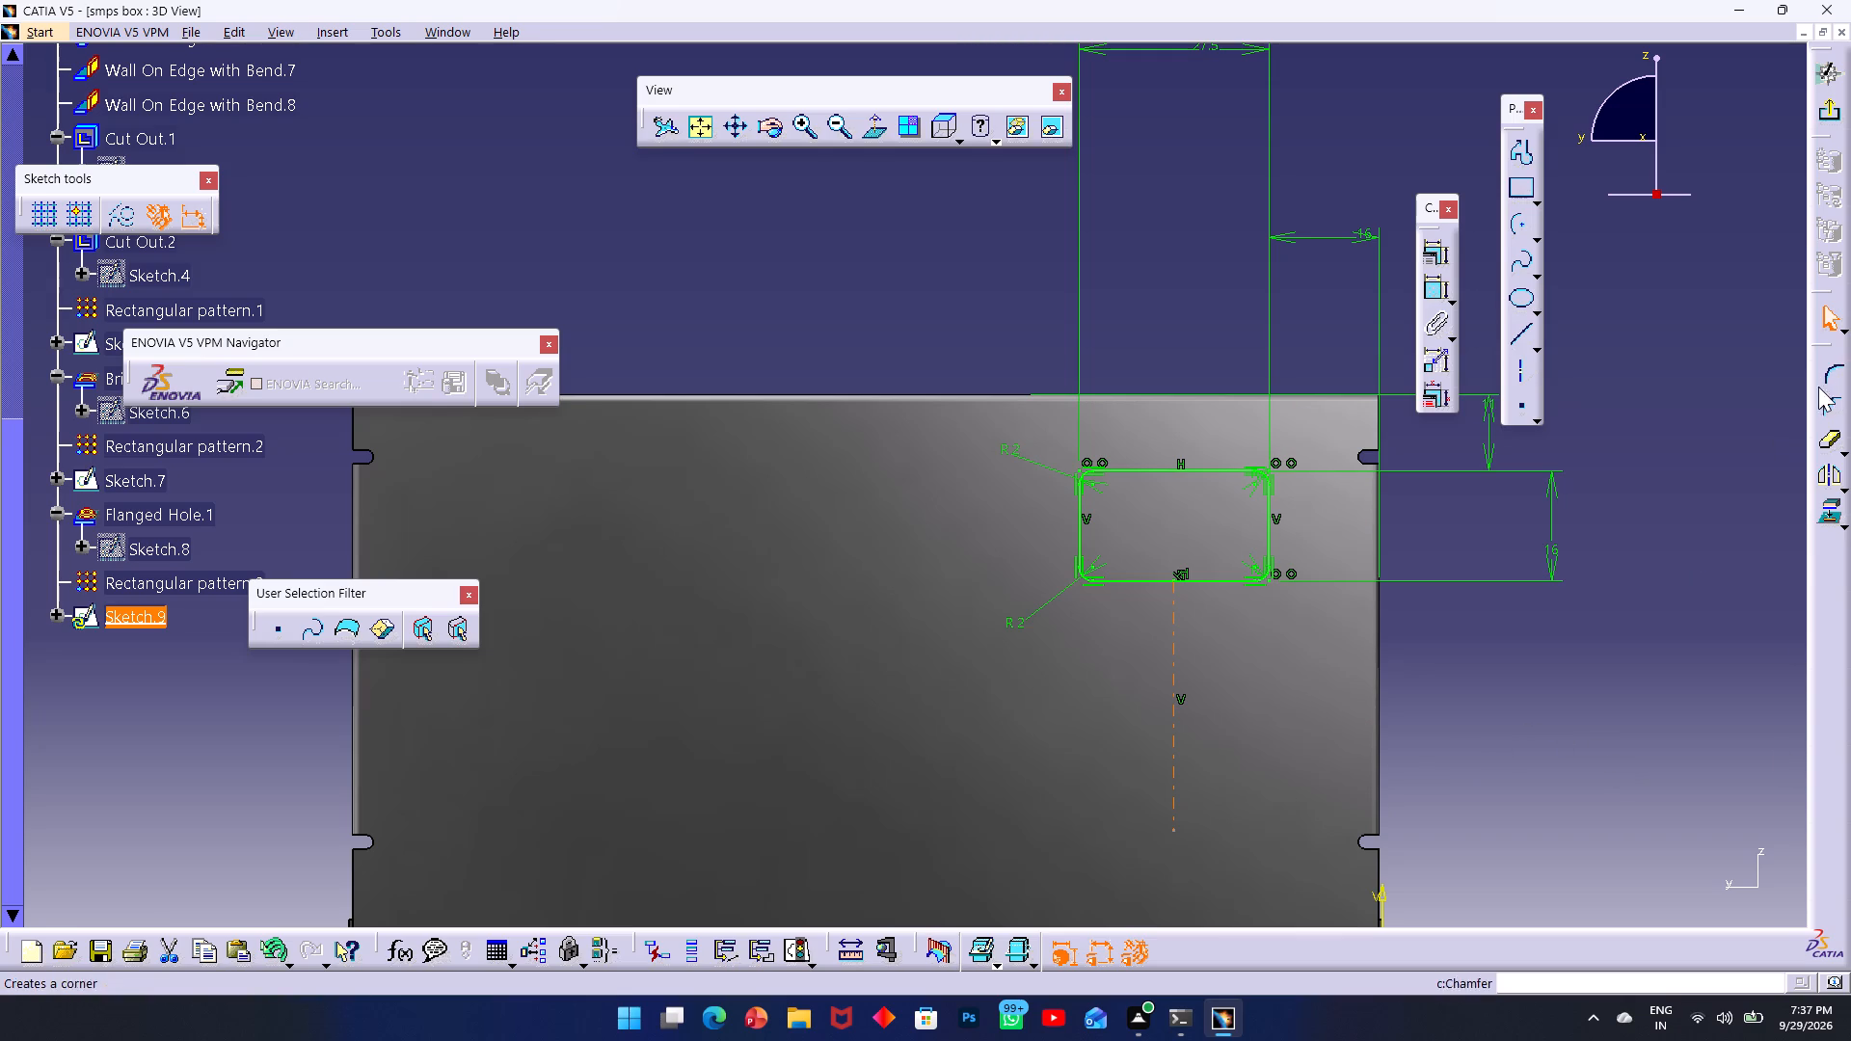
Sketch a centered rectangle about 23.5 mm wide below the rounded profile, with its center on the vertical axis.
{"action": "left_click", "coordinate": [1539, 202]}
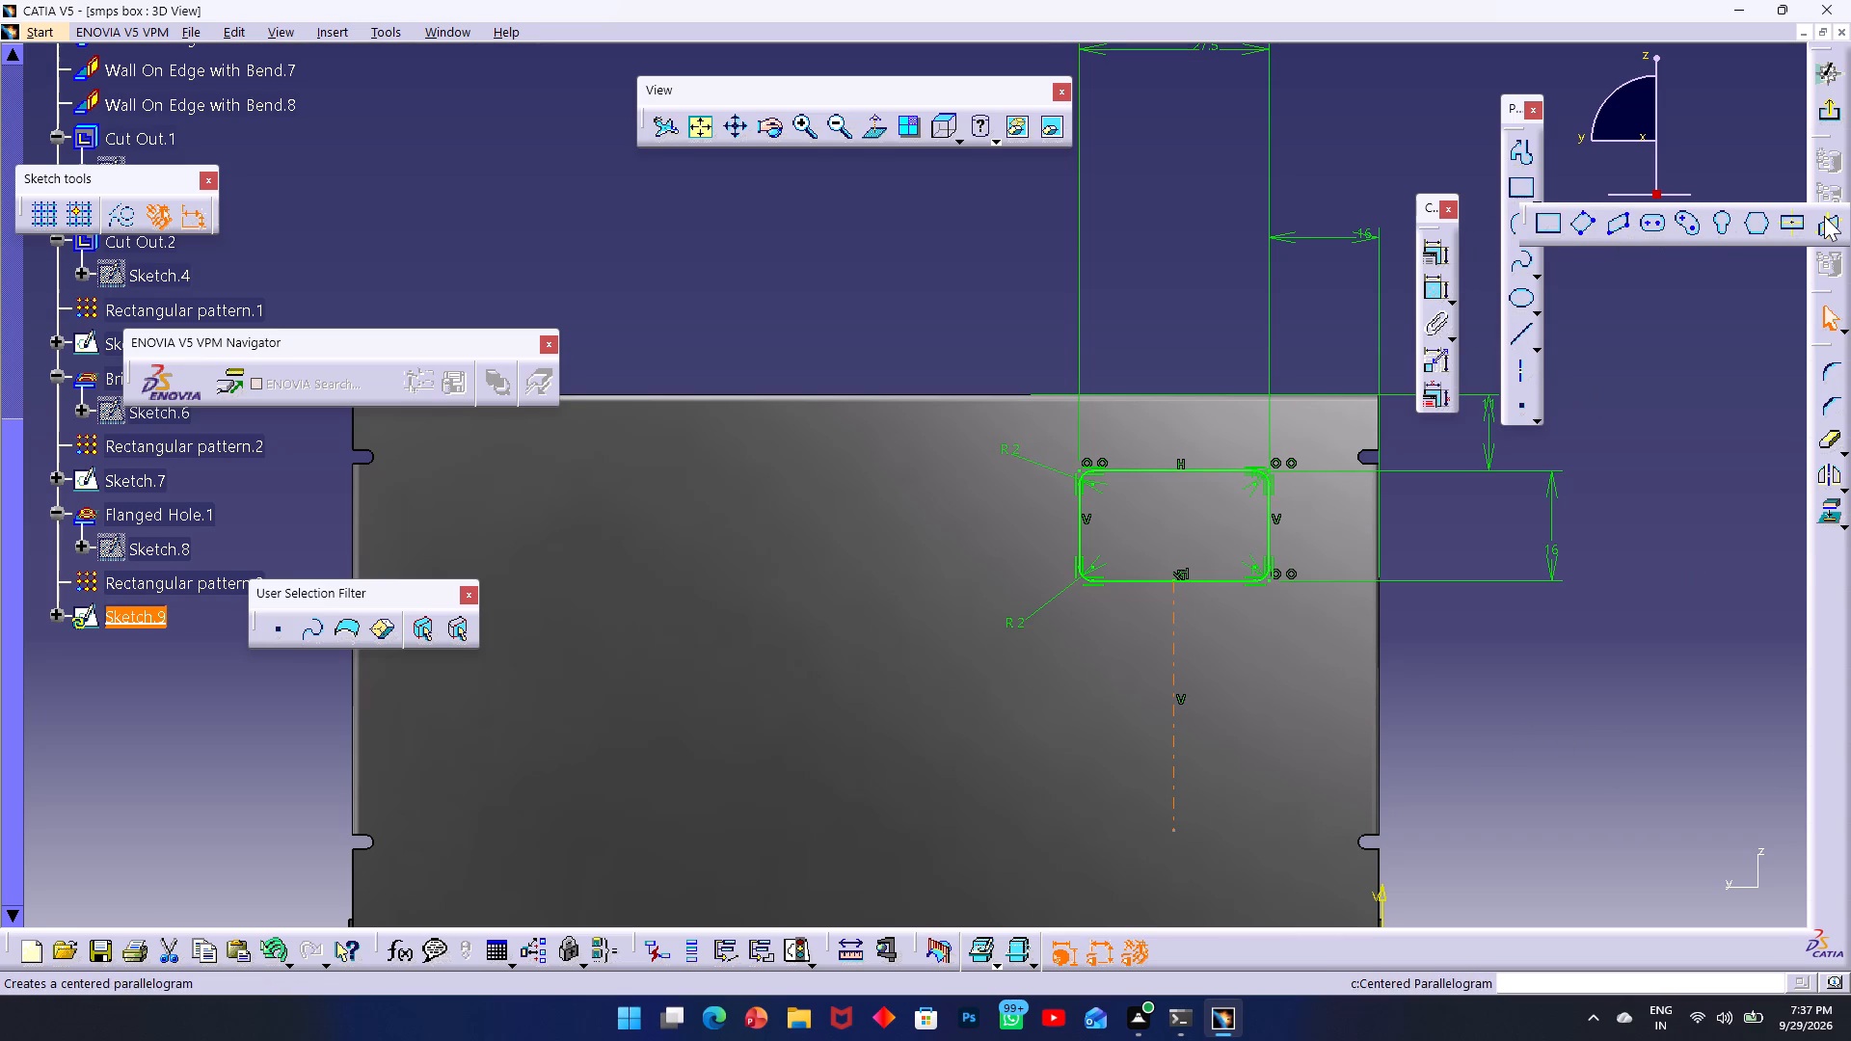
{"action": "left_click", "coordinate": [1807, 220]}
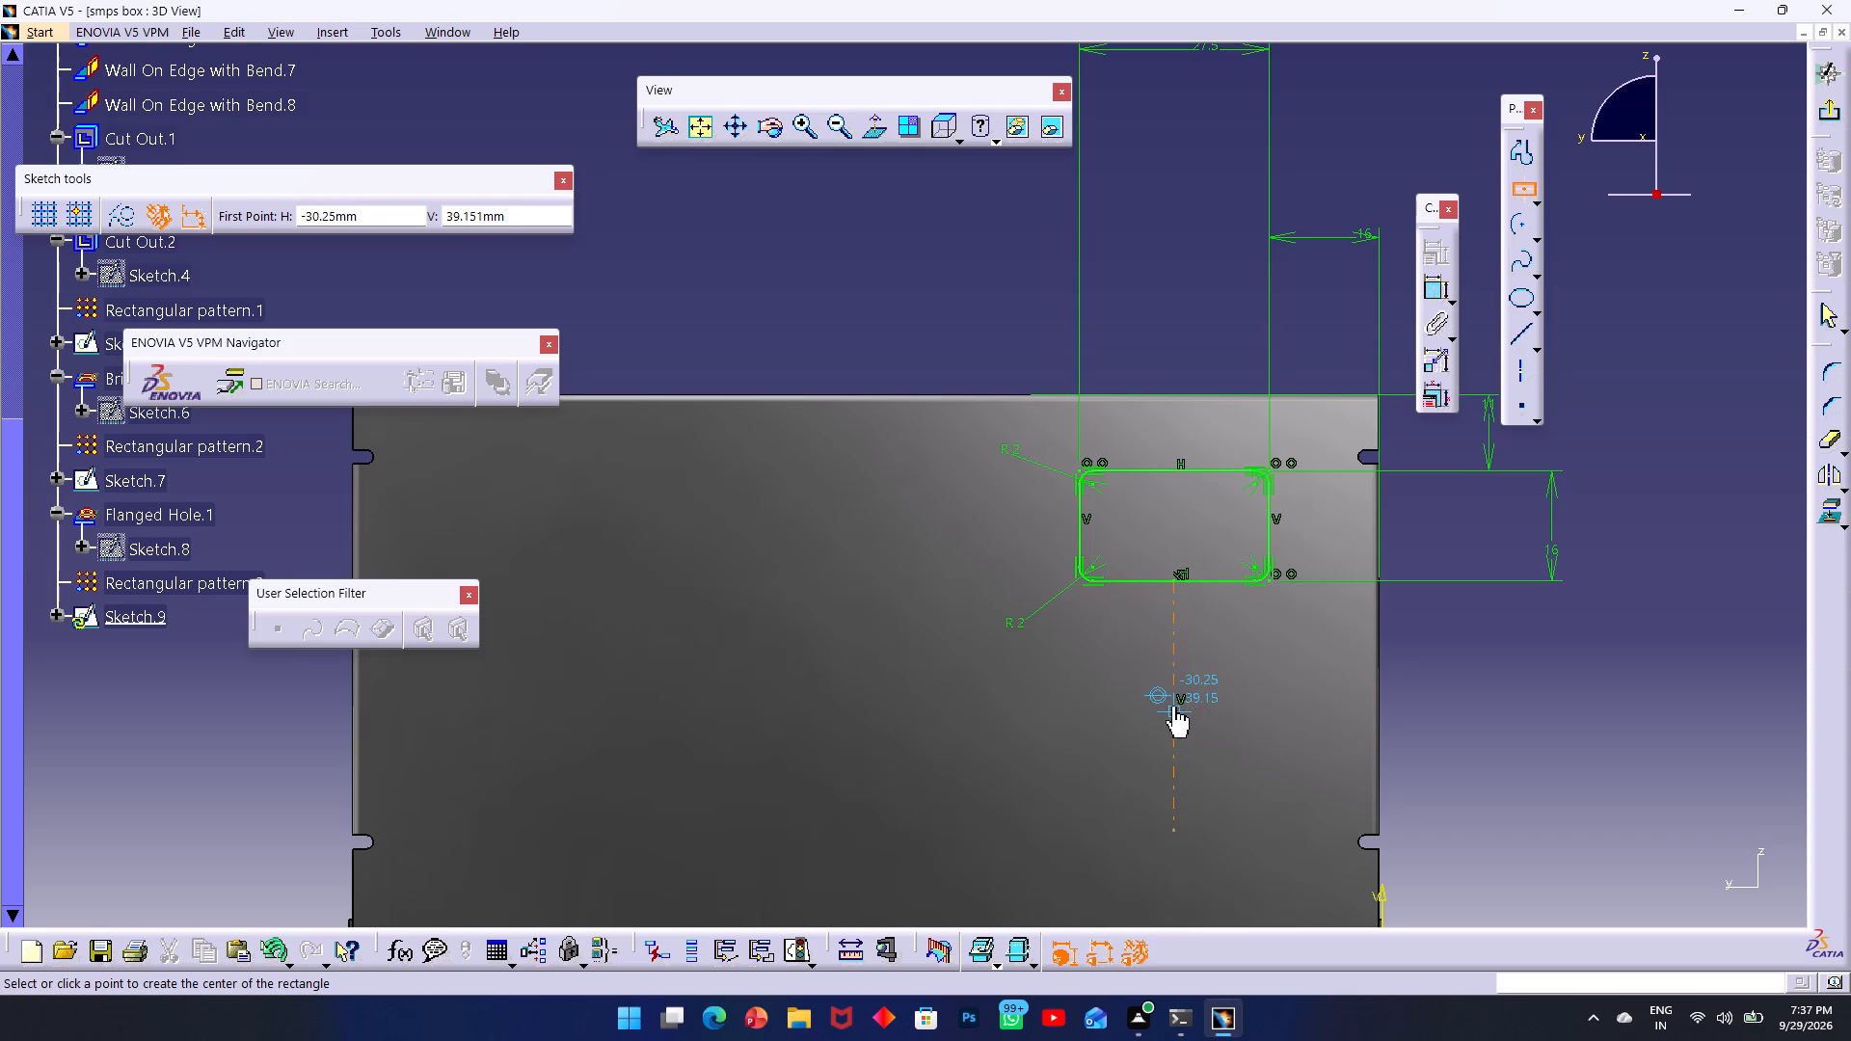
{"action": "left_click", "coordinate": [1176, 710]}
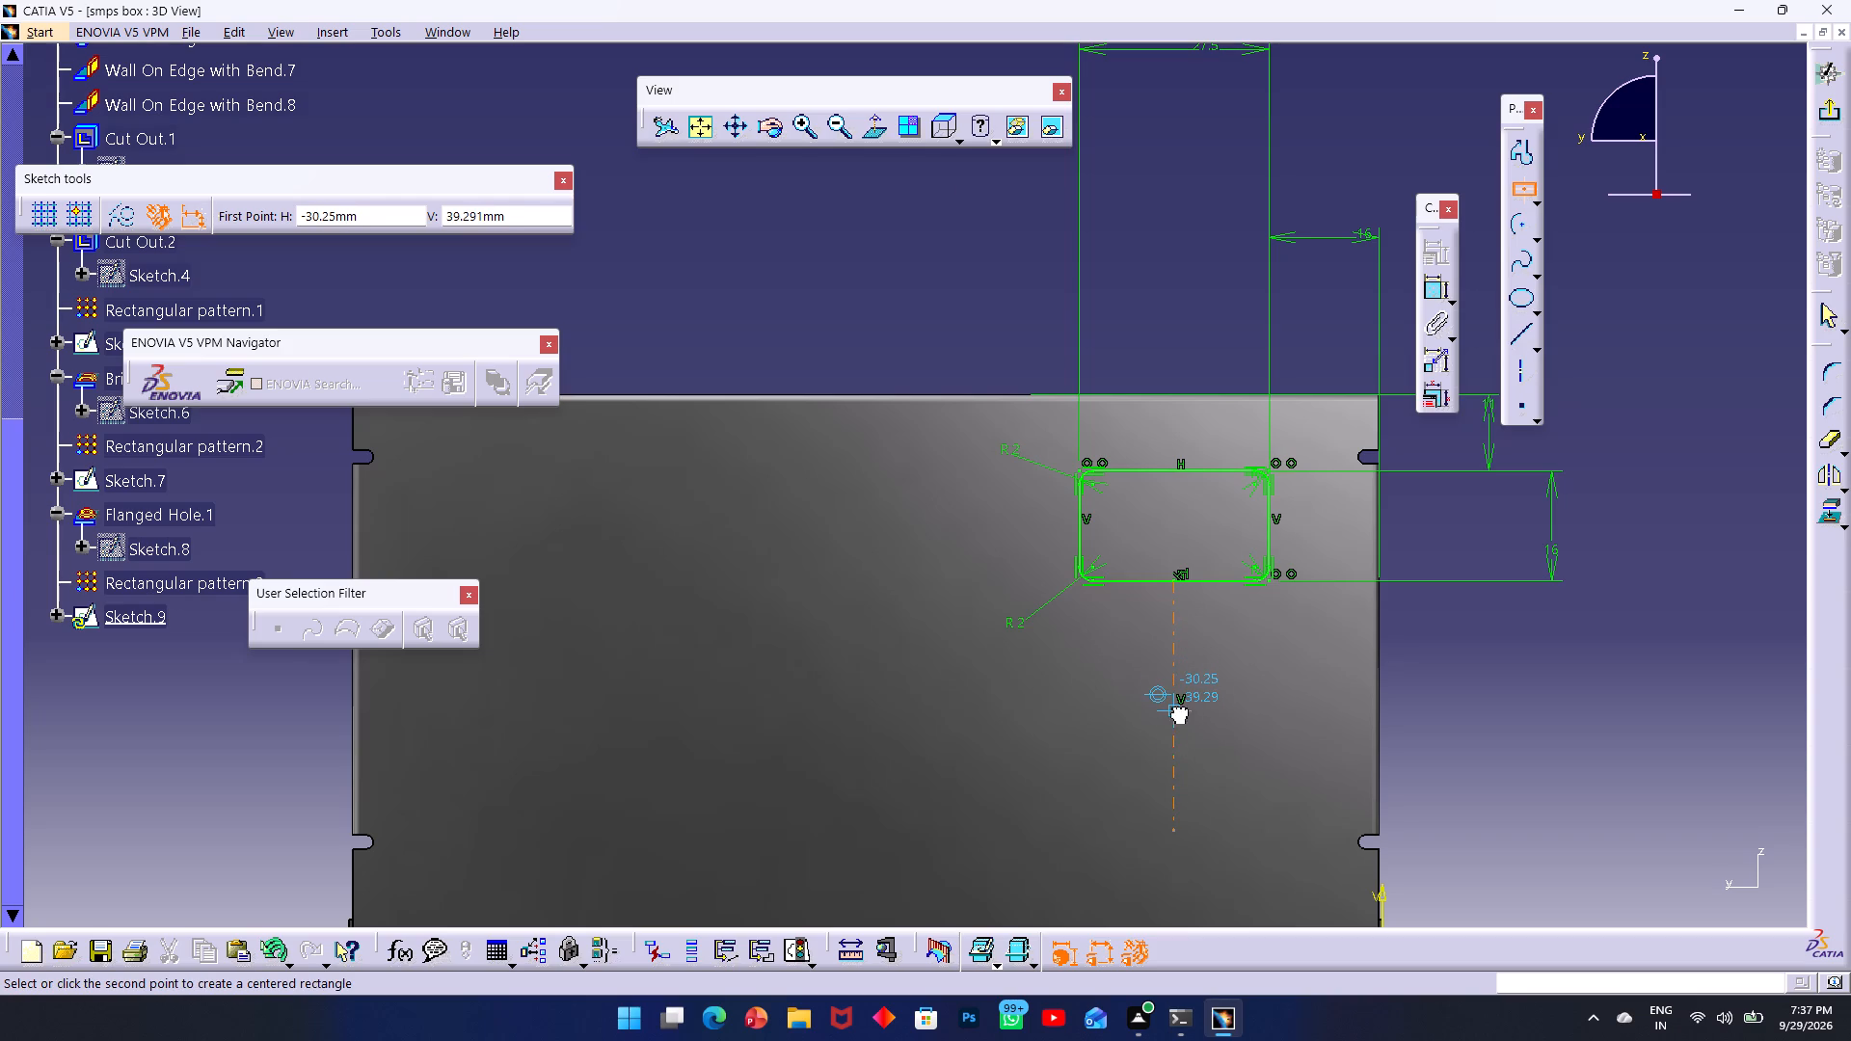
{"action": "left_click", "coordinate": [1251, 757]}
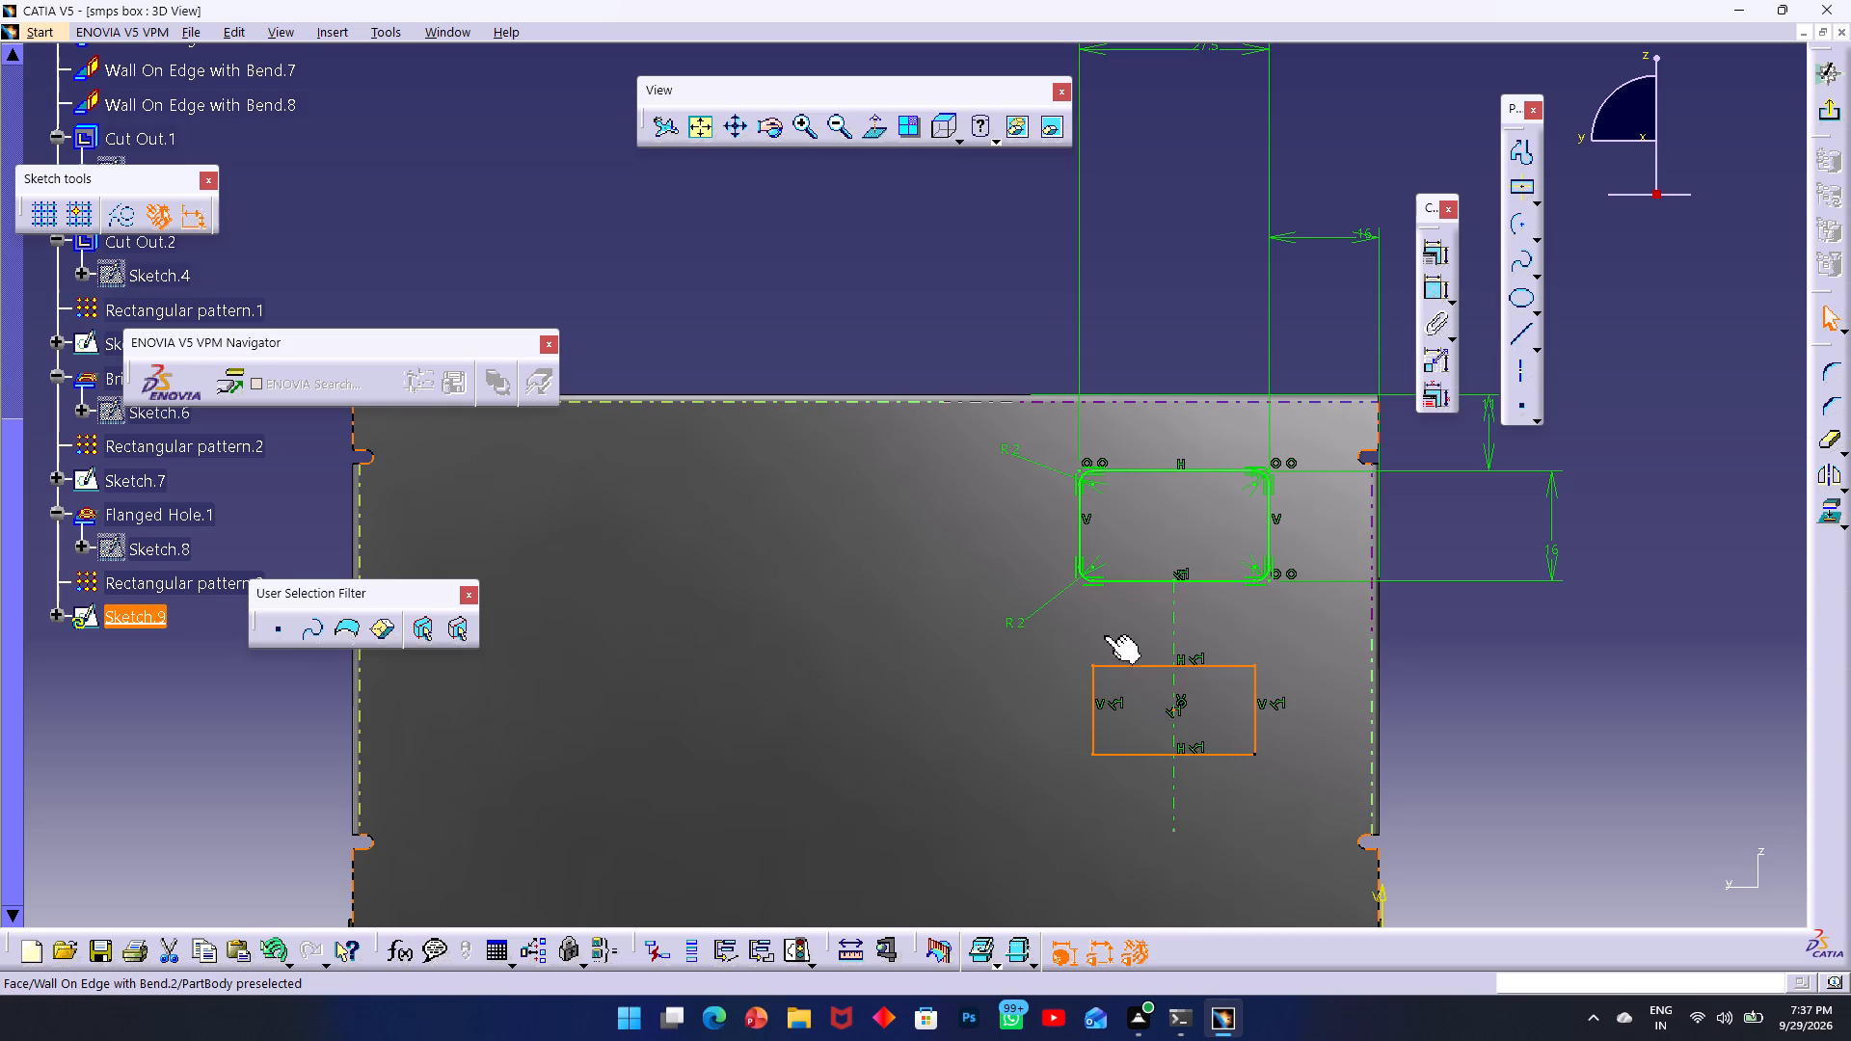
Dimension the width and height of the centered rectangle below the rounded profile.
{"action": "double_click", "coordinate": [1441, 290]}
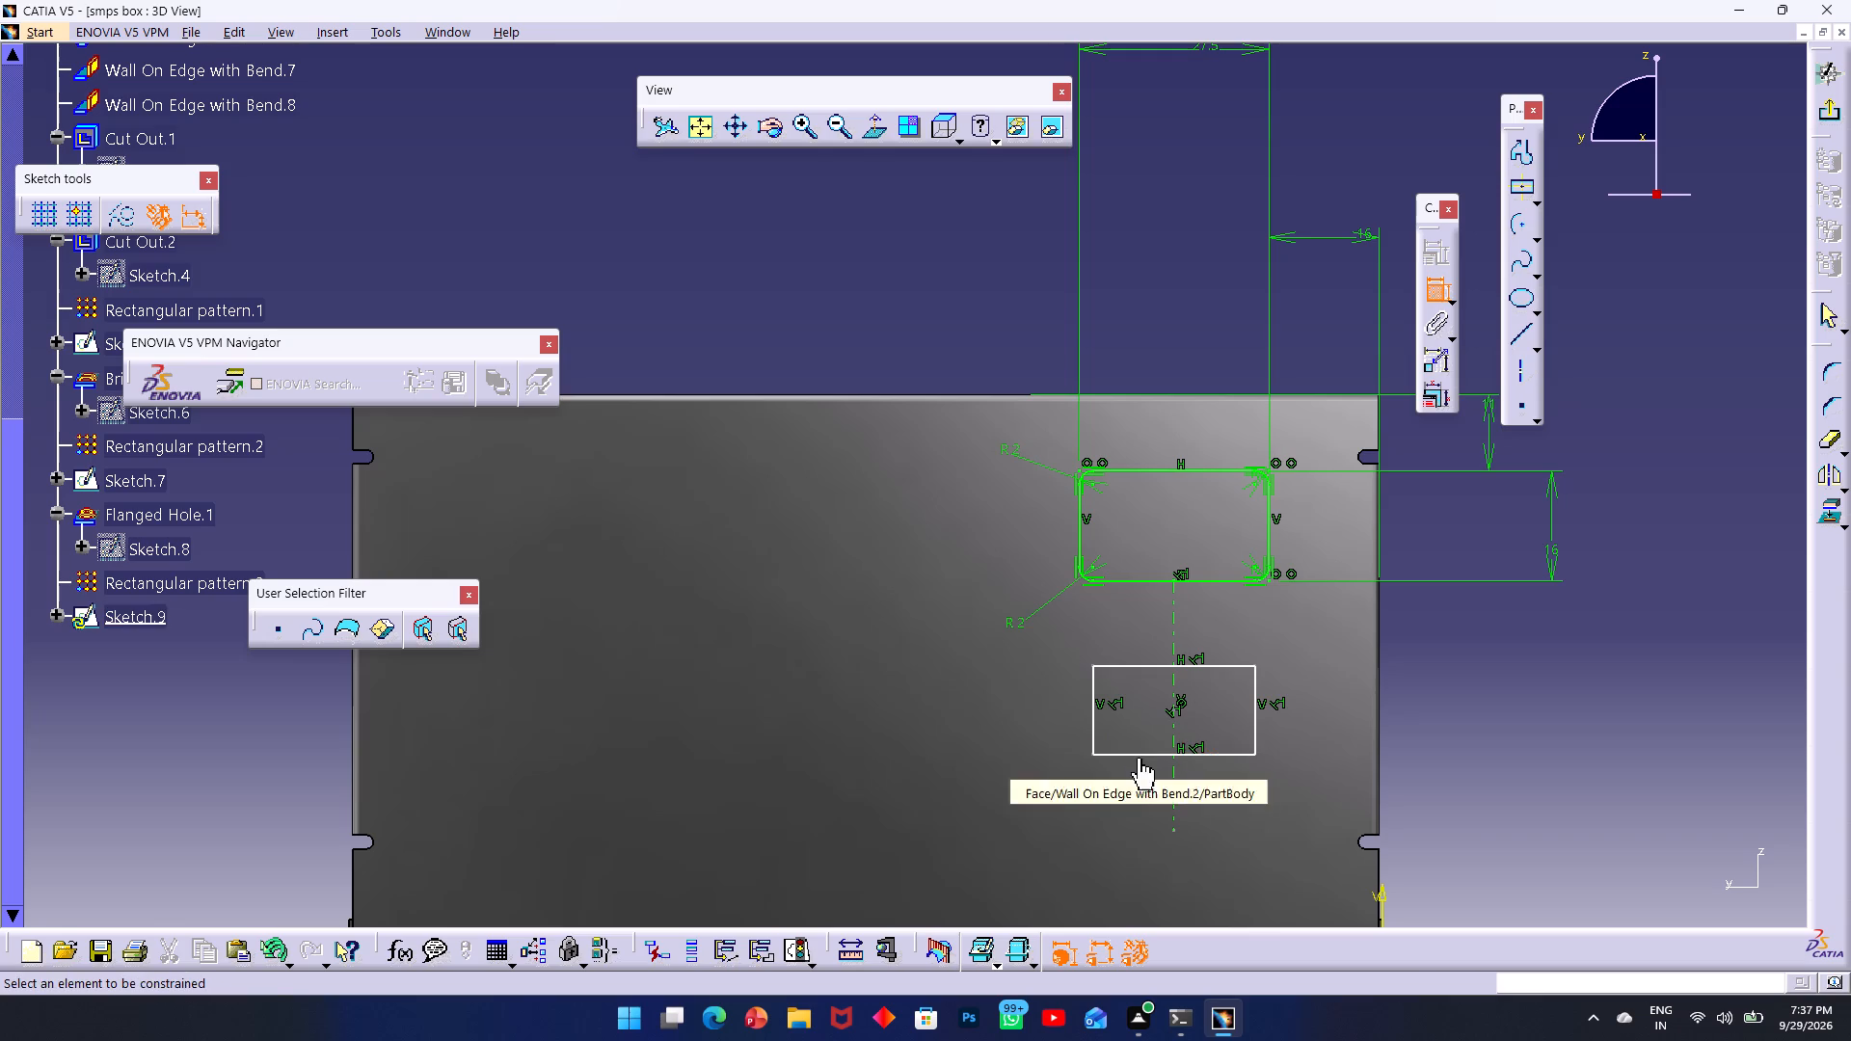
{"action": "left_click", "coordinate": [1137, 753]}
{"action": "left_click", "coordinate": [1137, 786]}
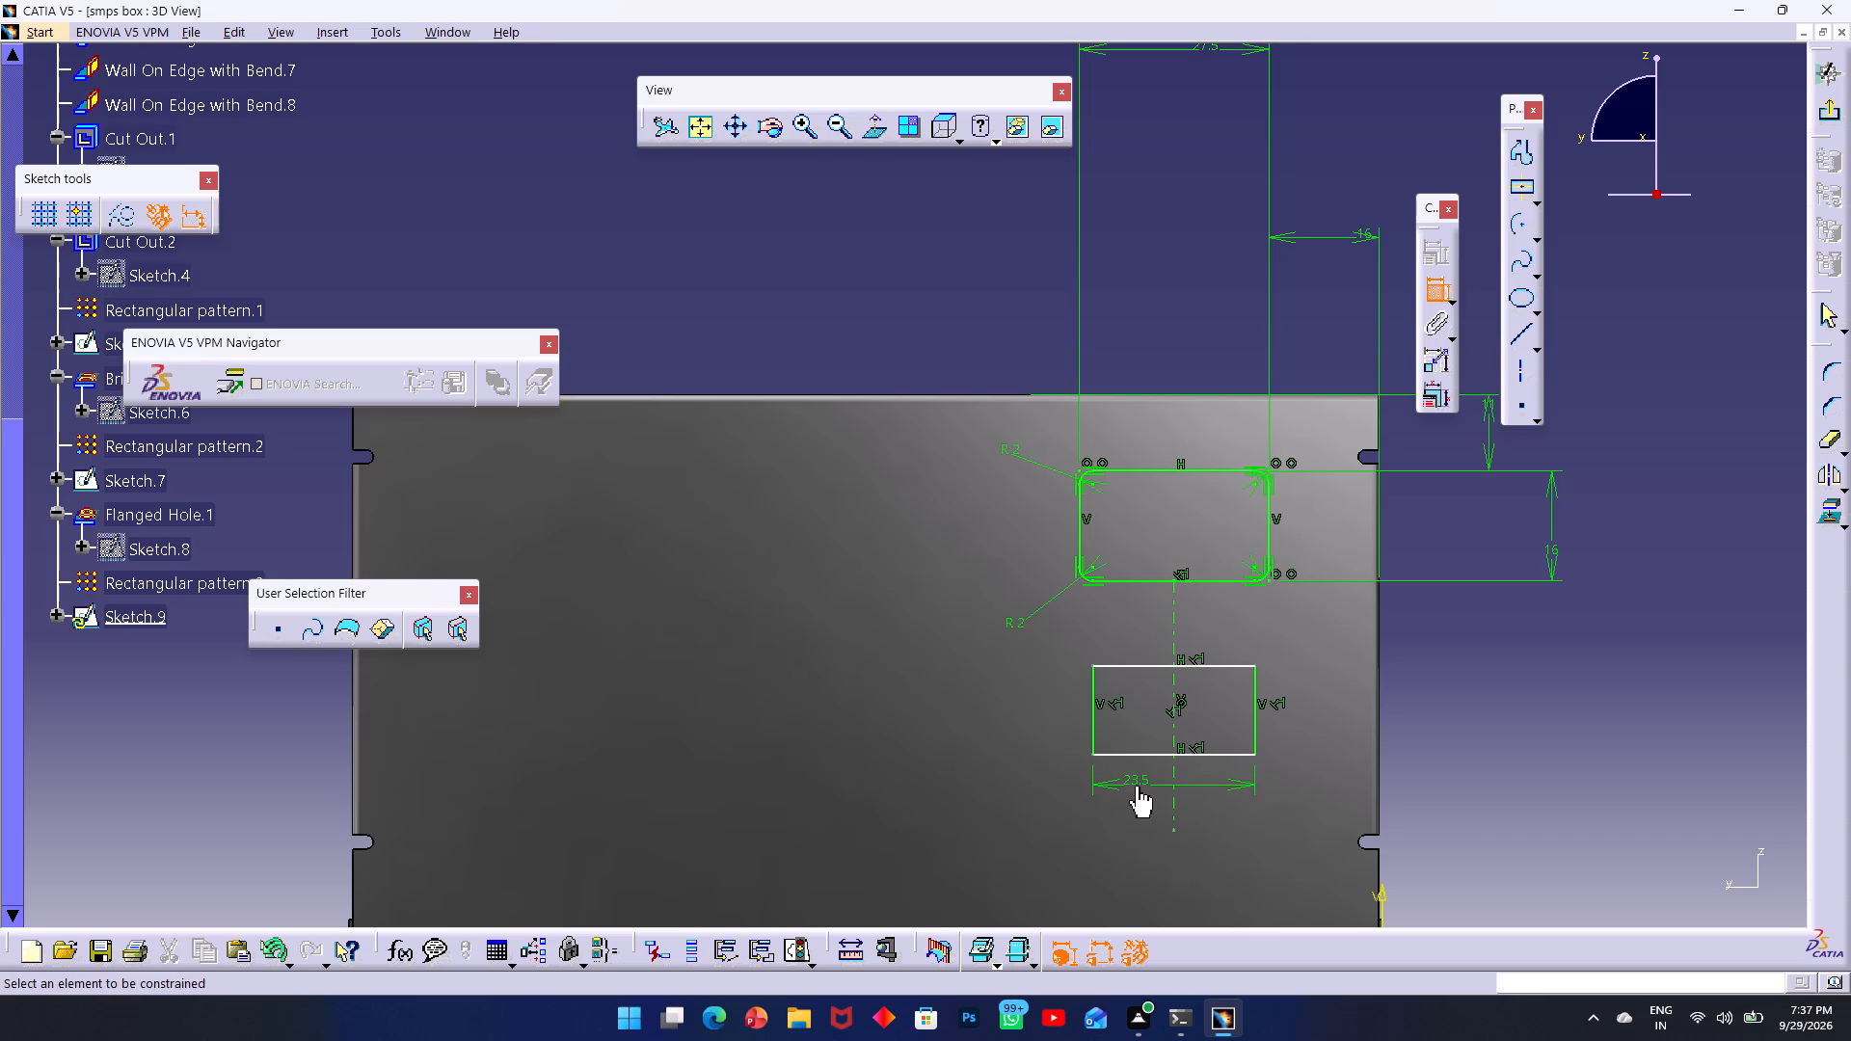
{"action": "left_click", "coordinate": [1098, 713]}
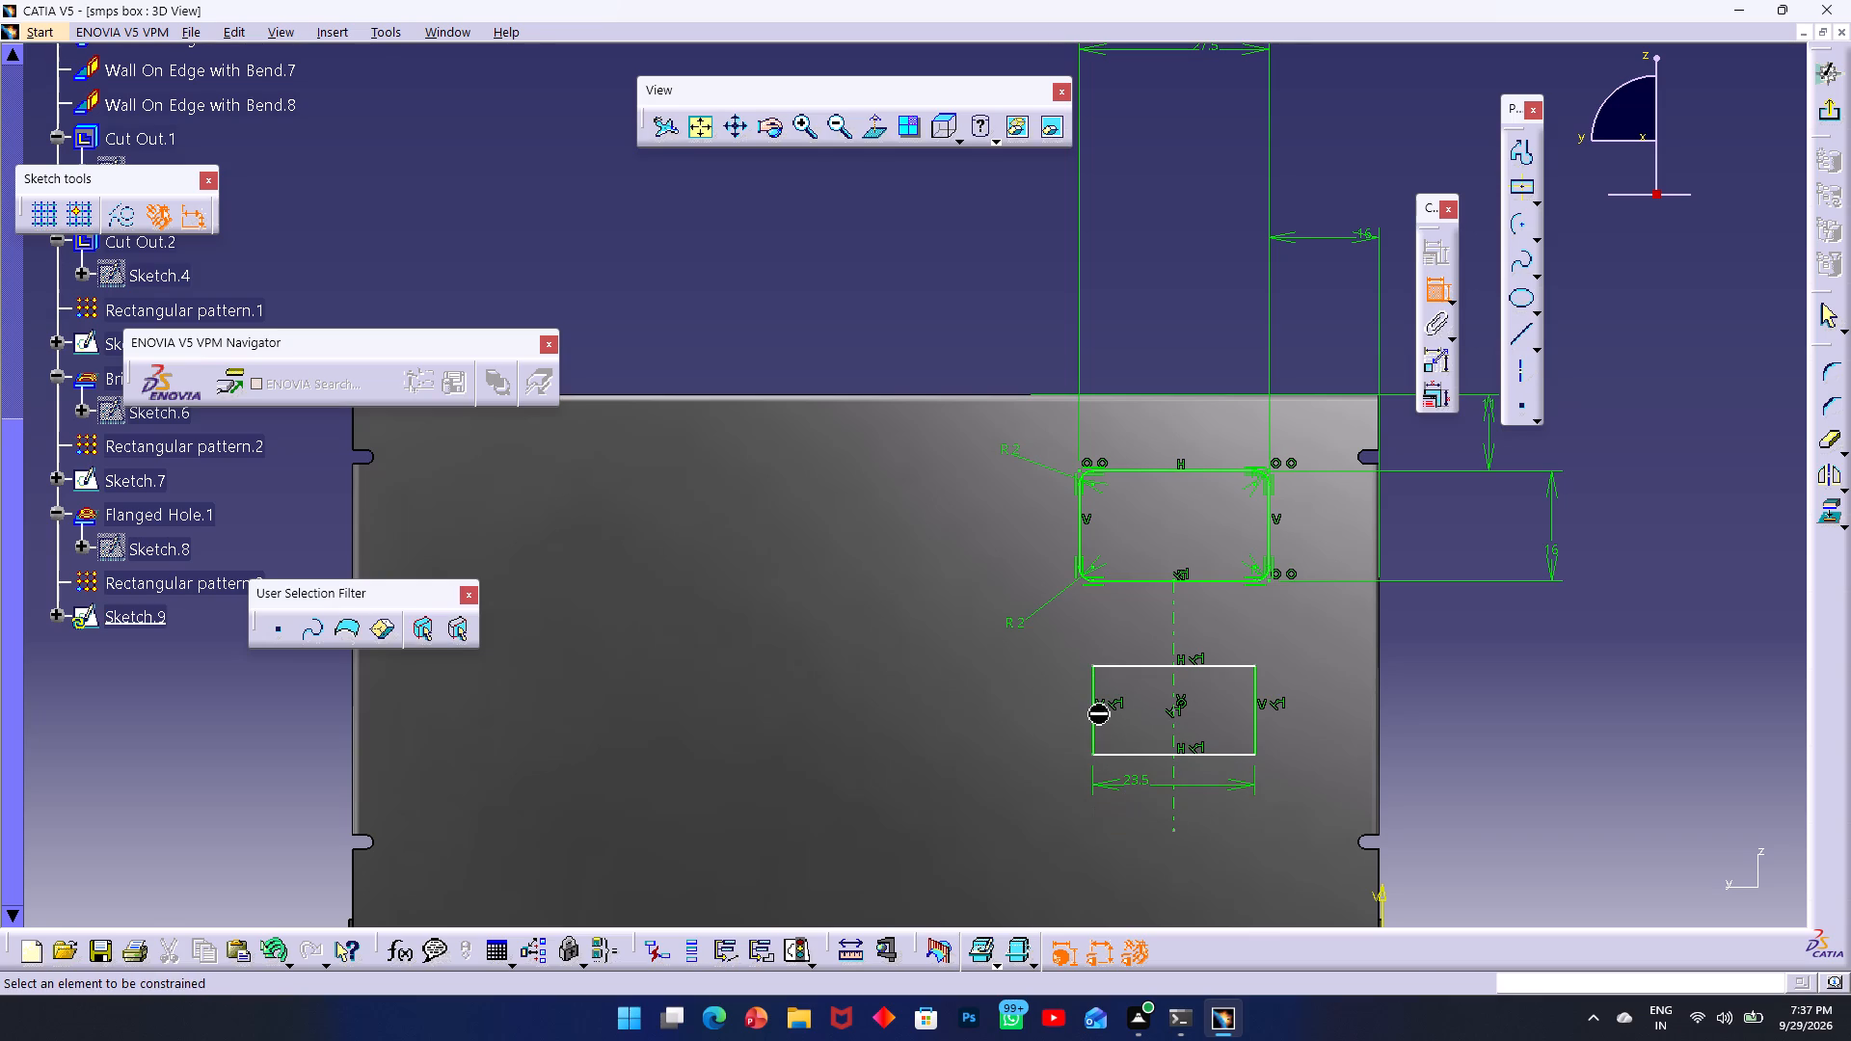
{"action": "left_click", "coordinate": [1092, 717]}
{"action": "left_click", "coordinate": [1069, 719]}
Set the lower rectangle's width to 14 mm and its height to 8 mm.
{"action": "double_click", "coordinate": [1148, 782]}
{"action": "key", "text": "1"}
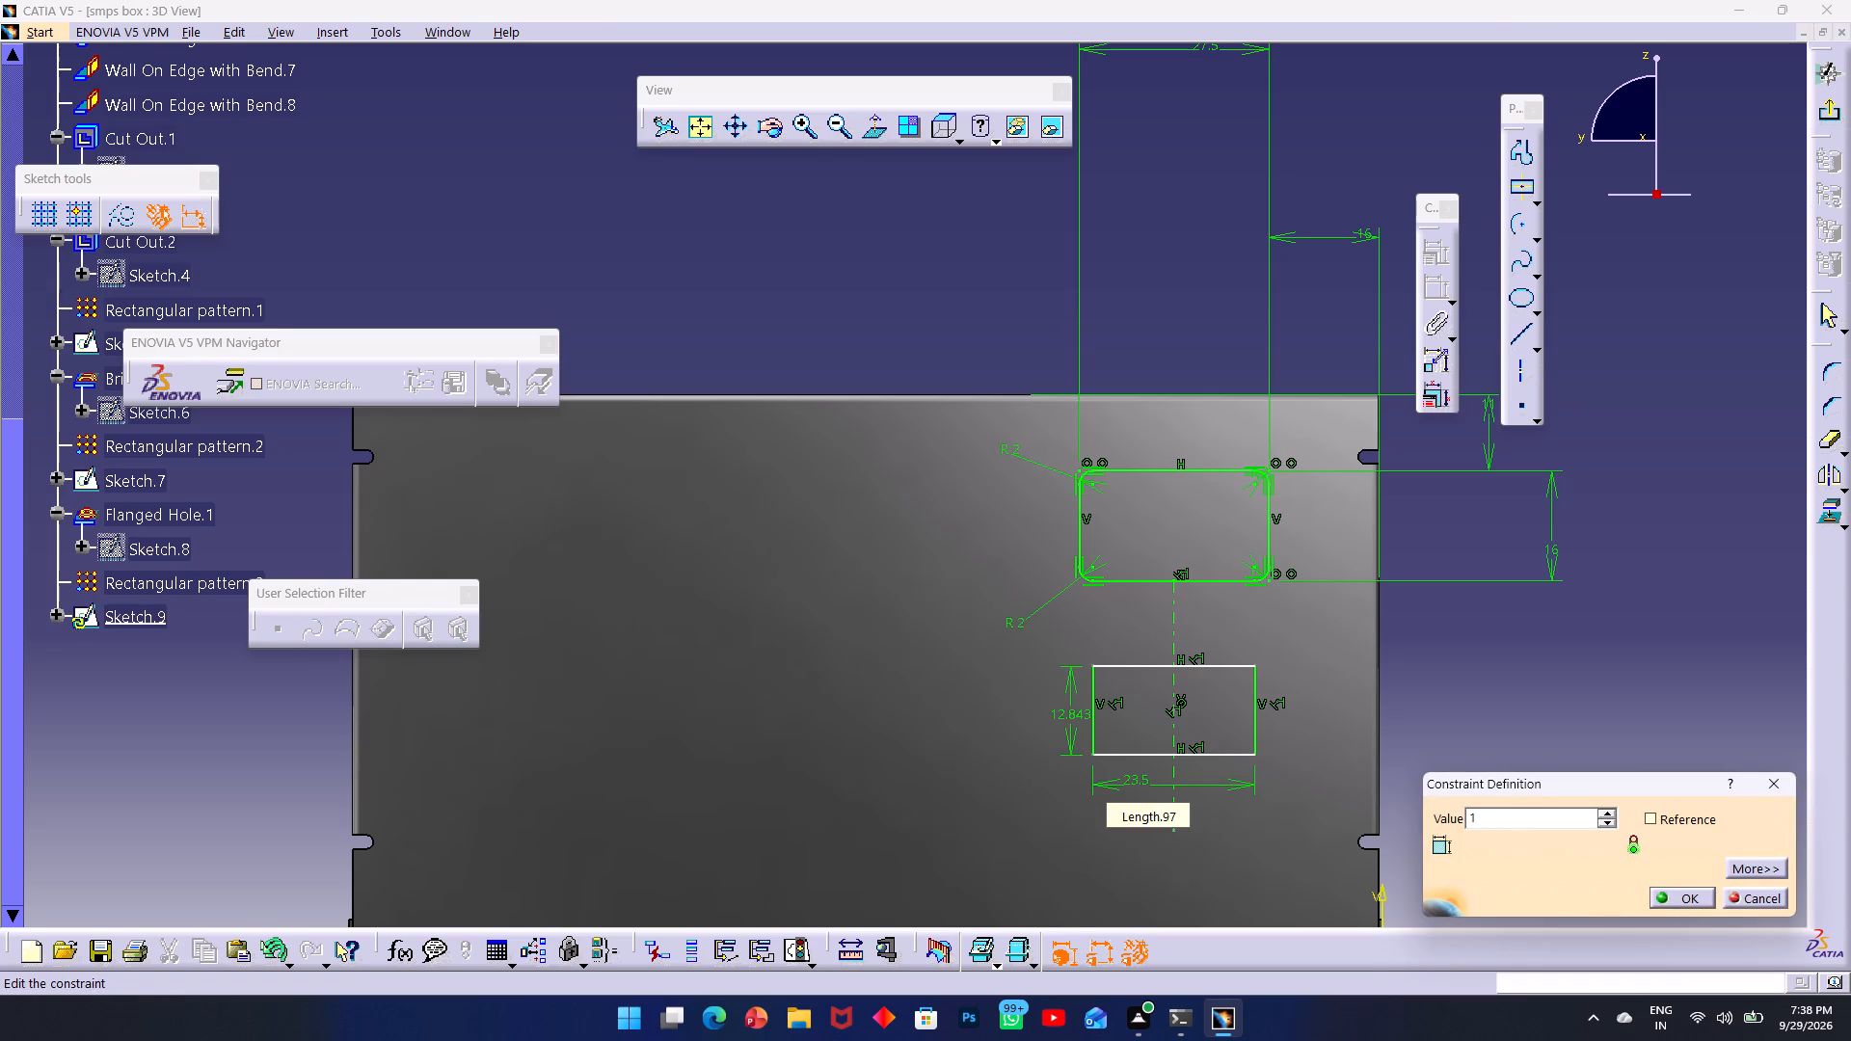
{"action": "key", "text": "4"}
{"action": "key", "text": "Return"}
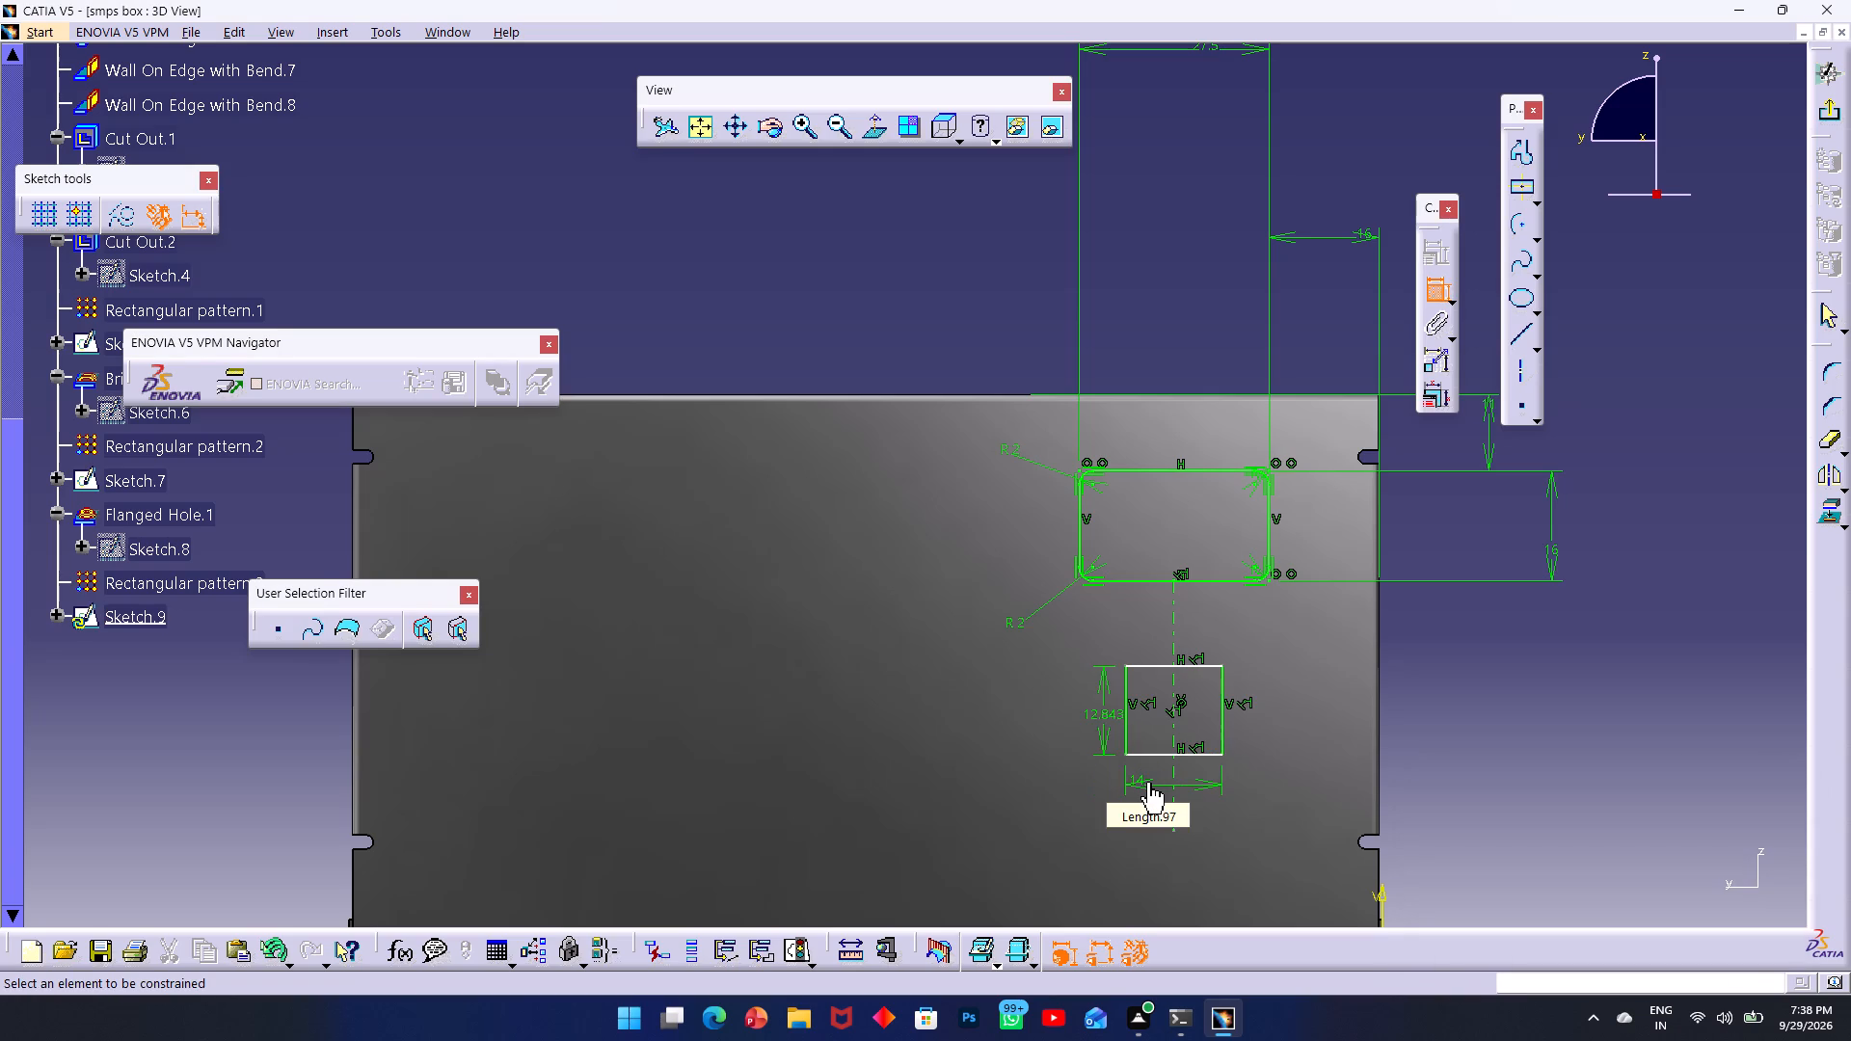
{"action": "key", "text": "8"}
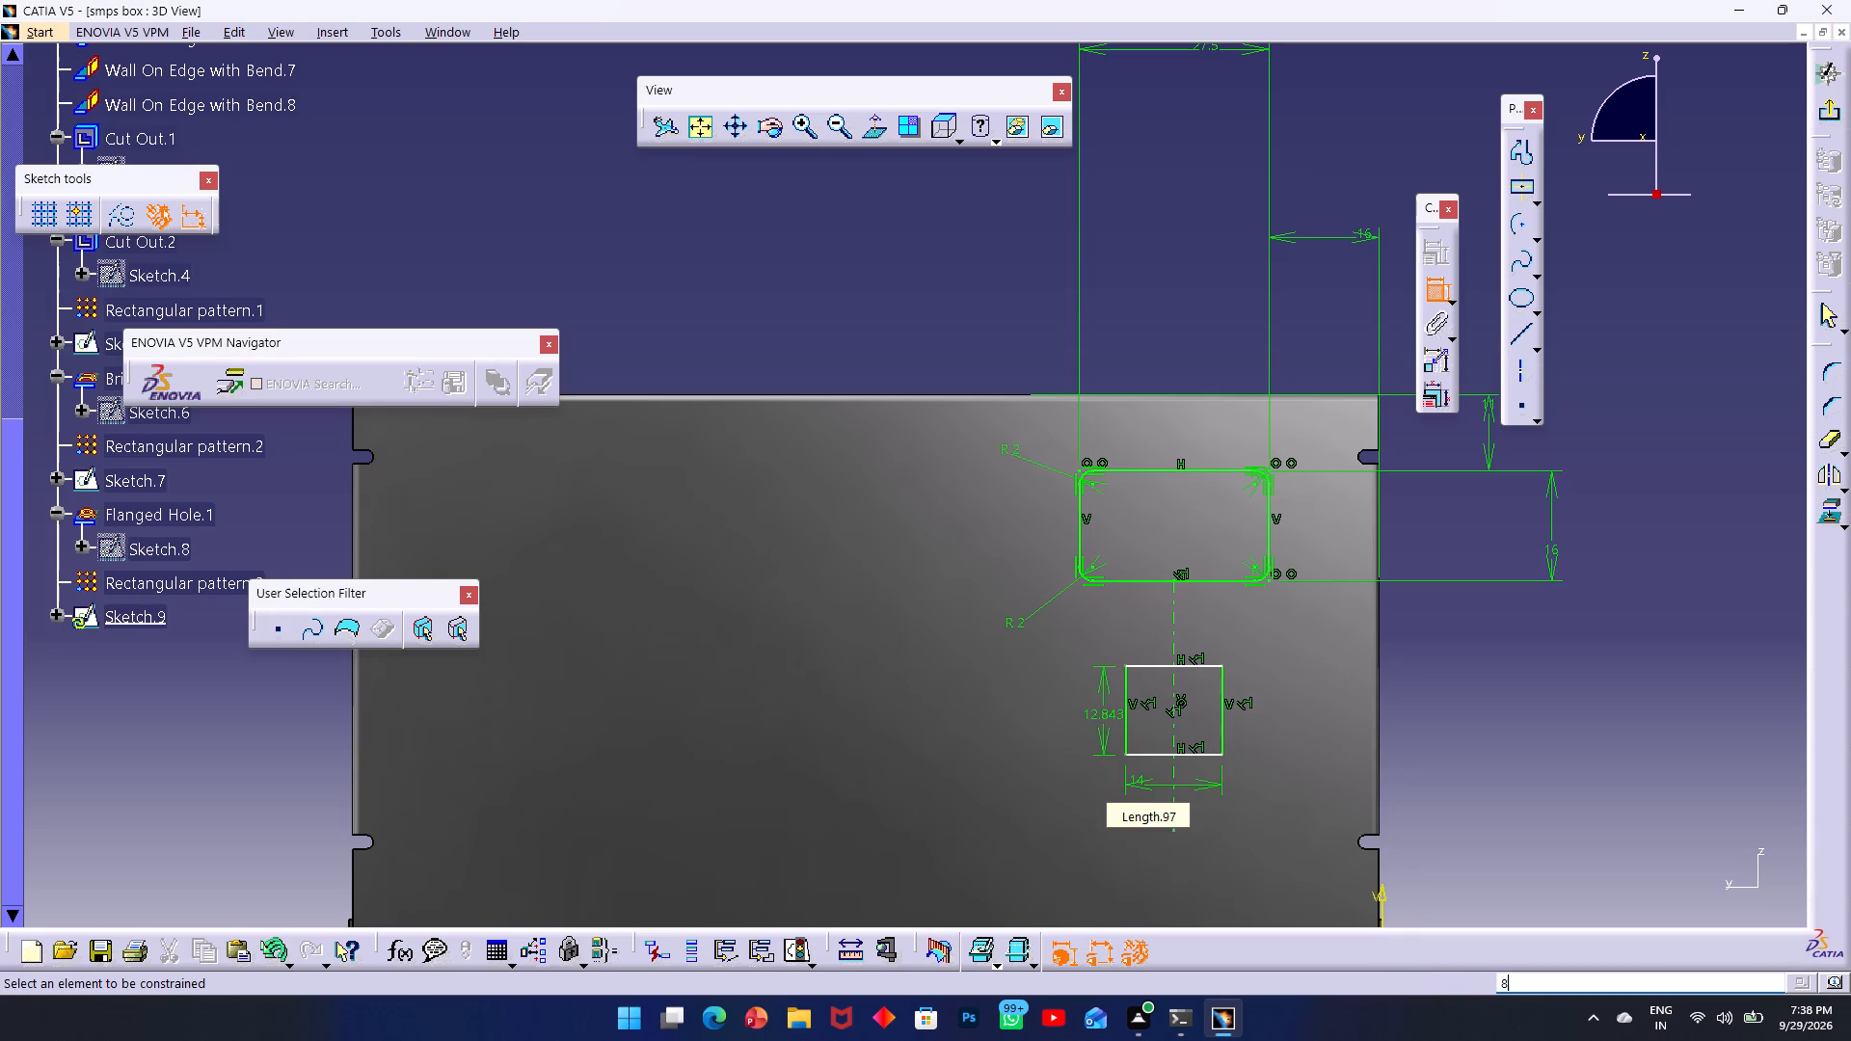
{"action": "double_click", "coordinate": [1099, 716]}
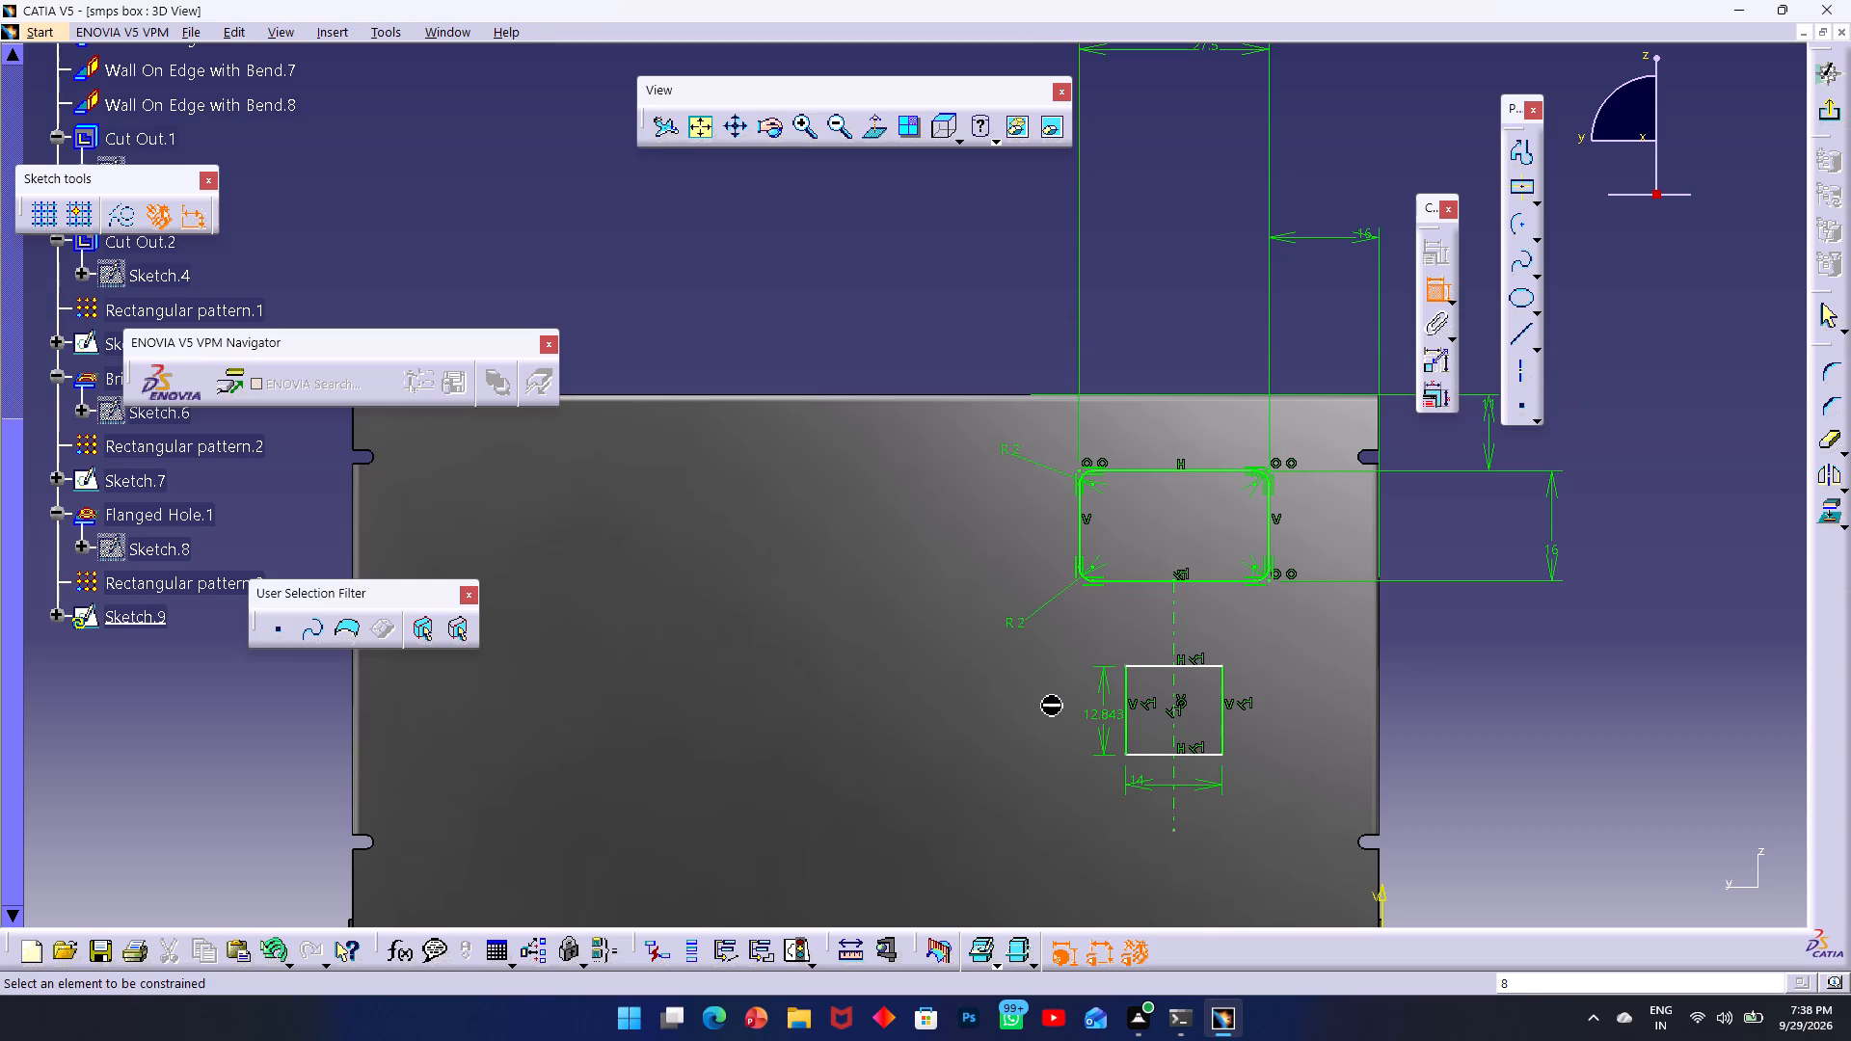
{"action": "double_click", "coordinate": [1099, 726]}
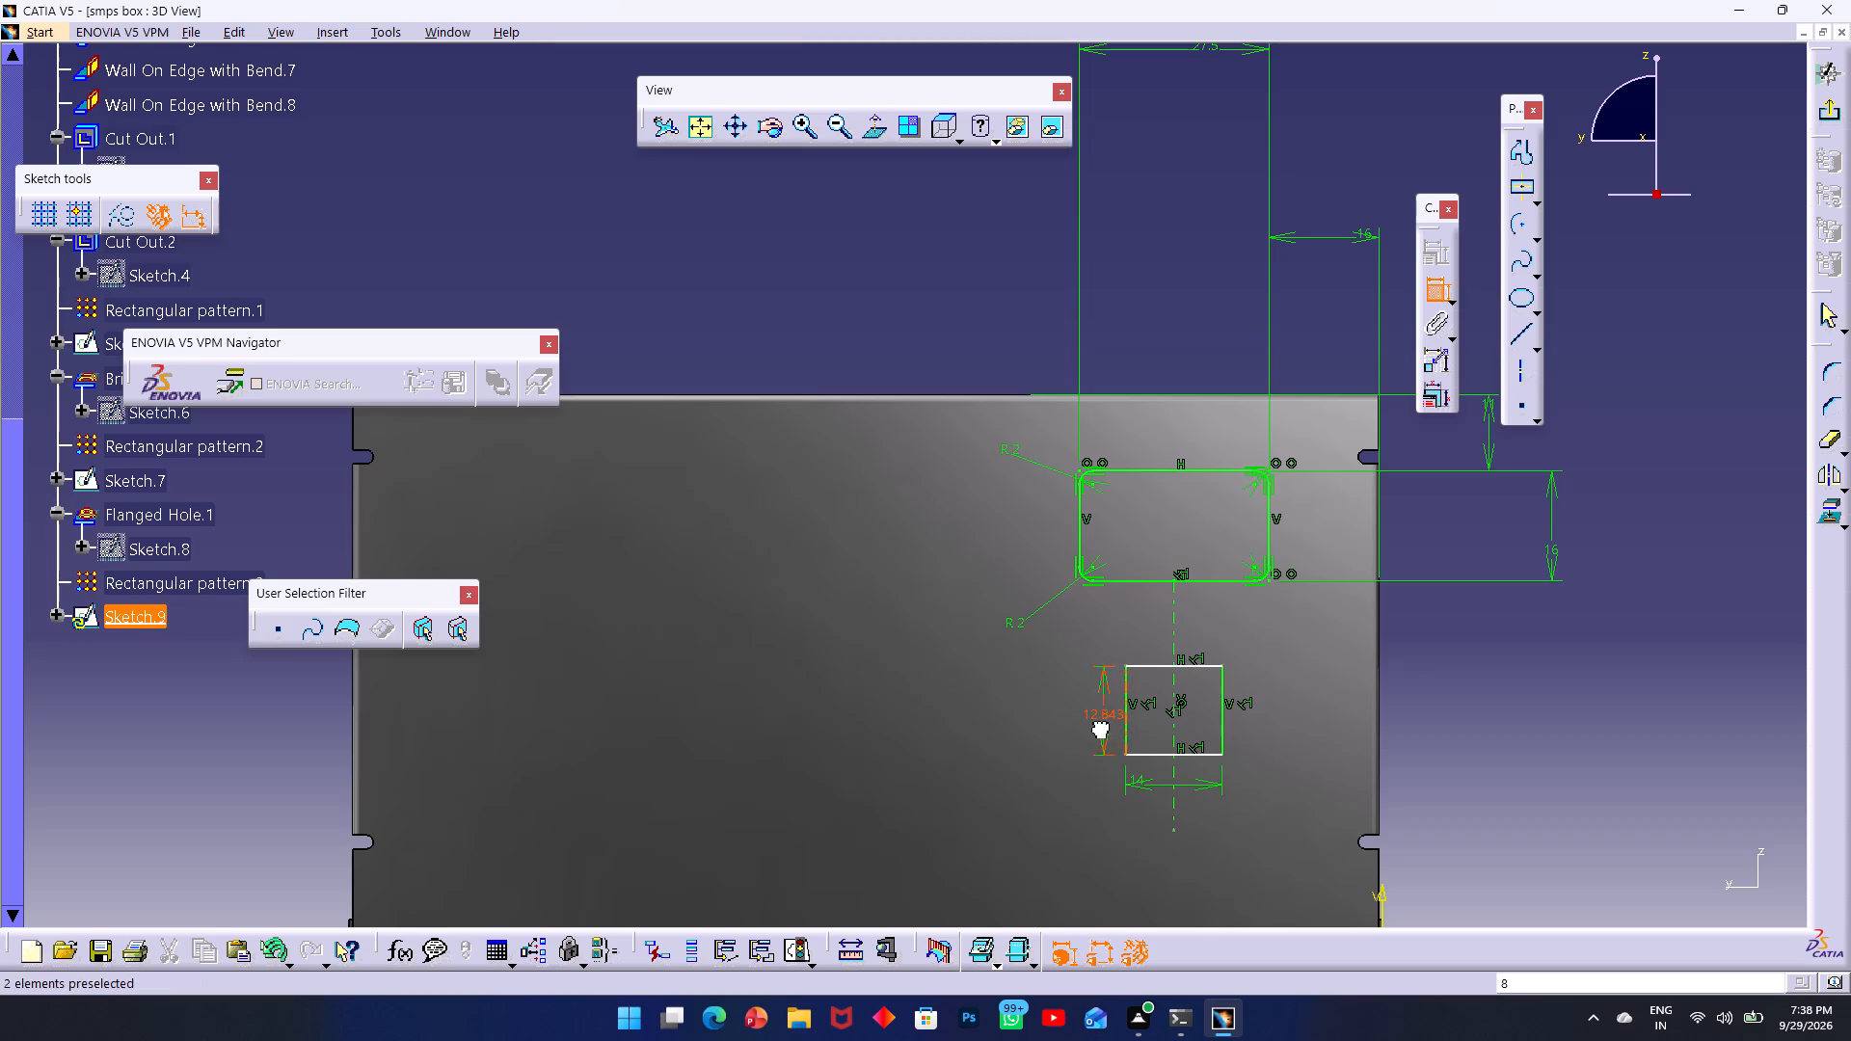
{"action": "key", "text": "8"}
{"action": "key", "text": "Return"}
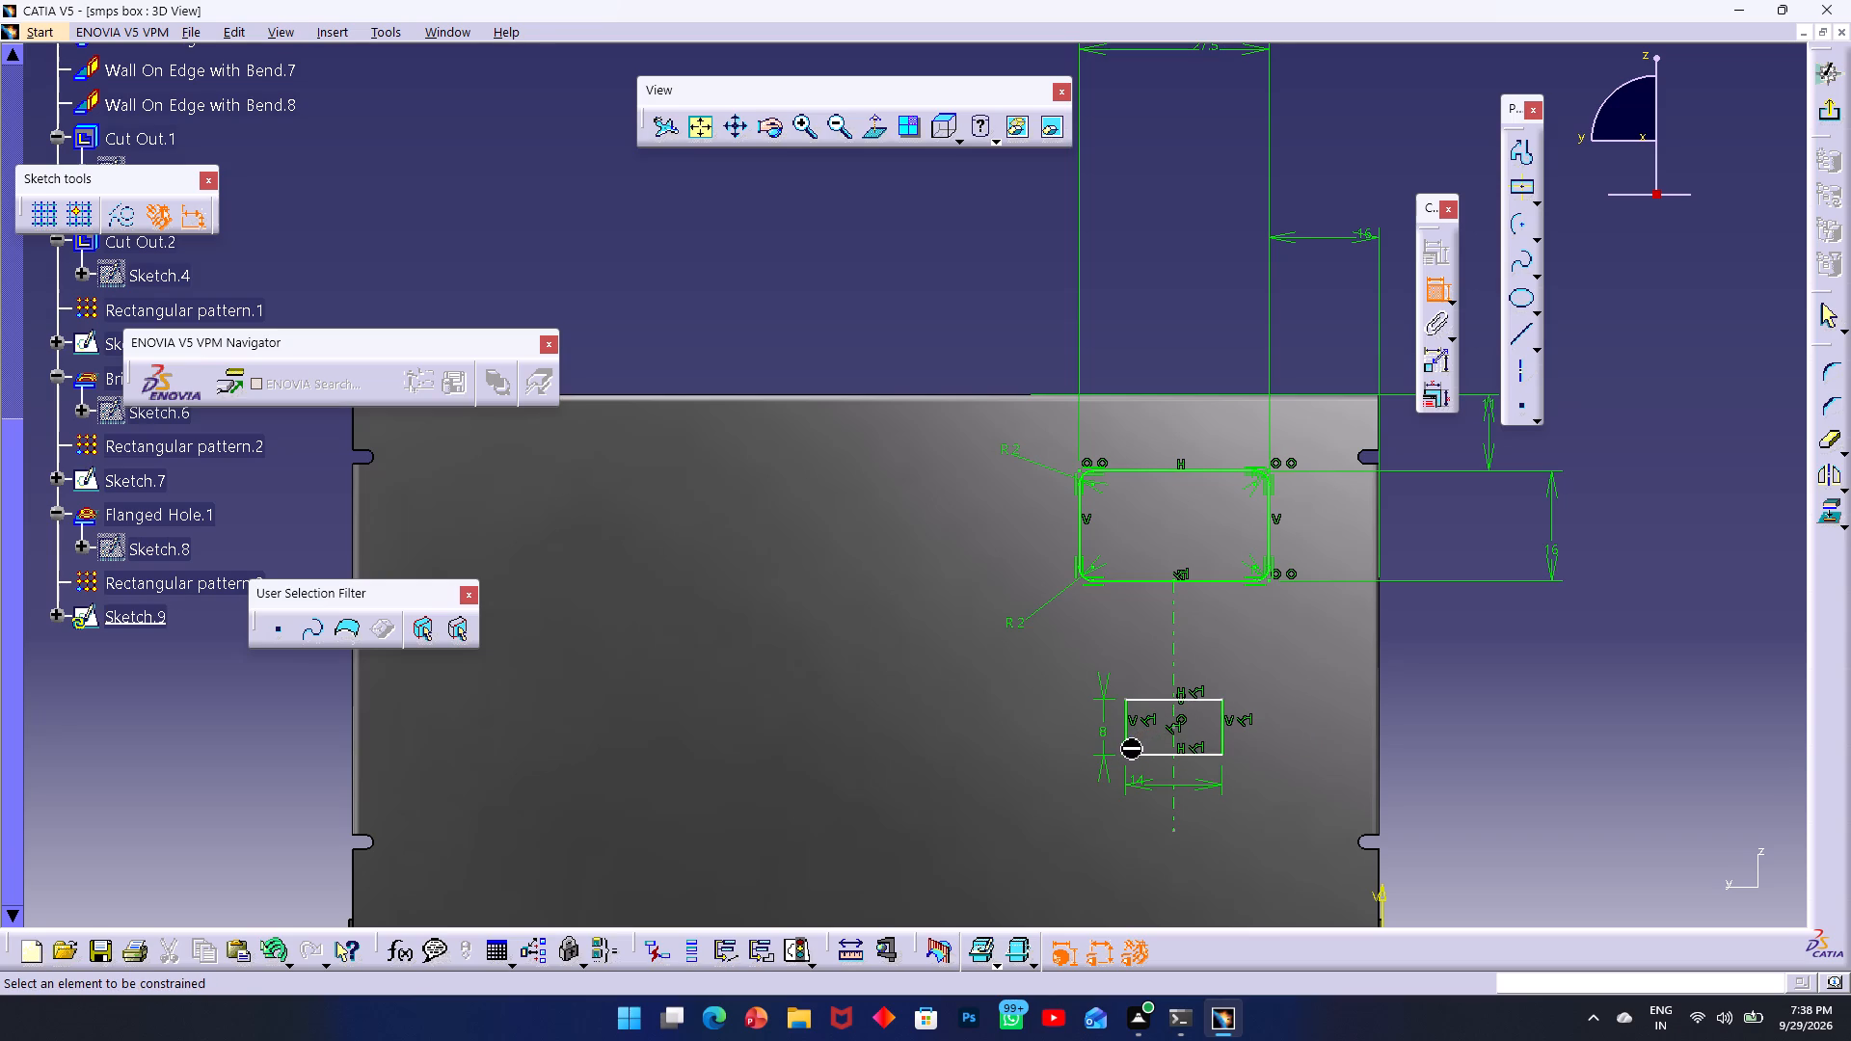
Constrain the gap between the rounded profile's bottom edge and the lower rectangle's top edge to 6 mm.
{"action": "left_click", "coordinate": [1151, 581]}
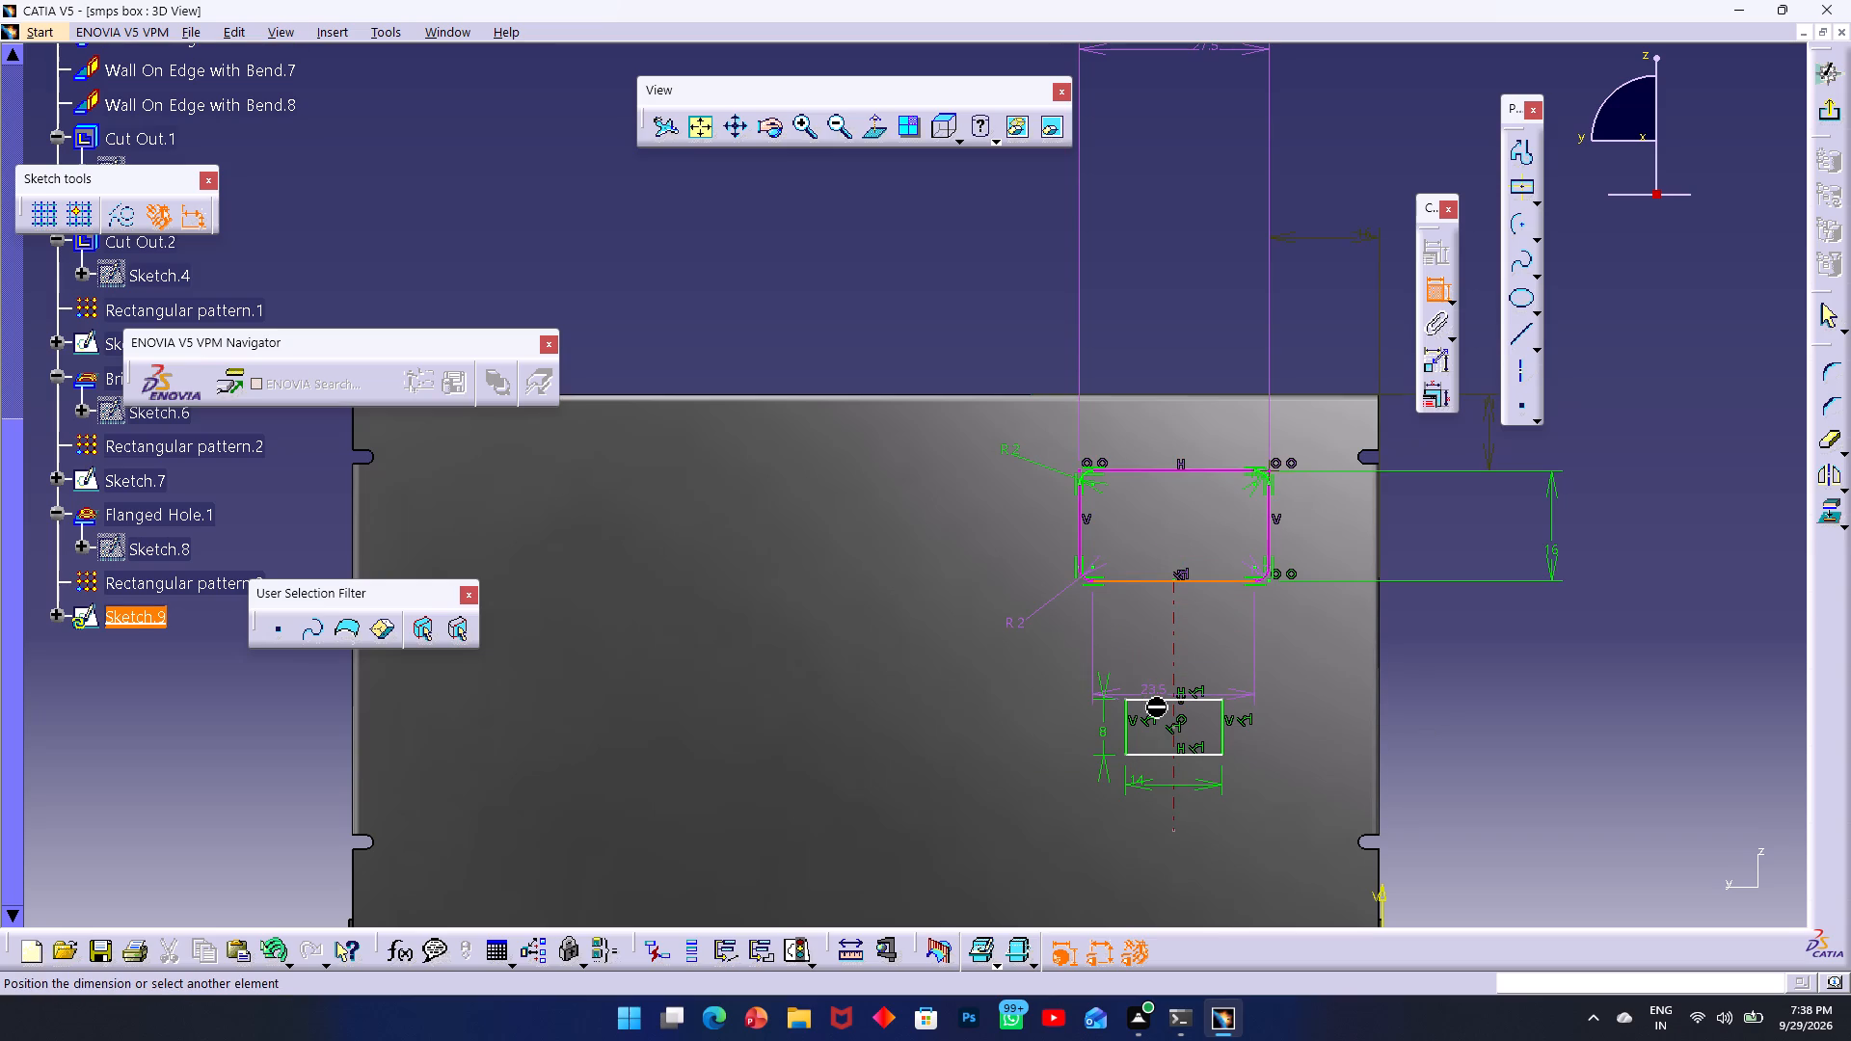
{"action": "left_click", "coordinate": [1157, 697]}
{"action": "left_click", "coordinate": [1132, 661]}
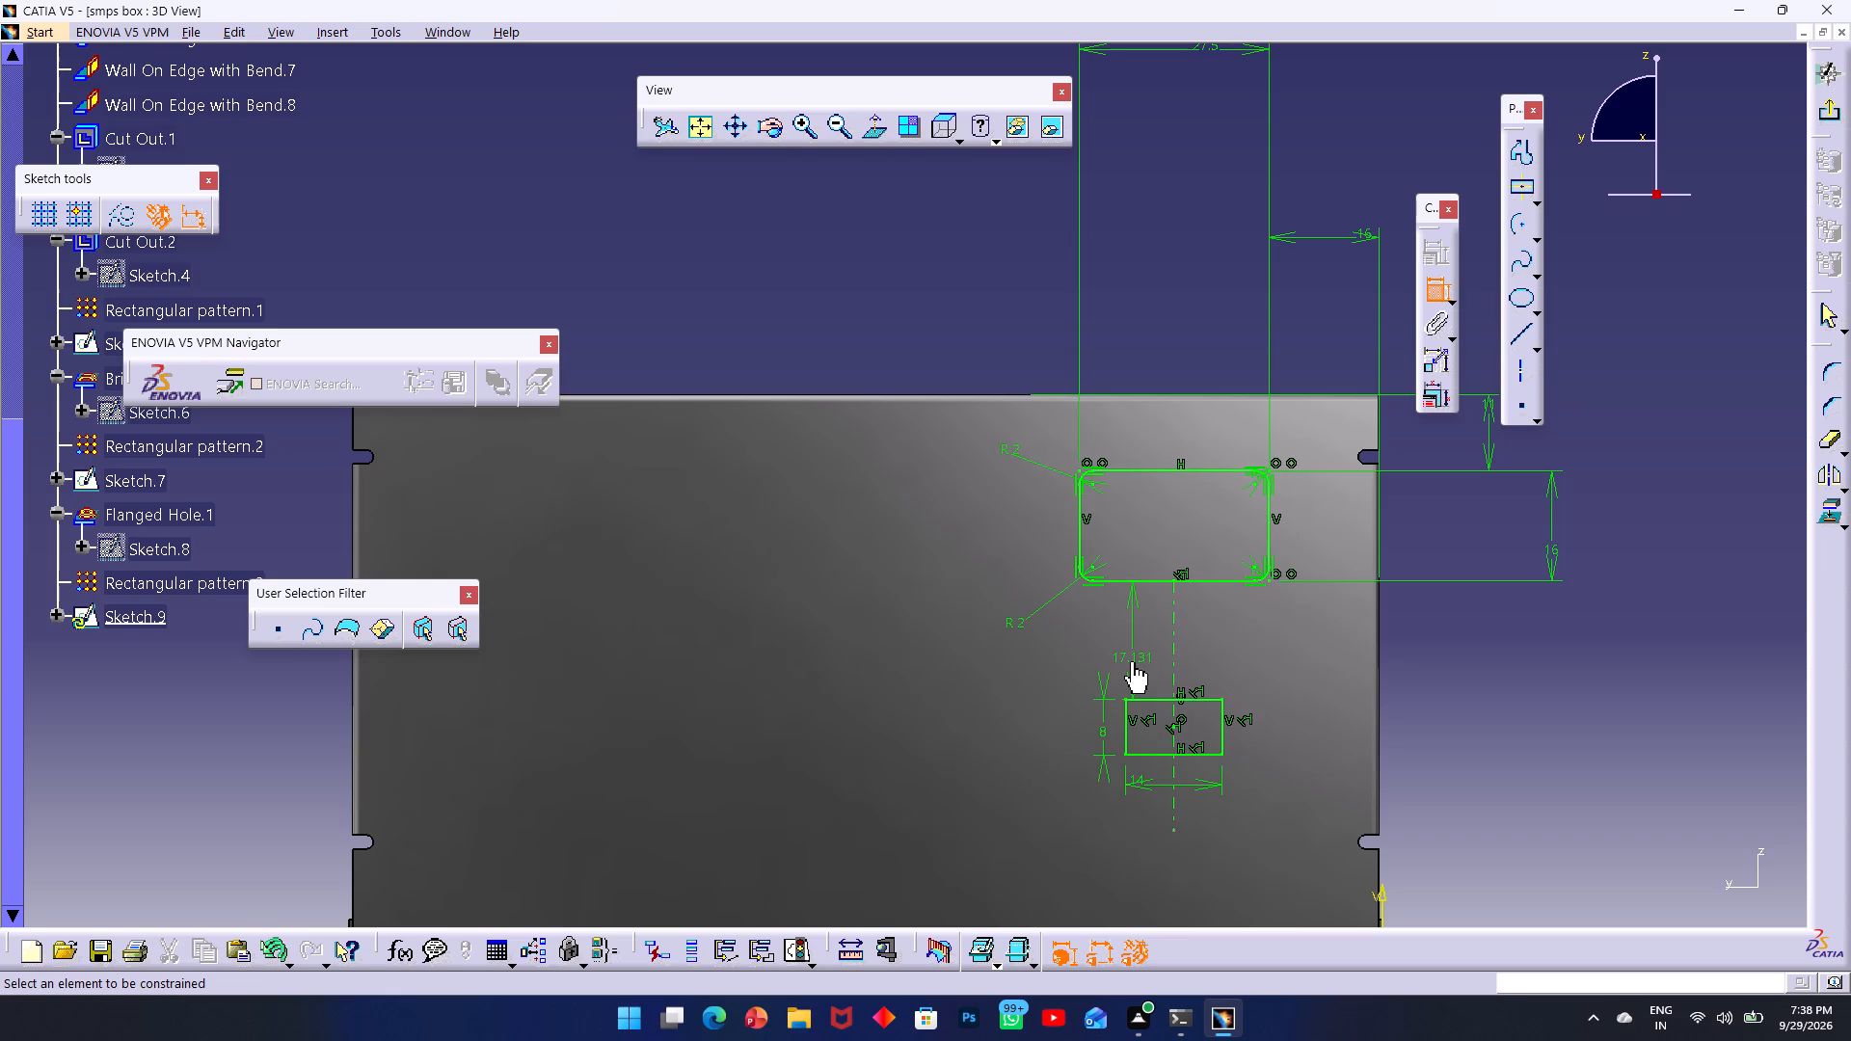
{"action": "key", "text": "6"}
{"action": "key", "text": "Return"}
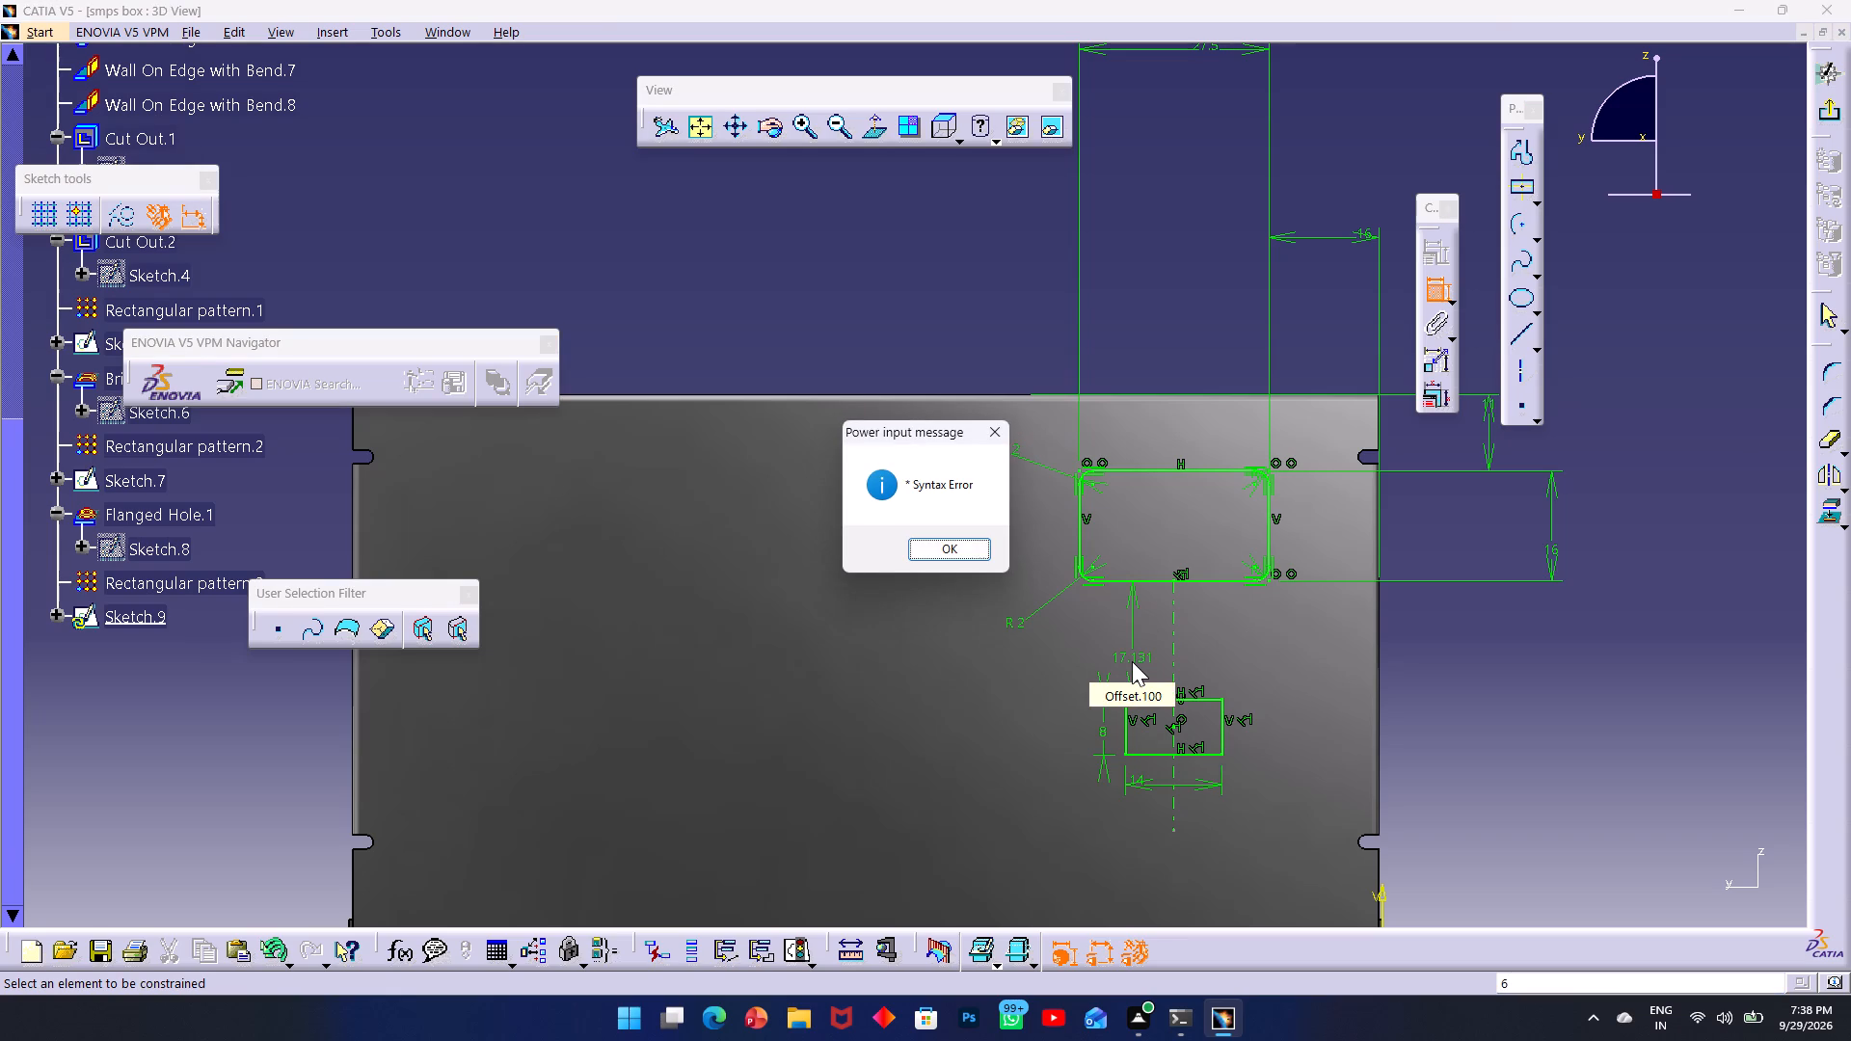
{"action": "left_click", "coordinate": [952, 543]}
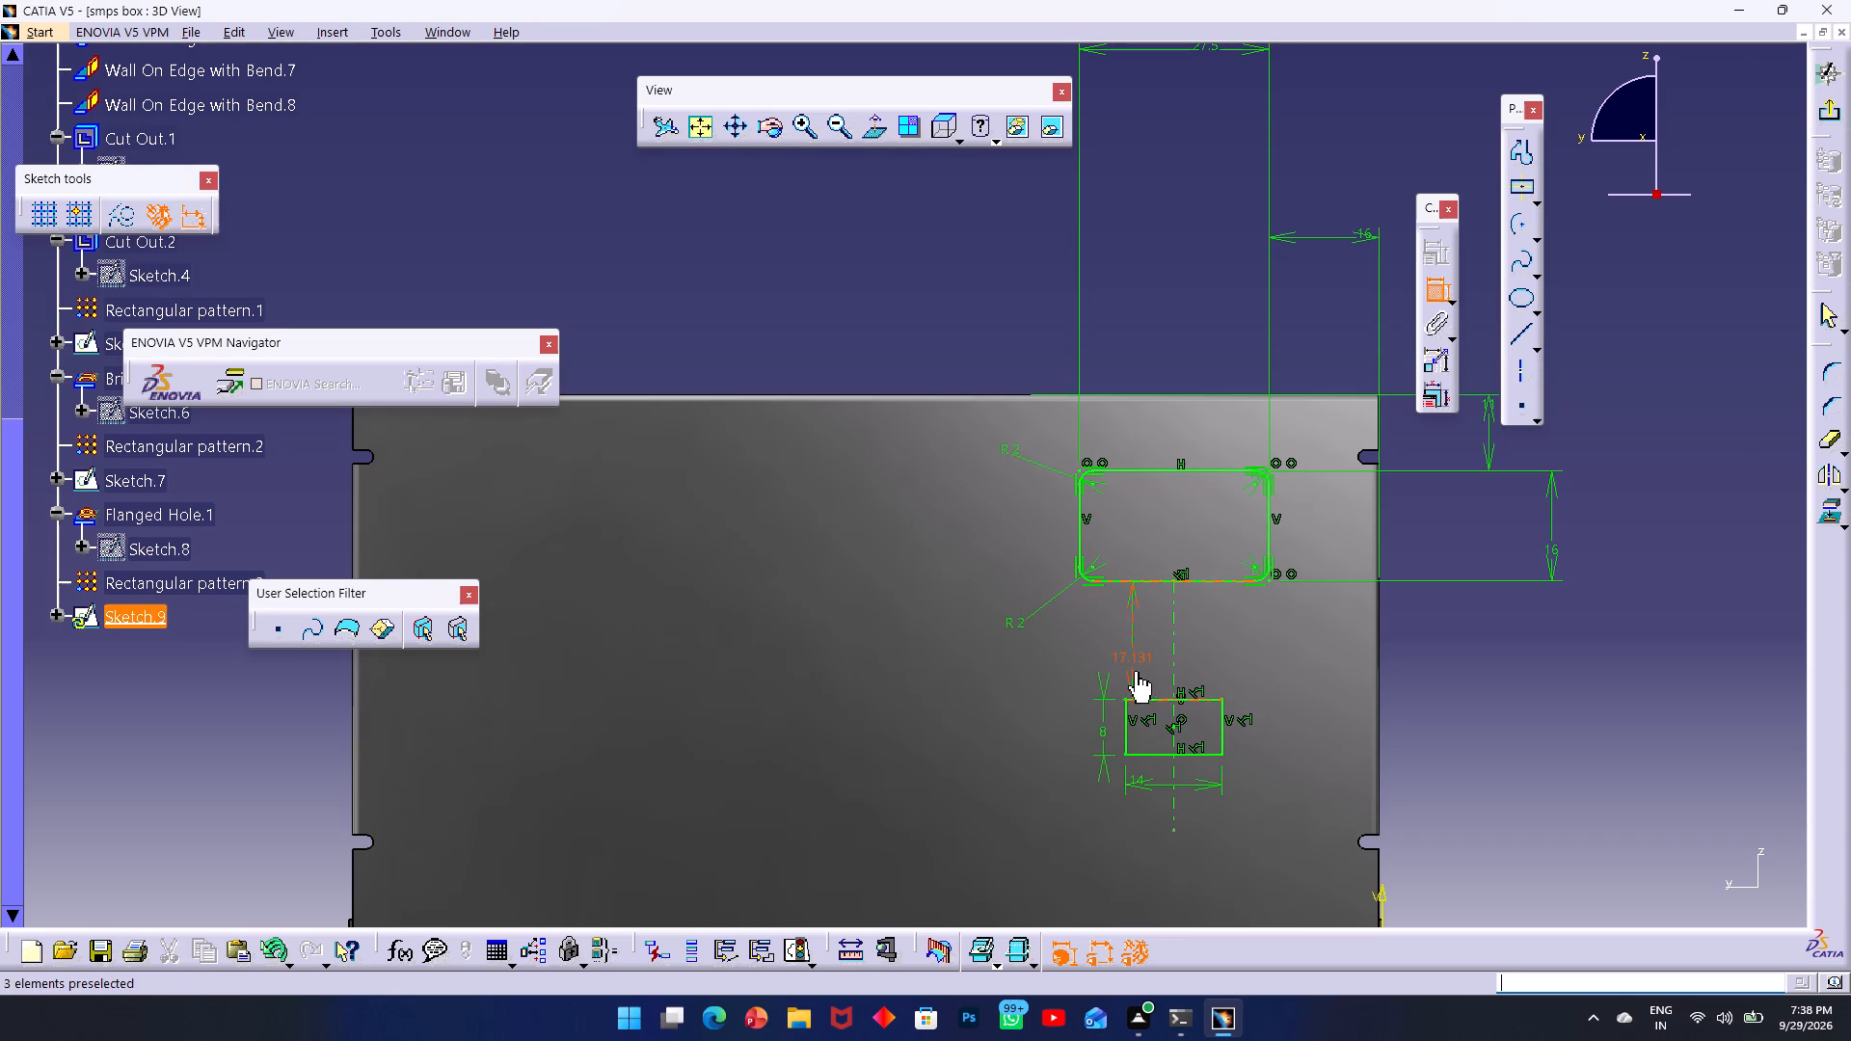
{"action": "double_click", "coordinate": [1135, 667]}
{"action": "key", "text": "6"}
{"action": "key", "text": "Return"}
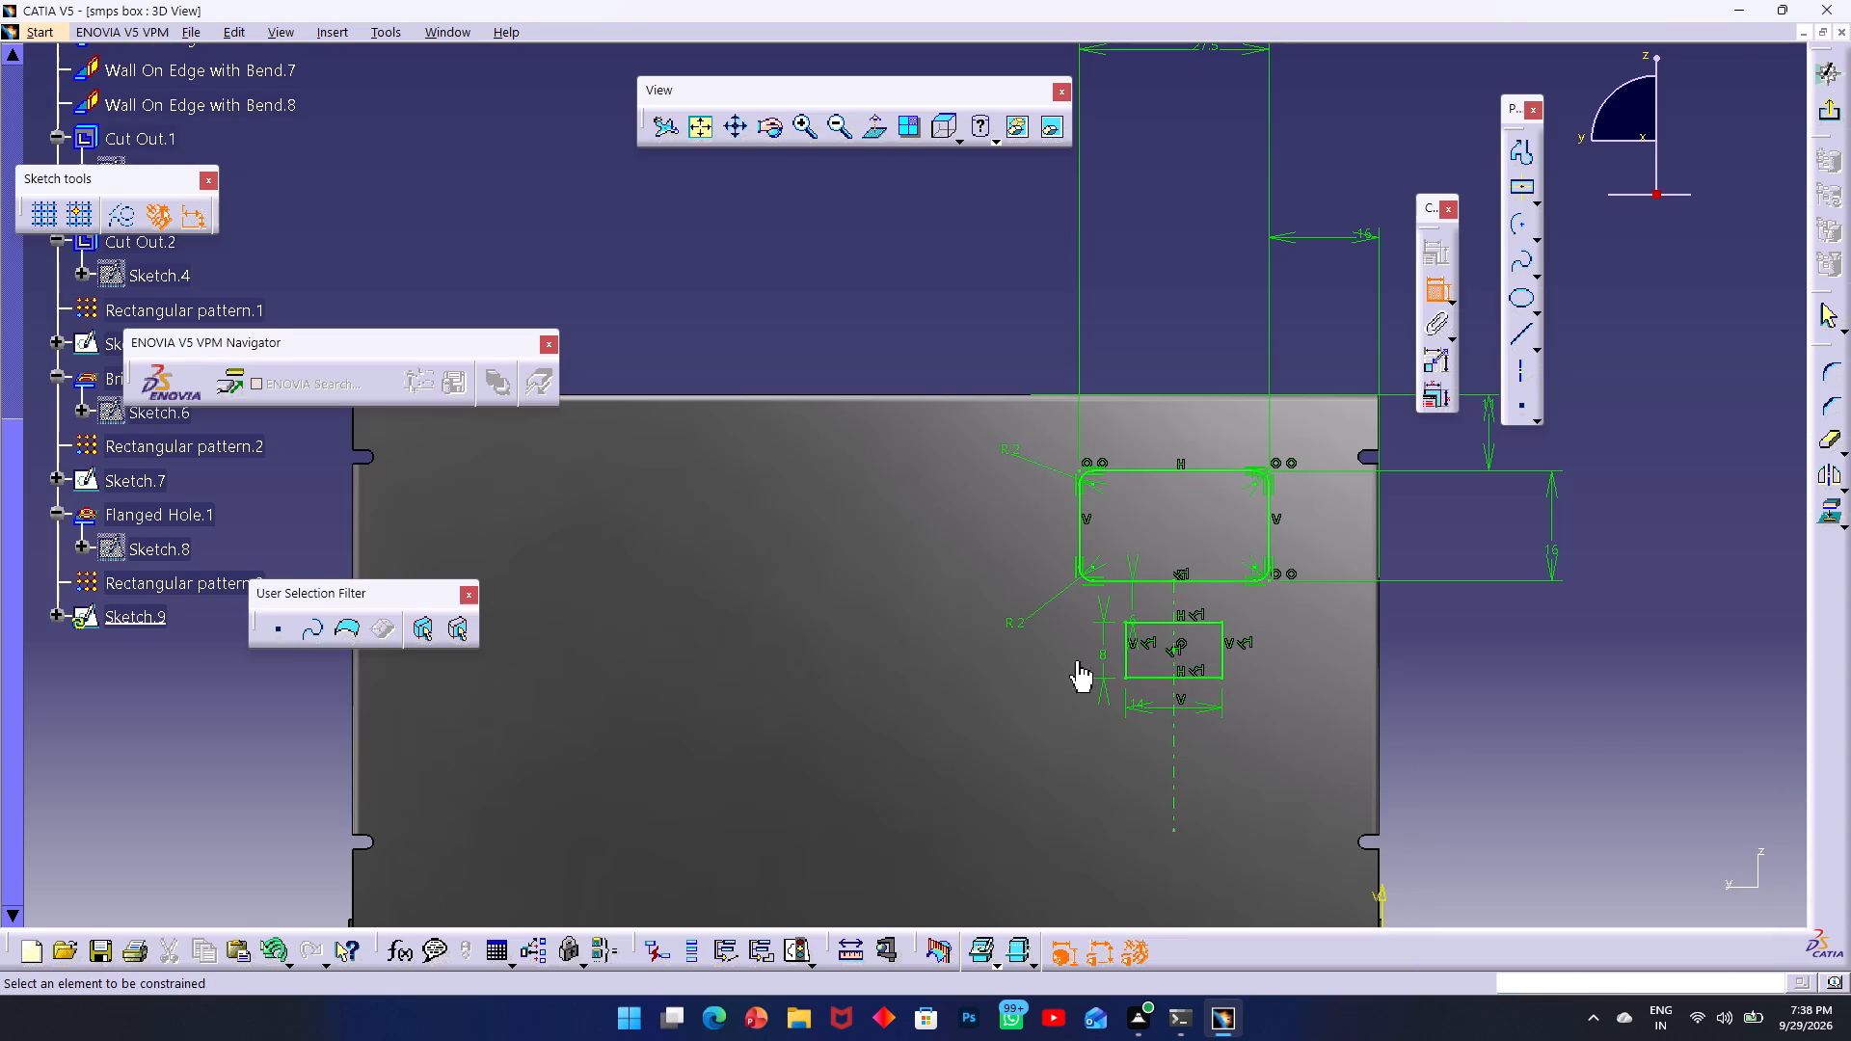
{"action": "left_click", "coordinate": [1705, 677]}
Draw a horizontal axis about 24 mm long from the lower rectangle's center toward the wall's nearby side edge.
{"action": "left_click", "coordinate": [1519, 370]}
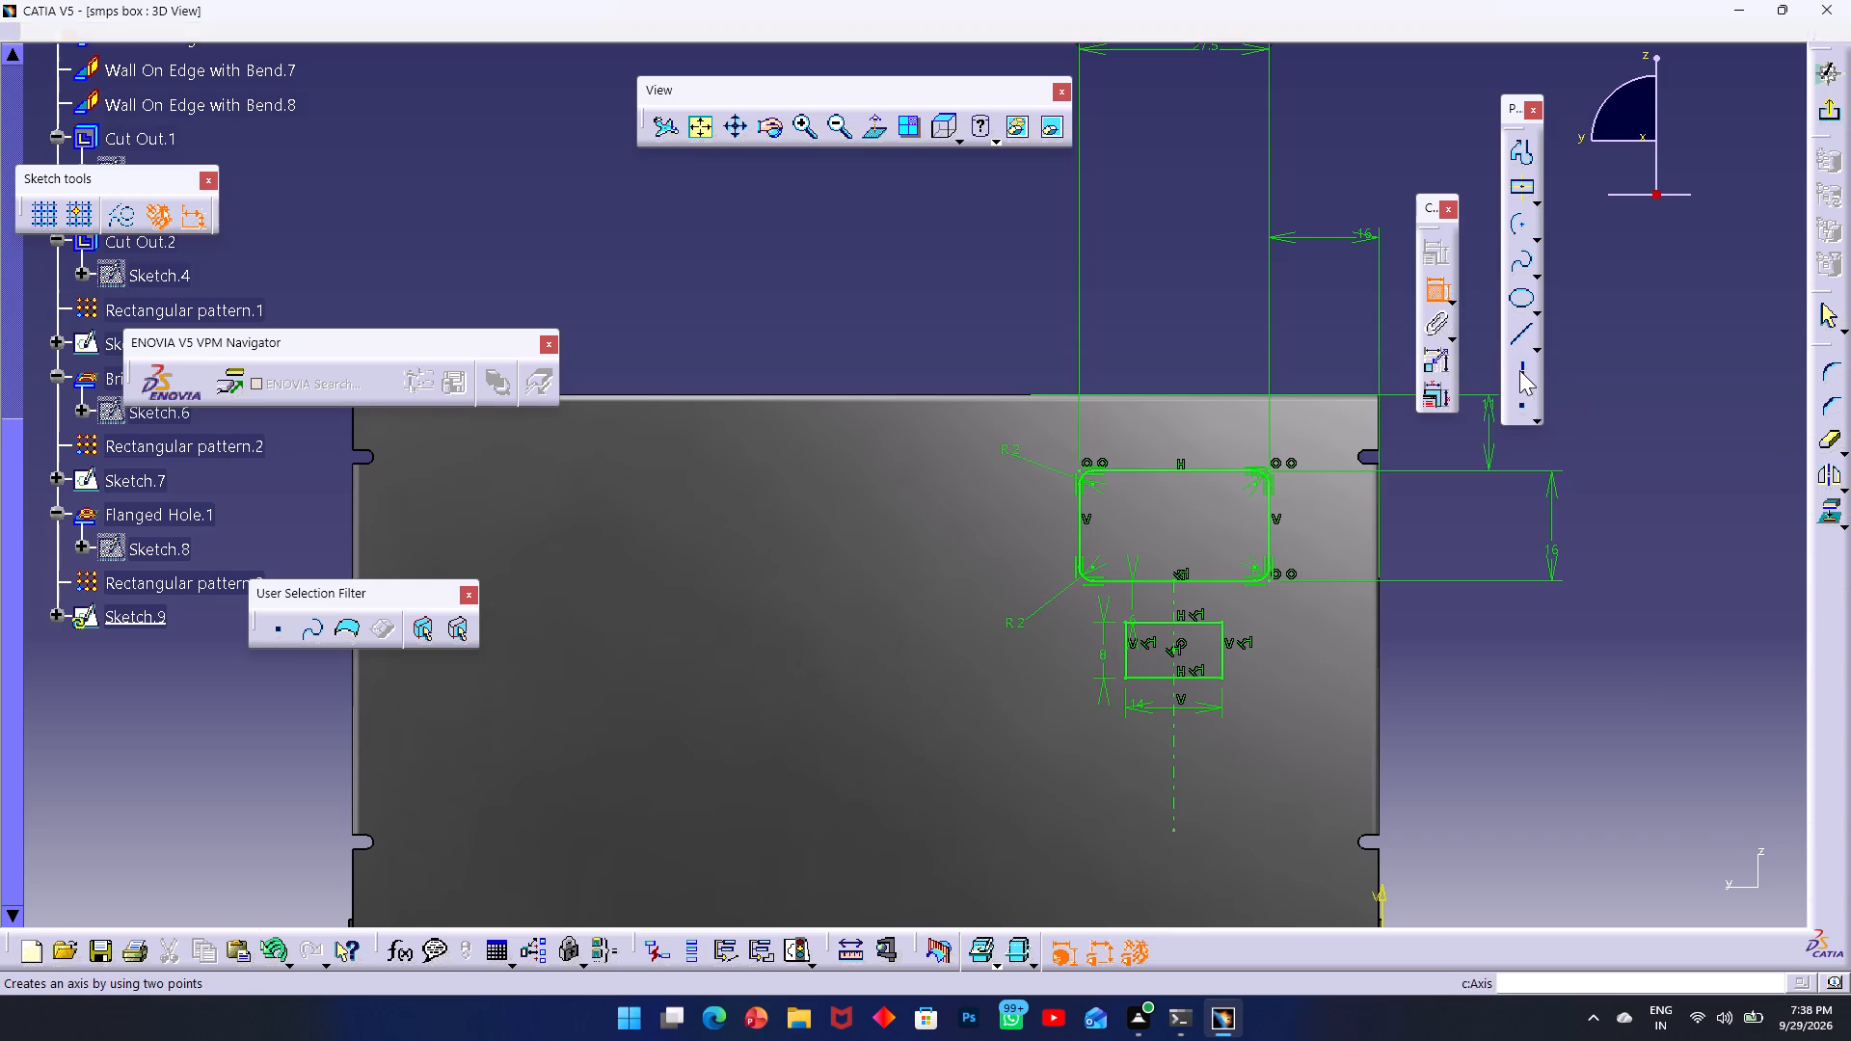
{"action": "left_click", "coordinate": [1177, 648]}
{"action": "left_click", "coordinate": [1341, 650]}
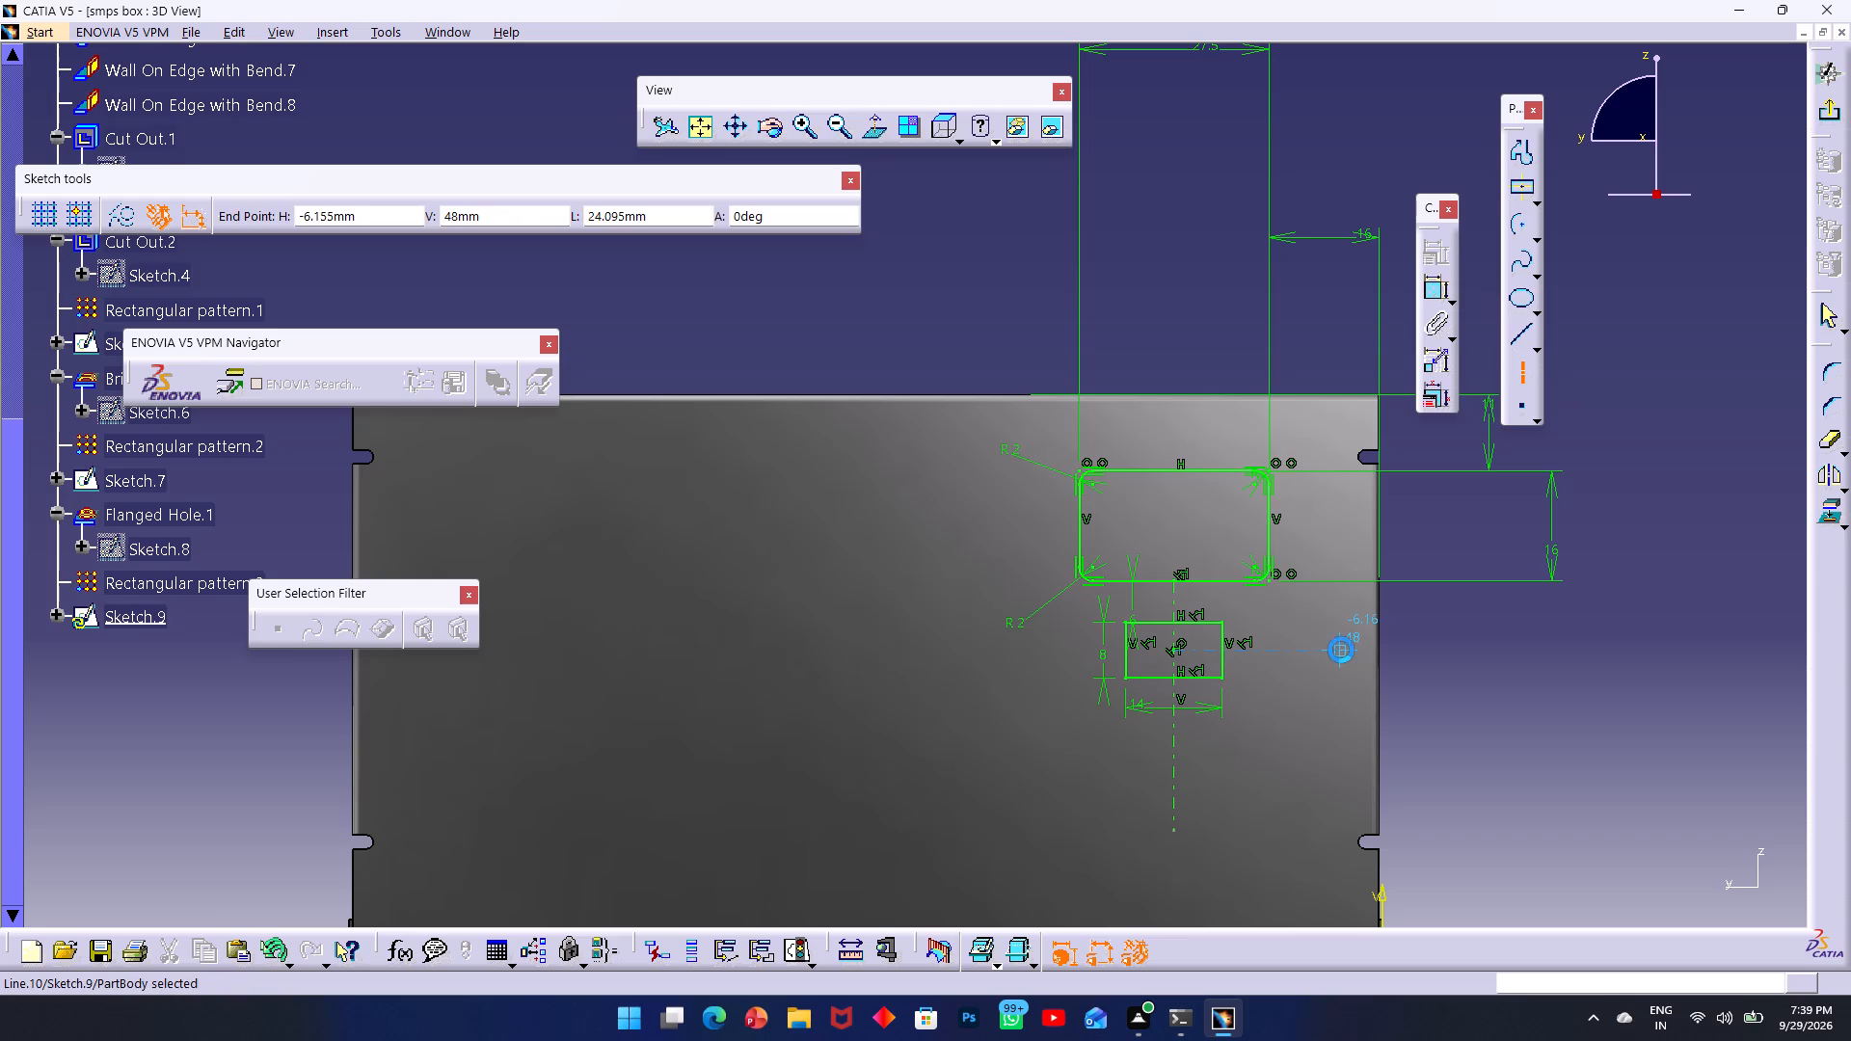
{"action": "key", "text": "Escape"}
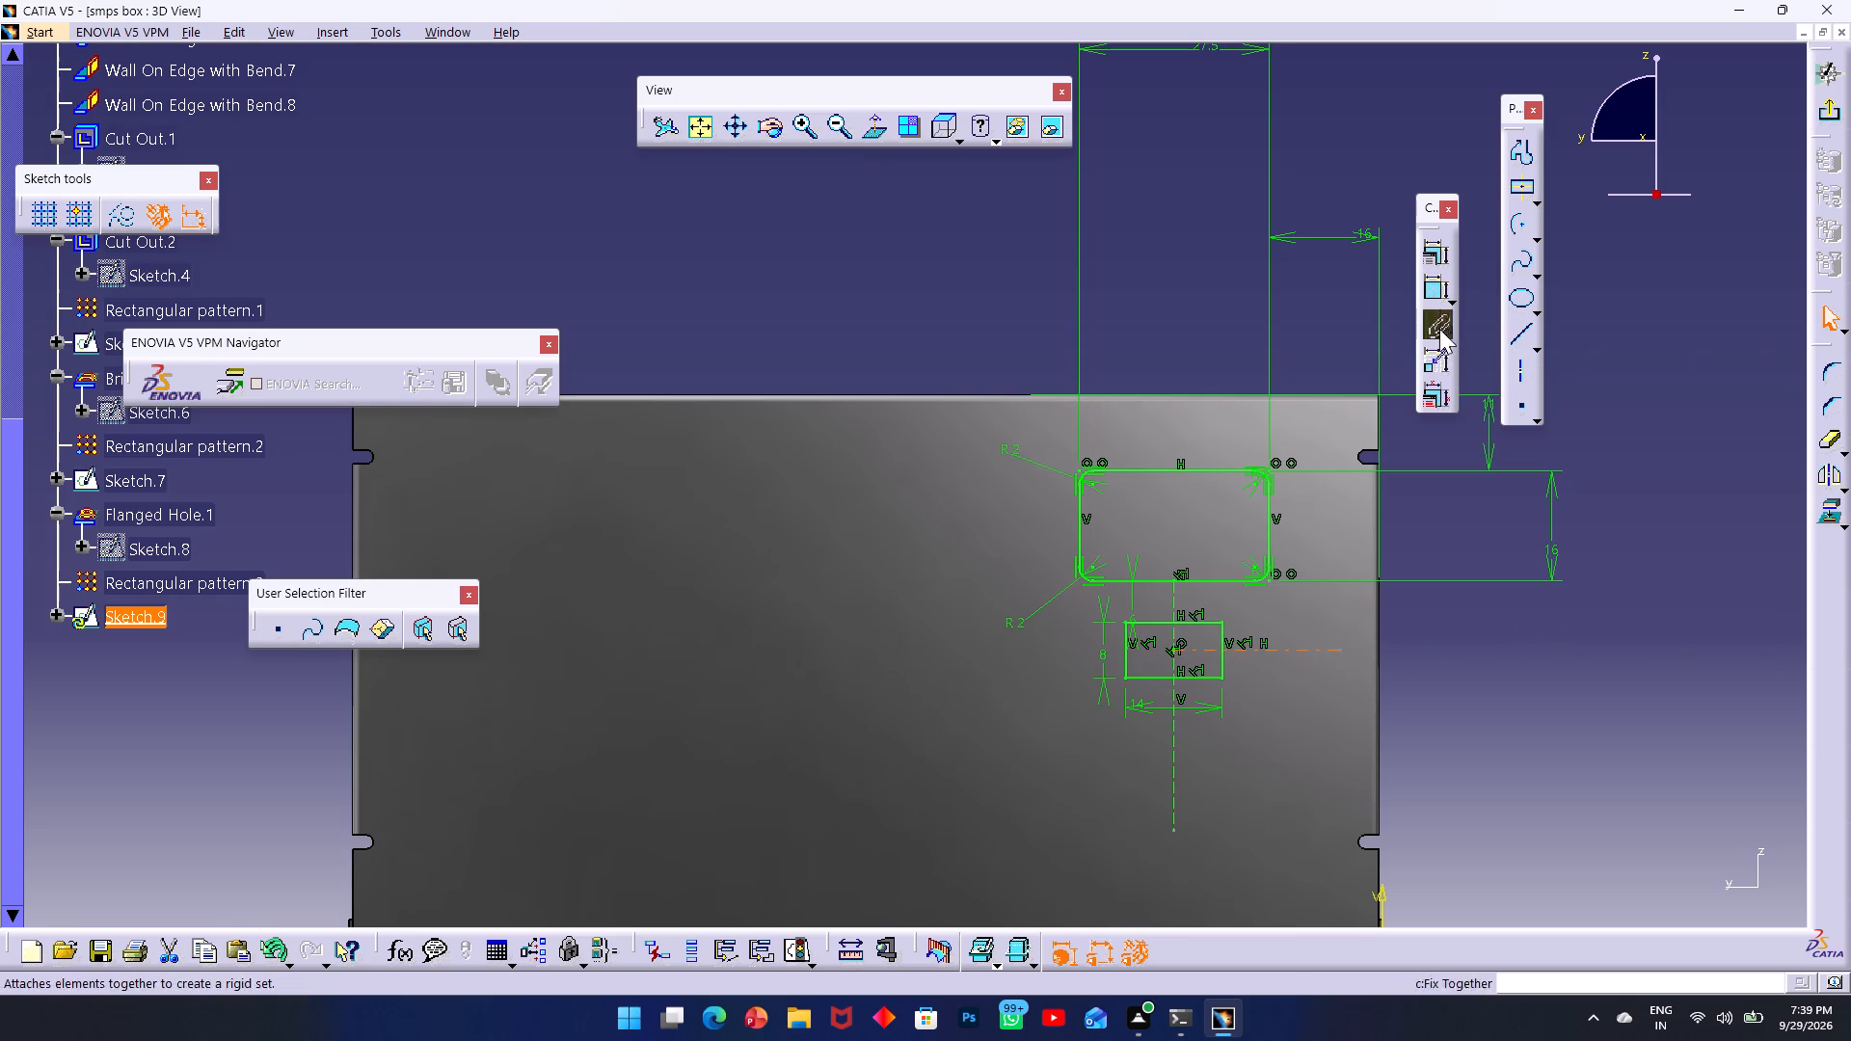
Sketch a horizontal elongated hole with a radius of about 1.4 mm on the horizontal axis, between the rectangle and the wall's side edge.
{"action": "left_click", "coordinate": [1537, 195]}
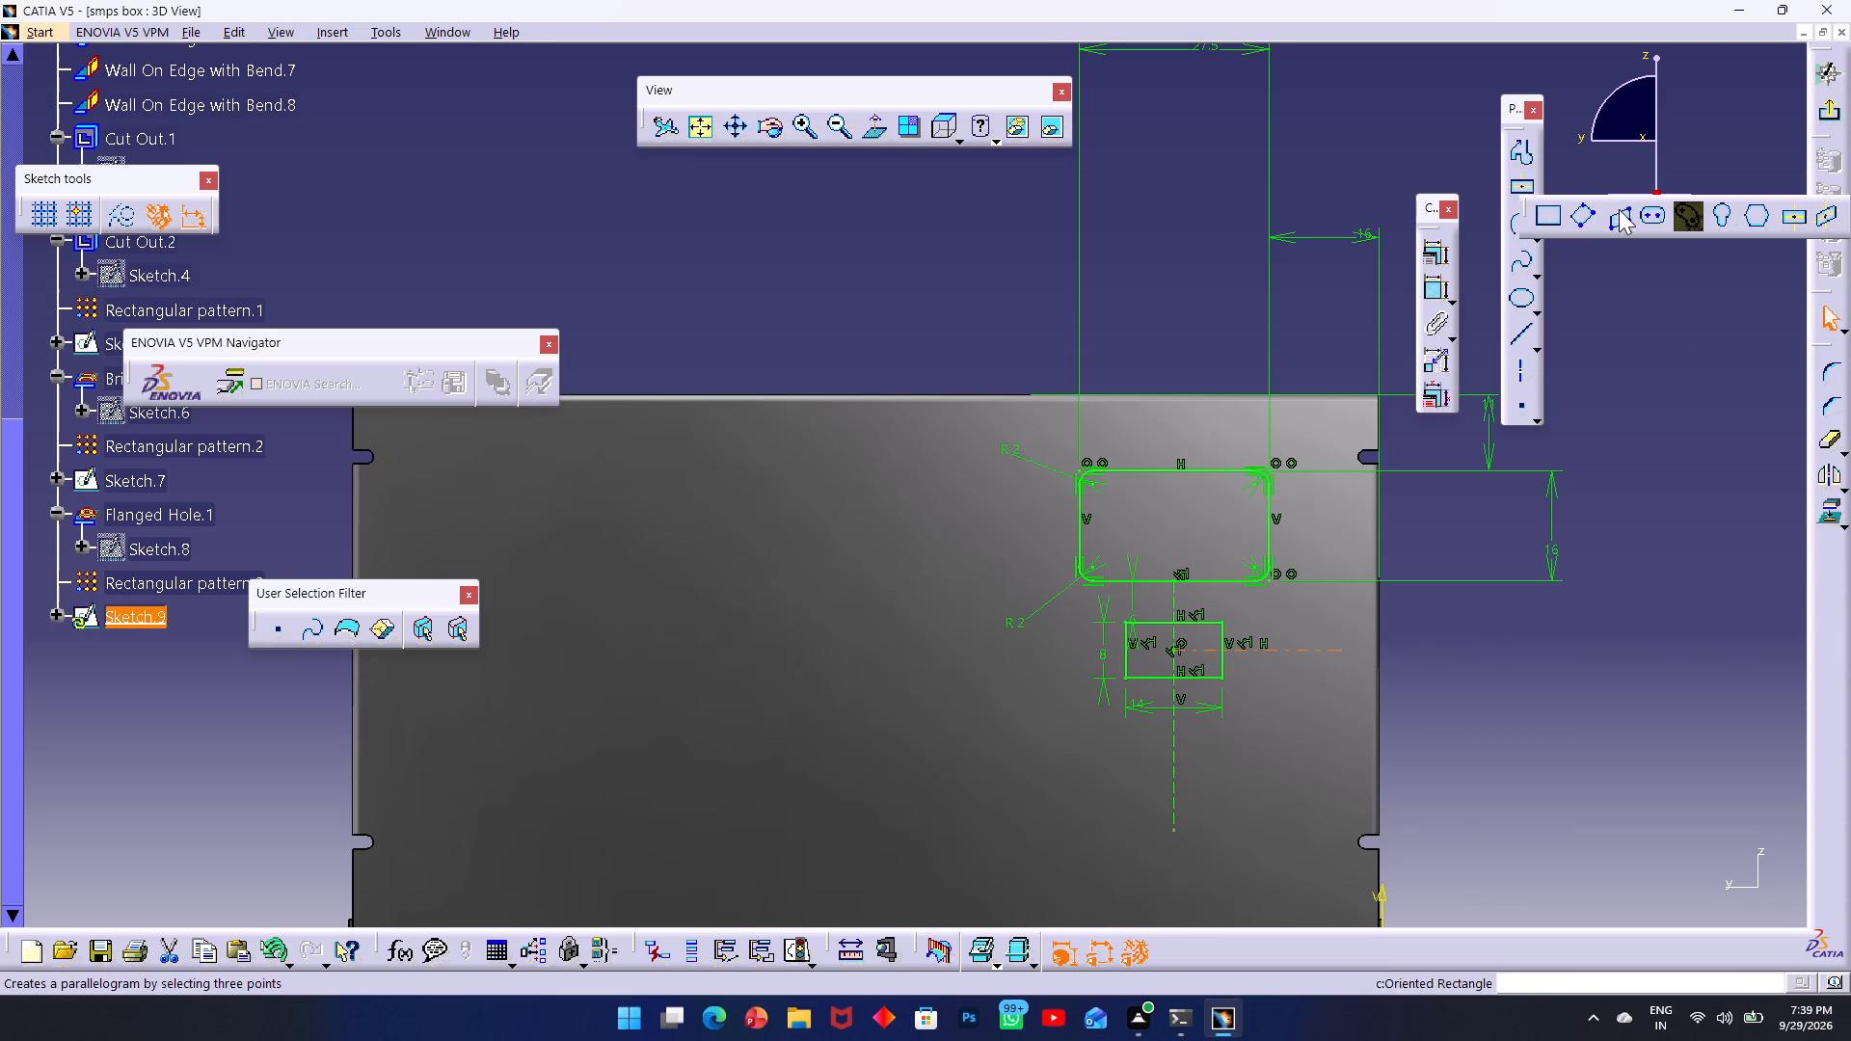
{"action": "left_click", "coordinate": [1643, 211]}
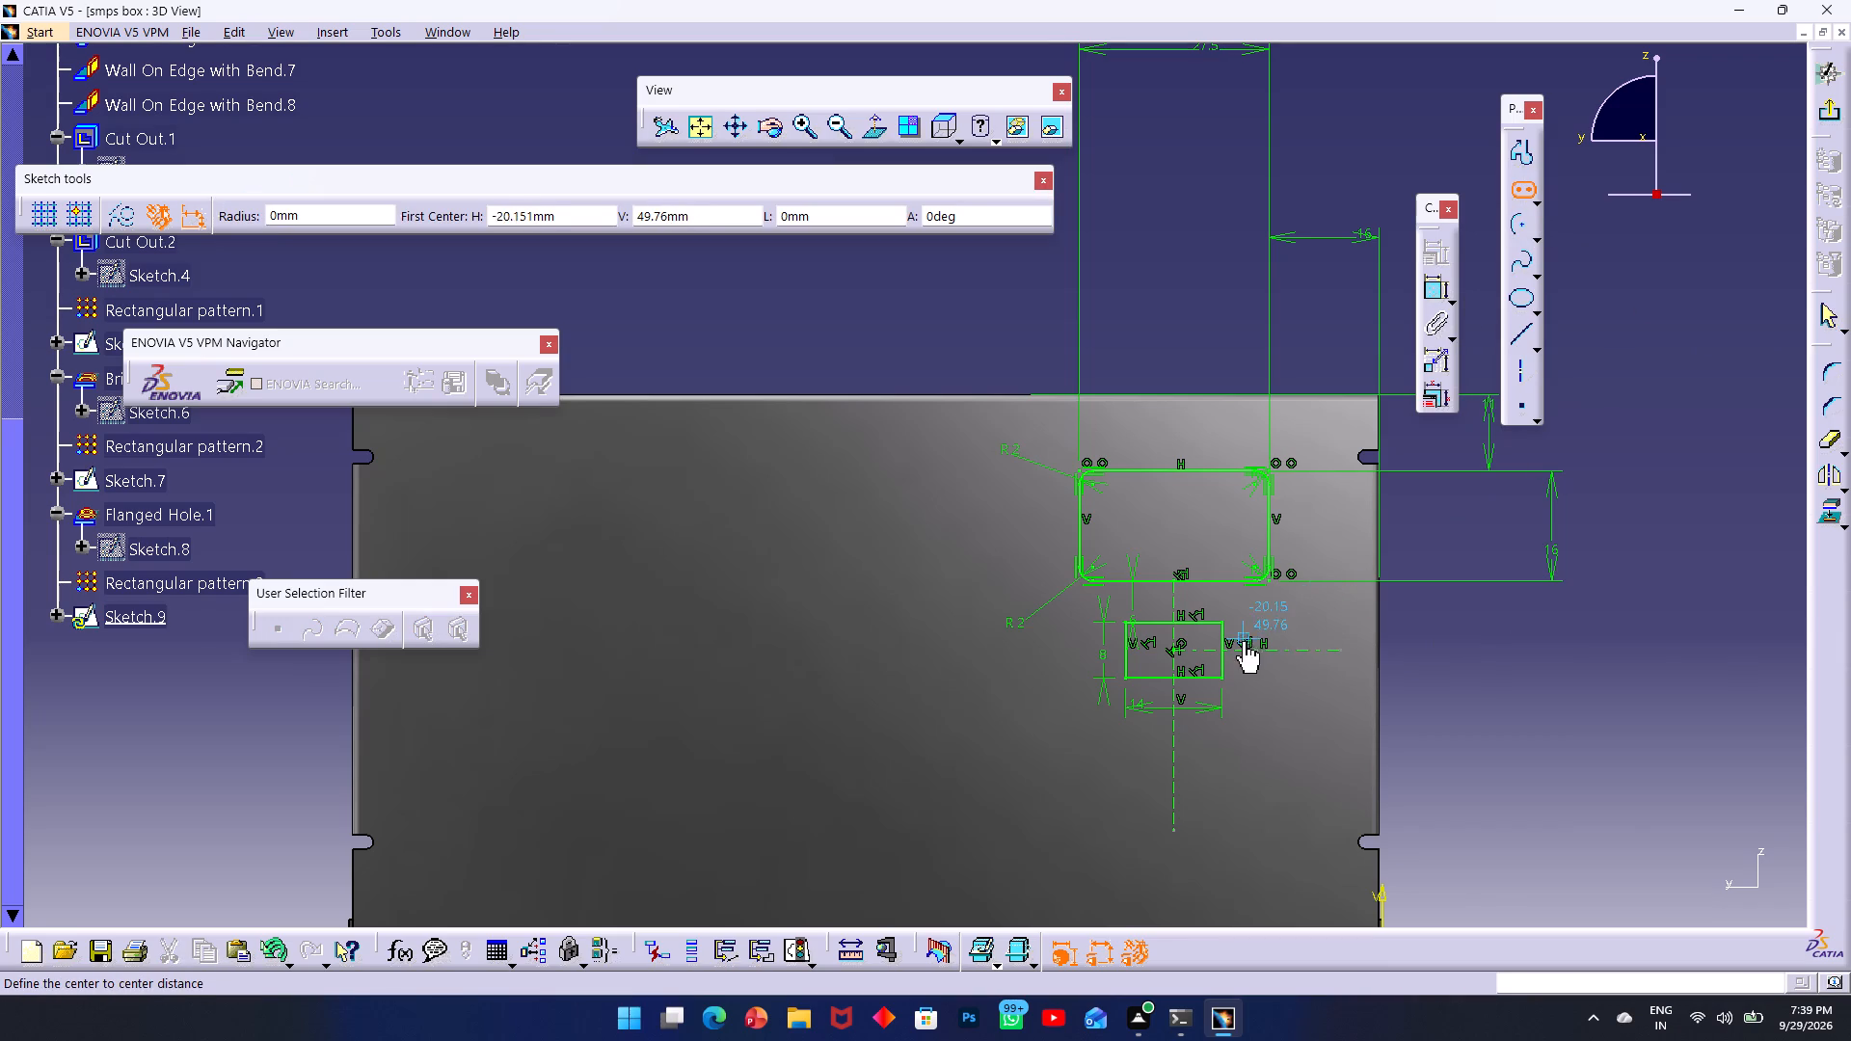
{"action": "left_click", "coordinate": [1265, 654]}
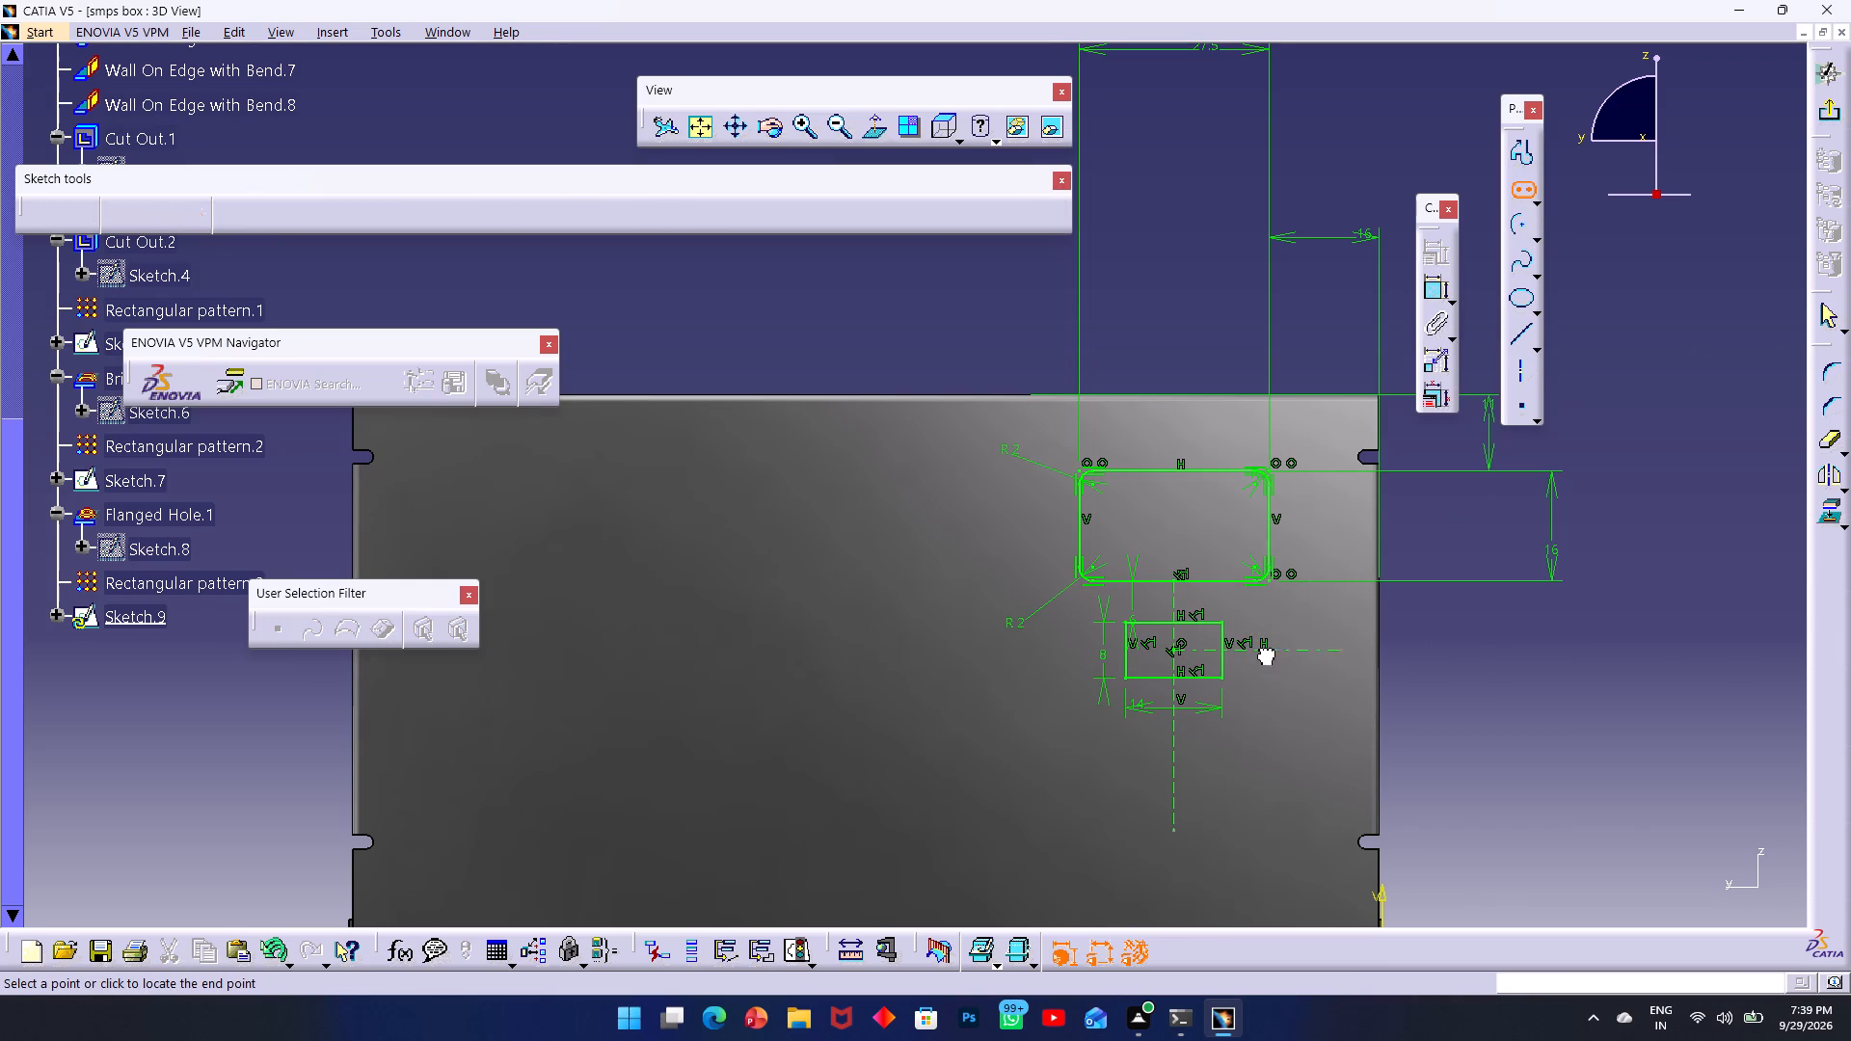
{"action": "left_click", "coordinate": [1342, 653]}
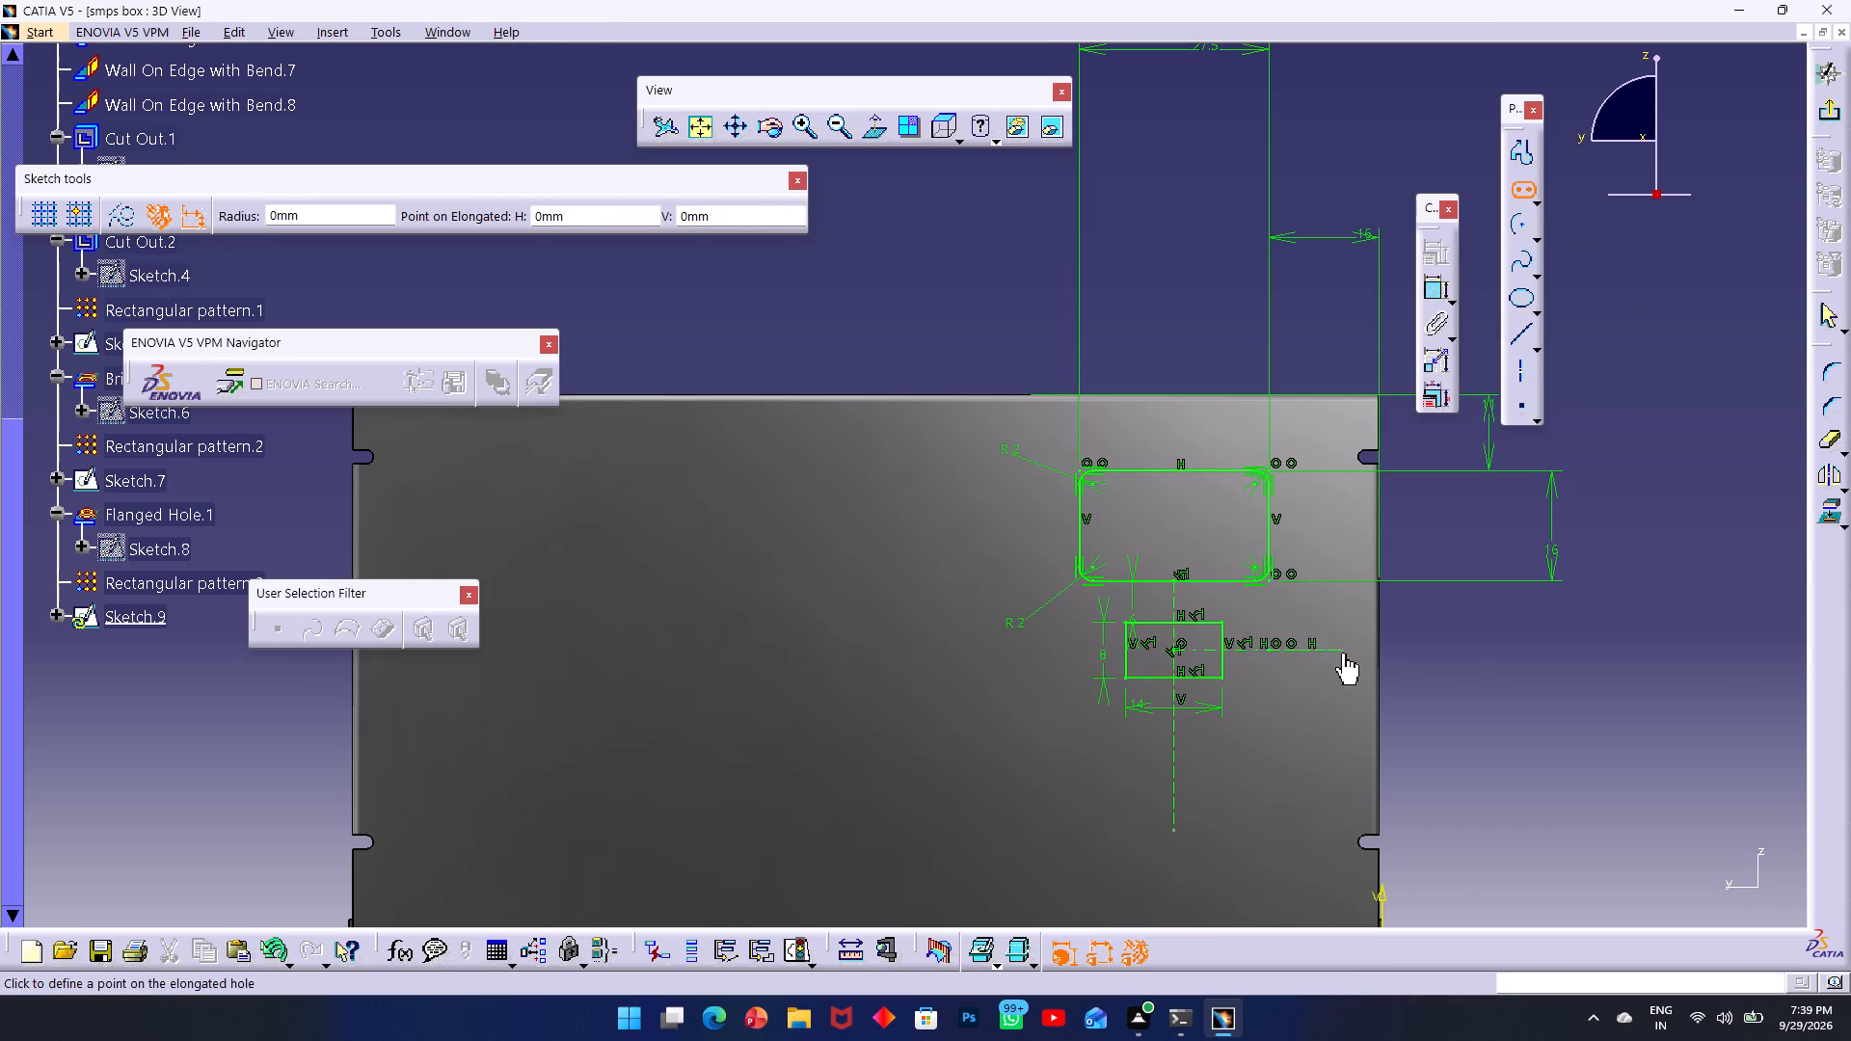
{"action": "left_click", "coordinate": [1350, 659]}
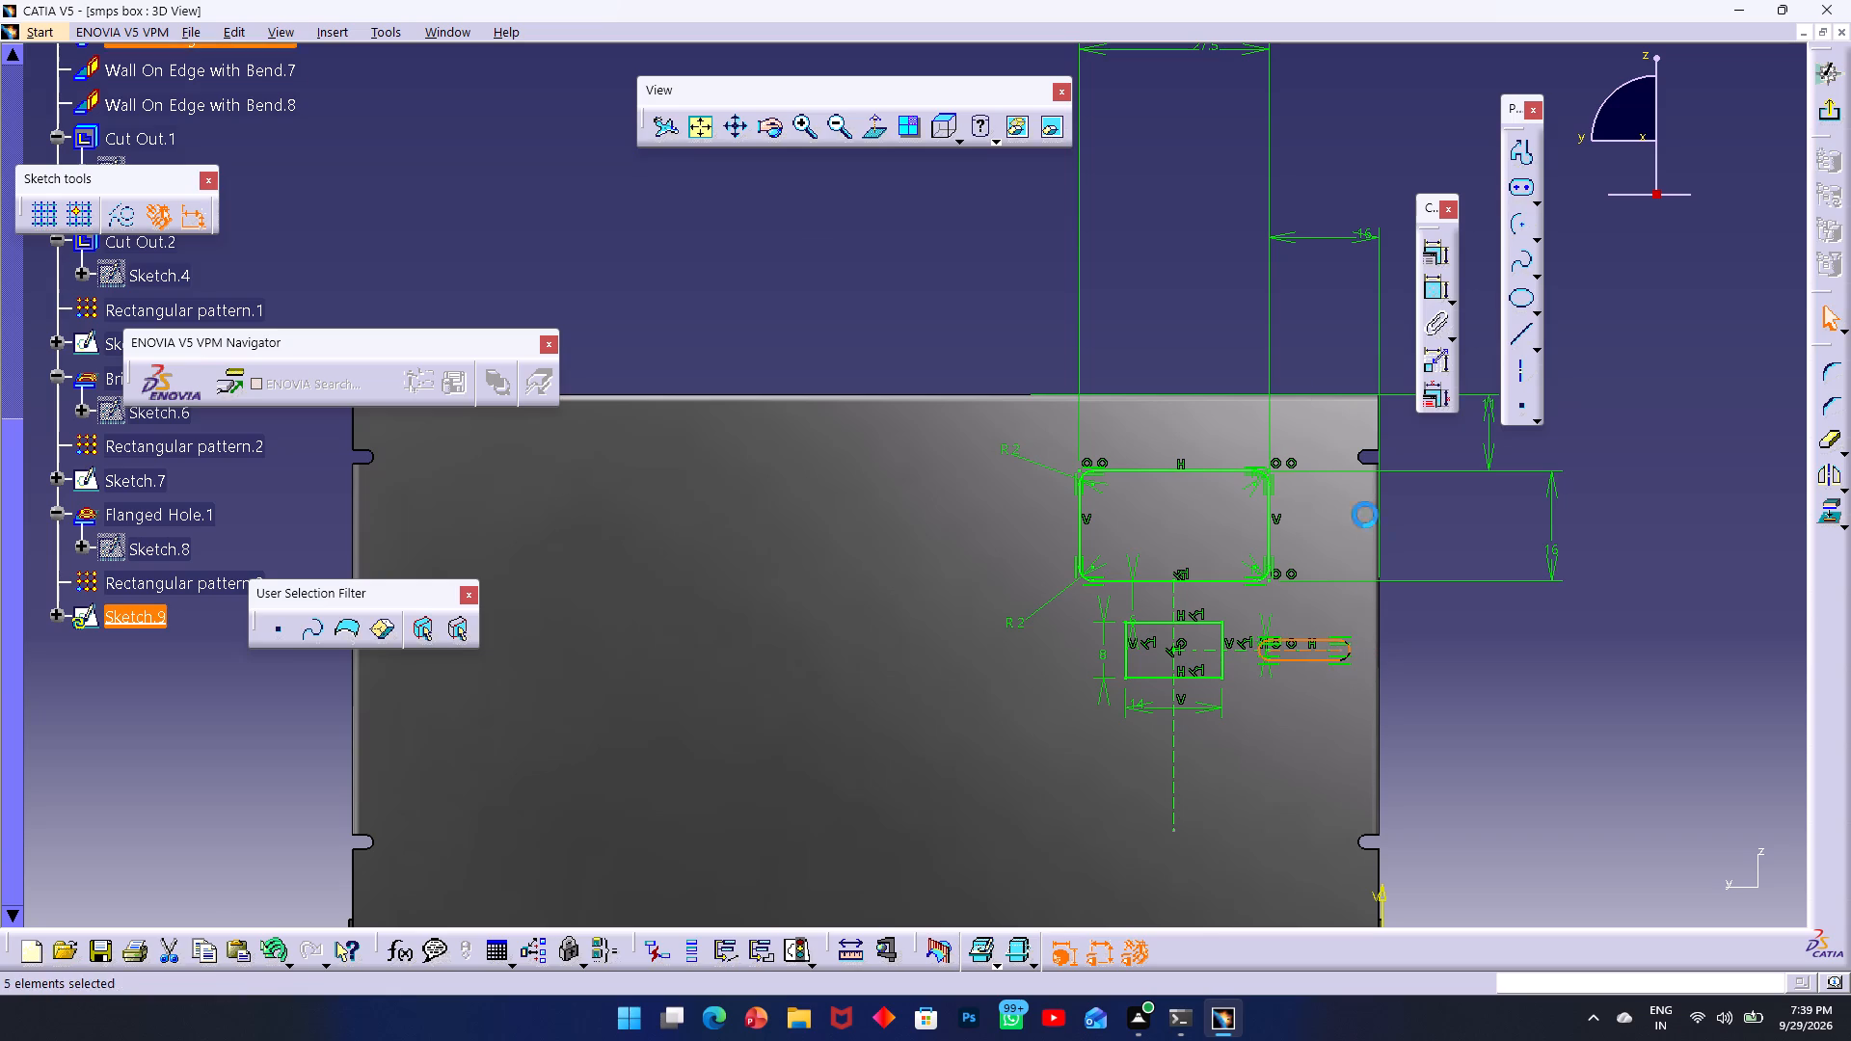
{"action": "left_click", "coordinate": [1512, 612]}
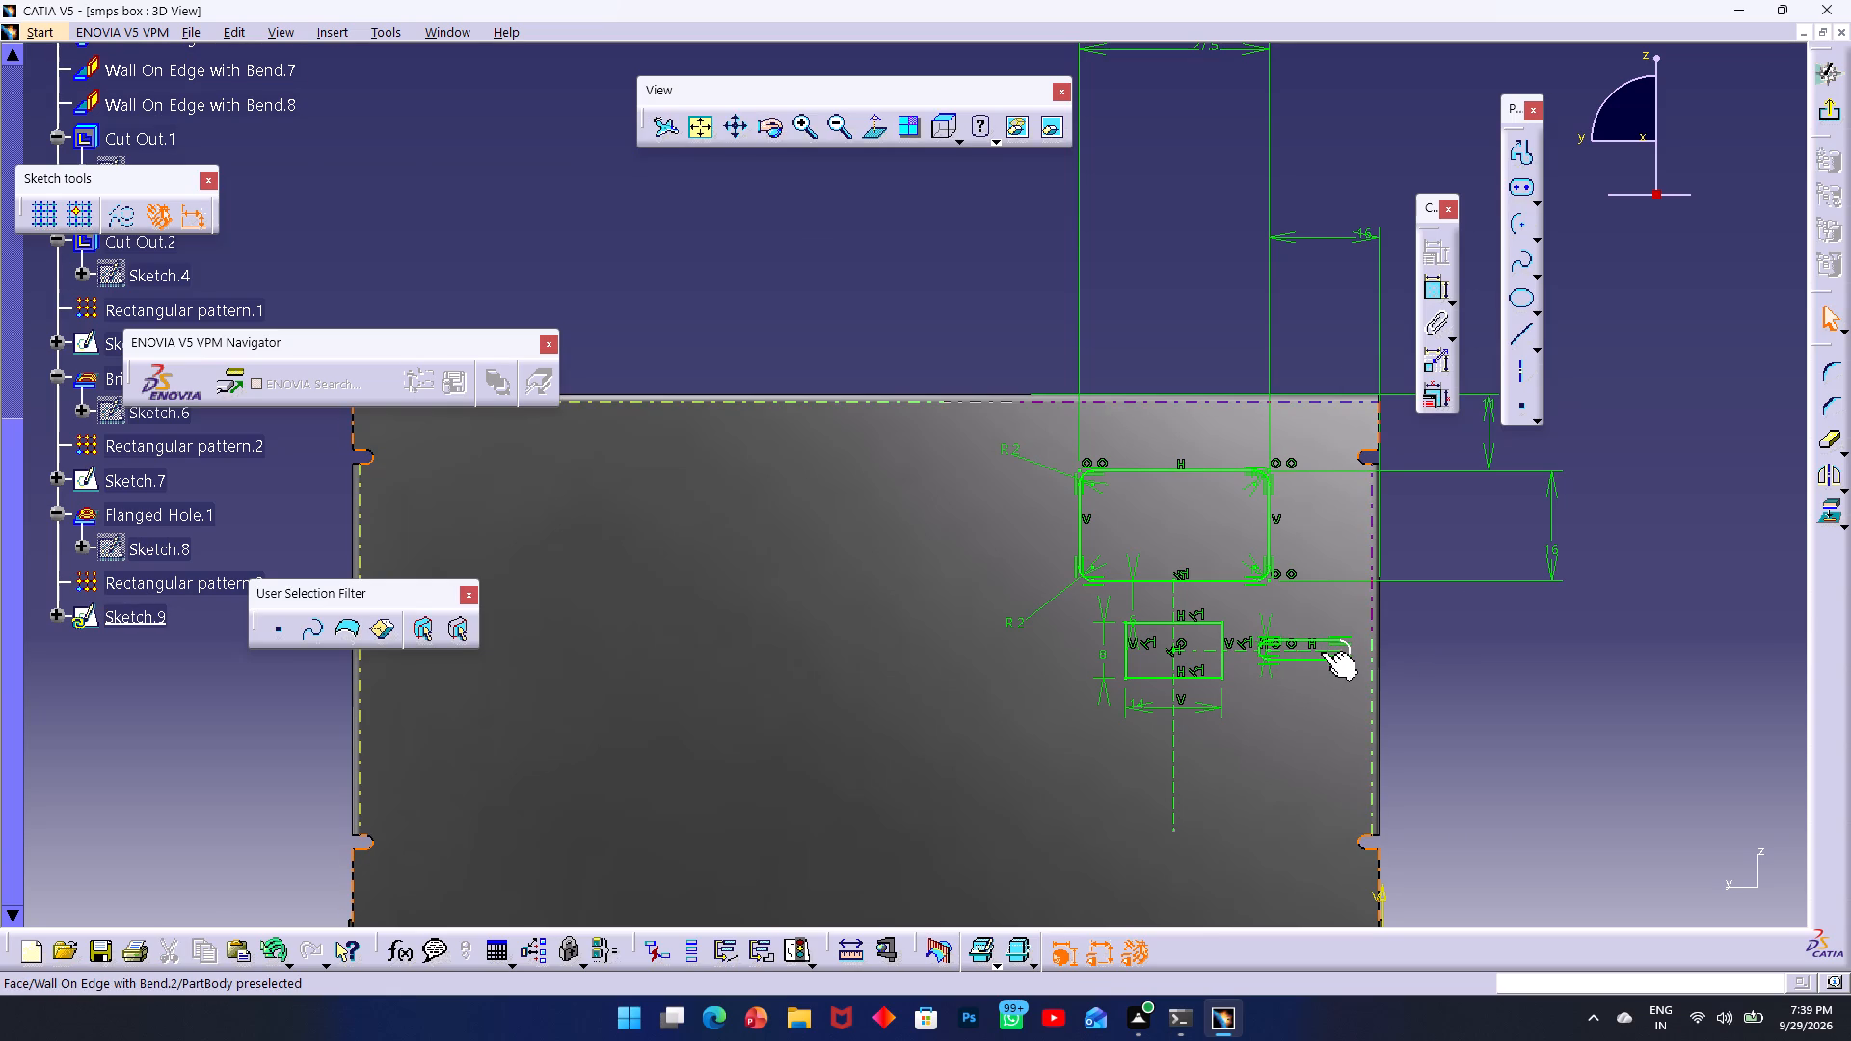
Move the elongated hole's automatic half-width offset dimension clear of the geometry and delete it.
{"action": "middle_click_drag", "start_coordinate": [1322, 653], "coordinate": [1757, 592], "text": "ctrl"}
{"action": "middle_click_drag", "start_coordinate": [1424, 700], "coordinate": [1347, 633]}
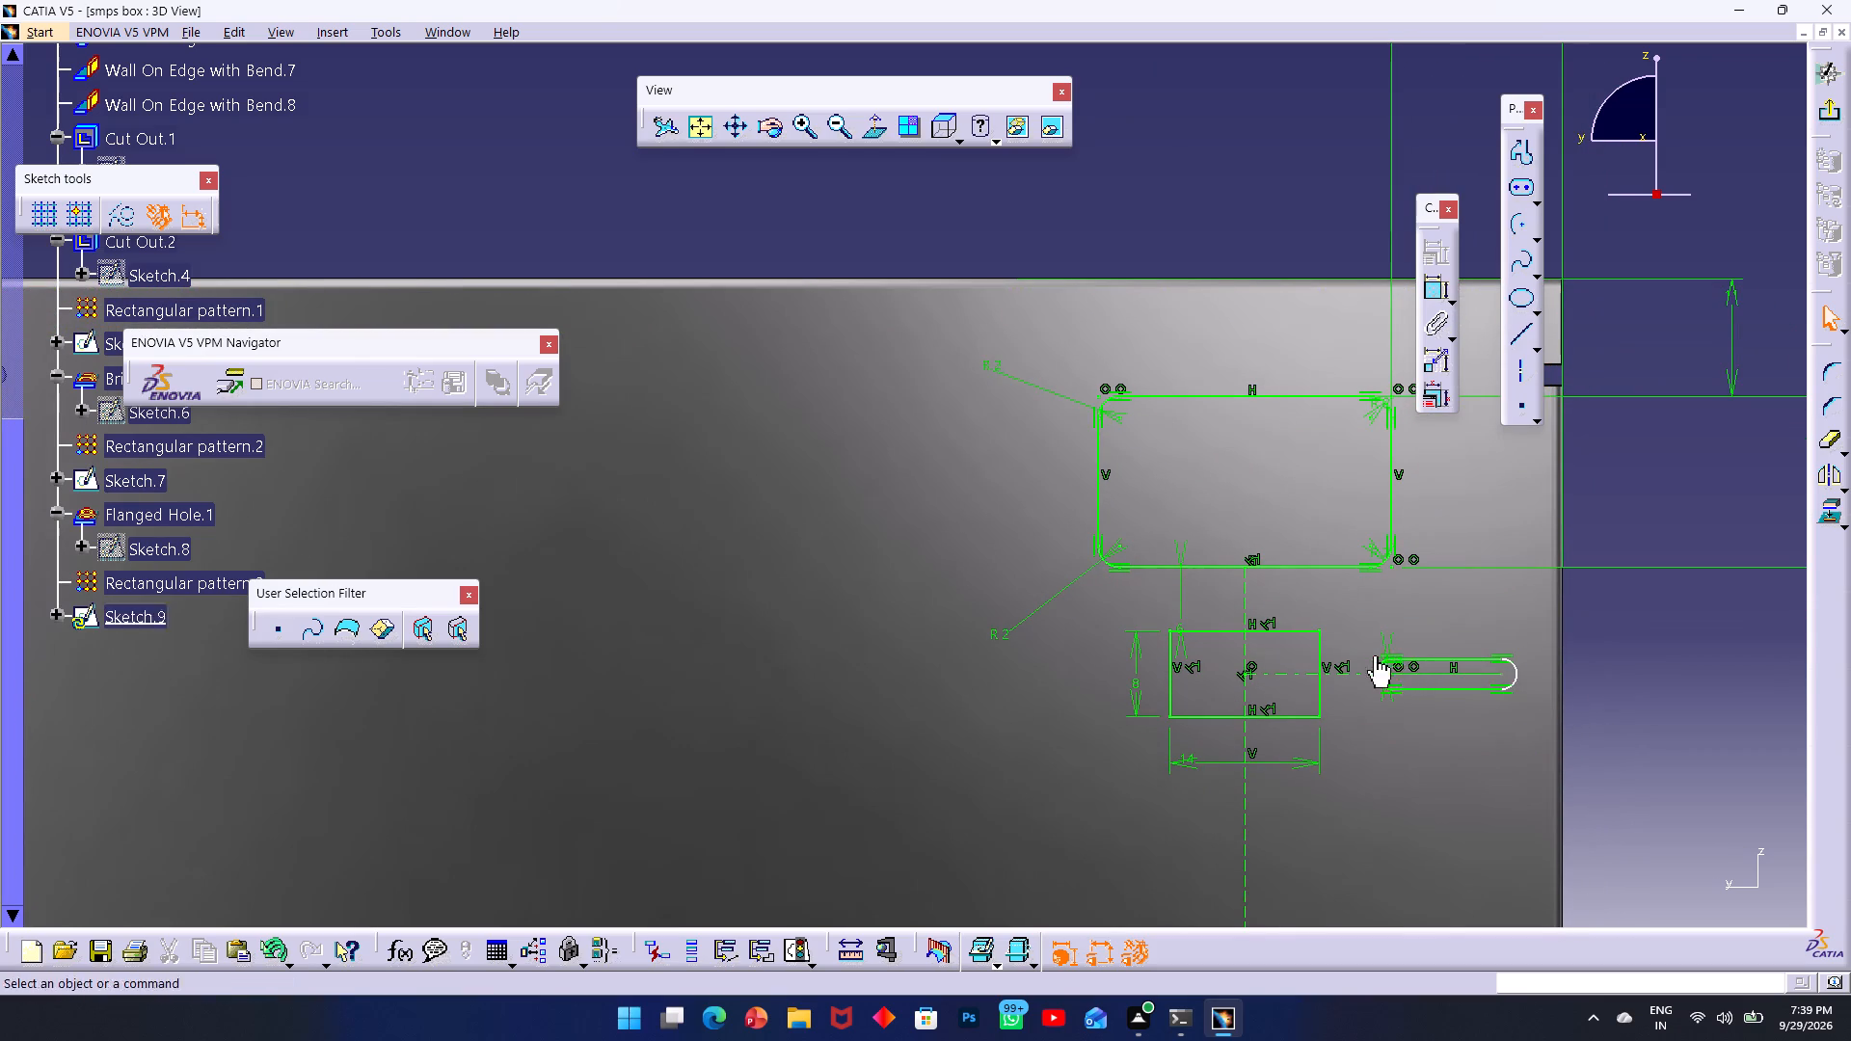
{"action": "left_click_drag", "start_coordinate": [1382, 649], "coordinate": [1393, 739]}
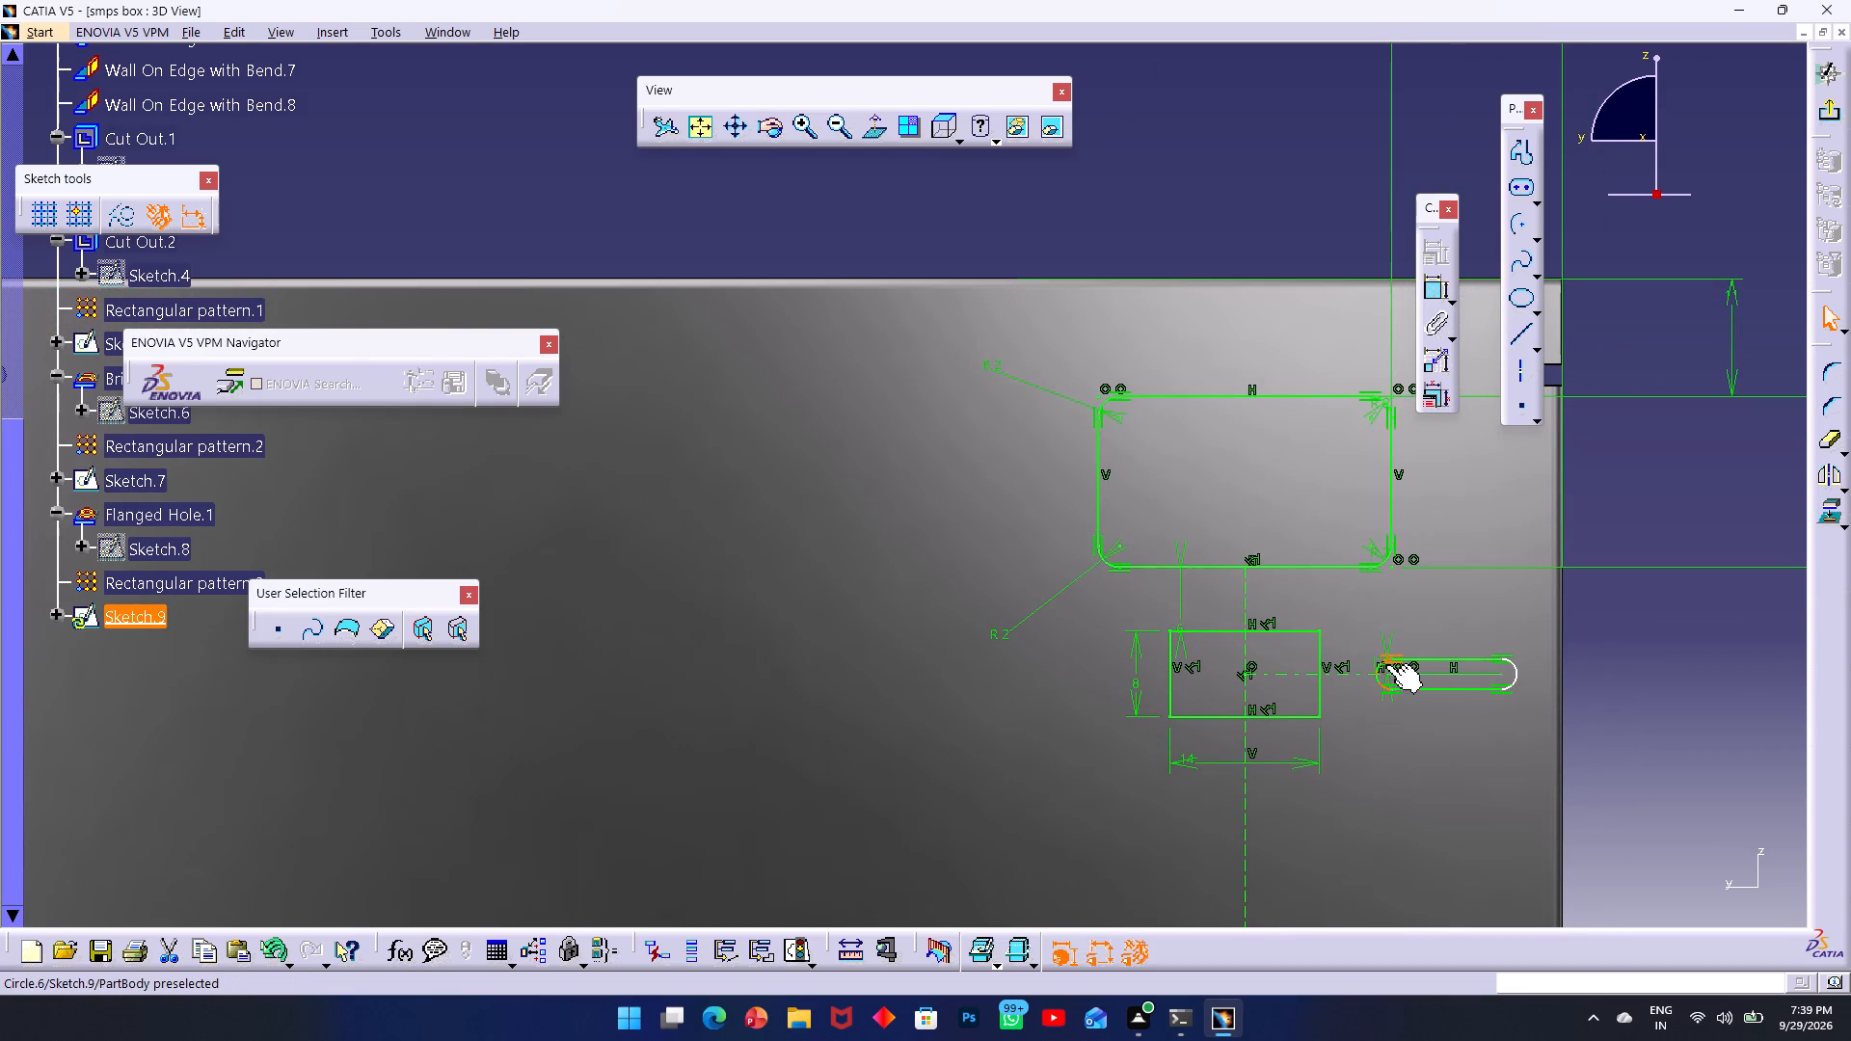
{"action": "left_click_drag", "start_coordinate": [1377, 662], "coordinate": [1359, 679]}
{"action": "left_click_drag", "start_coordinate": [1393, 665], "coordinate": [1395, 683]}
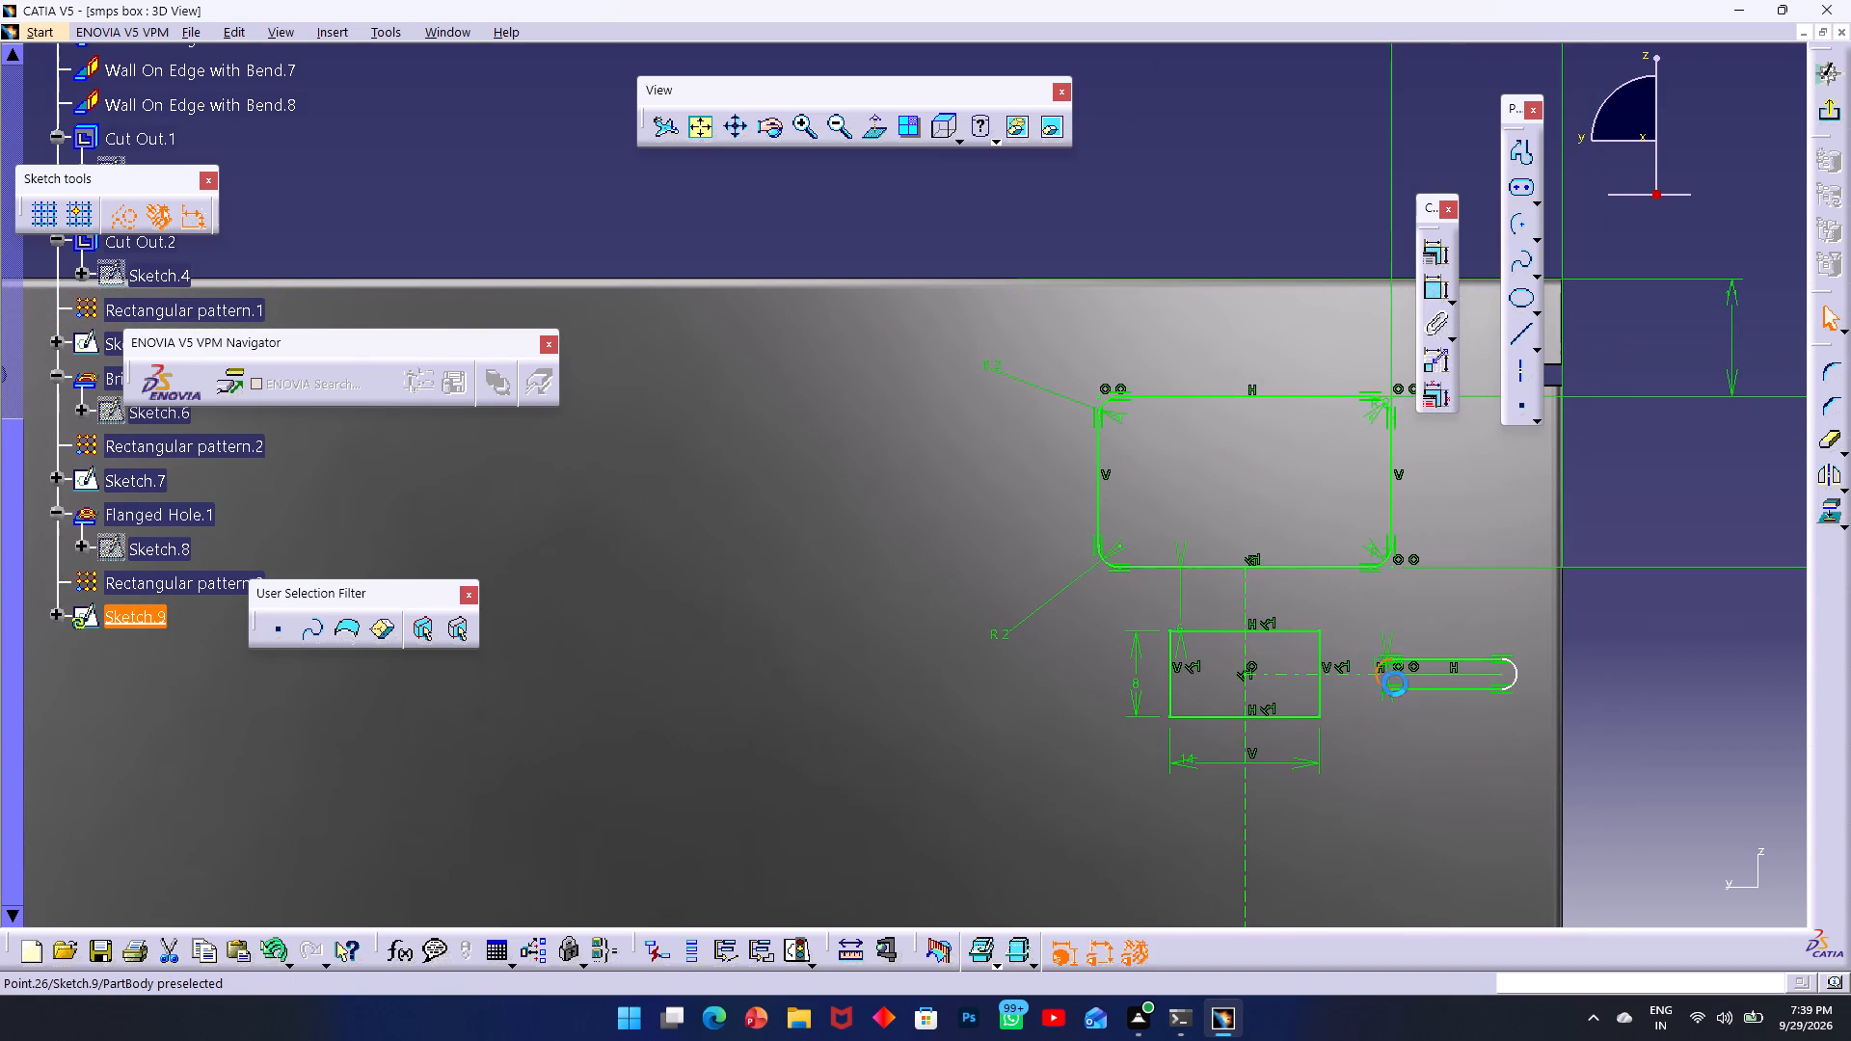
{"action": "left_click_drag", "start_coordinate": [1395, 683], "coordinate": [1397, 722]}
{"action": "middle_click_drag", "start_coordinate": [1394, 680], "coordinate": [1541, 613], "text": "ctrl"}
{"action": "middle_click_drag", "start_coordinate": [1539, 631], "coordinate": [1247, 498]}
{"action": "middle_click_drag", "start_coordinate": [1428, 637], "coordinate": [1553, 569], "text": "ctrl"}
{"action": "left_click_drag", "start_coordinate": [1692, 739], "coordinate": [1630, 858]}
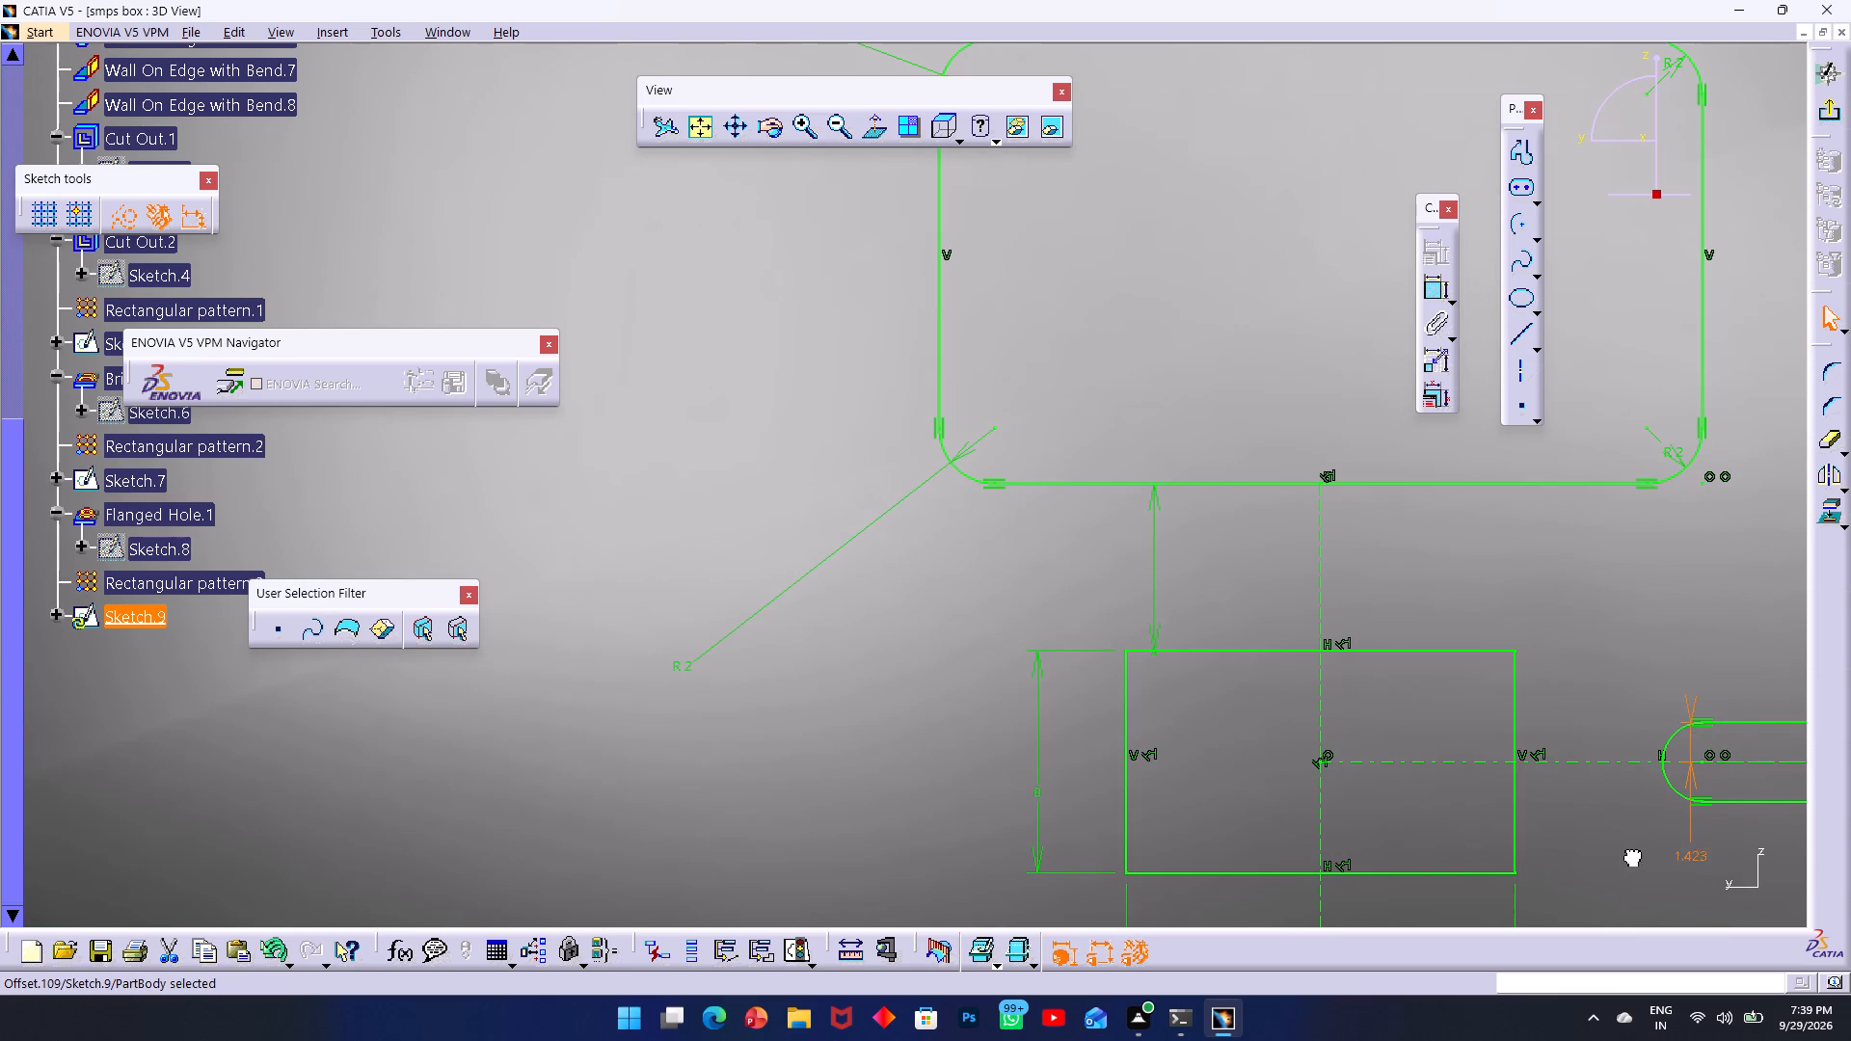
{"action": "left_click_drag", "start_coordinate": [1630, 858], "coordinate": [1630, 882]}
{"action": "scroll", "coordinate": [1624, 742], "scroll_direction": "up", "scroll_amount": 1}
{"action": "middle_click_drag", "start_coordinate": [1616, 737], "coordinate": [1273, 526]}
{"action": "middle_click_drag", "start_coordinate": [1383, 636], "coordinate": [1218, 564], "text": "ctrl"}
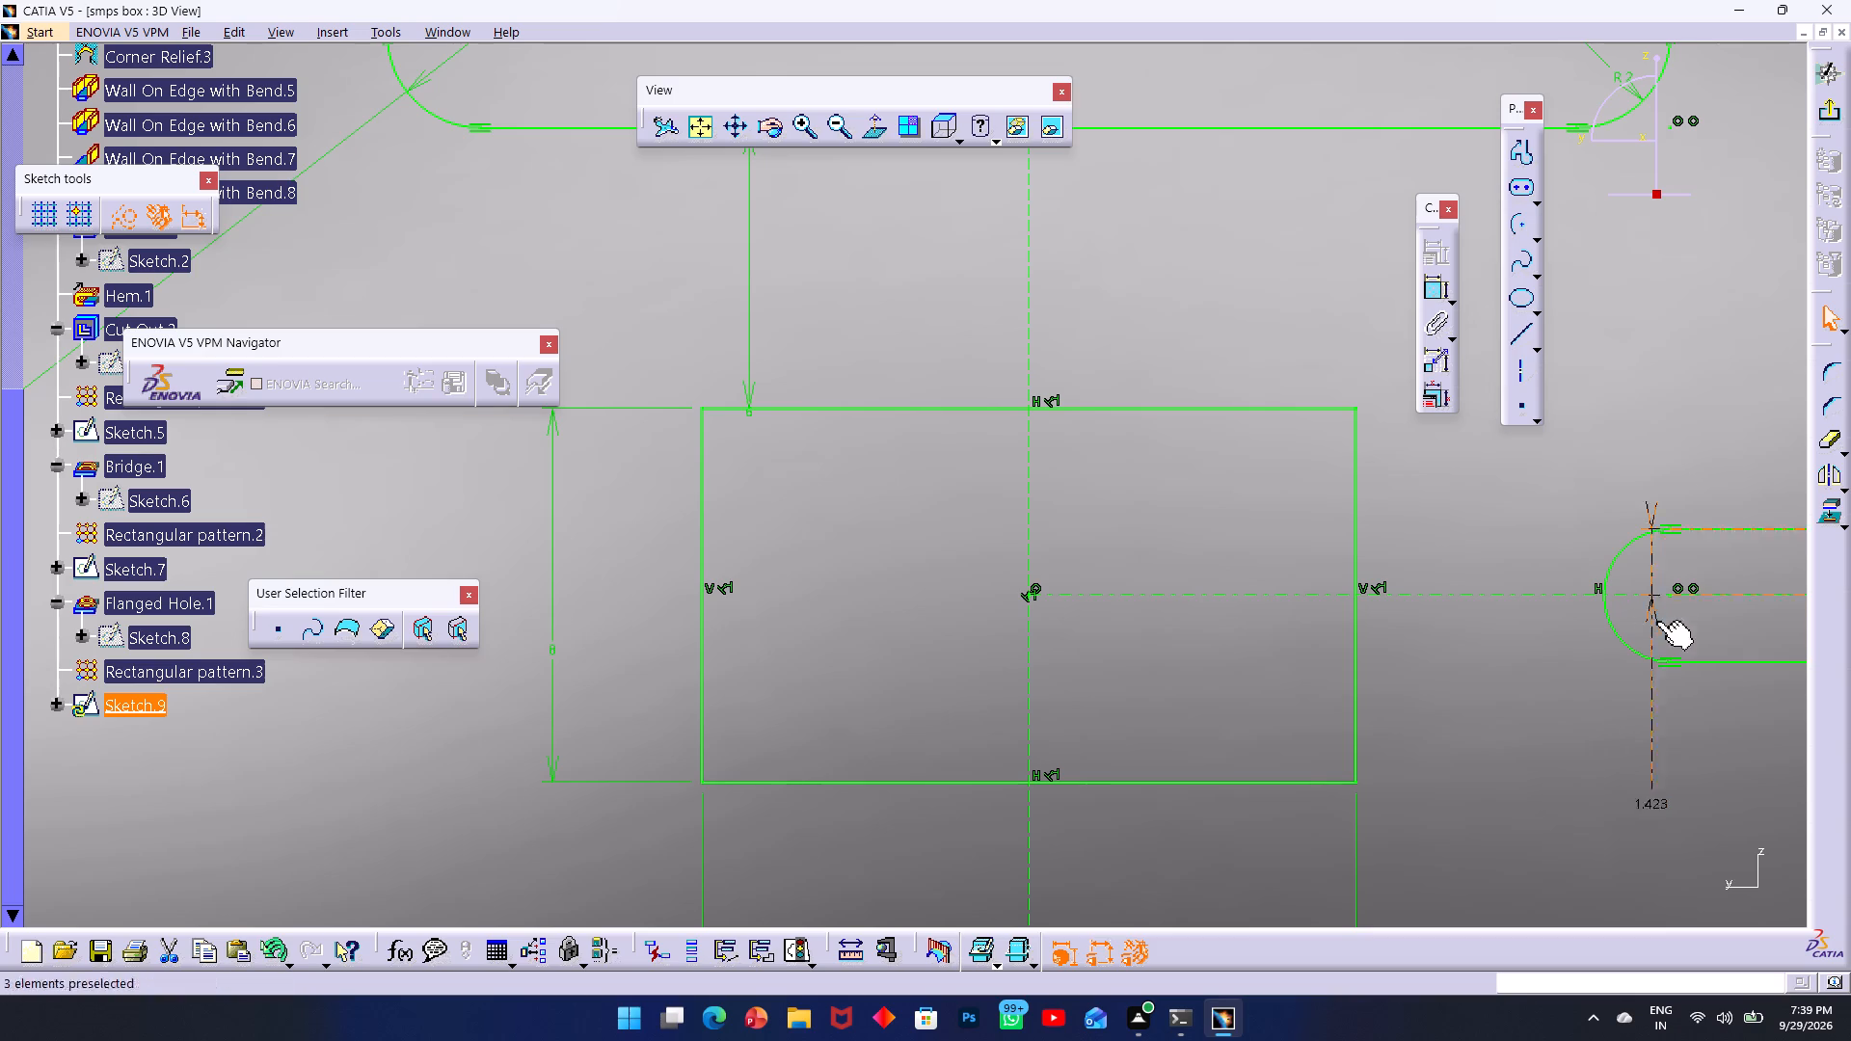
{"action": "left_click", "coordinate": [1651, 723]}
{"action": "key", "text": "Delete"}
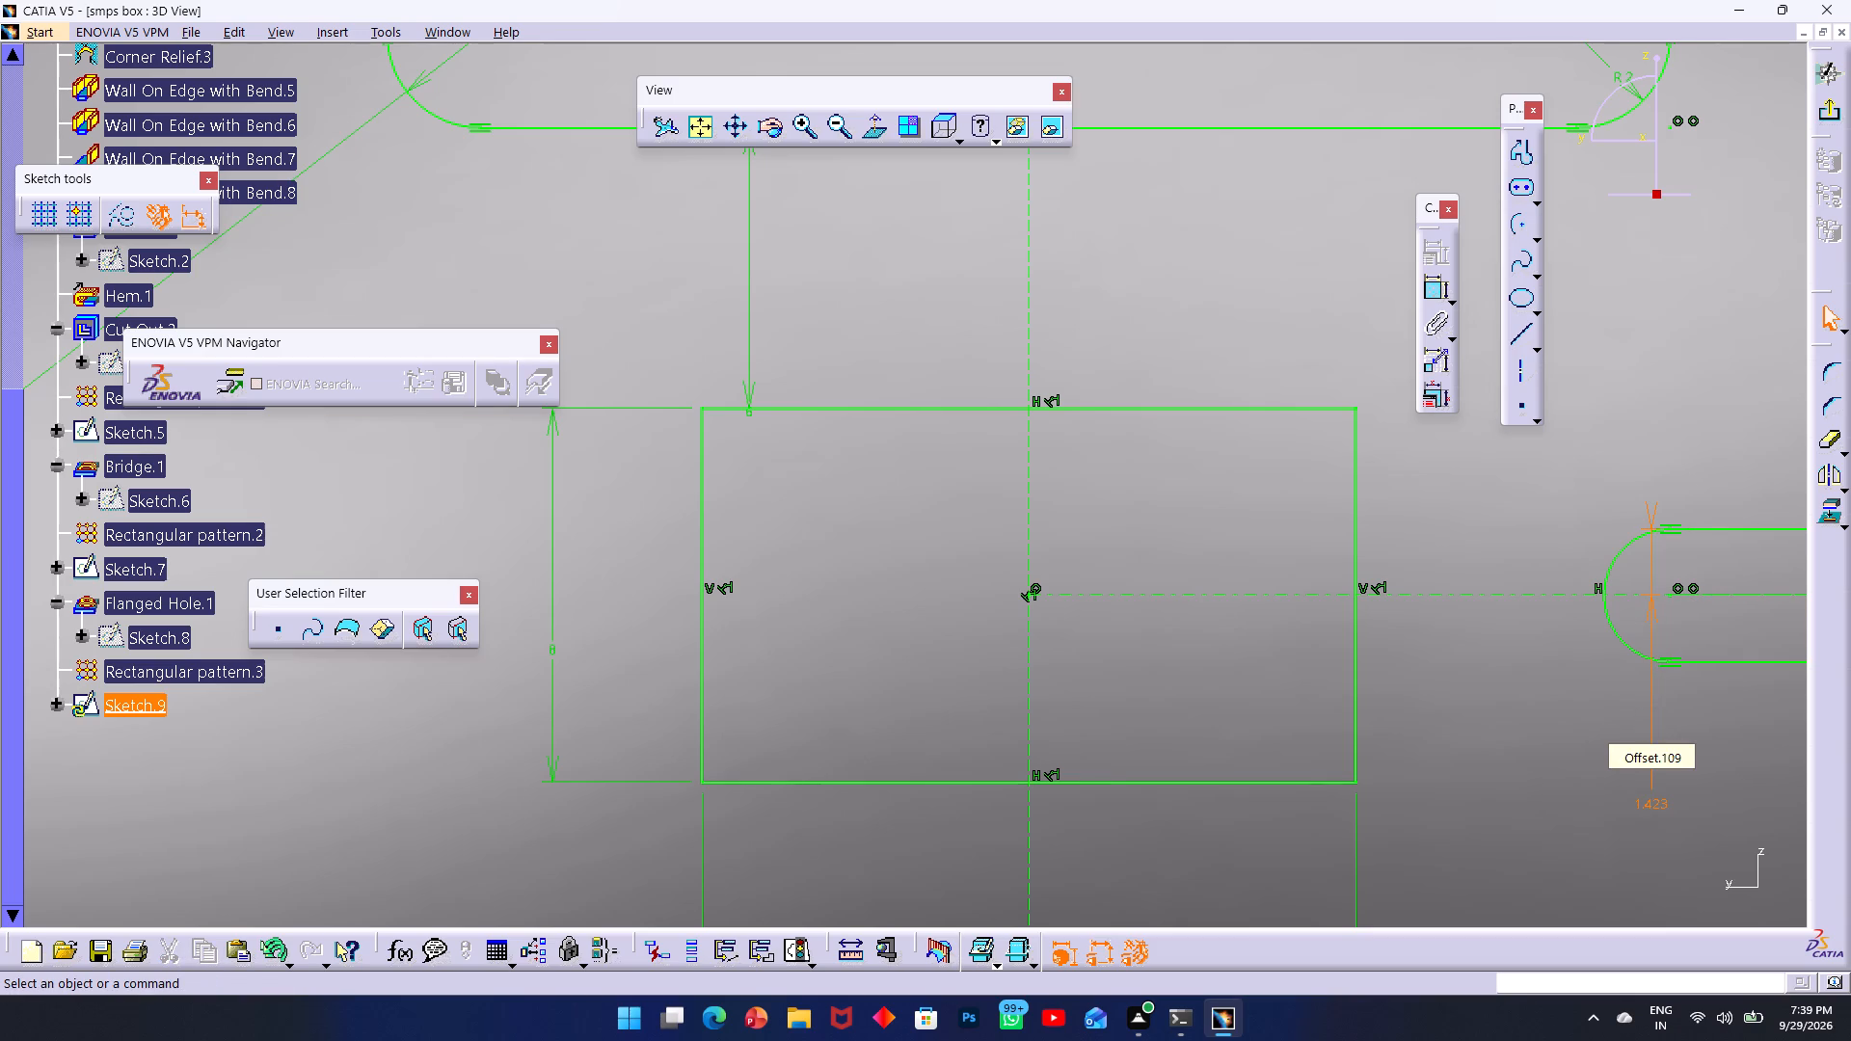
Dimension the elongated hole's overall length between its end arcs and its height between its two straight edges.
{"action": "middle_click_drag", "start_coordinate": [1606, 781], "coordinate": [1539, 697], "text": "ctrl"}
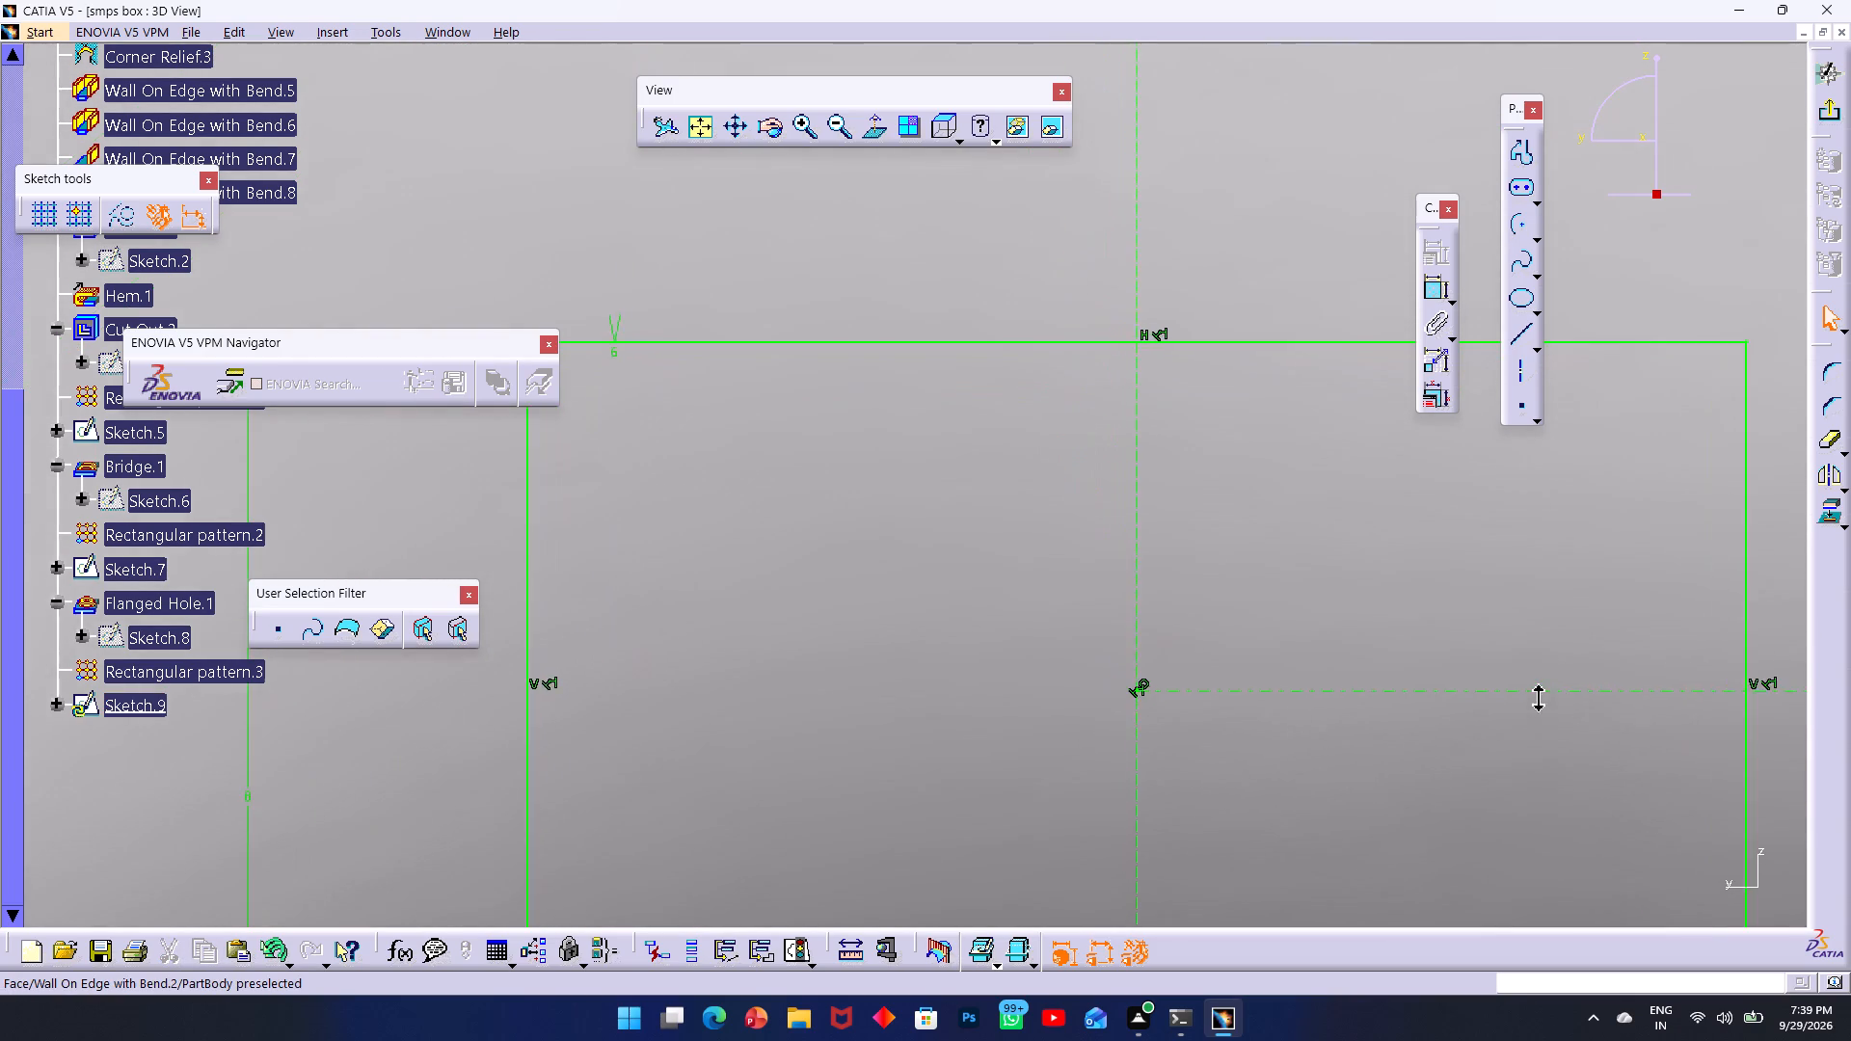
{"action": "middle_click_drag", "start_coordinate": [1539, 697], "coordinate": [1790, 846], "text": "ctrl"}
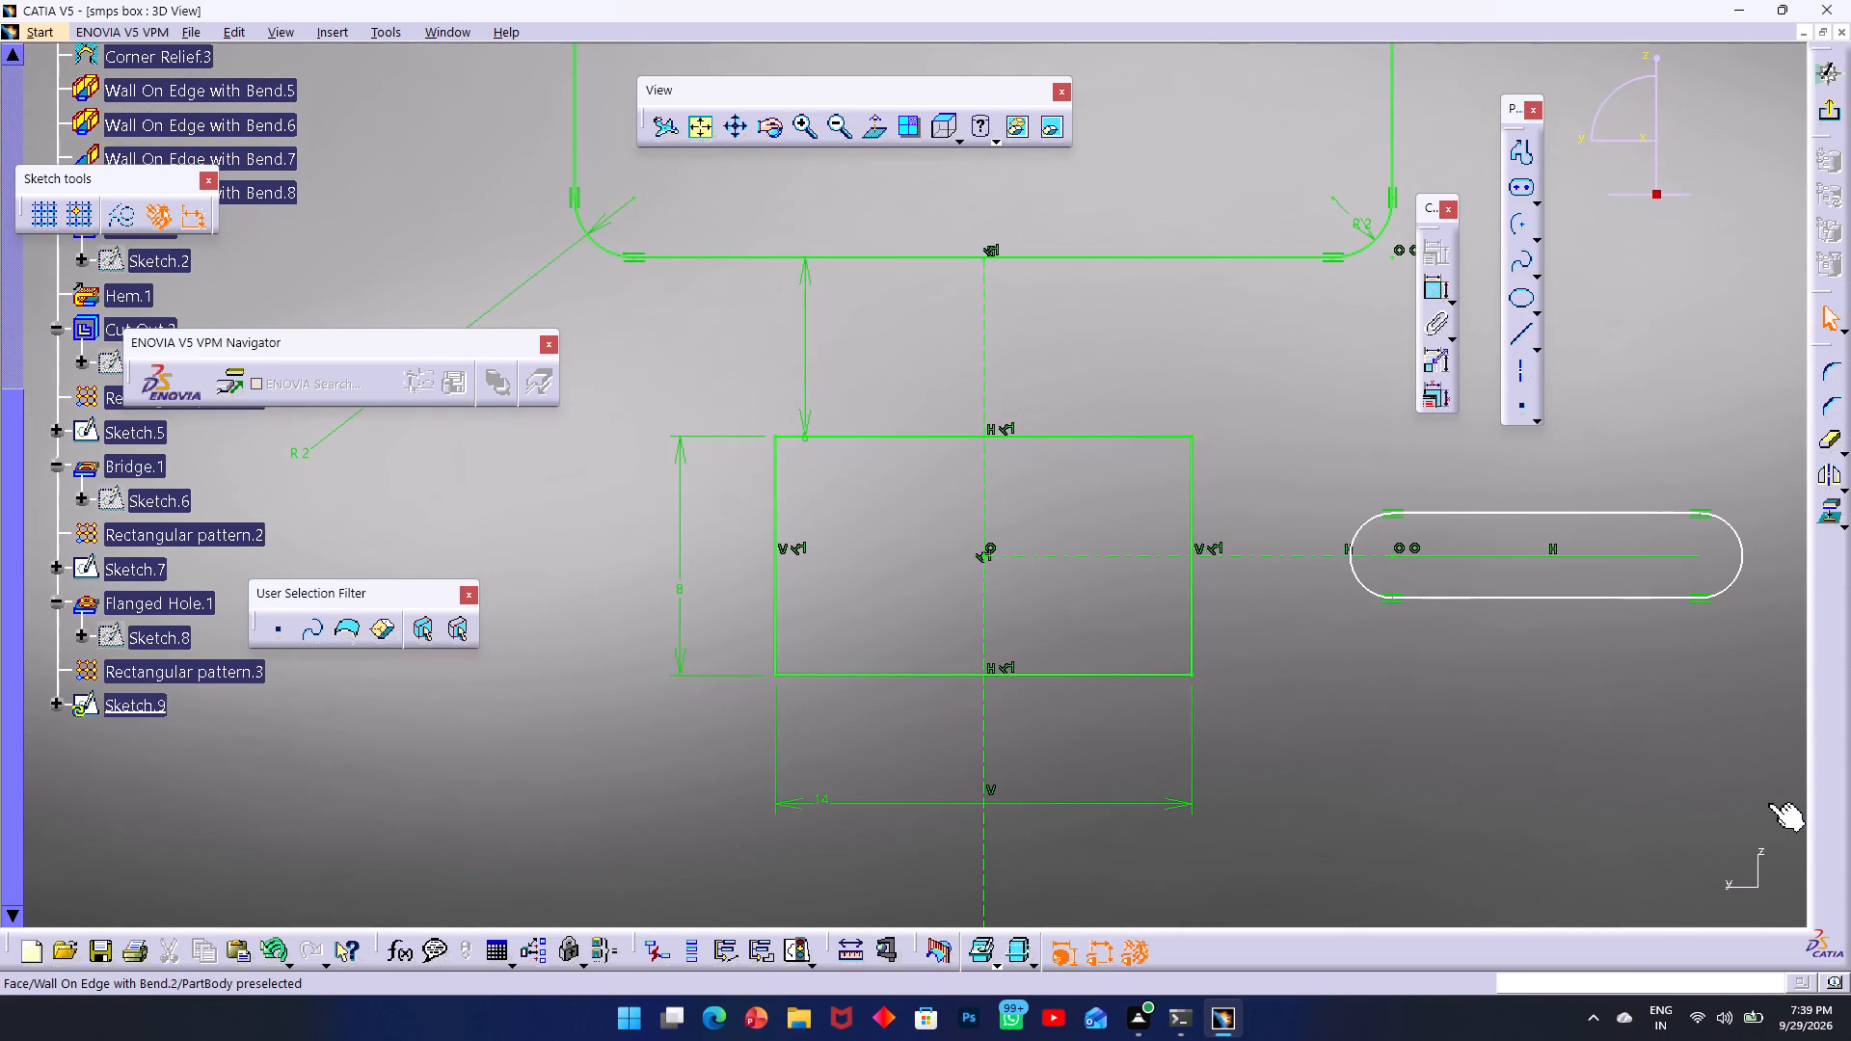
{"action": "double_click", "coordinate": [1440, 295]}
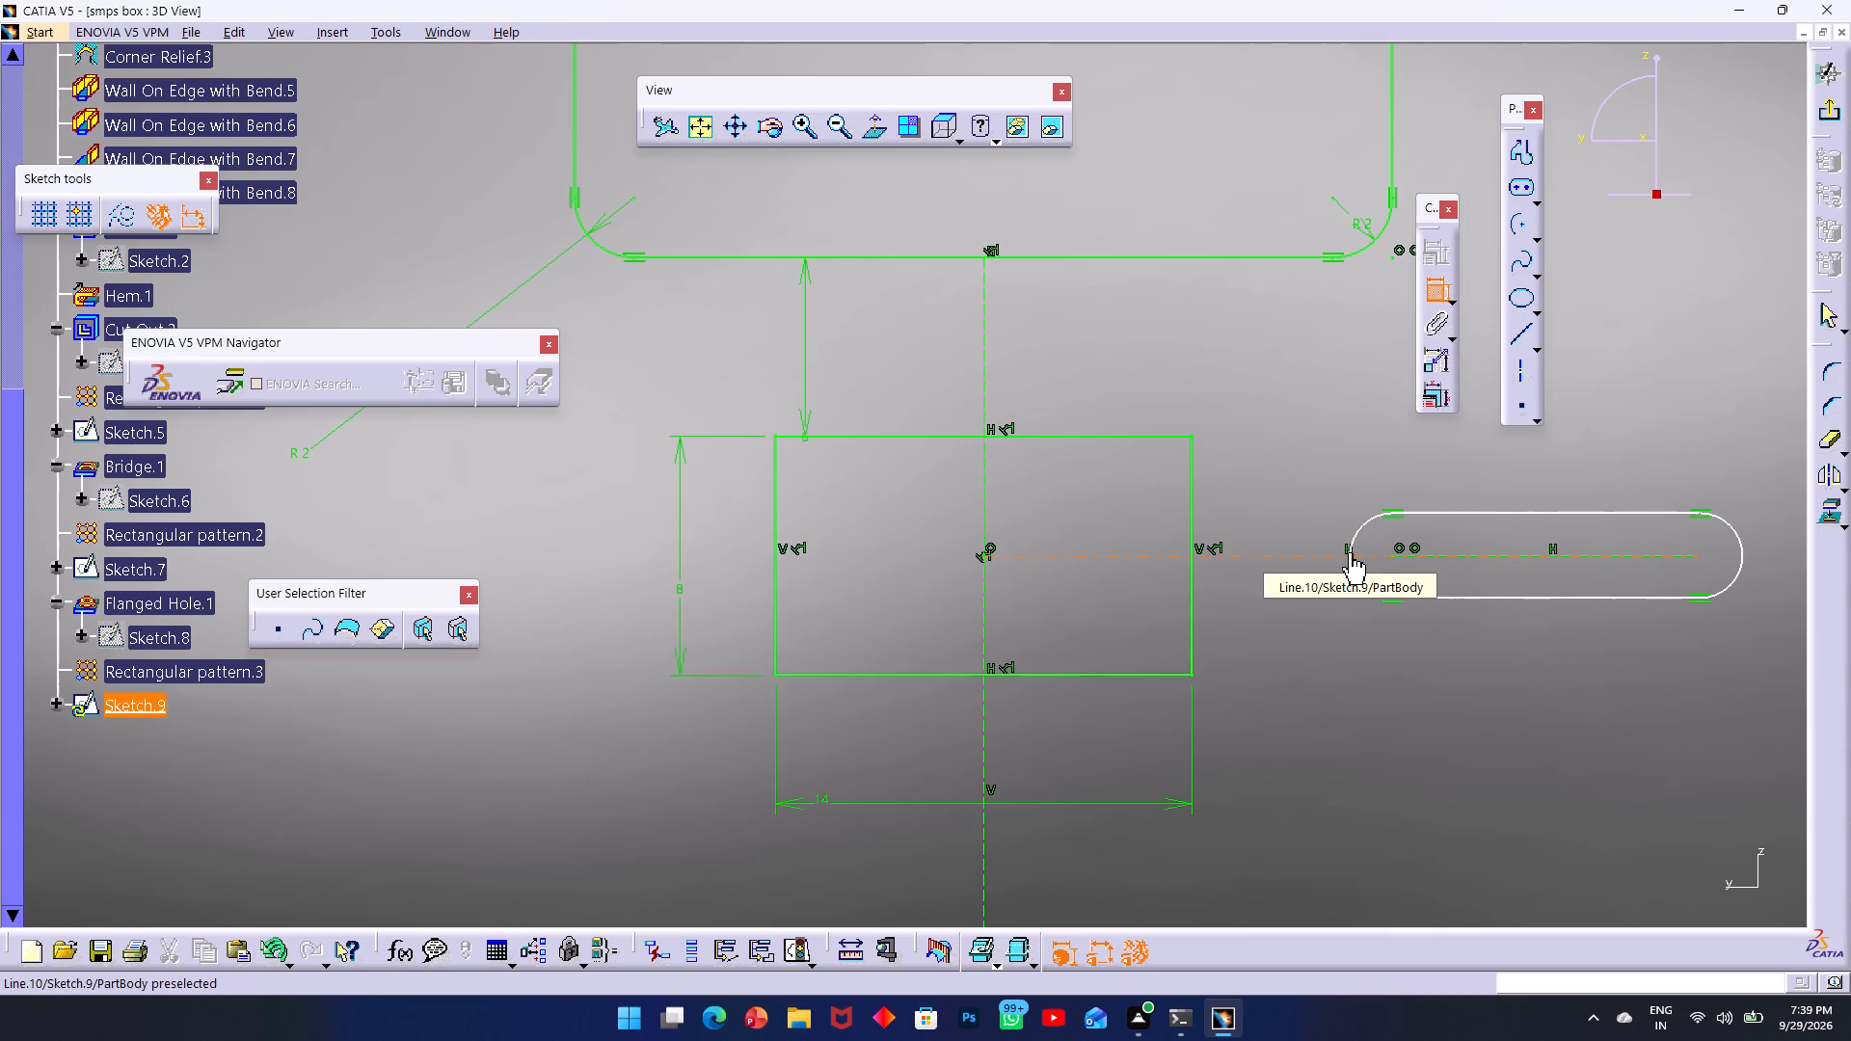
{"action": "left_click", "coordinate": [1350, 569]}
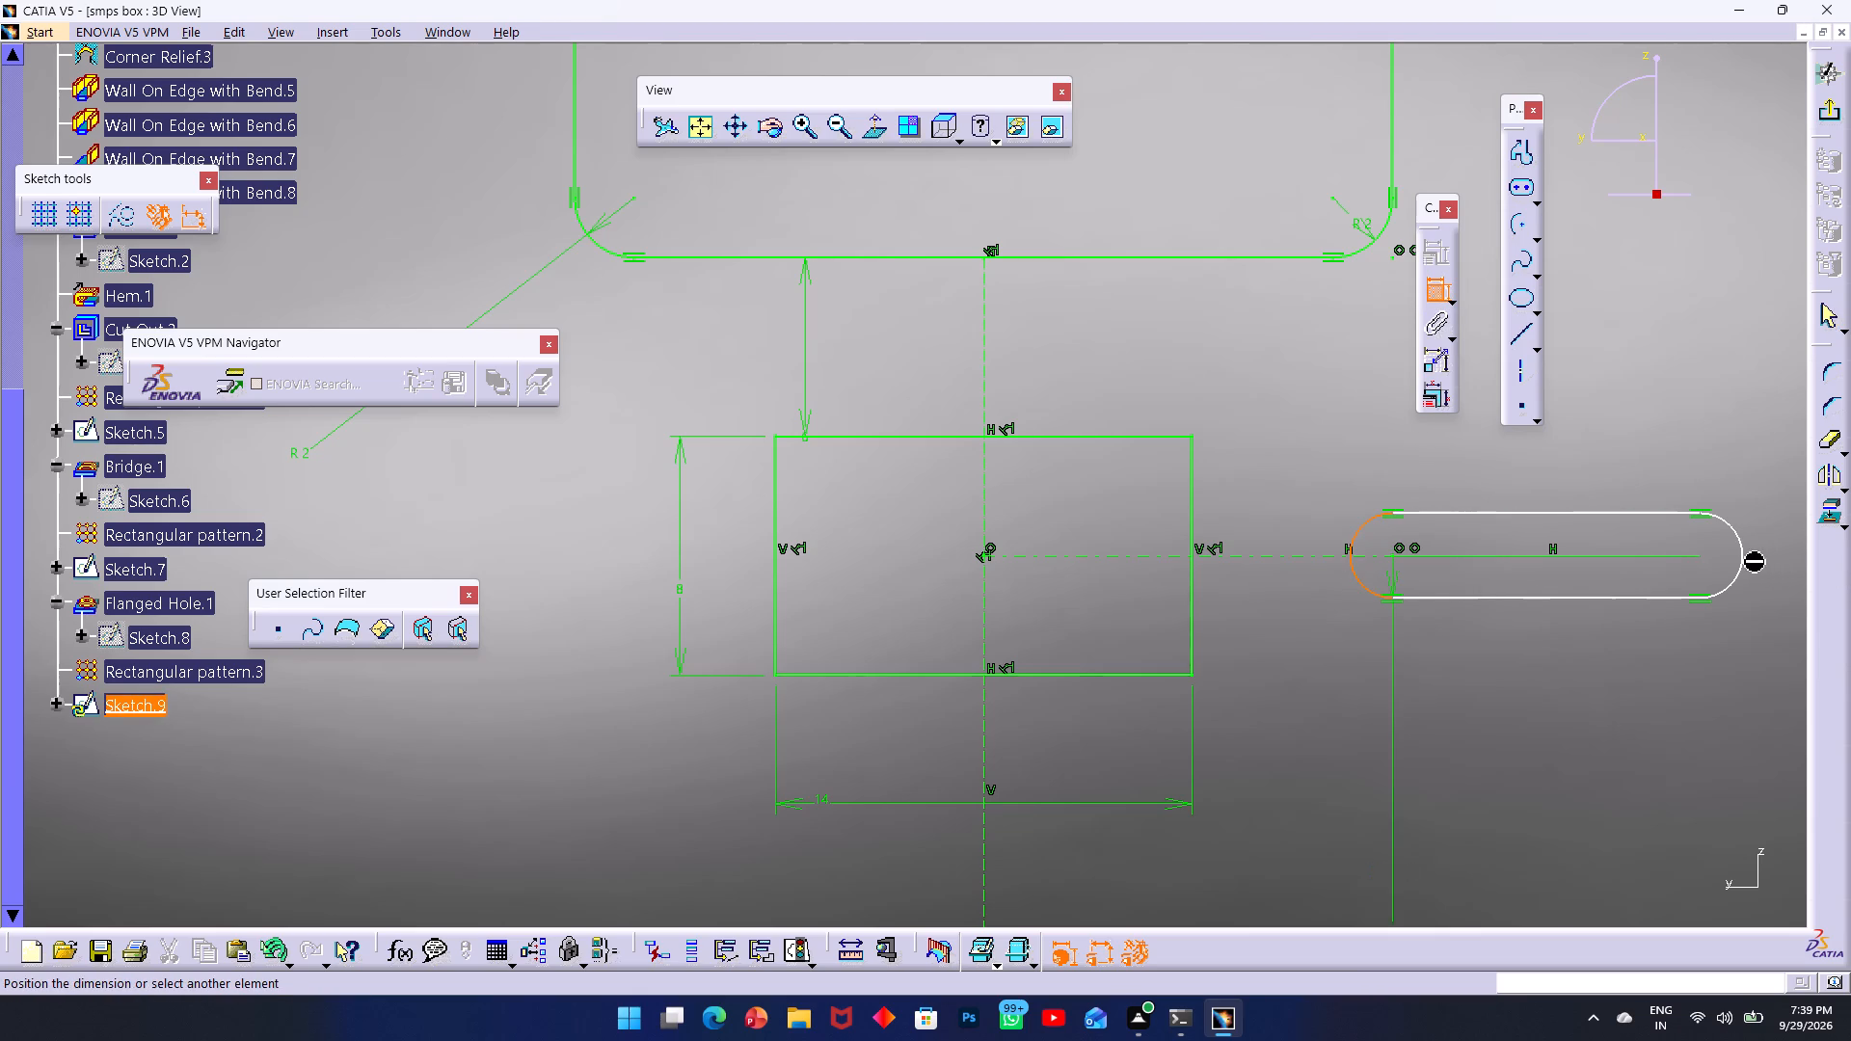
{"action": "left_click", "coordinate": [1739, 571]}
{"action": "left_click", "coordinate": [1564, 780]}
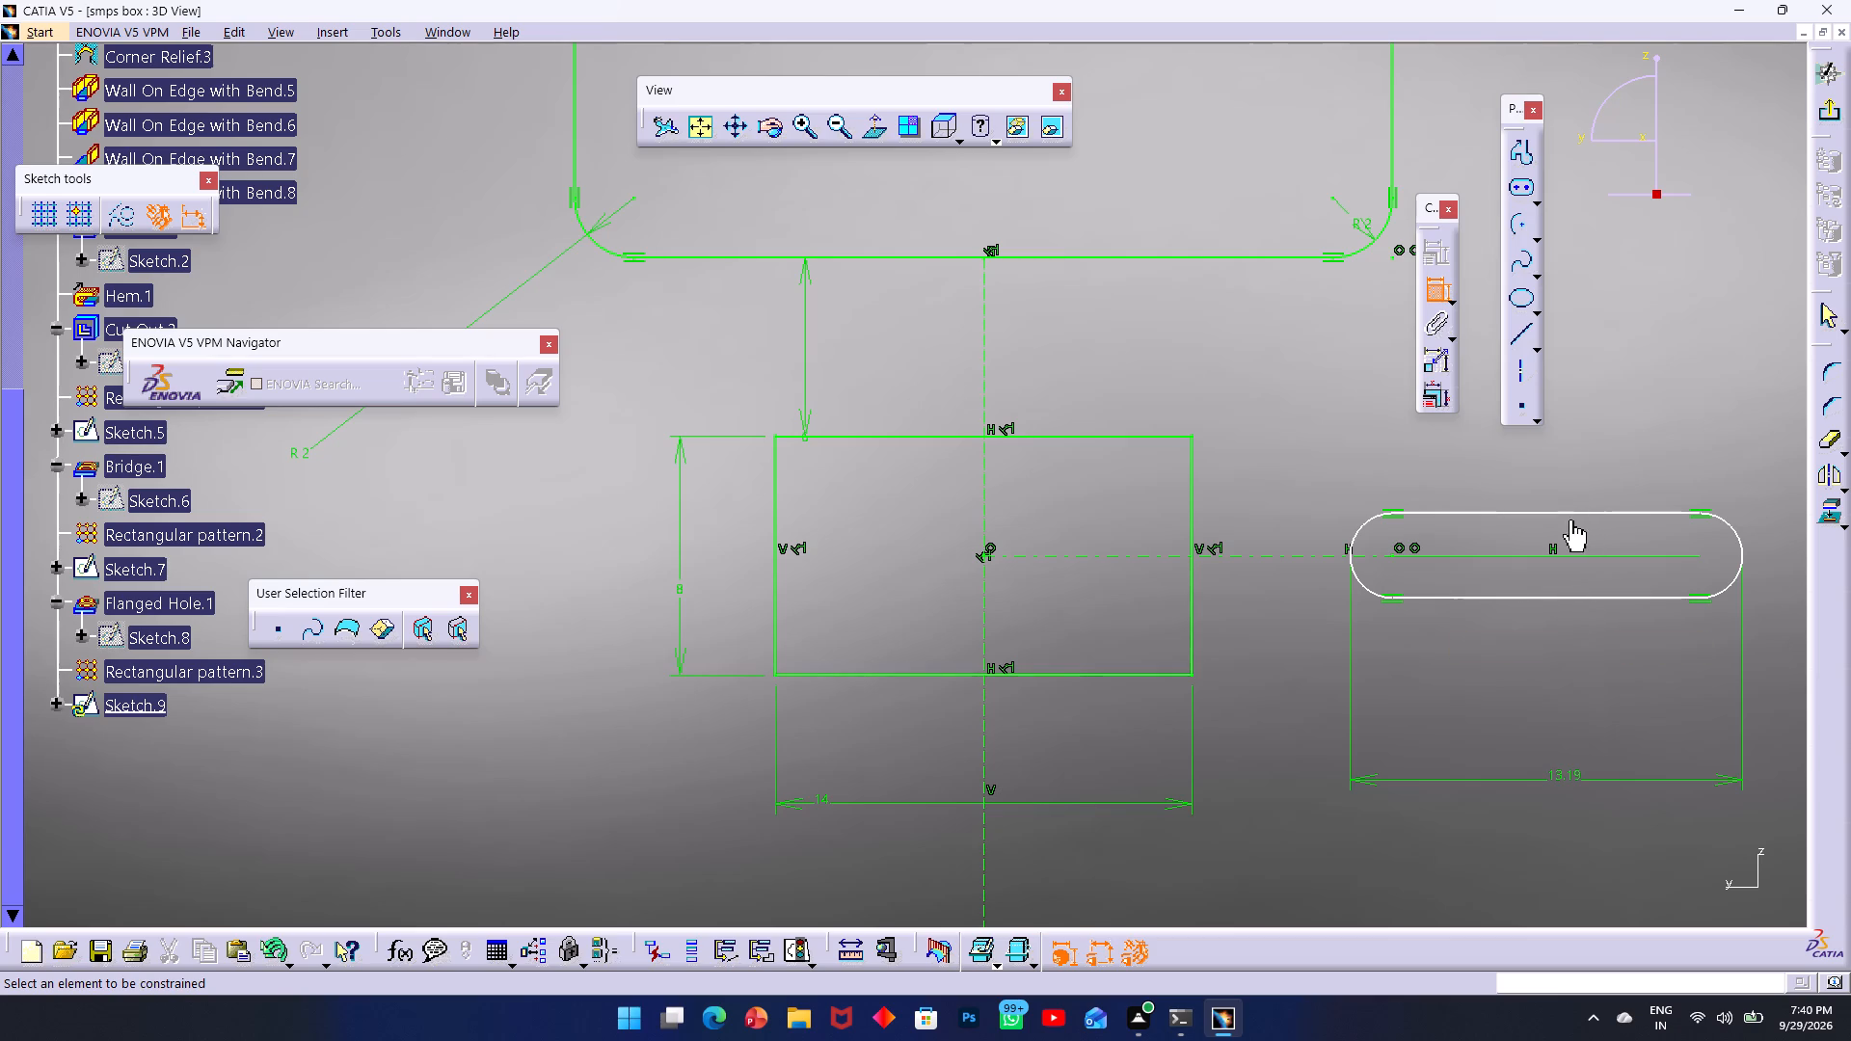
{"action": "left_click", "coordinate": [1547, 600]}
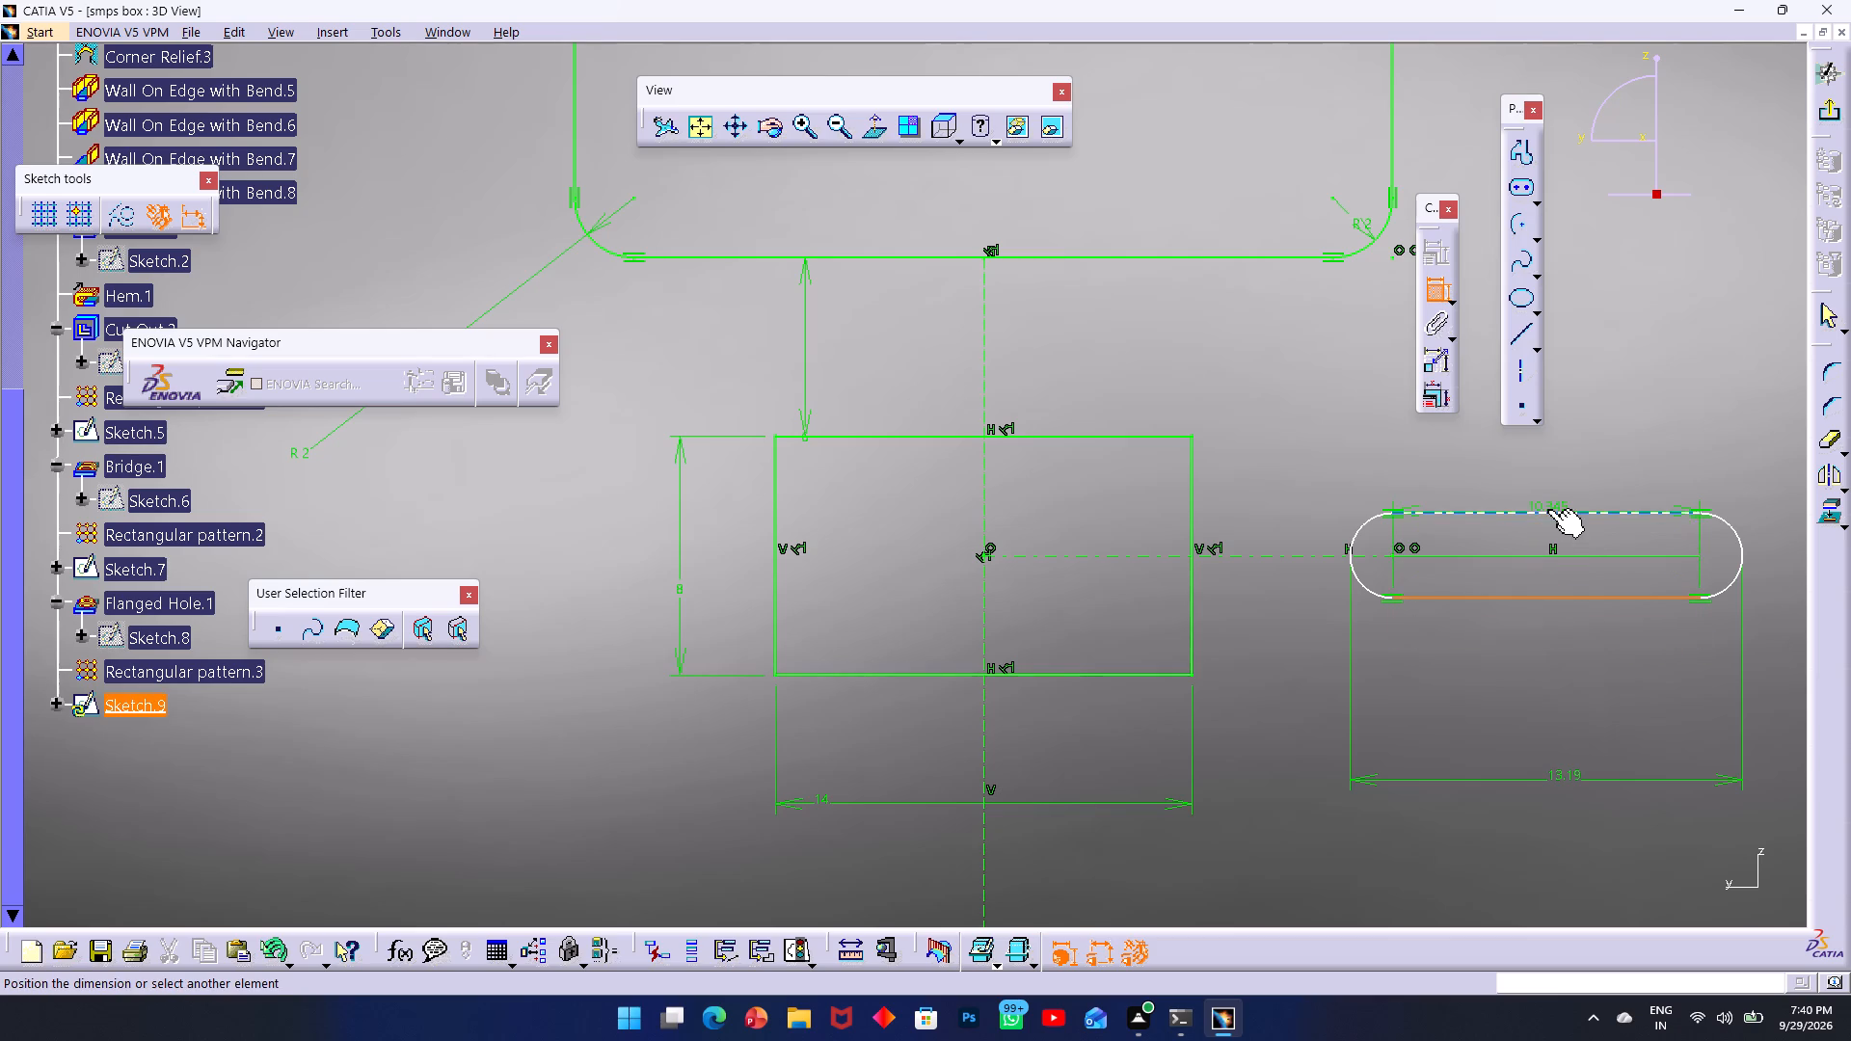
{"action": "left_click", "coordinate": [1548, 510]}
{"action": "left_click", "coordinate": [1784, 566]}
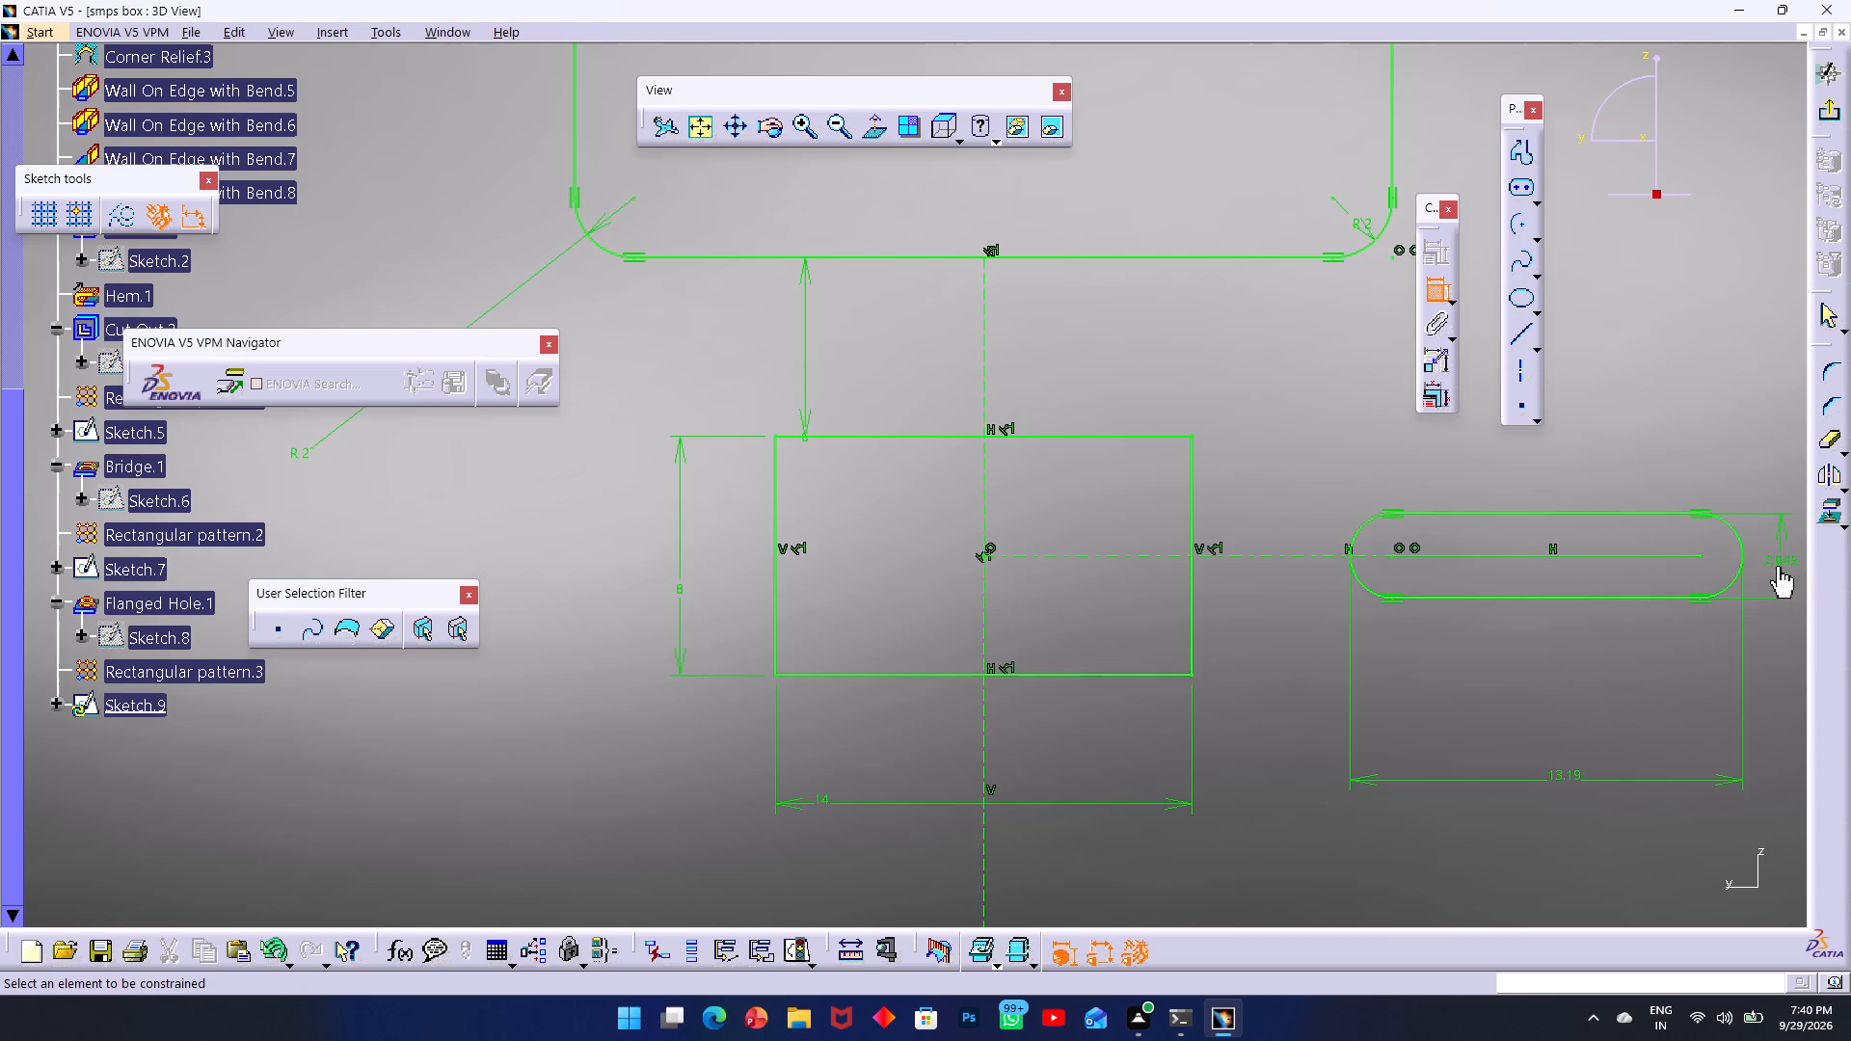
Set the elongated hole's overall length to 7 mm and its height to 3.5 mm.
{"action": "double_click", "coordinate": [1562, 774]}
{"action": "key", "text": "7"}
{"action": "key", "text": "Return"}
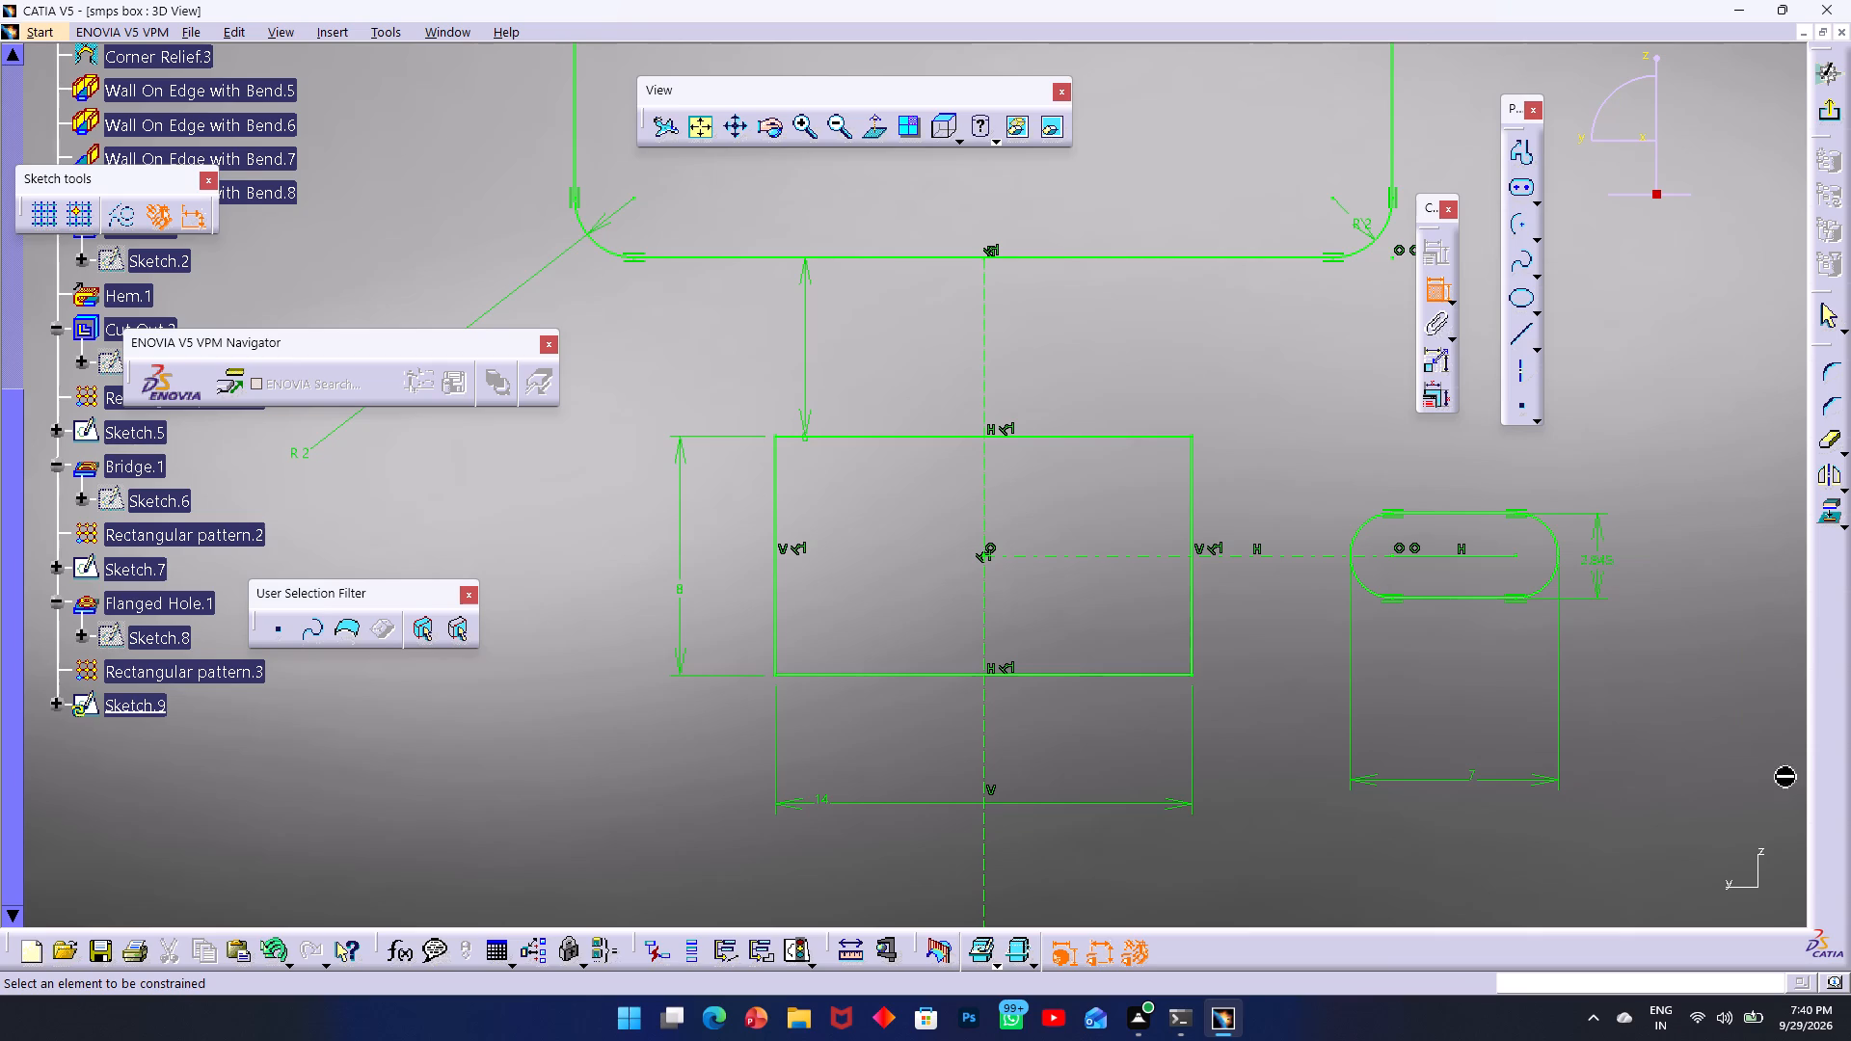
{"action": "double_click", "coordinate": [1592, 559]}
{"action": "type", "text": "3.5"}
{"action": "key", "text": "Return"}
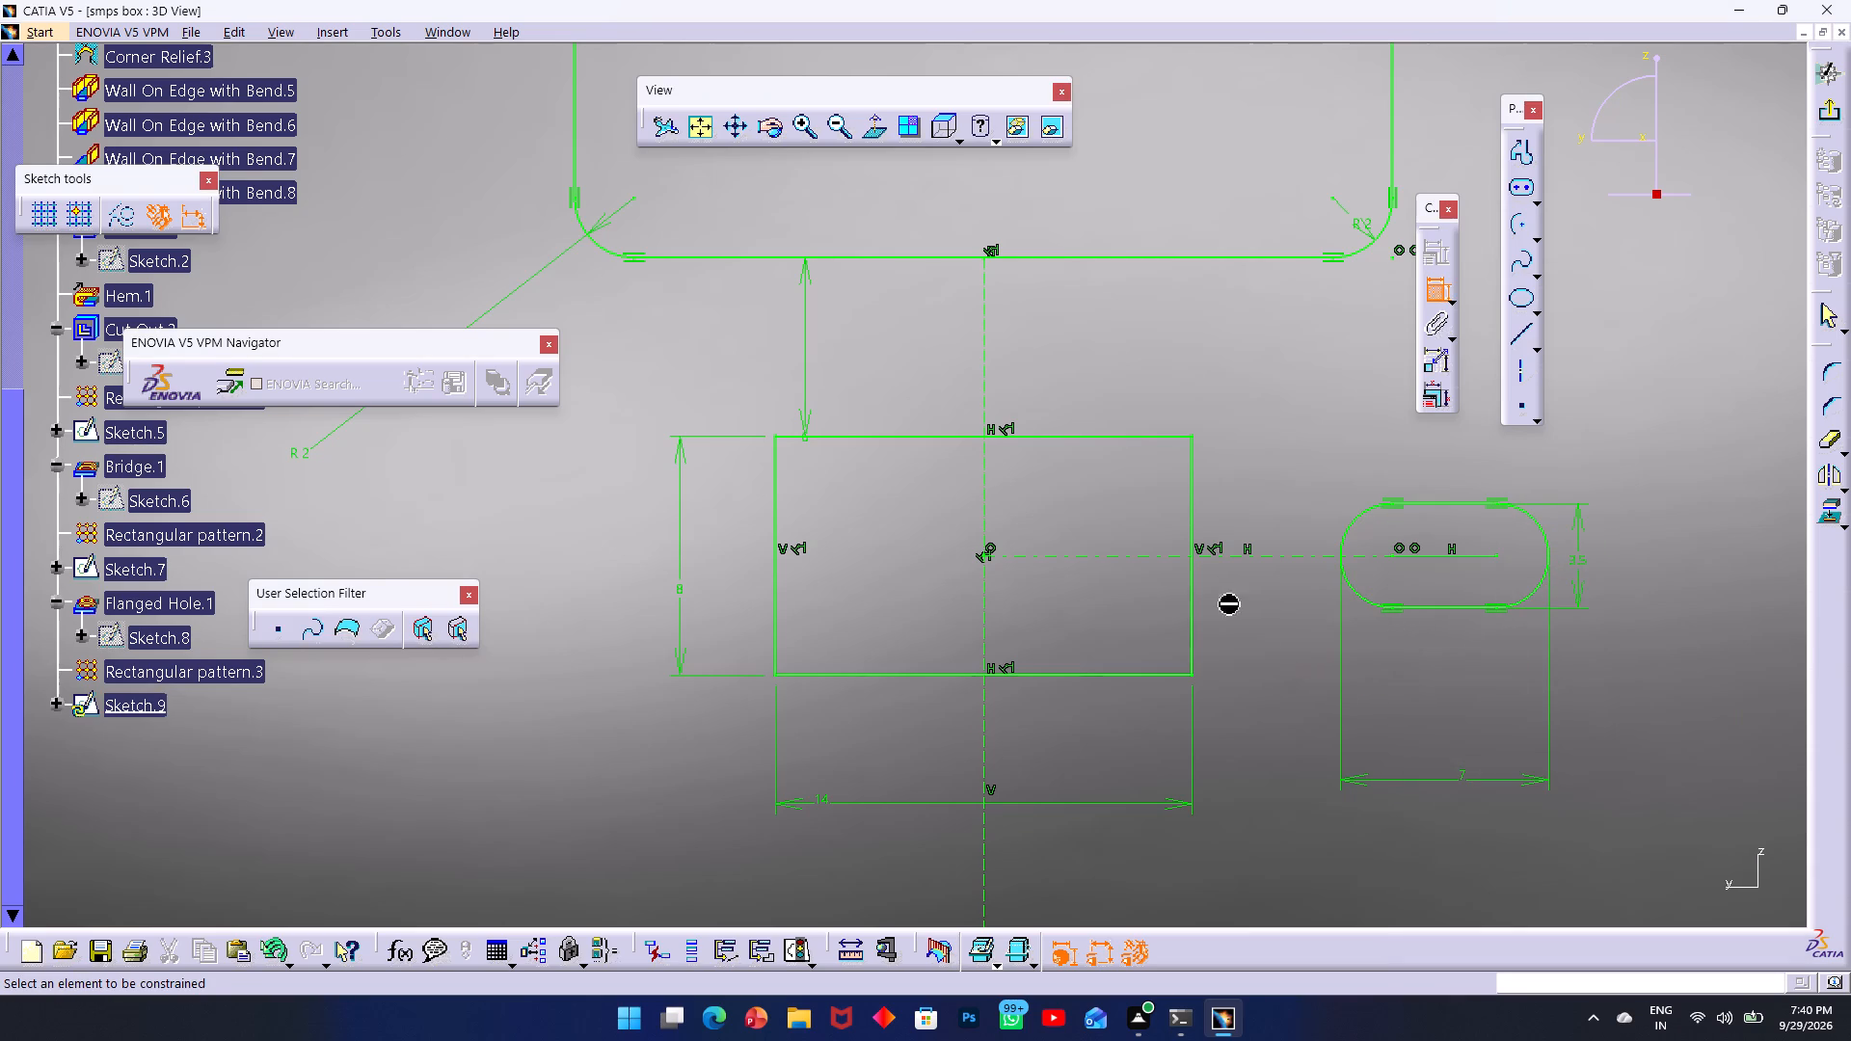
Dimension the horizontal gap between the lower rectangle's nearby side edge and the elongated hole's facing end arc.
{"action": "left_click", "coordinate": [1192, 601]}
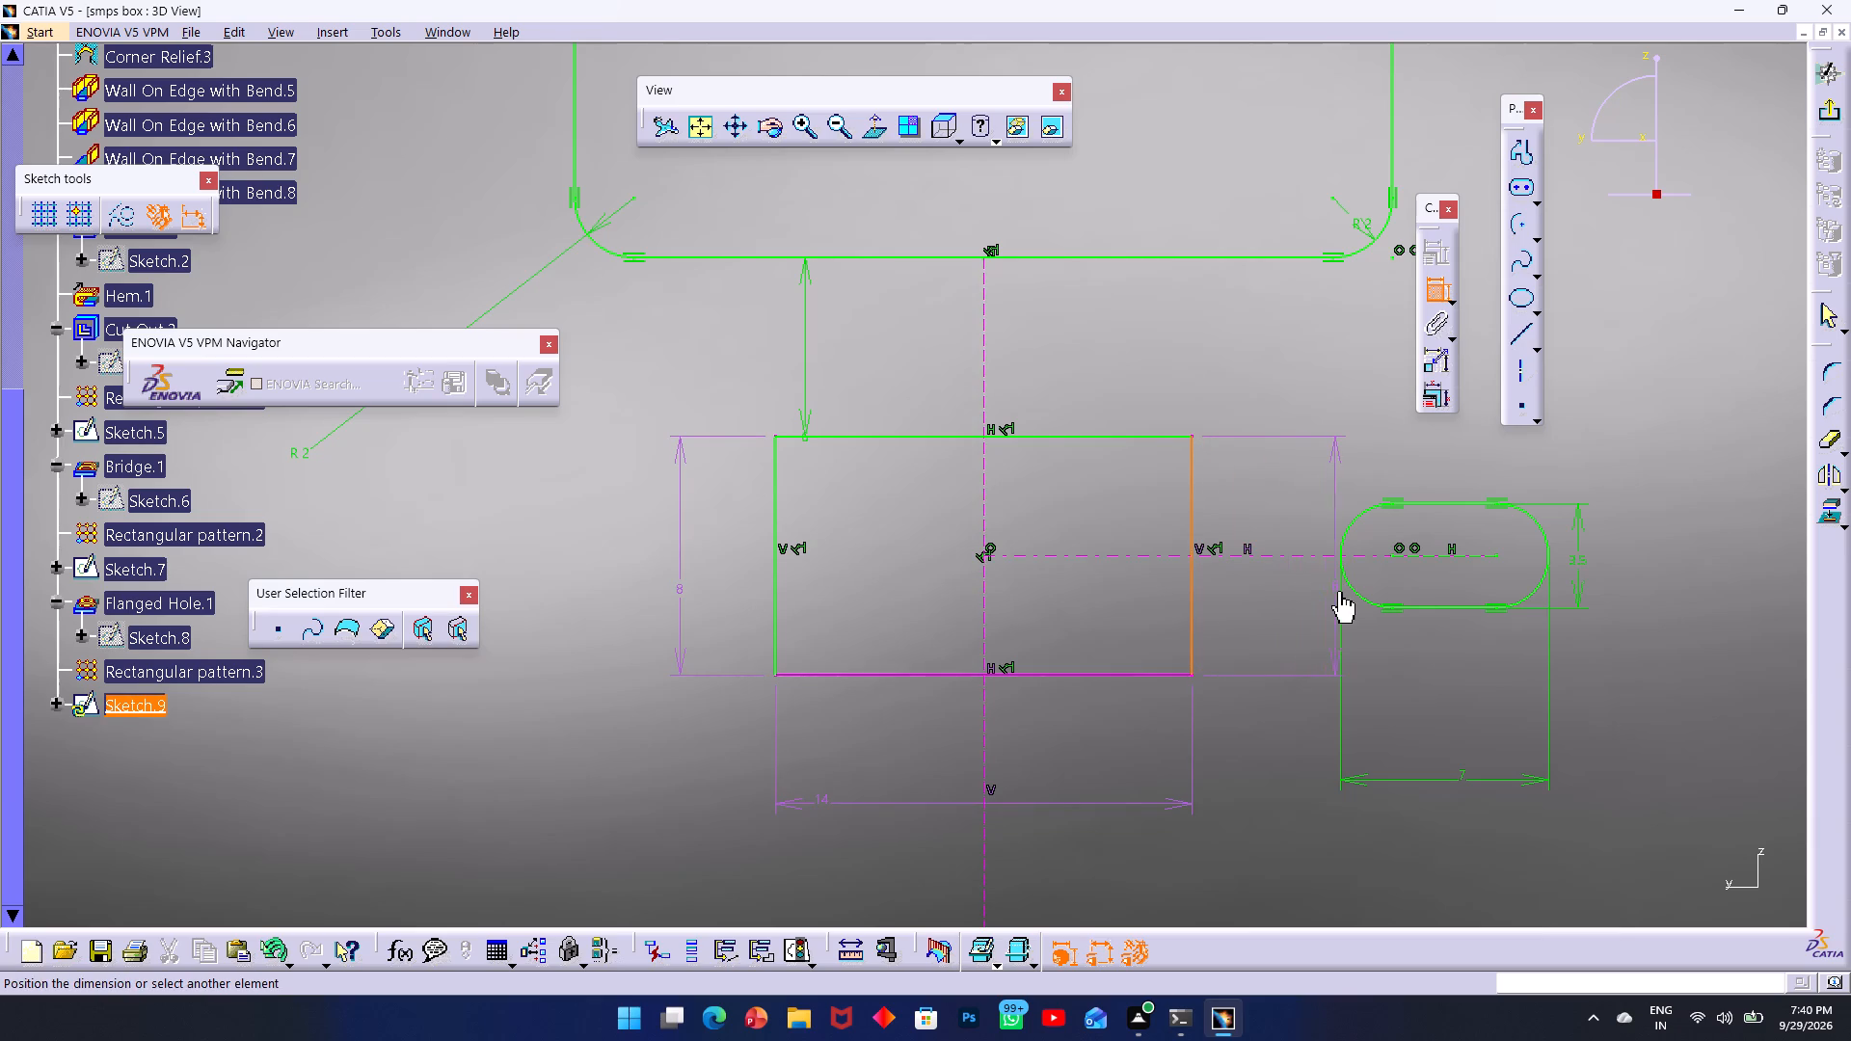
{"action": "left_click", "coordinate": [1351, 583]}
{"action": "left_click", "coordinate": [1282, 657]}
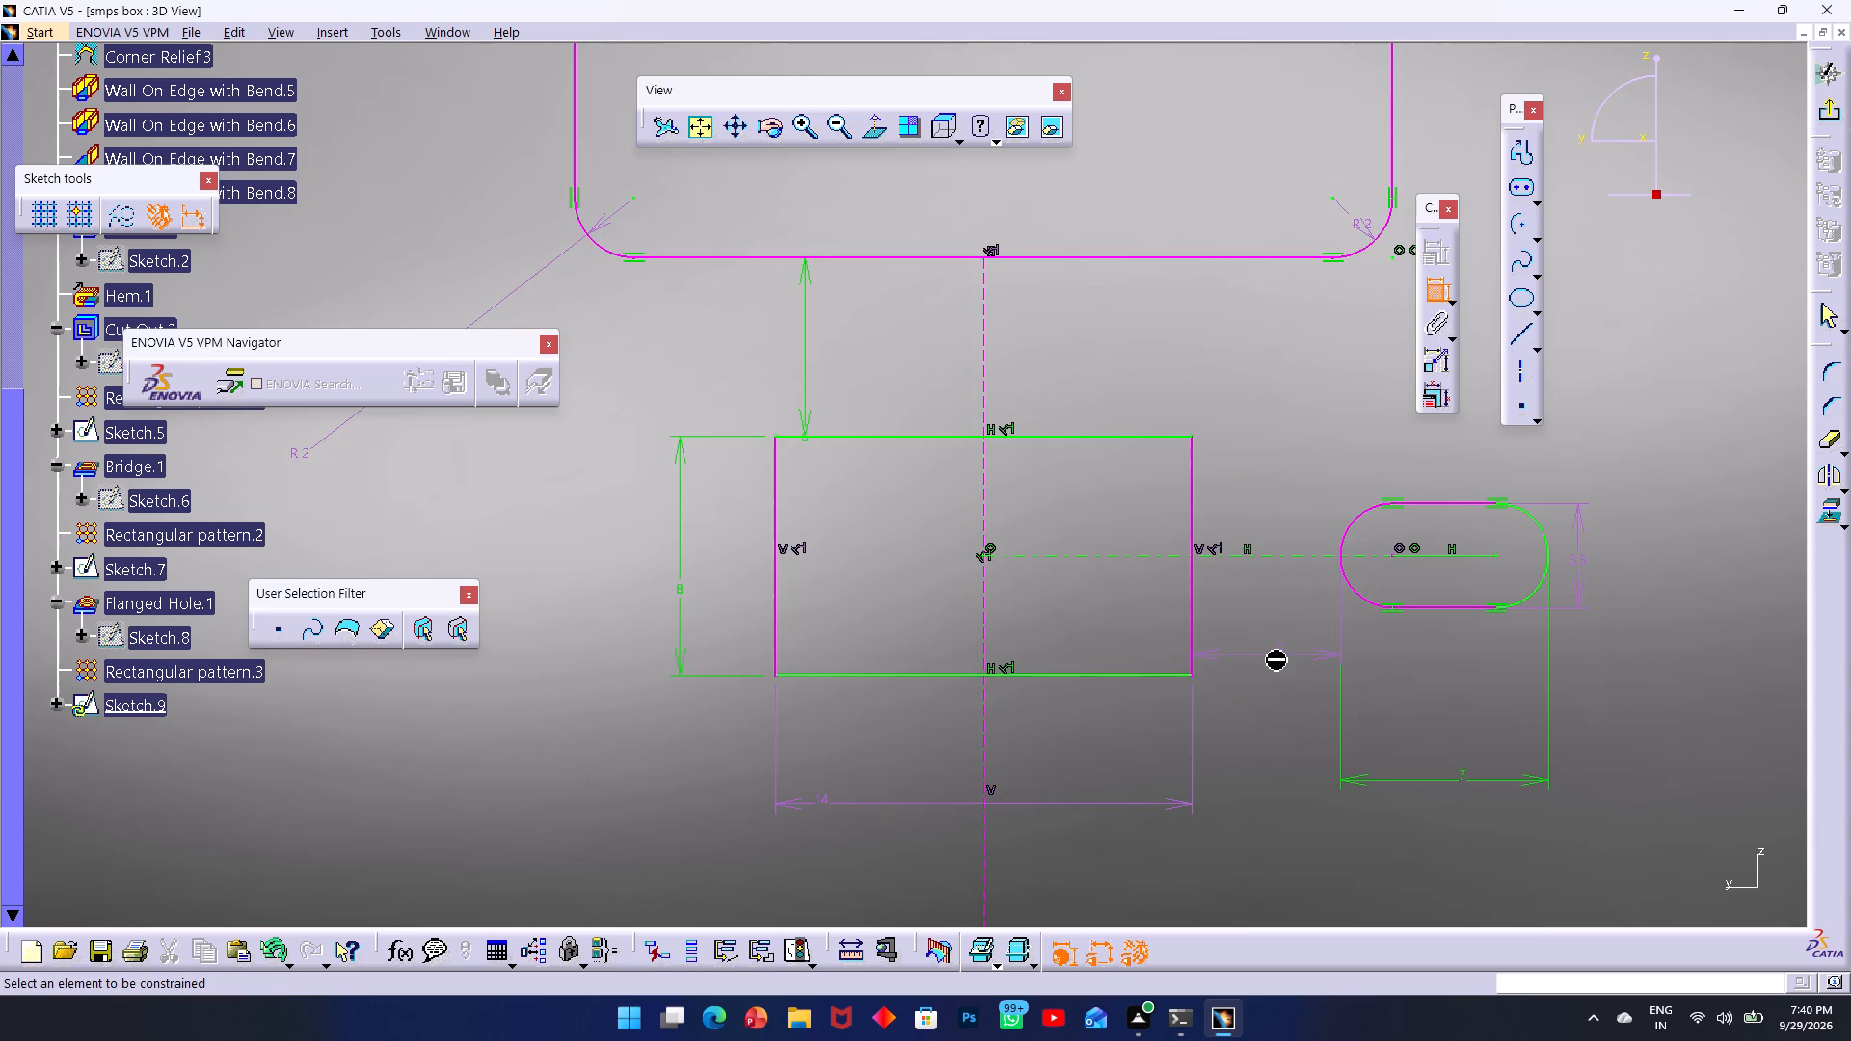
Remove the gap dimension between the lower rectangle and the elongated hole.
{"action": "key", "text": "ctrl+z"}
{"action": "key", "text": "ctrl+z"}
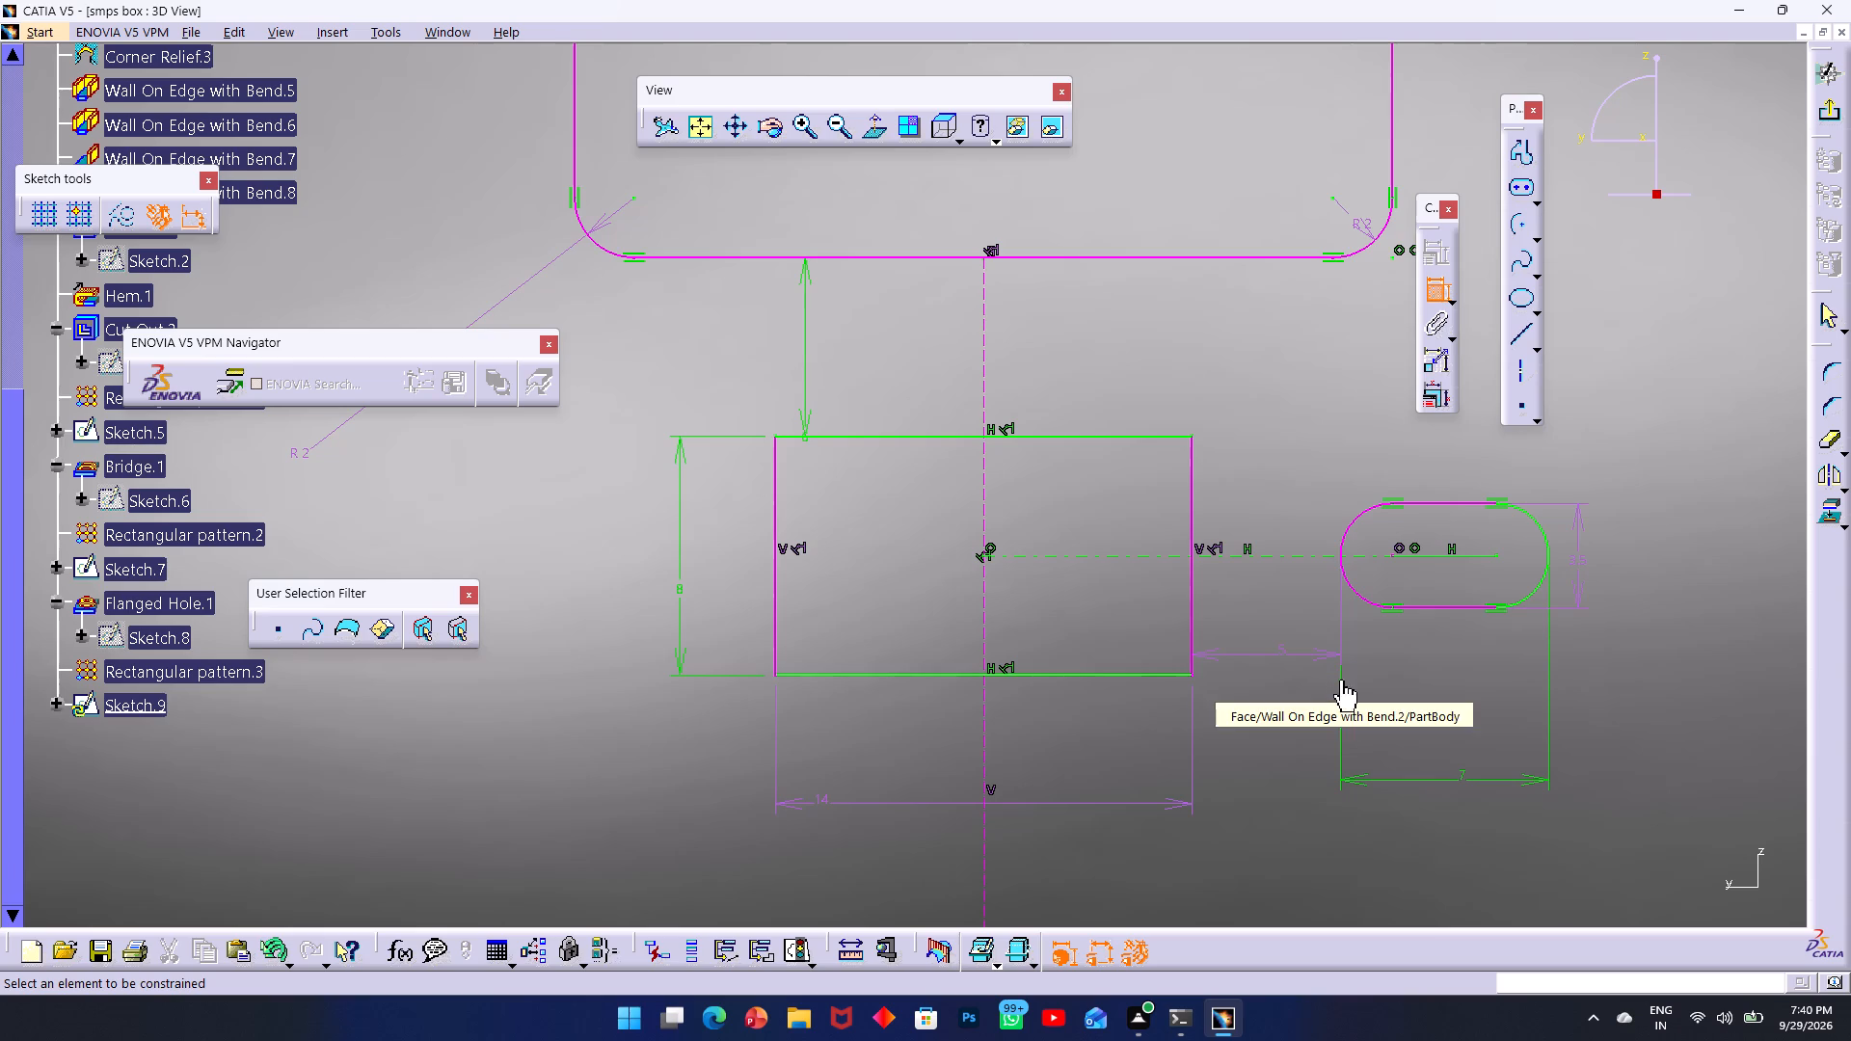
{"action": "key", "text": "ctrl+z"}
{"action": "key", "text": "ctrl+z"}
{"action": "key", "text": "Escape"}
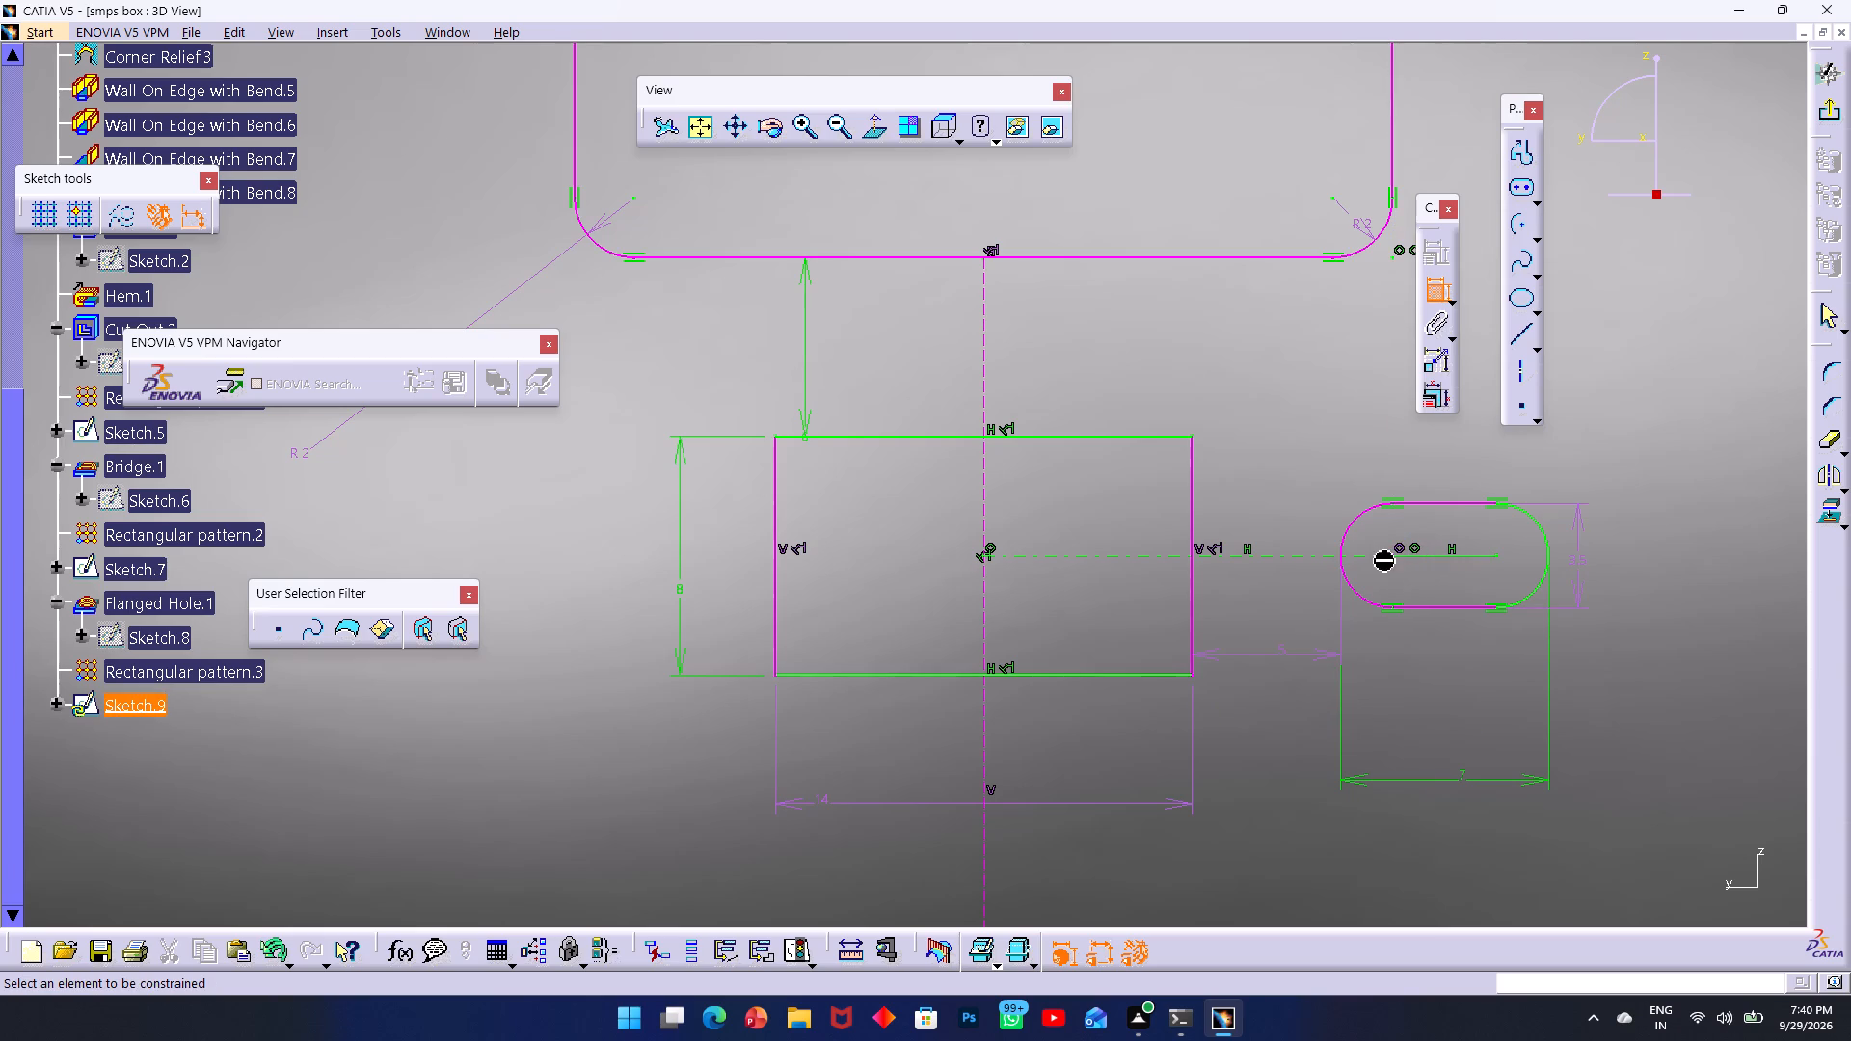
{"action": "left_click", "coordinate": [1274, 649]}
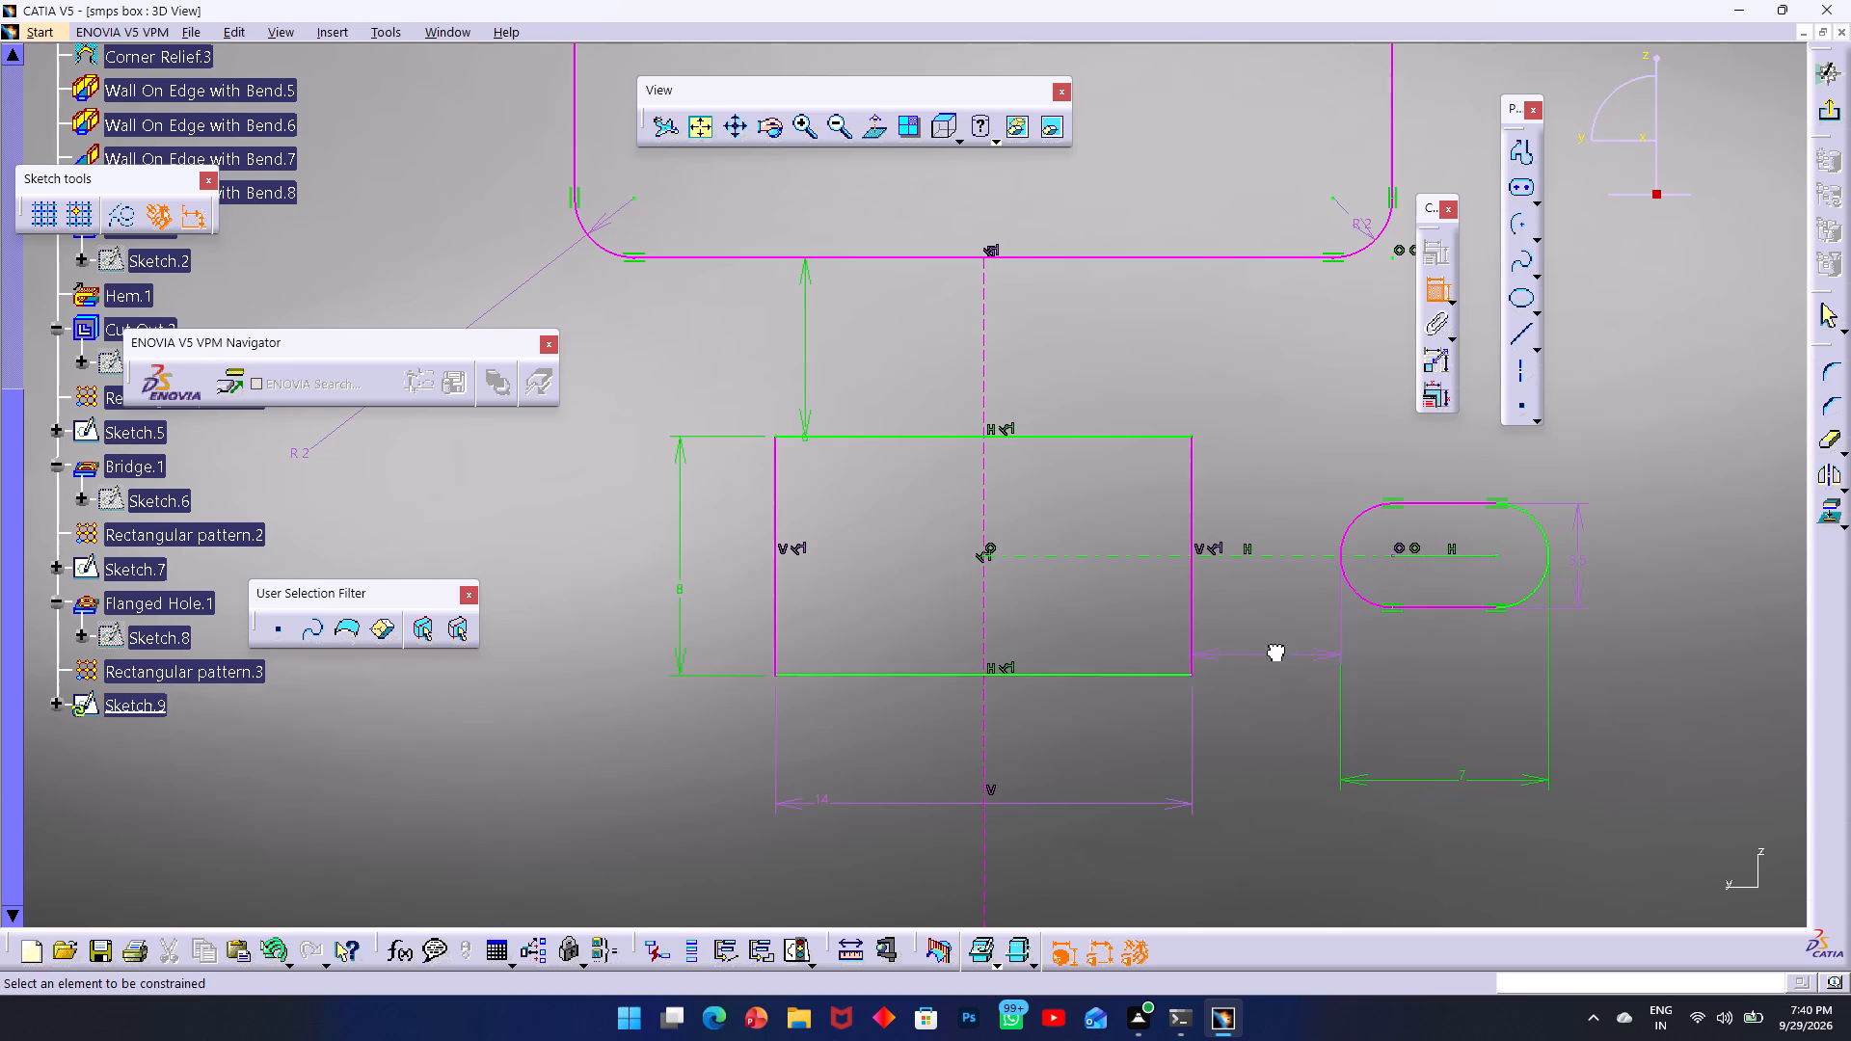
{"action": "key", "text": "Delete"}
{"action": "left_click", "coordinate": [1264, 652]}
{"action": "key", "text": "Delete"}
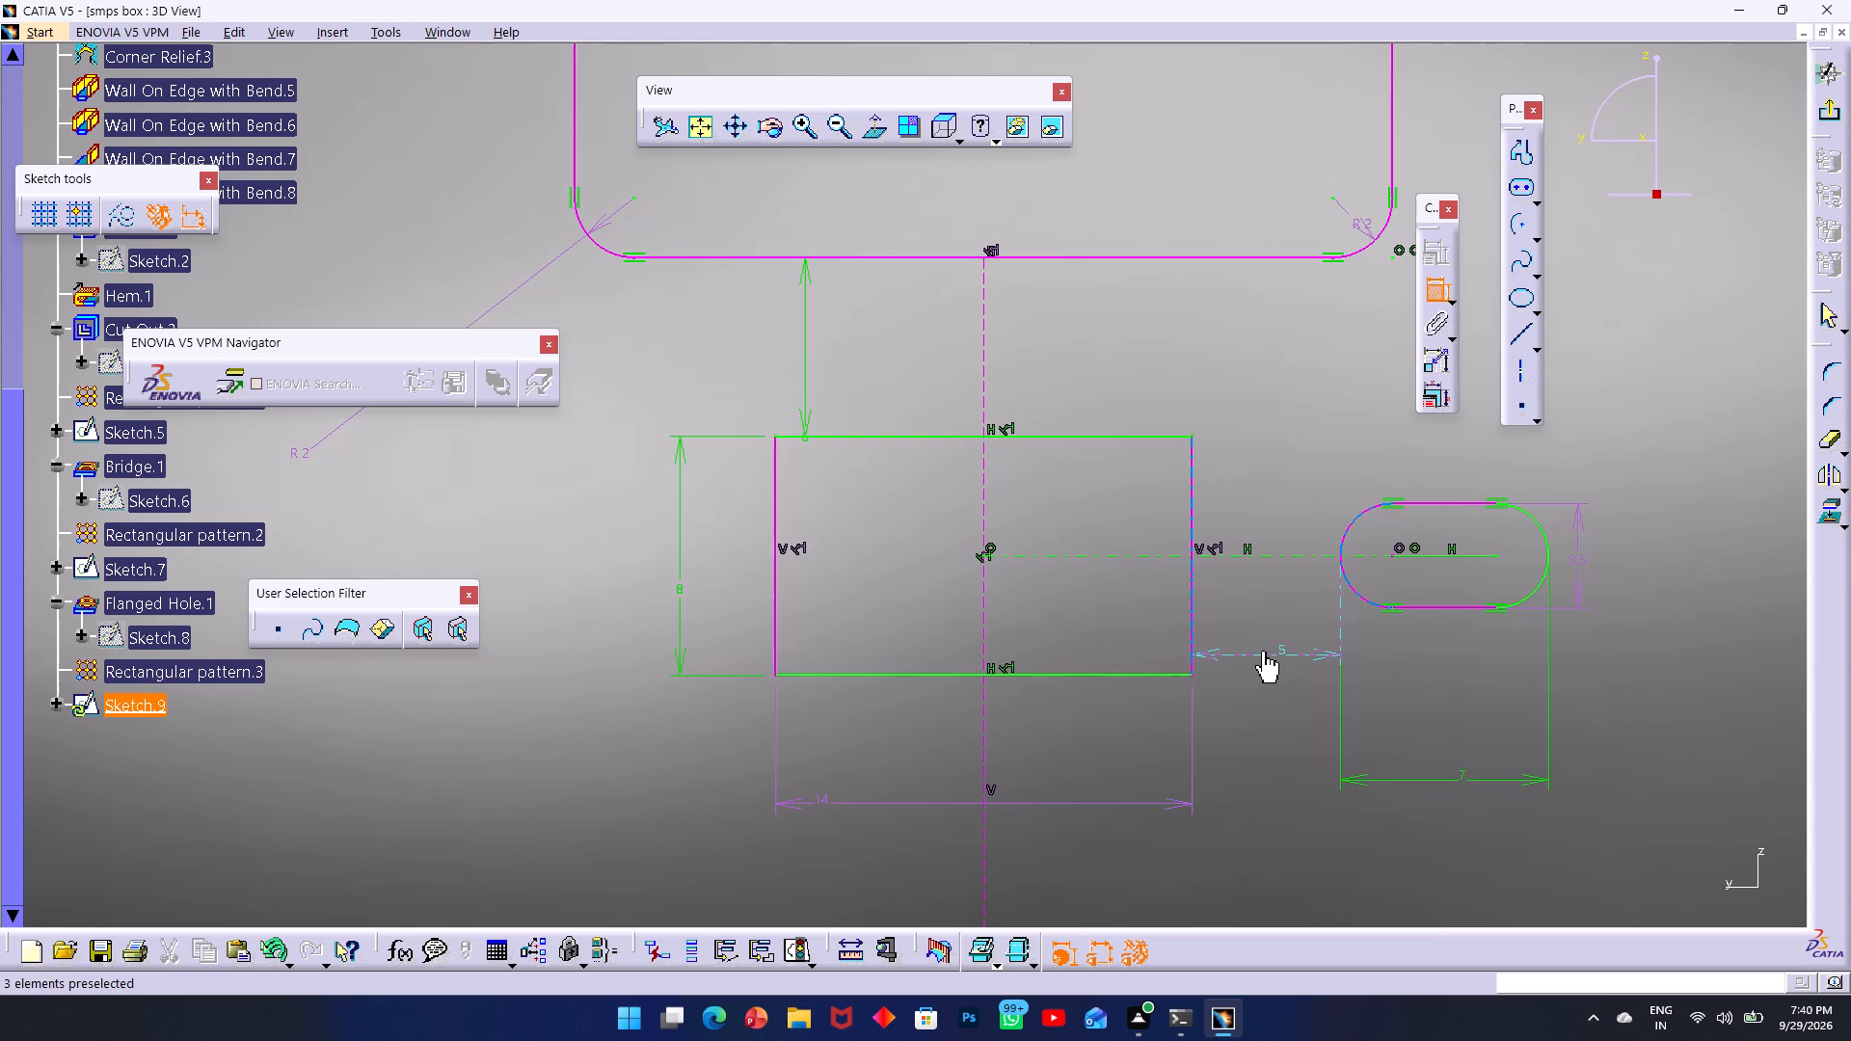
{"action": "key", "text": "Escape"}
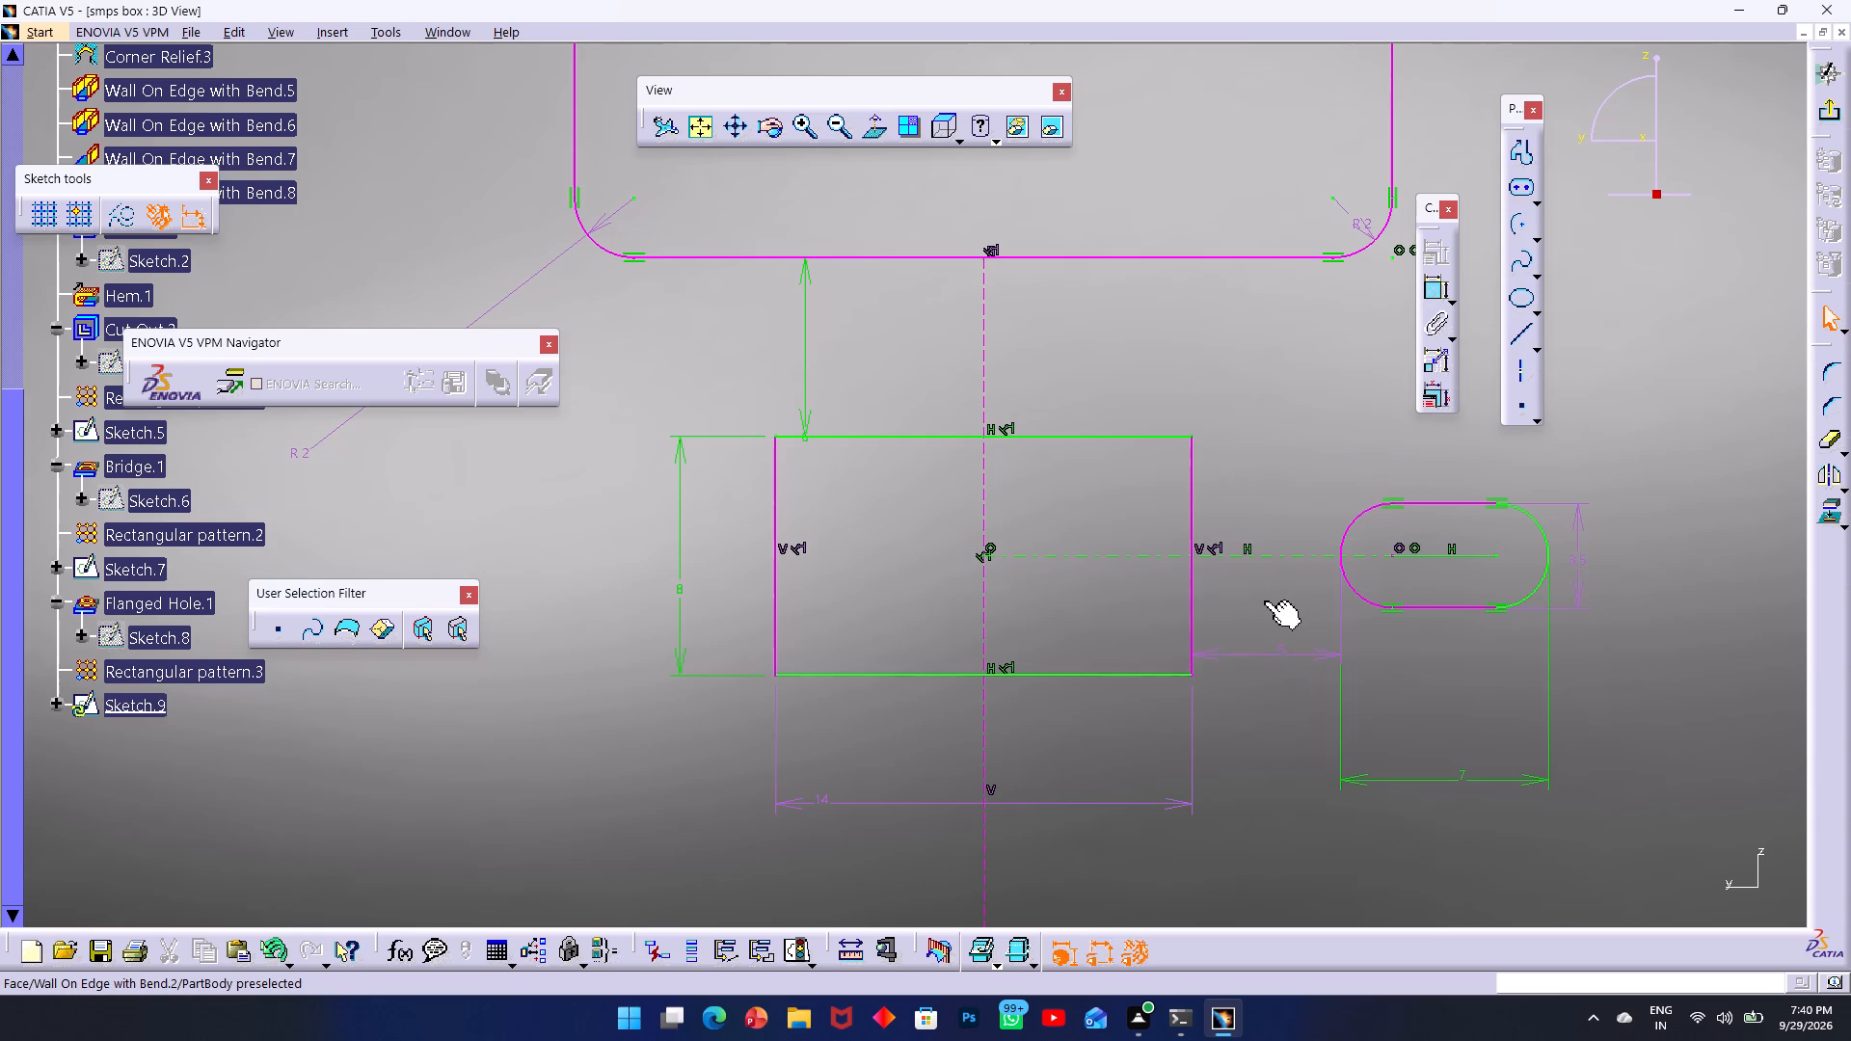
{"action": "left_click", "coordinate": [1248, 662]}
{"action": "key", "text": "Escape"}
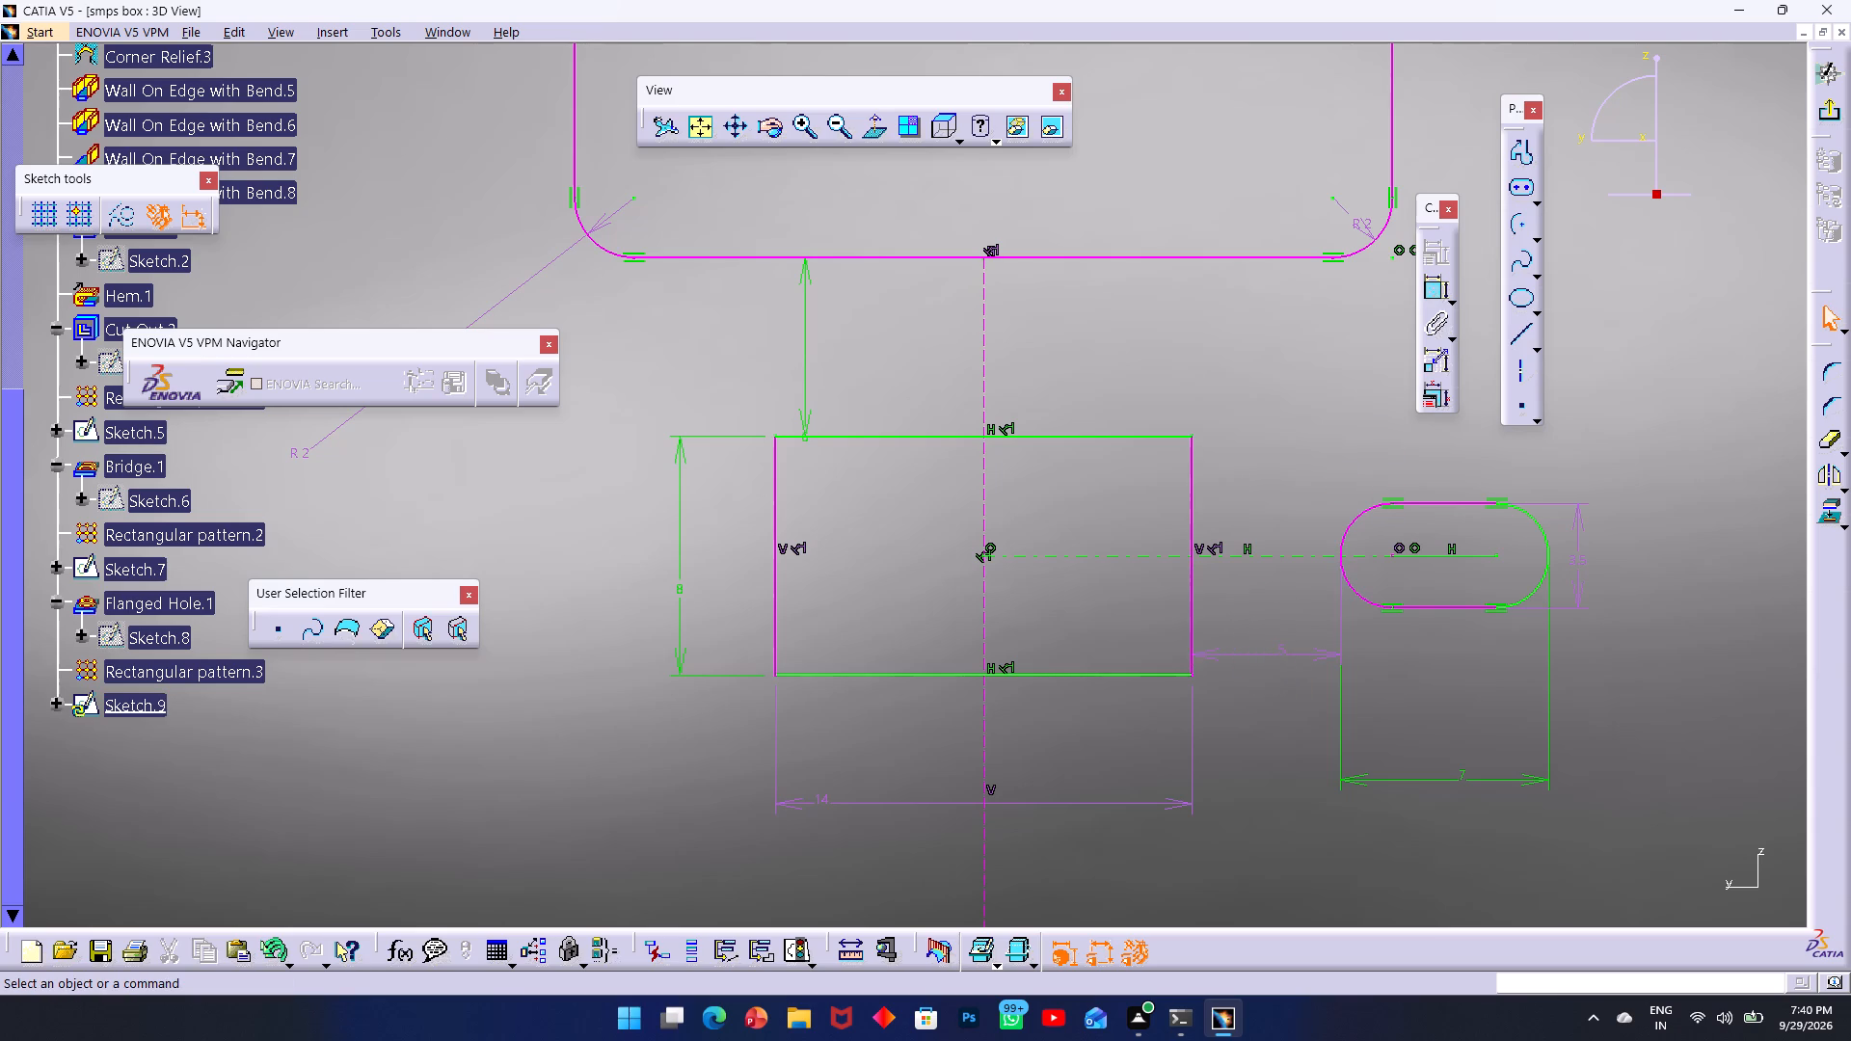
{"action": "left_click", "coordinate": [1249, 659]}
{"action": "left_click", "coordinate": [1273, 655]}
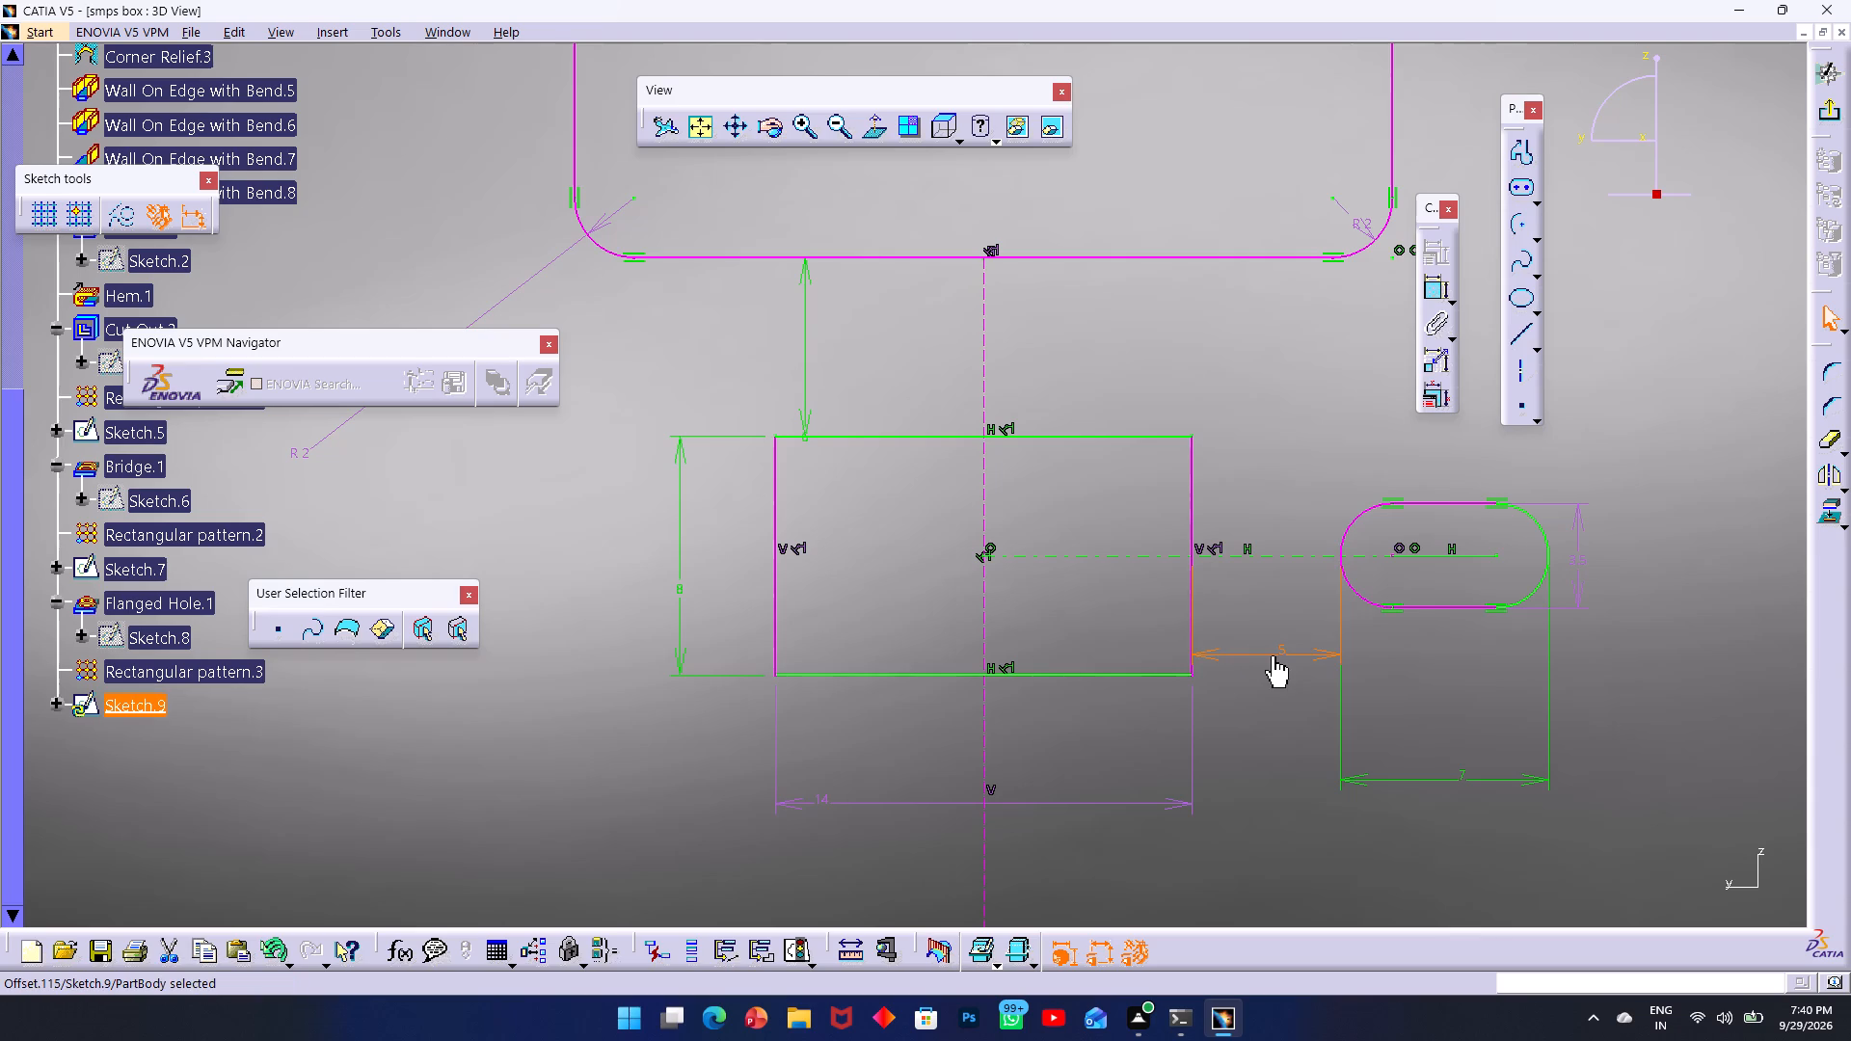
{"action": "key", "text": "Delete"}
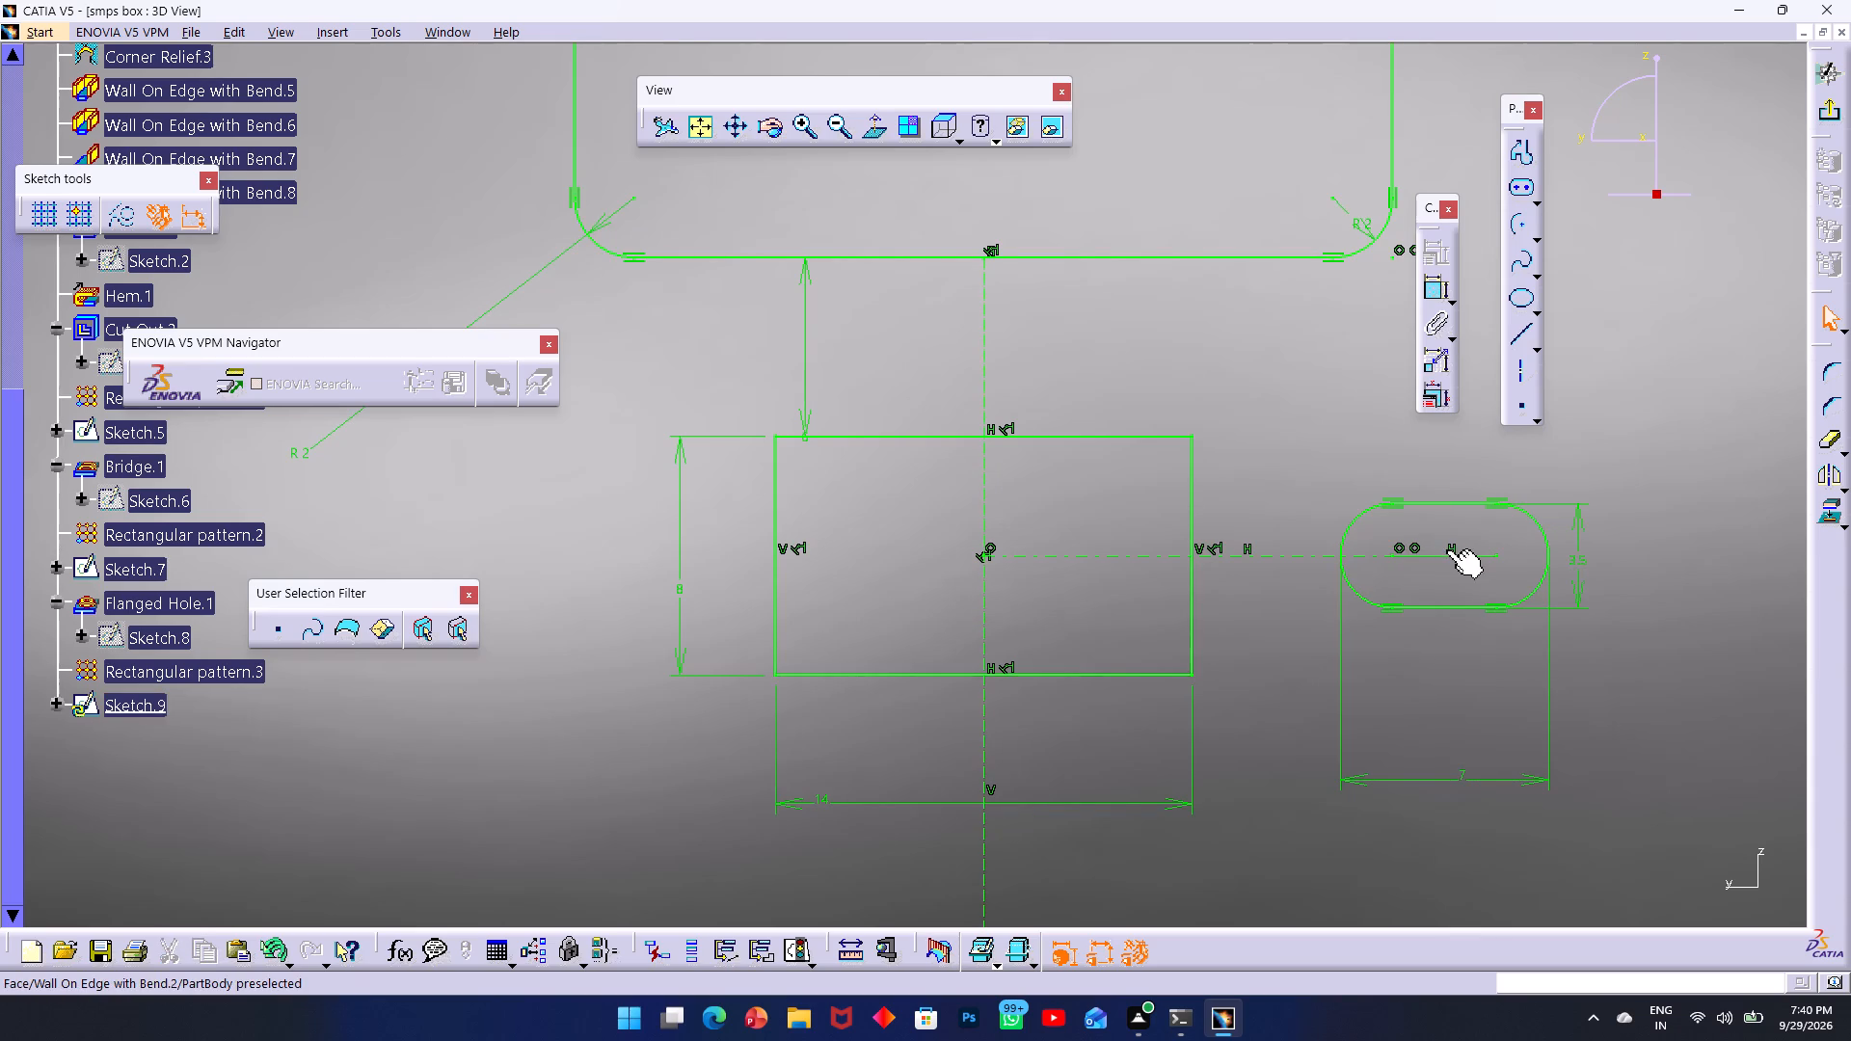
Delete the coincidence constraint at the elongated hole's arc center nearest the lower rectangle.
{"action": "left_click", "coordinate": [1399, 547]}
{"action": "key", "text": "Delete"}
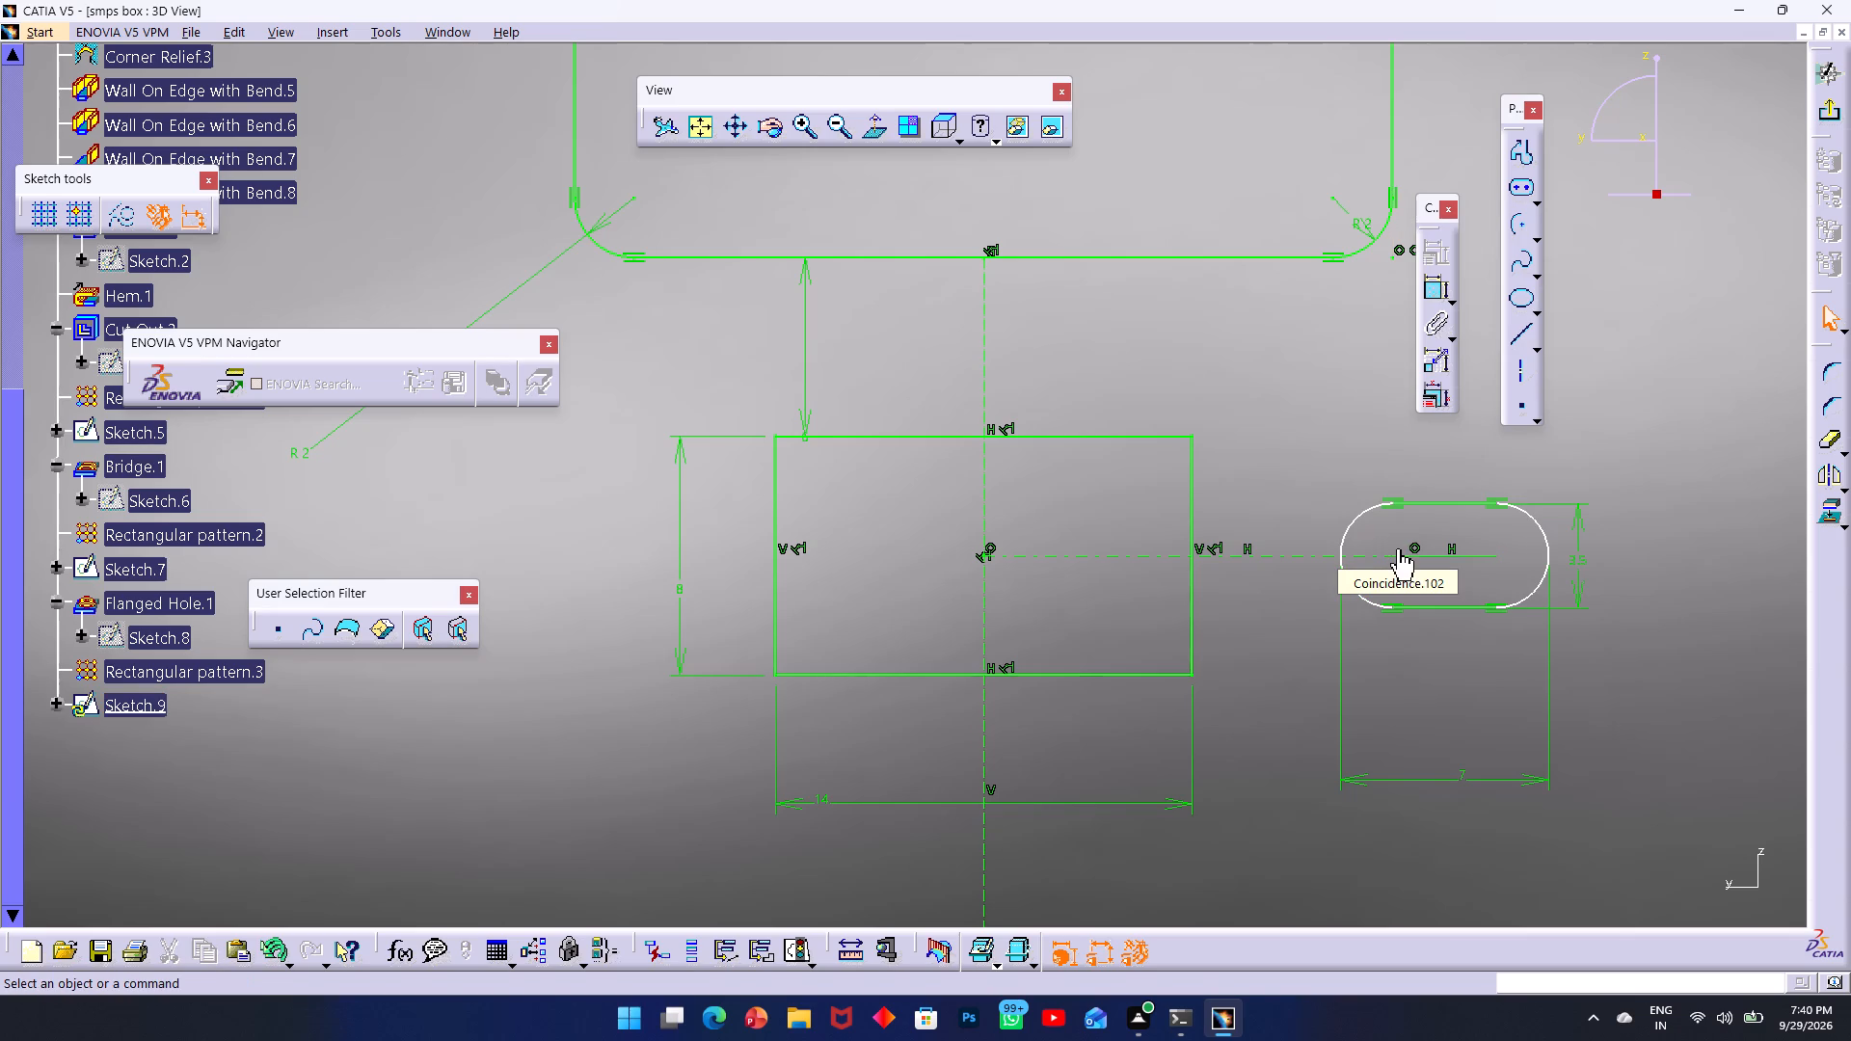
Constrain the horizontal gap between the lower rectangle's nearby side edge and the elongated hole's facing end arc.
{"action": "left_click", "coordinate": [1430, 281]}
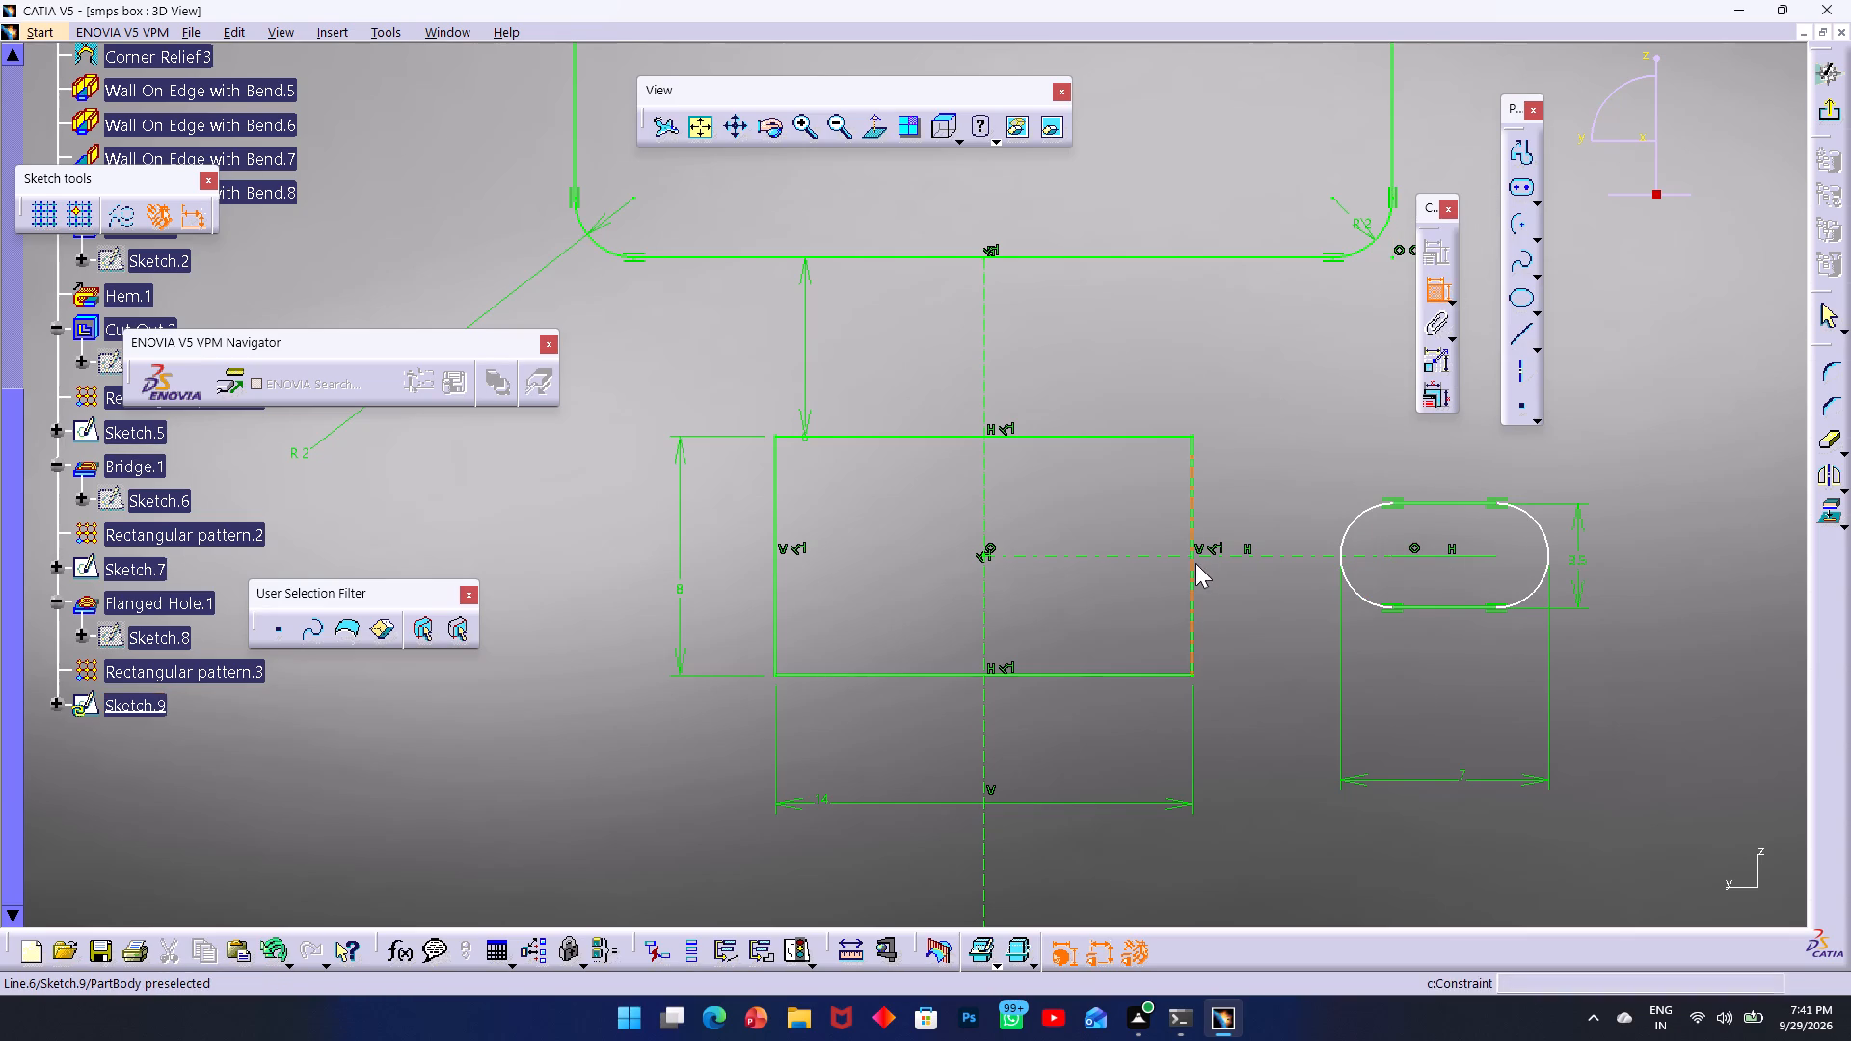
{"action": "left_click", "coordinate": [1190, 570]}
{"action": "left_click", "coordinate": [1336, 569]}
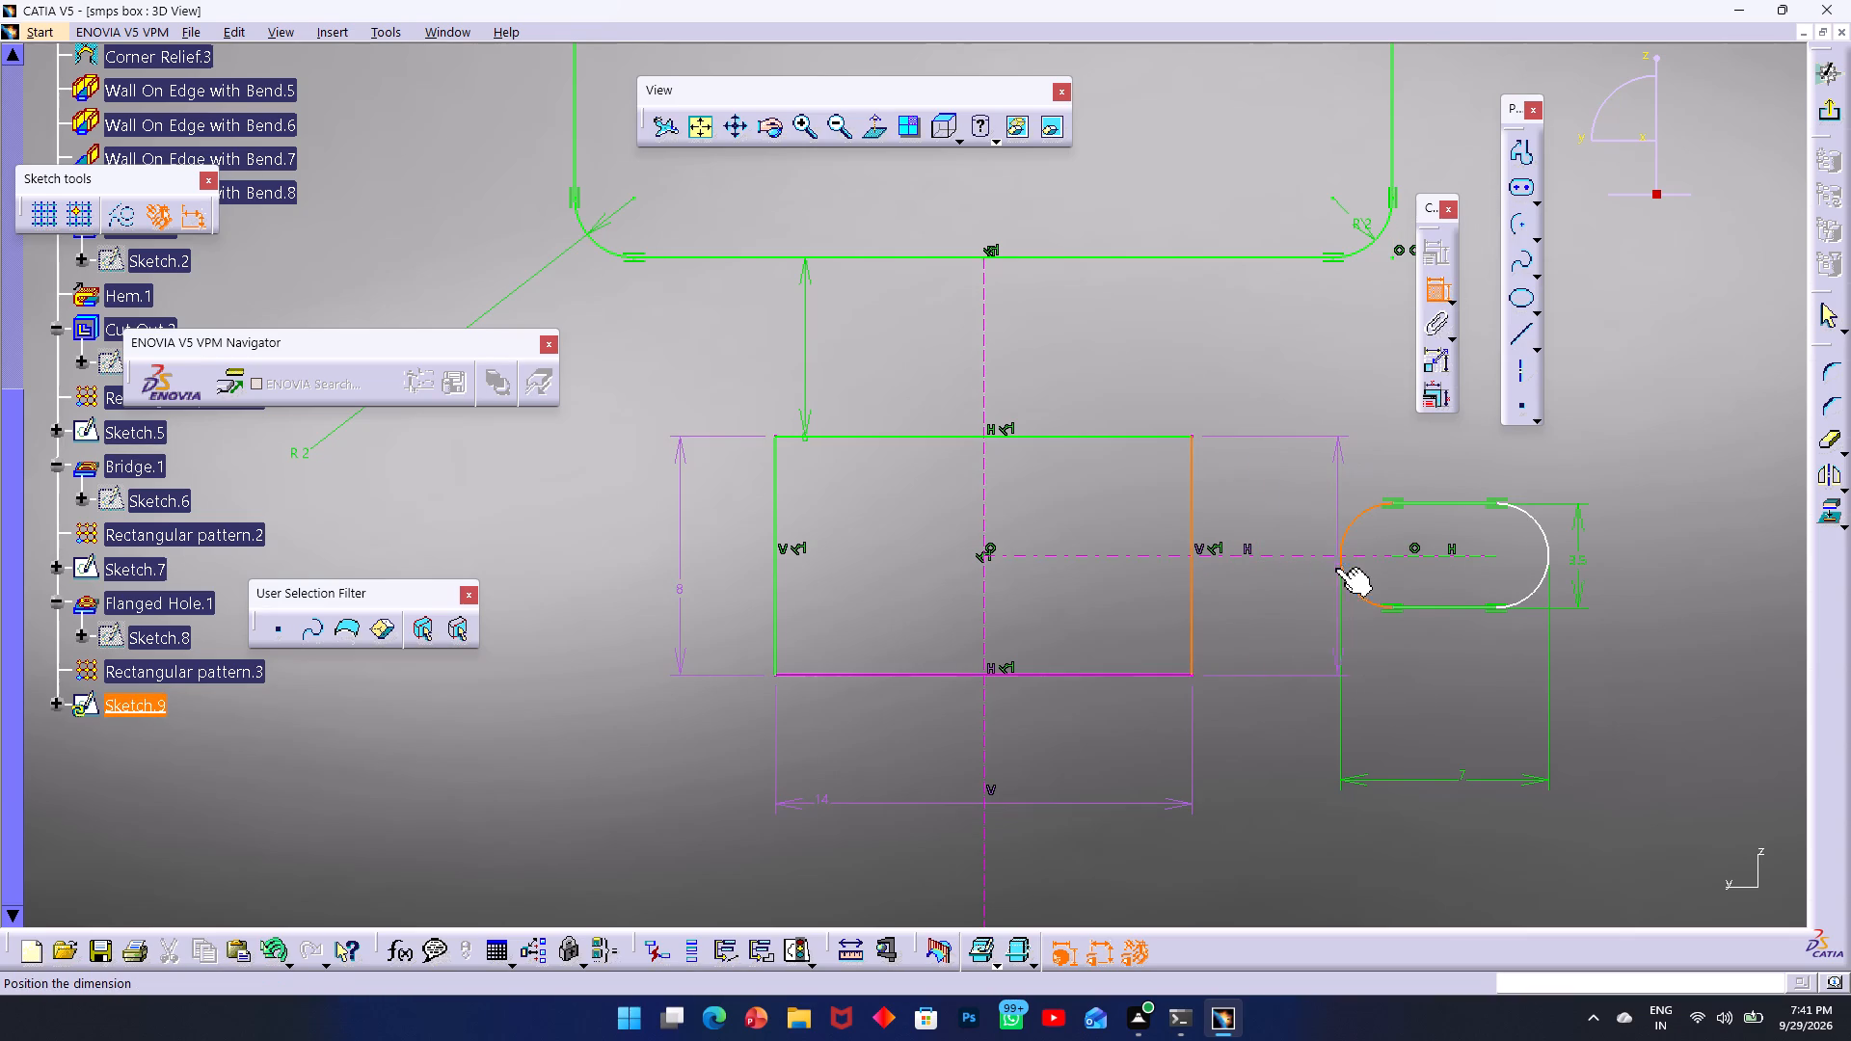
{"action": "left_click", "coordinate": [1275, 644]}
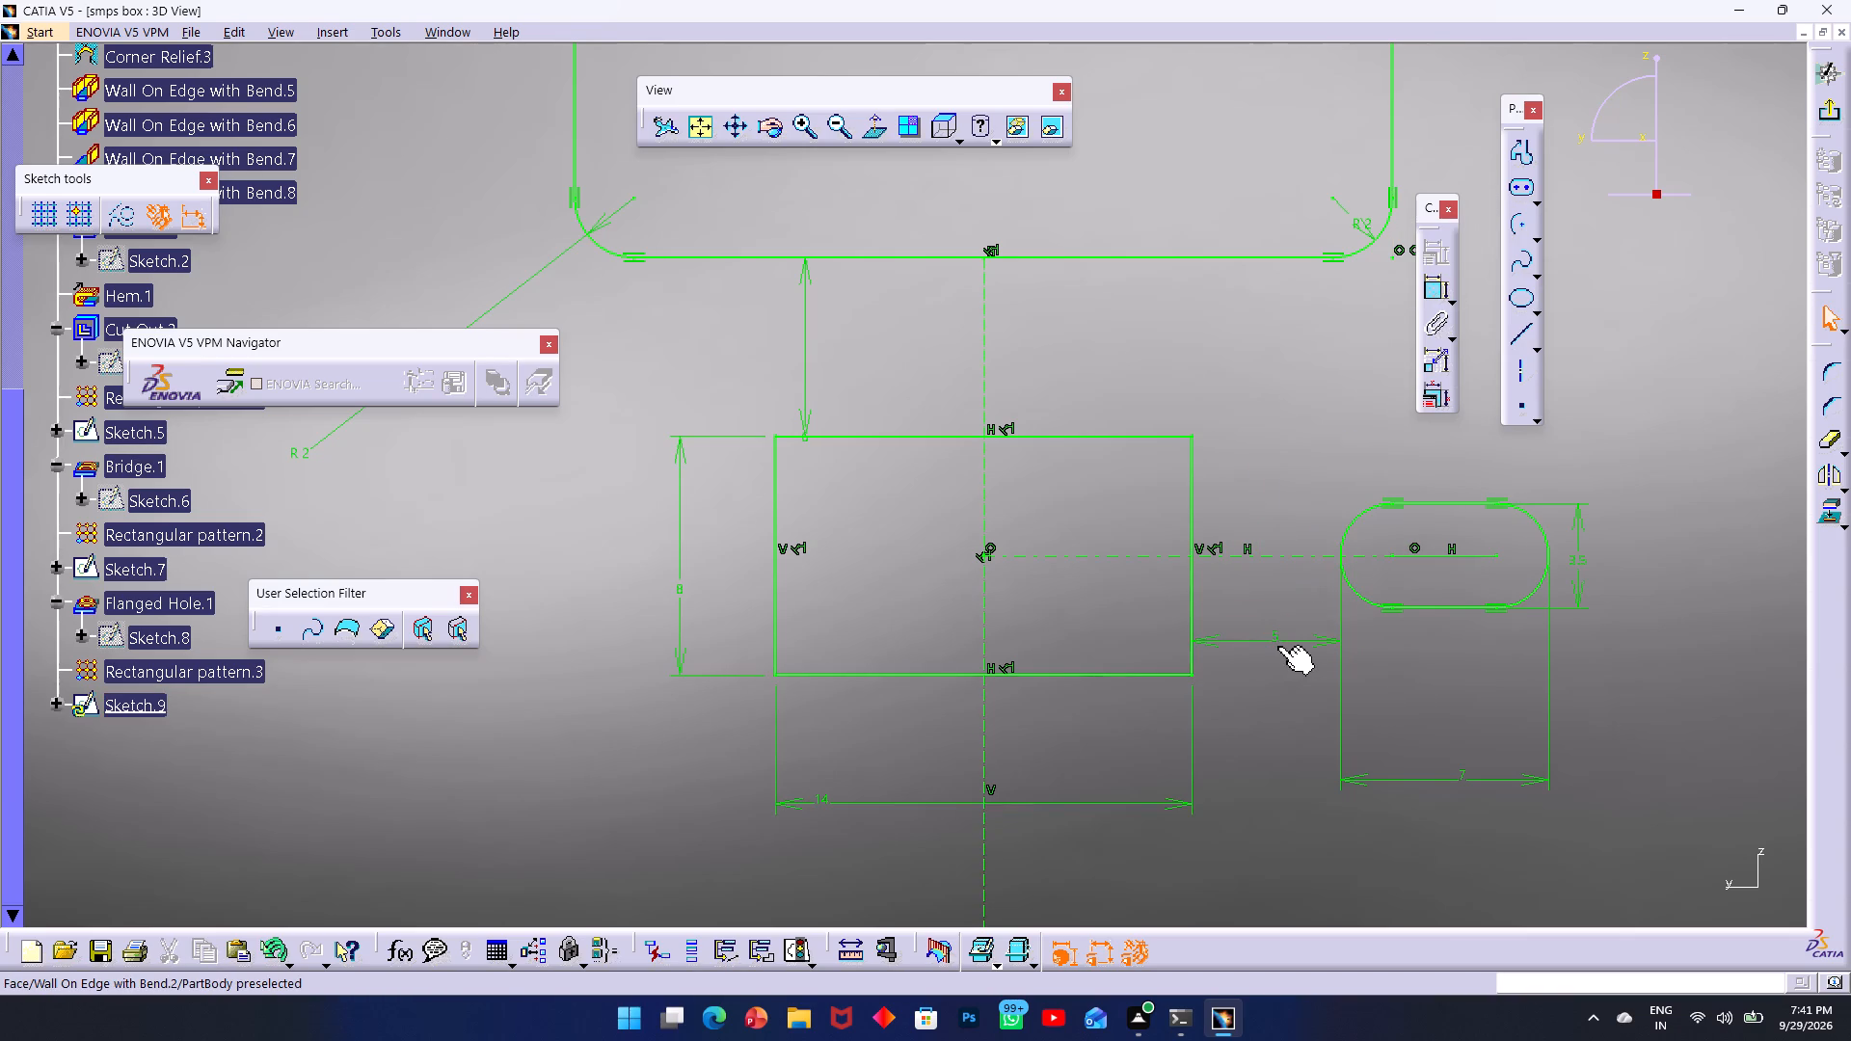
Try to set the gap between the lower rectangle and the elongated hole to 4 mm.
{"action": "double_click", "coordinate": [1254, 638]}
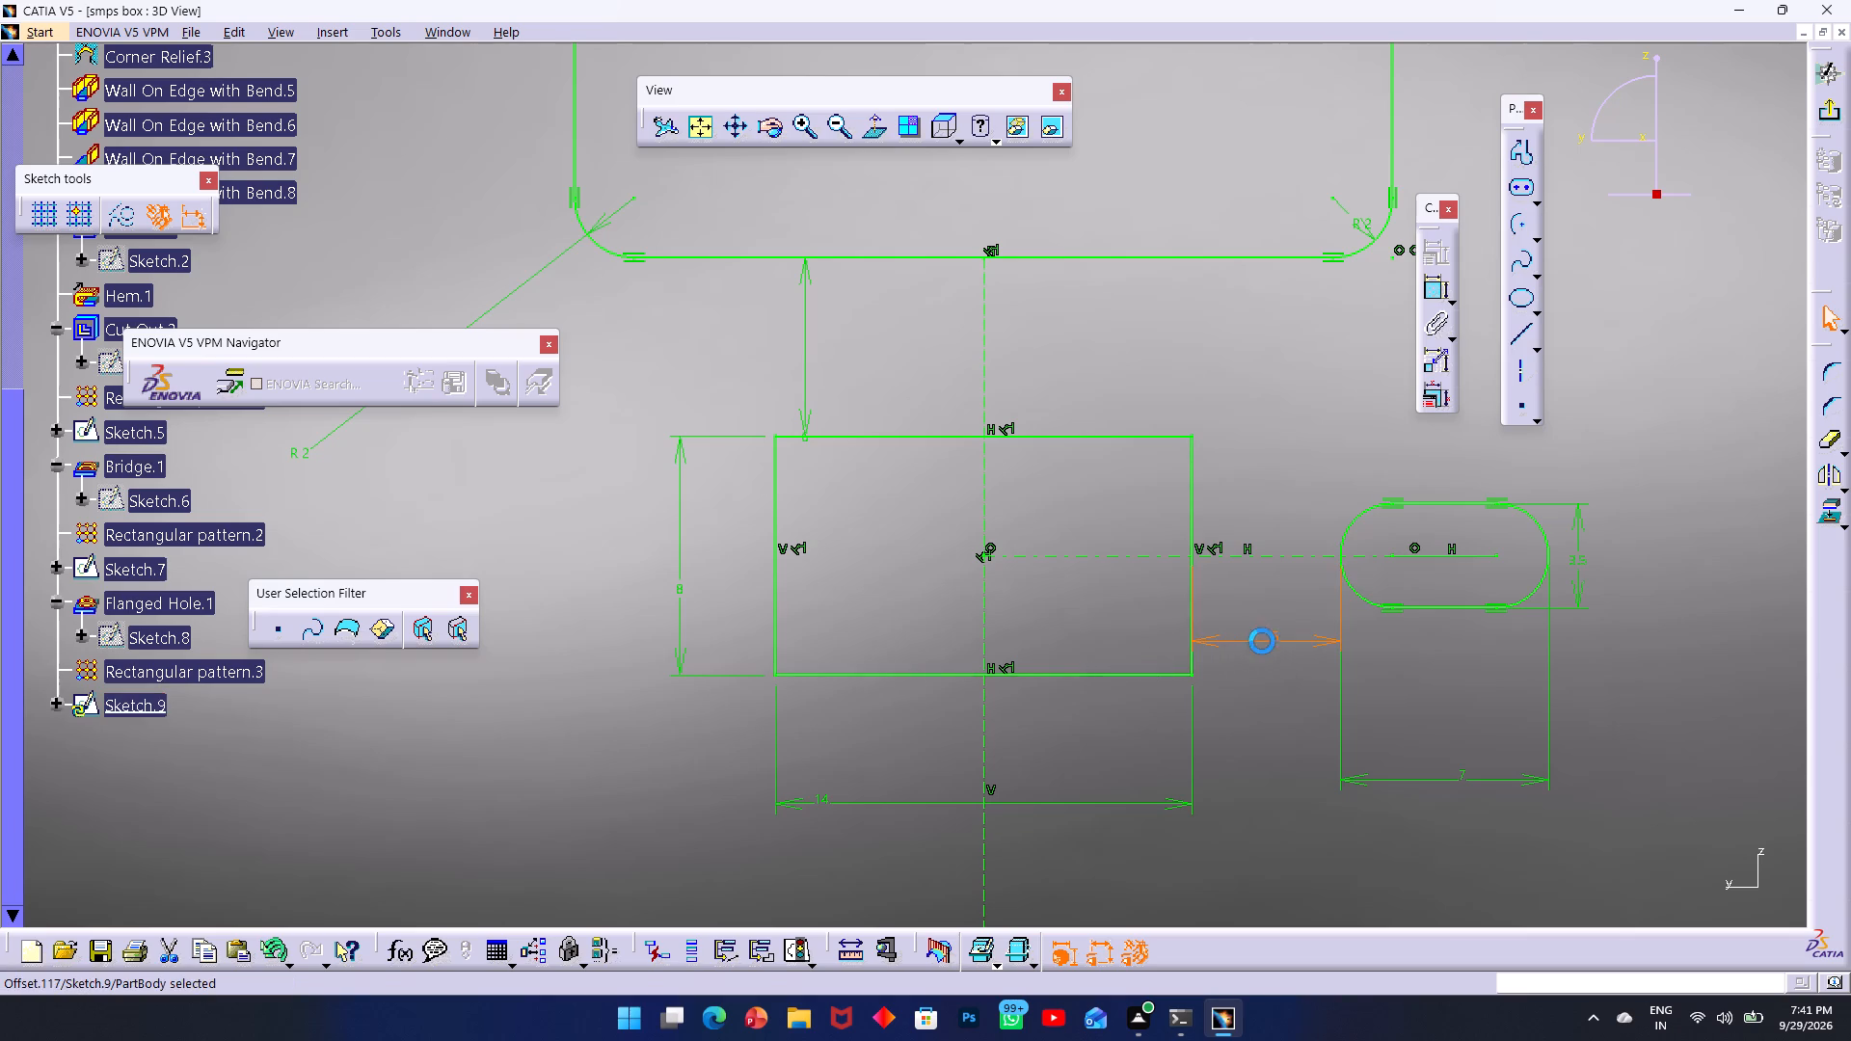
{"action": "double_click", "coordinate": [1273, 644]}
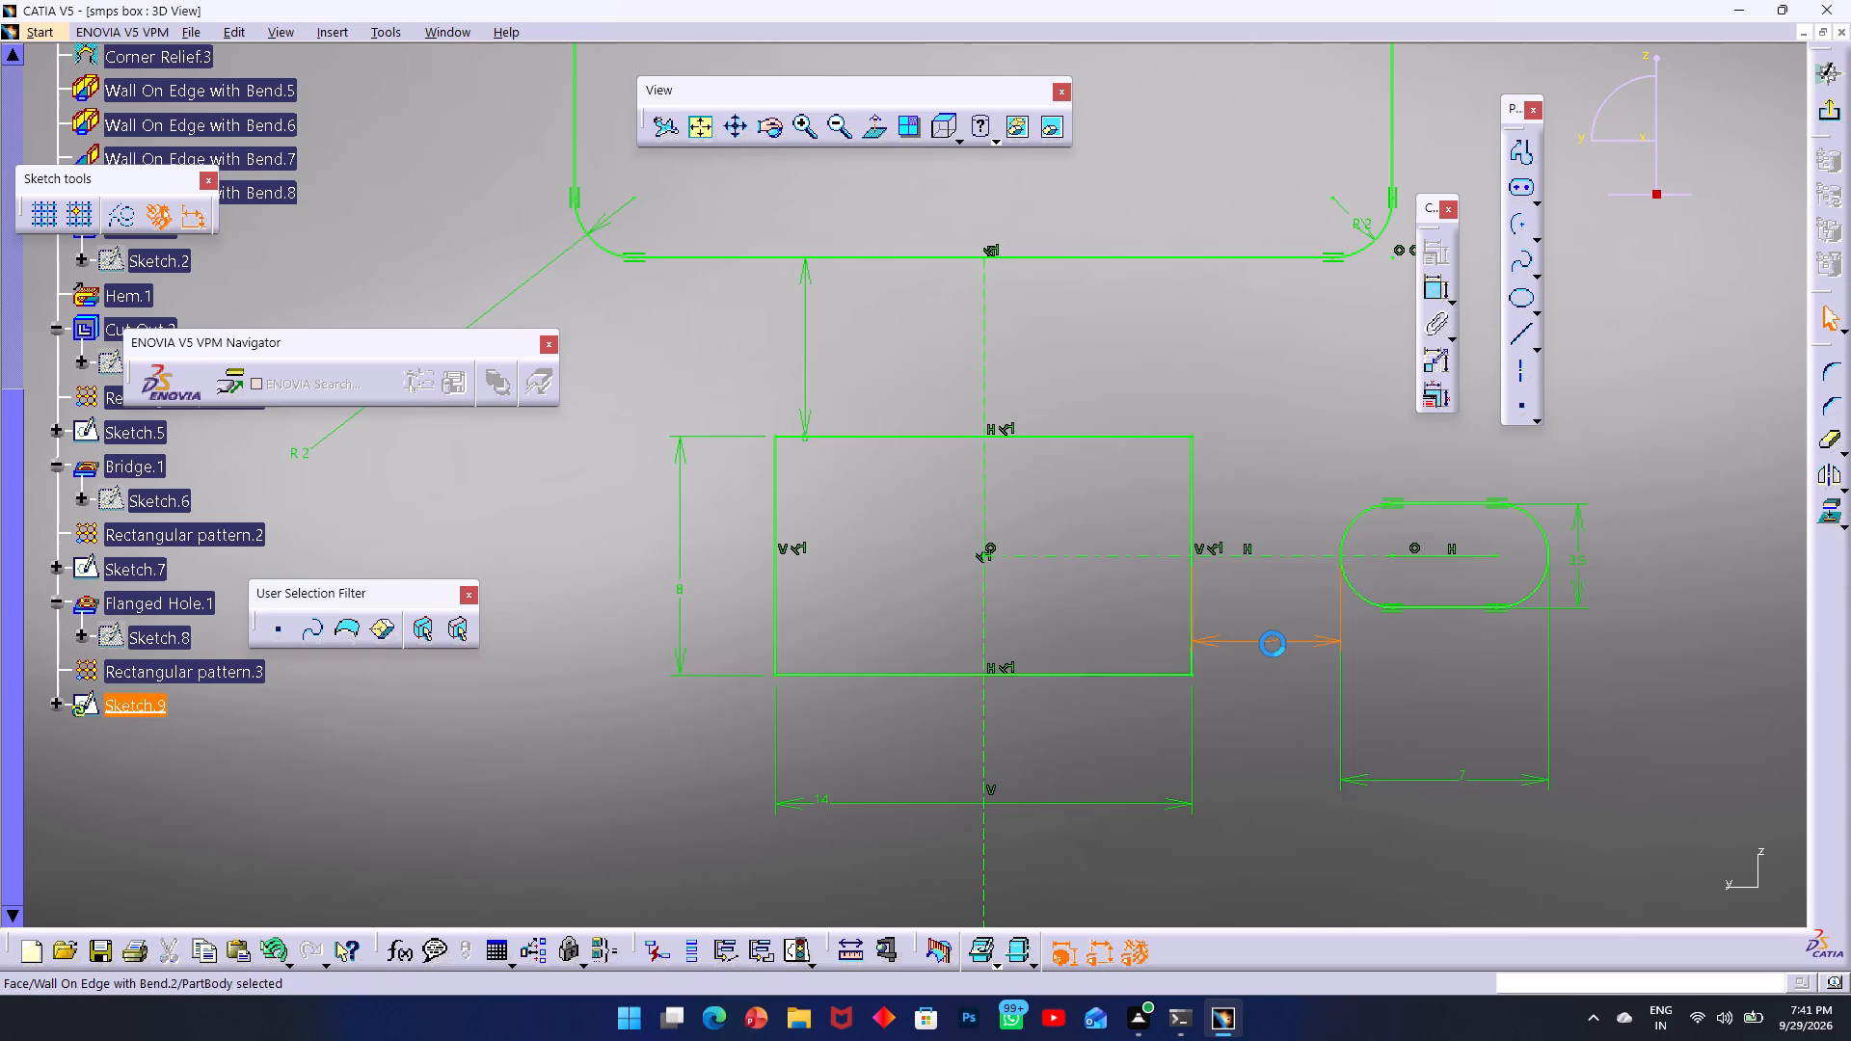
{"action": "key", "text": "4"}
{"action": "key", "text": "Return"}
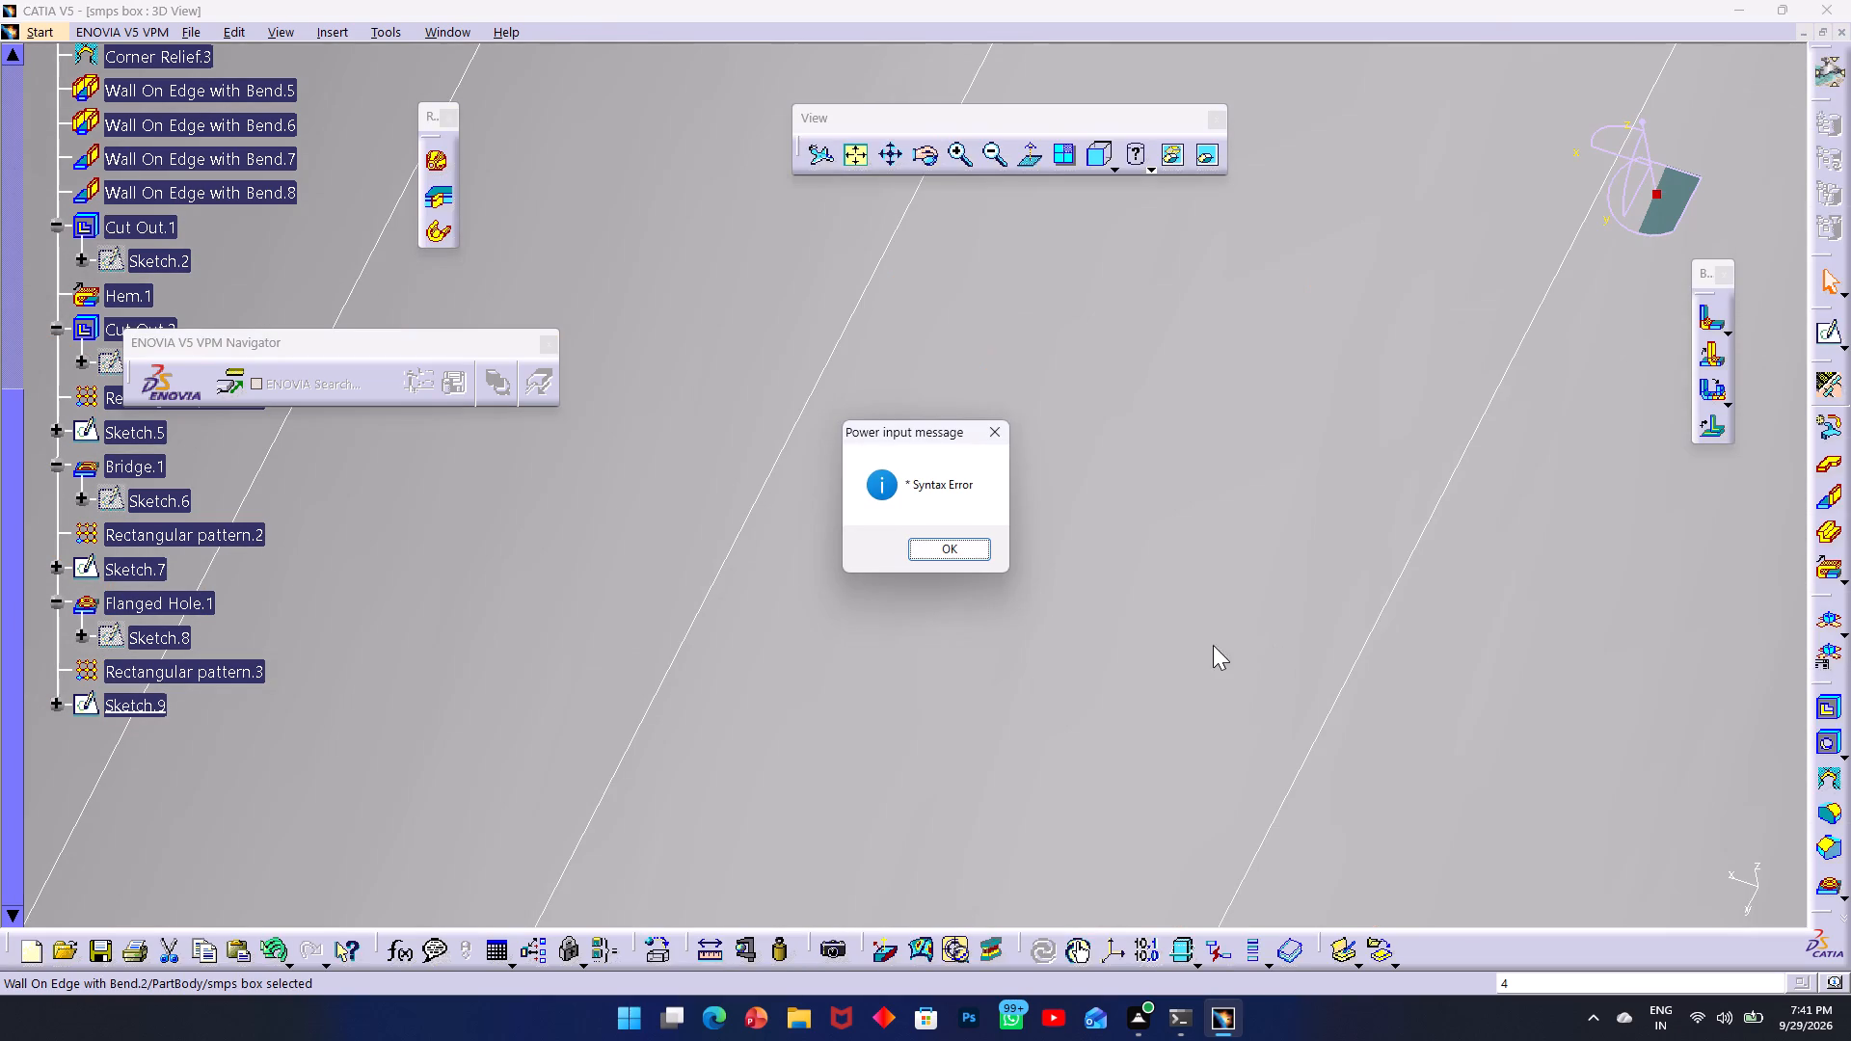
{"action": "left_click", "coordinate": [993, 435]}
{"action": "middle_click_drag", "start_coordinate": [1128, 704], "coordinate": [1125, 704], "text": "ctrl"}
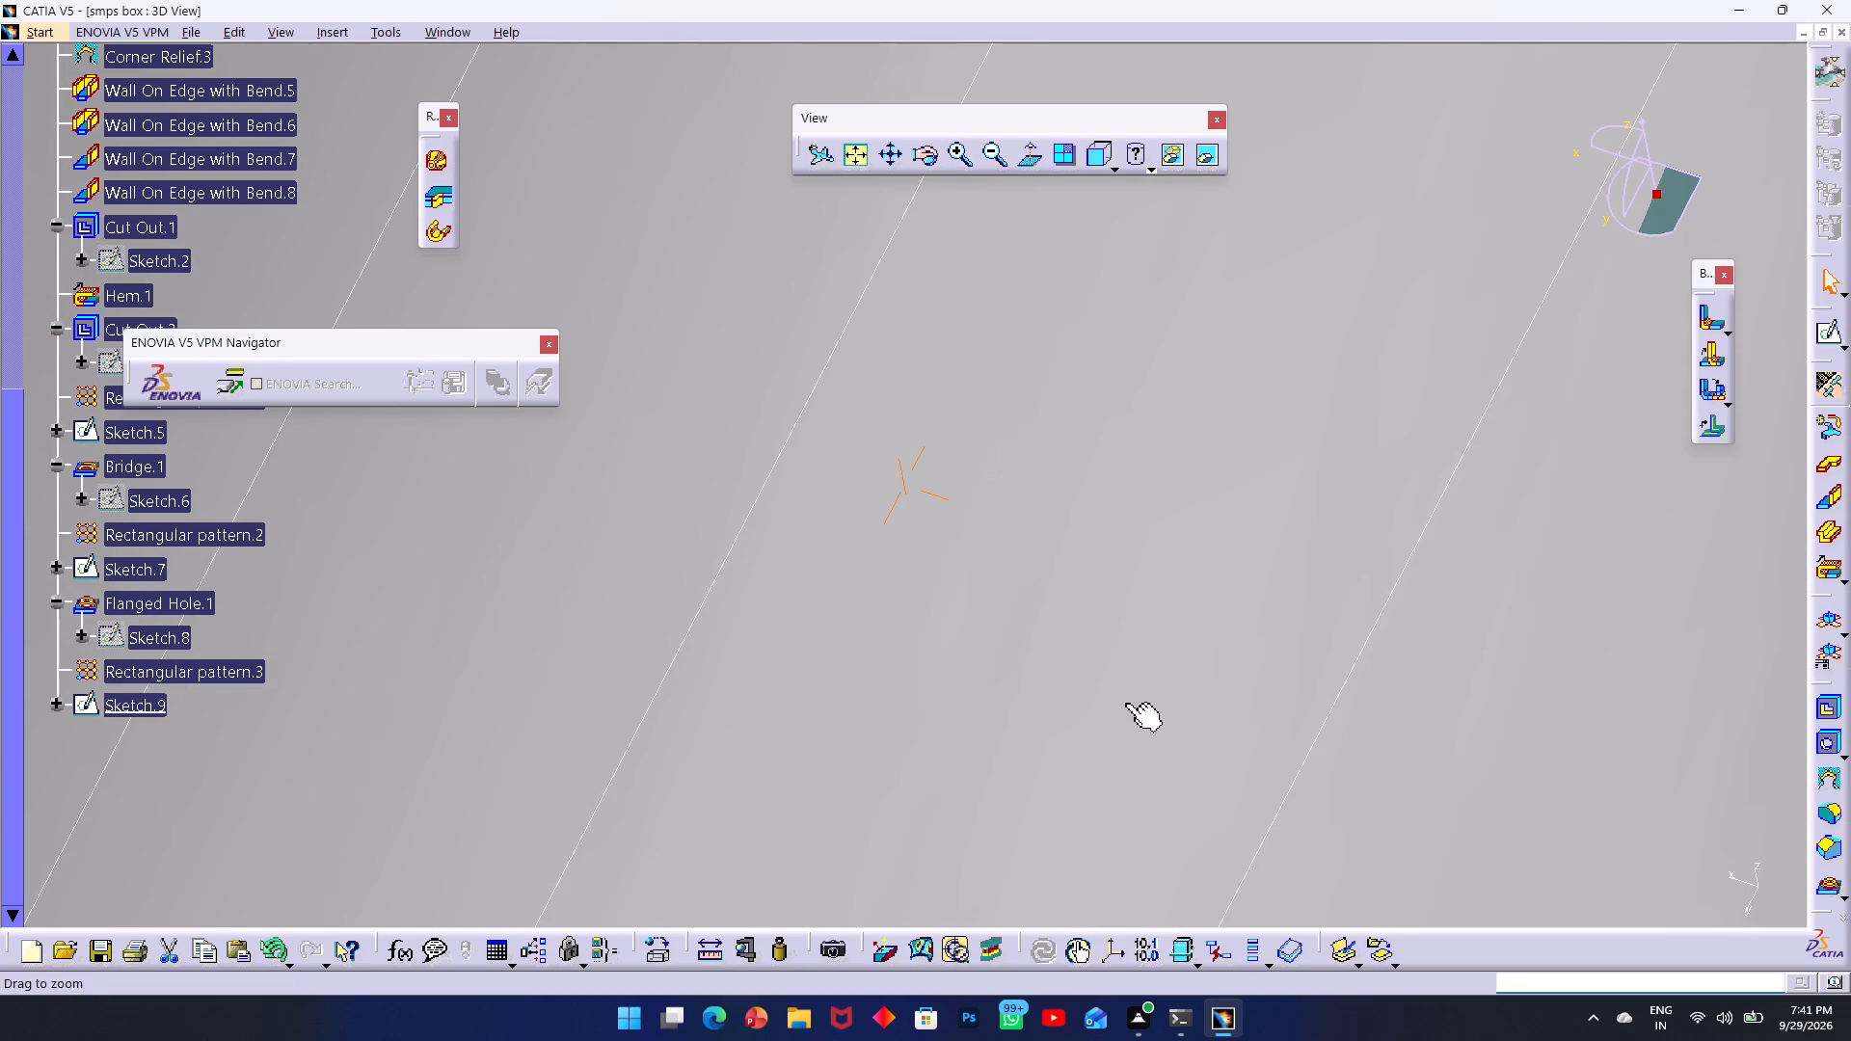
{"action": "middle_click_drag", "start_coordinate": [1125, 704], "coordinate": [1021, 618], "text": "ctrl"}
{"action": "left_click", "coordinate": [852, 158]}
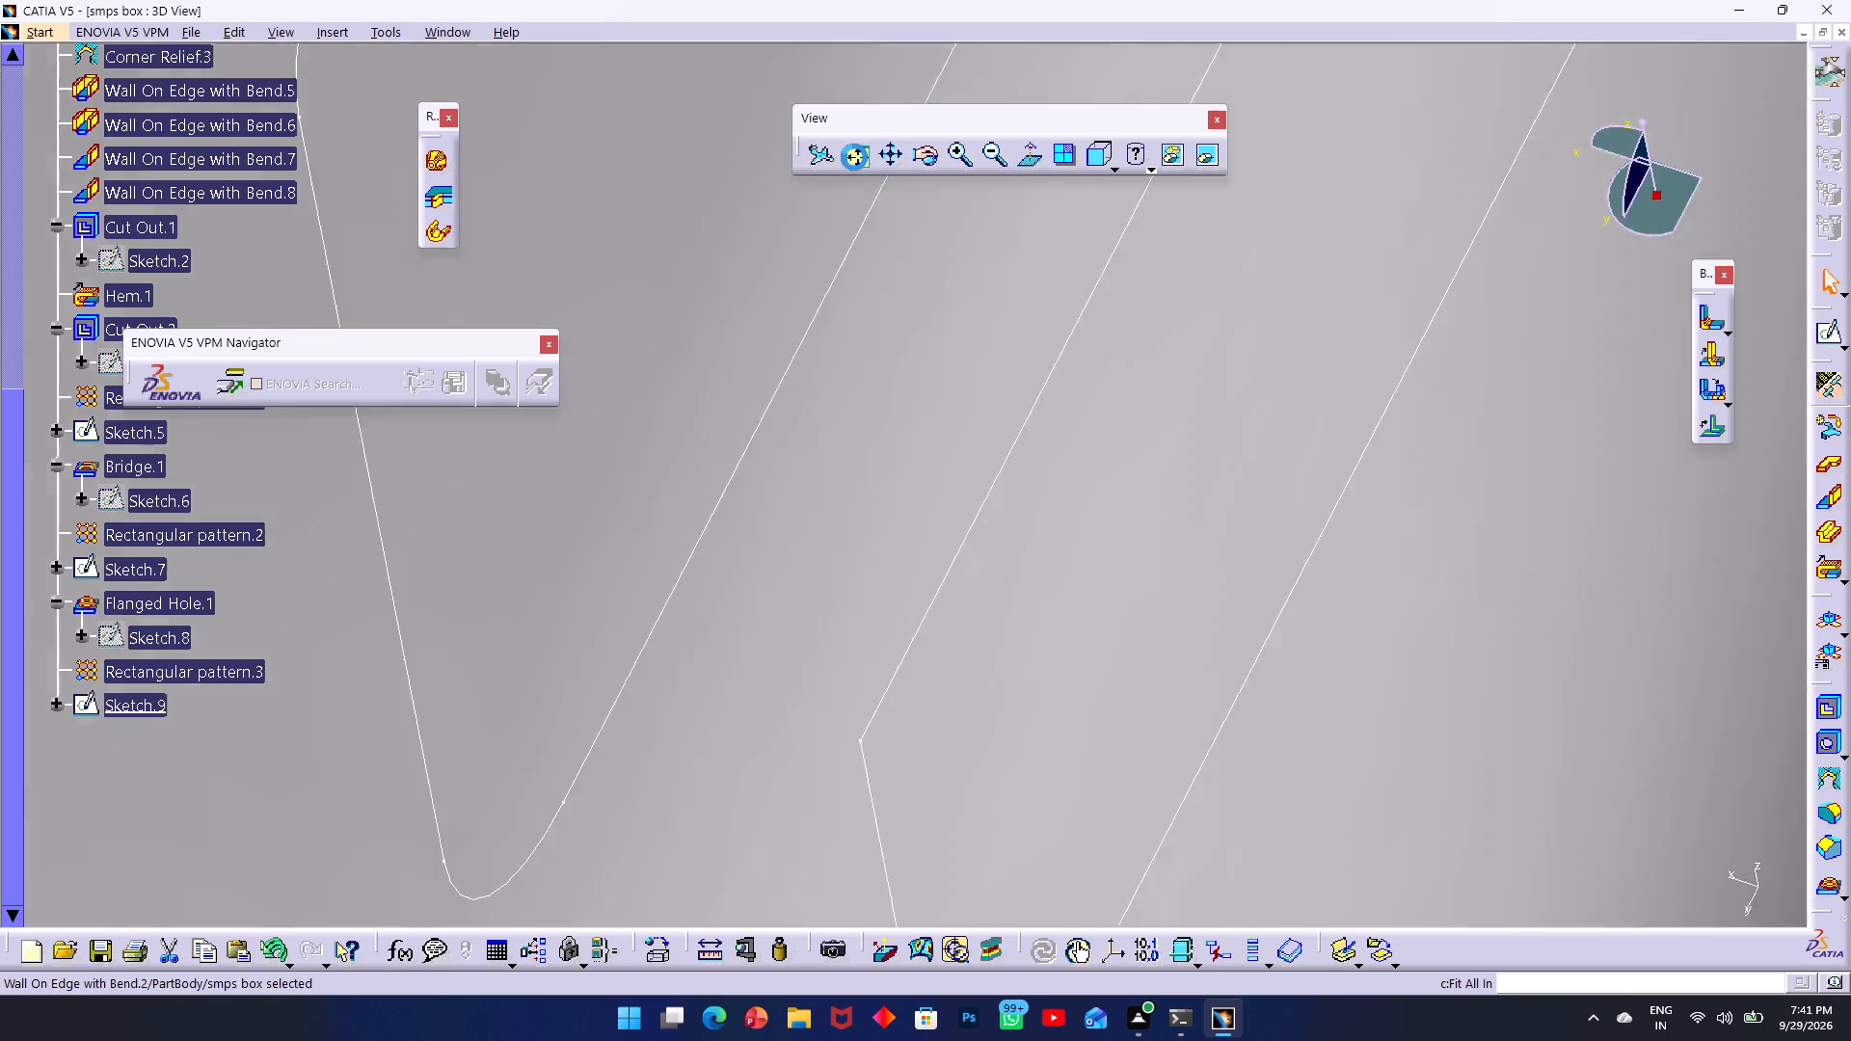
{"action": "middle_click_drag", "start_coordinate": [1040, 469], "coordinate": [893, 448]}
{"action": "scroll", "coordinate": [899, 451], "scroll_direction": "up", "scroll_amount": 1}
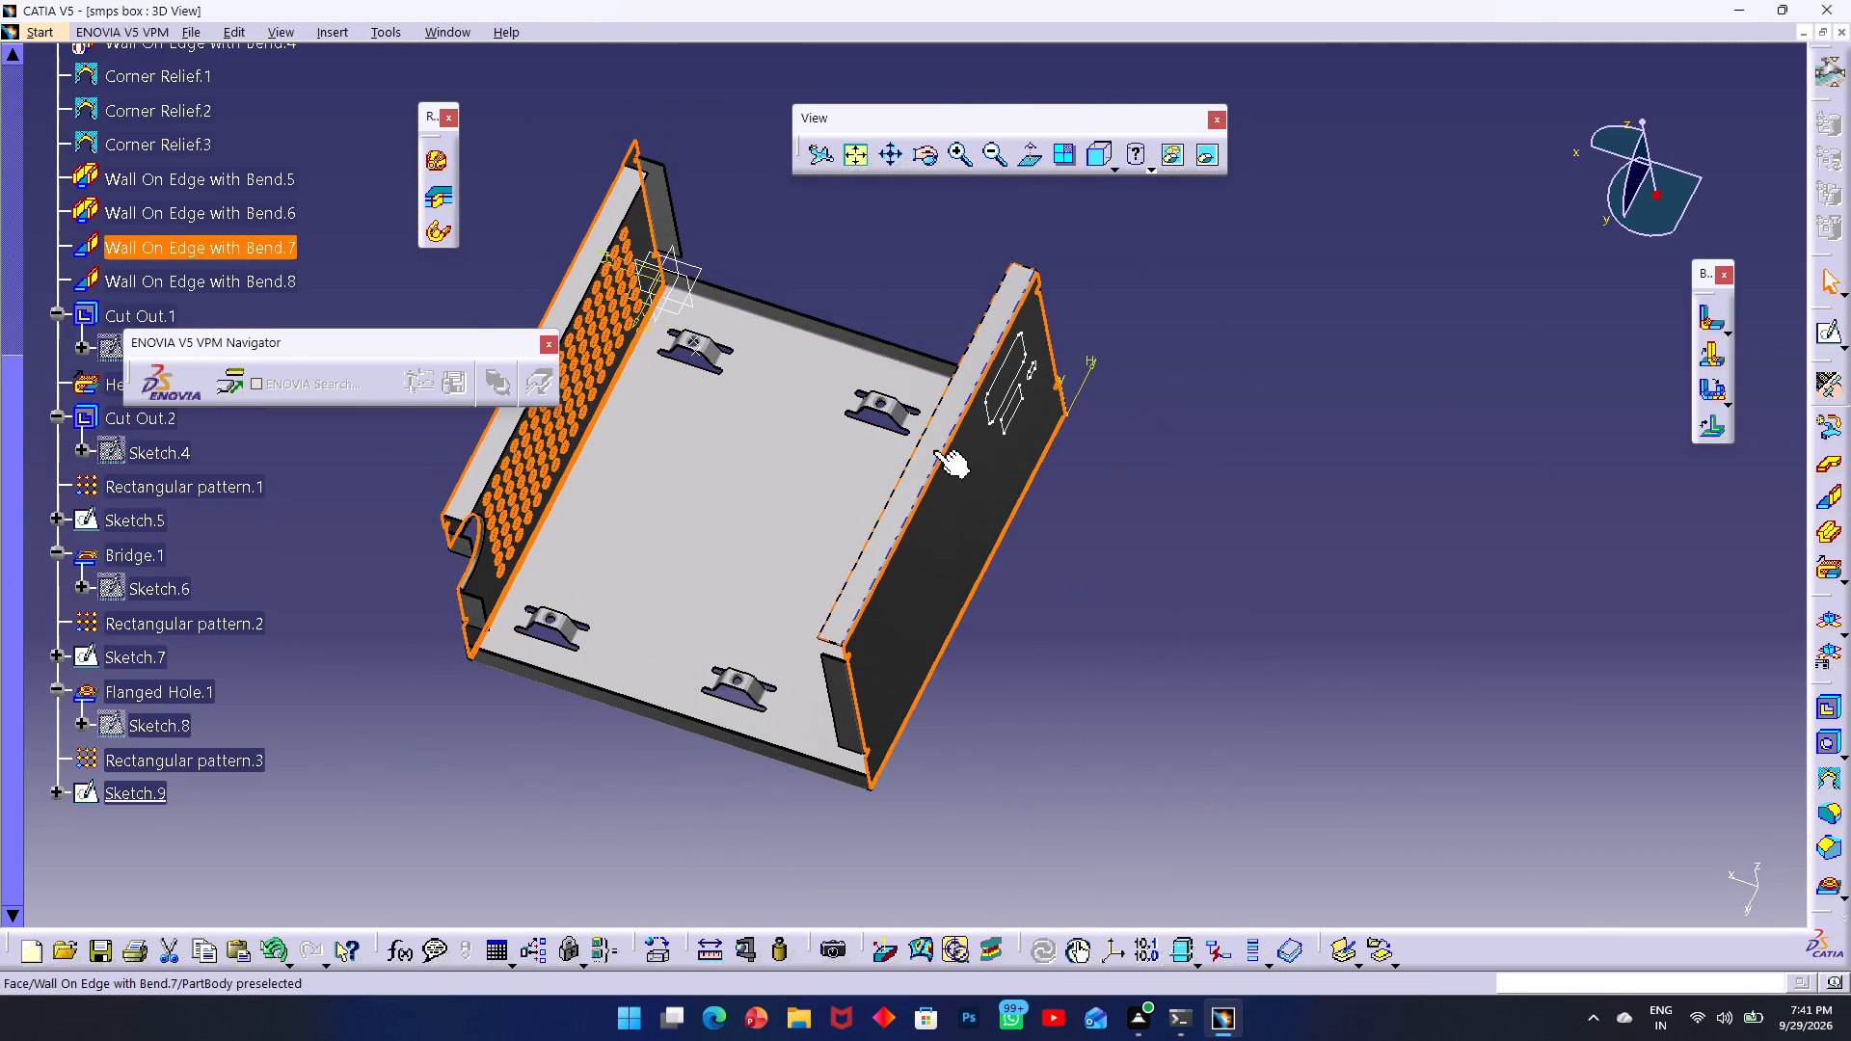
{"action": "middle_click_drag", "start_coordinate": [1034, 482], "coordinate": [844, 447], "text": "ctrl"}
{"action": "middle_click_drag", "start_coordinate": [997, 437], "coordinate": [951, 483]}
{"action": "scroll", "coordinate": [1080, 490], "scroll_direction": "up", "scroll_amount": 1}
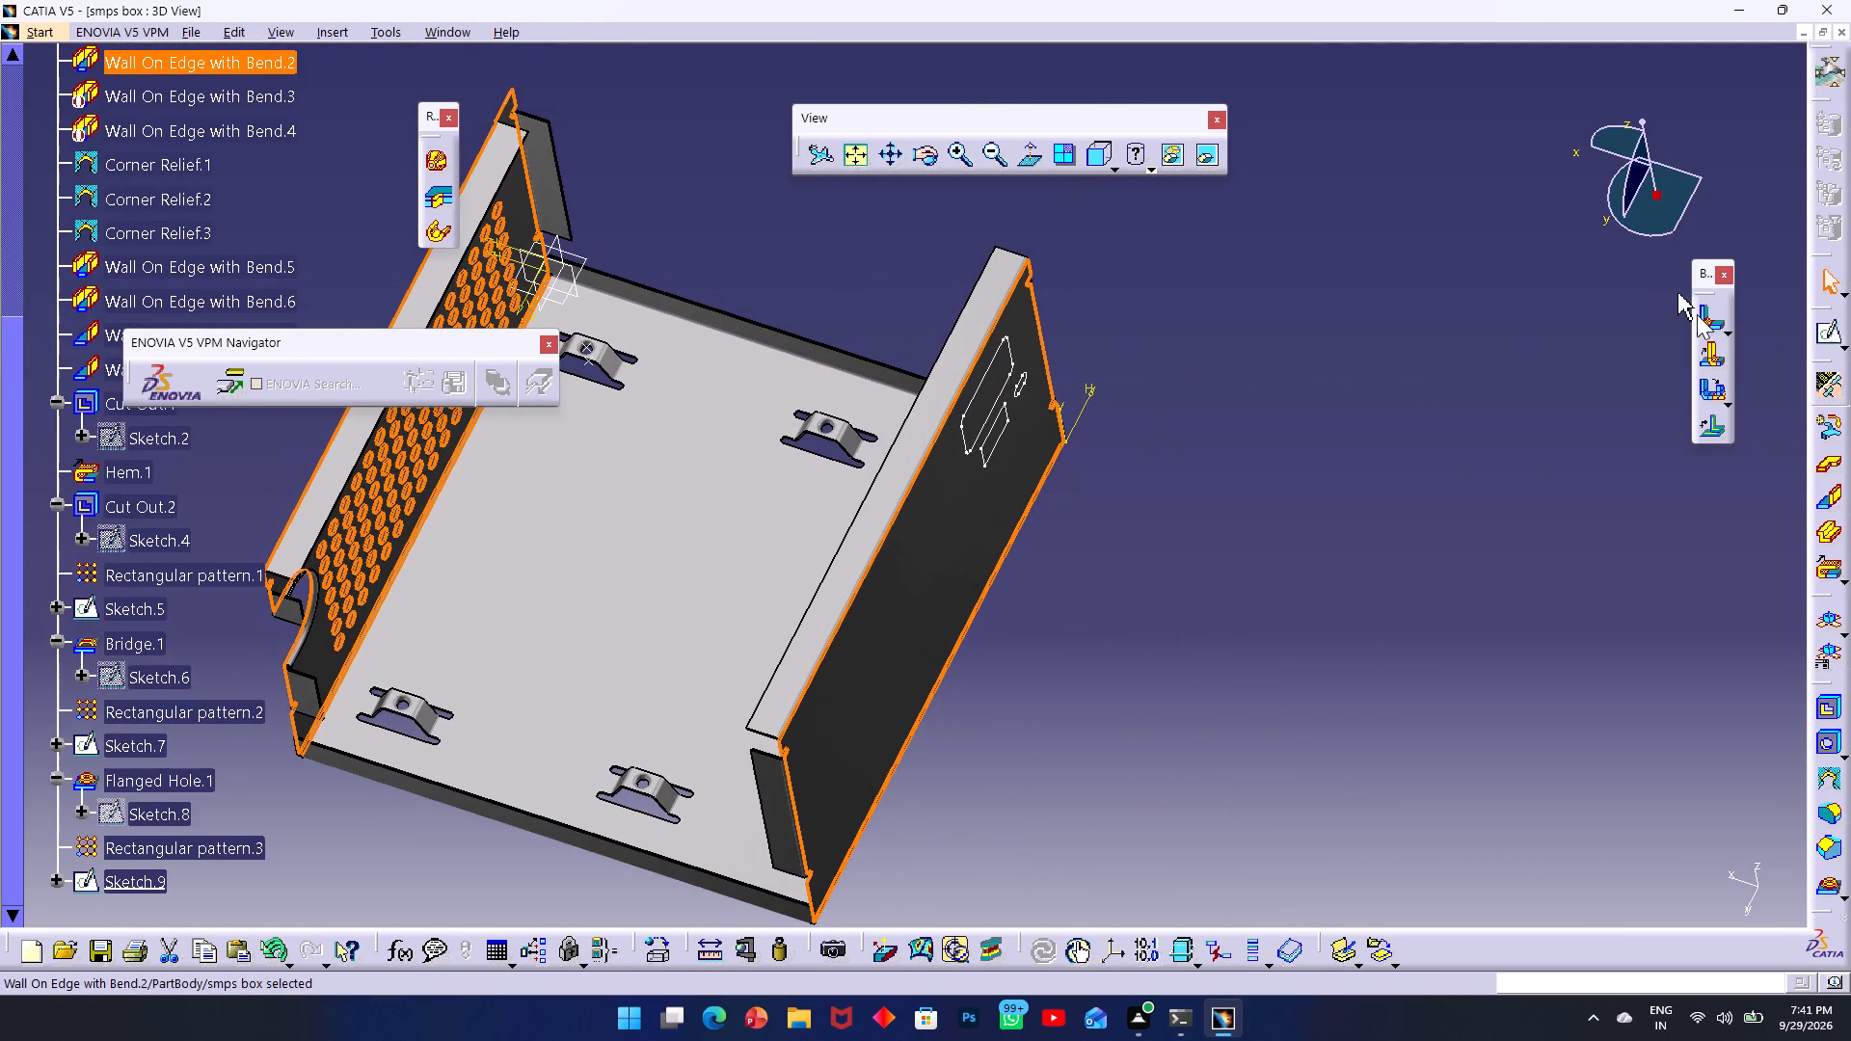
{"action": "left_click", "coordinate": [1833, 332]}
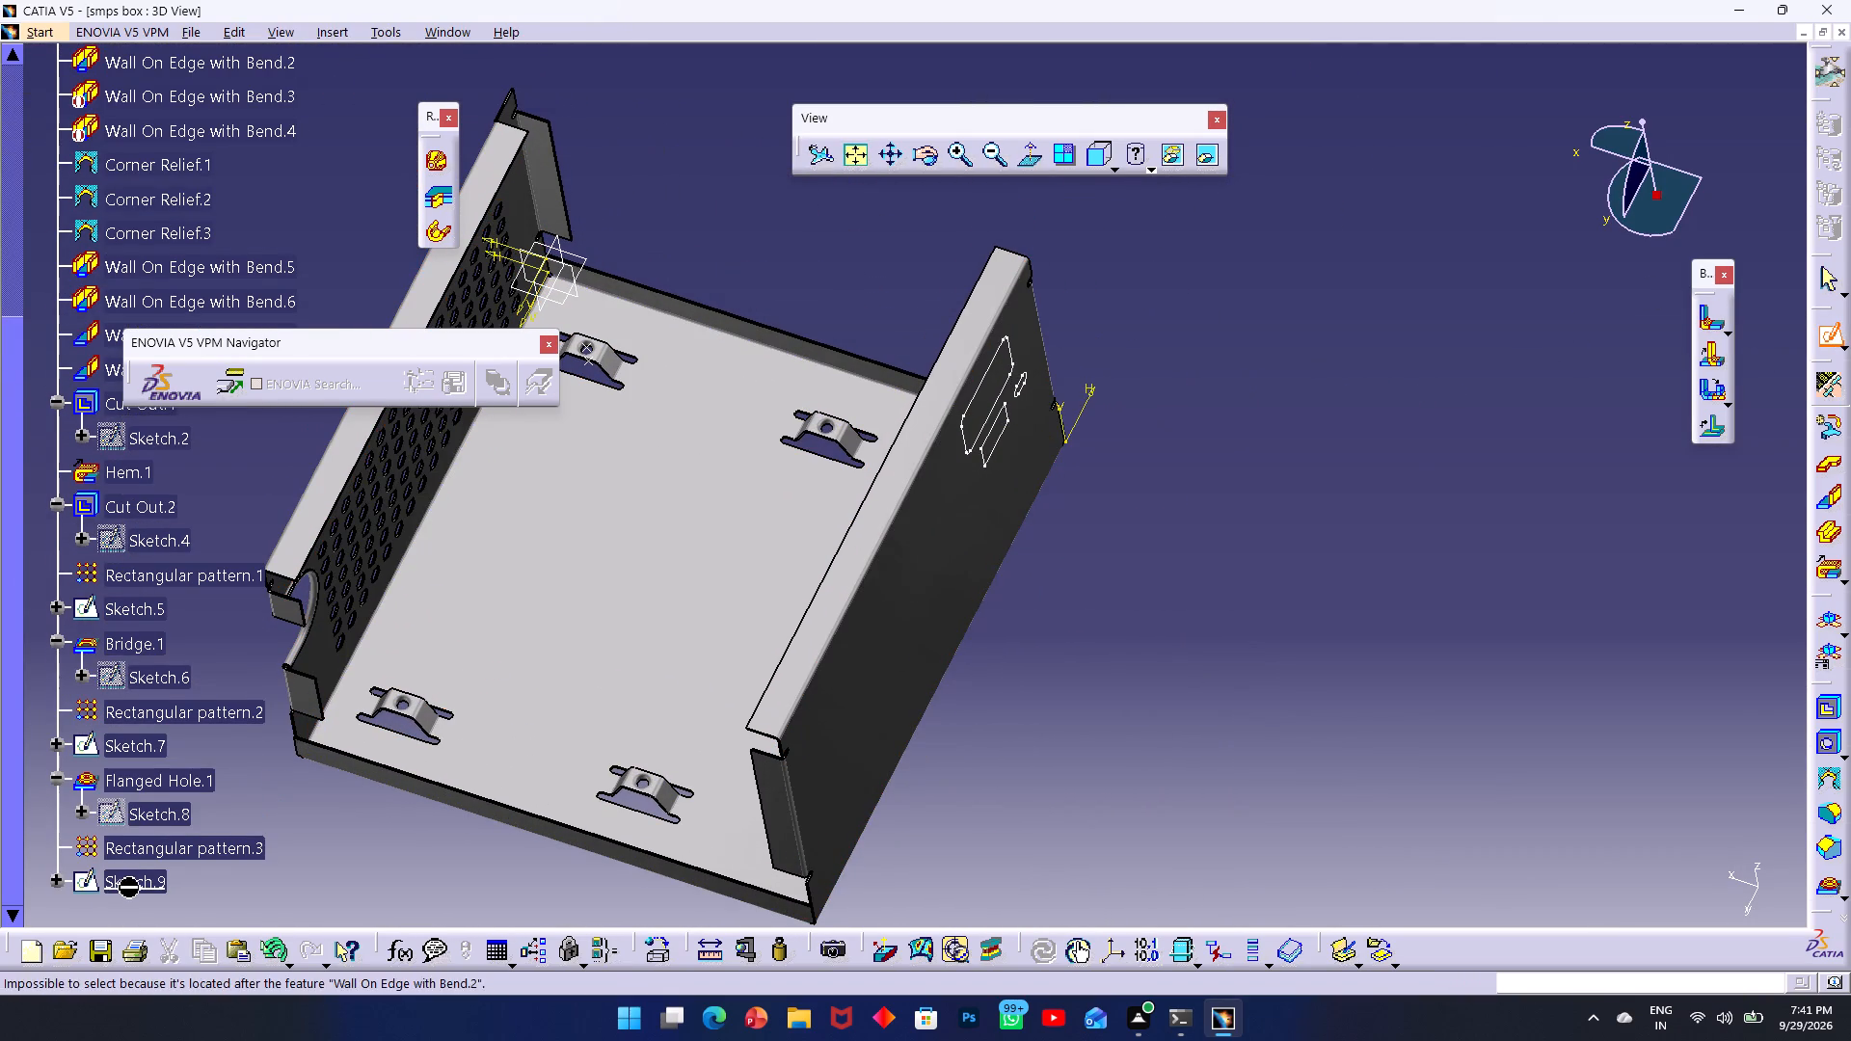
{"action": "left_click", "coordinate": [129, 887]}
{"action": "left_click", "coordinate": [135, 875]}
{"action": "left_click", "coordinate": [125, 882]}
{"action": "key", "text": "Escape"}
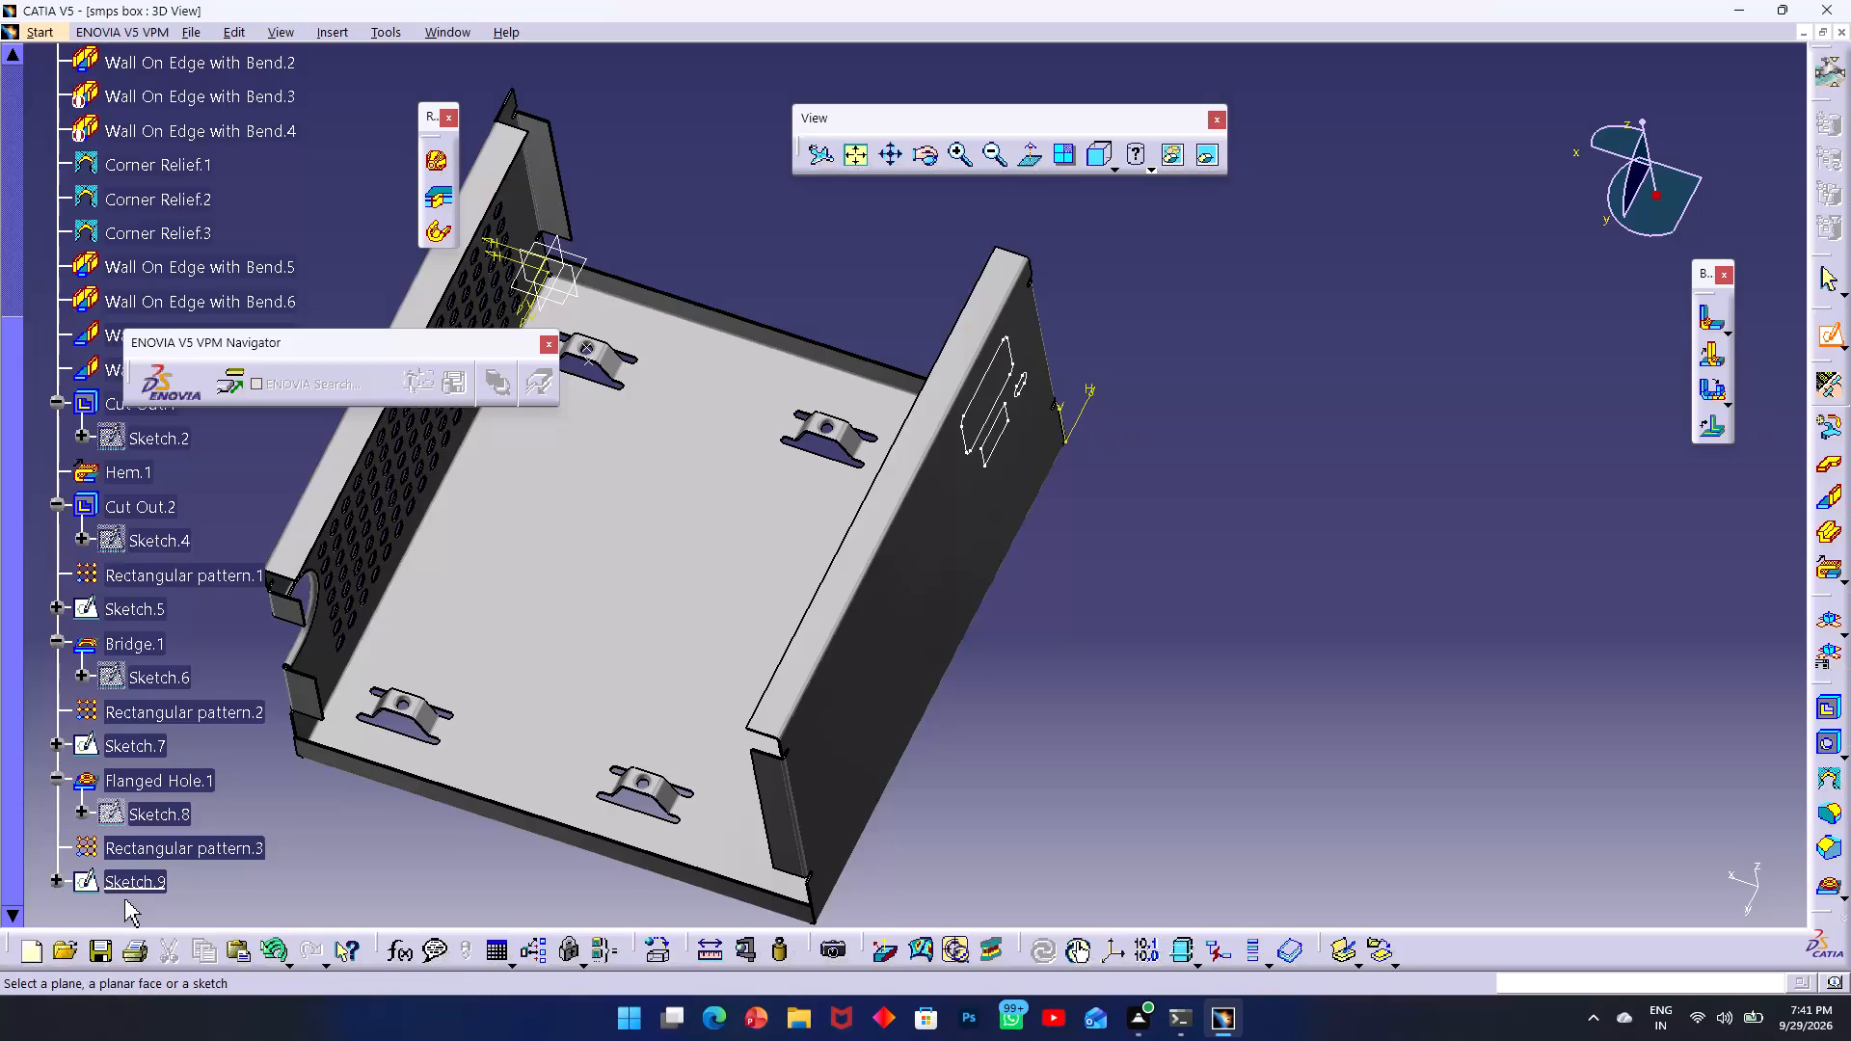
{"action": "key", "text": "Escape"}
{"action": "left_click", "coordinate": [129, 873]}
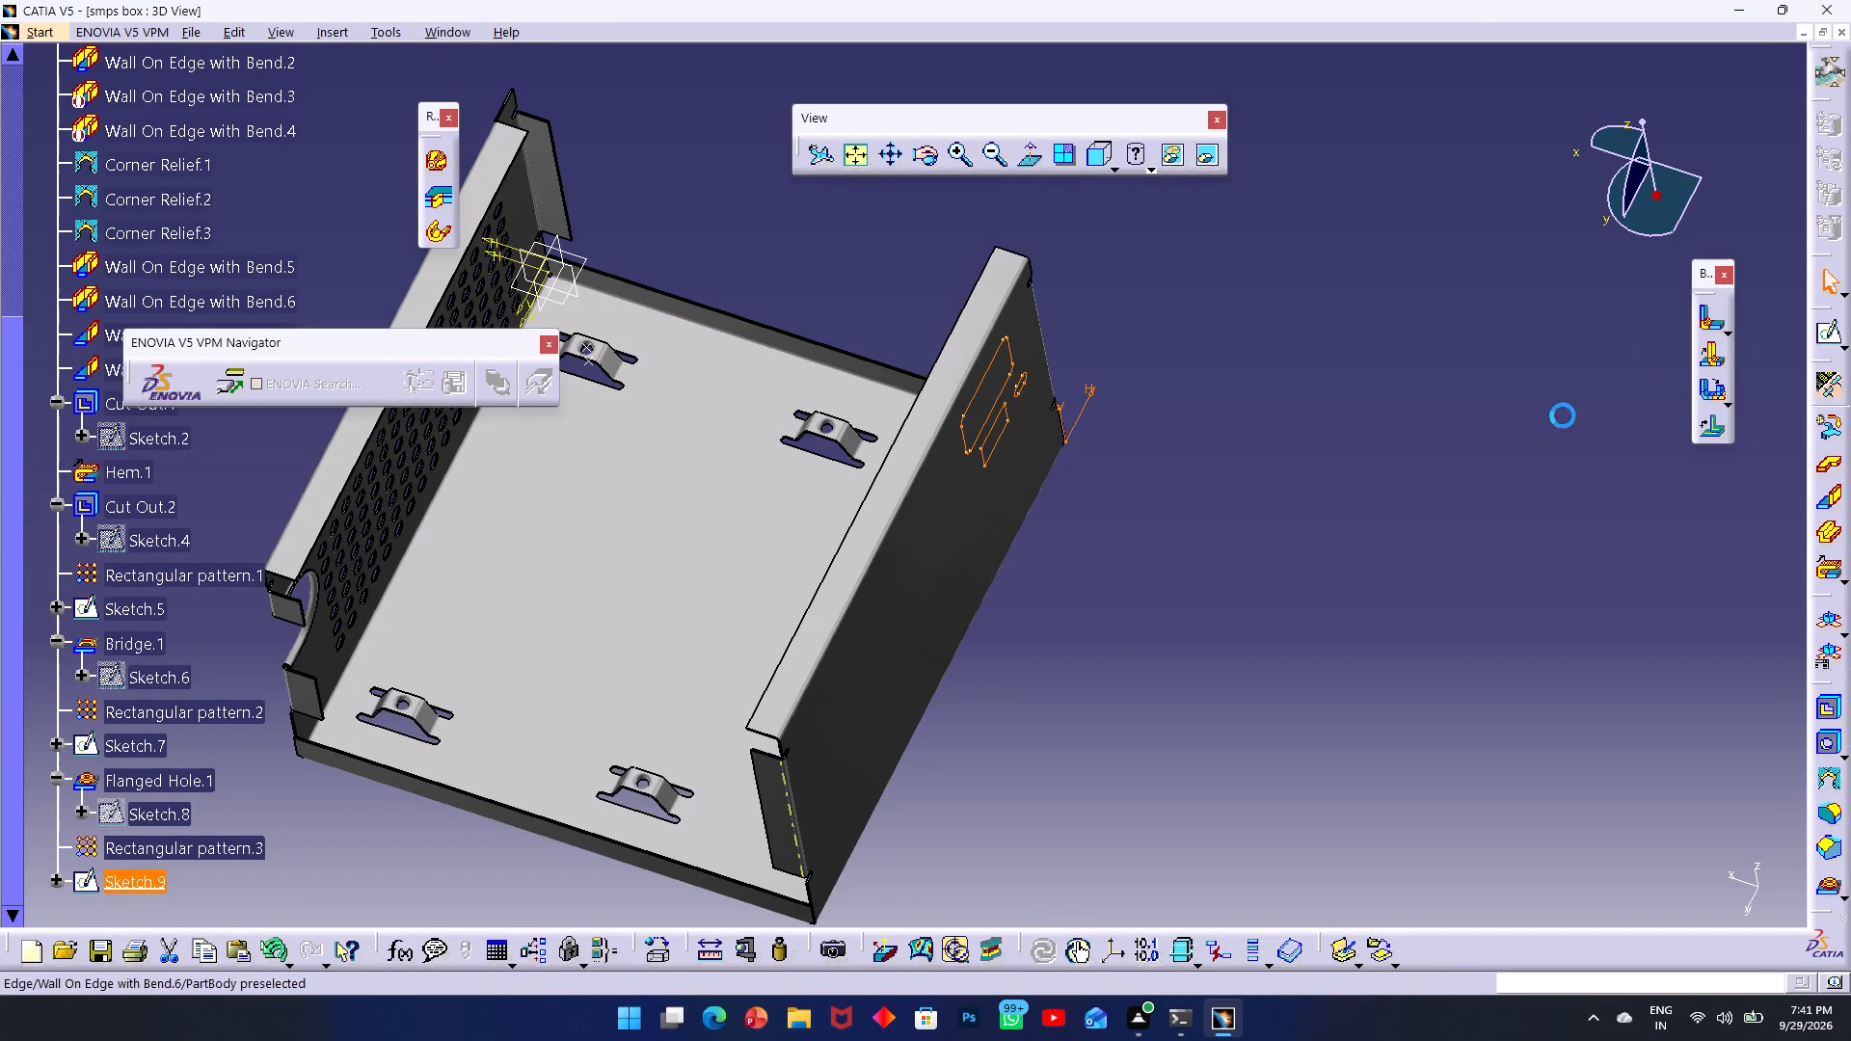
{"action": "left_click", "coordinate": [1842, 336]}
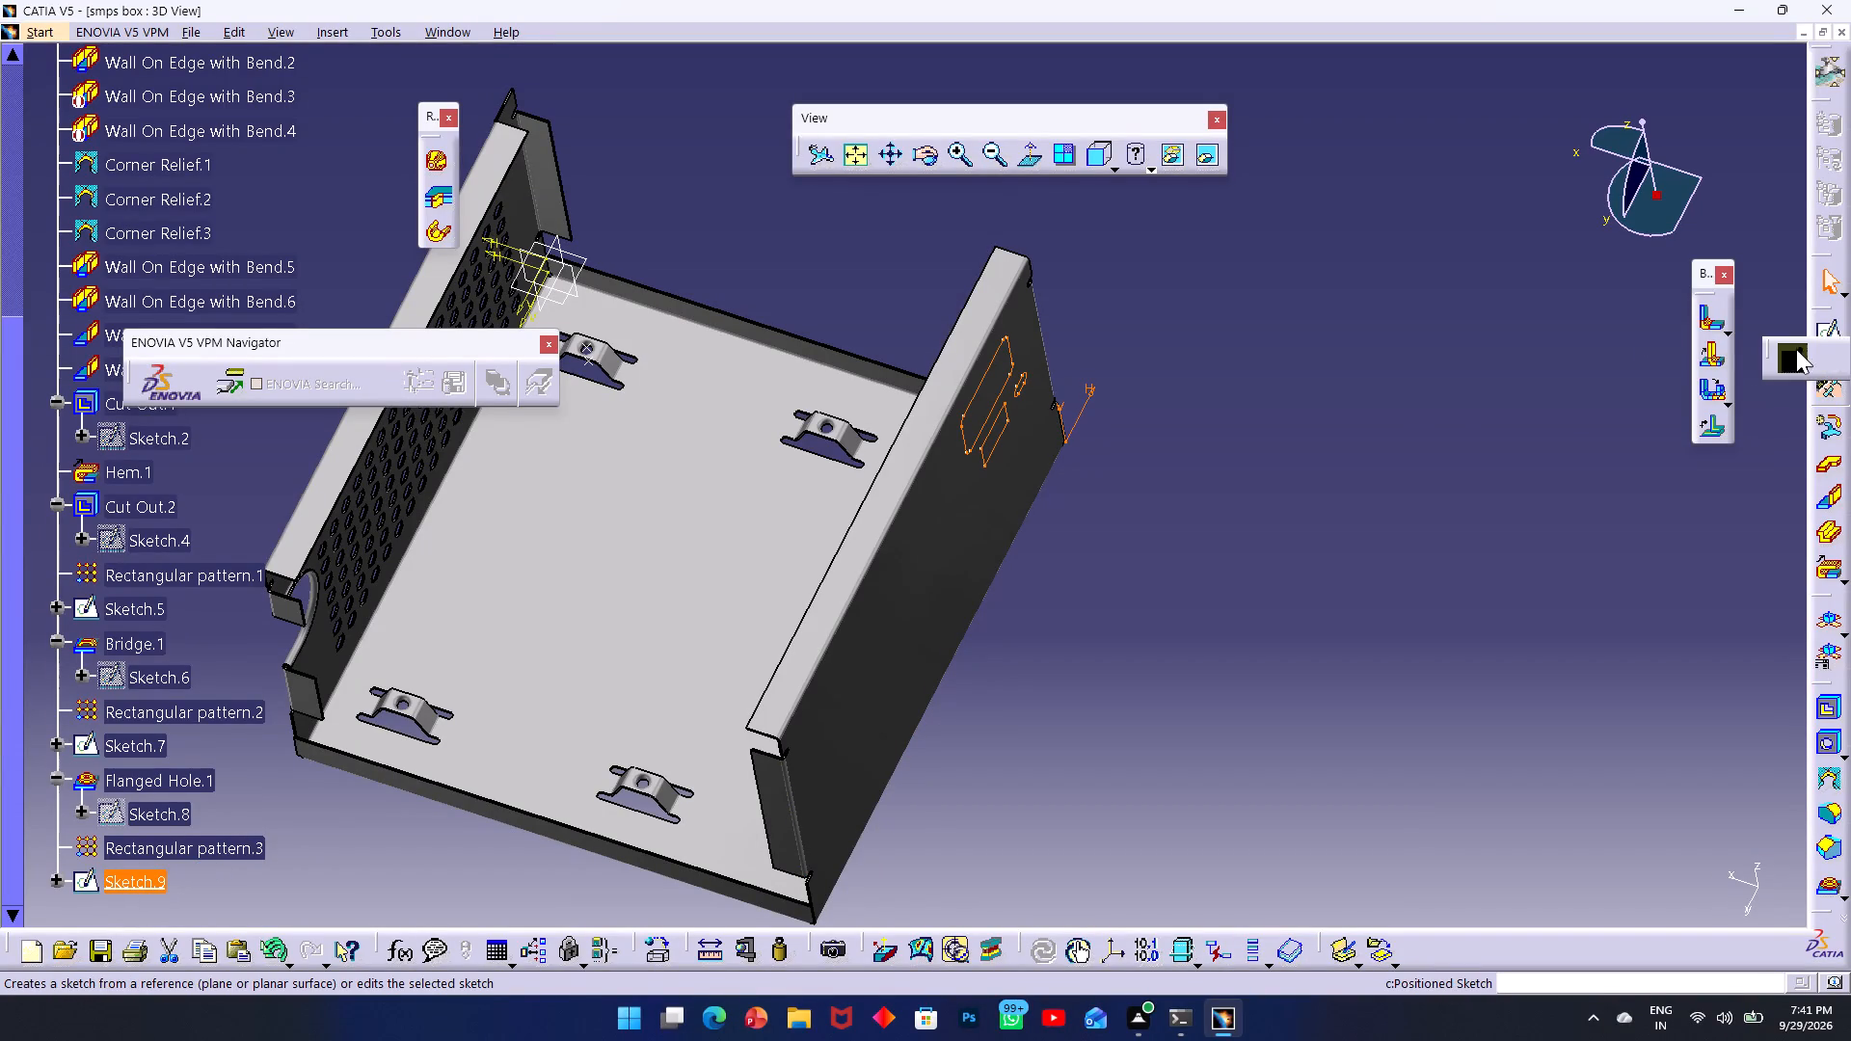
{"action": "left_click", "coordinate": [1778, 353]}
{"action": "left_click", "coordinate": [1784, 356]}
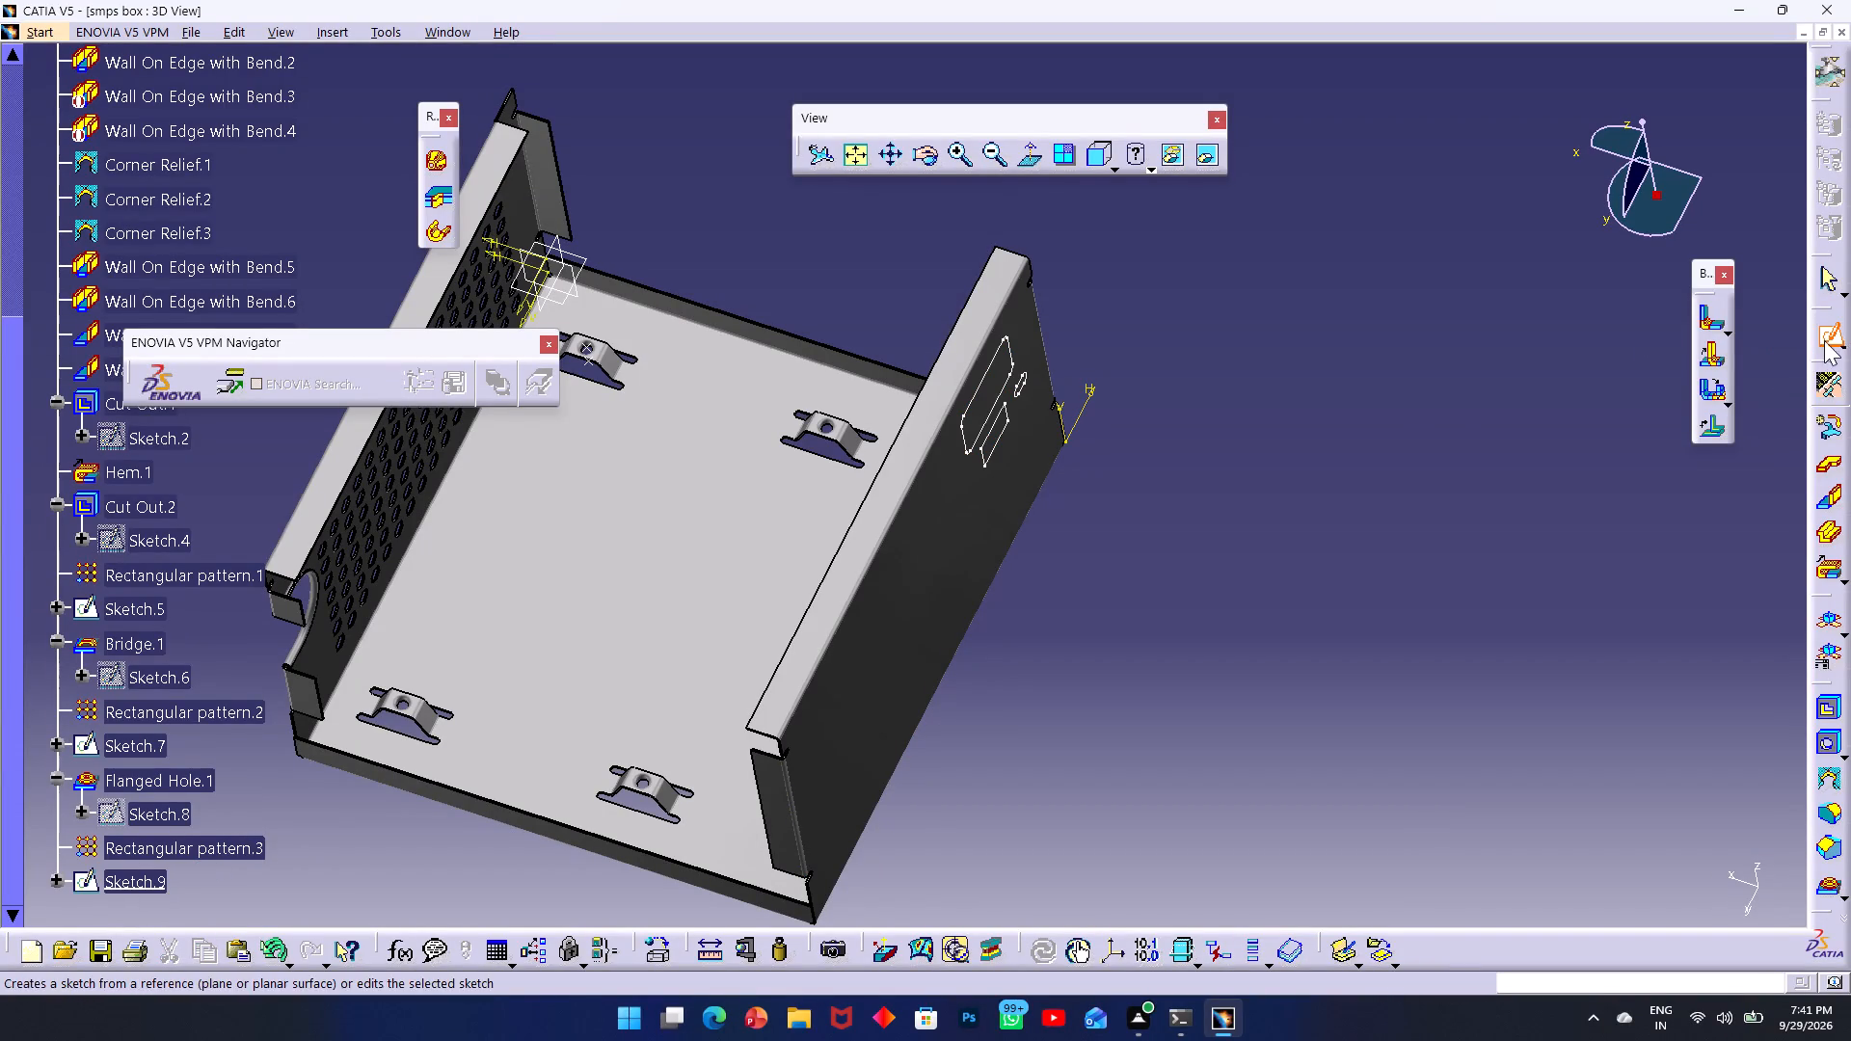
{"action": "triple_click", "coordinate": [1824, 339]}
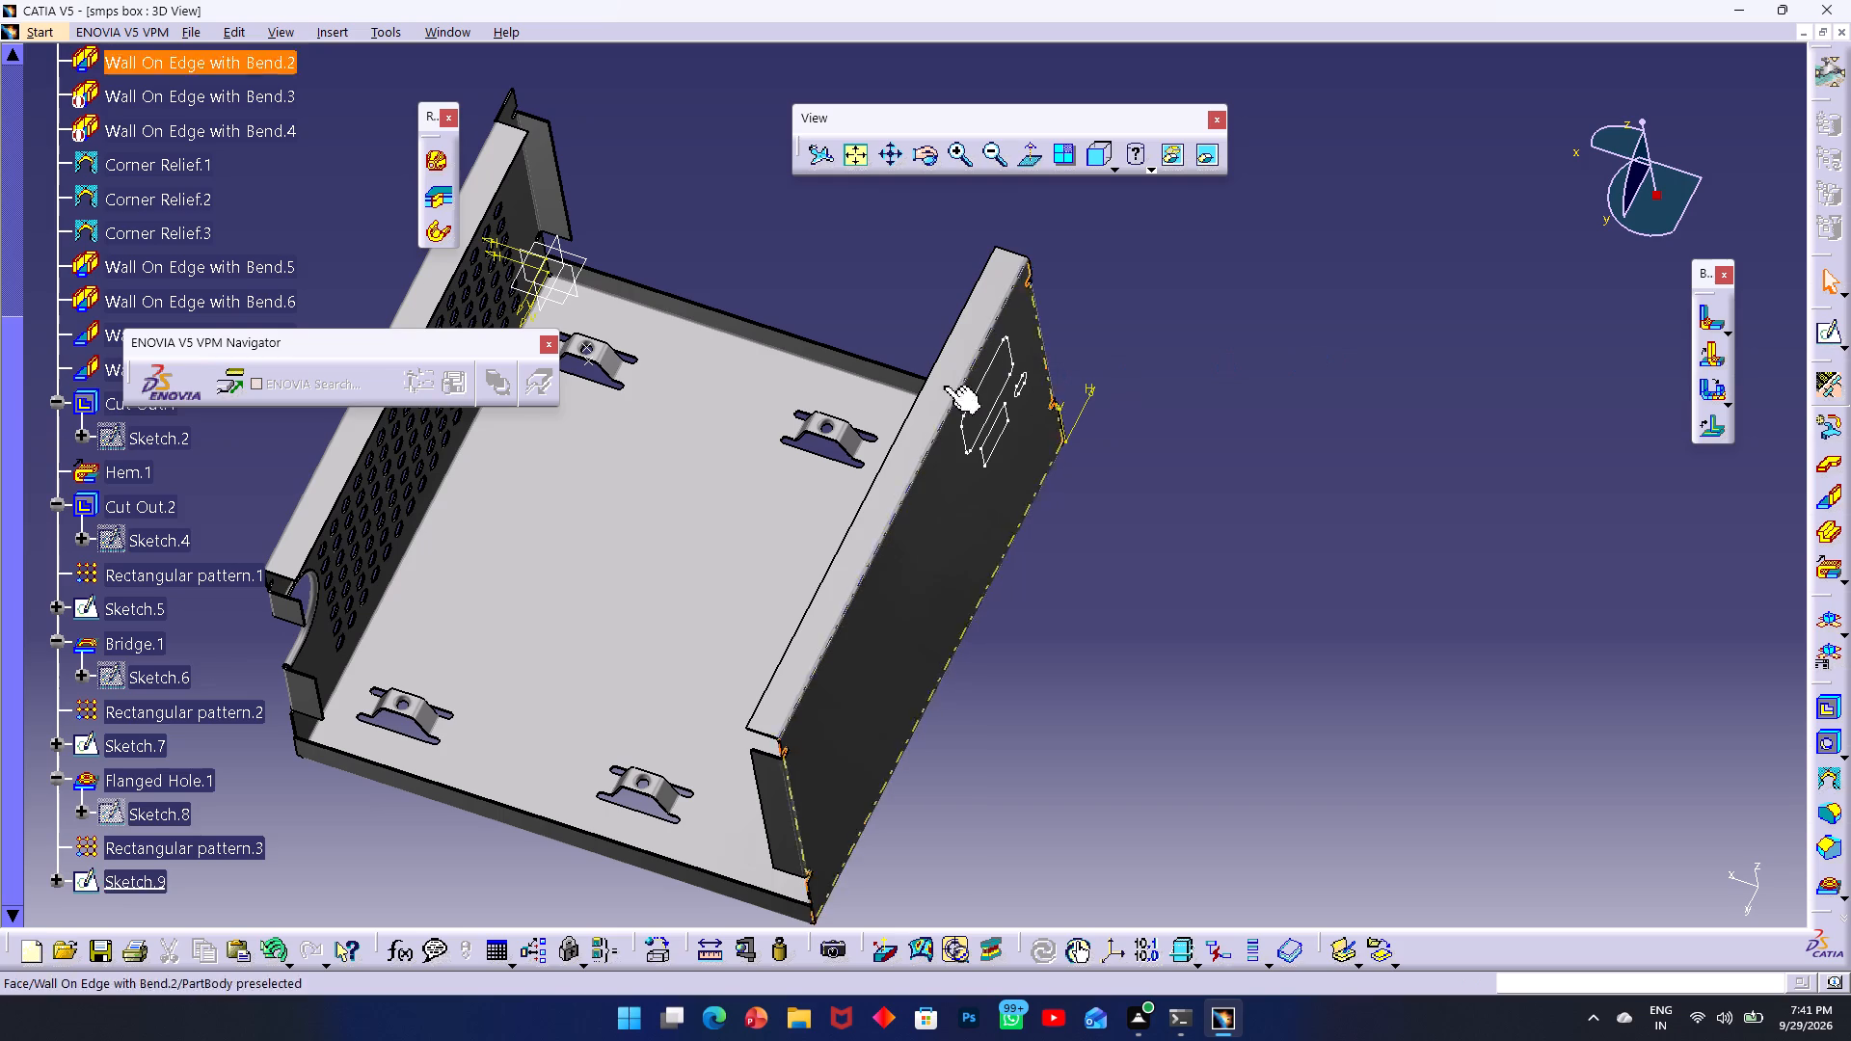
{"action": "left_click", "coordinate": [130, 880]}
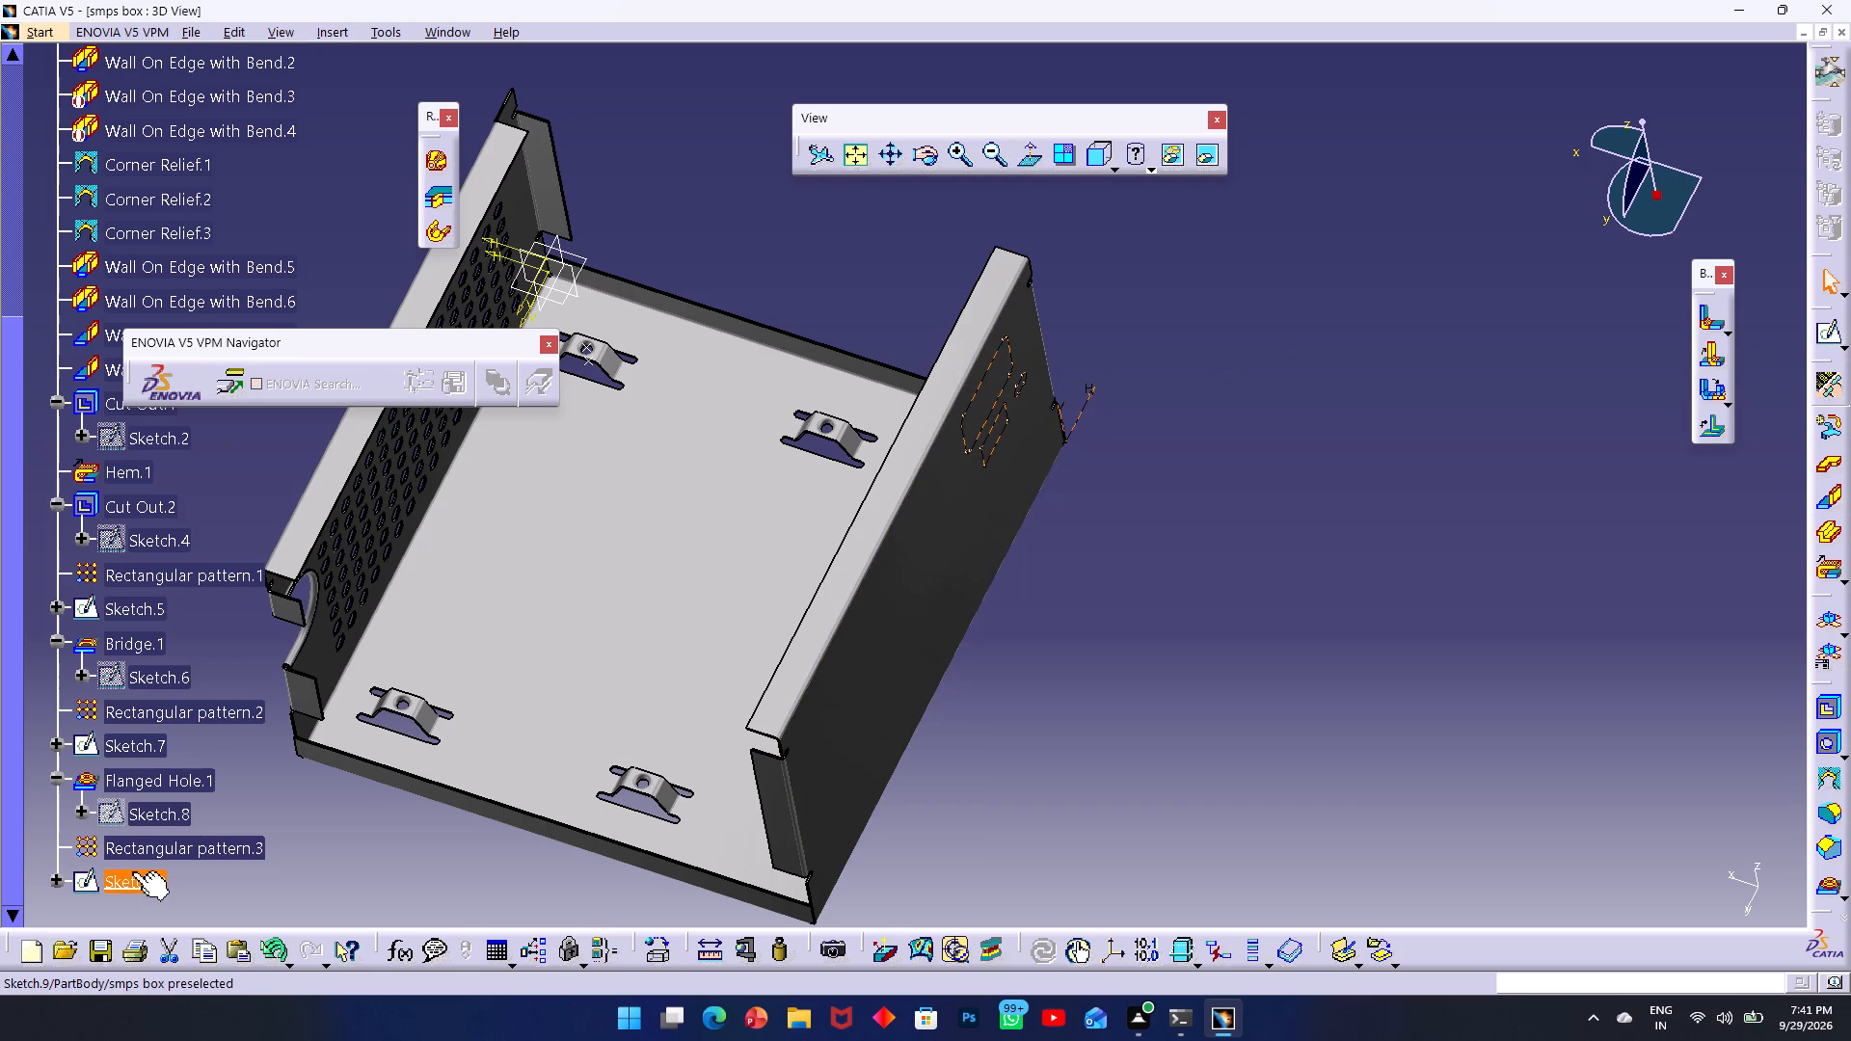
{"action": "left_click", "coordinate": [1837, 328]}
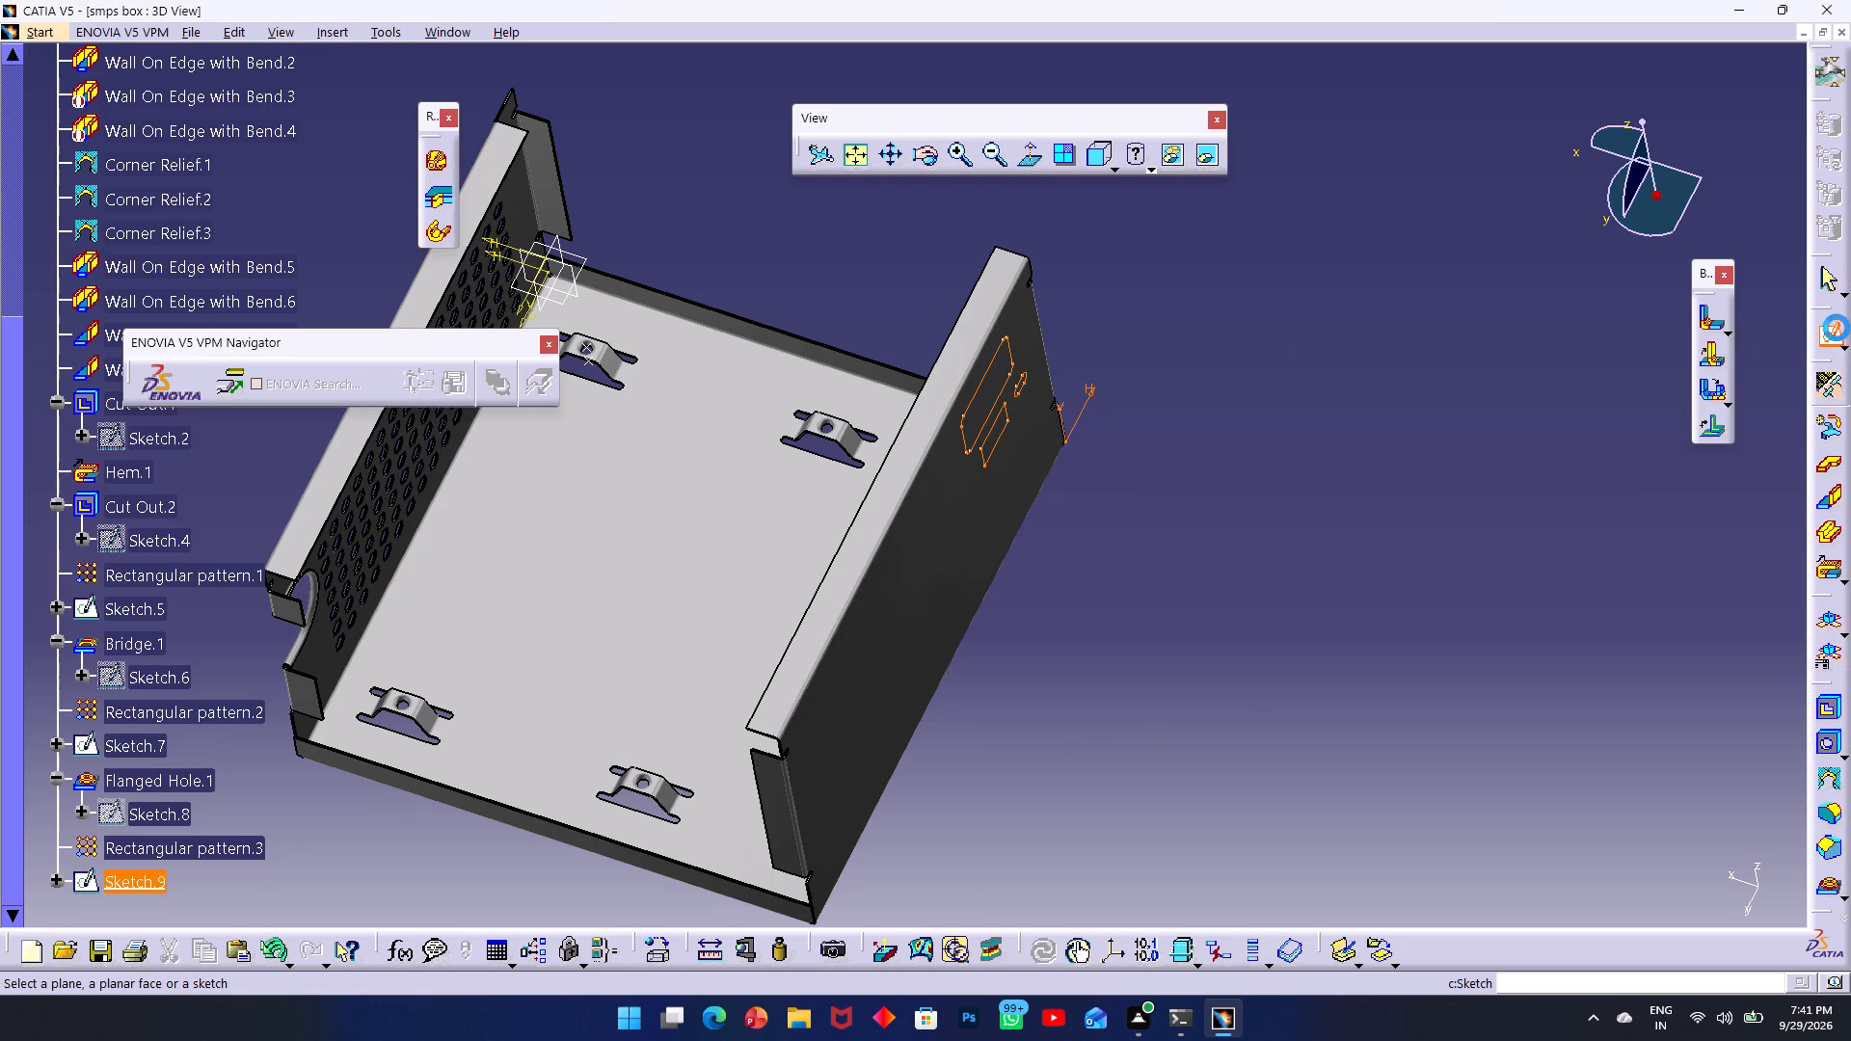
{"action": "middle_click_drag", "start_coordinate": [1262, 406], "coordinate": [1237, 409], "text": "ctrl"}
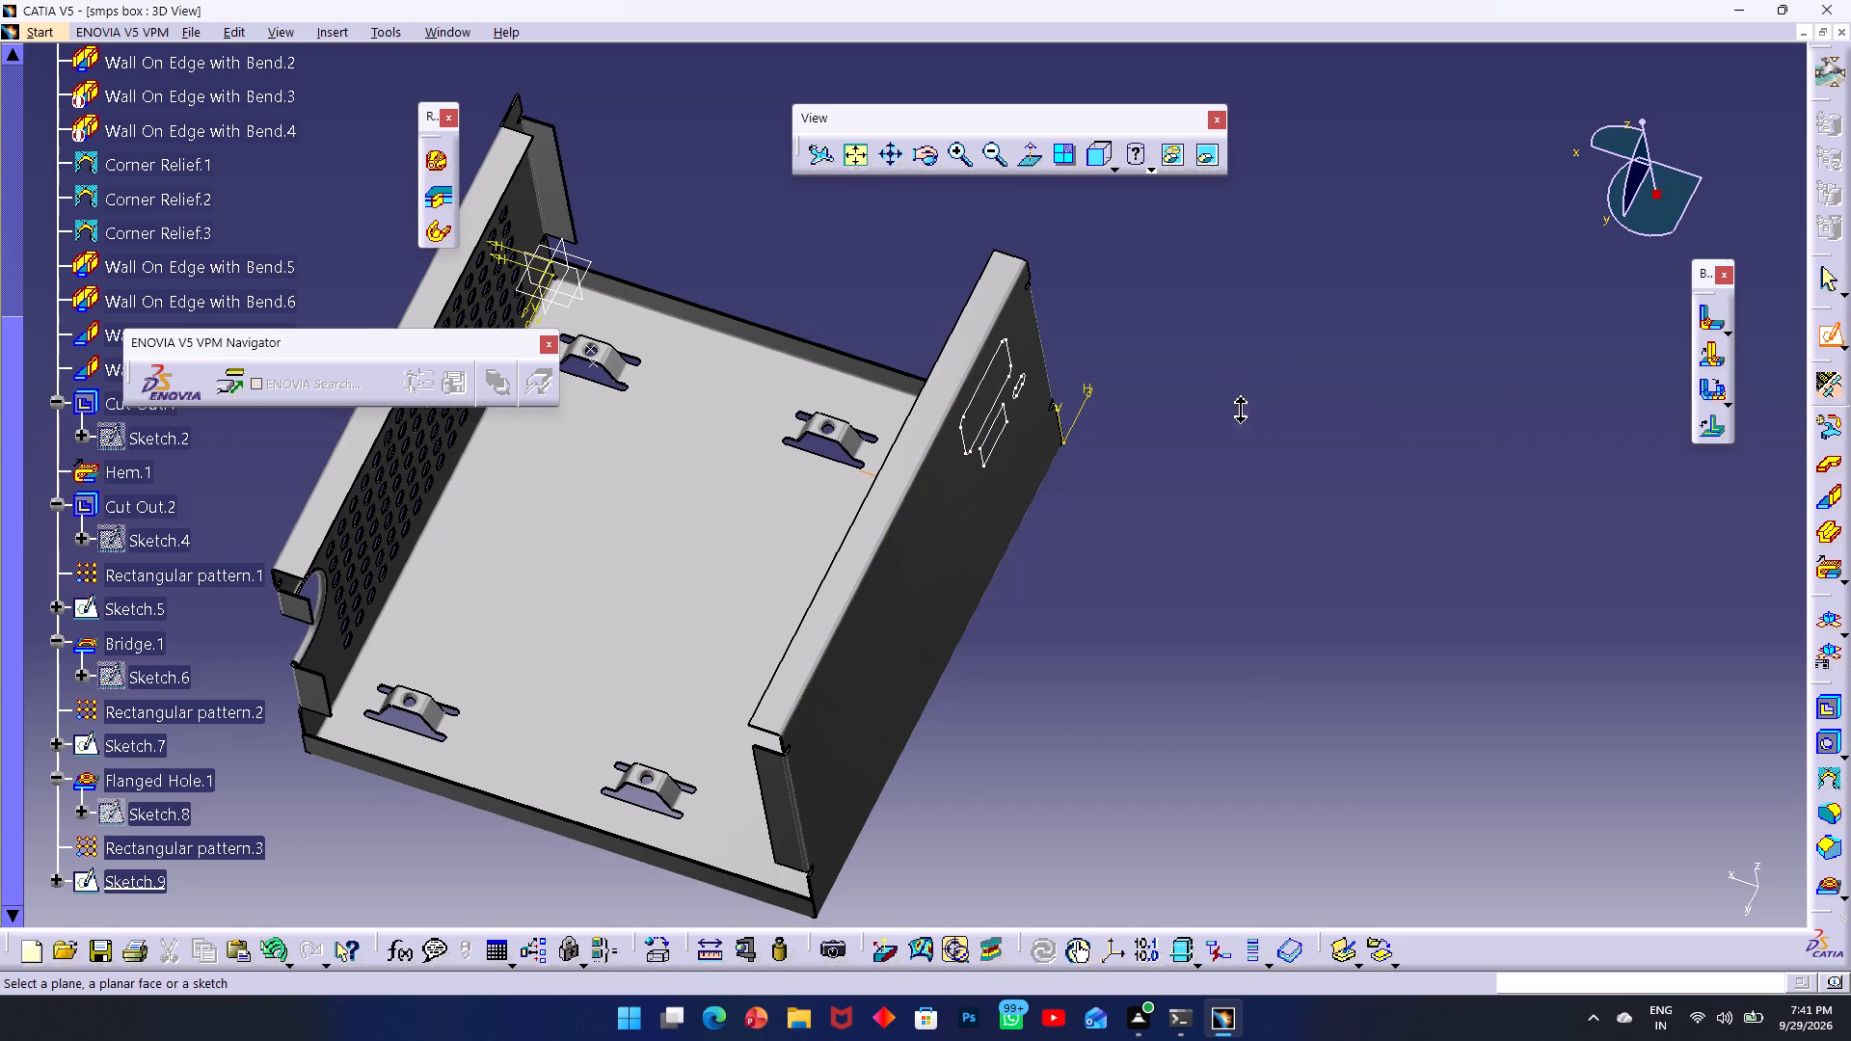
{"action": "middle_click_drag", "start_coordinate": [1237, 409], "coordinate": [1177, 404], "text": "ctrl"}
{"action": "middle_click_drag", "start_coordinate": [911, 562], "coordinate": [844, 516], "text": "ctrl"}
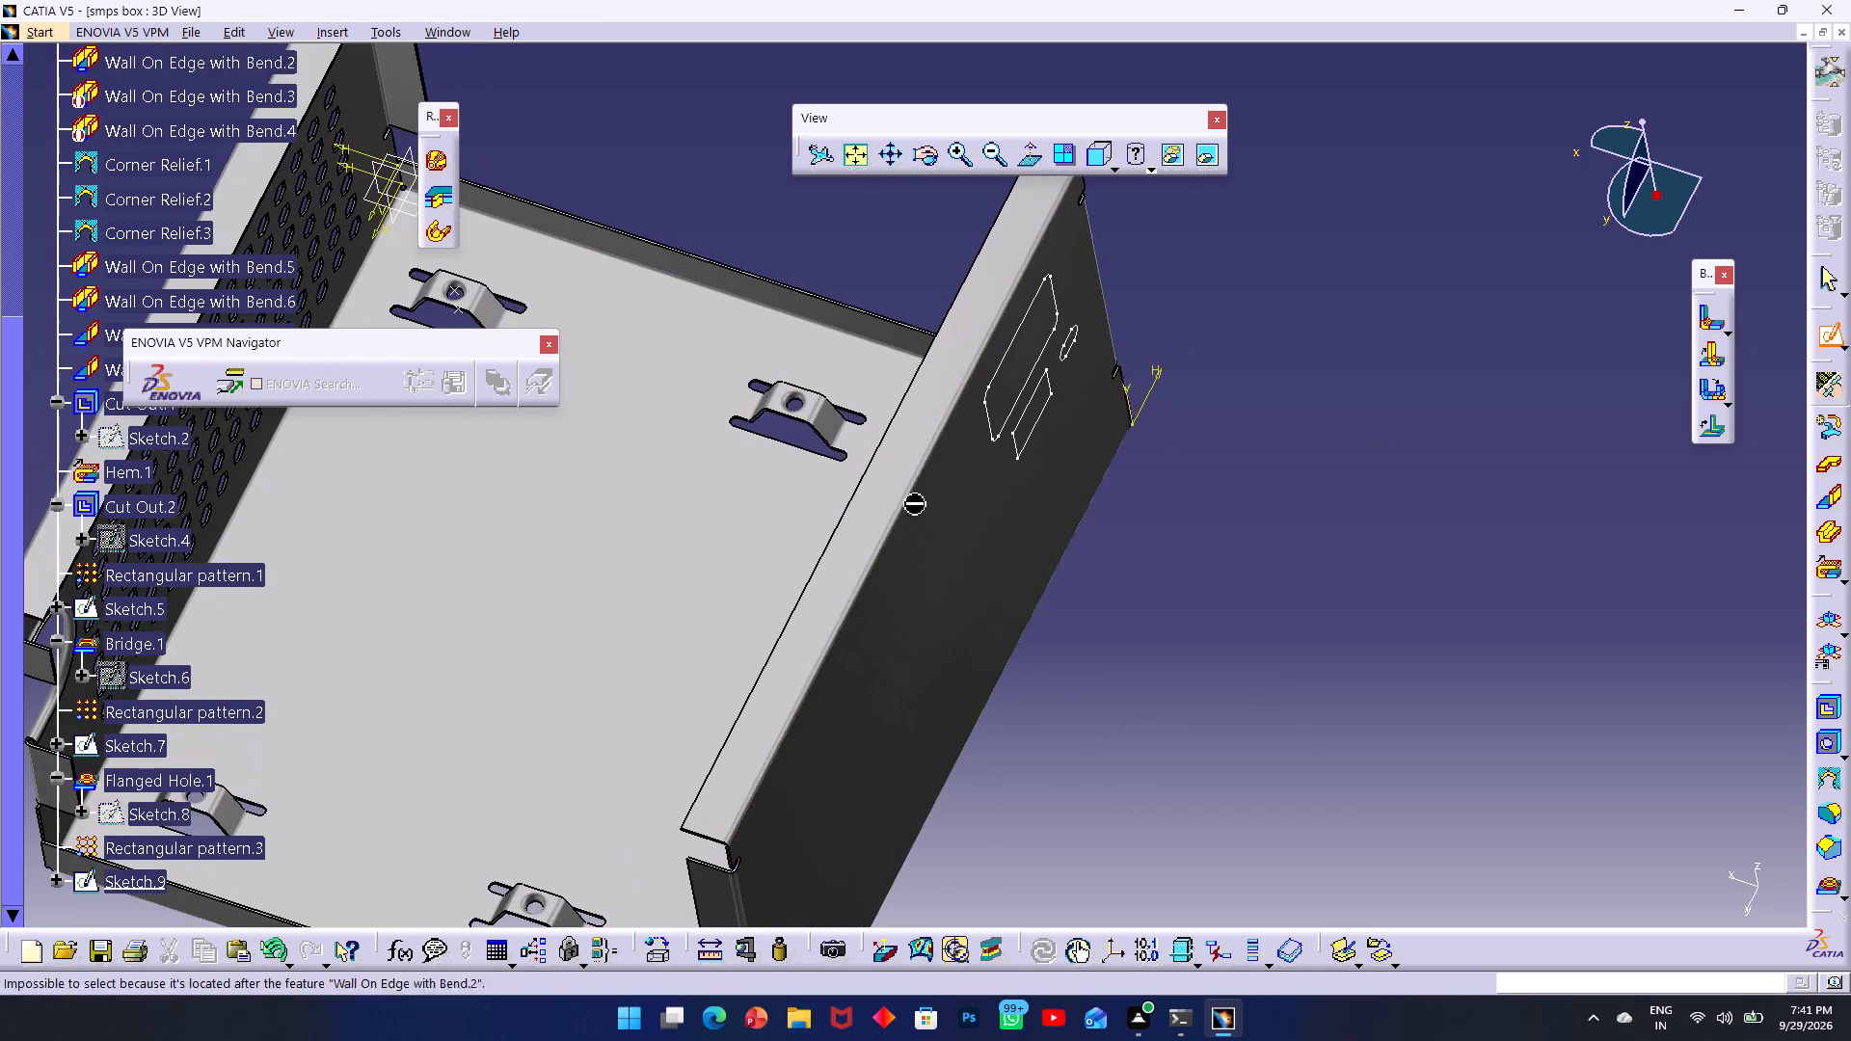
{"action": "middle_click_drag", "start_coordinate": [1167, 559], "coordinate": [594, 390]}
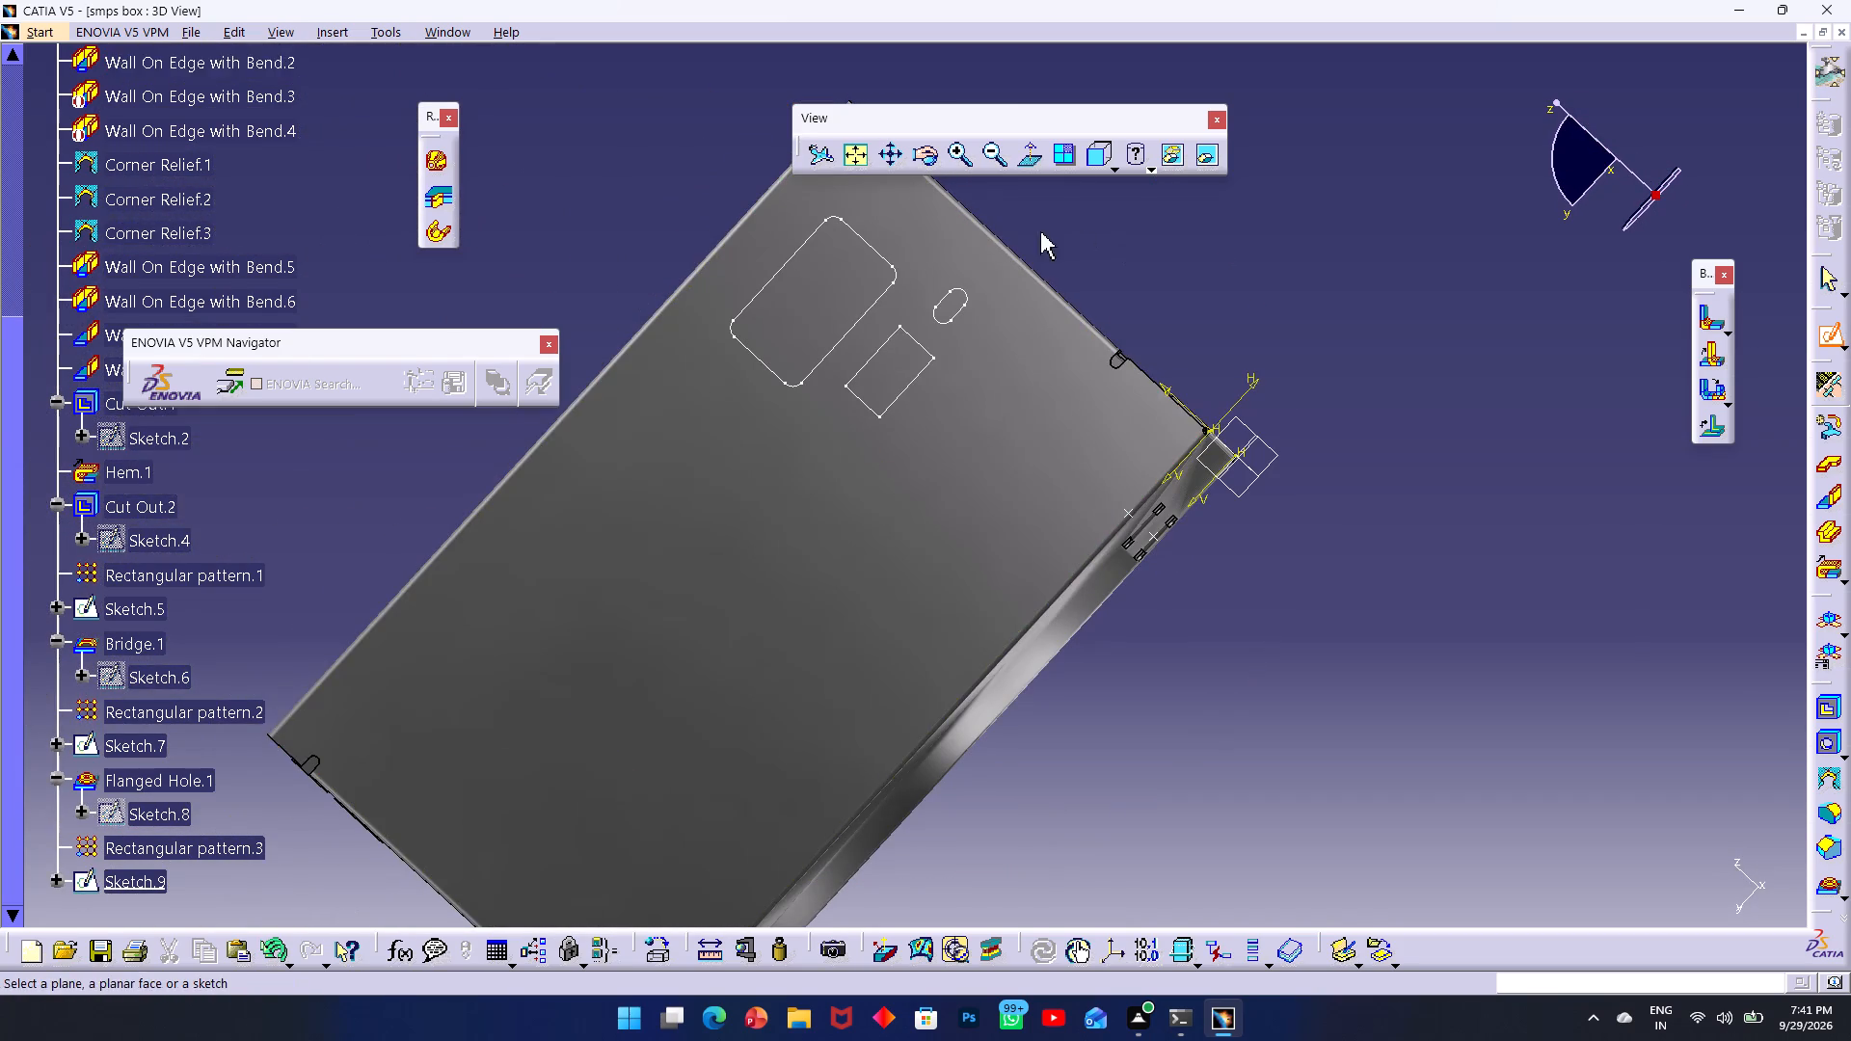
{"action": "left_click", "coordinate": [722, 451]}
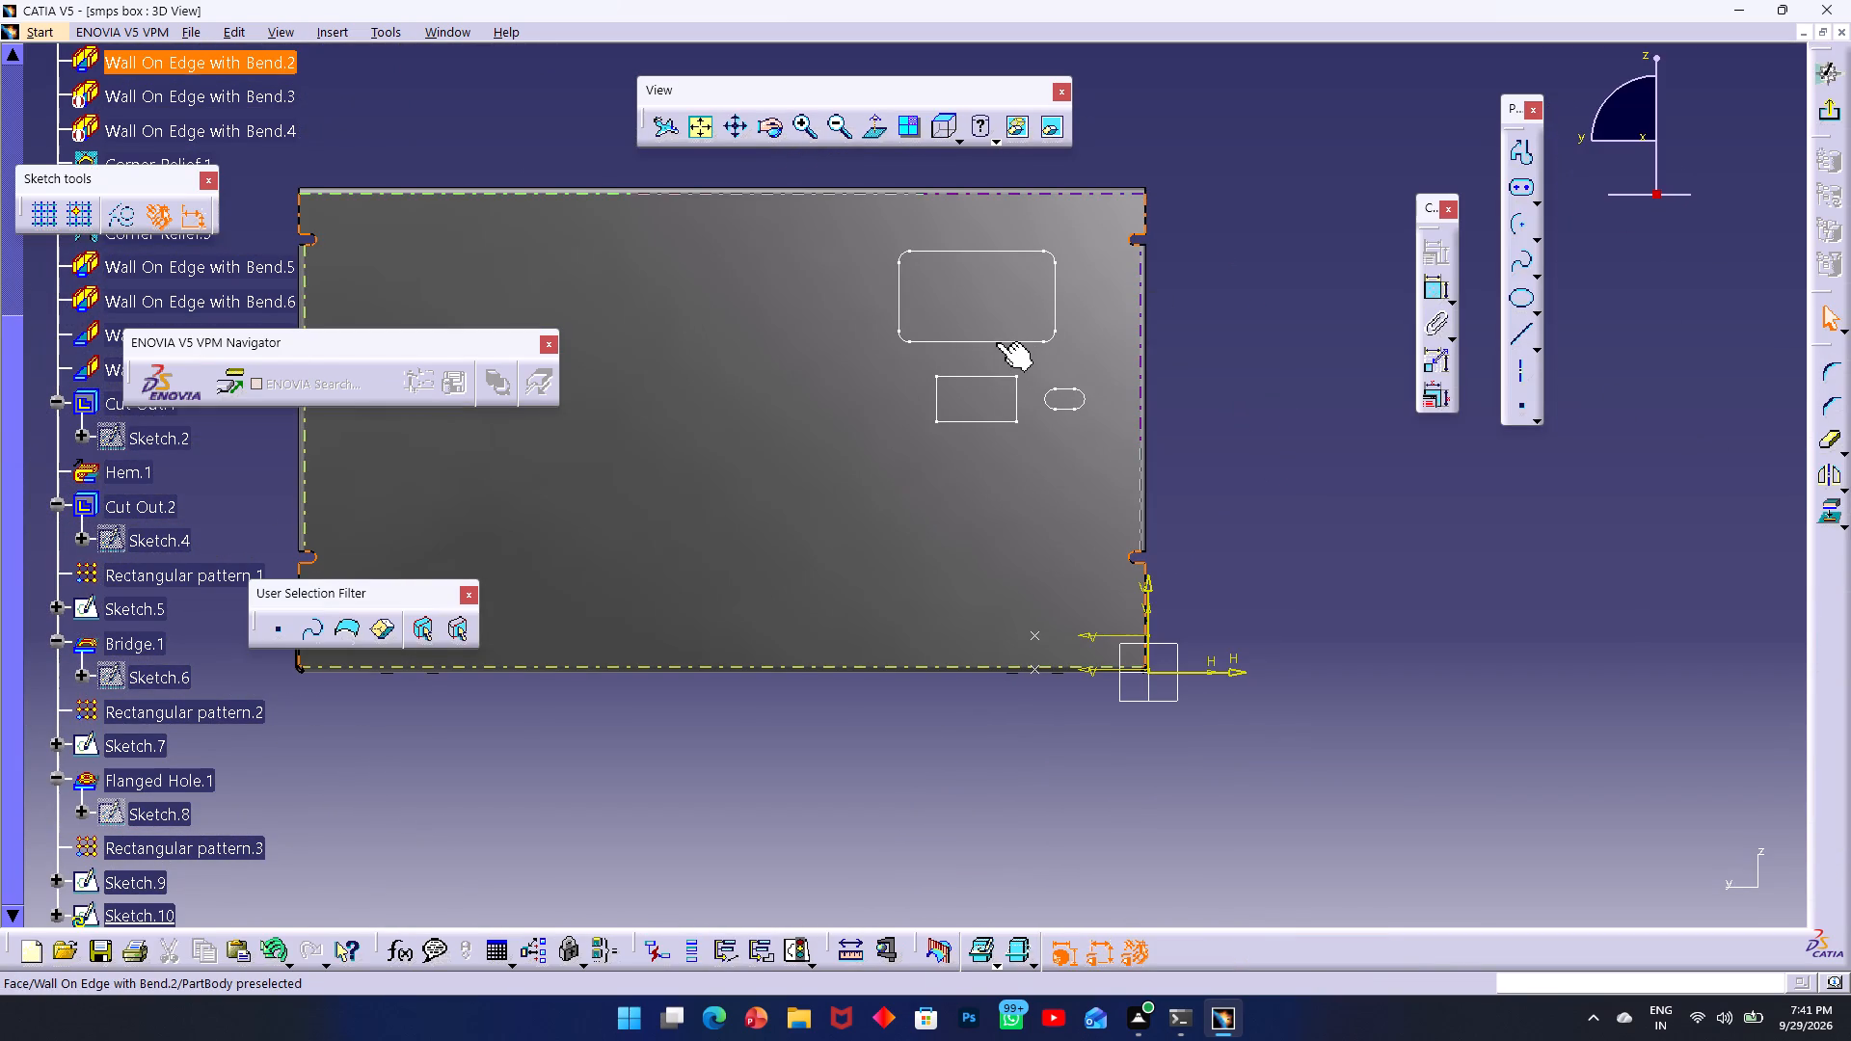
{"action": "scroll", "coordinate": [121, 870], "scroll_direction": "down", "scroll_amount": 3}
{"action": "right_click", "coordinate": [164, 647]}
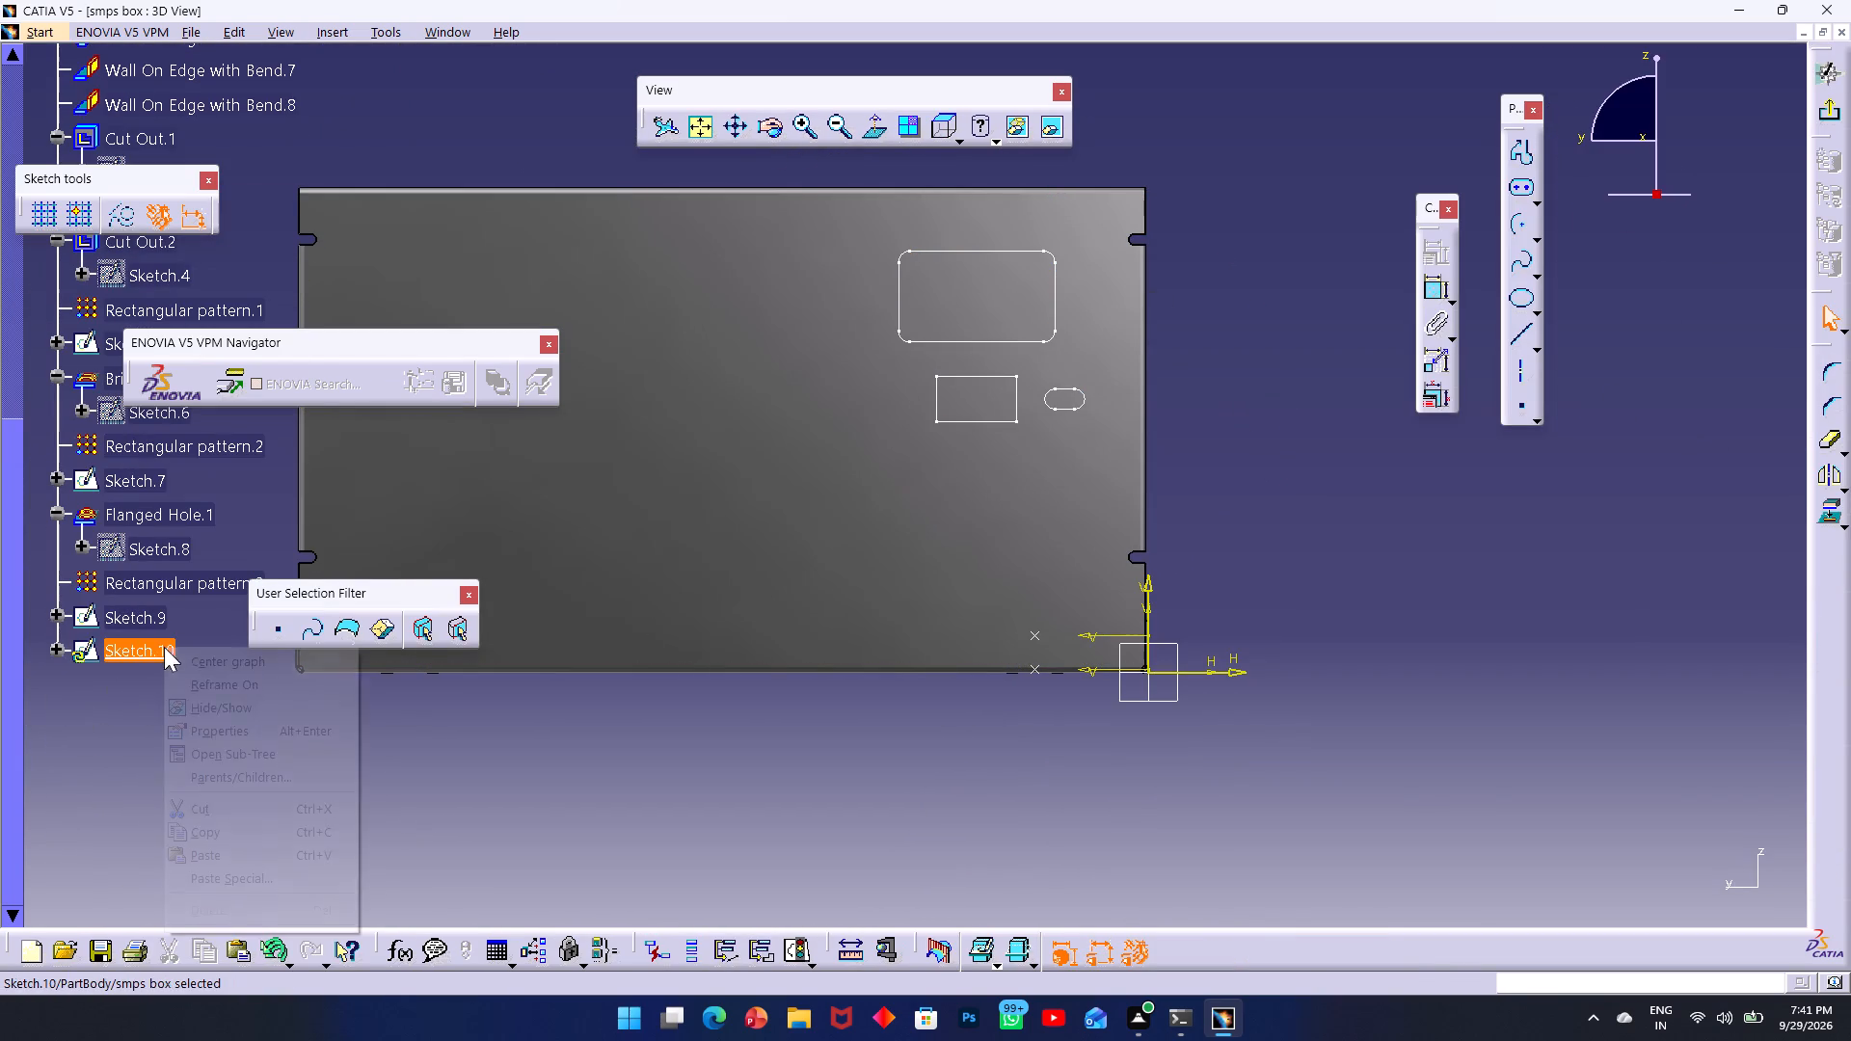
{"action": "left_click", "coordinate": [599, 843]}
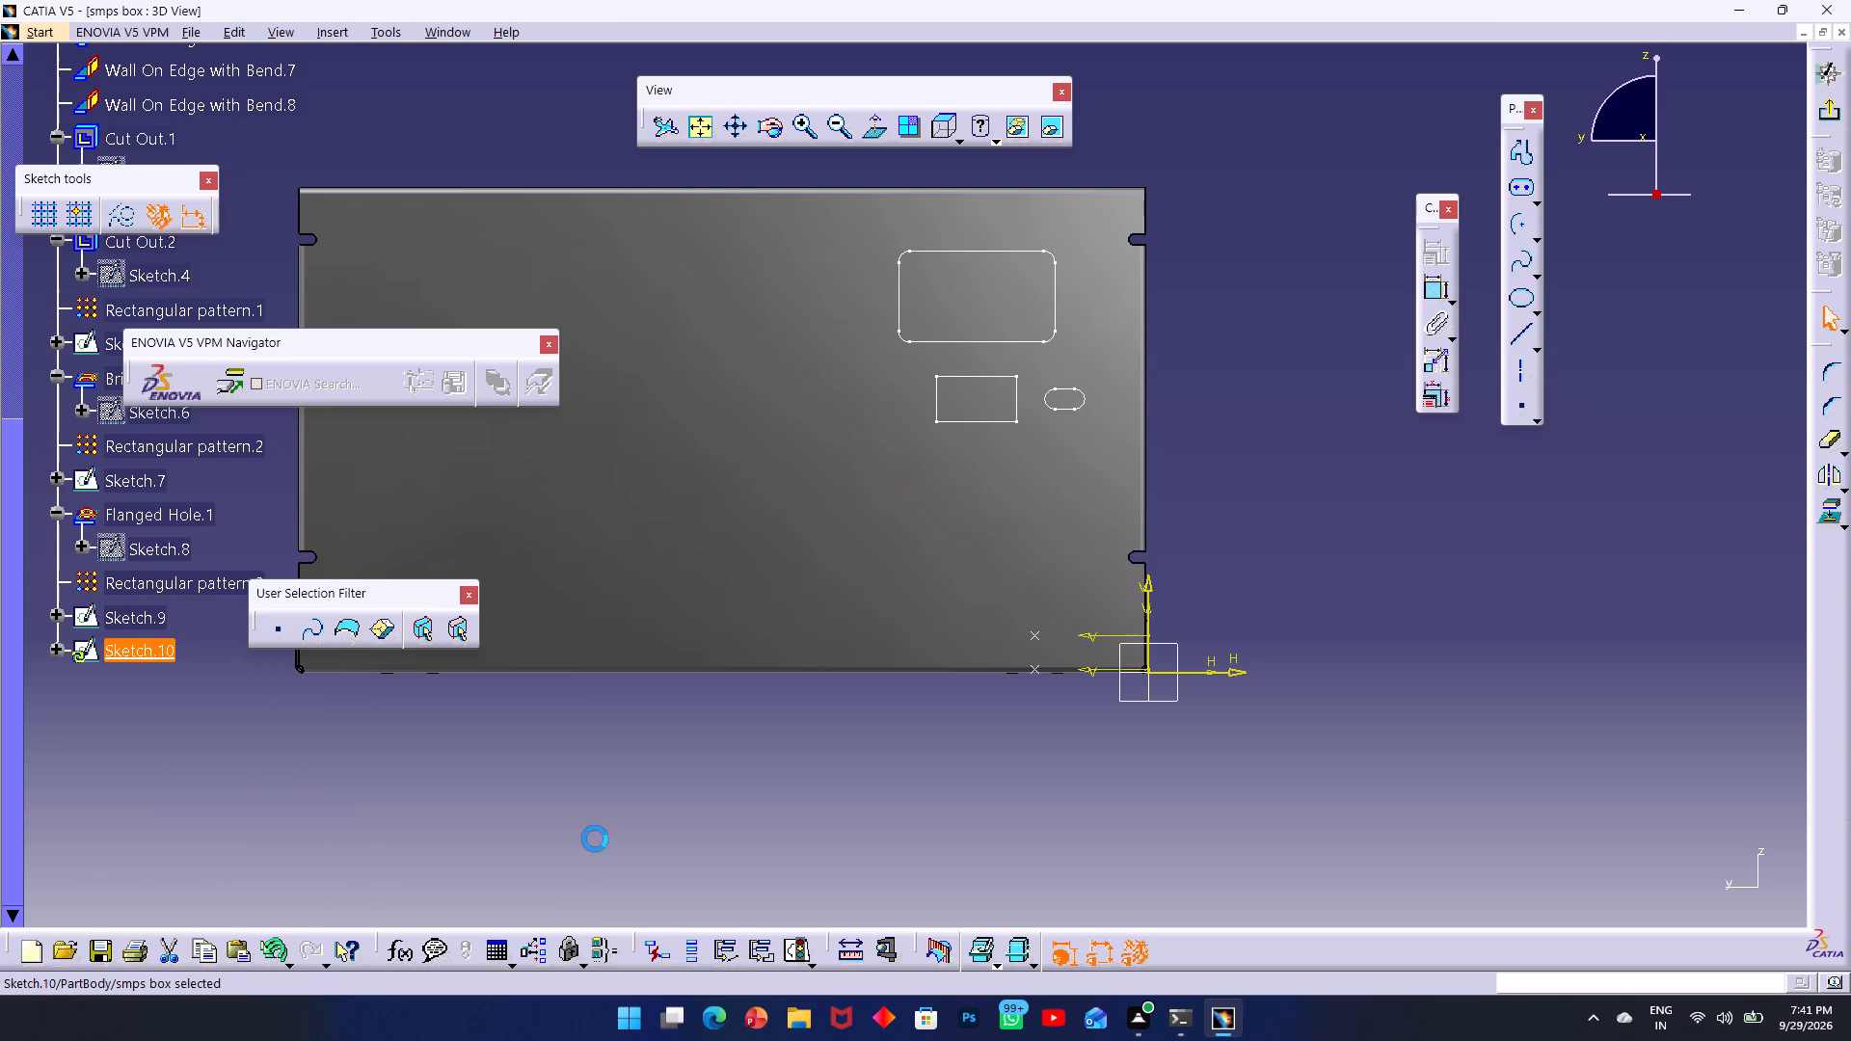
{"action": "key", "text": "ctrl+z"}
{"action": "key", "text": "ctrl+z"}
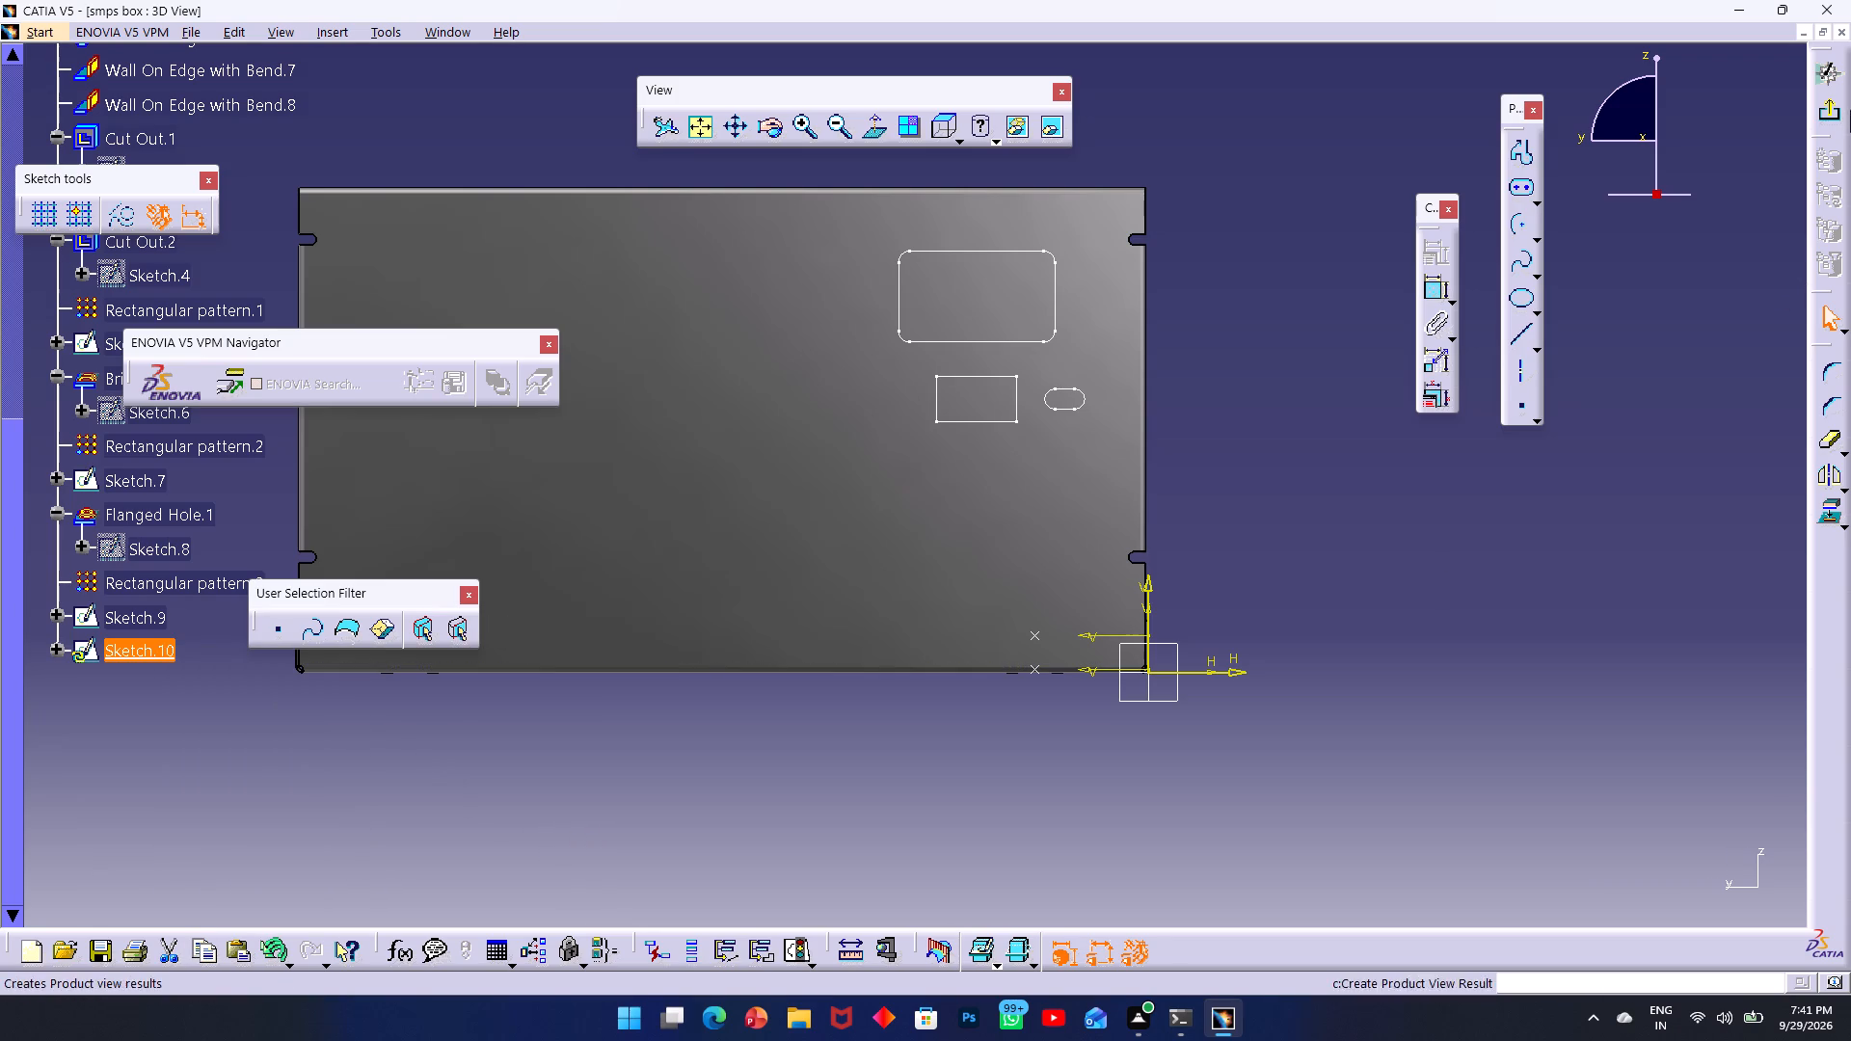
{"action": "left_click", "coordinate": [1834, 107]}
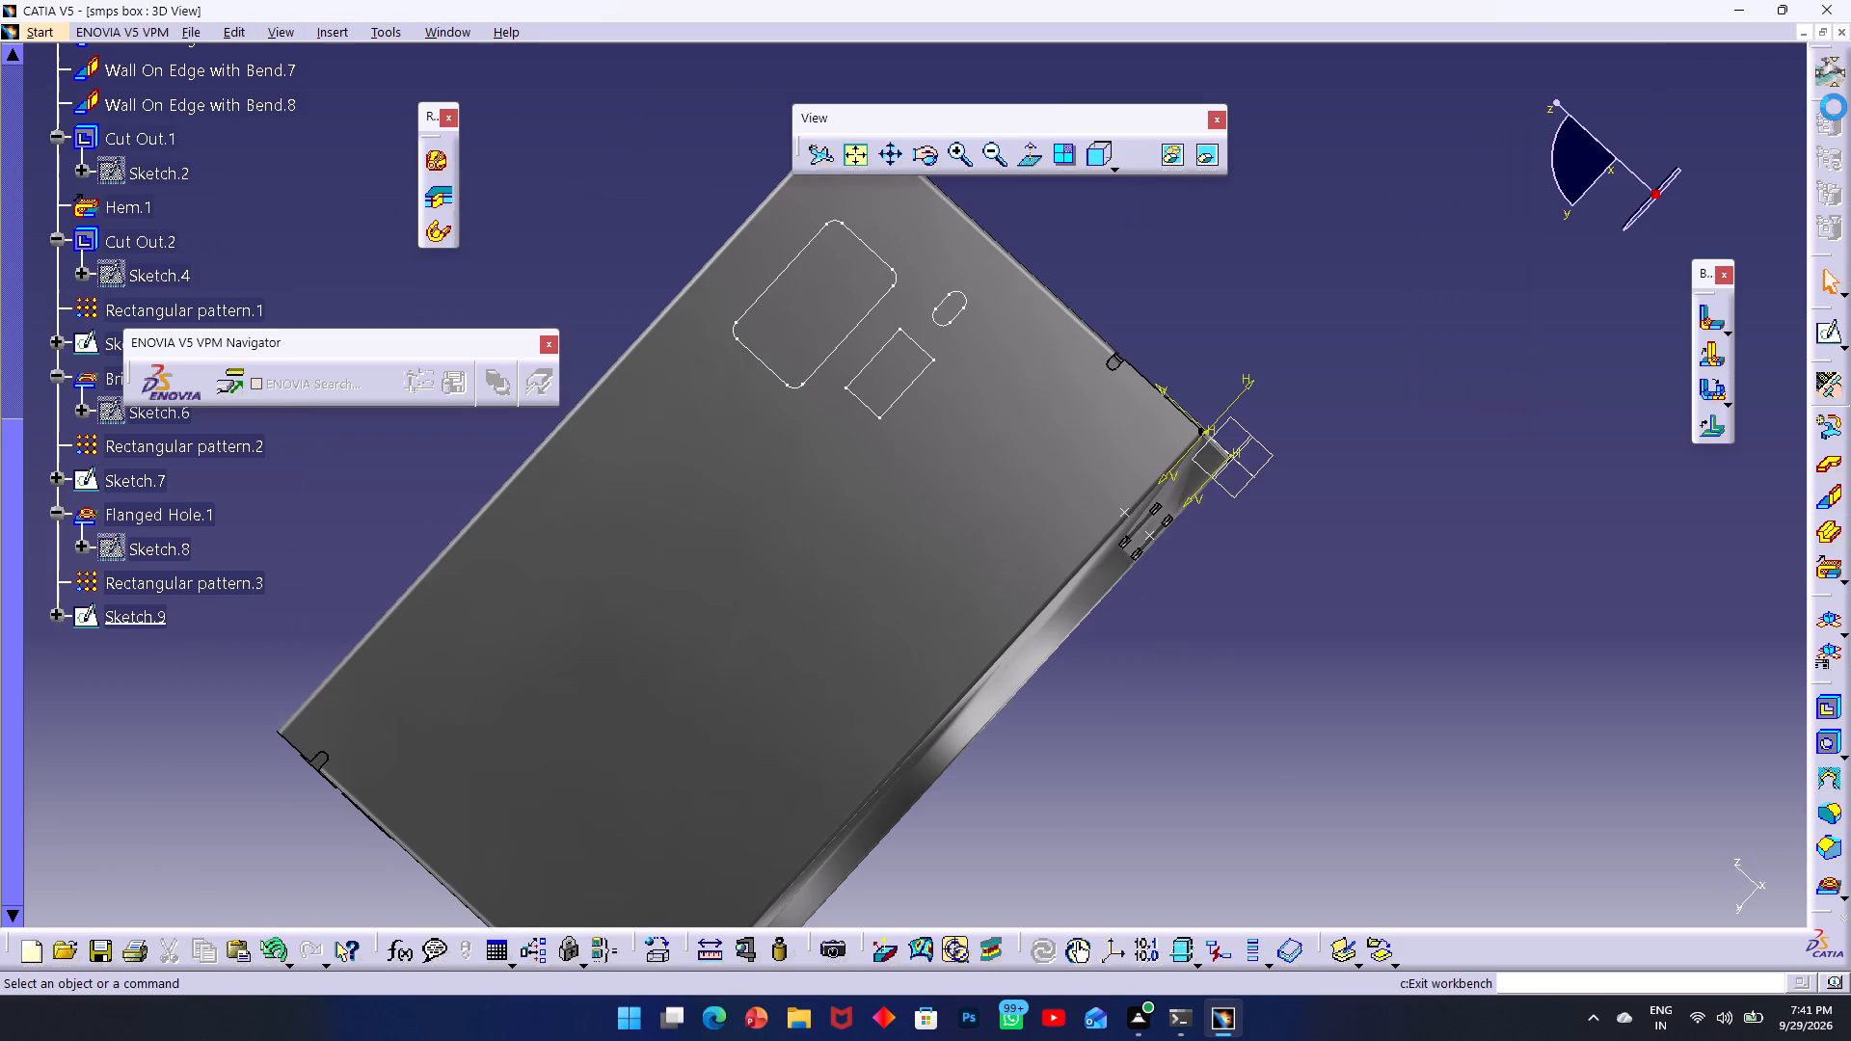
Reopen Sketch.9, containing the side wall's rounded profile, lower rectangle and elongated hole, for editing.
{"action": "left_click", "coordinate": [145, 622]}
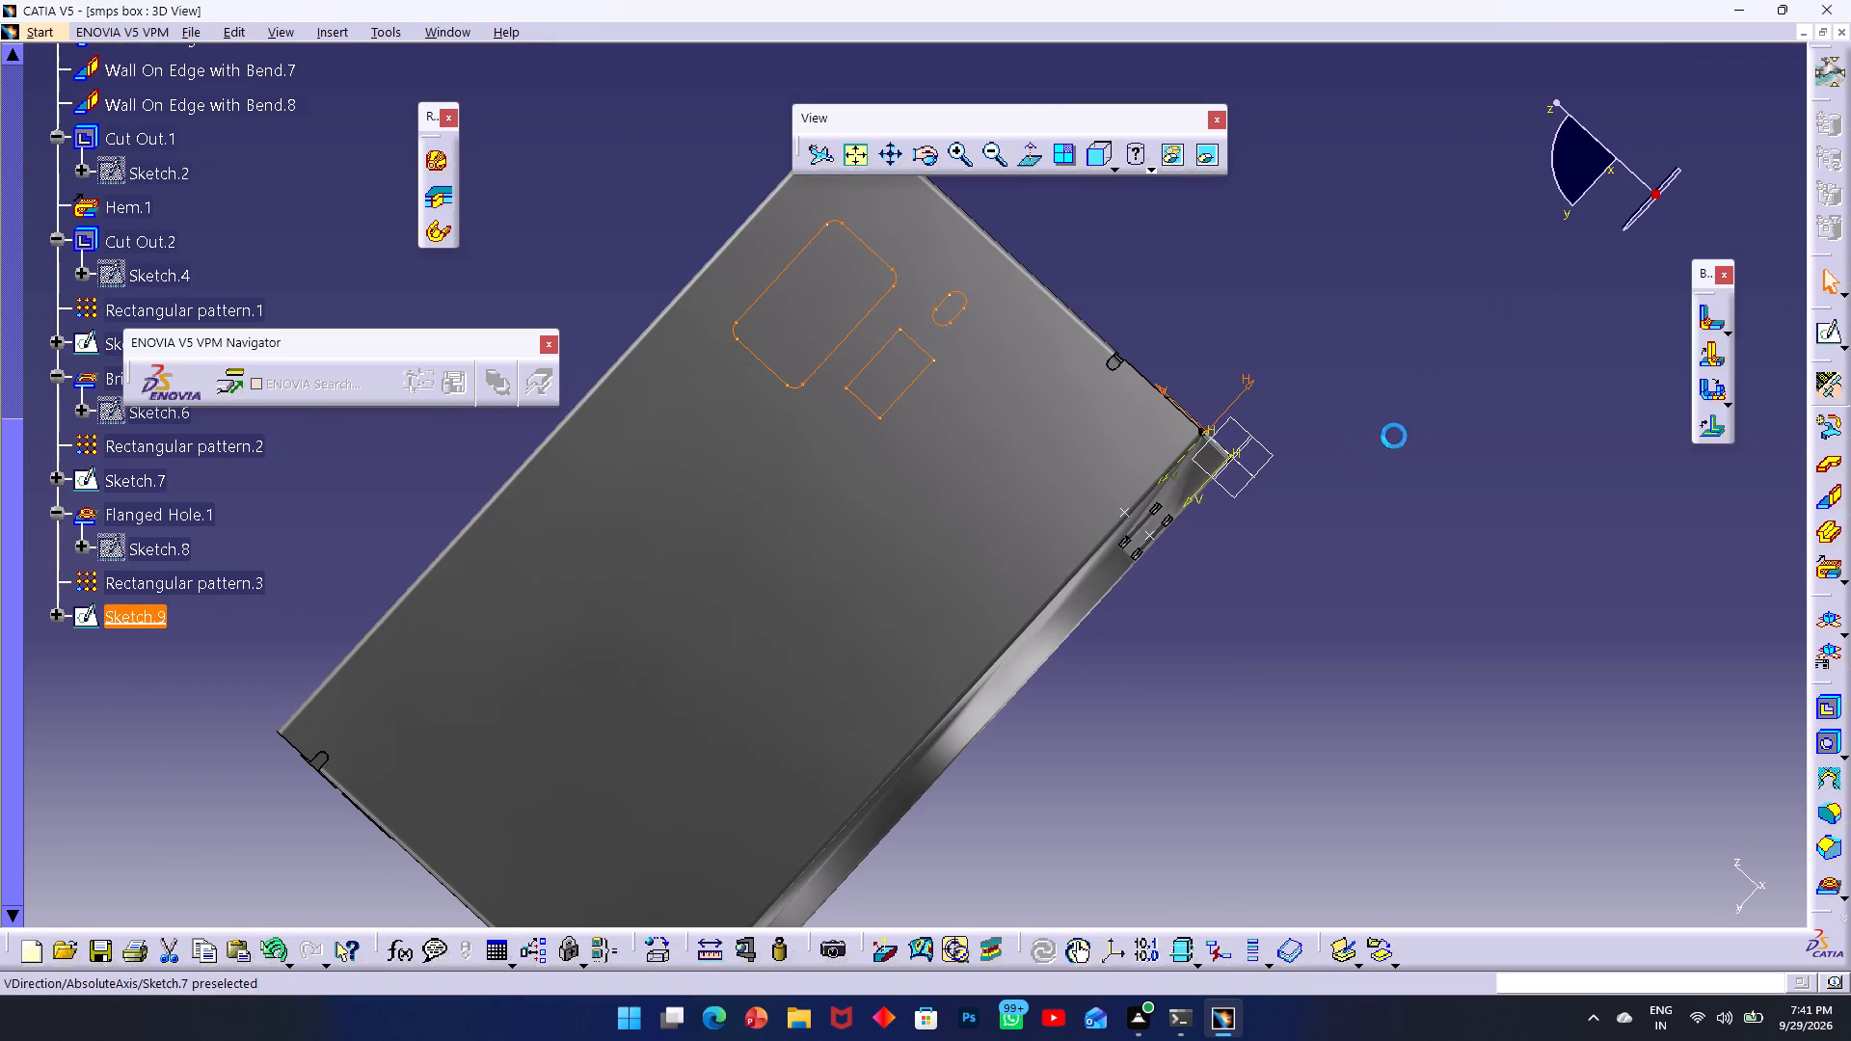
{"action": "left_click", "coordinate": [1838, 335]}
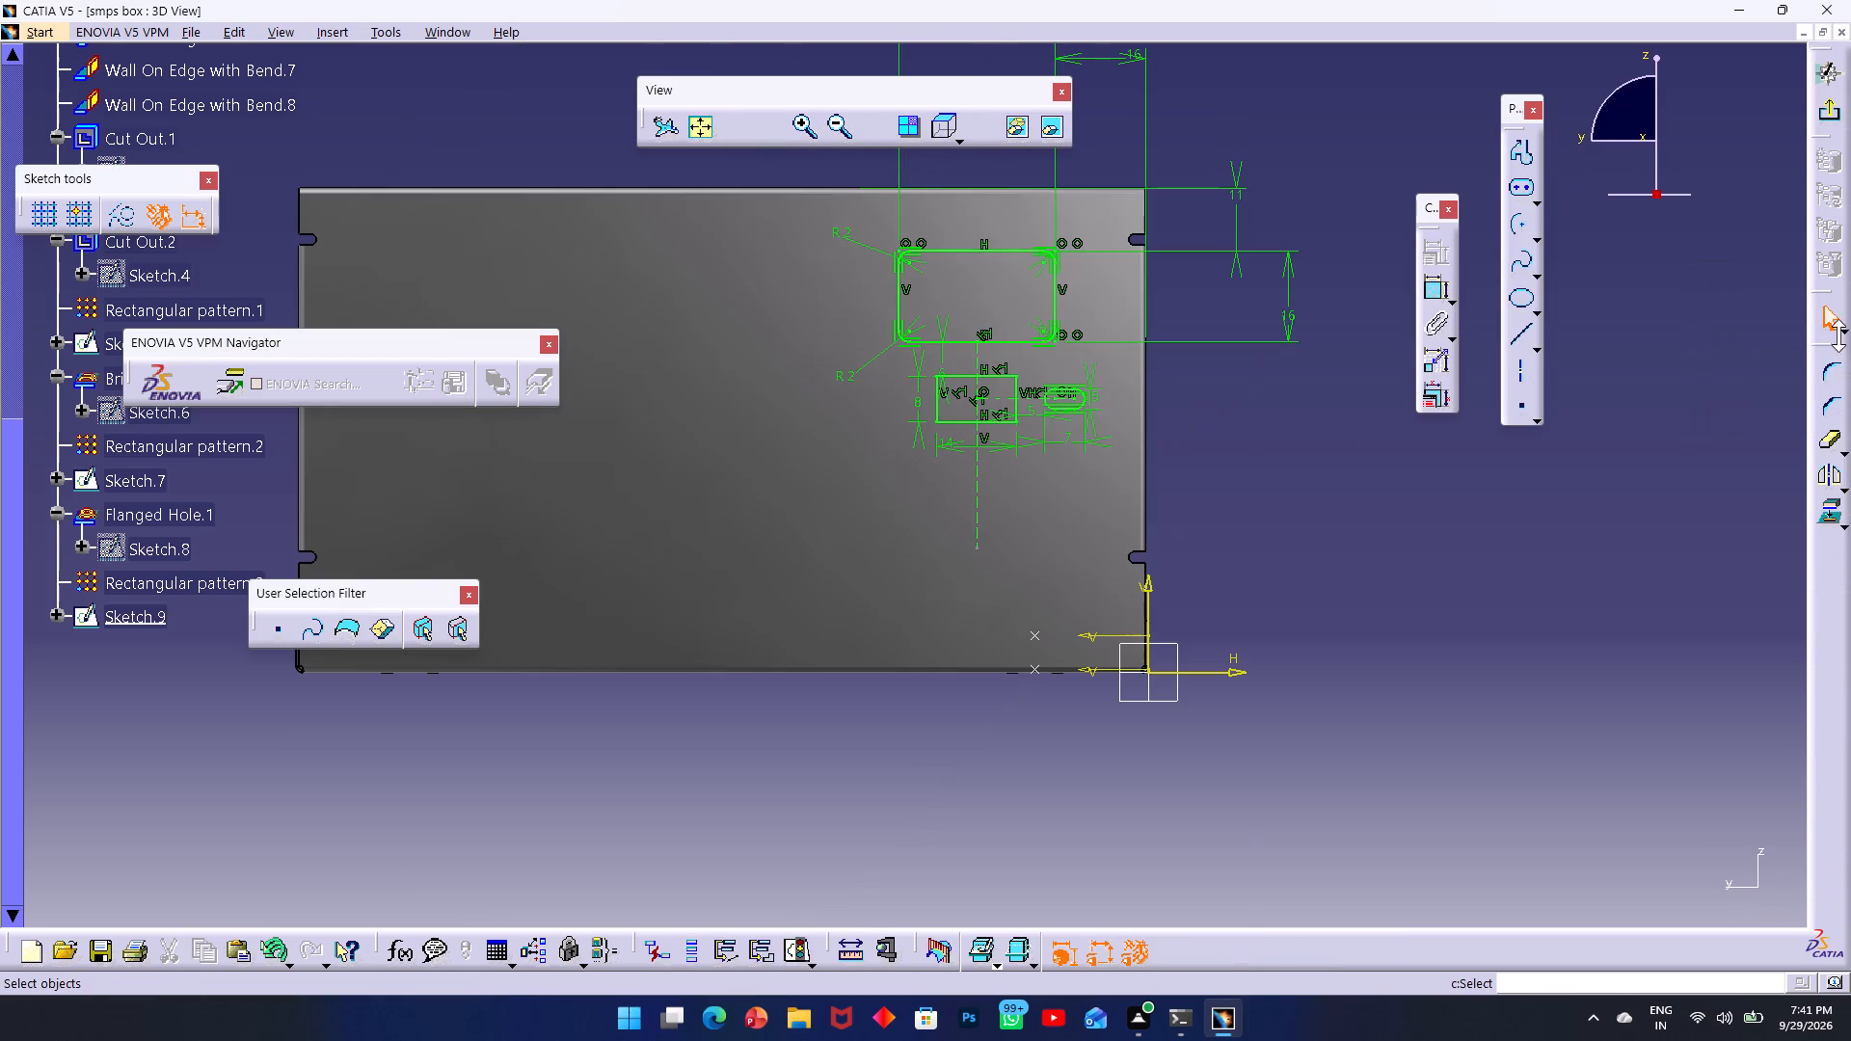
{"action": "middle_click_drag", "start_coordinate": [1189, 380], "coordinate": [1107, 360], "text": "ctrl"}
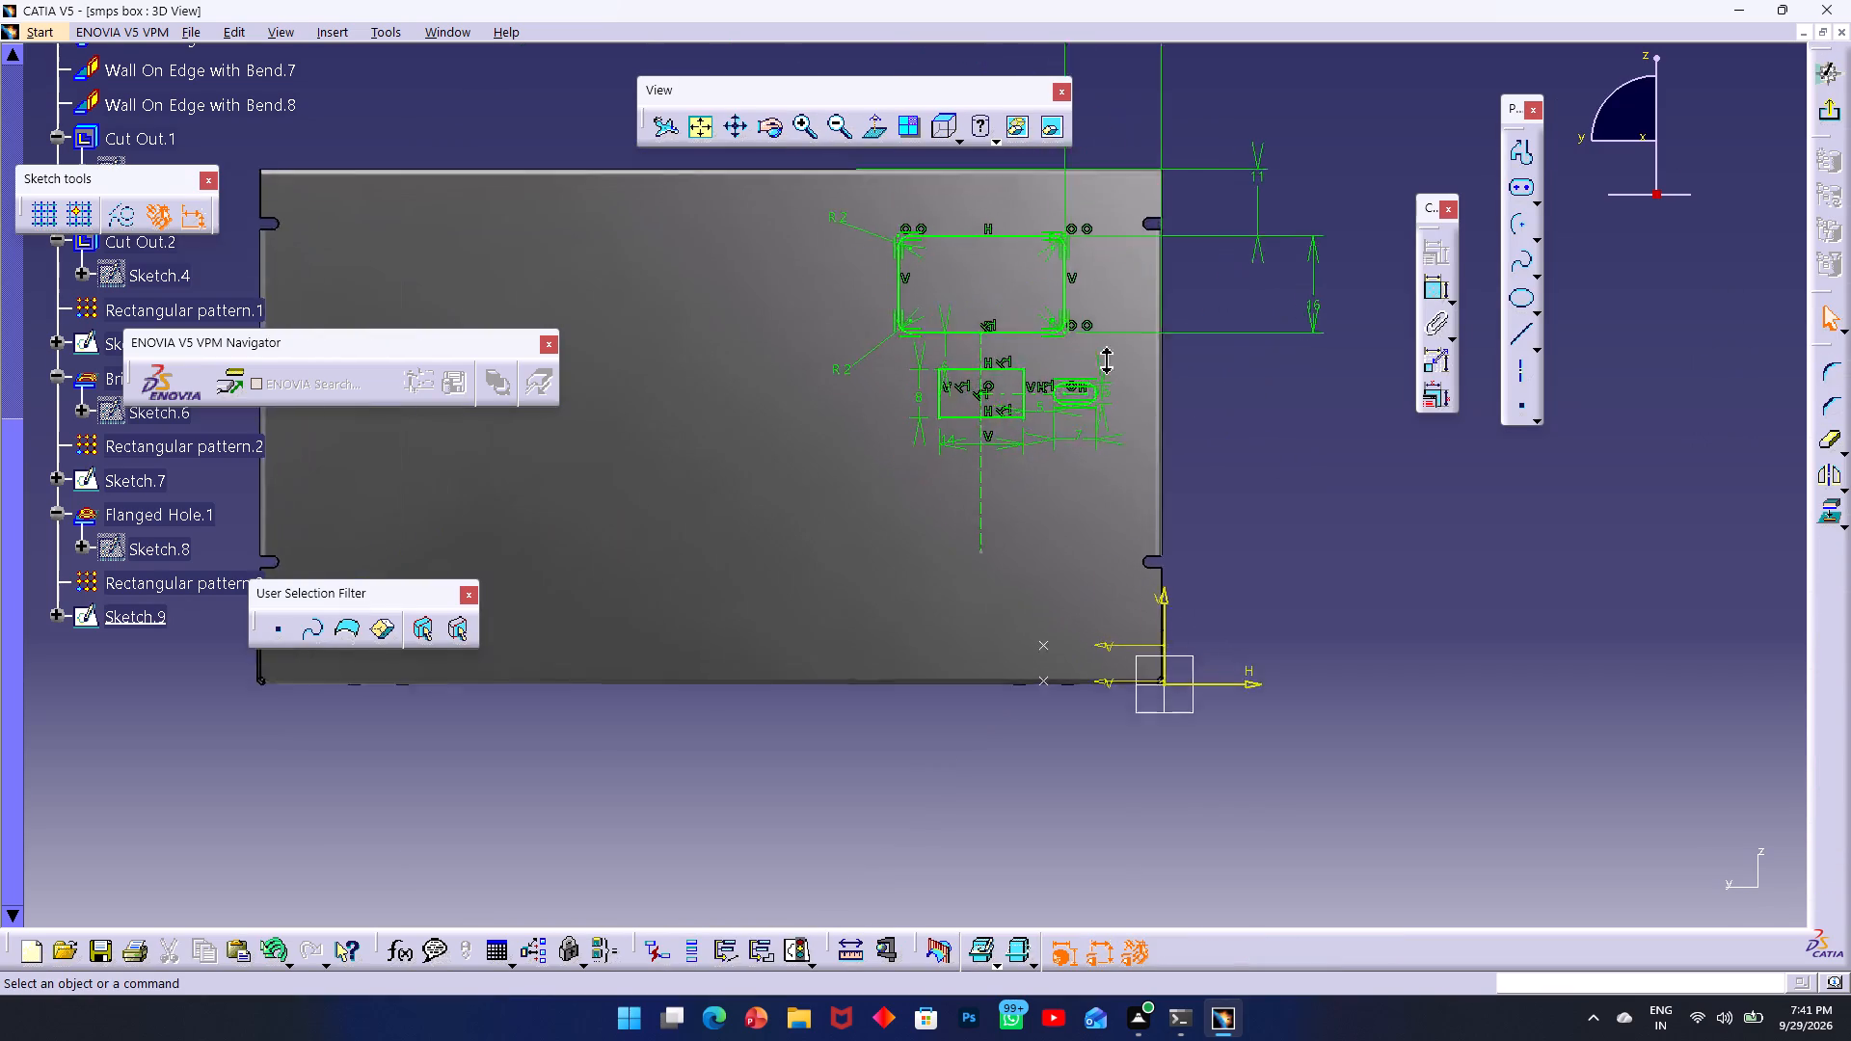
{"action": "middle_click_drag", "start_coordinate": [1107, 360], "coordinate": [1026, 244], "text": "ctrl"}
{"action": "middle_click_drag", "start_coordinate": [1054, 323], "coordinate": [1033, 473]}
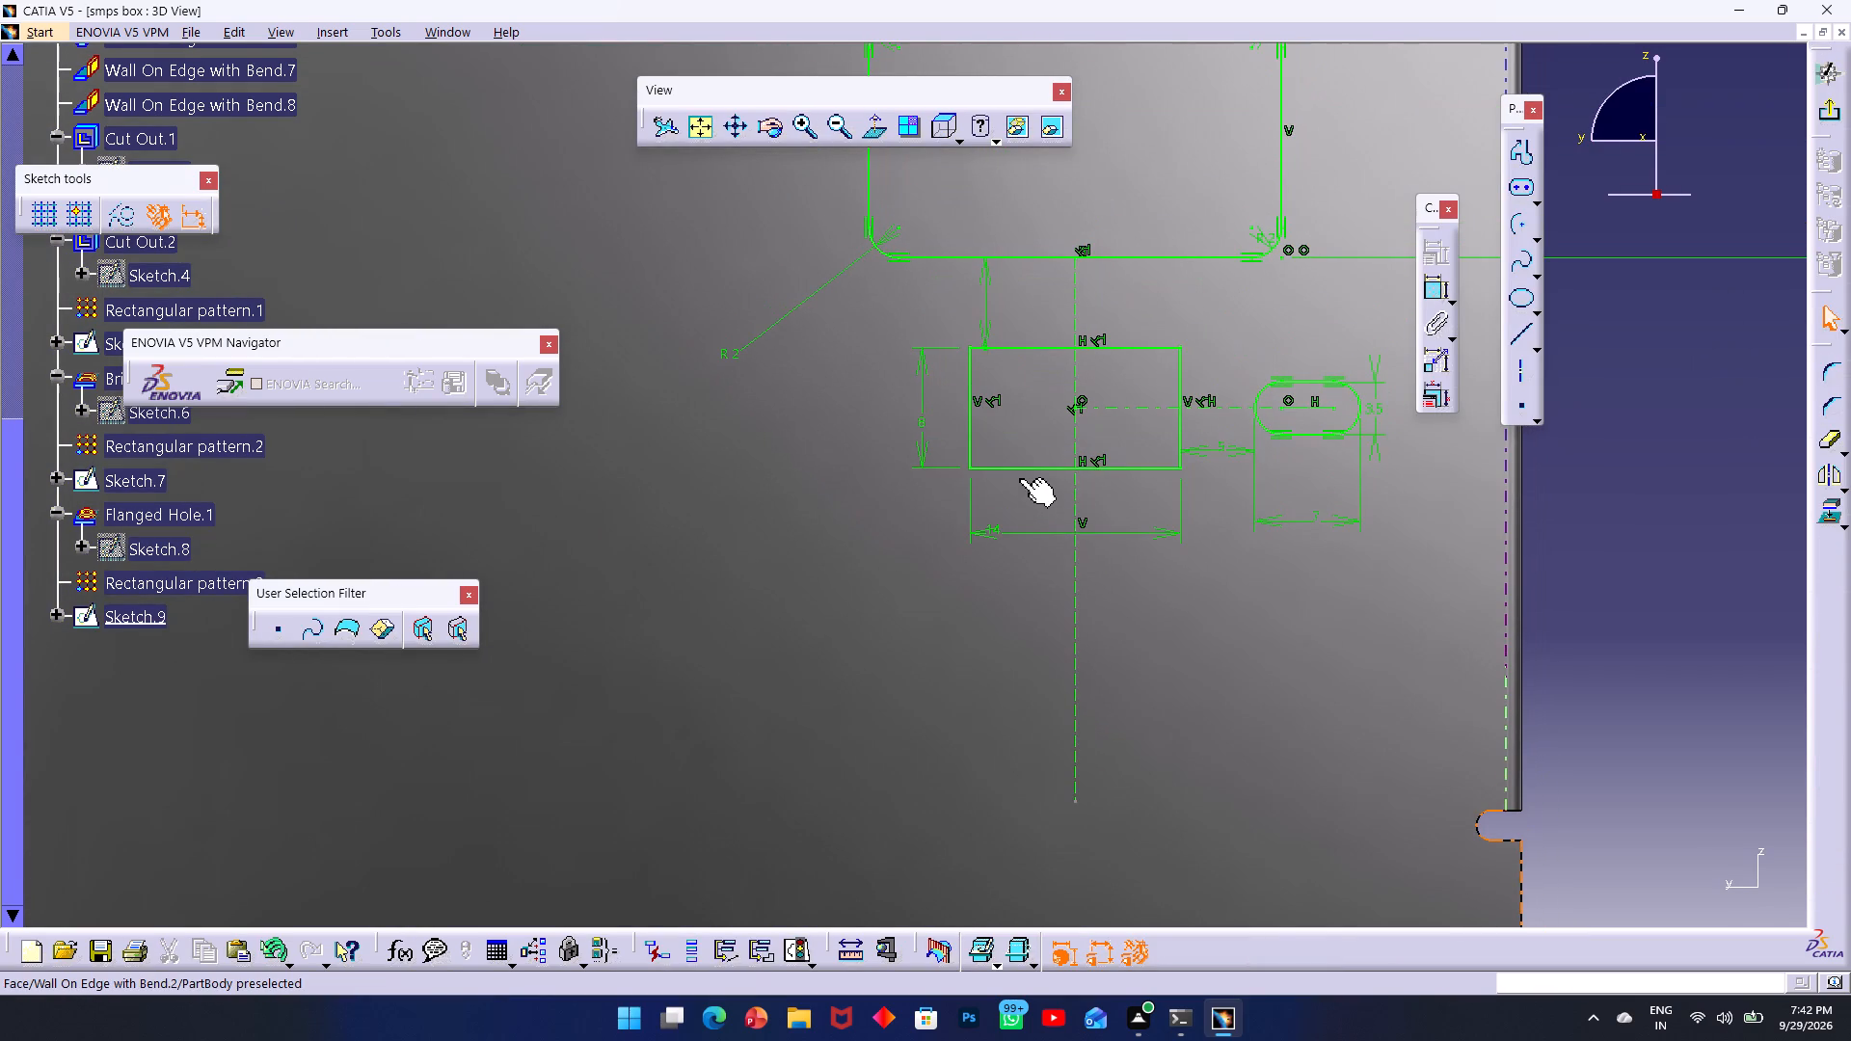
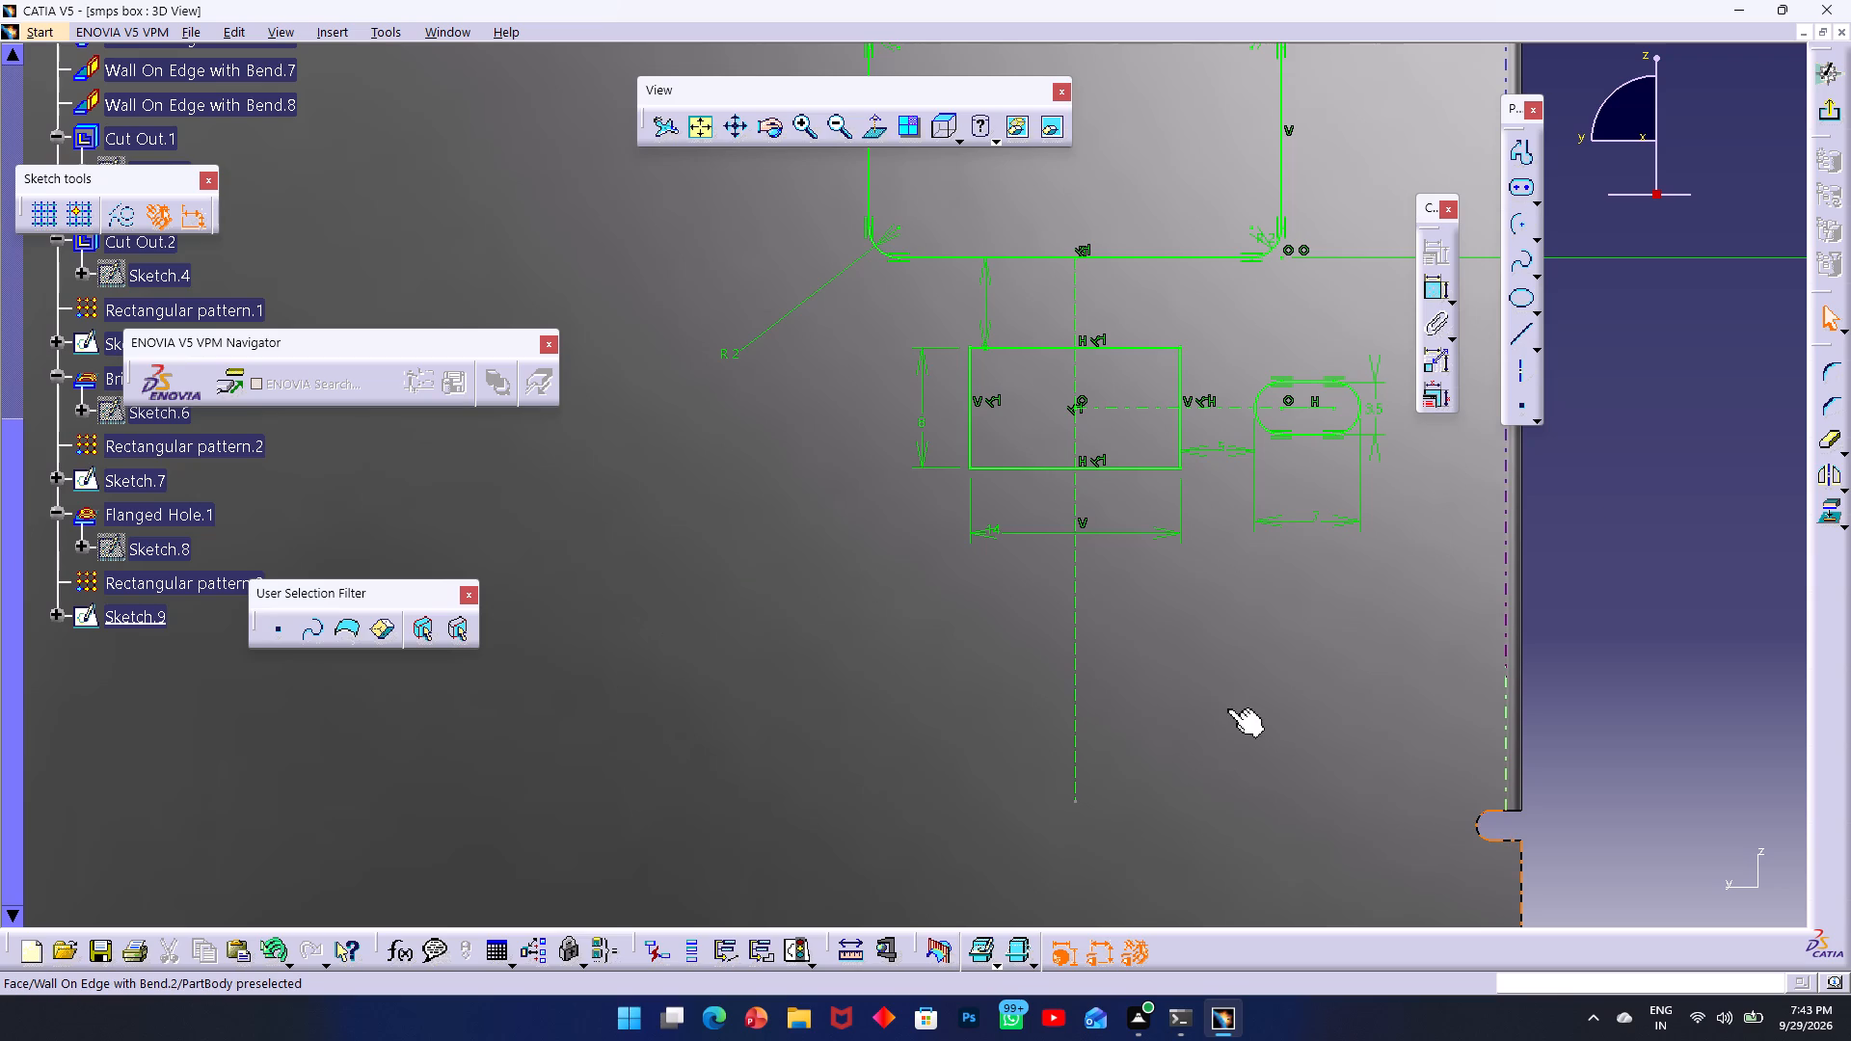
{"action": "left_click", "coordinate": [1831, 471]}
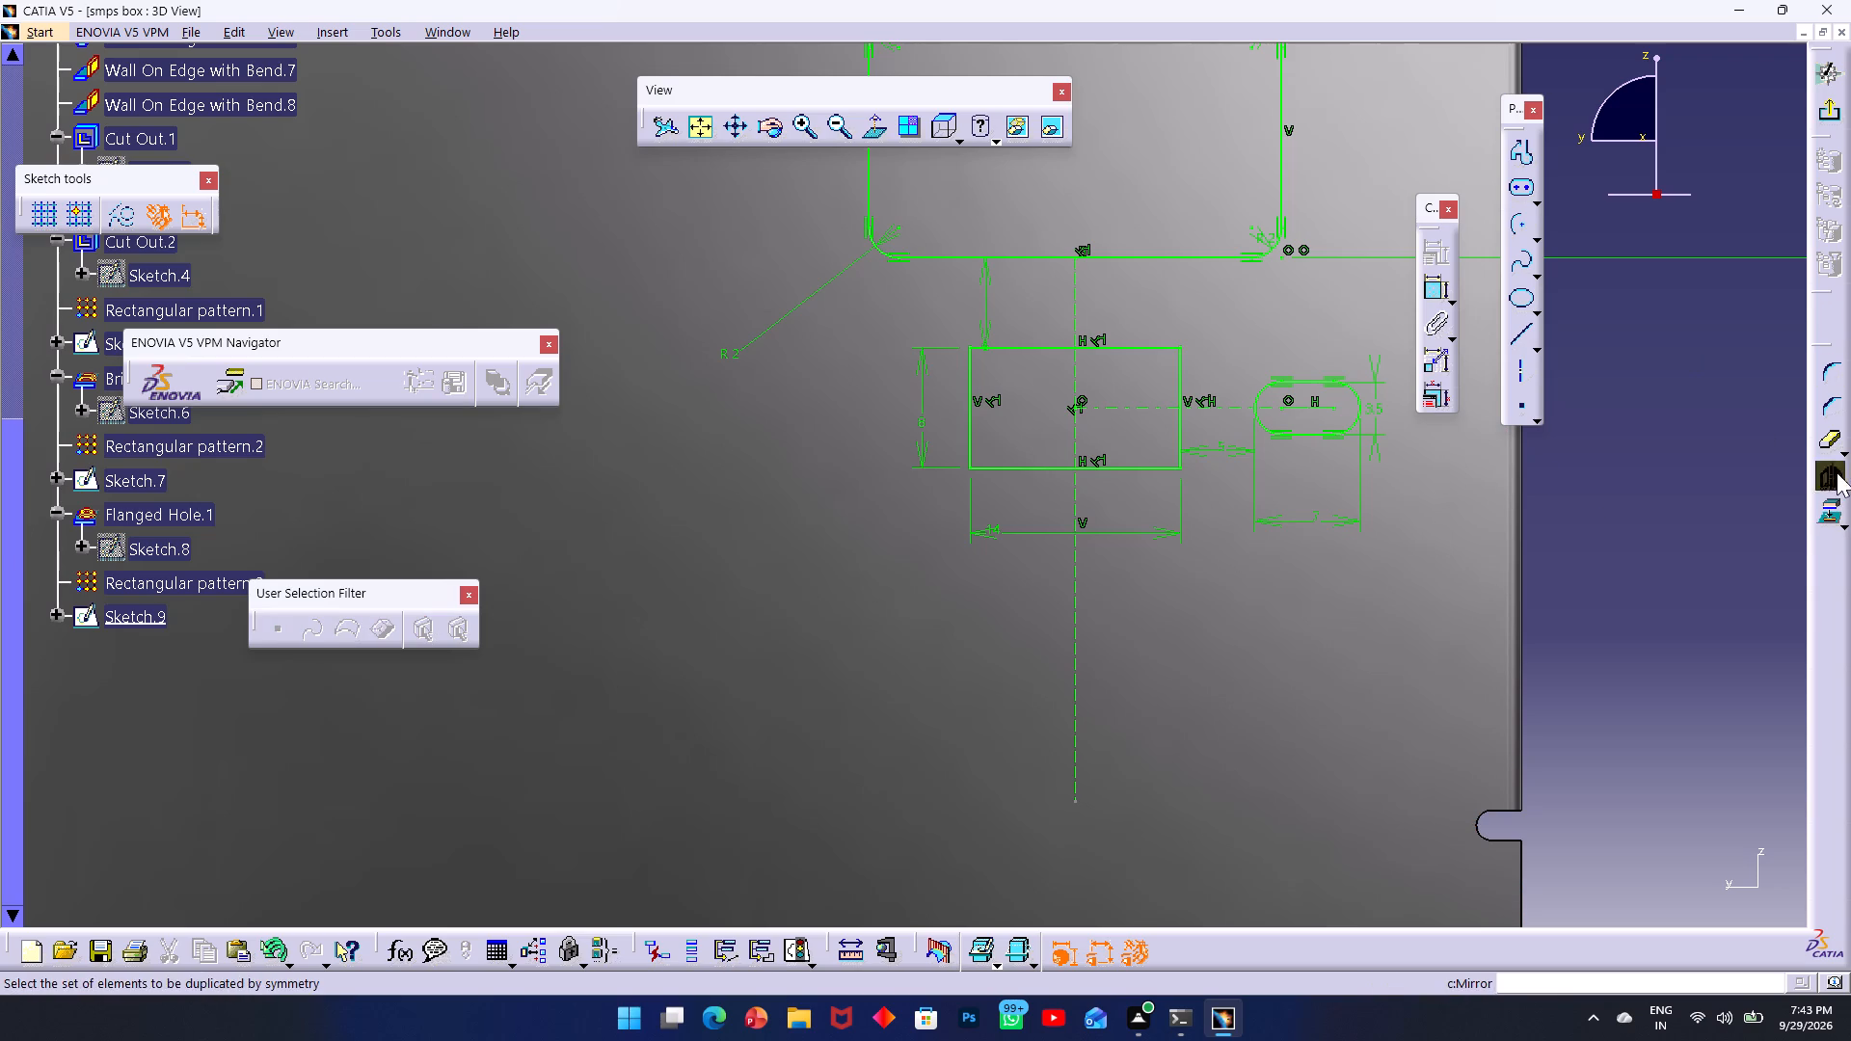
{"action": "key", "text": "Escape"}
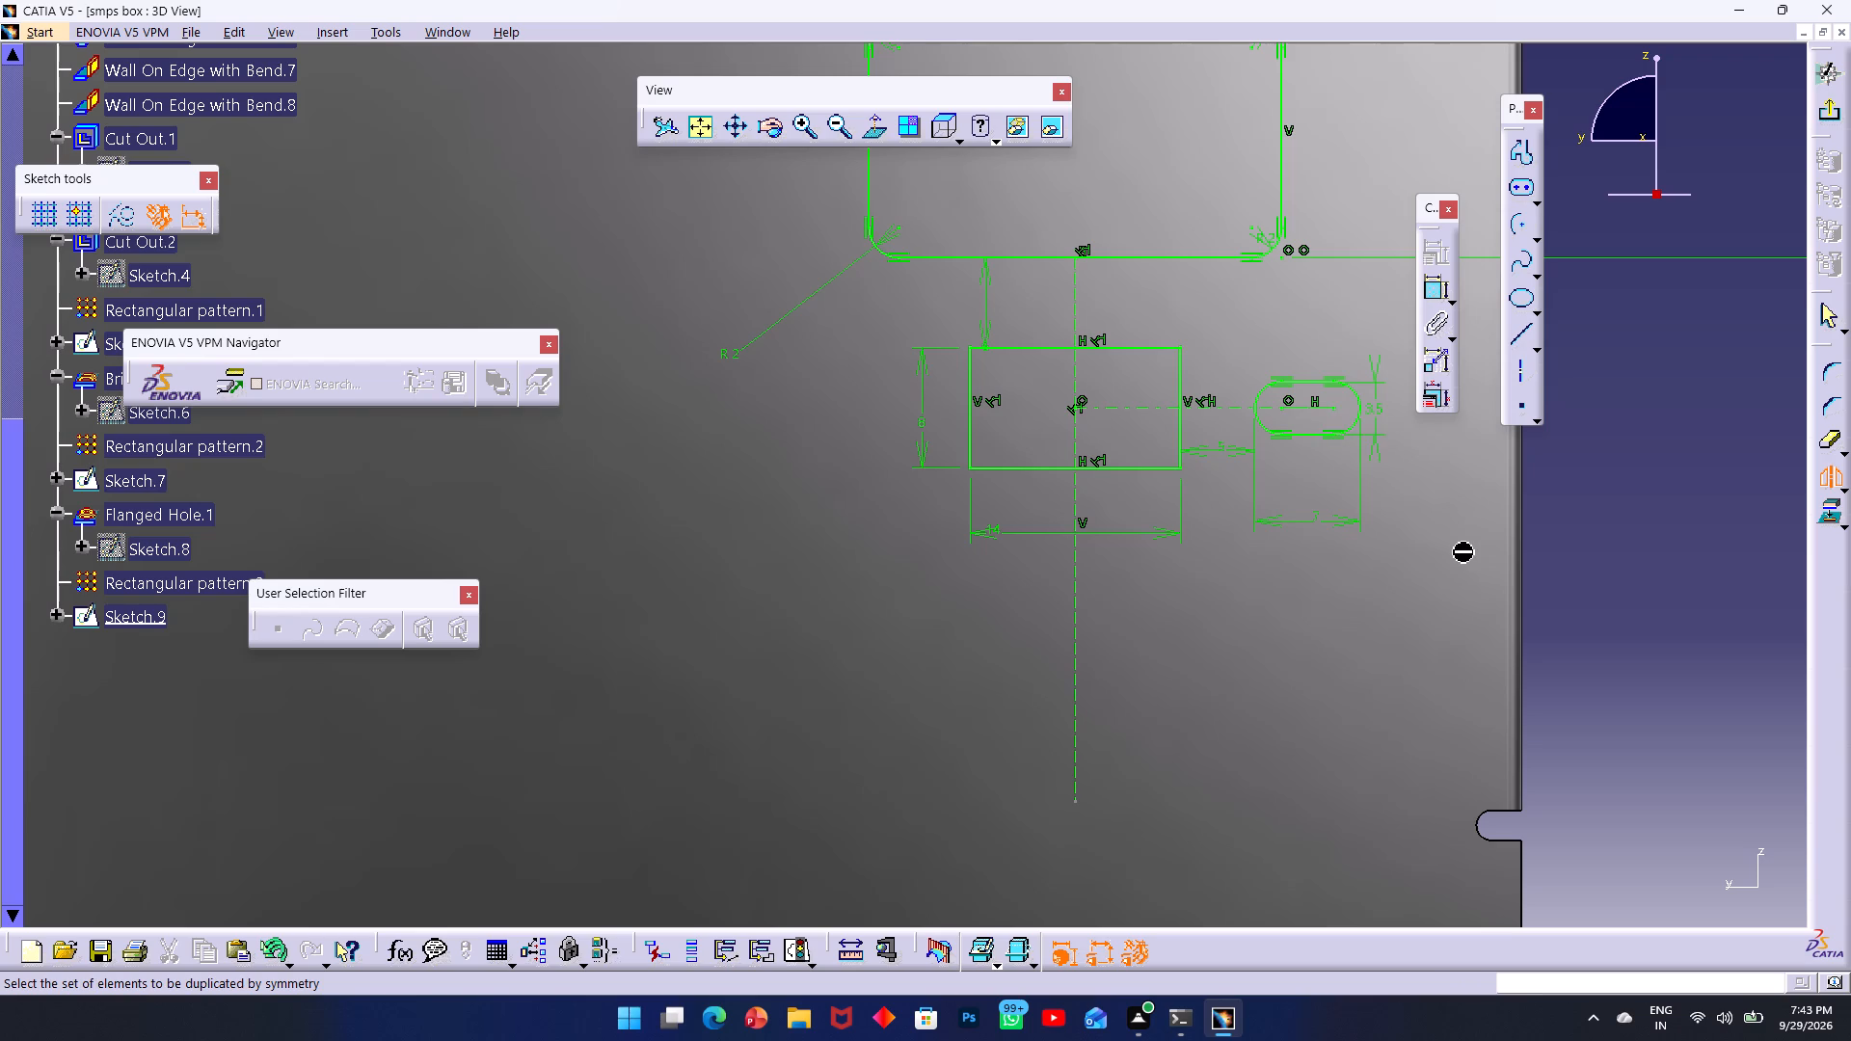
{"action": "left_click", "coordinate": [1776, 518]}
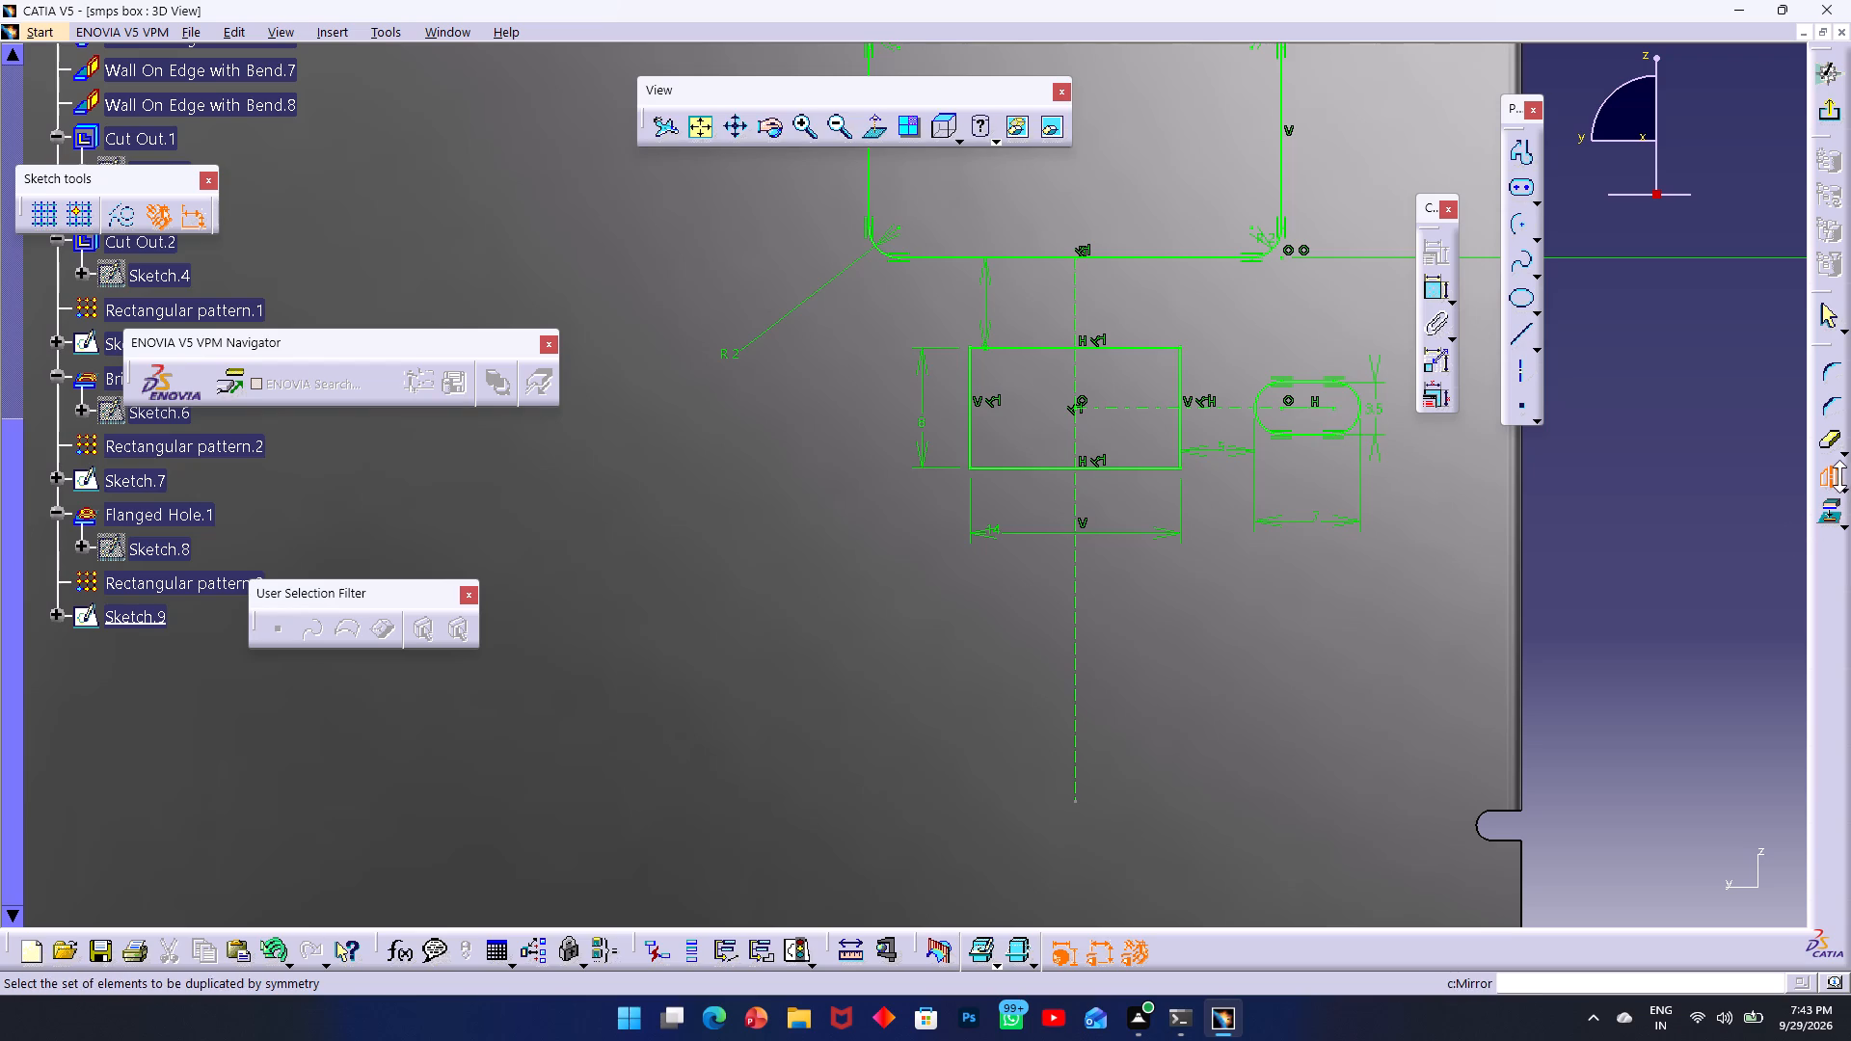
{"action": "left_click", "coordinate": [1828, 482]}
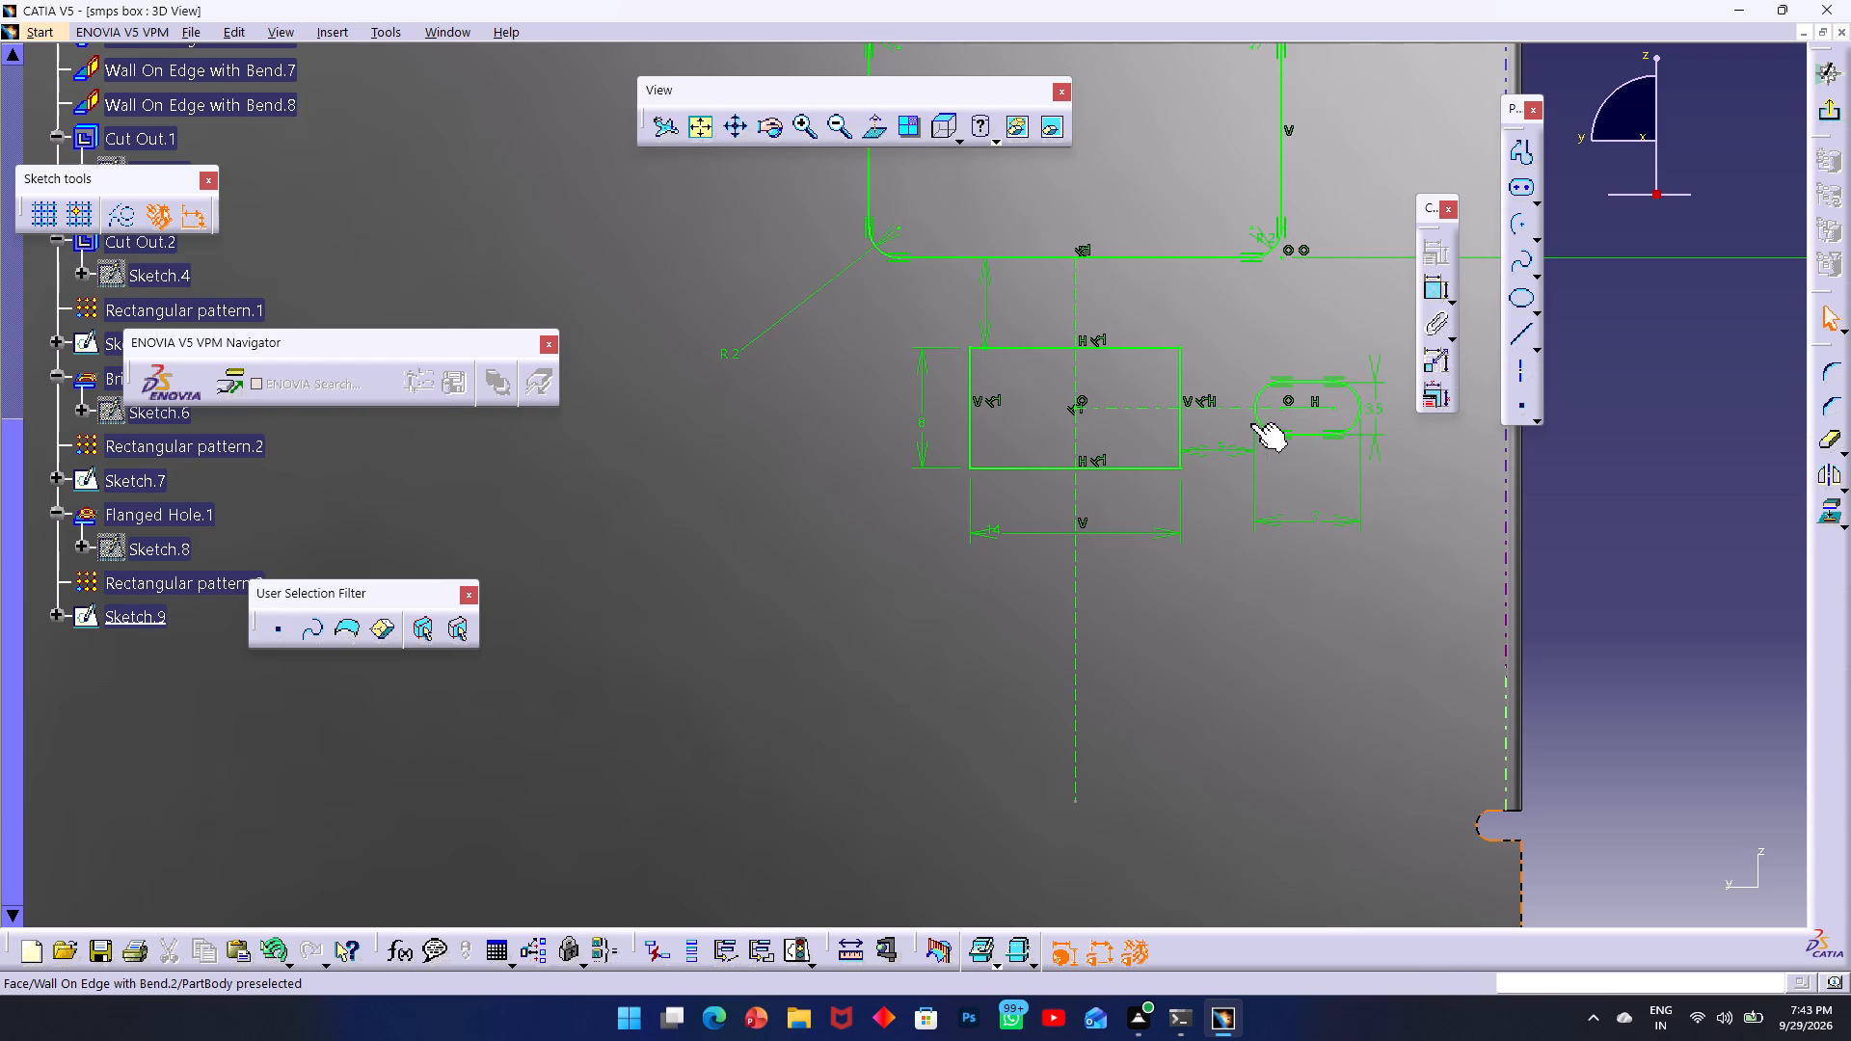
Mirror the four edges of the slot beside the rectangle about the dashed vertical axis and exit the sketch.
{"action": "left_click", "coordinate": [1261, 423], "text": "ctrl"}
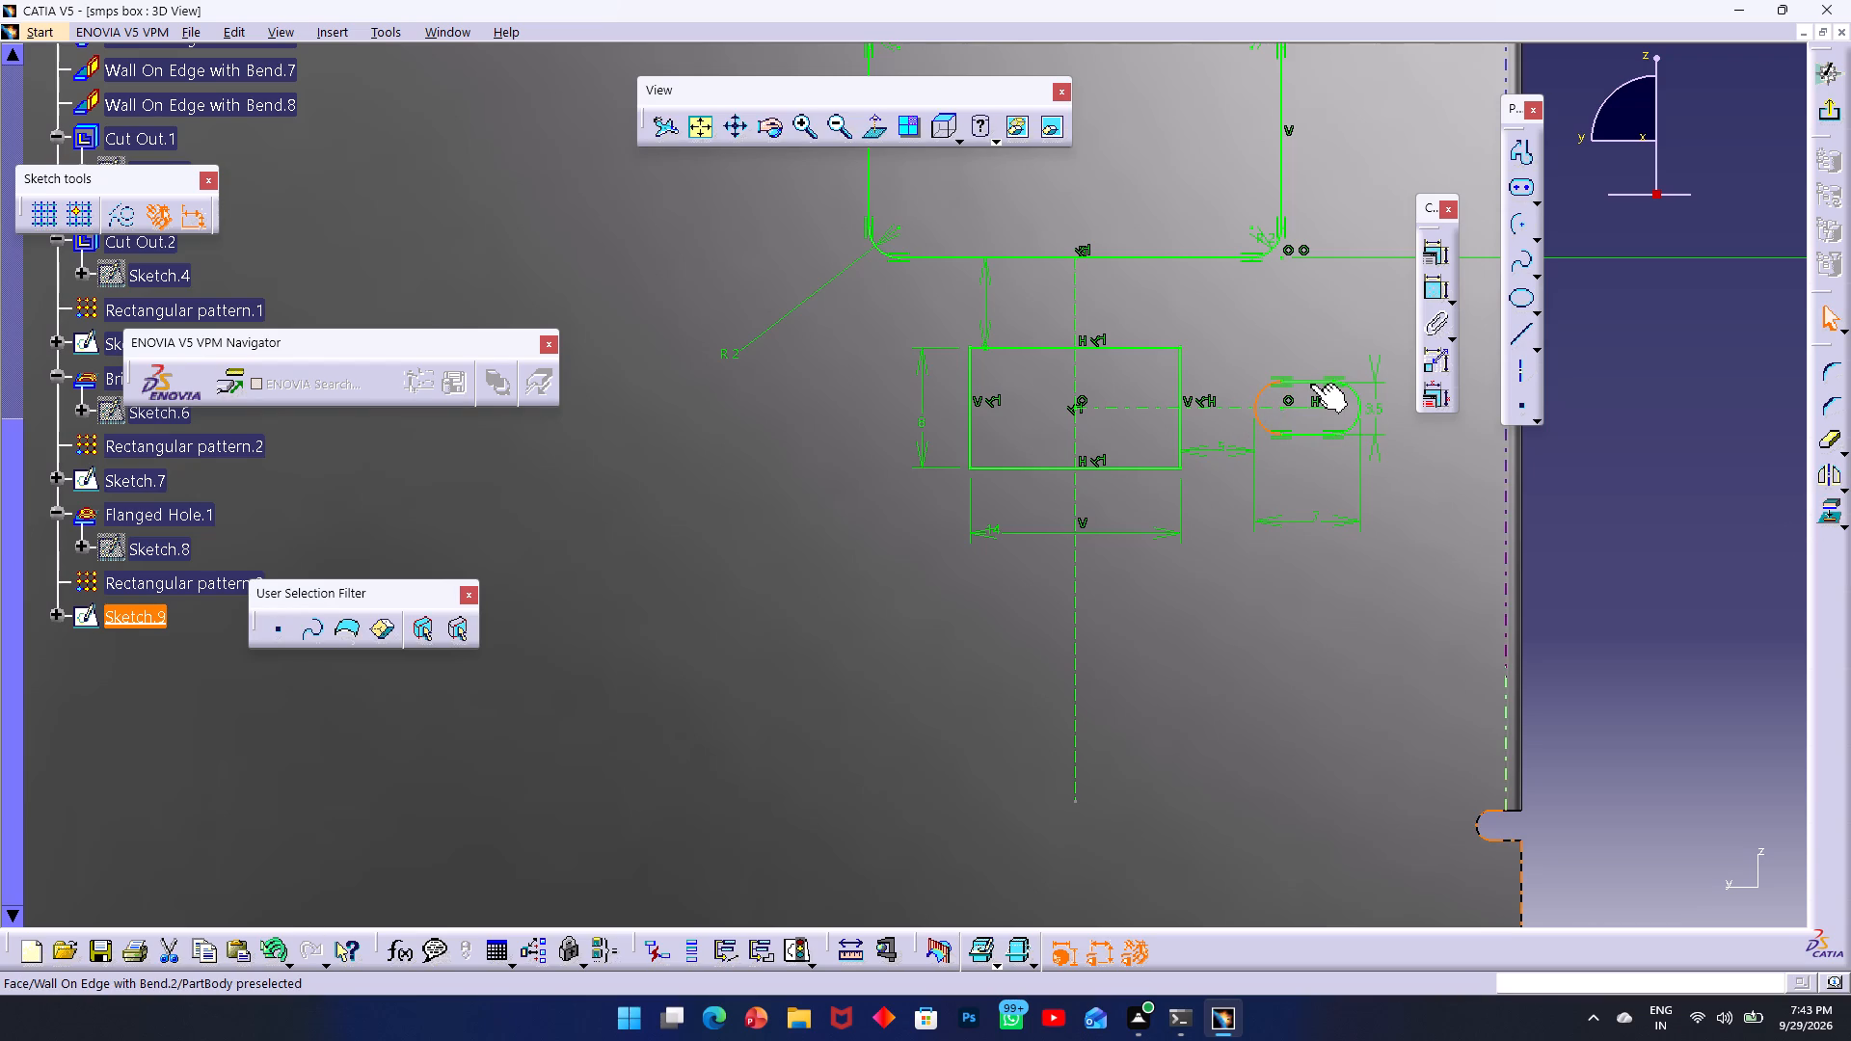
{"action": "left_click", "coordinate": [1309, 382], "text": "ctrl"}
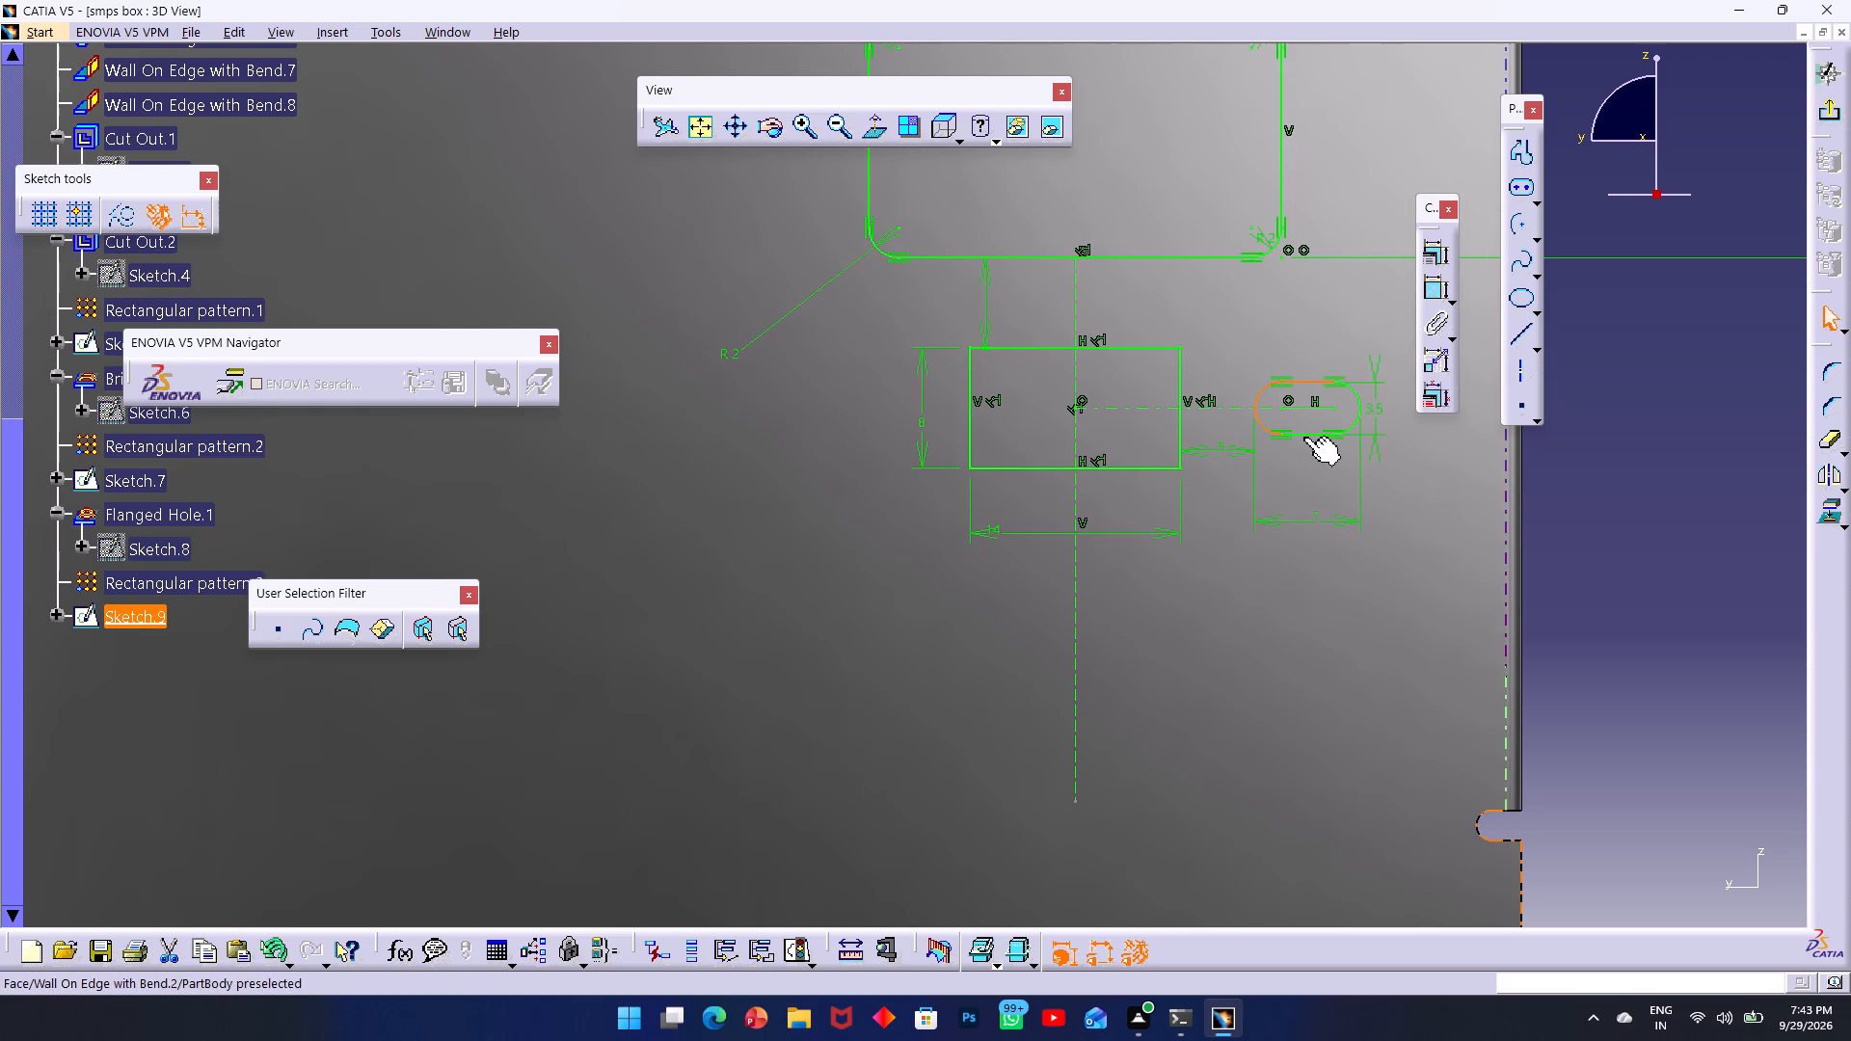
{"action": "left_click", "coordinate": [1303, 433], "text": "ctrl"}
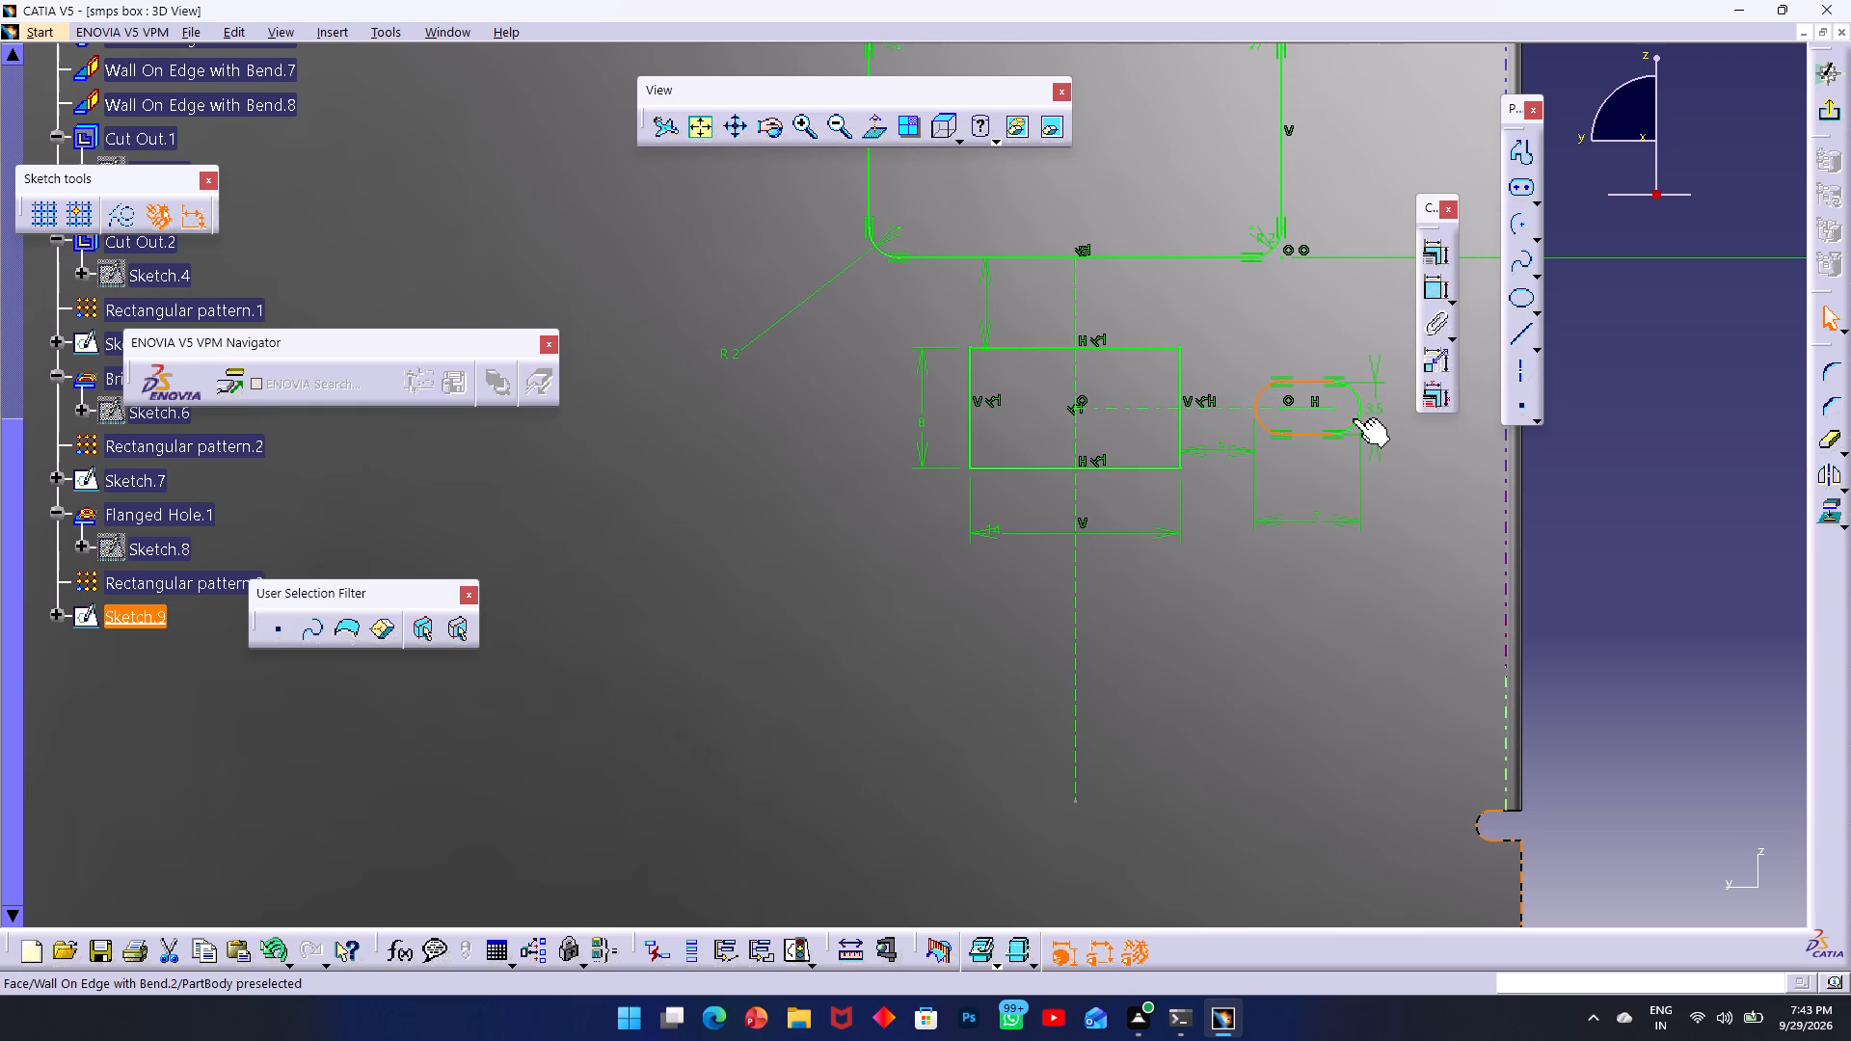
{"action": "left_click", "coordinate": [1355, 424], "text": "ctrl"}
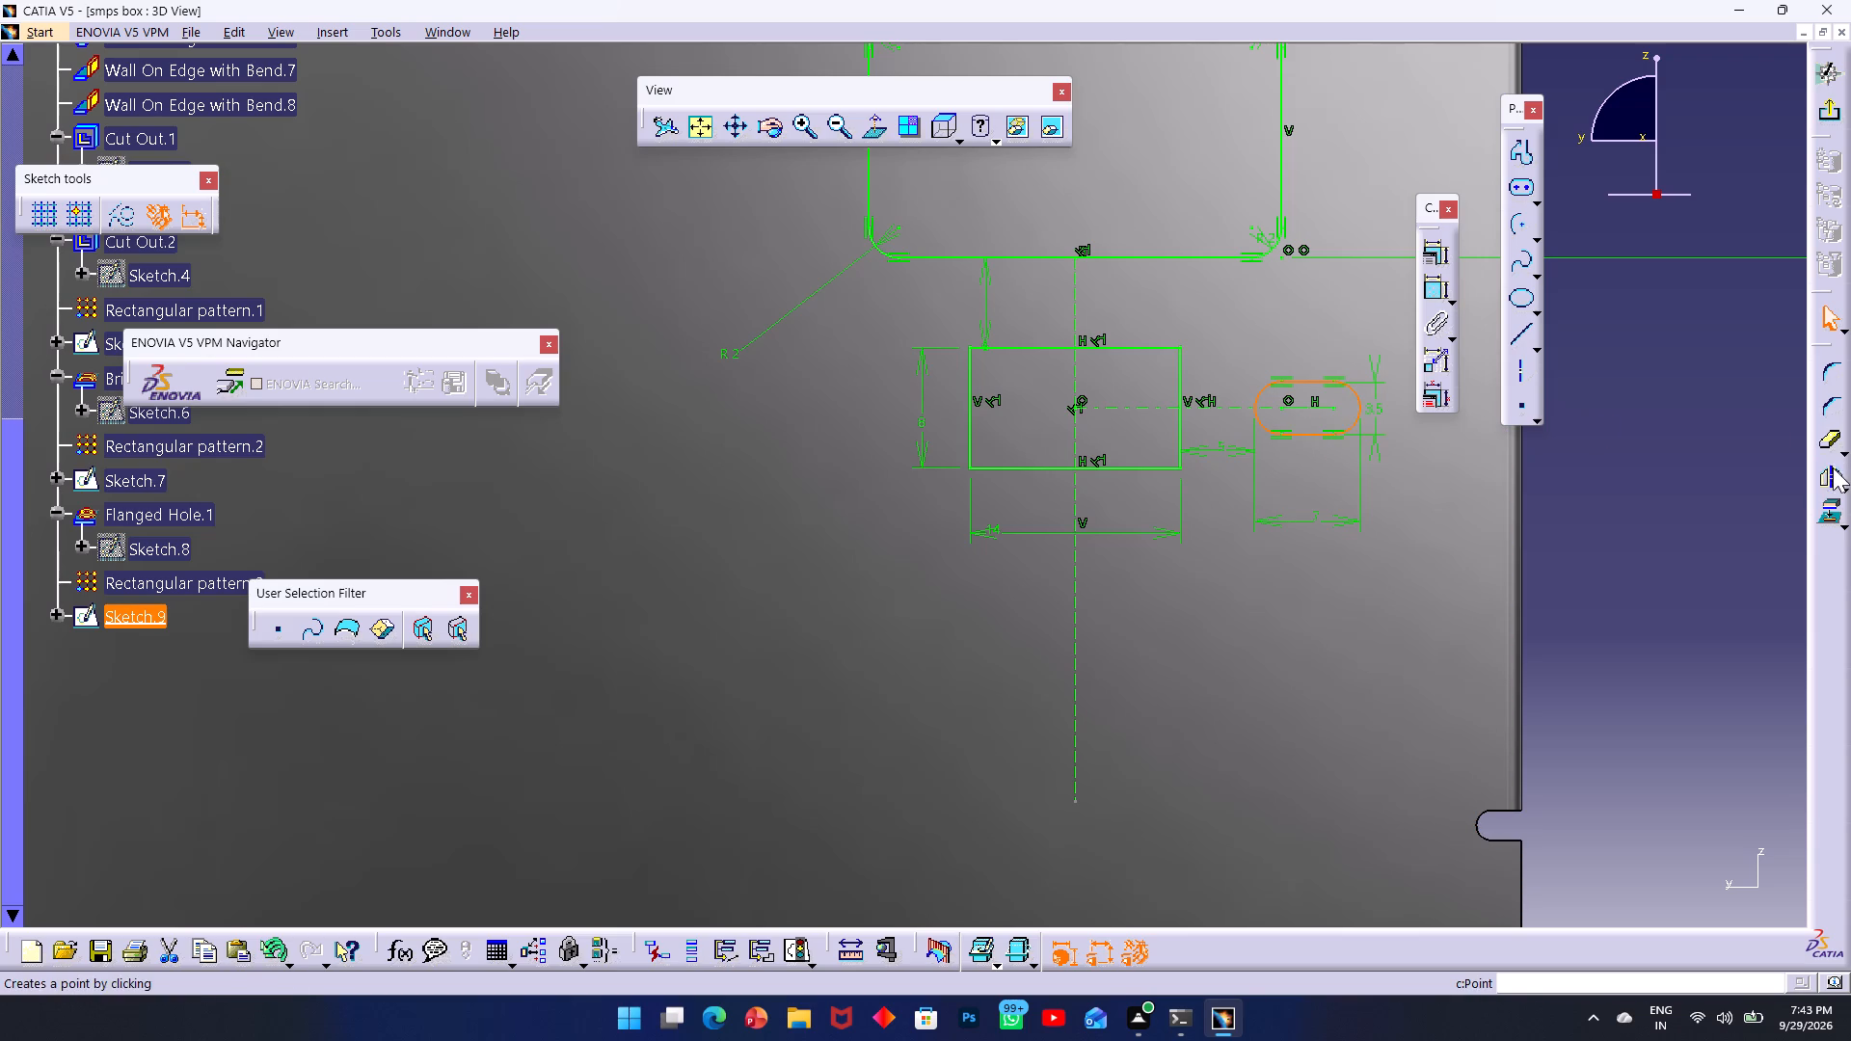
{"action": "left_click", "coordinate": [1833, 470]}
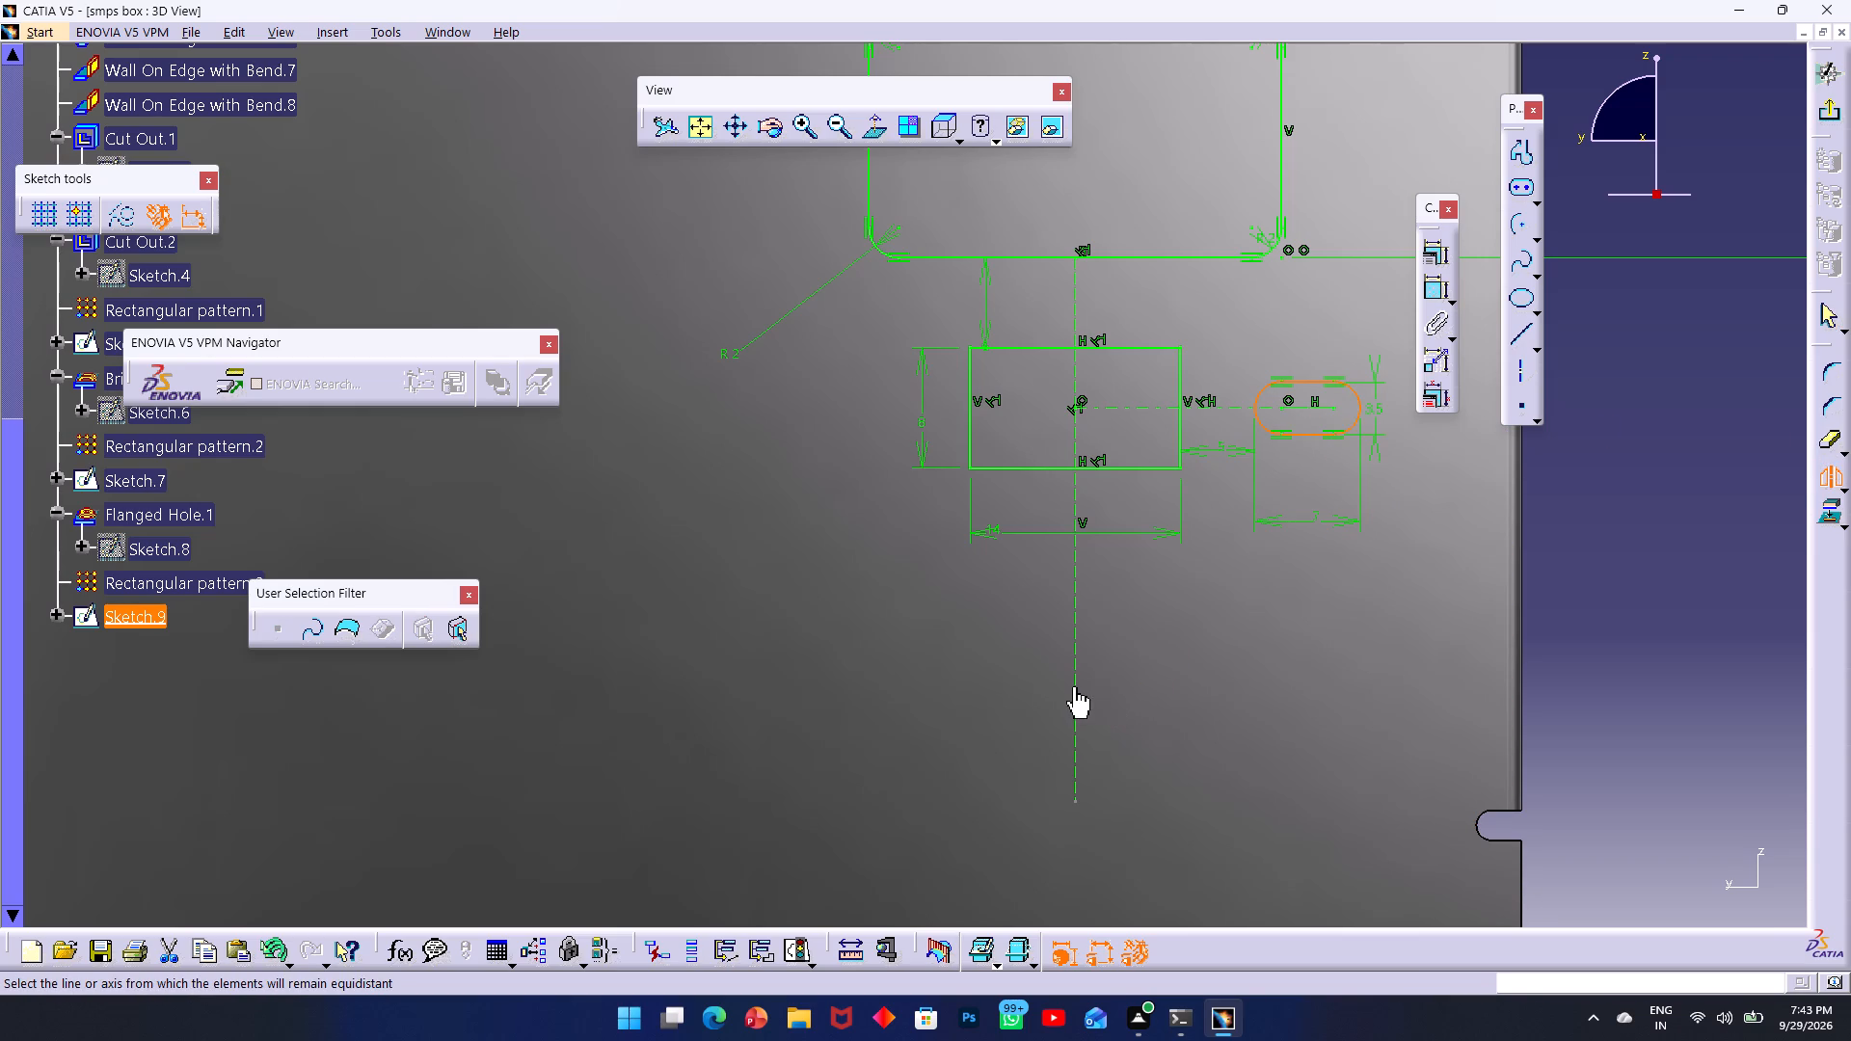
{"action": "left_click", "coordinate": [1077, 685]}
{"action": "left_click", "coordinate": [1598, 605]}
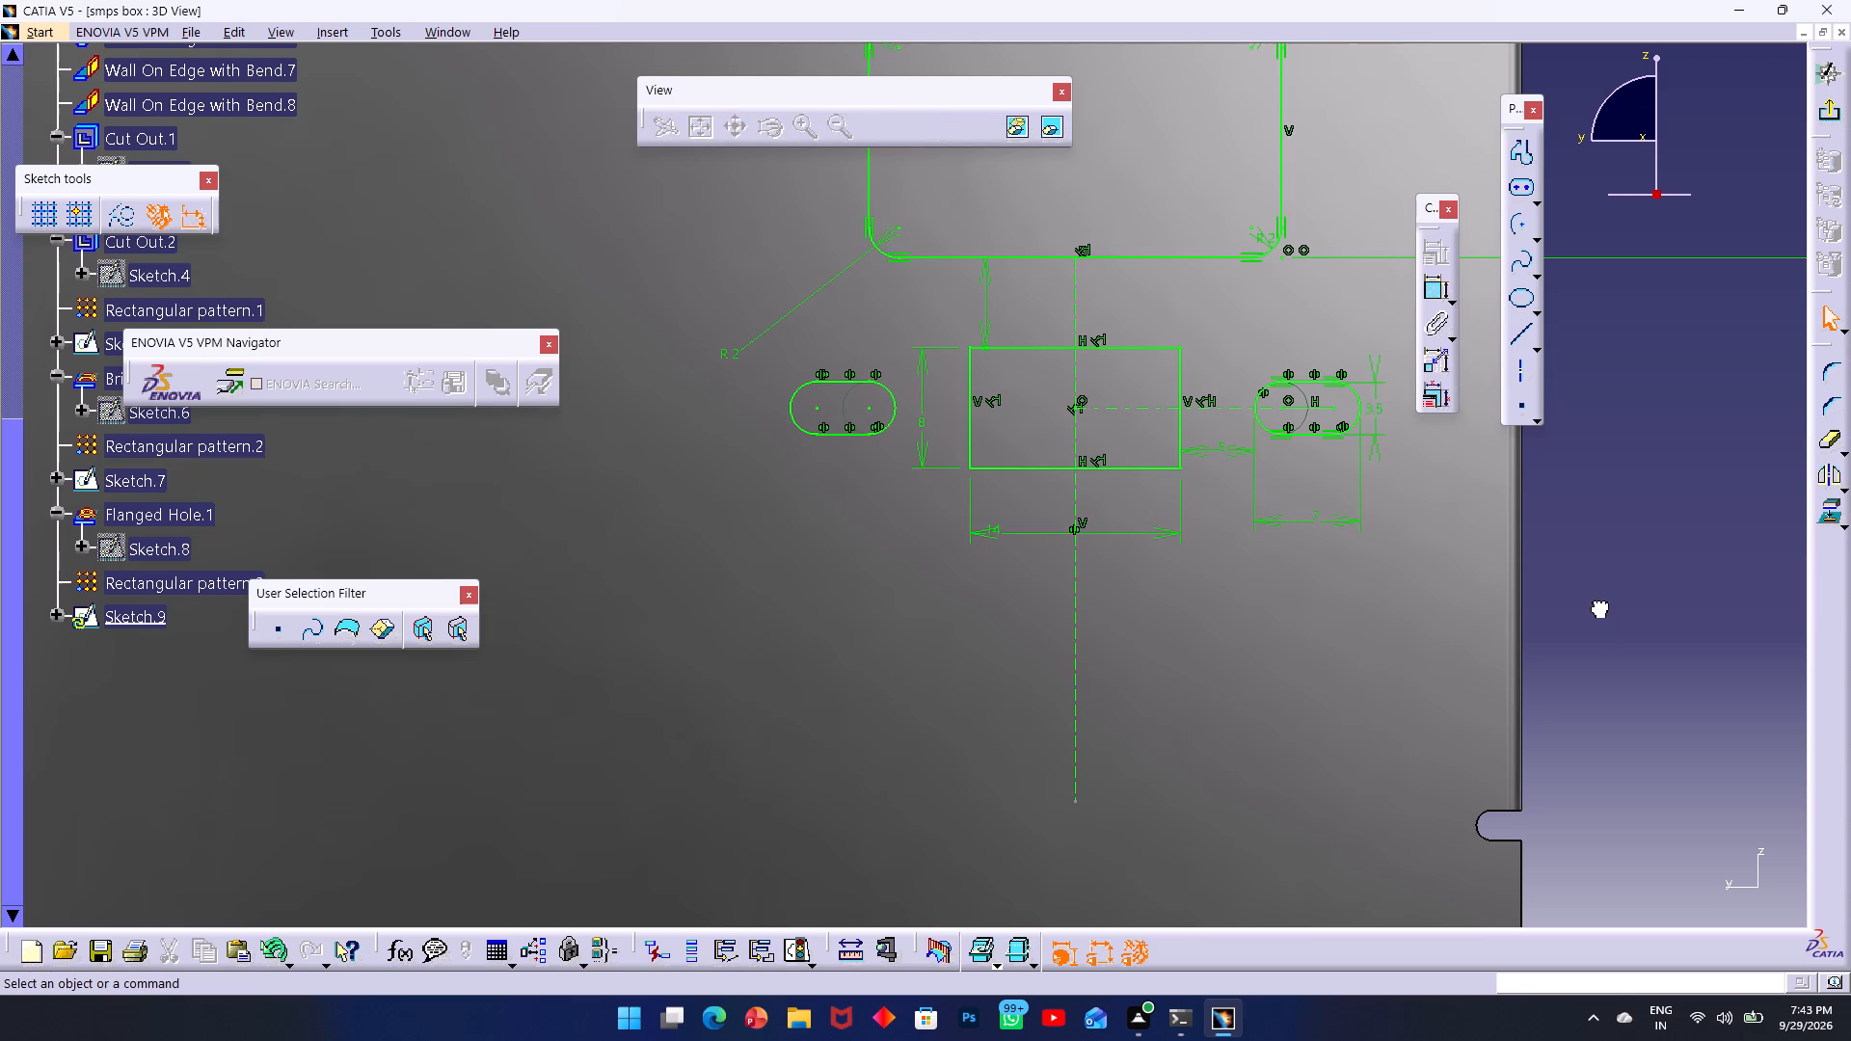
{"action": "left_click", "coordinate": [1835, 116]}
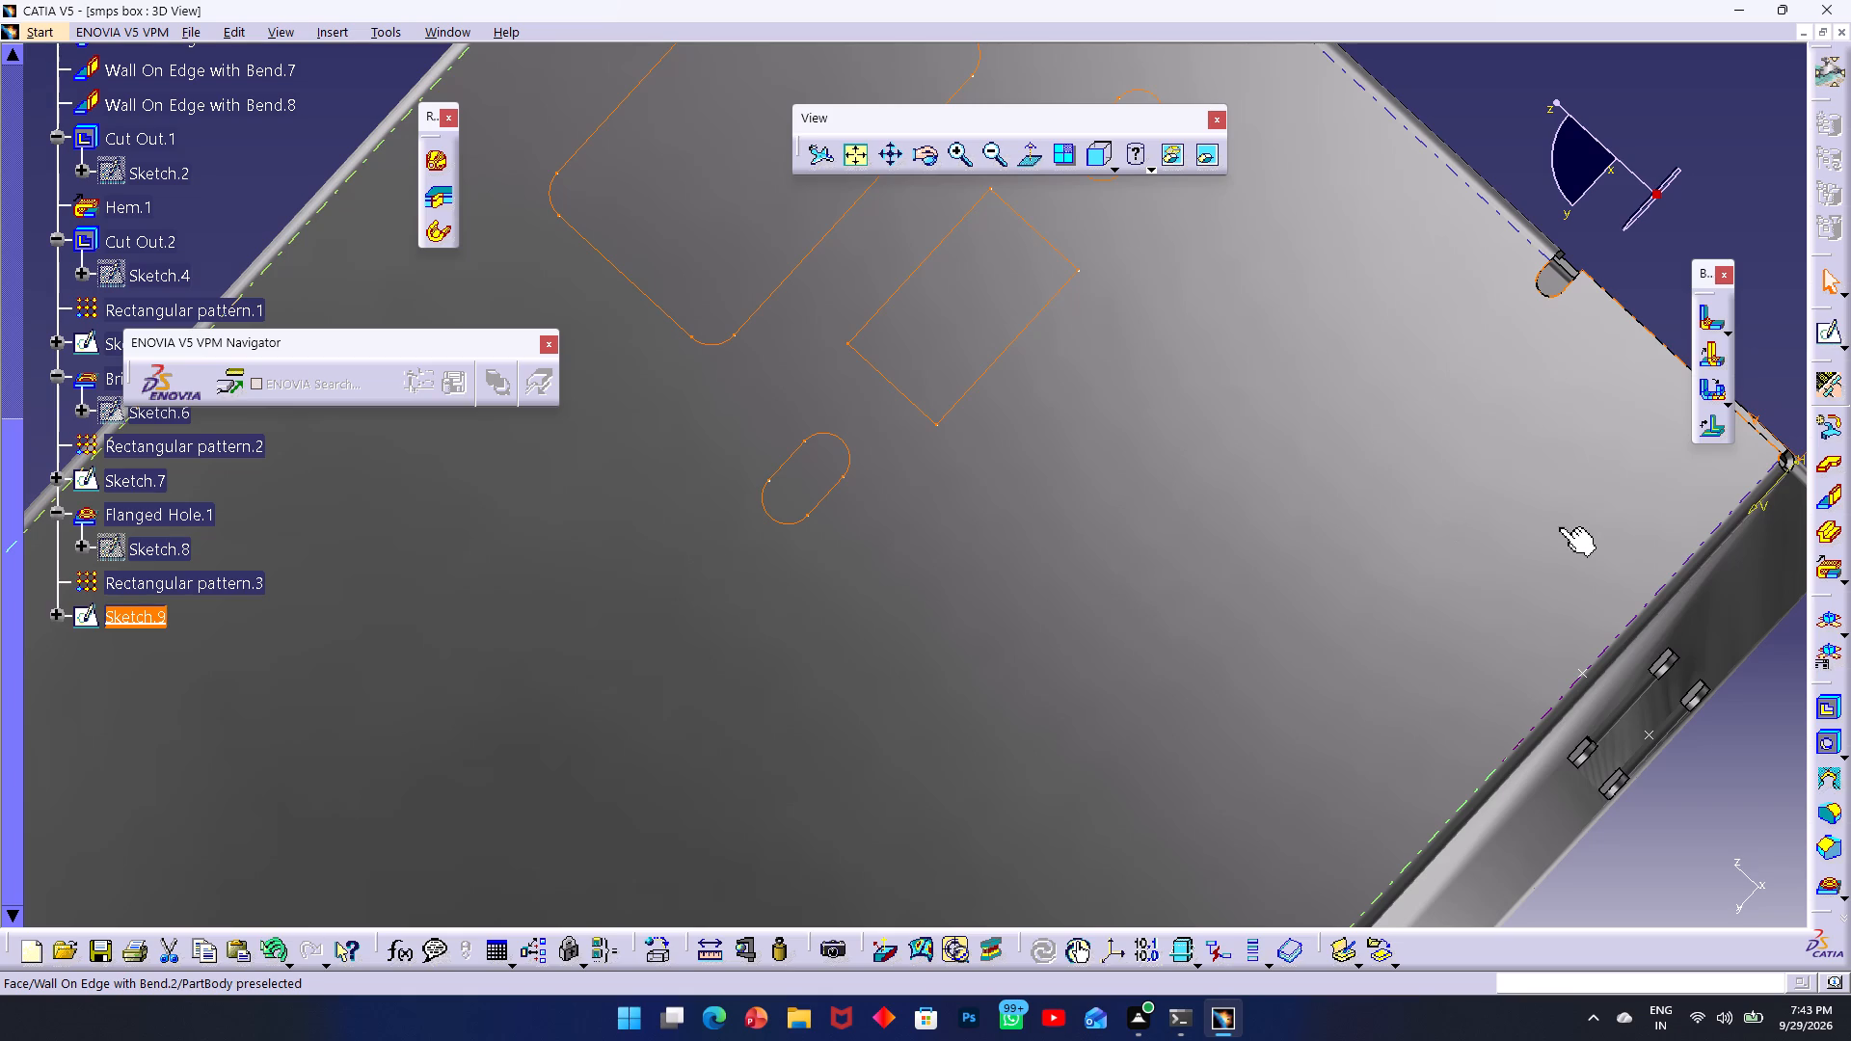
Cut Sketch.9 through the wall as a Sheetmetal standard cutout, Up to next, with Top as the impacted skin.
{"action": "left_click", "coordinate": [1830, 712]}
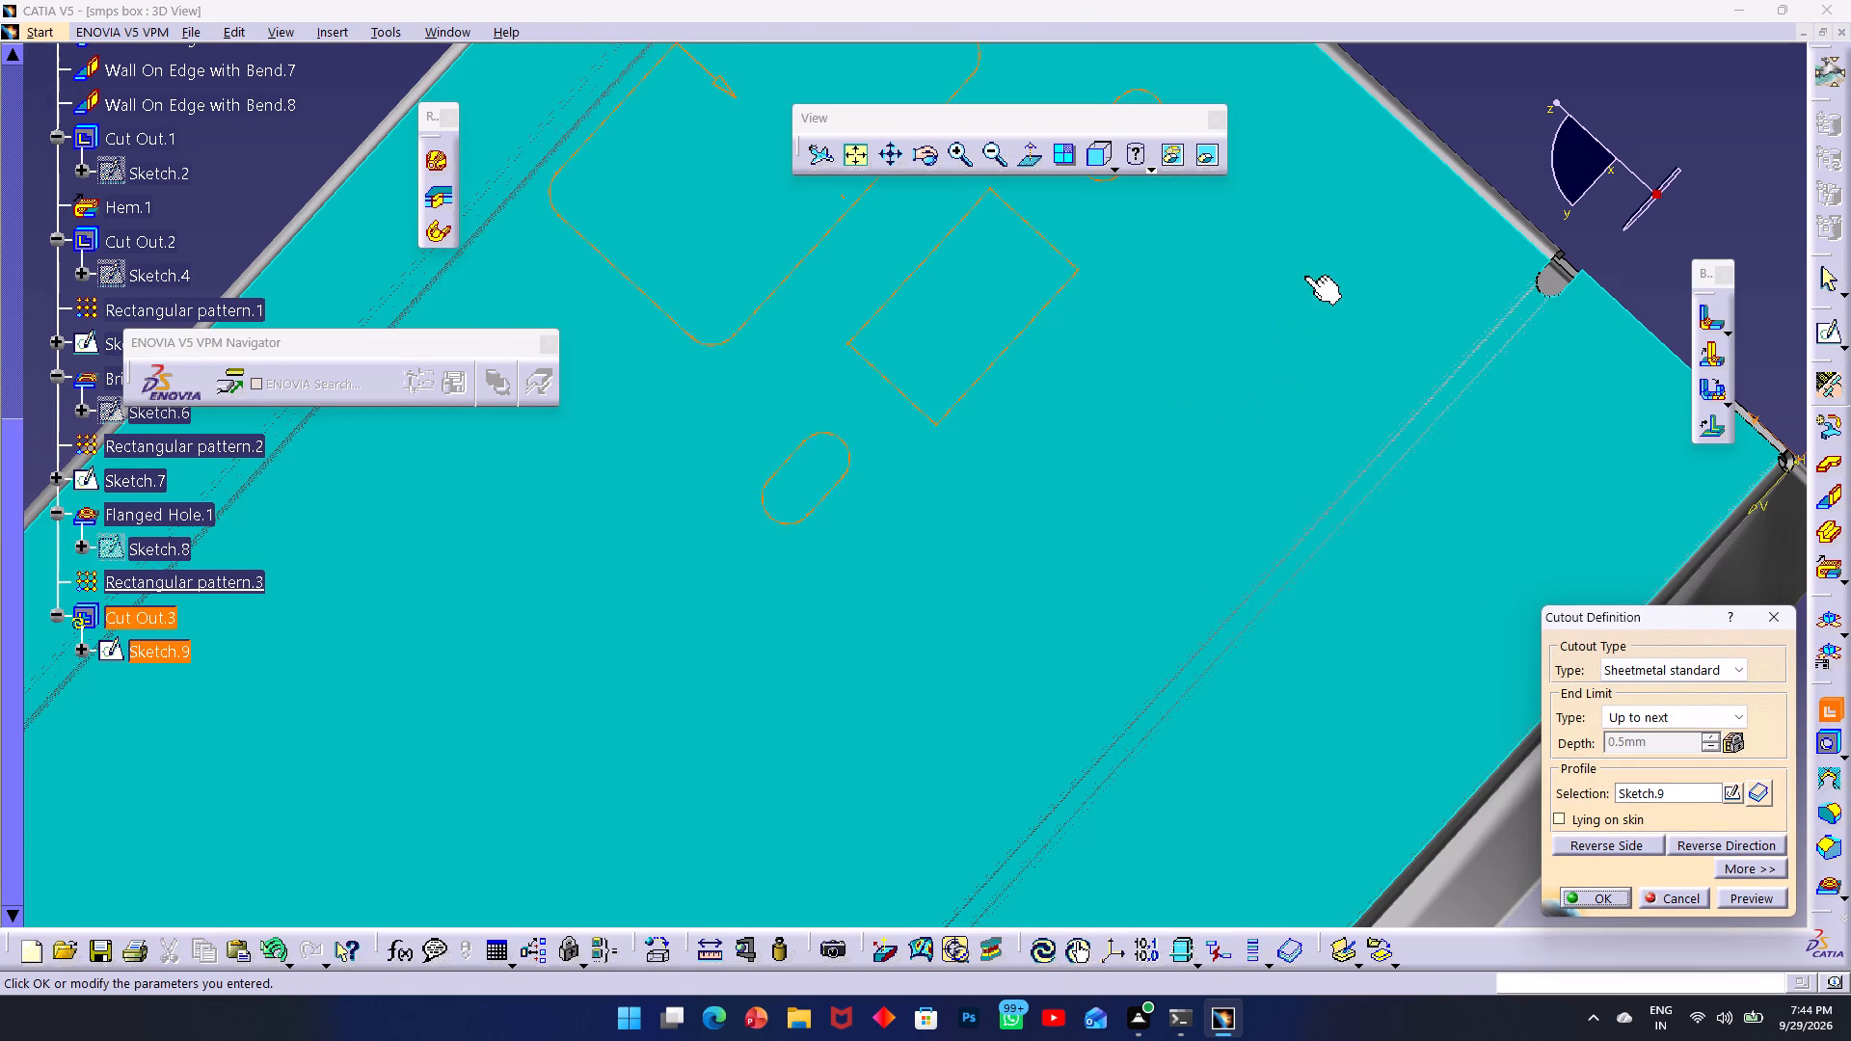
{"action": "middle_click_drag", "start_coordinate": [1314, 261], "coordinate": [1065, 403], "text": "ctrl"}
{"action": "middle_click_drag", "start_coordinate": [1144, 345], "coordinate": [789, 781]}
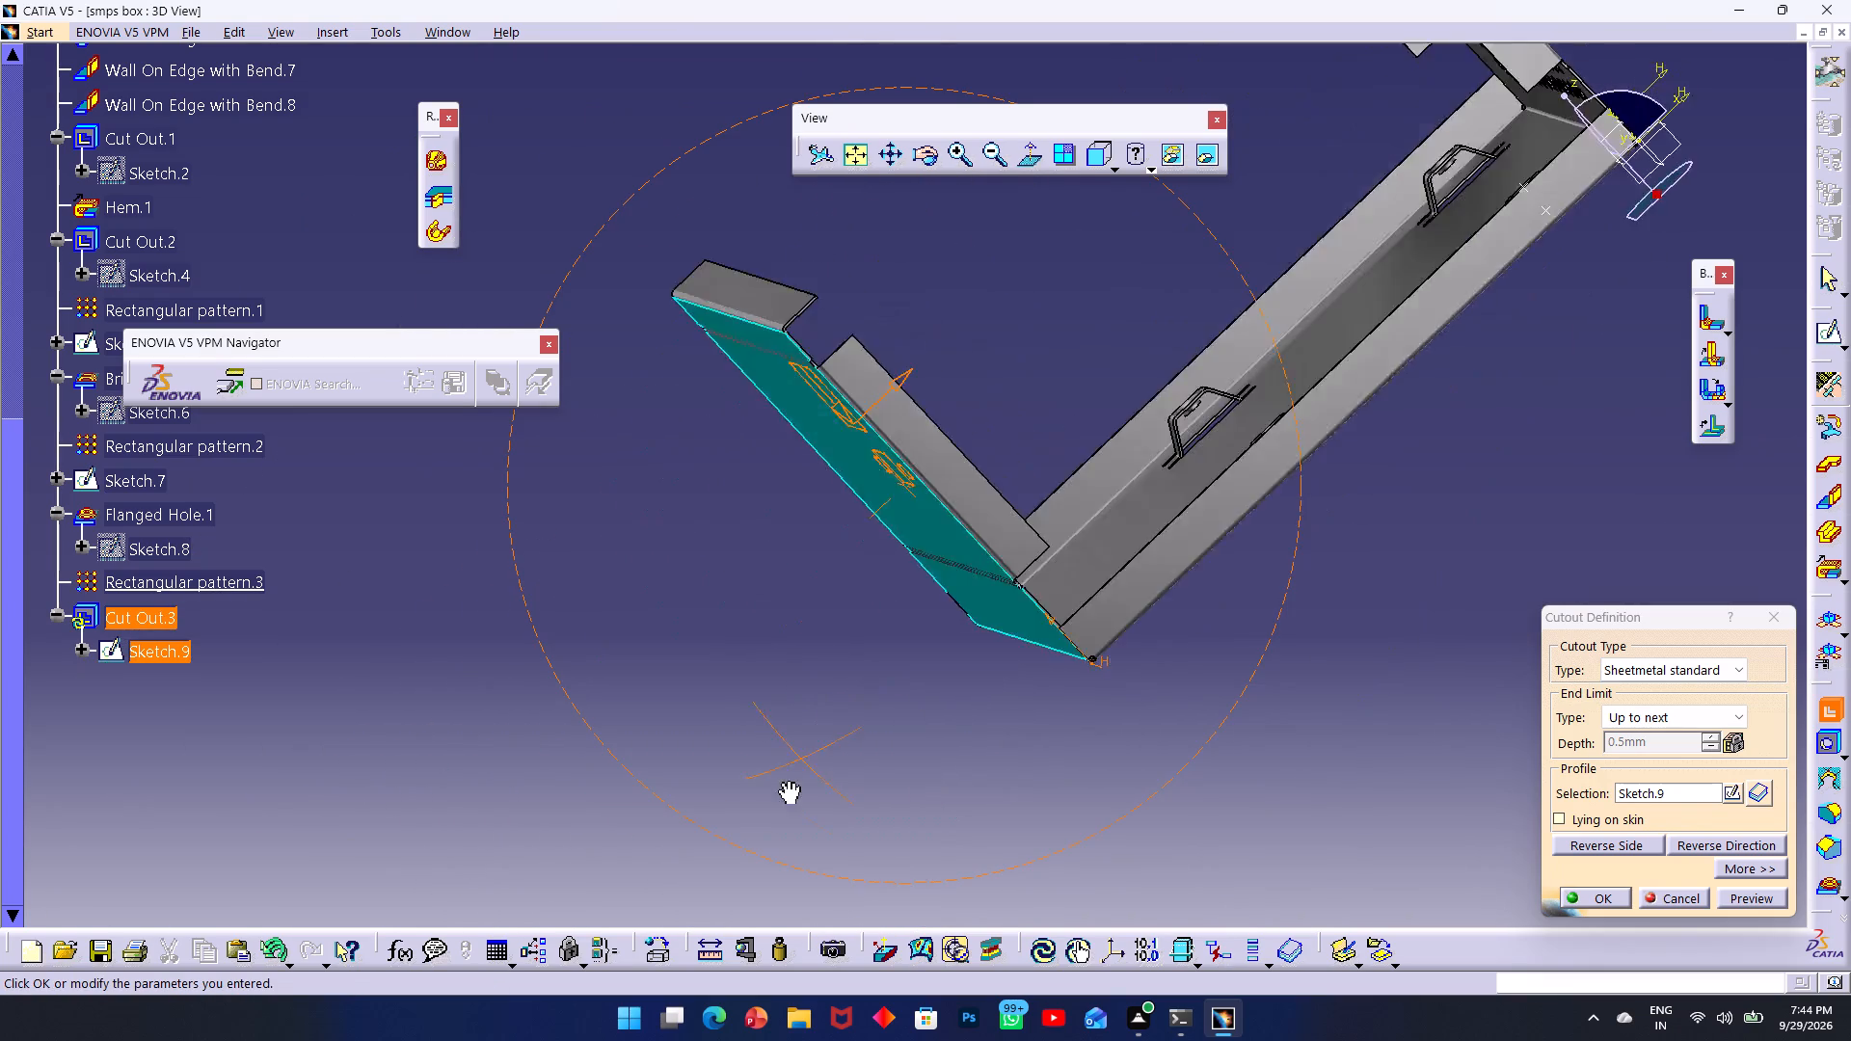
{"action": "middle_click_drag", "start_coordinate": [789, 781], "coordinate": [717, 832]}
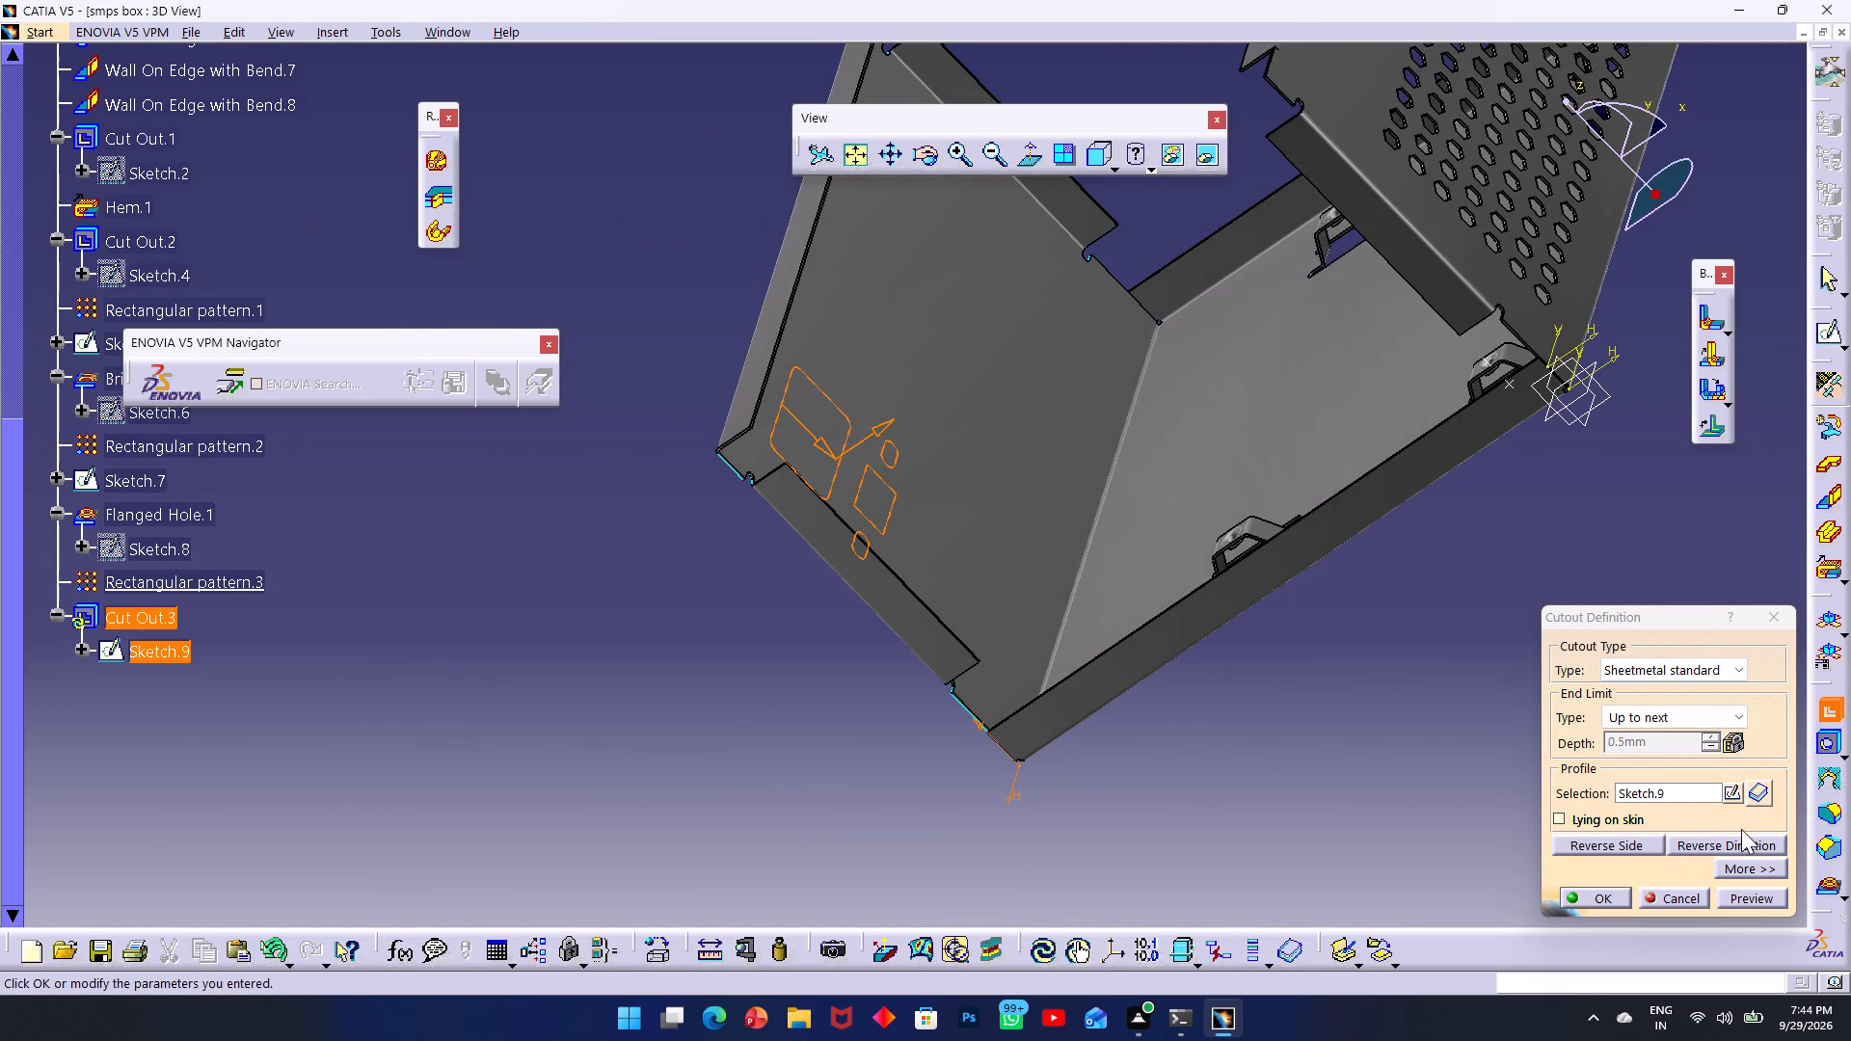
{"action": "left_click", "coordinate": [1767, 866]}
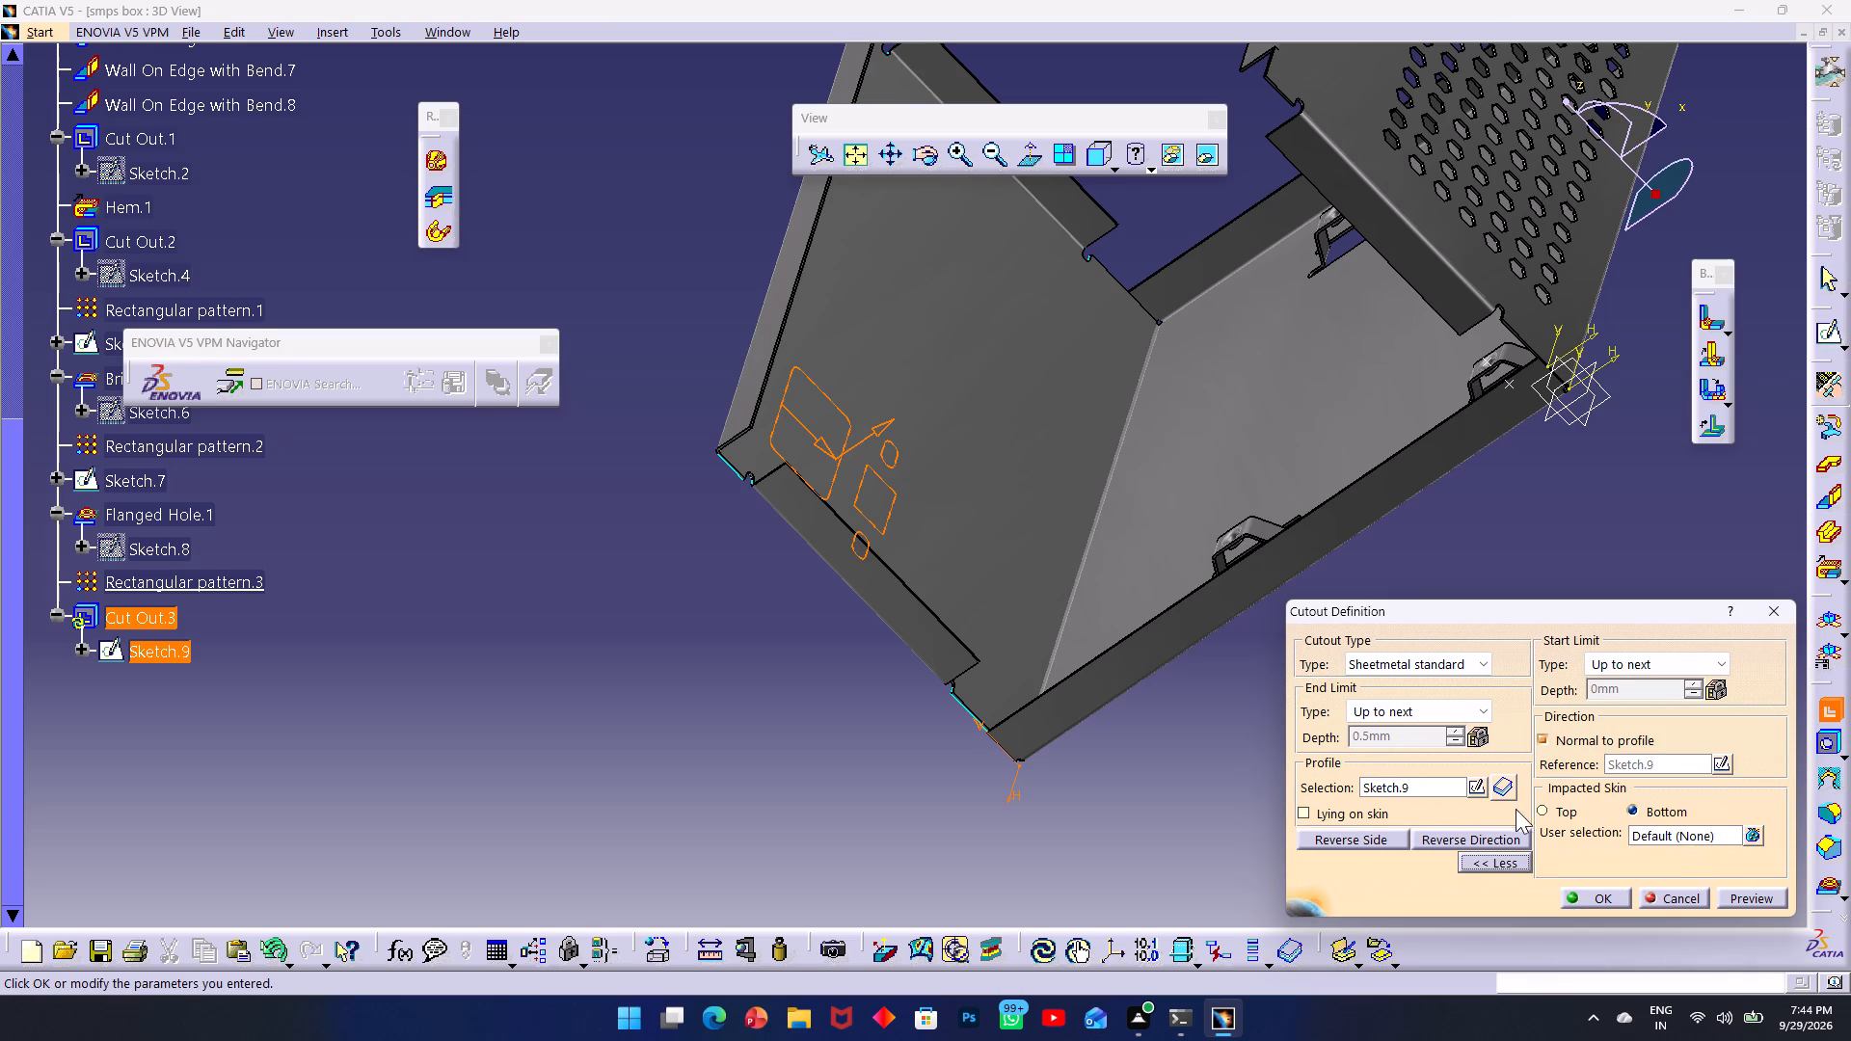
{"action": "left_click", "coordinate": [1544, 807]}
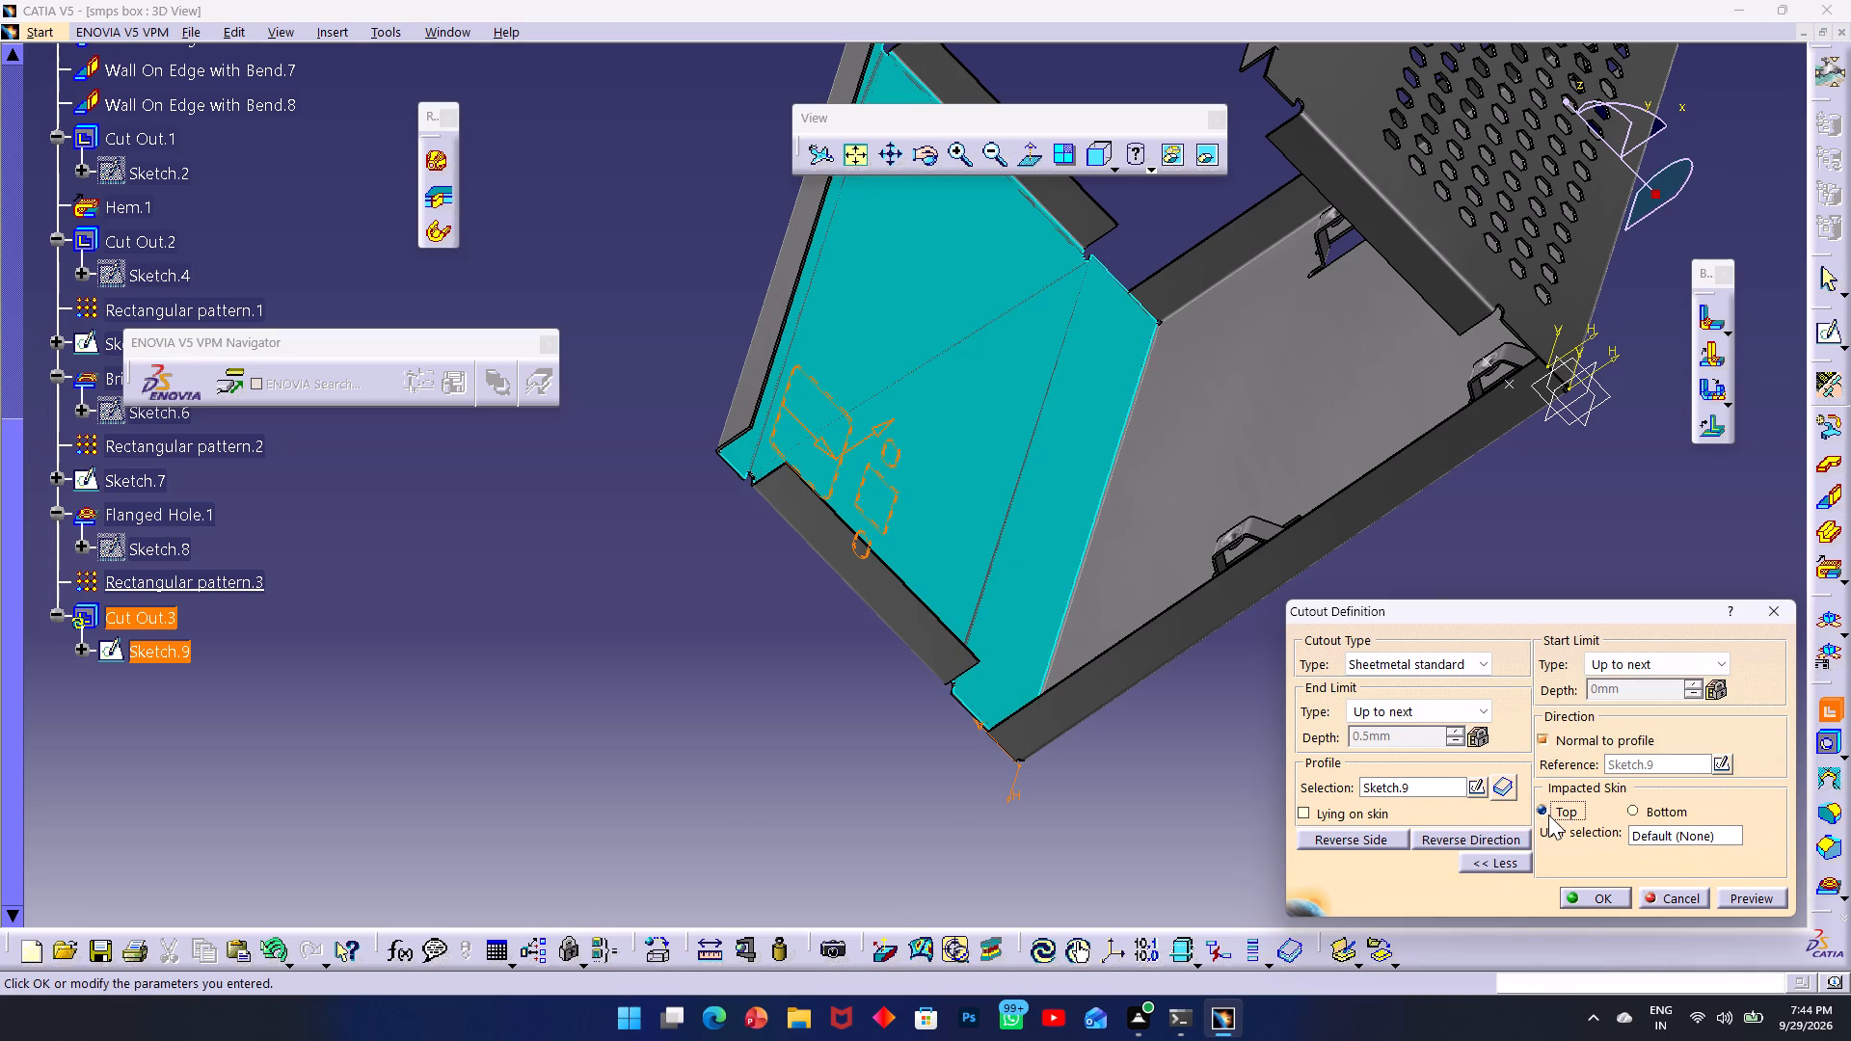
{"action": "left_click", "coordinate": [1743, 895]}
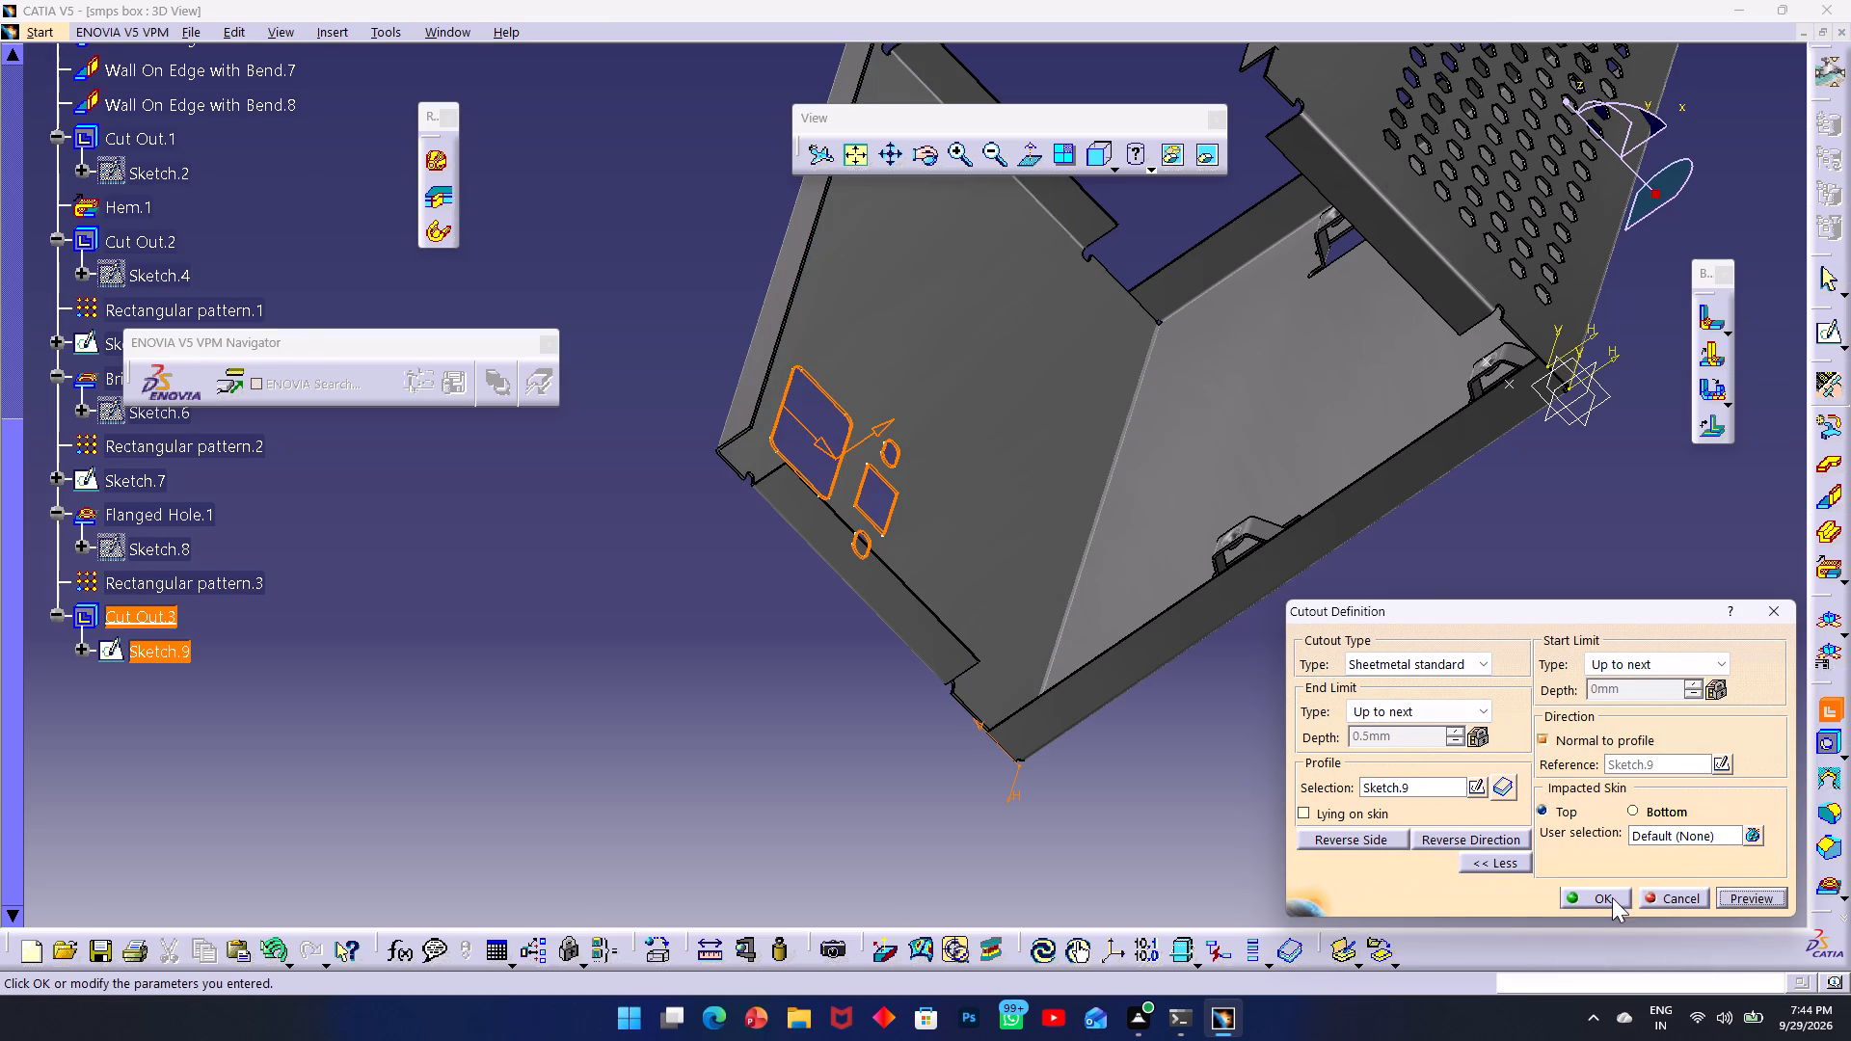
{"action": "left_click", "coordinate": [1612, 896]}
{"action": "left_click", "coordinate": [1148, 900]}
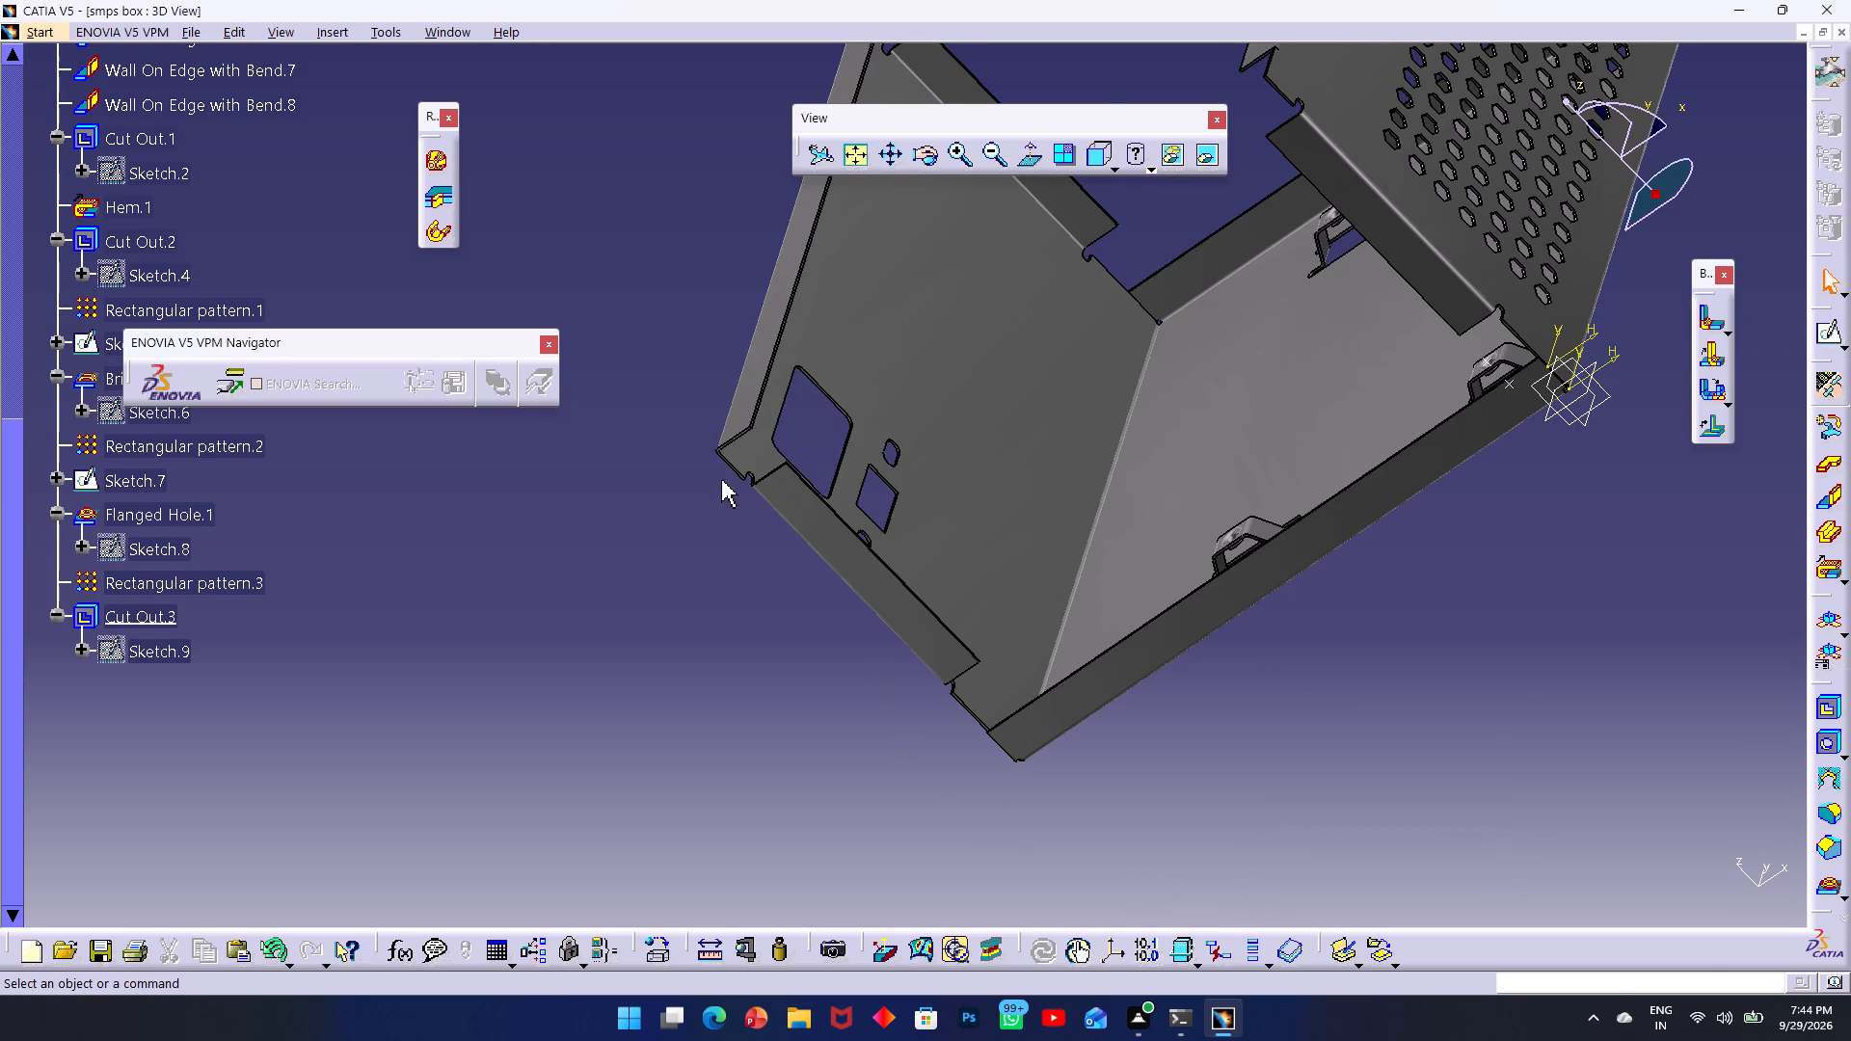
Inspect the new rectangular and slotted cutouts in the wall from inside and outside the box.
{"action": "middle_click_drag", "start_coordinate": [718, 475], "coordinate": [924, 396], "text": "ctrl"}
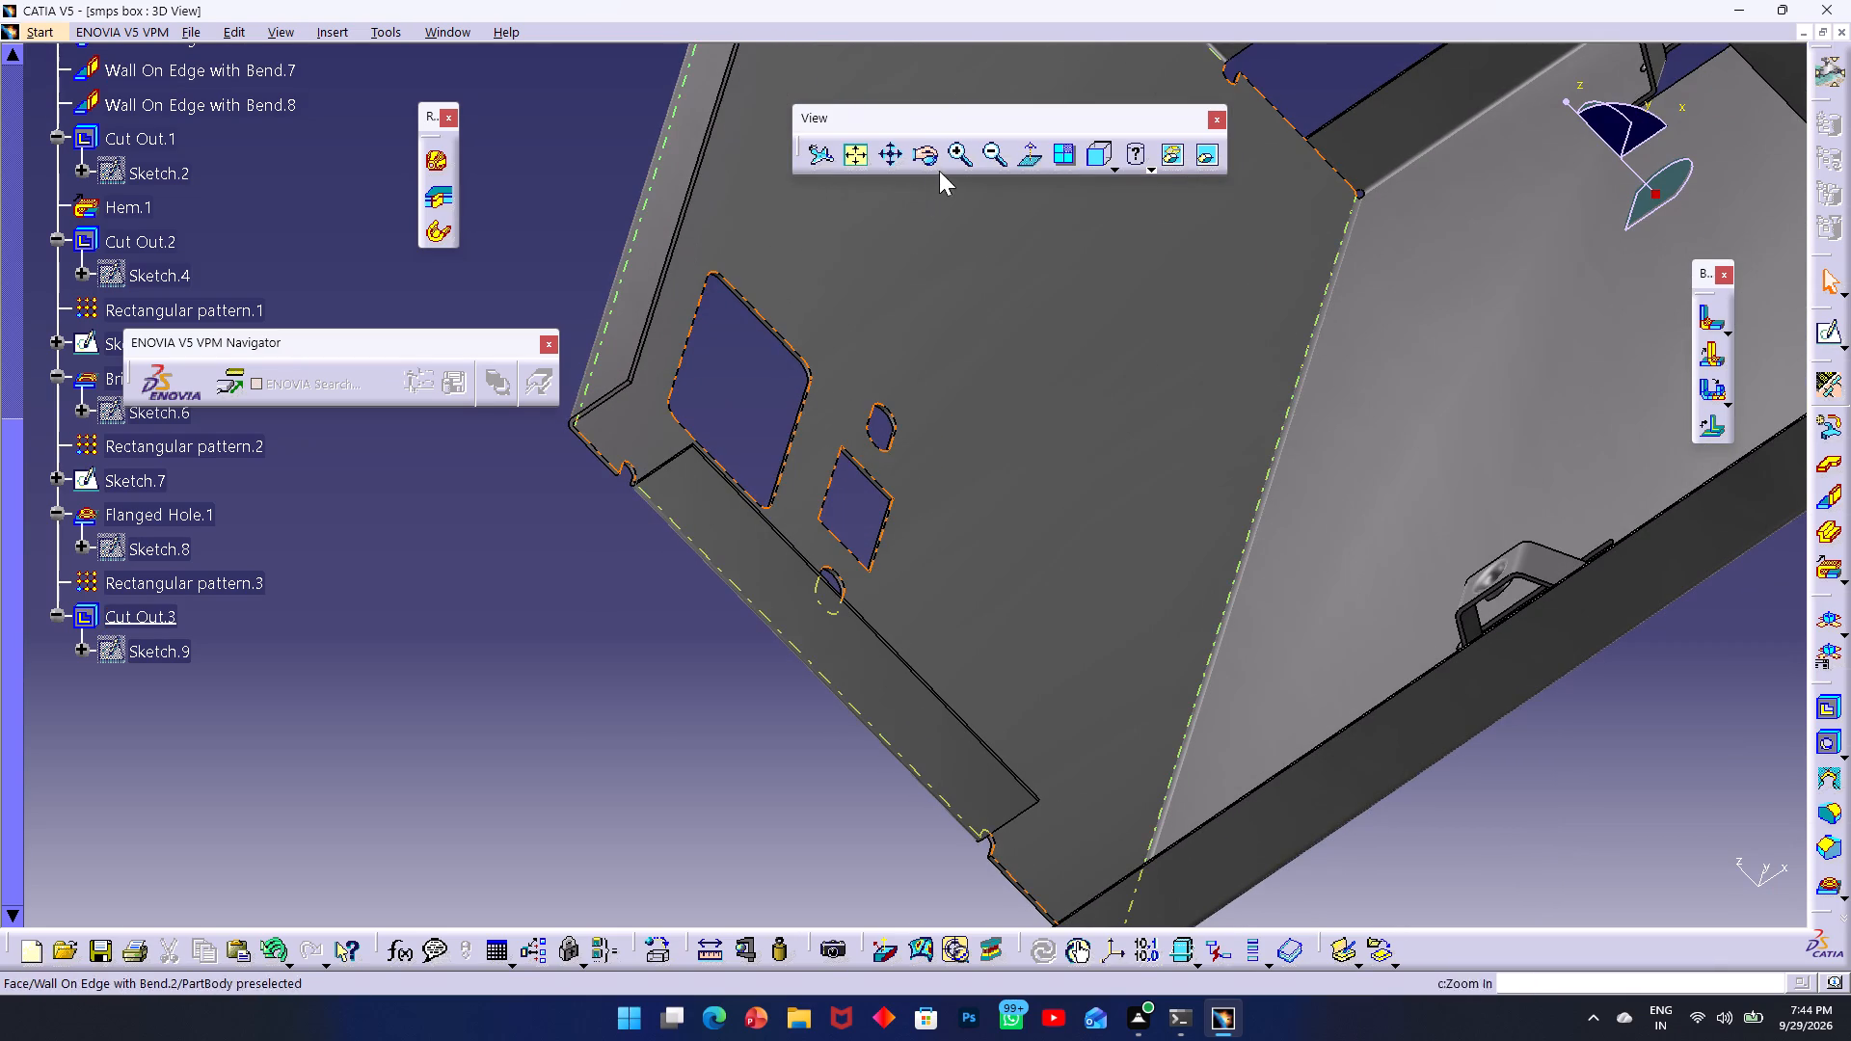
{"action": "left_click", "coordinate": [930, 156]}
{"action": "left_click_drag", "start_coordinate": [698, 311], "coordinate": [1257, 270], "text": "ctrl"}
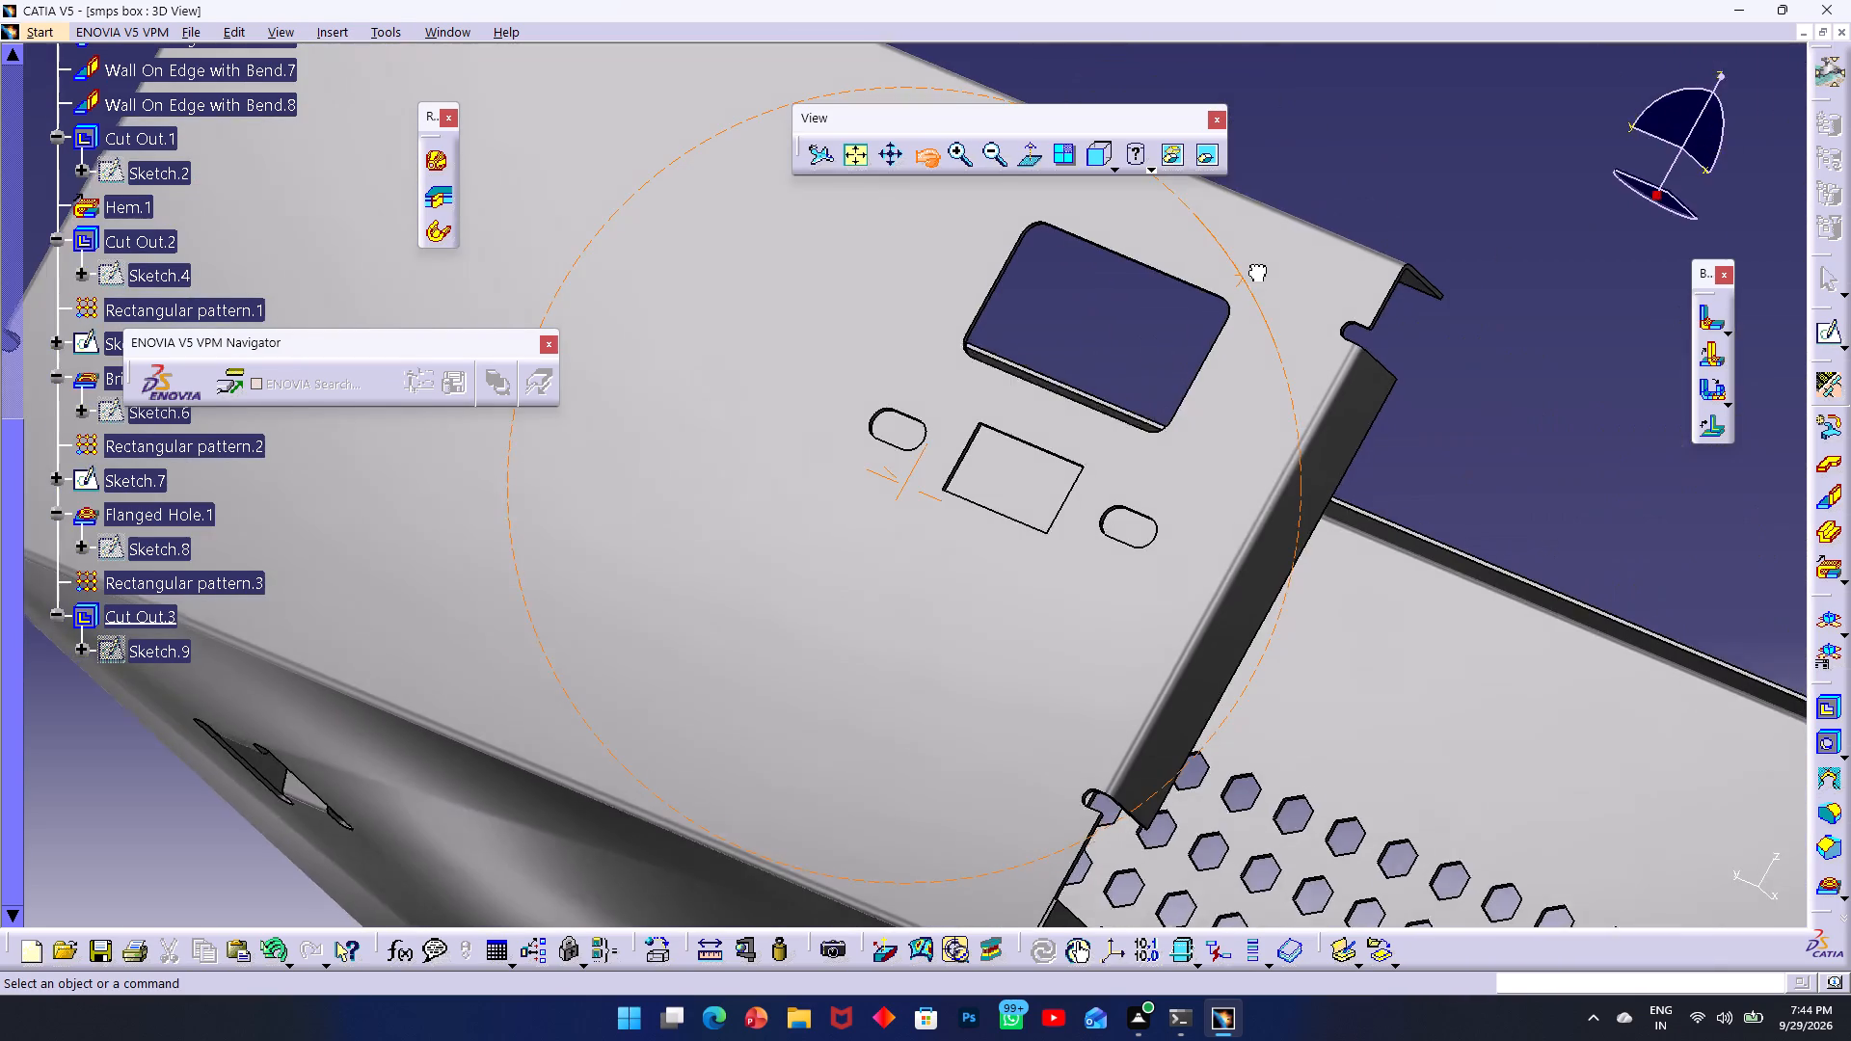
{"action": "left_click_drag", "start_coordinate": [1257, 270], "coordinate": [795, 344], "text": "ctrl"}
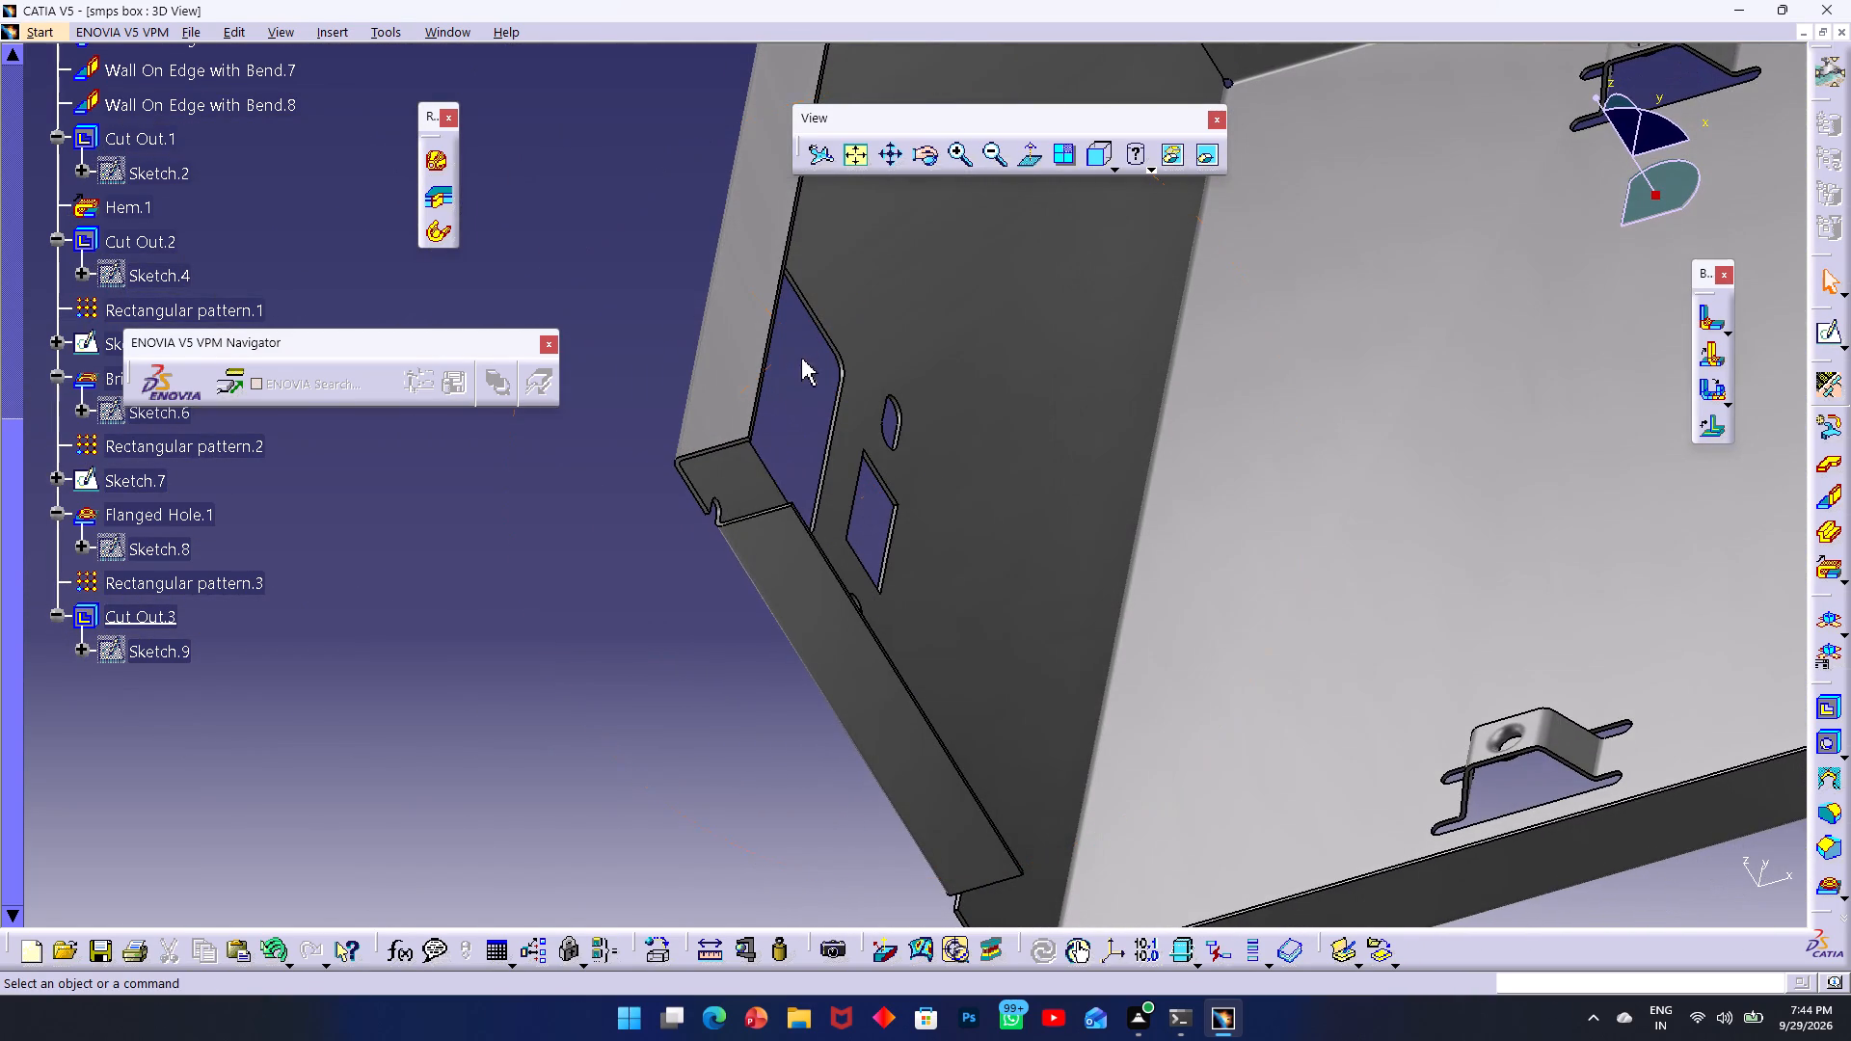
{"action": "left_click", "coordinate": [679, 611]}
{"action": "middle_click_drag", "start_coordinate": [664, 368], "coordinate": [881, 322], "text": "ctrl"}
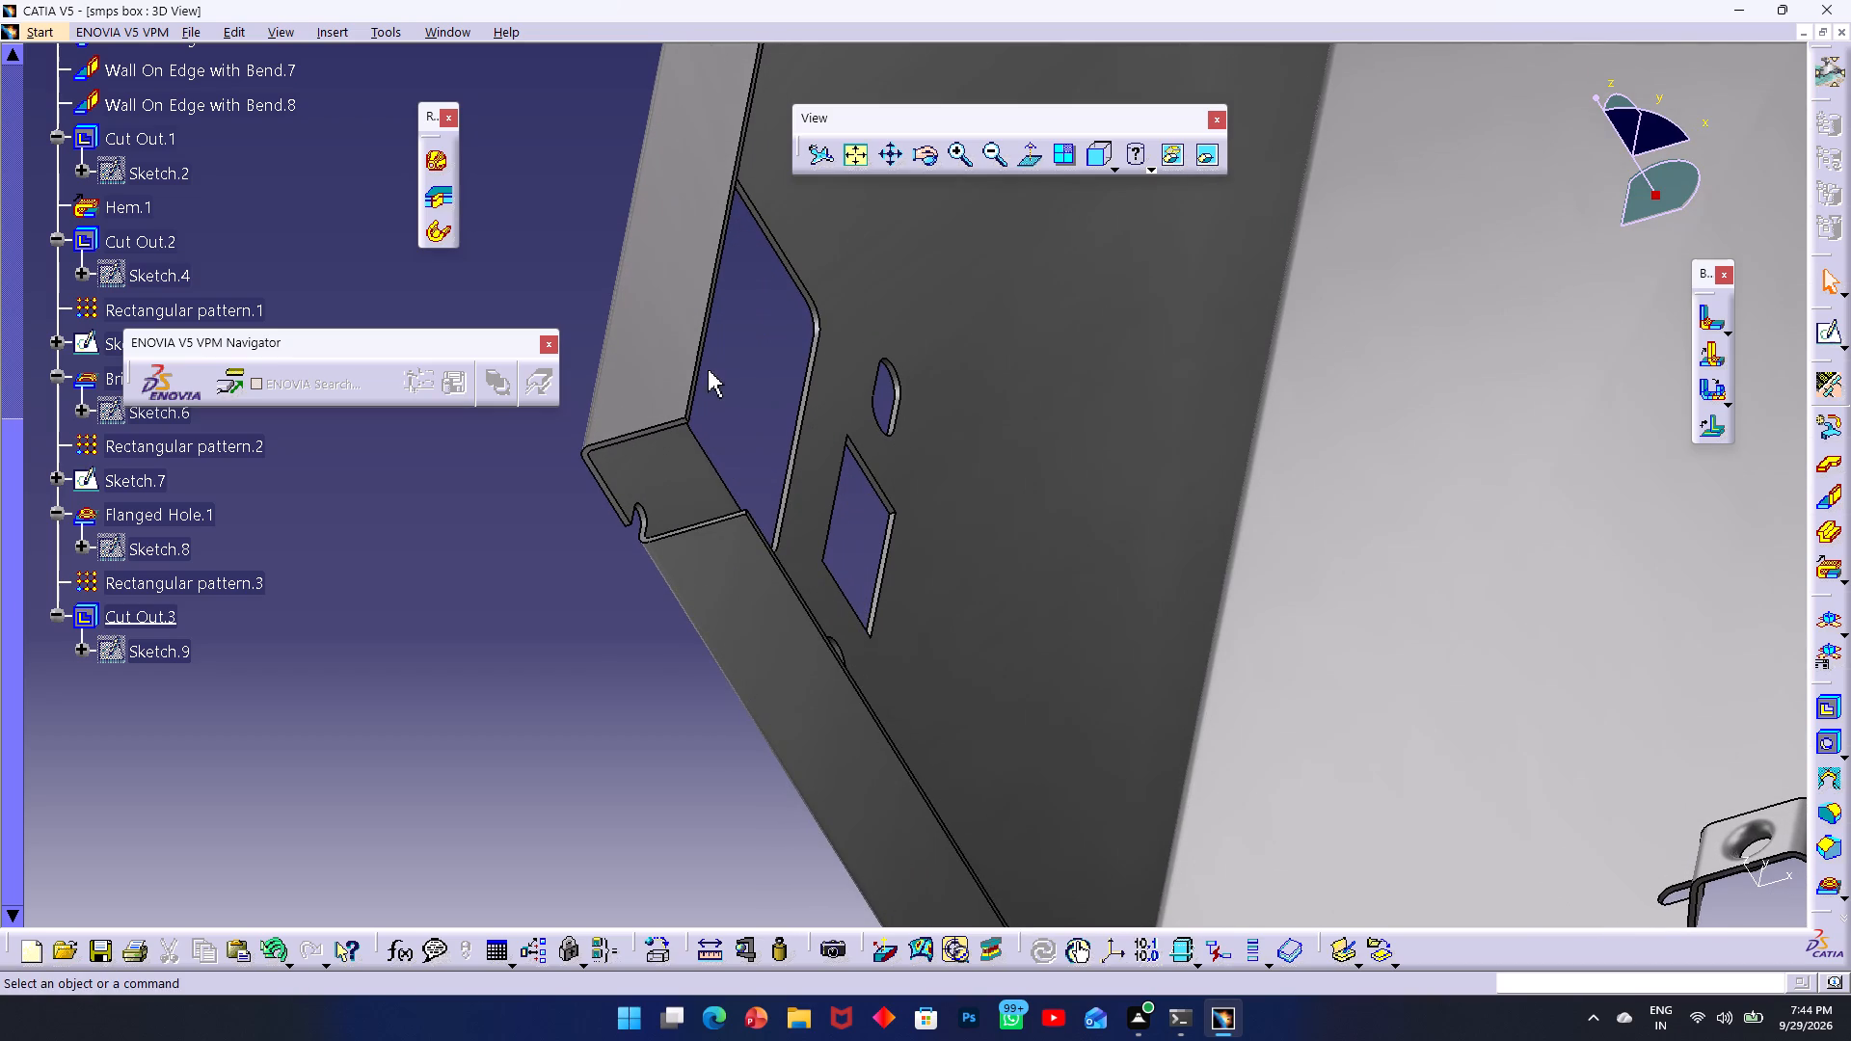
{"action": "middle_click_drag", "start_coordinate": [709, 367], "coordinate": [972, 387]}
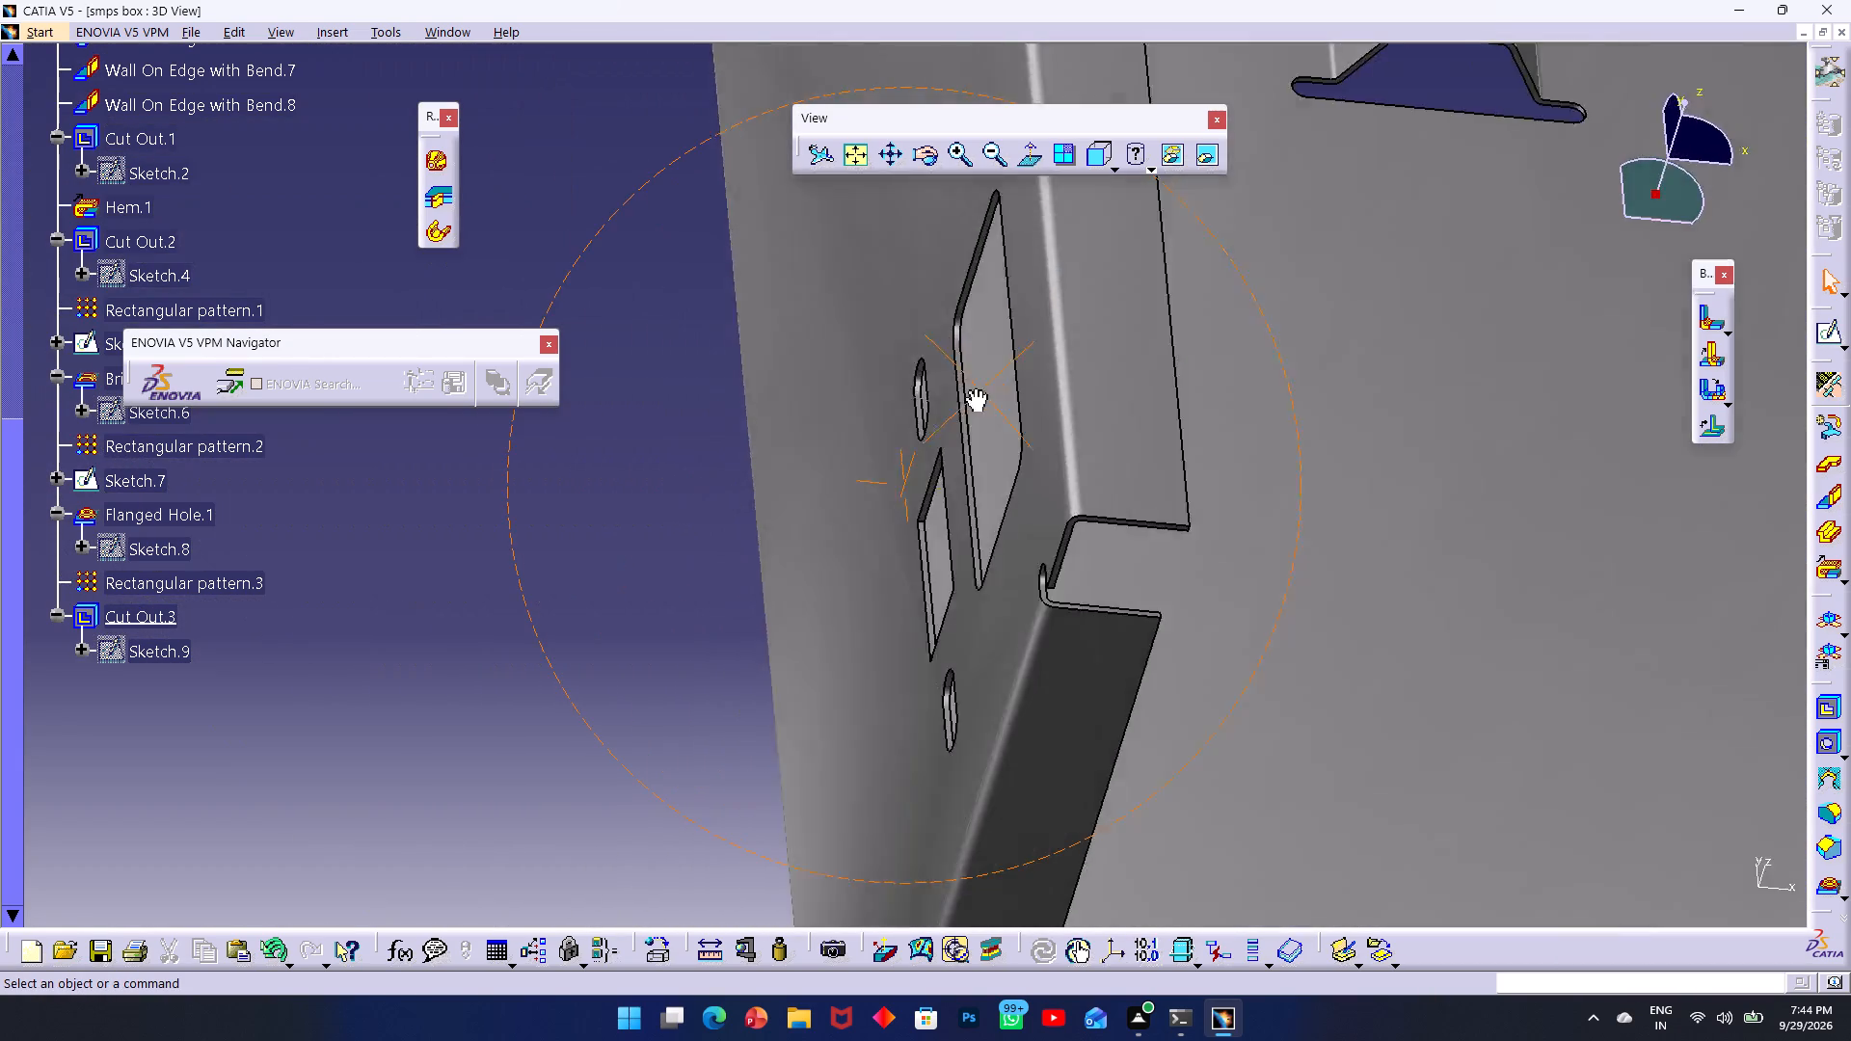
{"action": "middle_click_drag", "start_coordinate": [972, 387], "coordinate": [831, 377]}
{"action": "scroll", "coordinate": [846, 375], "scroll_direction": "up", "scroll_amount": 1}
{"action": "middle_click_drag", "start_coordinate": [957, 412], "coordinate": [767, 241]}
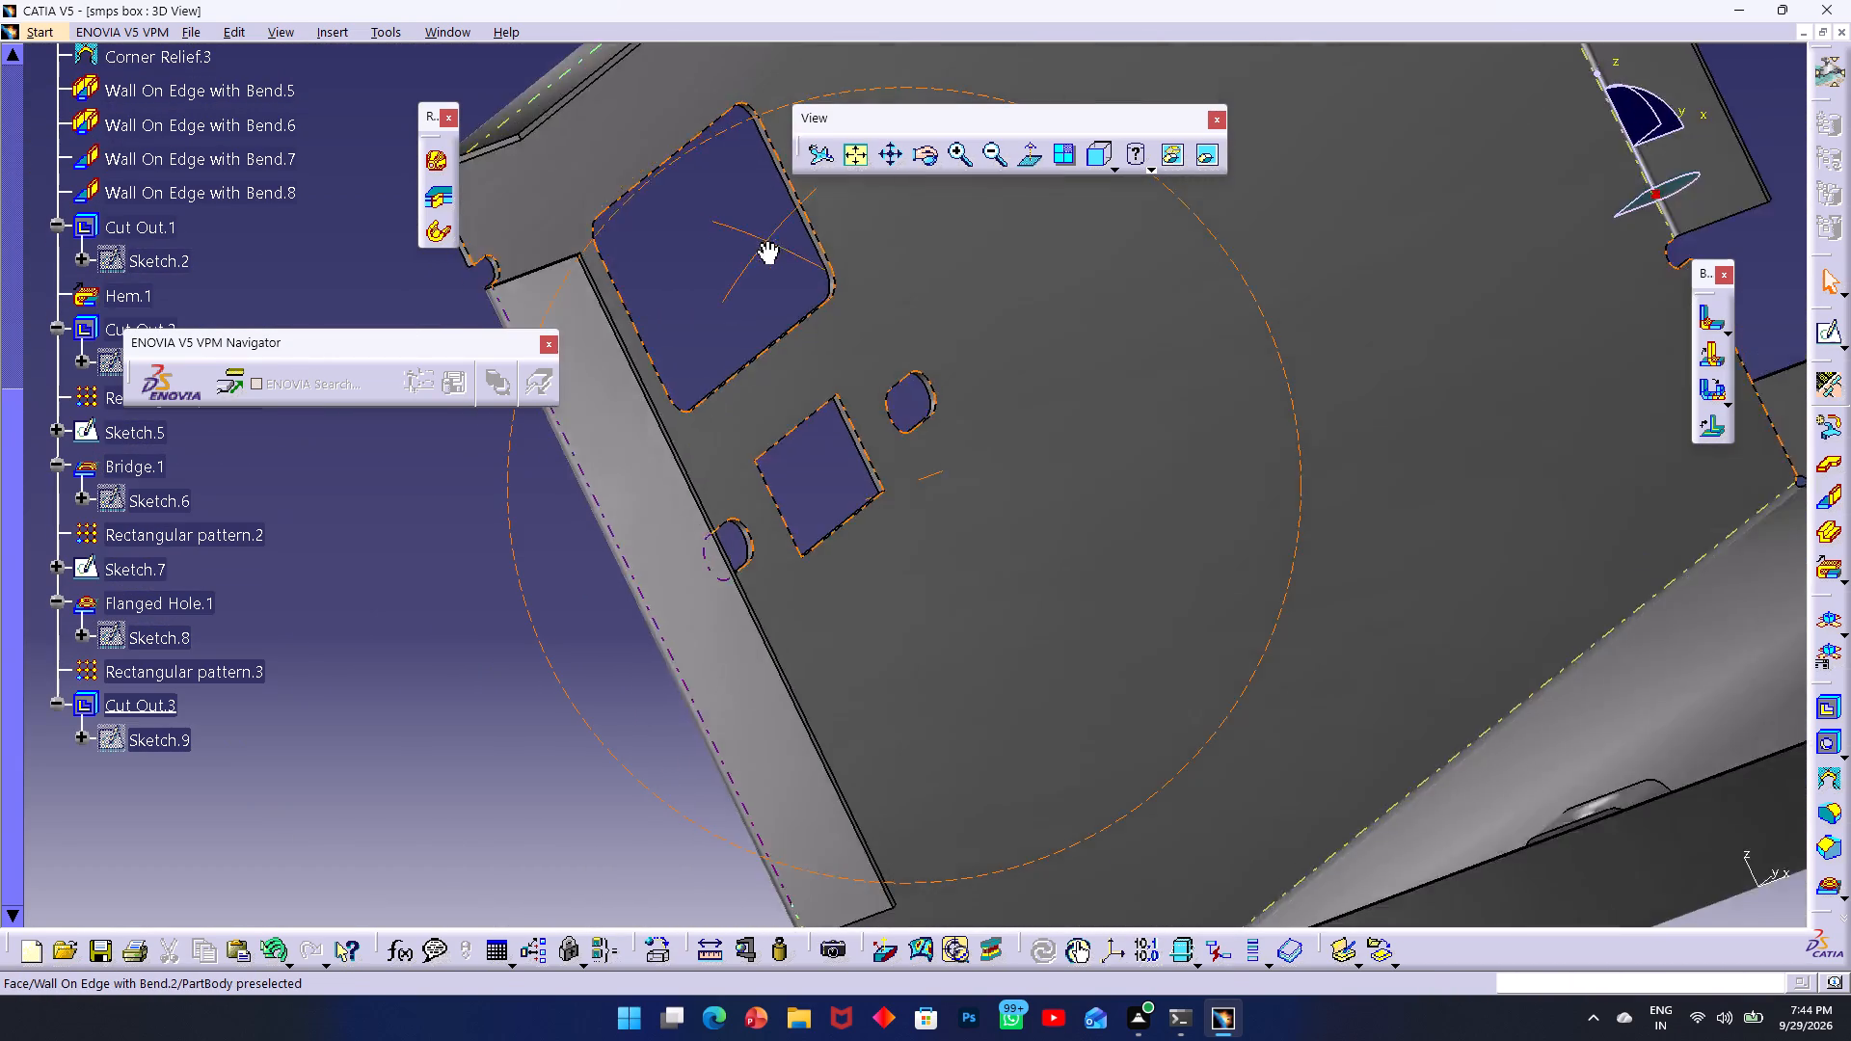
{"action": "middle_click_drag", "start_coordinate": [767, 241], "coordinate": [922, 487]}
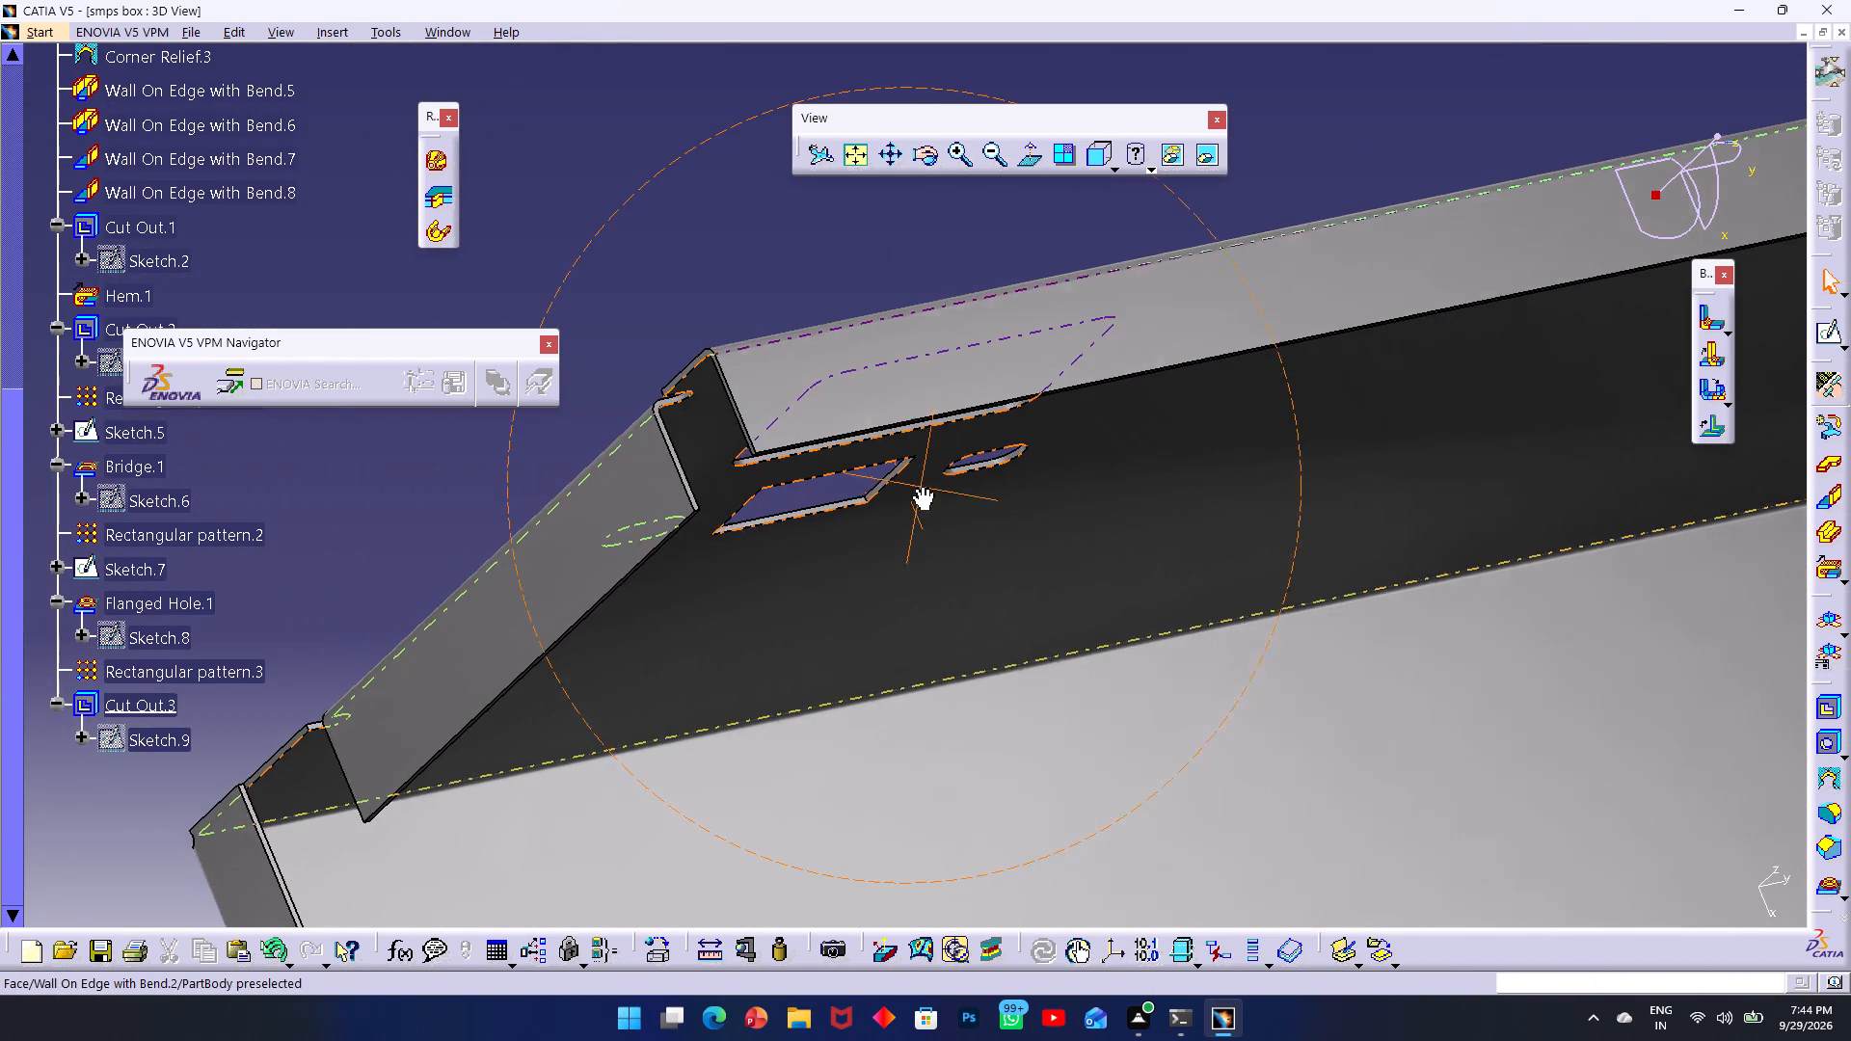
{"action": "scroll", "coordinate": [980, 495], "scroll_direction": "up", "scroll_amount": 1}
{"action": "middle_click_drag", "start_coordinate": [983, 477], "coordinate": [876, 207]}
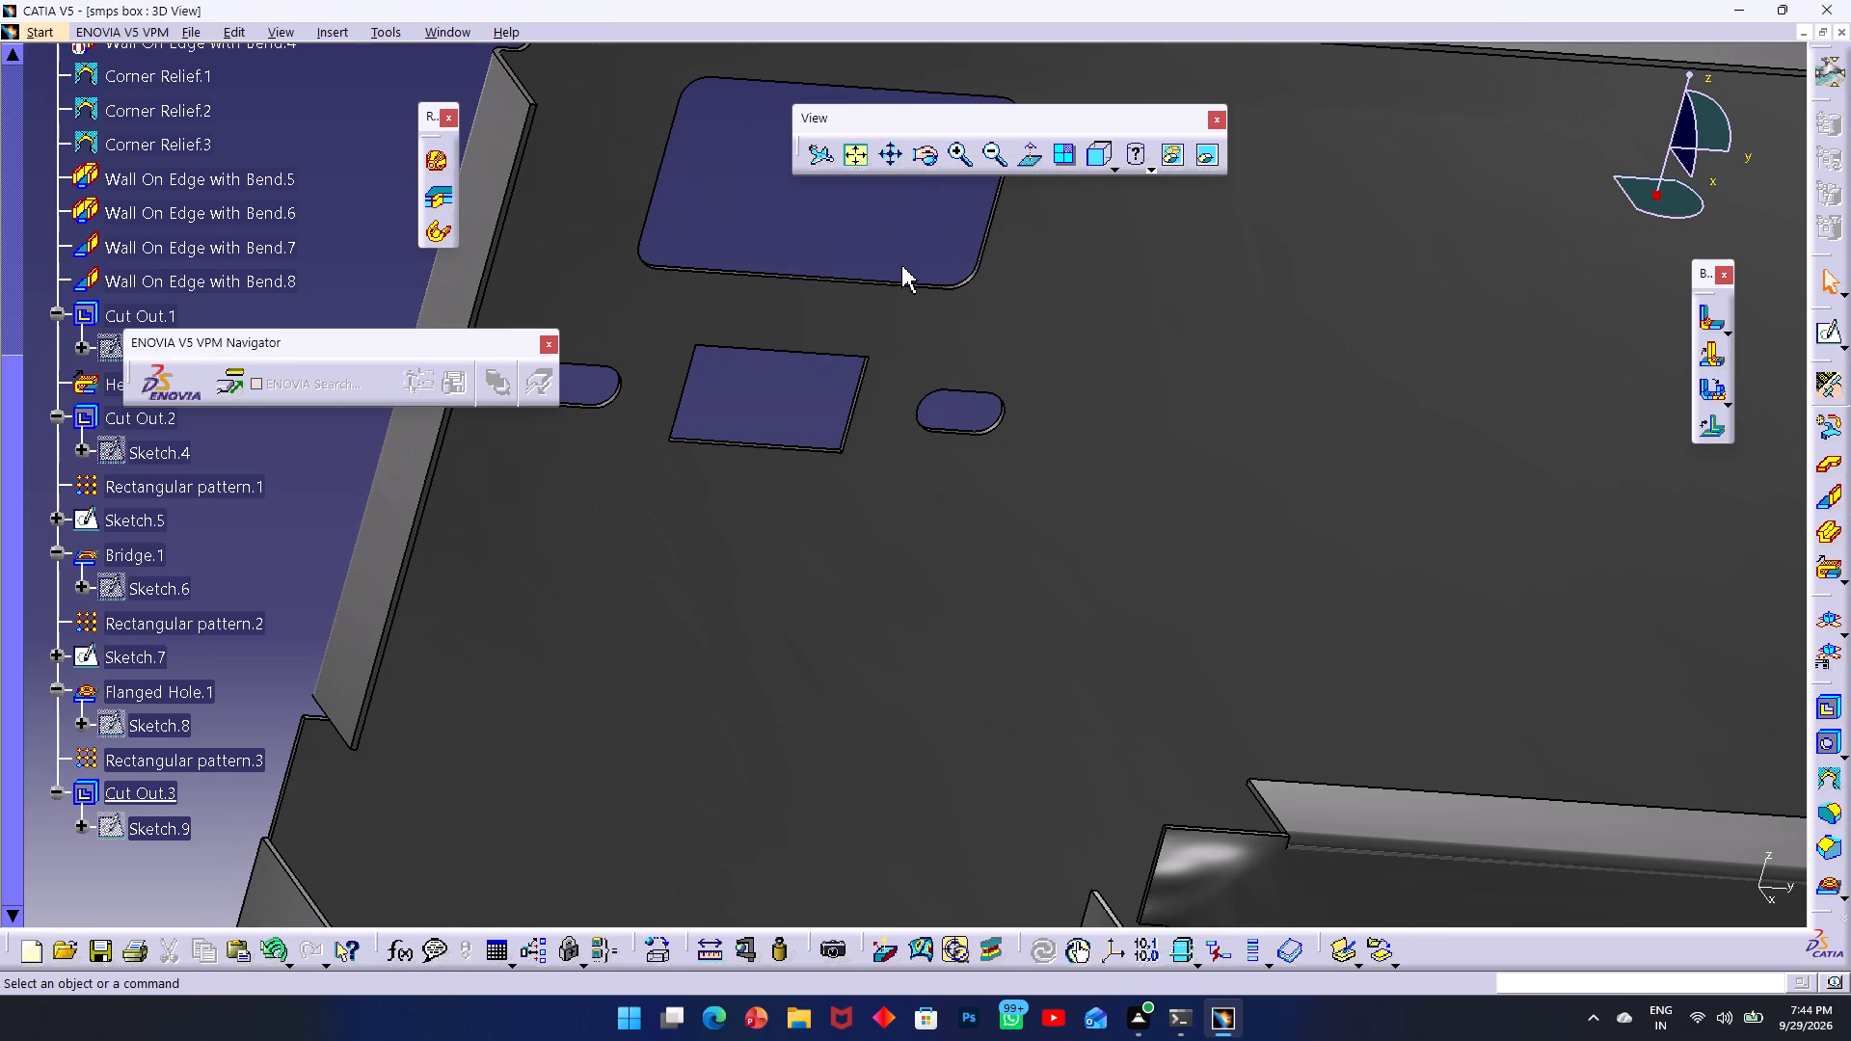
{"action": "middle_click_drag", "start_coordinate": [901, 267], "coordinate": [1275, 467], "text": "ctrl"}
{"action": "middle_click_drag", "start_coordinate": [746, 416], "coordinate": [918, 434], "text": "ctrl"}
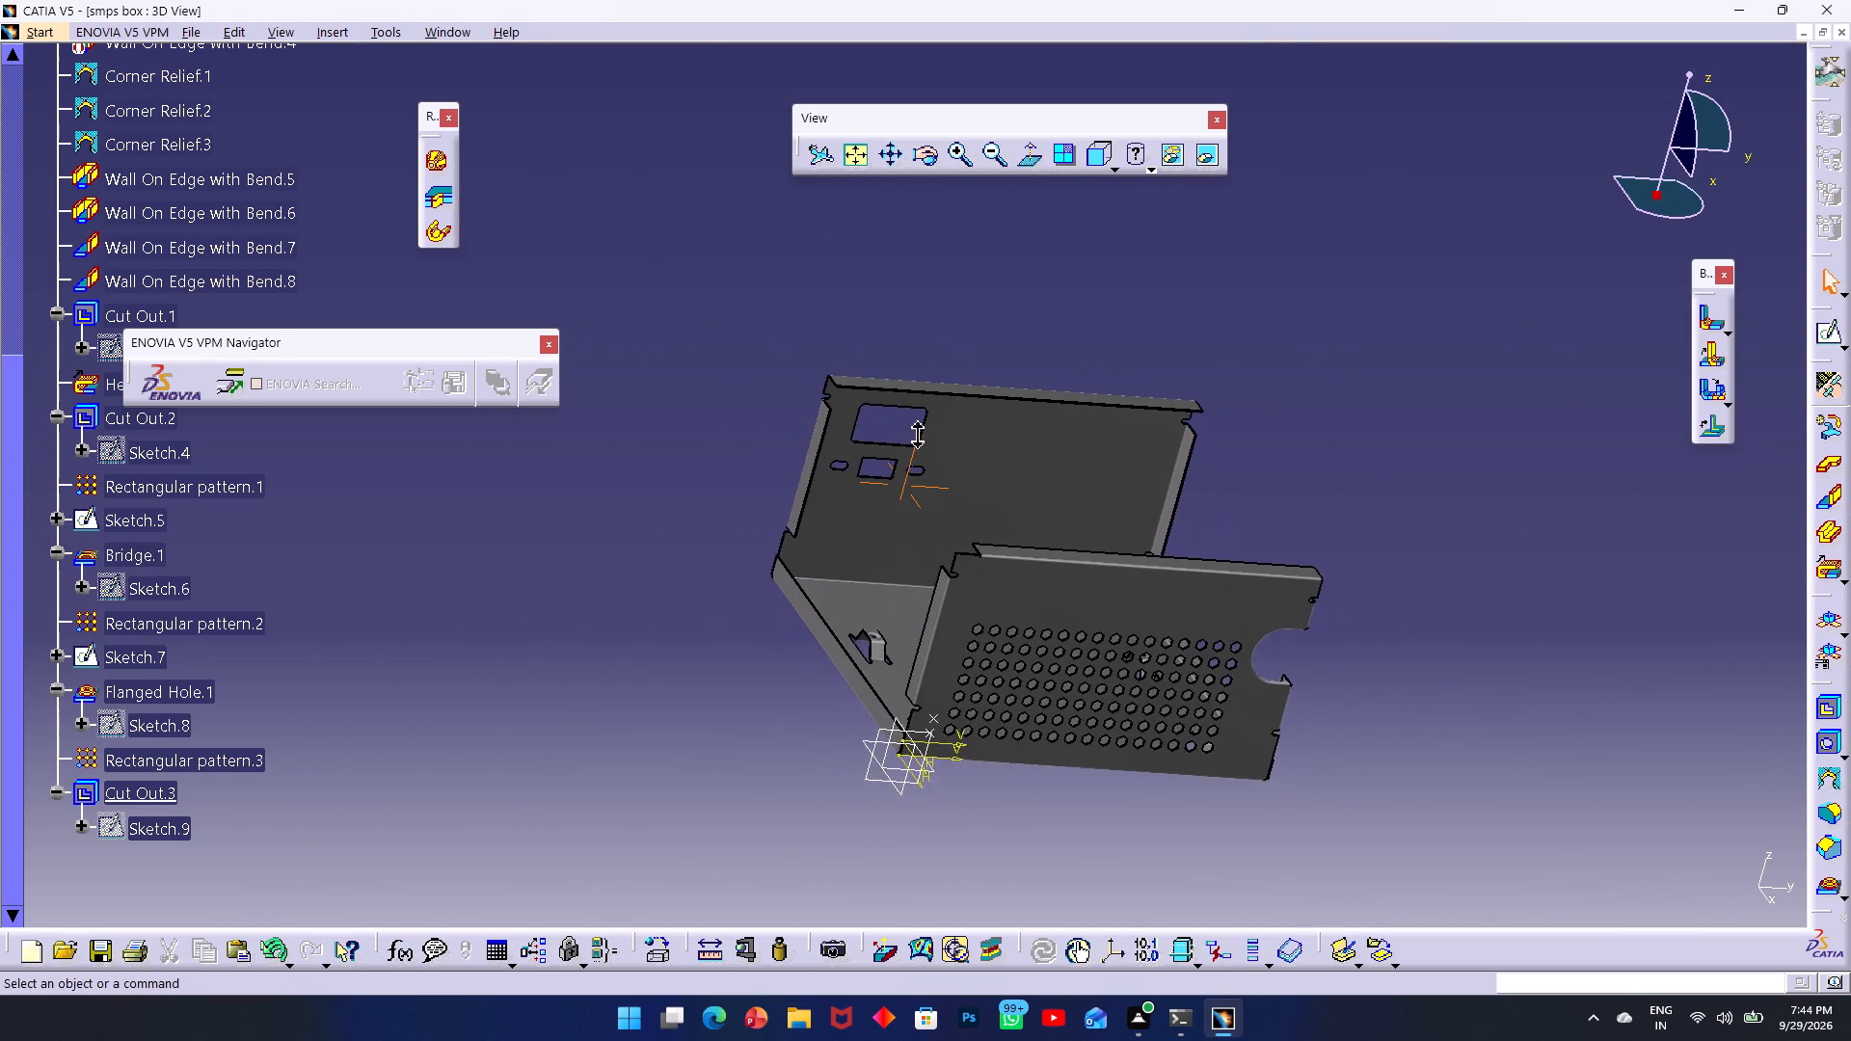
{"action": "middle_click_drag", "start_coordinate": [918, 434], "coordinate": [841, 405], "text": "ctrl"}
{"action": "middle_click_drag", "start_coordinate": [838, 397], "coordinate": [1015, 332], "text": "ctrl"}
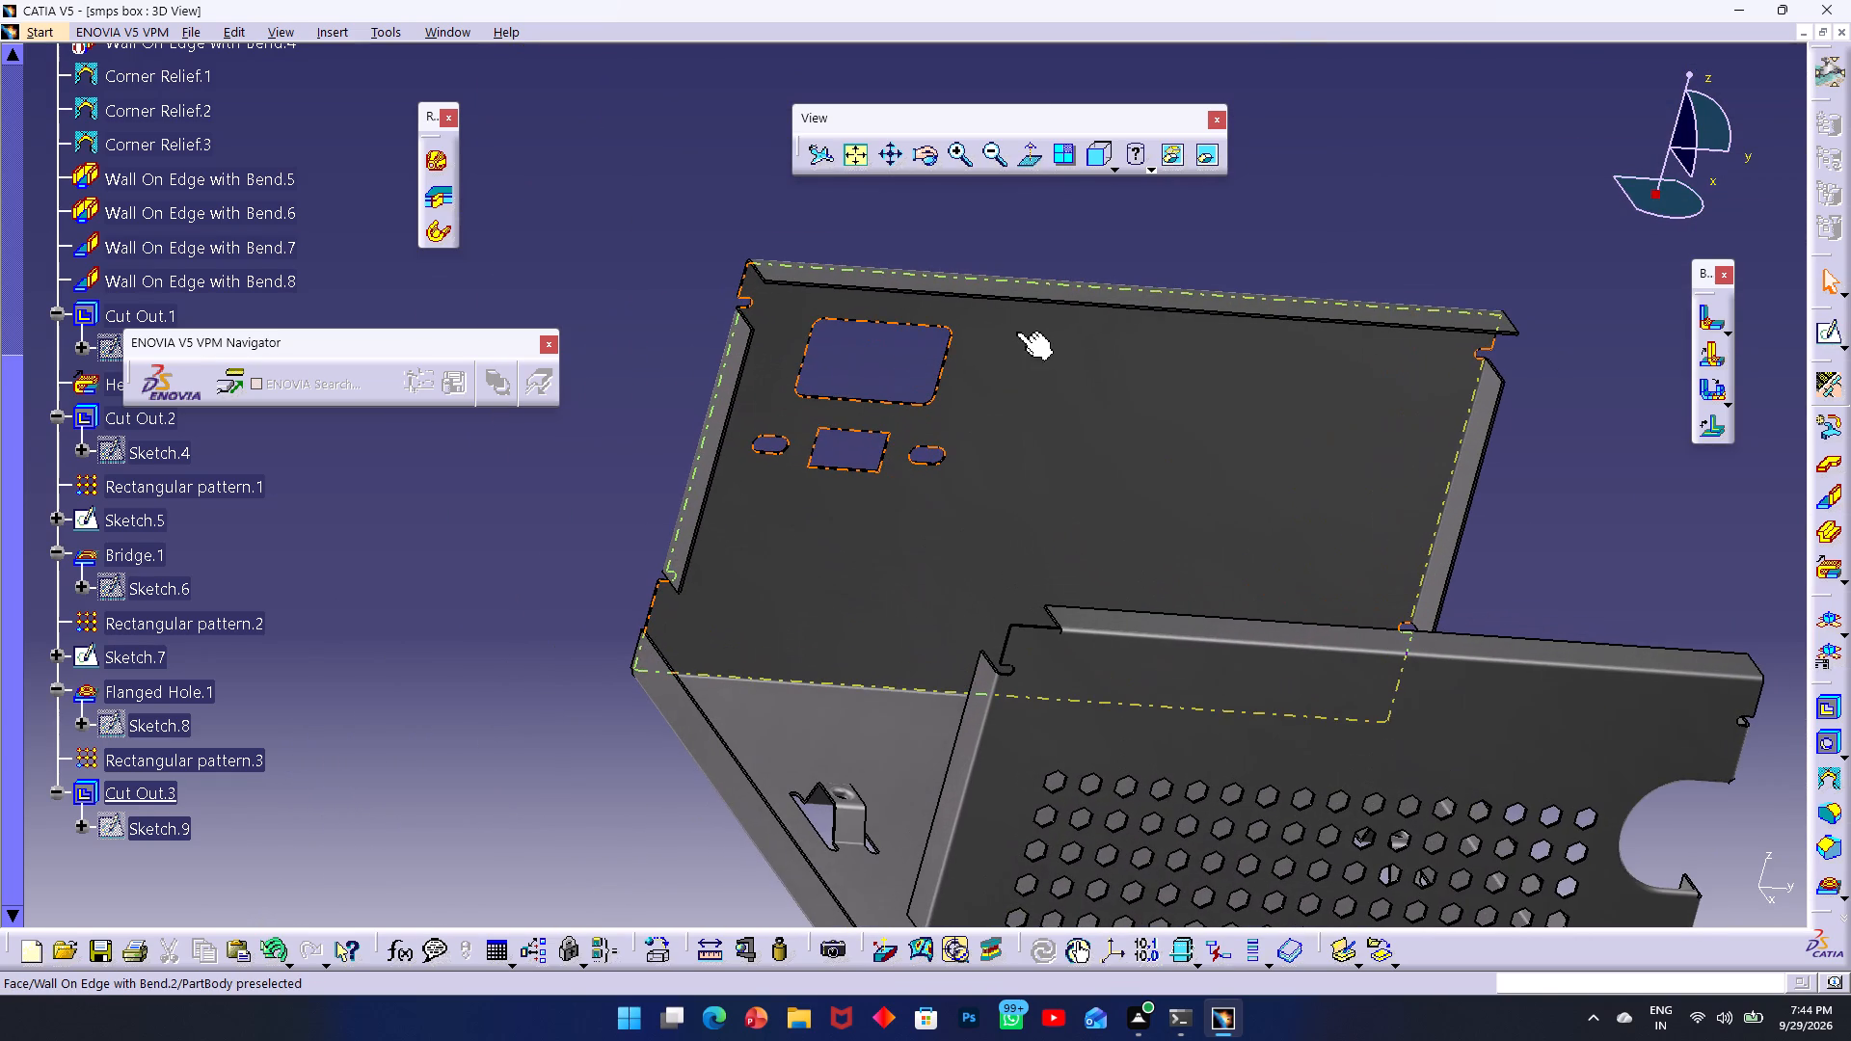
{"action": "left_click", "coordinate": [555, 565]}
Open a new sketch on the outer face of the wall that carries the connector and slot cutouts.
{"action": "middle_click_drag", "start_coordinate": [815, 368], "coordinate": [1409, 728]}
{"action": "scroll", "coordinate": [815, 368], "scroll_direction": "up", "scroll_amount": 1}
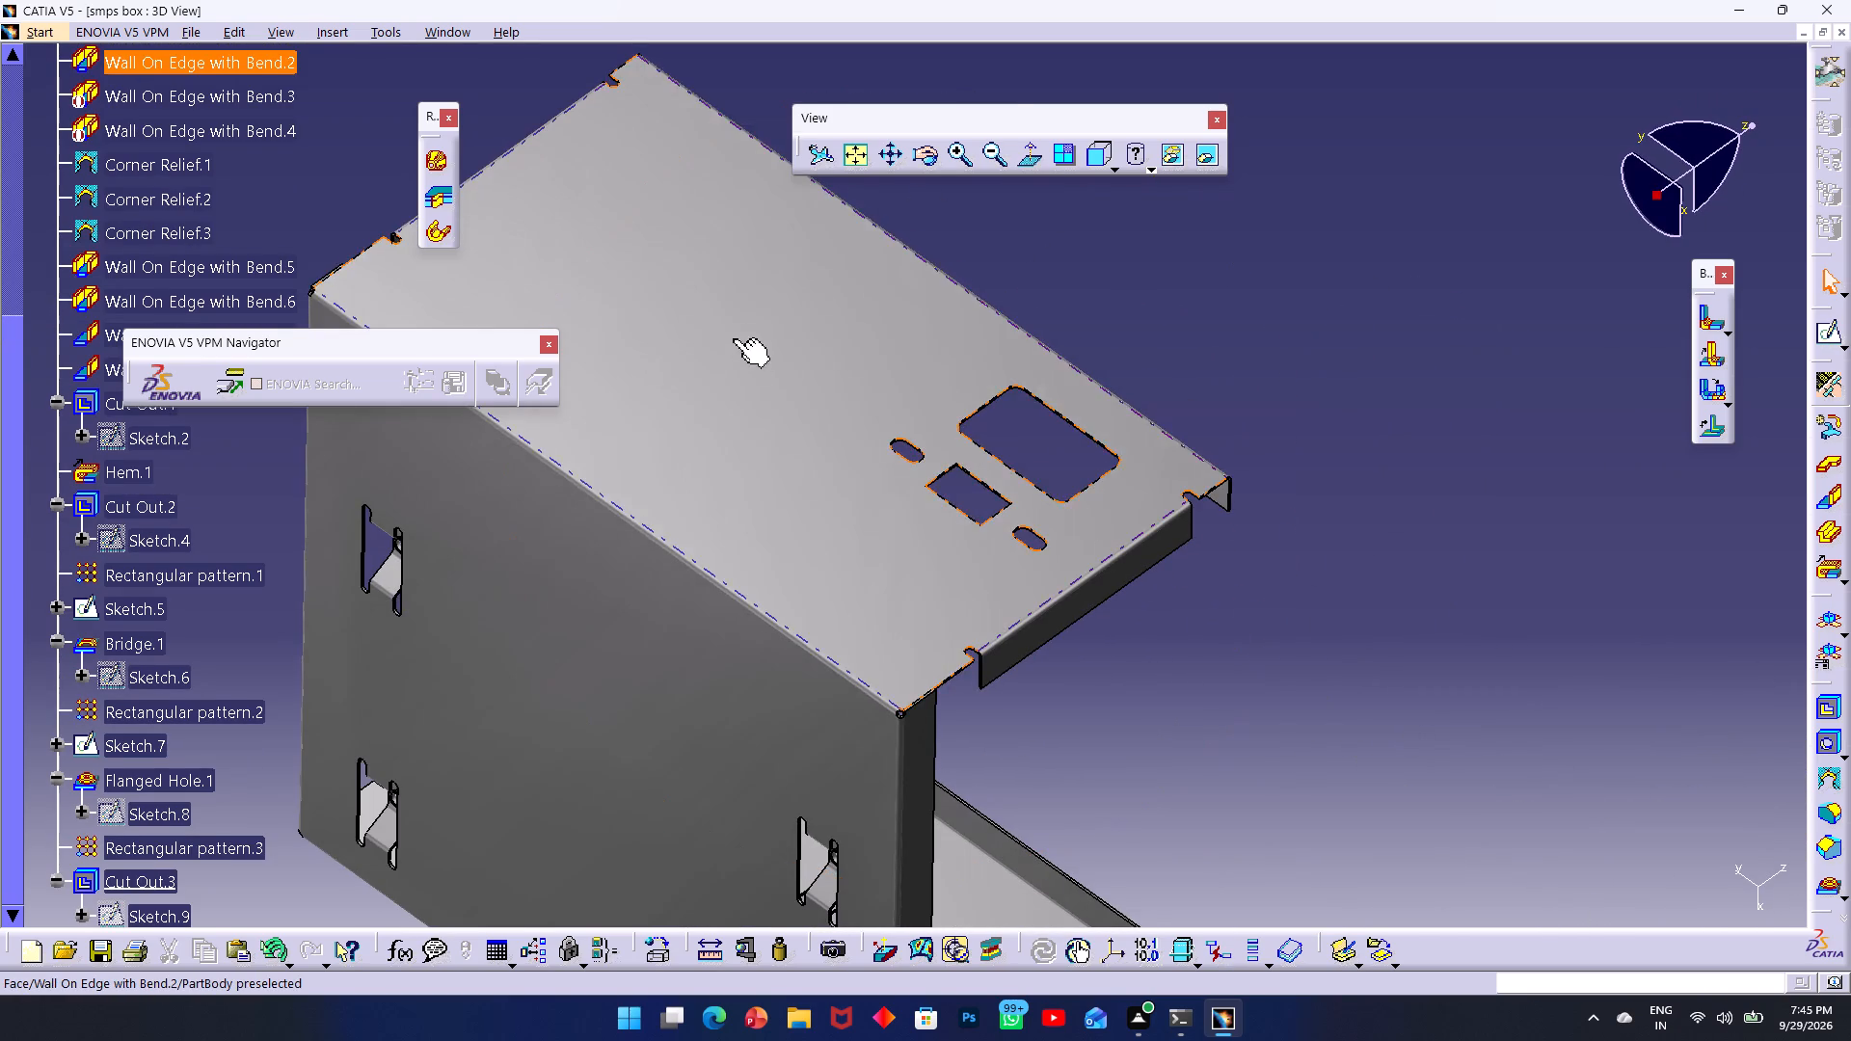
{"action": "left_click_drag", "start_coordinate": [729, 328], "coordinate": [738, 327]}
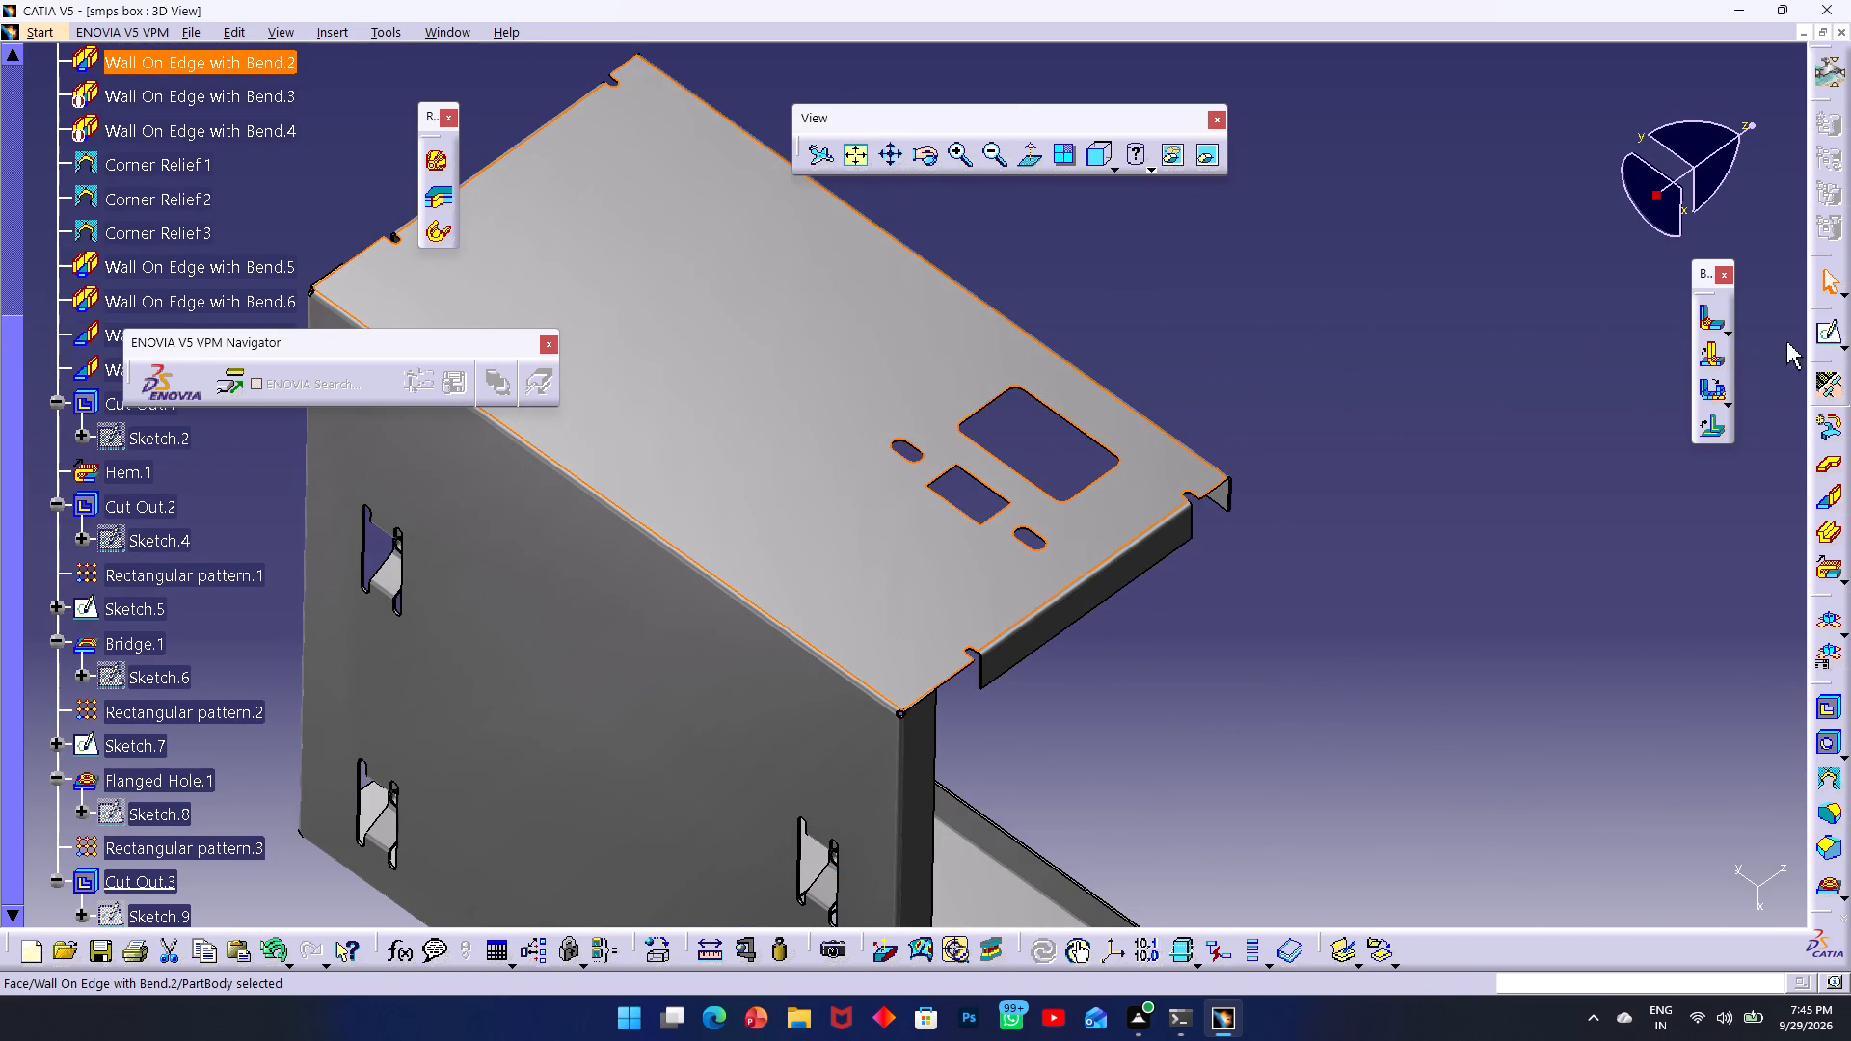
{"action": "left_click", "coordinate": [1821, 327]}
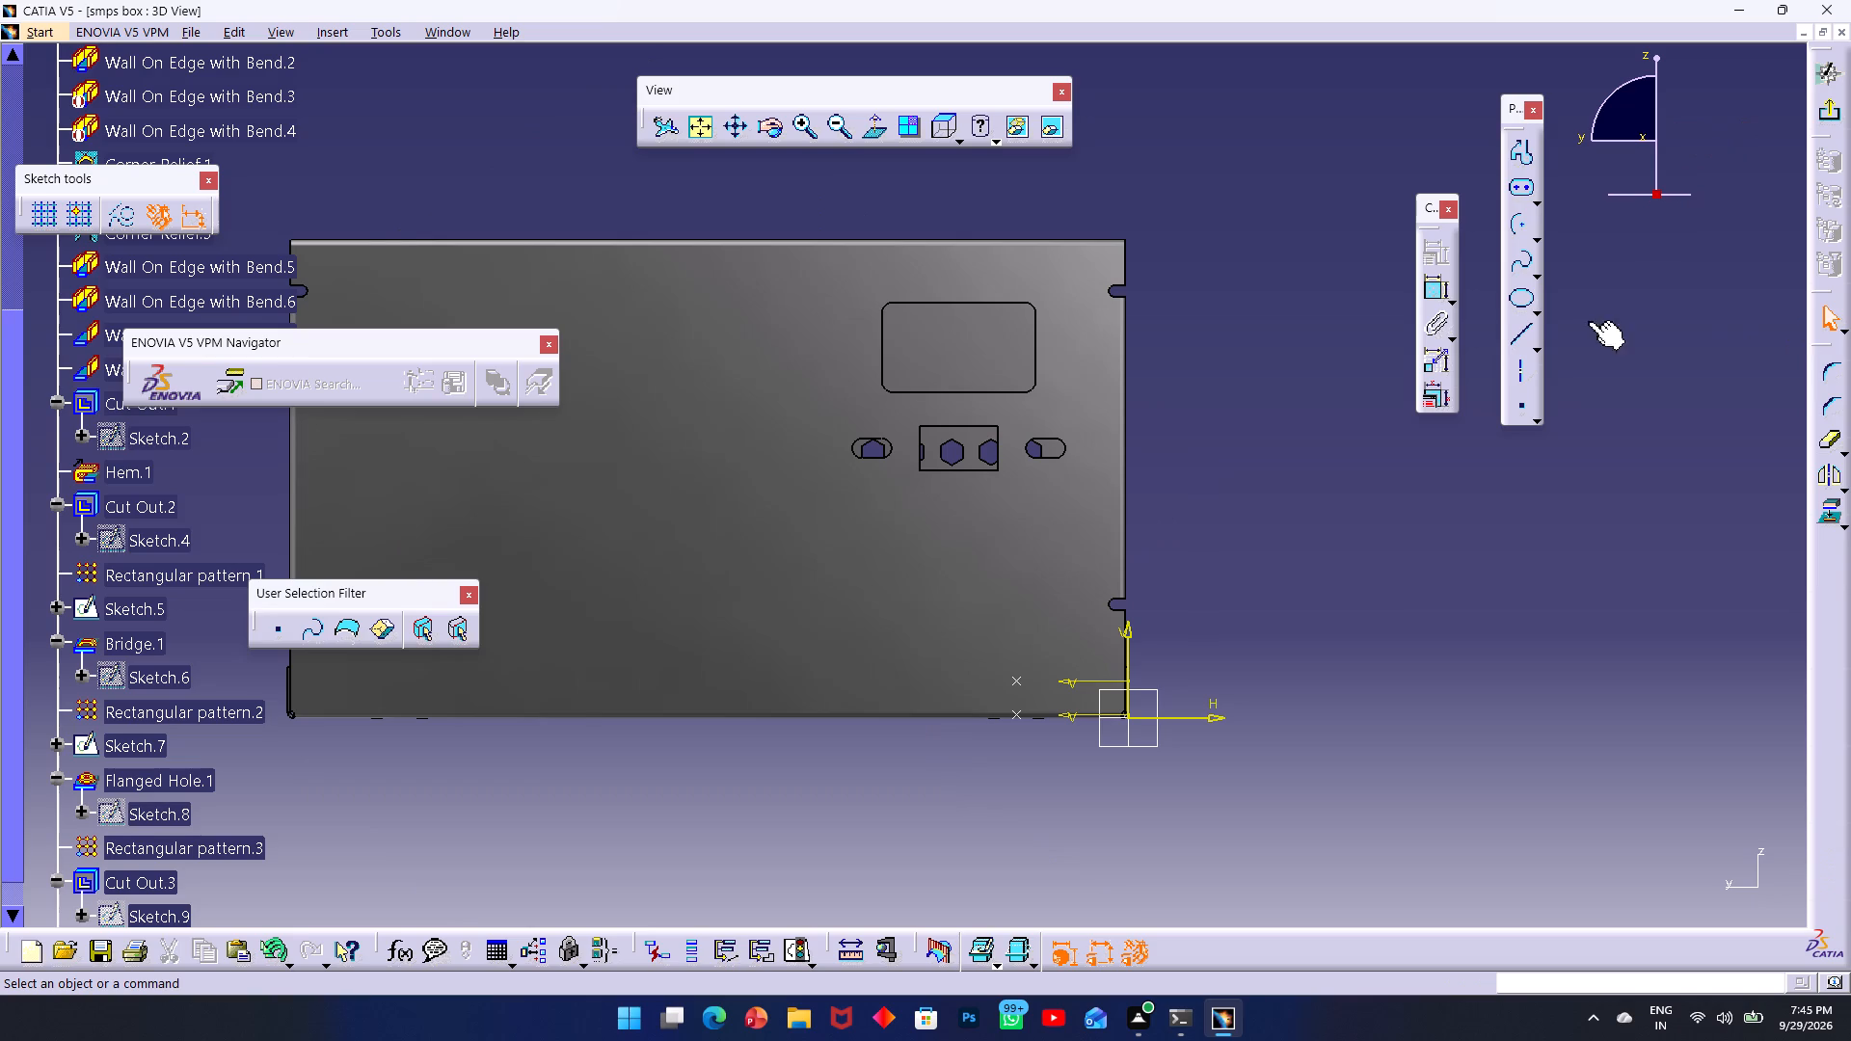
Draw a horizontal axis about 36.8 mm long across the middle of the large rounded rectangular cutout, extending past both sides.
{"action": "middle_click_drag", "start_coordinate": [1010, 391], "coordinate": [915, 244], "text": "ctrl"}
{"action": "middle_click_drag", "start_coordinate": [964, 295], "coordinate": [986, 458]}
{"action": "middle_click", "coordinate": [1000, 522]}
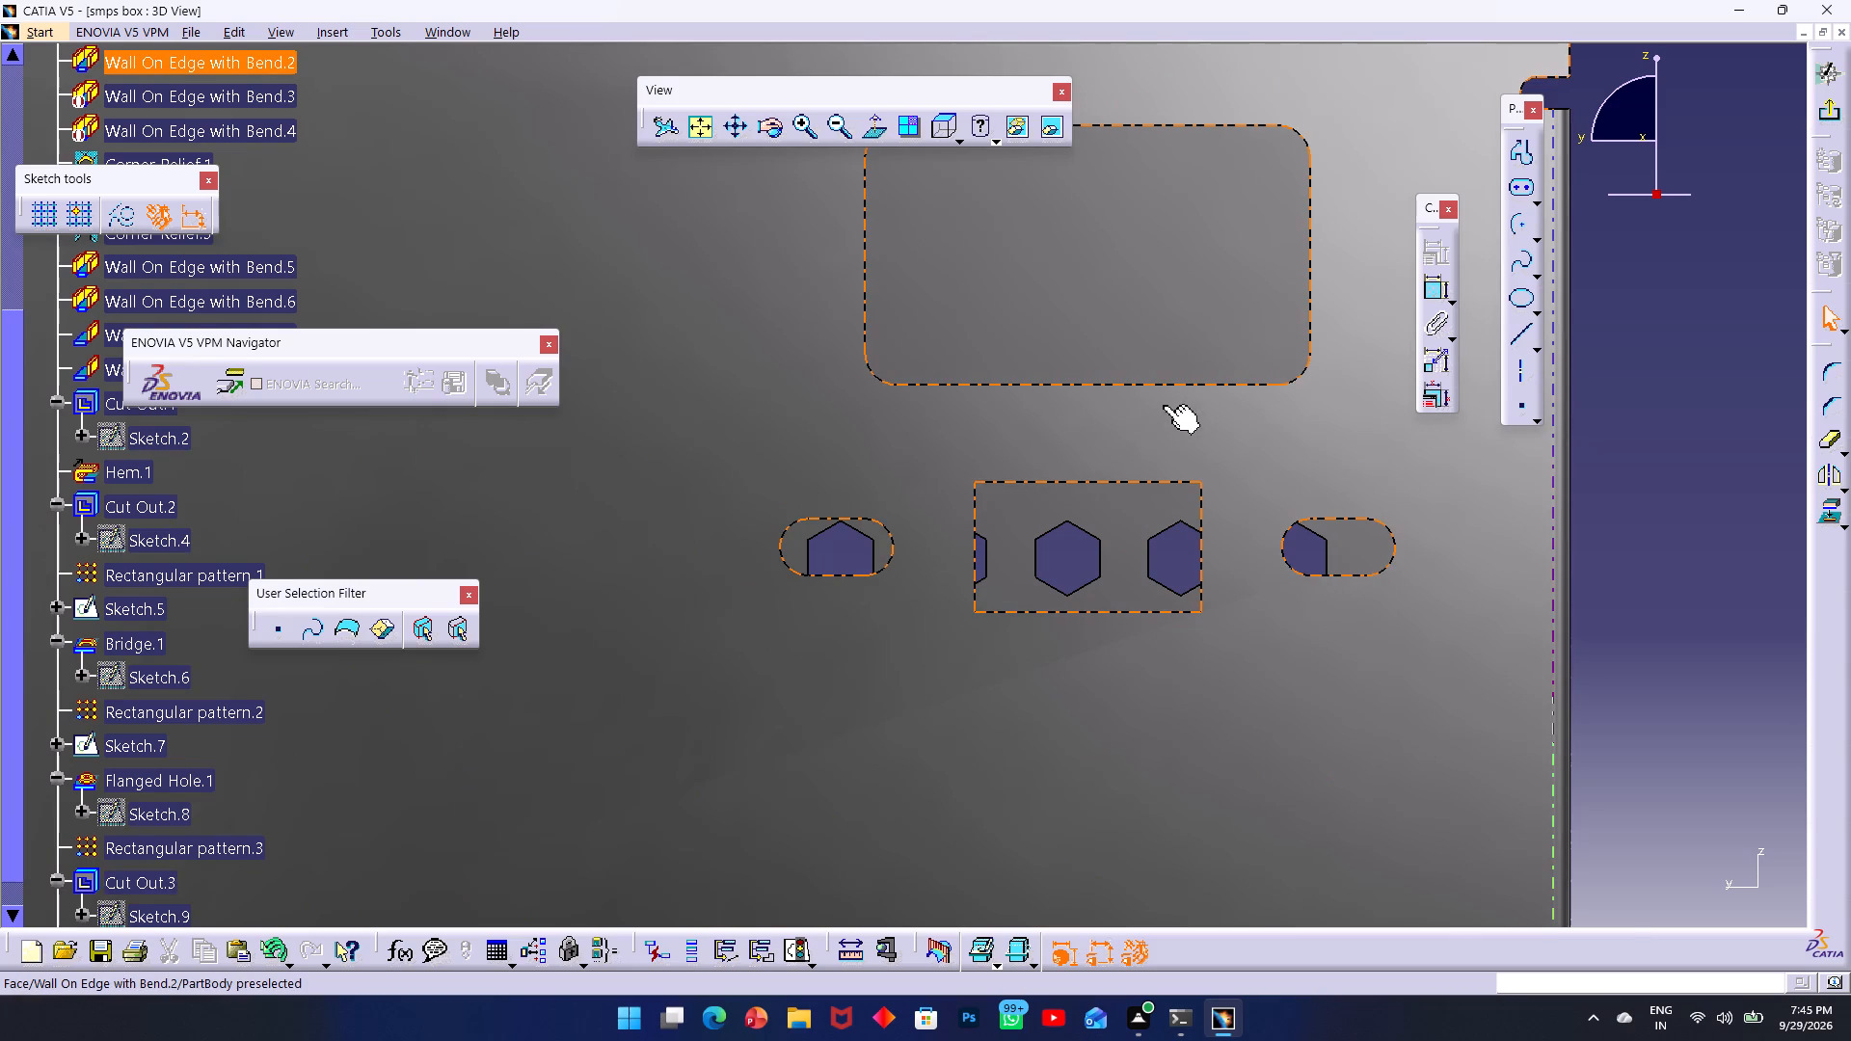
{"action": "middle_click_drag", "start_coordinate": [1139, 380], "coordinate": [1074, 296], "text": "ctrl"}
{"action": "middle_click_drag", "start_coordinate": [1107, 326], "coordinate": [1052, 487]}
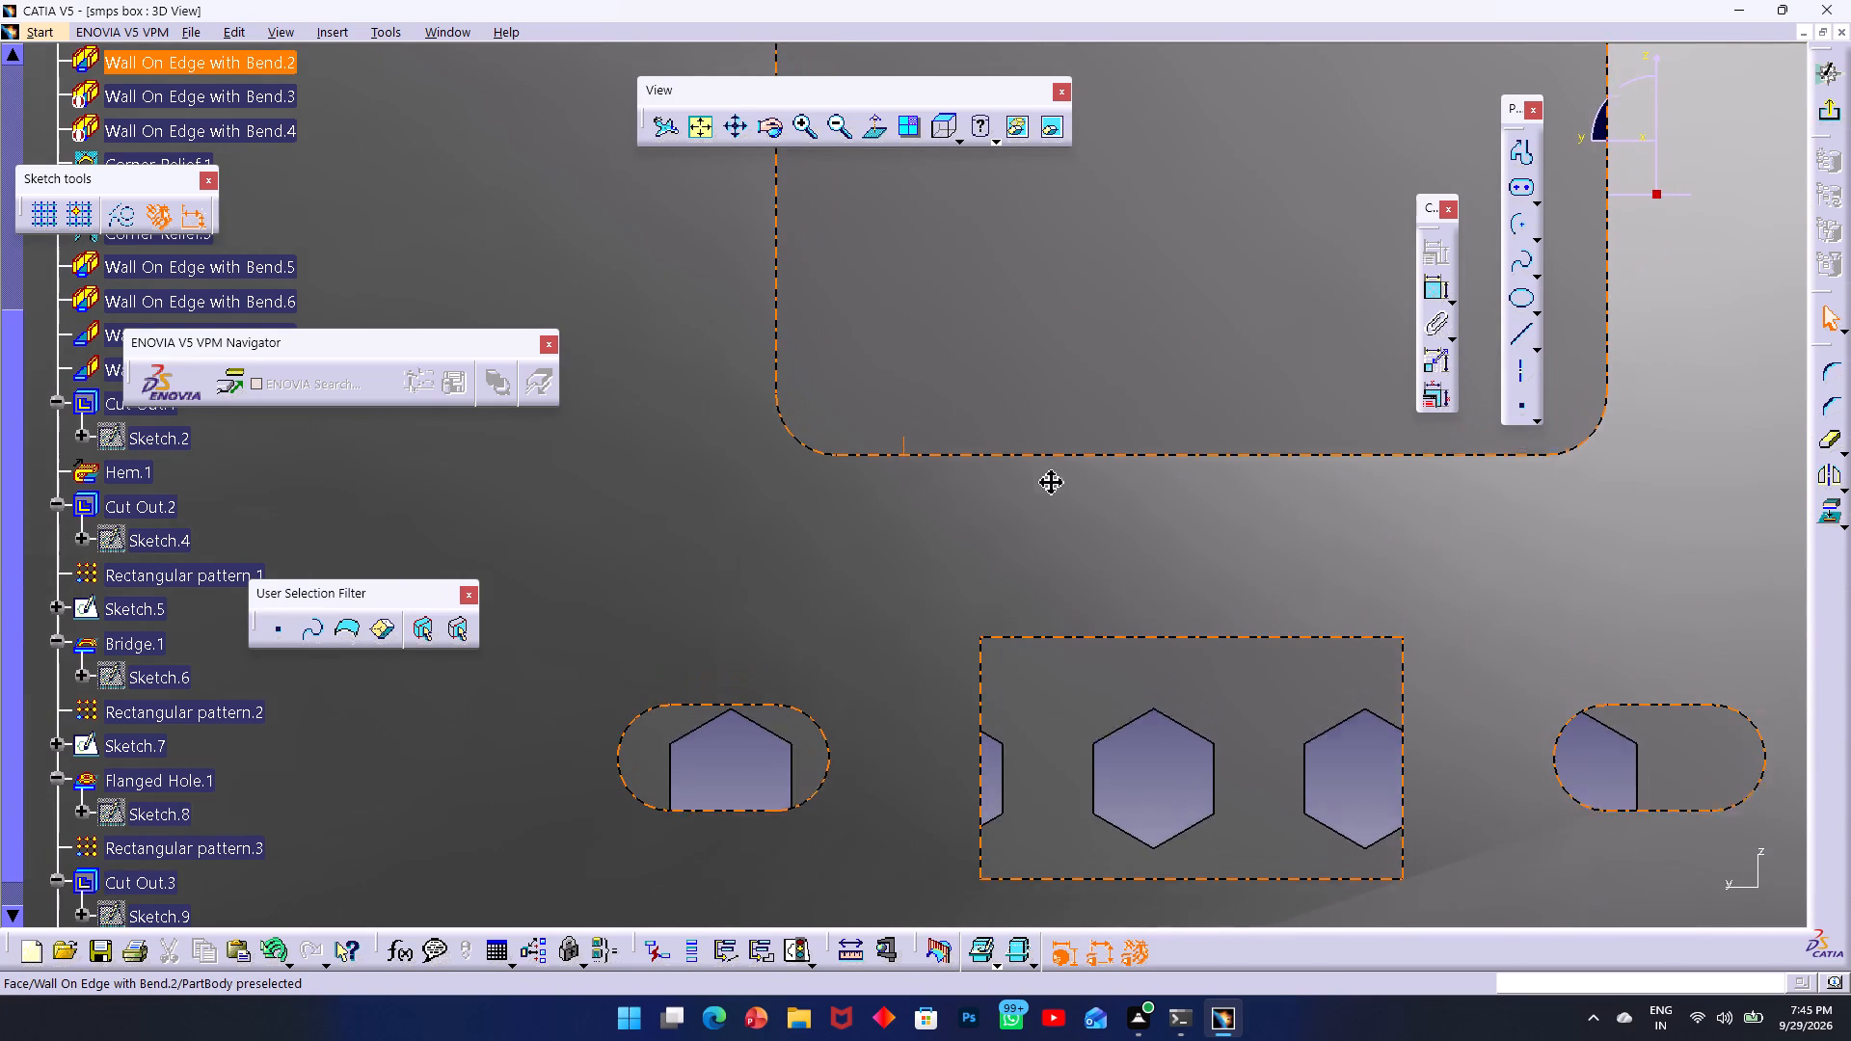
{"action": "middle_click_drag", "start_coordinate": [1052, 487], "coordinate": [1034, 720]}
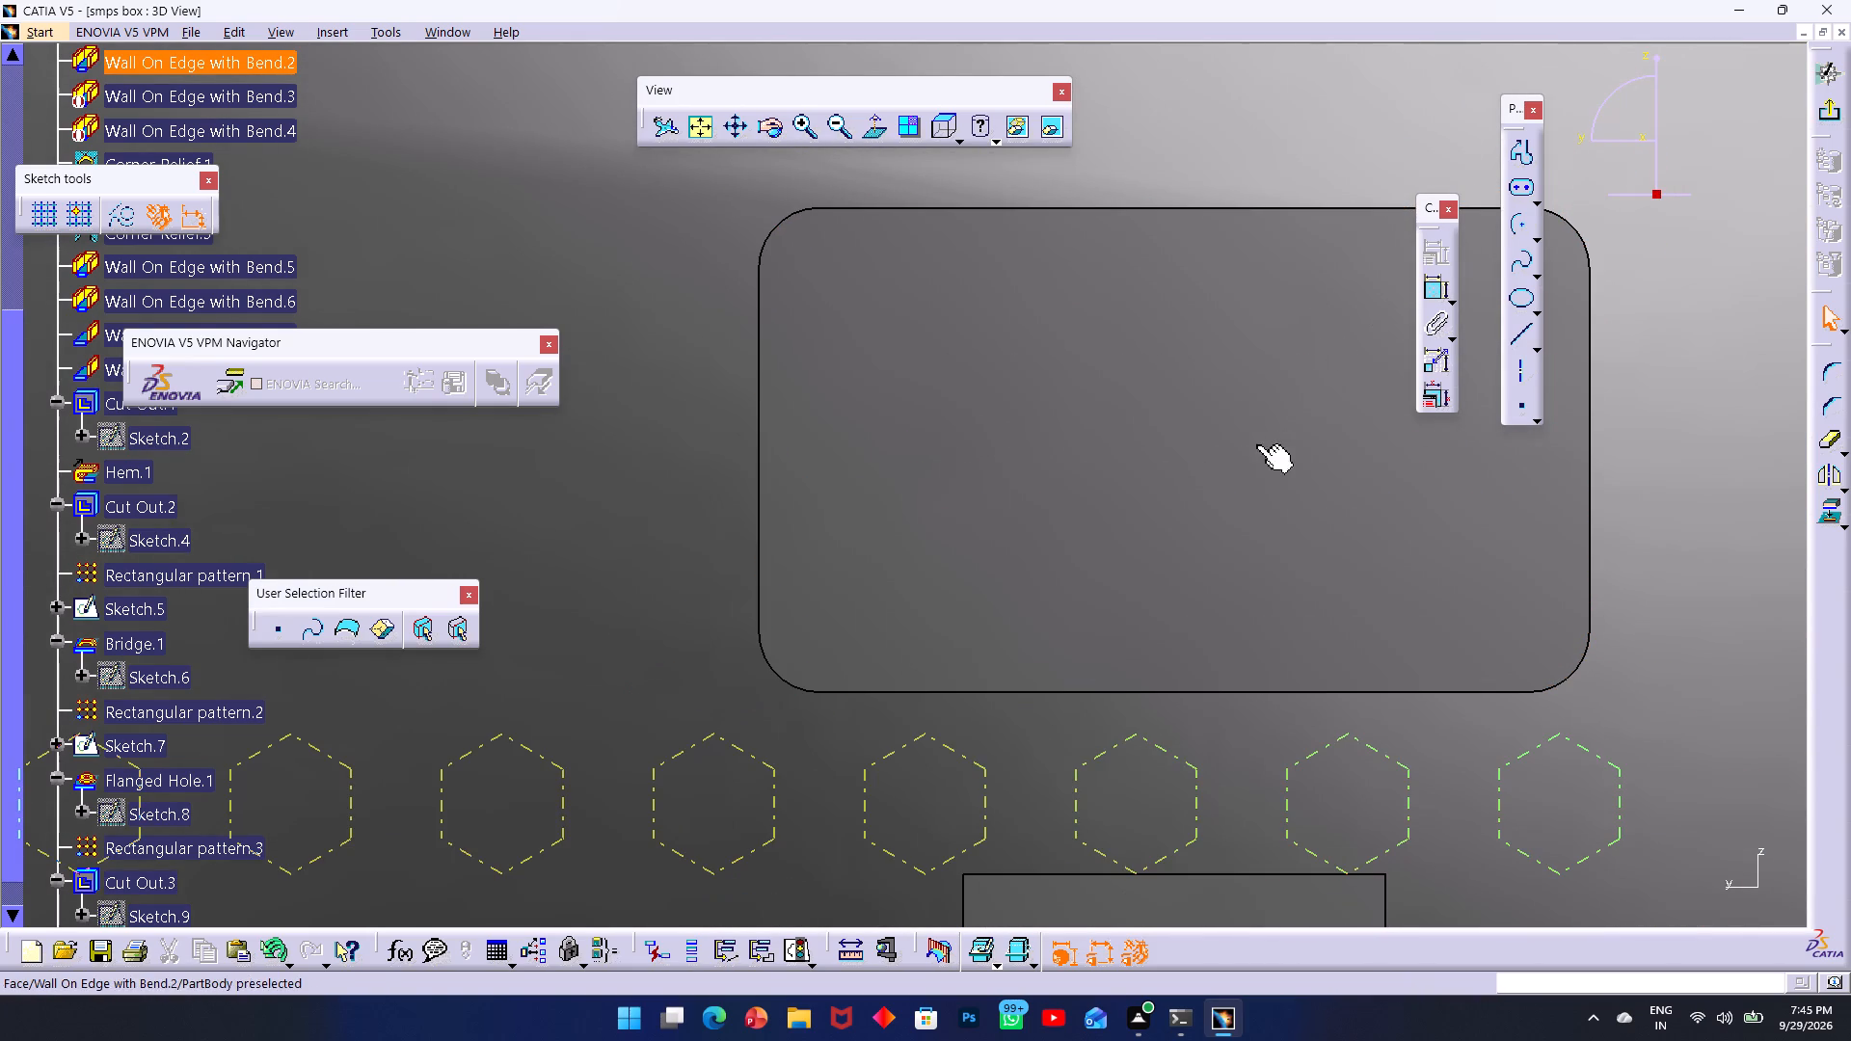
{"action": "left_click", "coordinate": [1213, 401]}
{"action": "middle_click_drag", "start_coordinate": [1001, 513], "coordinate": [659, 312]}
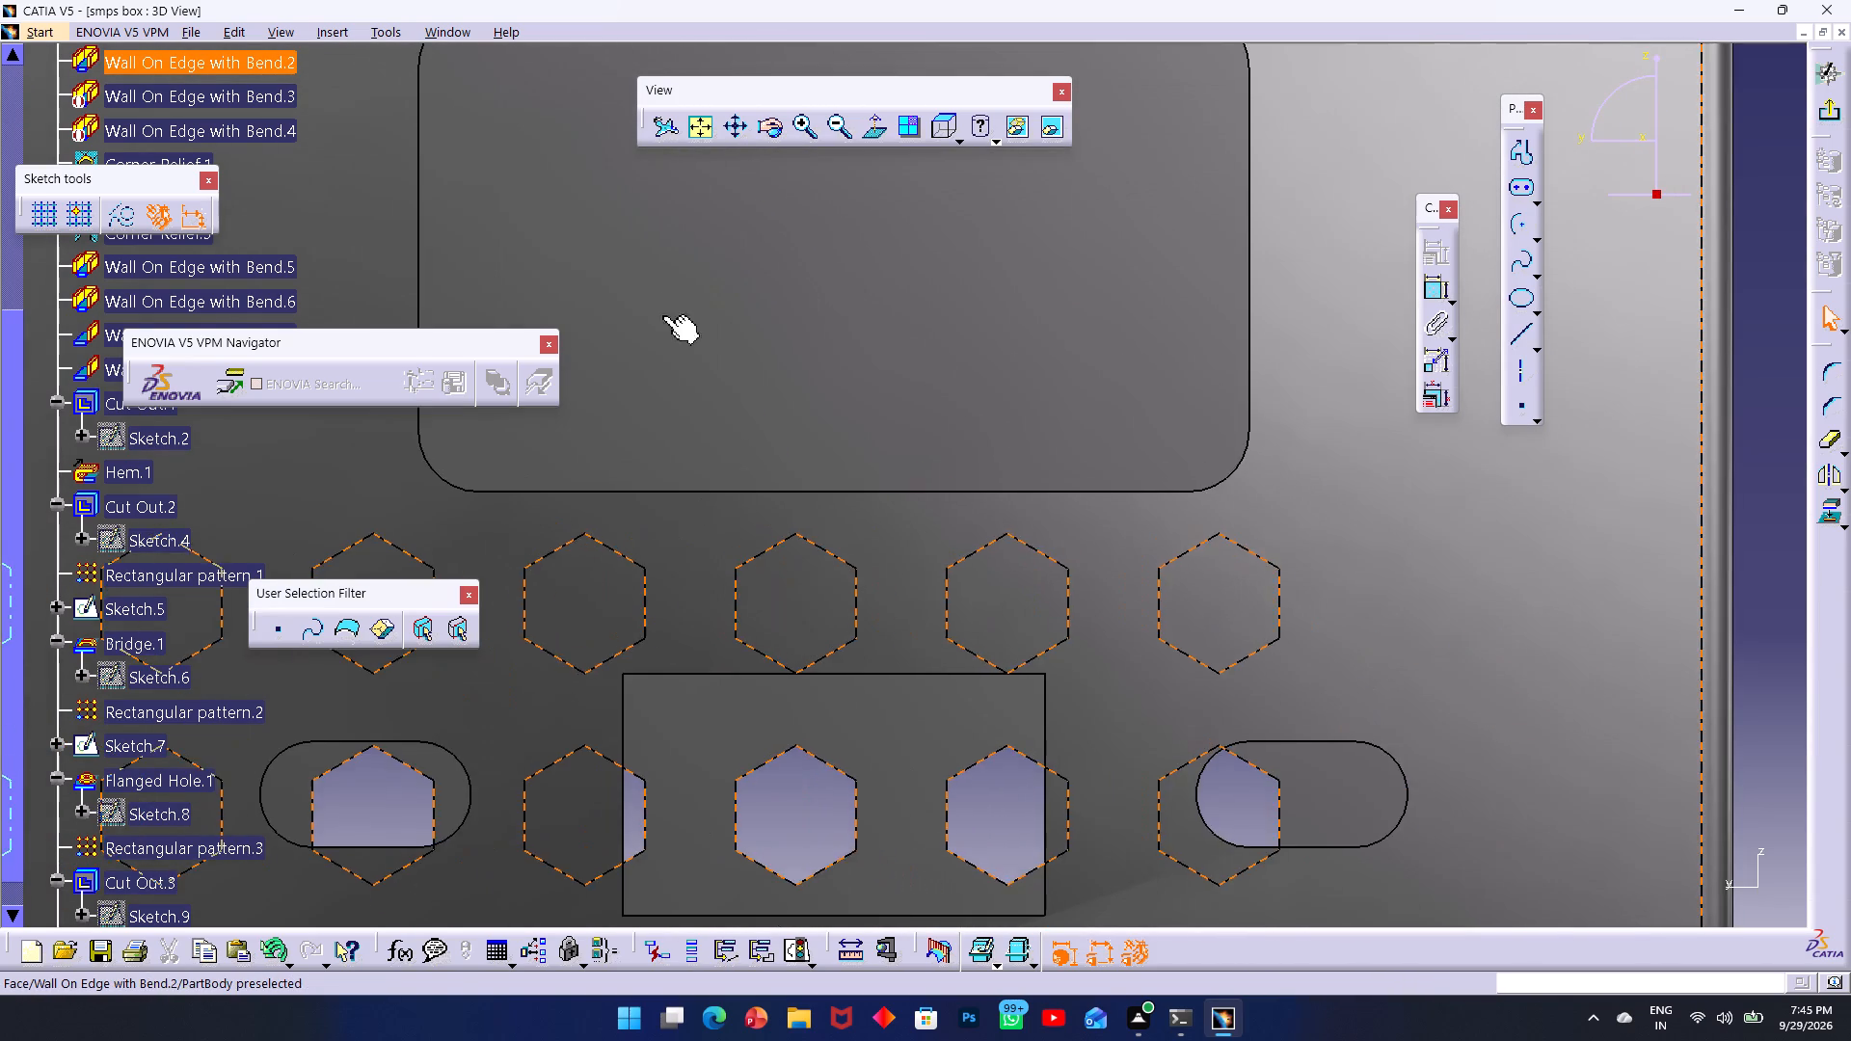
{"action": "left_click", "coordinate": [1789, 562]}
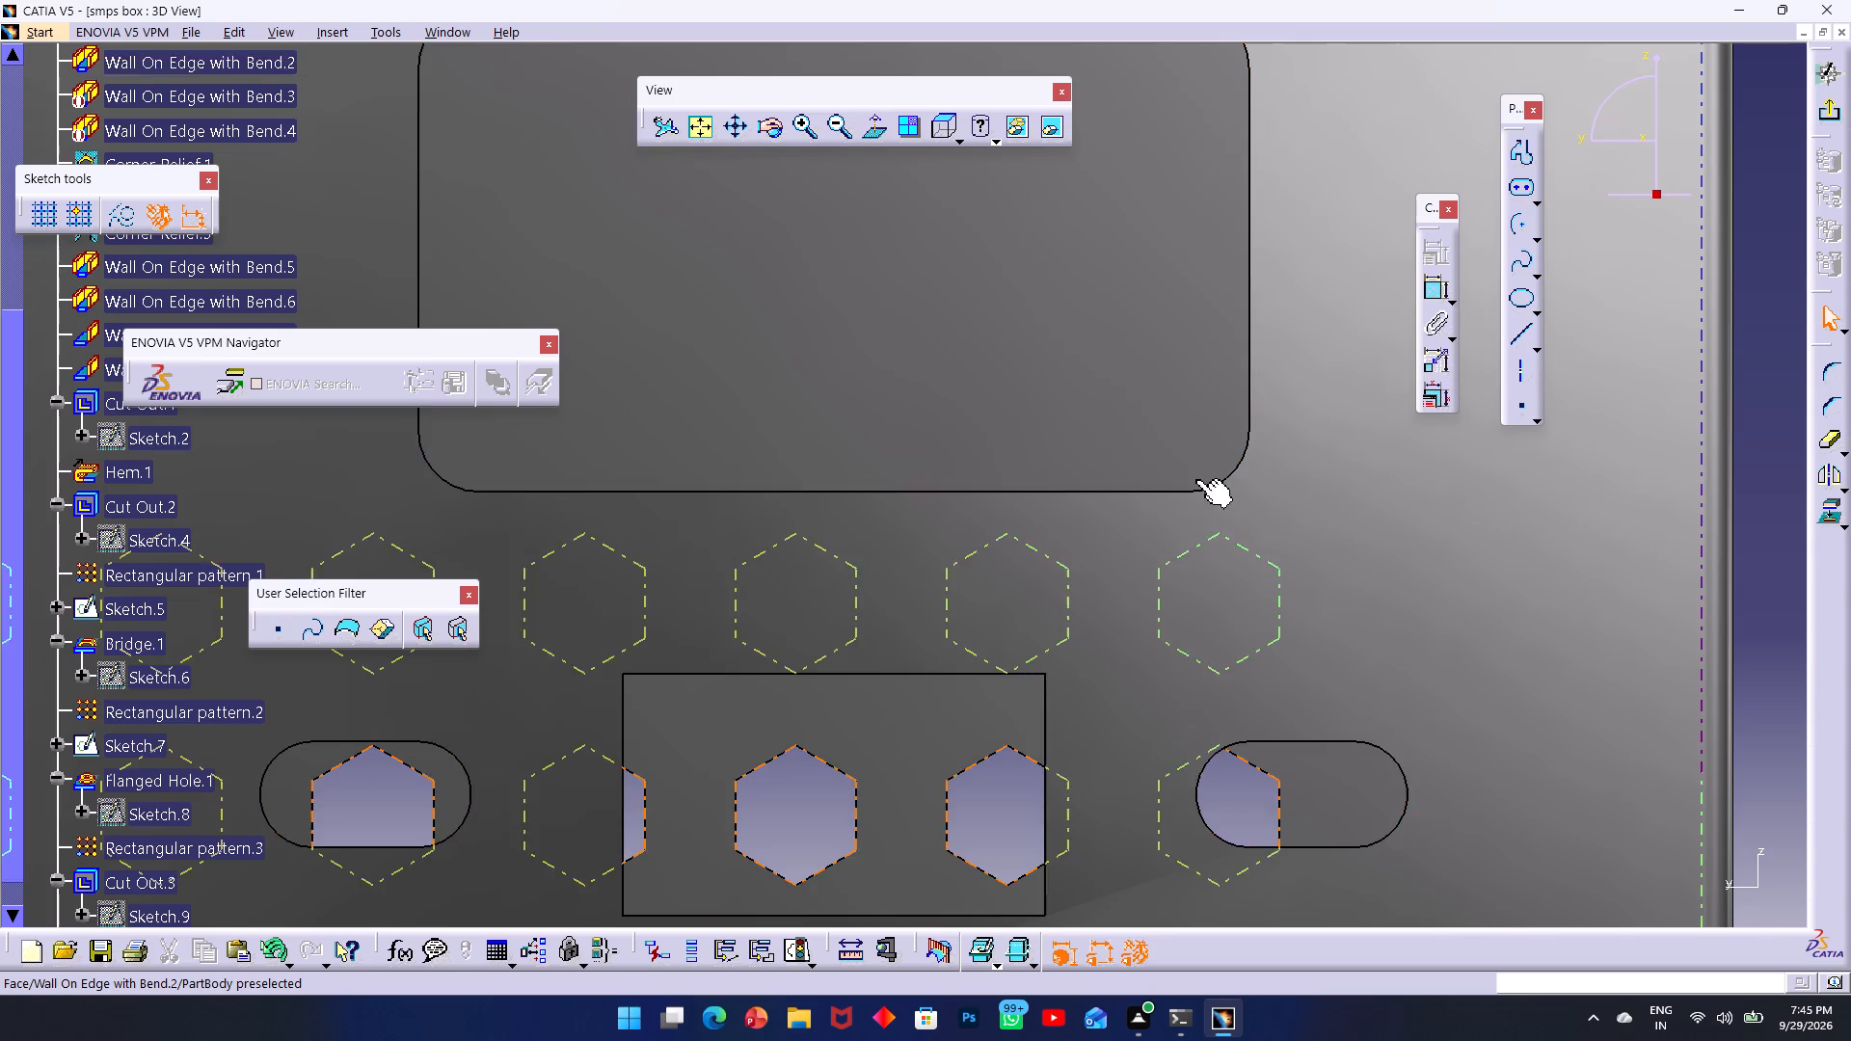
{"action": "middle_click_drag", "start_coordinate": [1195, 480], "coordinate": [1440, 604]}
{"action": "left_click", "coordinate": [1533, 336]}
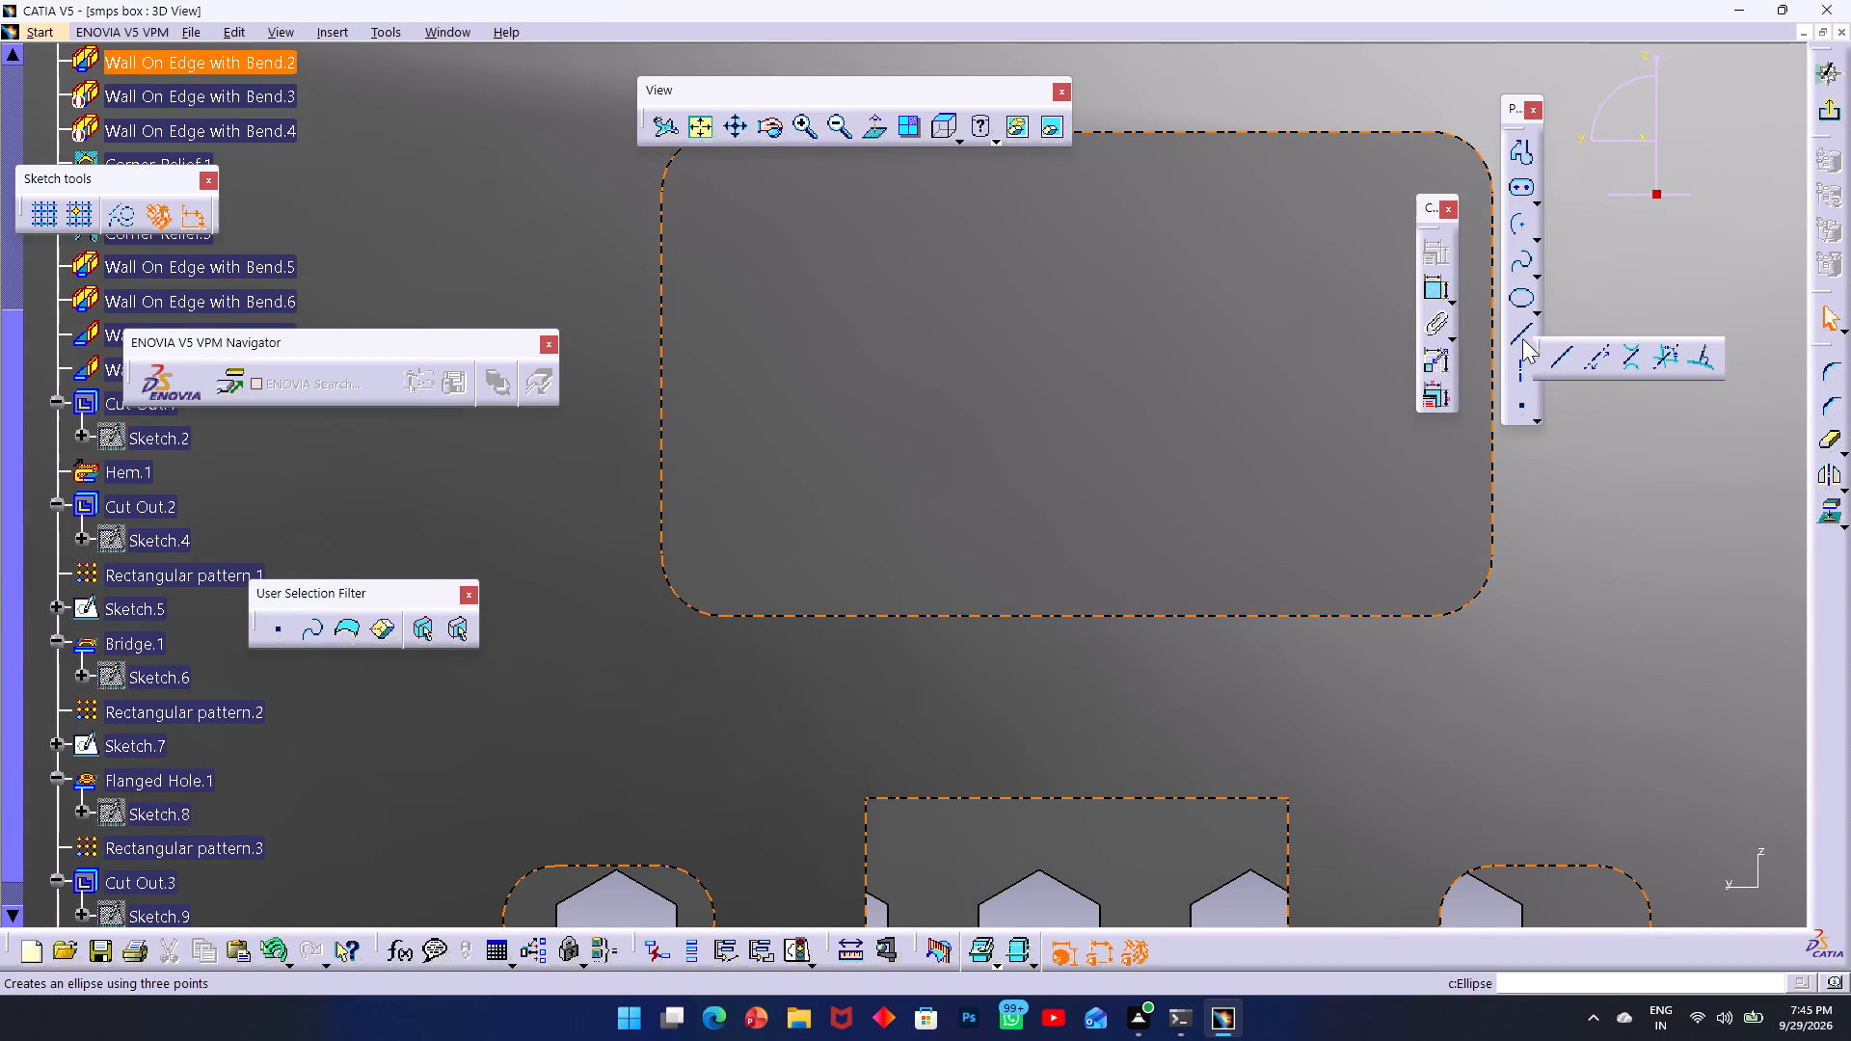
{"action": "left_click", "coordinate": [1521, 338]}
{"action": "left_click", "coordinate": [1519, 336]}
{"action": "left_click", "coordinate": [1520, 375]}
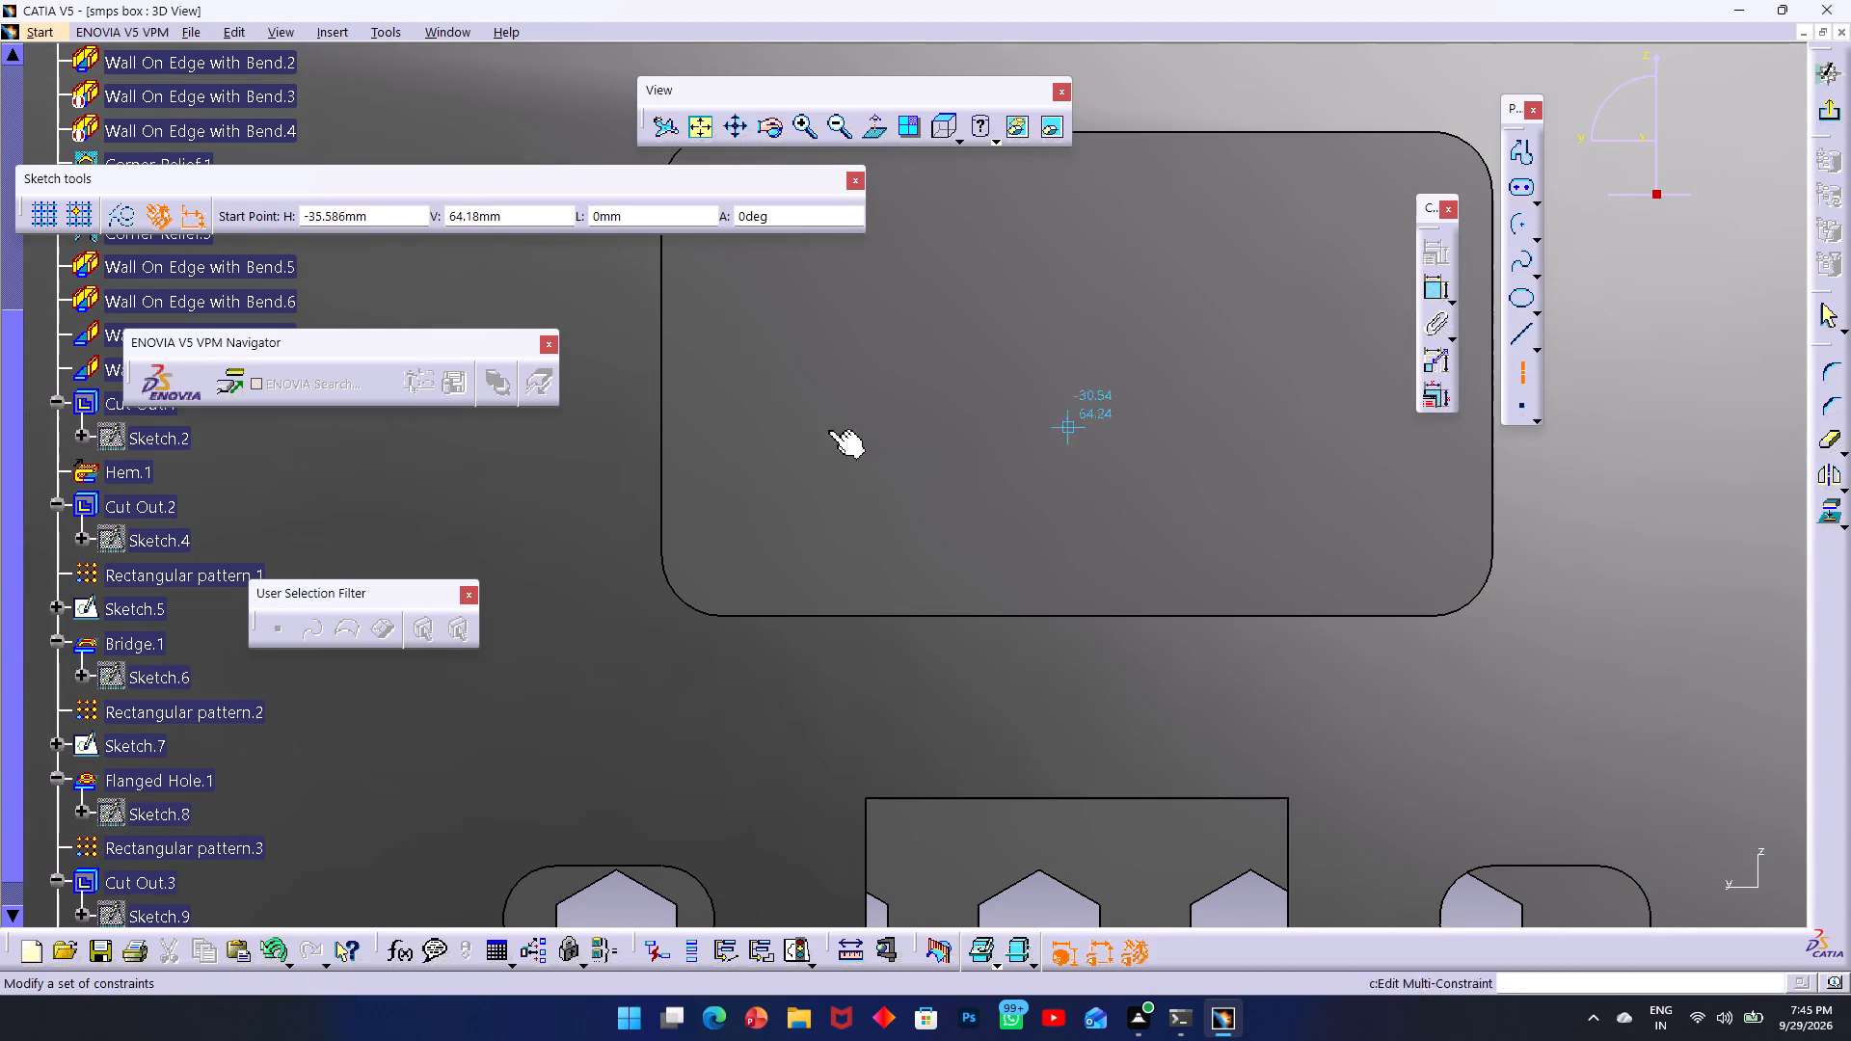
{"action": "middle_click_drag", "start_coordinate": [875, 462], "coordinate": [913, 469]}
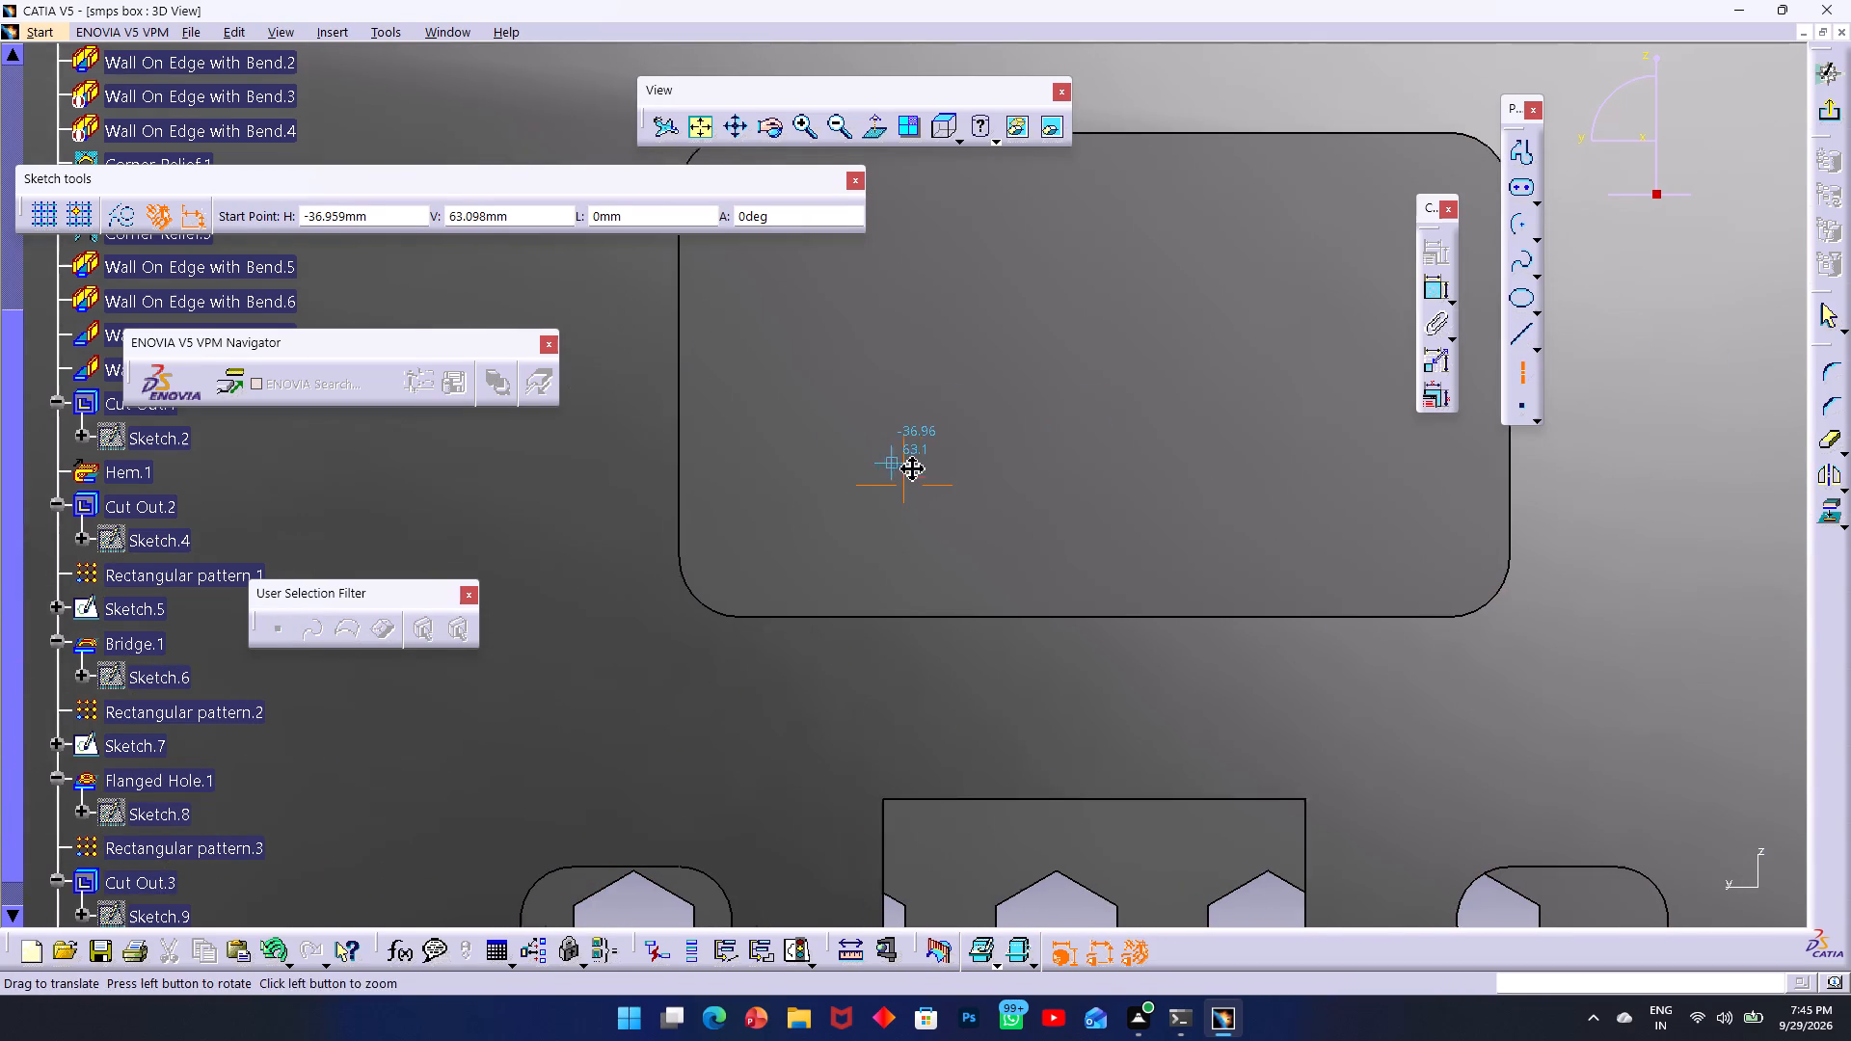
{"action": "middle_click_drag", "start_coordinate": [913, 469], "coordinate": [1015, 535]}
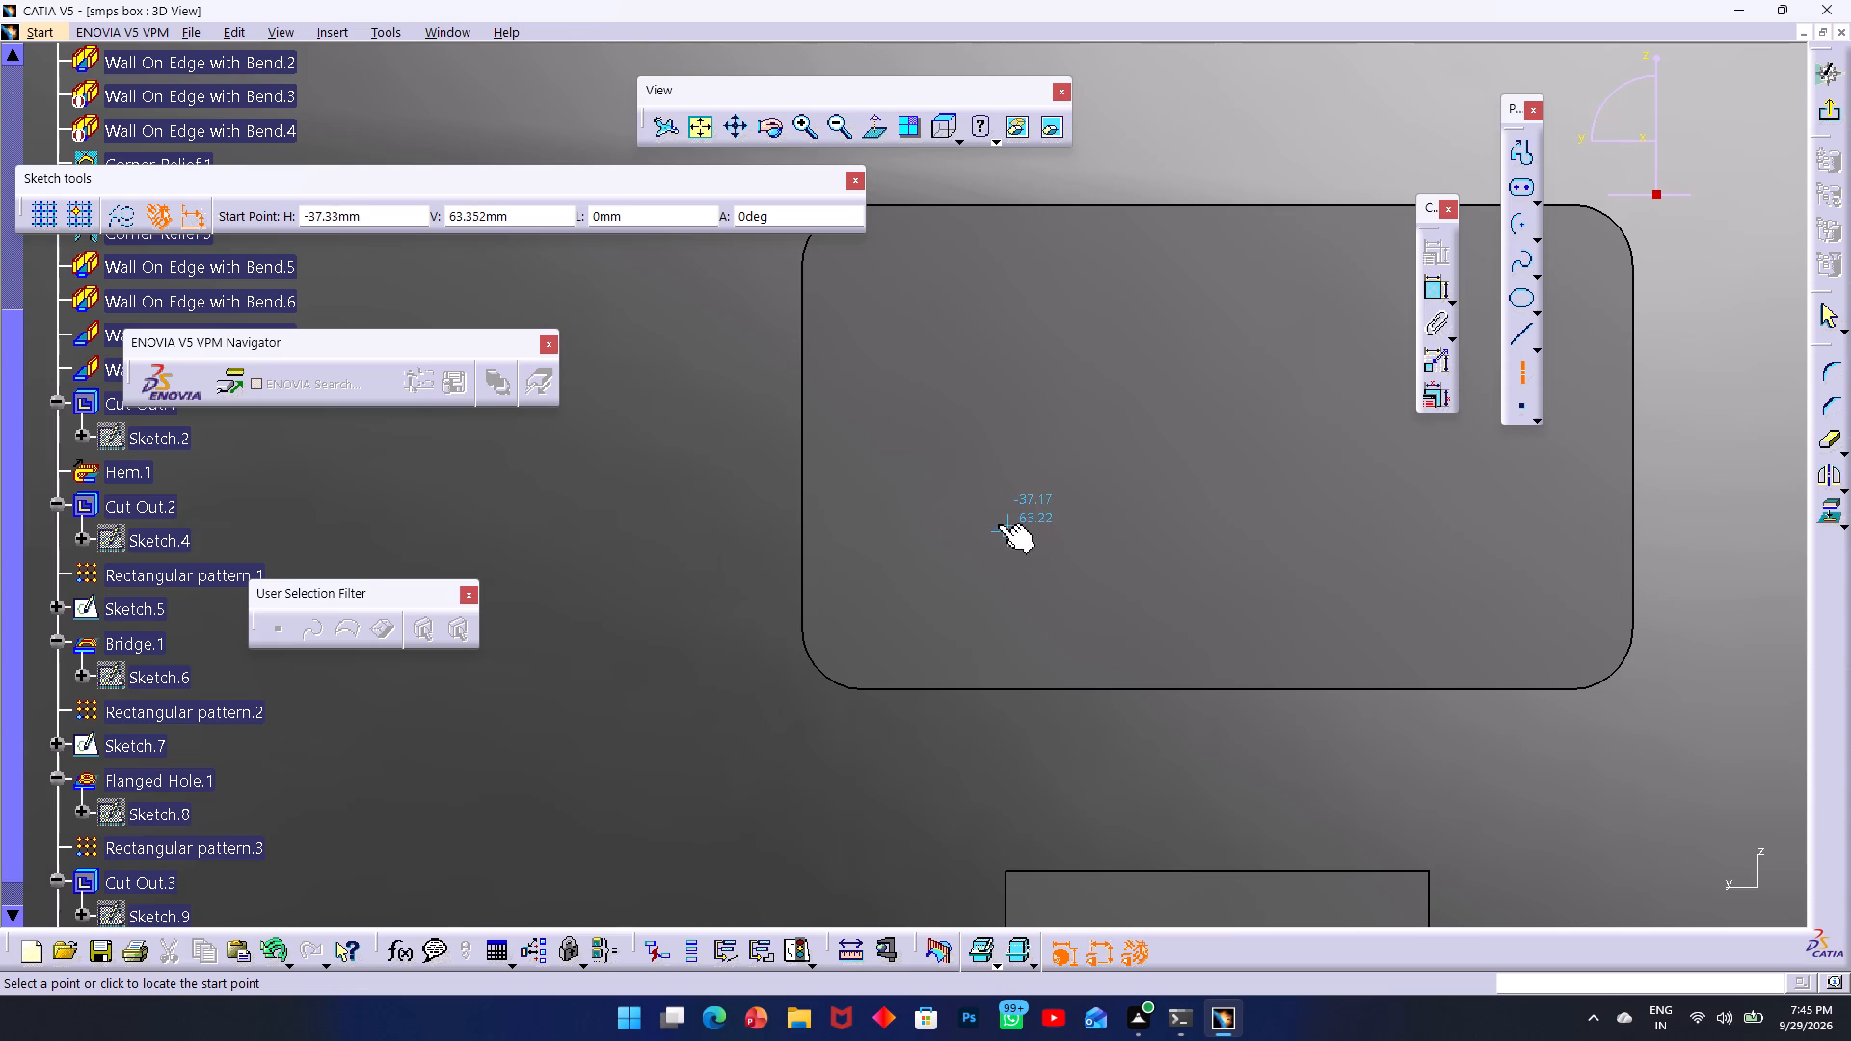
{"action": "left_click", "coordinate": [604, 466]}
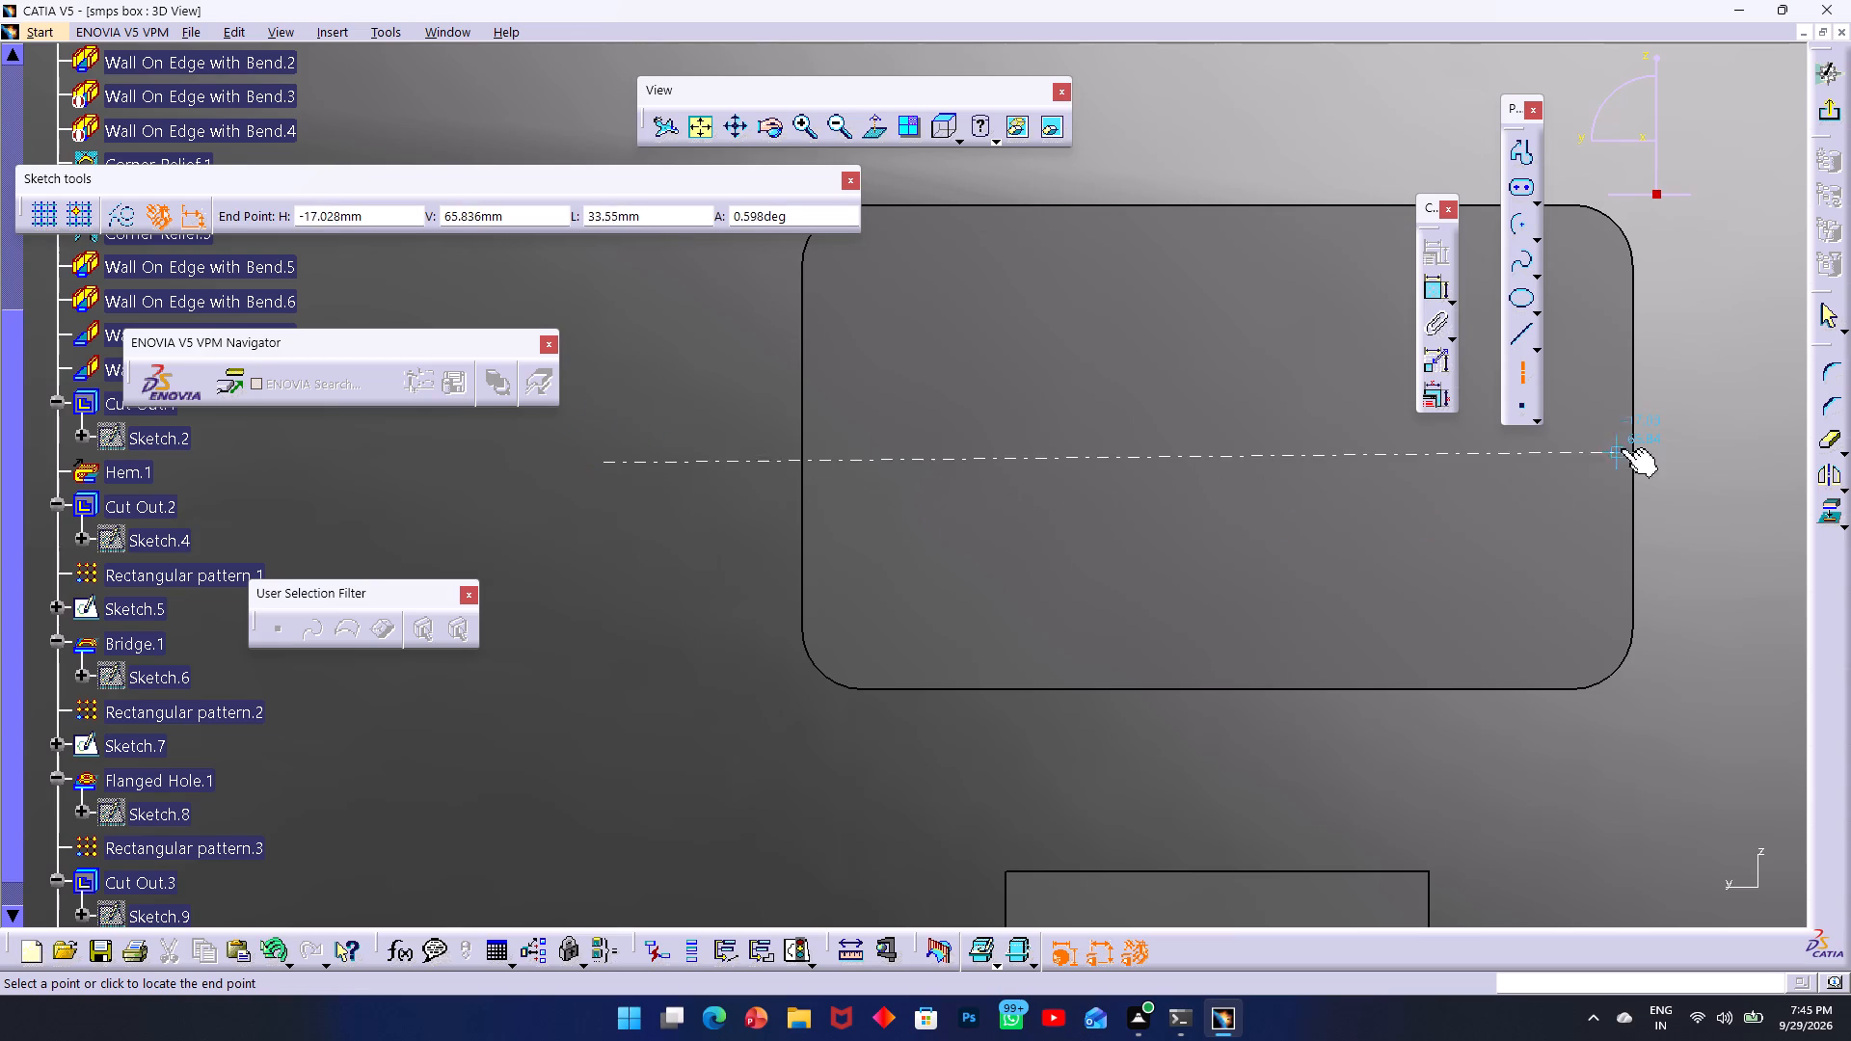
{"action": "left_click", "coordinate": [1716, 459]}
{"action": "key", "text": "Escape"}
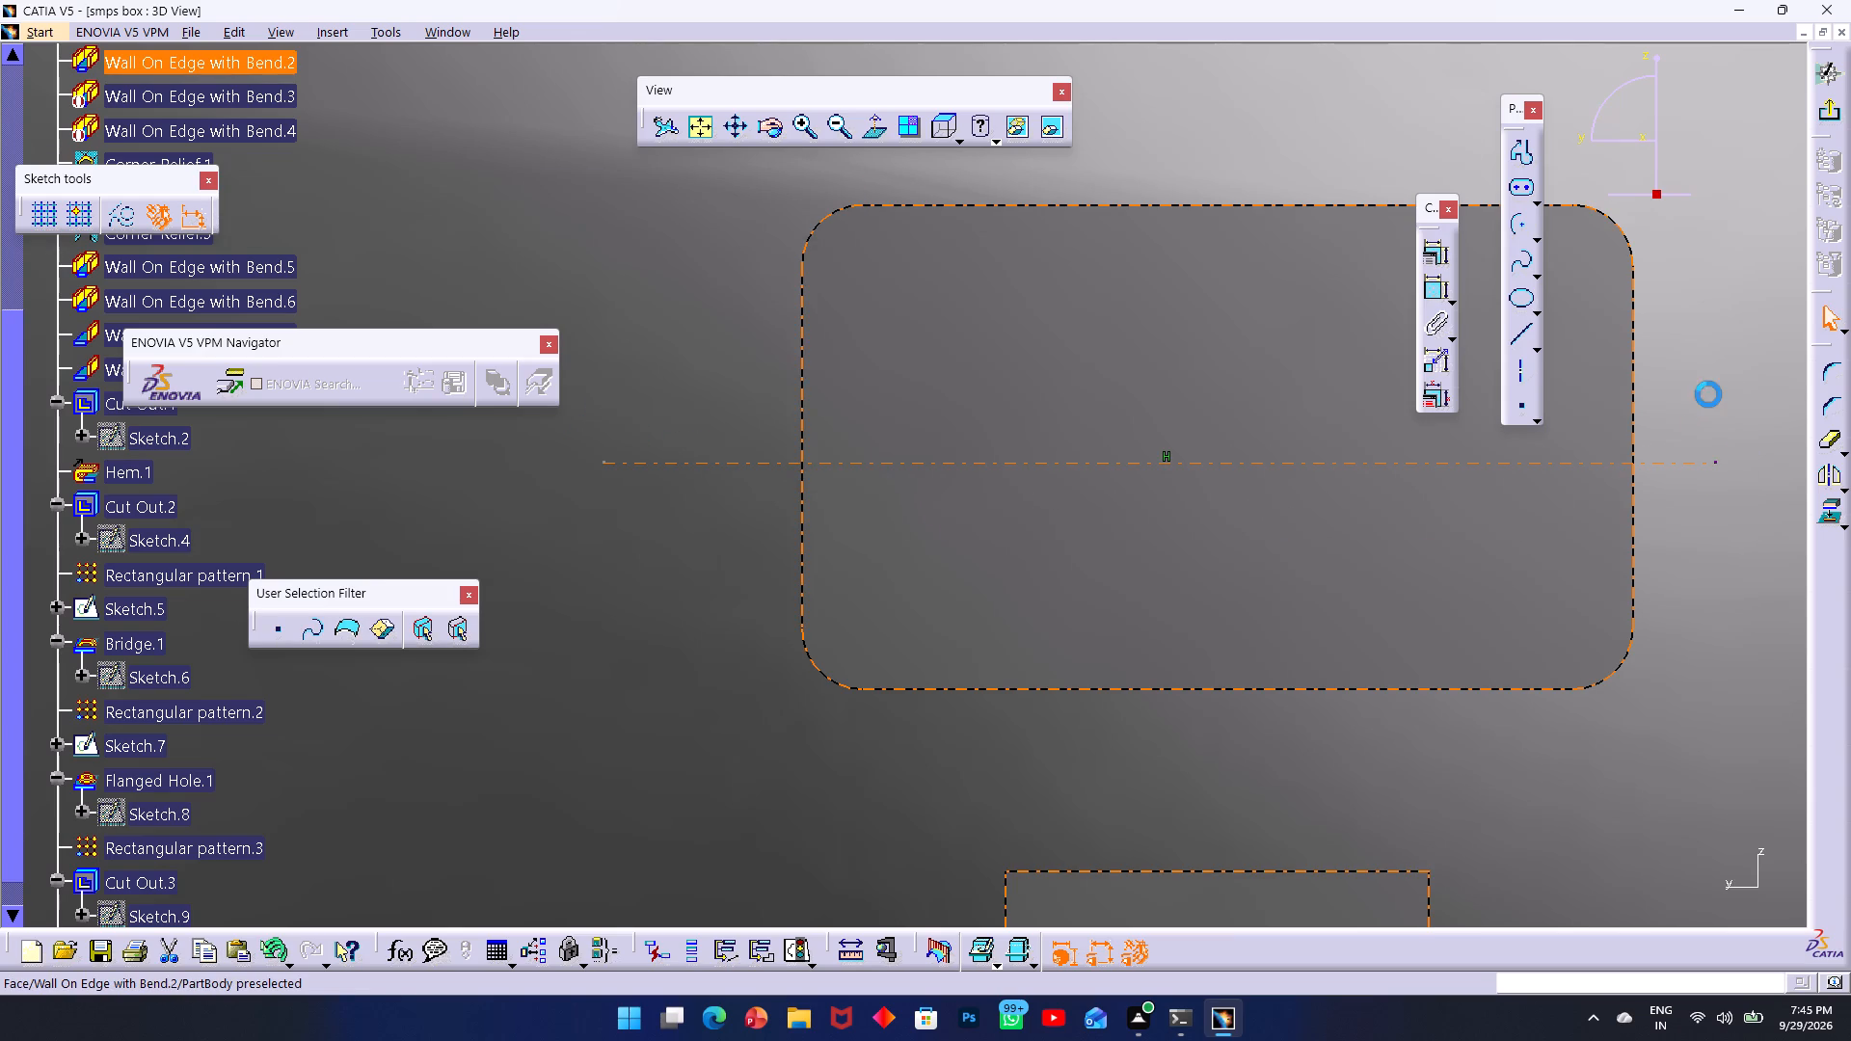
{"action": "key", "text": "Escape"}
{"action": "key", "text": "Escape"}
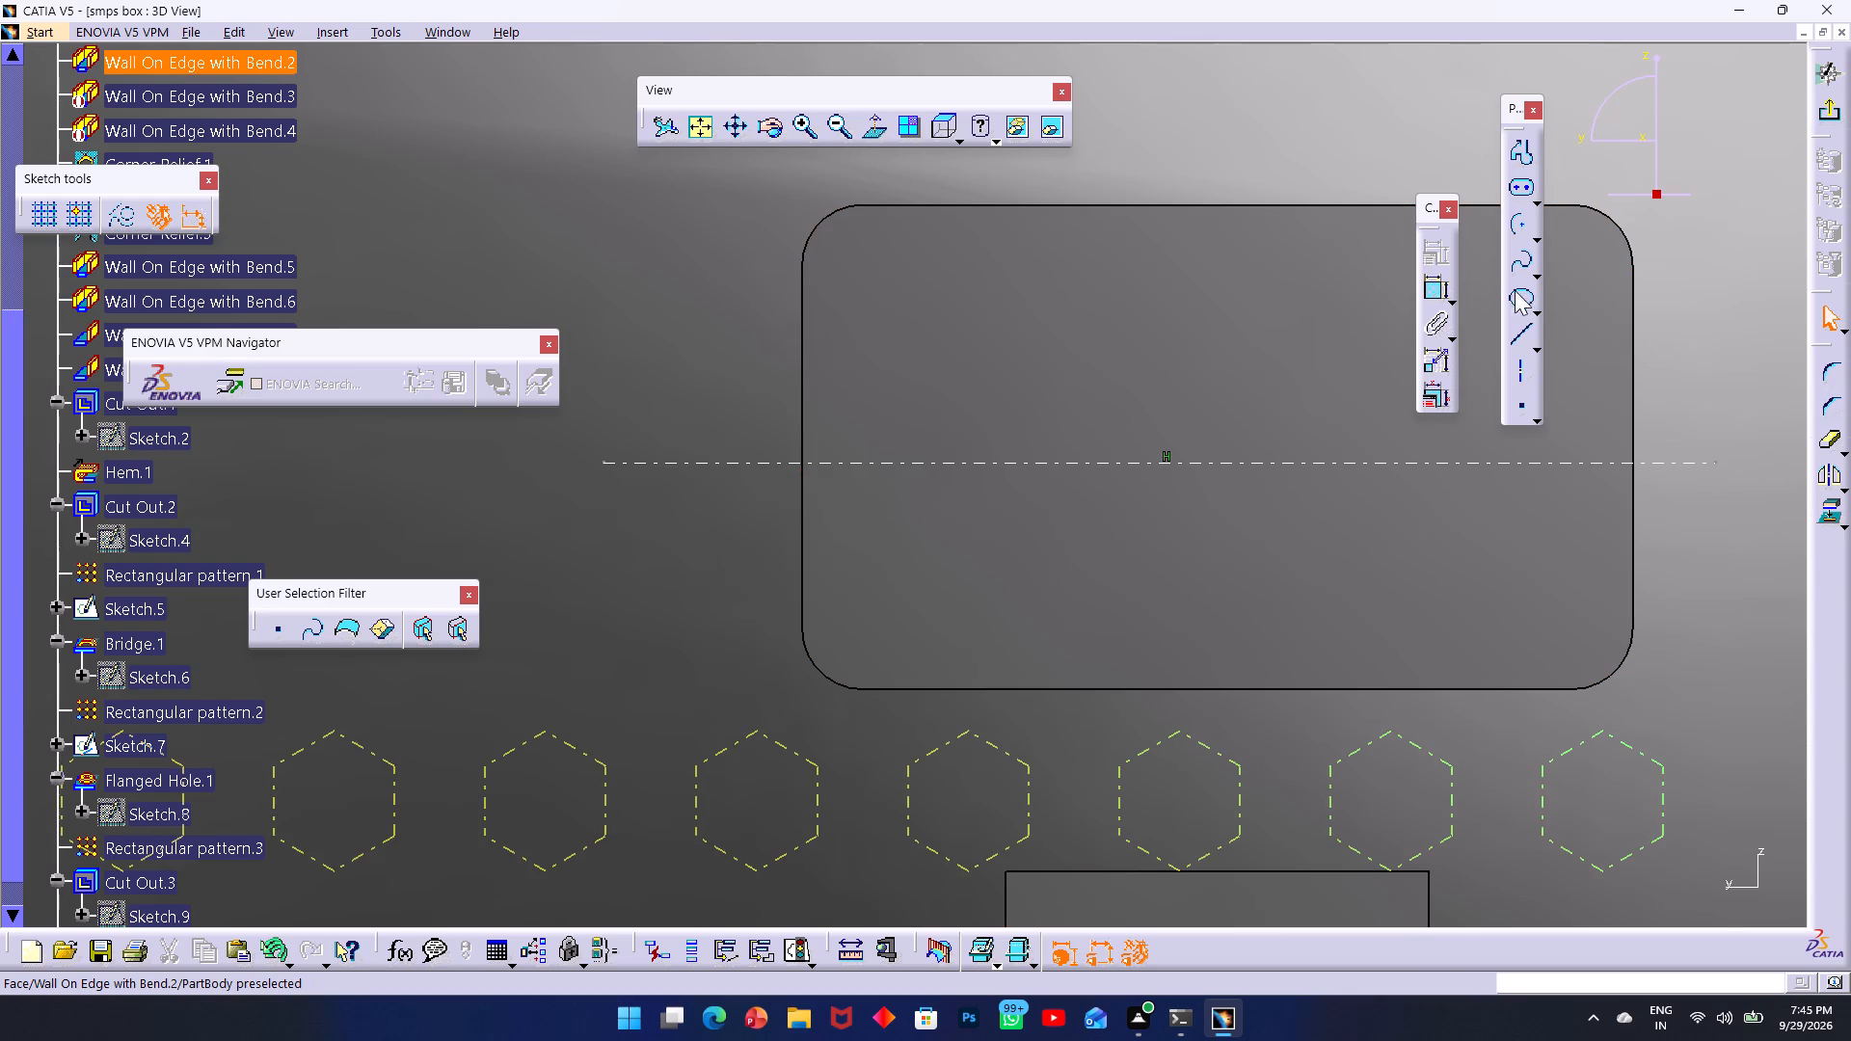
Constrain the axis's left endpoint to 5 mm from the left edge of the rounded rectangular cutout.
{"action": "double_click", "coordinate": [1437, 298]}
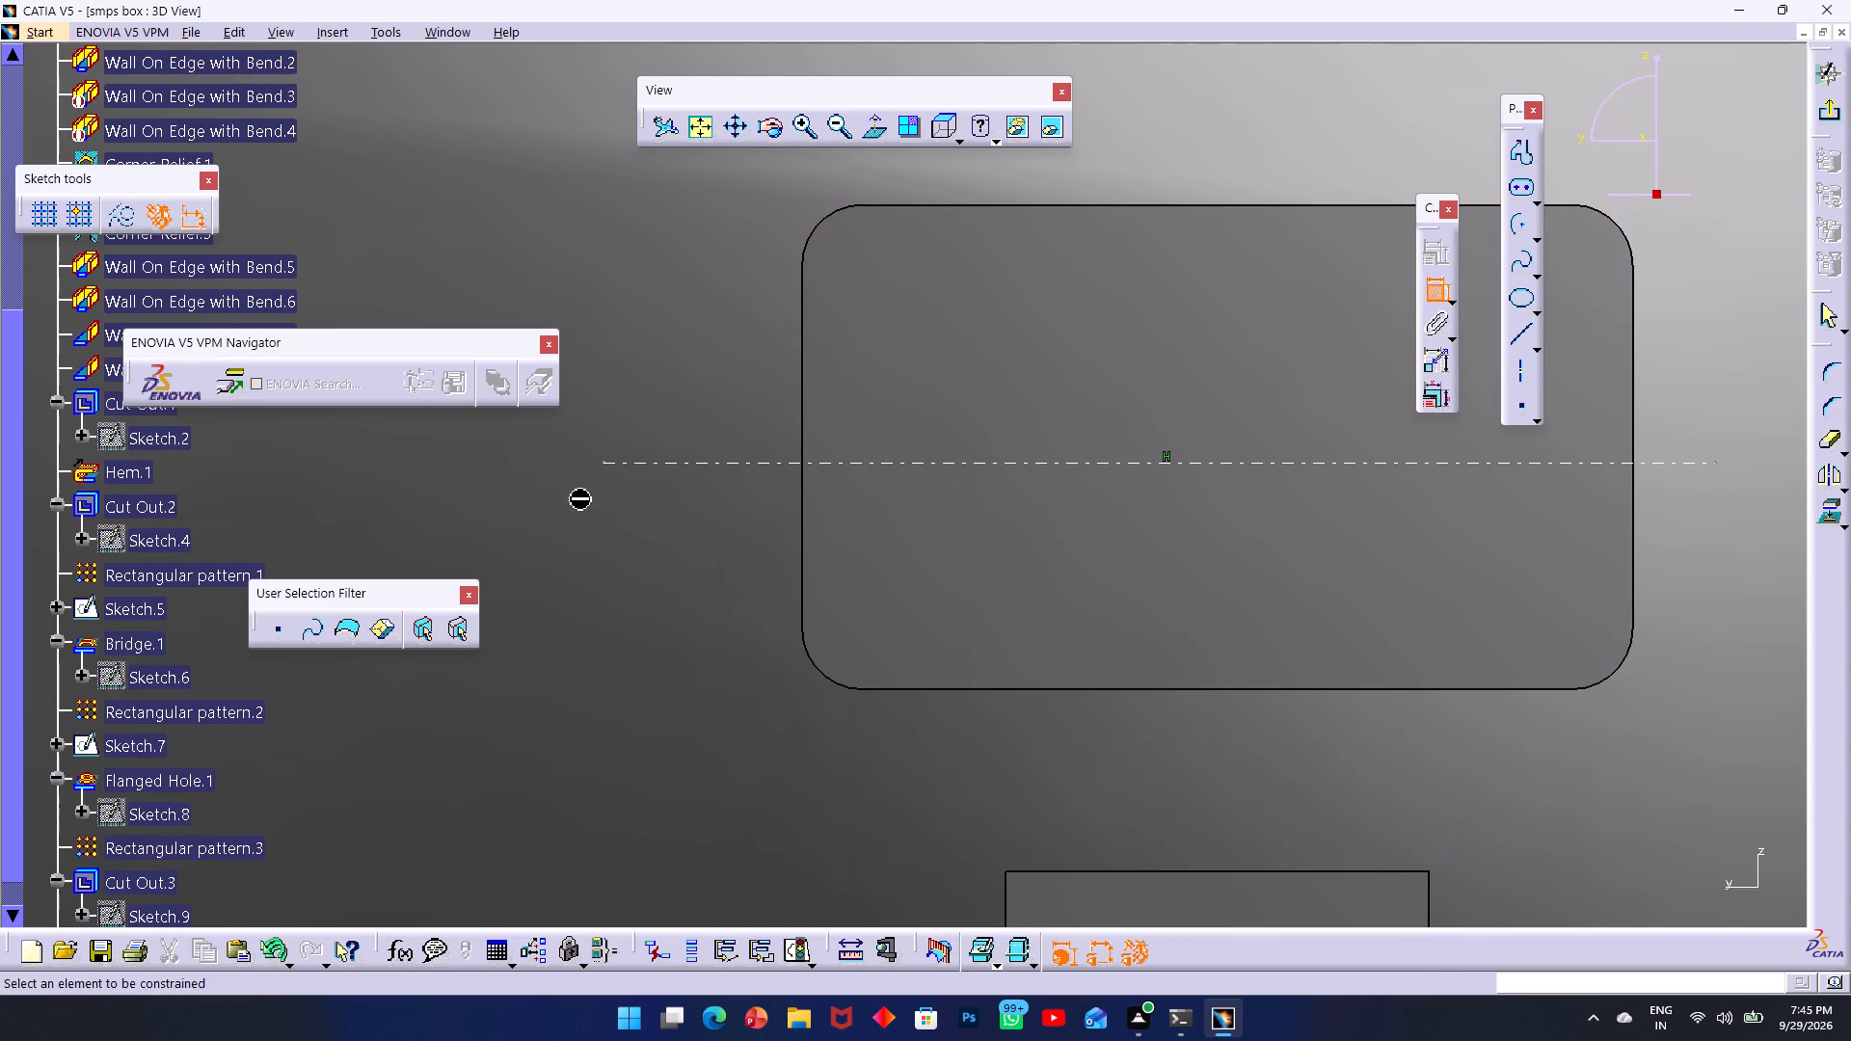
{"action": "left_click", "coordinate": [607, 465]}
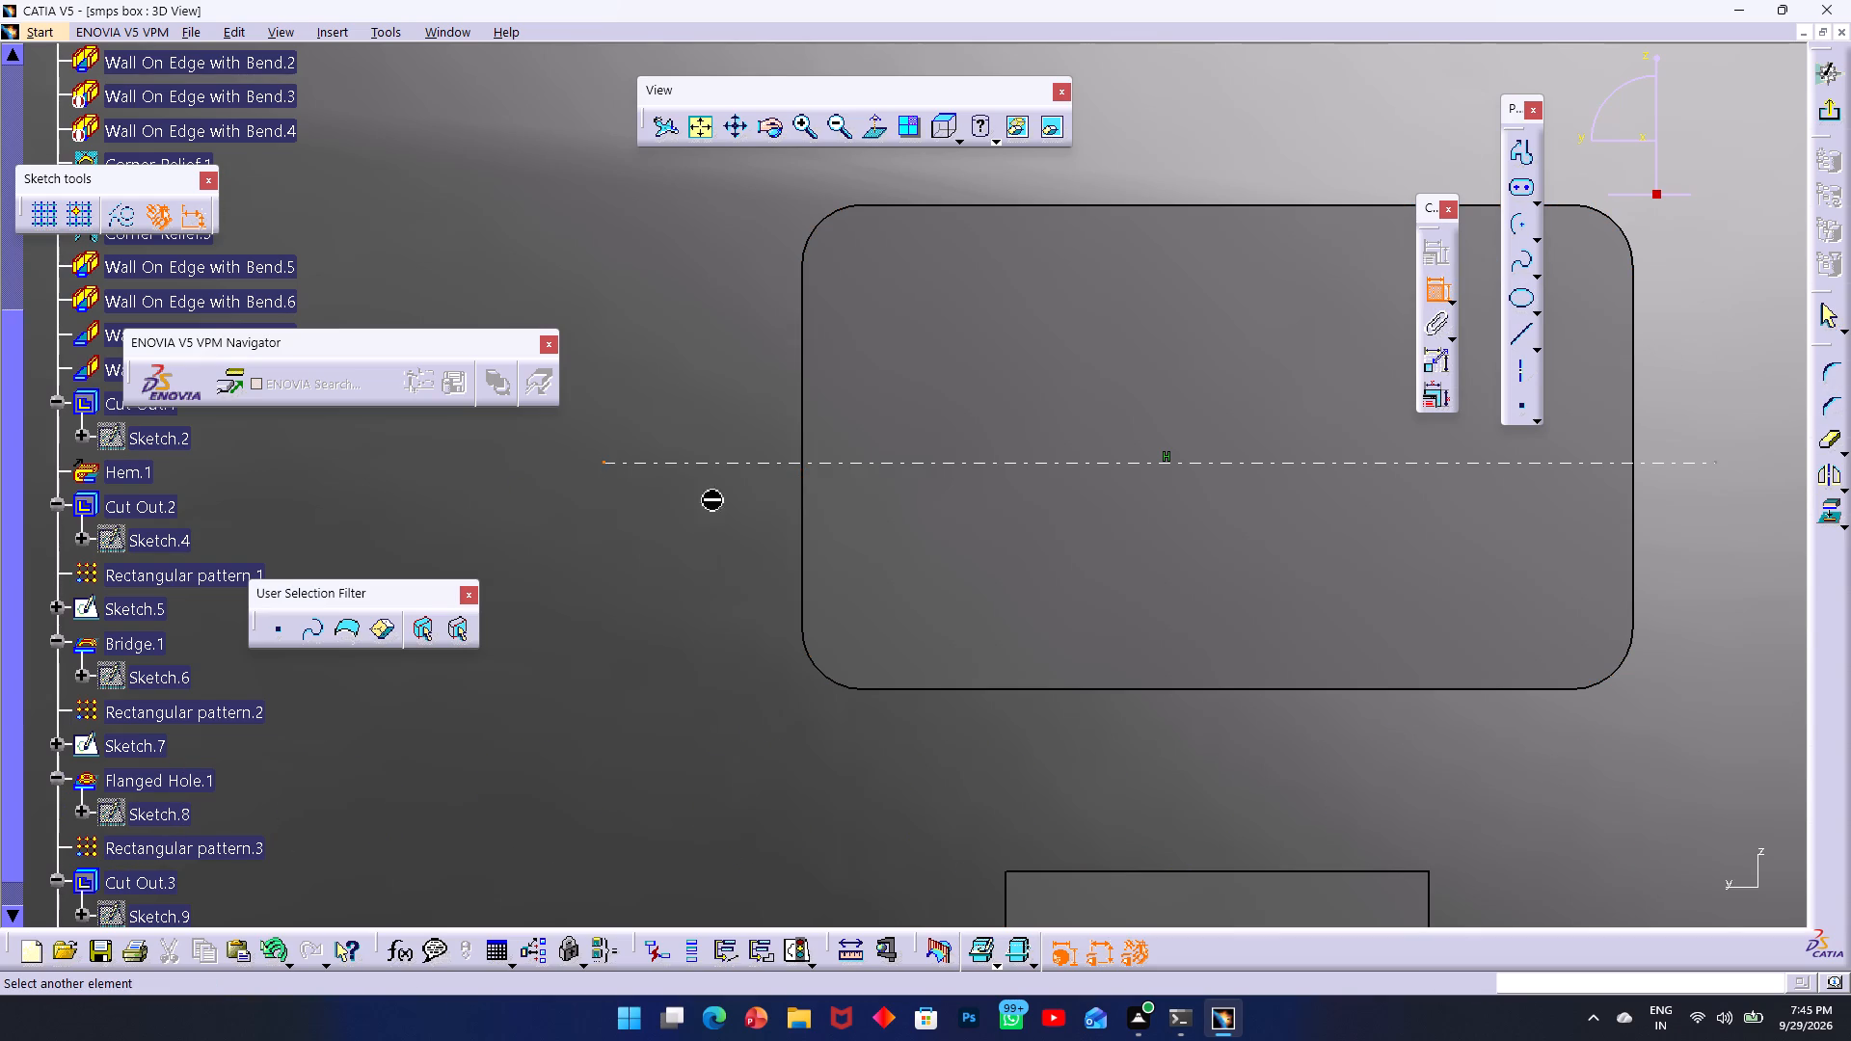
{"action": "left_click", "coordinate": [803, 520]}
{"action": "left_click", "coordinate": [679, 542]}
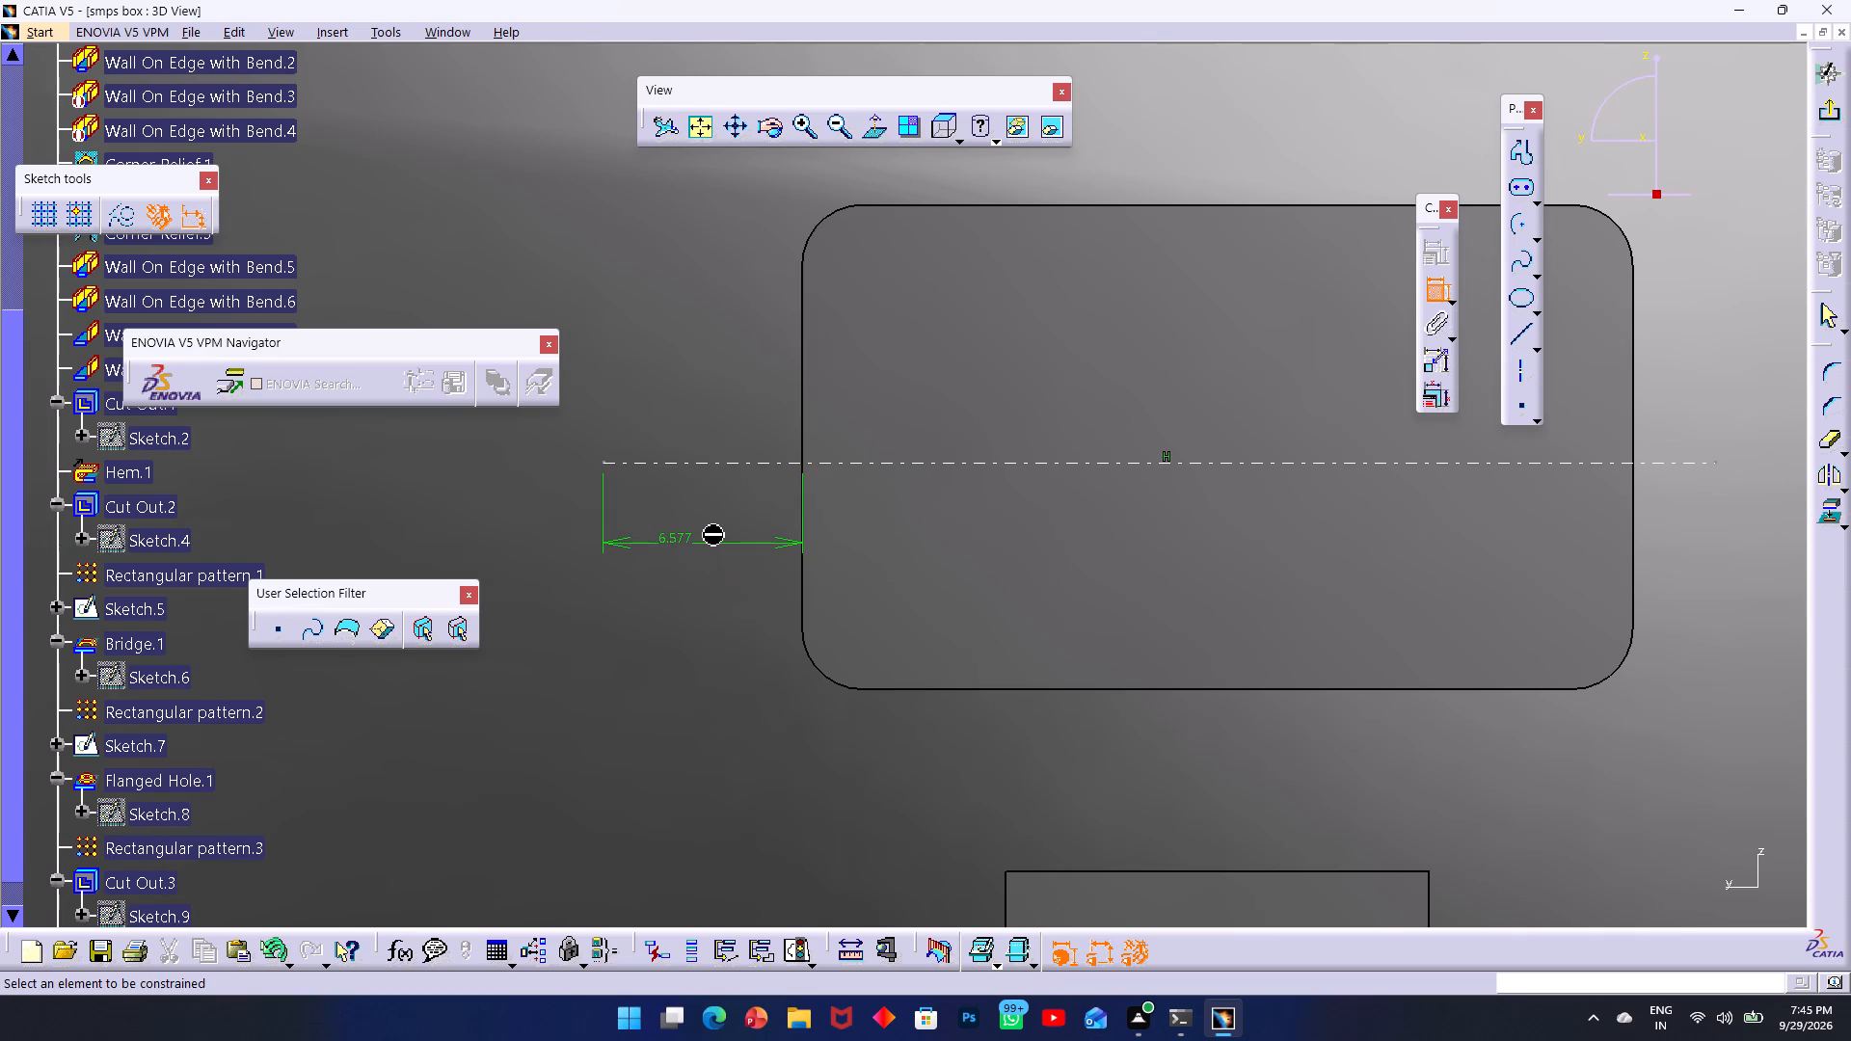
{"action": "double_click", "coordinate": [706, 540]}
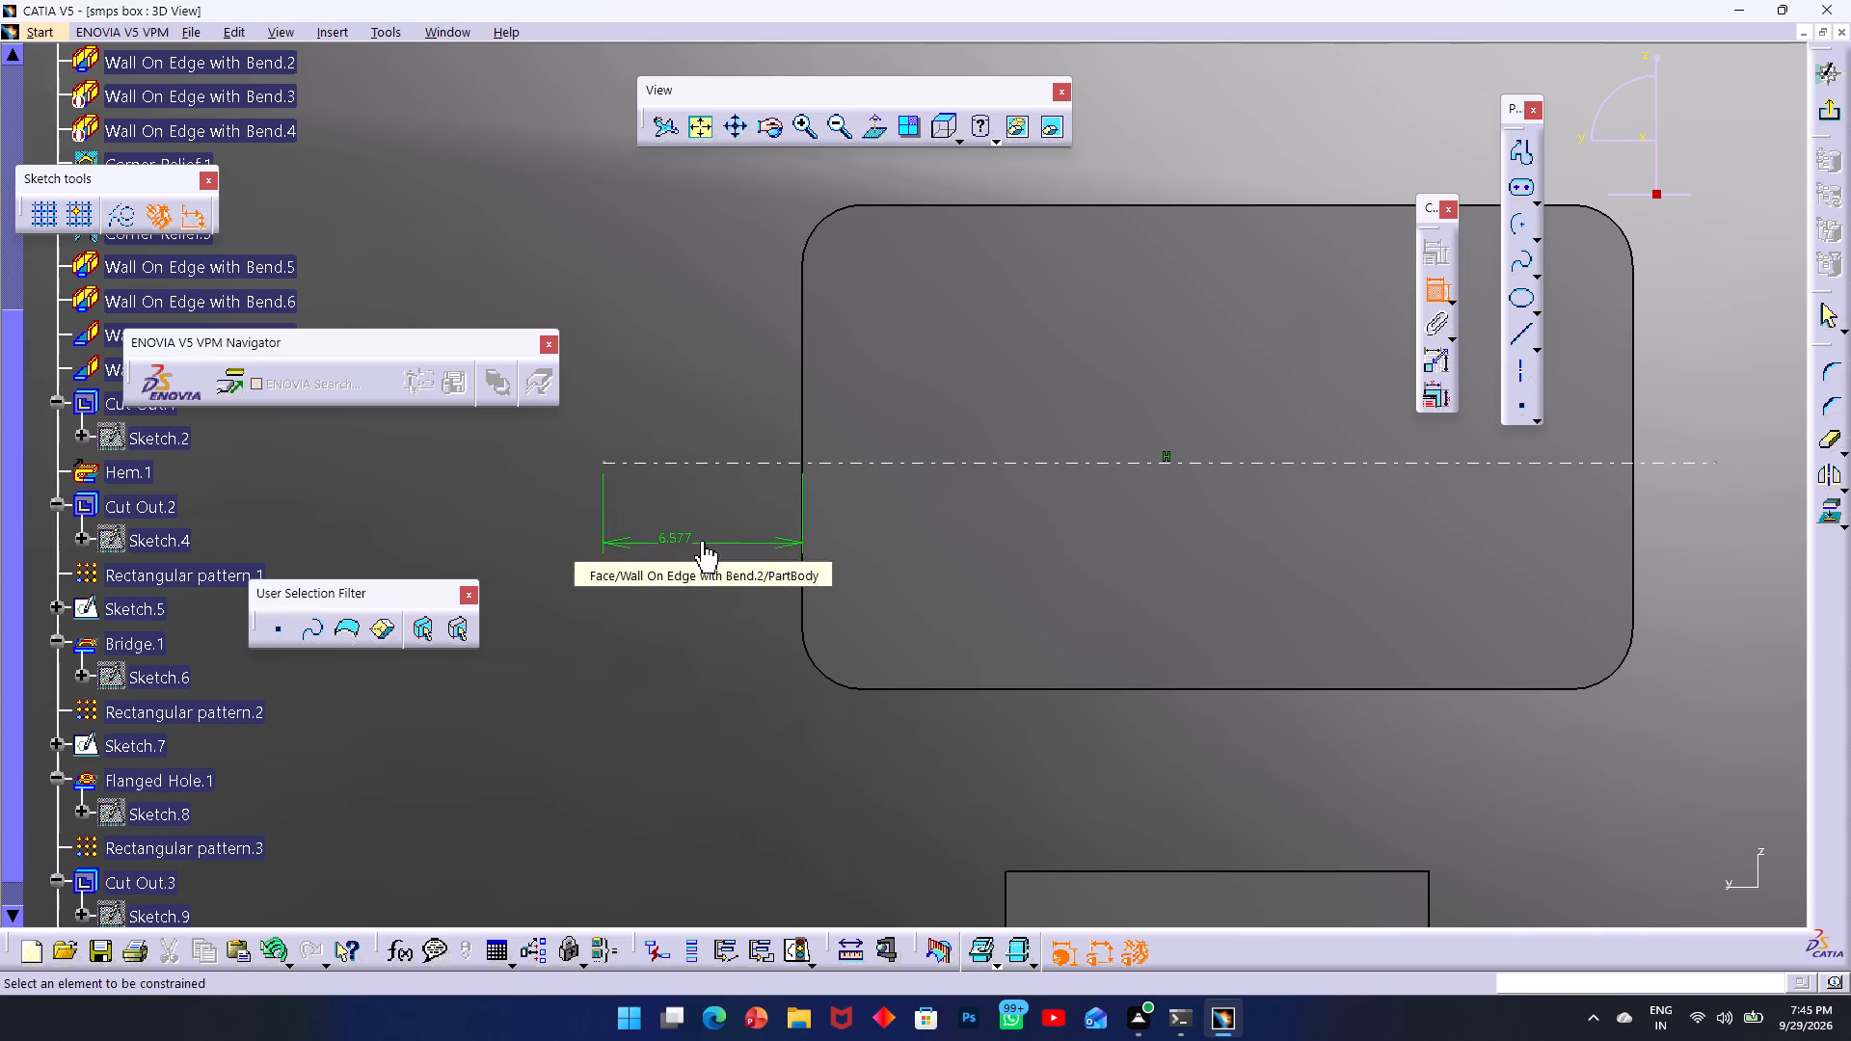
{"action": "double_click", "coordinate": [700, 541]}
{"action": "key", "text": "5"}
{"action": "key", "text": "Return"}
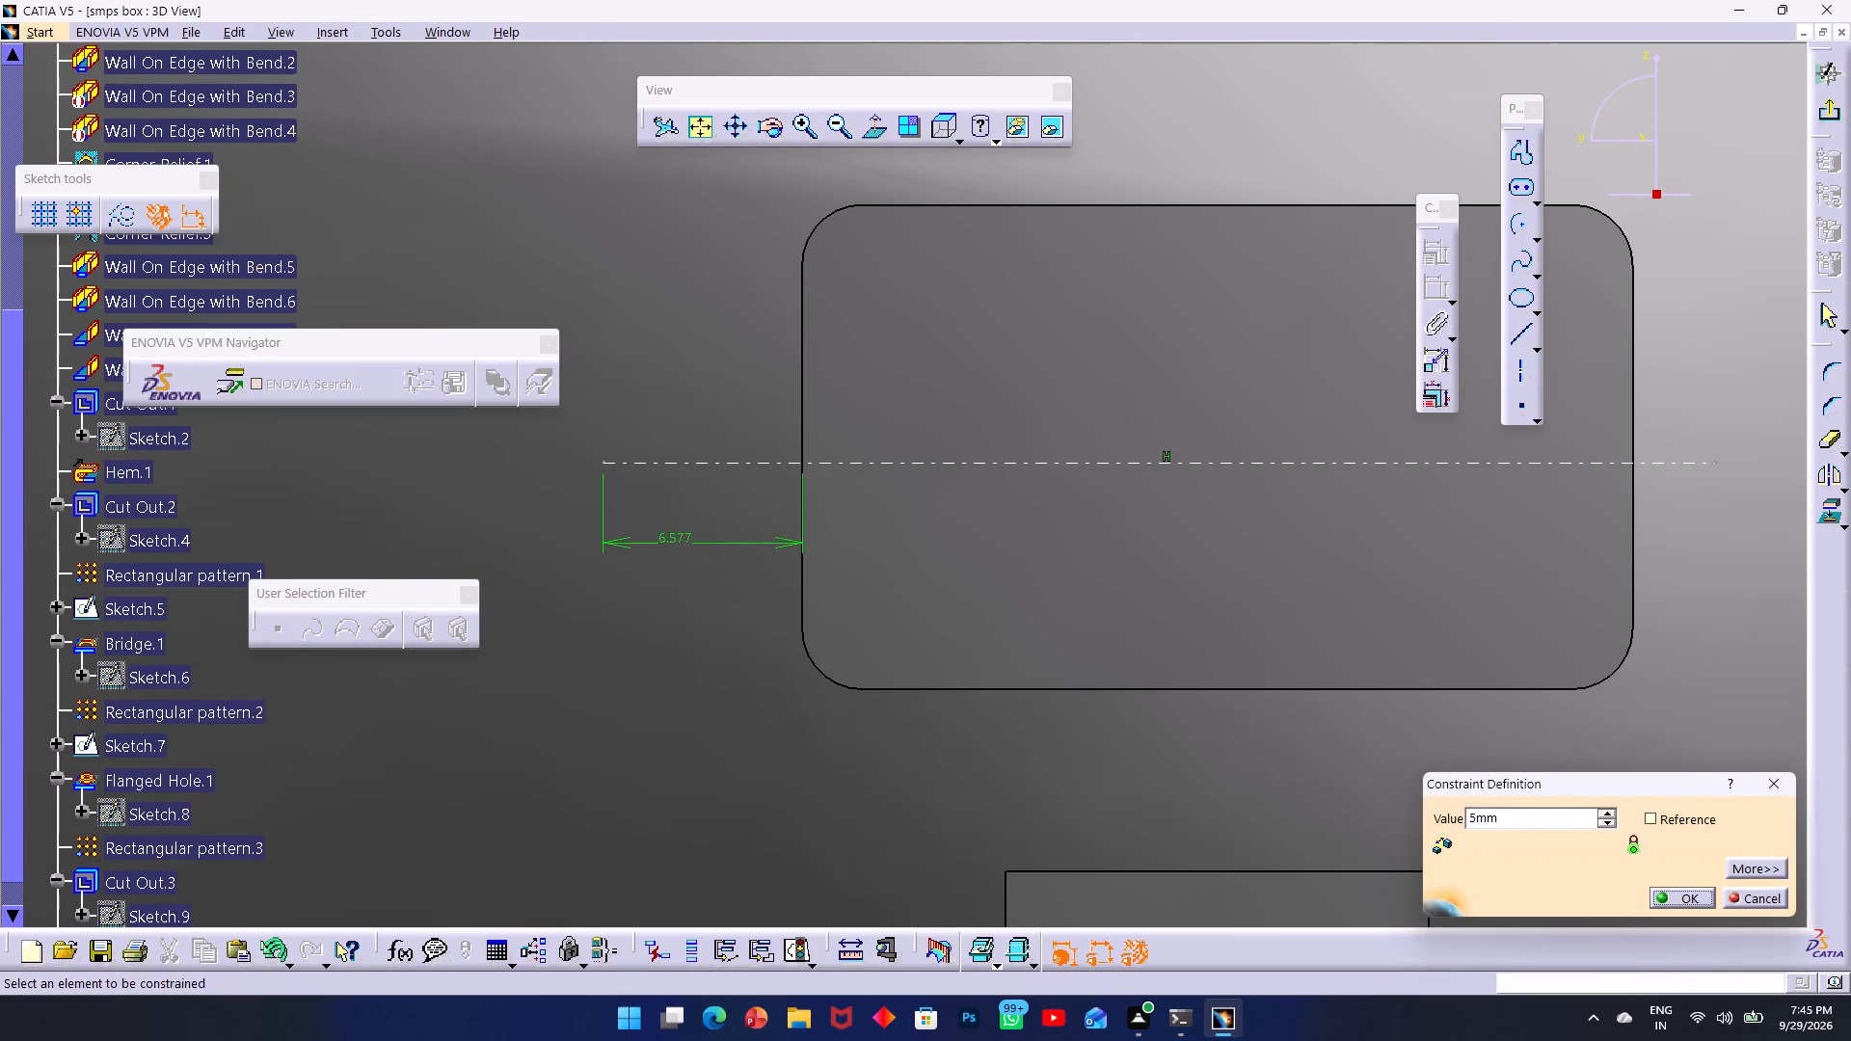
Constrain the axis's right endpoint to 5 mm from the cutout's right edge and exit the sketch.
{"action": "scroll", "coordinate": [1421, 494], "scroll_direction": "up", "scroll_amount": 1}
{"action": "middle_click_drag", "start_coordinate": [1421, 494], "coordinate": [1055, 501]}
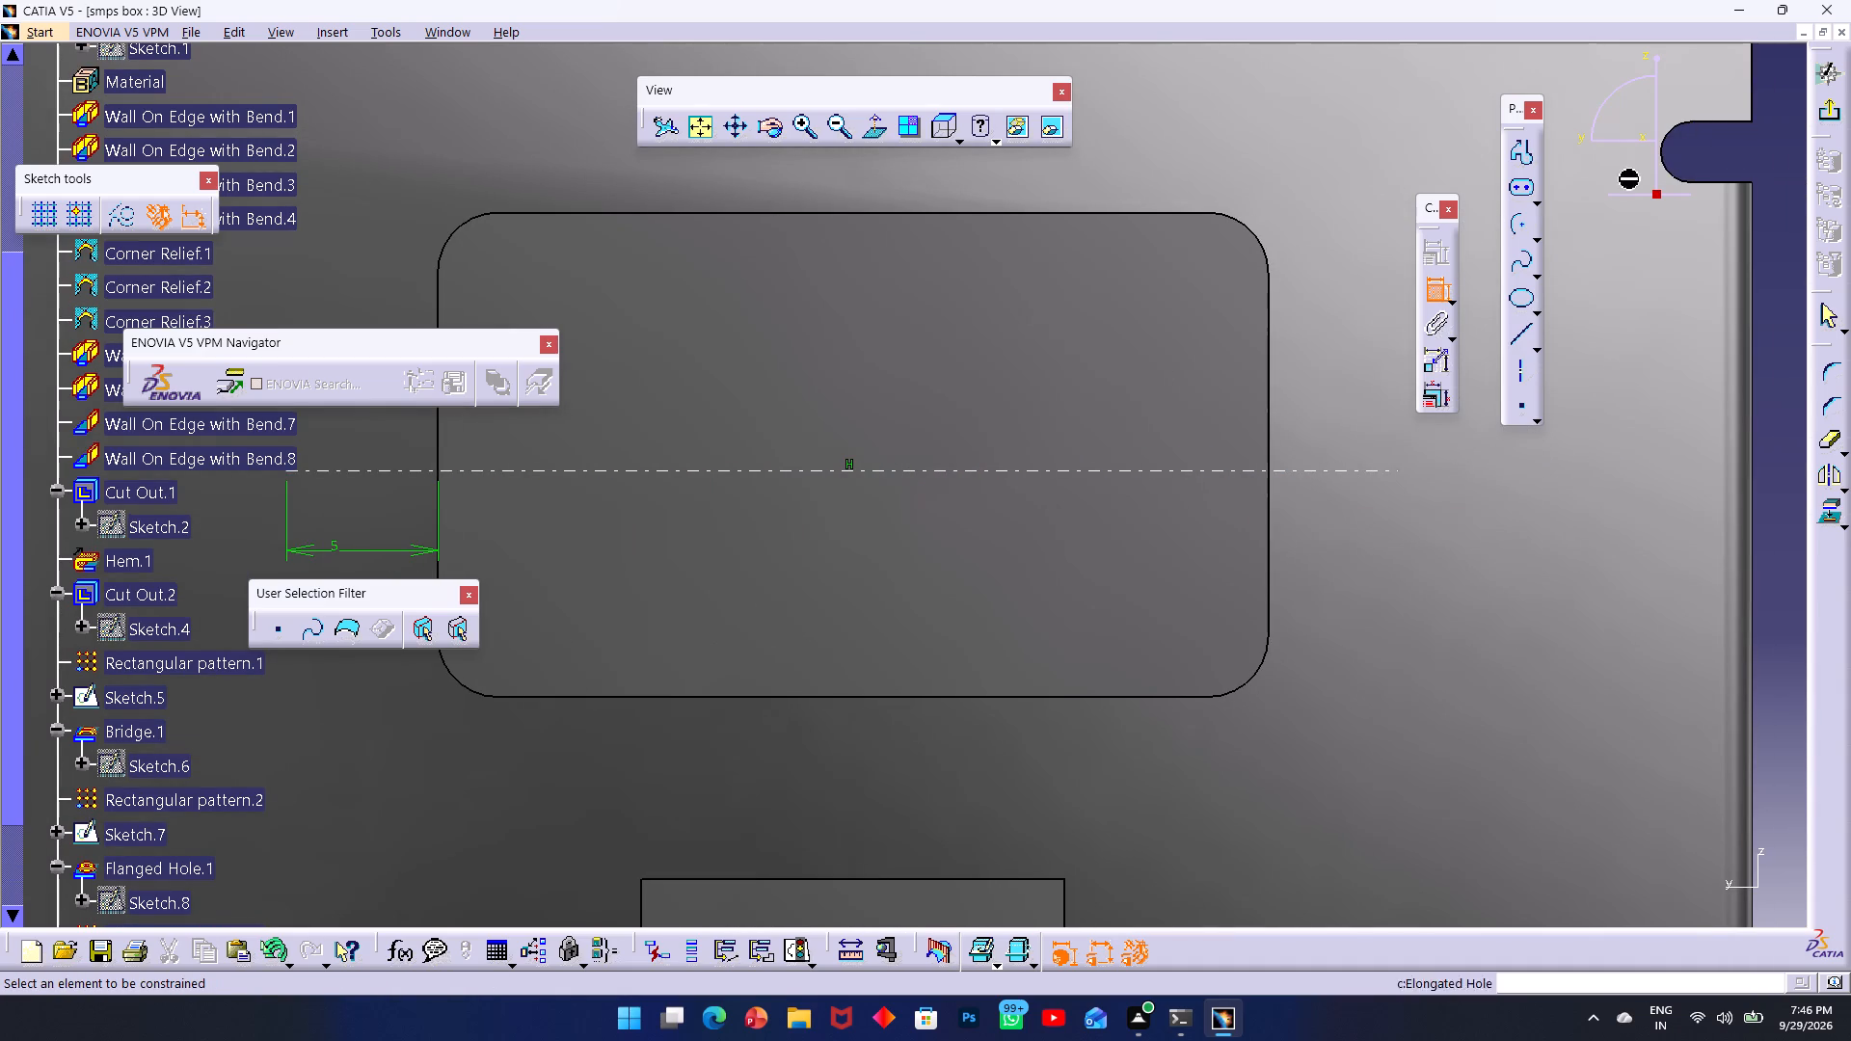
{"action": "left_click", "coordinate": [1396, 473]}
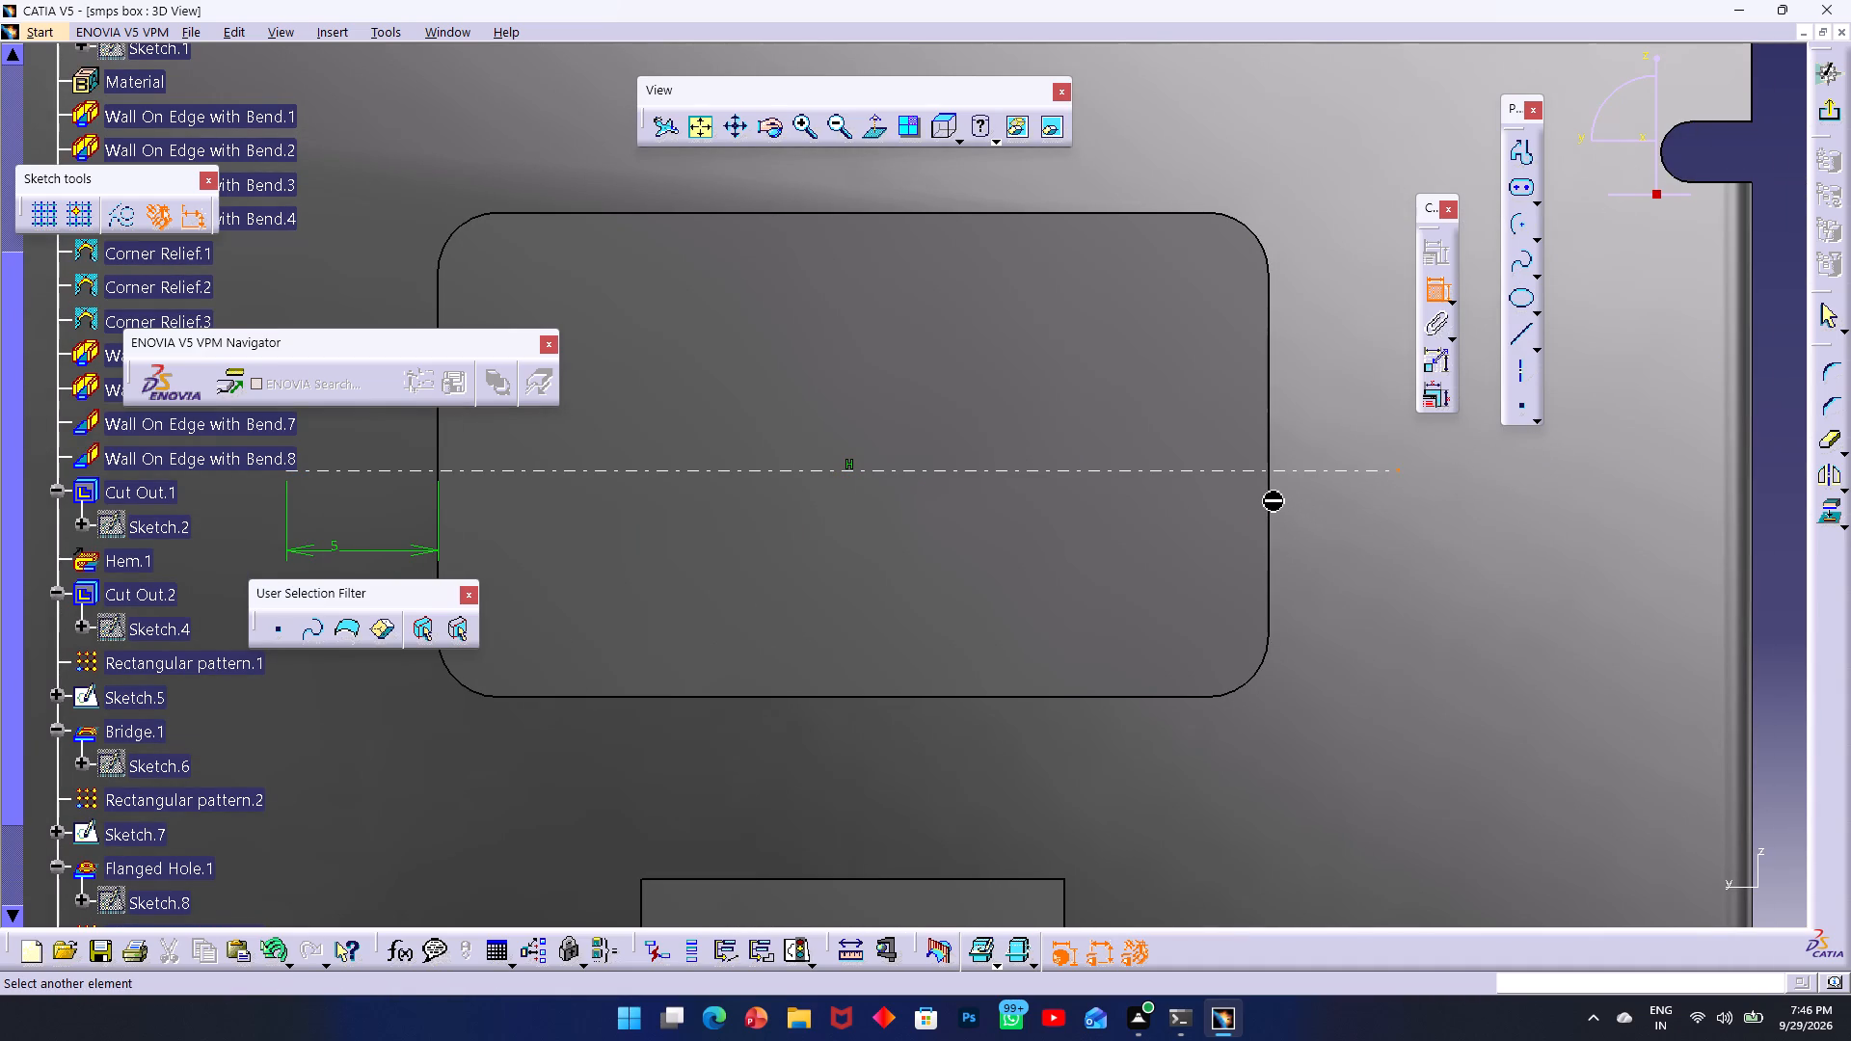
{"action": "left_click", "coordinate": [1271, 482]}
{"action": "left_click", "coordinate": [1343, 522]}
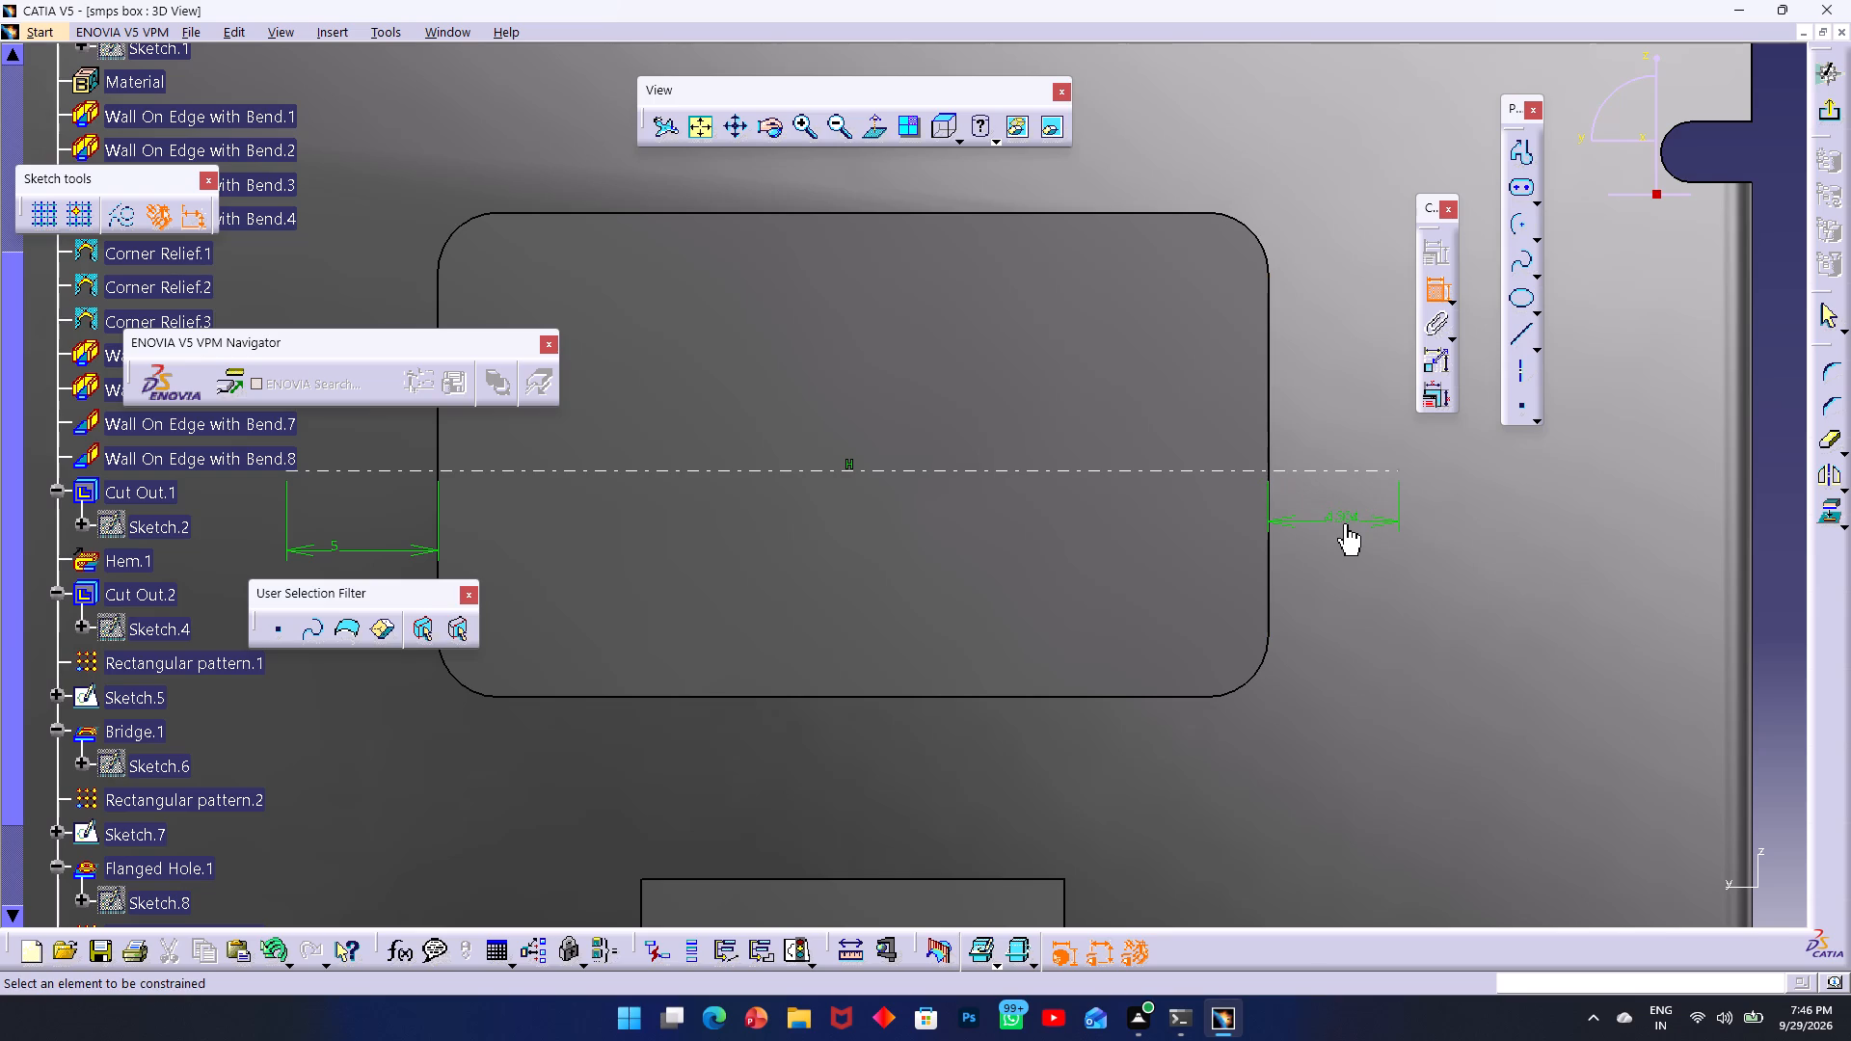
{"action": "key", "text": "5"}
{"action": "key", "text": "Return"}
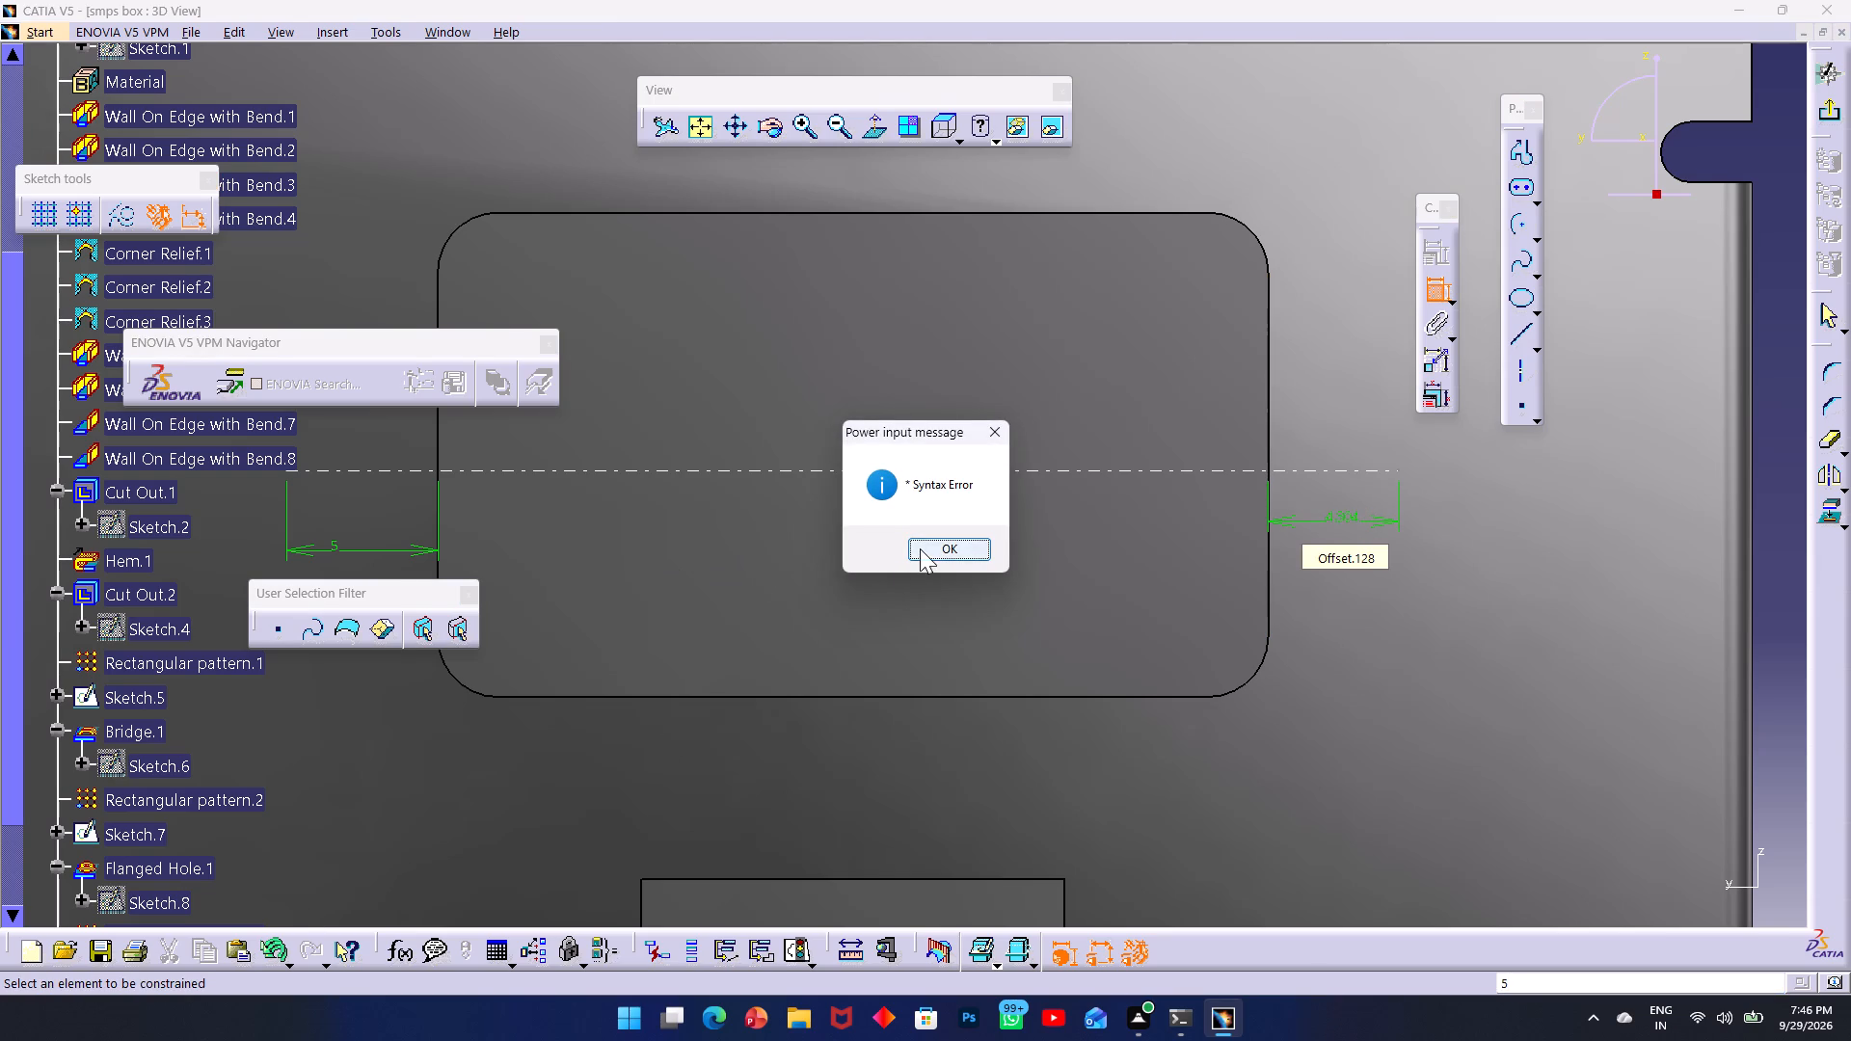
{"action": "left_click", "coordinate": [922, 547]}
{"action": "double_click", "coordinate": [1338, 523]}
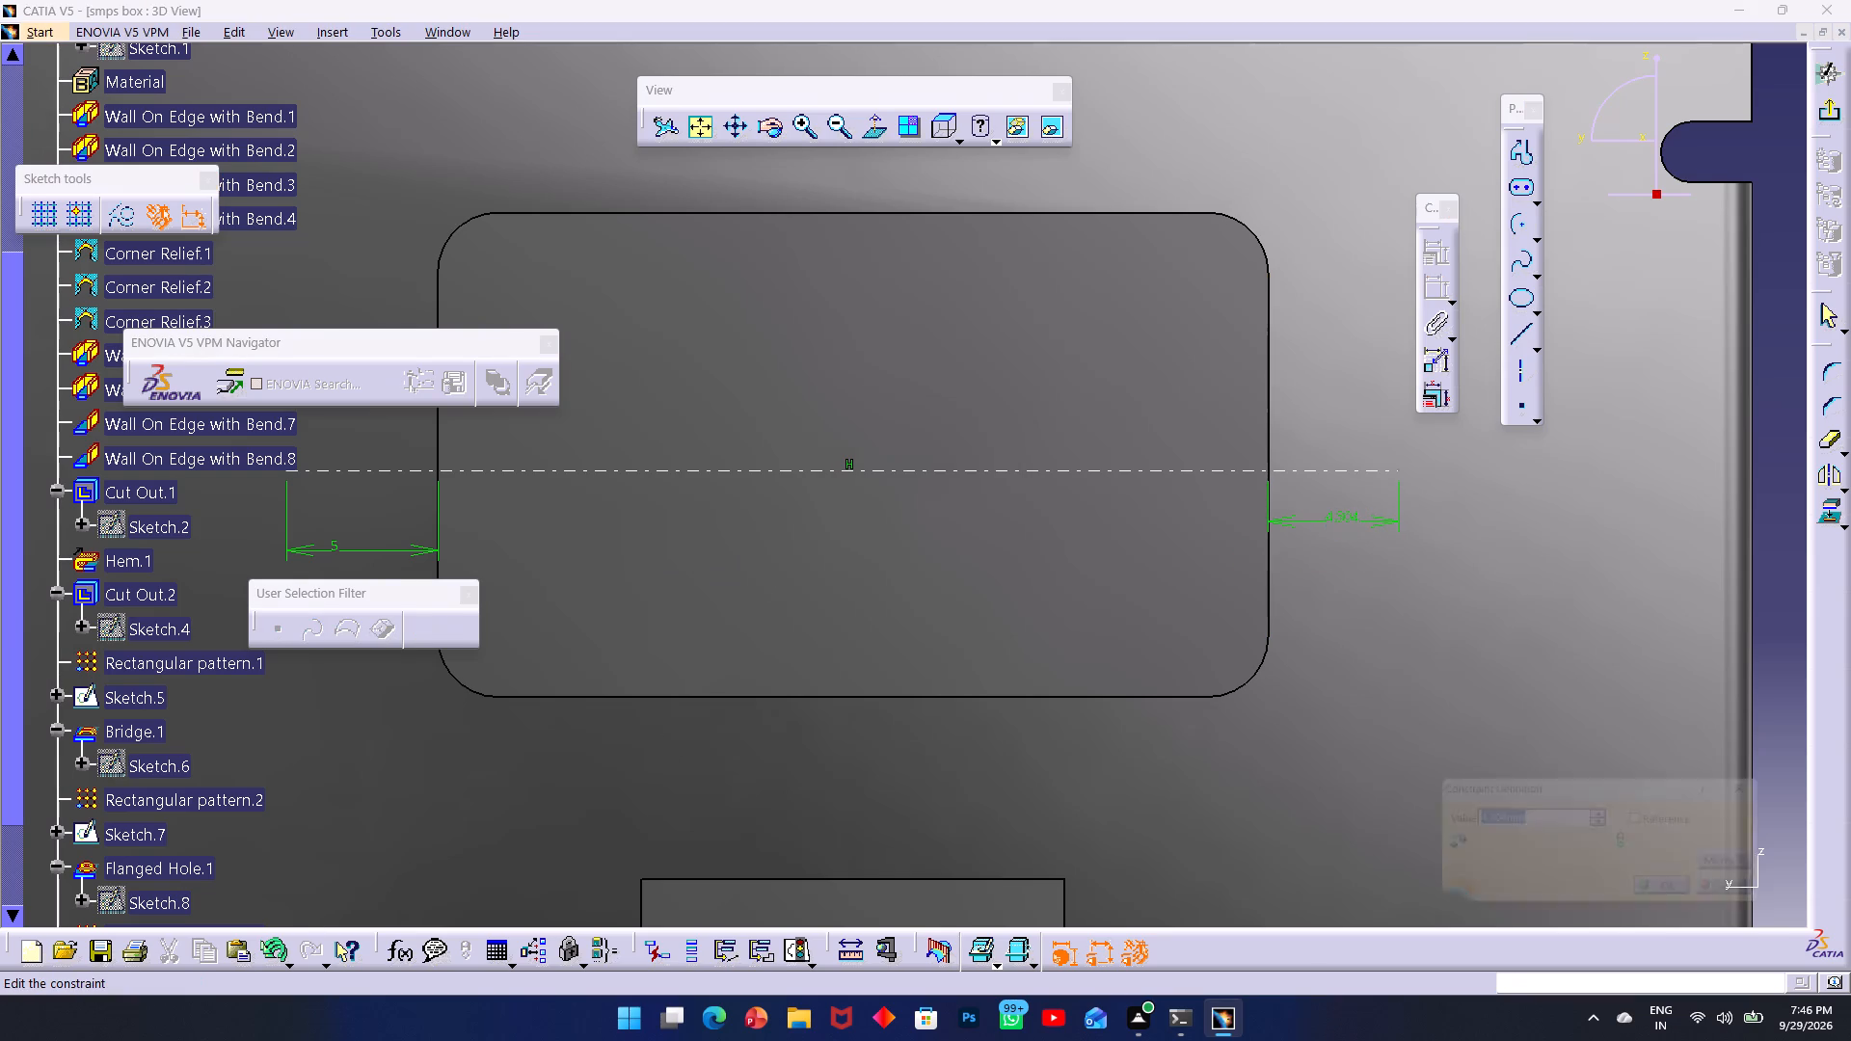
{"action": "type", "text": "5."}
{"action": "key", "text": "Return"}
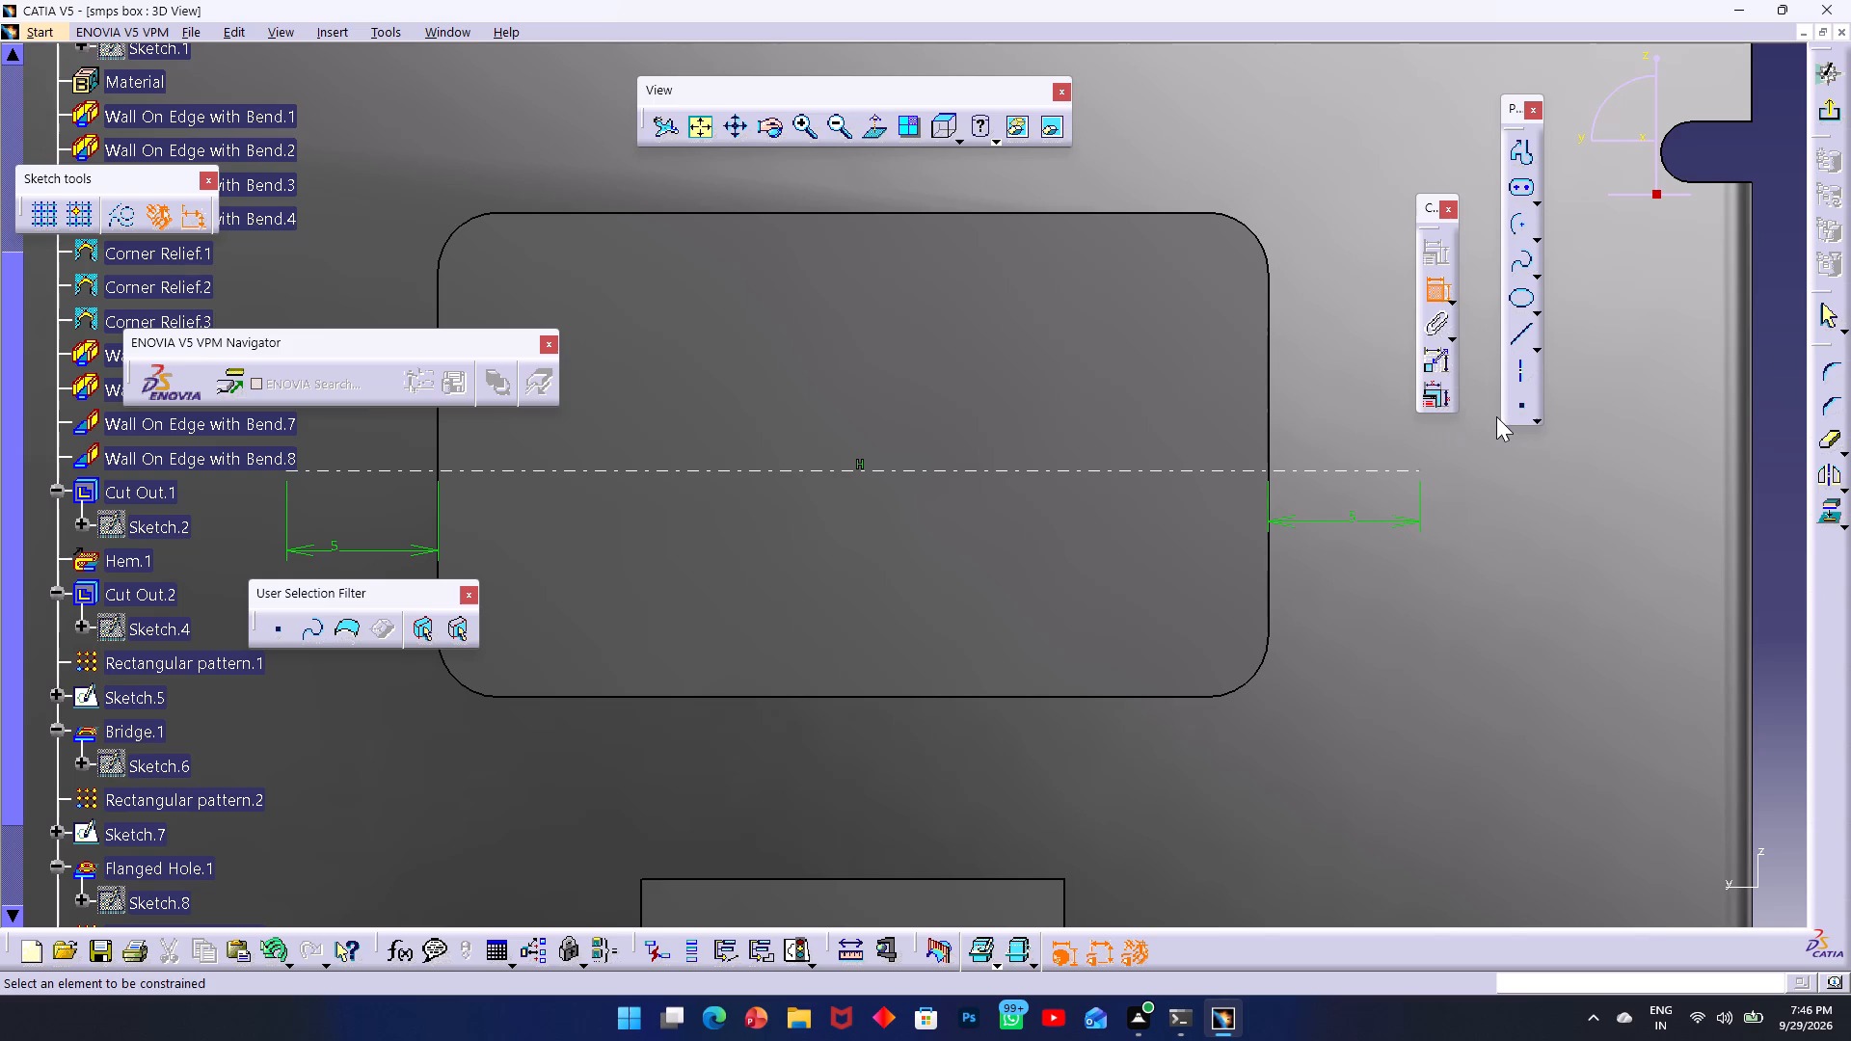
{"action": "left_click", "coordinate": [1838, 107]}
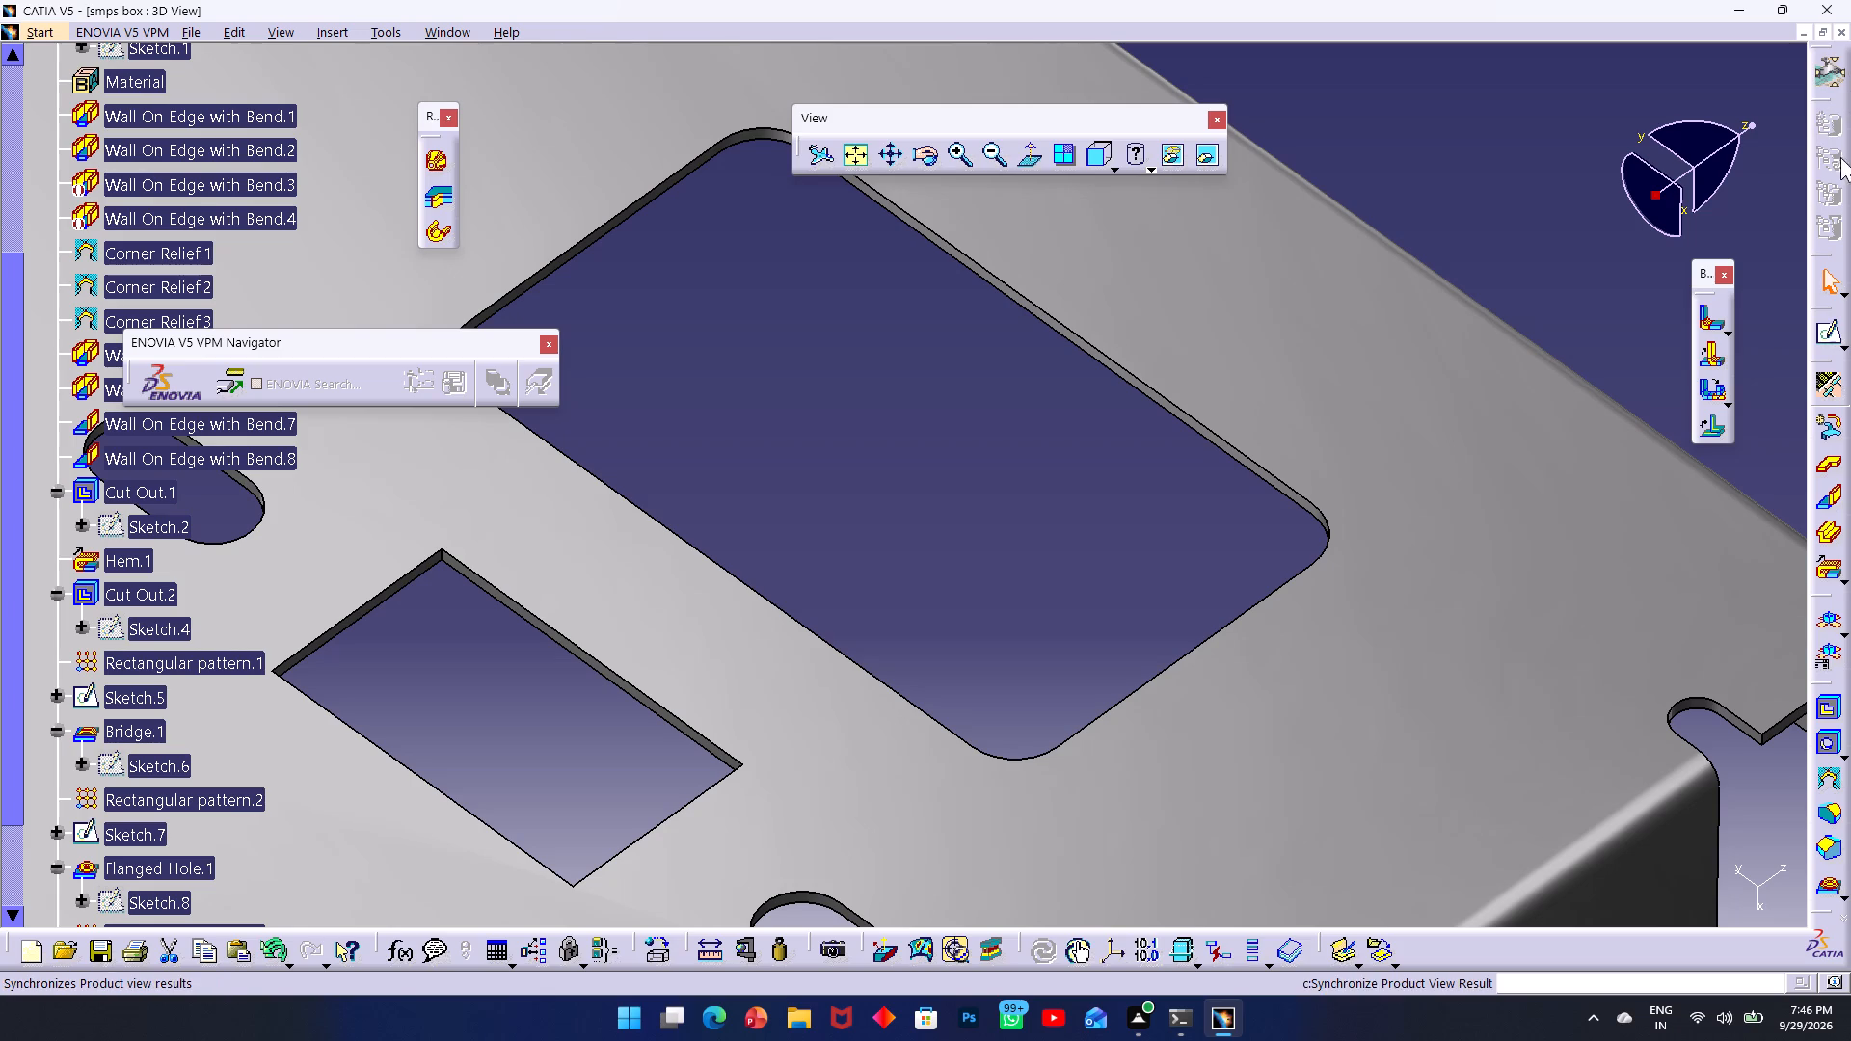
Reopen Sketch.11 for editing.
{"action": "middle_click_drag", "start_coordinate": [1838, 161], "coordinate": [1806, 66]}
{"action": "middle_click_drag", "start_coordinate": [1495, 304], "coordinate": [1608, 0]}
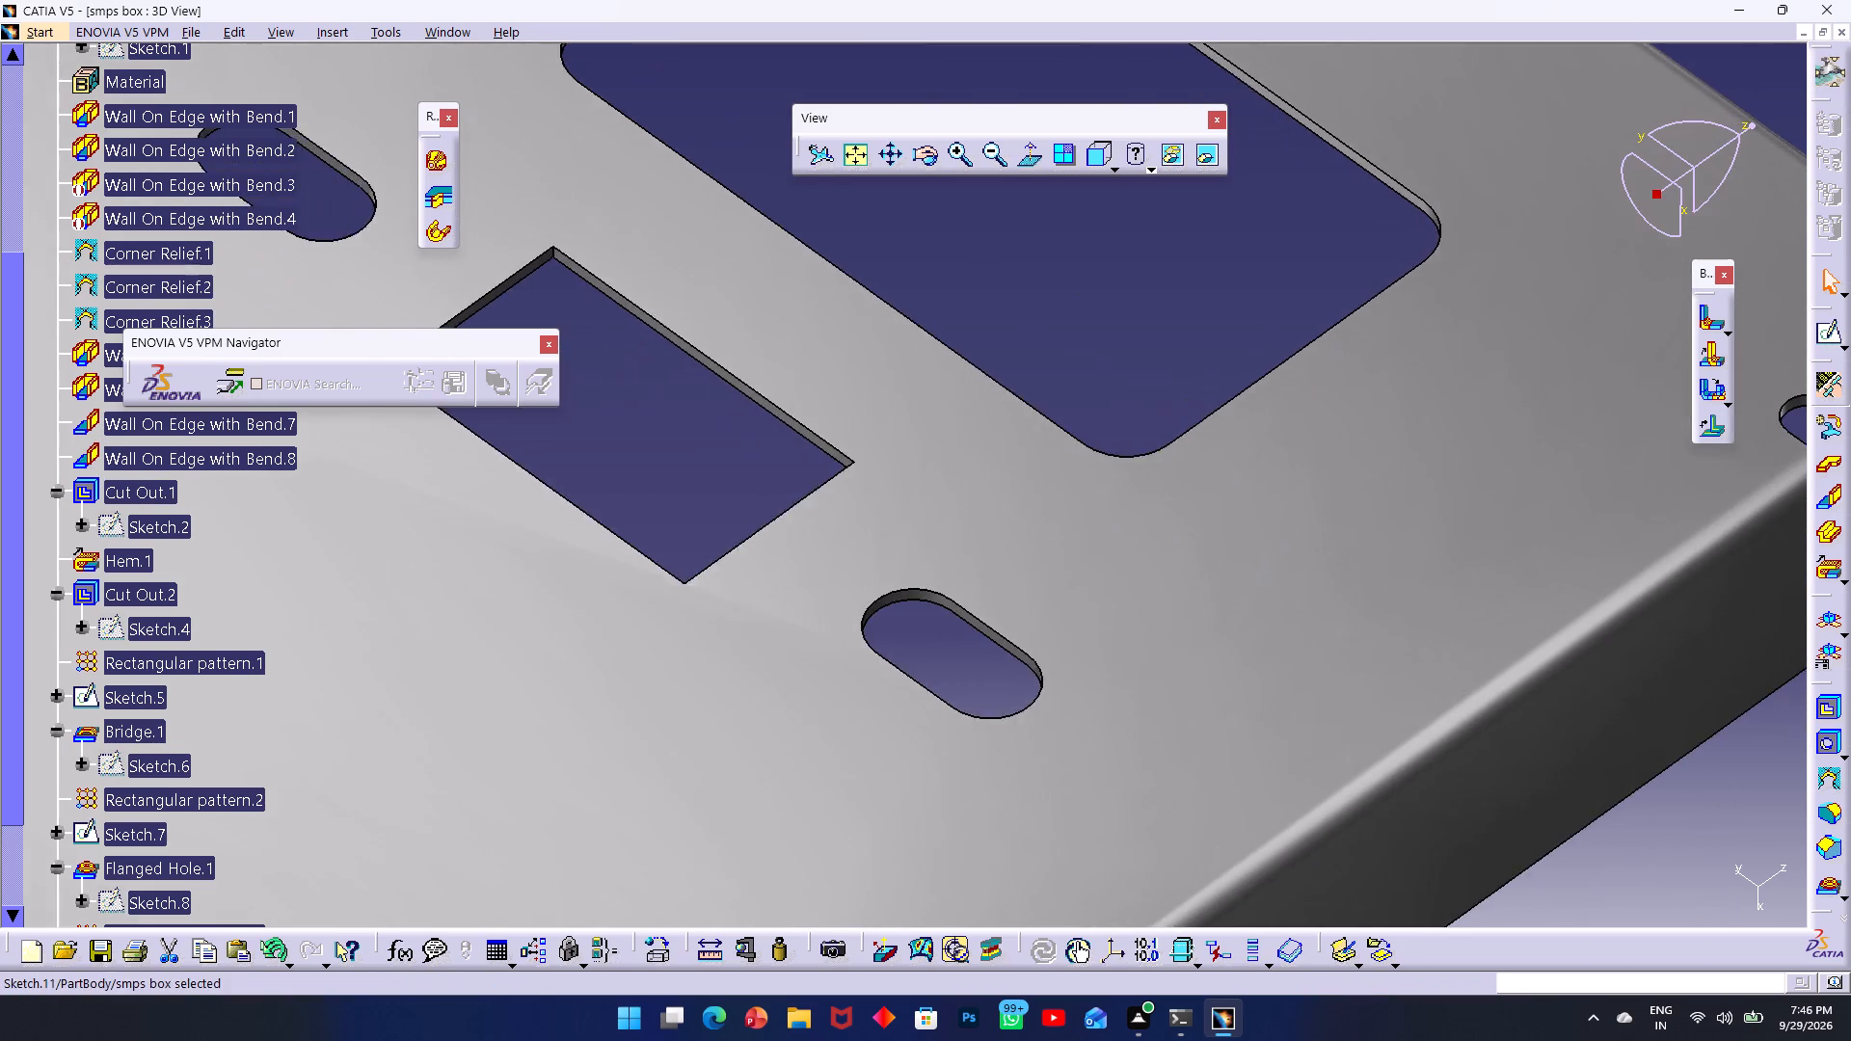
{"action": "middle_click_drag", "start_coordinate": [952, 567], "coordinate": [1178, 1030]}
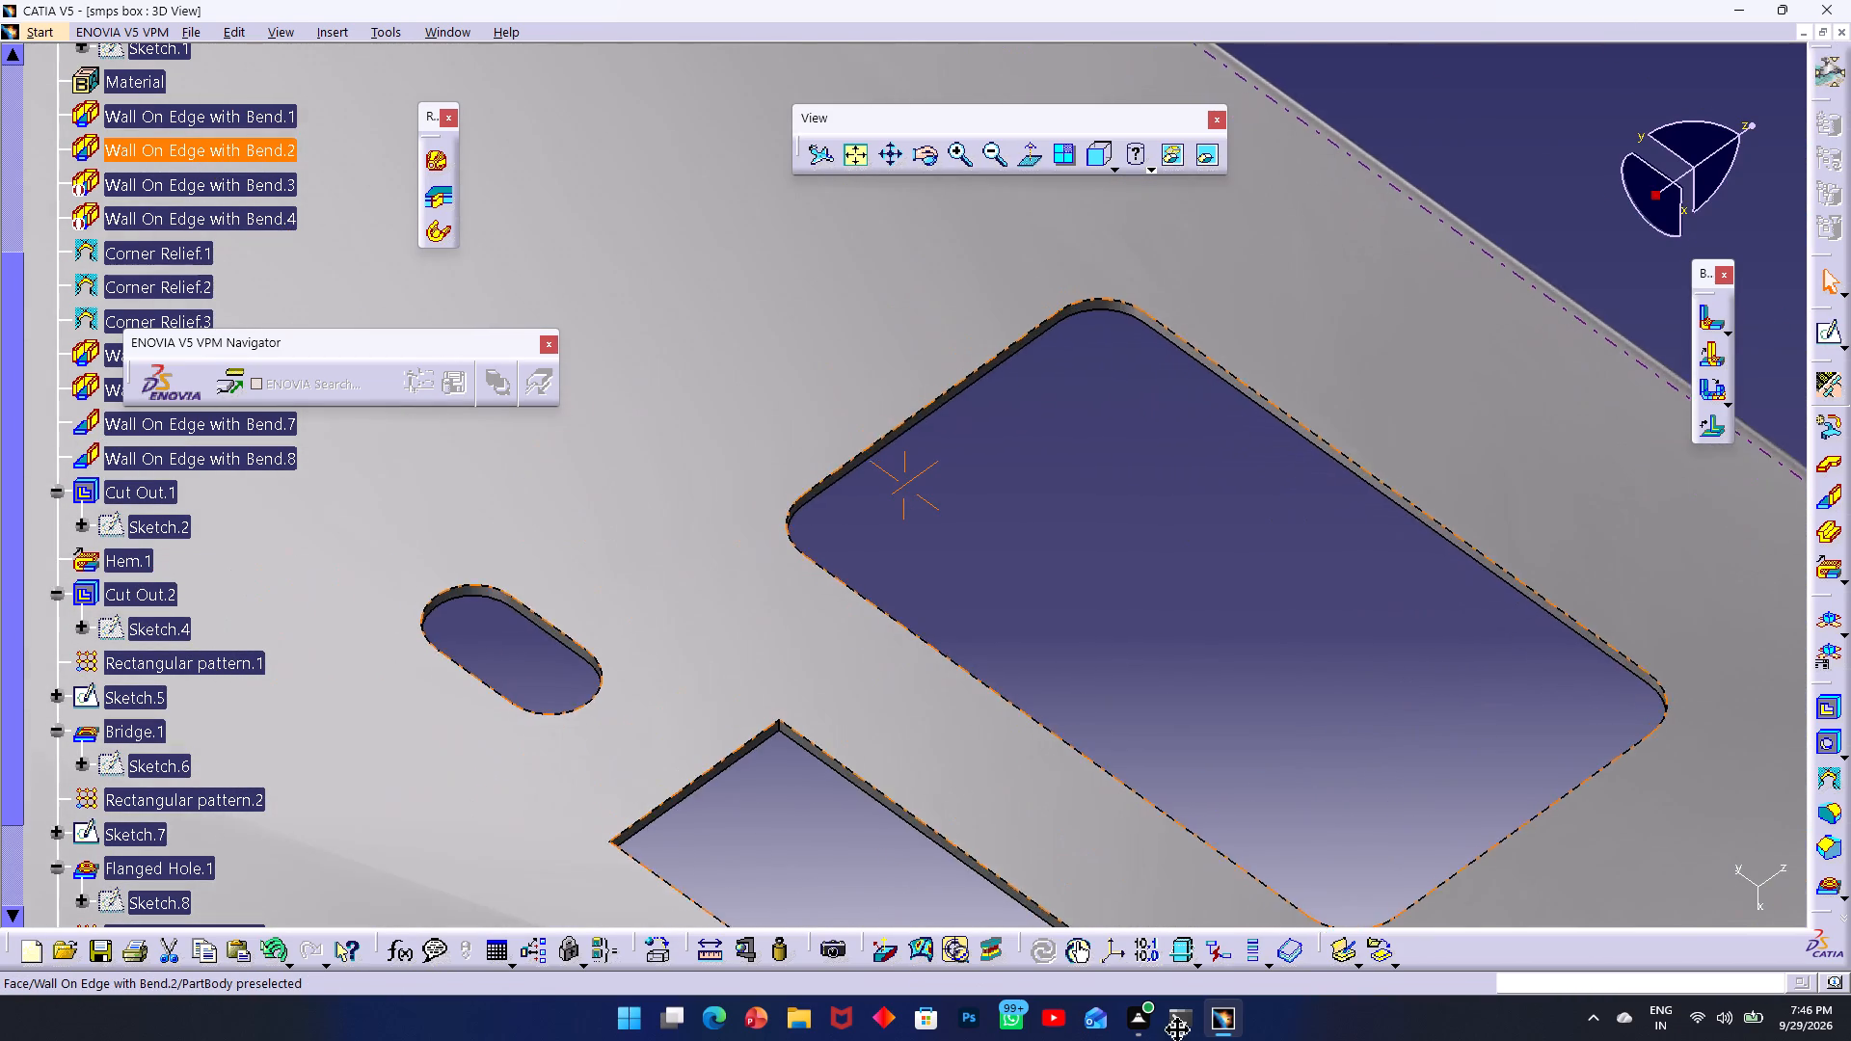
{"action": "middle_click_drag", "start_coordinate": [1178, 1030], "coordinate": [1108, 618]}
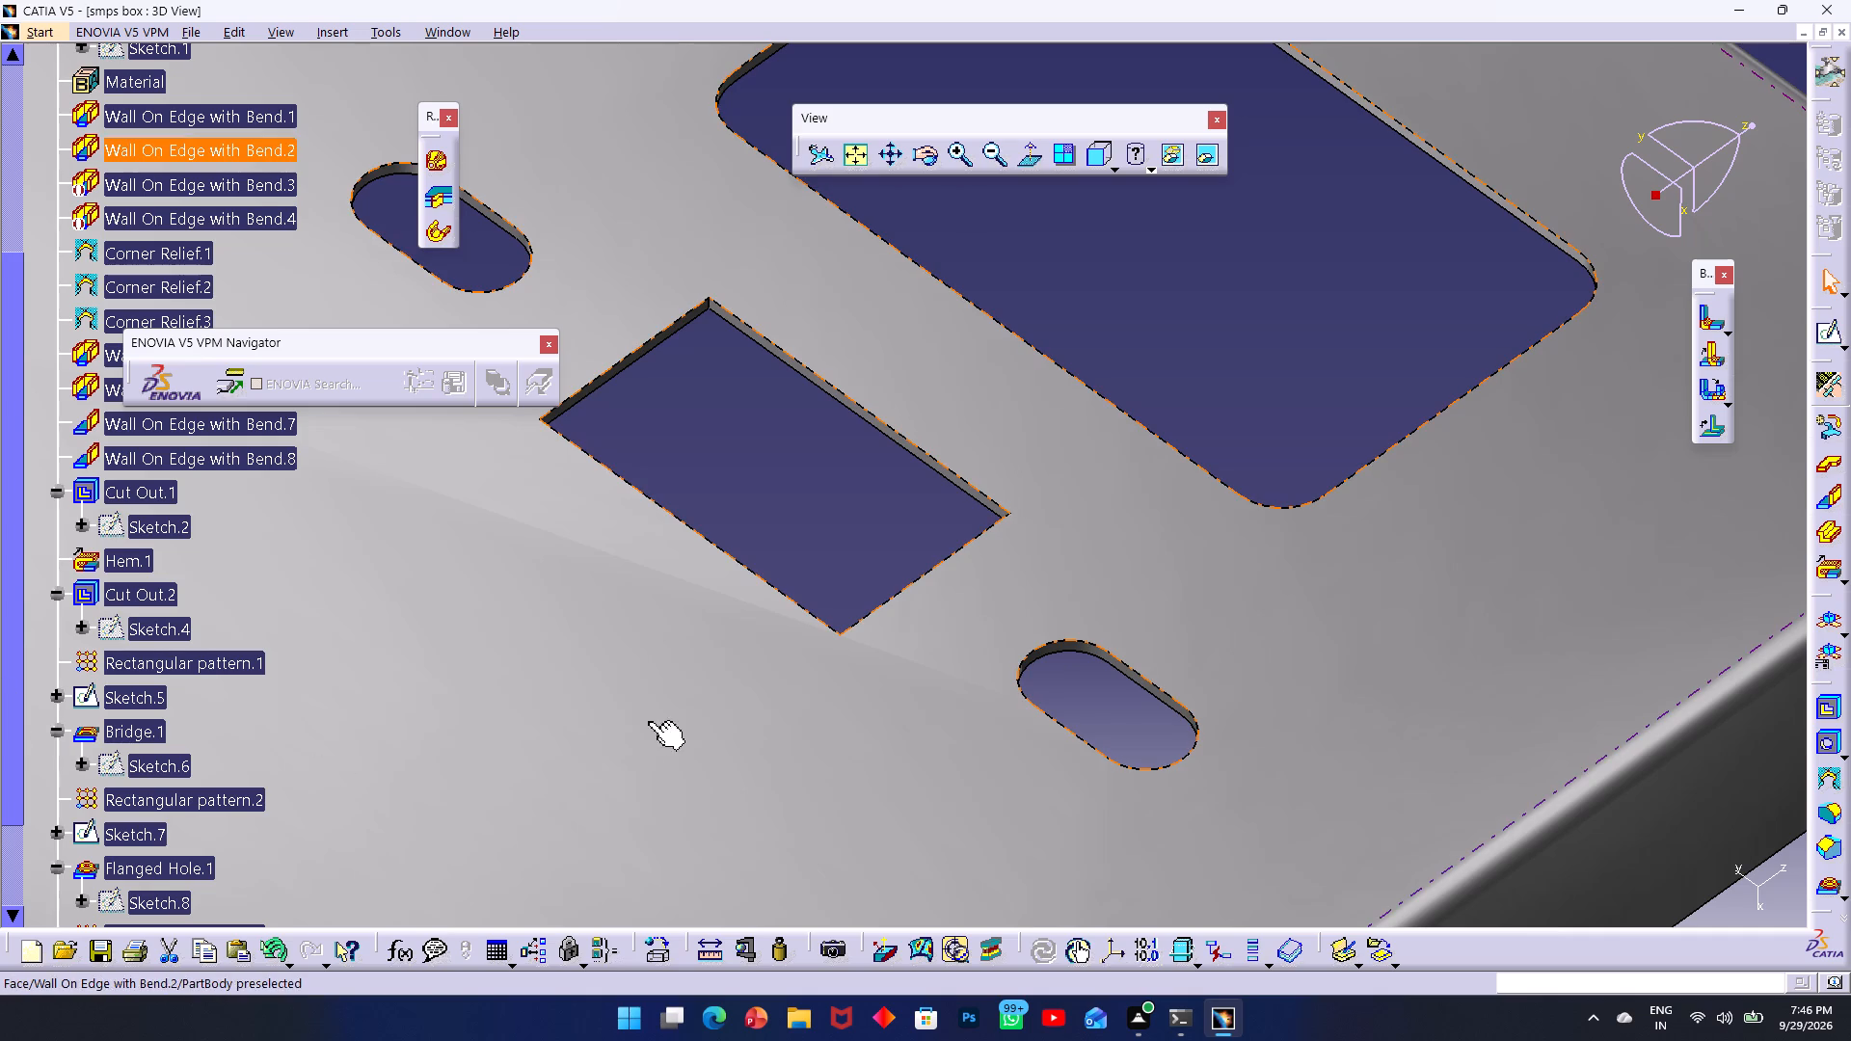
{"action": "scroll", "coordinate": [271, 928], "scroll_direction": "down", "scroll_amount": 3}
{"action": "scroll", "coordinate": [196, 862], "scroll_direction": "down", "scroll_amount": 1}
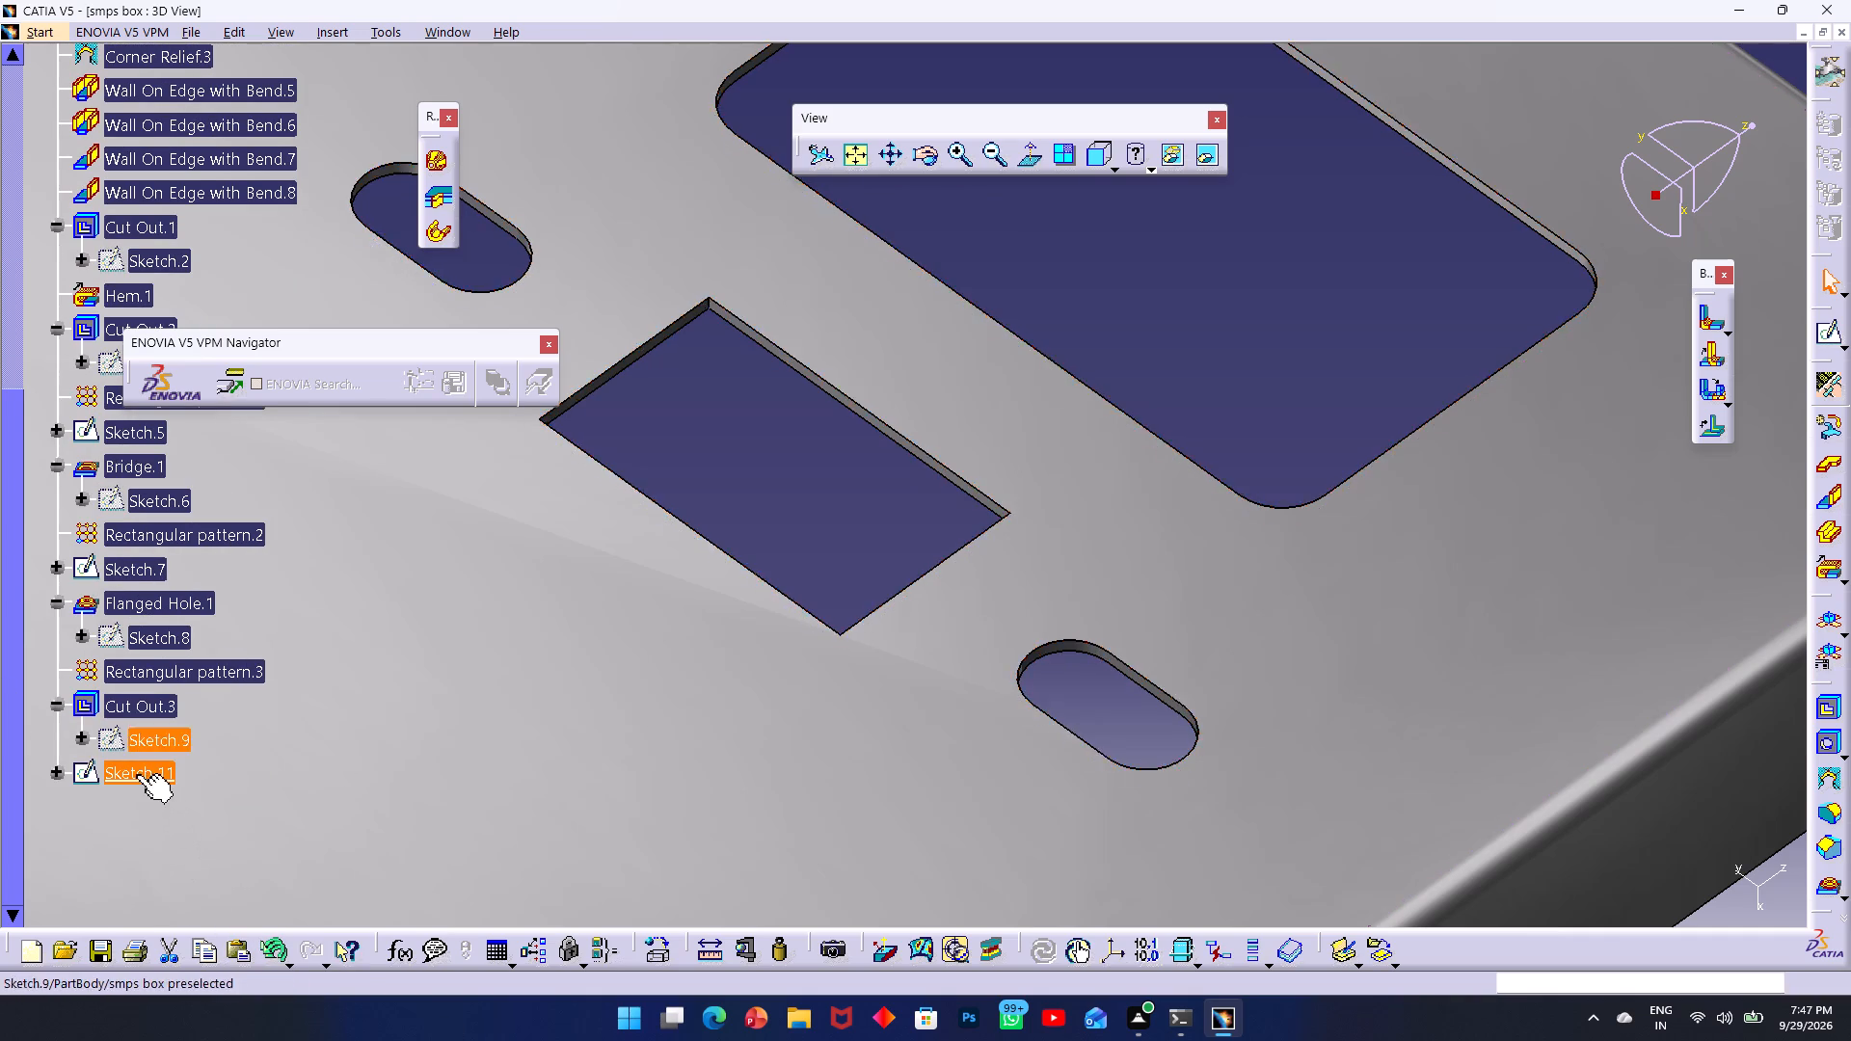
{"action": "left_click", "coordinate": [149, 773]}
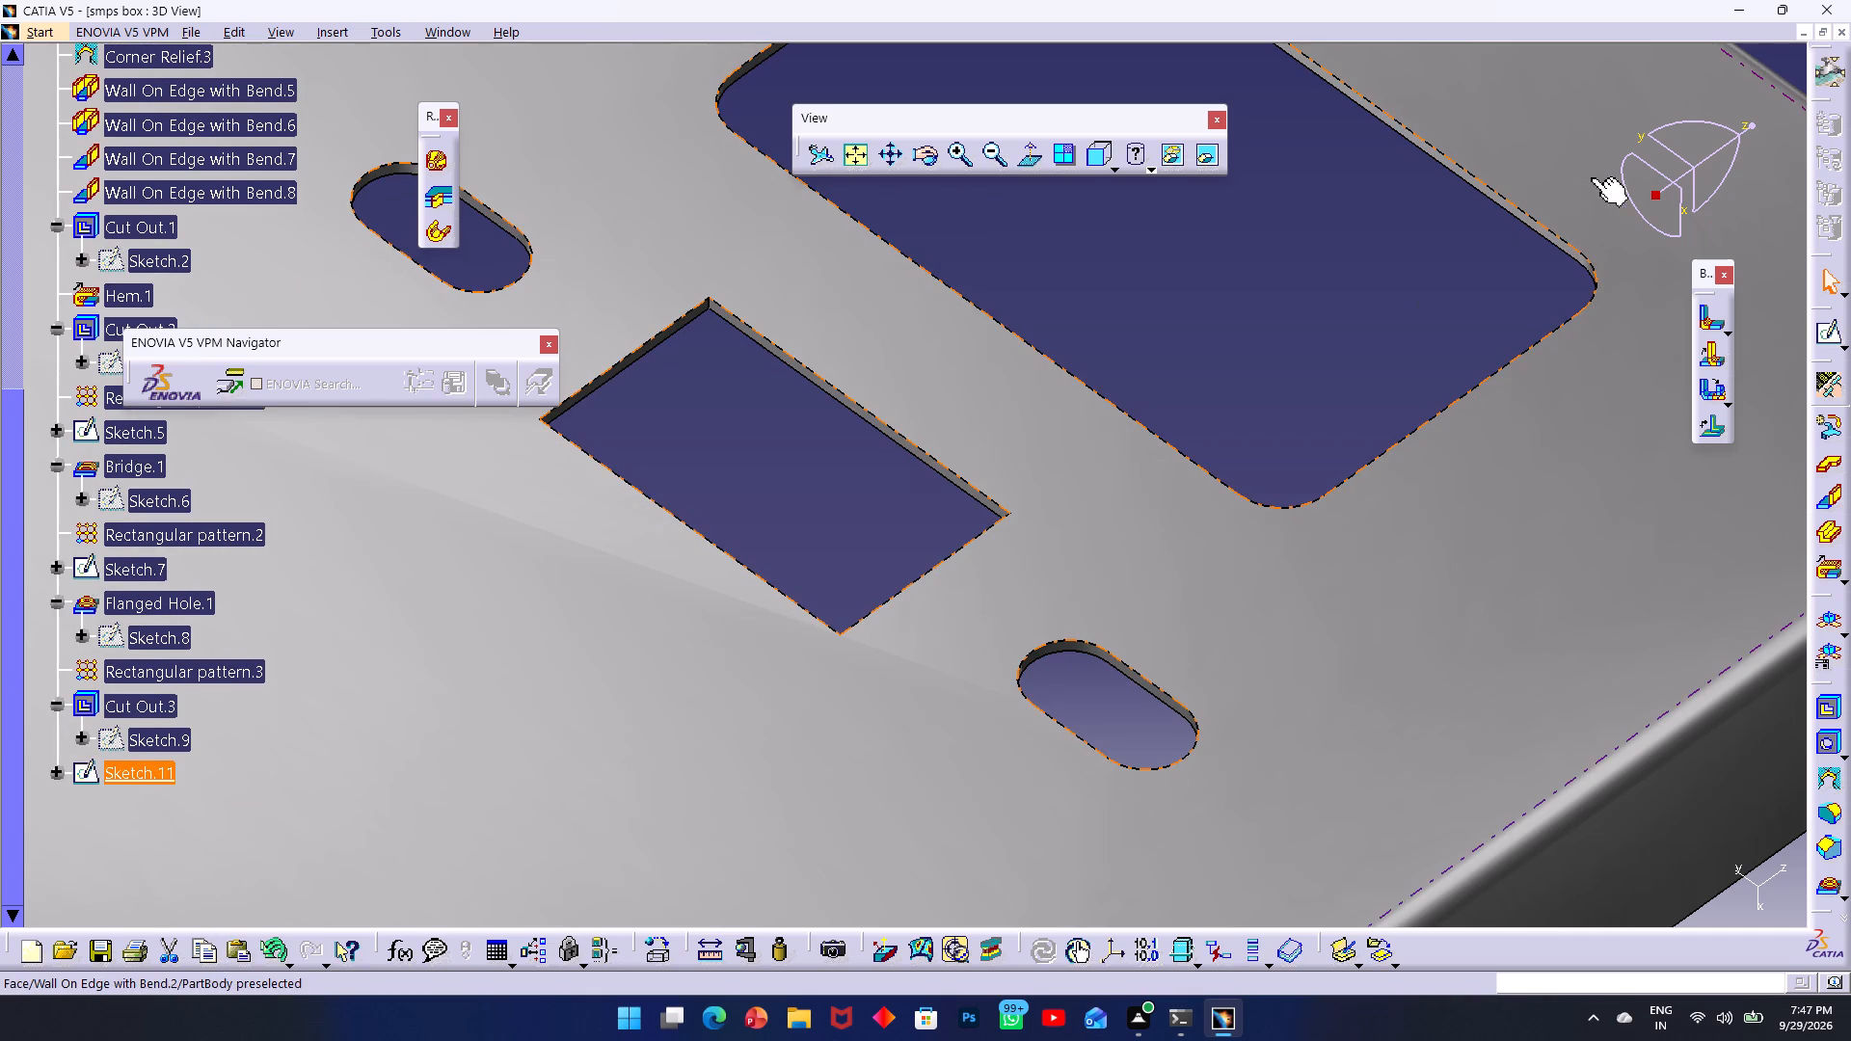
{"action": "left_click", "coordinate": [1829, 341]}
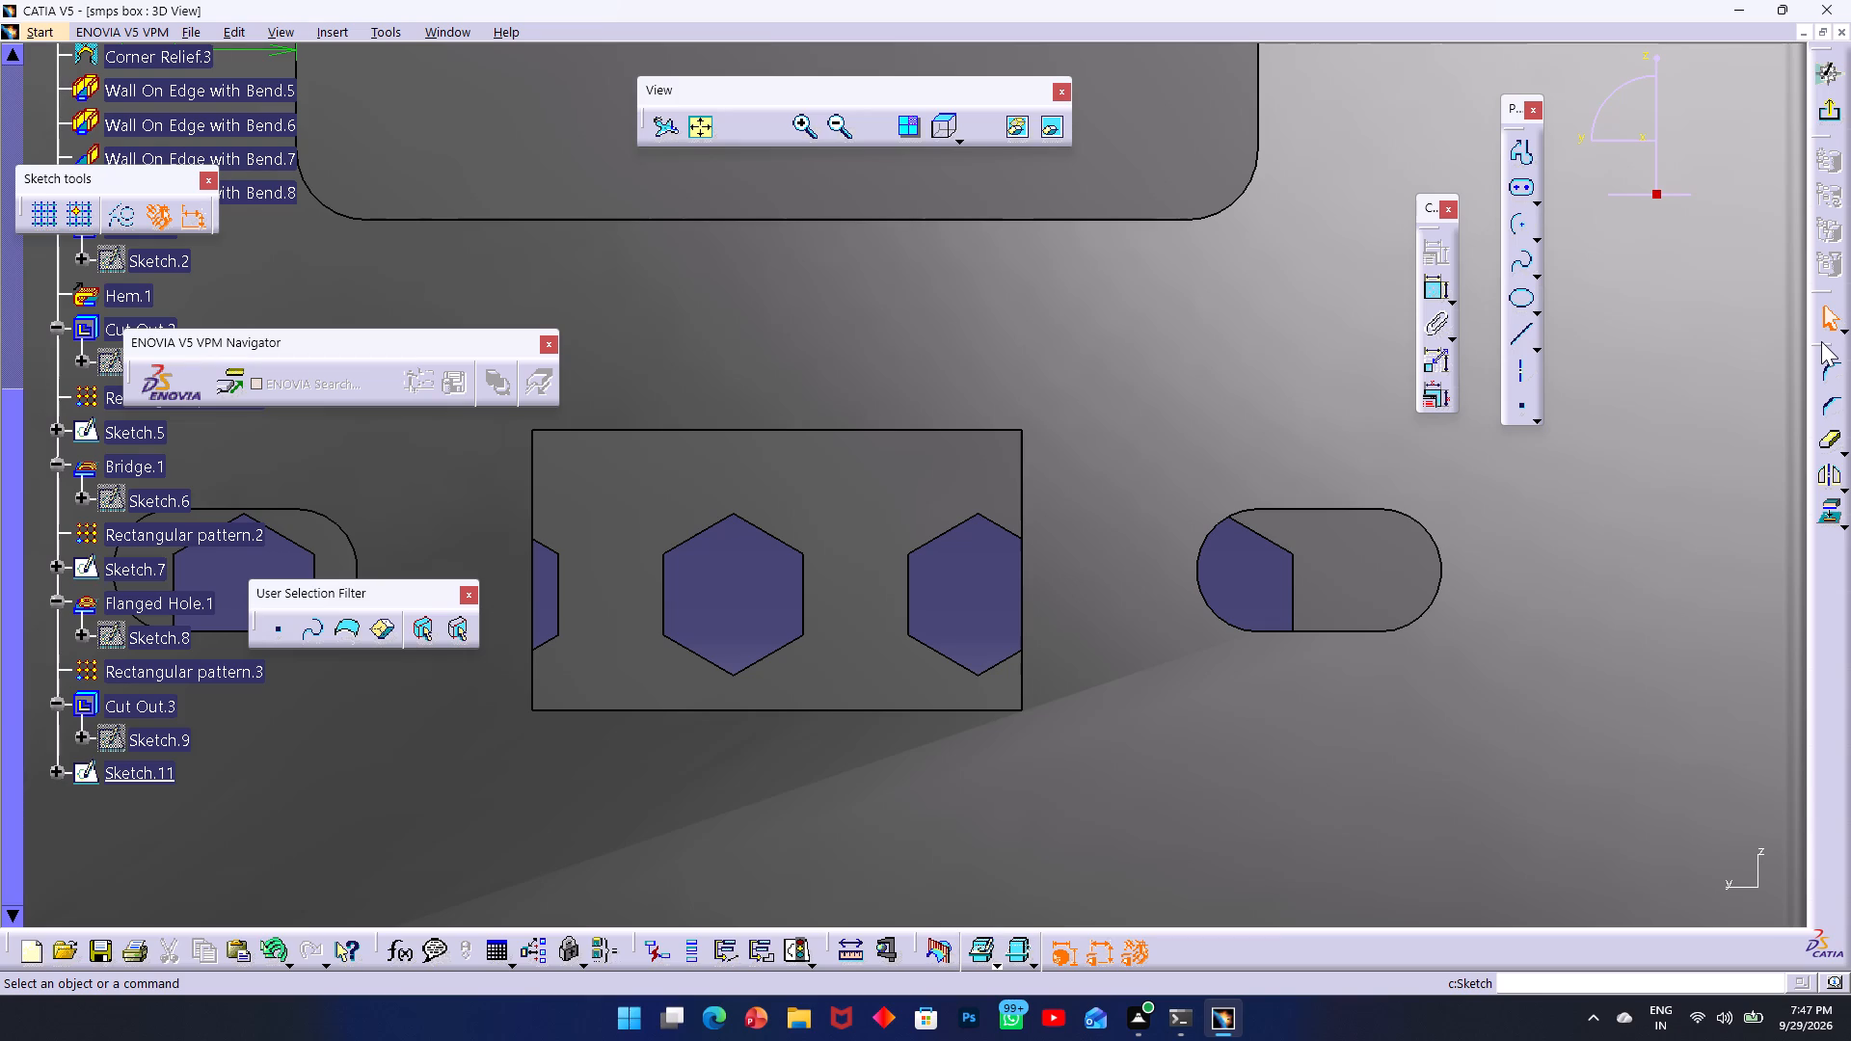
Place a sketch point on each end of the horizontal axis across the rounded rectangular cutout and exit the sketch.
{"action": "middle_click_drag", "start_coordinate": [1216, 208], "coordinate": [1226, 645]}
{"action": "scroll", "coordinate": [1226, 645], "scroll_direction": "down", "scroll_amount": 1}
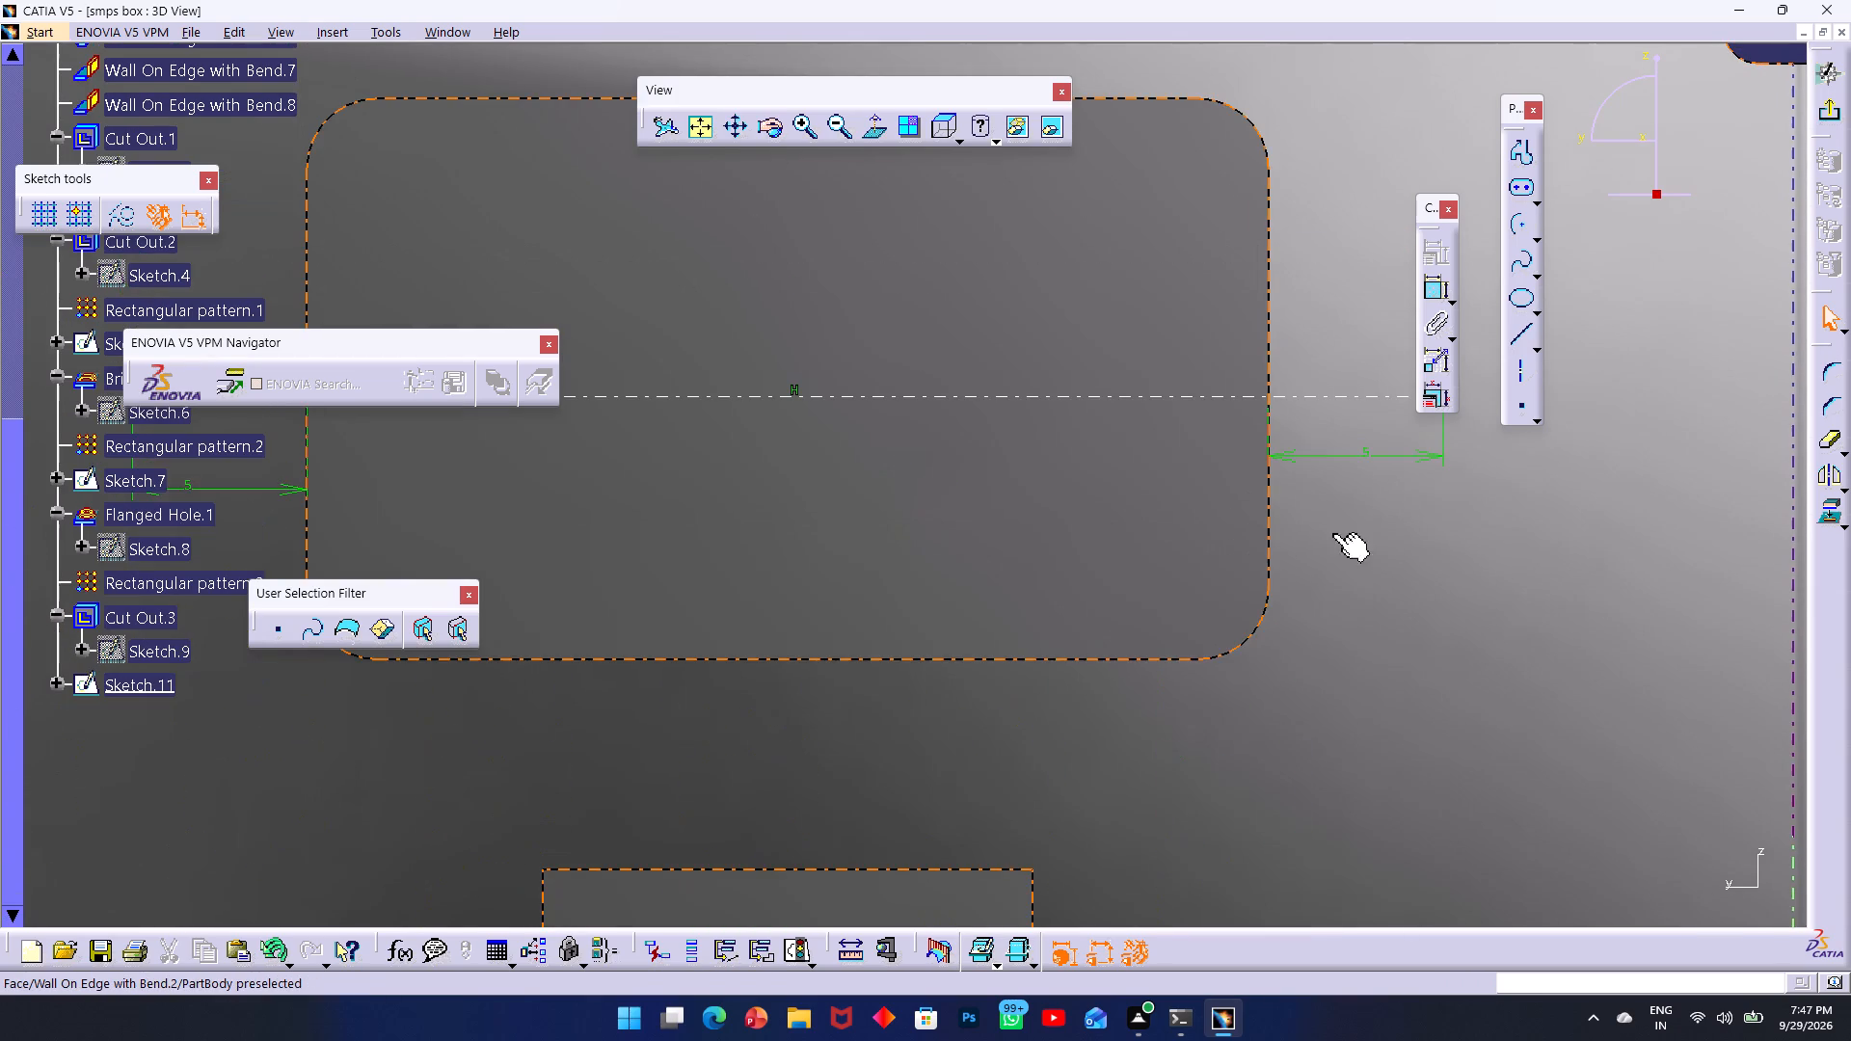
{"action": "middle_click_drag", "start_coordinate": [1343, 474], "coordinate": [1060, 463]}
{"action": "left_click", "coordinate": [1522, 400]}
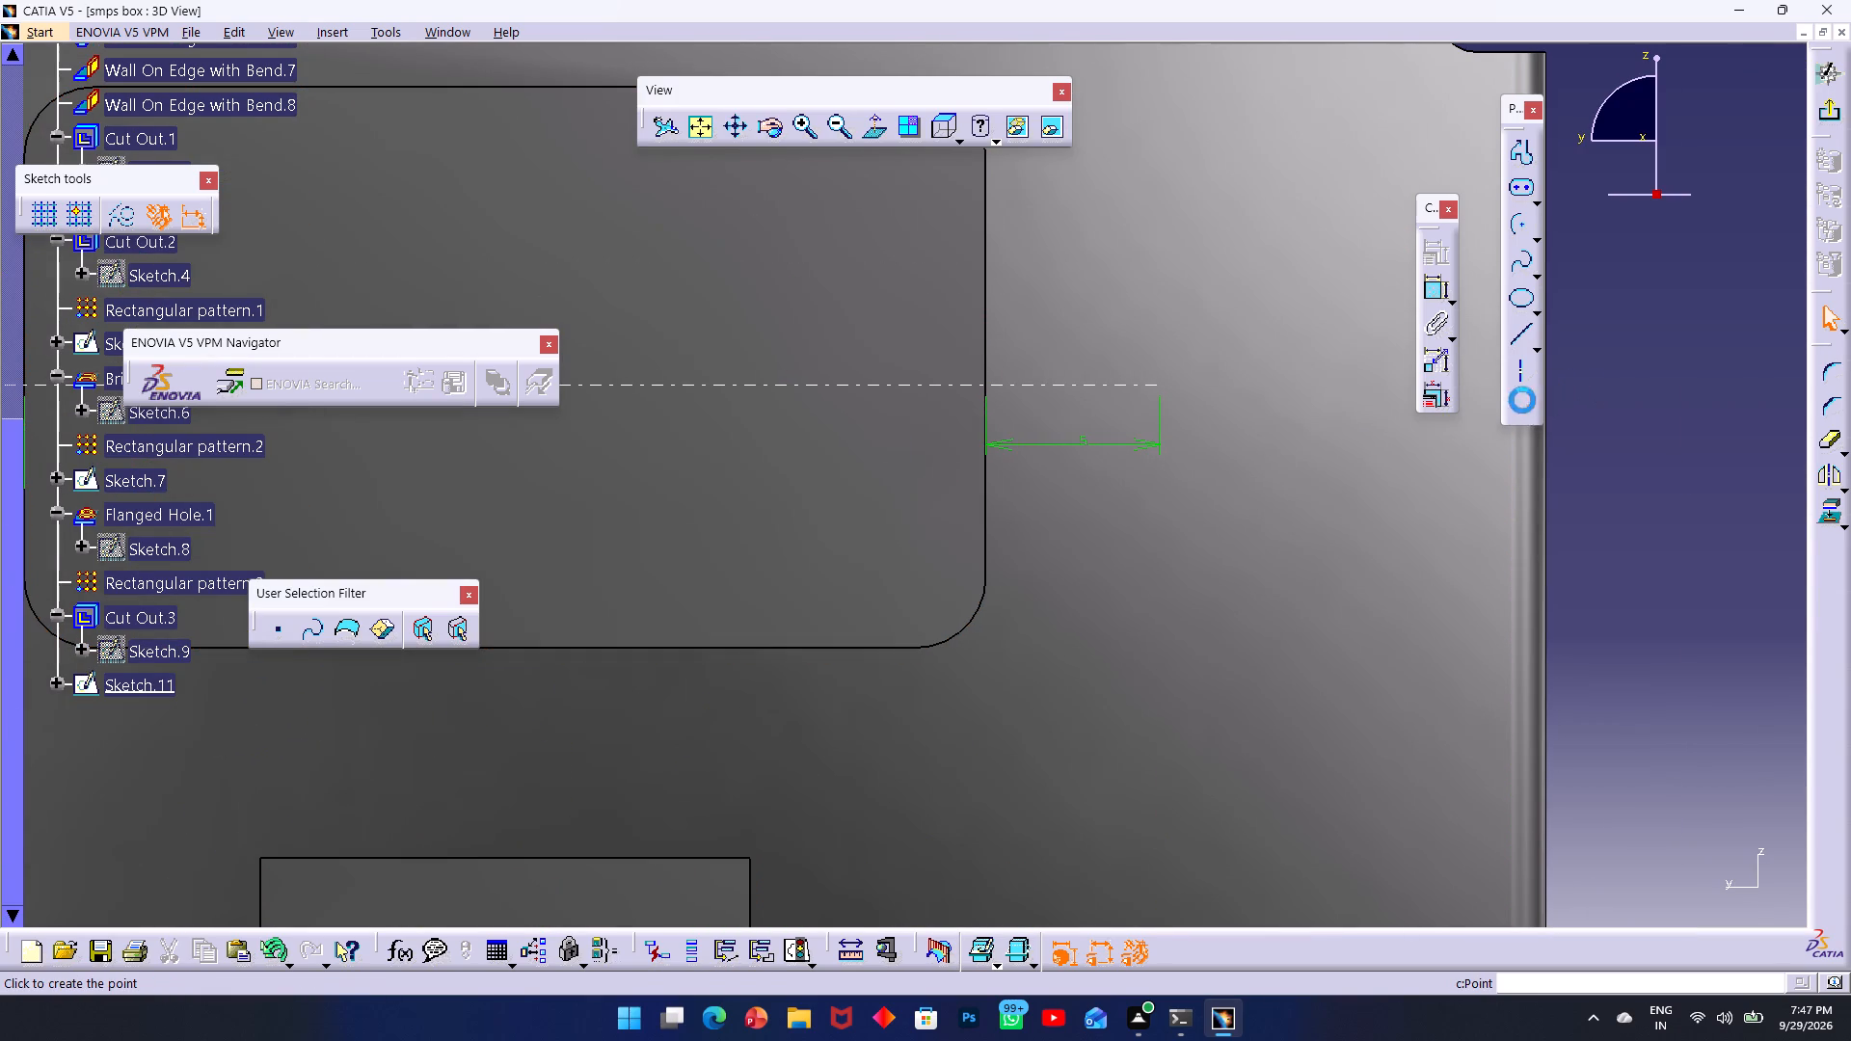
{"action": "left_click", "coordinate": [1161, 385]}
{"action": "middle_click_drag", "start_coordinate": [895, 448], "coordinate": [1850, 444]}
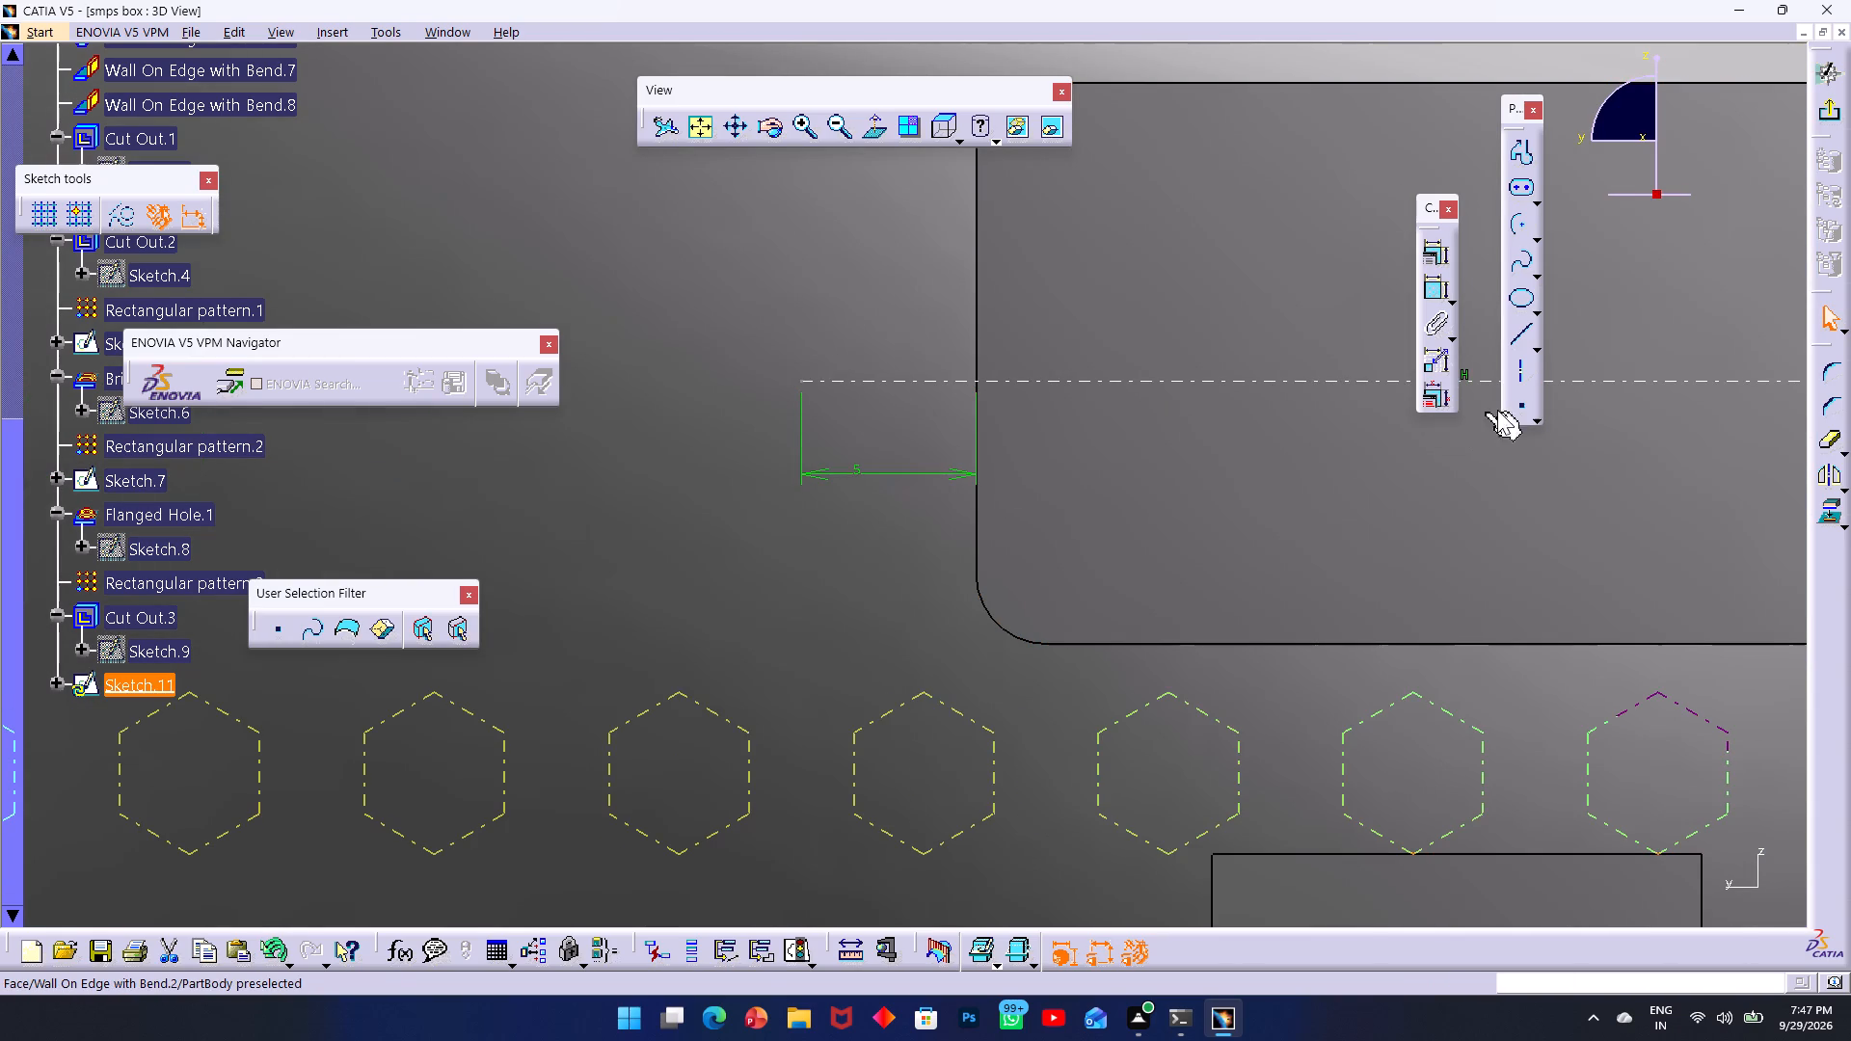
{"action": "left_click", "coordinate": [1518, 405]}
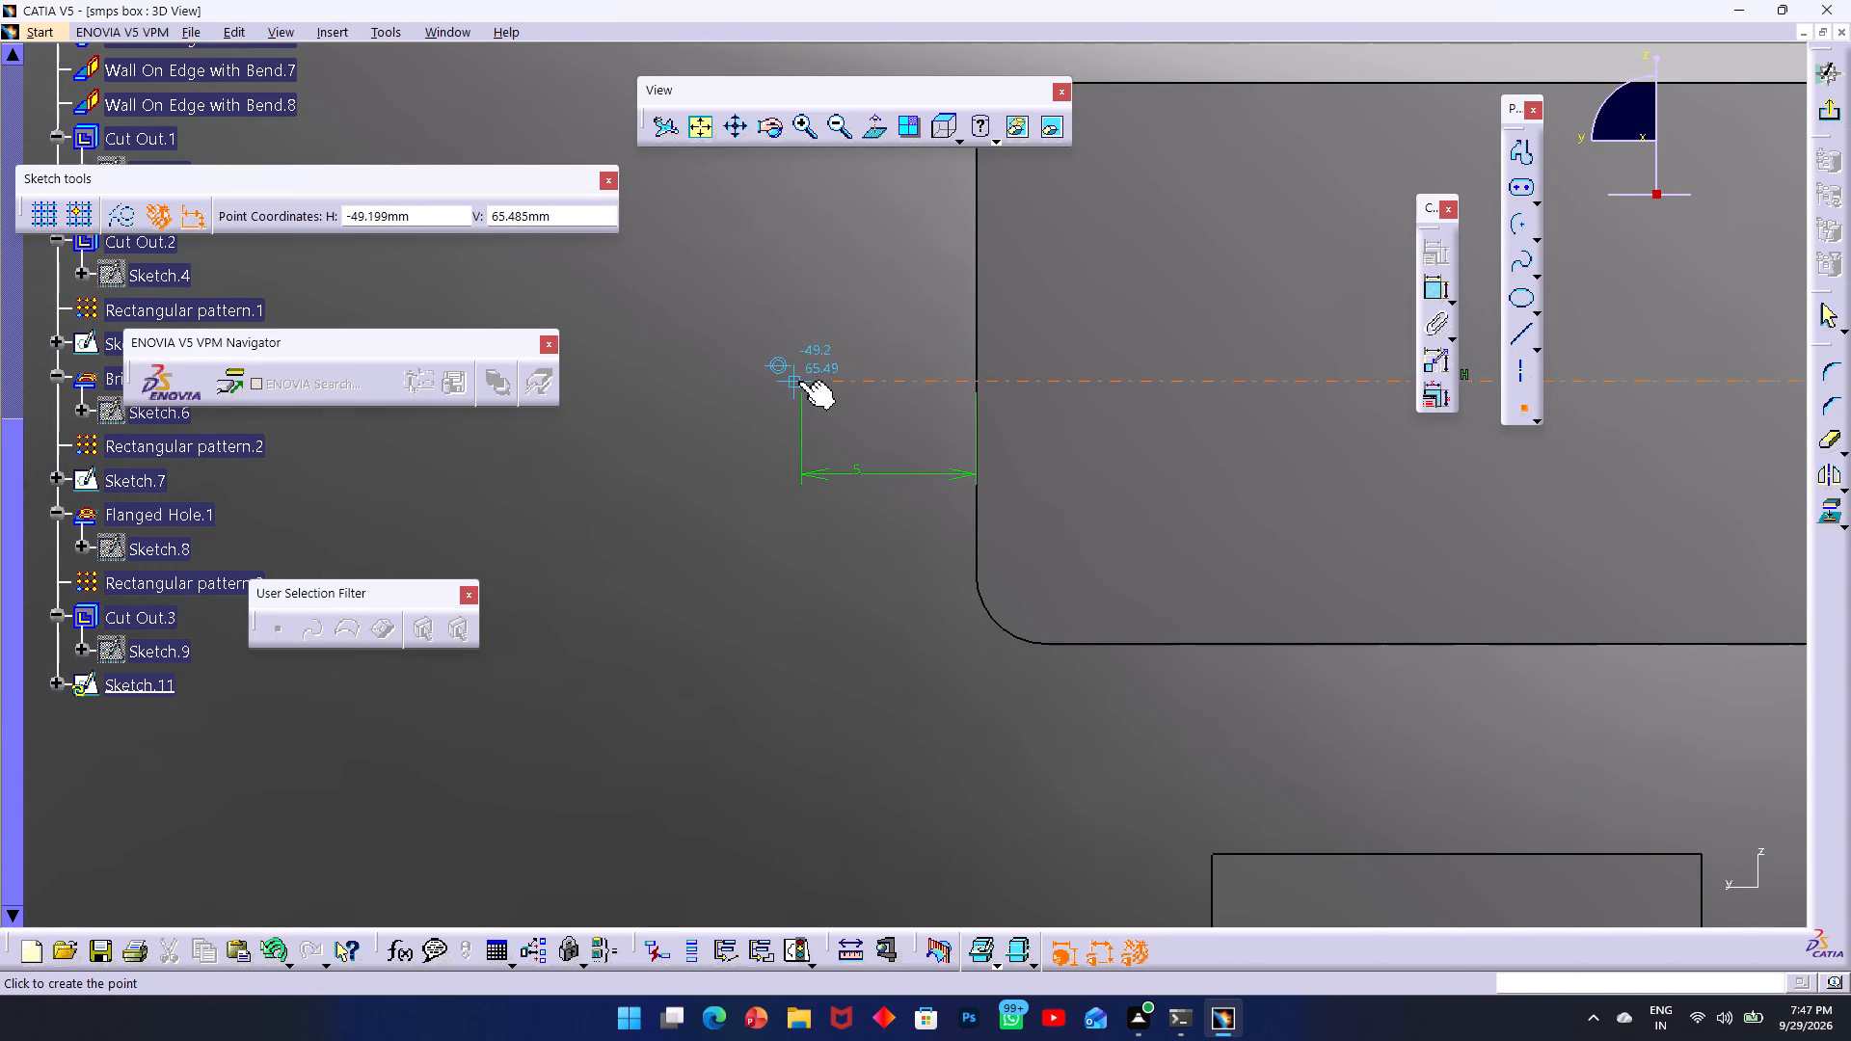
{"action": "left_click", "coordinate": [804, 382]}
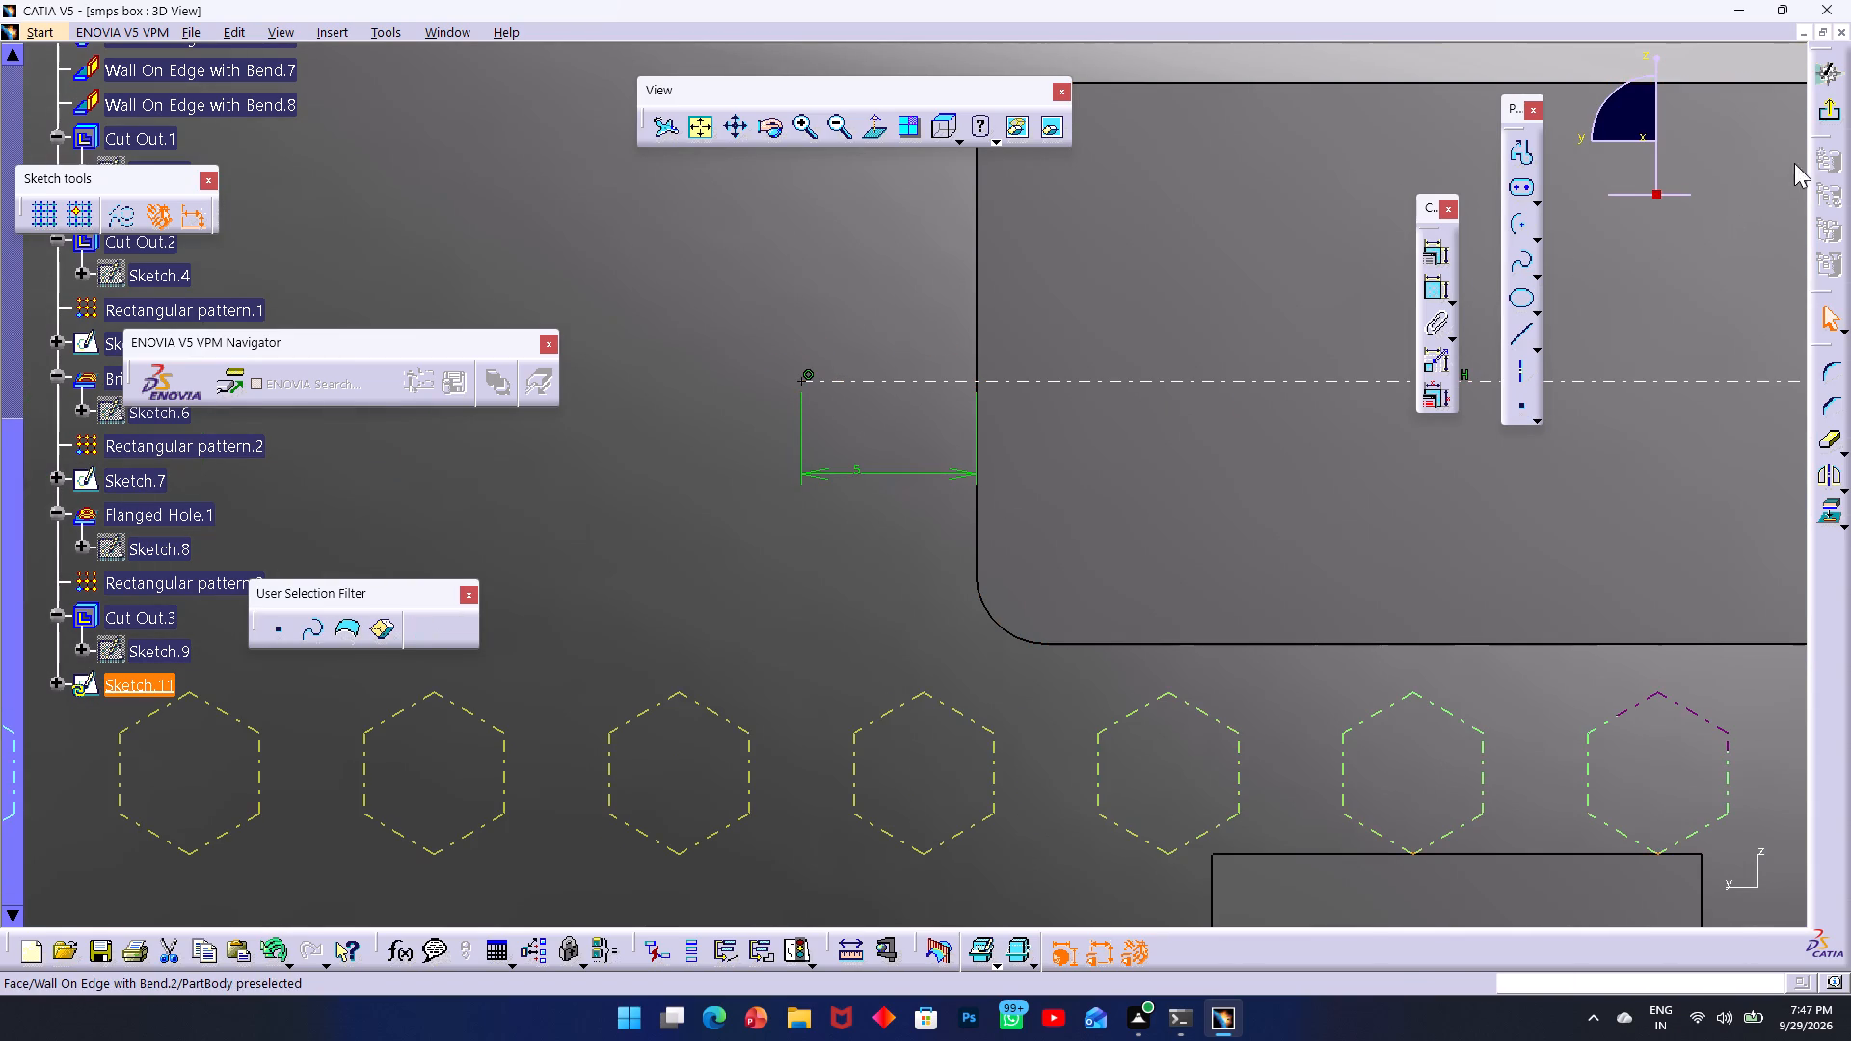
{"action": "left_click", "coordinate": [1834, 114]}
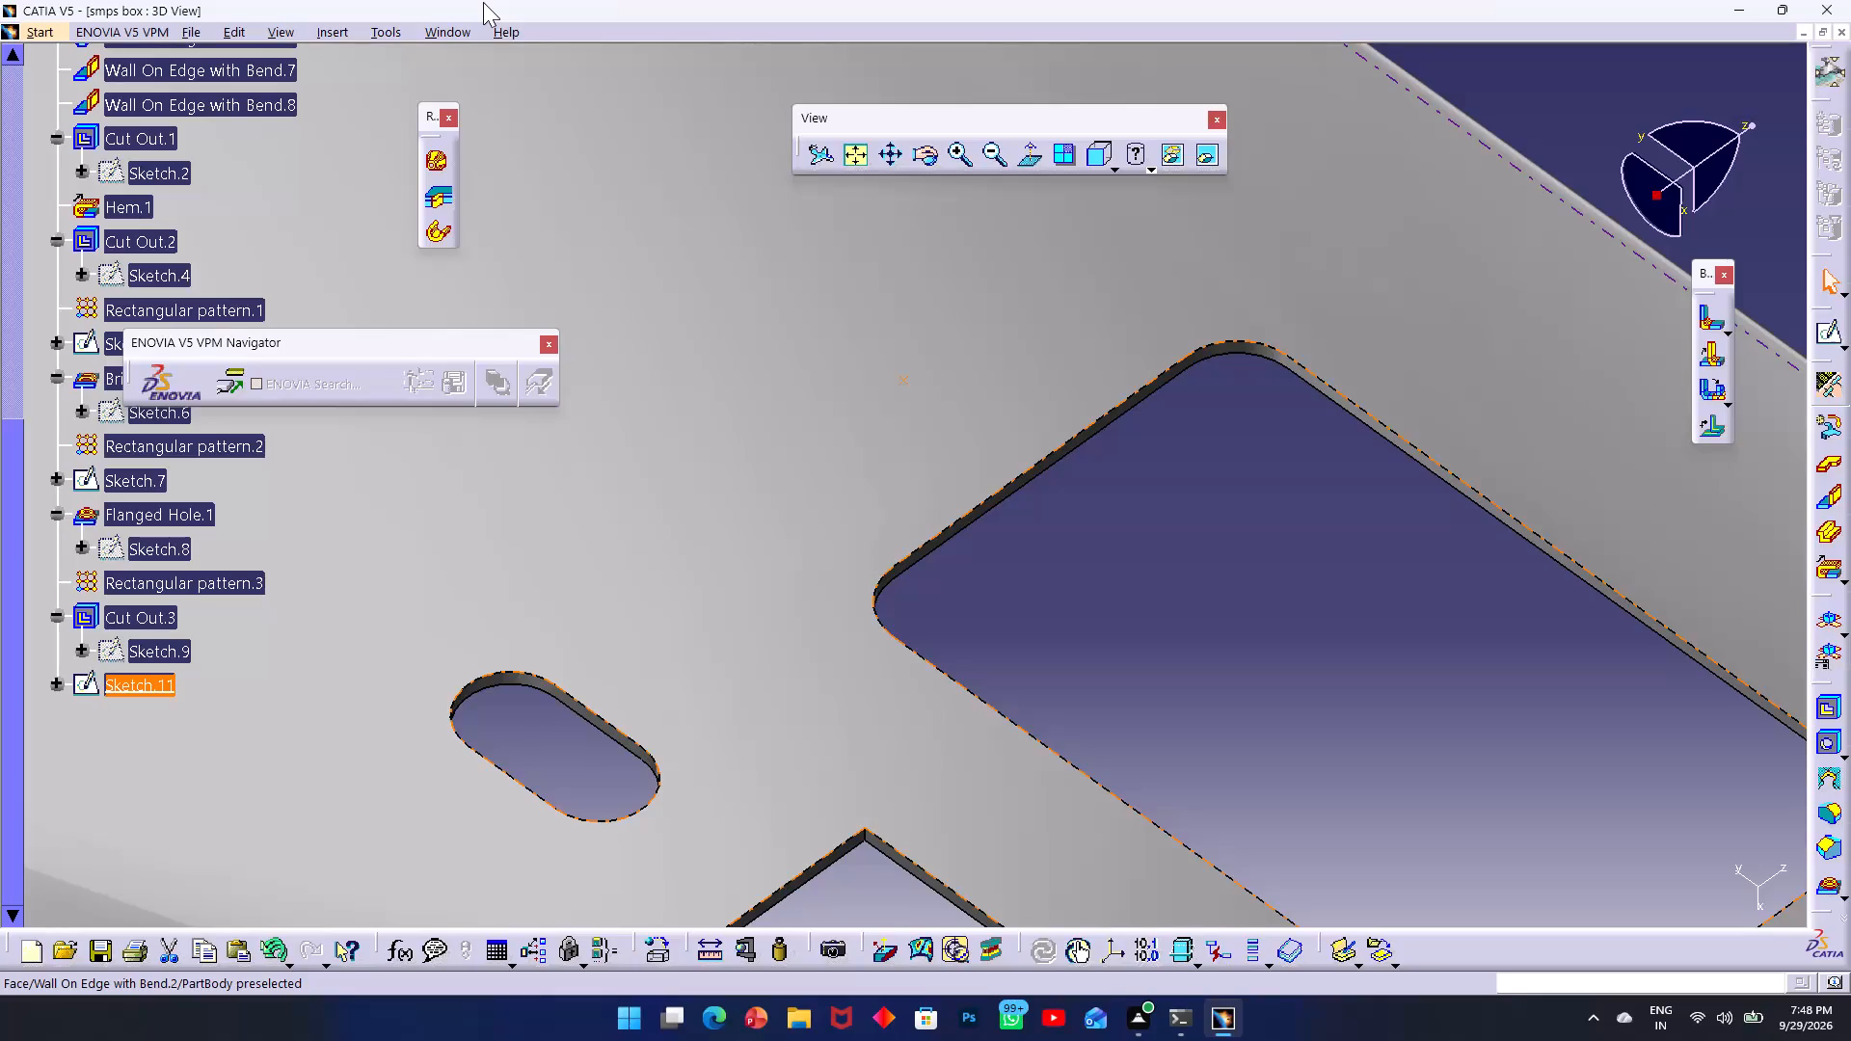
Create a flanged hole with a 2 mm diameter at the sketch point between the rounded rectangular cutout and the wall's short flange.
{"action": "middle_click_drag", "start_coordinate": [989, 552], "coordinate": [469, 202]}
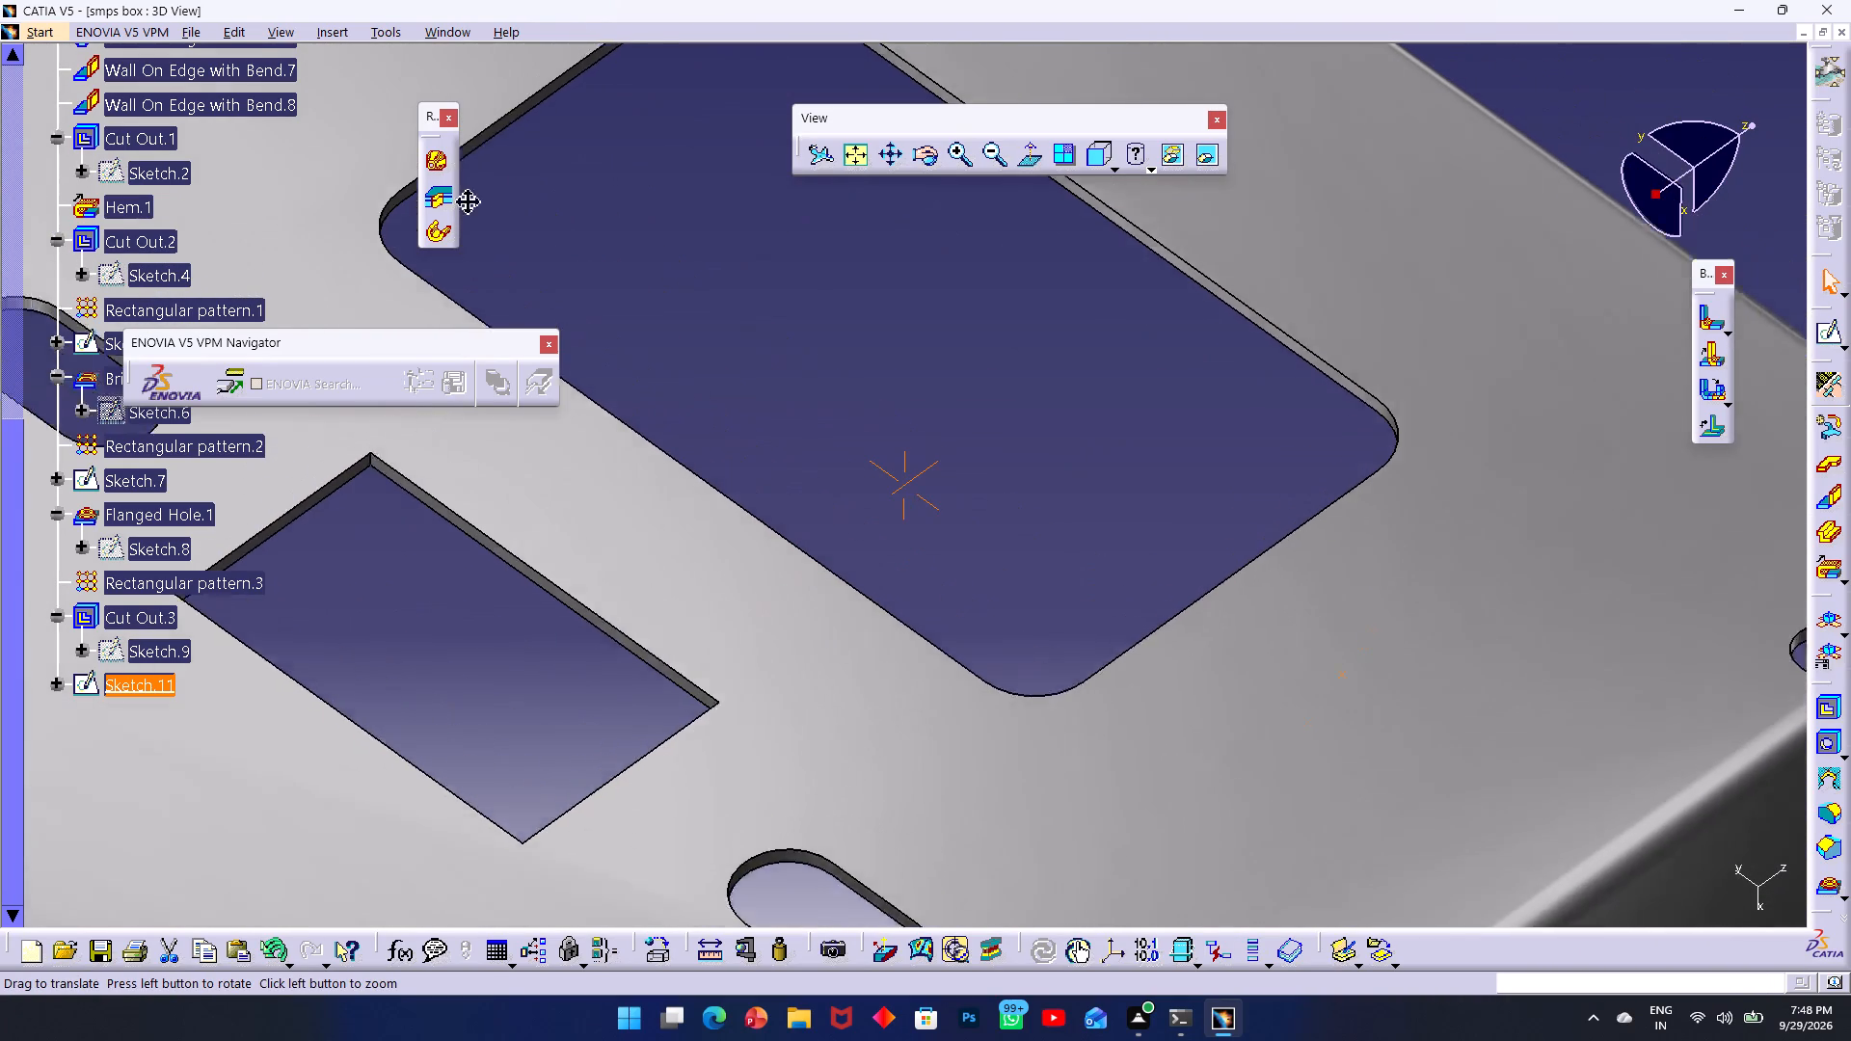
{"action": "middle_click_drag", "start_coordinate": [469, 202], "coordinate": [454, 231]}
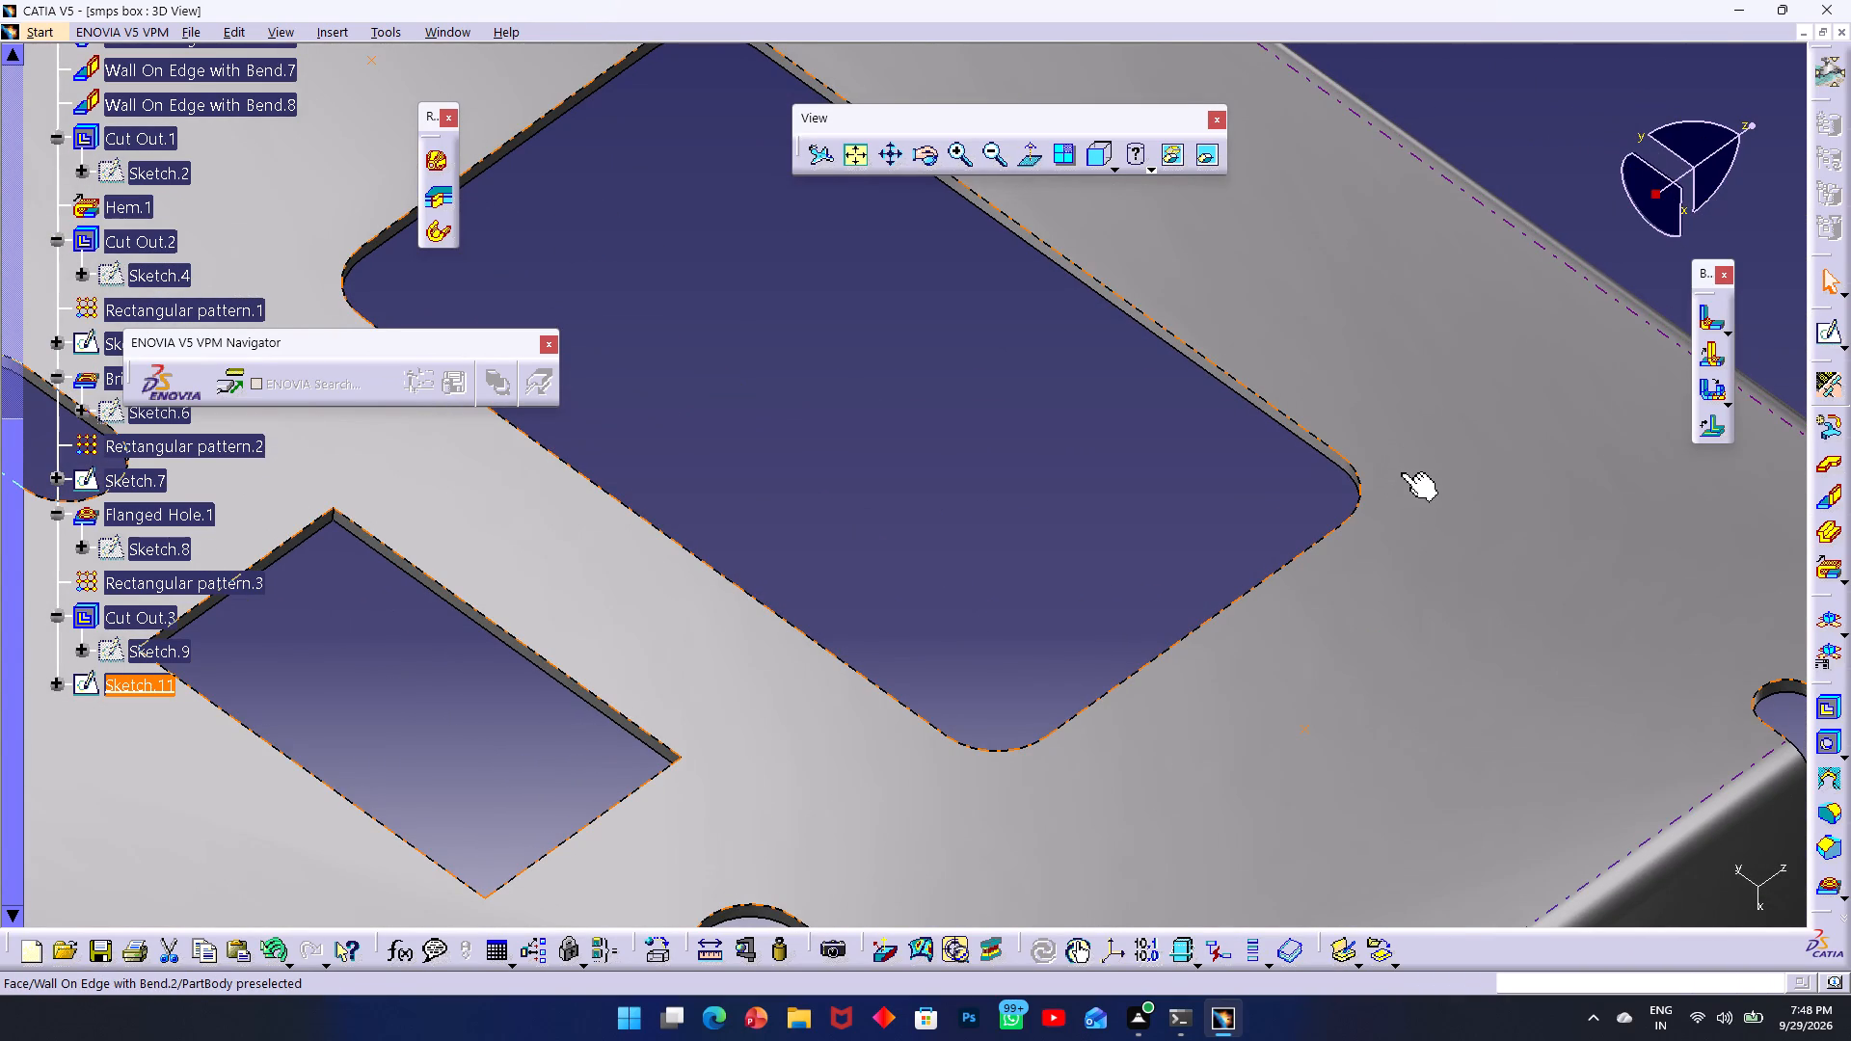
{"action": "middle_click_drag", "start_coordinate": [1410, 460], "coordinate": [1311, 373], "text": "ctrl"}
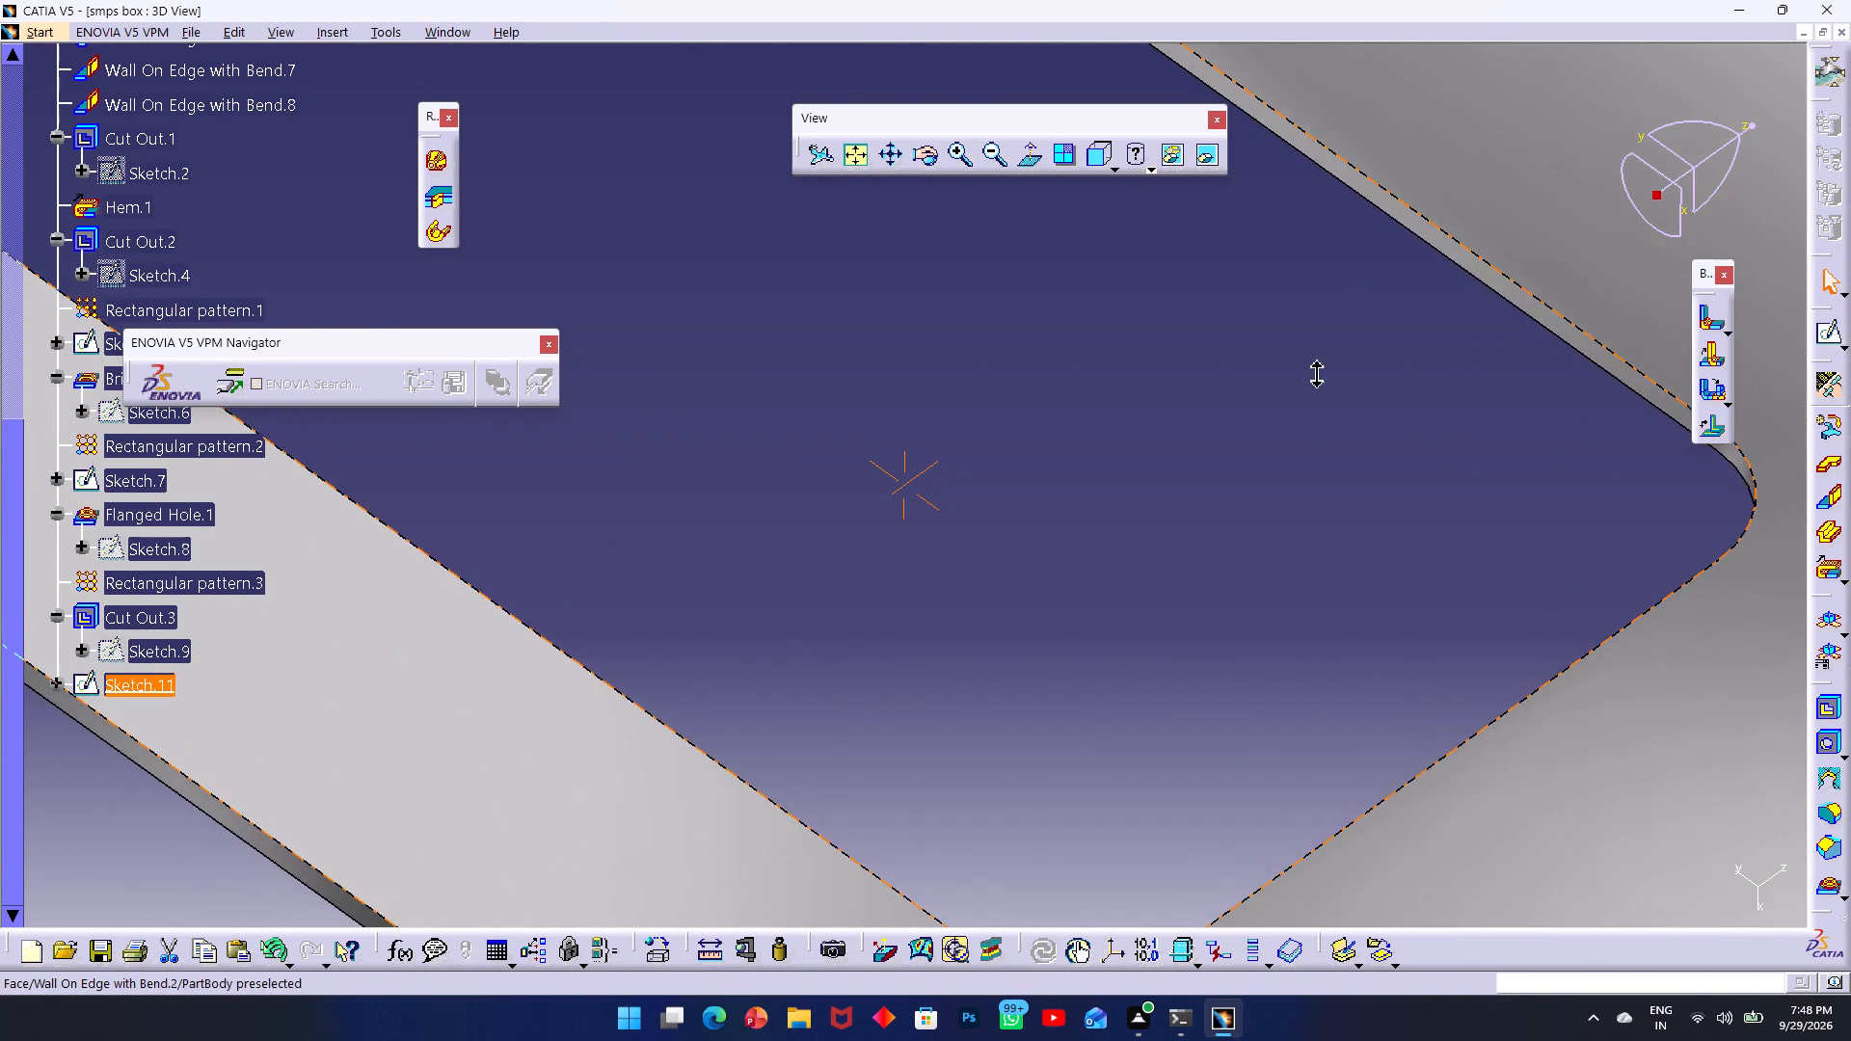
{"action": "middle_click_drag", "start_coordinate": [1311, 373], "coordinate": [1569, 320], "text": "ctrl"}
{"action": "left_click", "coordinate": [856, 151]}
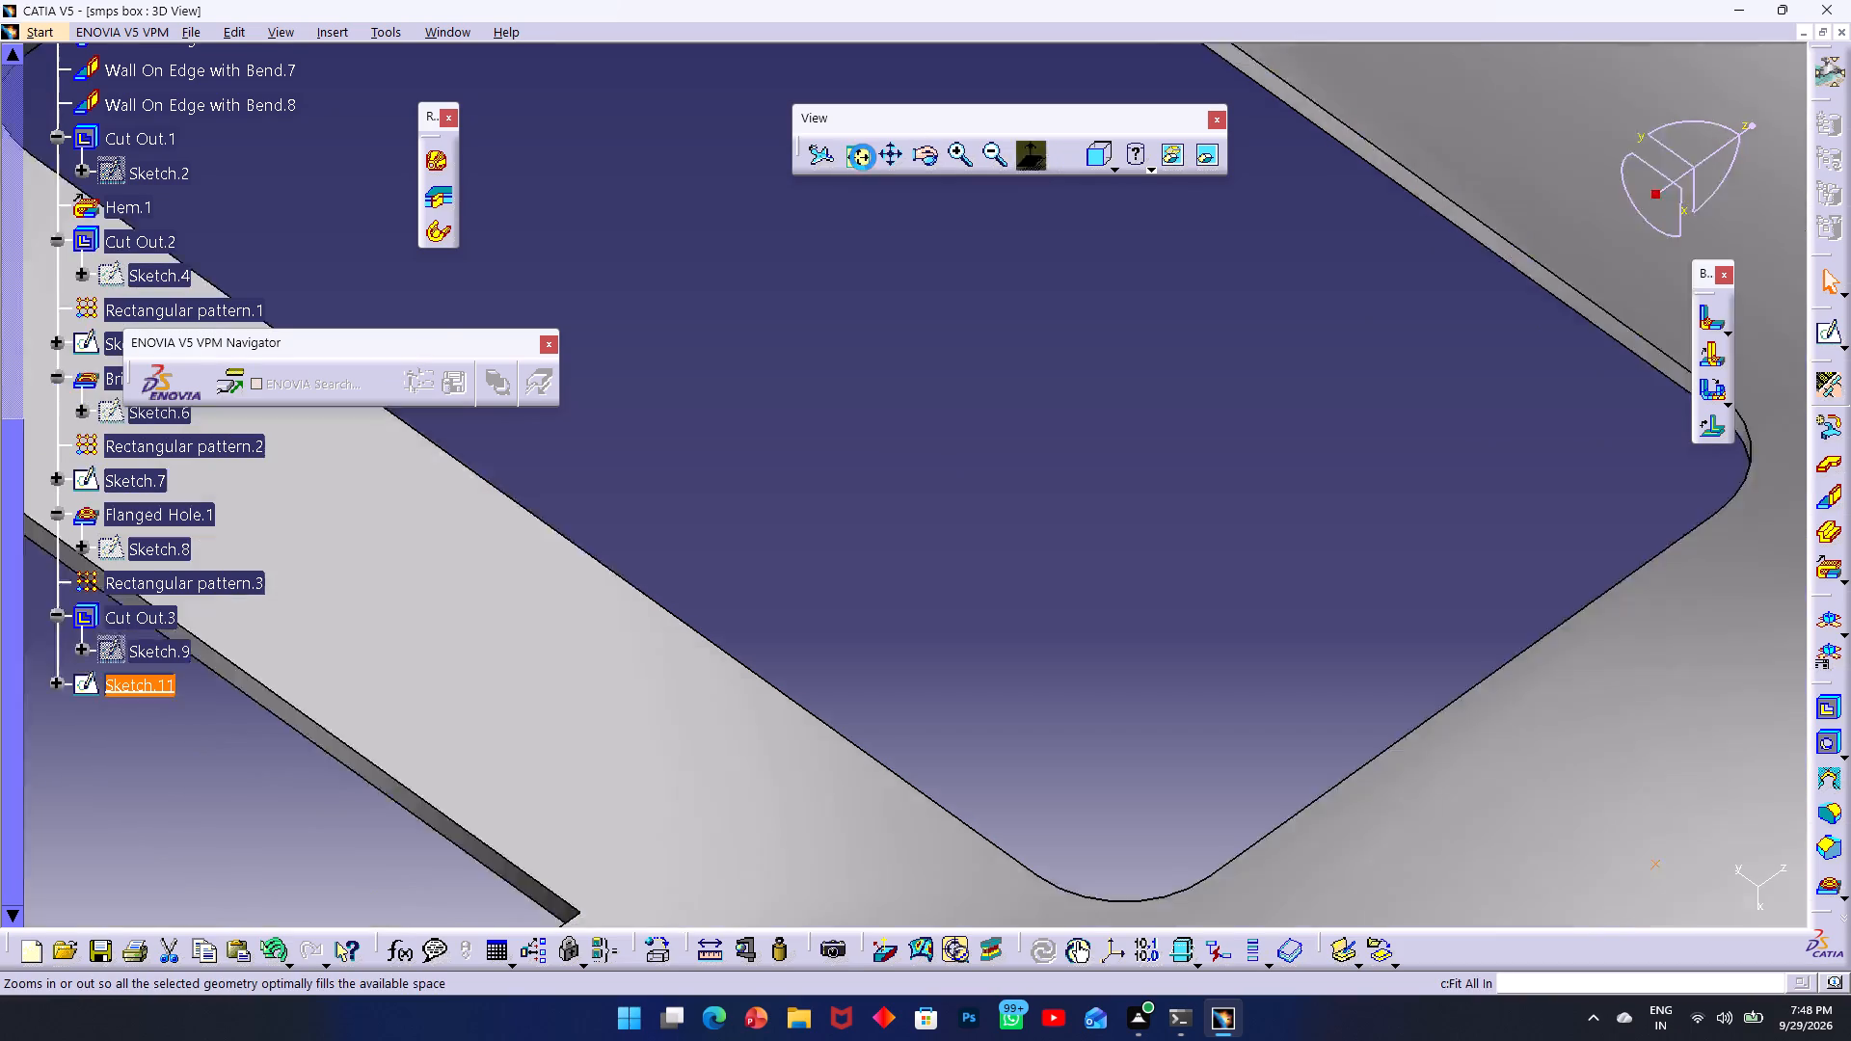
{"action": "middle_click_drag", "start_coordinate": [1103, 309], "coordinate": [976, 280], "text": "ctrl"}
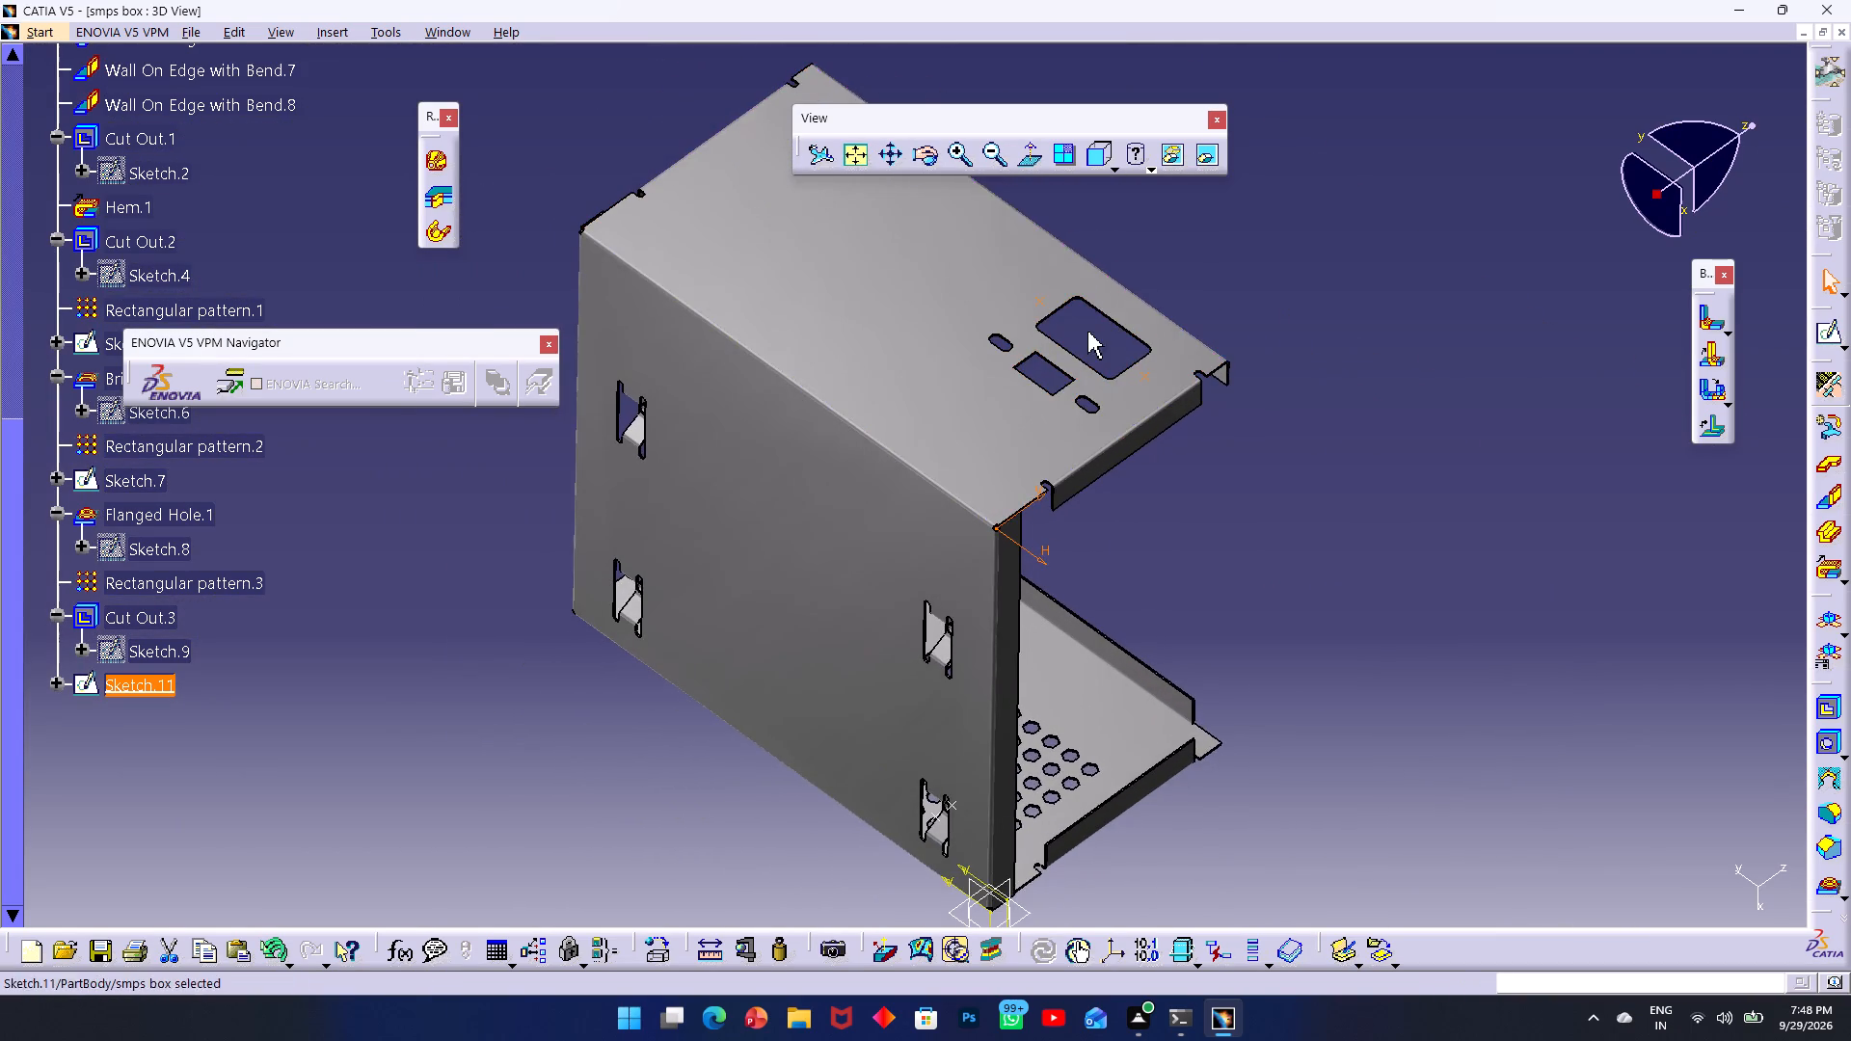
{"action": "middle_click_drag", "start_coordinate": [1088, 334], "coordinate": [1033, 281], "text": "ctrl"}
{"action": "middle_click_drag", "start_coordinate": [1108, 283], "coordinate": [1094, 355]}
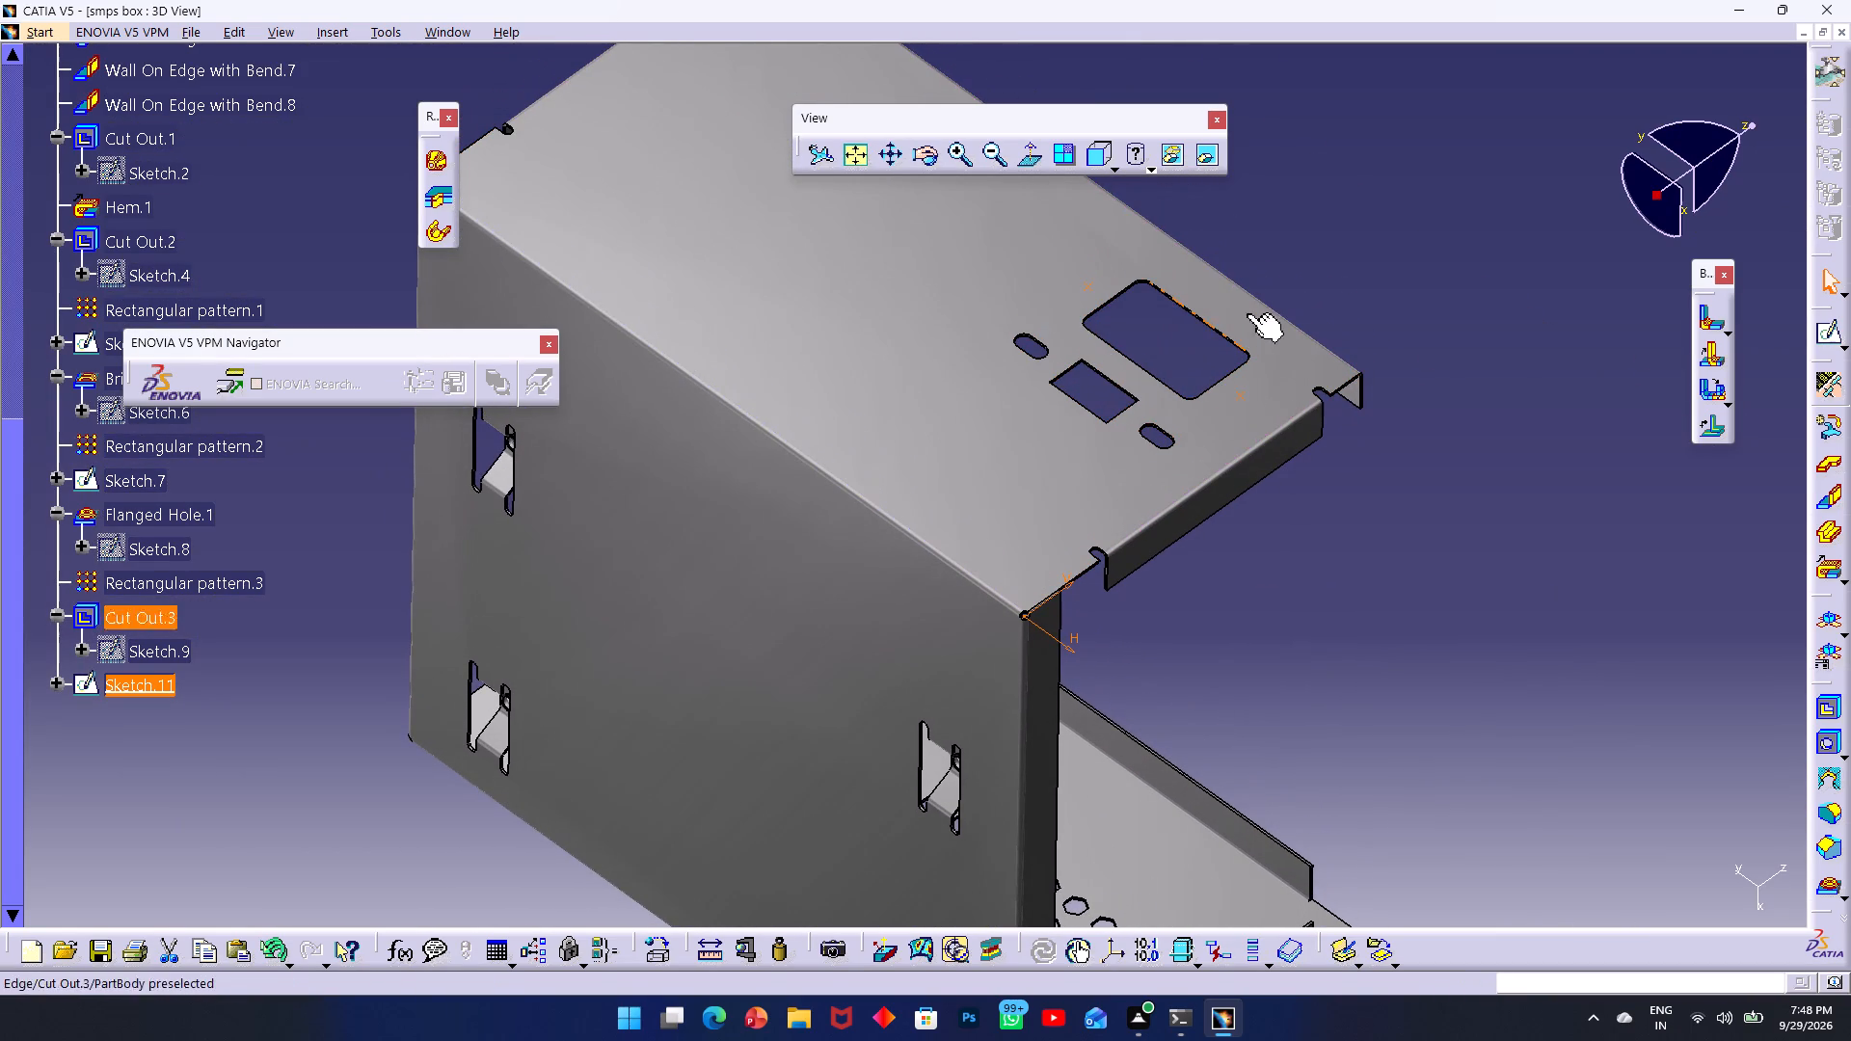
{"action": "left_click", "coordinate": [1300, 203]}
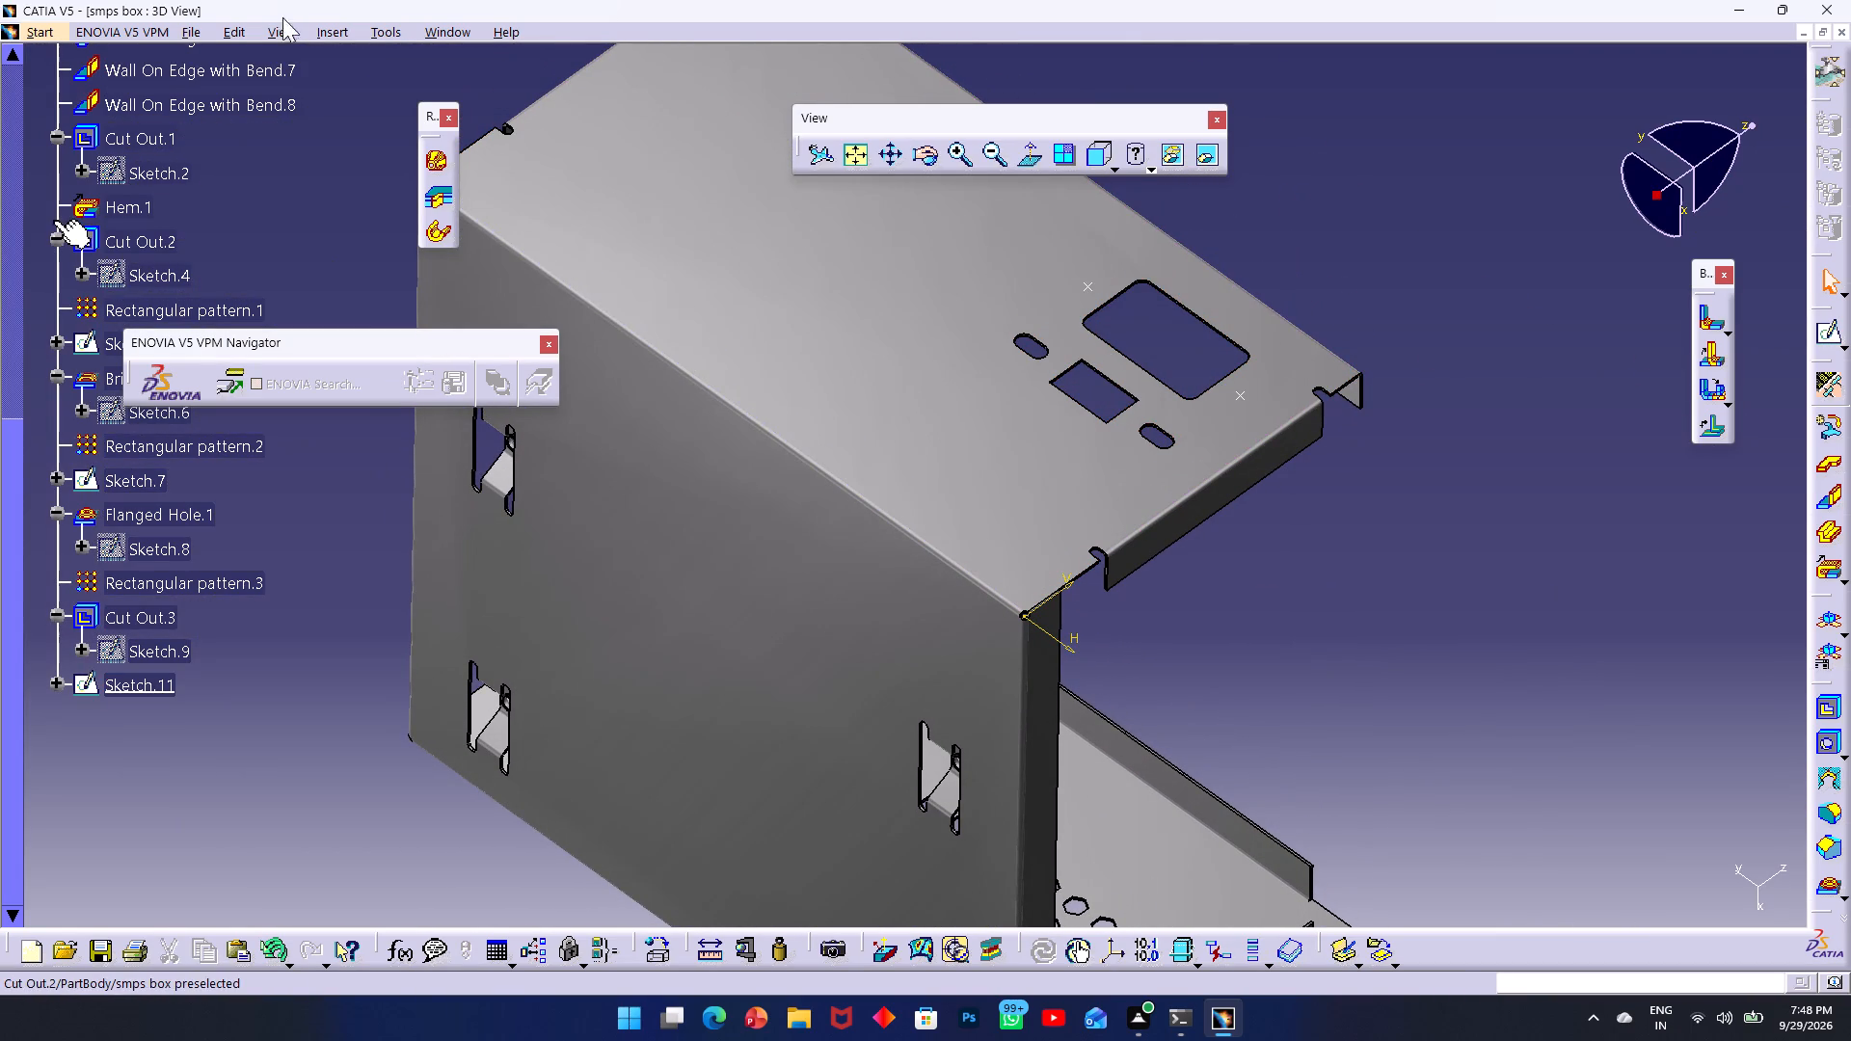
{"action": "left_click", "coordinate": [322, 31]}
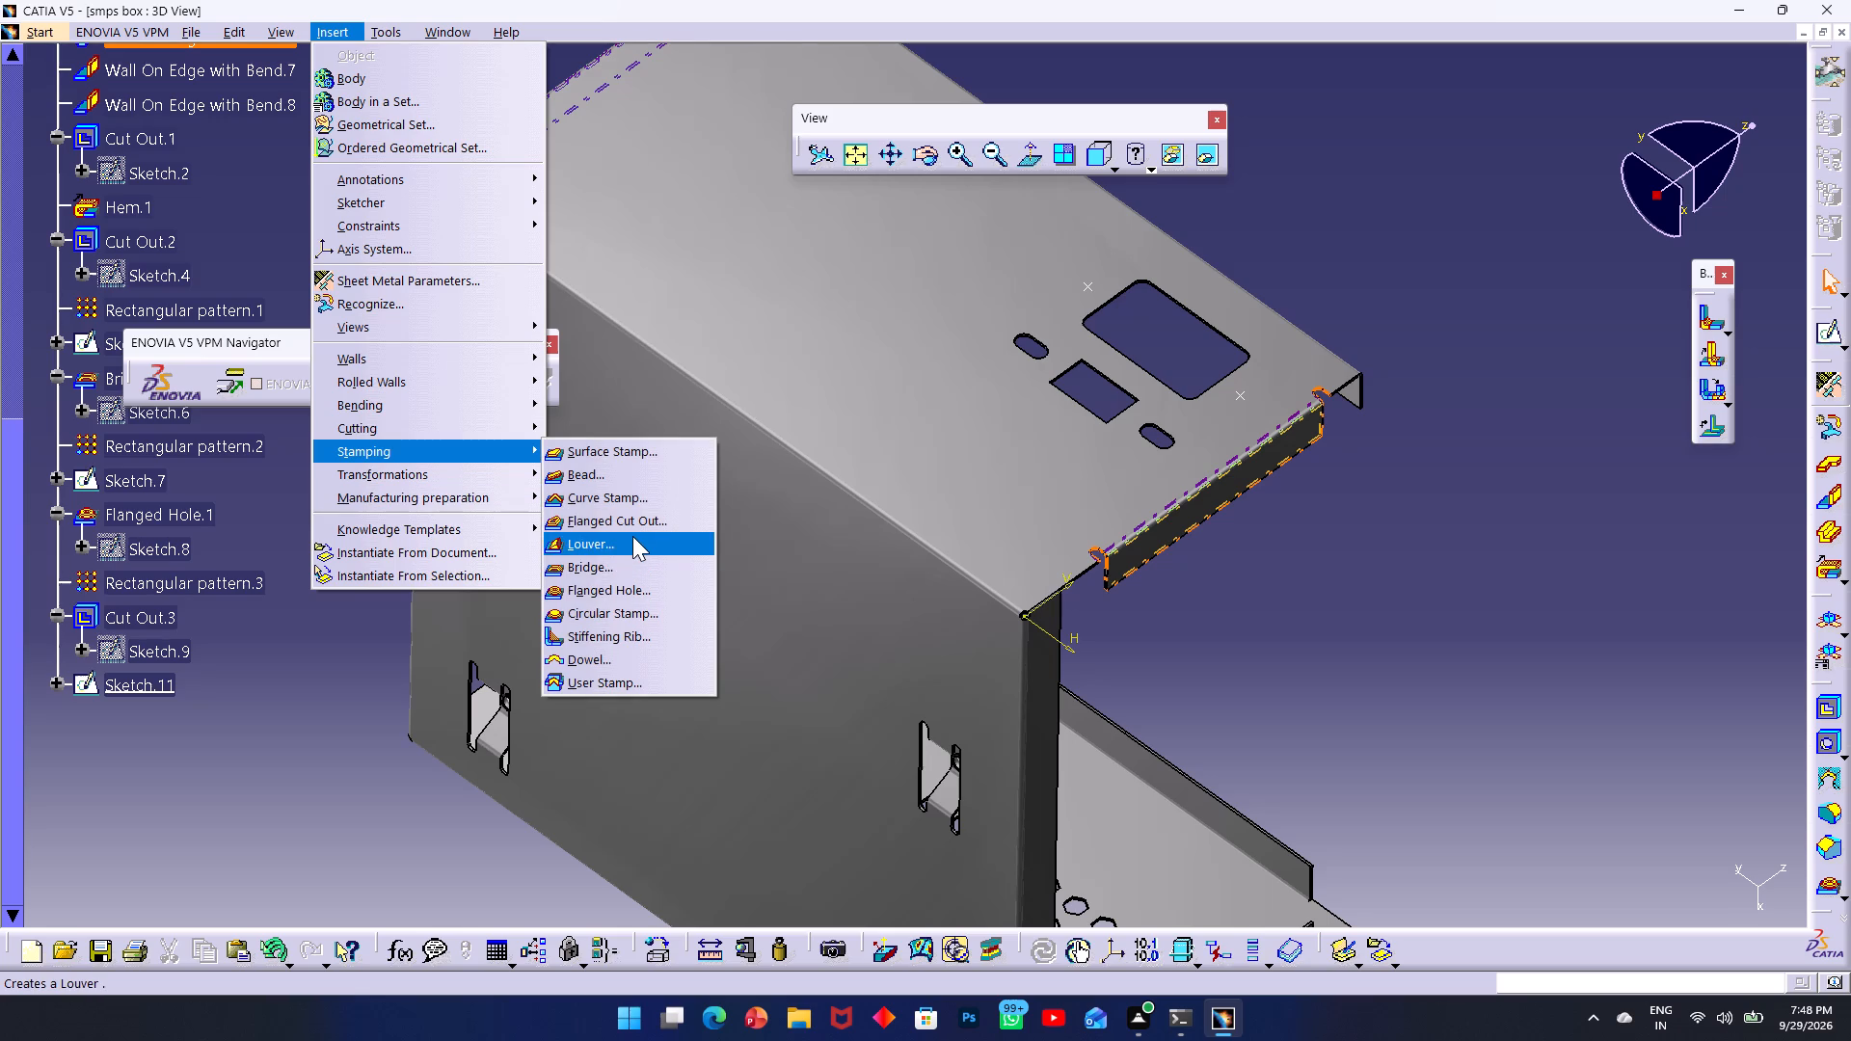
{"action": "left_click", "coordinate": [633, 592]}
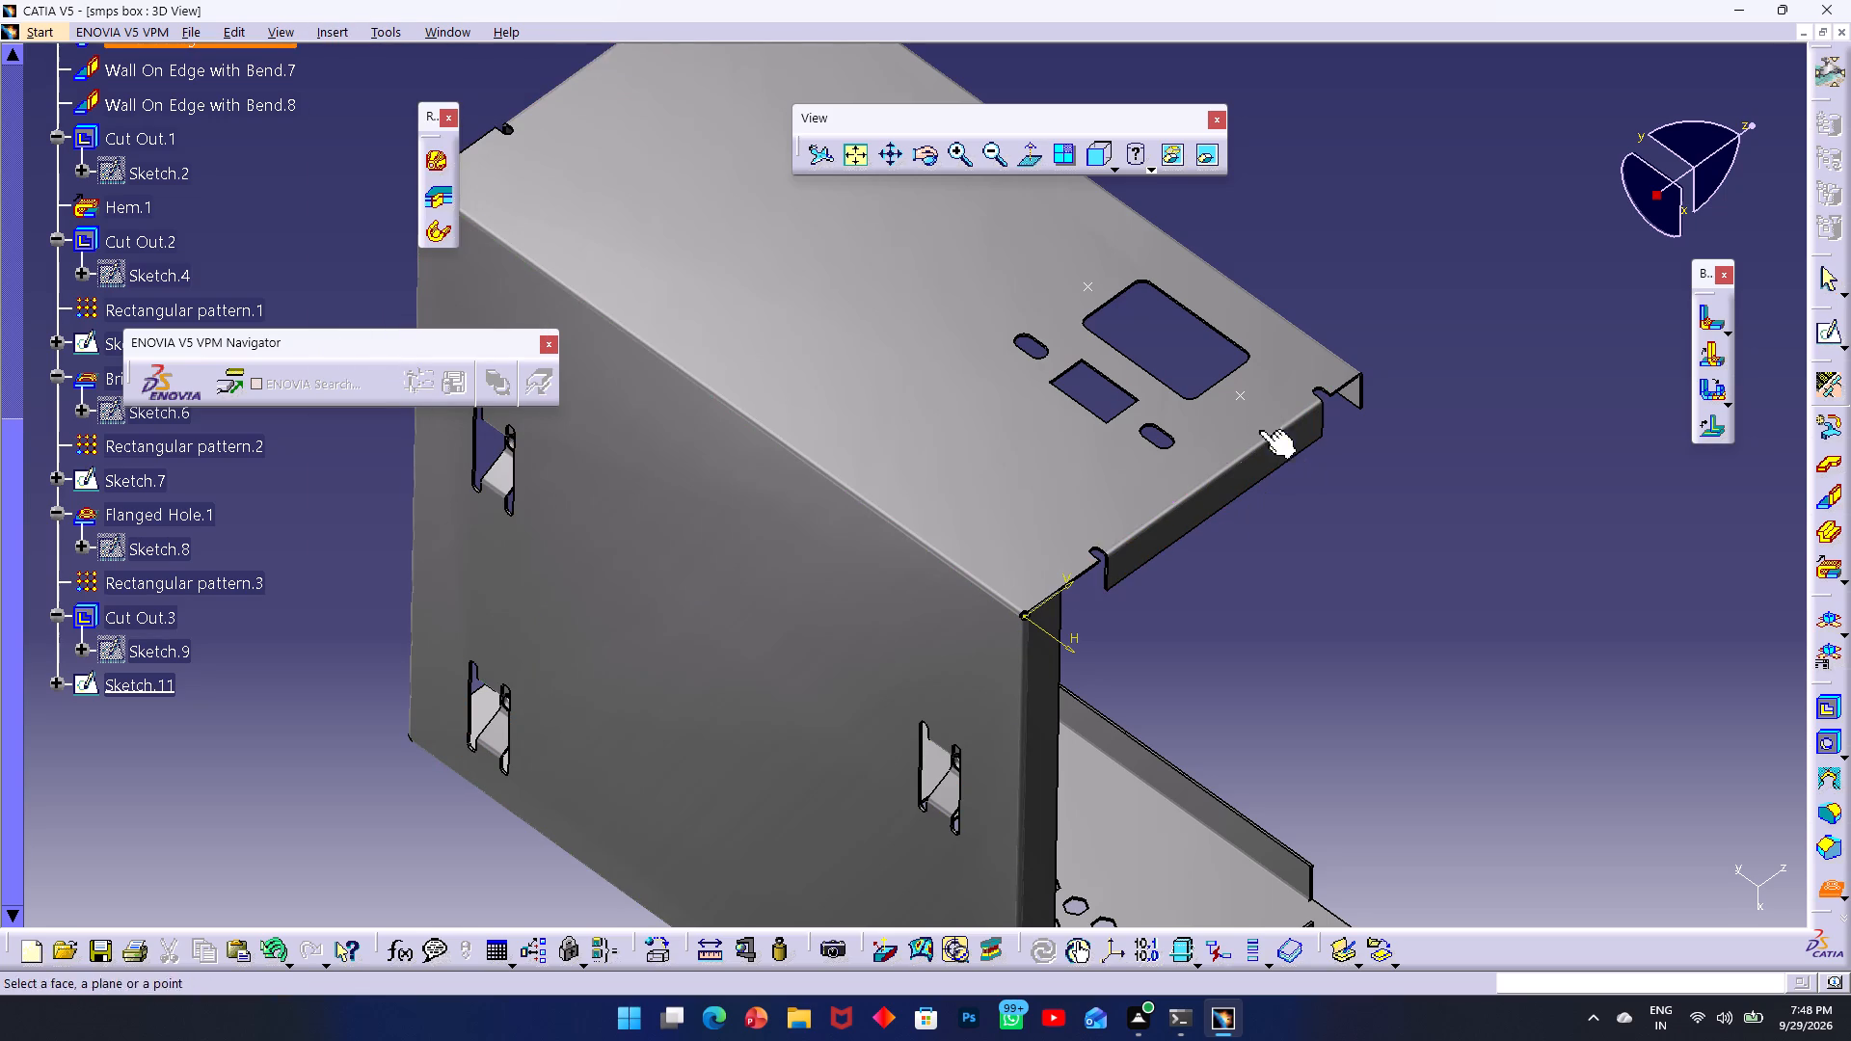
{"action": "left_click", "coordinate": [1244, 394]}
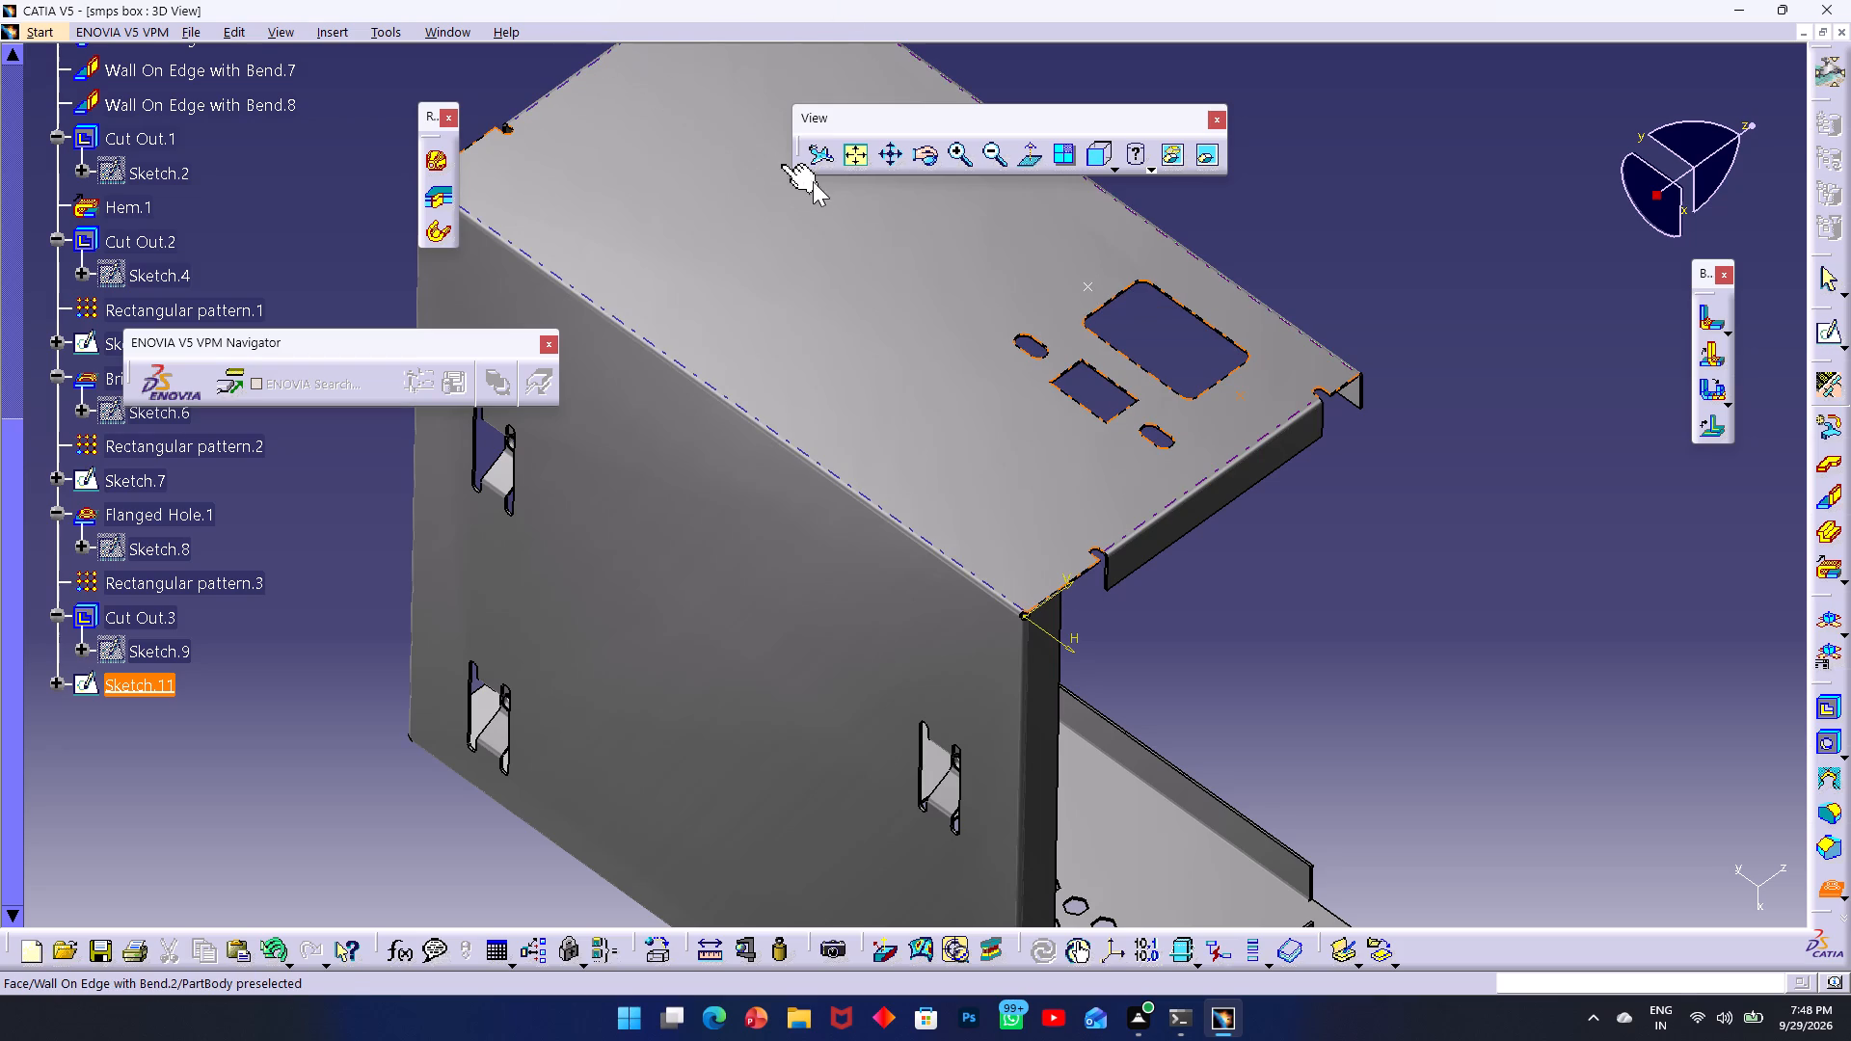
{"action": "left_click", "coordinate": [1215, 429]}
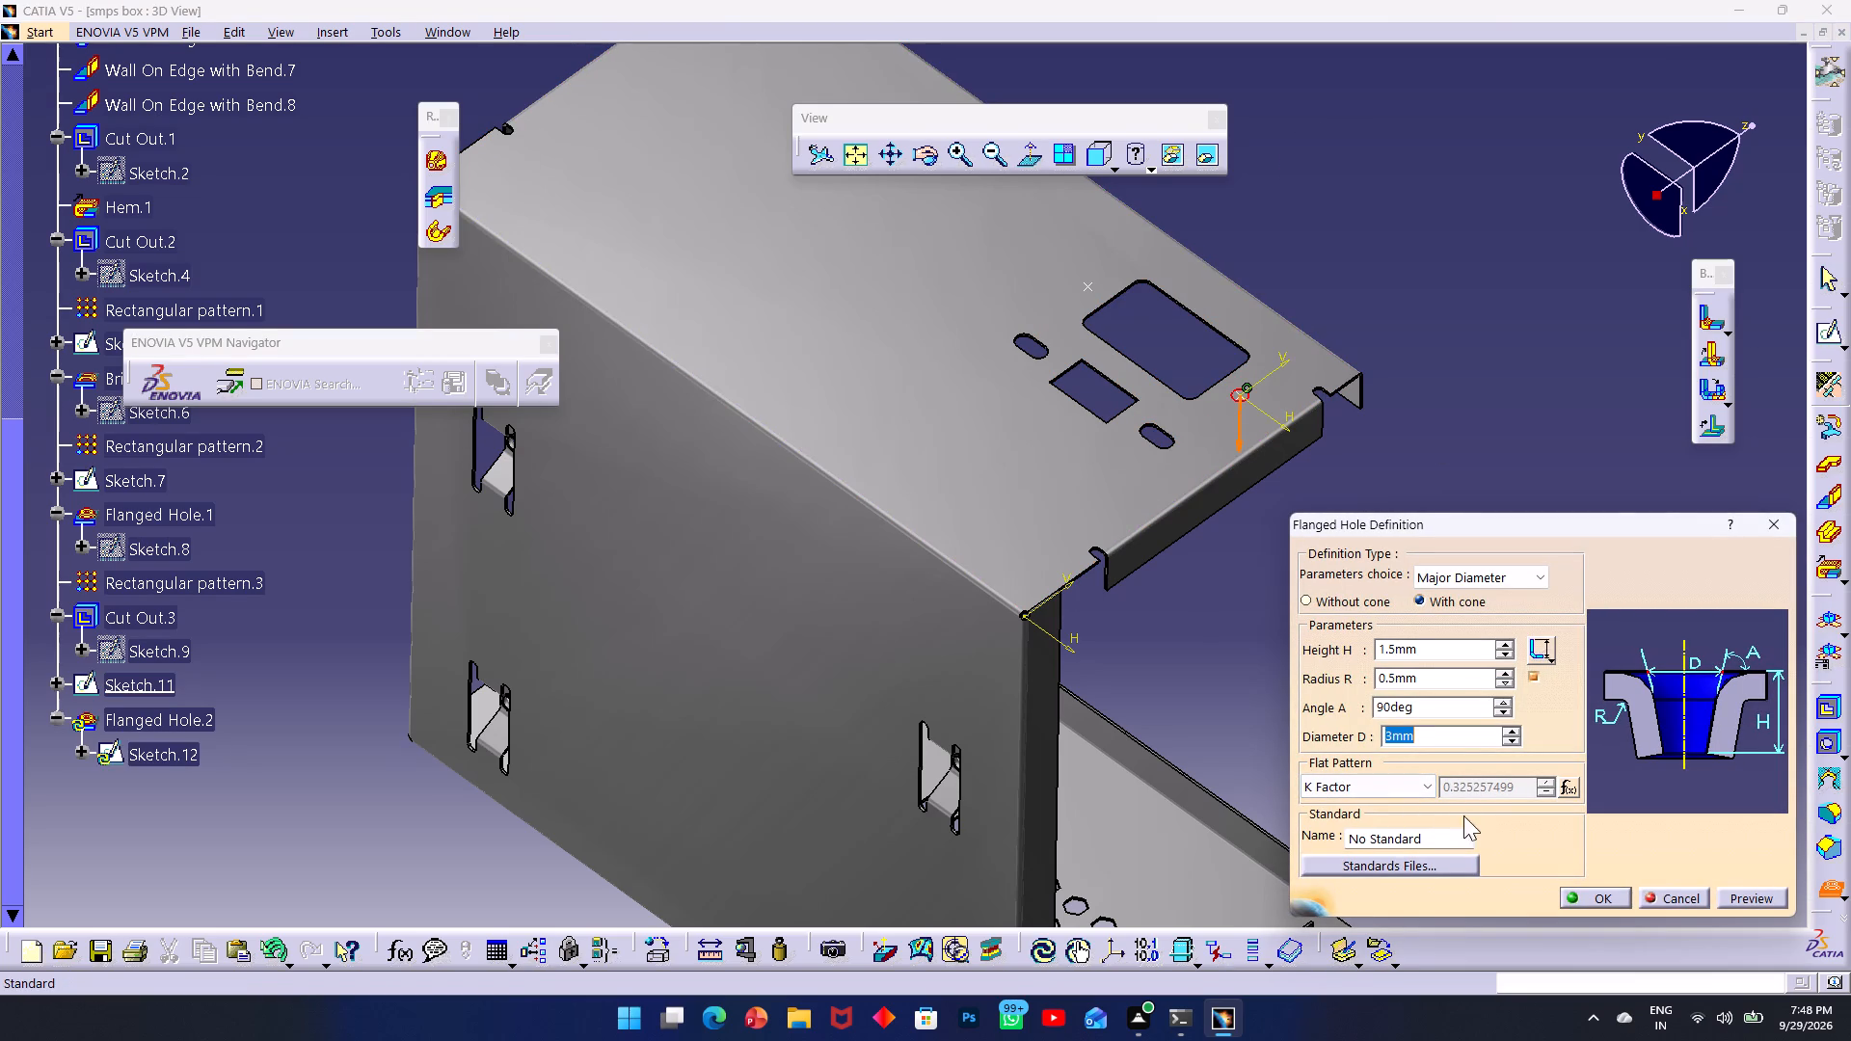
{"action": "key", "text": "2"}
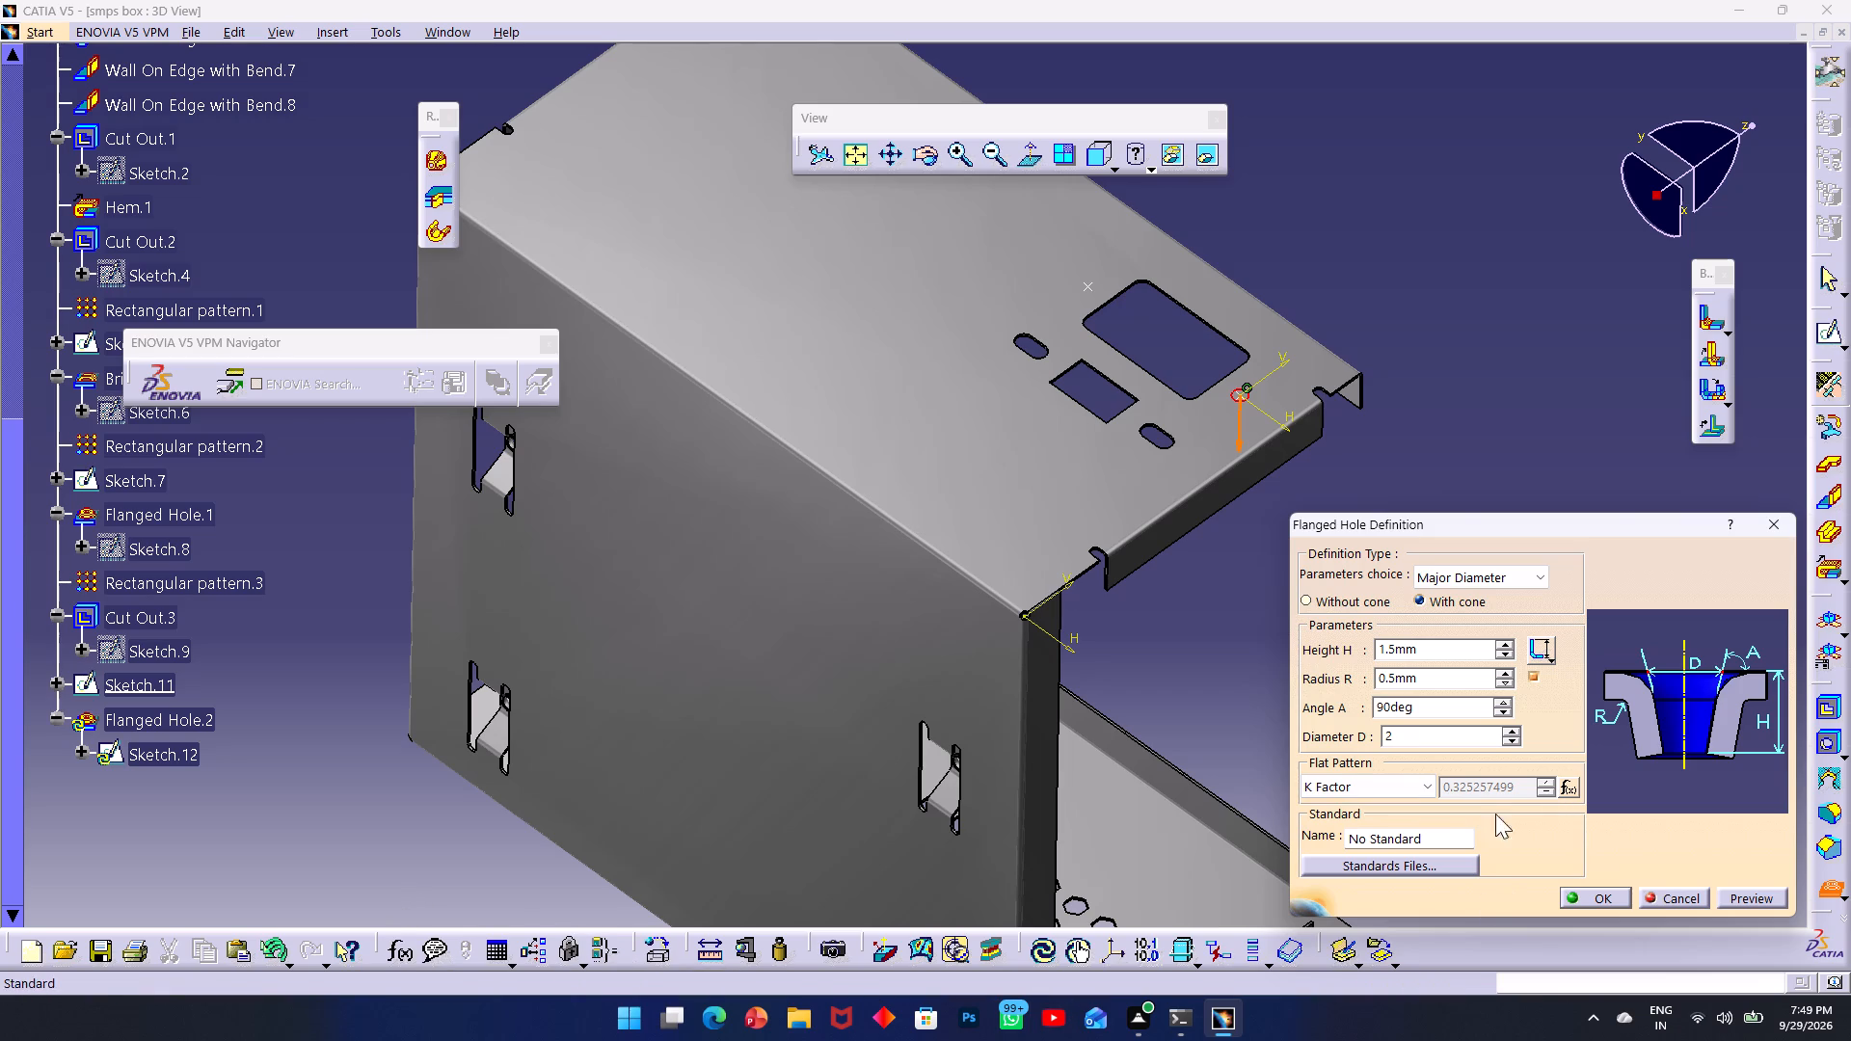
{"action": "left_click", "coordinate": [1729, 898]}
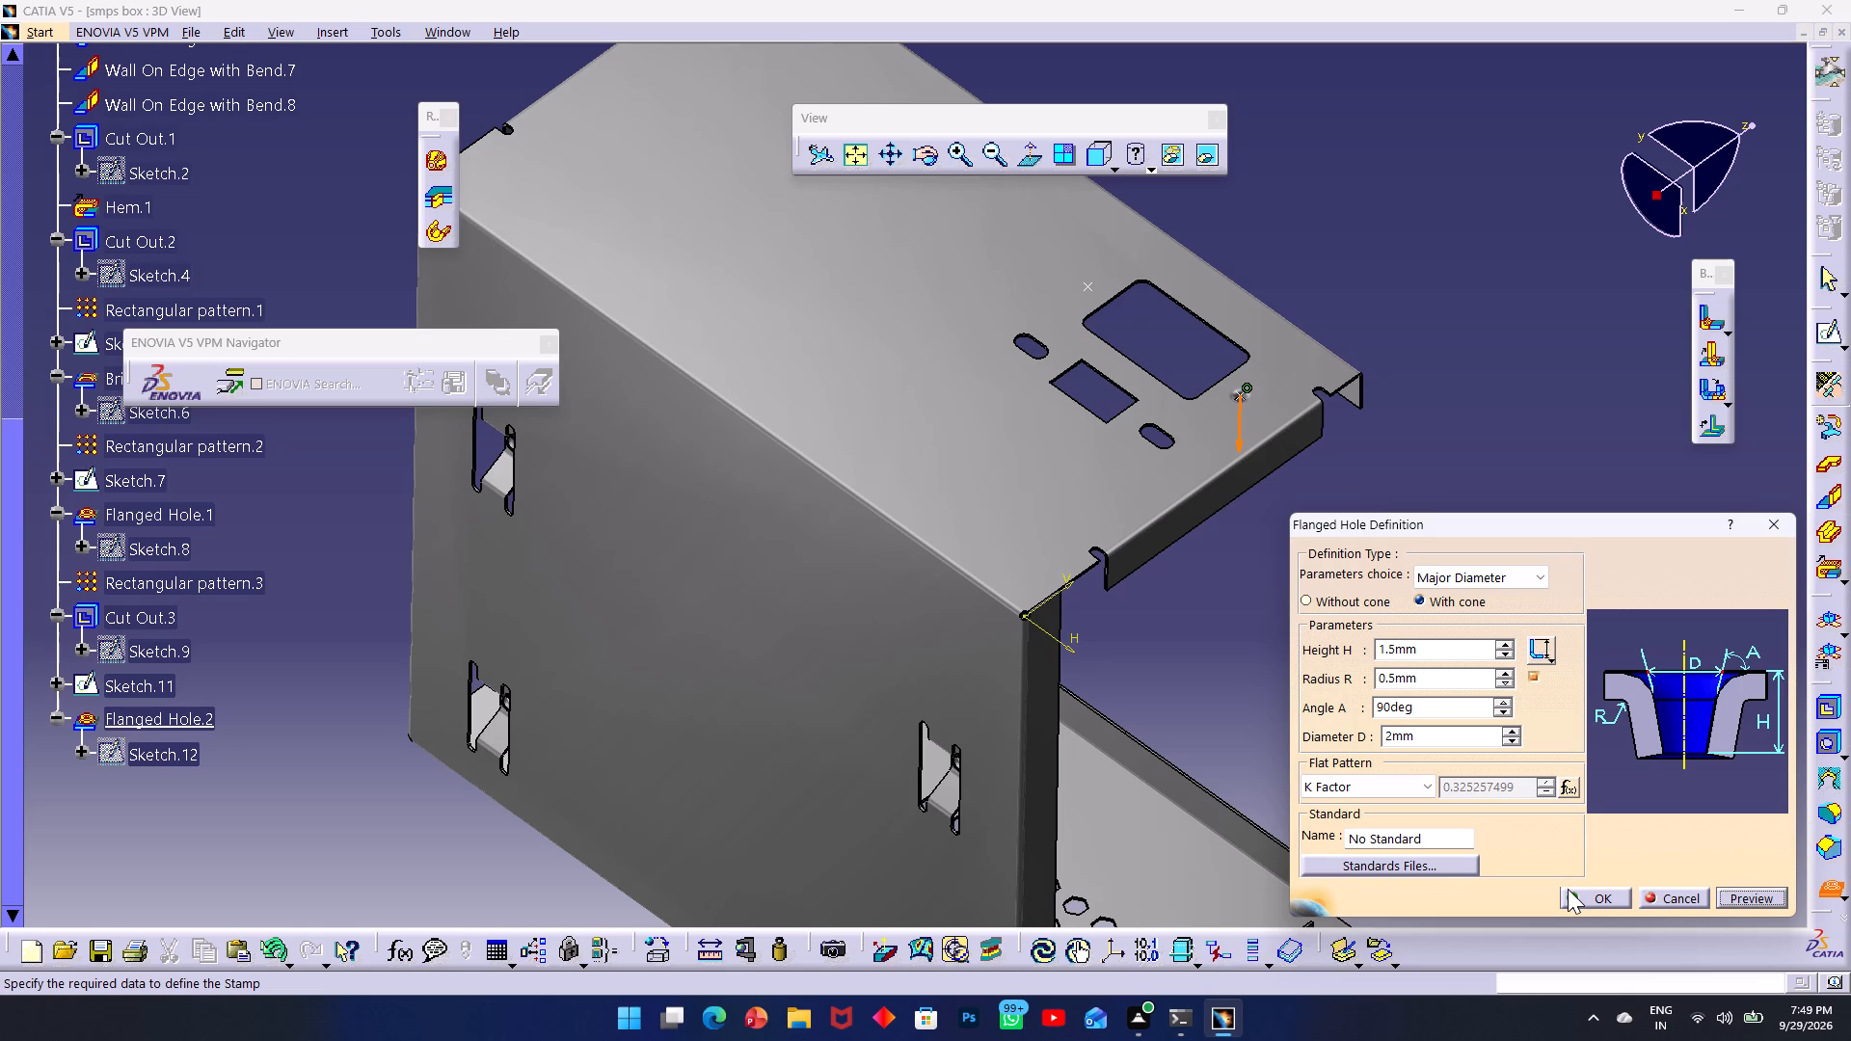
{"action": "left_click", "coordinate": [1568, 890]}
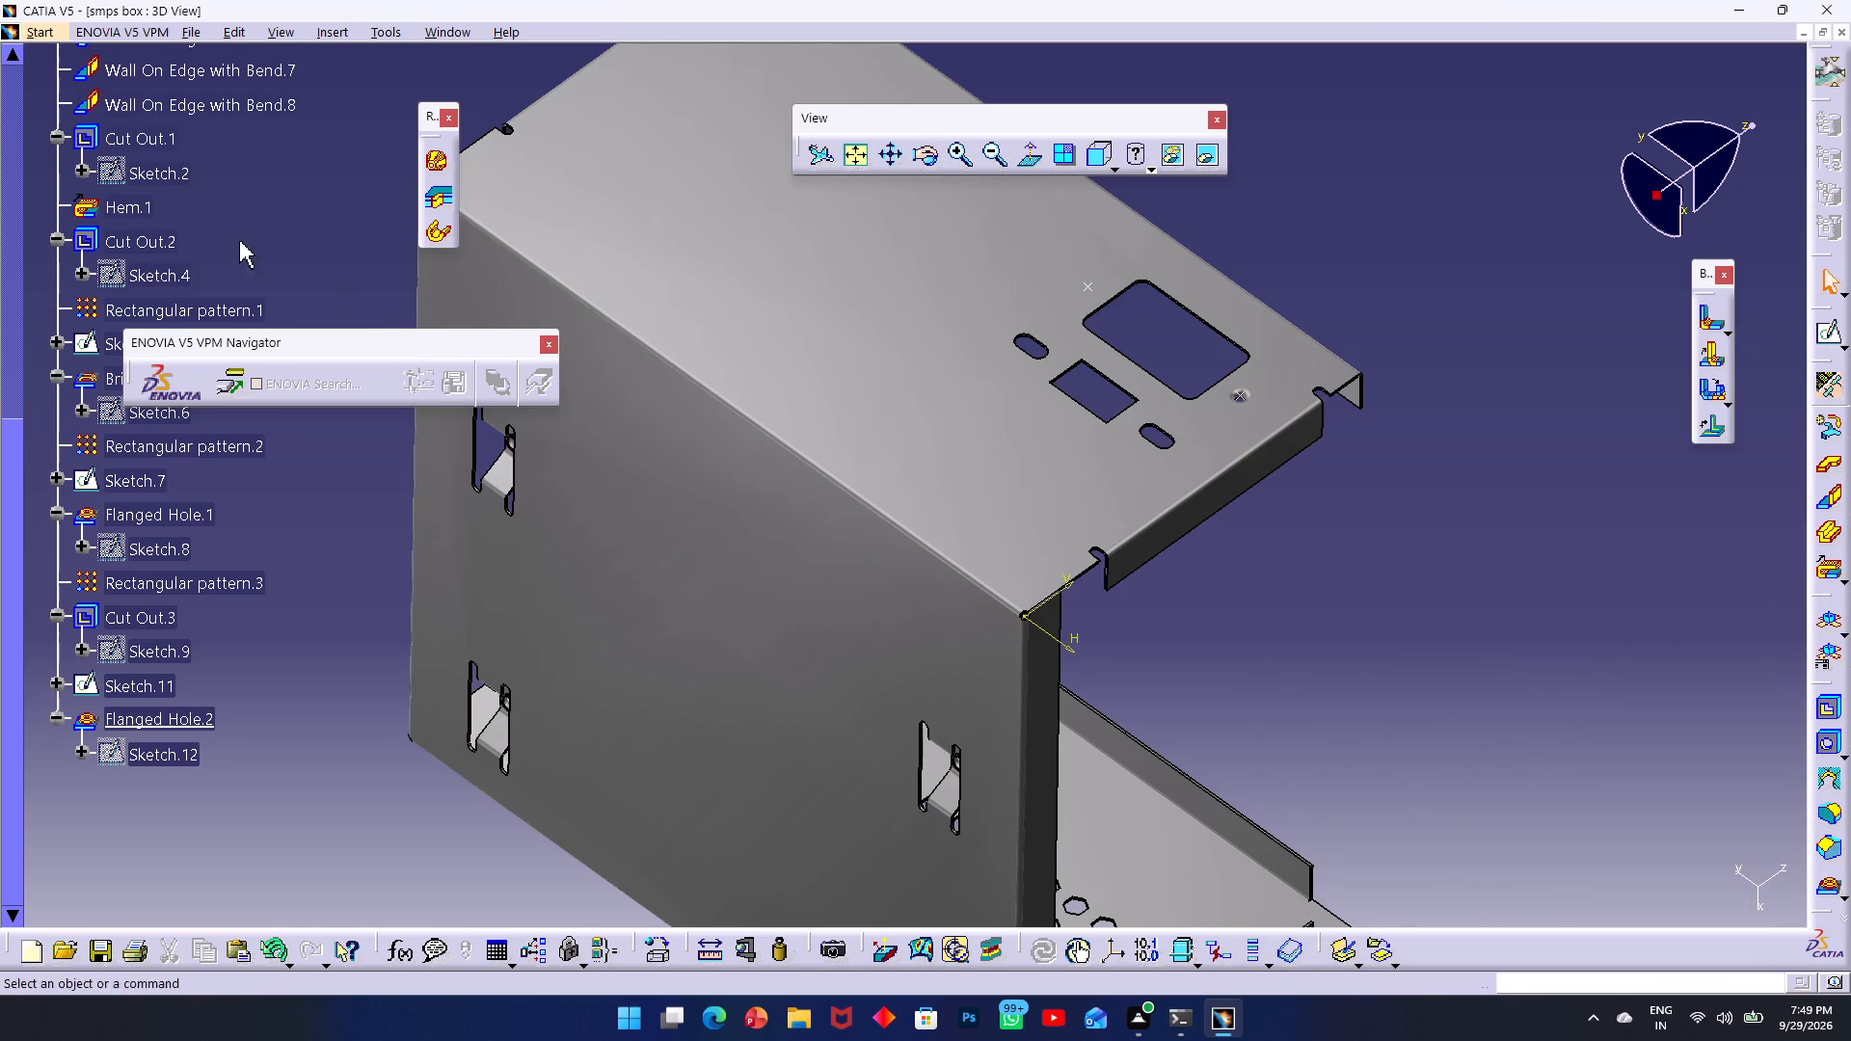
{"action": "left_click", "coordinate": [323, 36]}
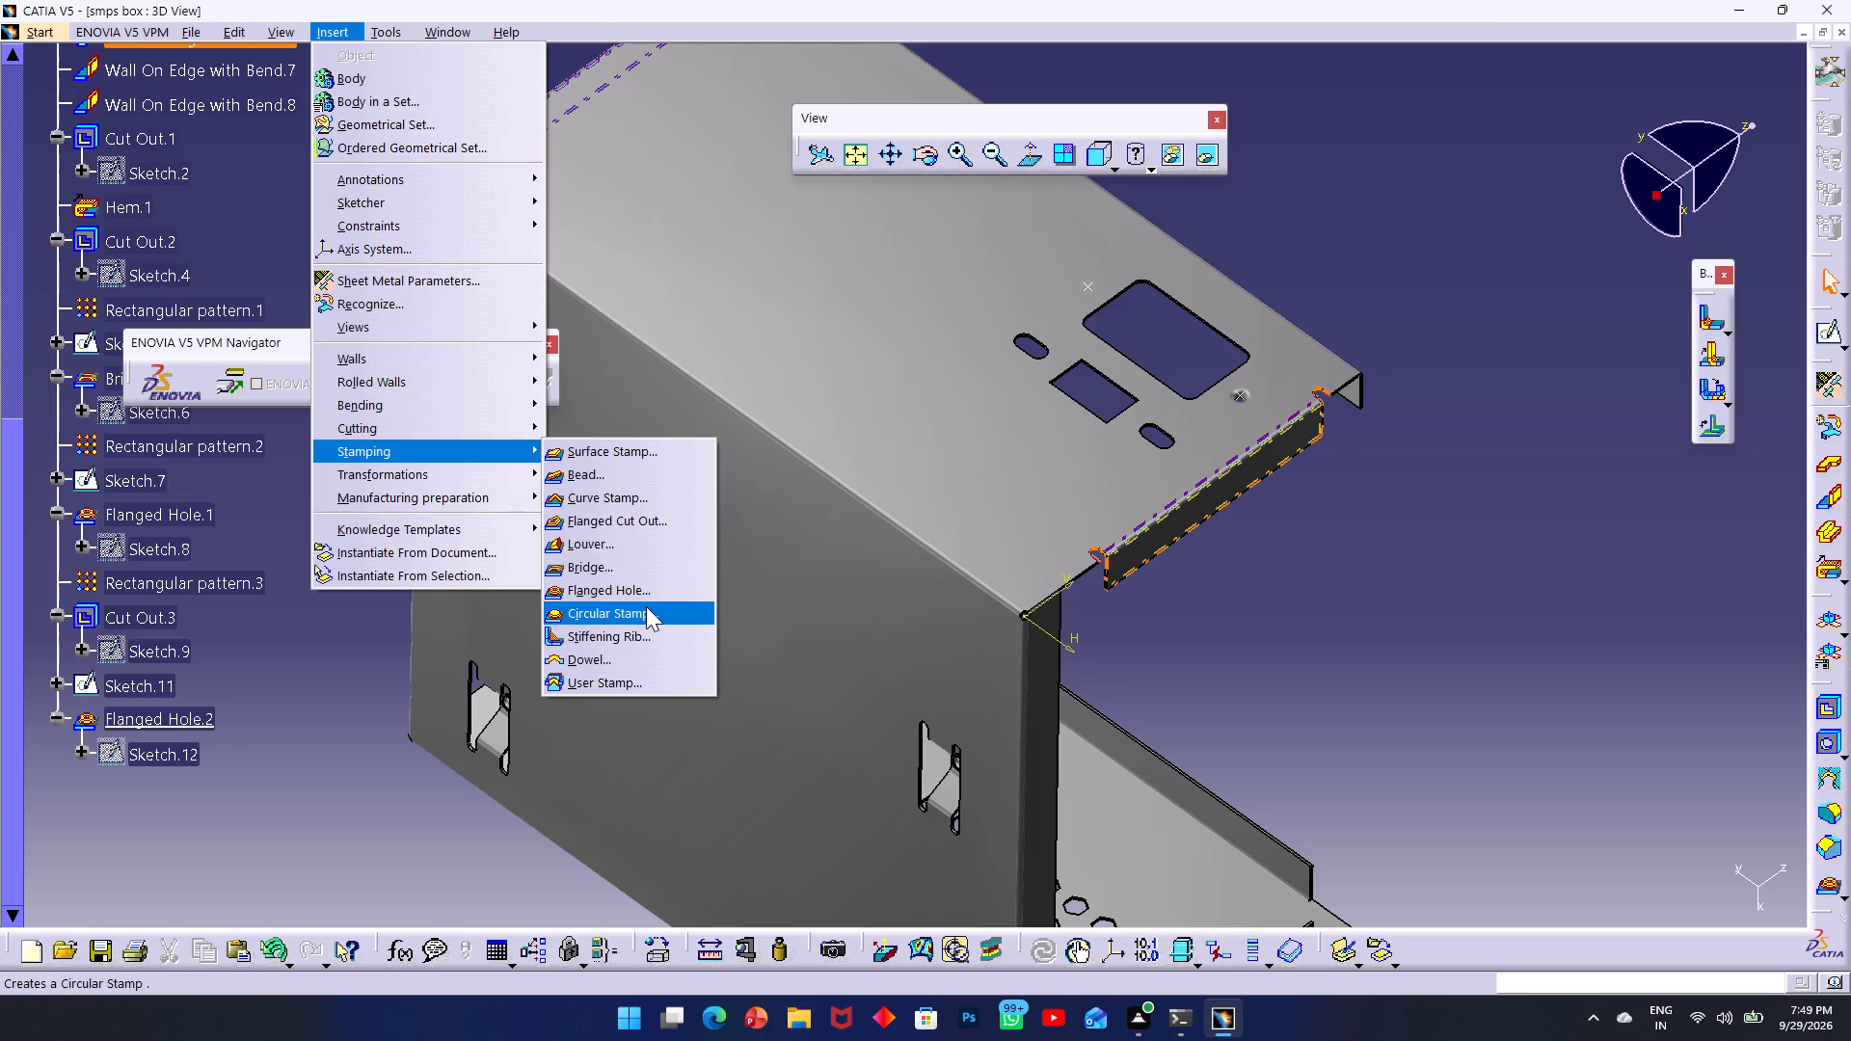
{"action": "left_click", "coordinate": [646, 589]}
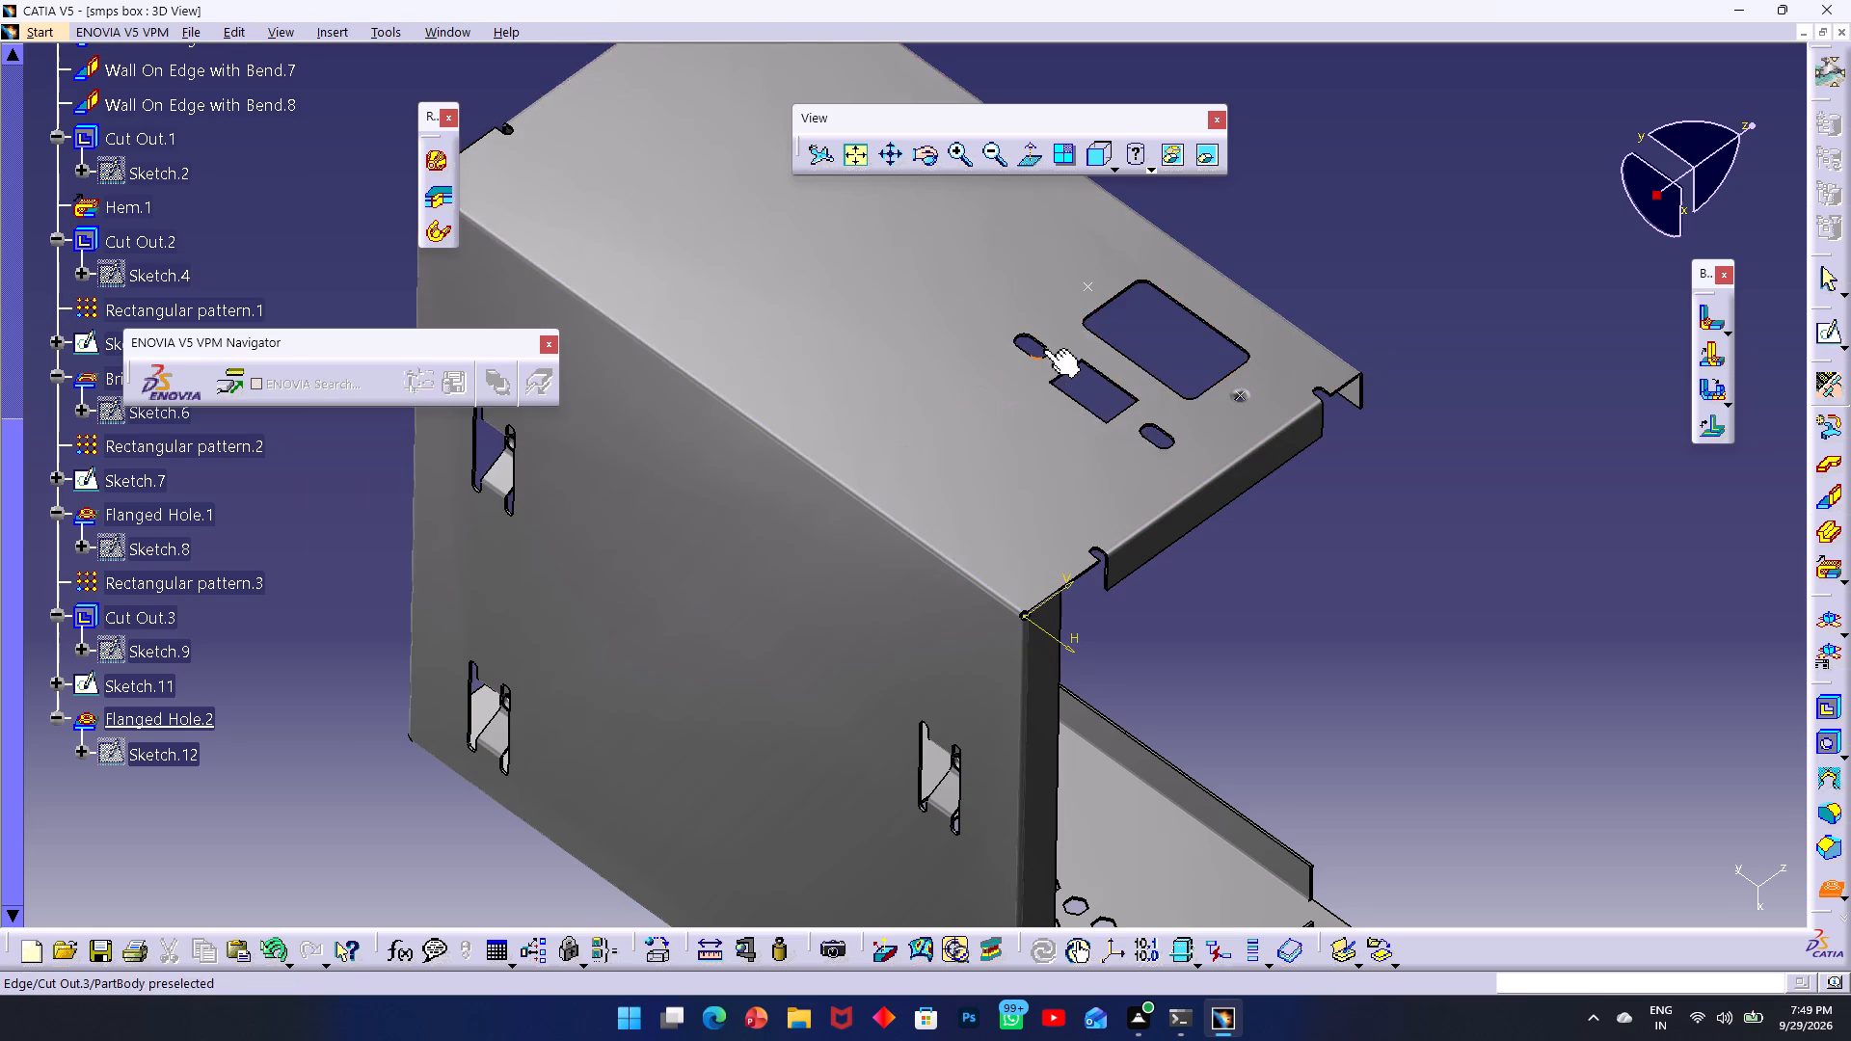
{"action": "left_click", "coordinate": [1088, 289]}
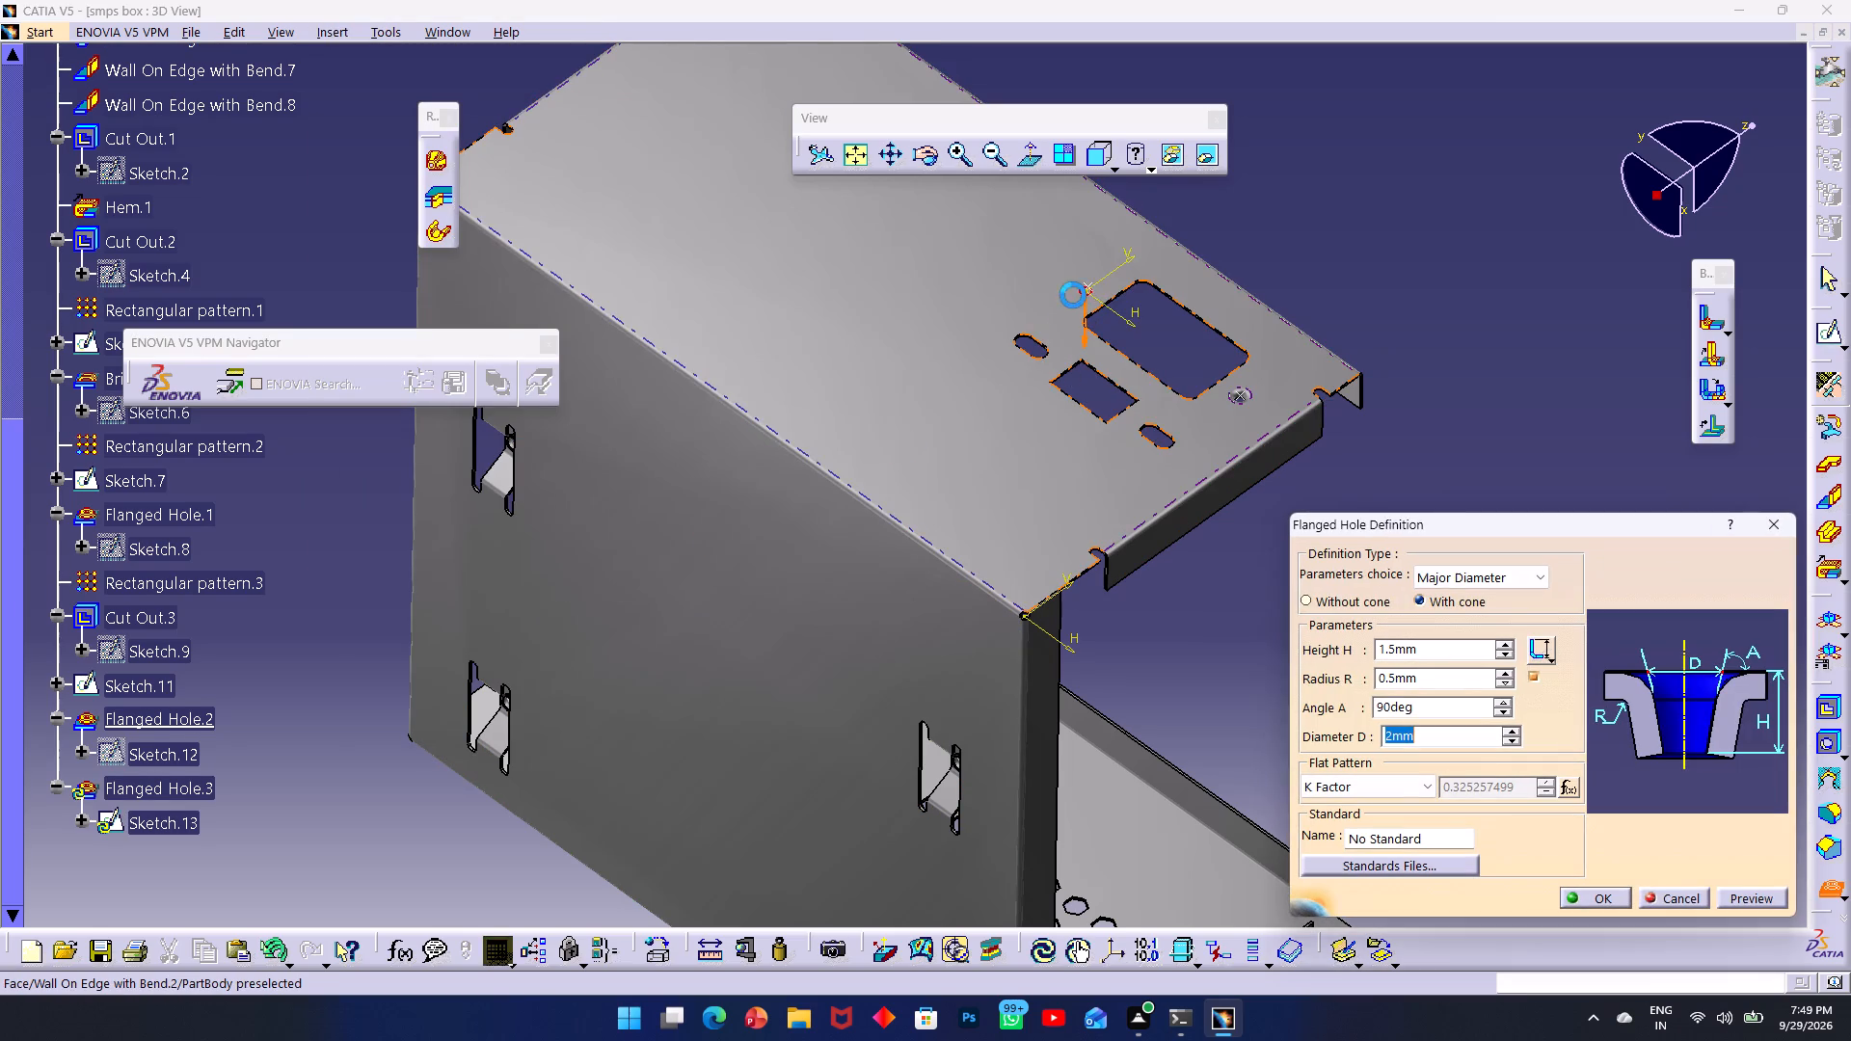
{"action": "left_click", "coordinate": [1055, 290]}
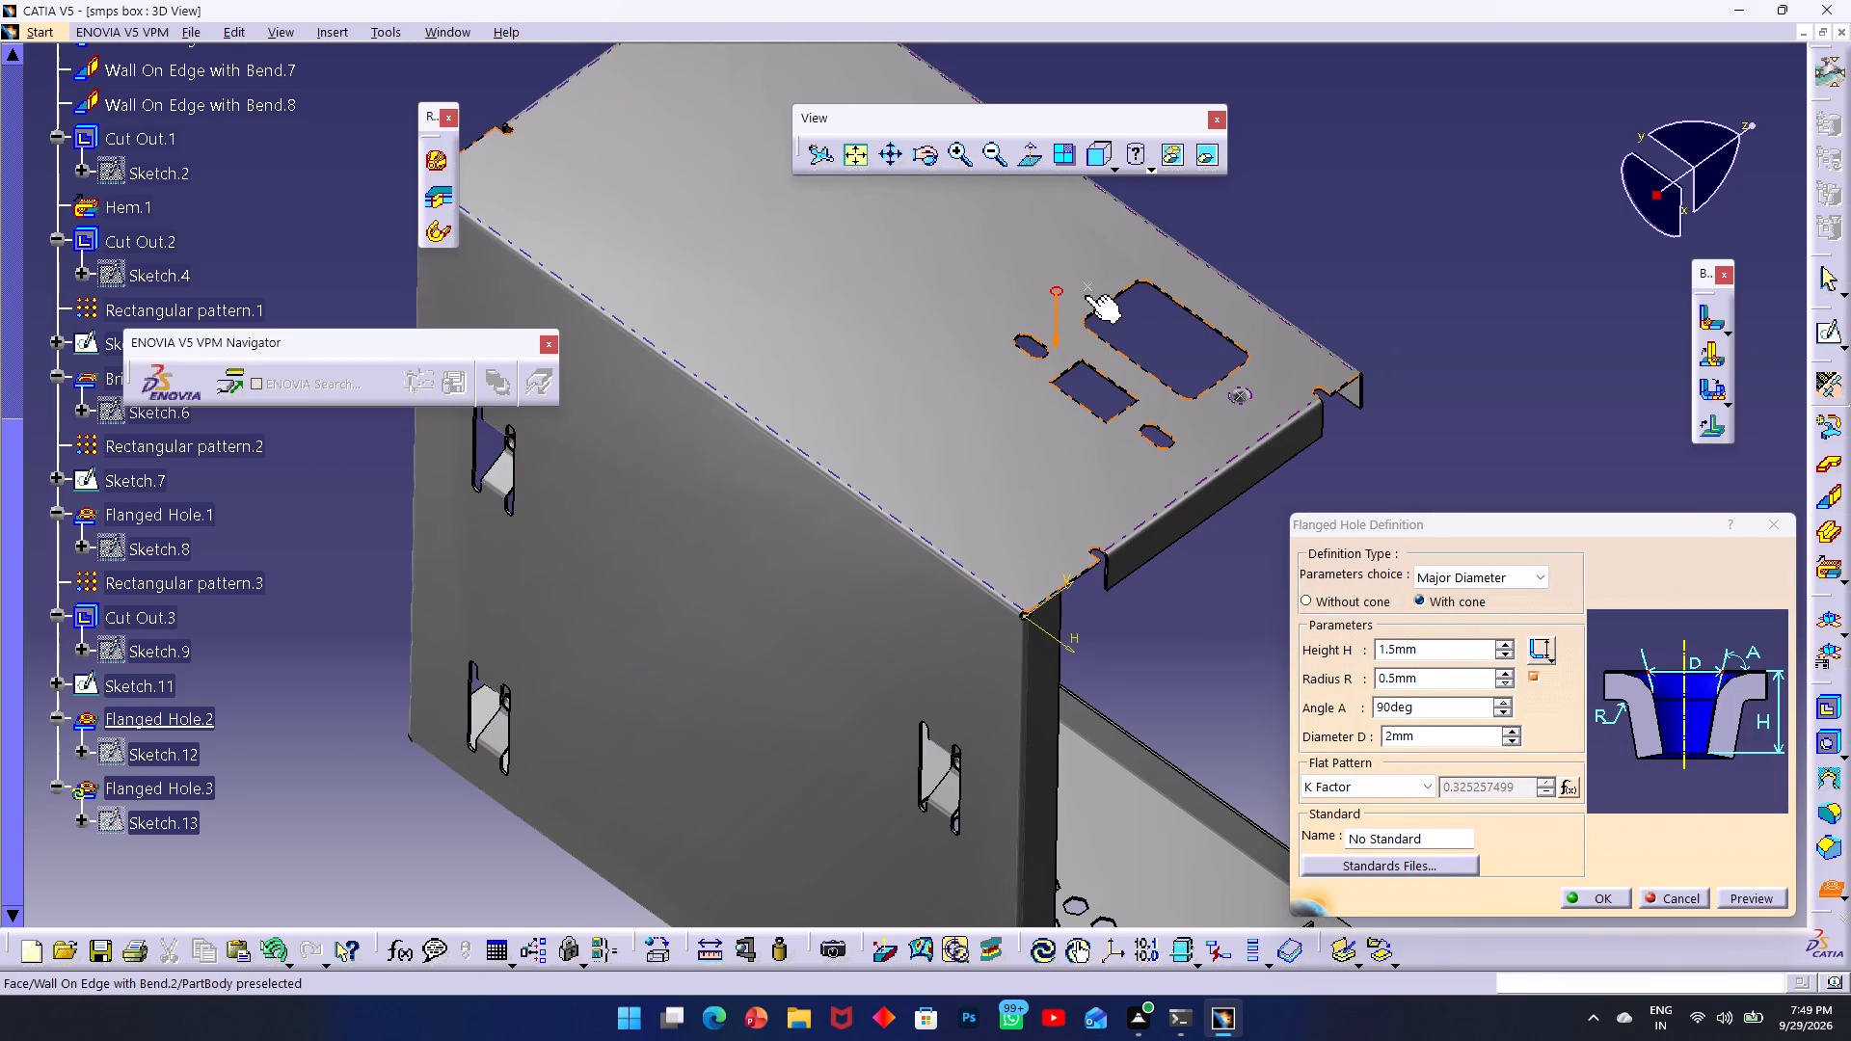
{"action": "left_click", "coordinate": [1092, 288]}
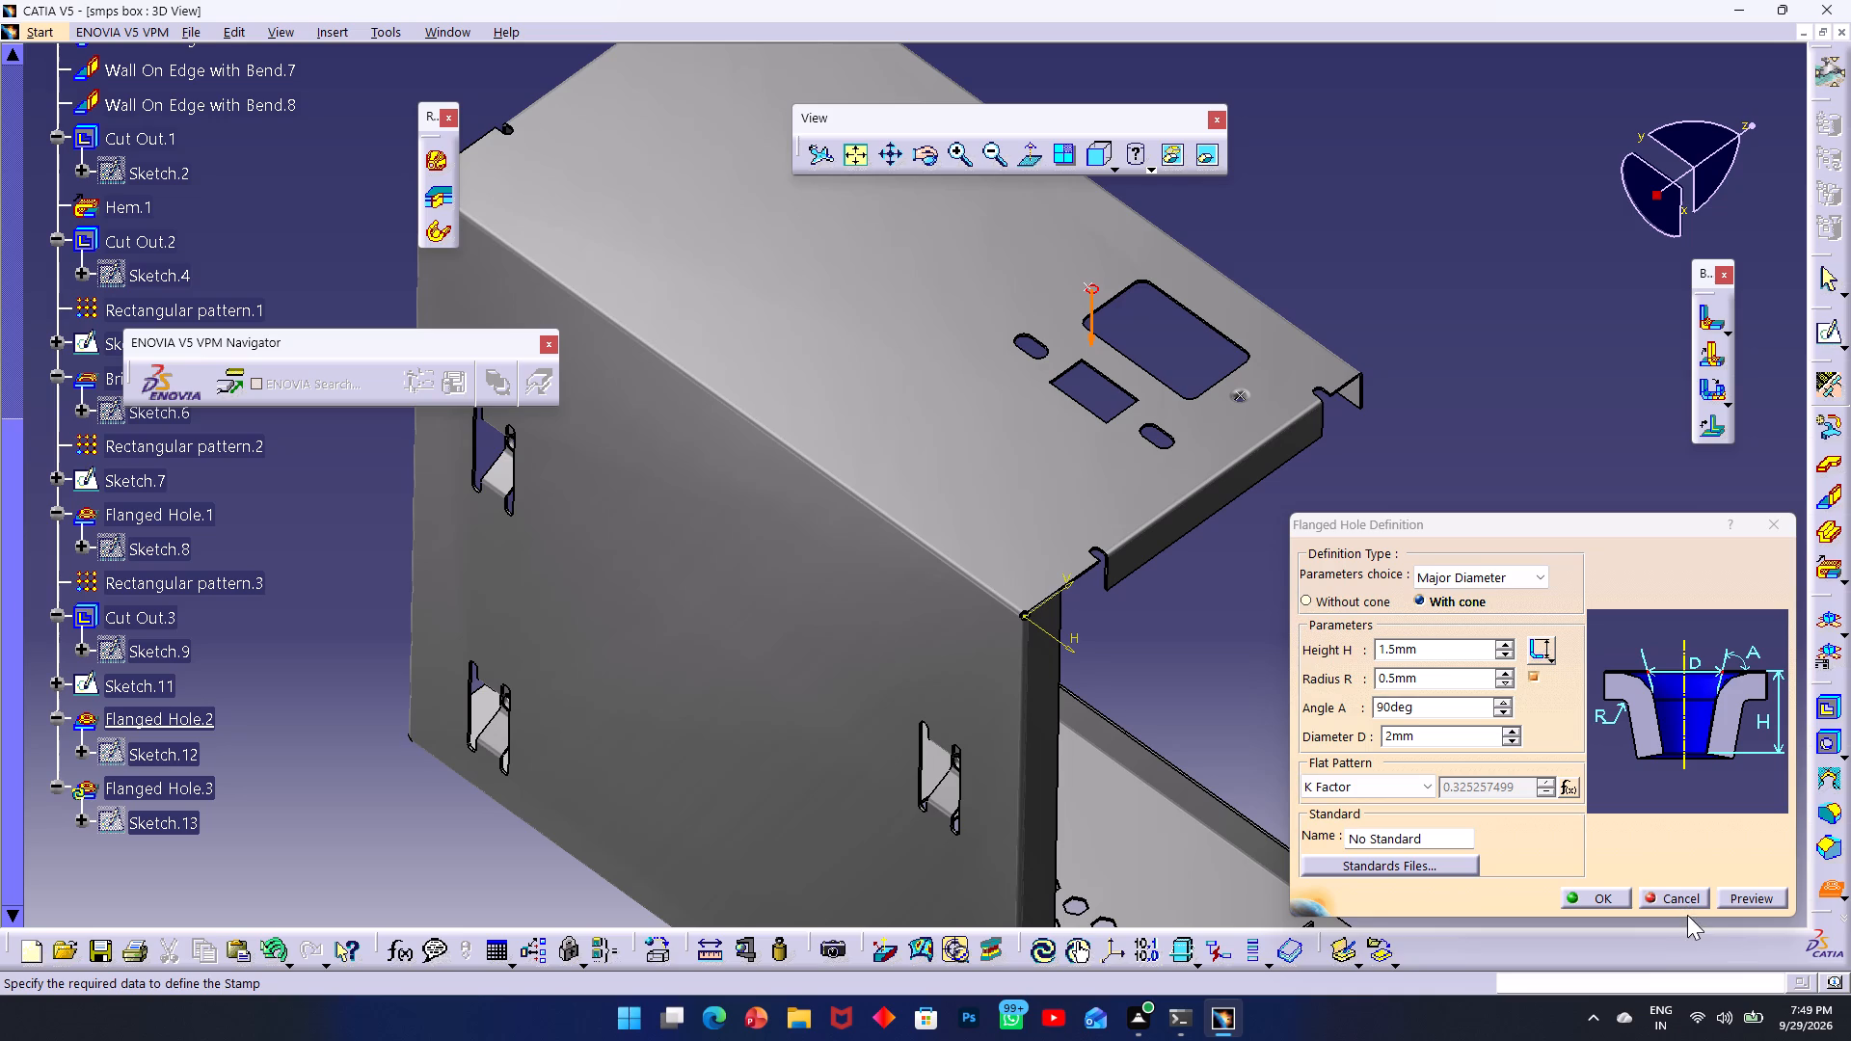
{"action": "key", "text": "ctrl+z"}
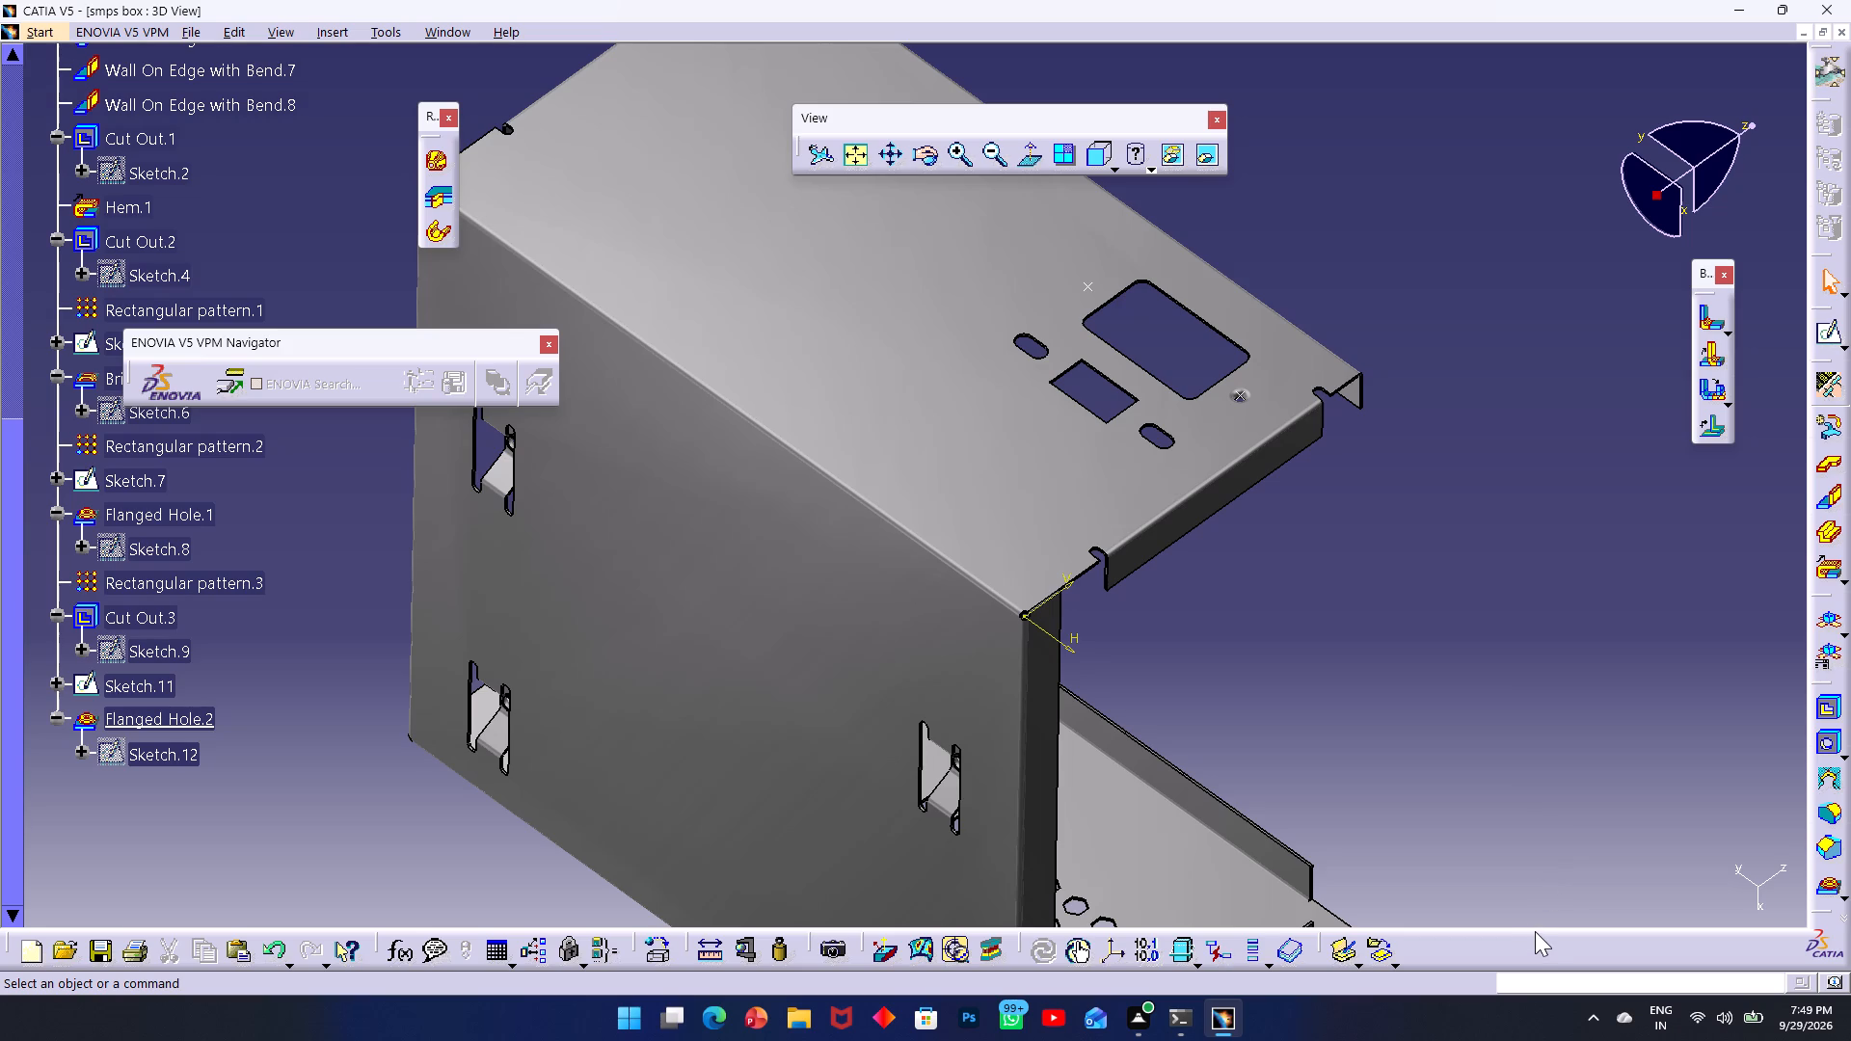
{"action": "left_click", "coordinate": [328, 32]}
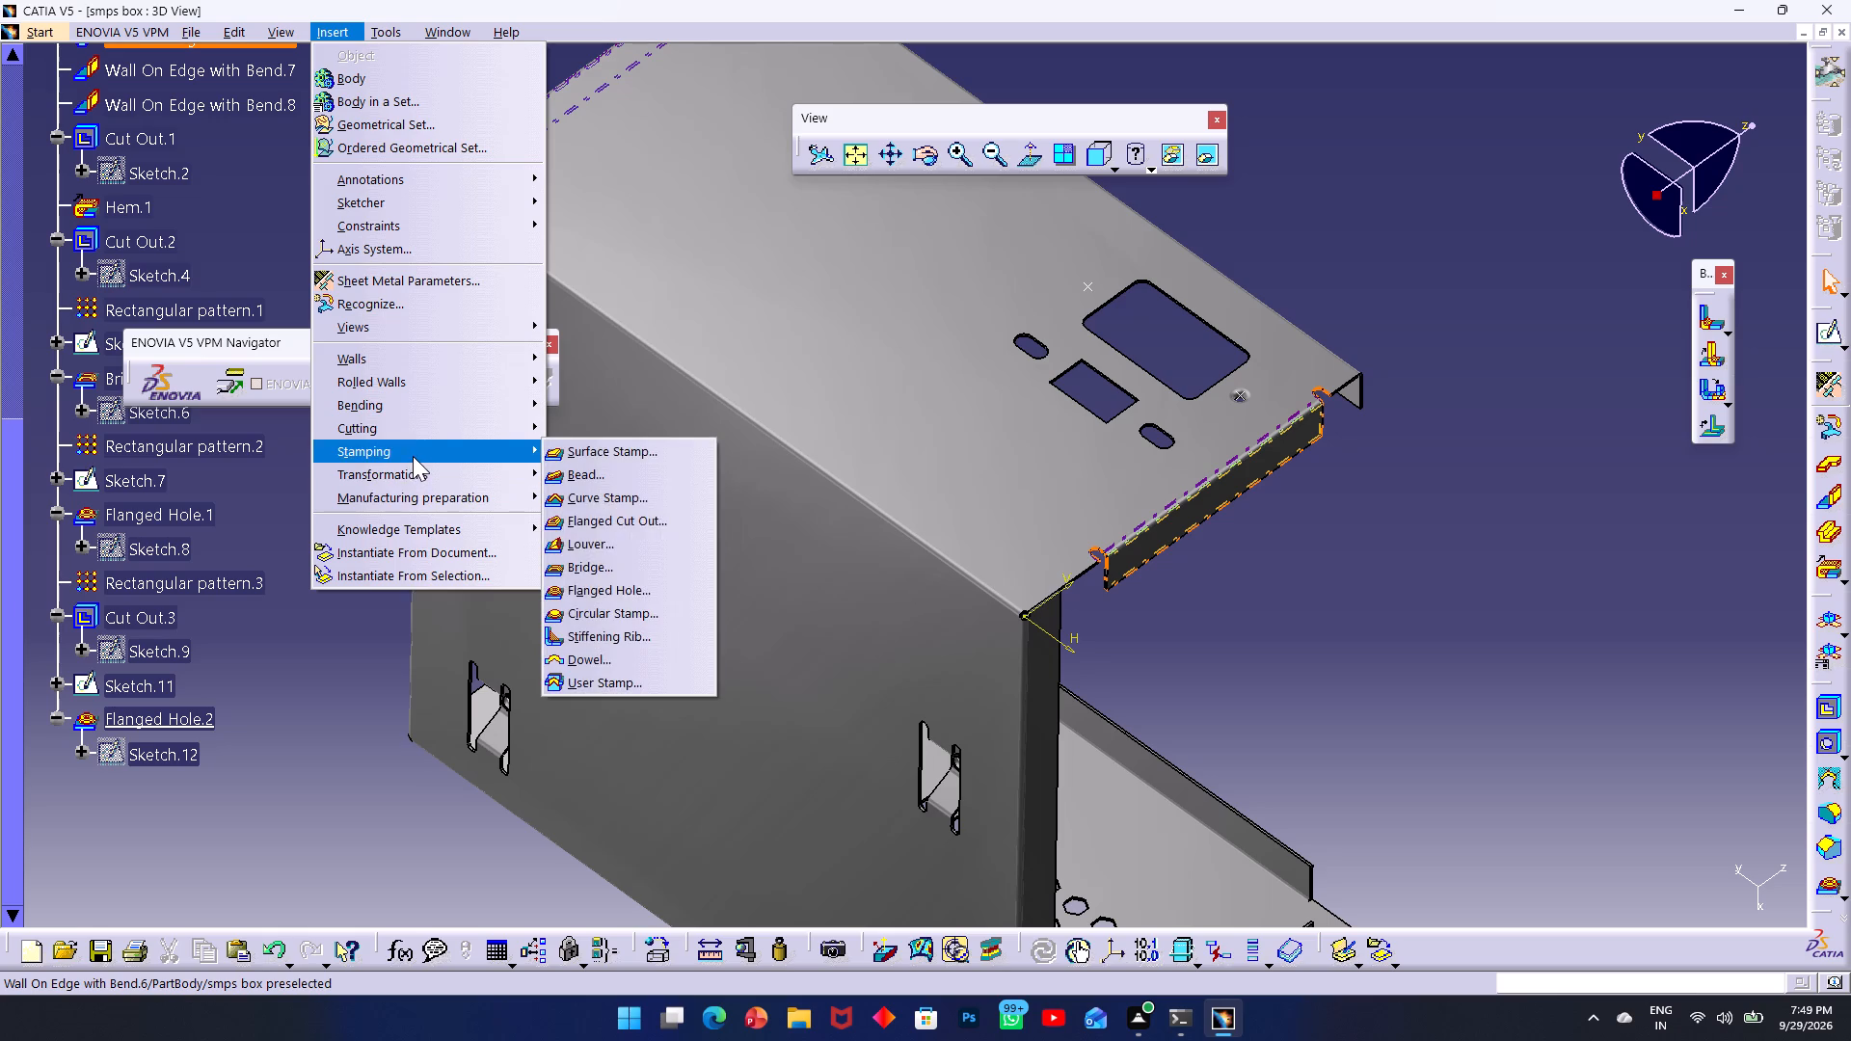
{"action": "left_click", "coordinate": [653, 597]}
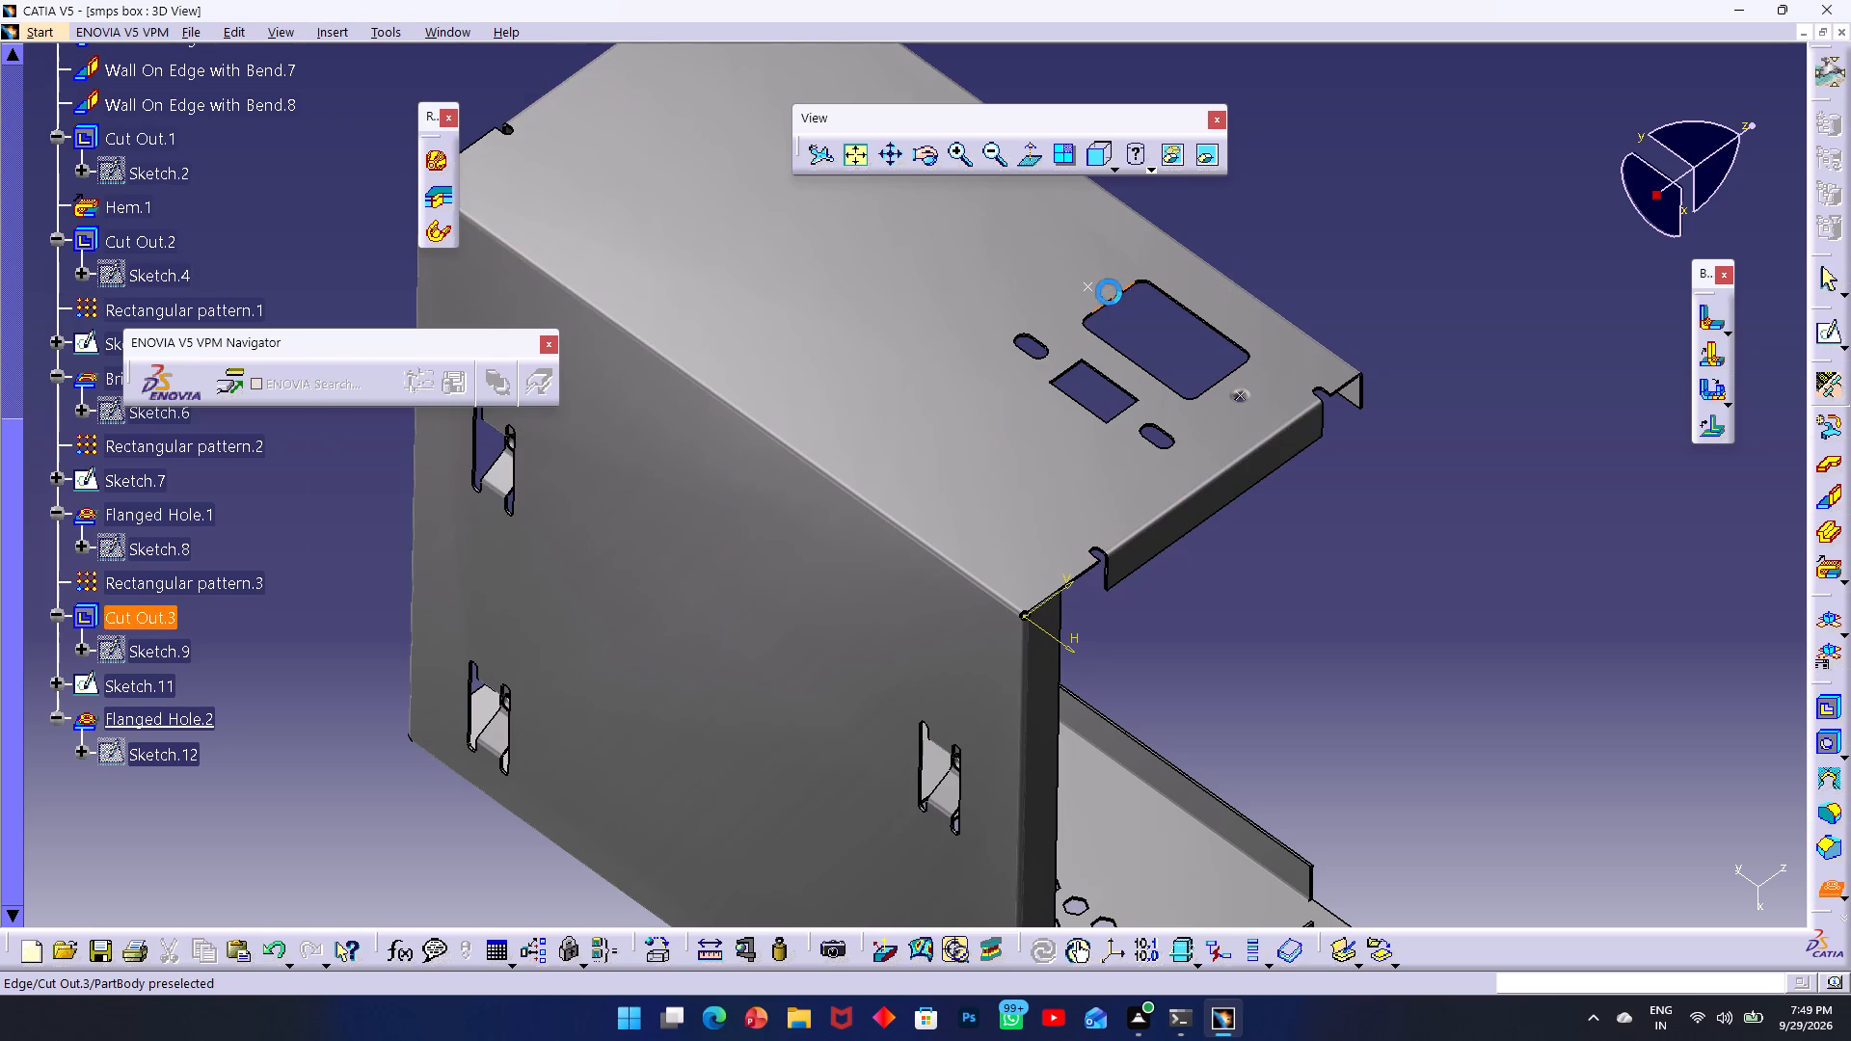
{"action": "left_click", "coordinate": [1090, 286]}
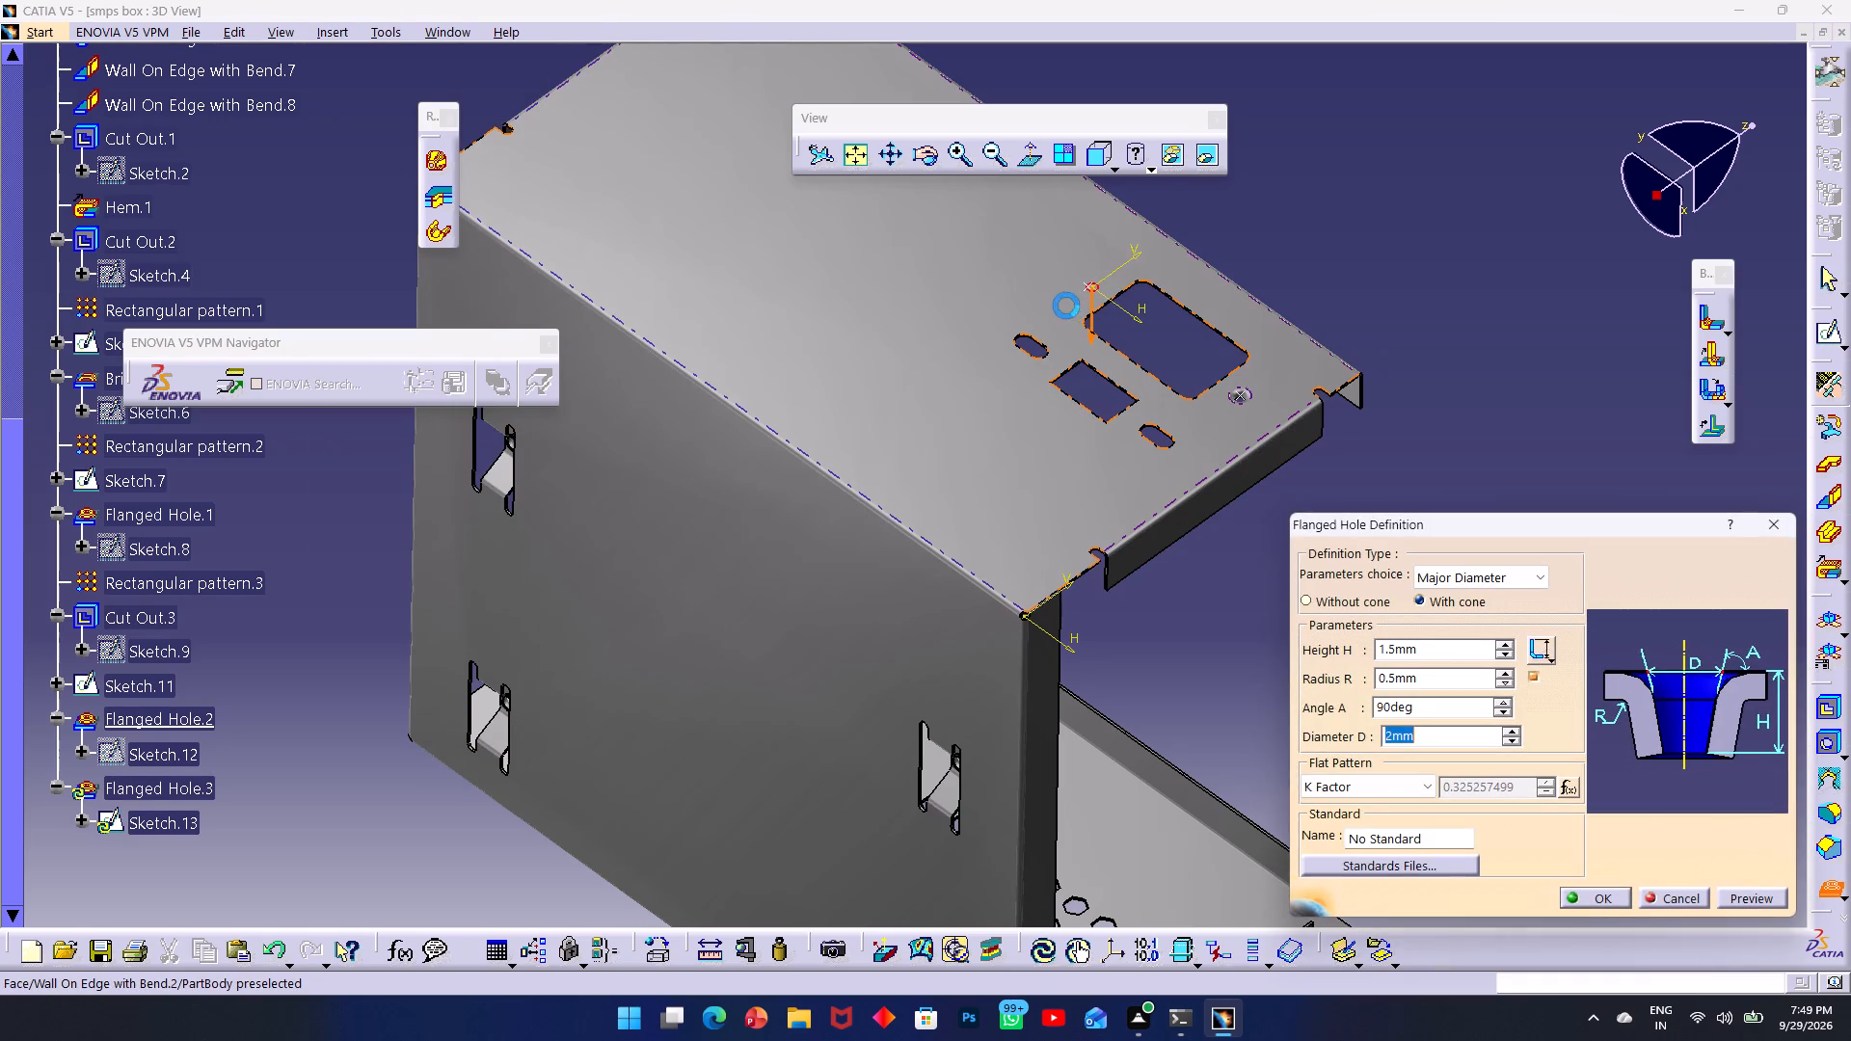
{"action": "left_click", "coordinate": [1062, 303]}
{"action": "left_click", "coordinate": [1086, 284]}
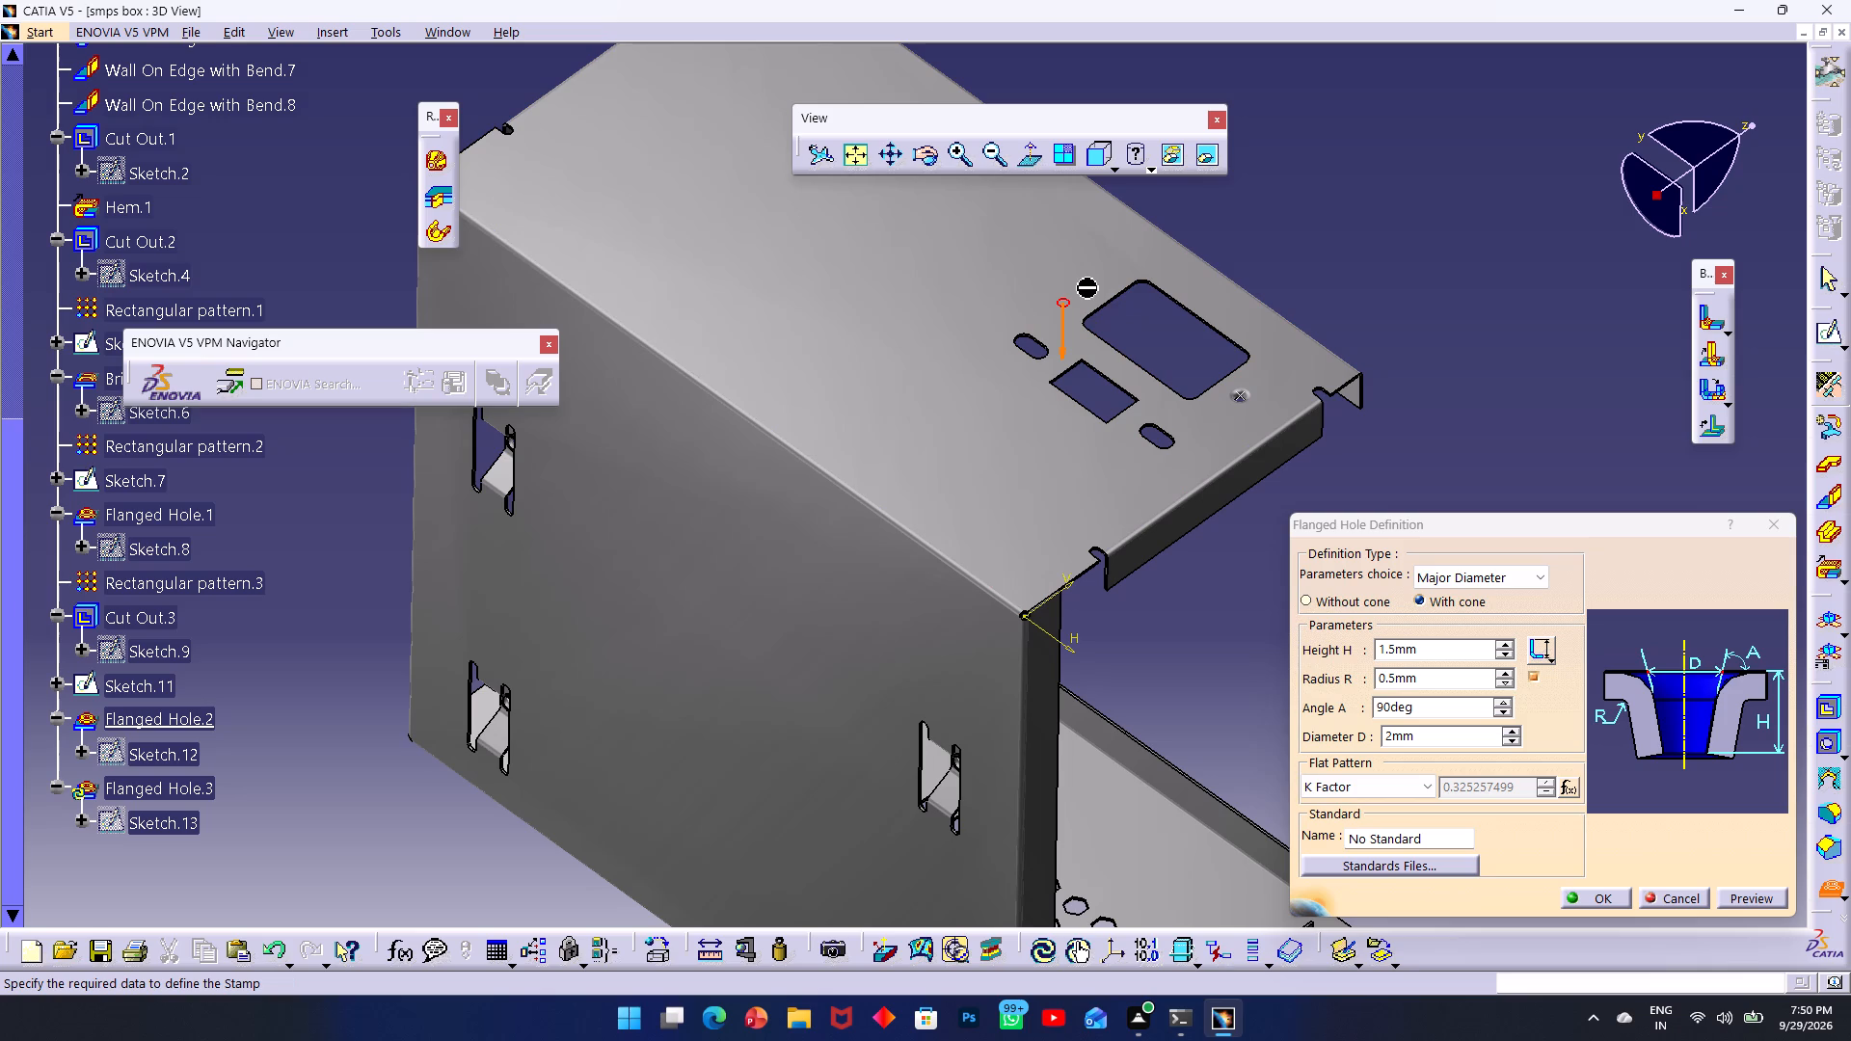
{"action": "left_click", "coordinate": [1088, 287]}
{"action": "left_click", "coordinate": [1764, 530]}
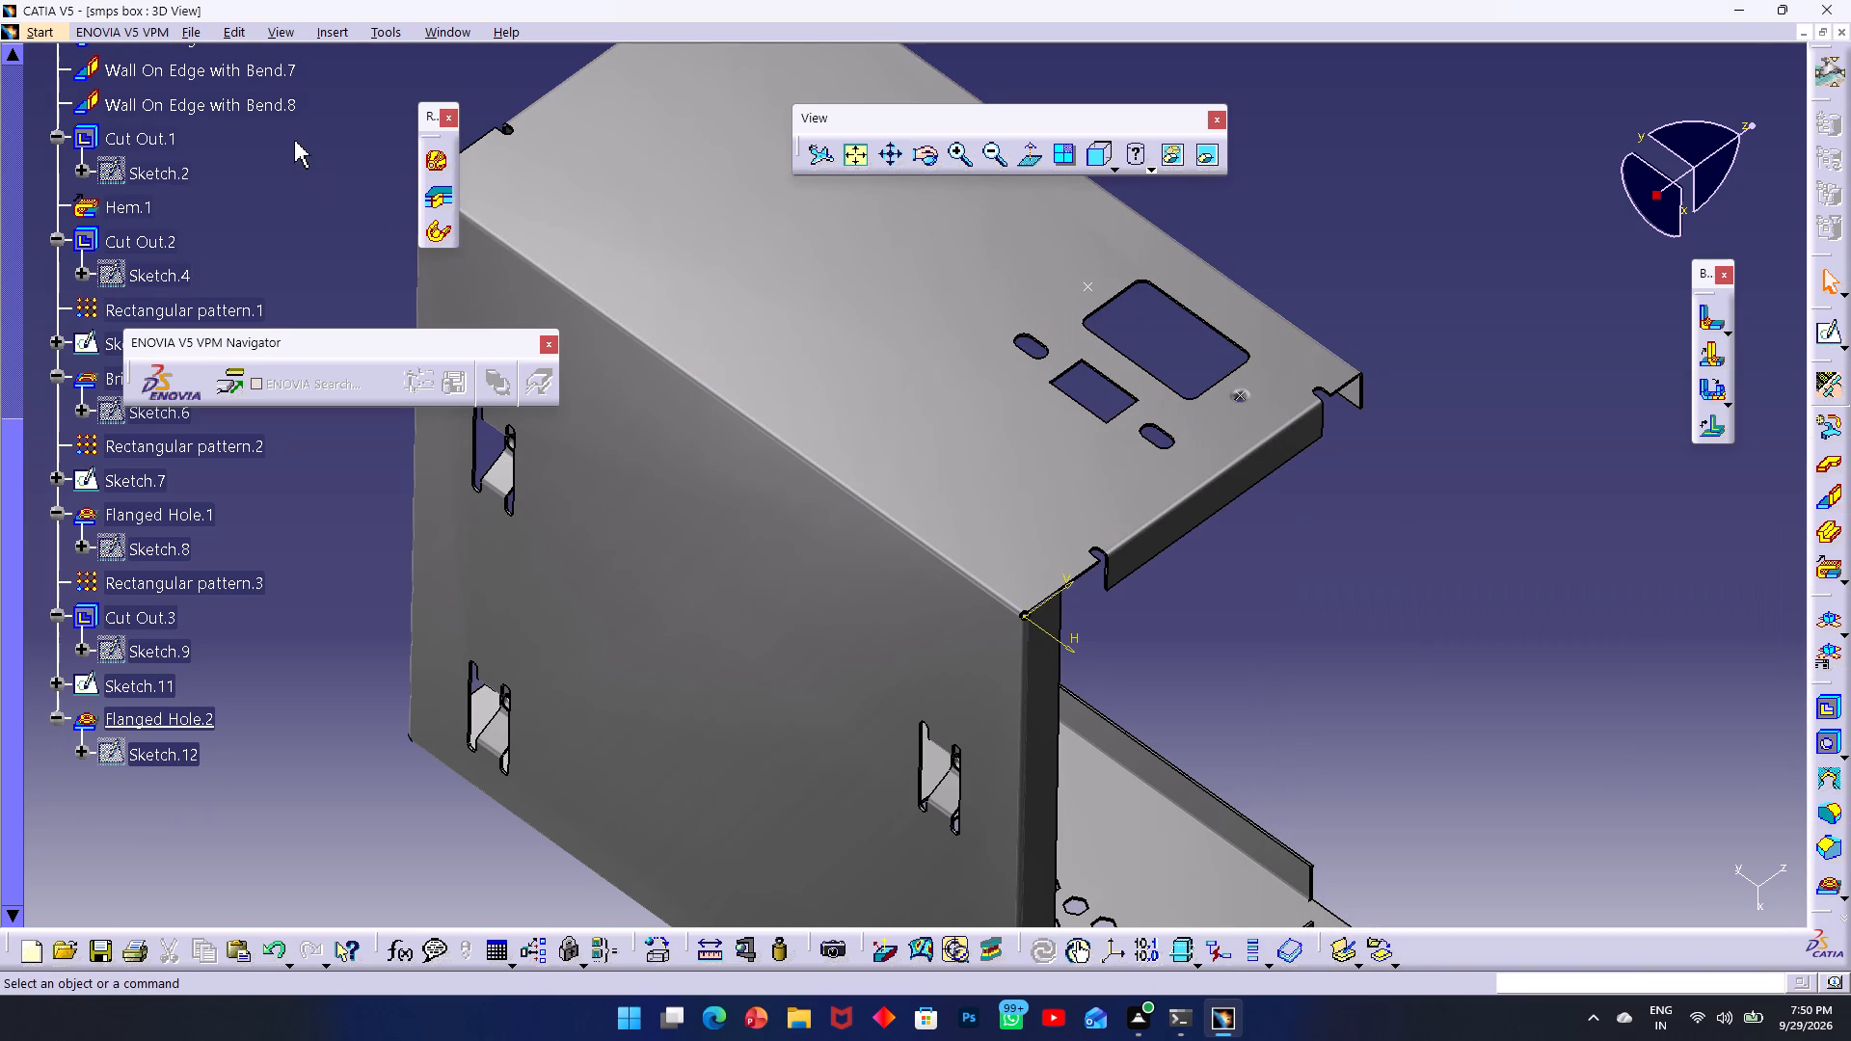
Create a matching 2 mm diameter flanged hole at the remaining sketch point, on the rounded rectangular cutout's side away from the short flange.
{"action": "left_click", "coordinate": [327, 29]}
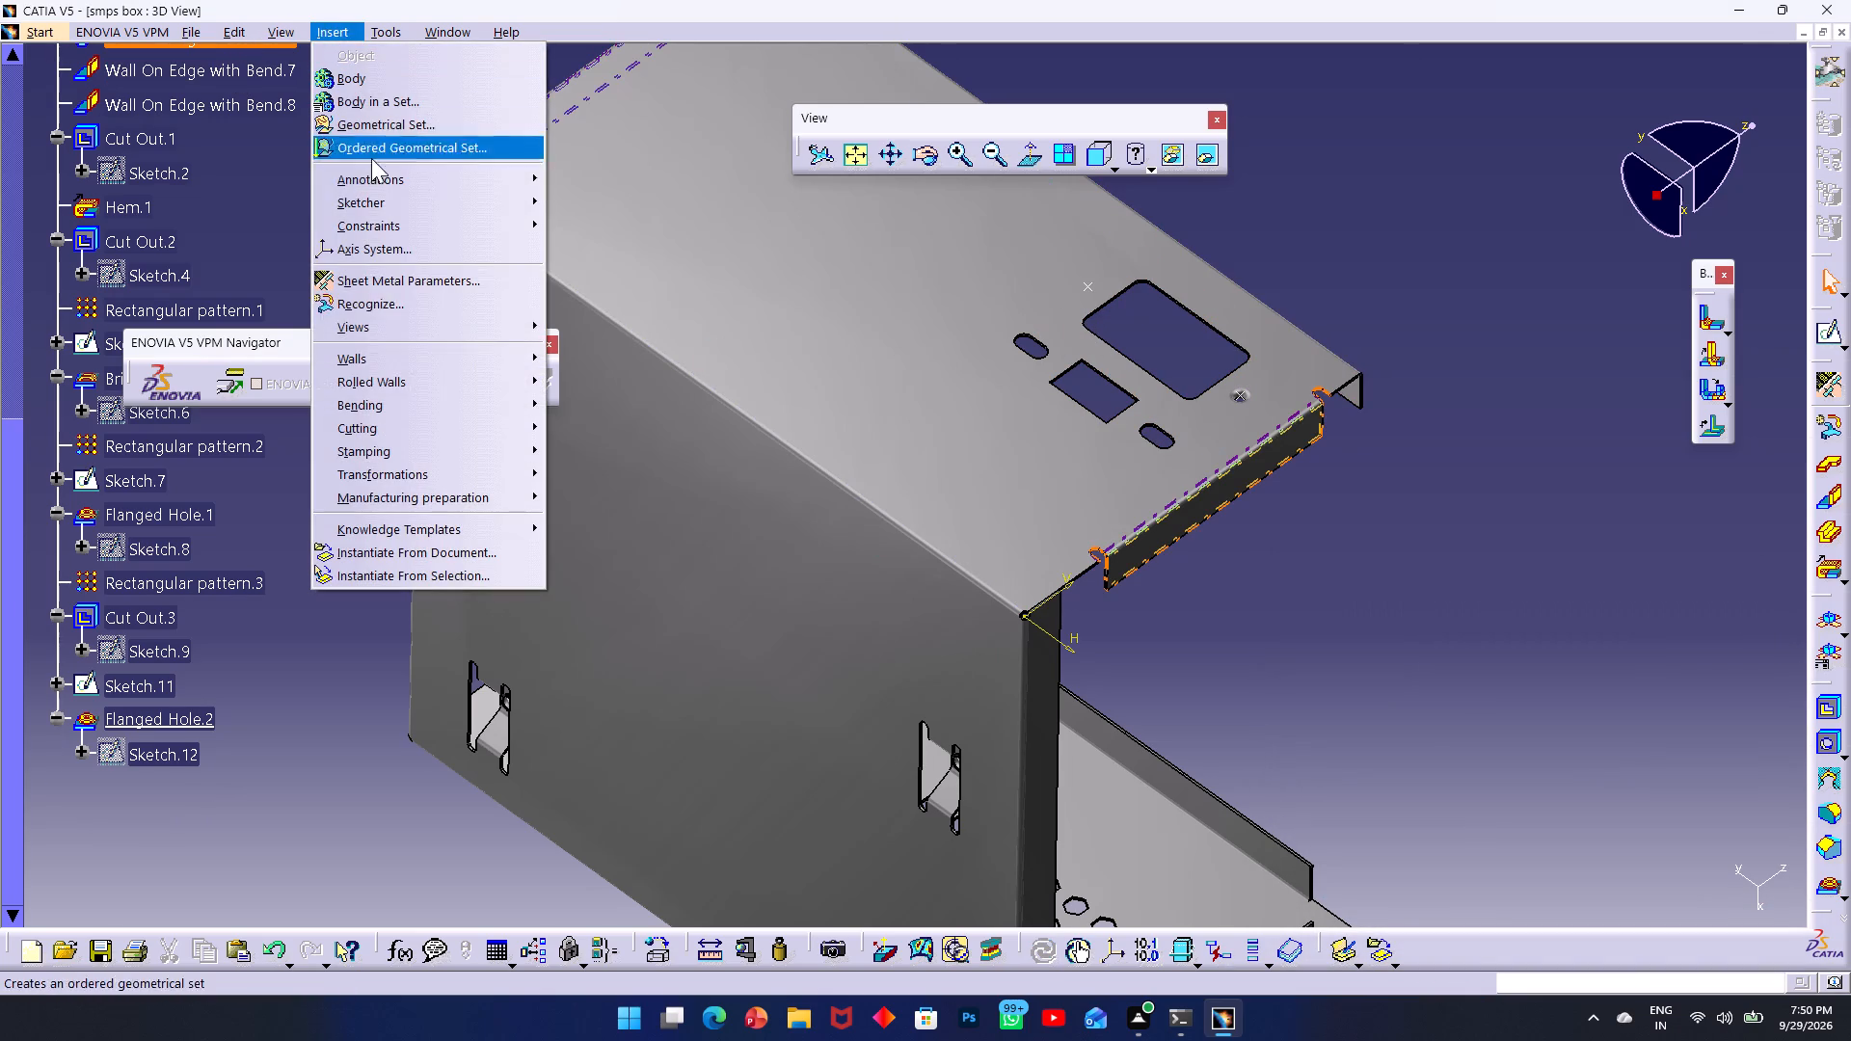
{"action": "left_click", "coordinate": [415, 454]}
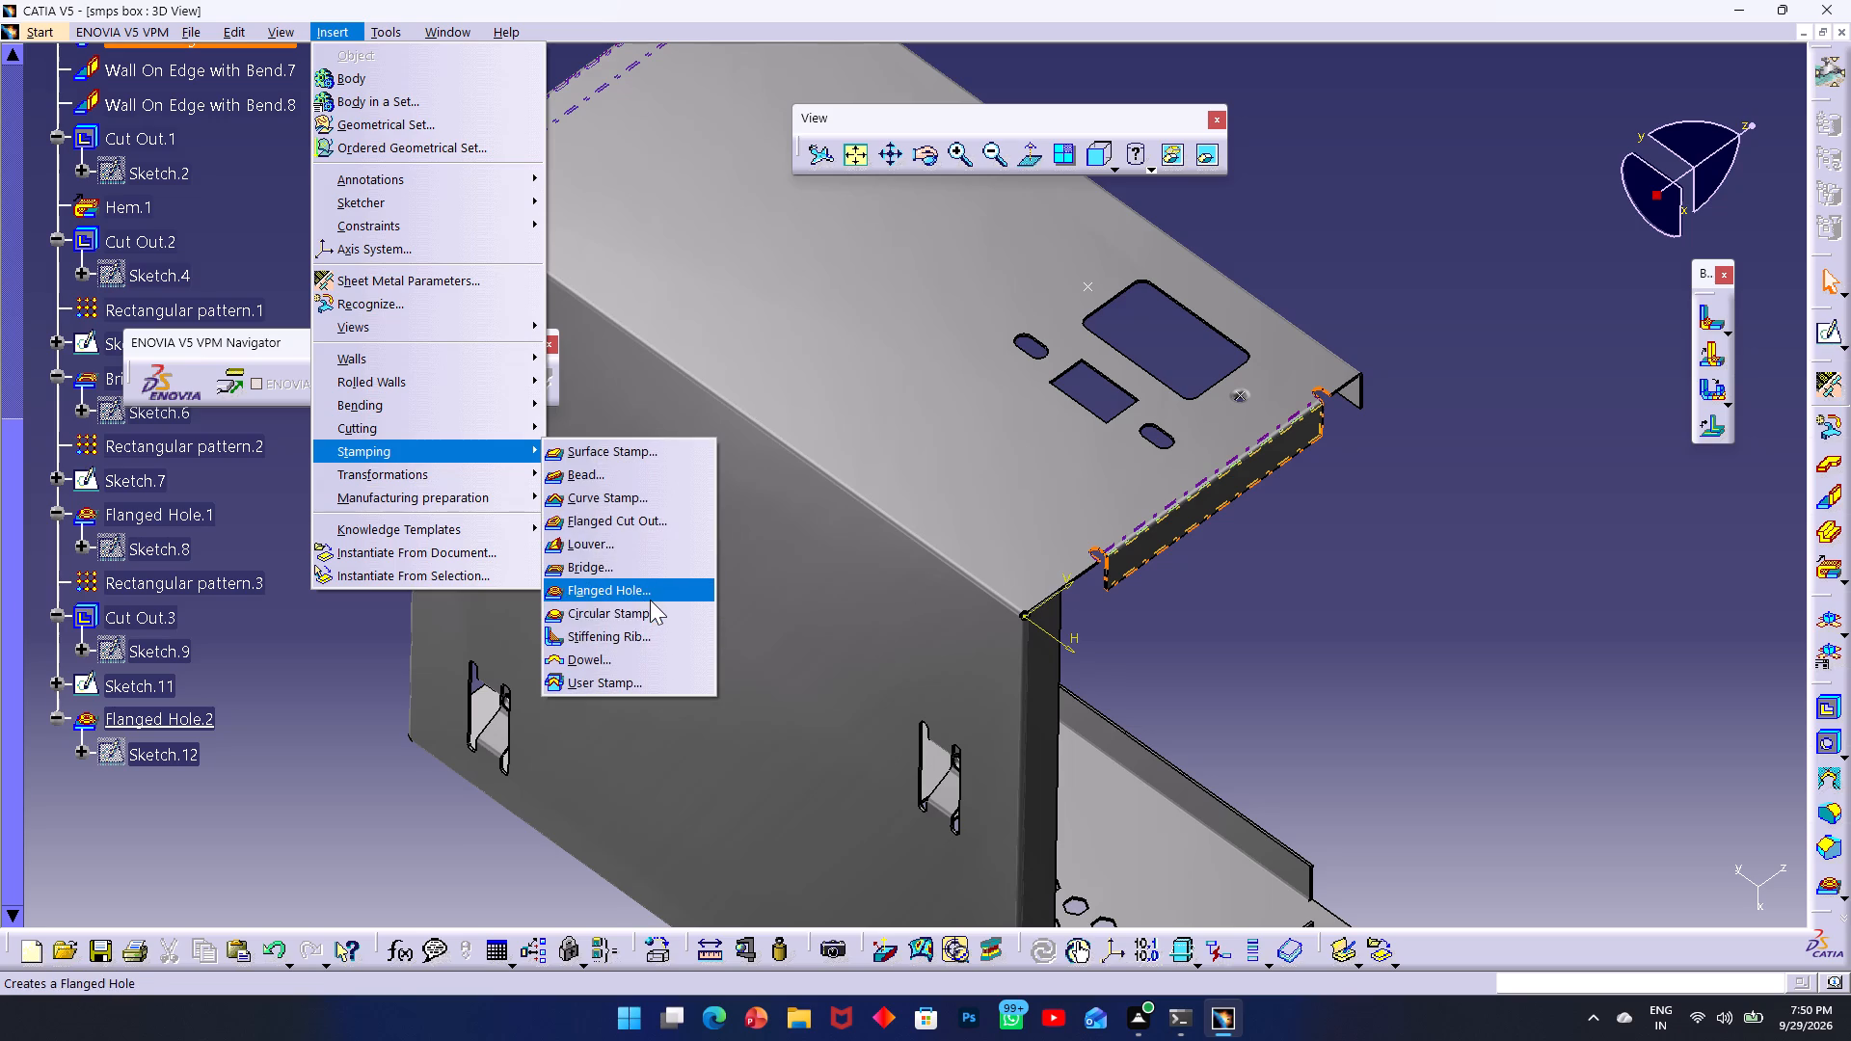
{"action": "left_click", "coordinate": [653, 596]}
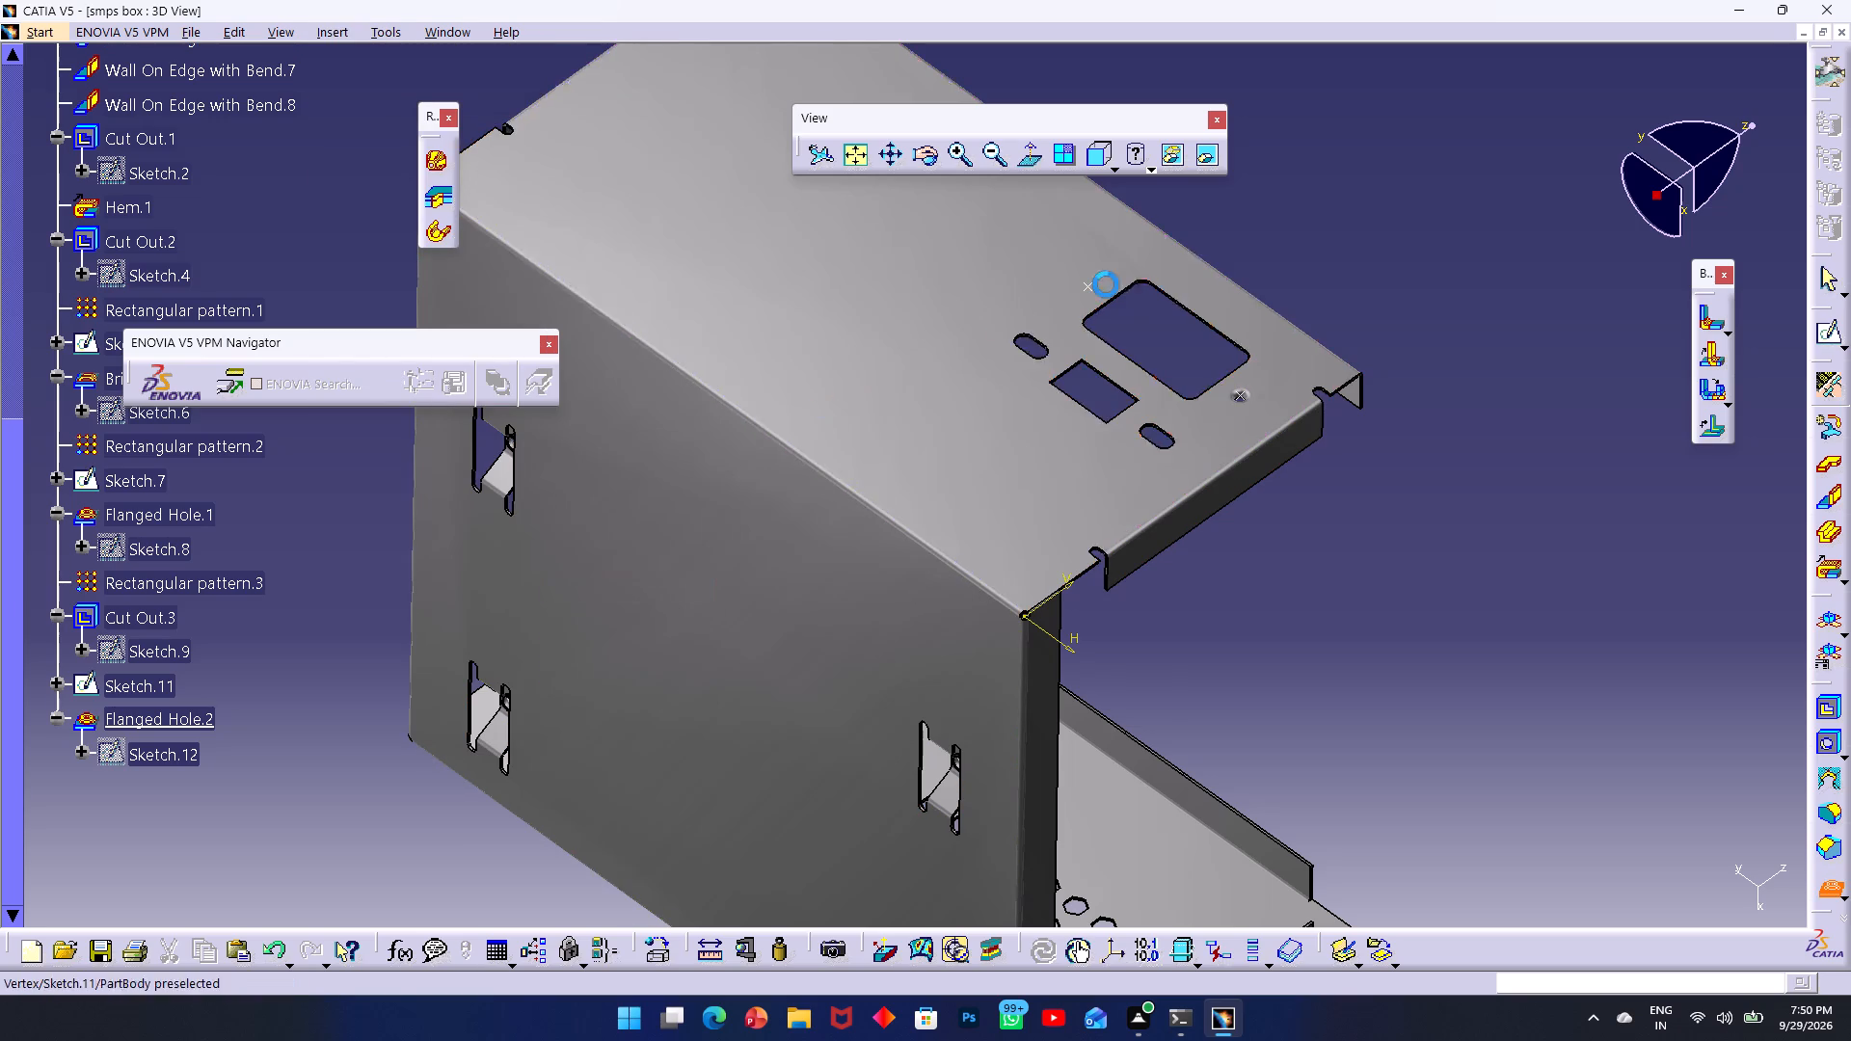
{"action": "left_click", "coordinate": [1089, 288]}
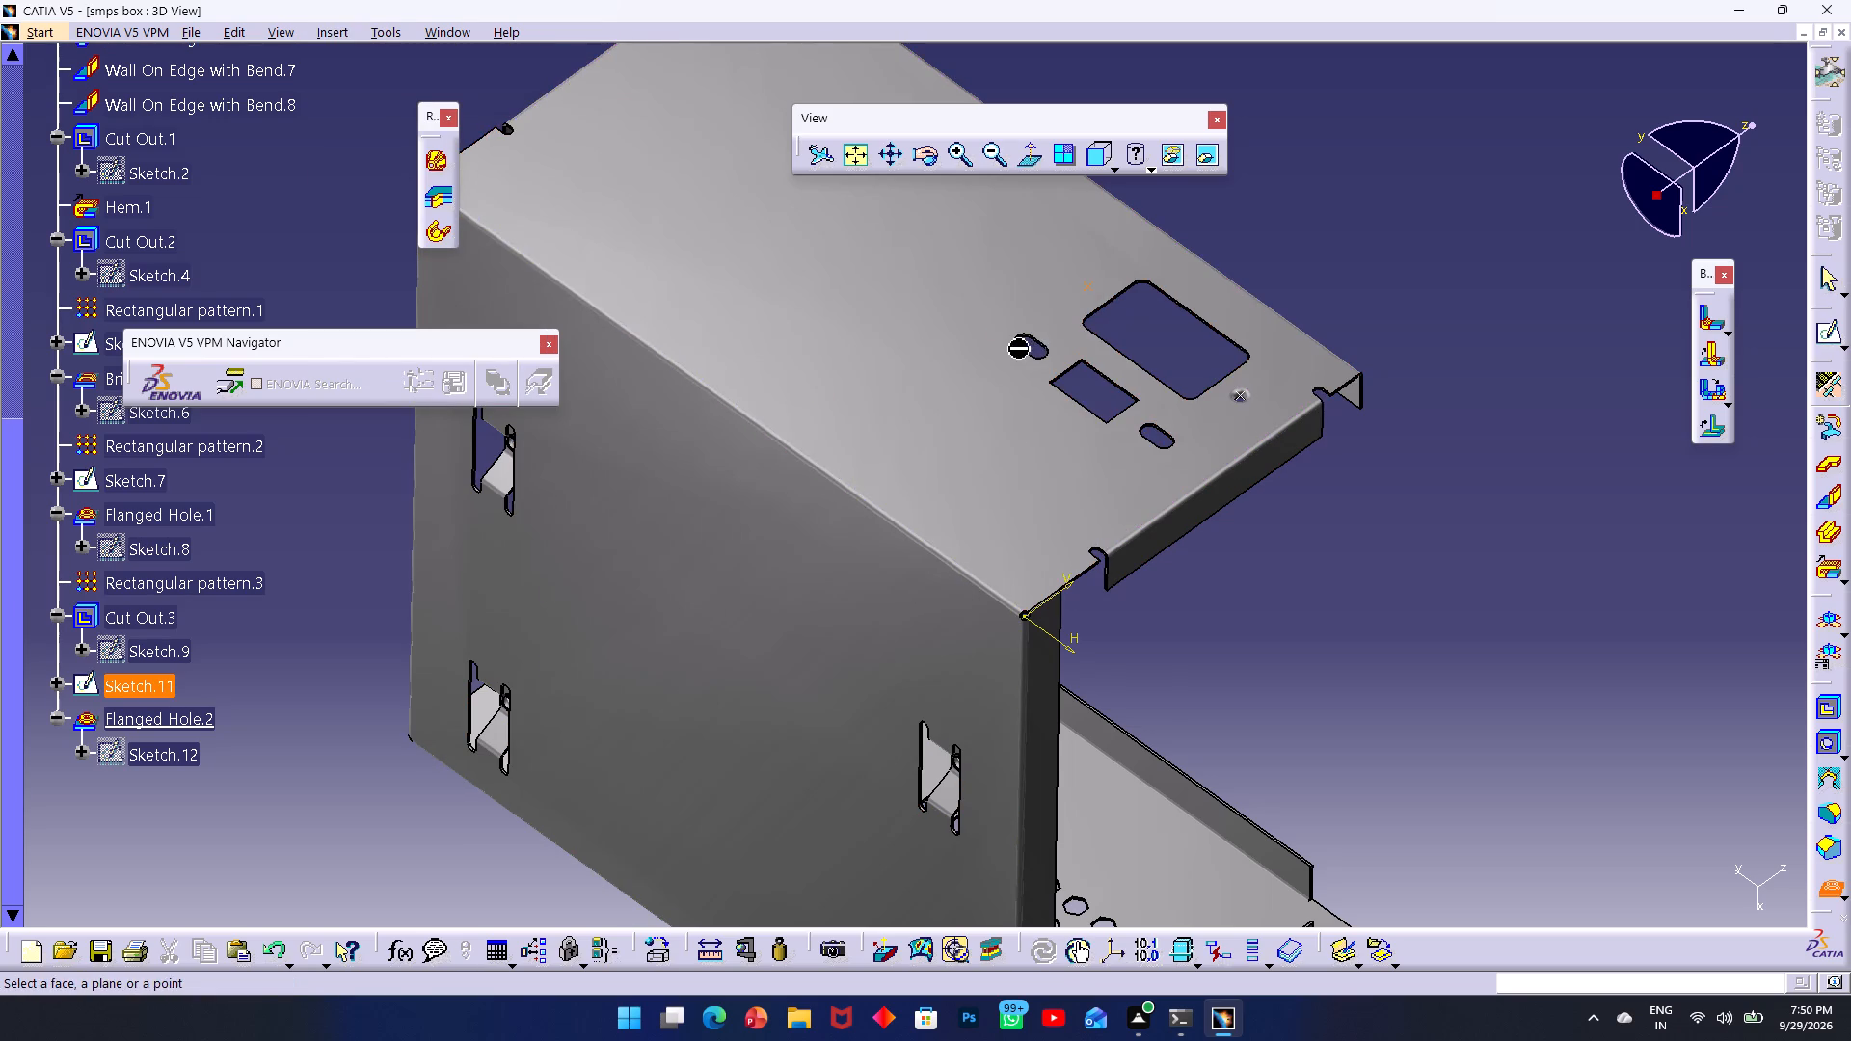
{"action": "left_click", "coordinate": [1038, 266]}
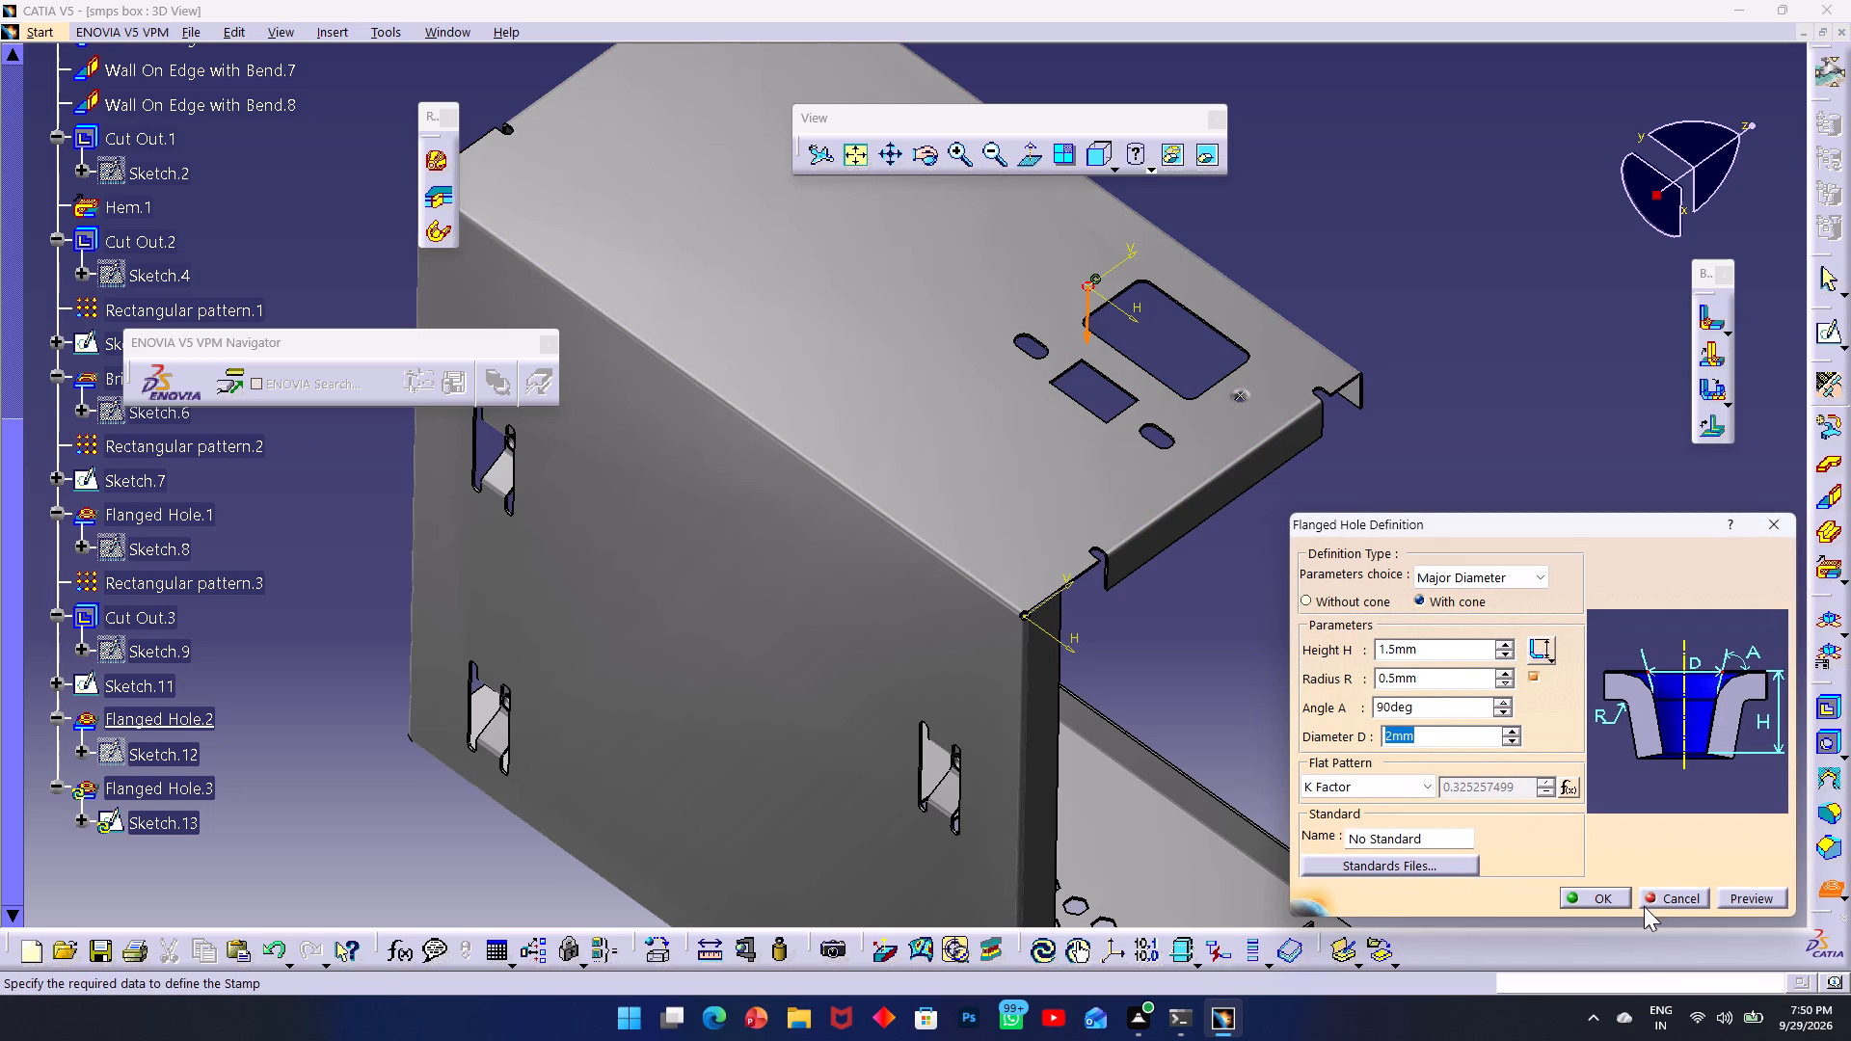
{"action": "left_click", "coordinate": [1607, 892]}
{"action": "left_click", "coordinate": [1531, 481]}
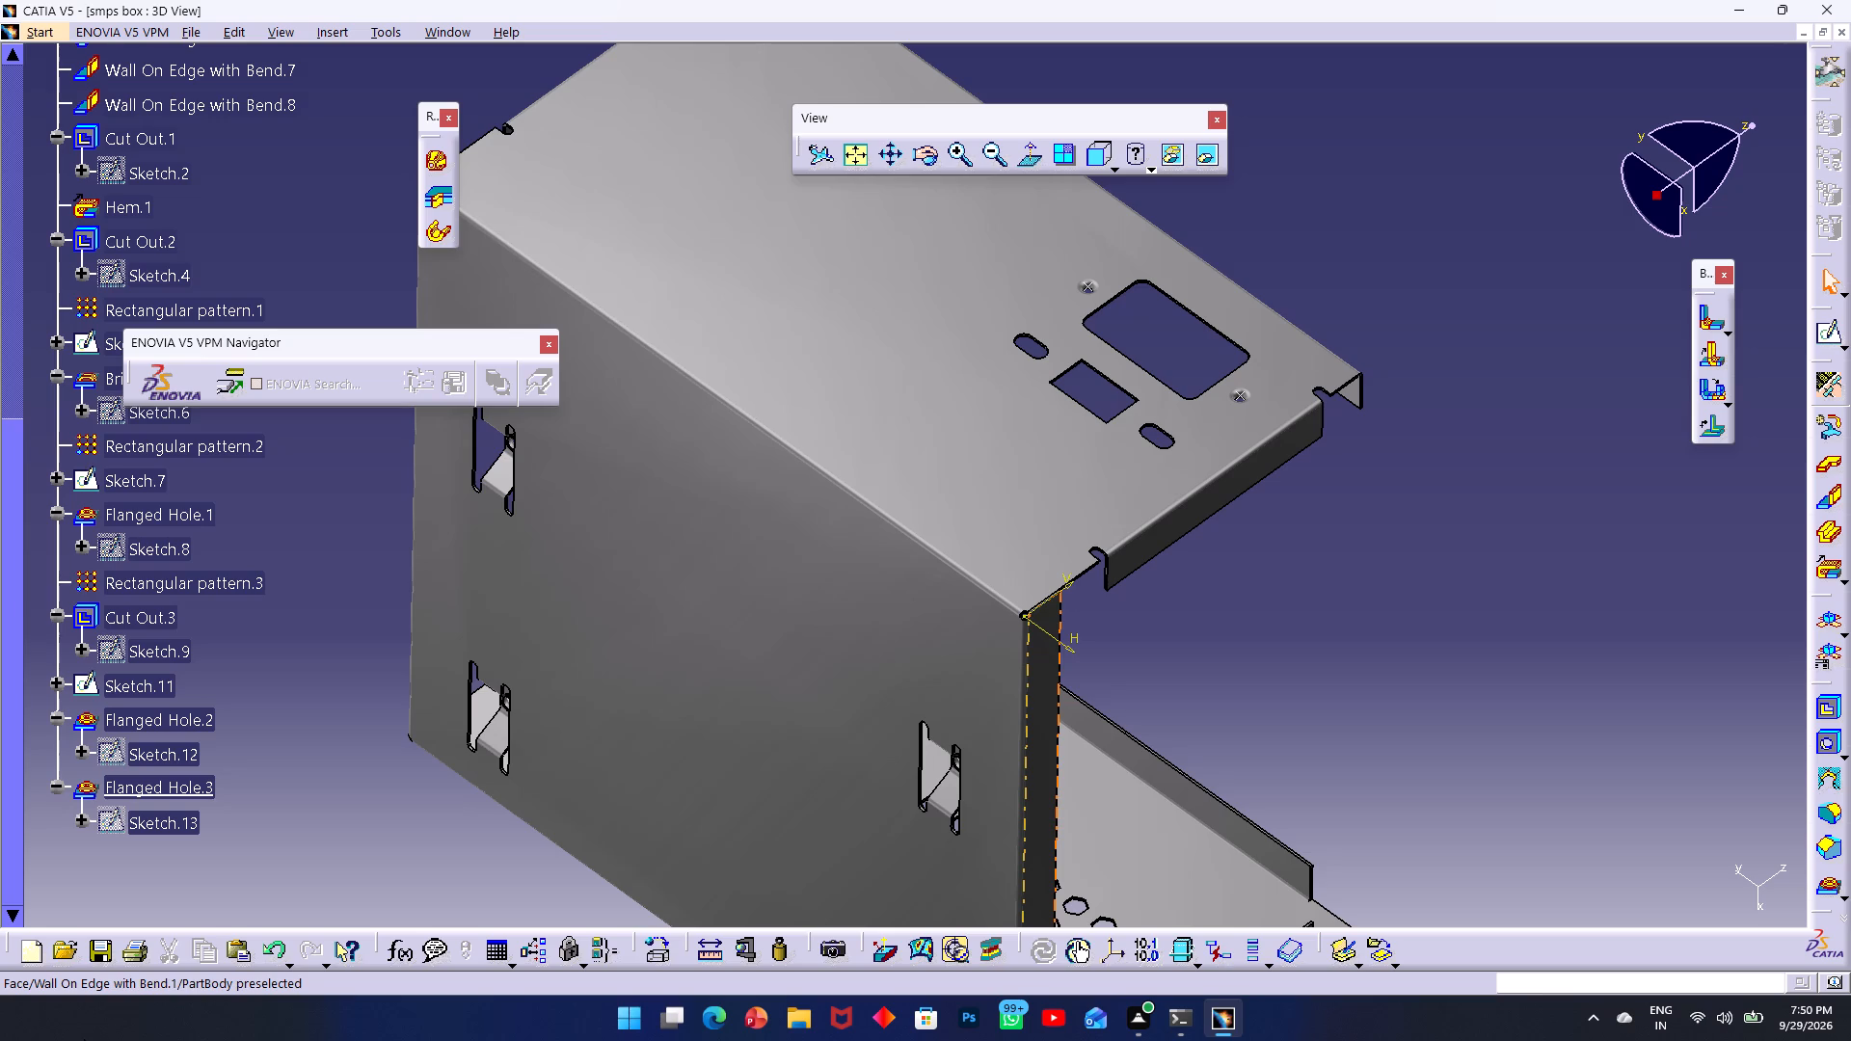
{"action": "key", "text": "Escape"}
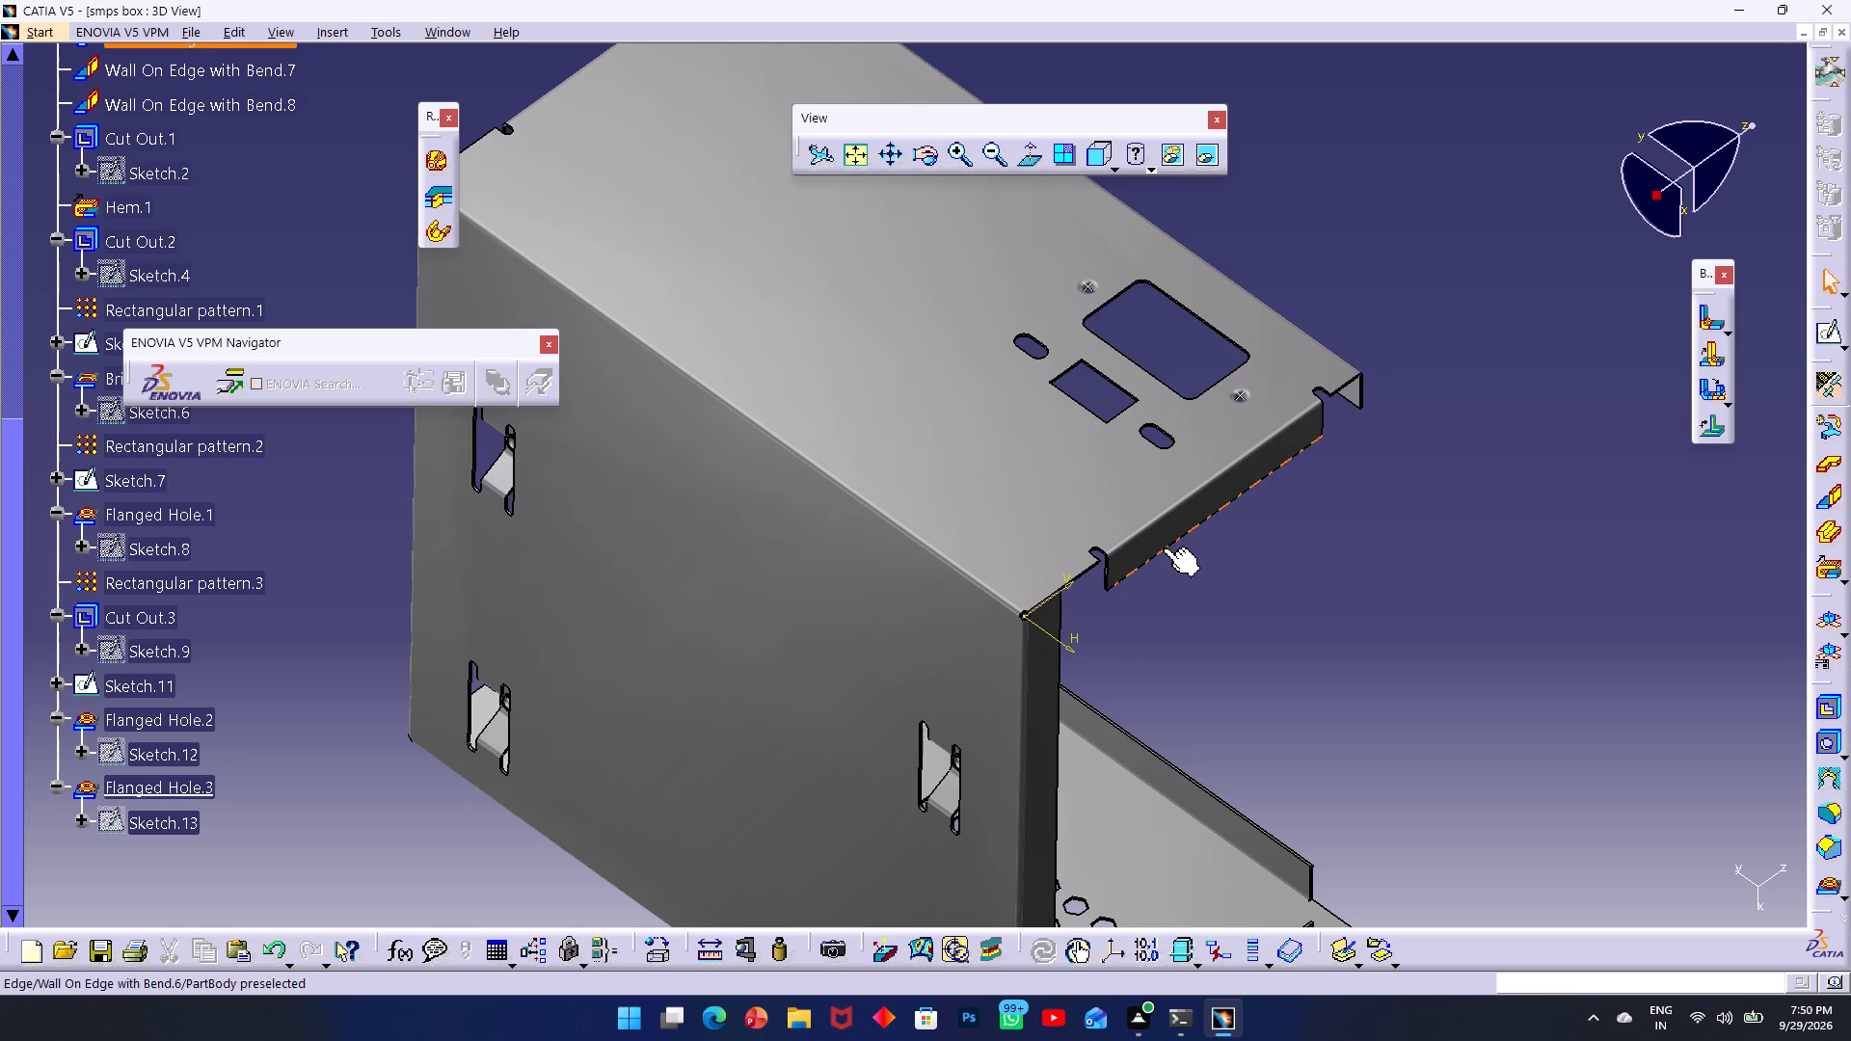
Inspect the hexagon-perforated wall, its rounded notch and edge flanges, and the bridges on the base wall.
{"action": "middle_click_drag", "start_coordinate": [1378, 549], "coordinate": [1124, 533], "text": "ctrl"}
{"action": "scroll", "coordinate": [1122, 533], "scroll_direction": "down", "scroll_amount": 1}
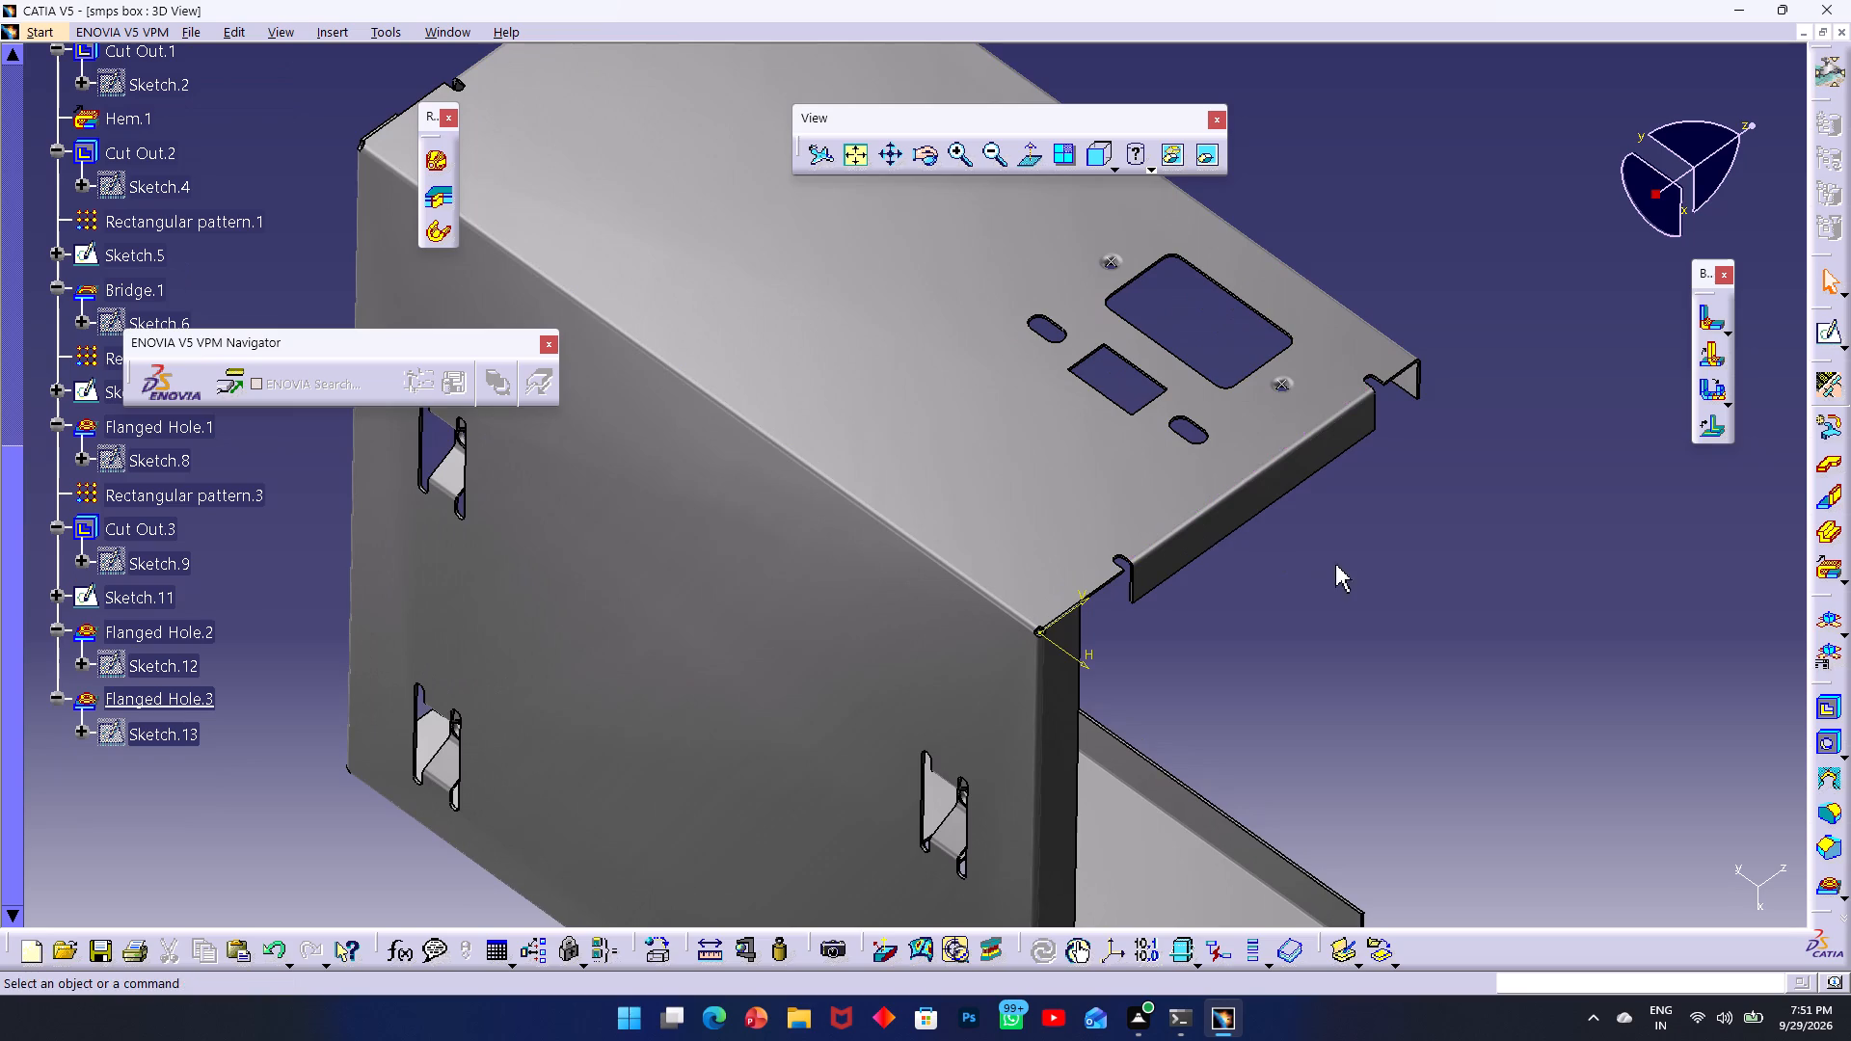
{"action": "middle_click_drag", "start_coordinate": [1385, 575], "coordinate": [456, 228]}
{"action": "scroll", "coordinate": [629, 314], "scroll_direction": "up", "scroll_amount": 1}
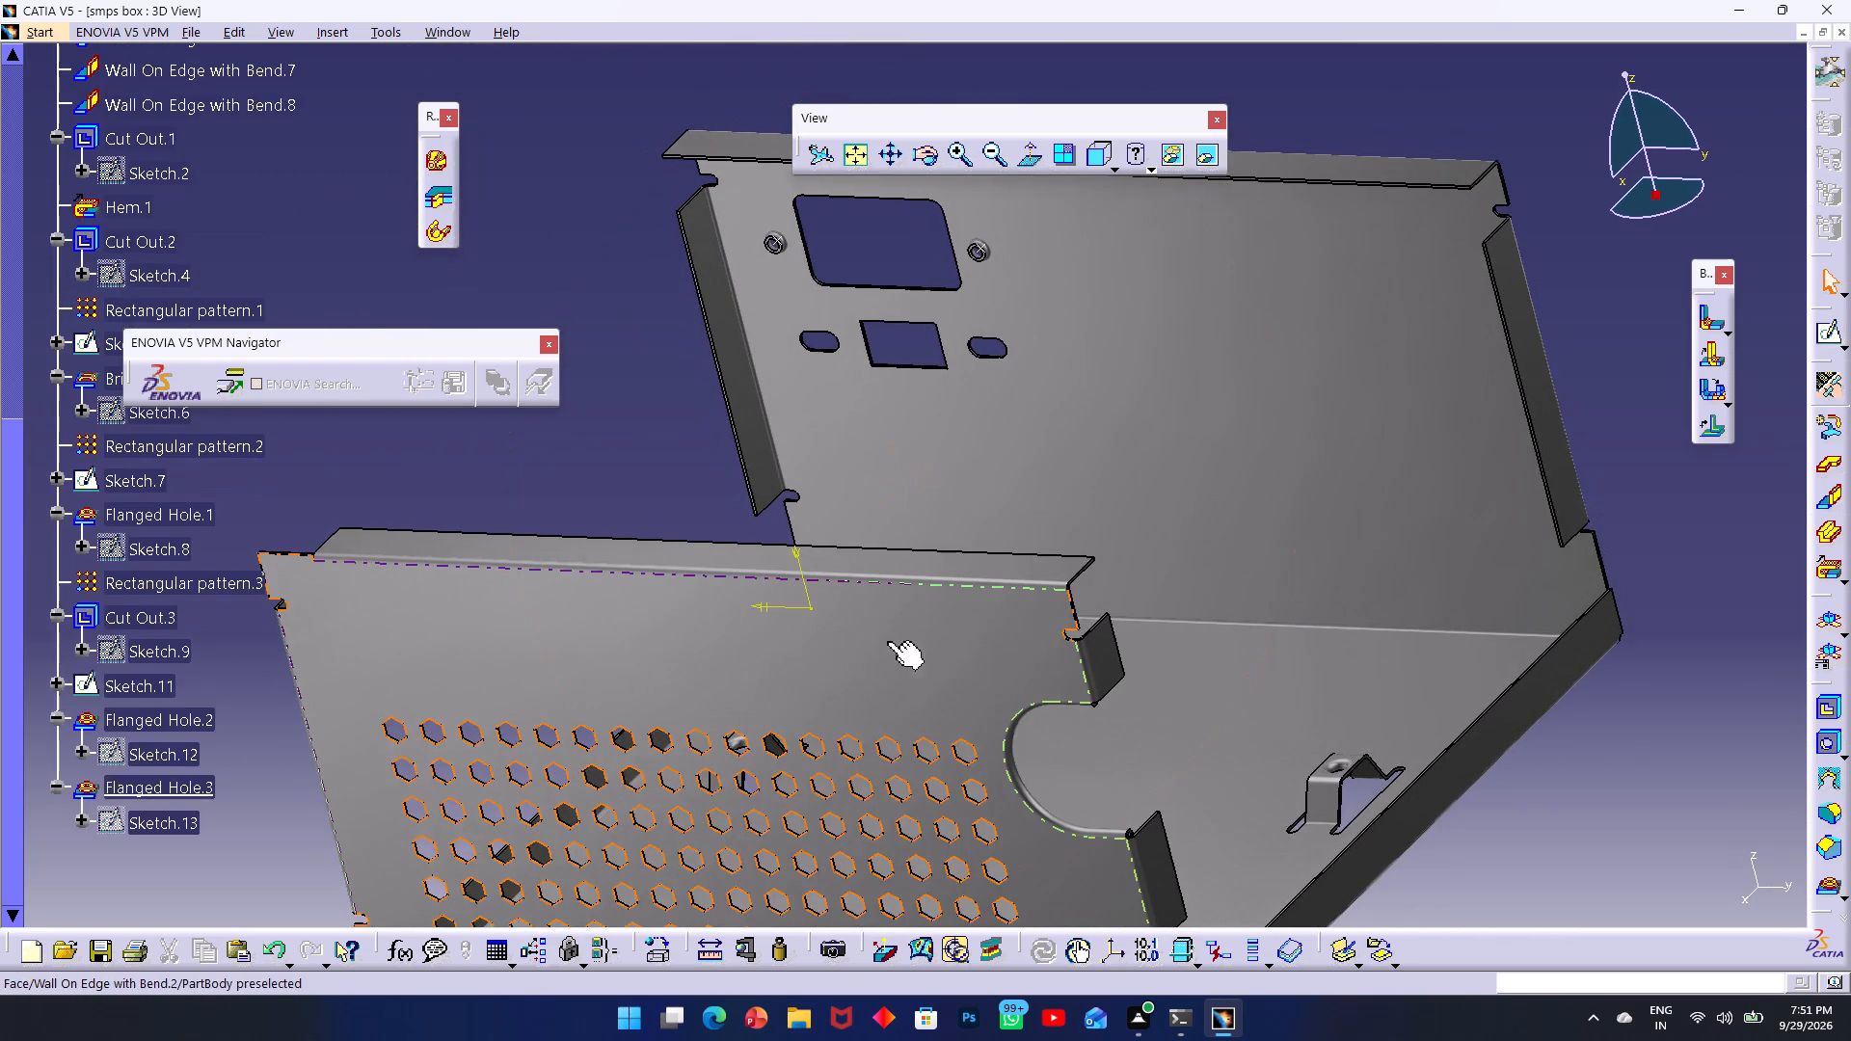
{"action": "middle_click_drag", "start_coordinate": [994, 667], "coordinate": [1020, 666], "text": "ctrl"}
{"action": "middle_click_drag", "start_coordinate": [1119, 776], "coordinate": [1070, 652], "text": "ctrl"}
{"action": "middle_click_drag", "start_coordinate": [1134, 774], "coordinate": [1035, 377]}
{"action": "middle_click_drag", "start_coordinate": [1178, 759], "coordinate": [1122, 541]}
{"action": "middle_click_drag", "start_coordinate": [1166, 602], "coordinate": [1159, 599]}
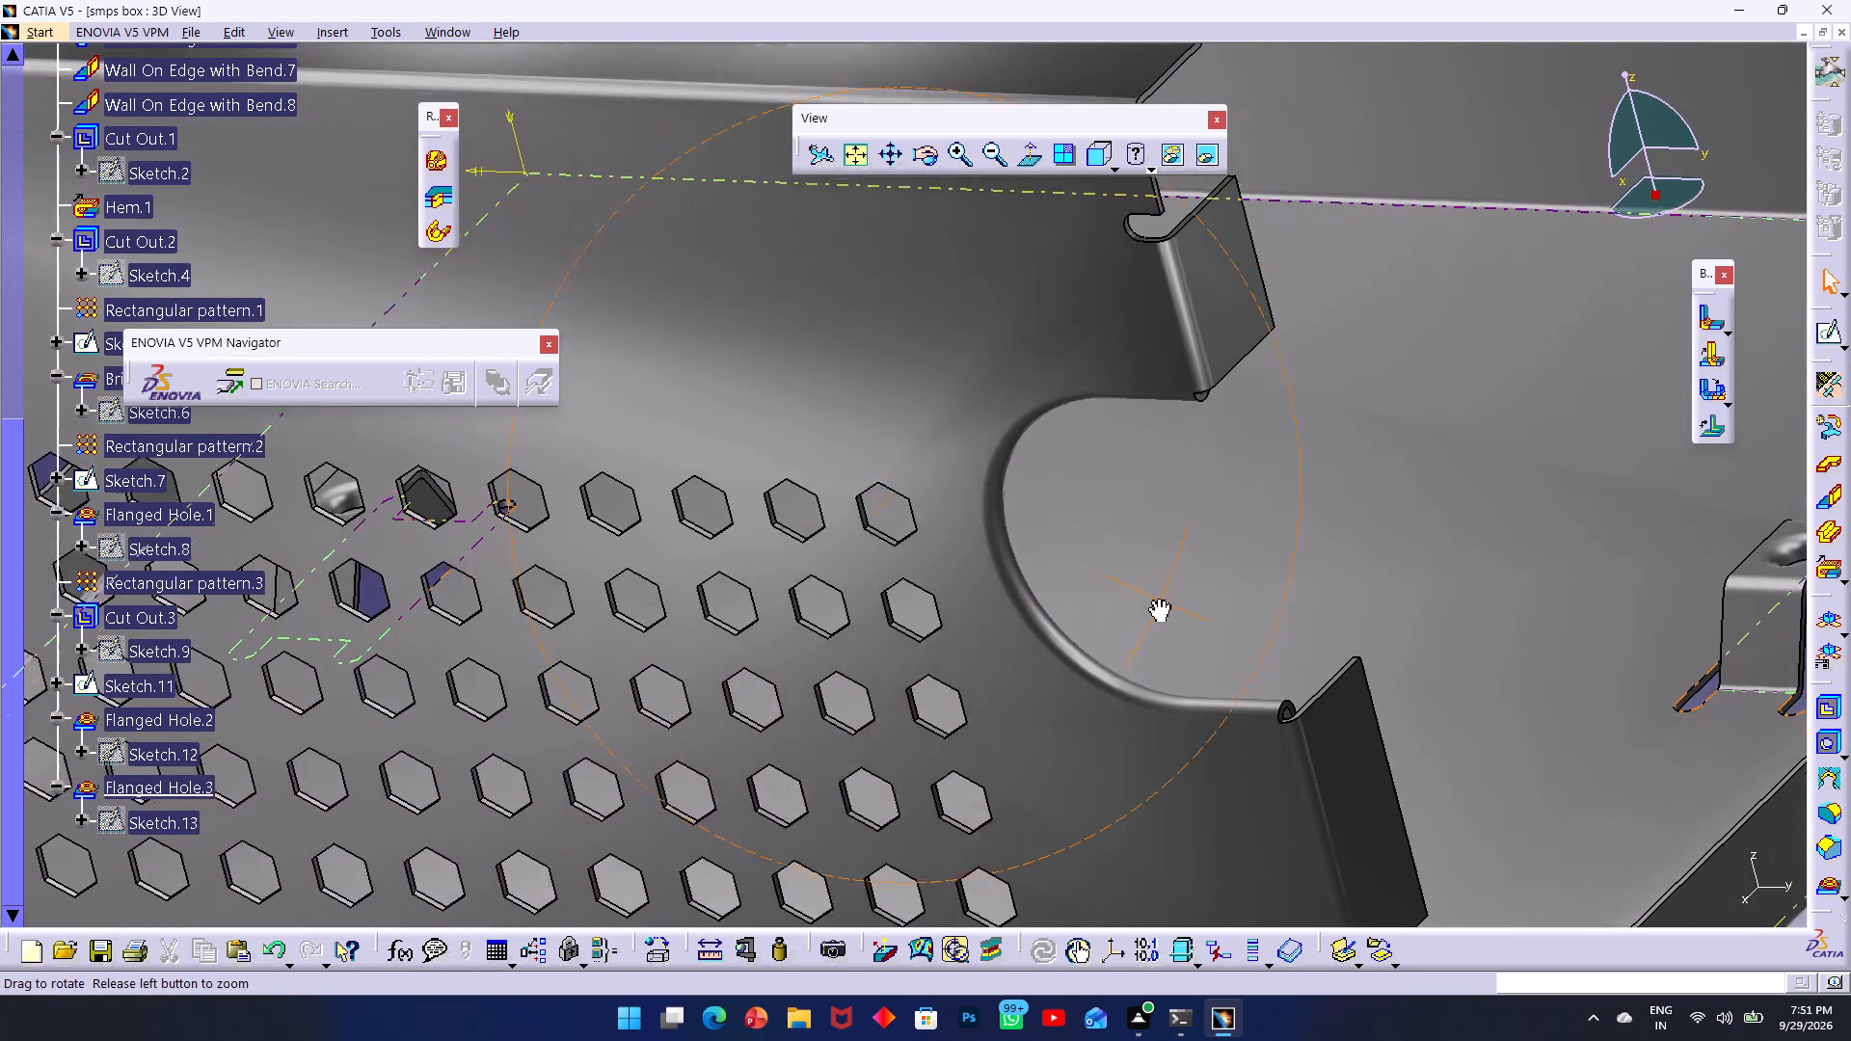
{"action": "middle_click_drag", "start_coordinate": [1159, 599], "coordinate": [1101, 514]}
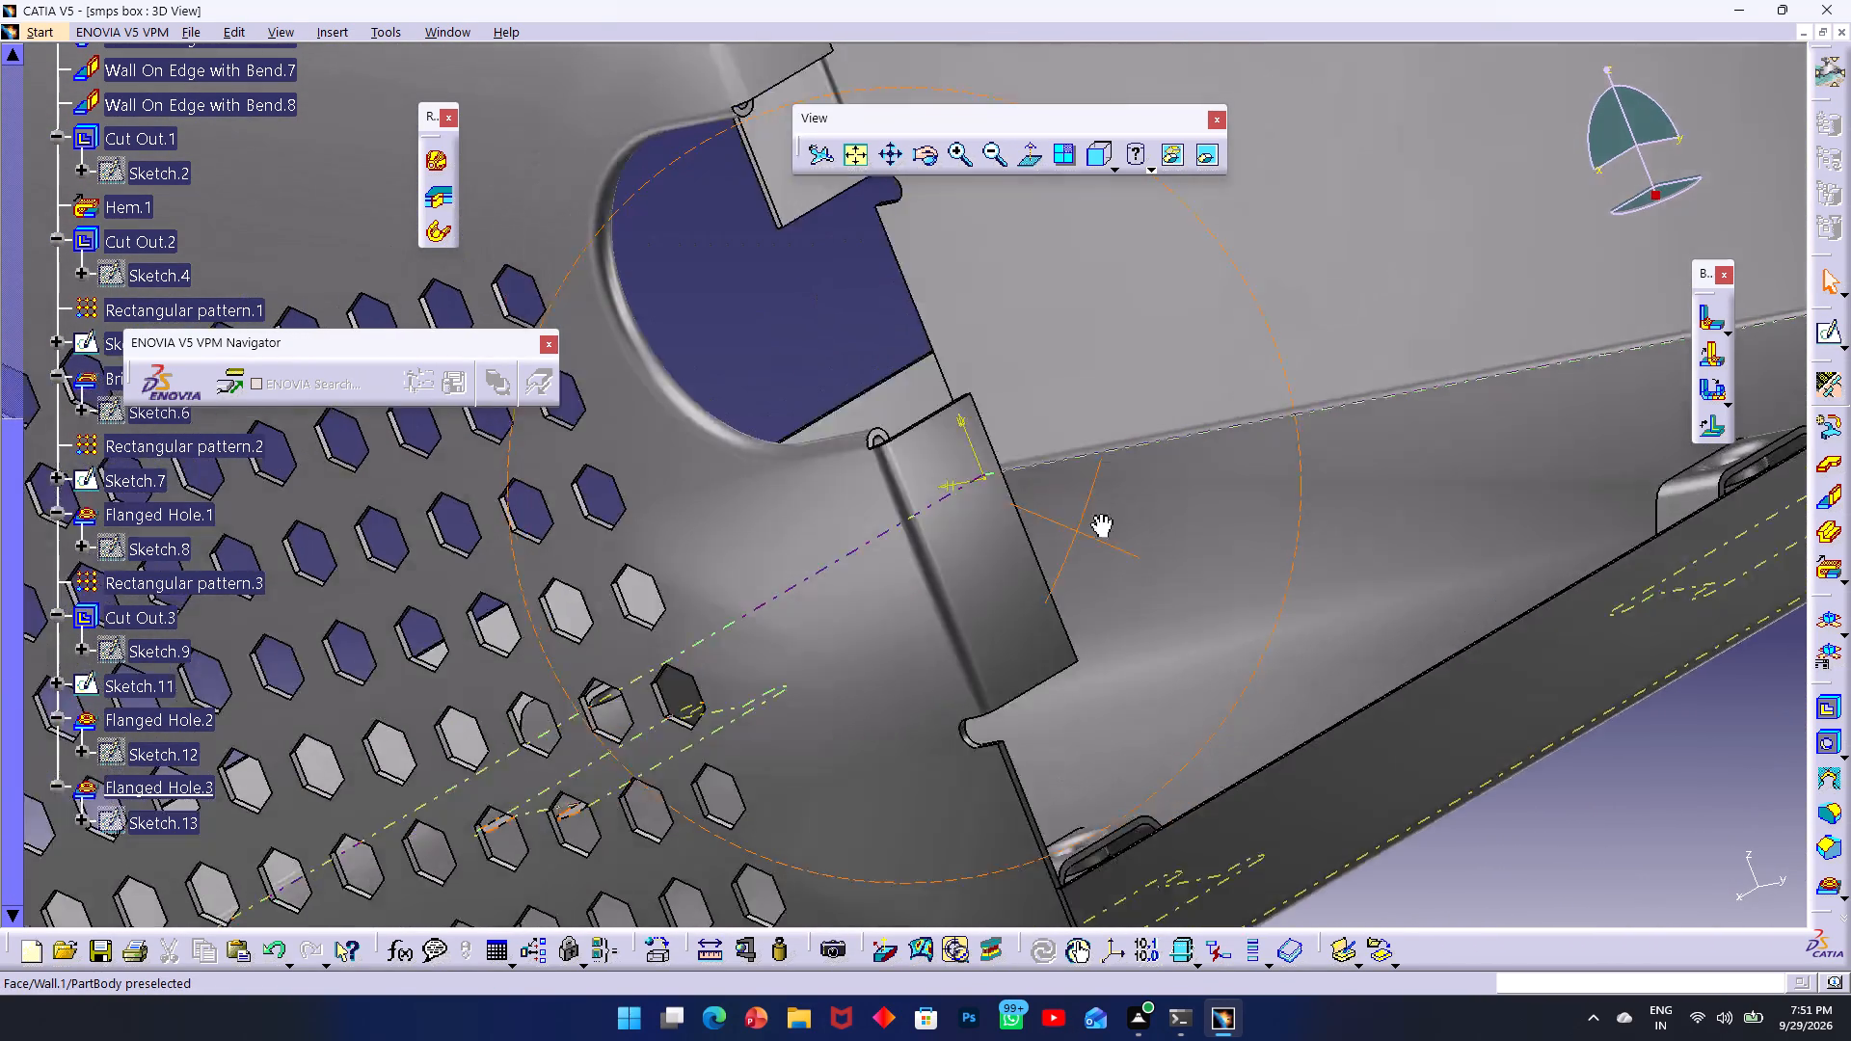
{"action": "middle_click_drag", "start_coordinate": [1101, 514], "coordinate": [1185, 500]}
{"action": "middle_click_drag", "start_coordinate": [1176, 561], "coordinate": [1270, 645], "text": "ctrl"}
{"action": "middle_click_drag", "start_coordinate": [1236, 458], "coordinate": [1214, 505], "text": "ctrl"}
{"action": "middle_click_drag", "start_coordinate": [1164, 464], "coordinate": [1127, 443], "text": "ctrl"}
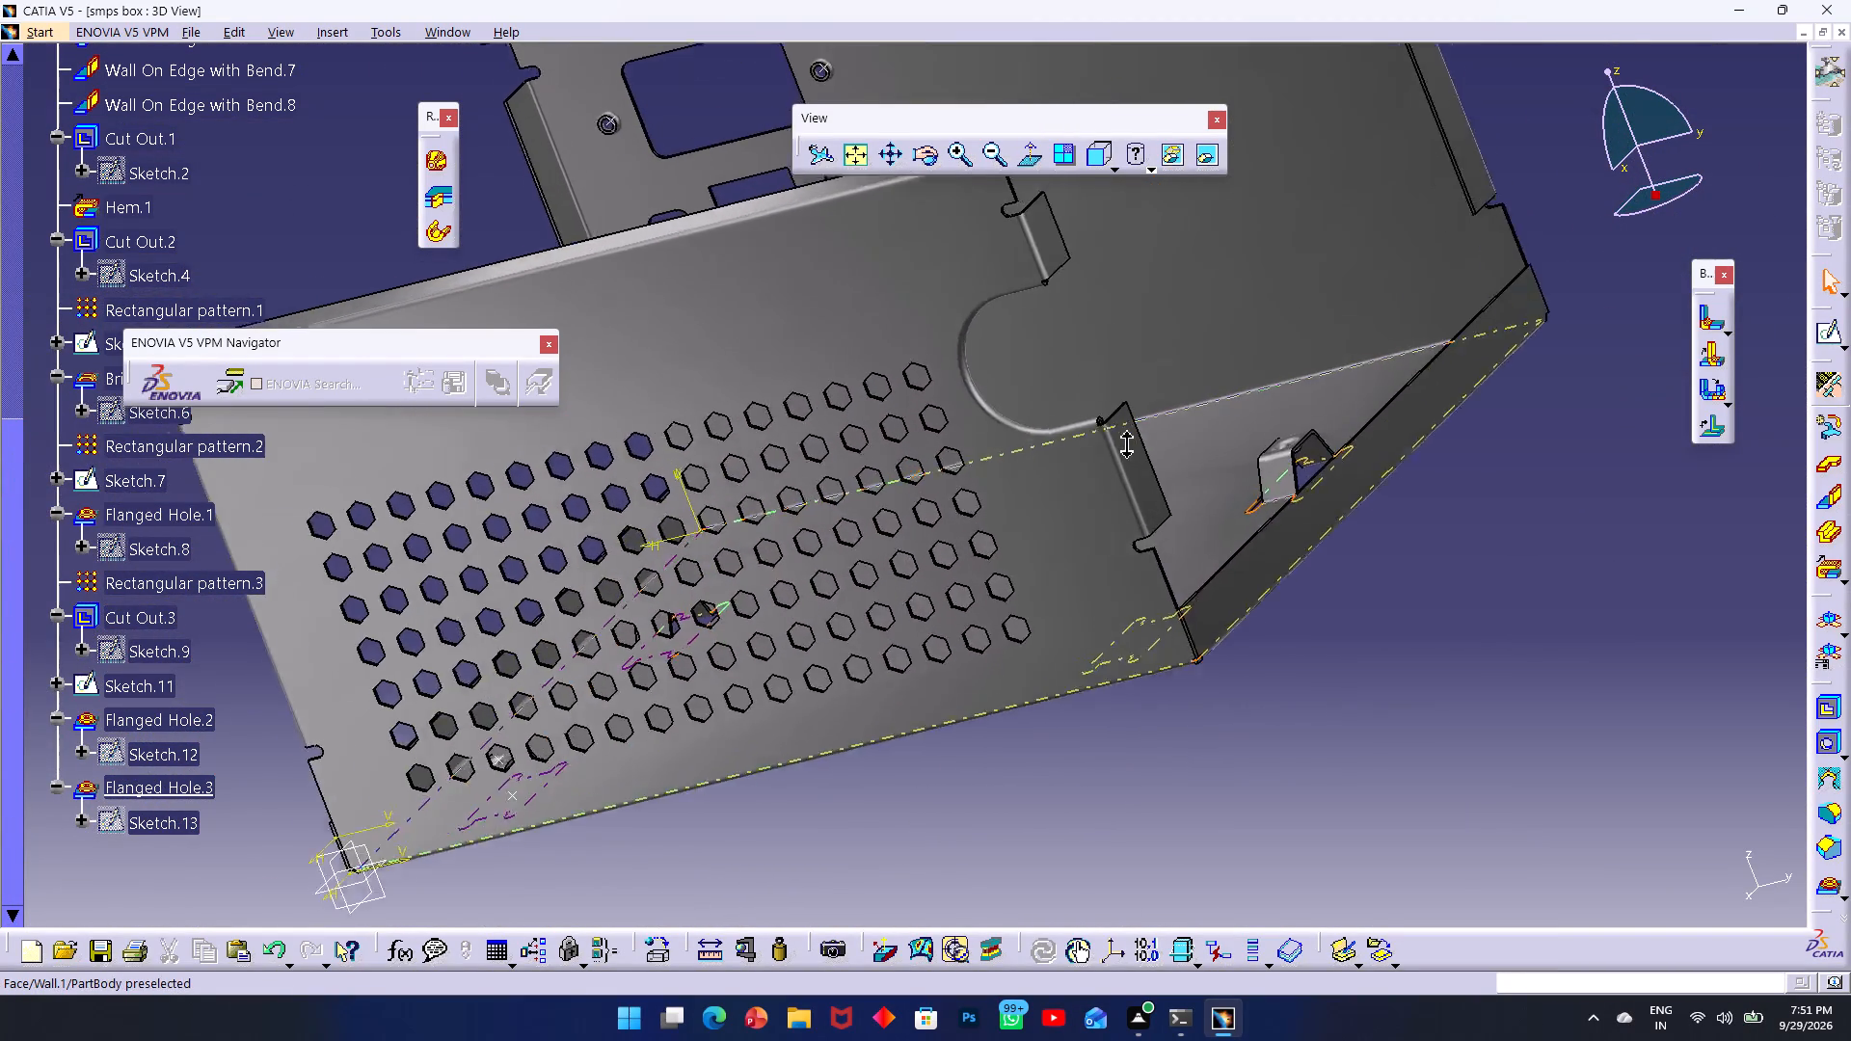
{"action": "middle_click_drag", "start_coordinate": [1127, 443], "coordinate": [1135, 417], "text": "ctrl"}
{"action": "middle_click_drag", "start_coordinate": [1149, 382], "coordinate": [1136, 302], "text": "ctrl"}
{"action": "scroll", "coordinate": [1146, 301], "scroll_direction": "up", "scroll_amount": 1}
{"action": "middle_click_drag", "start_coordinate": [1180, 323], "coordinate": [1159, 373], "text": "ctrl"}
{"action": "scroll", "coordinate": [1220, 356], "scroll_direction": "up", "scroll_amount": 1}
{"action": "middle_click_drag", "start_coordinate": [1220, 356], "coordinate": [1128, 441]}
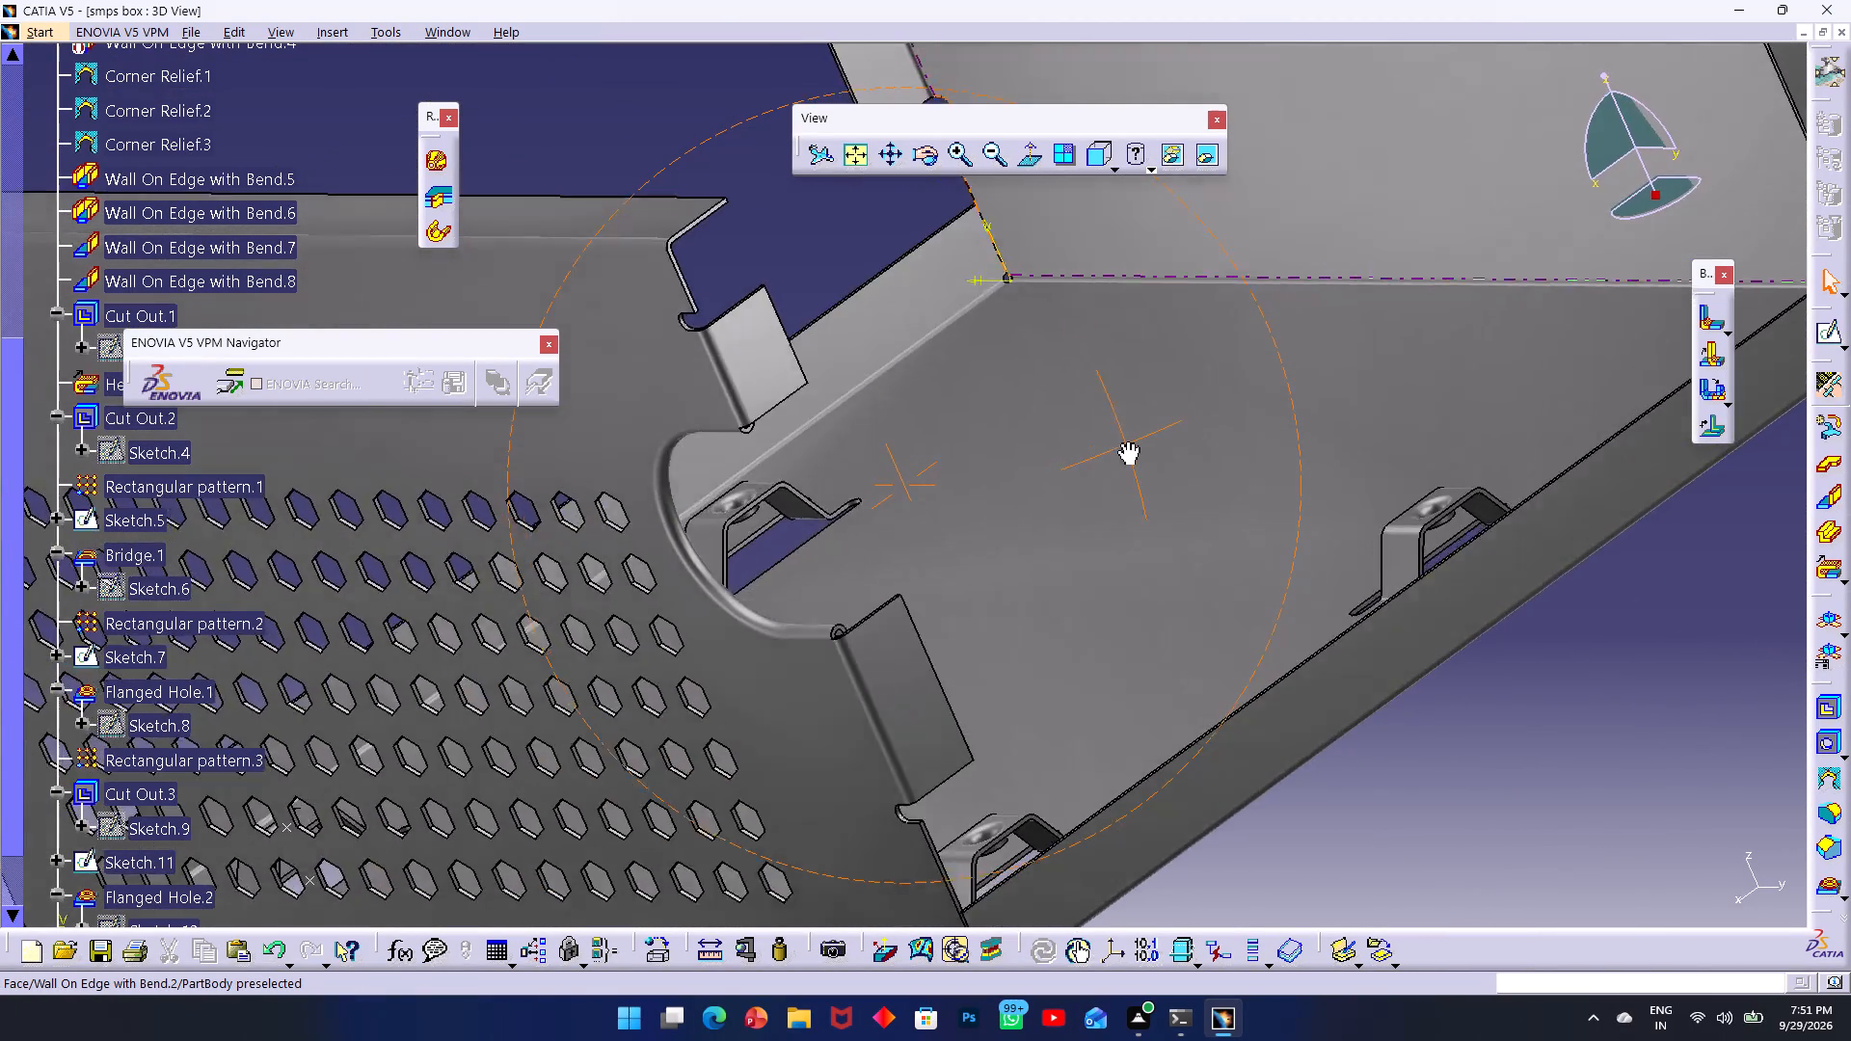
{"action": "middle_click_drag", "start_coordinate": [1128, 441], "coordinate": [1199, 370]}
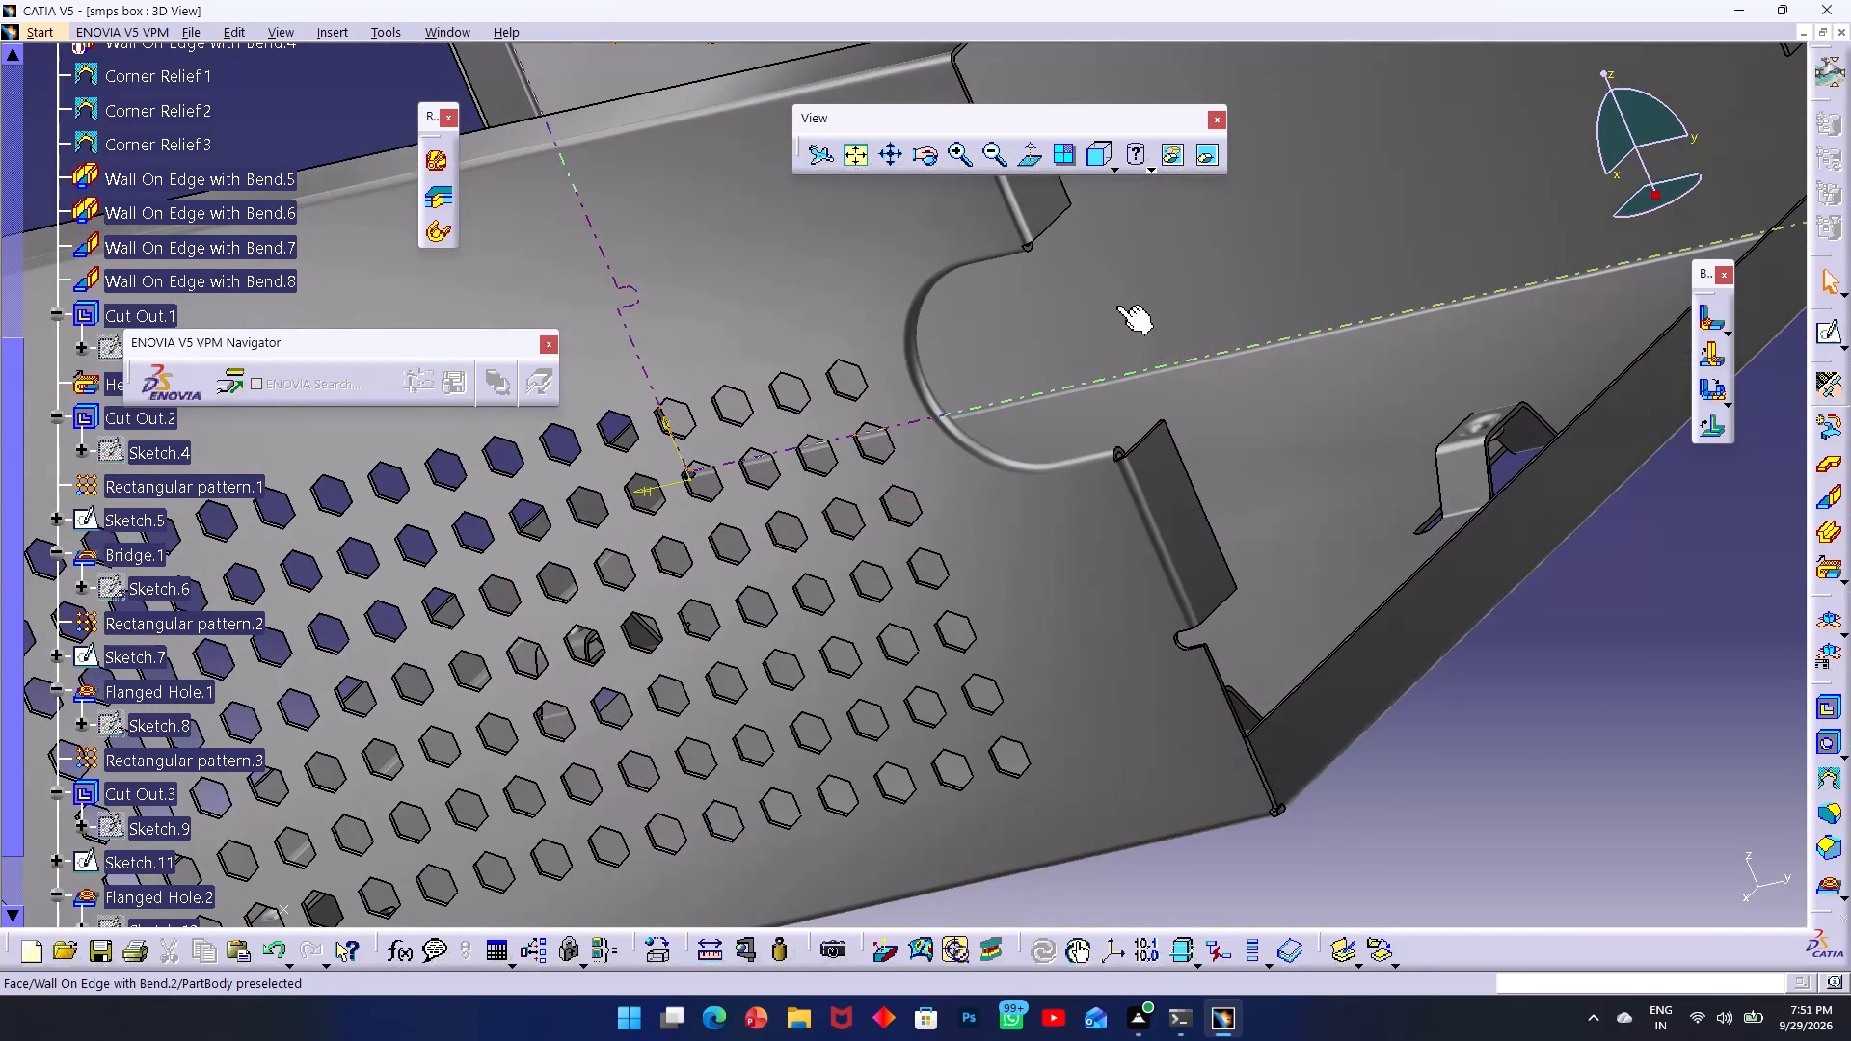
{"action": "middle_click_drag", "start_coordinate": [1119, 307], "coordinate": [1113, 257], "text": "ctrl"}
{"action": "scroll", "coordinate": [1116, 258], "scroll_direction": "up", "scroll_amount": 1}
{"action": "middle_click_drag", "start_coordinate": [1072, 395], "coordinate": [1095, 316], "text": "ctrl"}
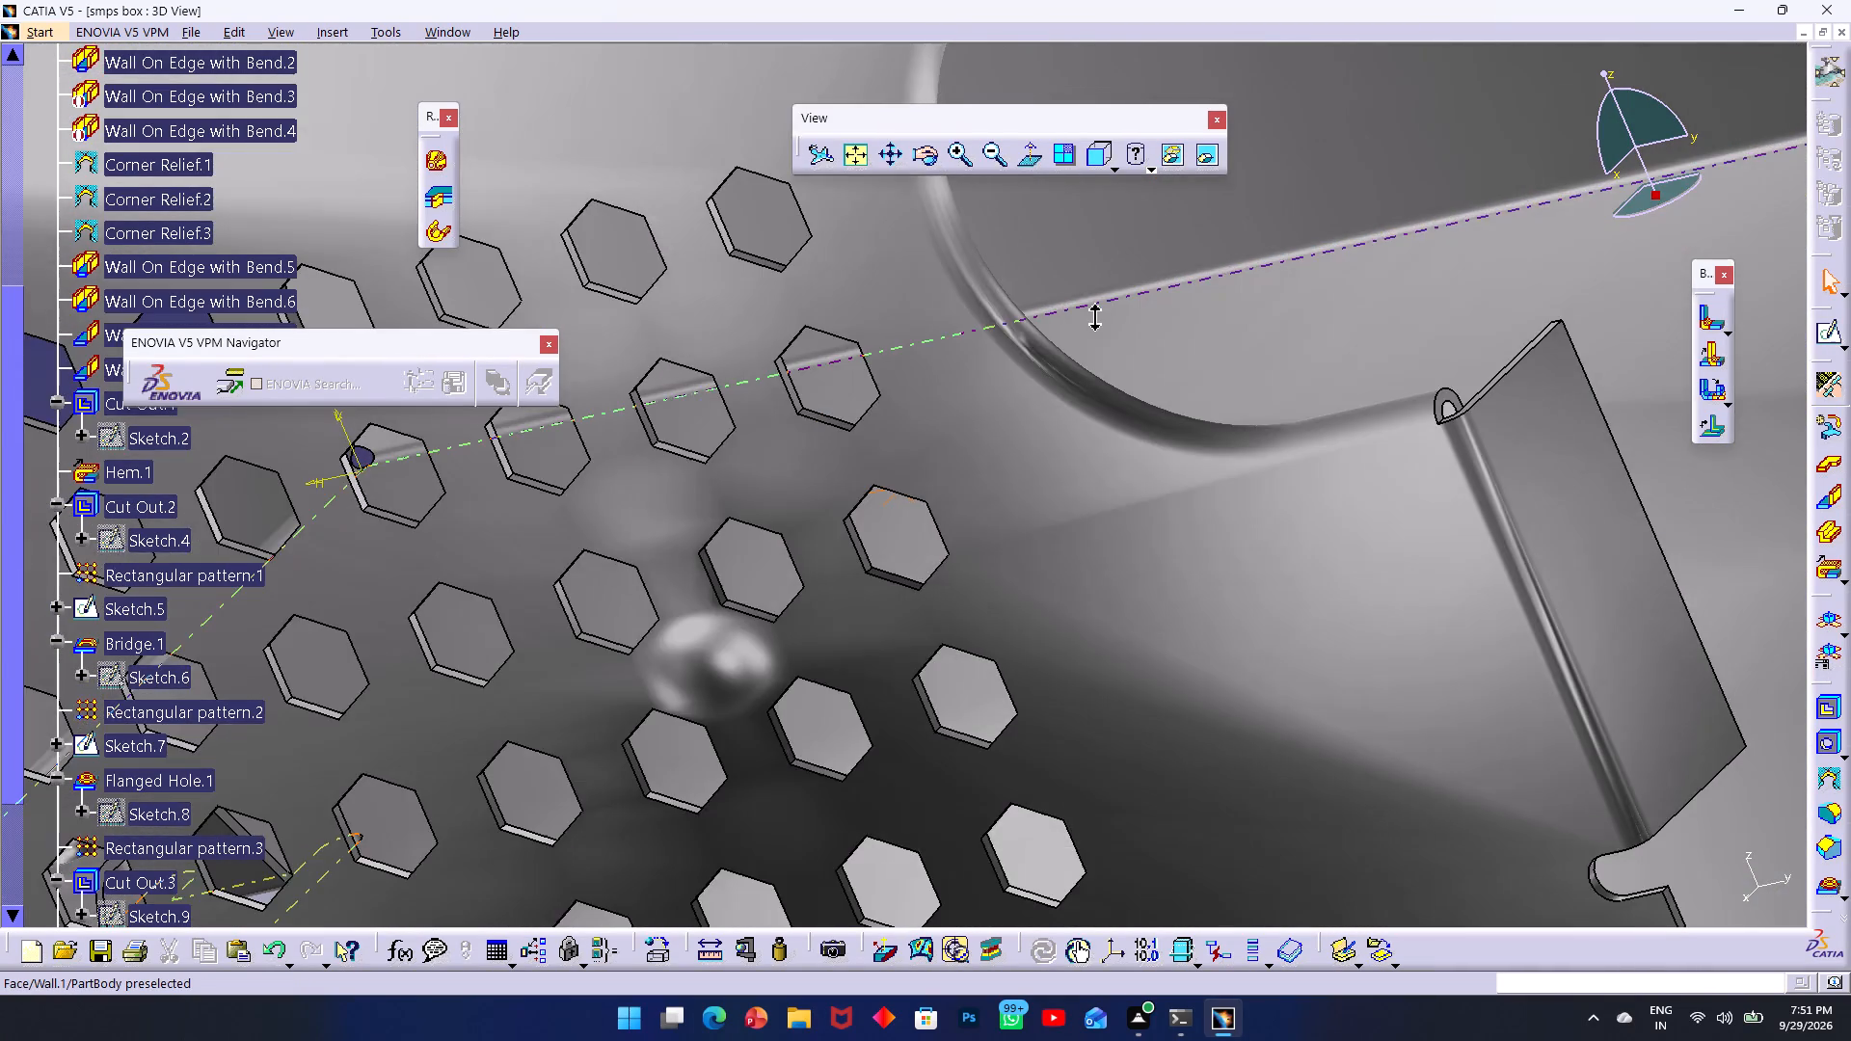
{"action": "middle_click_drag", "start_coordinate": [1095, 316], "coordinate": [1100, 358], "text": "ctrl"}
{"action": "middle_click_drag", "start_coordinate": [1148, 453], "coordinate": [1270, 654], "text": "ctrl"}
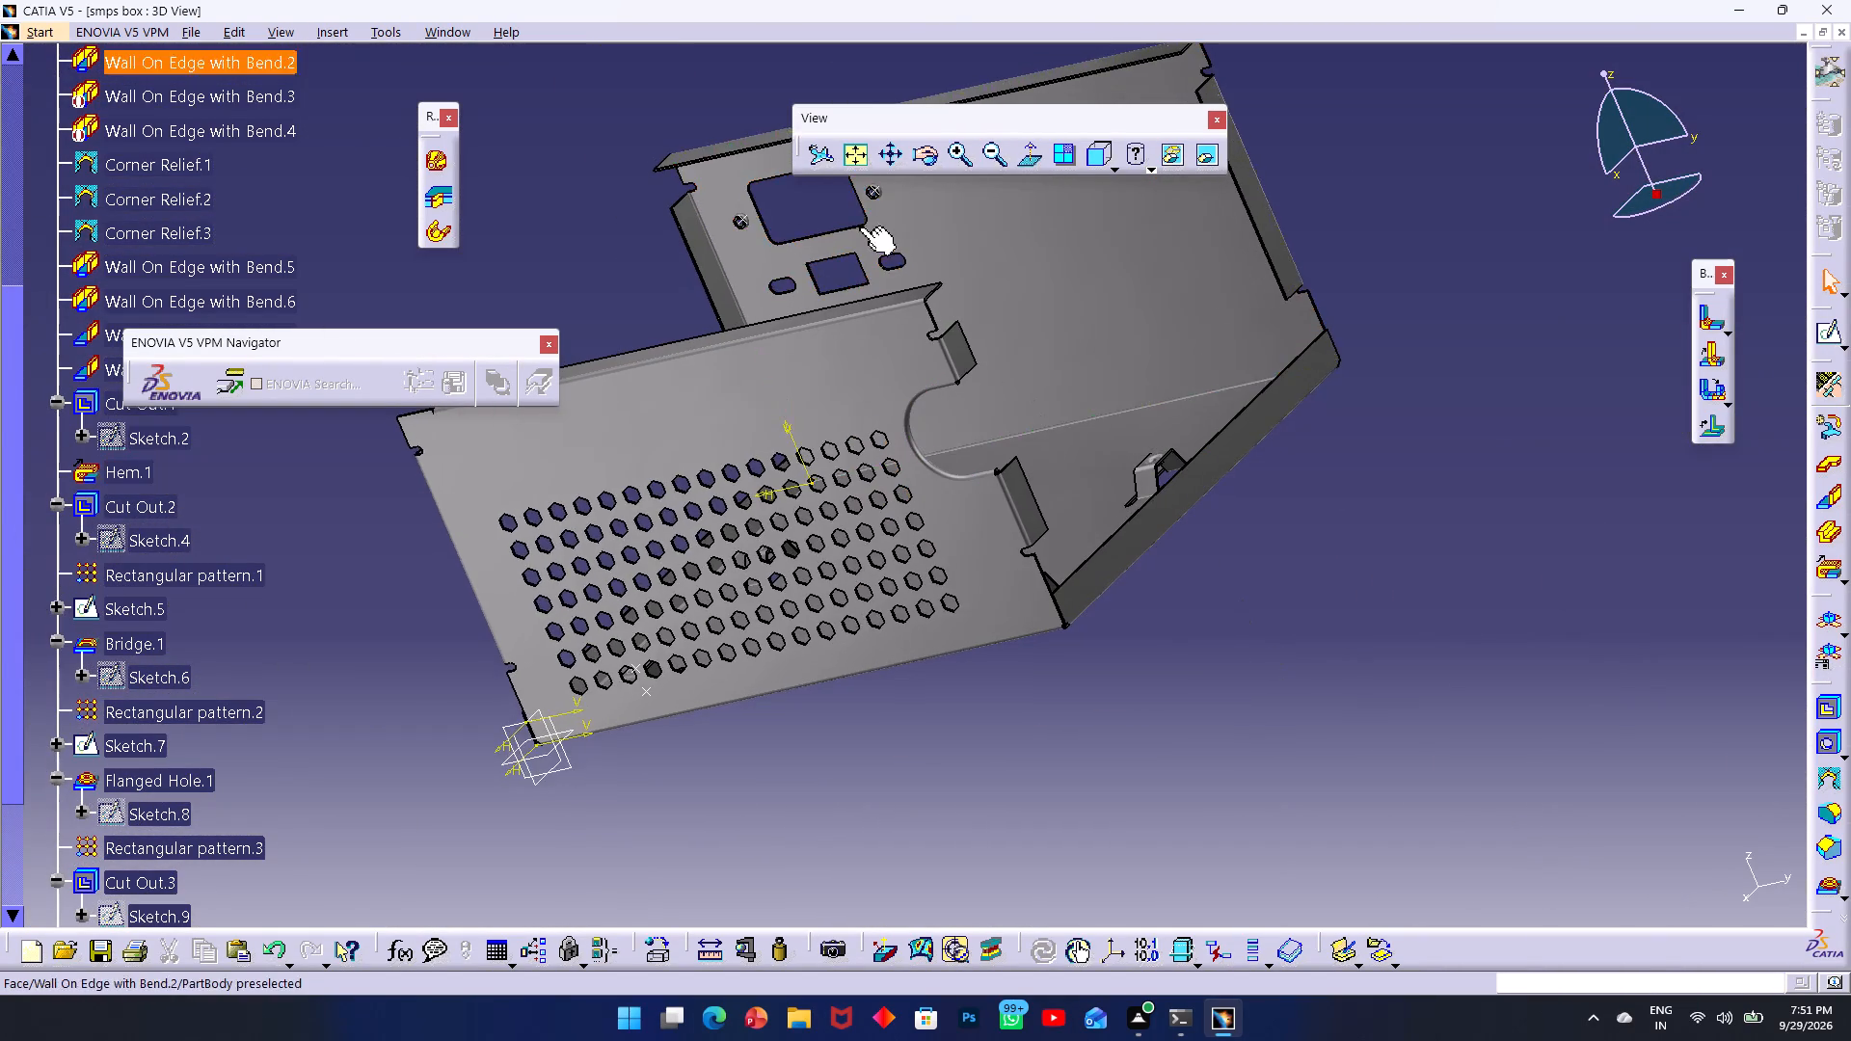
Examine the two flanged holes beside the rounded rectangular cutout from both faces of the wall, and review the overall box.
{"action": "middle_click_drag", "start_coordinate": [860, 227], "coordinate": [892, 163], "text": "ctrl"}
{"action": "middle_click_drag", "start_coordinate": [893, 262], "coordinate": [941, 579]}
{"action": "middle_click_drag", "start_coordinate": [941, 569], "coordinate": [941, 565], "text": "ctrl"}
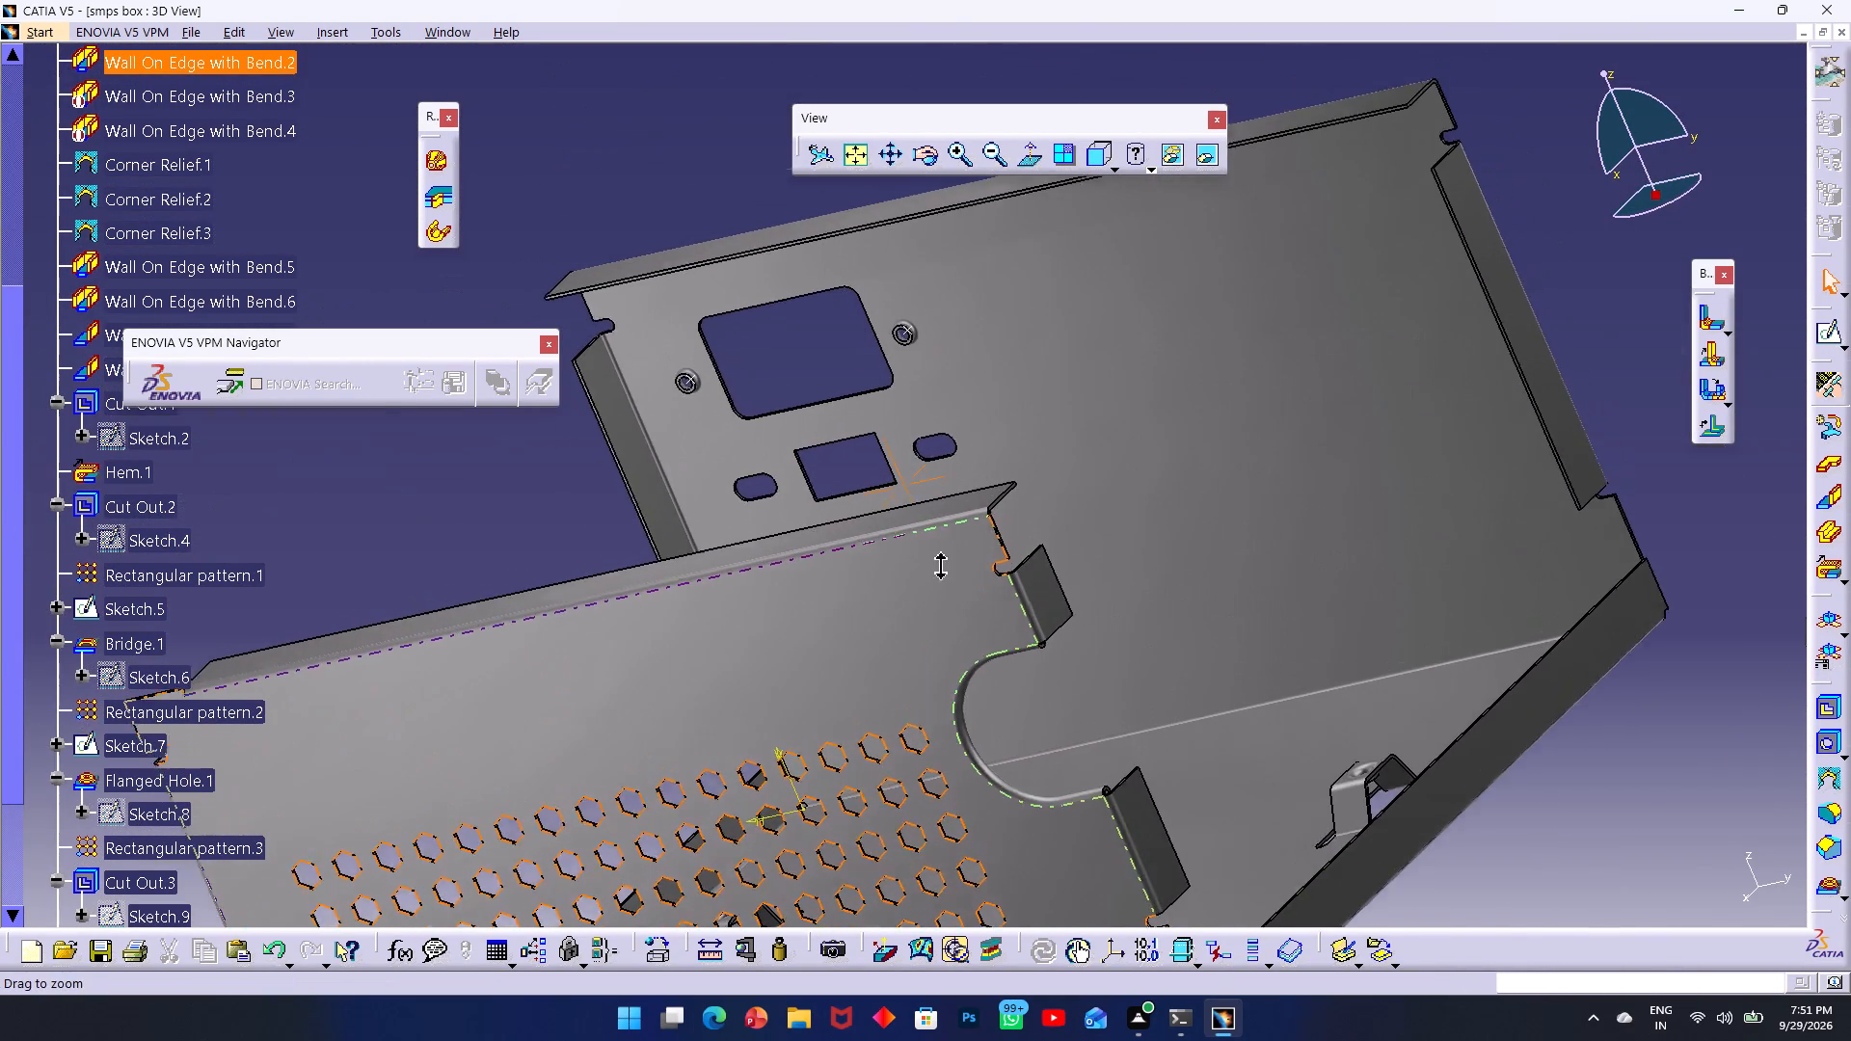
{"action": "middle_click_drag", "start_coordinate": [941, 565], "coordinate": [948, 482], "text": "ctrl"}
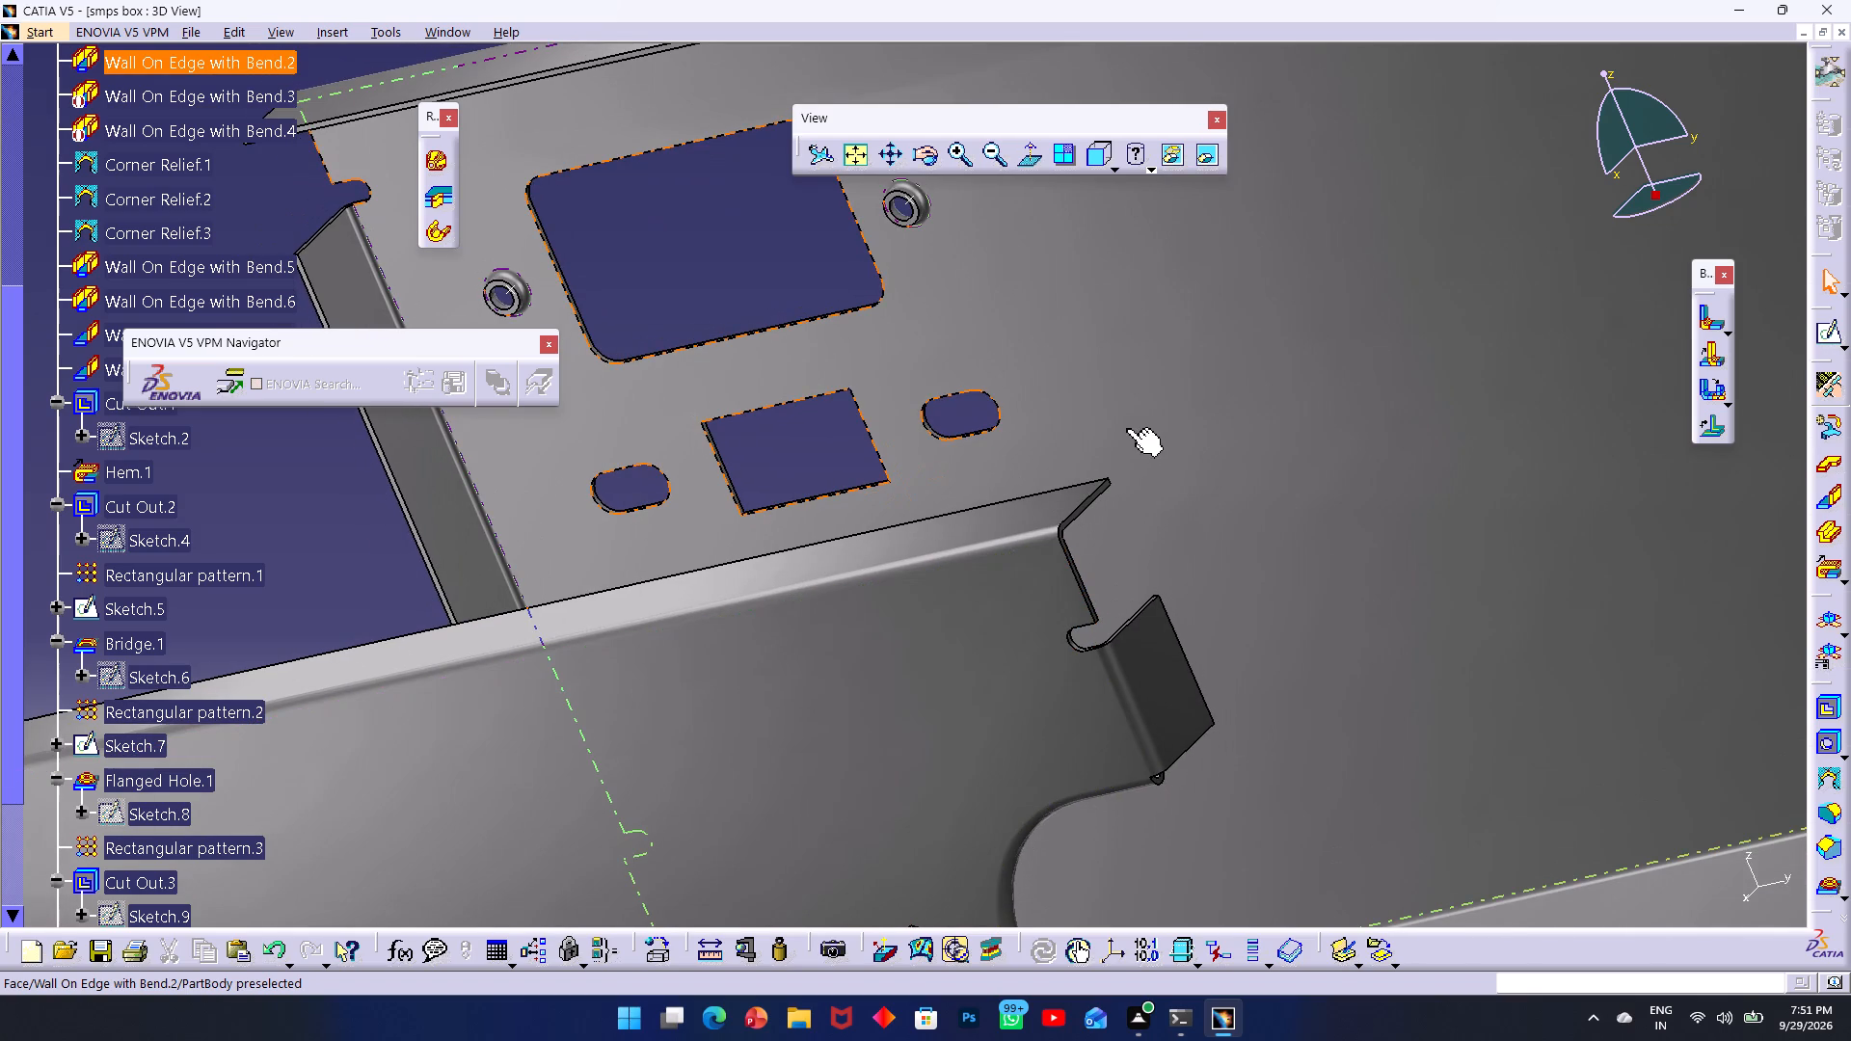
{"action": "middle_click_drag", "start_coordinate": [1133, 437], "coordinate": [1093, 520], "text": "ctrl"}
{"action": "middle_click_drag", "start_coordinate": [1405, 358], "coordinate": [1170, 449]}
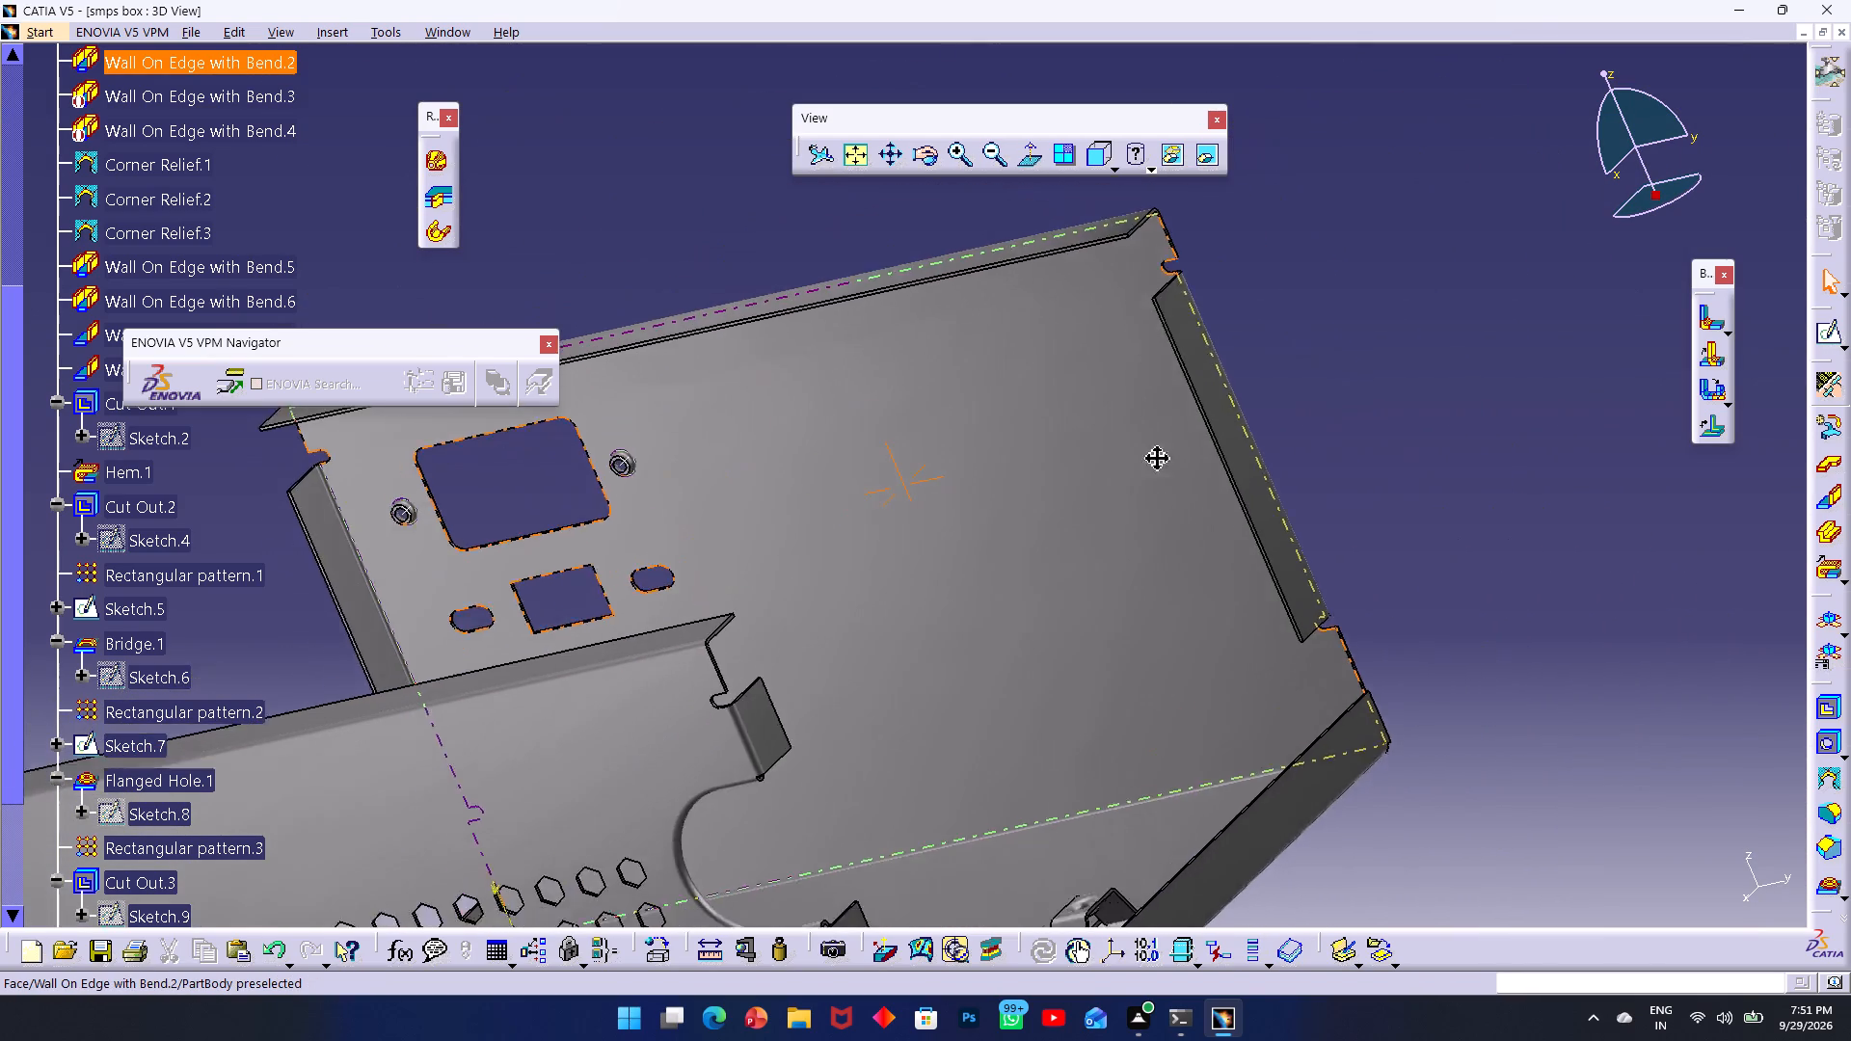
{"action": "middle_click_drag", "start_coordinate": [1170, 449], "coordinate": [1229, 373]}
{"action": "middle_click_drag", "start_coordinate": [1438, 314], "coordinate": [1251, 445], "text": "ctrl"}
{"action": "middle_click_drag", "start_coordinate": [1221, 409], "coordinate": [1067, 499]}
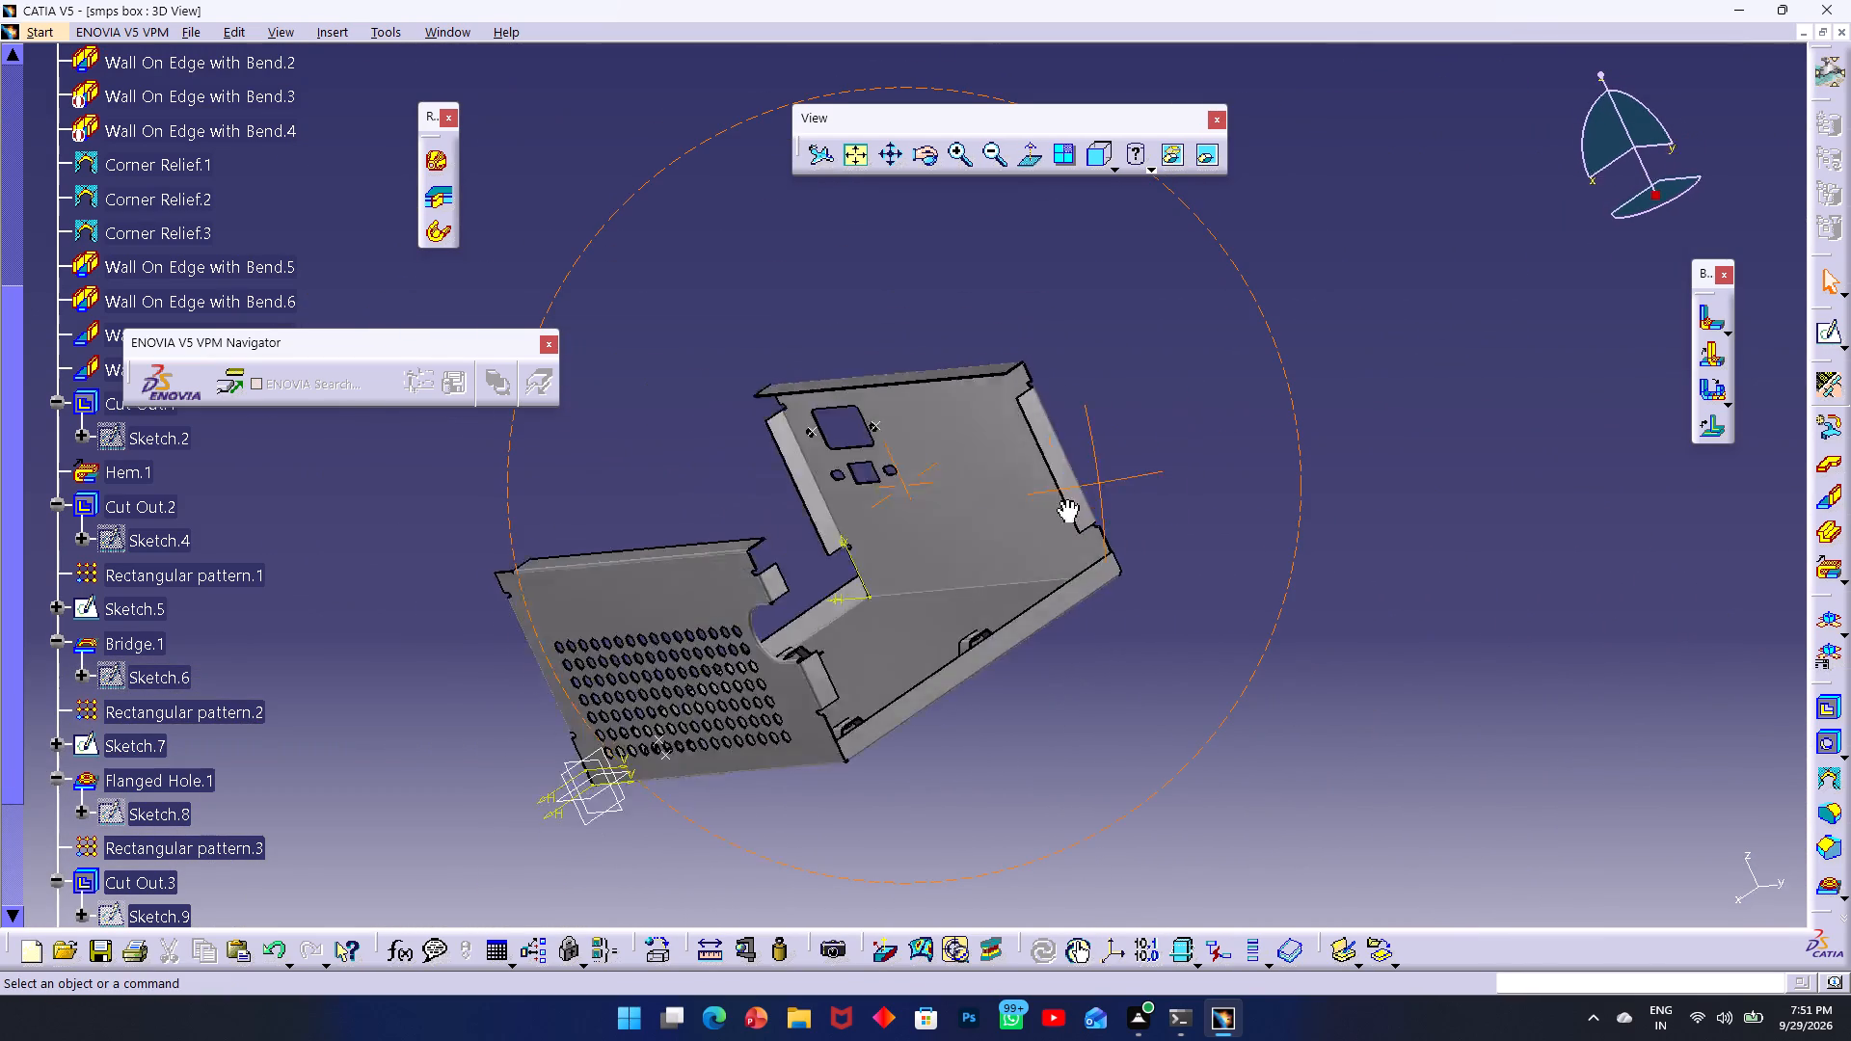
{"action": "middle_click_drag", "start_coordinate": [1067, 499], "coordinate": [416, 637]}
{"action": "middle_click_drag", "start_coordinate": [1365, 371], "coordinate": [1339, 413], "text": "ctrl"}
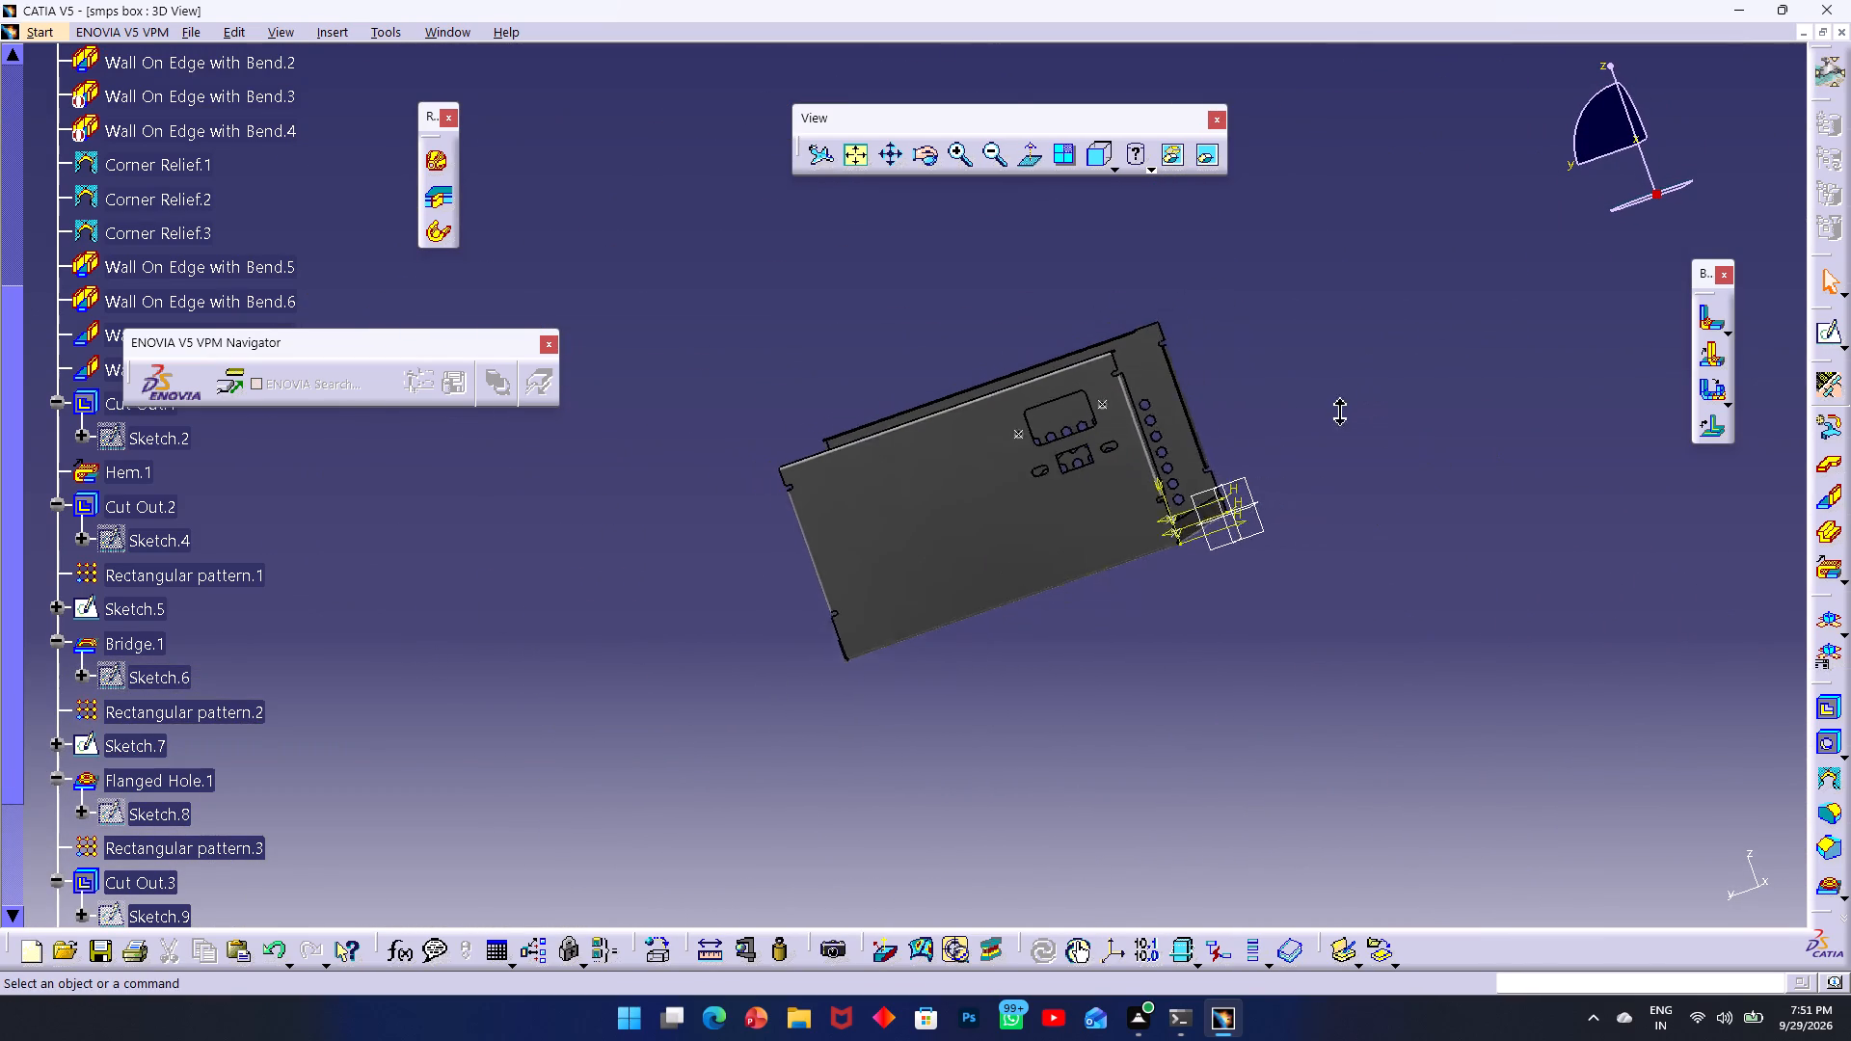
{"action": "middle_click_drag", "start_coordinate": [1339, 413], "coordinate": [1409, 232], "text": "ctrl"}
{"action": "middle_click_drag", "start_coordinate": [1463, 285], "coordinate": [1303, 329]}
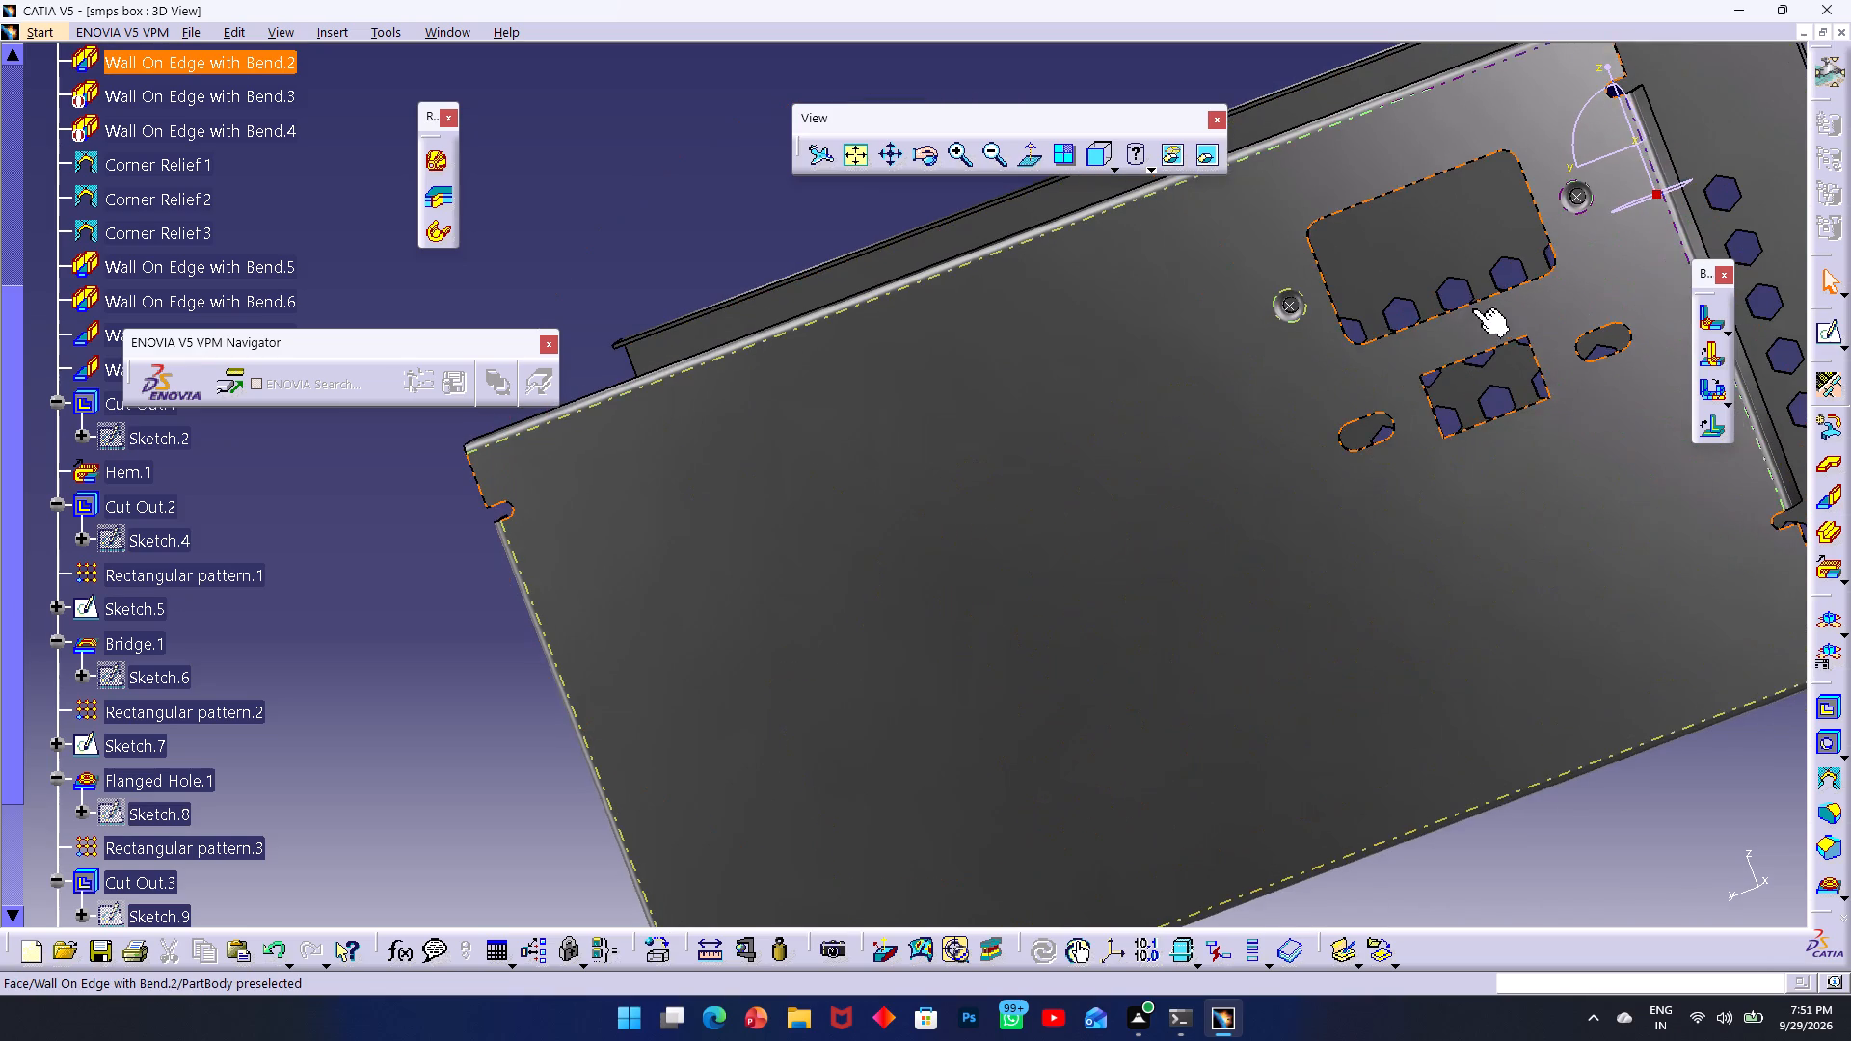
{"action": "middle_click", "coordinate": [1474, 307], "text": "ctrl"}
{"action": "middle_click_drag", "start_coordinate": [1469, 299], "coordinate": [1145, 302]}
{"action": "scroll", "coordinate": [1143, 298], "scroll_direction": "up", "scroll_amount": 1}
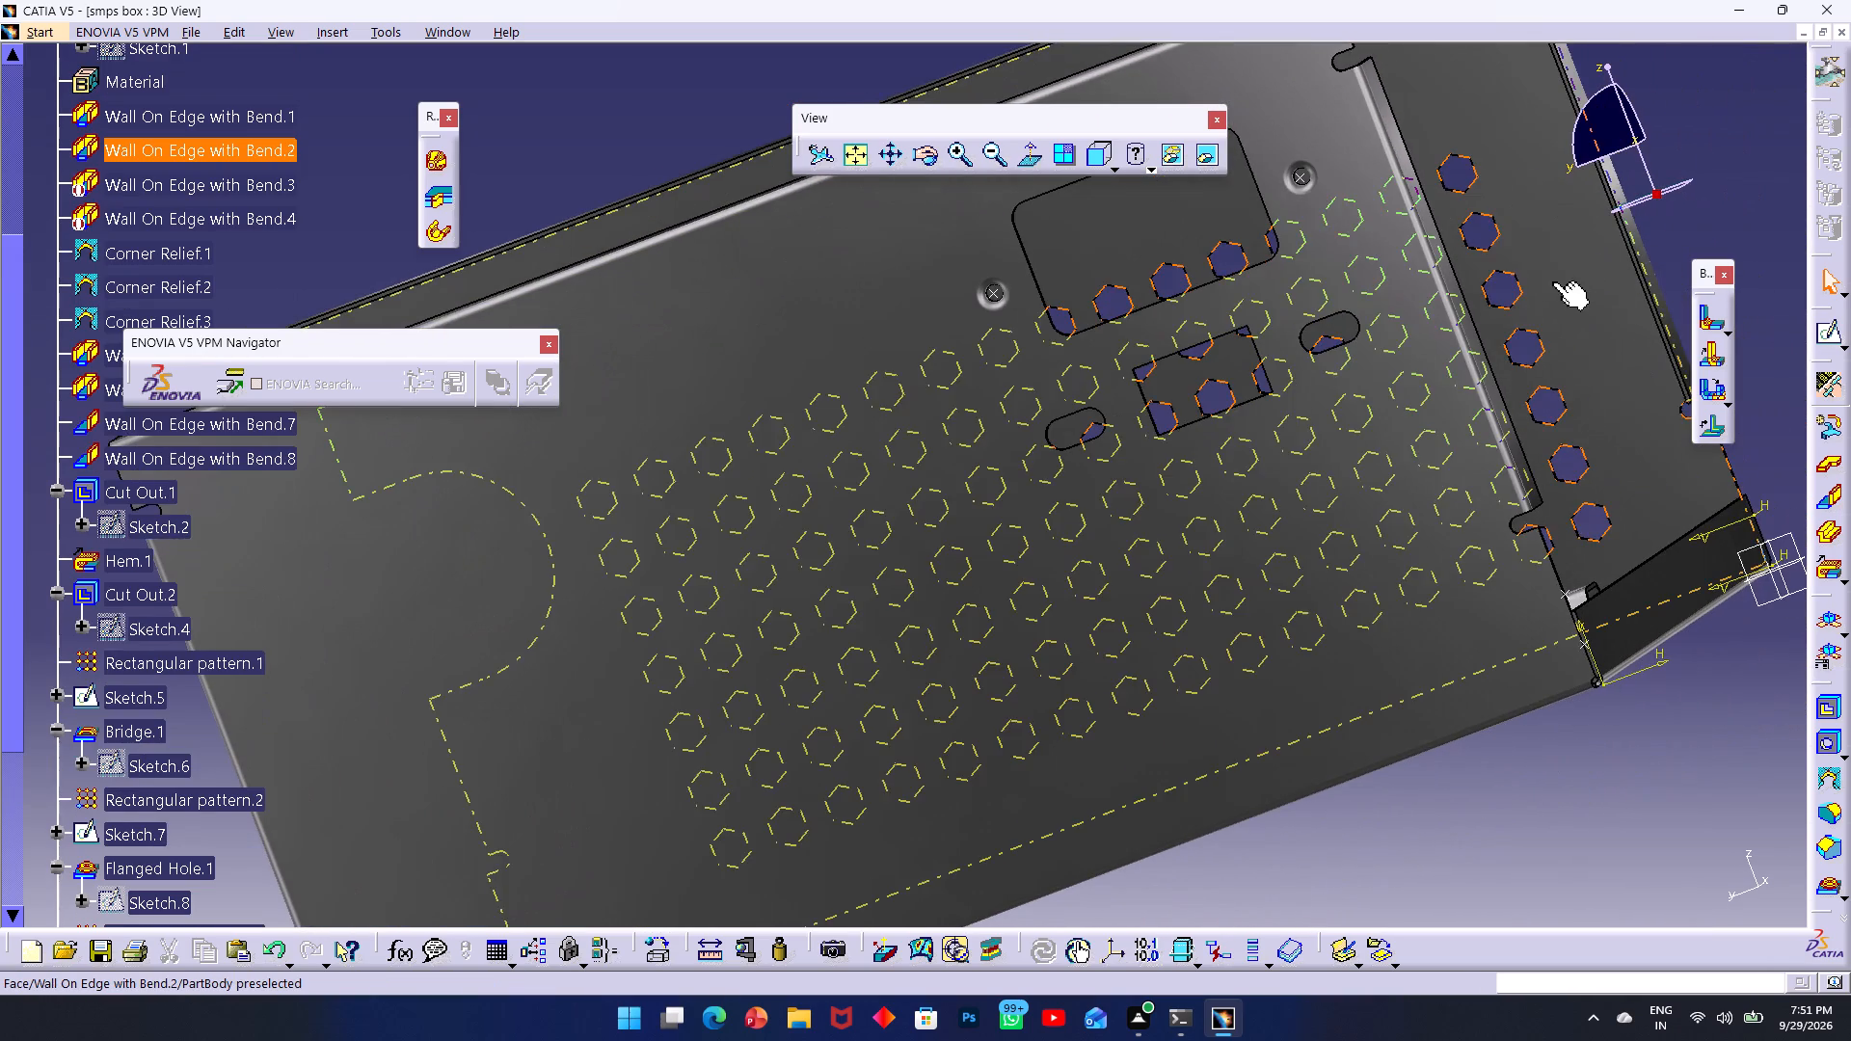
{"action": "middle_click_drag", "start_coordinate": [1553, 282], "coordinate": [1406, 367], "text": "ctrl"}
{"action": "middle_click_drag", "start_coordinate": [1390, 356], "coordinate": [1405, 310]}
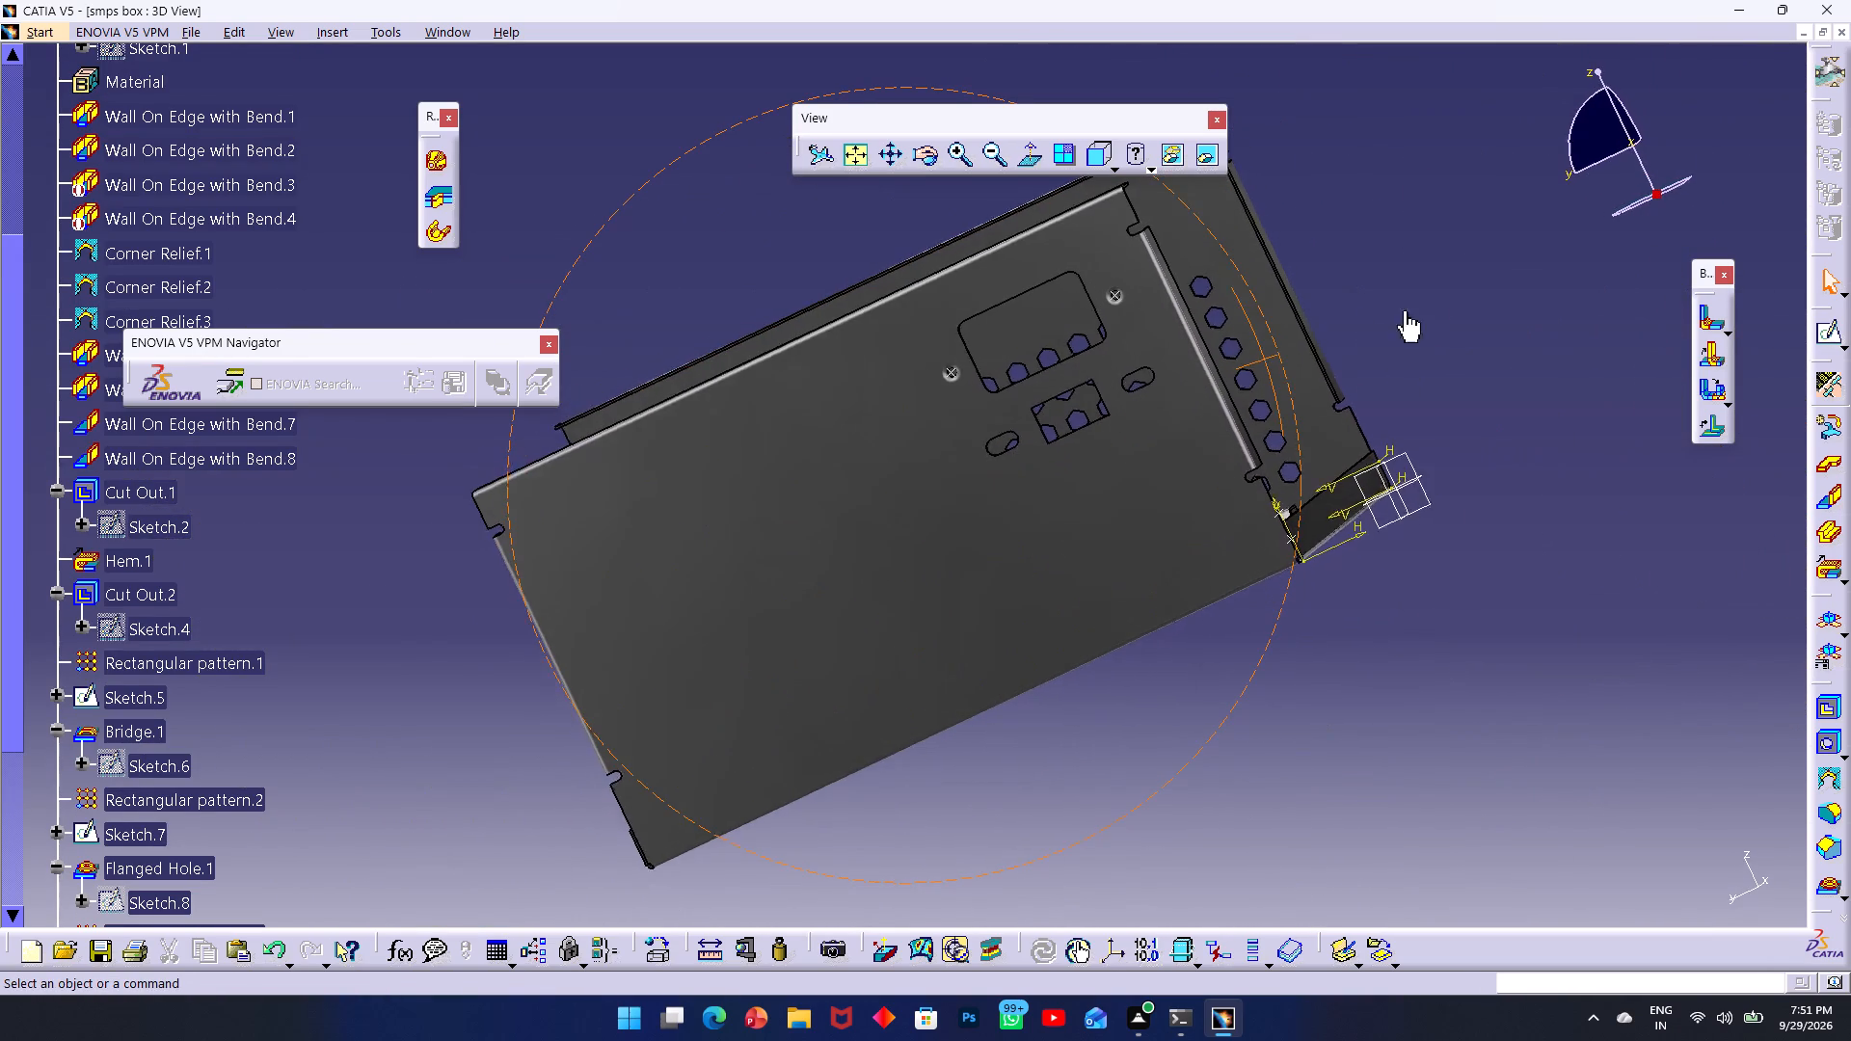
{"action": "middle_click_drag", "start_coordinate": [1405, 310], "coordinate": [1219, 520]}
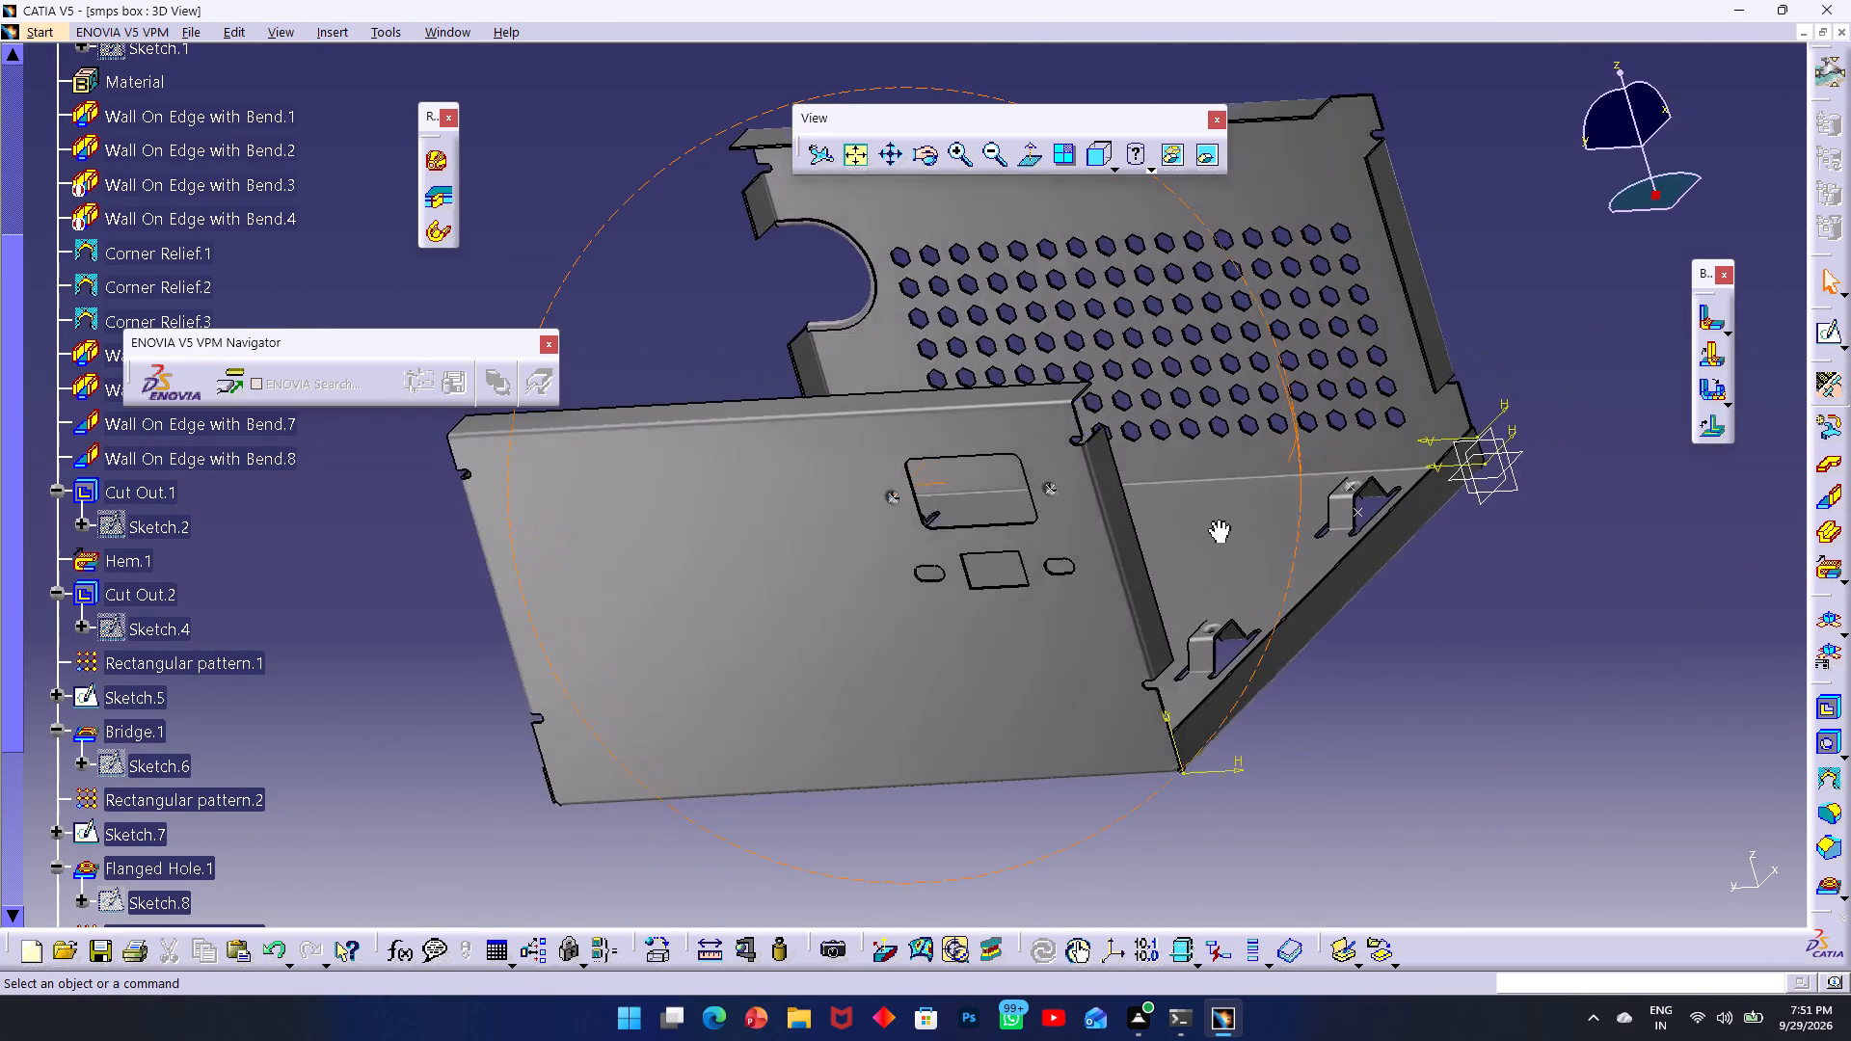
{"action": "middle_click_drag", "start_coordinate": [1219, 520], "coordinate": [1231, 449]}
{"action": "middle_click_drag", "start_coordinate": [1240, 444], "coordinate": [1270, 288], "text": "ctrl"}
{"action": "scroll", "coordinate": [1270, 288], "scroll_direction": "up", "scroll_amount": 1}
{"action": "middle_click_drag", "start_coordinate": [1303, 310], "coordinate": [1303, 309]}
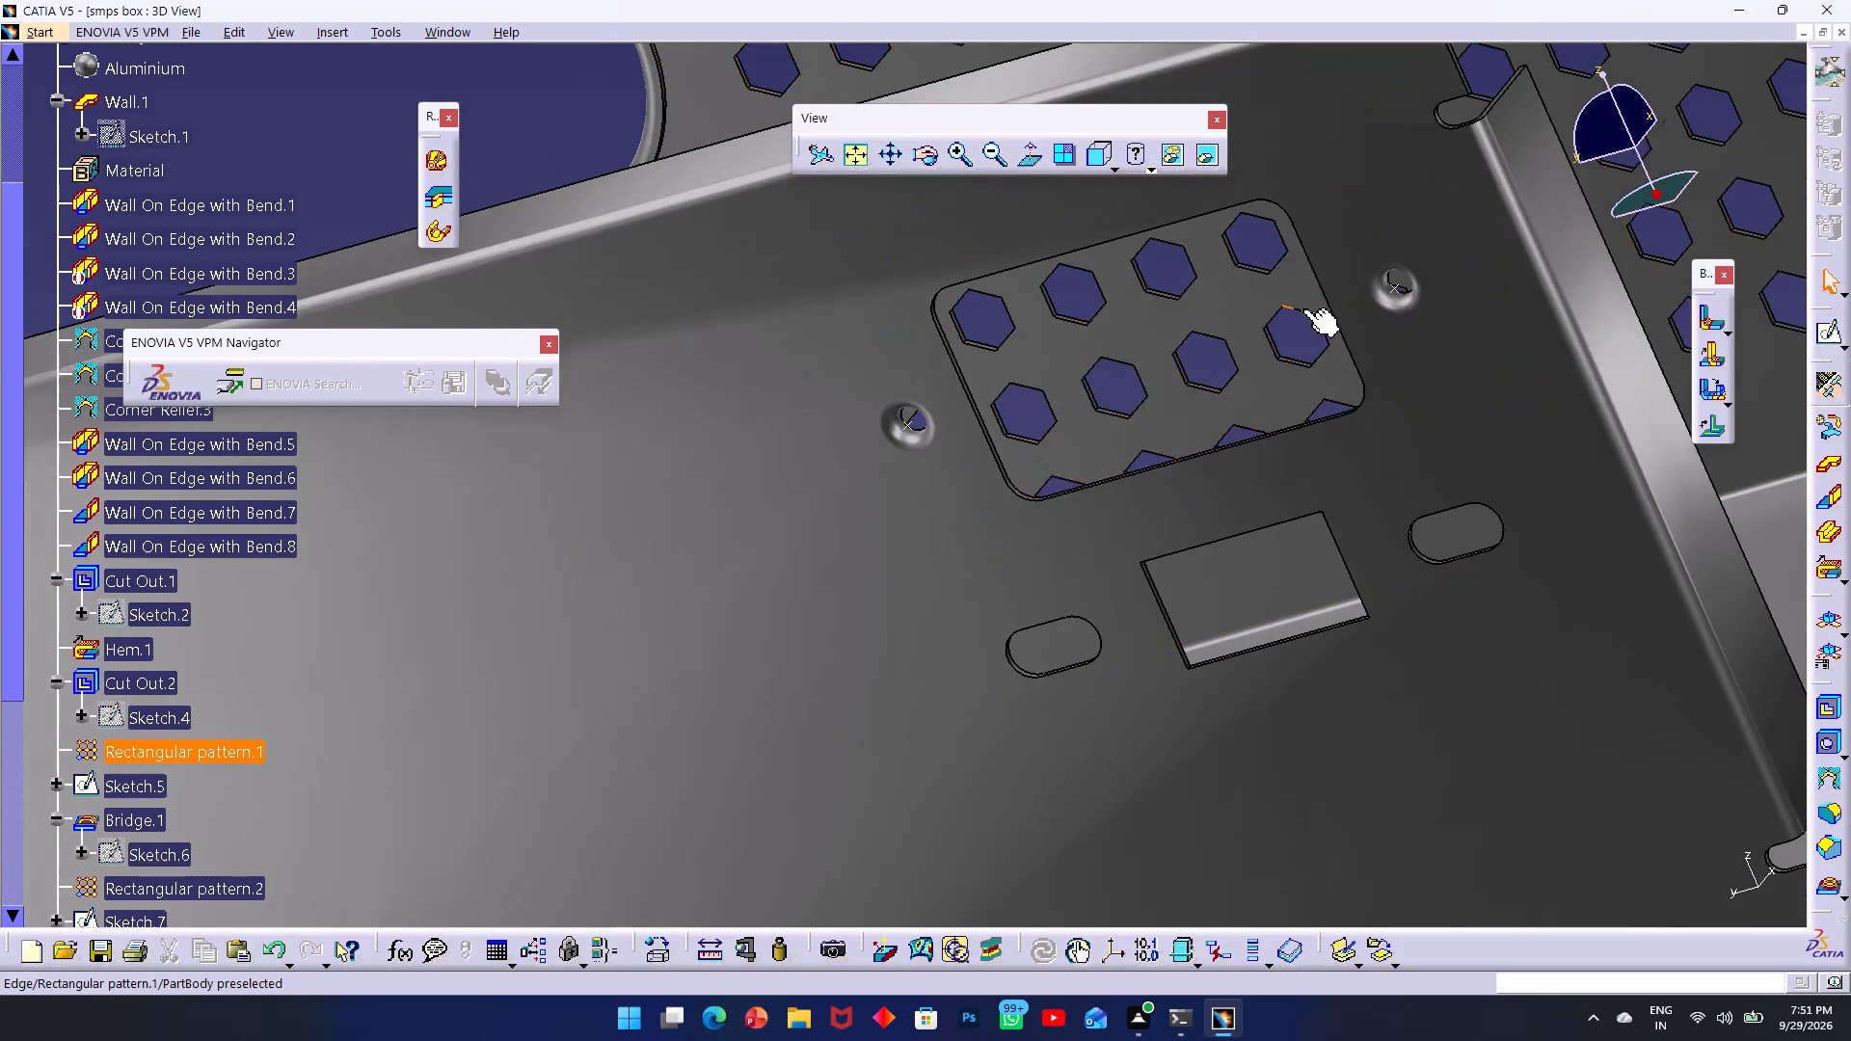
{"action": "middle_click_drag", "start_coordinate": [1303, 309], "coordinate": [872, 495]}
{"action": "scroll", "coordinate": [1165, 477], "scroll_direction": "up", "scroll_amount": 1, "text": "ctrl"}
{"action": "middle_click_drag", "start_coordinate": [1165, 477], "coordinate": [1248, 340], "text": "ctrl"}
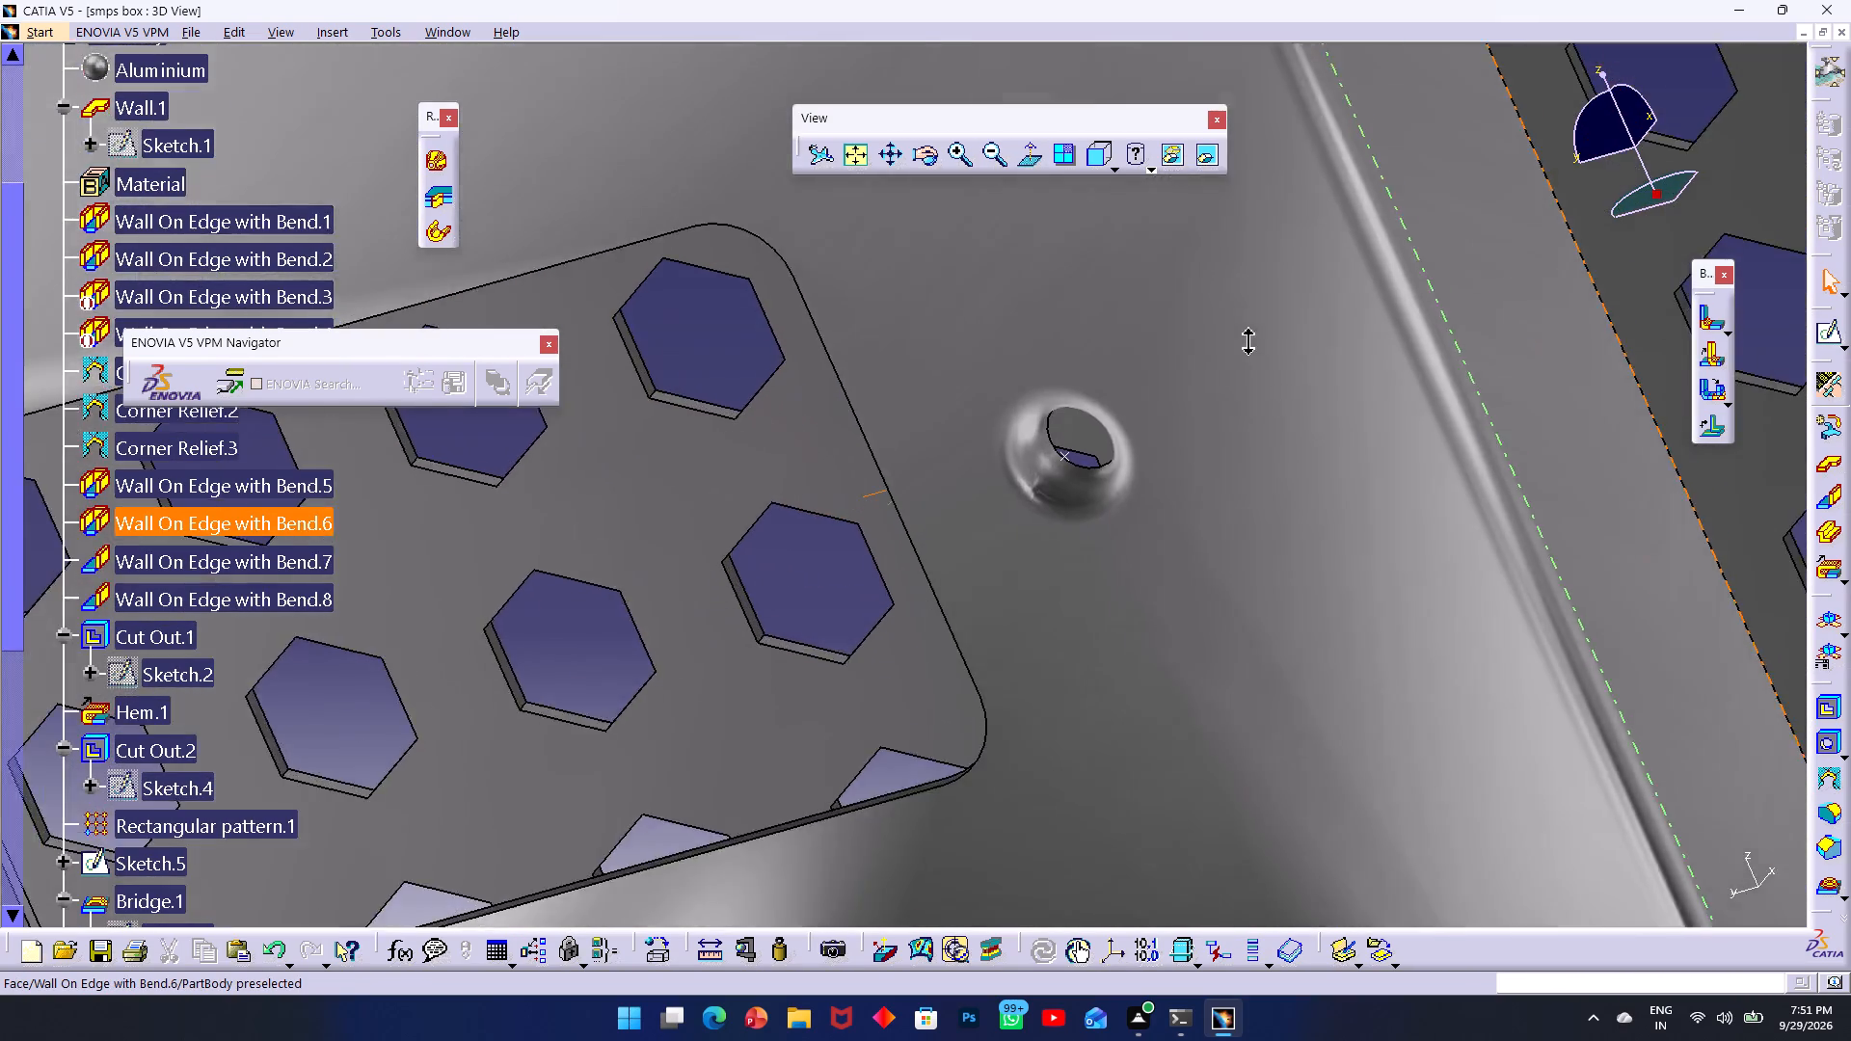
{"action": "middle_click_drag", "start_coordinate": [1248, 340], "coordinate": [1015, 550], "text": "ctrl"}
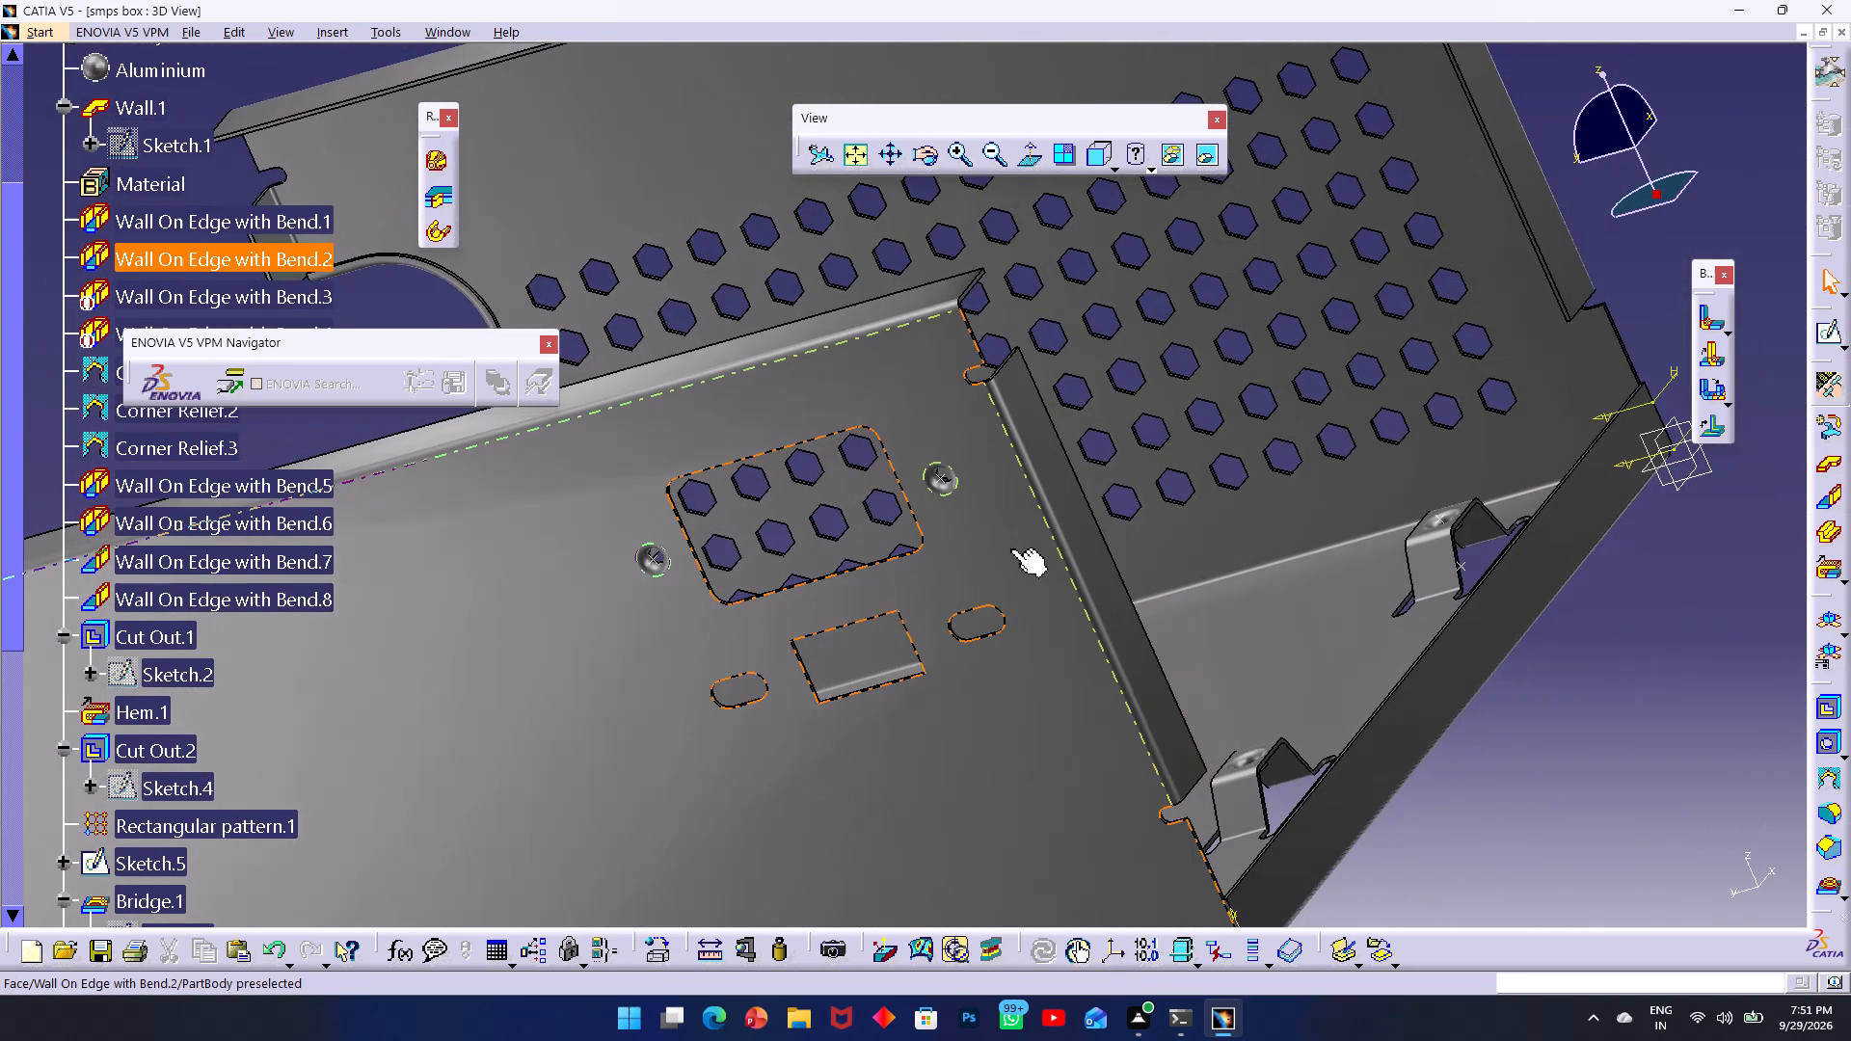
{"action": "middle_click_drag", "start_coordinate": [1036, 520], "coordinate": [1773, 495]}
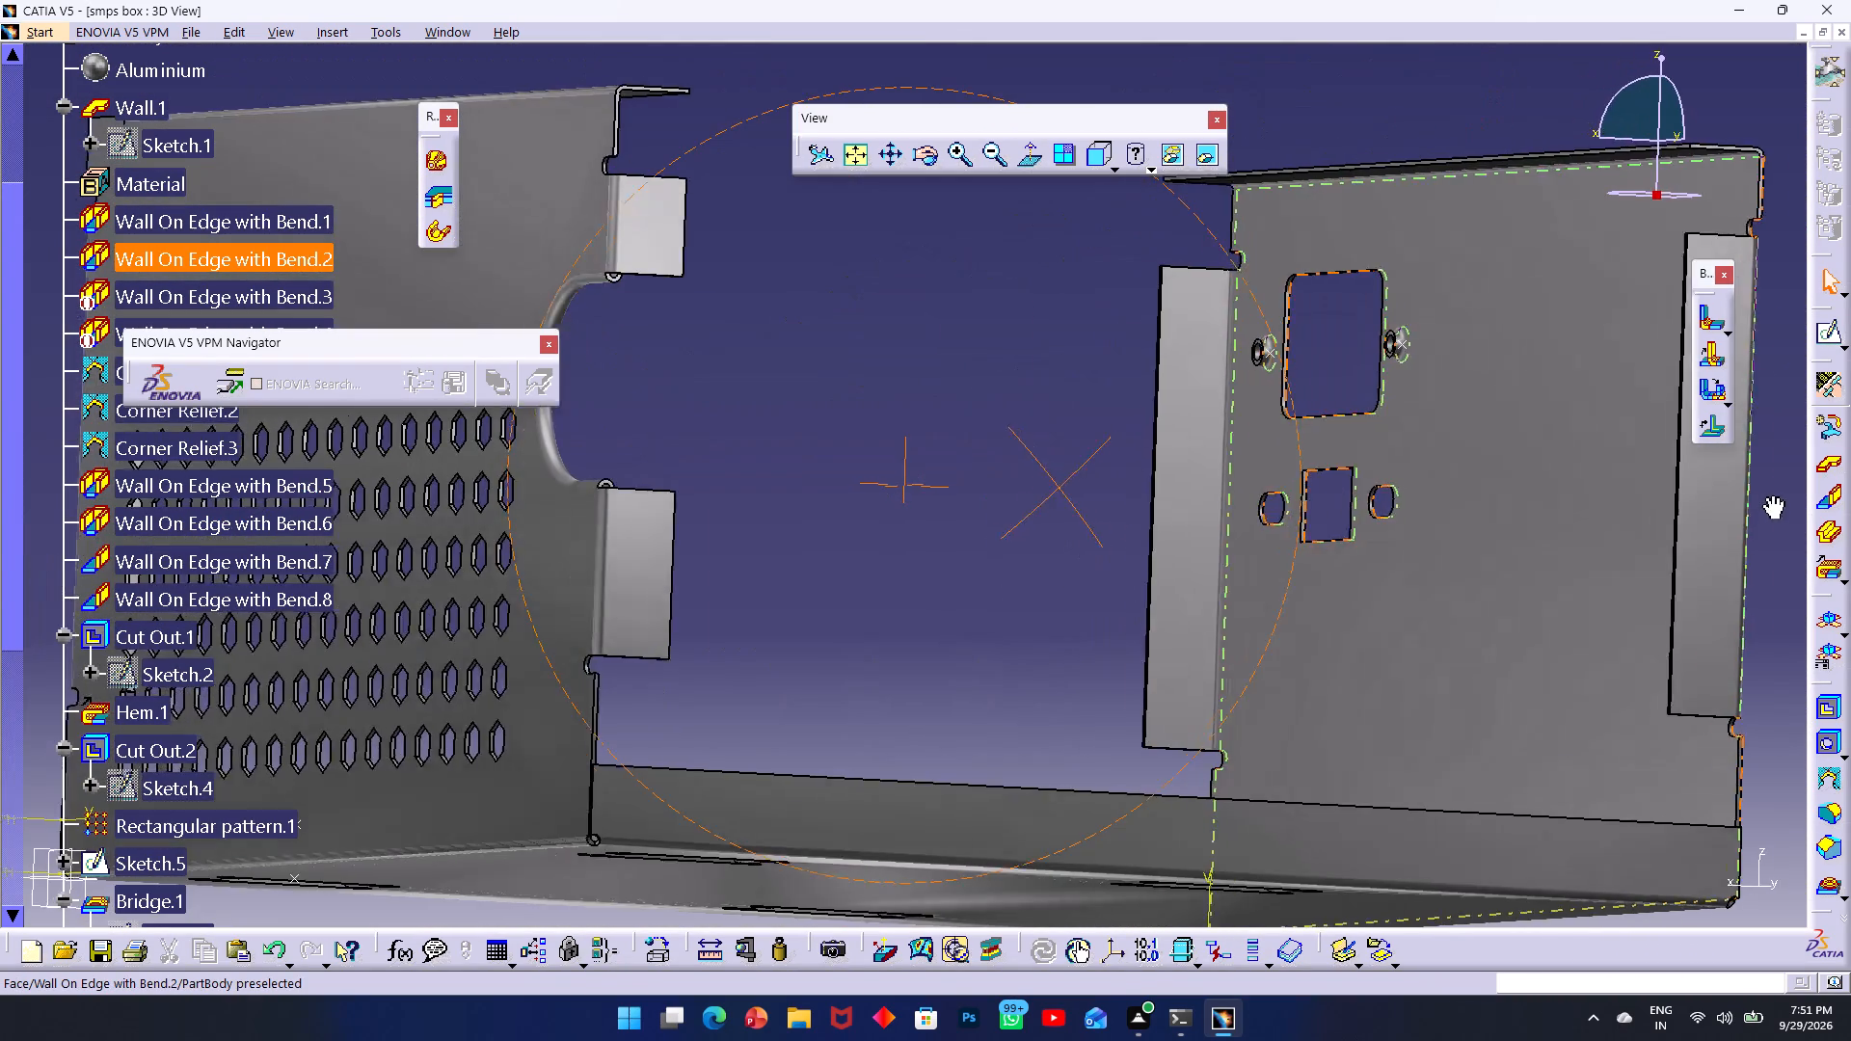
{"action": "middle_click_drag", "start_coordinate": [1773, 495], "coordinate": [1728, 494]}
{"action": "middle_click_drag", "start_coordinate": [824, 454], "coordinate": [1435, 625]}
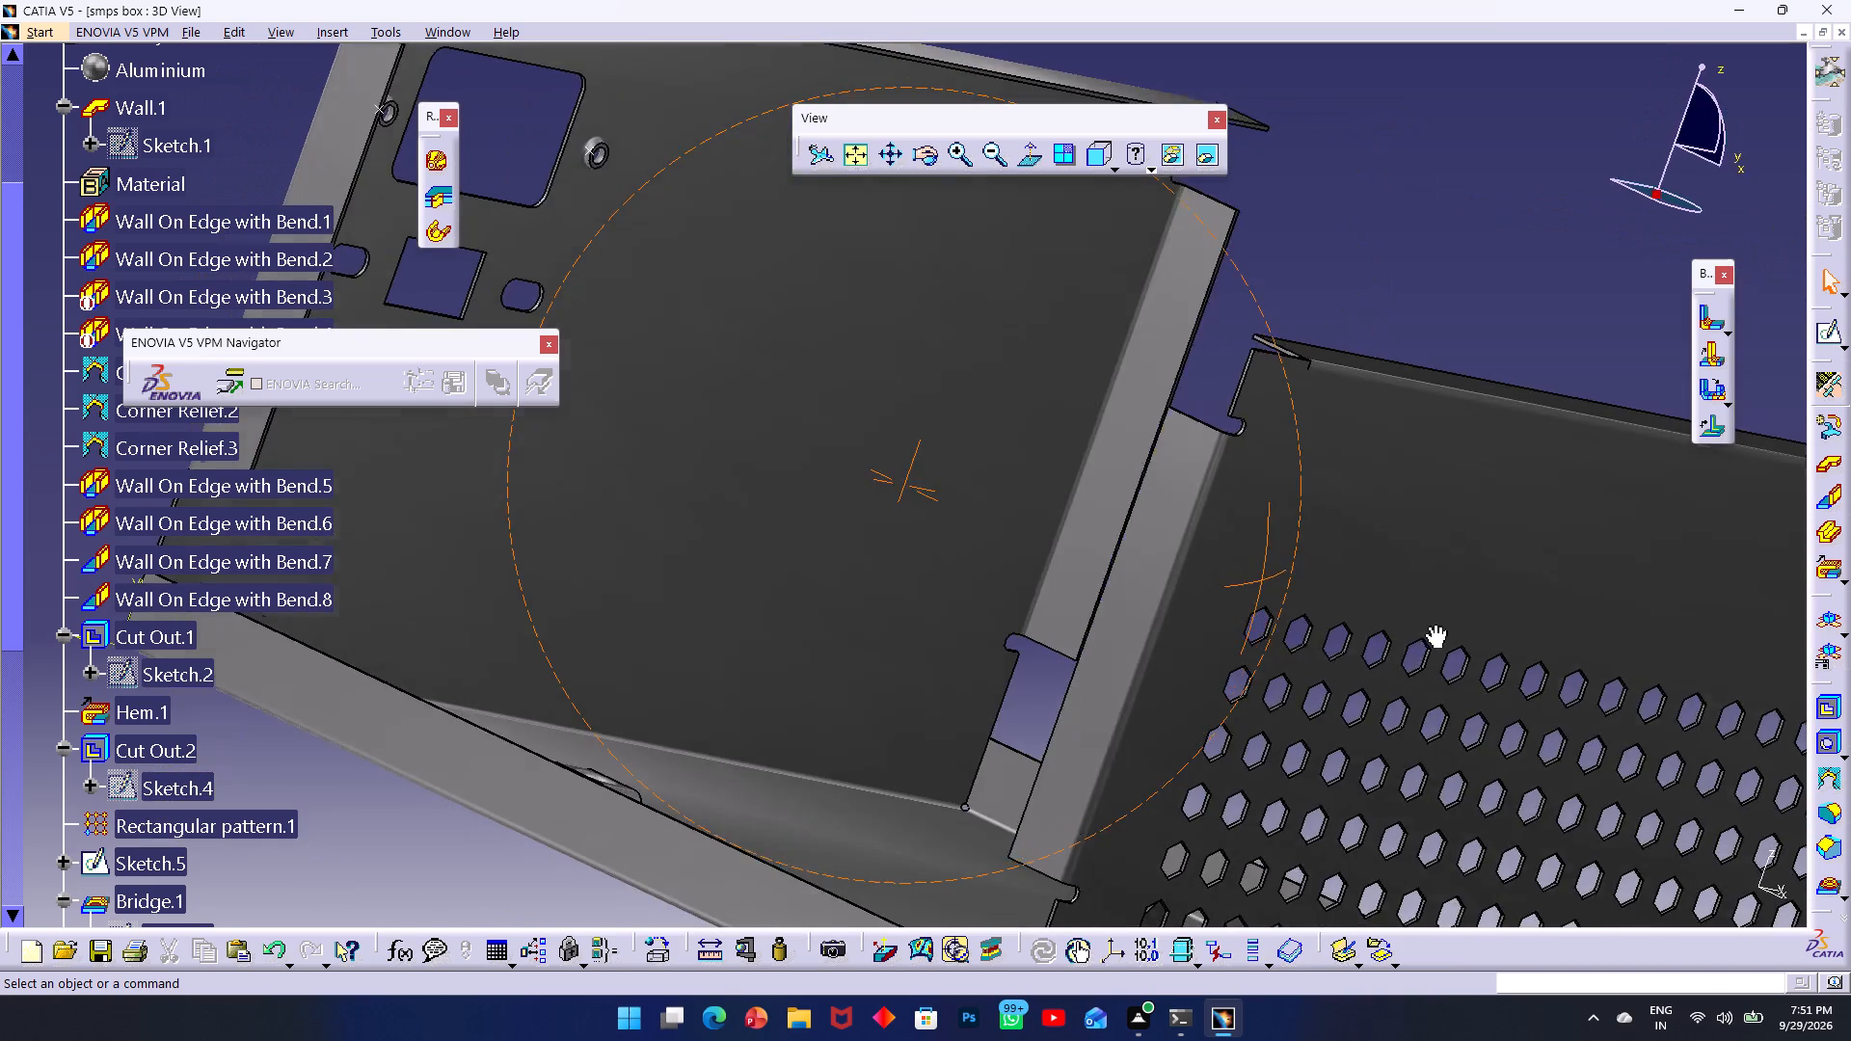
{"action": "middle_click_drag", "start_coordinate": [1435, 625], "coordinate": [1303, 517]}
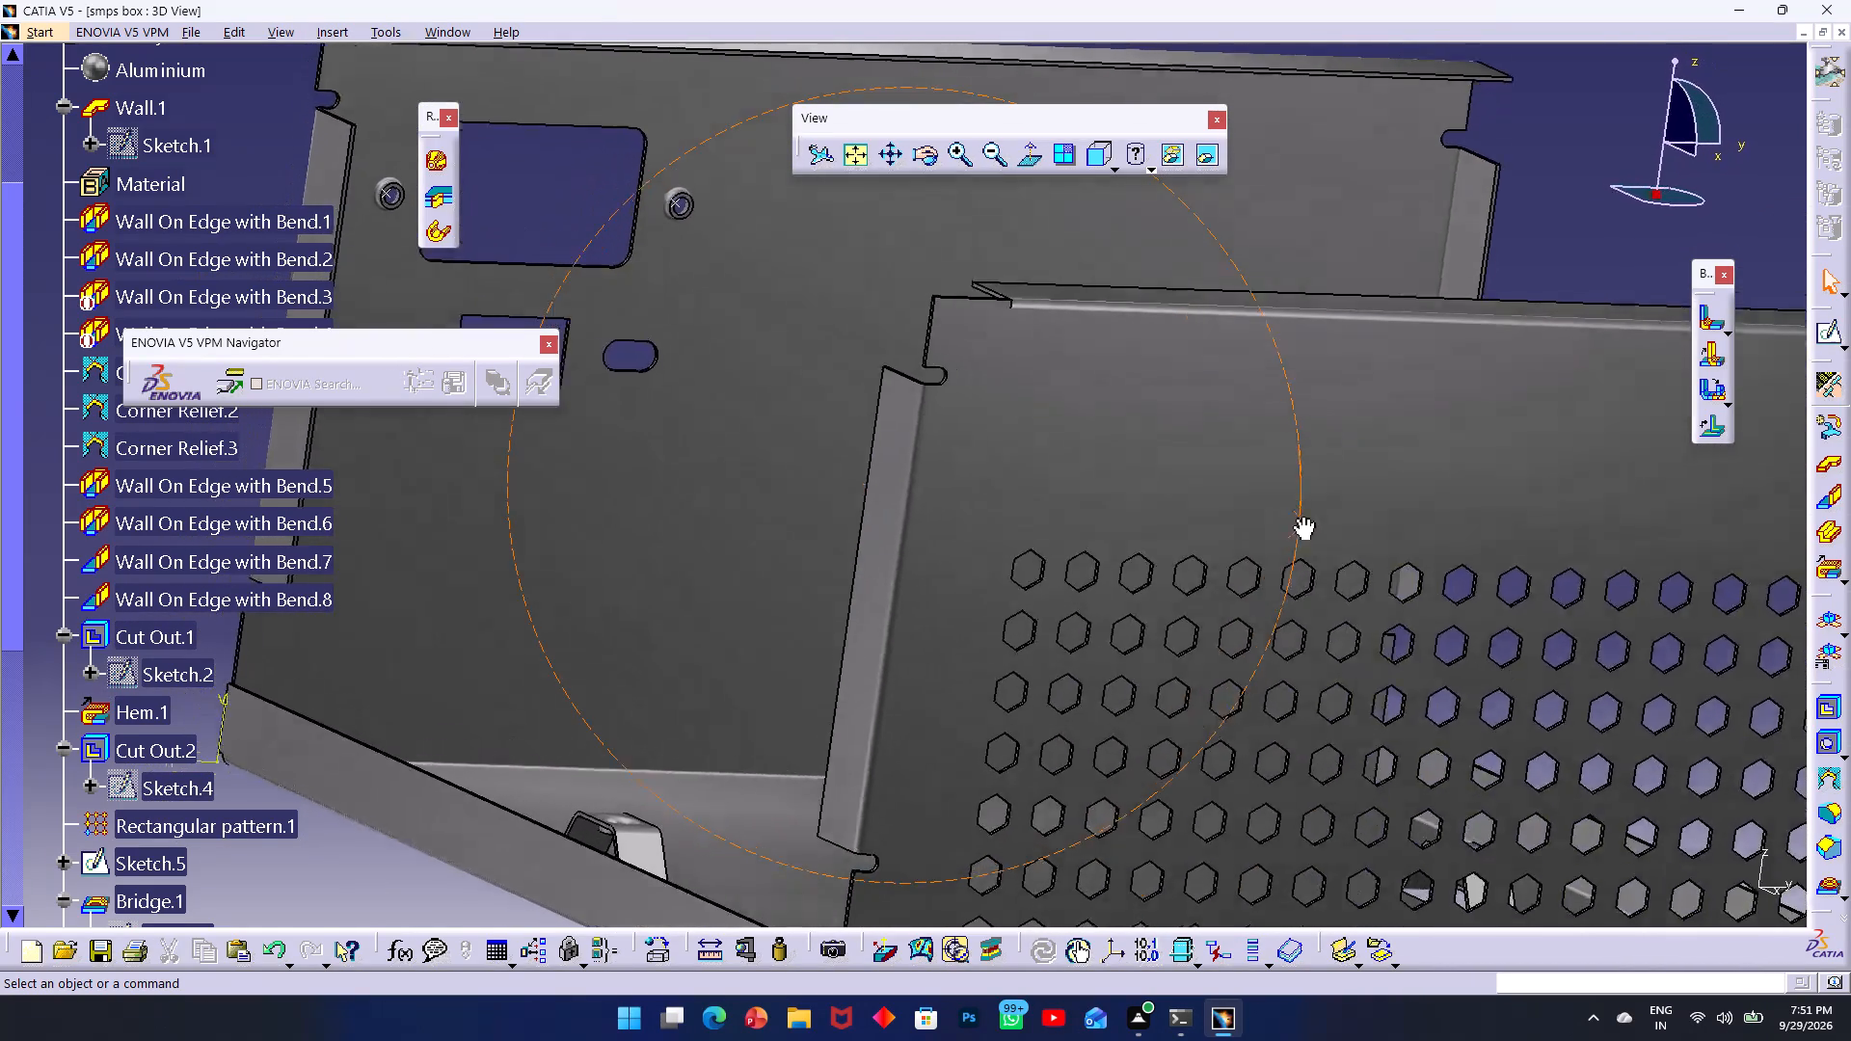
{"action": "middle_click_drag", "start_coordinate": [1303, 517], "coordinate": [959, 743]}
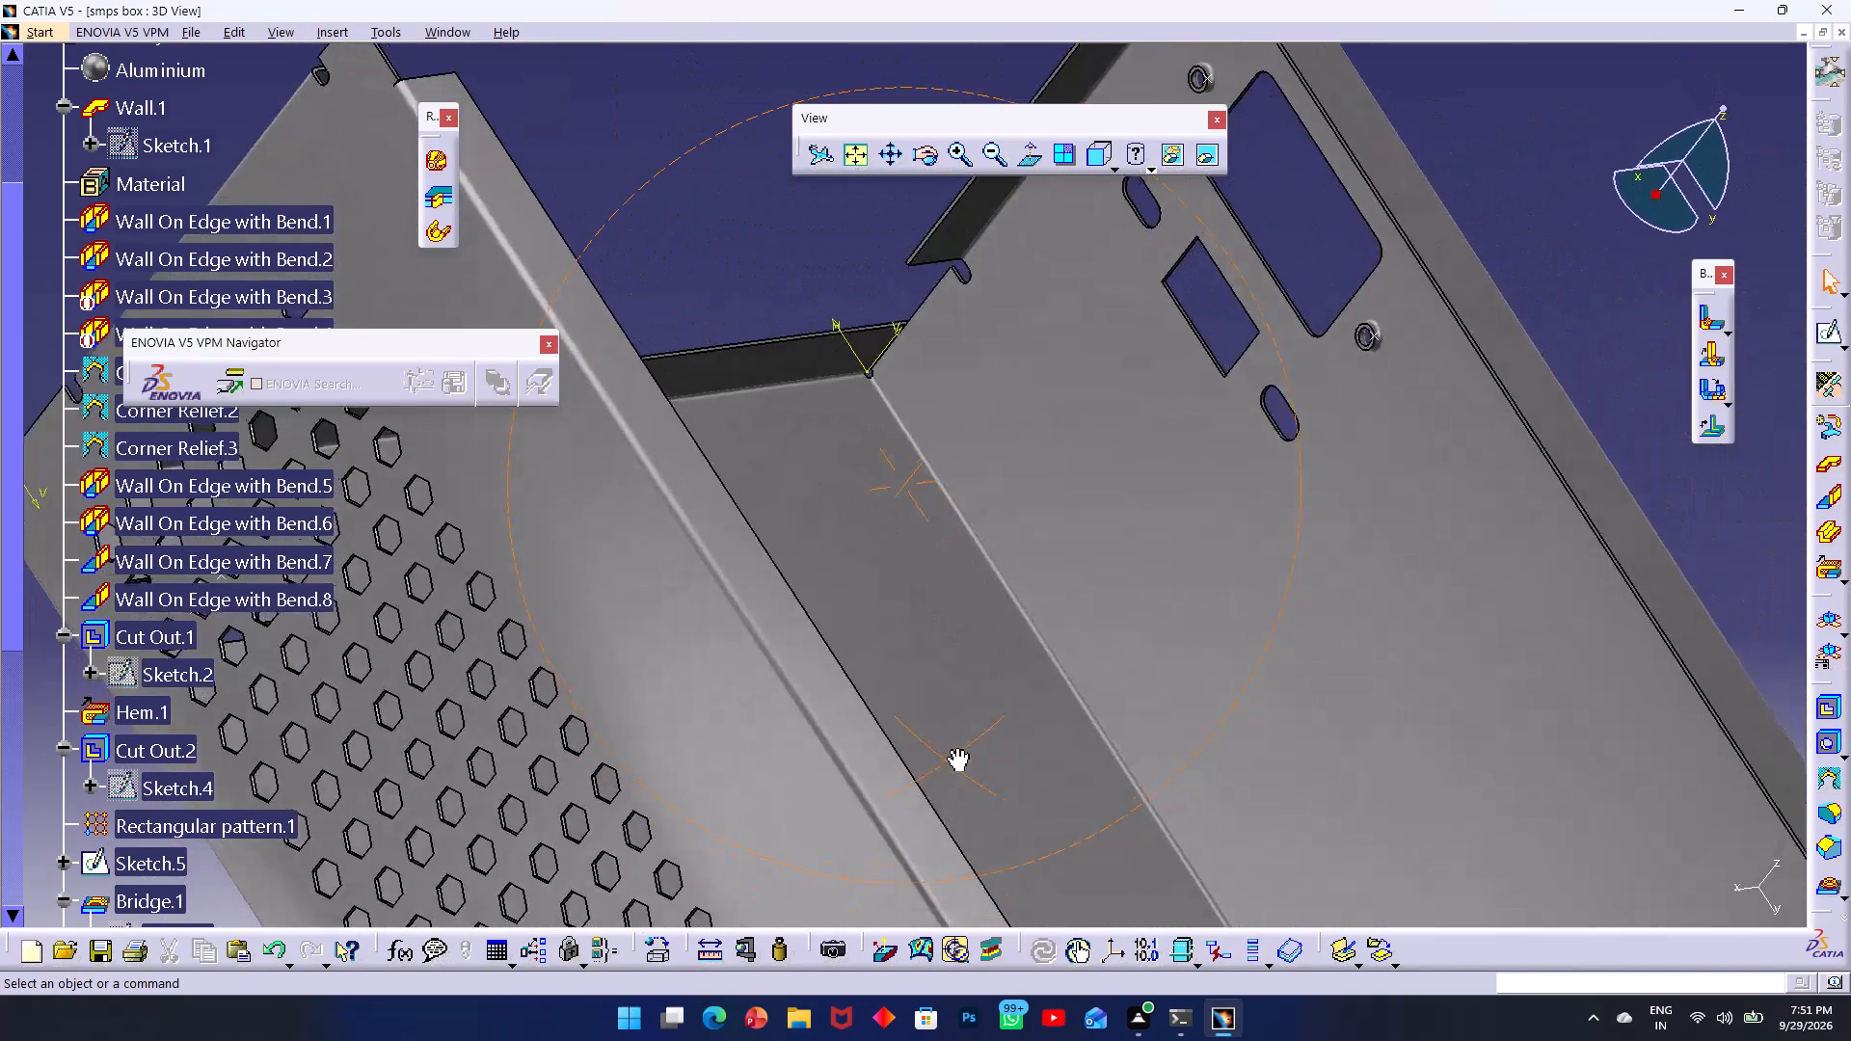
{"action": "middle_click_drag", "start_coordinate": [959, 743], "coordinate": [1090, 421]}
{"action": "scroll", "coordinate": [1102, 426], "scroll_direction": "up", "scroll_amount": 1}
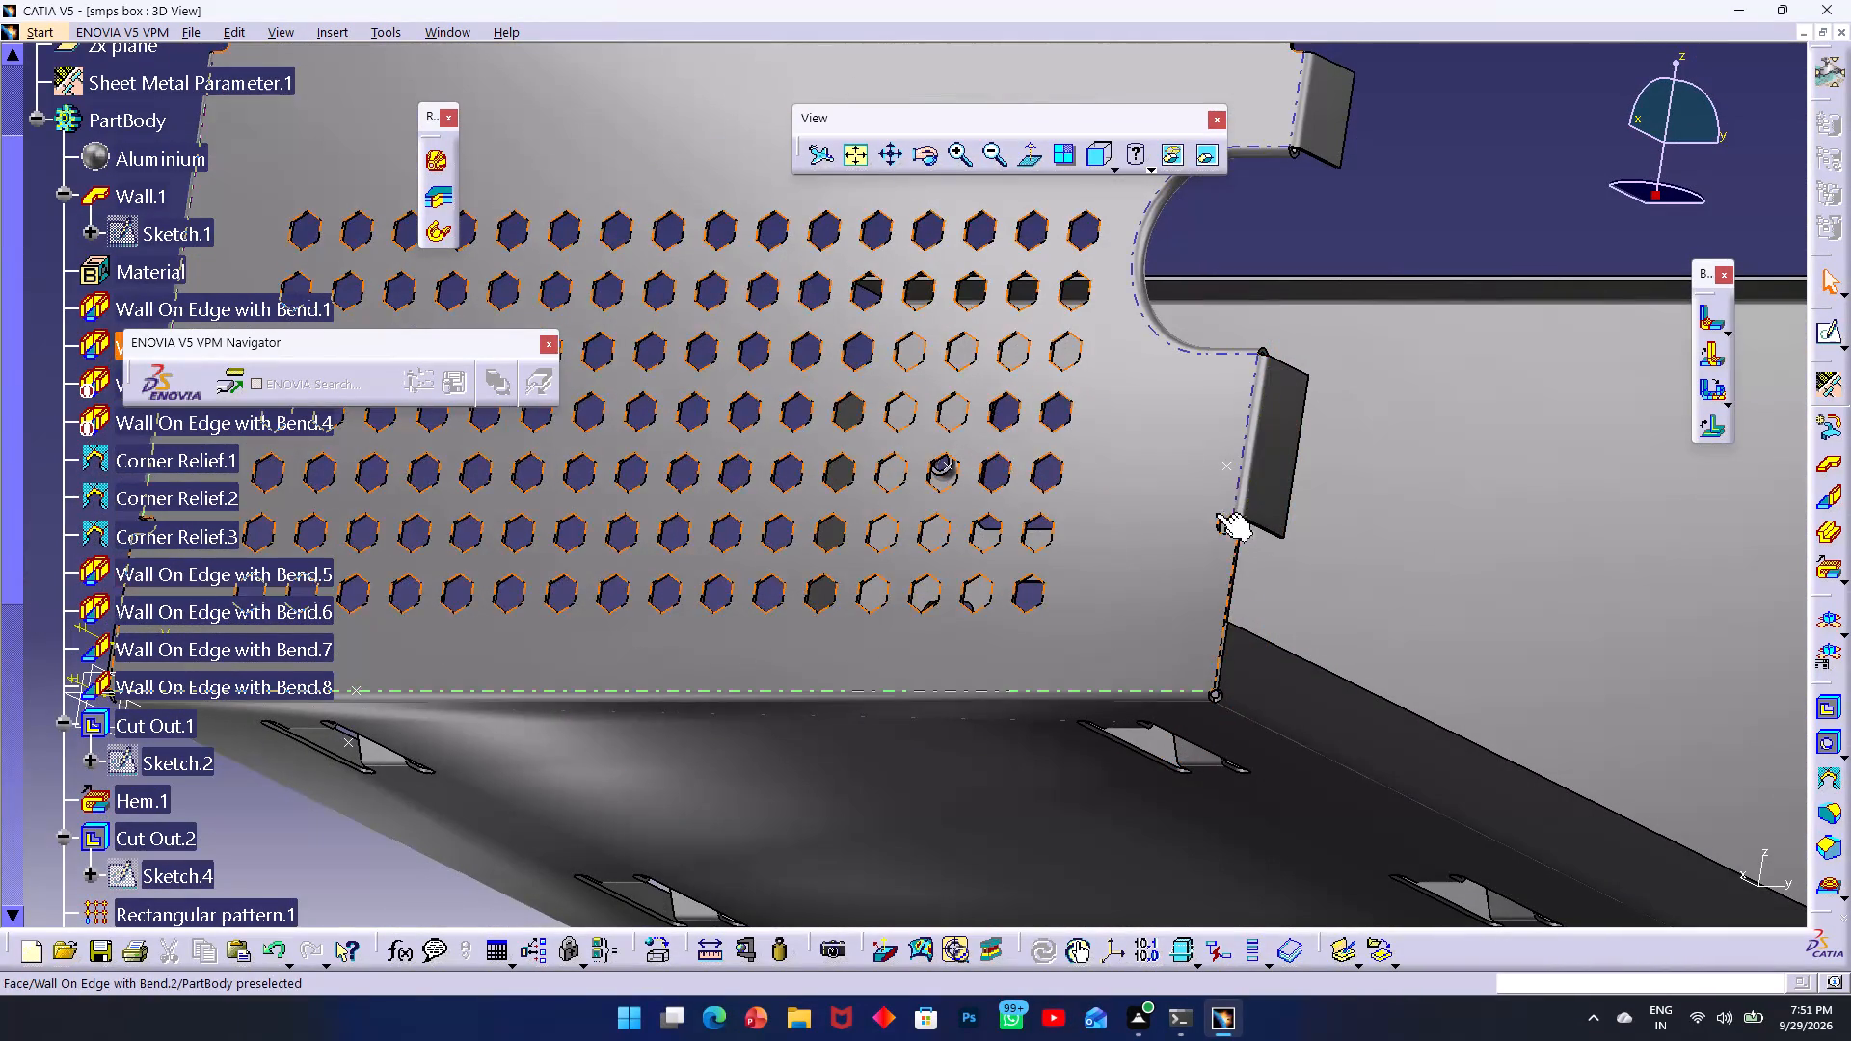
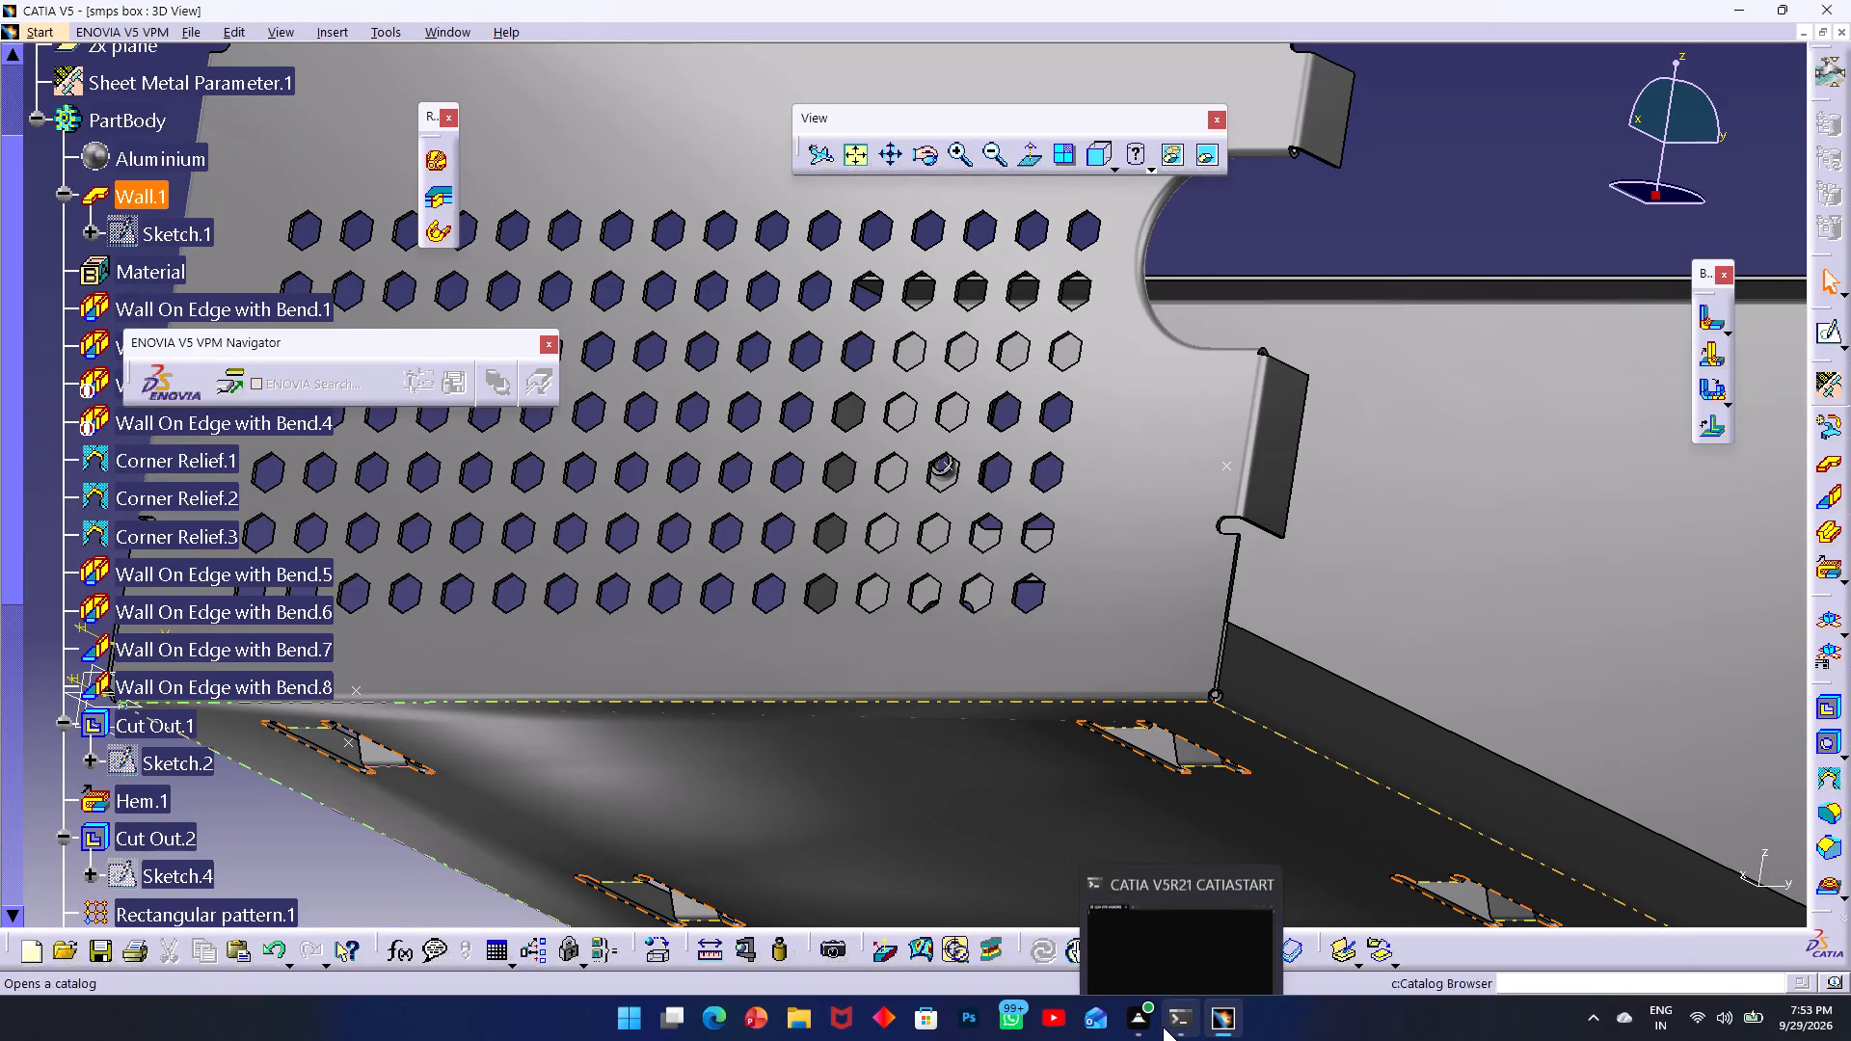
Save the part as a CATPart named smps box in the catia ex folder on the Desktop.
{"action": "key", "text": "ctrl+s"}
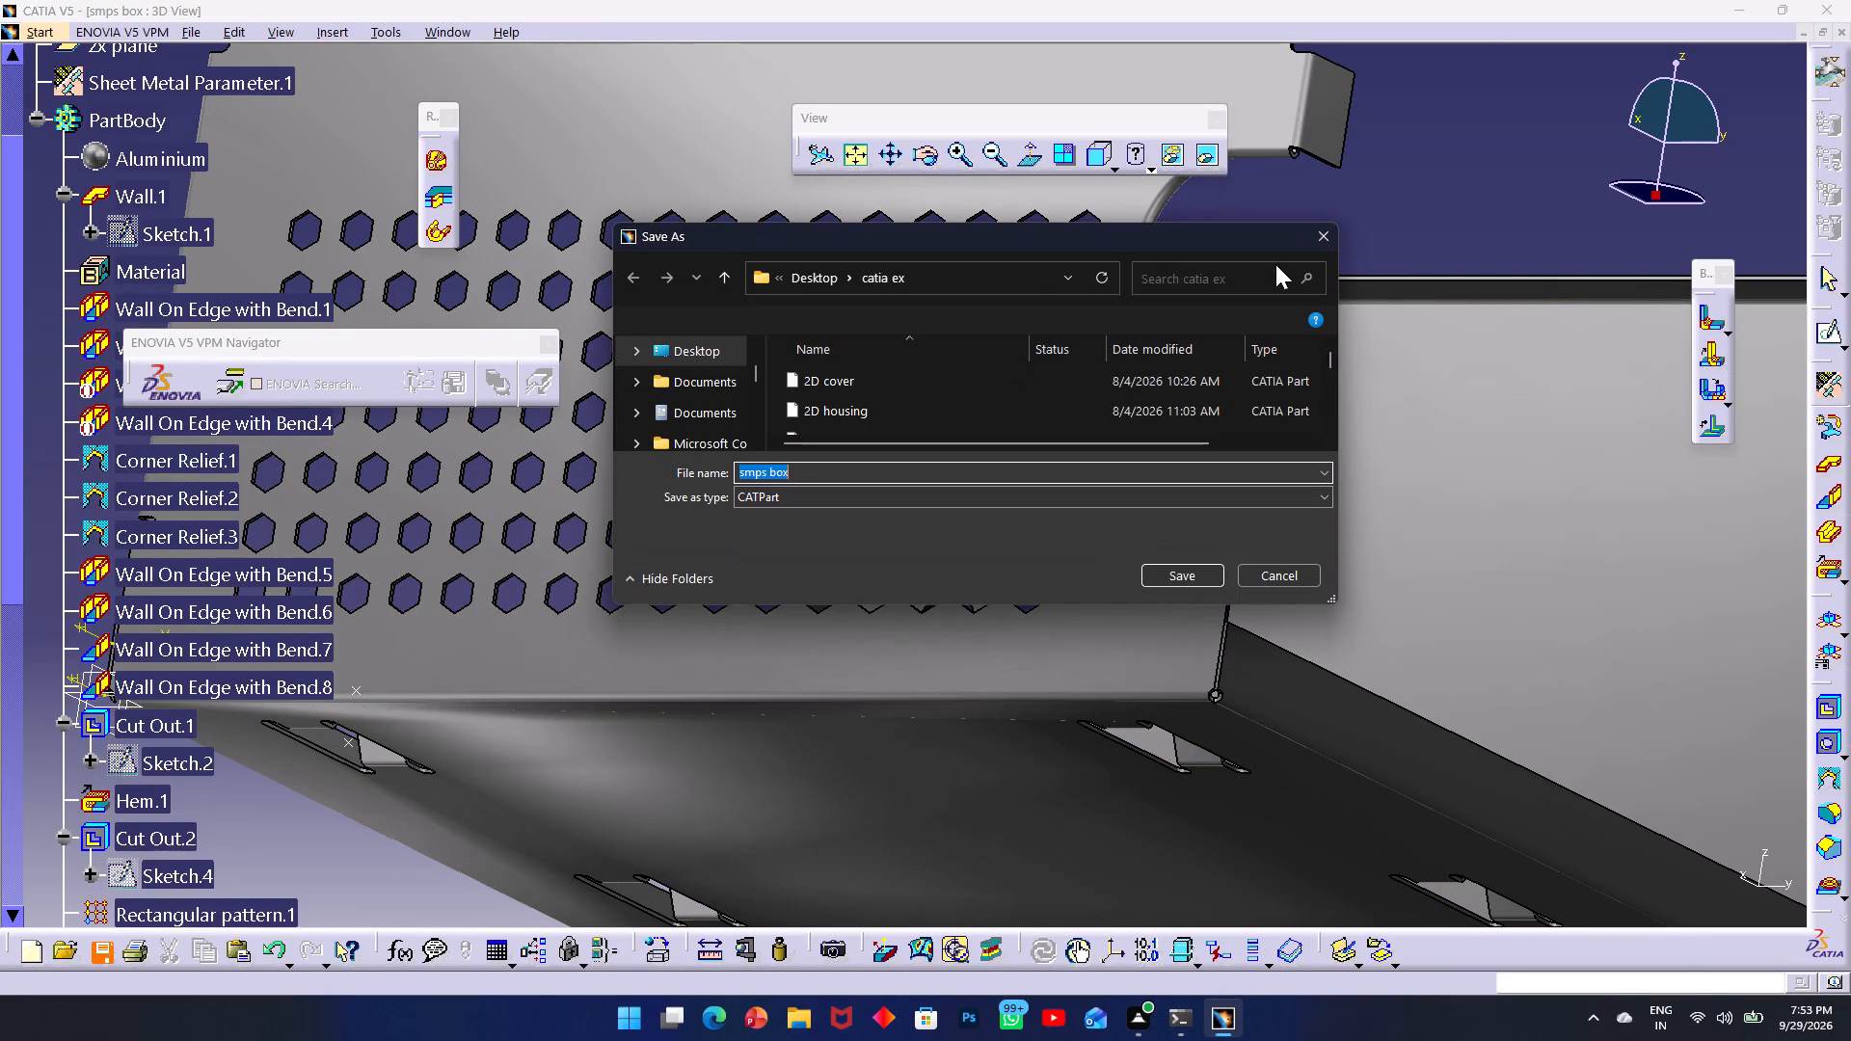
{"action": "scroll", "coordinate": [939, 401], "scroll_direction": "down", "scroll_amount": 1}
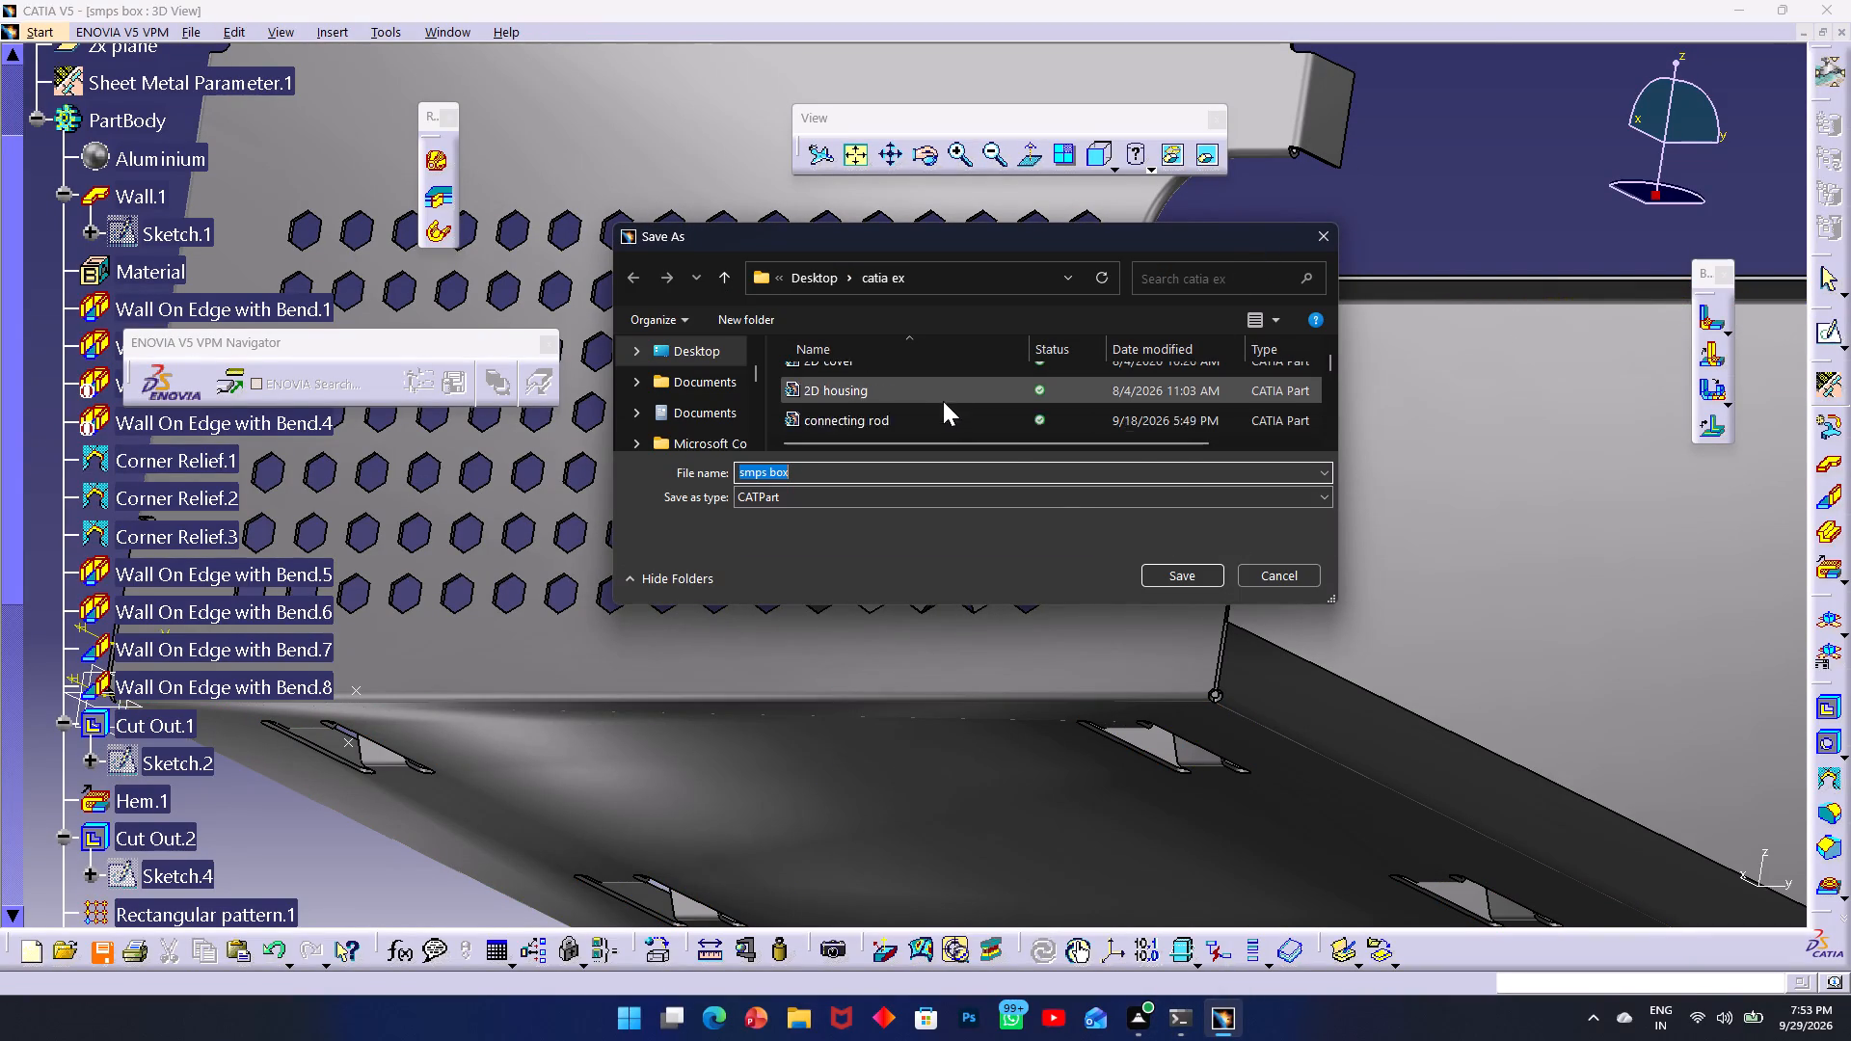
{"action": "scroll", "coordinate": [943, 401], "scroll_direction": "down", "scroll_amount": 1}
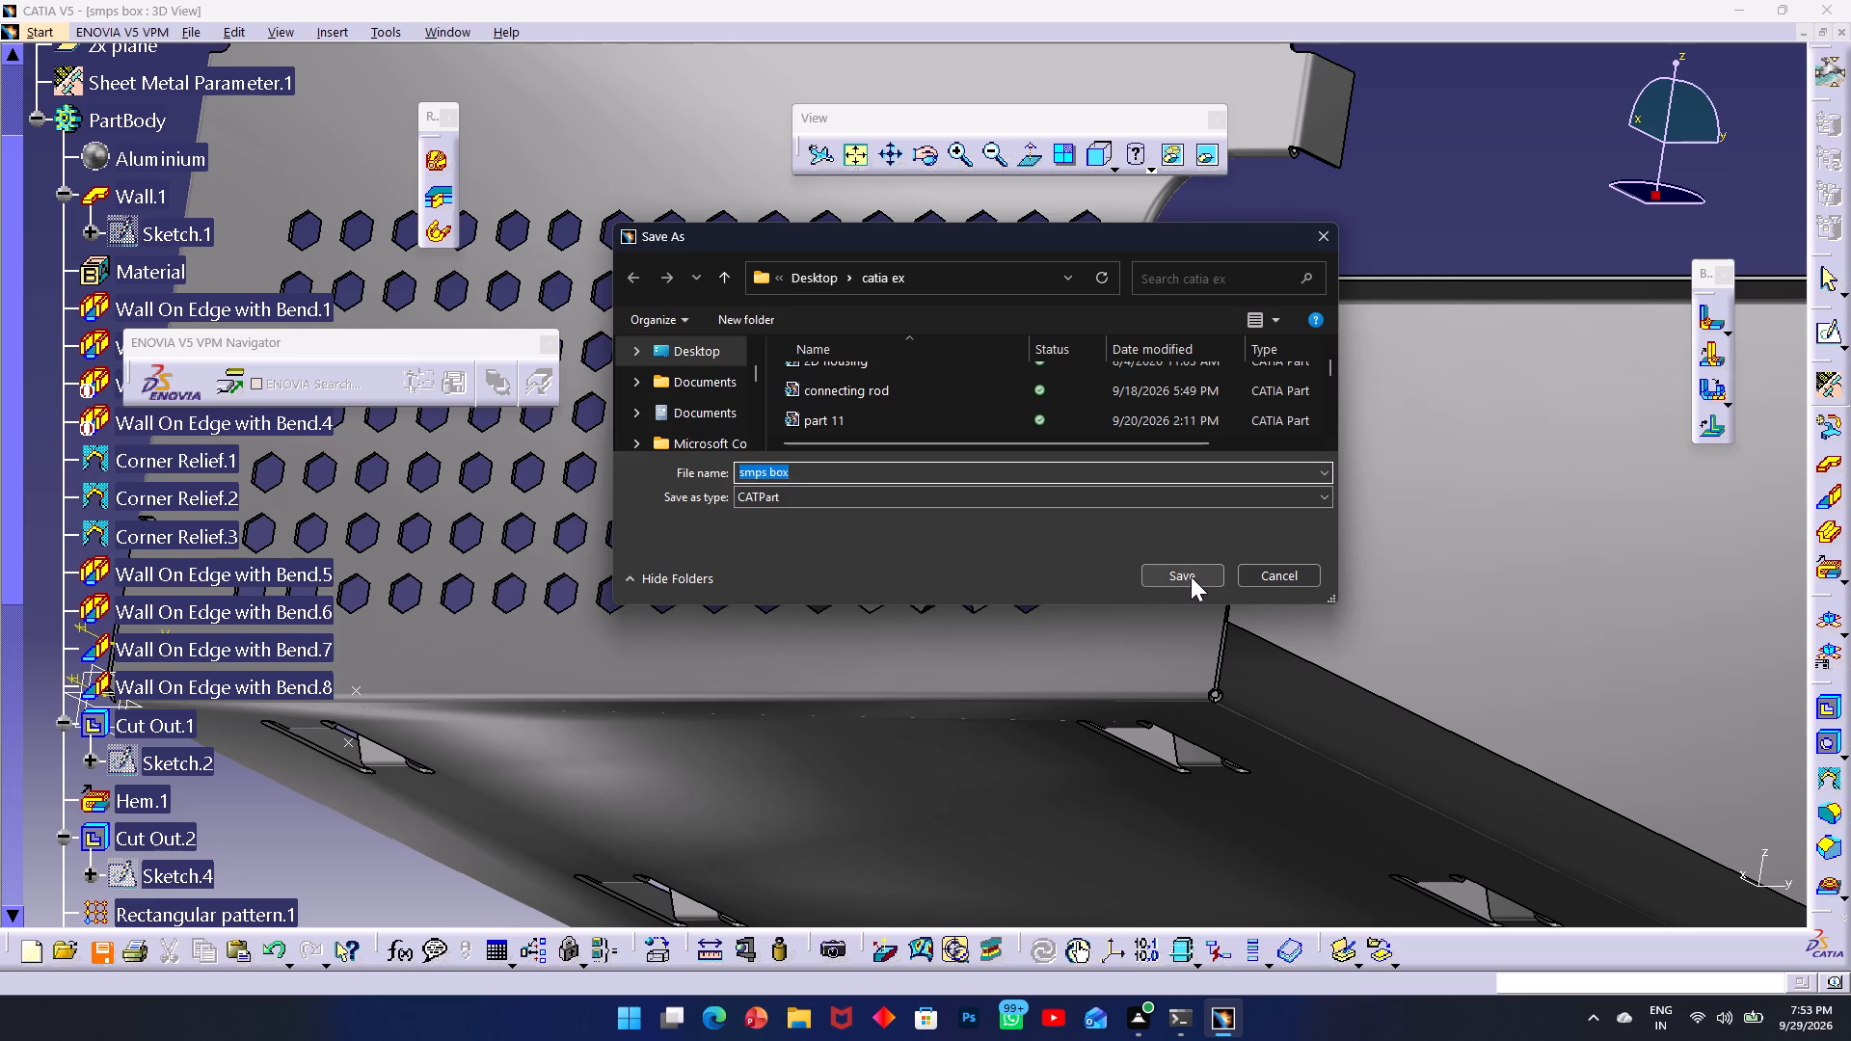
{"action": "left_click", "coordinate": [1191, 576]}
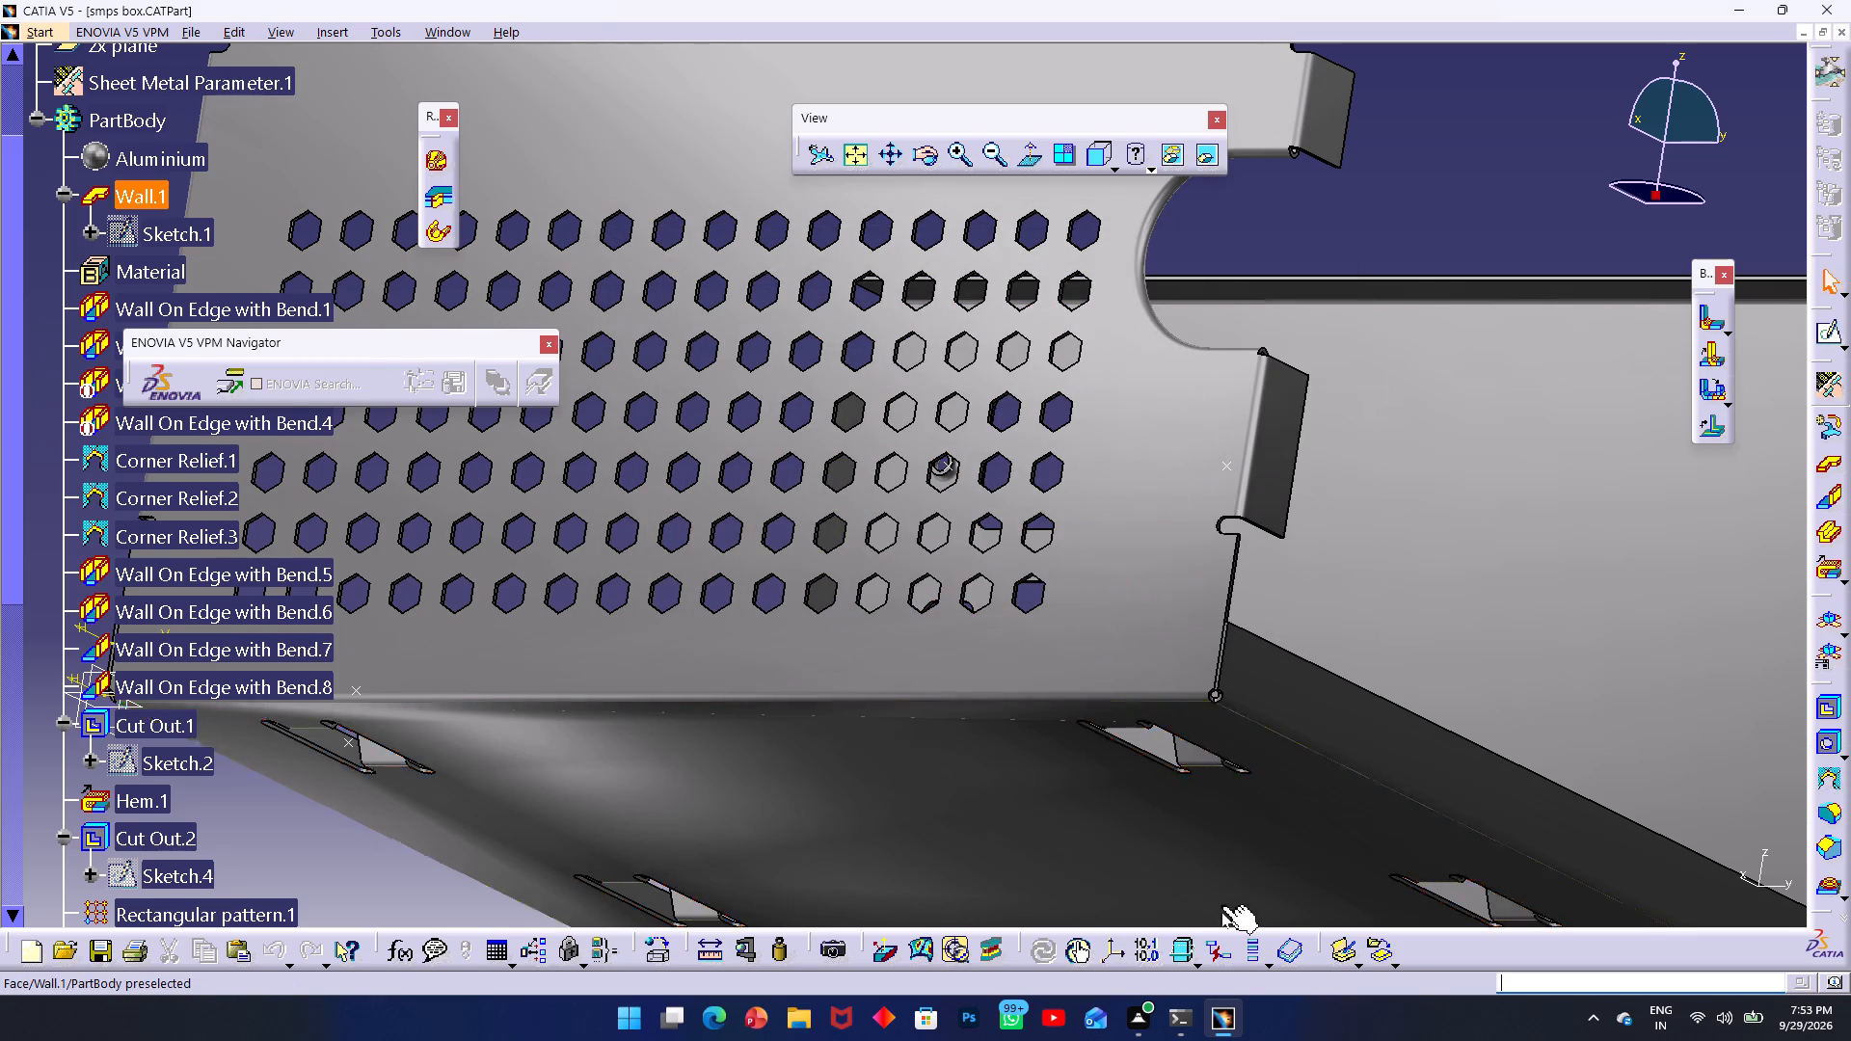
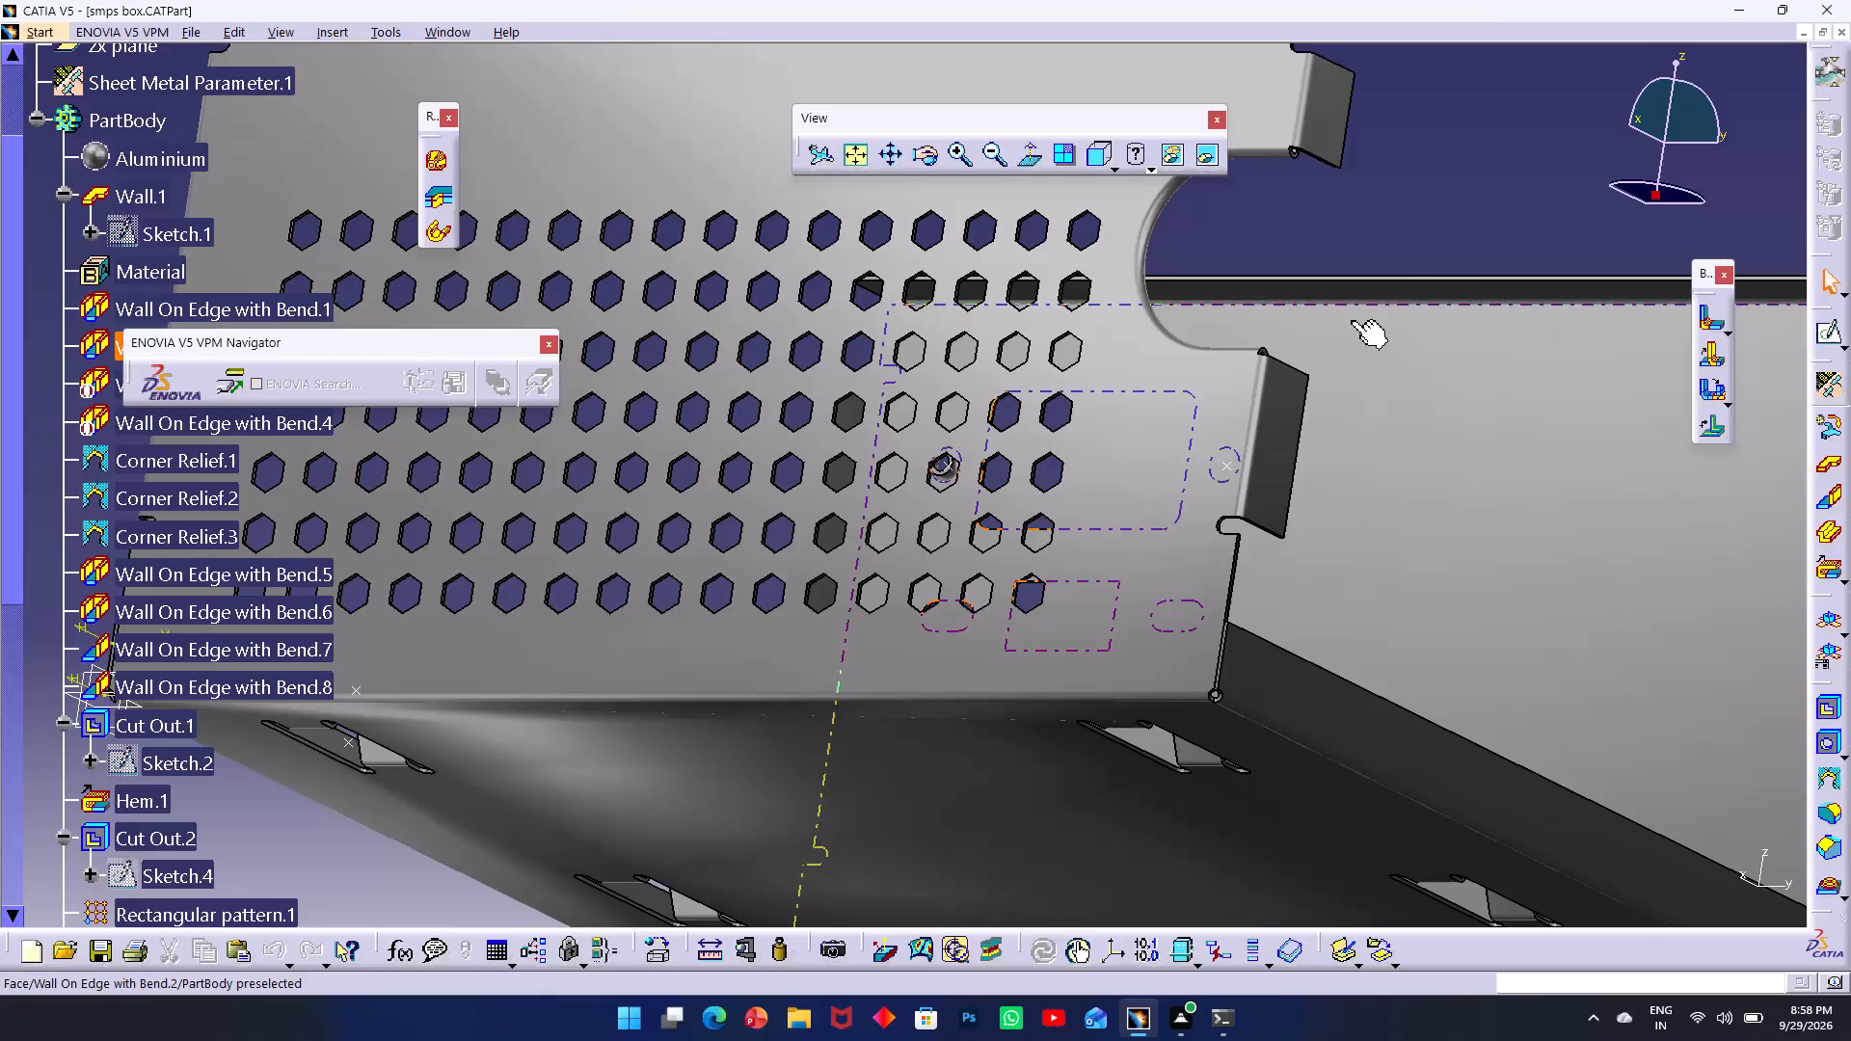
Examine the perforated side wall and the opposite wall with its rectangular cutouts, slots and flanged holes.
{"action": "middle_click_drag", "start_coordinate": [1582, 195], "coordinate": [1123, 333]}
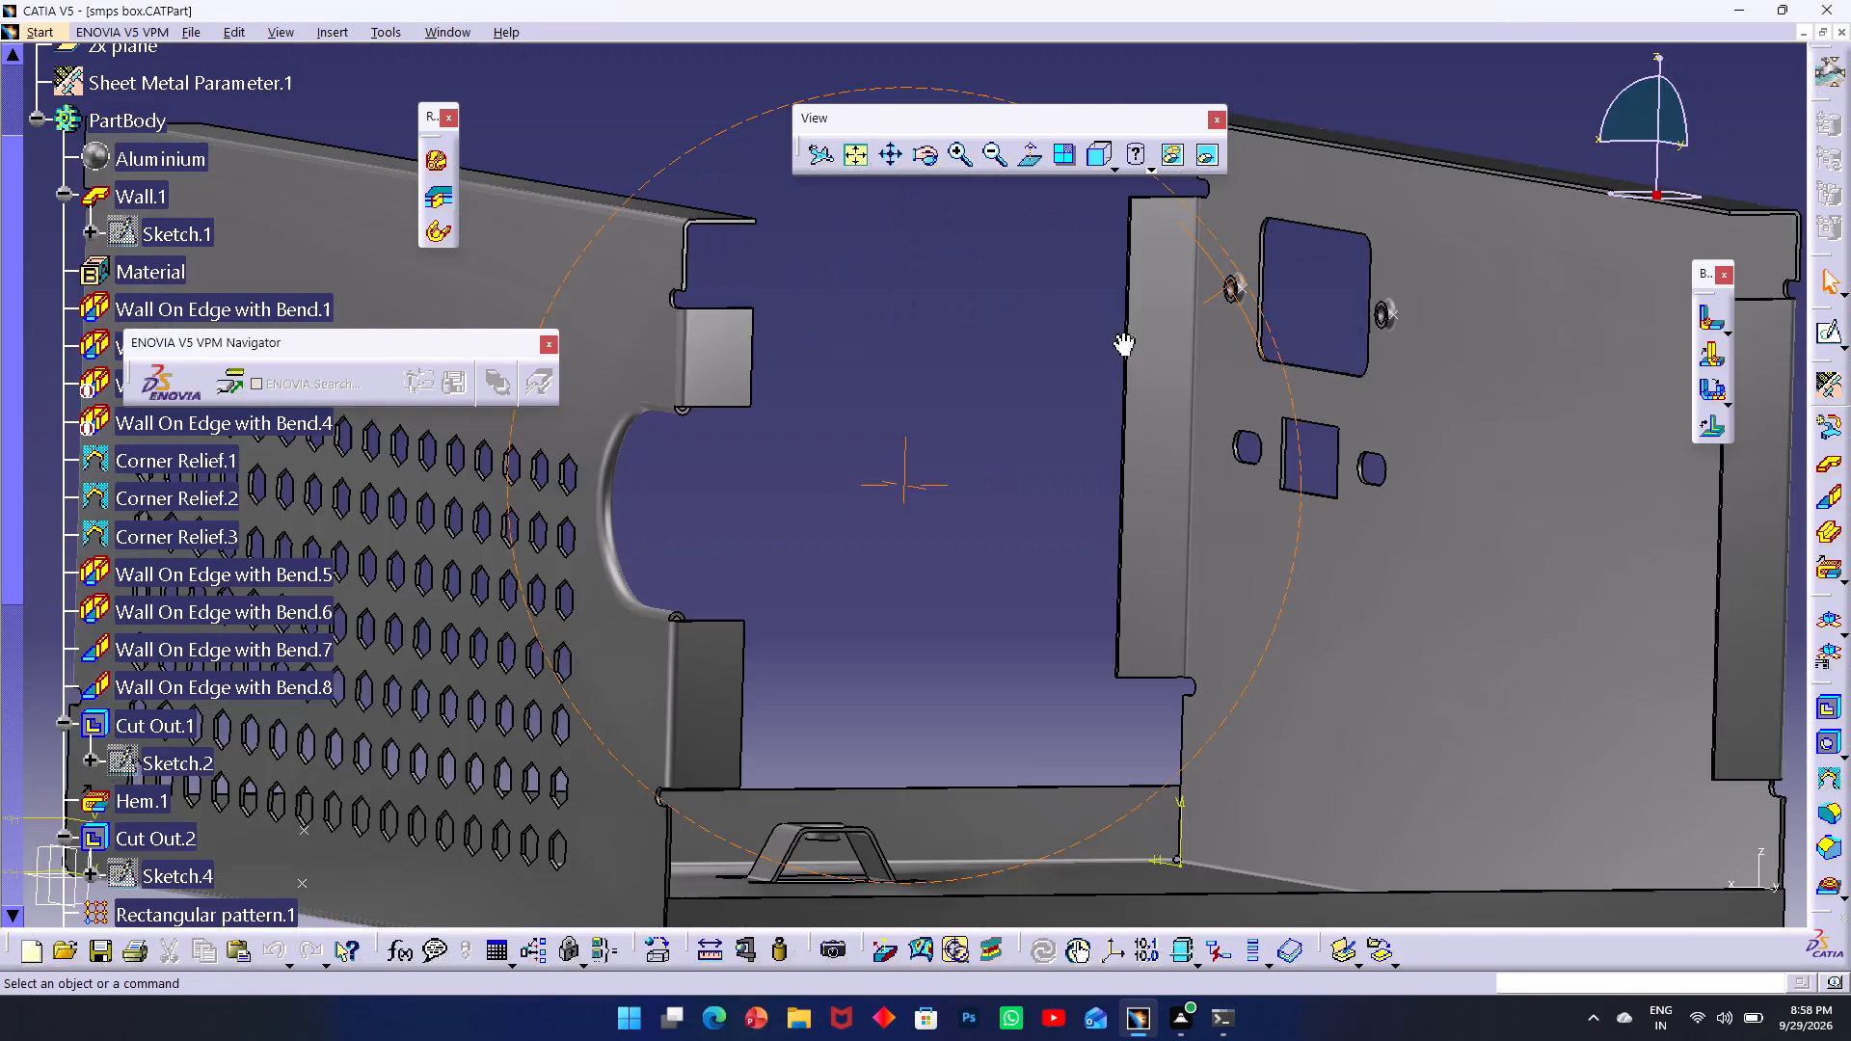
{"action": "middle_click_drag", "start_coordinate": [1123, 333], "coordinate": [735, 561]}
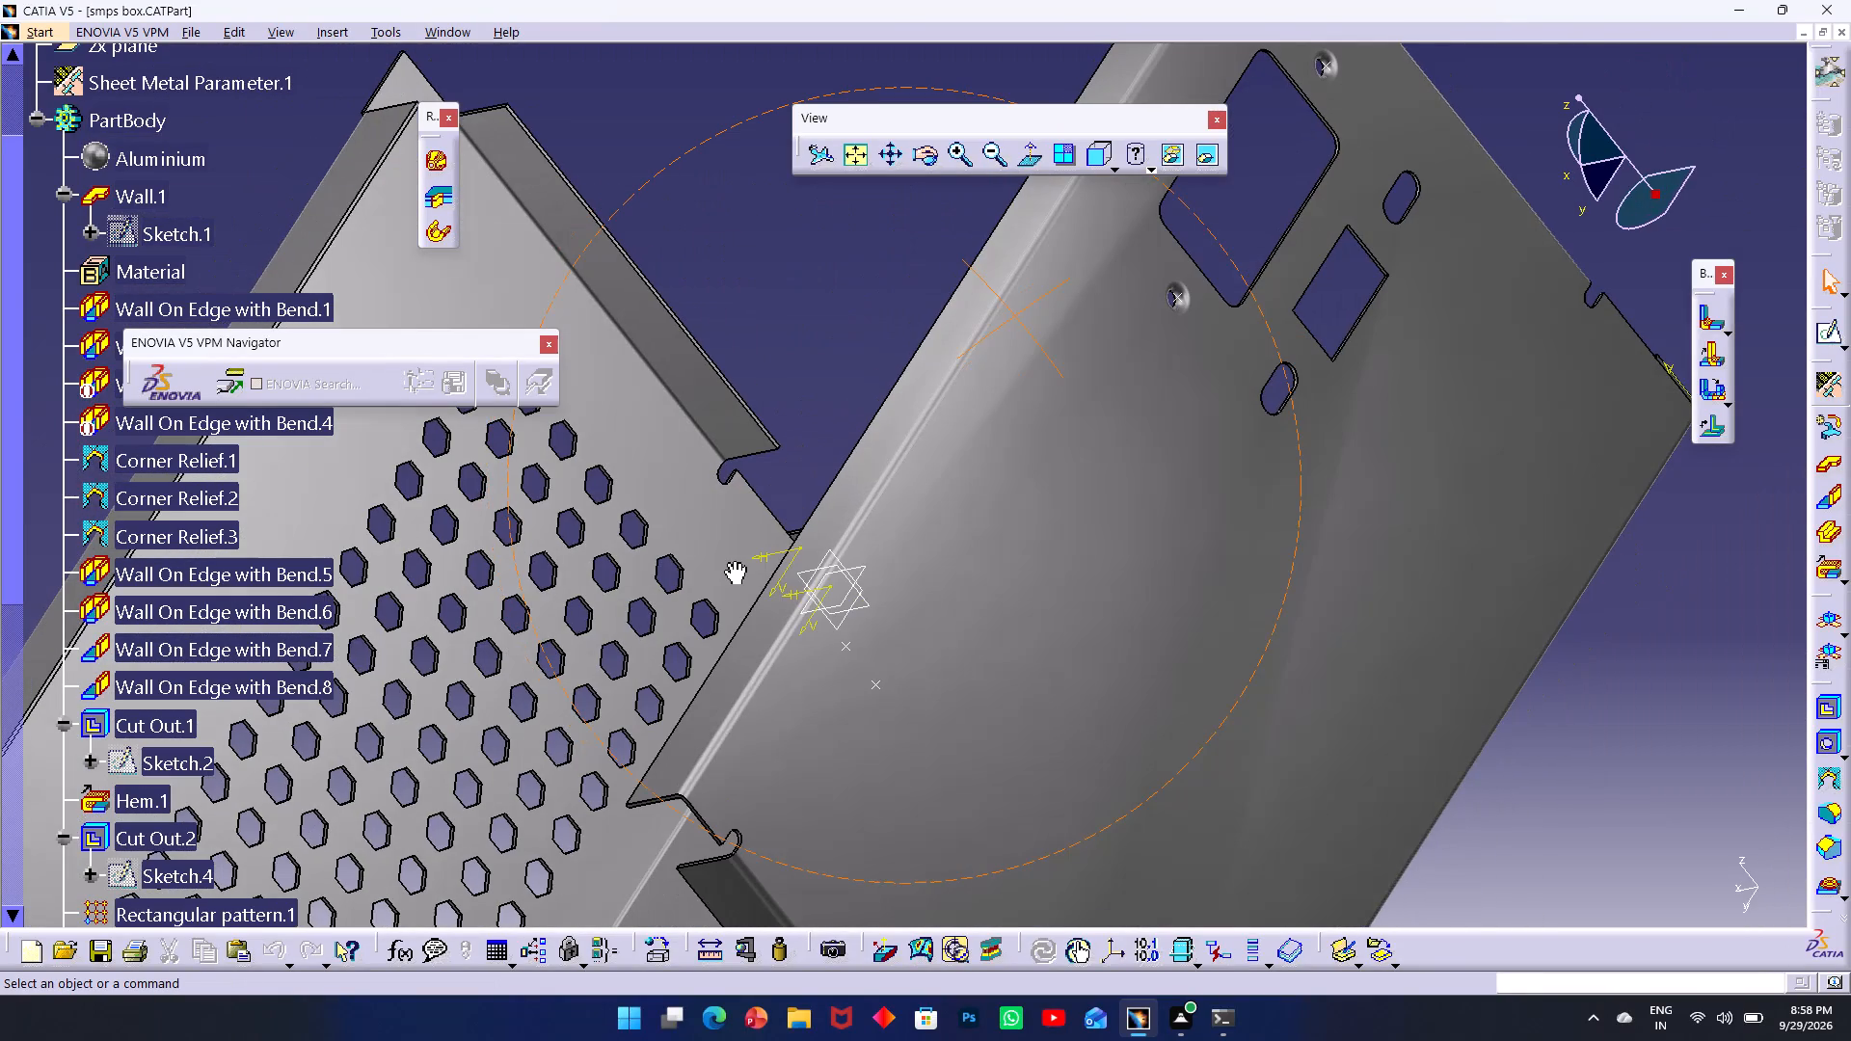
{"action": "middle_click_drag", "start_coordinate": [735, 561], "coordinate": [714, 539]}
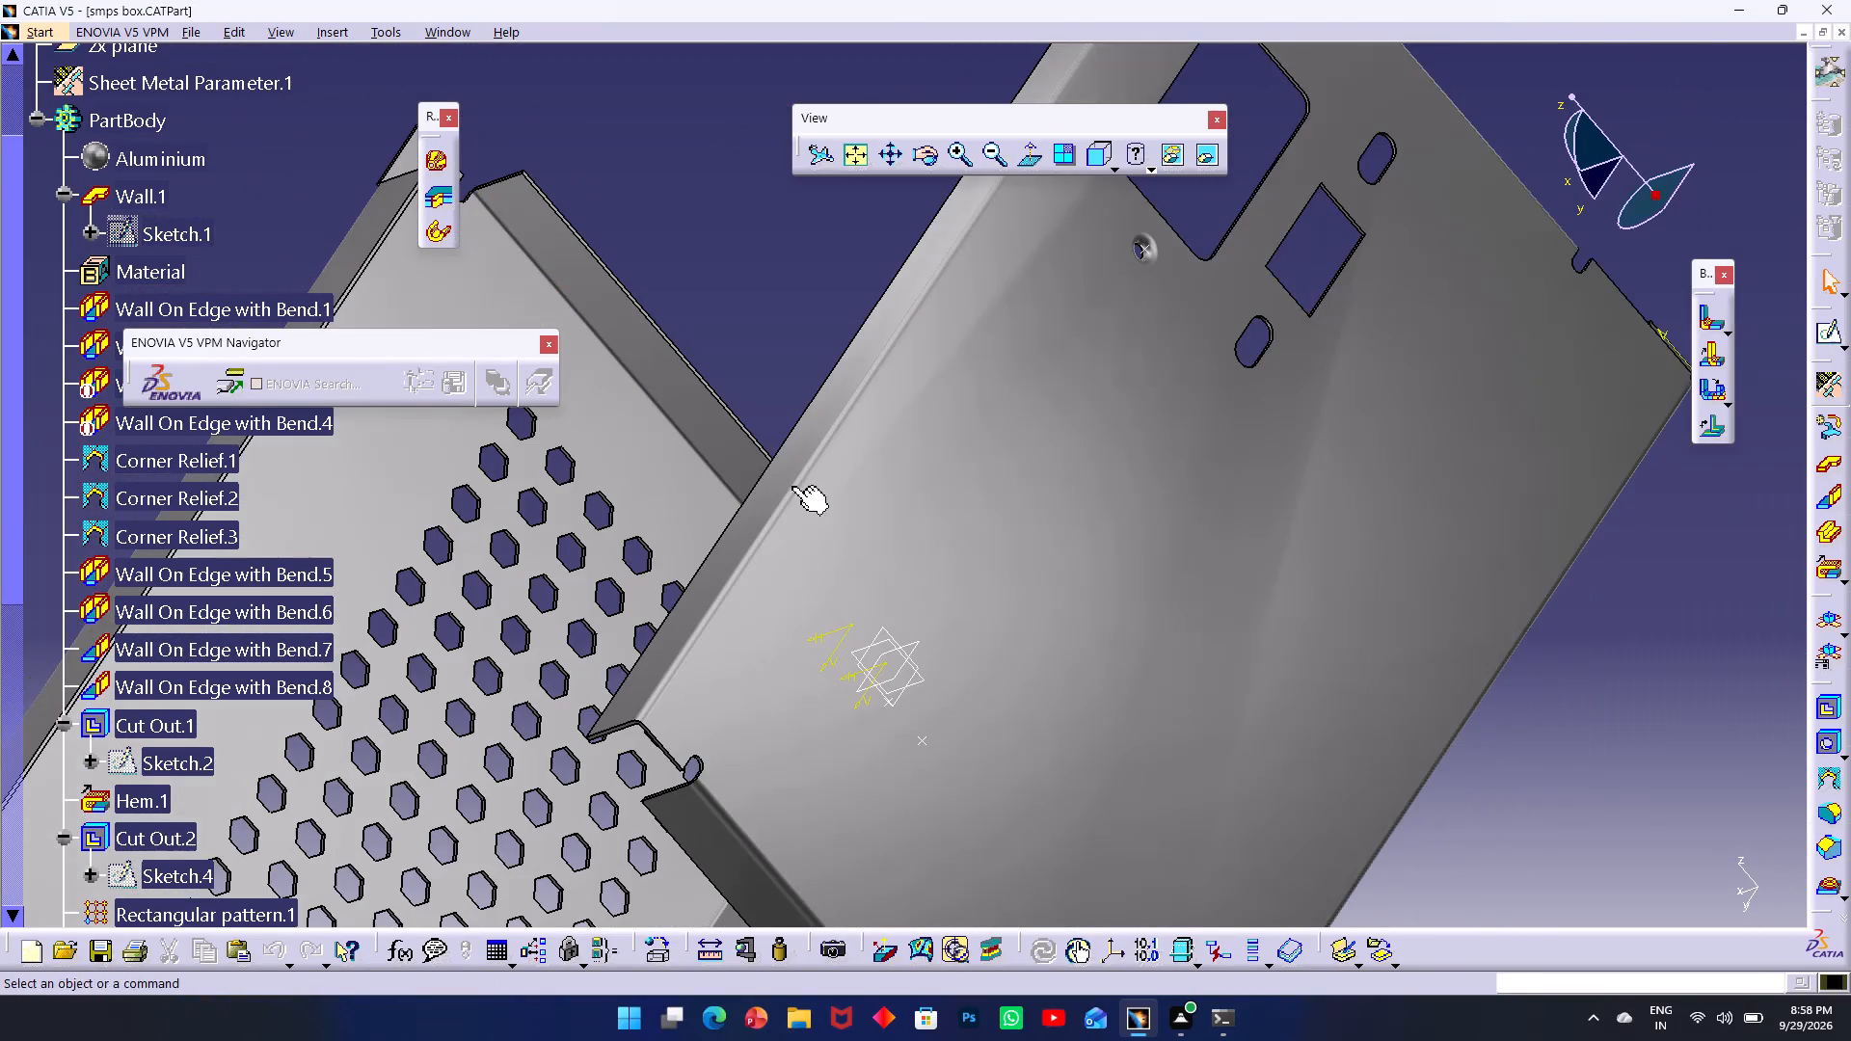
{"action": "scroll", "coordinate": [829, 521], "scroll_direction": "down", "scroll_amount": 1}
{"action": "middle_click_drag", "start_coordinate": [829, 521], "coordinate": [1006, 180]}
{"action": "scroll", "coordinate": [1004, 173], "scroll_direction": "up", "scroll_amount": 1}
{"action": "scroll", "coordinate": [1039, 406], "scroll_direction": "down", "scroll_amount": 1}
{"action": "middle_click_drag", "start_coordinate": [1036, 408], "coordinate": [752, 616]}
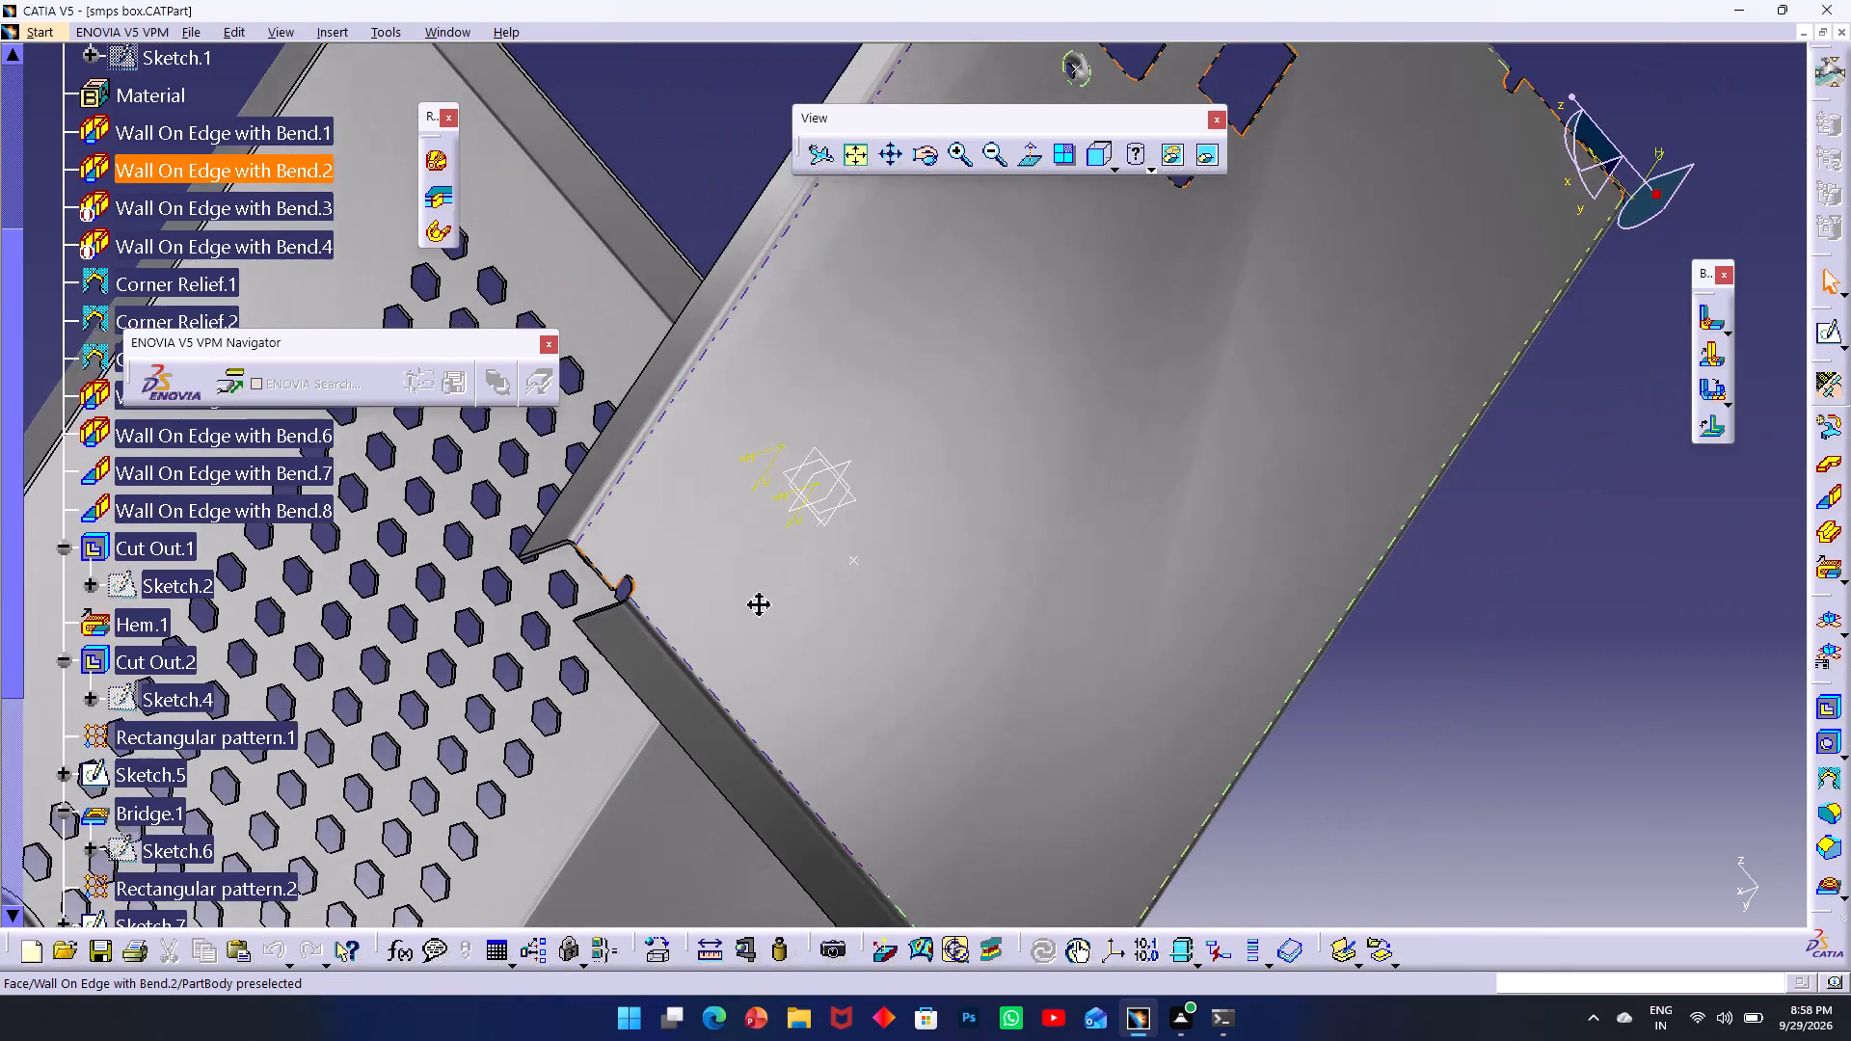
{"action": "middle_click_drag", "start_coordinate": [752, 616], "coordinate": [367, 988]}
{"action": "left_click", "coordinate": [1416, 491]}
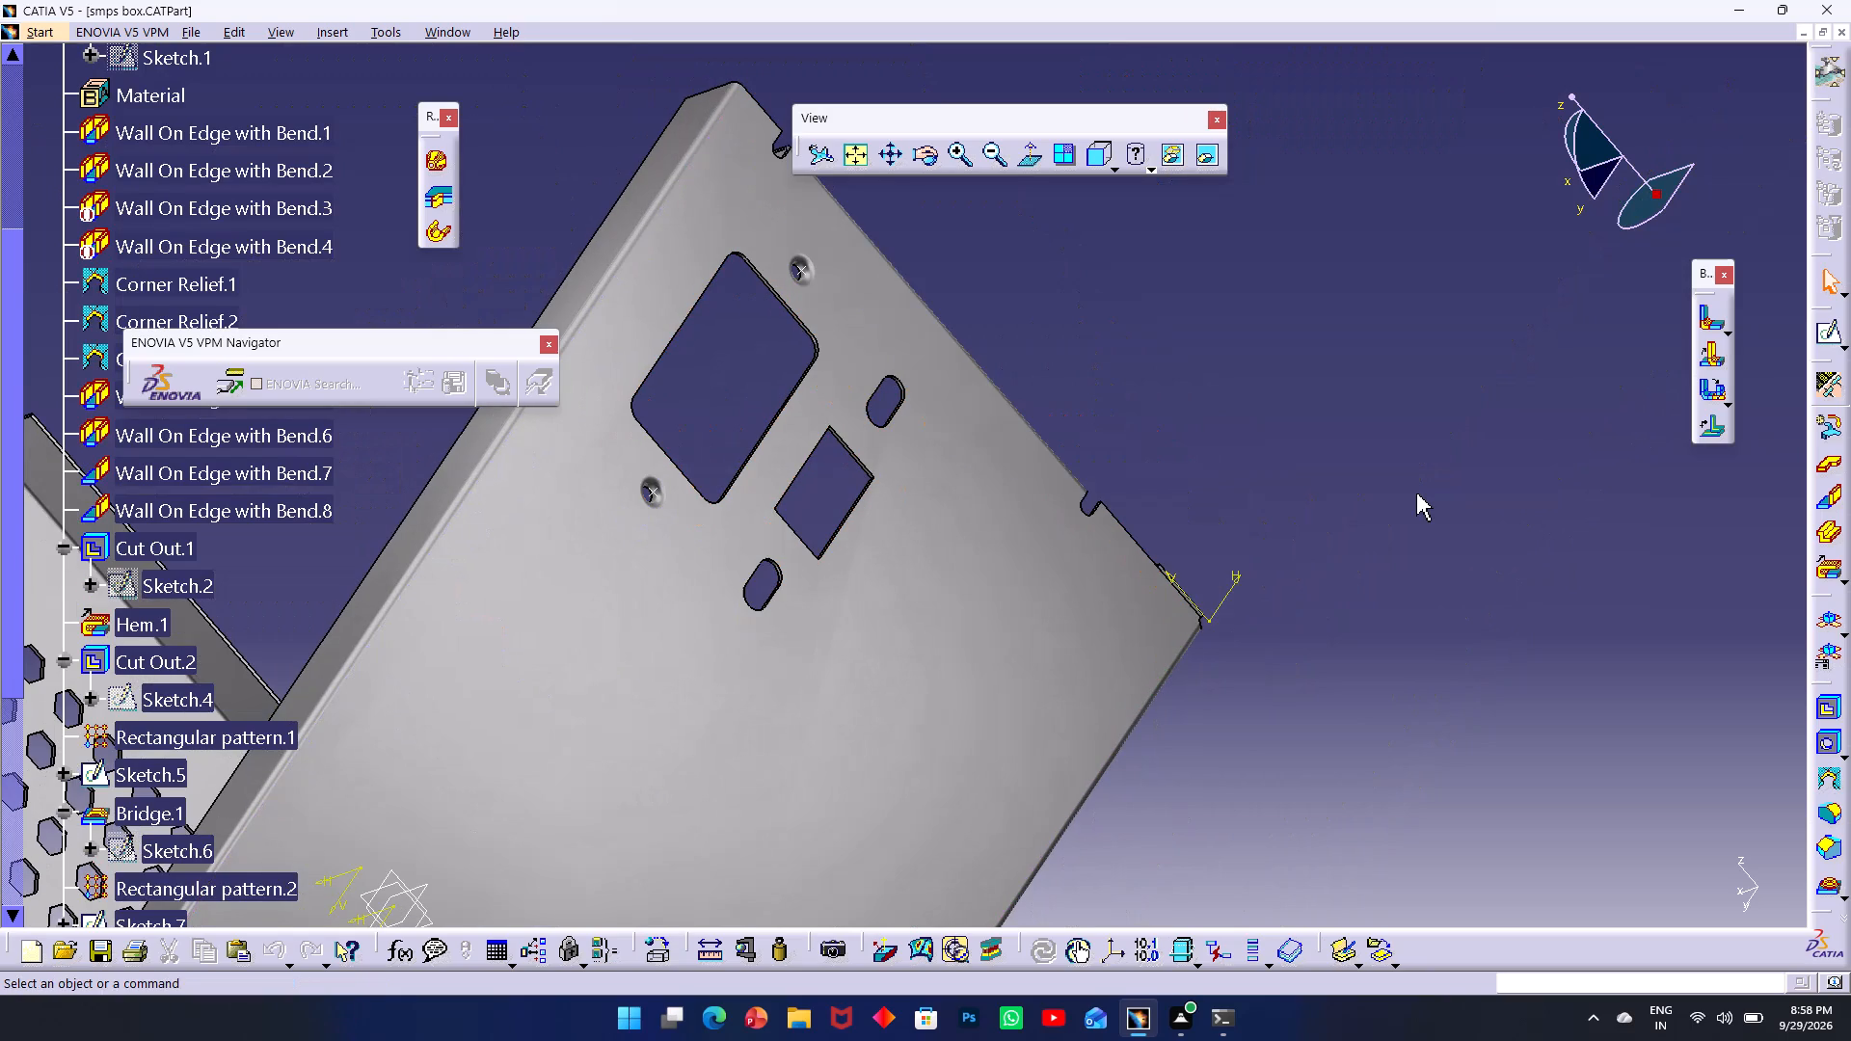
{"action": "middle_click_drag", "start_coordinate": [1124, 381], "coordinate": [1012, 517], "text": "ctrl"}
{"action": "middle_click_drag", "start_coordinate": [707, 575], "coordinate": [796, 567]}
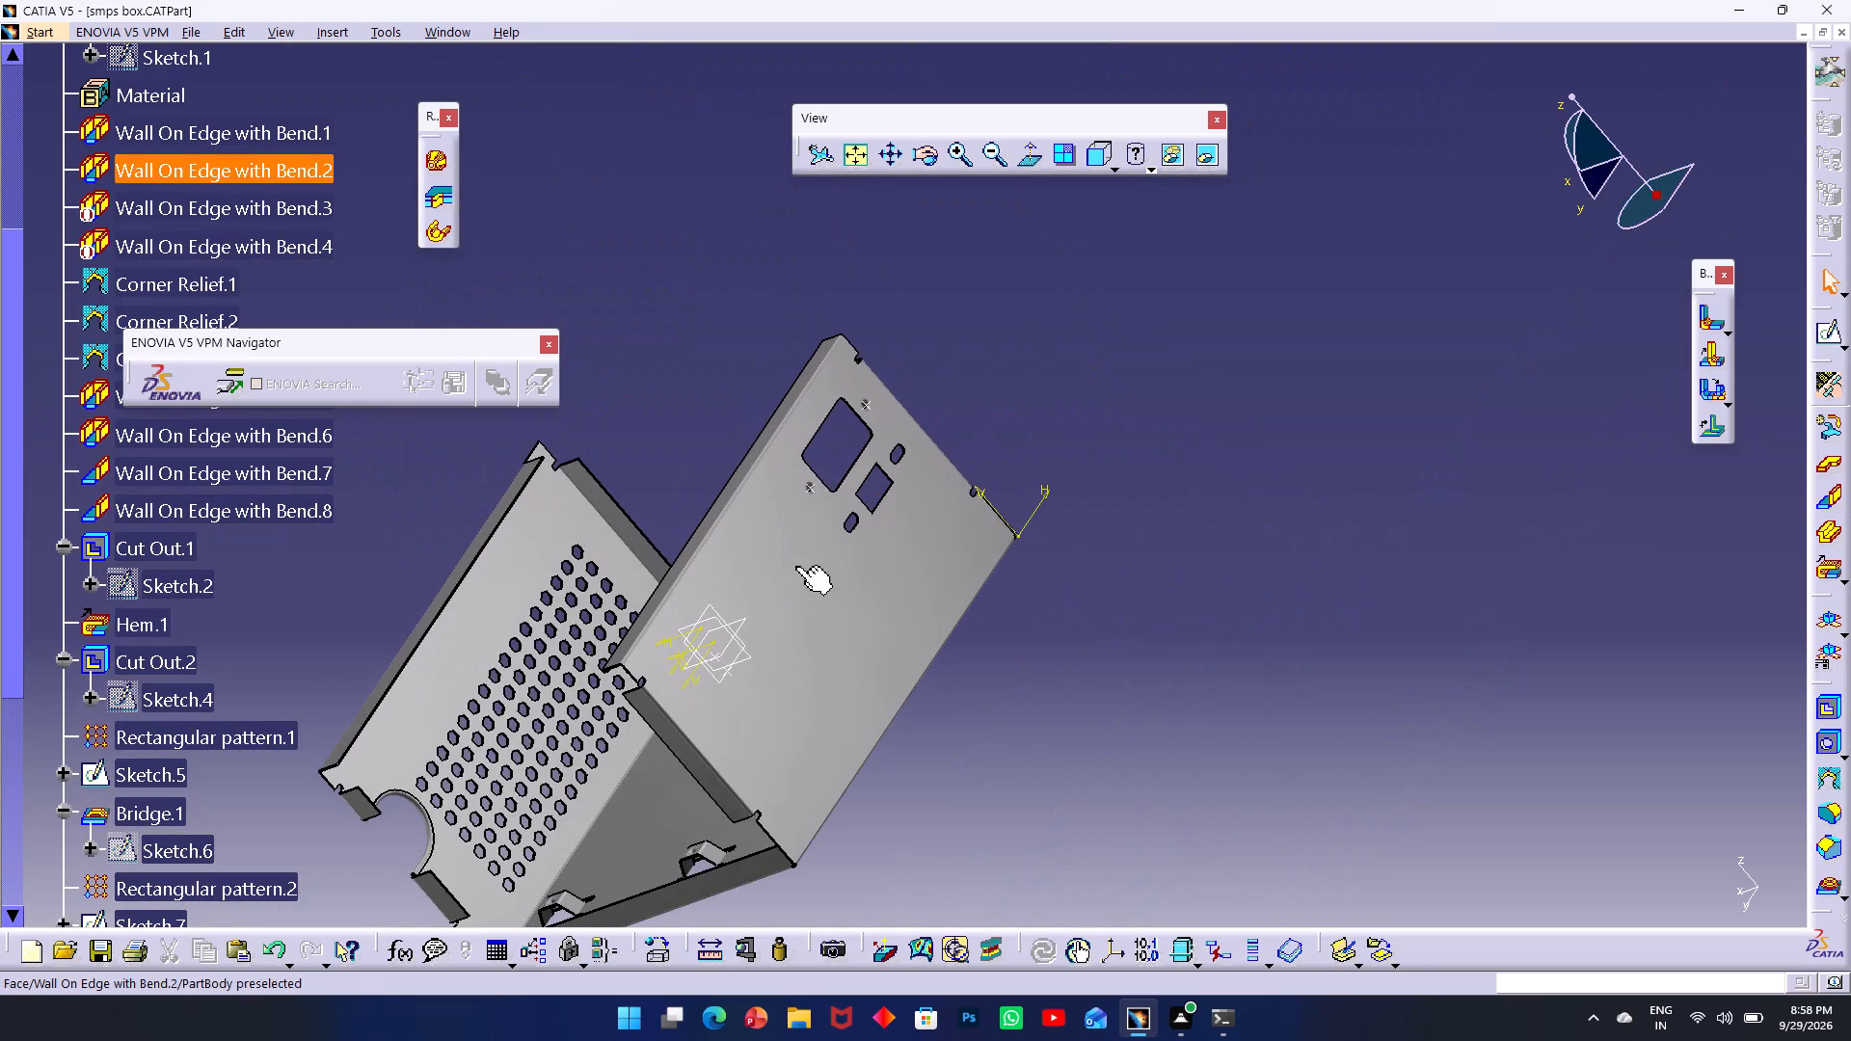
Examine the whole SMPS box from outside, including the base underside with its bridges and both side walls.
{"action": "middle_click_drag", "start_coordinate": [796, 567], "coordinate": [951, 374]}
{"action": "scroll", "coordinate": [956, 542], "scroll_direction": "up", "scroll_amount": 1}
{"action": "middle_click_drag", "start_coordinate": [956, 542], "coordinate": [828, 548]}
{"action": "scroll", "coordinate": [956, 542], "scroll_direction": "down", "scroll_amount": 1}
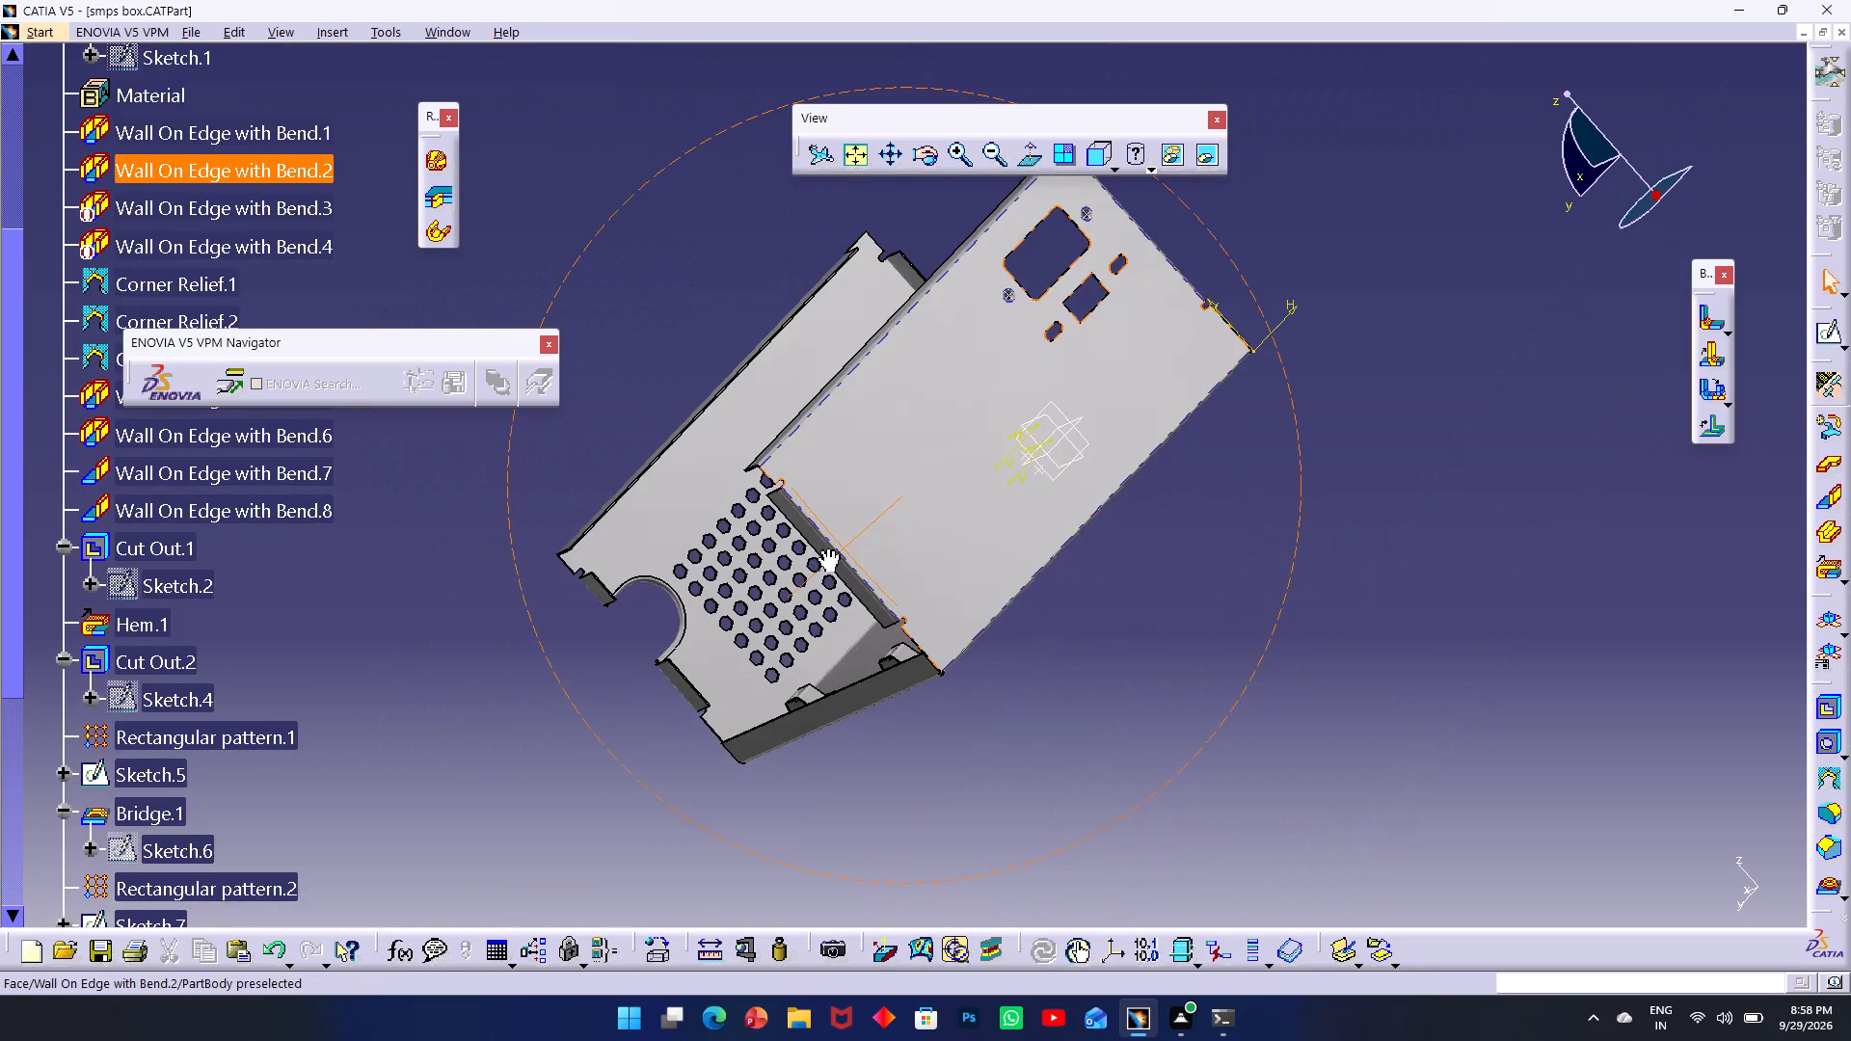
{"action": "middle_click_drag", "start_coordinate": [828, 548], "coordinate": [854, 288]}
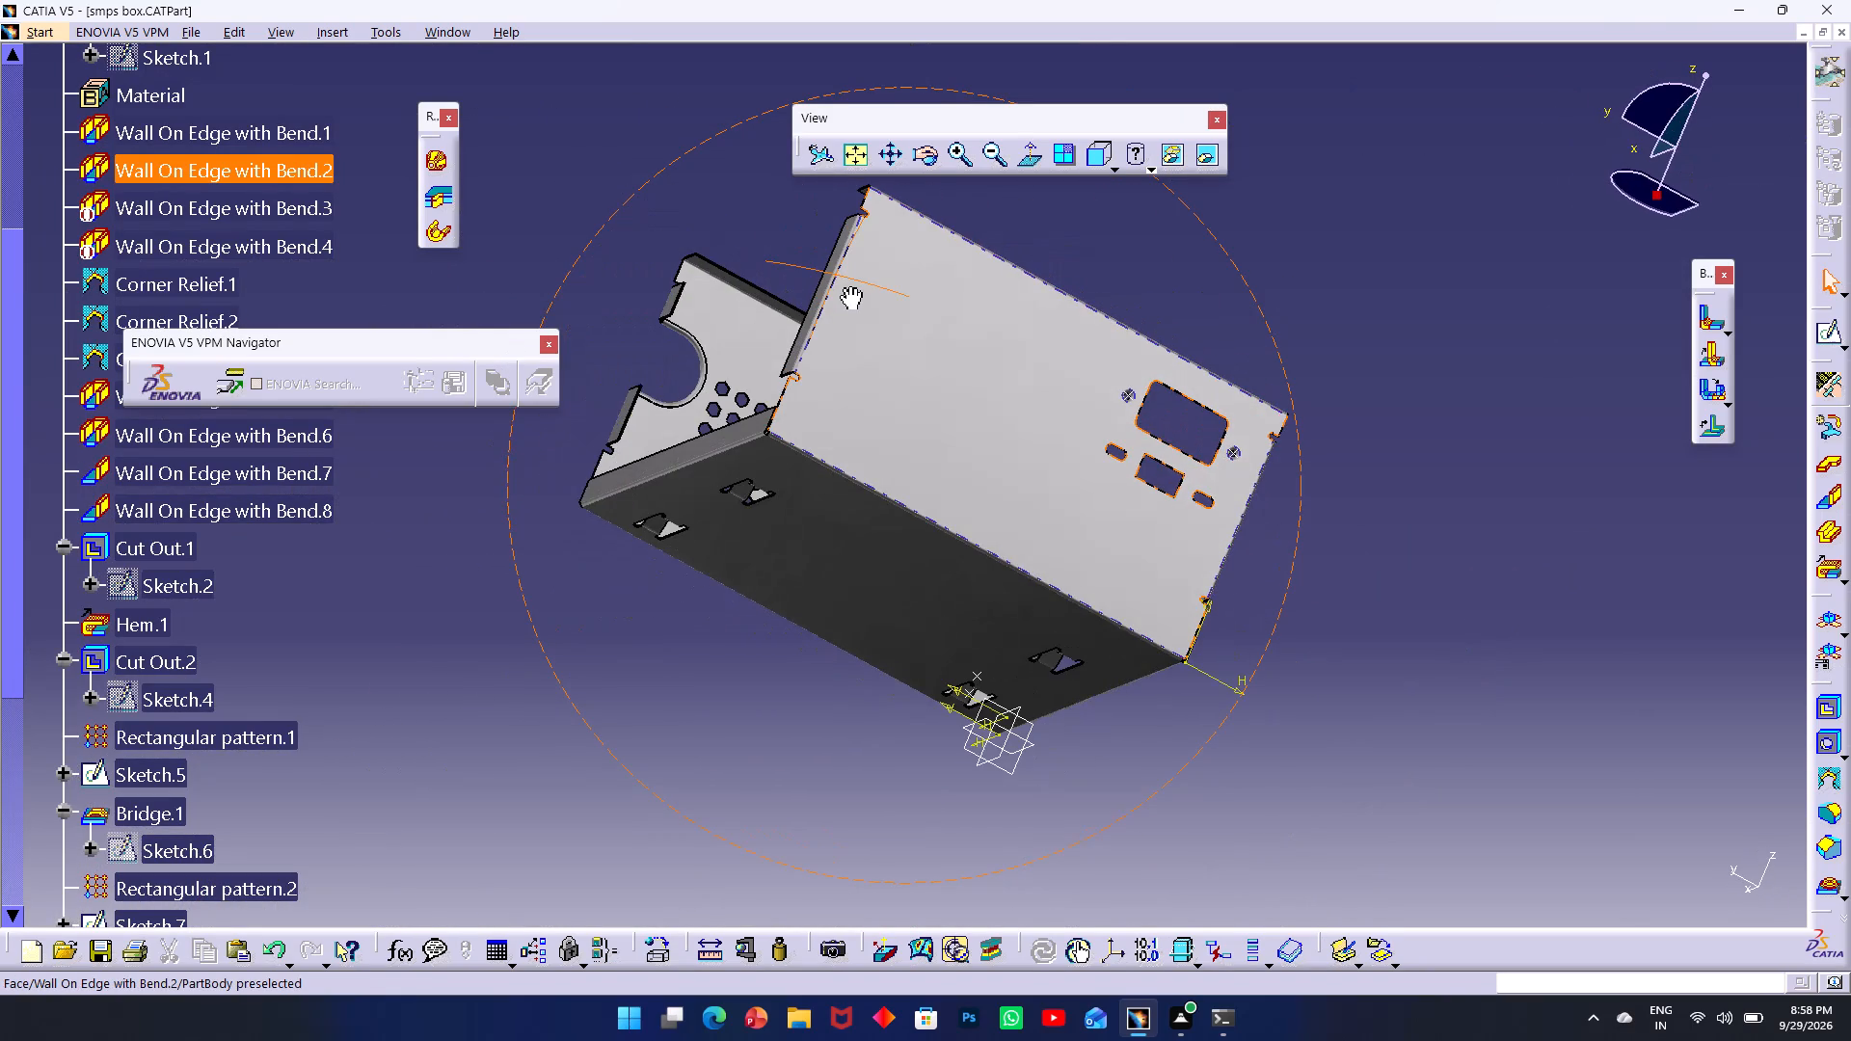
{"action": "middle_click_drag", "start_coordinate": [854, 288], "coordinate": [763, 597]}
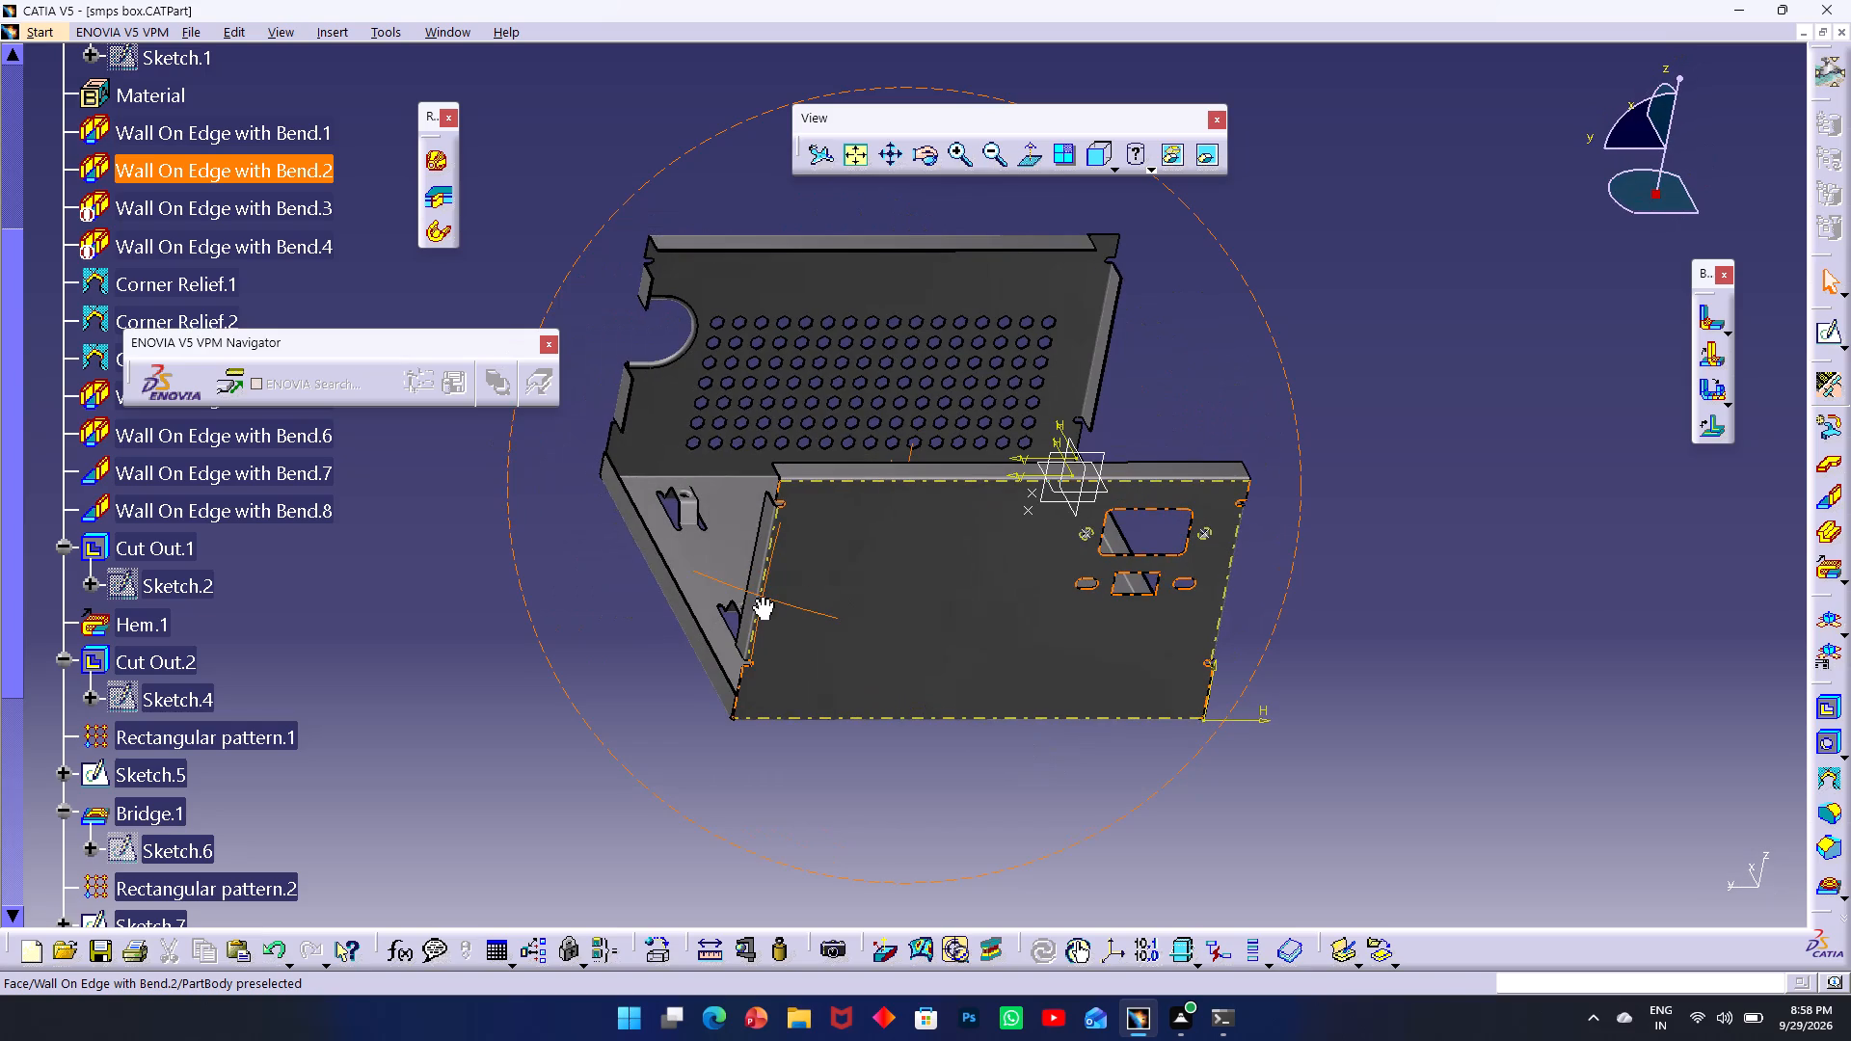
{"action": "middle_click_drag", "start_coordinate": [763, 597], "coordinate": [720, 565]}
{"action": "left_click", "coordinate": [1426, 489]}
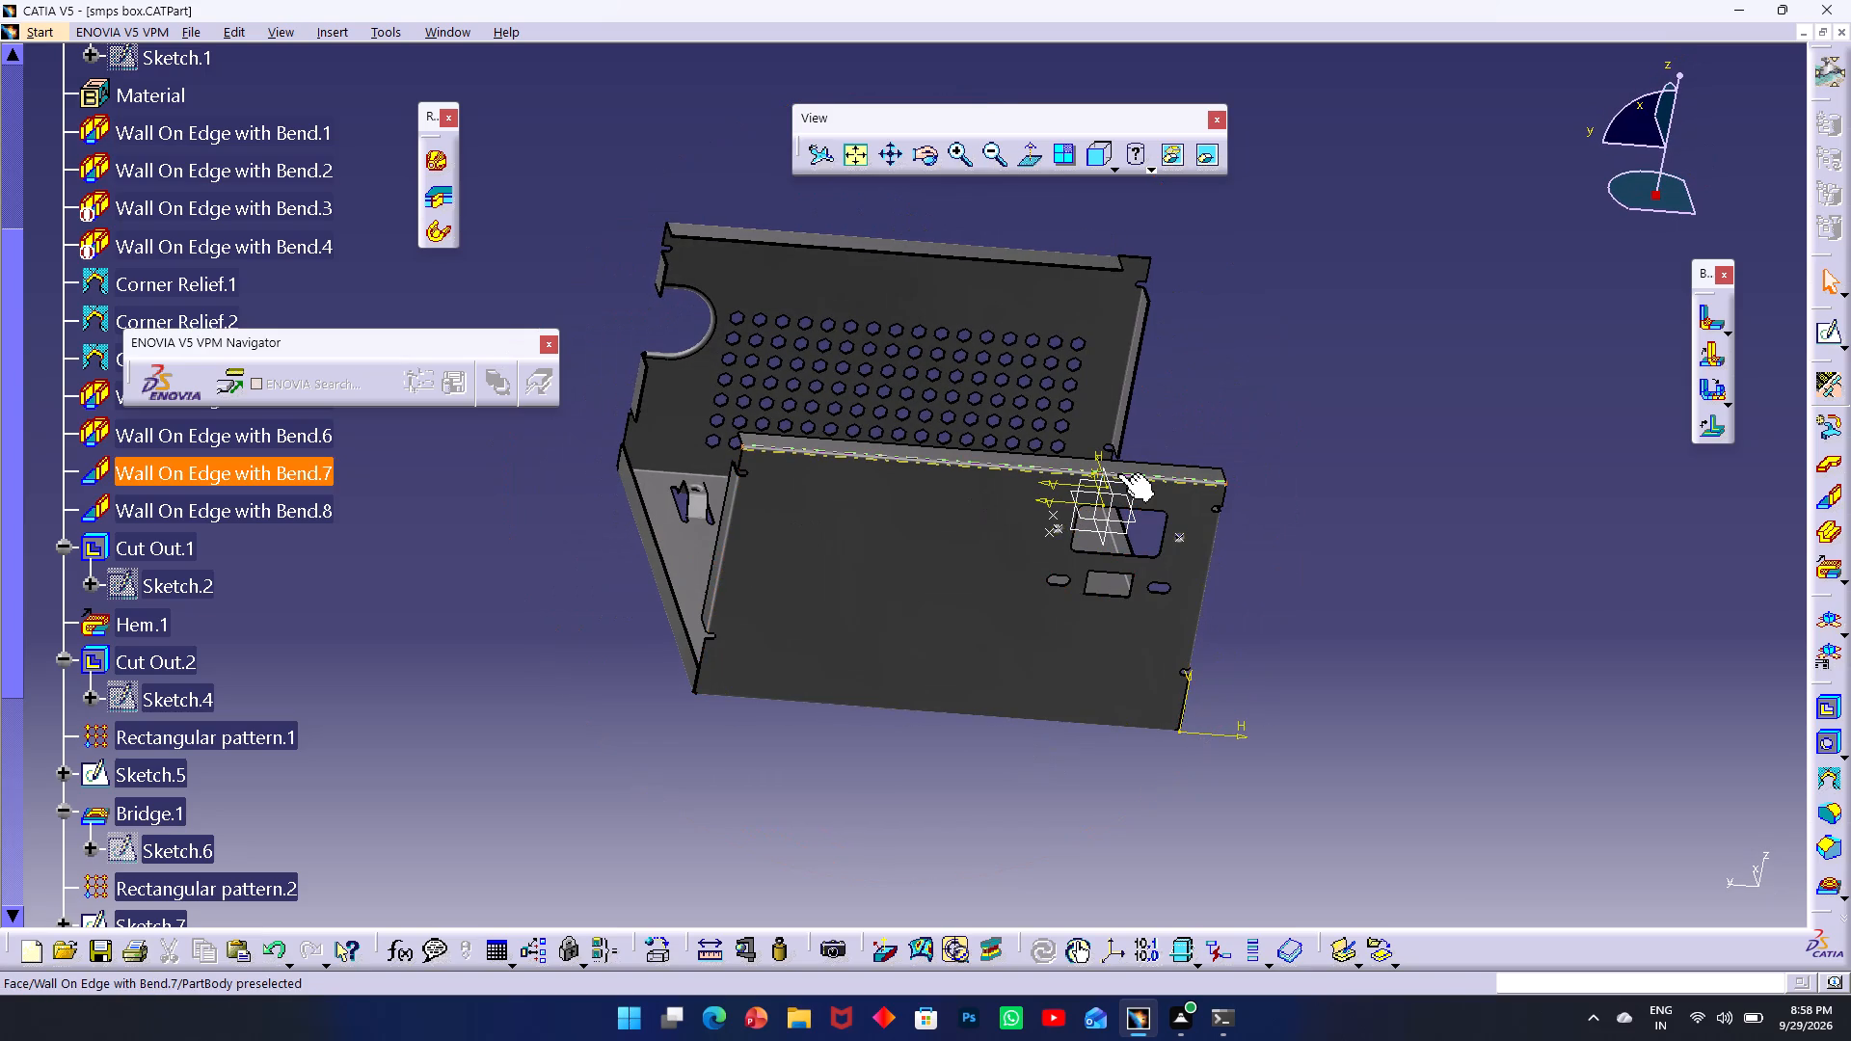
{"action": "middle_click_drag", "start_coordinate": [913, 418], "coordinate": [858, 427]}
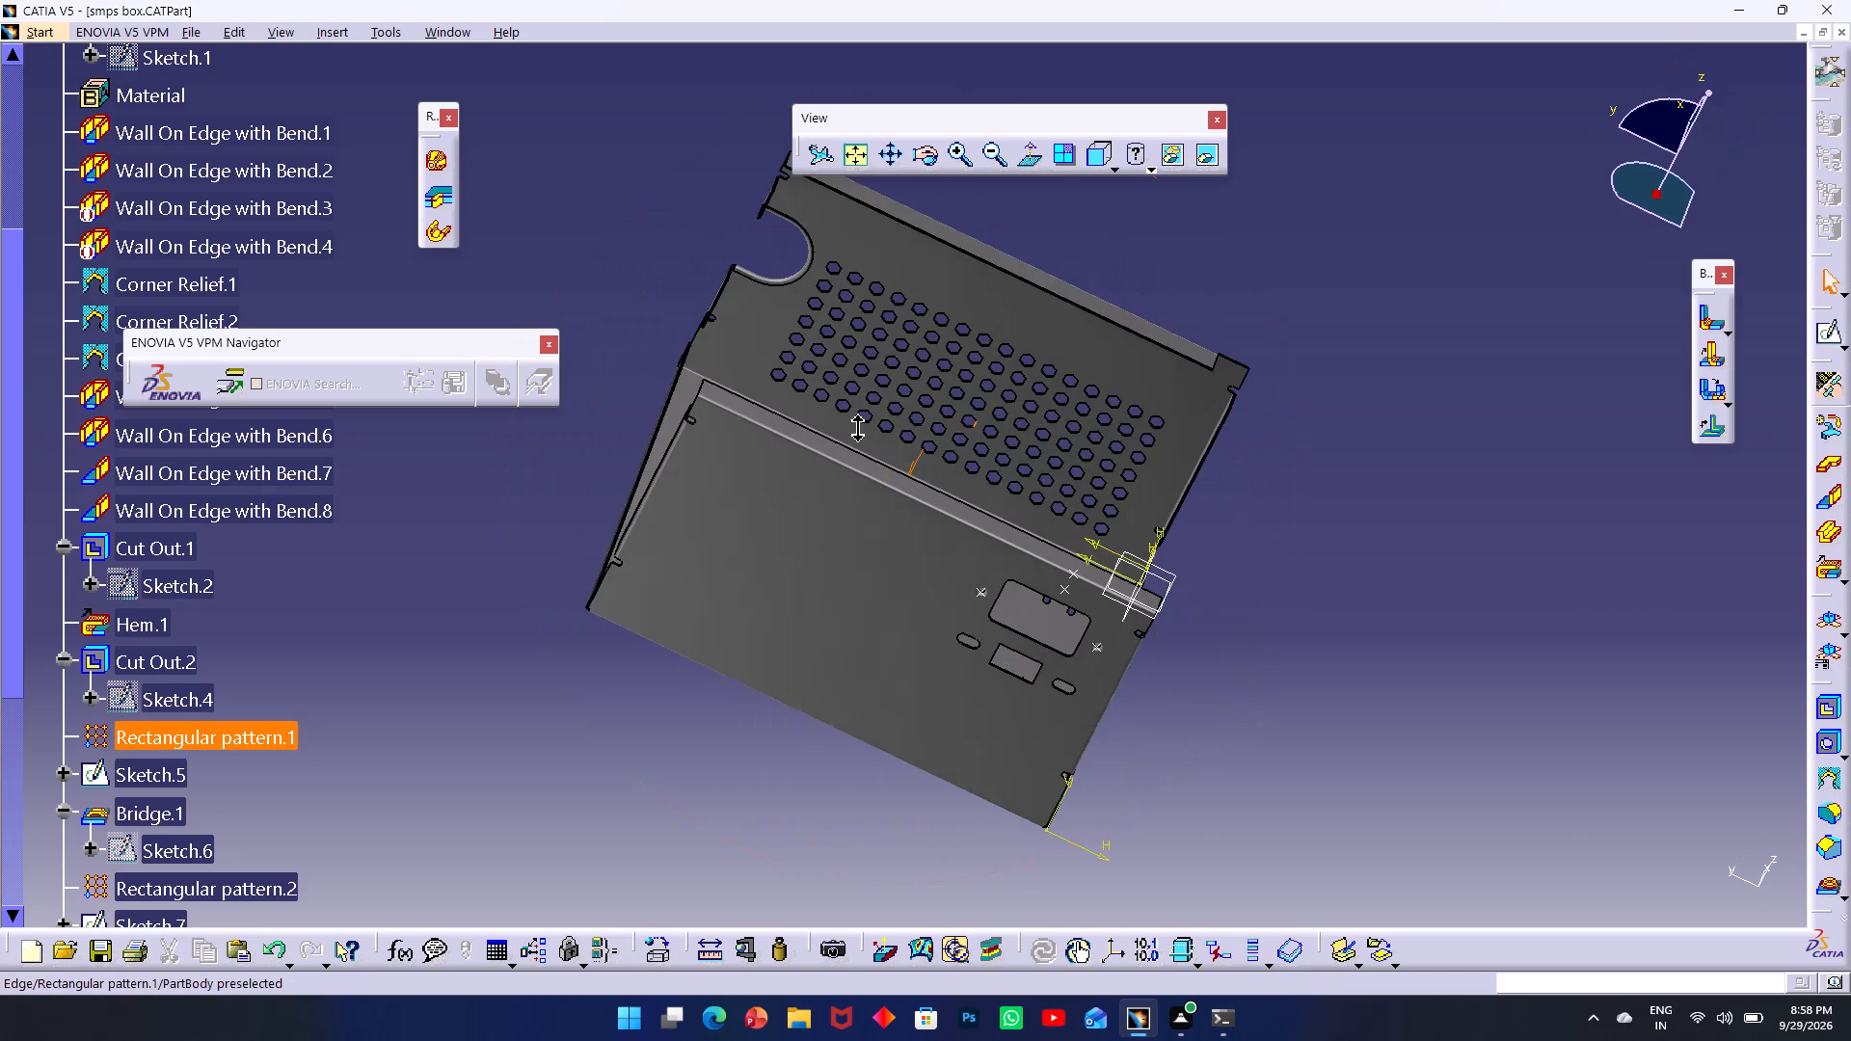
{"action": "middle_click_drag", "start_coordinate": [858, 427], "coordinate": [858, 428]}
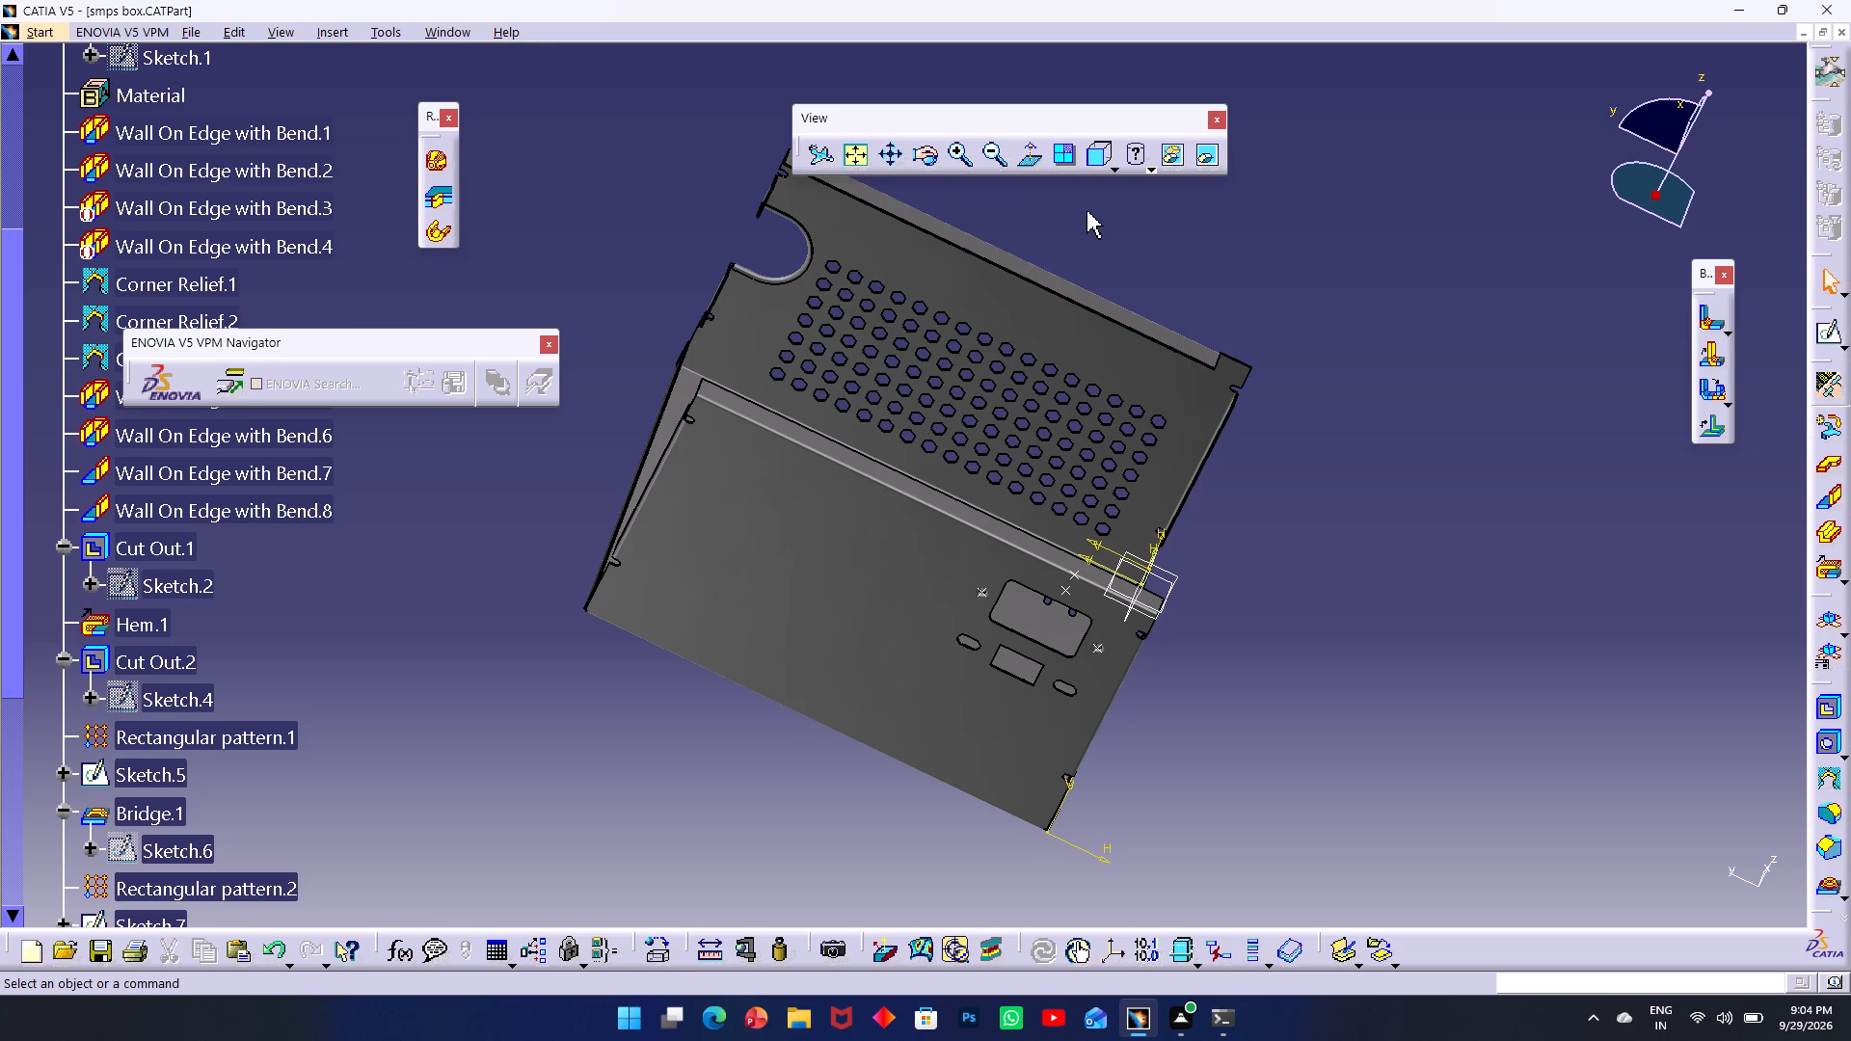
Review the finished box from all around, checking the hexagonal perforations, bridges, side flanges and connector cutouts.
{"action": "middle_click_drag", "start_coordinate": [1368, 604], "coordinate": [1154, 601]}
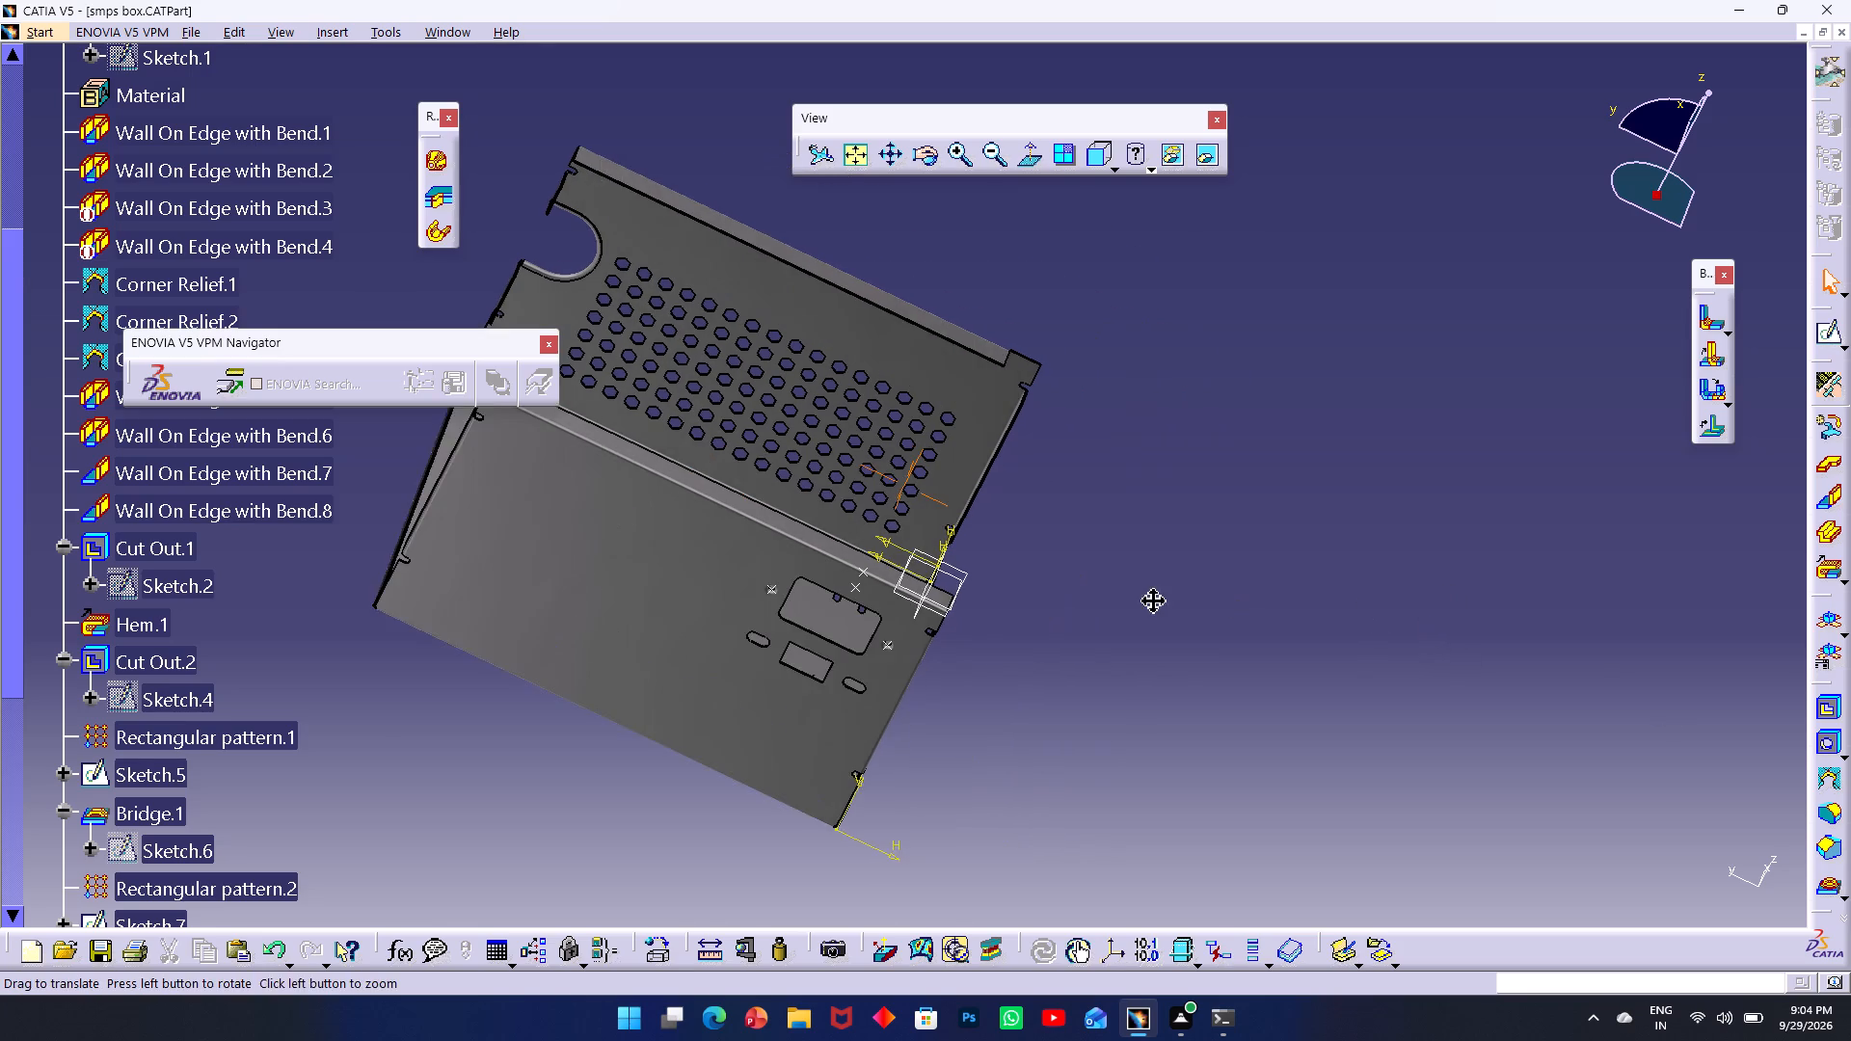
{"action": "middle_click_drag", "start_coordinate": [1154, 601], "coordinate": [1226, 560]}
{"action": "scroll", "coordinate": [1229, 555], "scroll_direction": "down", "scroll_amount": 1}
{"action": "left_click", "coordinate": [926, 163]}
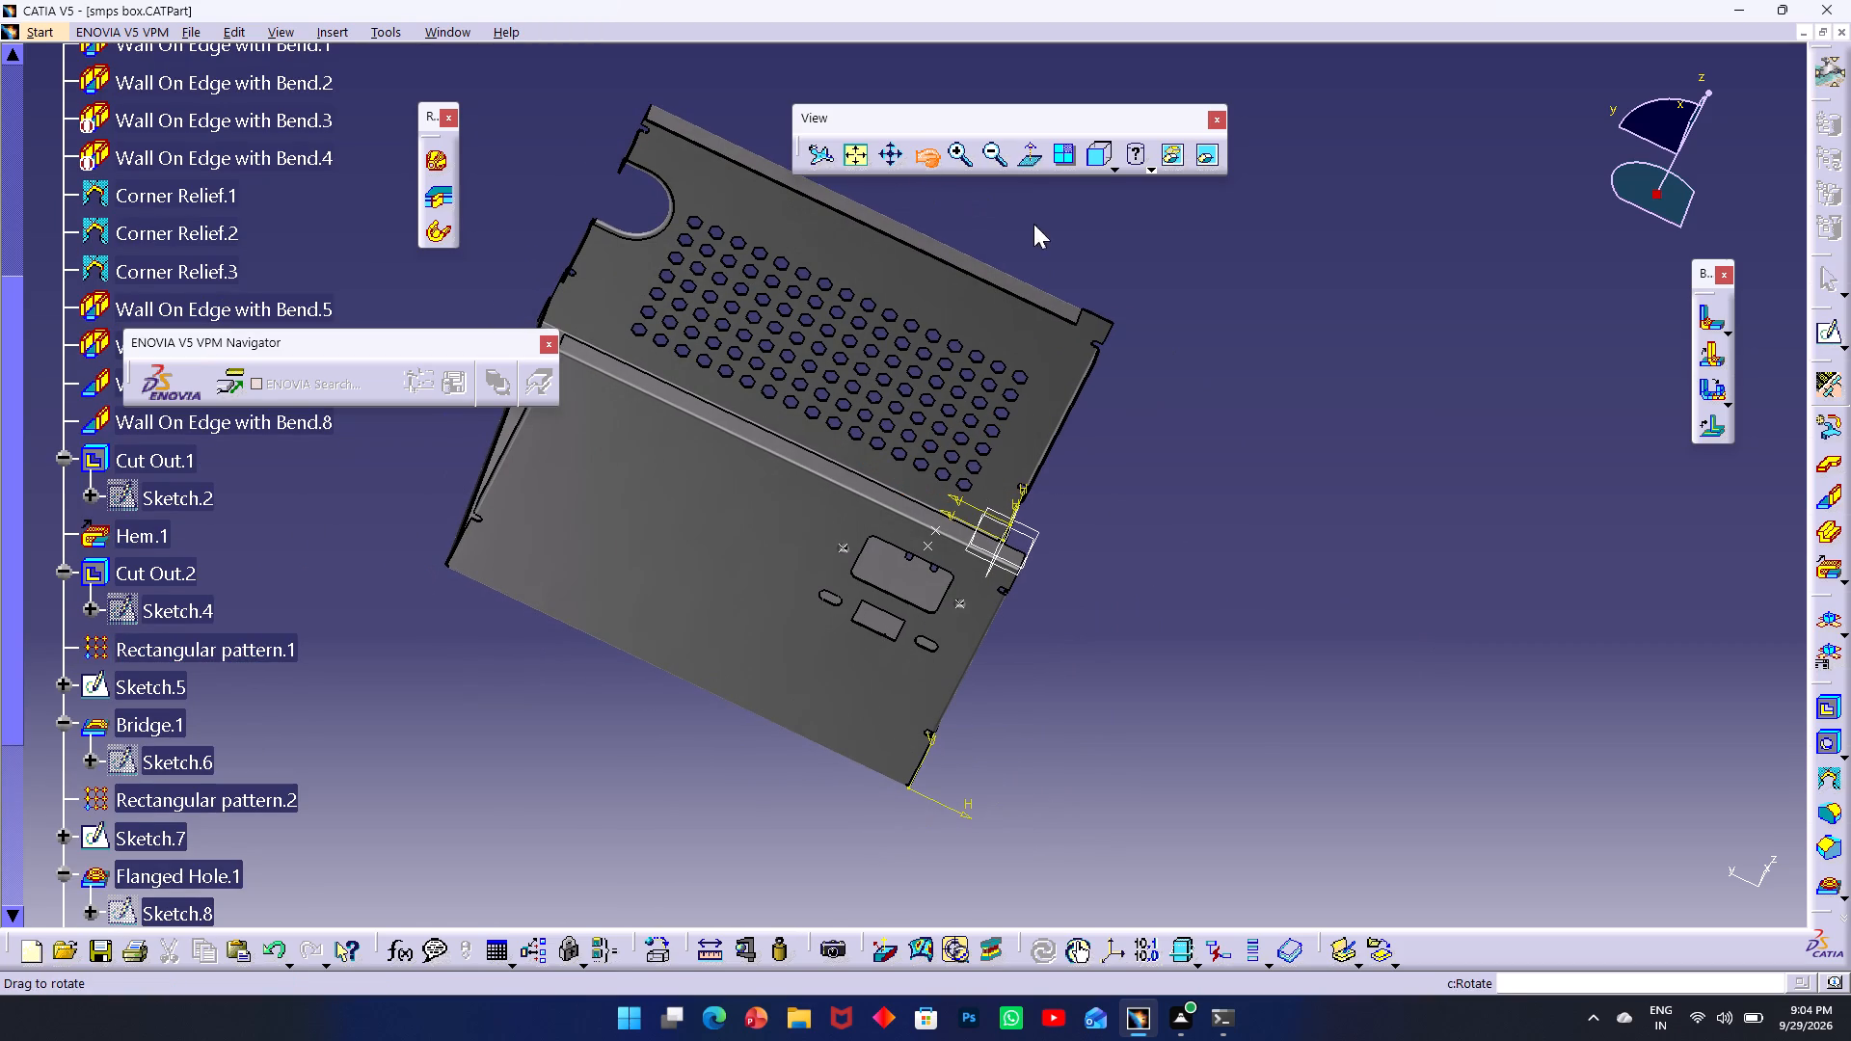
{"action": "middle_click_drag", "start_coordinate": [1286, 450], "coordinate": [1452, 448]}
{"action": "scroll", "coordinate": [1262, 448], "scroll_direction": "up", "scroll_amount": 1}
{"action": "left_click_drag", "start_coordinate": [1429, 449], "coordinate": [1212, 426]}
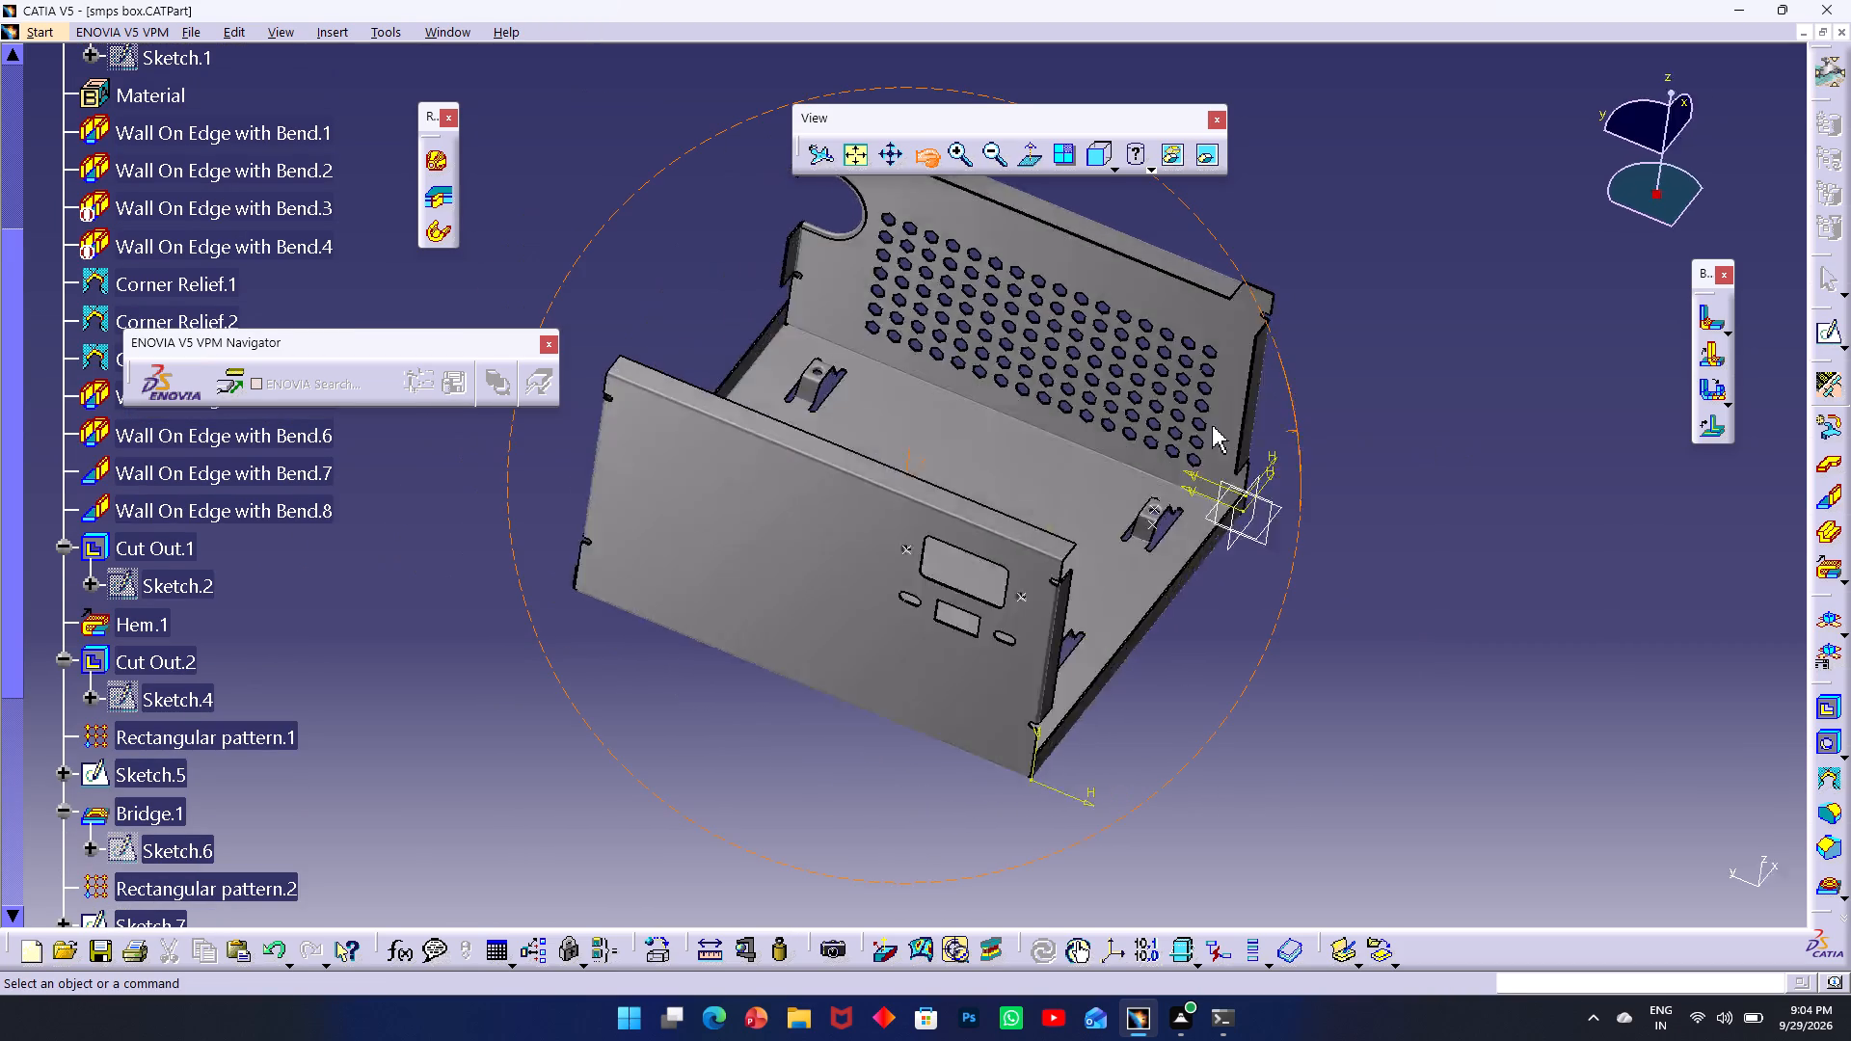
{"action": "left_click_drag", "start_coordinate": [1212, 426], "coordinate": [1053, 265]}
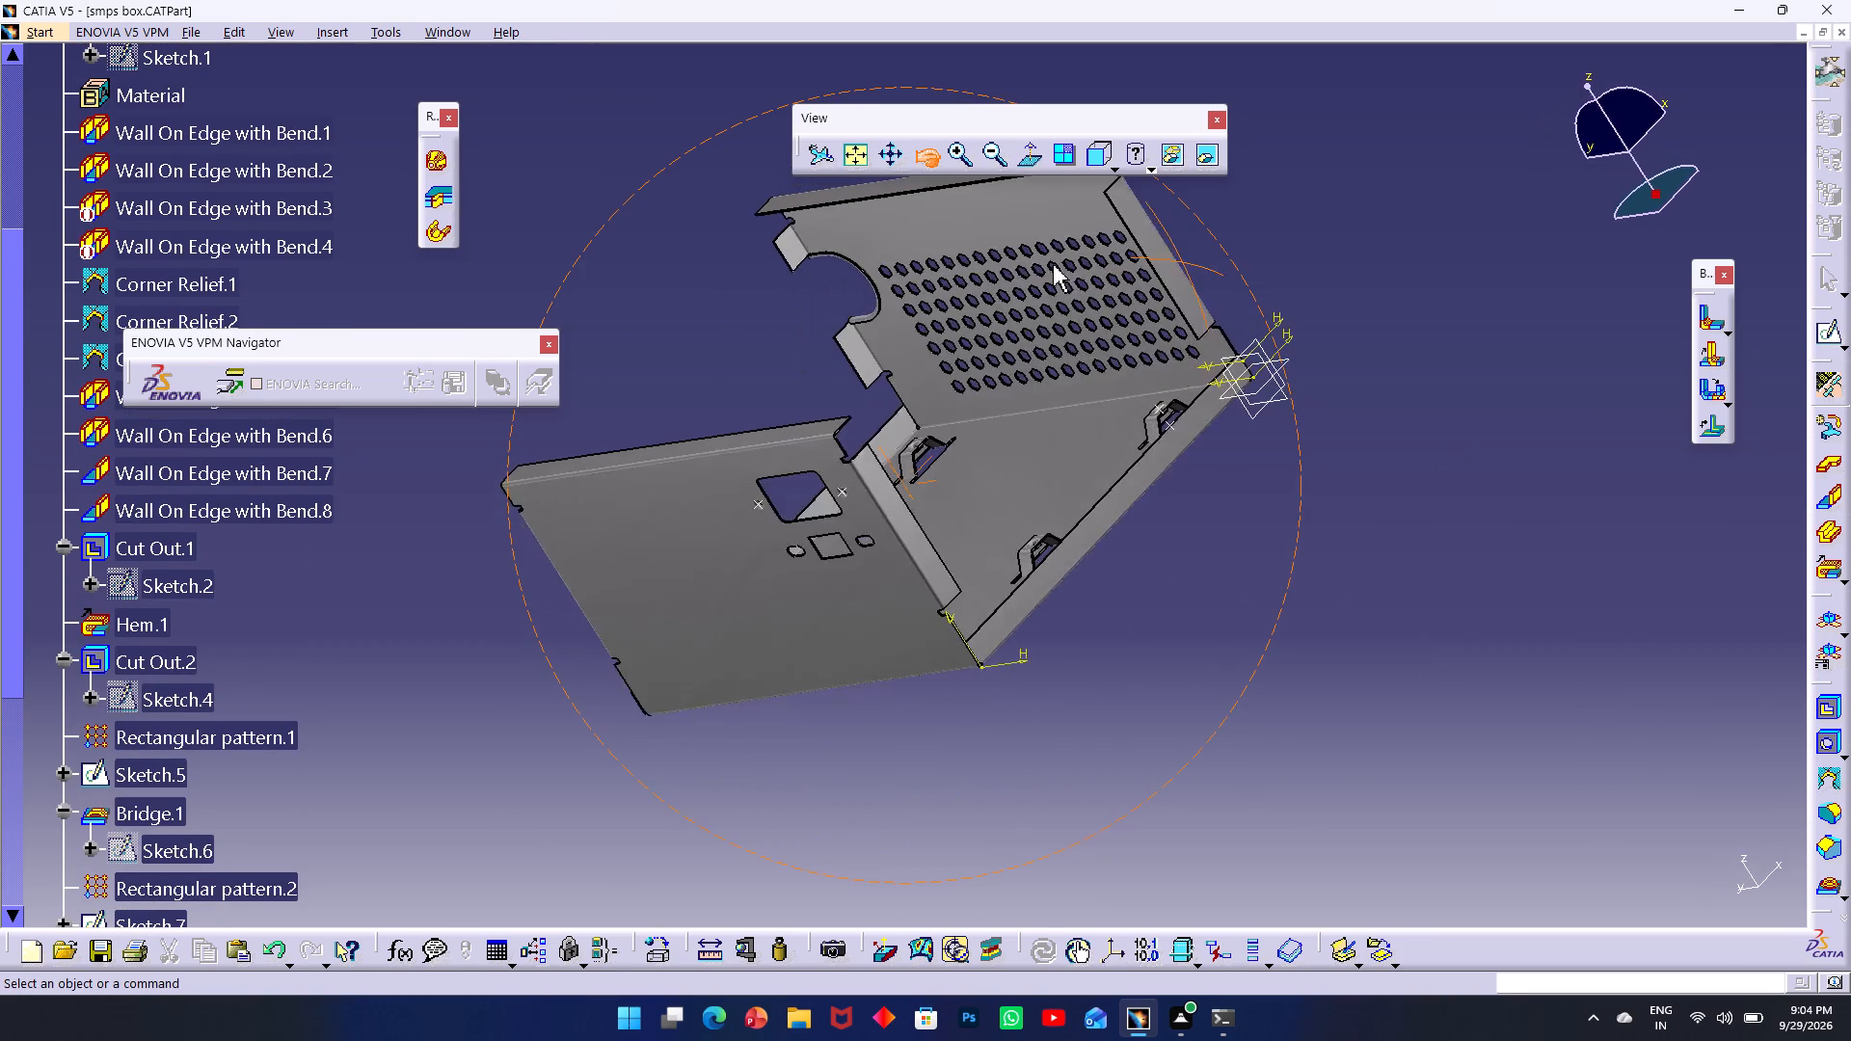
{"action": "left_click_drag", "start_coordinate": [1053, 265], "coordinate": [918, 328]}
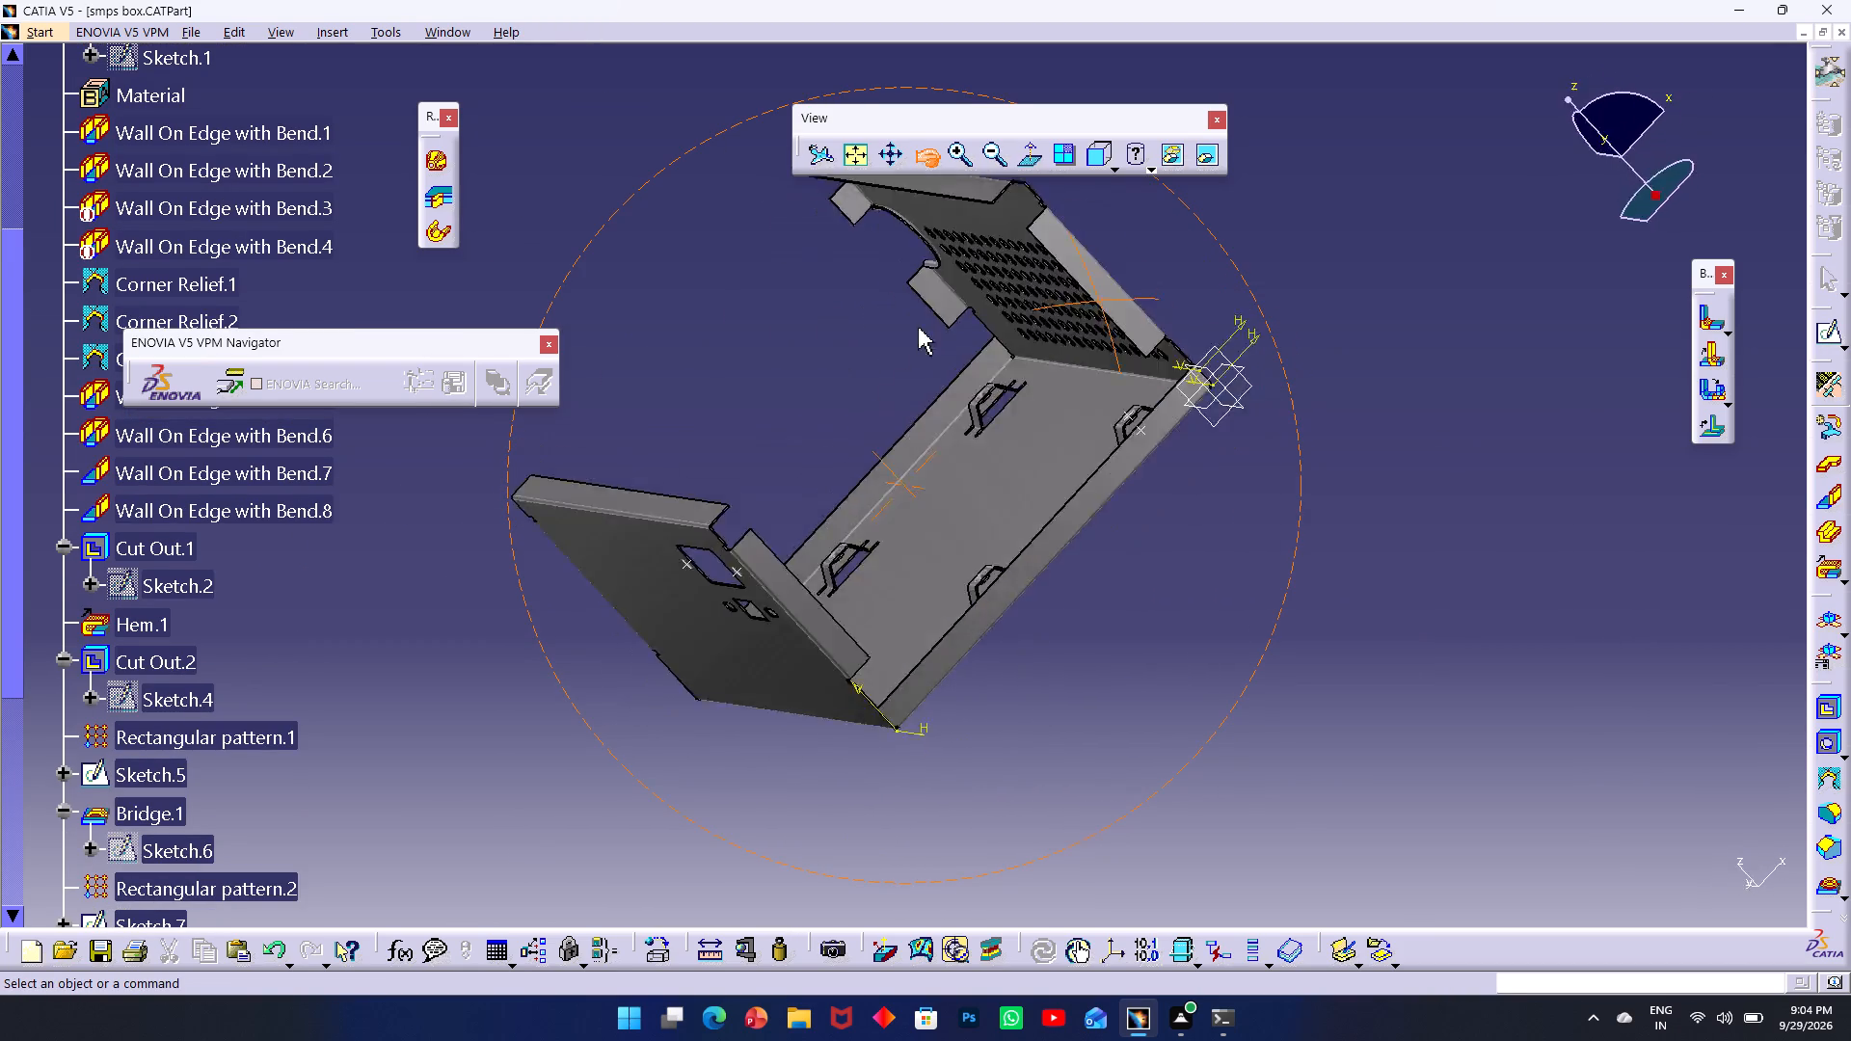
{"action": "left_click_drag", "start_coordinate": [918, 328], "coordinate": [967, 570]}
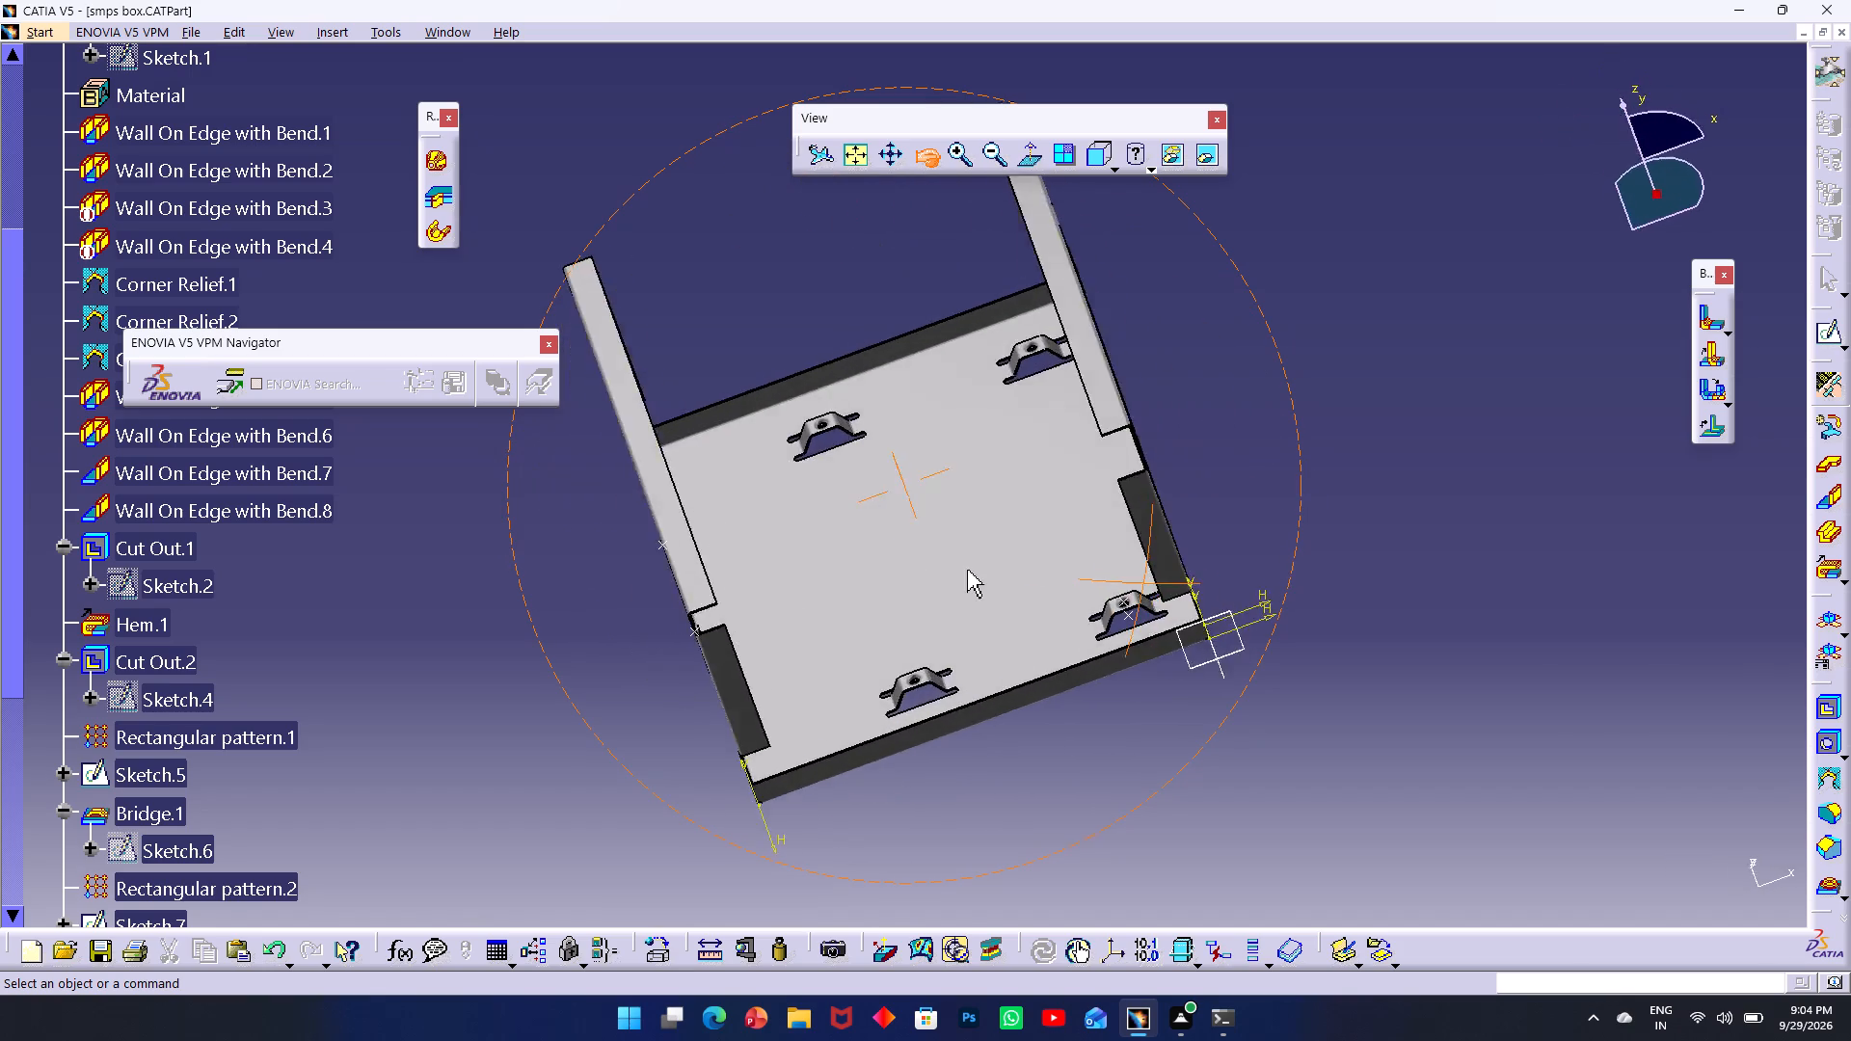
{"action": "left_click_drag", "start_coordinate": [967, 570], "coordinate": [785, 392]}
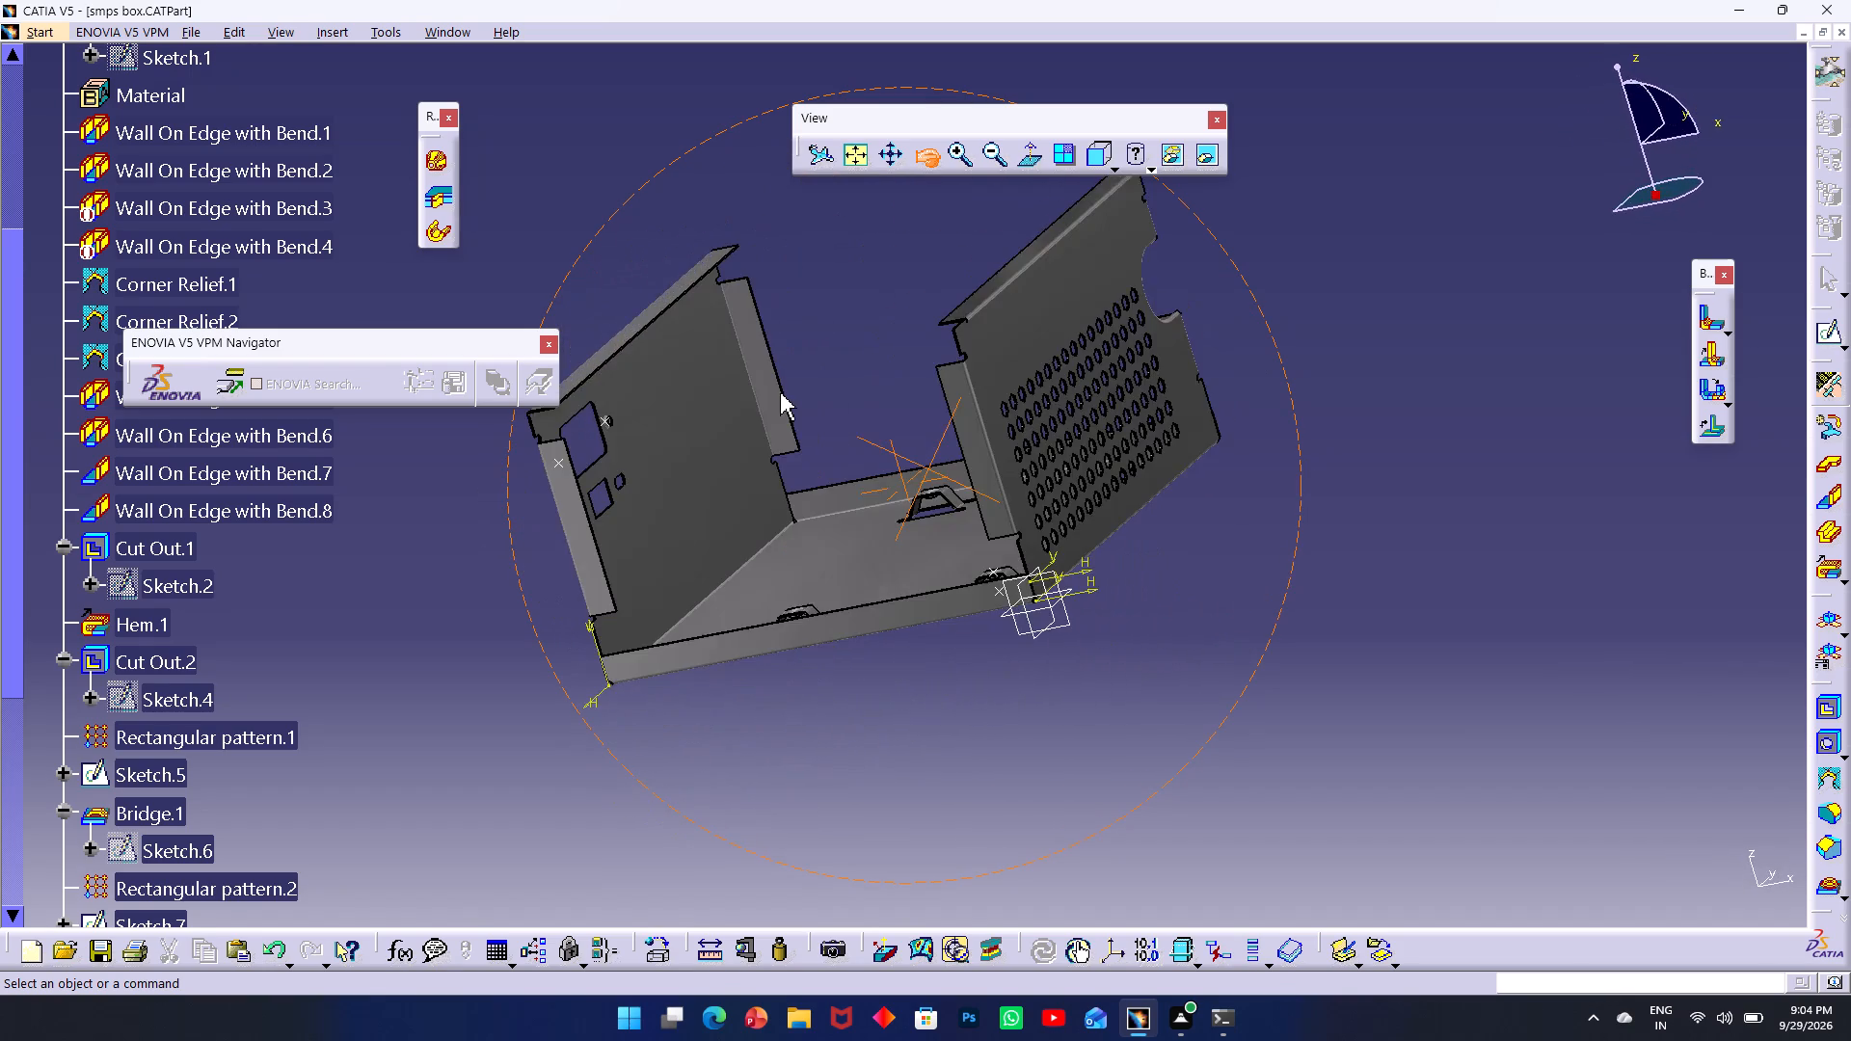
{"action": "left_click_drag", "start_coordinate": [785, 392], "coordinate": [750, 412]}
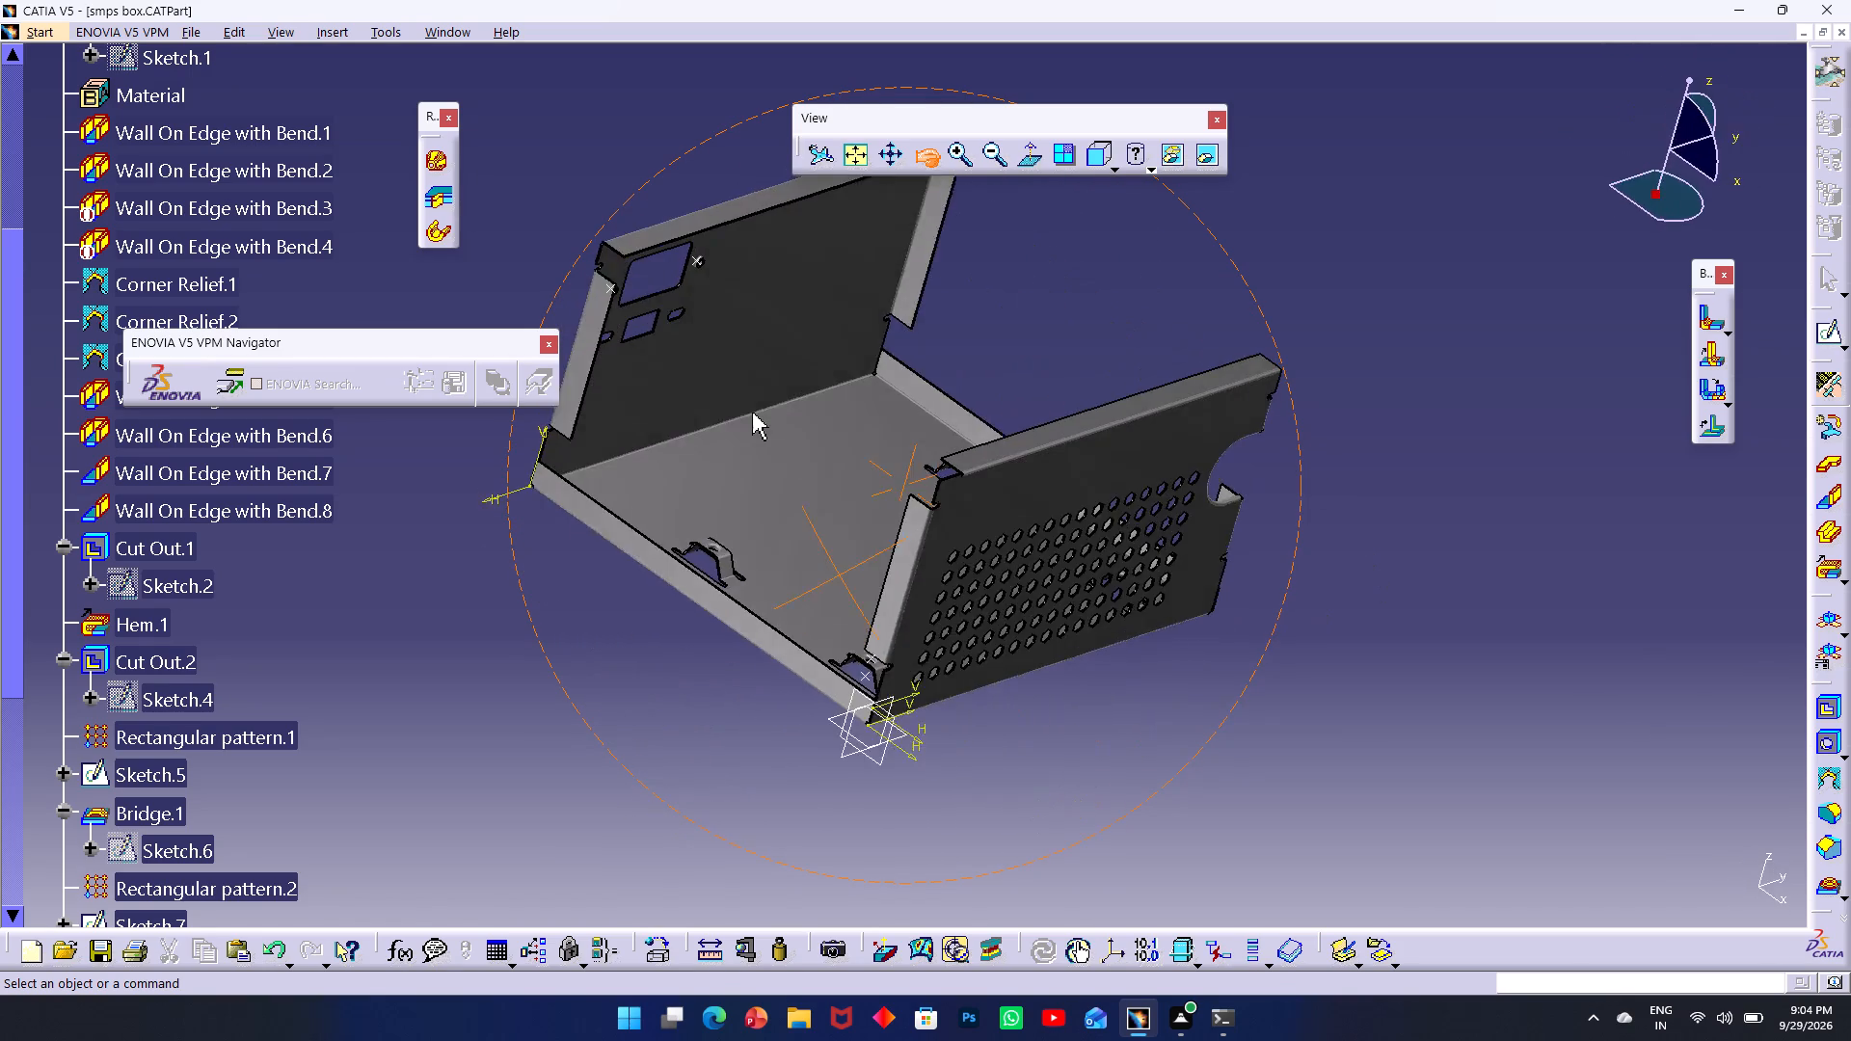
{"action": "left_click_drag", "start_coordinate": [750, 412], "coordinate": [804, 452]}
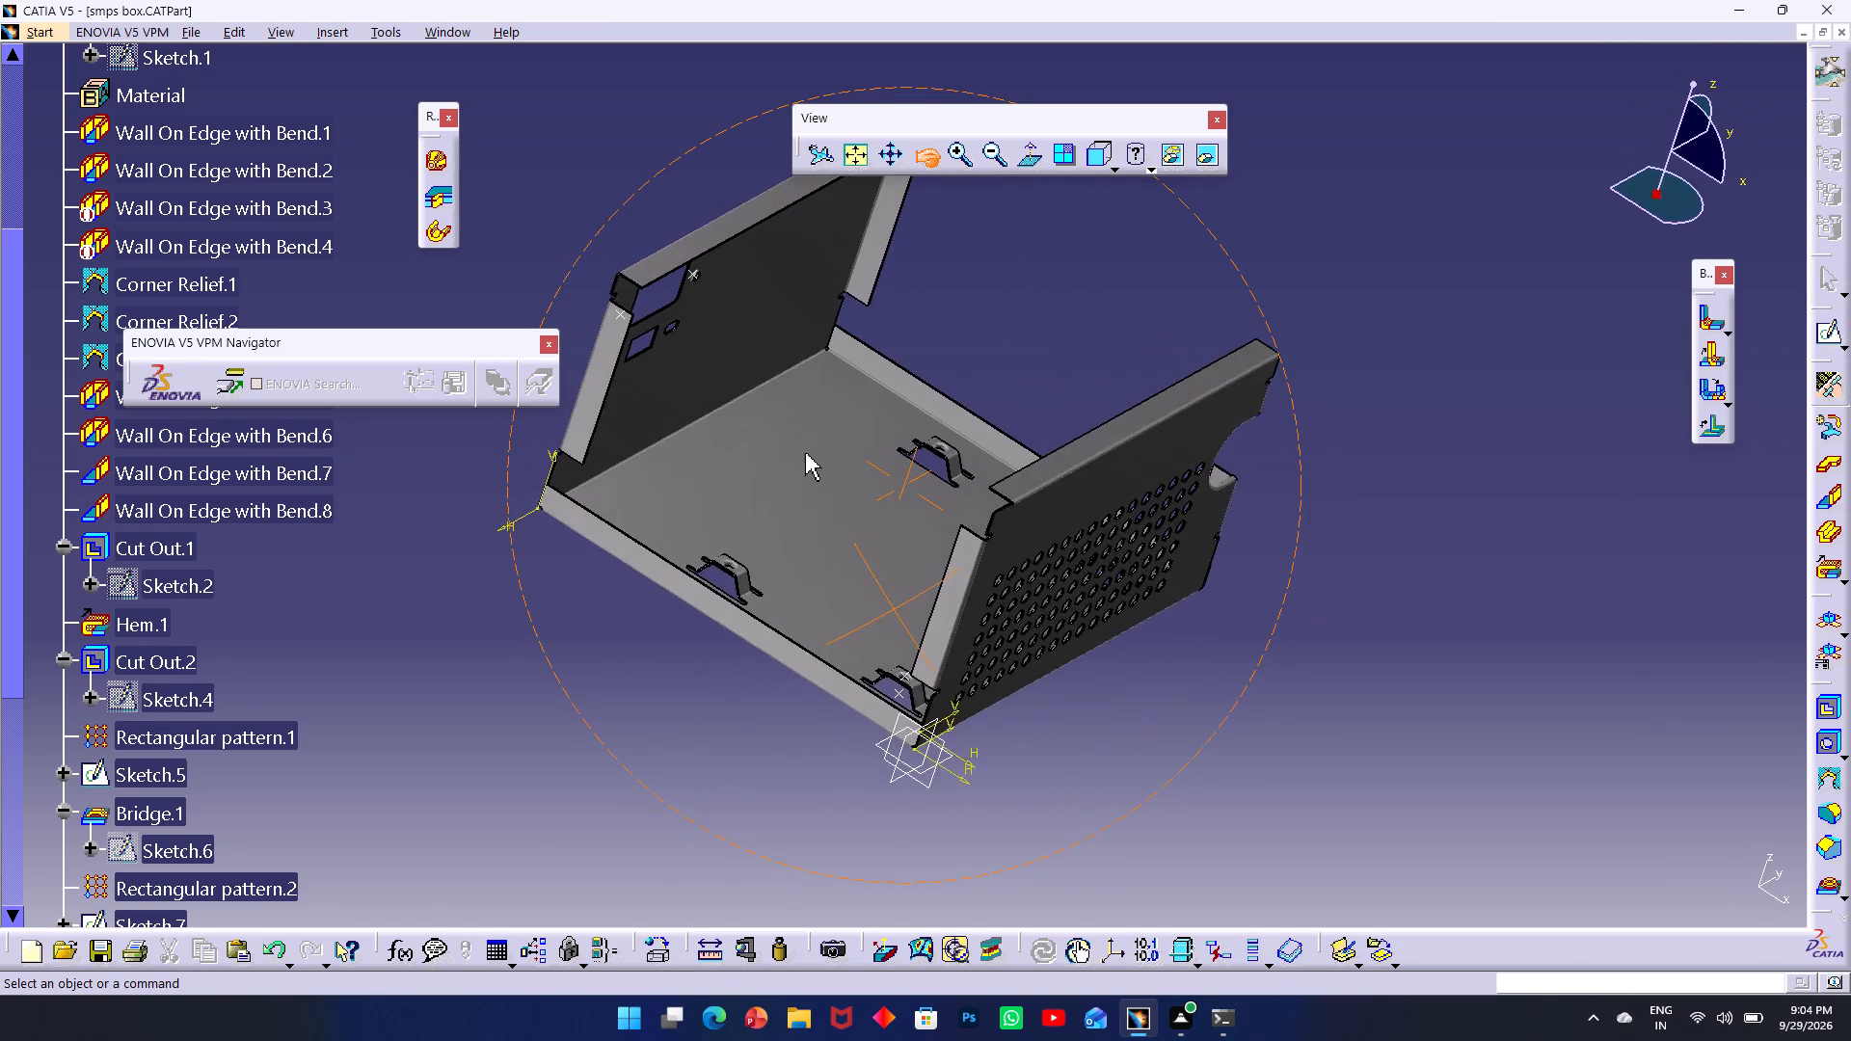
{"action": "left_click_drag", "start_coordinate": [804, 452], "coordinate": [572, 224]}
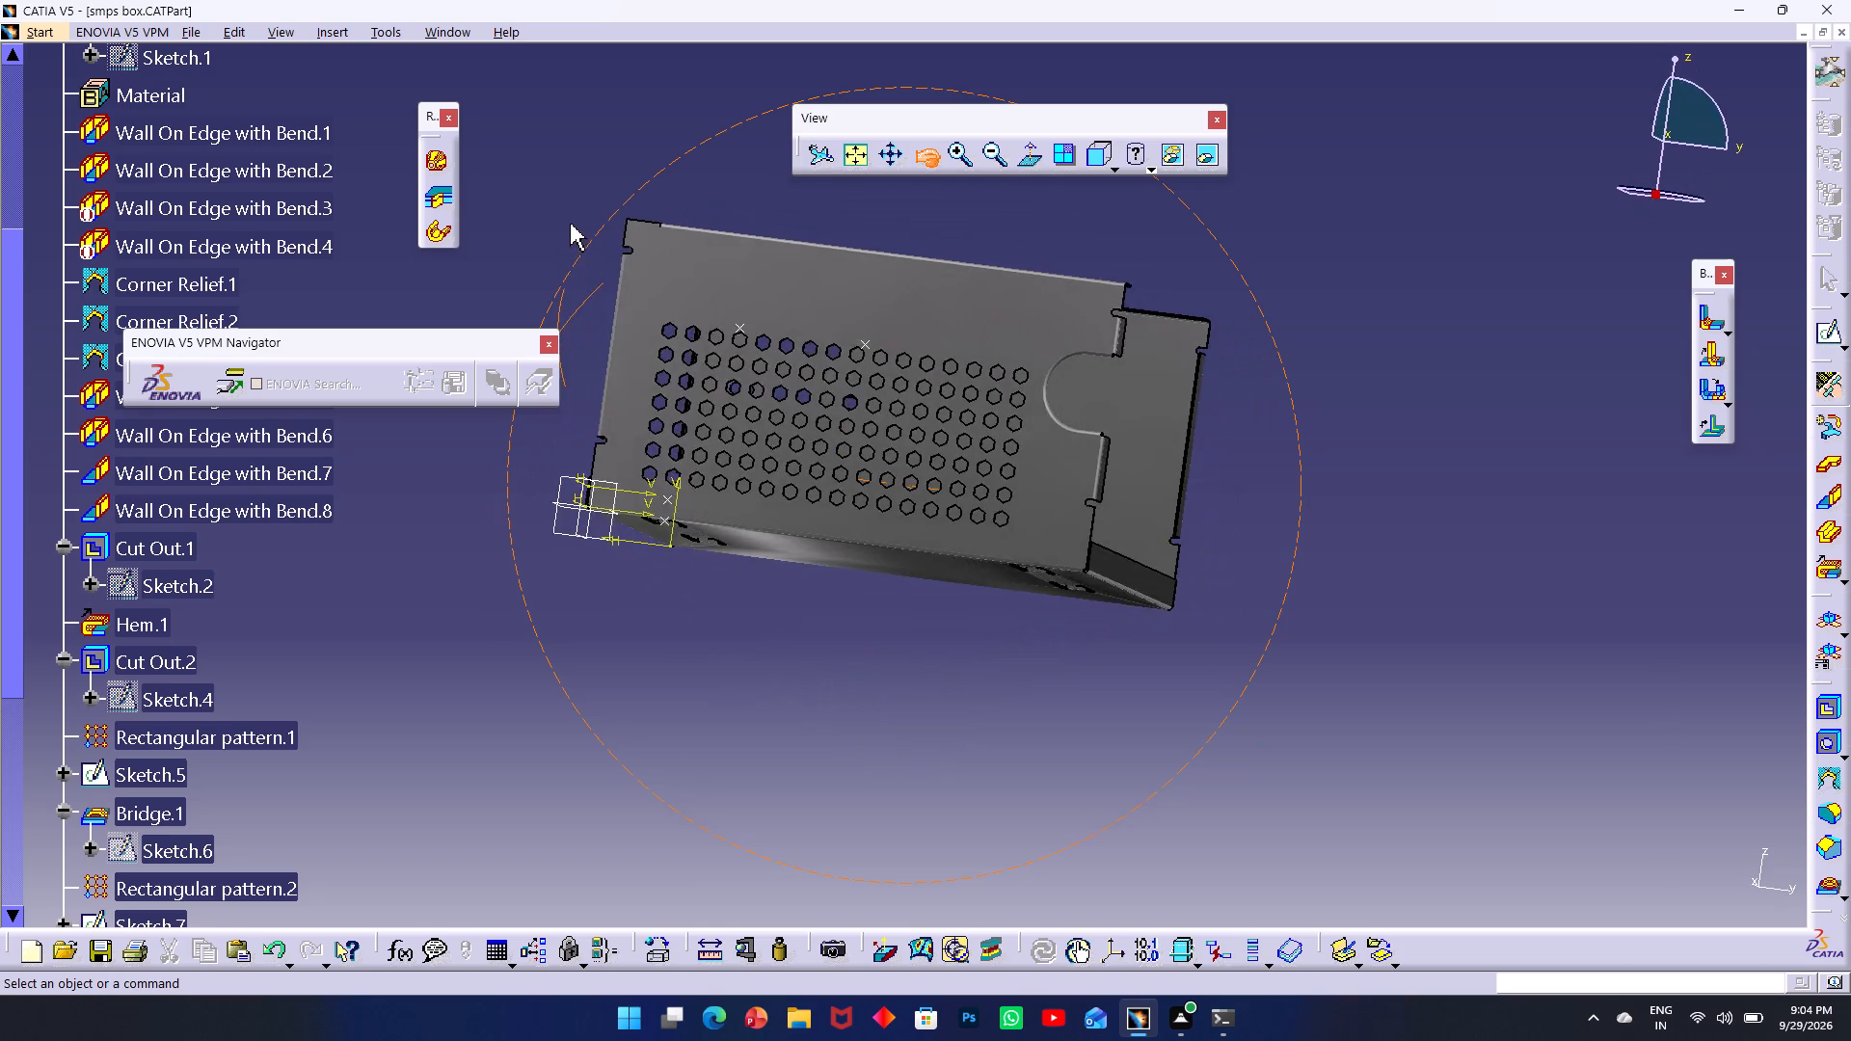
{"action": "left_click_drag", "start_coordinate": [572, 224], "coordinate": [672, 364]}
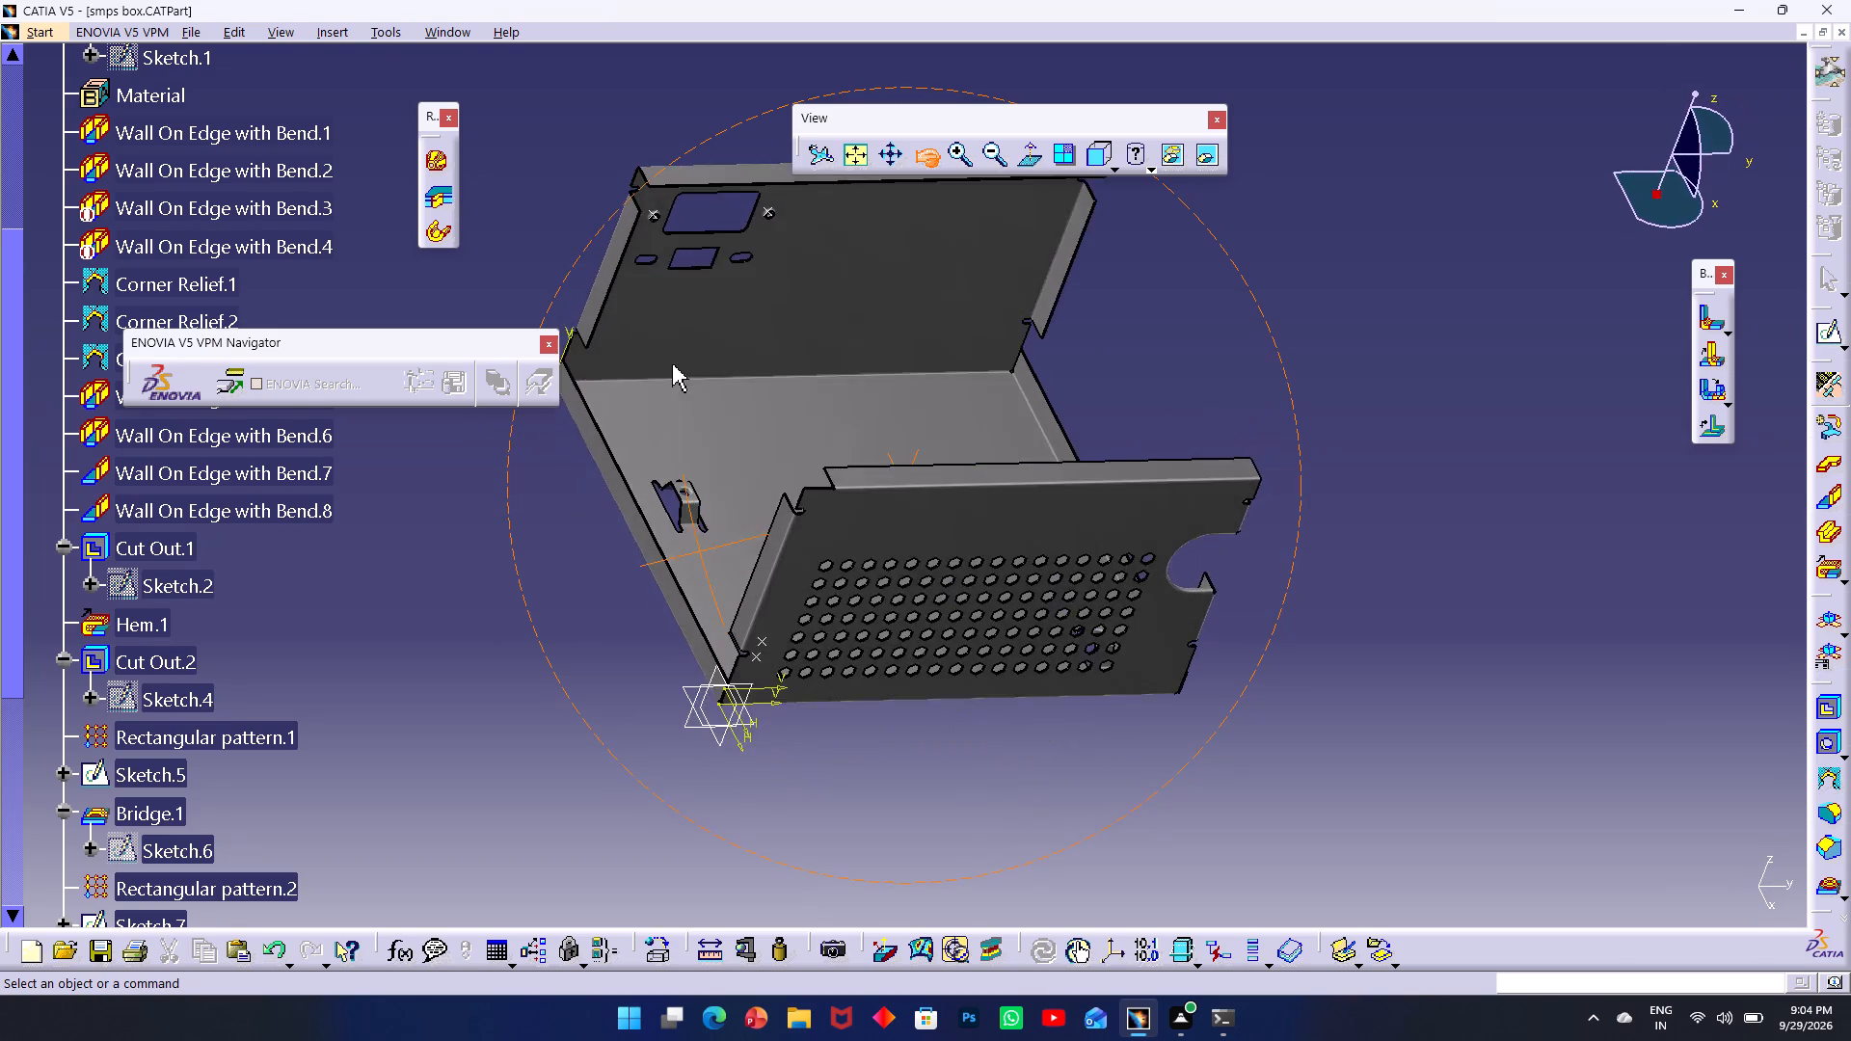
{"action": "left_click_drag", "start_coordinate": [672, 364], "coordinate": [558, 335]}
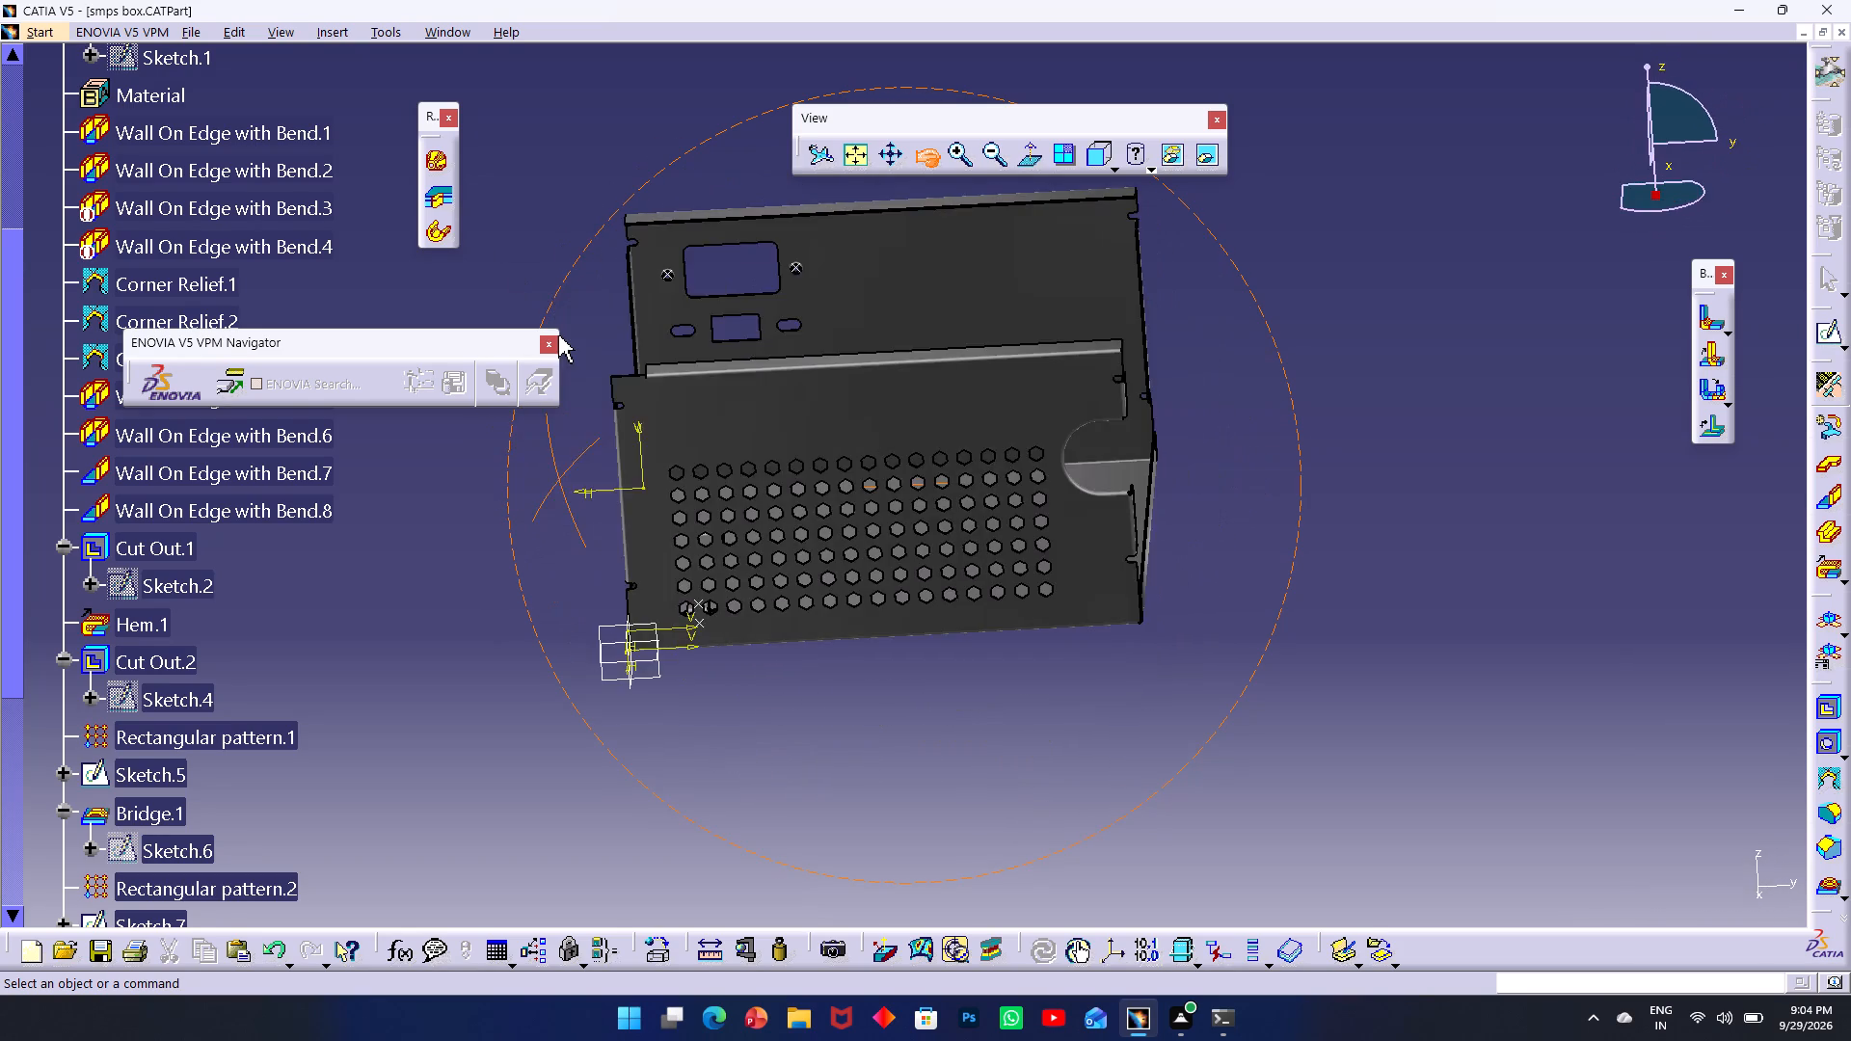
{"action": "left_click_drag", "start_coordinate": [558, 335], "coordinate": [976, 305]}
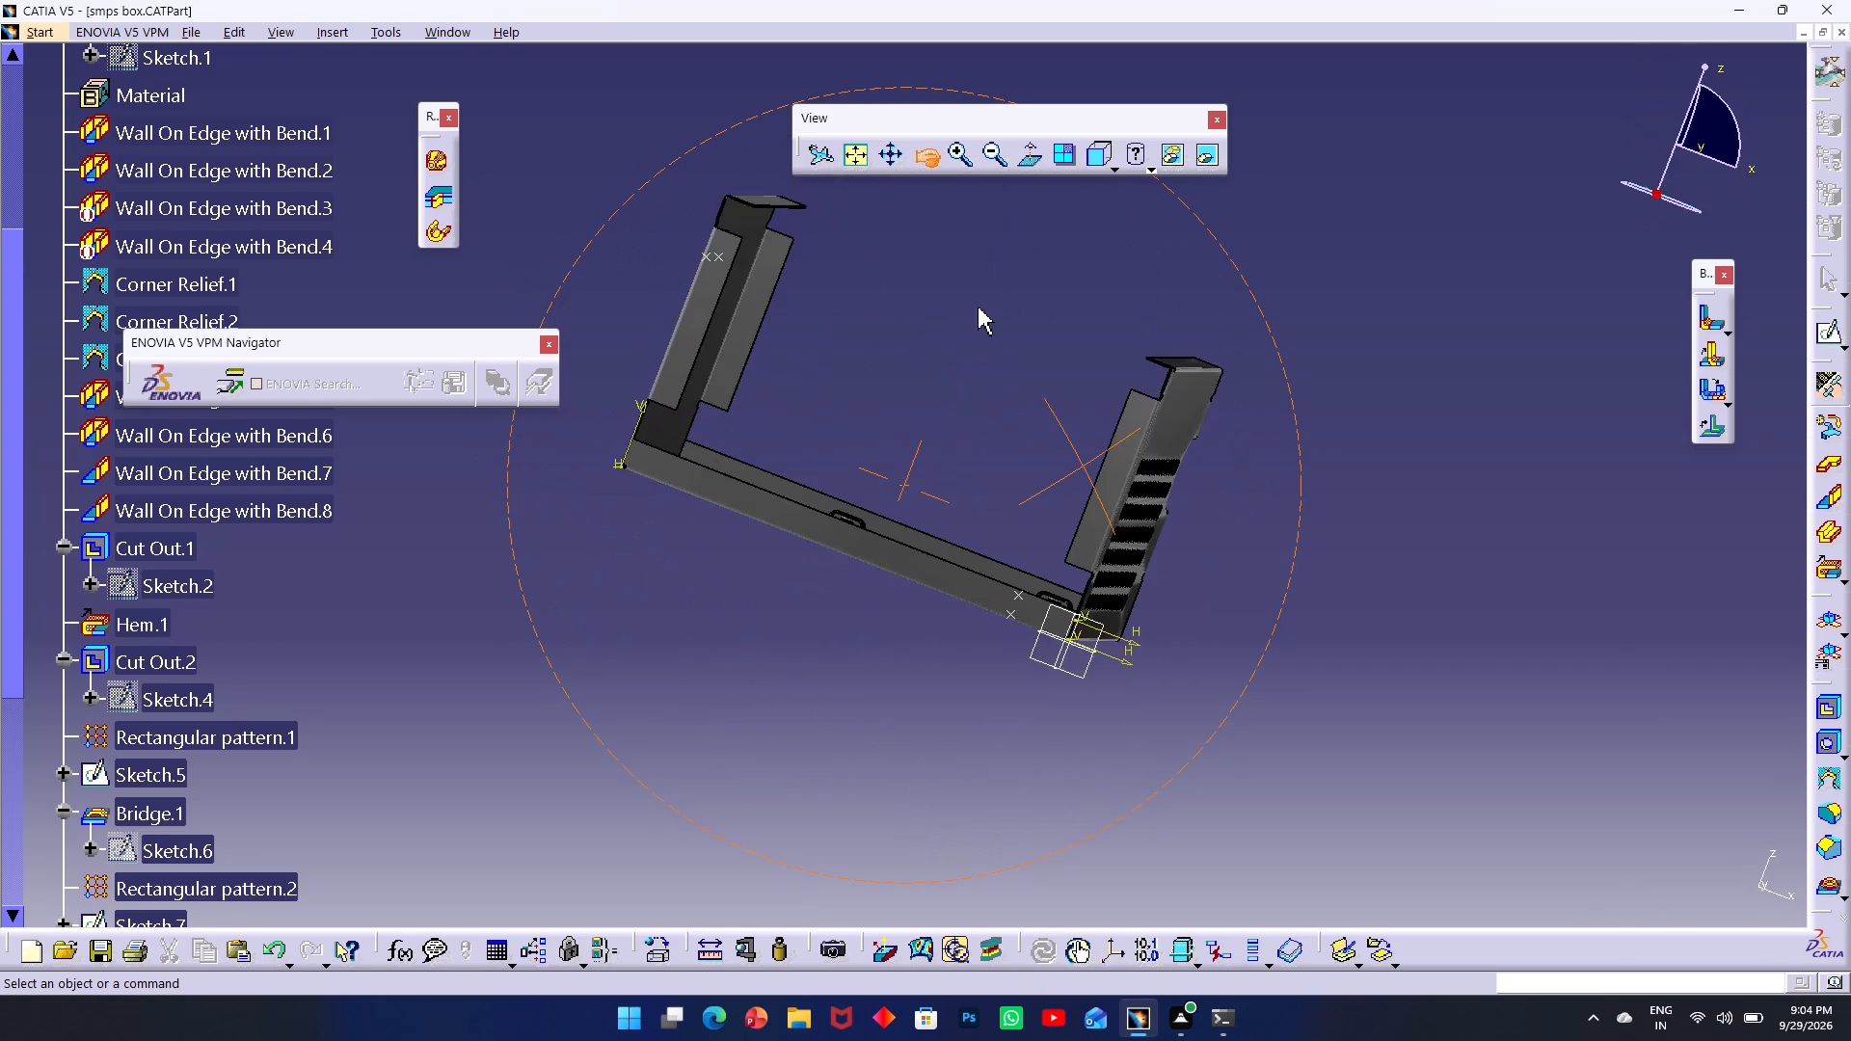
{"action": "left_click_drag", "start_coordinate": [976, 305], "coordinate": [884, 299]}
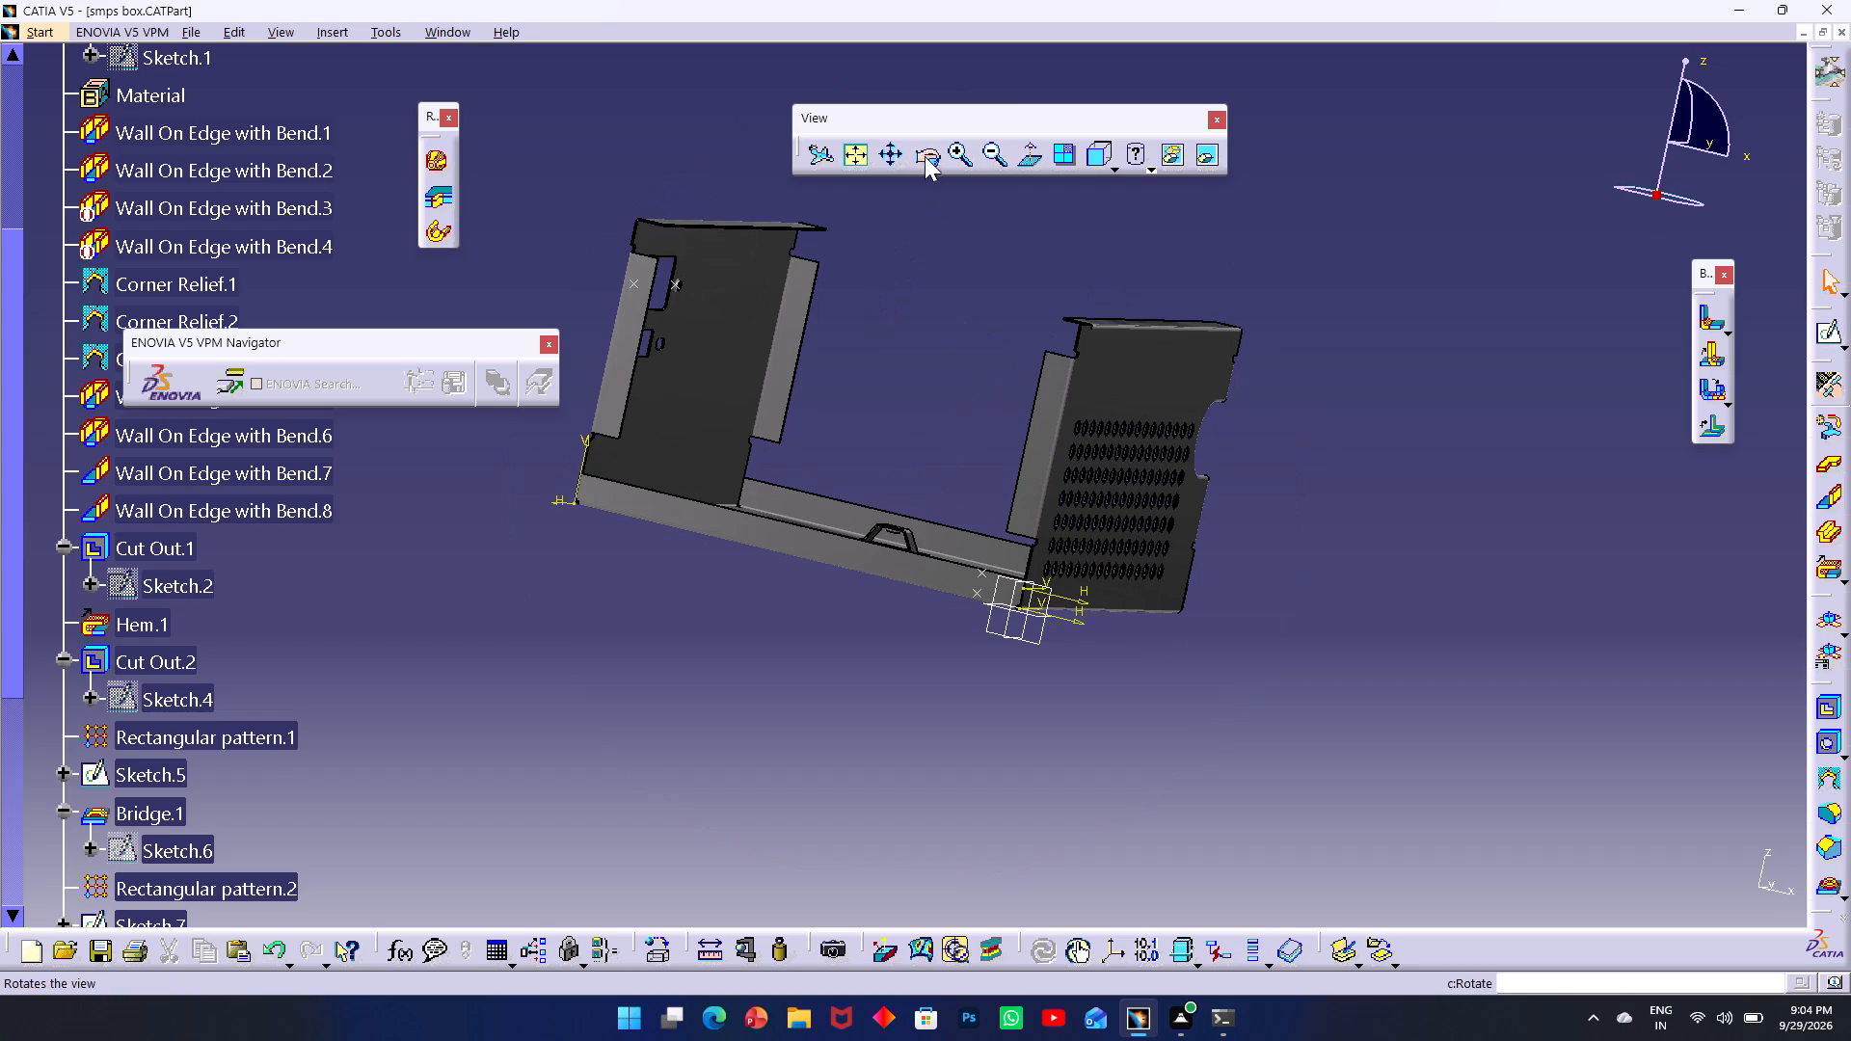
Inspect the box interior, the base underside with its four bridges, and the connector-cutout wall from several angles.
{"action": "left_click", "coordinate": [925, 155]}
{"action": "left_click_drag", "start_coordinate": [652, 302], "coordinate": [657, 559]}
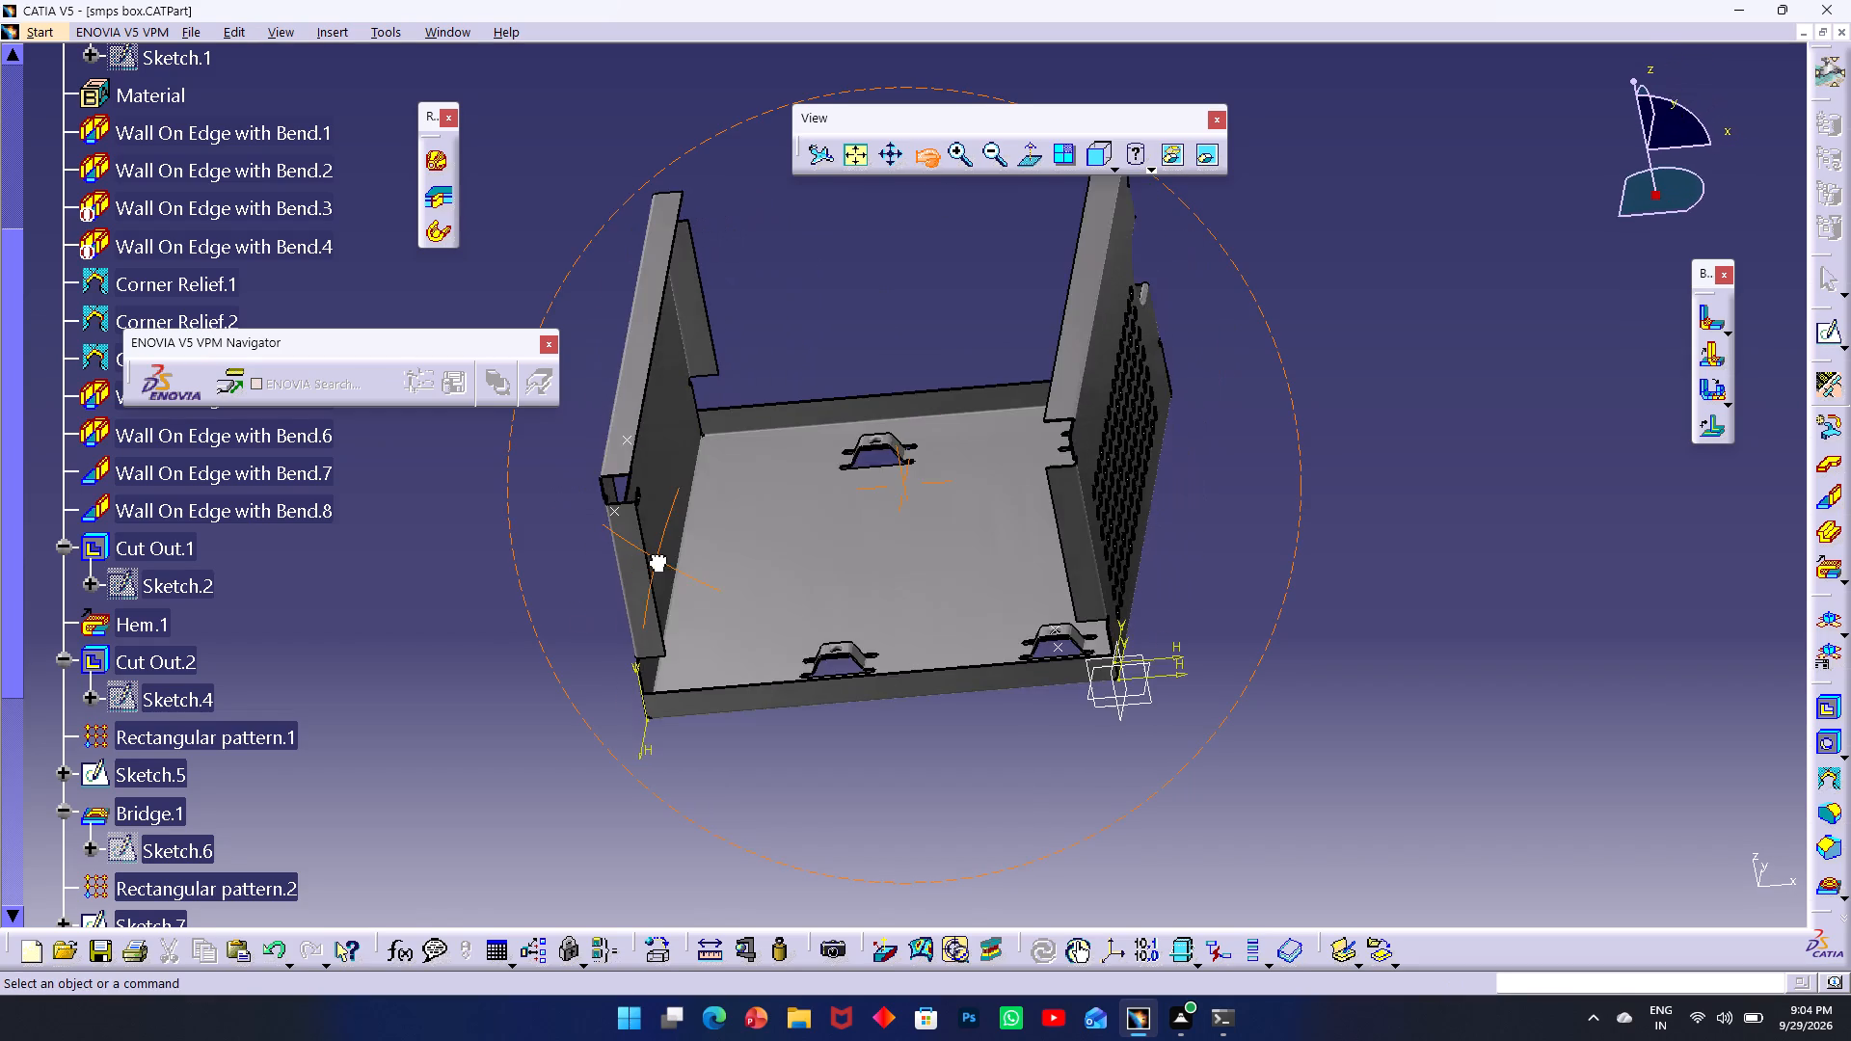
{"action": "left_click_drag", "start_coordinate": [657, 559], "coordinate": [1258, 644]}
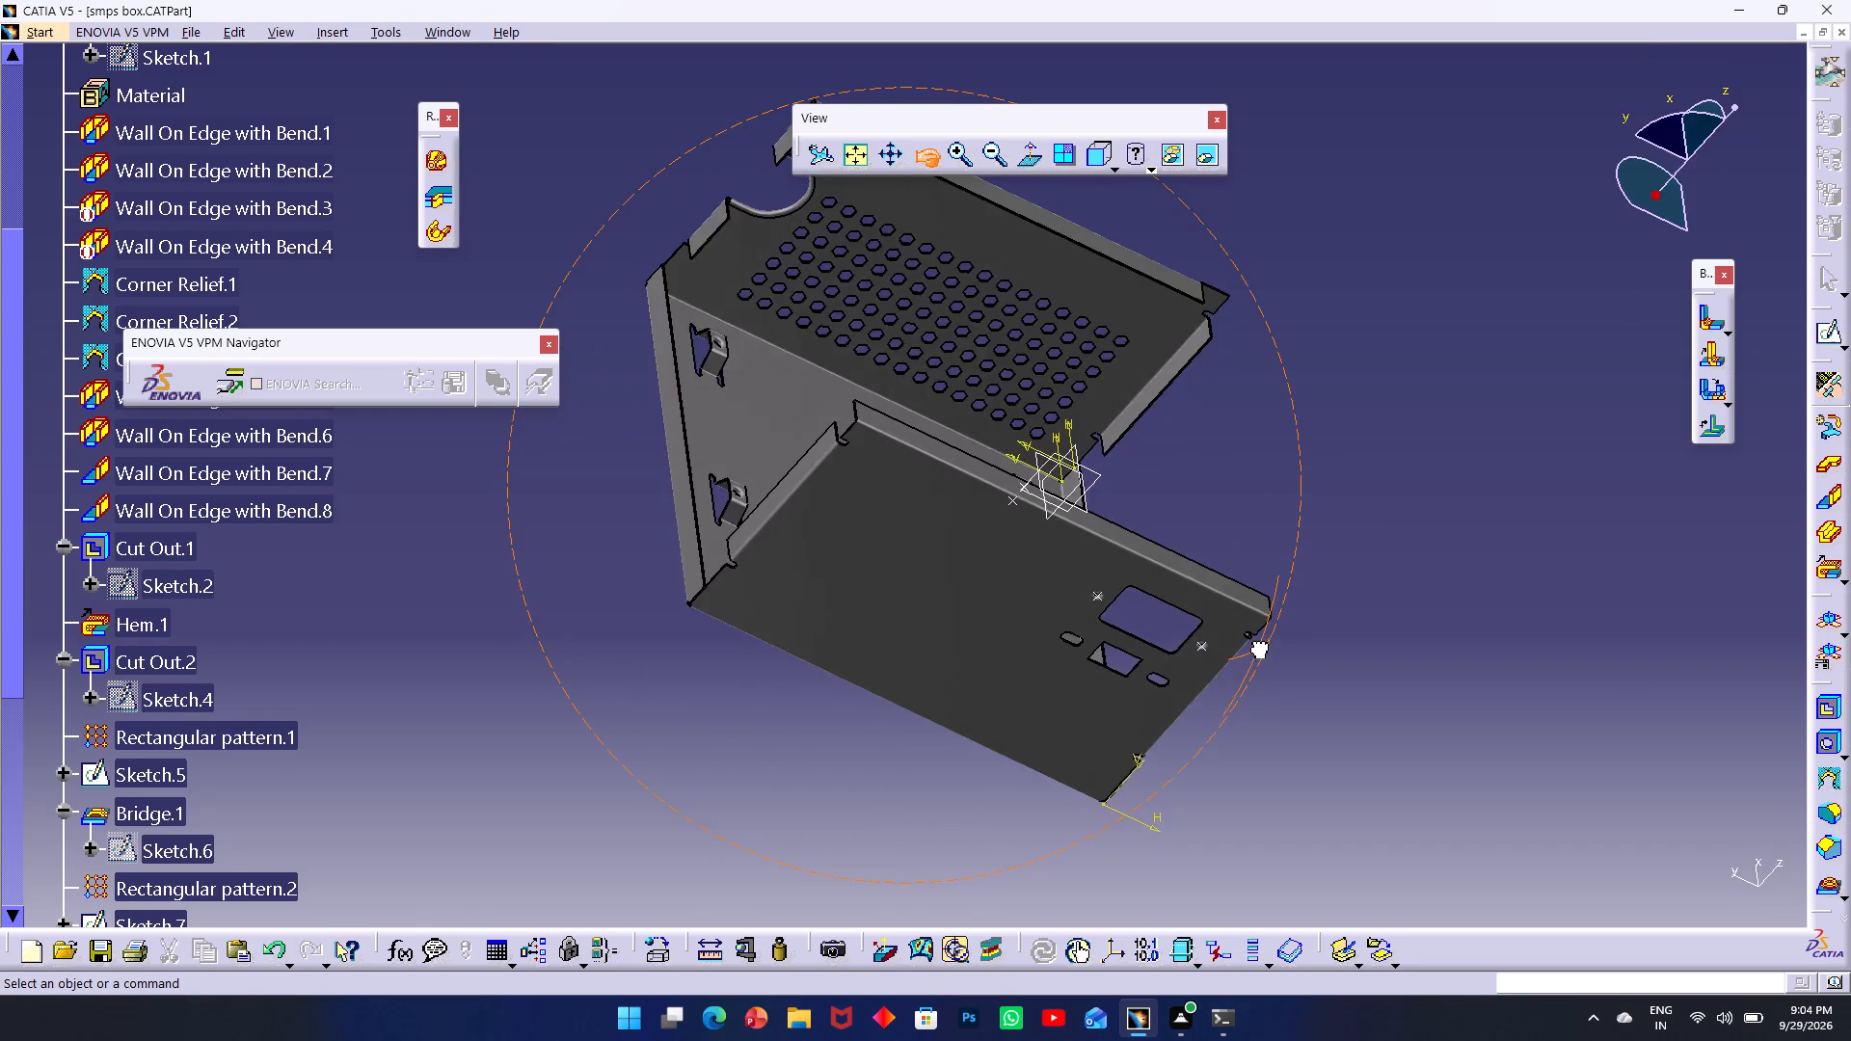
{"action": "left_click_drag", "start_coordinate": [1258, 644], "coordinate": [824, 474]}
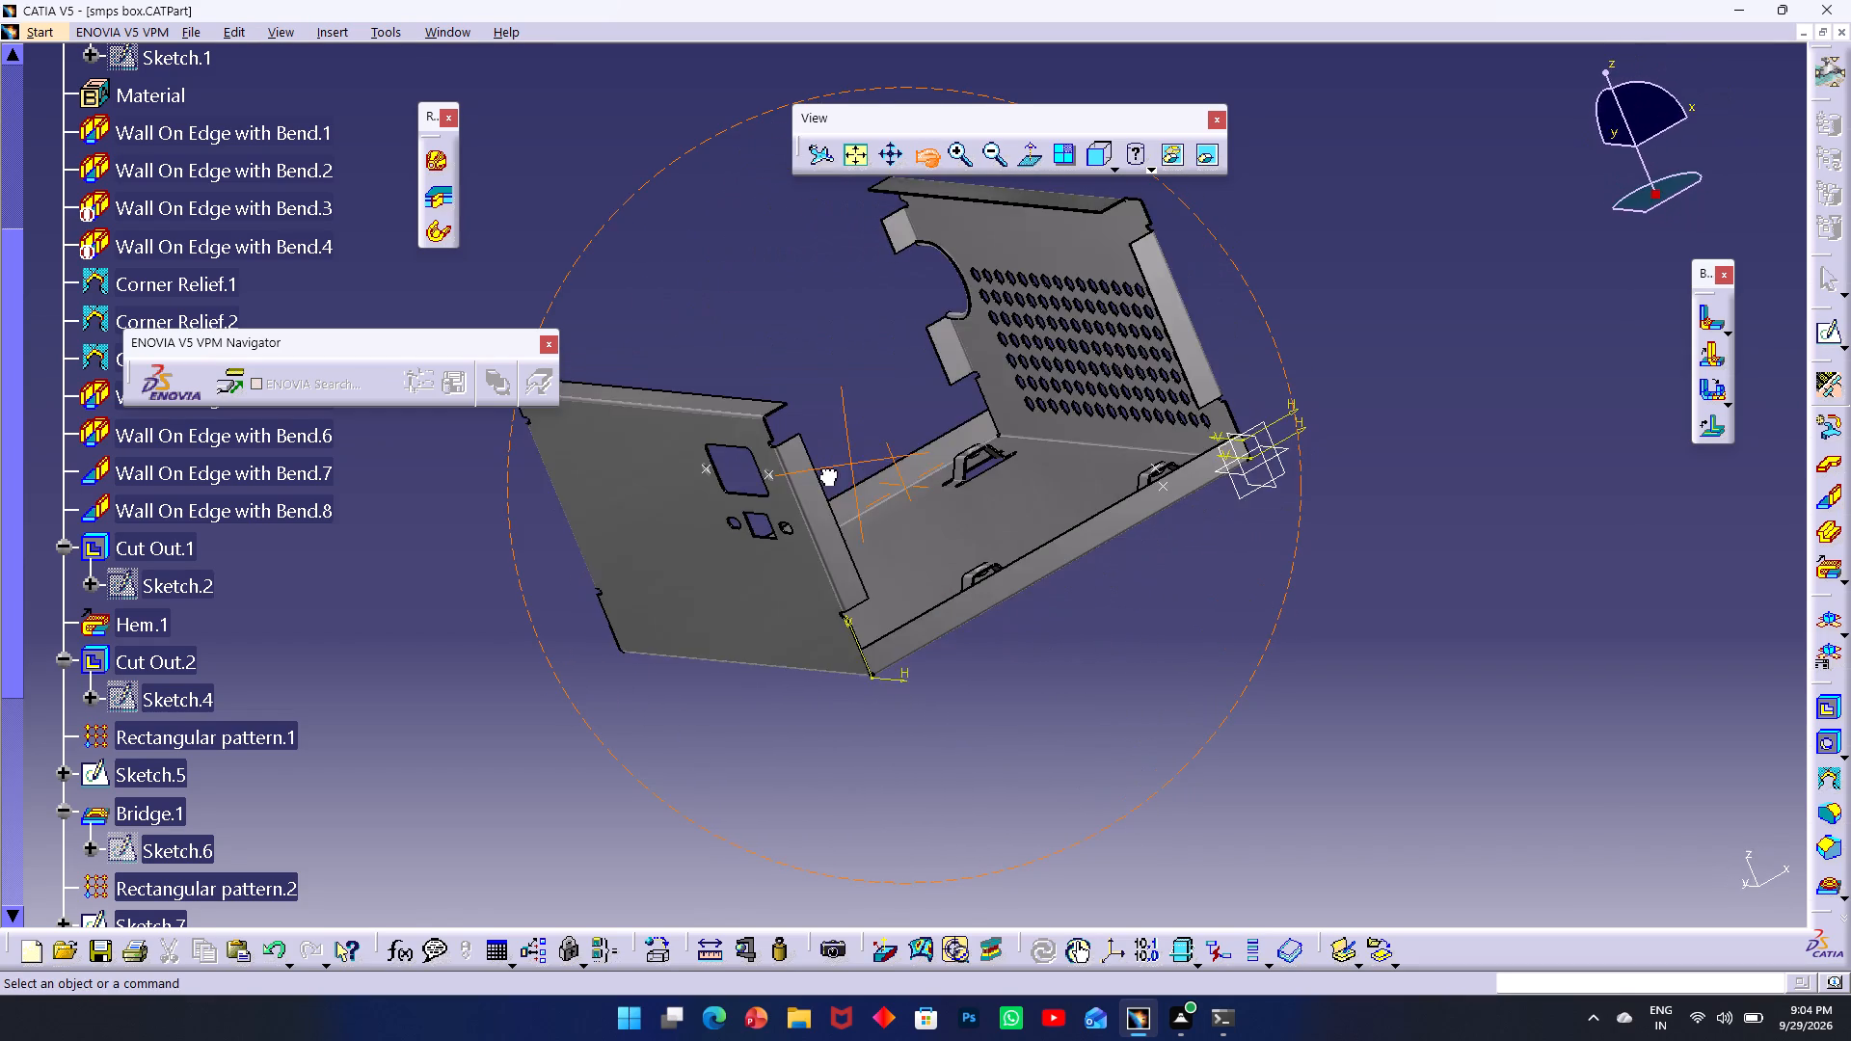
{"action": "left_click_drag", "start_coordinate": [824, 474], "coordinate": [733, 488]}
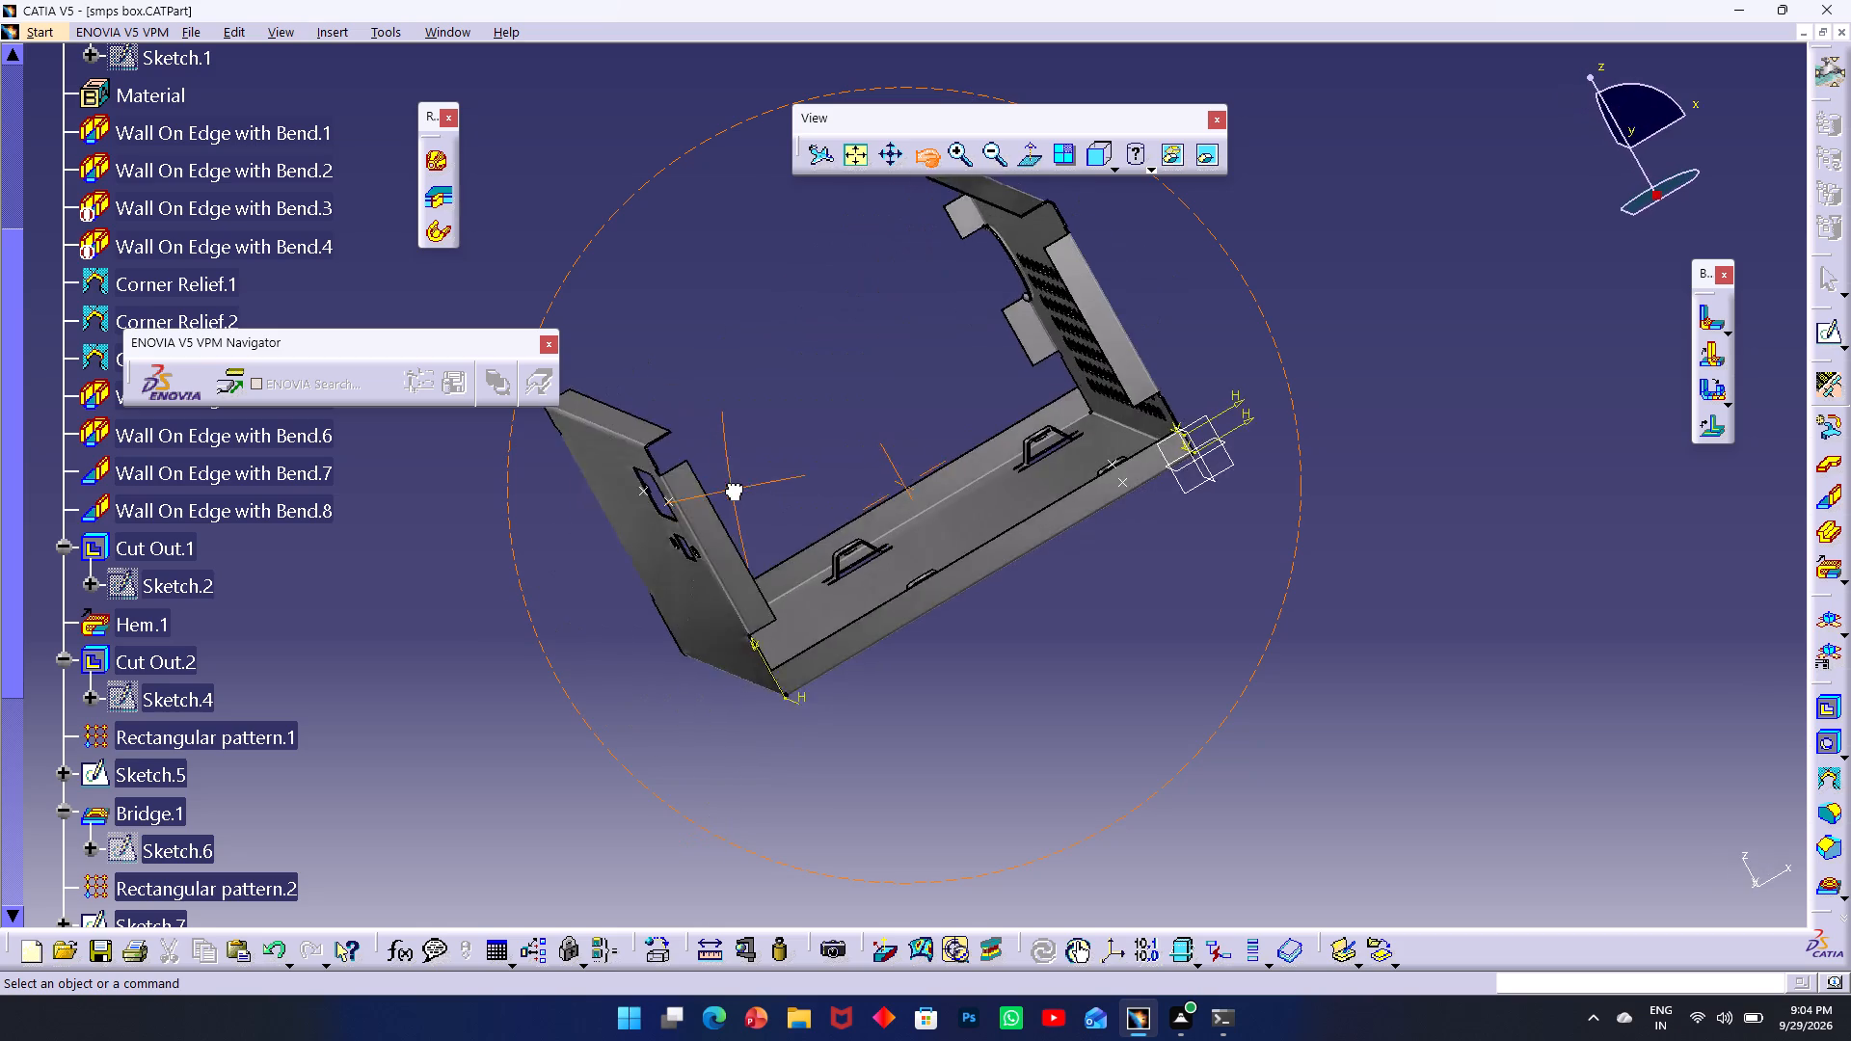
{"action": "left_click_drag", "start_coordinate": [733, 488], "coordinate": [730, 181]}
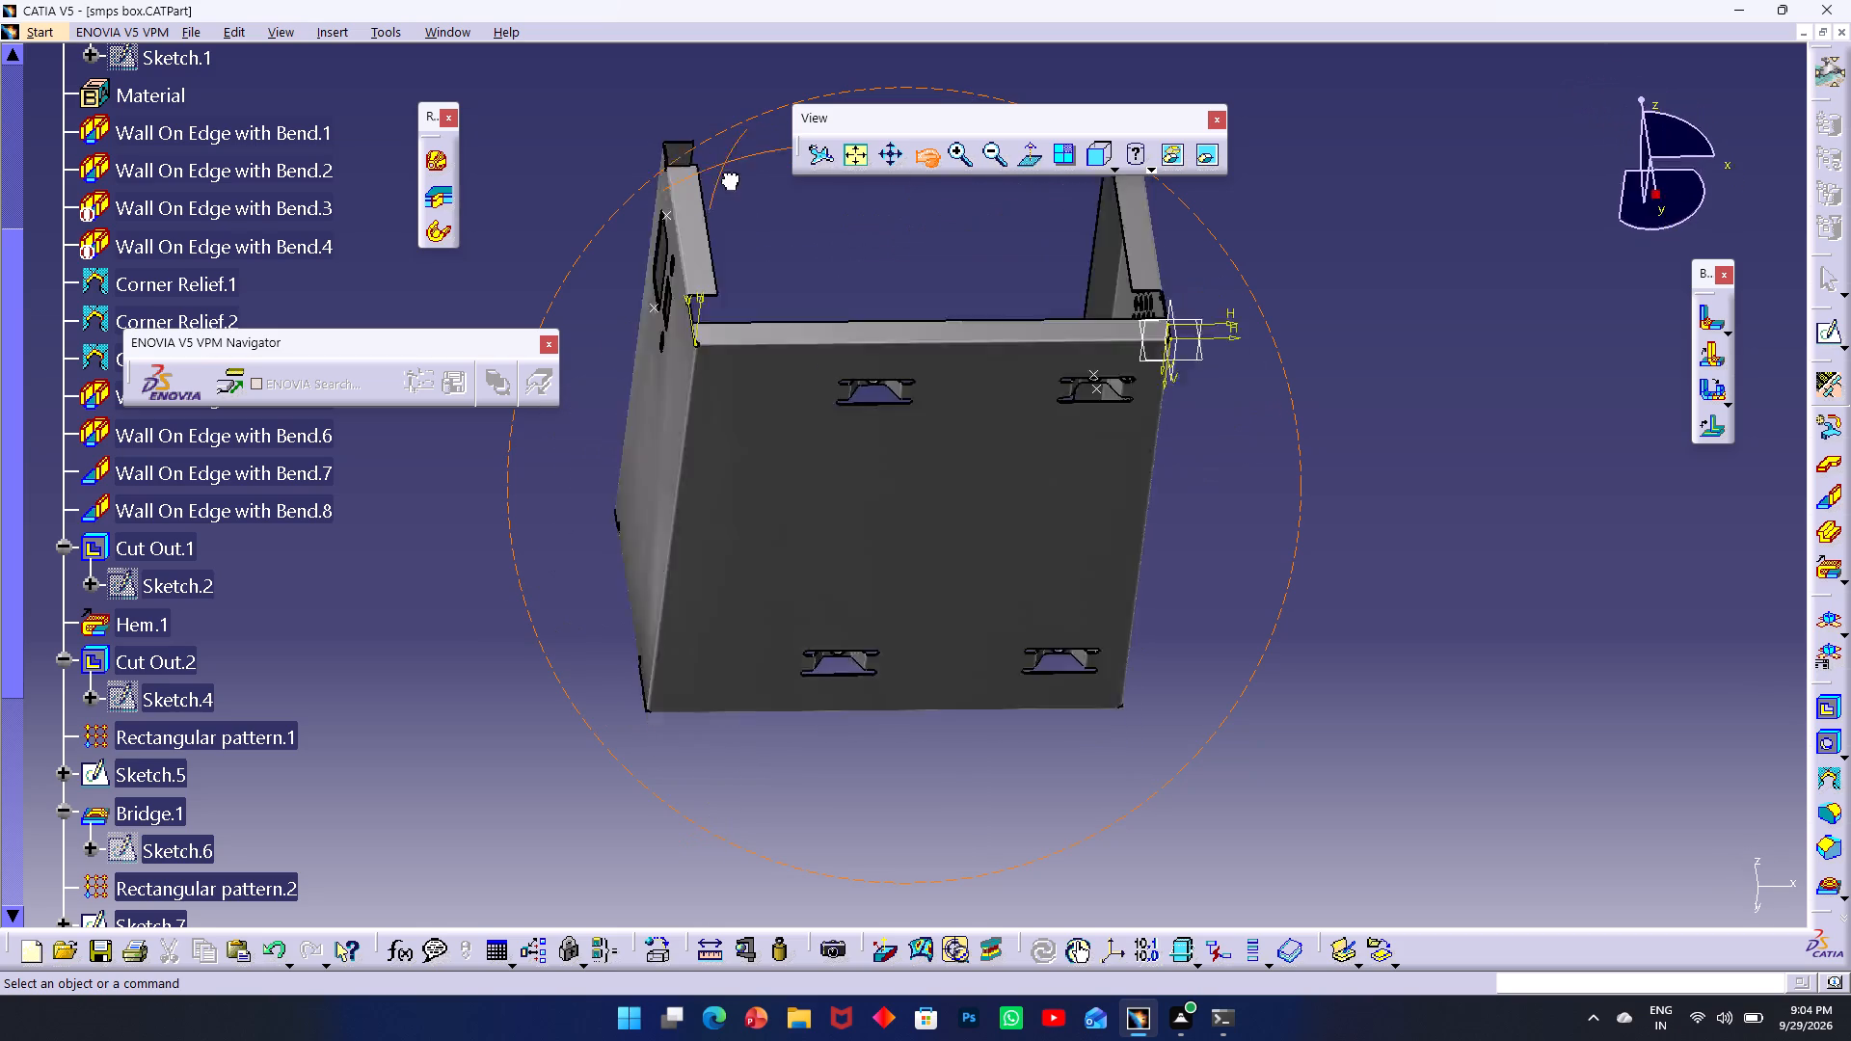
{"action": "left_click_drag", "start_coordinate": [730, 181], "coordinate": [778, 456]}
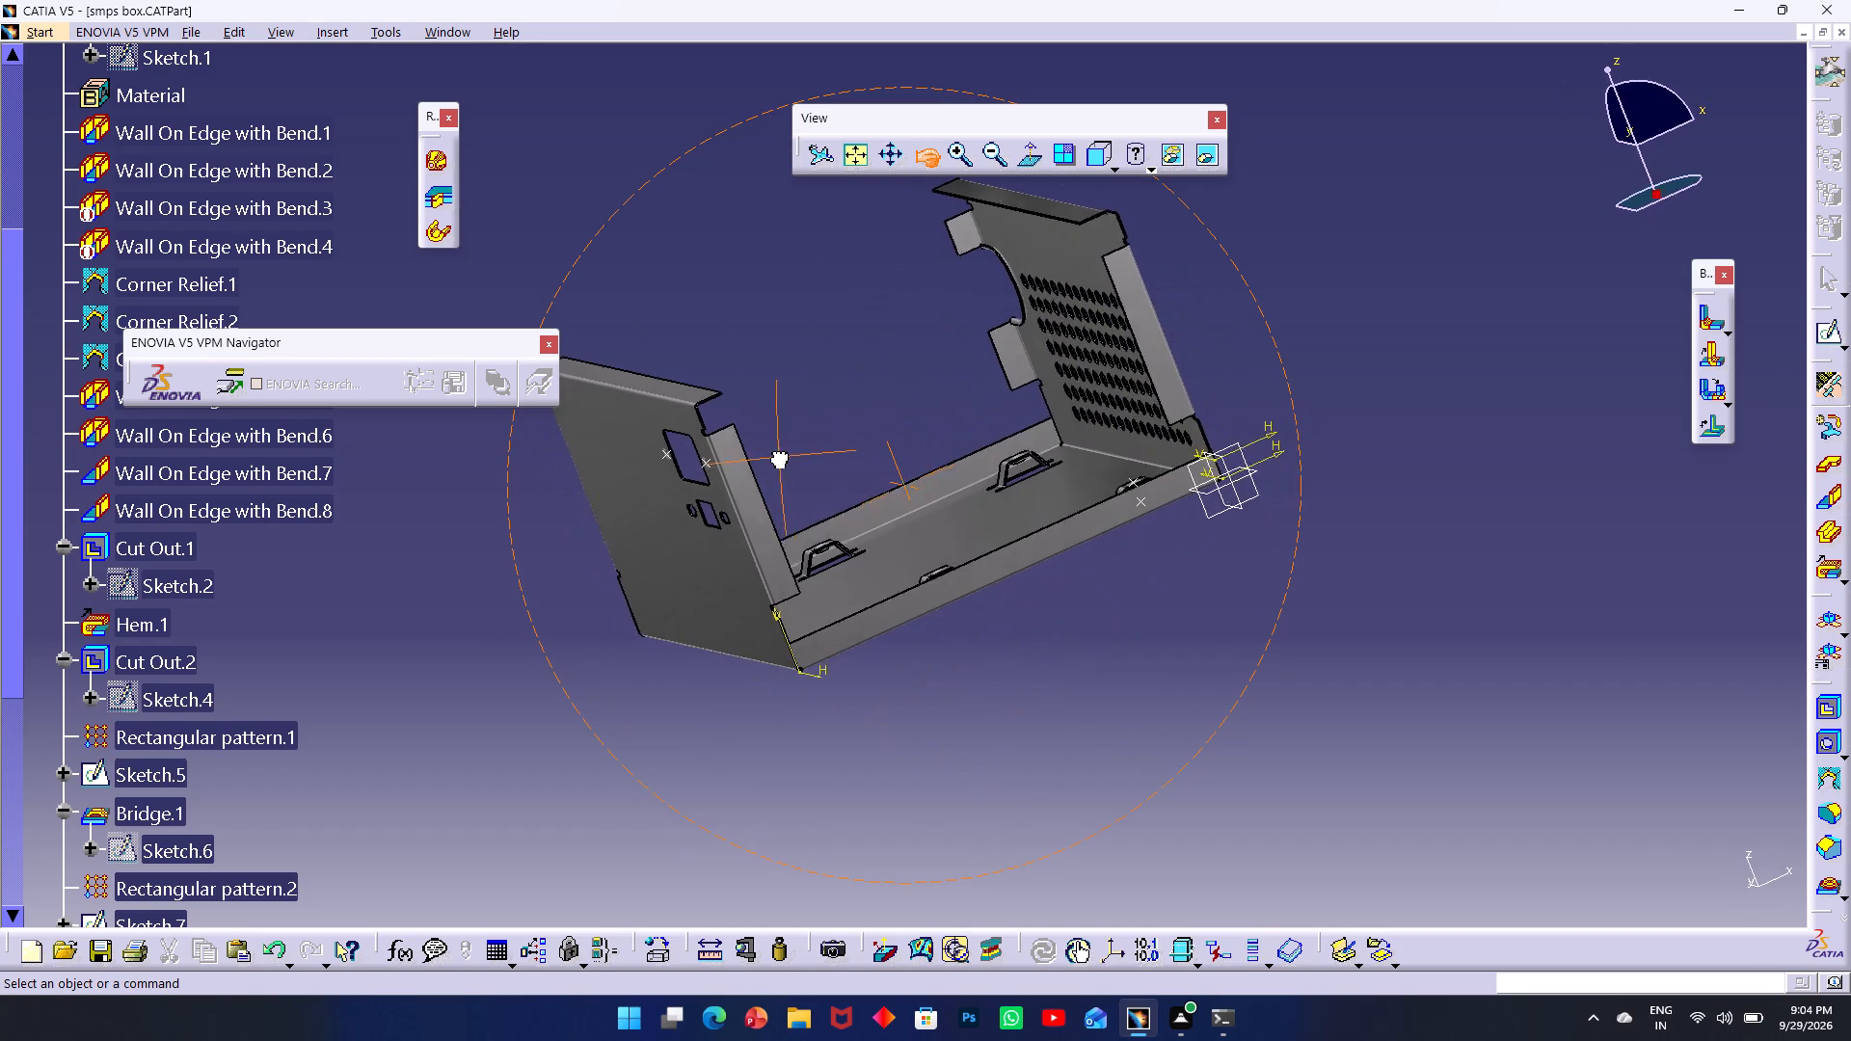
{"action": "left_click_drag", "start_coordinate": [778, 456], "coordinate": [775, 455]}
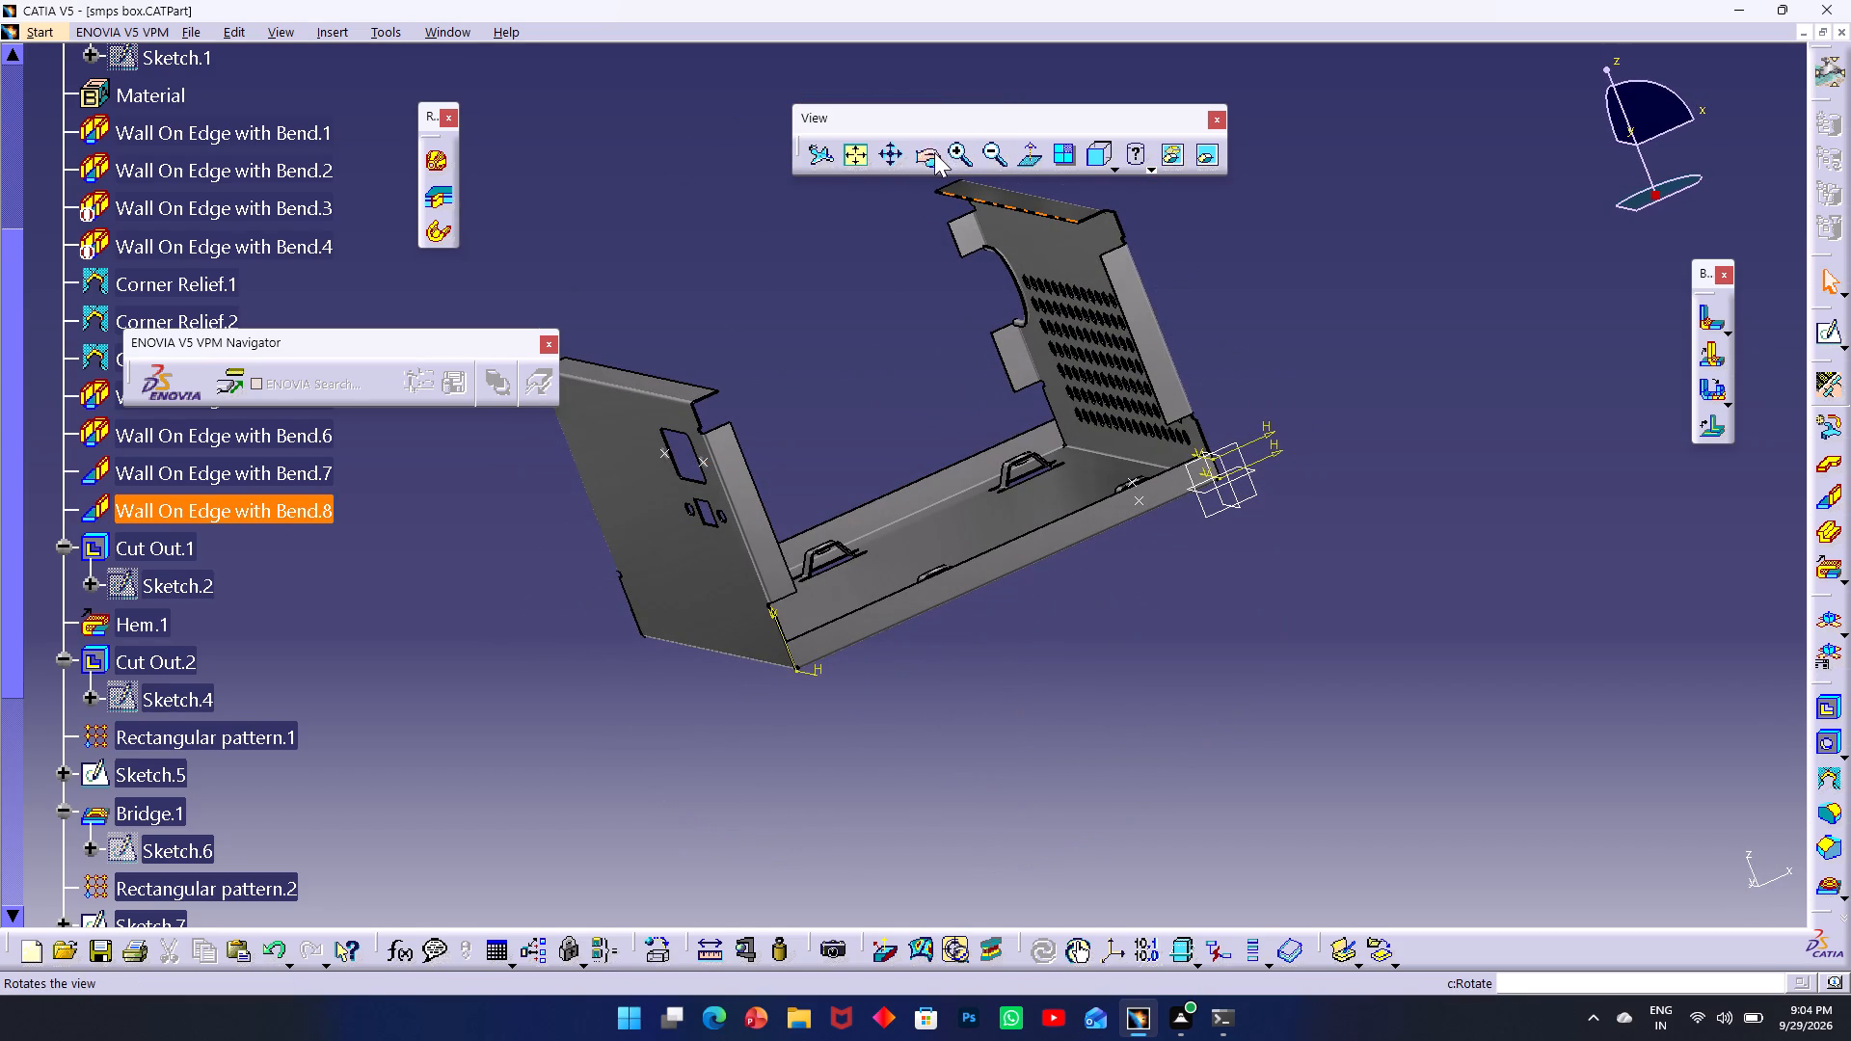
{"action": "left_click", "coordinate": [934, 152]}
{"action": "left_click_drag", "start_coordinate": [555, 485], "coordinate": [1040, 562]}
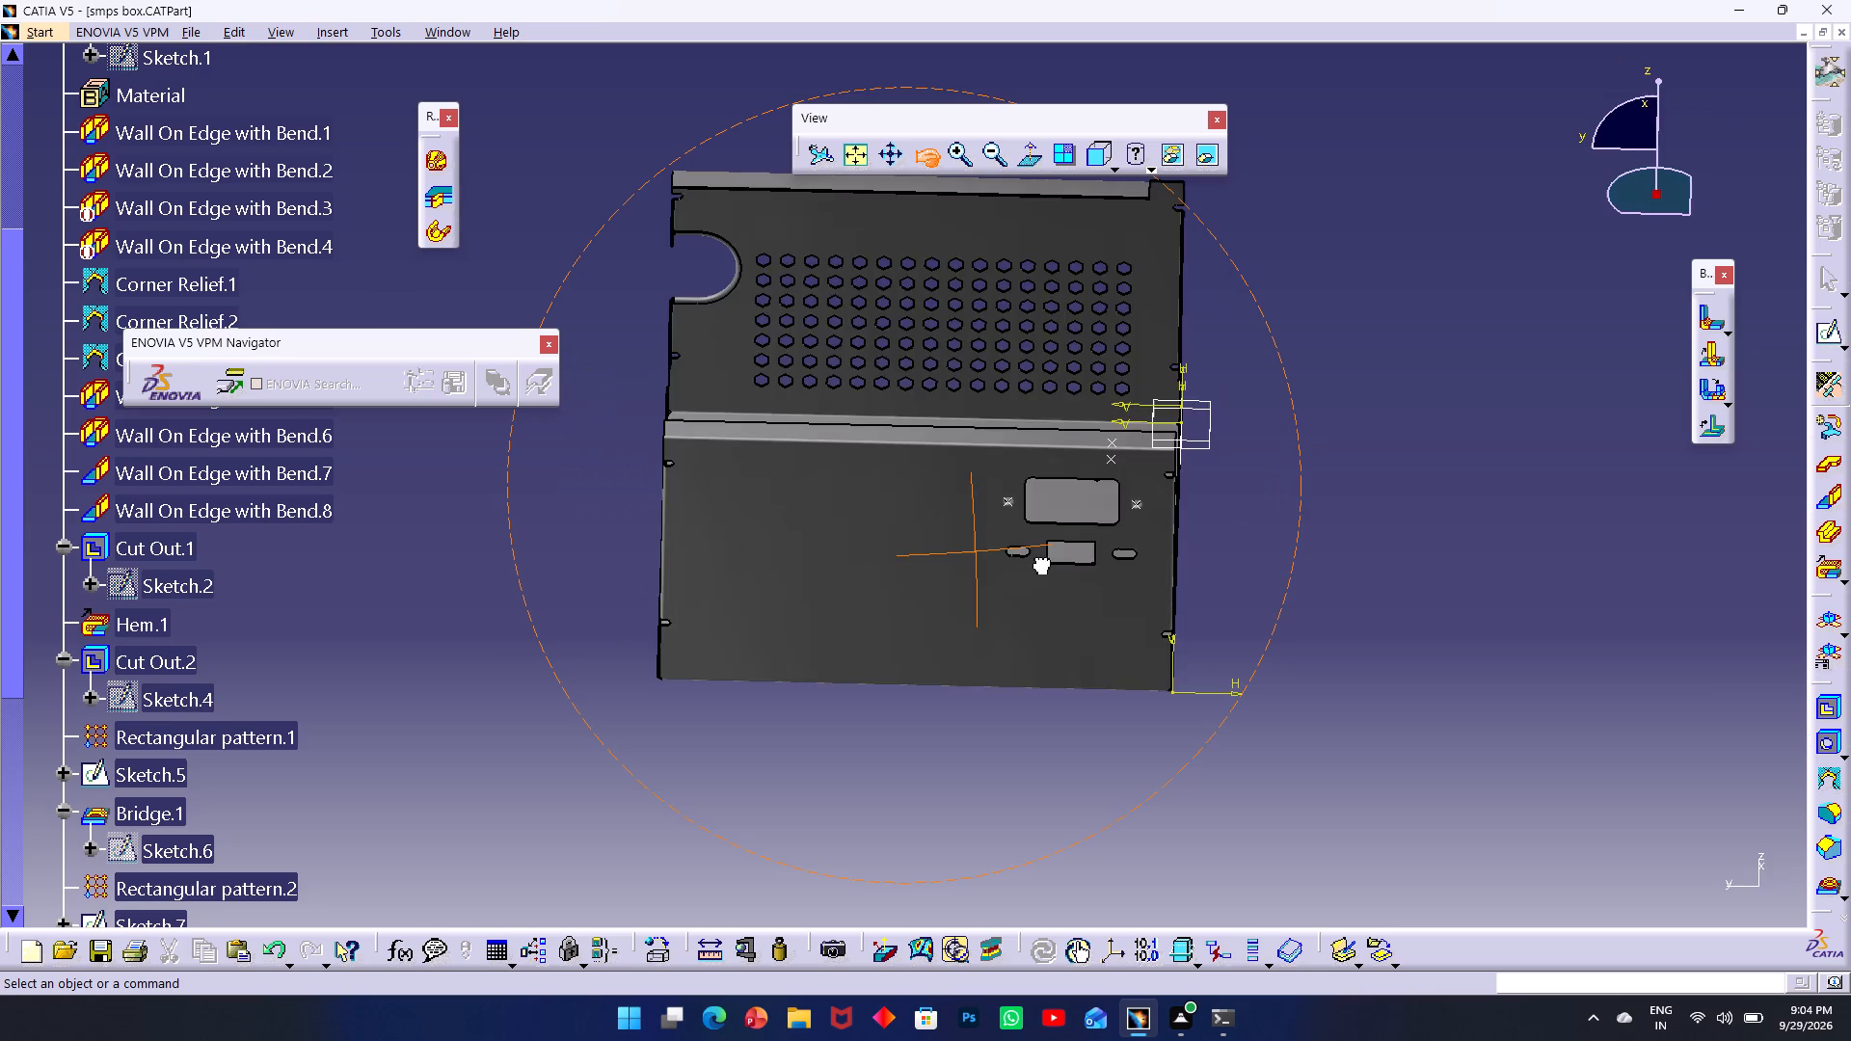
{"action": "left_click_drag", "start_coordinate": [1040, 562], "coordinate": [1238, 319]}
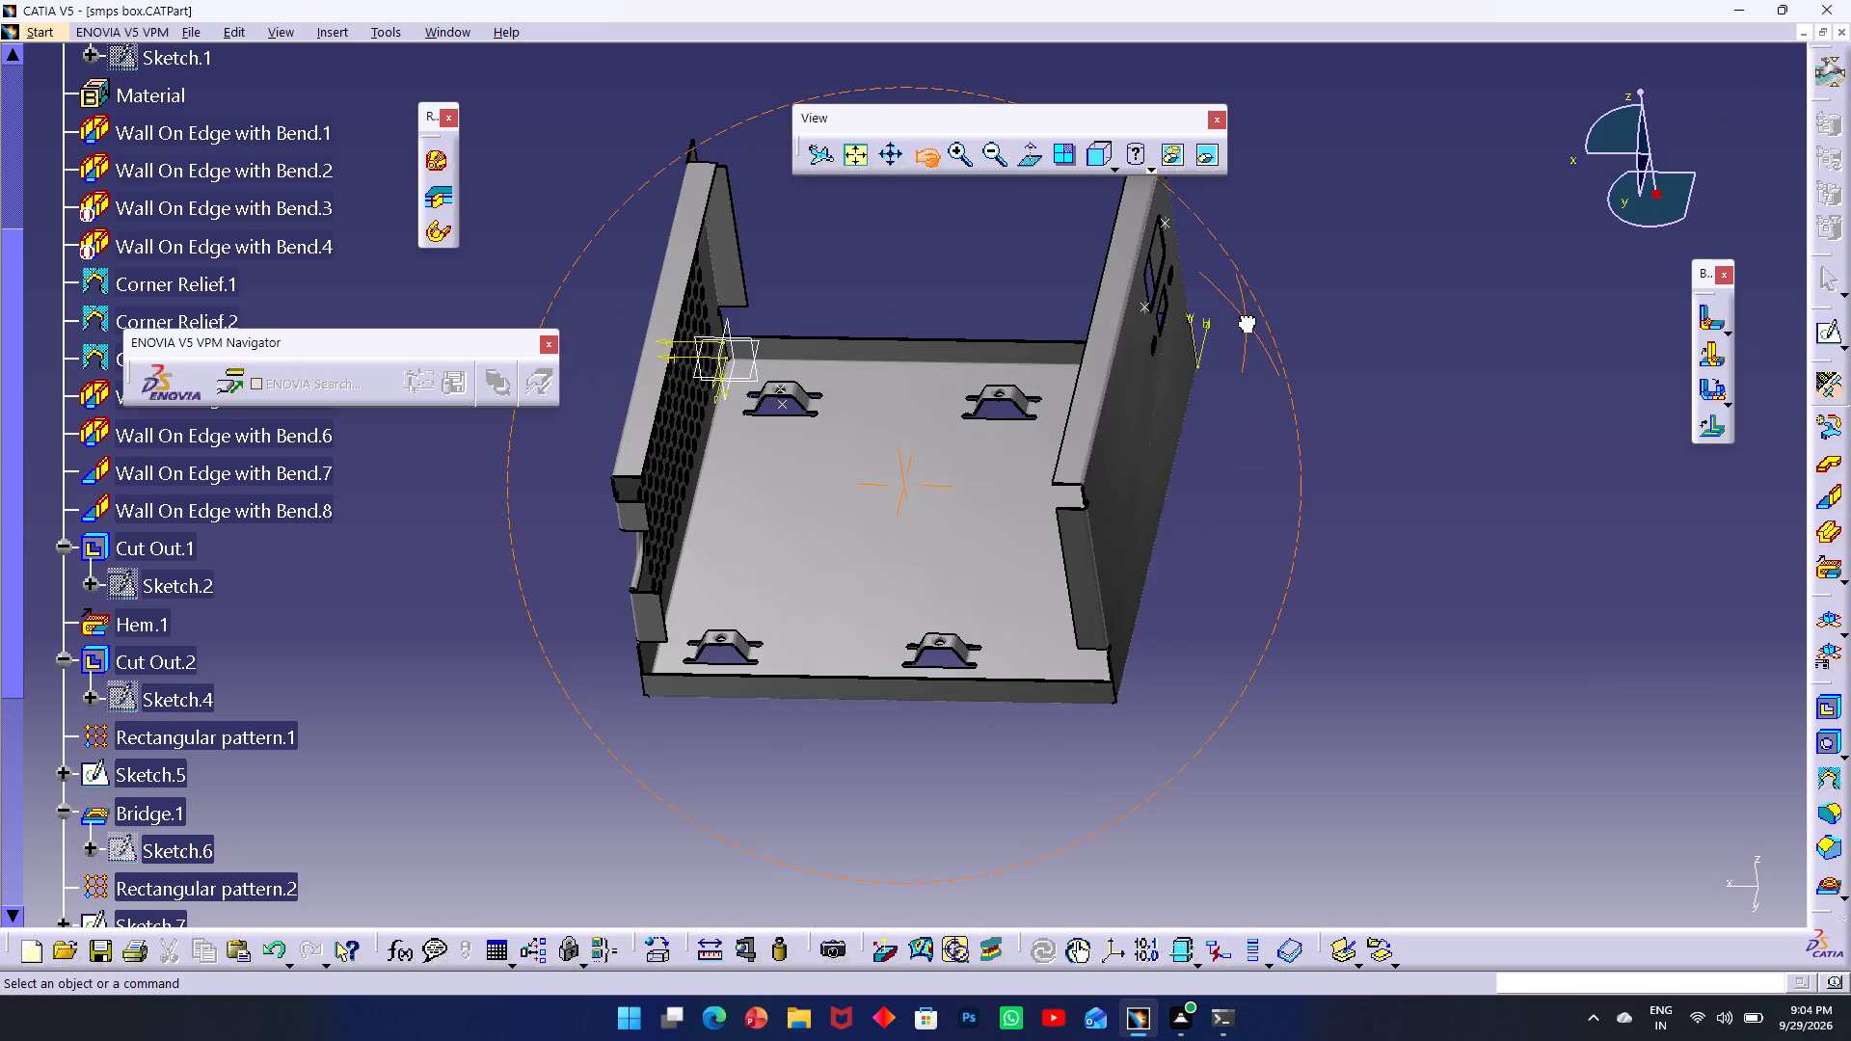
Examine the box from outside and above, covering the cutout wall, the perforated wall and the base bridges.
{"action": "left_click_drag", "start_coordinate": [1238, 319], "coordinate": [803, 606]}
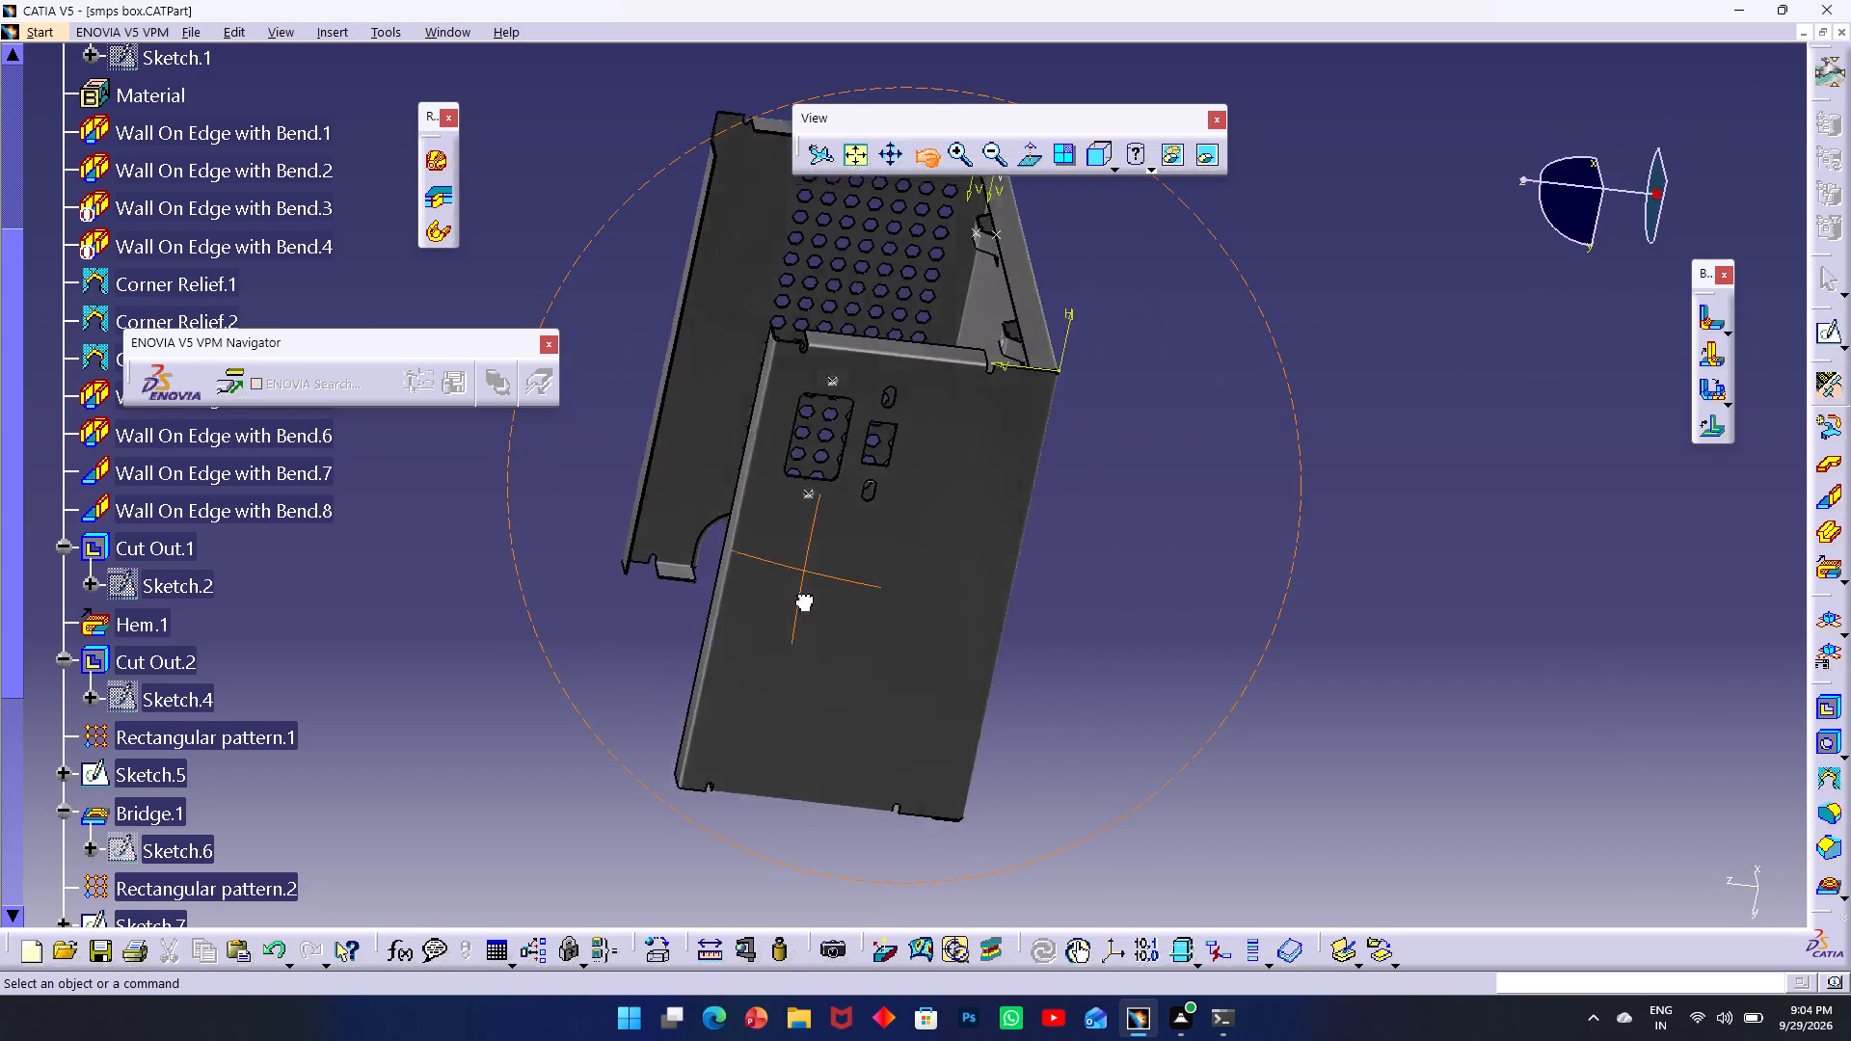
{"action": "left_click_drag", "start_coordinate": [803, 606], "coordinate": [363, 432]}
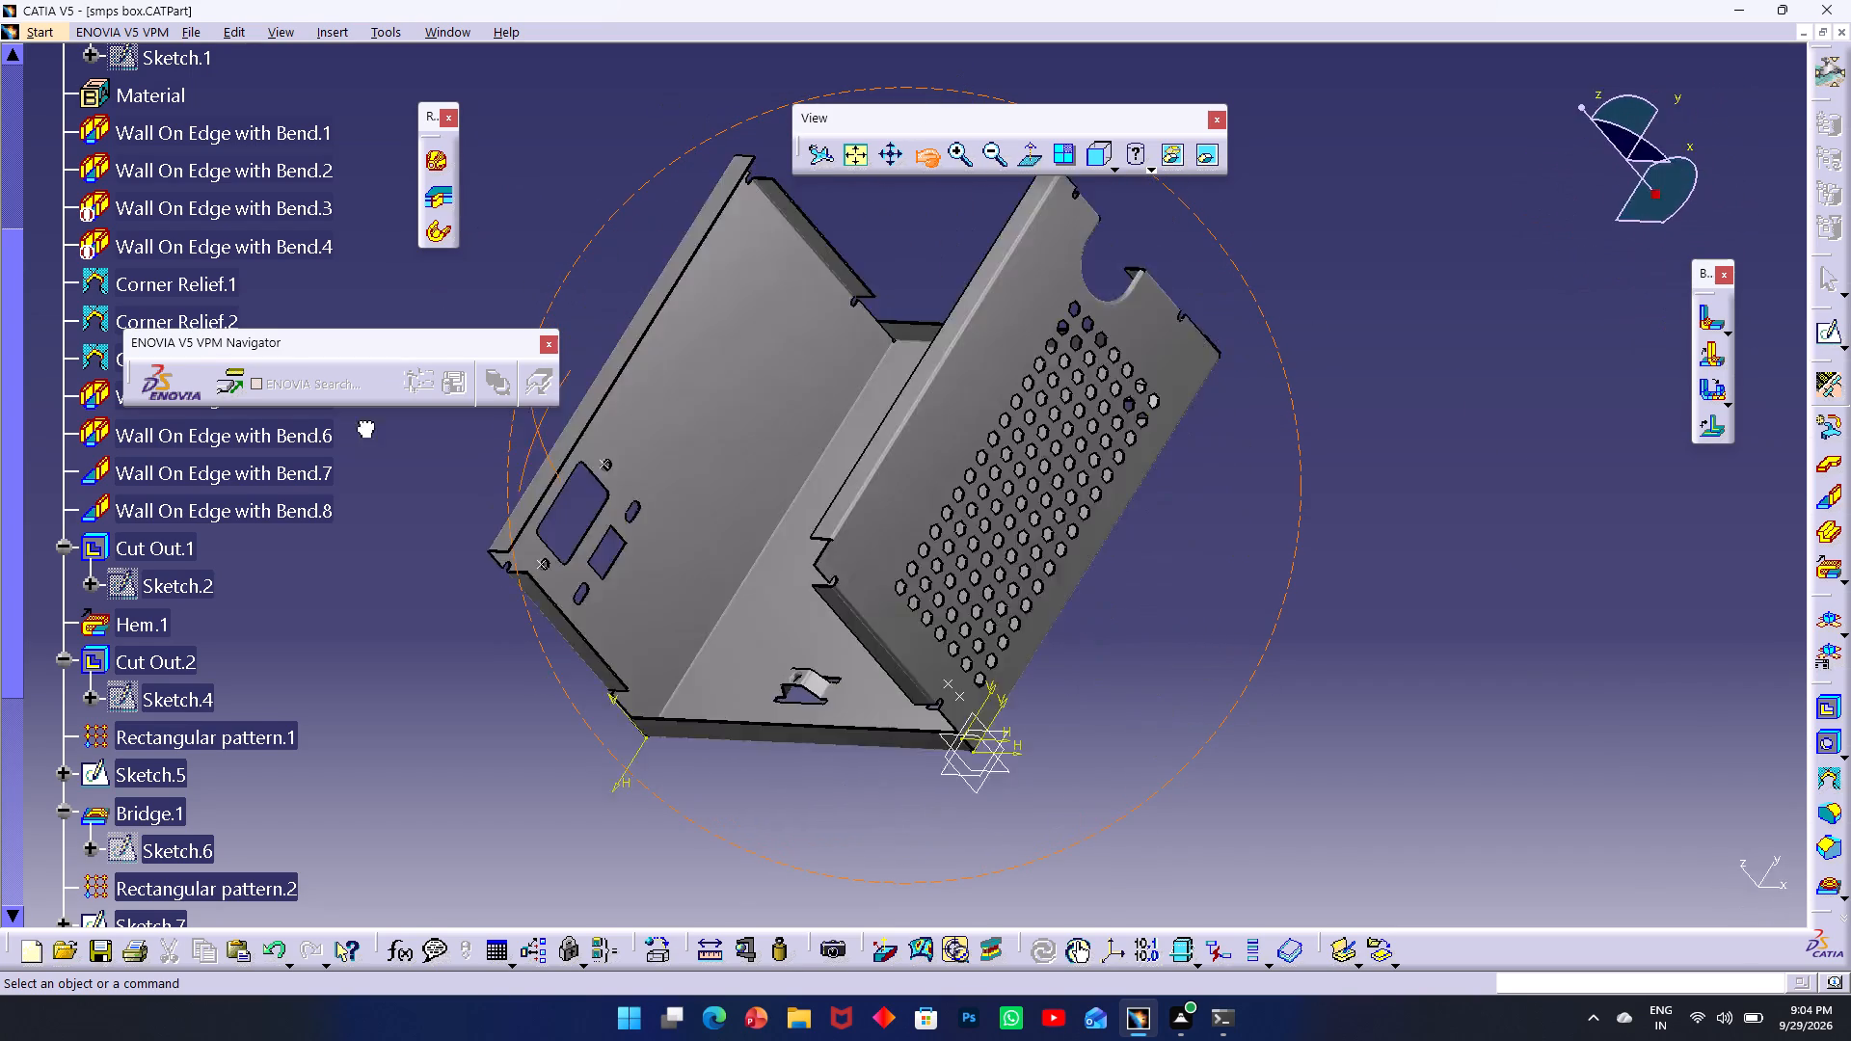
{"action": "left_click_drag", "start_coordinate": [363, 432], "coordinate": [527, 491]}
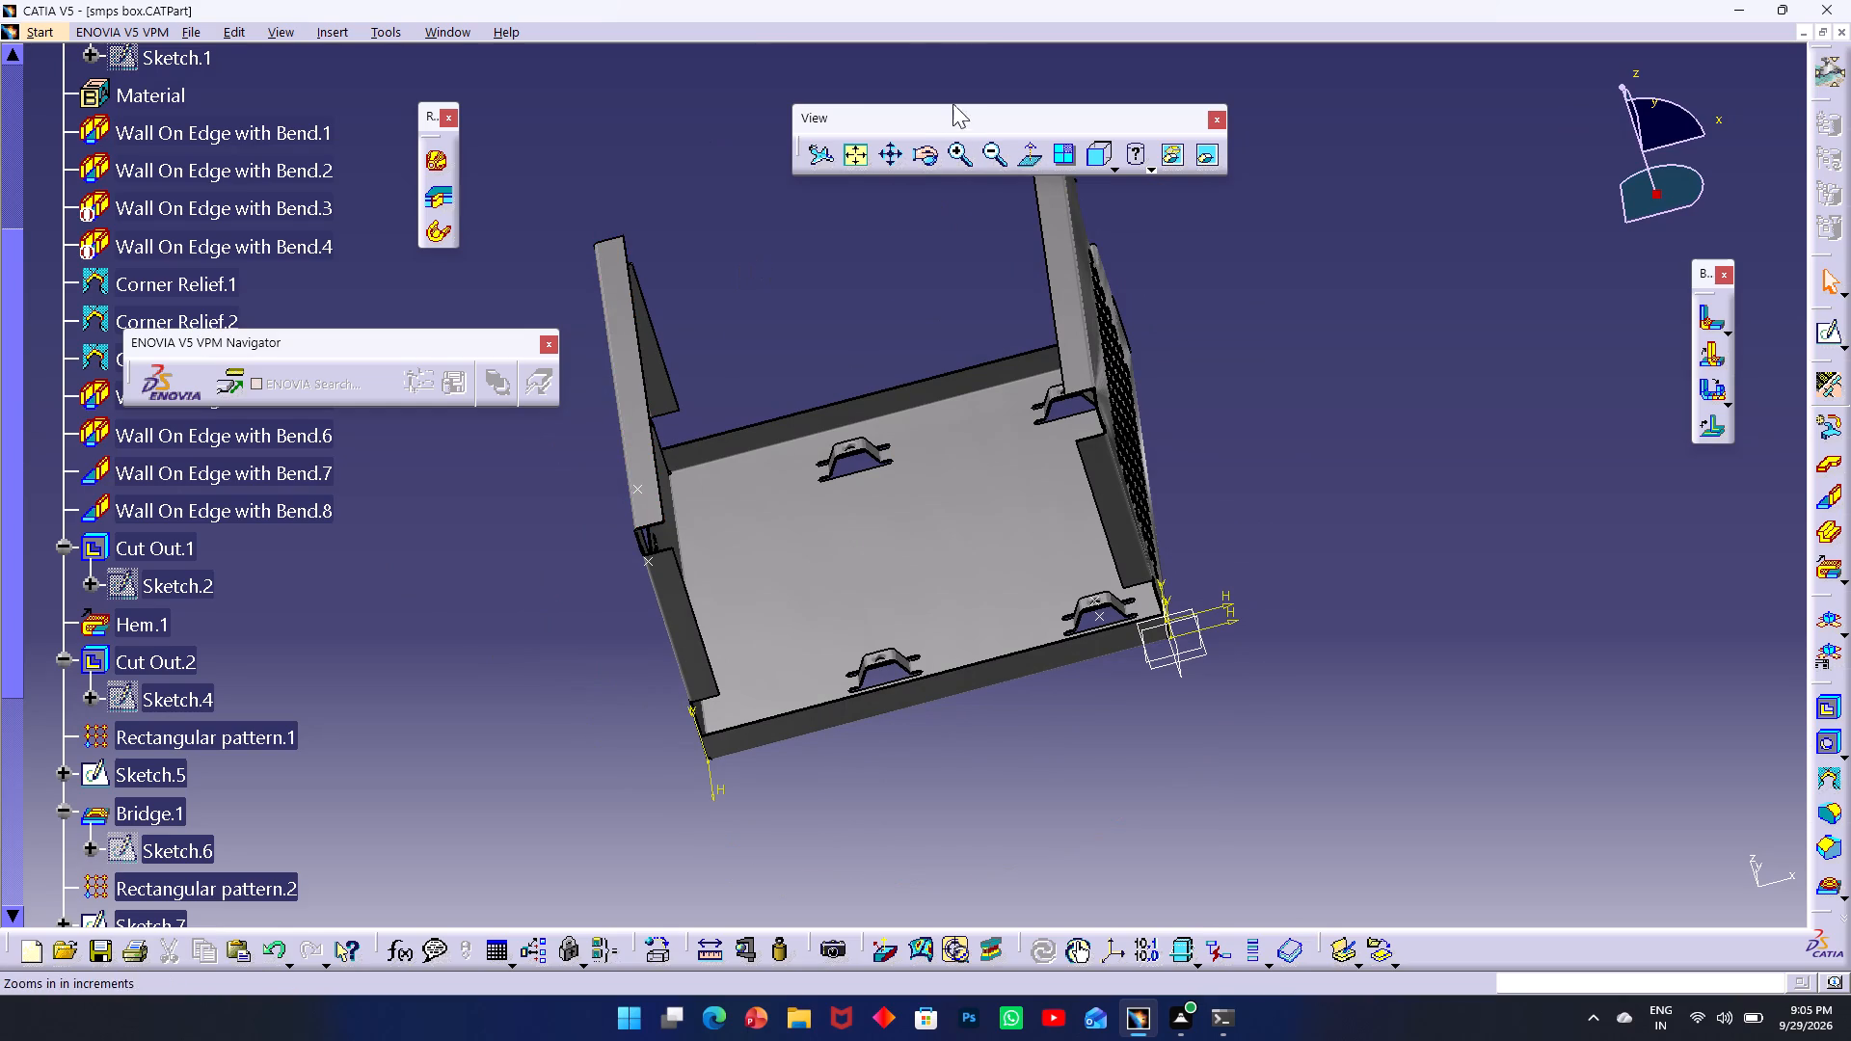
{"action": "left_click", "coordinate": [926, 162]}
{"action": "left_click_drag", "start_coordinate": [748, 477], "coordinate": [731, 513]}
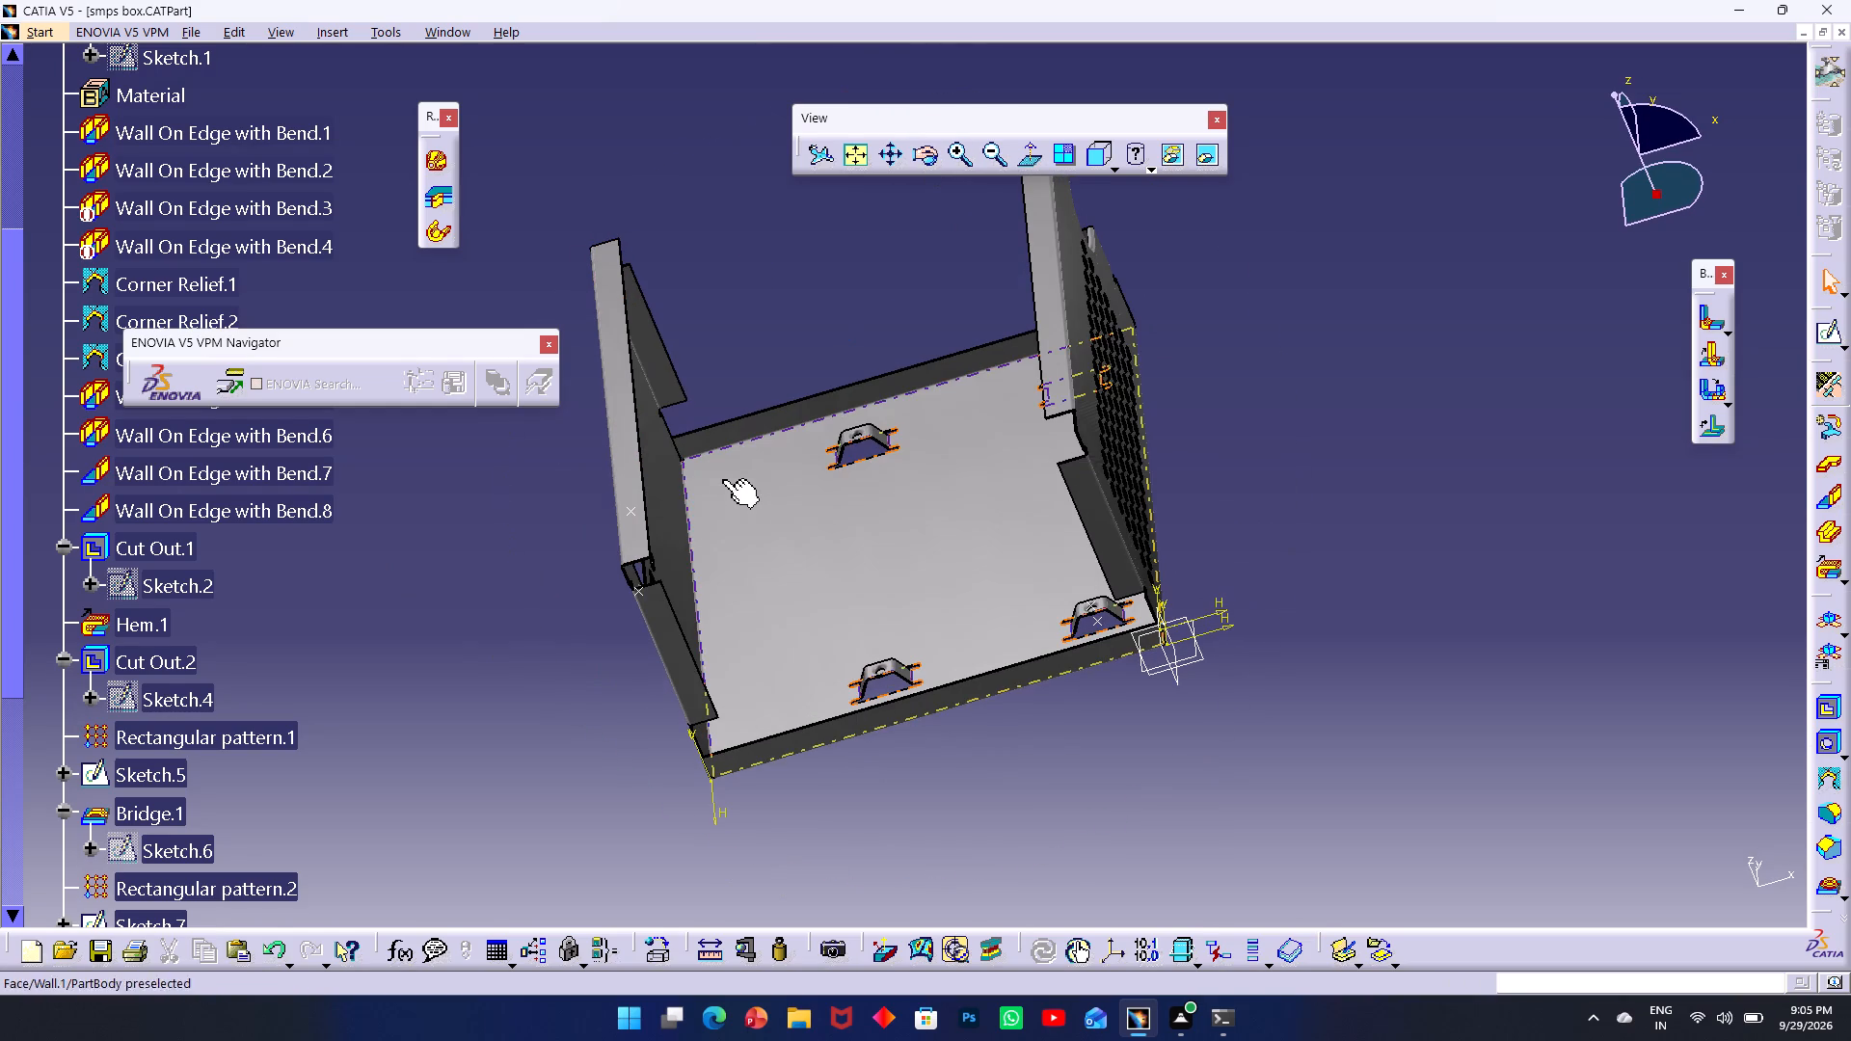
{"action": "left_click", "coordinate": [931, 161]}
{"action": "left_click_drag", "start_coordinate": [729, 338], "coordinate": [647, 500]}
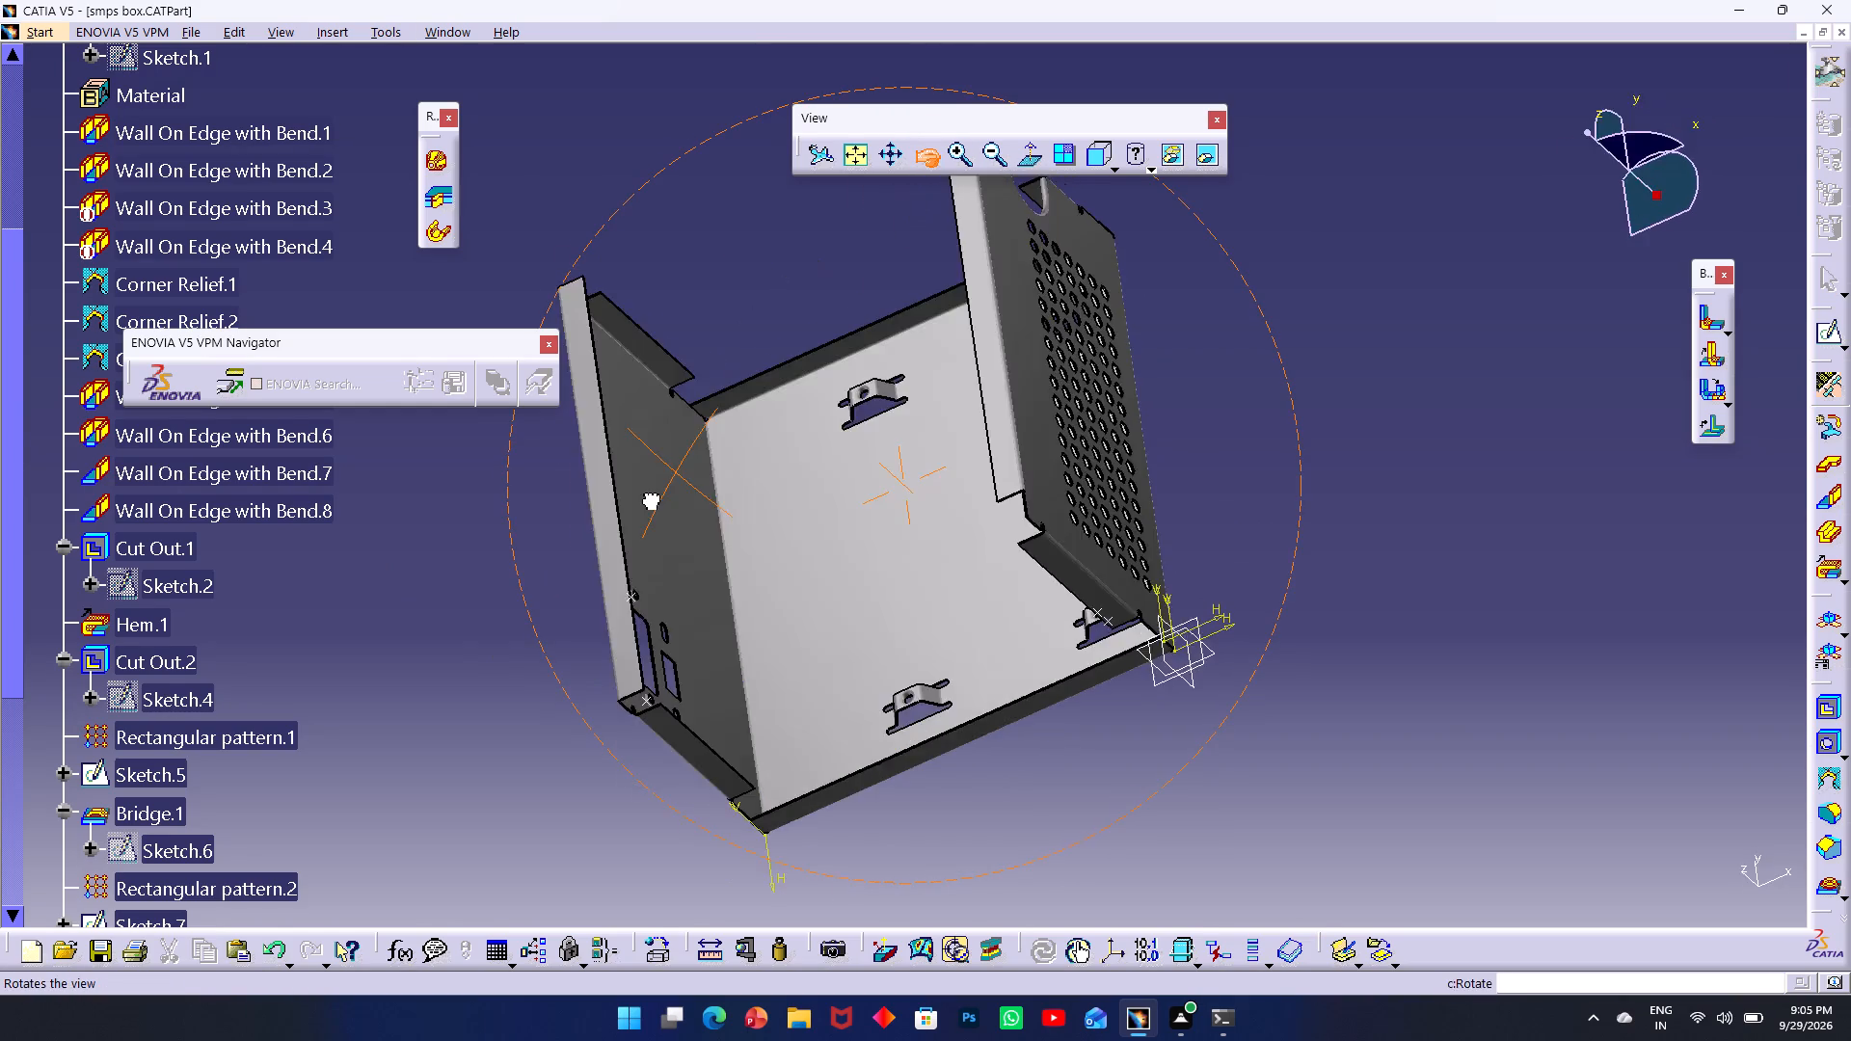
{"action": "left_click_drag", "start_coordinate": [647, 500], "coordinate": [1156, 354]}
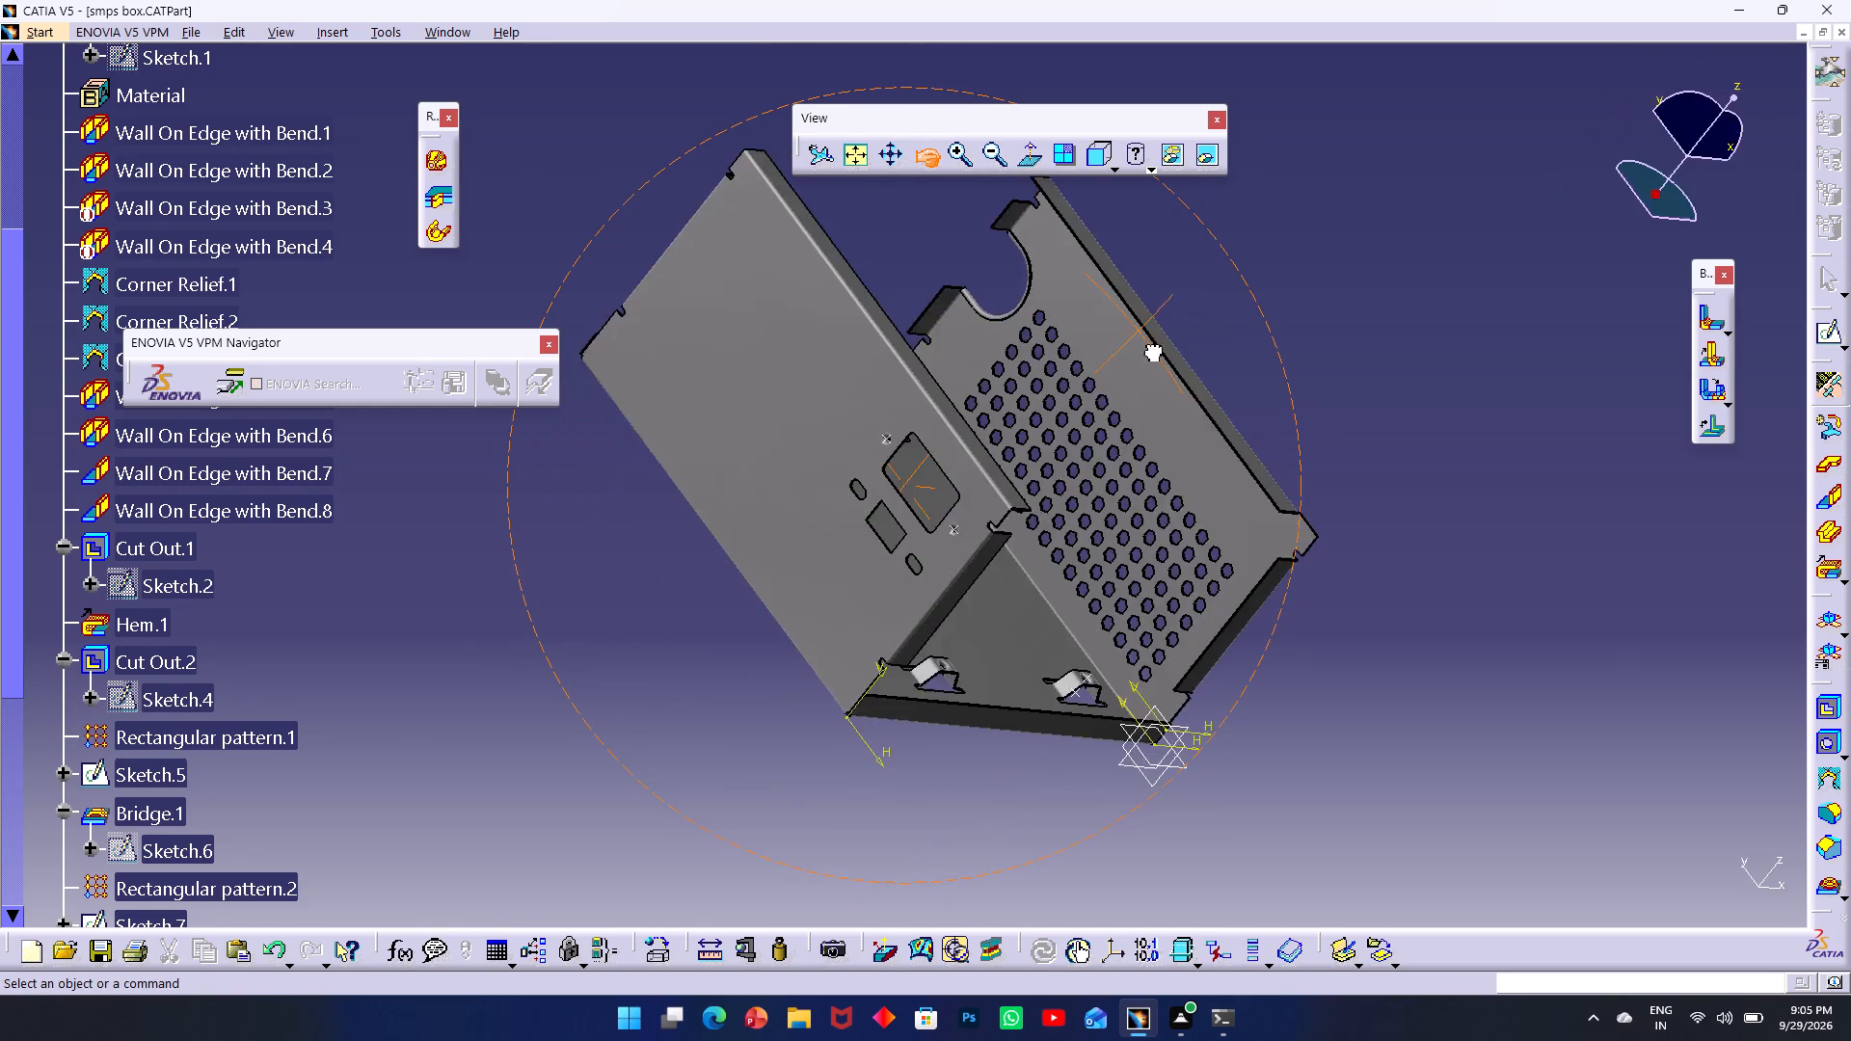
{"action": "left_click_drag", "start_coordinate": [1156, 354], "coordinate": [948, 566]}
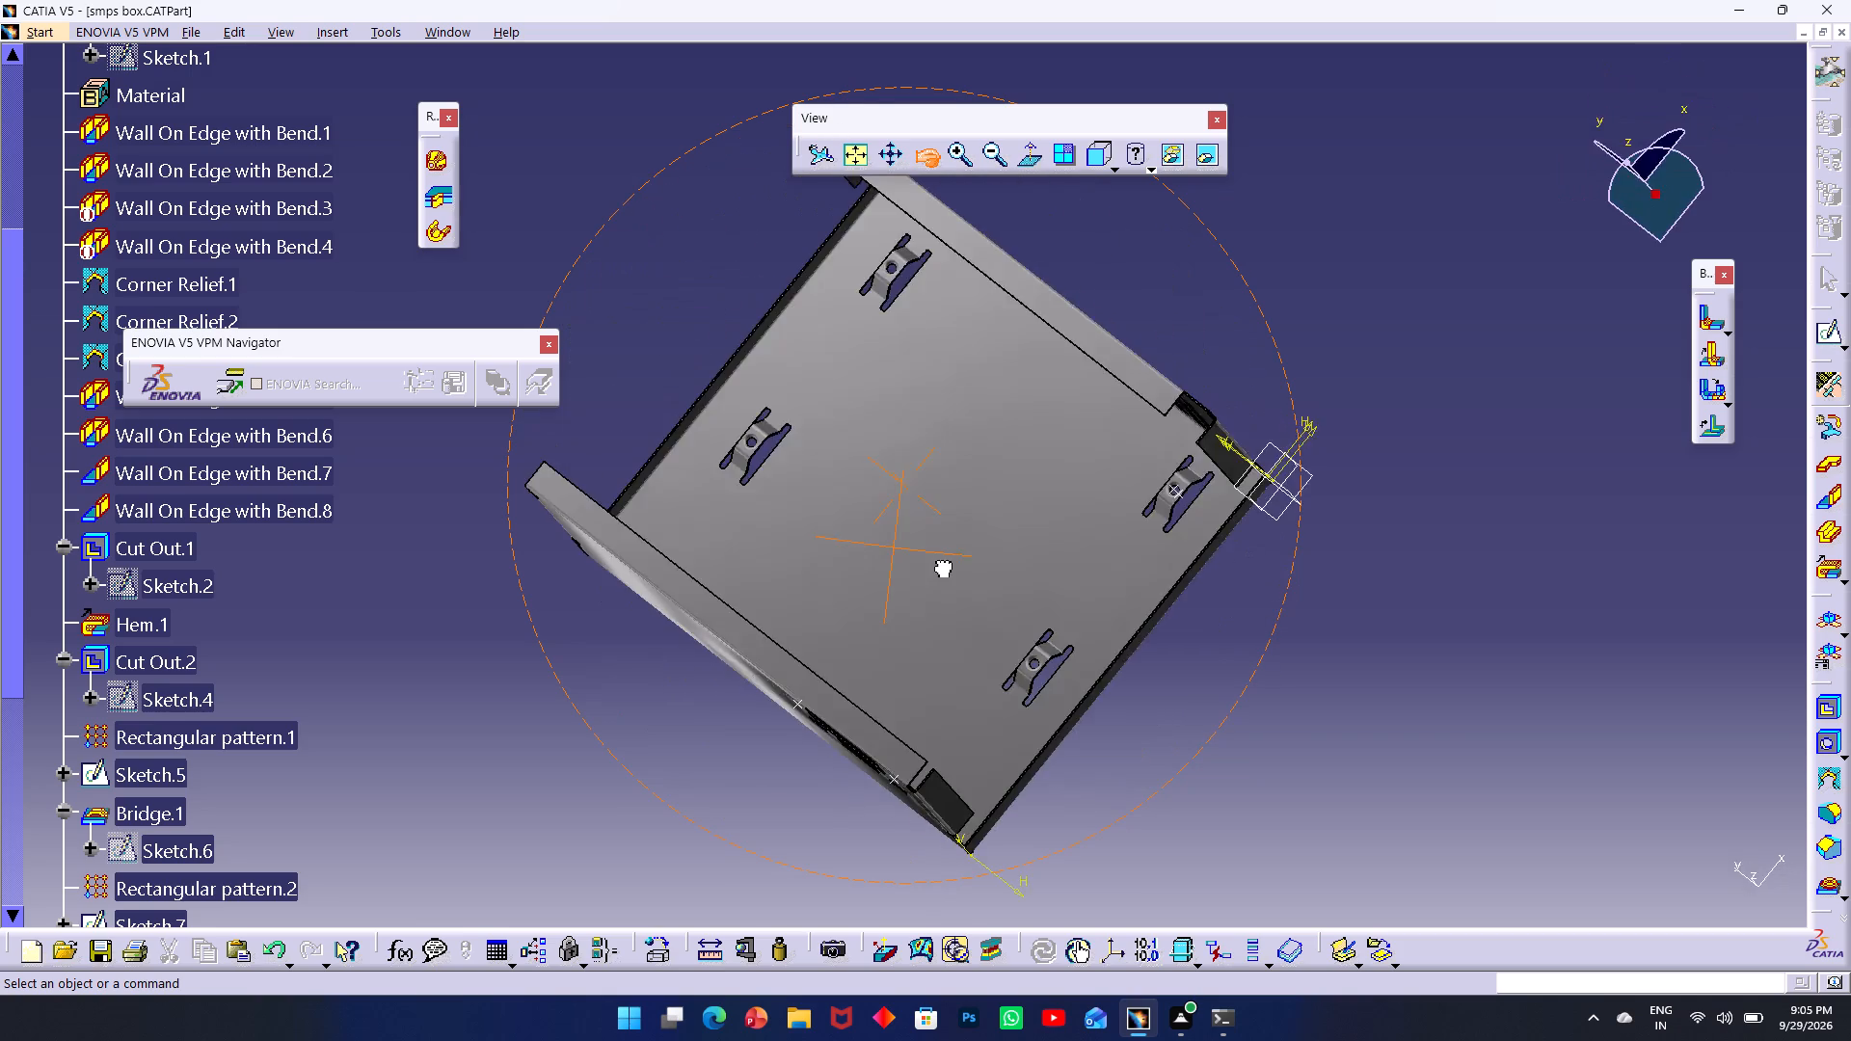
{"action": "left_click_drag", "start_coordinate": [948, 566], "coordinate": [834, 355]}
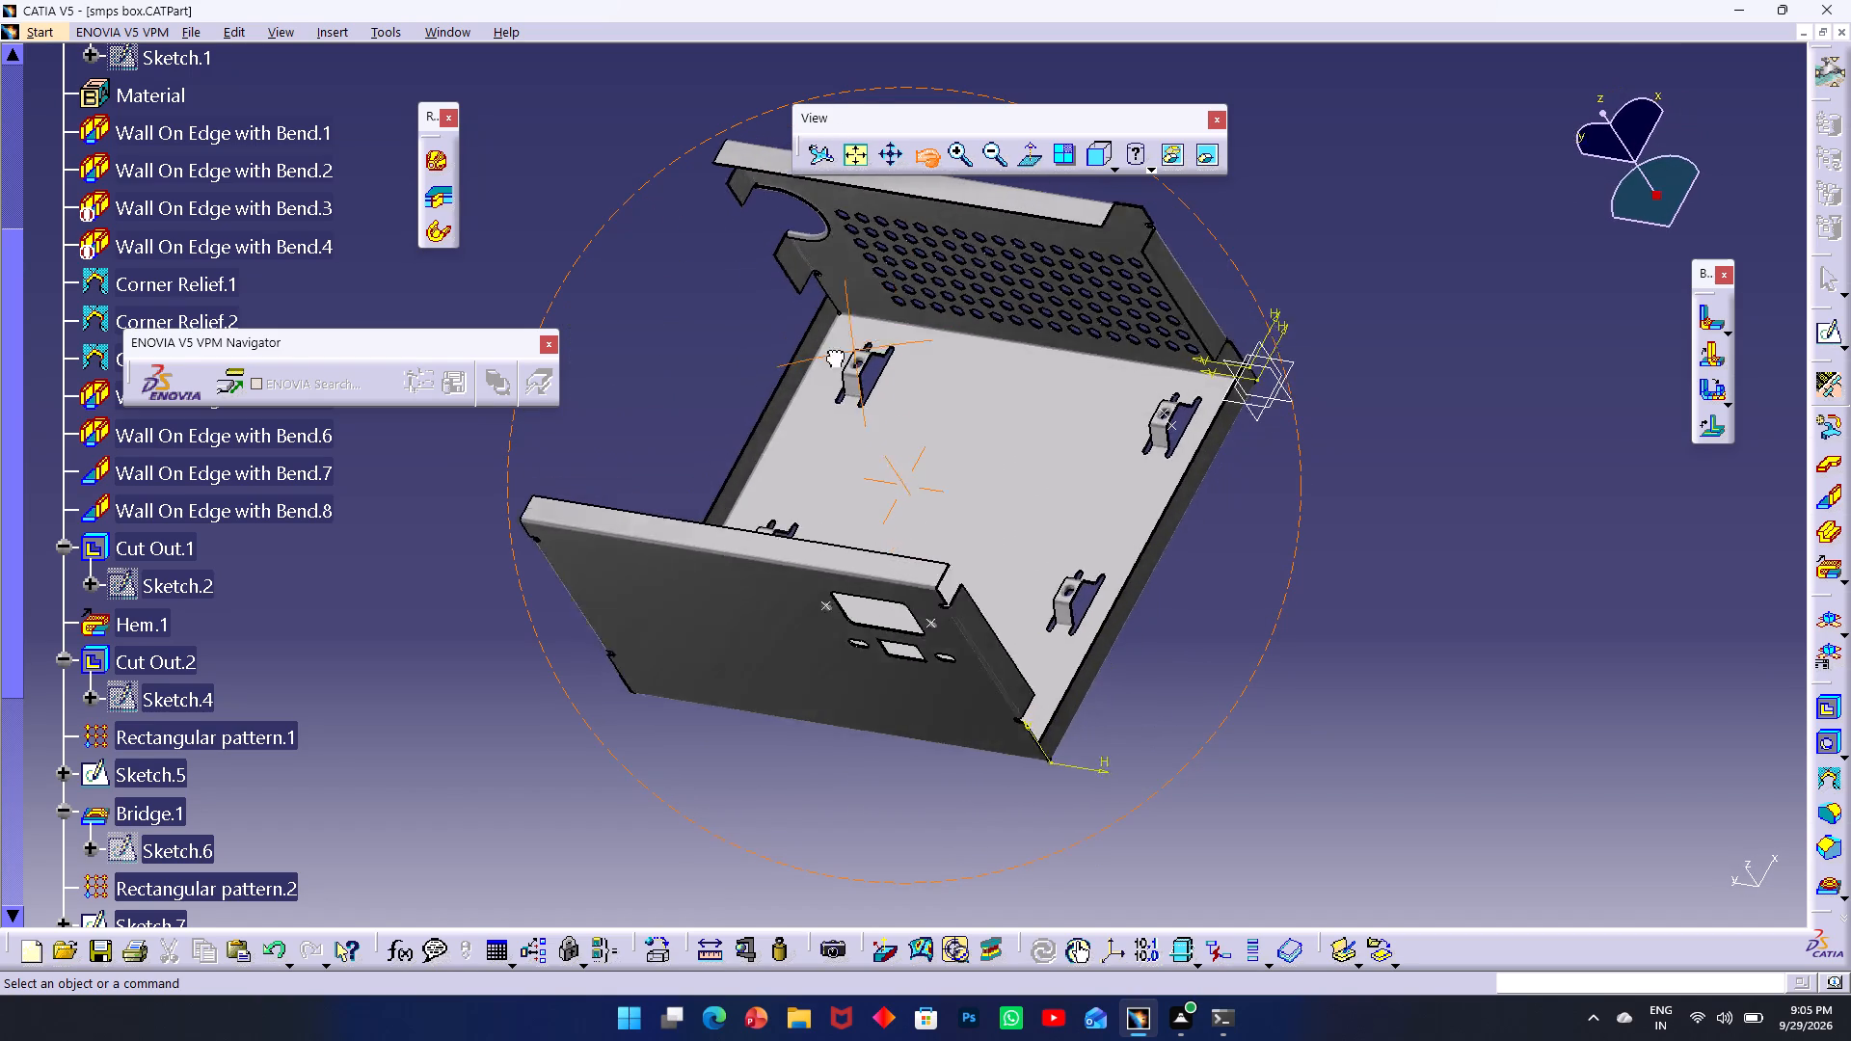
Inspect the base with its bridges, the inner faces of both side walls and the flanged edges.
{"action": "left_click_drag", "start_coordinate": [834, 355], "coordinate": [827, 462]}
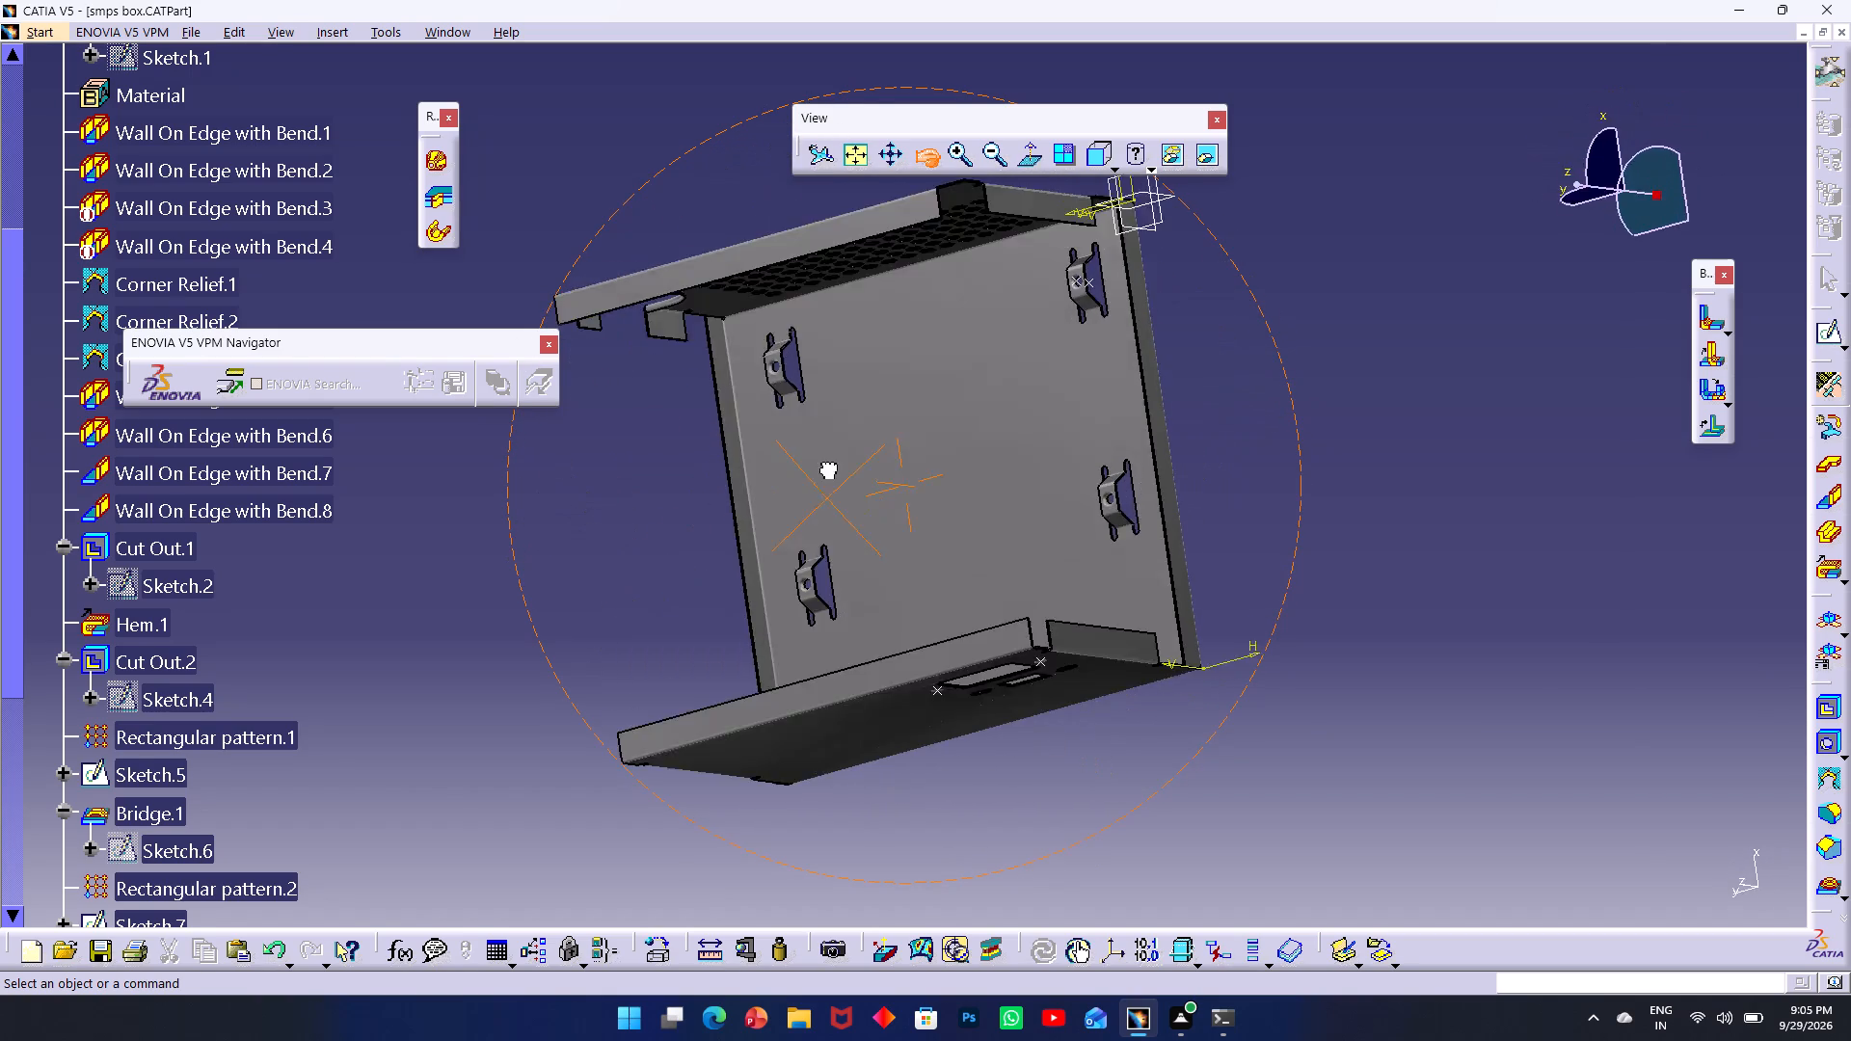
{"action": "left_click_drag", "start_coordinate": [827, 462], "coordinate": [744, 715]}
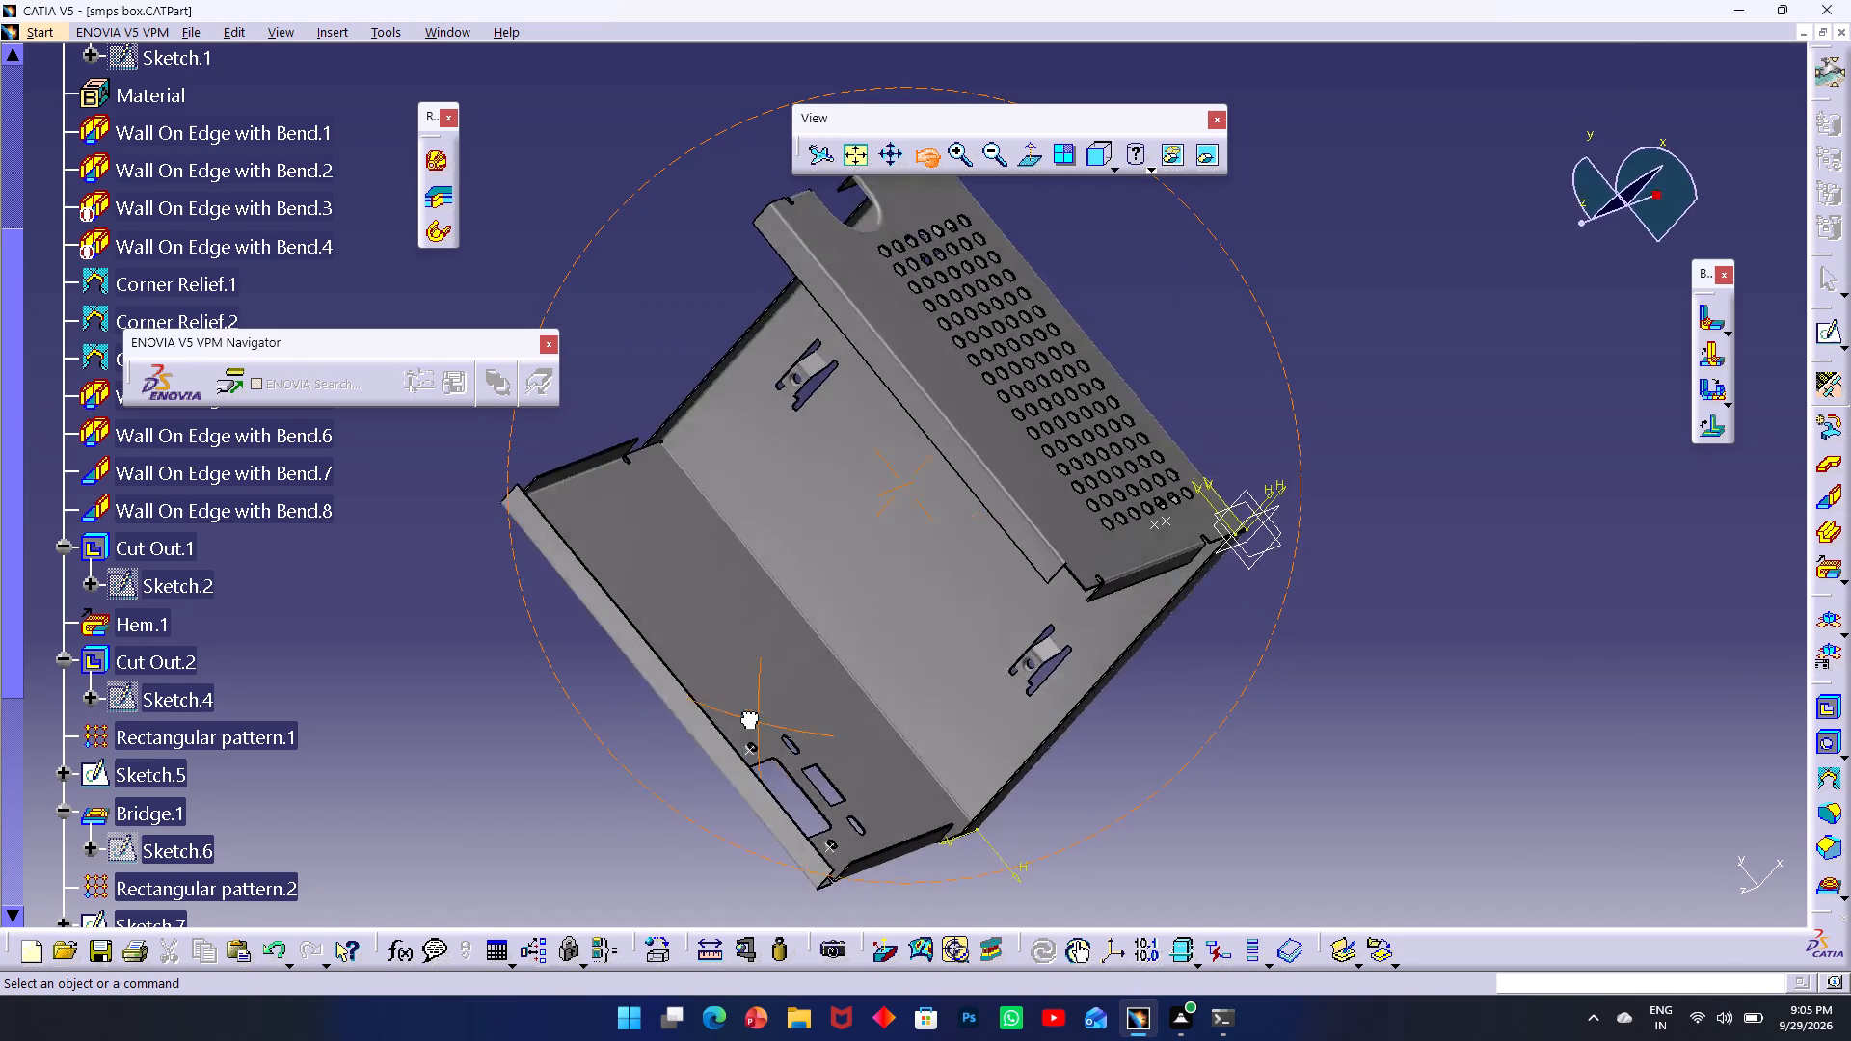
{"action": "left_click_drag", "start_coordinate": [744, 715], "coordinate": [660, 308]}
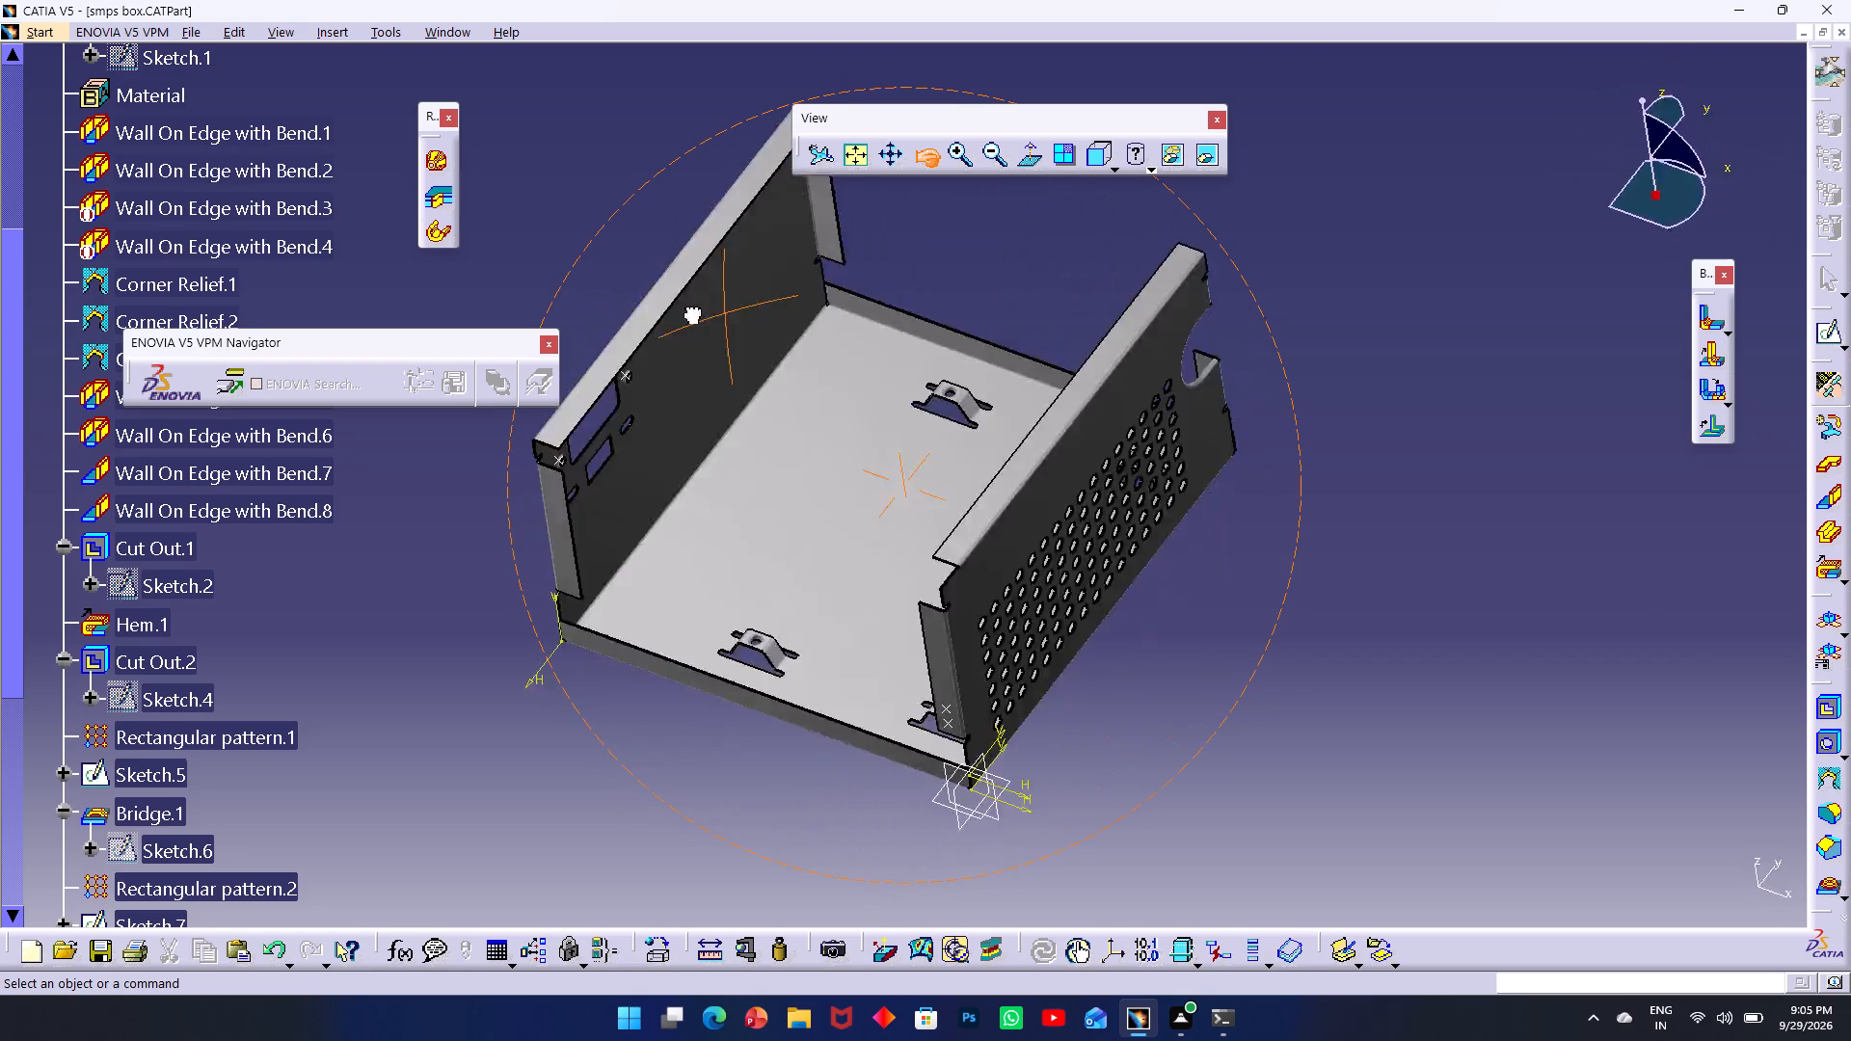
{"action": "left_click_drag", "start_coordinate": [660, 308], "coordinate": [950, 338]}
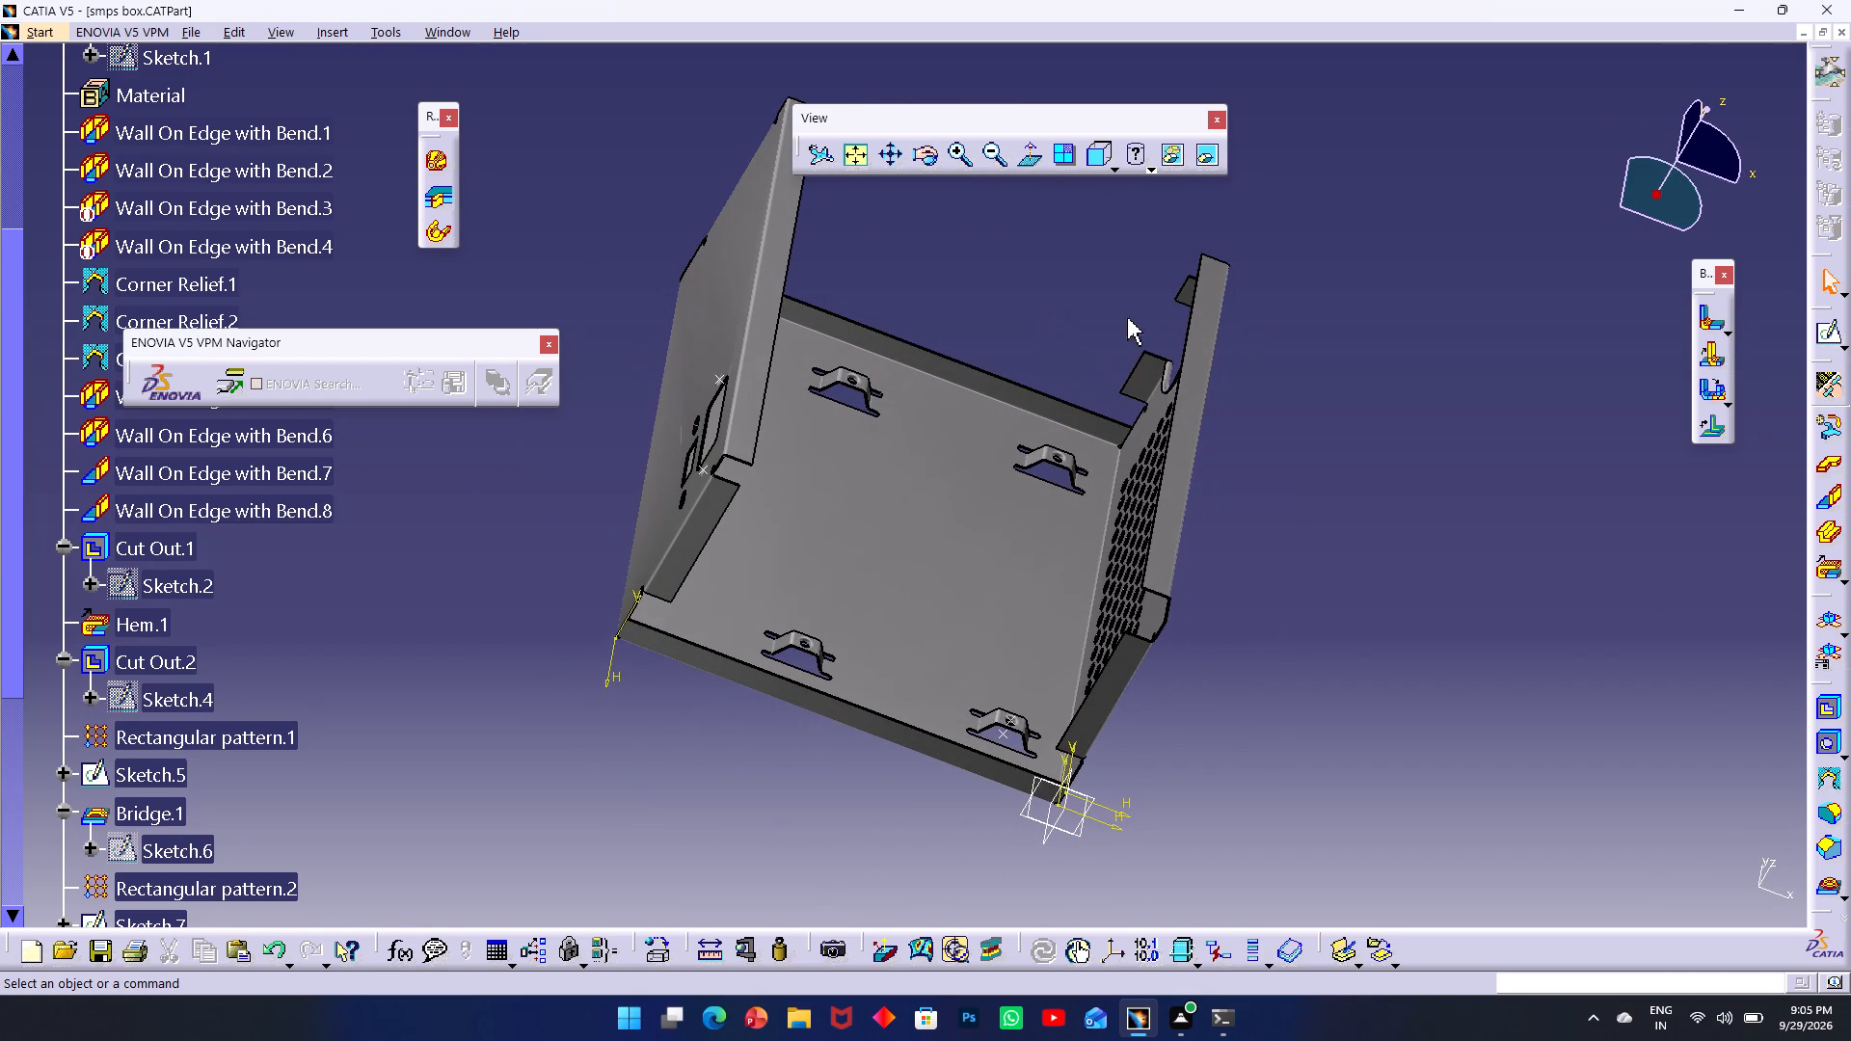
{"action": "left_click", "coordinate": [931, 147]}
{"action": "left_click_drag", "start_coordinate": [1042, 445], "coordinate": [995, 381]}
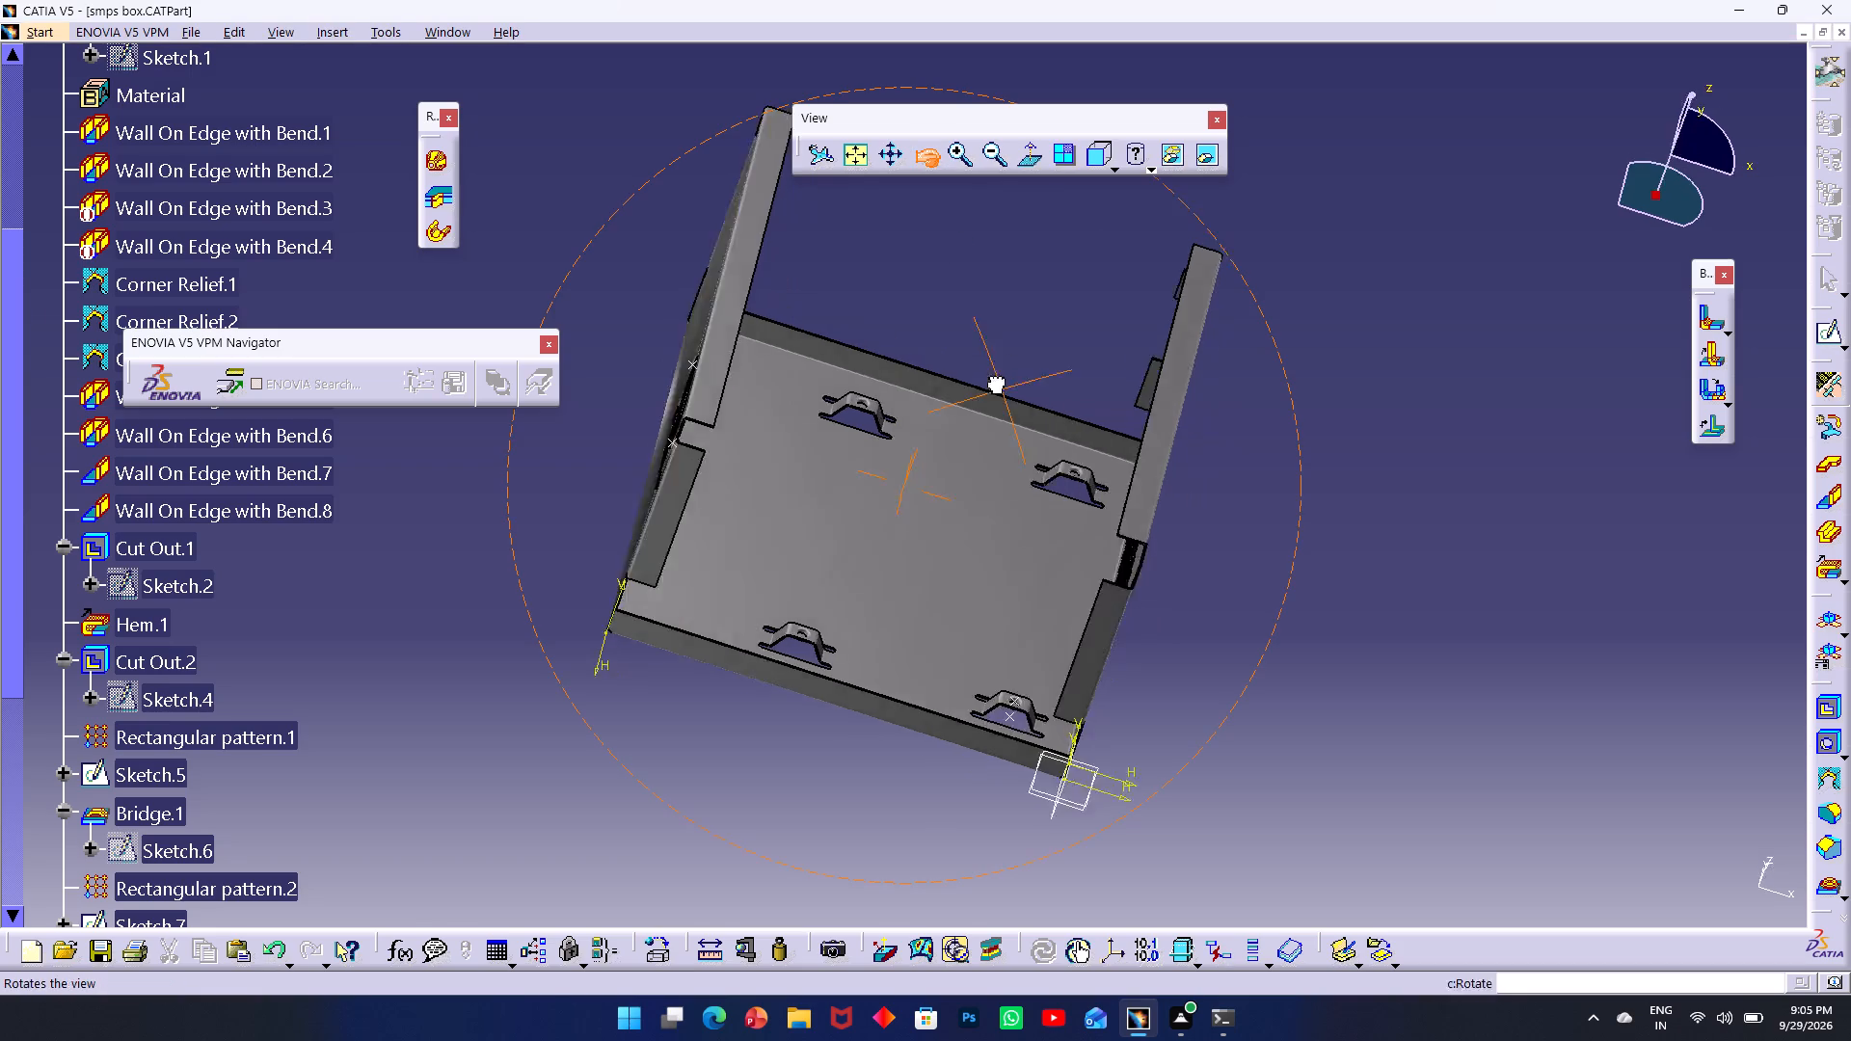
{"action": "left_click_drag", "start_coordinate": [995, 381], "coordinate": [886, 381]}
{"action": "left_click", "coordinate": [913, 281]}
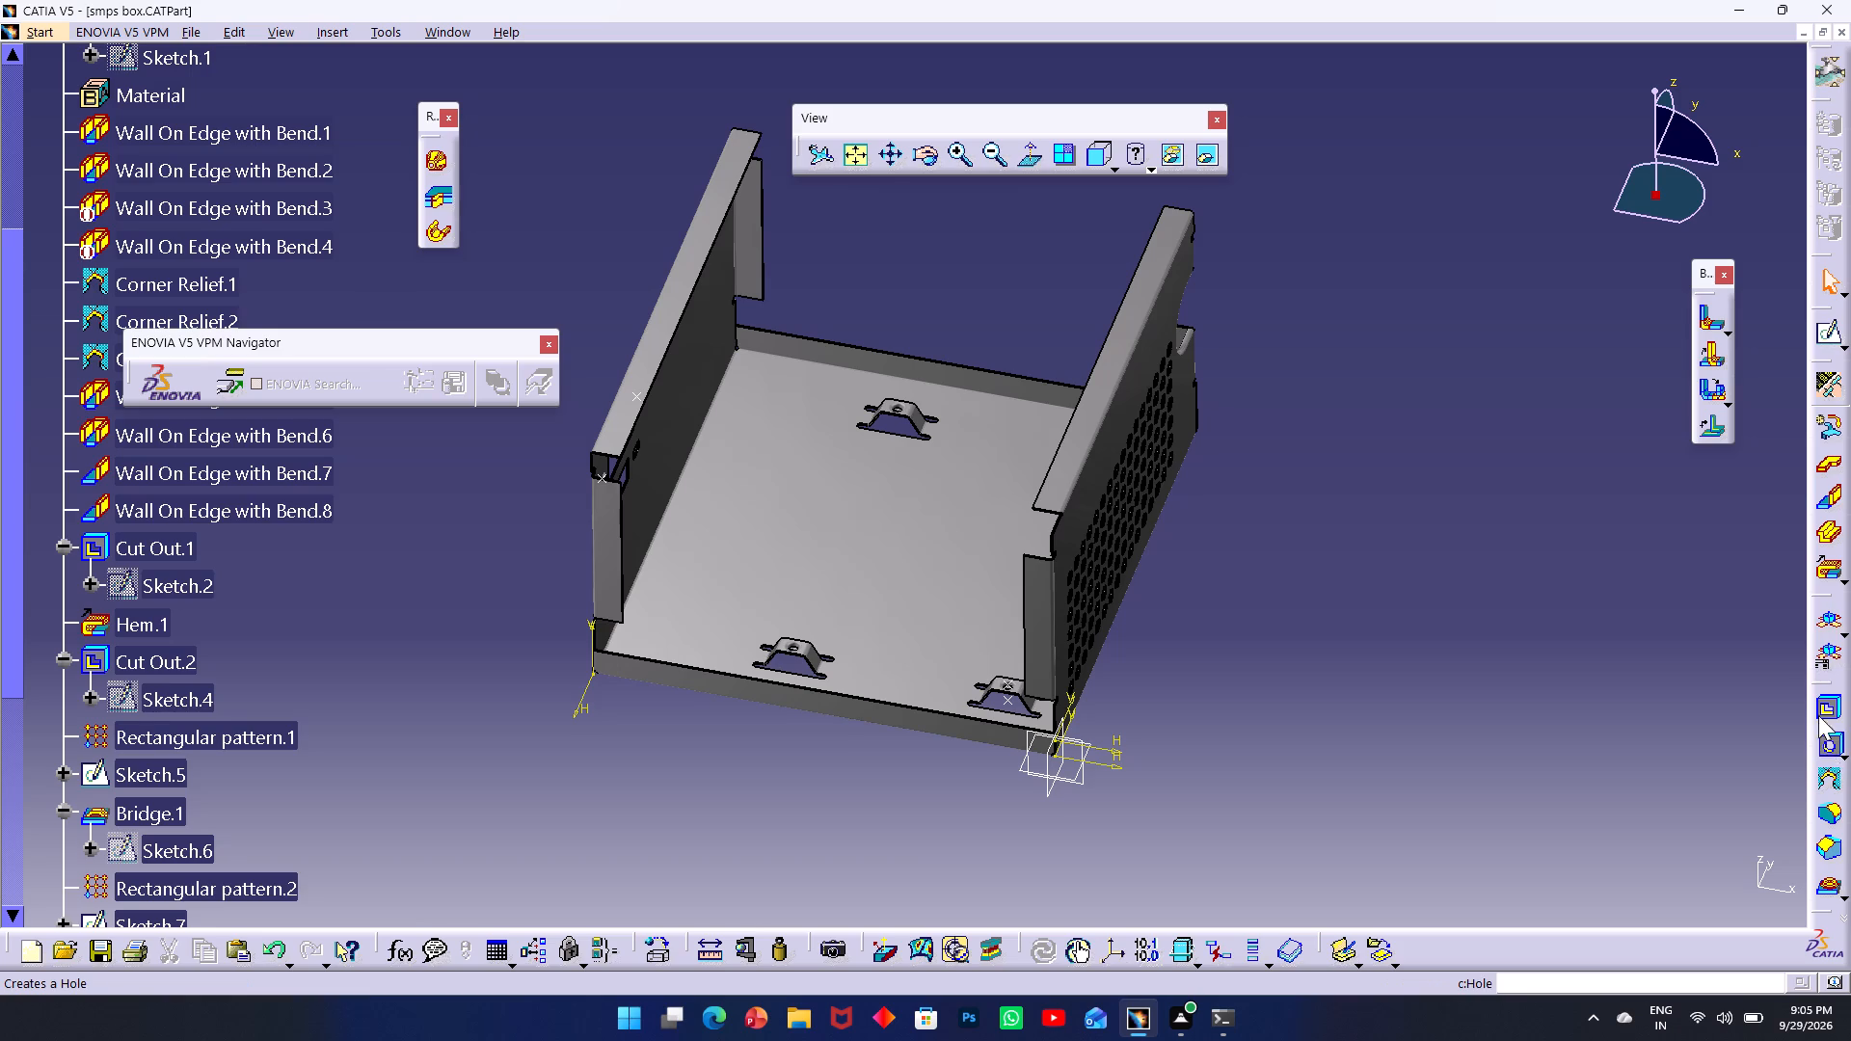
Unfold the SMPS box to view its flat pattern, and fold it back to the 3D shape.
{"action": "left_click", "coordinate": [1831, 623]}
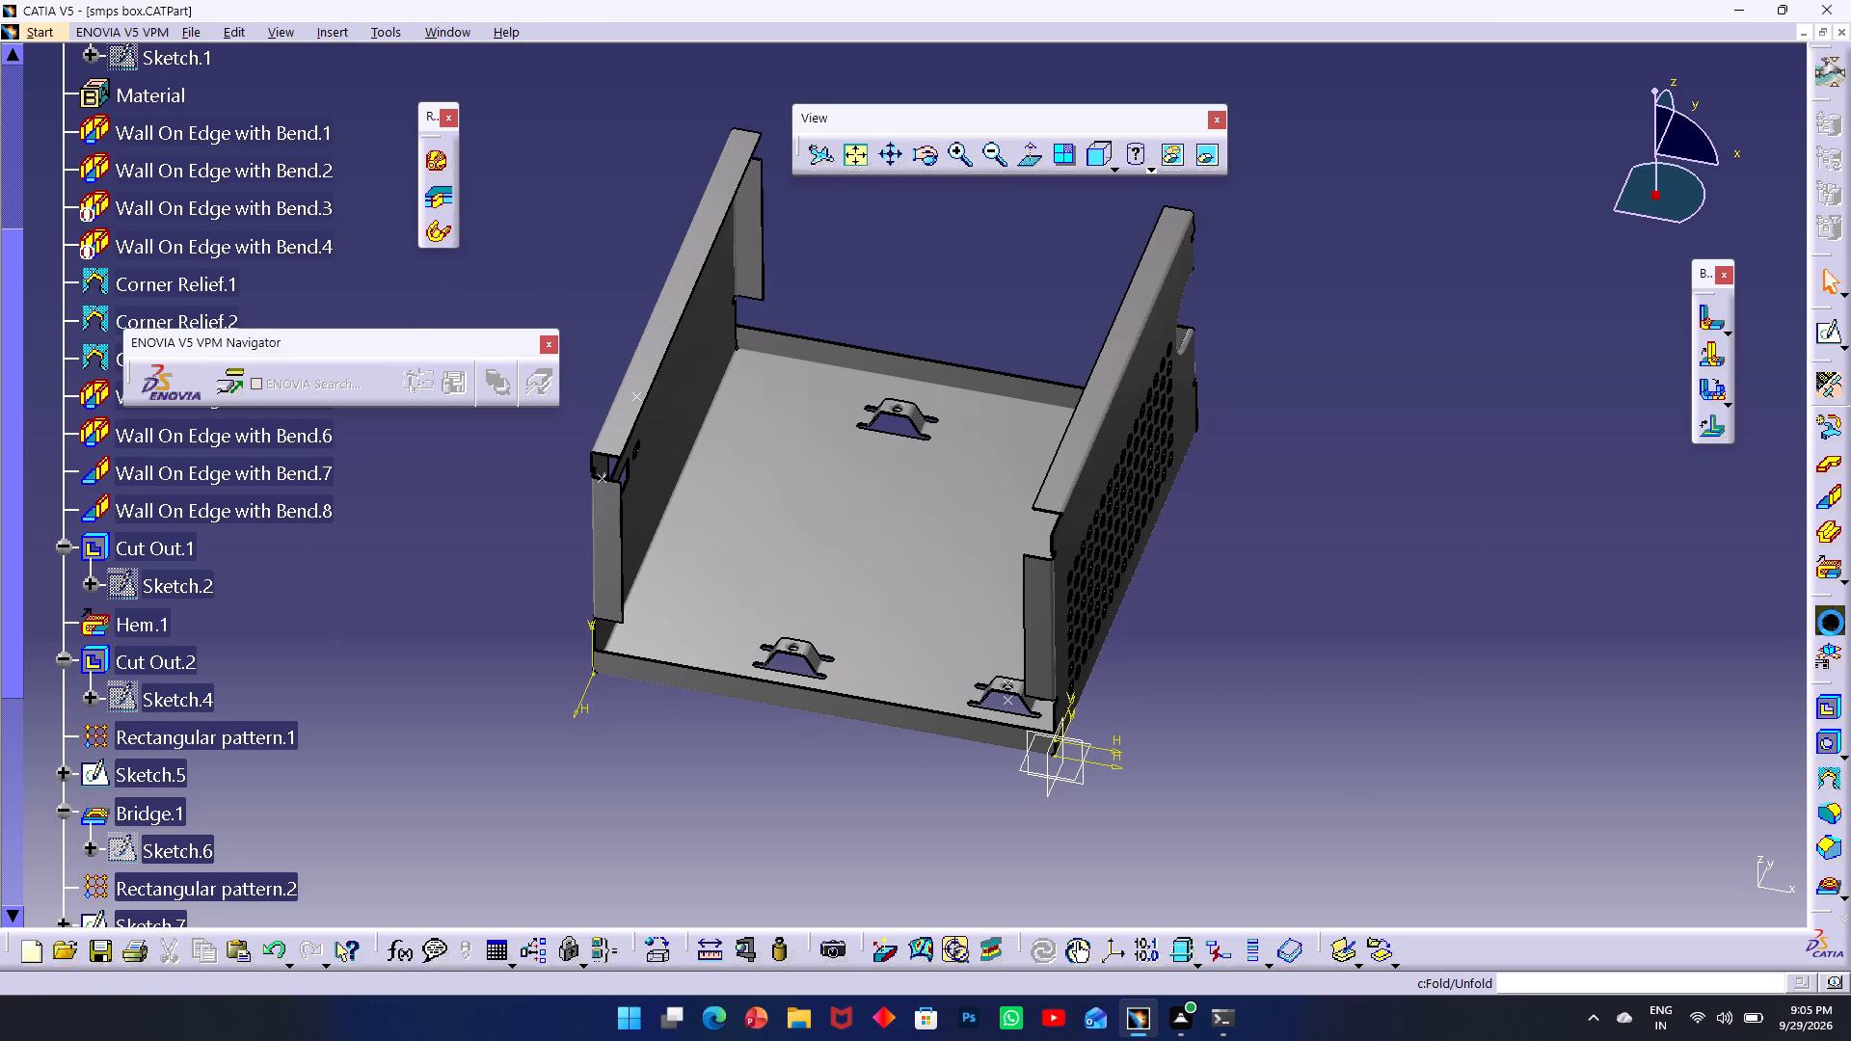
{"action": "left_click", "coordinate": [1831, 623]}
{"action": "left_click", "coordinate": [1831, 623]}
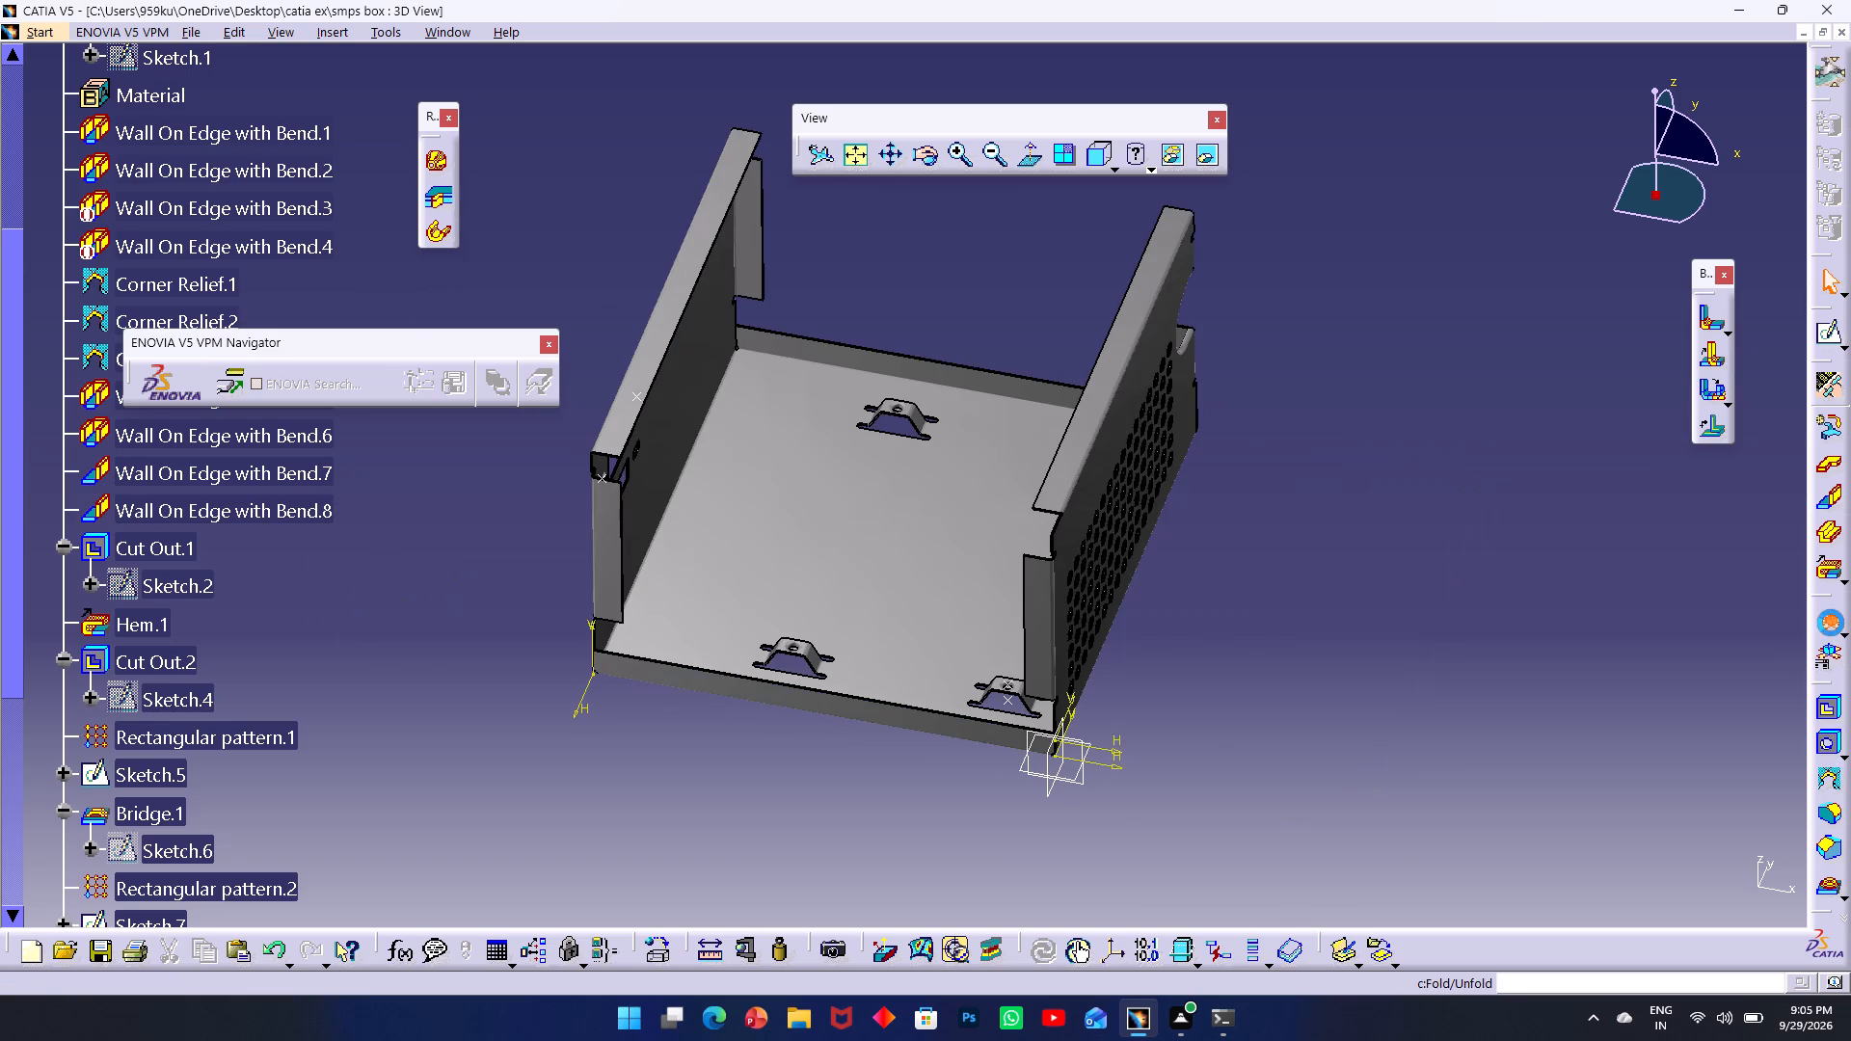
{"action": "left_click", "coordinate": [1831, 623]}
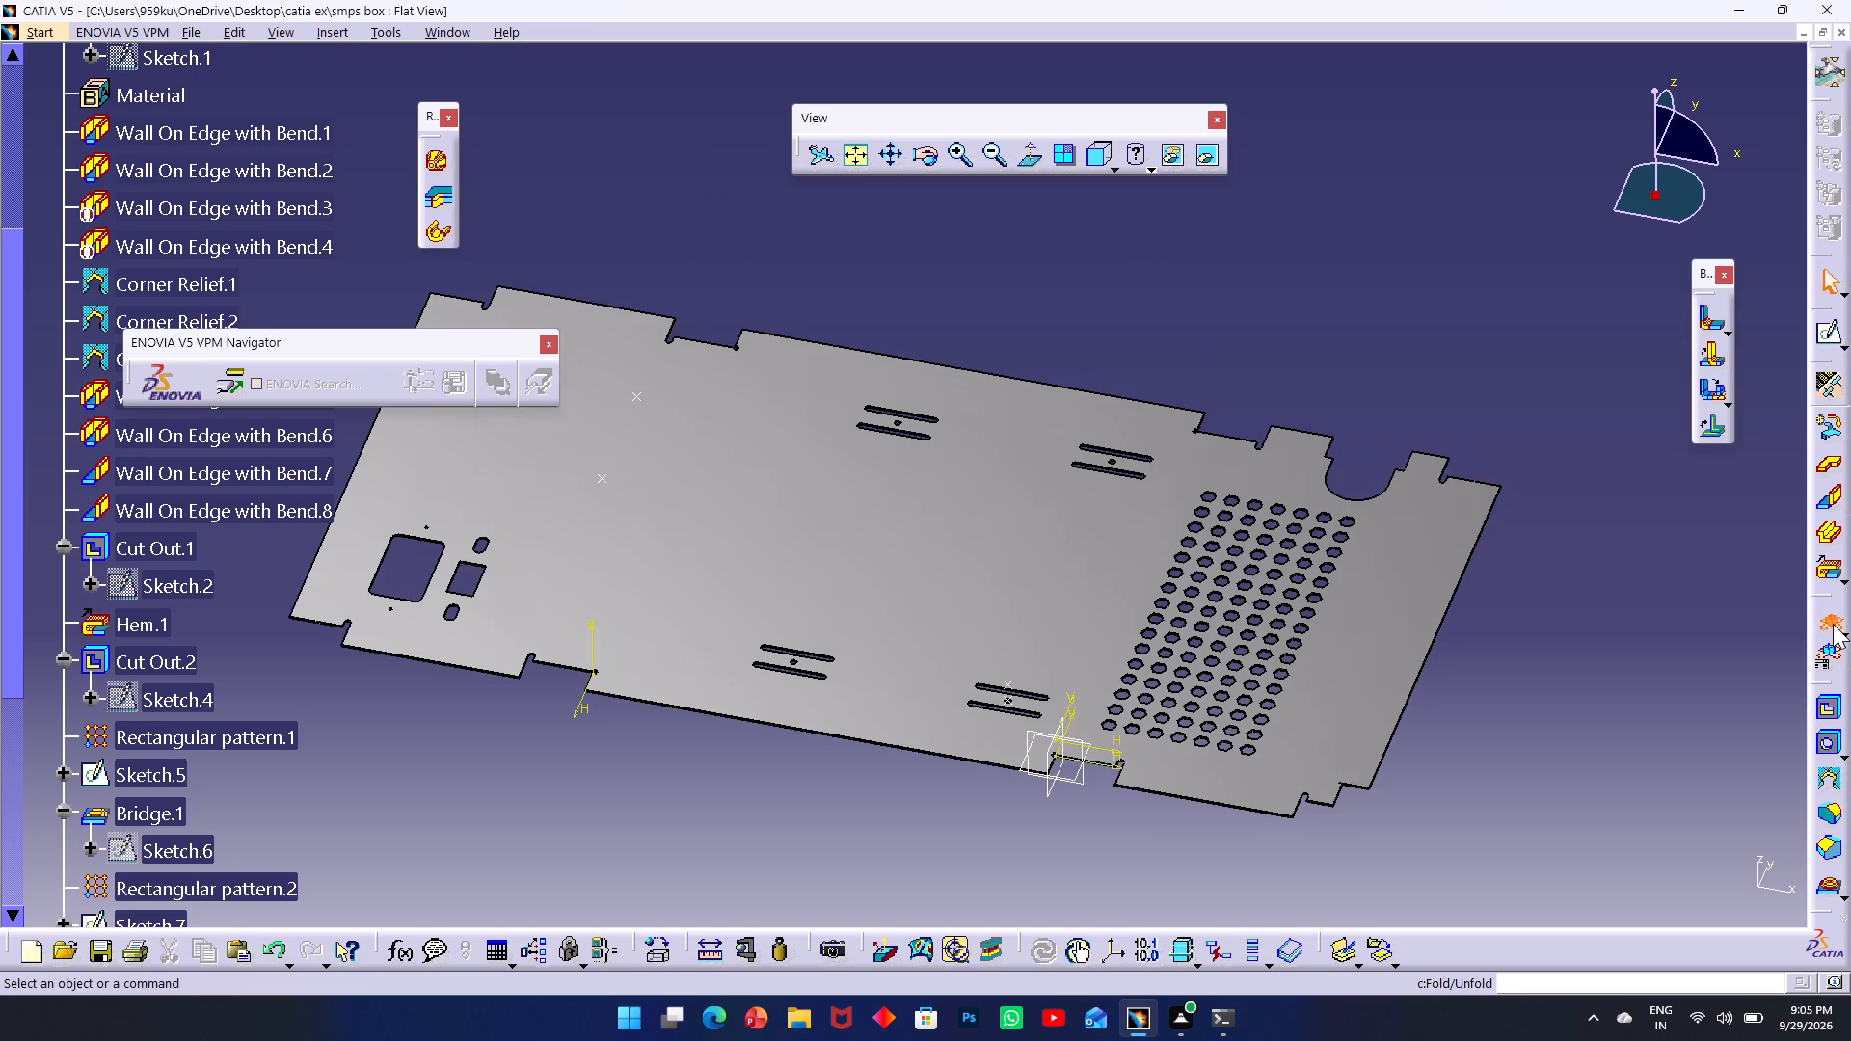
{"action": "left_click", "coordinate": [1834, 624]}
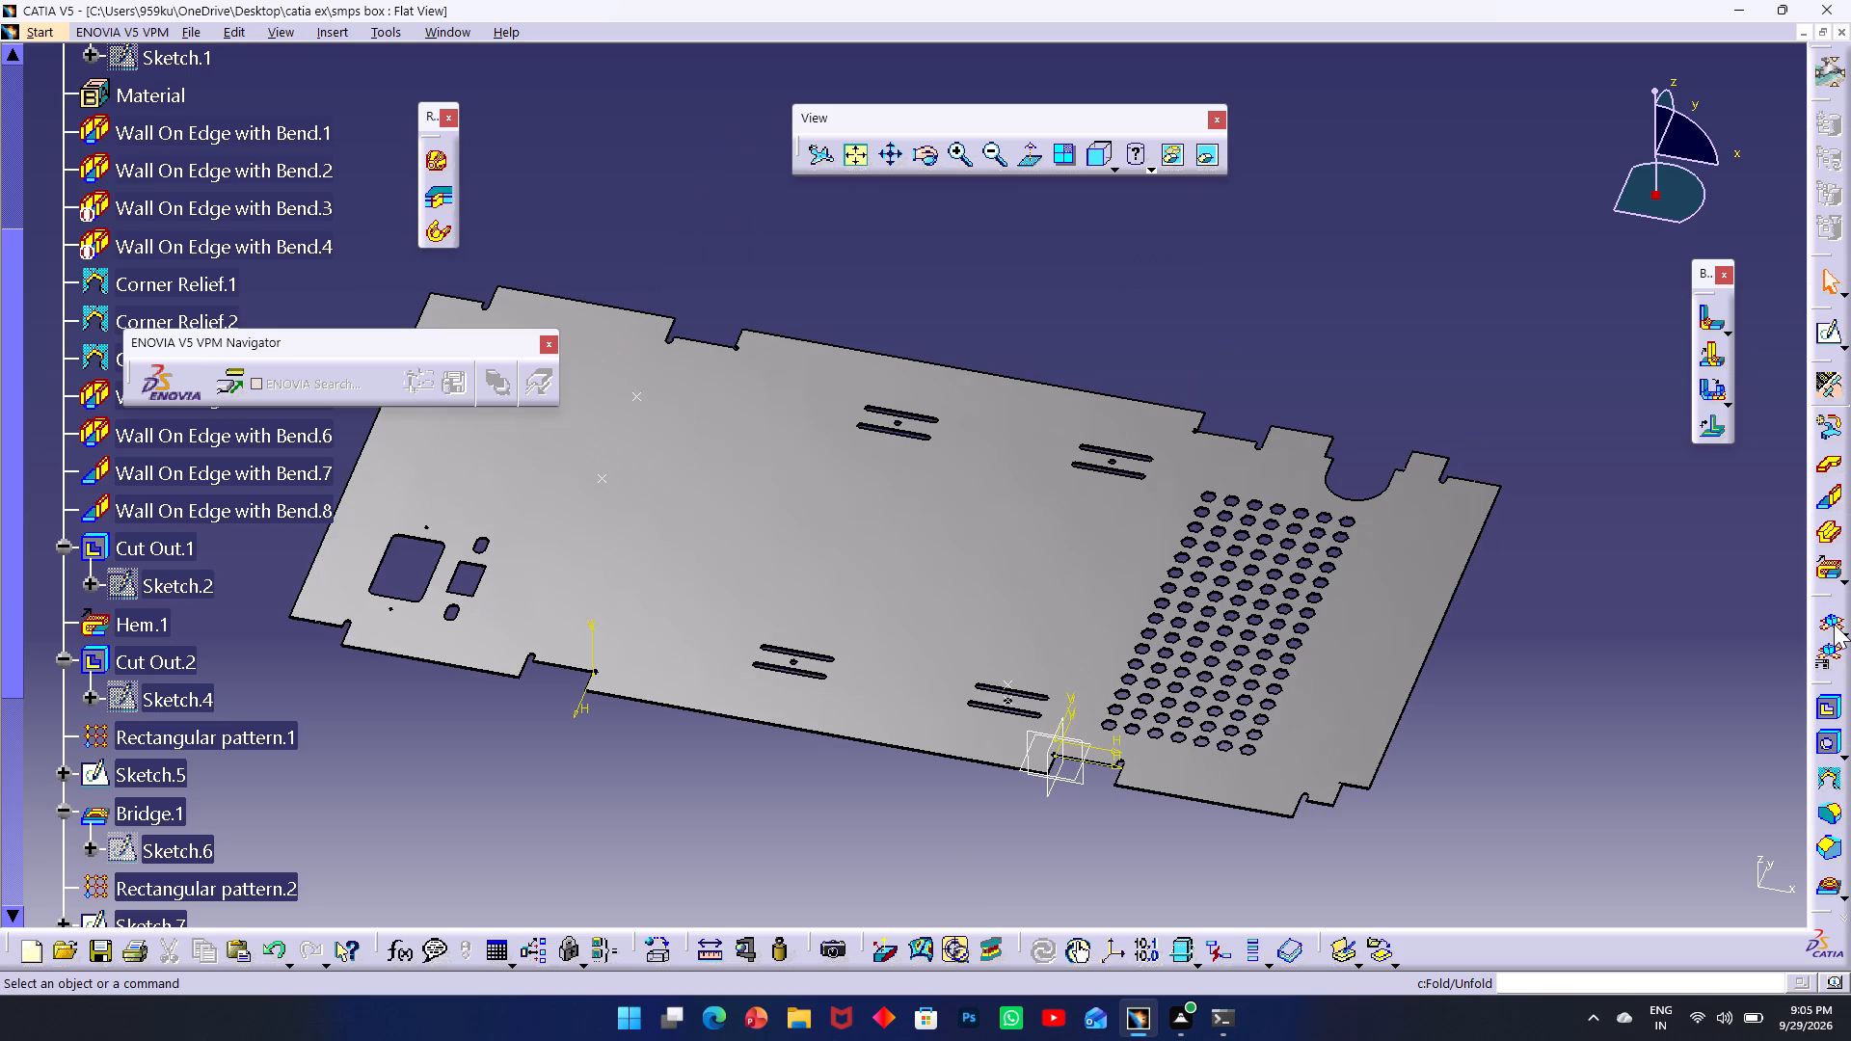
{"action": "left_click", "coordinate": [1834, 624]}
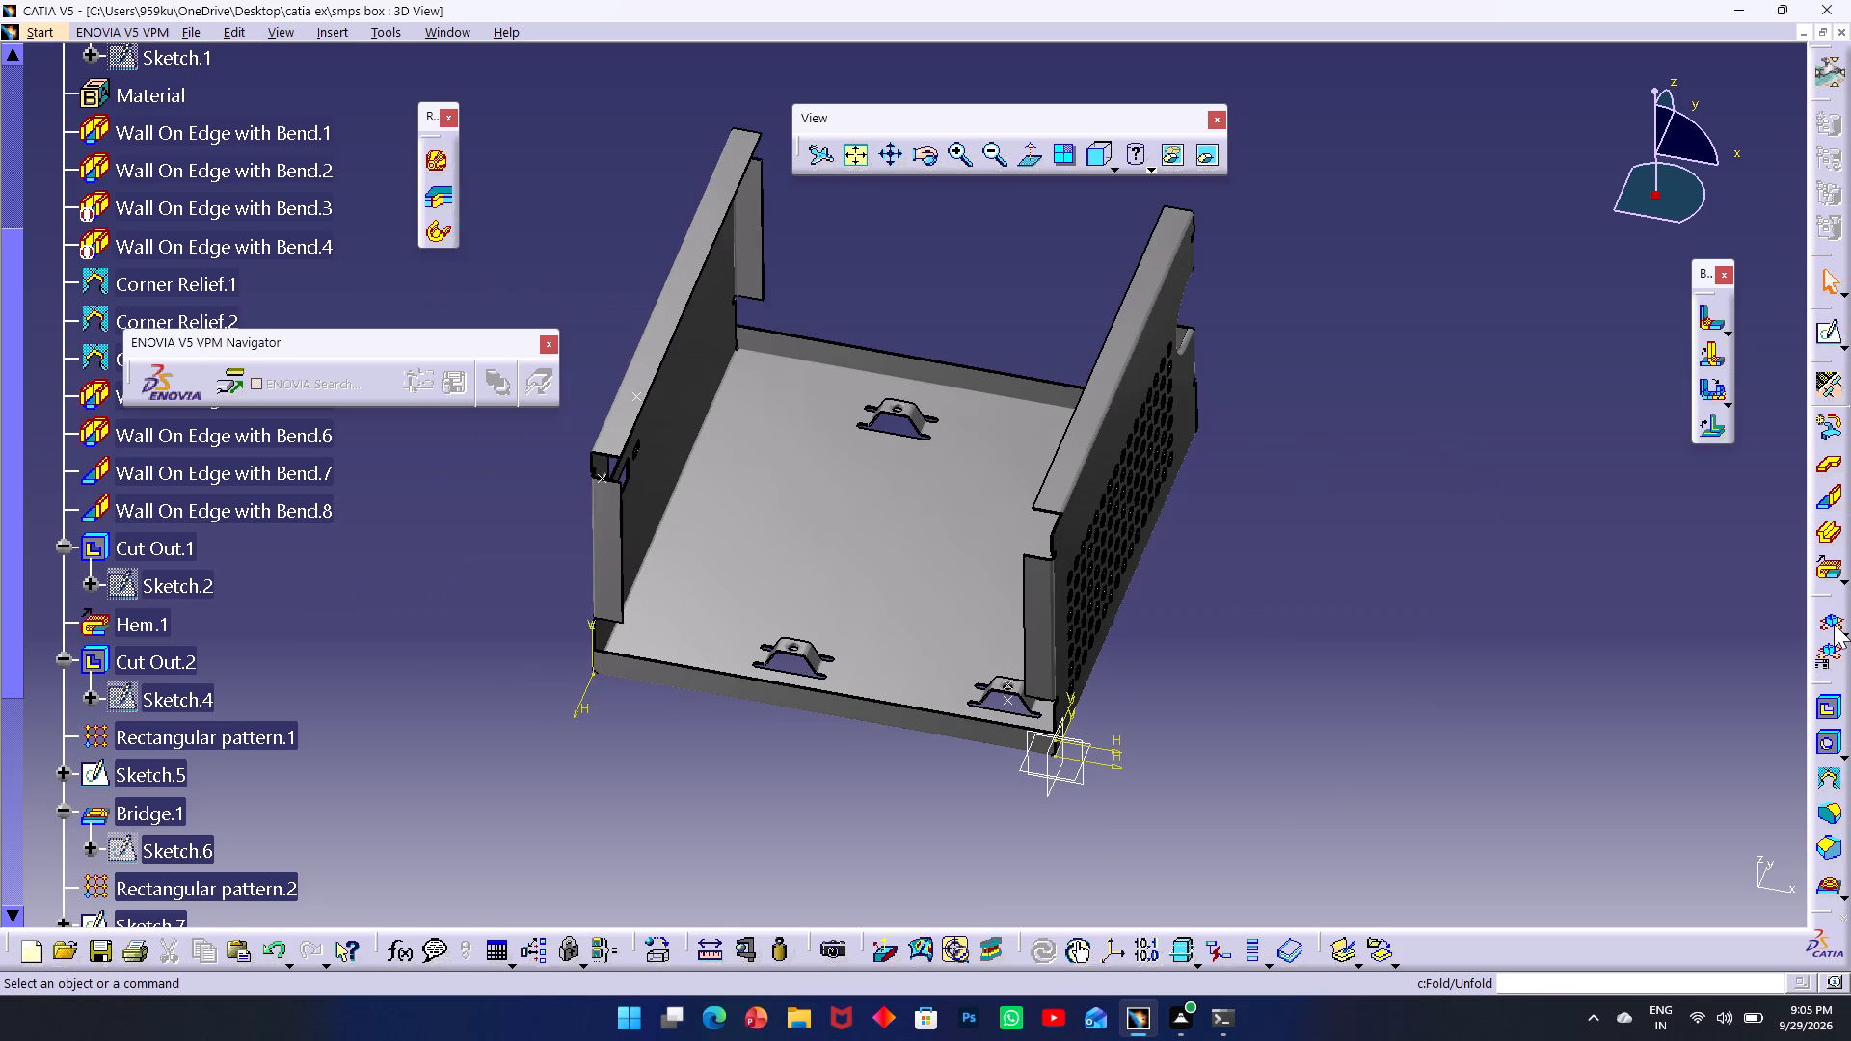
Toggle repeatedly between the flat pattern and the folded box to compare them, ending in the folded 3D view.
{"action": "left_click", "coordinate": [1834, 624]}
{"action": "left_click", "coordinate": [1834, 624]}
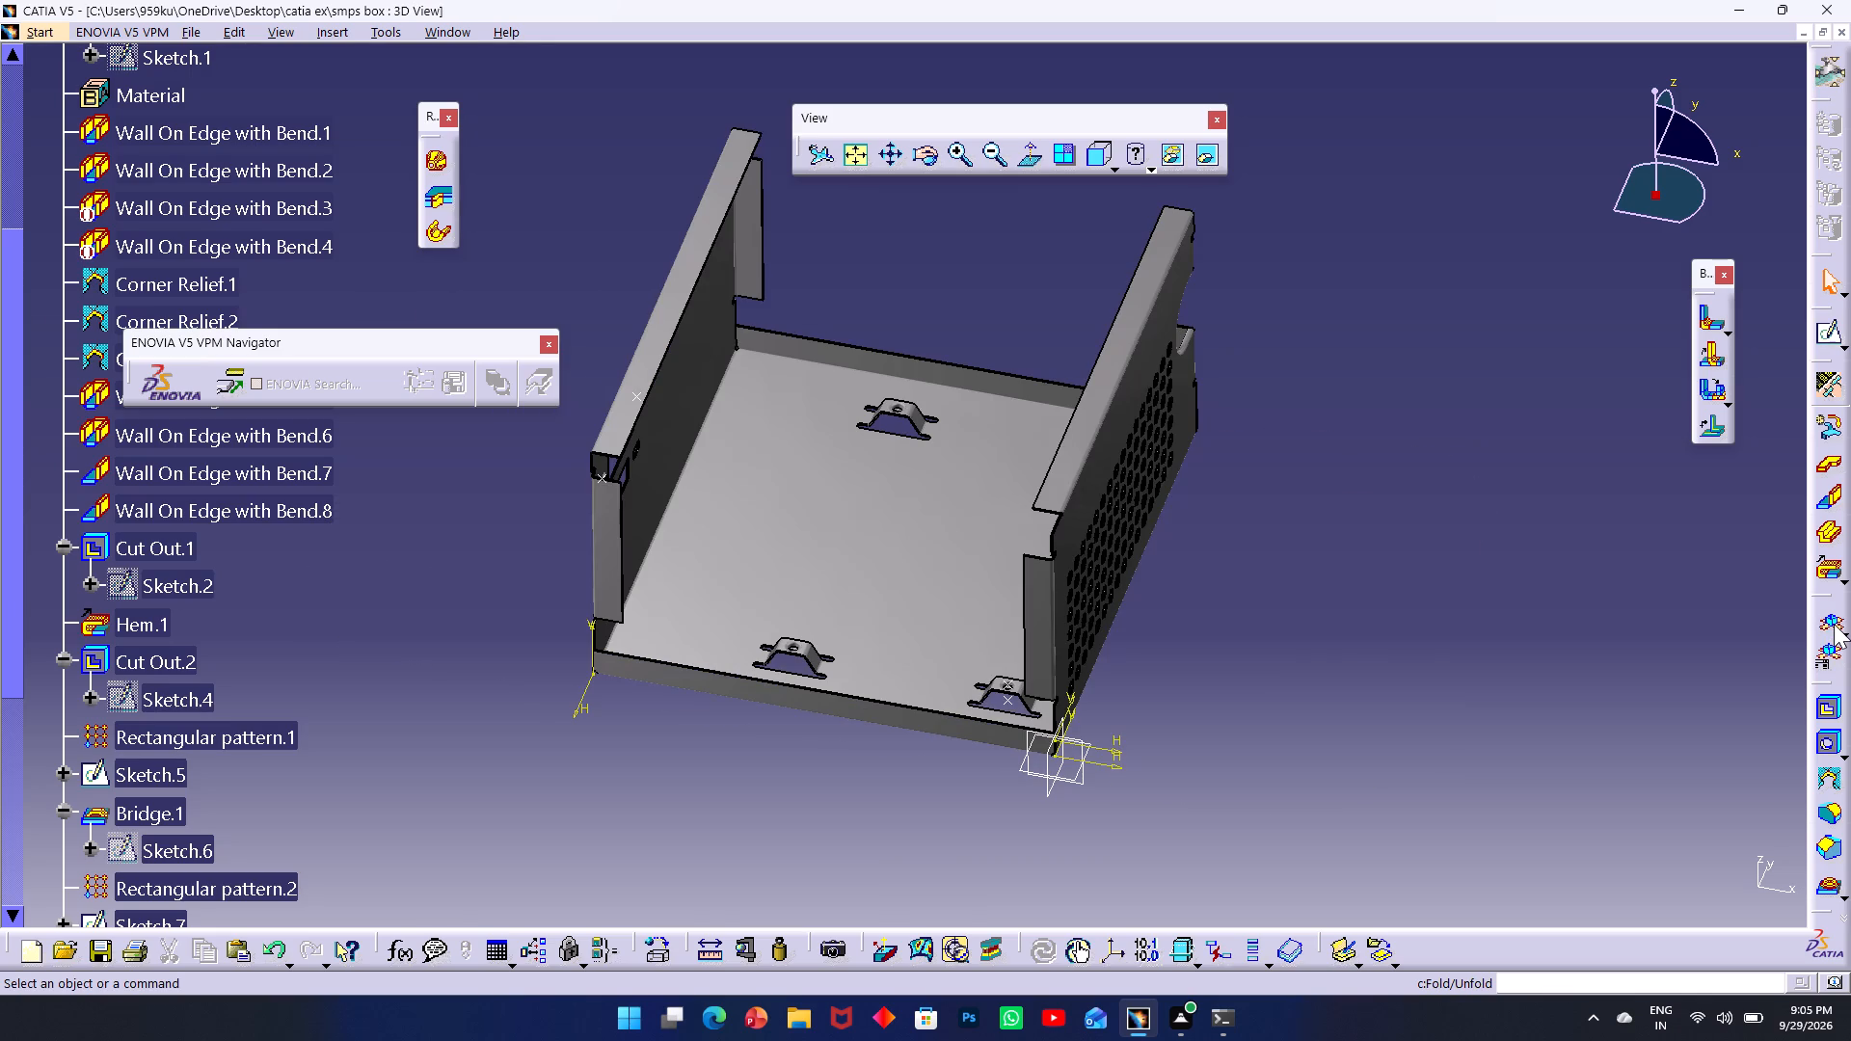
{"action": "left_click", "coordinate": [1834, 624]}
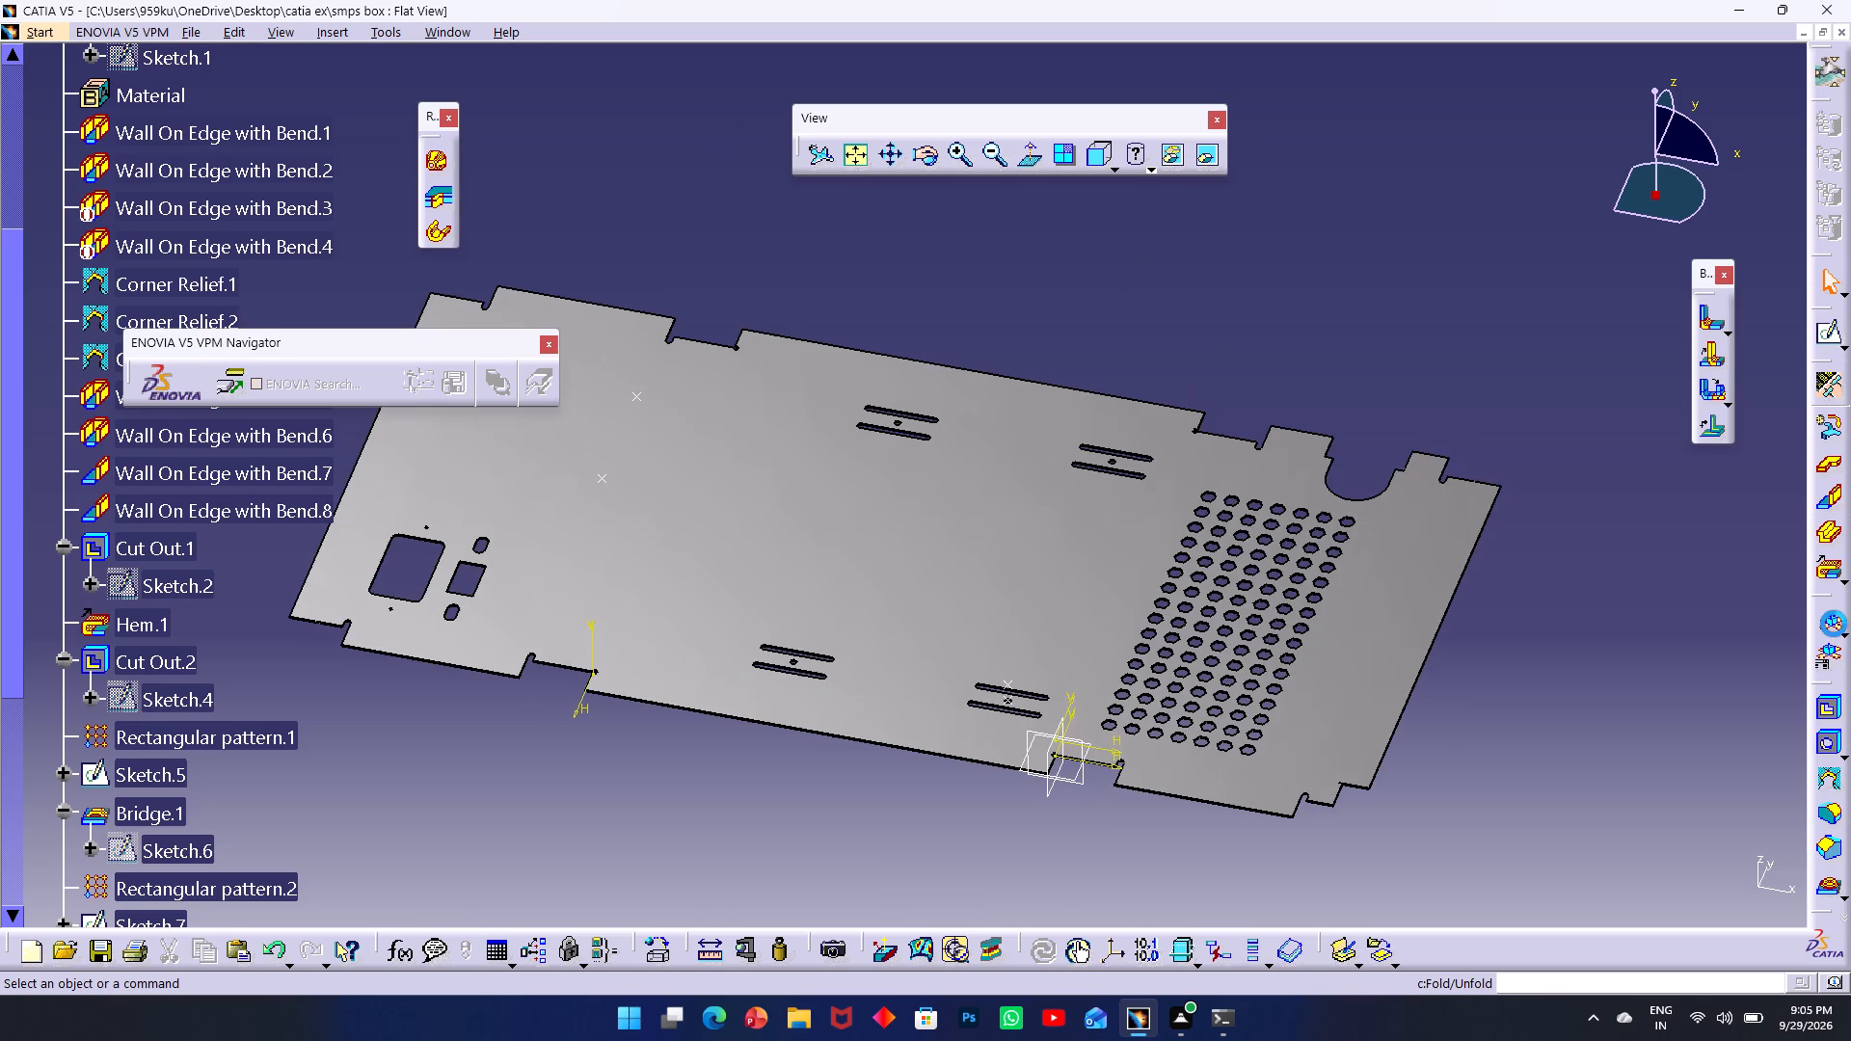
{"action": "left_click", "coordinate": [1834, 624]}
{"action": "left_click", "coordinate": [1834, 624]}
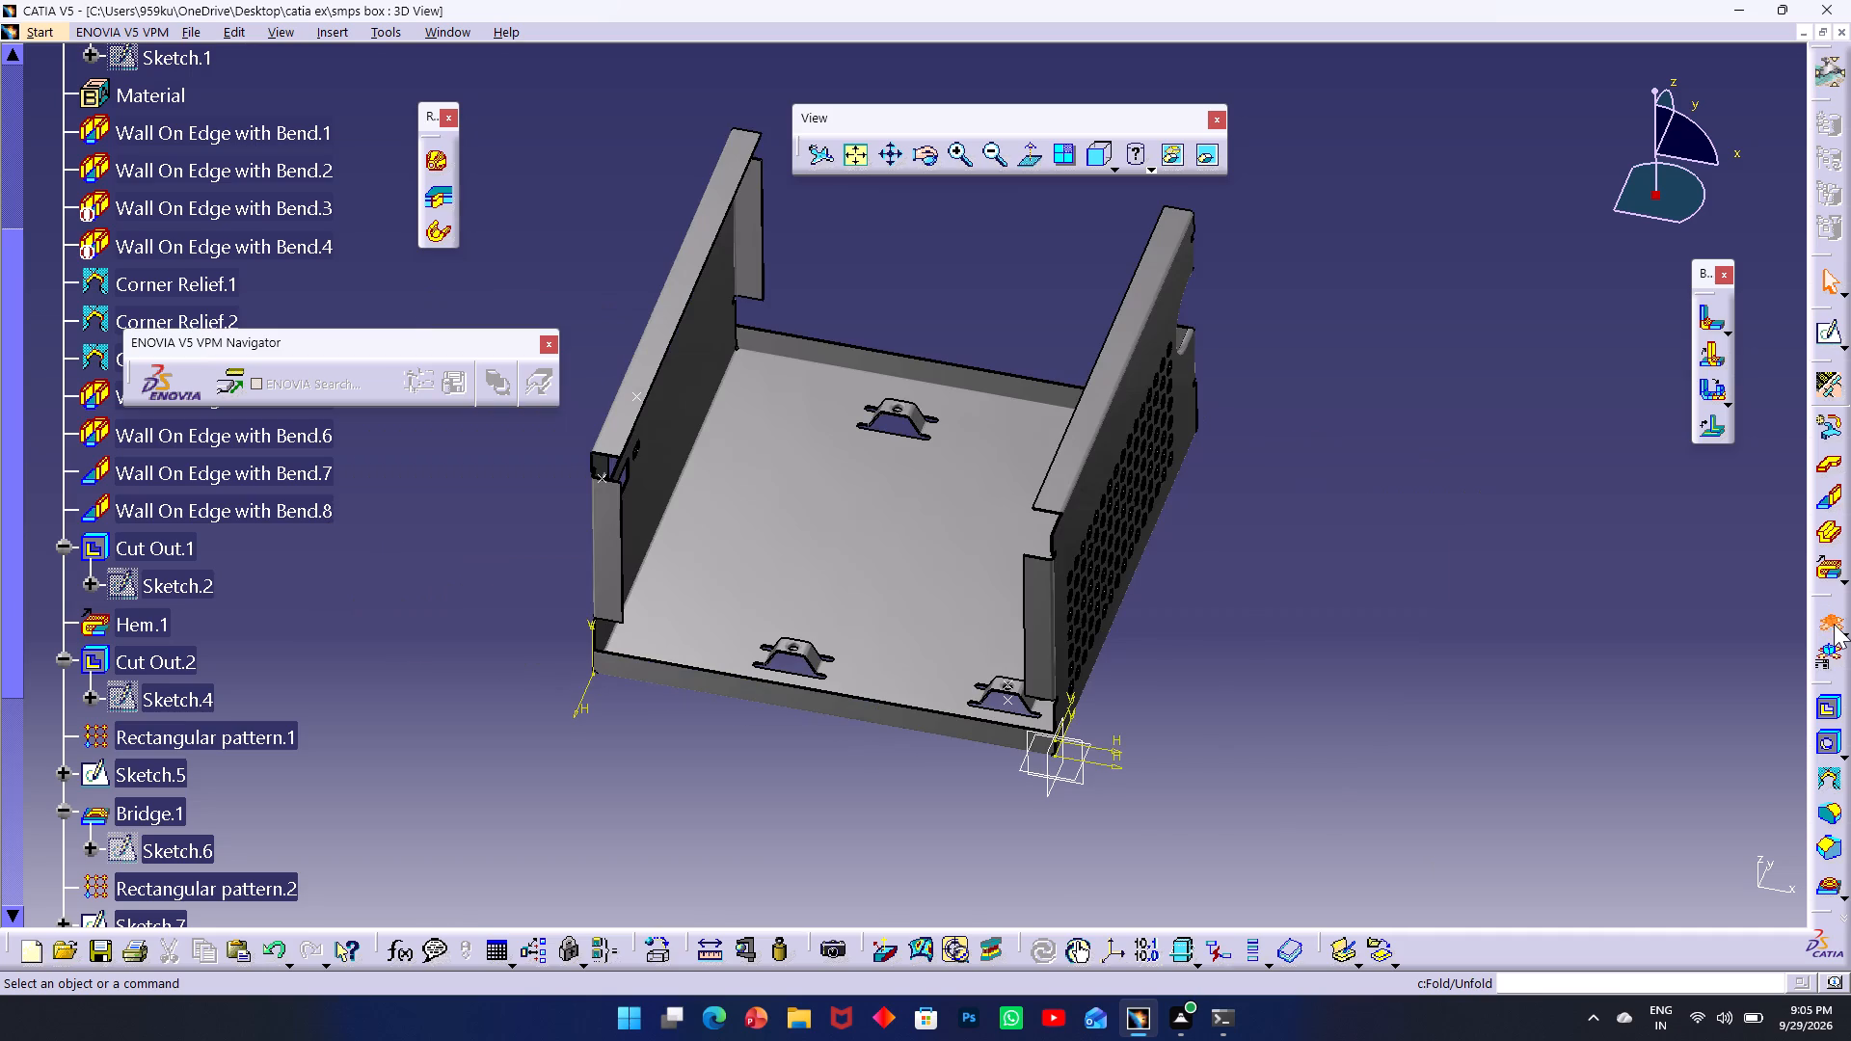
{"action": "left_click", "coordinate": [1834, 624]}
{"action": "left_click", "coordinate": [1834, 624]}
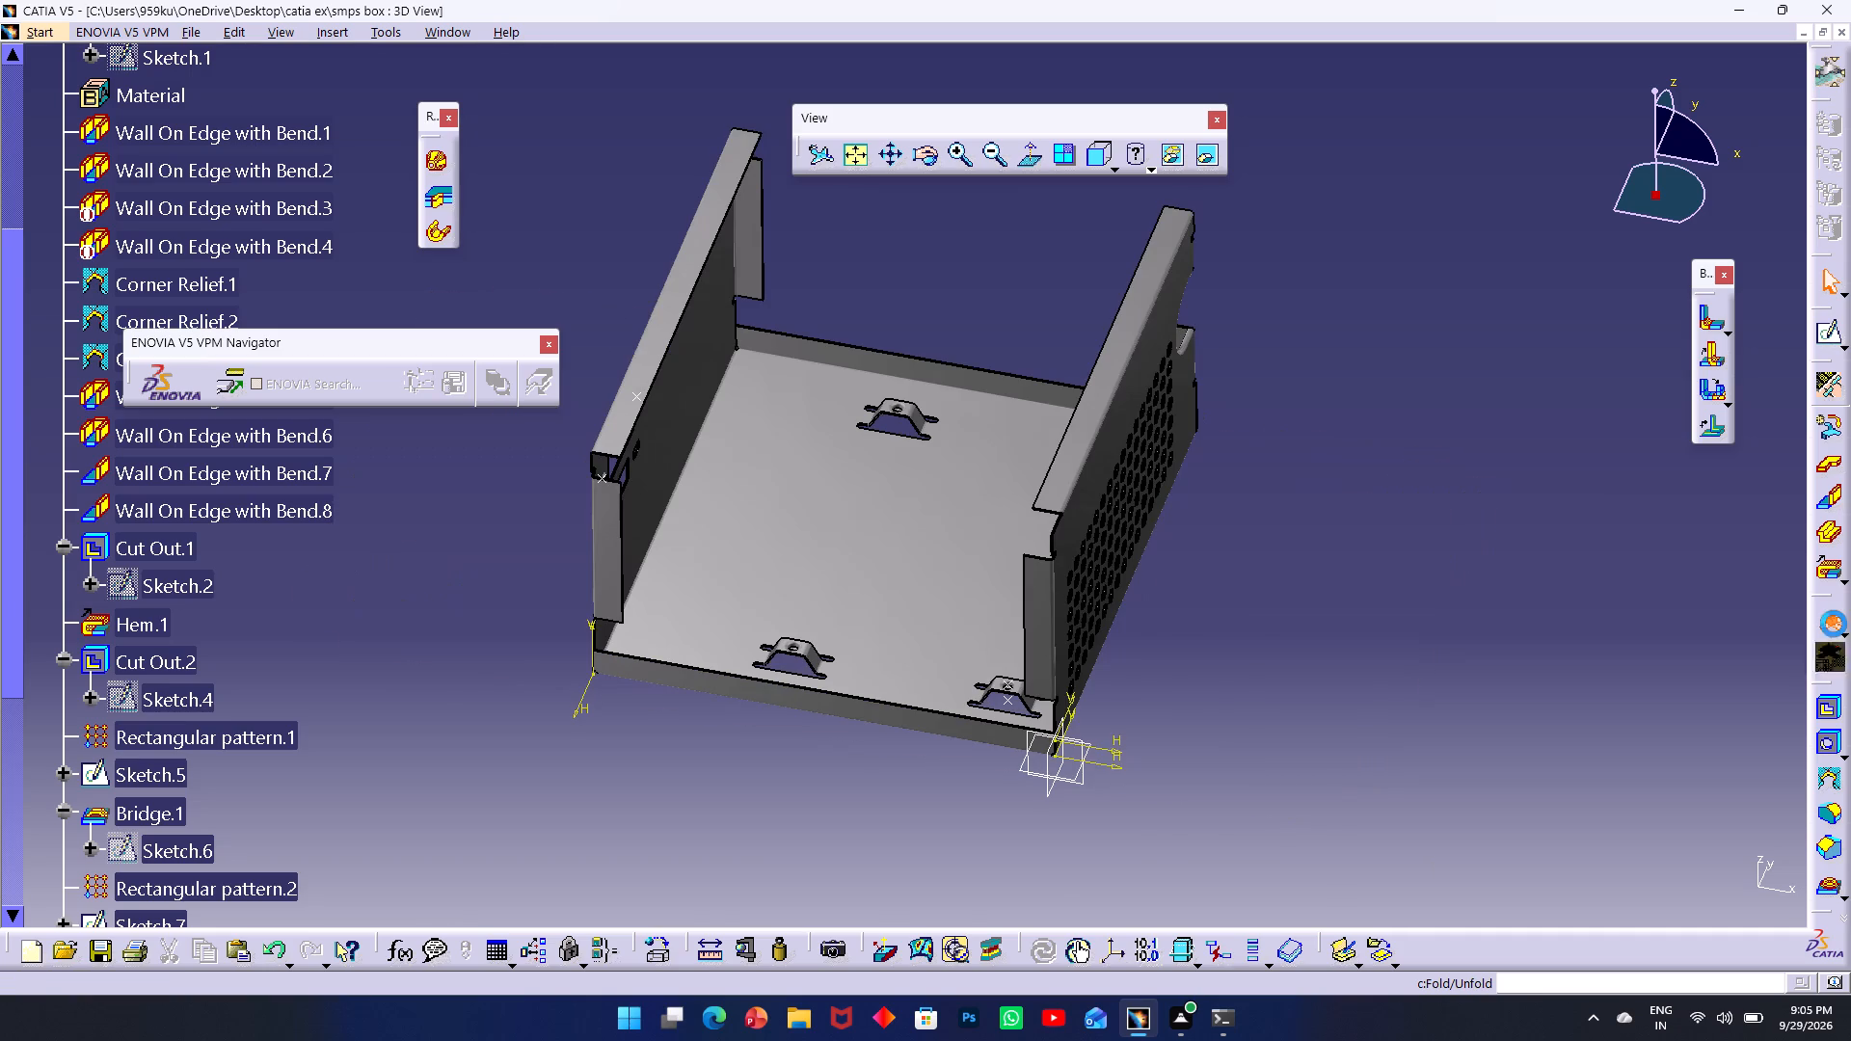
{"action": "left_click", "coordinate": [1834, 624]}
{"action": "left_click", "coordinate": [1834, 624]}
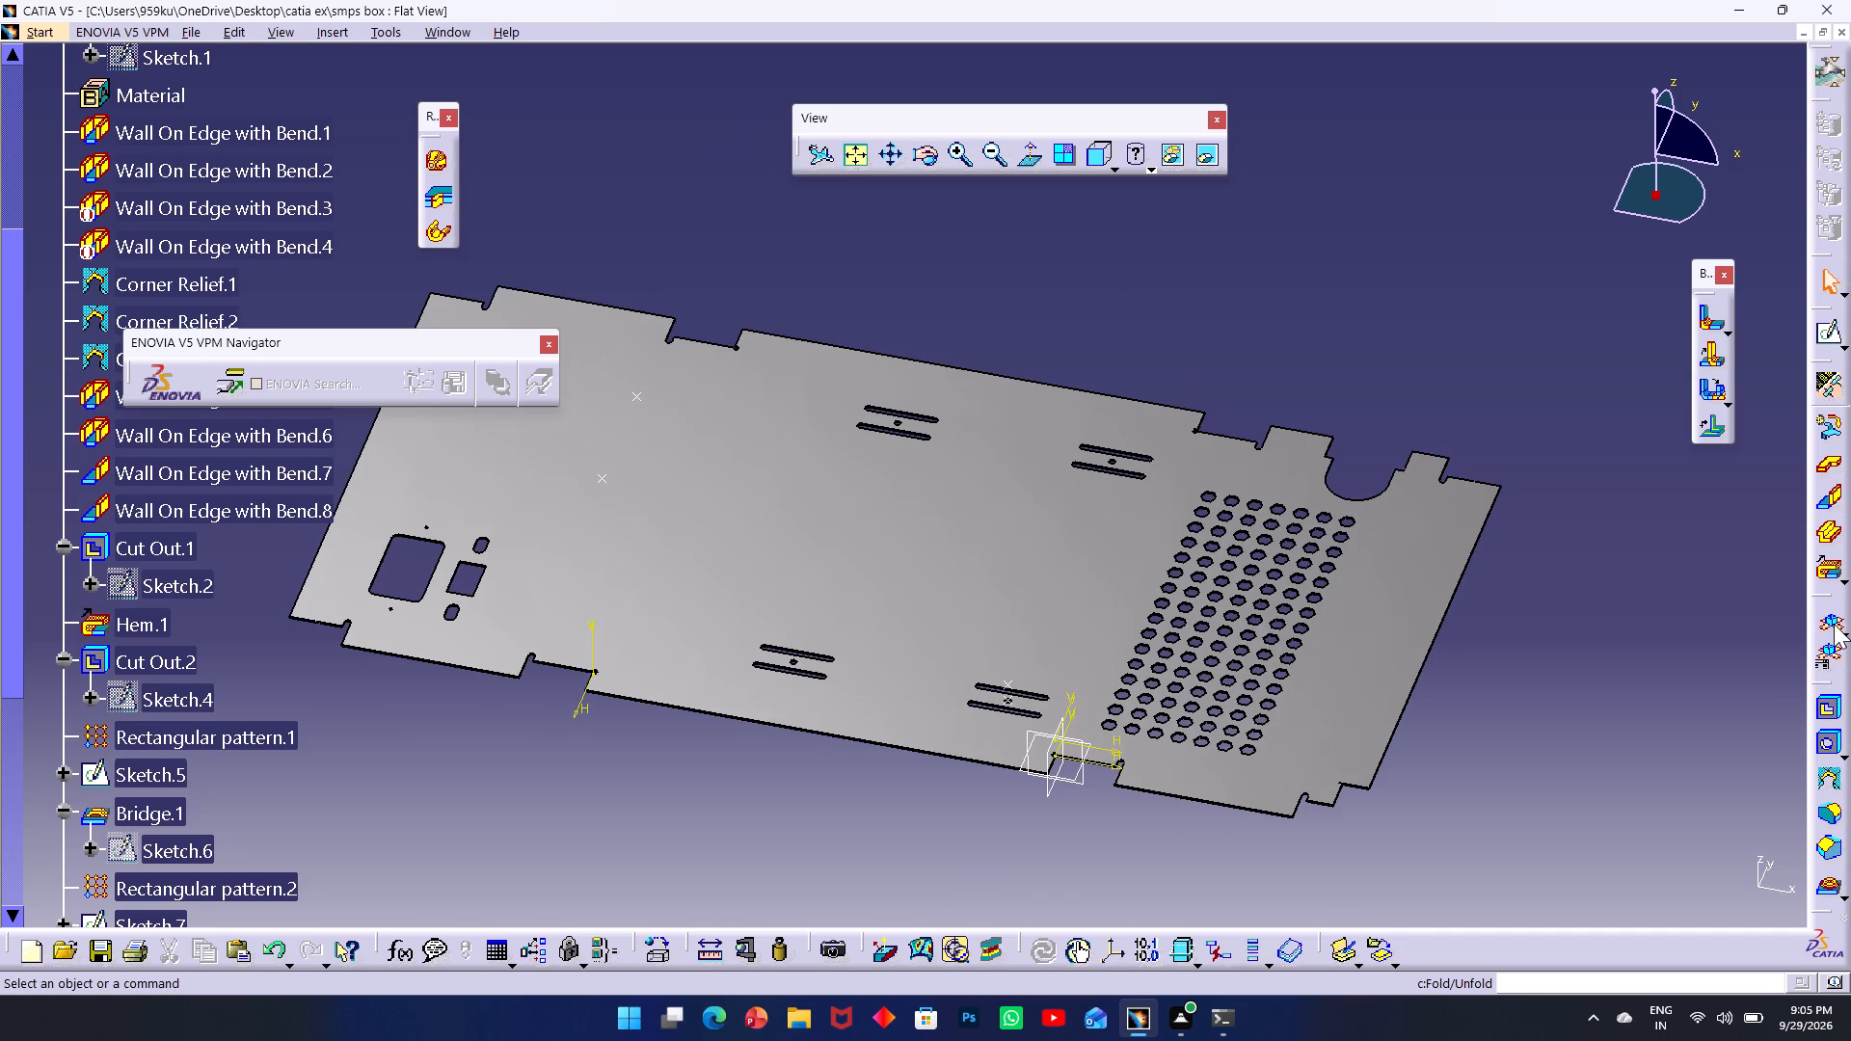
{"action": "left_click", "coordinate": [1834, 624]}
{"action": "left_click", "coordinate": [1834, 624]}
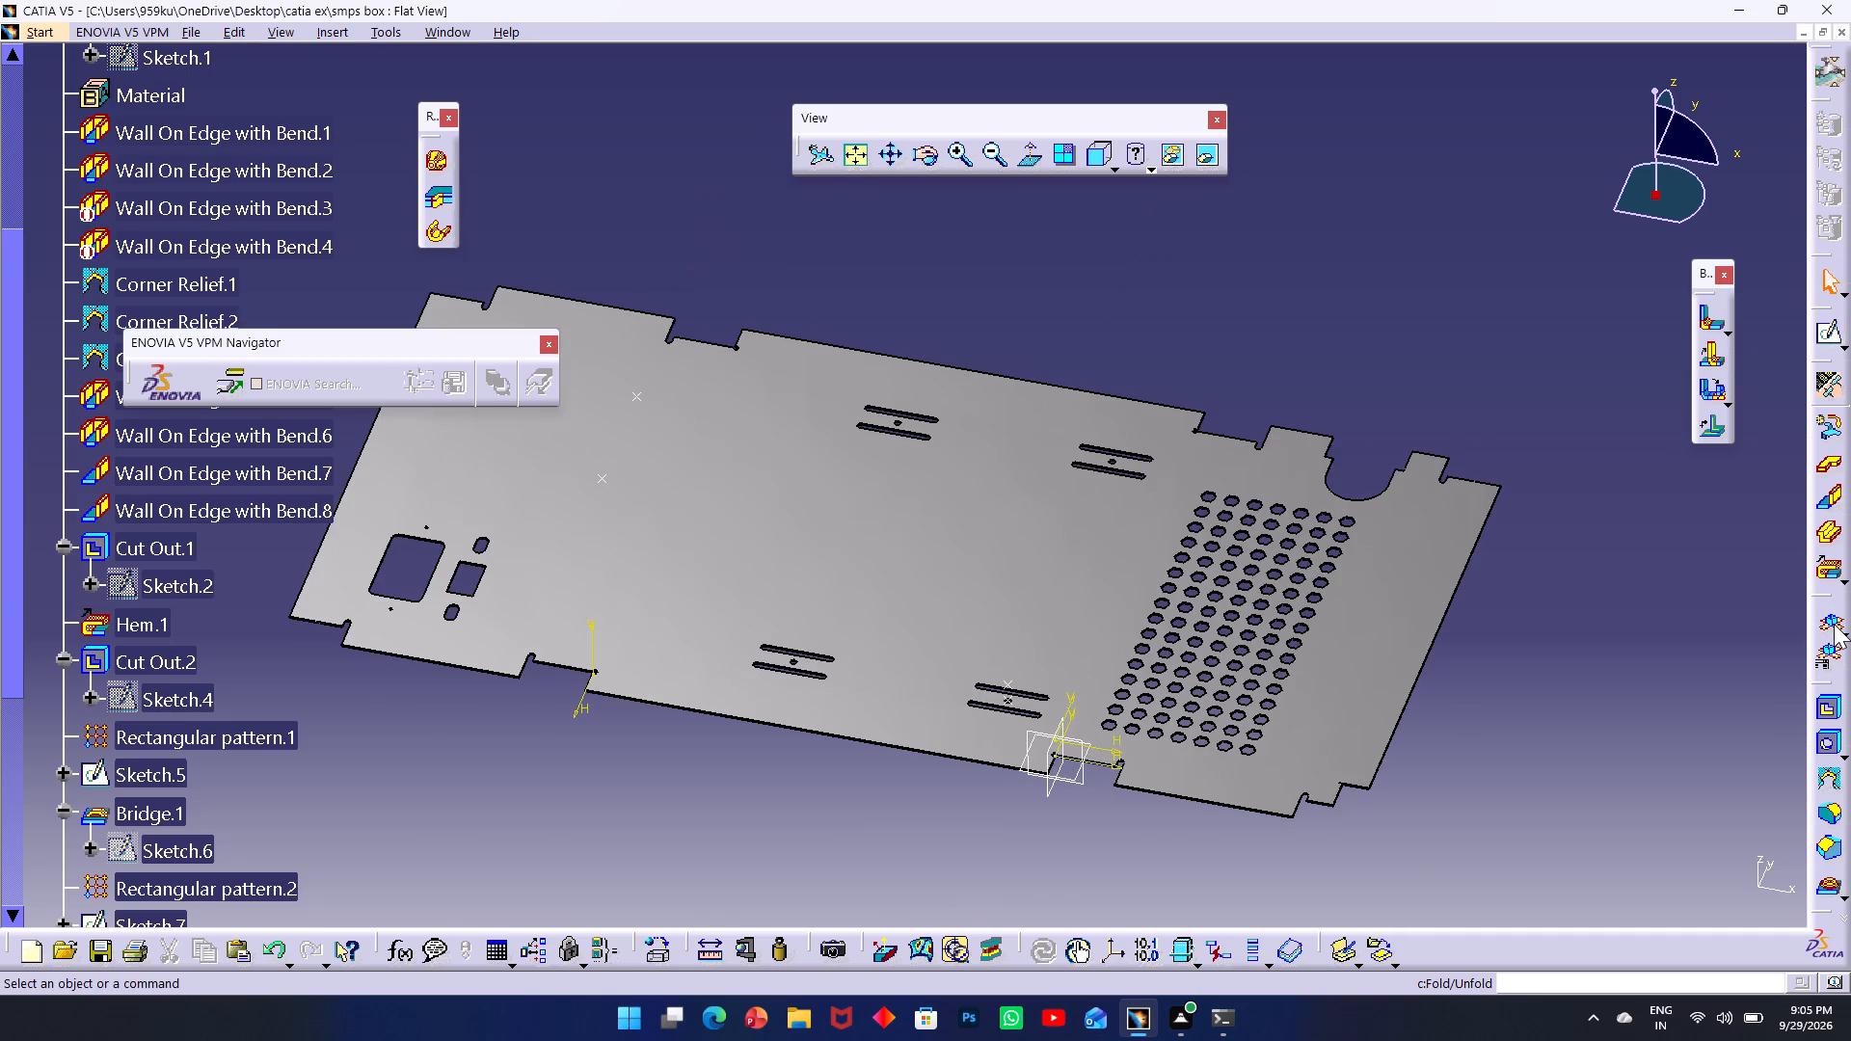
{"action": "left_click", "coordinate": [1834, 624]}
{"action": "left_click", "coordinate": [1834, 624]}
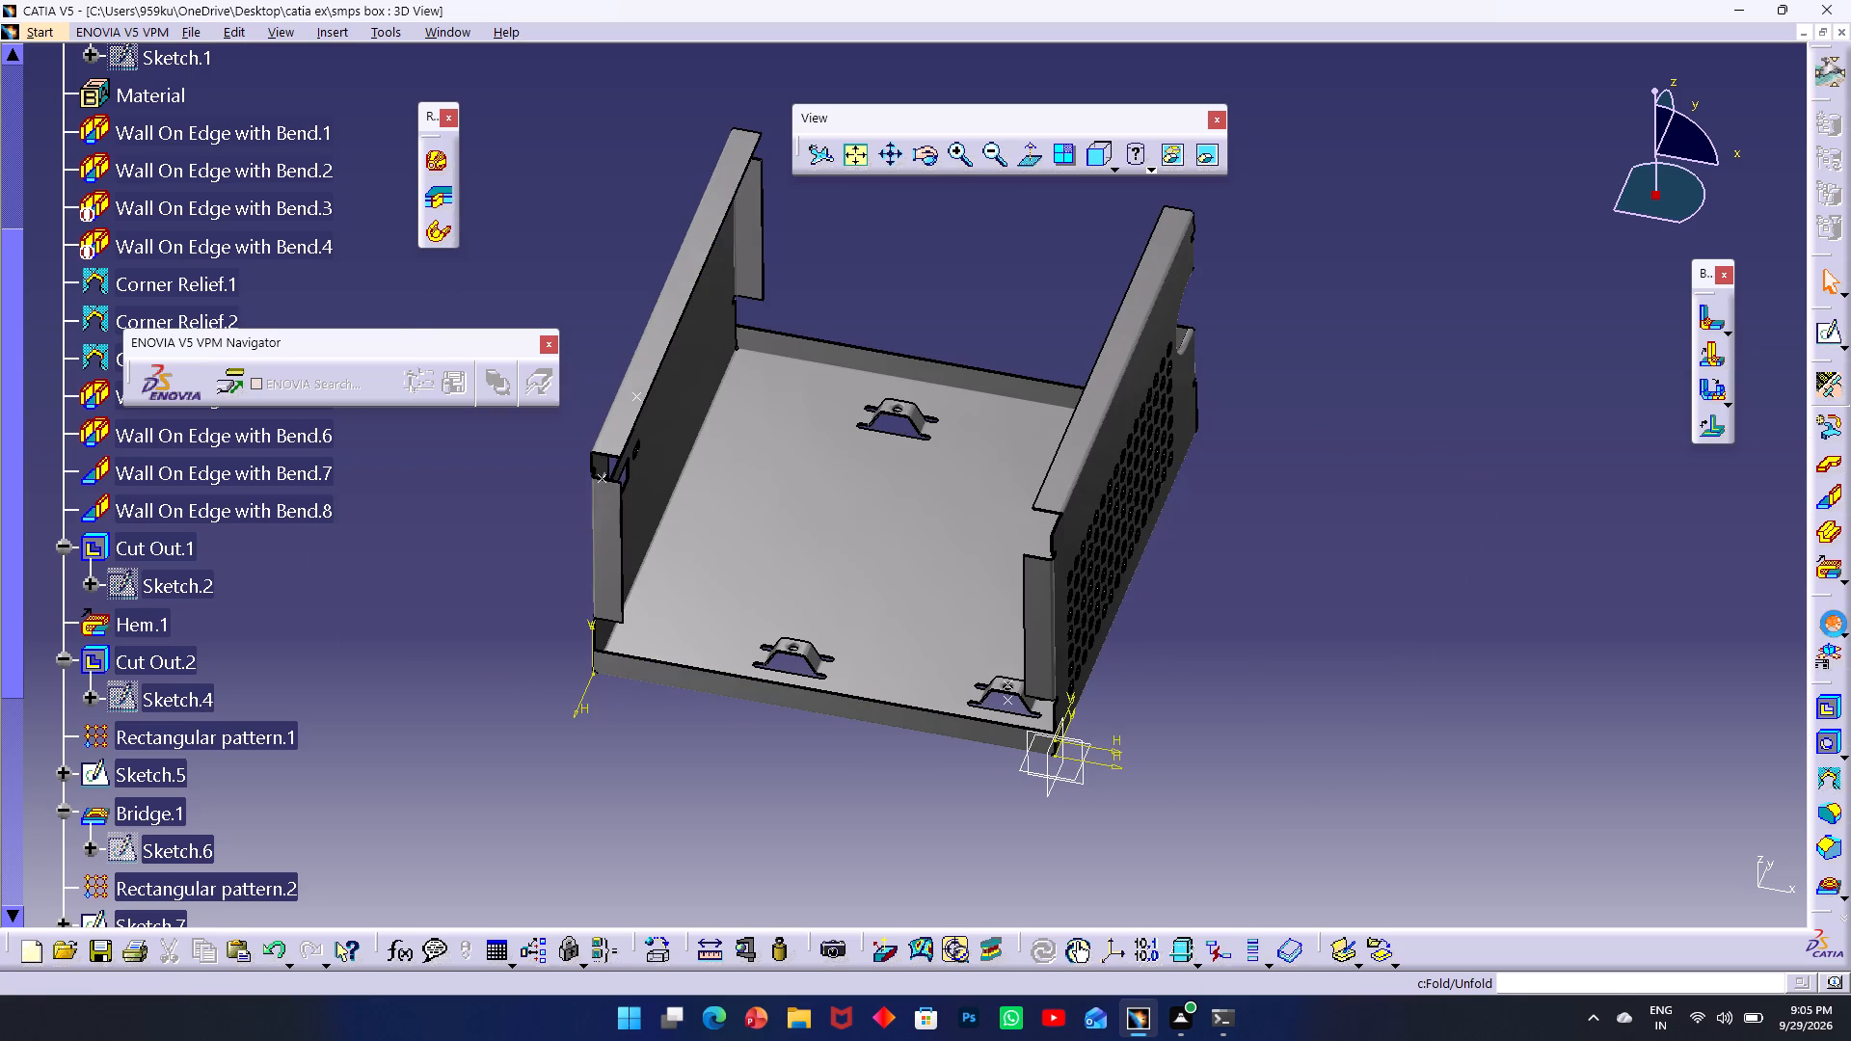
{"action": "left_click", "coordinate": [1834, 624]}
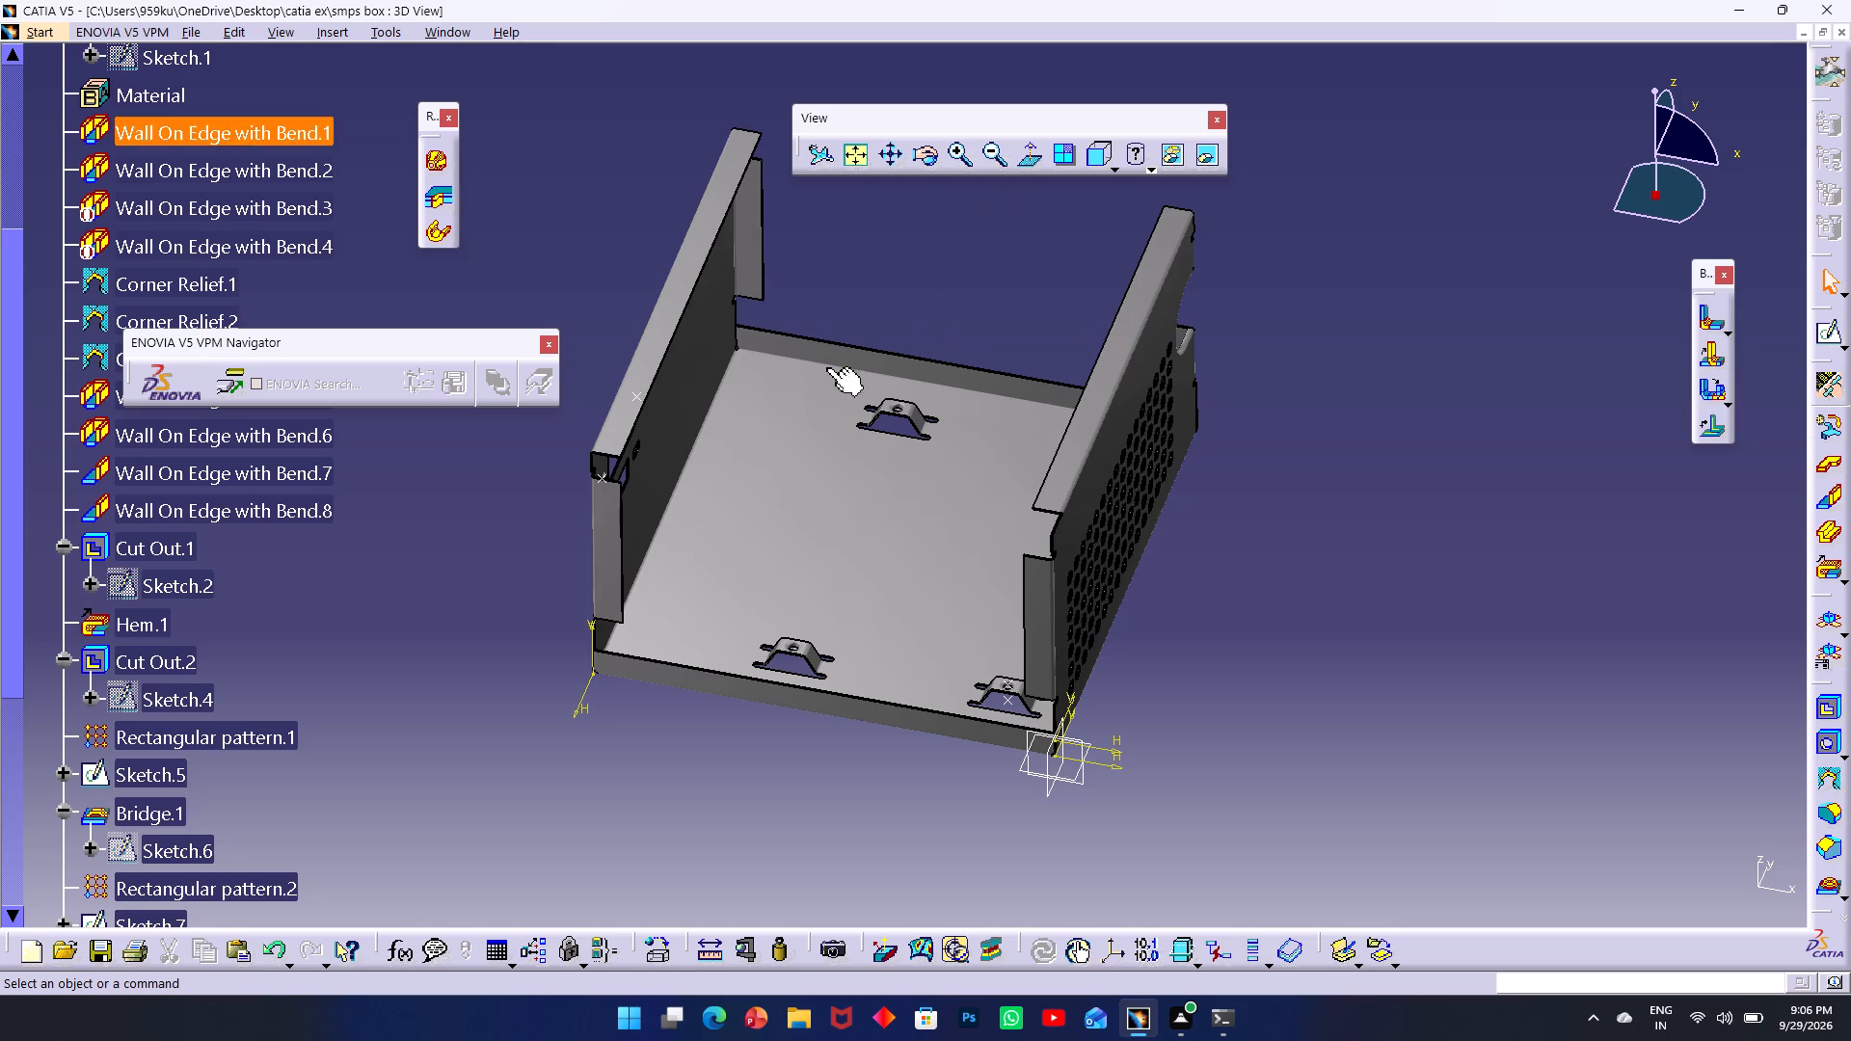
Open a new sketch on the outer face of the side wall with the rectangular cutouts.
{"action": "scroll", "coordinate": [775, 385], "scroll_direction": "up", "scroll_amount": 1}
{"action": "middle_click_drag", "start_coordinate": [775, 385], "coordinate": [1072, 379]}
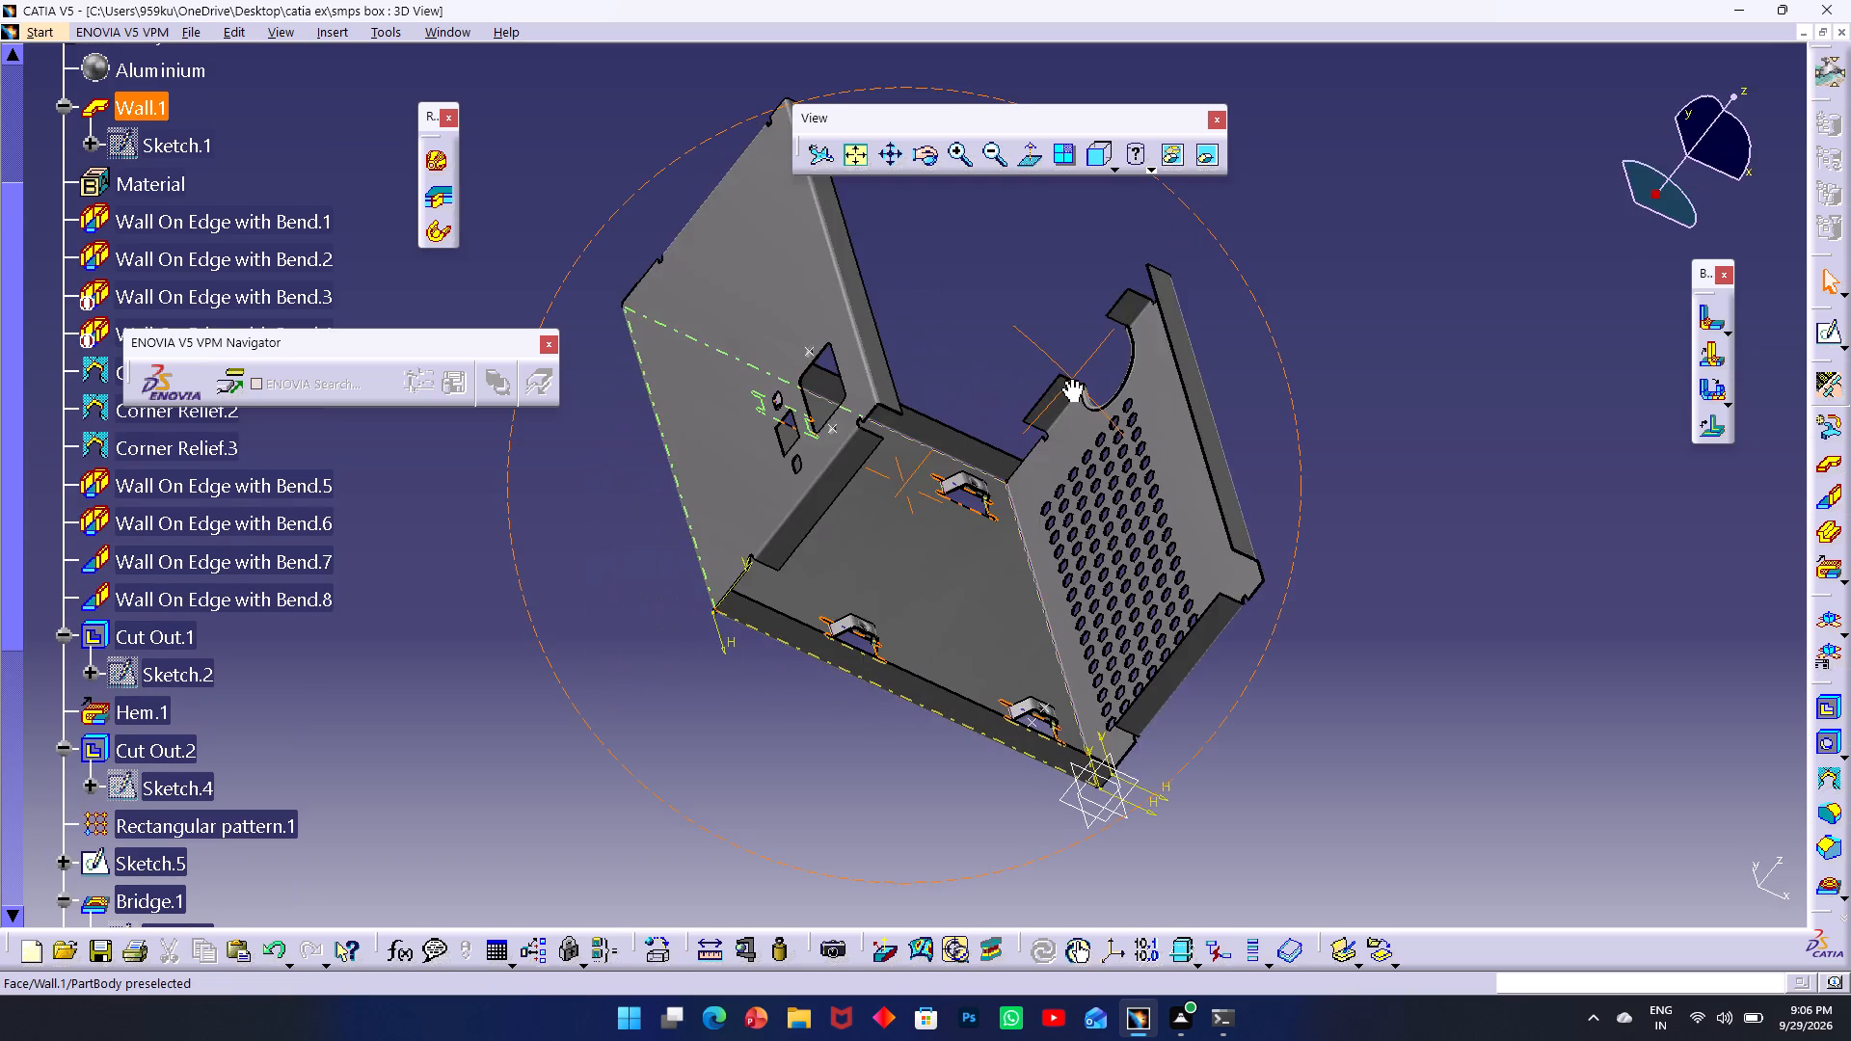
{"action": "middle_click_drag", "start_coordinate": [1072, 379], "coordinate": [1060, 483]}
{"action": "left_click", "coordinate": [714, 302]}
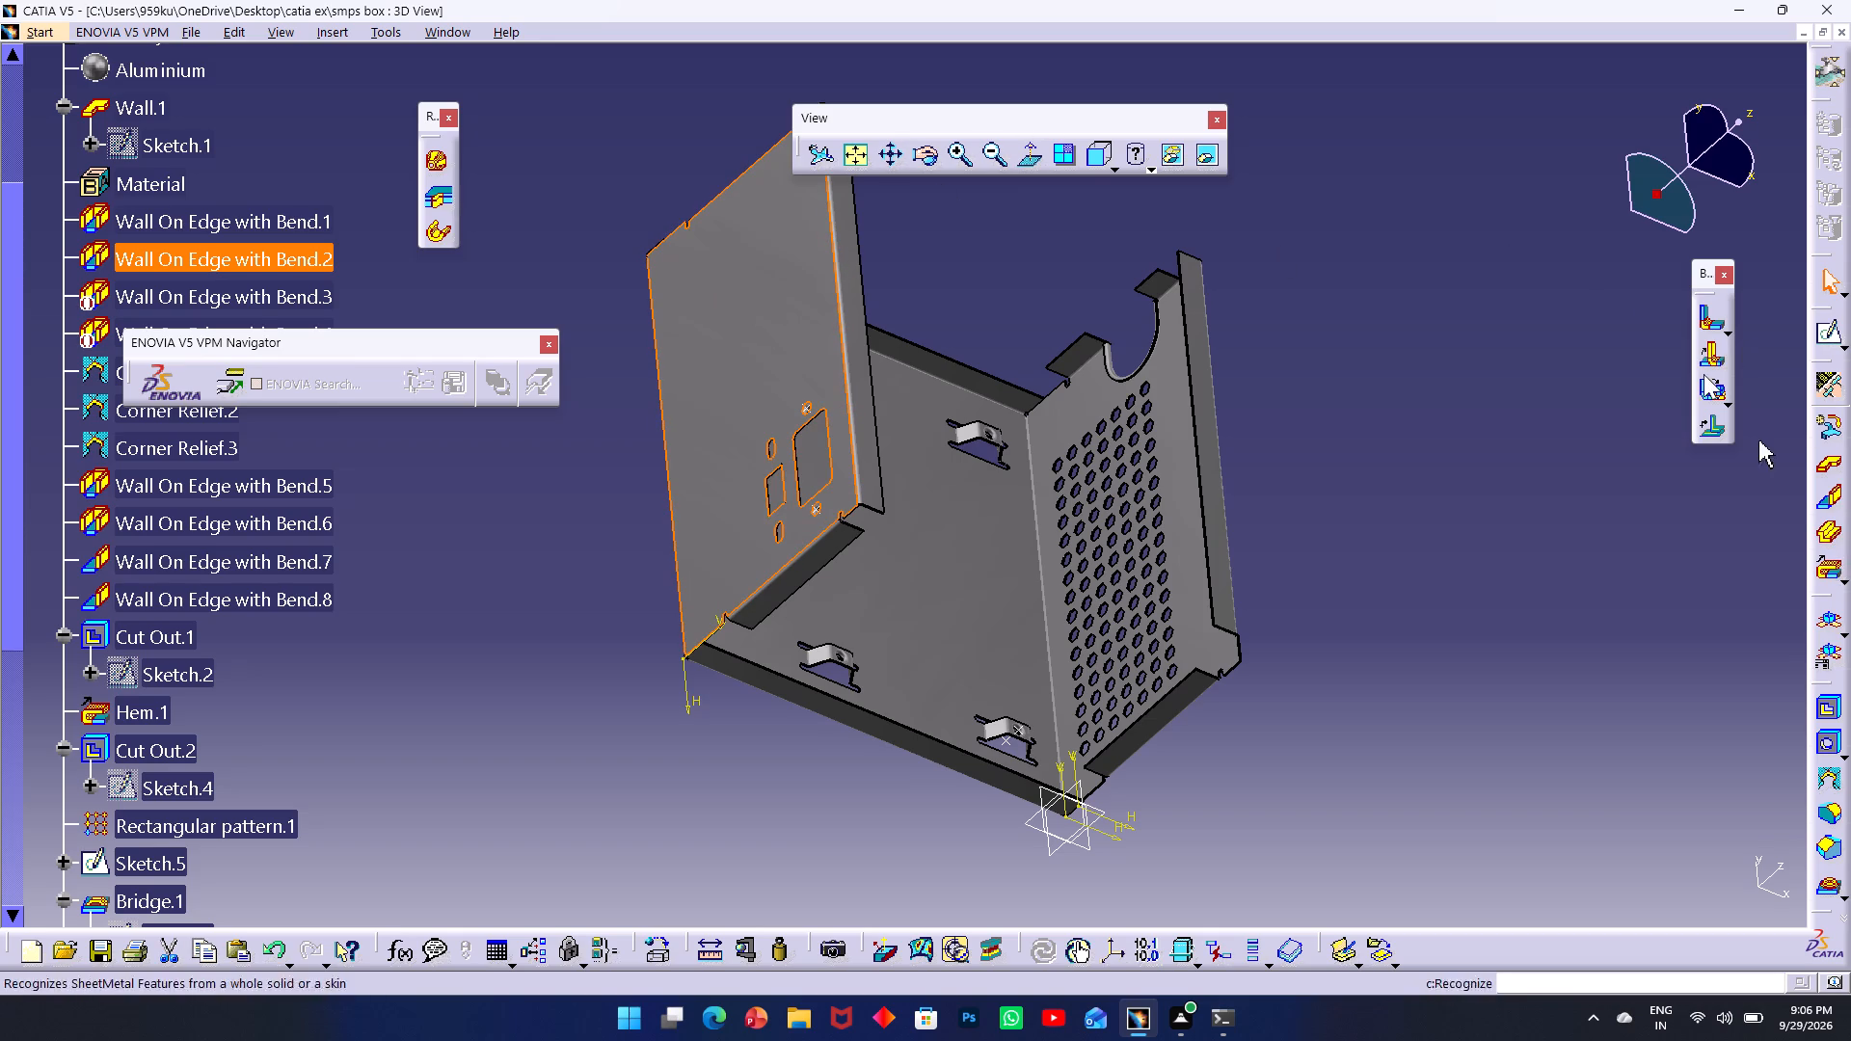
{"action": "left_click", "coordinate": [1822, 340]}
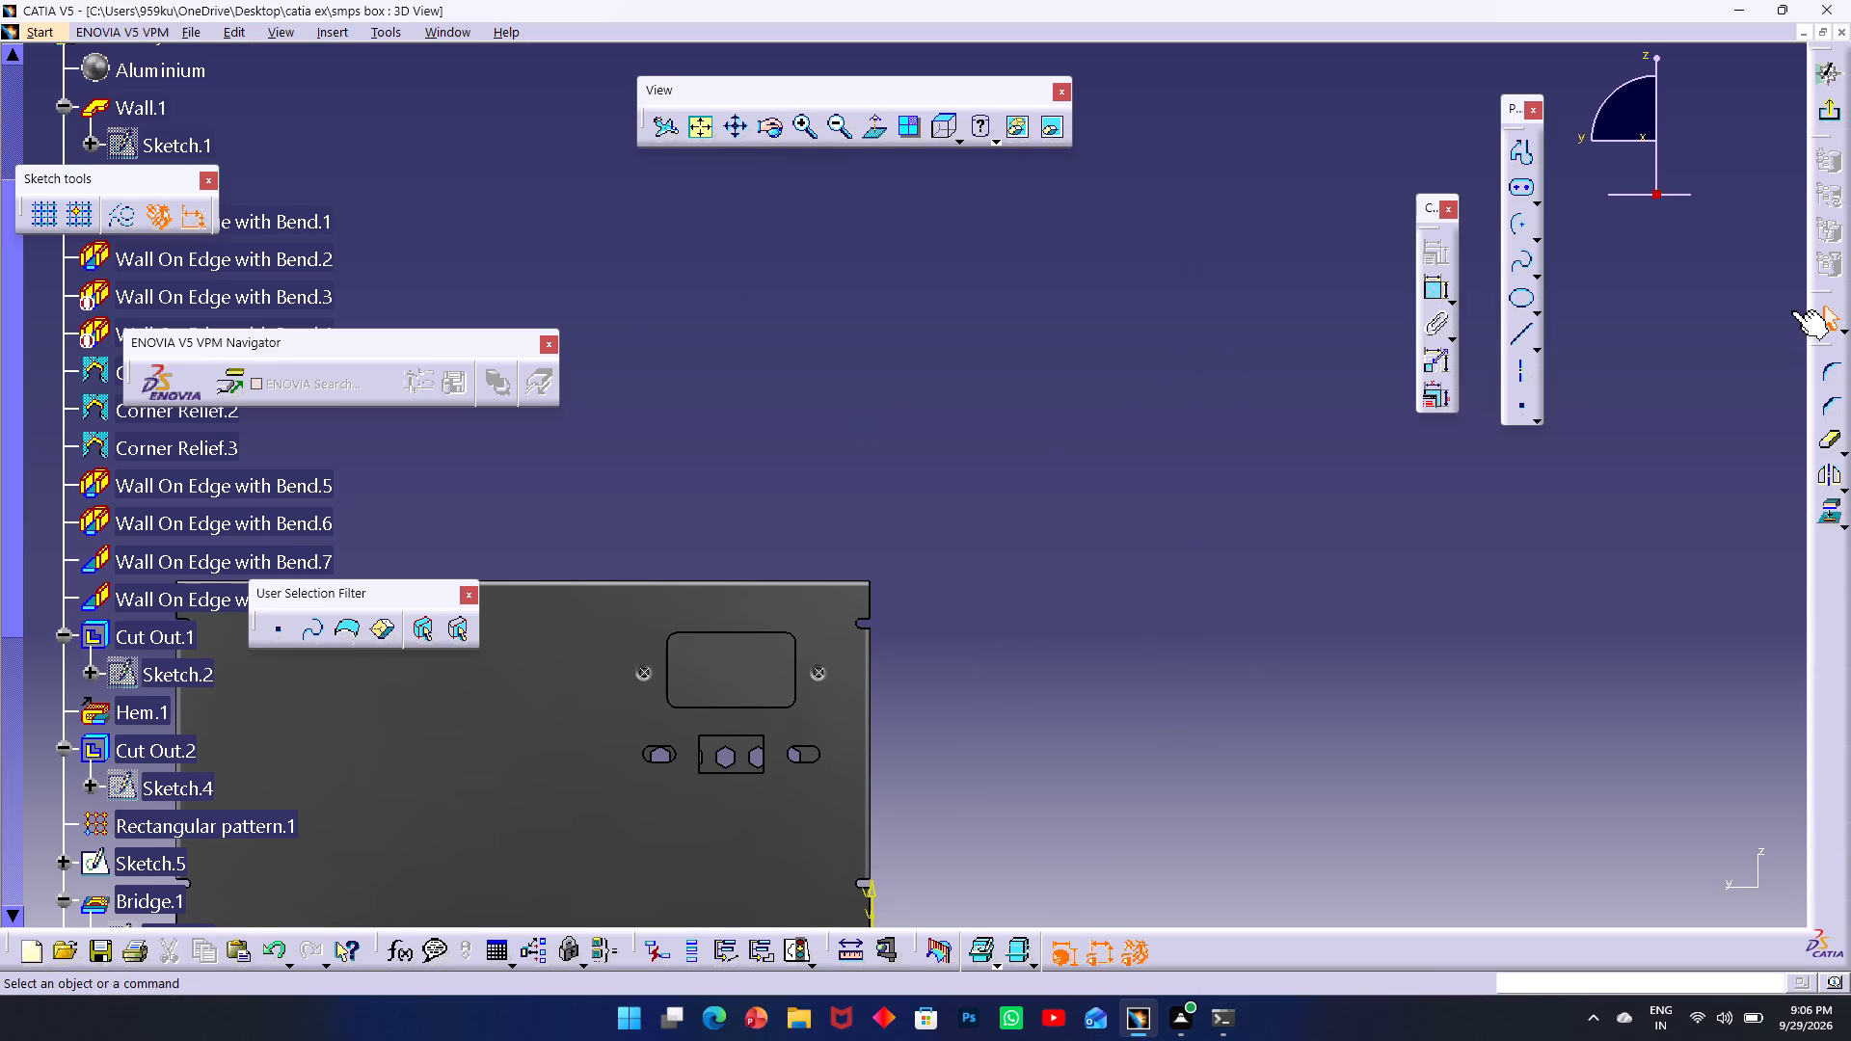
Place a sketch point near the wall's upper corner, above the flanged hole beside the large rectangular cutout.
{"action": "middle_click_drag", "start_coordinate": [1200, 435], "coordinate": [1757, 0]}
{"action": "middle_click_drag", "start_coordinate": [1023, 574], "coordinate": [939, 598]}
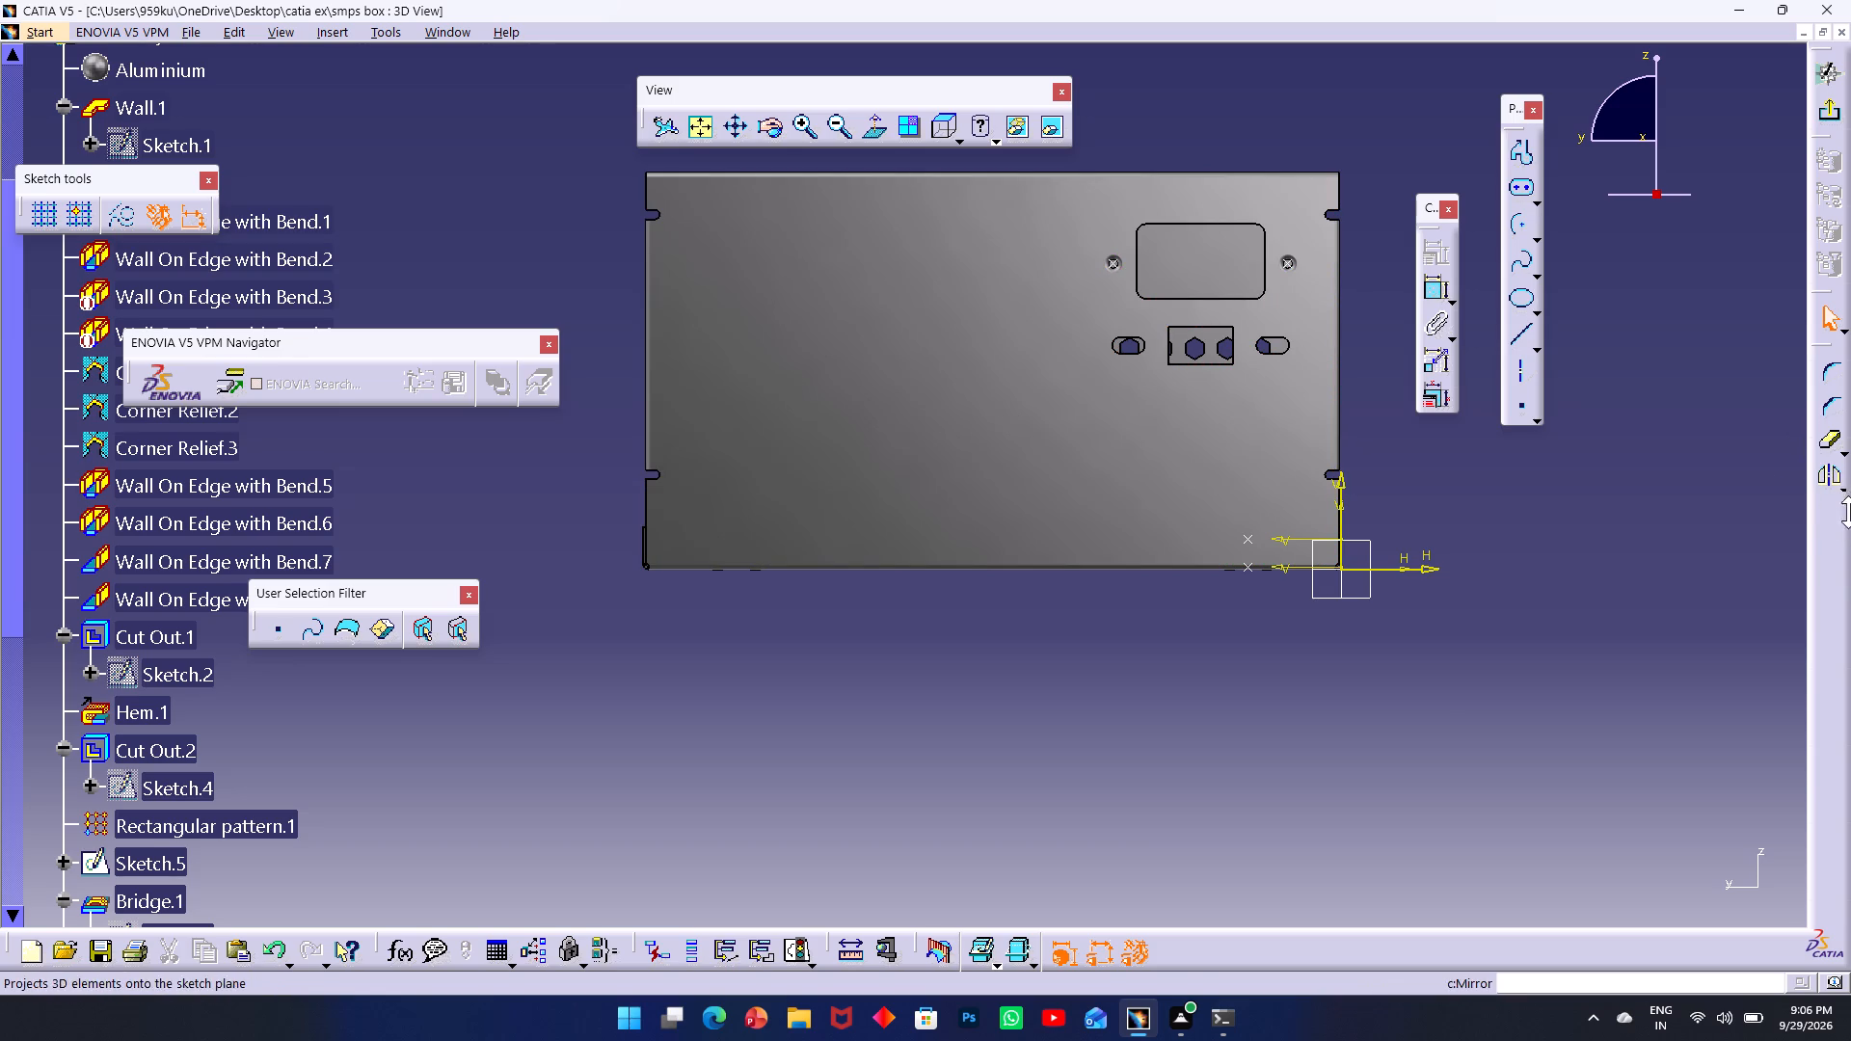
{"action": "left_click", "coordinate": [1527, 408]}
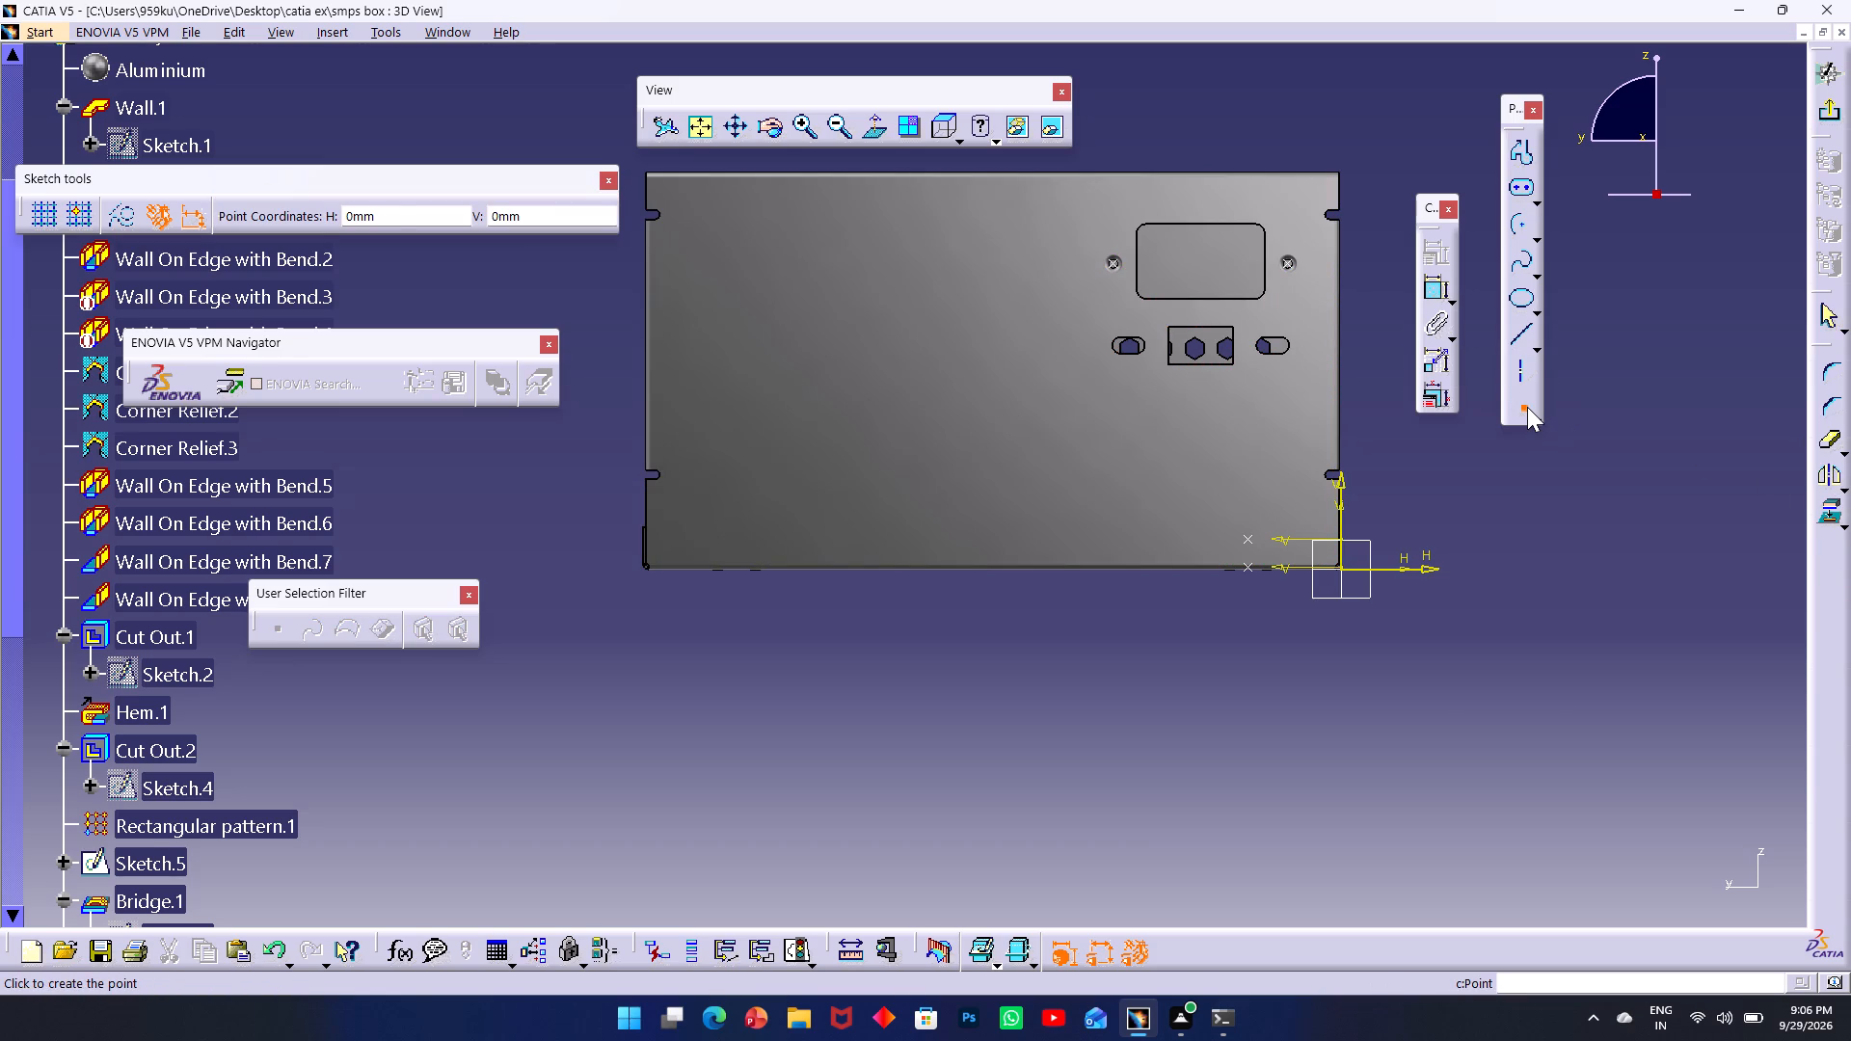
{"action": "left_click", "coordinate": [1291, 189]}
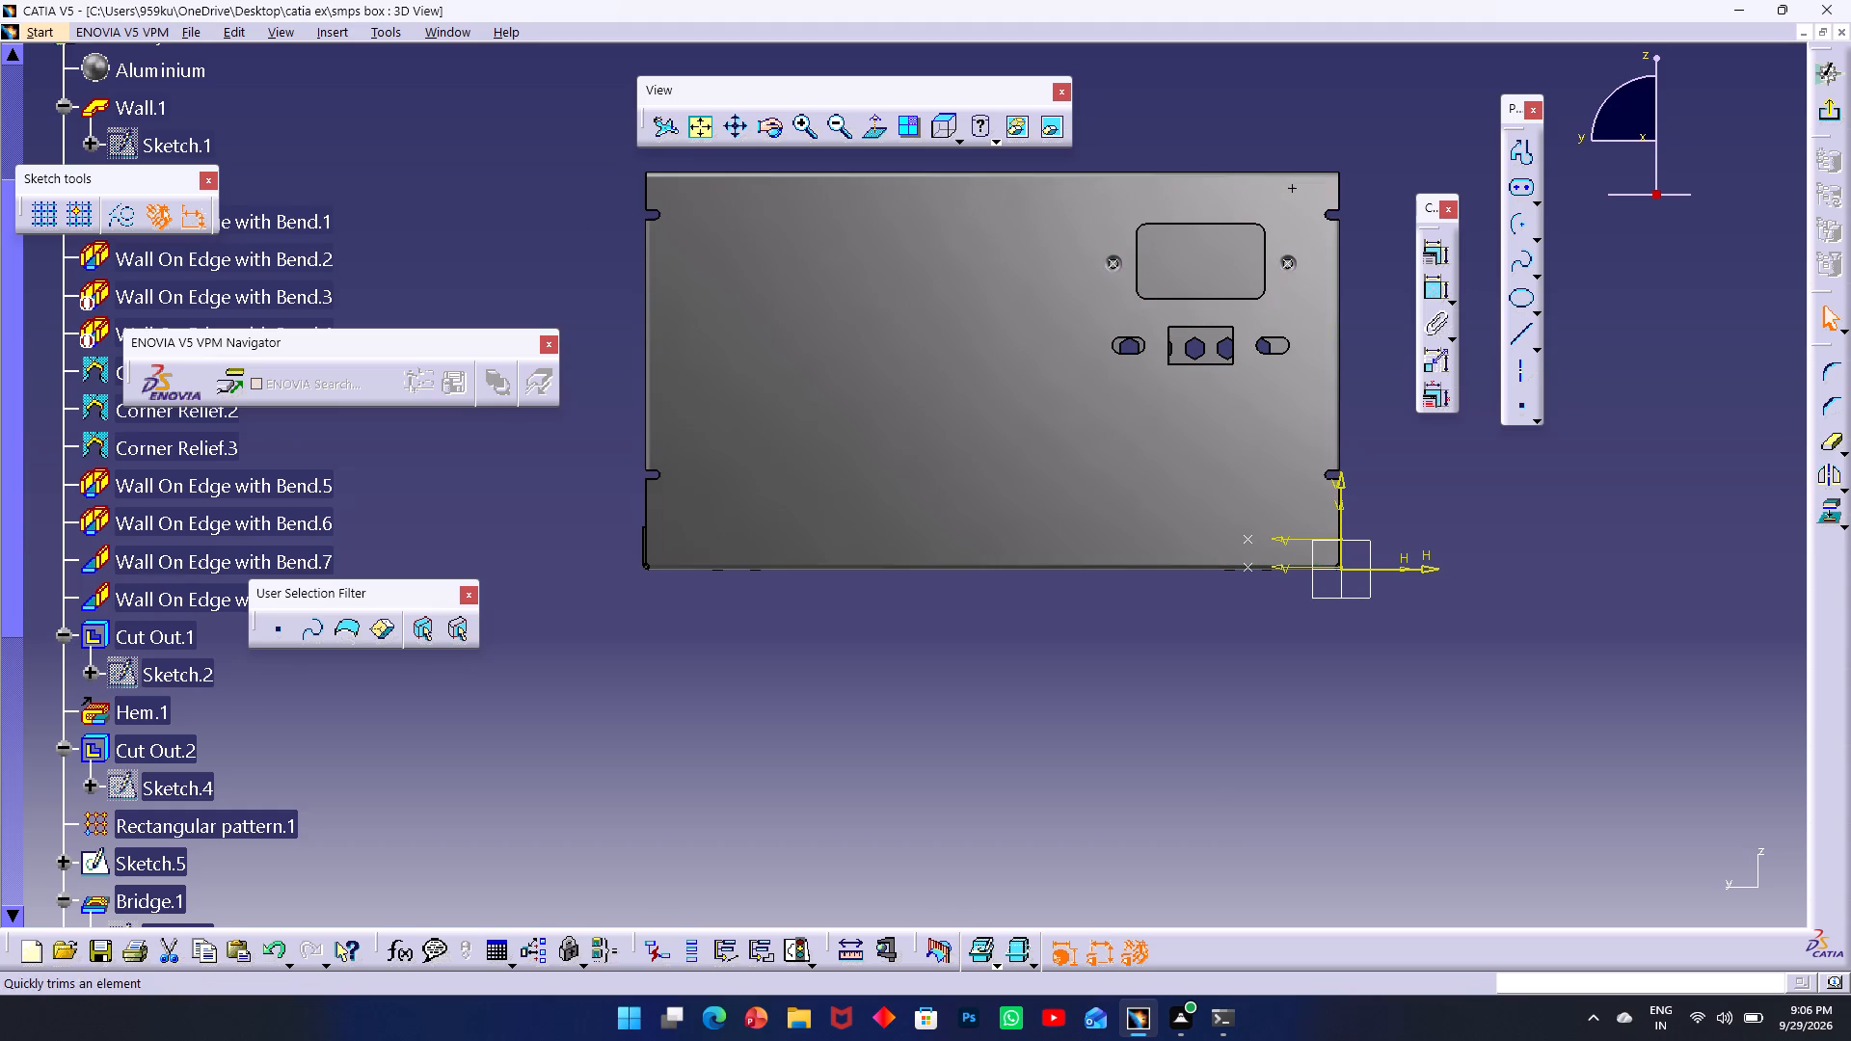
Place three more sketch points: two near the wall's far upper and lower corners, one near the origin corner, about 7.5 mm above the bottom edge.
{"action": "left_click", "coordinate": [1511, 408]}
{"action": "left_click", "coordinate": [1519, 404]}
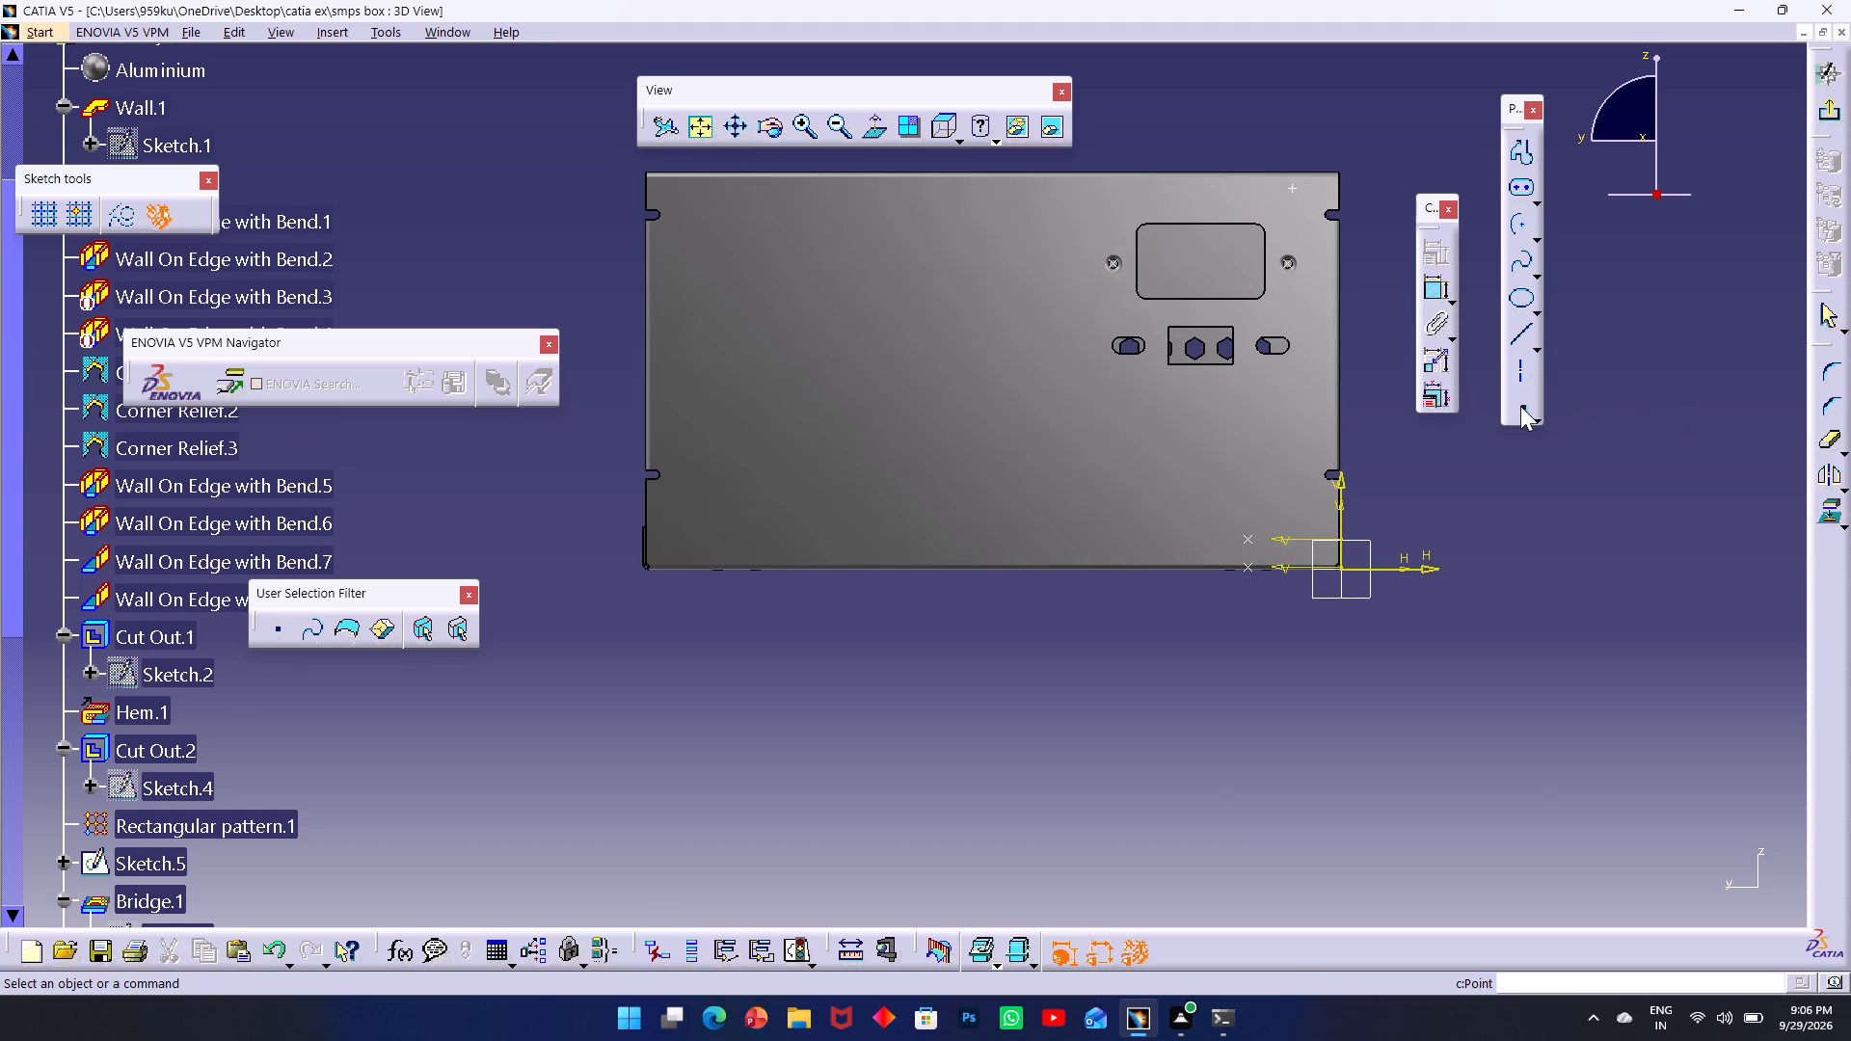
{"action": "double_click", "coordinate": [1520, 406]}
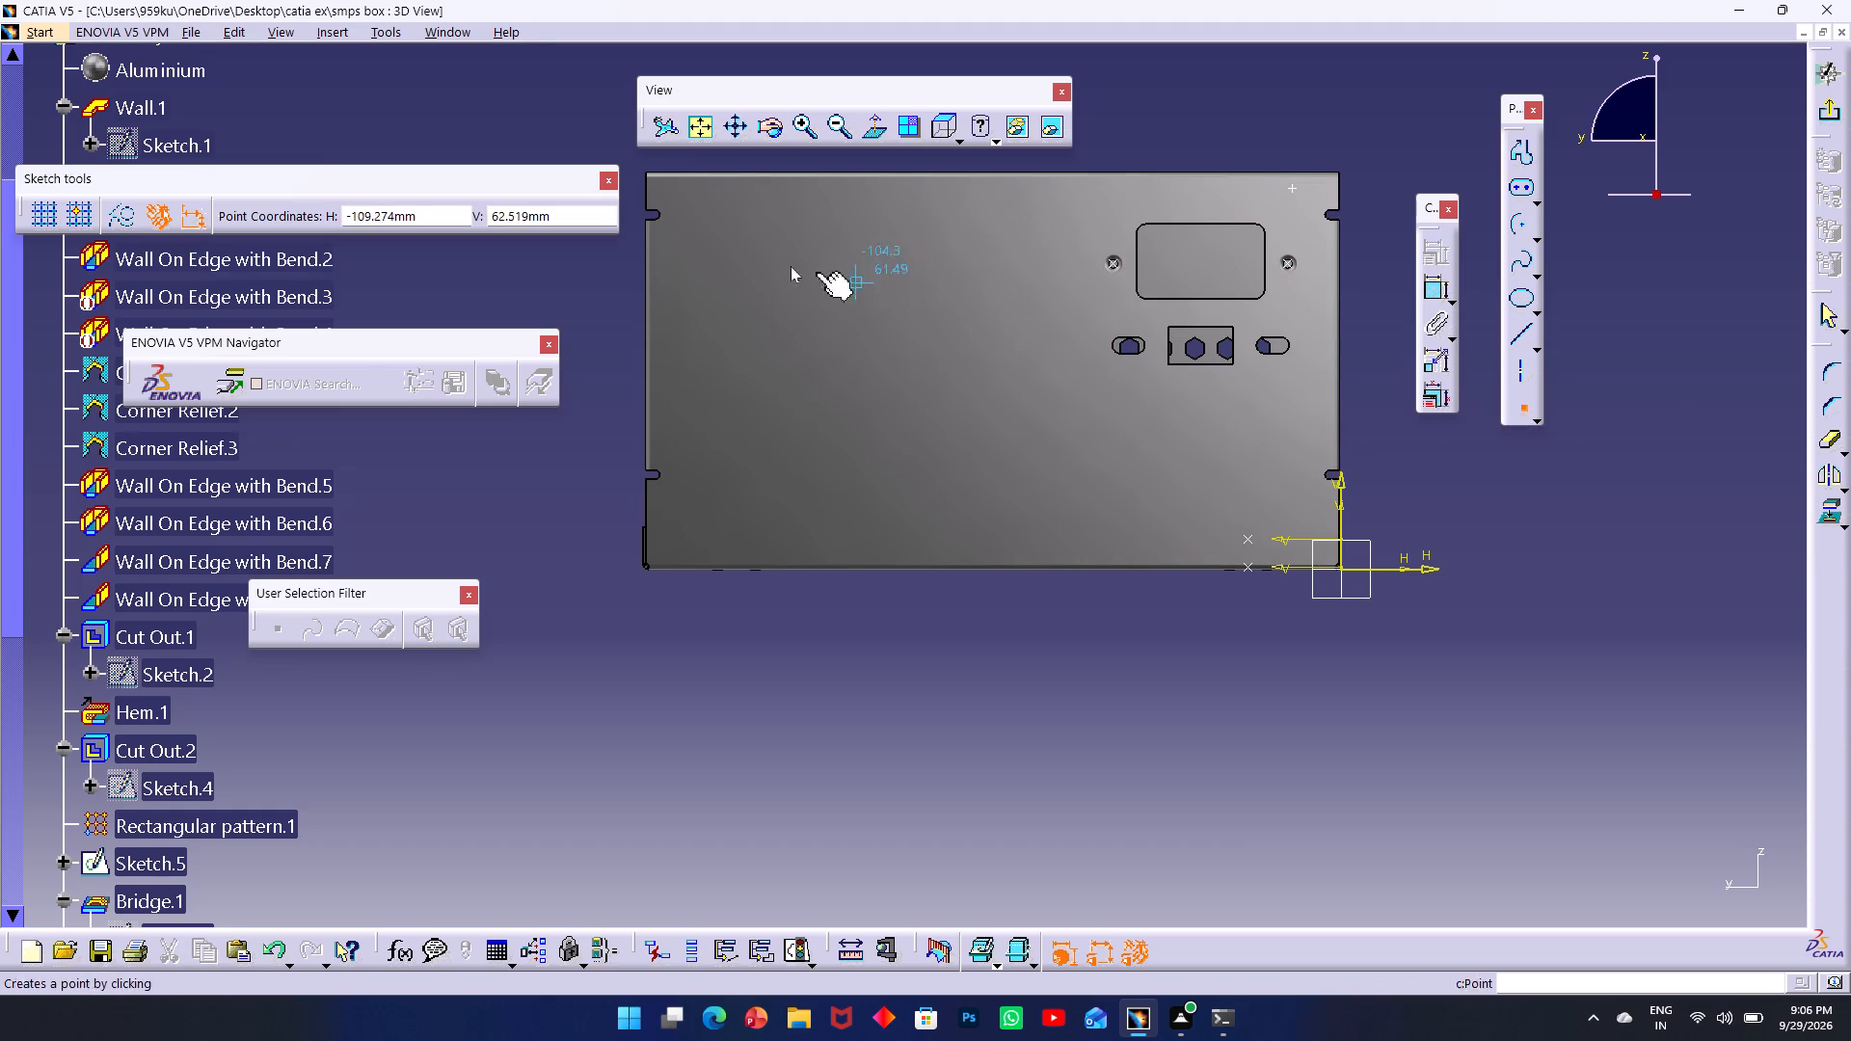
{"action": "left_click", "coordinate": [693, 198]}
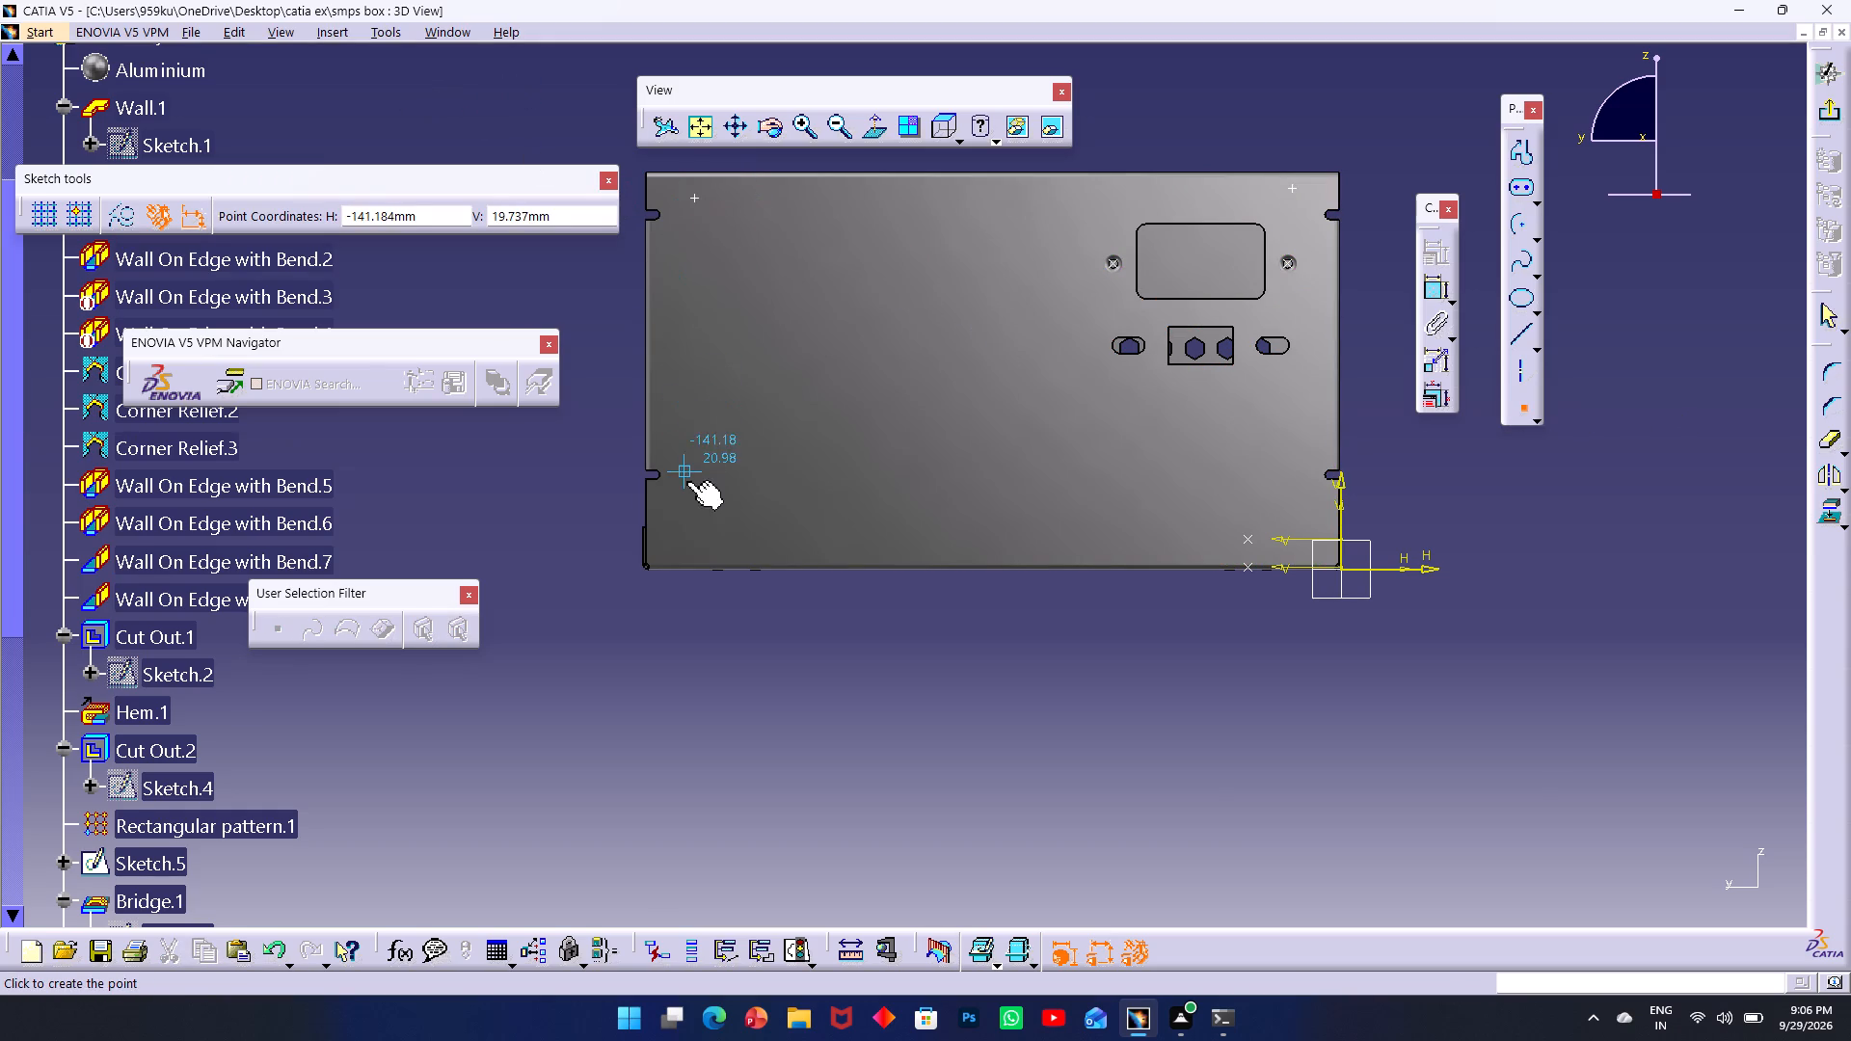
{"action": "left_click", "coordinate": [697, 510]}
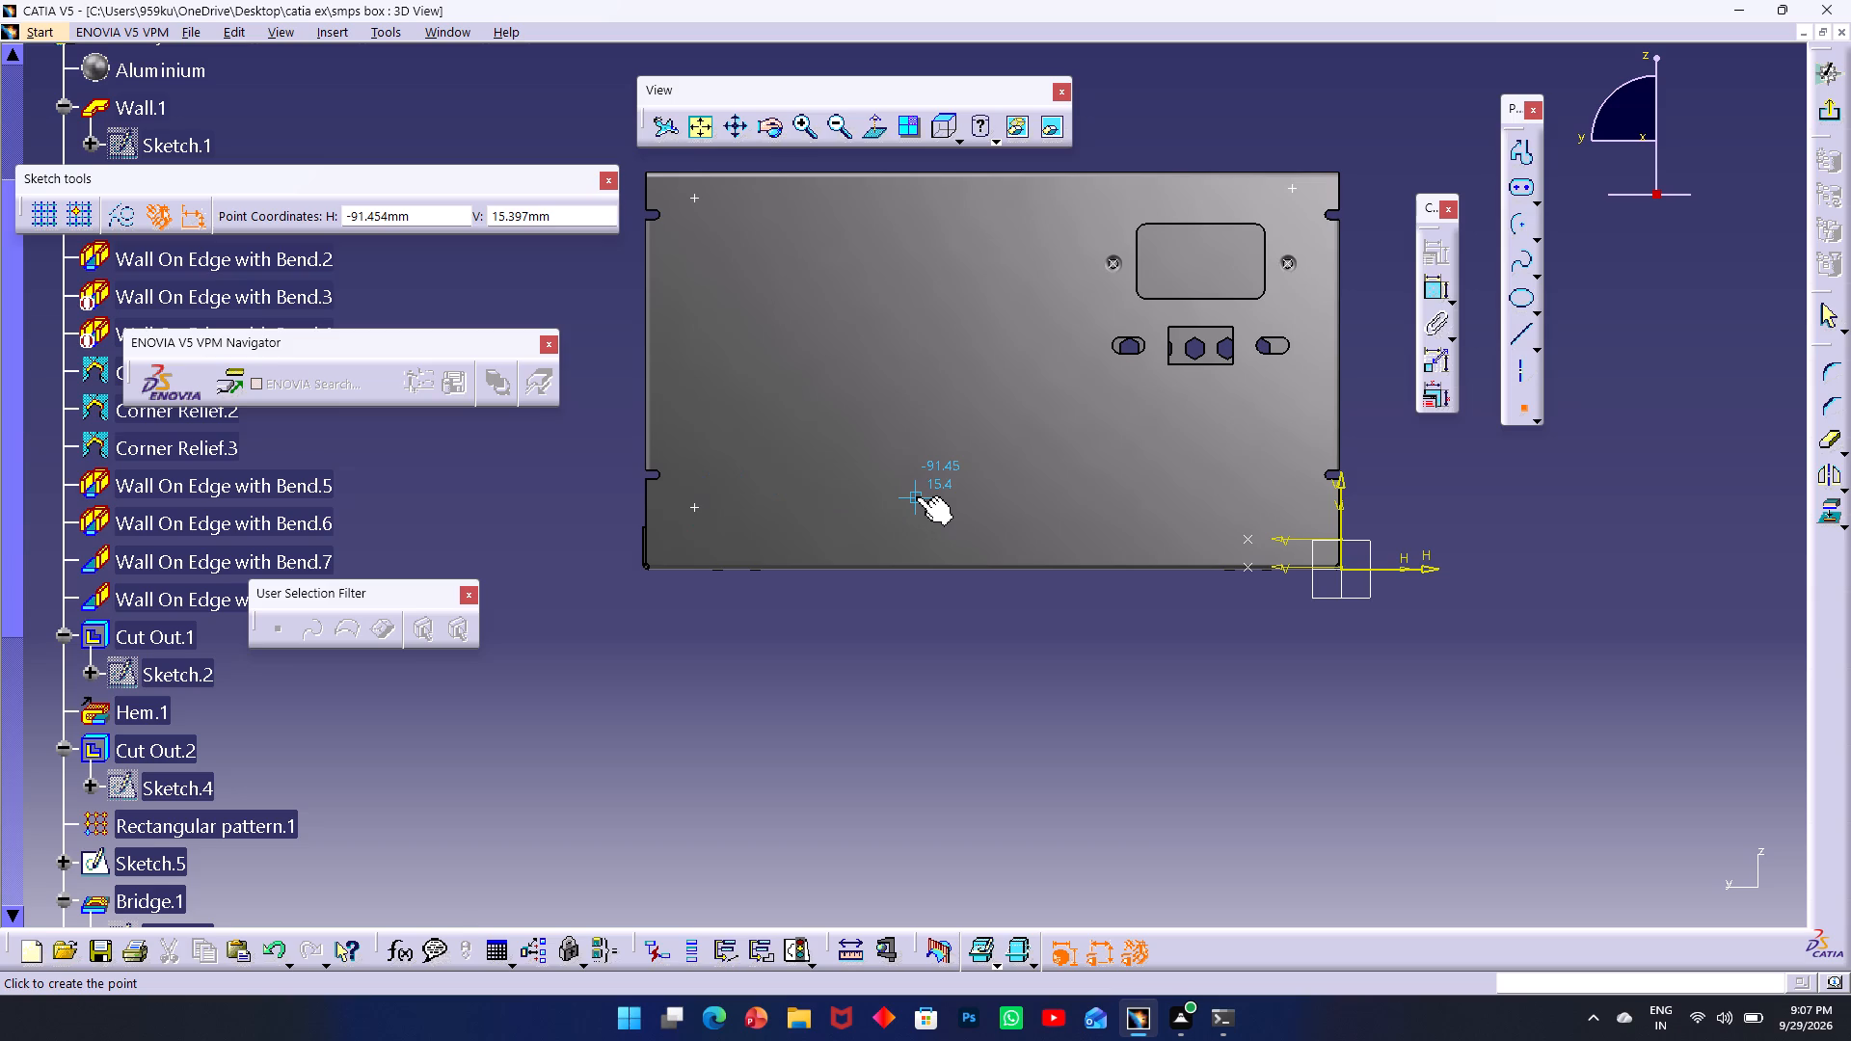
{"action": "left_click", "coordinate": [1191, 534]}
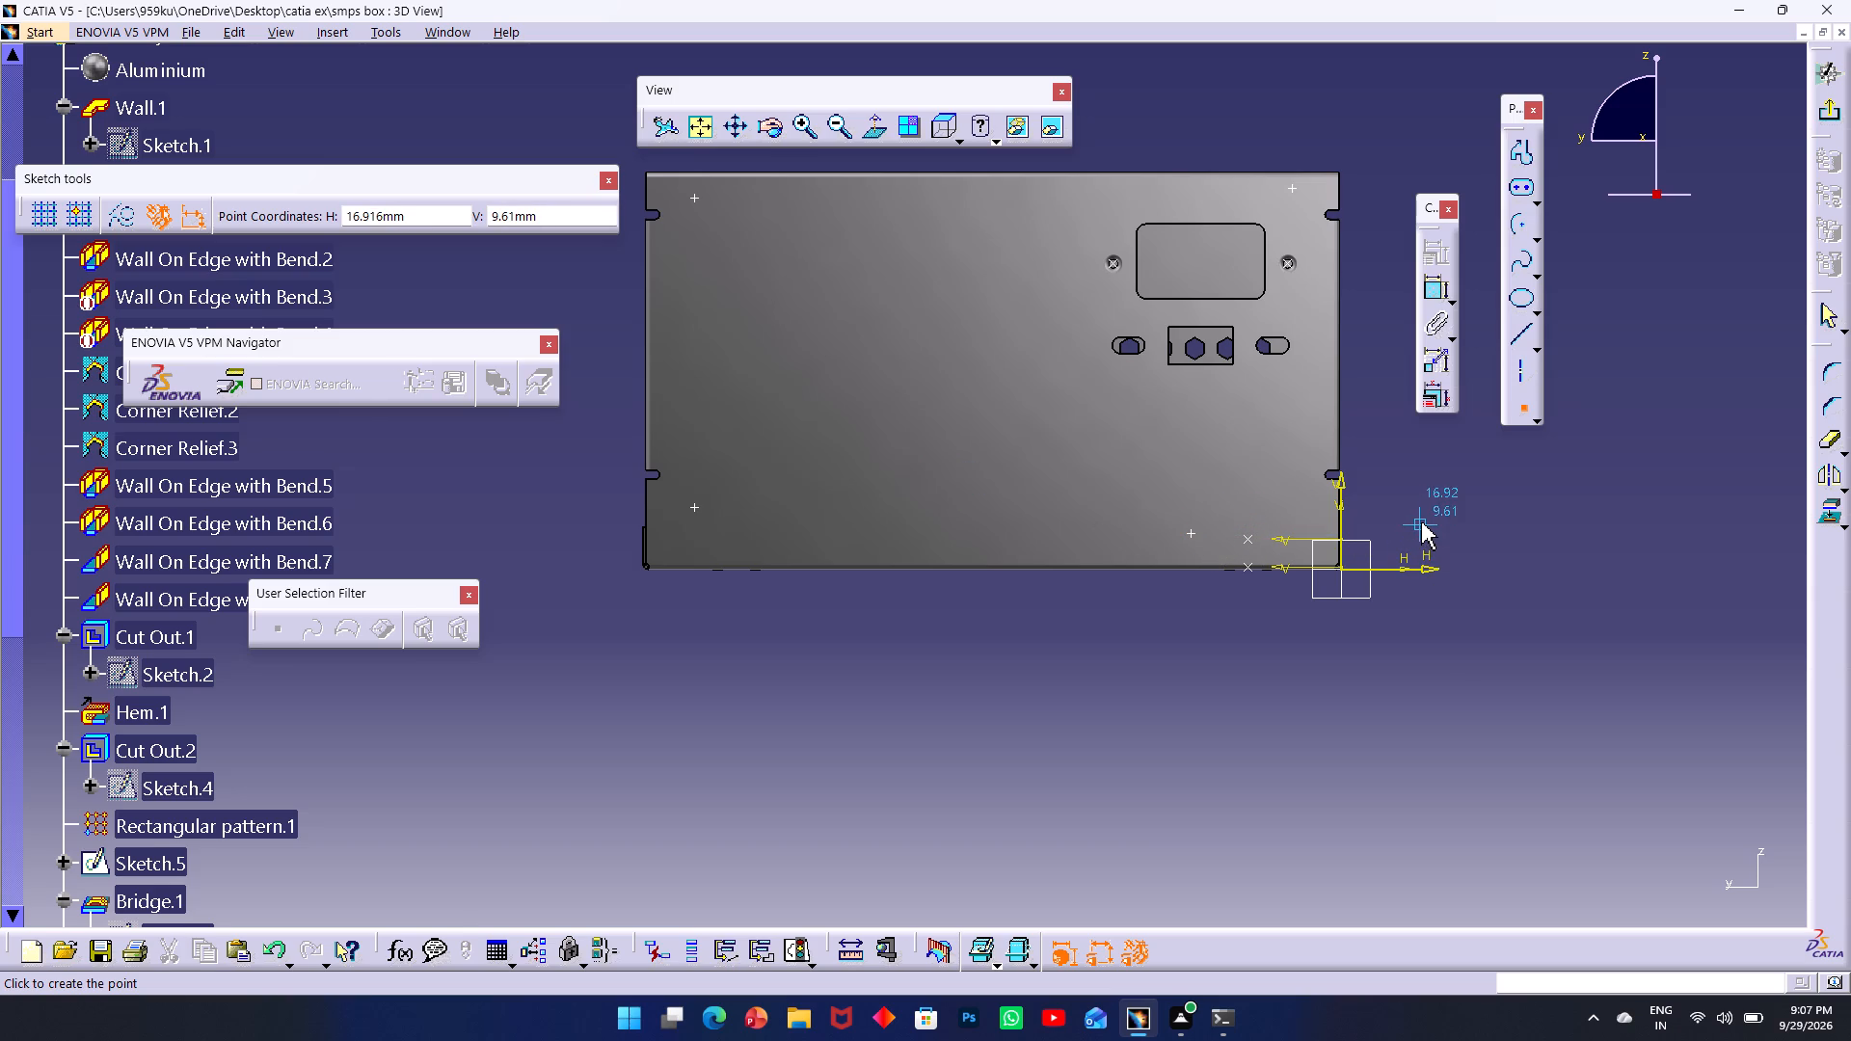
{"action": "key", "text": "Escape"}
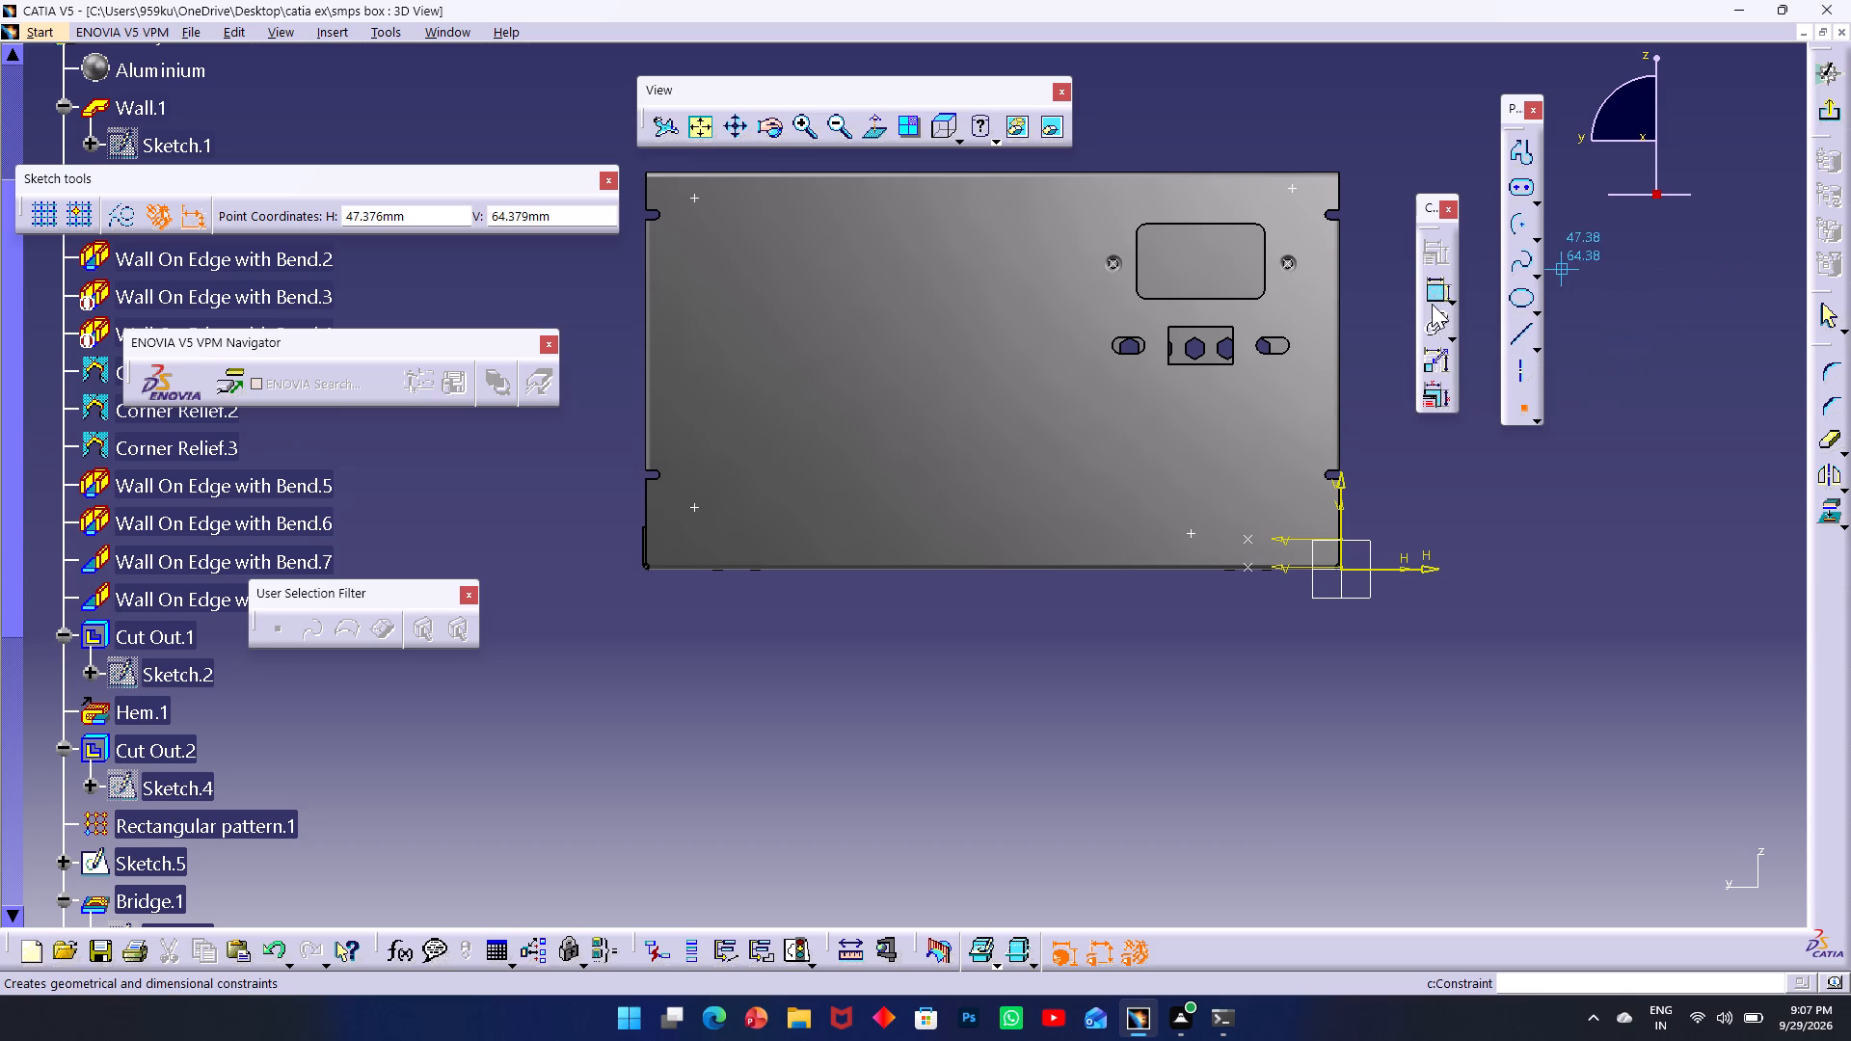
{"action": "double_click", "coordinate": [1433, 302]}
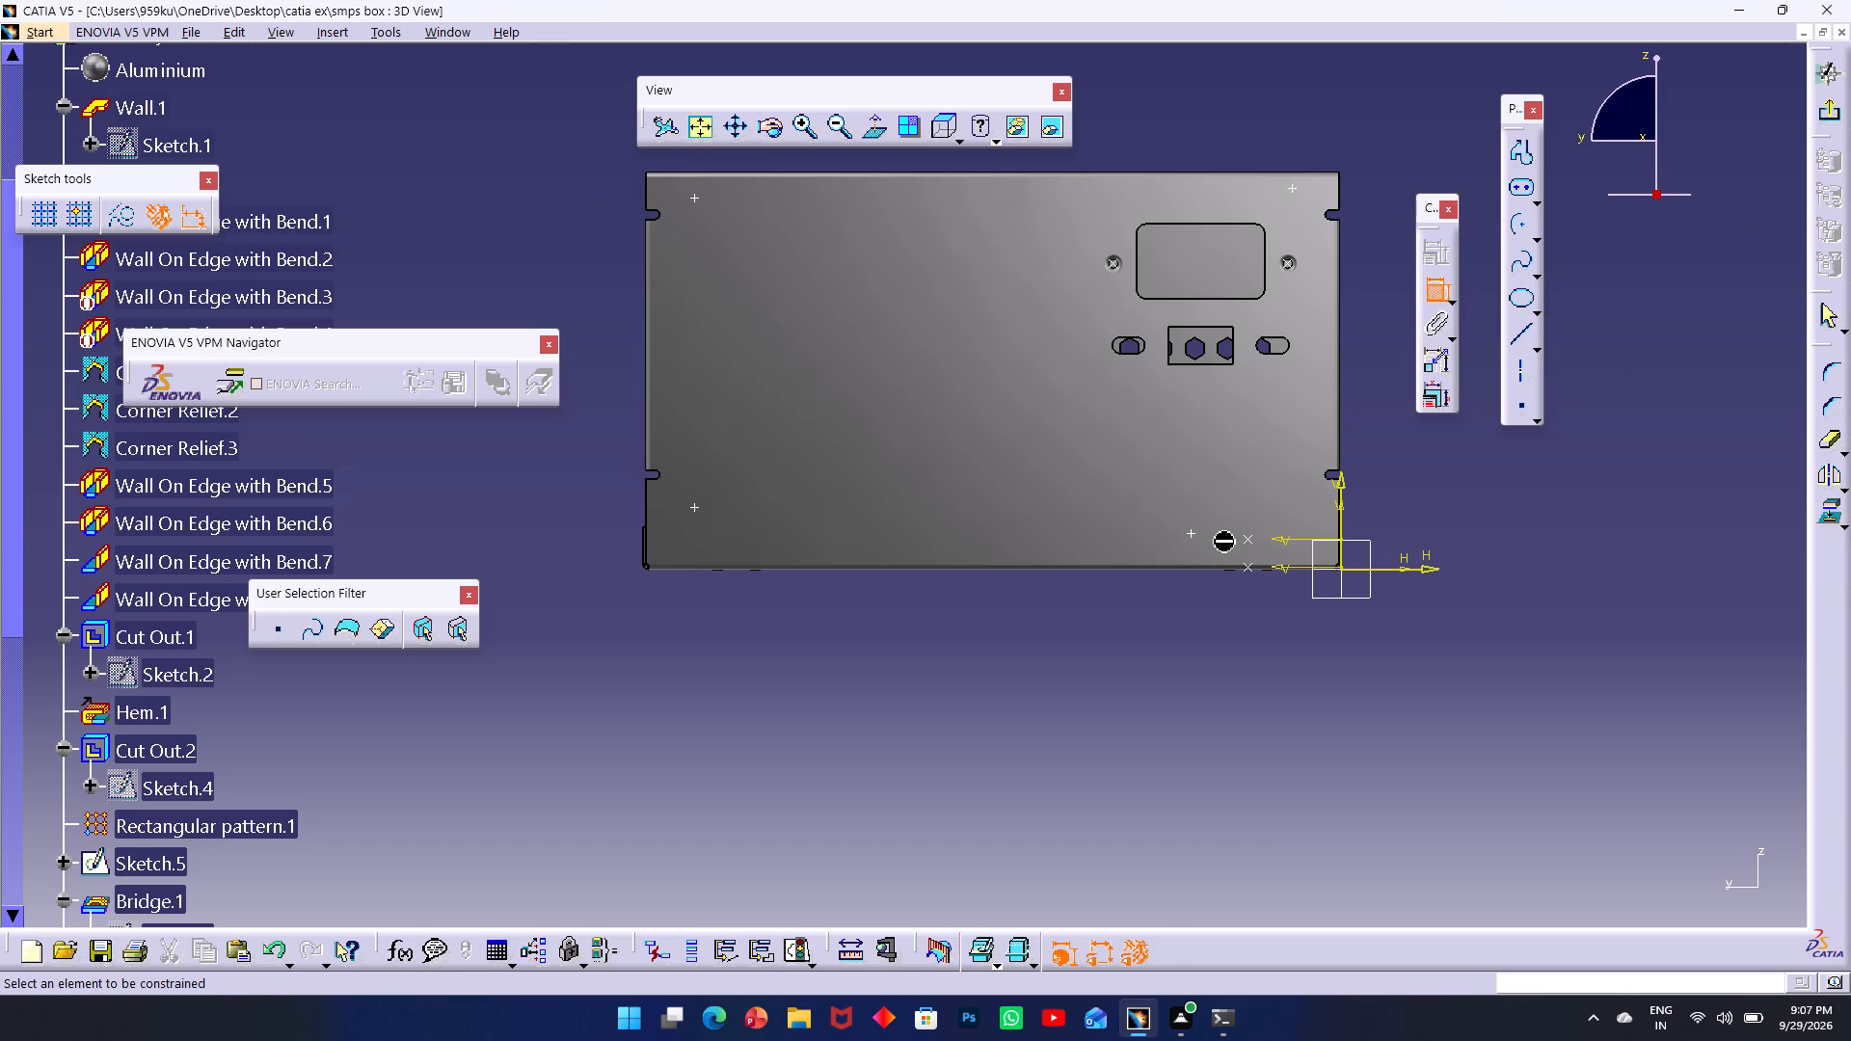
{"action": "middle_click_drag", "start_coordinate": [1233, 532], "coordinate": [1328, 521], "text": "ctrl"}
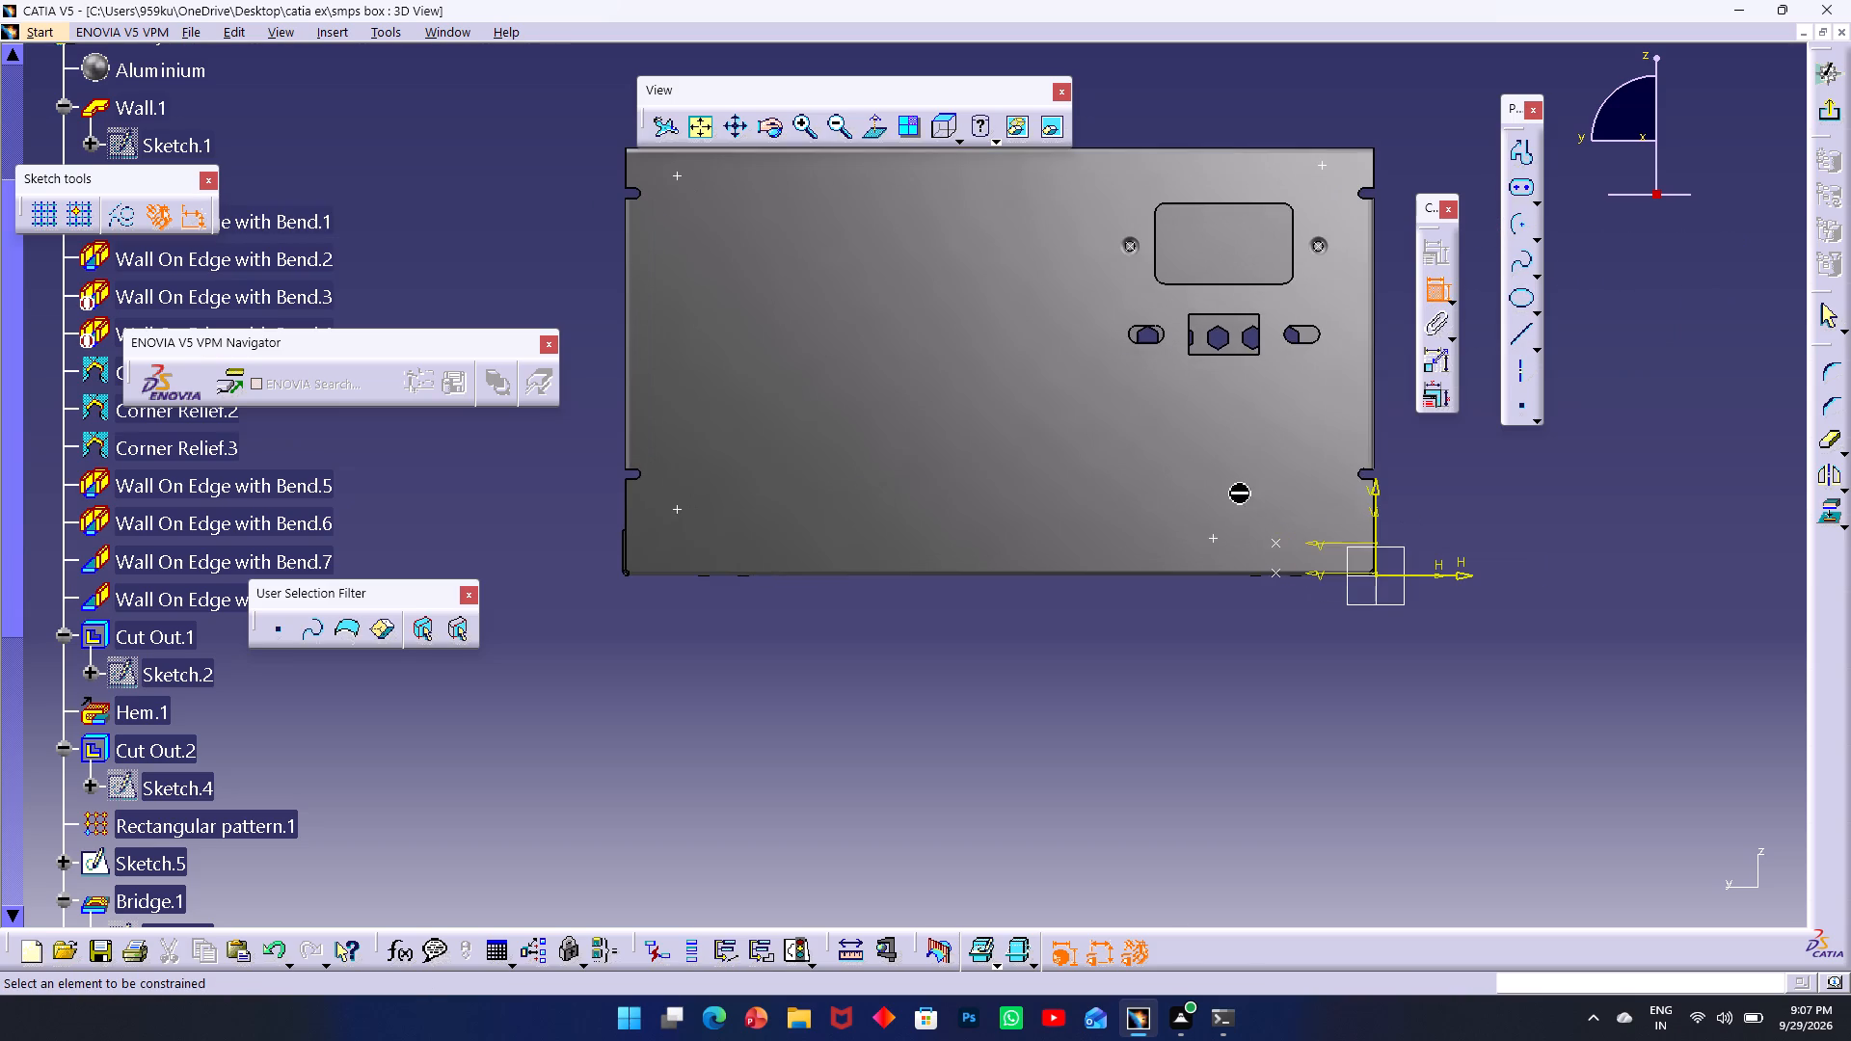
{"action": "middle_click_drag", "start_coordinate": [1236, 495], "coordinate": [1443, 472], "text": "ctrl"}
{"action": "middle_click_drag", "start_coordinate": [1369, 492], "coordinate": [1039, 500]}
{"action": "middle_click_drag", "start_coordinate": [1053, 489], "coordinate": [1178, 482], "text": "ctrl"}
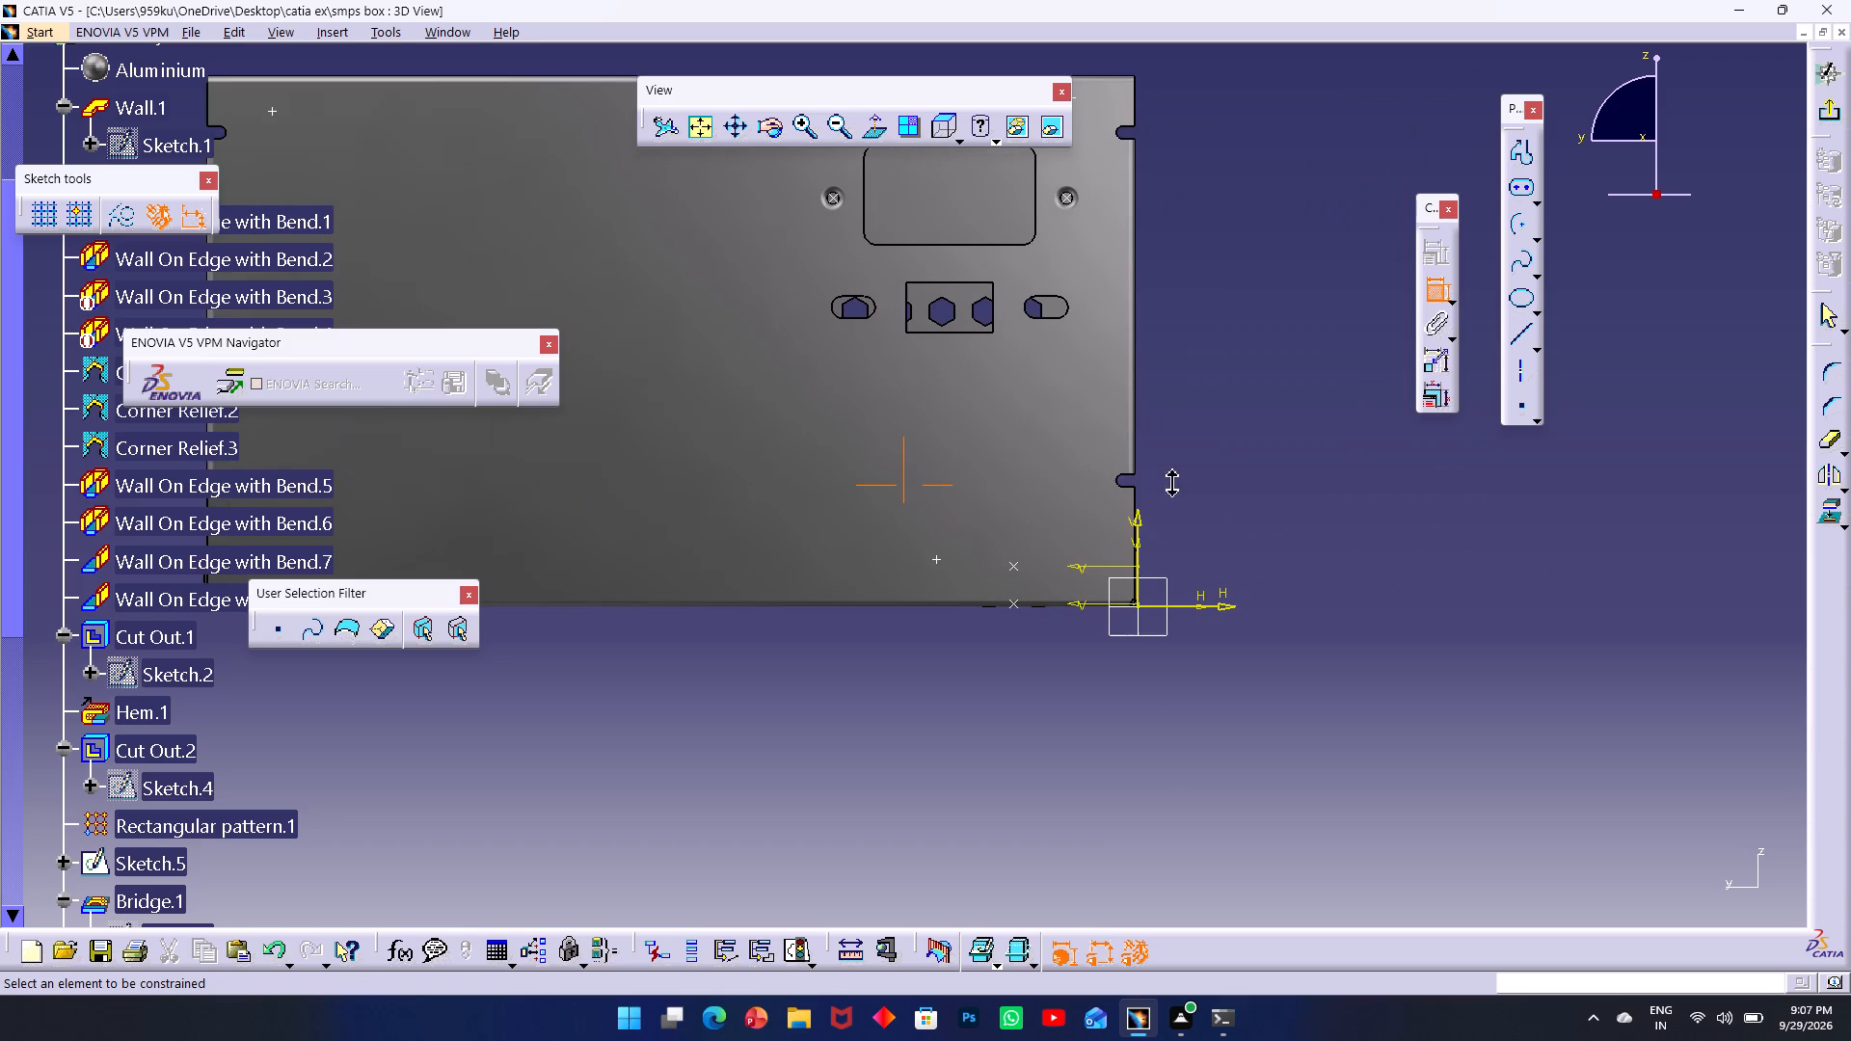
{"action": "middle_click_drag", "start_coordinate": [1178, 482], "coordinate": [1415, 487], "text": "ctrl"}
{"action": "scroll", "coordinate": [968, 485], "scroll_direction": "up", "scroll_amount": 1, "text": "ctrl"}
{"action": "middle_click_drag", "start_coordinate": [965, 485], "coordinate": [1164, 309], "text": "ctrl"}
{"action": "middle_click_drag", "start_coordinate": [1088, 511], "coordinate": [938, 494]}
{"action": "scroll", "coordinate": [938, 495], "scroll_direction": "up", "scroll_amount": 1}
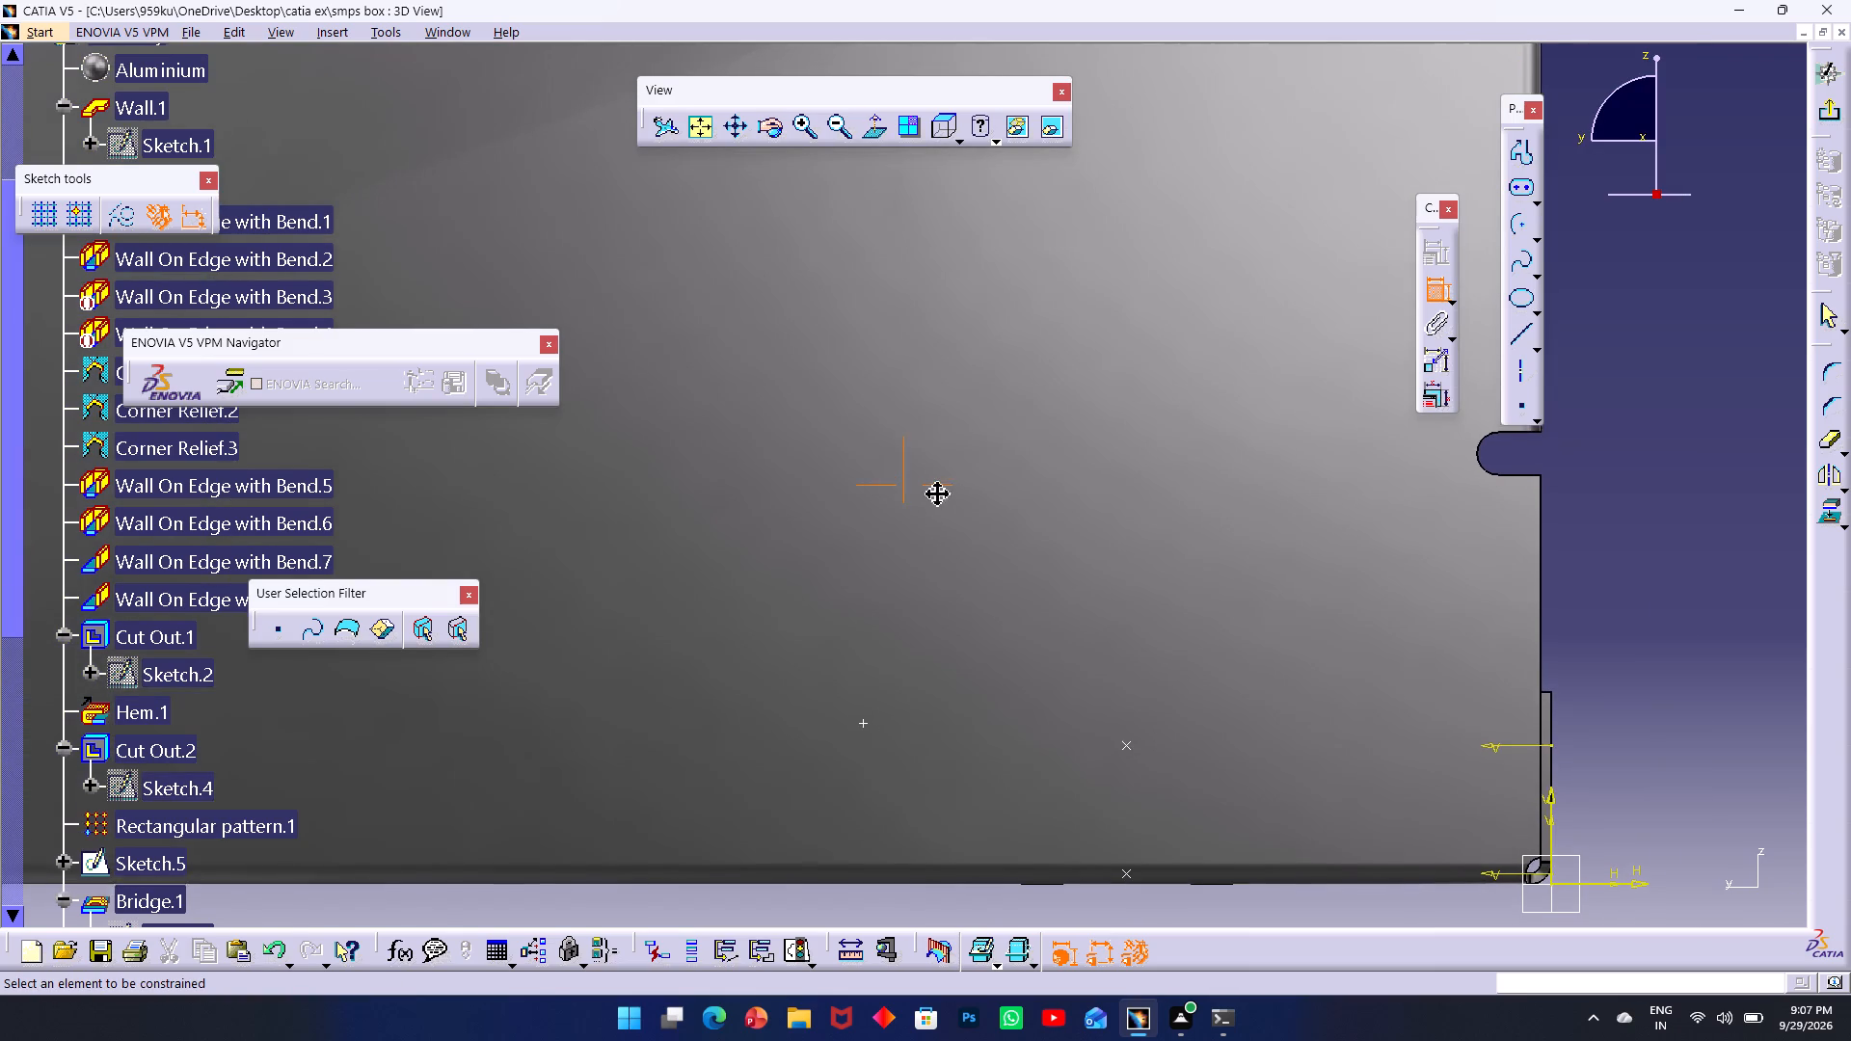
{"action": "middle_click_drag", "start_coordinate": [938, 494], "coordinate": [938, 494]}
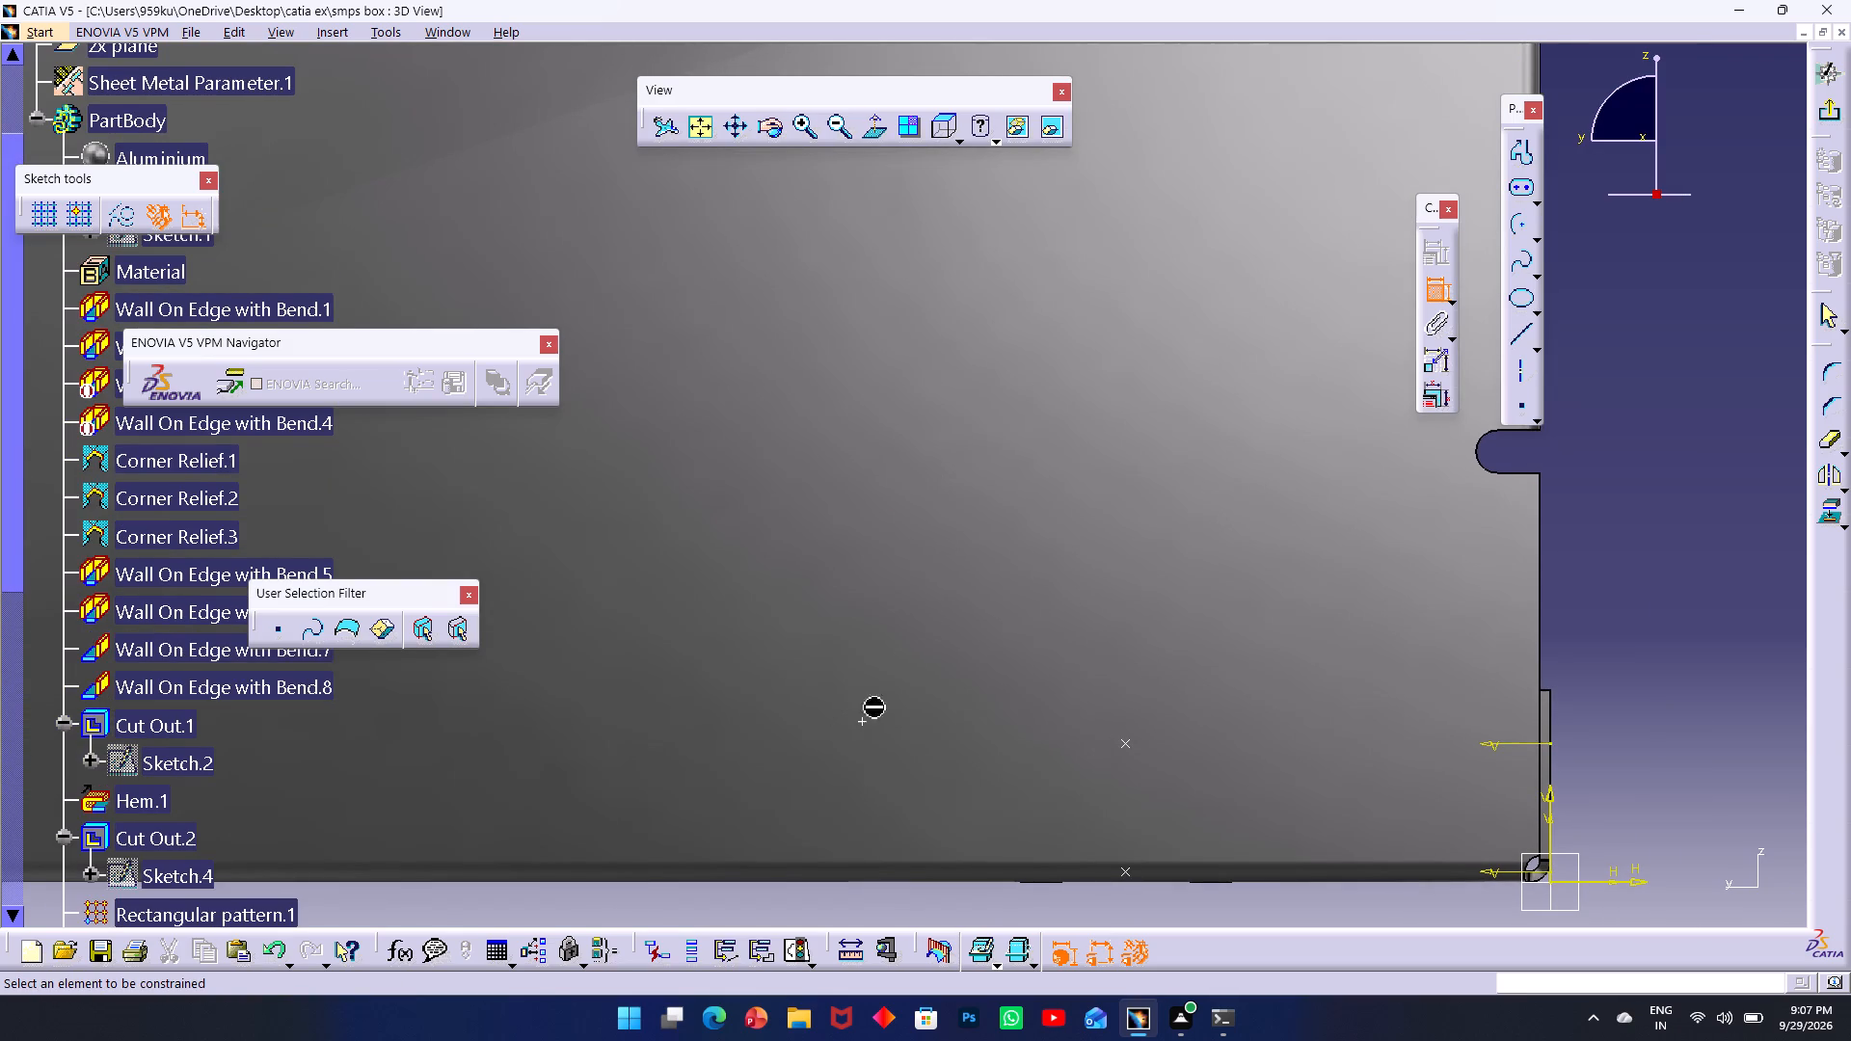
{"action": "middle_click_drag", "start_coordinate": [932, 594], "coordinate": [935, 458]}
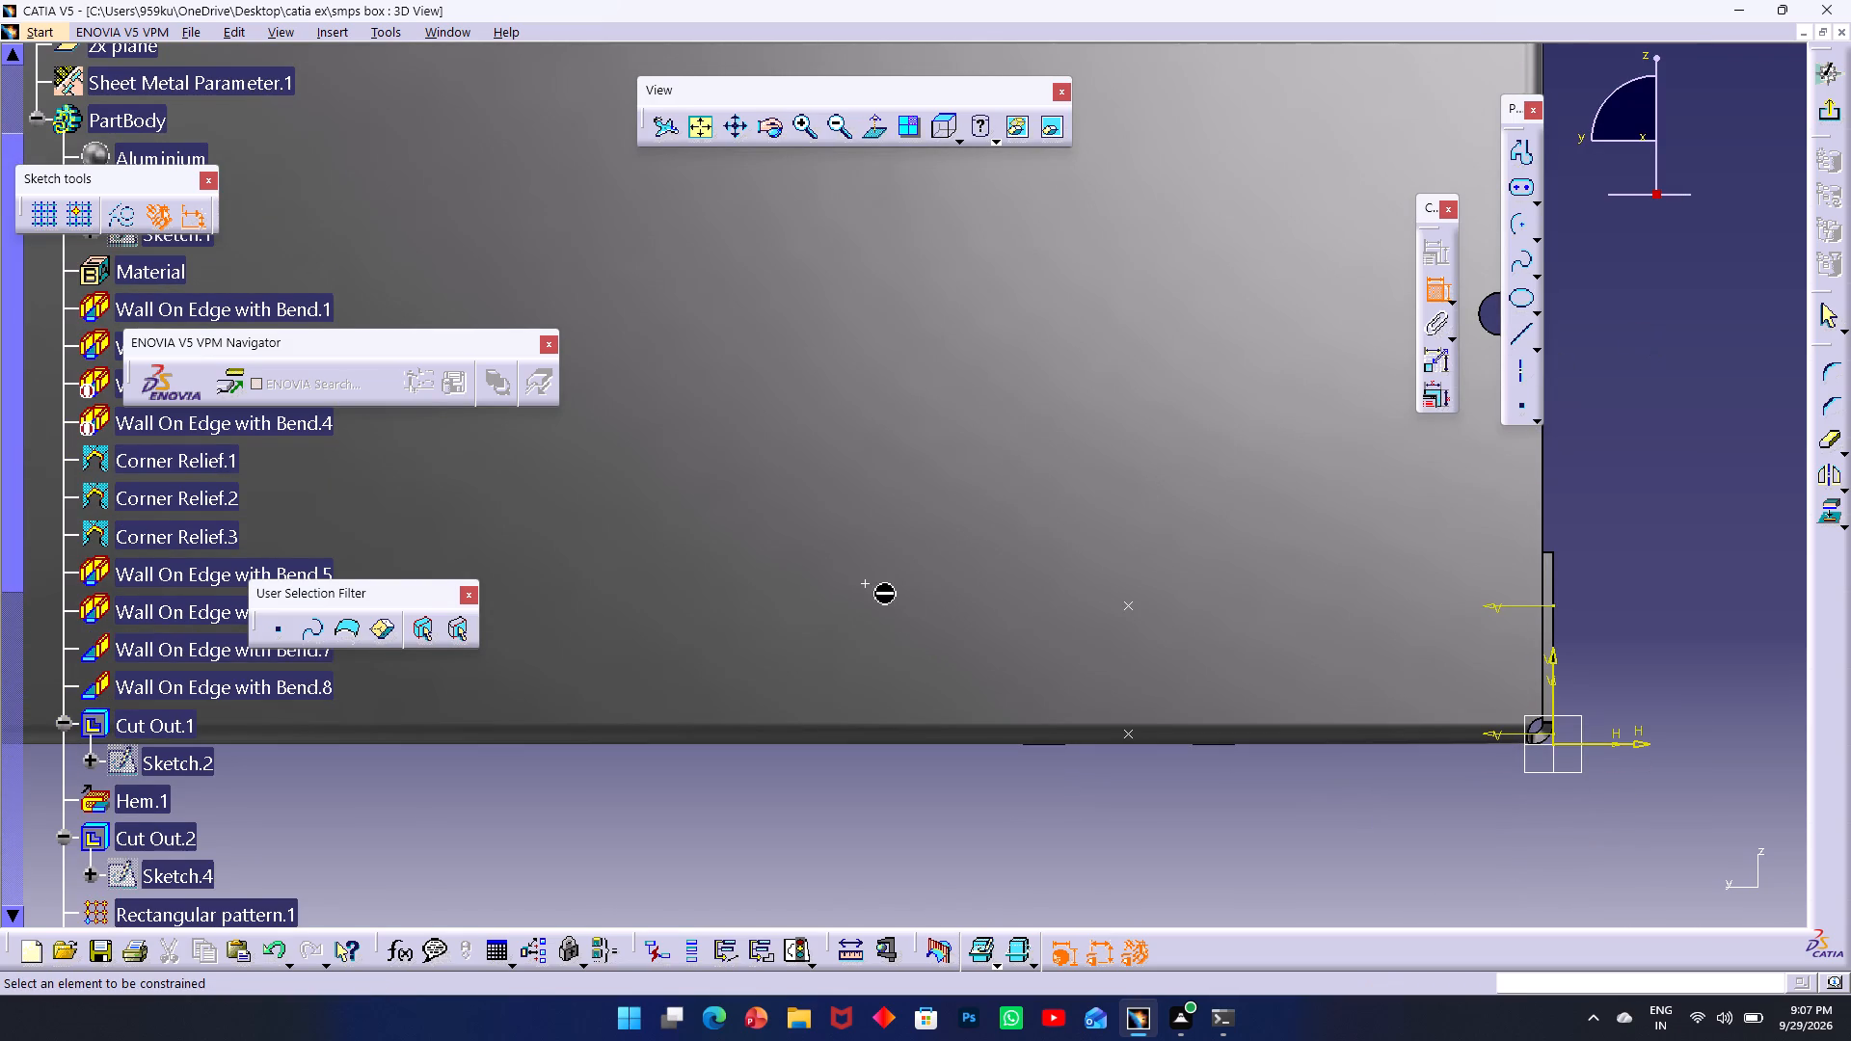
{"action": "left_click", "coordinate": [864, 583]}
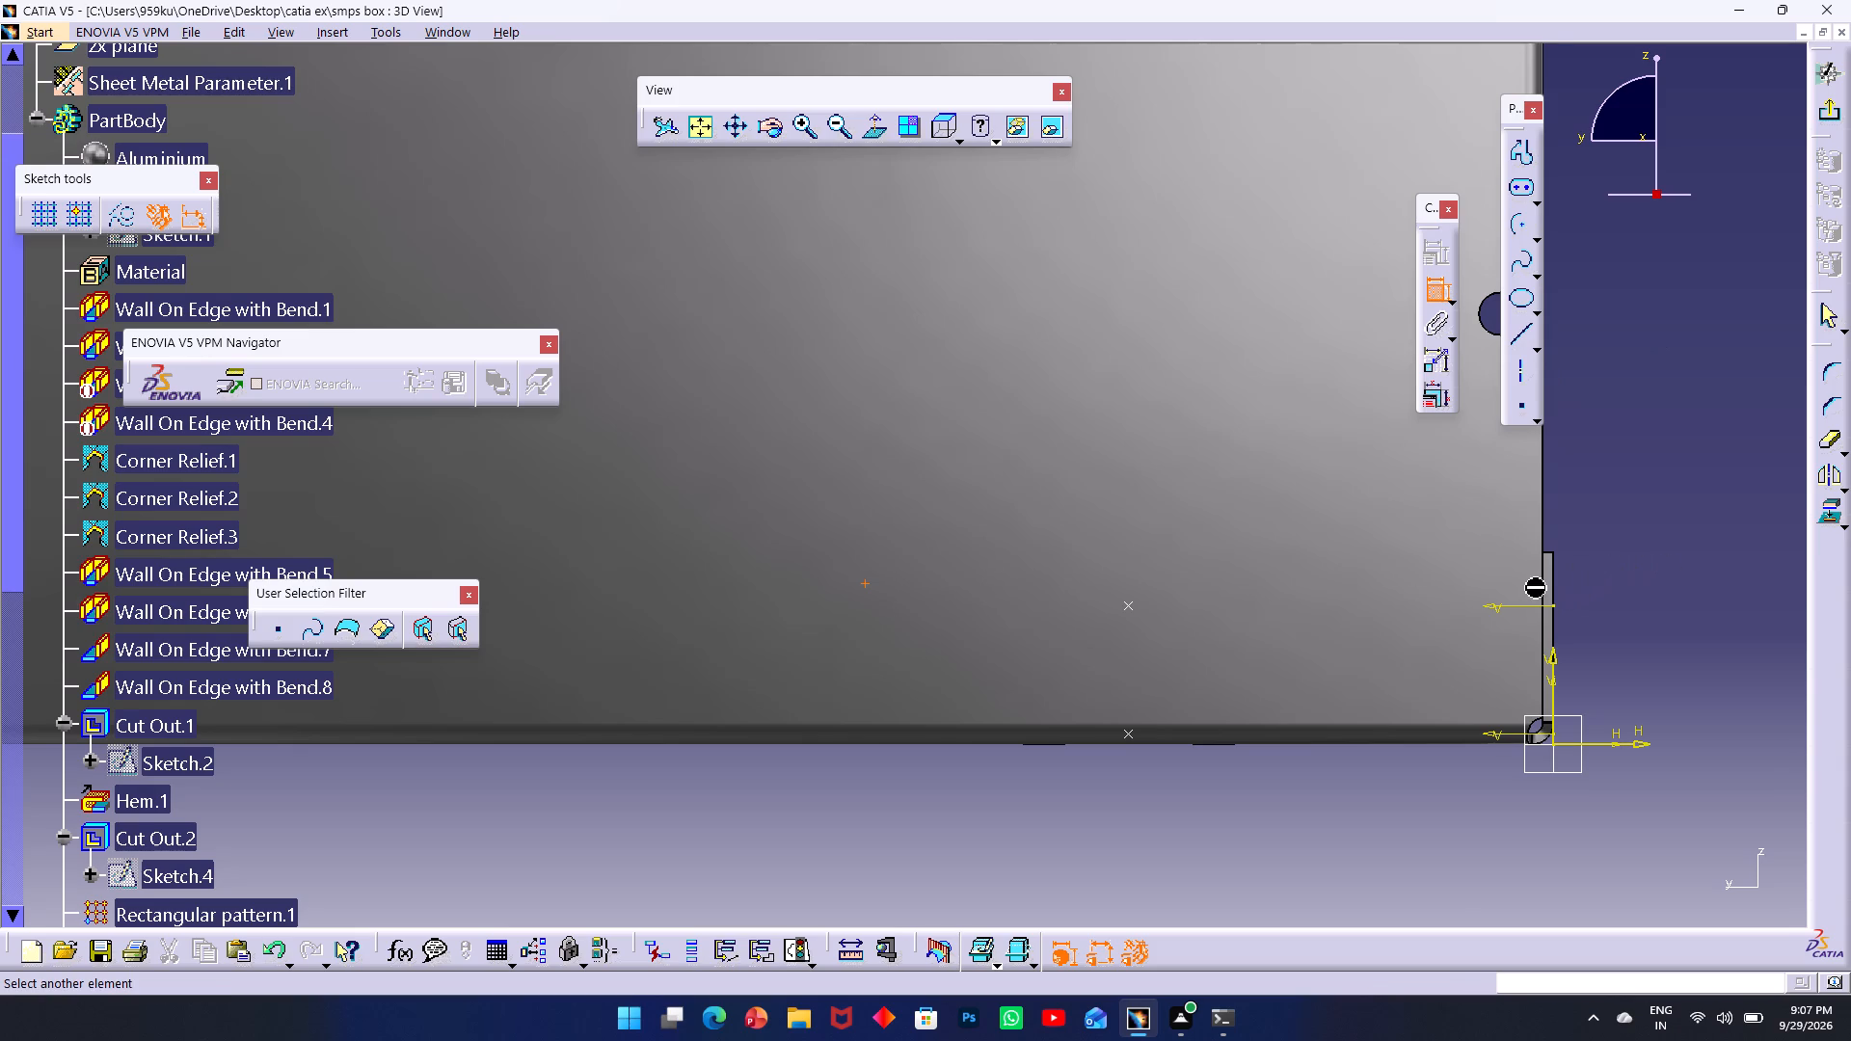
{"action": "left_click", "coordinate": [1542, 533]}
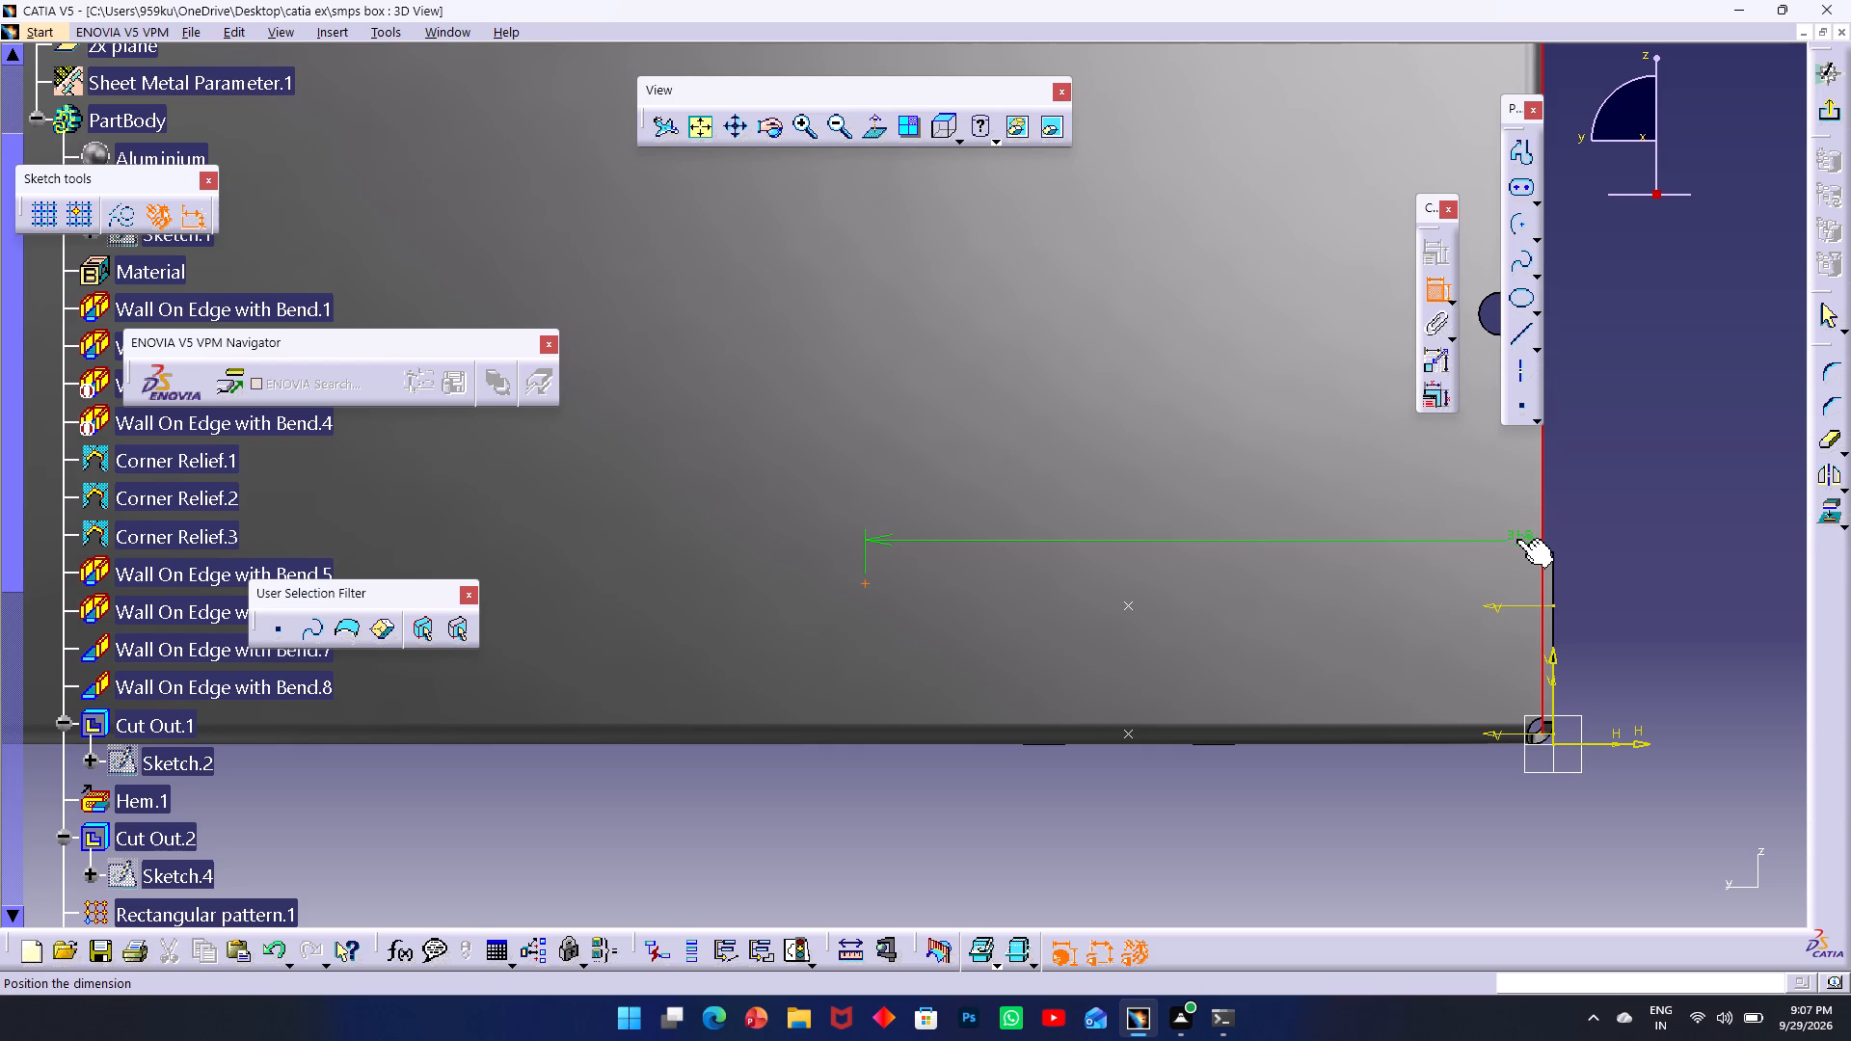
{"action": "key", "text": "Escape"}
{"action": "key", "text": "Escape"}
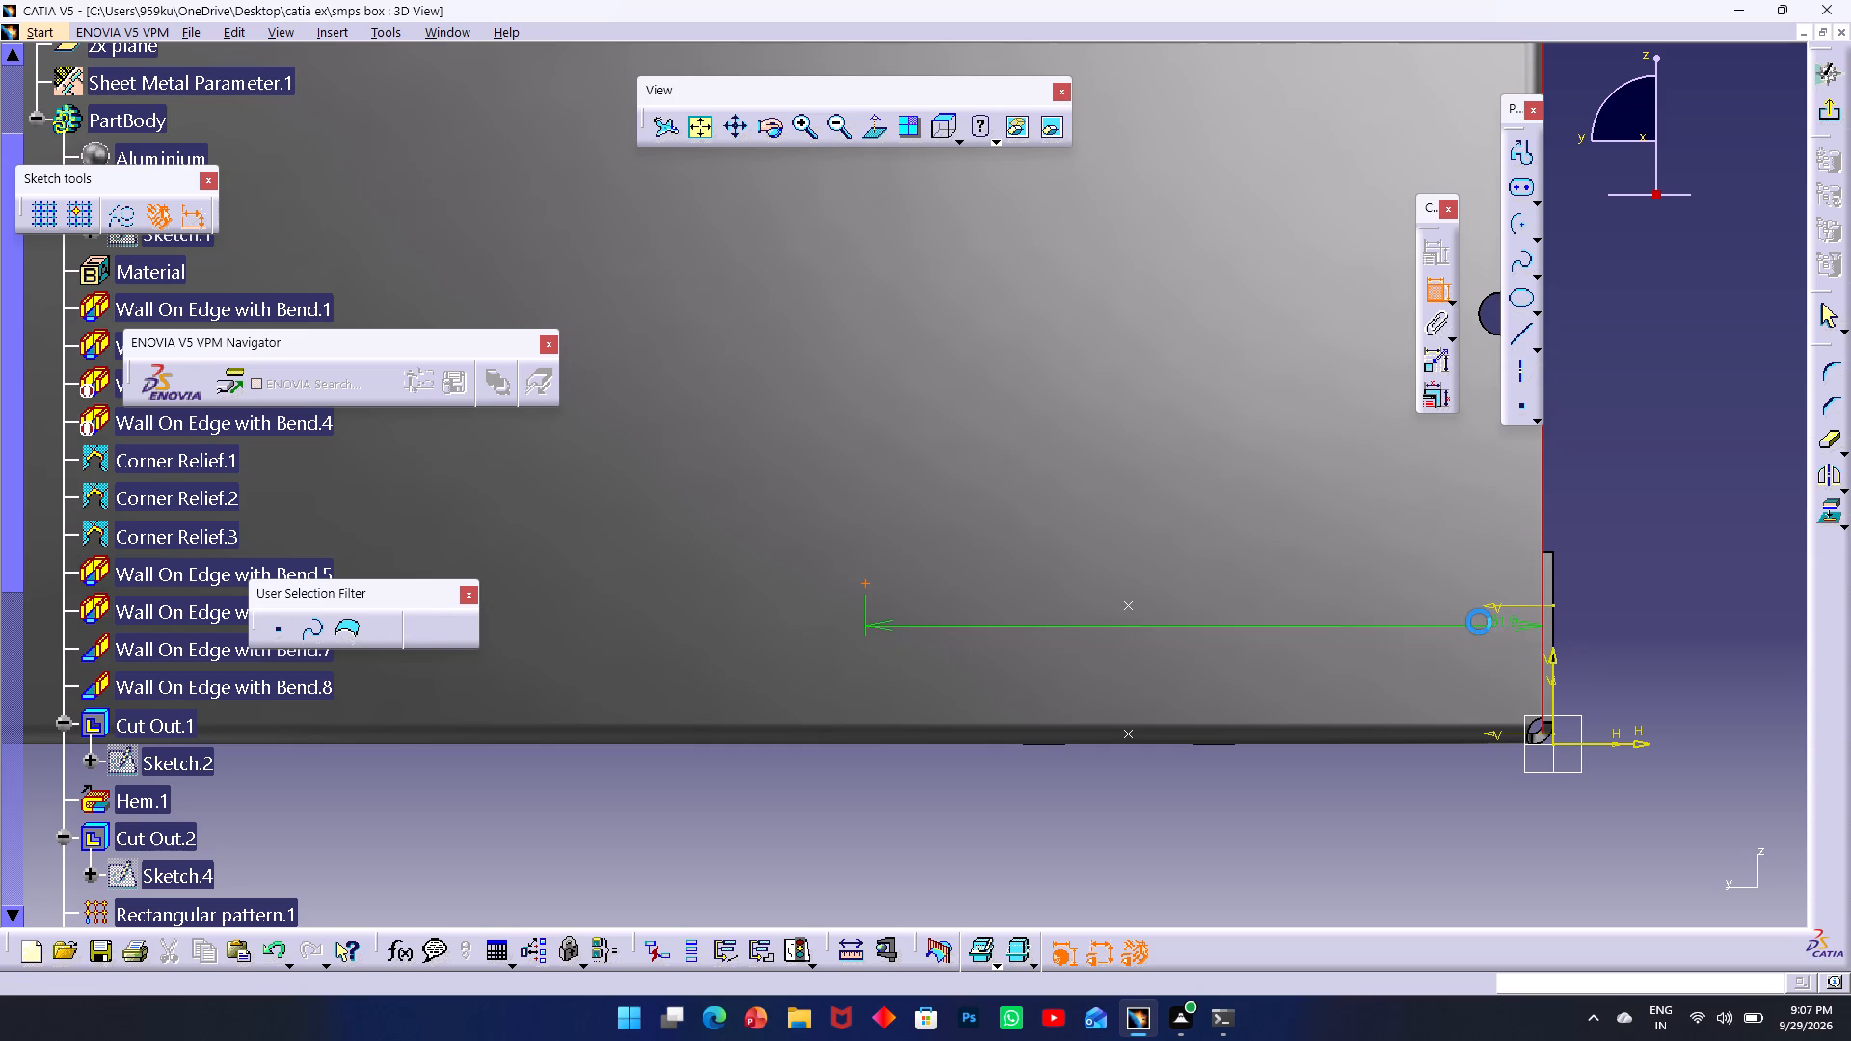
Constrain the lower point beside the sketch origin to 30 mm horizontally from the box's adjacent outer side edge.
{"action": "left_click", "coordinate": [866, 583]}
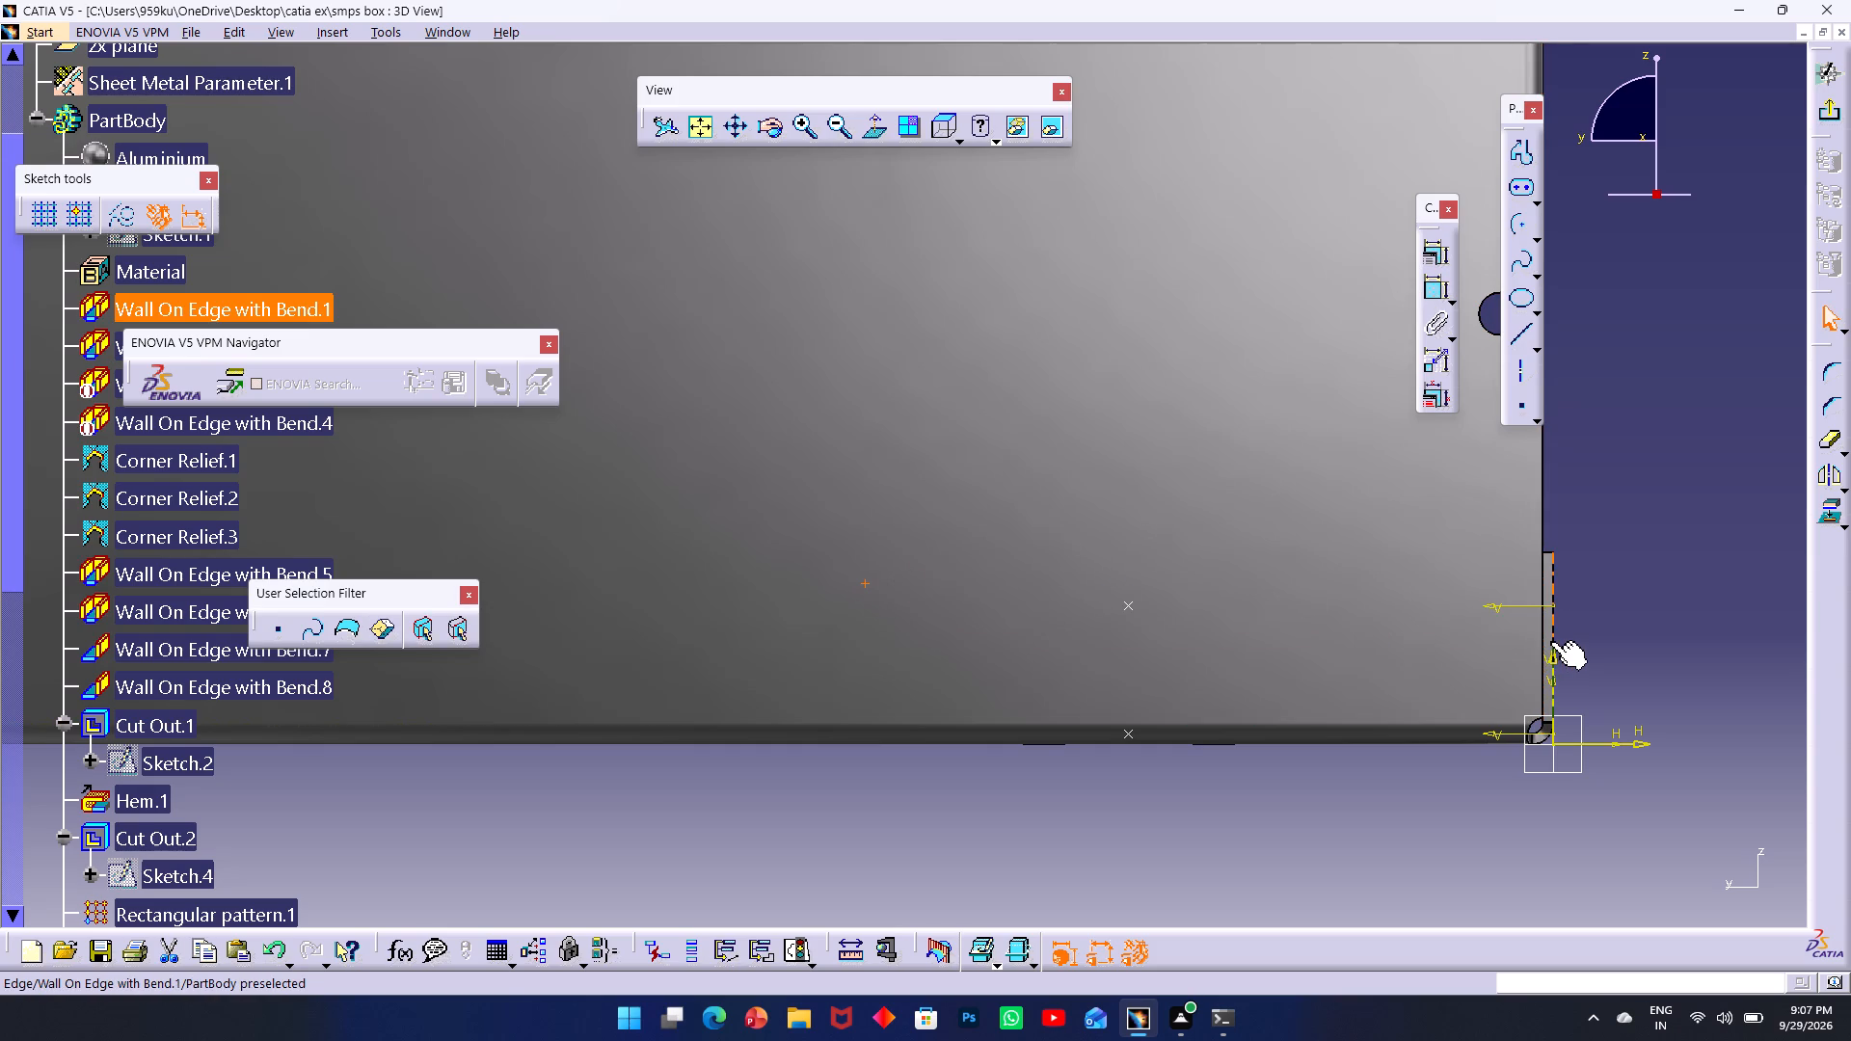
{"action": "left_click", "coordinate": [1551, 642]}
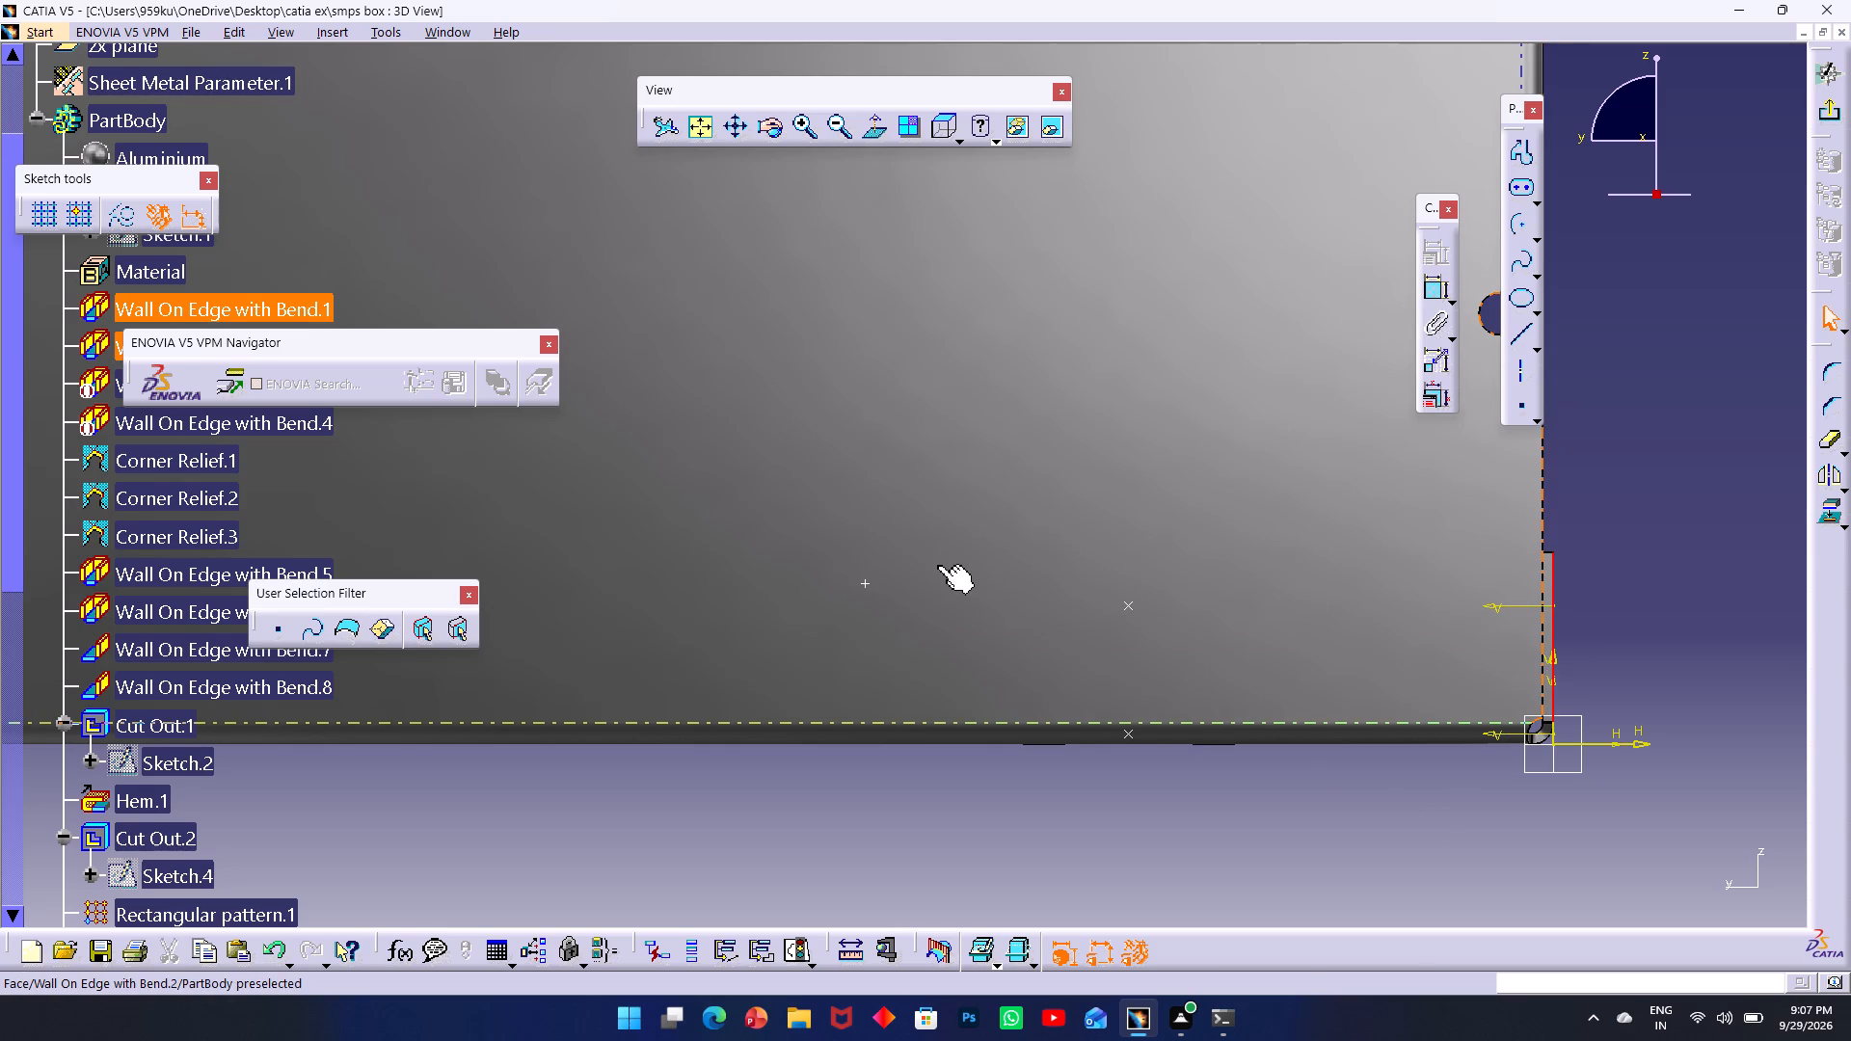
{"action": "double_click", "coordinate": [1430, 292]}
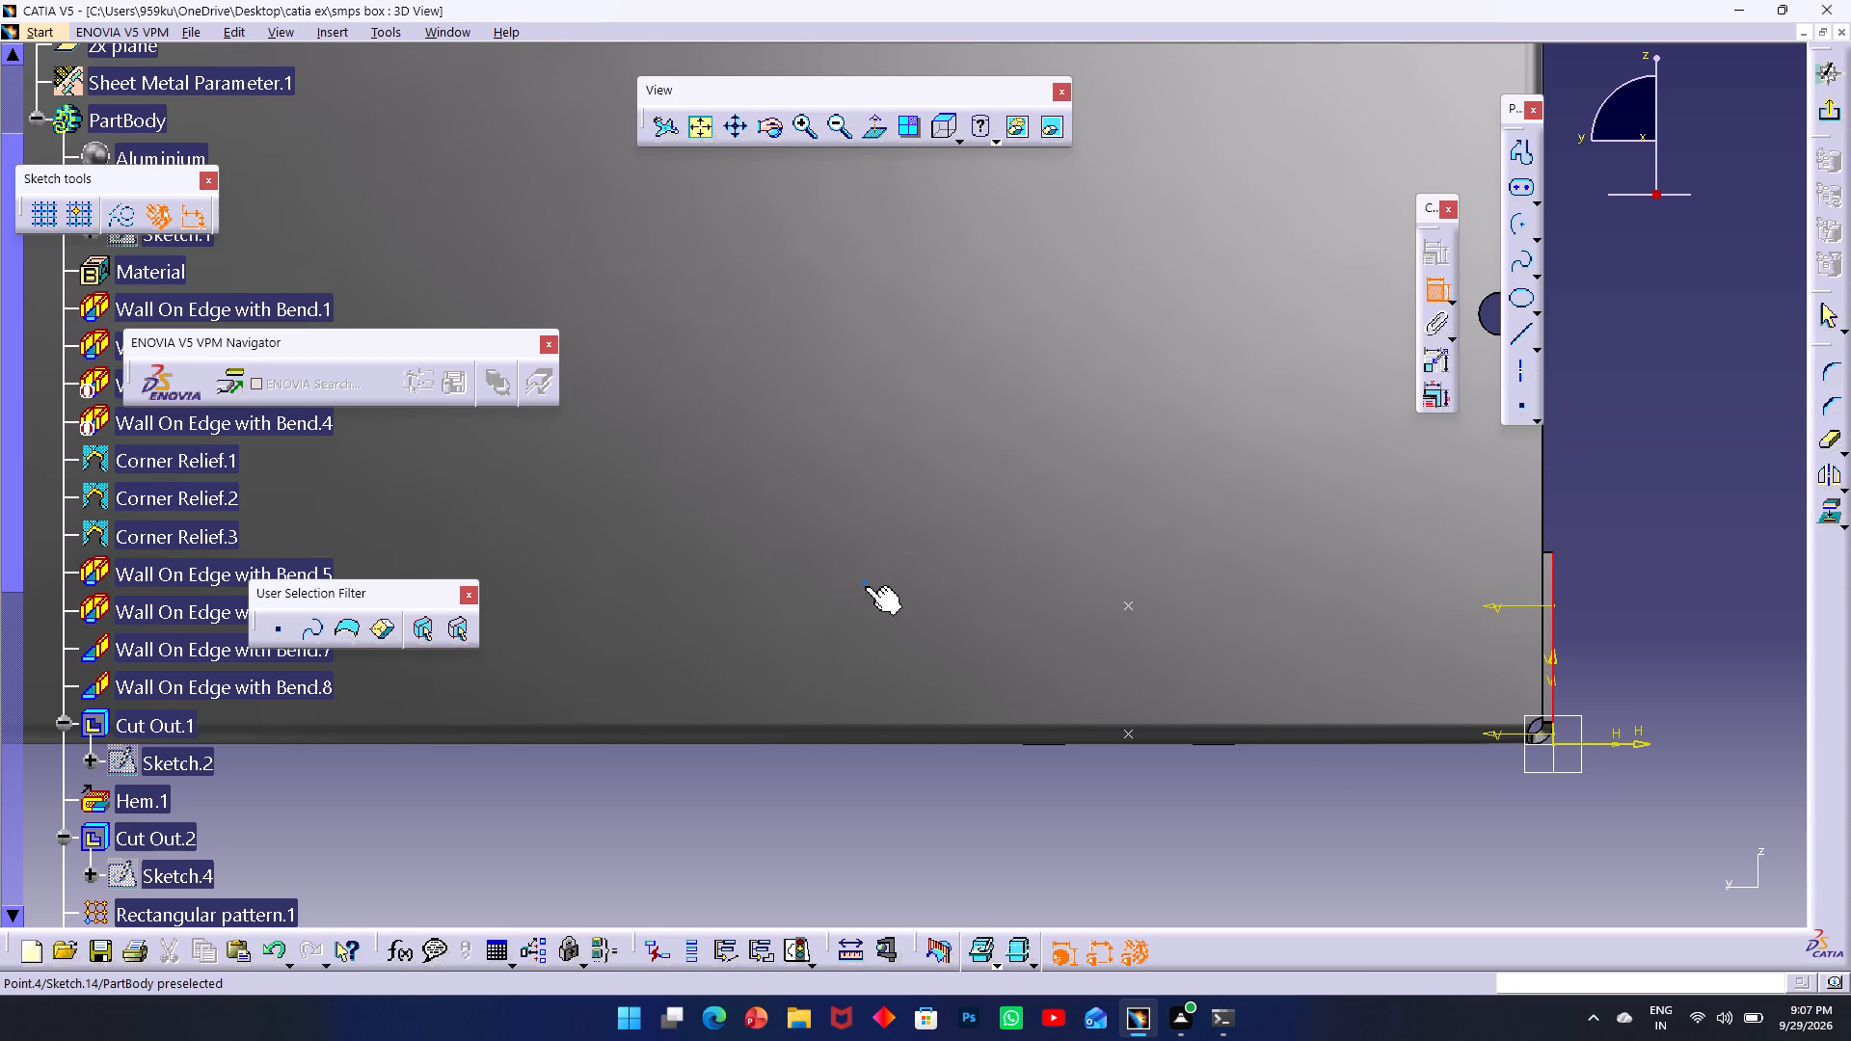
{"action": "left_click", "coordinate": [866, 587]}
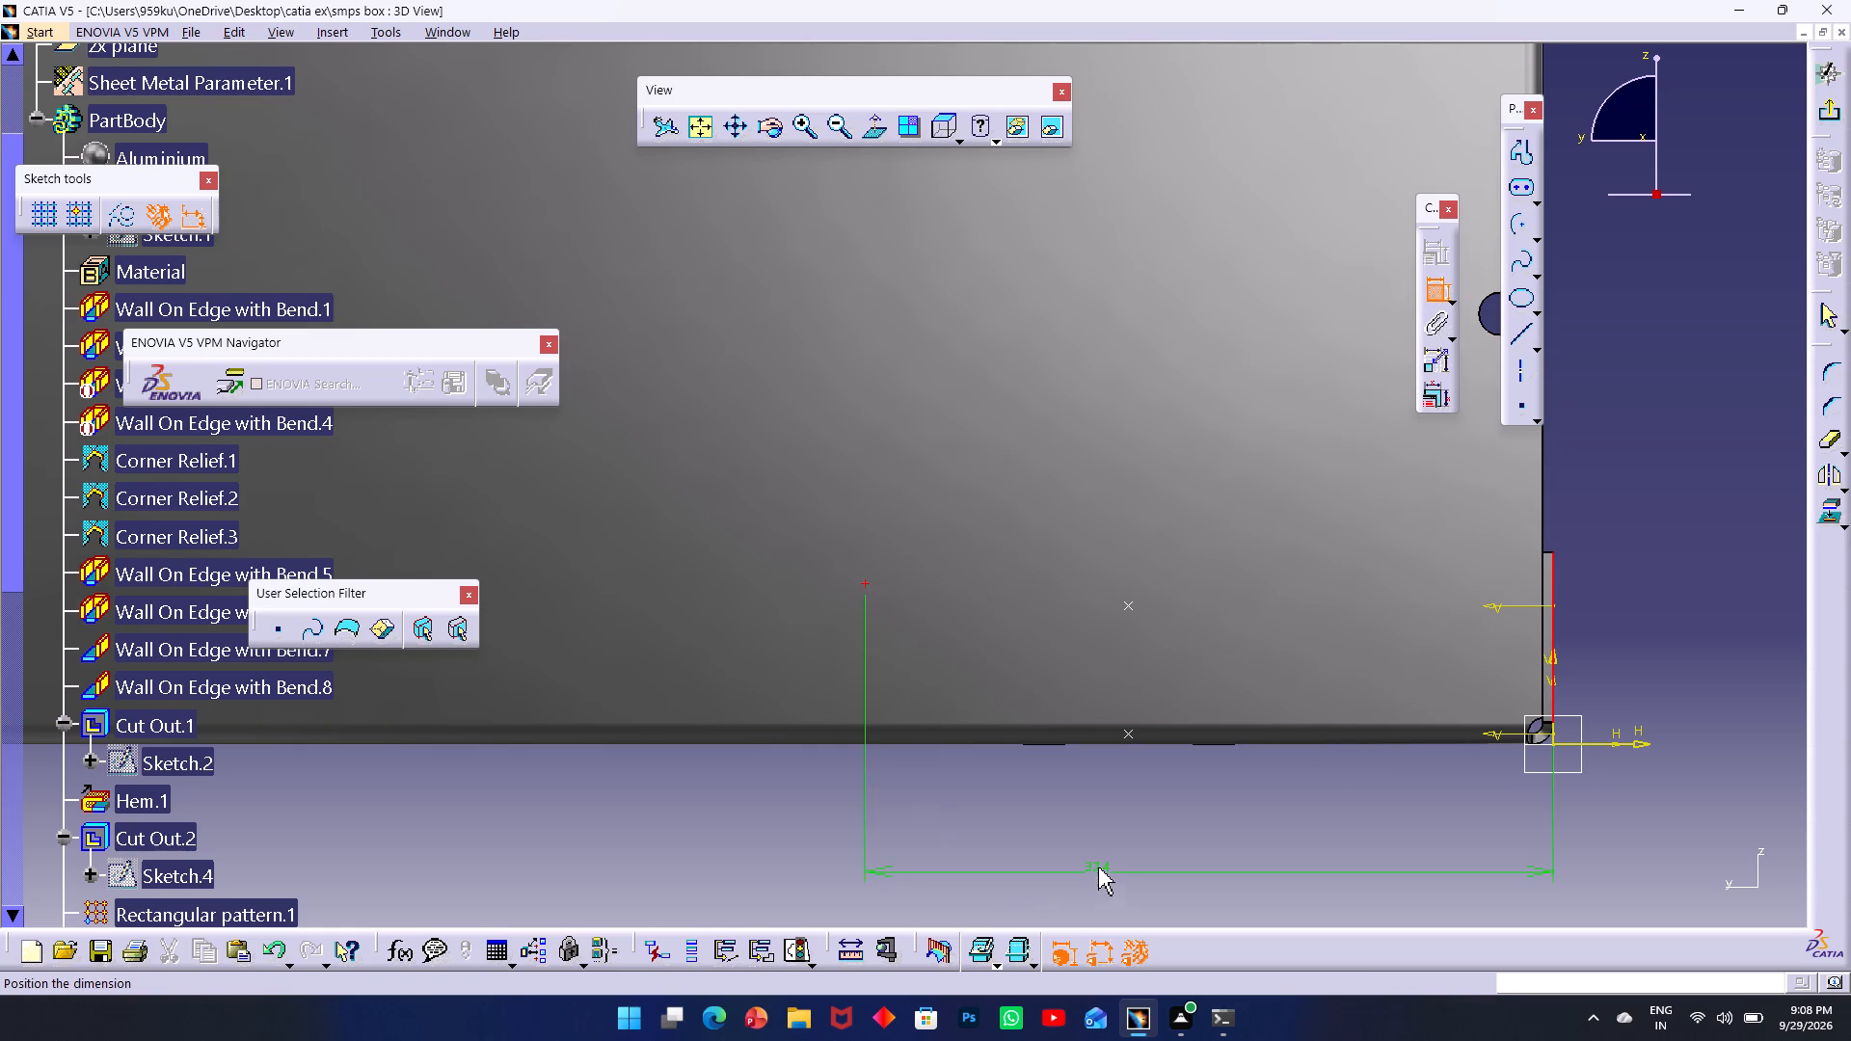
{"action": "left_click", "coordinate": [1100, 863]}
{"action": "key", "text": "3"}
{"action": "key", "text": "0"}
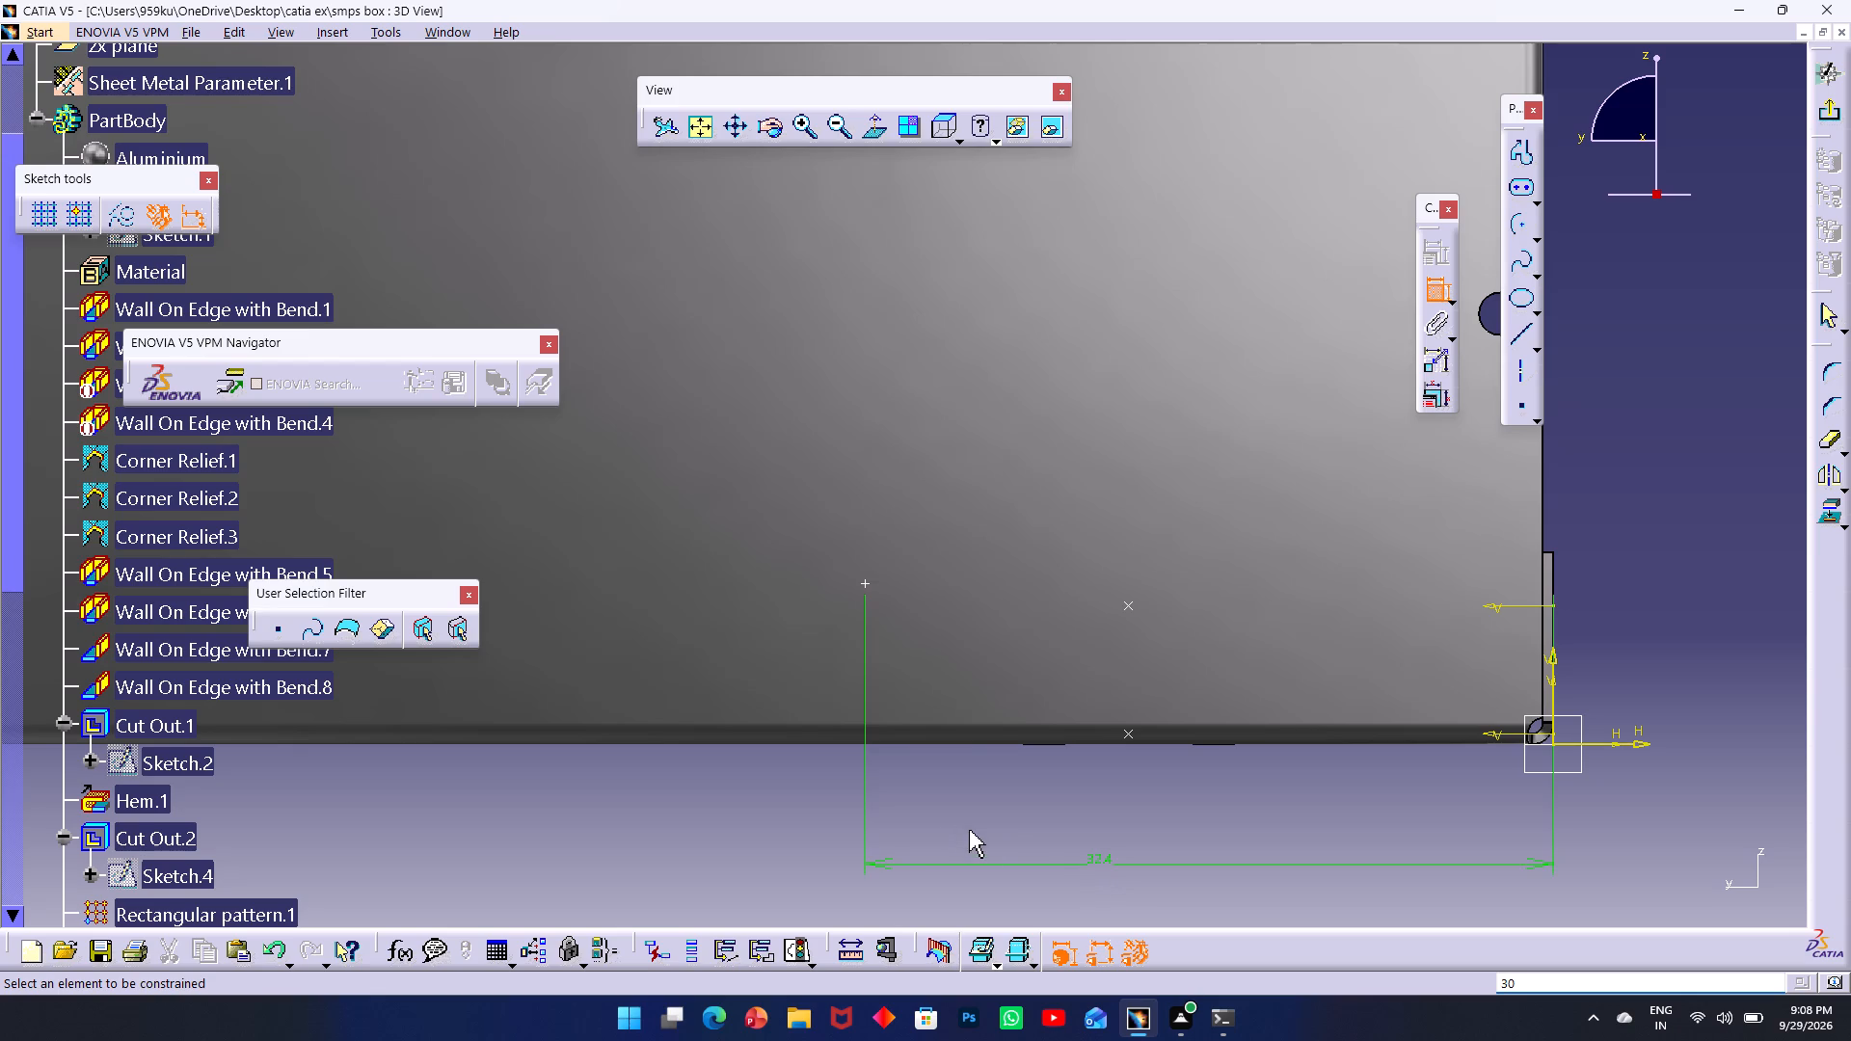
{"action": "double_click", "coordinate": [1104, 860]}
{"action": "type", "text": "30"}
{"action": "key", "text": "Return"}
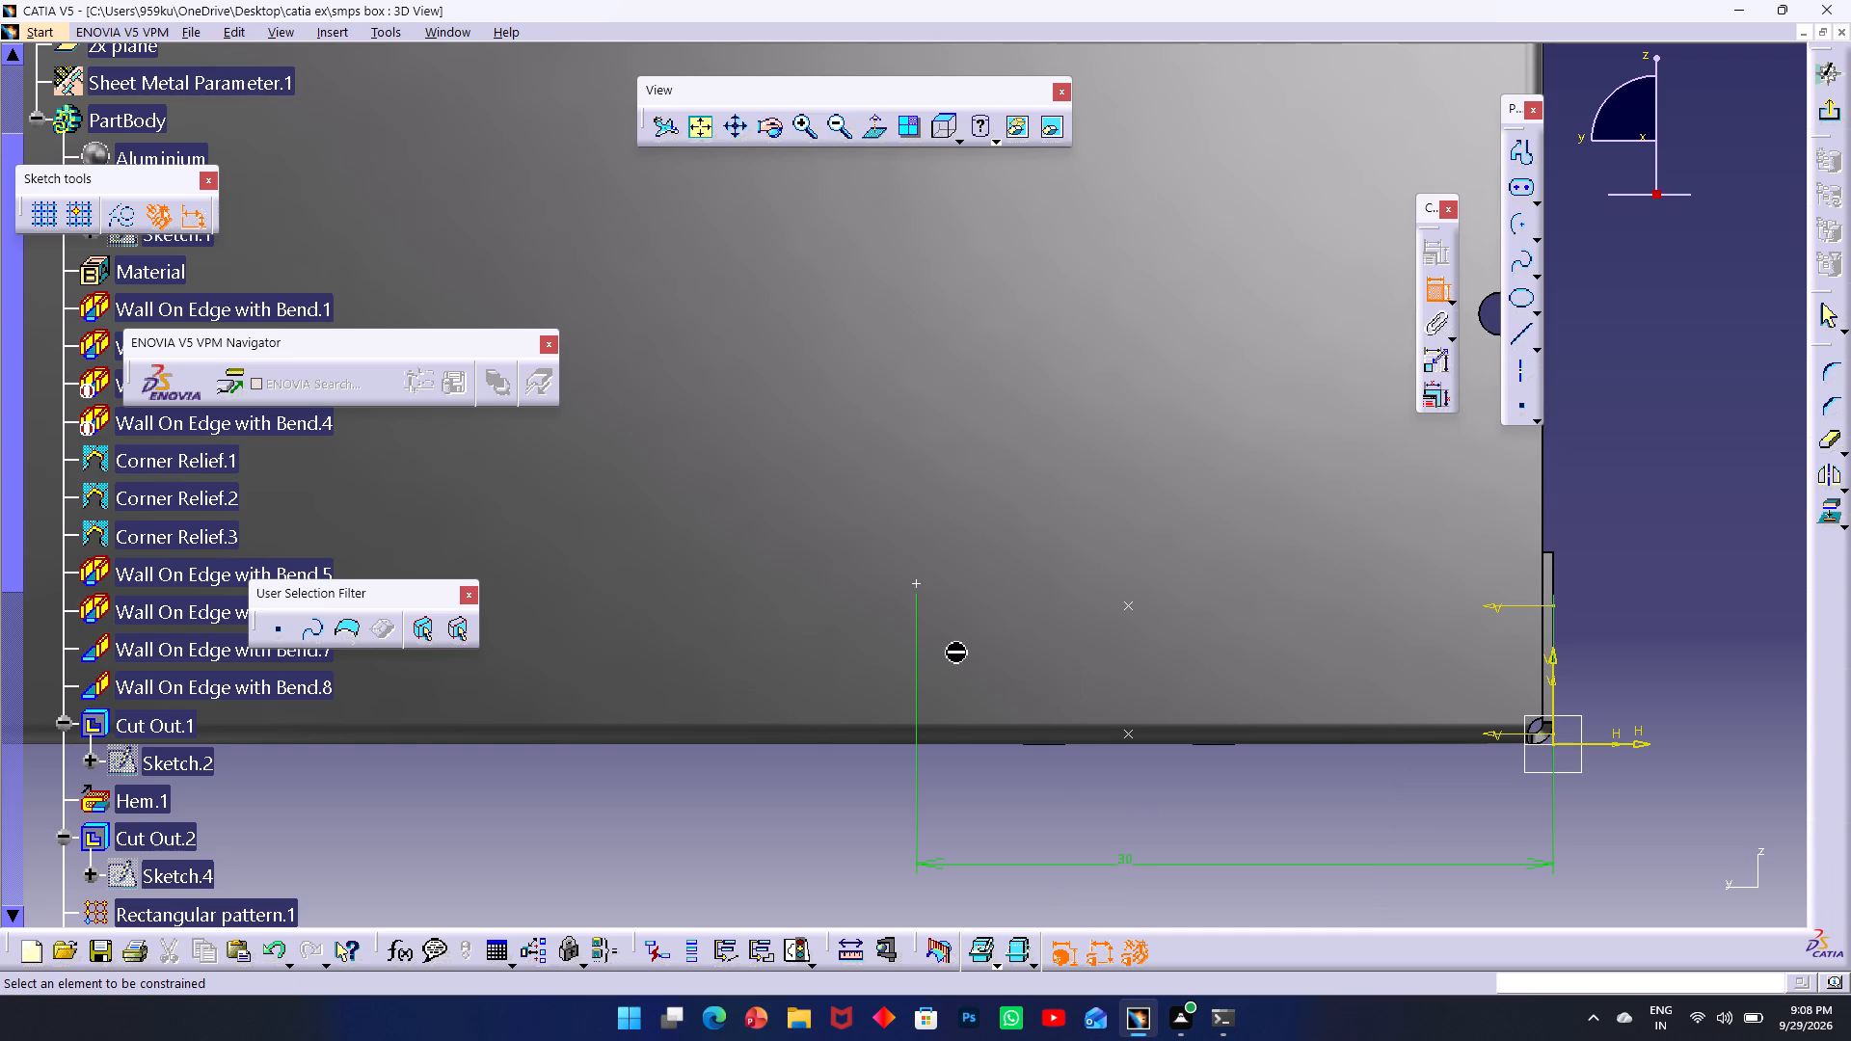
Dimension the same lower point vertically from the box's bottom edge and set the distance to 6 mm.
{"action": "left_click", "coordinate": [916, 579]}
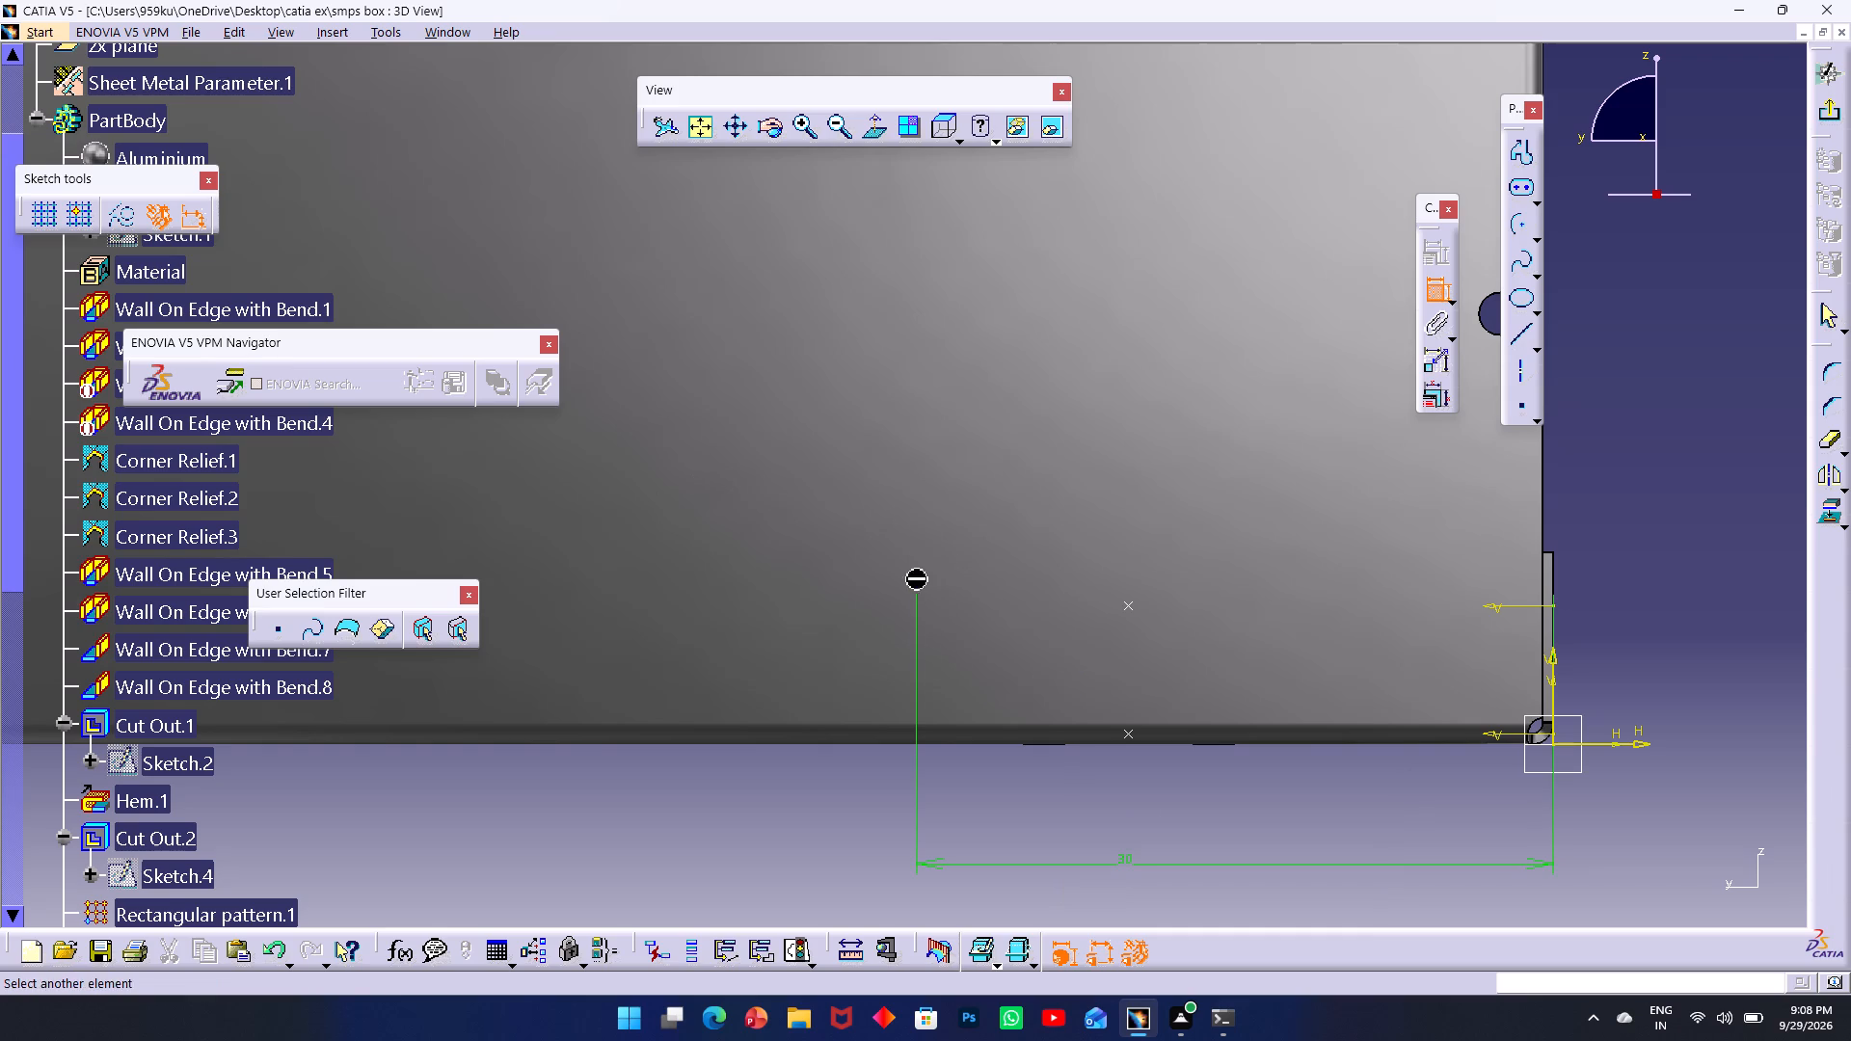
{"action": "left_click", "coordinate": [942, 742]}
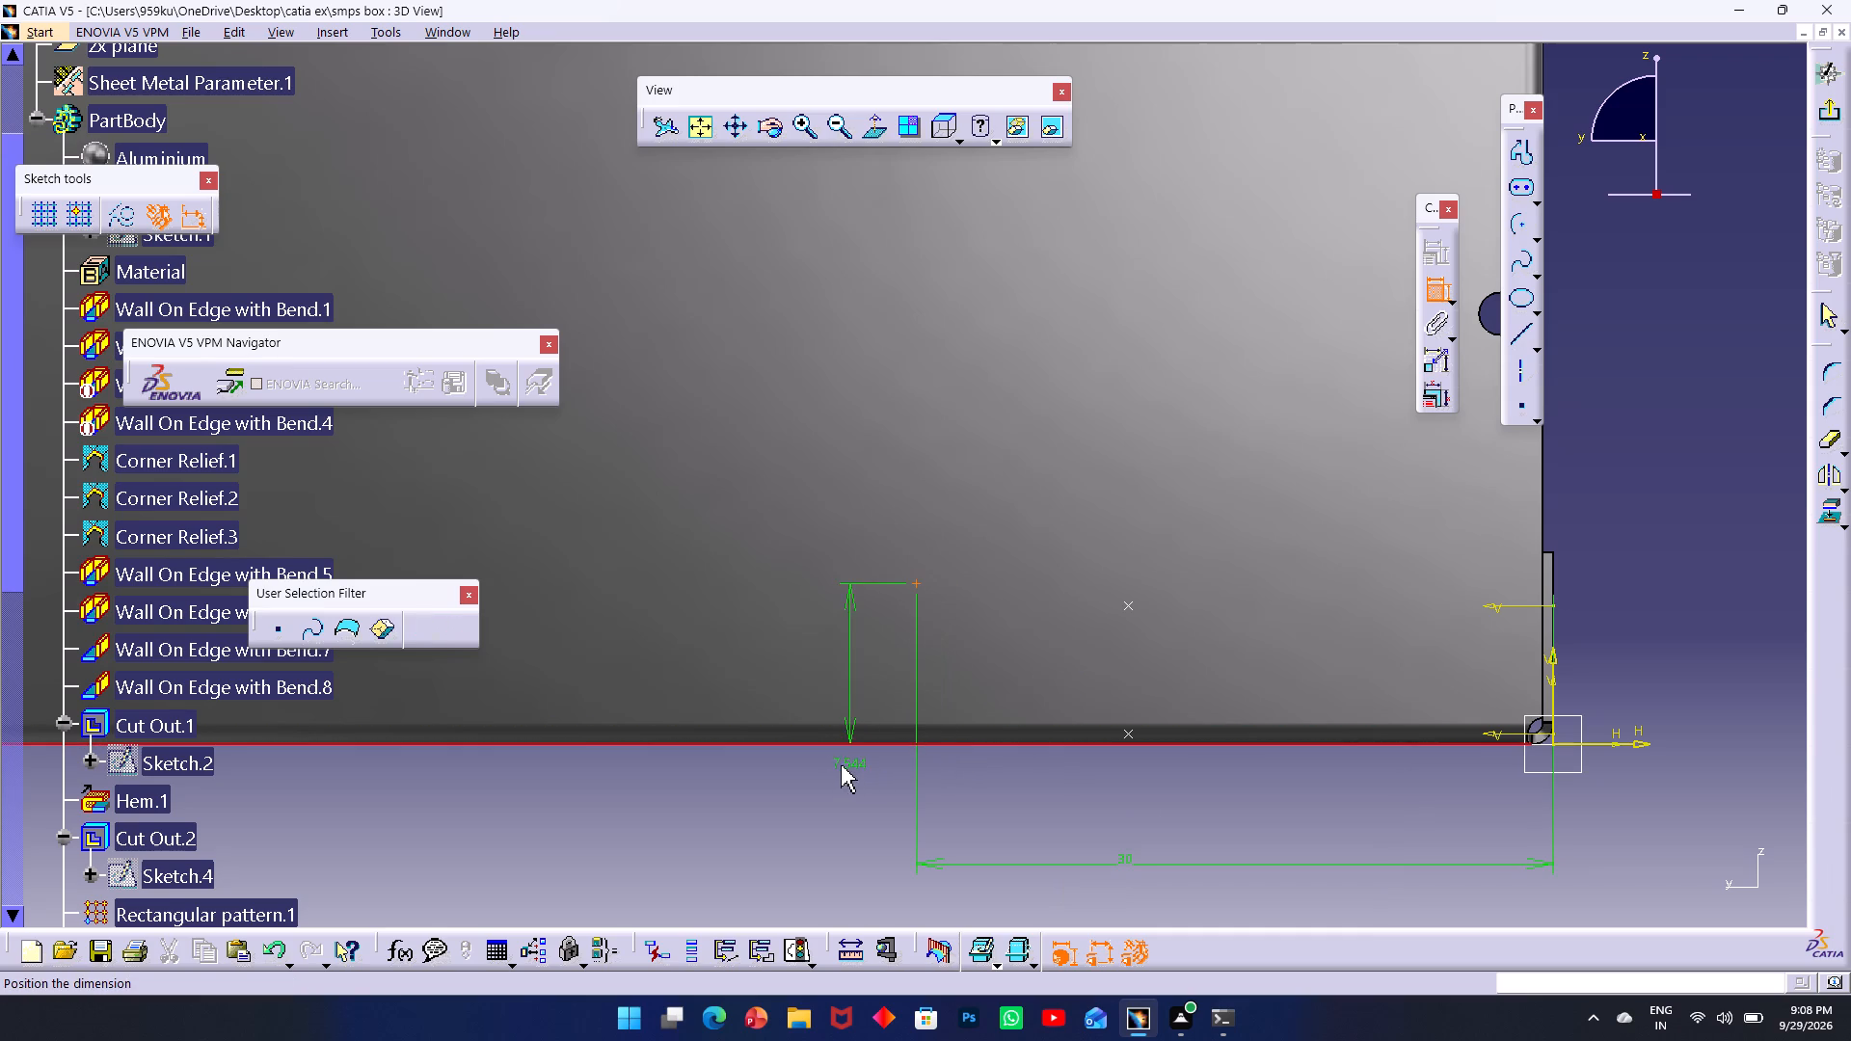
{"action": "left_click", "coordinate": [821, 705]}
{"action": "key", "text": "6"}
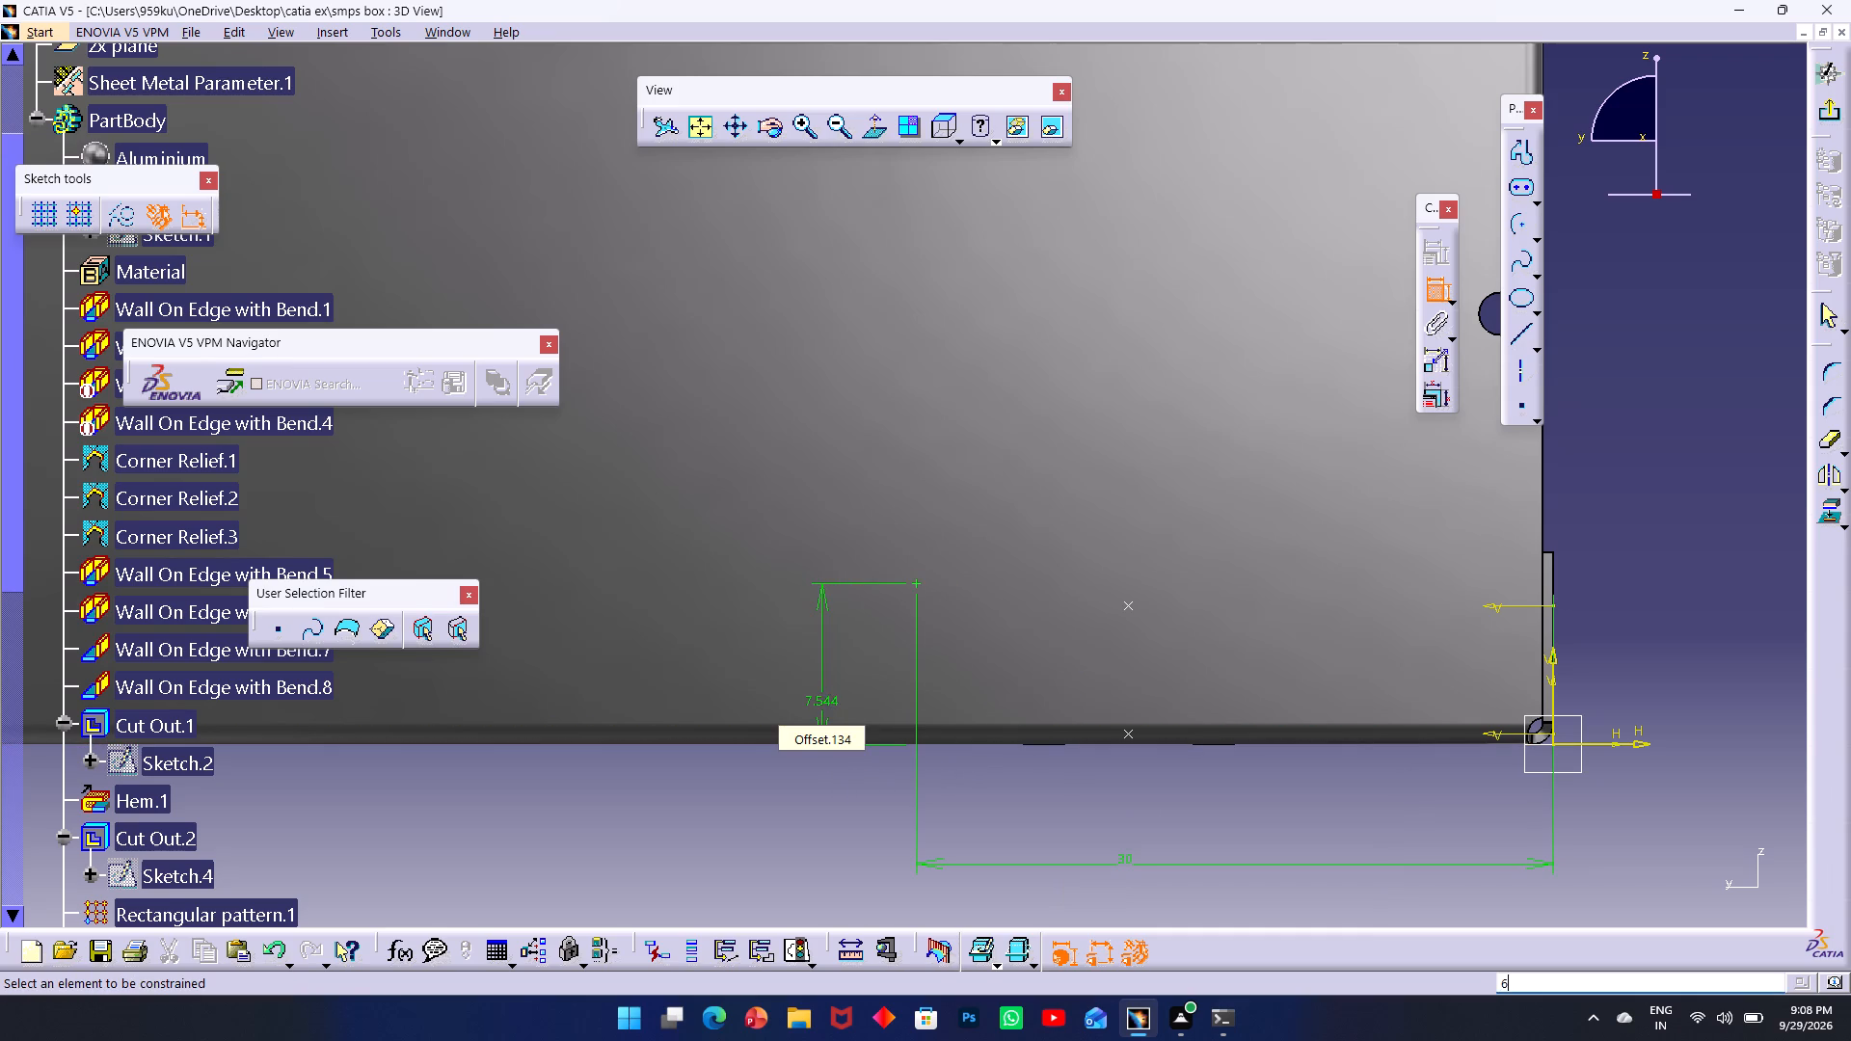
{"action": "double_click", "coordinate": [818, 700]}
{"action": "key", "text": "6"}
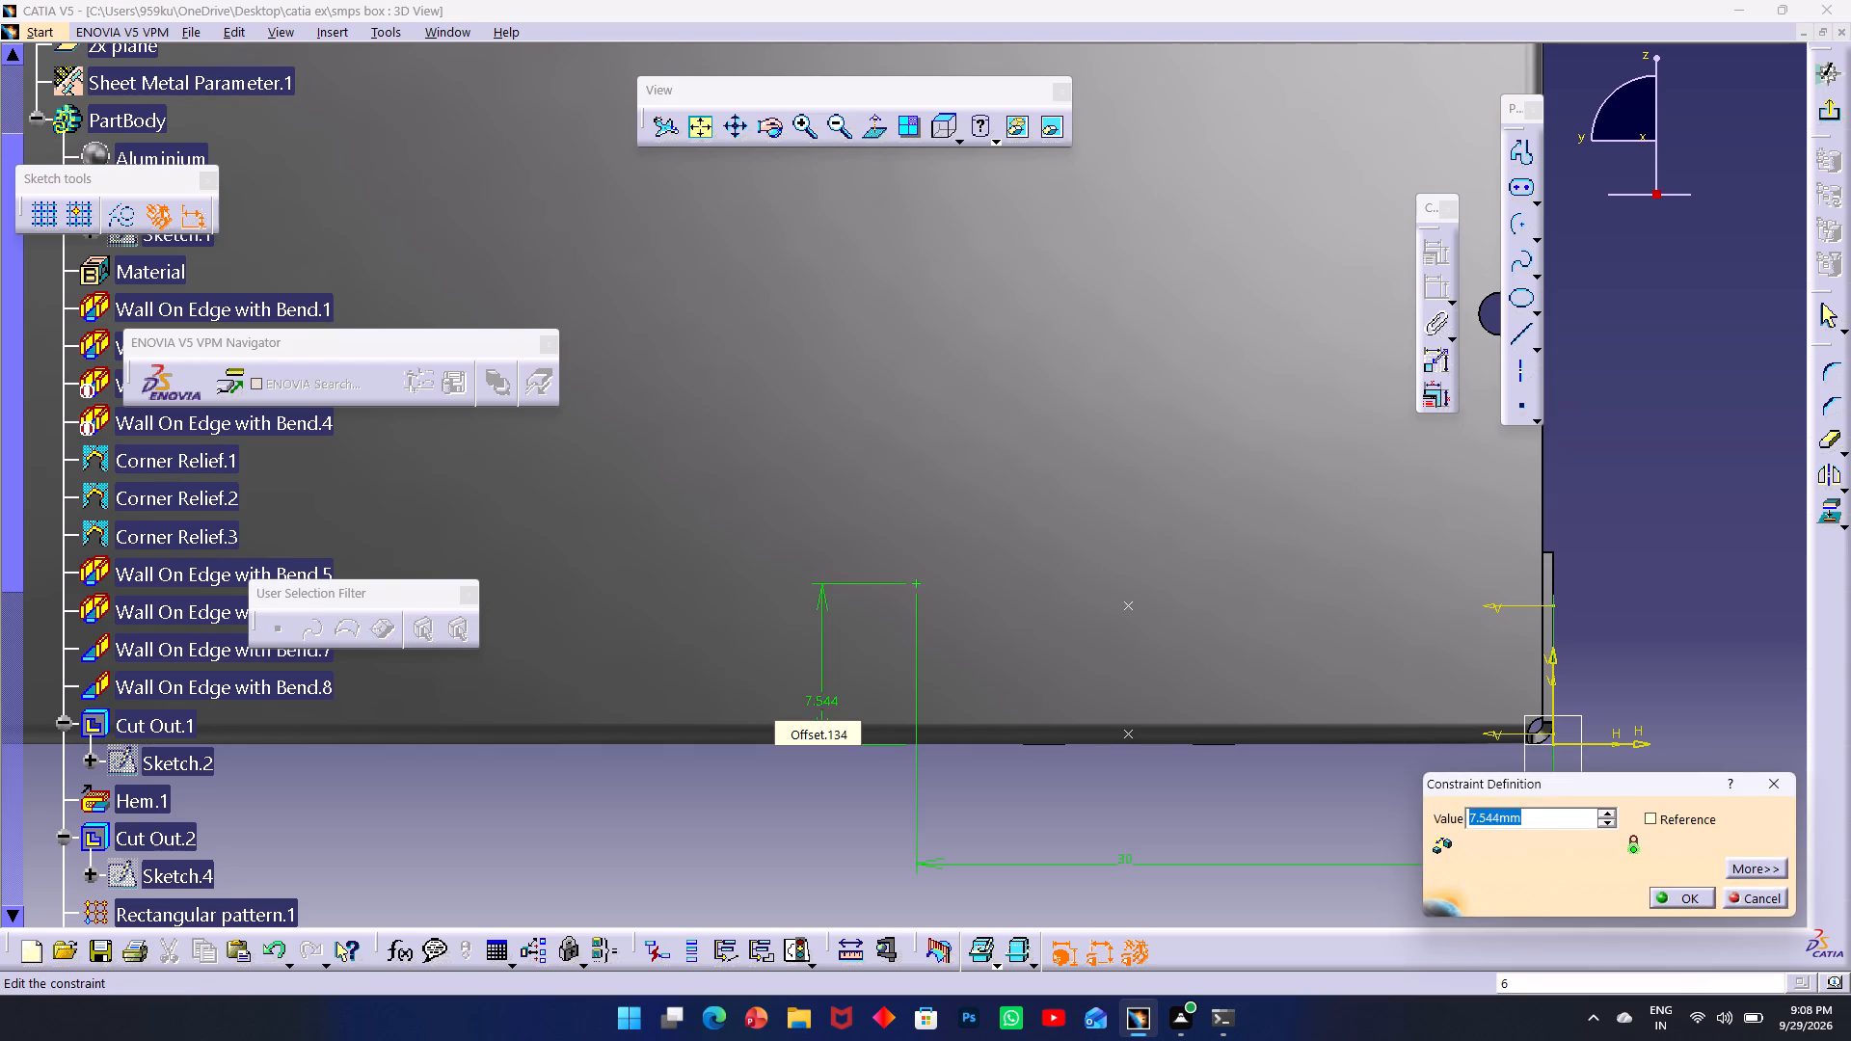
{"action": "key", "text": "Return"}
Constrain the sketch point near the wall's upper corner, above the flanged hole.
{"action": "middle_click_drag", "start_coordinate": [1154, 396], "coordinate": [1034, 1040]}
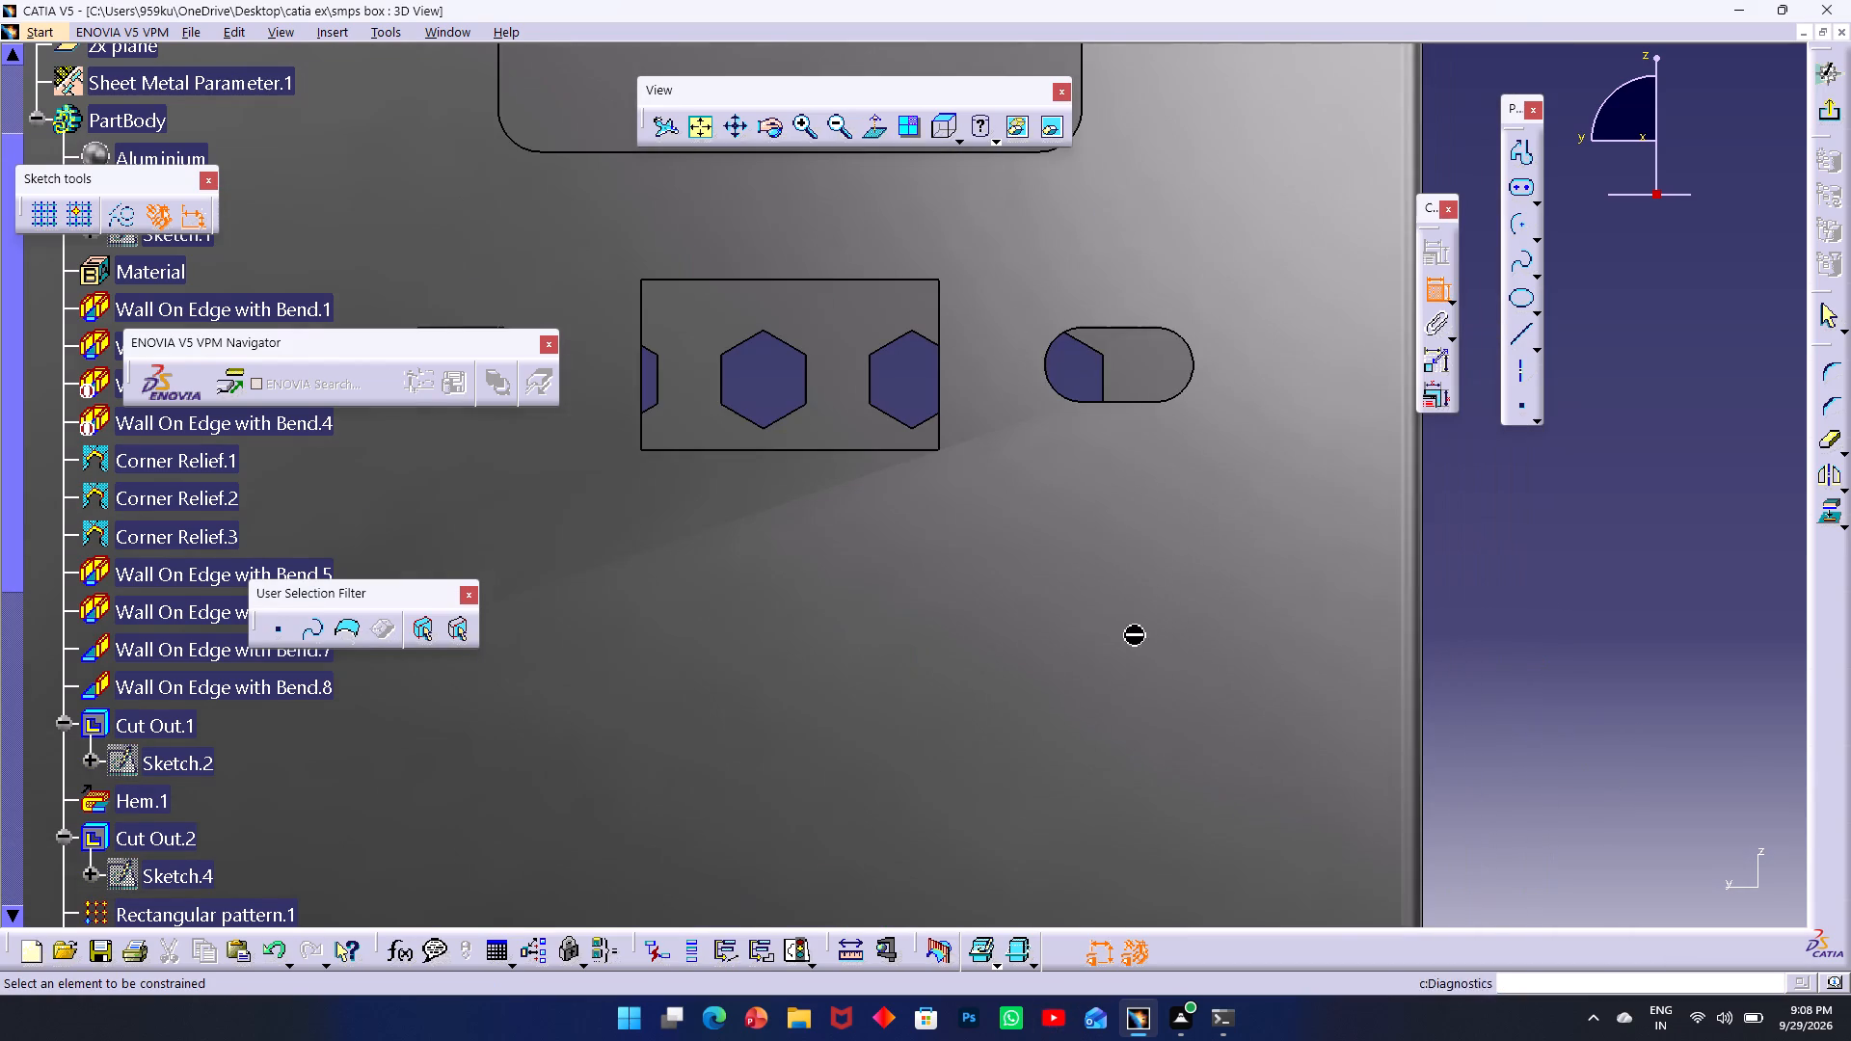
{"action": "middle_click_drag", "start_coordinate": [1133, 536], "coordinate": [1064, 1040]}
{"action": "middle_click_drag", "start_coordinate": [1142, 456], "coordinate": [1147, 650]}
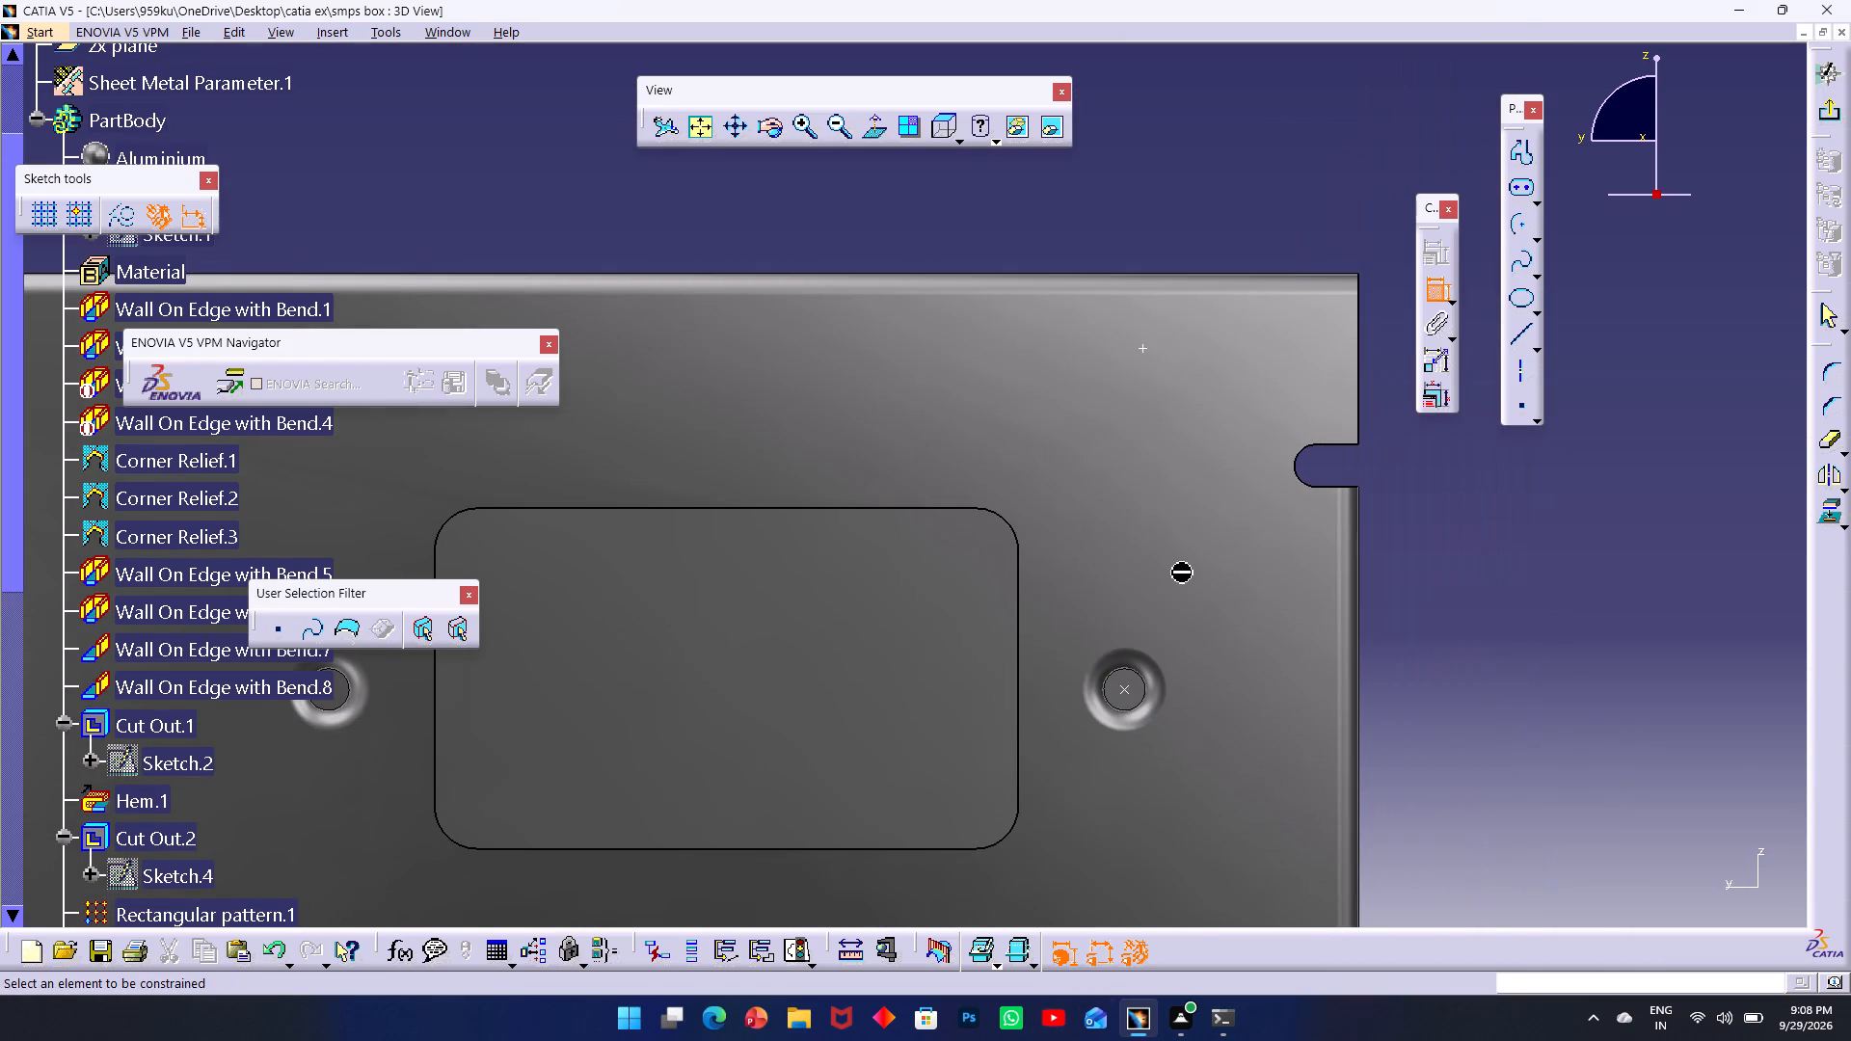
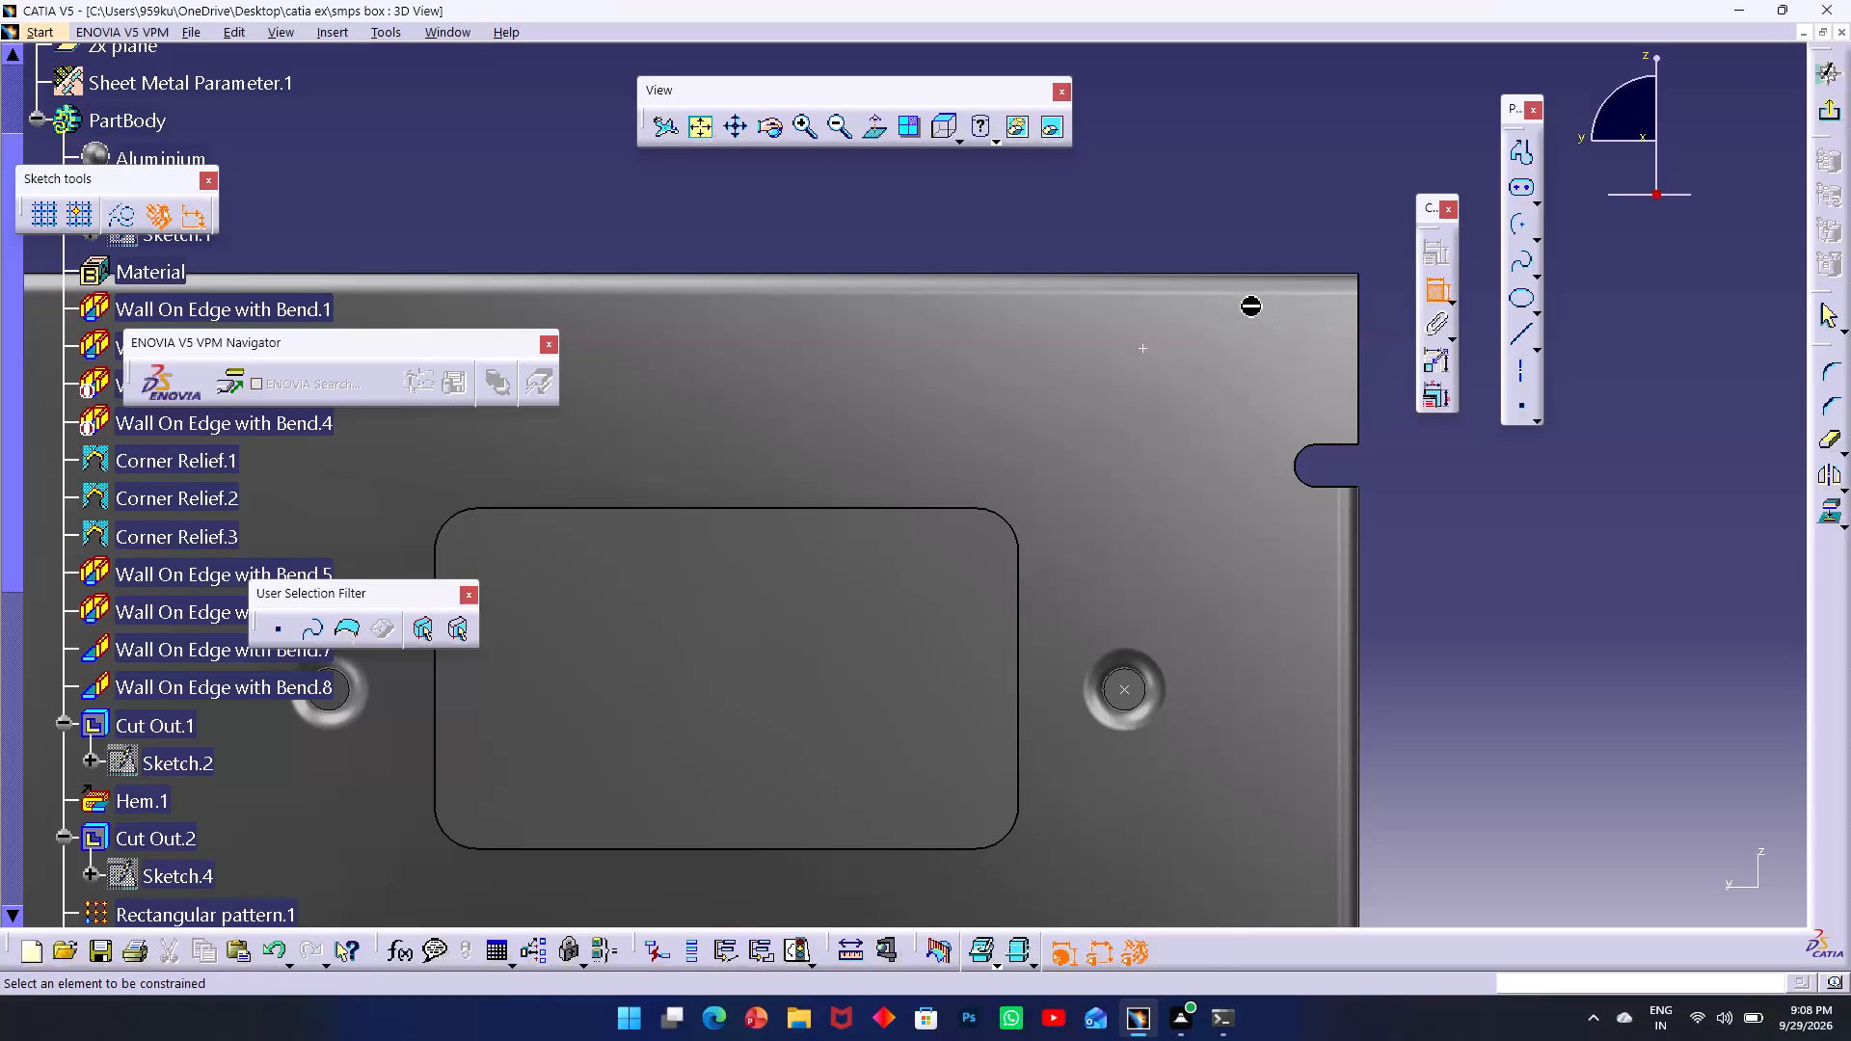
Dimension the upper corner point above the flanged hole horizontally from the wall's adjacent side edge and set the distance to 6 mm.
{"action": "left_click", "coordinate": [1145, 354]}
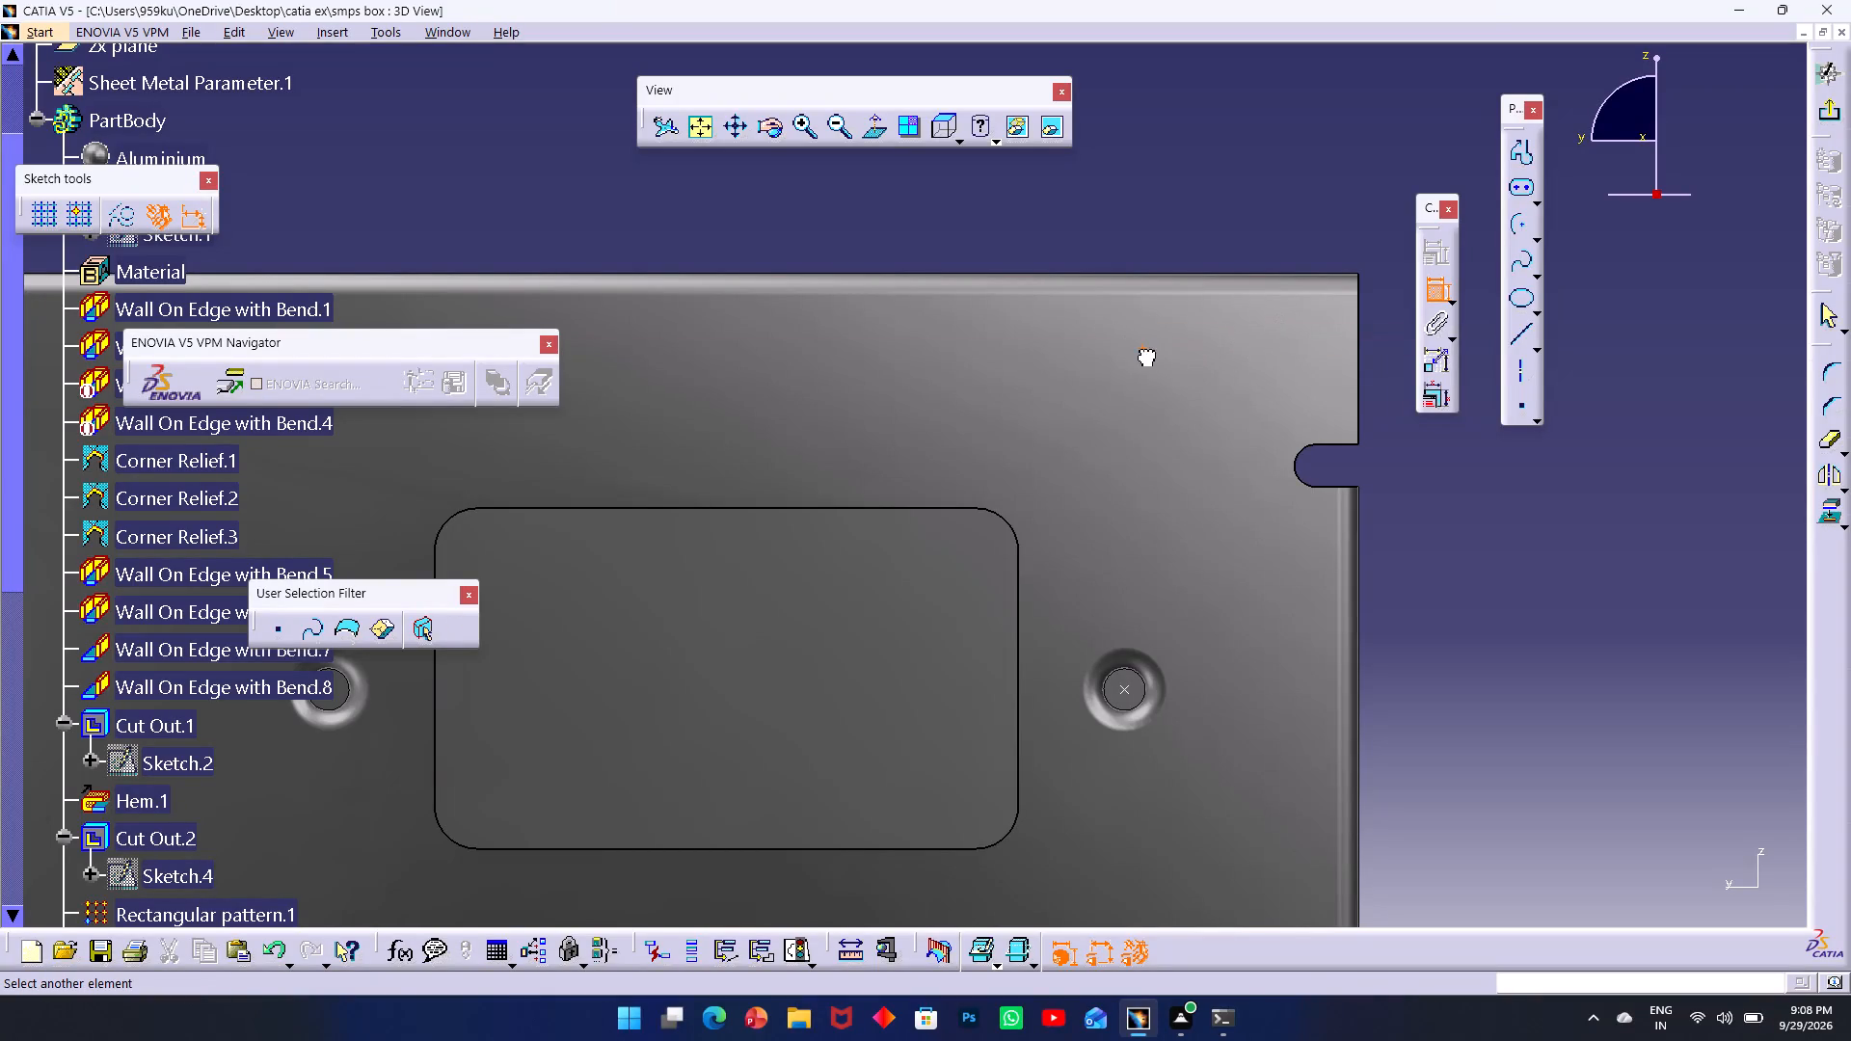
{"action": "left_click", "coordinate": [1355, 360]}
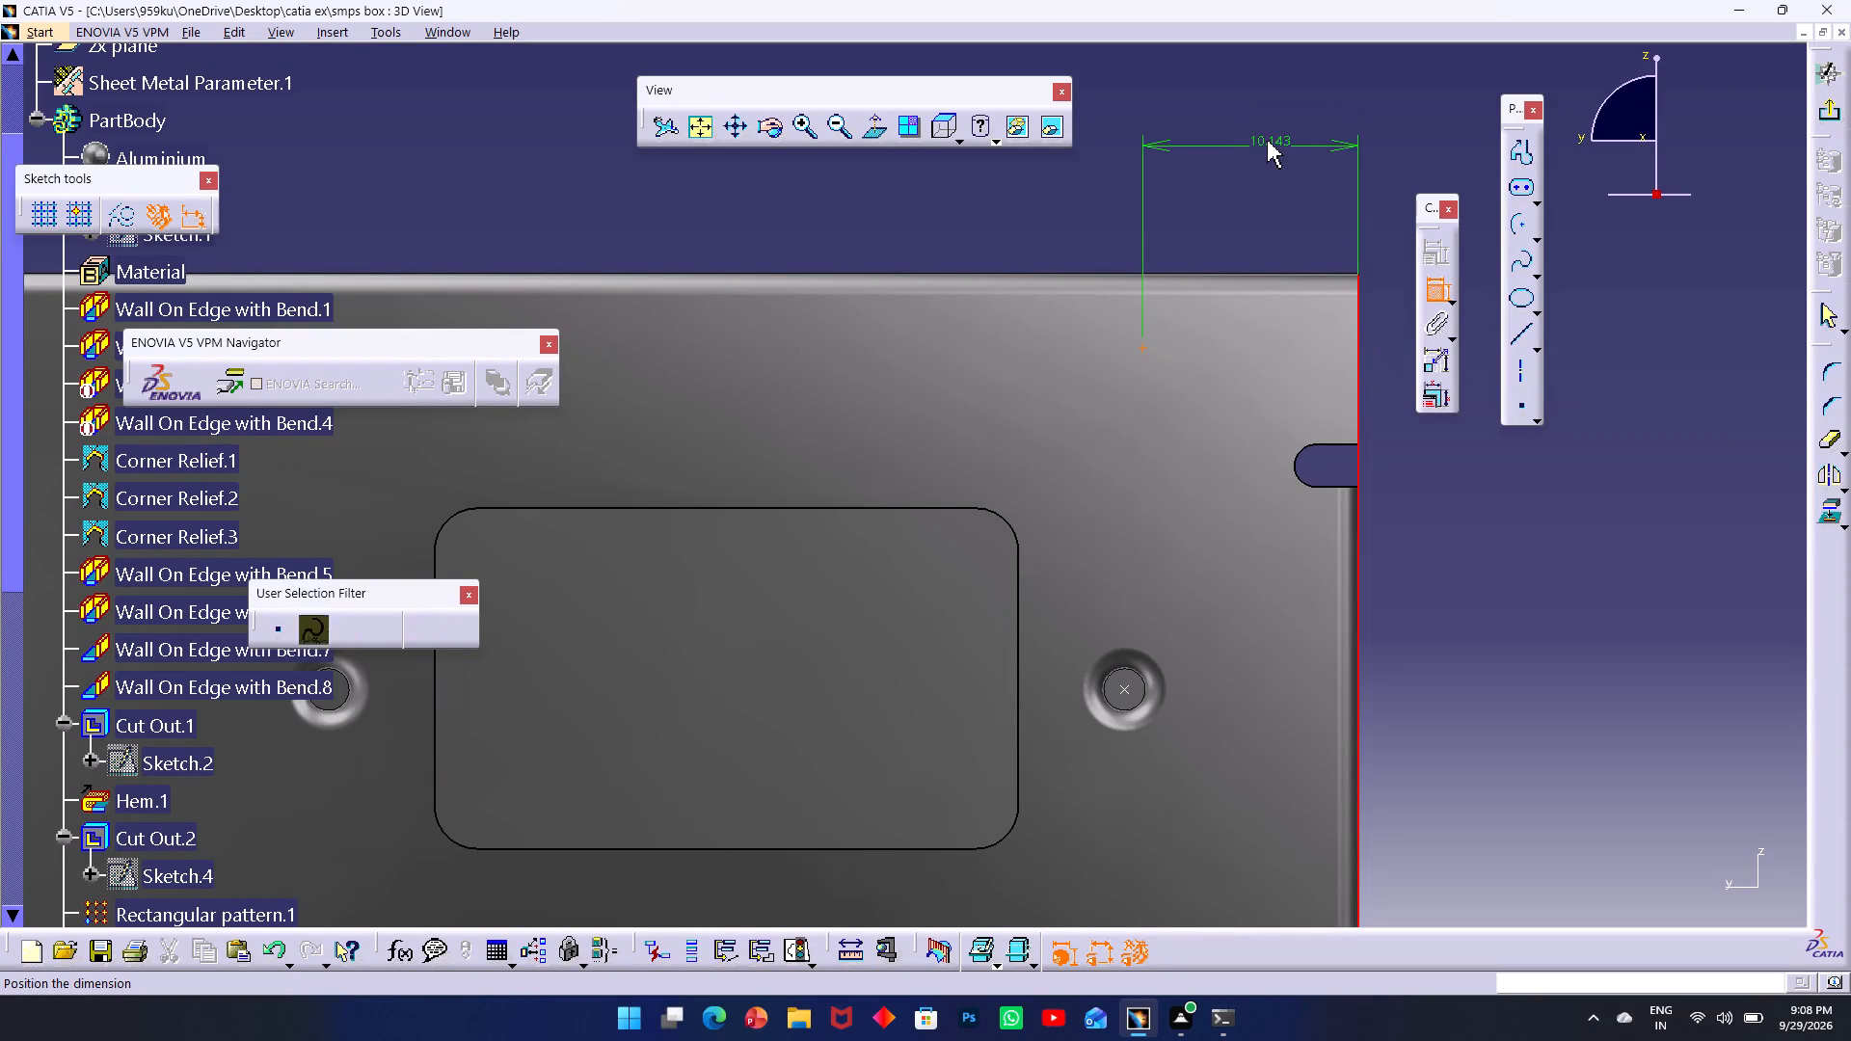
{"action": "left_click", "coordinate": [1265, 138]}
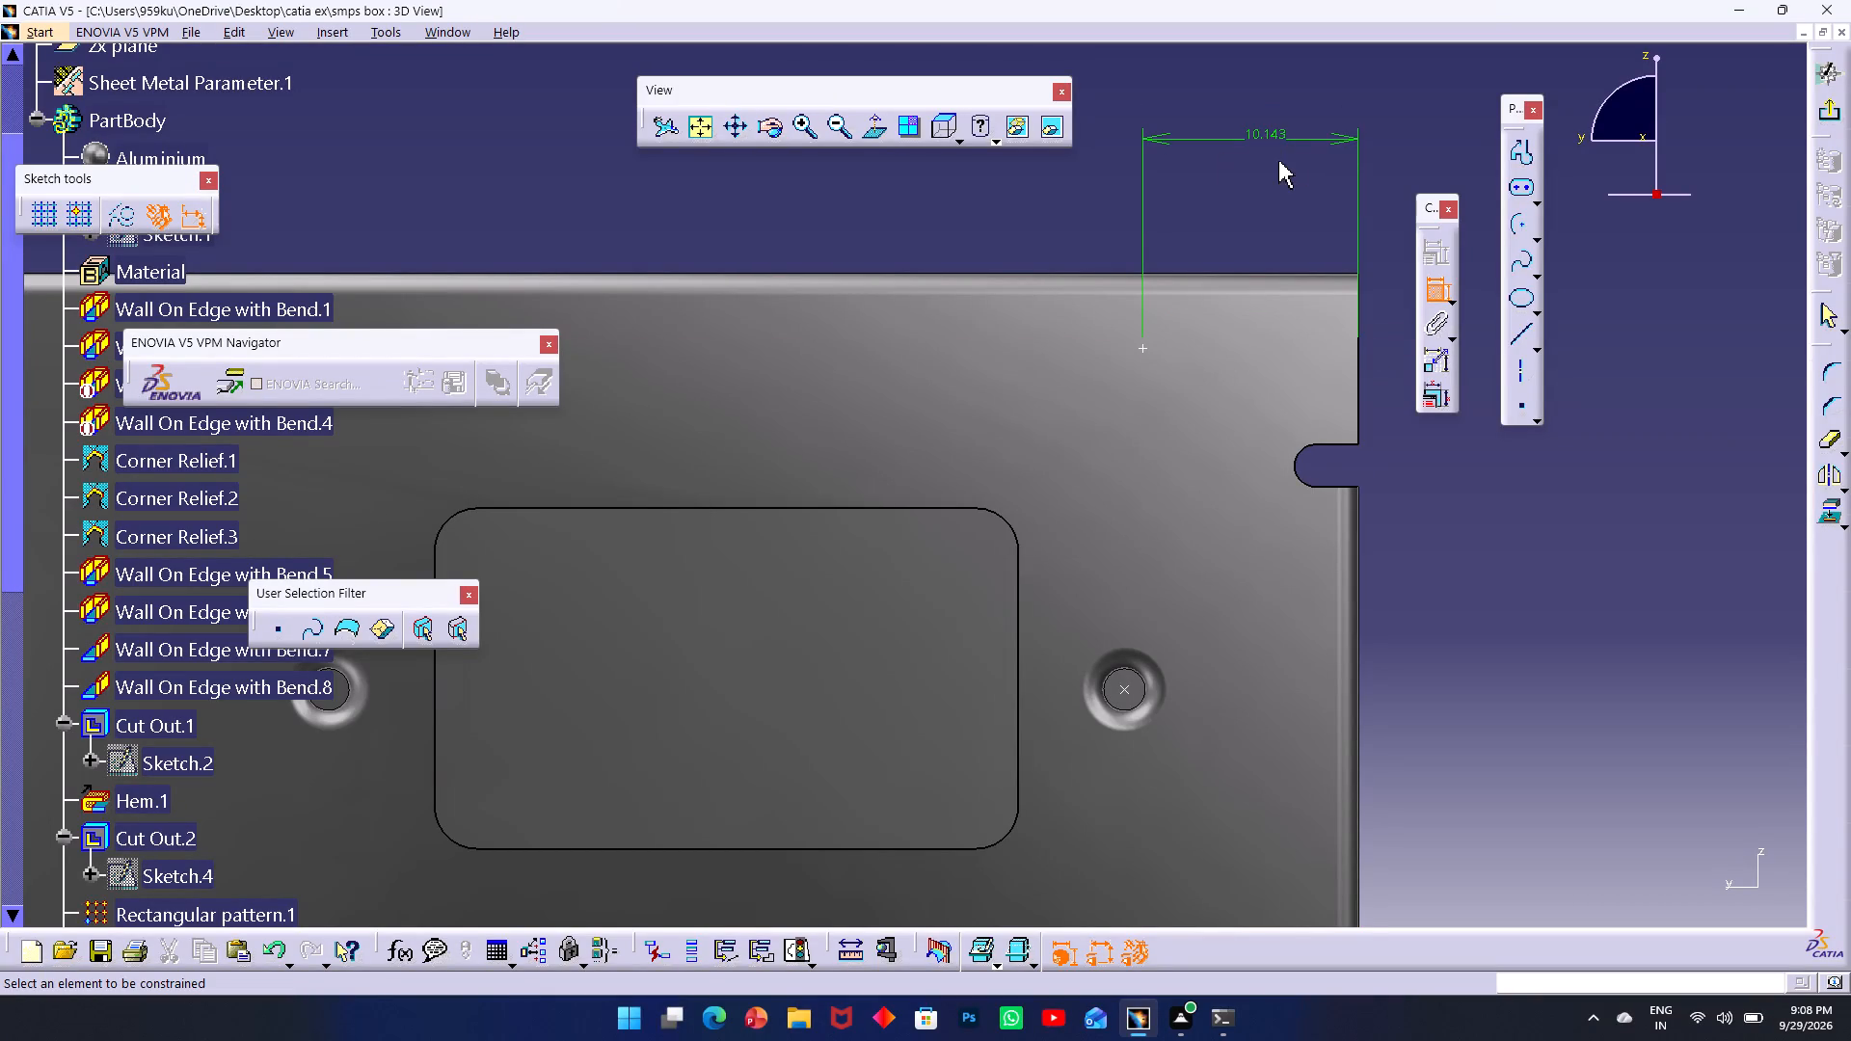
{"action": "double_click", "coordinate": [1264, 132]}
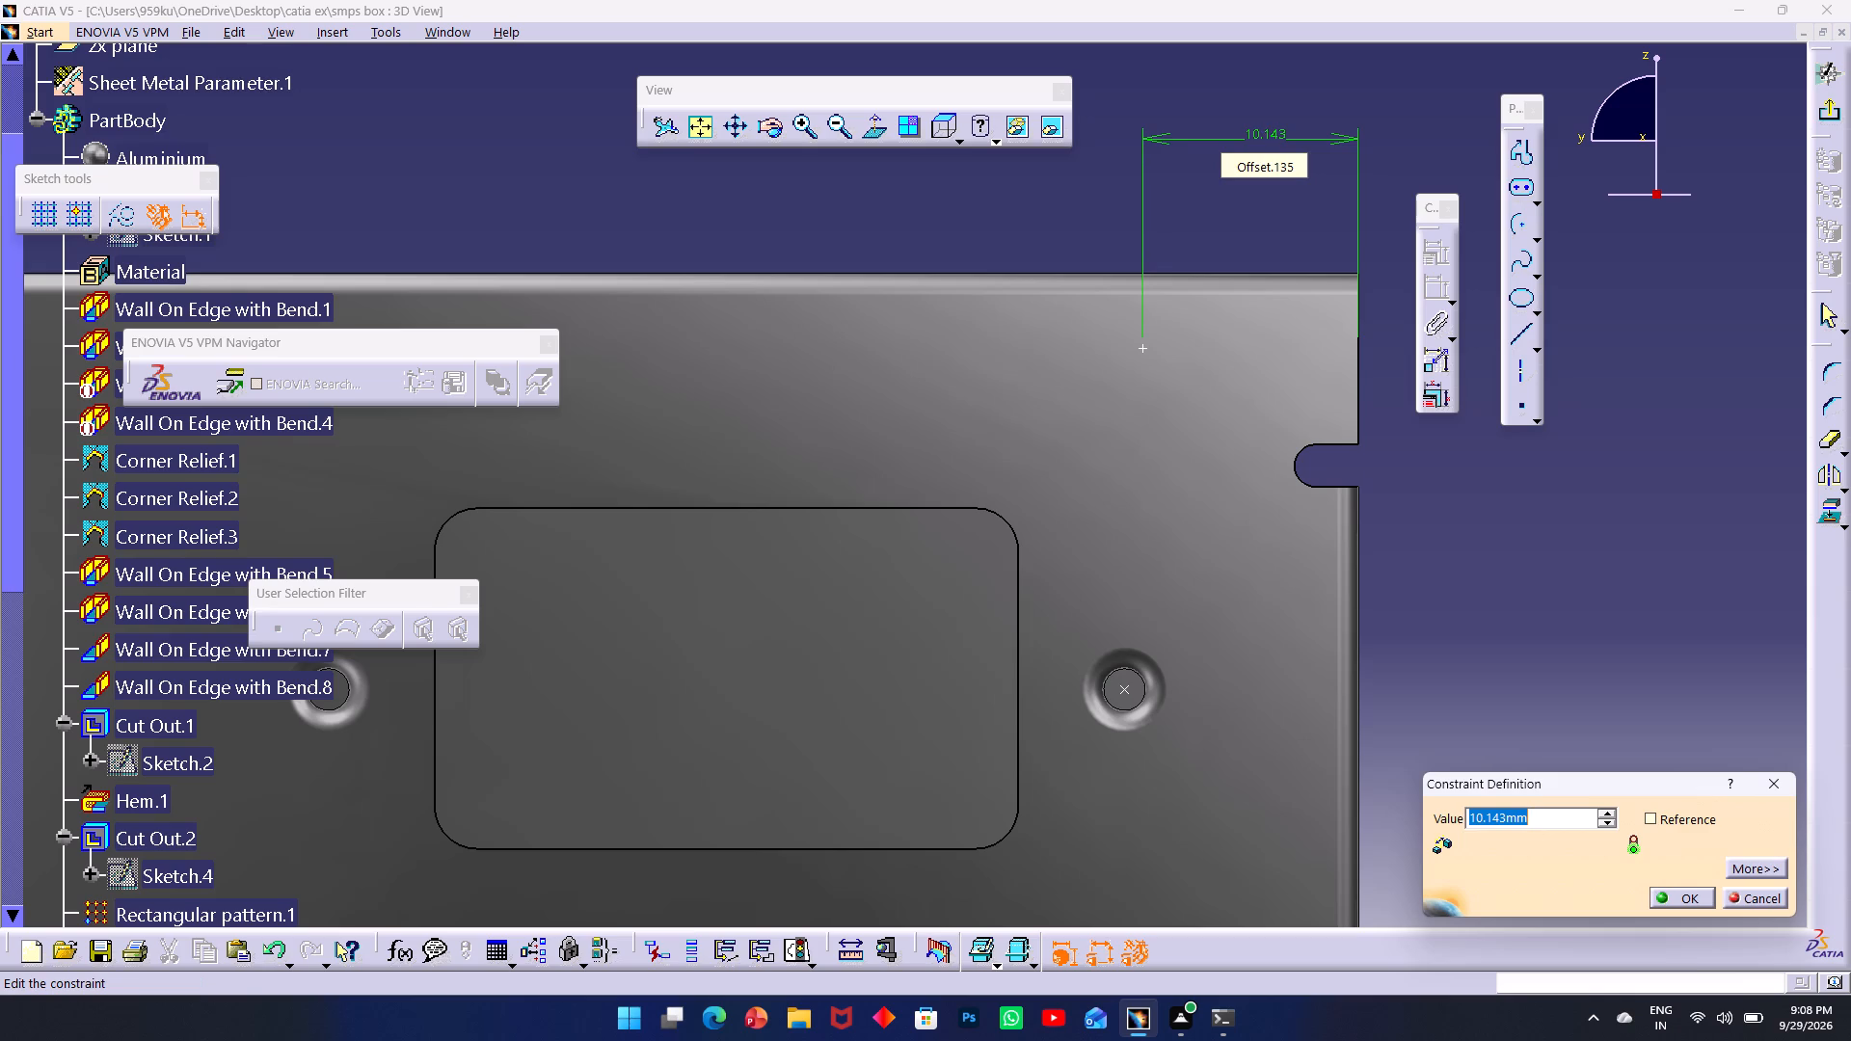
{"action": "key", "text": "6"}
{"action": "key", "text": "Return"}
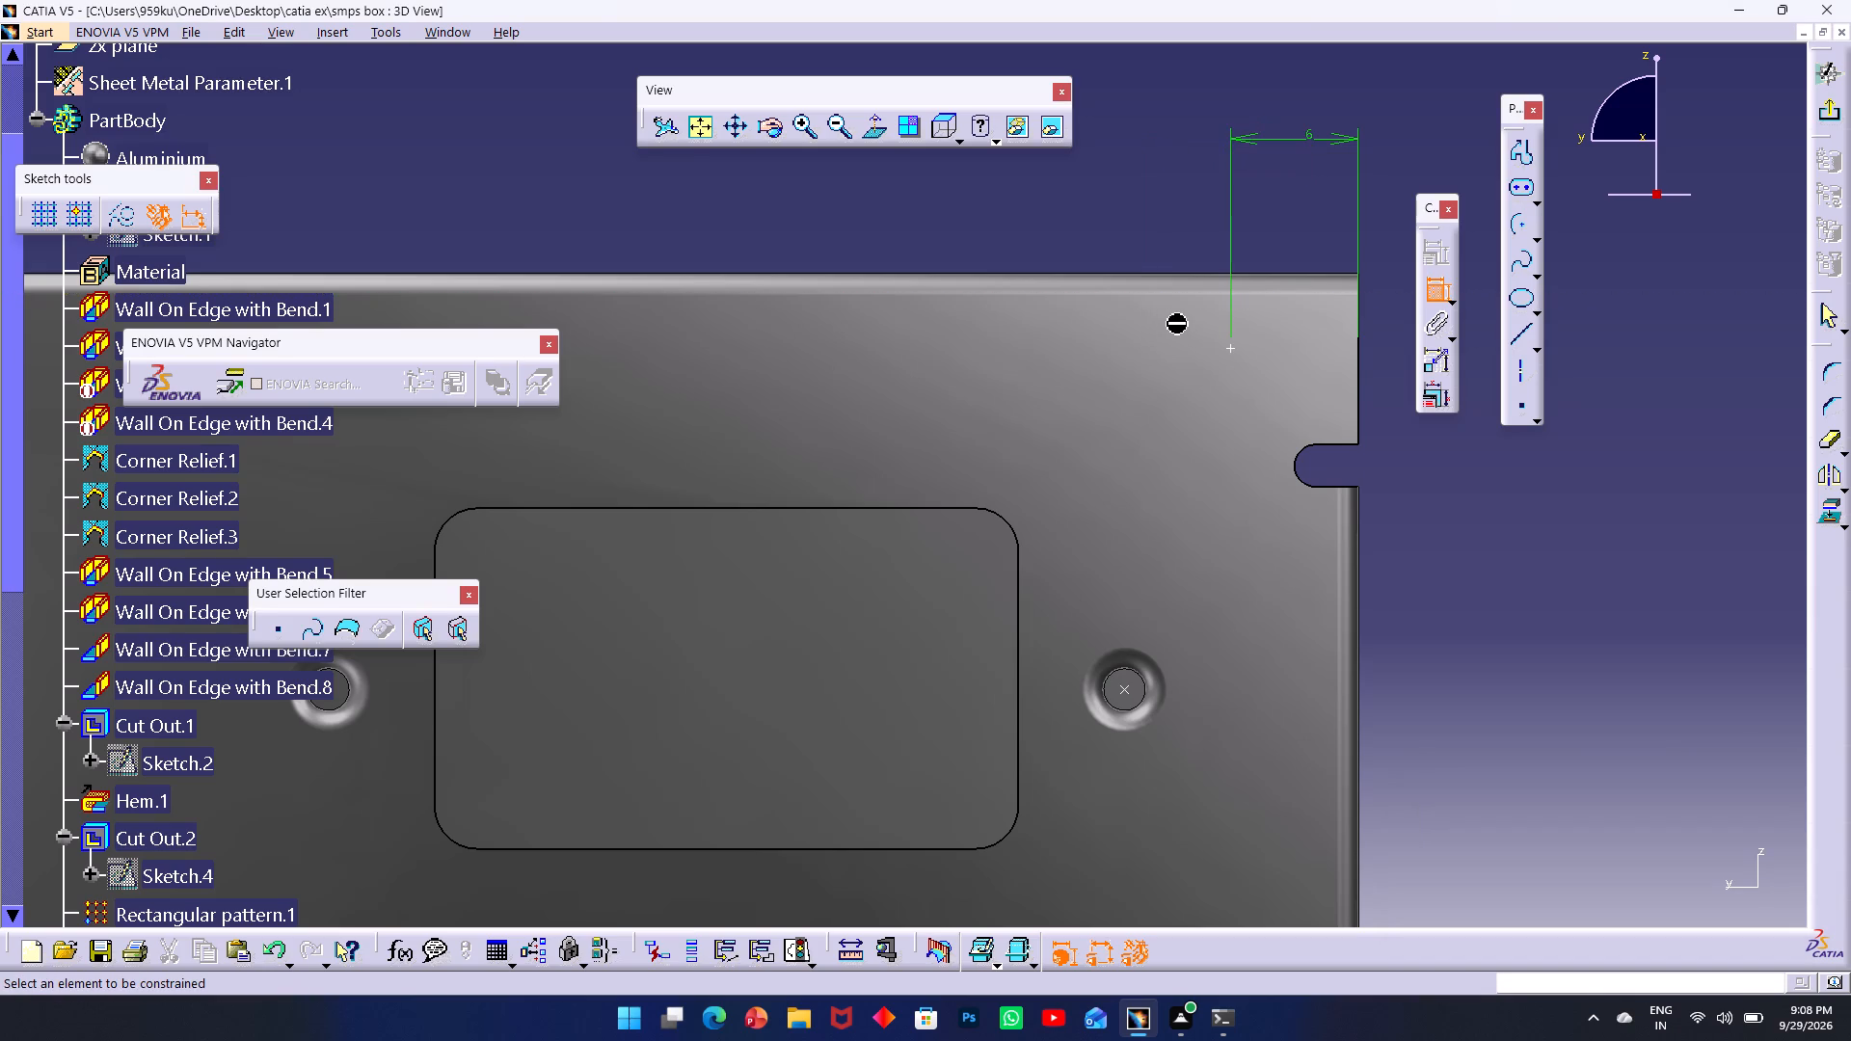
{"action": "left_click", "coordinate": [1178, 345]}
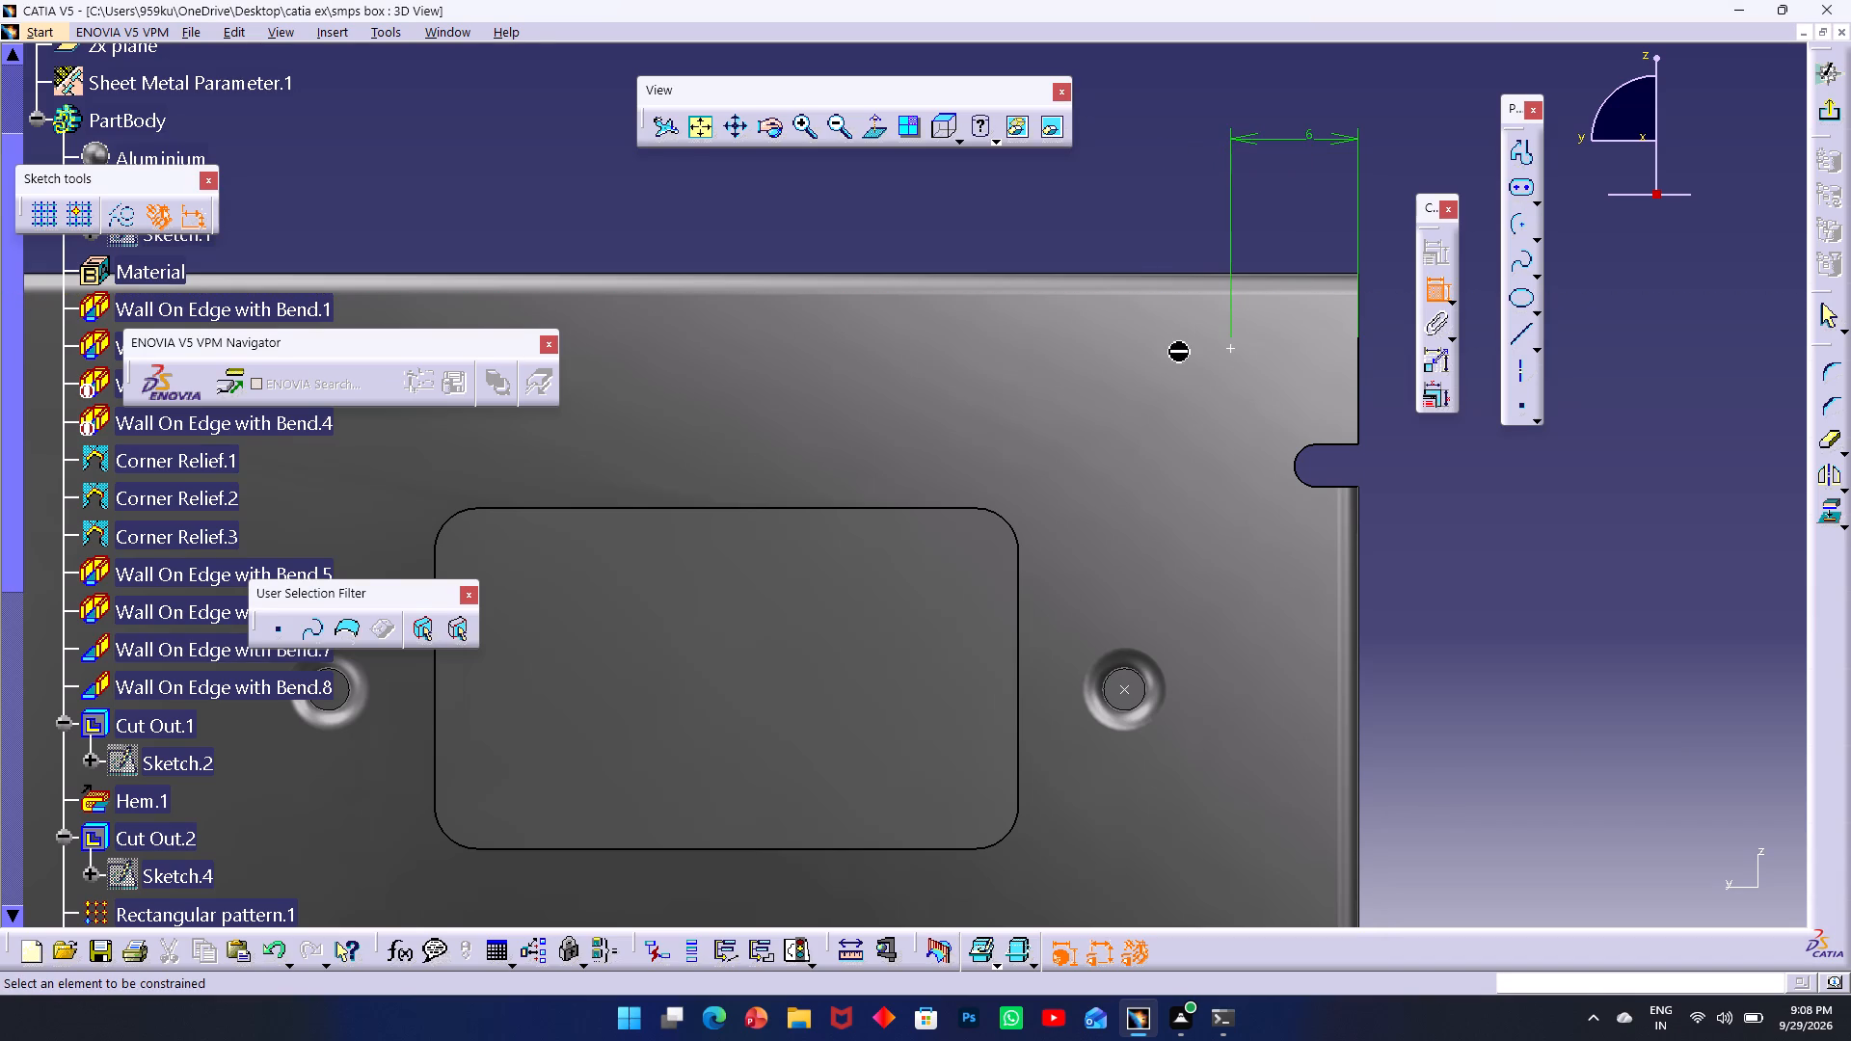
{"action": "left_click", "coordinate": [1178, 345]}
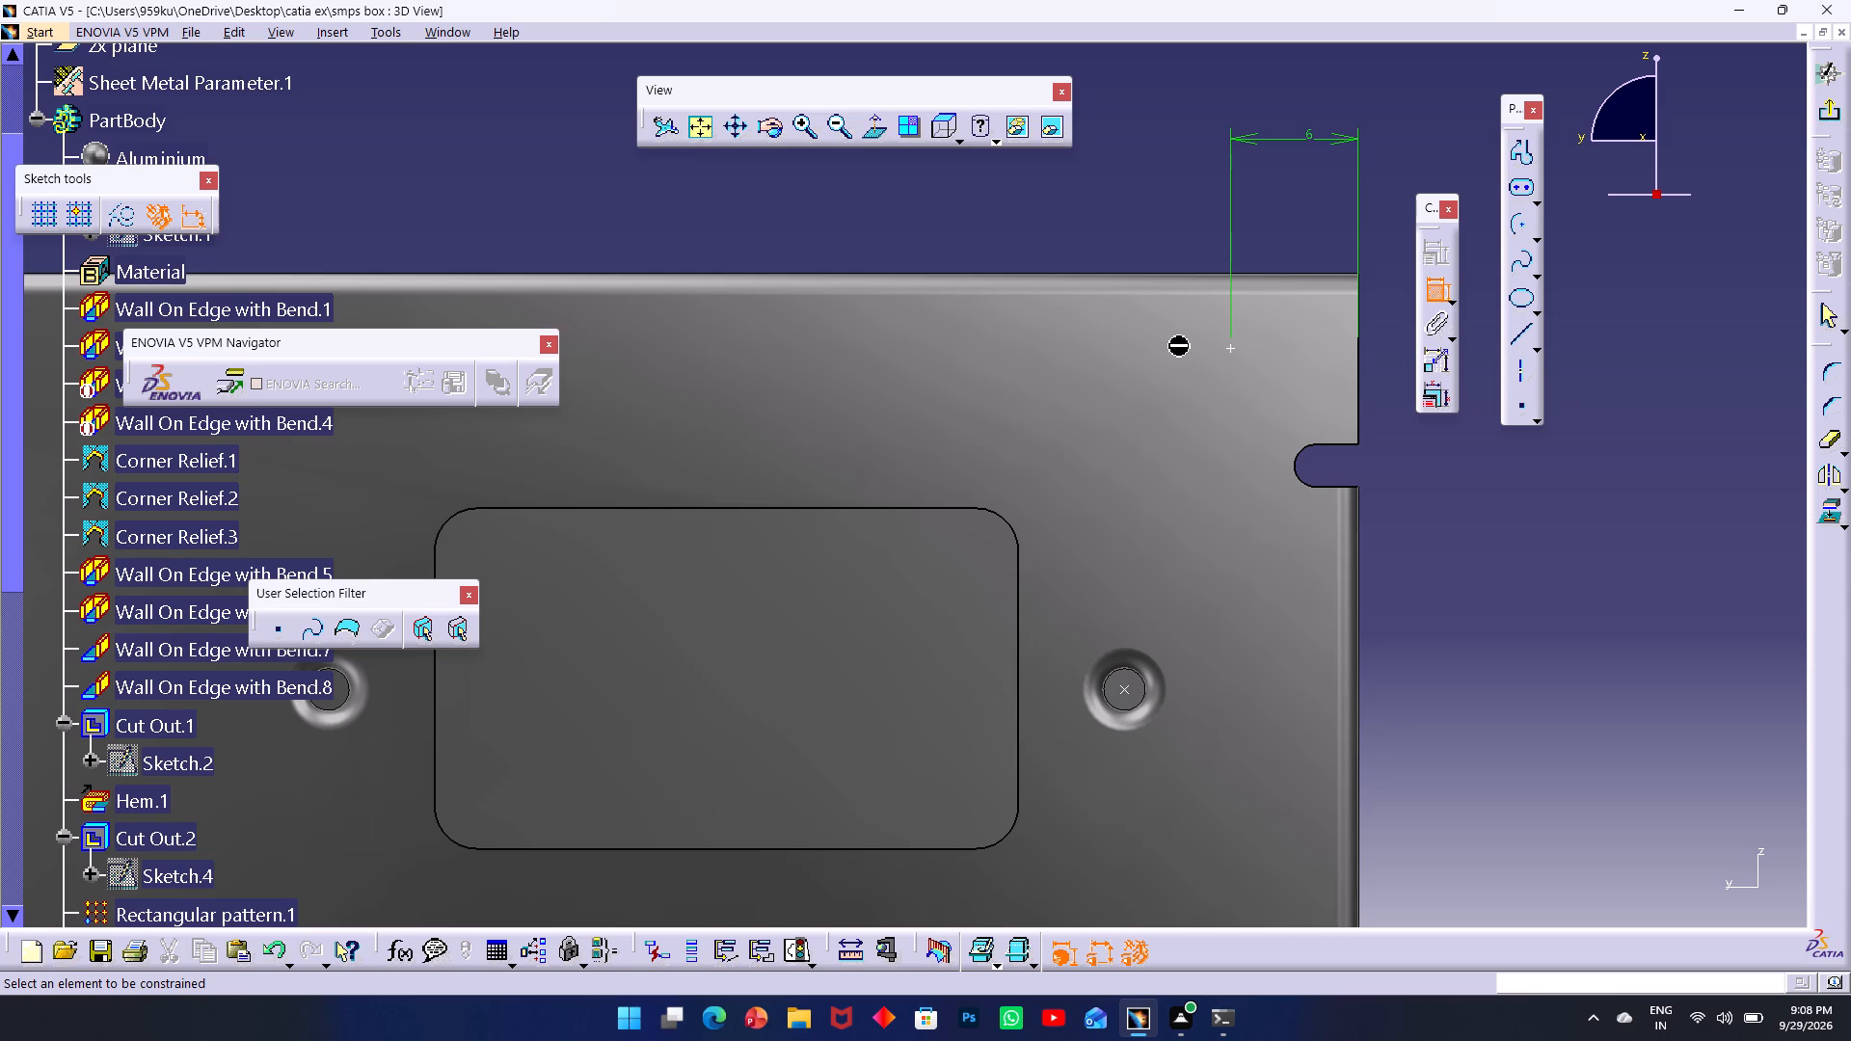
{"action": "left_click", "coordinate": [1178, 345]}
Change that point's horizontal distance from the side edge to 5 mm.
{"action": "double_click", "coordinate": [1311, 126]}
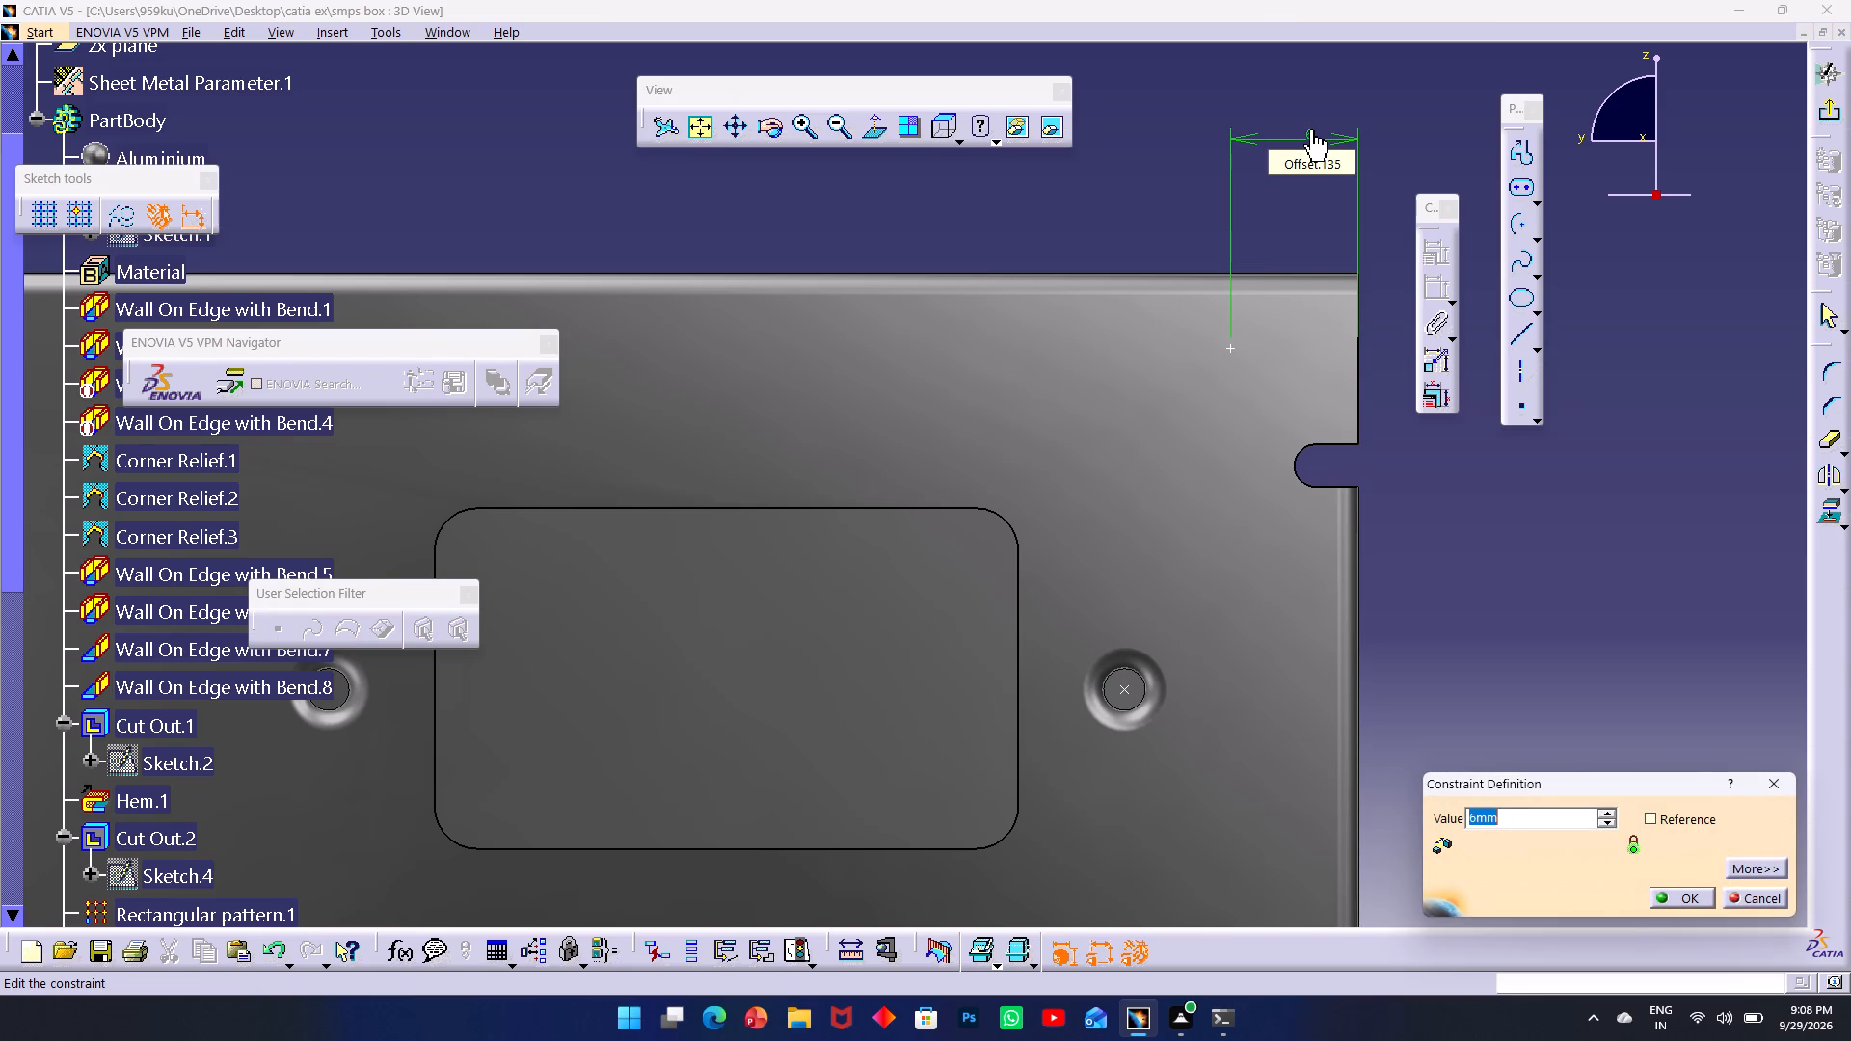
{"action": "key", "text": "5"}
{"action": "key", "text": "Return"}
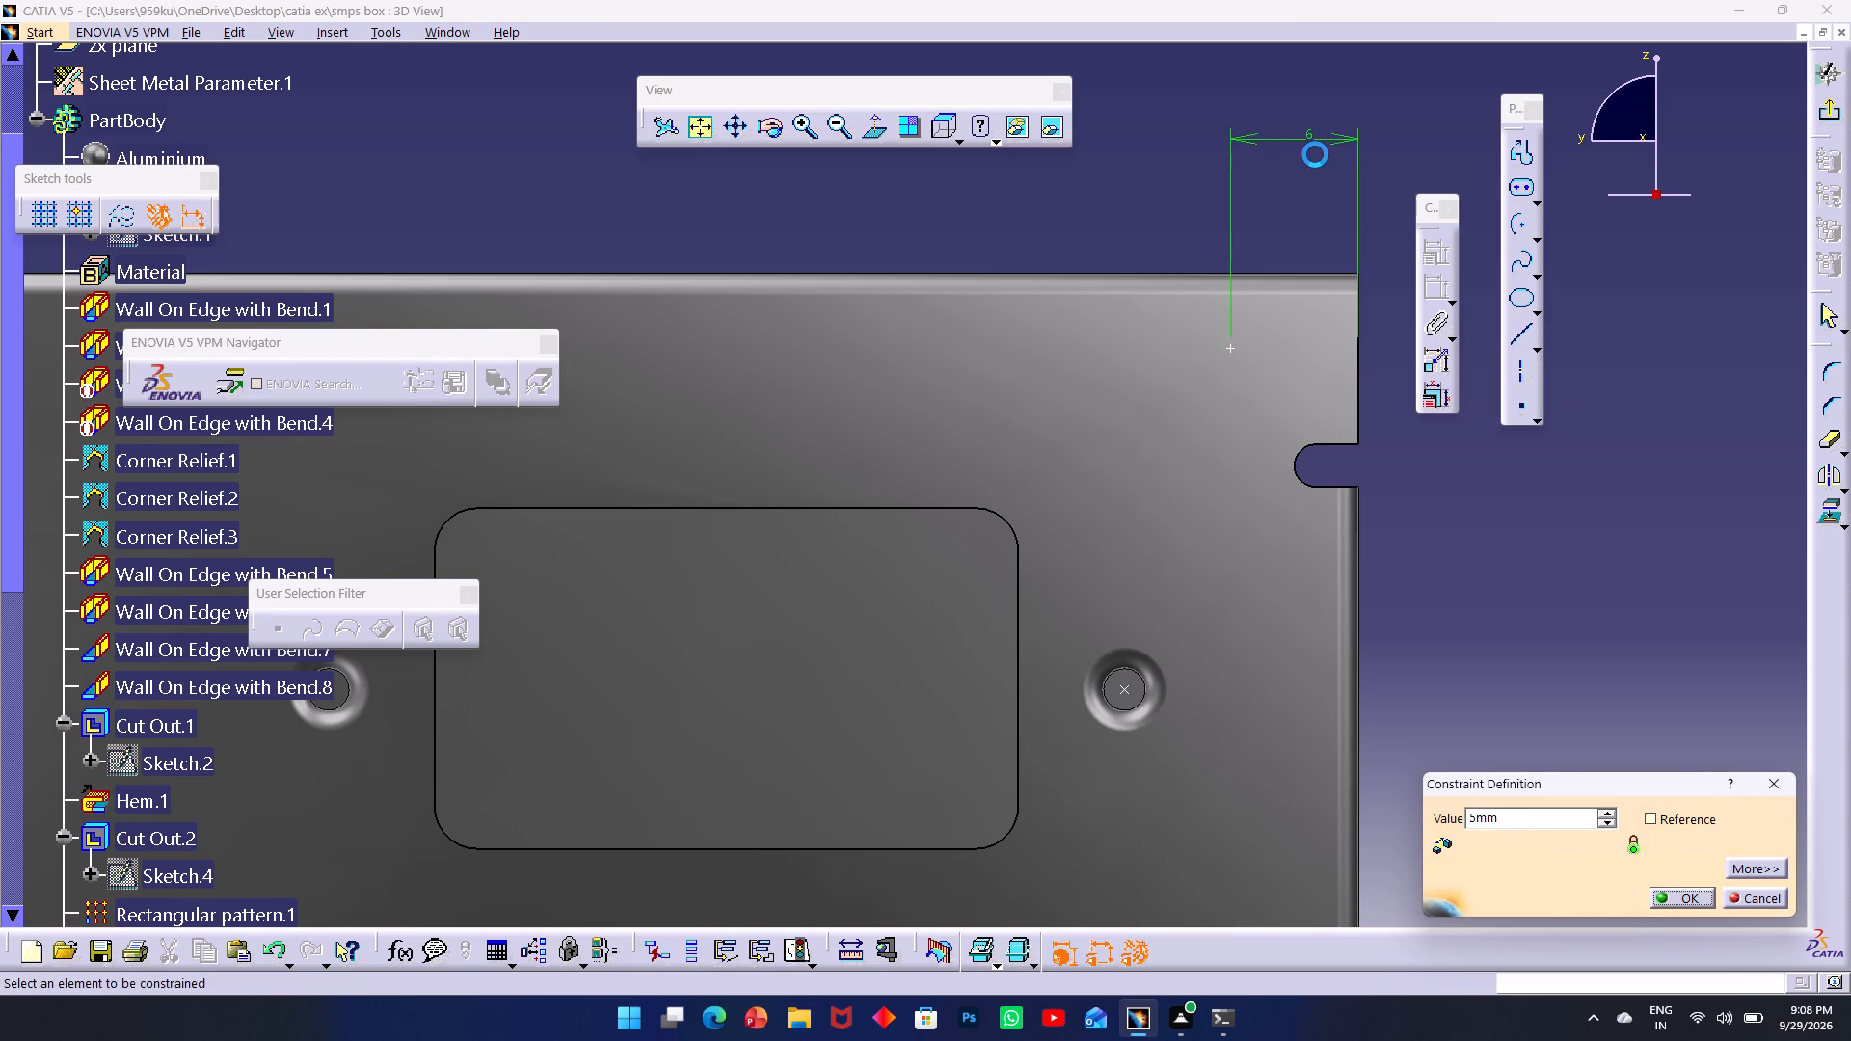
Dimension the same point vertically from the wall's top edge and set the distance to 5 mm.
{"action": "left_click", "coordinate": [1251, 344]}
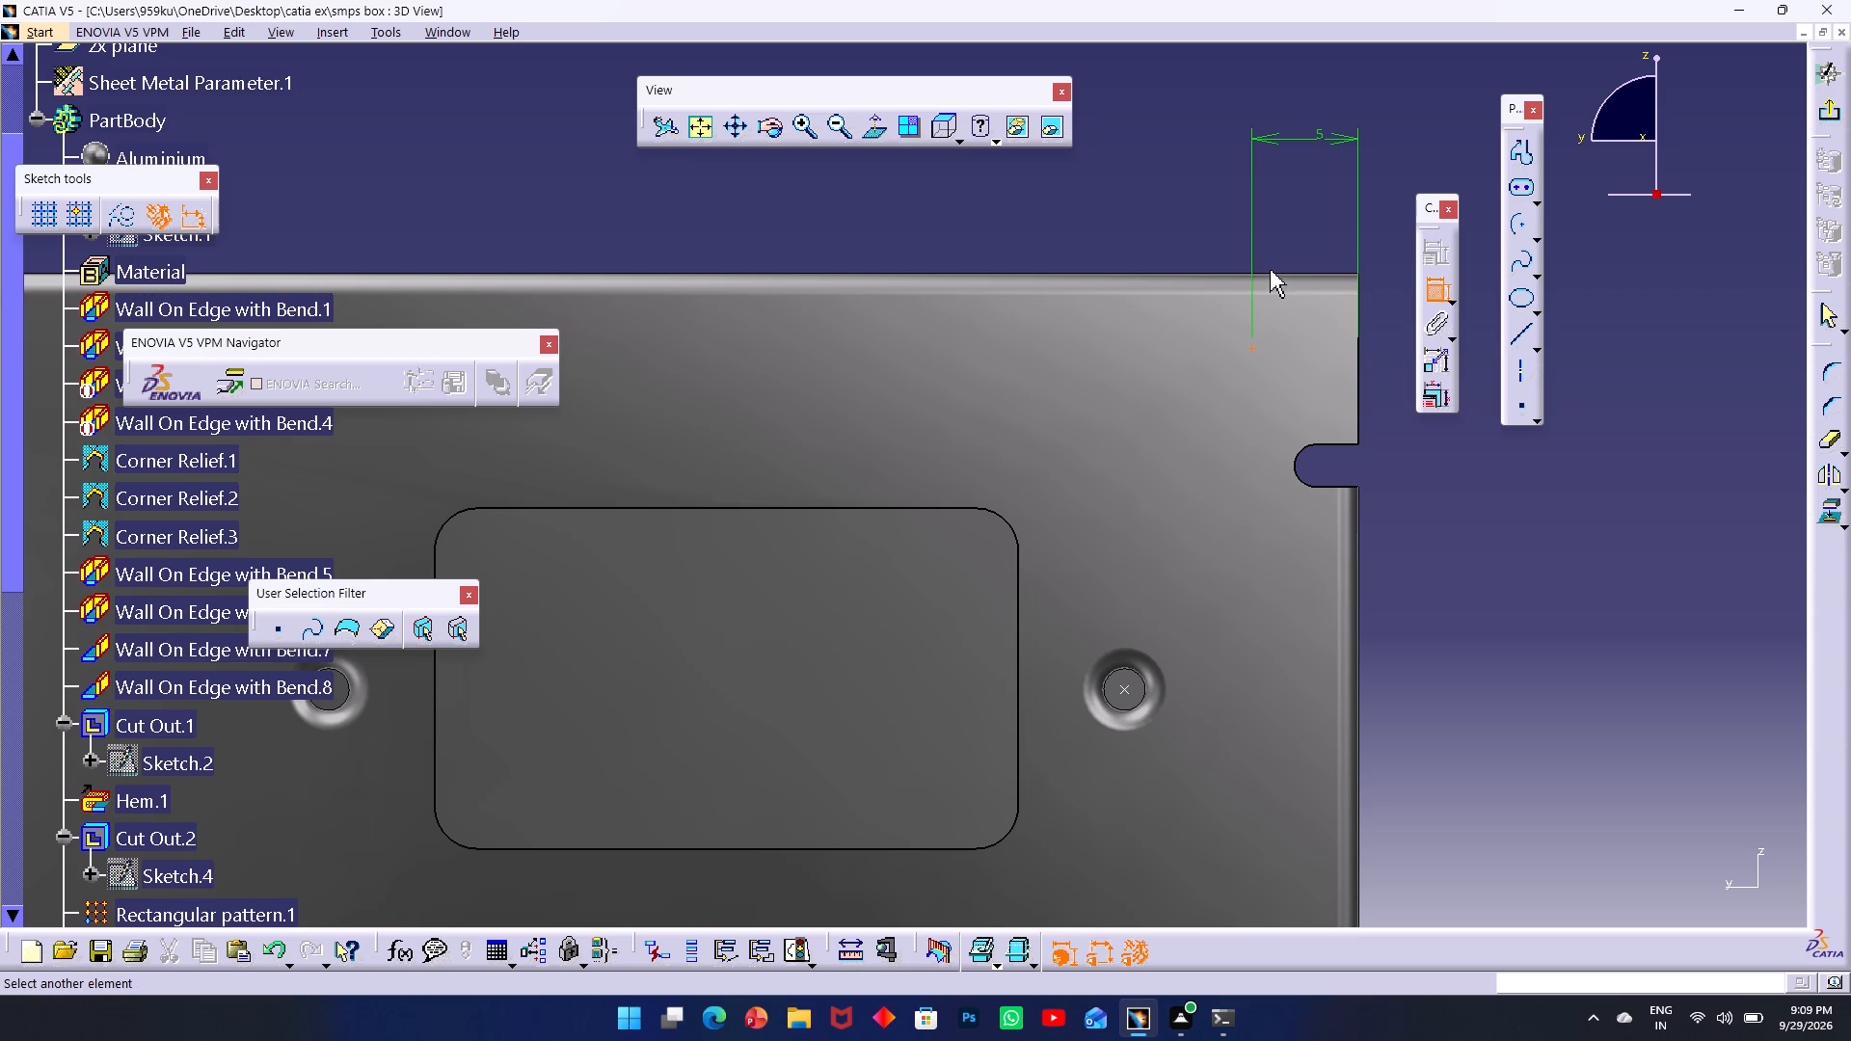
{"action": "left_click", "coordinate": [1270, 272]}
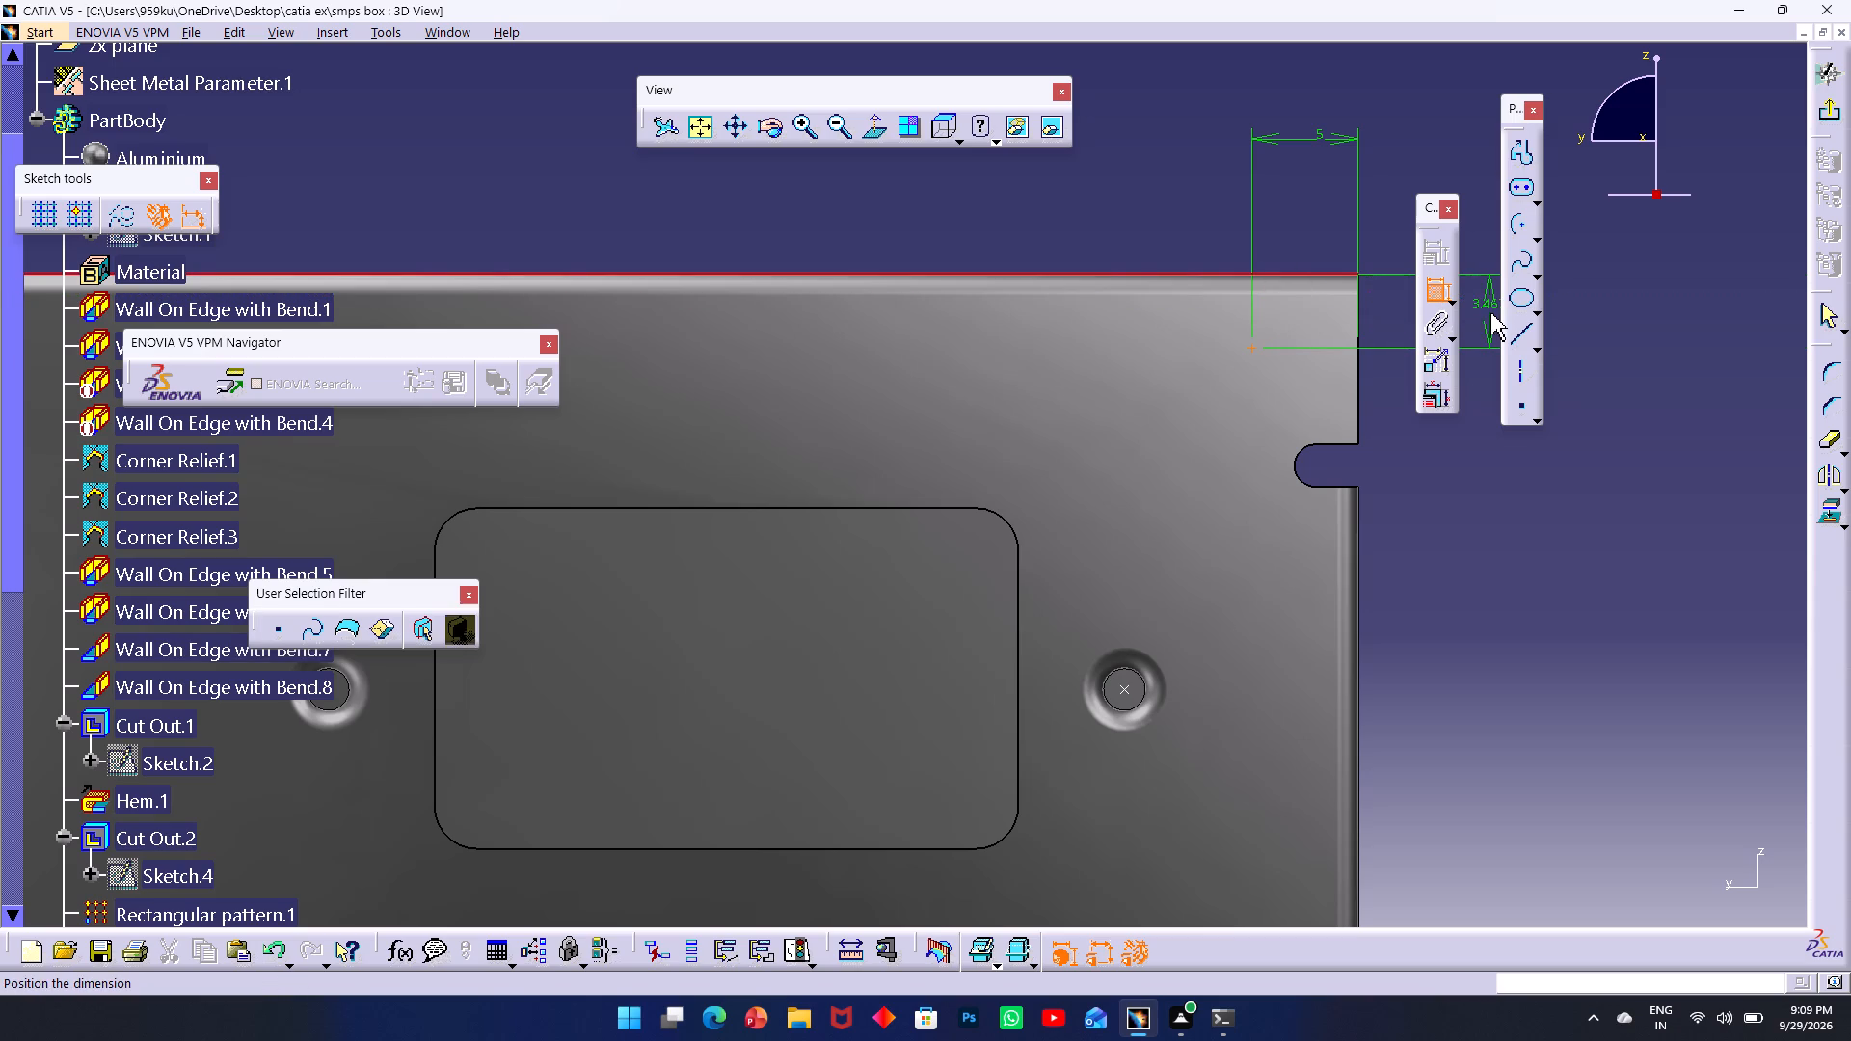
{"action": "left_click", "coordinate": [1482, 311]}
{"action": "double_click", "coordinate": [1482, 310]}
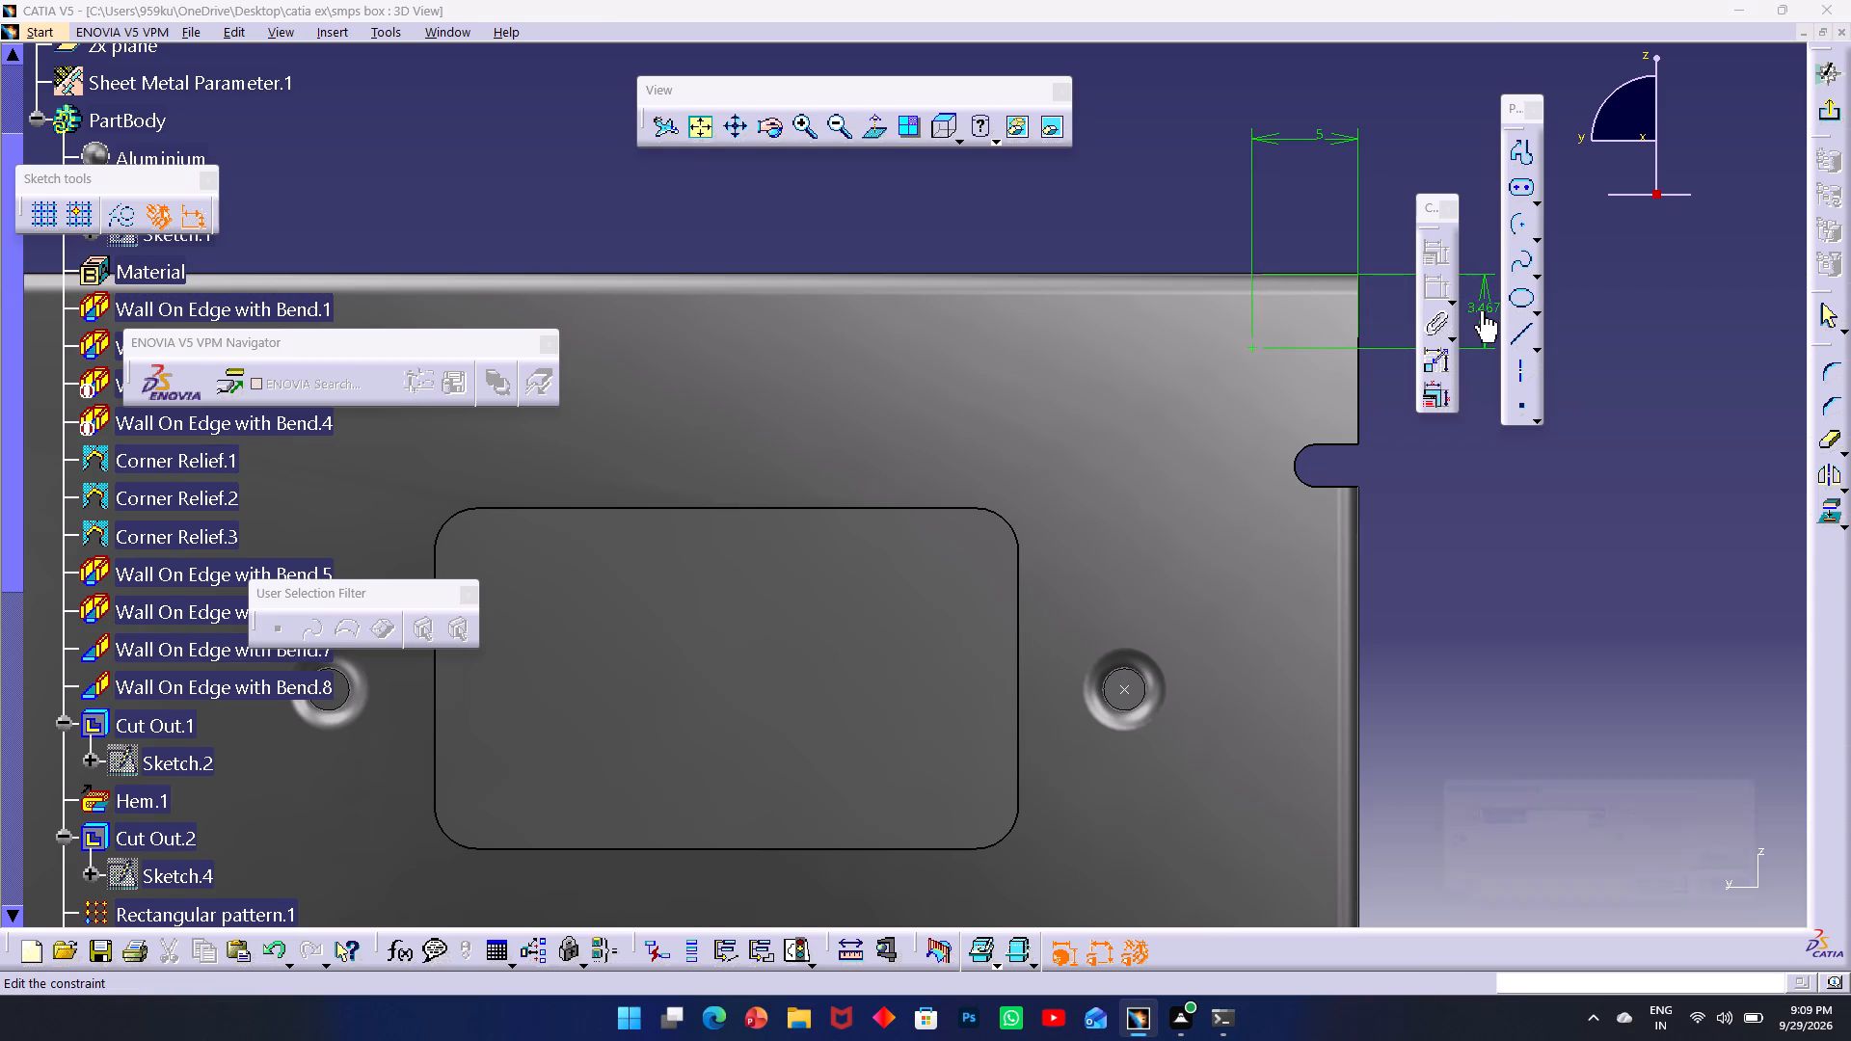
{"action": "key", "text": "5"}
{"action": "key", "text": "Return"}
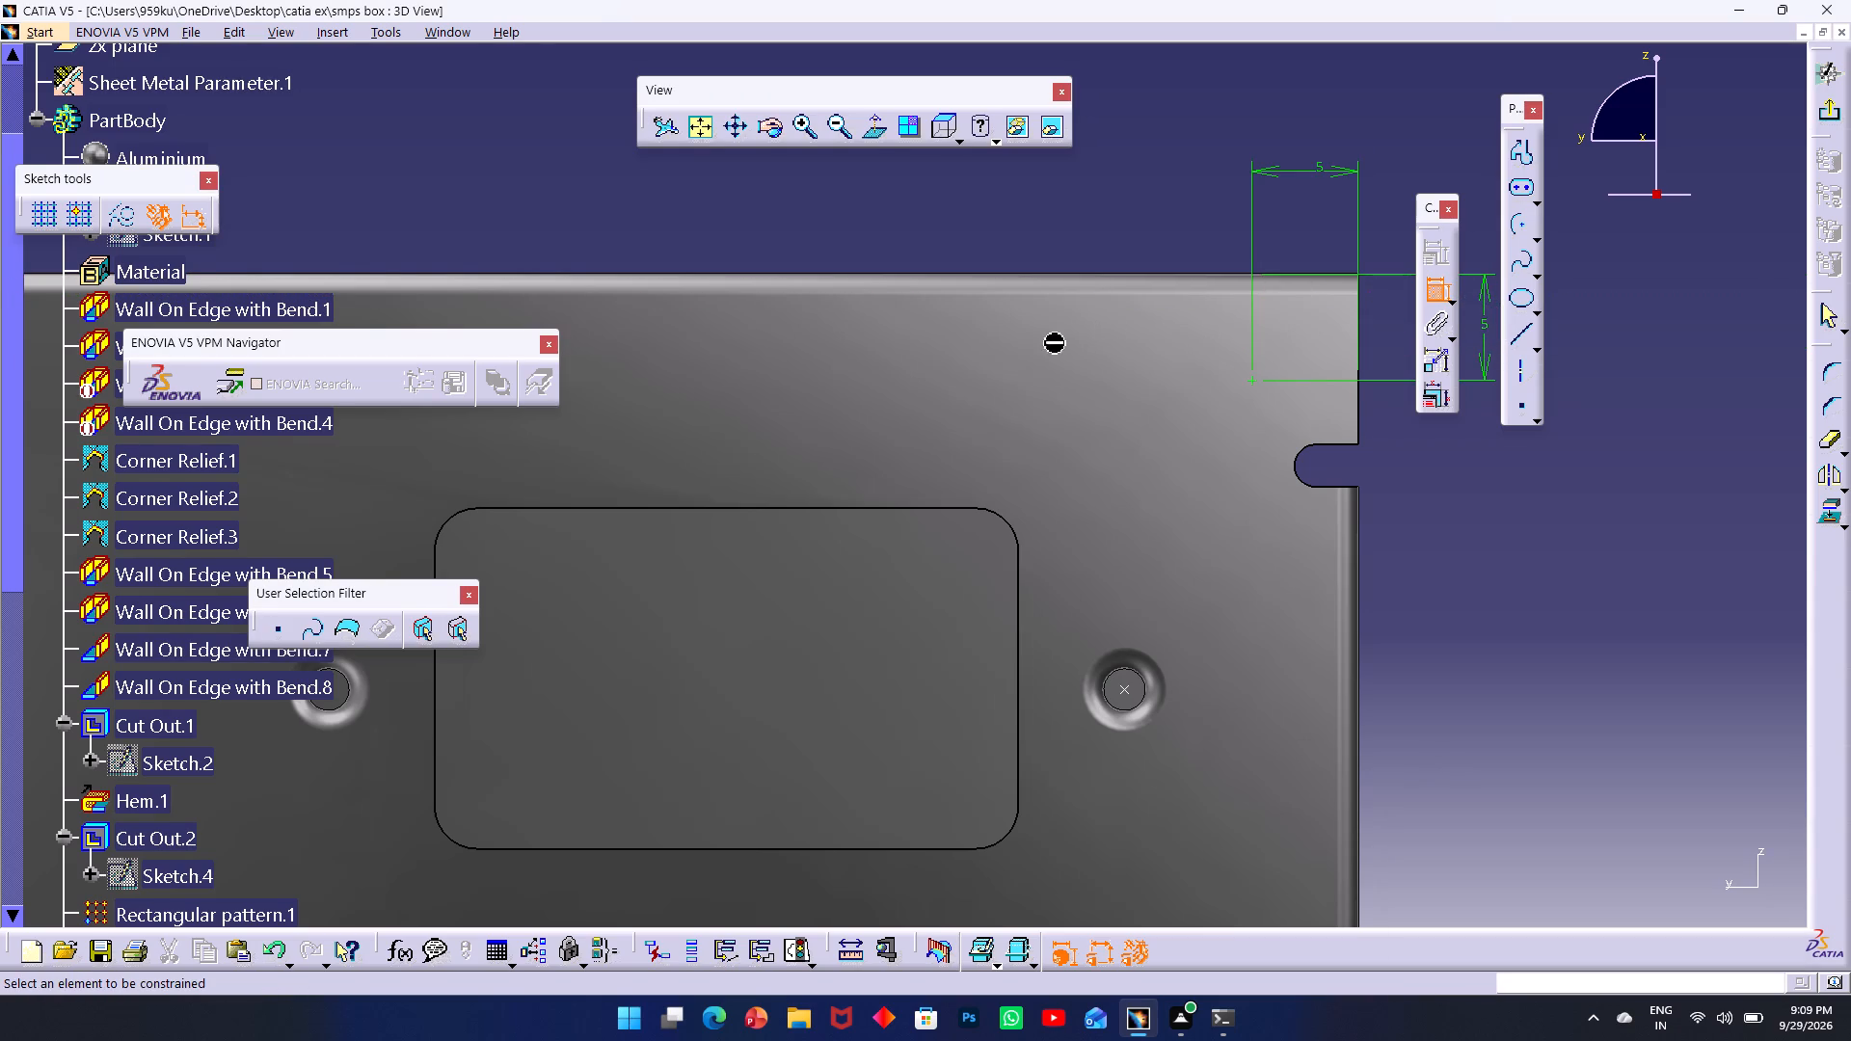
Dimension the sketch point near the wall's far upper corner vertically from the top edge and set the distance to 5 mm.
{"action": "scroll", "coordinate": [986, 358], "scroll_direction": "up", "scroll_amount": 1}
{"action": "middle_click_drag", "start_coordinate": [985, 360], "coordinate": [1850, 357]}
{"action": "scroll", "coordinate": [1850, 347], "scroll_direction": "up", "scroll_amount": 1}
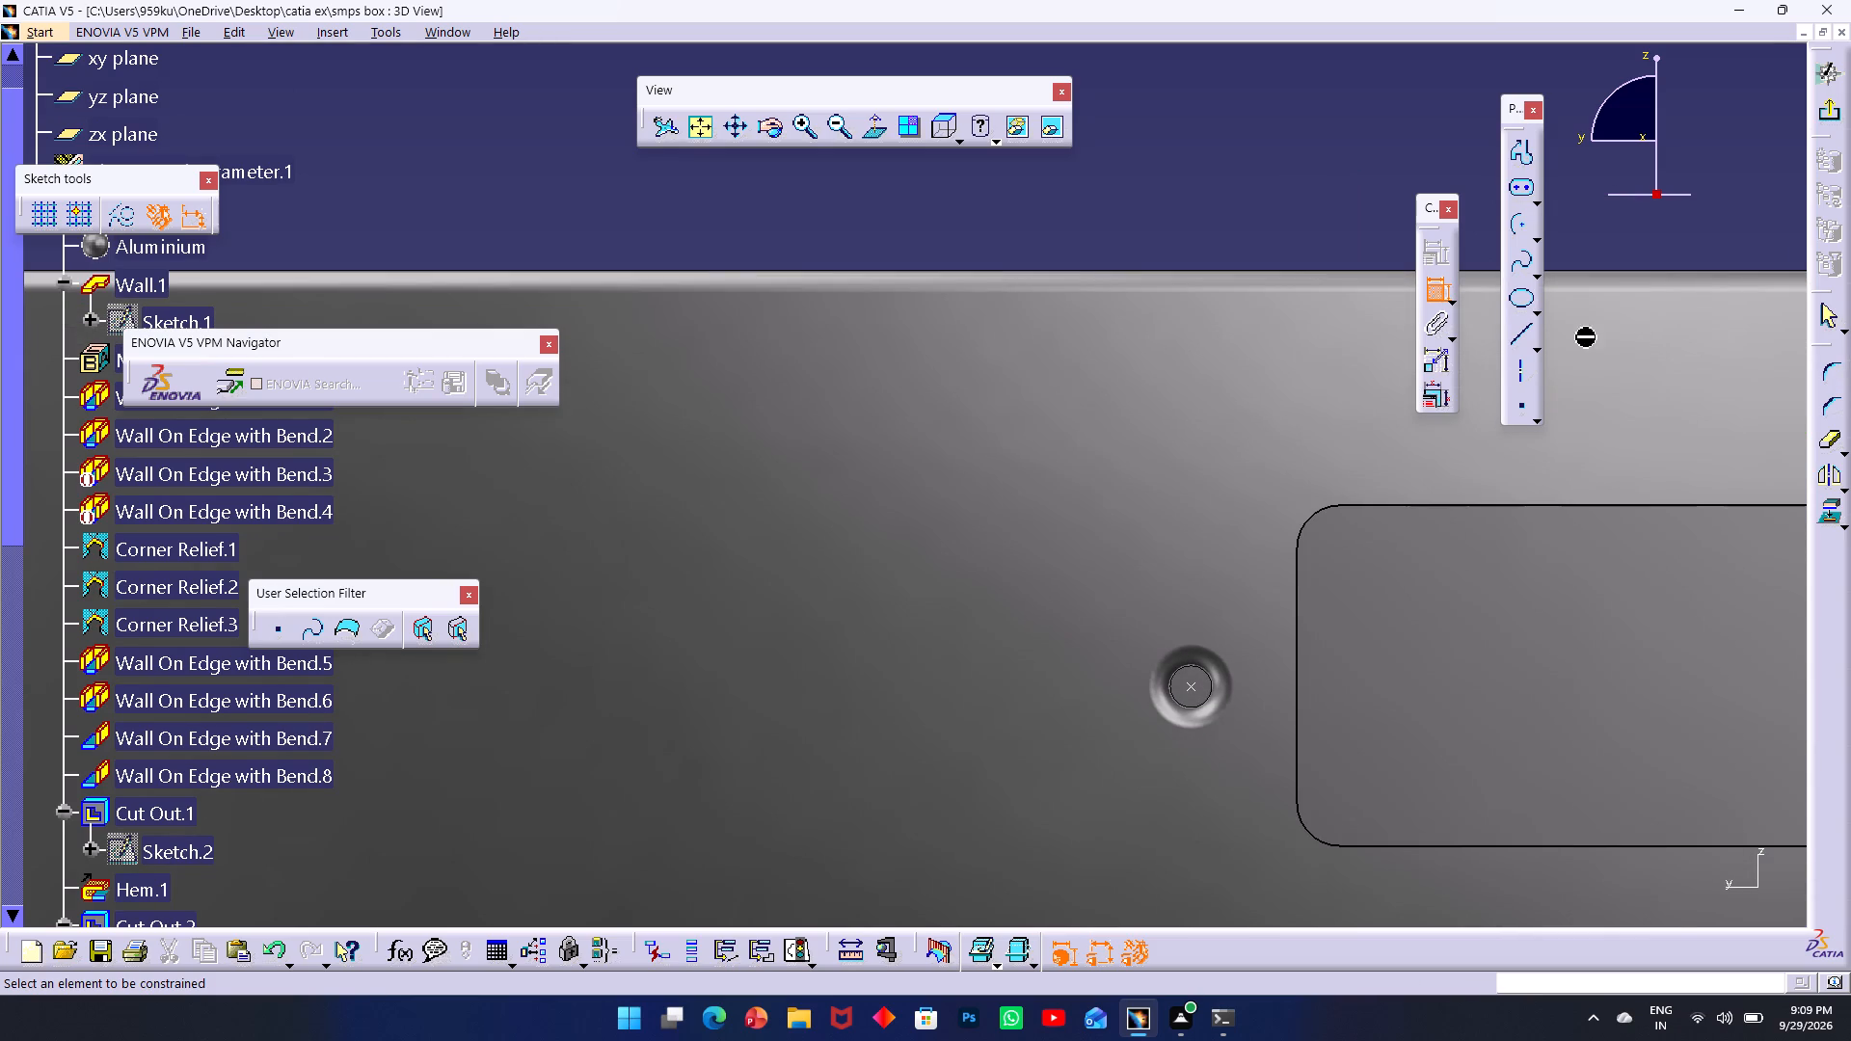
{"action": "middle_click_drag", "start_coordinate": [1577, 337], "coordinate": [1850, 337]}
{"action": "middle_click_drag", "start_coordinate": [1357, 295], "coordinate": [1850, 315]}
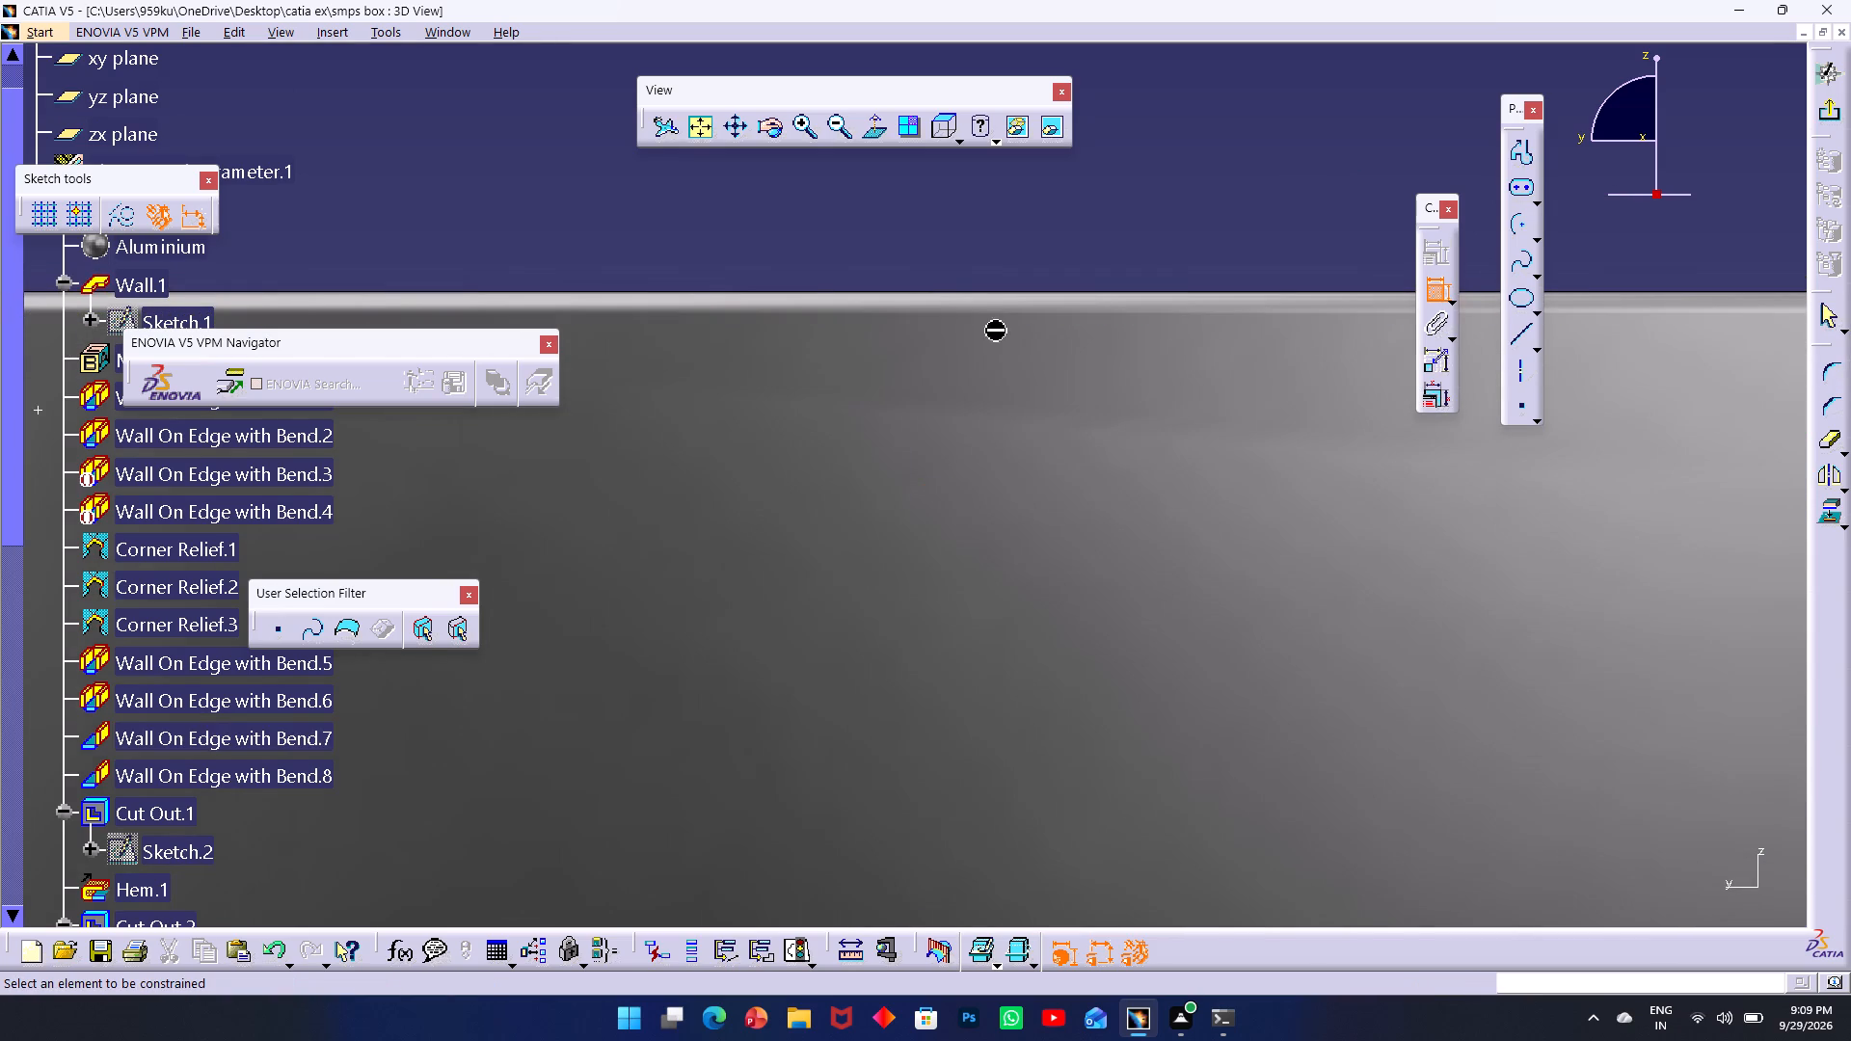
{"action": "middle_click_drag", "start_coordinate": [1056, 565], "coordinate": [917, 334]}
{"action": "scroll", "coordinate": [1044, 535], "scroll_direction": "up", "scroll_amount": 1}
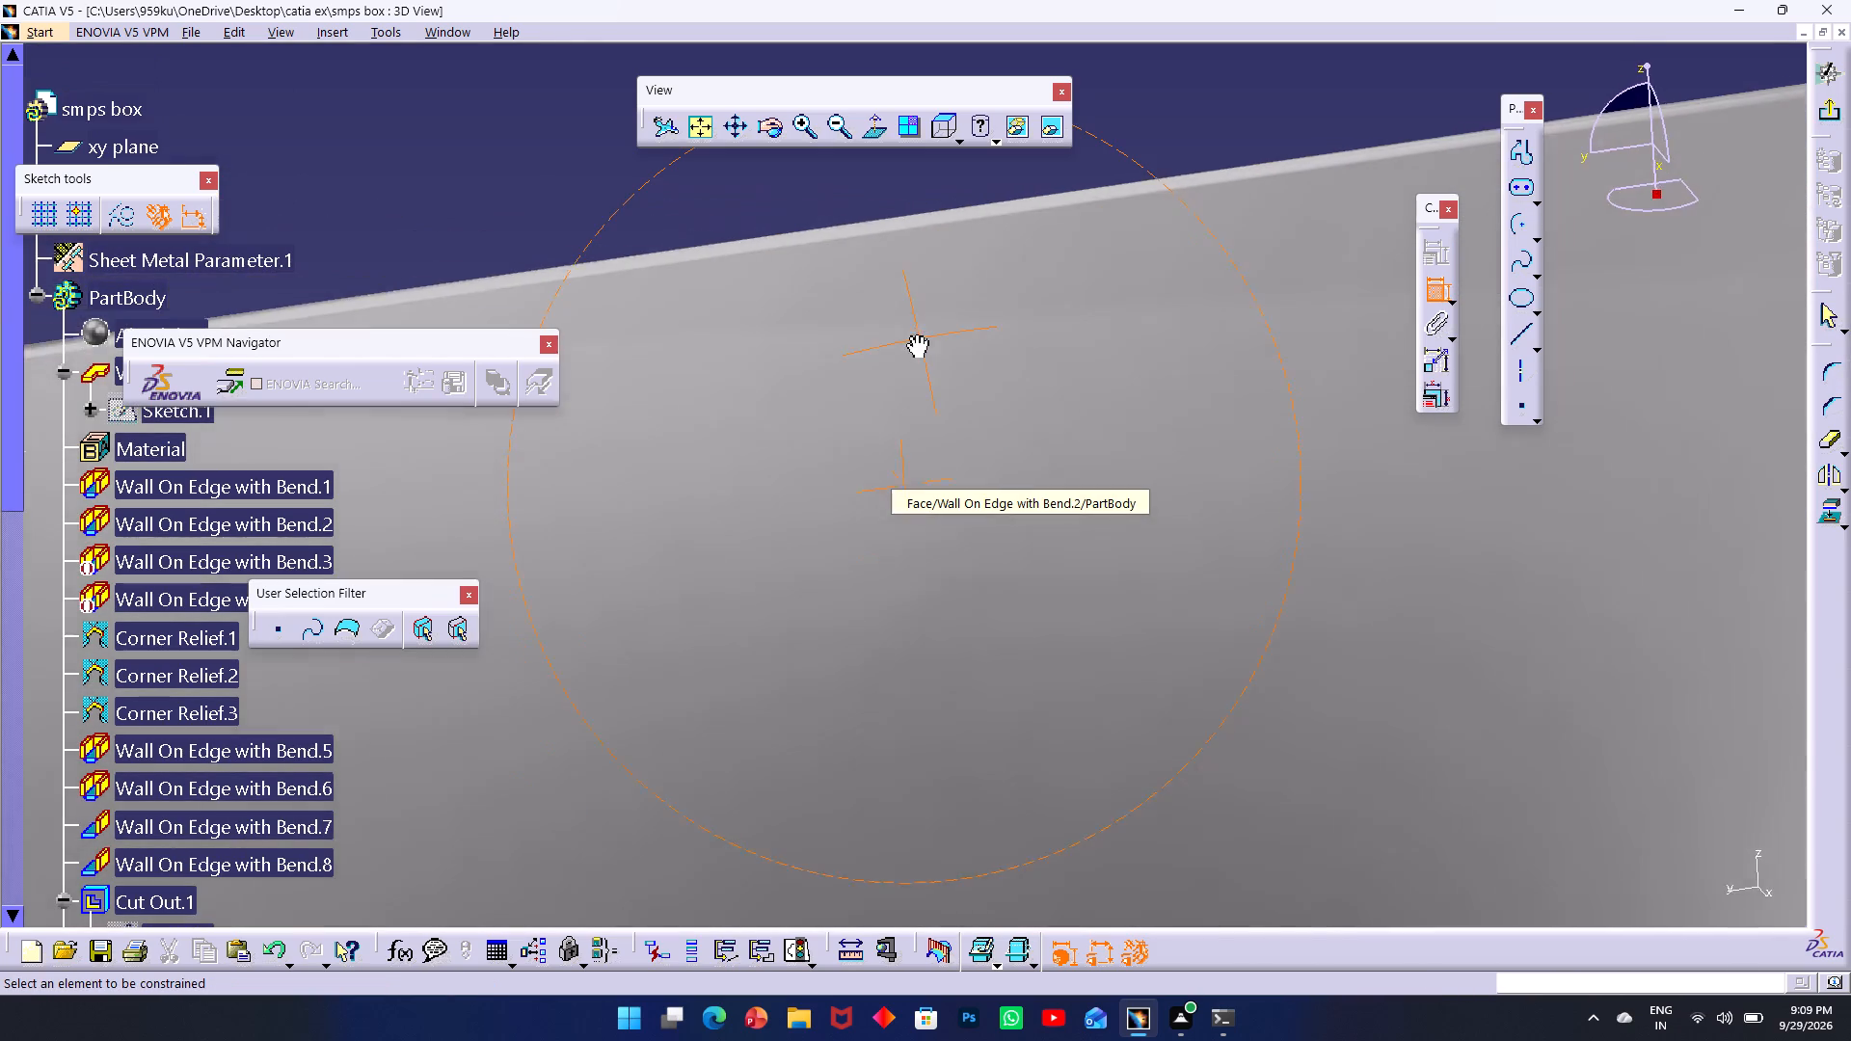
{"action": "middle_click_drag", "start_coordinate": [917, 334], "coordinate": [958, 427]}
{"action": "scroll", "coordinate": [958, 429], "scroll_direction": "up", "scroll_amount": 1, "text": "ctrl"}
{"action": "middle_click_drag", "start_coordinate": [958, 429], "coordinate": [1020, 377], "text": "ctrl"}
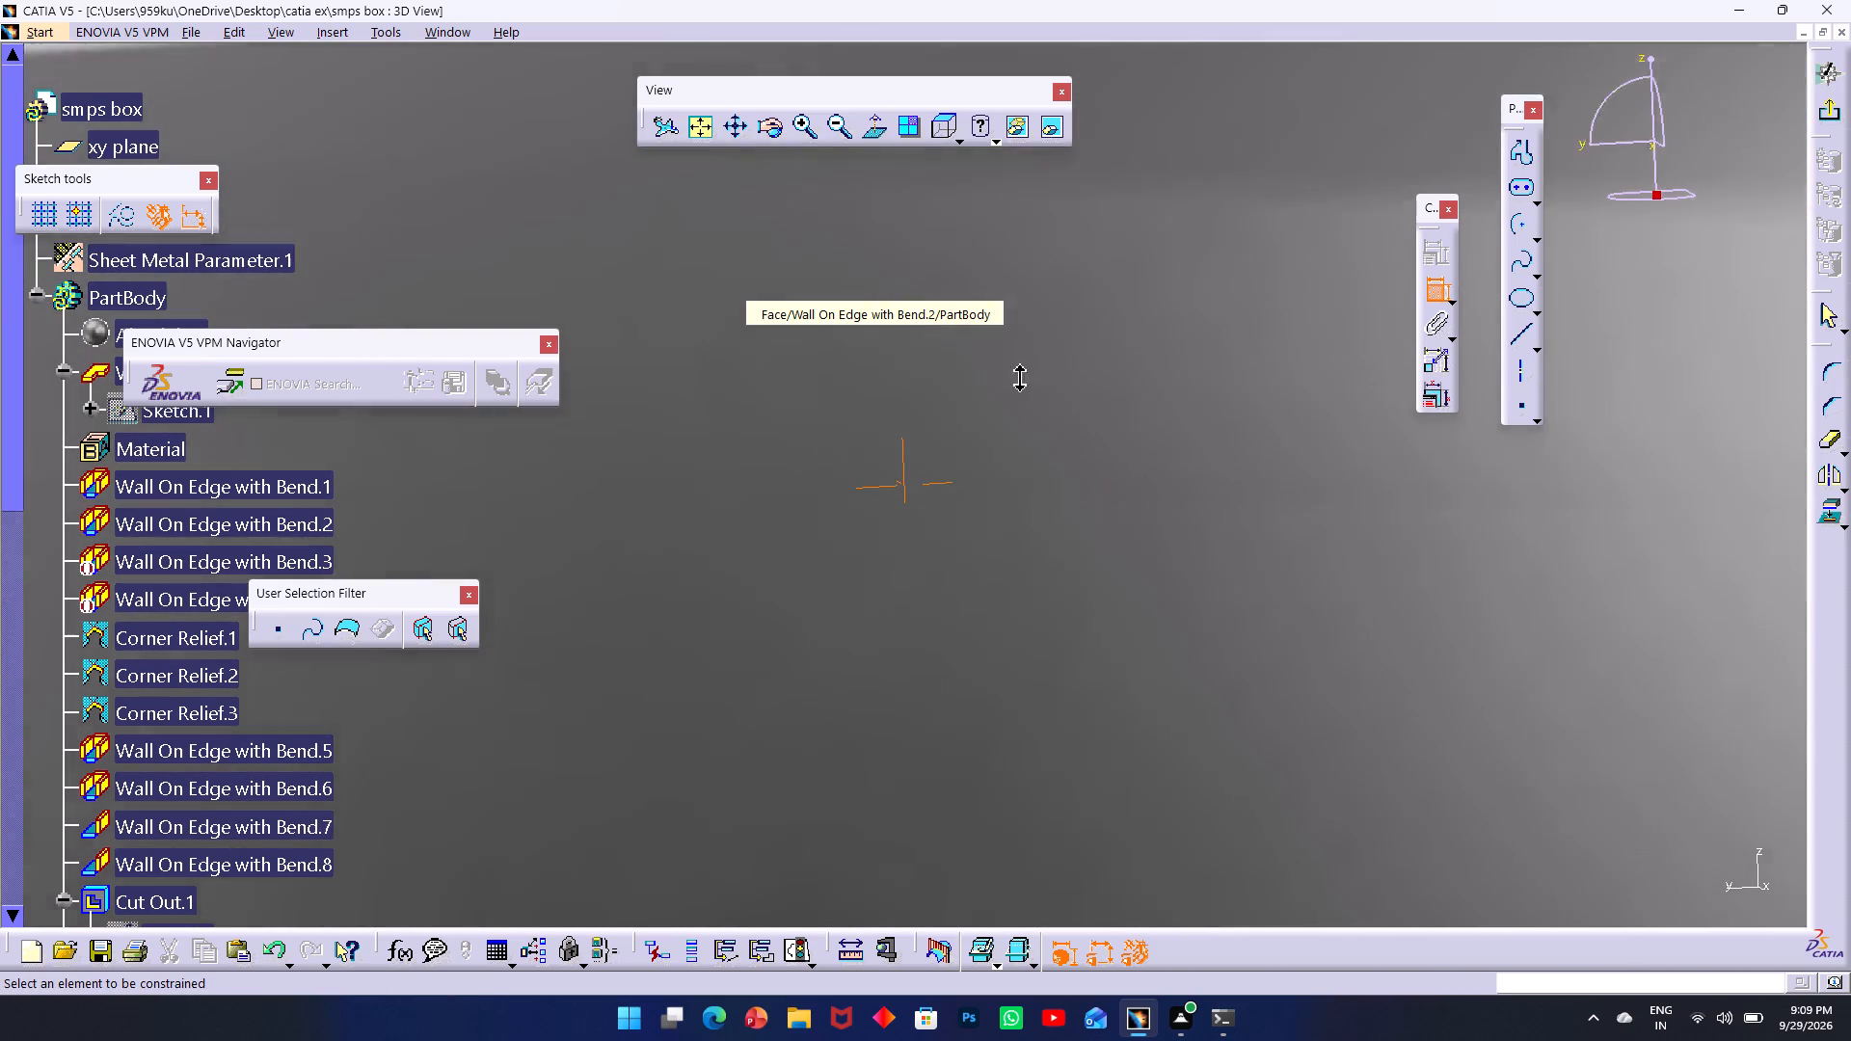
{"action": "middle_click_drag", "start_coordinate": [1020, 377], "coordinate": [1320, 609], "text": "ctrl"}
{"action": "middle_click_drag", "start_coordinate": [711, 488], "coordinate": [939, 551], "text": "ctrl"}
{"action": "middle_click_drag", "start_coordinate": [822, 467], "coordinate": [813, 468], "text": "ctrl"}
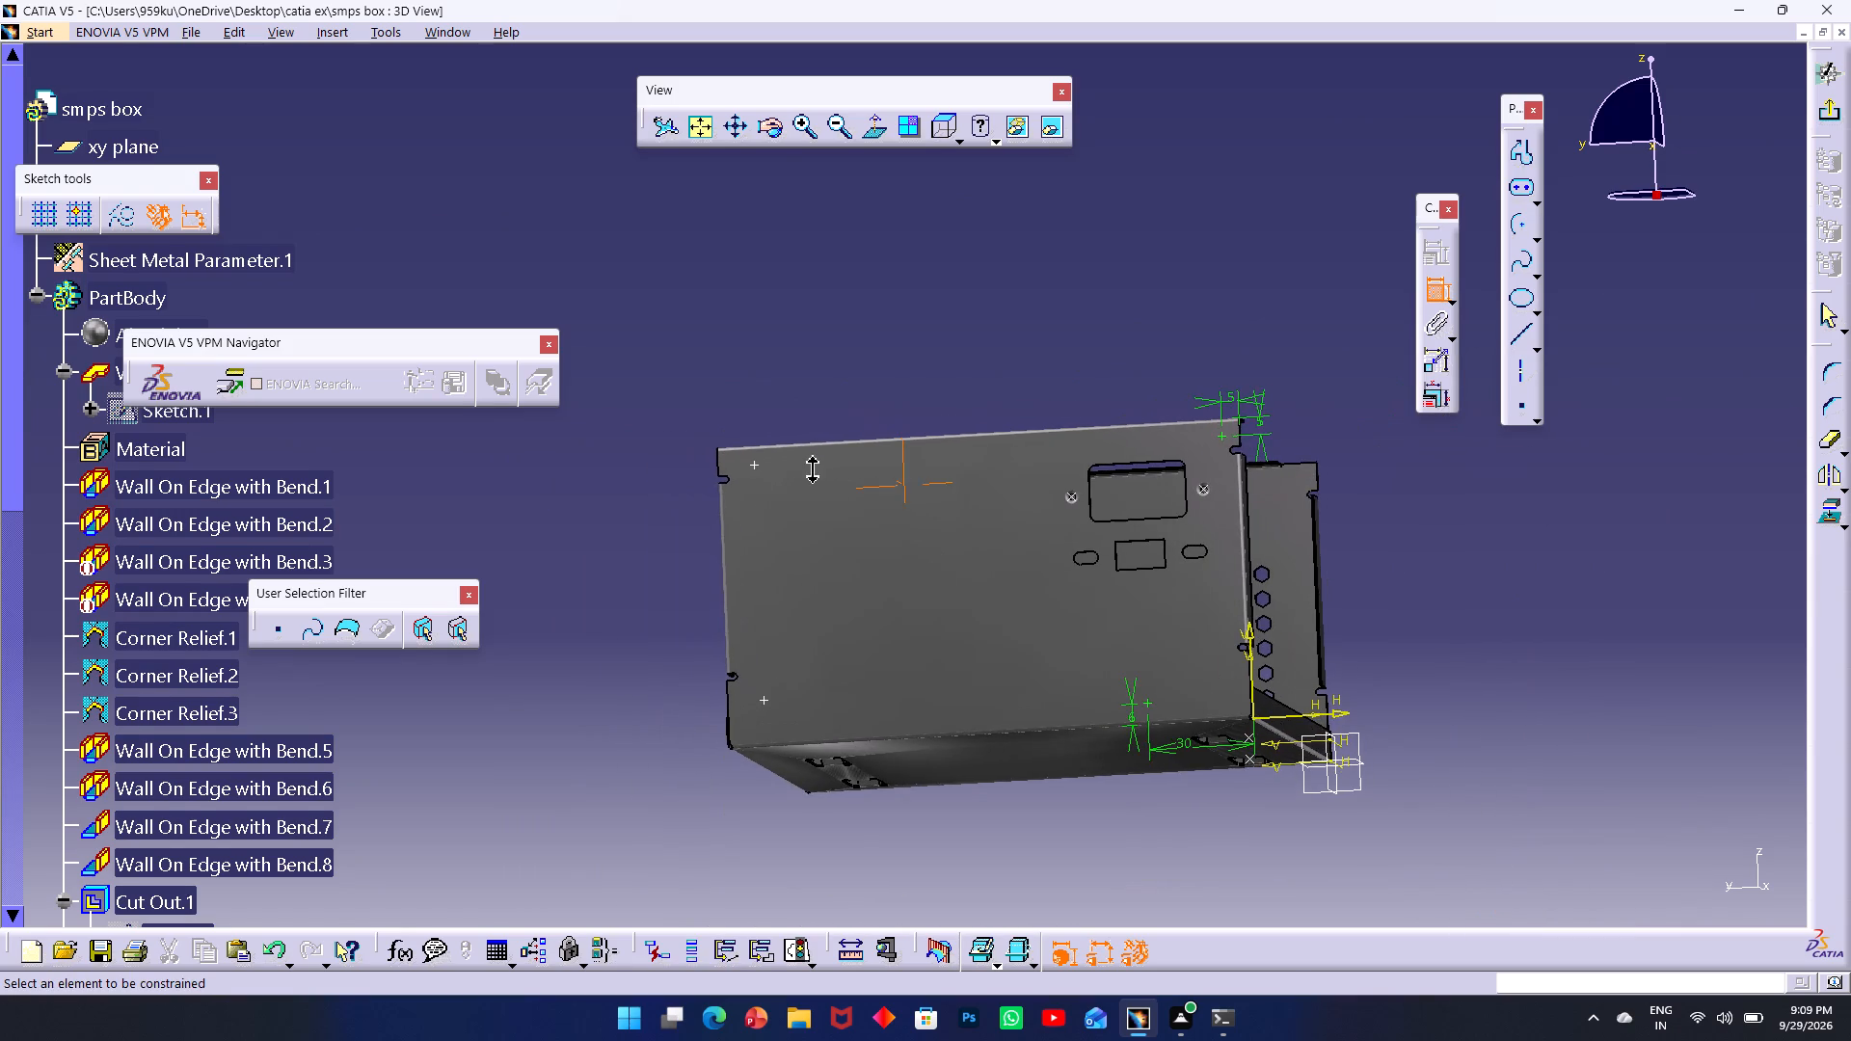
{"action": "middle_click_drag", "start_coordinate": [813, 468], "coordinate": [813, 469], "text": "ctrl"}
{"action": "scroll", "coordinate": [818, 469], "scroll_direction": "up", "scroll_amount": 1}
{"action": "middle_click_drag", "start_coordinate": [818, 469], "coordinate": [811, 579]}
{"action": "middle_click_drag", "start_coordinate": [785, 499], "coordinate": [720, 397], "text": "ctrl"}
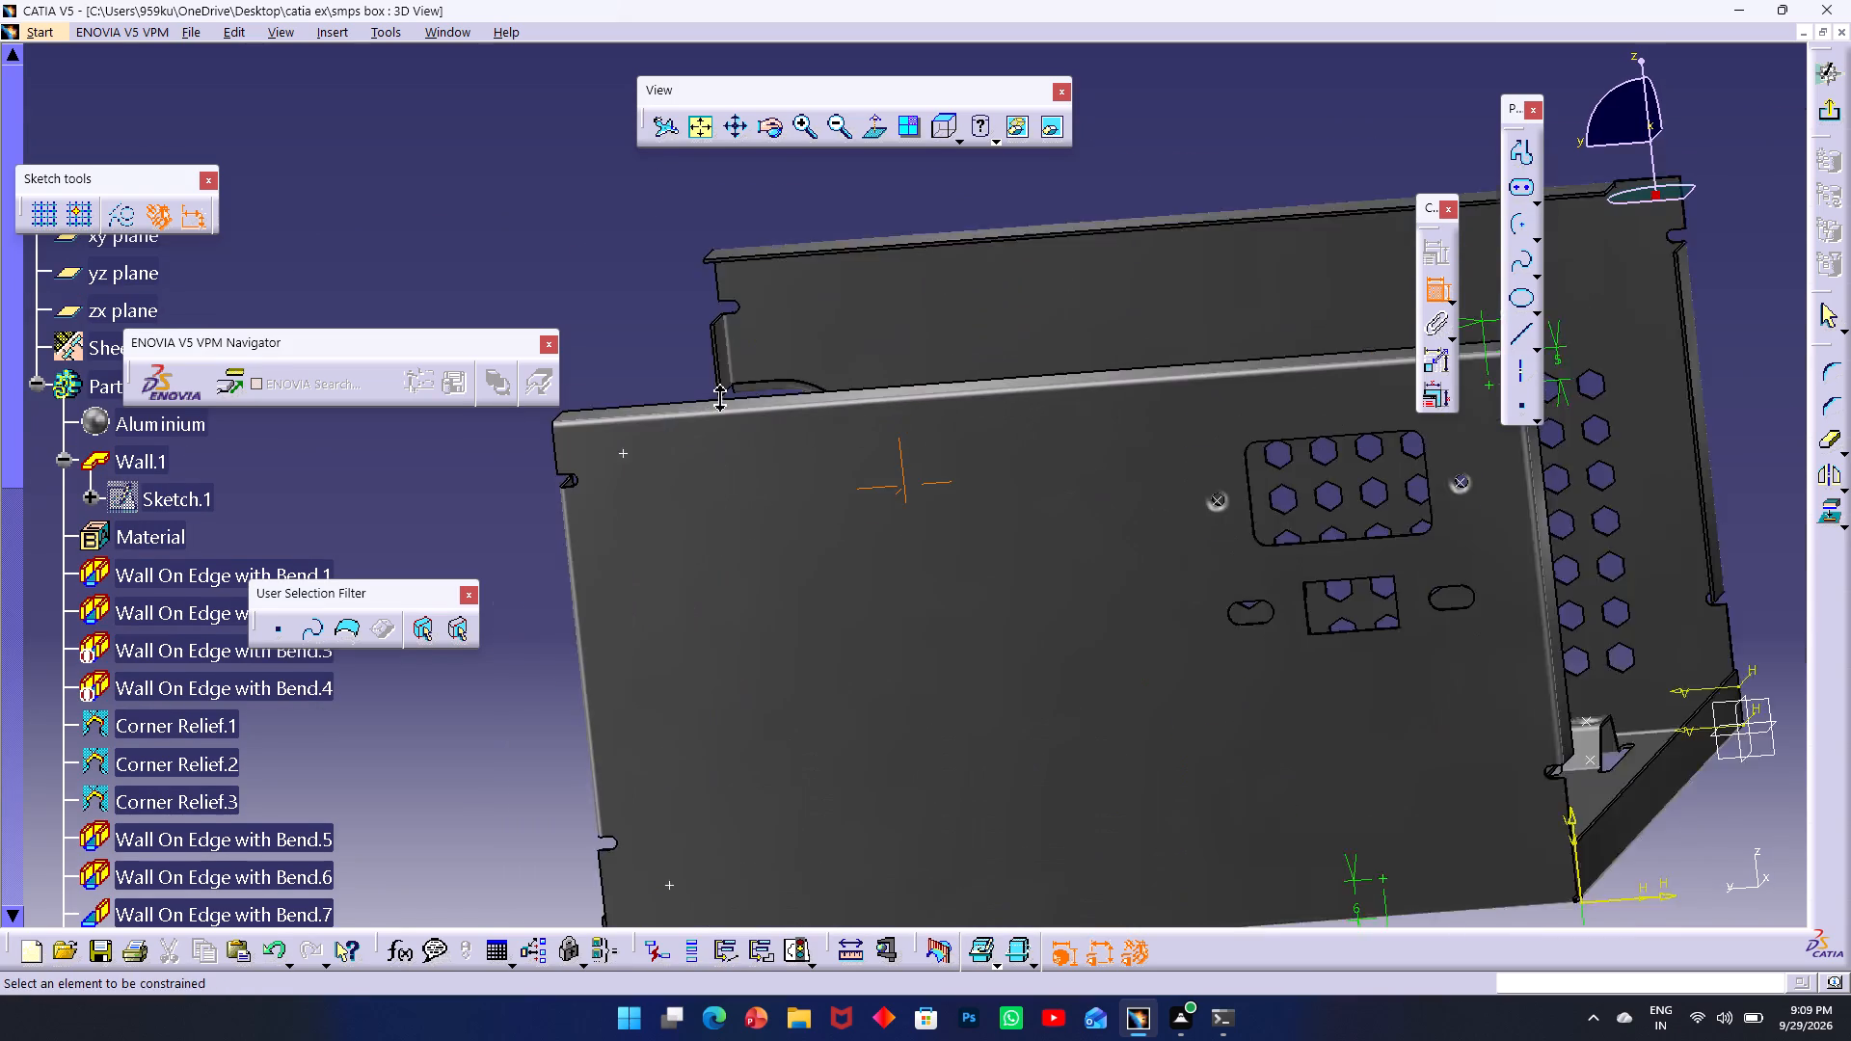
{"action": "middle_click_drag", "start_coordinate": [720, 397], "coordinate": [711, 382], "text": "ctrl"}
{"action": "scroll", "coordinate": [710, 379], "scroll_direction": "up", "scroll_amount": 1}
{"action": "middle_click_drag", "start_coordinate": [675, 436], "coordinate": [916, 430]}
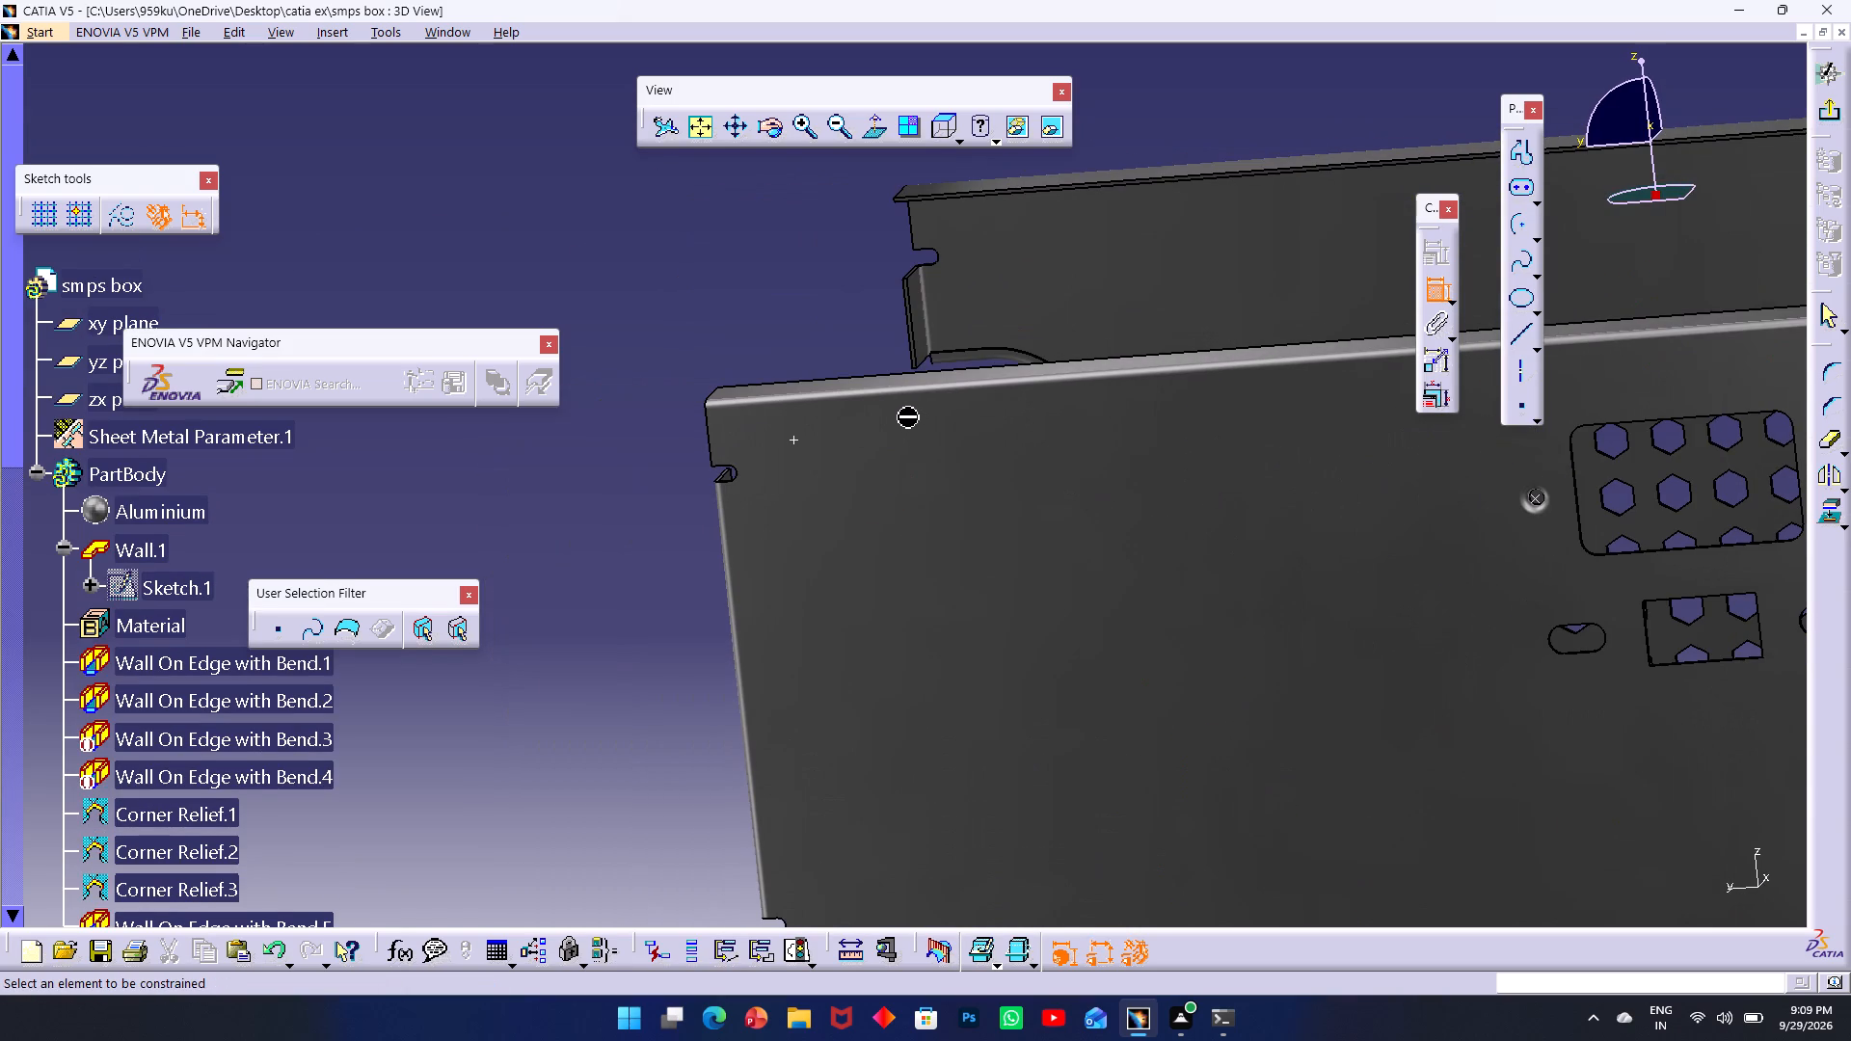
{"action": "left_click", "coordinate": [798, 443]}
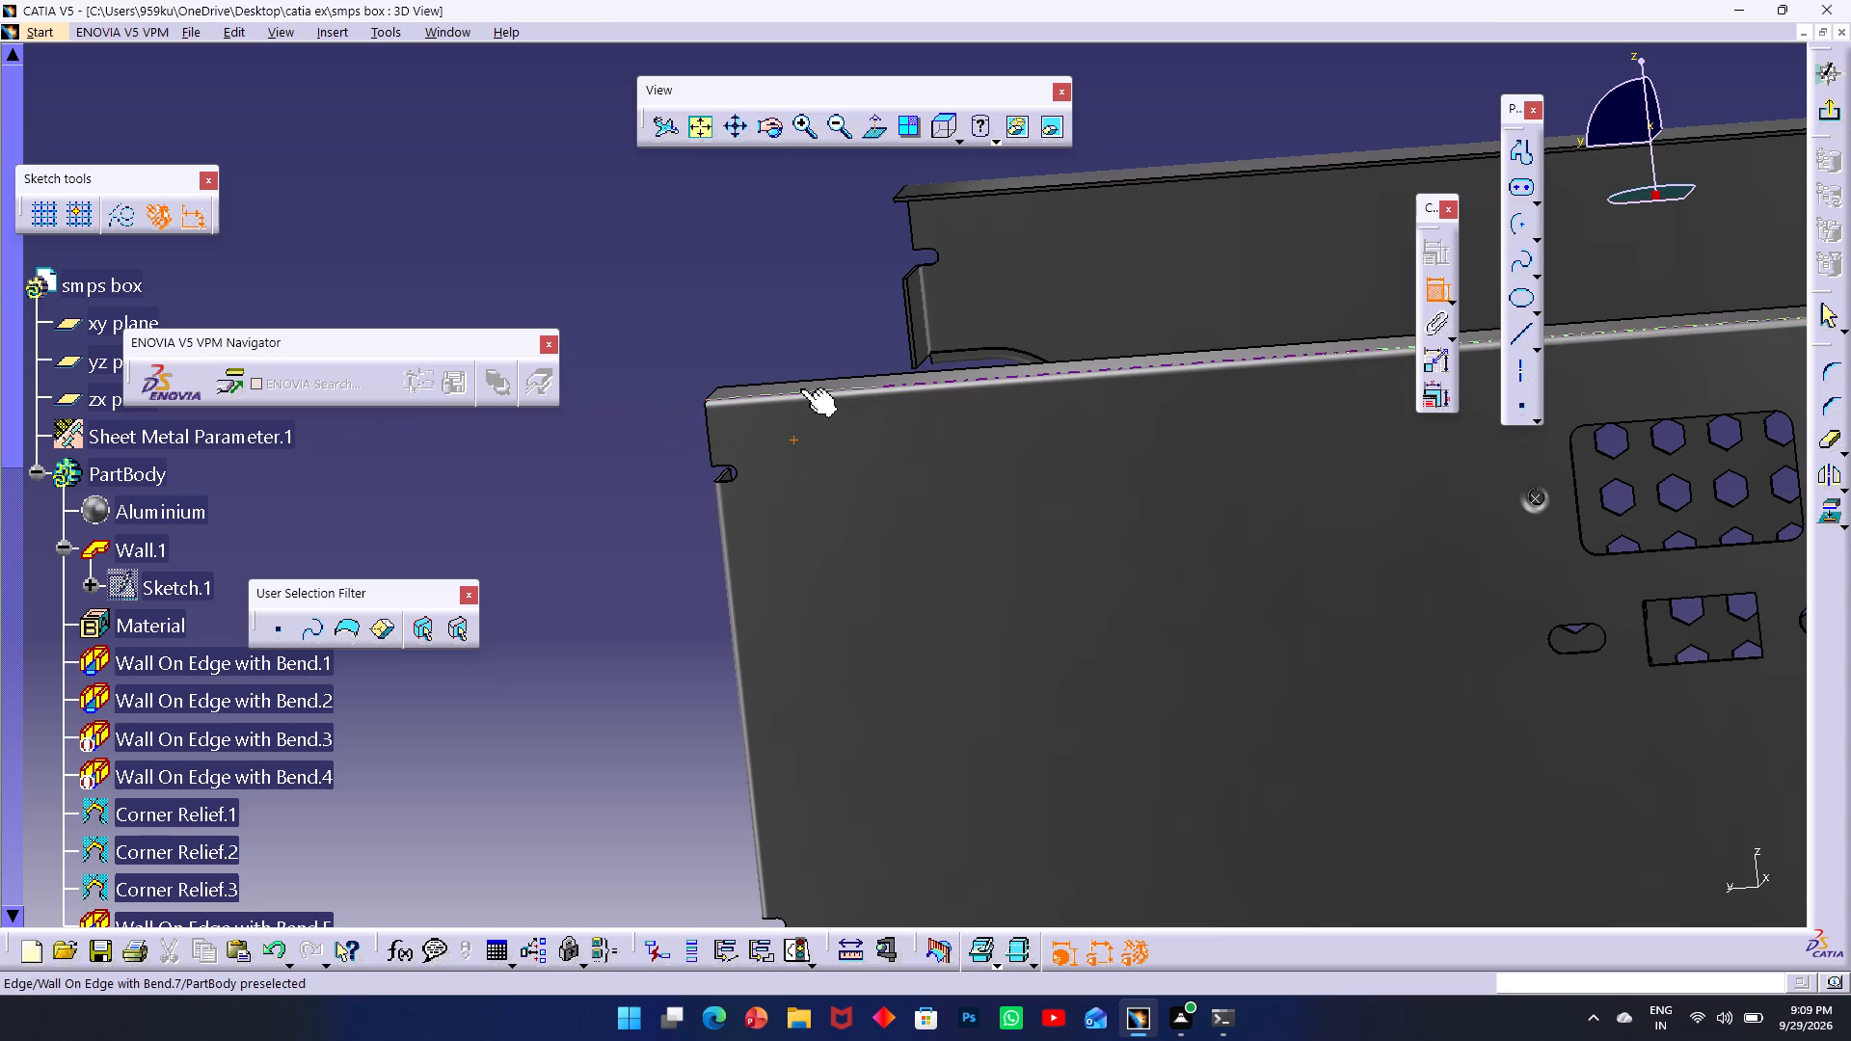
{"action": "left_click", "coordinate": [956, 136]}
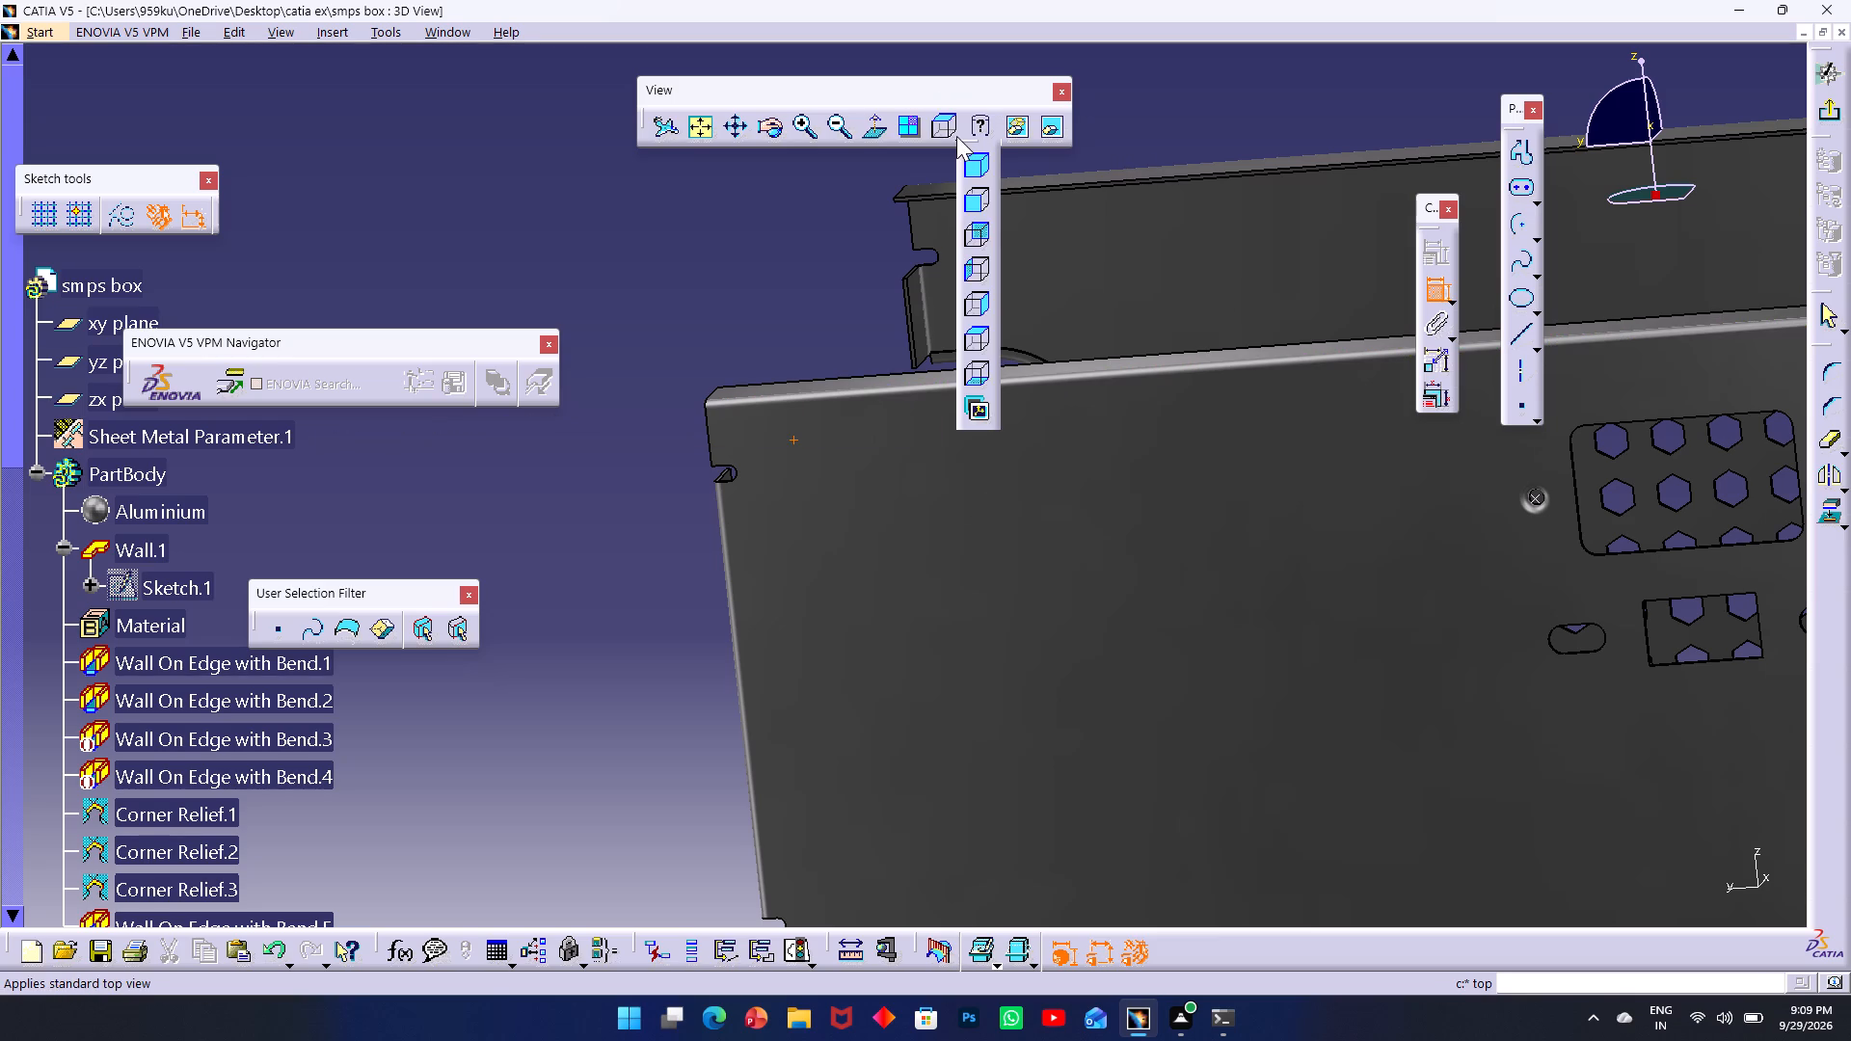
{"action": "left_click", "coordinate": [979, 194]}
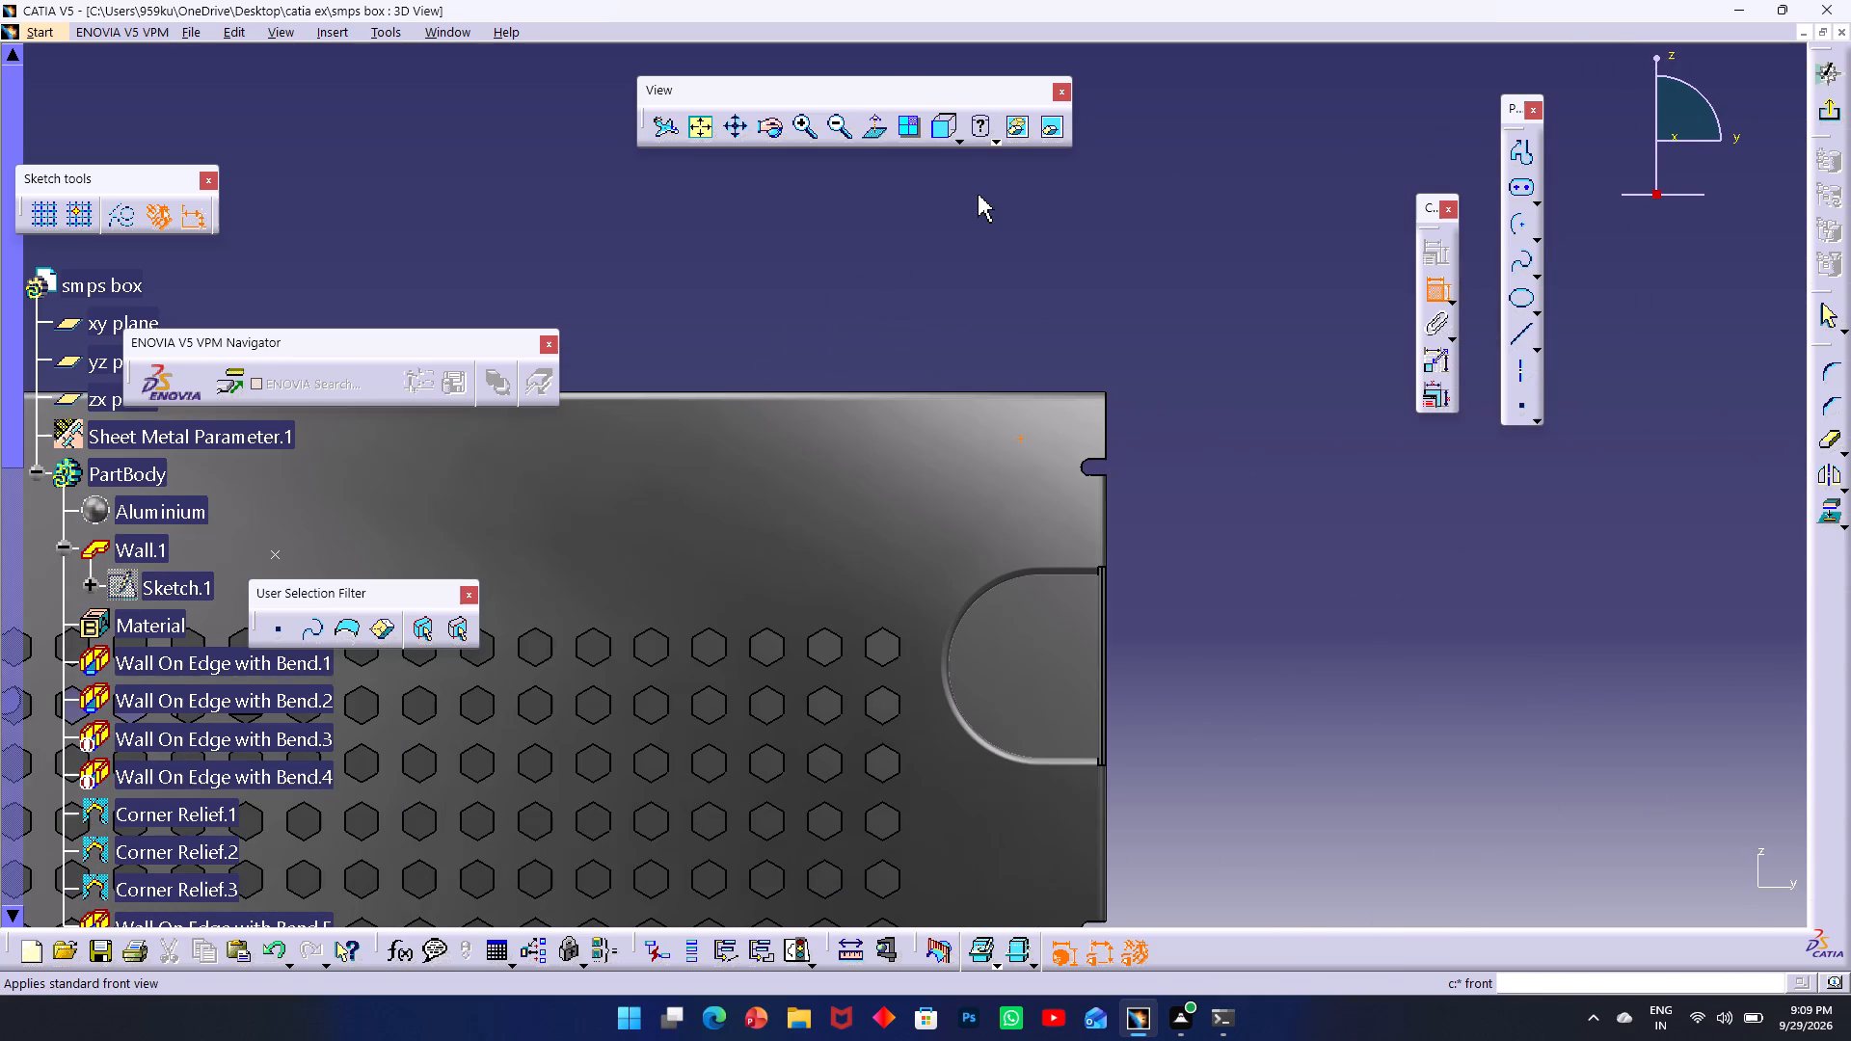
{"action": "middle_click_drag", "start_coordinate": [1110, 396], "coordinate": [838, 428], "text": "ctrl"}
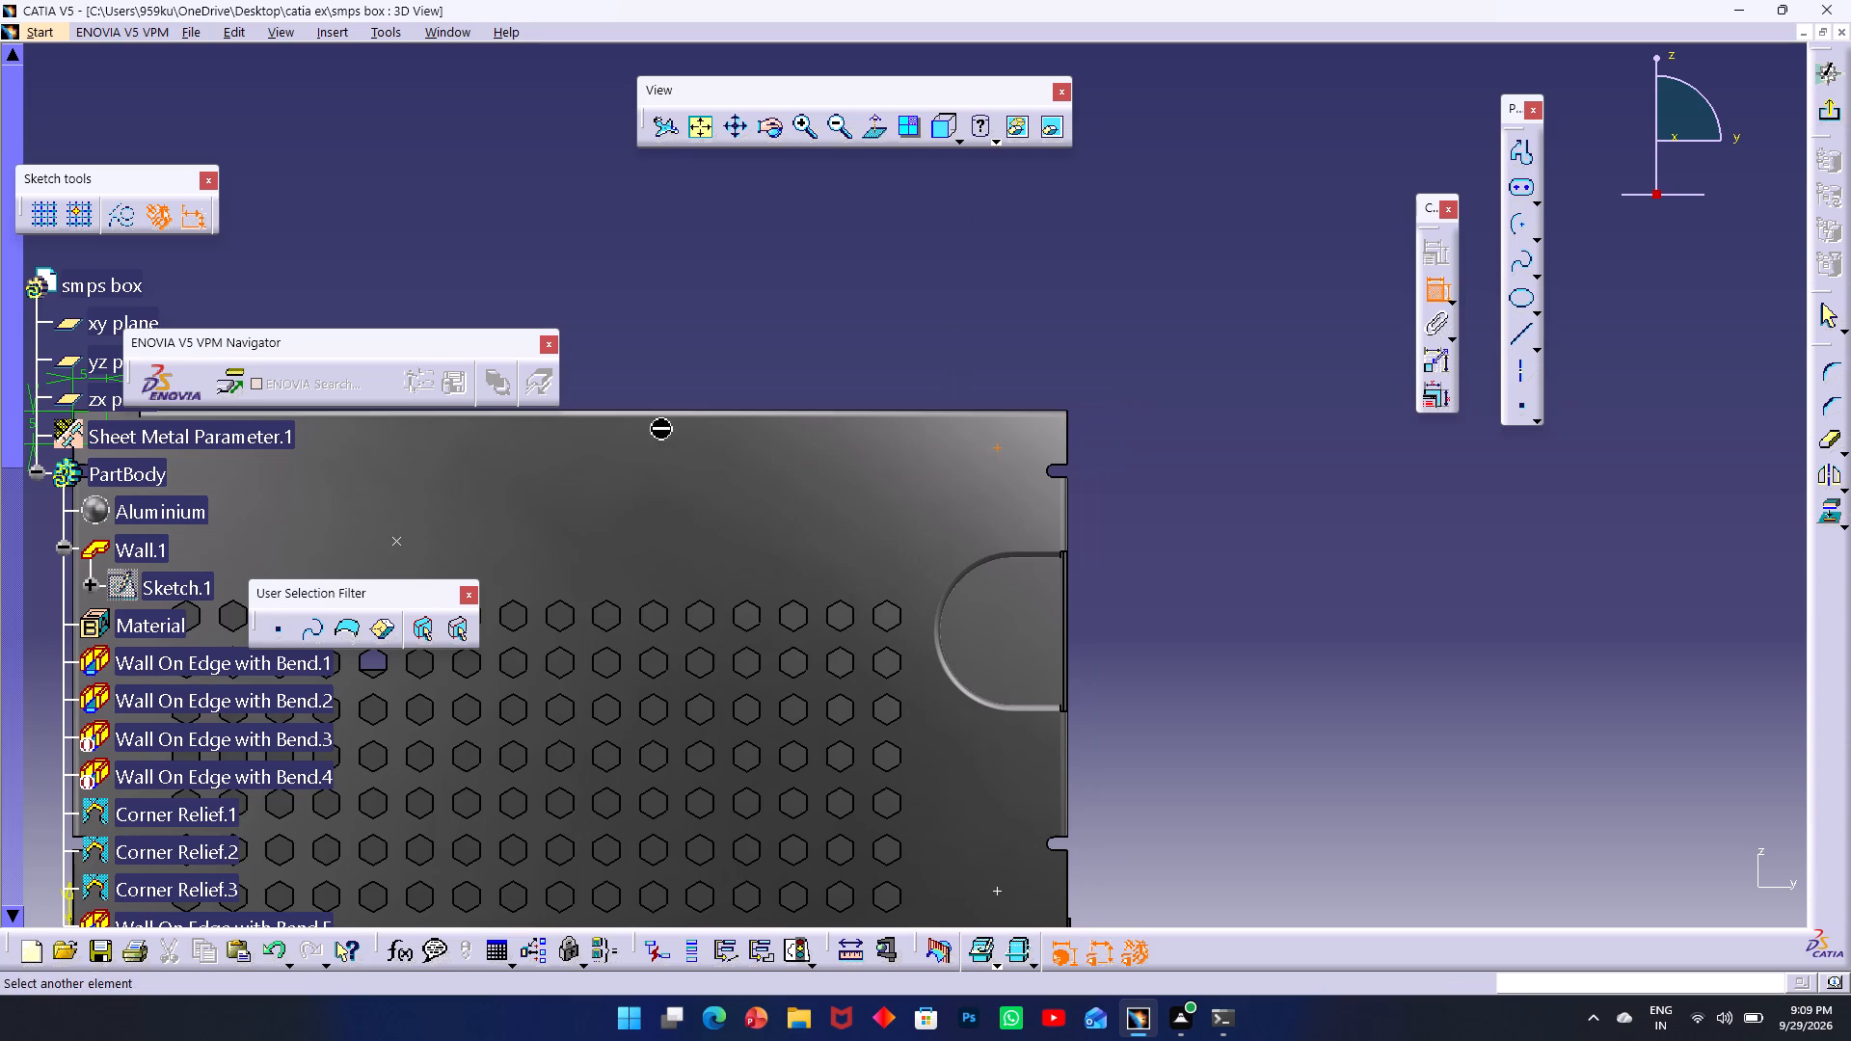
{"action": "middle_click_drag", "start_coordinate": [643, 424], "coordinate": [937, 534], "text": "ctrl"}
{"action": "middle_click_drag", "start_coordinate": [1048, 495], "coordinate": [873, 490]}
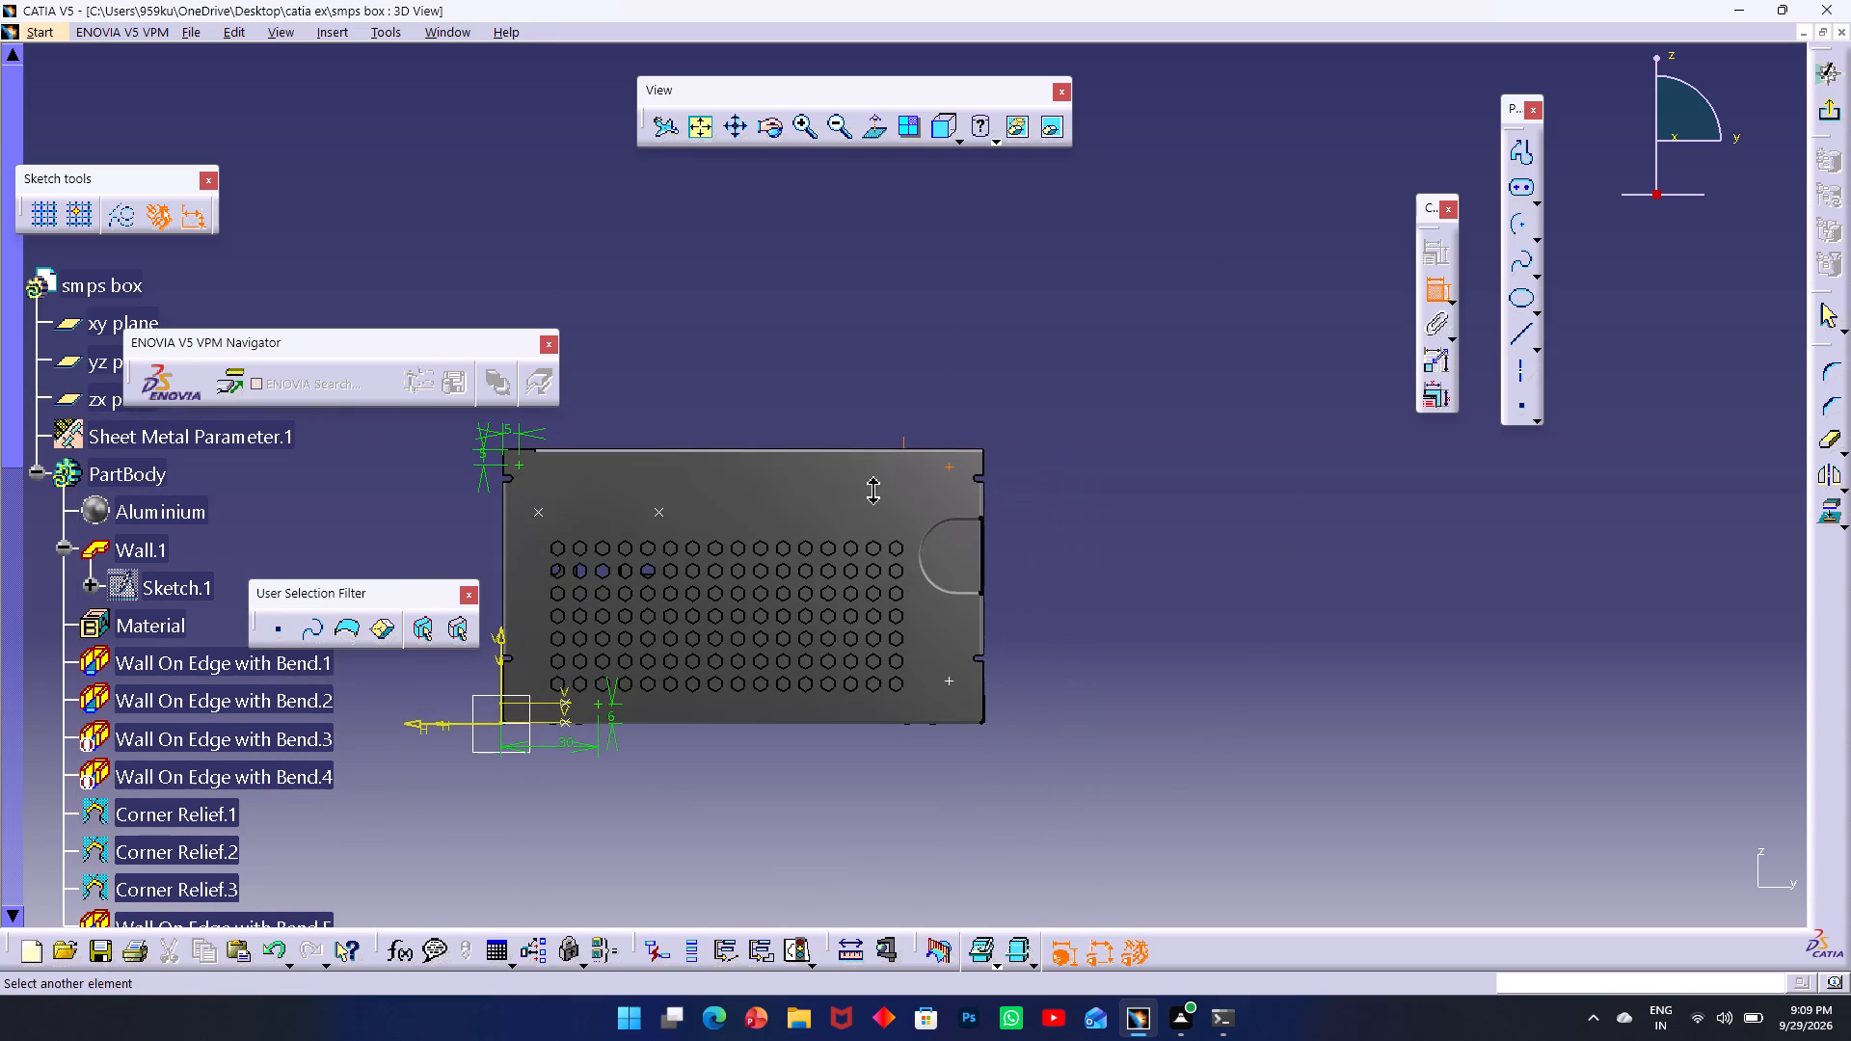
{"action": "middle_click_drag", "start_coordinate": [873, 490], "coordinate": [884, 485]}
{"action": "scroll", "coordinate": [900, 471], "scroll_direction": "up", "scroll_amount": 1}
{"action": "left_click", "coordinate": [959, 133]}
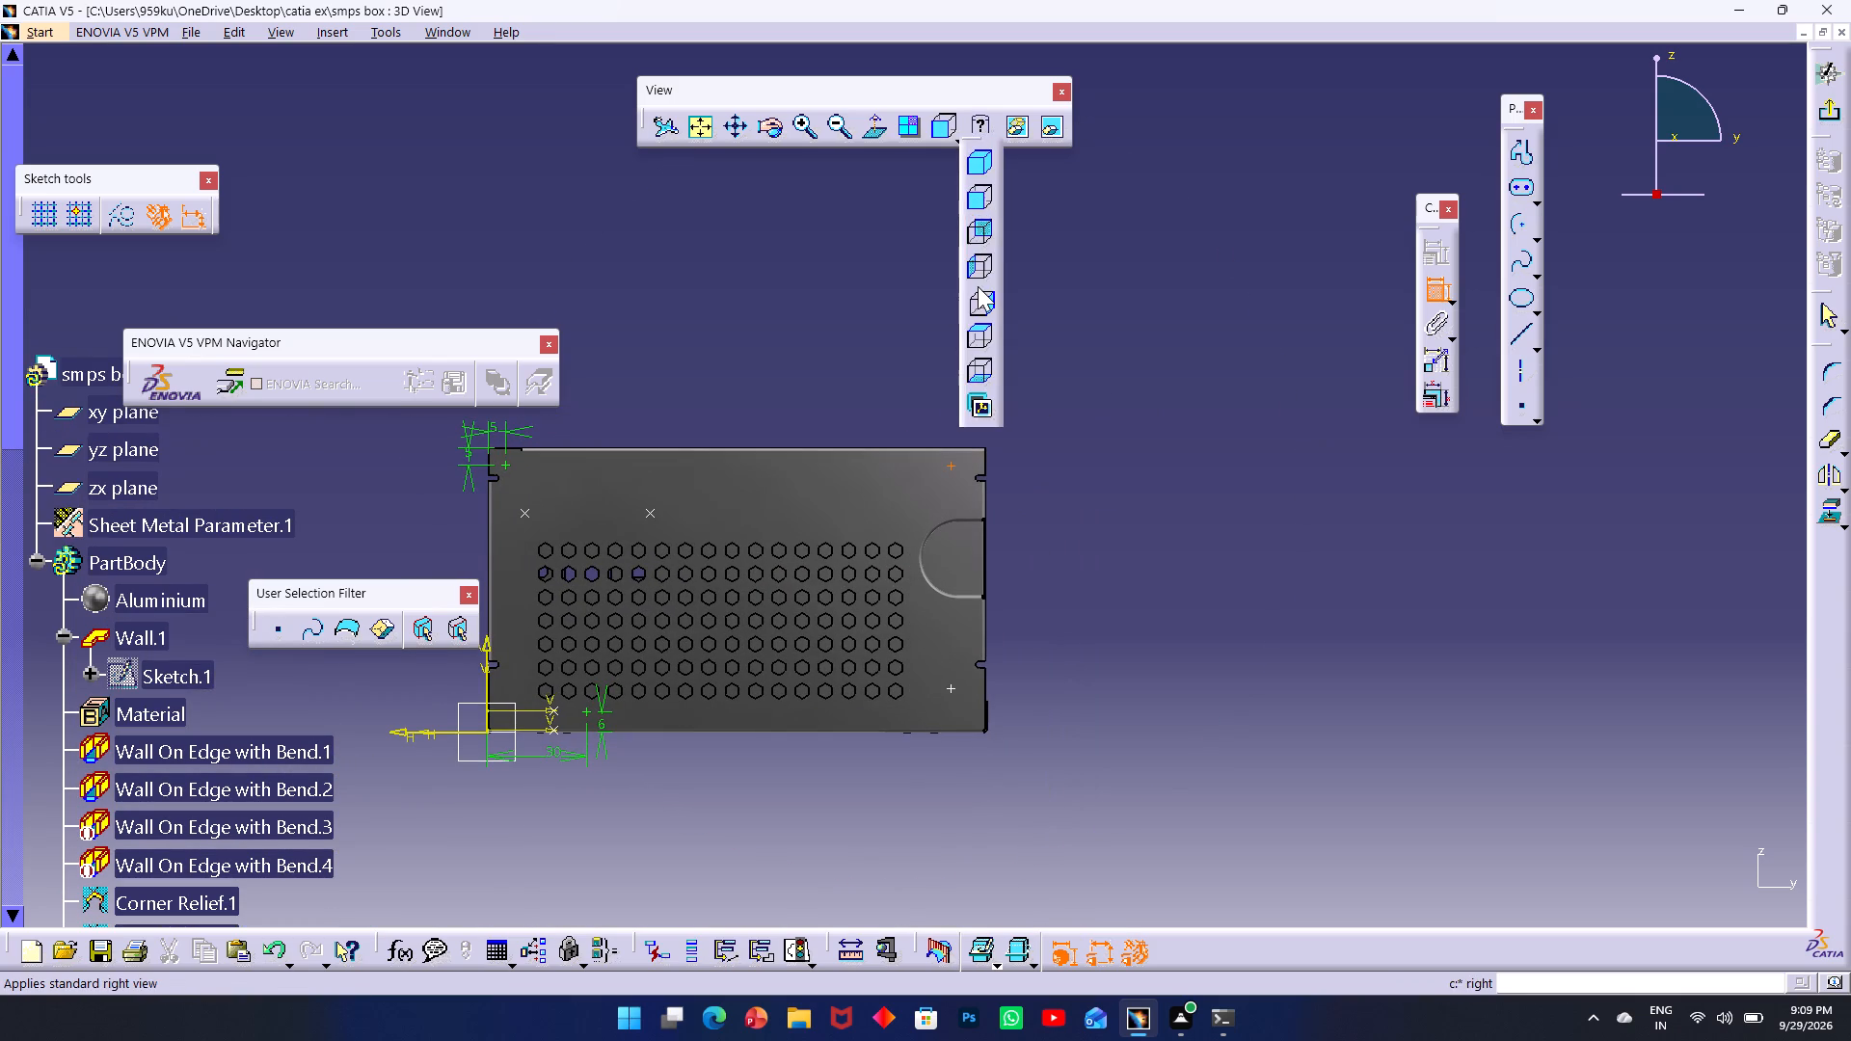
{"action": "left_click", "coordinate": [979, 243]}
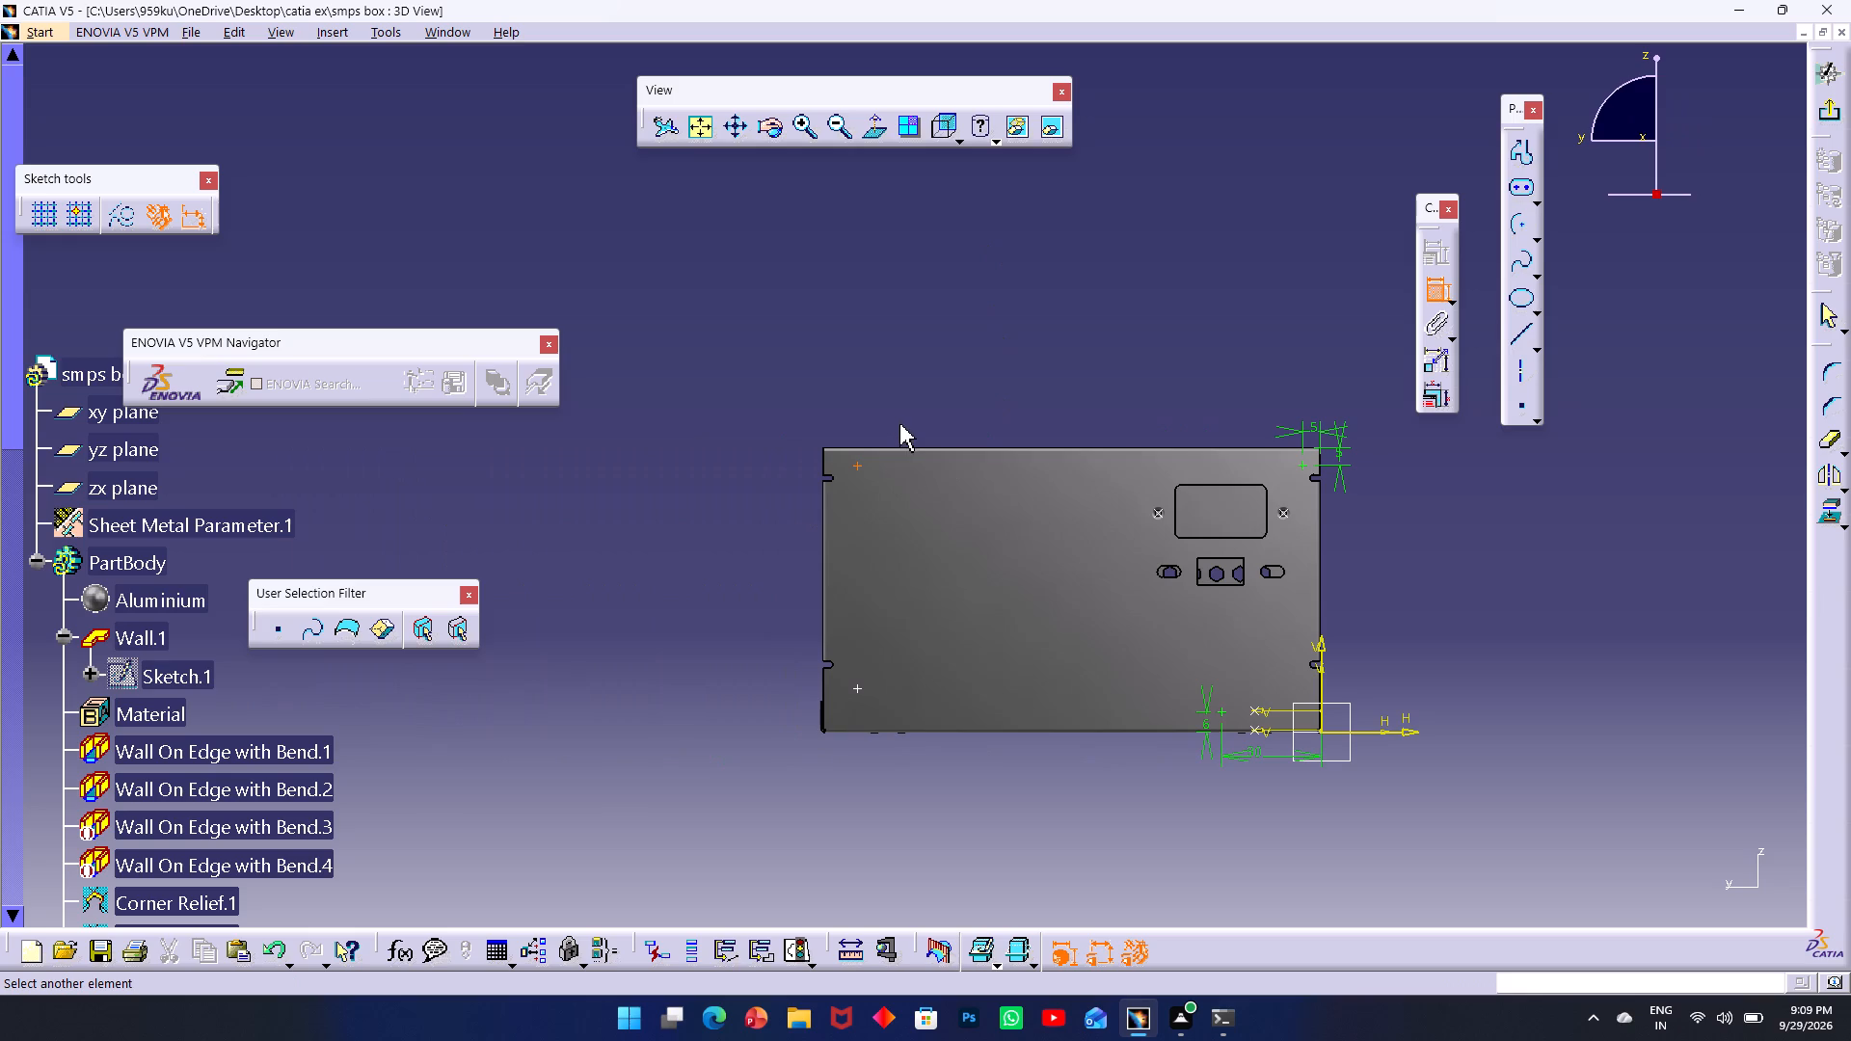
{"action": "middle_click_drag", "start_coordinate": [1007, 590], "coordinate": [972, 458], "text": "ctrl"}
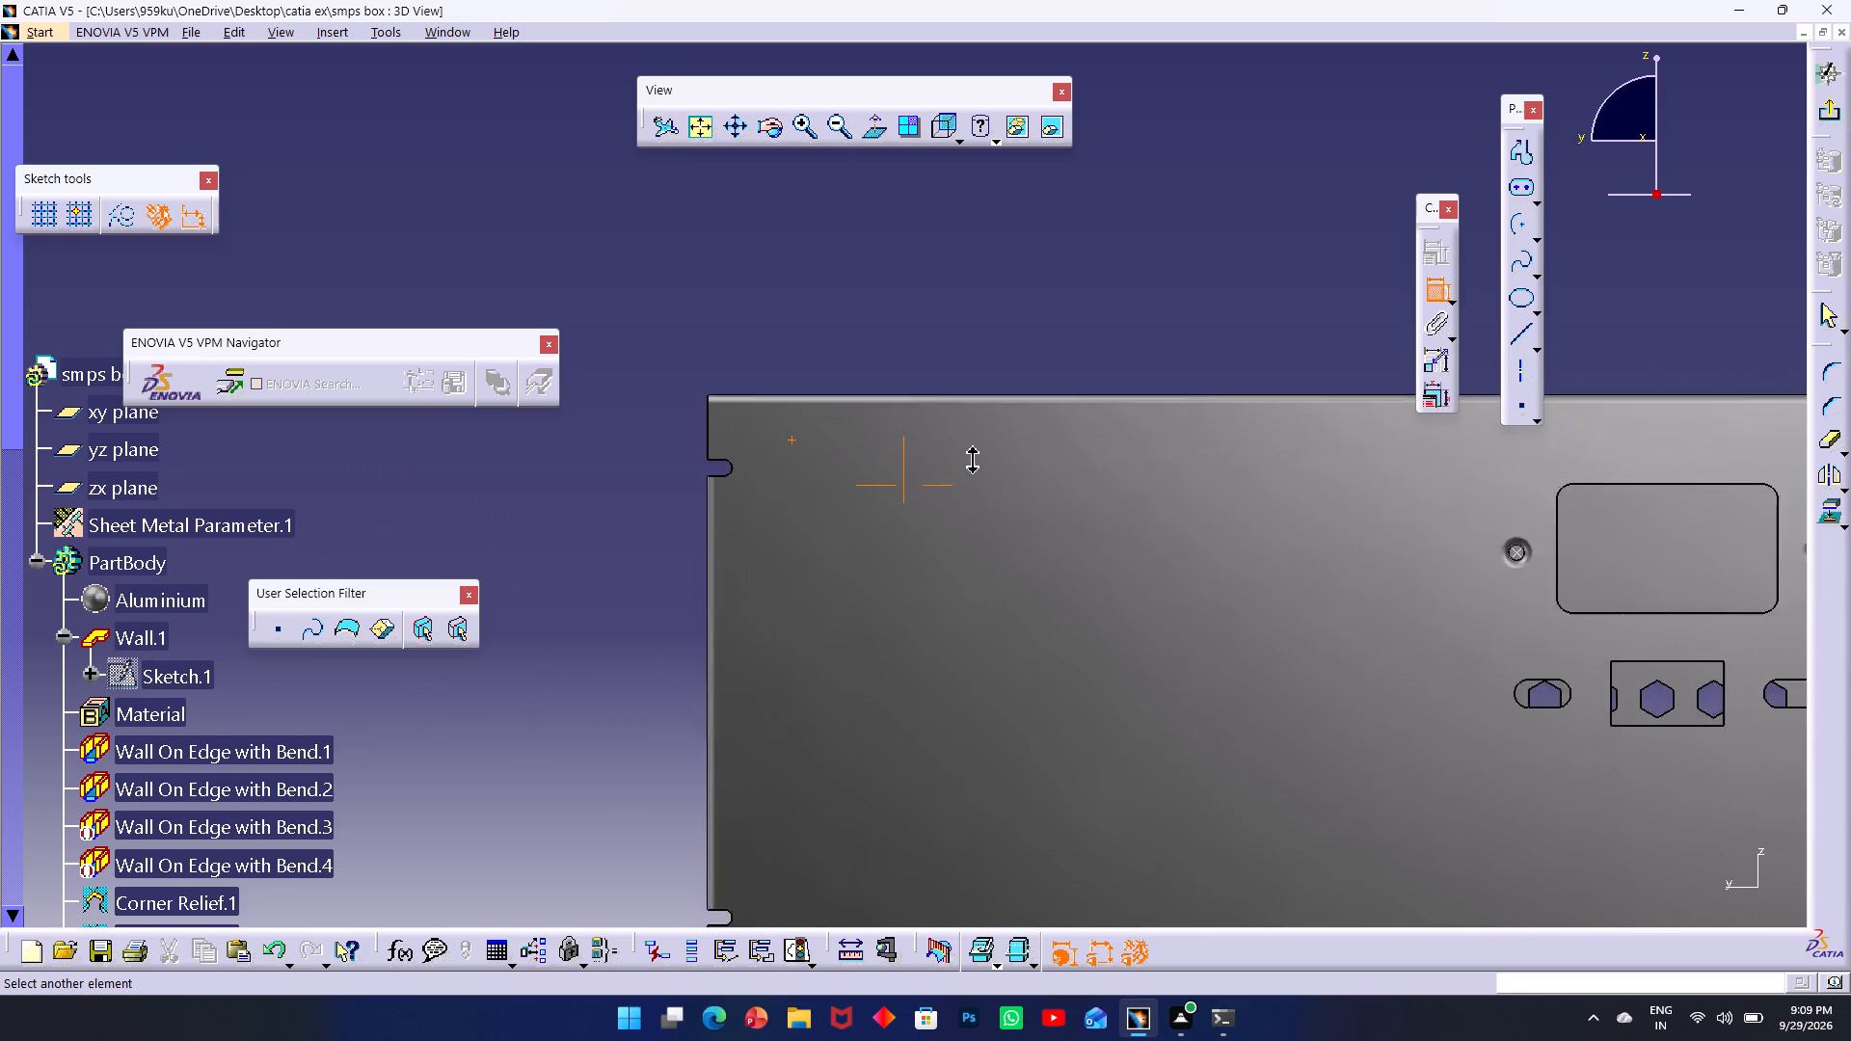
{"action": "middle_click_drag", "start_coordinate": [972, 458], "coordinate": [943, 390], "text": "ctrl"}
{"action": "scroll", "coordinate": [858, 412], "scroll_direction": "up", "scroll_amount": 1}
{"action": "middle_click_drag", "start_coordinate": [859, 417], "coordinate": [1022, 467]}
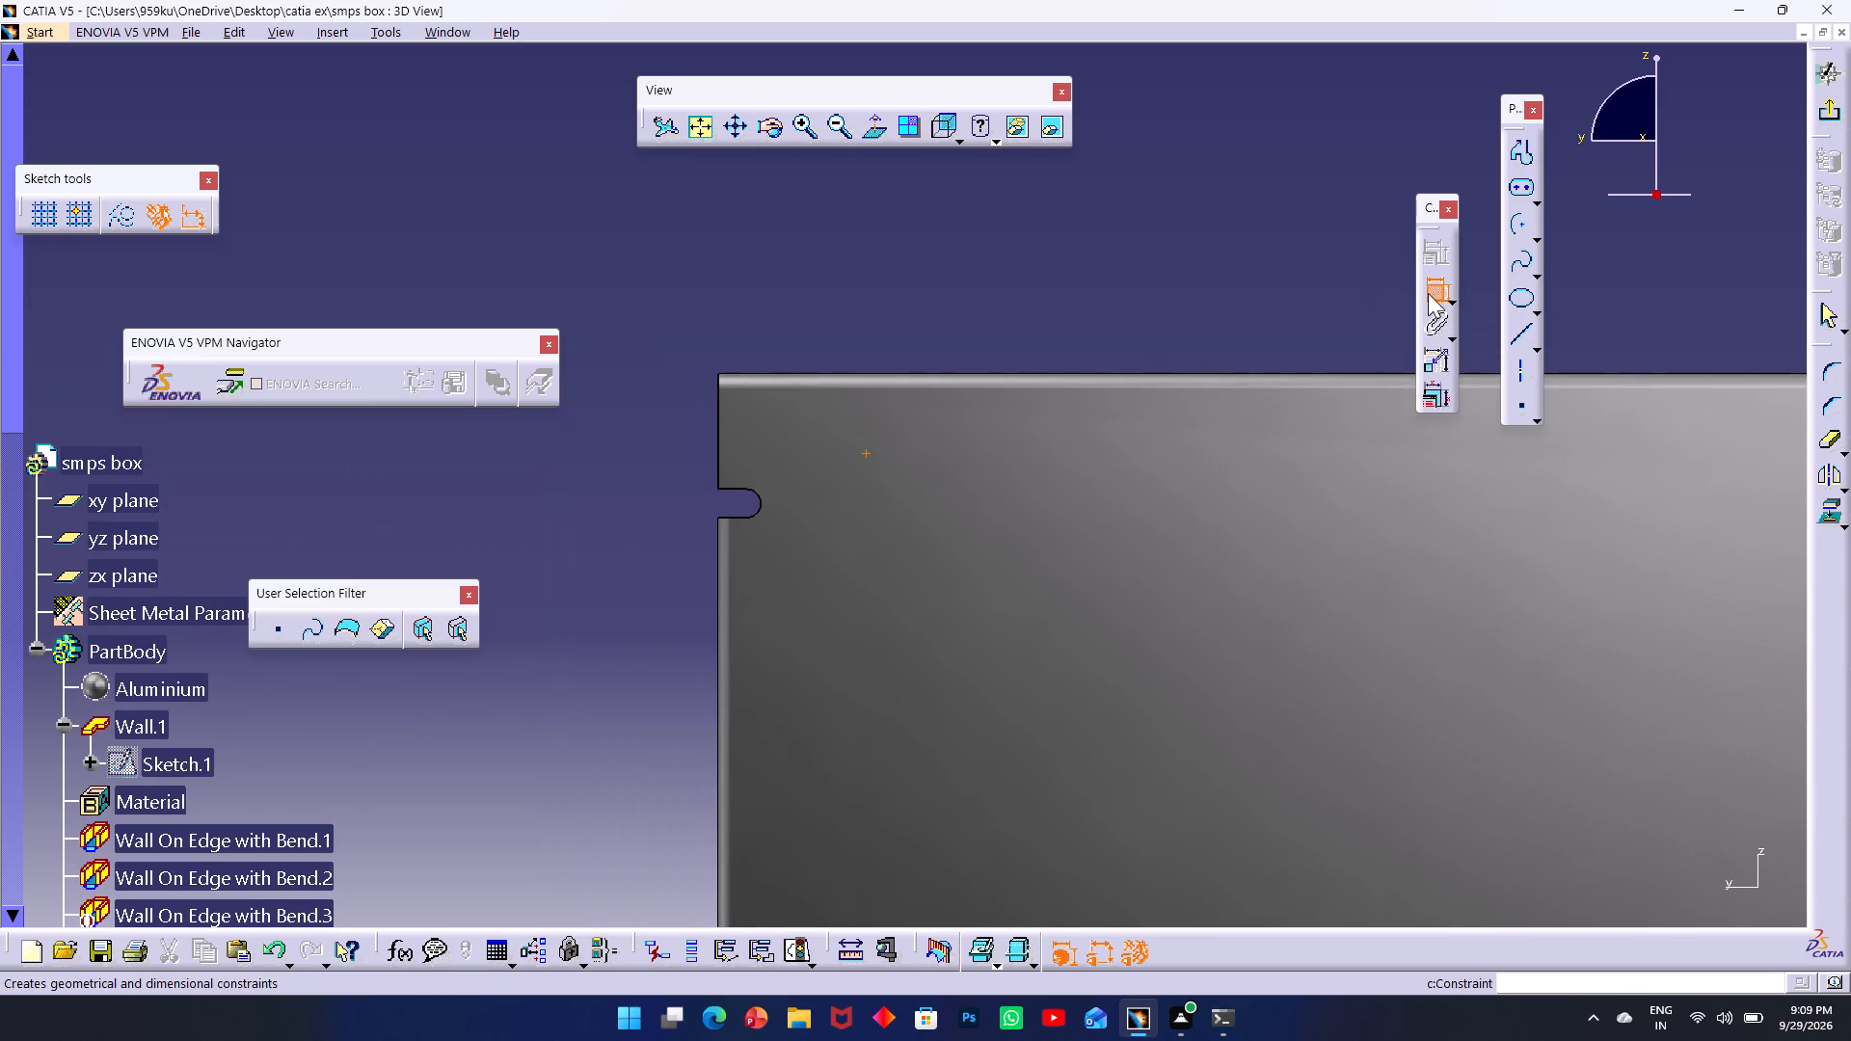
{"action": "left_click", "coordinate": [859, 374]}
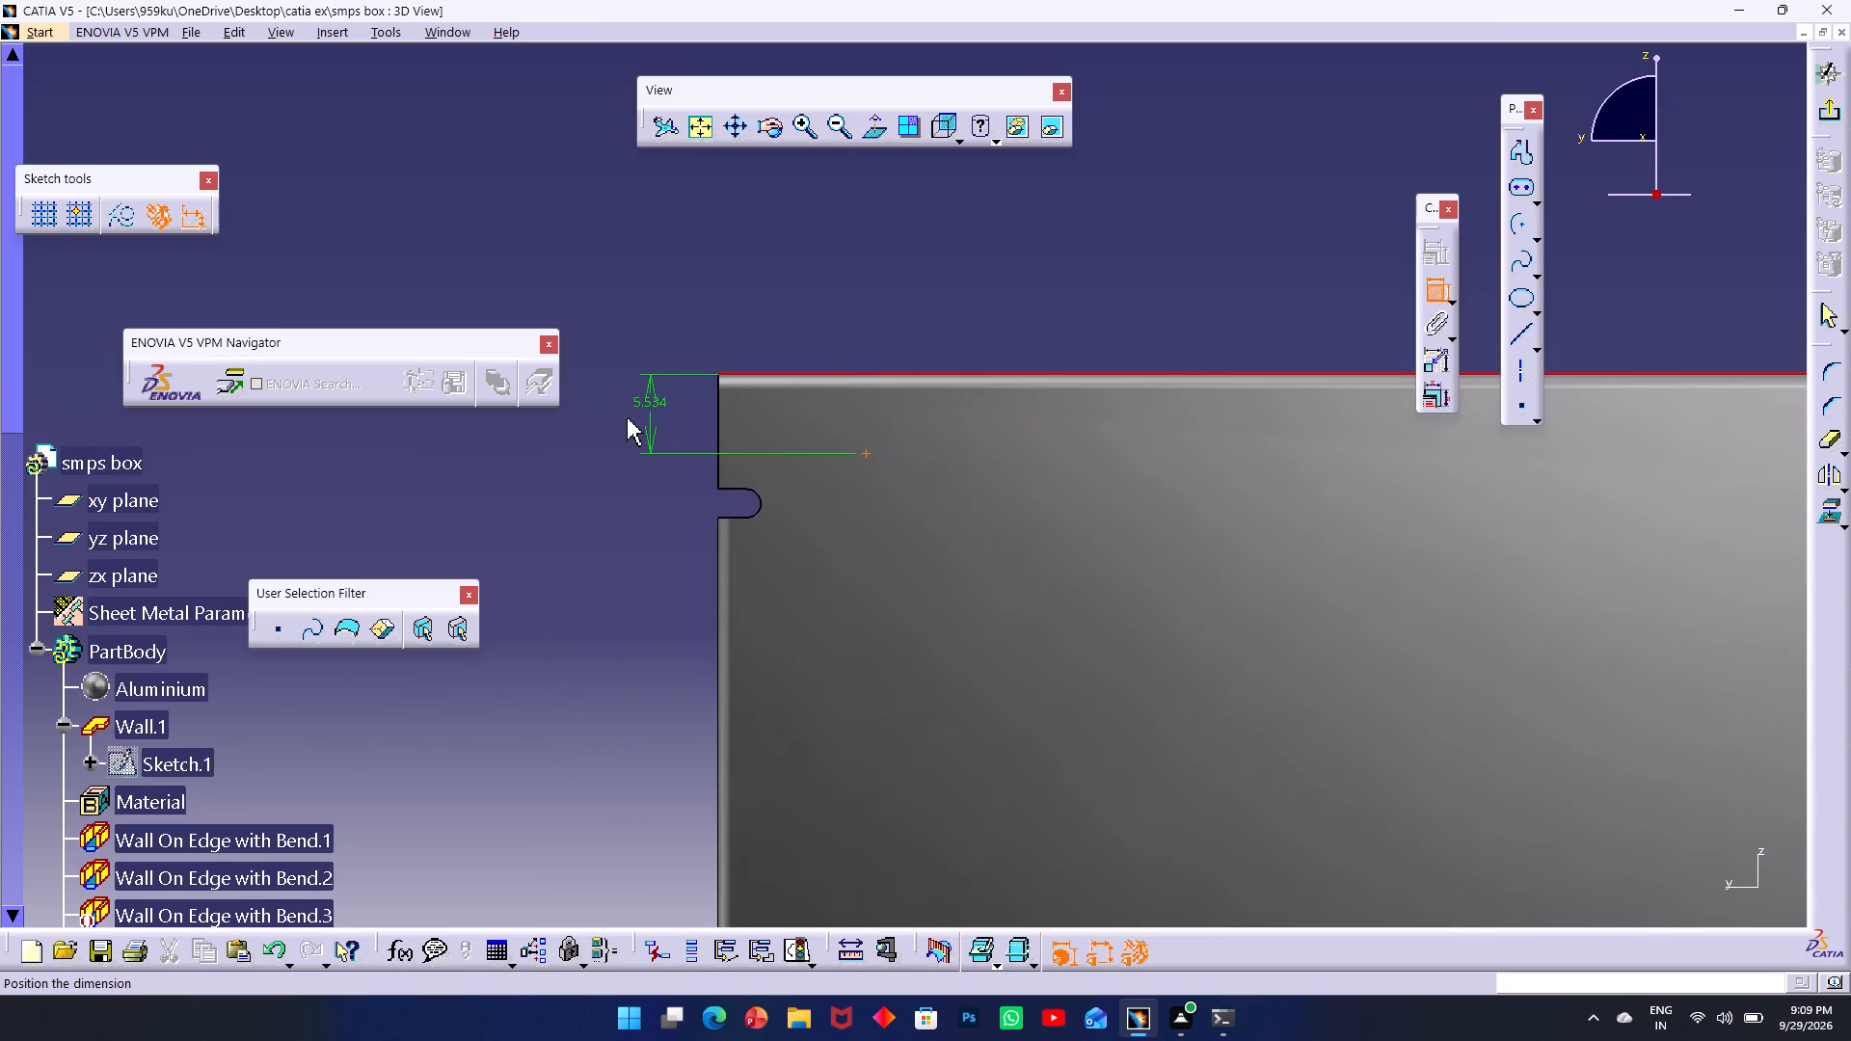
{"action": "left_click", "coordinate": [627, 418]}
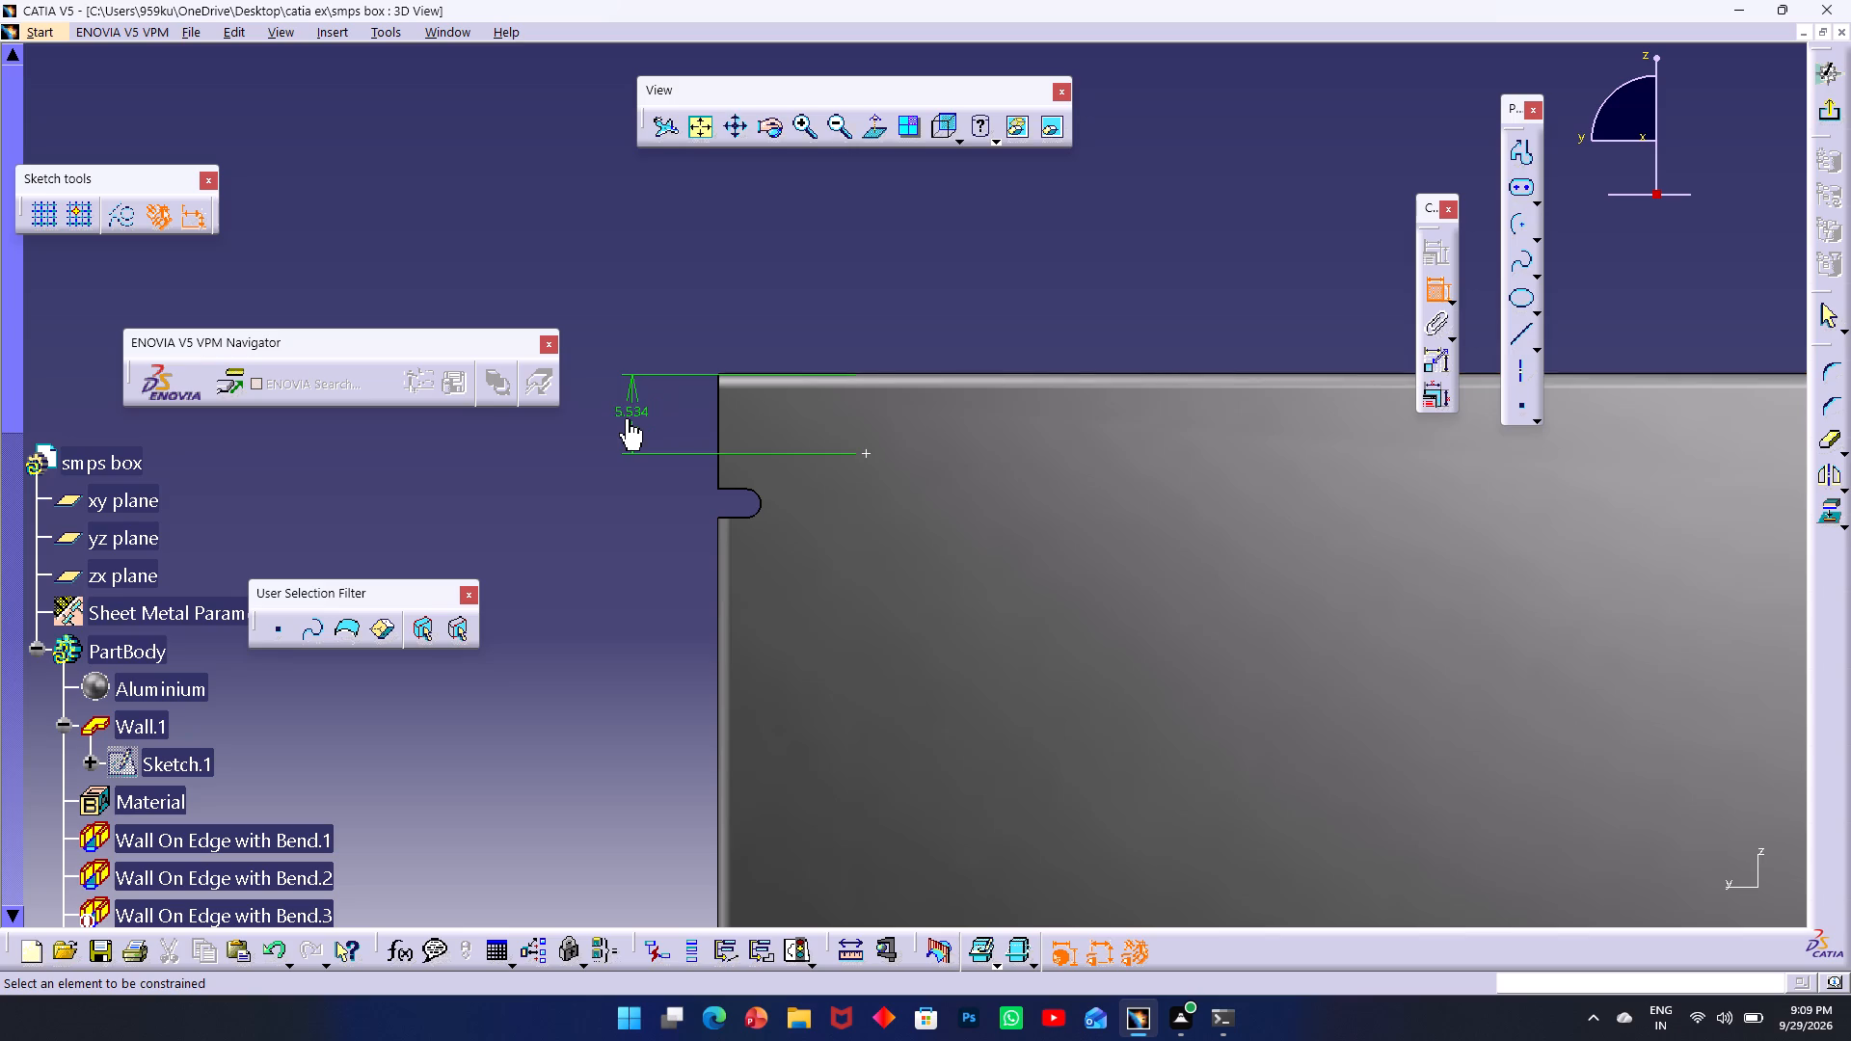
{"action": "left_click", "coordinate": [620, 417]}
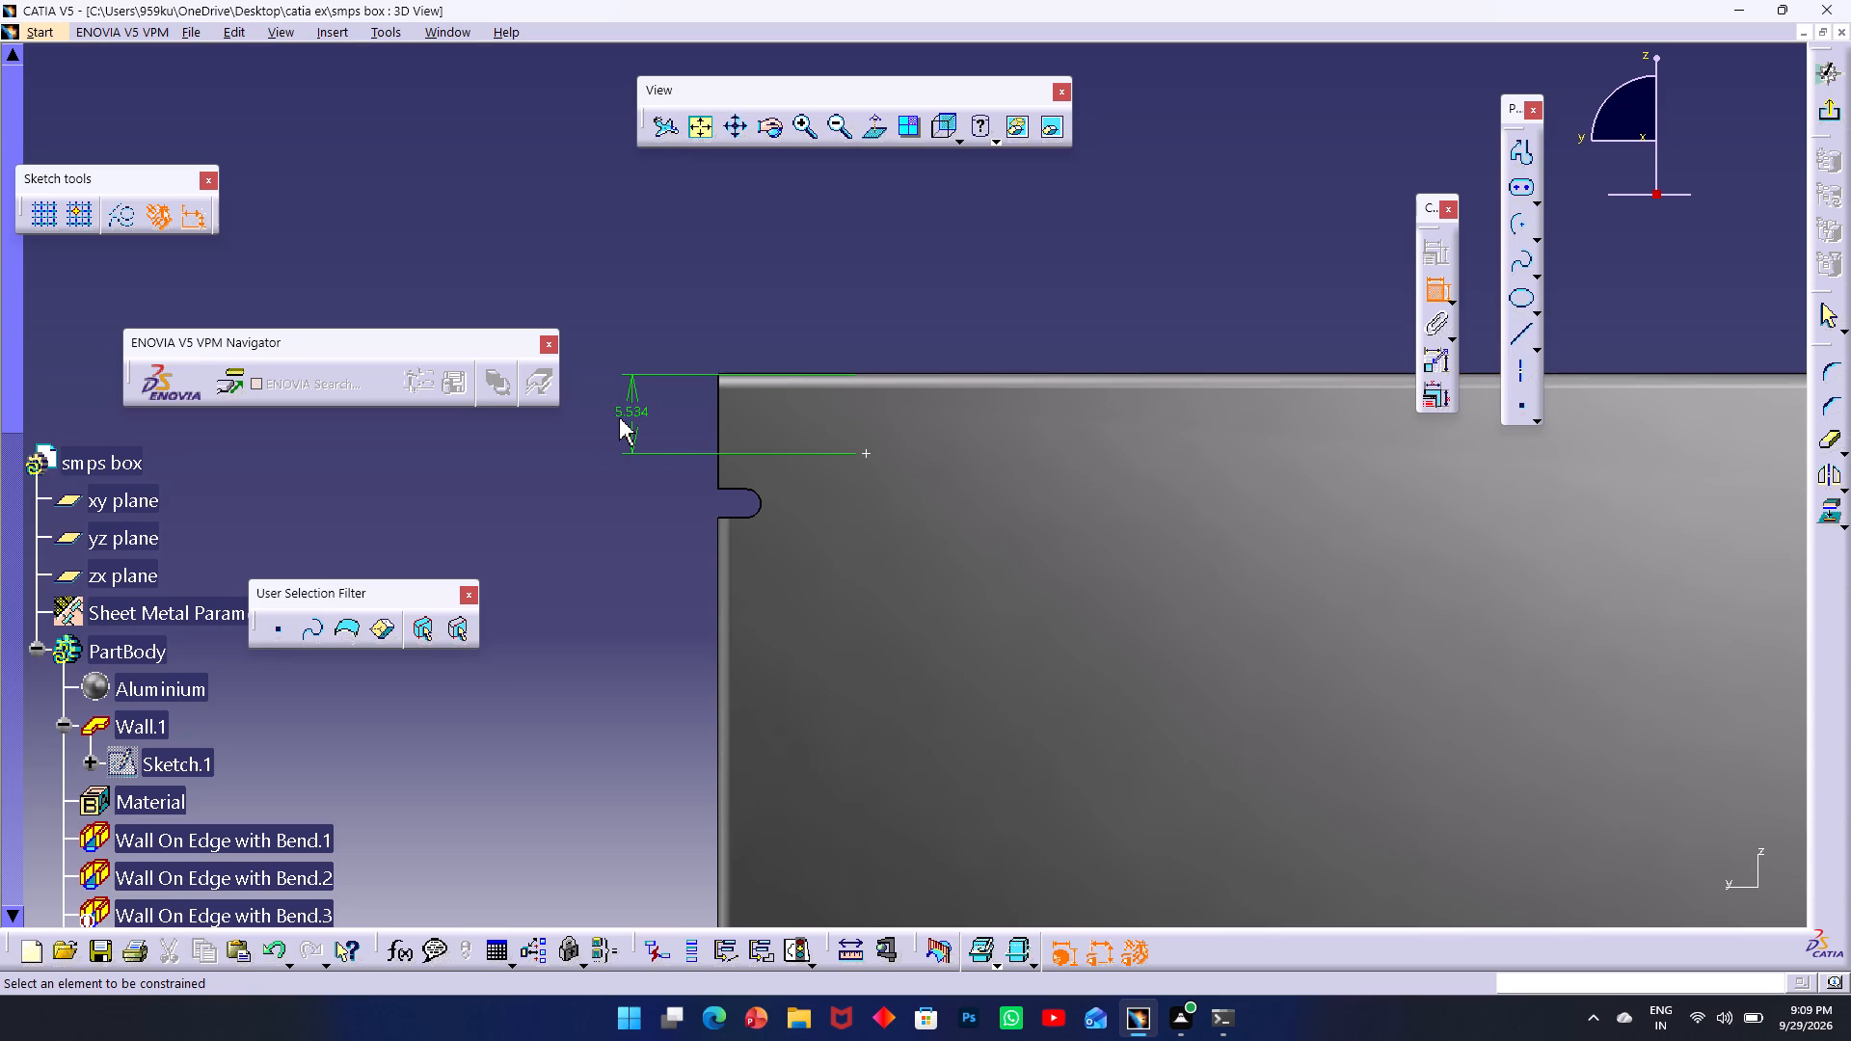
{"action": "double_click", "coordinate": [632, 420]}
{"action": "key", "text": "5"}
{"action": "key", "text": "Return"}
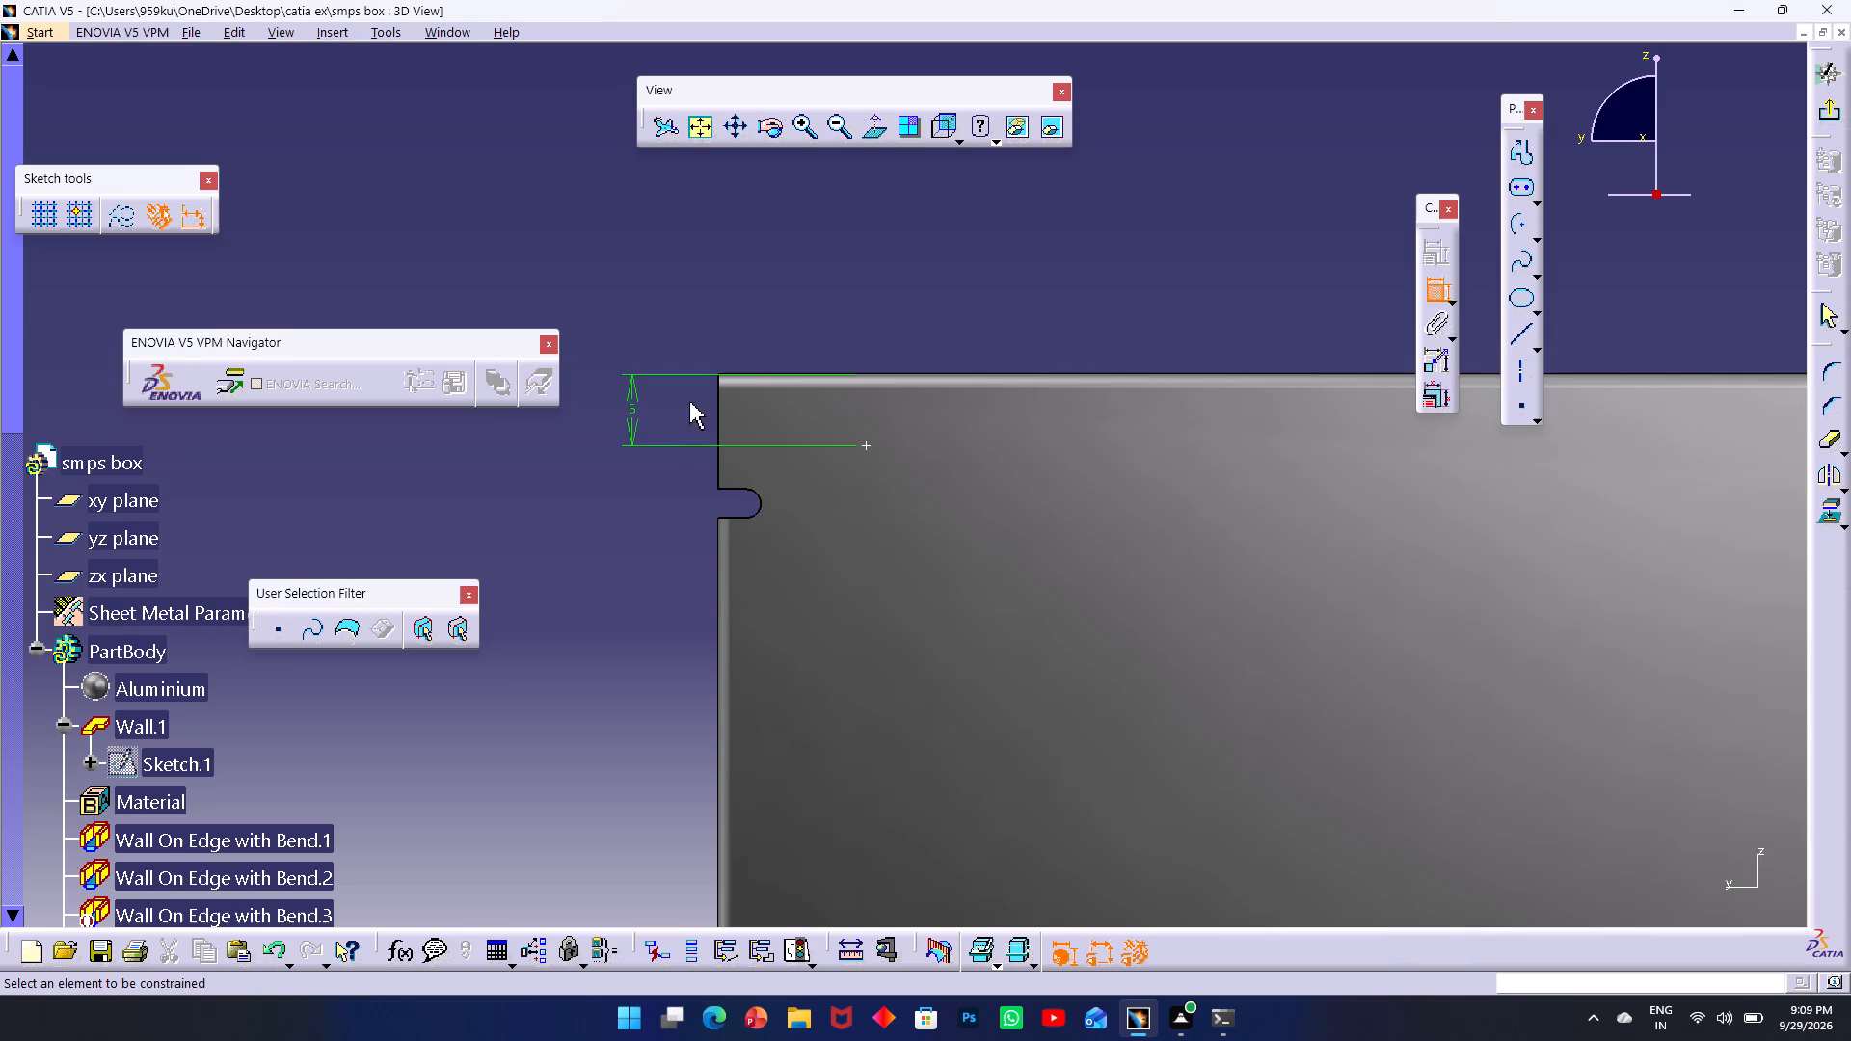
Dimension the point near the wall's far upper corner horizontally from the adjacent side edge and set the distance to 5 mm.
{"action": "left_click", "coordinate": [864, 441]}
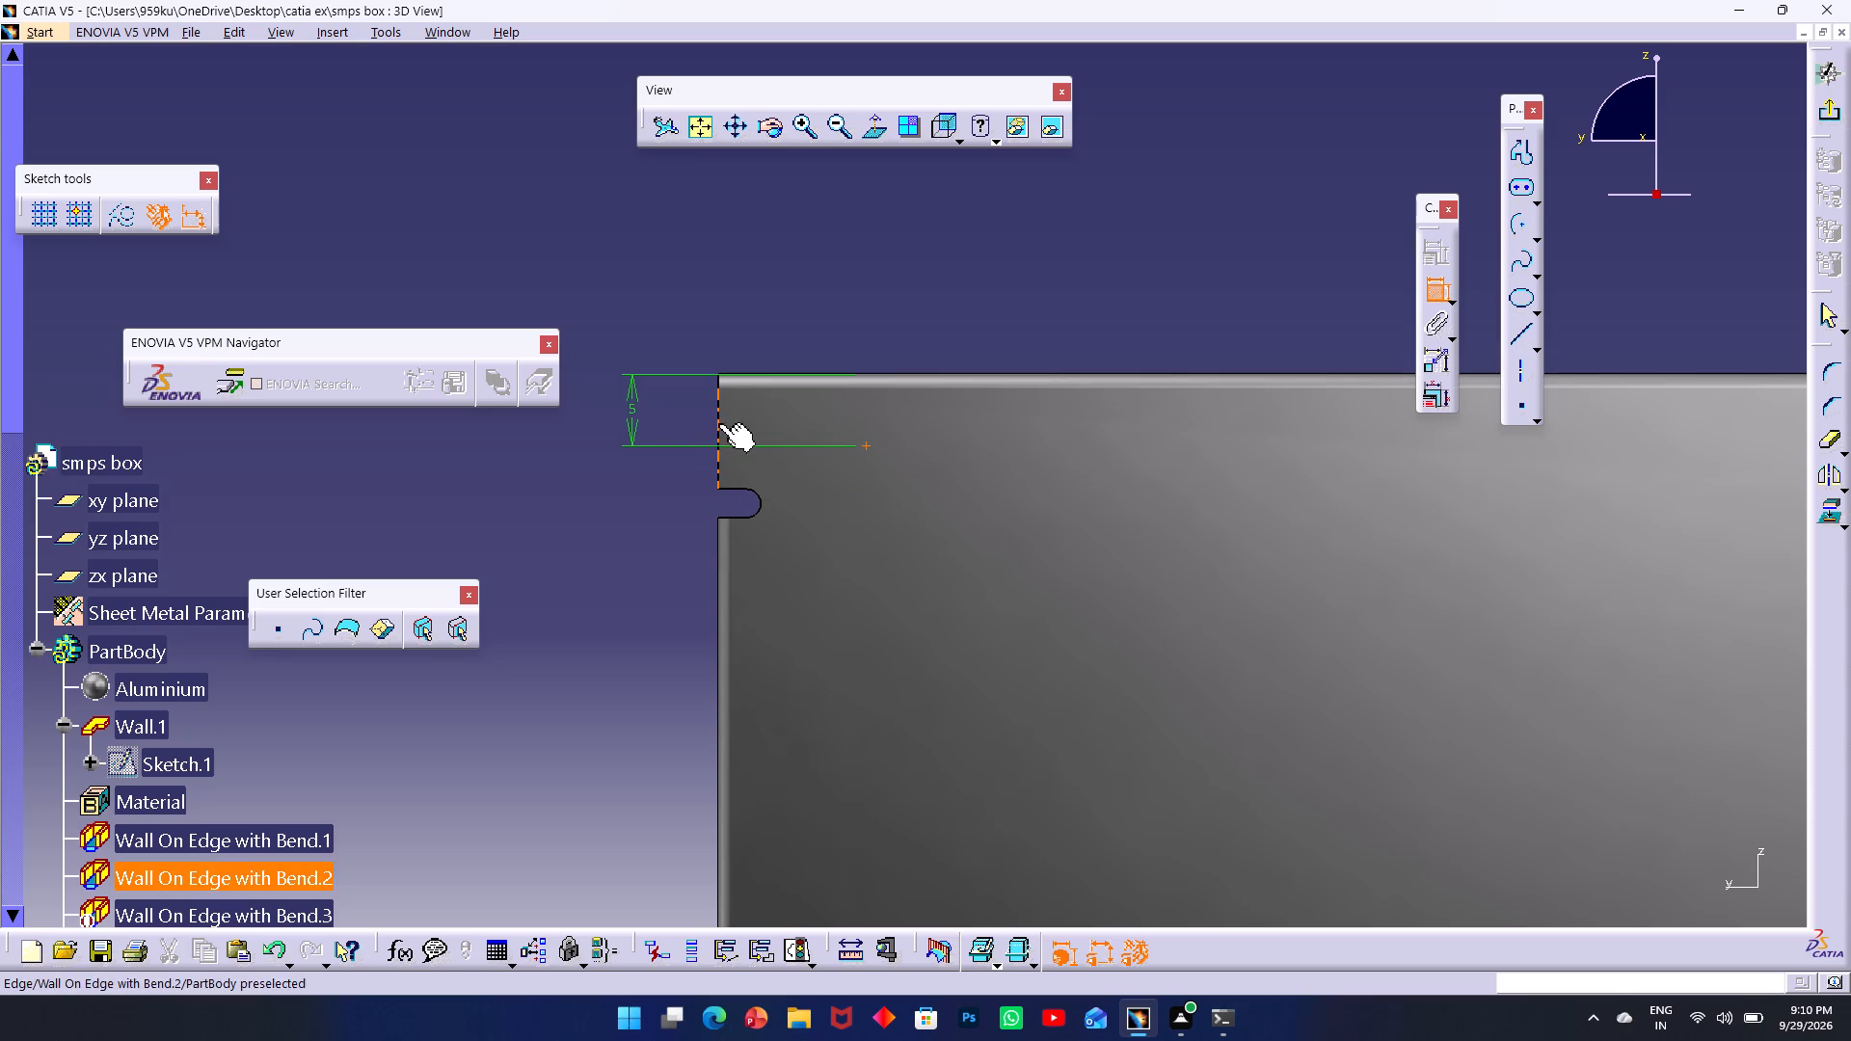
{"action": "left_click", "coordinate": [720, 422]}
{"action": "left_click", "coordinate": [761, 295]}
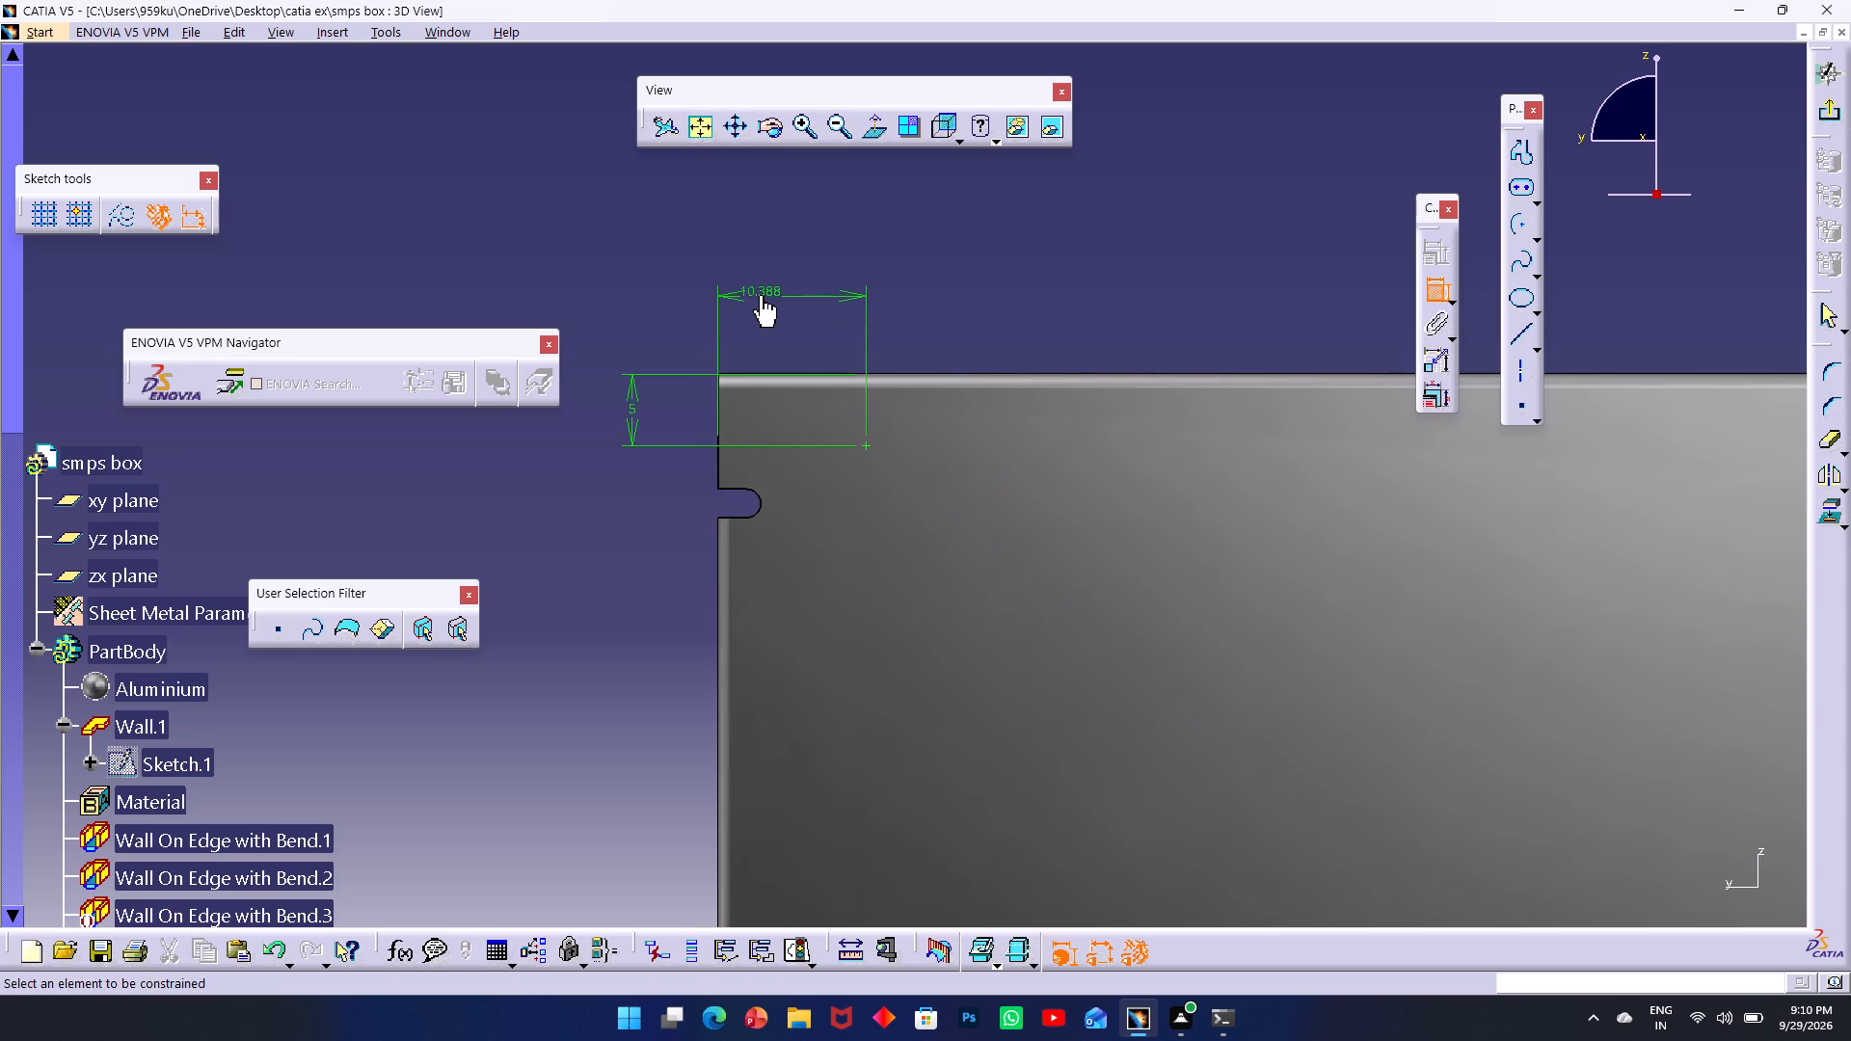
{"action": "double_click", "coordinate": [761, 295]}
{"action": "type", "text": "55"}
{"action": "key", "text": "BackSpace"}
{"action": "key", "text": "Return"}
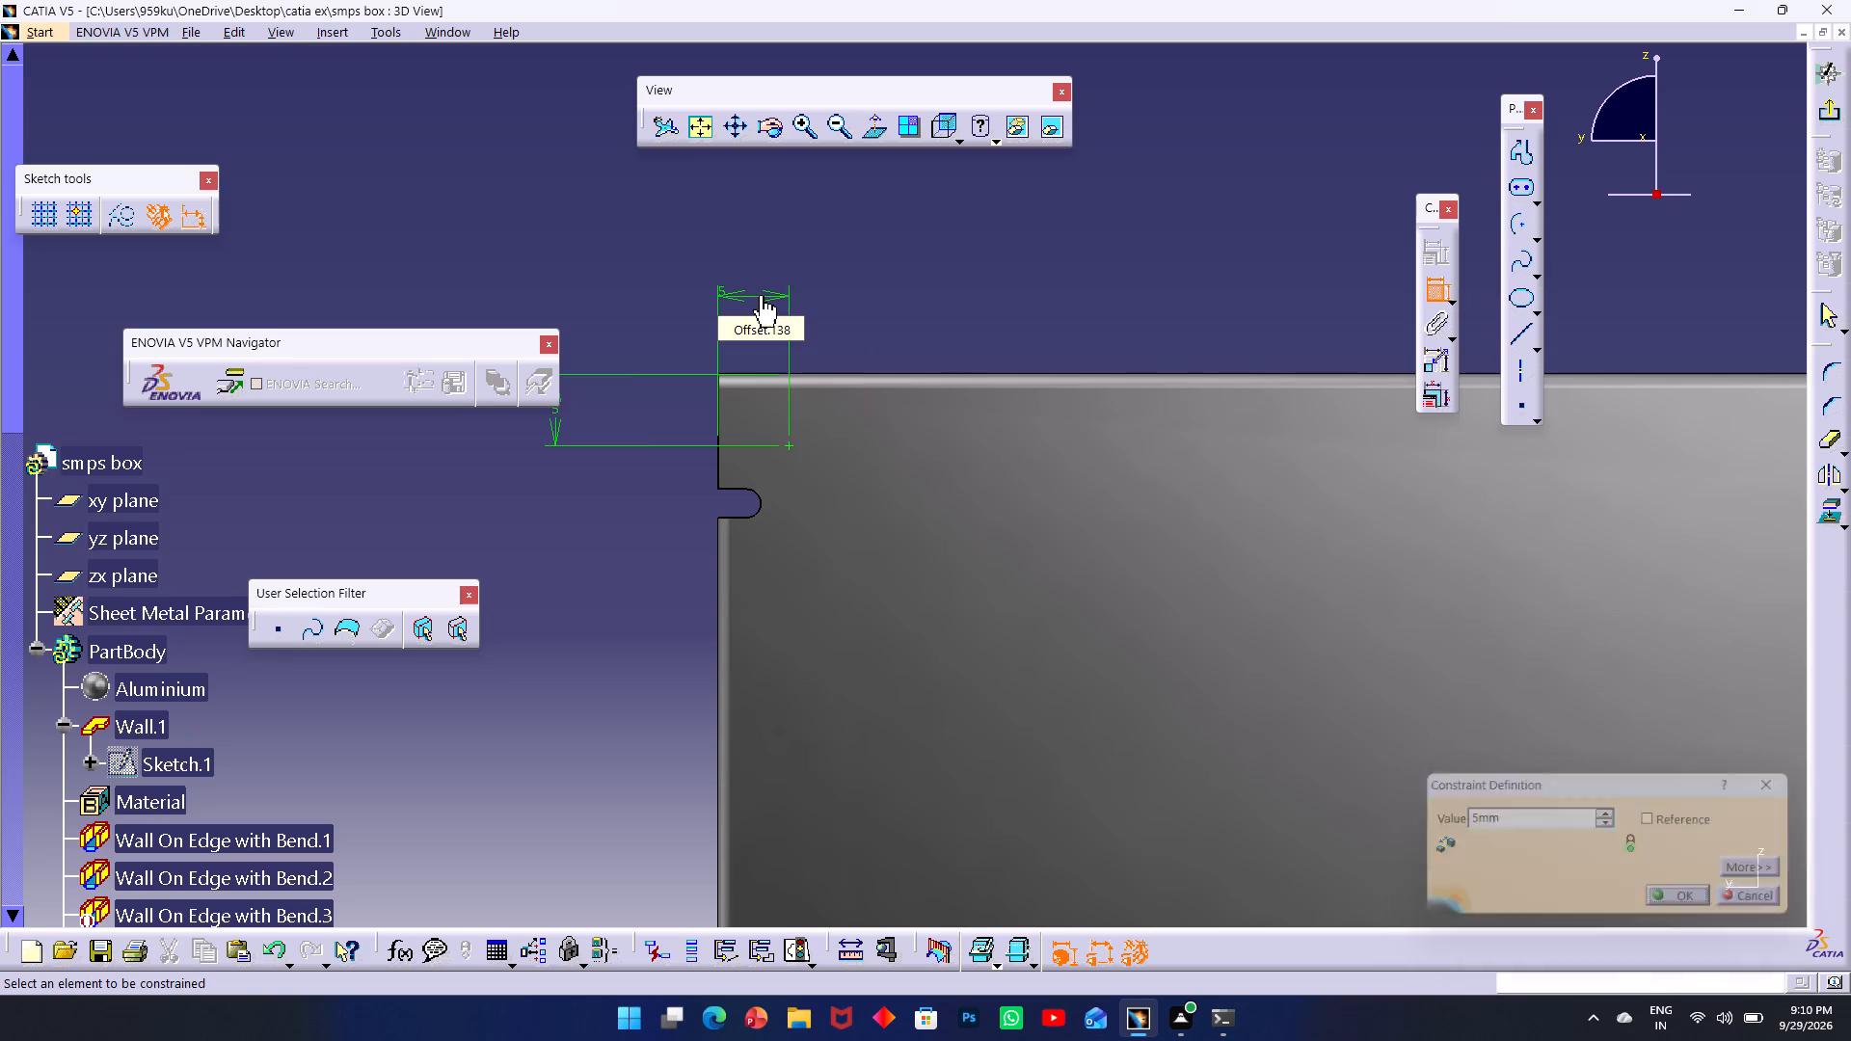
{"action": "left_click", "coordinate": [1083, 312]}
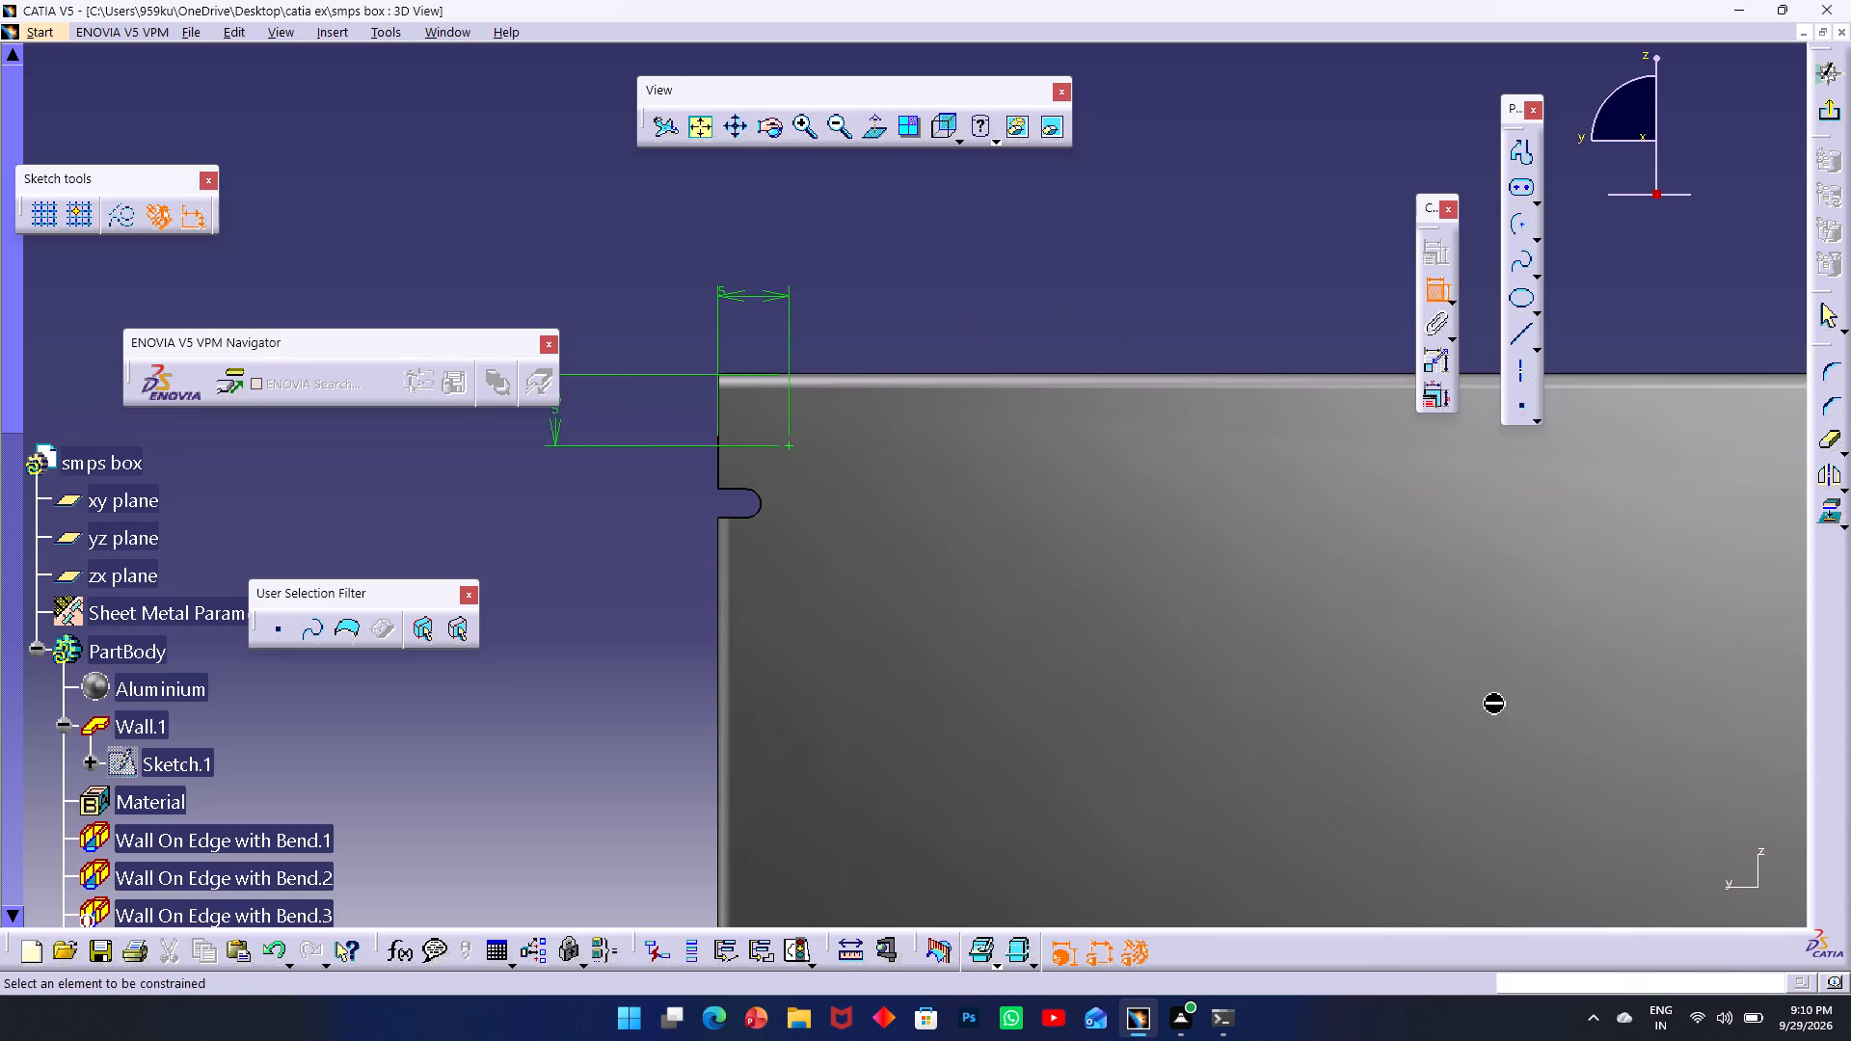
Dimension the point near the wall's lower corner on the same side horizontally from the side edge and set the distance to 5 mm.
{"action": "middle_click_drag", "start_coordinate": [1327, 589], "coordinate": [1153, 151]}
{"action": "middle_click_drag", "start_coordinate": [1009, 677], "coordinate": [1098, 22]}
{"action": "scroll", "coordinate": [1108, 0], "scroll_direction": "up", "scroll_amount": 1}
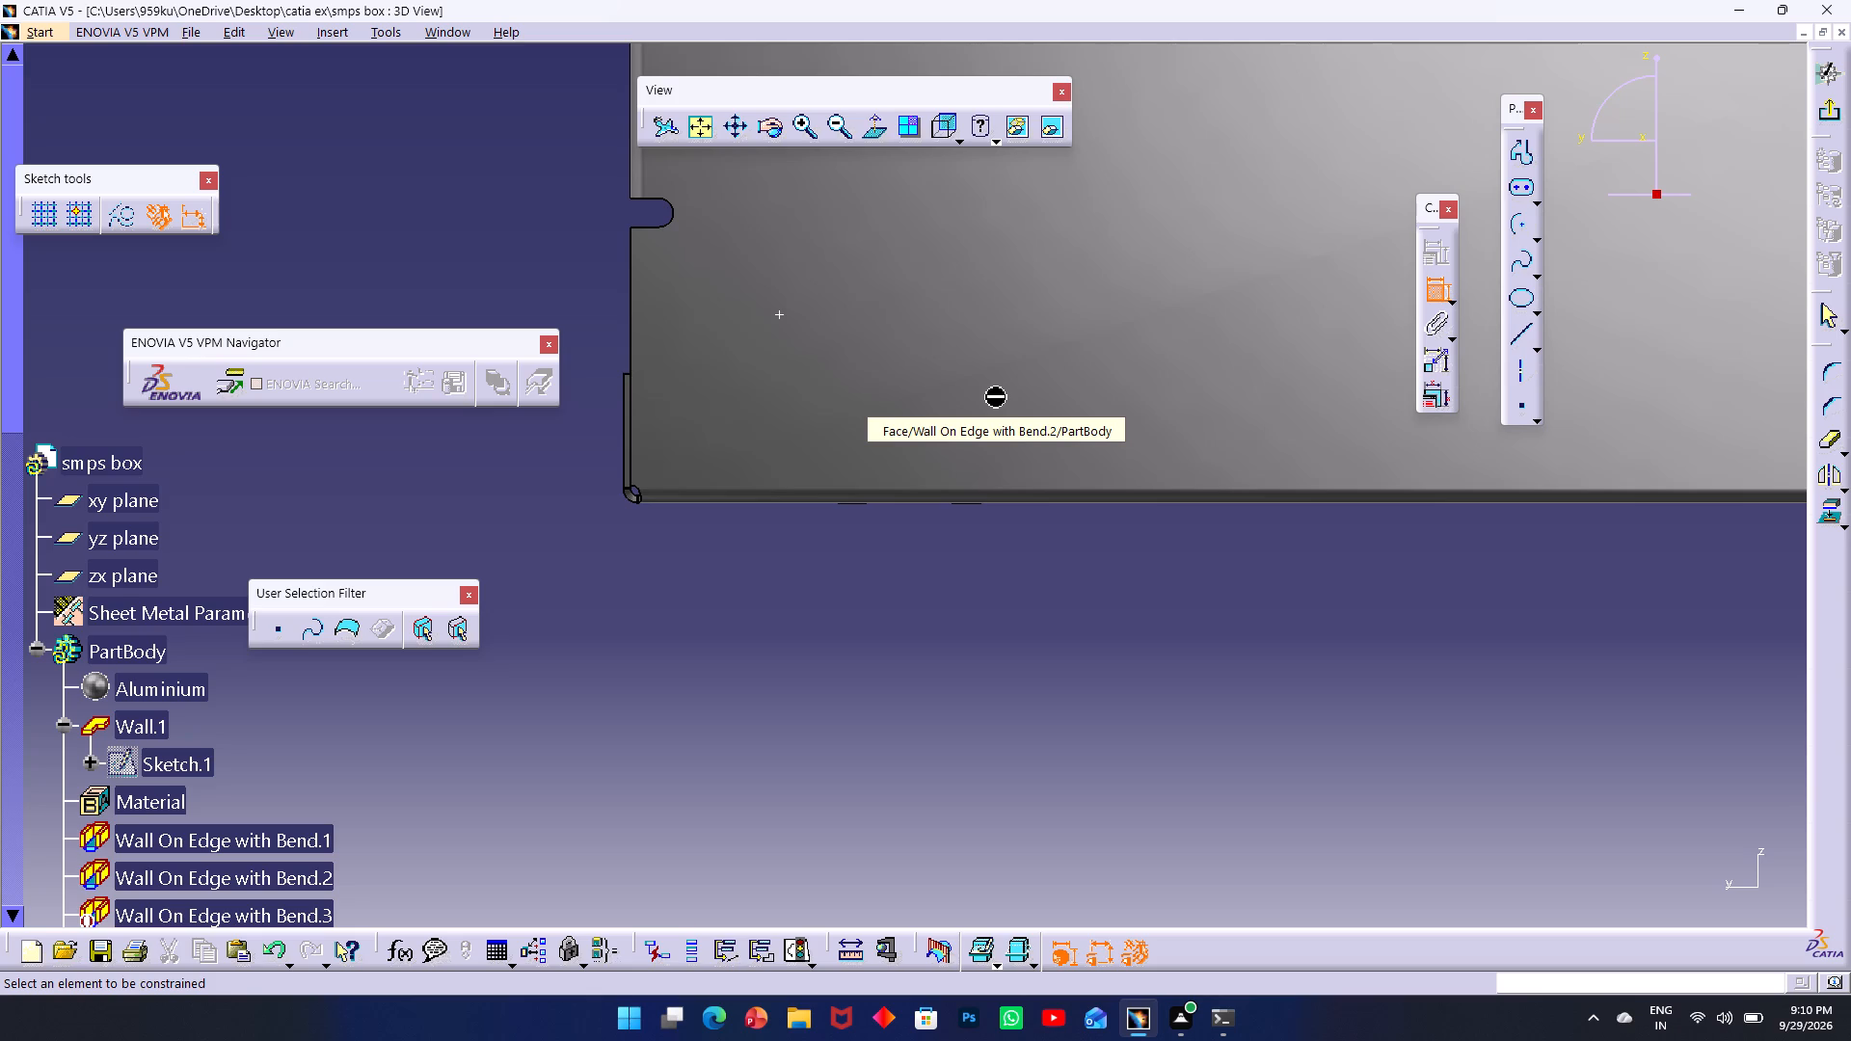
{"action": "left_click", "coordinate": [626, 293]}
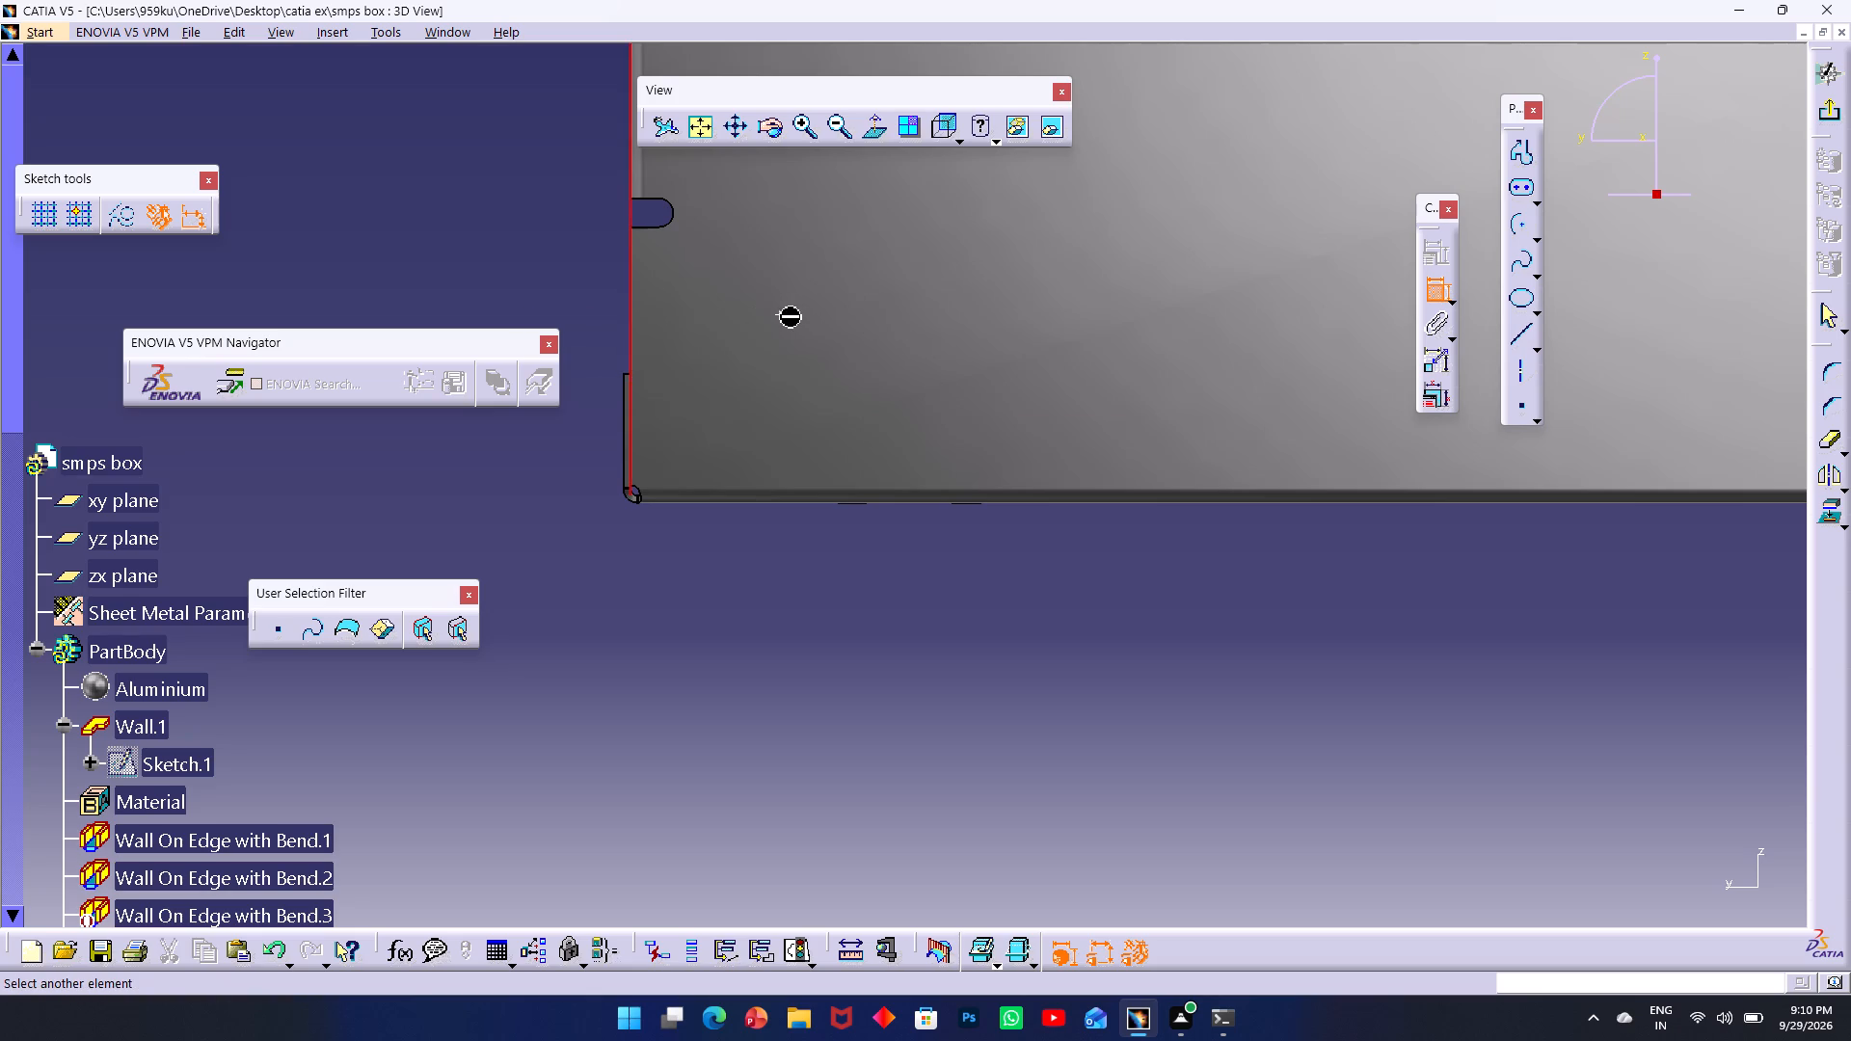
{"action": "left_click", "coordinate": [781, 309]}
{"action": "left_click", "coordinate": [711, 612]}
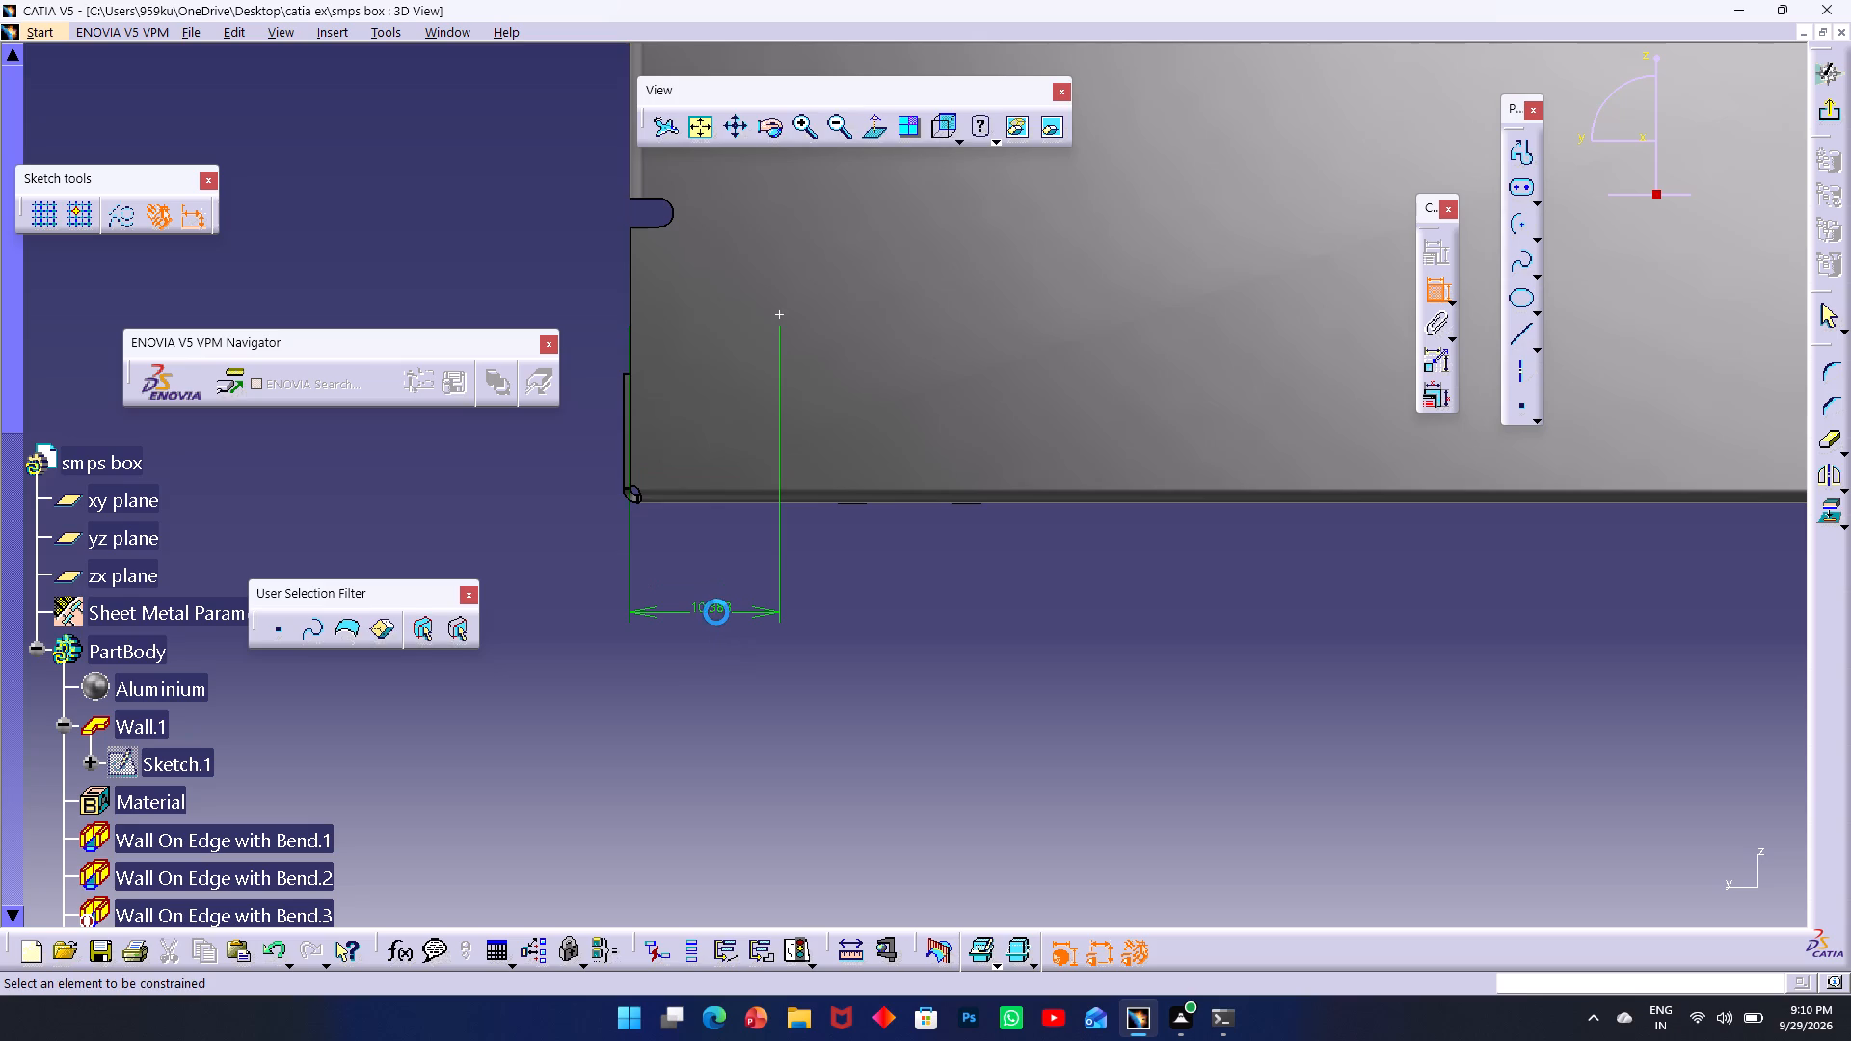
{"action": "double_click", "coordinate": [716, 612]}
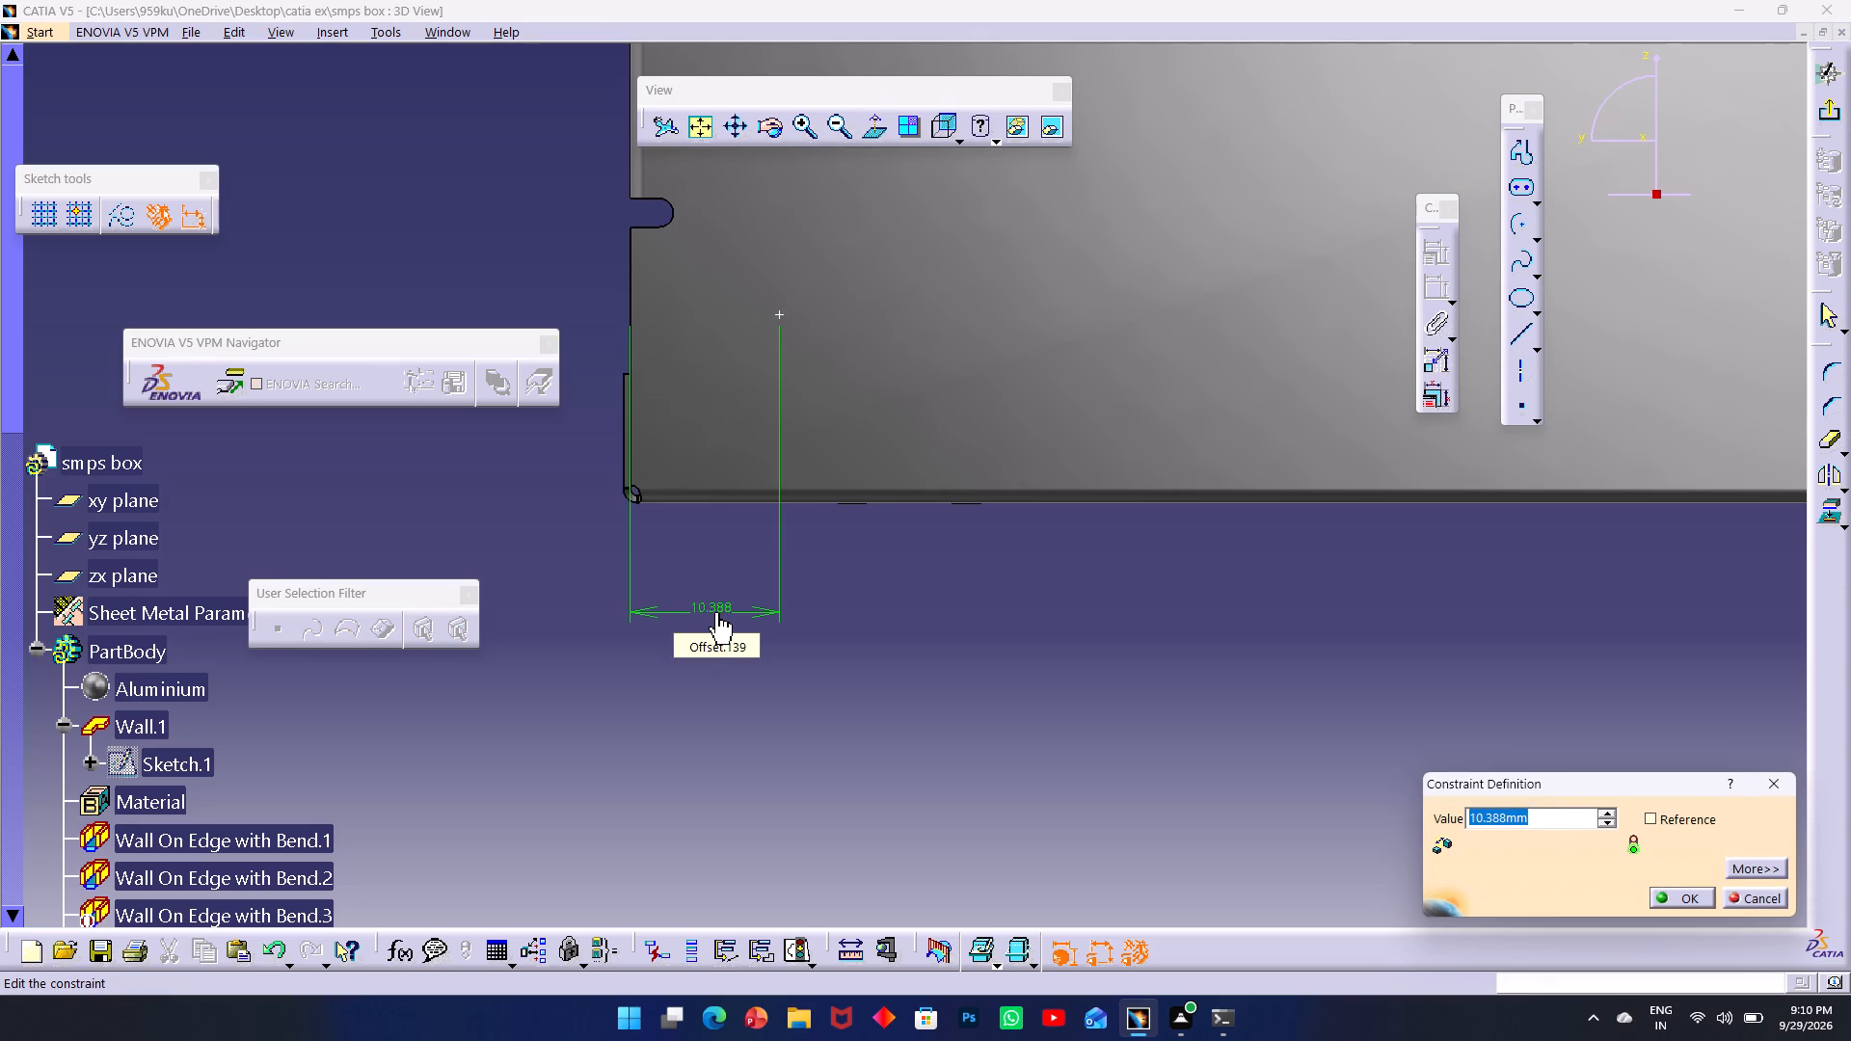
{"action": "key", "text": "5"}
{"action": "key", "text": "Return"}
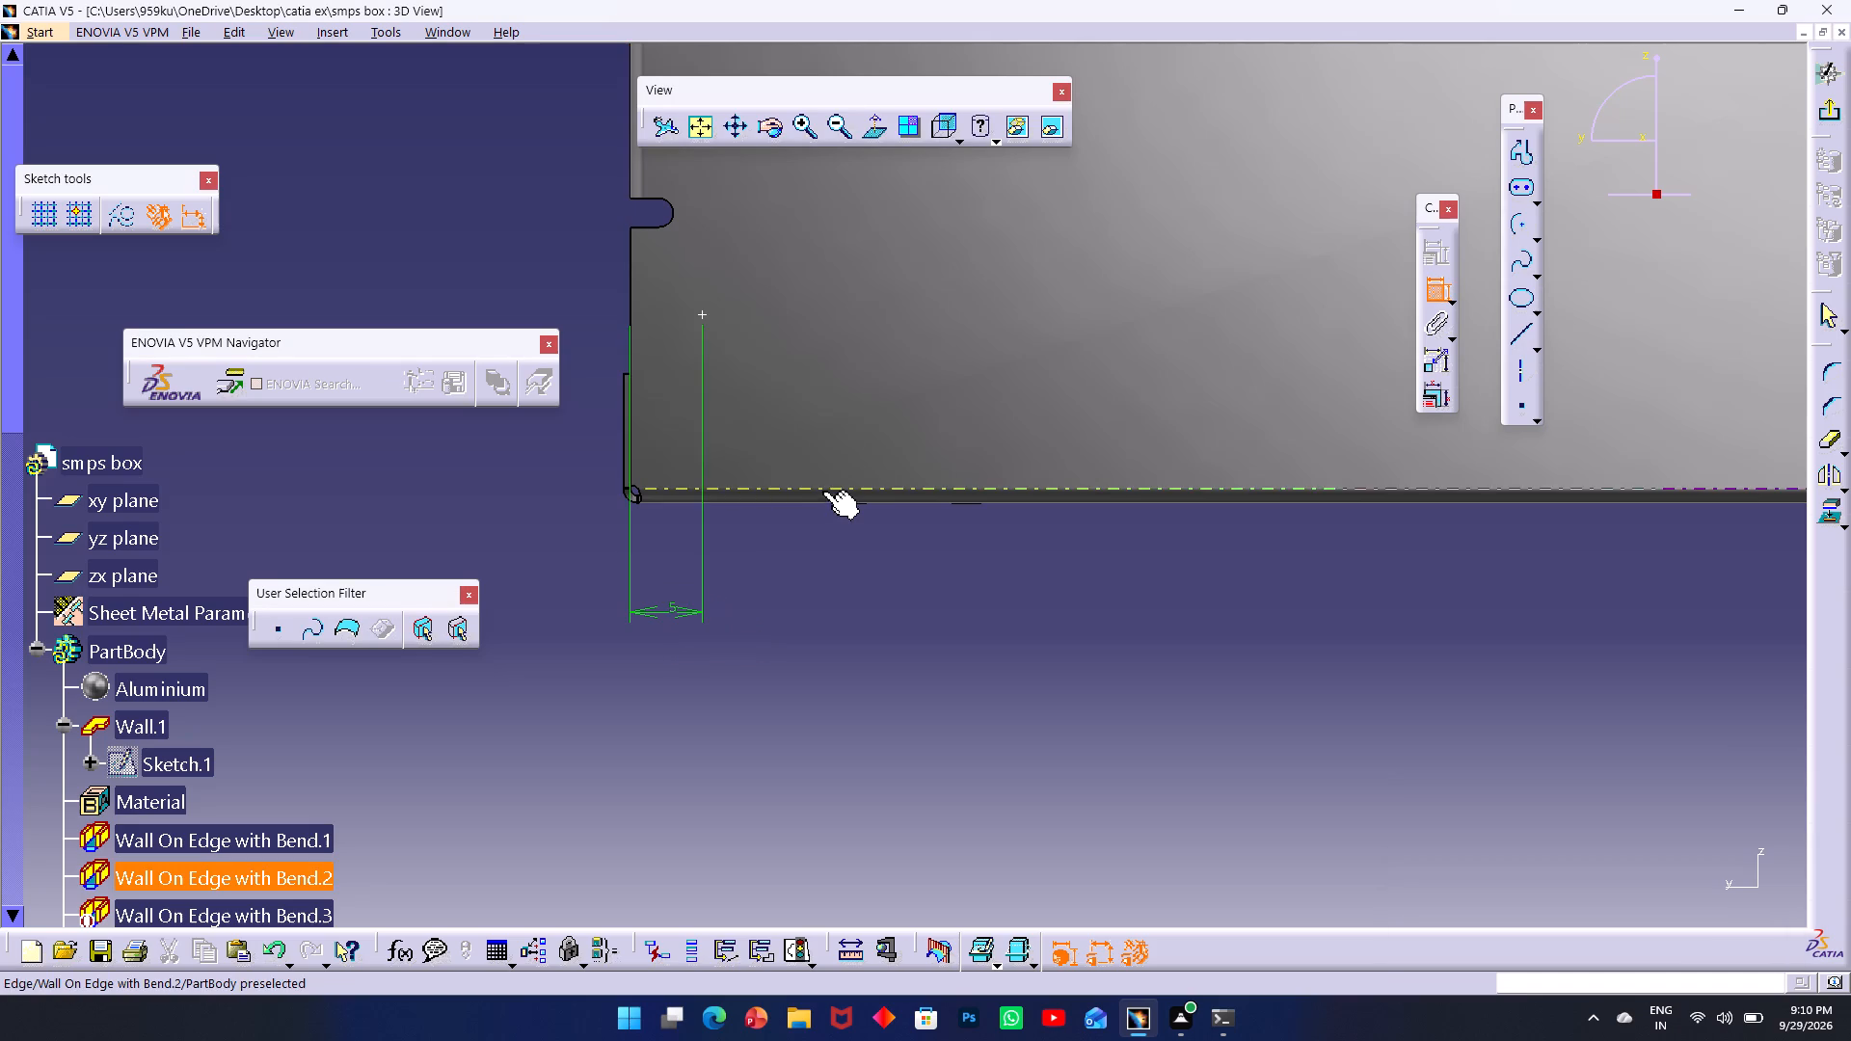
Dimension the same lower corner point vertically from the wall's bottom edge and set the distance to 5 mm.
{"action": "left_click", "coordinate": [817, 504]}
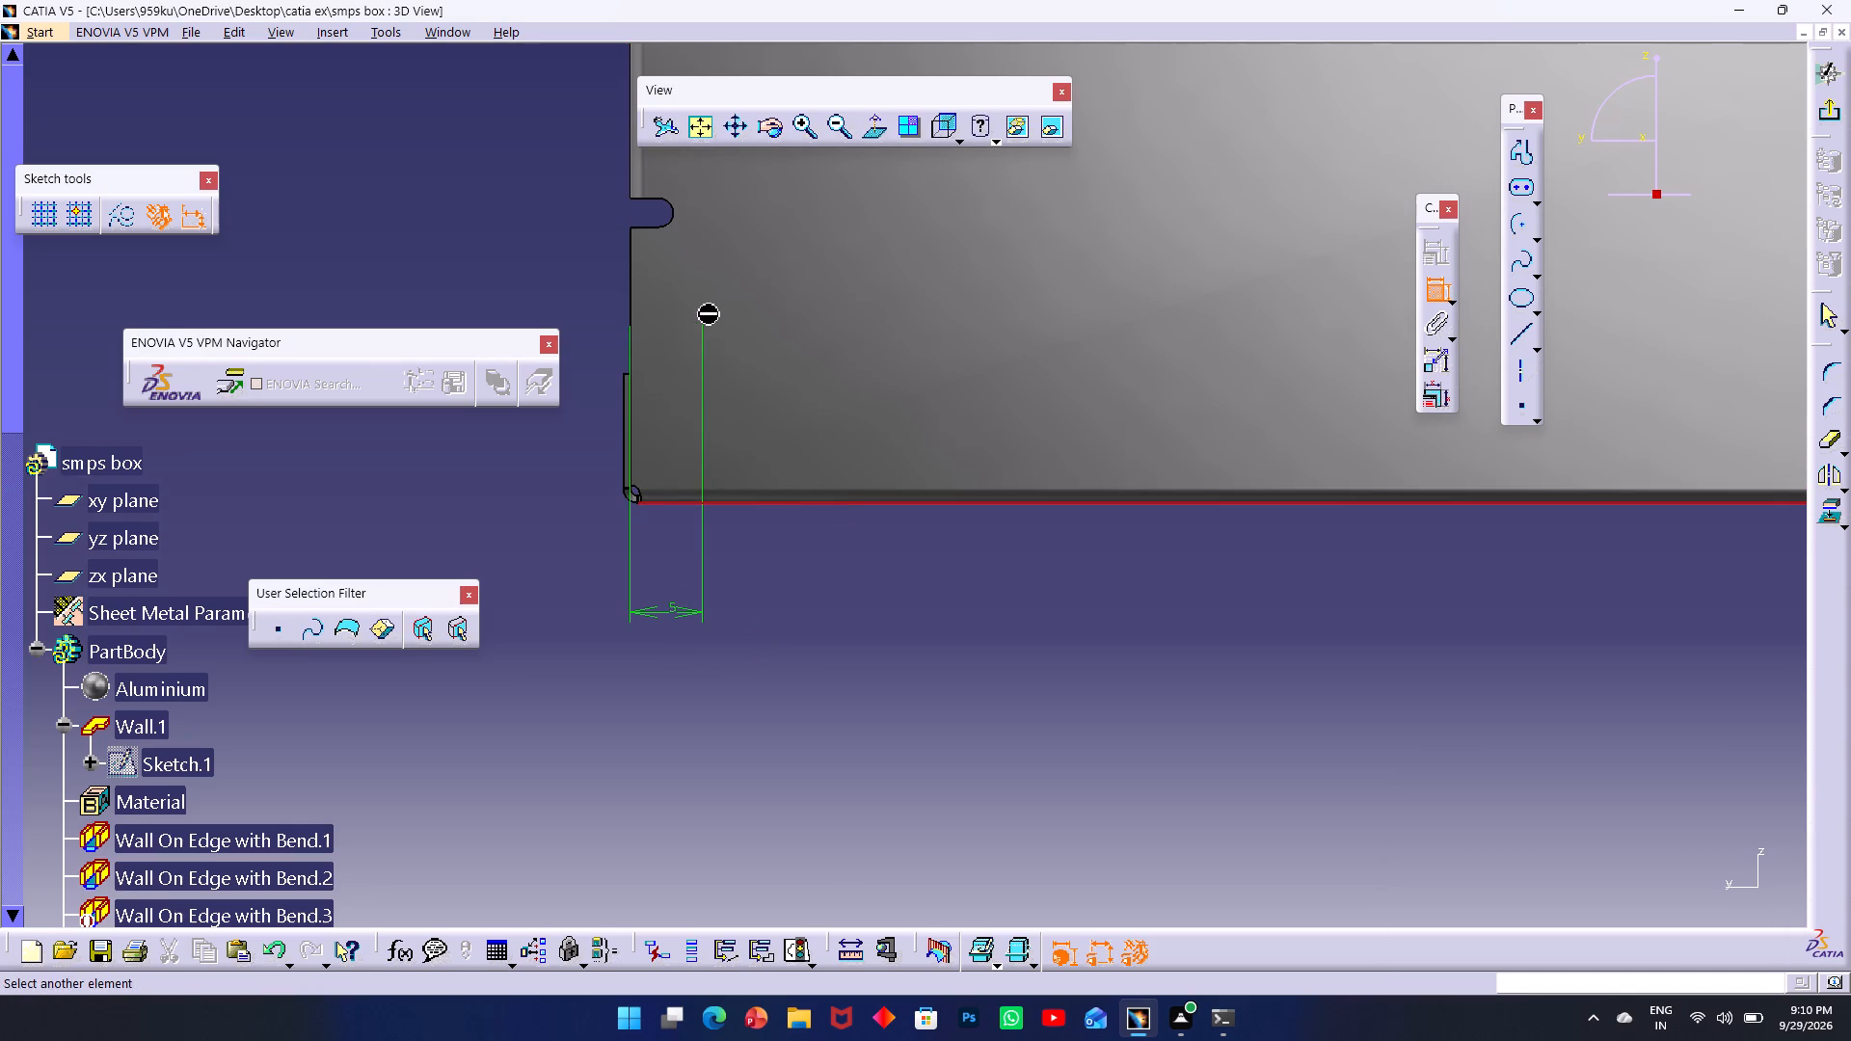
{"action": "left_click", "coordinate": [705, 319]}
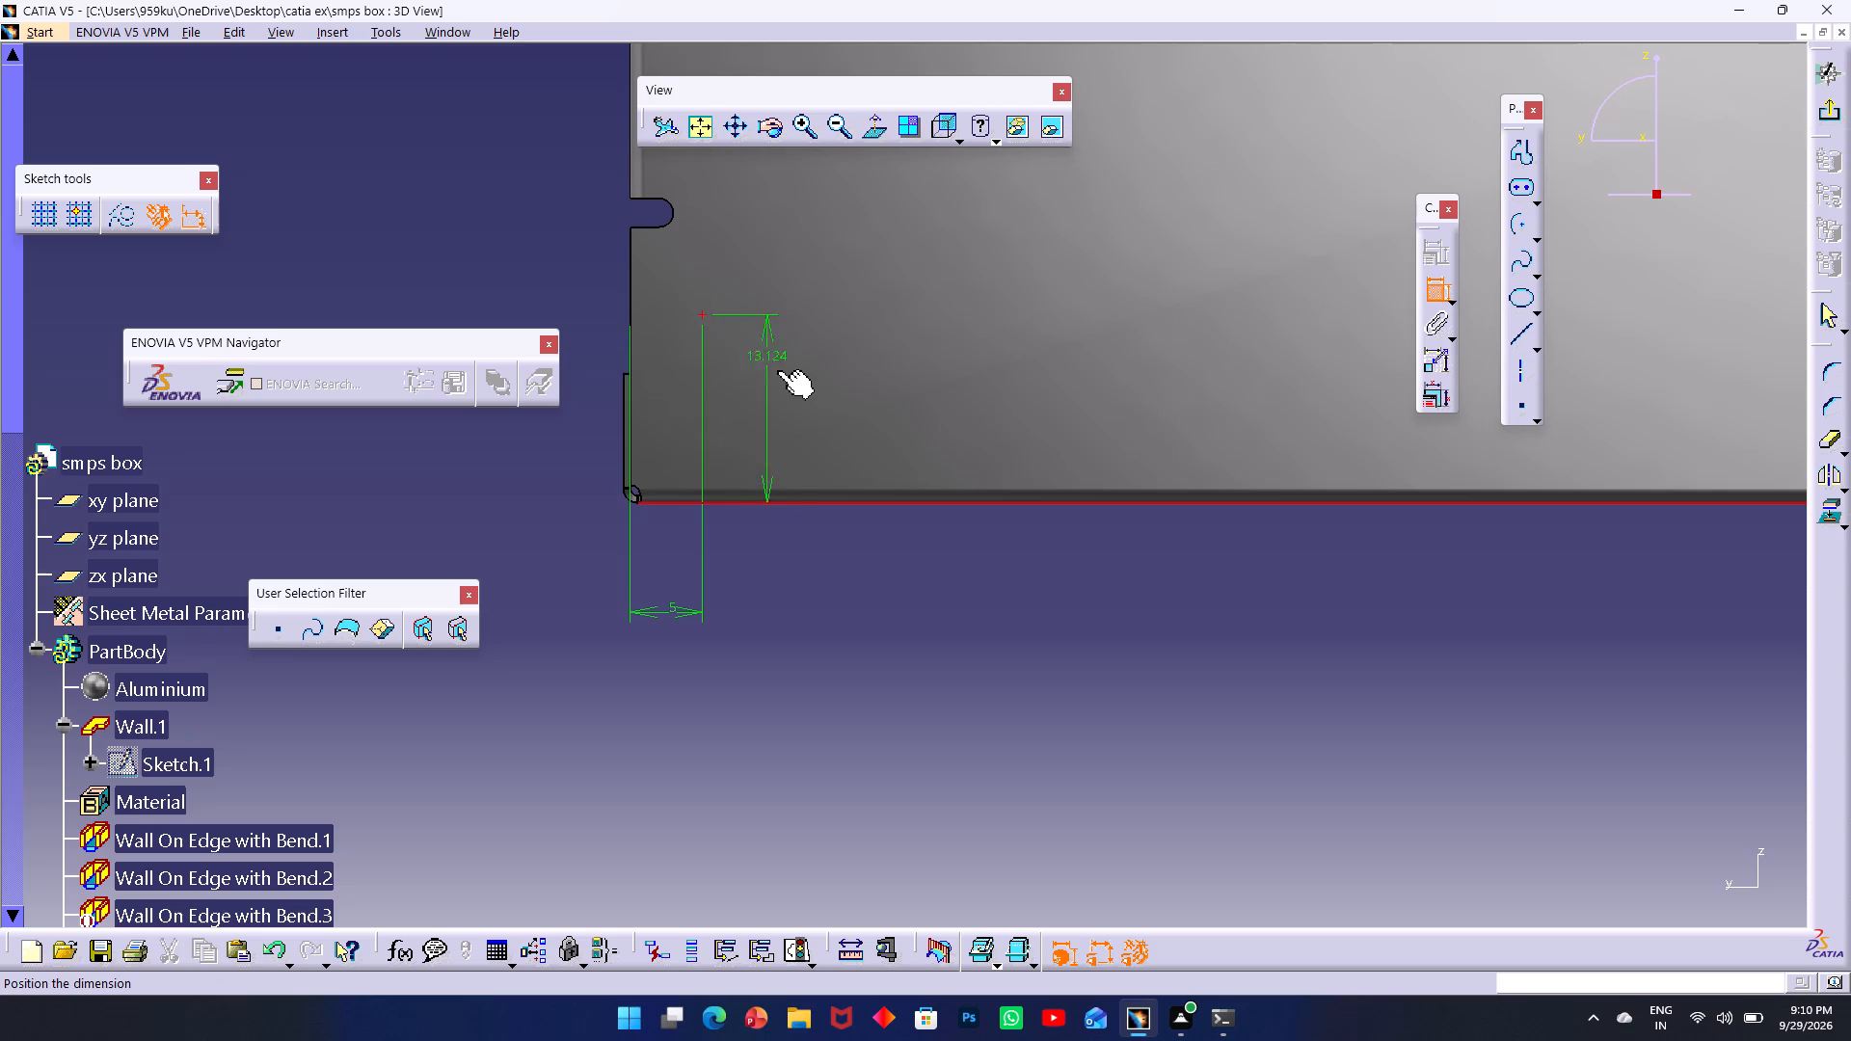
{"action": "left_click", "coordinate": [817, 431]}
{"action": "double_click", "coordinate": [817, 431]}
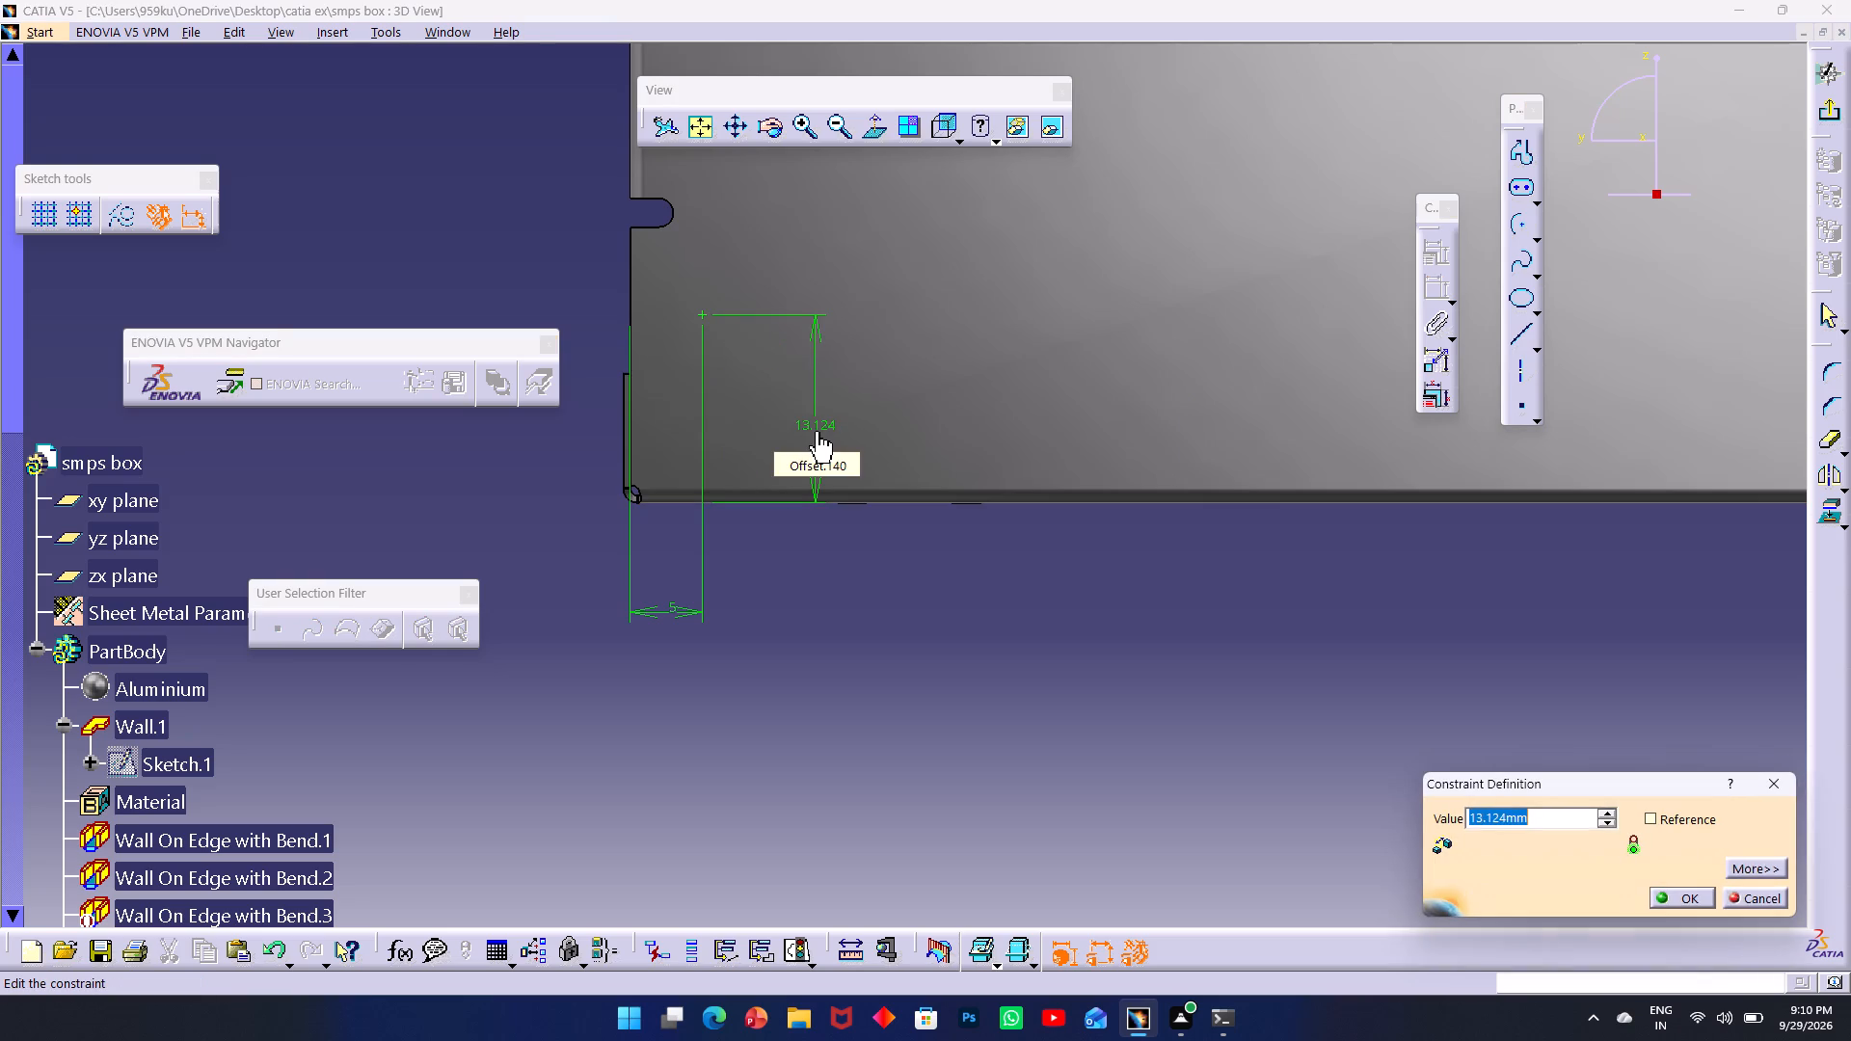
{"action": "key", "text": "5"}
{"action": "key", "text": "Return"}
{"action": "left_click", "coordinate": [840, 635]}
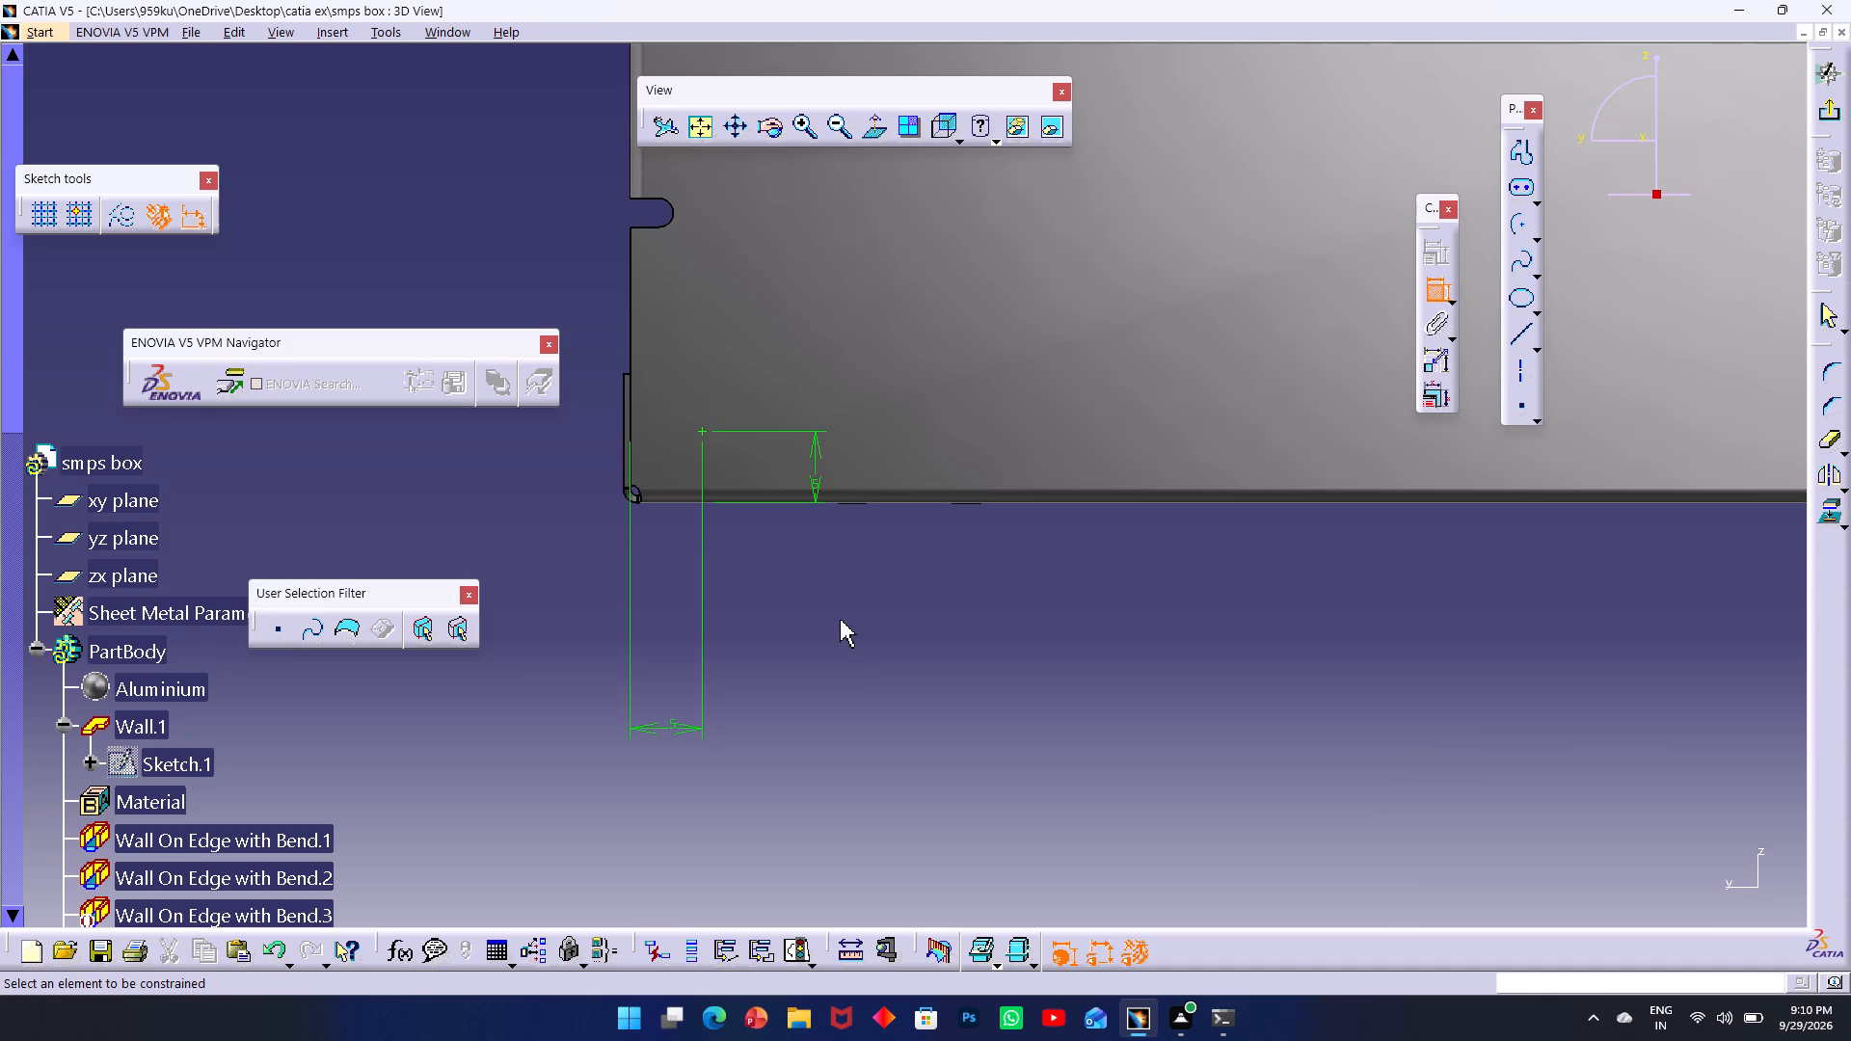
Dimension the vertical distance between the lower corner point and the upper corner point on the same side of the wall.
{"action": "left_click", "coordinate": [701, 427]}
{"action": "middle_click_drag", "start_coordinate": [771, 360], "coordinate": [764, 805]}
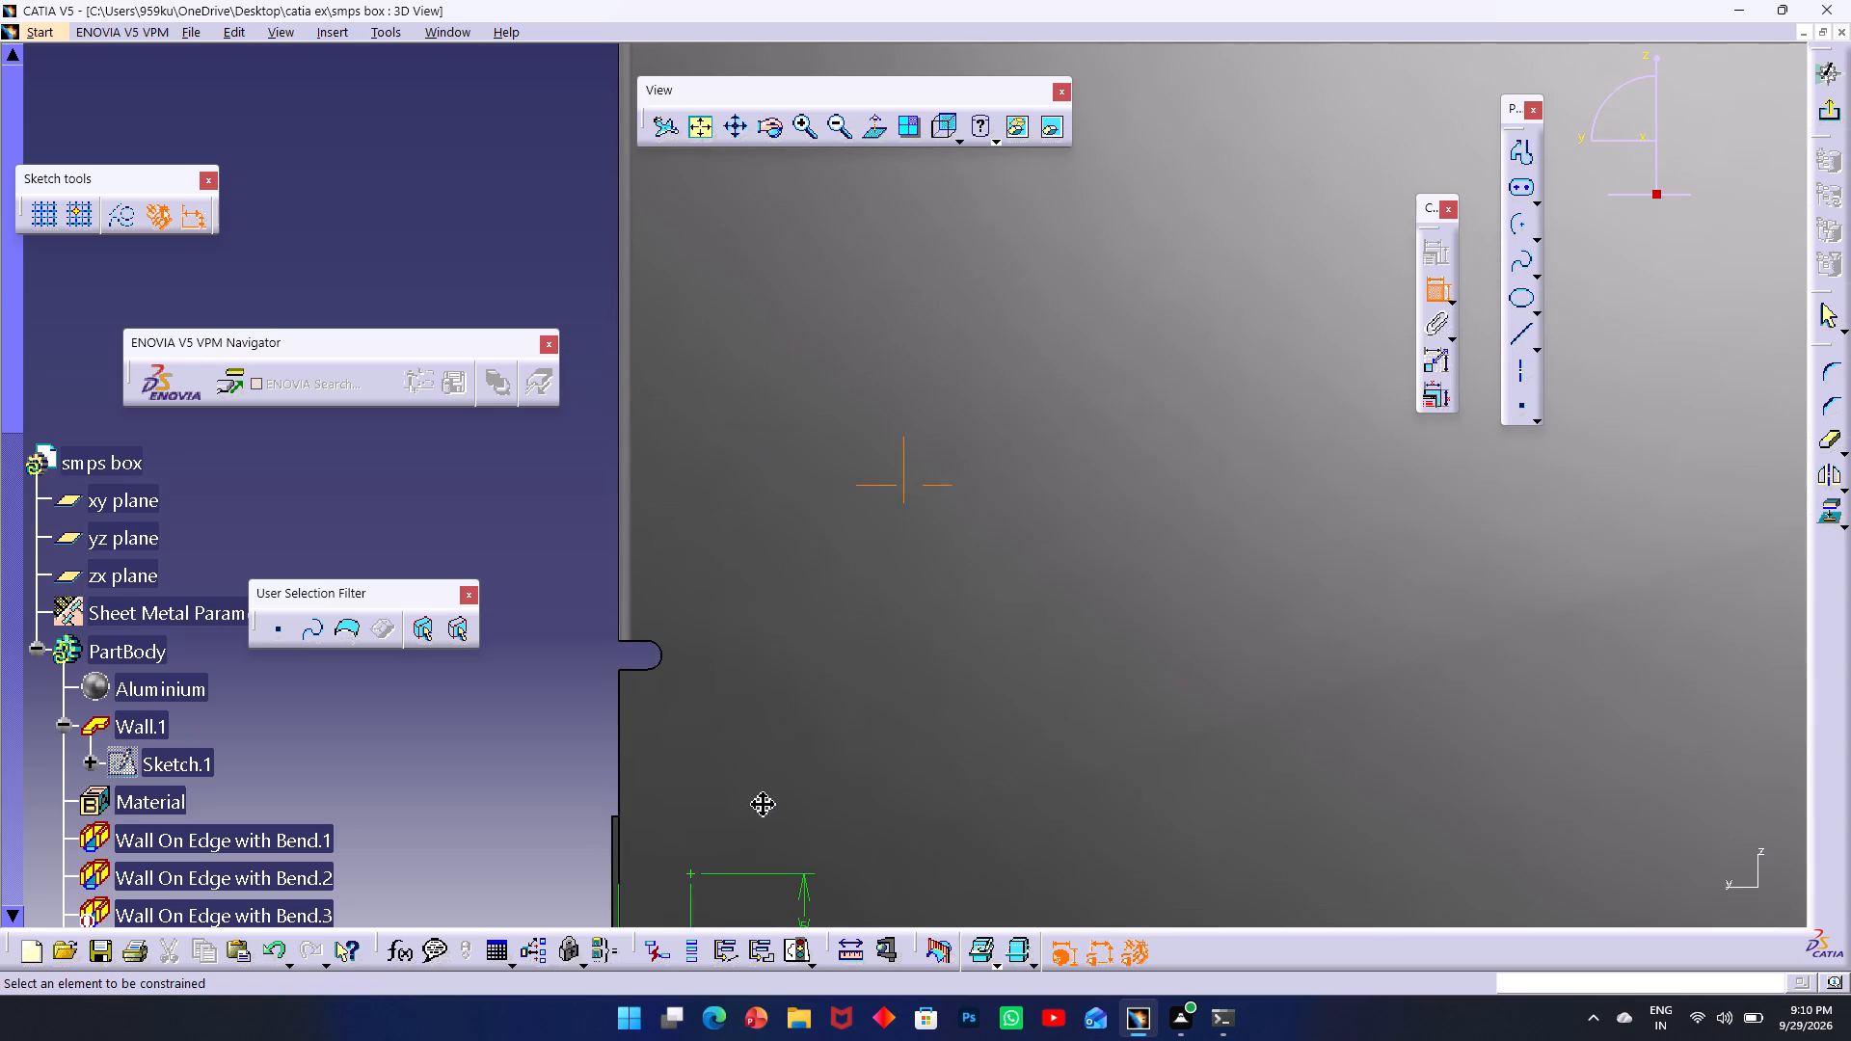
{"action": "left_click", "coordinate": [697, 877]}
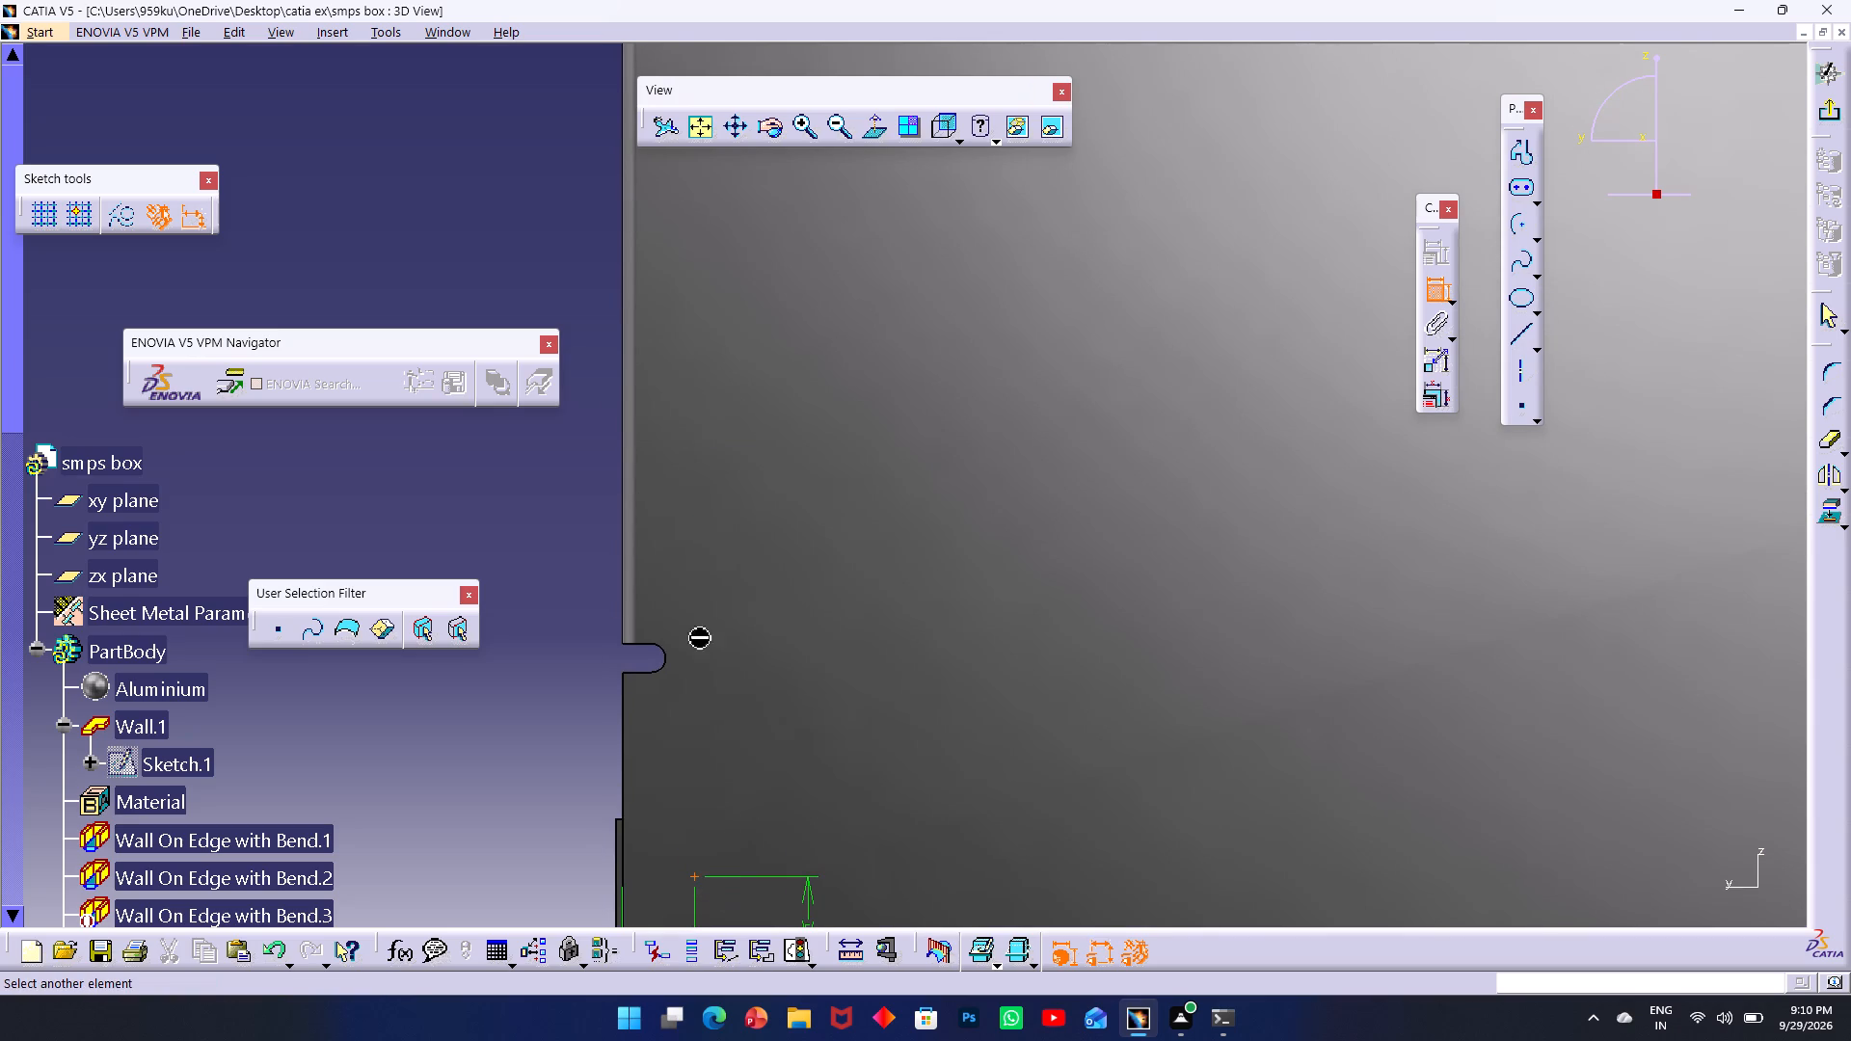
{"action": "middle_click_drag", "start_coordinate": [717, 352], "coordinate": [700, 907]}
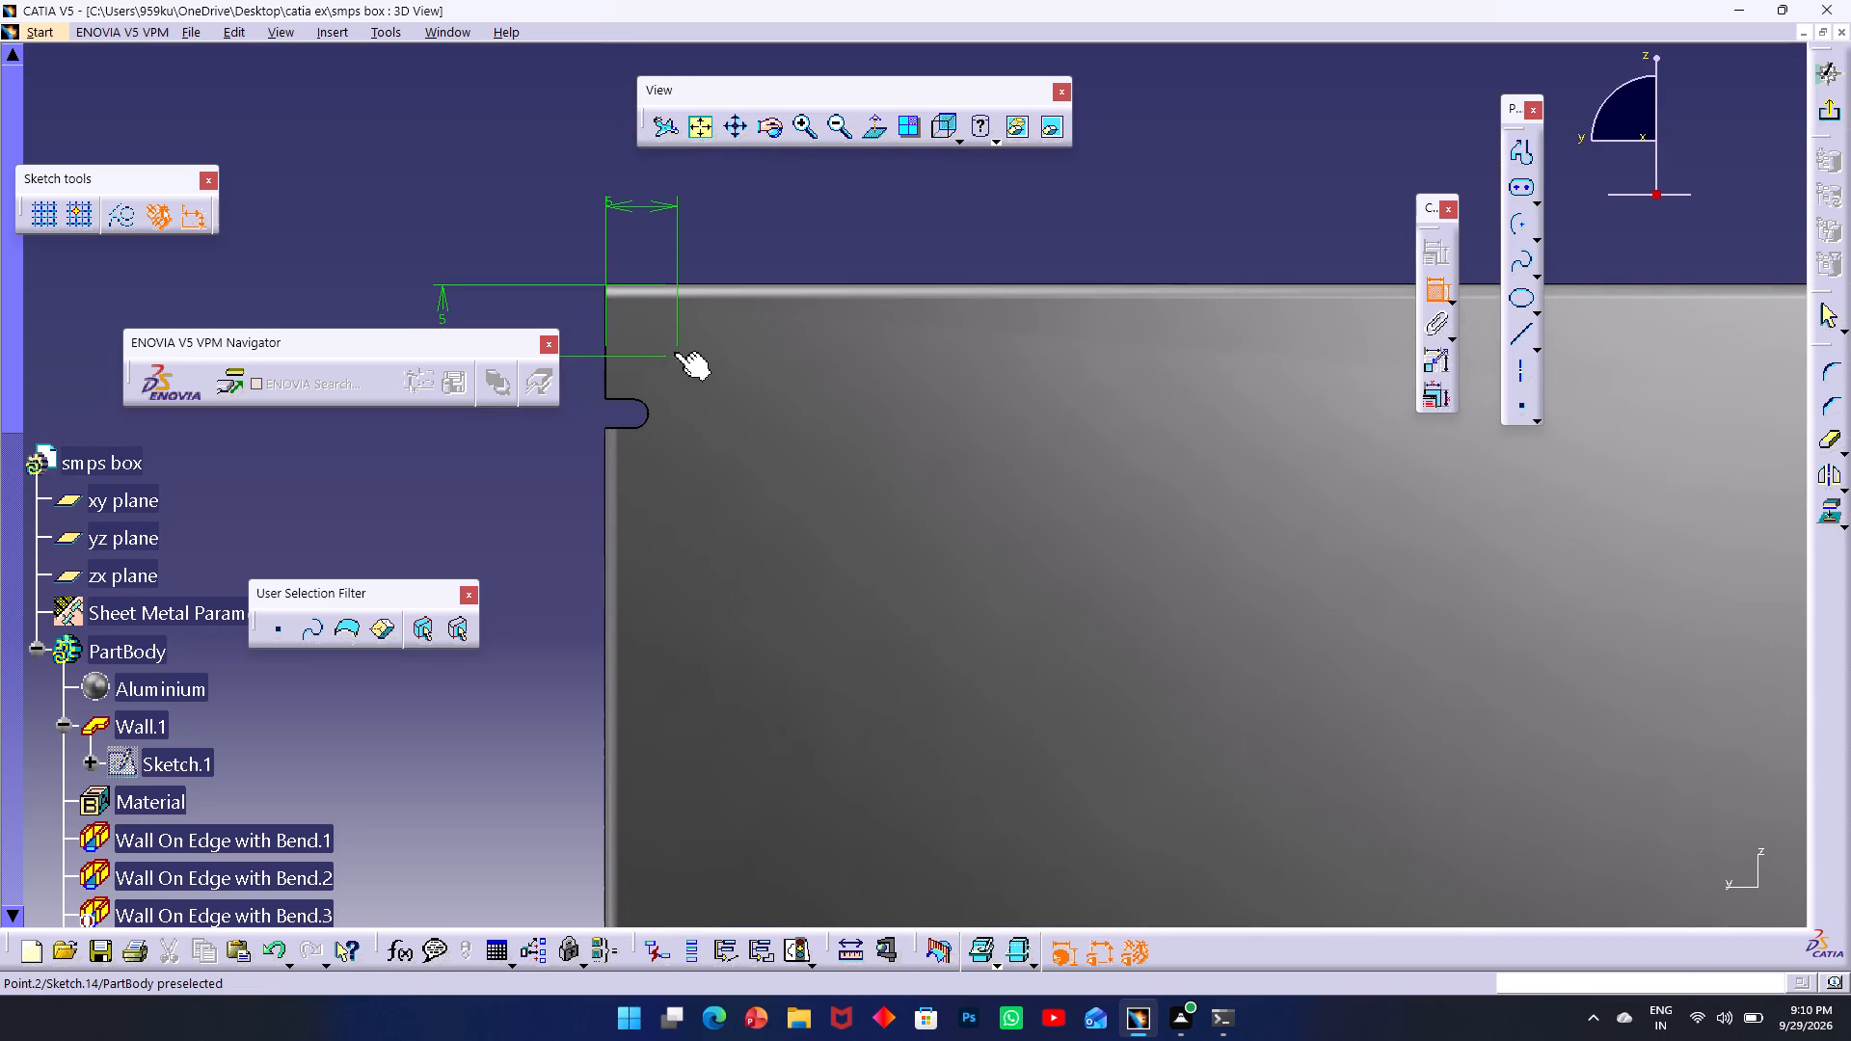
{"action": "left_click", "coordinate": [675, 353]}
{"action": "left_click", "coordinate": [515, 728]}
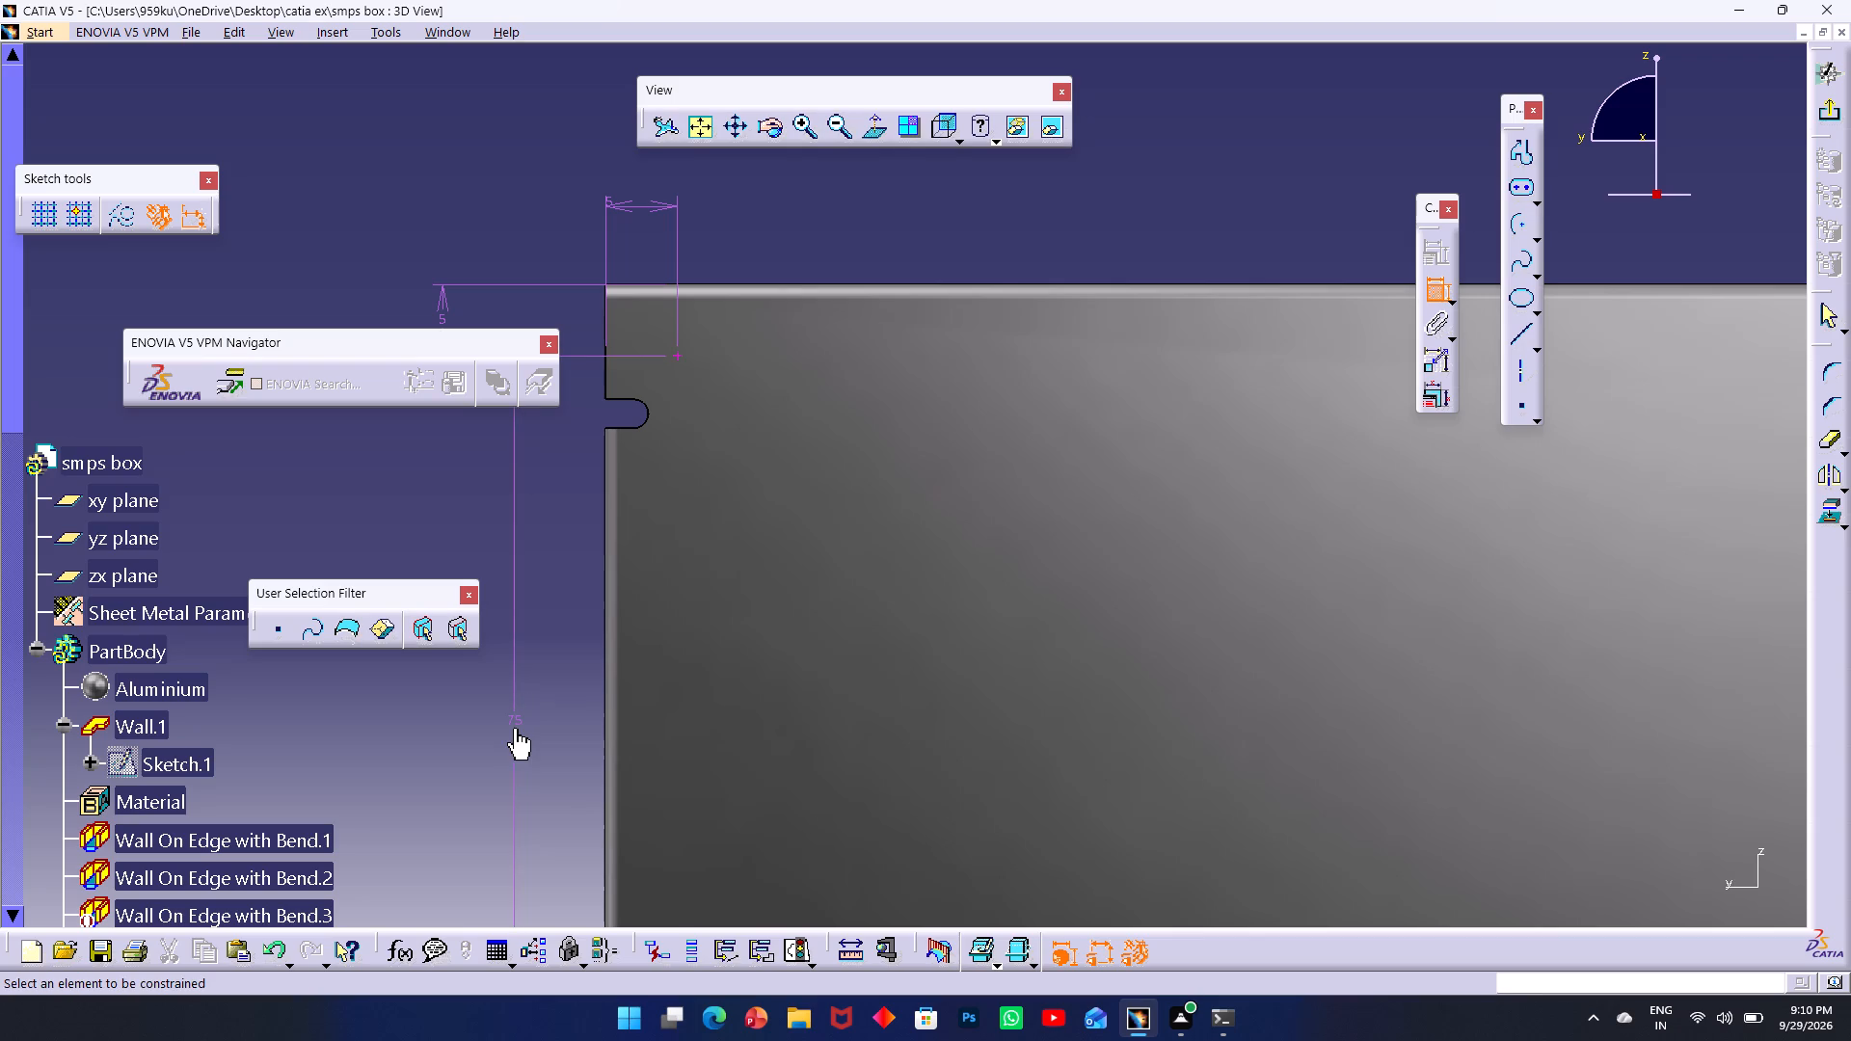
{"action": "left_click", "coordinate": [515, 728]}
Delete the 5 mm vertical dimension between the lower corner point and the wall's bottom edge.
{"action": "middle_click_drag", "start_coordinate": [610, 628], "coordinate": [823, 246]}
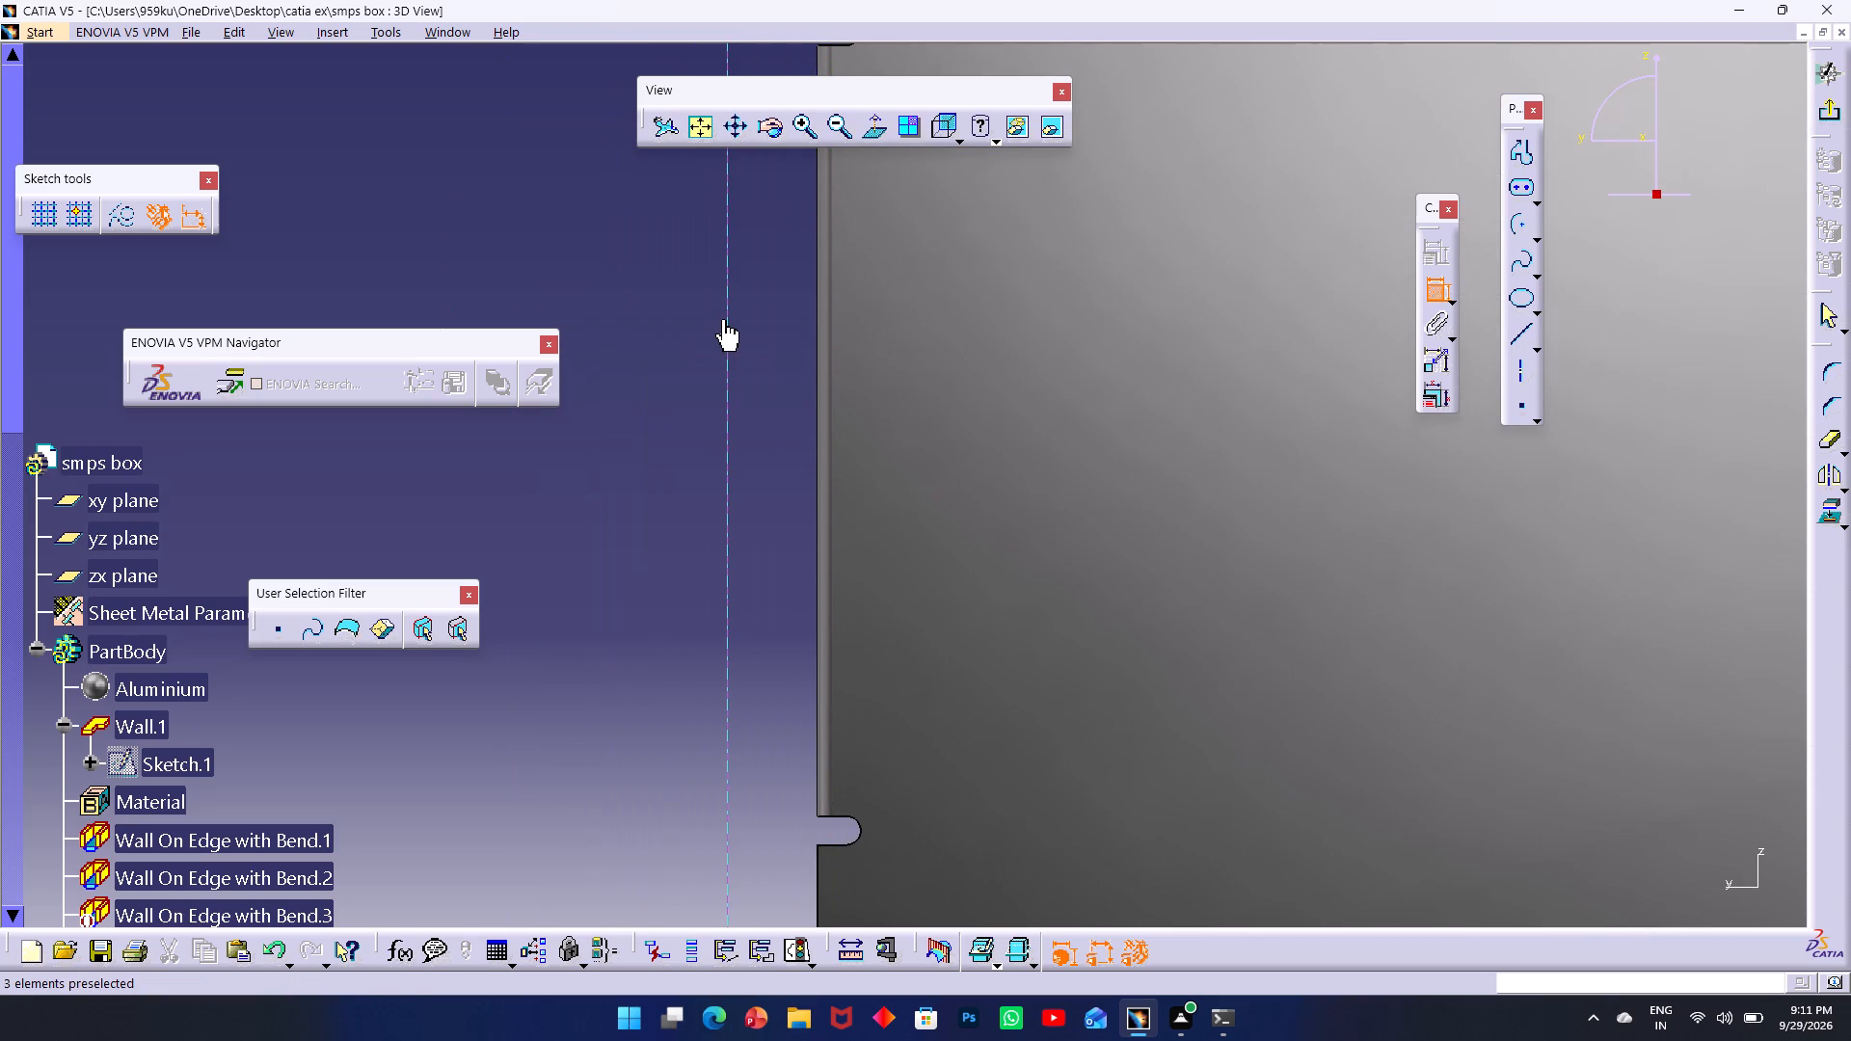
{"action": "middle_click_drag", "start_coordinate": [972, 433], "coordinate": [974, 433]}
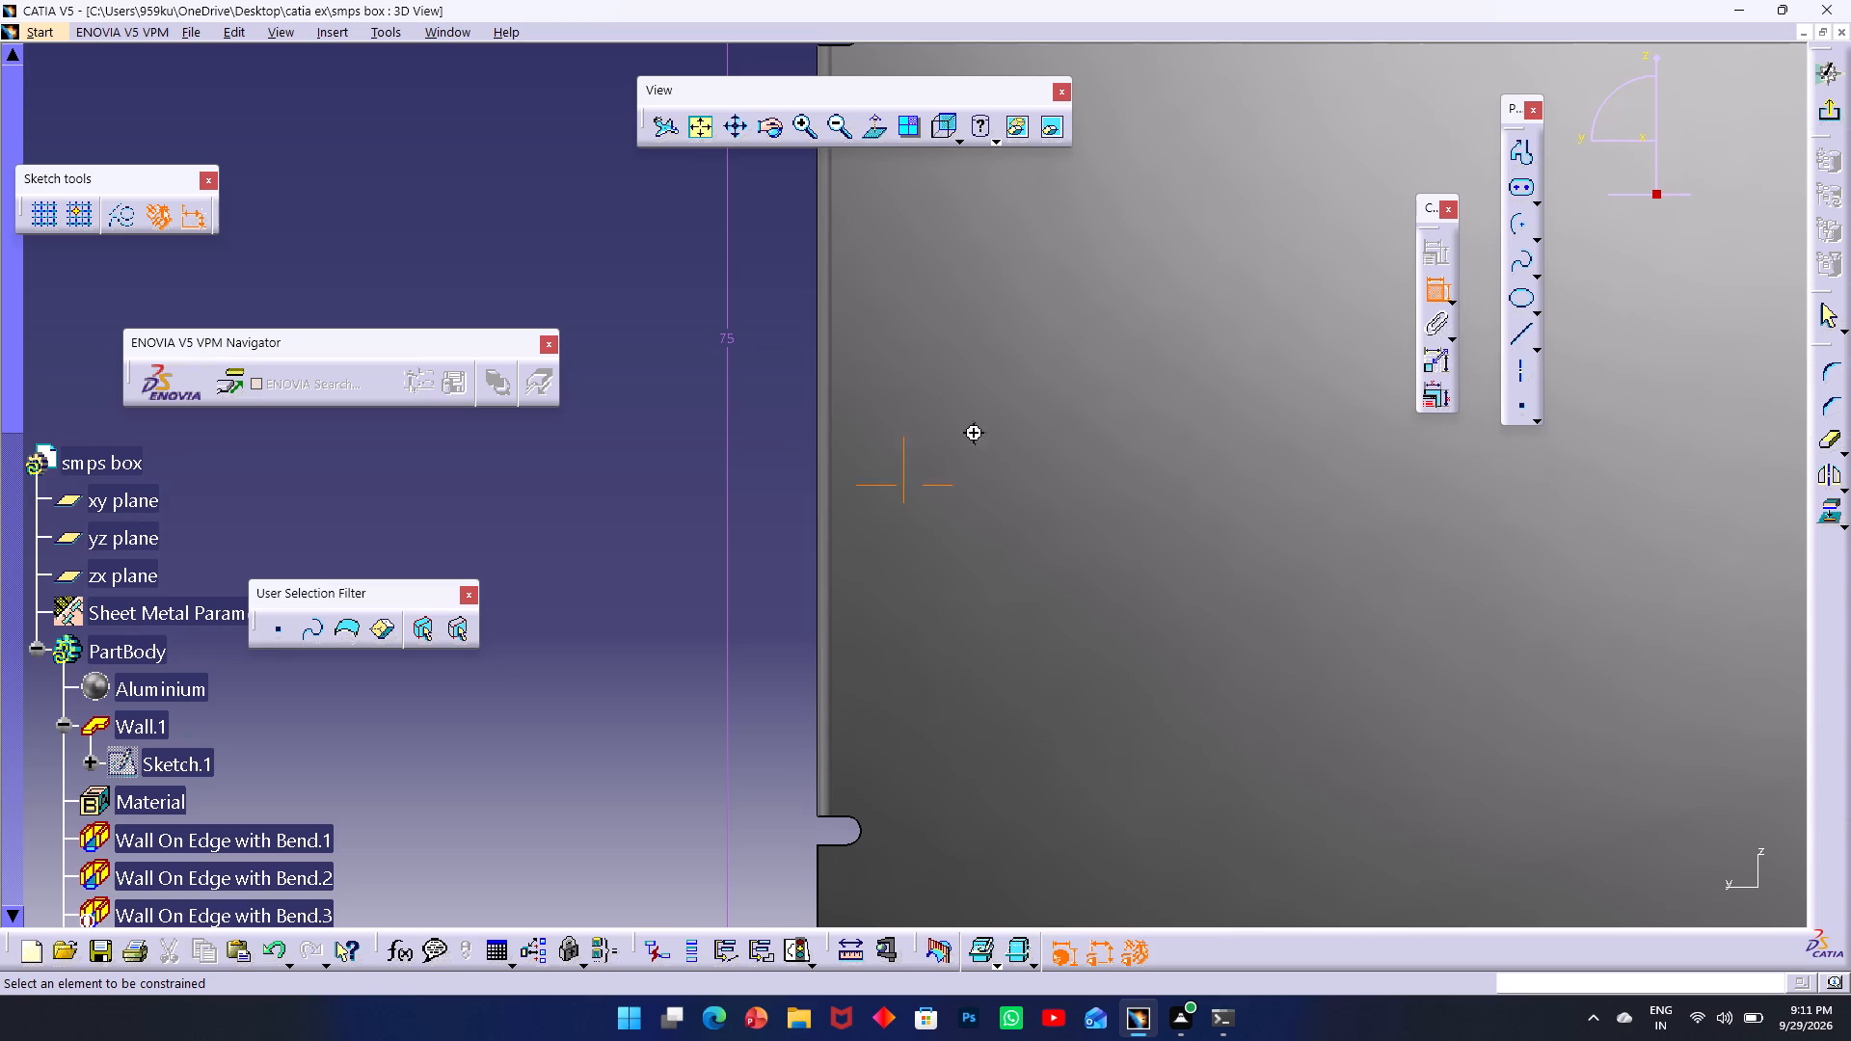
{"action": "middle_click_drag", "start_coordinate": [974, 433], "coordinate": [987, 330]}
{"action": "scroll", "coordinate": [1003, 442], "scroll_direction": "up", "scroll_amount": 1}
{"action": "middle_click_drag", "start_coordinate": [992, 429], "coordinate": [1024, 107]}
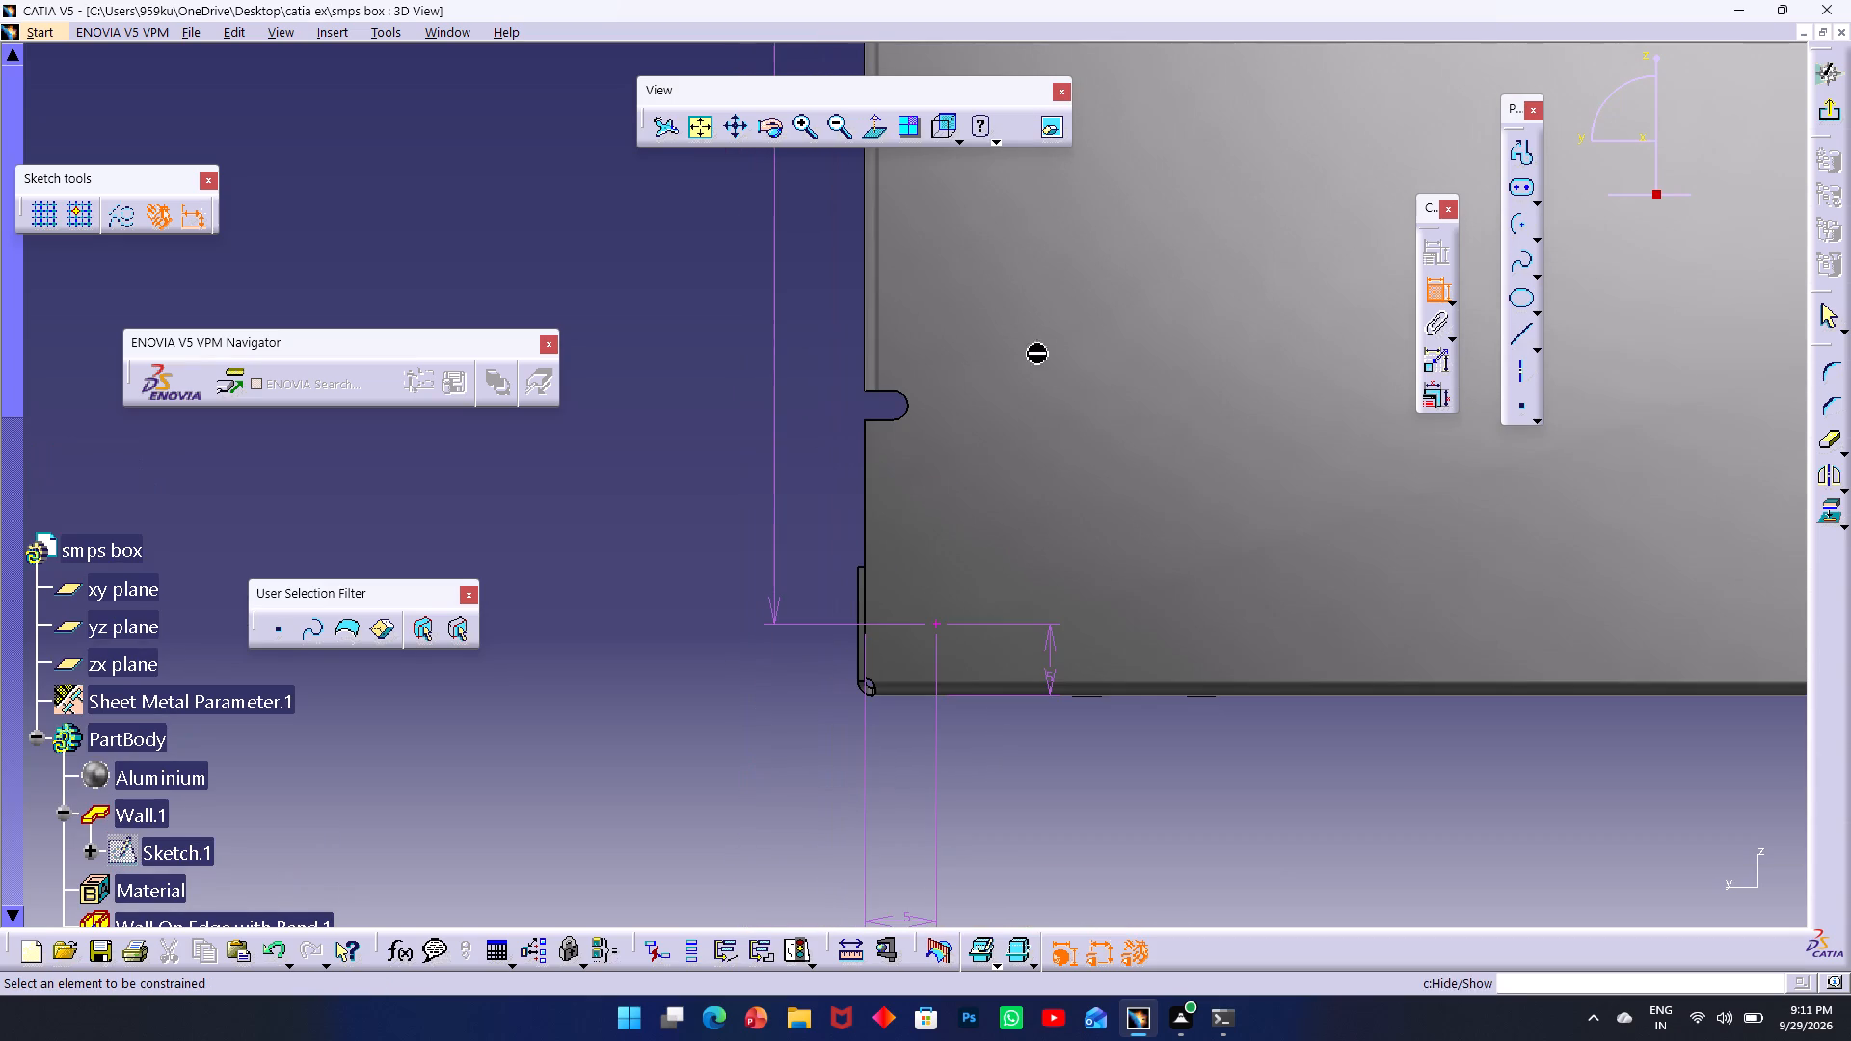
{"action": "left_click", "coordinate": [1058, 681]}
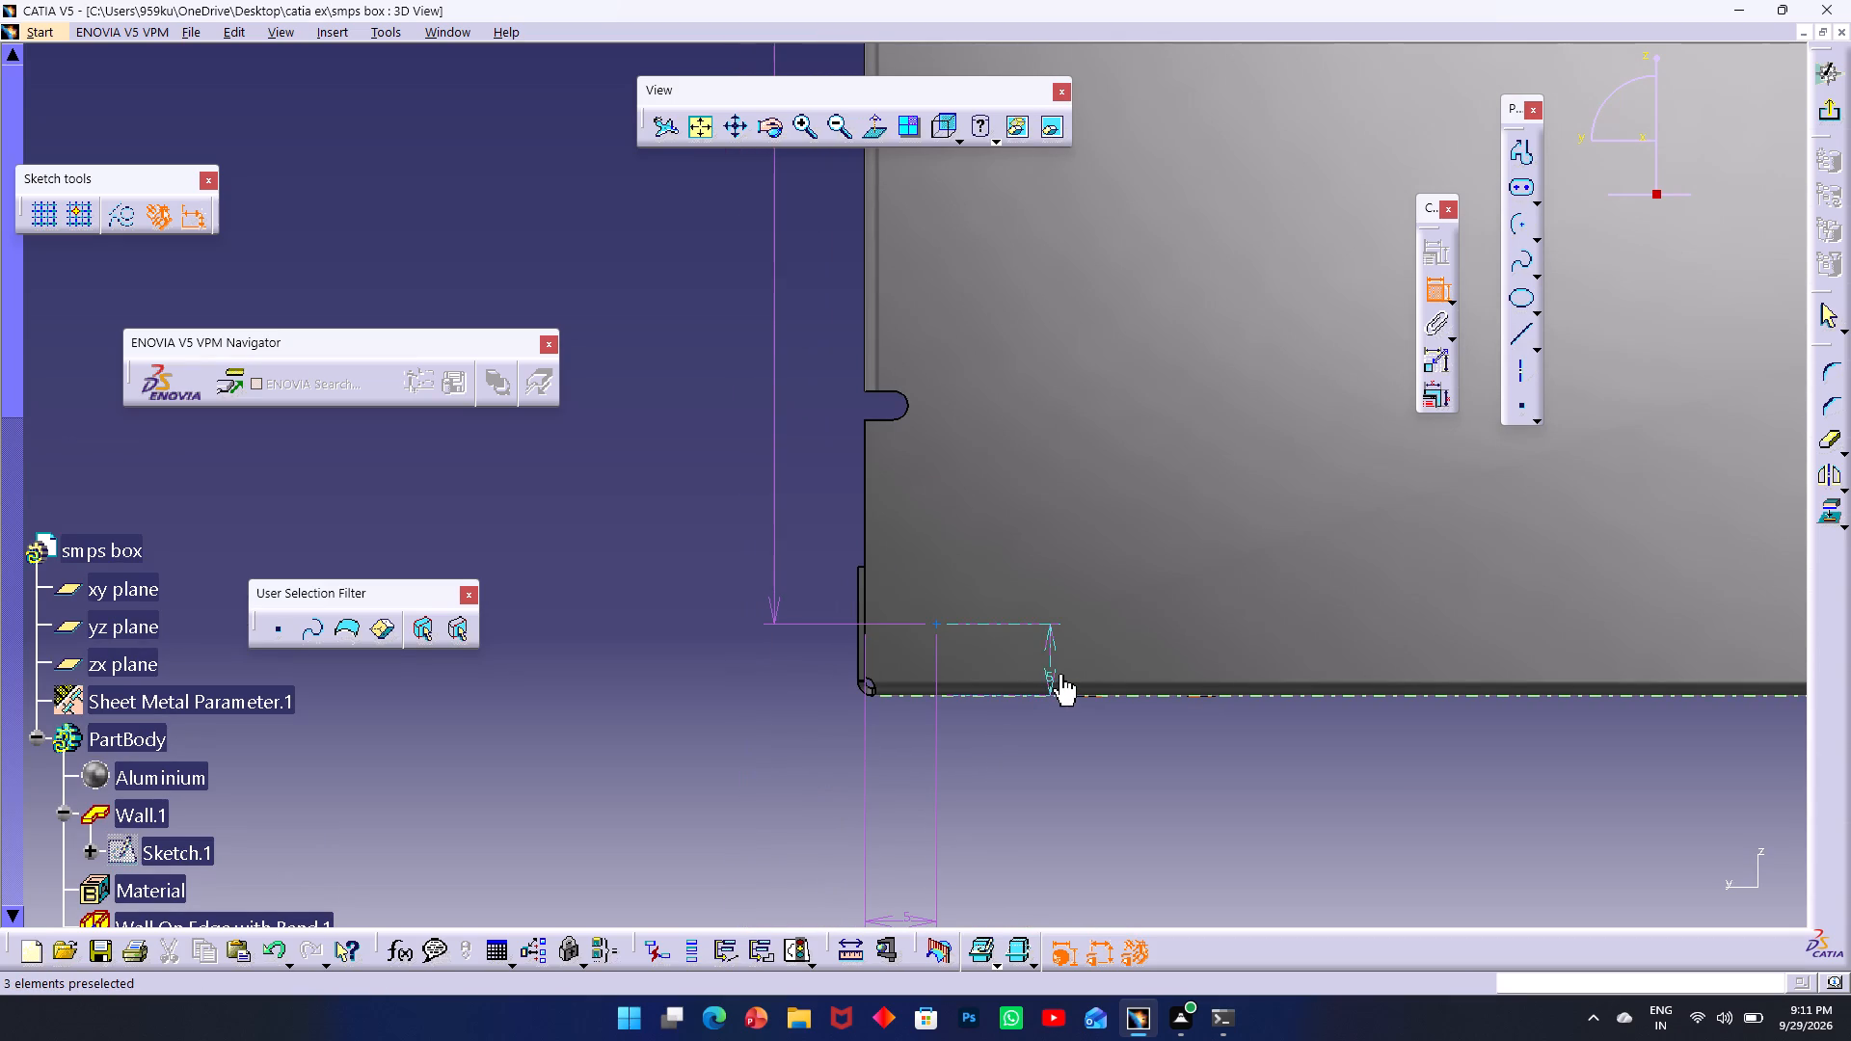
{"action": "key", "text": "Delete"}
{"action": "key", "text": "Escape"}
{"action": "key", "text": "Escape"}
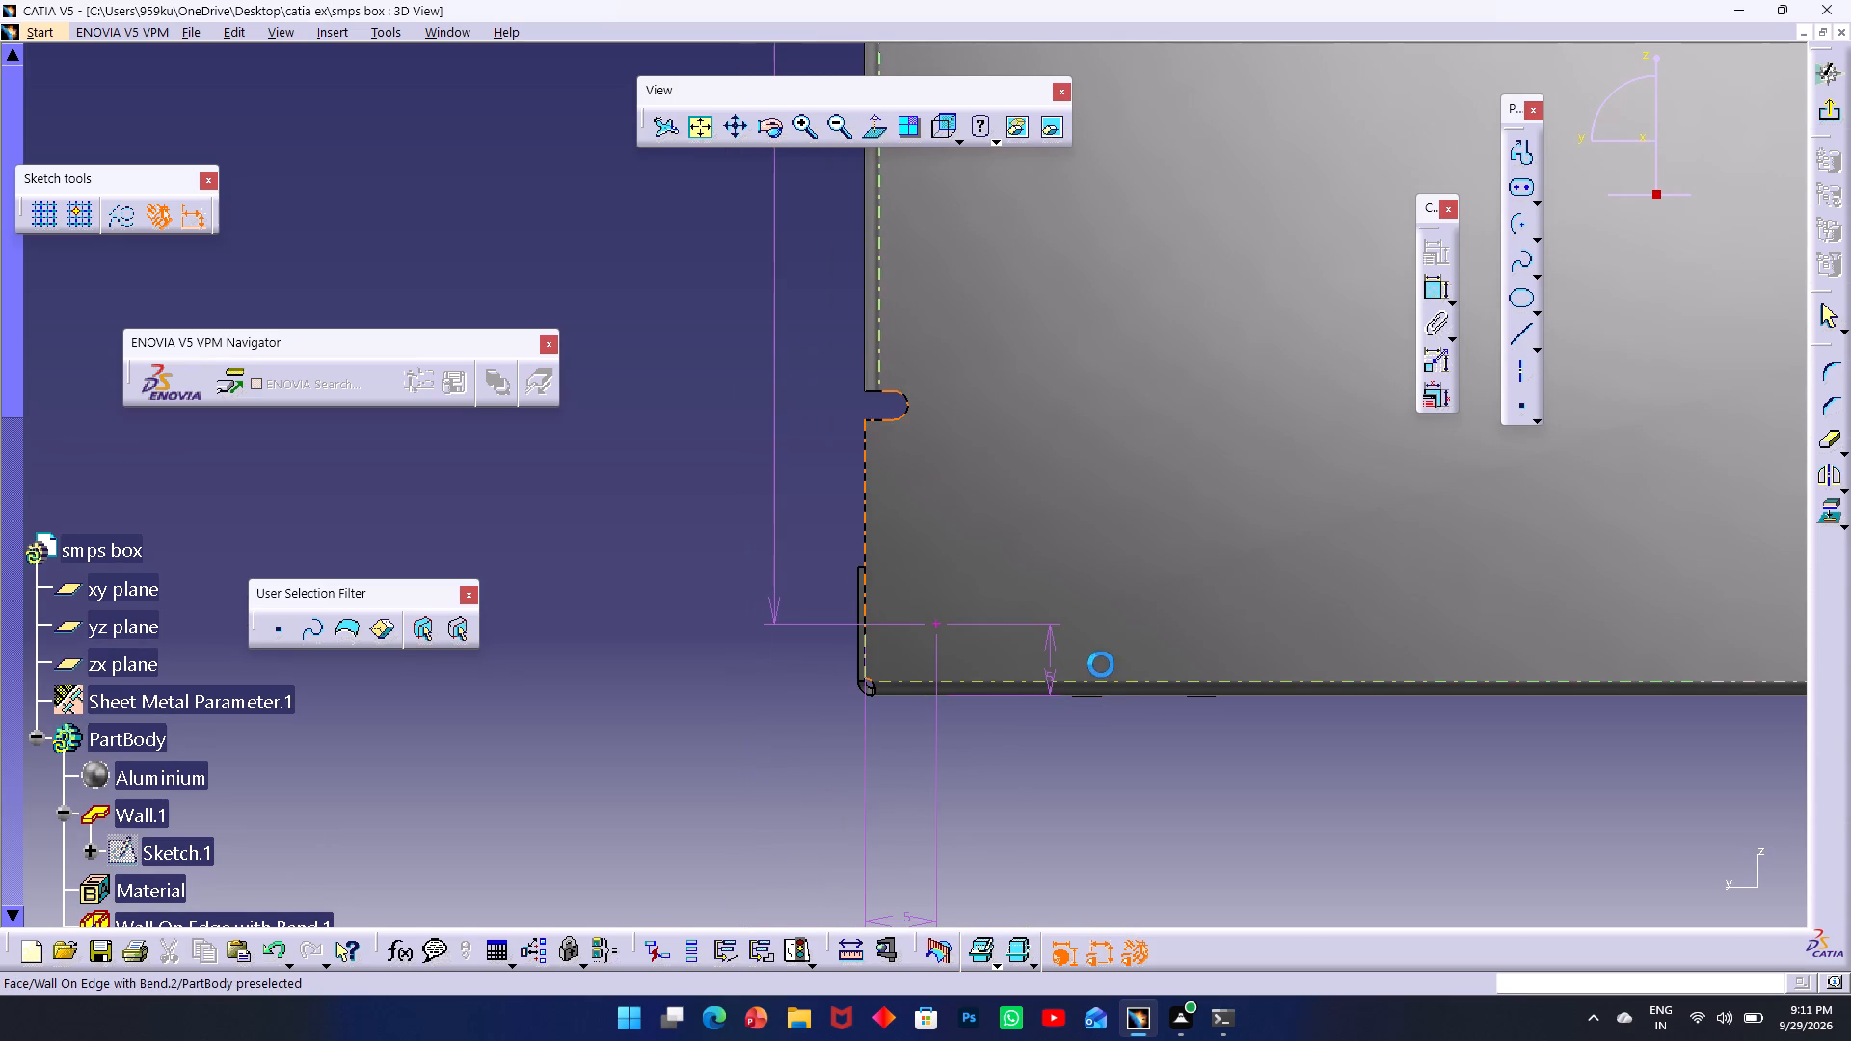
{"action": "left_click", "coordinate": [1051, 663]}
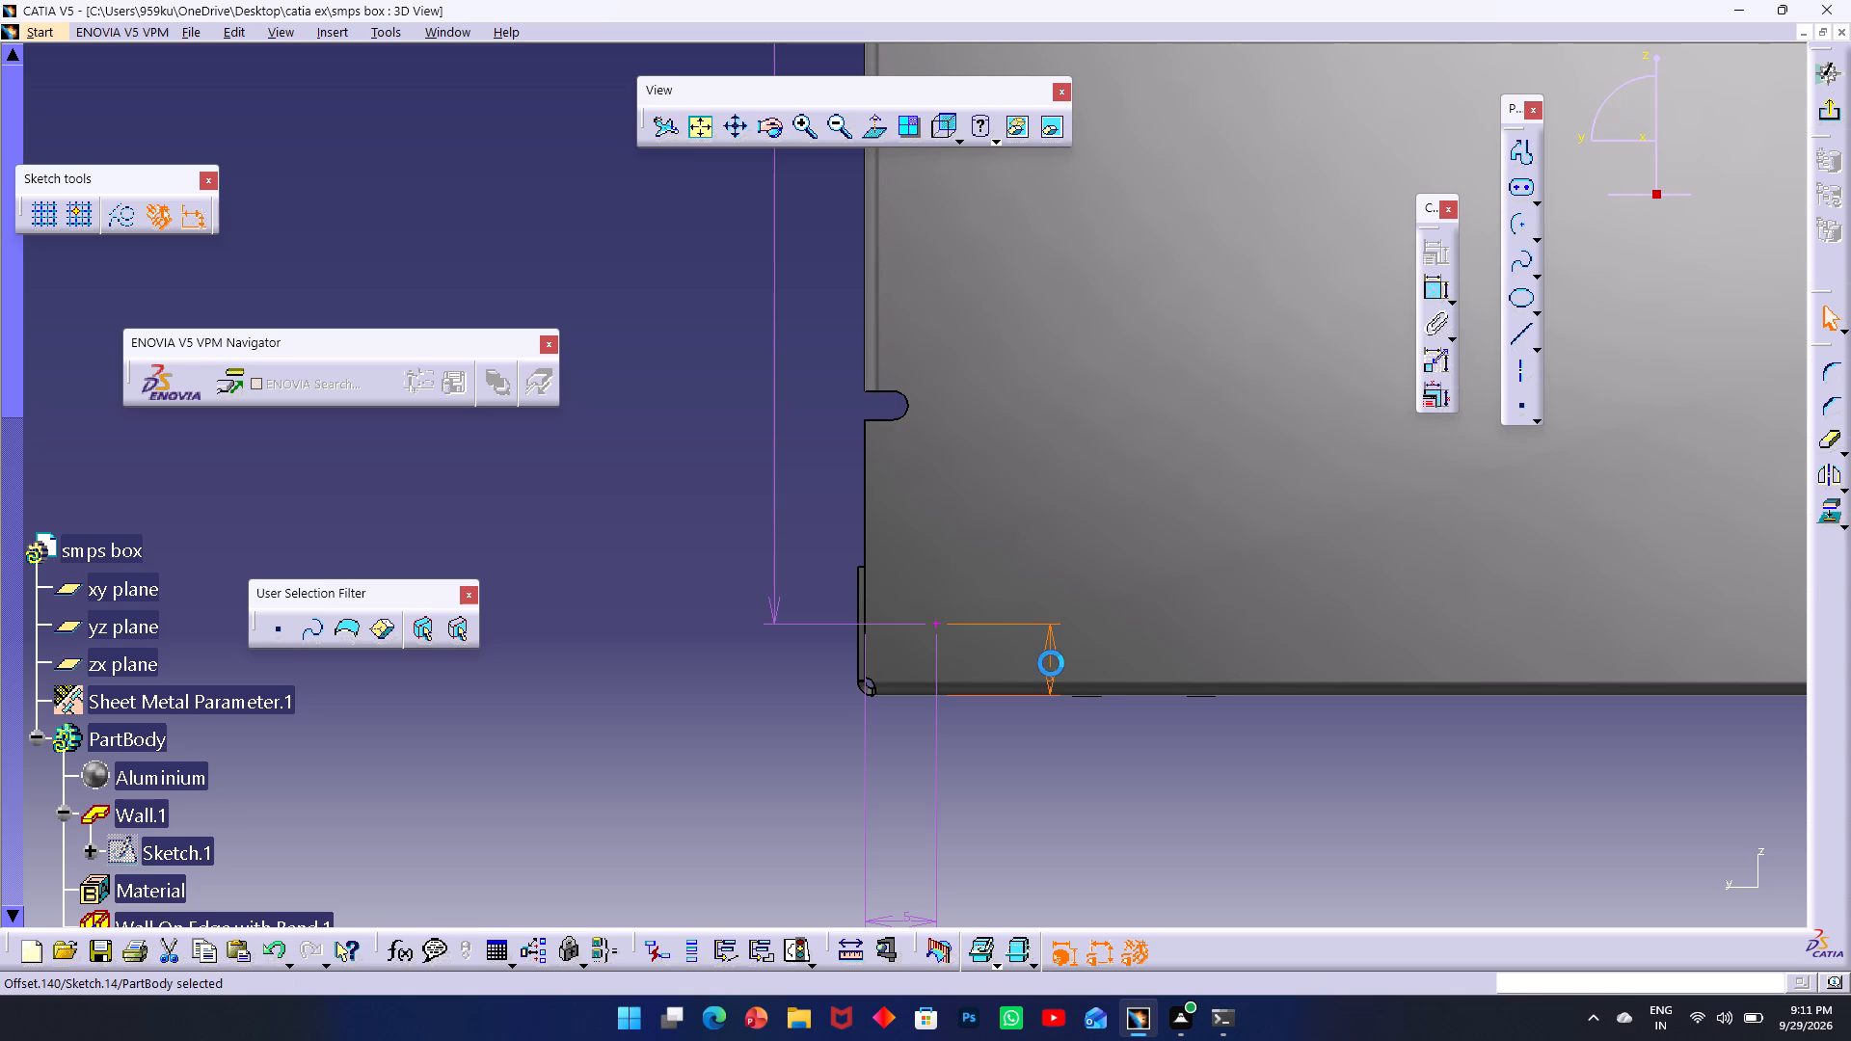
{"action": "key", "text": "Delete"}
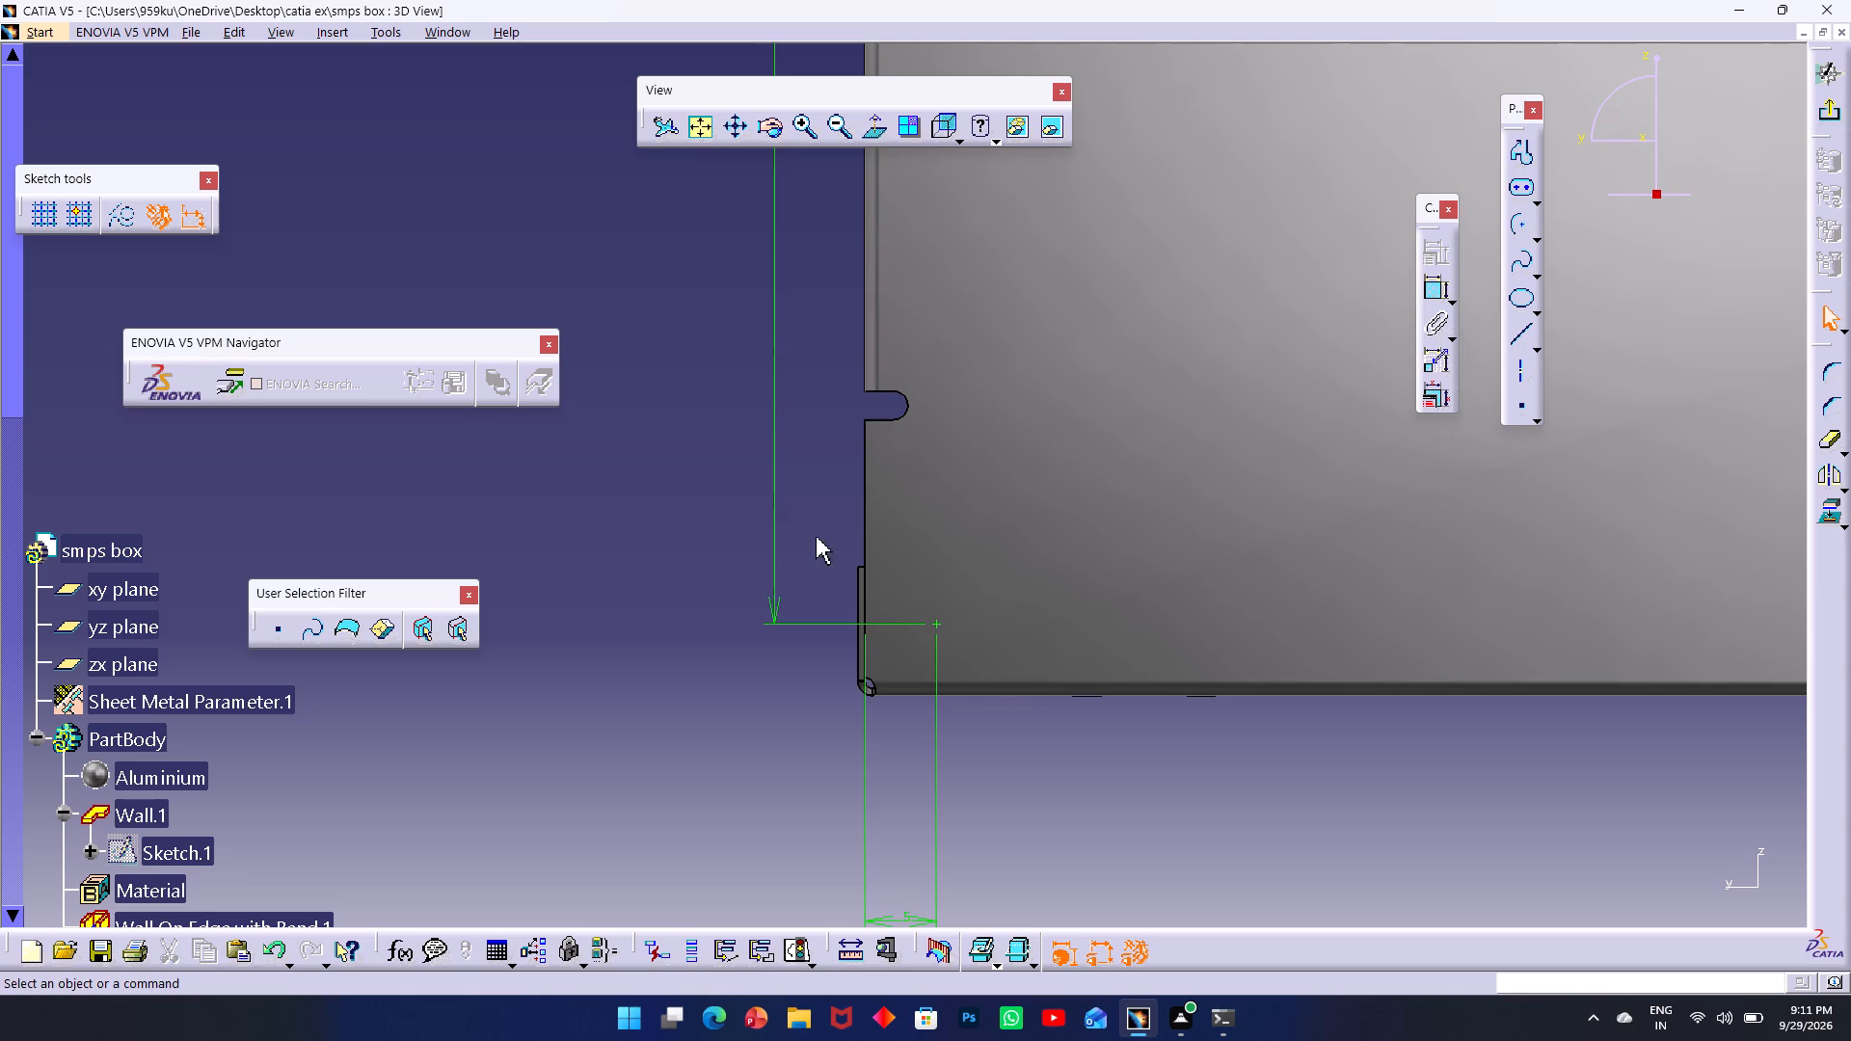
Set the vertical distance between the upper and lower corner points to 65 mm.
{"action": "middle_click_drag", "start_coordinate": [893, 334], "coordinate": [1039, 842]}
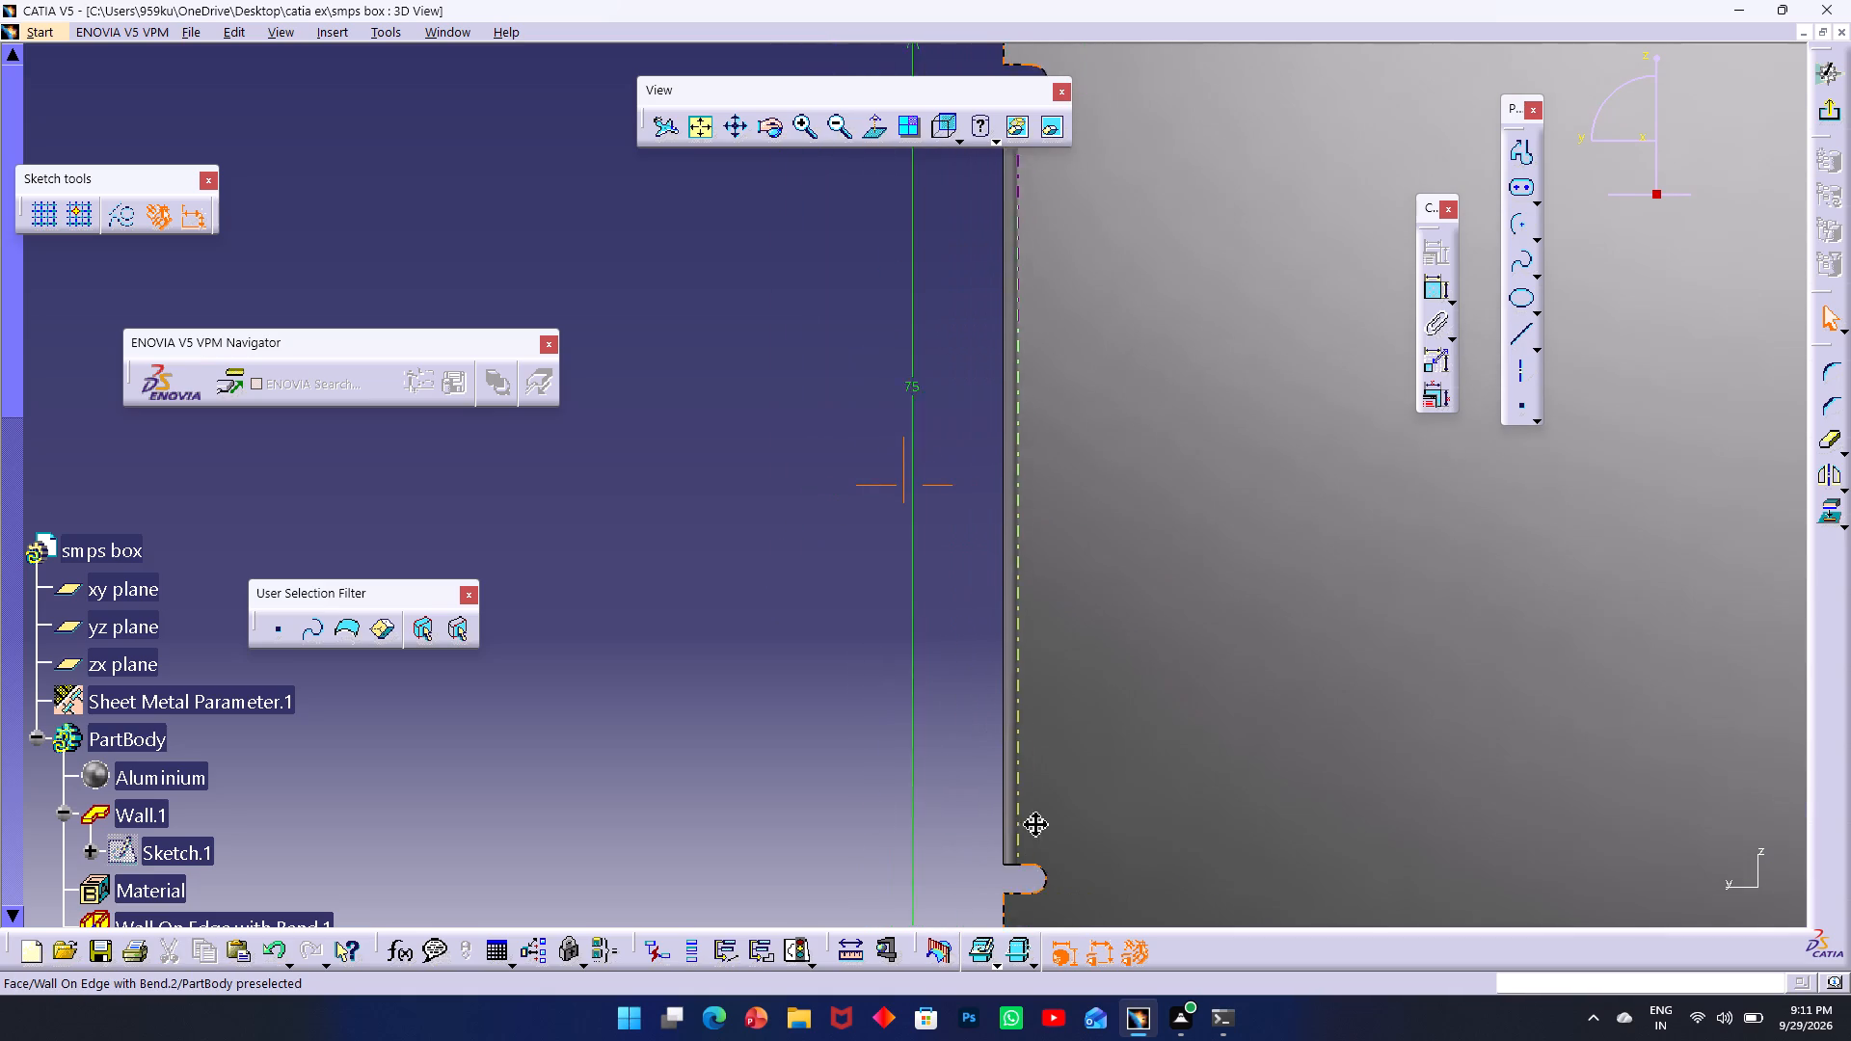
{"action": "middle_click_drag", "start_coordinate": [1039, 842], "coordinate": [1045, 867]}
{"action": "double_click", "coordinate": [923, 446]}
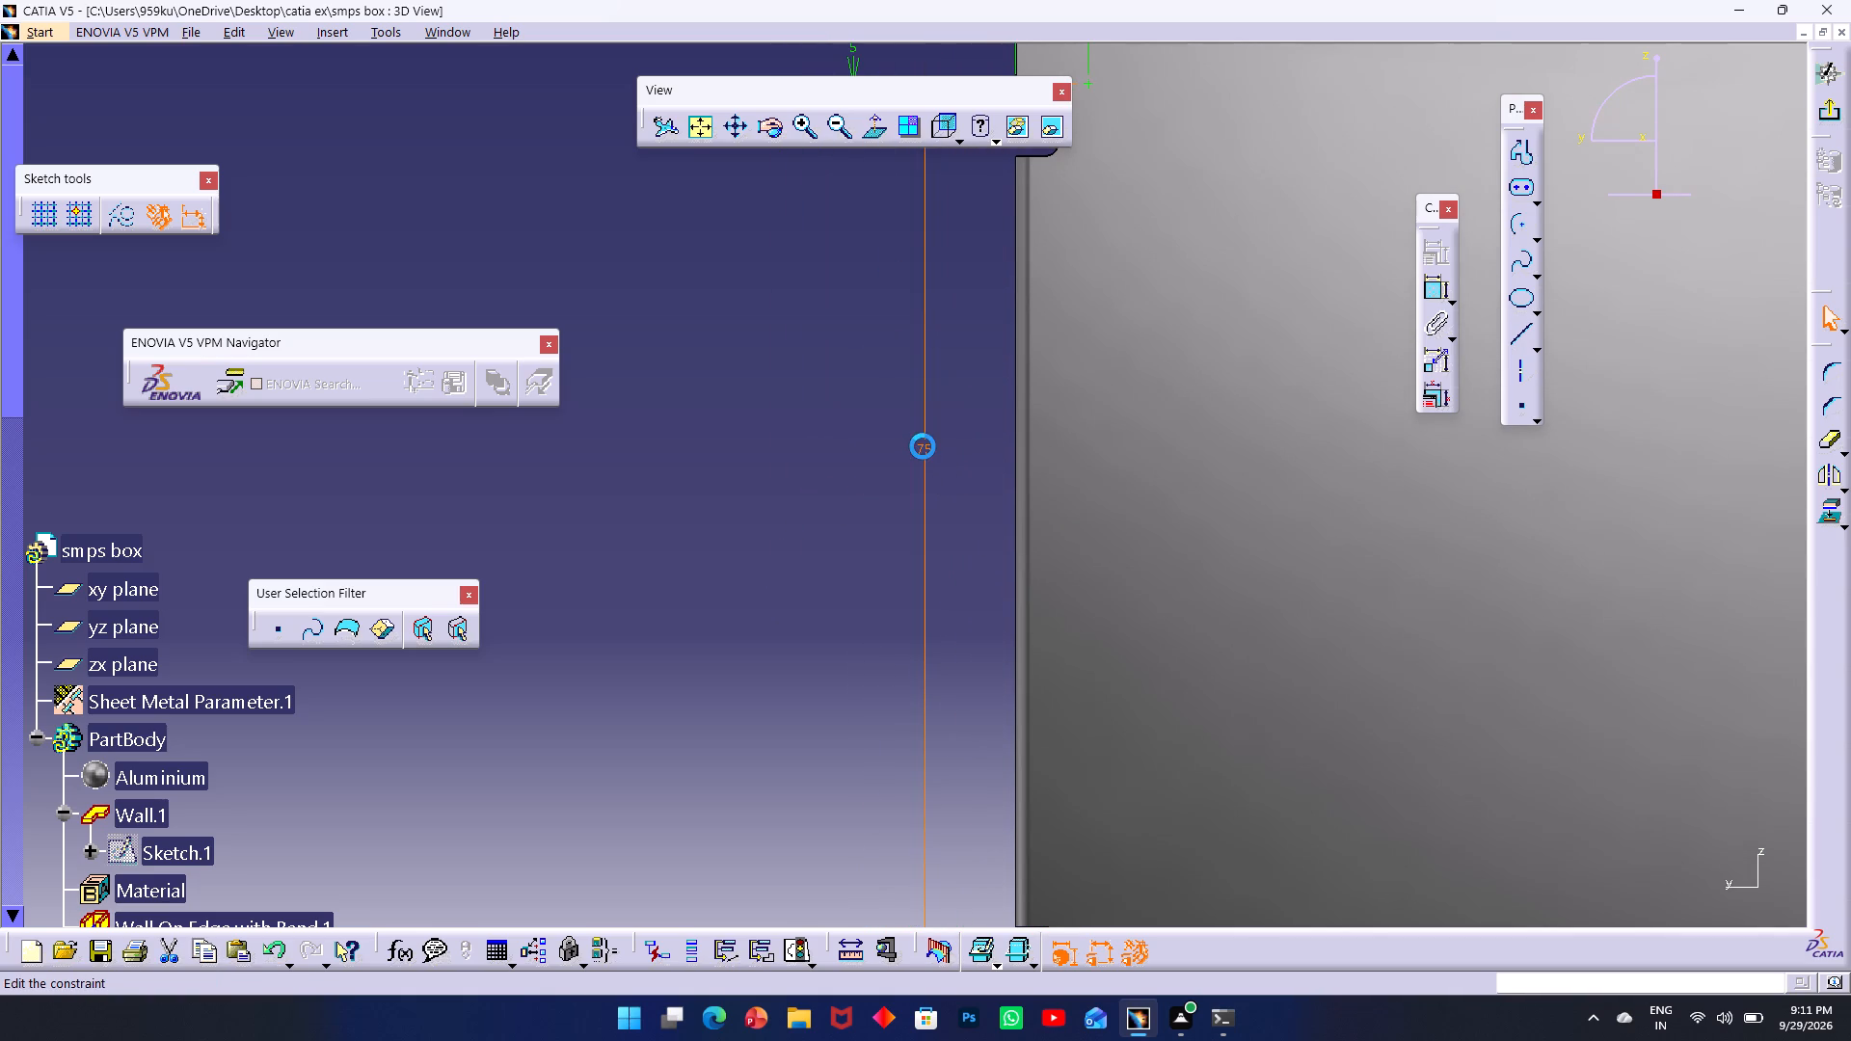
{"action": "type", "text": "65"}
{"action": "key", "text": "Return"}
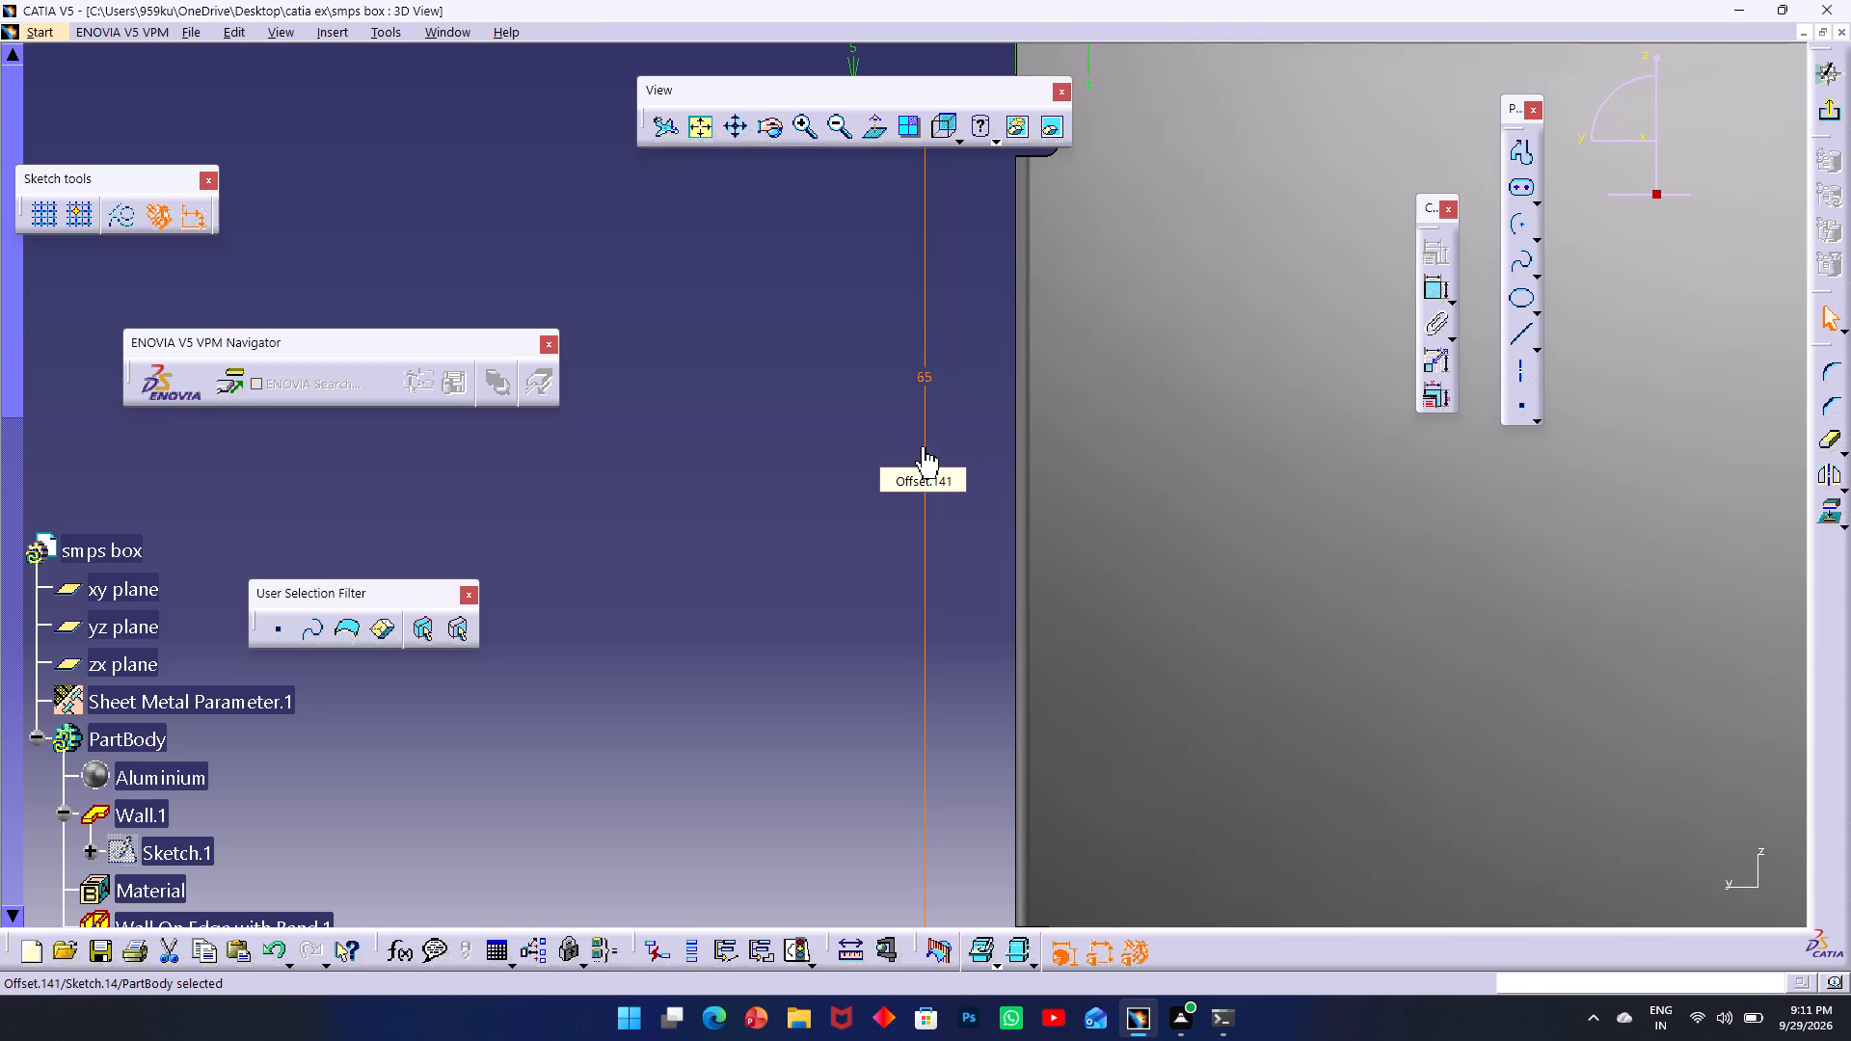
Exit the sketch of the four dimensioned corner points and return to the 3D sheet-metal model.
{"action": "middle_click_drag", "start_coordinate": [1051, 409], "coordinate": [742, 50]}
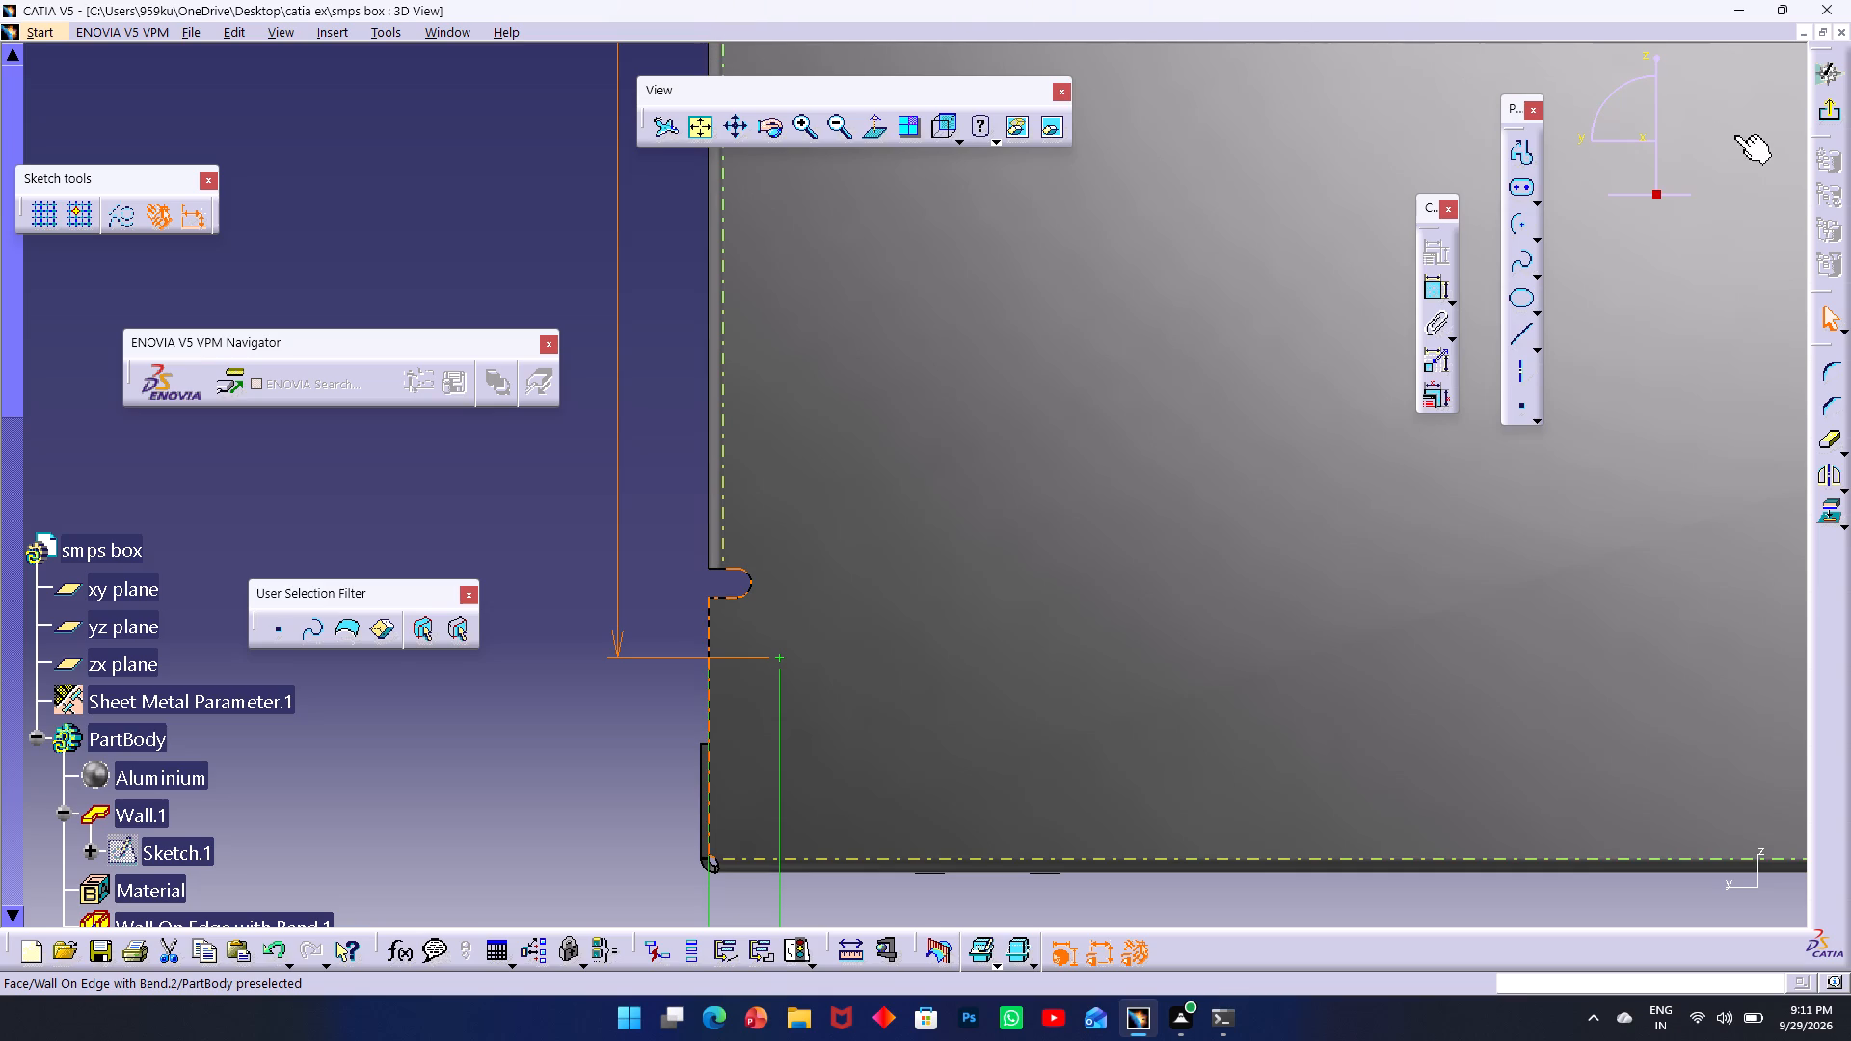
{"action": "middle_click_drag", "start_coordinate": [1289, 336], "coordinate": [269, 252]}
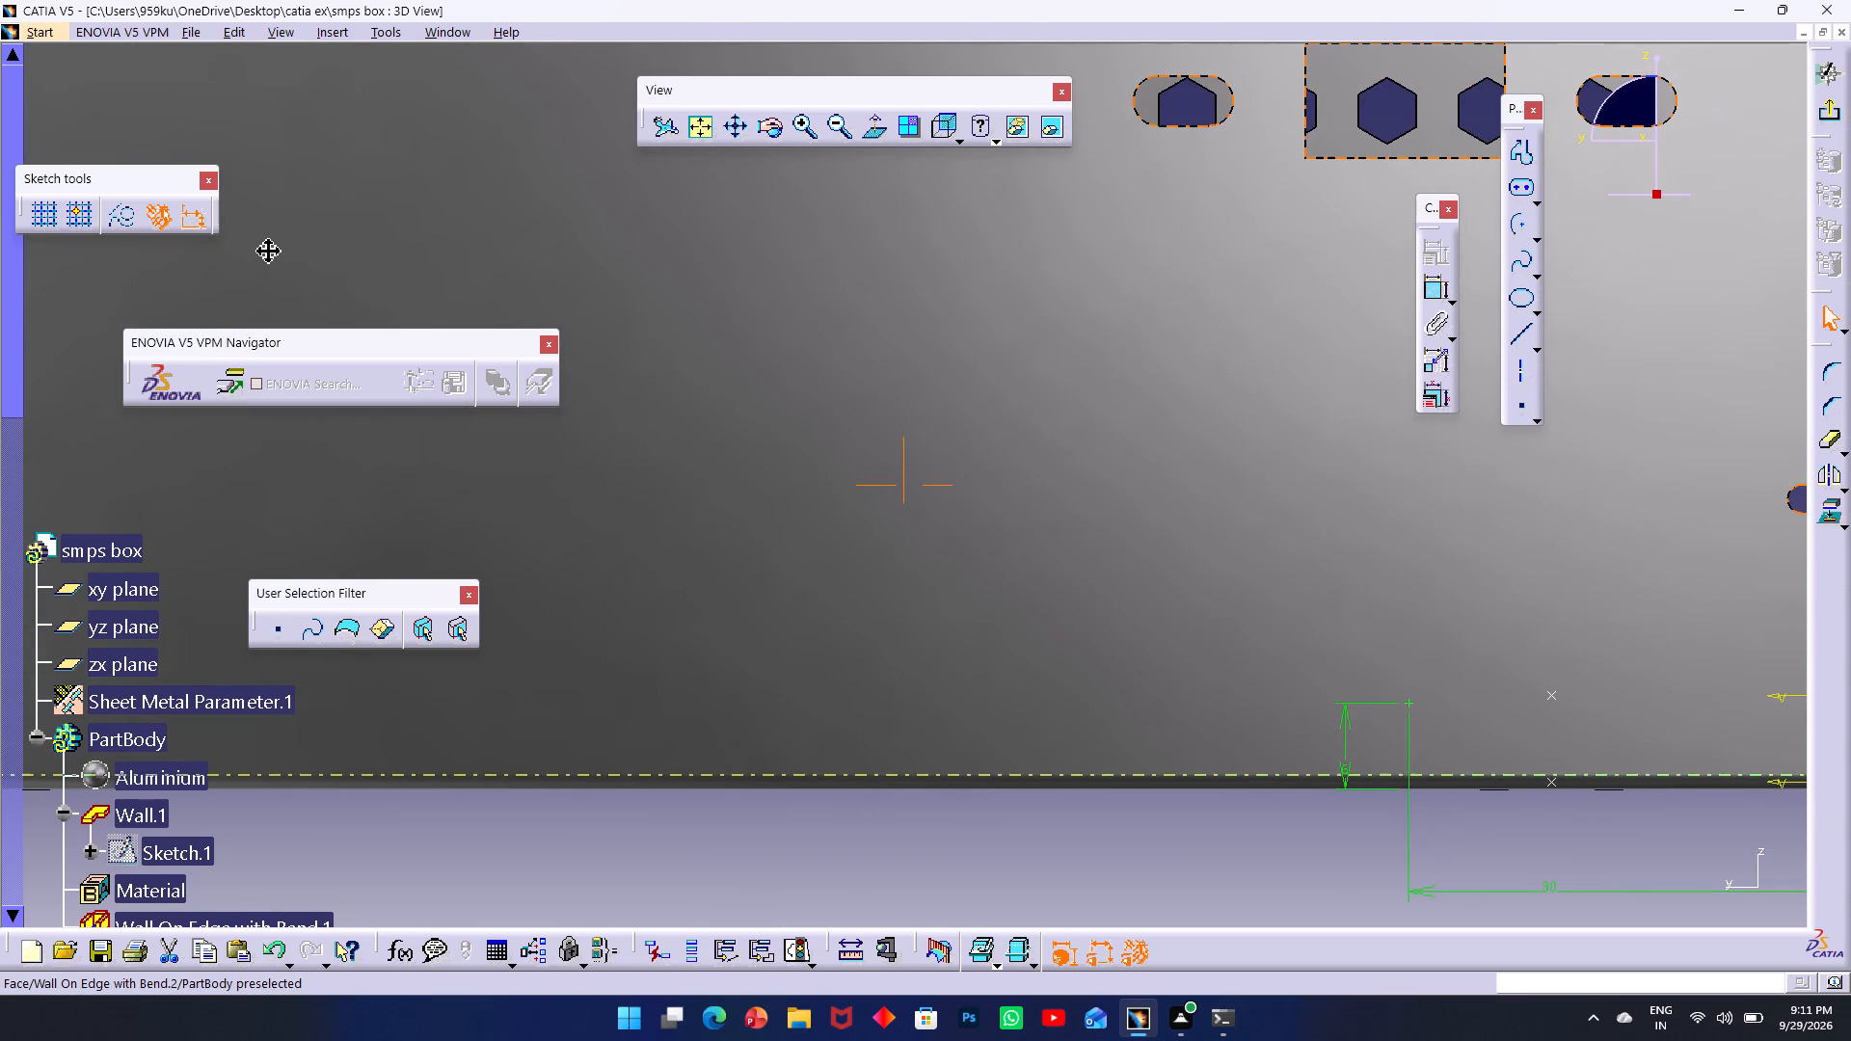
{"action": "middle_click_drag", "start_coordinate": [269, 252], "coordinate": [265, 353]}
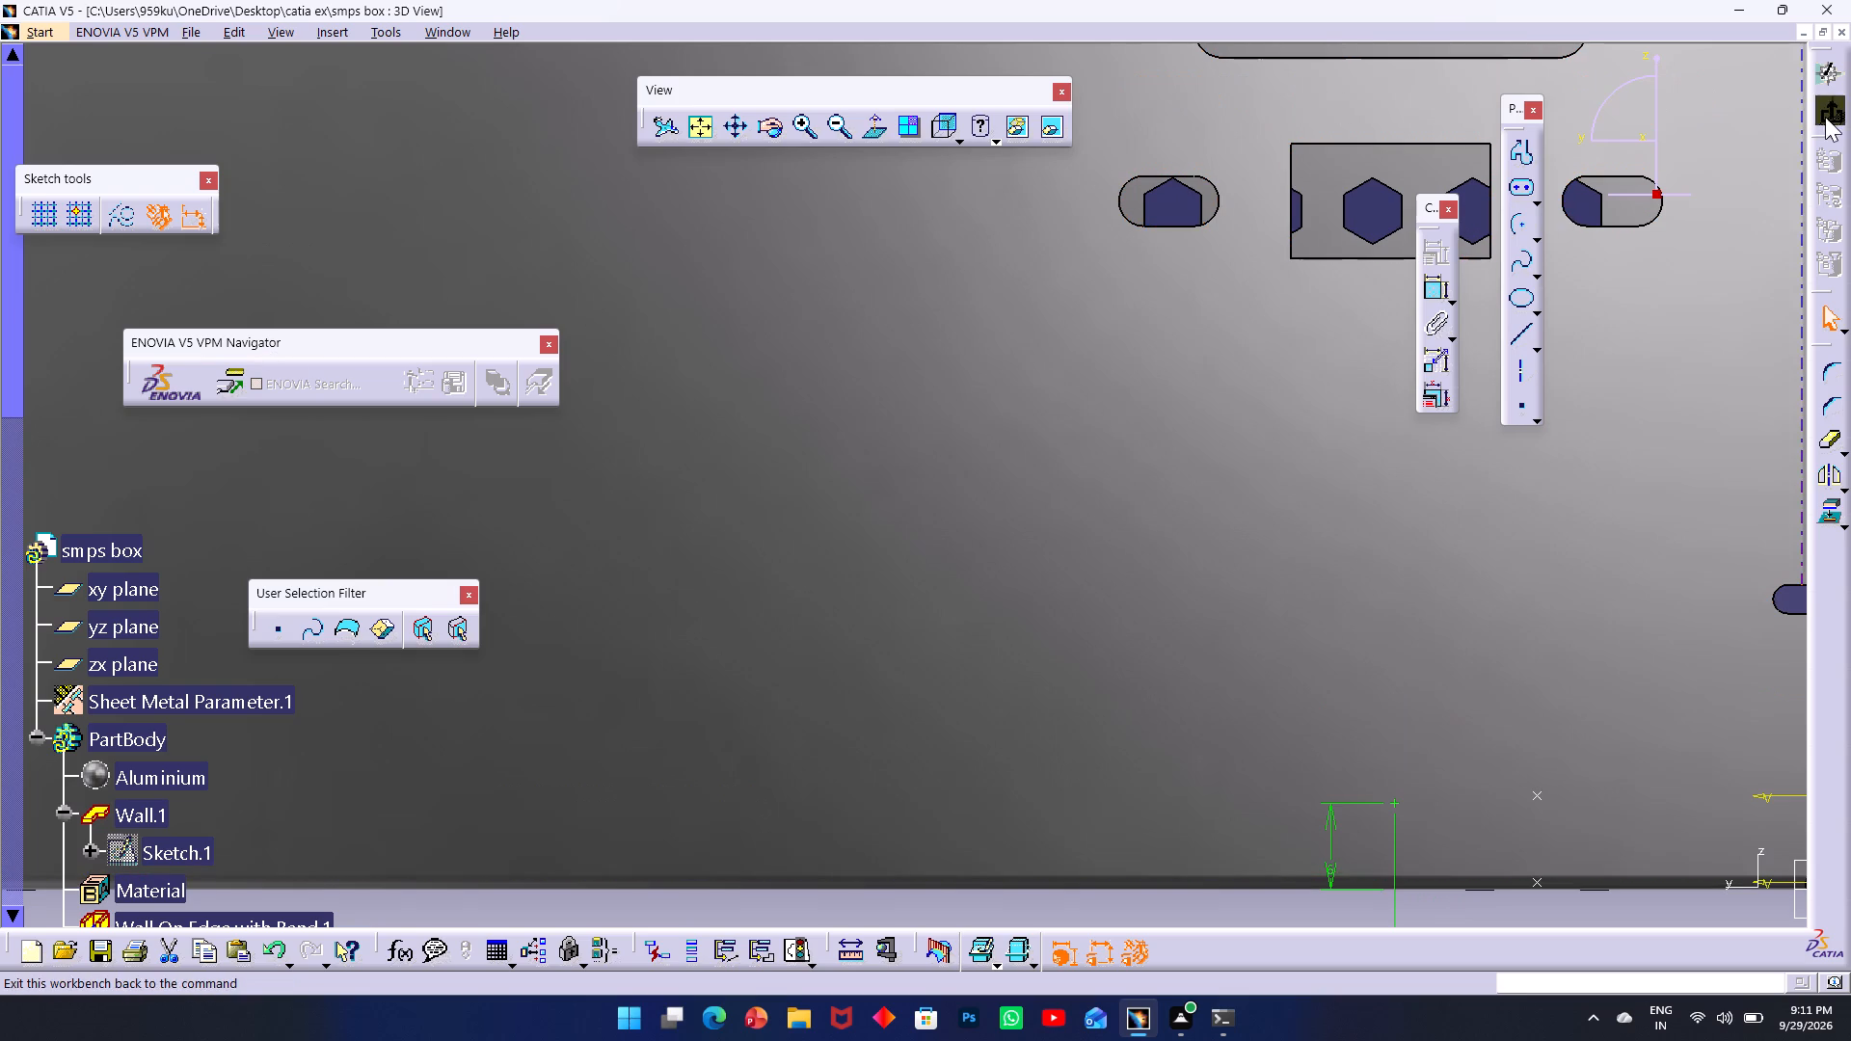
{"action": "left_click", "coordinate": [1825, 117]}
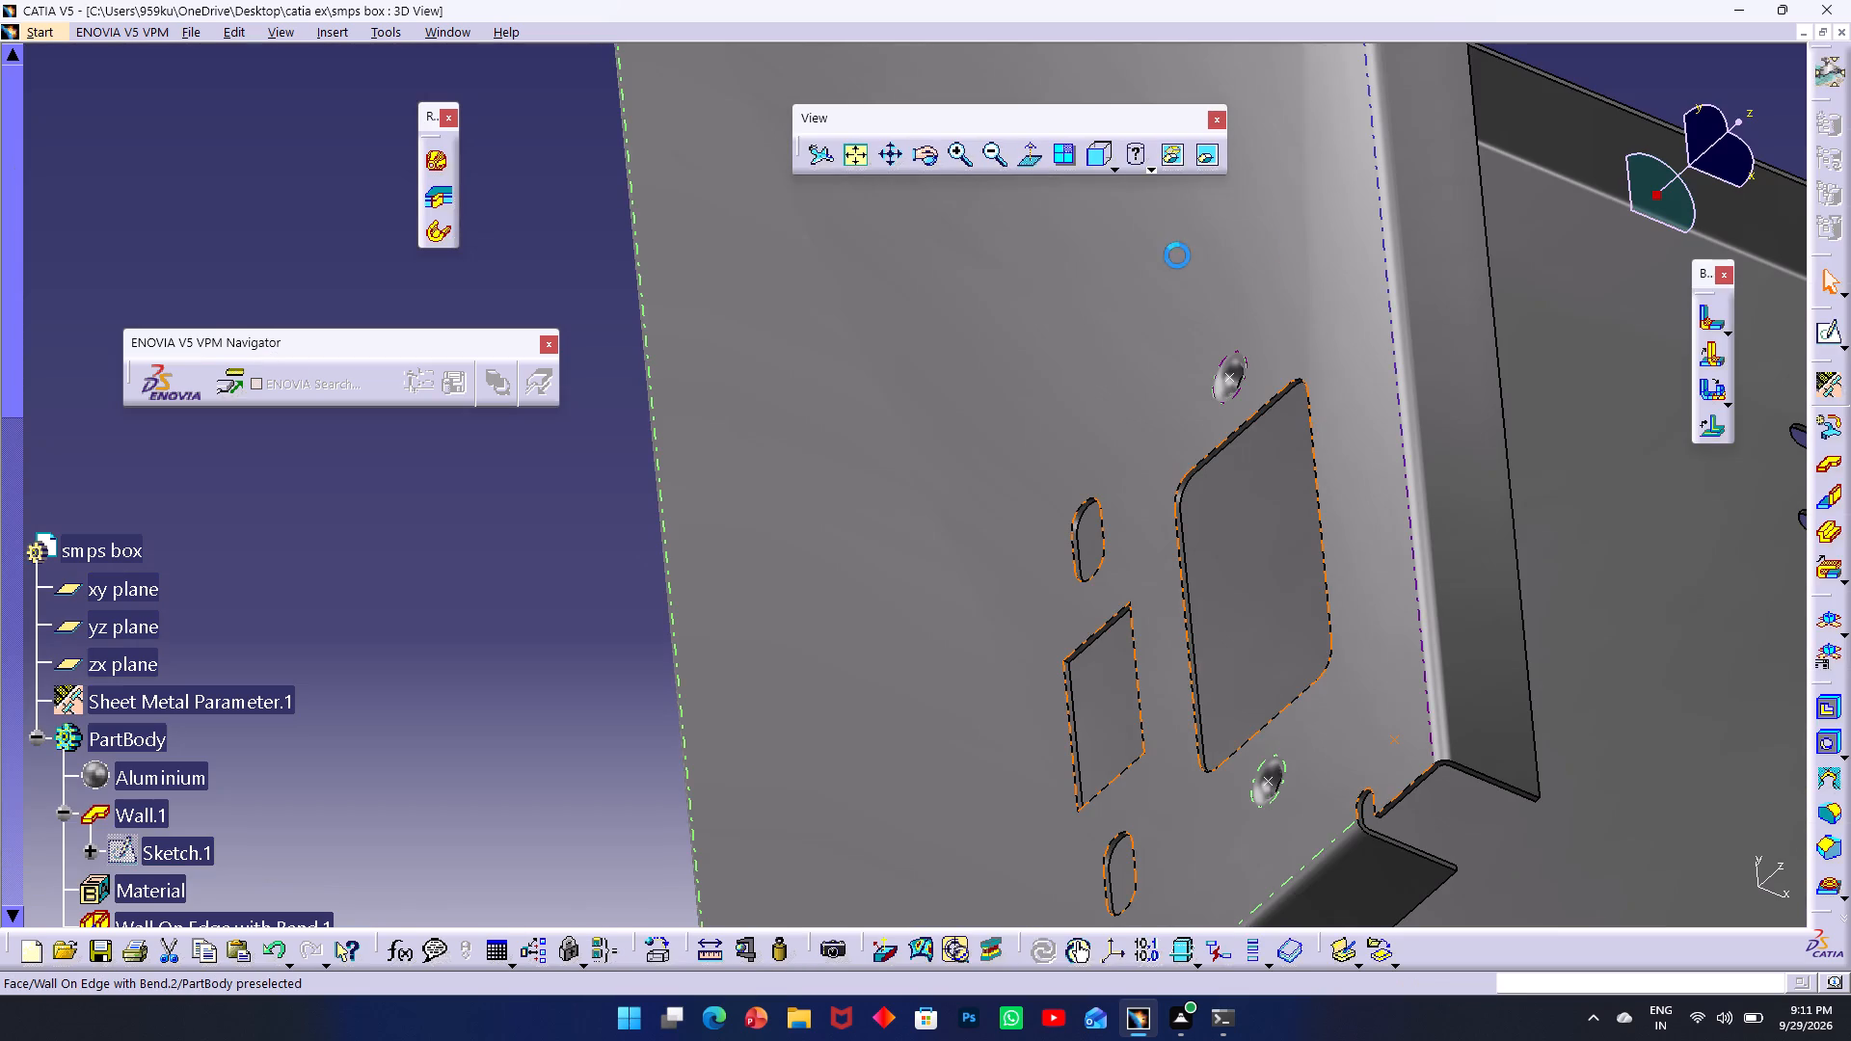
Examine the whole box from its opposite outer side, starting from the wall with the new sketch points.
{"action": "scroll", "coordinate": [1067, 331], "scroll_direction": "up", "scroll_amount": 1}
{"action": "middle_click_drag", "start_coordinate": [1059, 333], "coordinate": [1025, 67]}
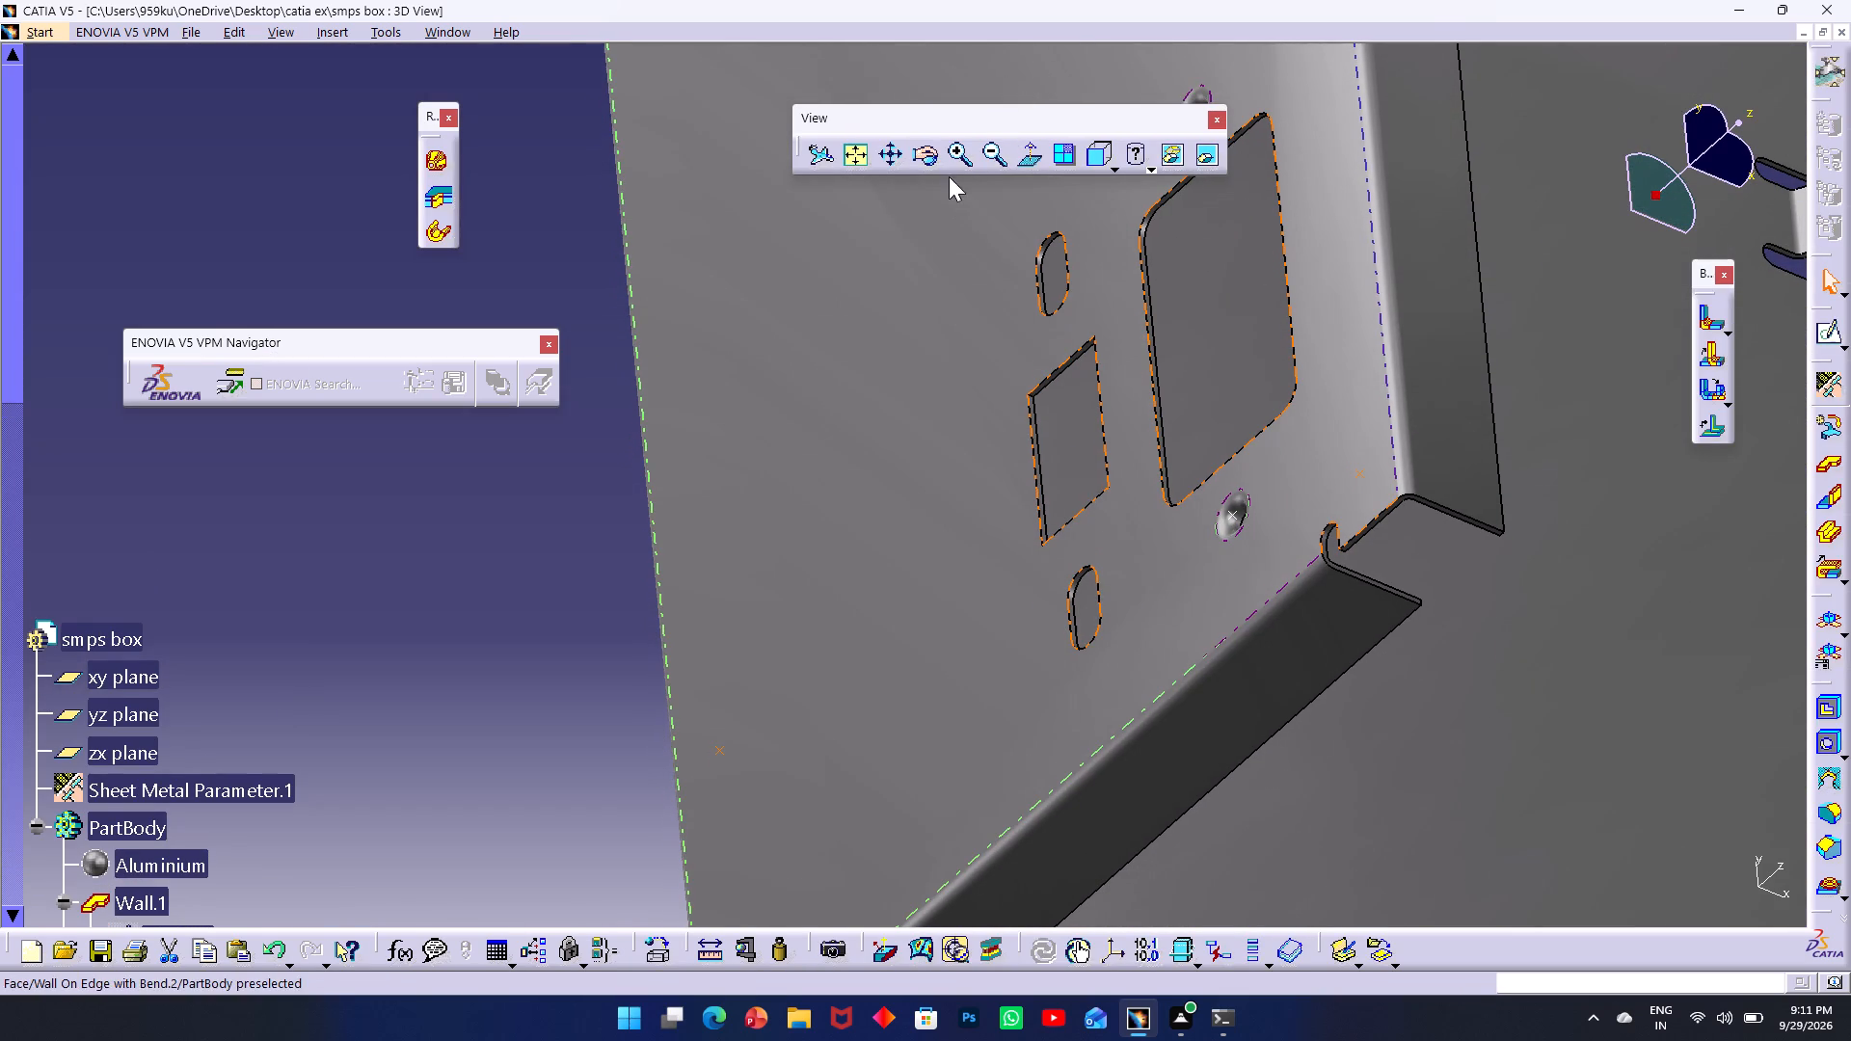
{"action": "left_click", "coordinate": [961, 162]}
{"action": "left_click", "coordinate": [916, 141]}
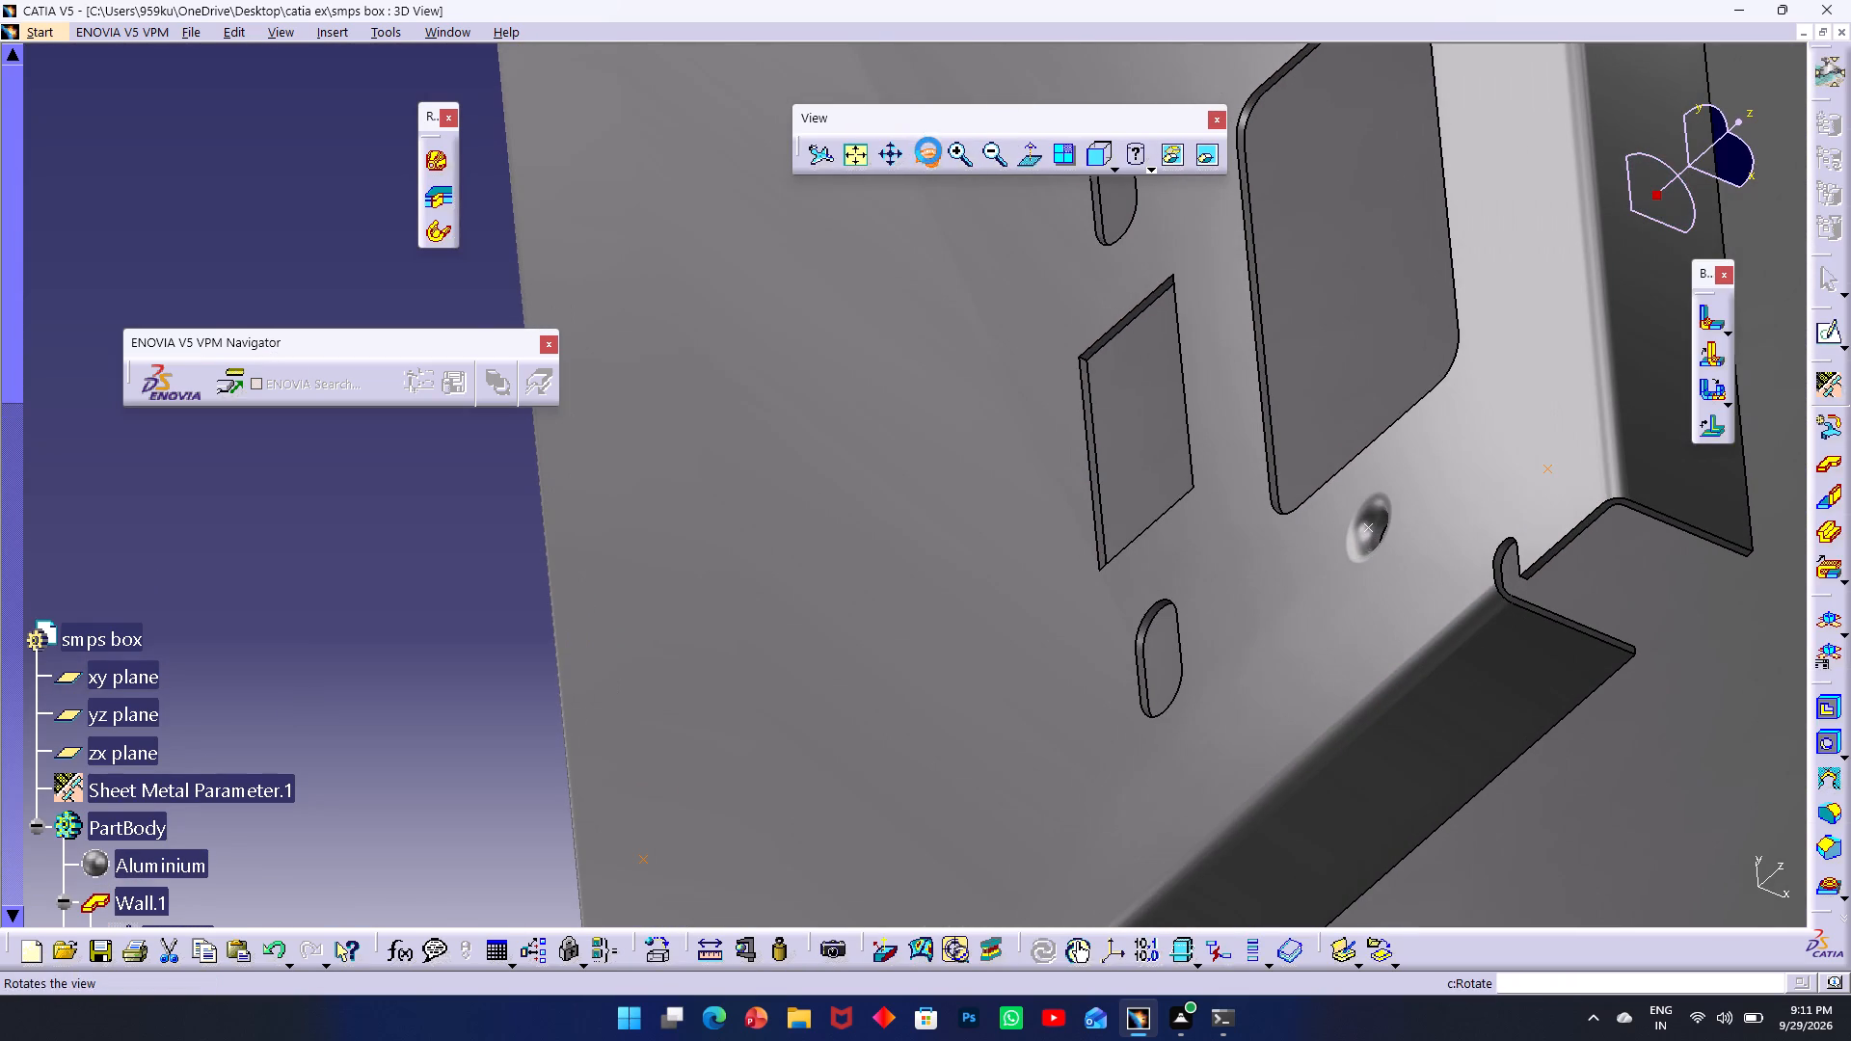
{"action": "left_click_drag", "start_coordinate": [452, 309], "coordinate": [1320, 397]}
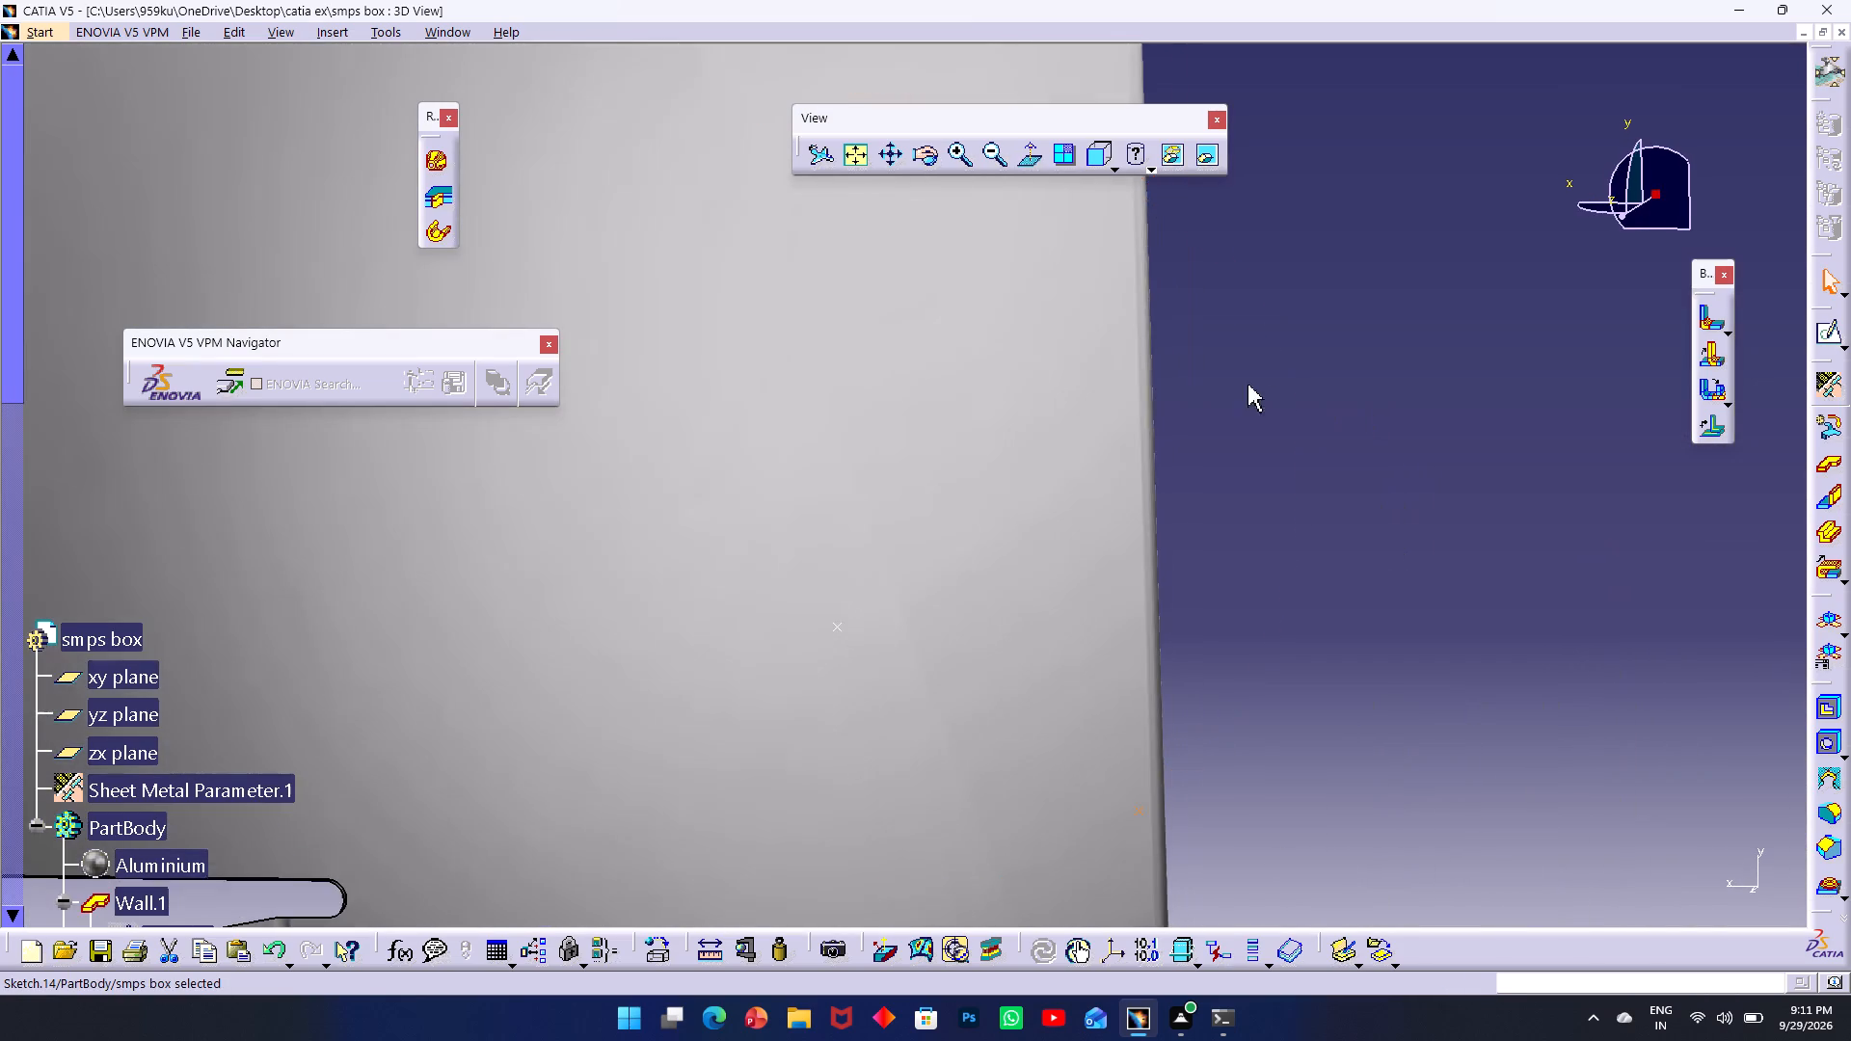
{"action": "middle_click_drag", "start_coordinate": [1218, 374], "coordinate": [1072, 0]}
{"action": "left_click", "coordinate": [857, 157]}
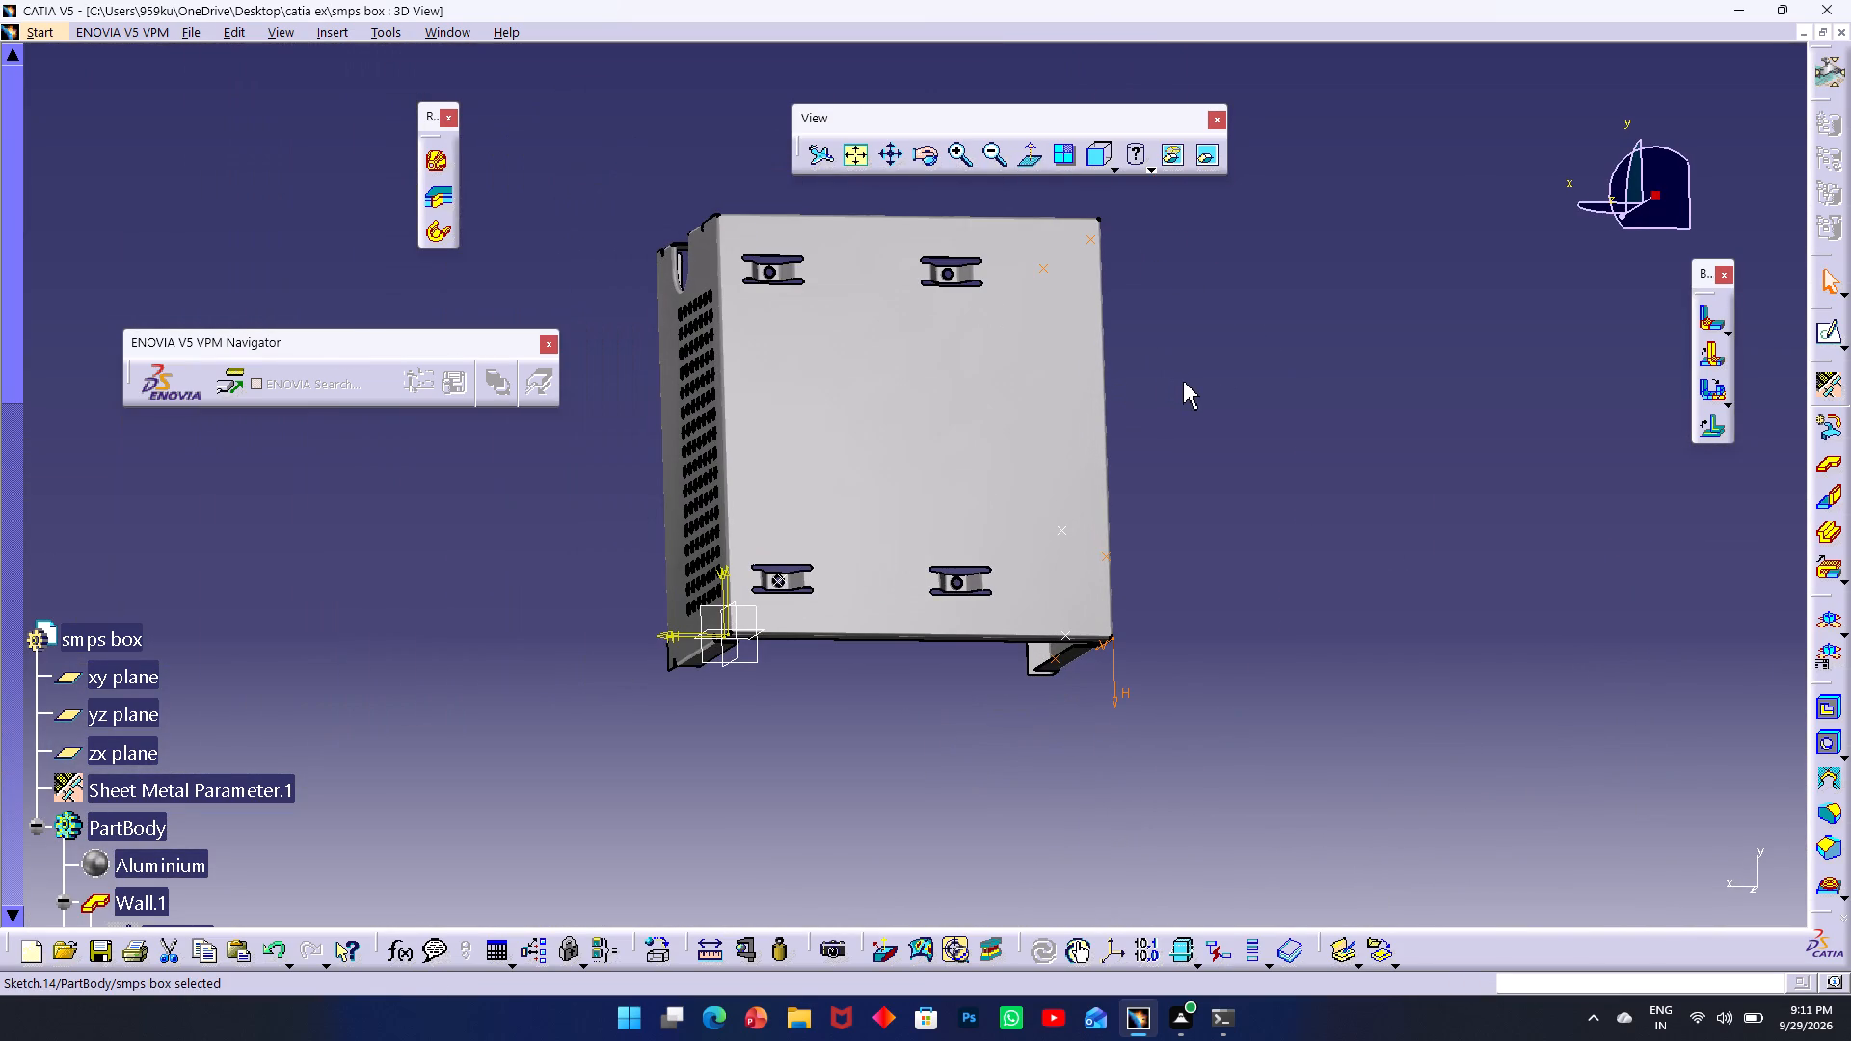
Create a 3 mm diameter flanged hole with cone at the sketch point near the notched corner of the cutout wall.
{"action": "middle_click_drag", "start_coordinate": [1191, 398], "coordinate": [862, 333], "text": "ctrl"}
{"action": "scroll", "coordinate": [862, 333], "scroll_direction": "up", "scroll_amount": 1}
{"action": "middle_click_drag", "start_coordinate": [1219, 411], "coordinate": [707, 725]}
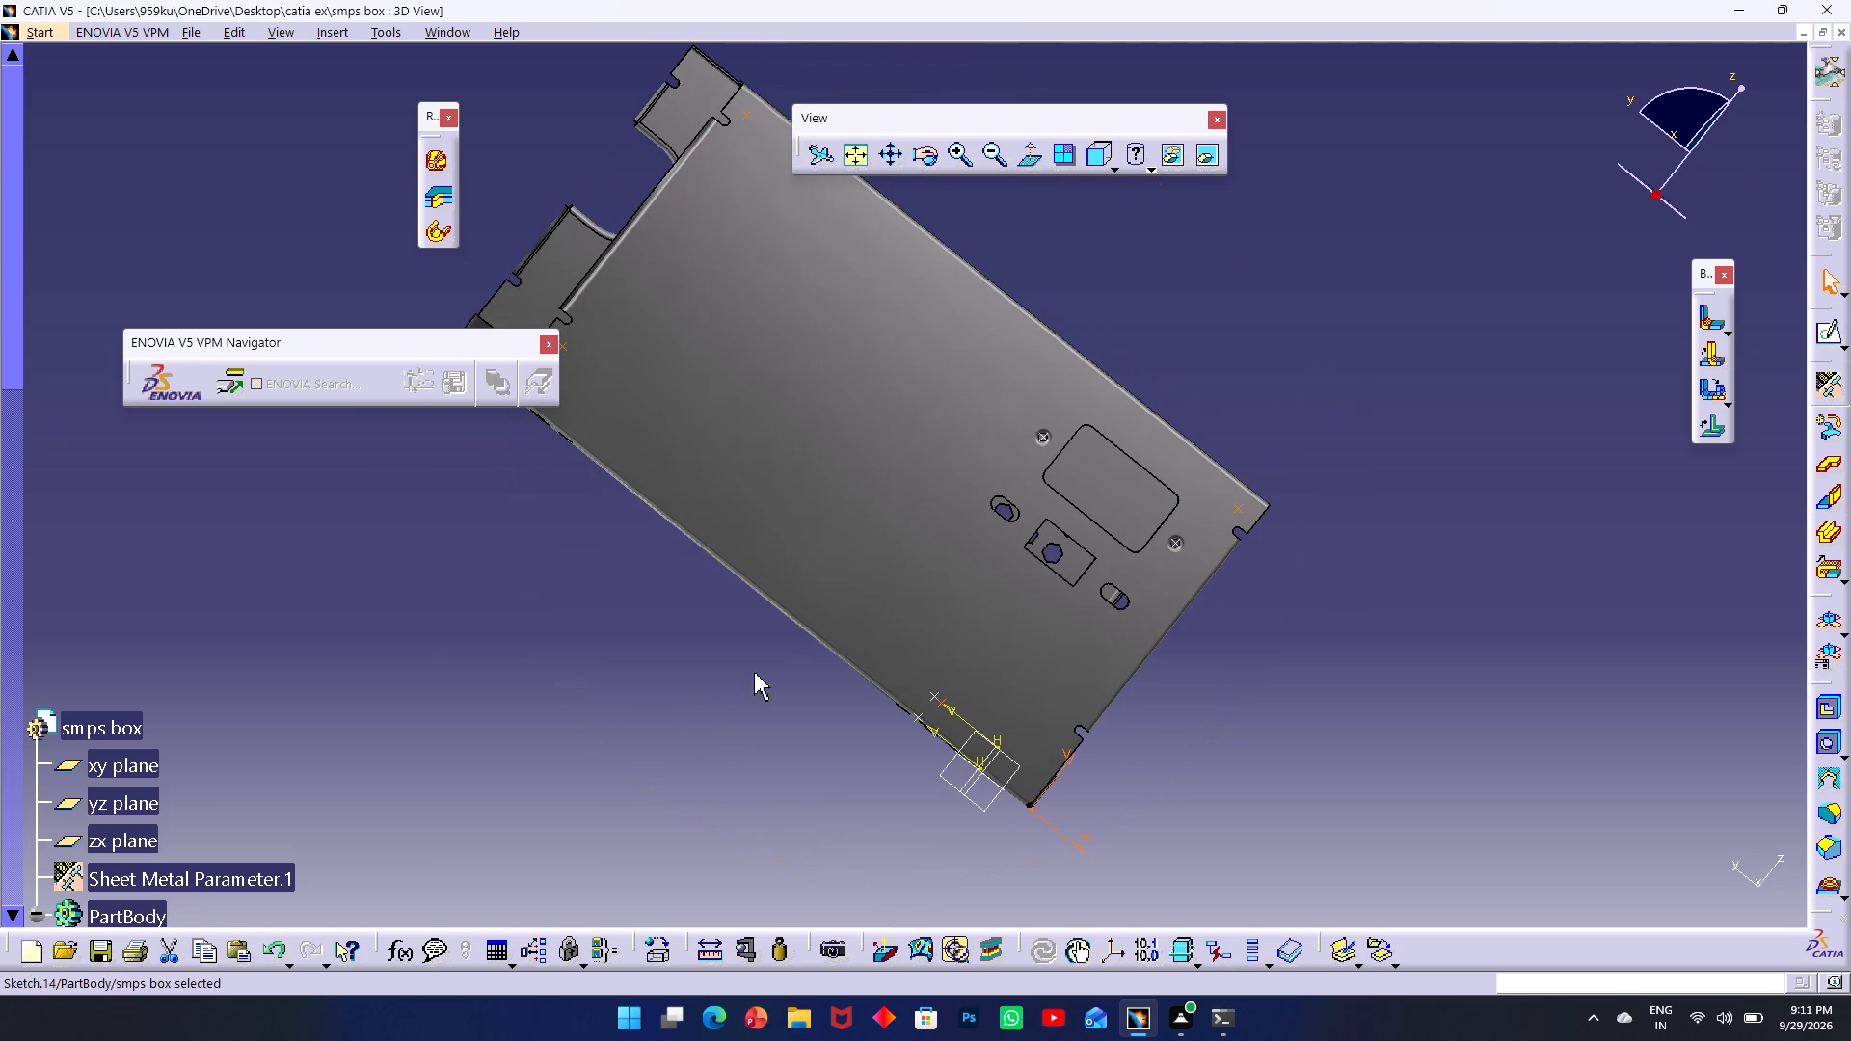
{"action": "middle_click_drag", "start_coordinate": [765, 469], "coordinate": [797, 567], "text": "ctrl"}
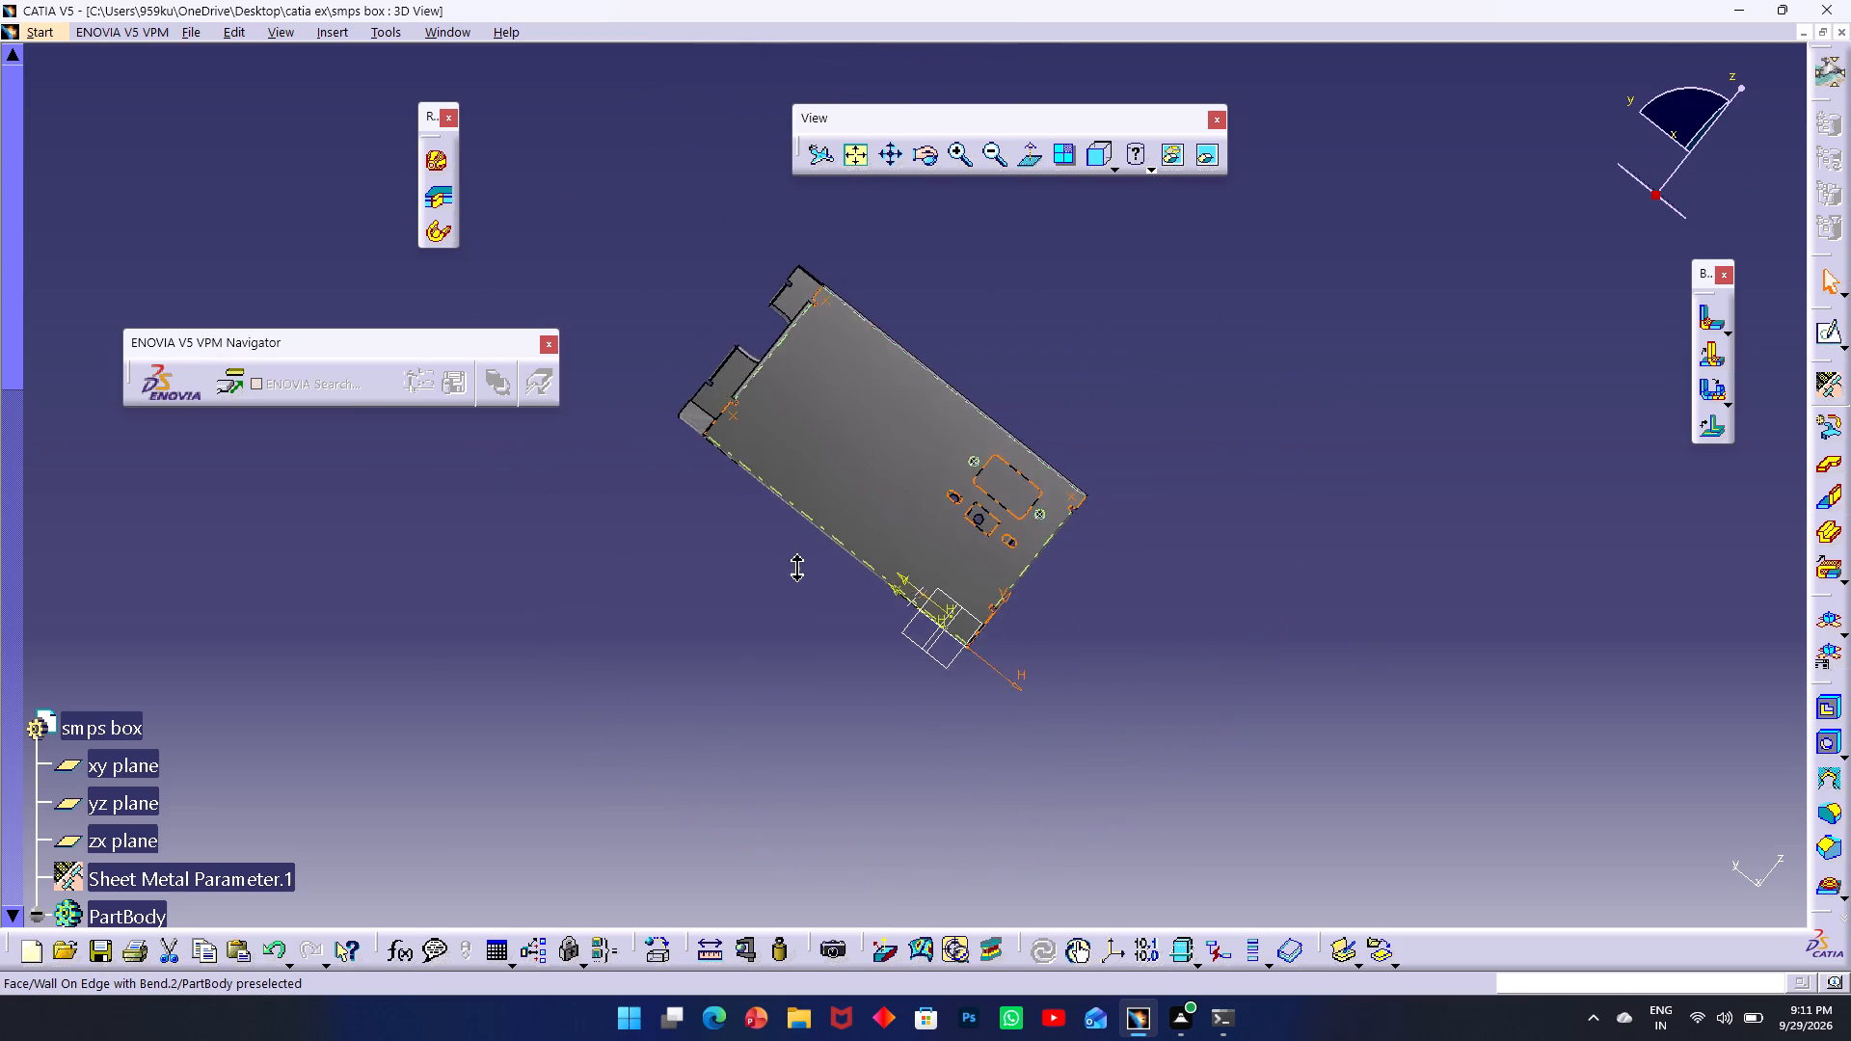
{"action": "middle_click_drag", "start_coordinate": [797, 567], "coordinate": [726, 367], "text": "ctrl"}
{"action": "scroll", "coordinate": [726, 367], "scroll_direction": "up", "scroll_amount": 1, "text": "ctrl"}
{"action": "middle_click_drag", "start_coordinate": [717, 385], "coordinate": [1145, 661]}
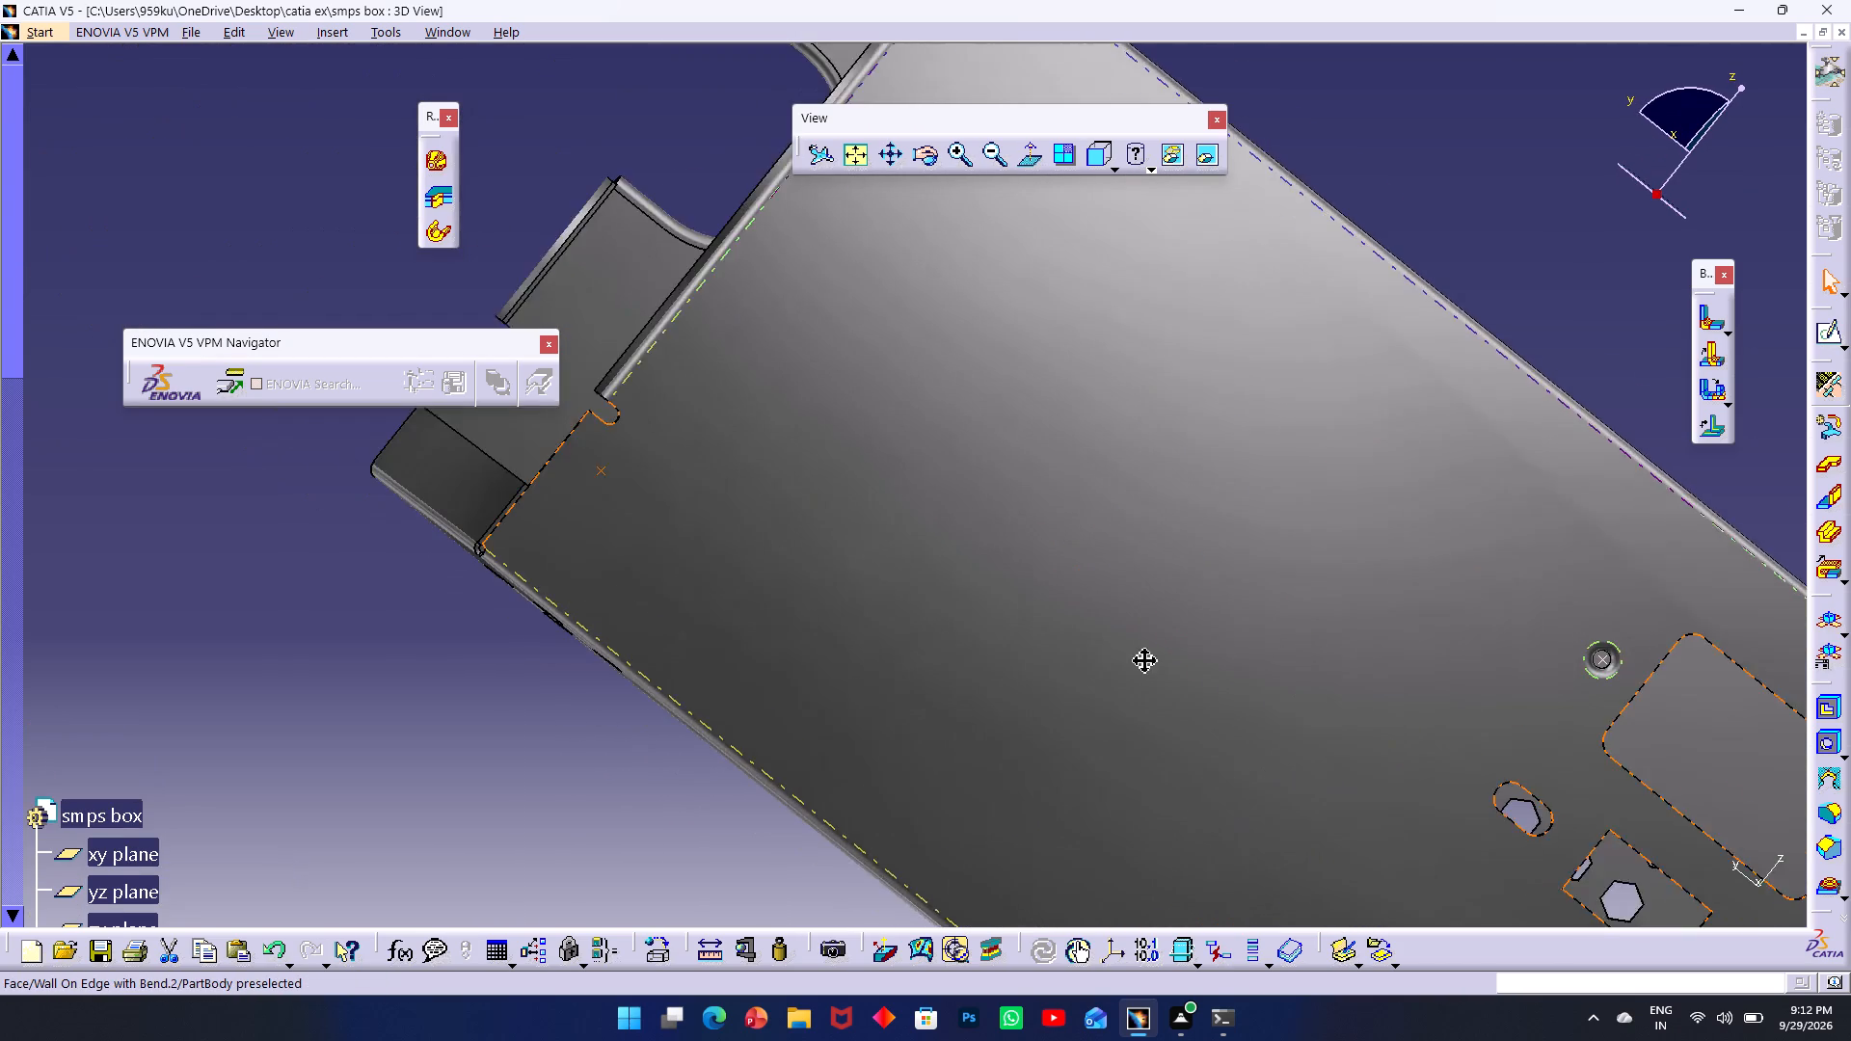
{"action": "middle_click_drag", "start_coordinate": [1145, 661], "coordinate": [1283, 631]}
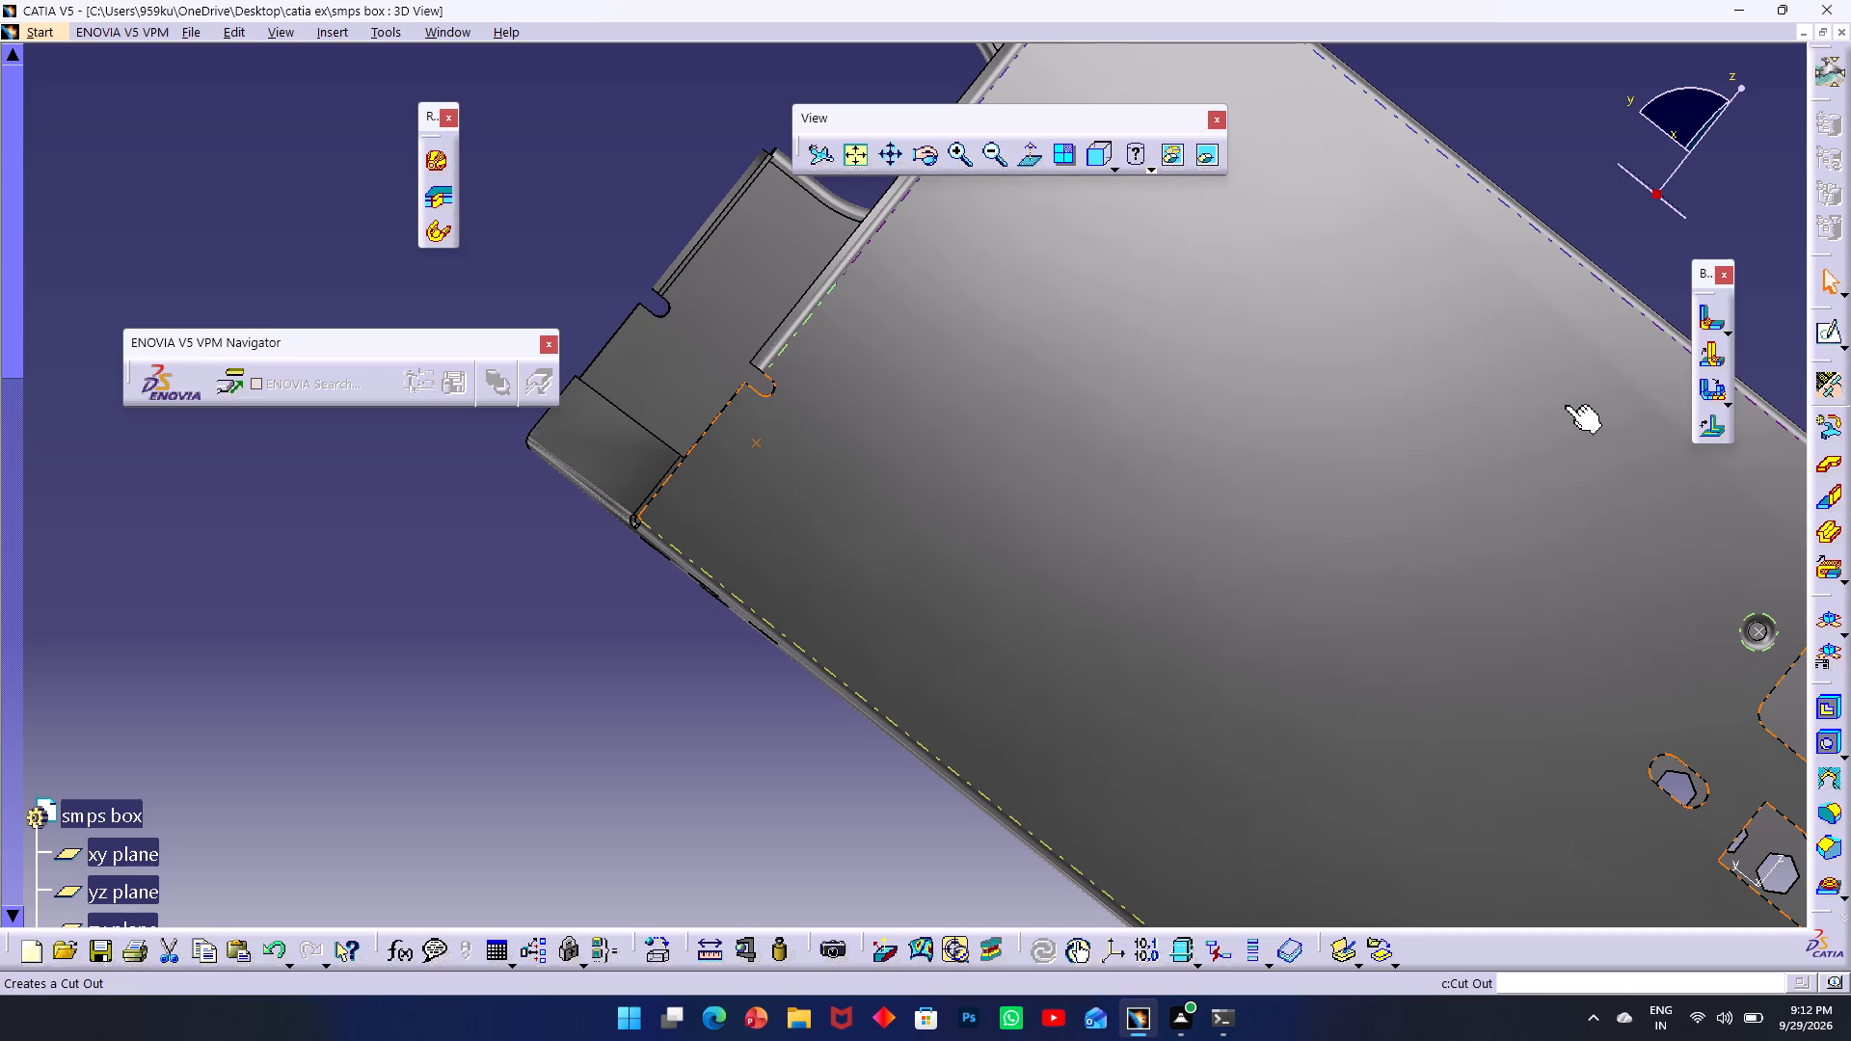
{"action": "left_click", "coordinate": [1844, 894]}
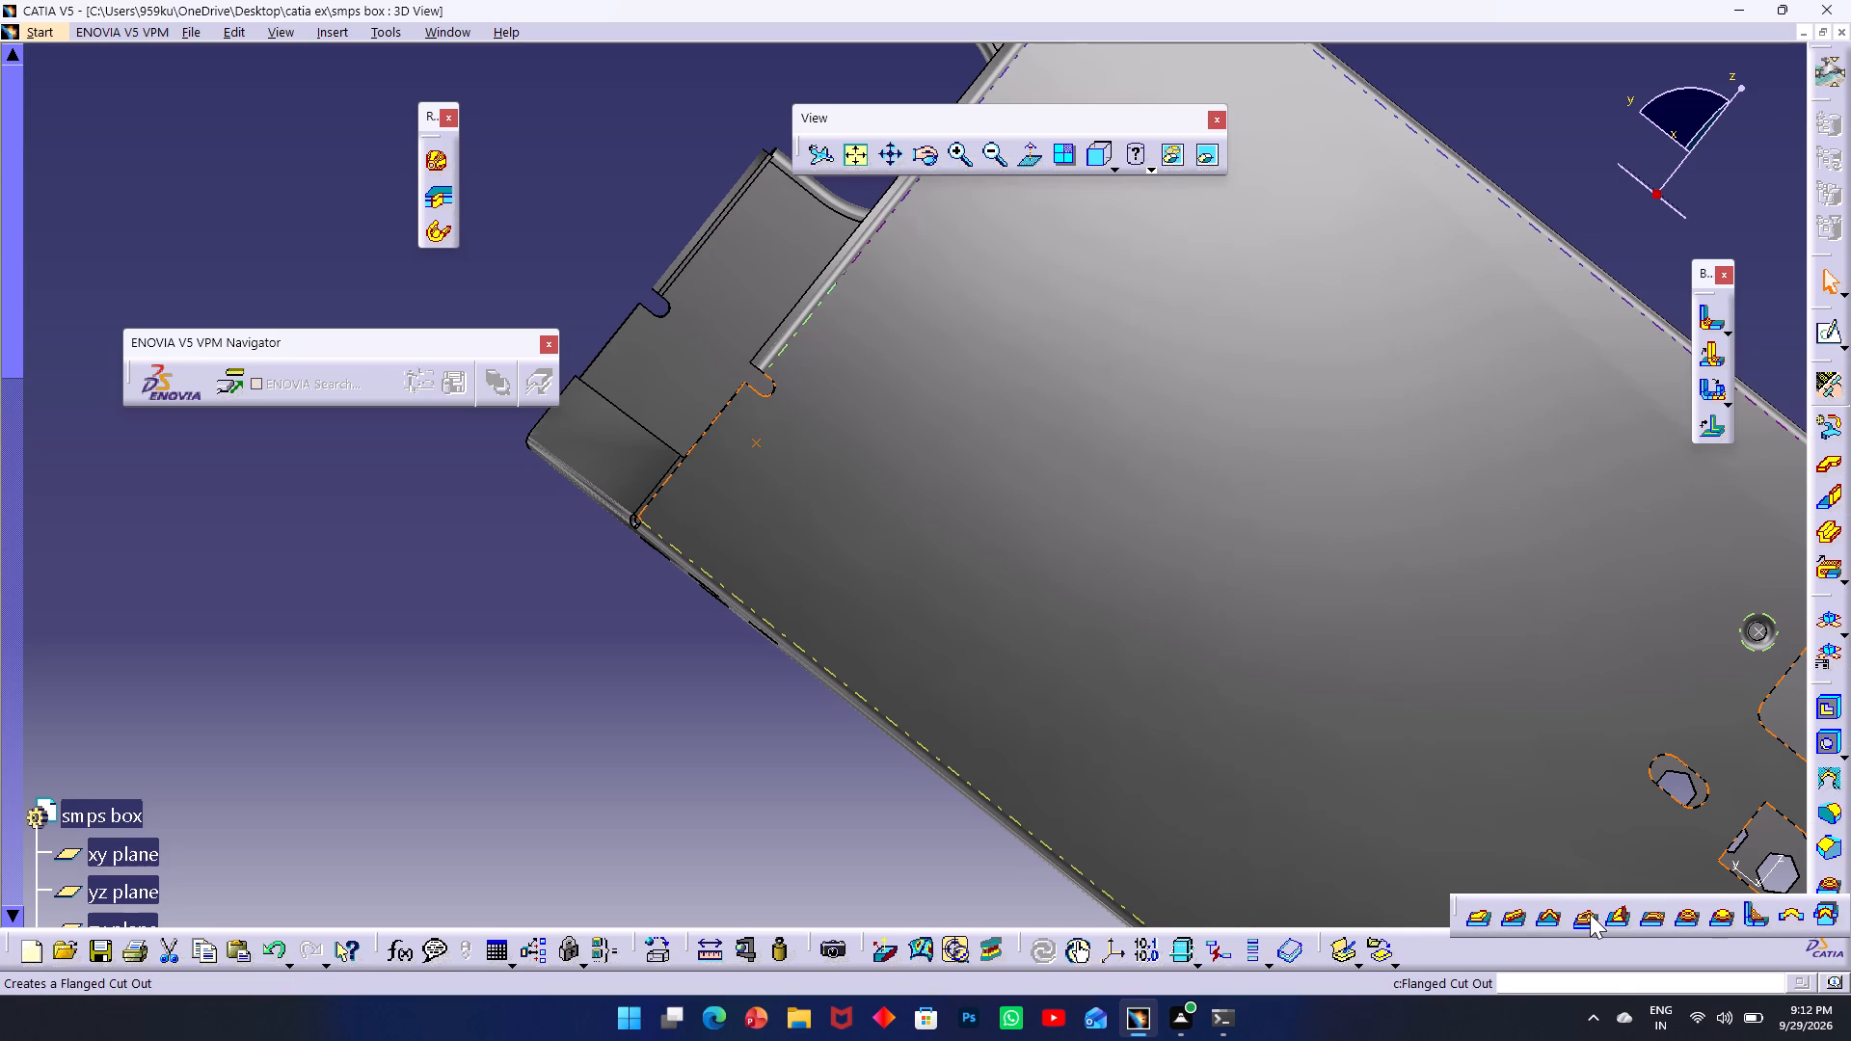
{"action": "left_click", "coordinate": [1685, 916]}
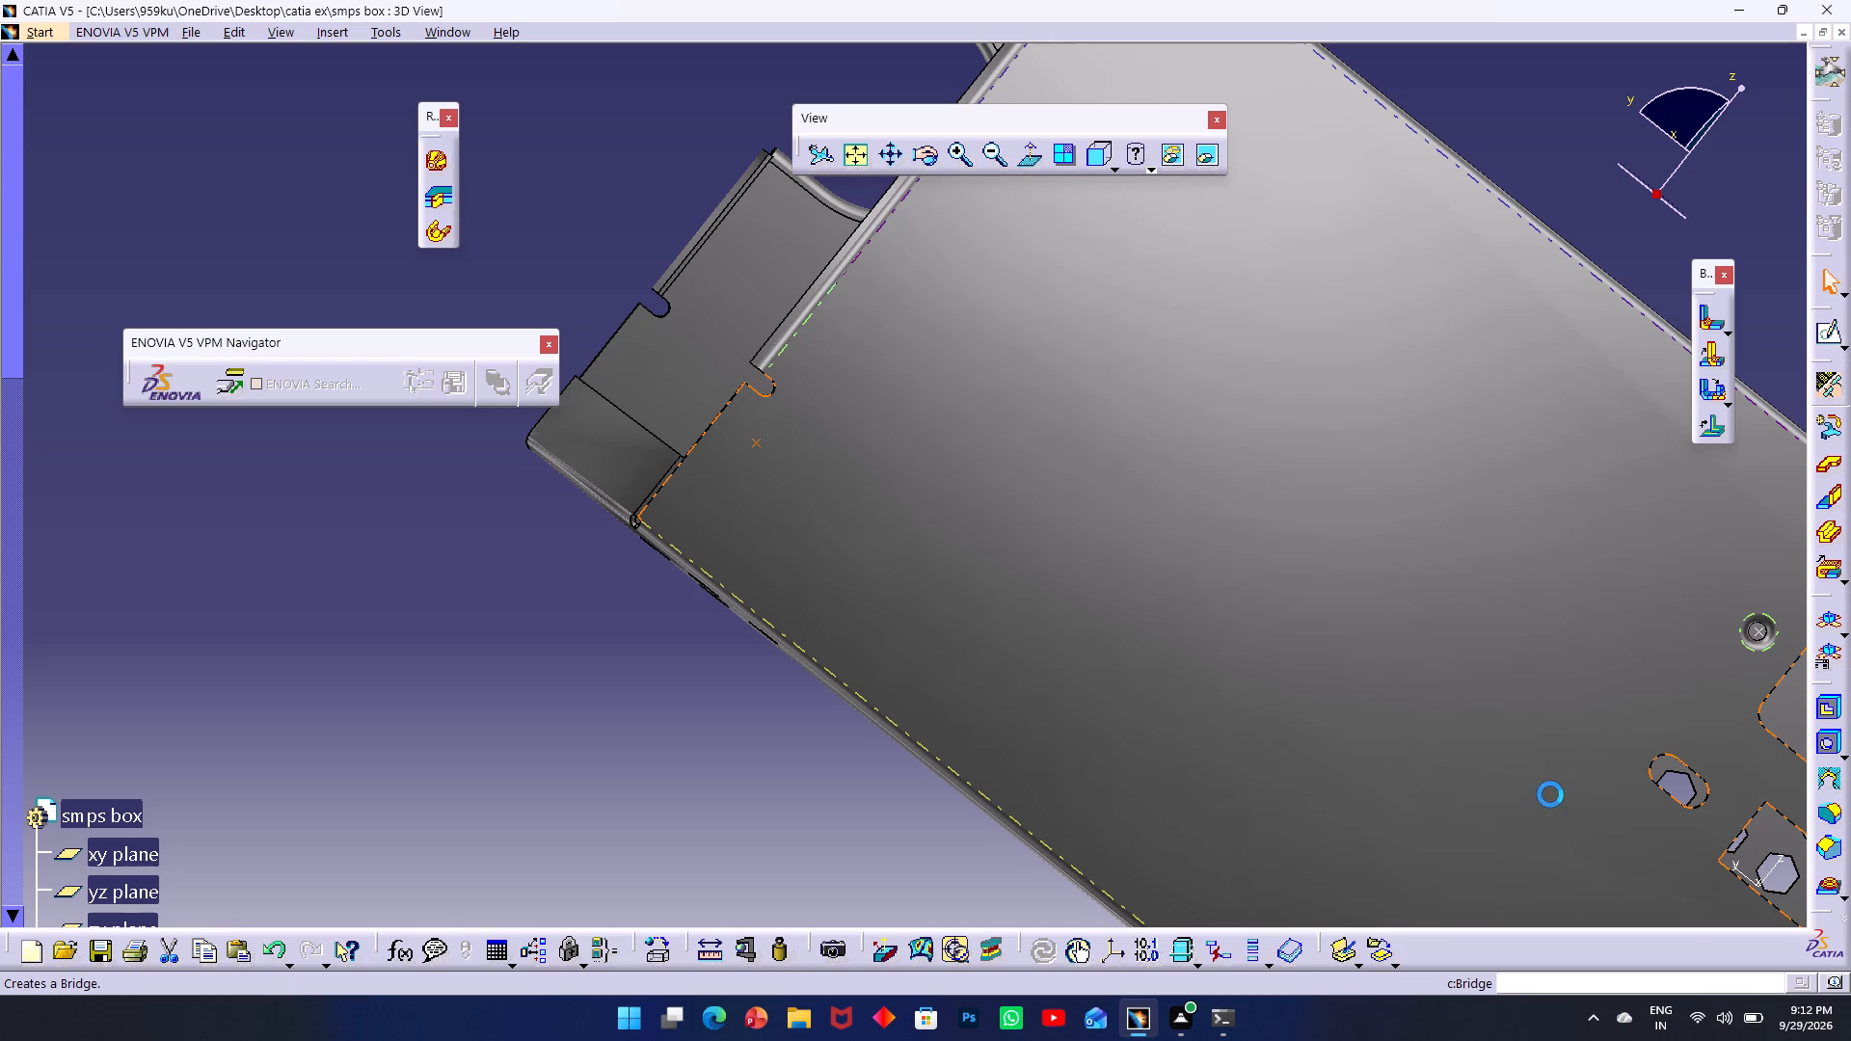
{"action": "left_click", "coordinate": [755, 442]}
{"action": "left_click", "coordinate": [789, 456]}
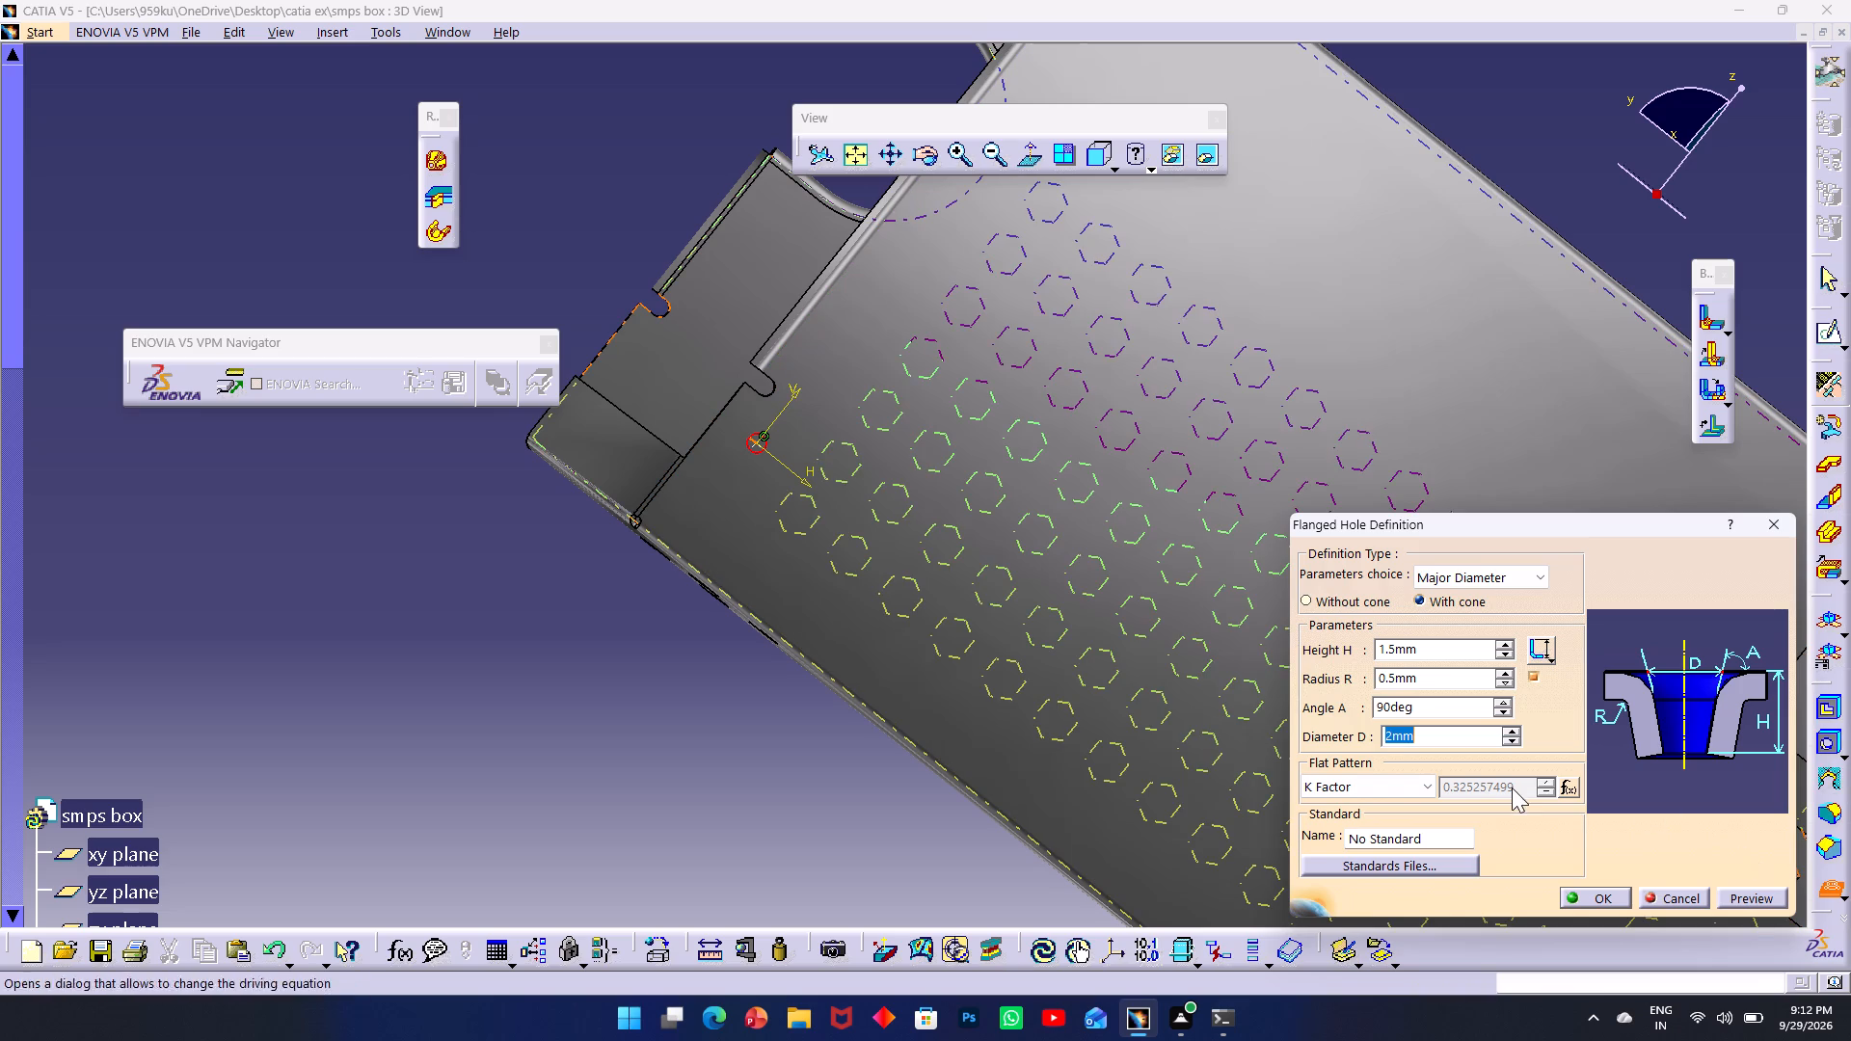
{"action": "key", "text": "3"}
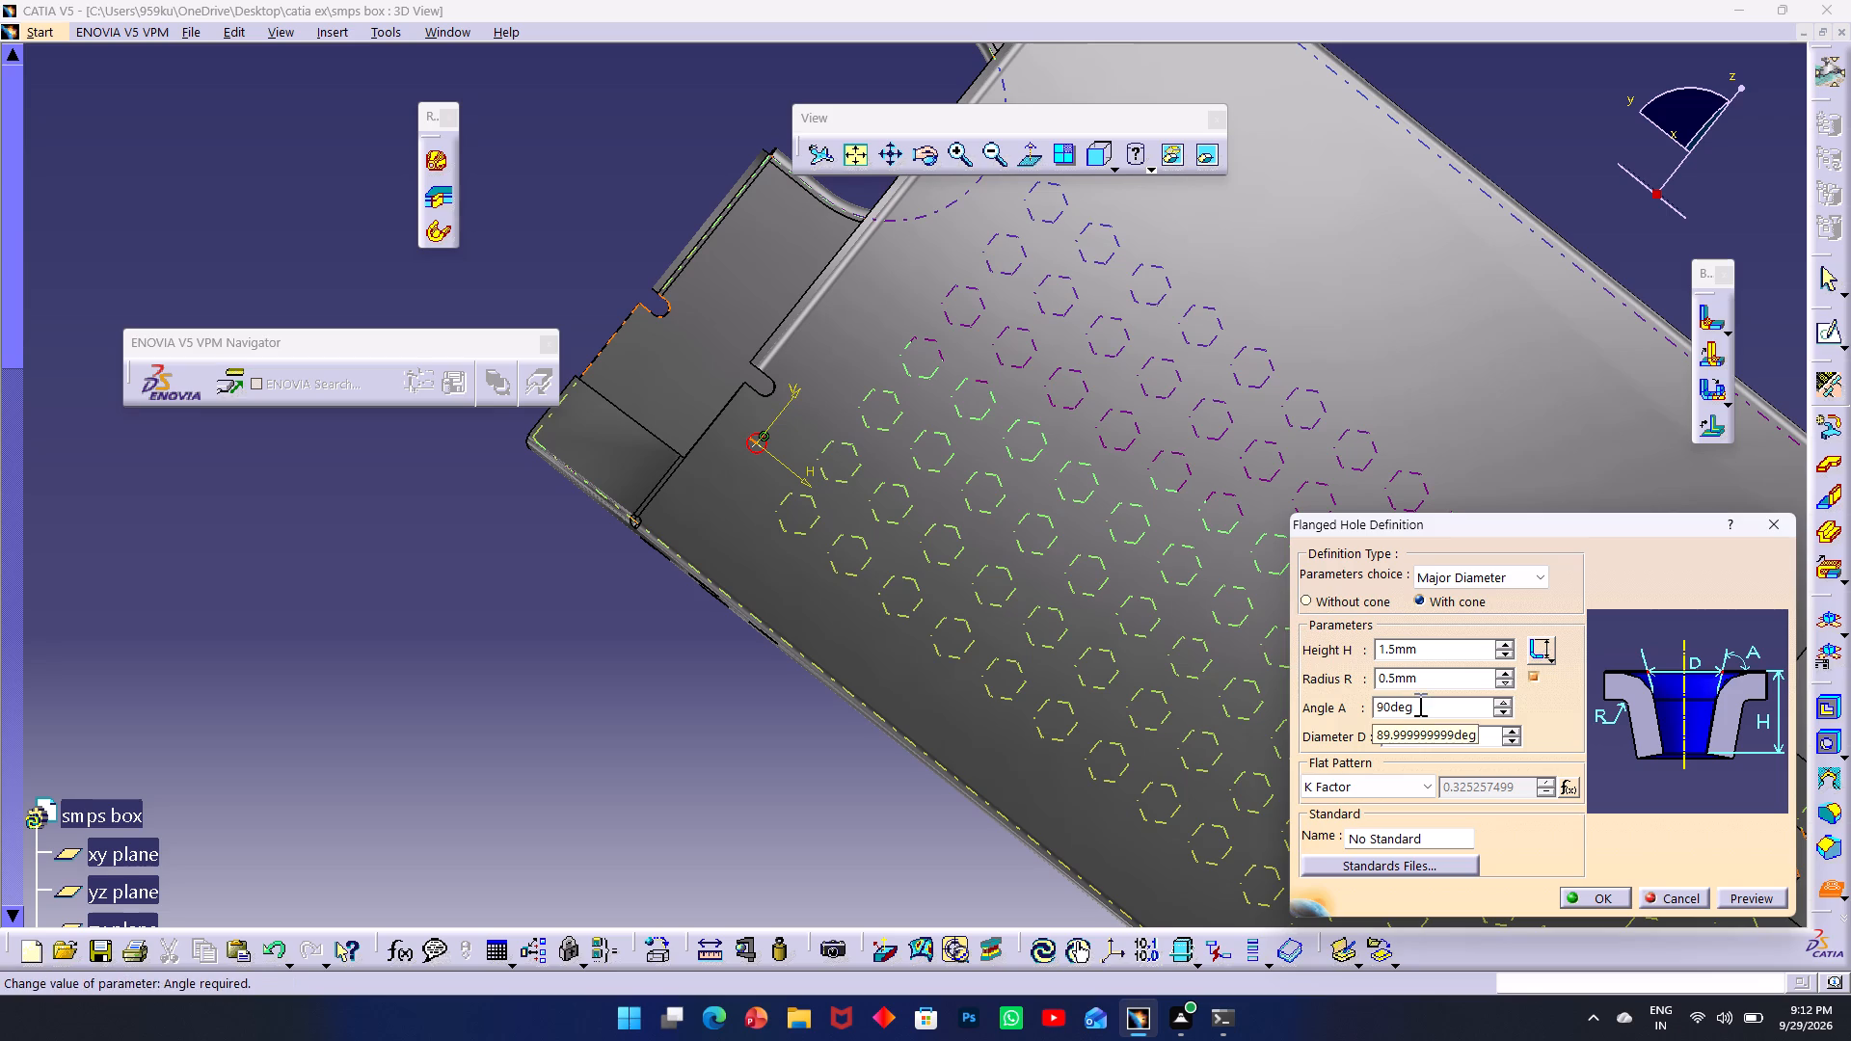
{"action": "left_click", "coordinate": [1757, 902]}
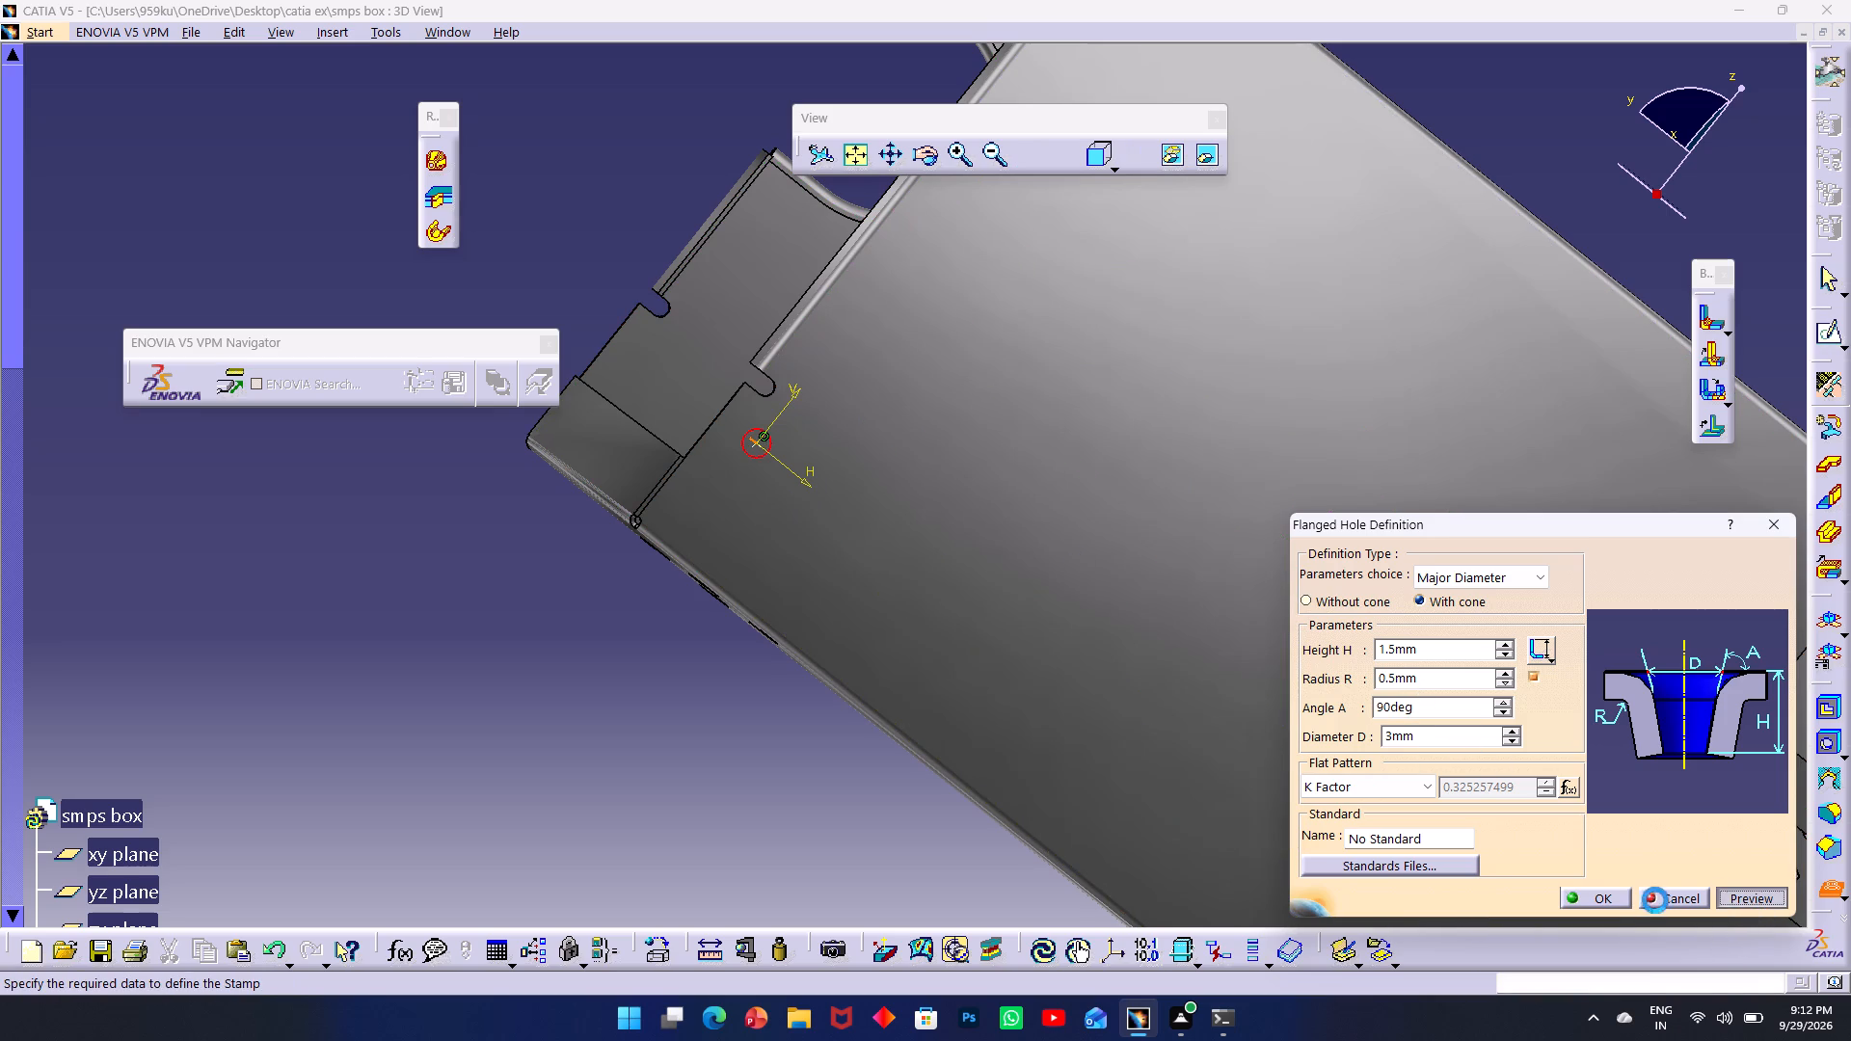
{"action": "left_click", "coordinate": [1592, 910]}
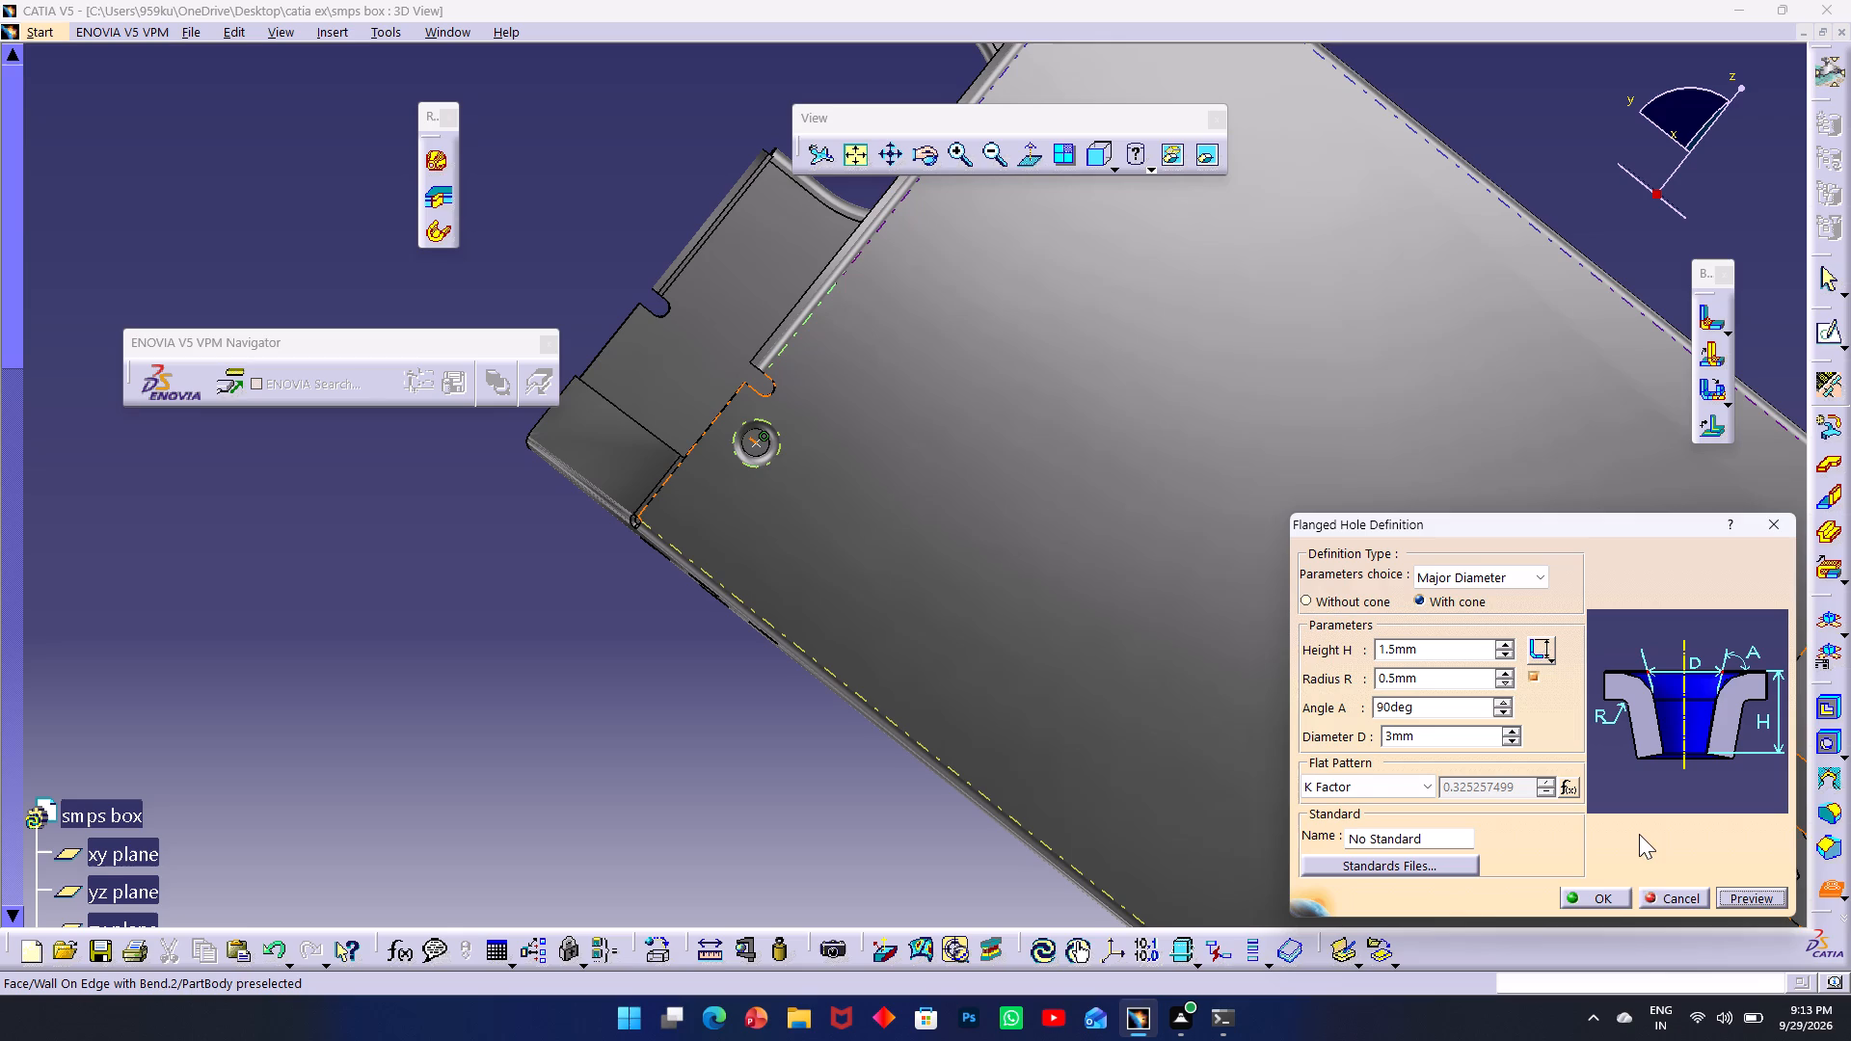
{"action": "left_click", "coordinate": [1604, 894]}
Create a user pattern of Flanged Hole.4 using the four corner points of Sketch.14 as positions.
{"action": "middle_click_drag", "start_coordinate": [1246, 291], "coordinate": [1218, 313]}
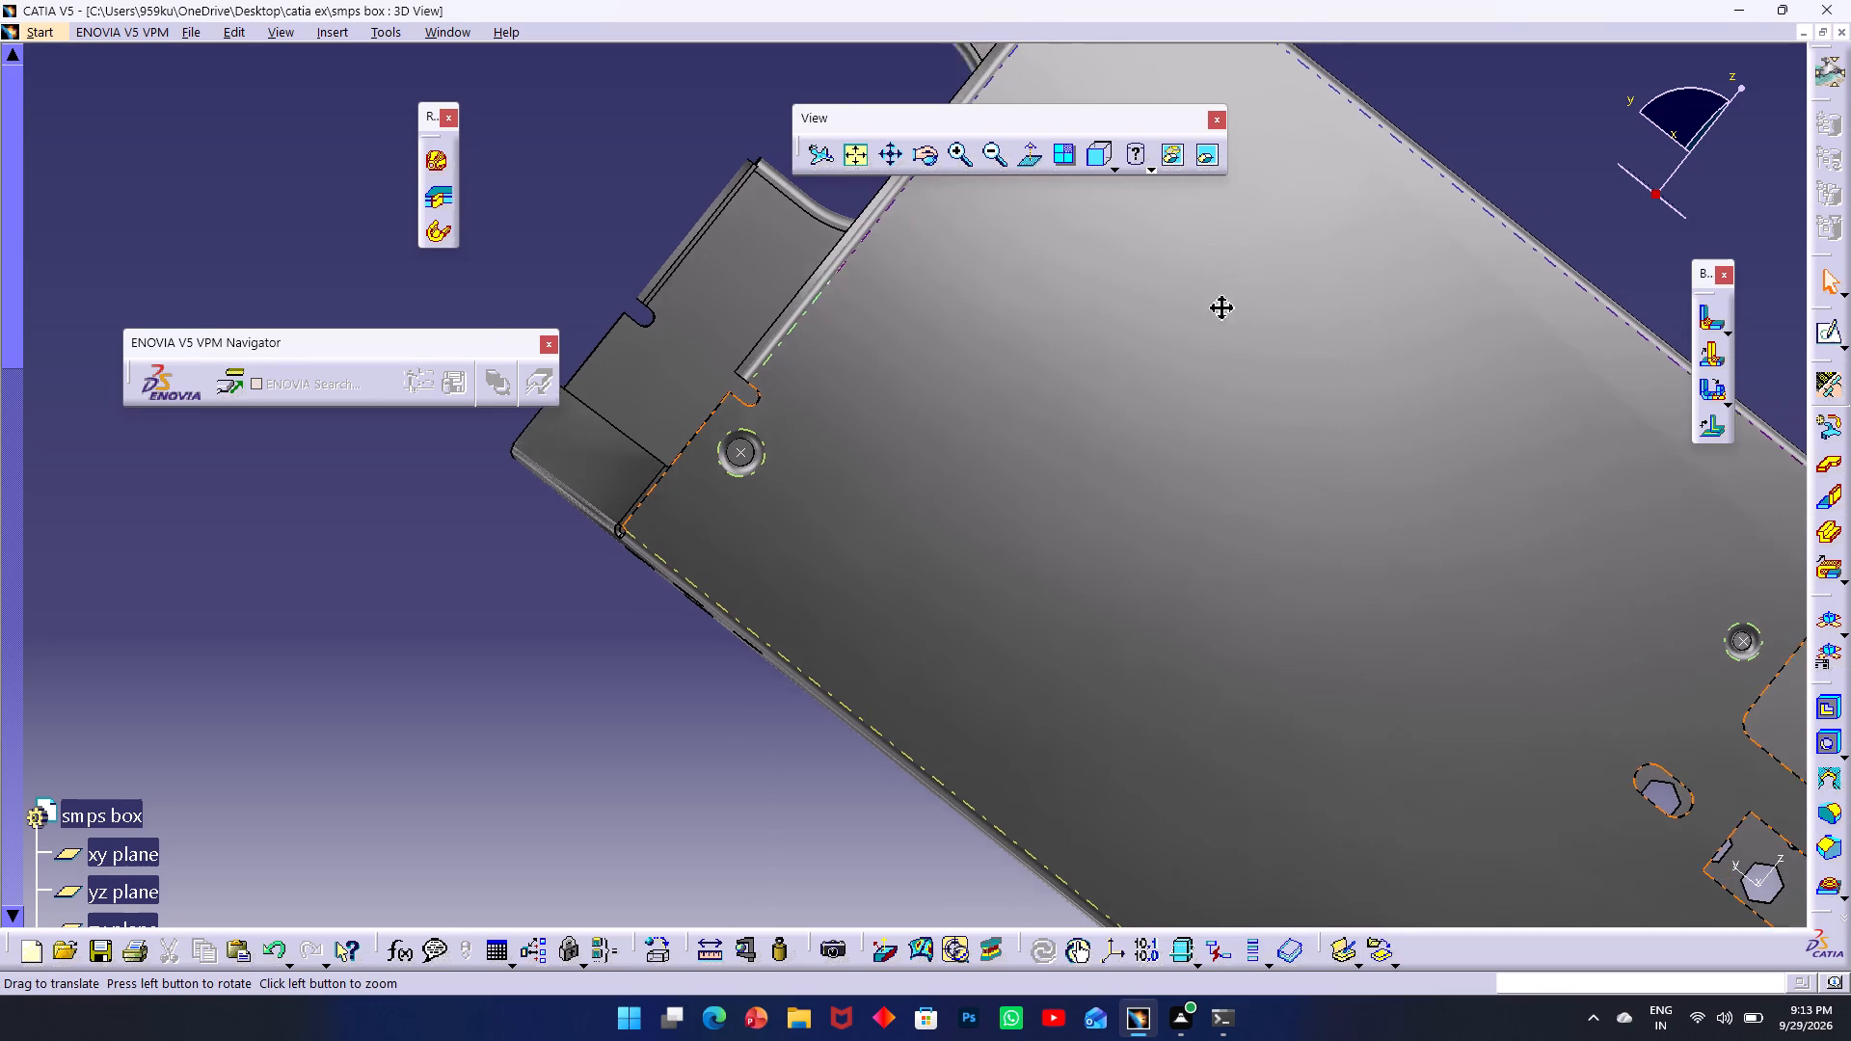
{"action": "middle_click_drag", "start_coordinate": [1218, 313], "coordinate": [1011, 426]}
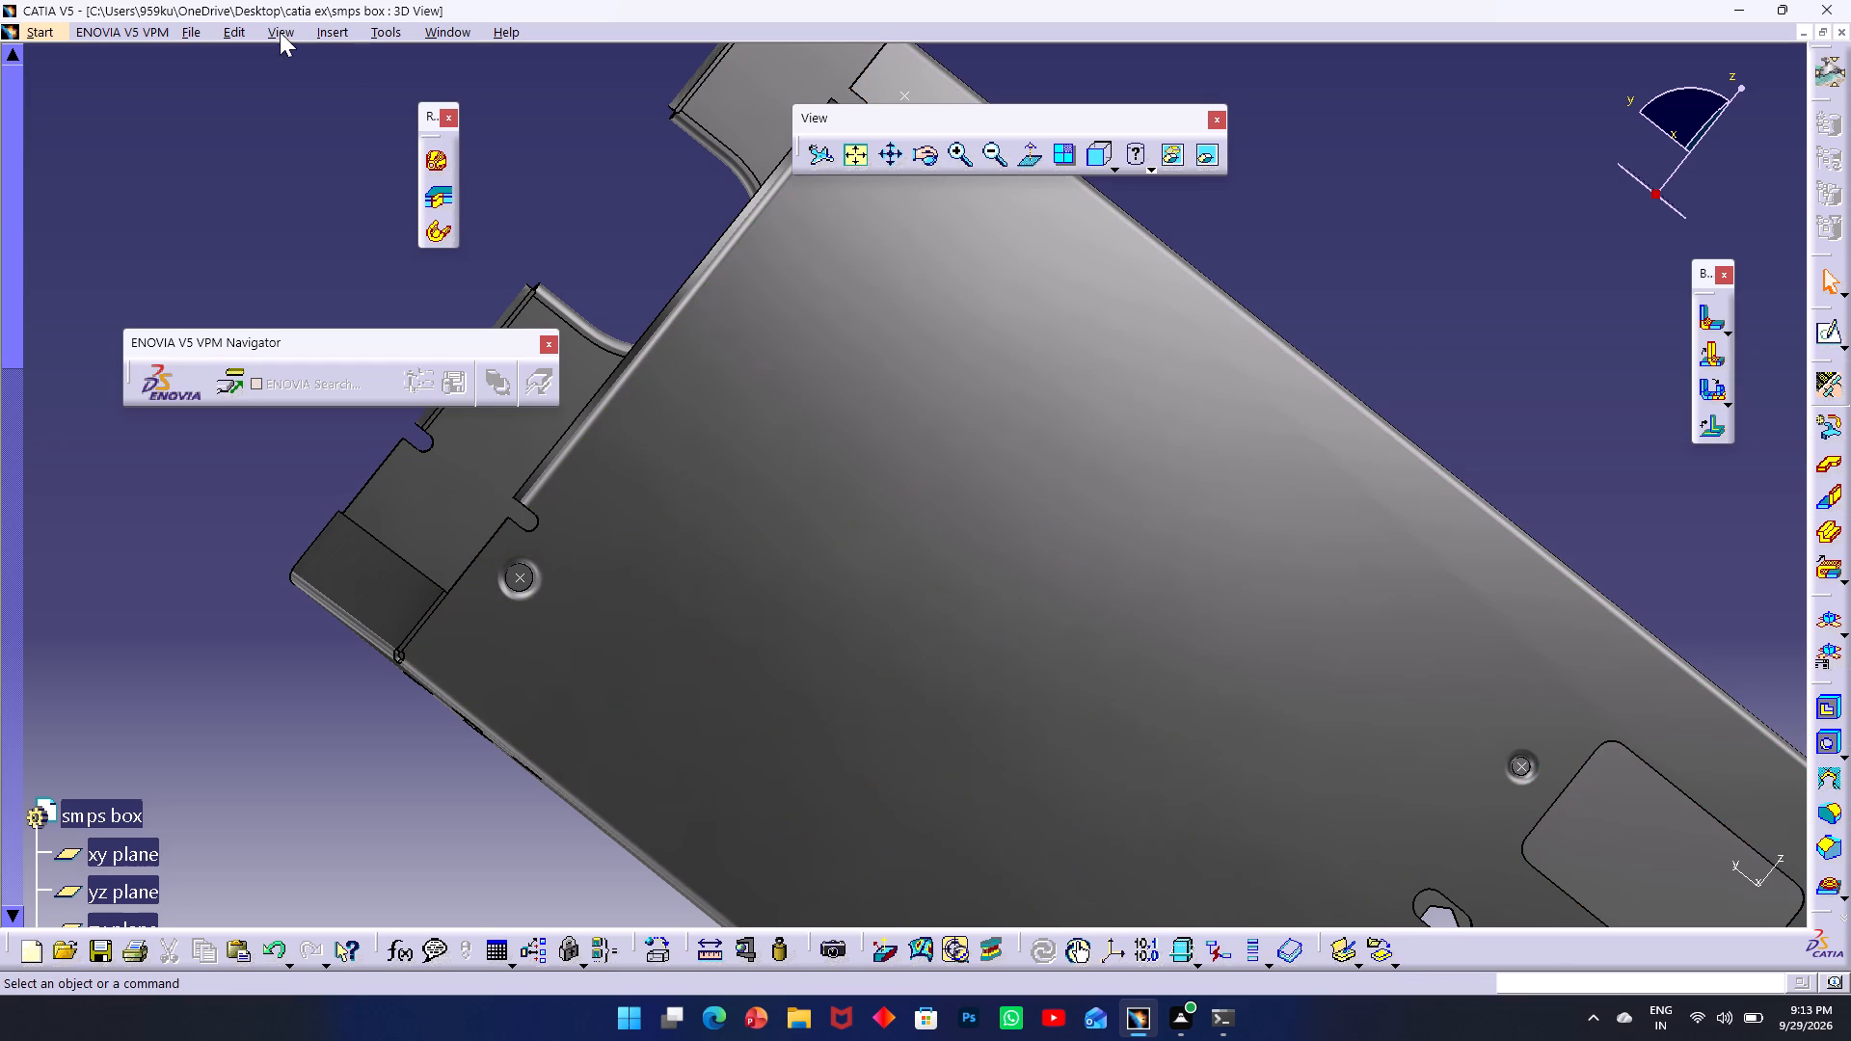
{"action": "left_click", "coordinate": [337, 31]}
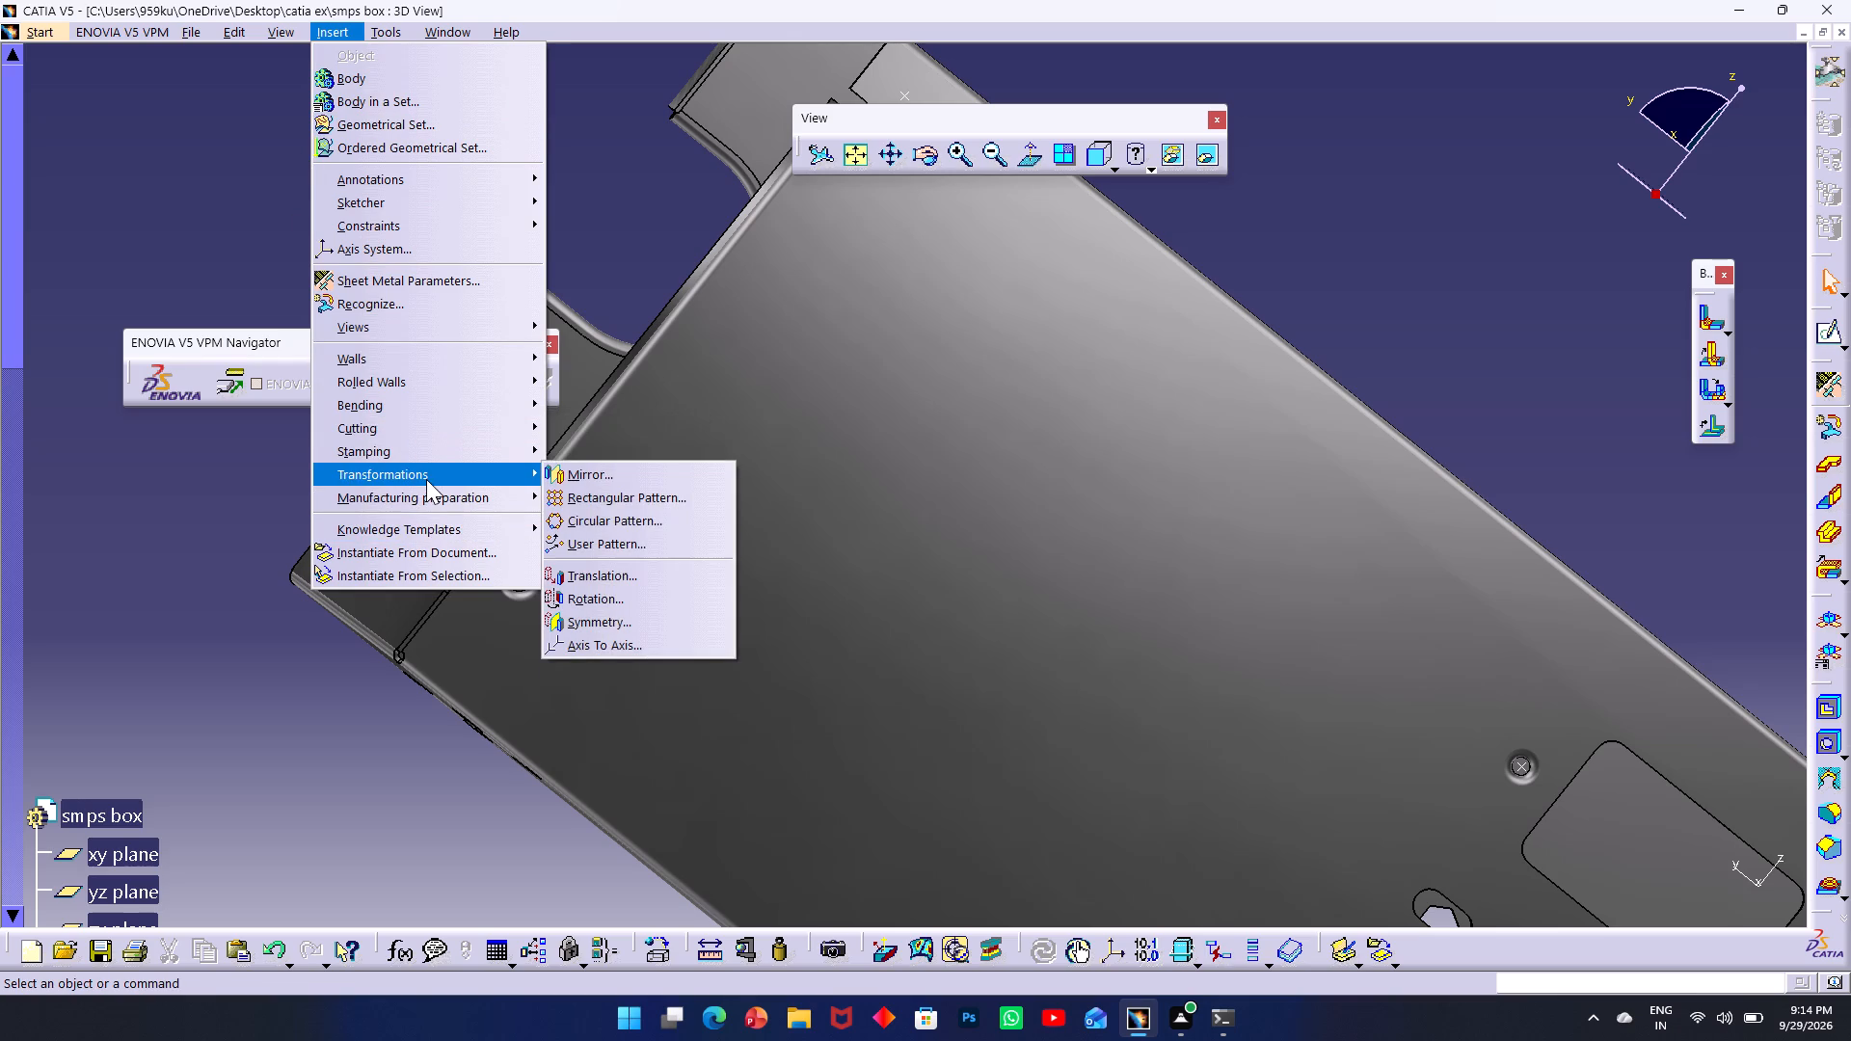
{"action": "left_click", "coordinate": [659, 532]}
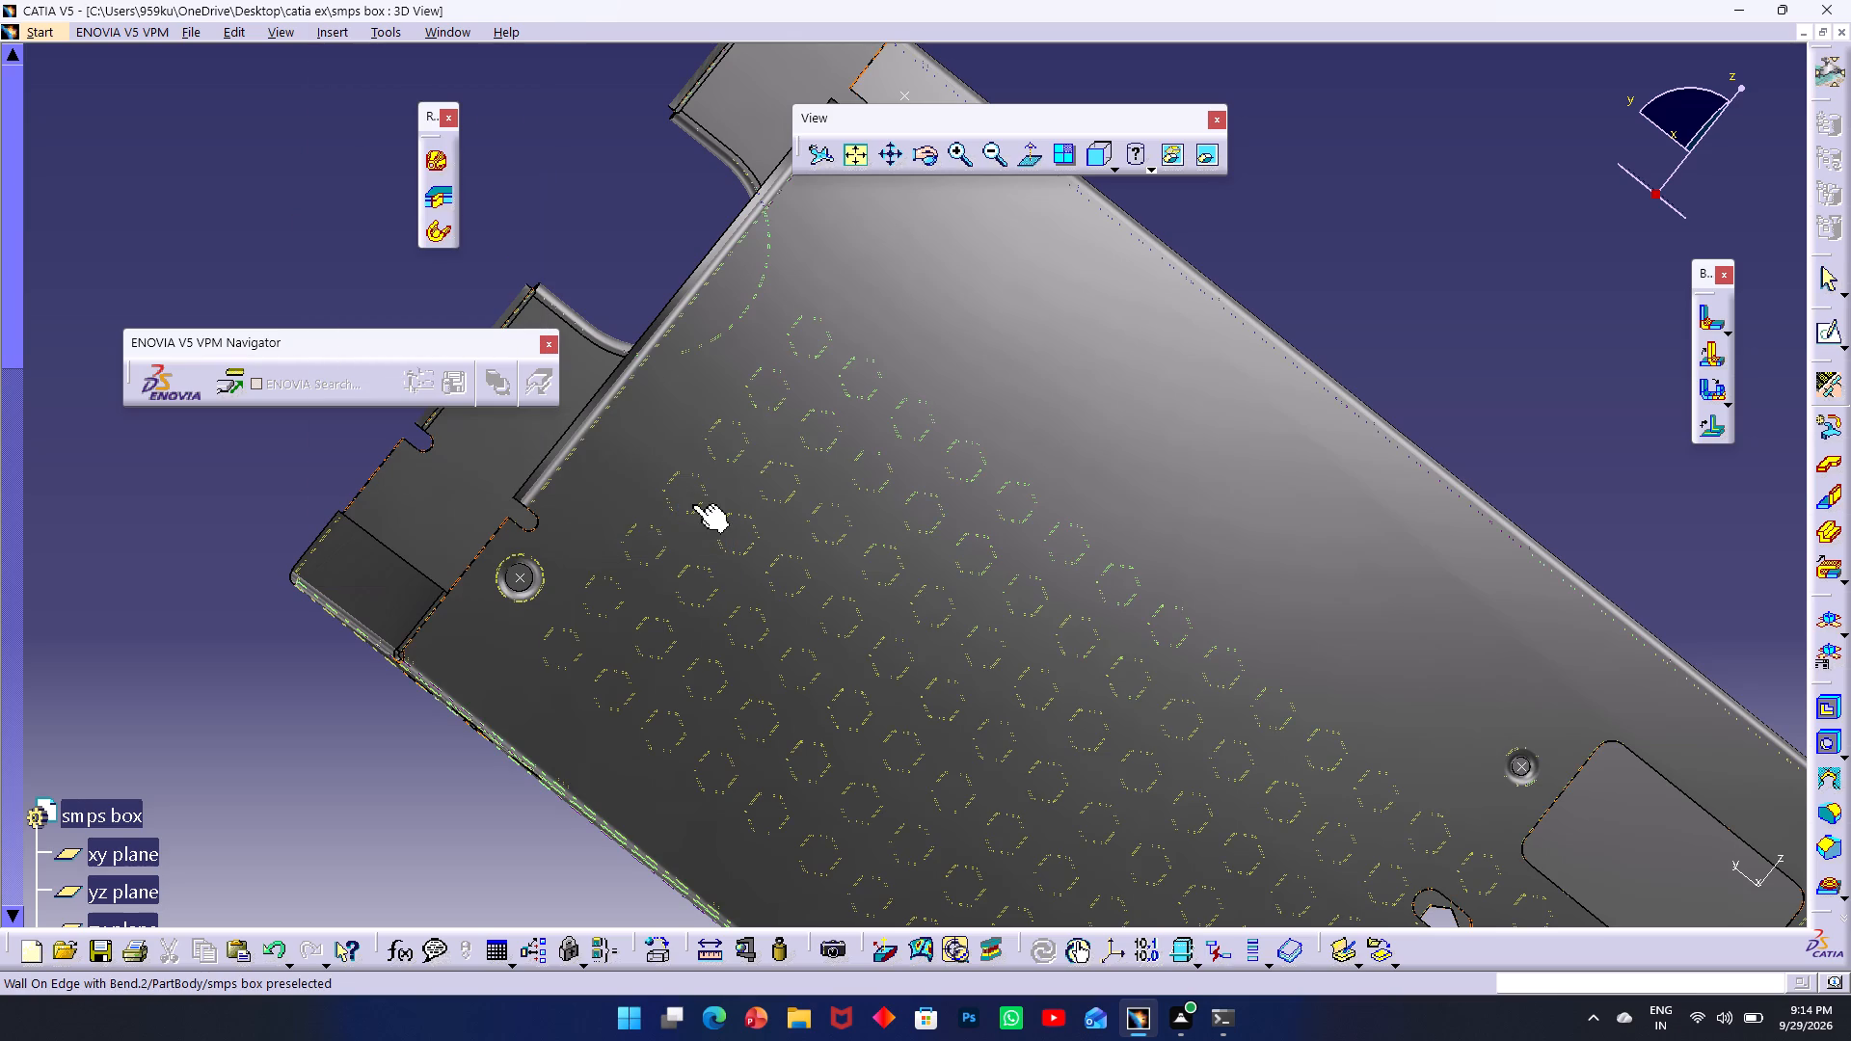
{"action": "middle_click_drag", "start_coordinate": [1152, 443], "coordinate": [1130, 365]}
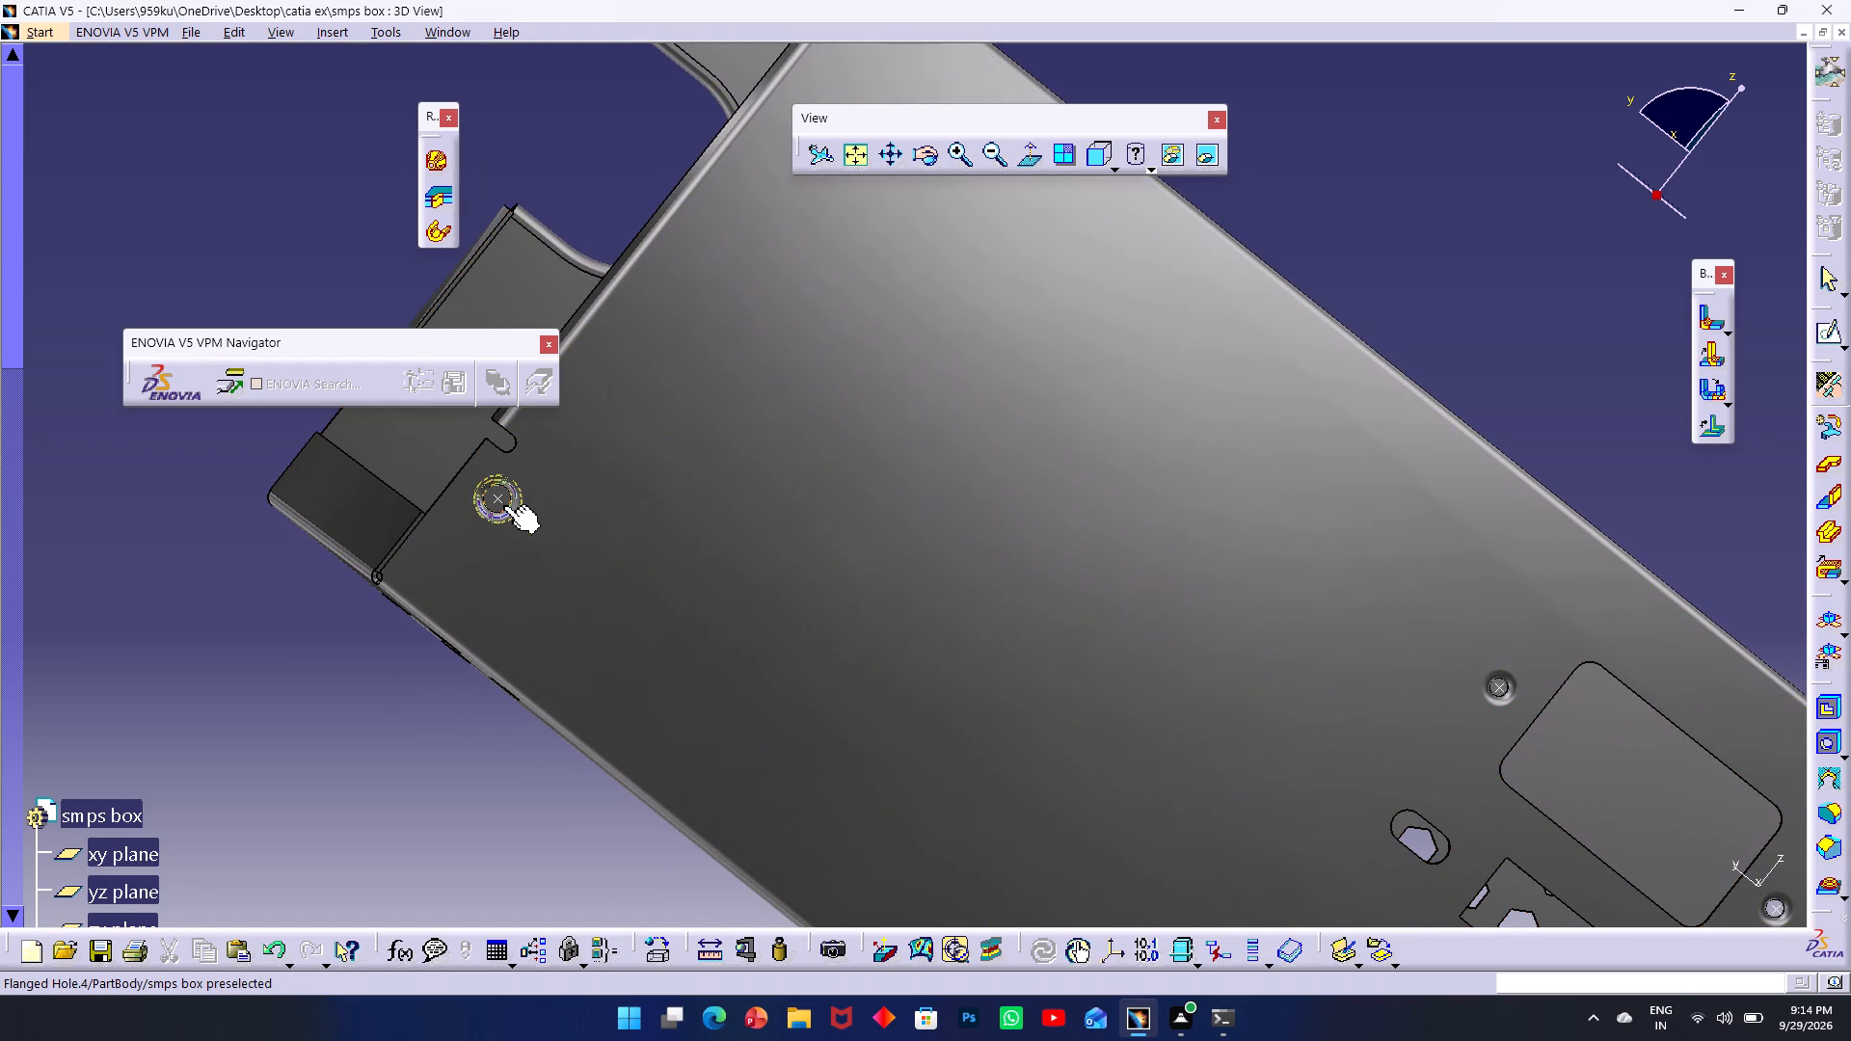
{"action": "scroll", "coordinate": [69, 129], "scroll_direction": "up", "scroll_amount": 9}
{"action": "scroll", "coordinate": [85, 127], "scroll_direction": "down", "scroll_amount": 4}
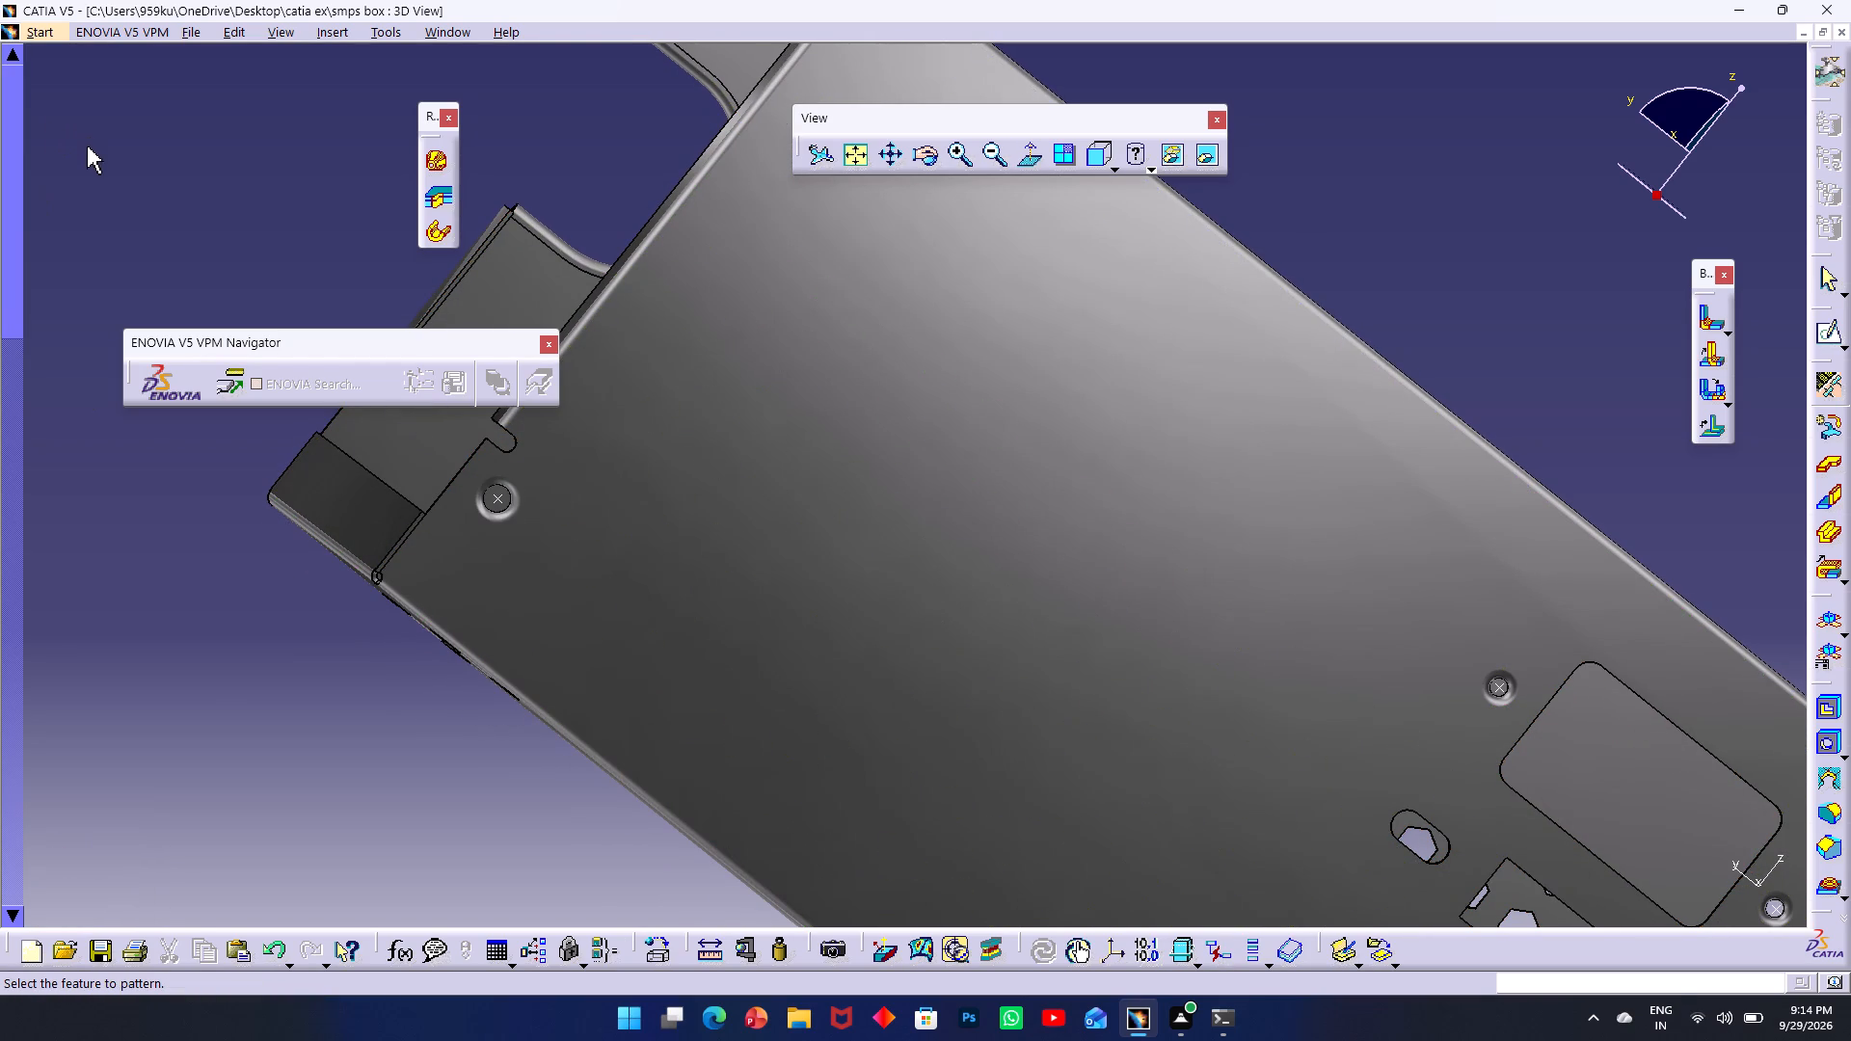
{"action": "scroll", "coordinate": [87, 147], "scroll_direction": "down", "scroll_amount": 13}
{"action": "scroll", "coordinate": [374, 718], "scroll_direction": "down", "scroll_amount": 5}
{"action": "scroll", "coordinate": [410, 590], "scroll_direction": "down", "scroll_amount": 4}
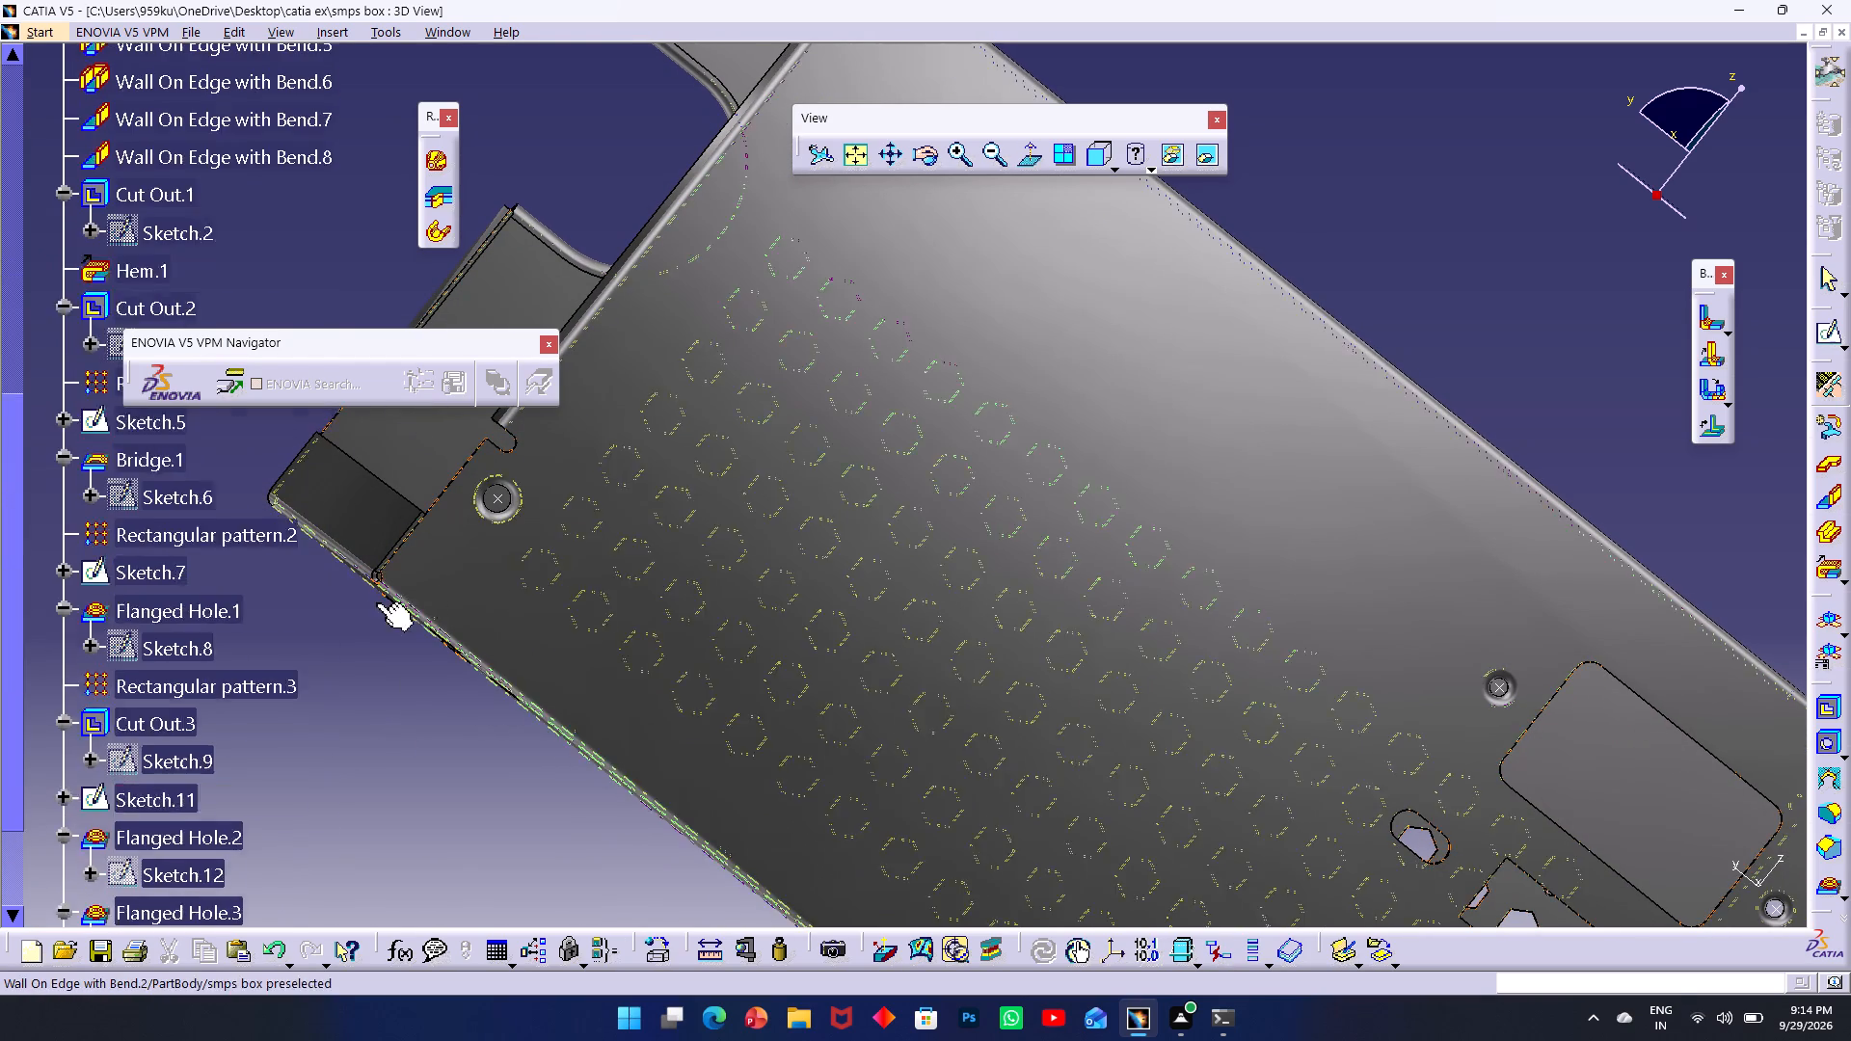
{"action": "scroll", "coordinate": [227, 677], "scroll_direction": "down", "scroll_amount": 4}
{"action": "left_click", "coordinate": [189, 582]}
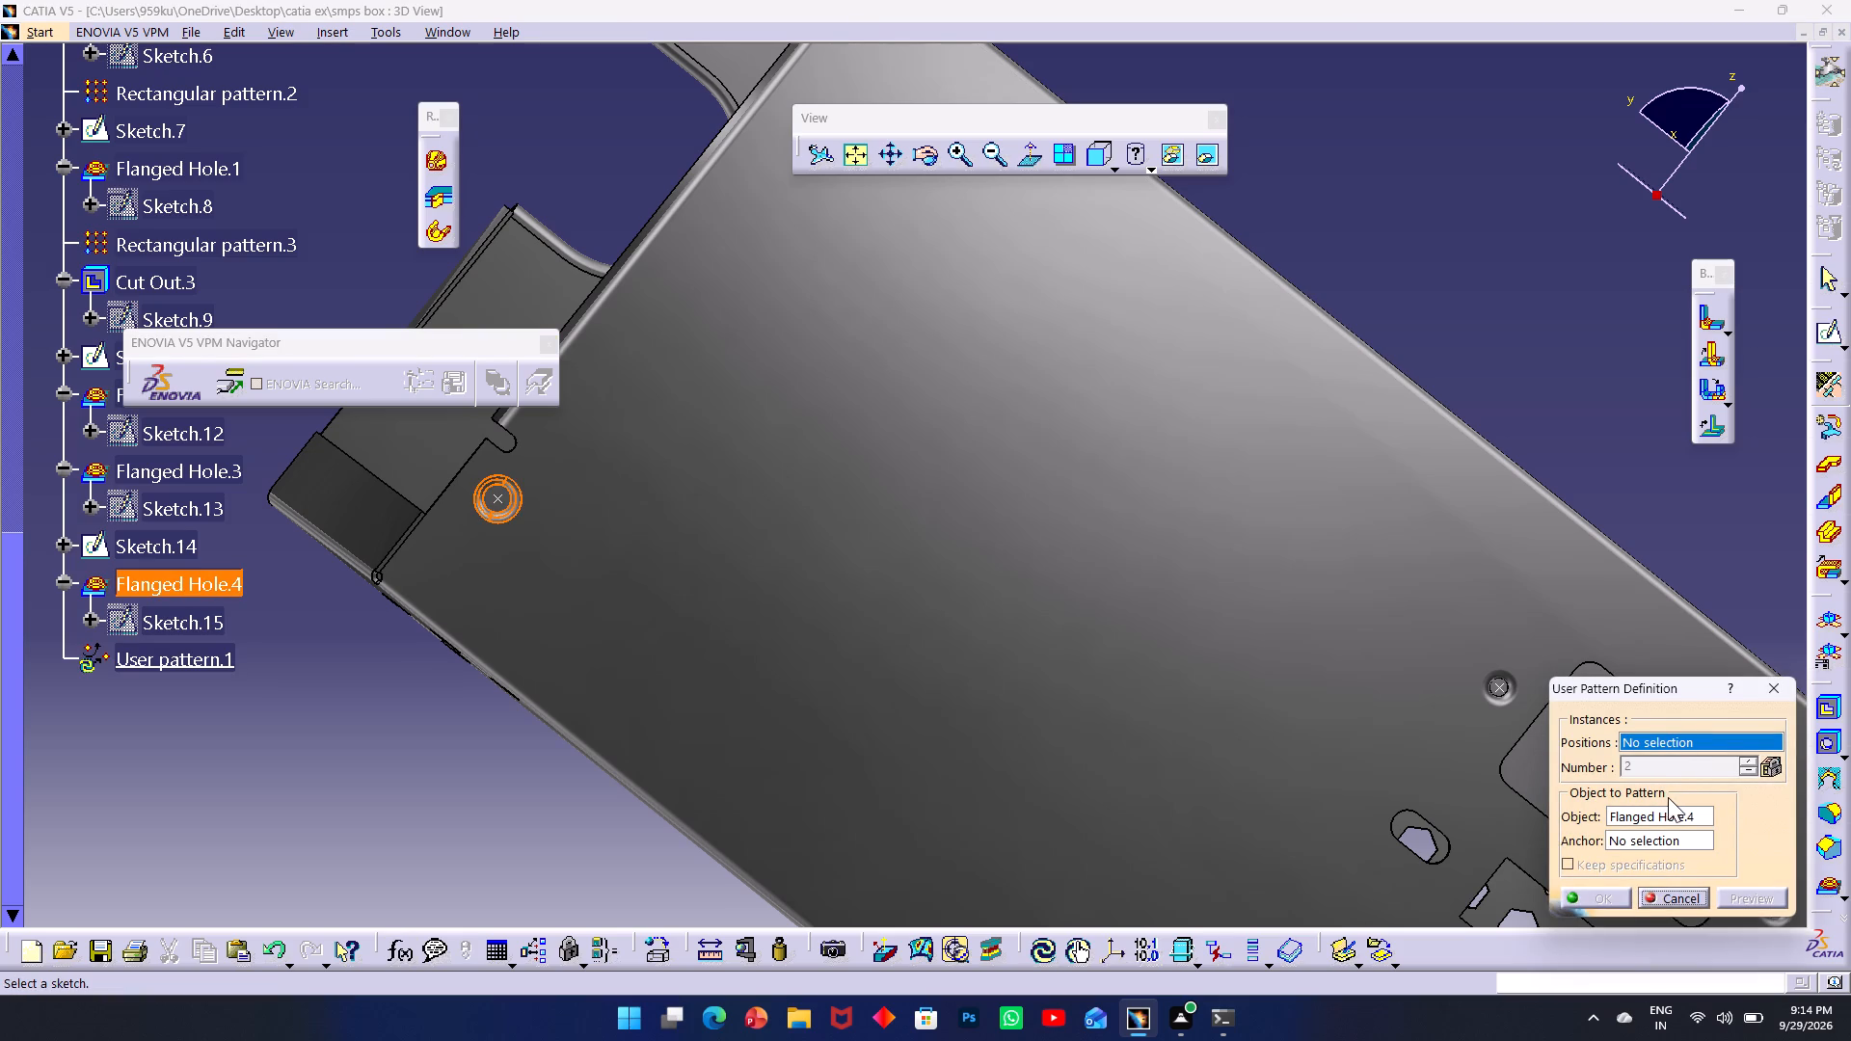
{"action": "left_click", "coordinate": [174, 622]}
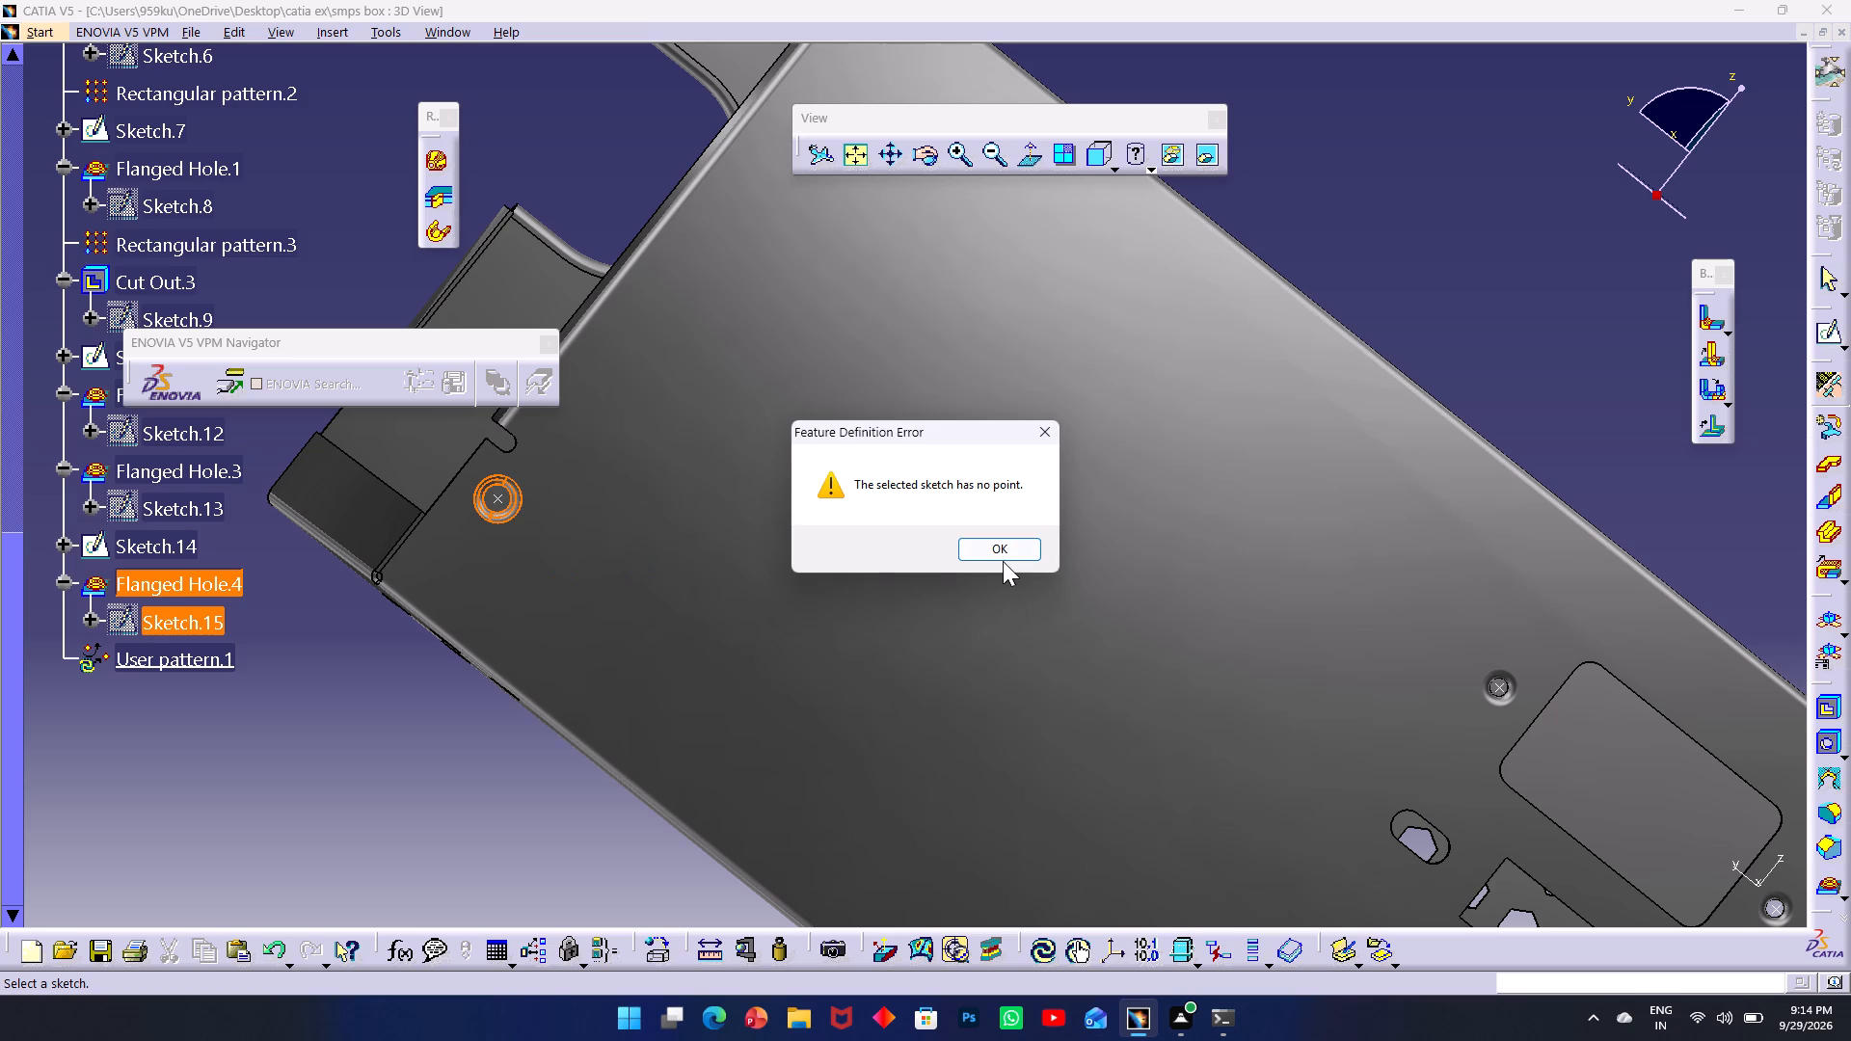
{"action": "left_click", "coordinate": [1003, 561]}
{"action": "middle_click_drag", "start_coordinate": [962, 573], "coordinate": [634, 139]}
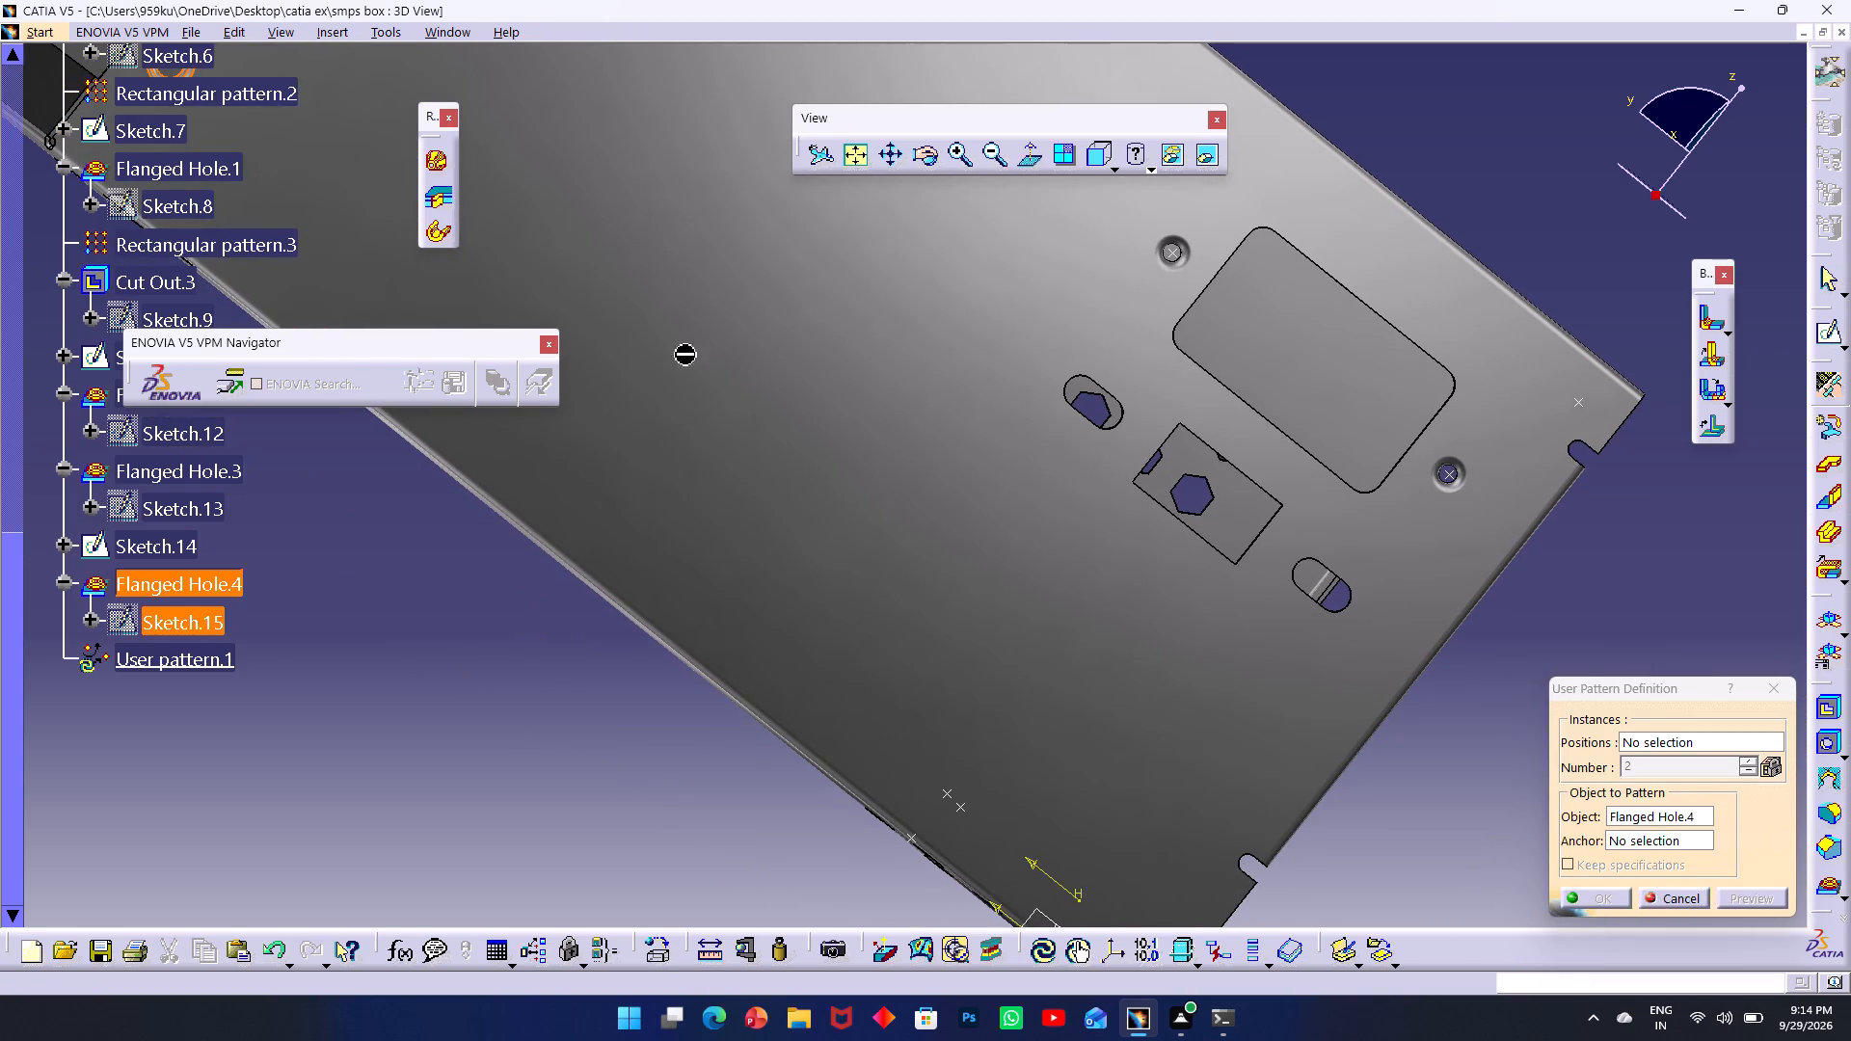
{"action": "left_click", "coordinate": [1696, 741]}
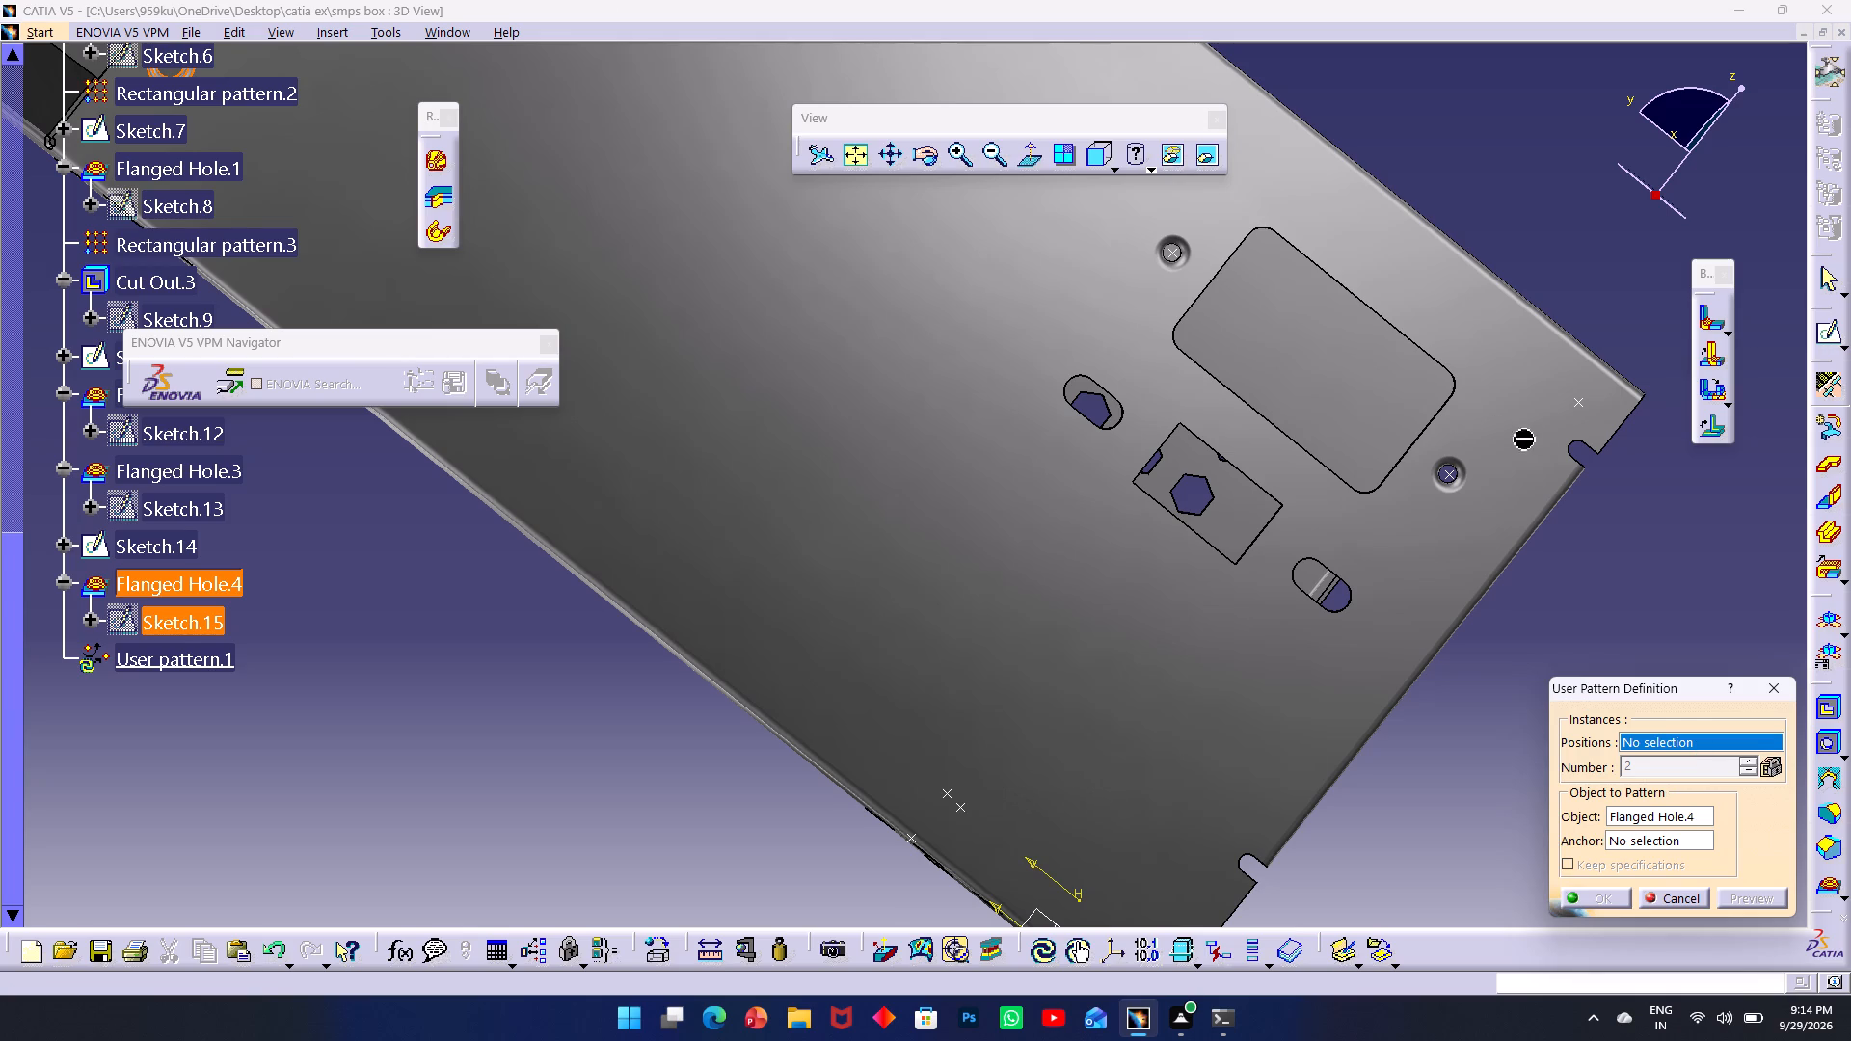
{"action": "left_click", "coordinate": [1584, 404]}
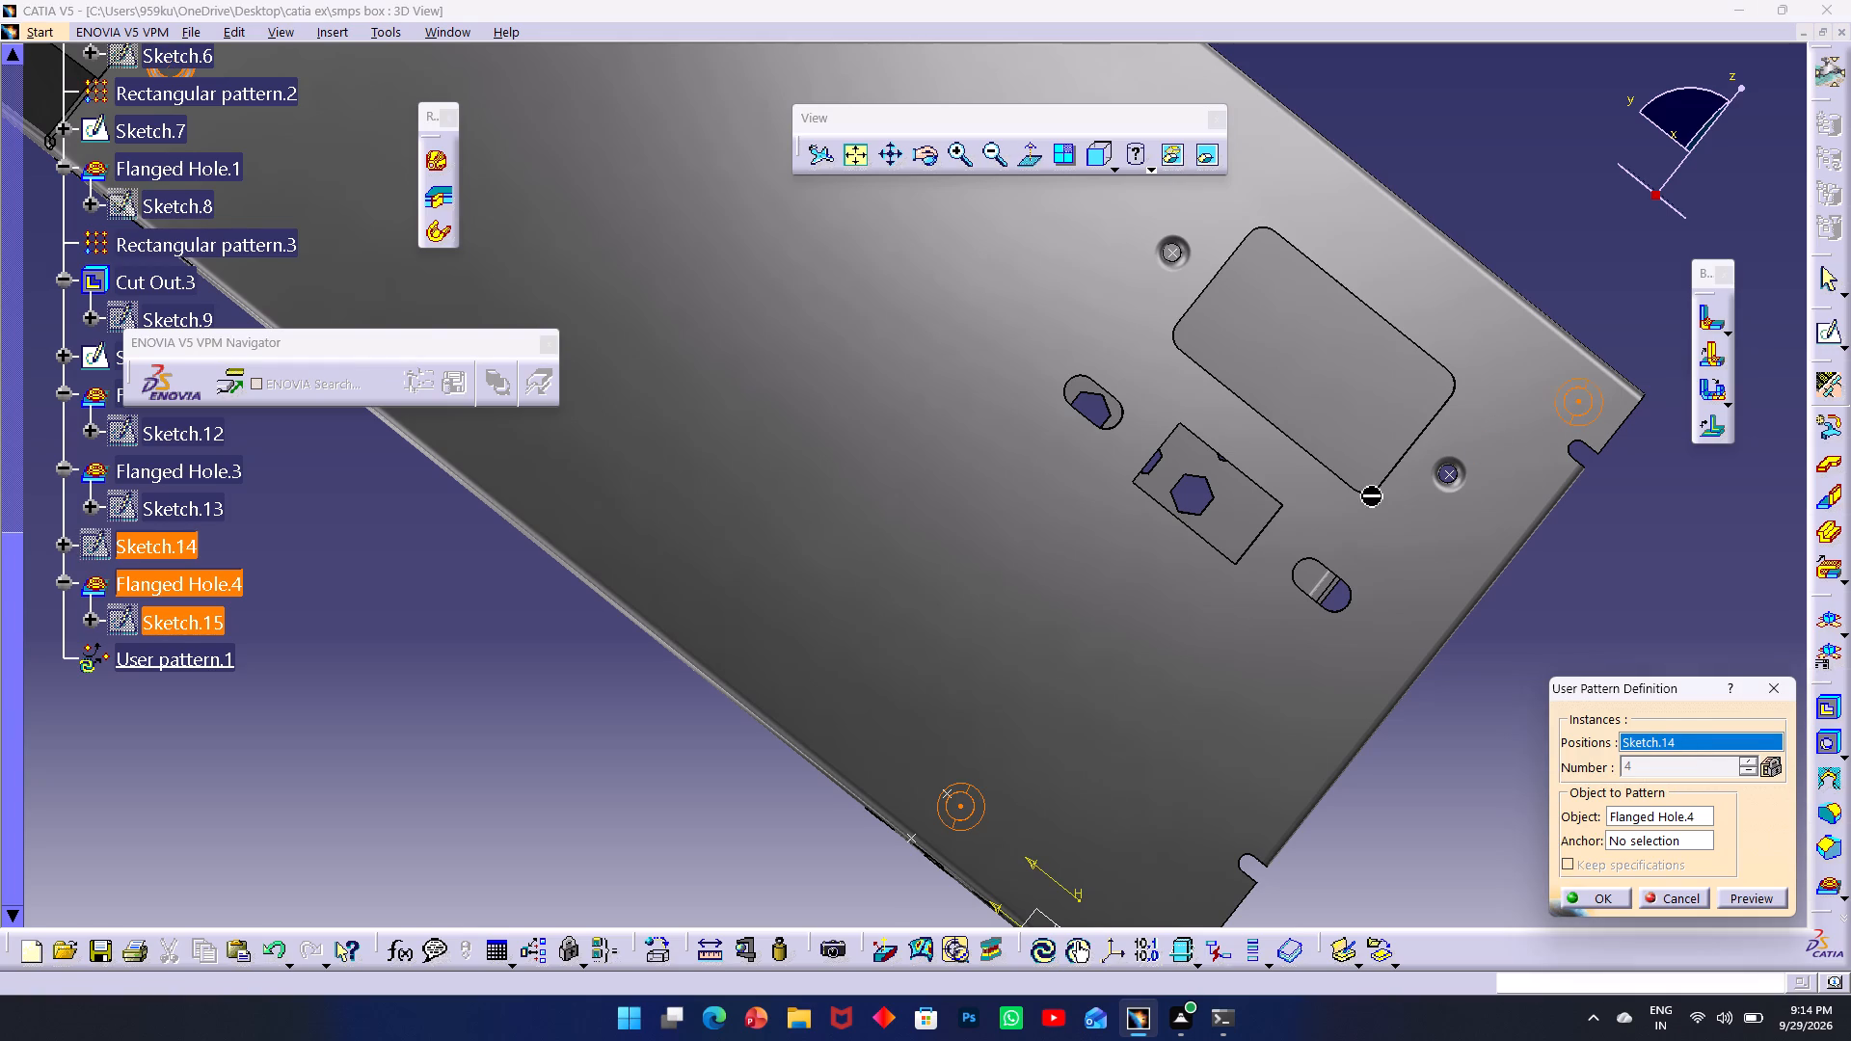
{"action": "middle_click_drag", "start_coordinate": [912, 422], "coordinate": [1414, 856]}
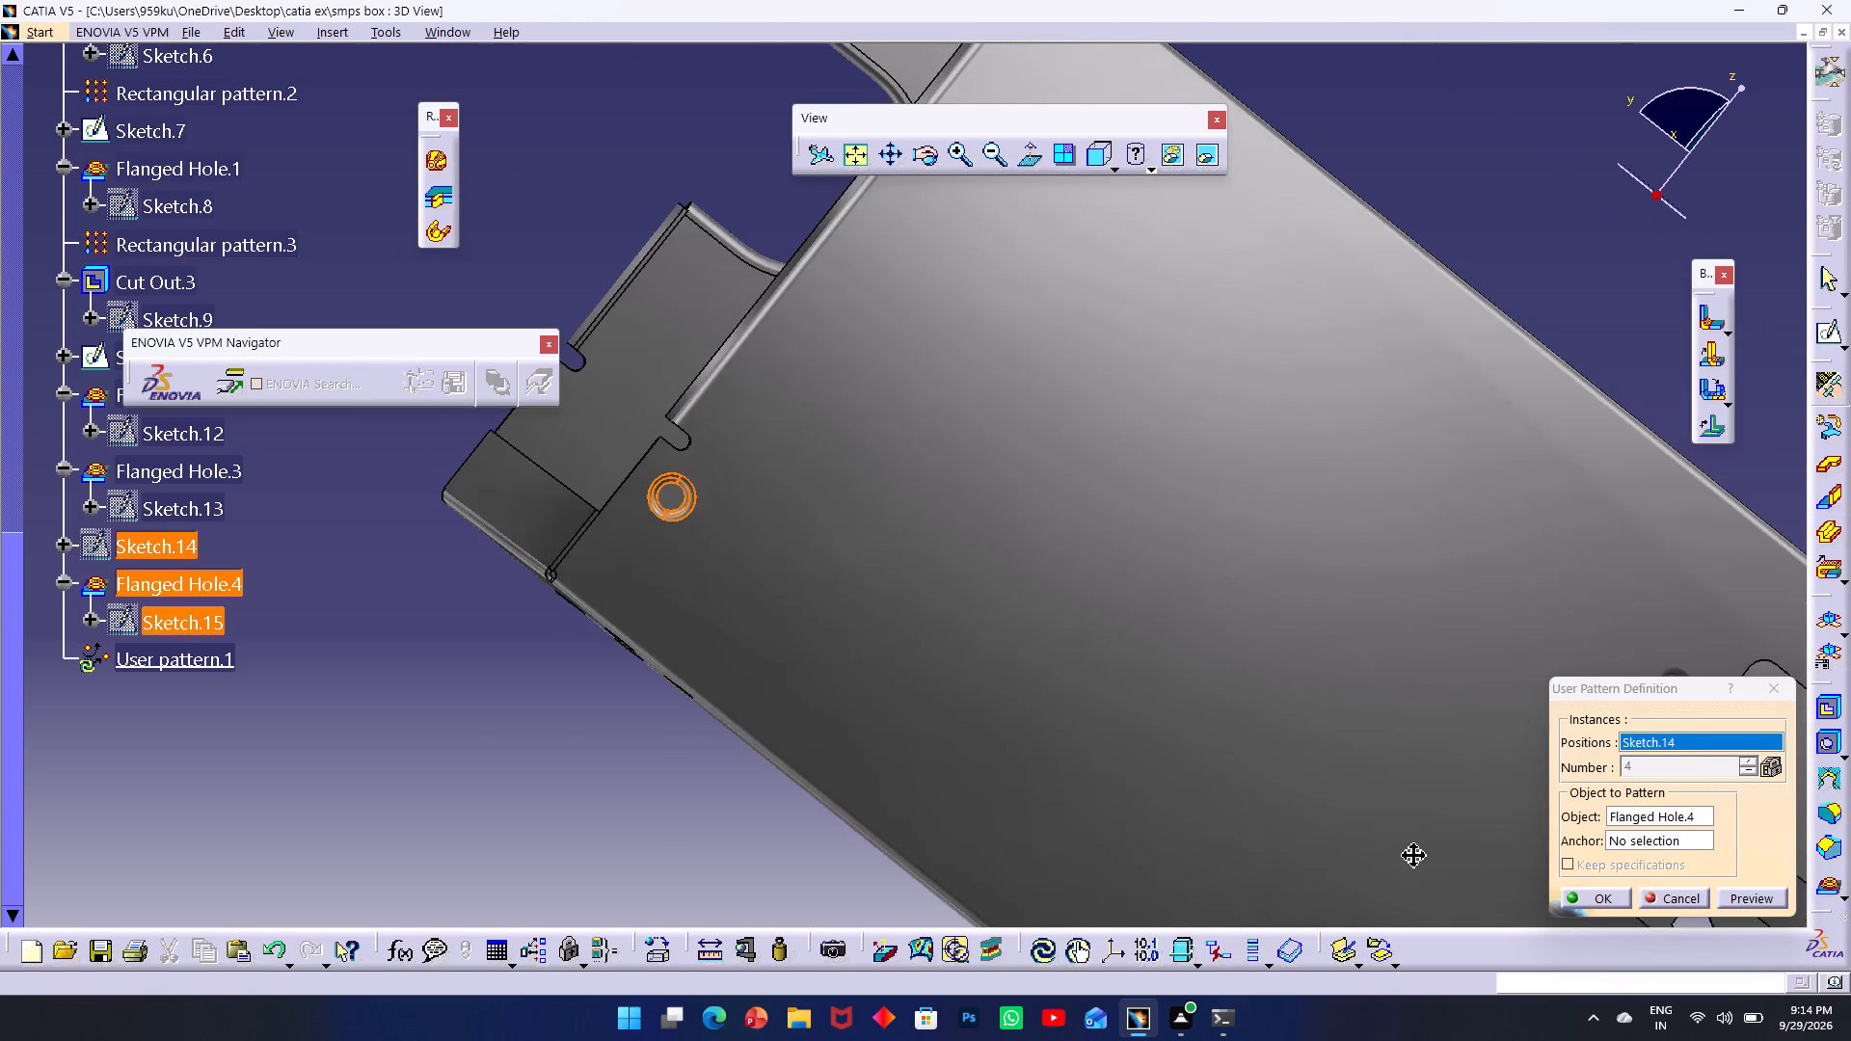
{"action": "middle_click_drag", "start_coordinate": [1414, 856], "coordinate": [1242, 685]}
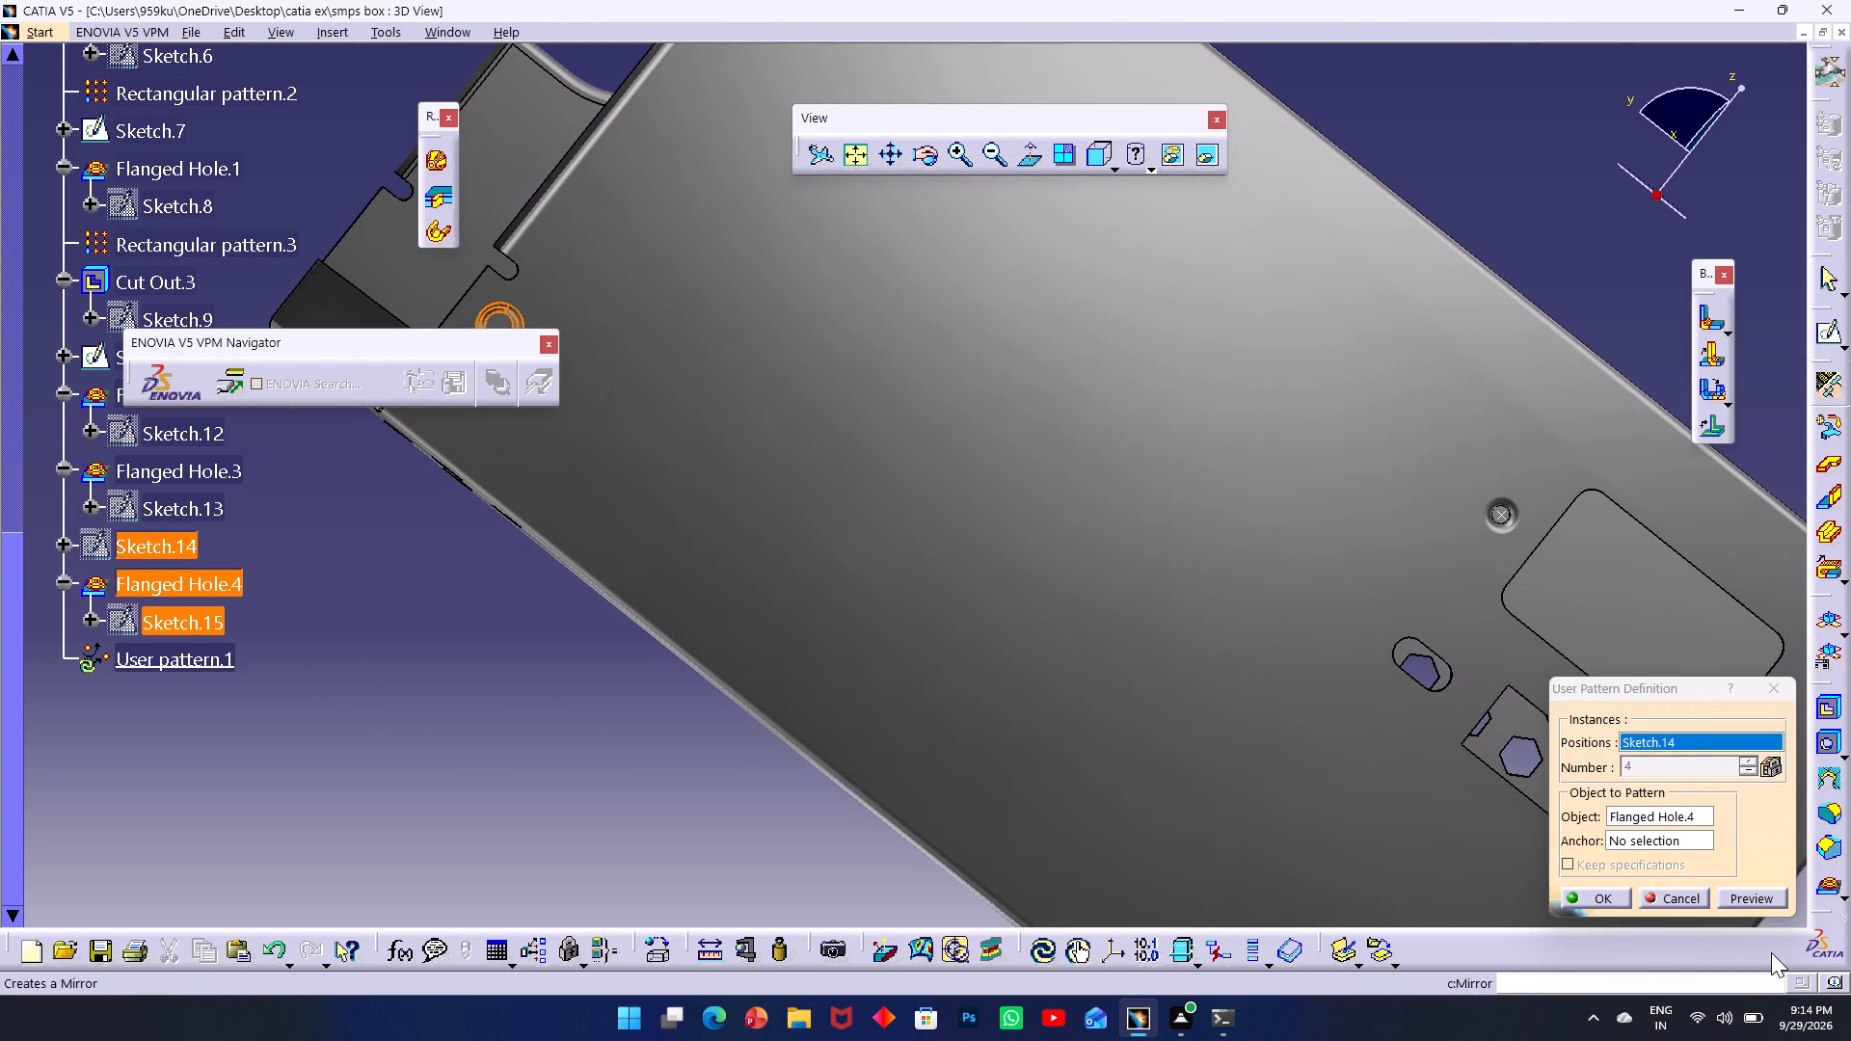
{"action": "left_click", "coordinate": [1596, 895]}
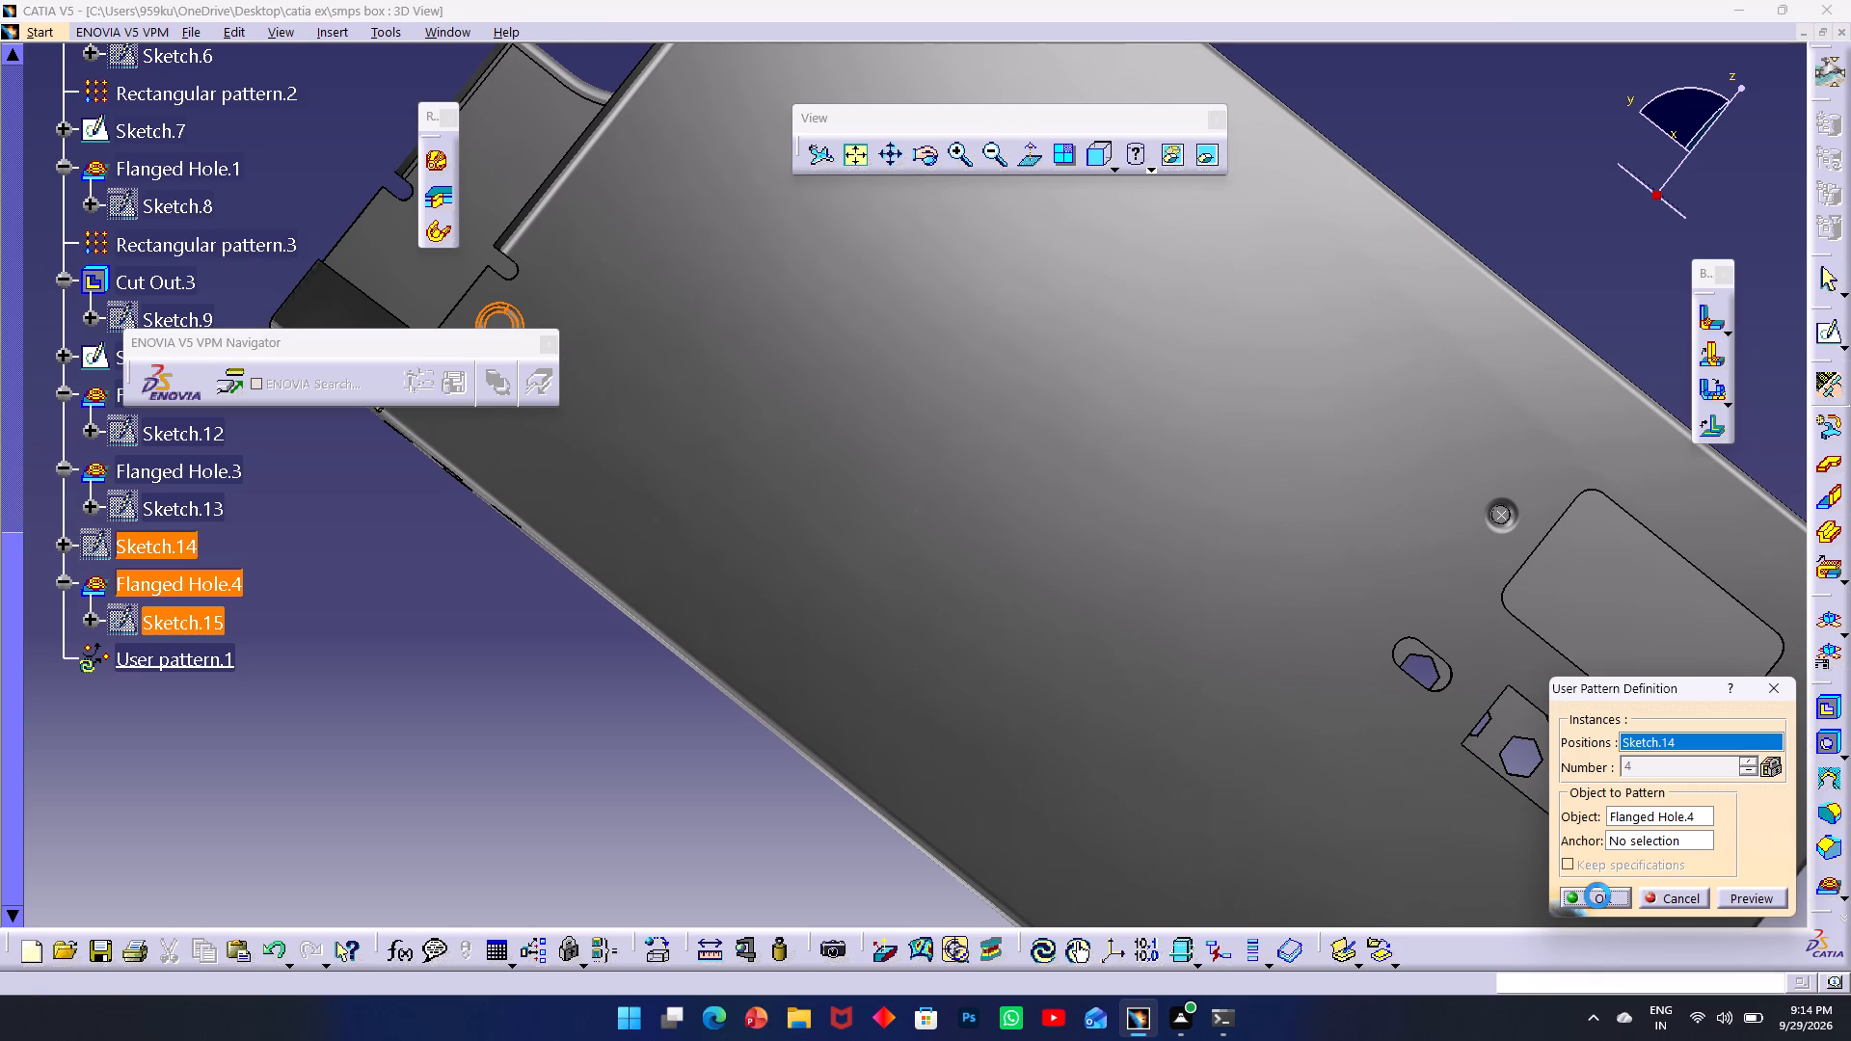
{"action": "left_click", "coordinate": [626, 800]}
Examine the patterned flanged holes near the corners of the cutout wall.
{"action": "middle_click_drag", "start_coordinate": [1380, 523], "coordinate": [1430, 184]}
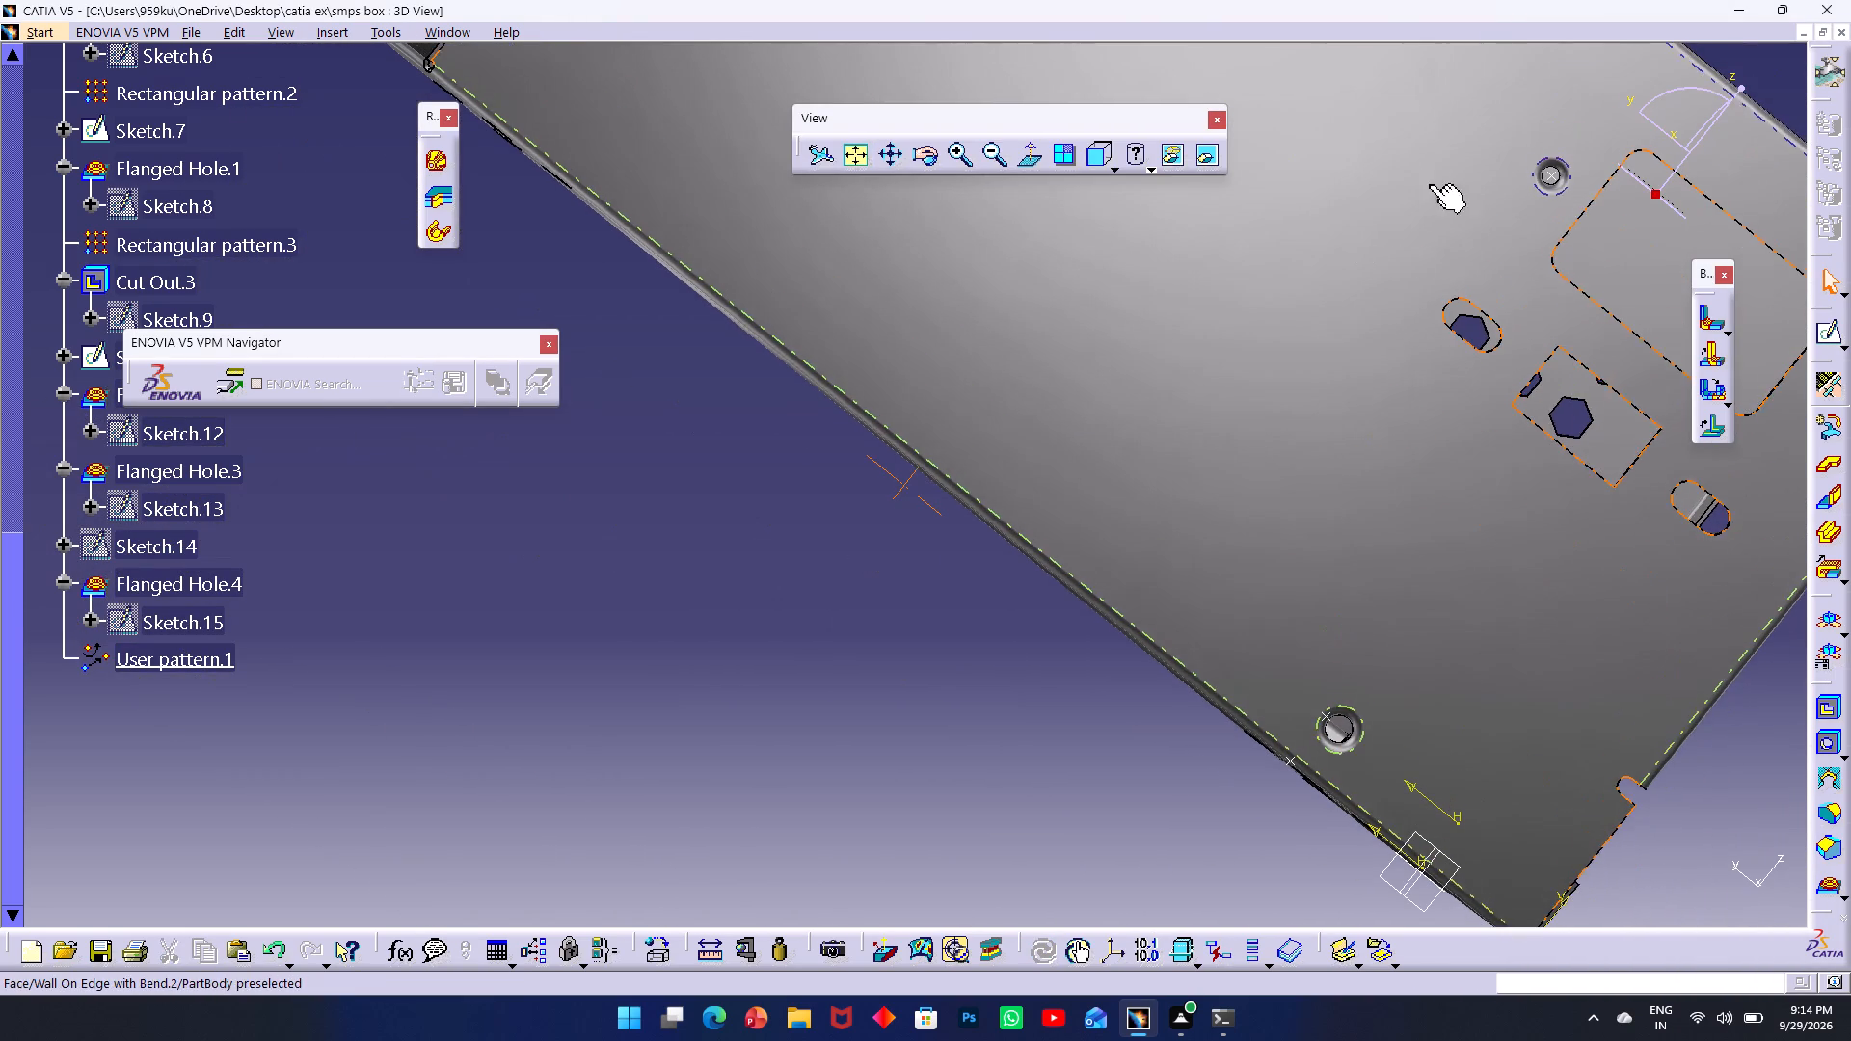
{"action": "left_click", "coordinate": [913, 723]}
{"action": "middle_click_drag", "start_coordinate": [1429, 465], "coordinate": [1039, 700]}
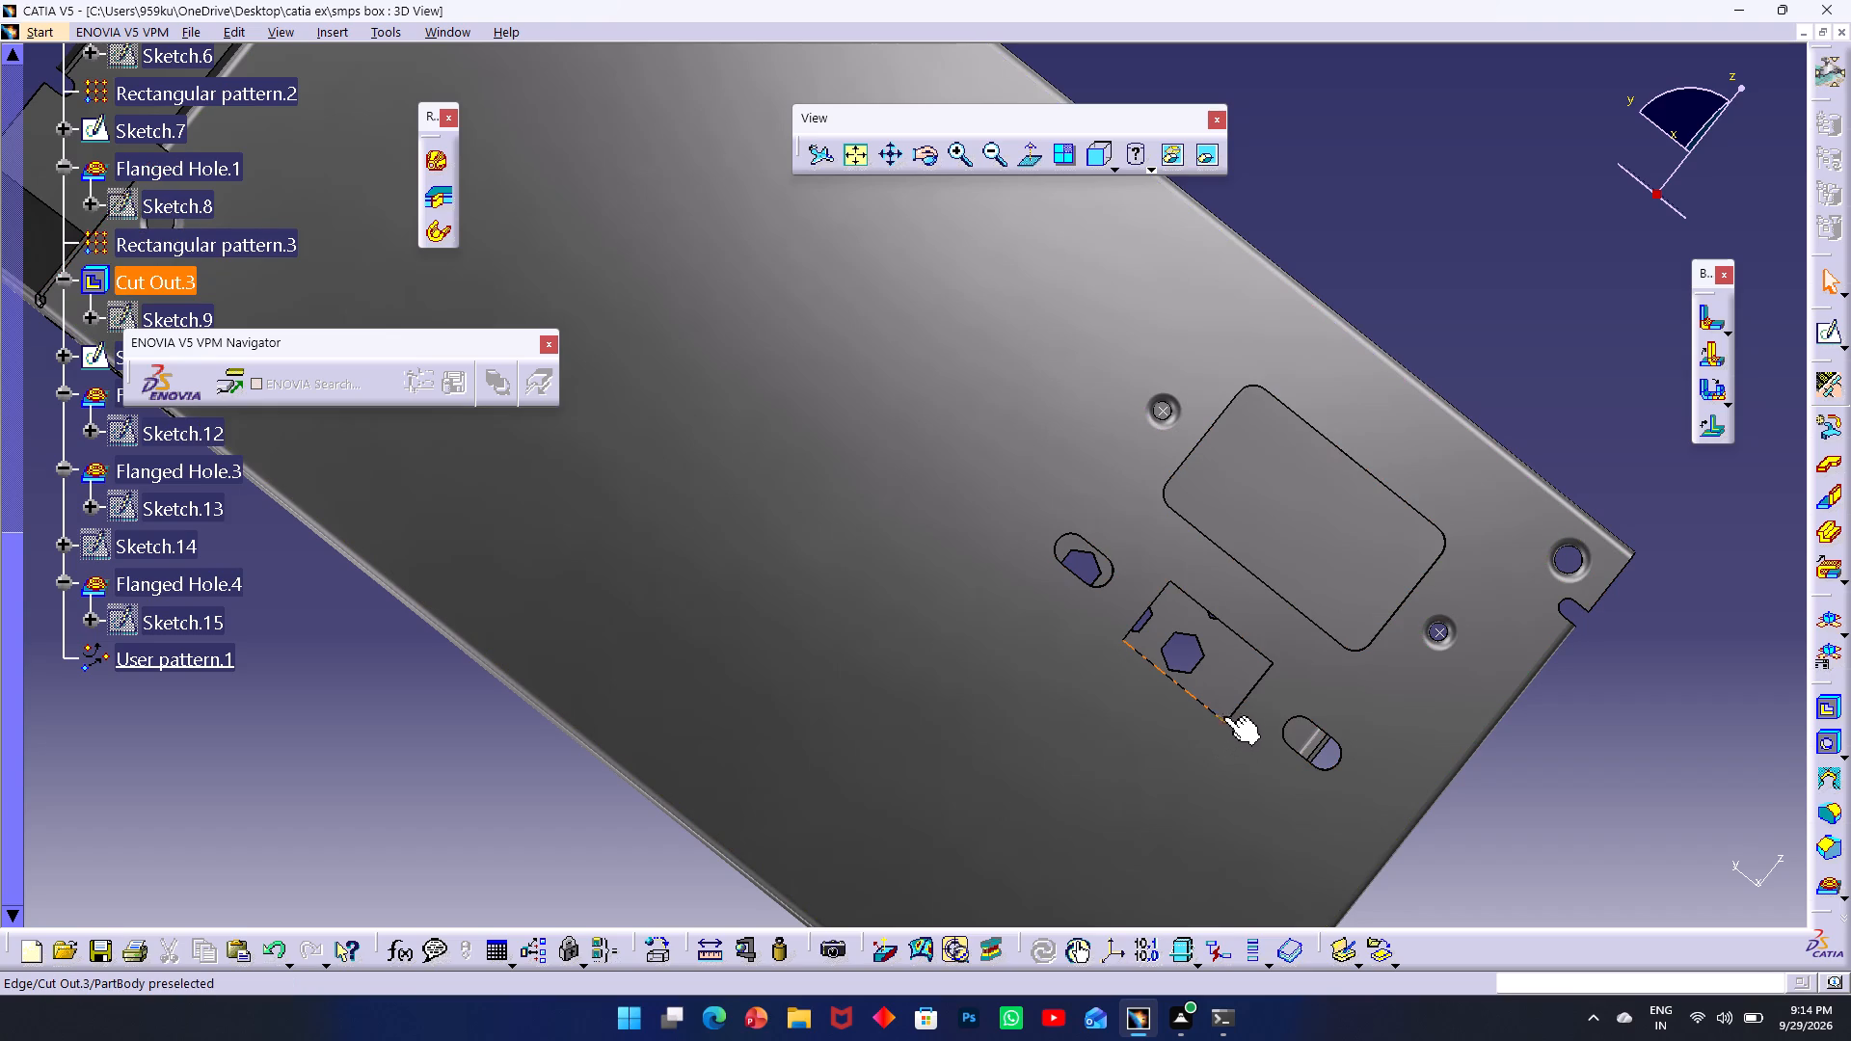
{"action": "middle_click_drag", "start_coordinate": [1847, 739], "coordinate": [1819, 732], "text": "shift"}
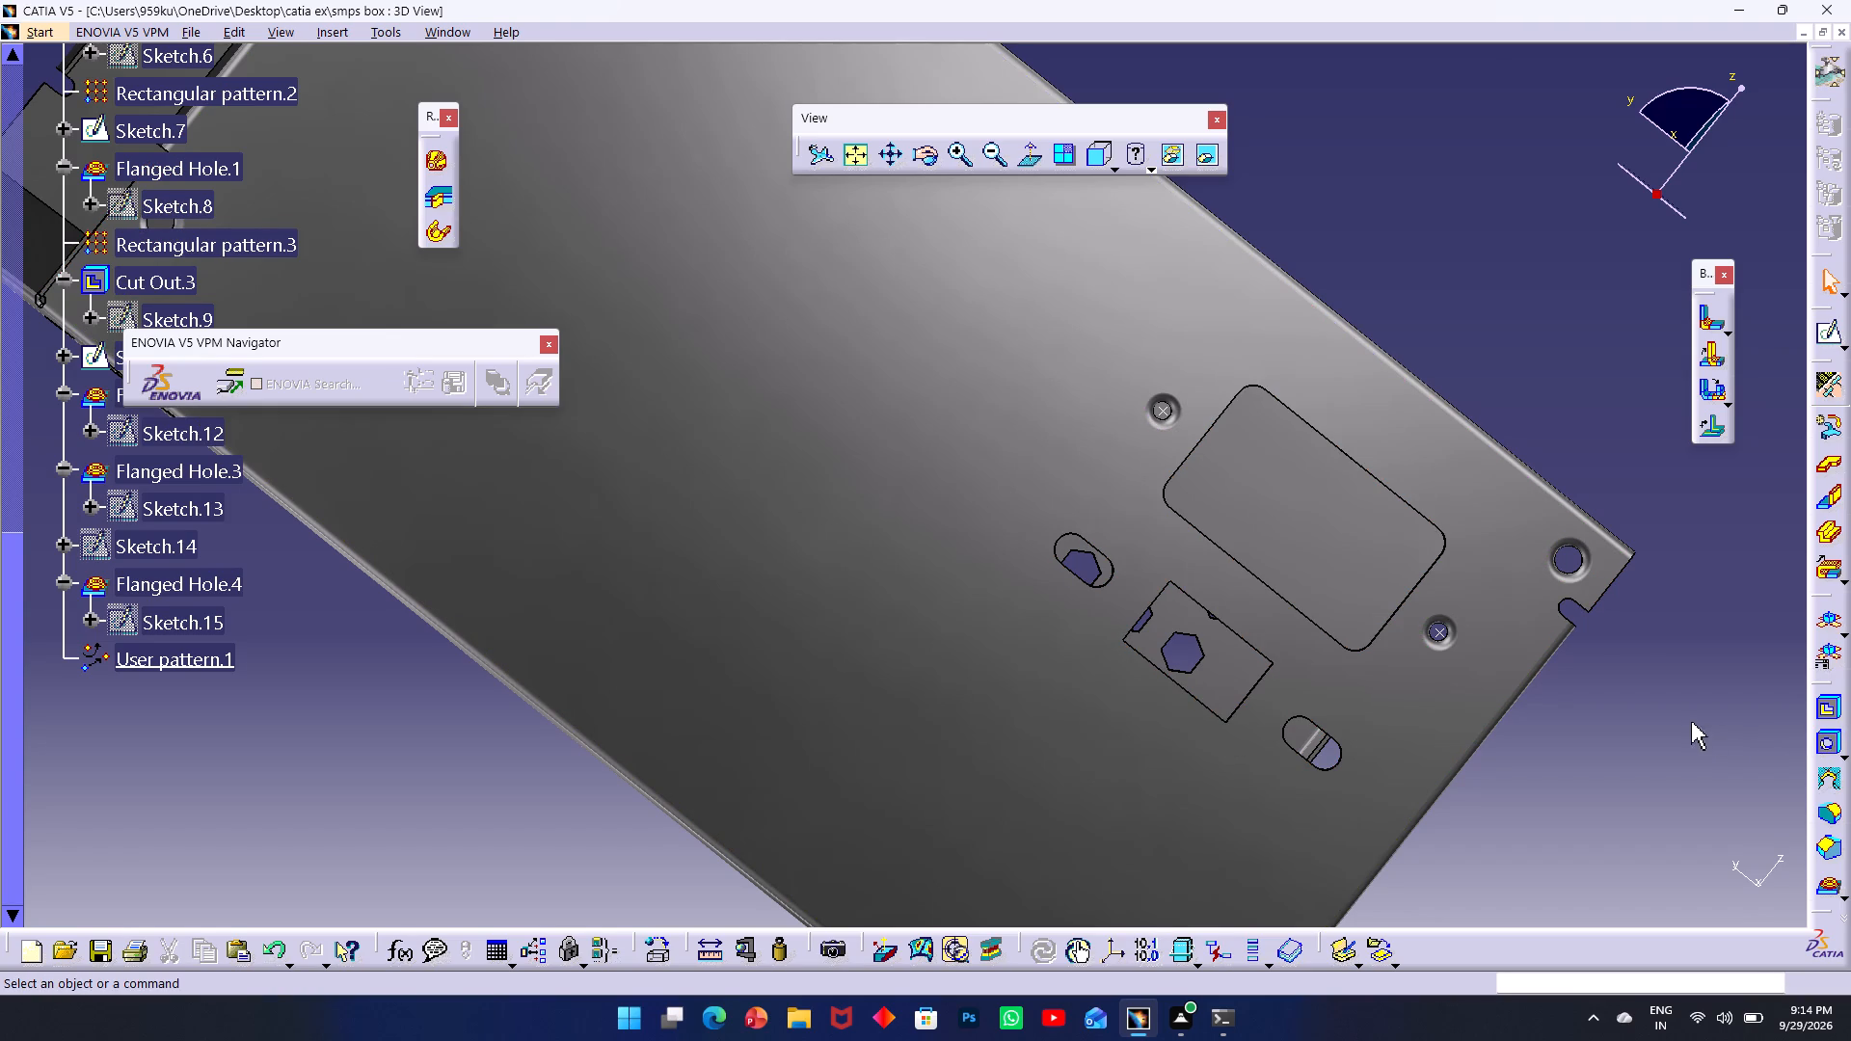
{"action": "middle_click_drag", "start_coordinate": [1688, 721], "coordinate": [1520, 584], "text": "shift"}
{"action": "middle_click_drag", "start_coordinate": [1588, 698], "coordinate": [1429, 518]}
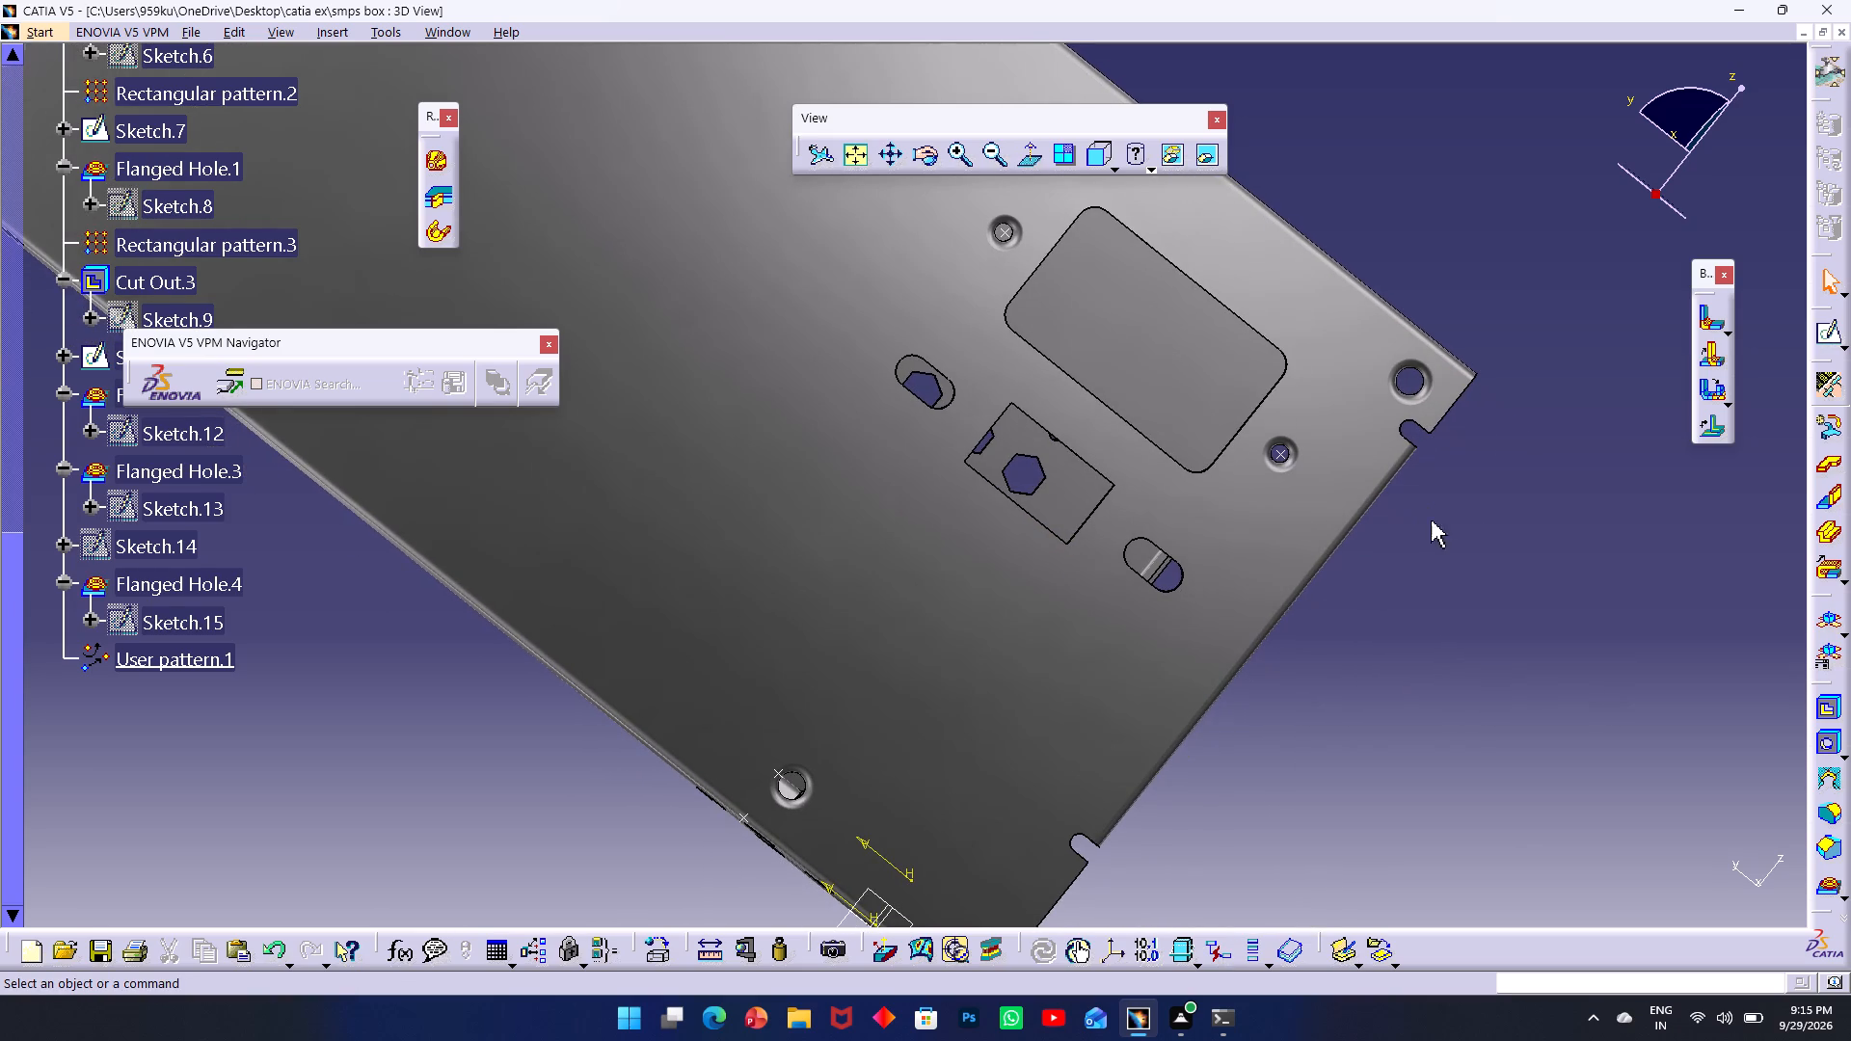
{"action": "scroll", "coordinate": [1454, 572], "scroll_direction": "up", "scroll_amount": 1}
{"action": "middle_click_drag", "start_coordinate": [1454, 572], "coordinate": [1658, 743]}
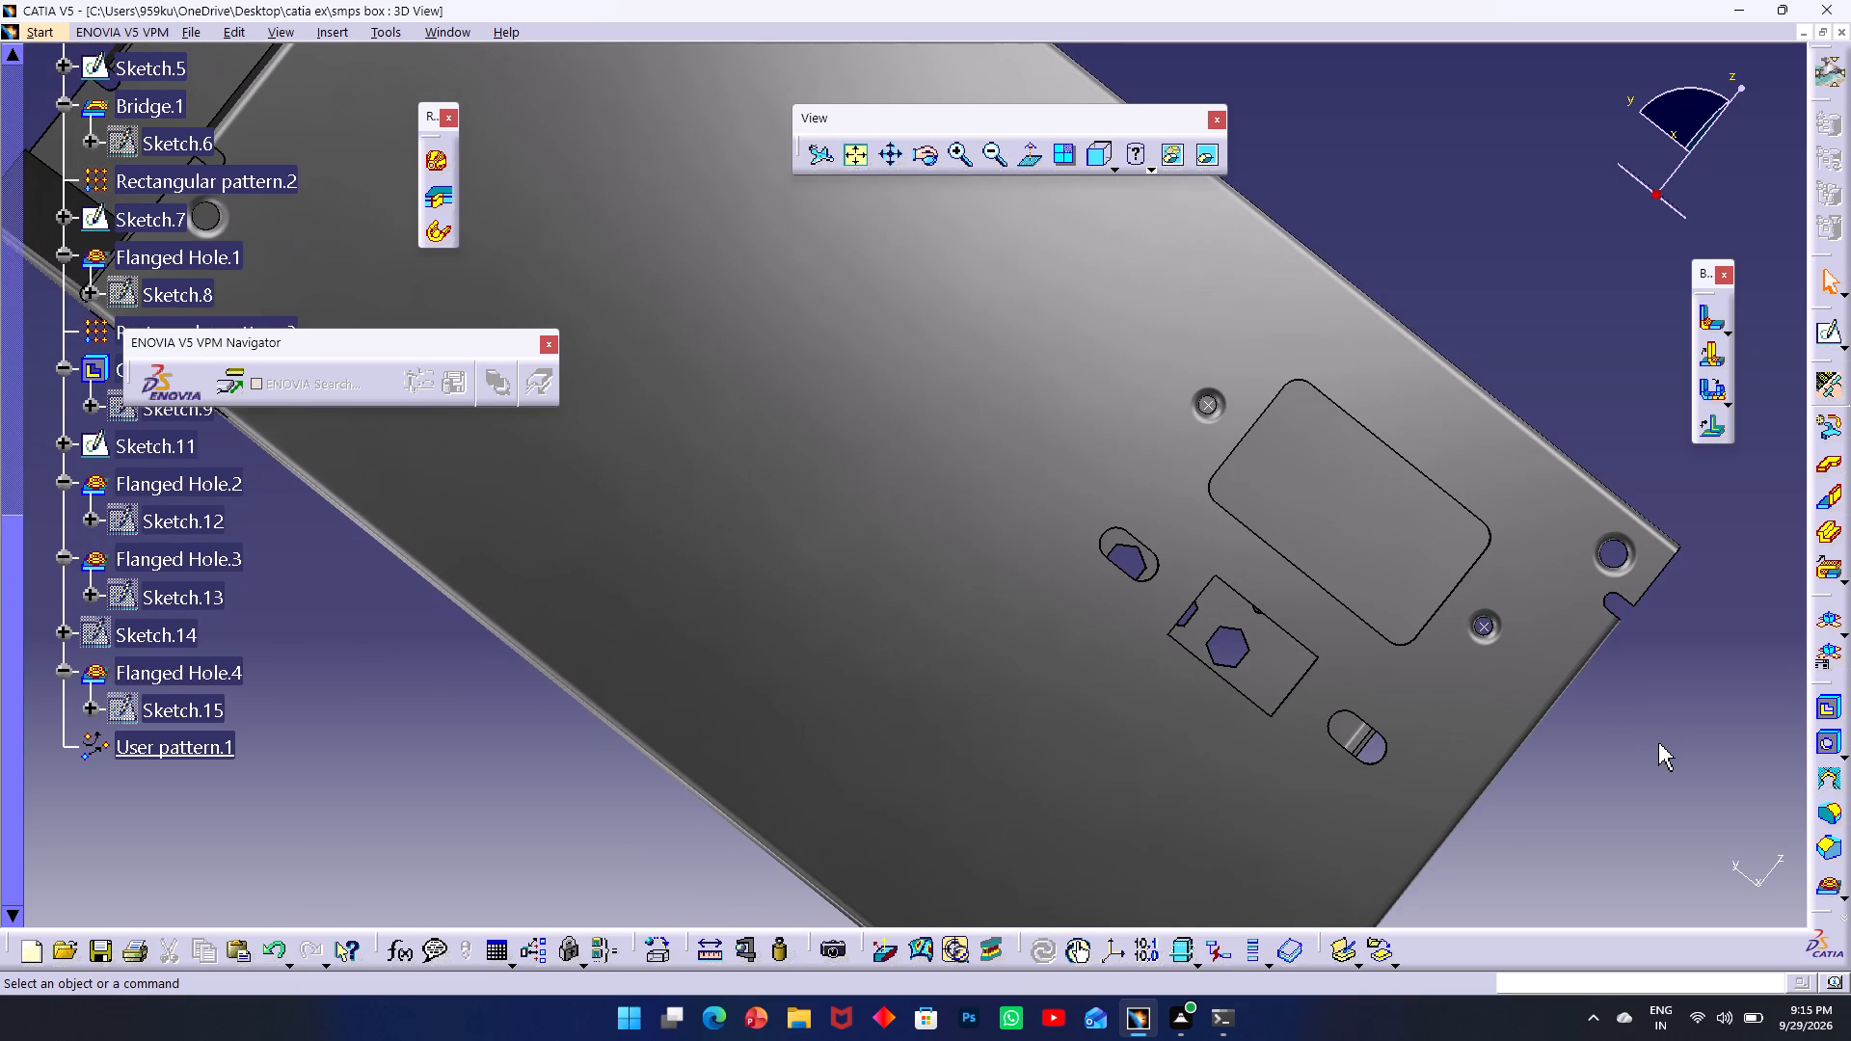
{"action": "middle_click_drag", "start_coordinate": [1658, 743], "coordinate": [1354, 627]}
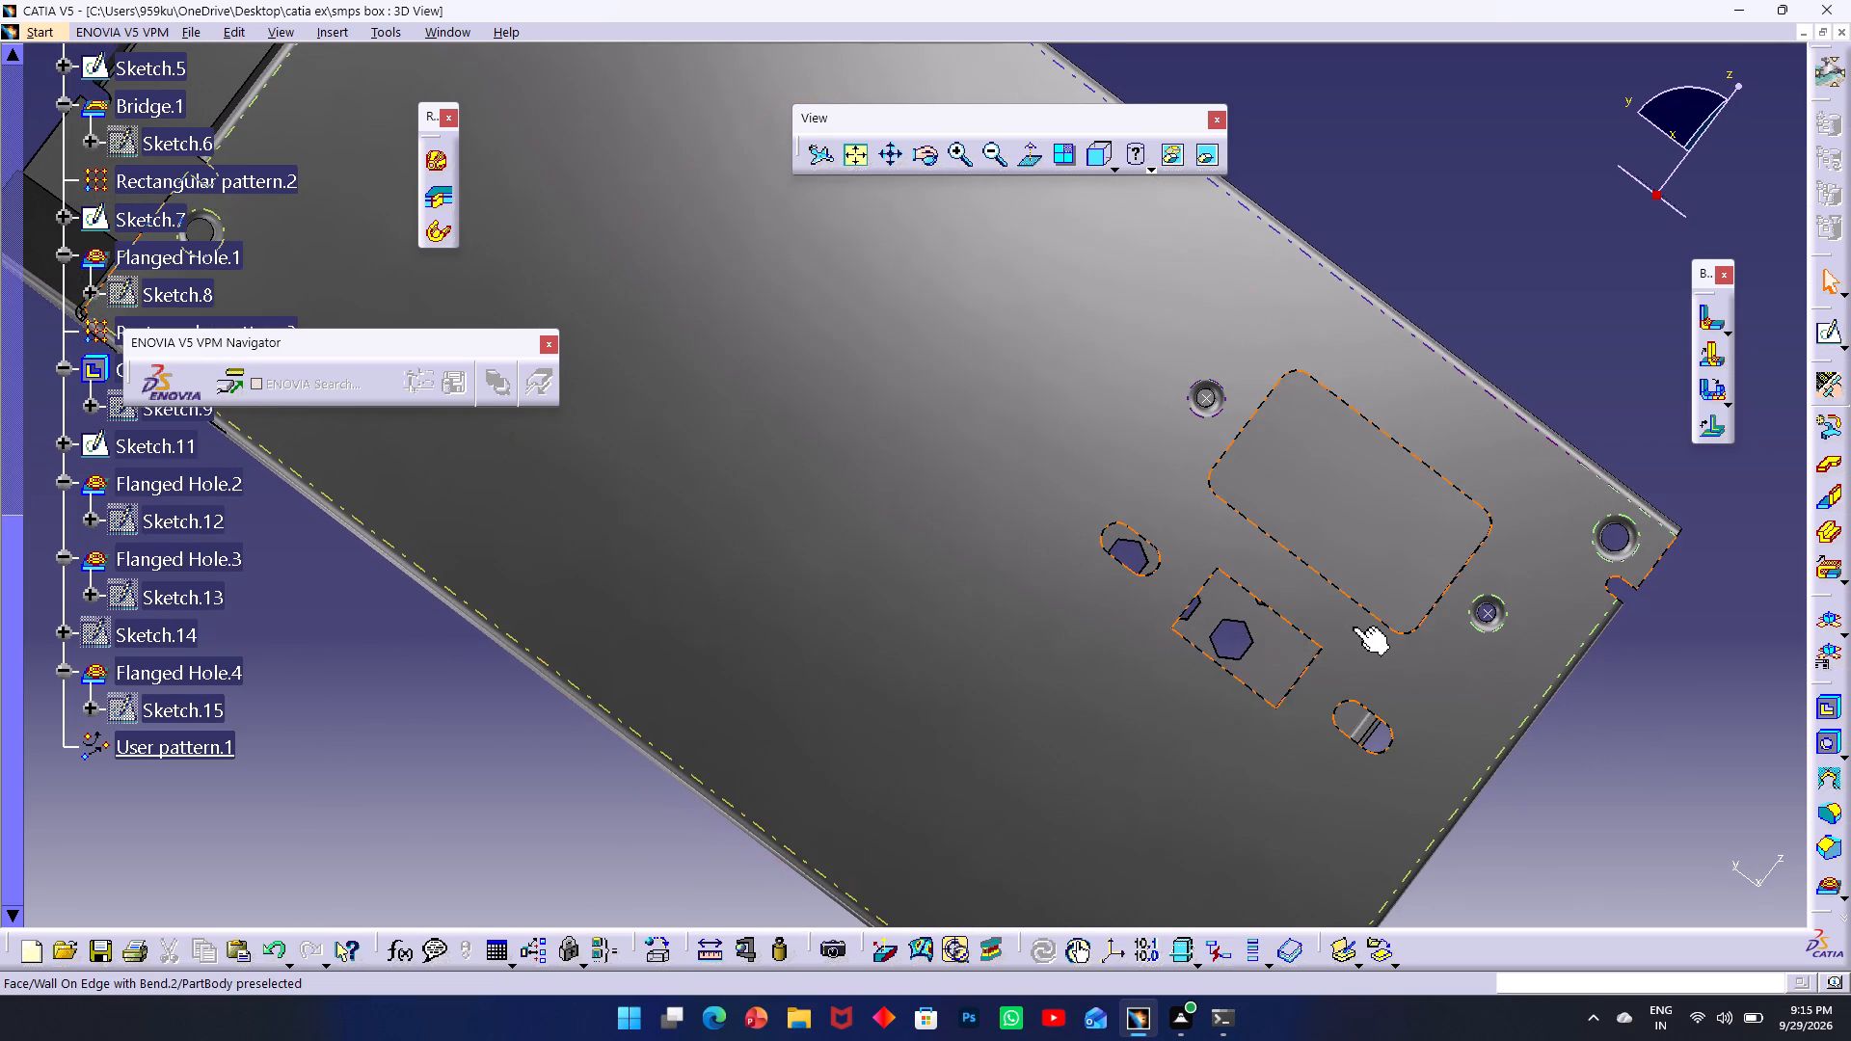
{"action": "scroll", "coordinate": [1598, 816], "scroll_direction": "up", "scroll_amount": 1, "text": "ctrl"}
{"action": "middle_click_drag", "start_coordinate": [1598, 816], "coordinate": [1470, 720], "text": "ctrl"}
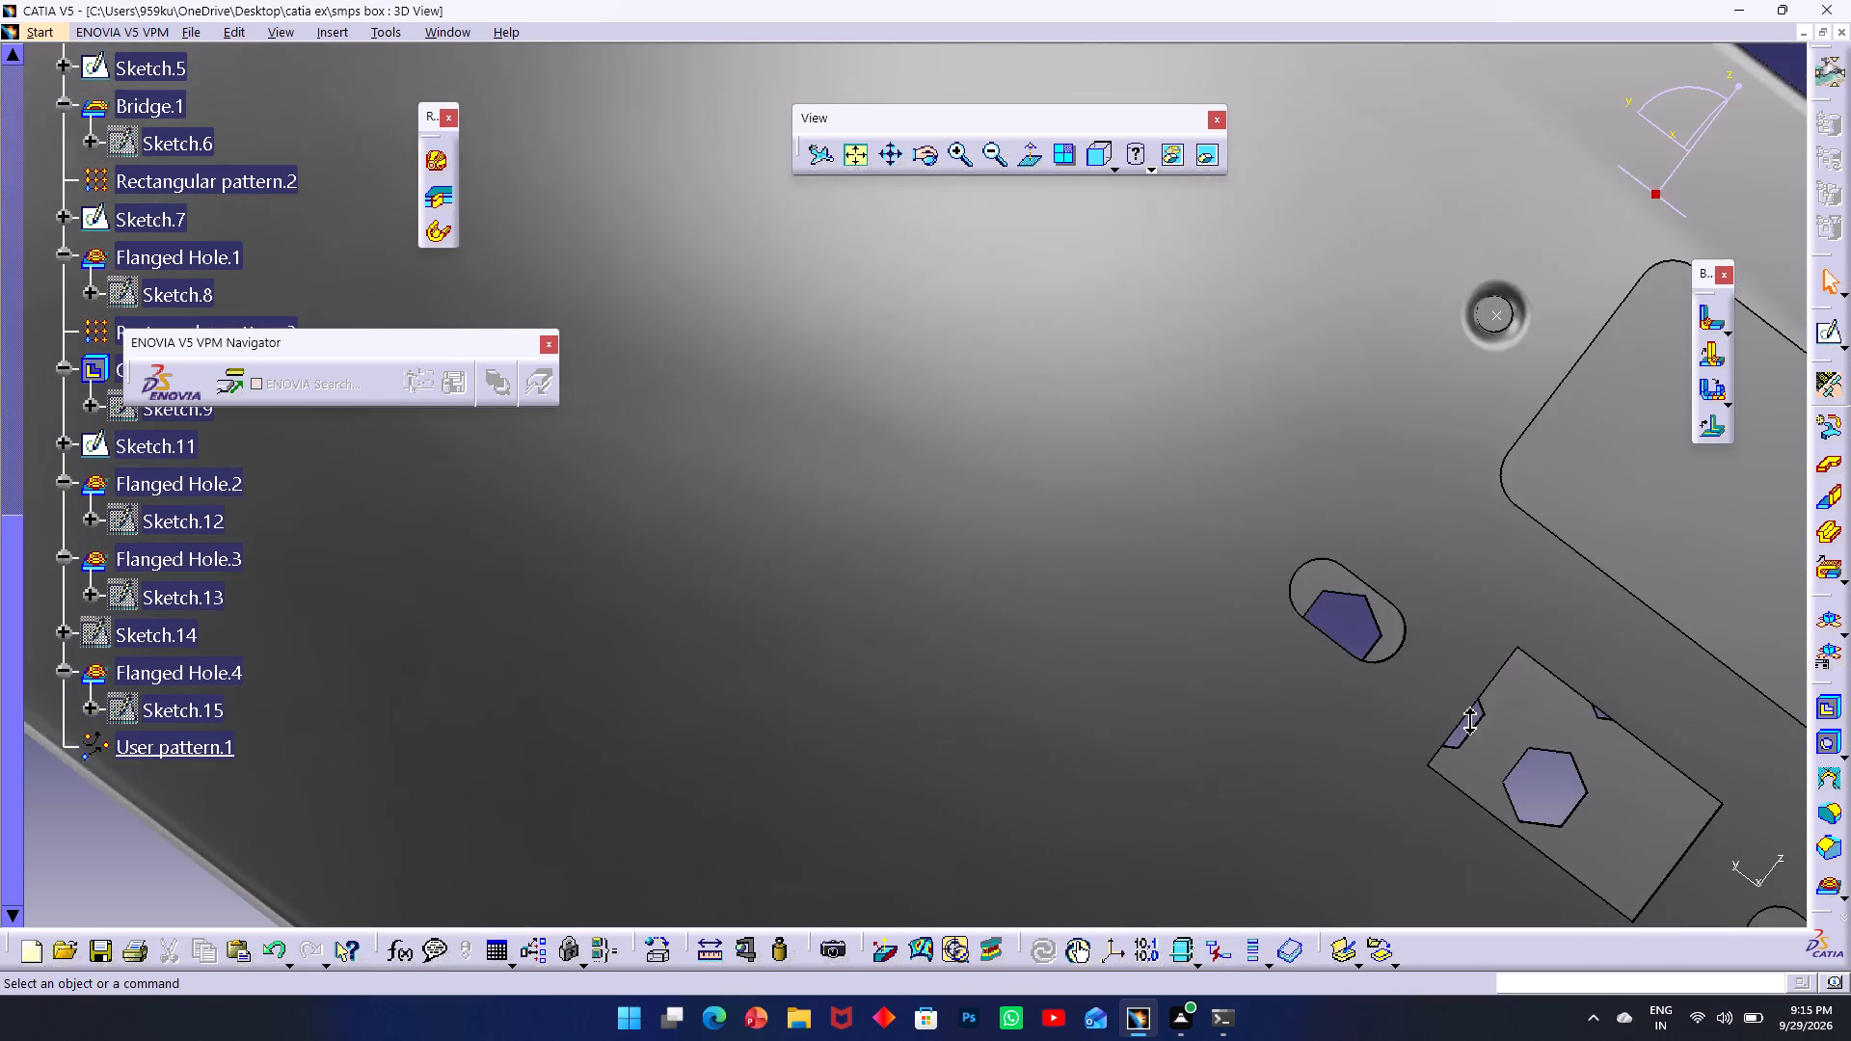
{"action": "middle_click_drag", "start_coordinate": [1470, 720], "coordinate": [1850, 910], "text": "ctrl"}
{"action": "middle_click_drag", "start_coordinate": [1498, 776], "coordinate": [1236, 615]}
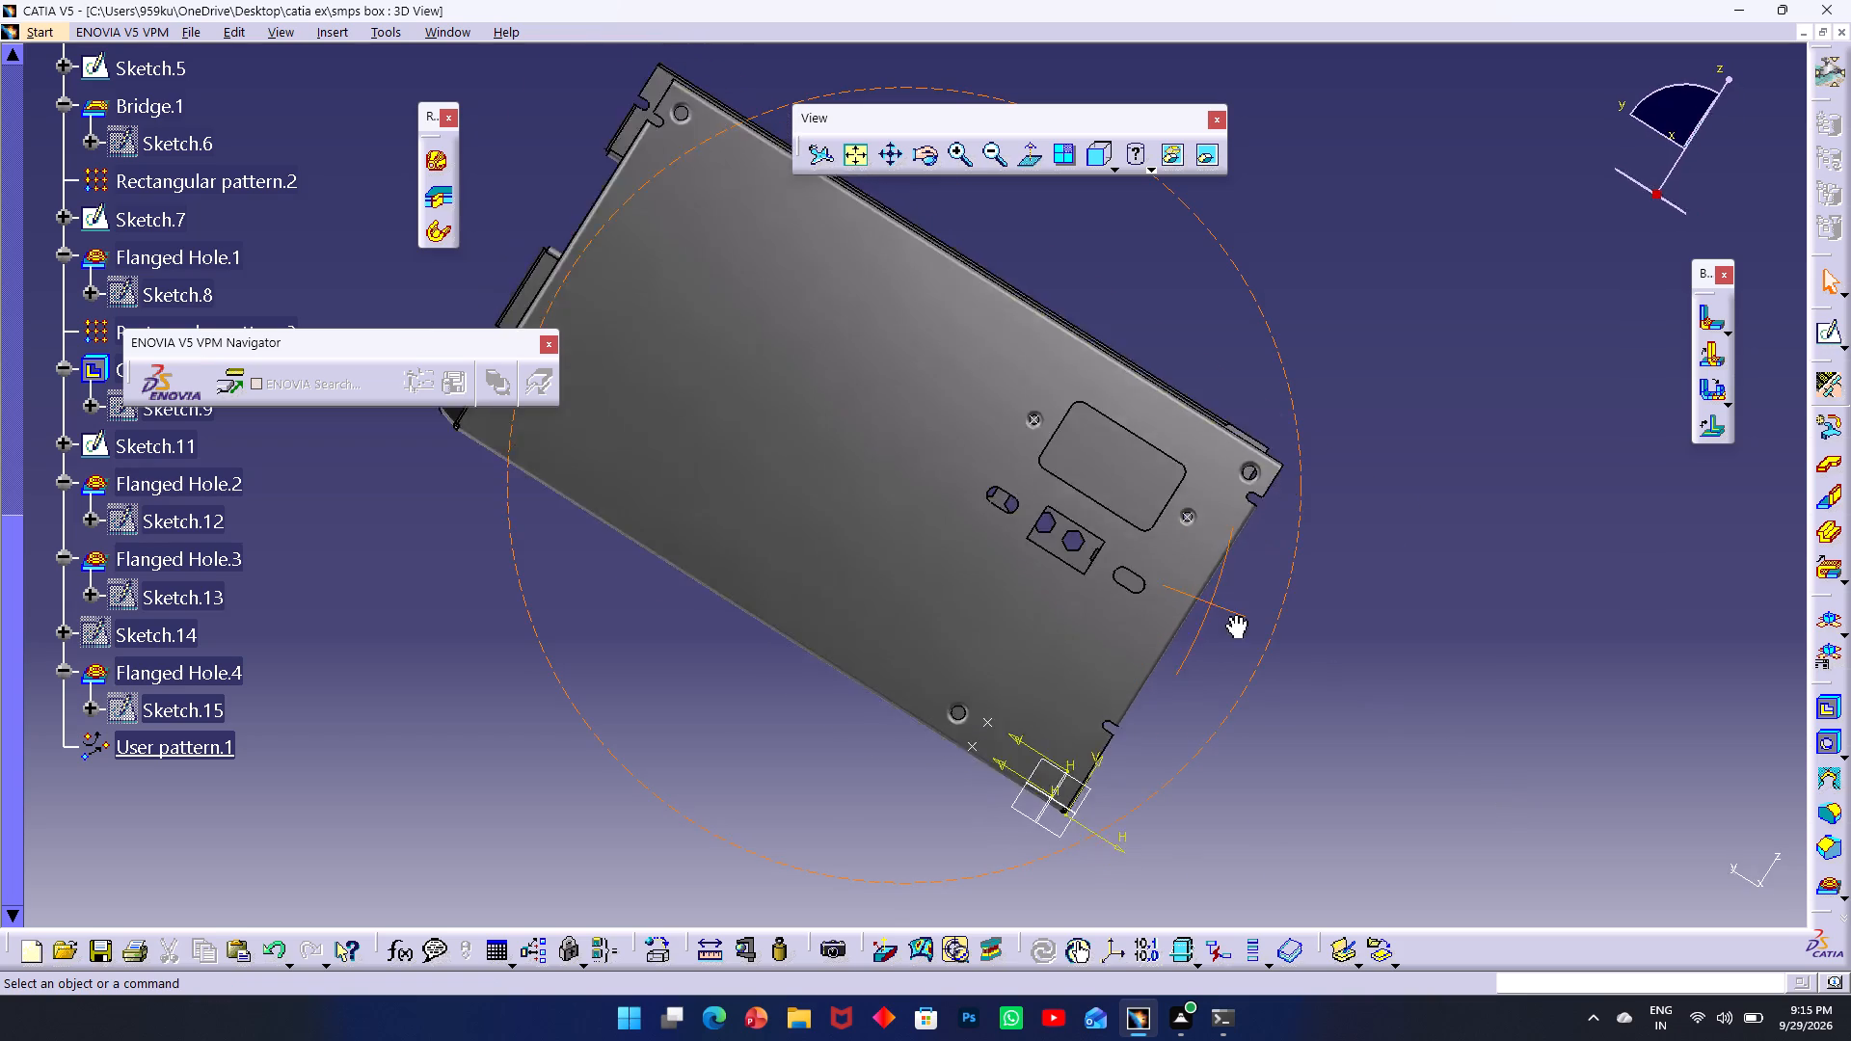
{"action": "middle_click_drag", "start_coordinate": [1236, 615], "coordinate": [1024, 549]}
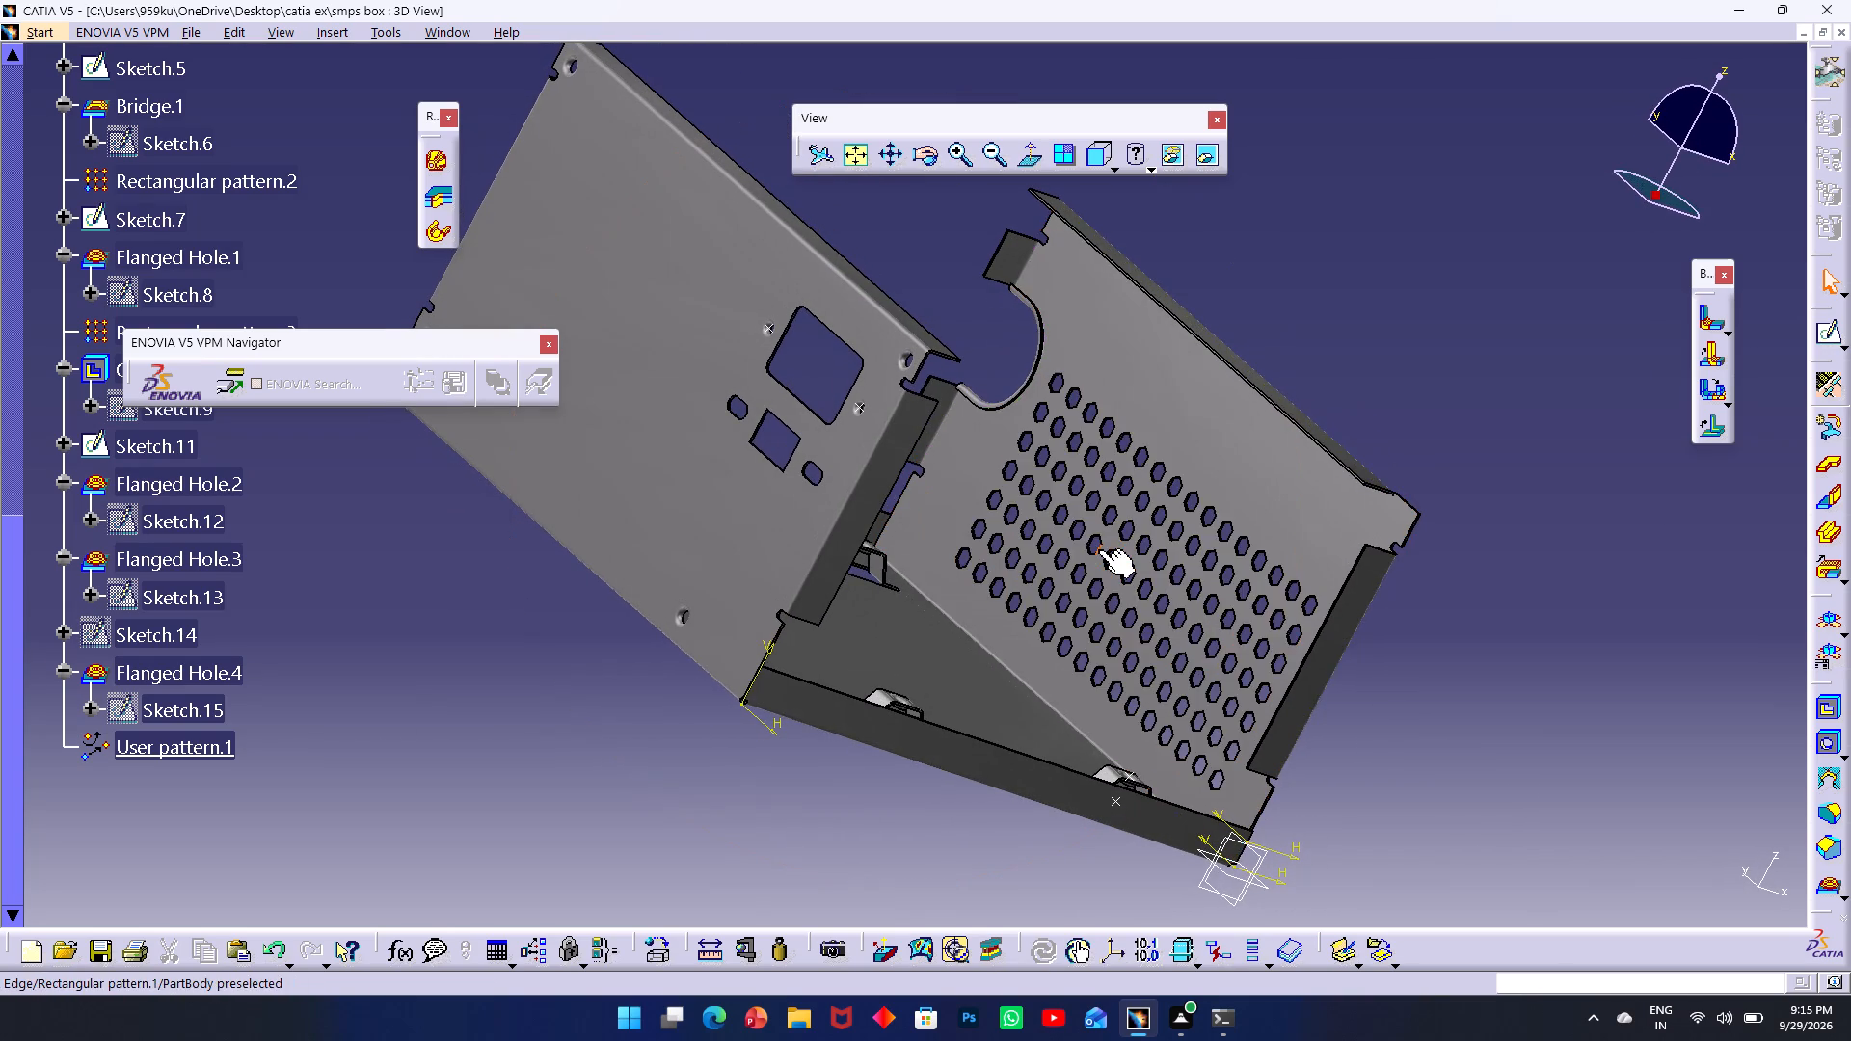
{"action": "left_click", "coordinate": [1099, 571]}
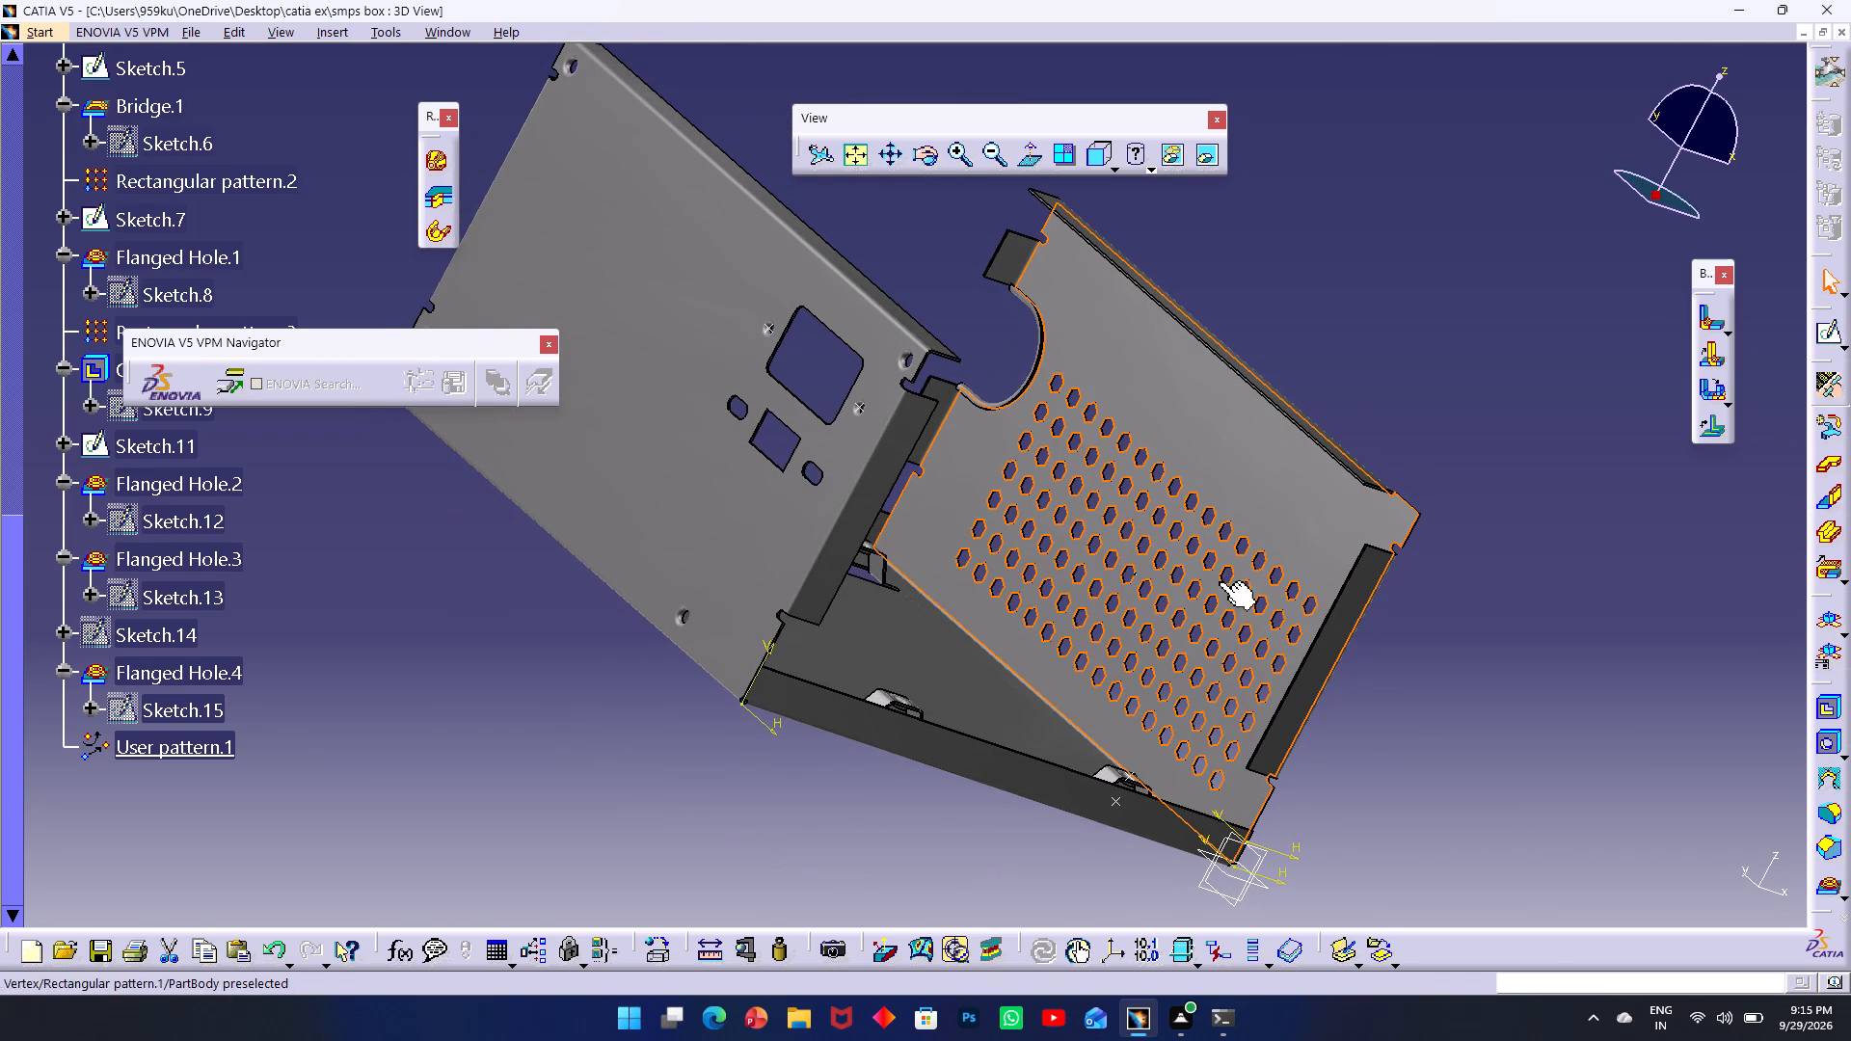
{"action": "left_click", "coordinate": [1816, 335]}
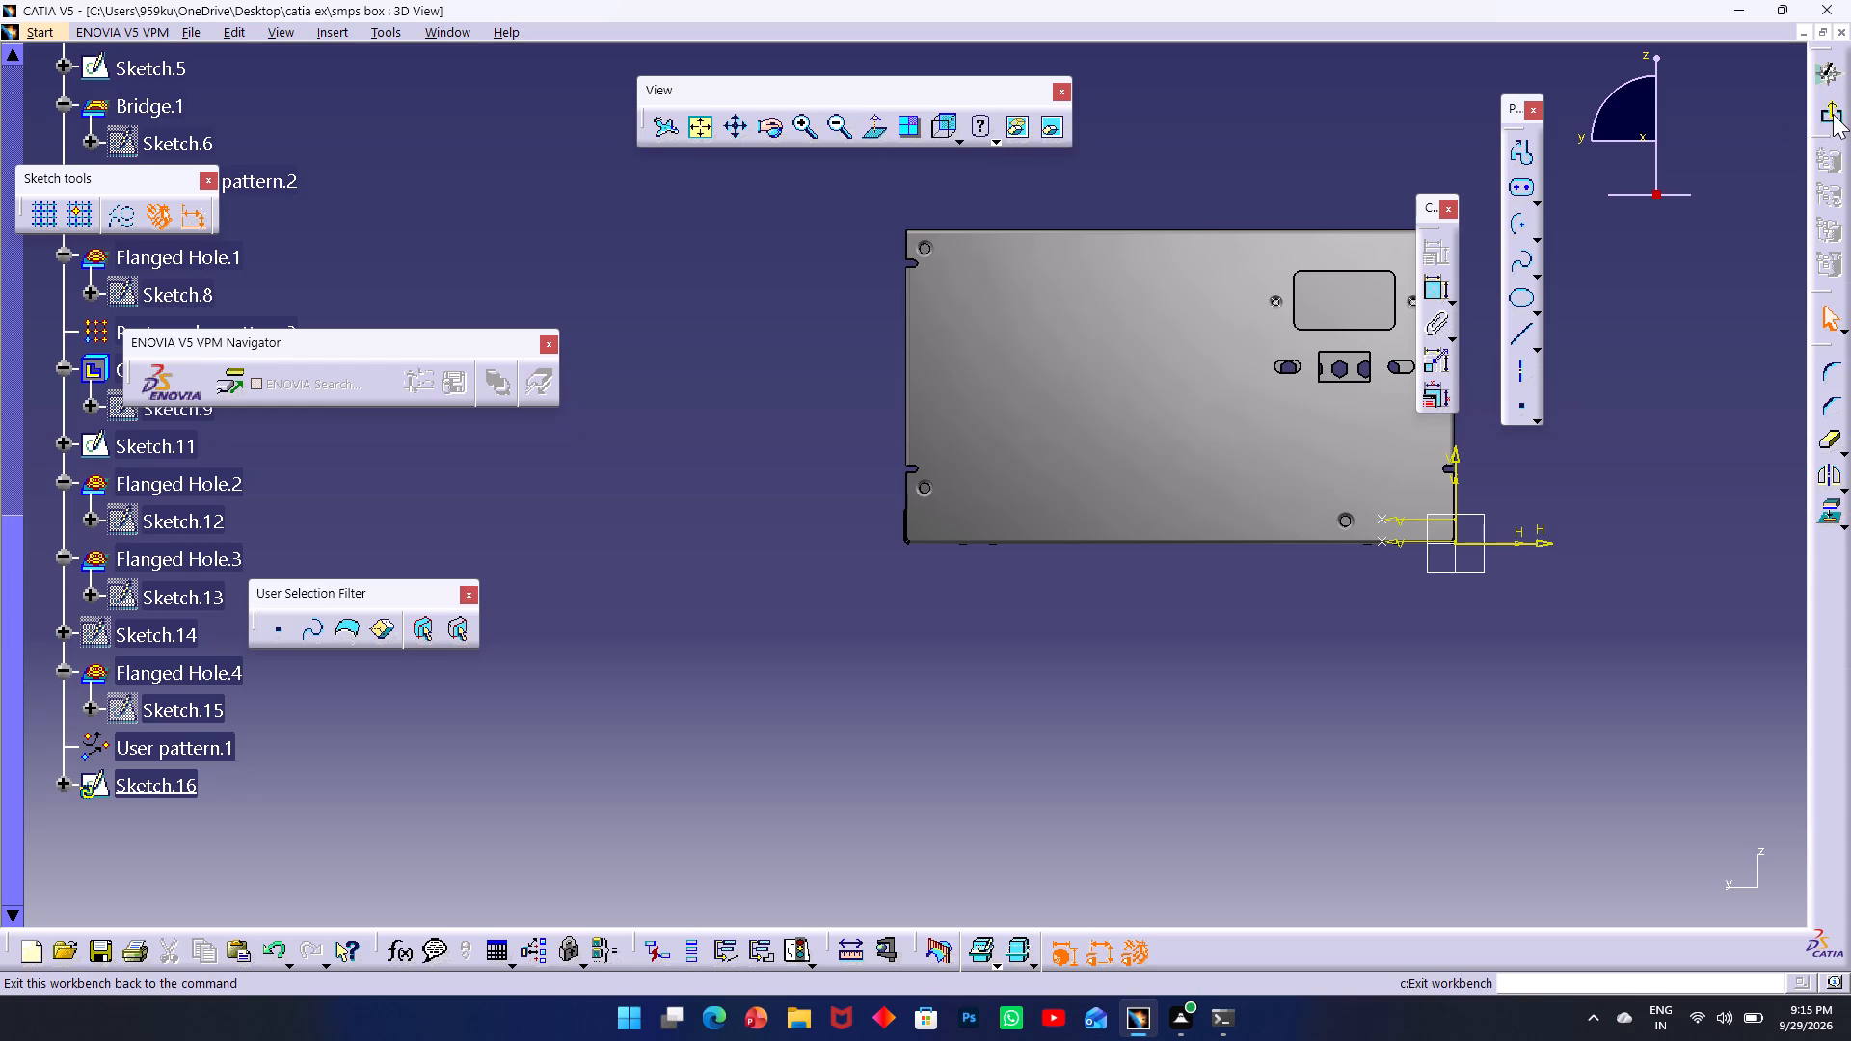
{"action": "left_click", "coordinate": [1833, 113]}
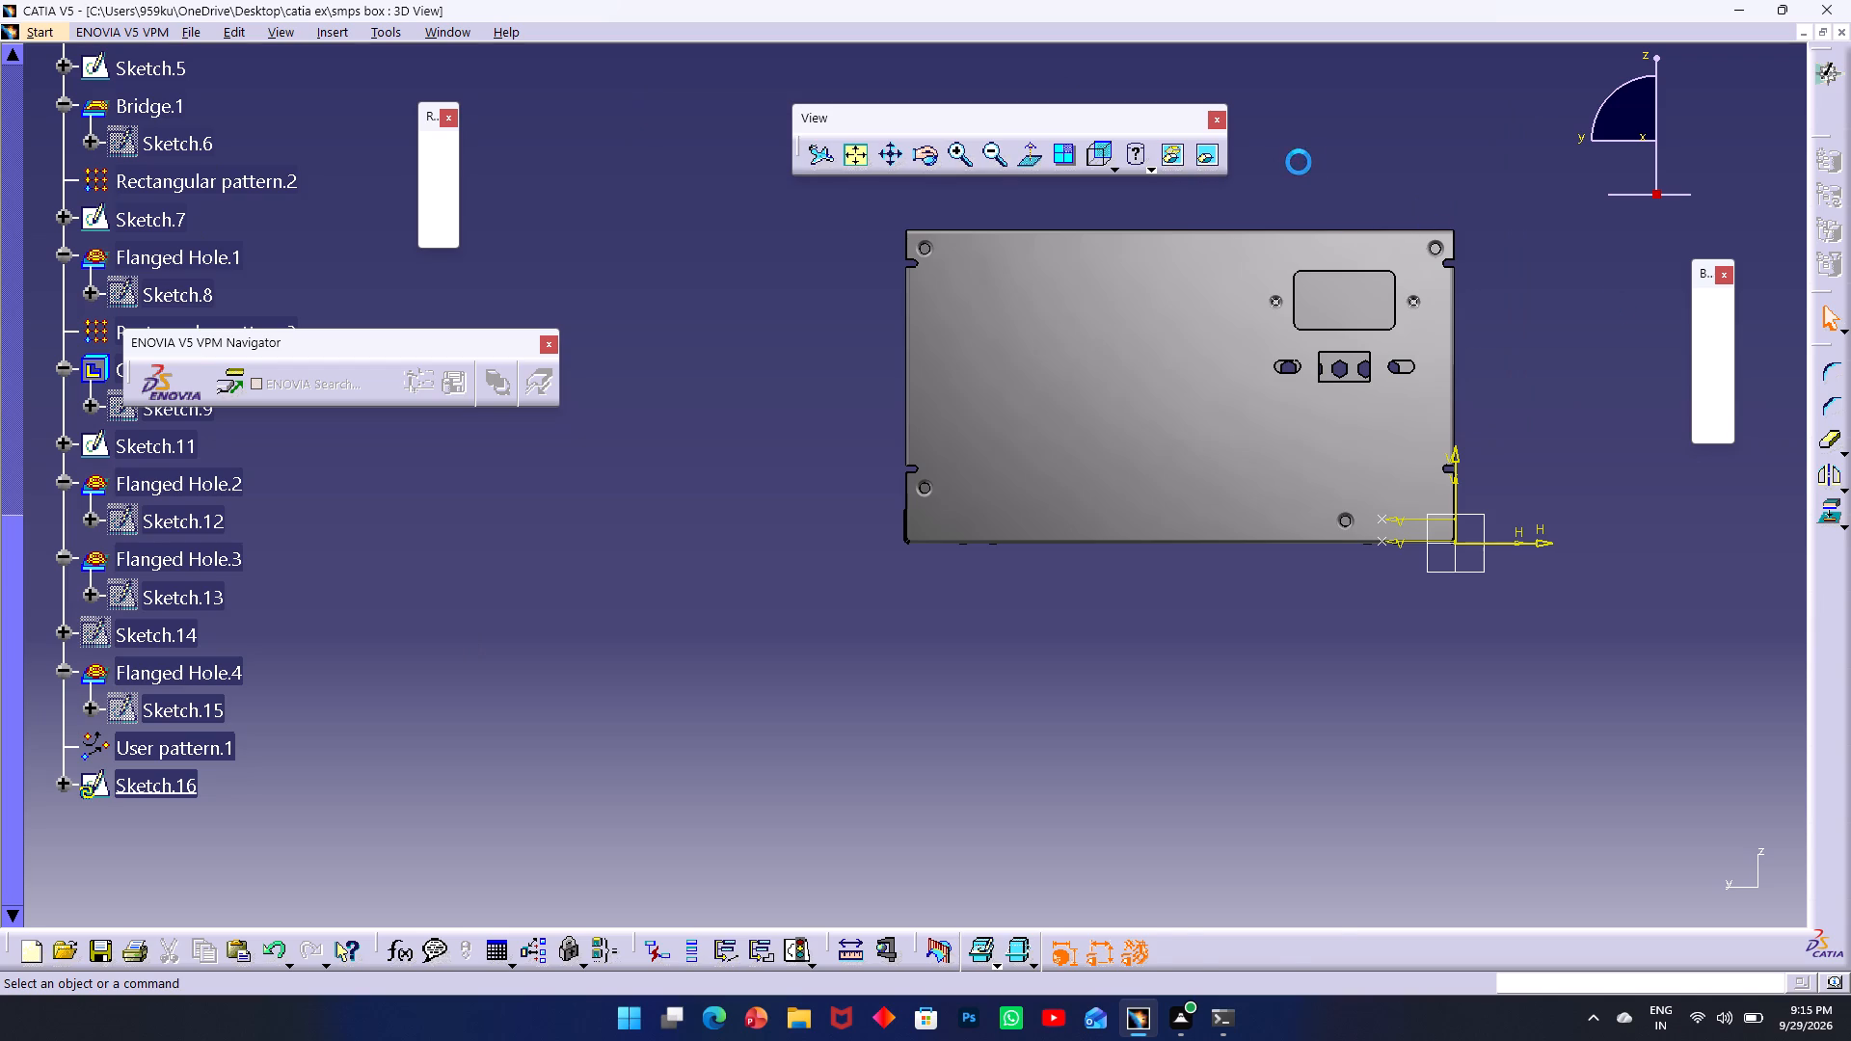
Start a new sketch on the narrow bent flange along the top edge of the cutout wall.
{"action": "scroll", "coordinate": [1373, 178], "scroll_direction": "up", "scroll_amount": 1}
{"action": "middle_click_drag", "start_coordinate": [1373, 178], "coordinate": [935, 273]}
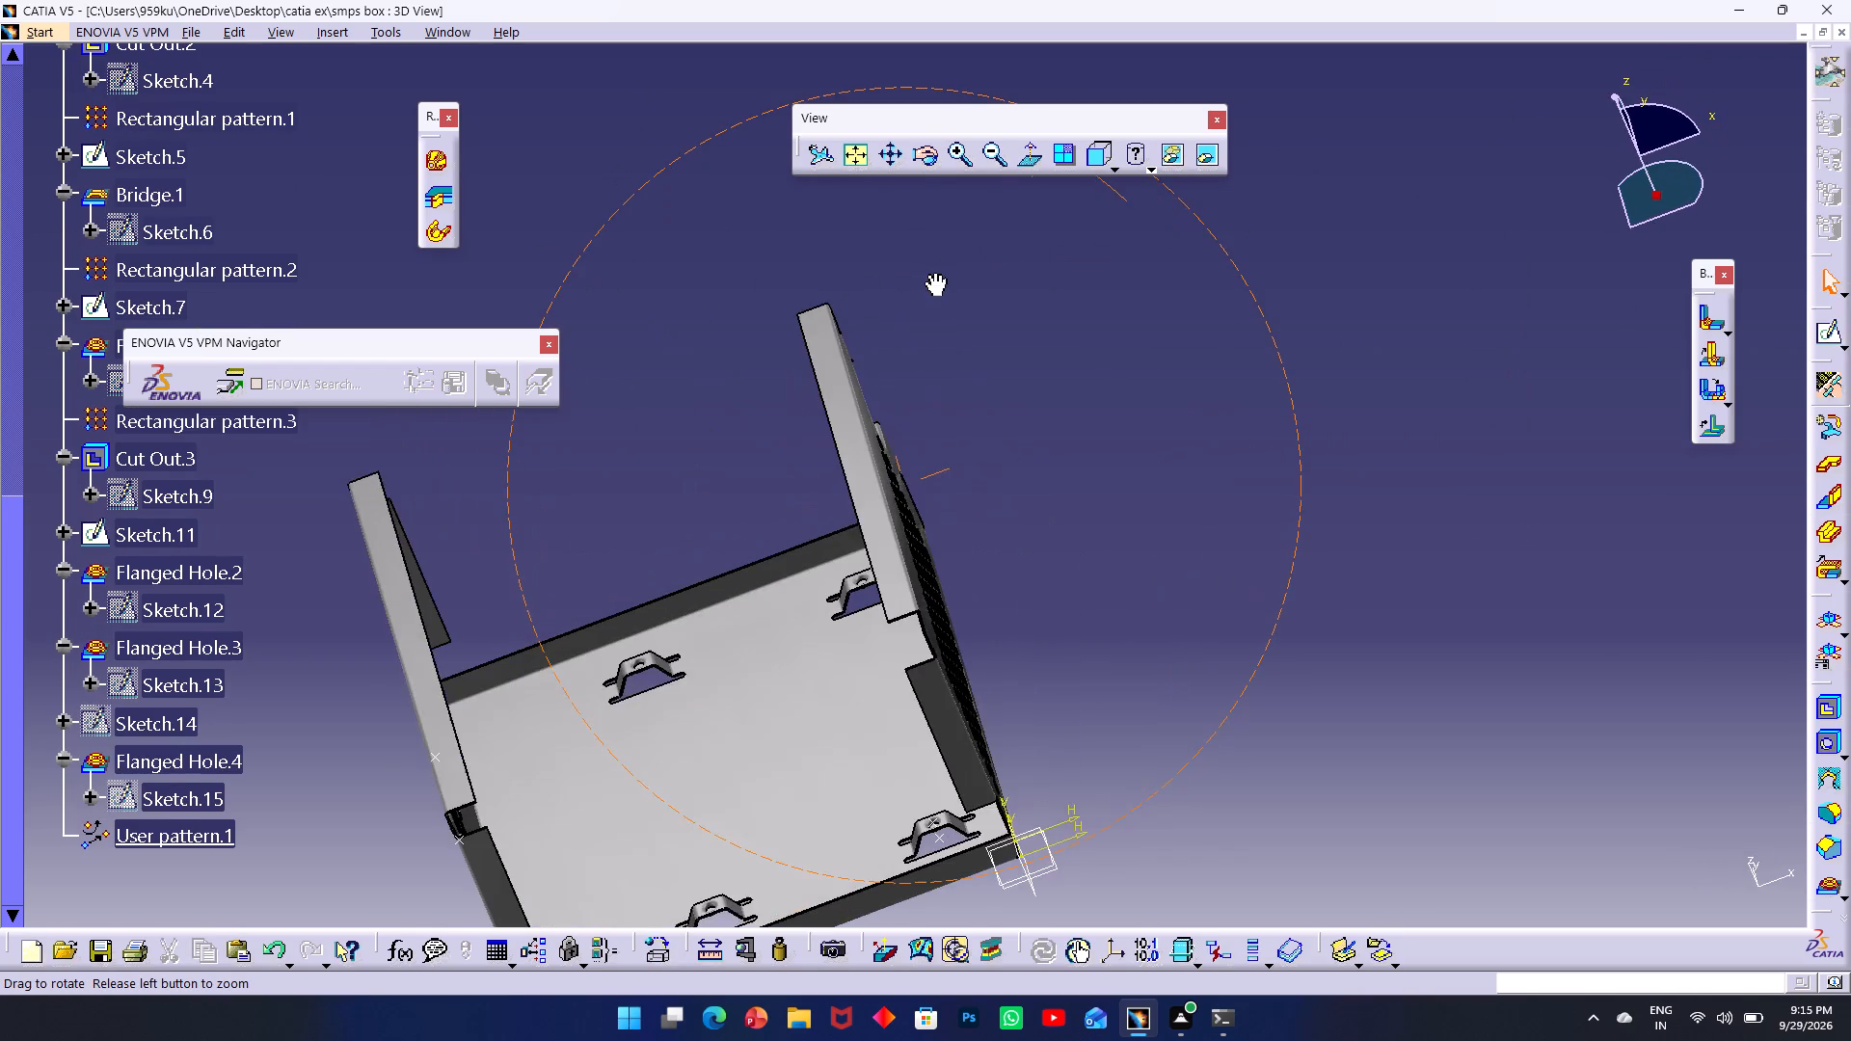
{"action": "middle_click_drag", "start_coordinate": [935, 273], "coordinate": [925, 284]}
{"action": "middle_click_drag", "start_coordinate": [1129, 410], "coordinate": [1616, 242]}
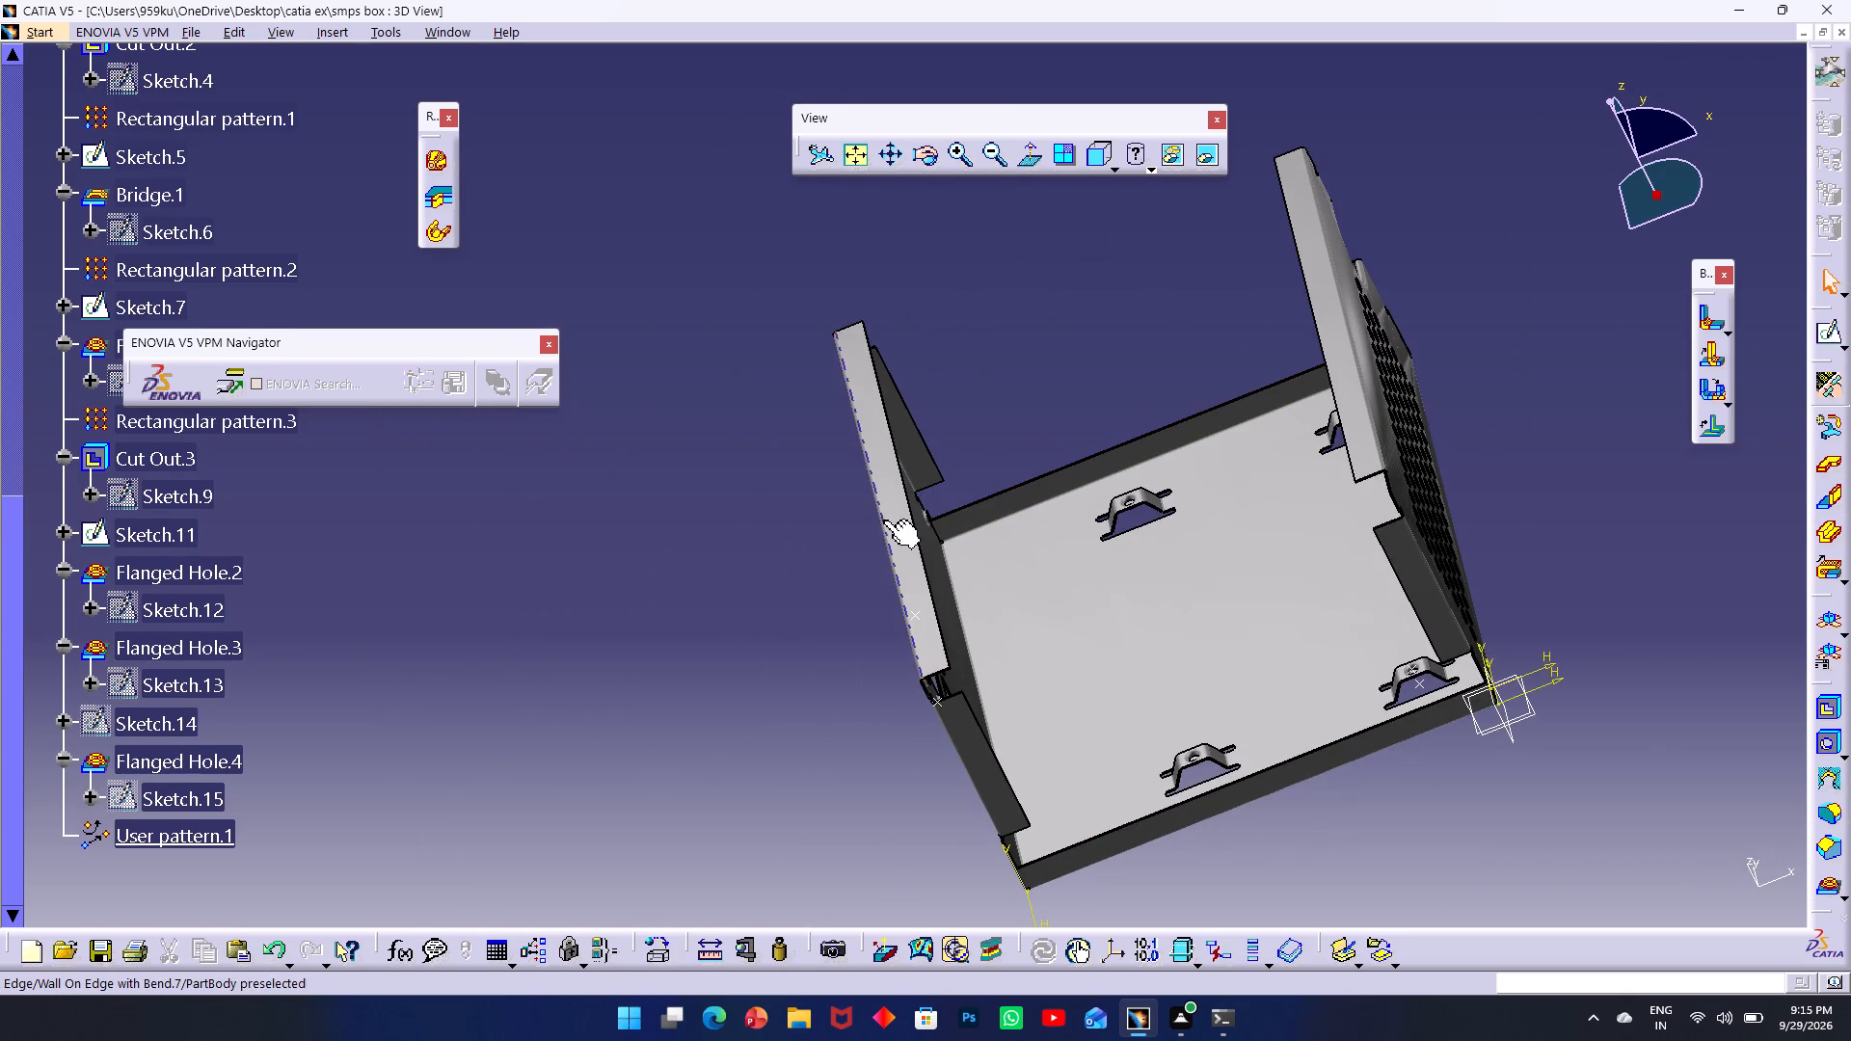
{"action": "left_click", "coordinate": [898, 522]}
{"action": "left_click", "coordinate": [1826, 326]}
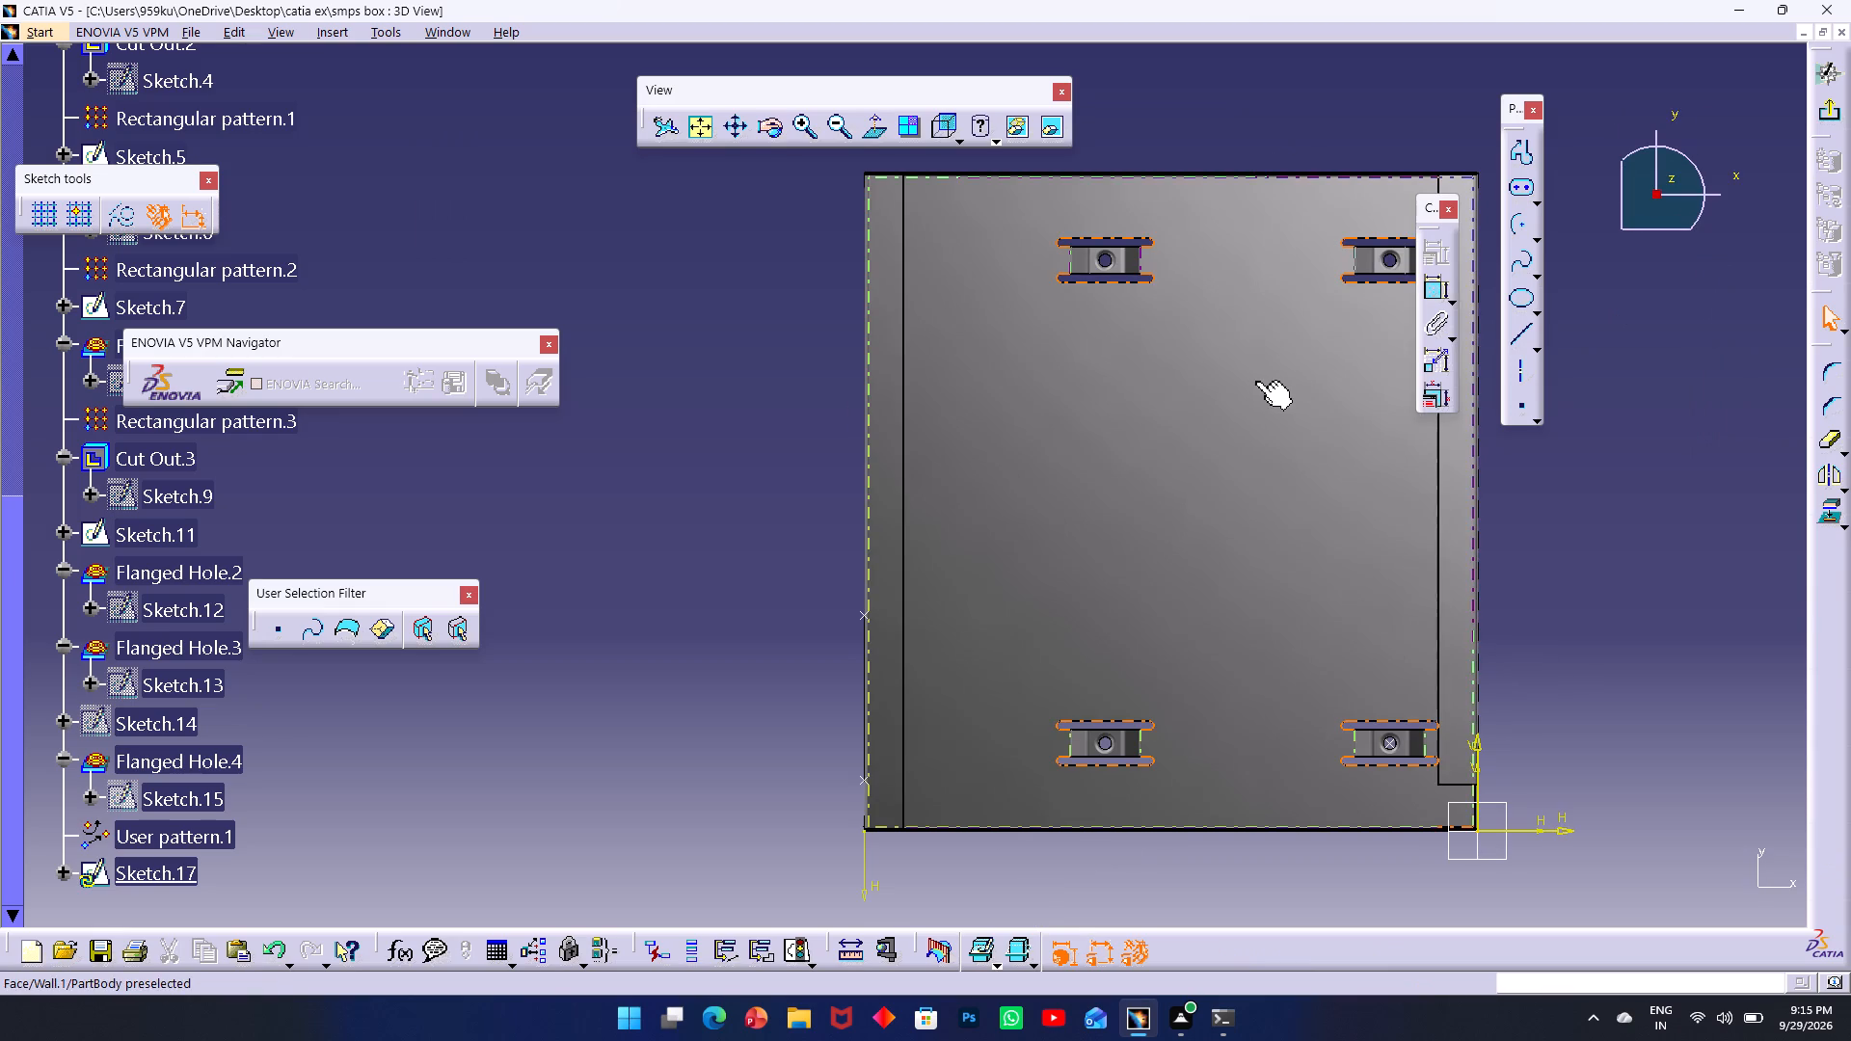
{"action": "middle_click_drag", "start_coordinate": [1251, 387], "coordinate": [1183, 247]}
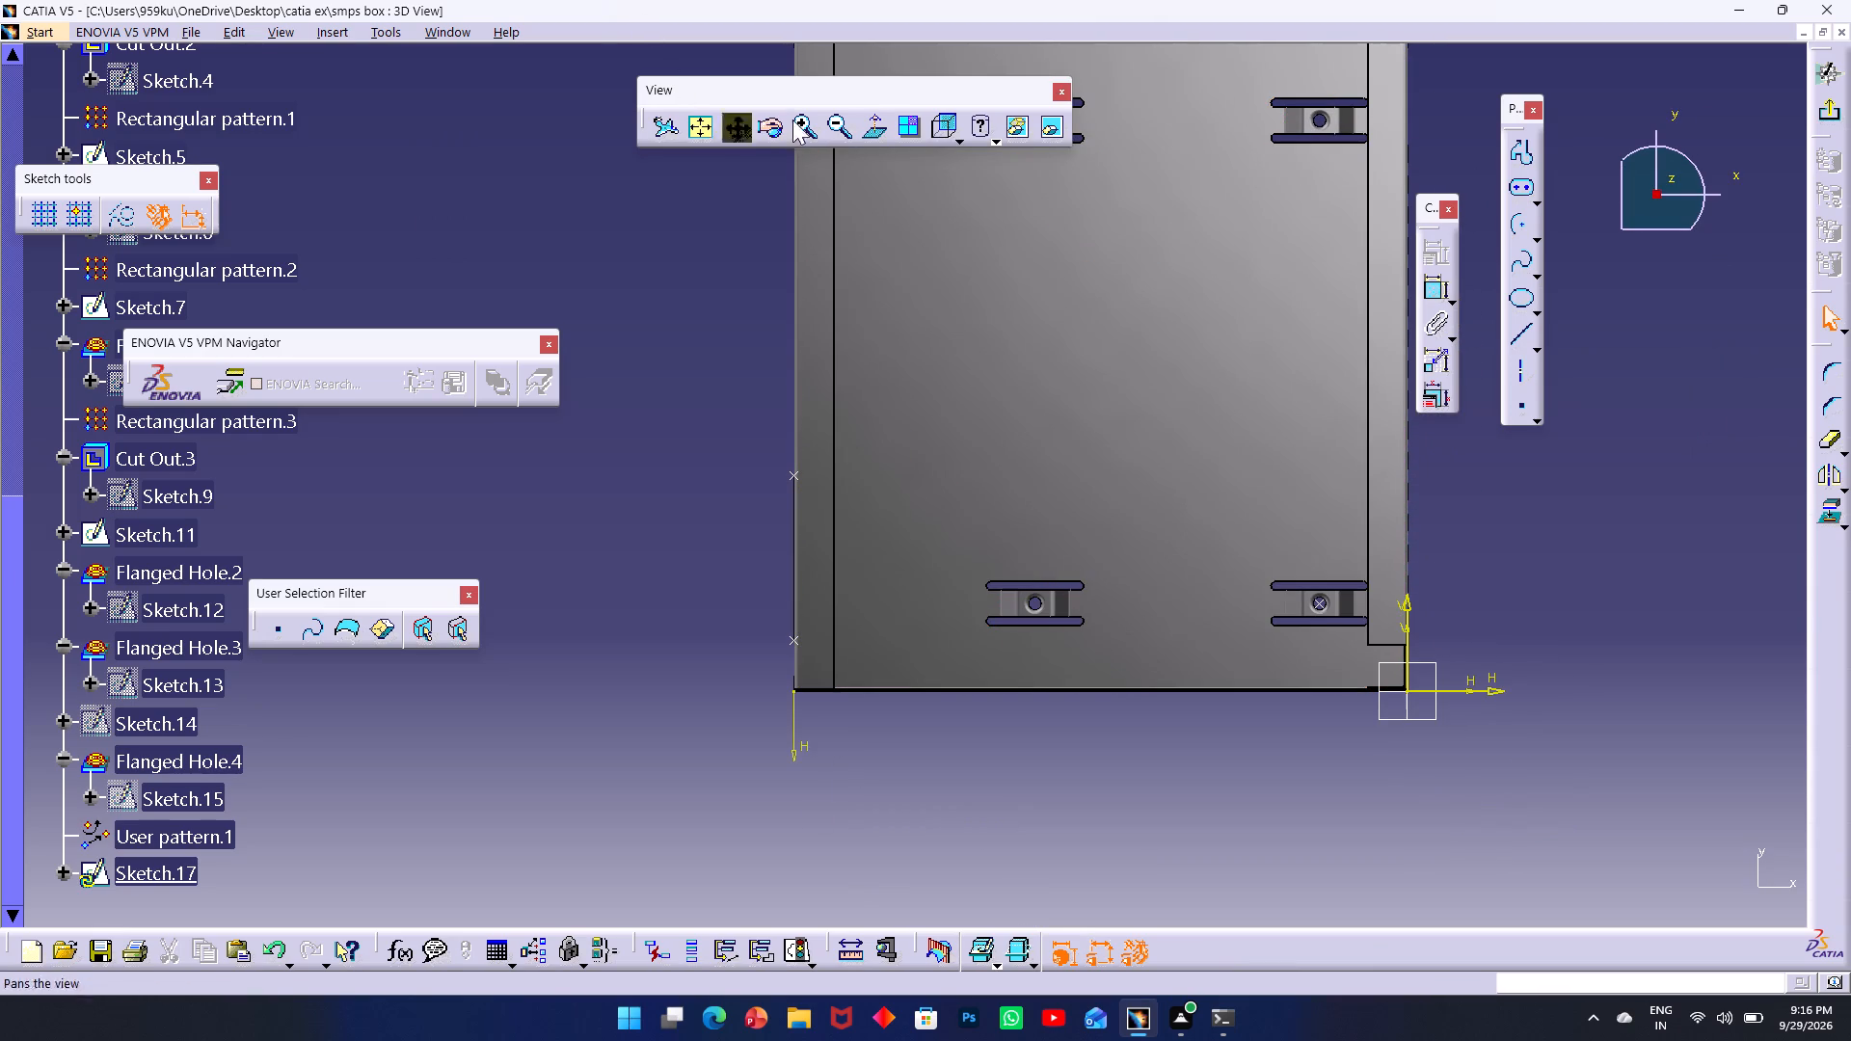
{"action": "left_click", "coordinate": [959, 136]}
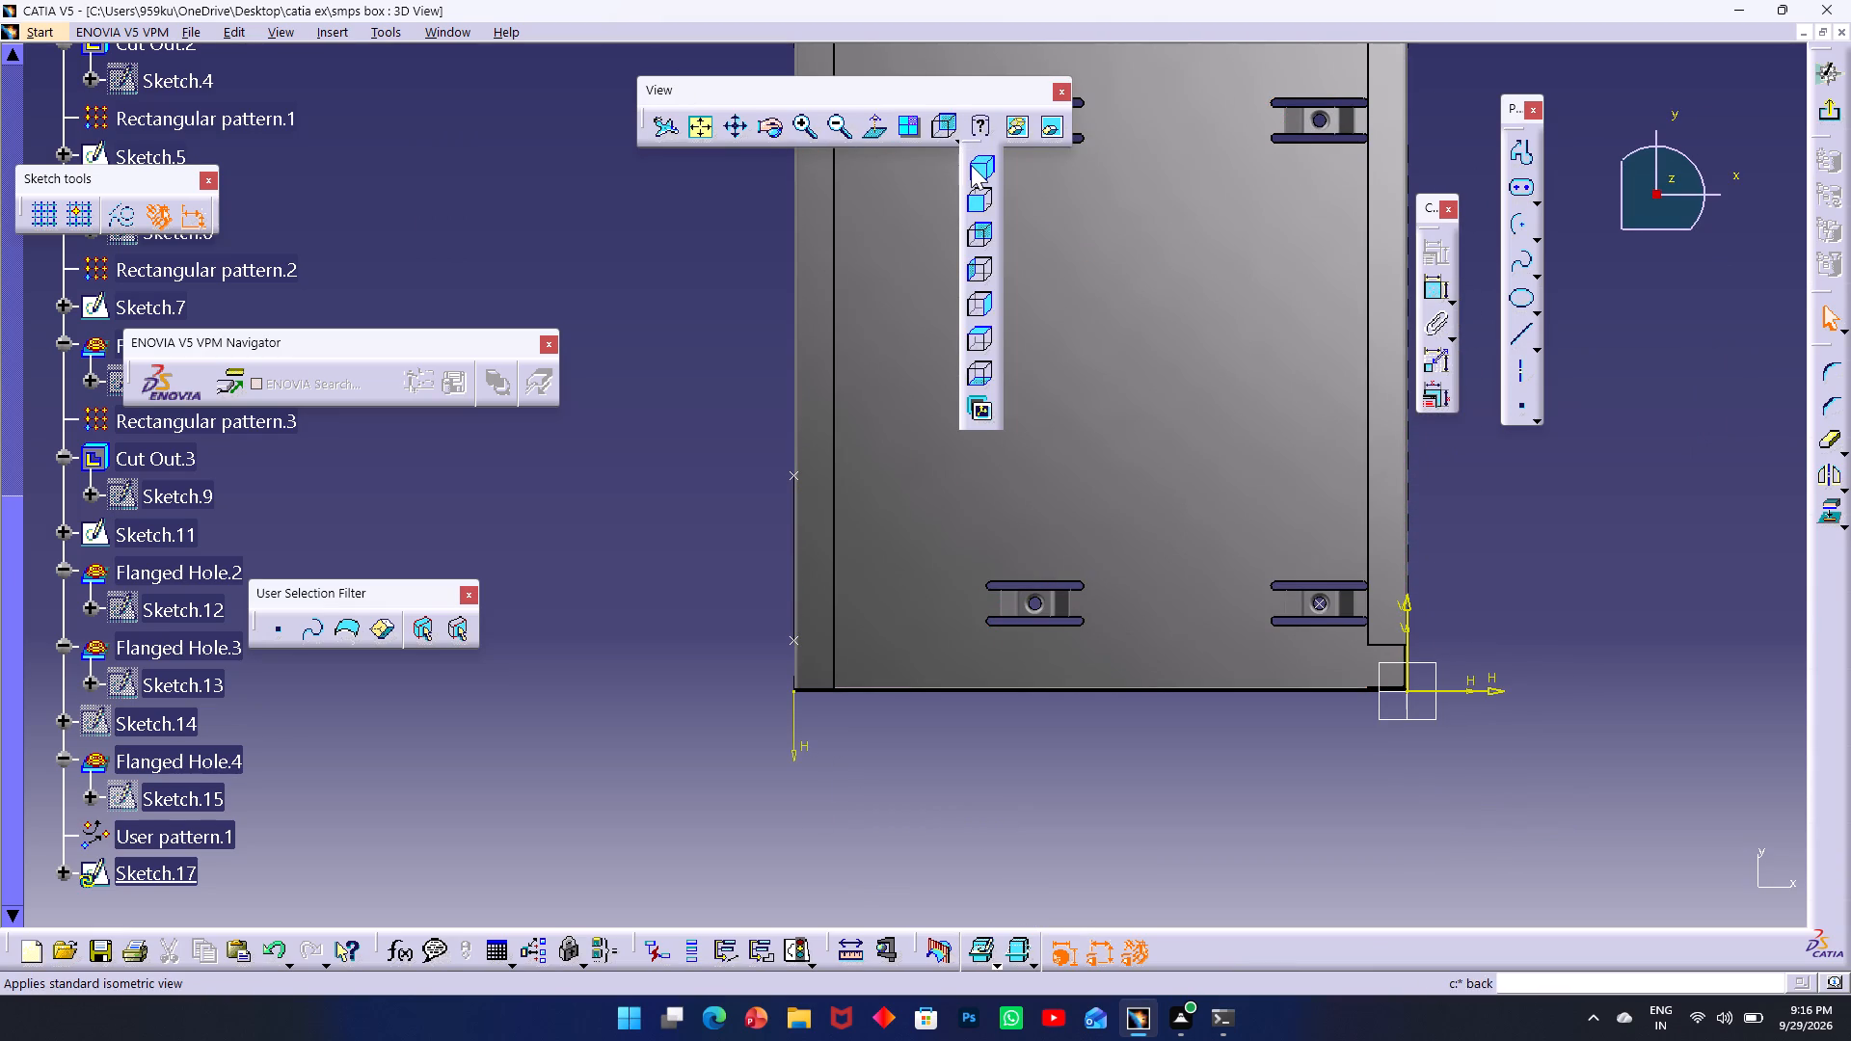
{"action": "left_click", "coordinate": [973, 167]}
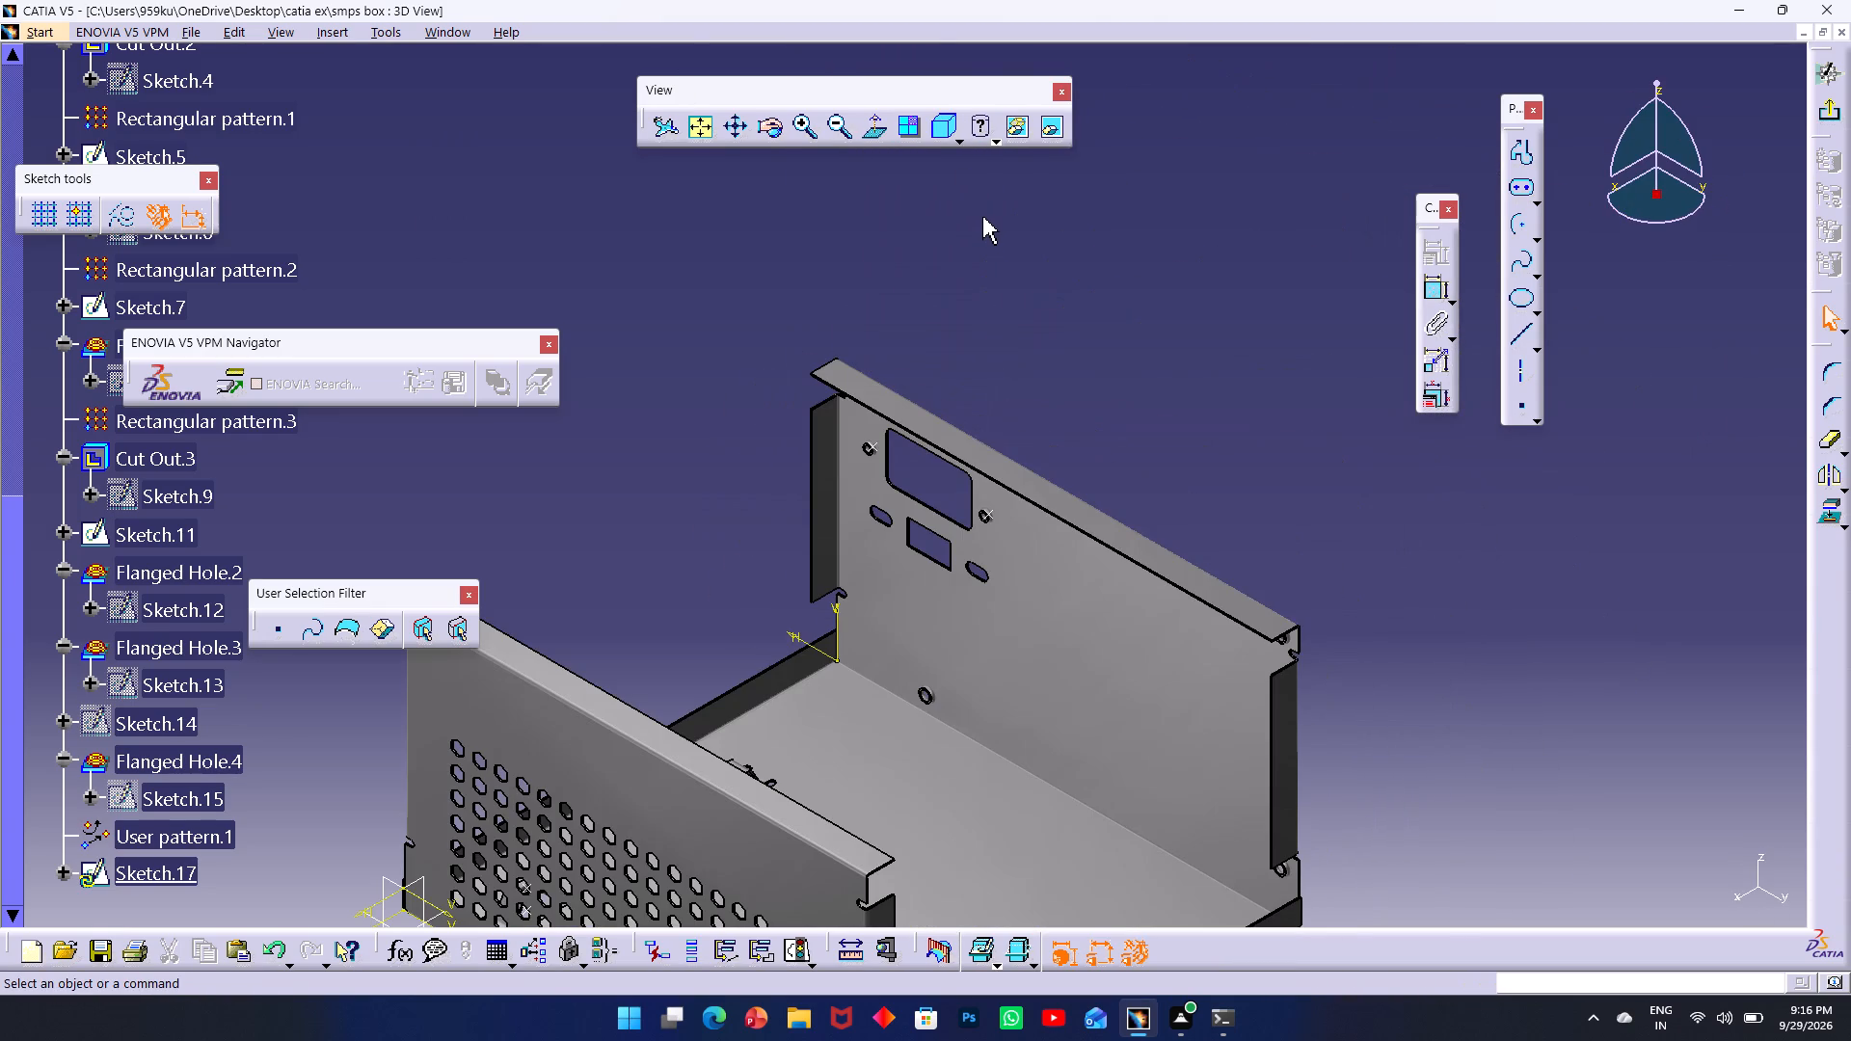
{"action": "middle_click_drag", "start_coordinate": [740, 465], "coordinate": [815, 398]}
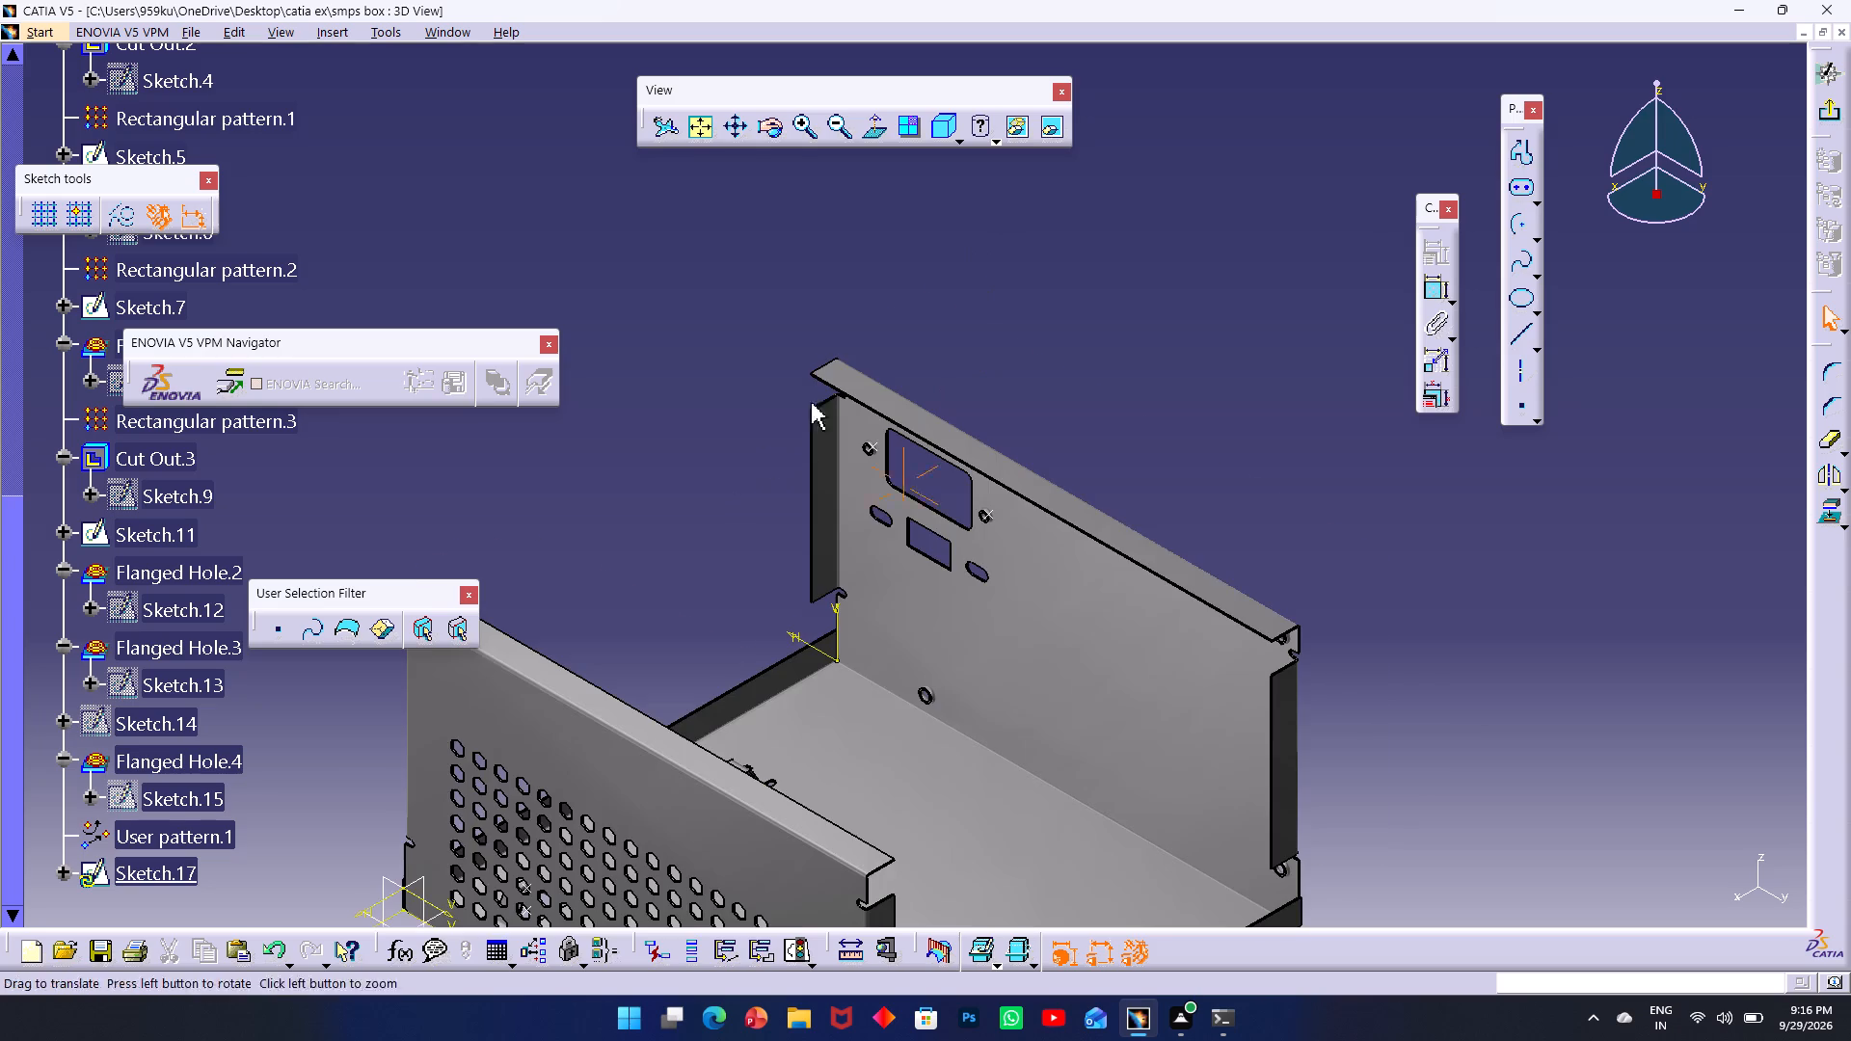
{"action": "middle_click_drag", "start_coordinate": [815, 398], "coordinate": [919, 270]}
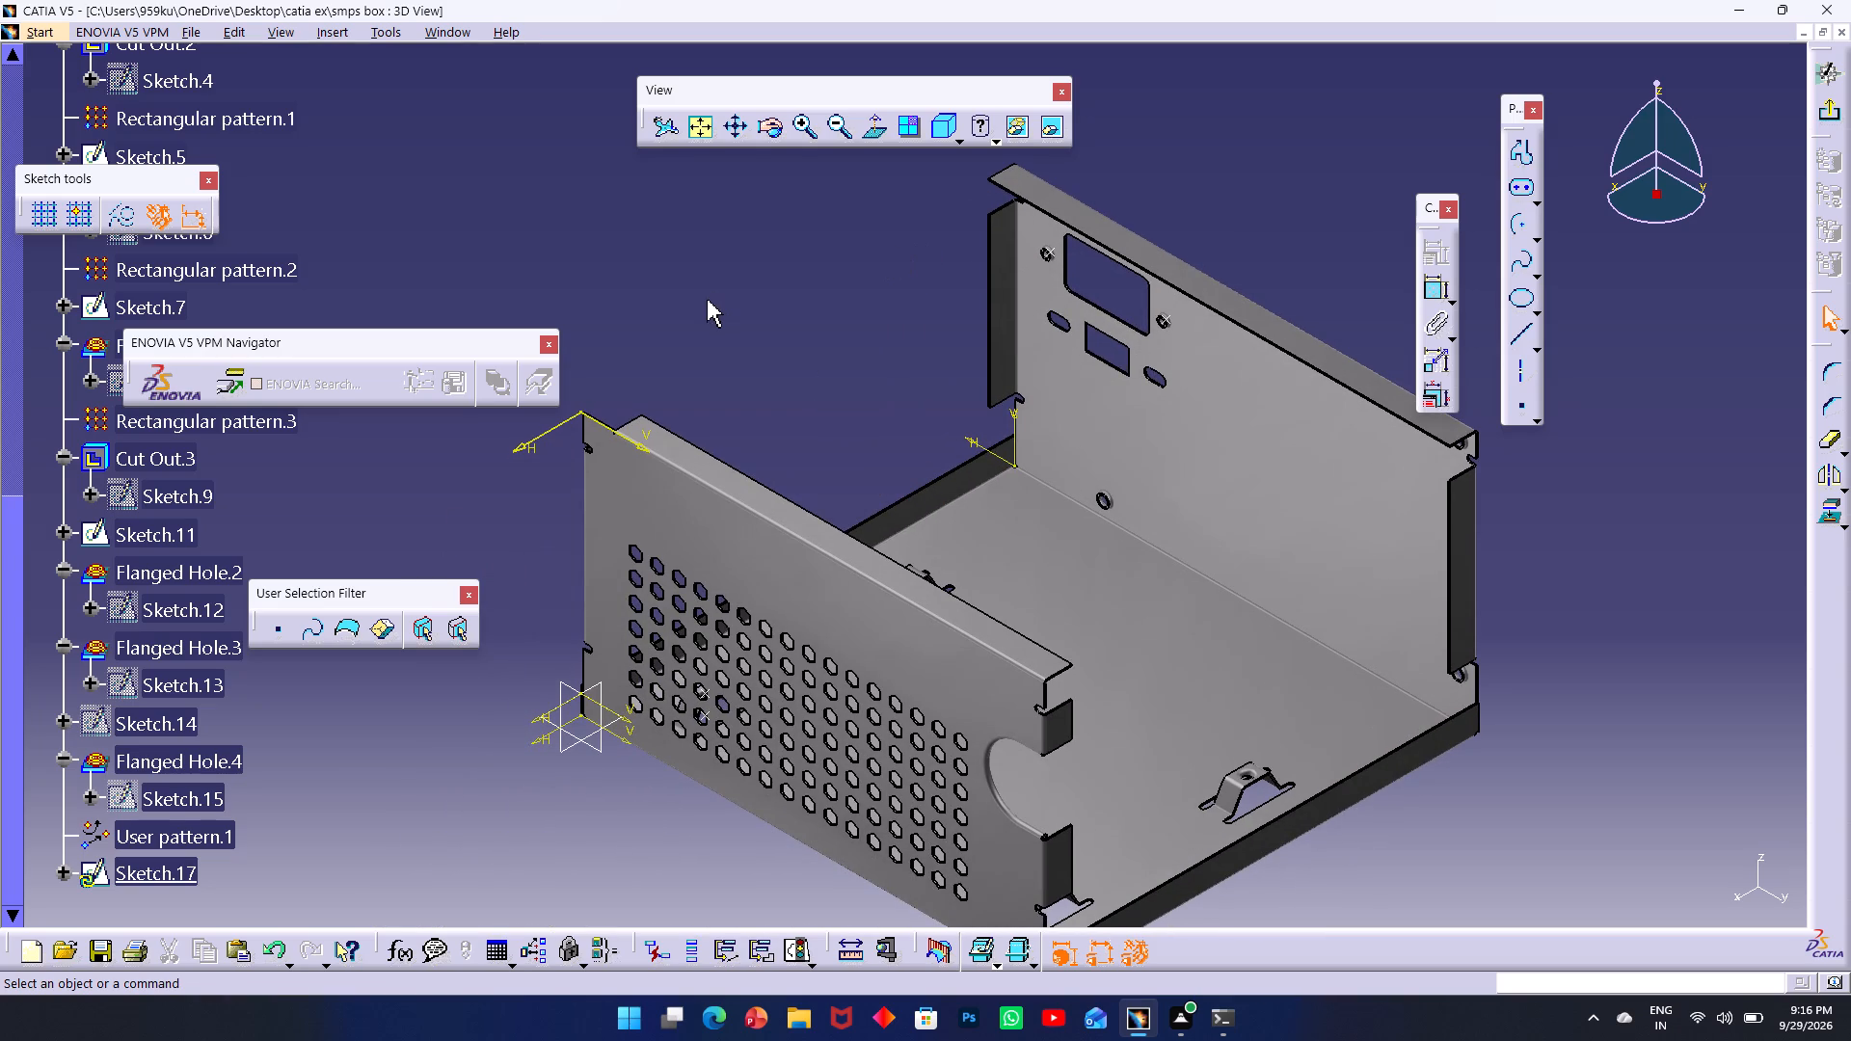
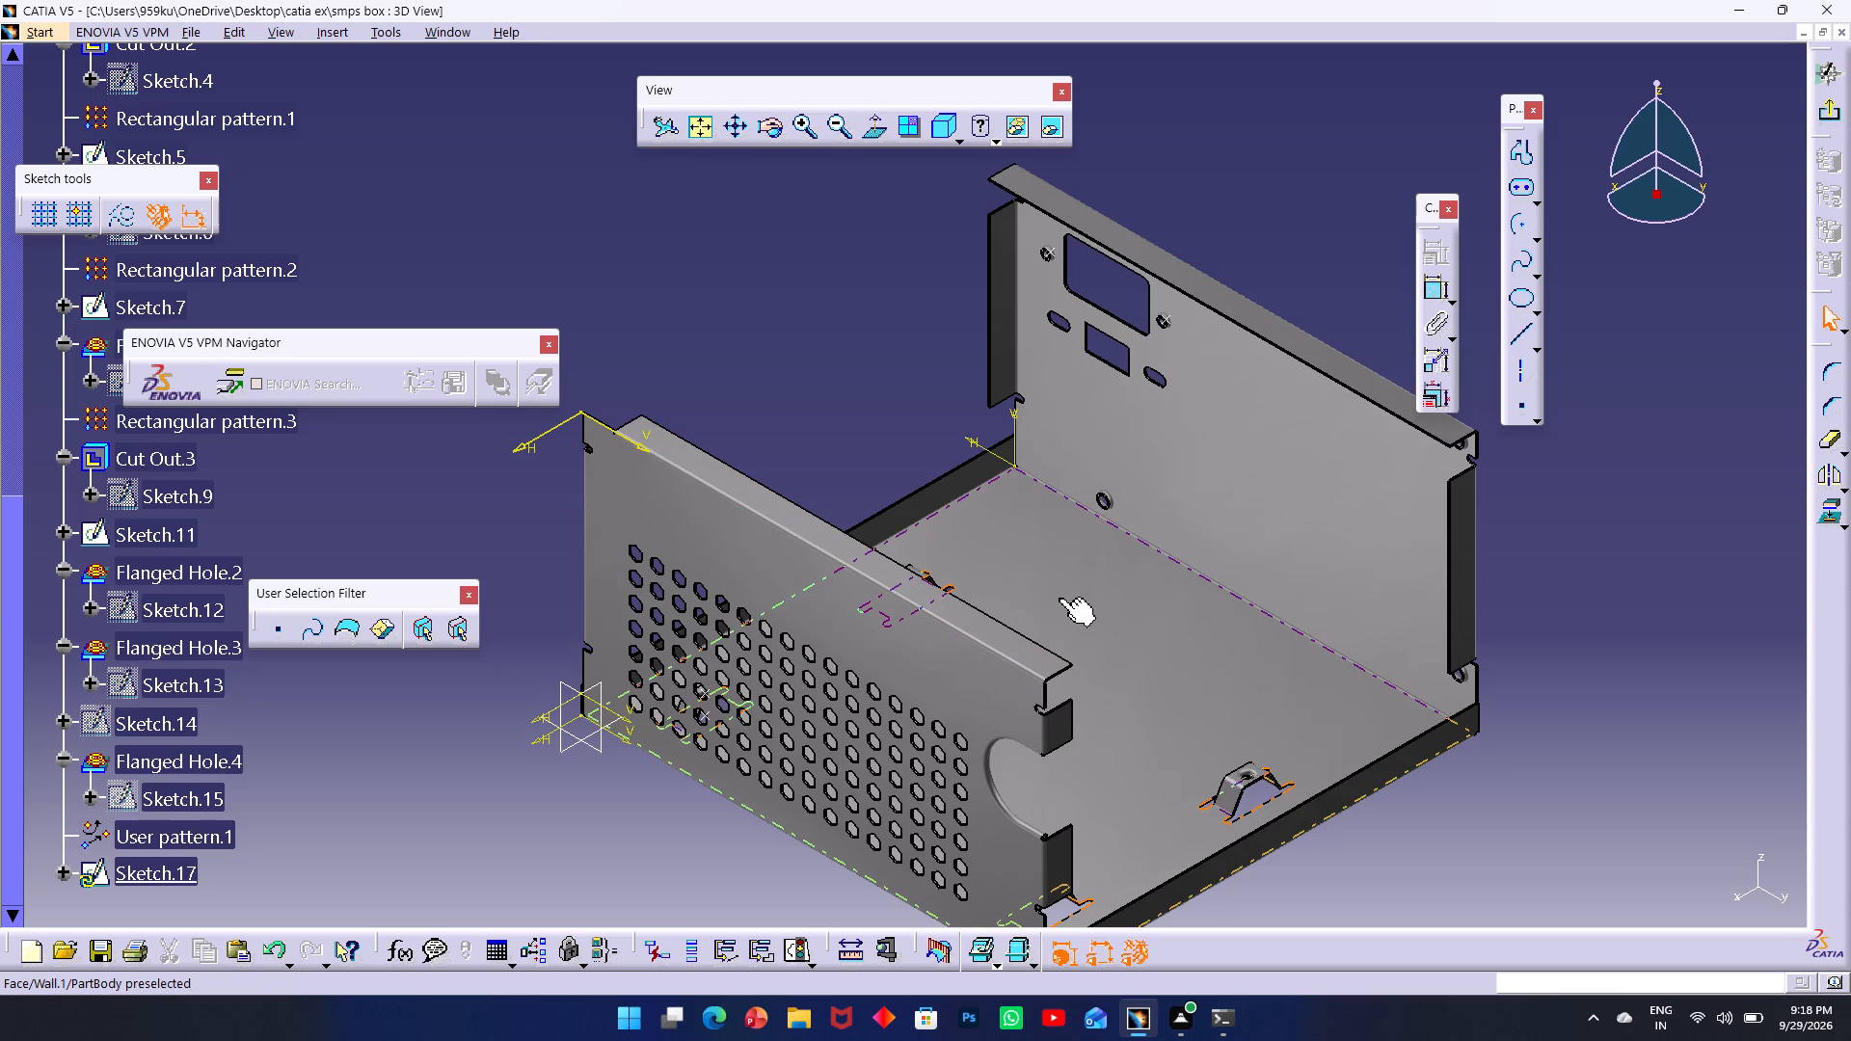
Place two sketch points on the cutout wall's top flange, one near each end and level with each other.
{"action": "left_click", "coordinate": [1542, 722]}
{"action": "middle_click_drag", "start_coordinate": [1108, 603], "coordinate": [1008, 695], "text": "ctrl"}
{"action": "middle_click_drag", "start_coordinate": [1315, 633], "coordinate": [368, 561]}
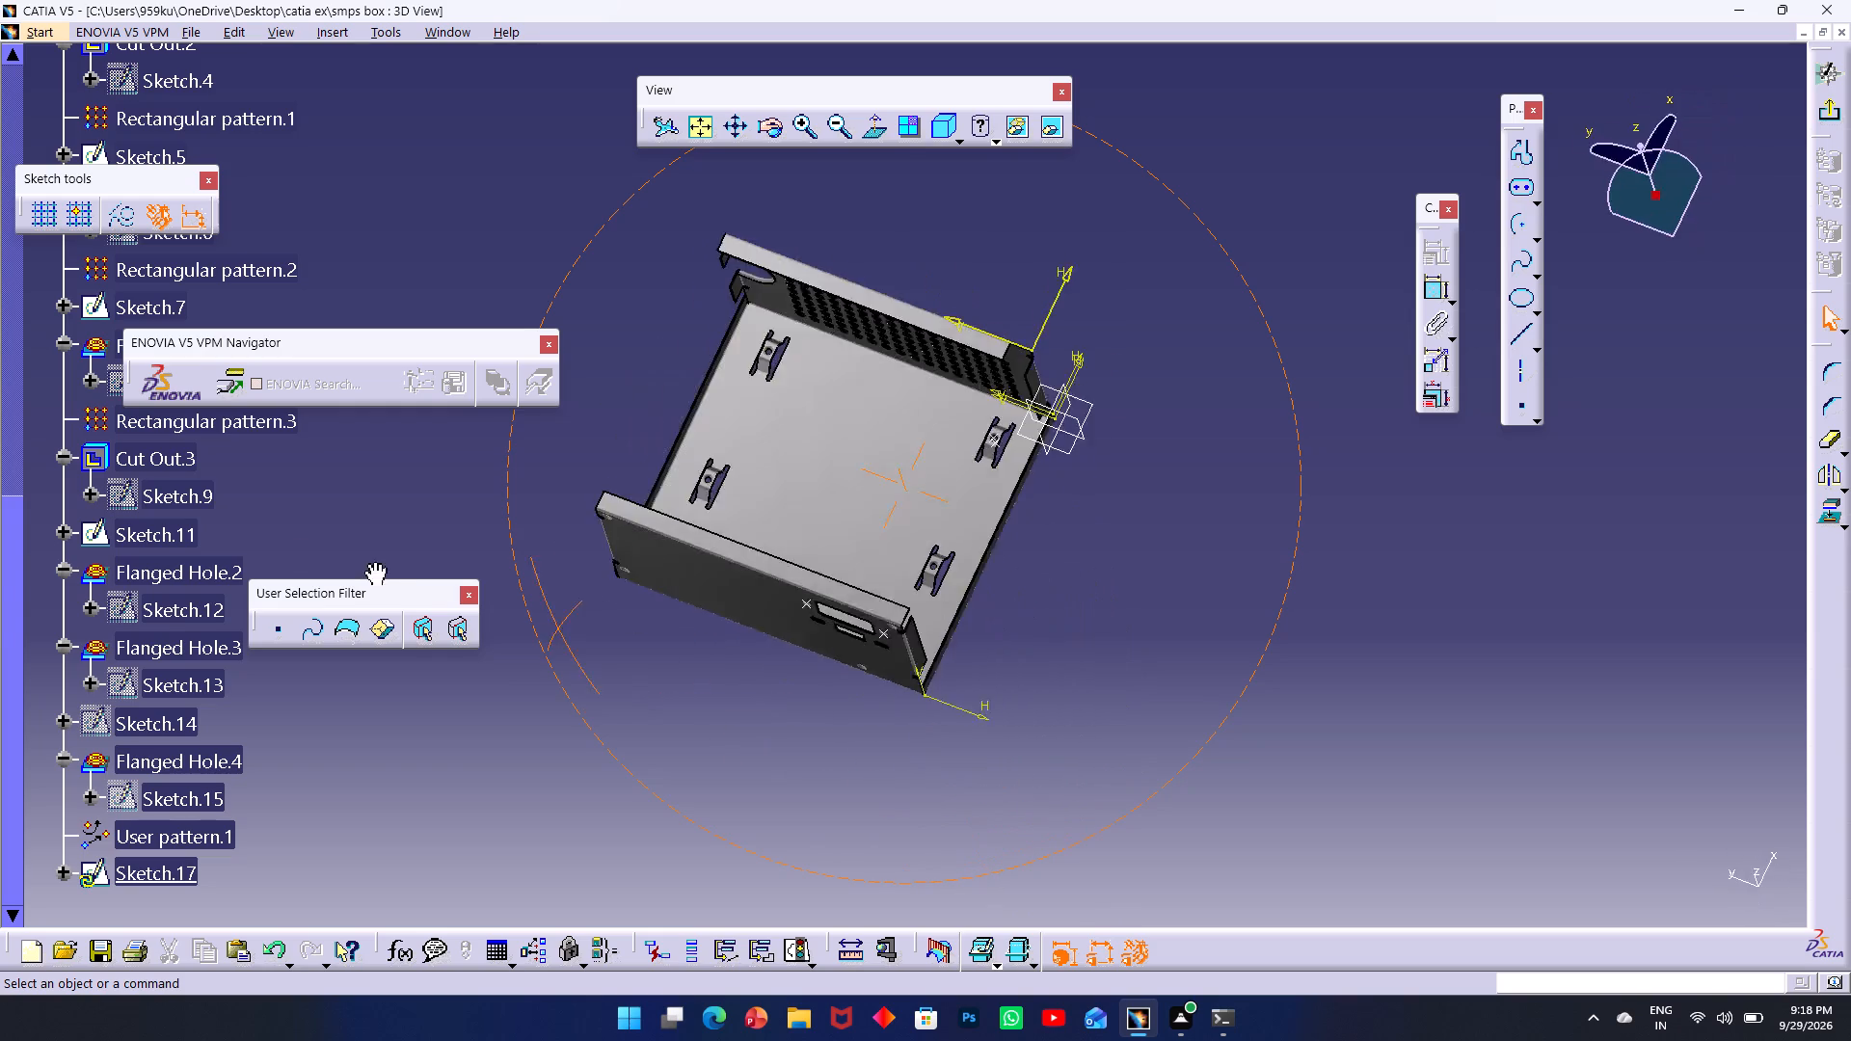
{"action": "middle_click_drag", "start_coordinate": [368, 561], "coordinate": [426, 641]}
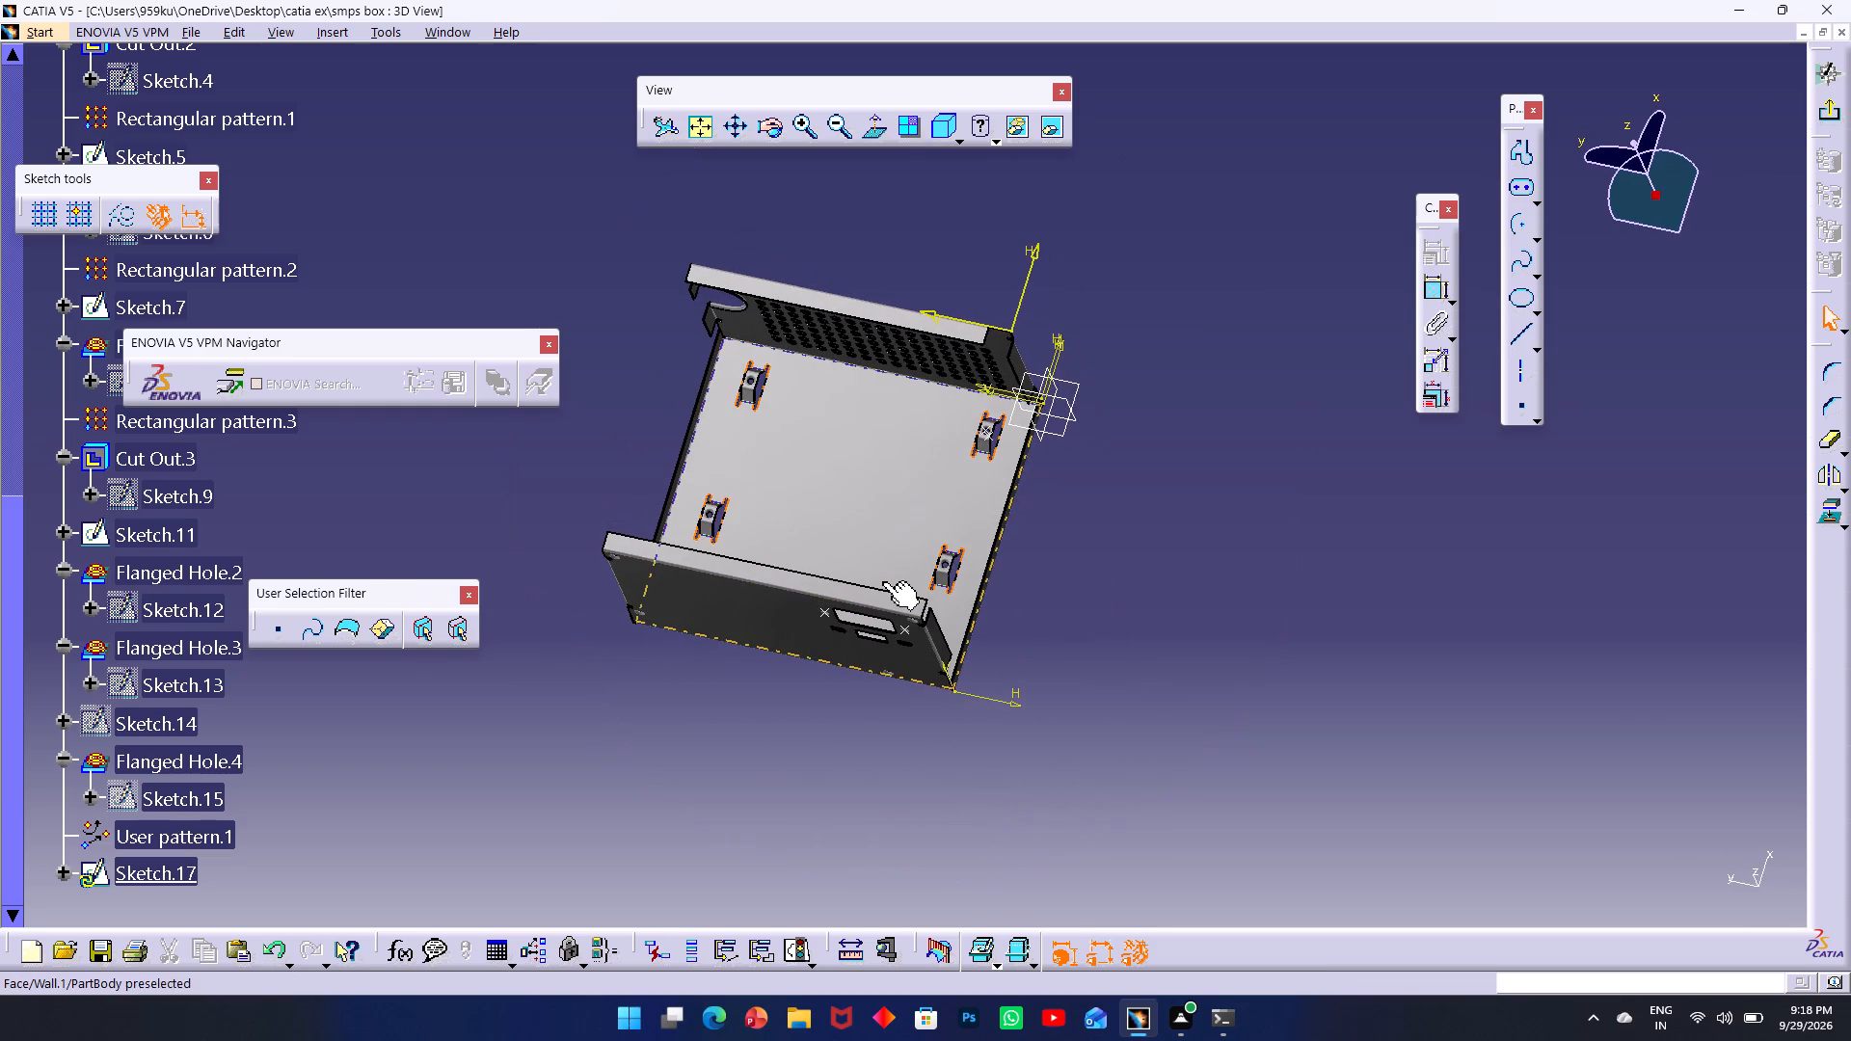
{"action": "scroll", "coordinate": [973, 654], "scroll_direction": "up", "scroll_amount": 1, "text": "ctrl"}
{"action": "middle_click_drag", "start_coordinate": [971, 654], "coordinate": [875, 479], "text": "ctrl"}
{"action": "middle_click_drag", "start_coordinate": [767, 652], "coordinate": [970, 588]}
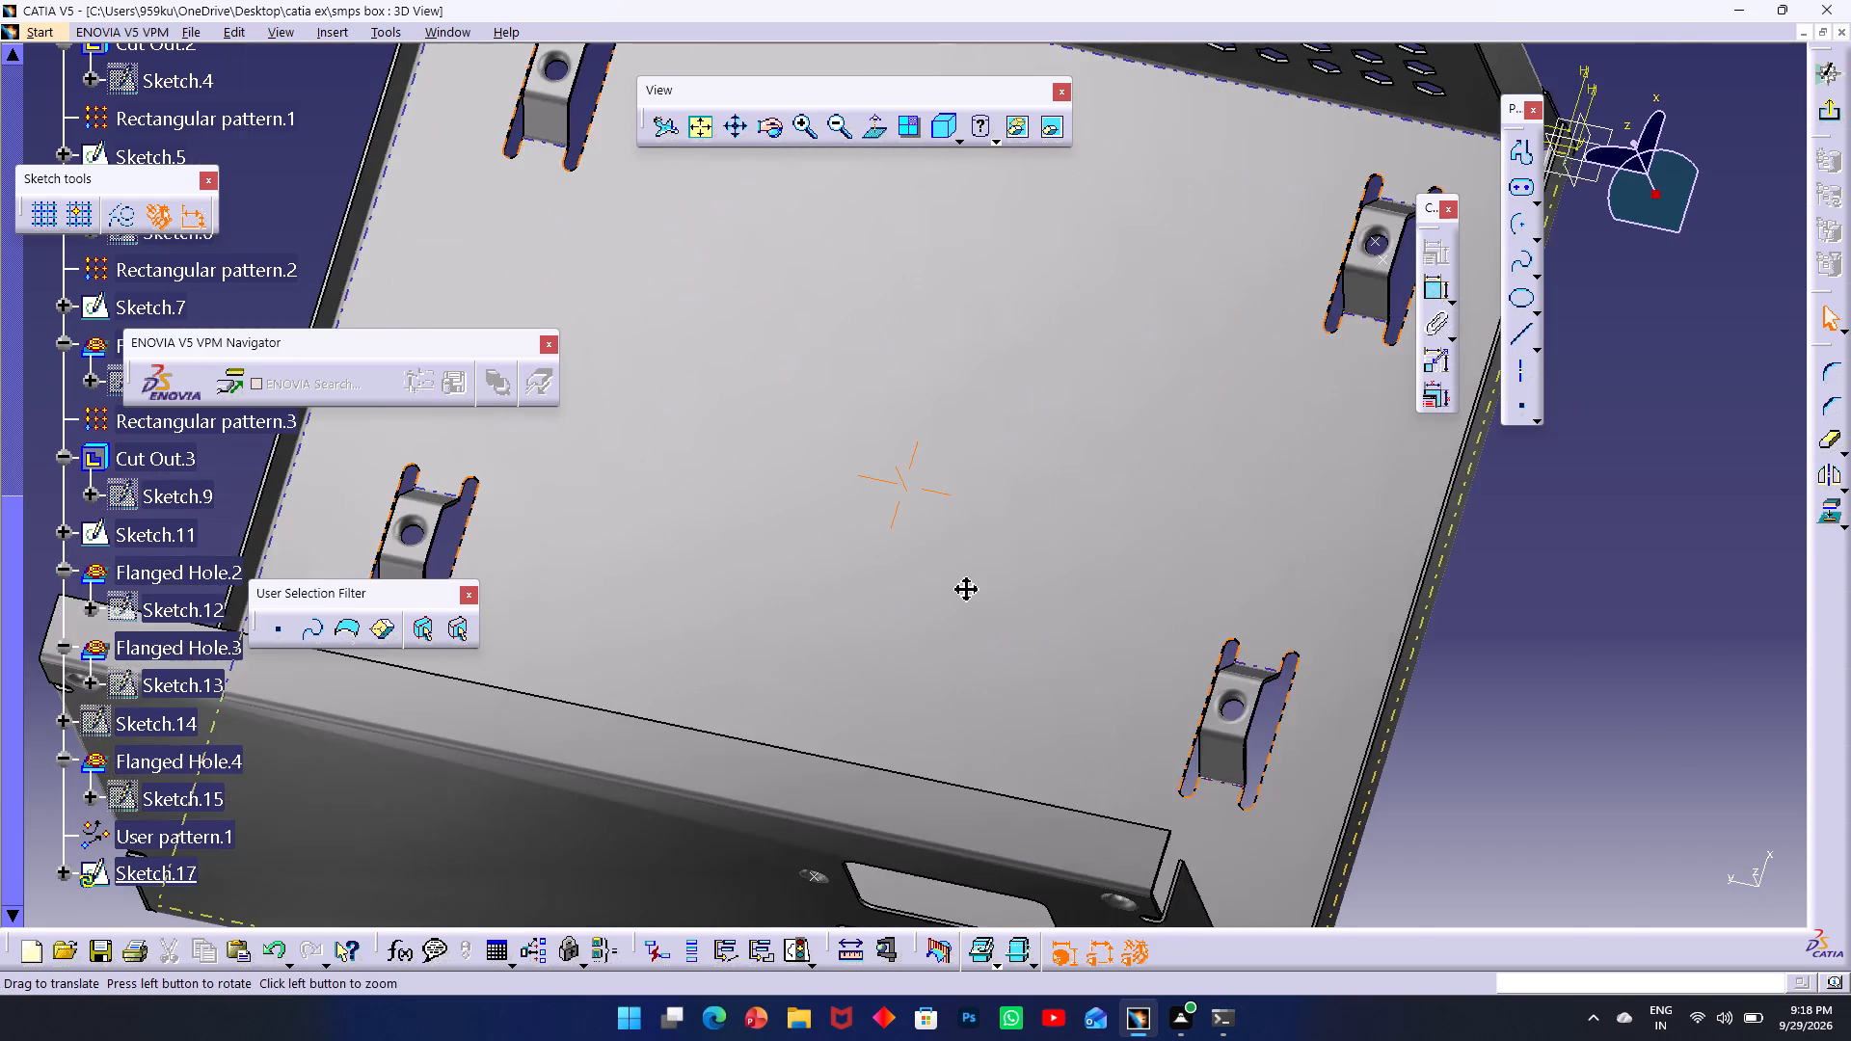
{"action": "middle_click_drag", "start_coordinate": [970, 588], "coordinate": [1284, 510]}
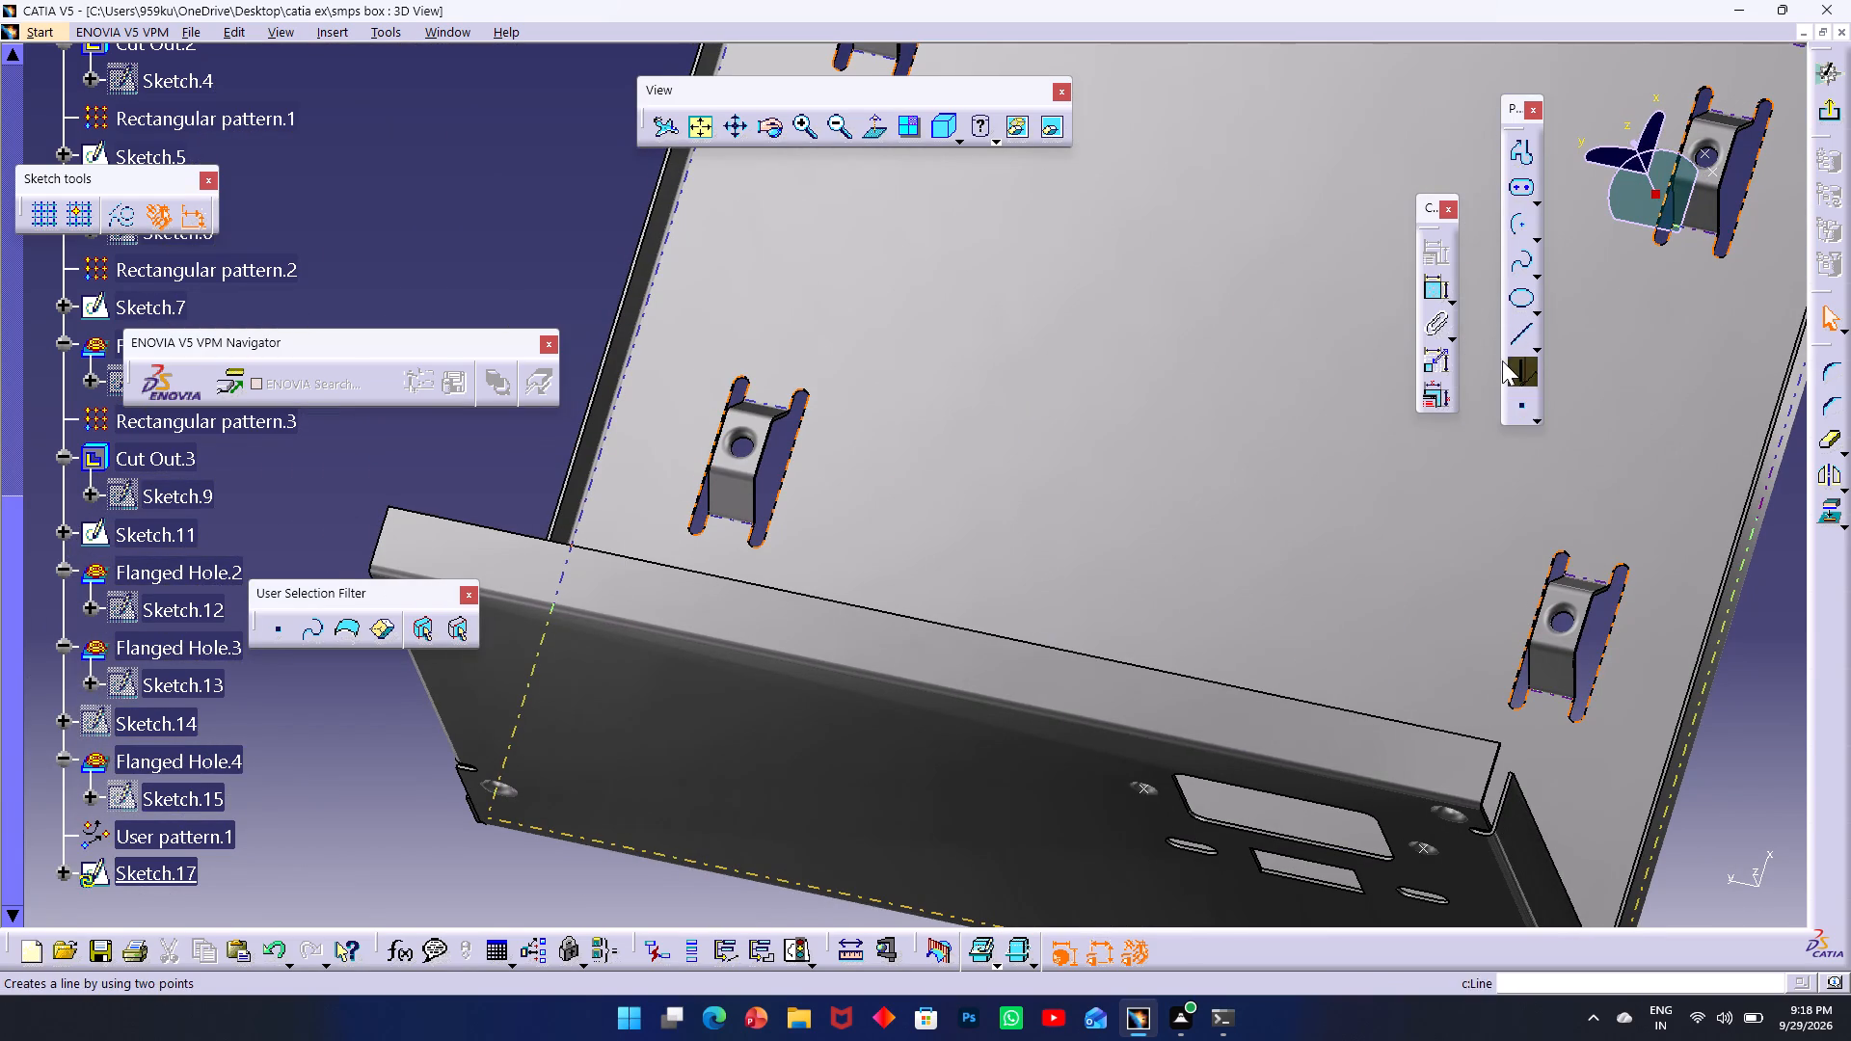
{"action": "double_click", "coordinate": [1522, 409]}
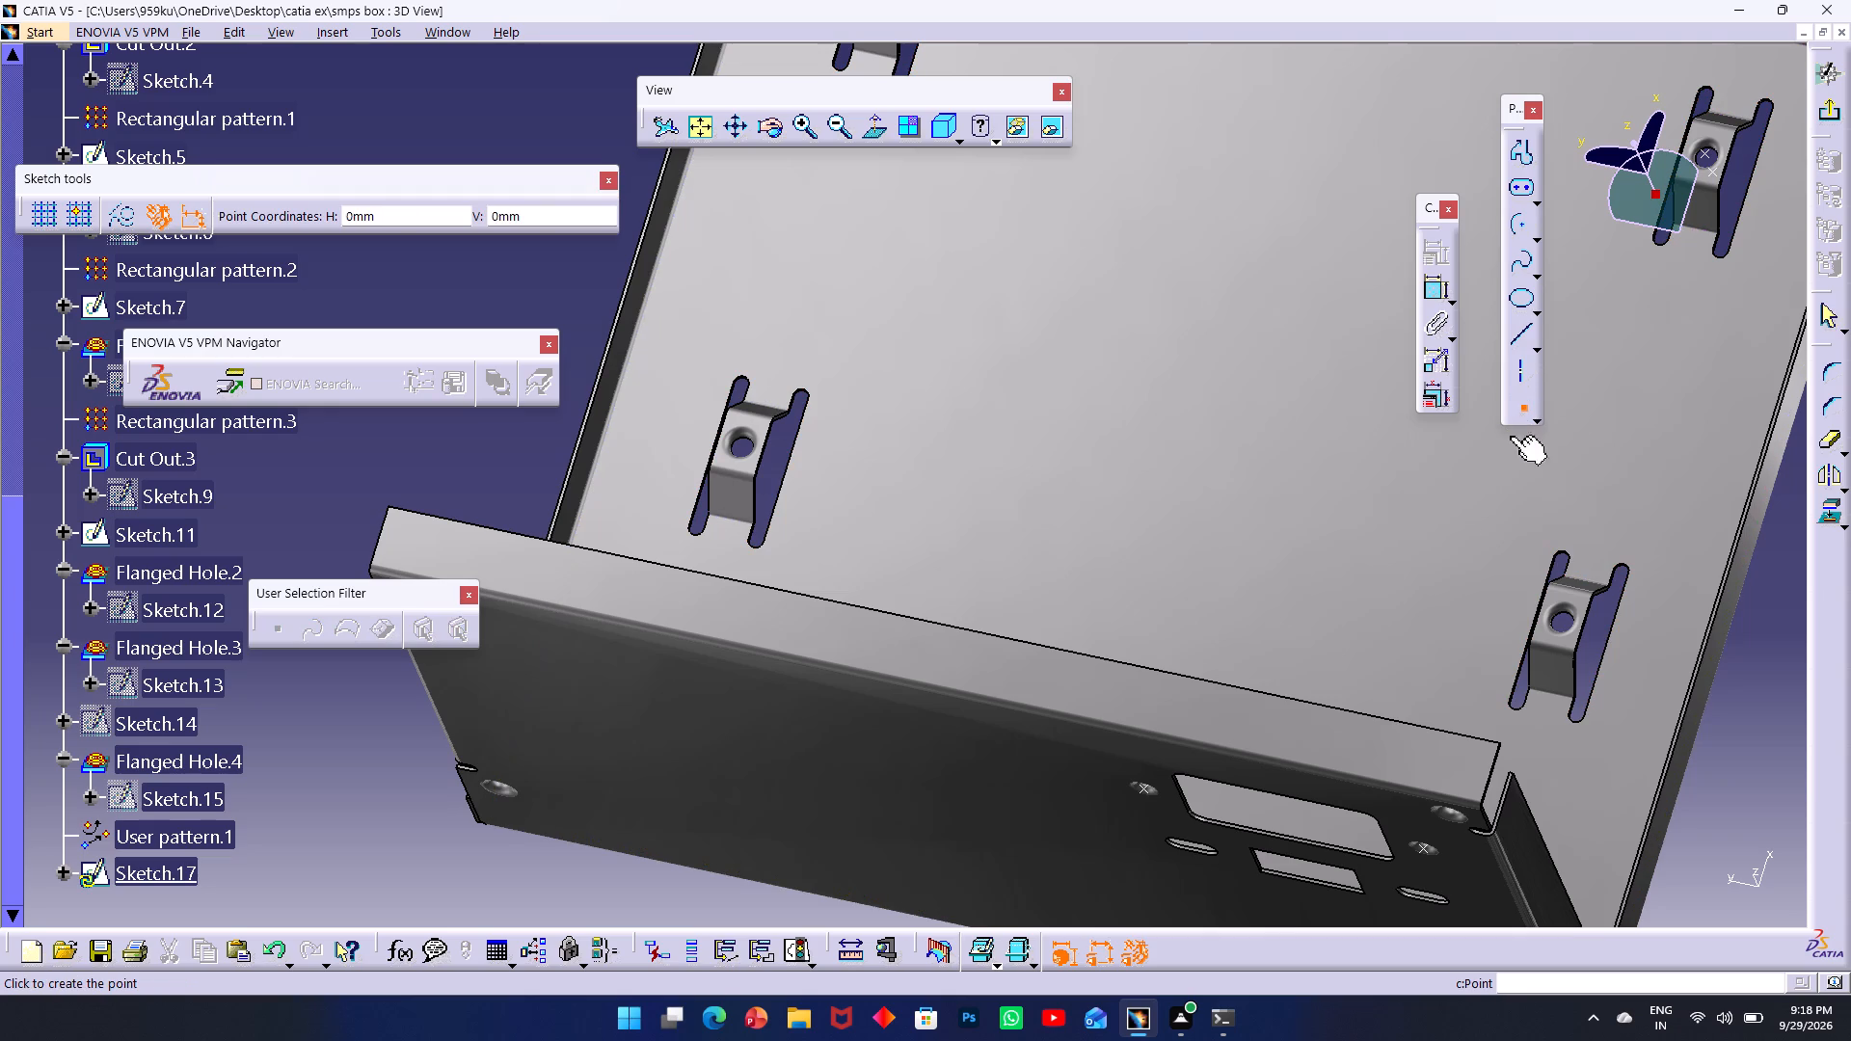
{"action": "left_click", "coordinate": [1407, 753]}
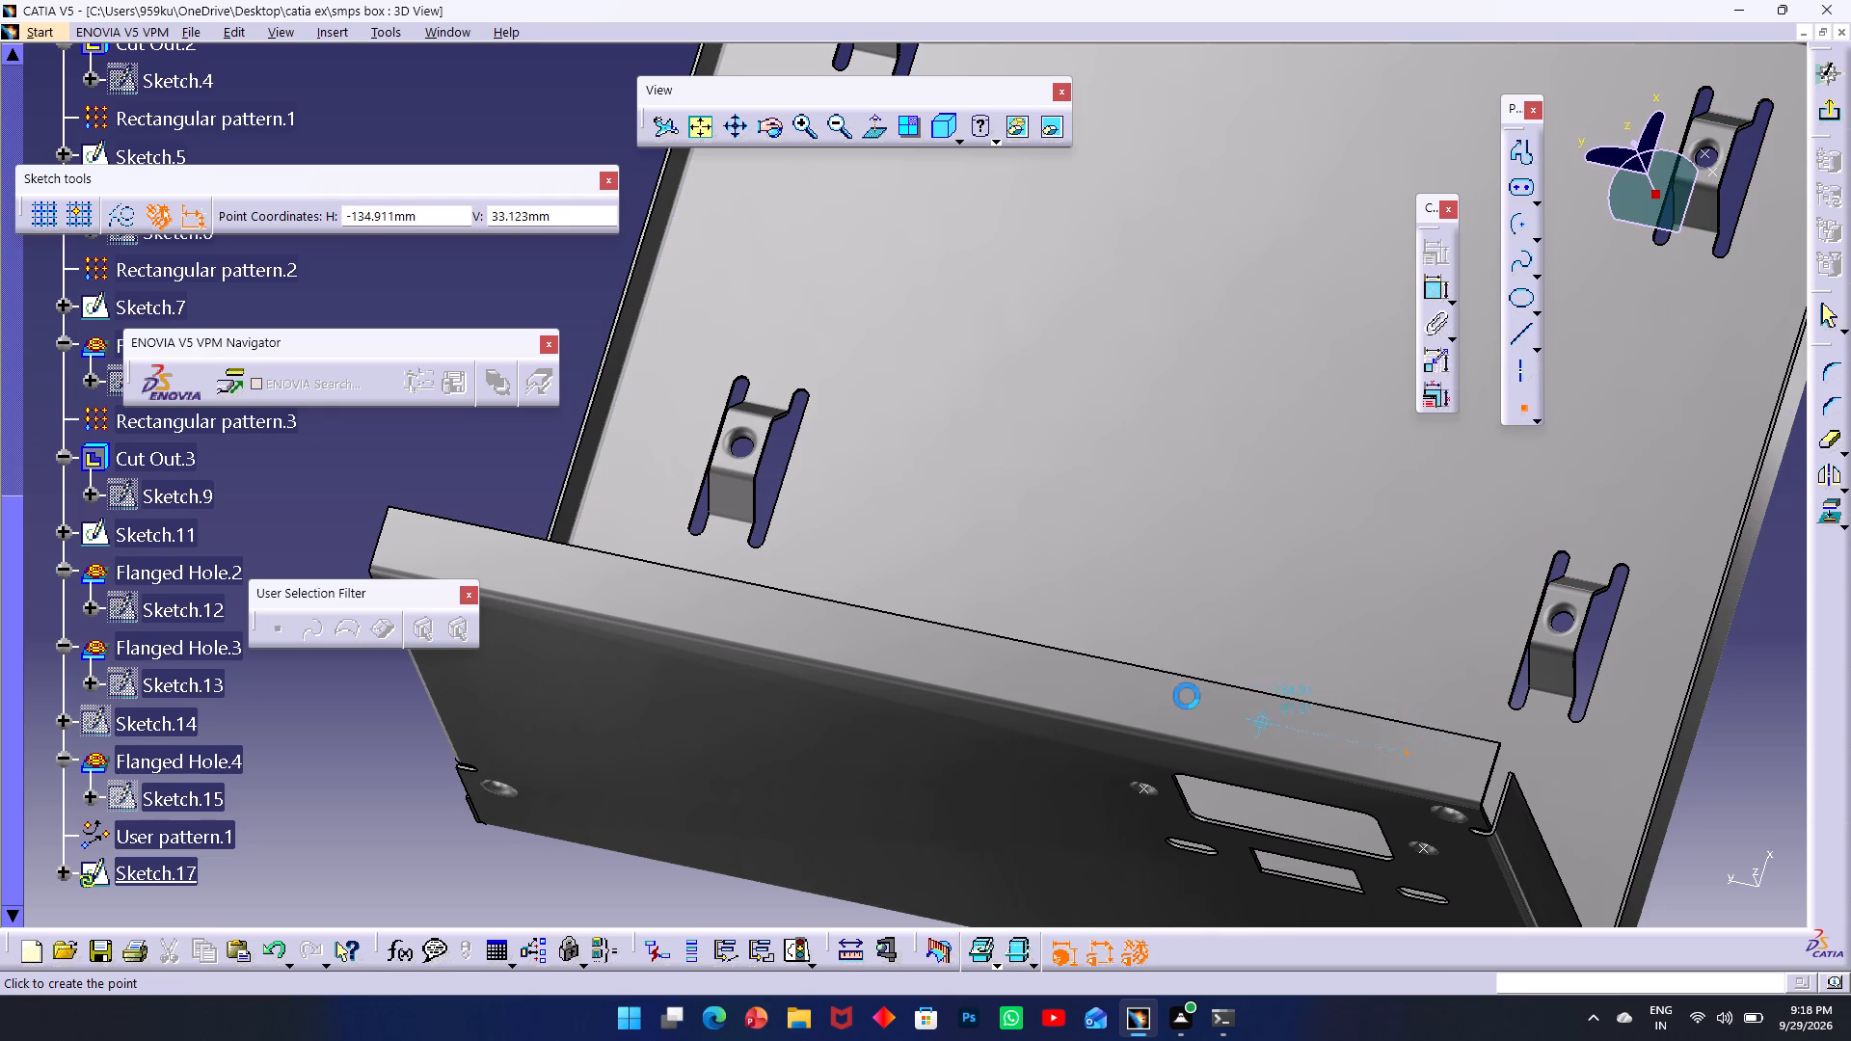
{"action": "left_click", "coordinate": [443, 547]}
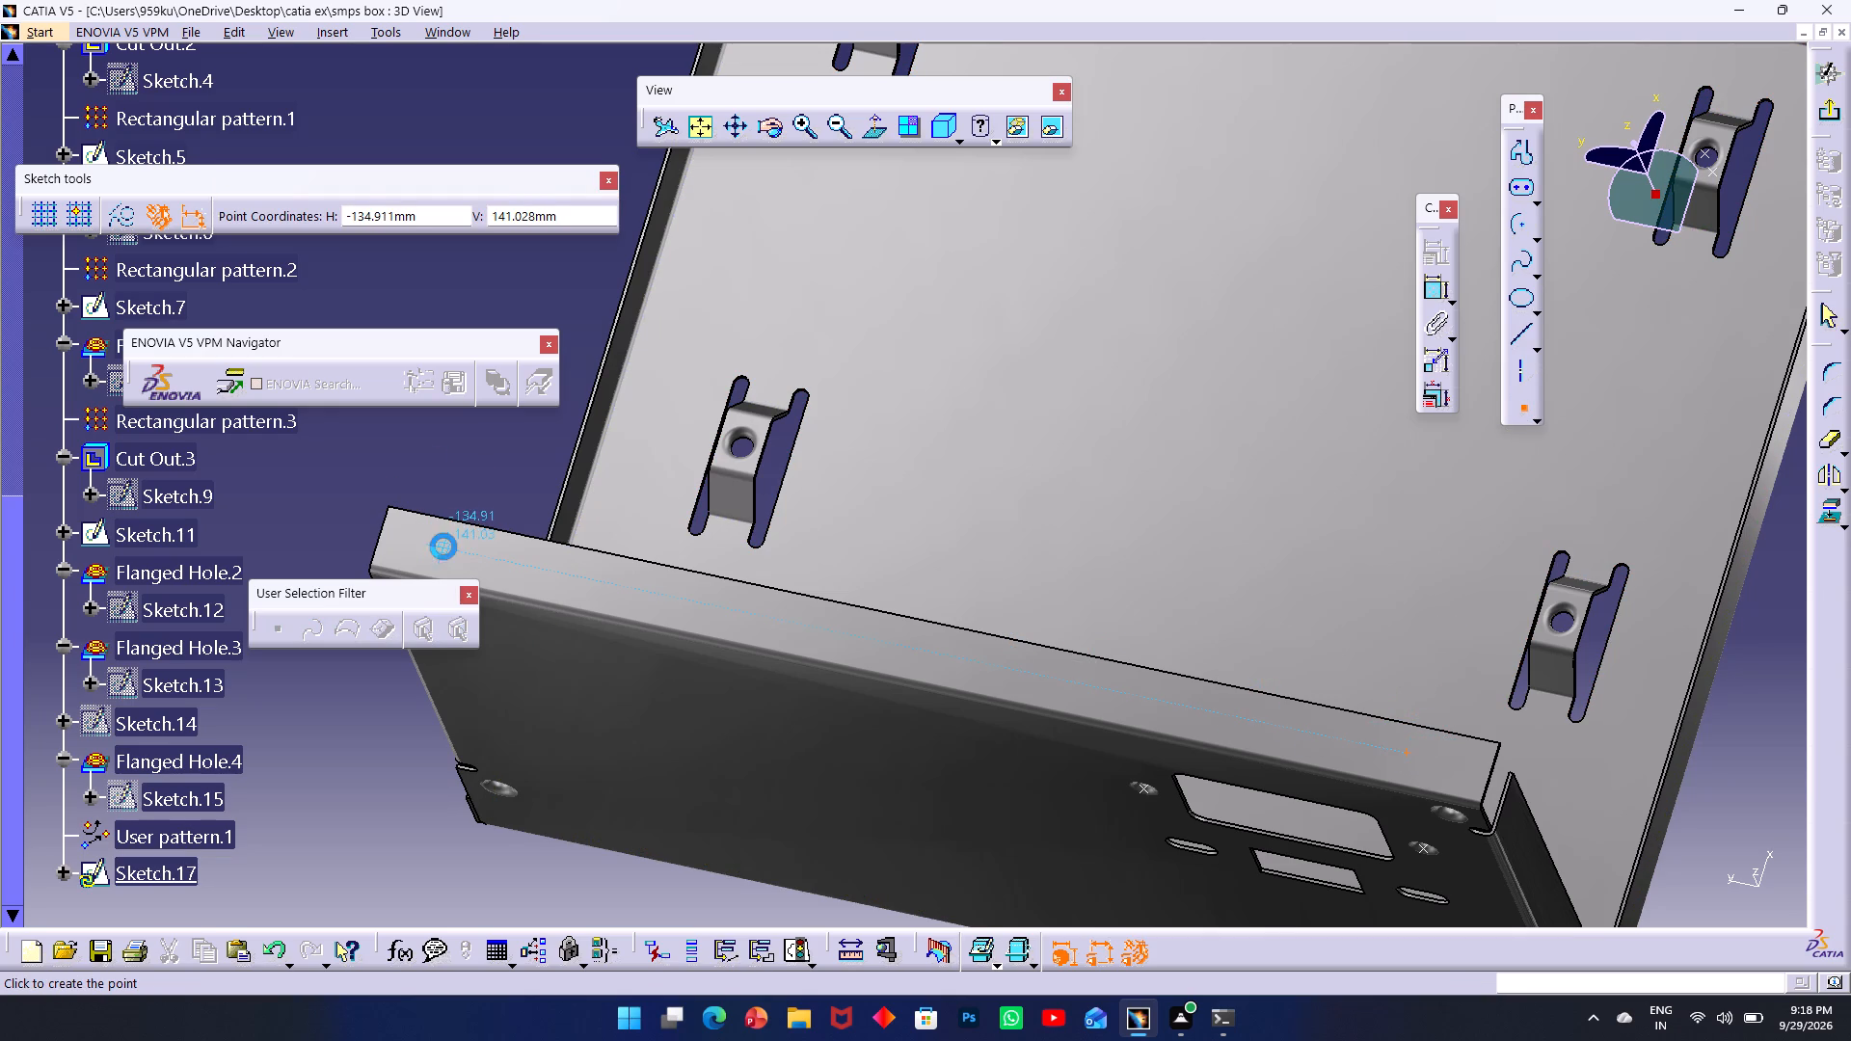
Place two sketch points on the perforated wall's top flange, one near each end.
{"action": "middle_click_drag", "start_coordinate": [811, 422], "coordinate": [747, 861]}
{"action": "middle_click_drag", "start_coordinate": [1194, 368], "coordinate": [978, 541]}
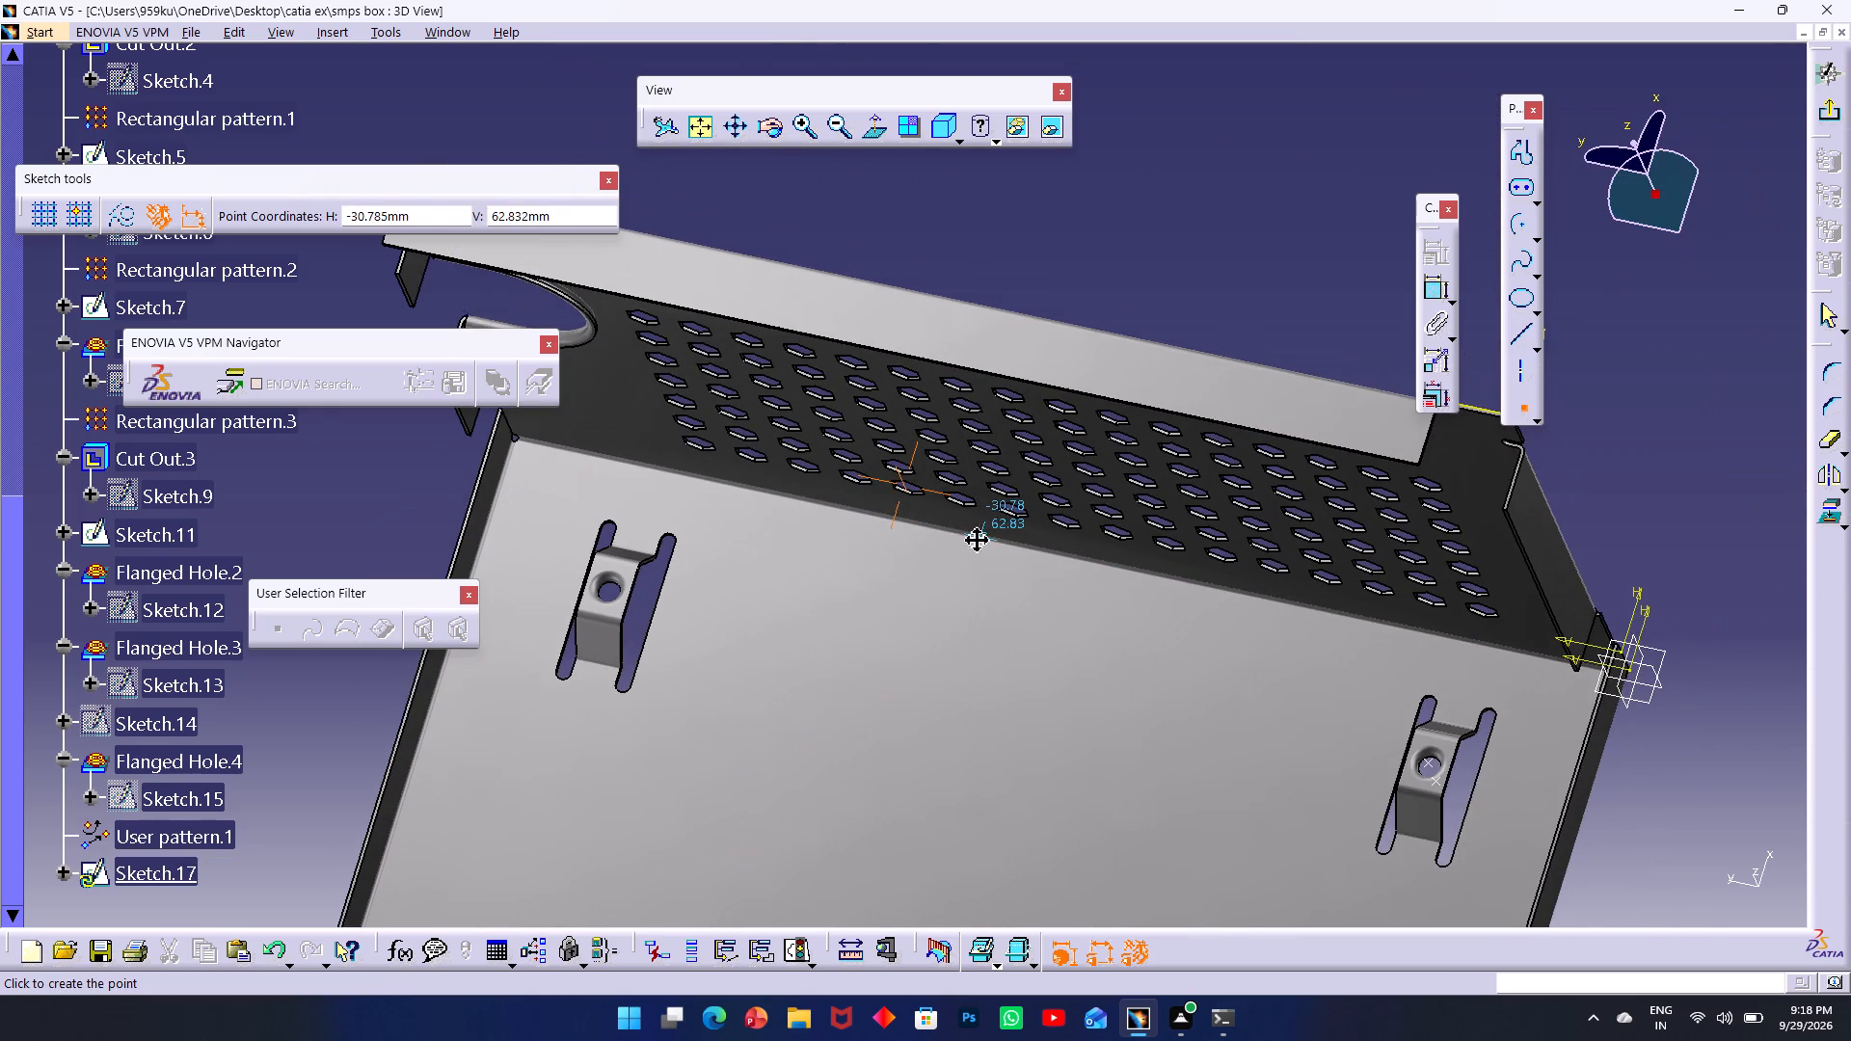
{"action": "left_click", "coordinate": [1340, 414]}
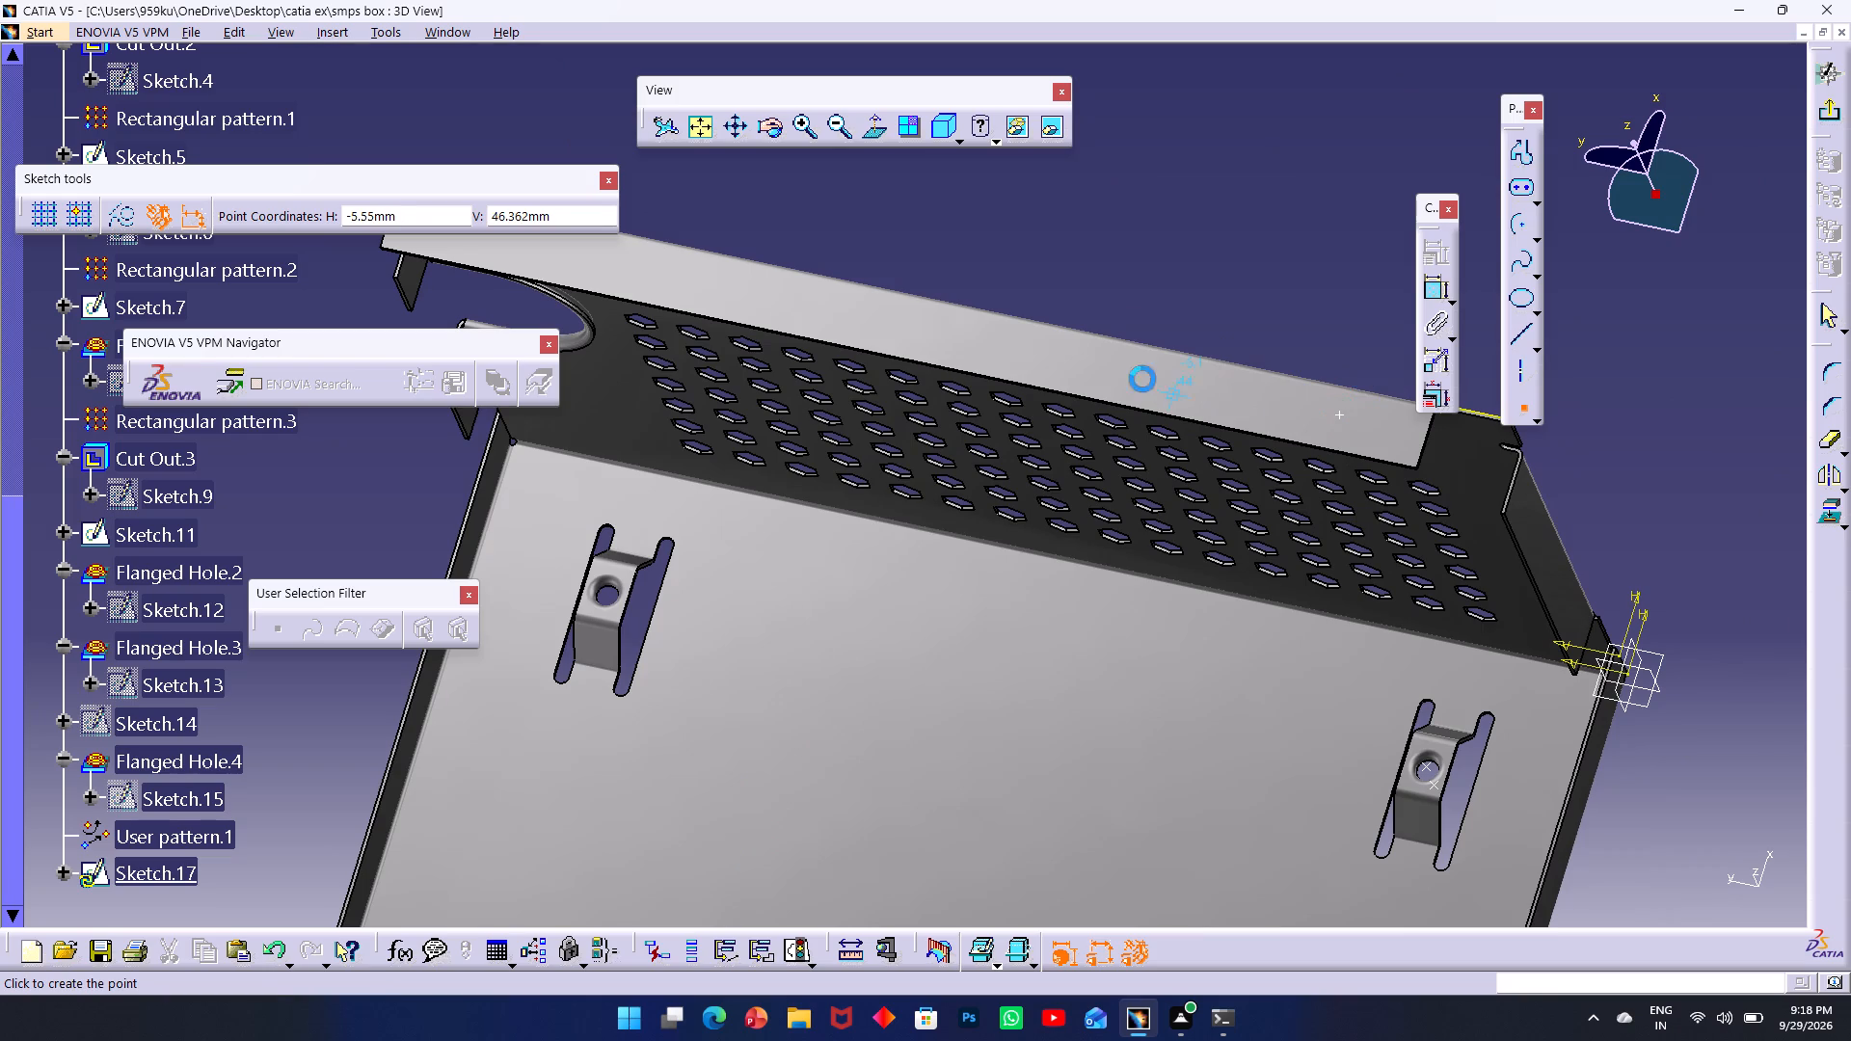
{"action": "middle_click_drag", "start_coordinate": [1138, 374], "coordinate": [1703, 489]}
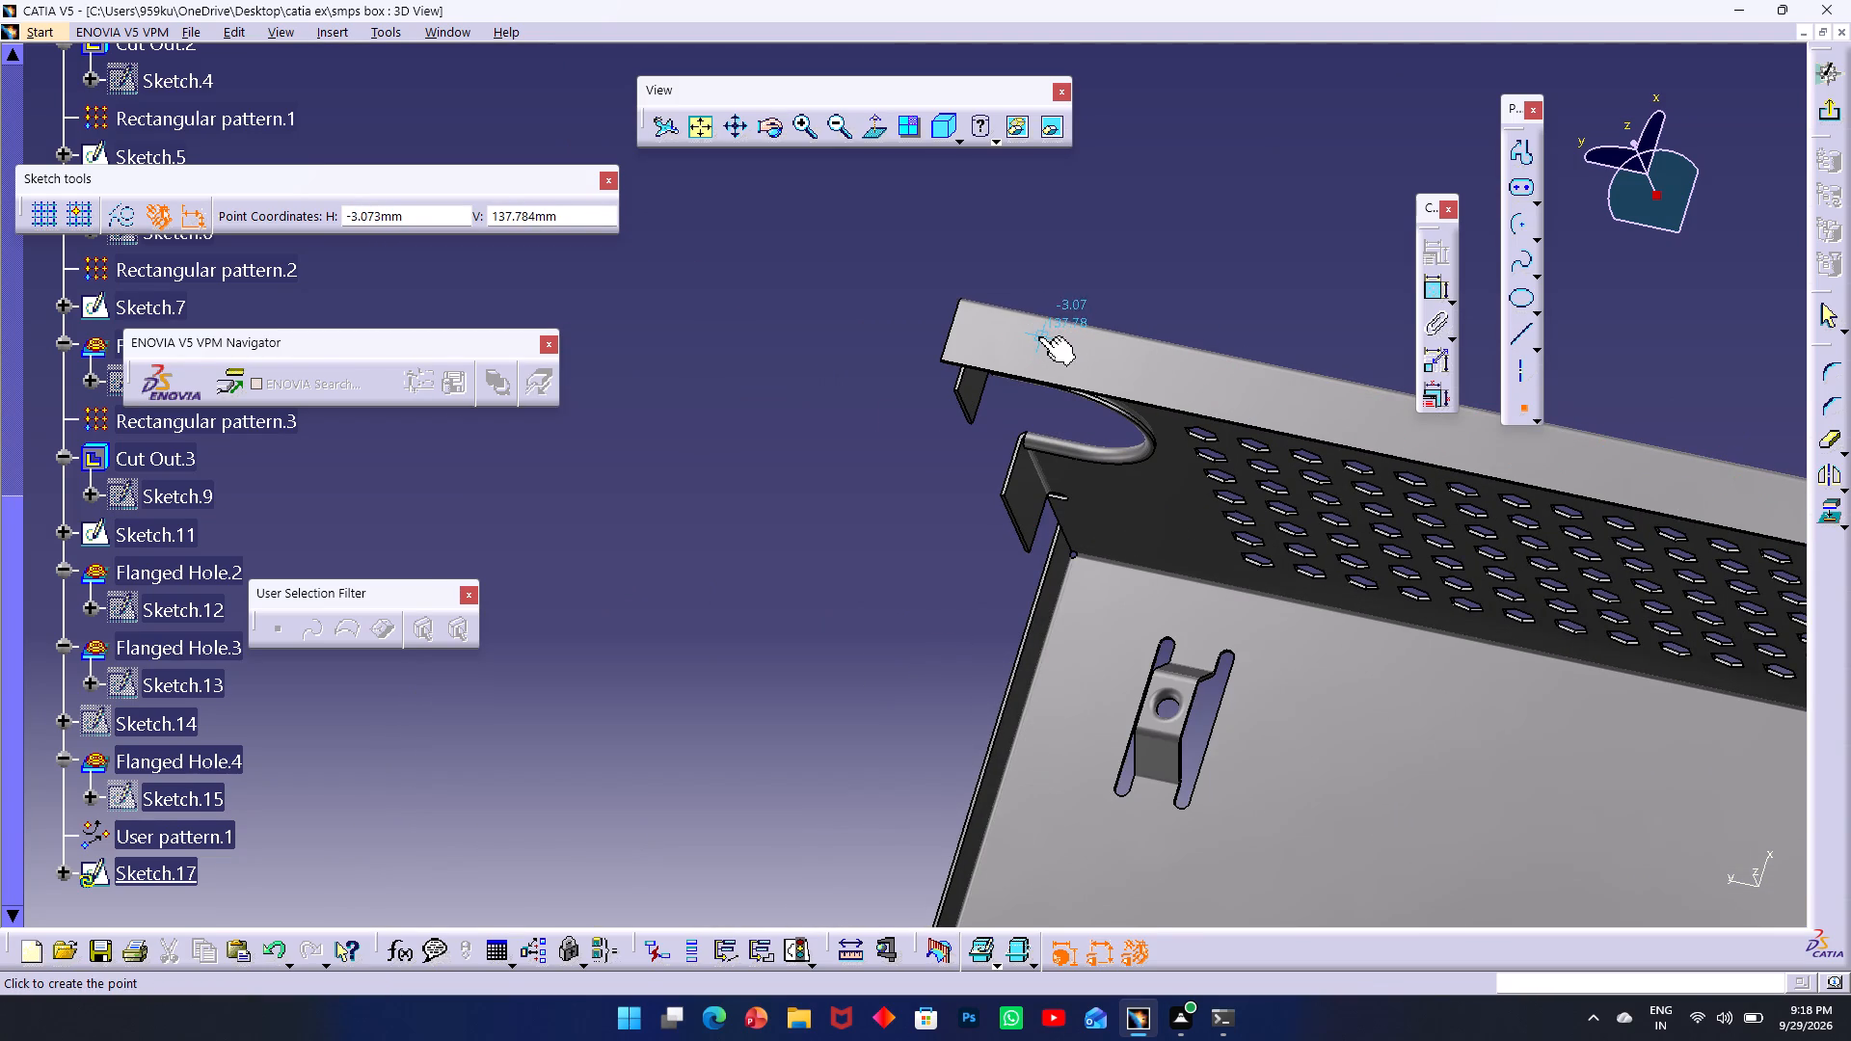
{"action": "left_click", "coordinate": [1032, 338]}
{"action": "key", "text": "Escape"}
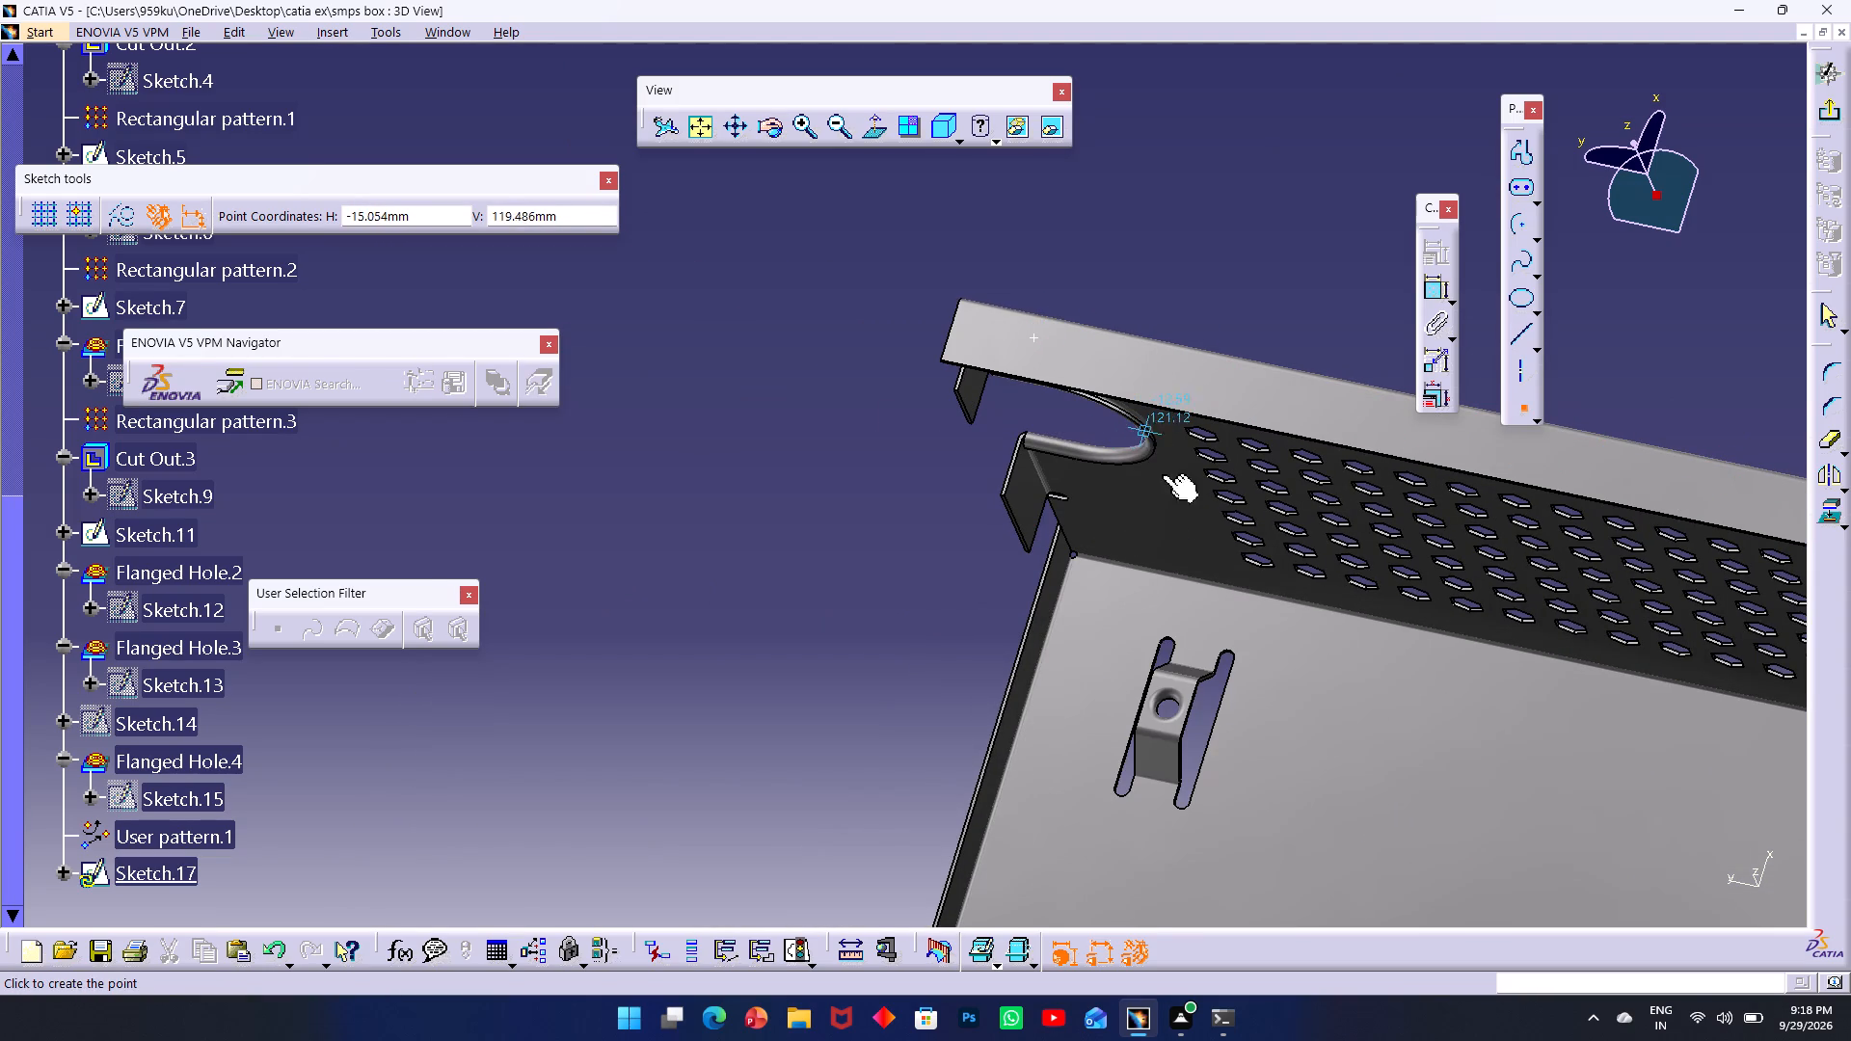
Dimension the perforated flange's point nearest the sketch origin to the flange's short end edge and set the distance to 10 mm.
{"action": "double_click", "coordinate": [1438, 293]}
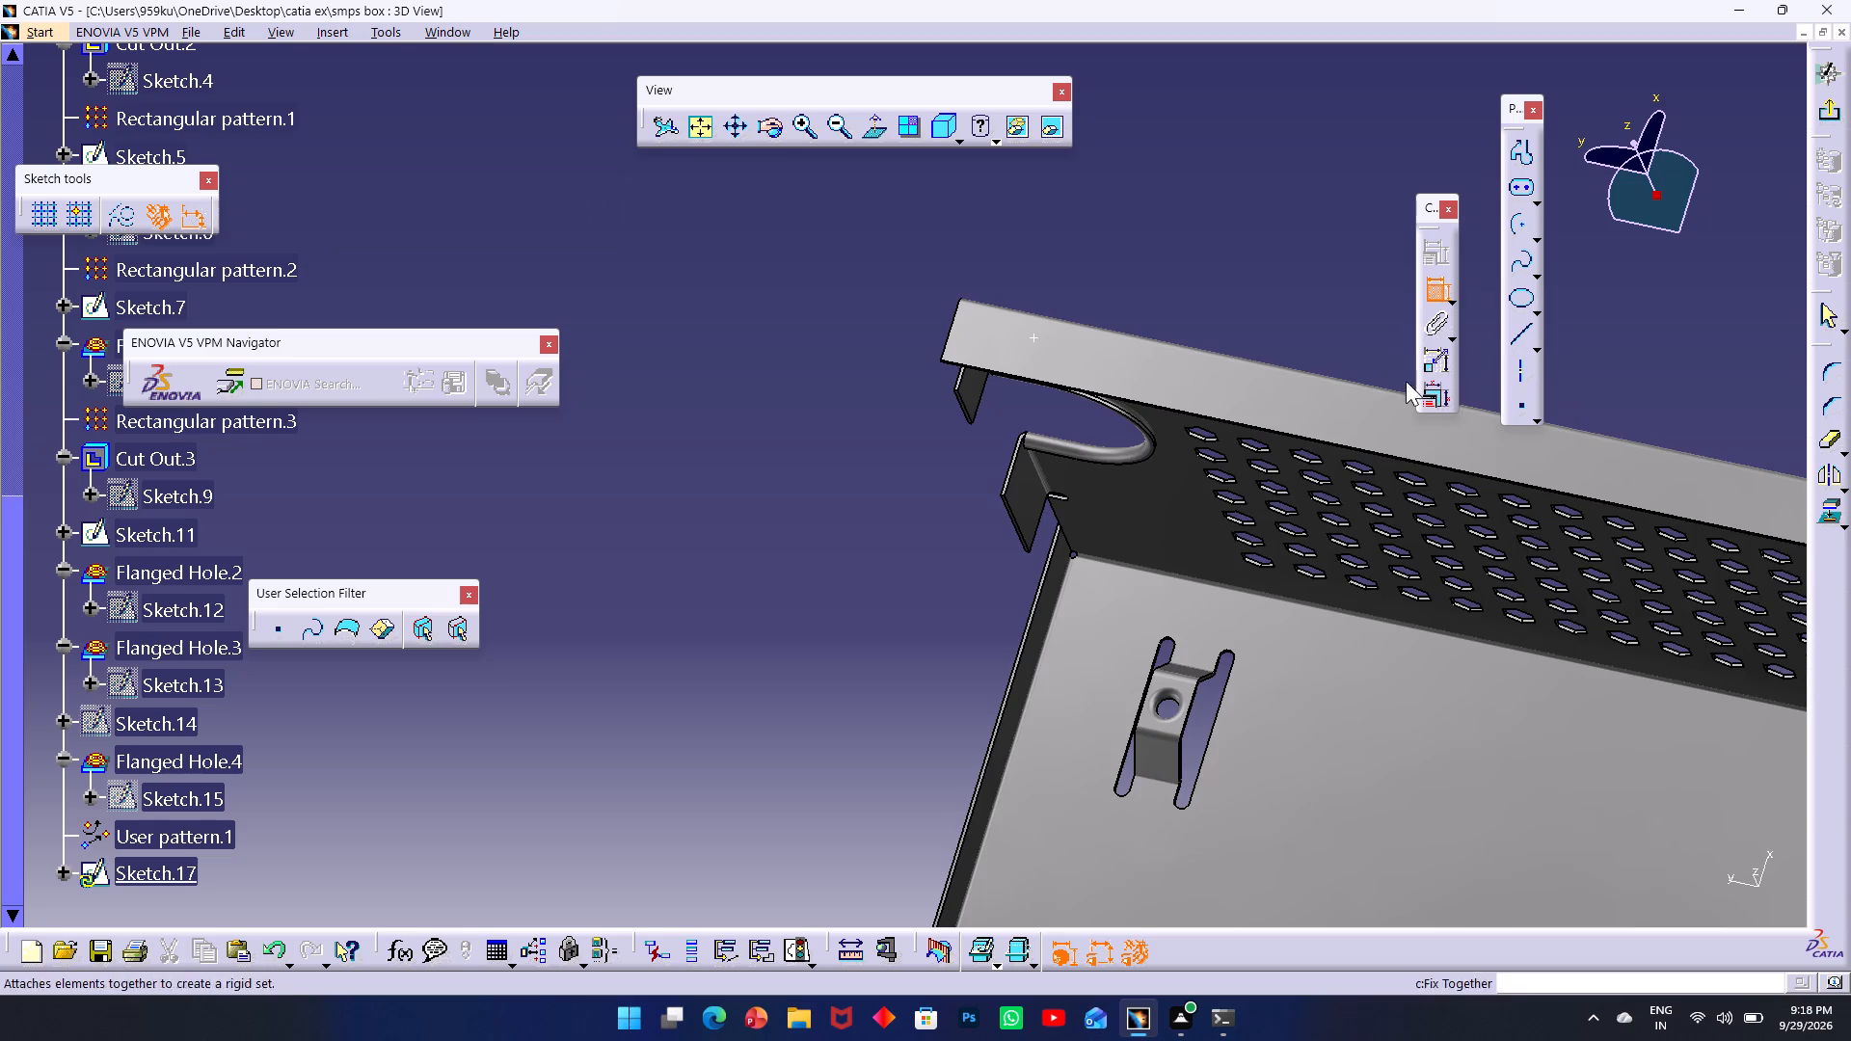
{"action": "middle_click_drag", "start_coordinate": [1392, 485], "coordinate": [626, 331]}
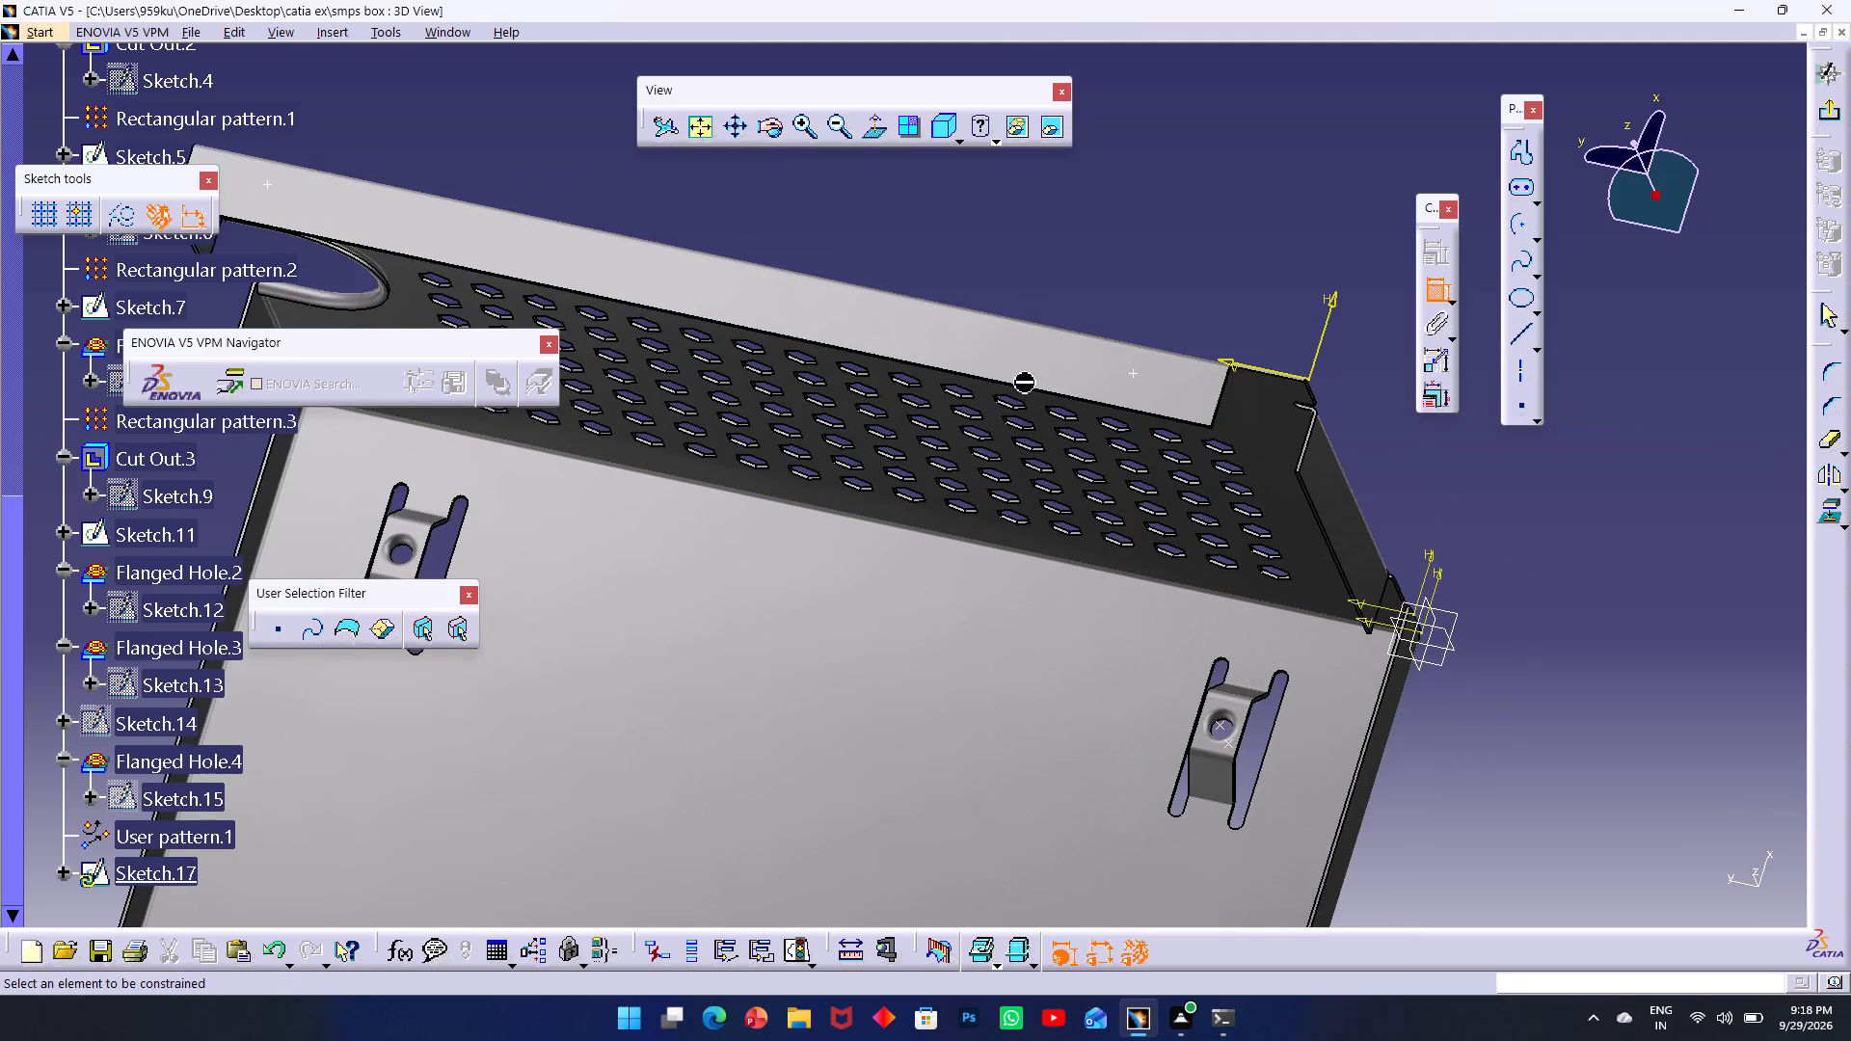
{"action": "middle_click_drag", "start_coordinate": [1020, 381], "coordinate": [1048, 416]}
{"action": "middle_click_drag", "start_coordinate": [1047, 414], "coordinate": [1116, 474], "text": "ctrl"}
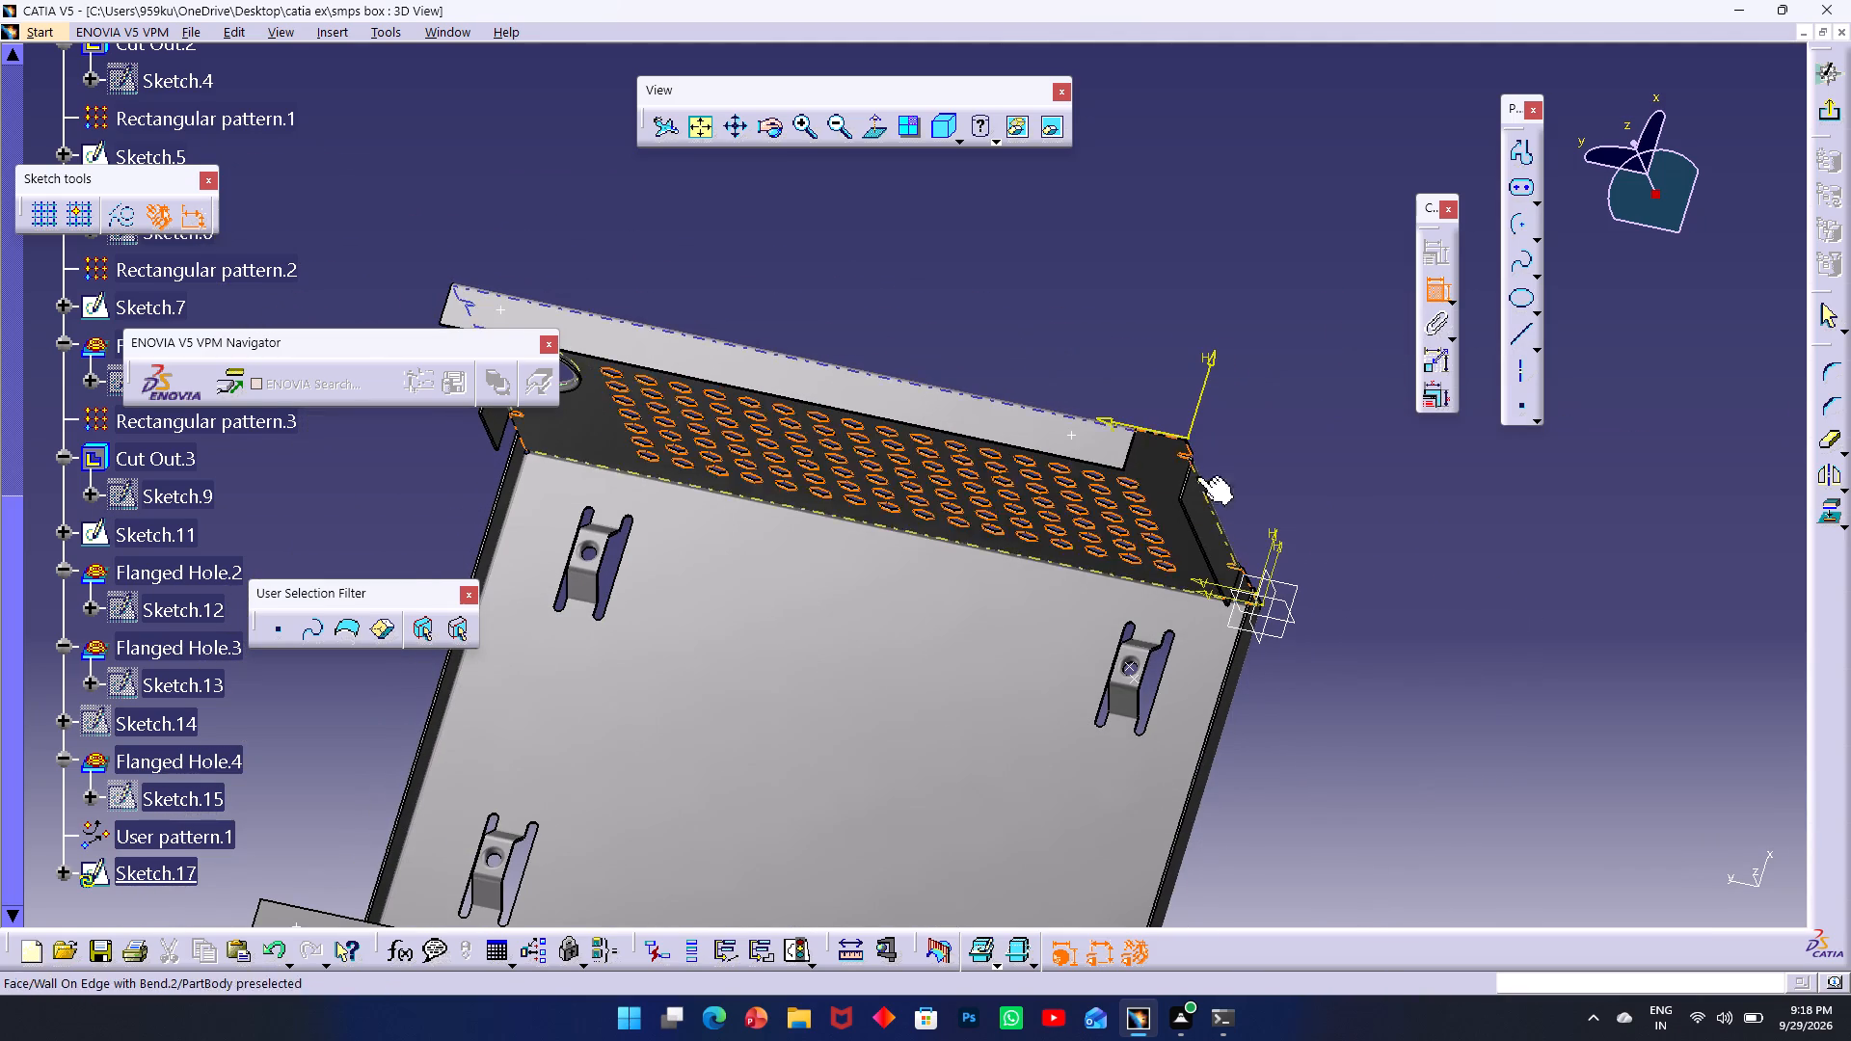
{"action": "middle_click", "coordinate": [1301, 492], "text": "ctrl"}
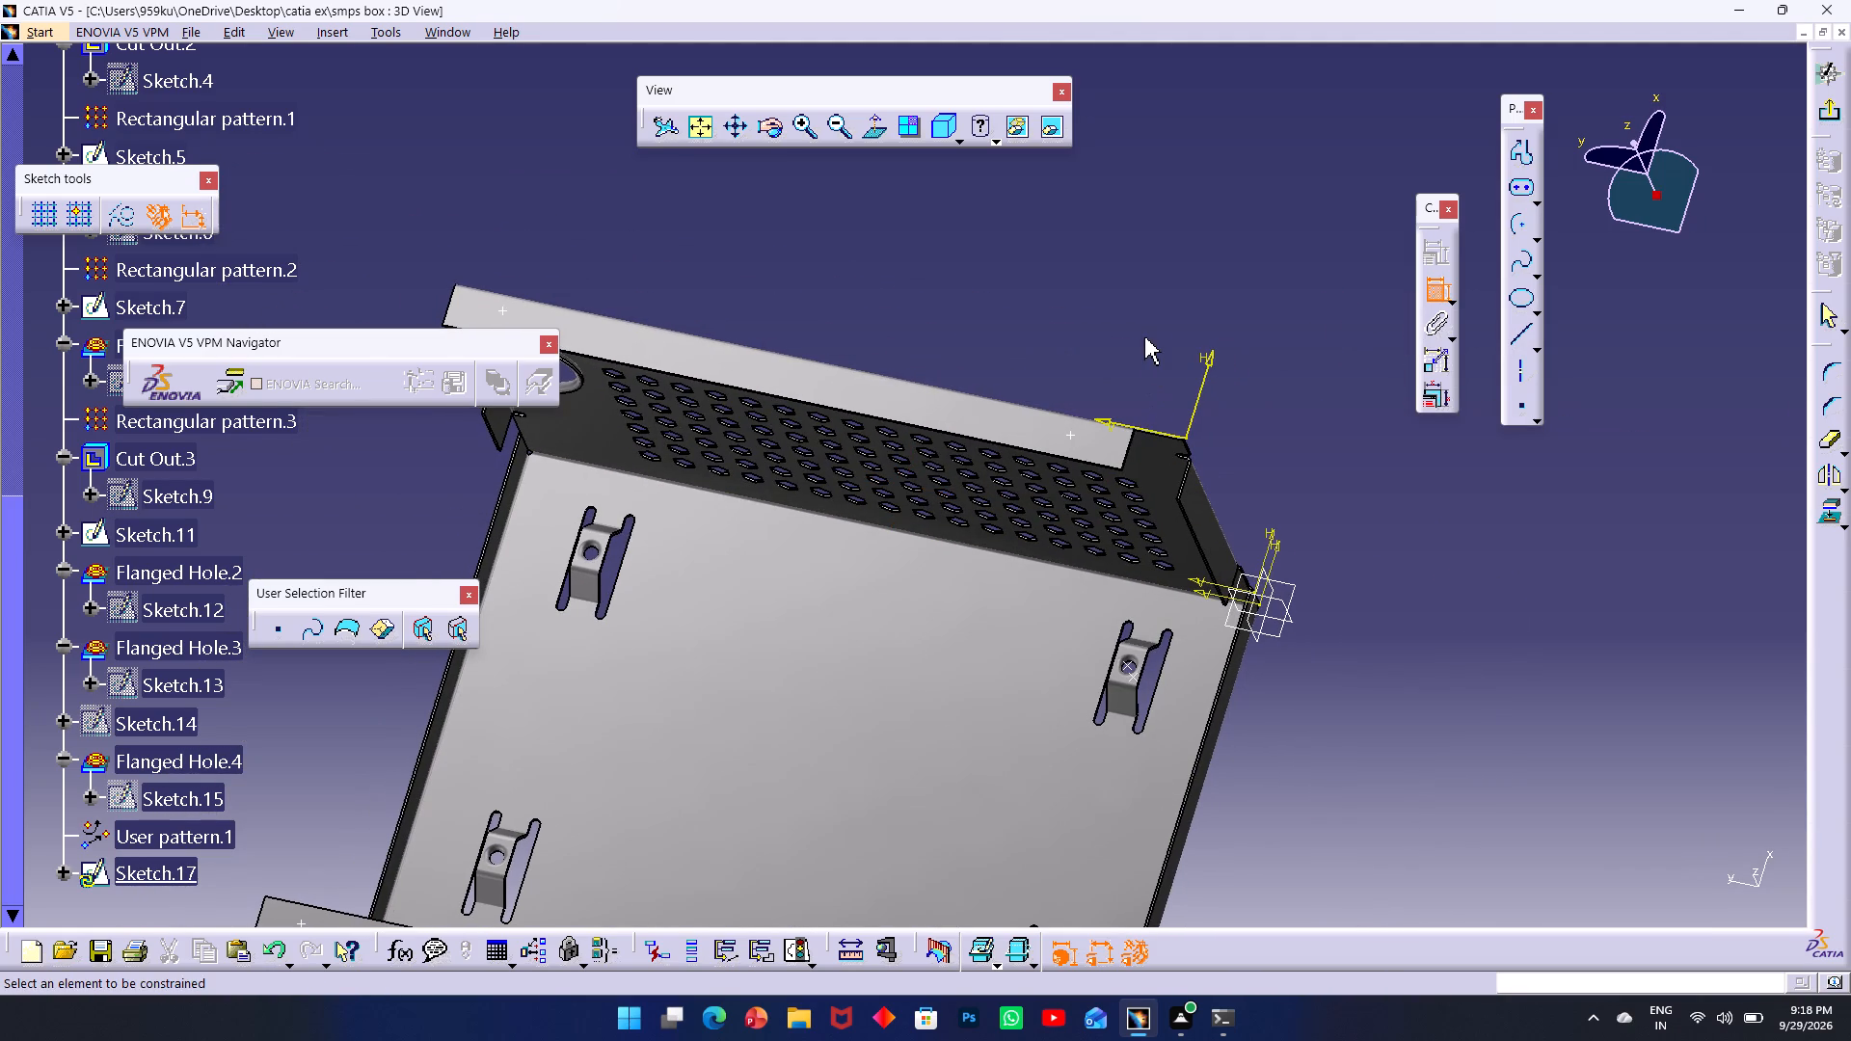
{"action": "middle_click_drag", "start_coordinate": [1144, 337], "coordinate": [1160, 556]}
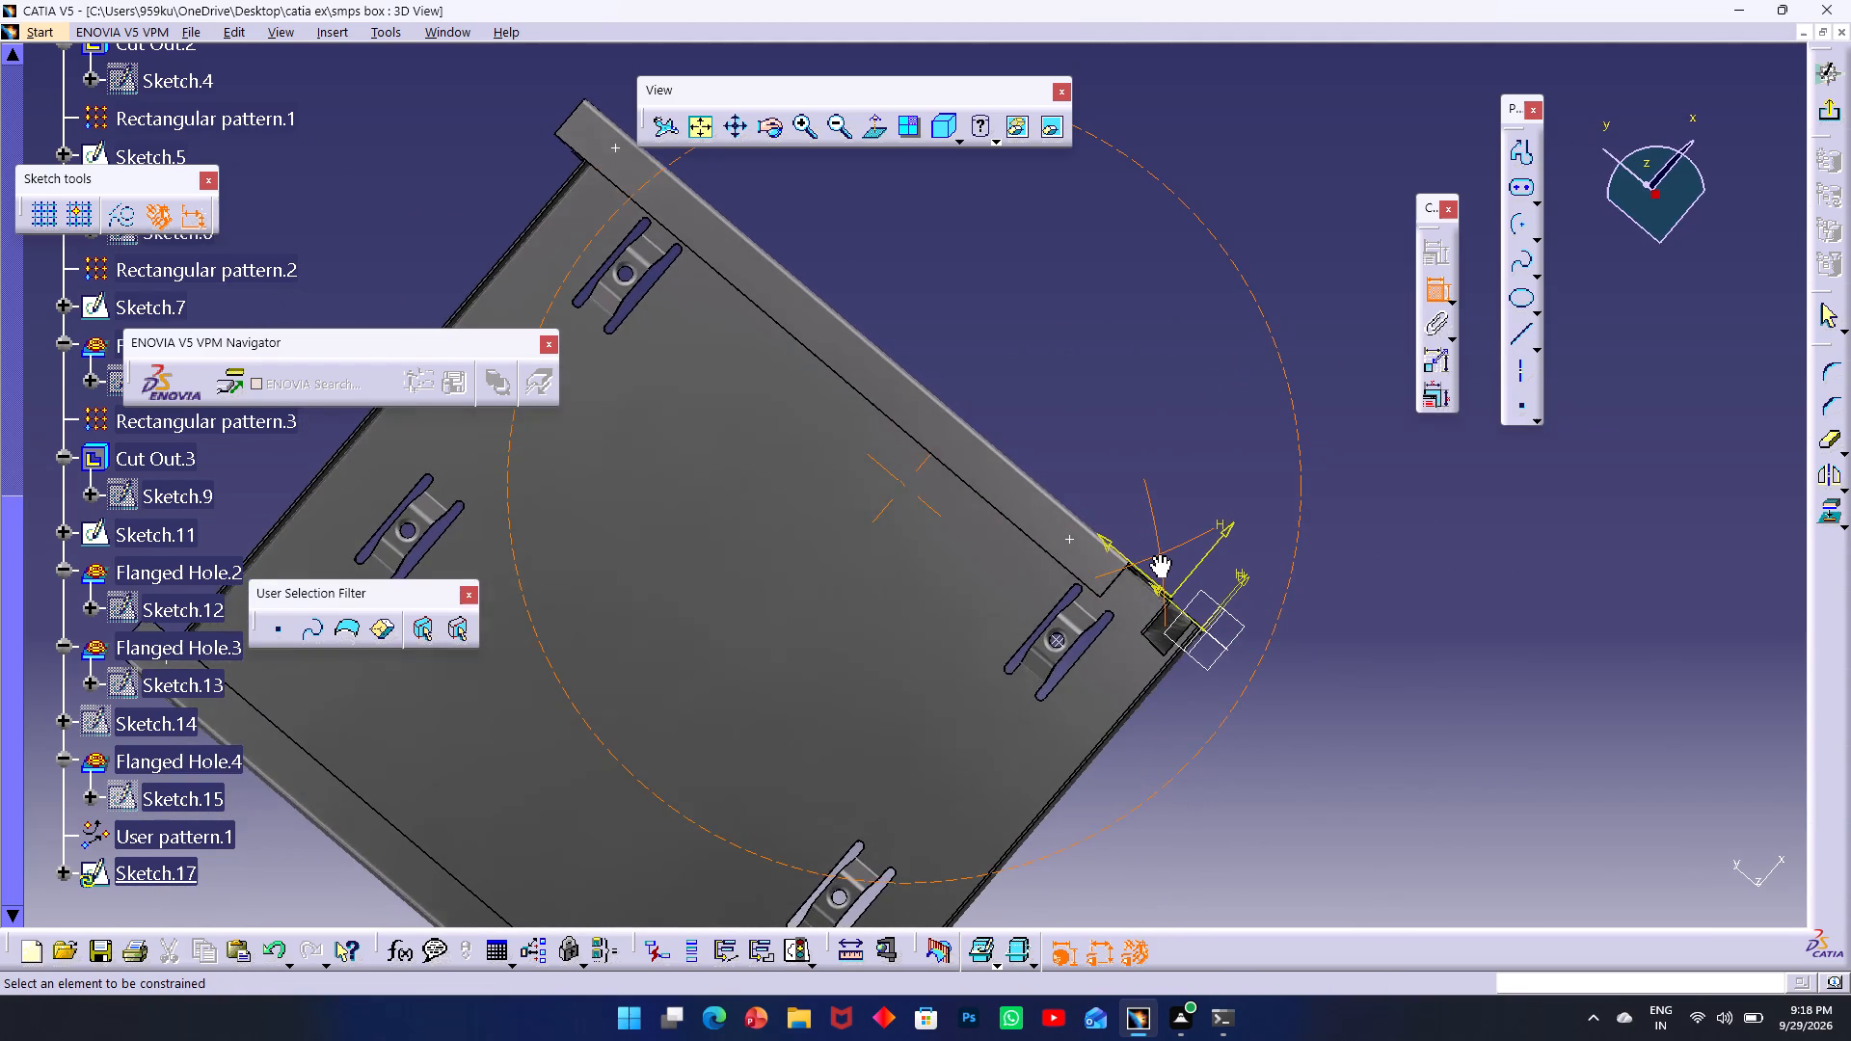
{"action": "middle_click_drag", "start_coordinate": [1160, 556], "coordinate": [1160, 561]}
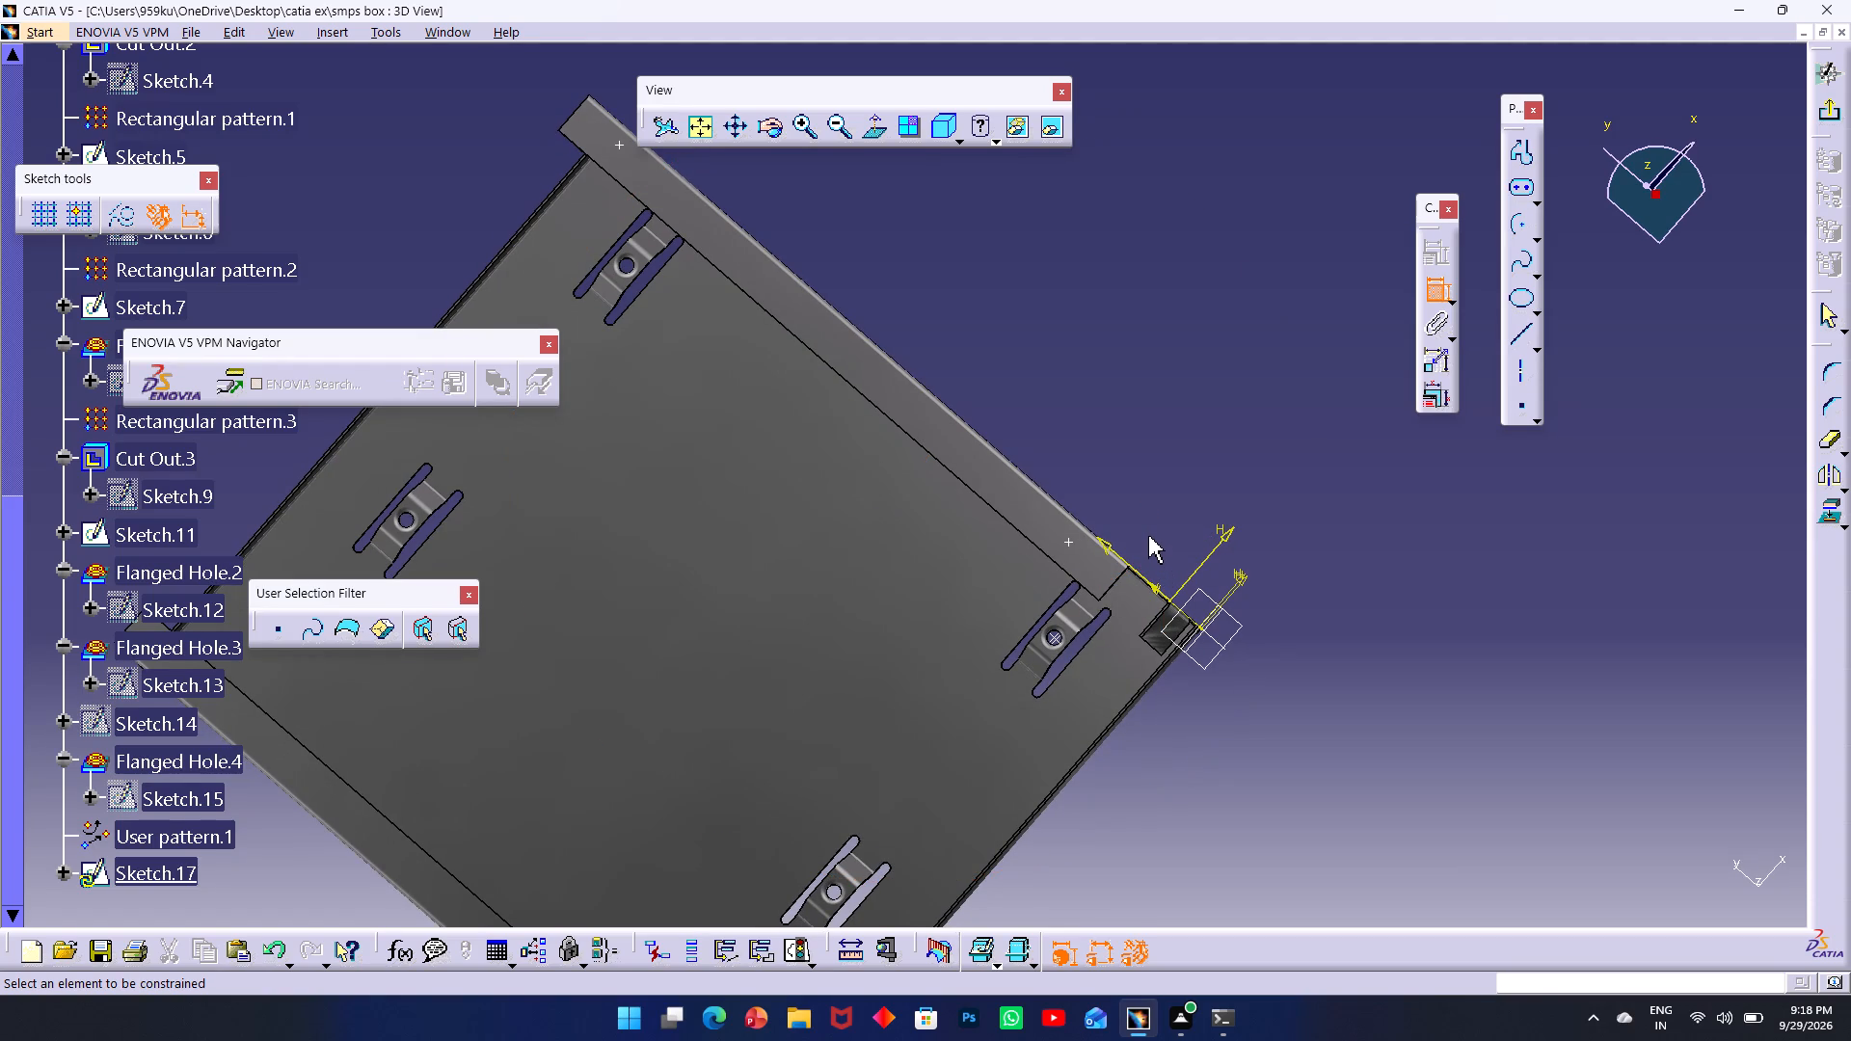
{"action": "middle_click_drag", "start_coordinate": [757, 511], "coordinate": [800, 467]}
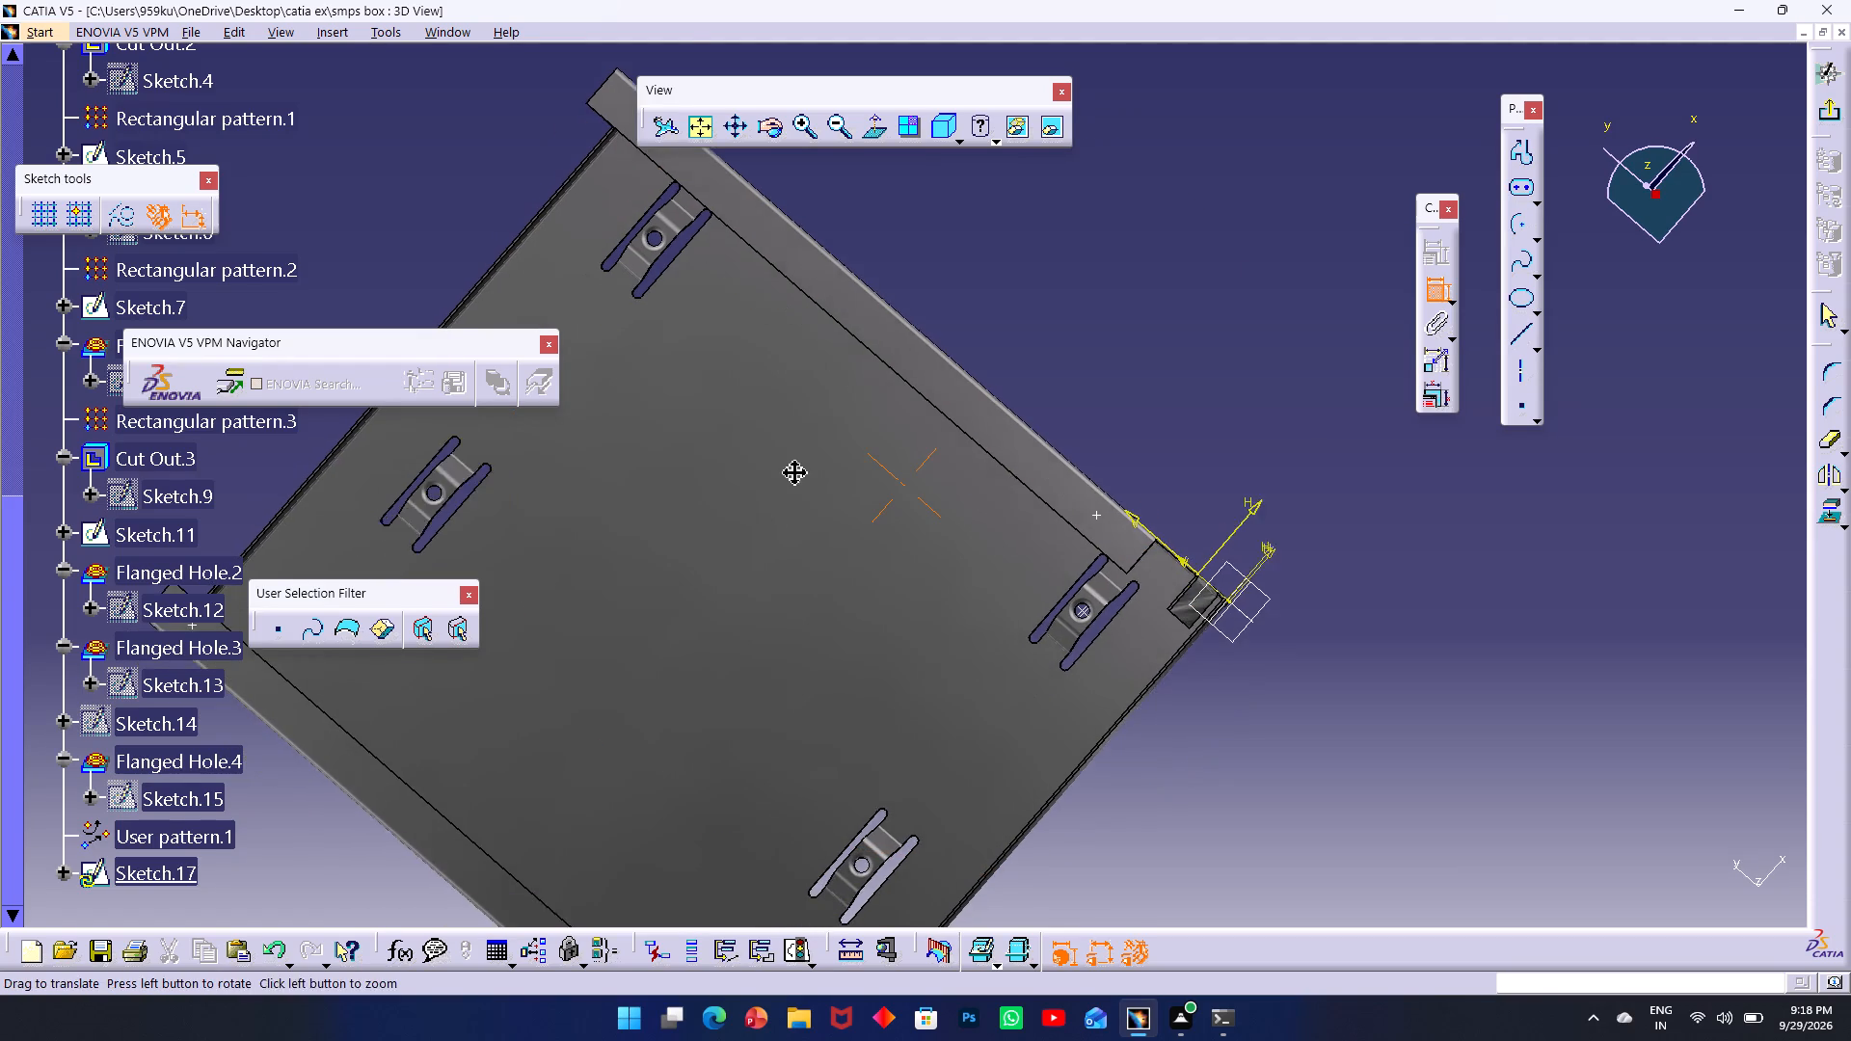
{"action": "middle_click_drag", "start_coordinate": [800, 467], "coordinate": [1083, 246]}
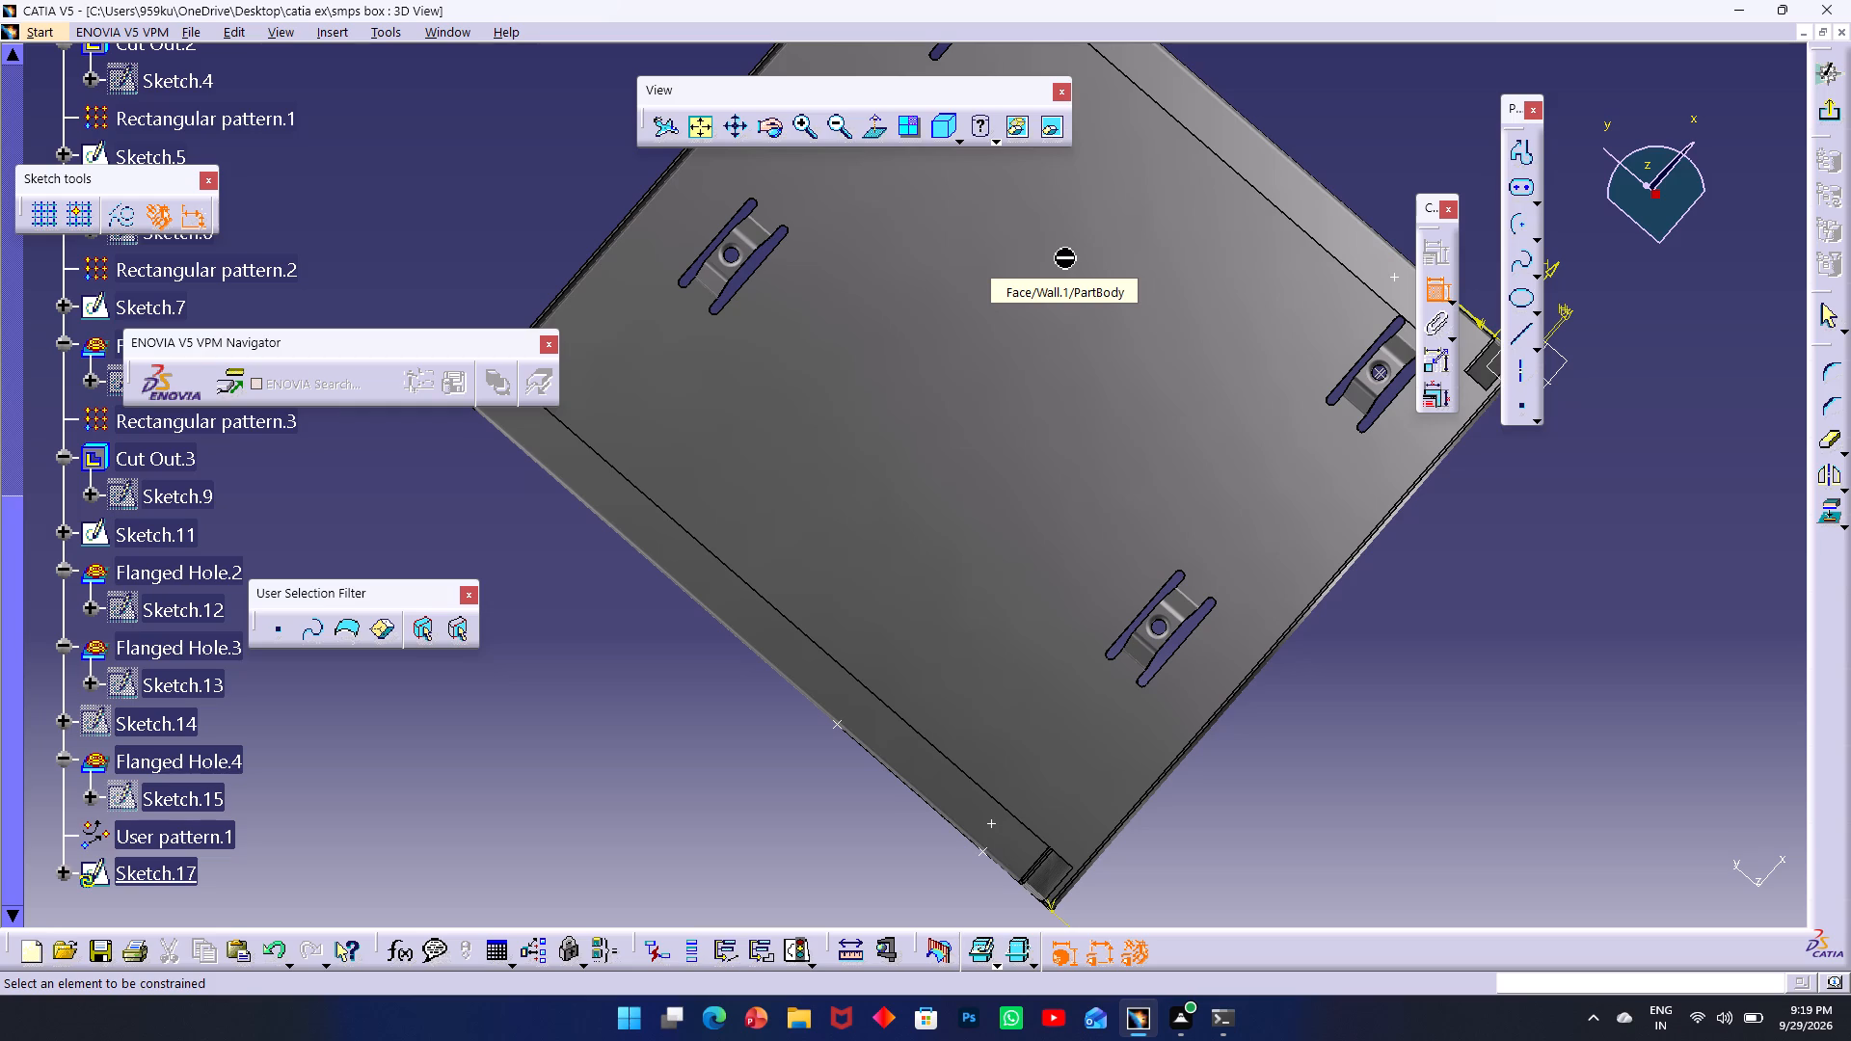
{"action": "middle_click_drag", "start_coordinate": [1361, 342], "coordinate": [1079, 416]}
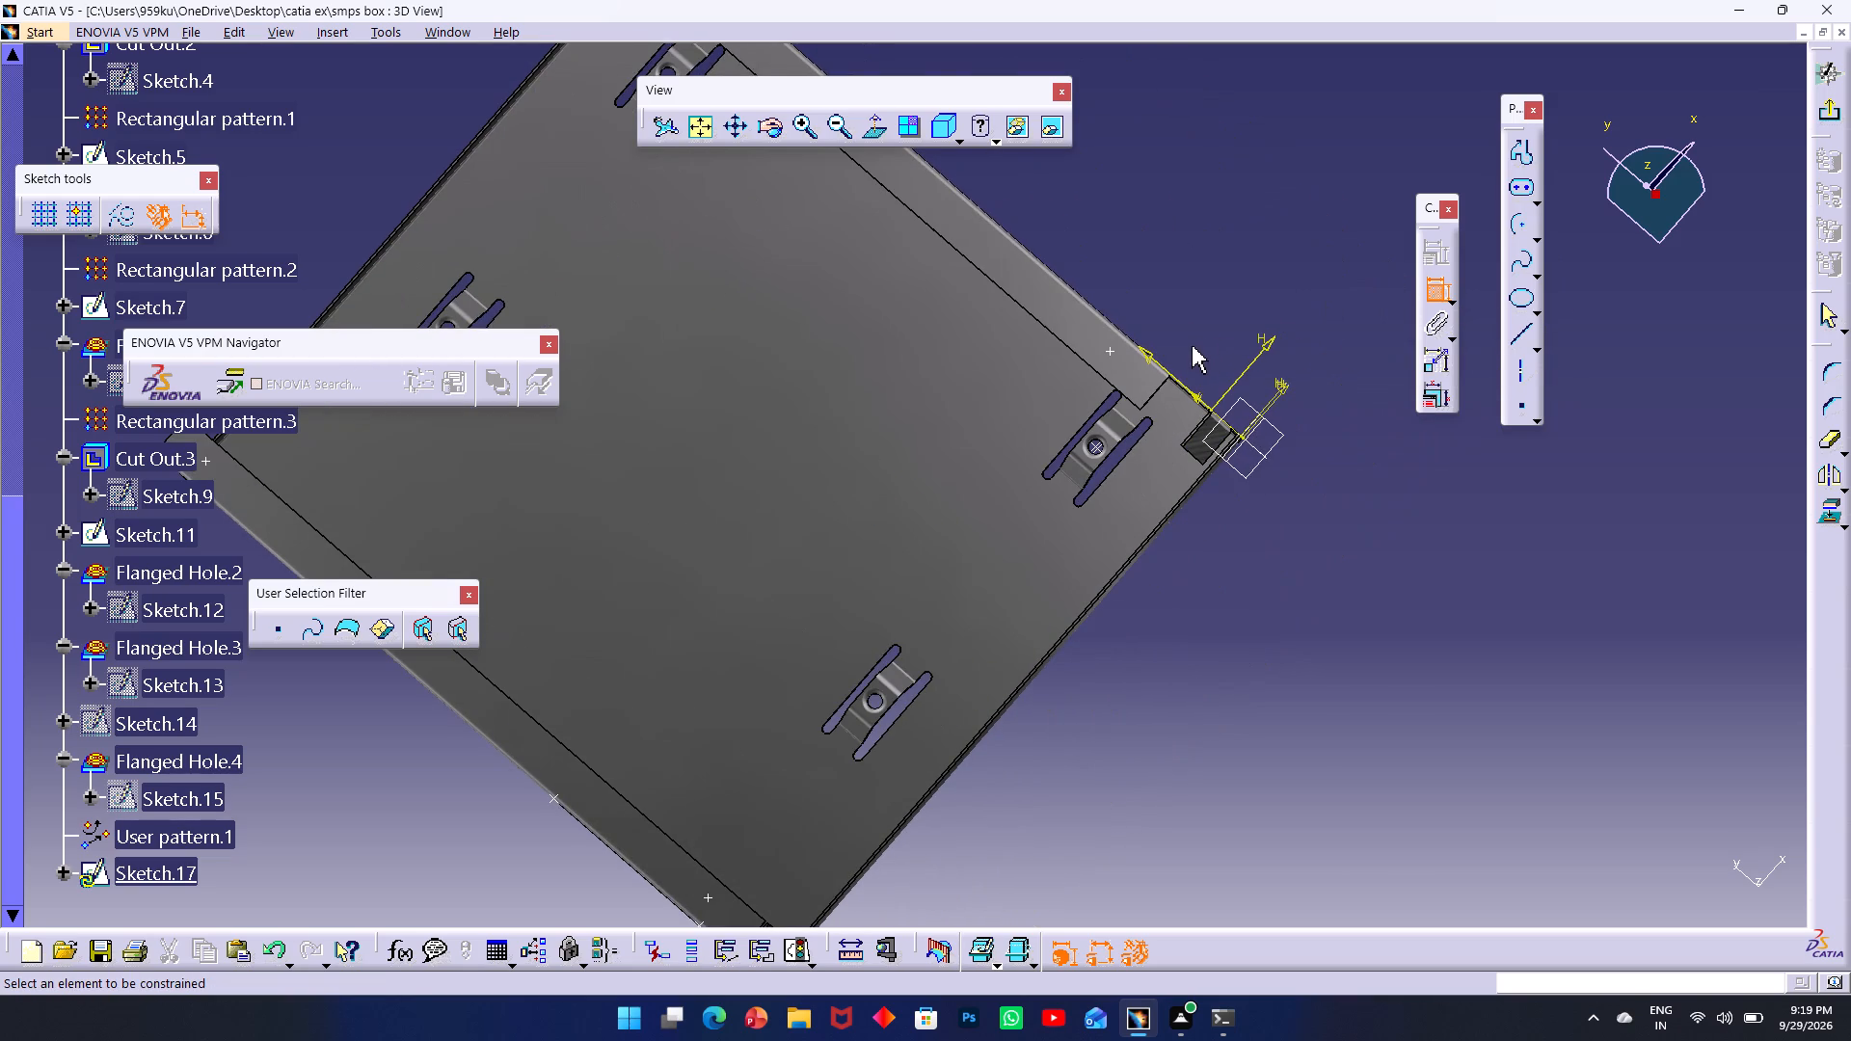
{"action": "middle_click_drag", "start_coordinate": [1182, 442], "coordinate": [1180, 343], "text": "ctrl"}
{"action": "middle_click_drag", "start_coordinate": [1188, 330], "coordinate": [931, 359]}
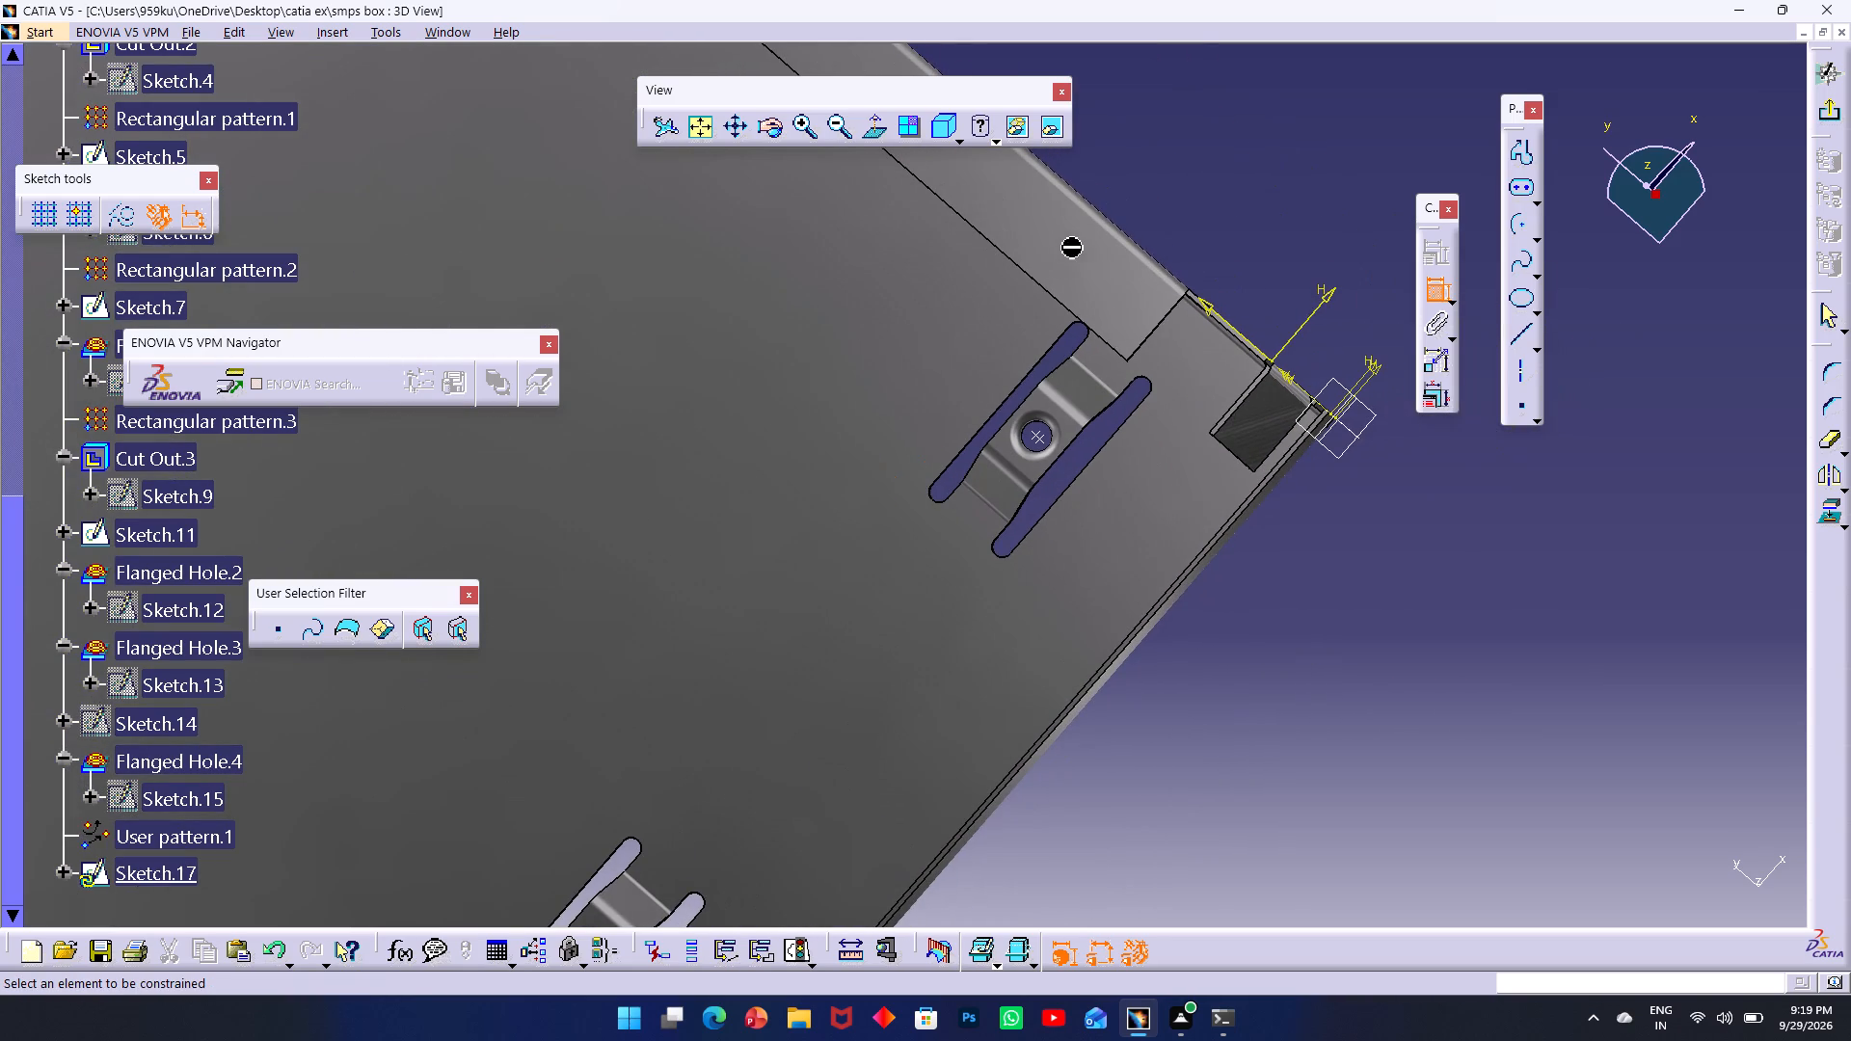
{"action": "left_click", "coordinate": [1067, 239]}
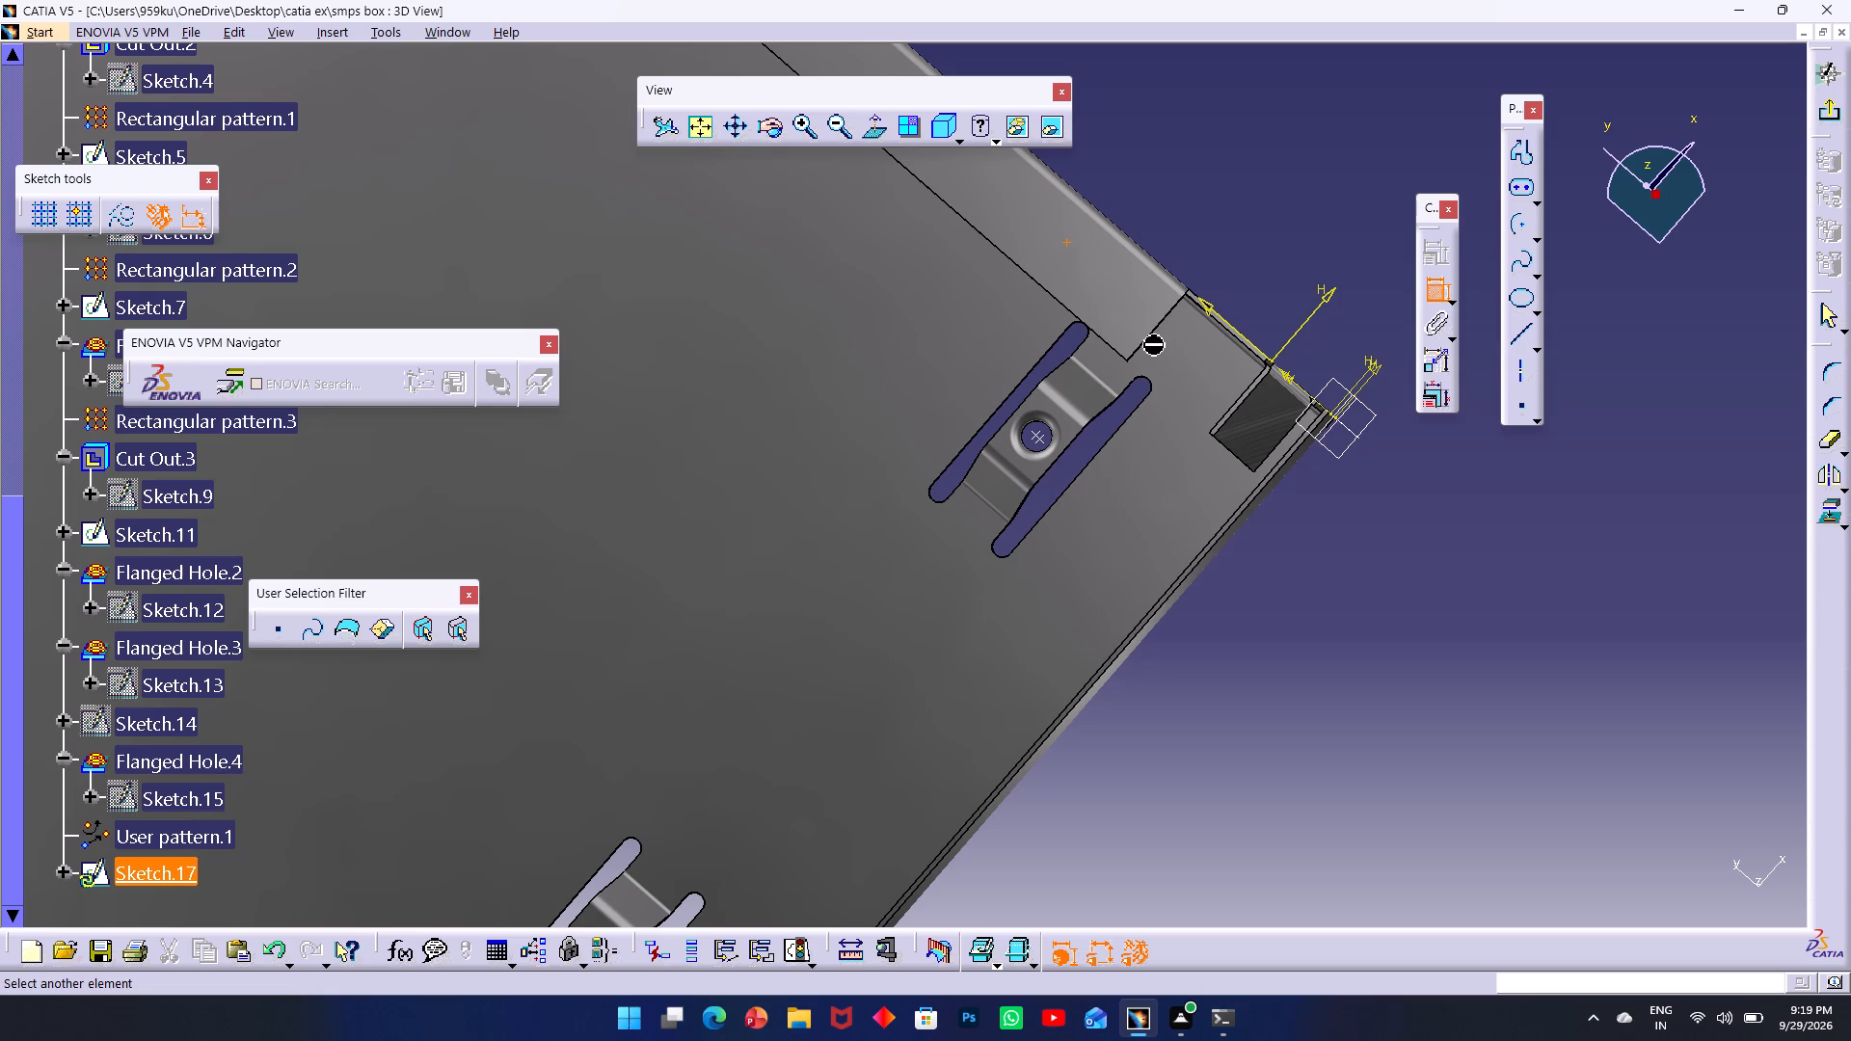
{"action": "left_click", "coordinate": [1151, 336]}
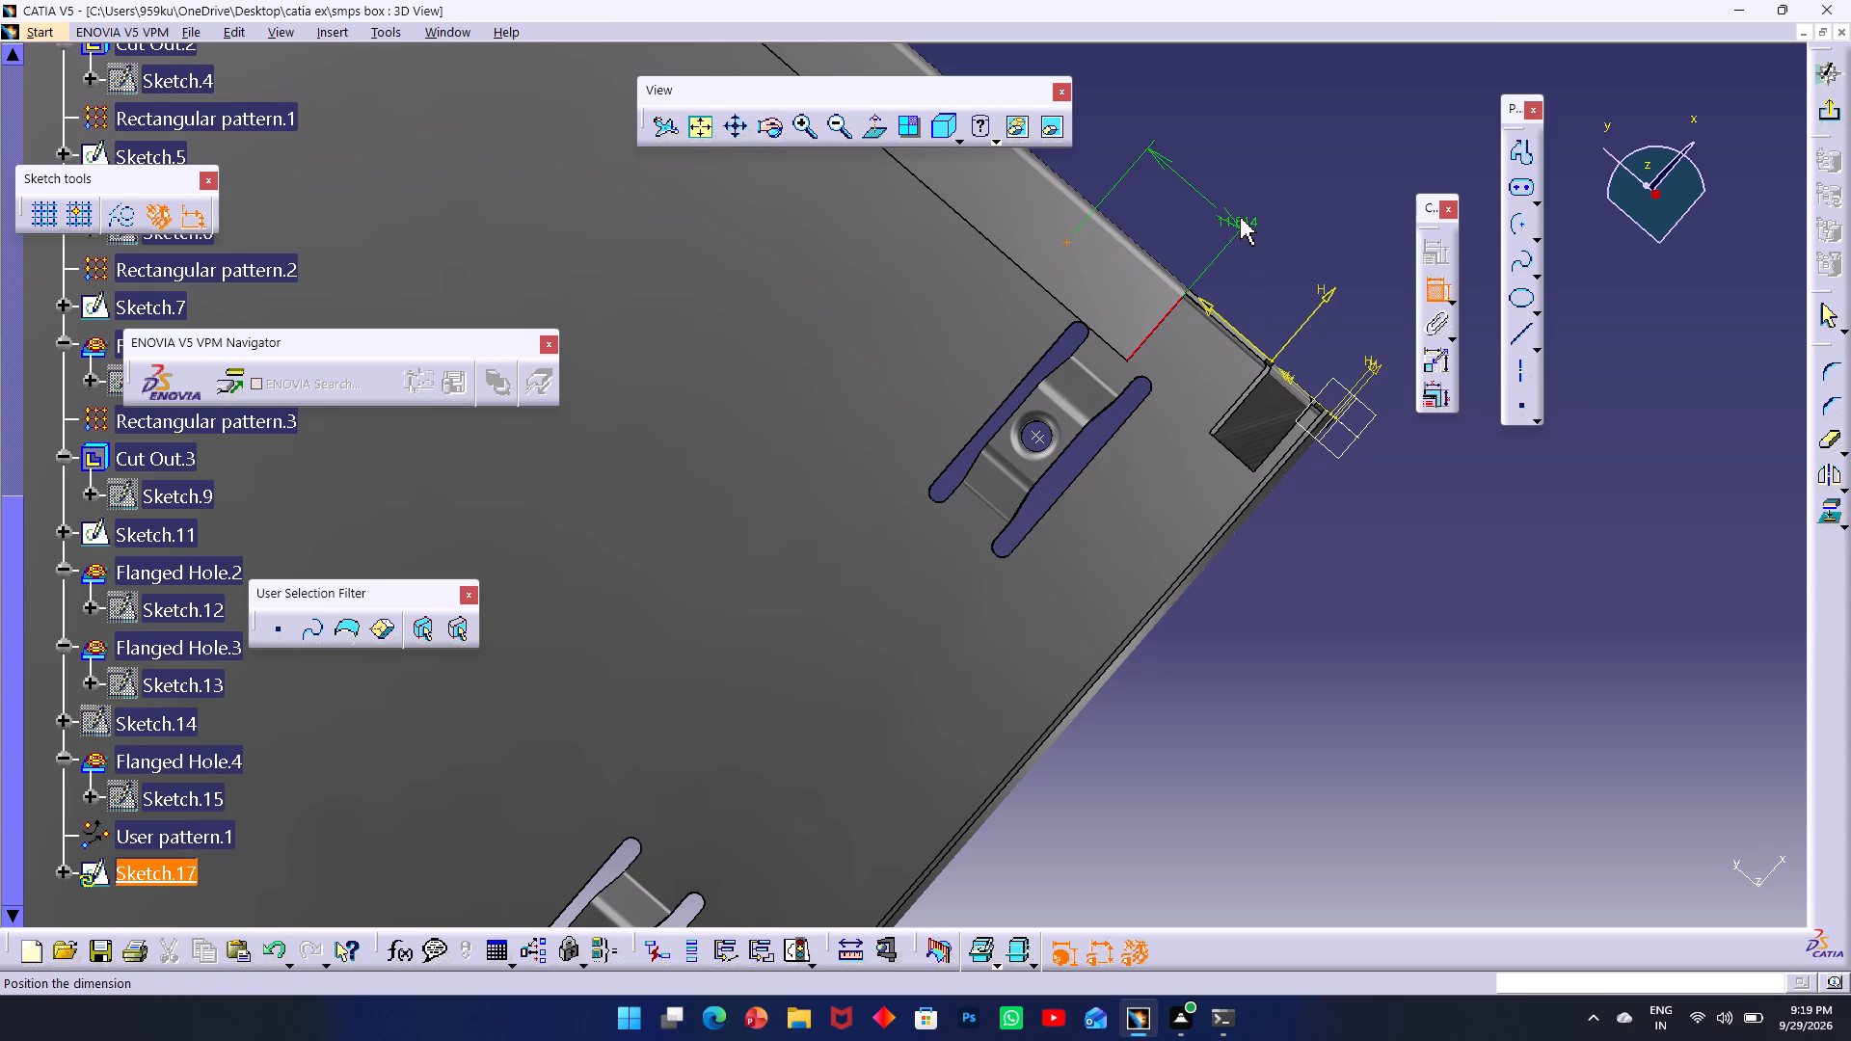
{"action": "triple_click", "coordinate": [1239, 203]}
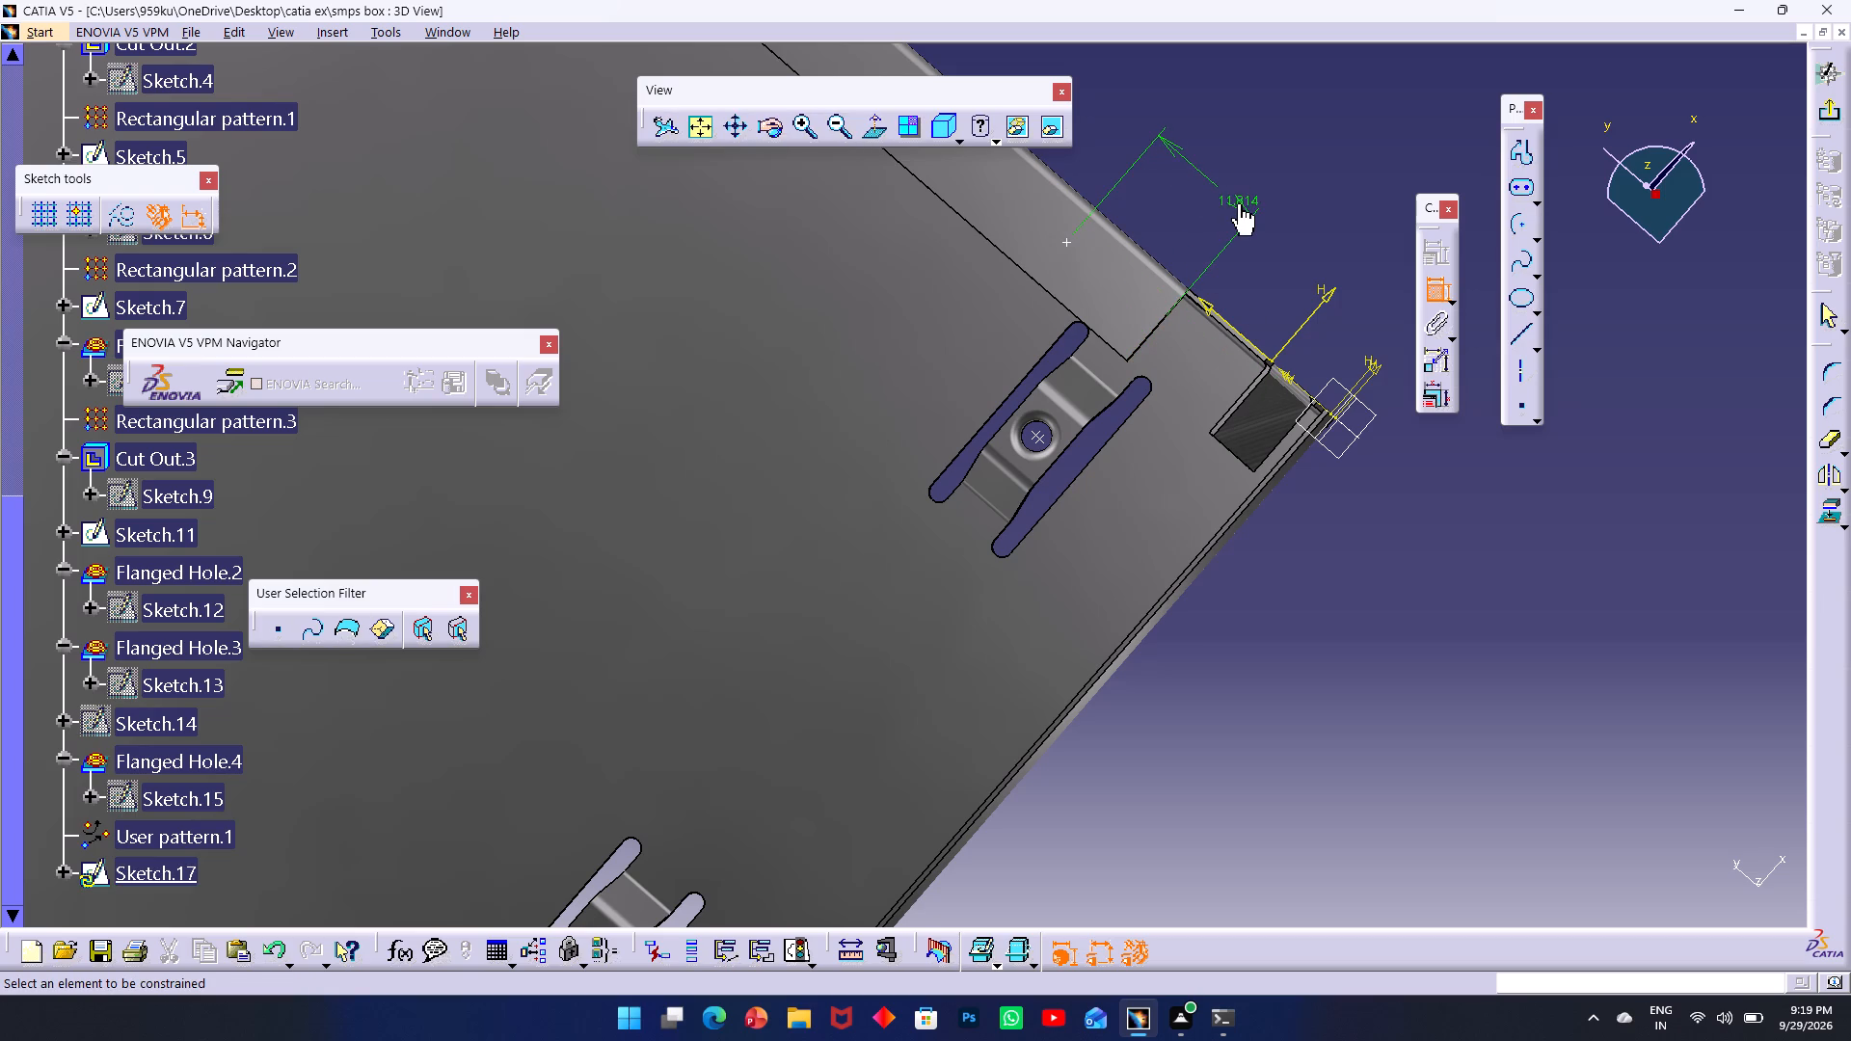
{"action": "left_click", "coordinate": [1239, 203]}
{"action": "left_click", "coordinate": [1239, 203]}
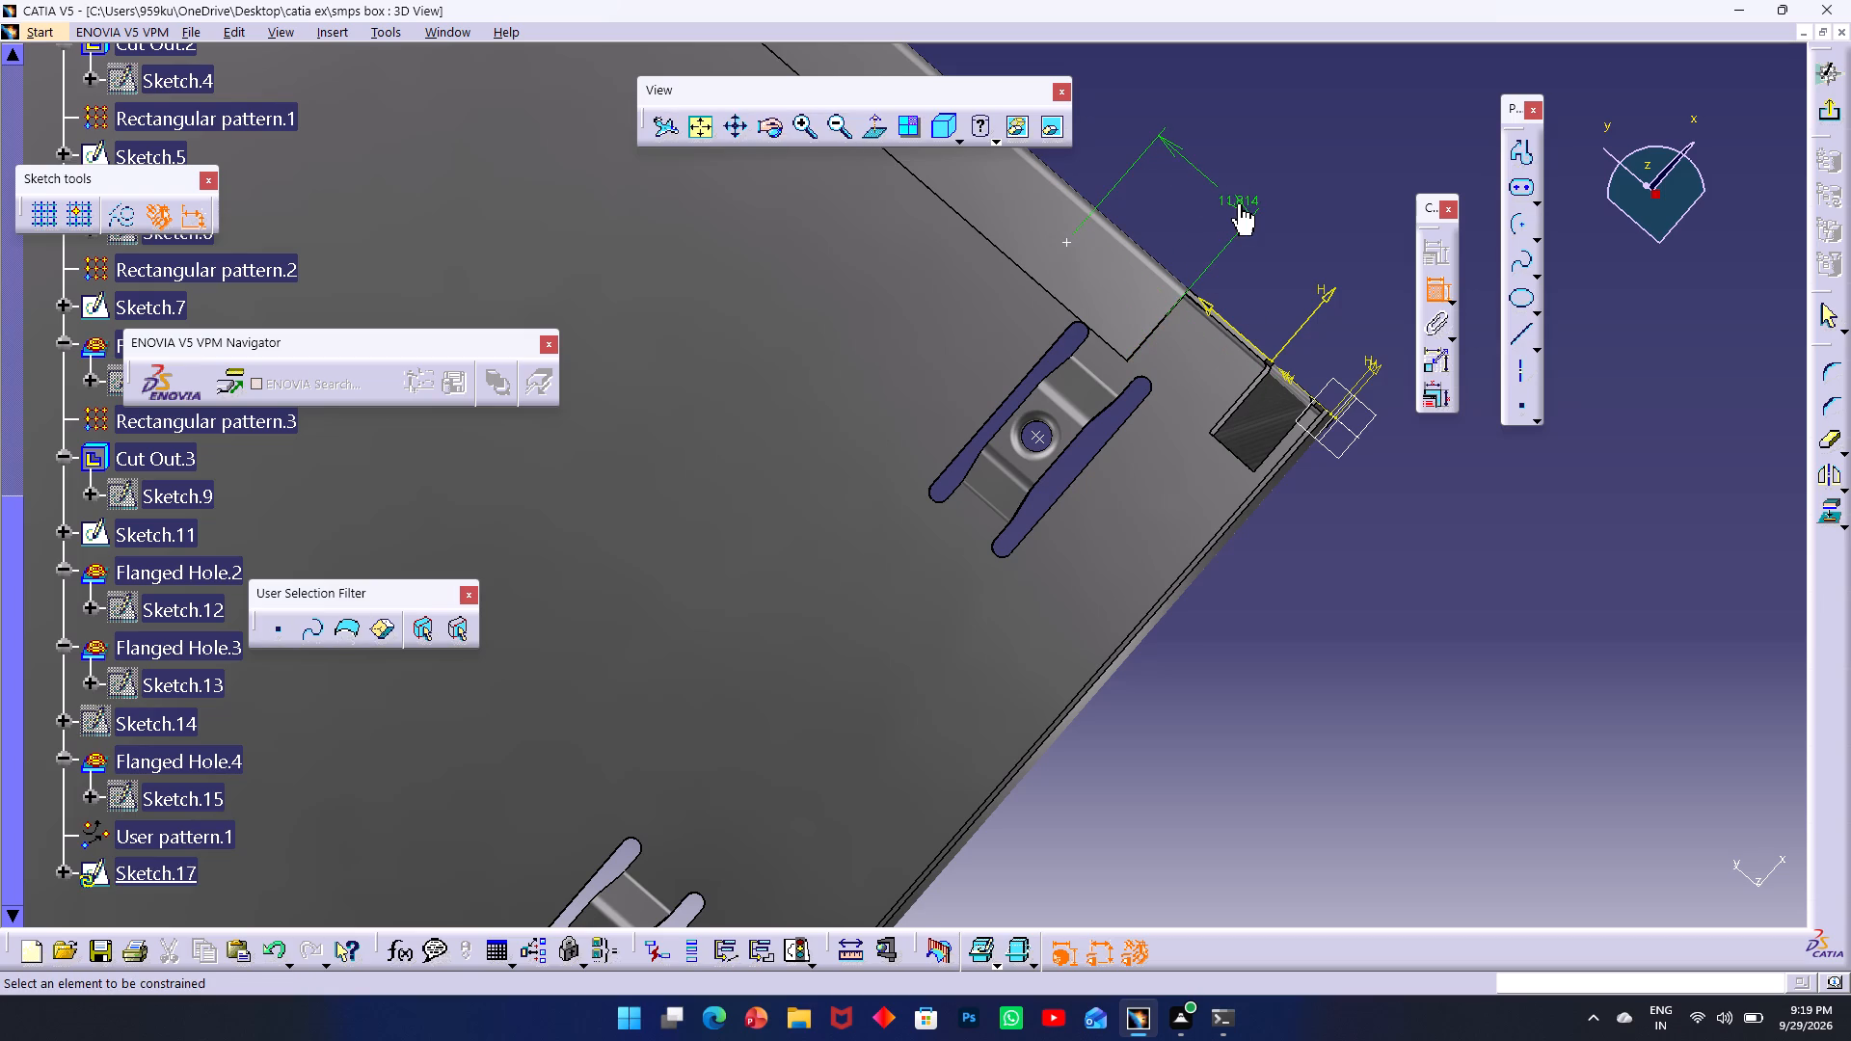
{"action": "double_click", "coordinate": [1239, 203]}
{"action": "type", "text": "10"}
{"action": "key", "text": "Return"}
{"action": "key", "text": "Return"}
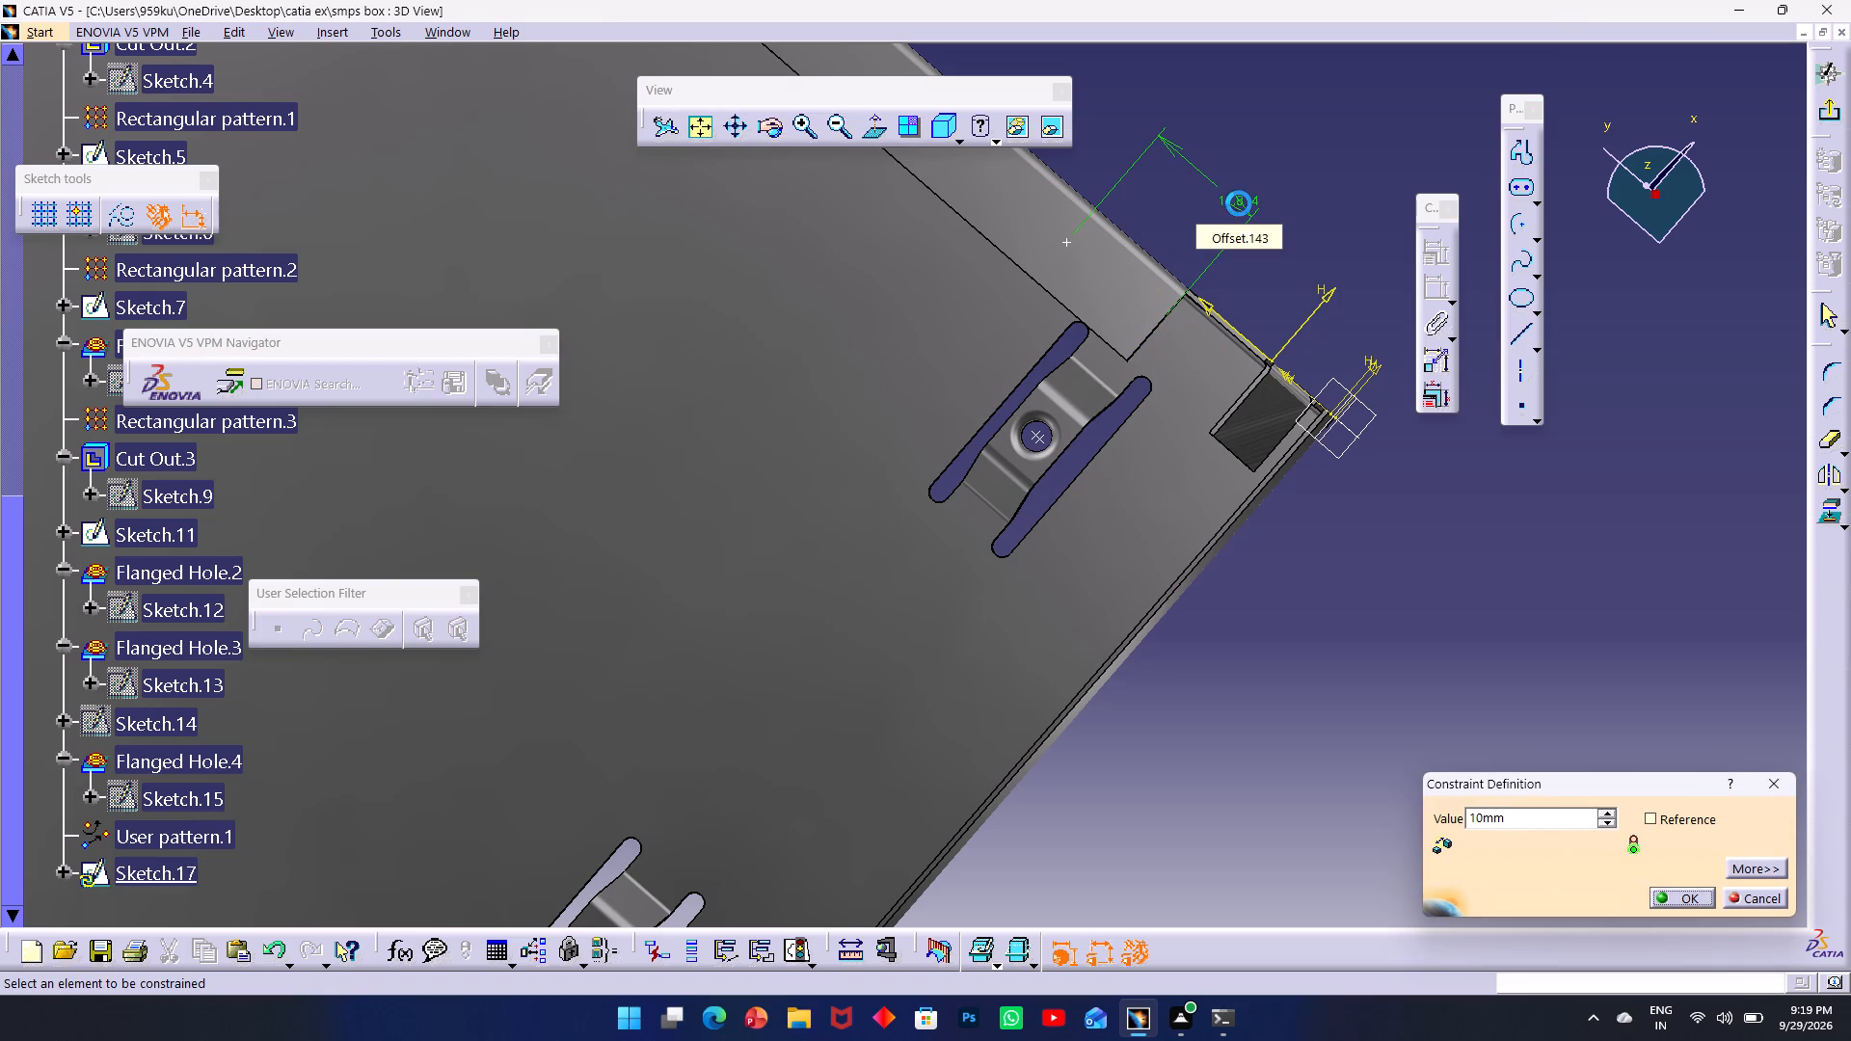
Dimension the same point to the flange's long outer edge and set the distance to 4.5 mm.
{"action": "left_click", "coordinate": [1139, 241]}
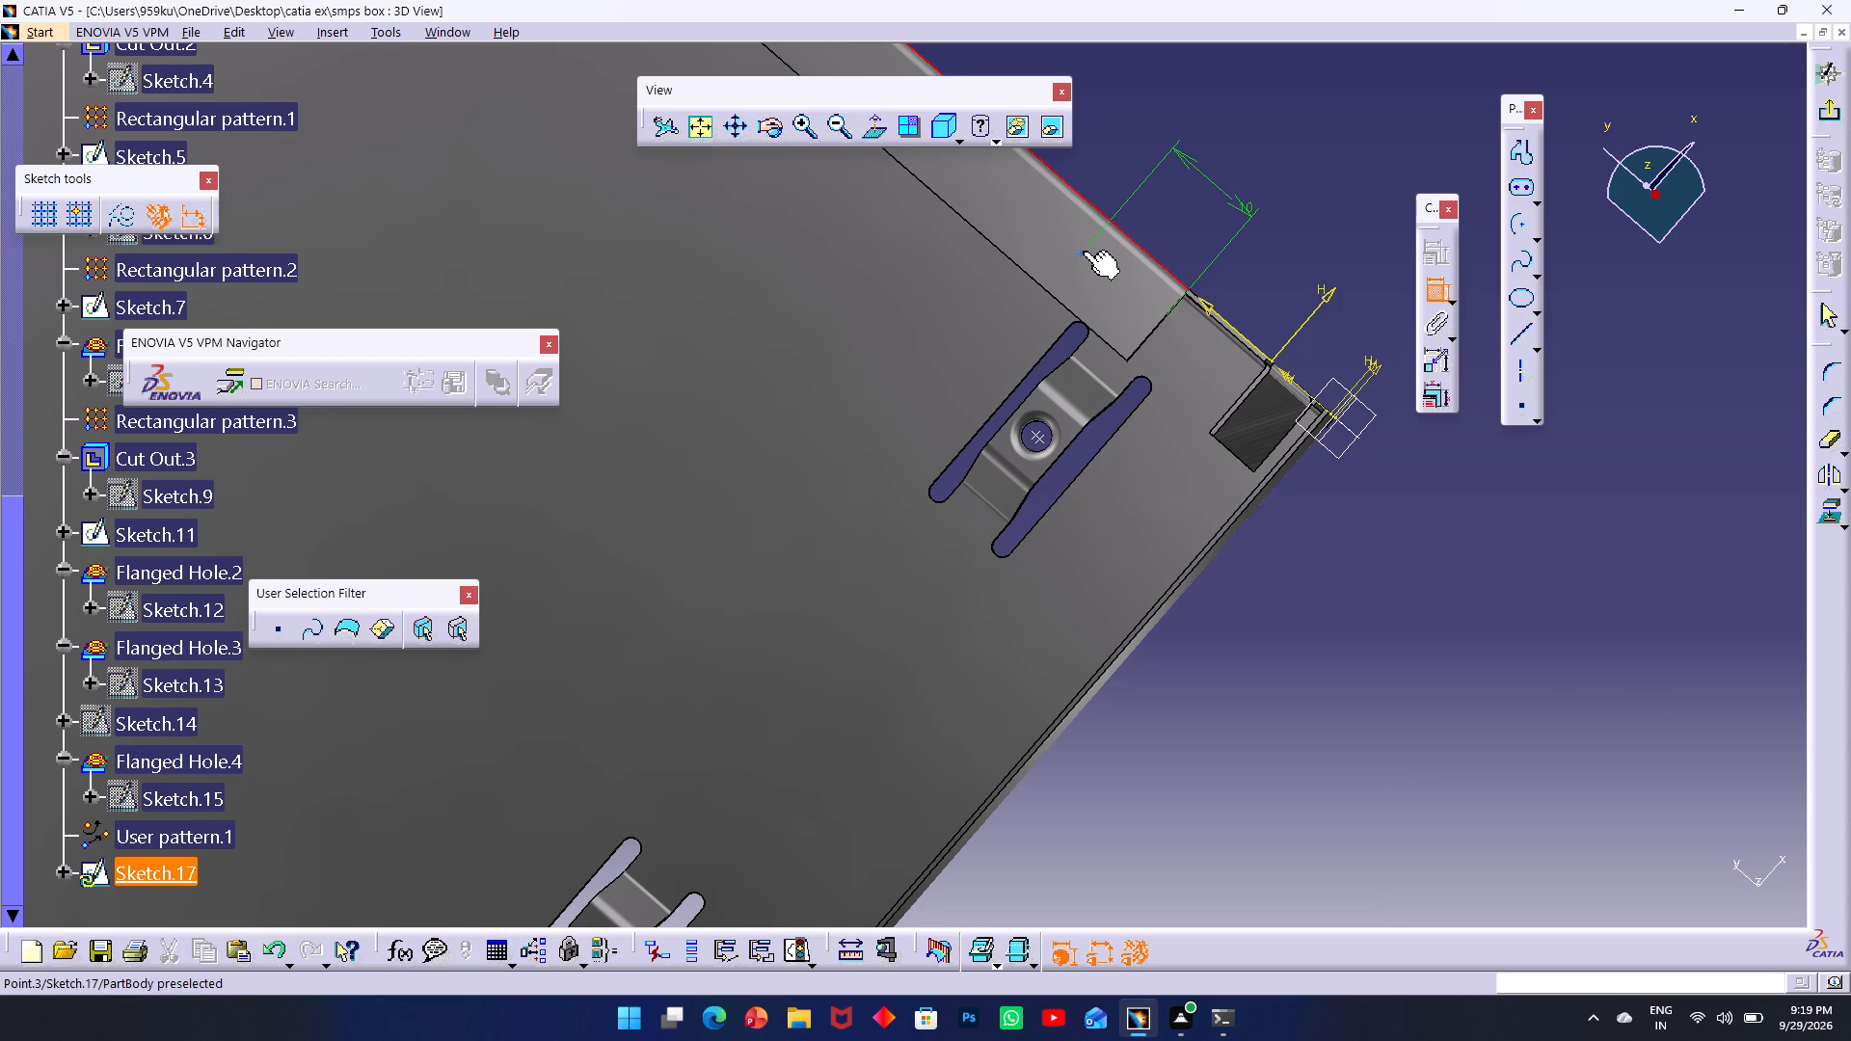
{"action": "left_click", "coordinate": [1084, 252]}
{"action": "left_click", "coordinate": [1047, 236]}
{"action": "double_click", "coordinate": [1056, 234]}
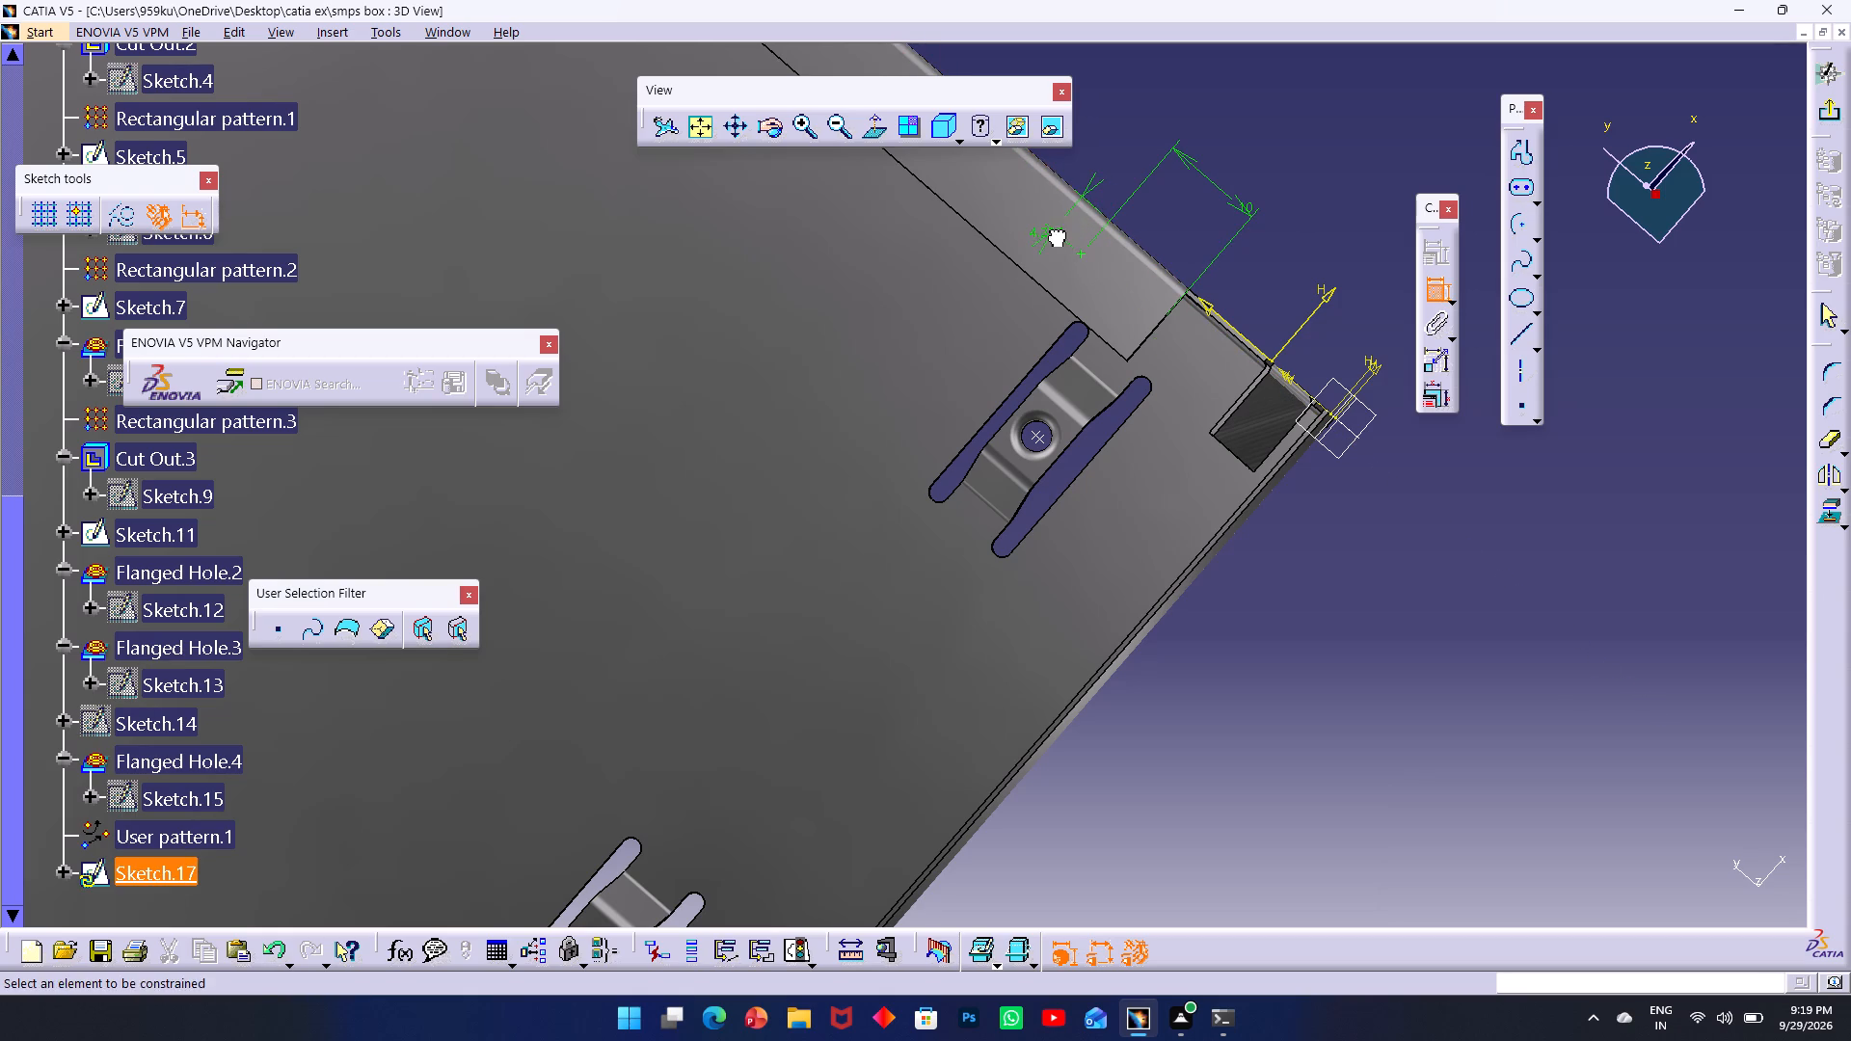
{"action": "type", "text": "4.5"}
{"action": "key", "text": "Return"}
Dimension the perforated flange's point farthest from the sketch origin to the flange's adjacent short end edge and set the distance to 10 mm.
{"action": "middle_click_drag", "start_coordinate": [966, 323], "coordinate": [1736, 1040]}
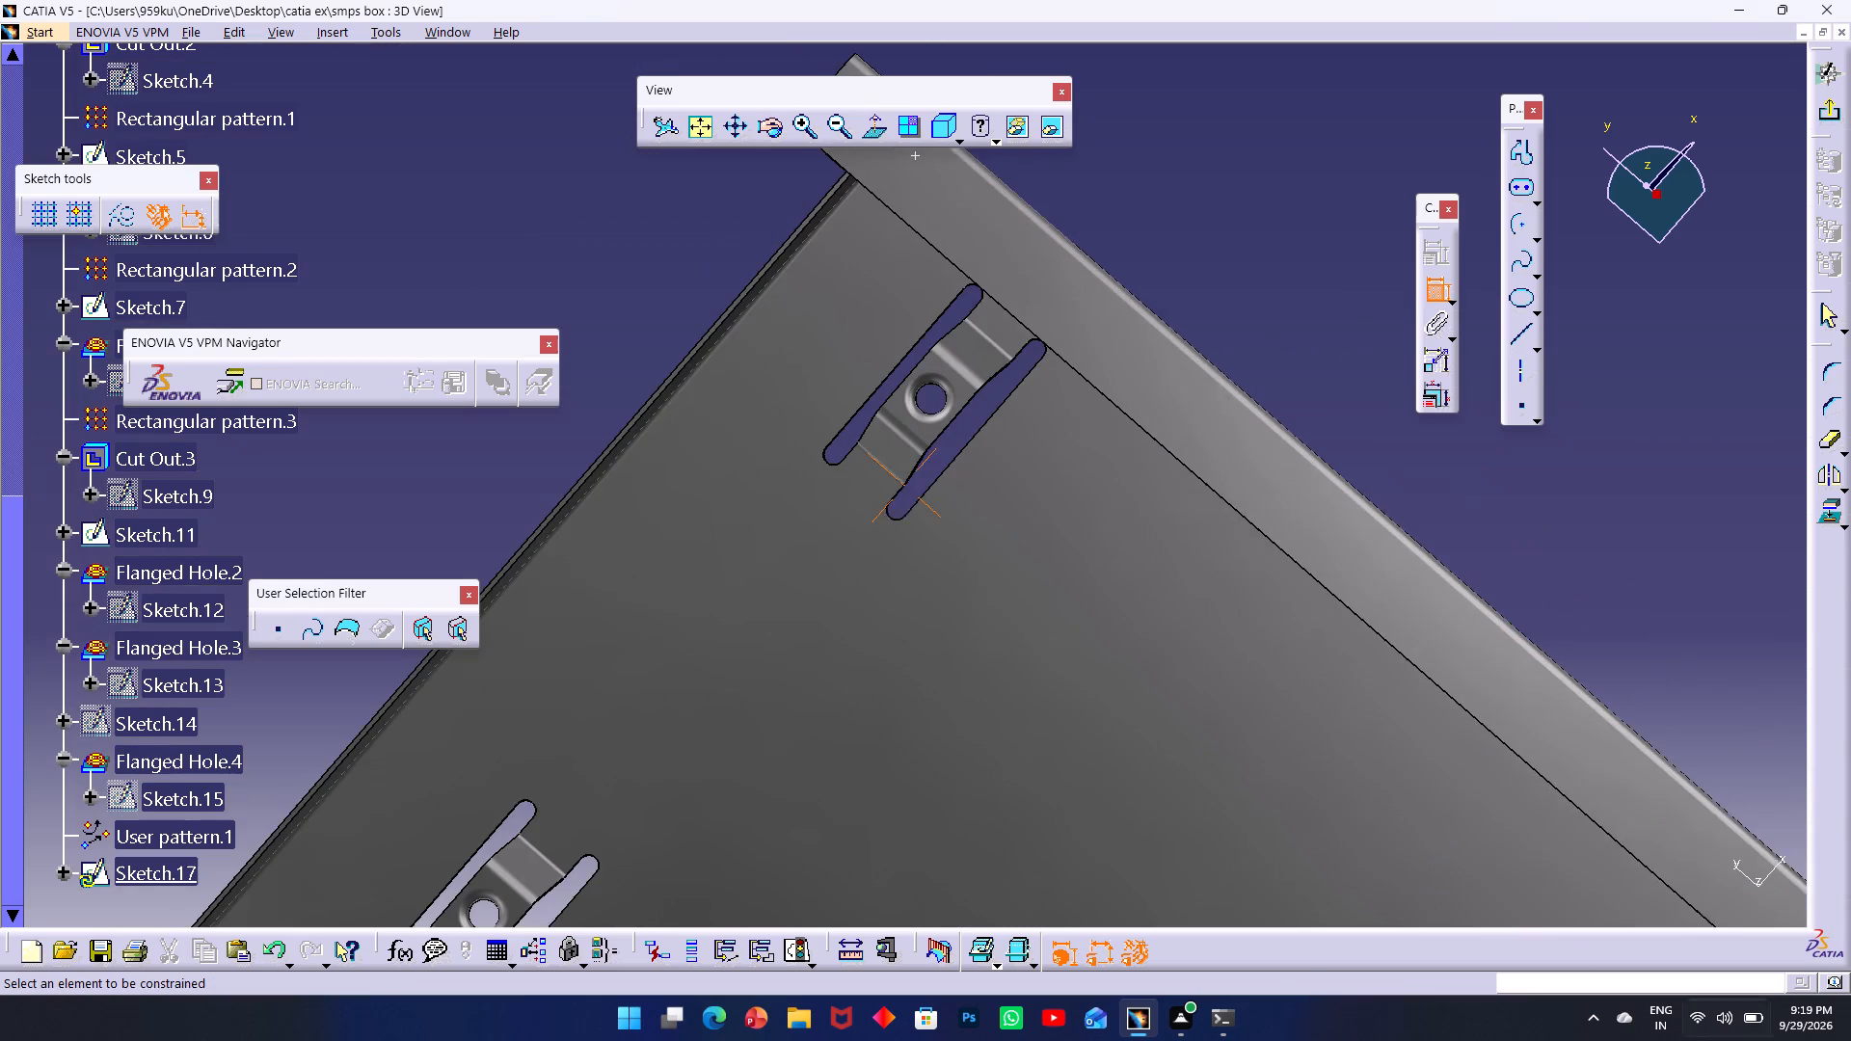
{"action": "middle_click_drag", "start_coordinate": [1139, 269], "coordinate": [1331, 510]}
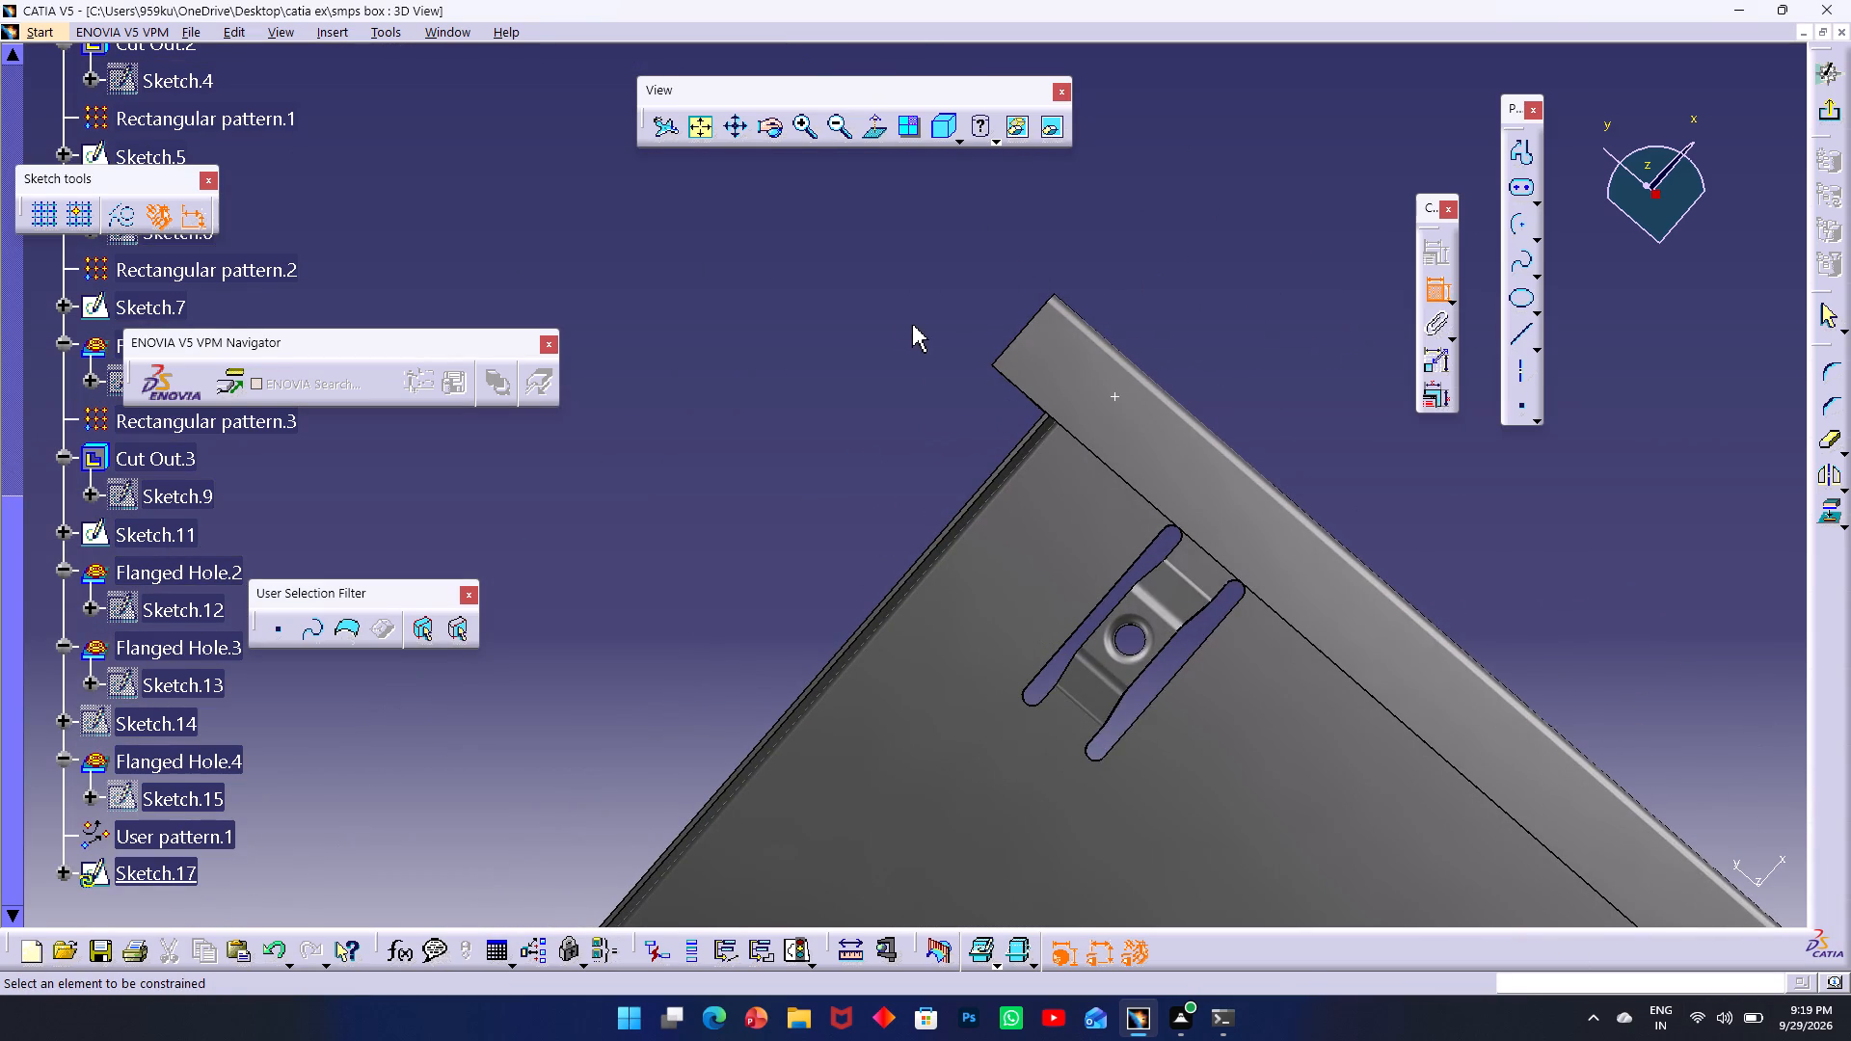
{"action": "middle_click_drag", "start_coordinate": [909, 324], "coordinate": [964, 395]}
{"action": "middle_click_drag", "start_coordinate": [1065, 384], "coordinate": [1065, 343], "text": "ctrl"}
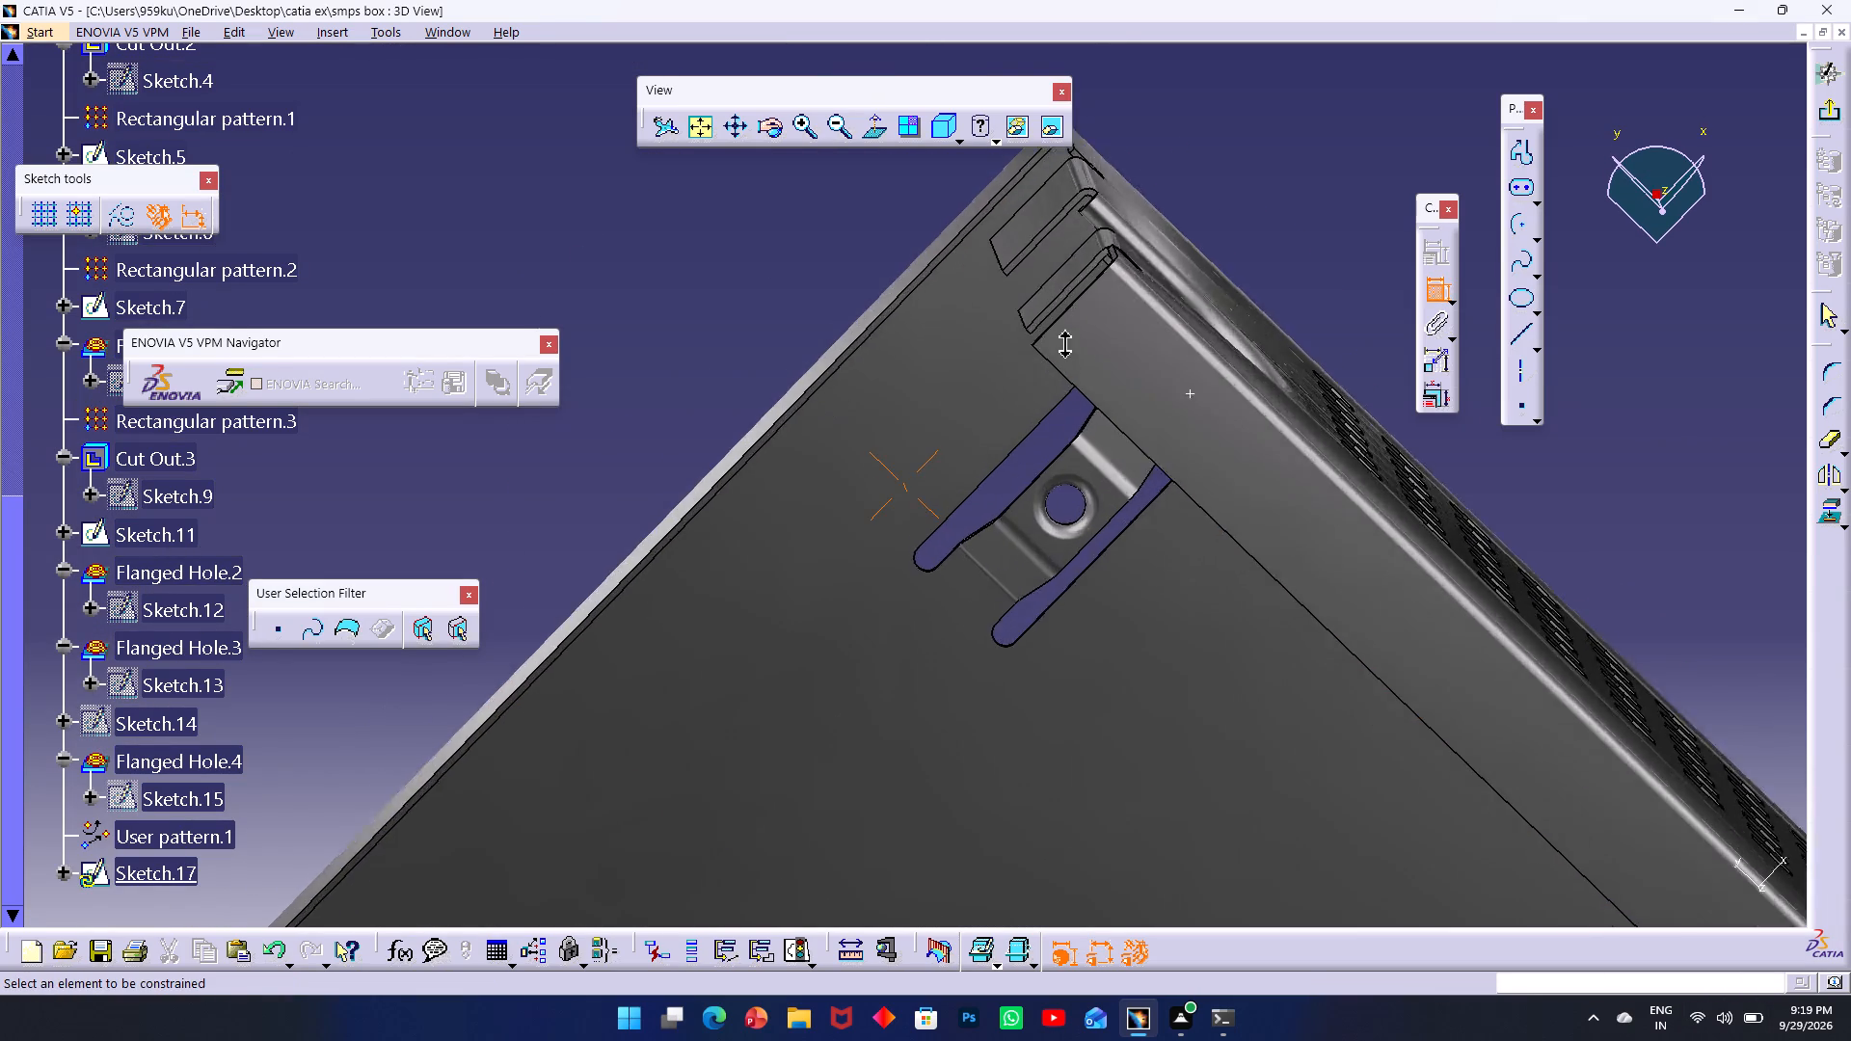
{"action": "middle_click_drag", "start_coordinate": [1065, 343], "coordinate": [1049, 282], "text": "ctrl"}
{"action": "middle_click_drag", "start_coordinate": [1224, 311], "coordinate": [1201, 208]}
{"action": "middle_click_drag", "start_coordinate": [1216, 237], "coordinate": [1208, 250]}
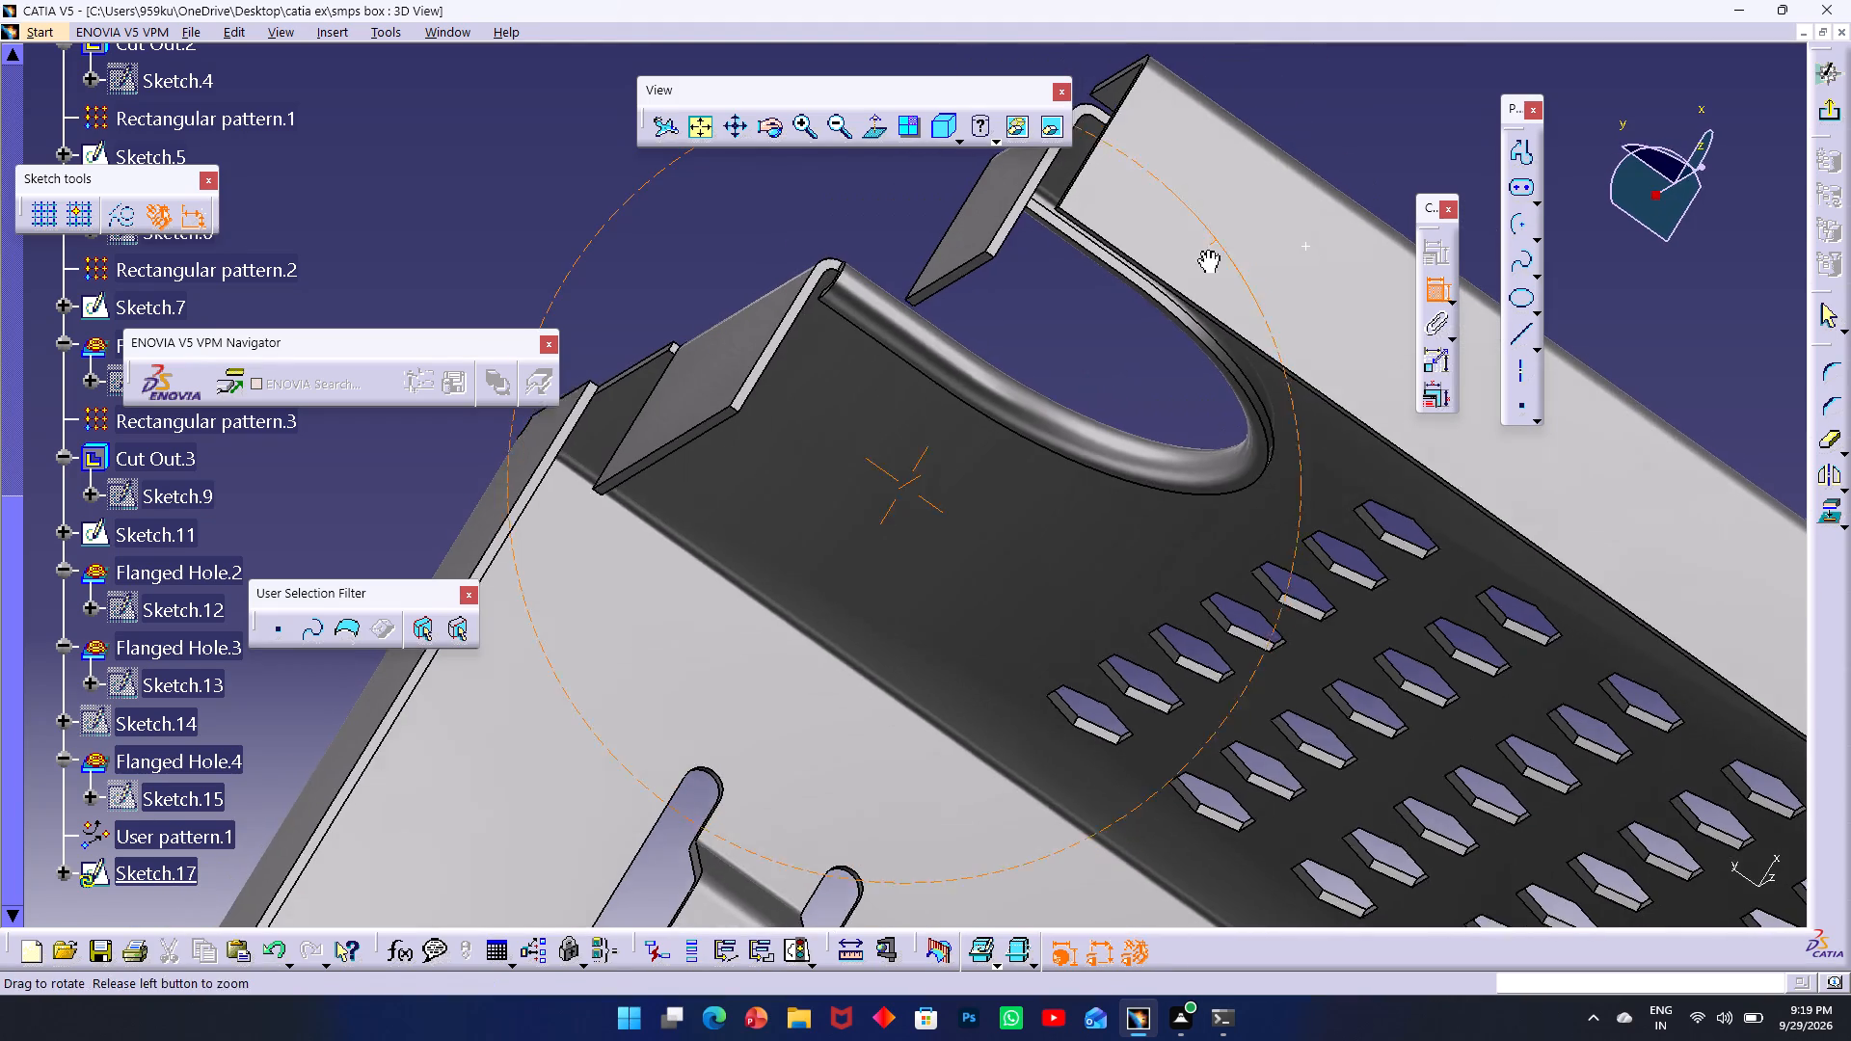
{"action": "middle_click_drag", "start_coordinate": [1208, 250], "coordinate": [1192, 296]}
{"action": "middle_click_drag", "start_coordinate": [1208, 254], "coordinate": [1205, 189], "text": "ctrl"}
{"action": "middle_click_drag", "start_coordinate": [1222, 178], "coordinate": [1103, 306]}
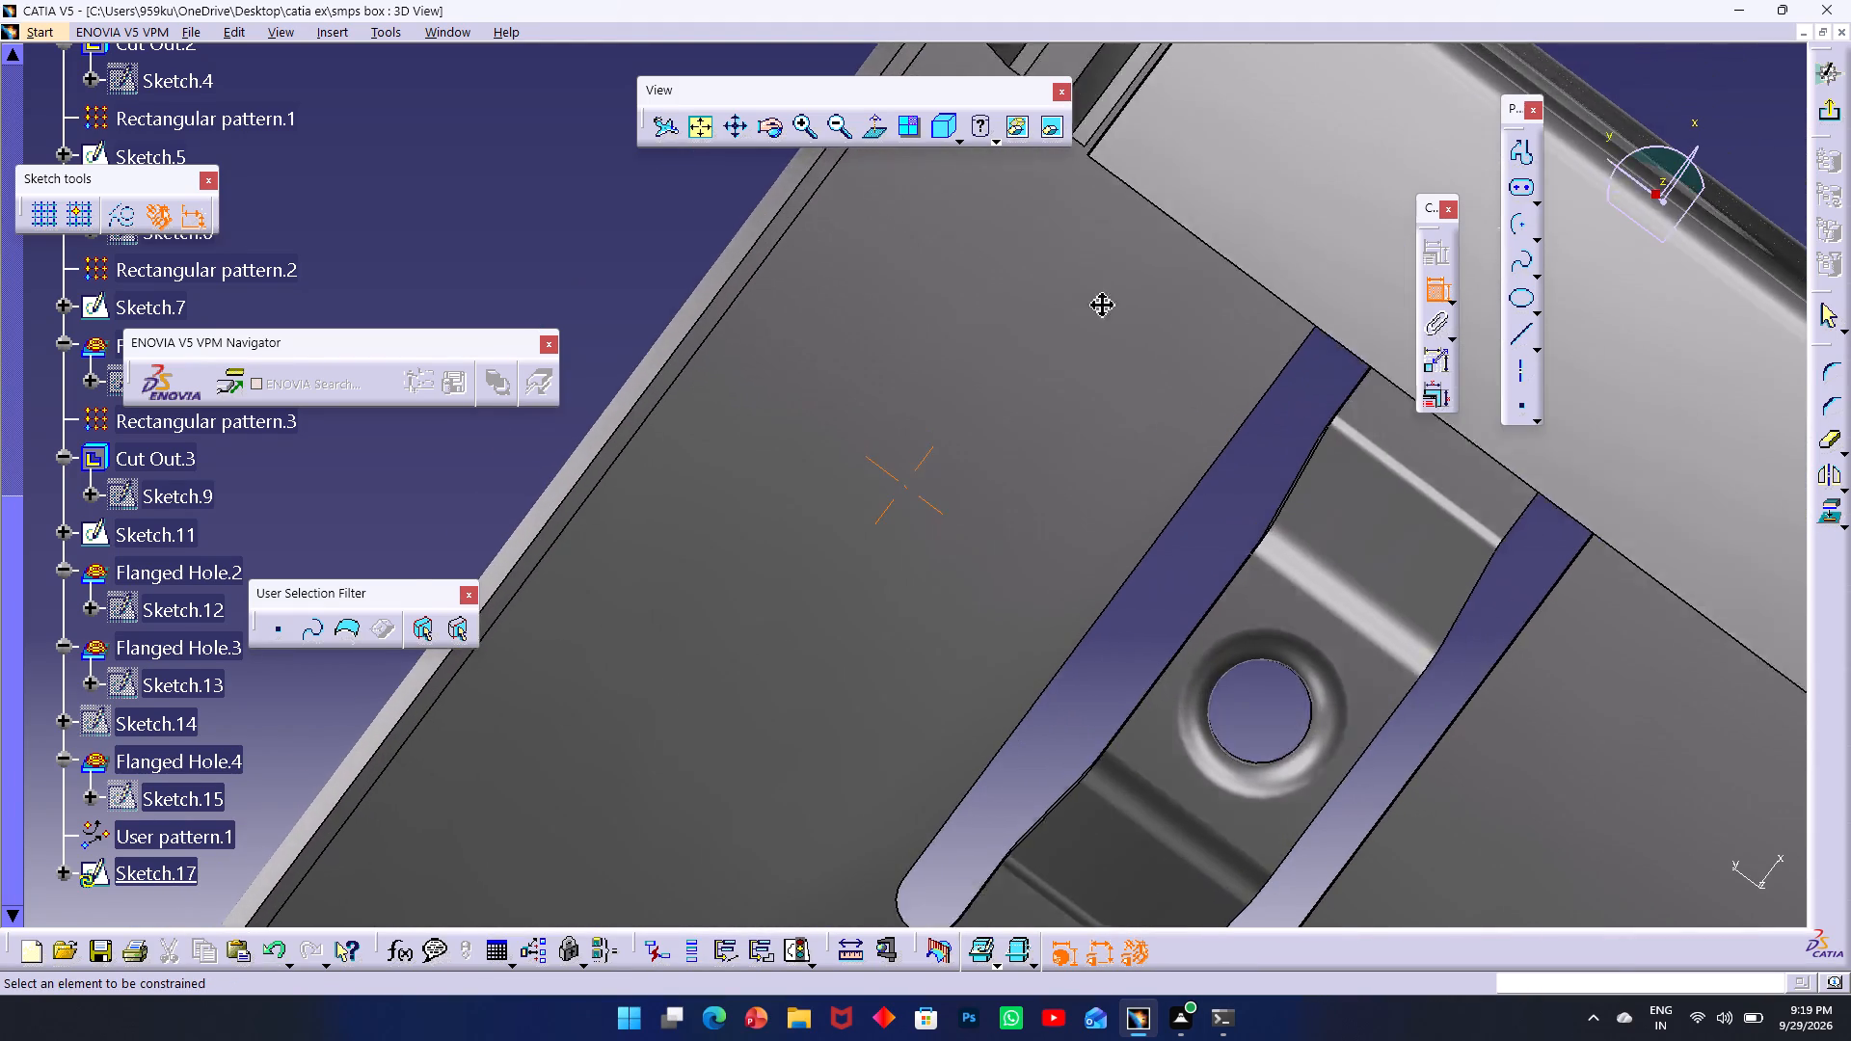
{"action": "middle_click_drag", "start_coordinate": [1103, 306], "coordinate": [937, 420]}
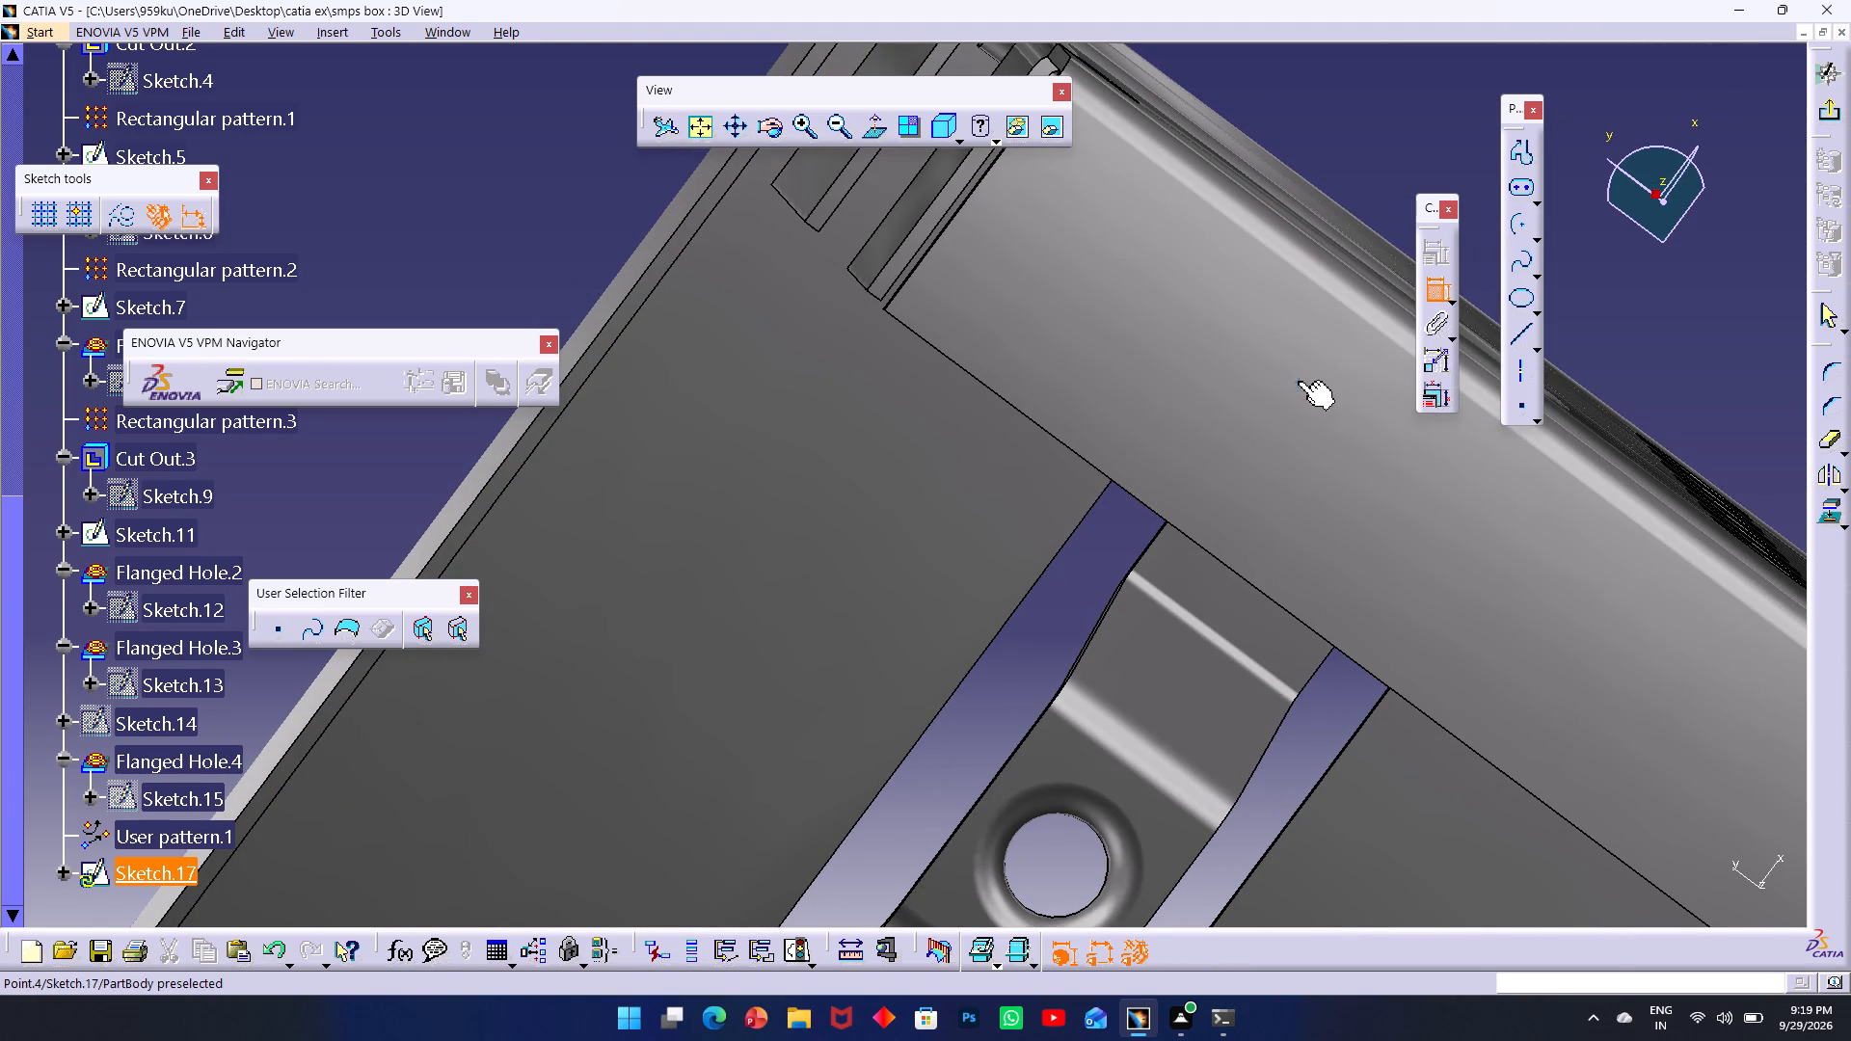
{"action": "left_click", "coordinate": [1299, 382]}
{"action": "left_click", "coordinate": [952, 220]}
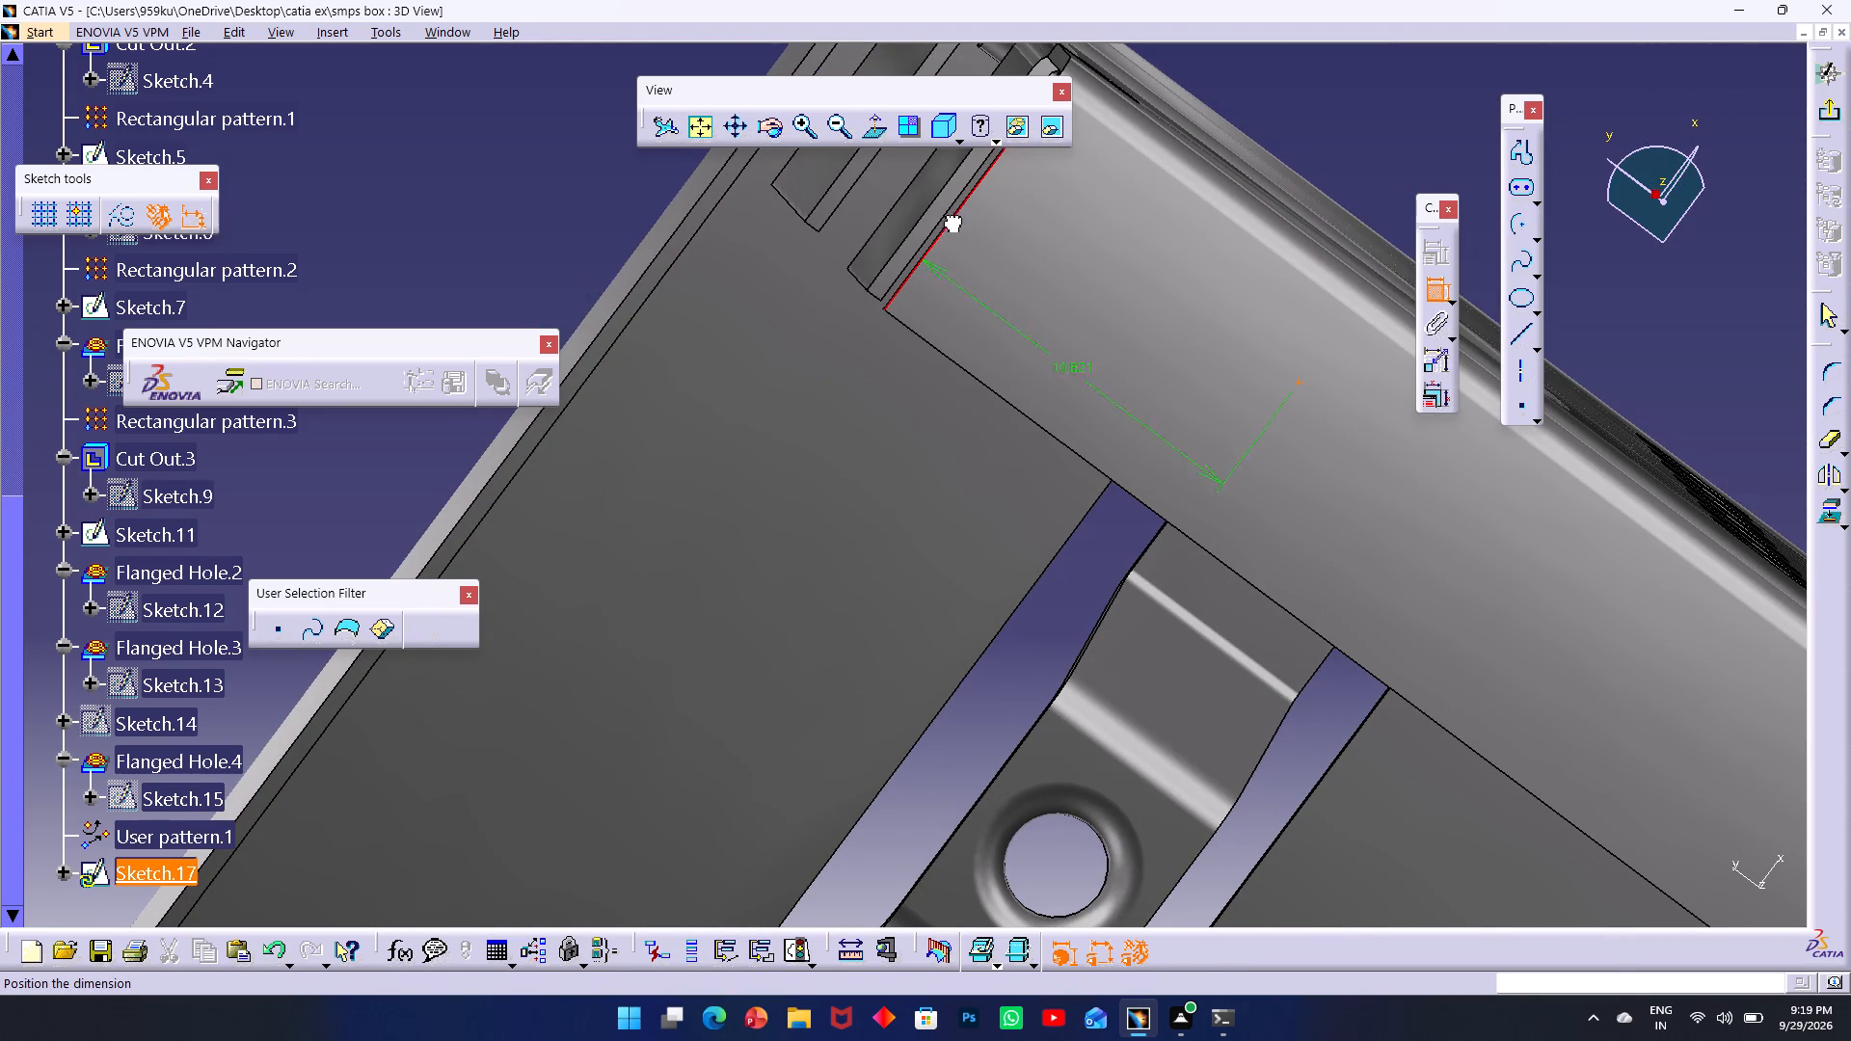
{"action": "left_click", "coordinate": [1261, 90]}
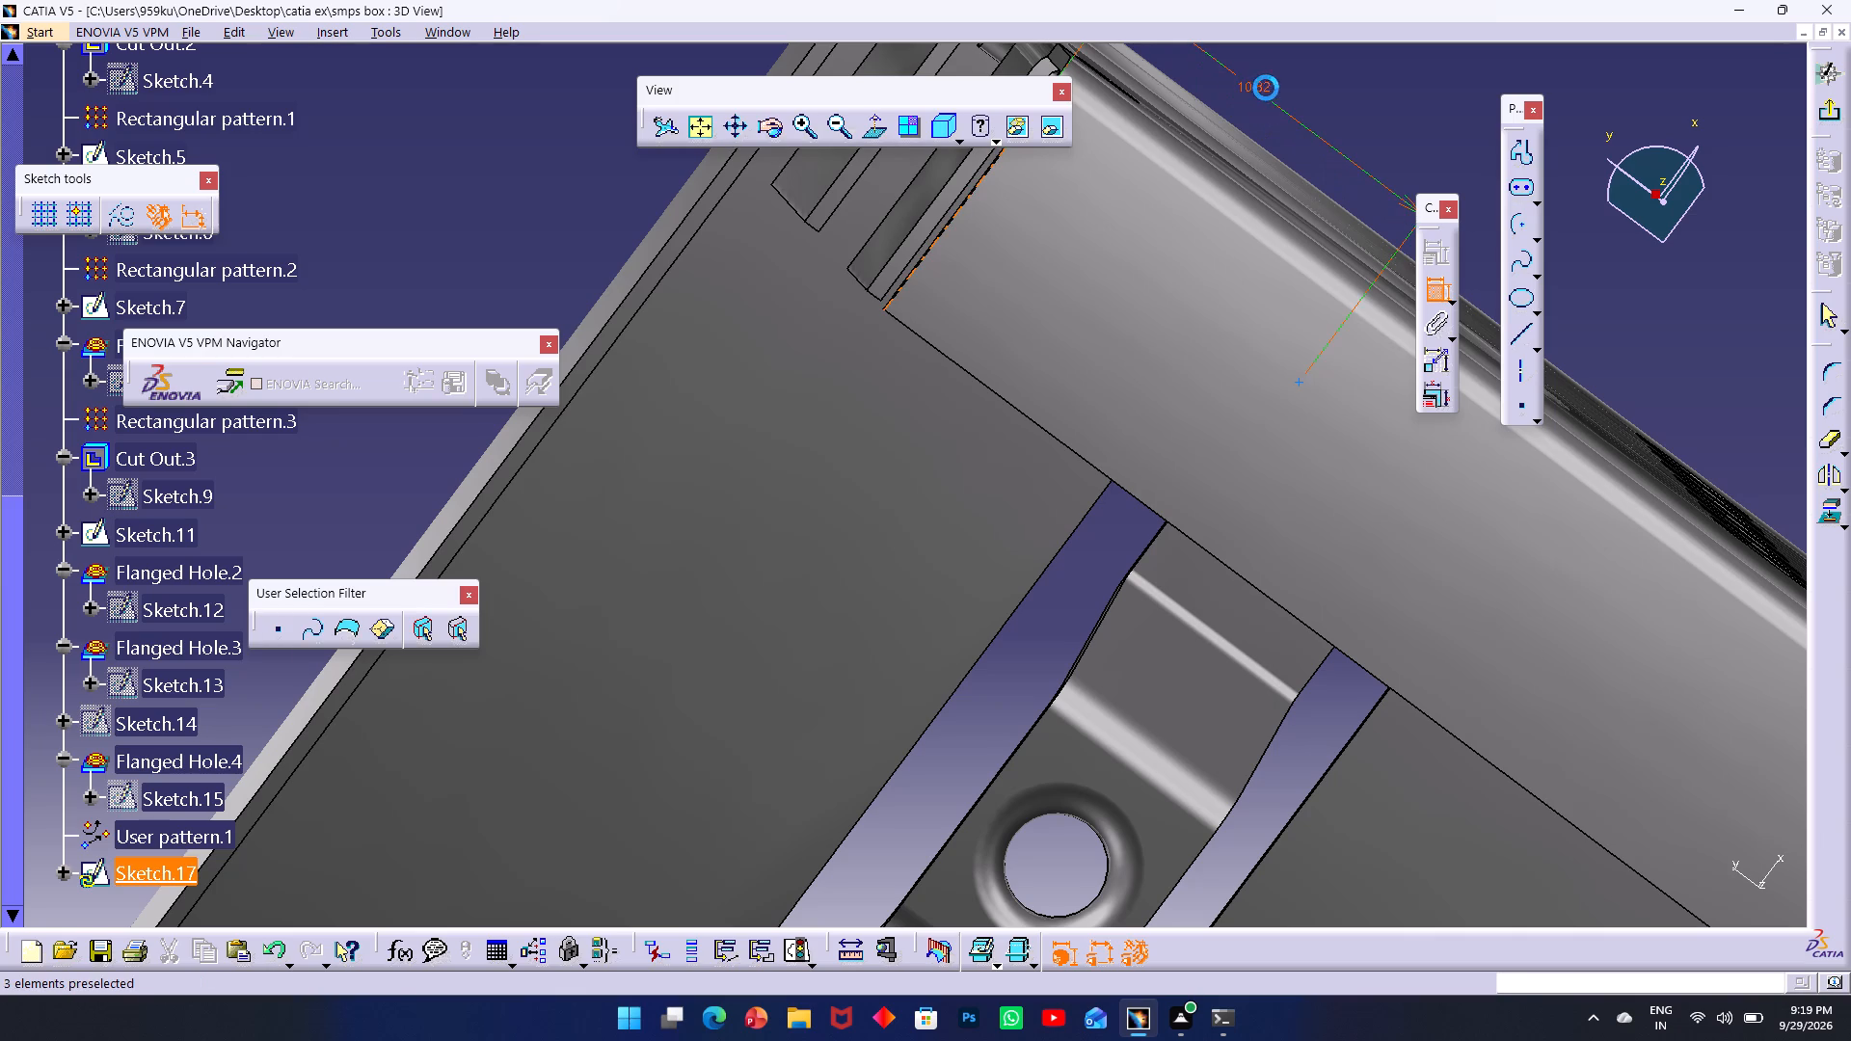
{"action": "double_click", "coordinate": [1270, 81]}
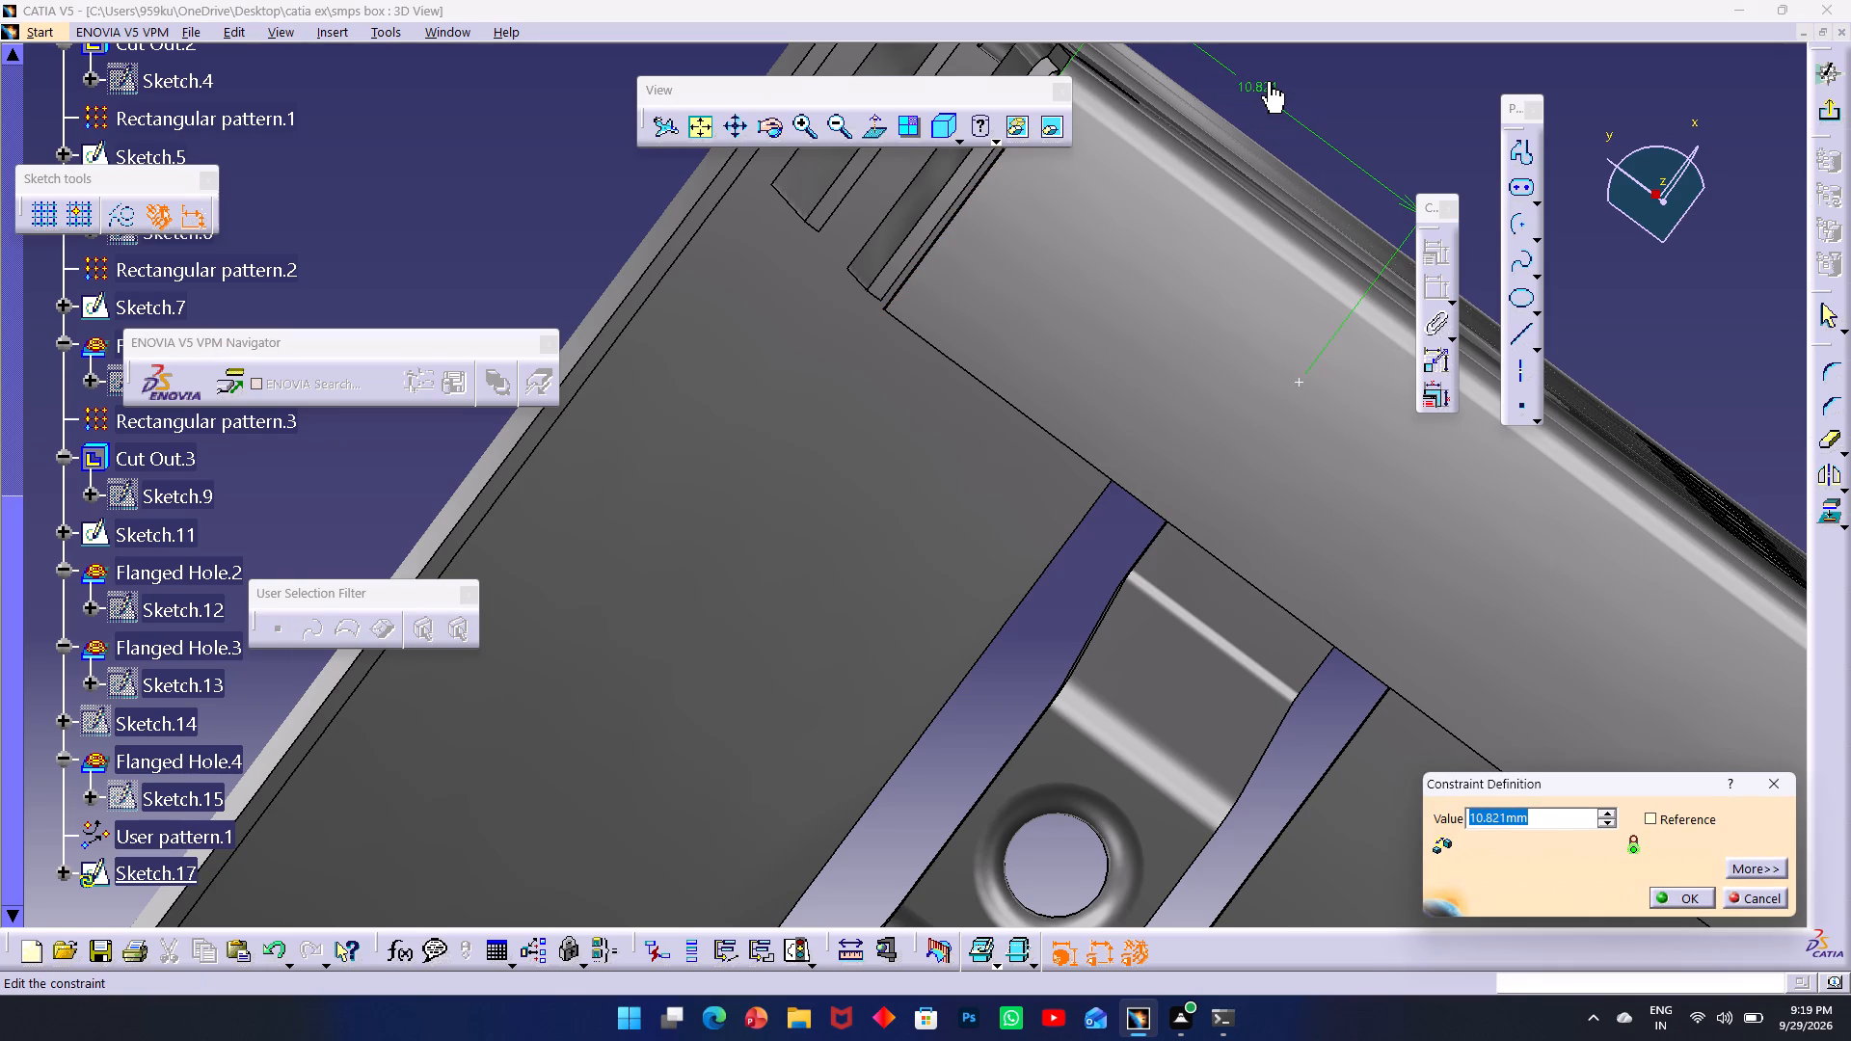
{"action": "type", "text": "10"}
{"action": "key", "text": "Return"}
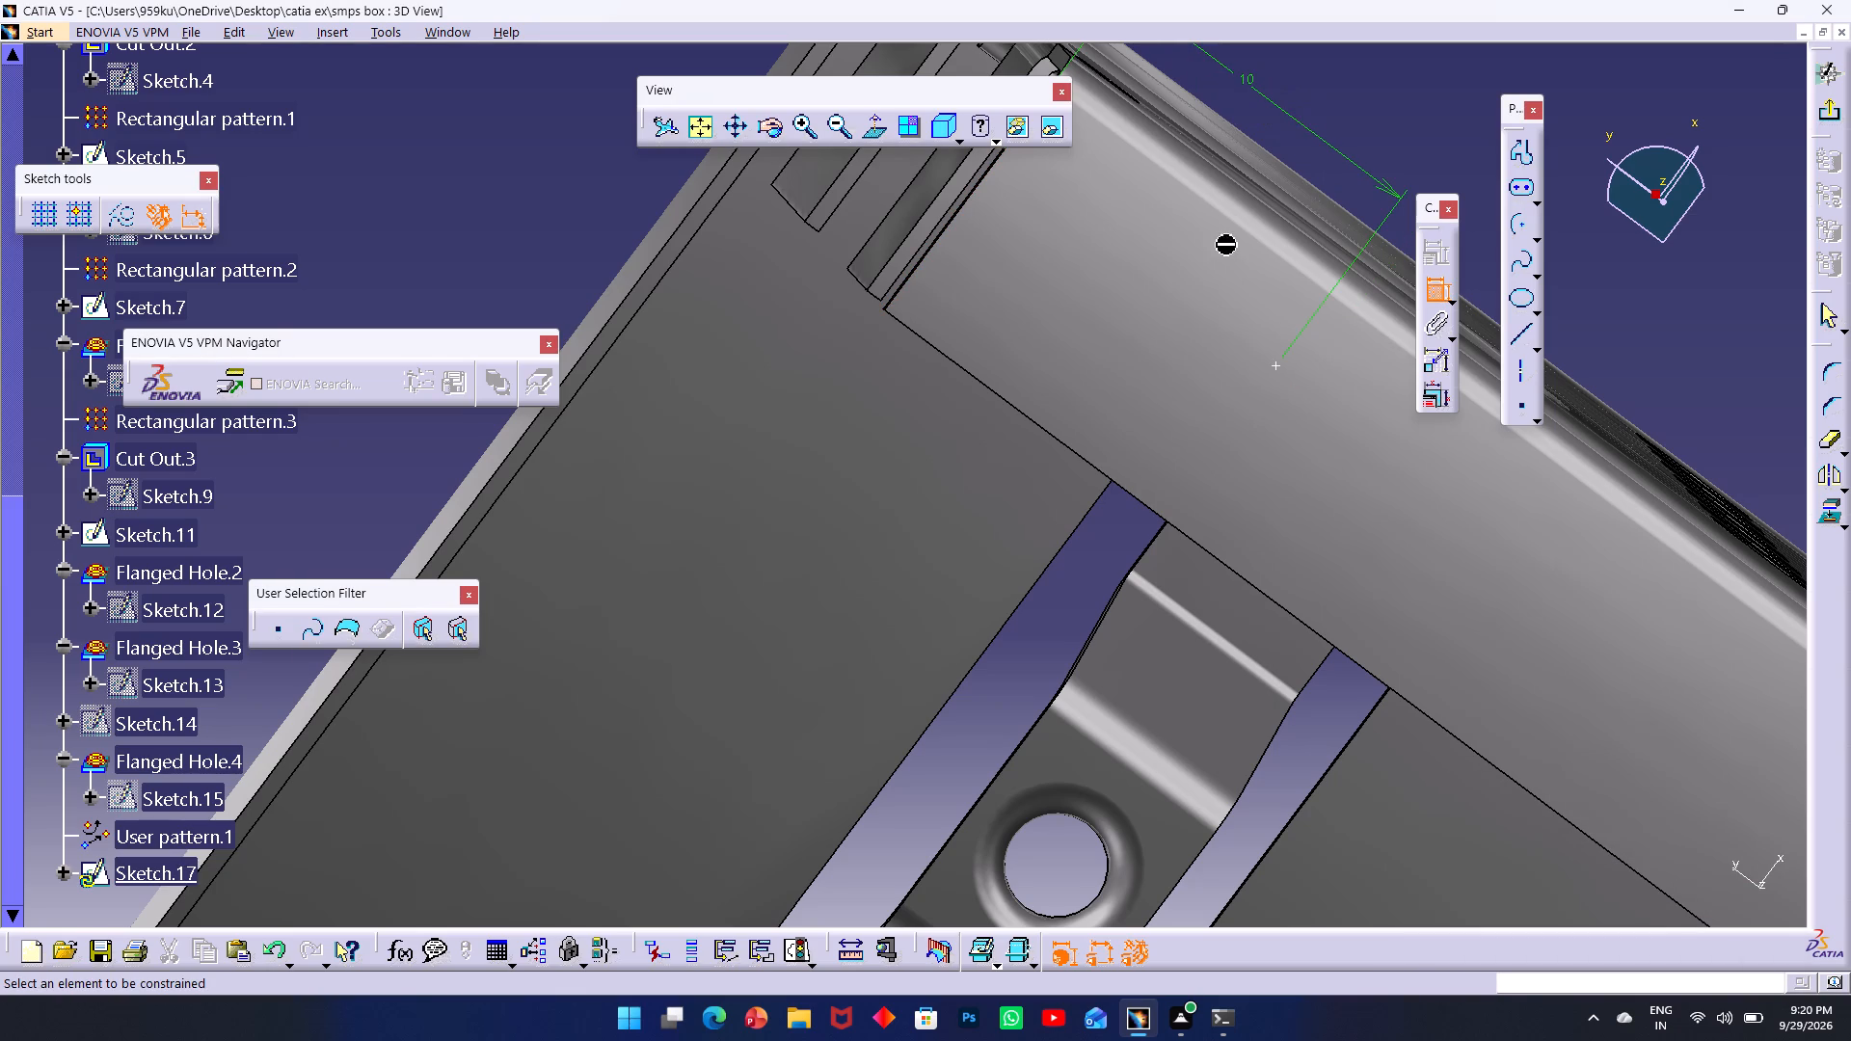
Dimension the same point to the perforated flange's long free edge and set the distance to 4.5 mm.
{"action": "left_click", "coordinate": [1276, 363]}
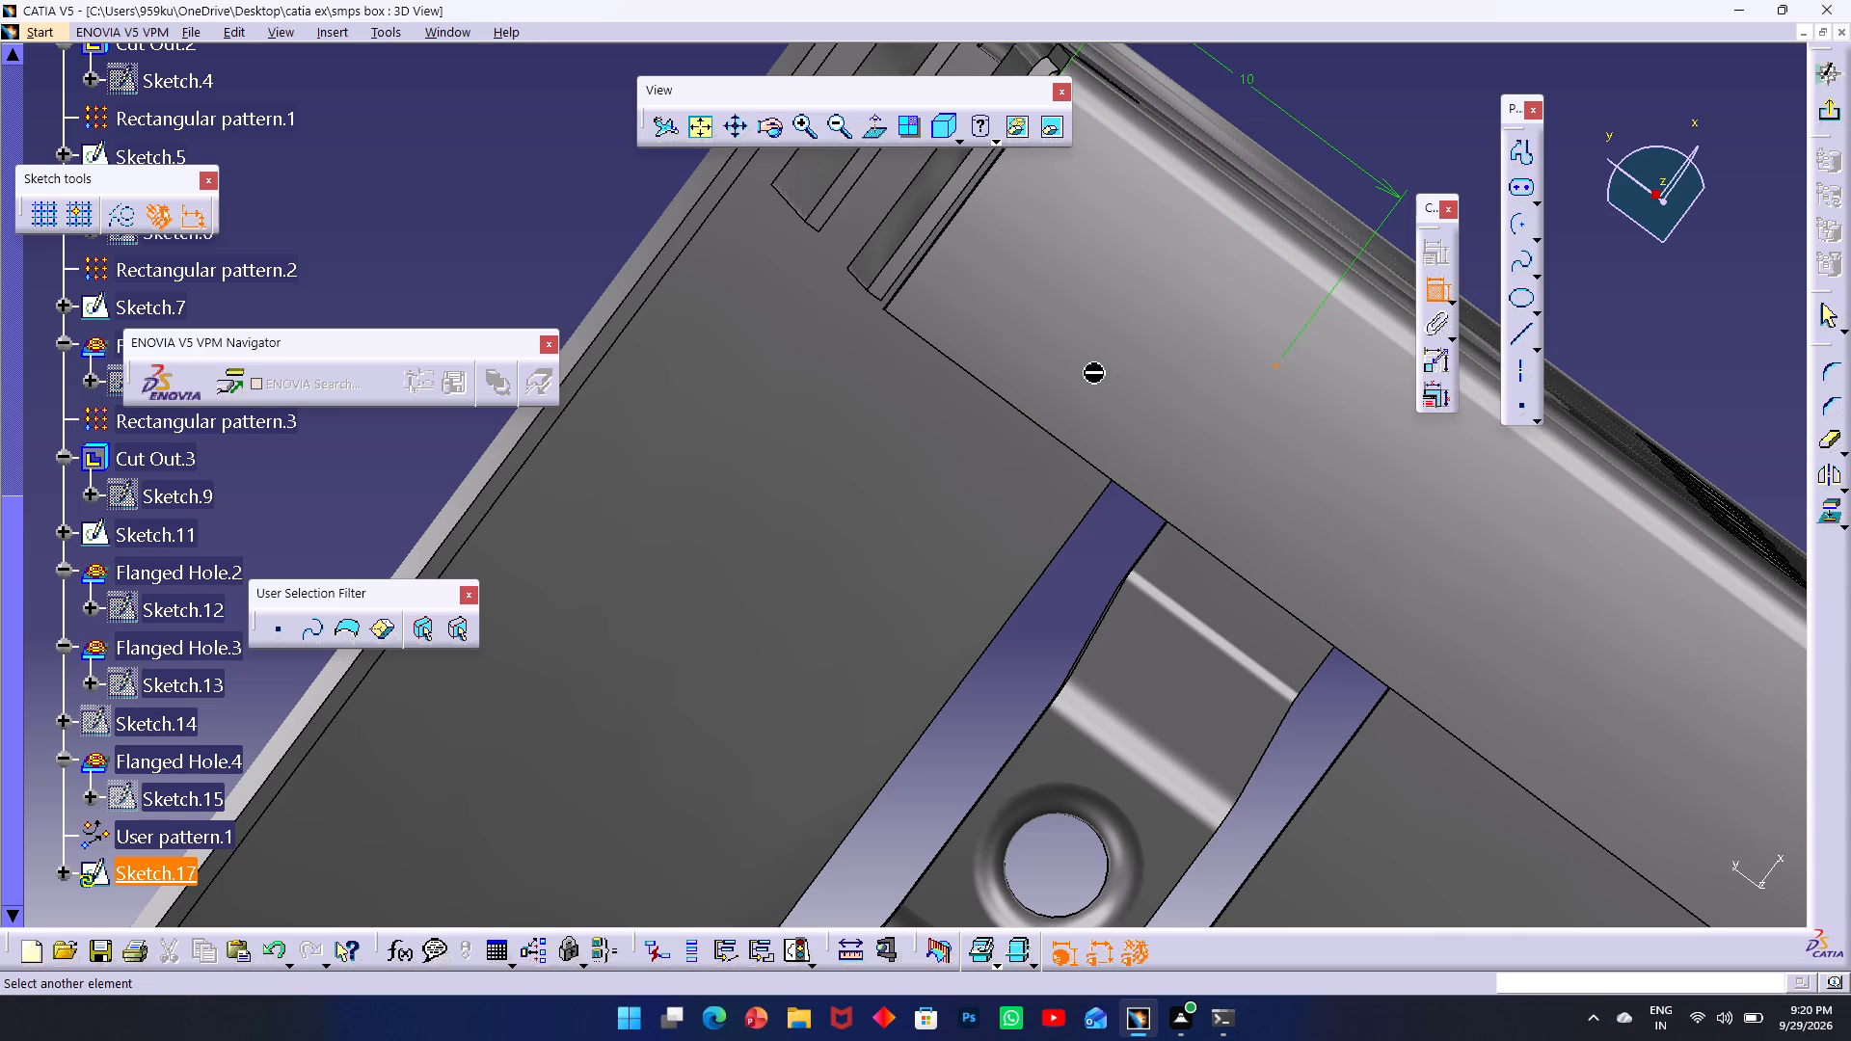
{"action": "left_click", "coordinate": [1046, 426]}
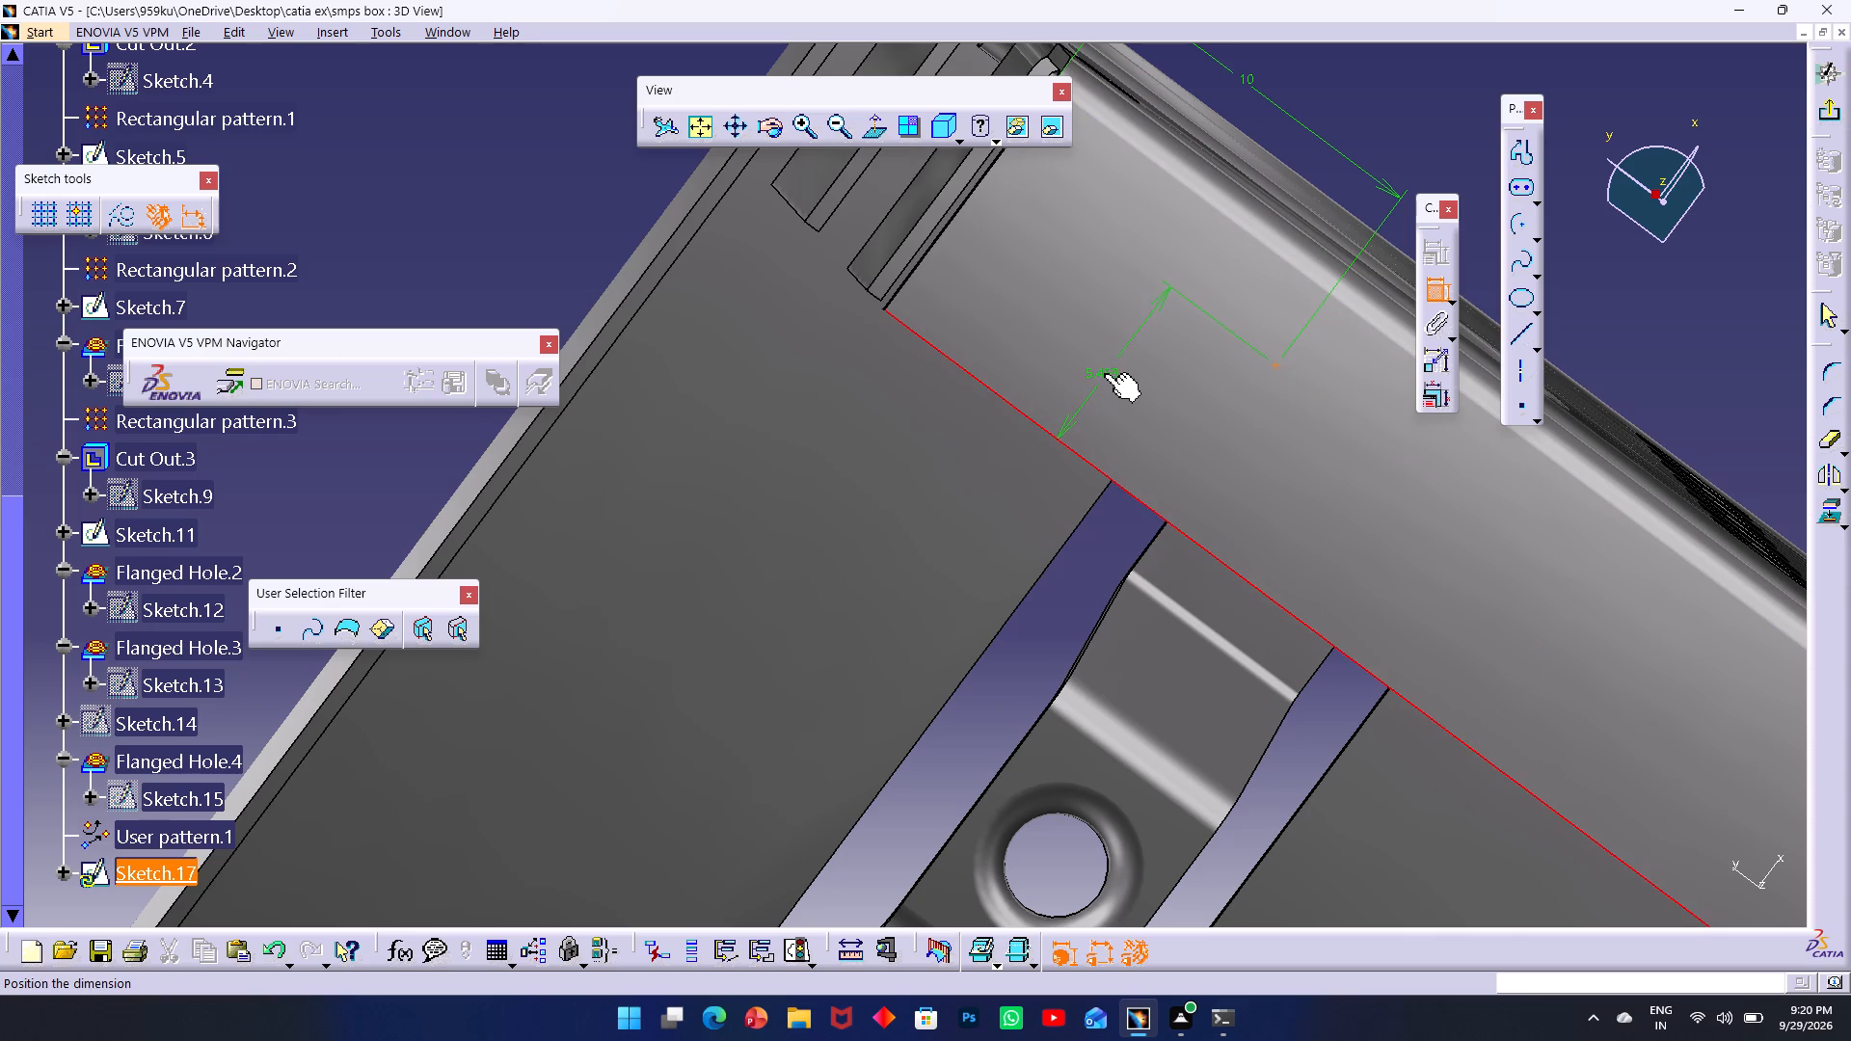
{"action": "left_click", "coordinate": [1107, 372]}
{"action": "double_click", "coordinate": [1107, 368]}
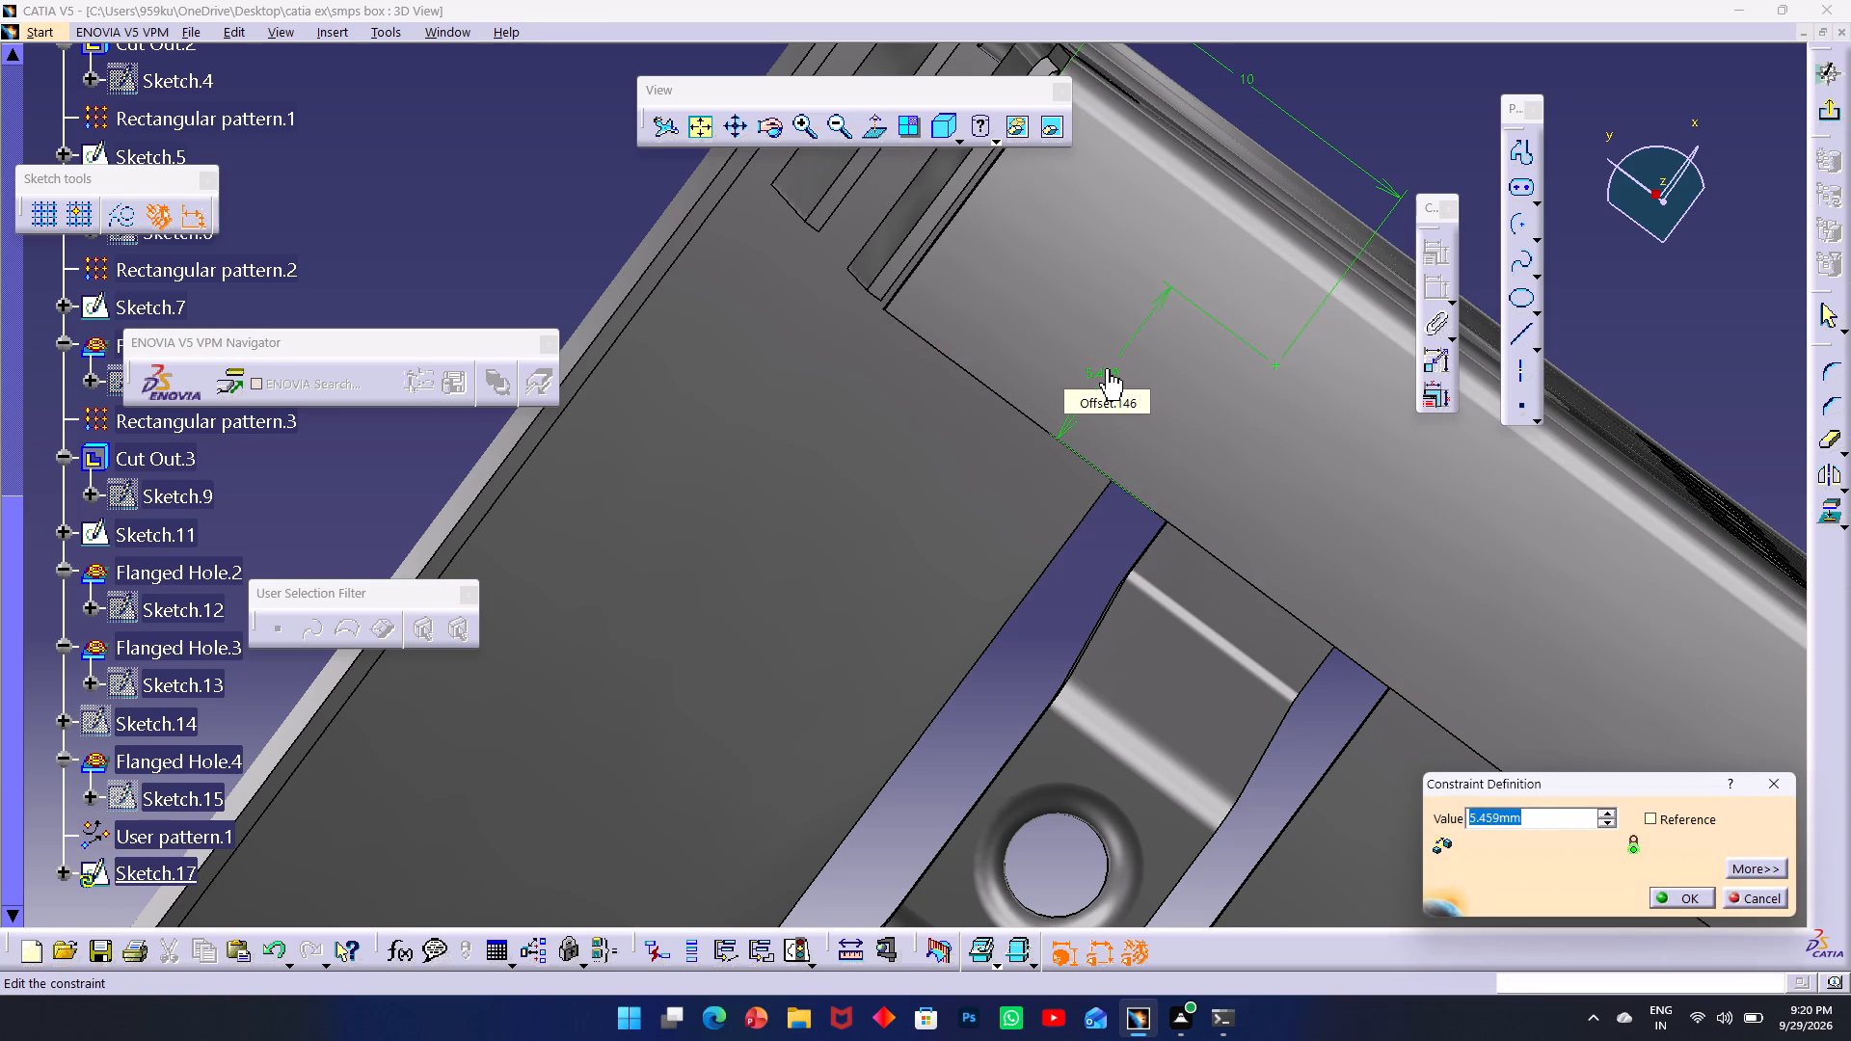
{"action": "type", "text": "1.5"}
{"action": "key", "text": "Return"}
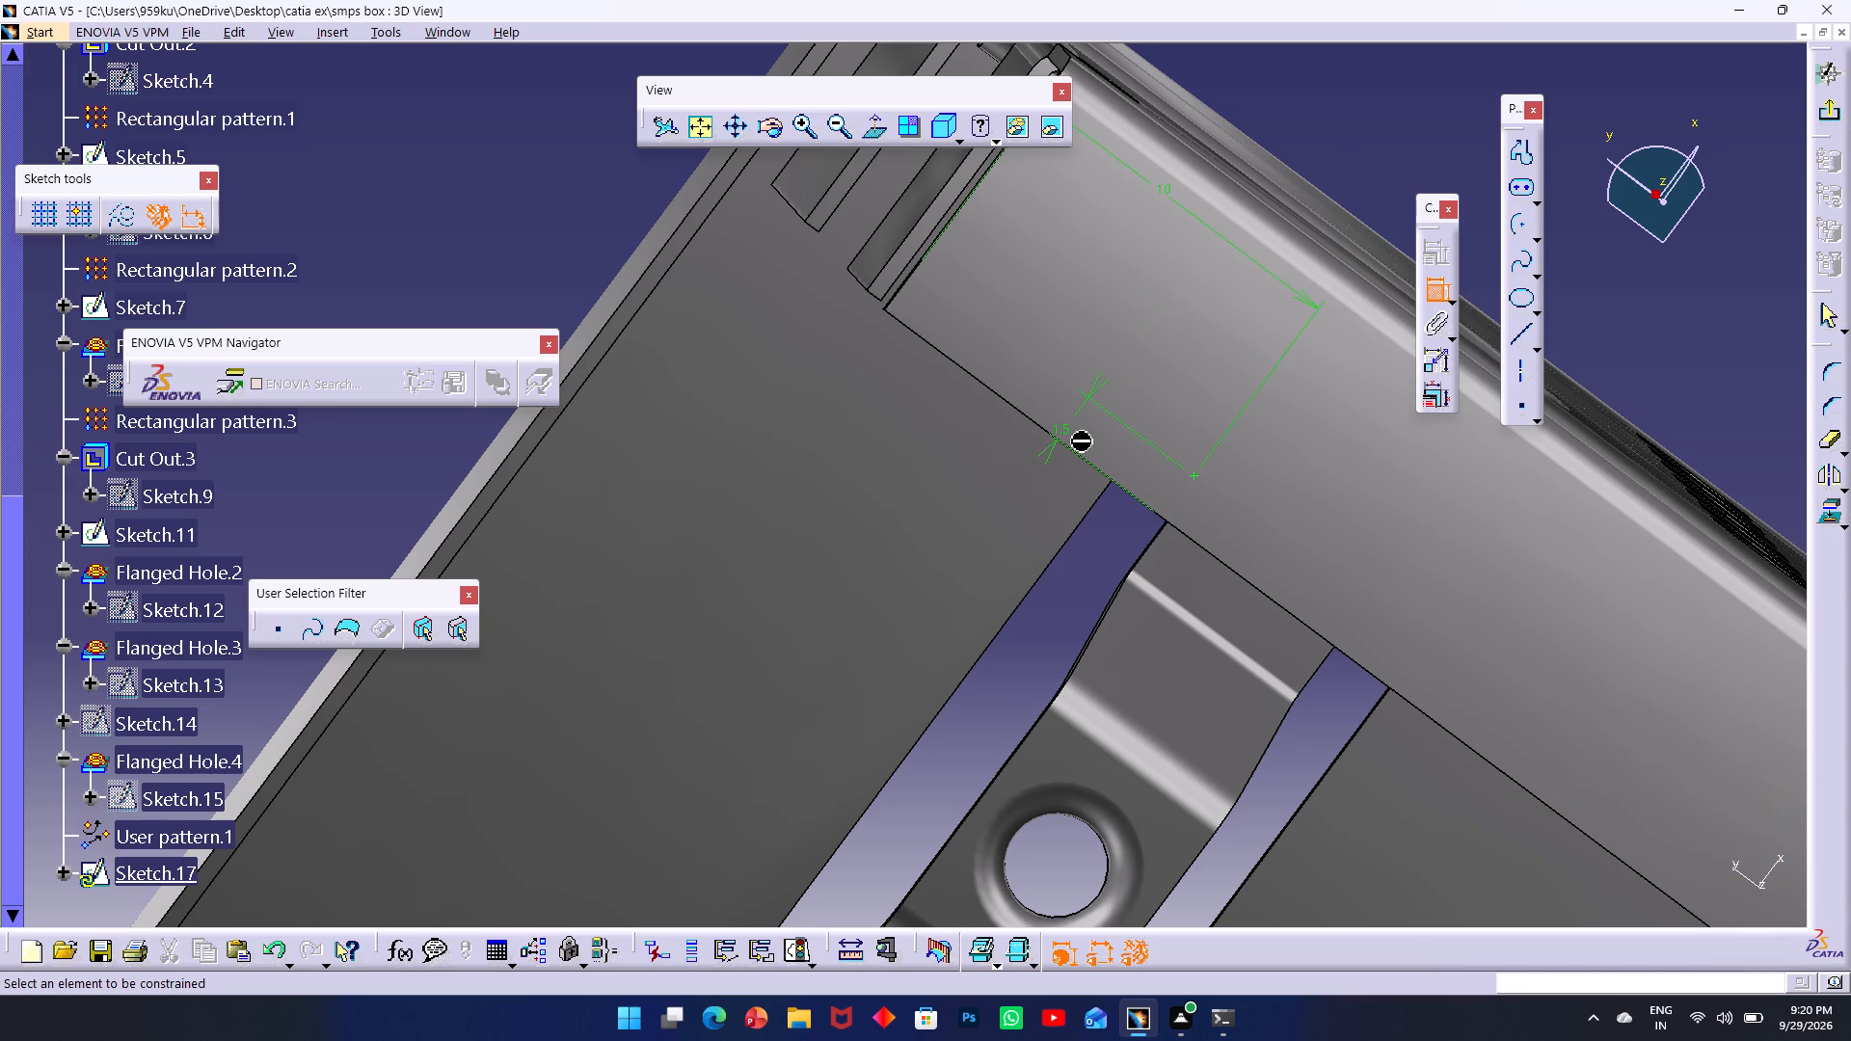
{"action": "left_click", "coordinate": [1080, 442]}
{"action": "double_click", "coordinate": [1075, 421]}
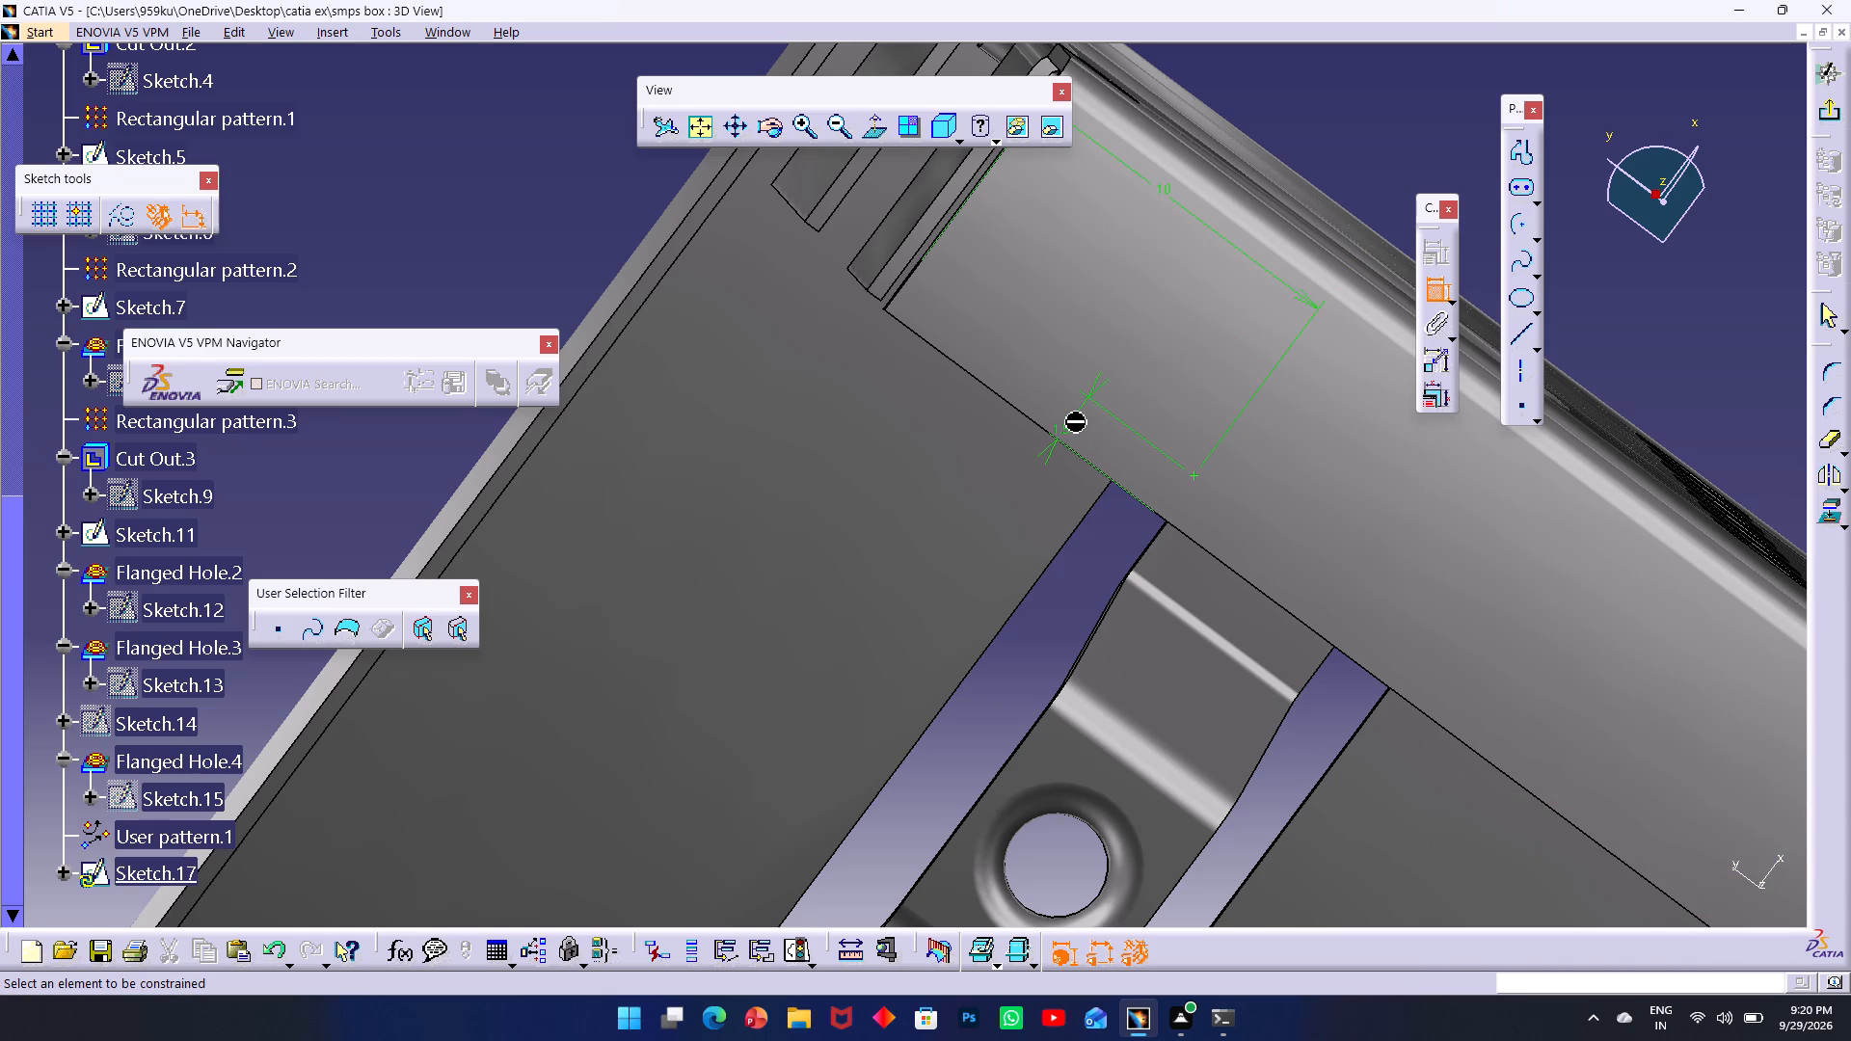
{"action": "double_click", "coordinate": [1069, 420]}
{"action": "type", "text": "4.5"}
{"action": "key", "text": "Return"}
Dimension the cutout wall flange's point at the end farther from the sketch origin to the adjacent short edge, setting 10 mm.
{"action": "middle_click_drag", "start_coordinate": [725, 502], "coordinate": [1458, 0]}
{"action": "middle_click_drag", "start_coordinate": [1298, 839], "coordinate": [1271, 784], "text": "ctrl"}
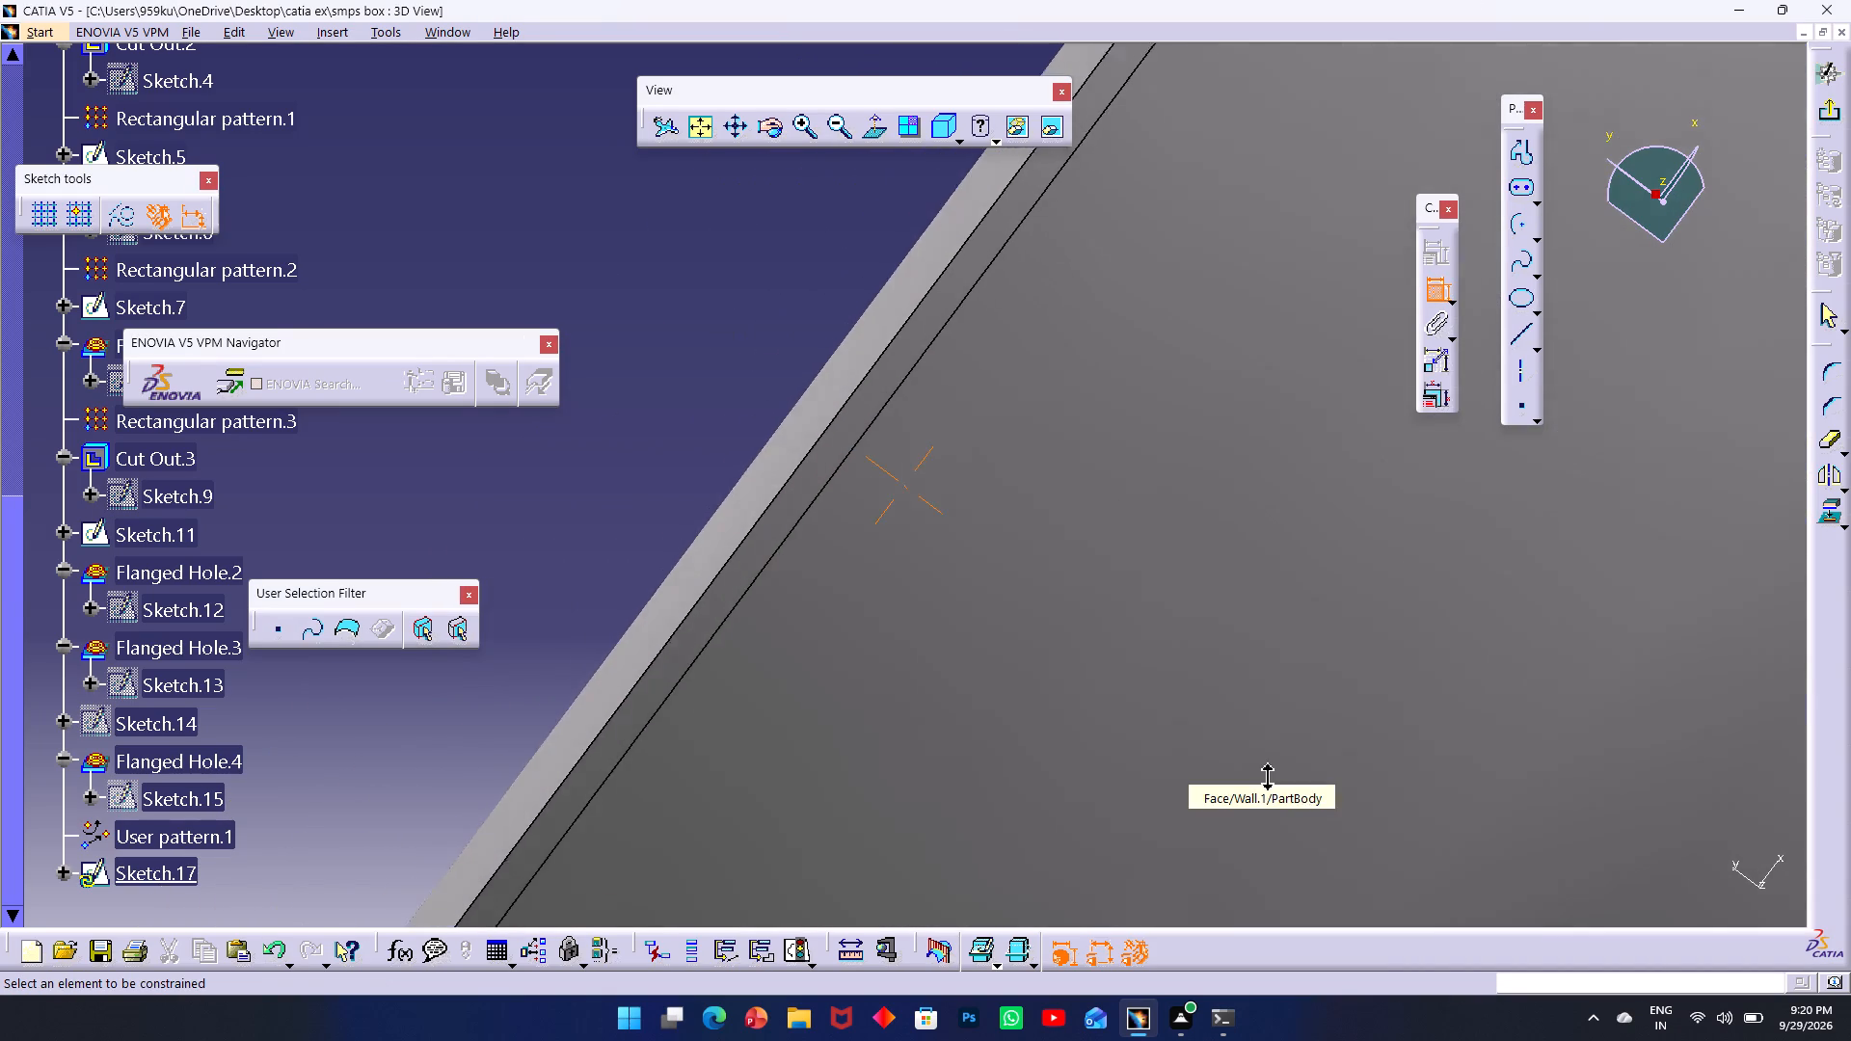
{"action": "middle_click_drag", "start_coordinate": [1271, 784], "coordinate": [1743, 931], "text": "ctrl"}
{"action": "scroll", "coordinate": [1657, 845], "scroll_direction": "up", "scroll_amount": 1}
{"action": "middle_click_drag", "start_coordinate": [1000, 621], "coordinate": [979, 176]}
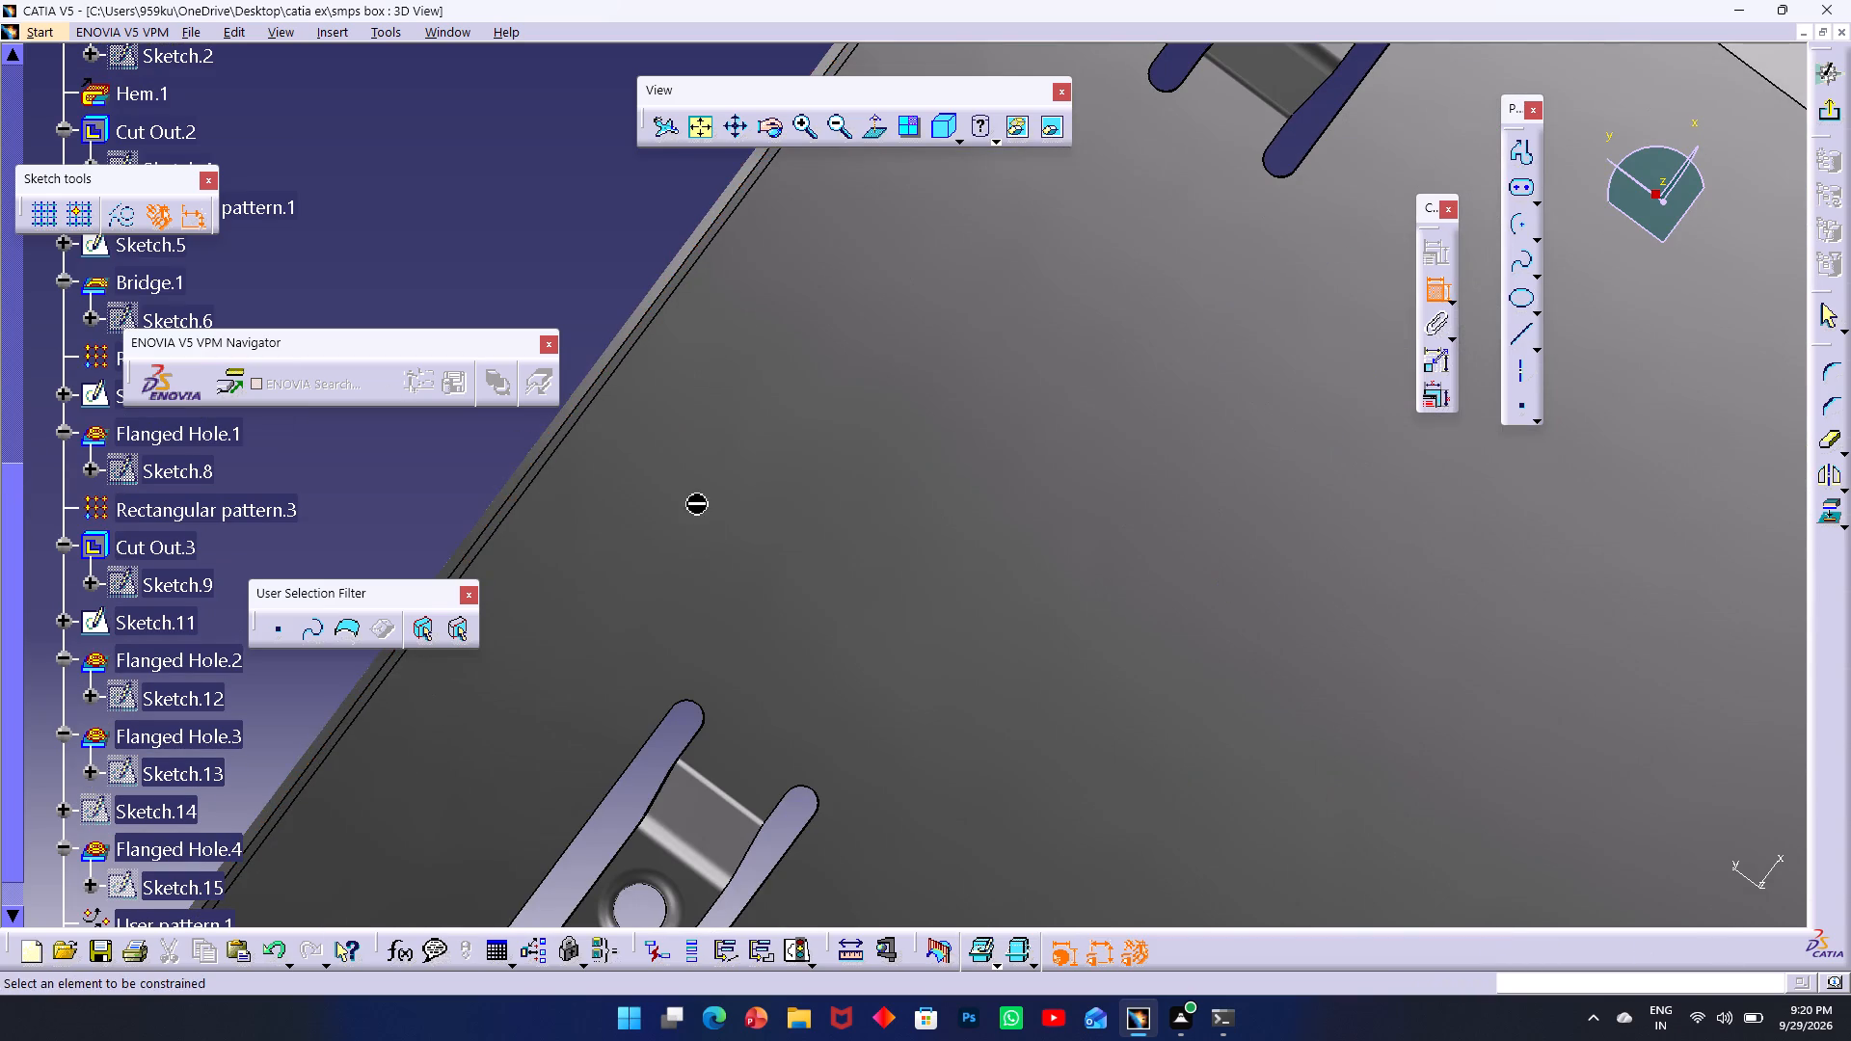
{"action": "middle_click_drag", "start_coordinate": [687, 501], "coordinate": [965, 739], "text": "ctrl"}
{"action": "scroll", "coordinate": [773, 720], "scroll_direction": "up", "scroll_amount": 1, "text": "ctrl"}
{"action": "middle_click_drag", "start_coordinate": [770, 723], "coordinate": [761, 634], "text": "ctrl"}
{"action": "middle_click_drag", "start_coordinate": [730, 686], "coordinate": [728, 697]}
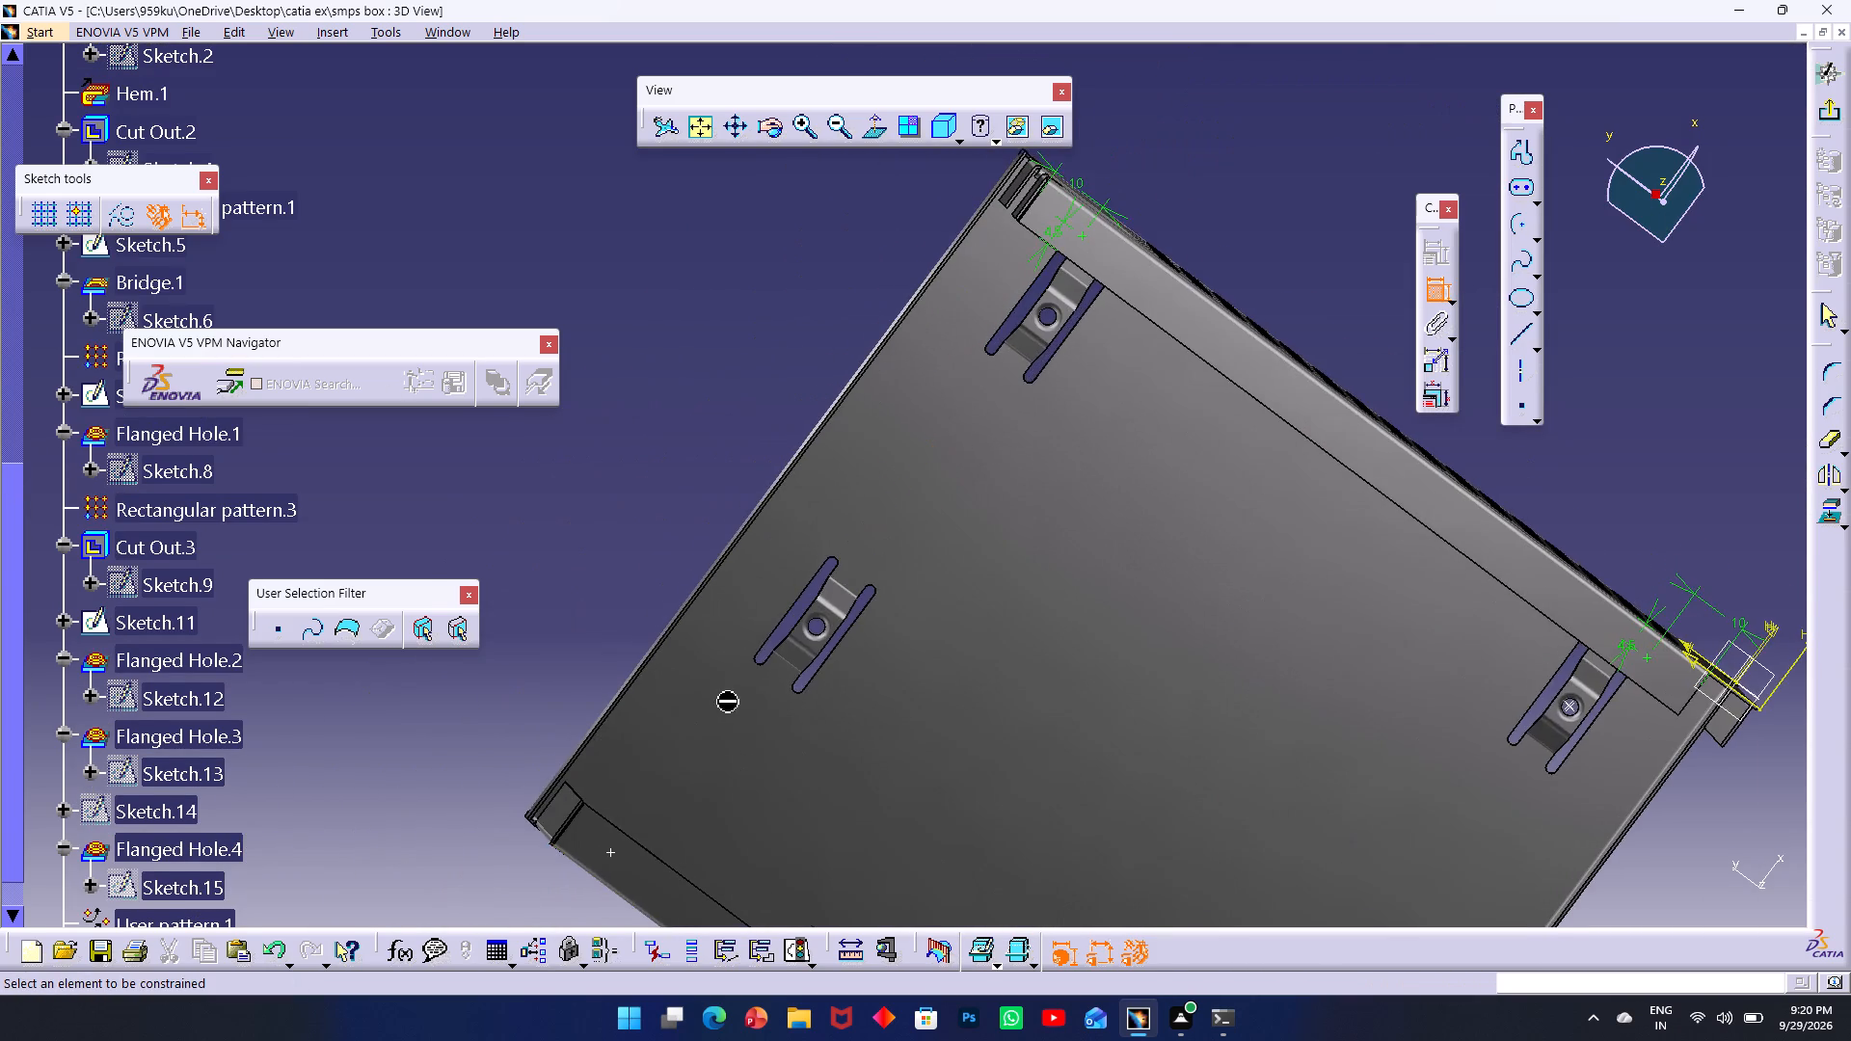
{"action": "middle_click_drag", "start_coordinate": [728, 697], "coordinate": [927, 244]}
{"action": "scroll", "coordinate": [927, 244], "scroll_direction": "up", "scroll_amount": 1}
{"action": "middle_click_drag", "start_coordinate": [841, 453], "coordinate": [803, 274], "text": "ctrl"}
{"action": "middle_click_drag", "start_coordinate": [757, 303], "coordinate": [1122, 485]}
{"action": "scroll", "coordinate": [1086, 456], "scroll_direction": "up", "scroll_amount": 1}
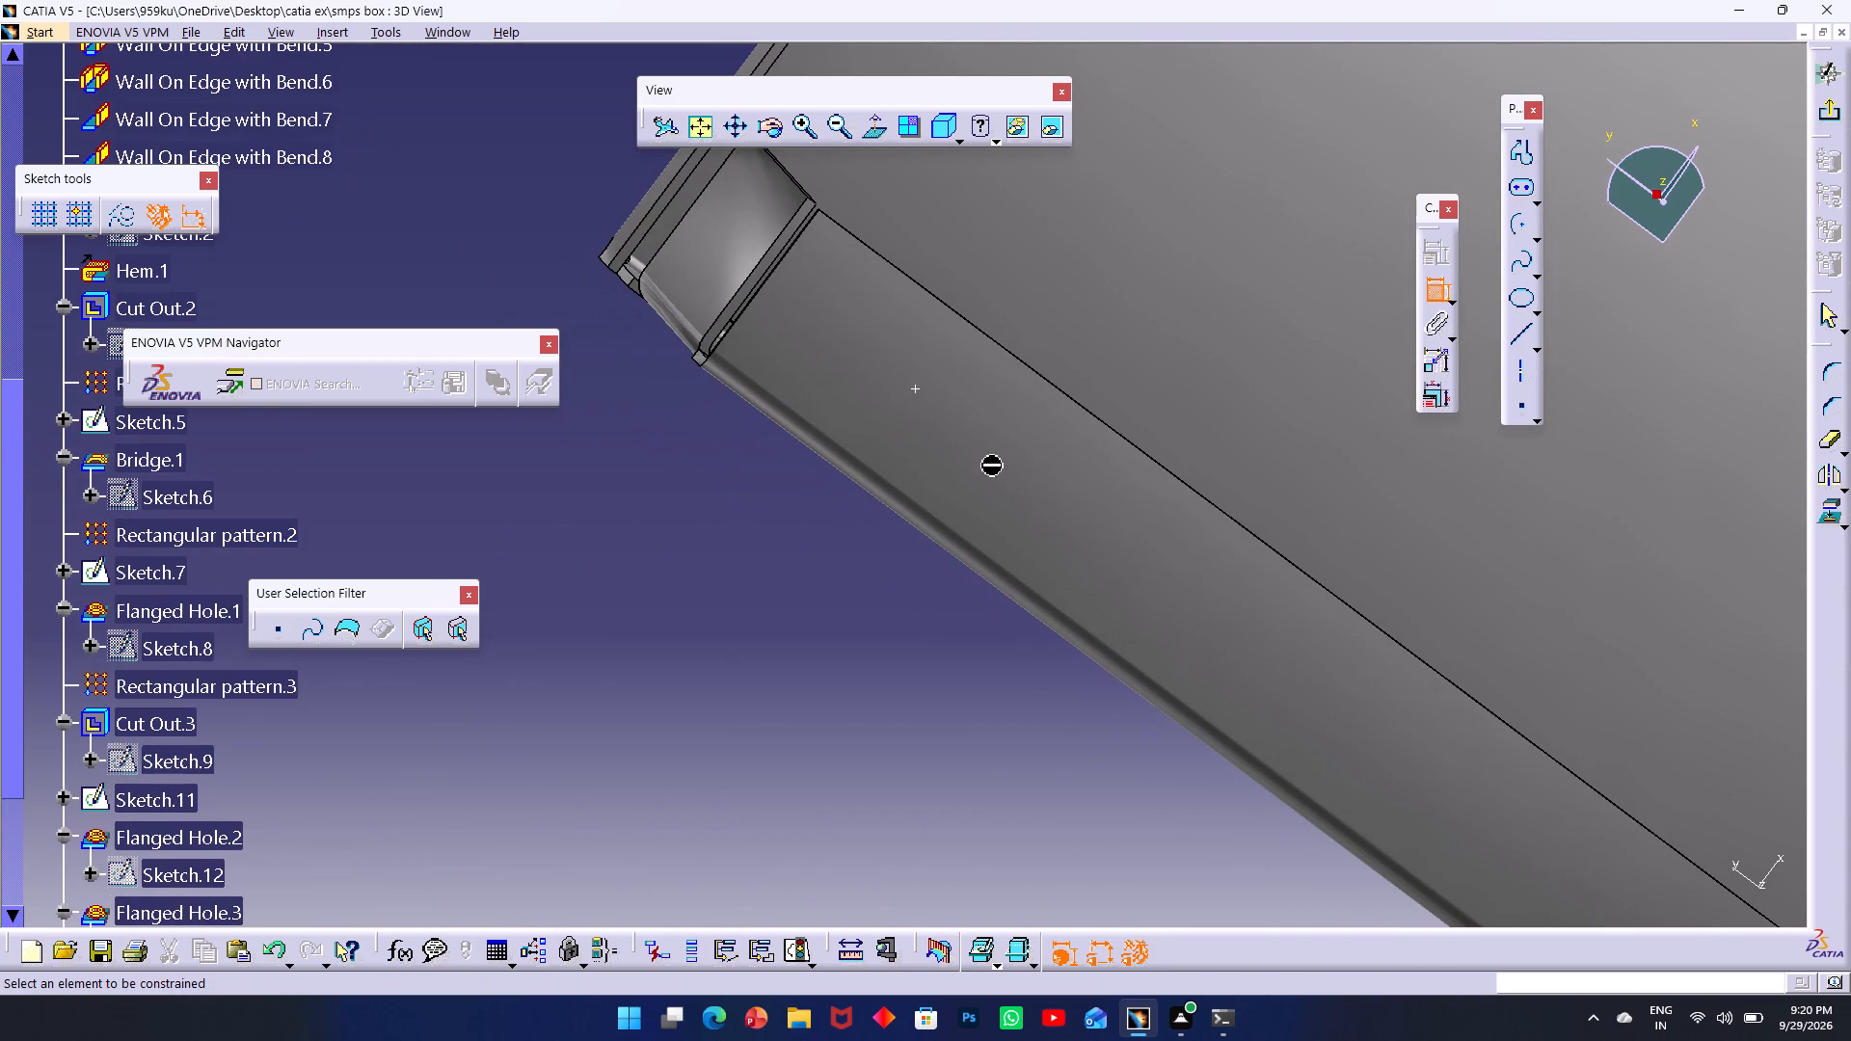
{"action": "left_click", "coordinate": [768, 277]}
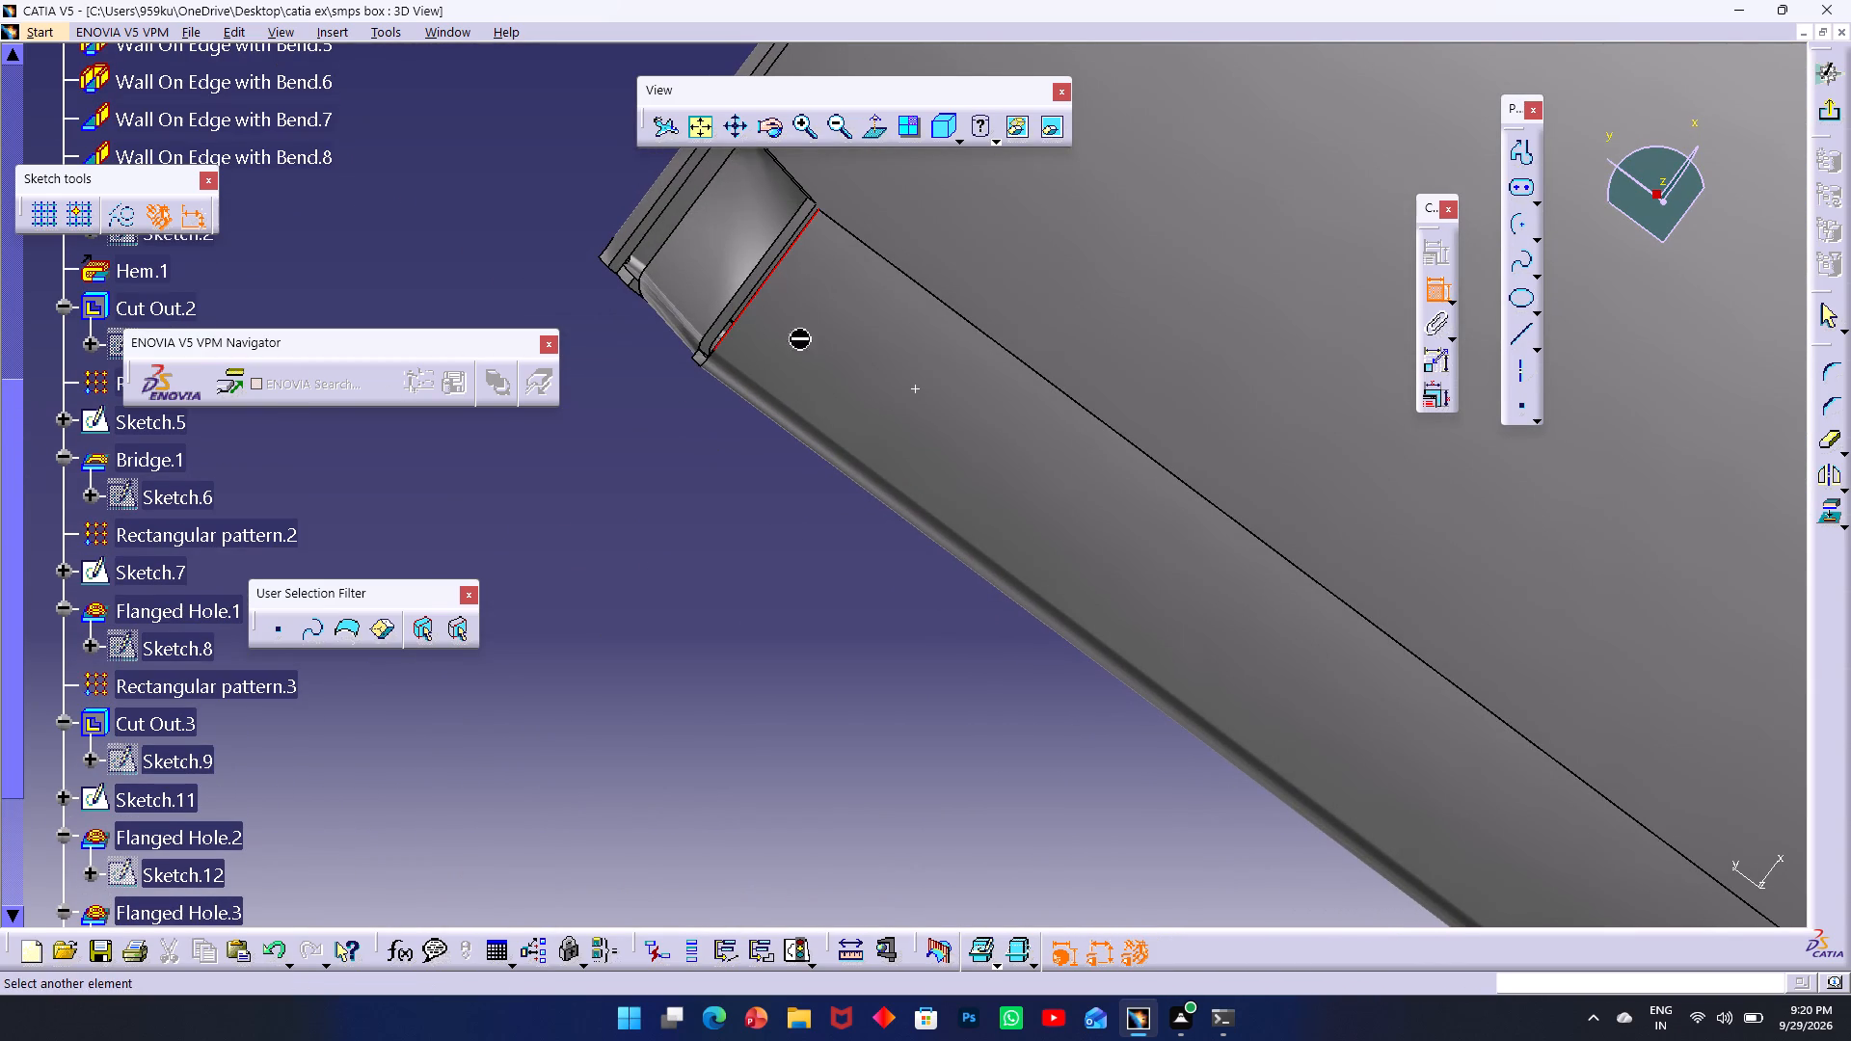
{"action": "left_click", "coordinate": [918, 388]}
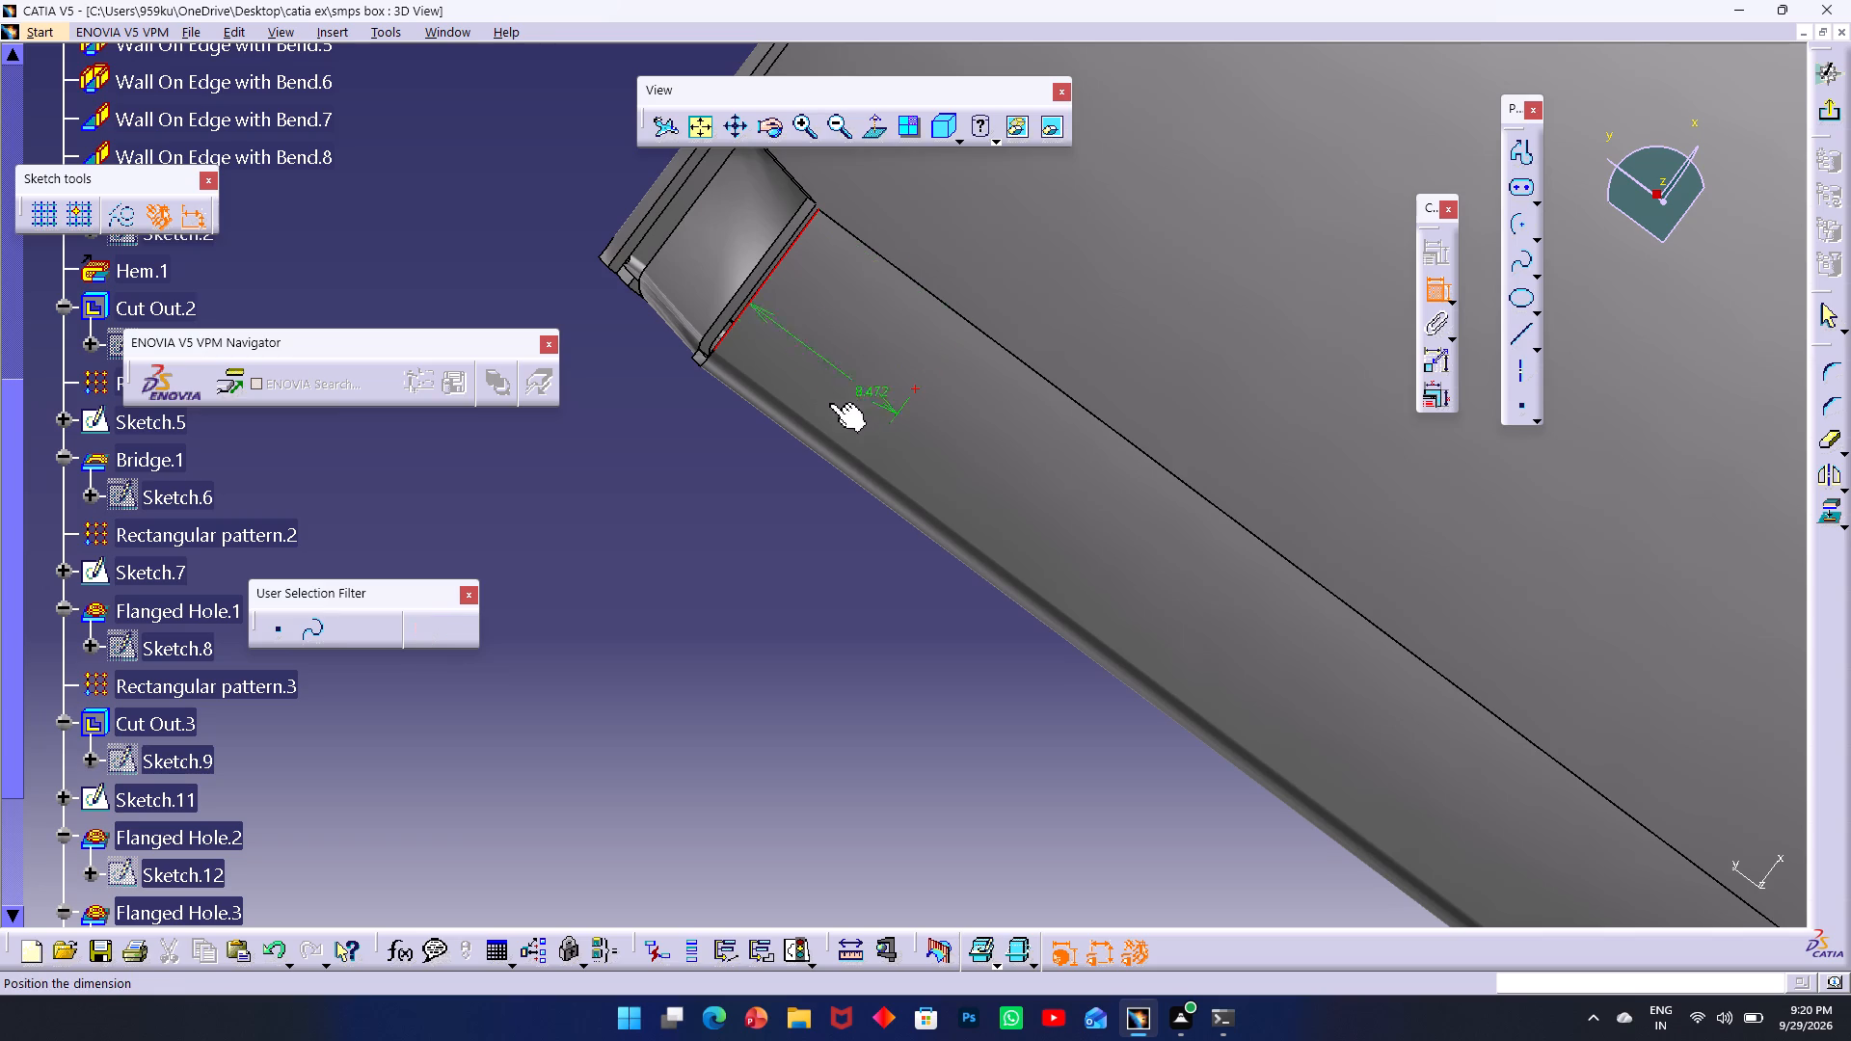
{"action": "left_click", "coordinate": [678, 526]}
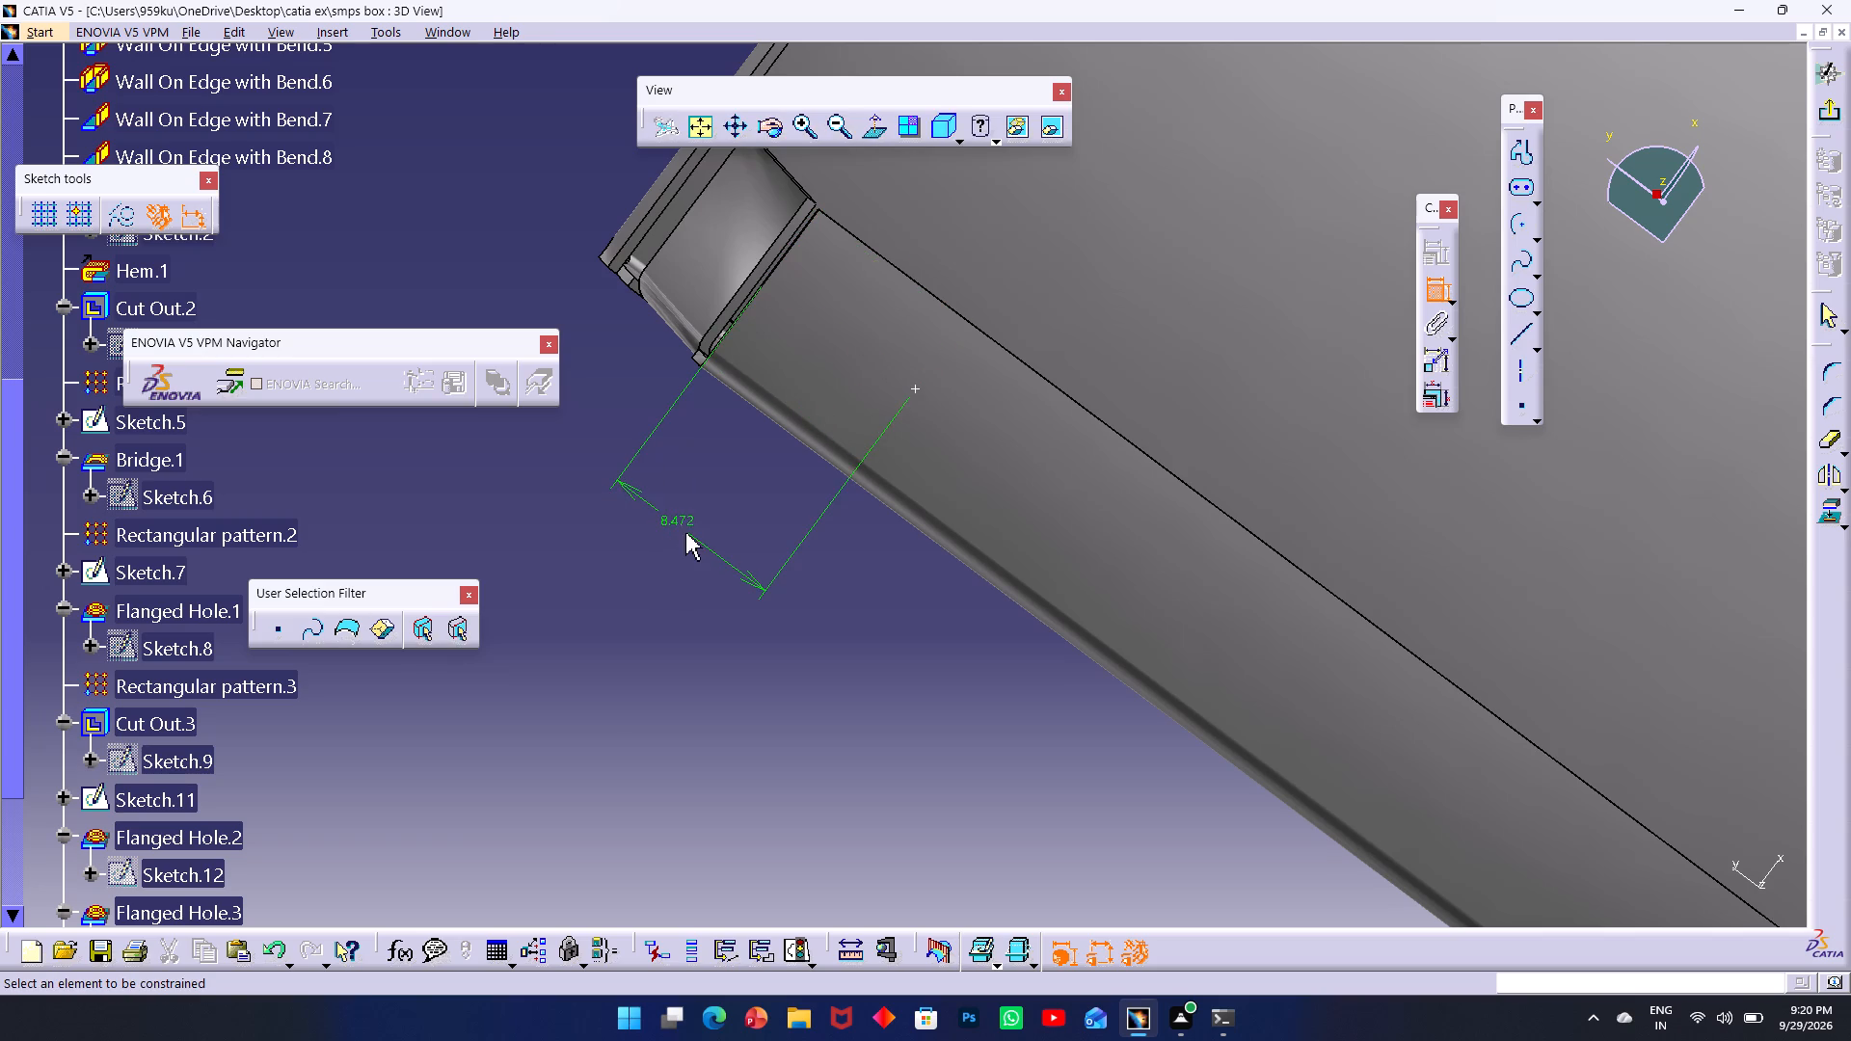
{"action": "left_click", "coordinate": [685, 533]}
{"action": "double_click", "coordinate": [687, 533]}
{"action": "type", "text": "10"}
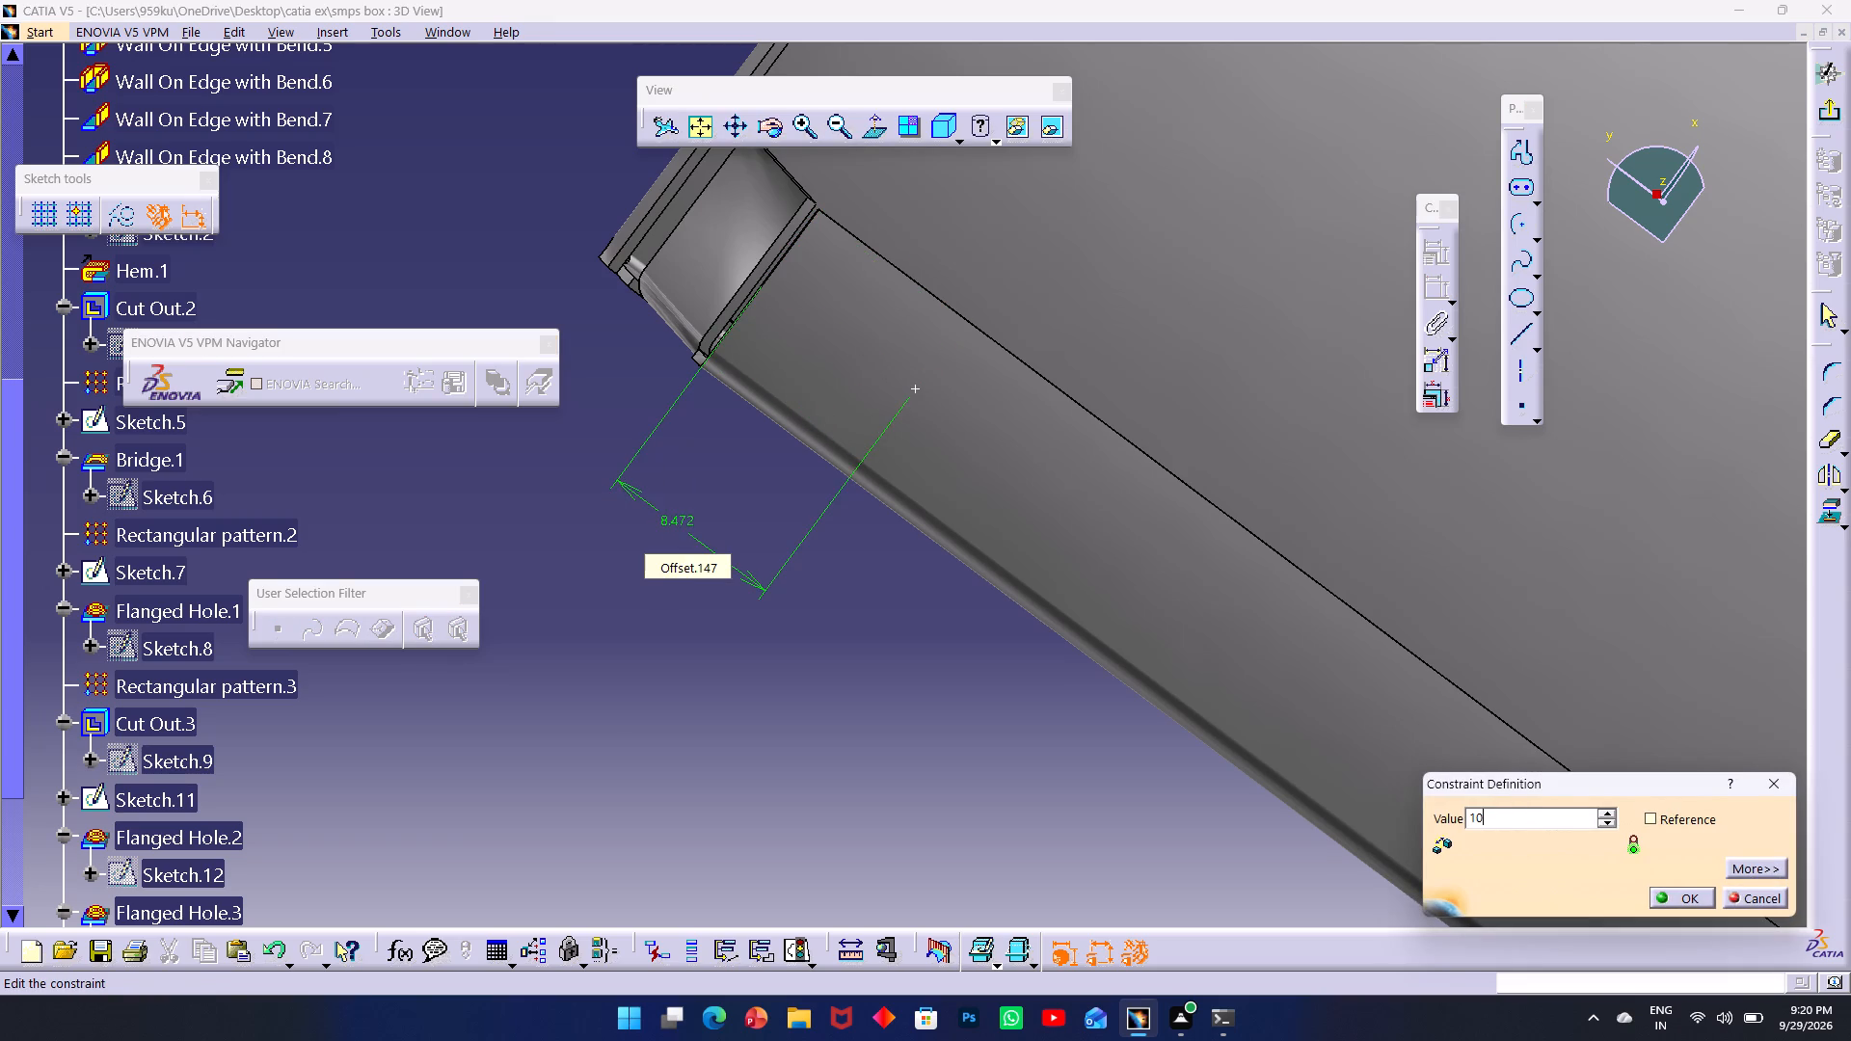
{"action": "key", "text": "Return"}
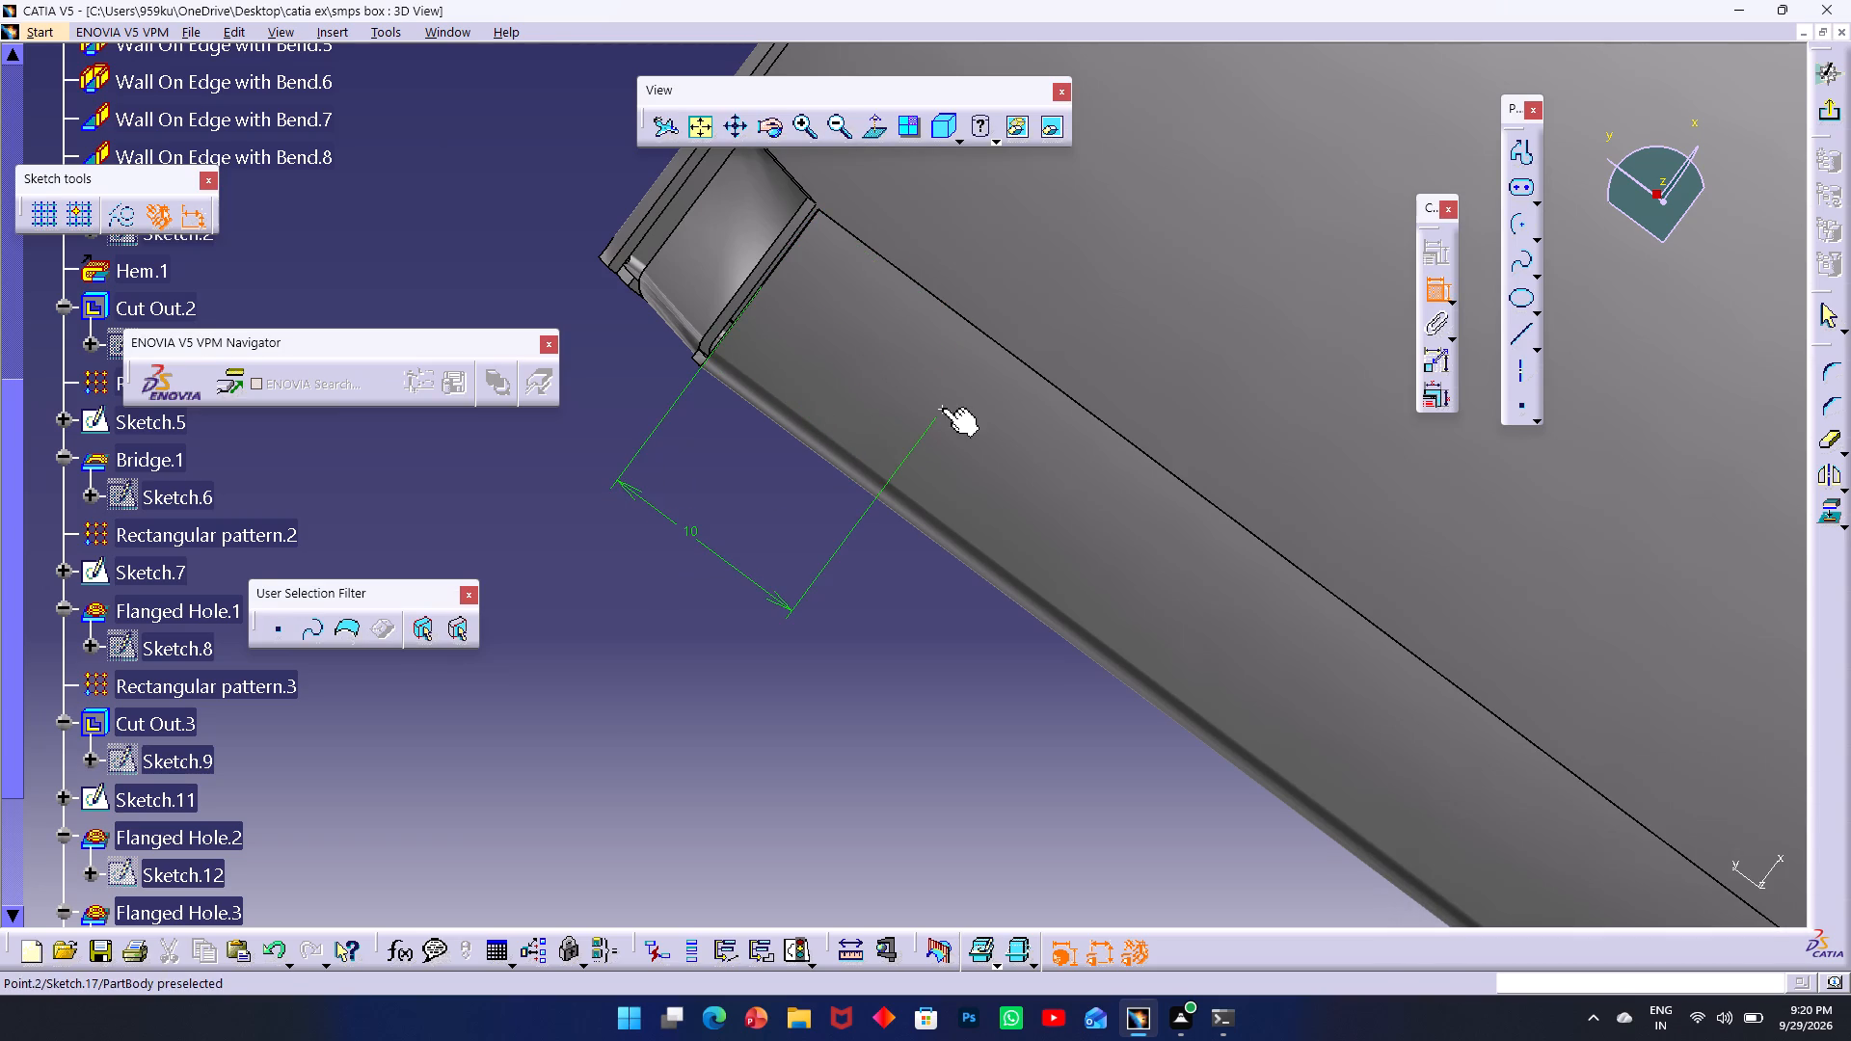
Dimension the same point to the cutout wall flange's long free edge and set the distance to 4.5 mm.
{"action": "left_click", "coordinate": [943, 409]}
{"action": "left_click", "coordinate": [1010, 354]}
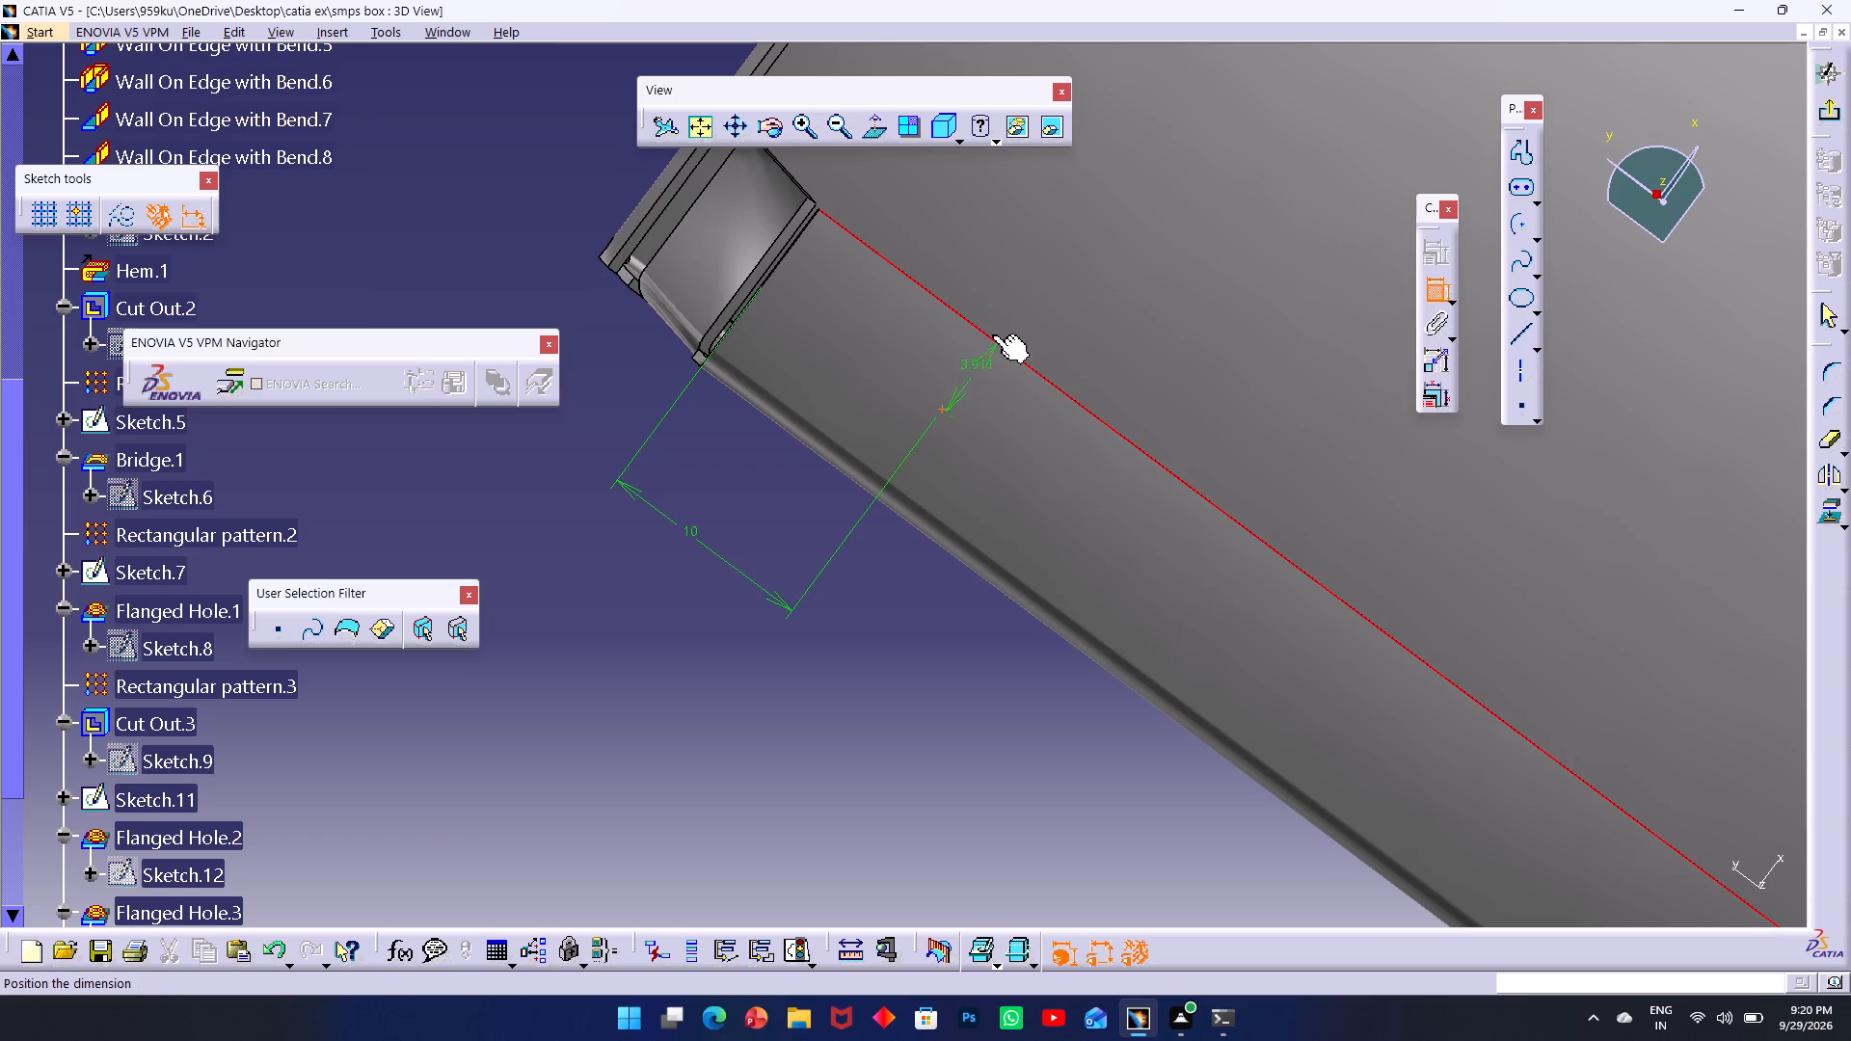
{"action": "left_click", "coordinate": [1011, 299]}
{"action": "double_click", "coordinate": [1013, 297]}
{"action": "type", "text": "4.5"}
{"action": "key", "text": "Return"}
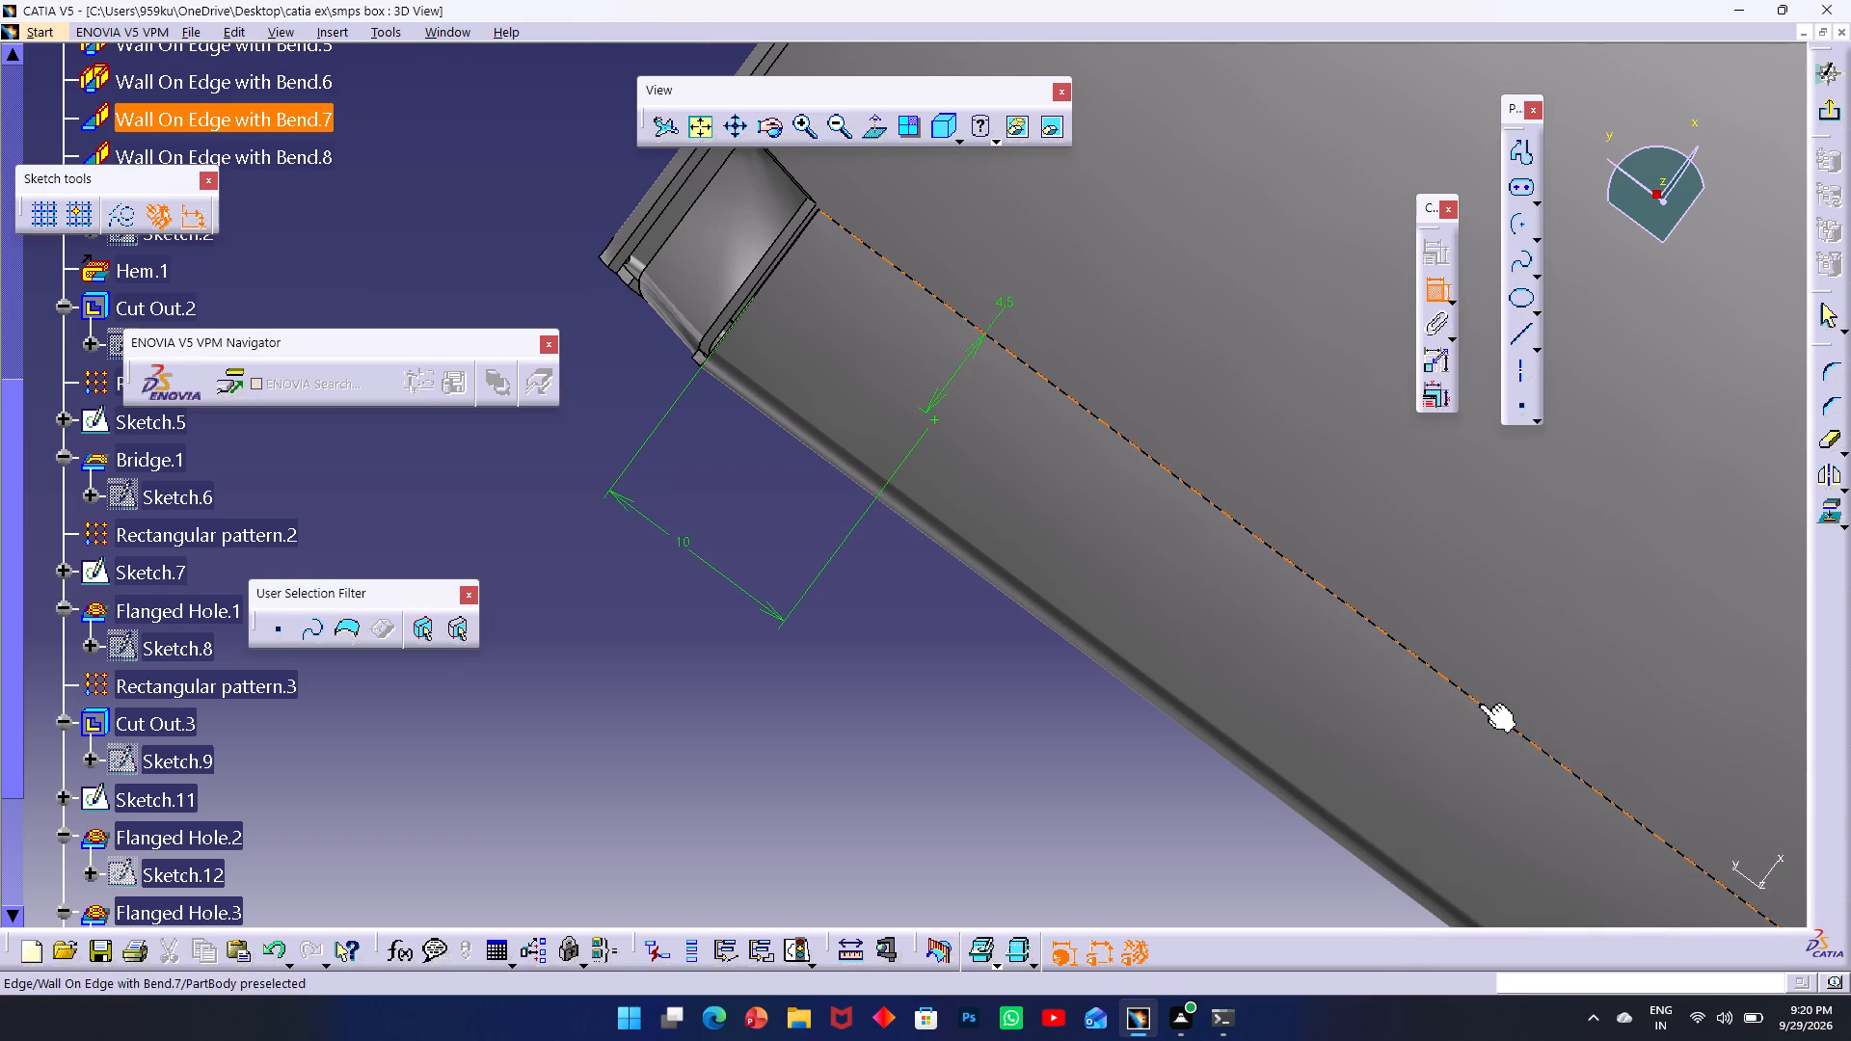
Dimension the cutout wall flange's other point to the short edge at its own end and set the distance to 10 mm.
{"action": "middle_click_drag", "start_coordinate": [1473, 704], "coordinate": [476, 0]}
{"action": "middle_click_drag", "start_coordinate": [1409, 796], "coordinate": [339, 0]}
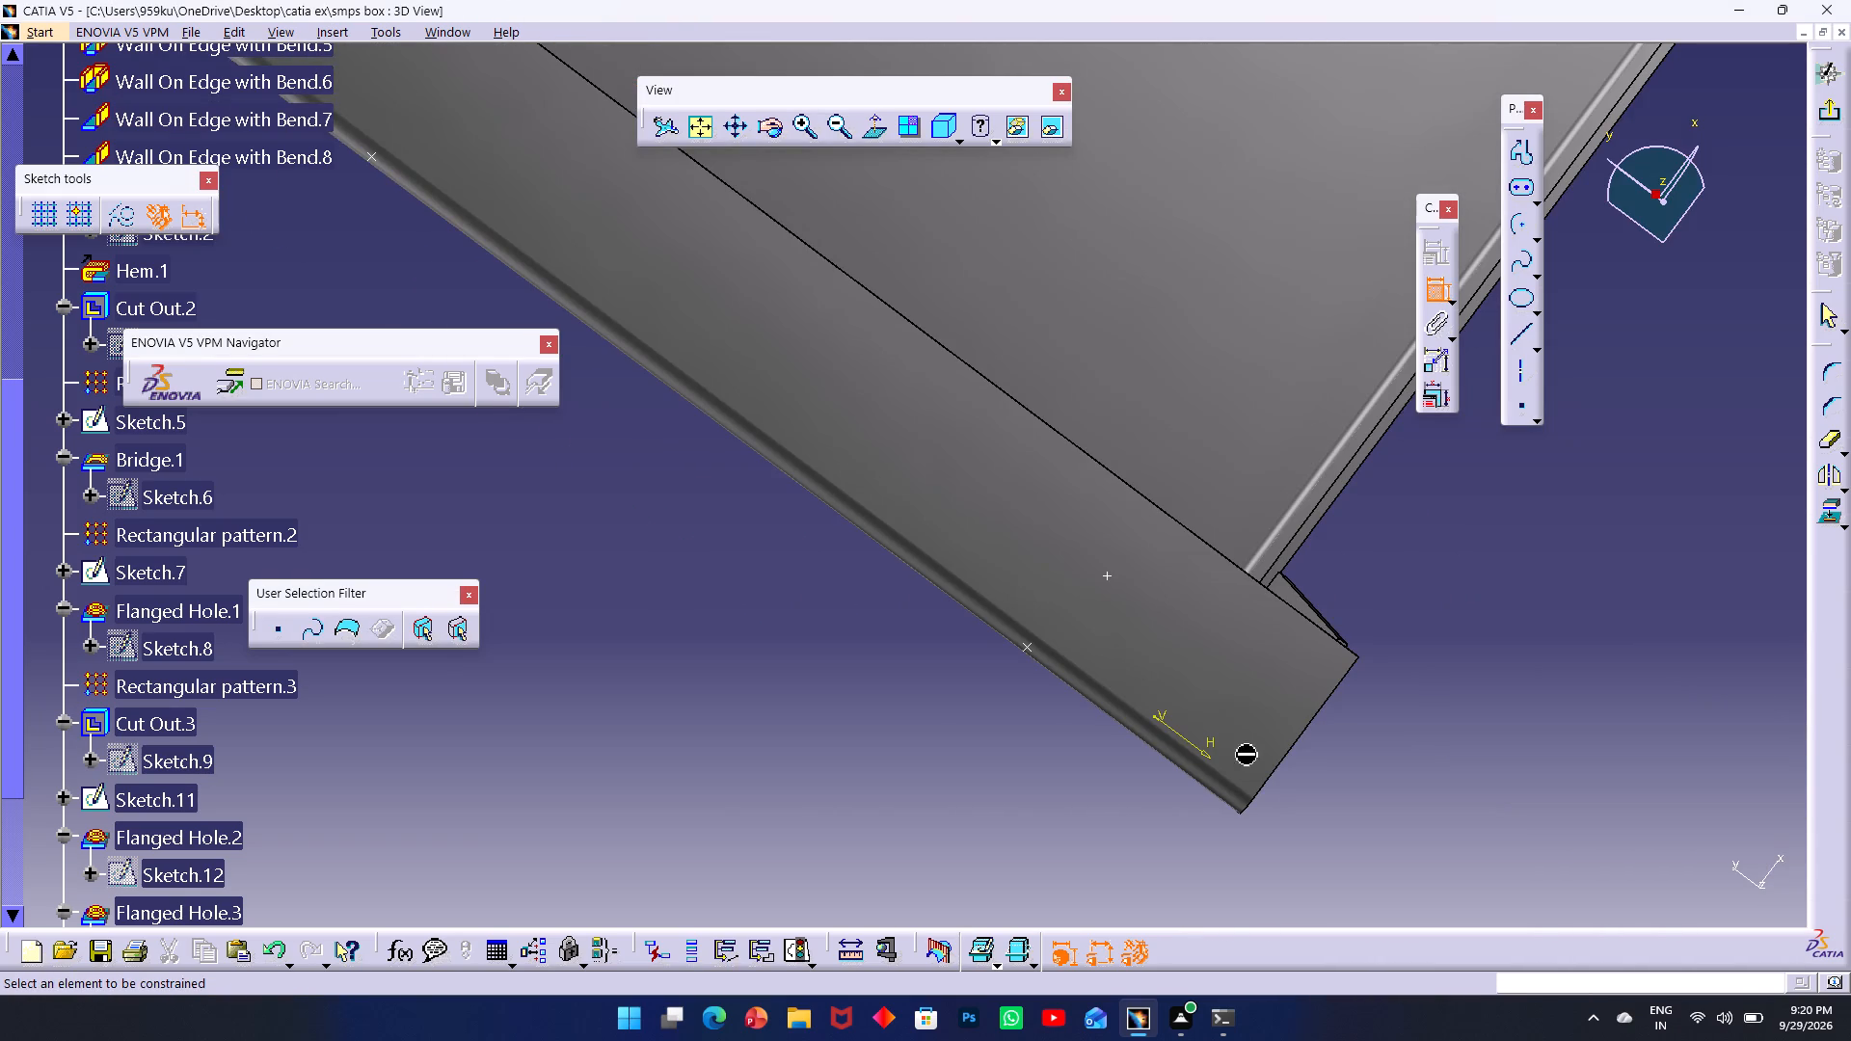
{"action": "left_click", "coordinate": [1110, 572]}
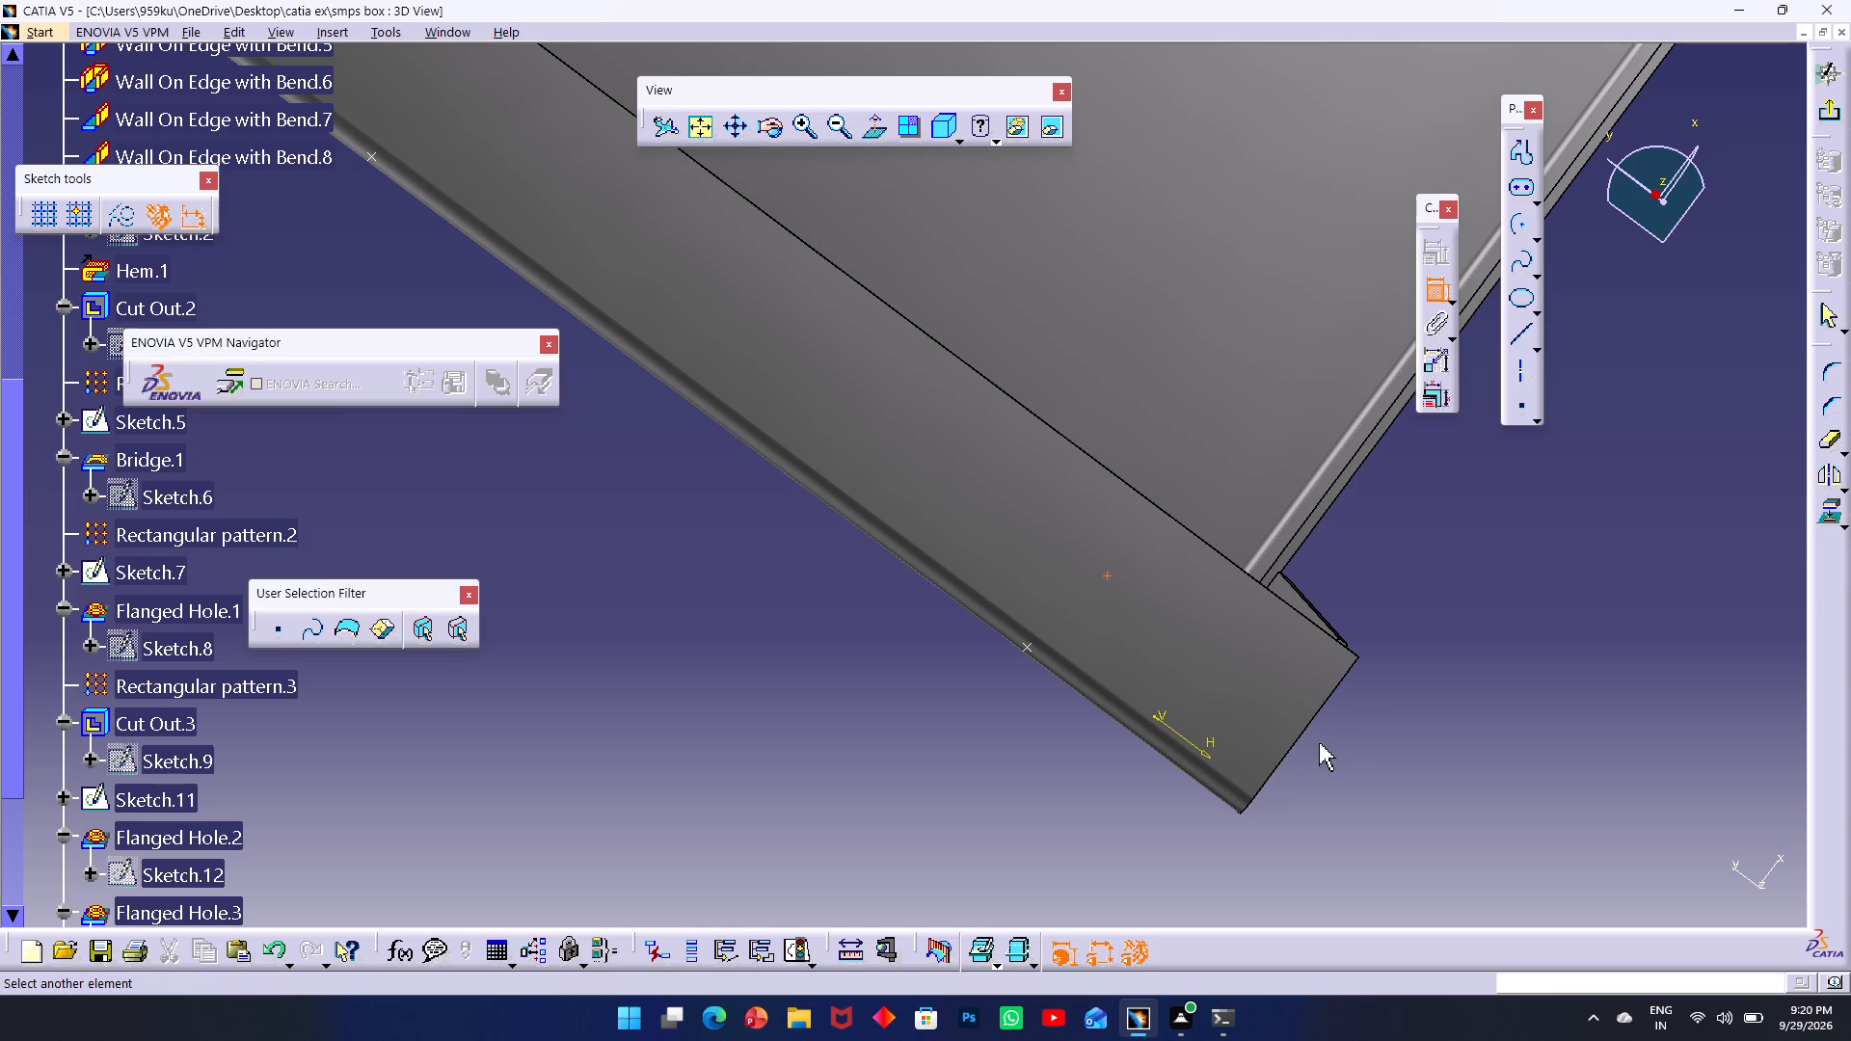
{"action": "left_click", "coordinate": [1302, 724]}
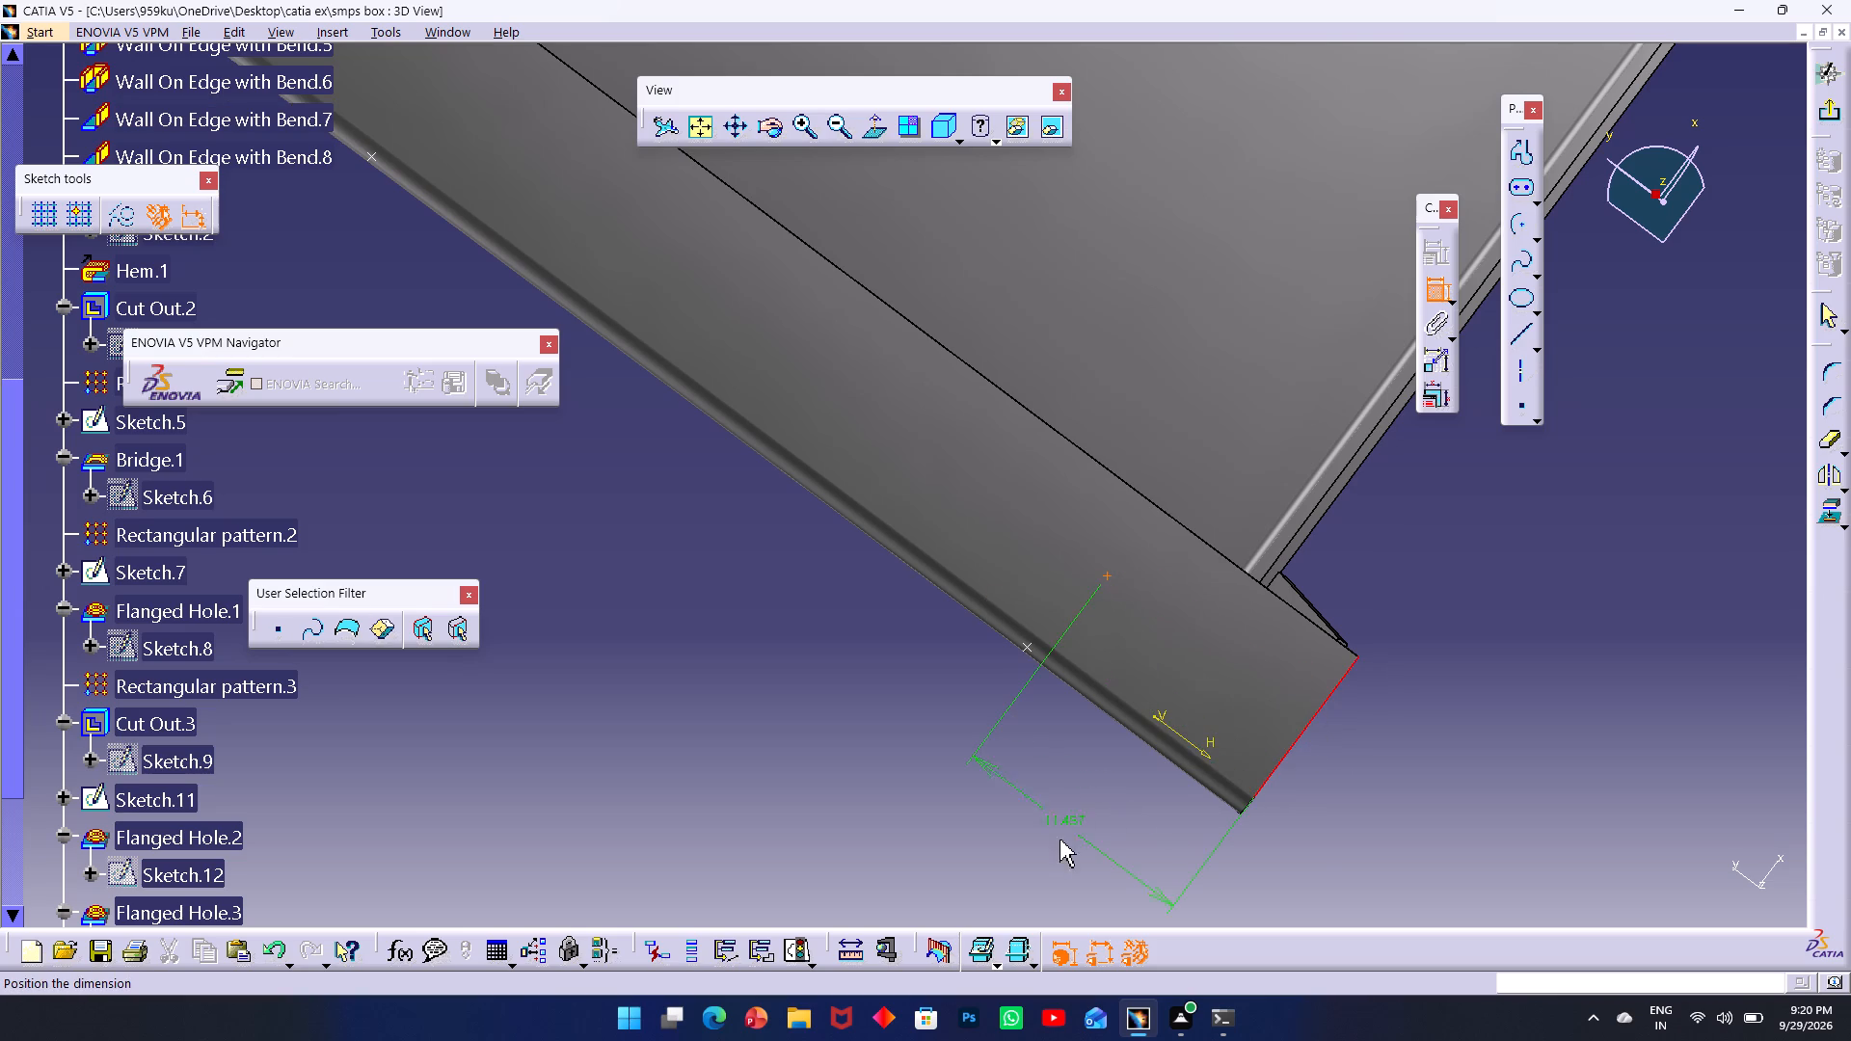
{"action": "left_click", "coordinate": [1060, 841]}
{"action": "double_click", "coordinate": [1060, 828]}
{"action": "type", "text": "10"}
{"action": "key", "text": "Return"}
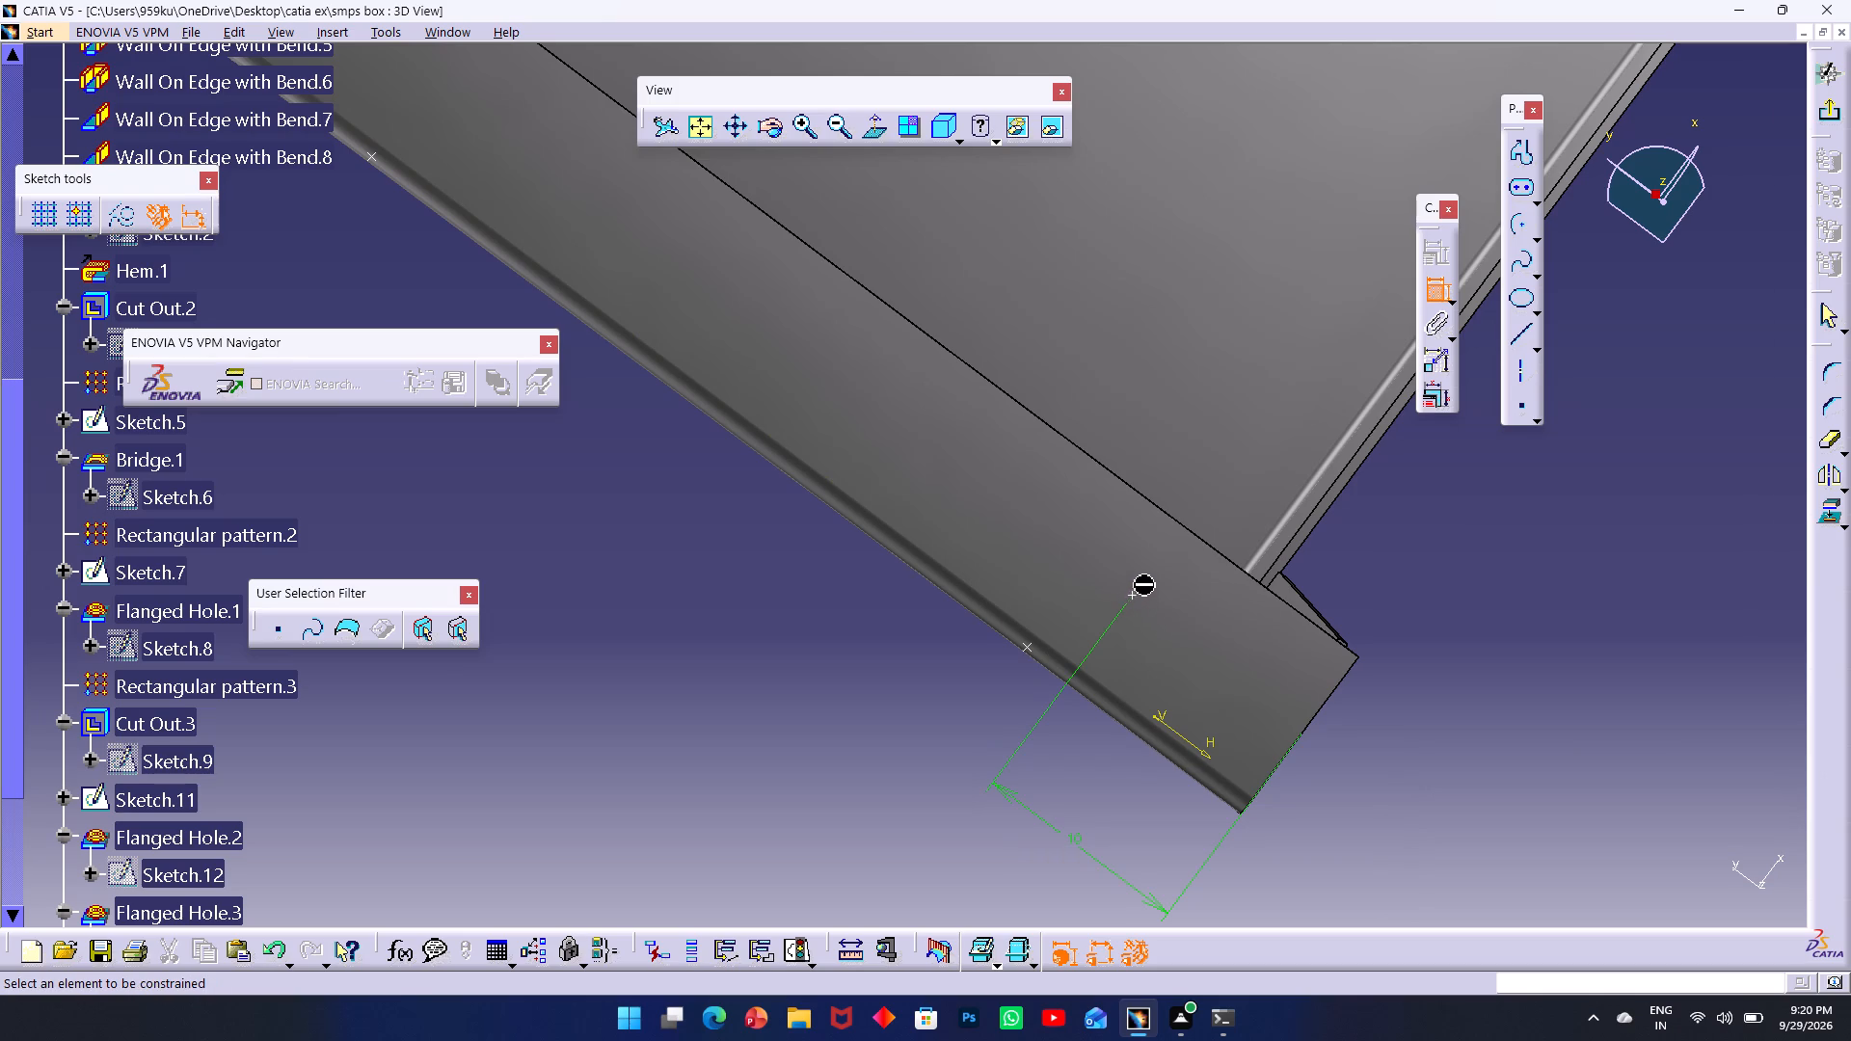
Dimension this last point to the cutout wall flange's long free edge and set the distance to 4.5 mm.
{"action": "left_click", "coordinate": [1137, 597]}
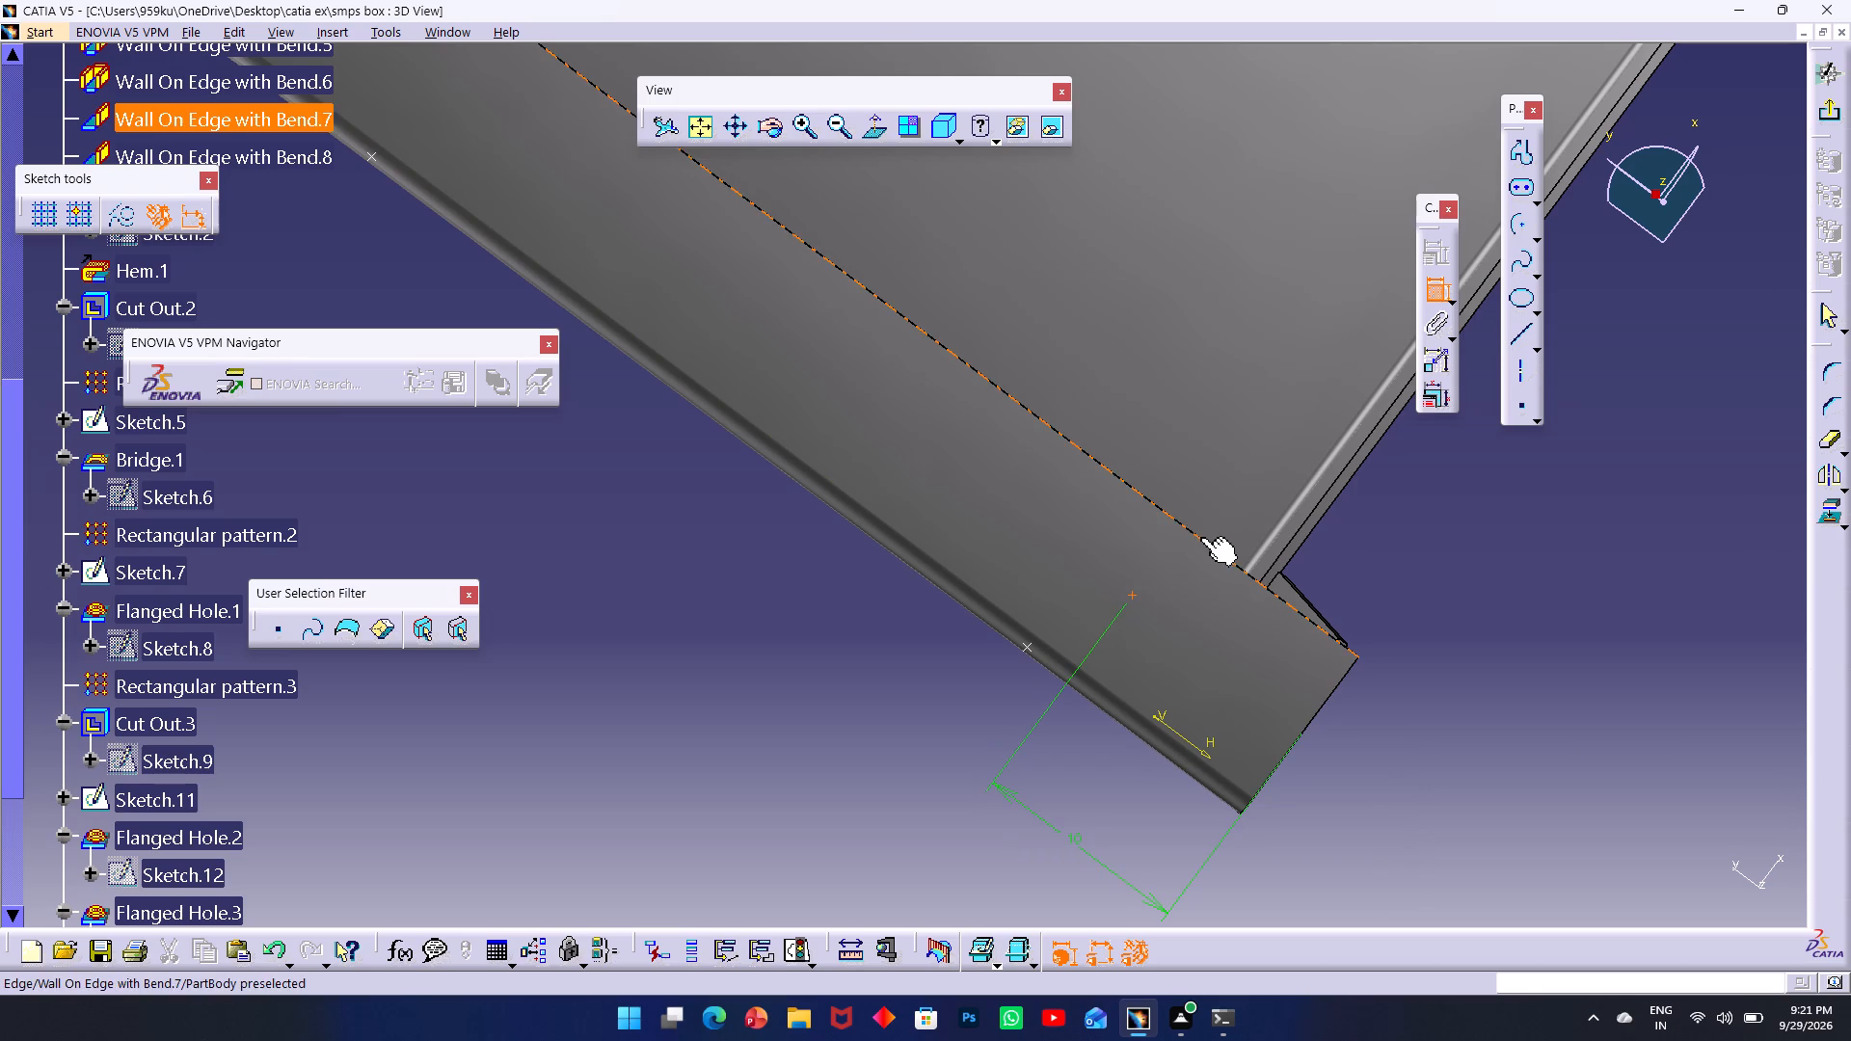
{"action": "left_click", "coordinate": [1201, 536]}
{"action": "left_click", "coordinate": [1207, 617]}
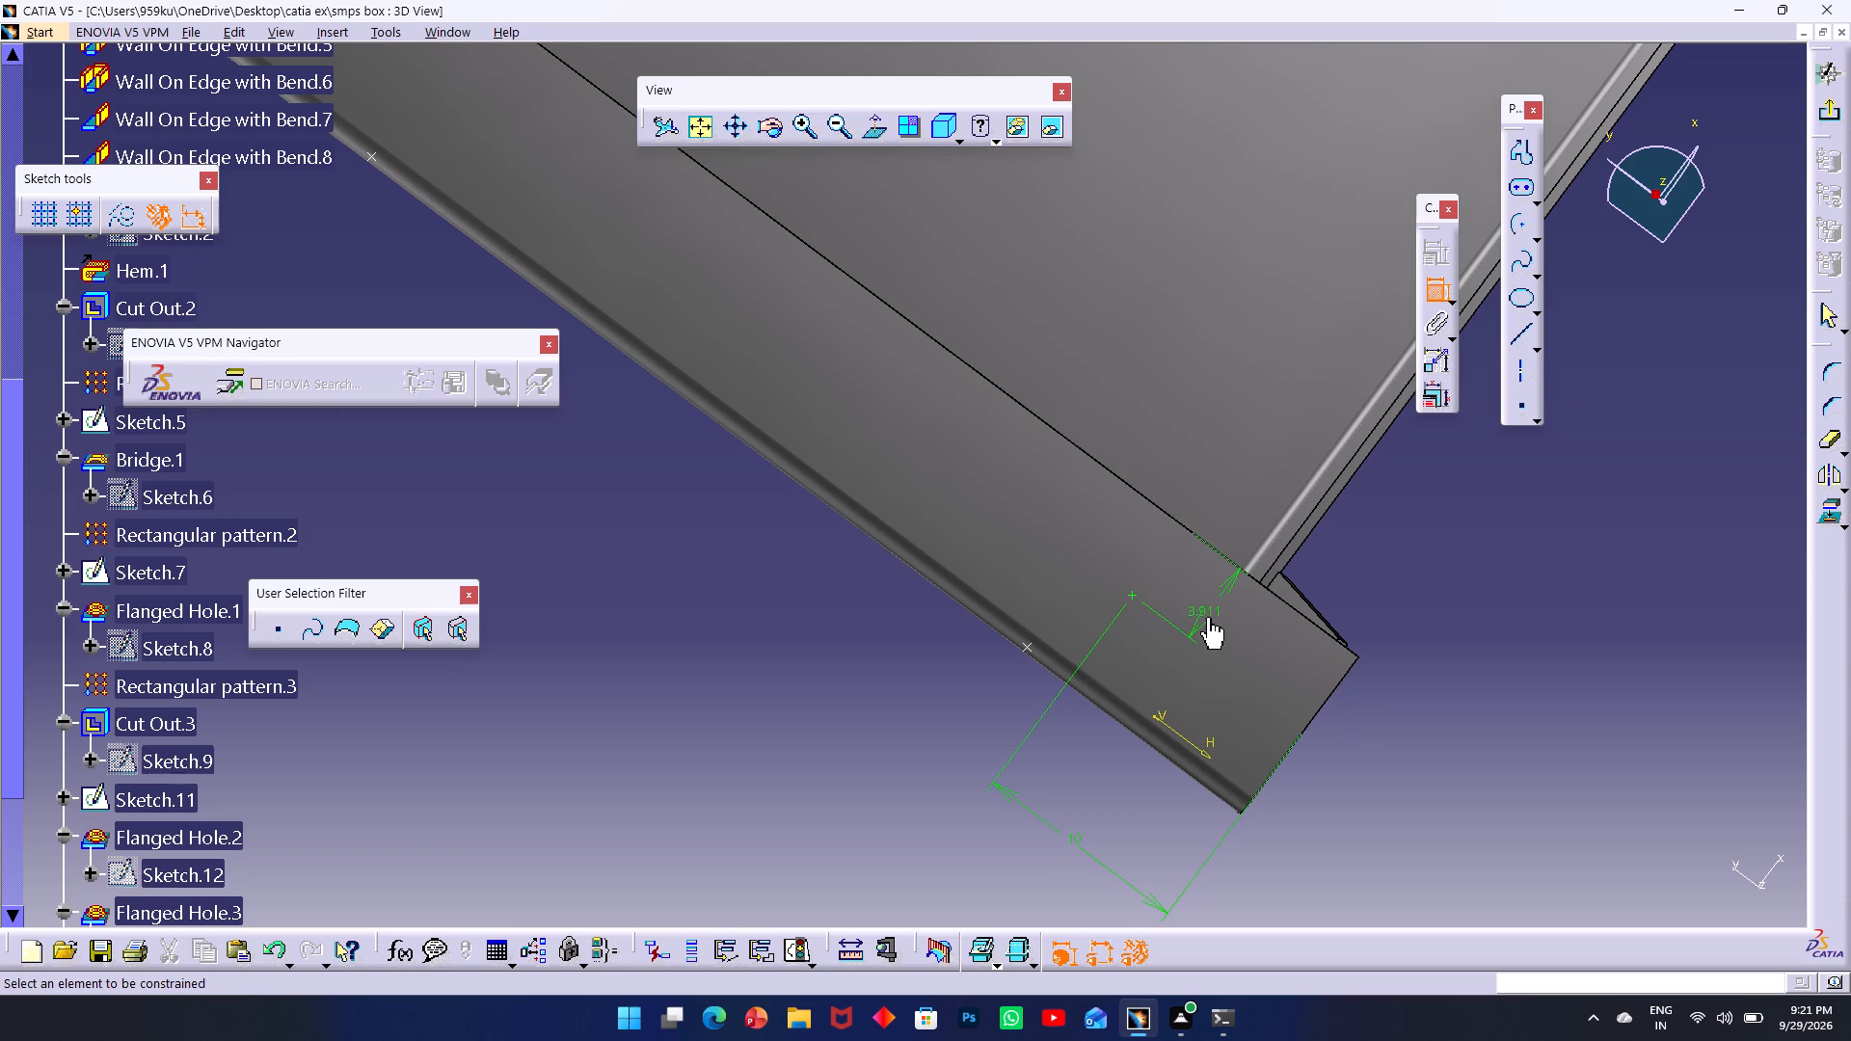
{"action": "double_click", "coordinate": [1208, 617]}
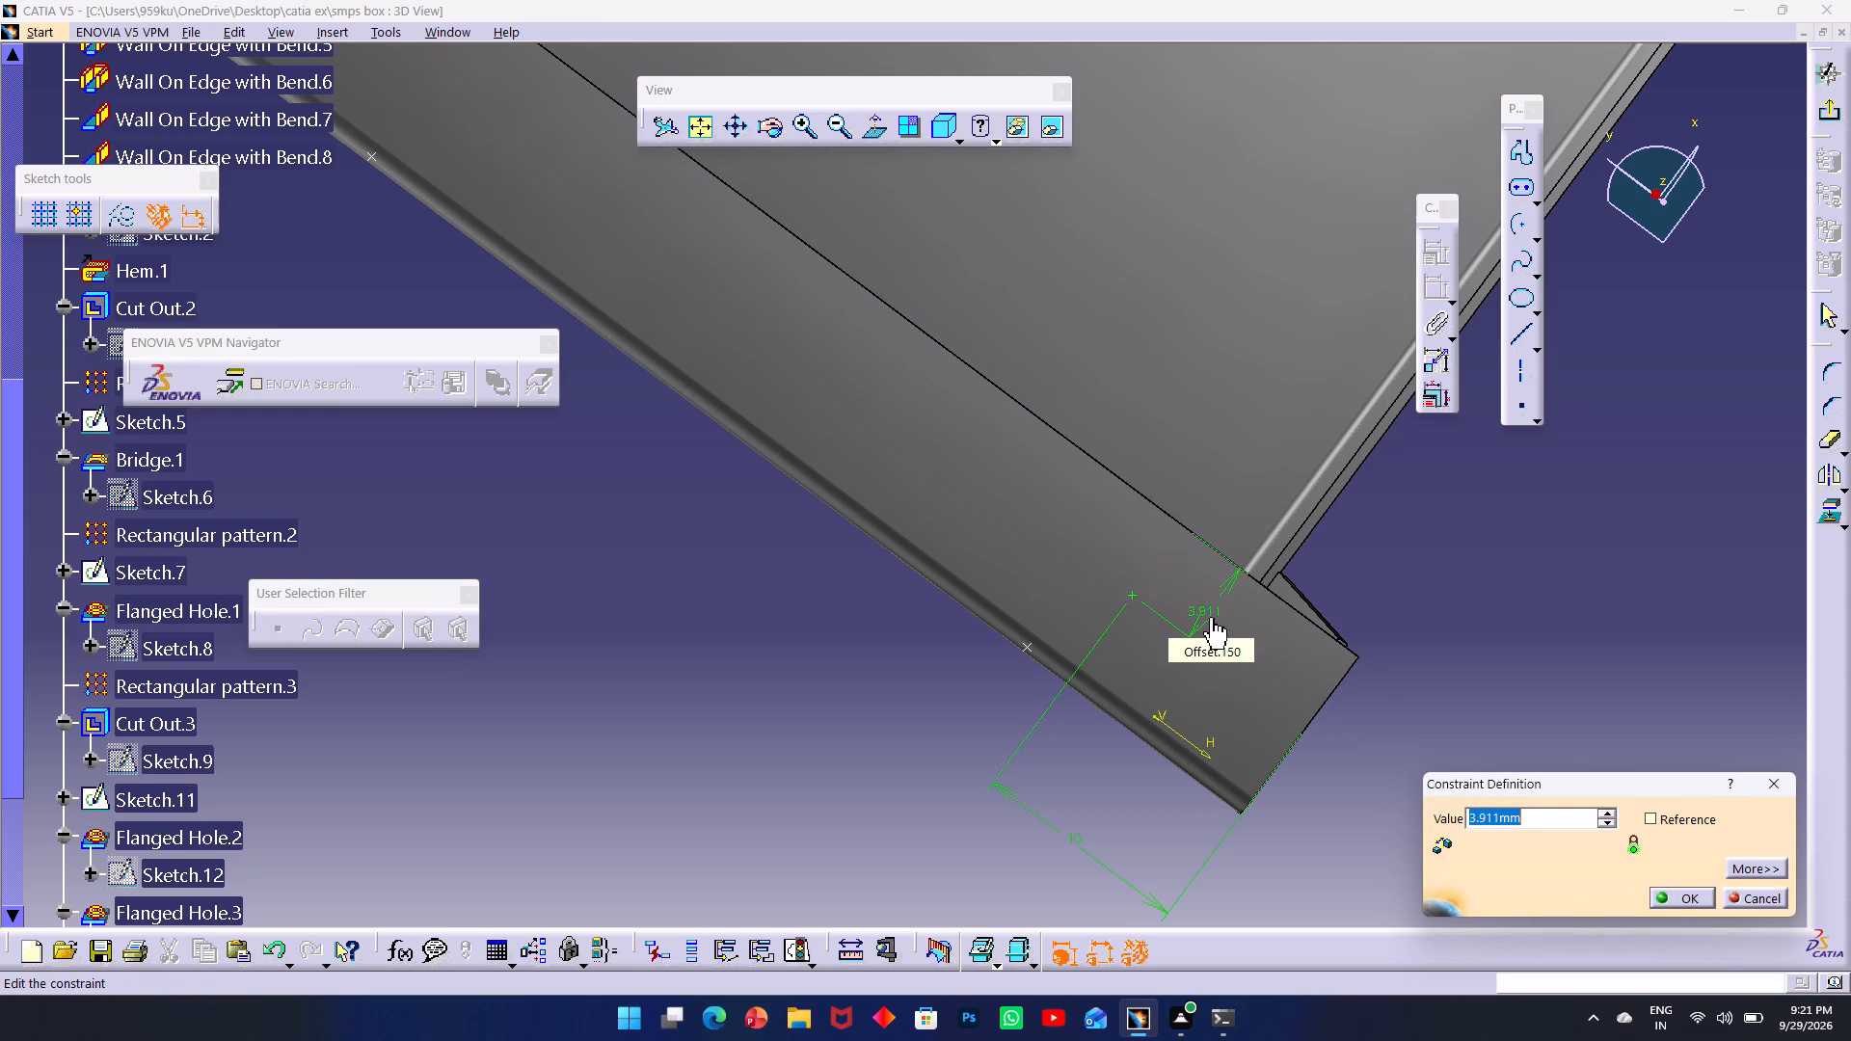
{"action": "type", "text": "4.5"}
{"action": "key", "text": "Return"}
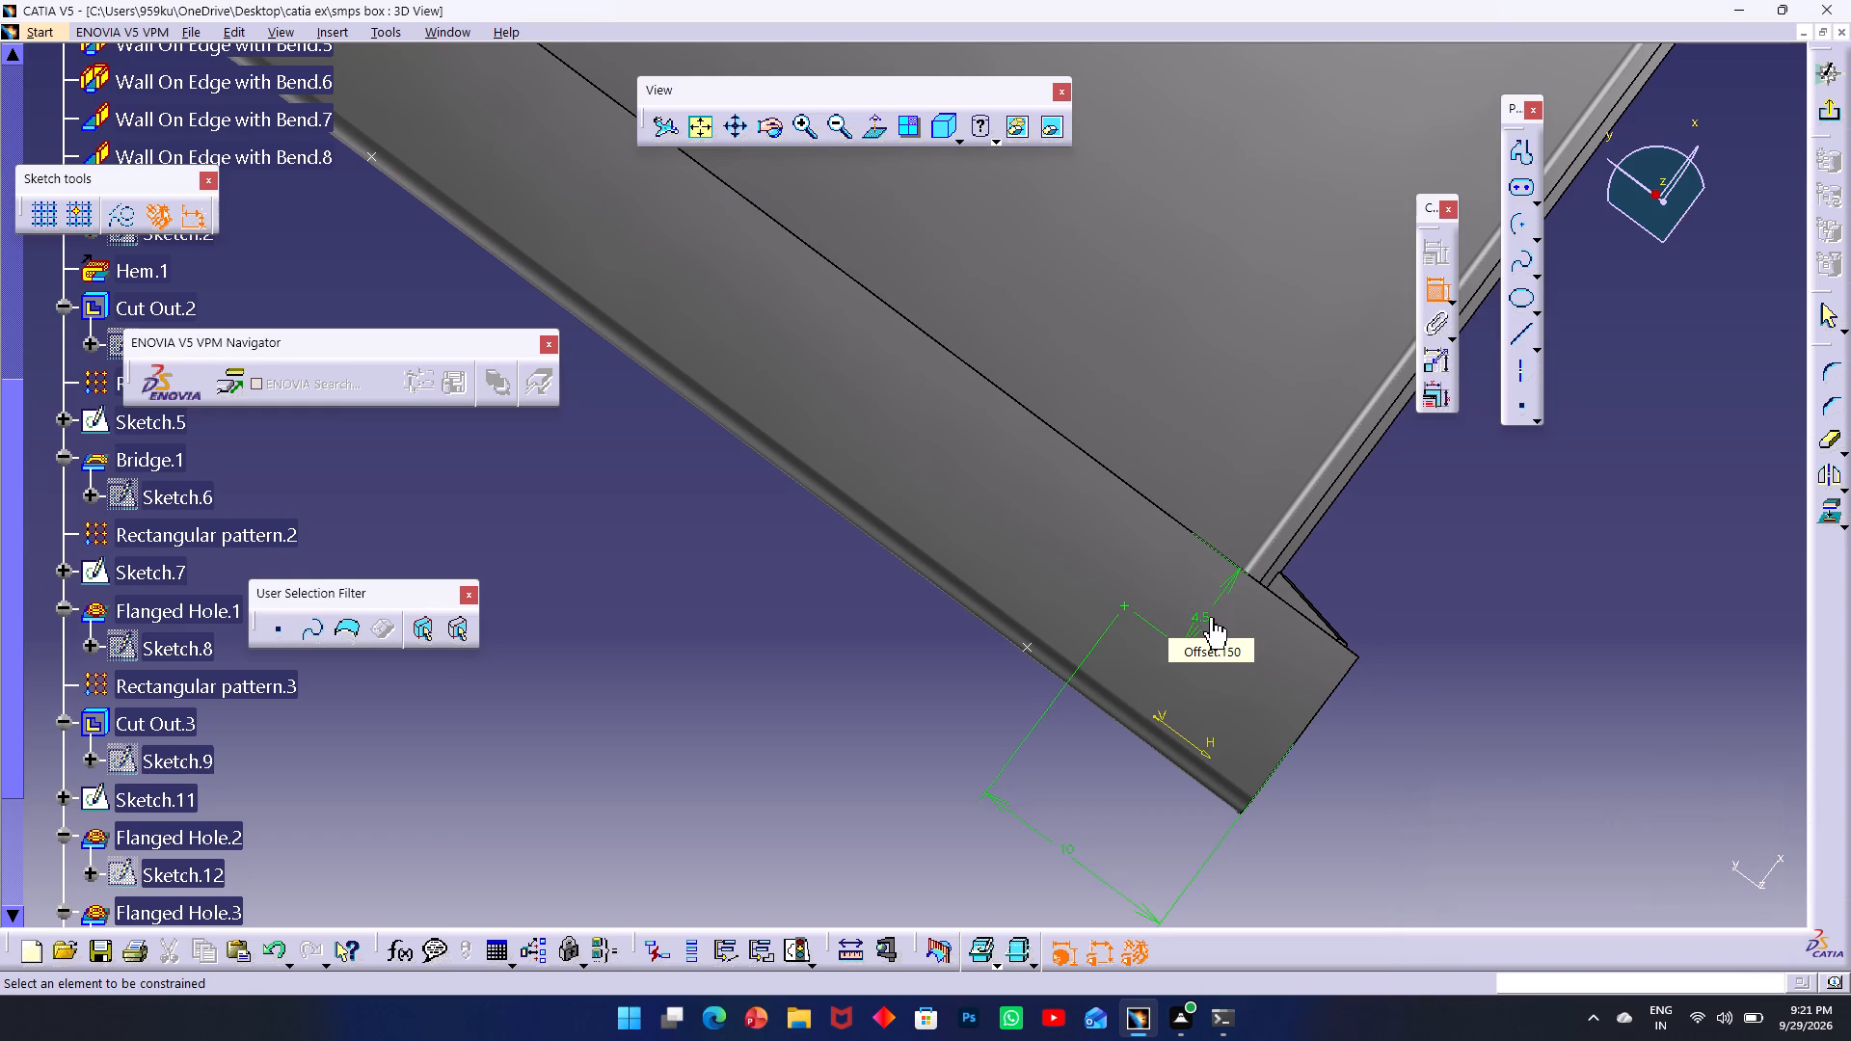
{"action": "left_click", "coordinate": [1498, 598]}
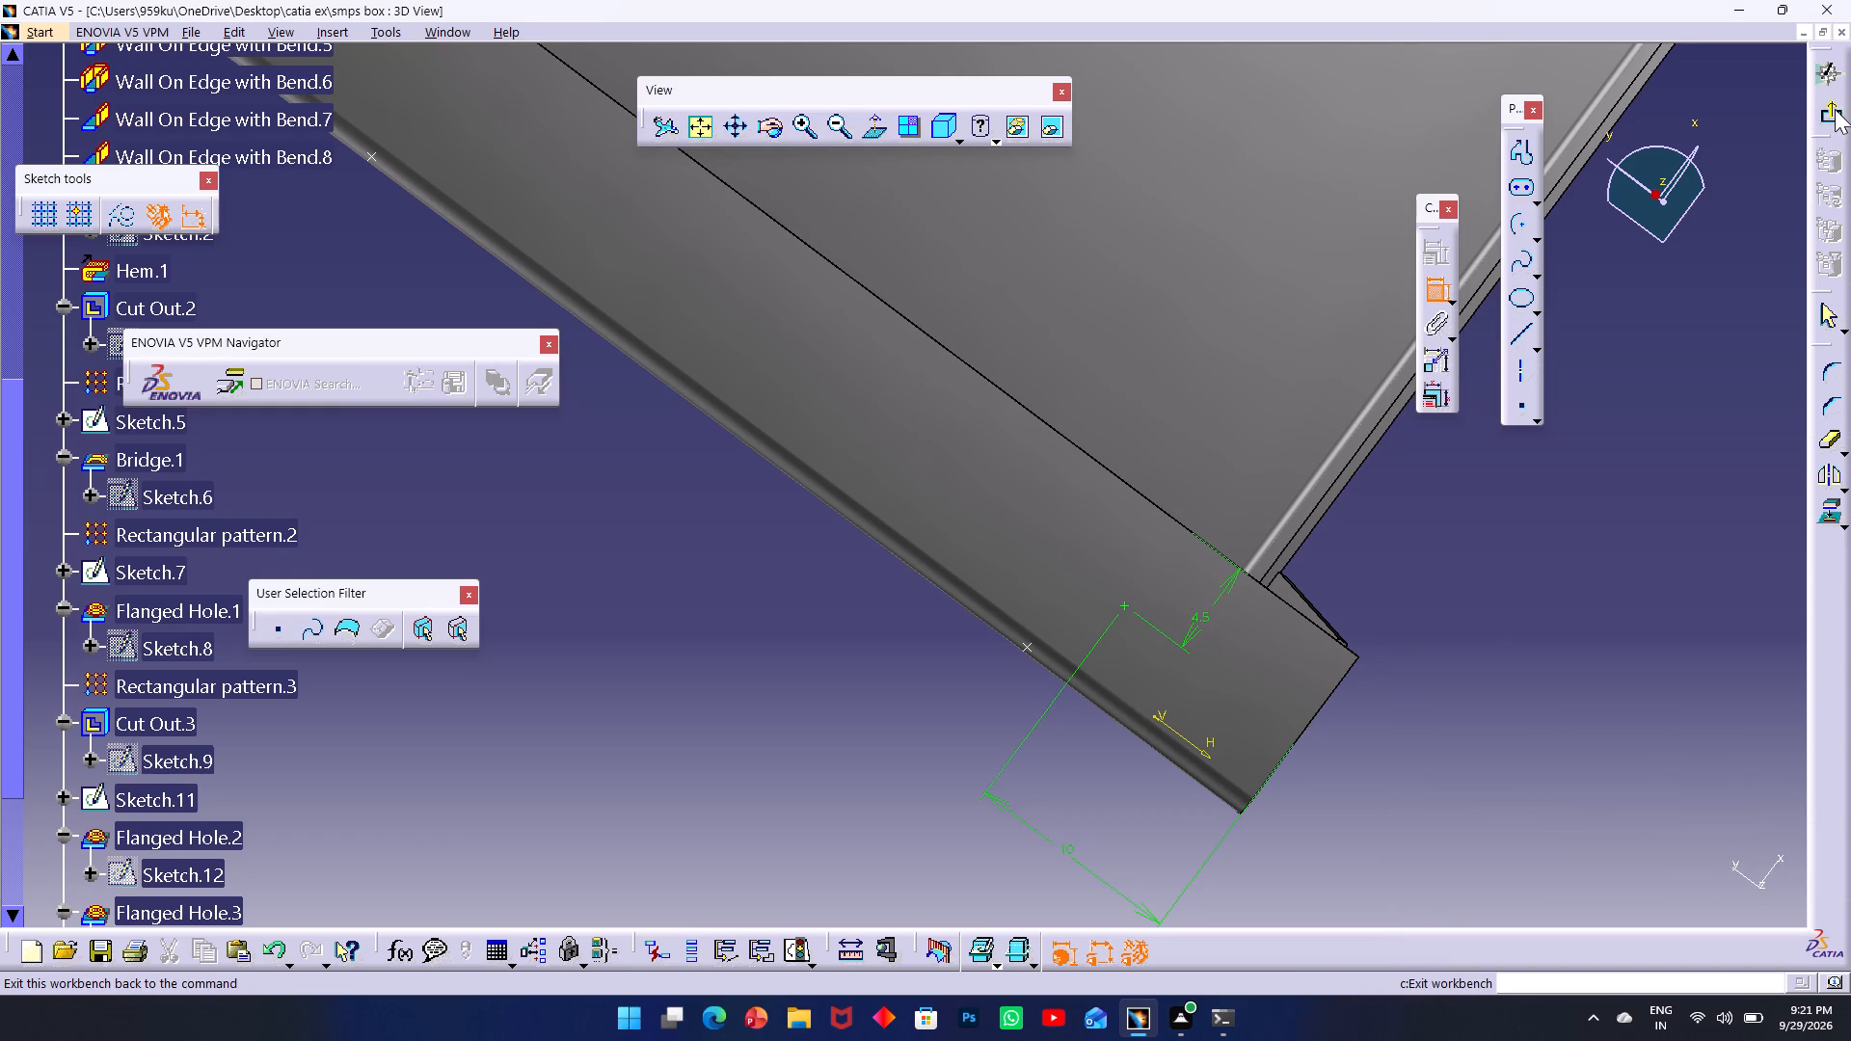
Finish the sketch of the four flange points and return to the 3D sheet-metal part.
{"action": "left_click", "coordinate": [1833, 110]}
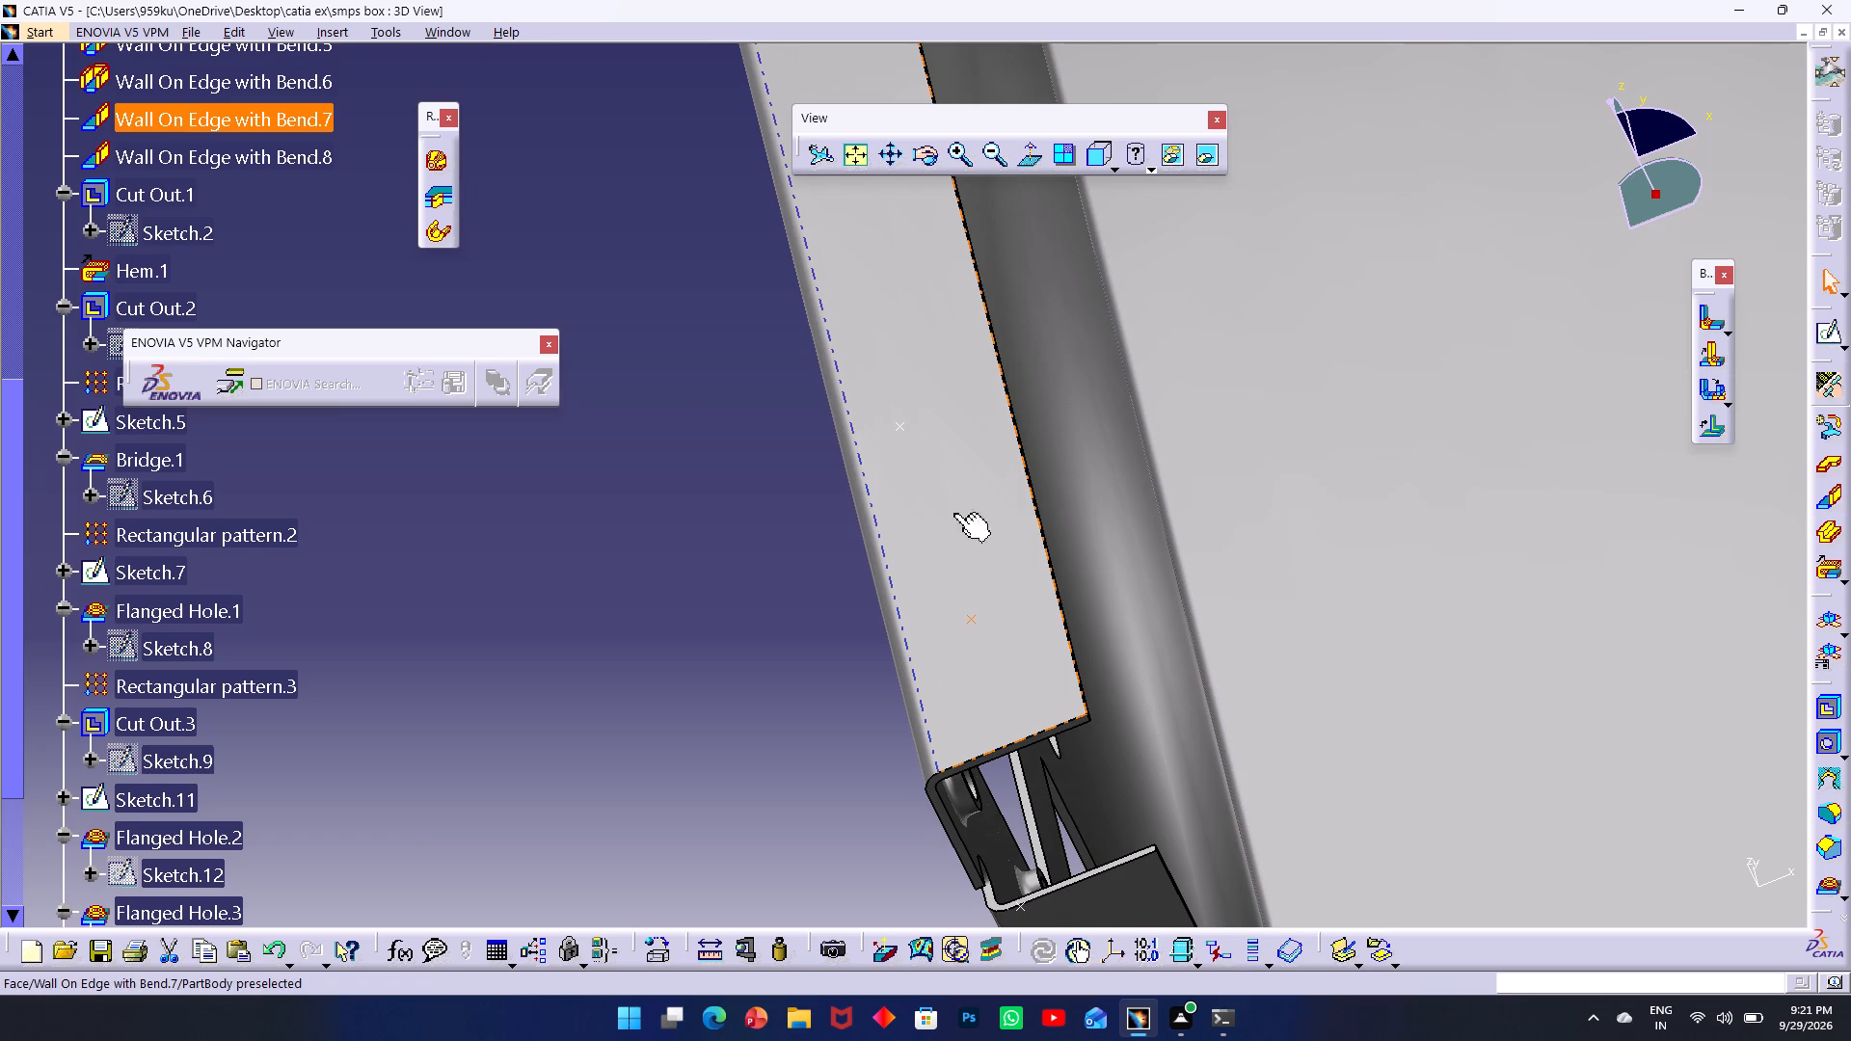
Add a flanged hole with cone at the cutout-side point of the cutout wall's top flange: height 1.5 mm, radius 0.5 mm, angle 90 deg.
{"action": "left_click", "coordinate": [340, 29]}
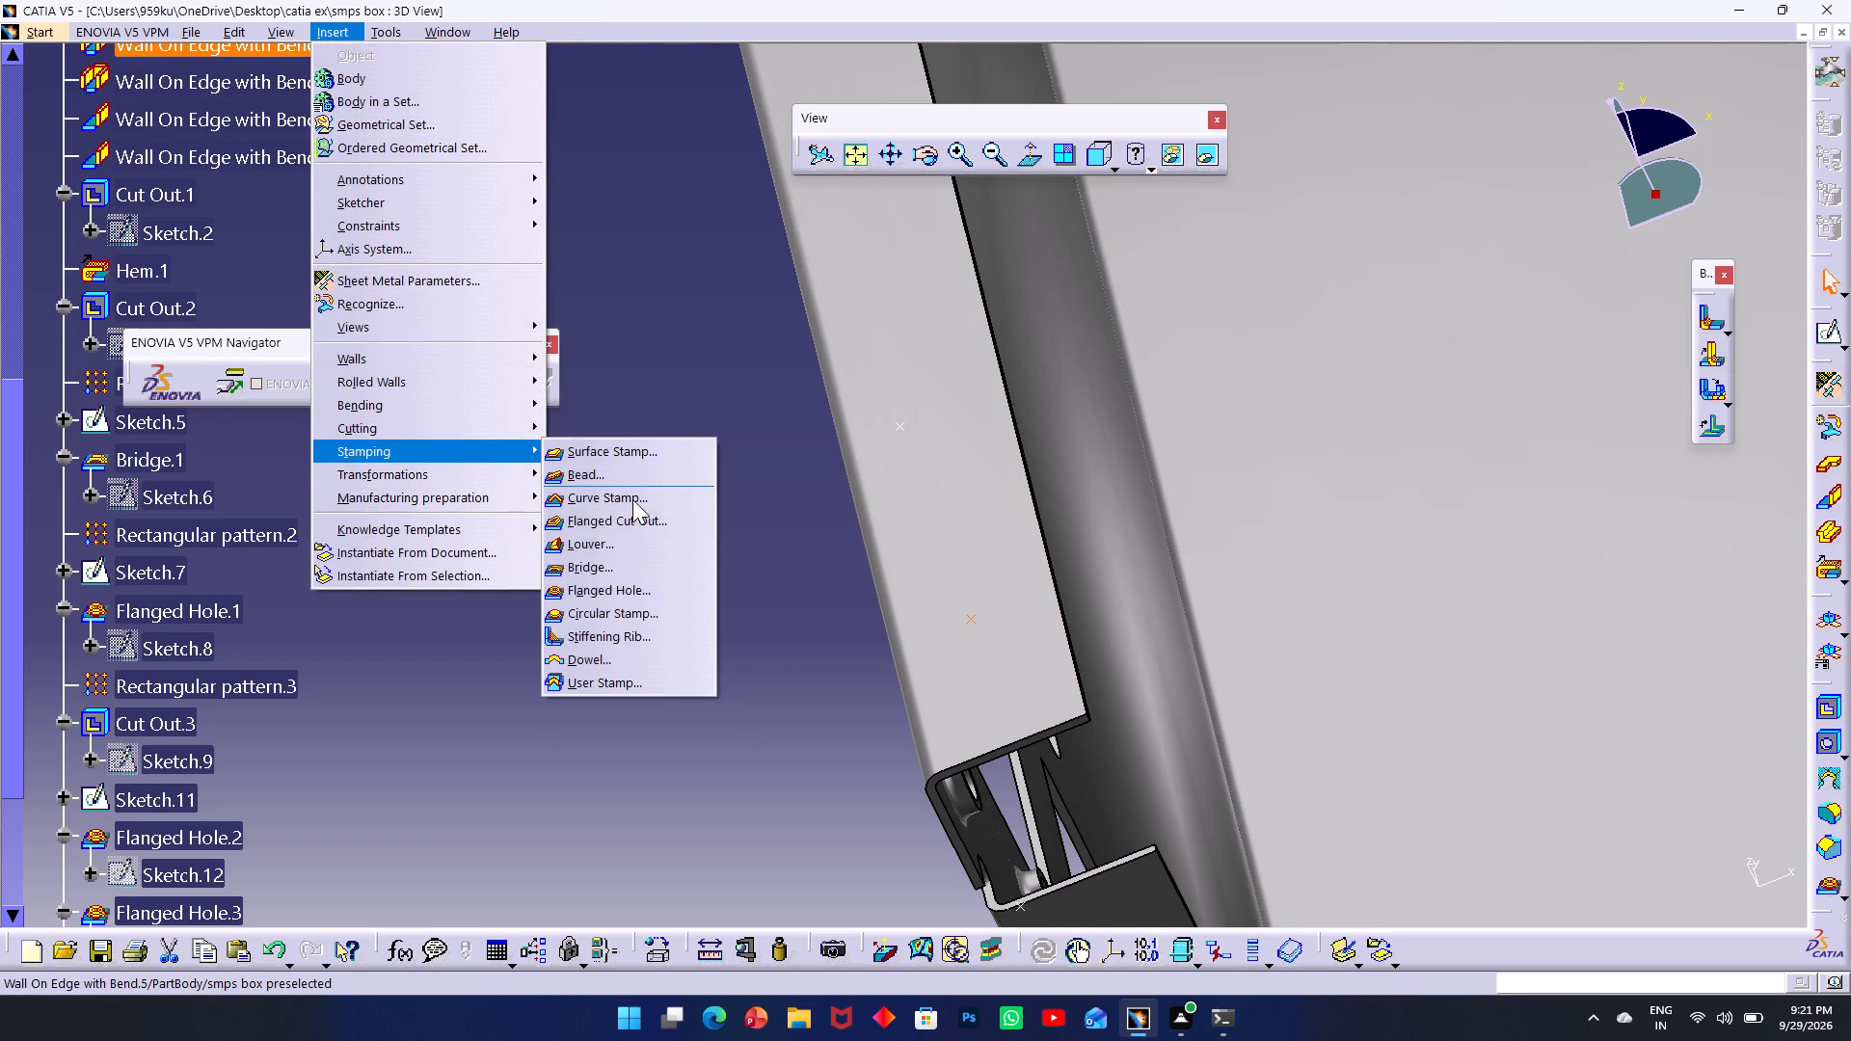
{"action": "left_click", "coordinate": [630, 593]}
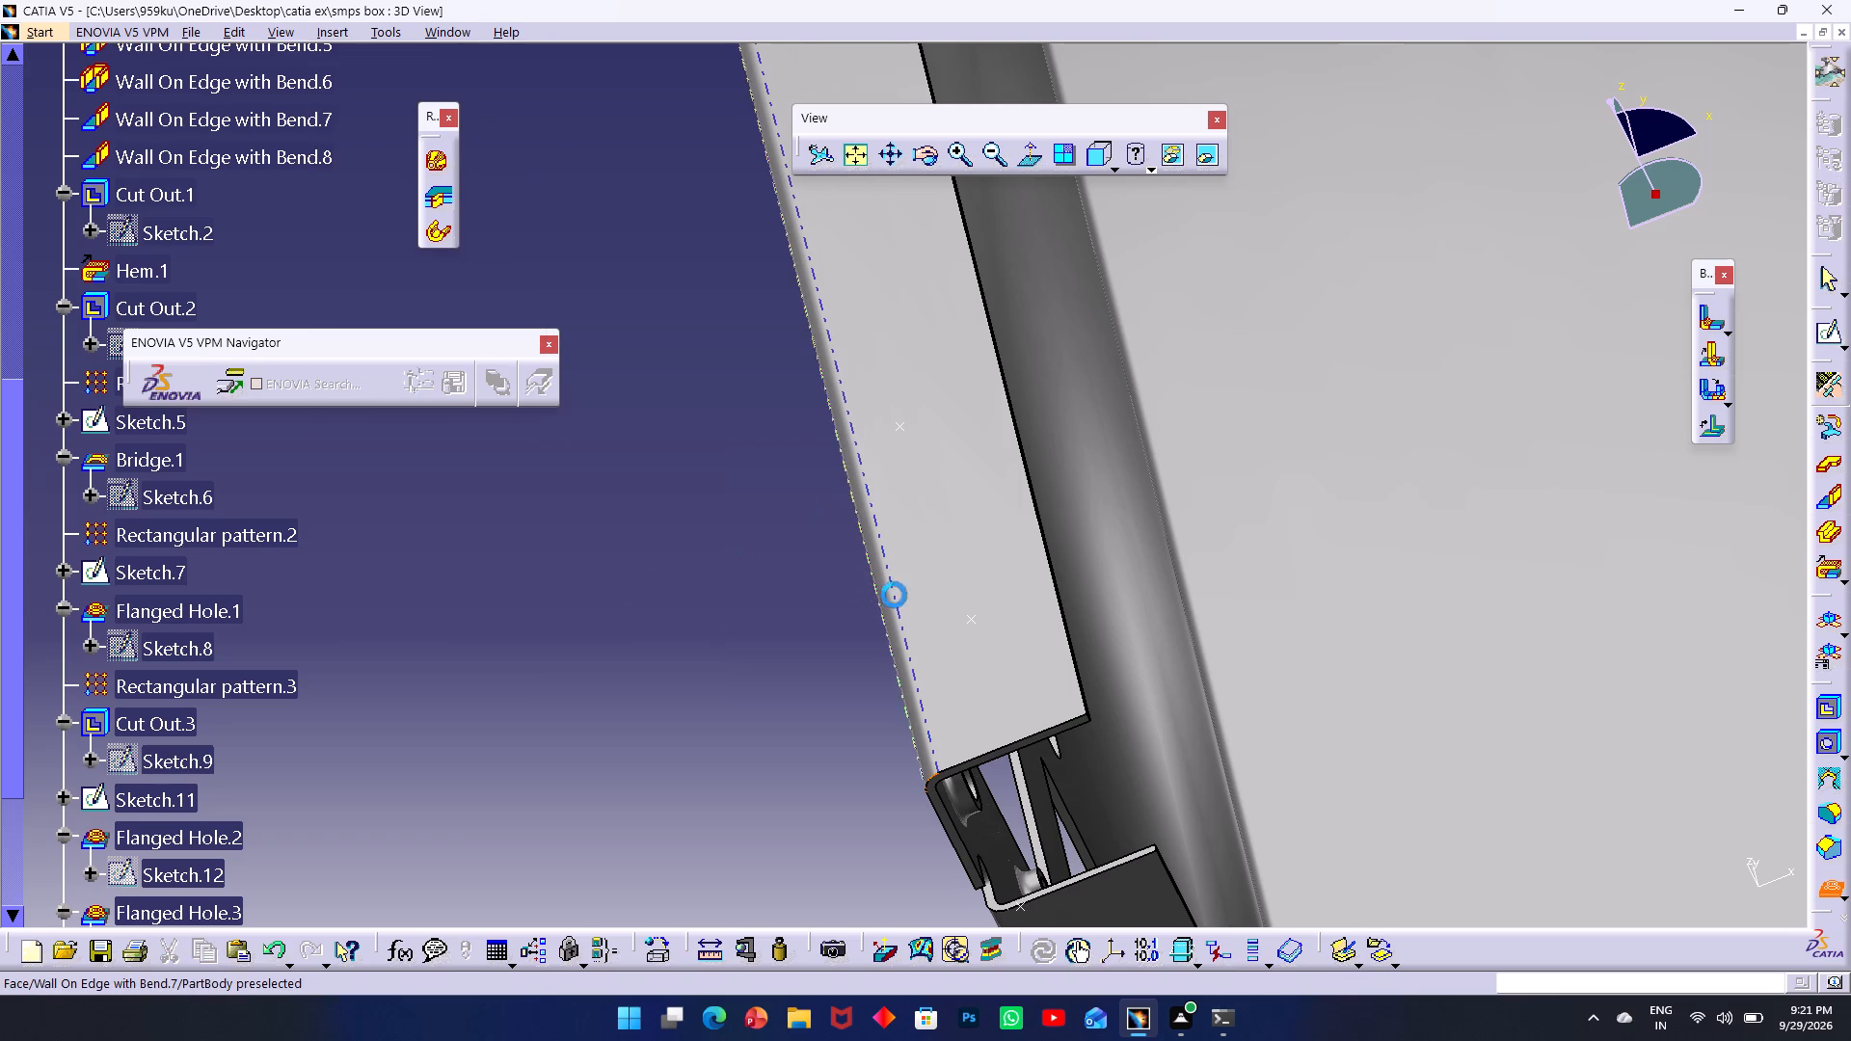
{"action": "left_click", "coordinate": [973, 617]}
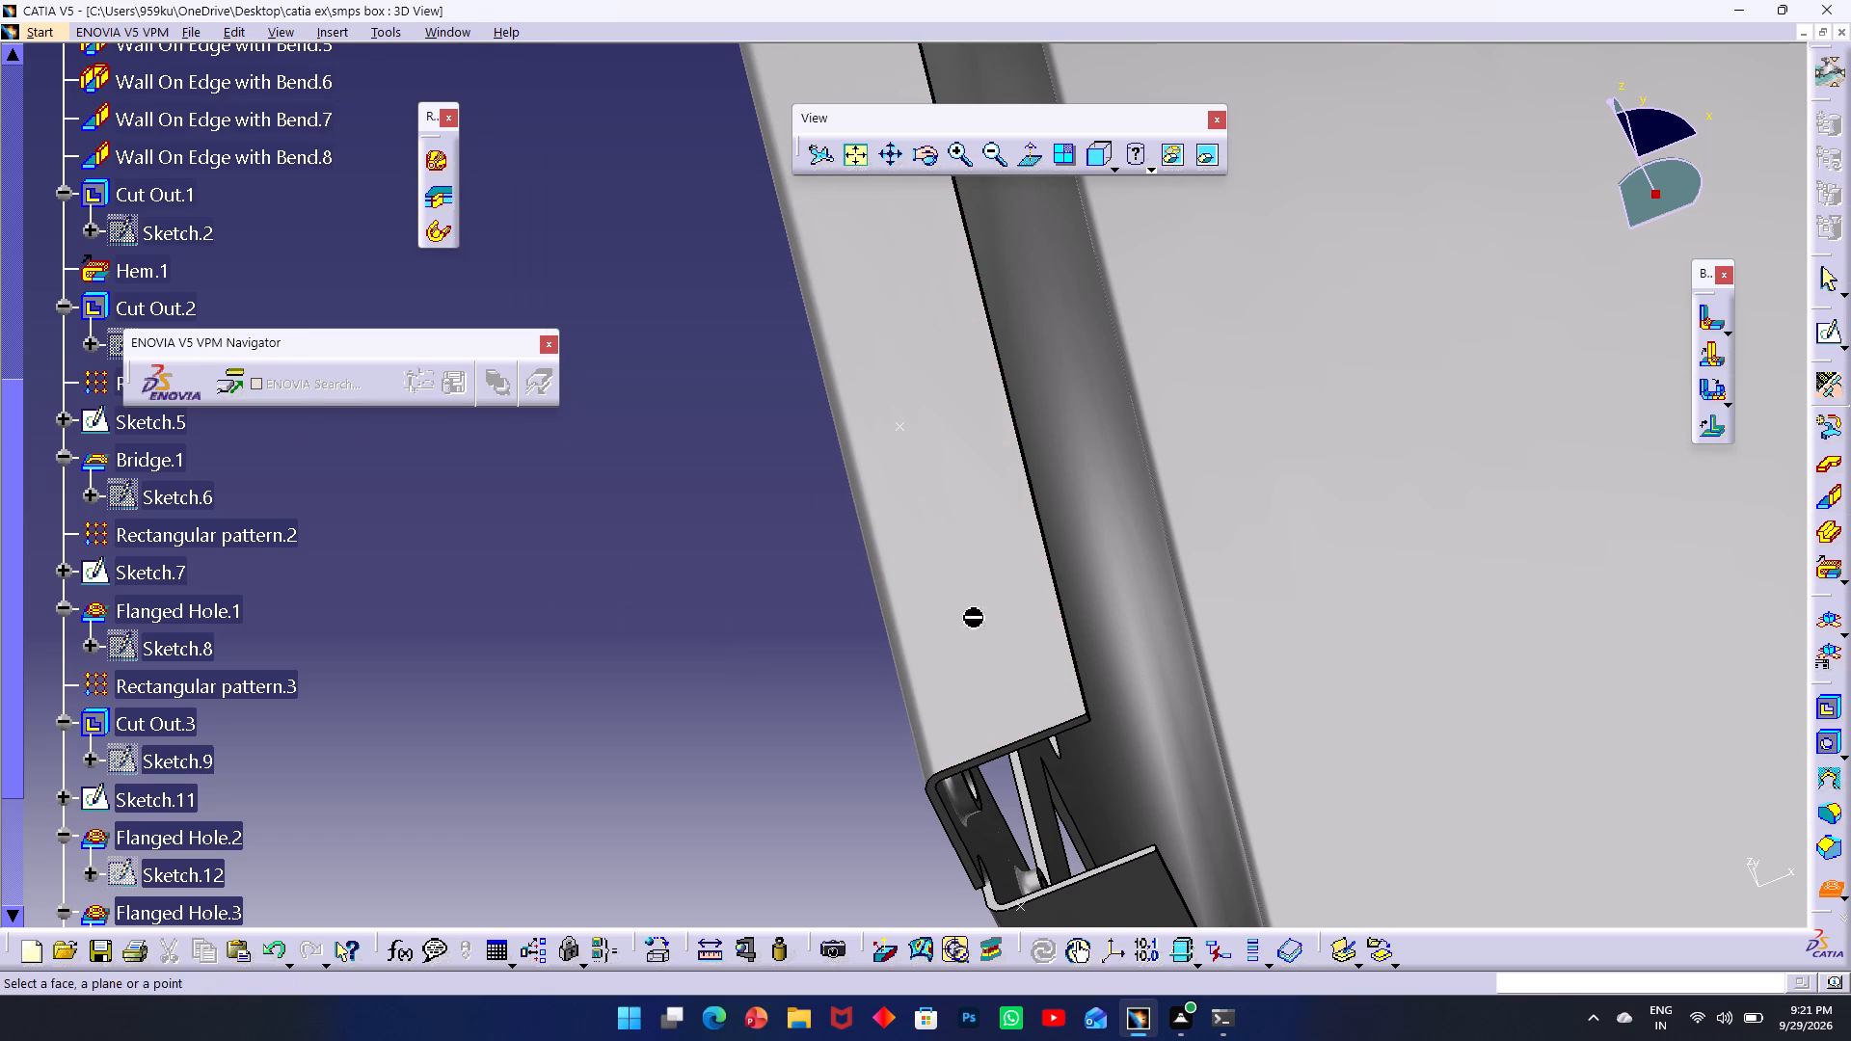
{"action": "left_click", "coordinate": [1002, 667]}
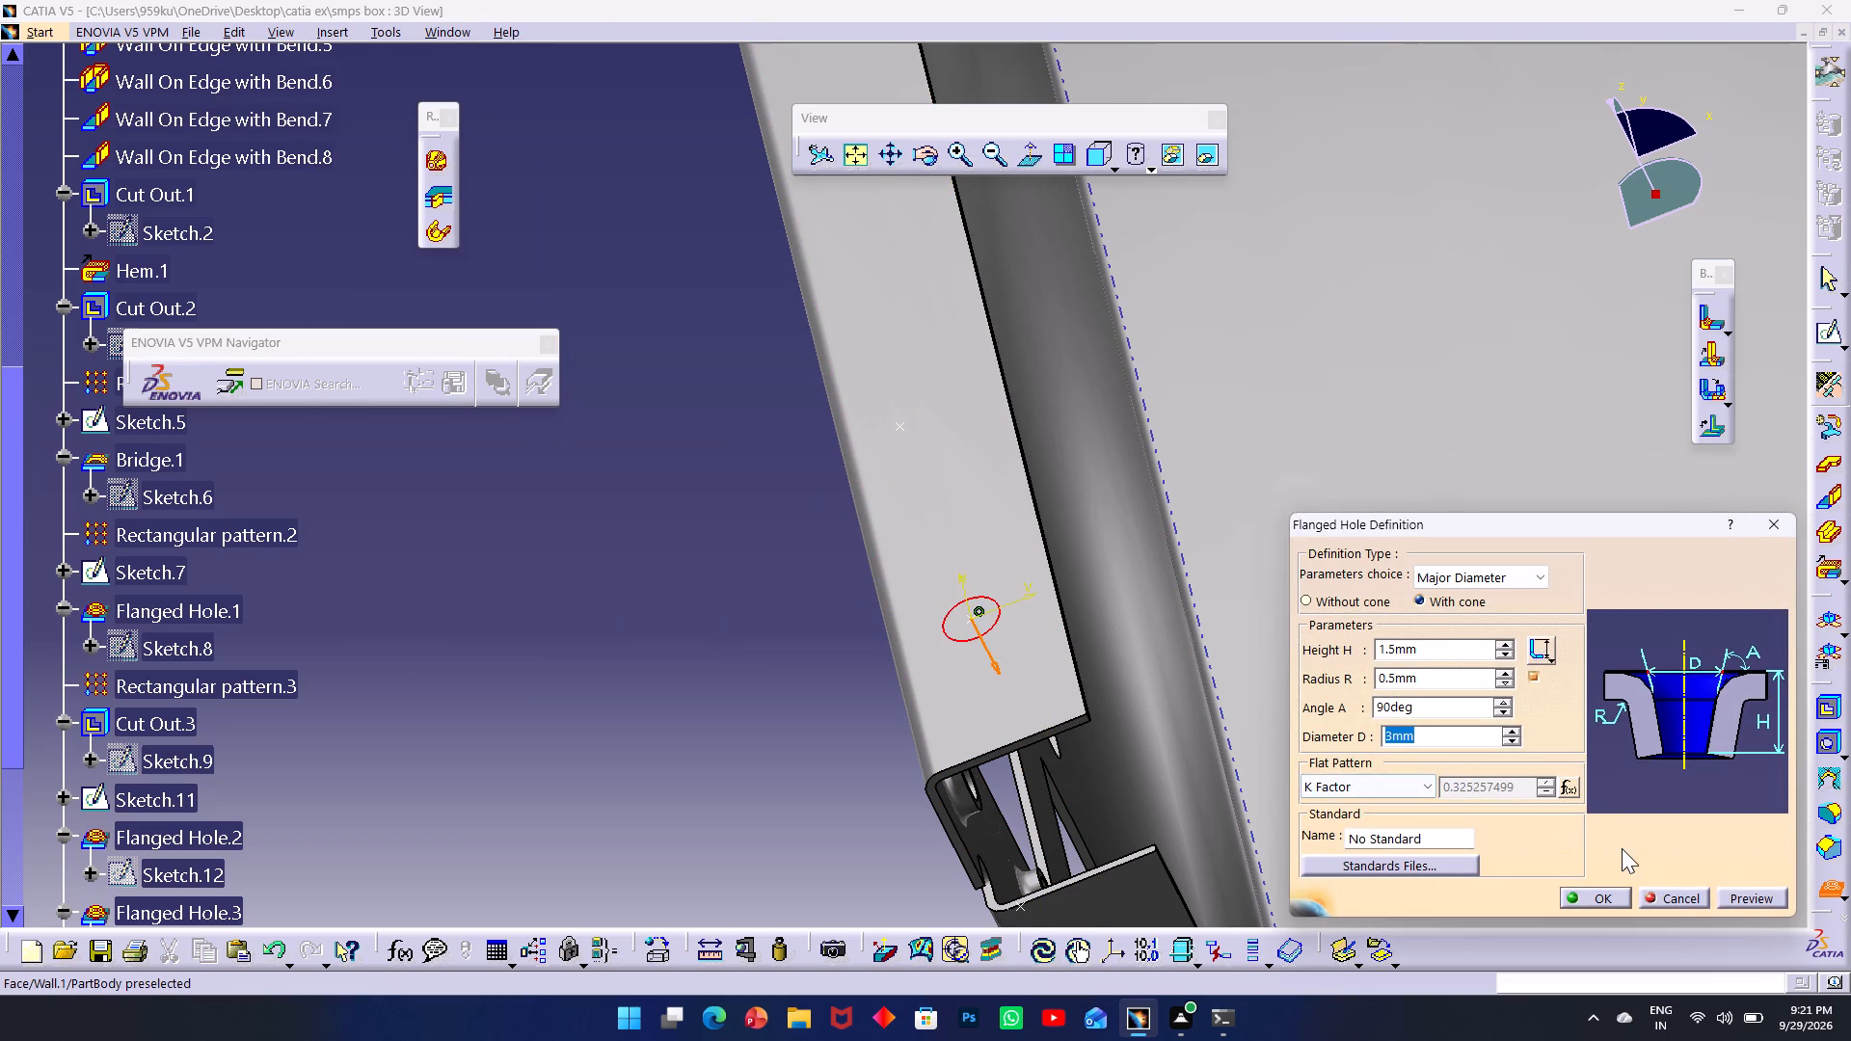
{"action": "left_click", "coordinate": [1604, 896]}
{"action": "left_click", "coordinate": [625, 792]}
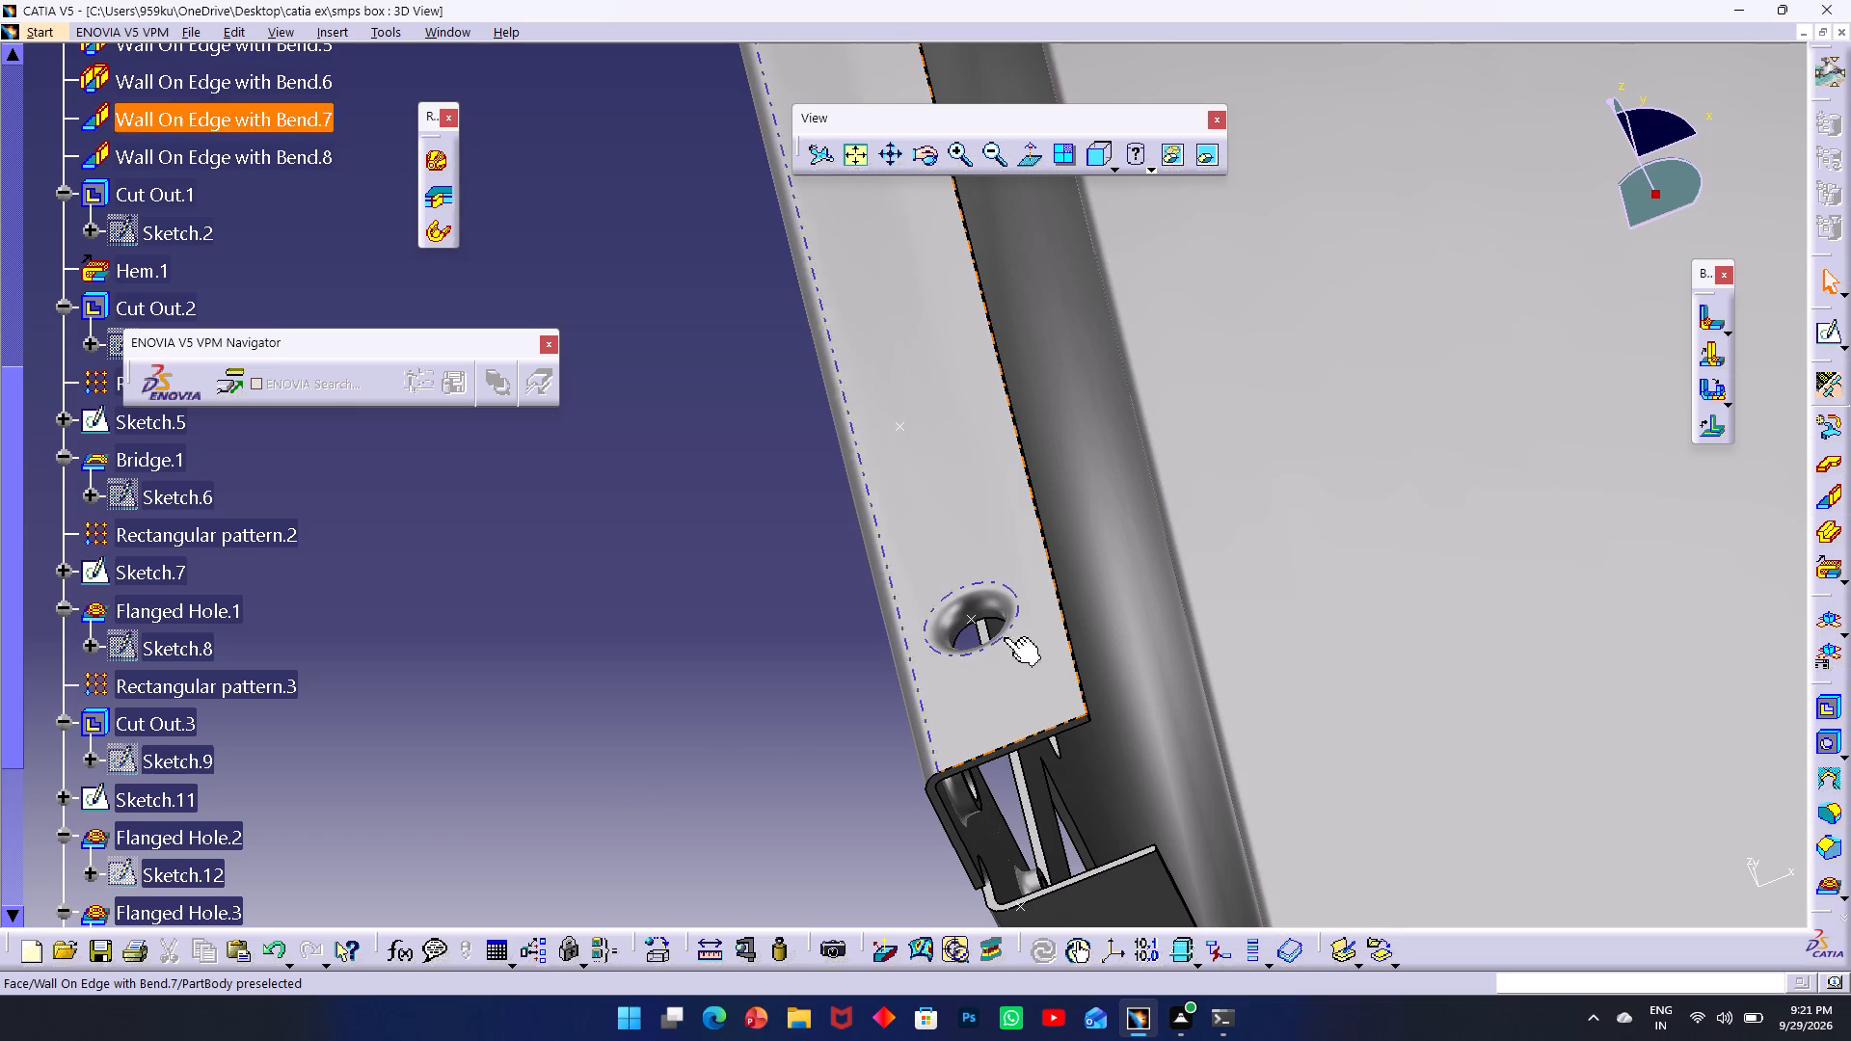
Create a user pattern of Flanged Hole.5, using the four points of Sketch.17 on the side walls' top flanges as positions.
{"action": "middle_click_drag", "start_coordinate": [668, 512], "coordinate": [670, 567]}
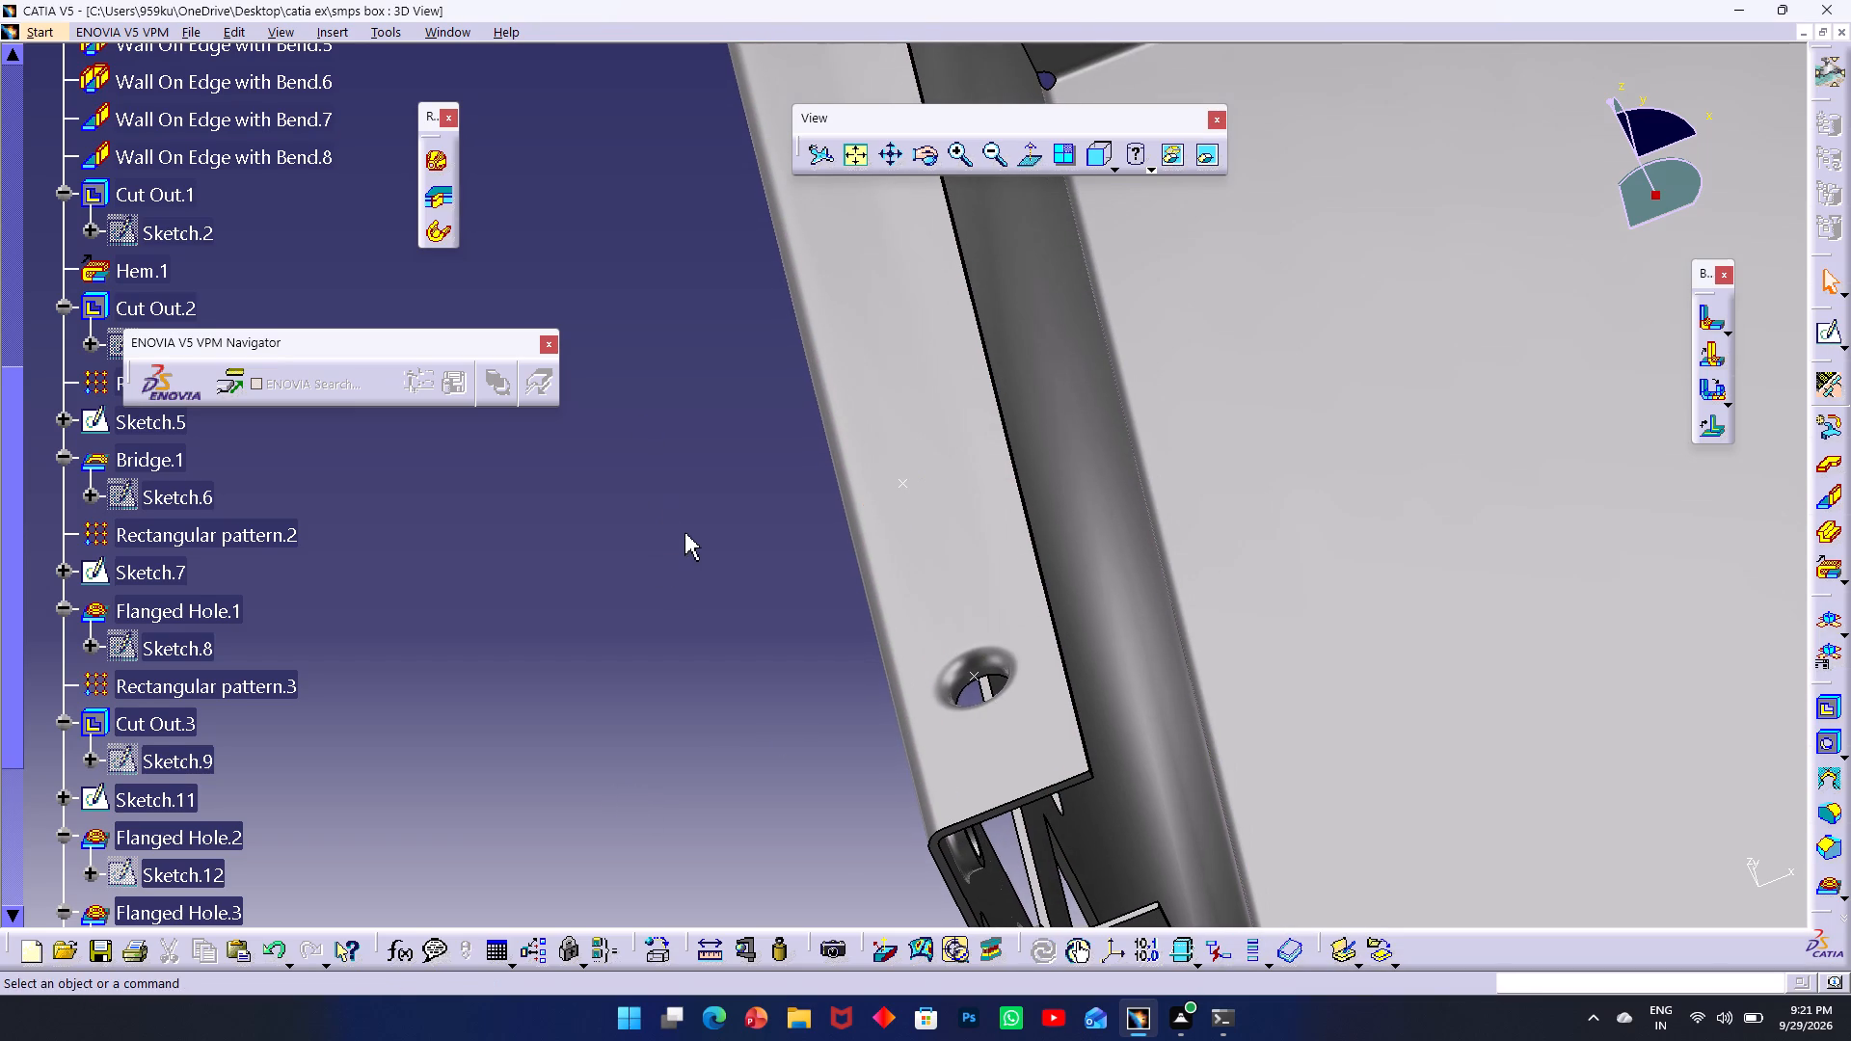
{"action": "scroll", "coordinate": [692, 556], "scroll_direction": "up", "scroll_amount": 1}
{"action": "middle_click_drag", "start_coordinate": [692, 556], "coordinate": [998, 671]}
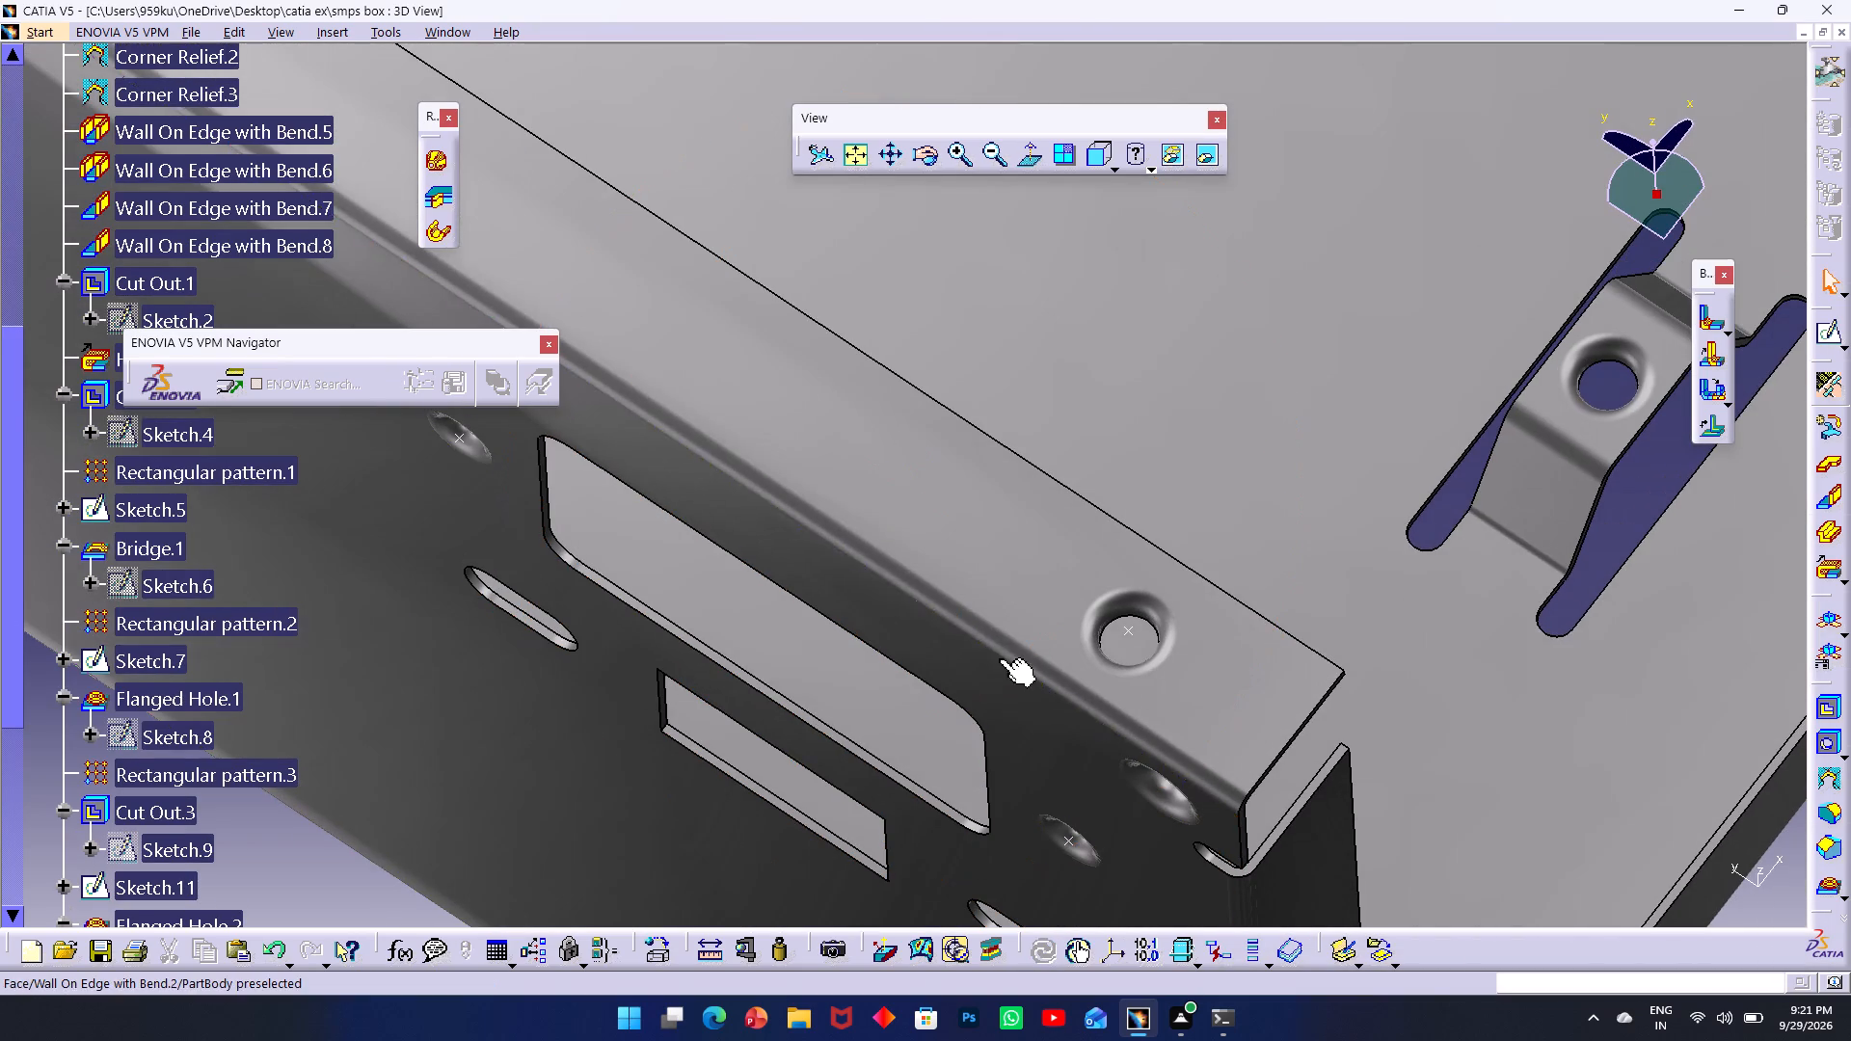
{"action": "middle_click_drag", "start_coordinate": [1249, 615], "coordinate": [1322, 690], "text": "ctrl"}
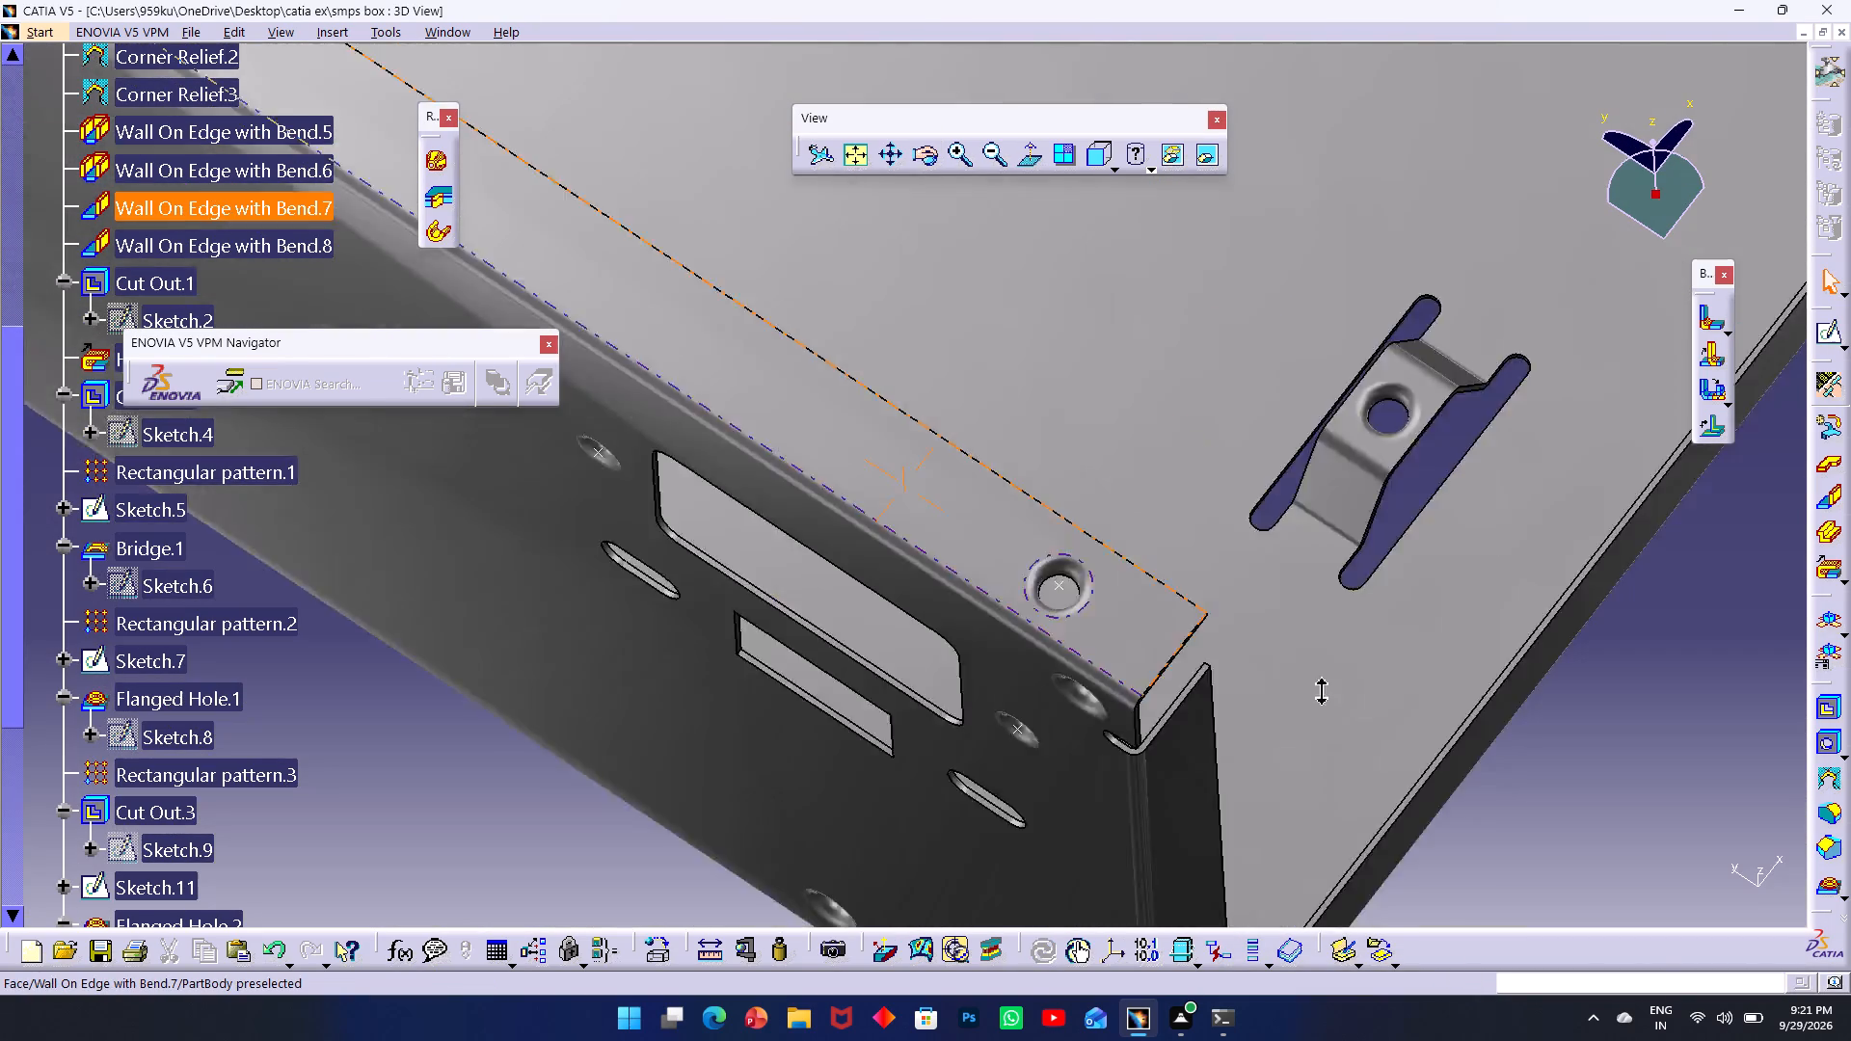
{"action": "middle_click_drag", "start_coordinate": [1322, 690], "coordinate": [1462, 763], "text": "ctrl"}
{"action": "middle_click_drag", "start_coordinate": [686, 296], "coordinate": [1021, 491]}
{"action": "middle_click_drag", "start_coordinate": [873, 300], "coordinate": [821, 361]}
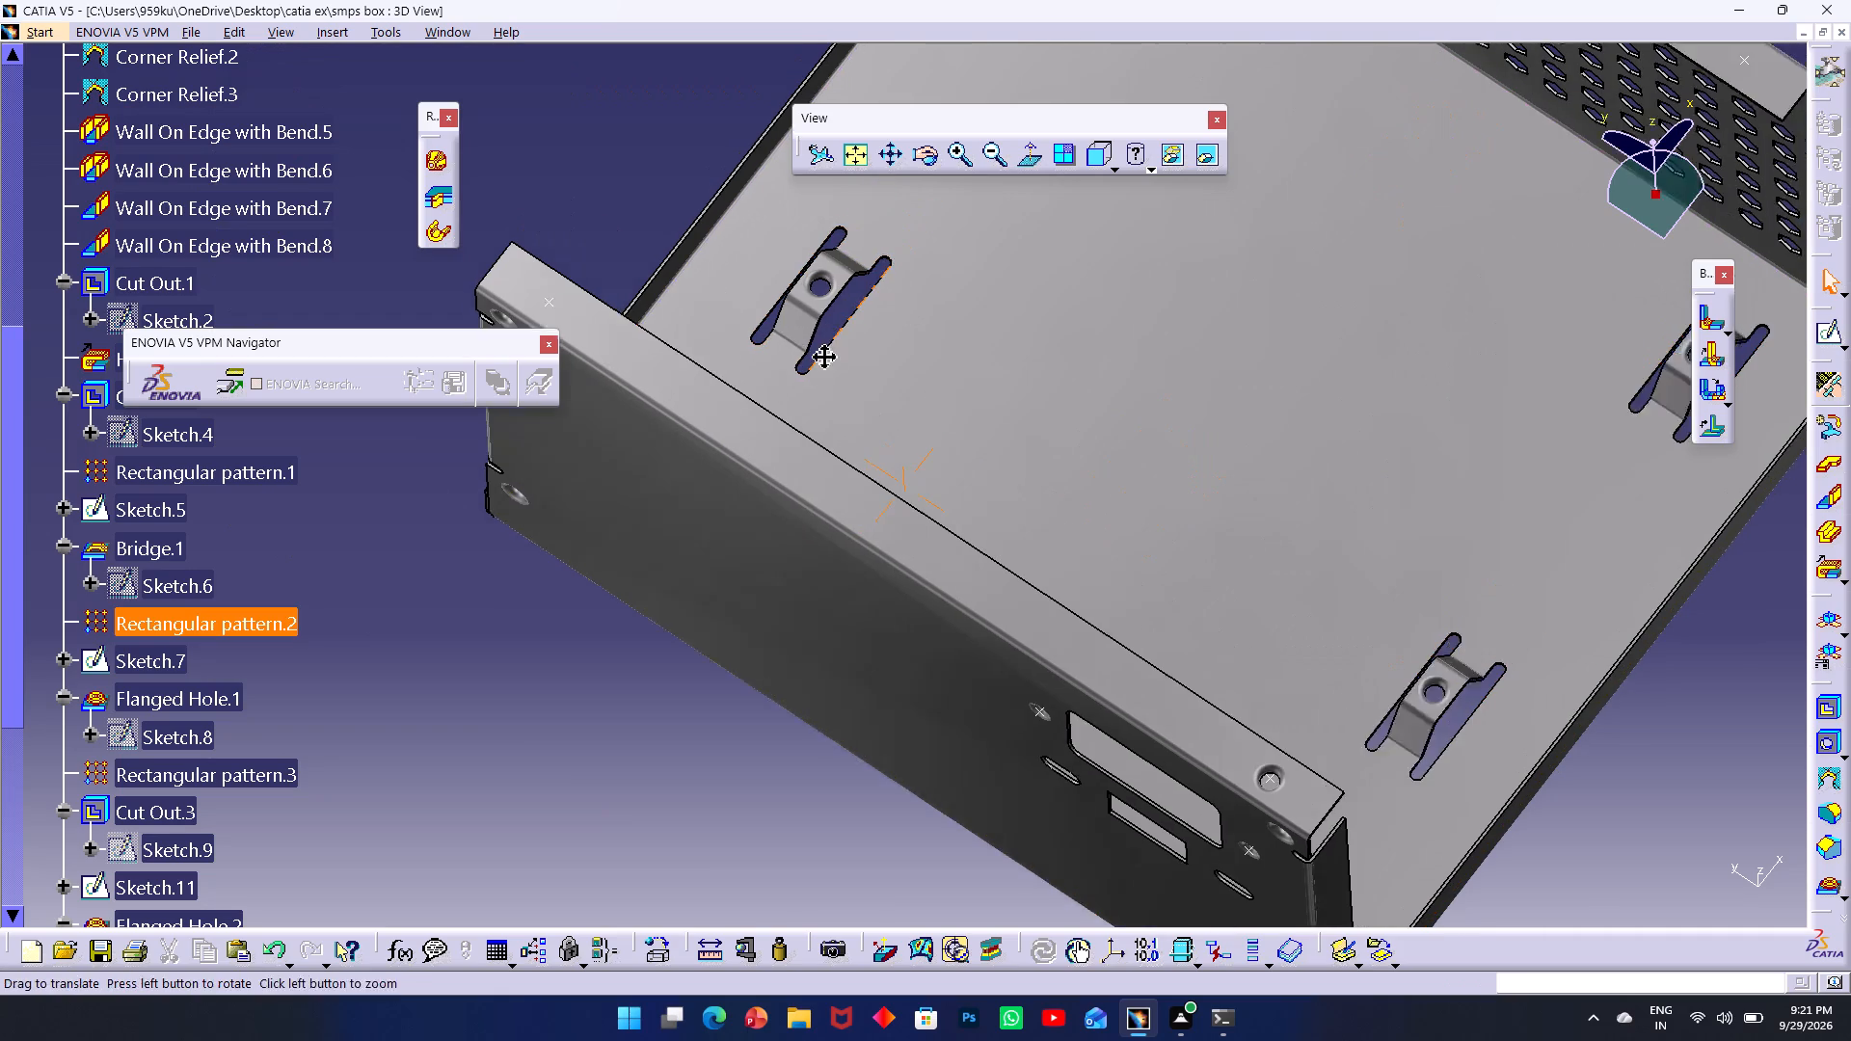
{"action": "middle_click_drag", "start_coordinate": [821, 361], "coordinate": [916, 541]}
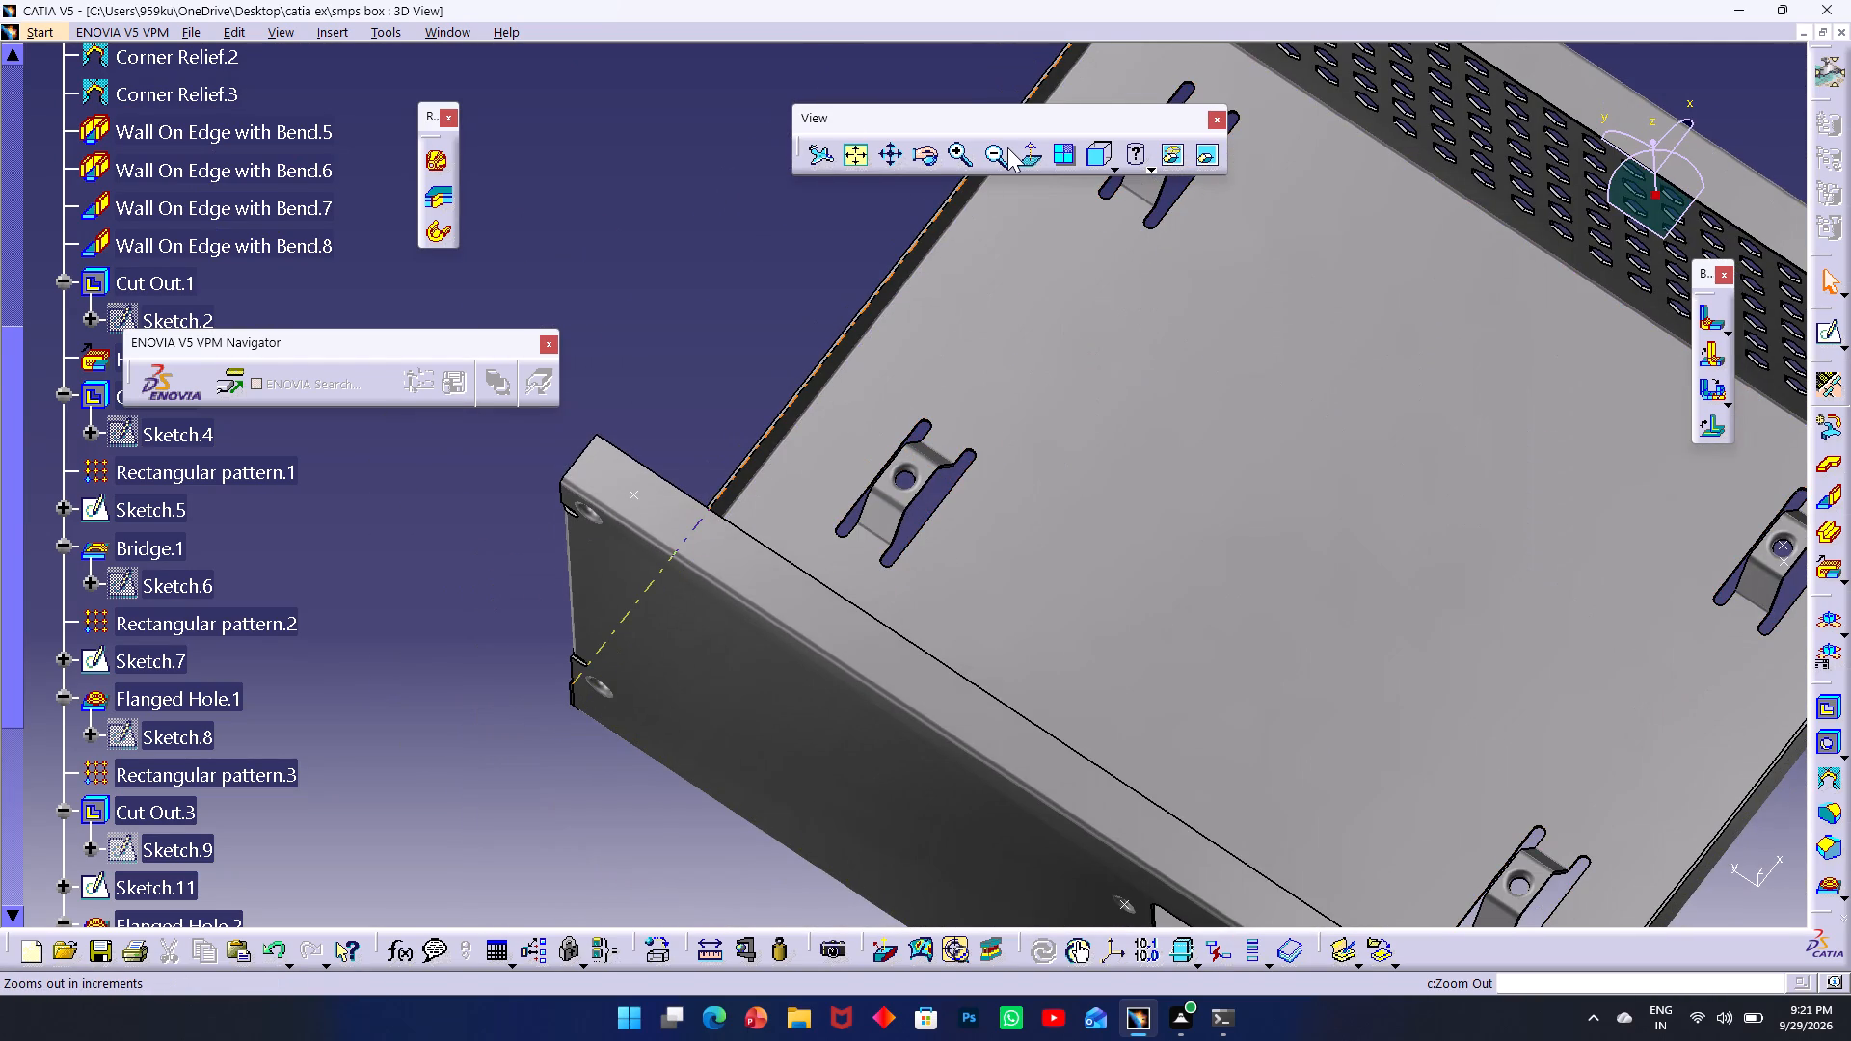
{"action": "left_click", "coordinate": [323, 28]}
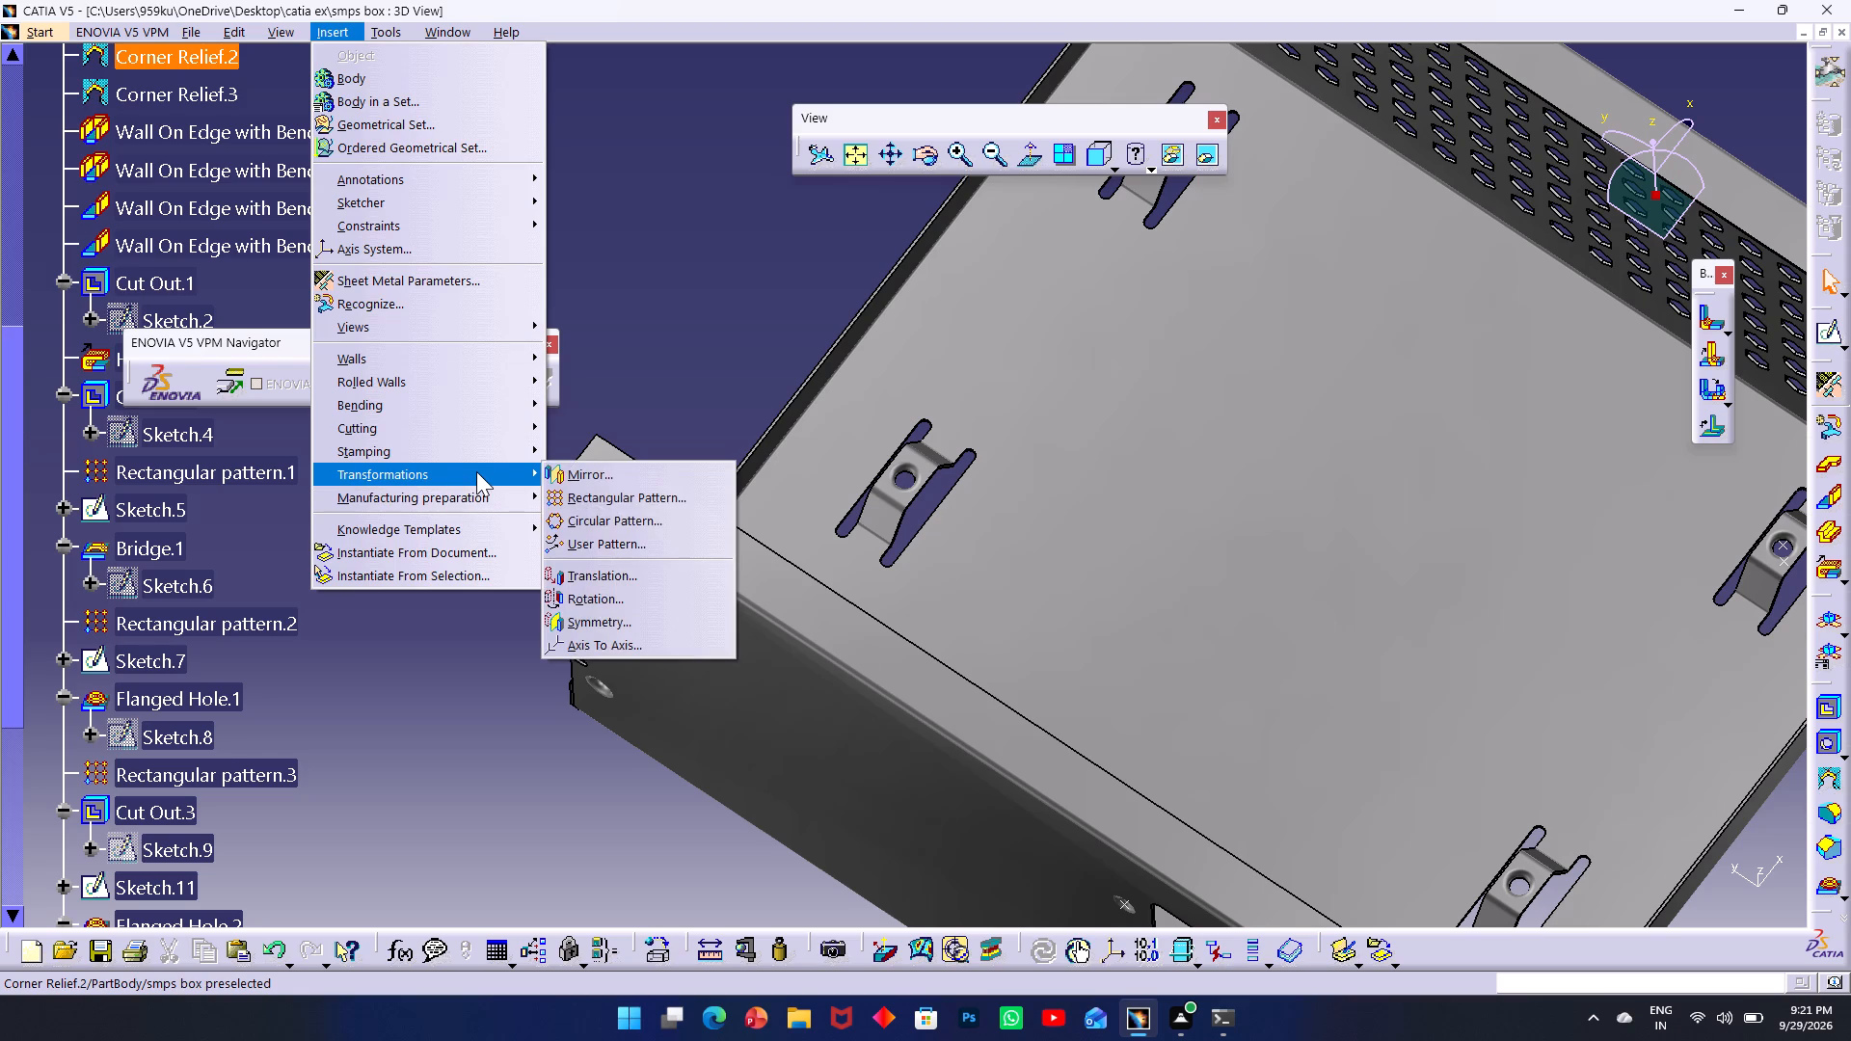
{"action": "left_click", "coordinate": [619, 543]}
{"action": "middle_click_drag", "start_coordinate": [794, 603], "coordinate": [745, 527]}
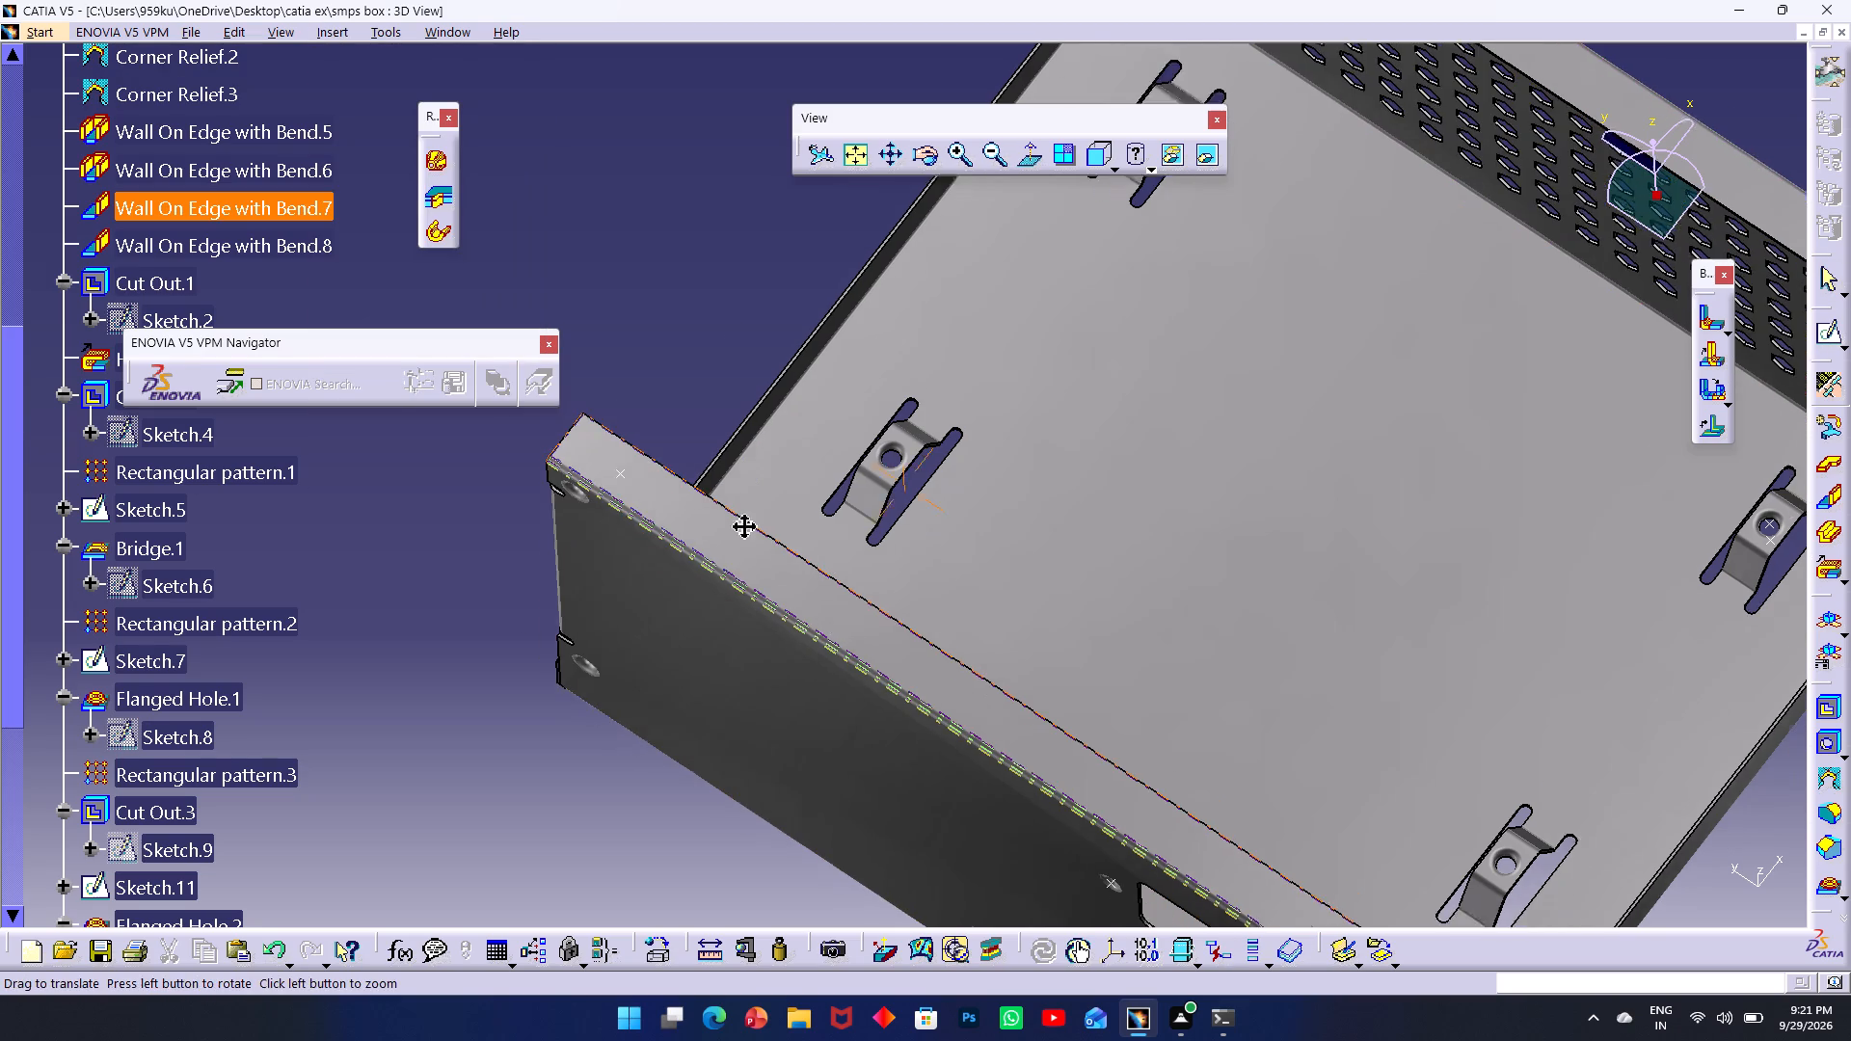
{"action": "middle_click_drag", "start_coordinate": [745, 527], "coordinate": [635, 382]}
{"action": "scroll", "coordinate": [178, 796], "scroll_direction": "down", "scroll_amount": 8}
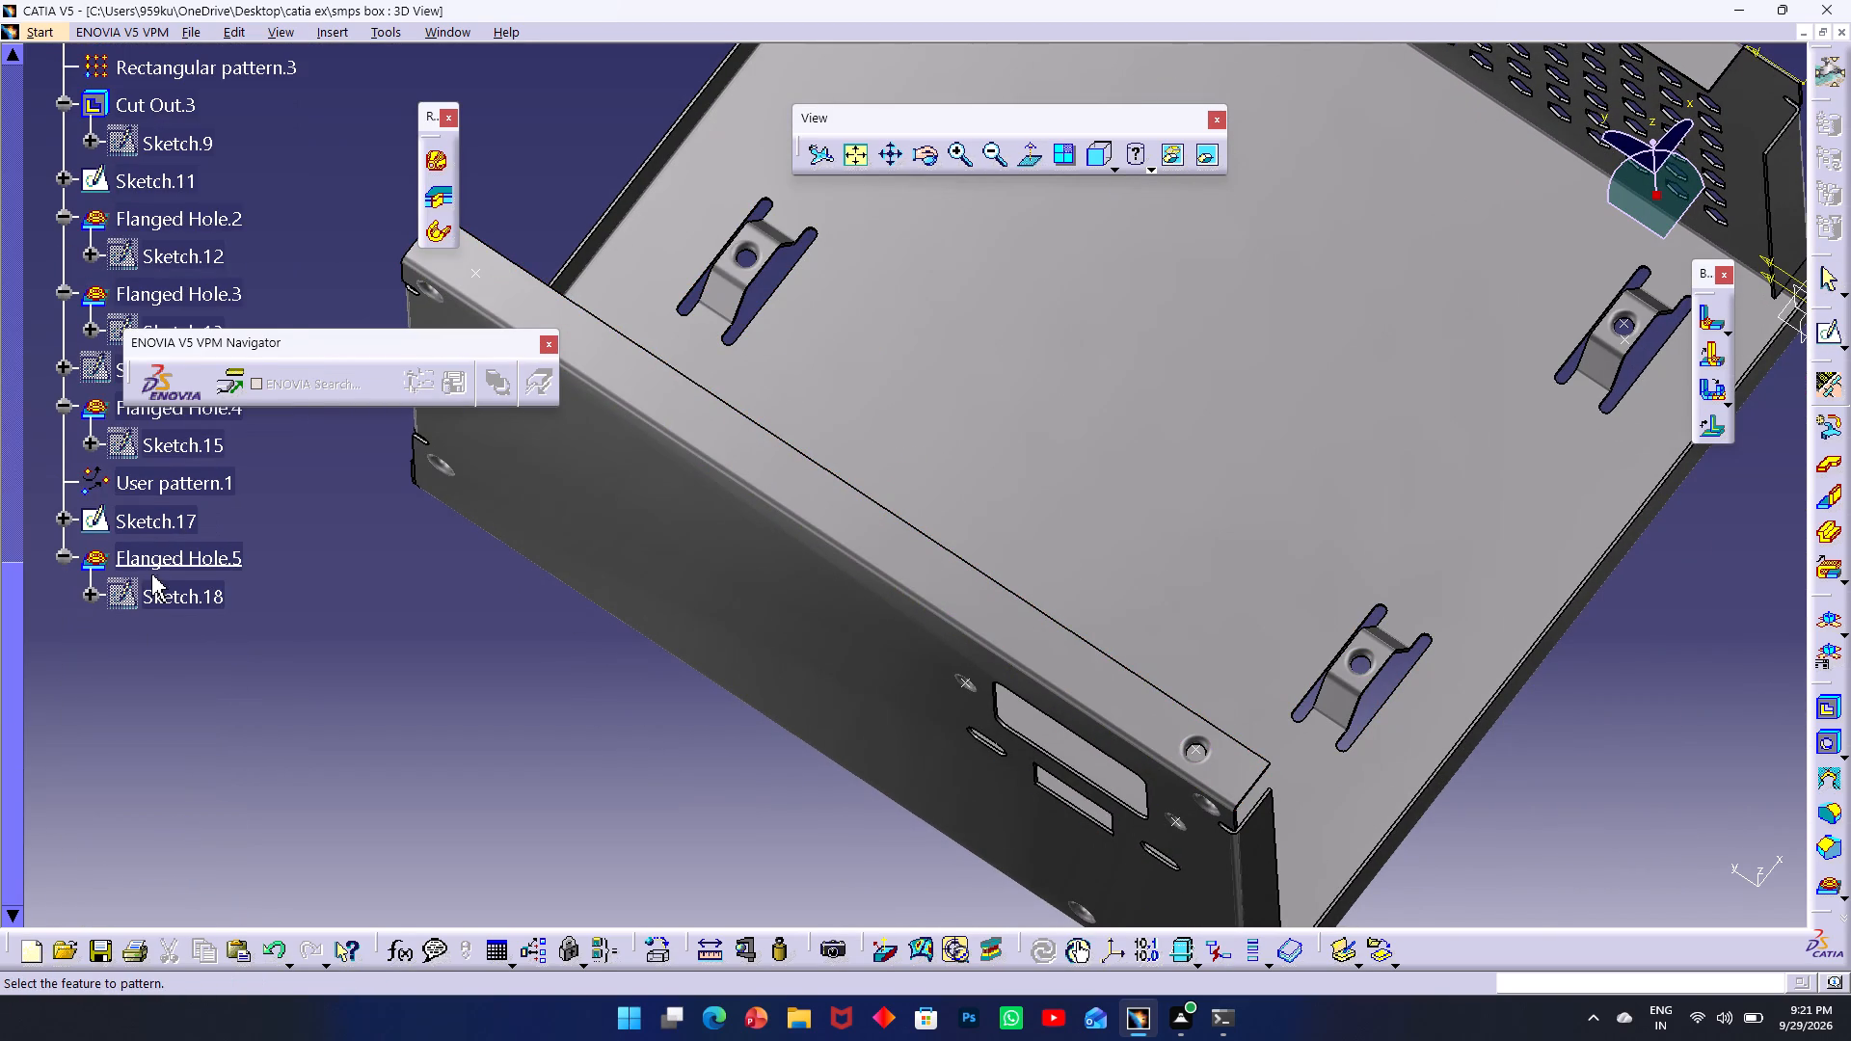
{"action": "left_click", "coordinate": [180, 552]}
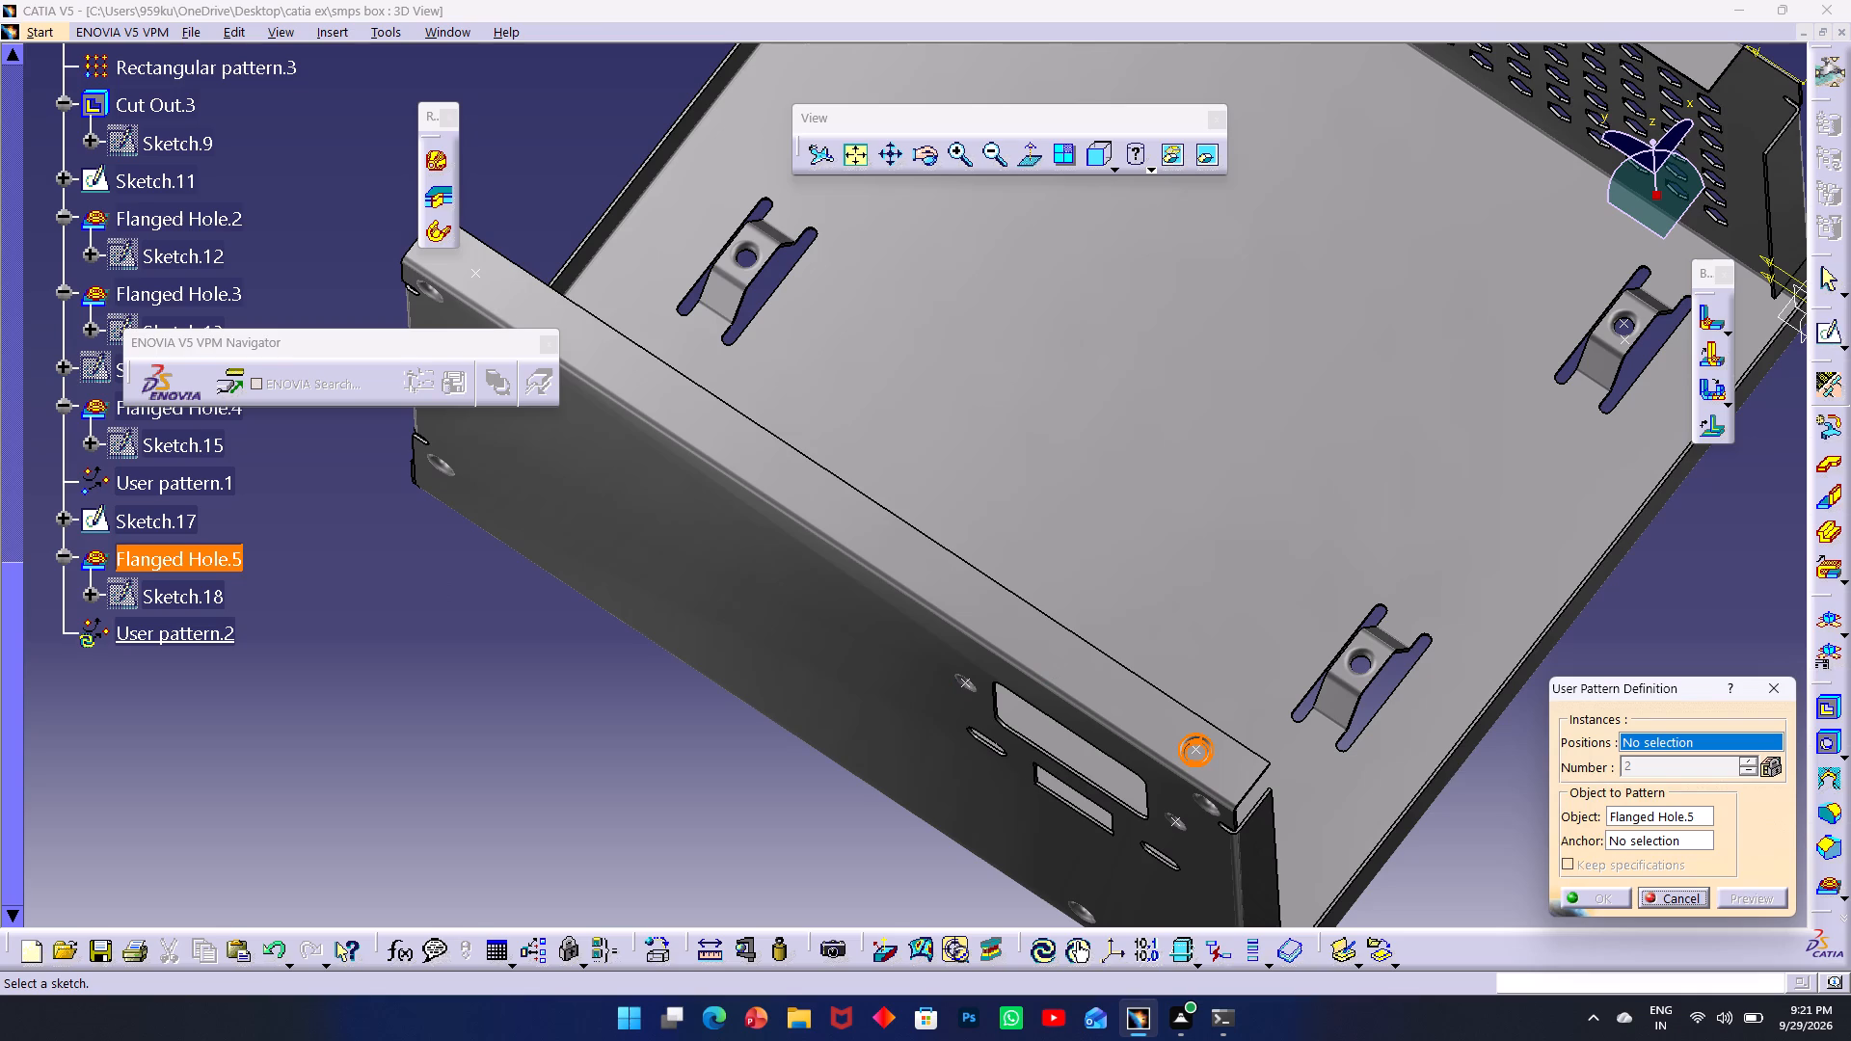
{"action": "middle_click_drag", "start_coordinate": [666, 465], "coordinate": [990, 765]}
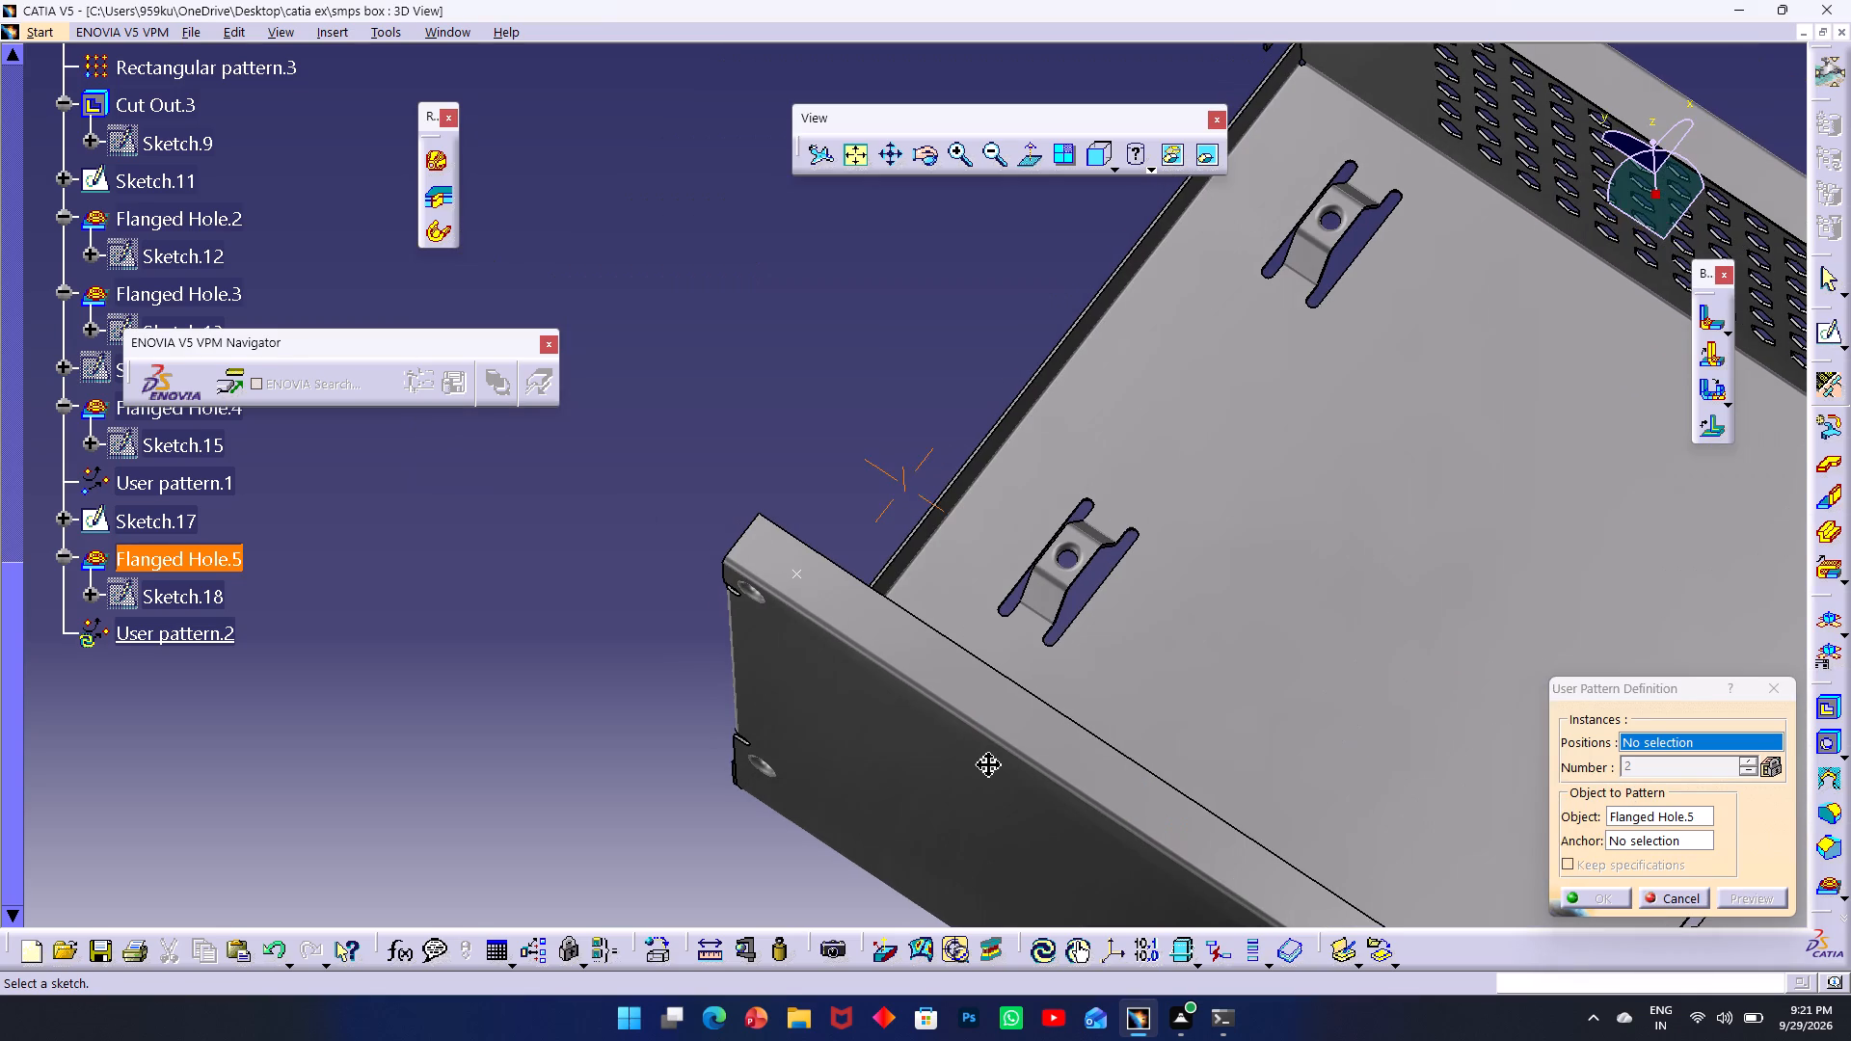
{"action": "left_click", "coordinate": [801, 578]}
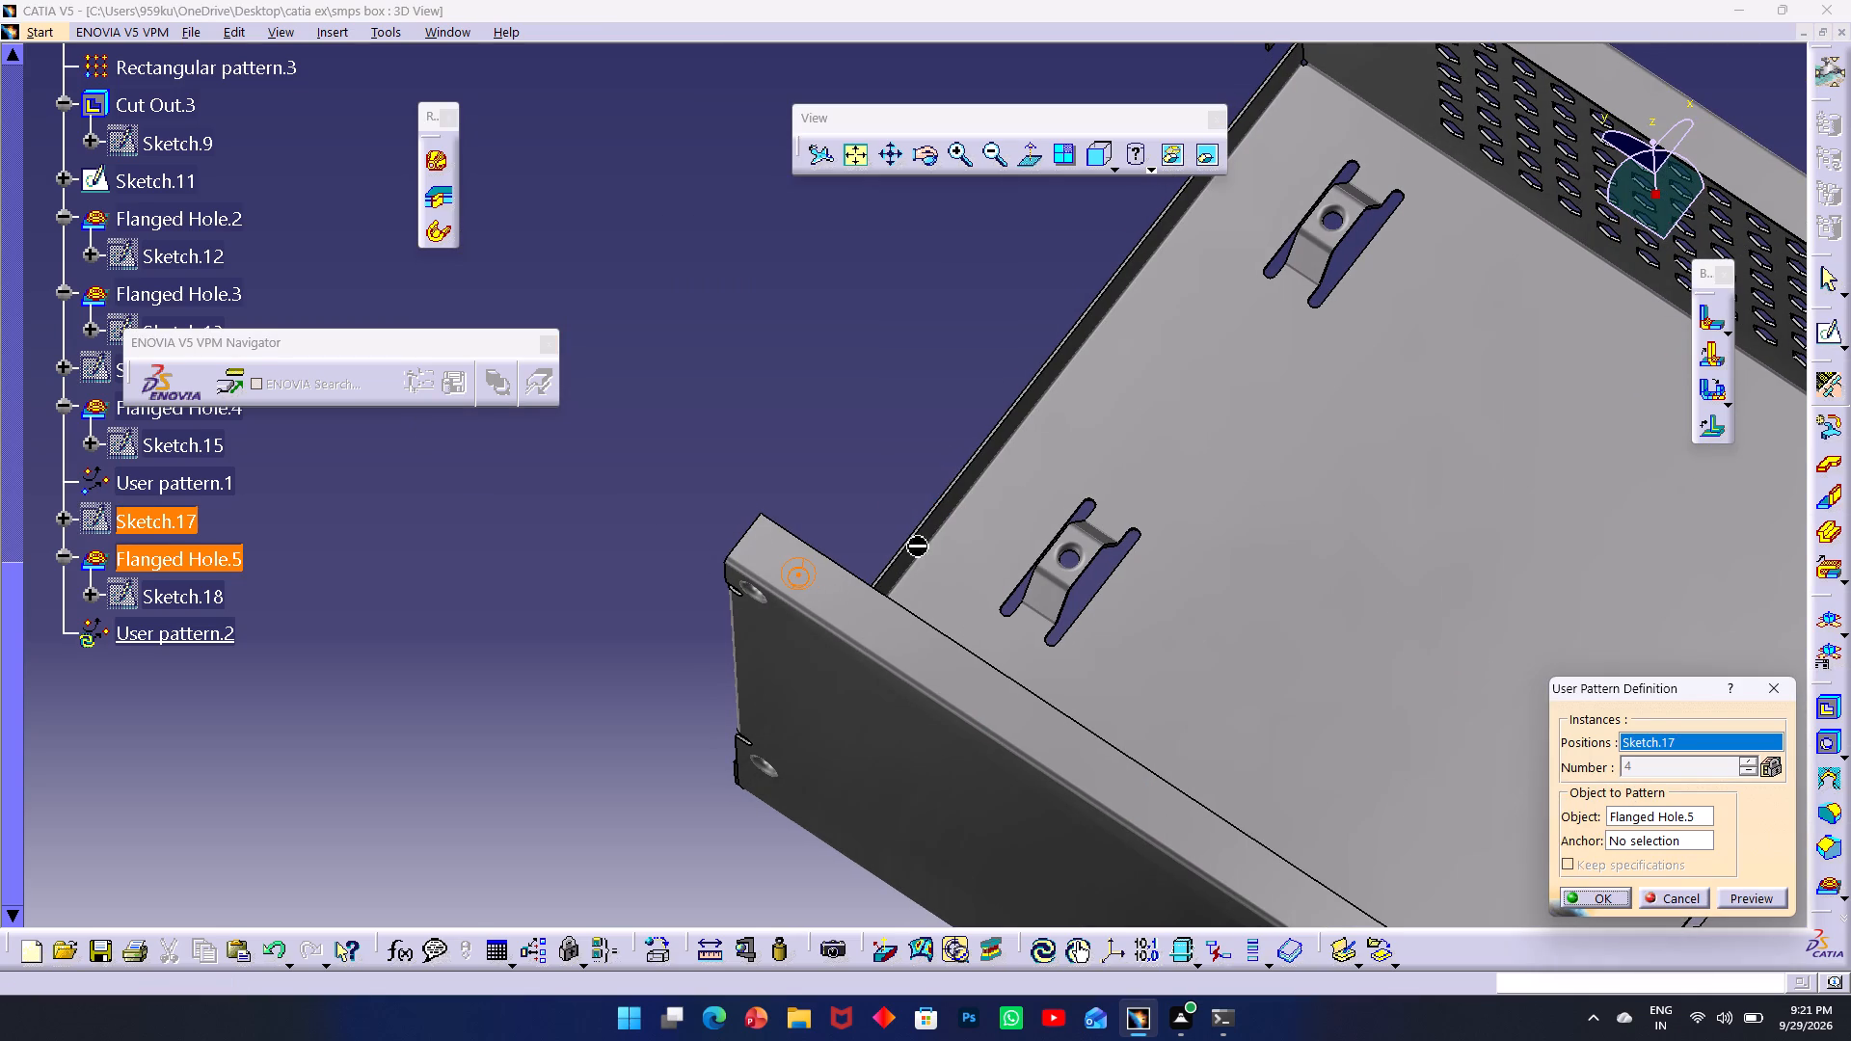
{"action": "middle_click_drag", "start_coordinate": [1037, 500], "coordinate": [657, 750]}
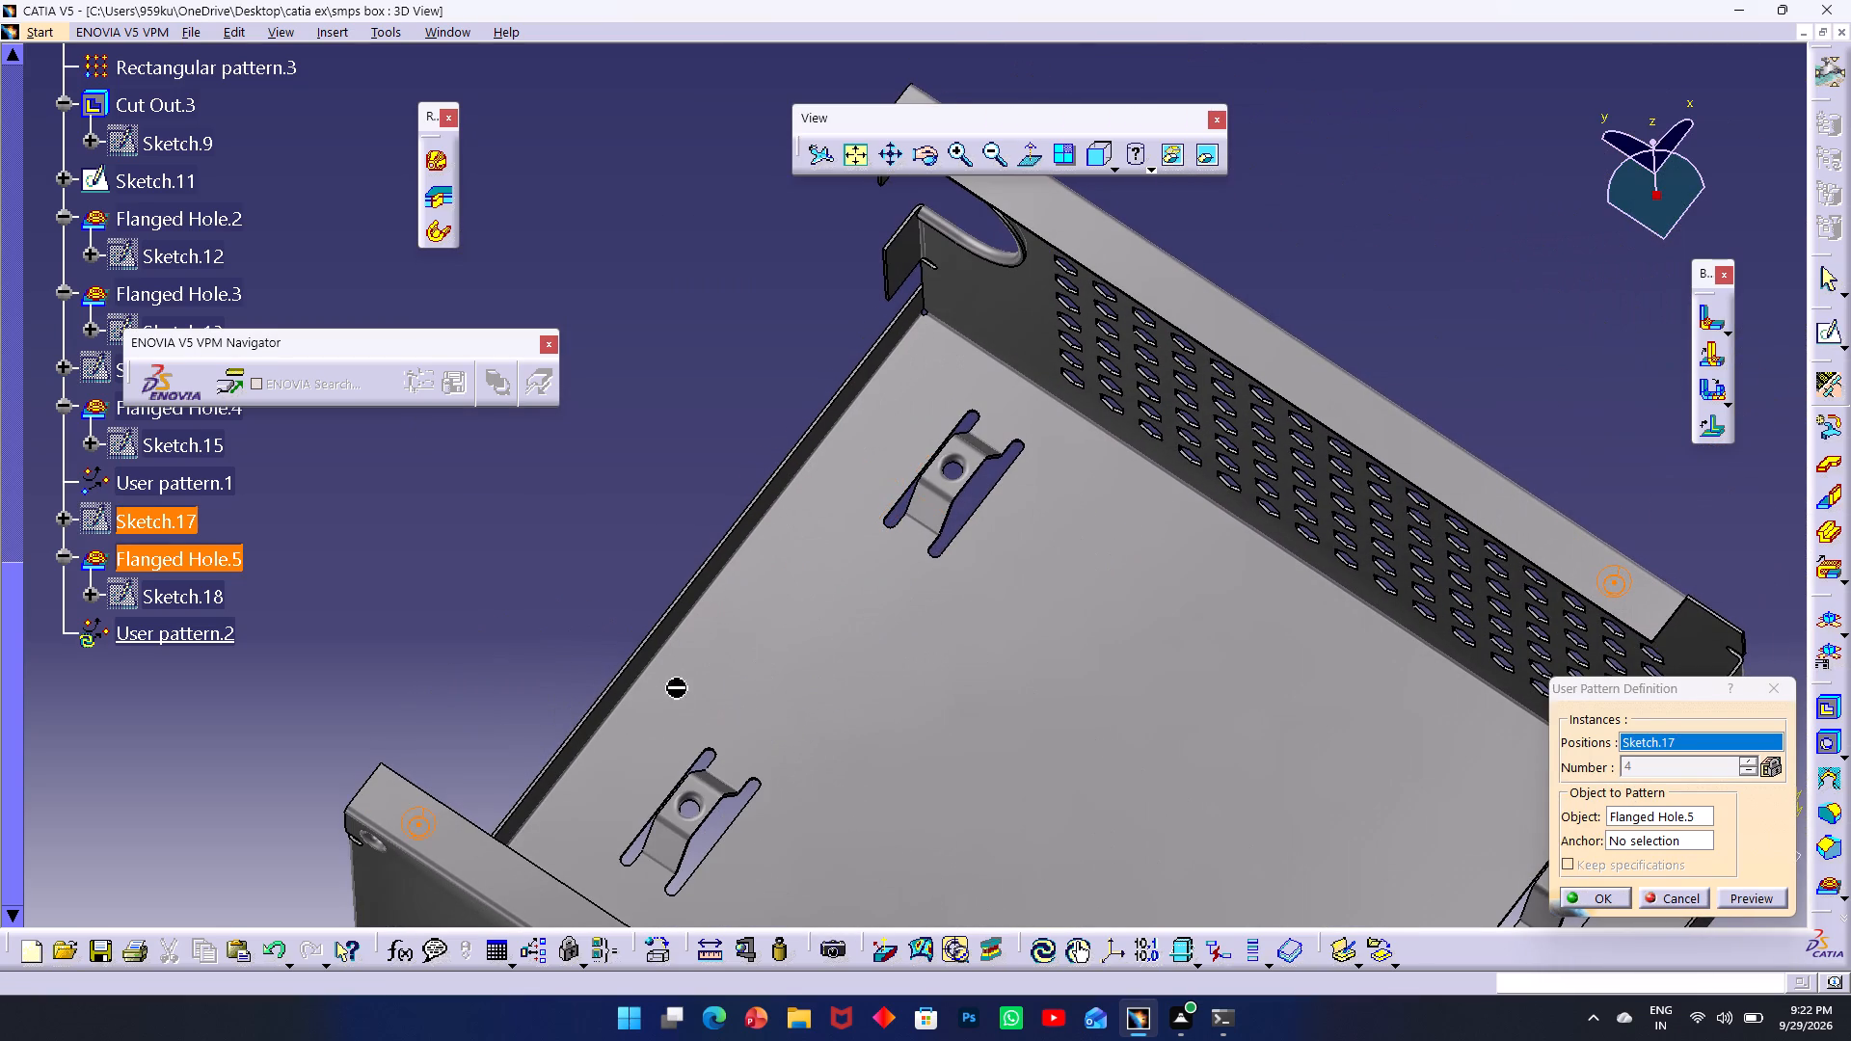
{"action": "left_click", "coordinate": [1583, 898]}
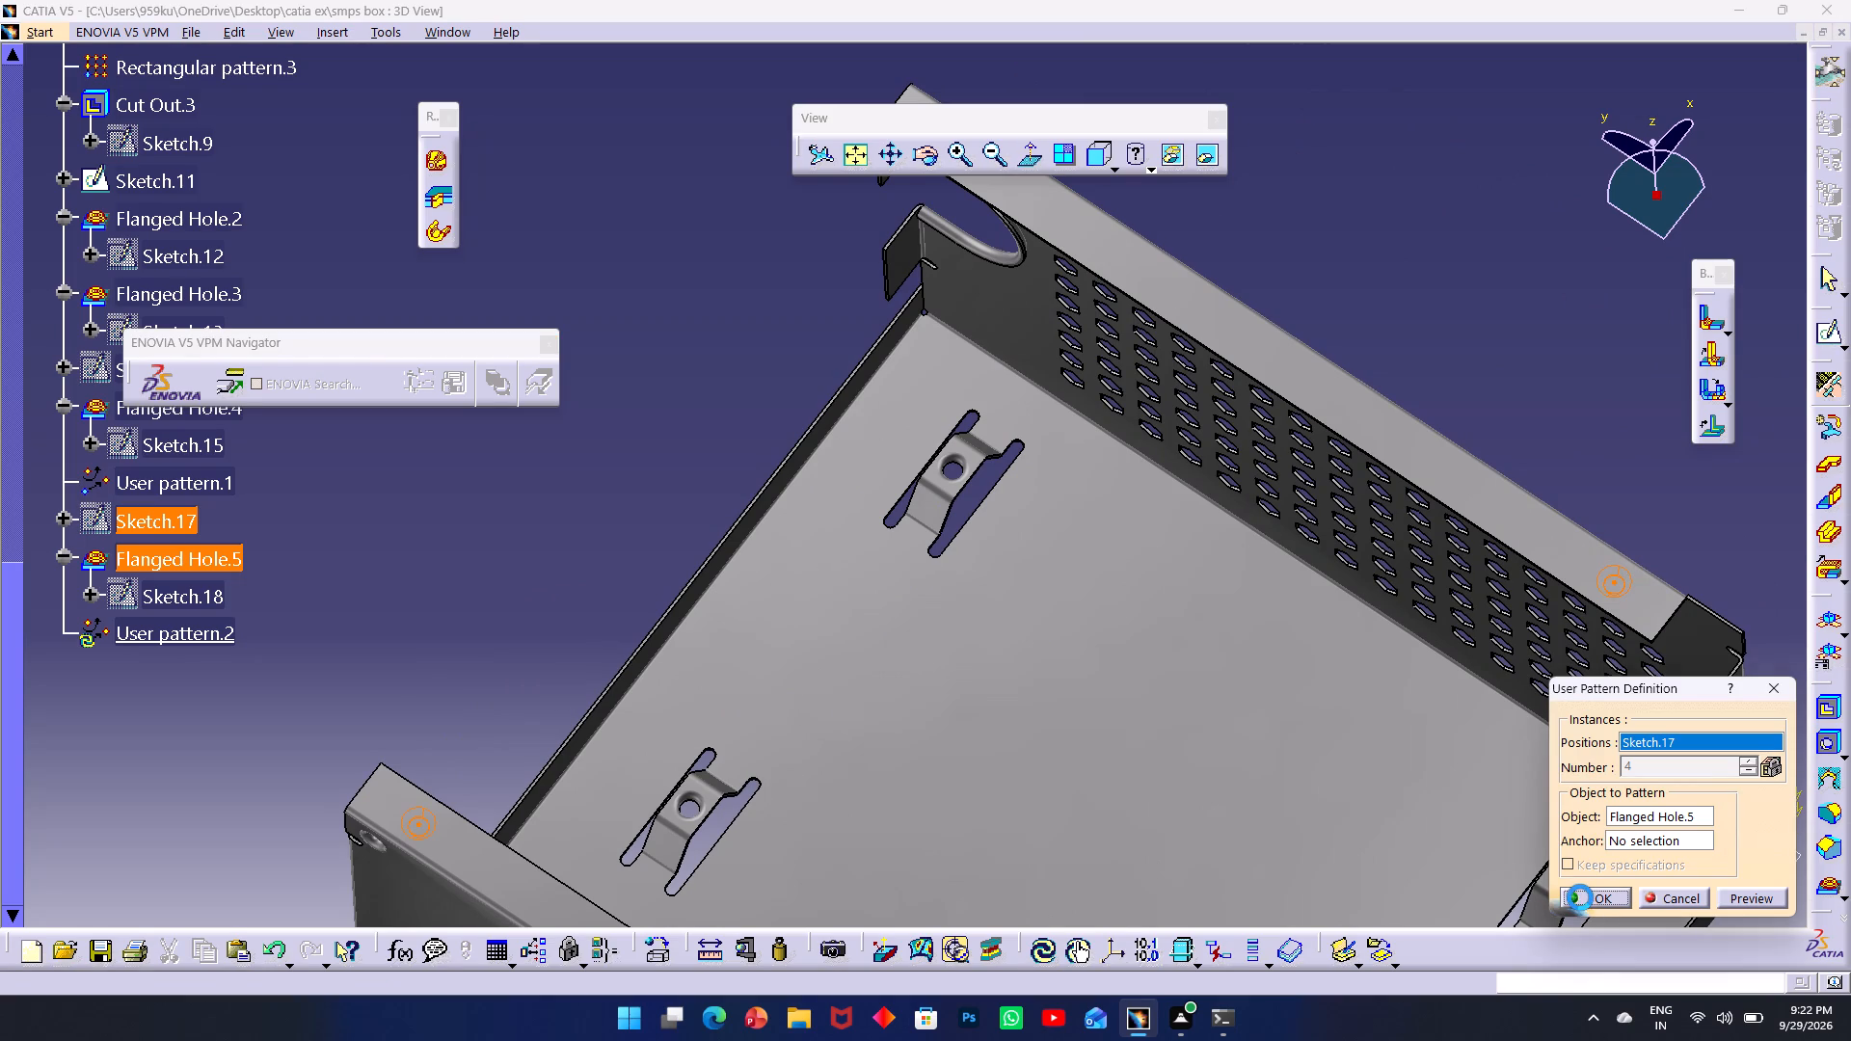
{"action": "left_click", "coordinate": [1469, 302]}
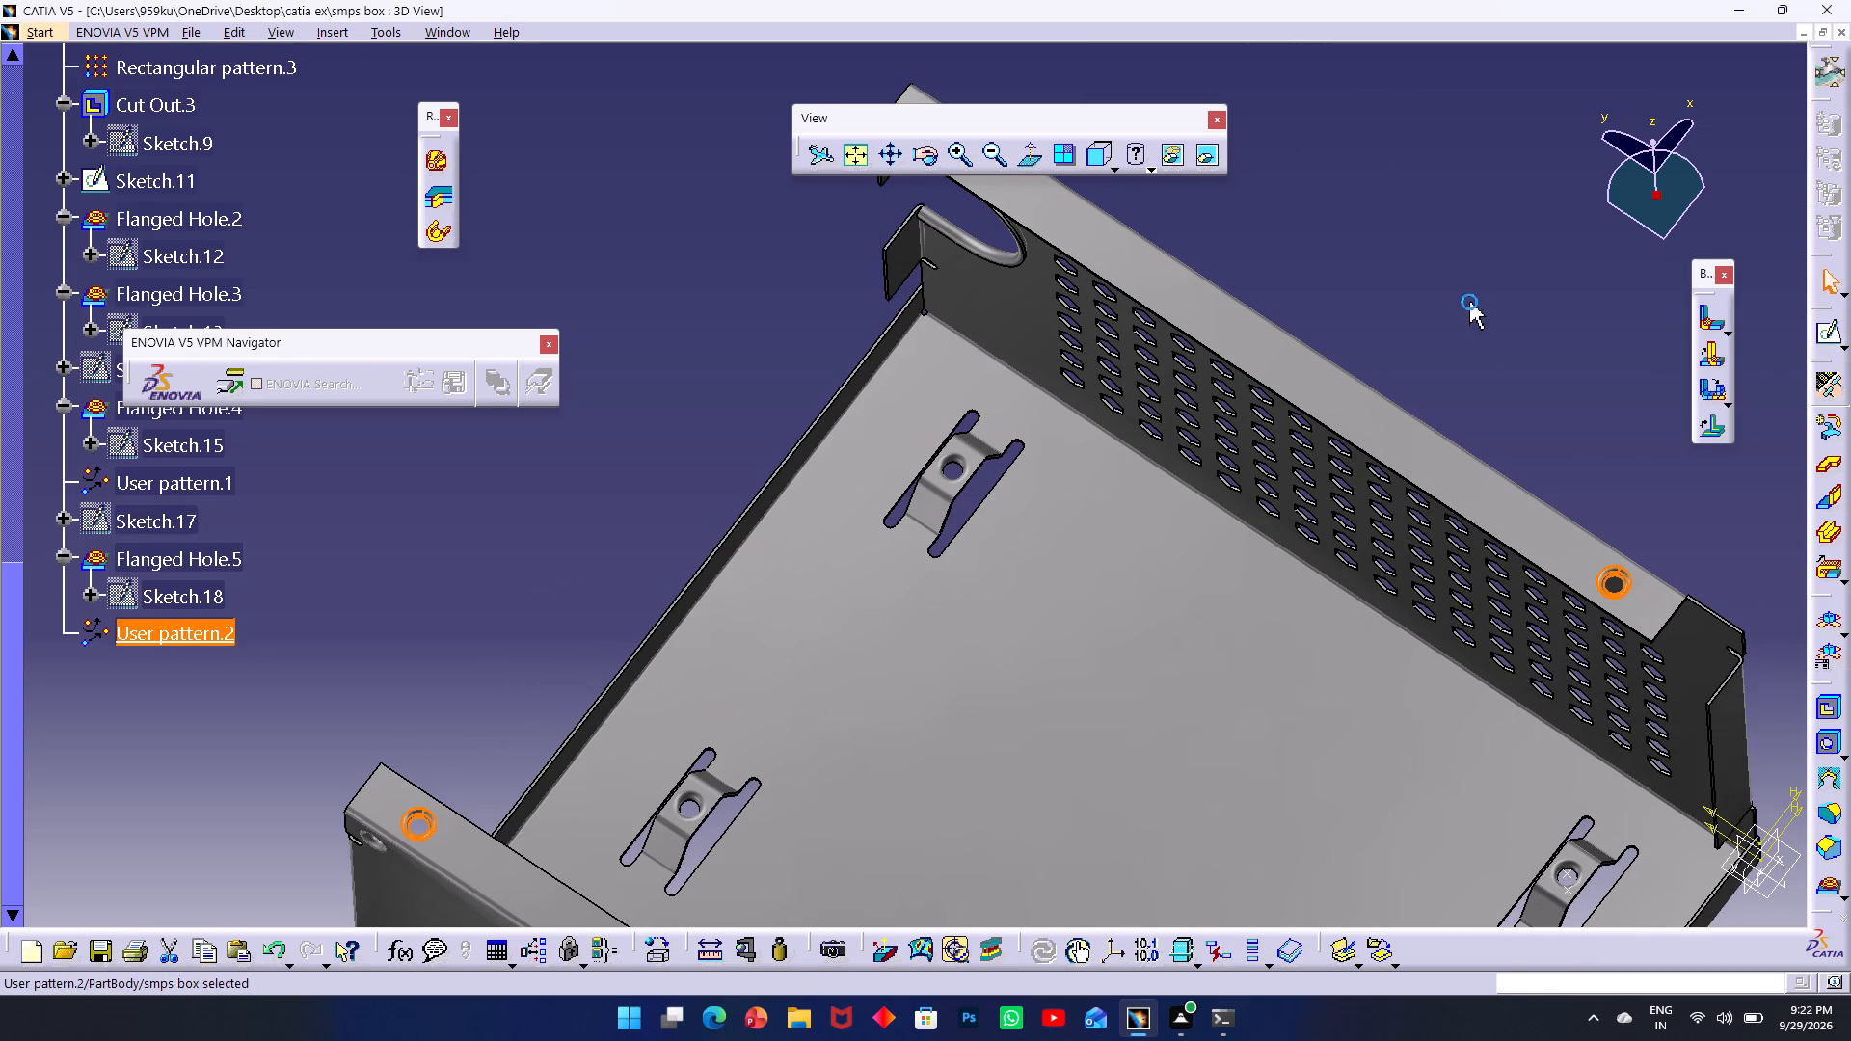
Examine the box from several sides, including the top-flange holes, the cutout wall and the perforated wall.
{"action": "middle_click_drag", "start_coordinate": [821, 802], "coordinate": [719, 350]}
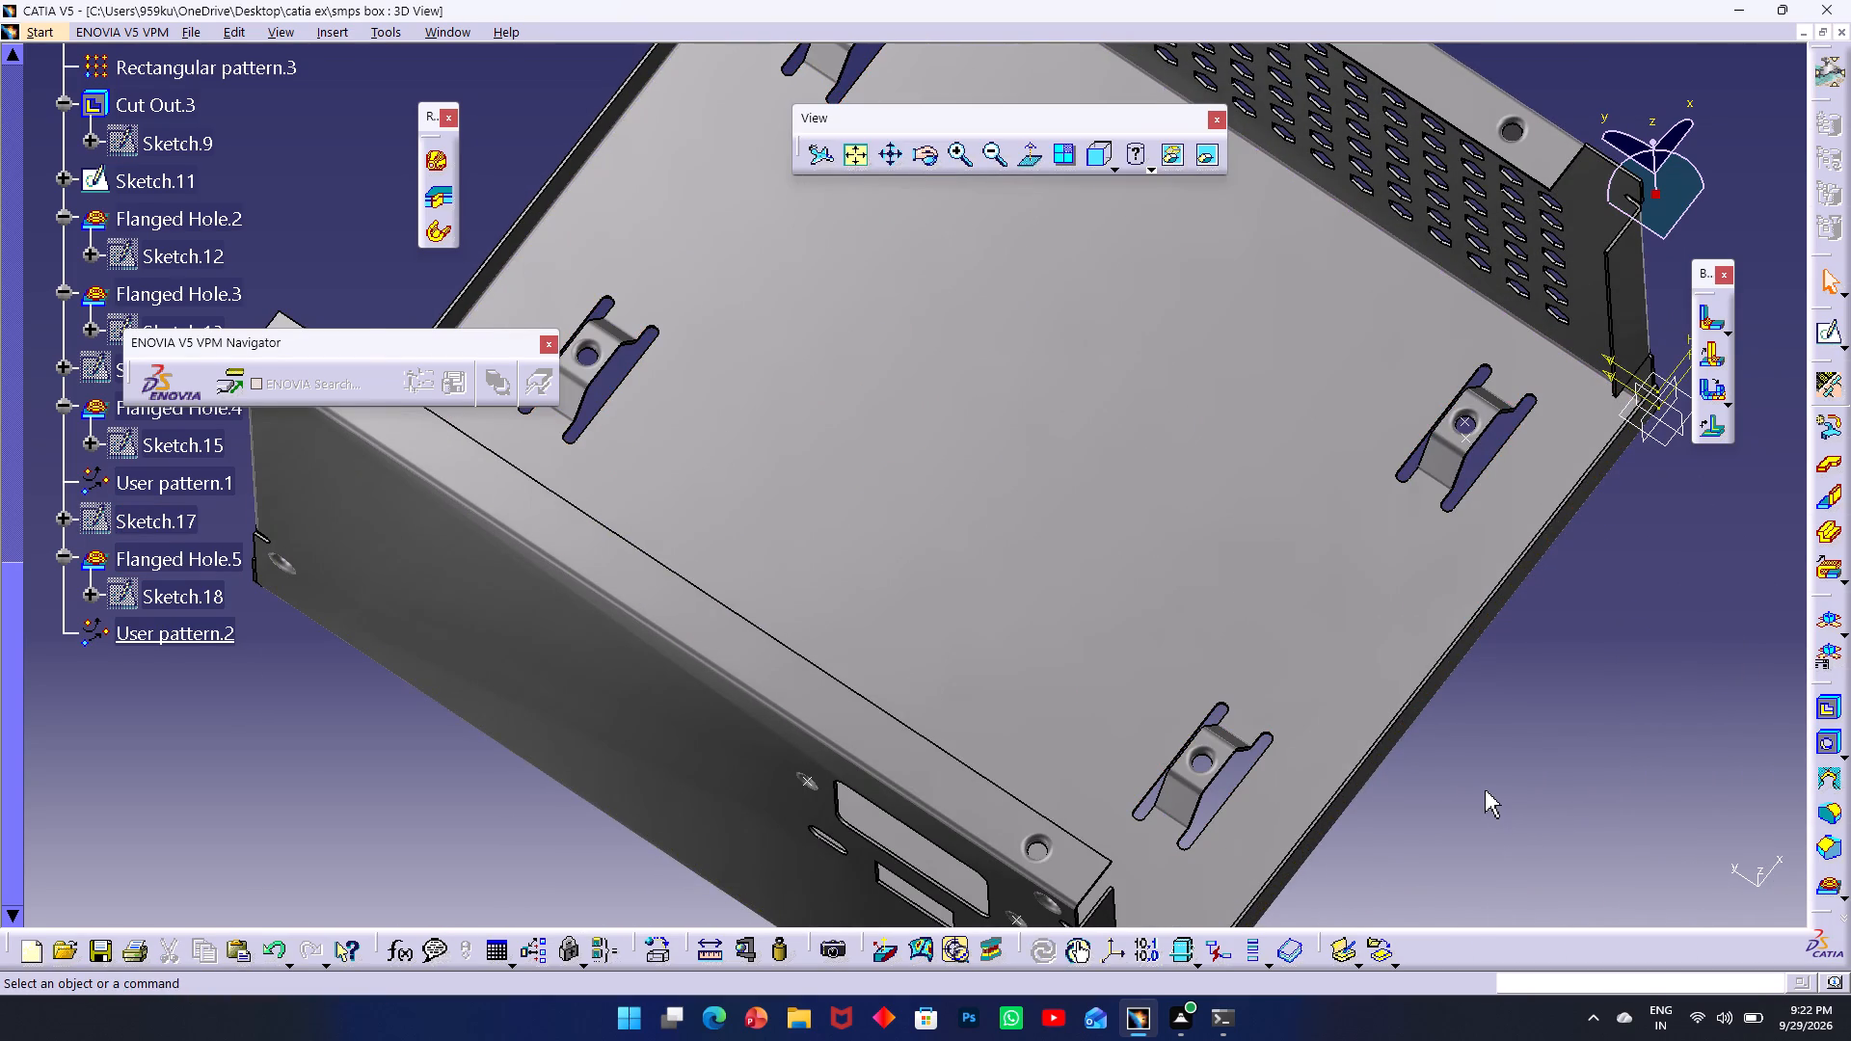
{"action": "middle_click_drag", "start_coordinate": [1481, 786], "coordinate": [1498, 871], "text": "ctrl"}
{"action": "middle_click_drag", "start_coordinate": [1419, 670], "coordinate": [1391, 666]}
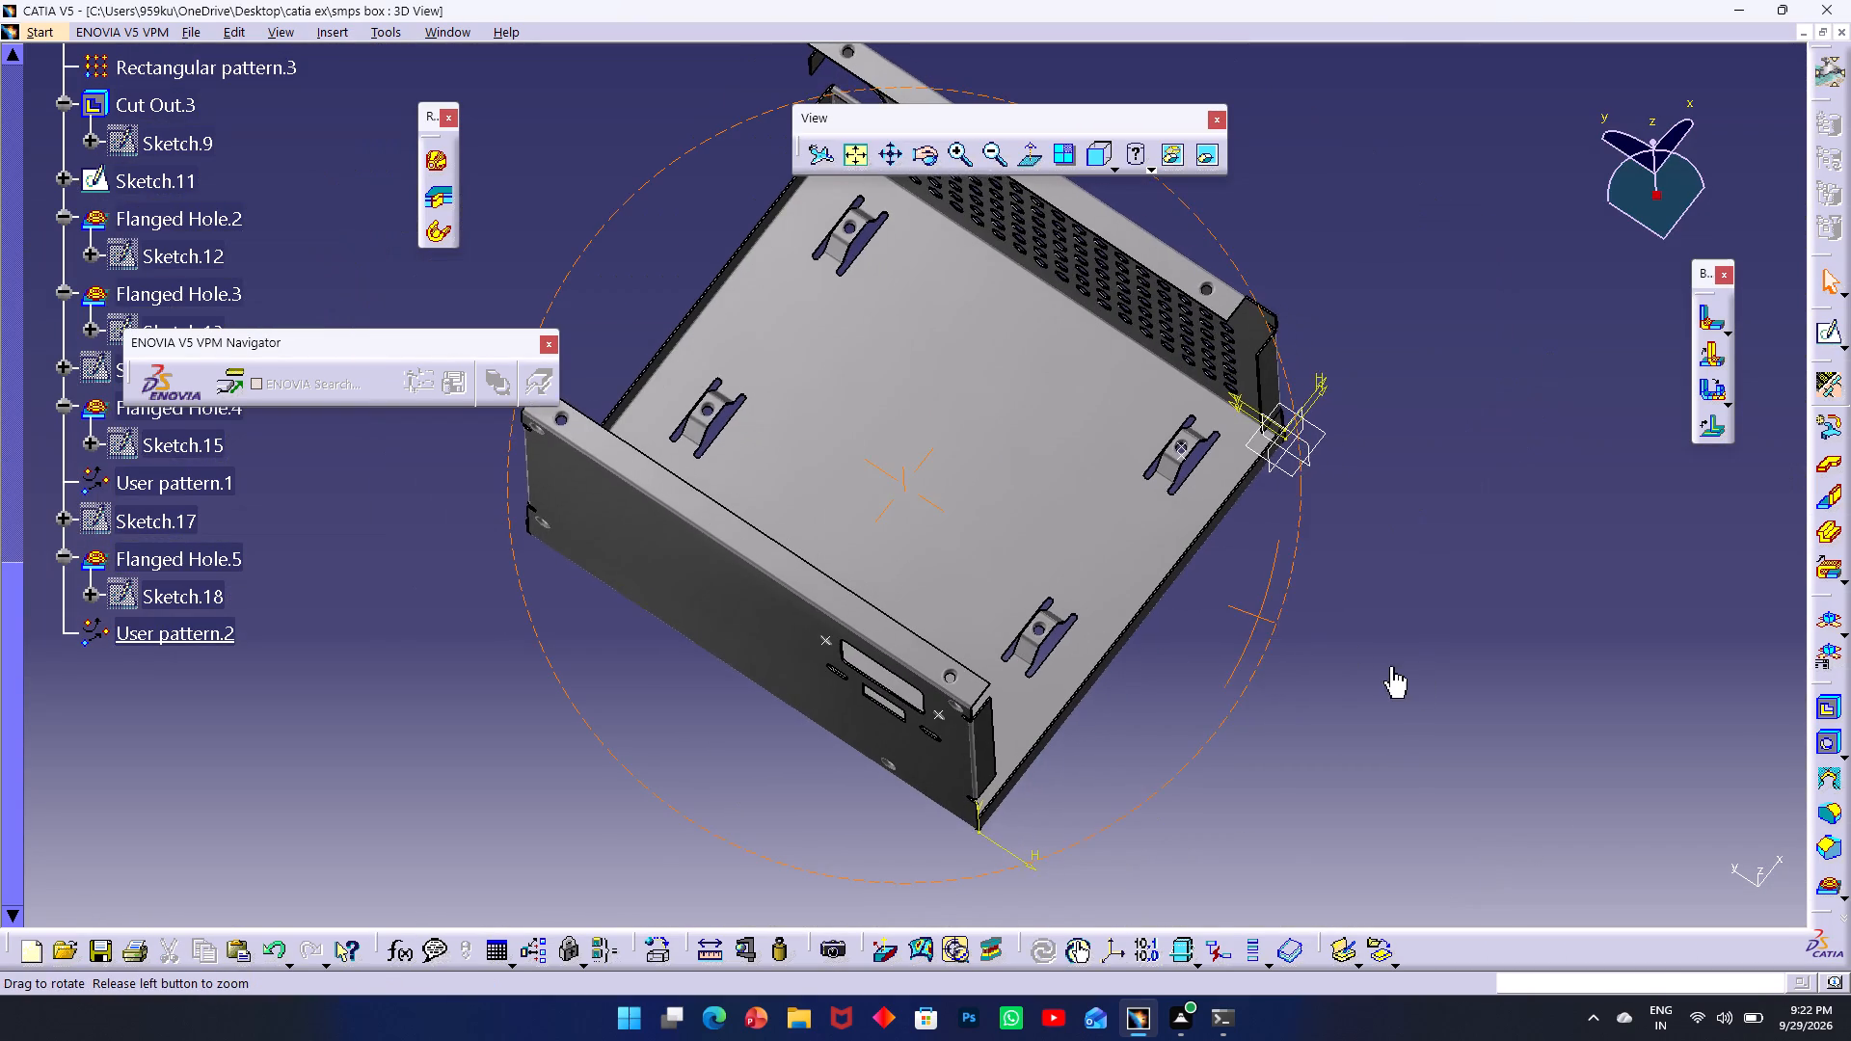
{"action": "middle_click_drag", "start_coordinate": [1391, 666], "coordinate": [1181, 543]}
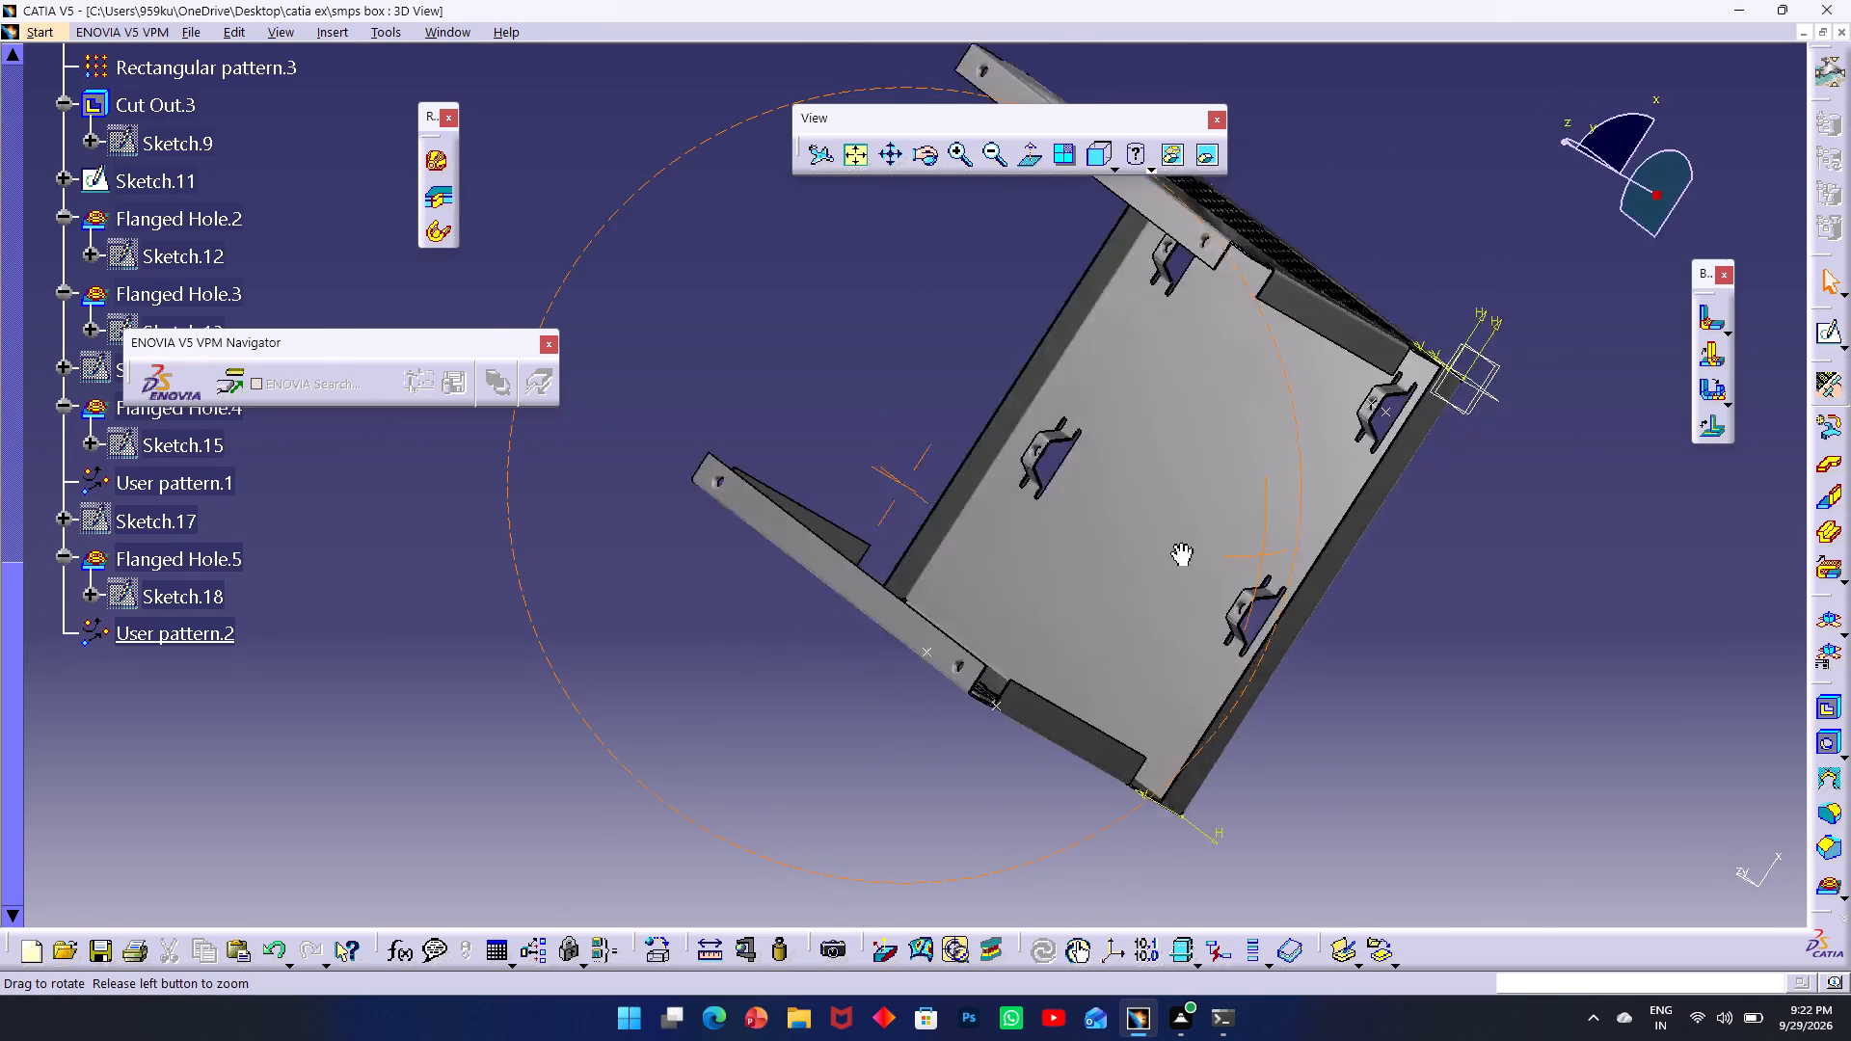
{"action": "middle_click_drag", "start_coordinate": [1181, 543], "coordinate": [998, 185]}
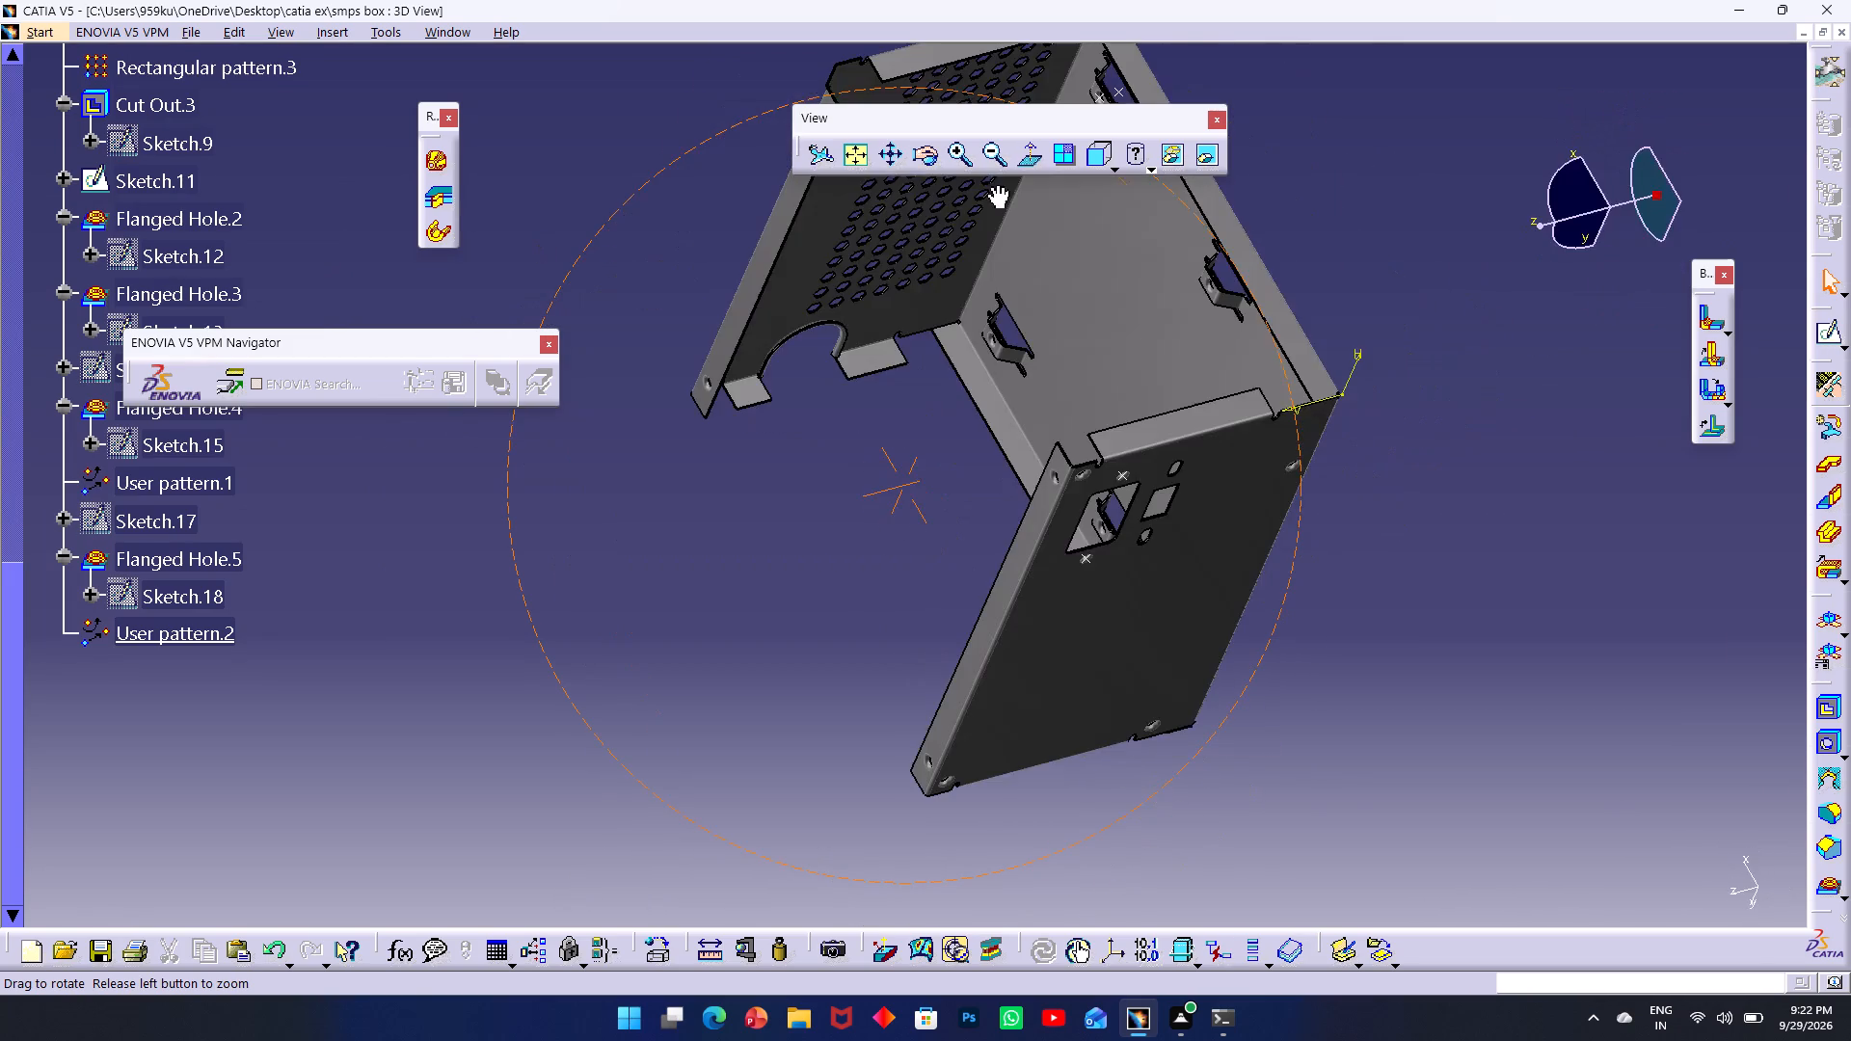
{"action": "middle_click_drag", "start_coordinate": [998, 185], "coordinate": [1342, 408]}
{"action": "middle_click_drag", "start_coordinate": [1079, 524], "coordinate": [979, 218], "text": "ctrl"}
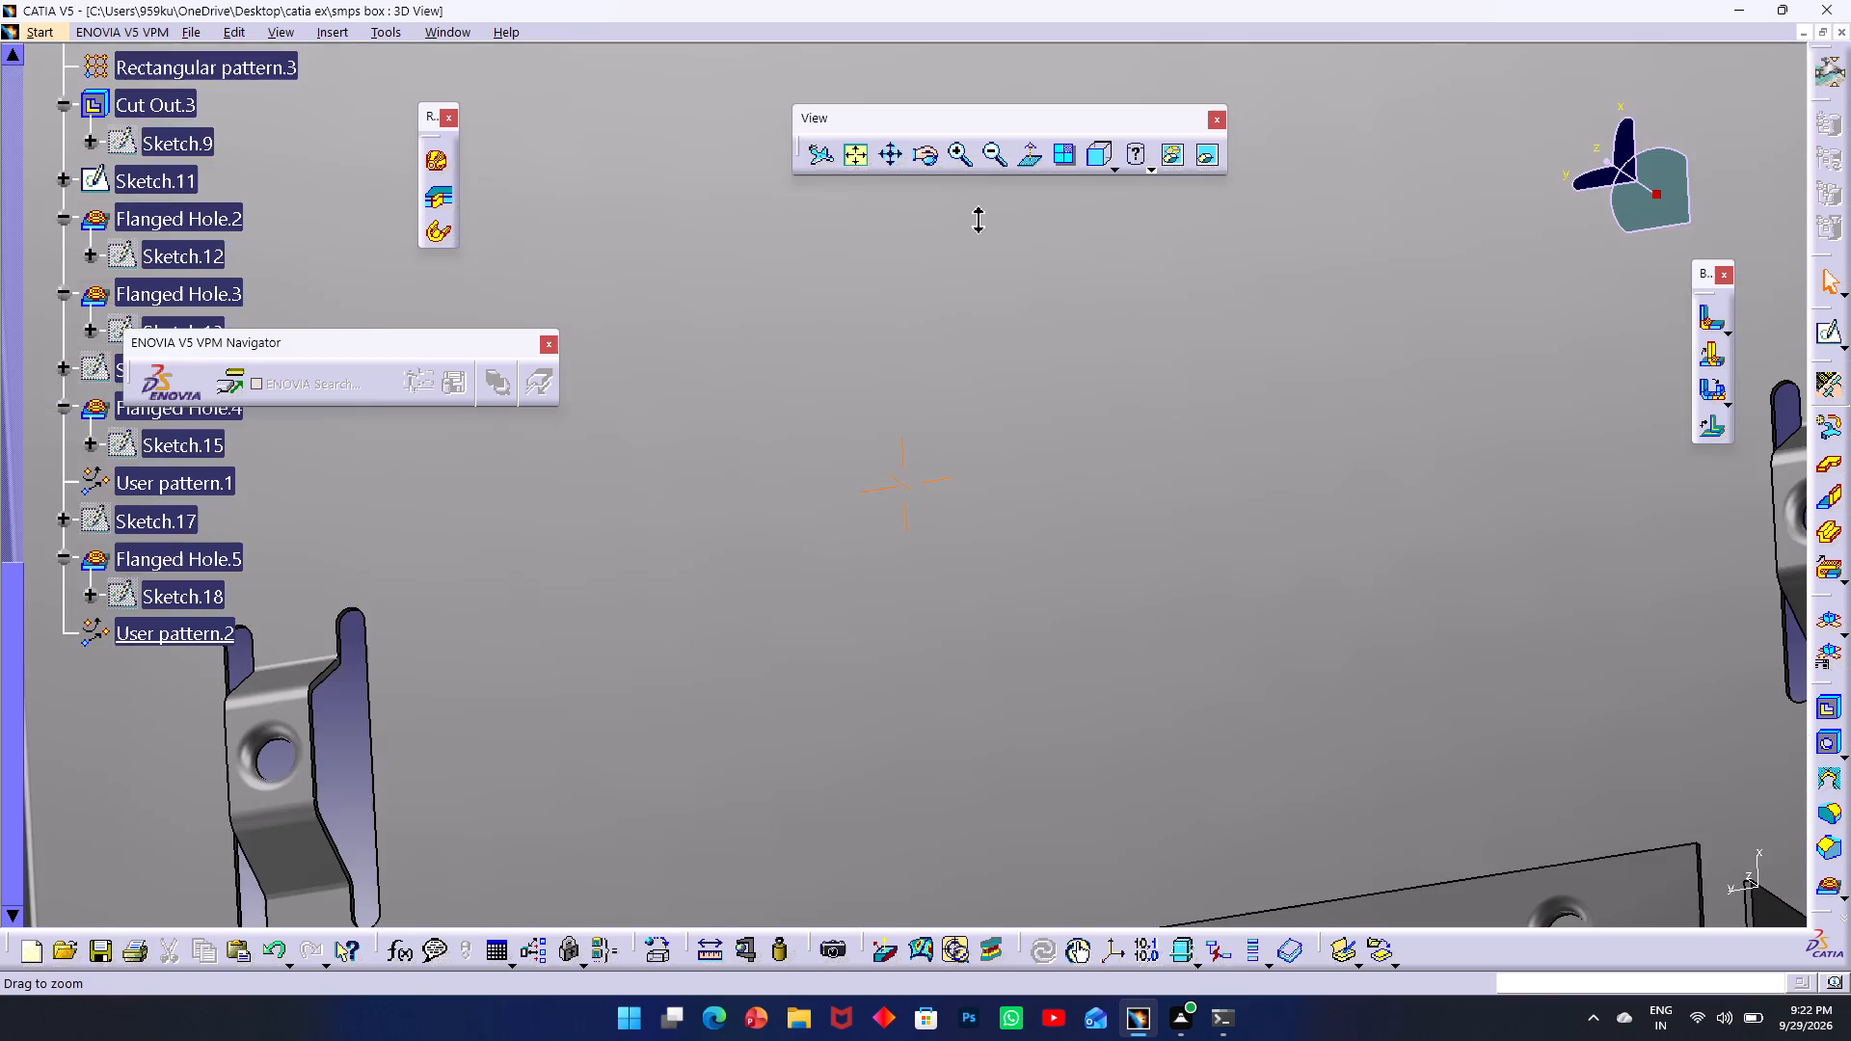
{"action": "middle_click_drag", "start_coordinate": [979, 218], "coordinate": [1030, 466], "text": "ctrl"}
{"action": "scroll", "coordinate": [1016, 453], "scroll_direction": "up", "scroll_amount": 1}
{"action": "middle_click_drag", "start_coordinate": [885, 443], "coordinate": [871, 102]}
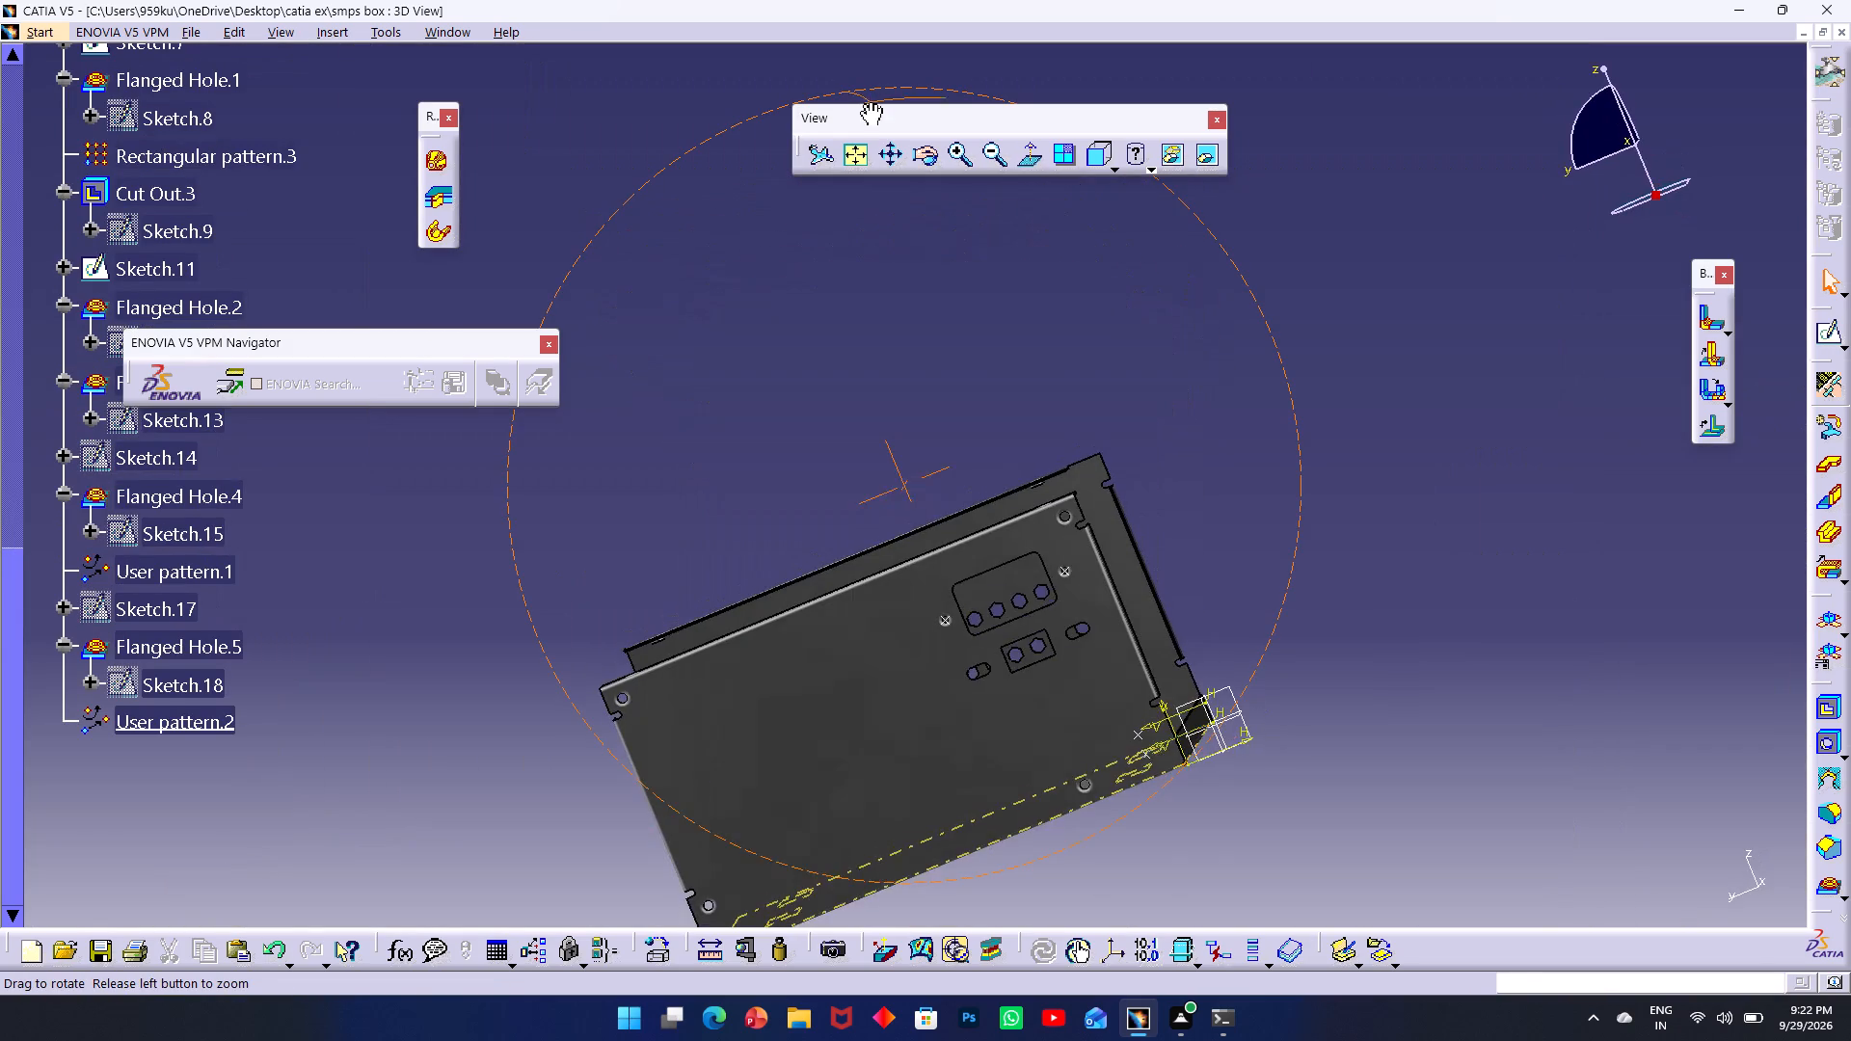
{"action": "middle_click_drag", "start_coordinate": [871, 102], "coordinate": [871, 103]}
{"action": "middle_click_drag", "start_coordinate": [963, 458], "coordinate": [924, 413], "text": "ctrl"}
{"action": "middle_click_drag", "start_coordinate": [1053, 553], "coordinate": [847, 844]}
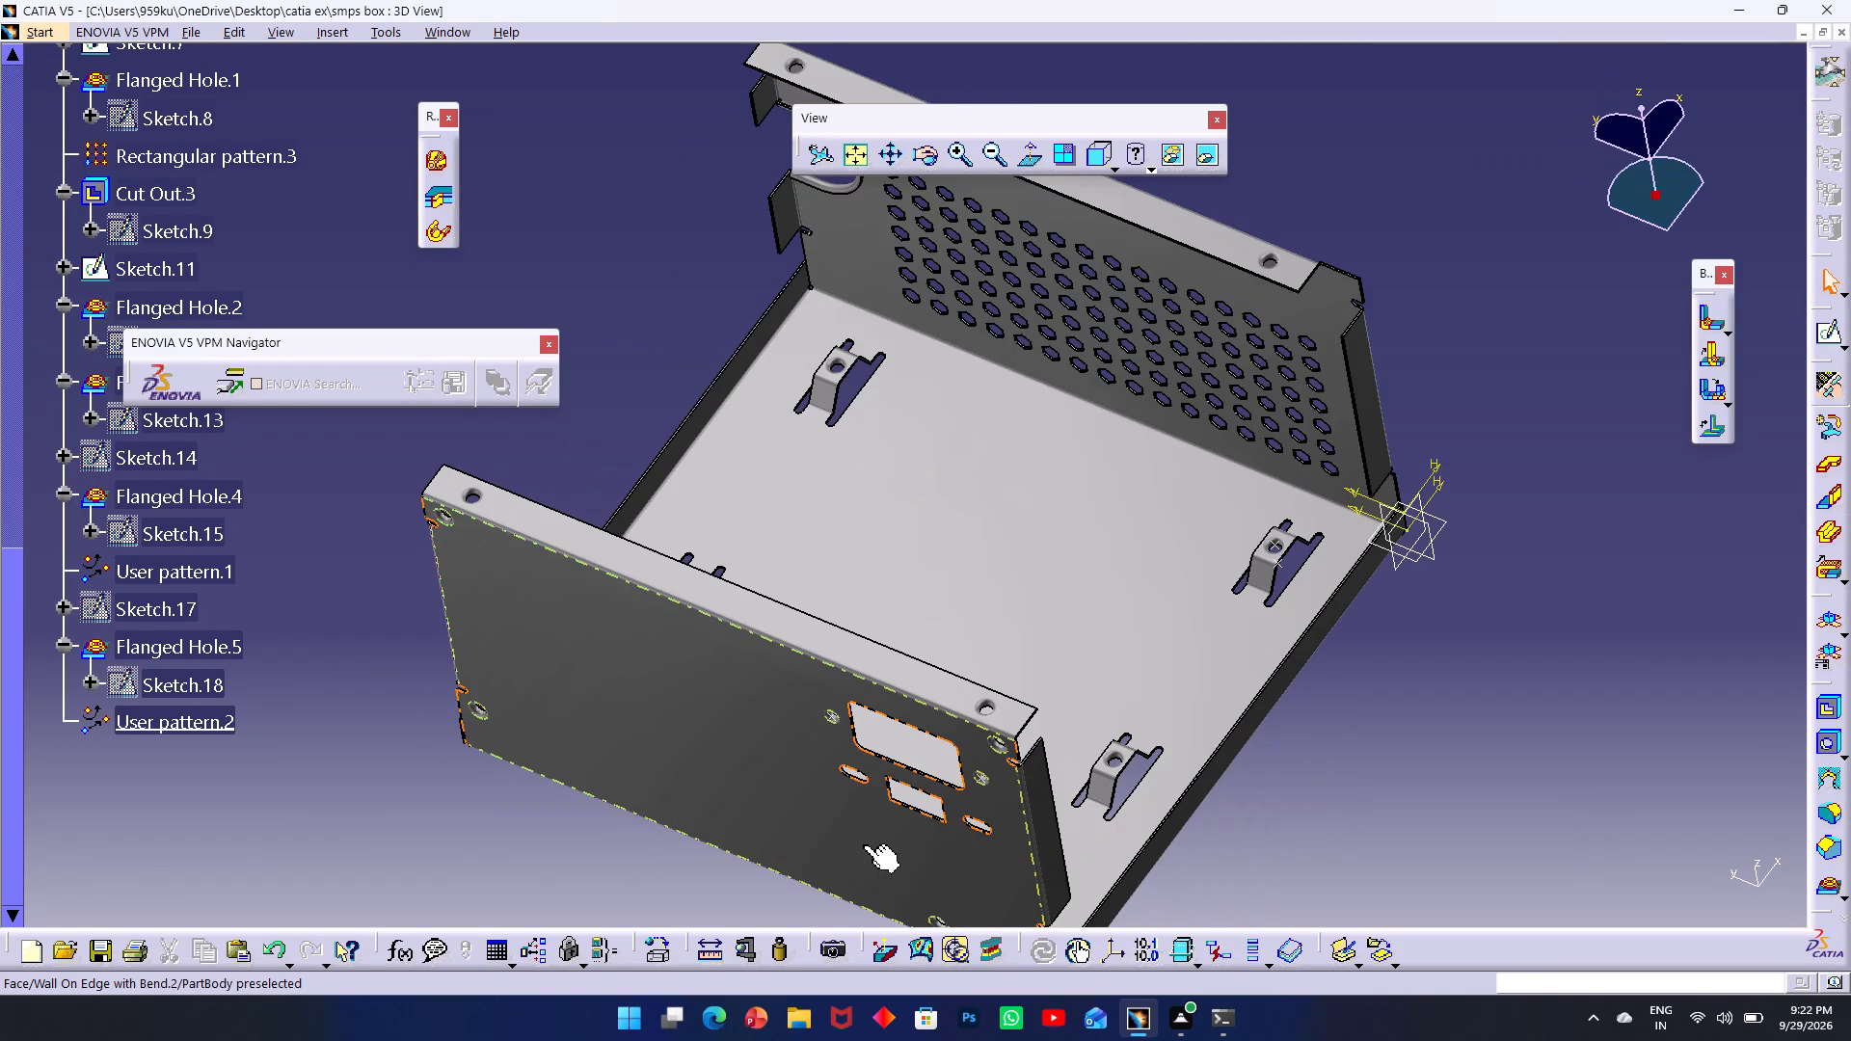
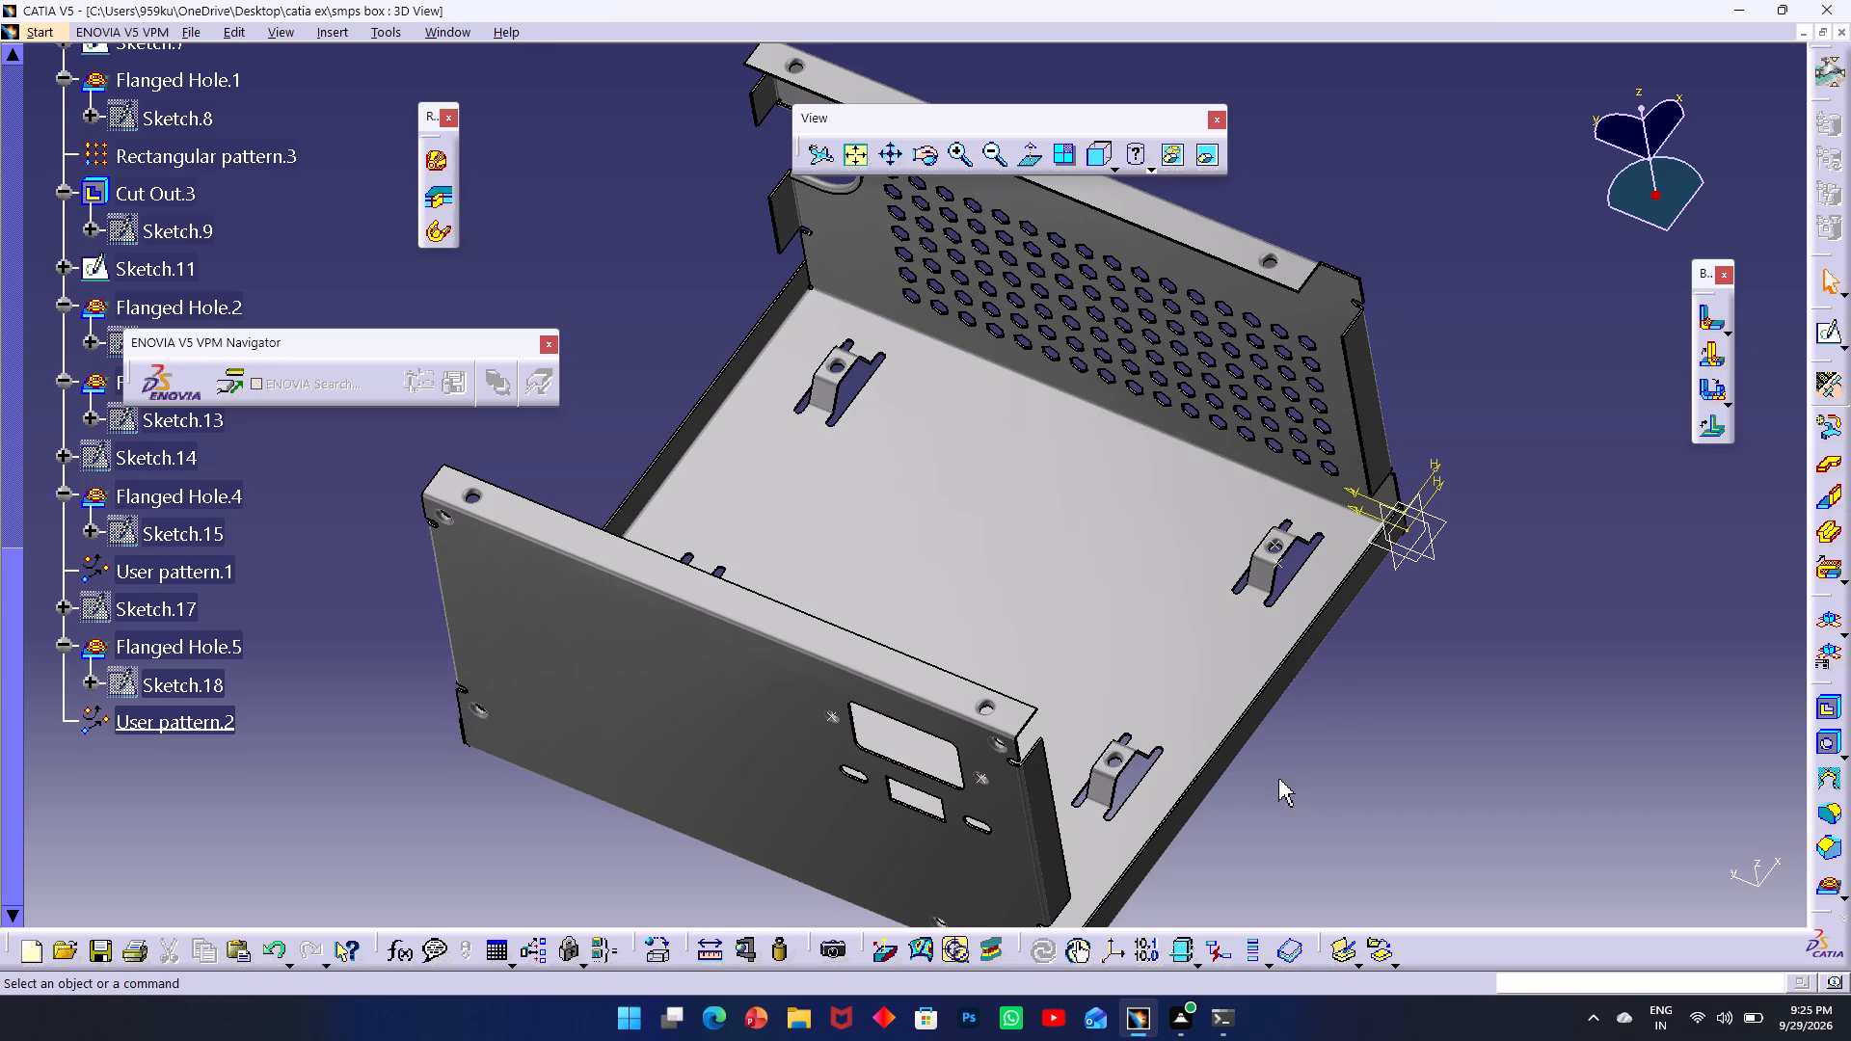
Start a new sketch on the outer face of the side wall with the rectangular cutouts.
{"action": "middle_click_drag", "start_coordinate": [1274, 776], "coordinate": [1257, 633]}
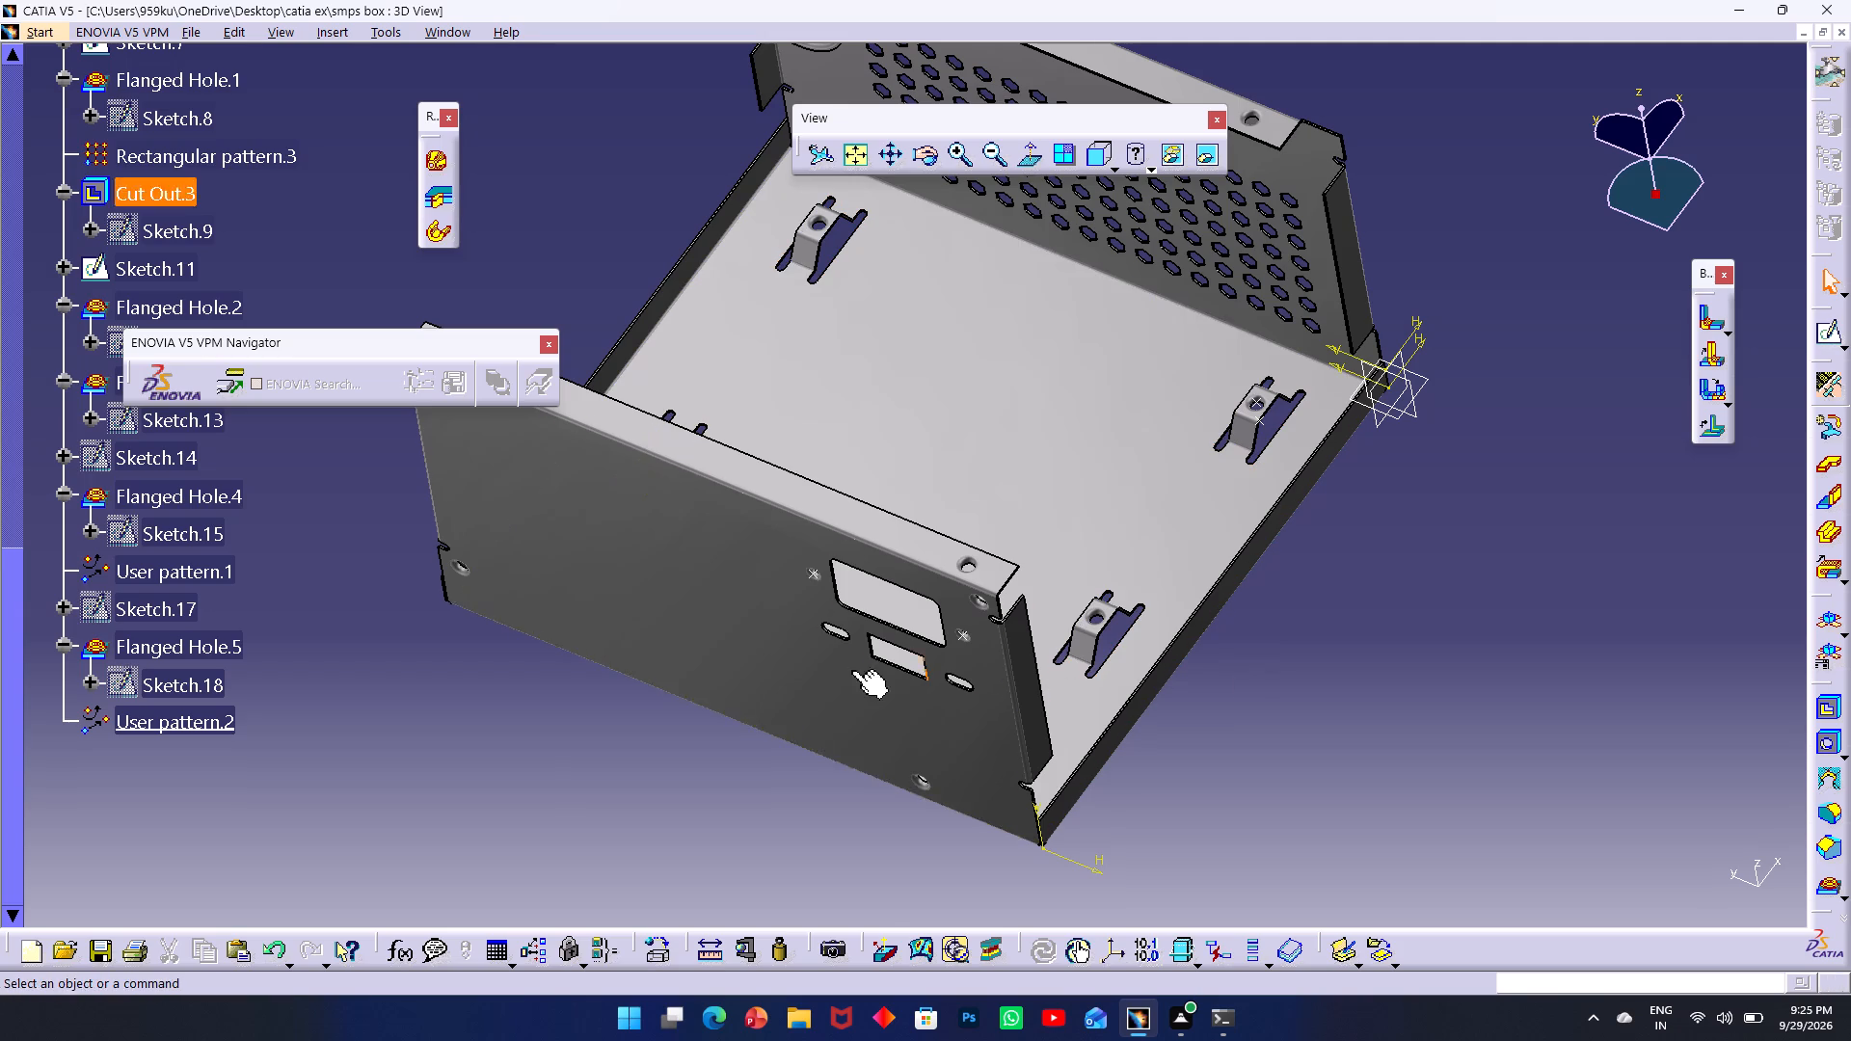
{"action": "left_click", "coordinate": [751, 626]}
{"action": "left_click", "coordinate": [1837, 330]}
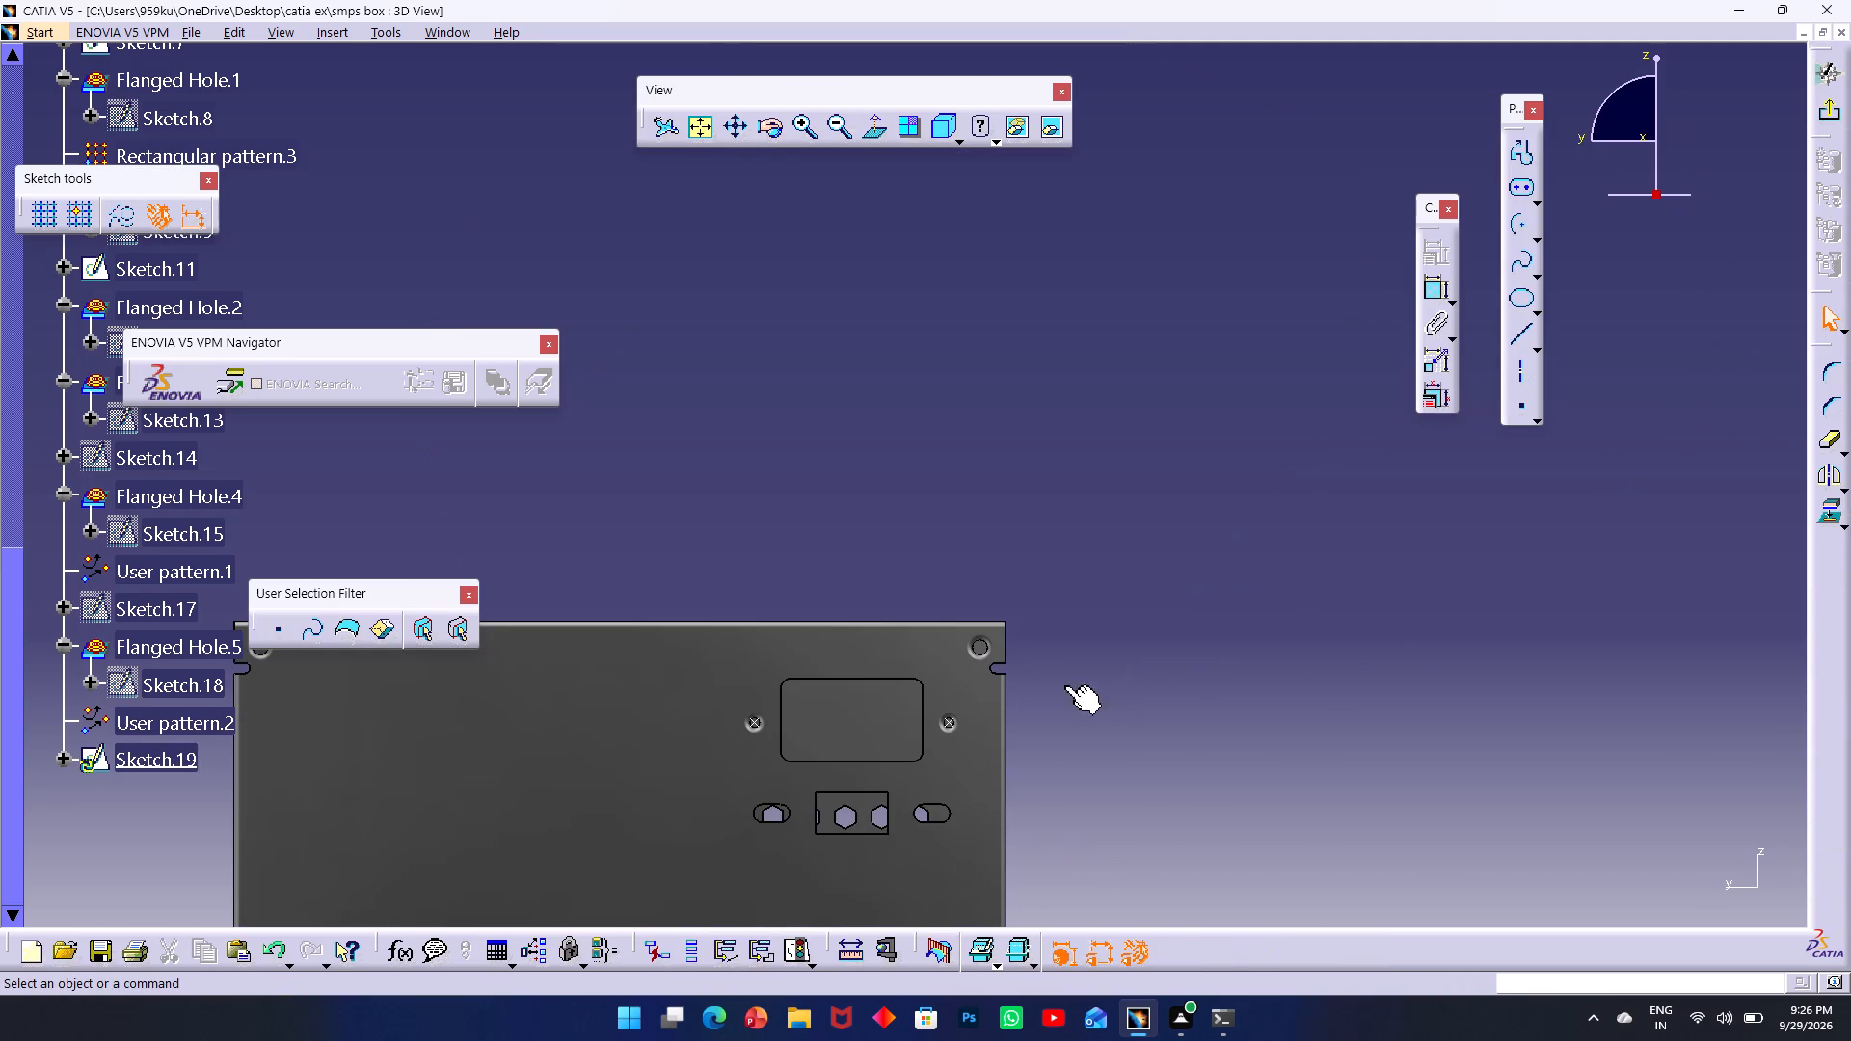
Sketch a horizontal axis from about H -157 to H -95 mm at V 44 mm, and a vertical axis upward from its end.
{"action": "middle_click_drag", "start_coordinate": [1065, 686], "coordinate": [1343, 355]}
{"action": "middle_click_drag", "start_coordinate": [1108, 479], "coordinate": [1175, 555]}
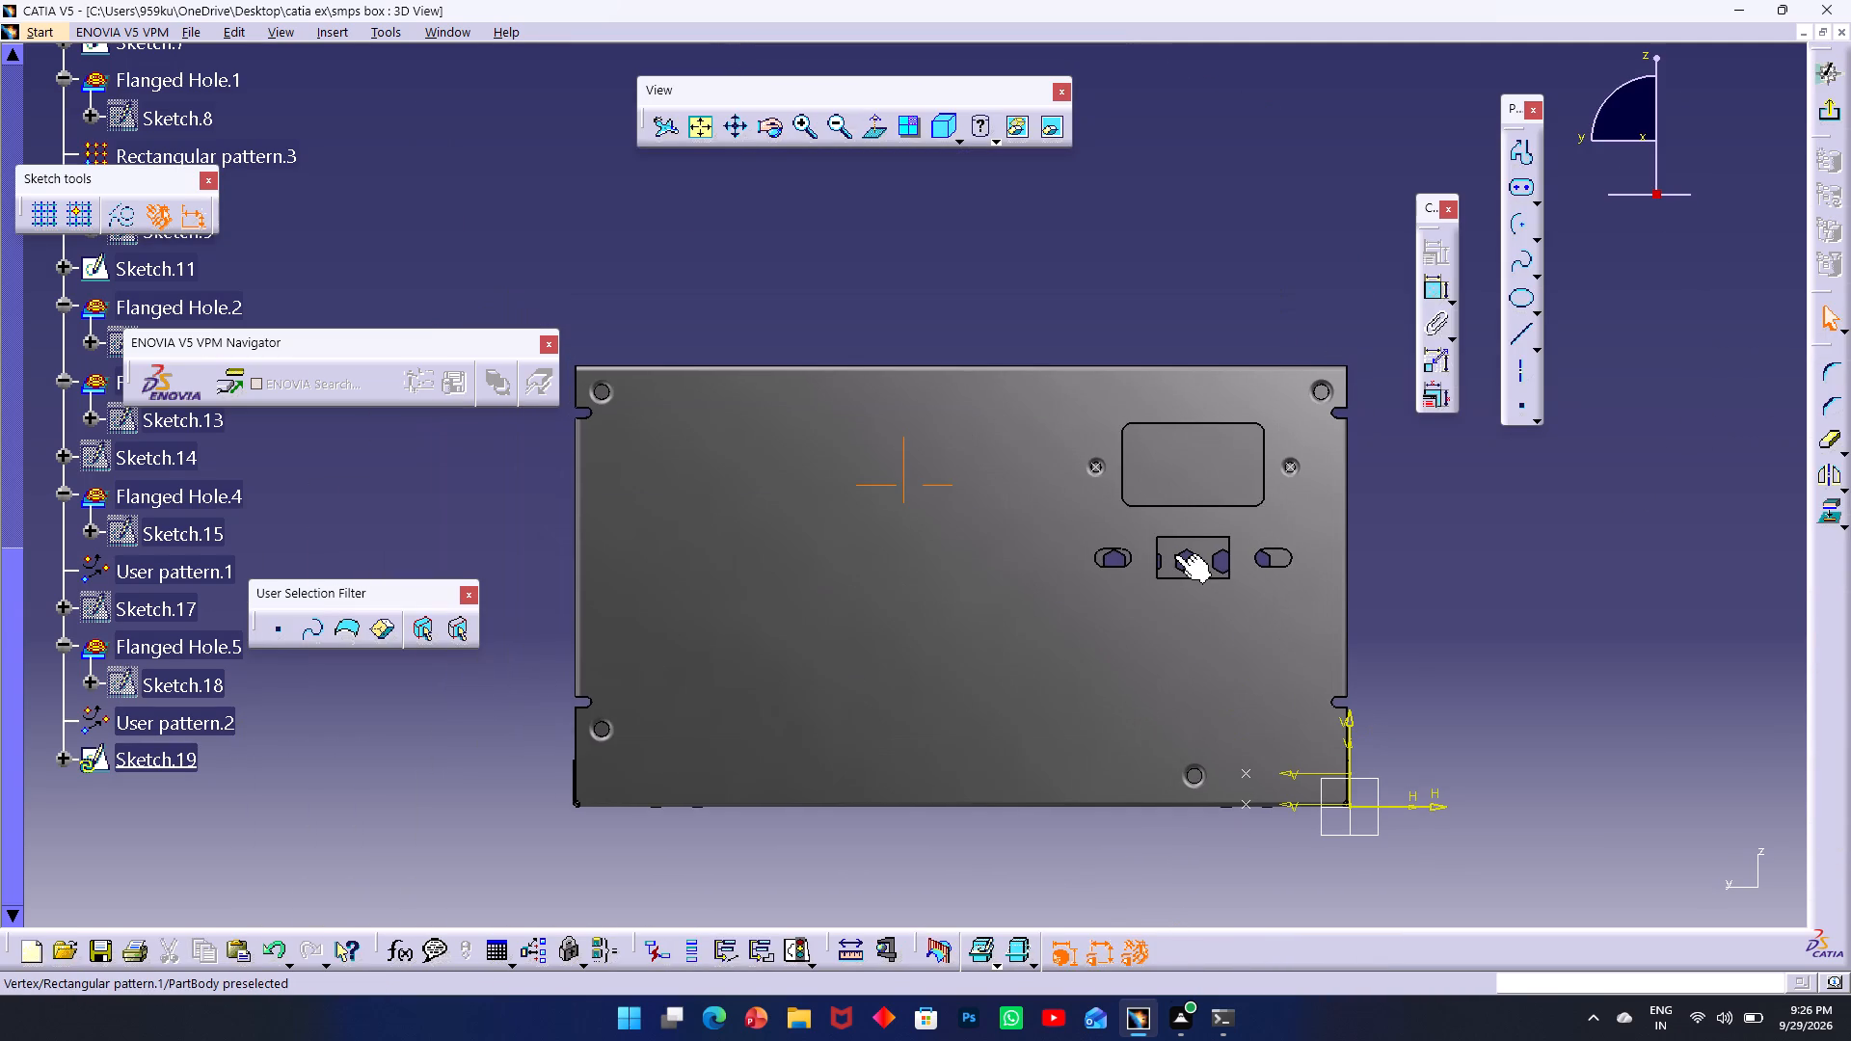
{"action": "left_click", "coordinate": [1529, 367]}
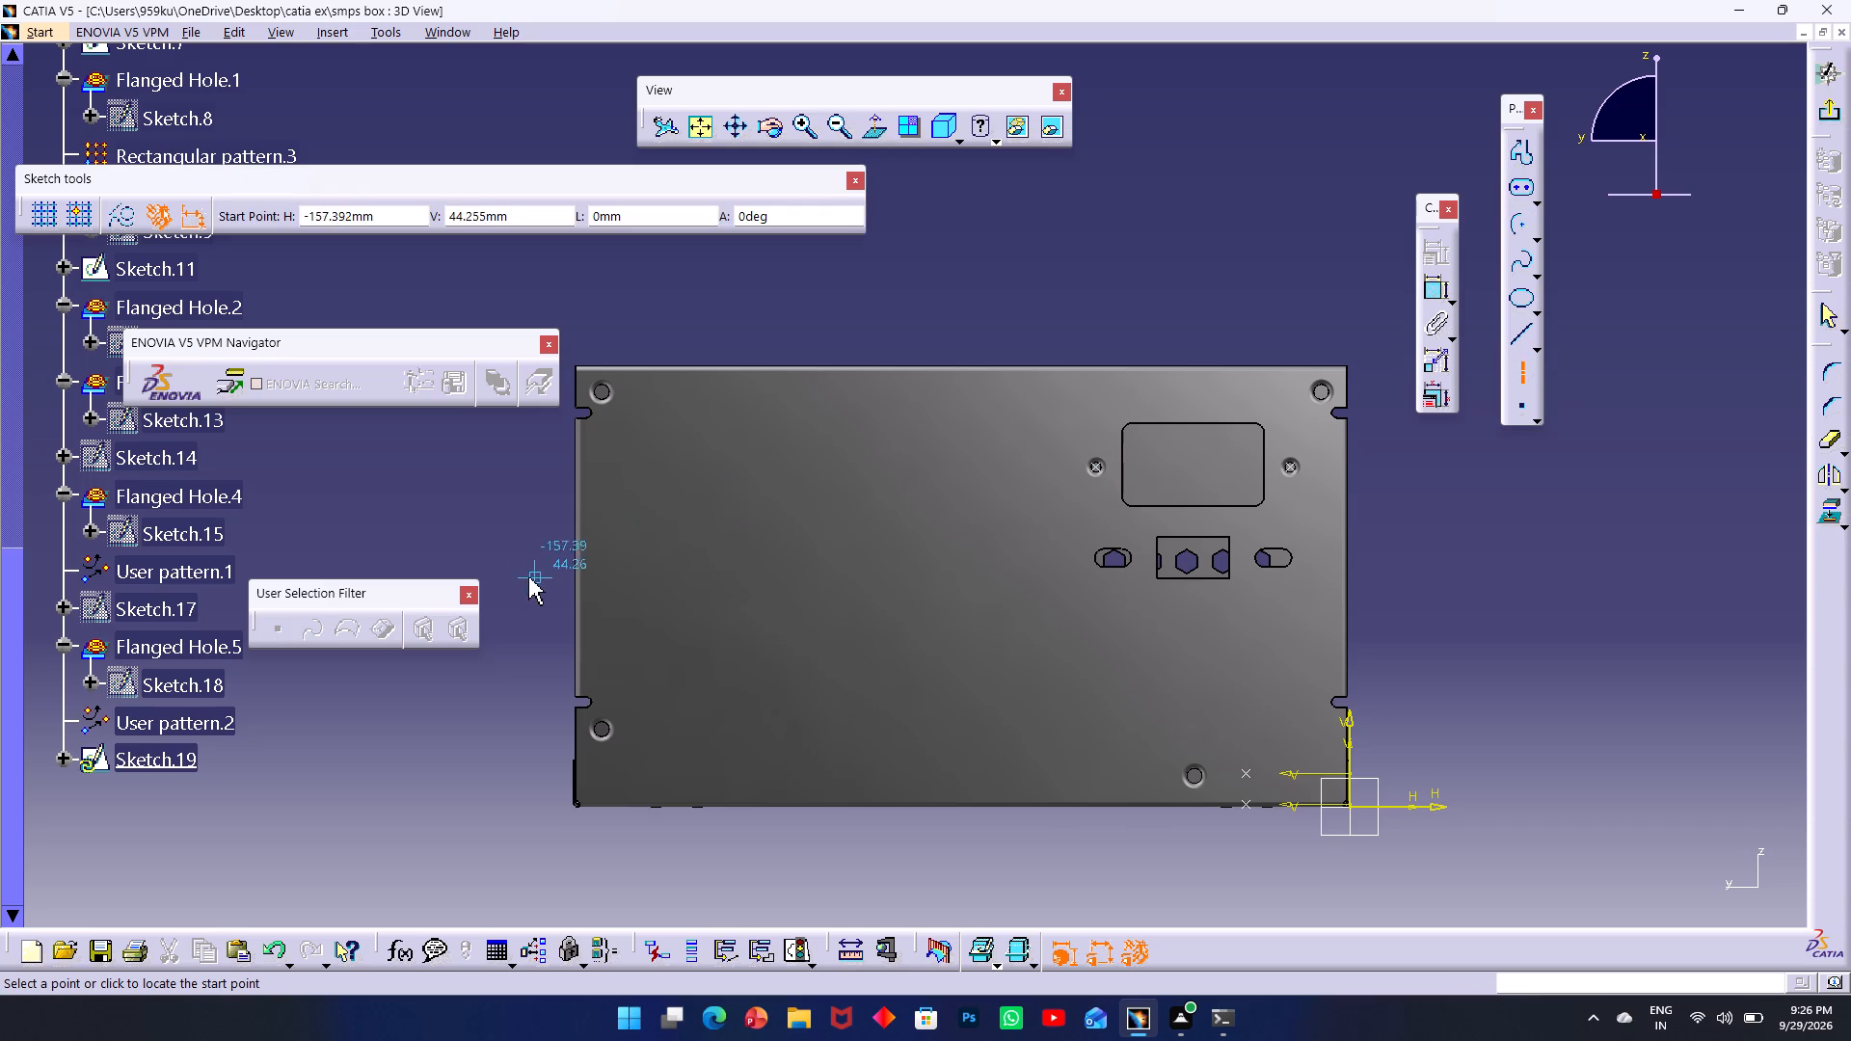
{"action": "left_click", "coordinate": [517, 578]}
{"action": "left_click", "coordinate": [859, 574]}
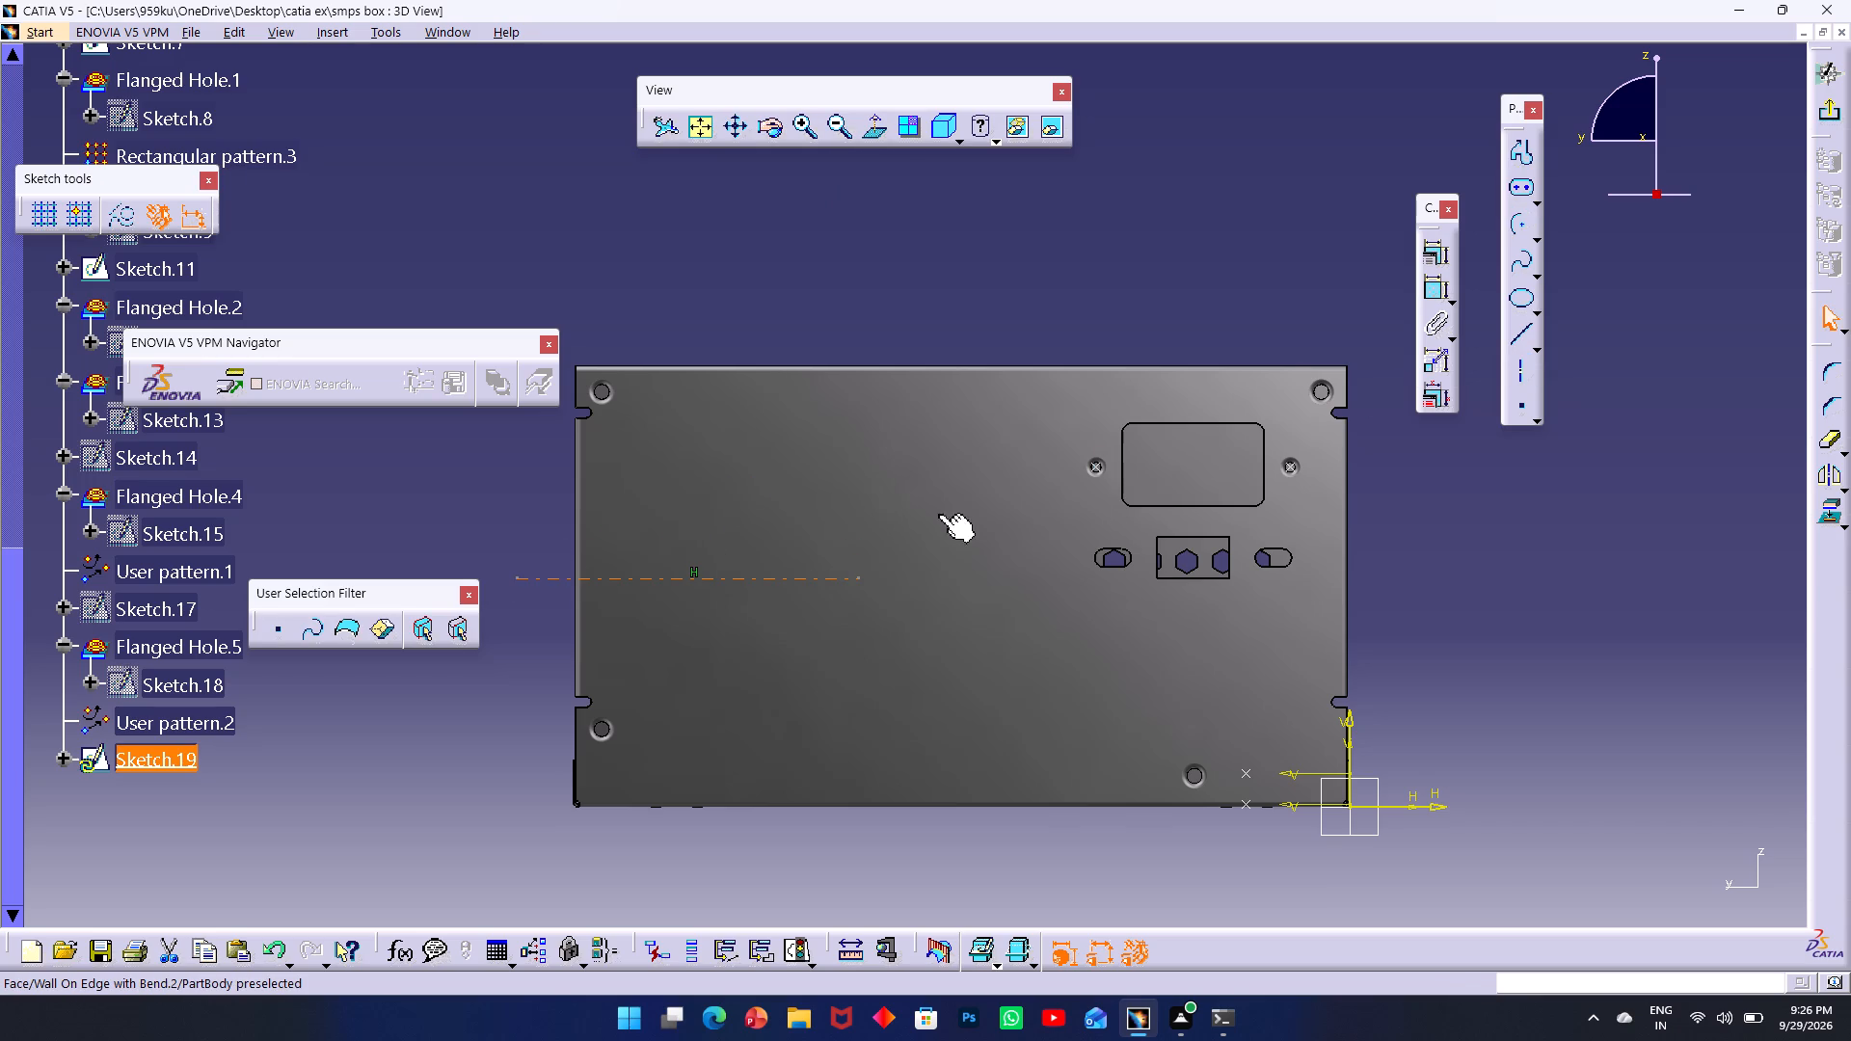
{"action": "left_click", "coordinate": [1520, 372]}
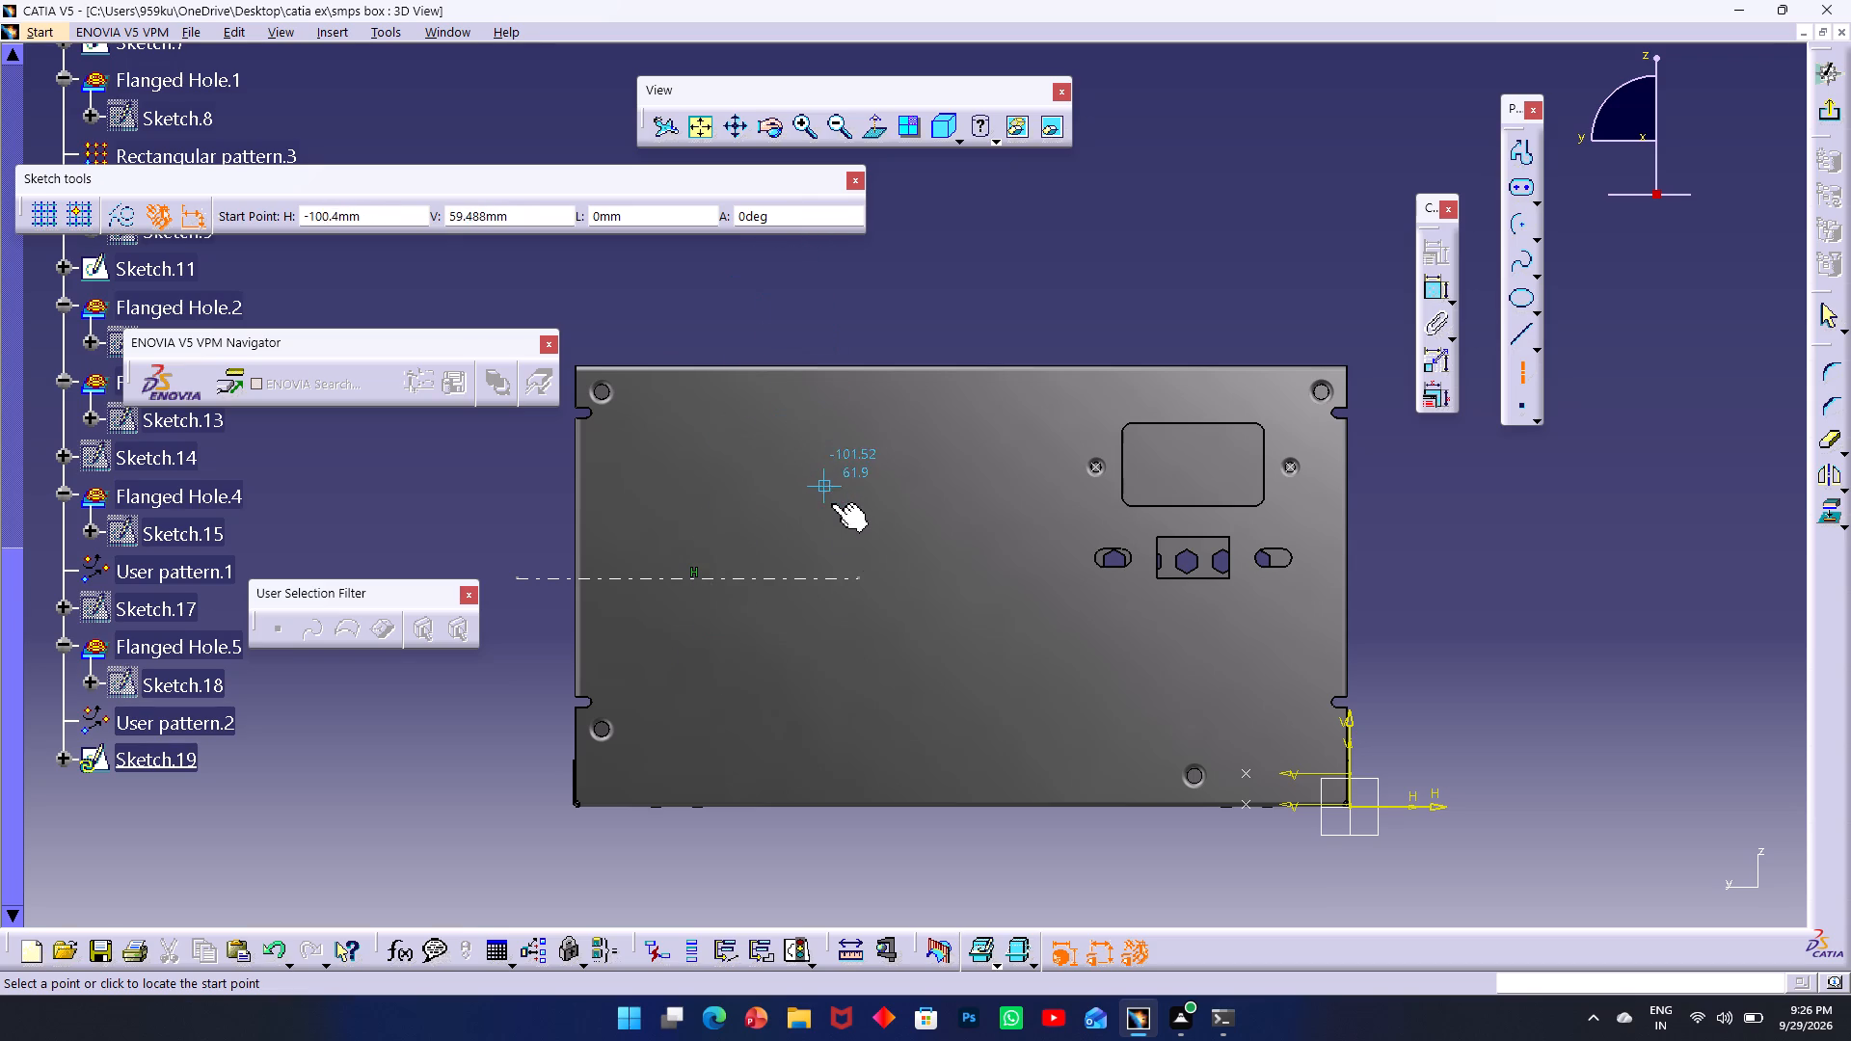
{"action": "left_click", "coordinate": [858, 579]}
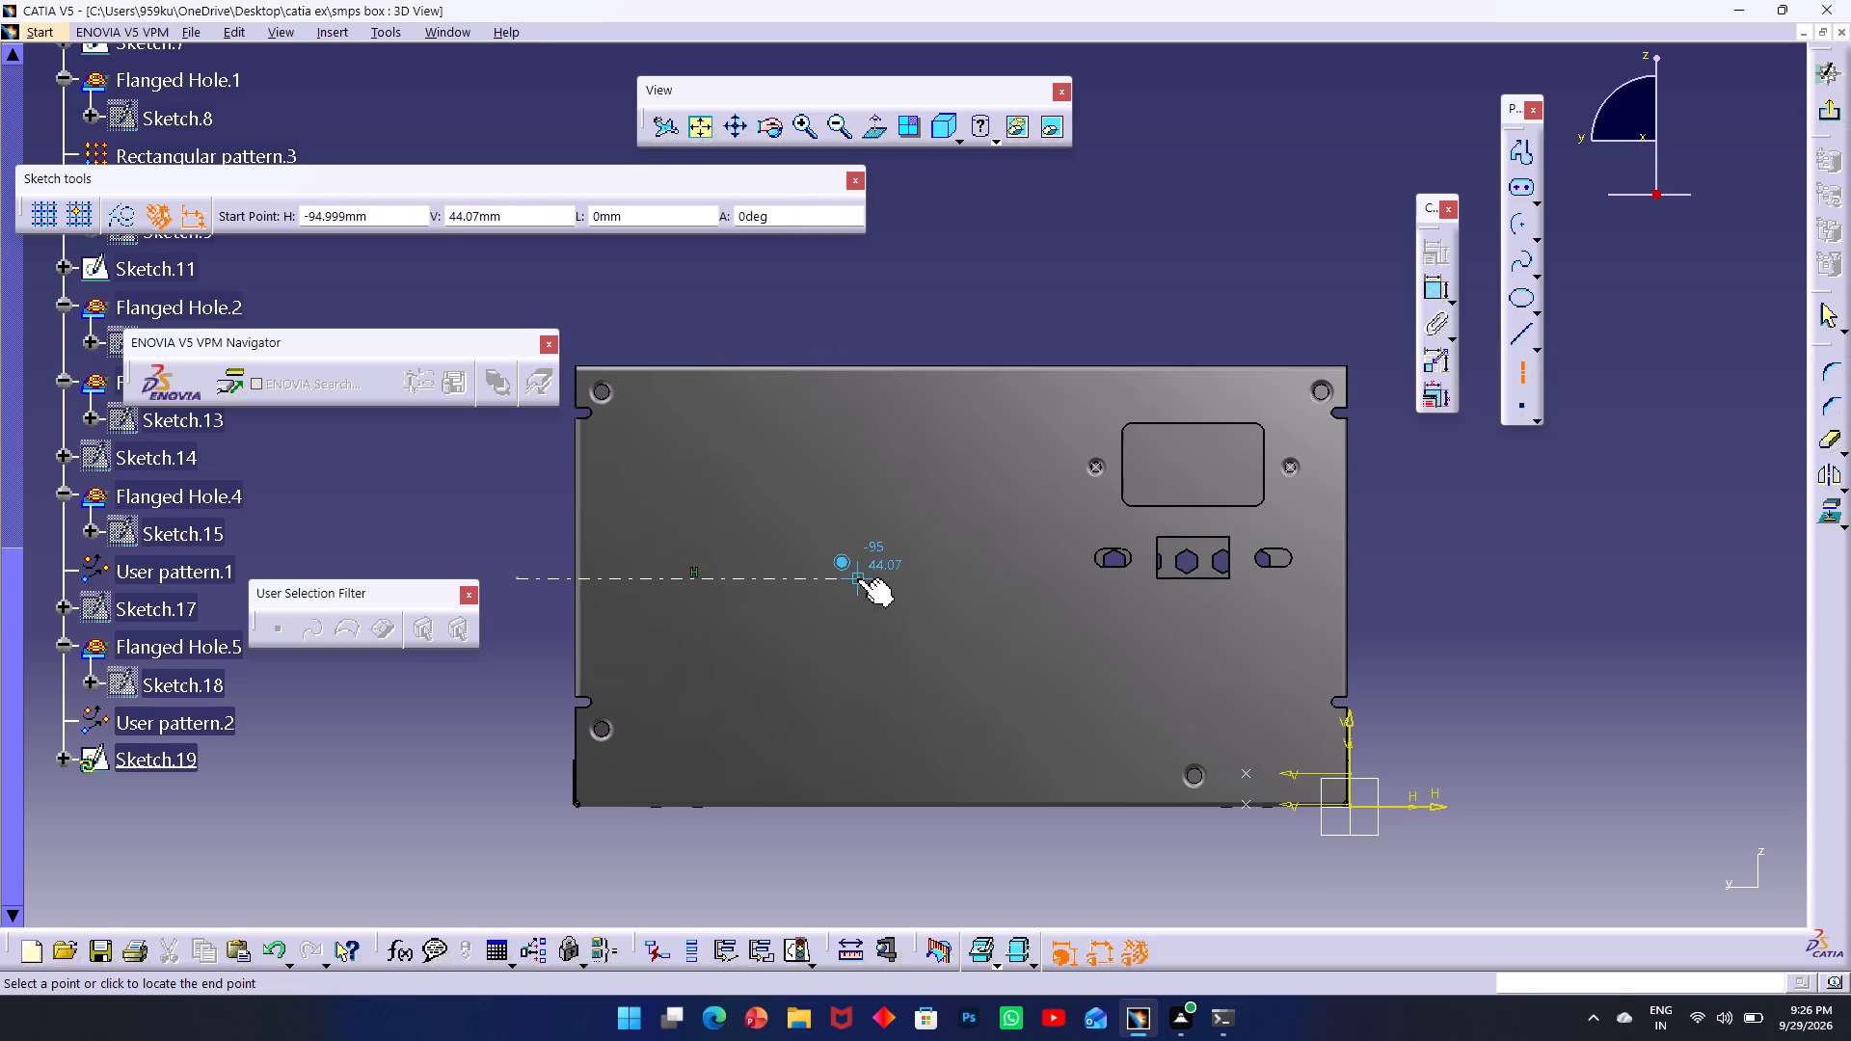
{"action": "left_click", "coordinate": [858, 299]}
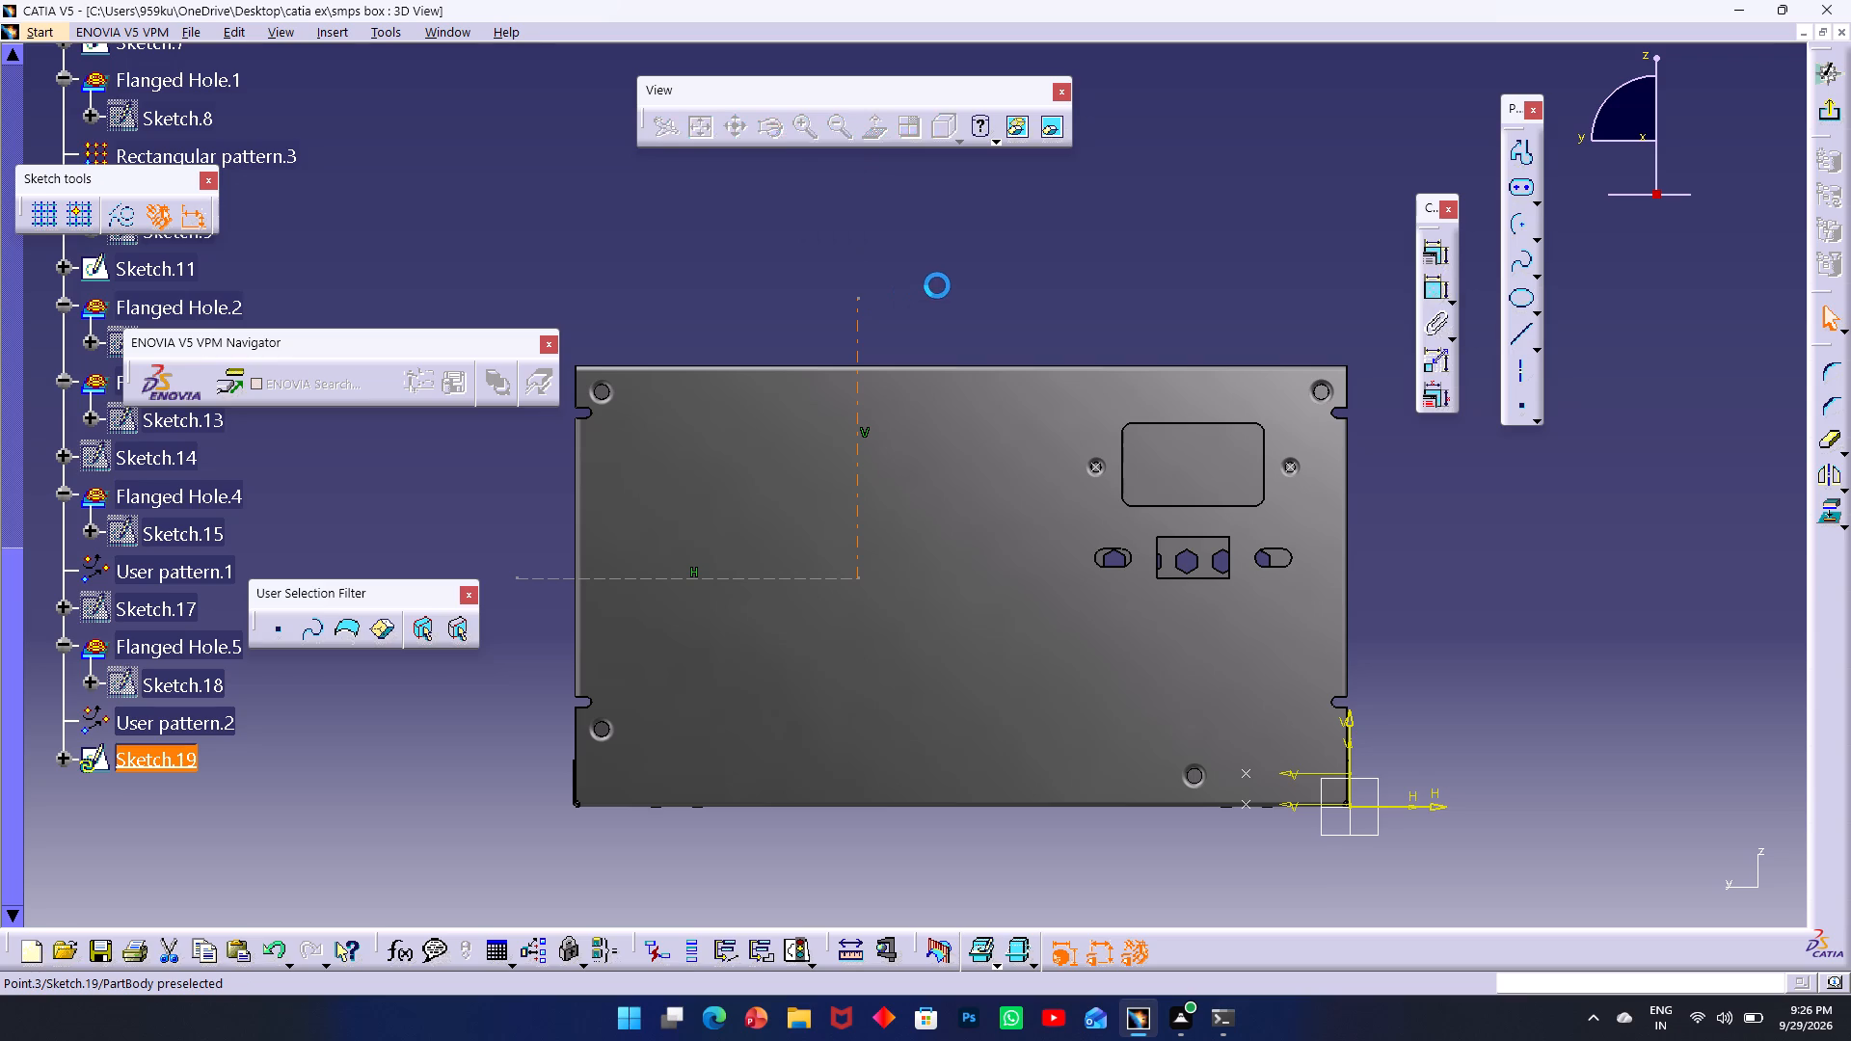
{"action": "key", "text": "Escape"}
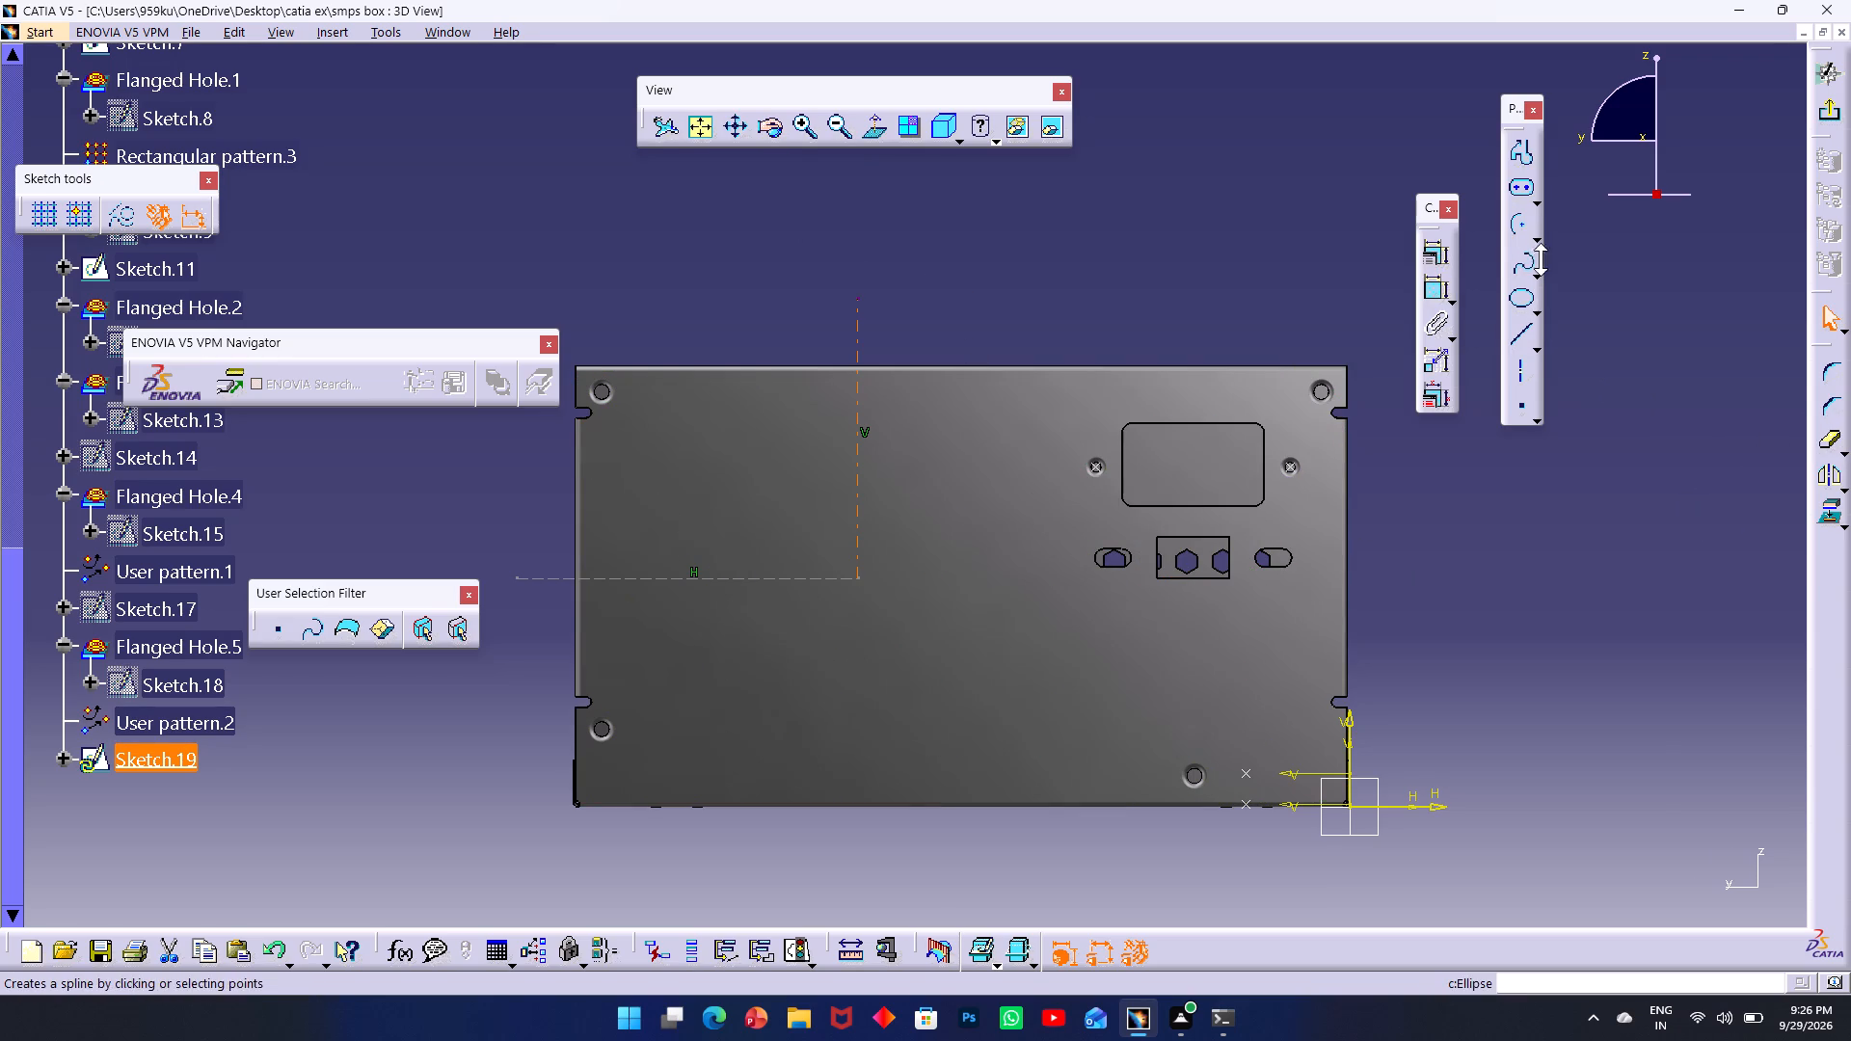
Sketch a cylindrical elongated hole centred on the axes' intersection, with about 27 mm centreline radius and 3.4 mm end radius, in the upper quadrant.
{"action": "left_click", "coordinate": [1538, 206]}
{"action": "left_click", "coordinate": [1704, 238]}
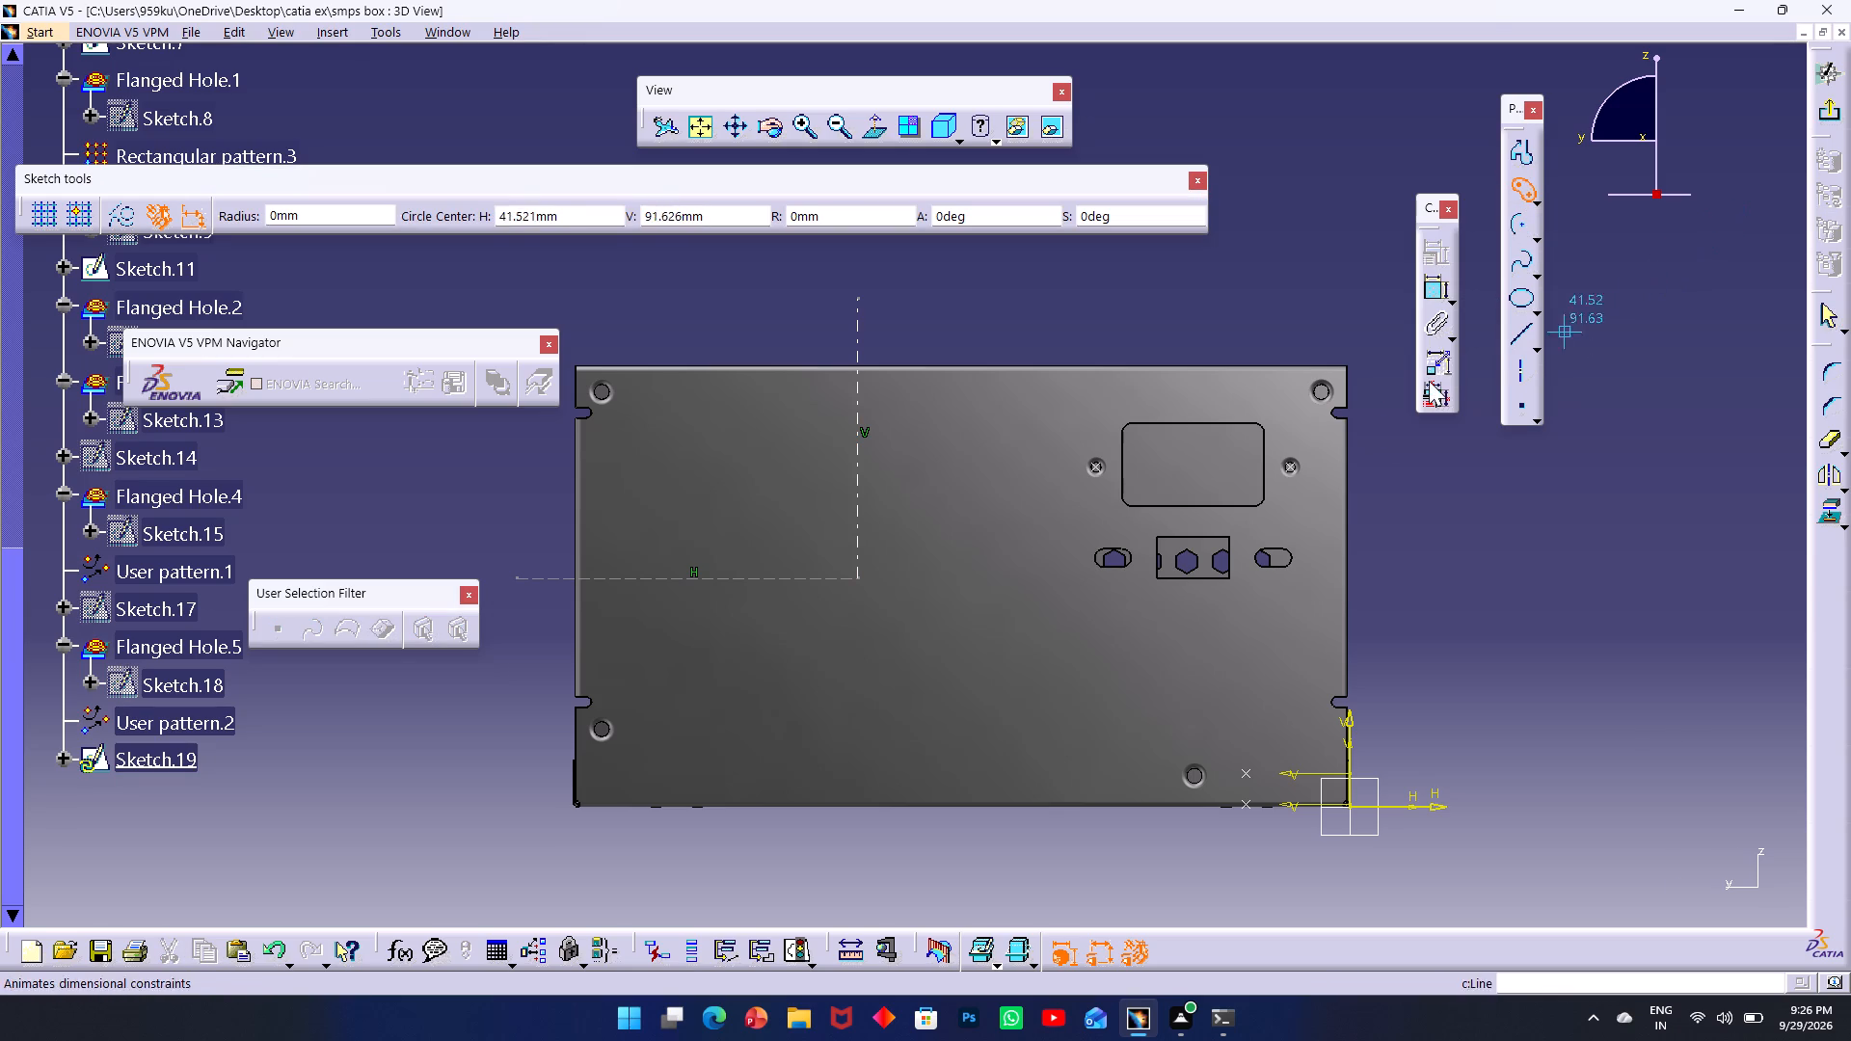
{"action": "left_click", "coordinate": [855, 574]}
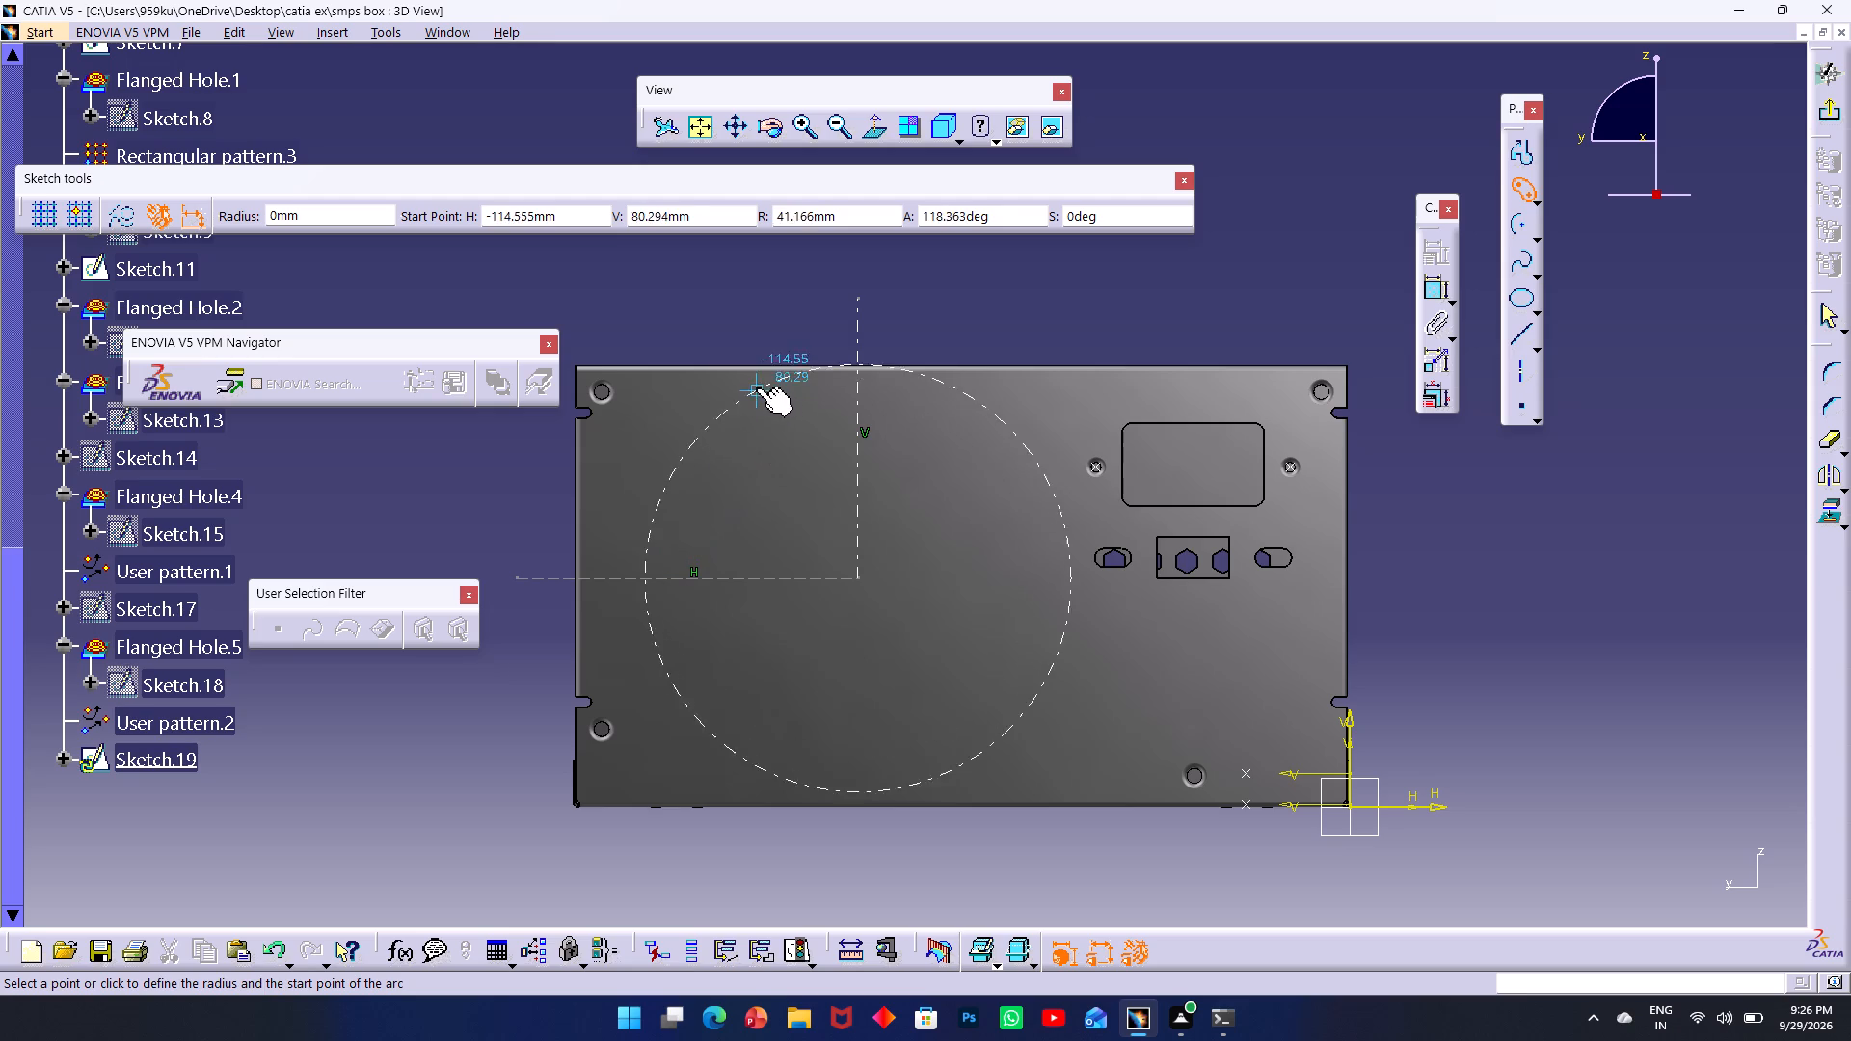
{"action": "left_click", "coordinate": [797, 455]}
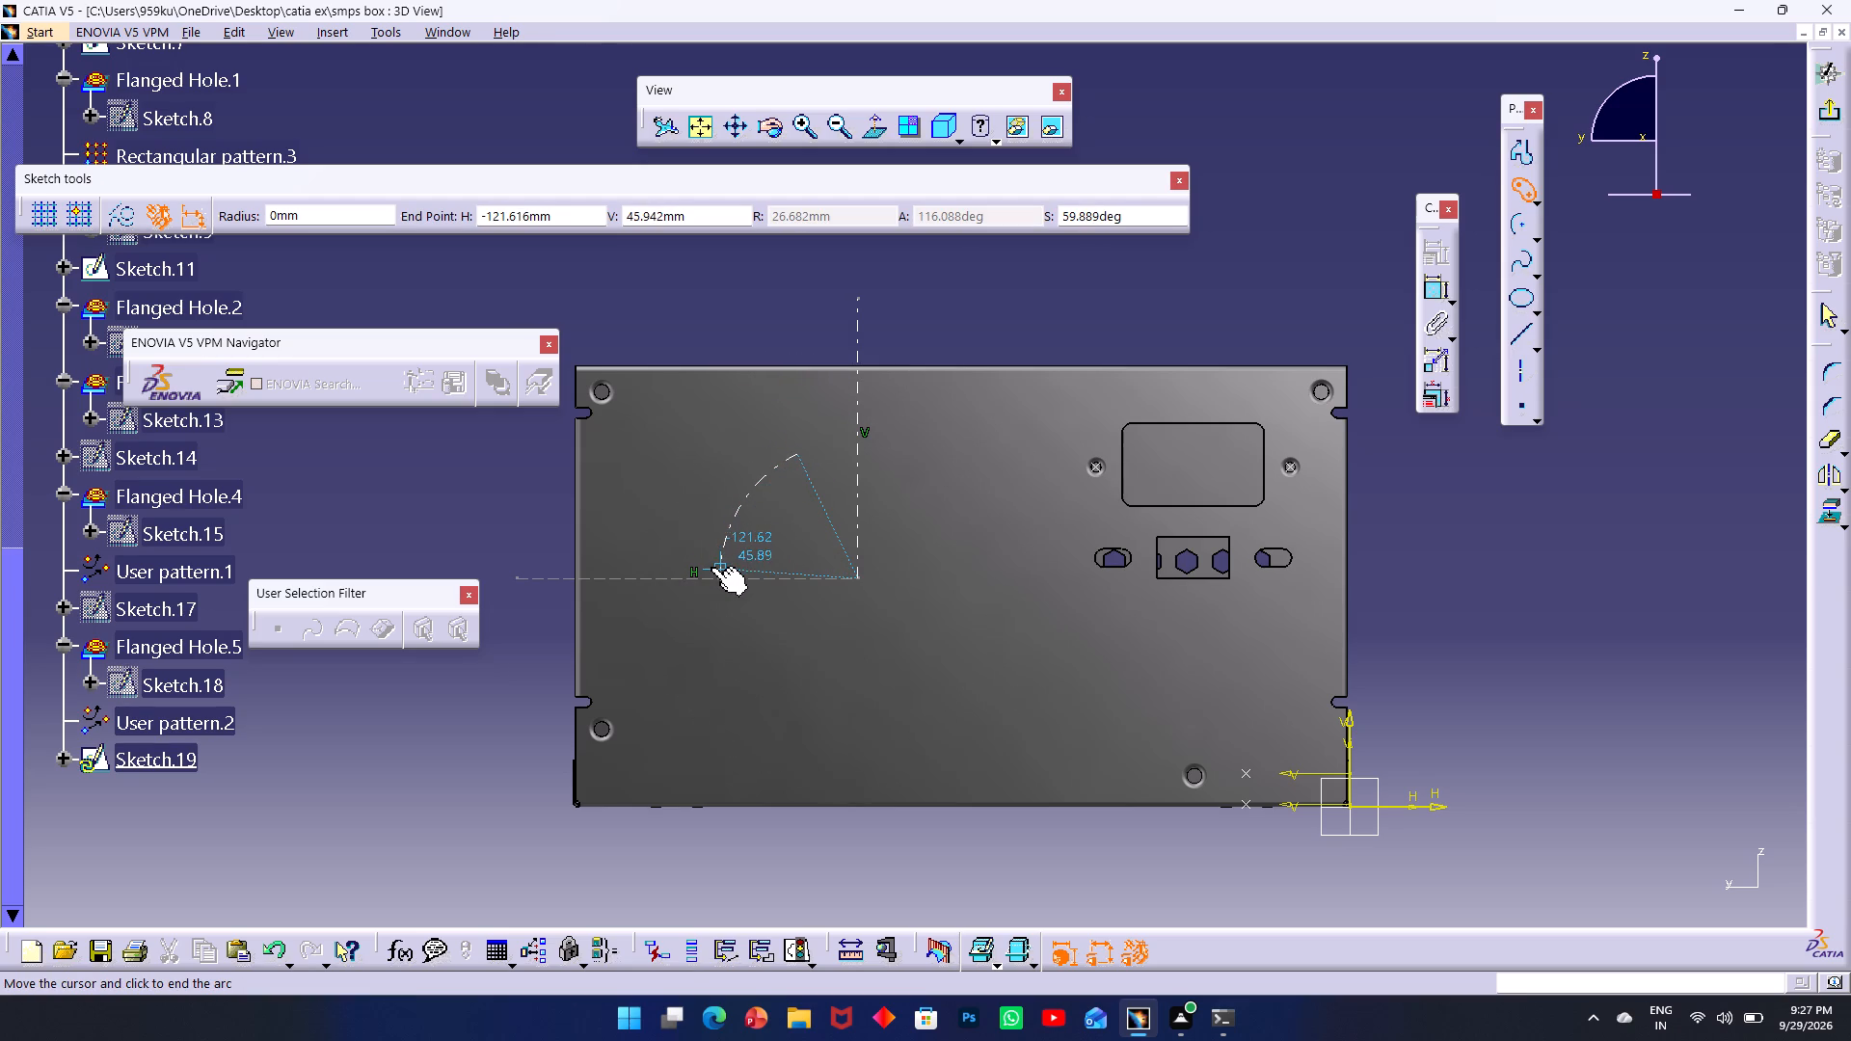
{"action": "left_click", "coordinate": [720, 567]}
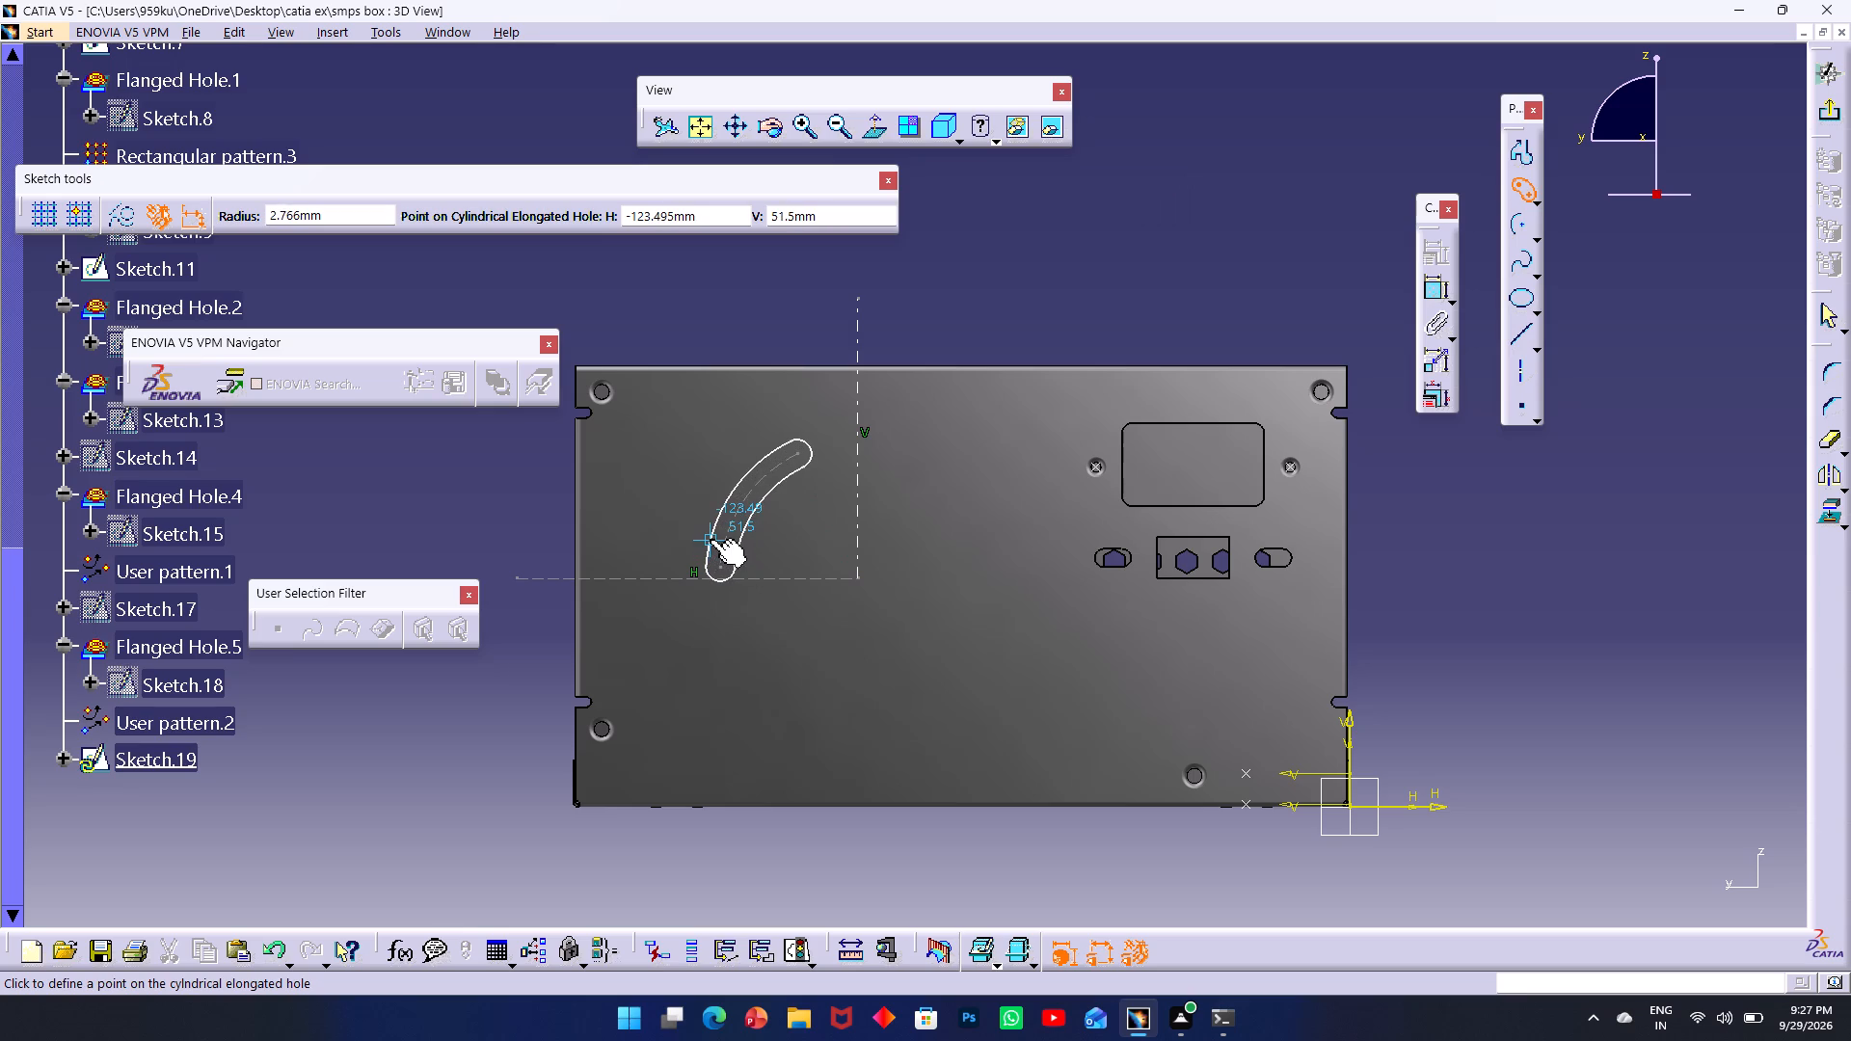
{"action": "left_click", "coordinate": [711, 527]}
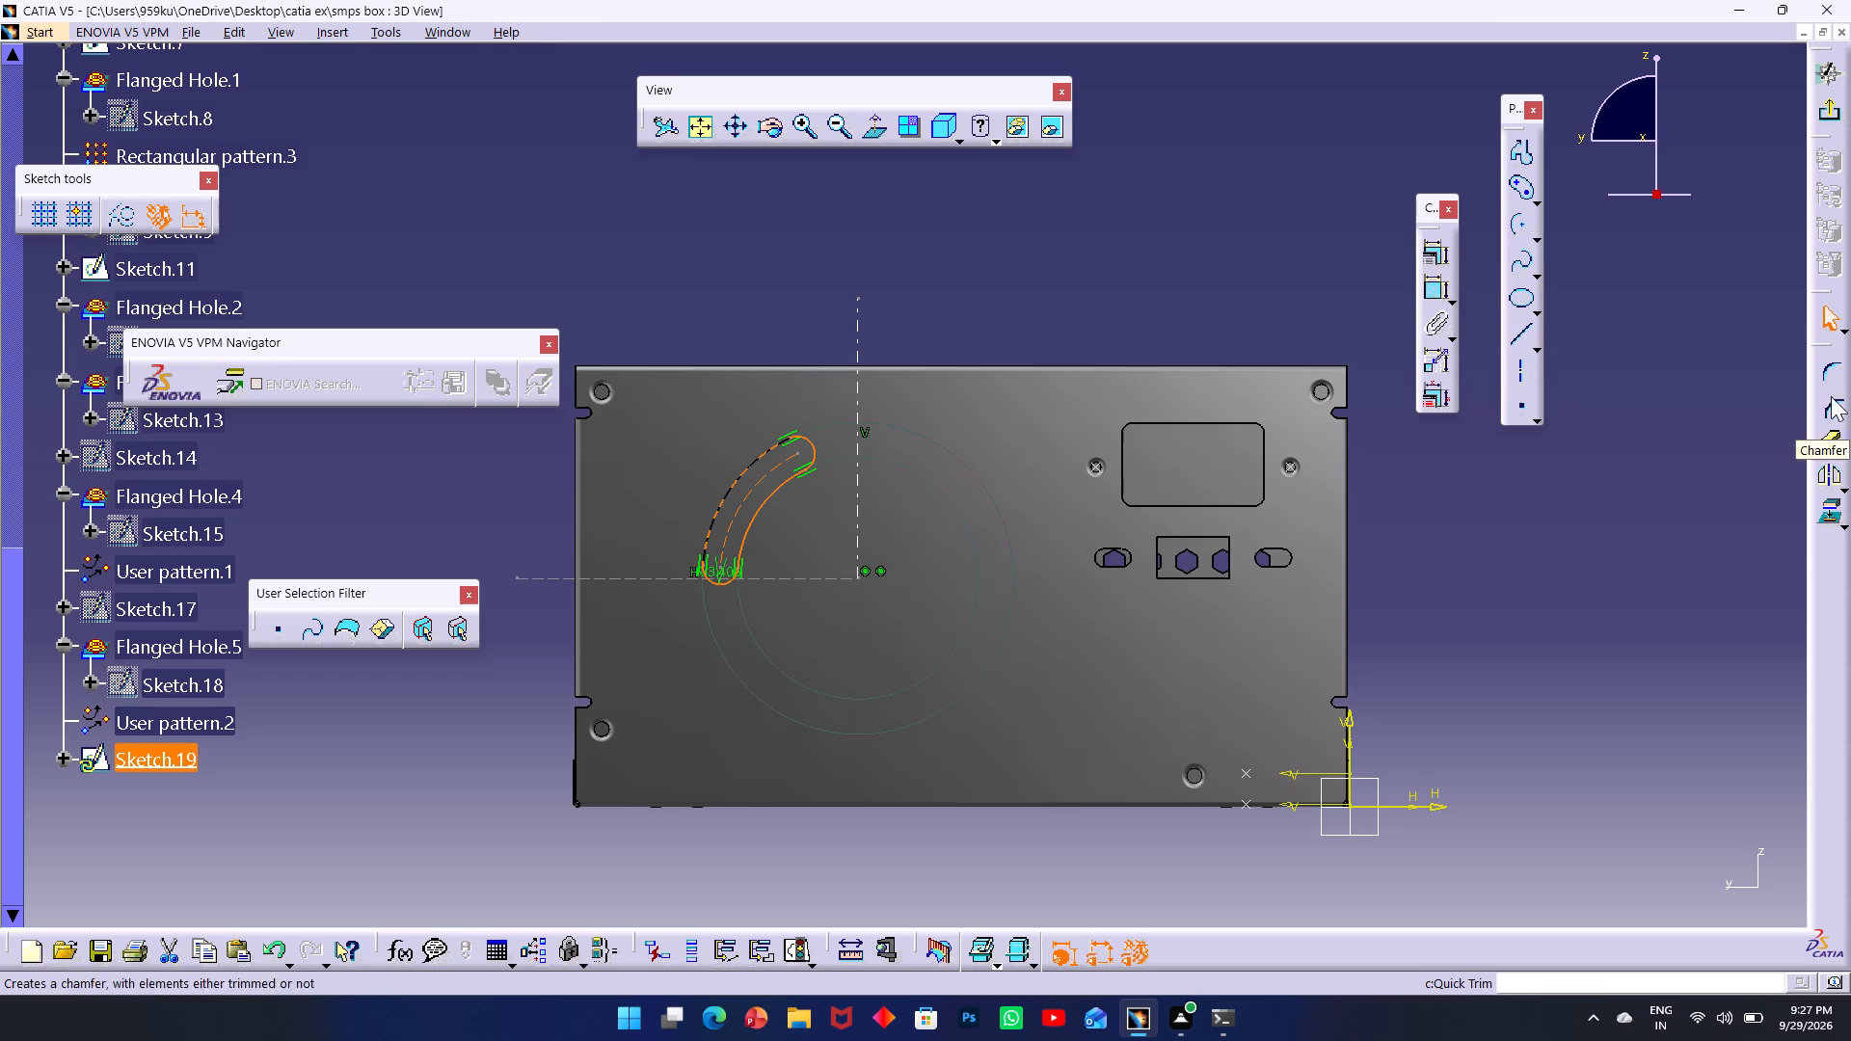
Sketch a second cylindrical elongated hole outside the first from the same centre, with about 38 mm centreline radius and 3.5 mm end radius.
{"action": "double_click", "coordinate": [1524, 188]}
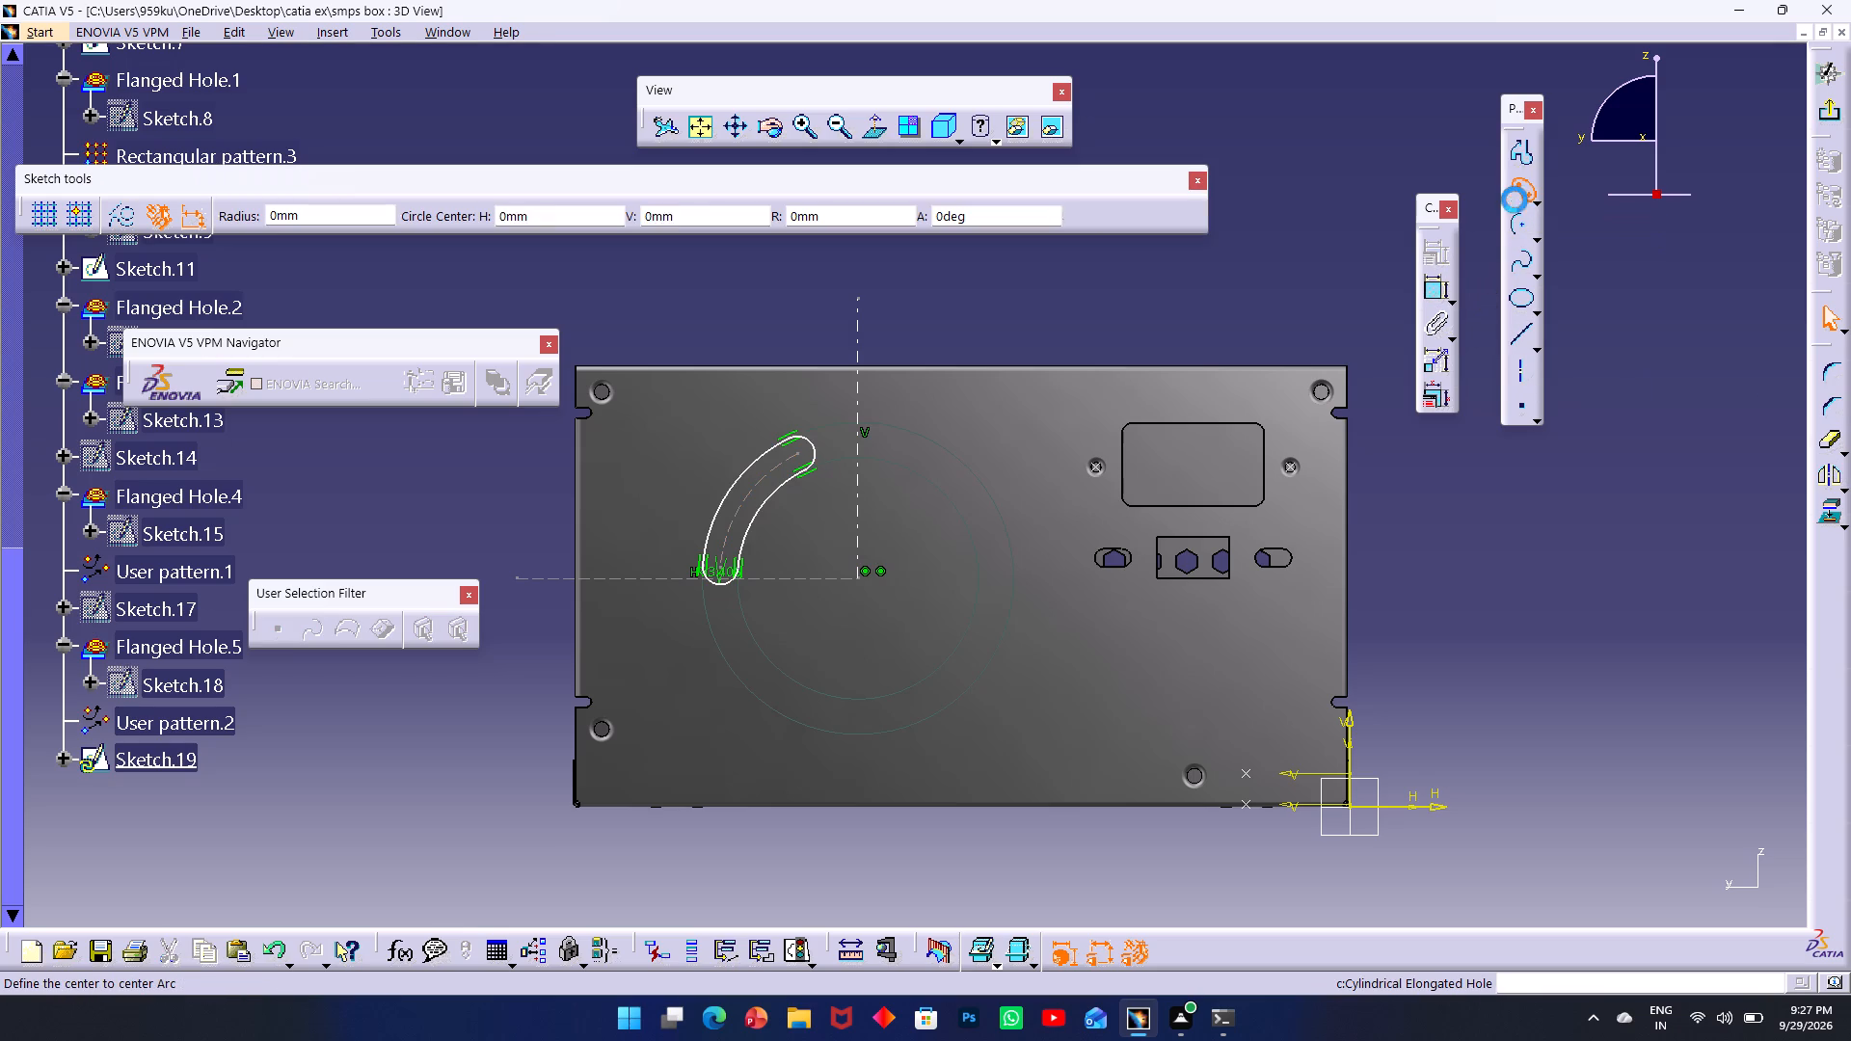
{"action": "left_click", "coordinate": [858, 577]}
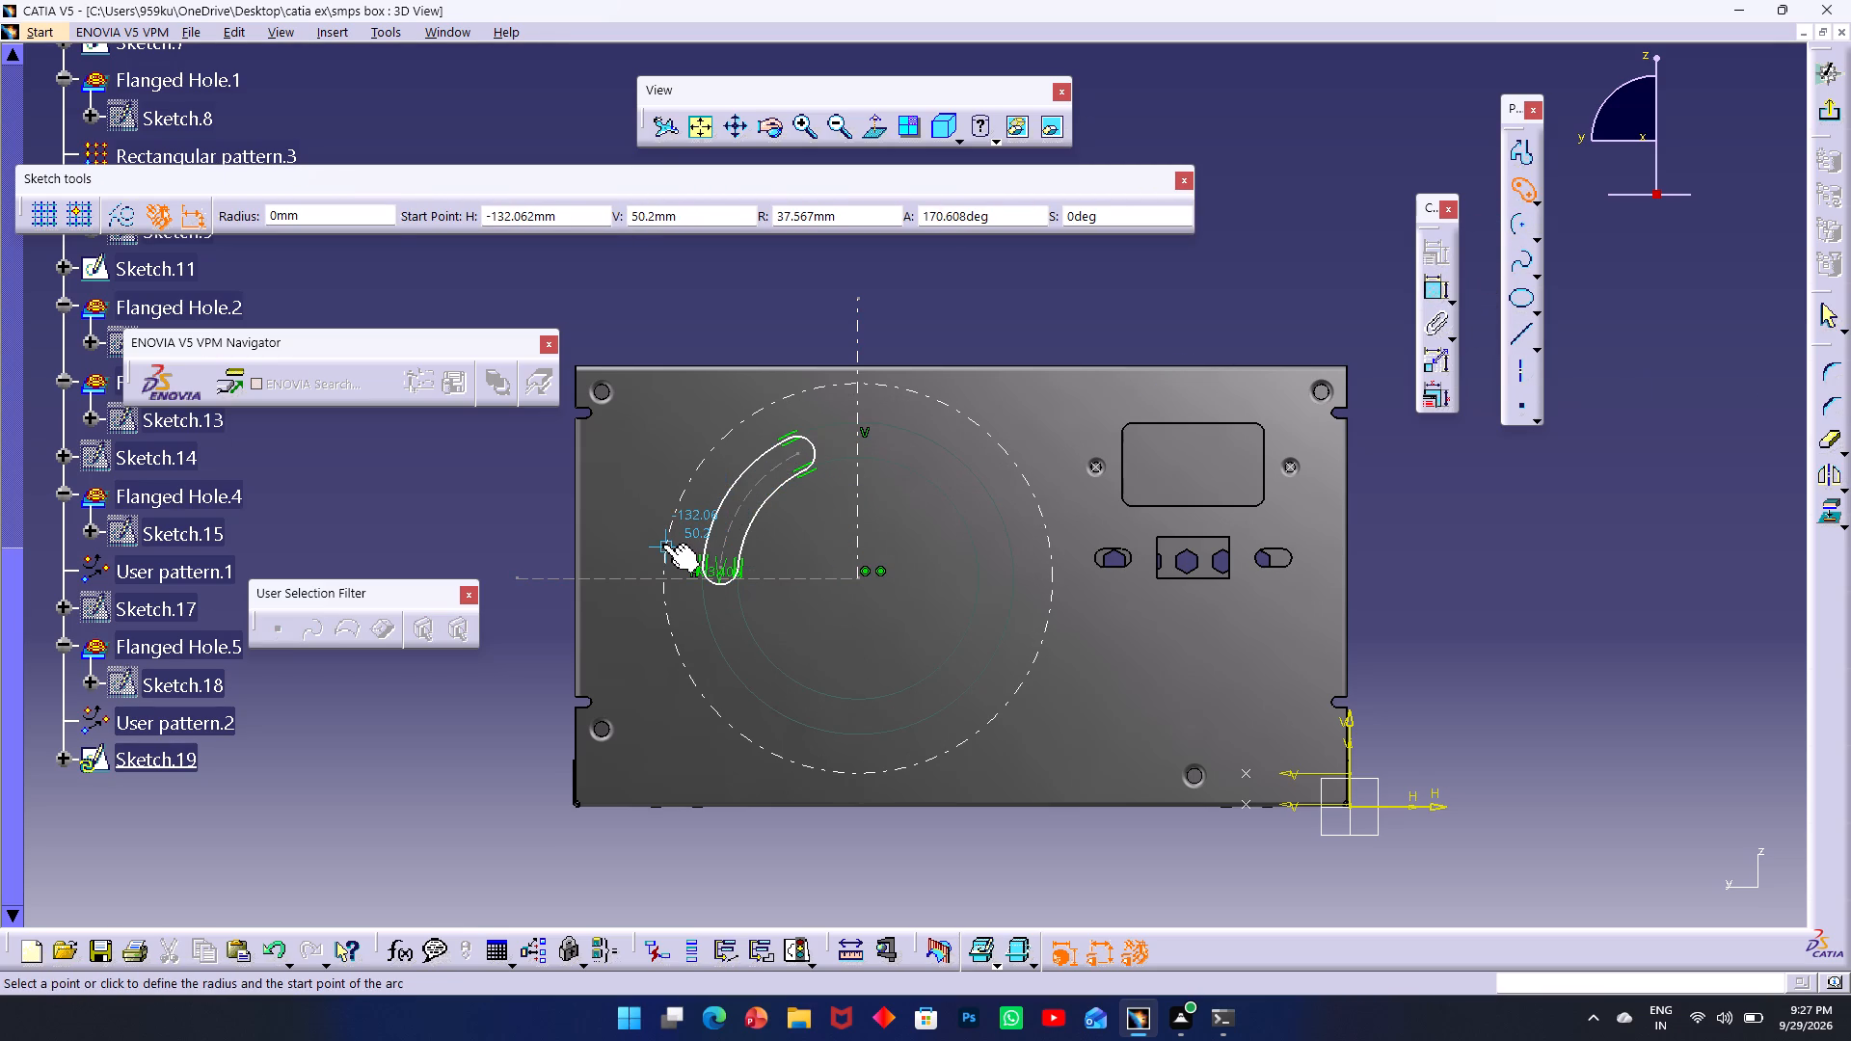
{"action": "left_click", "coordinate": [663, 545]}
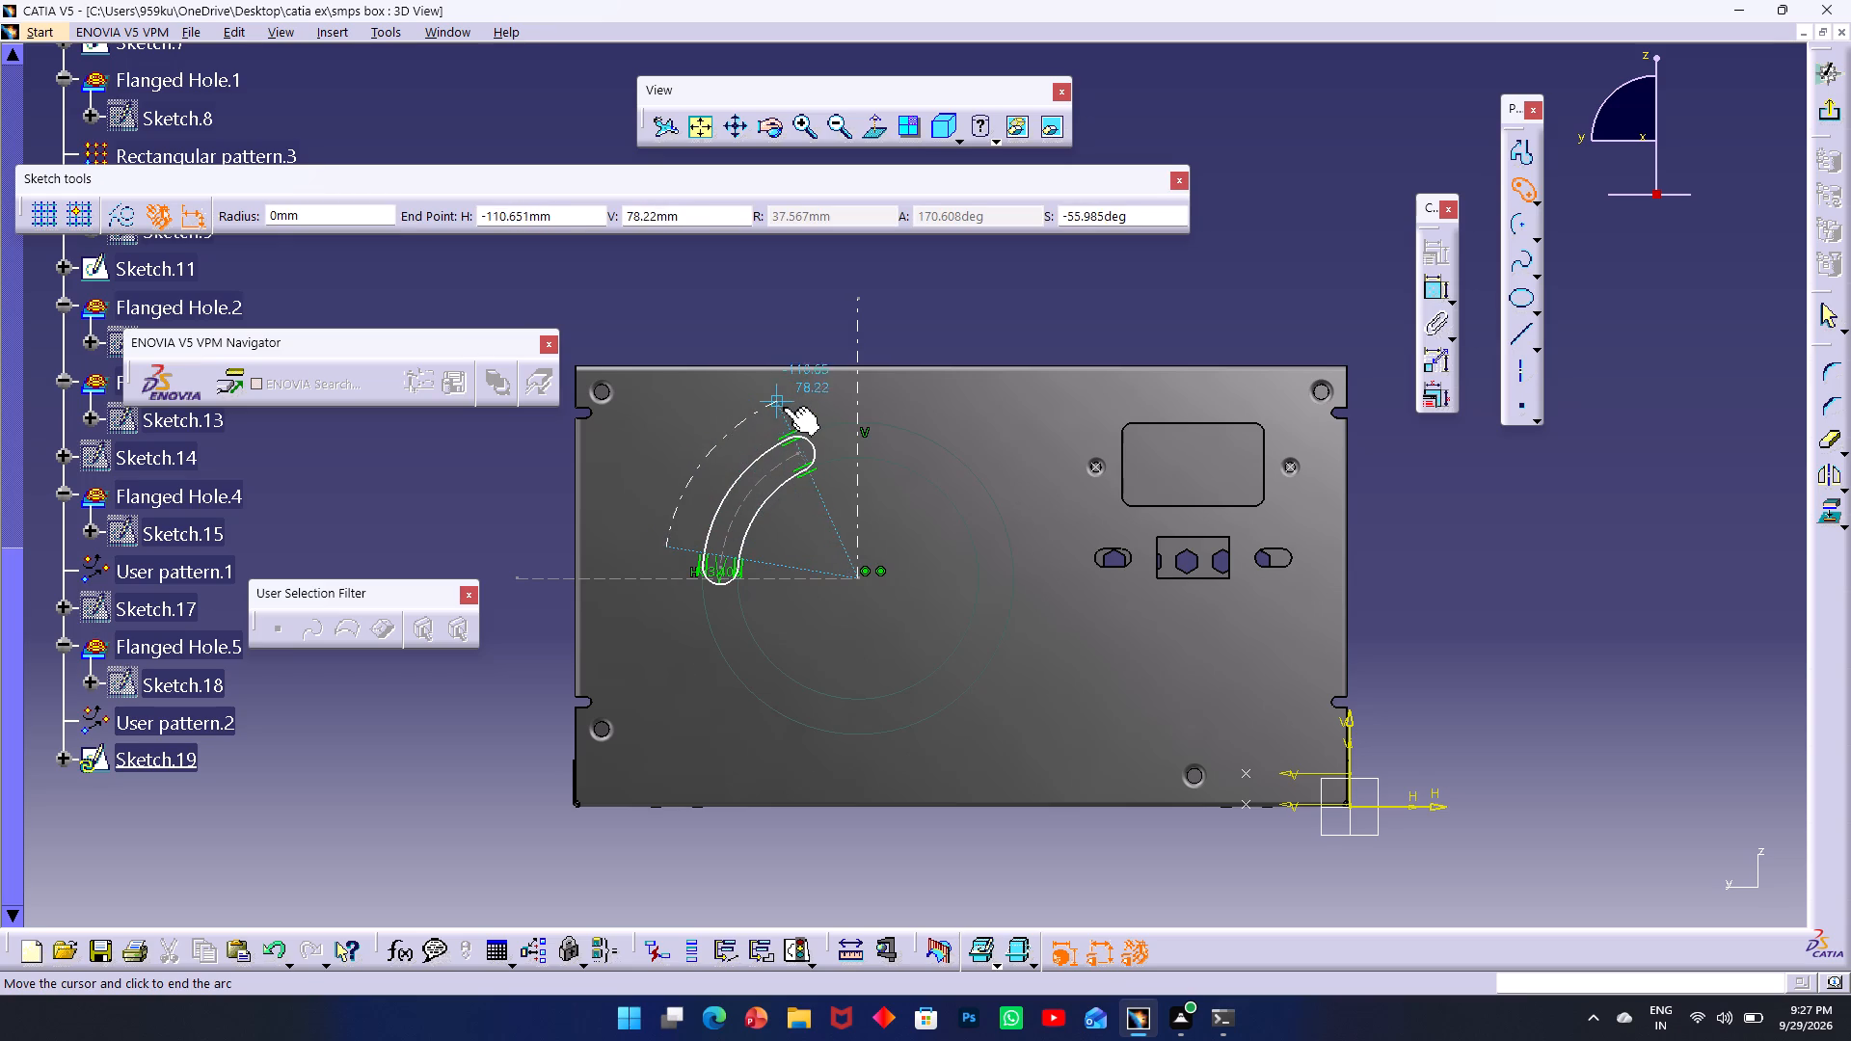
{"action": "left_click", "coordinate": [785, 407]}
{"action": "left_click", "coordinate": [795, 407]}
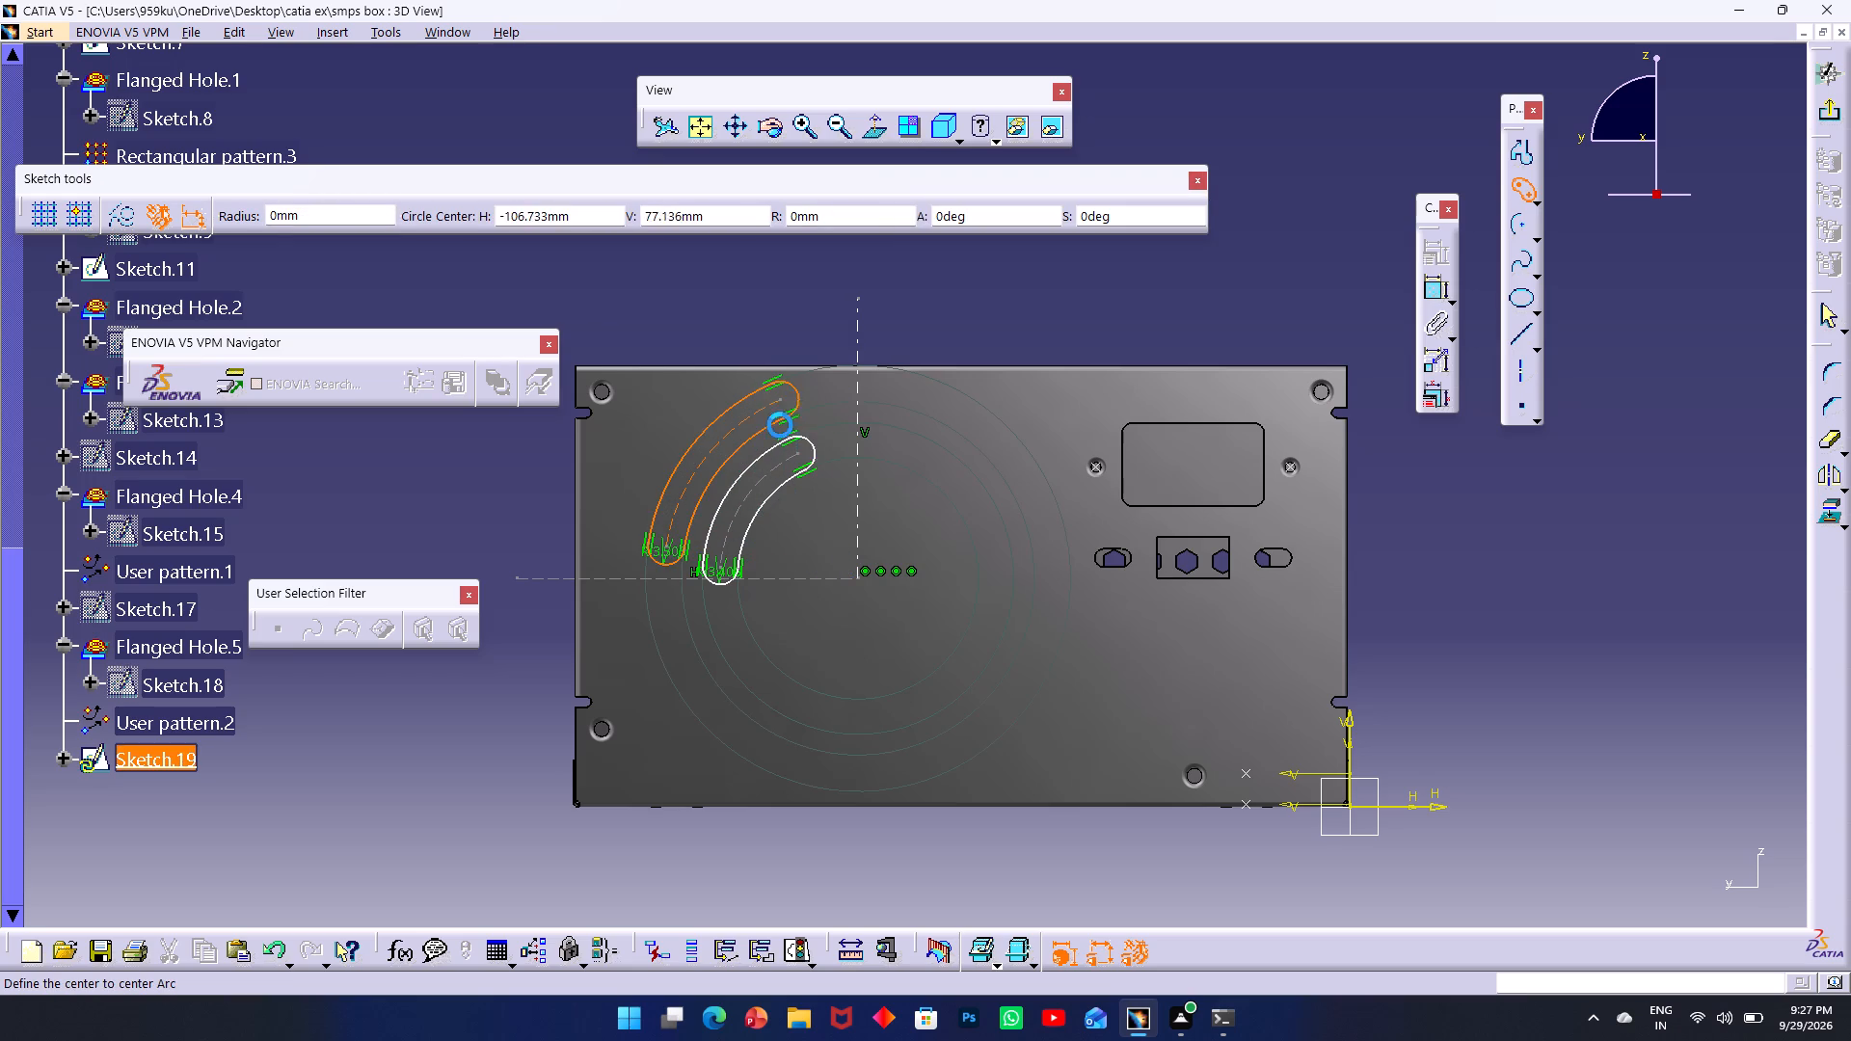
Sketch a third, outermost cylindrical elongated hole from the same centre, with about 48 mm centreline radius and 2.4 mm end radius.
{"action": "left_click", "coordinate": [860, 583]}
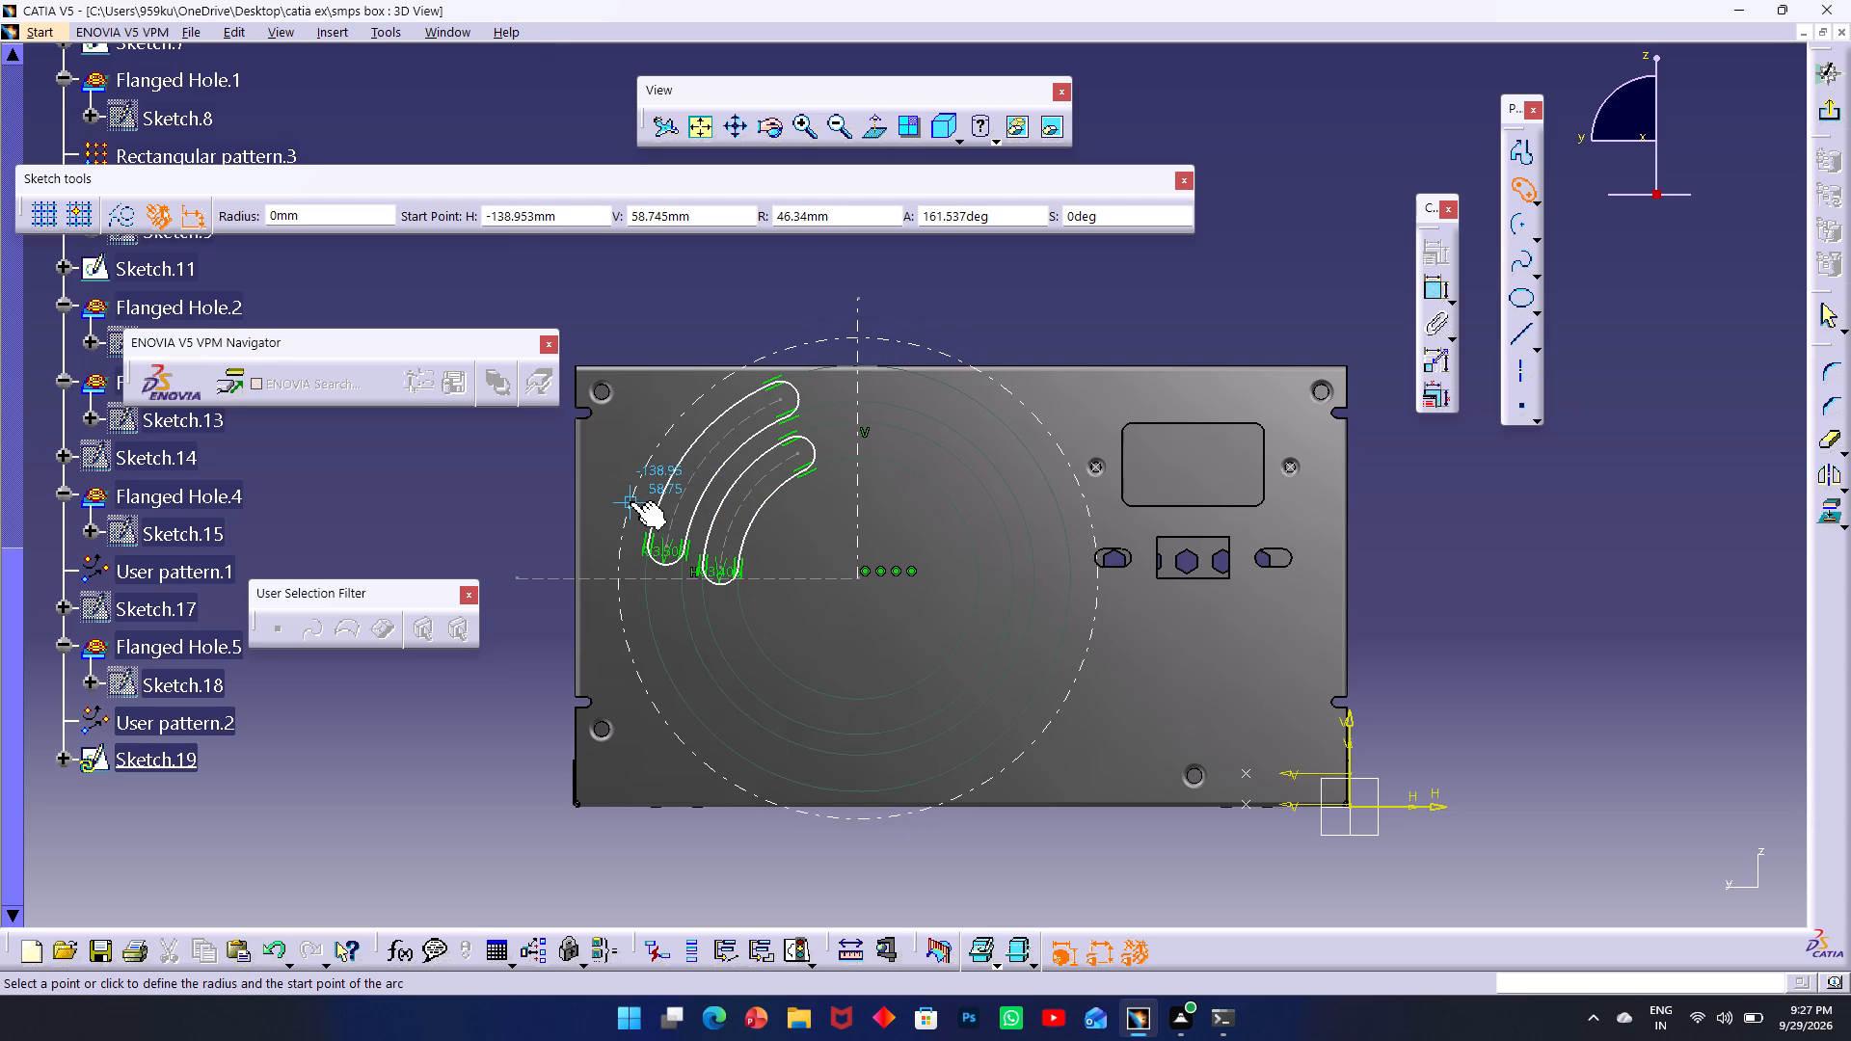
{"action": "left_click", "coordinate": [611, 550]}
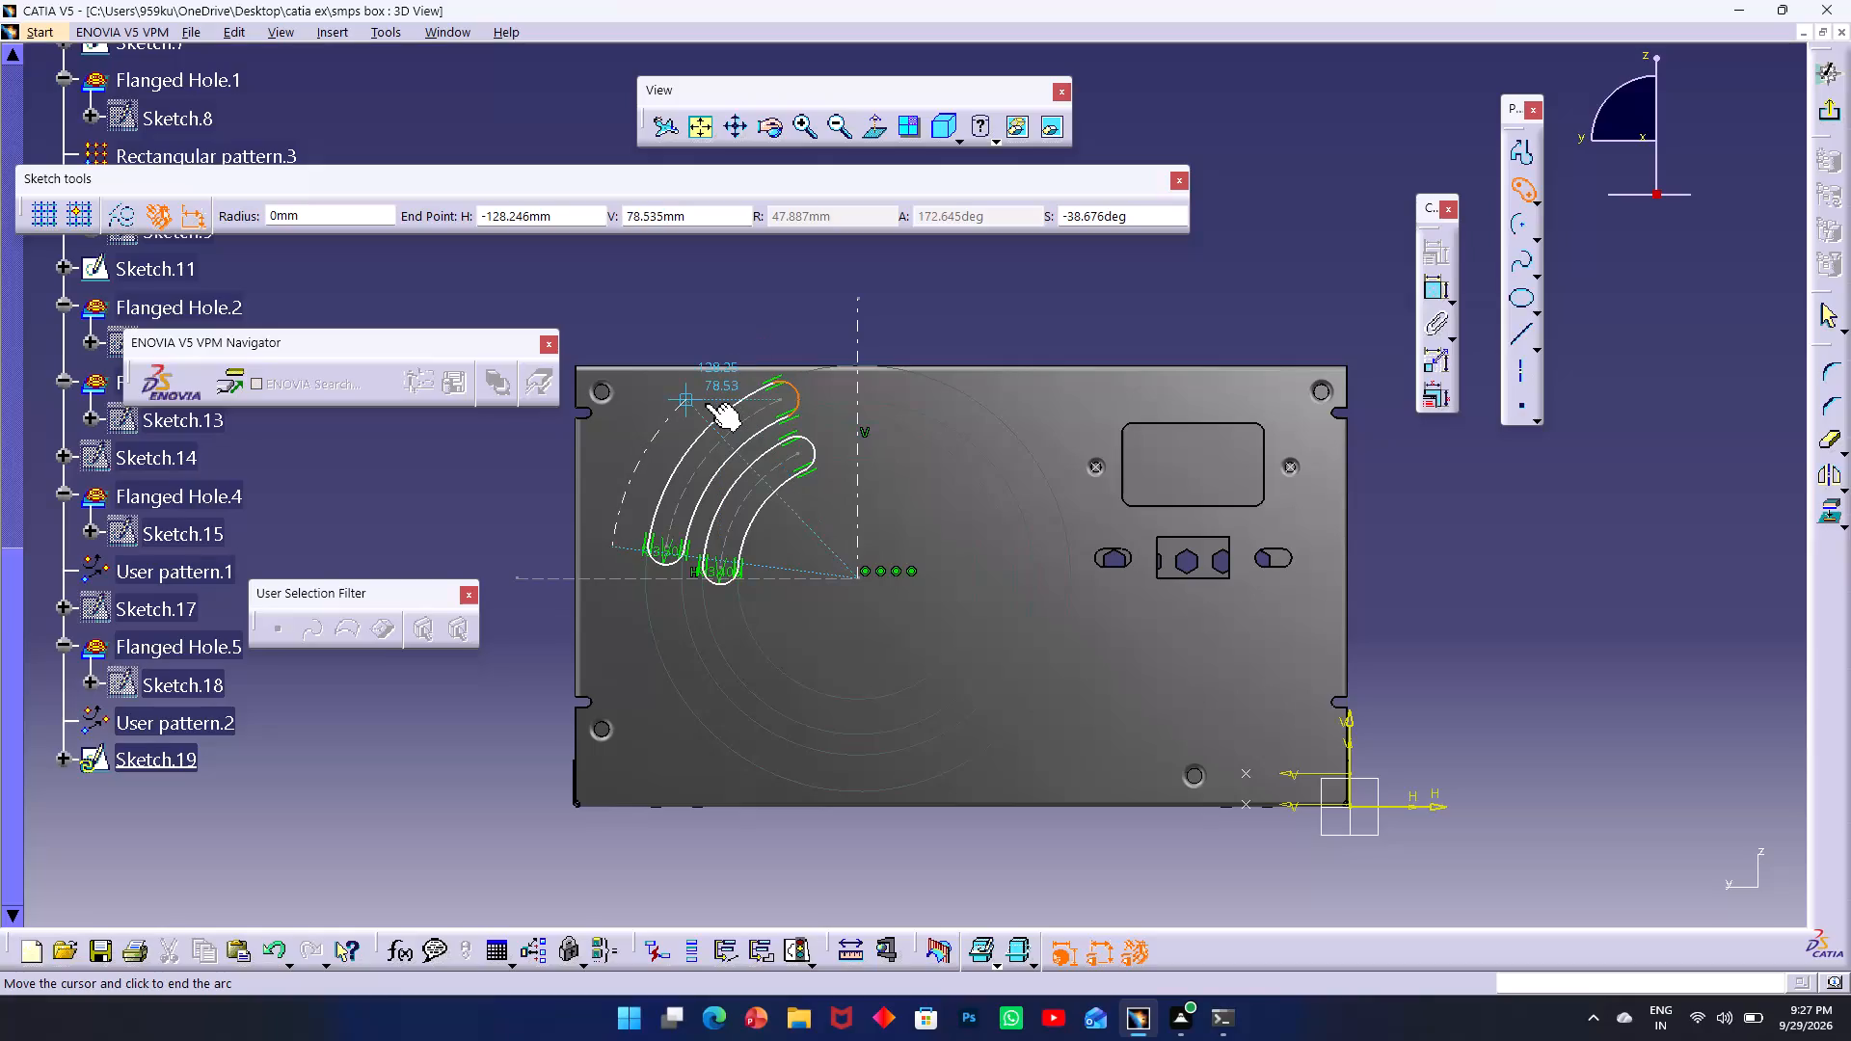
{"action": "left_click", "coordinate": [695, 387]}
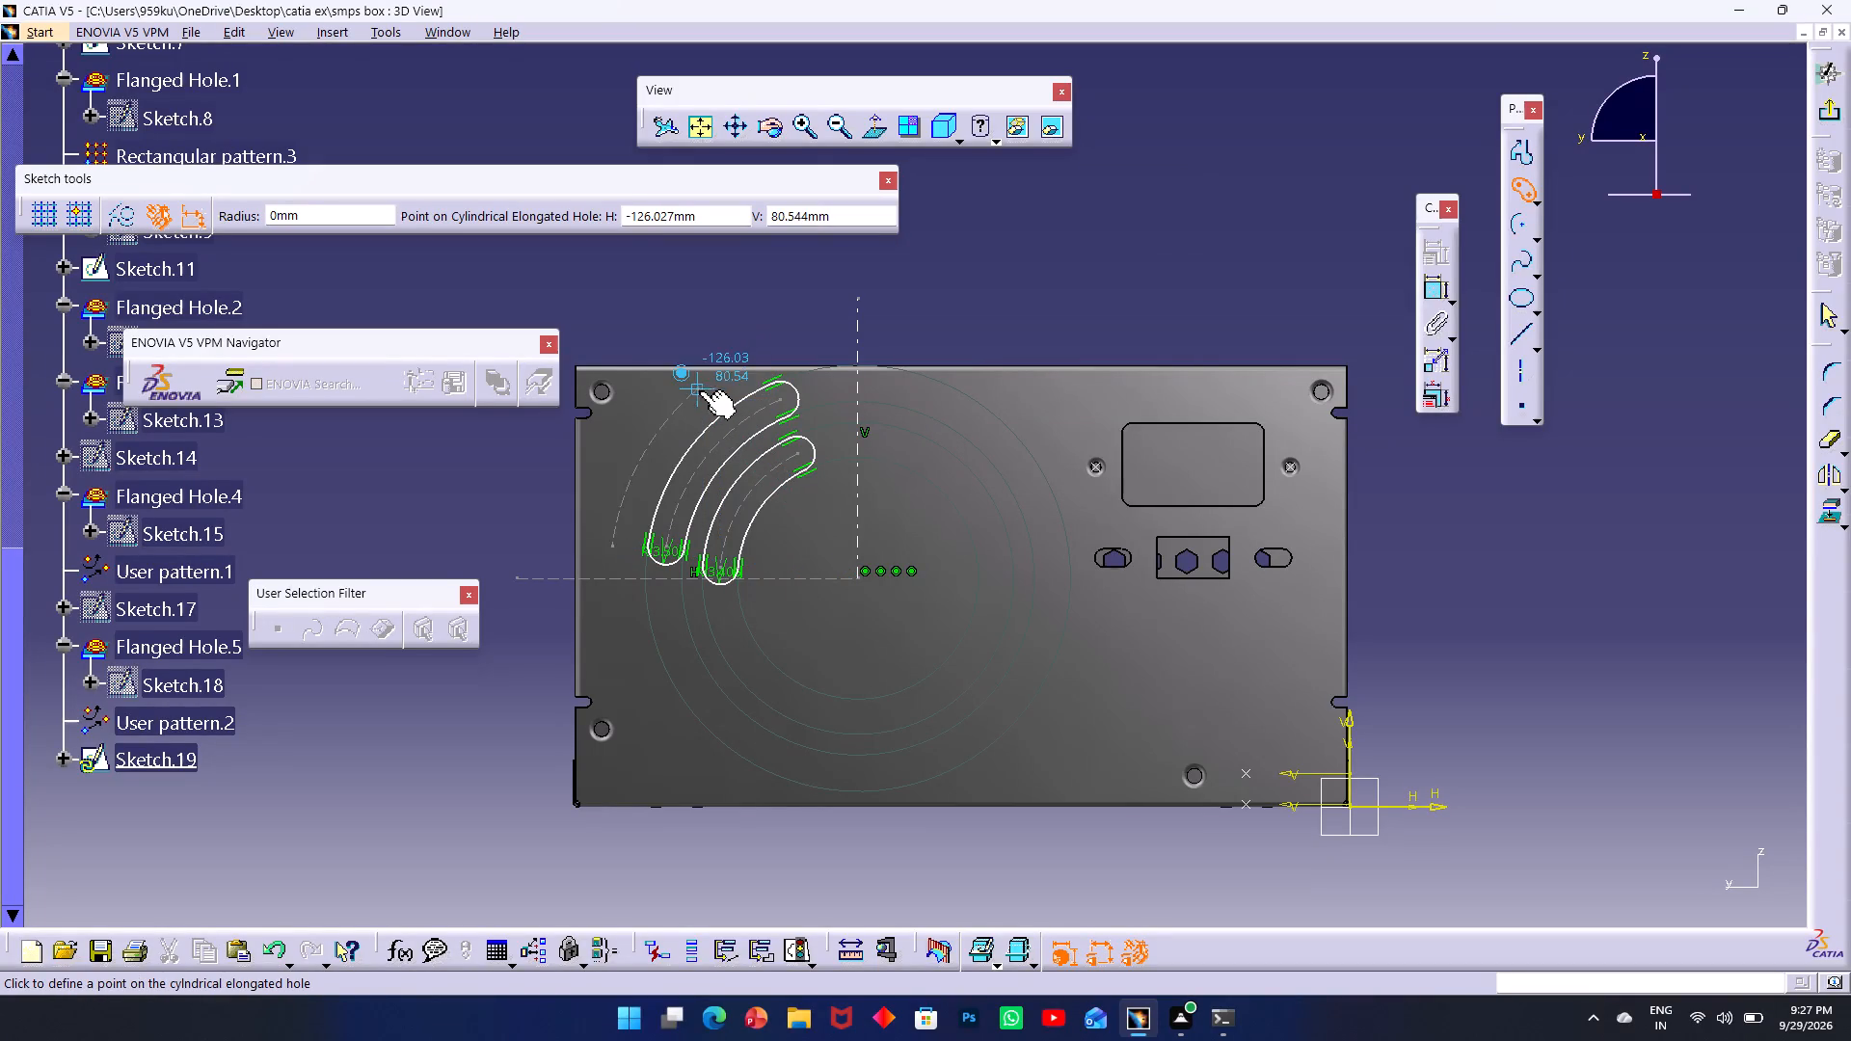
{"action": "left_click", "coordinate": [711, 391]}
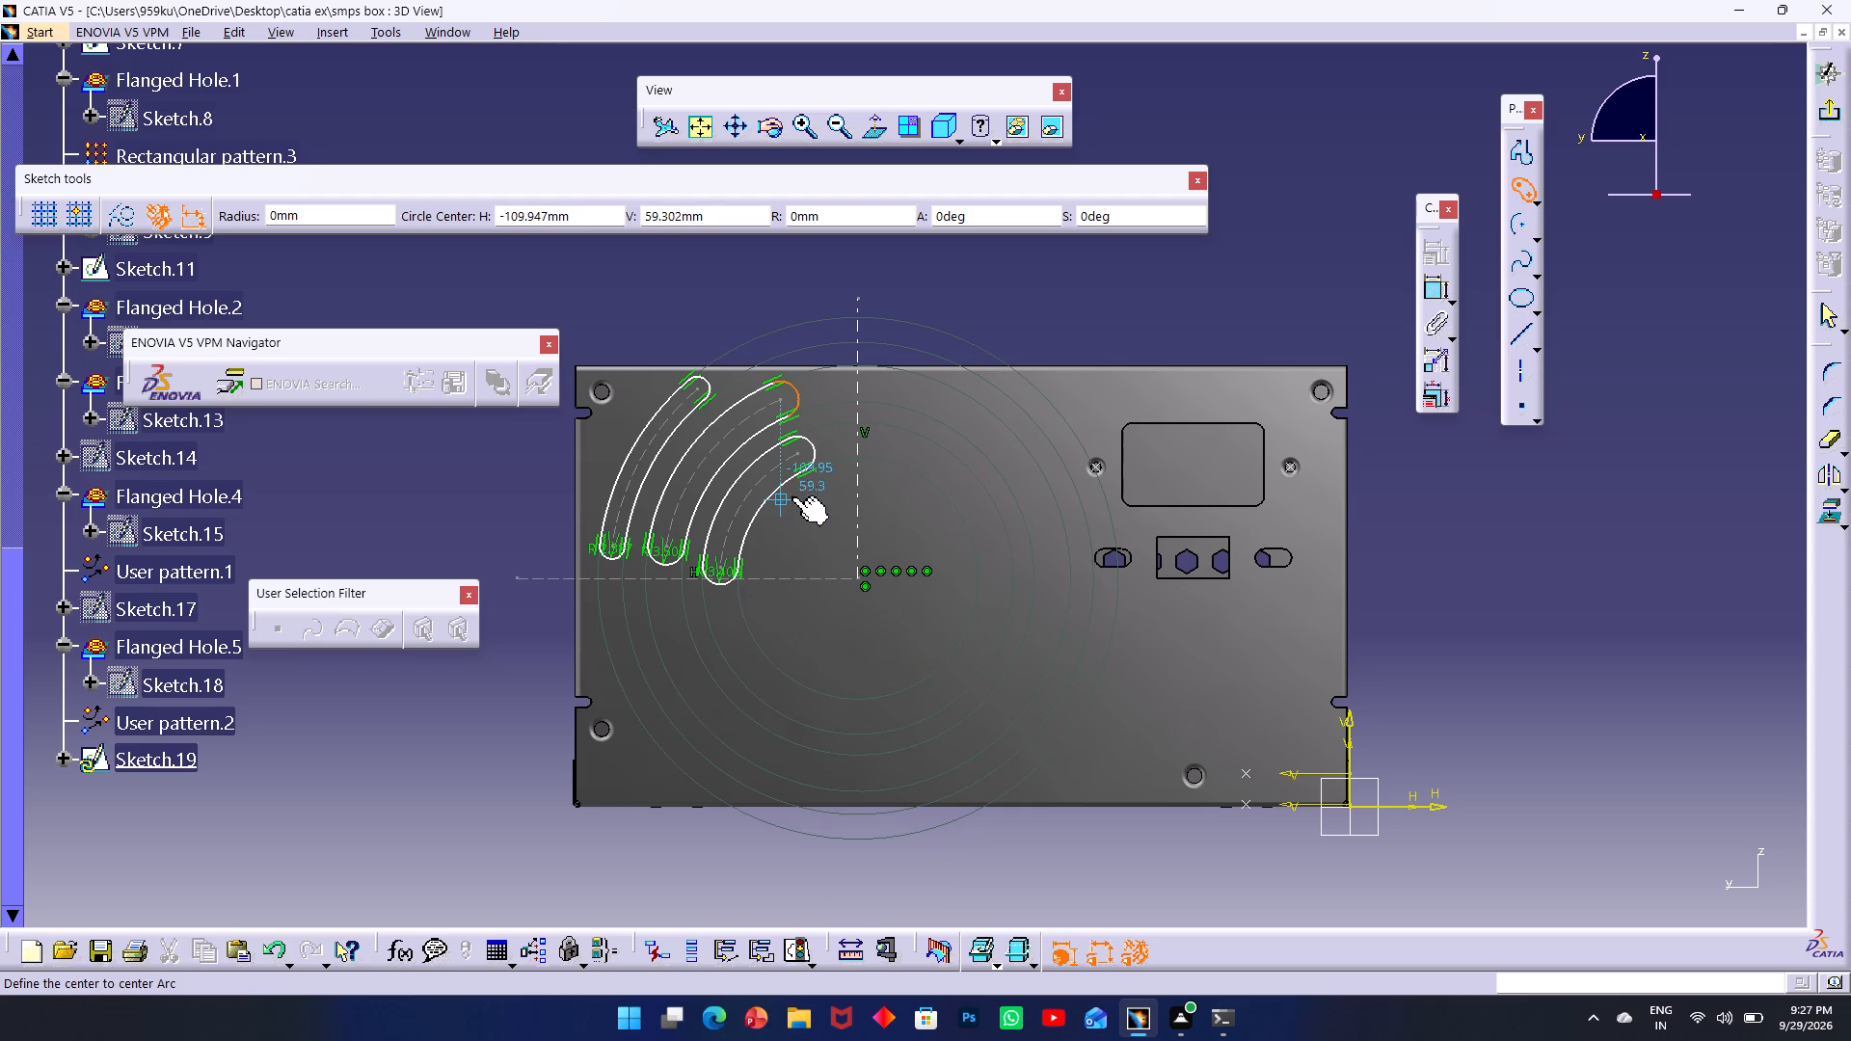
Constrain the gap between the facing arcs of the middle and innermost curved slots to 2 mm.
{"action": "middle_click_drag", "start_coordinate": [732, 449], "coordinate": [839, 485]}
{"action": "middle_click_drag", "start_coordinate": [843, 509], "coordinate": [848, 556]}
{"action": "middle_click_drag", "start_coordinate": [862, 549], "coordinate": [850, 515]}
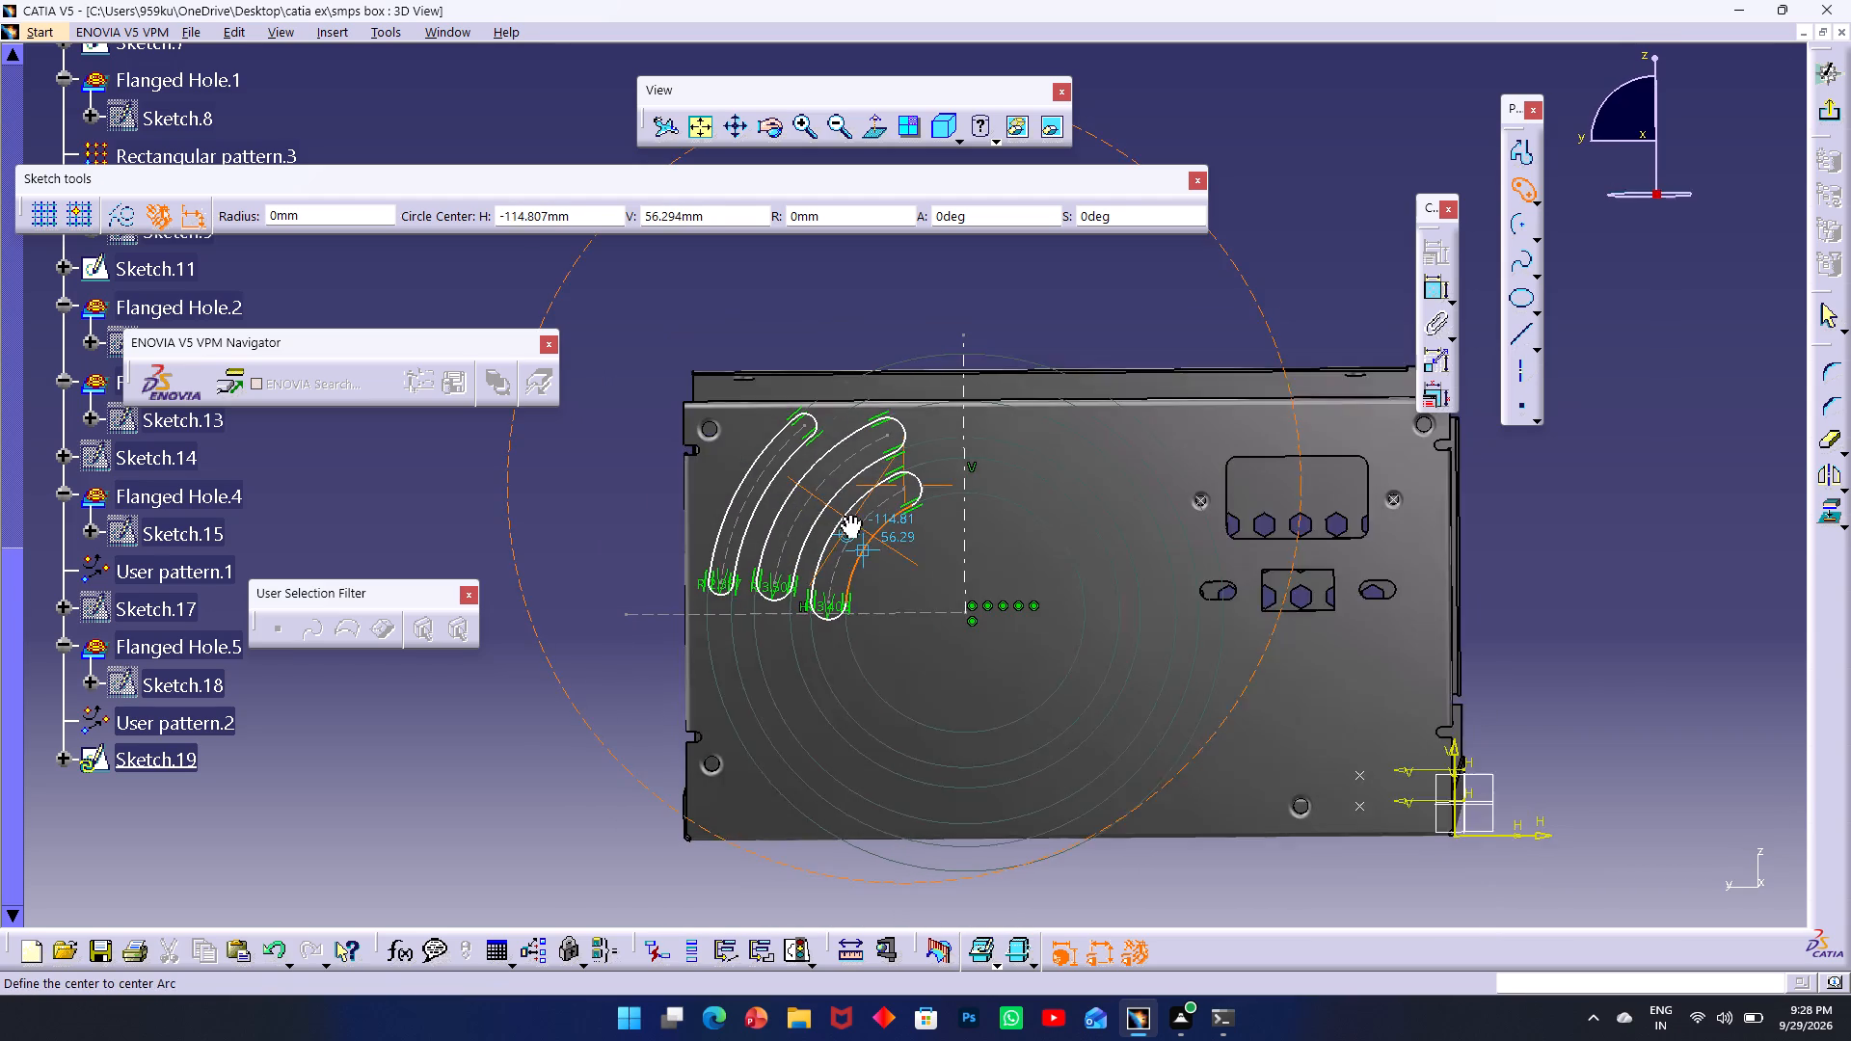
{"action": "middle_click_drag", "start_coordinate": [850, 515], "coordinate": [846, 500]}
{"action": "middle_click_drag", "start_coordinate": [872, 530], "coordinate": [868, 551]}
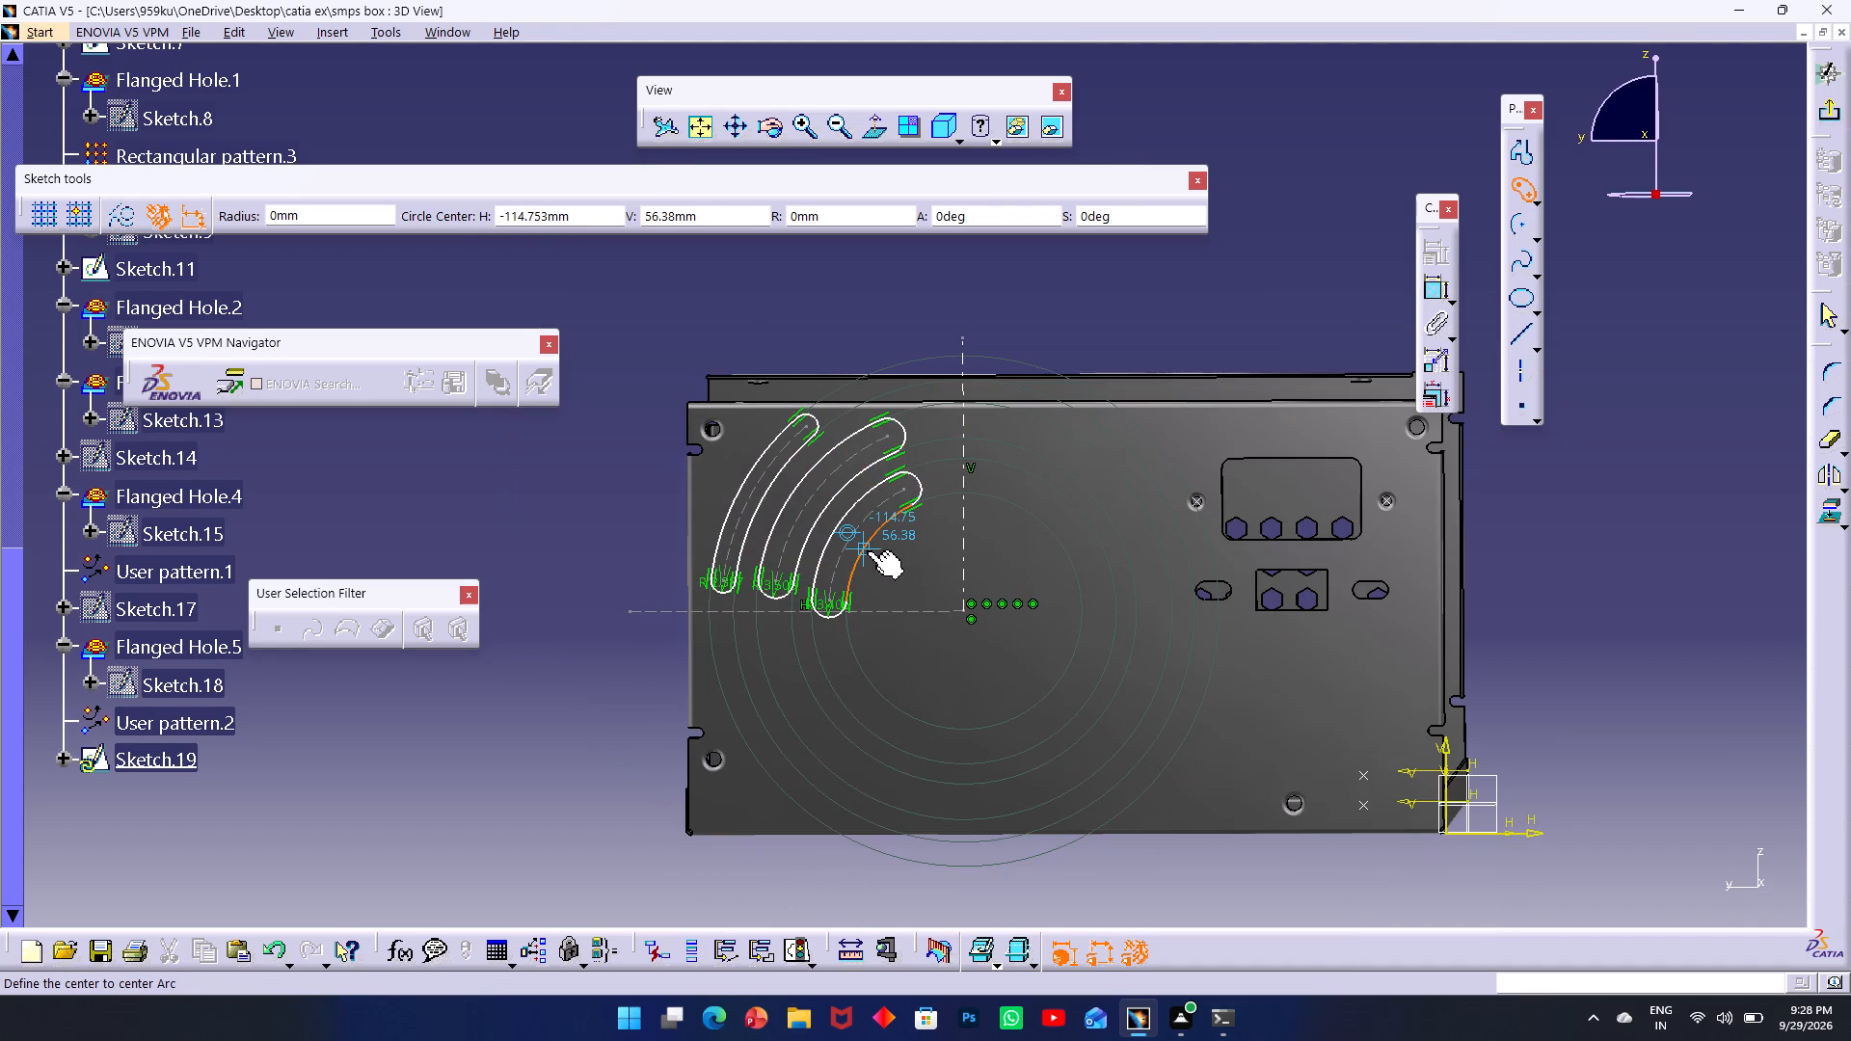
{"action": "middle_click", "coordinate": [868, 551]}
{"action": "middle_click_drag", "start_coordinate": [868, 551], "coordinate": [775, 410], "text": "ctrl"}
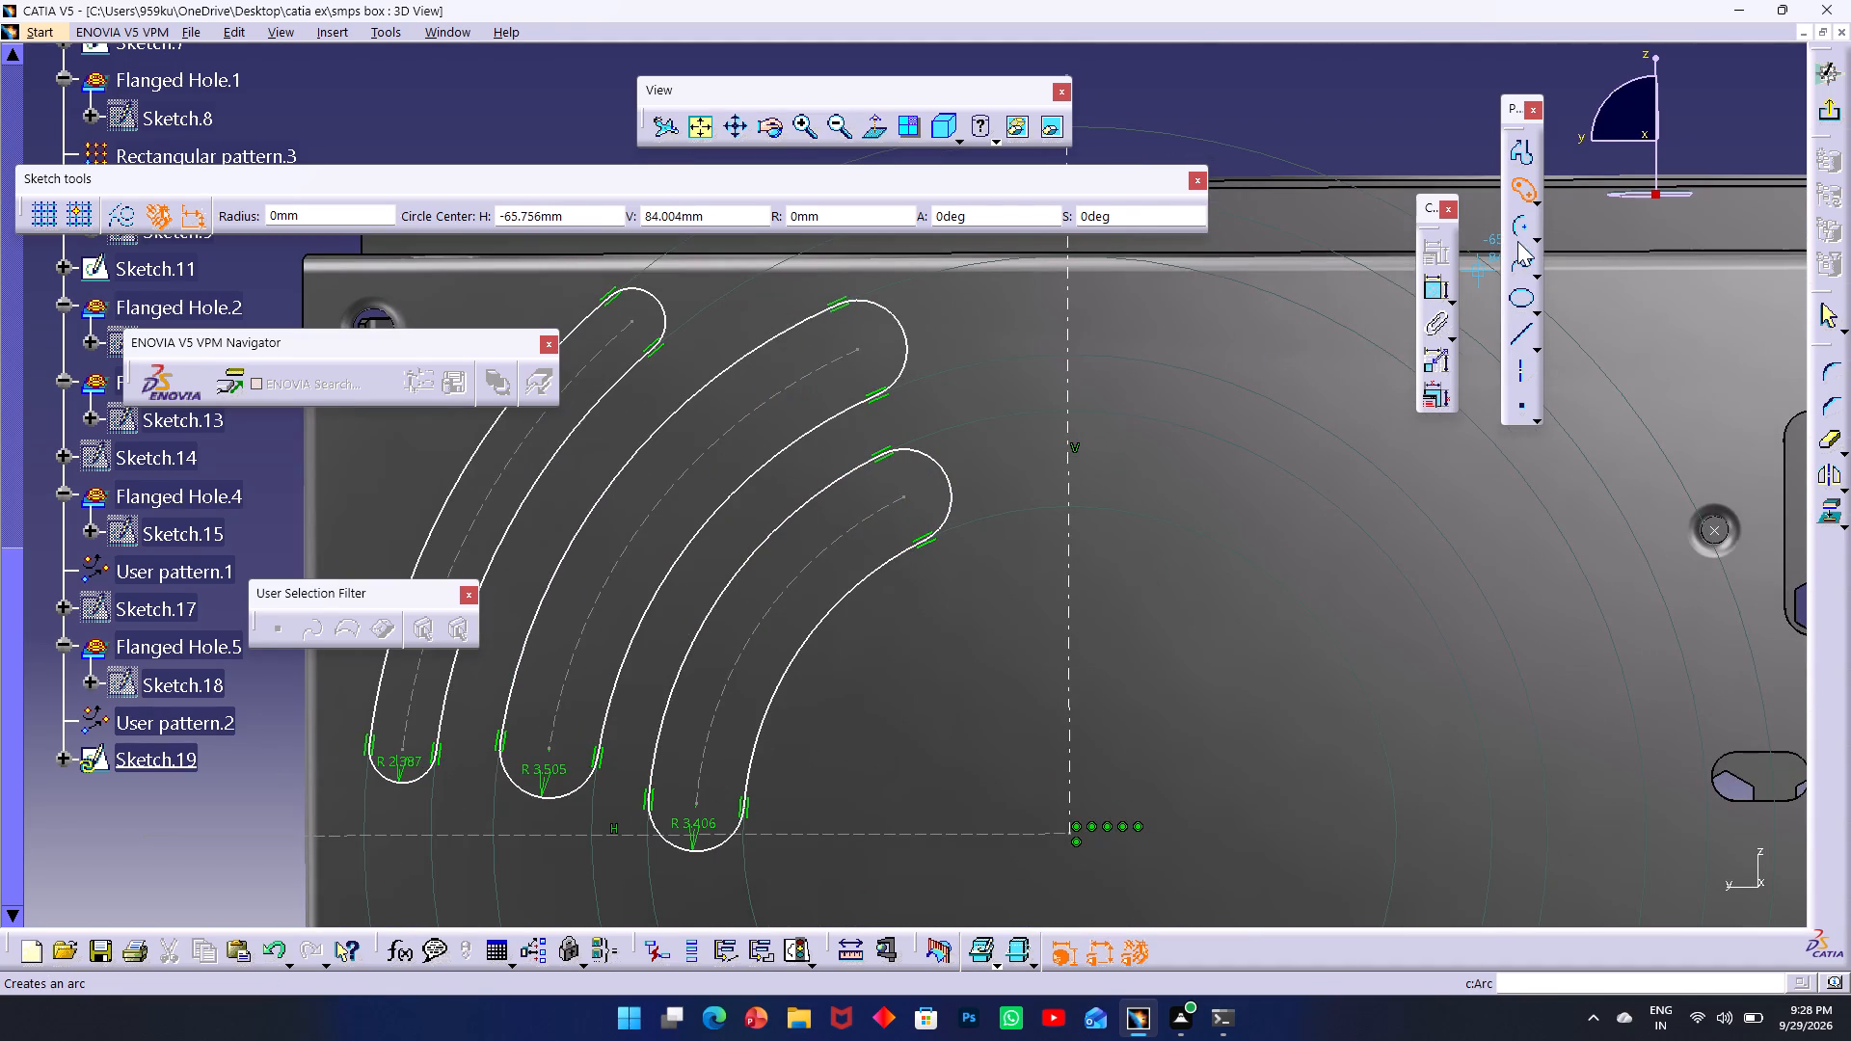
{"action": "double_click", "coordinate": [1432, 288]}
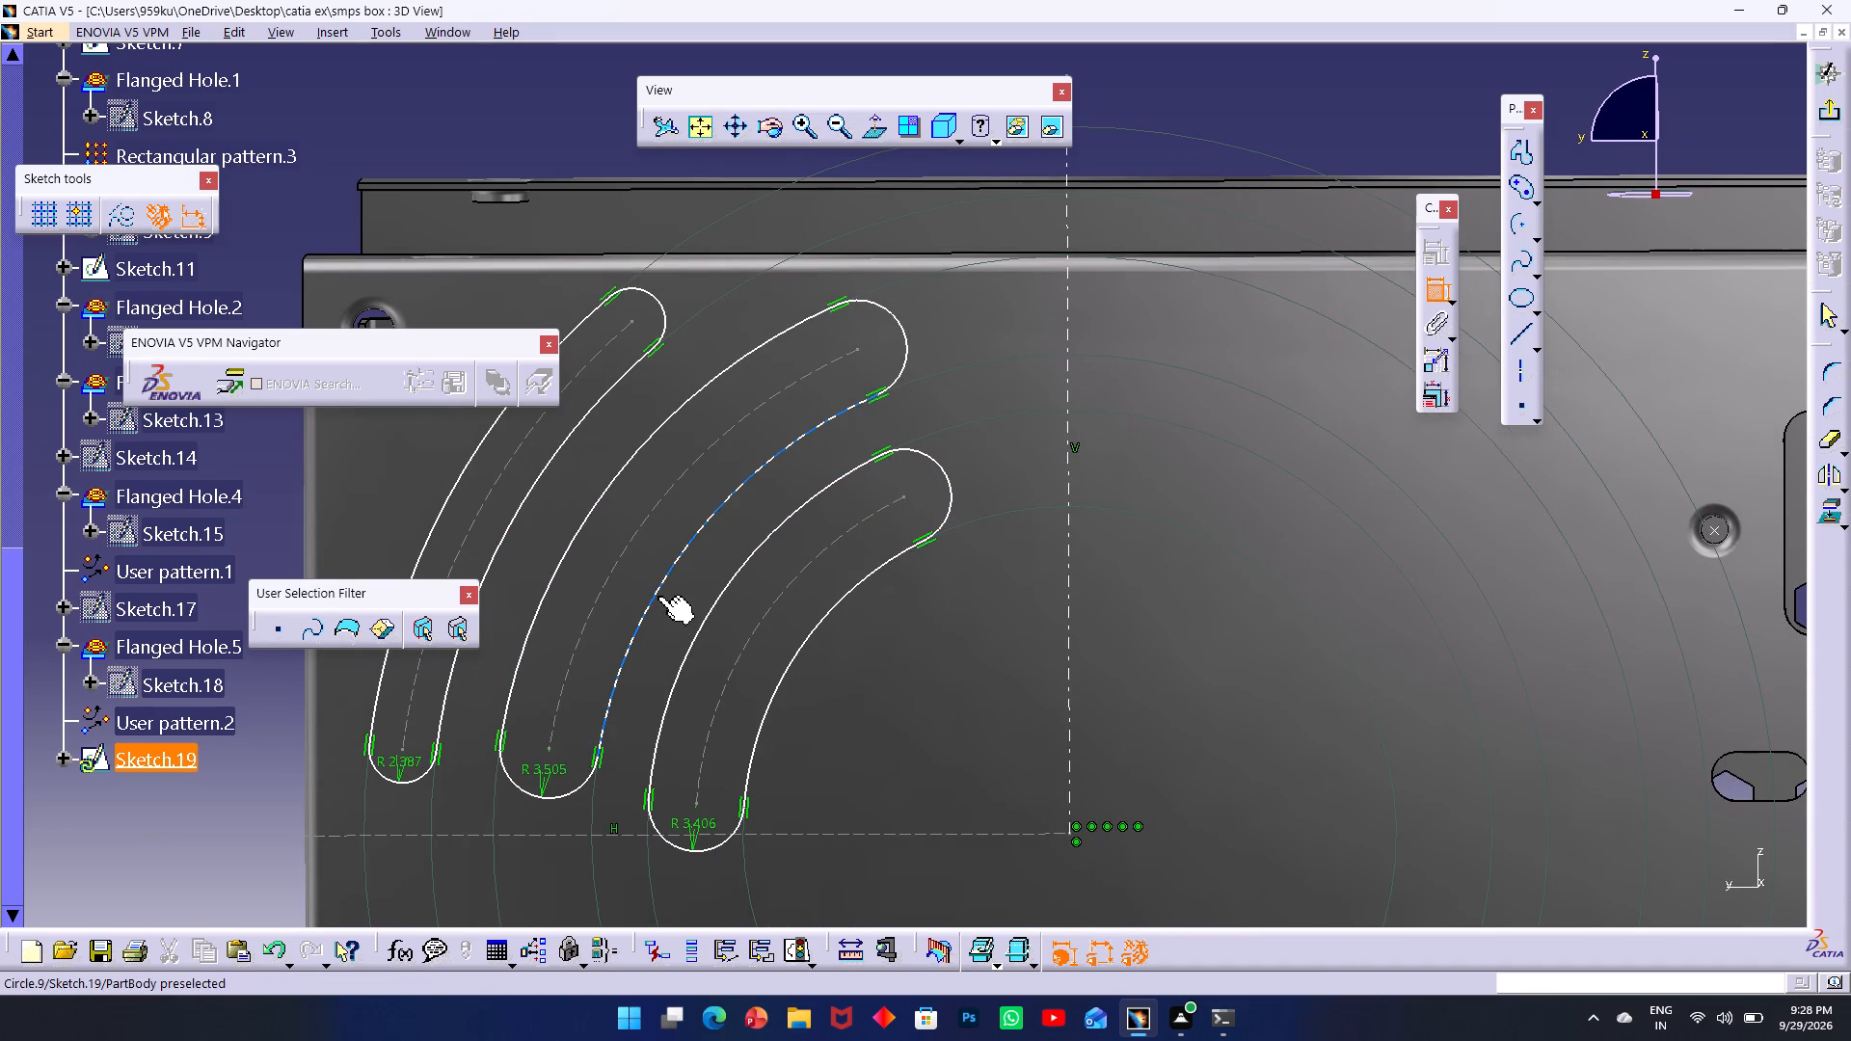
{"action": "left_click", "coordinate": [657, 598]}
{"action": "left_click", "coordinate": [693, 641]}
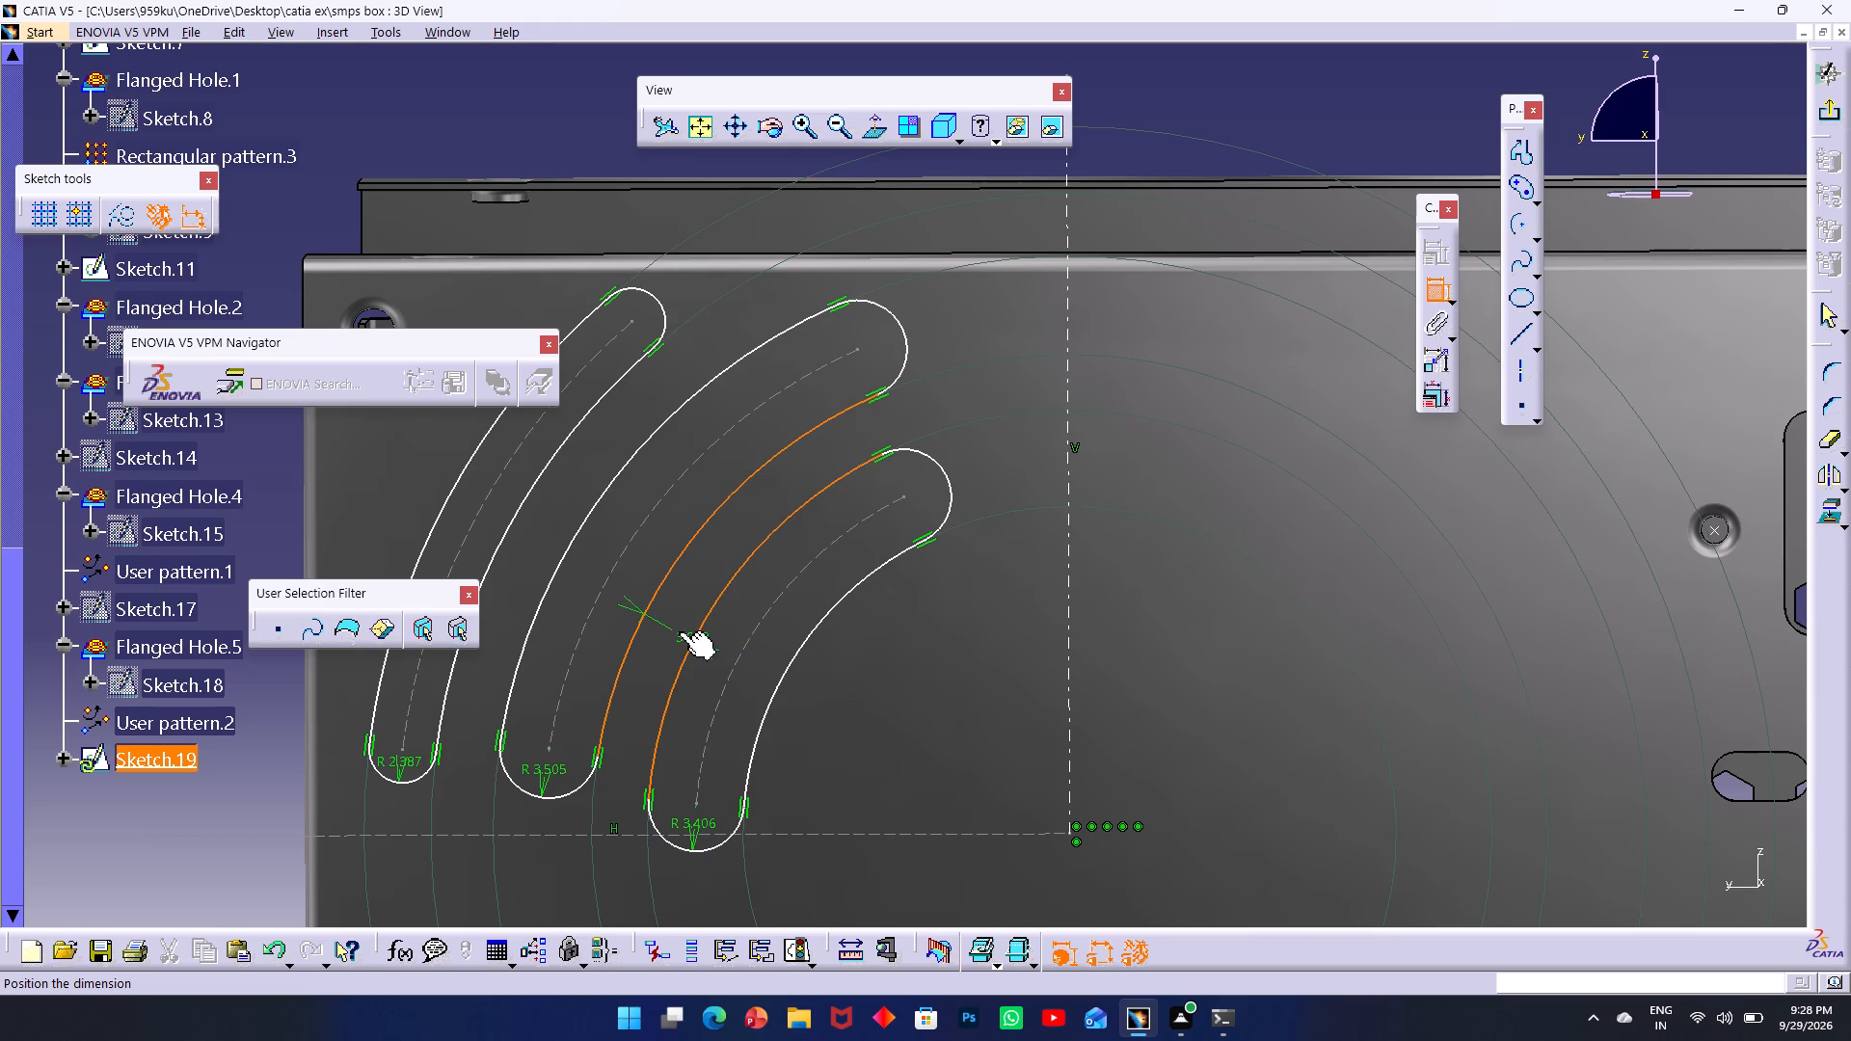
{"action": "left_click", "coordinate": [660, 639]}
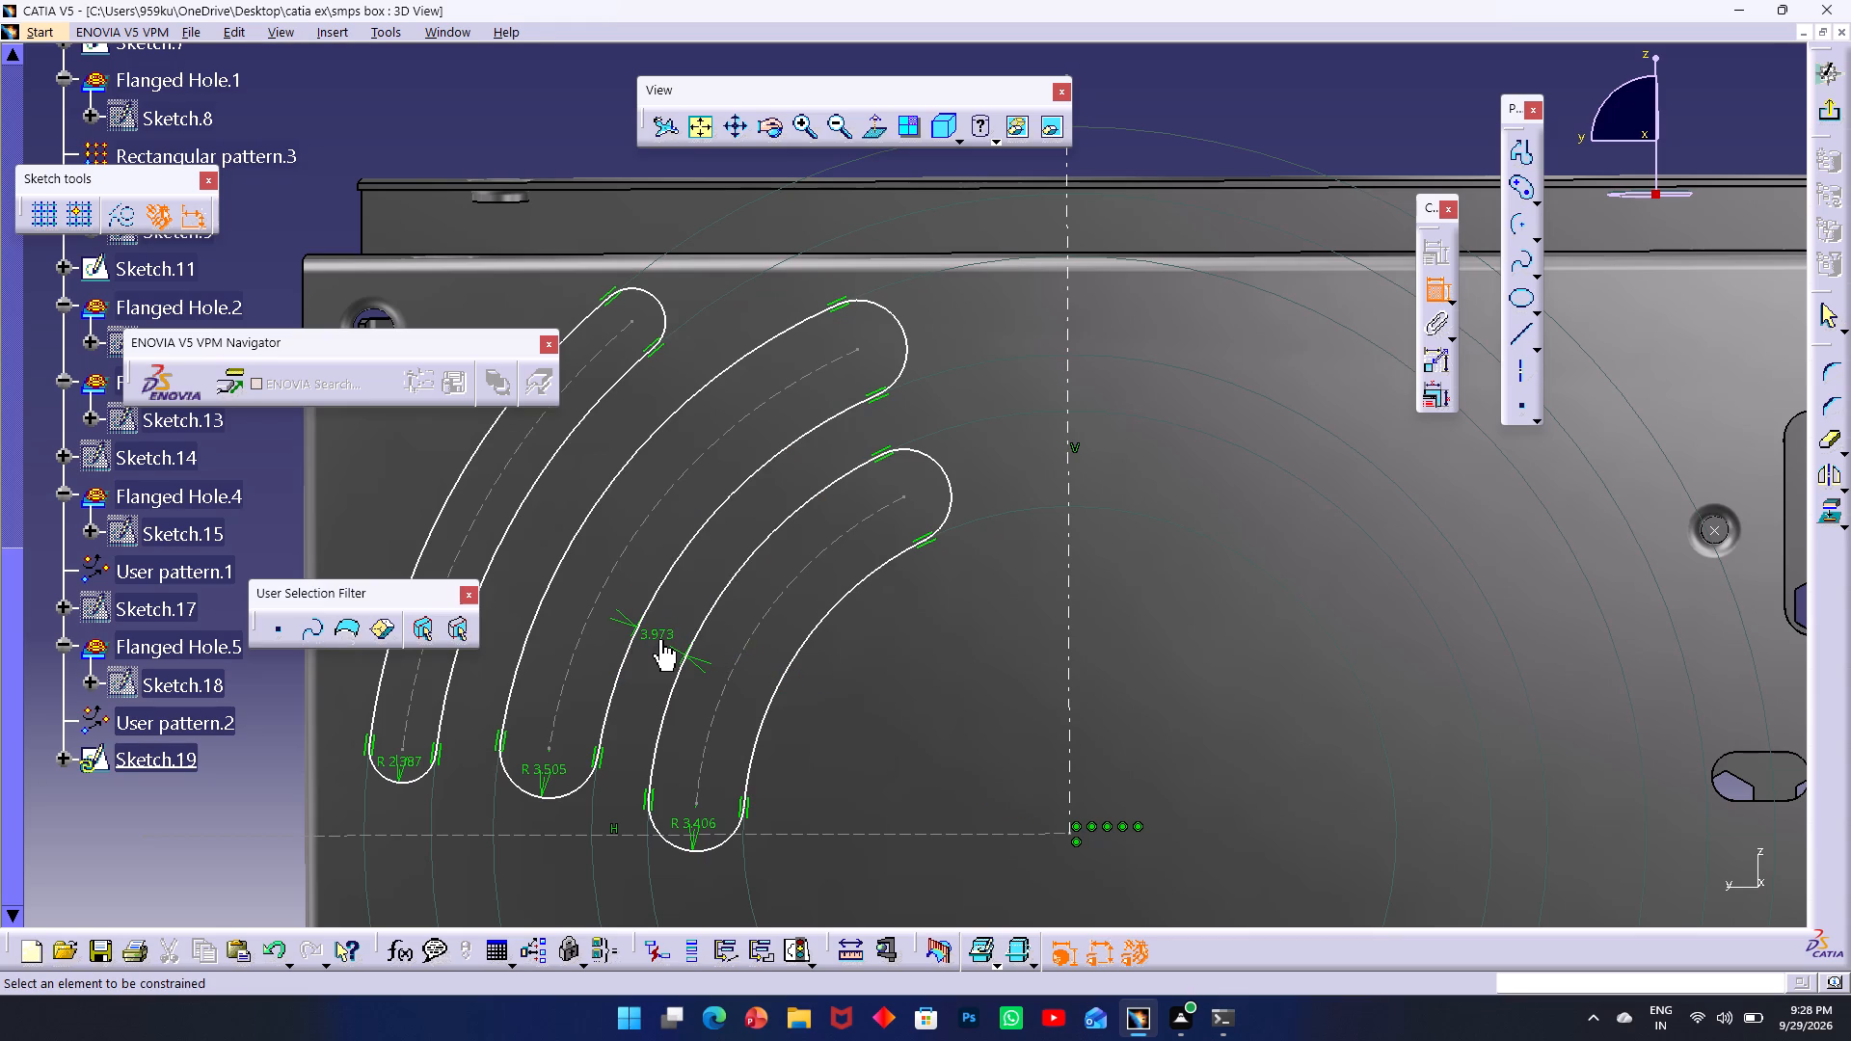
{"action": "double_click", "coordinate": [662, 633]}
{"action": "key", "text": "2"}
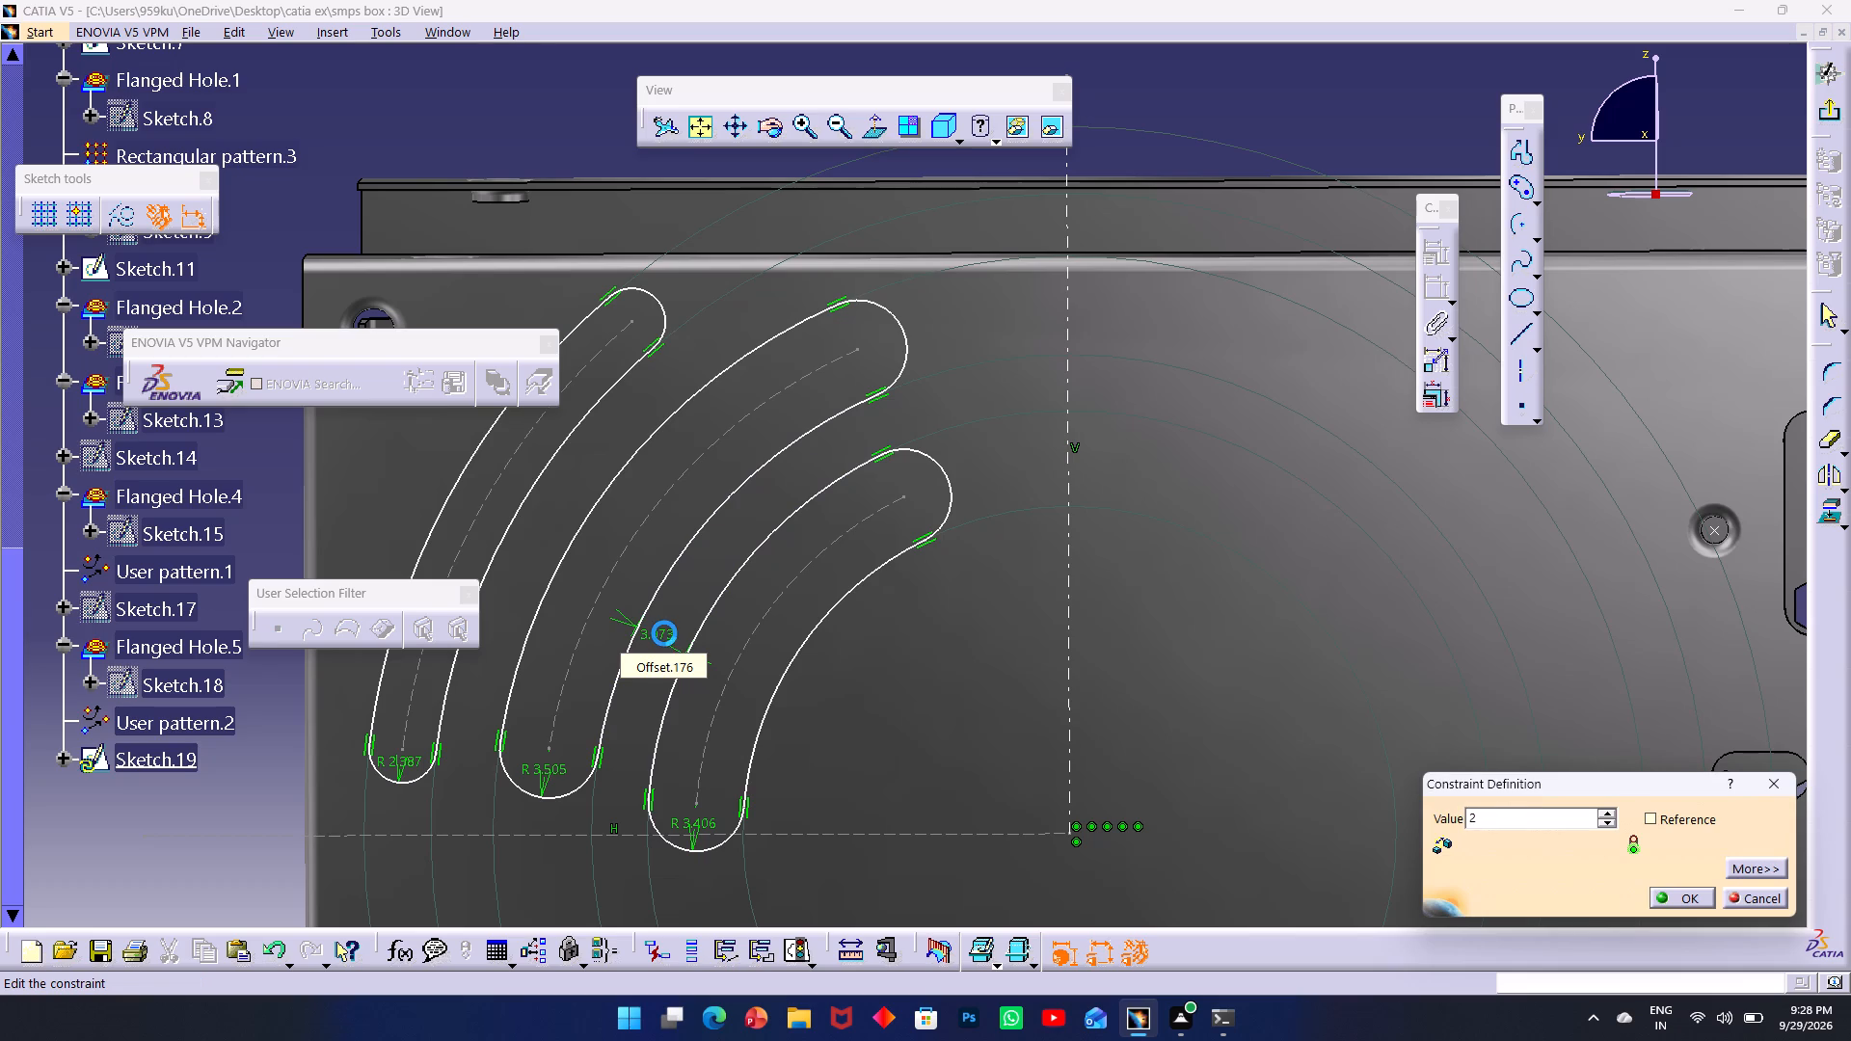
{"action": "key", "text": "Return"}
Constrain the gap between the facing arcs of the outermost and middle curved slots to 2 mm.
{"action": "middle_click_drag", "start_coordinate": [647, 667], "coordinate": [658, 667]}
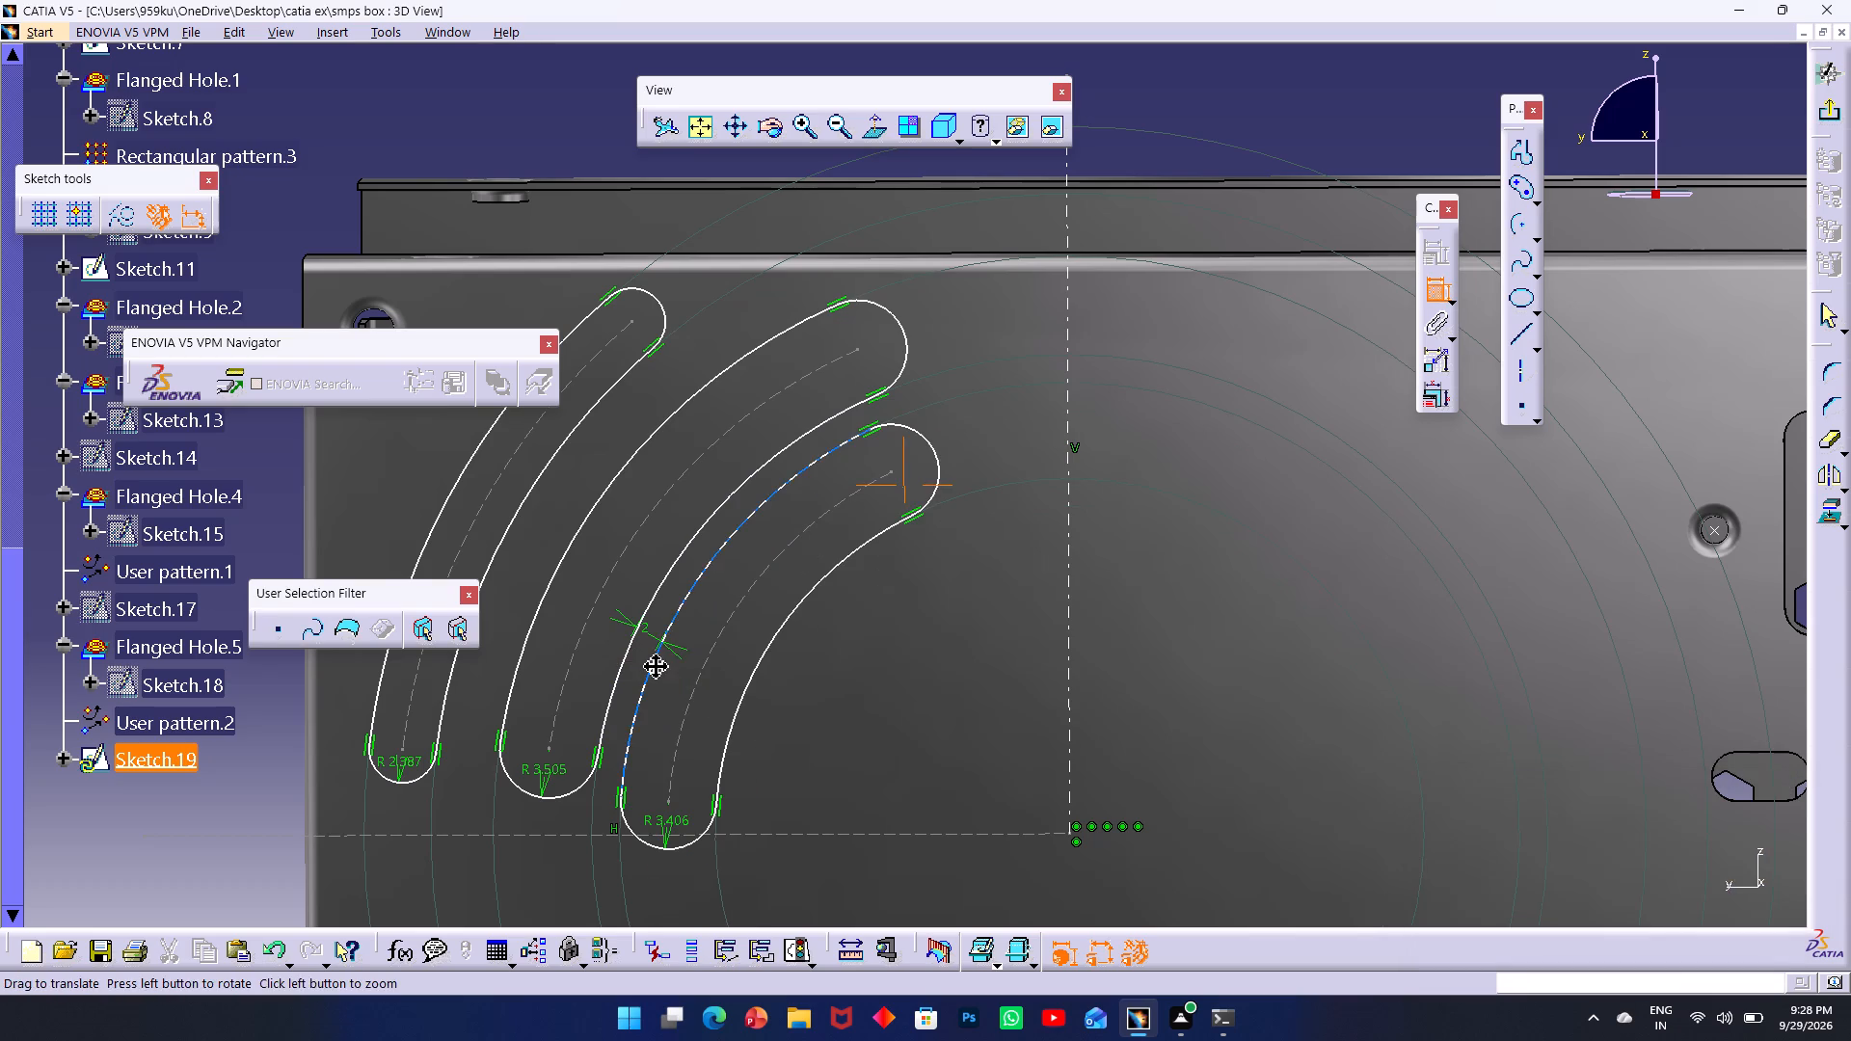
{"action": "middle_click_drag", "start_coordinate": [658, 667], "coordinate": [899, 686]}
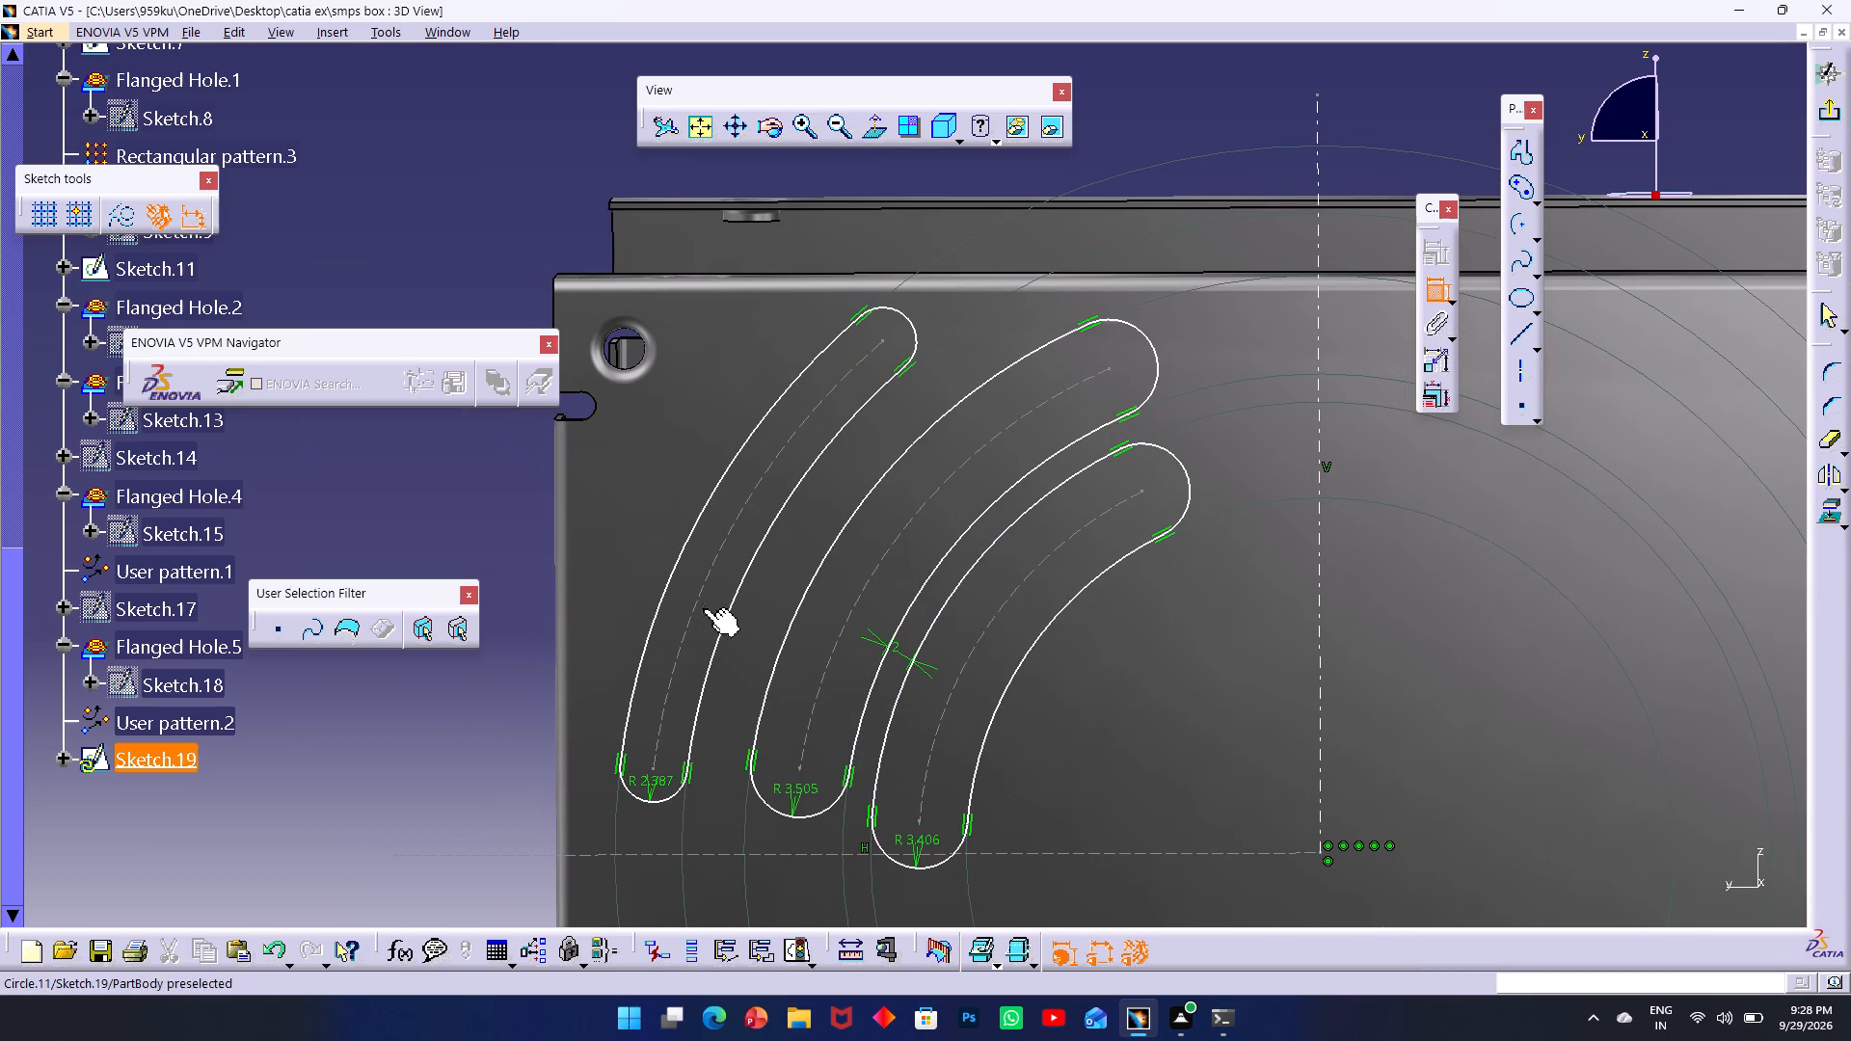
{"action": "left_click", "coordinate": [721, 622]}
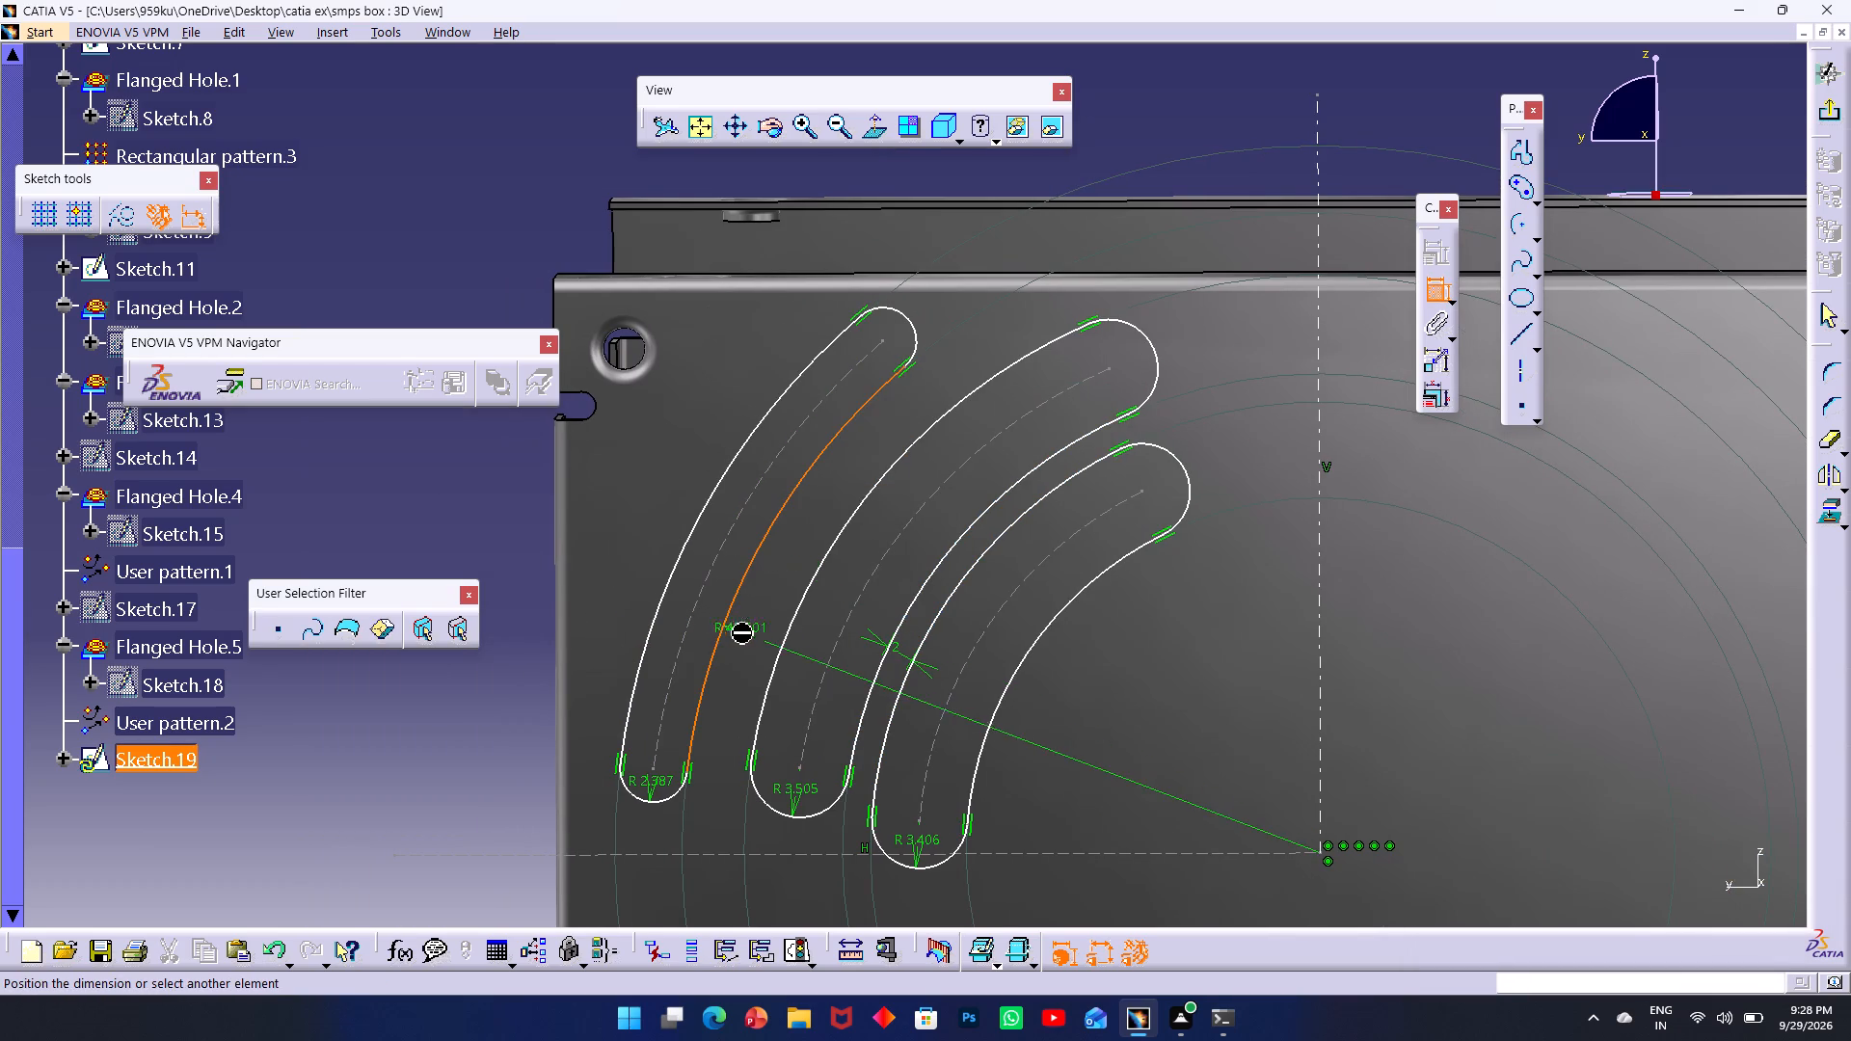
{"action": "left_click", "coordinate": [779, 663]}
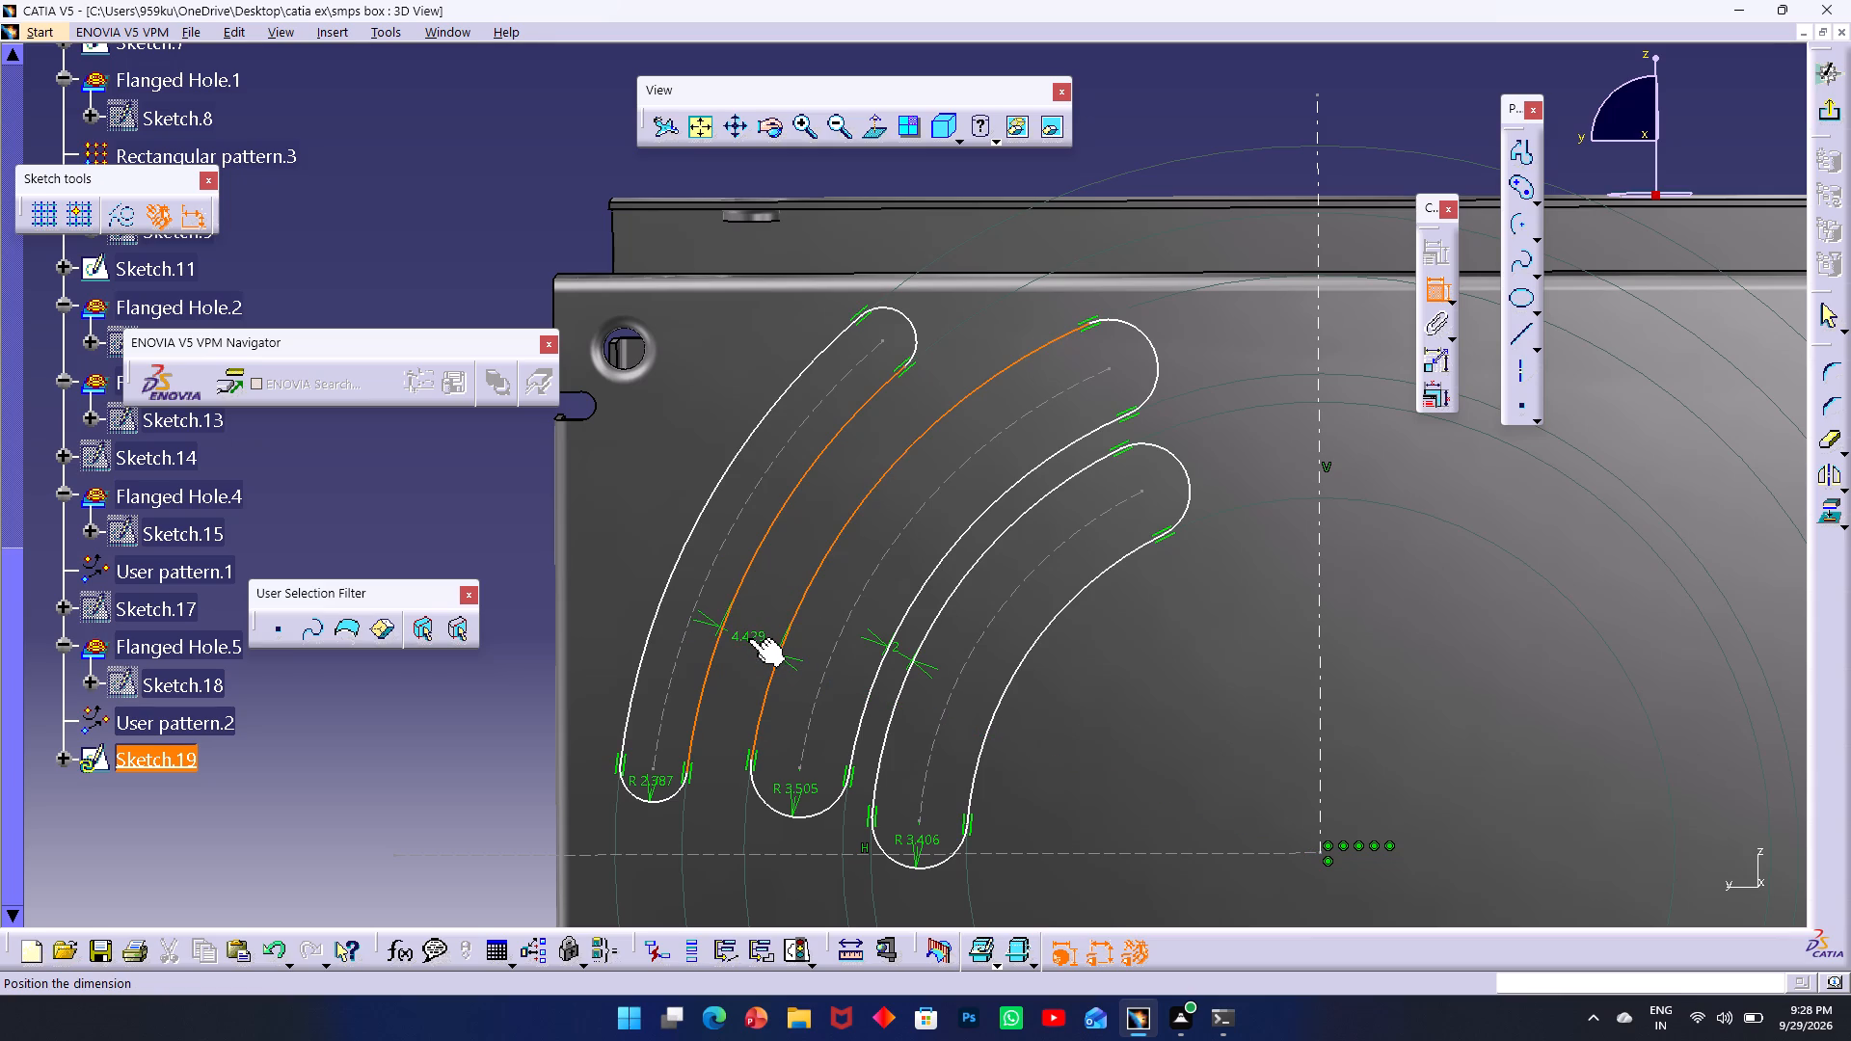
{"action": "double_click", "coordinate": [749, 639]}
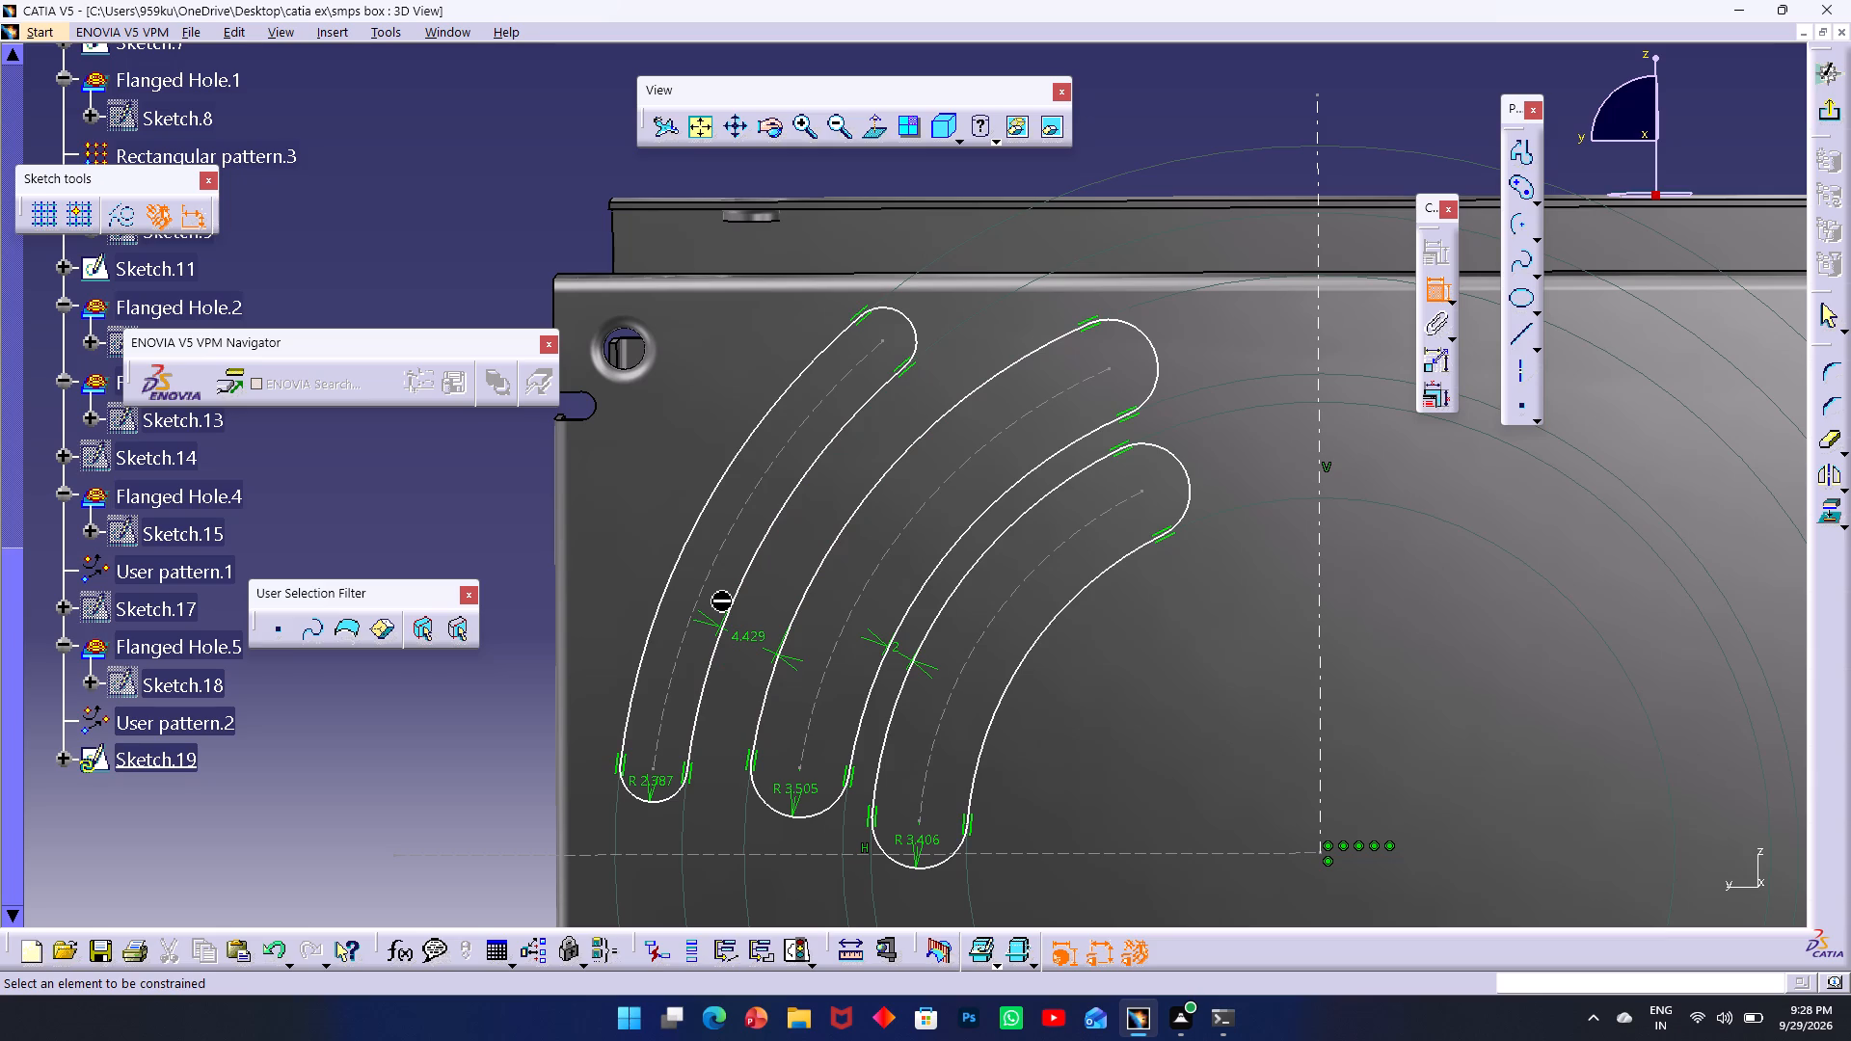
{"action": "key", "text": "2"}
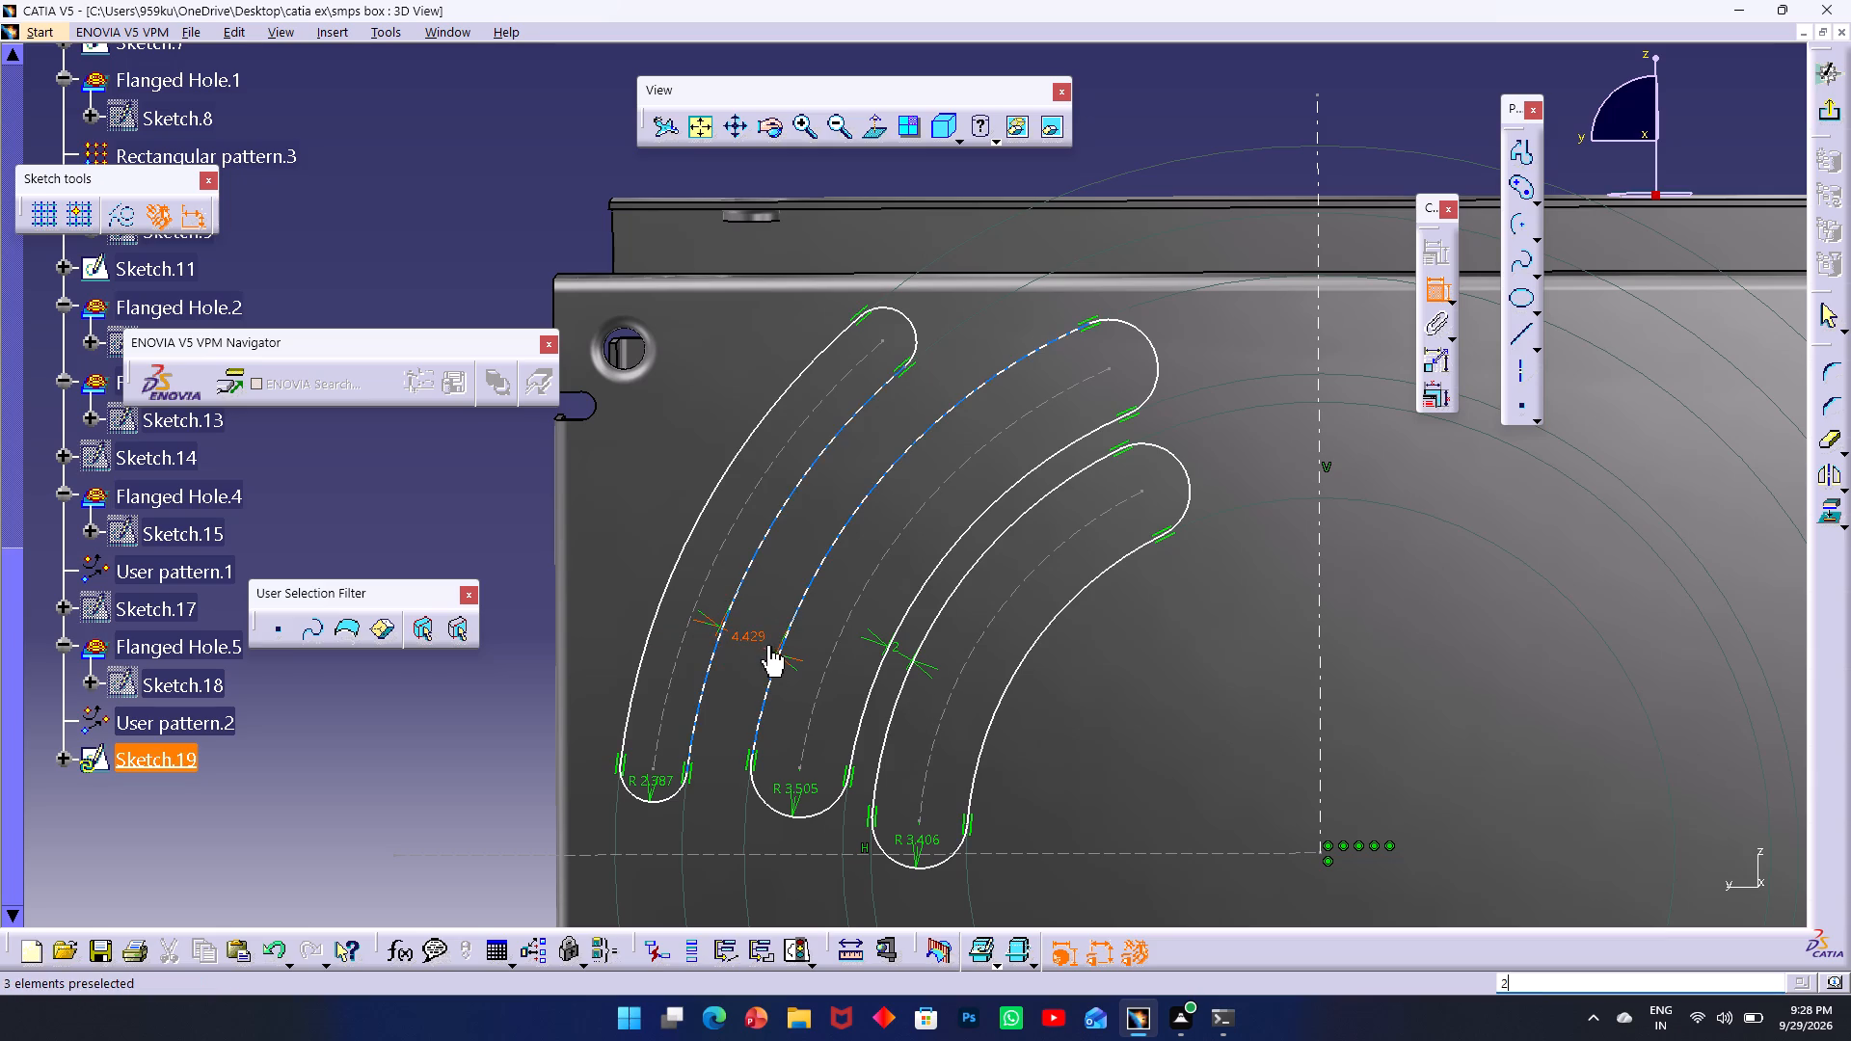
{"action": "double_click", "coordinate": [765, 638]}
{"action": "key", "text": "2"}
{"action": "key", "text": "Return"}
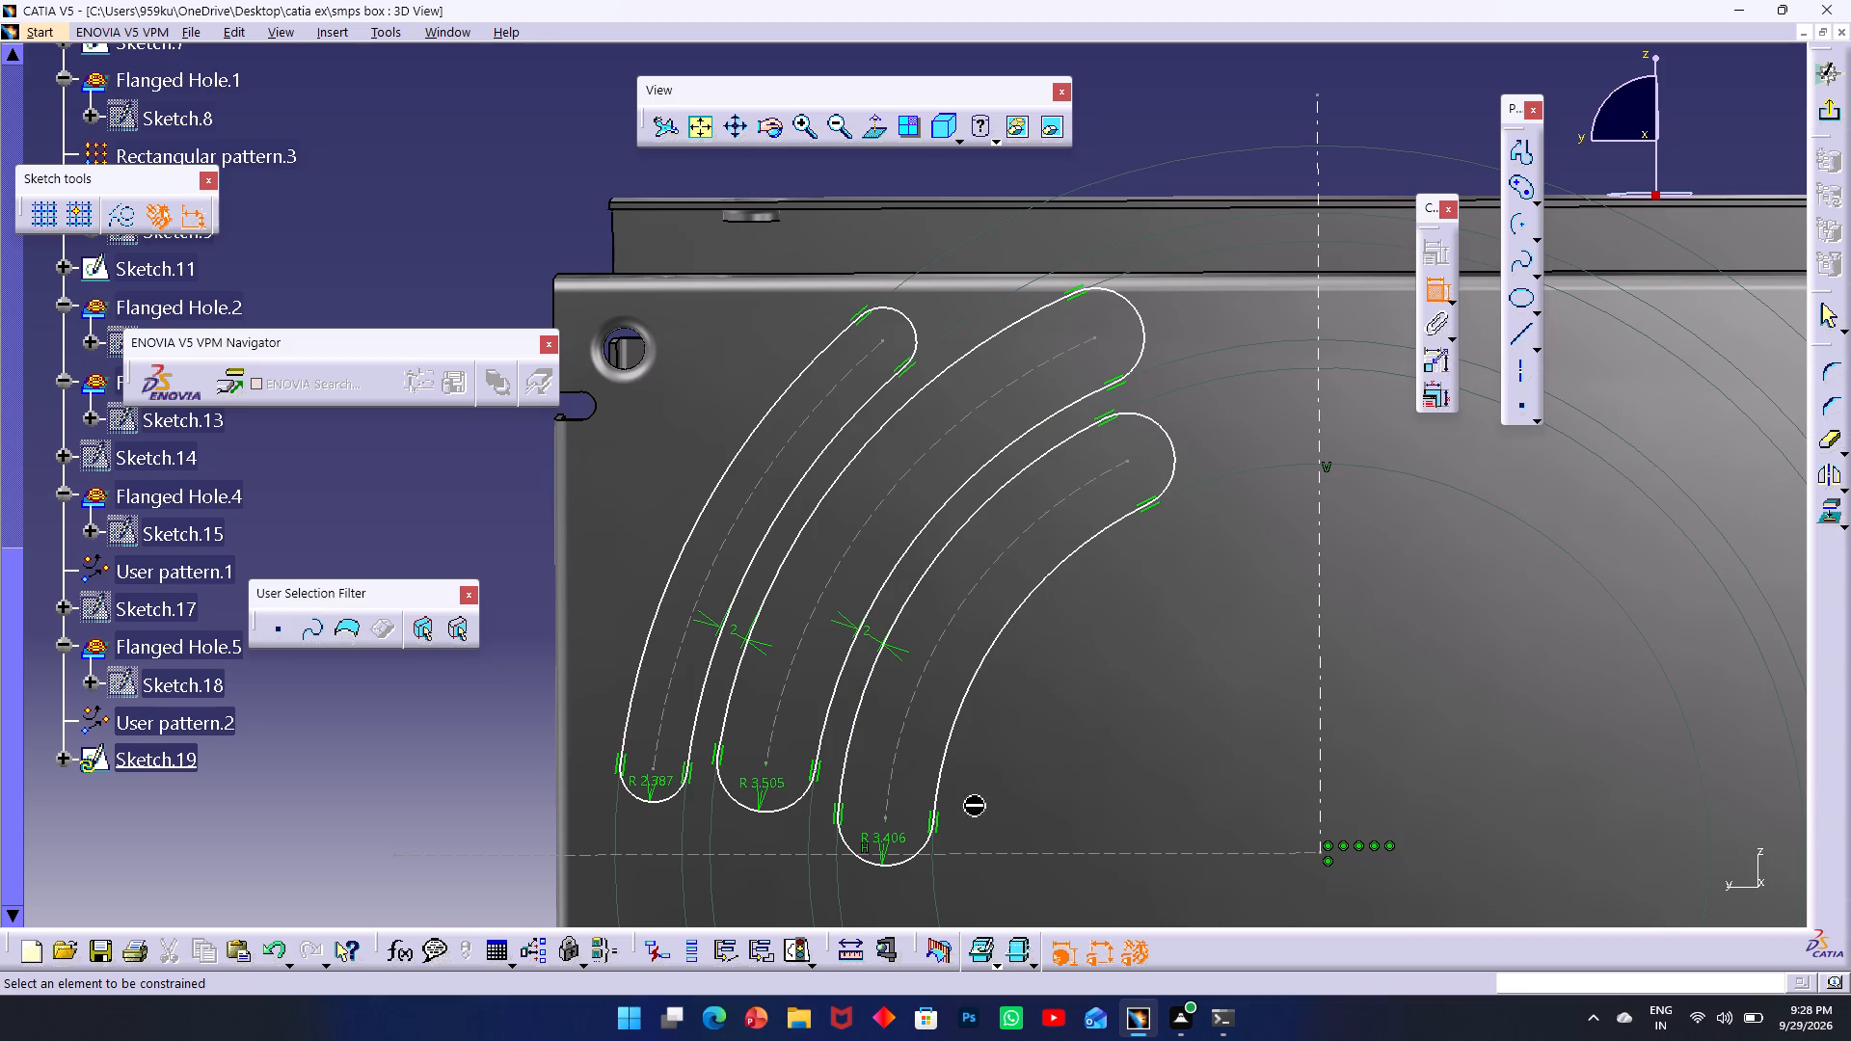
Set the end radius of the innermost, middle and outermost curved slots to 3 mm each.
{"action": "left_click", "coordinate": [897, 846]}
{"action": "double_click", "coordinate": [885, 837]}
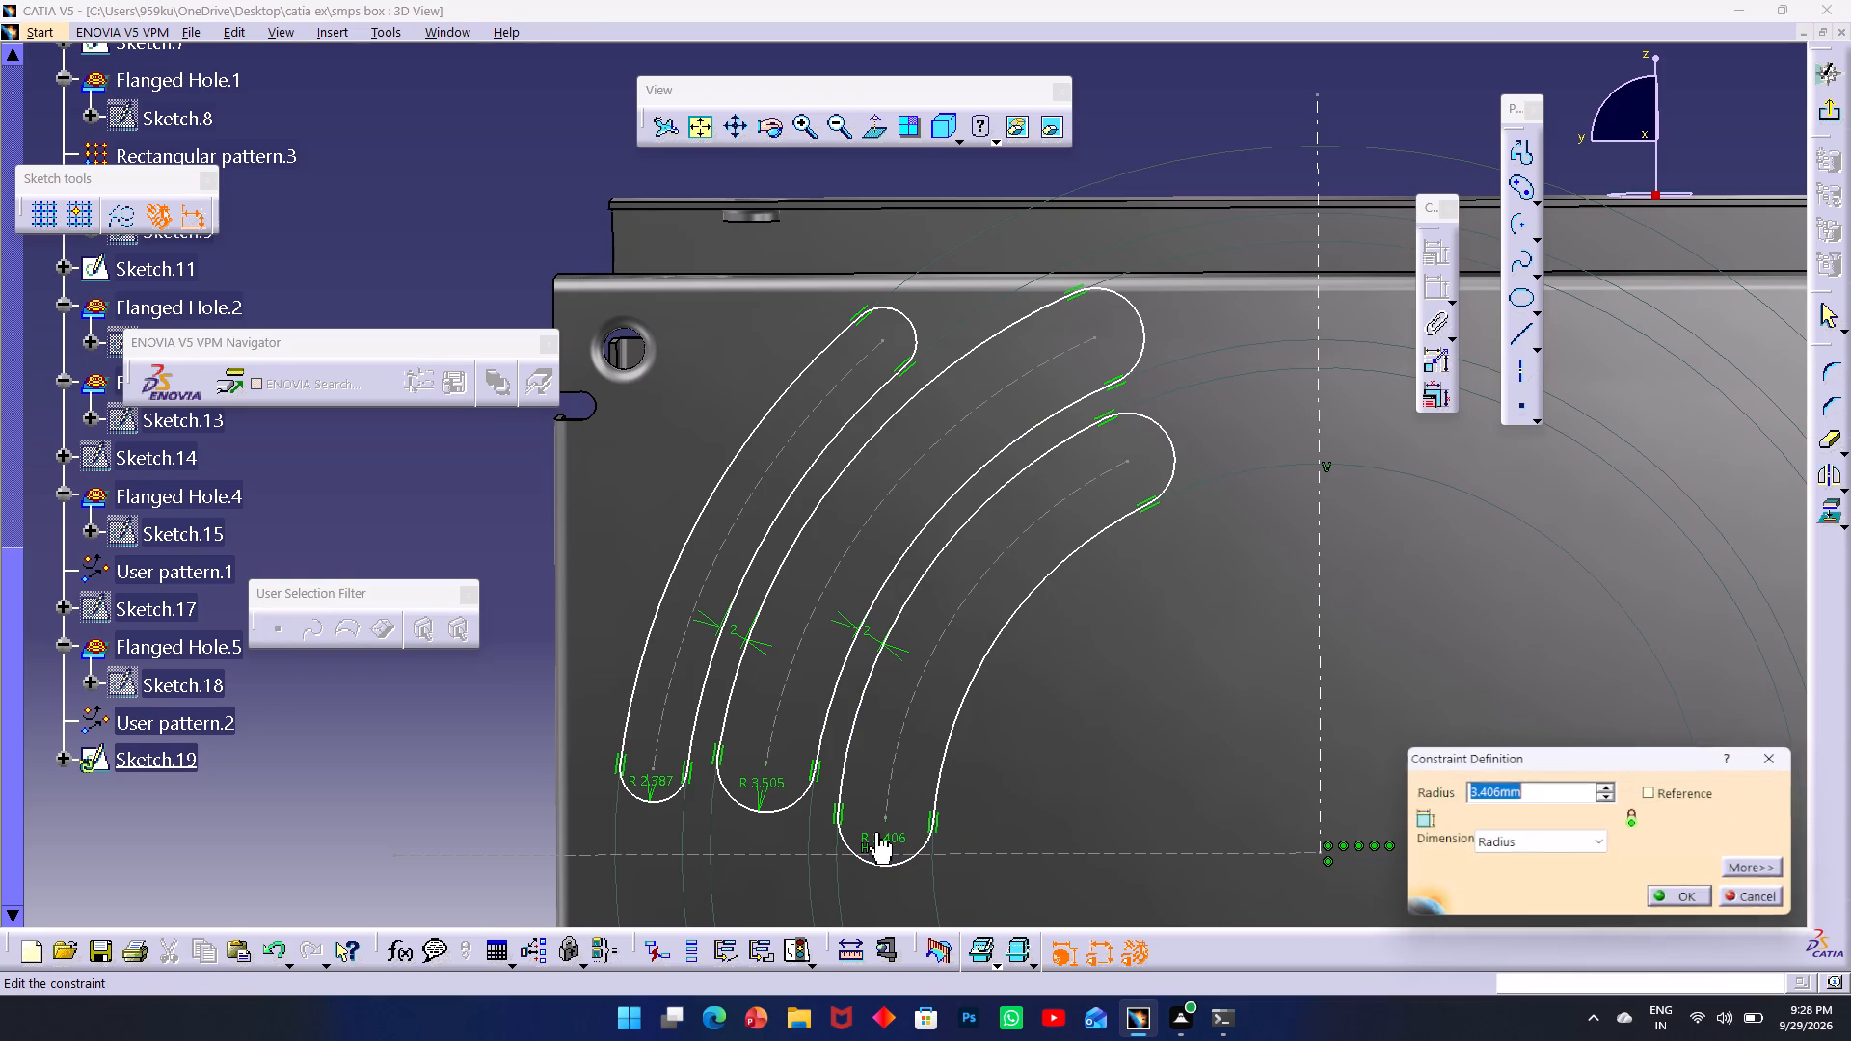
{"action": "key", "text": "3"}
{"action": "key", "text": "Return"}
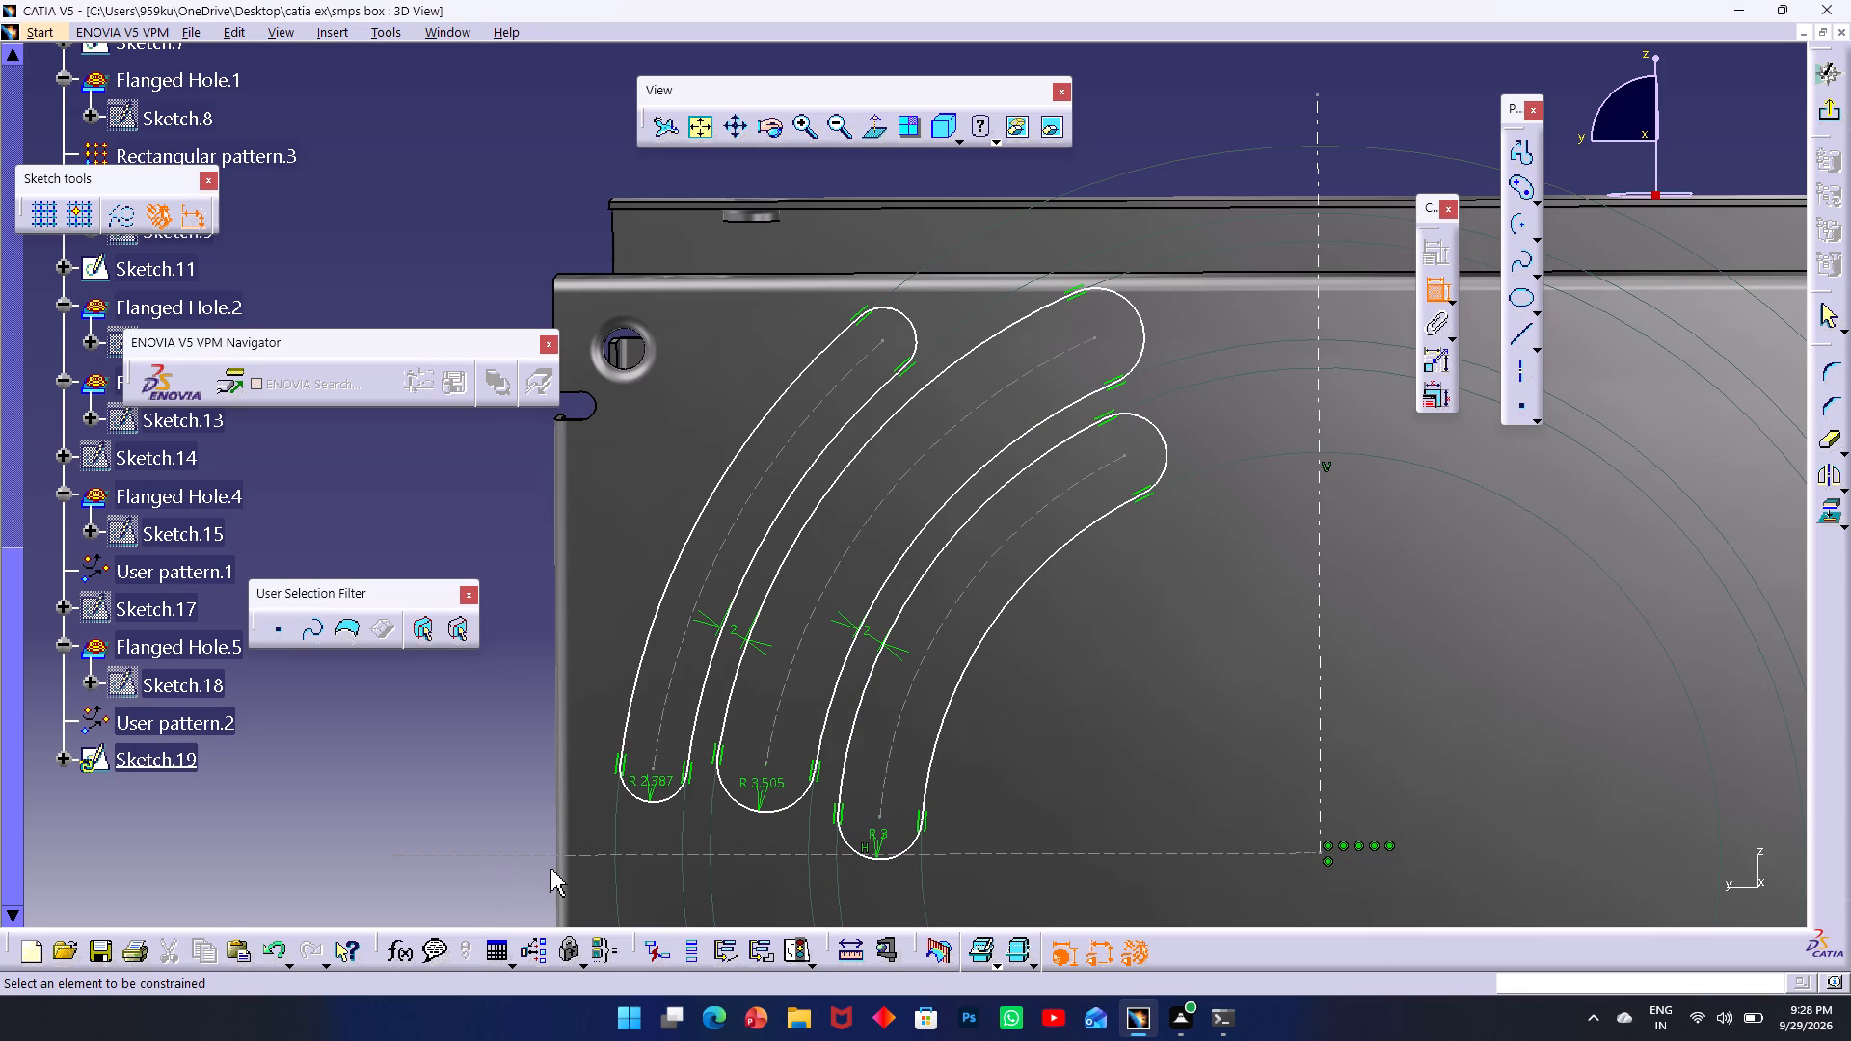
{"action": "double_click", "coordinate": [763, 787]}
{"action": "key", "text": "3"}
{"action": "key", "text": "Return"}
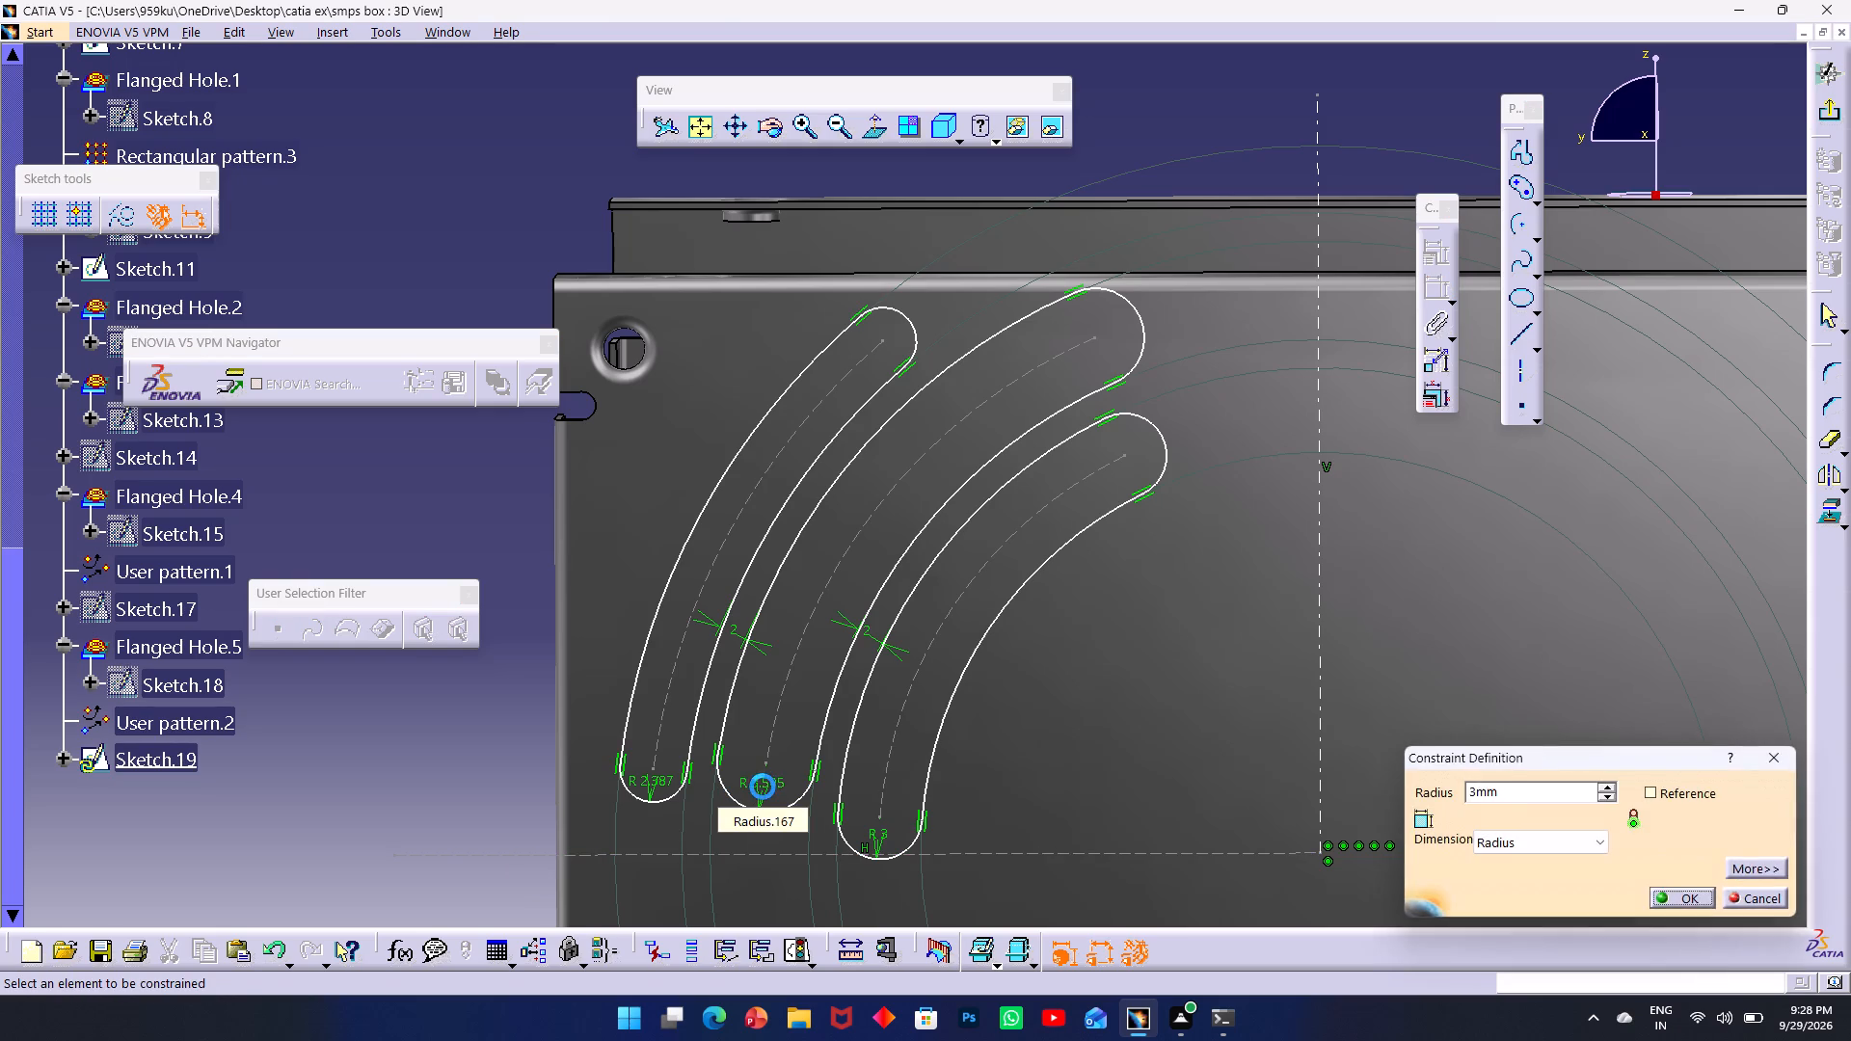
{"action": "double_click", "coordinate": [649, 784]}
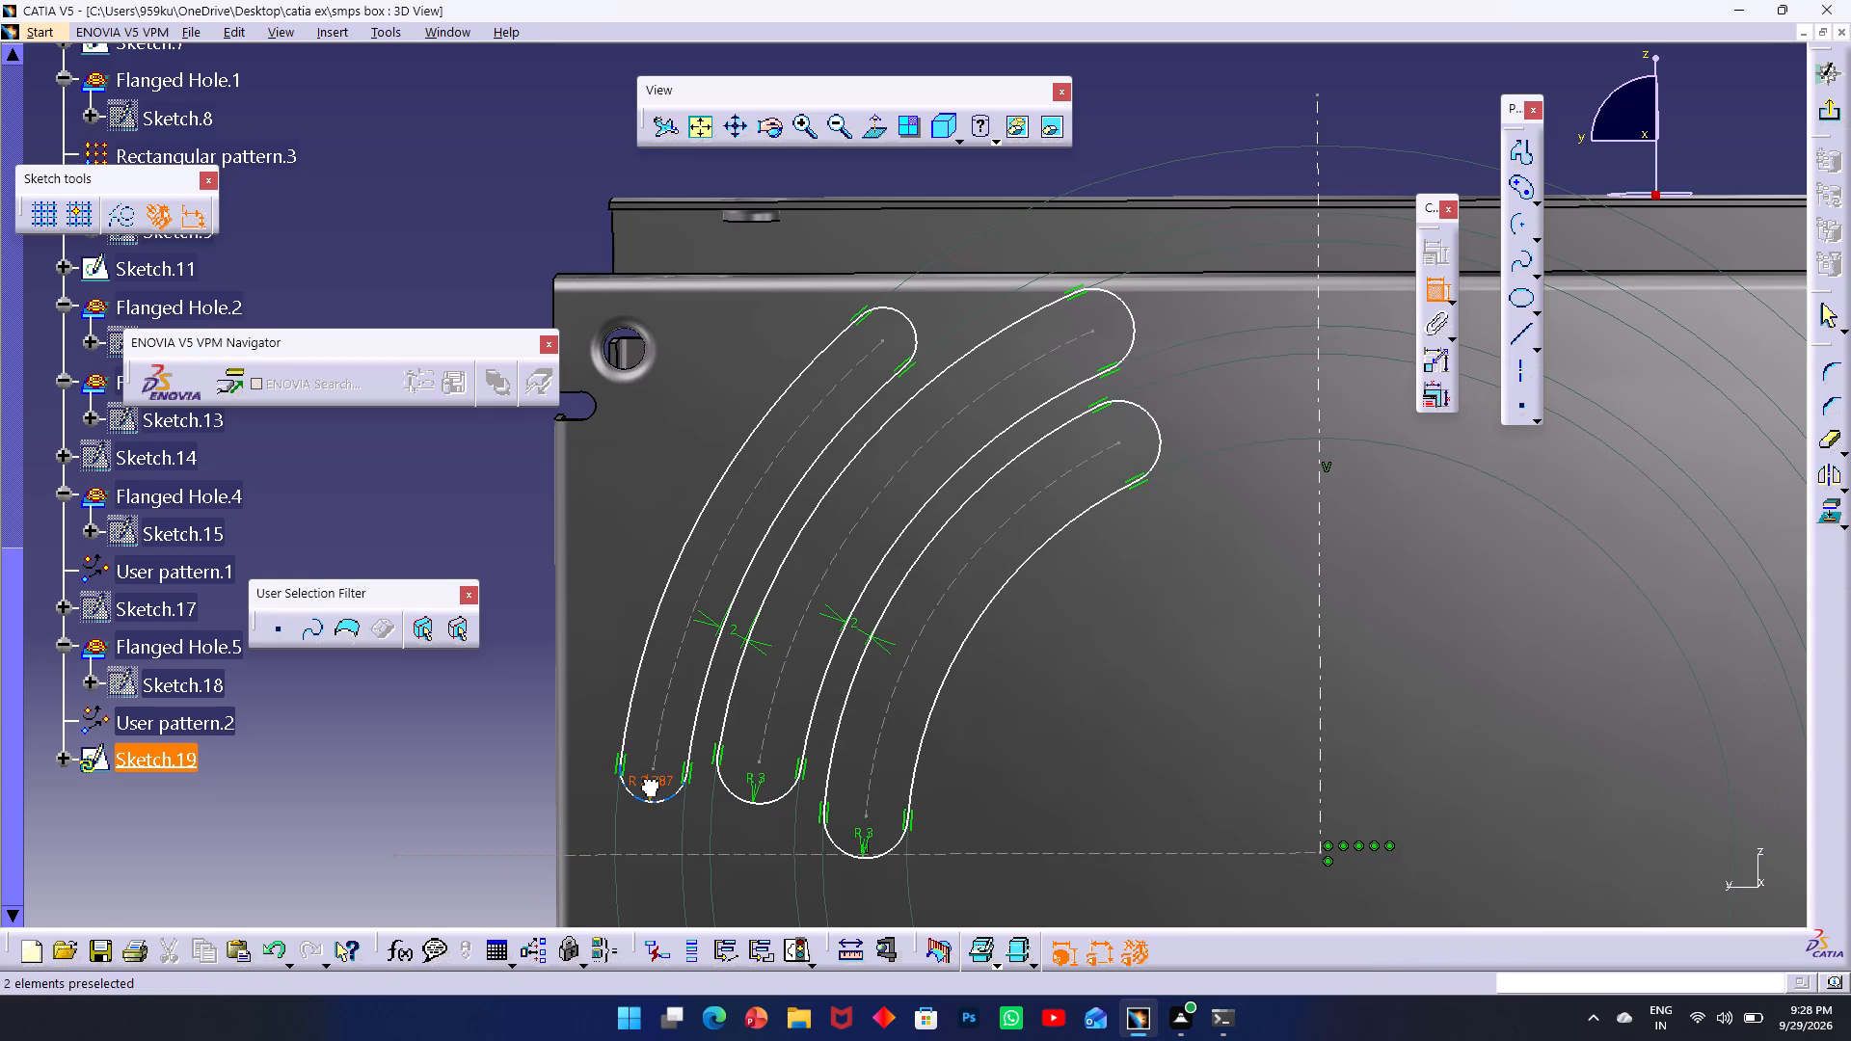
{"action": "key", "text": "3"}
{"action": "key", "text": "Return"}
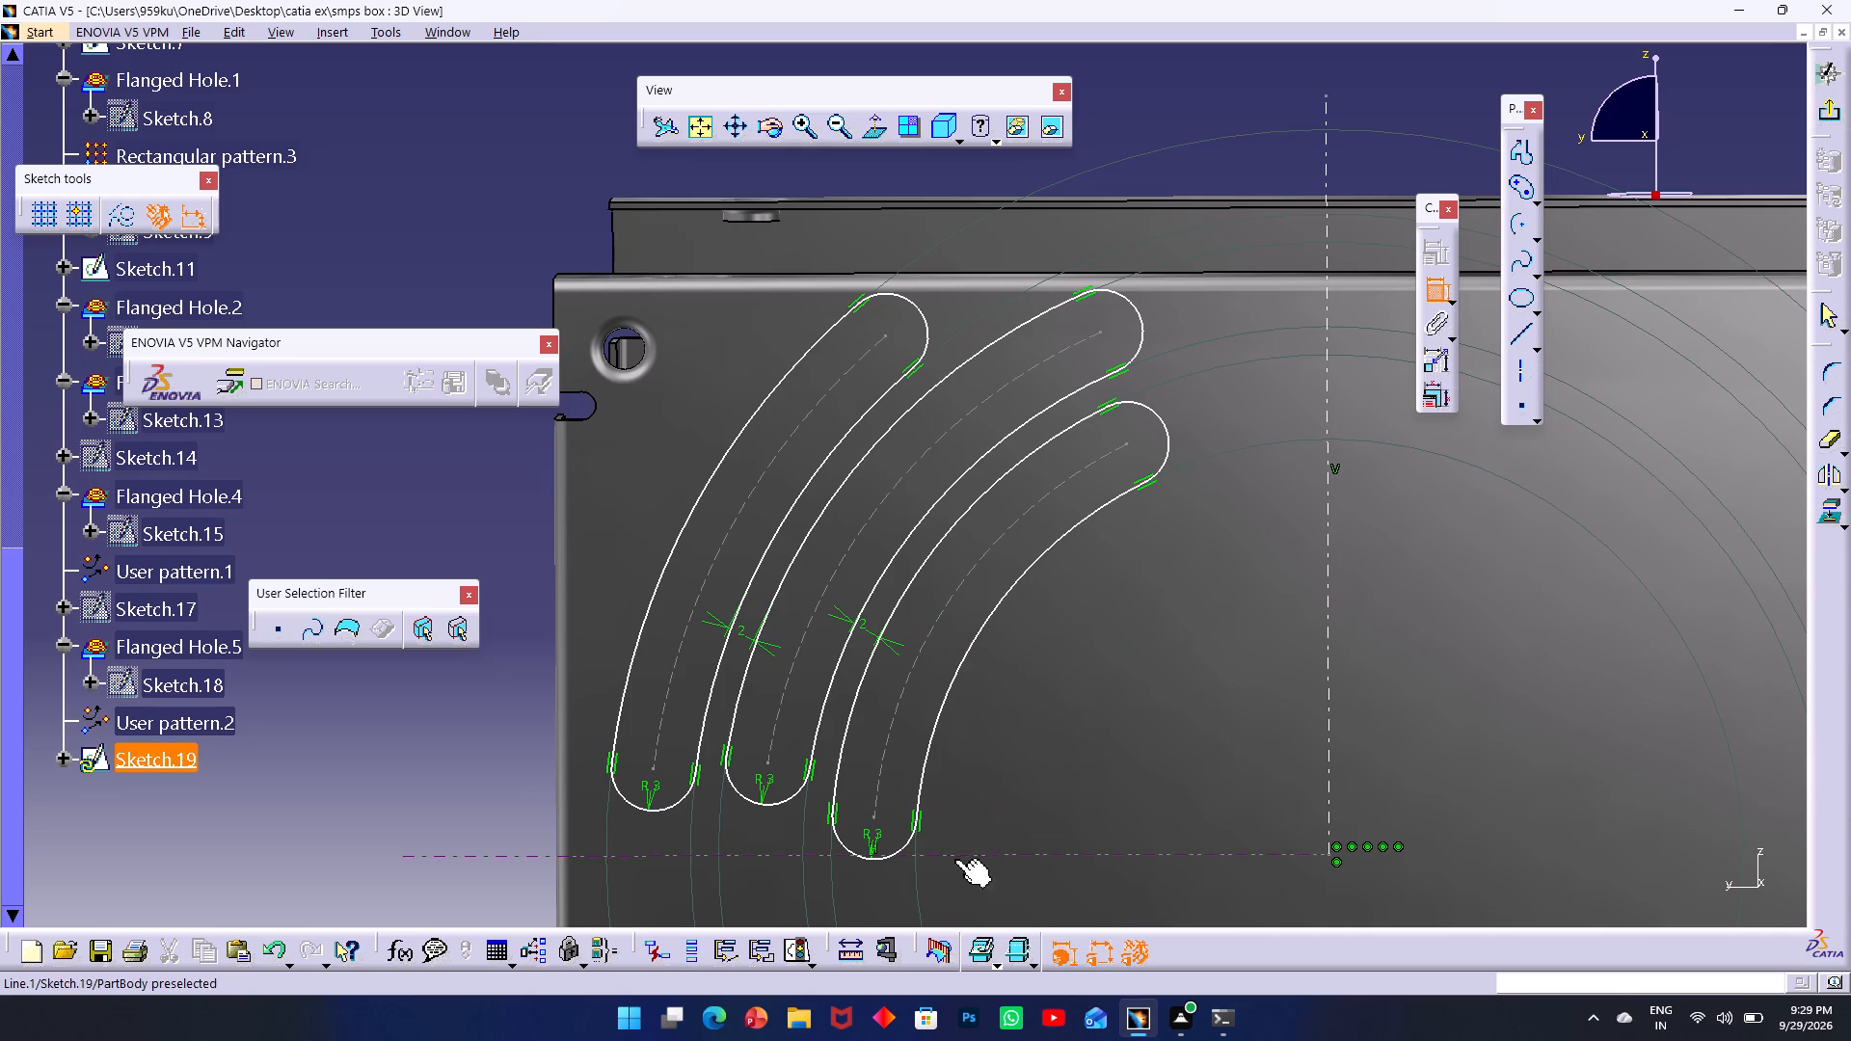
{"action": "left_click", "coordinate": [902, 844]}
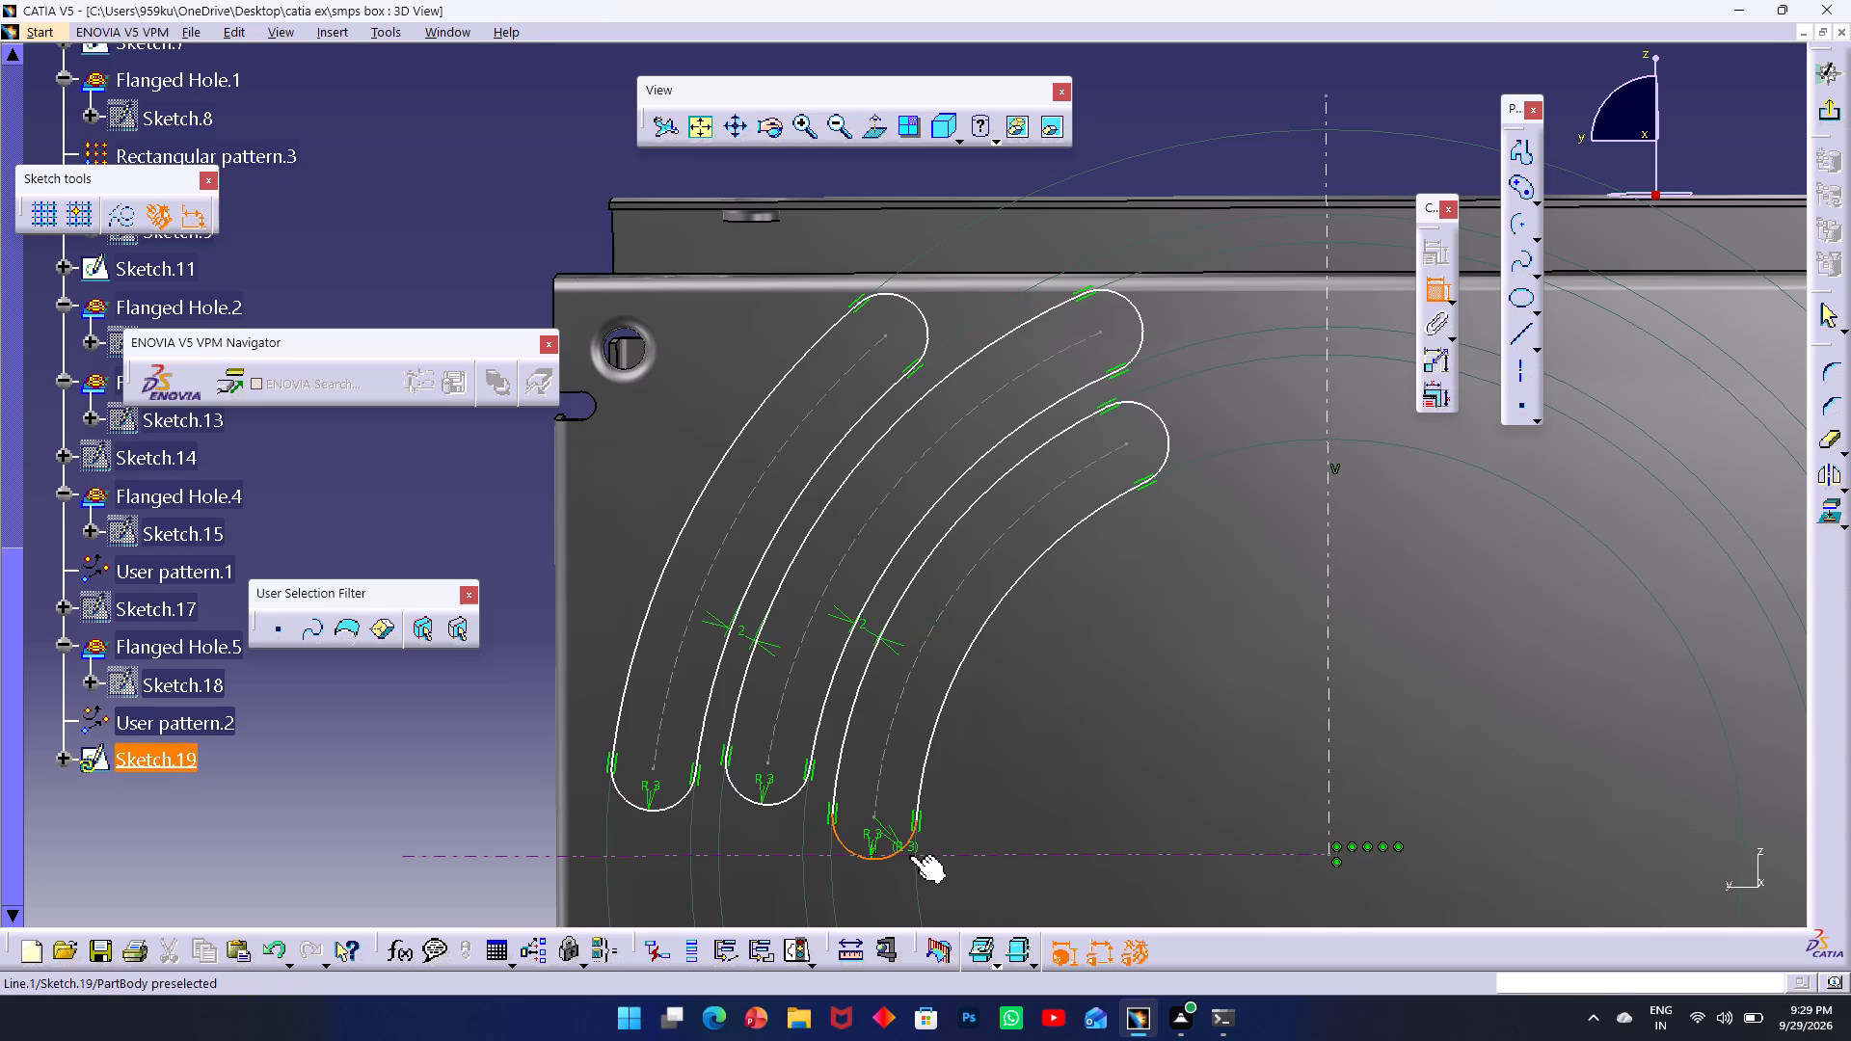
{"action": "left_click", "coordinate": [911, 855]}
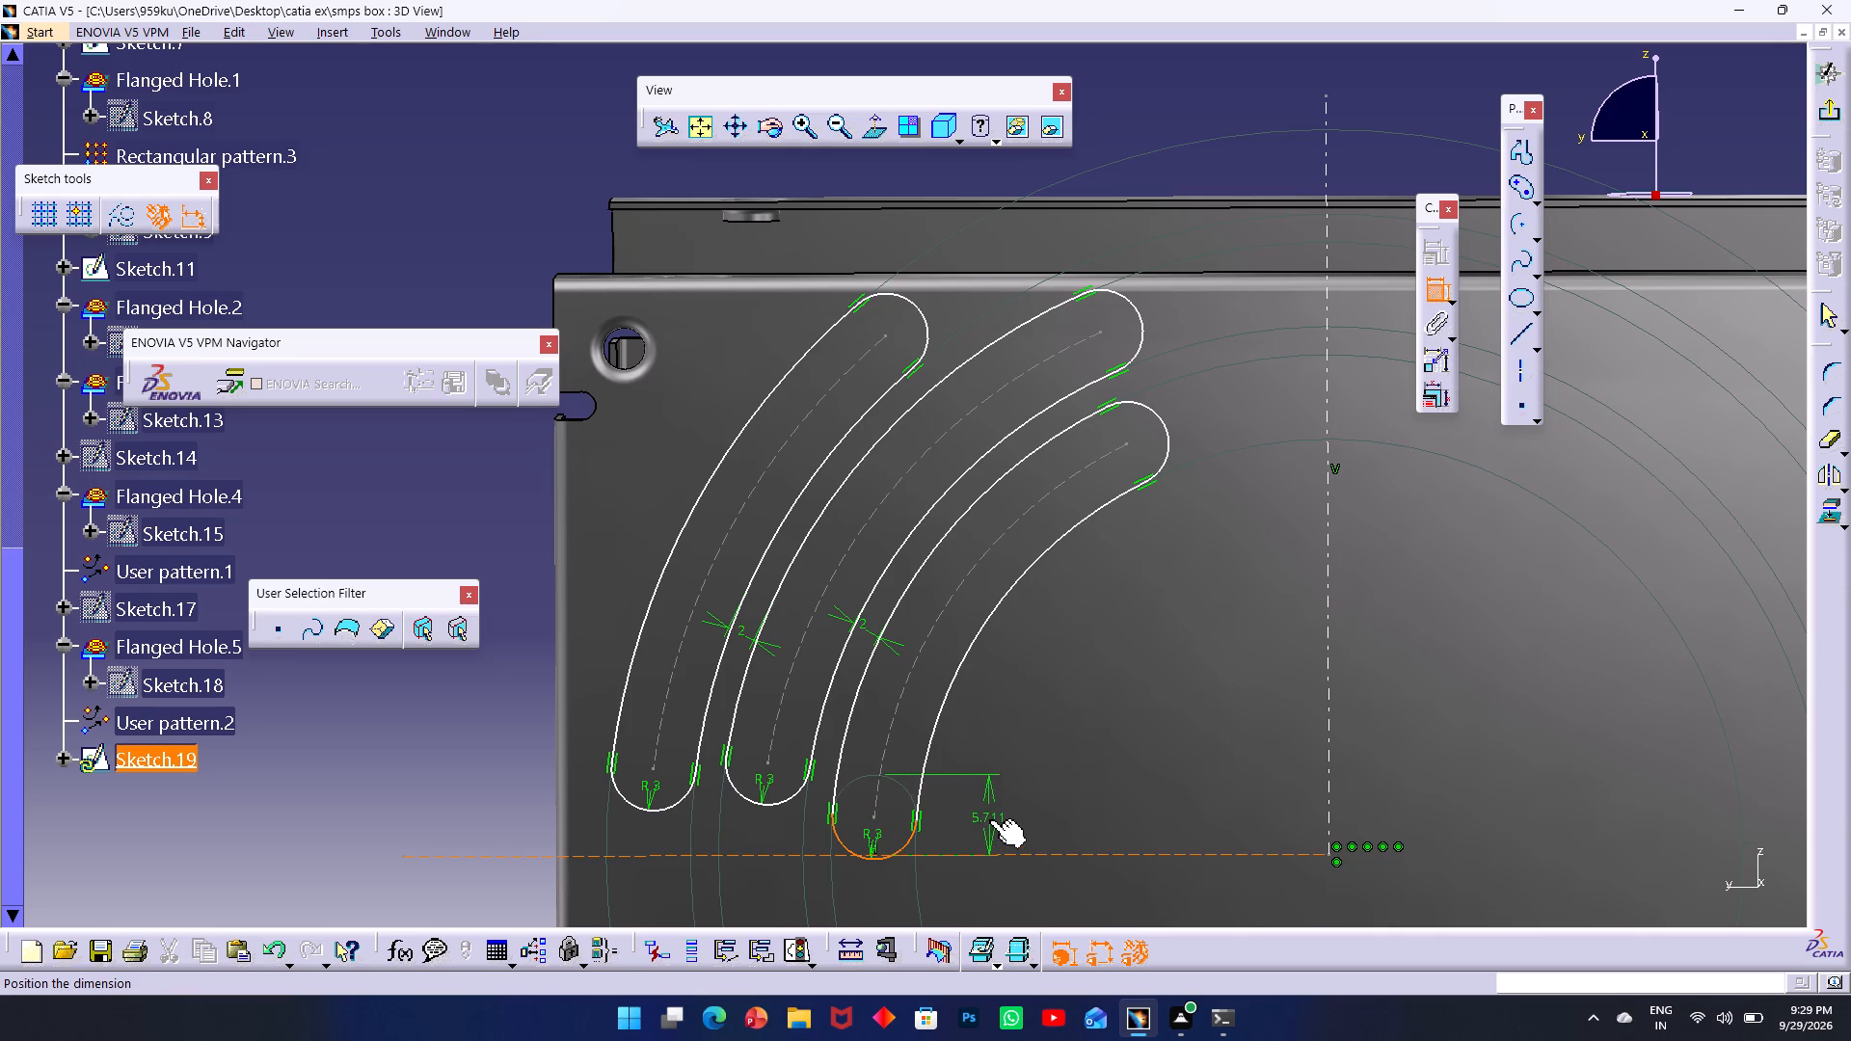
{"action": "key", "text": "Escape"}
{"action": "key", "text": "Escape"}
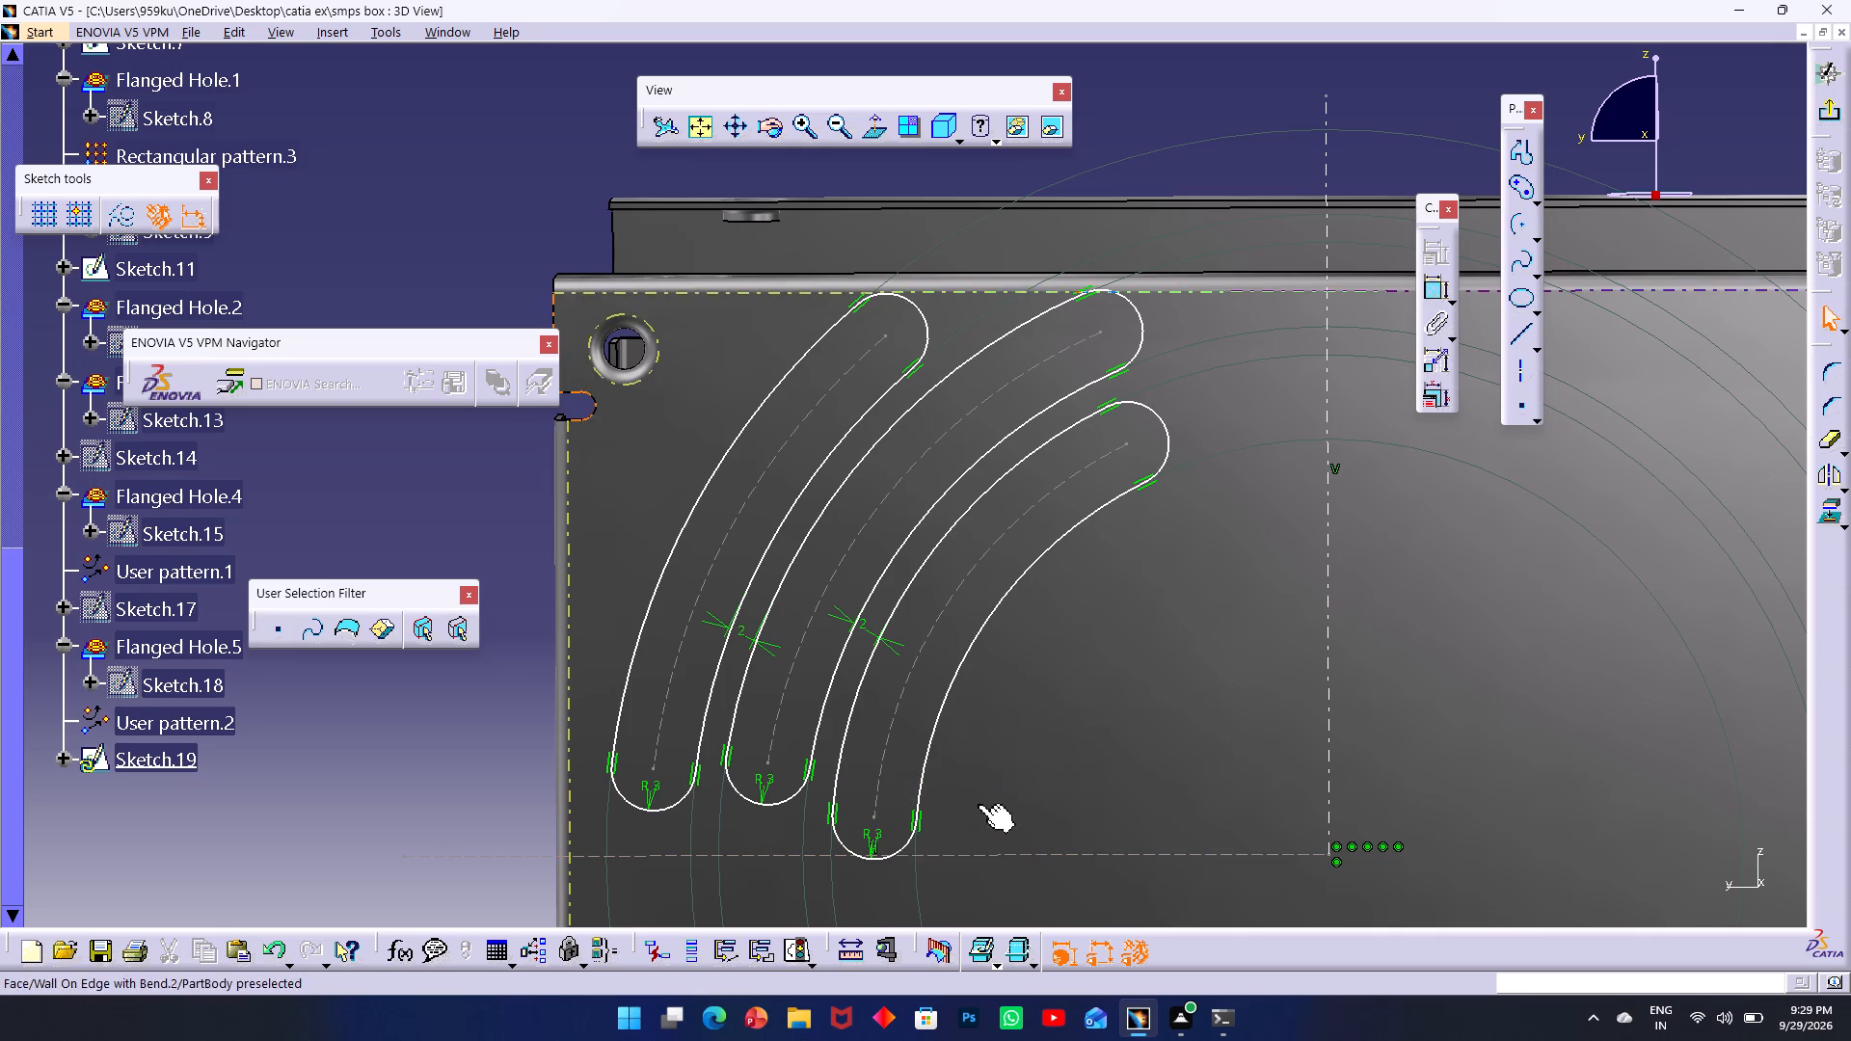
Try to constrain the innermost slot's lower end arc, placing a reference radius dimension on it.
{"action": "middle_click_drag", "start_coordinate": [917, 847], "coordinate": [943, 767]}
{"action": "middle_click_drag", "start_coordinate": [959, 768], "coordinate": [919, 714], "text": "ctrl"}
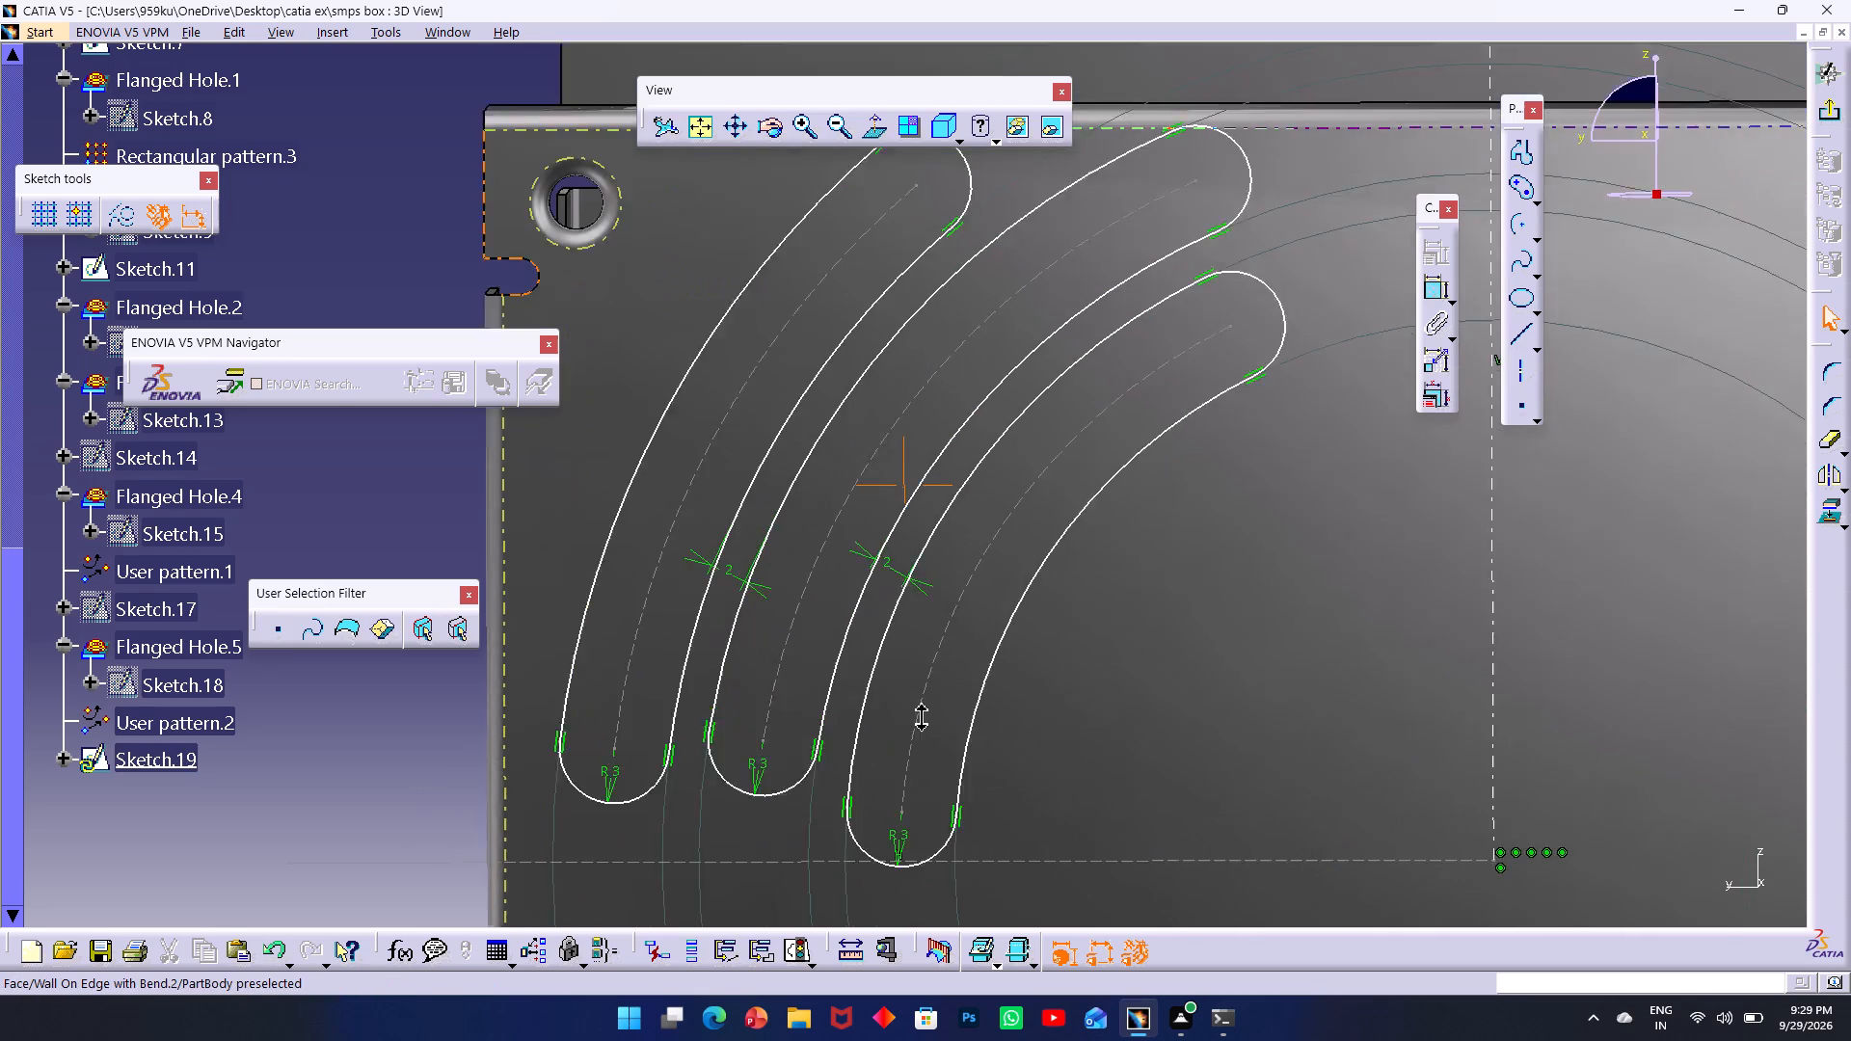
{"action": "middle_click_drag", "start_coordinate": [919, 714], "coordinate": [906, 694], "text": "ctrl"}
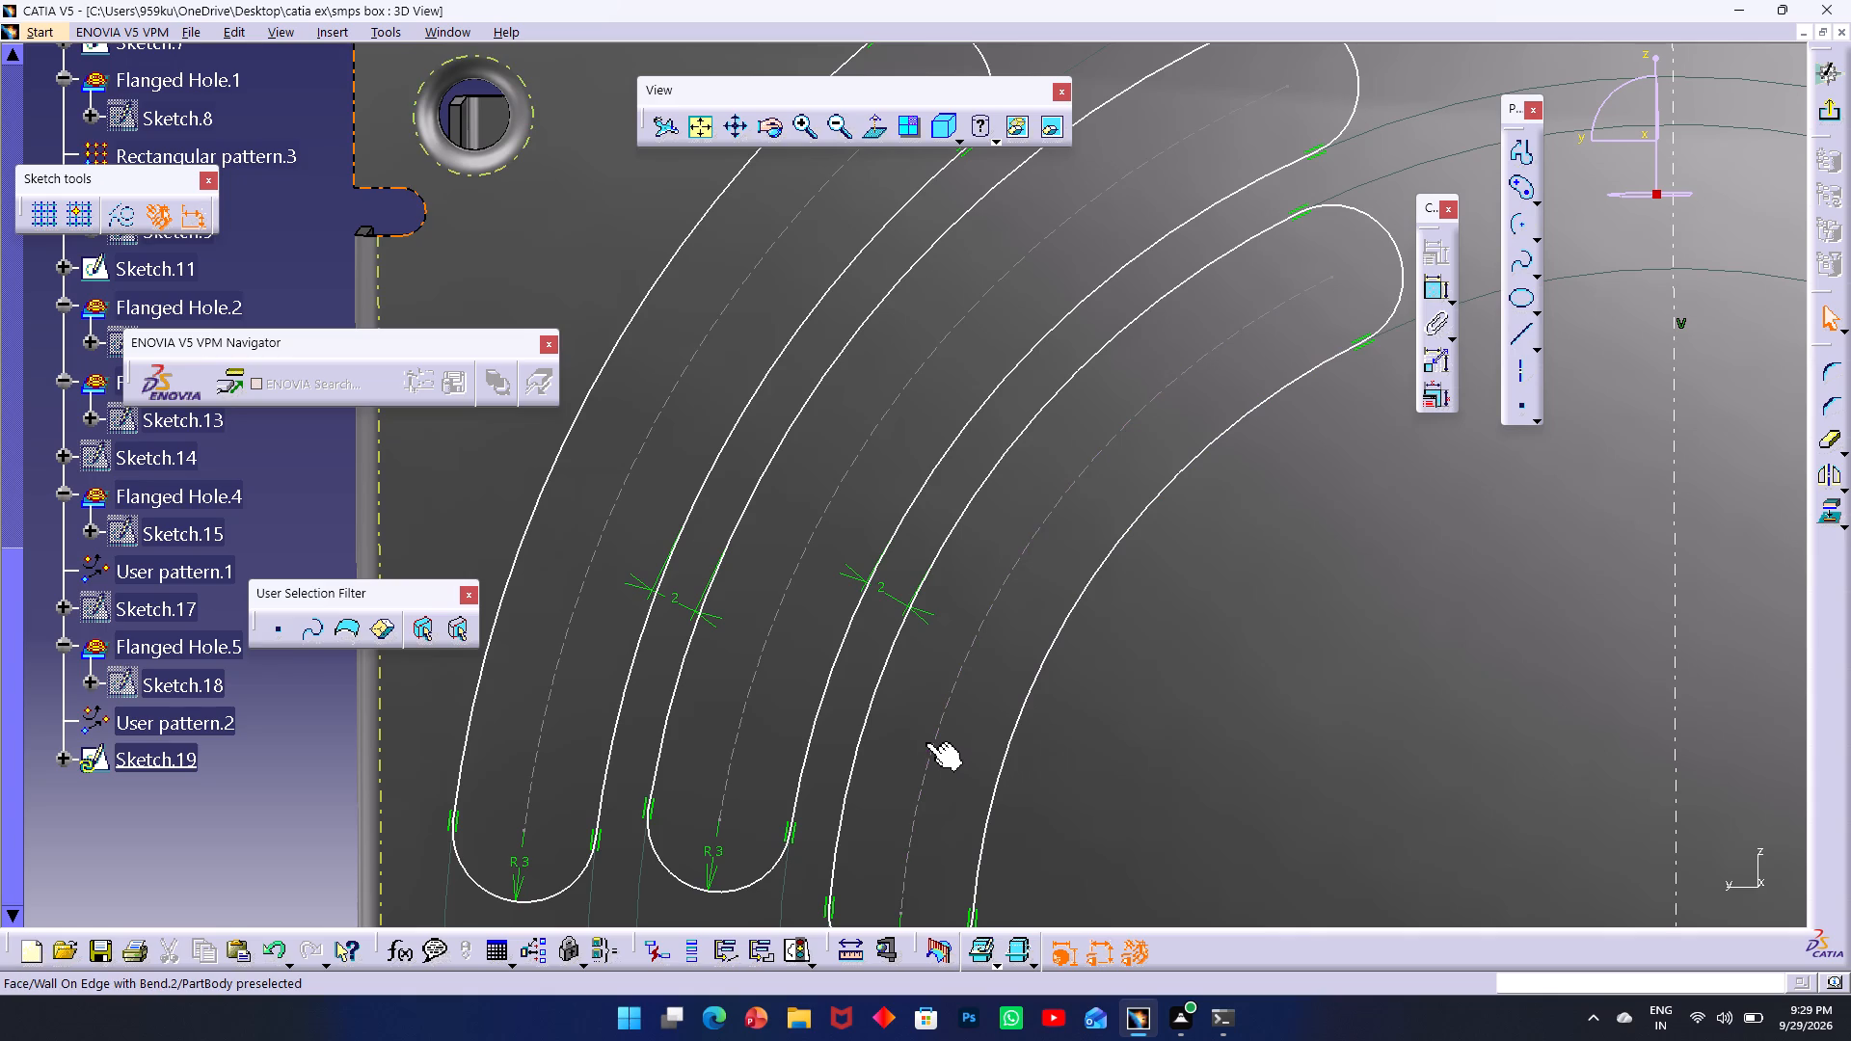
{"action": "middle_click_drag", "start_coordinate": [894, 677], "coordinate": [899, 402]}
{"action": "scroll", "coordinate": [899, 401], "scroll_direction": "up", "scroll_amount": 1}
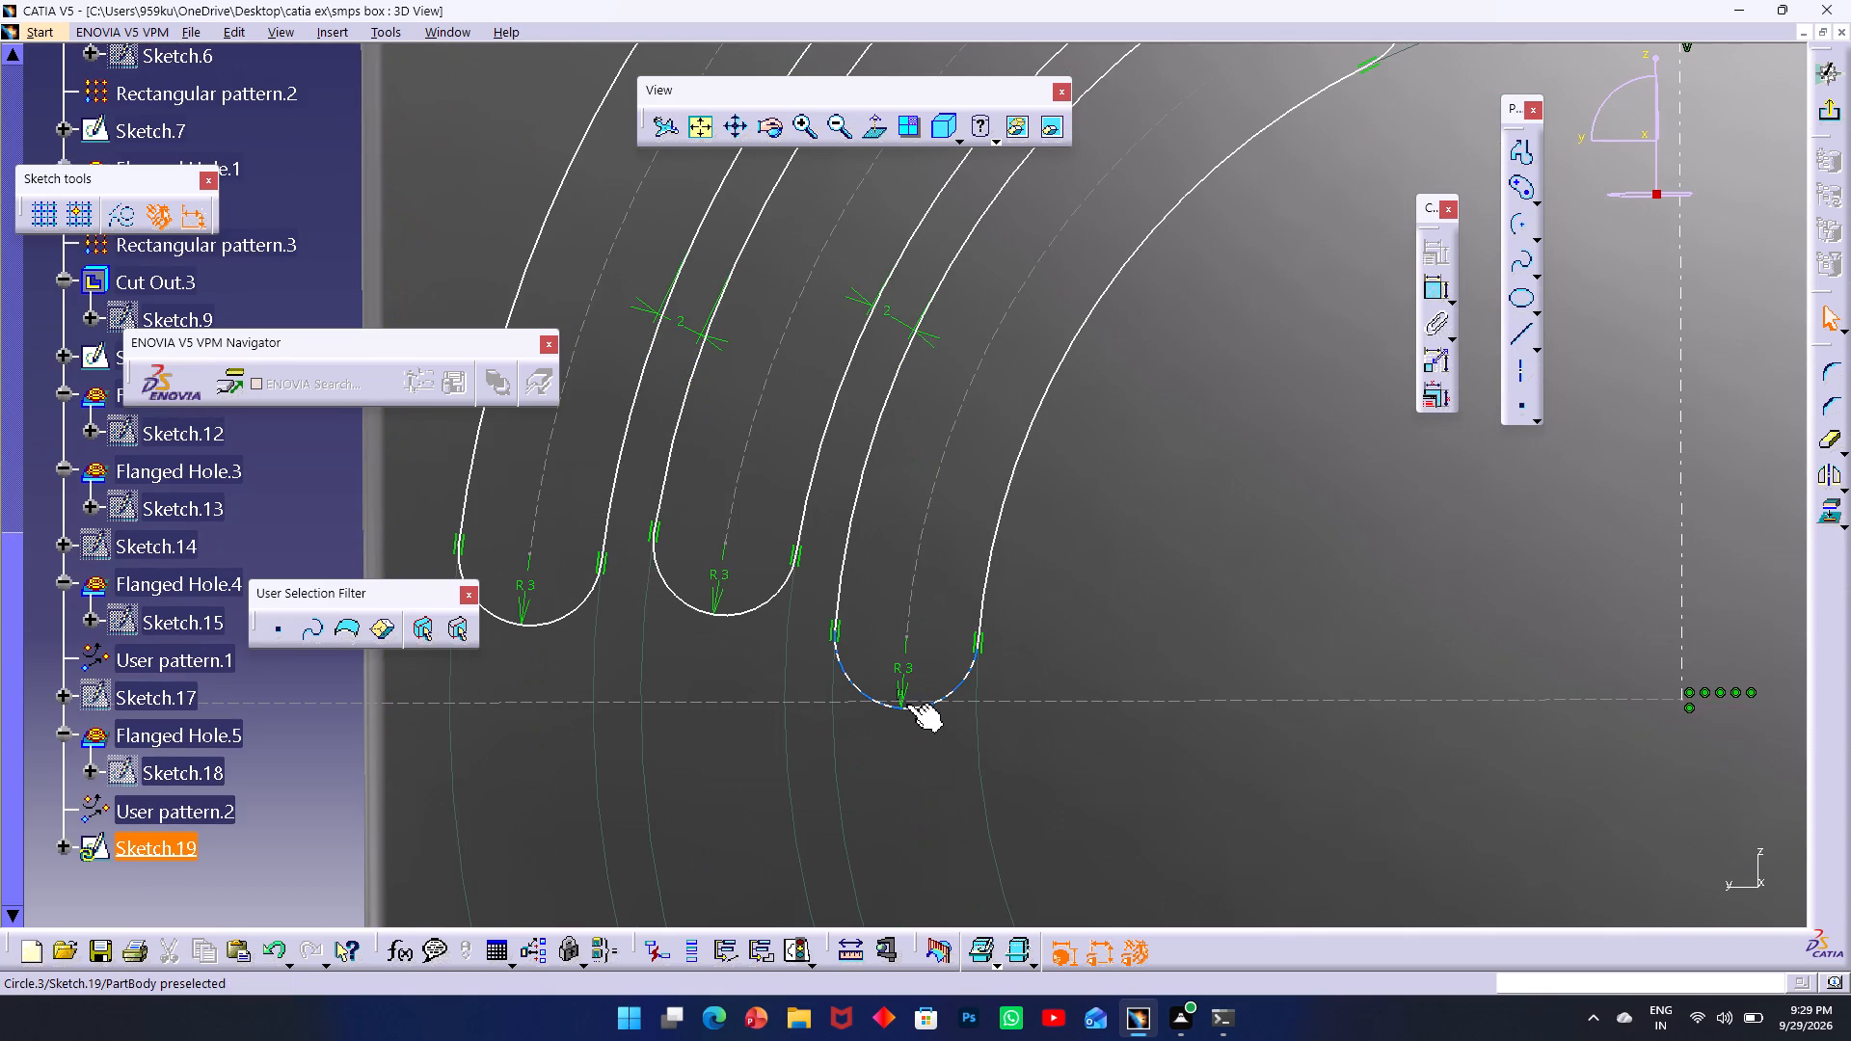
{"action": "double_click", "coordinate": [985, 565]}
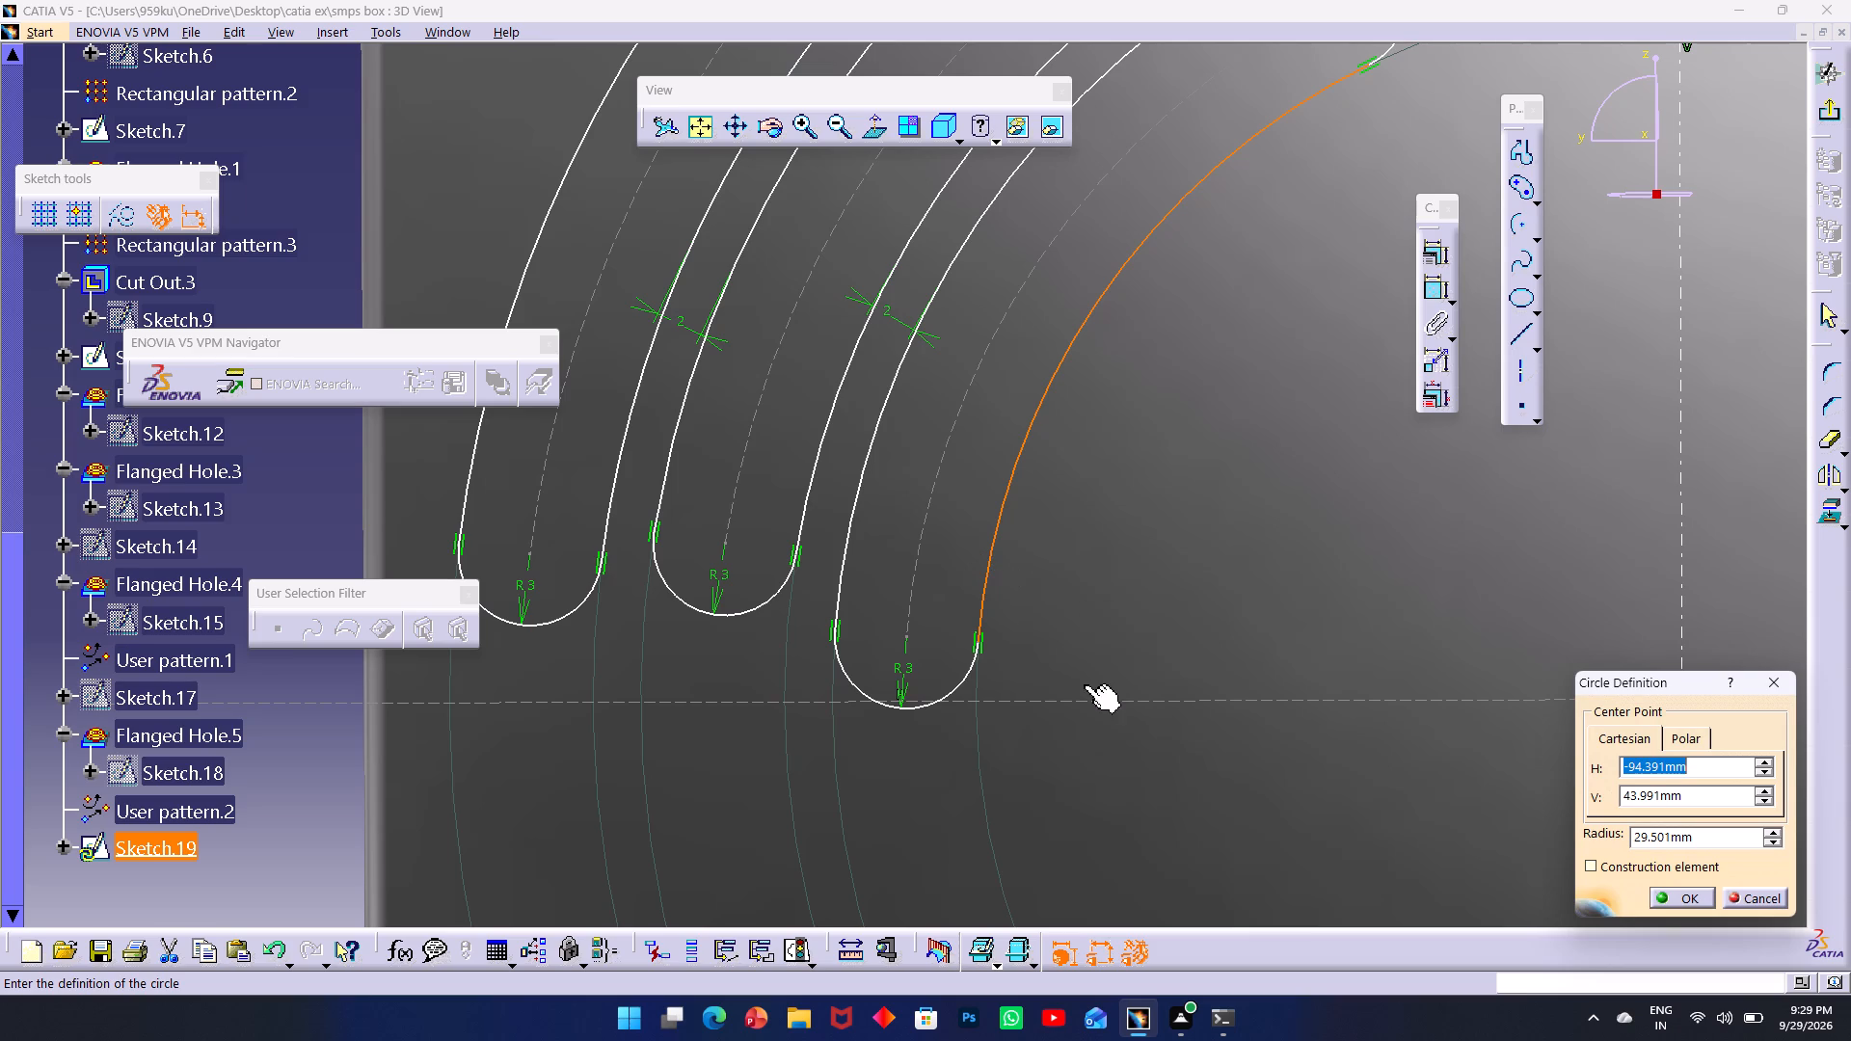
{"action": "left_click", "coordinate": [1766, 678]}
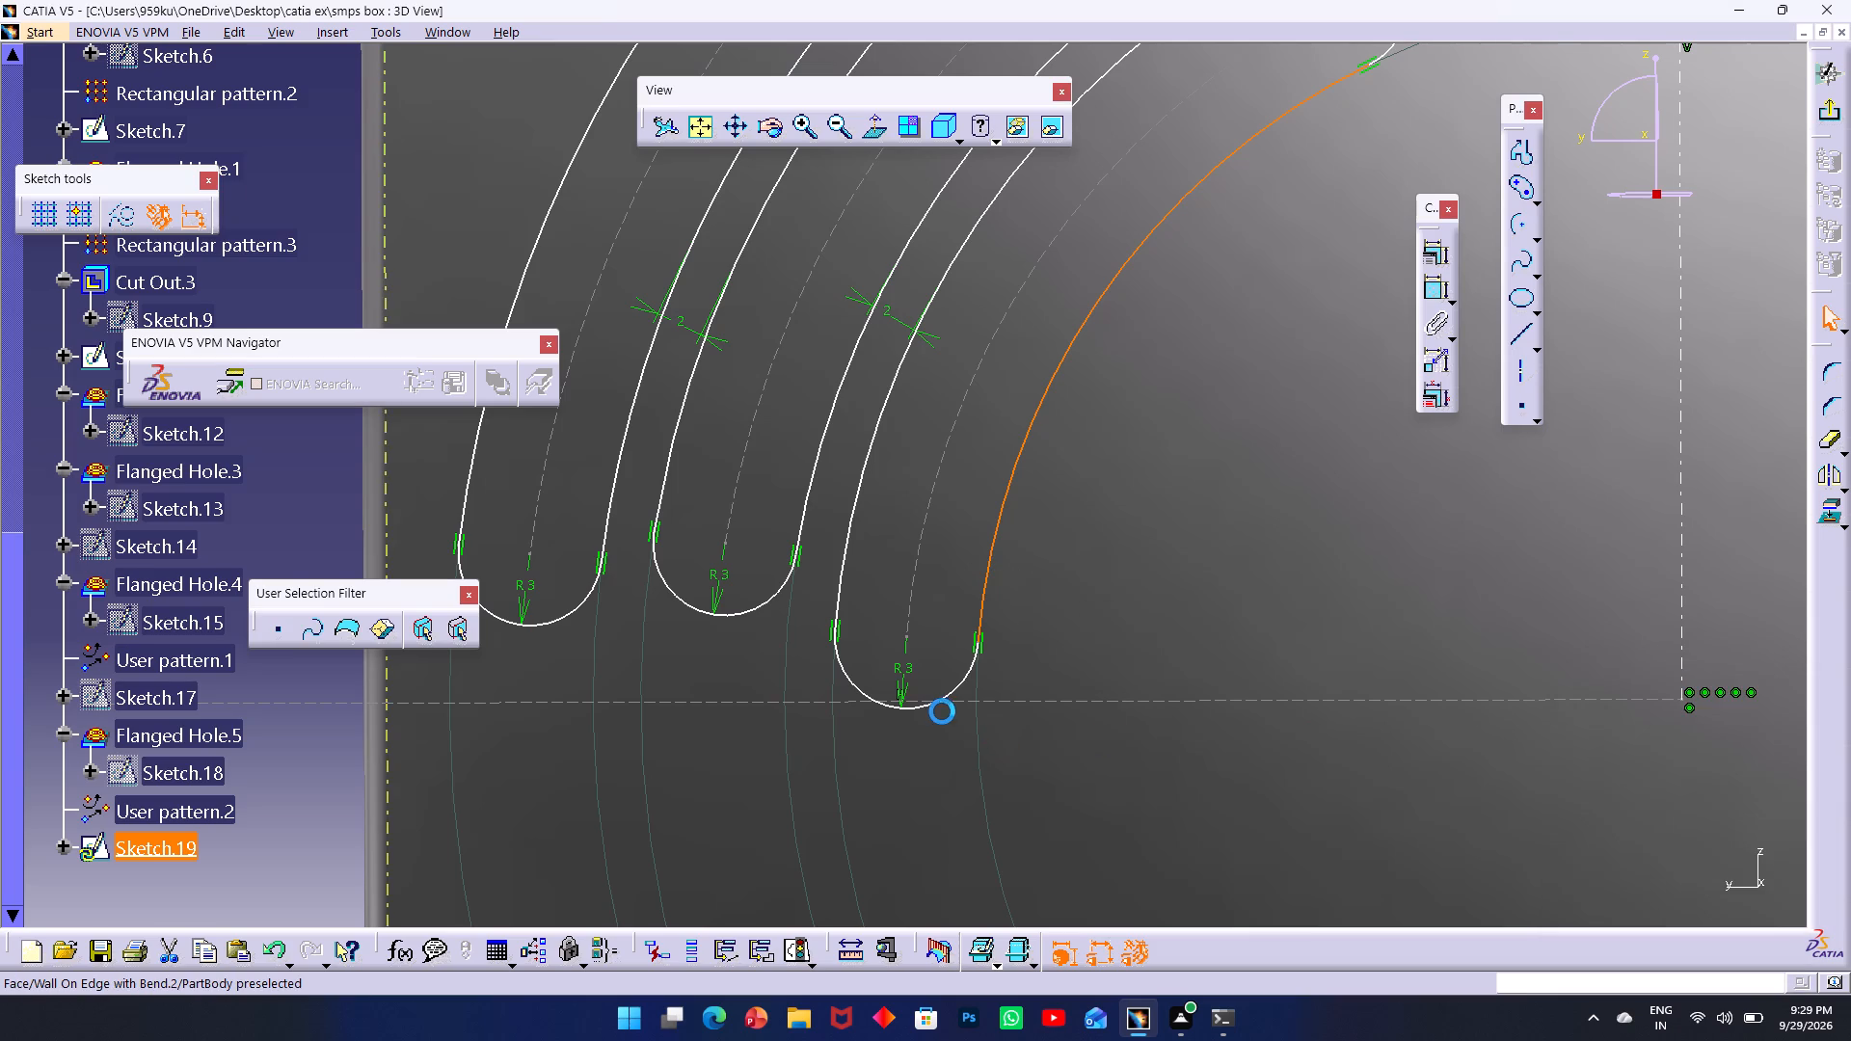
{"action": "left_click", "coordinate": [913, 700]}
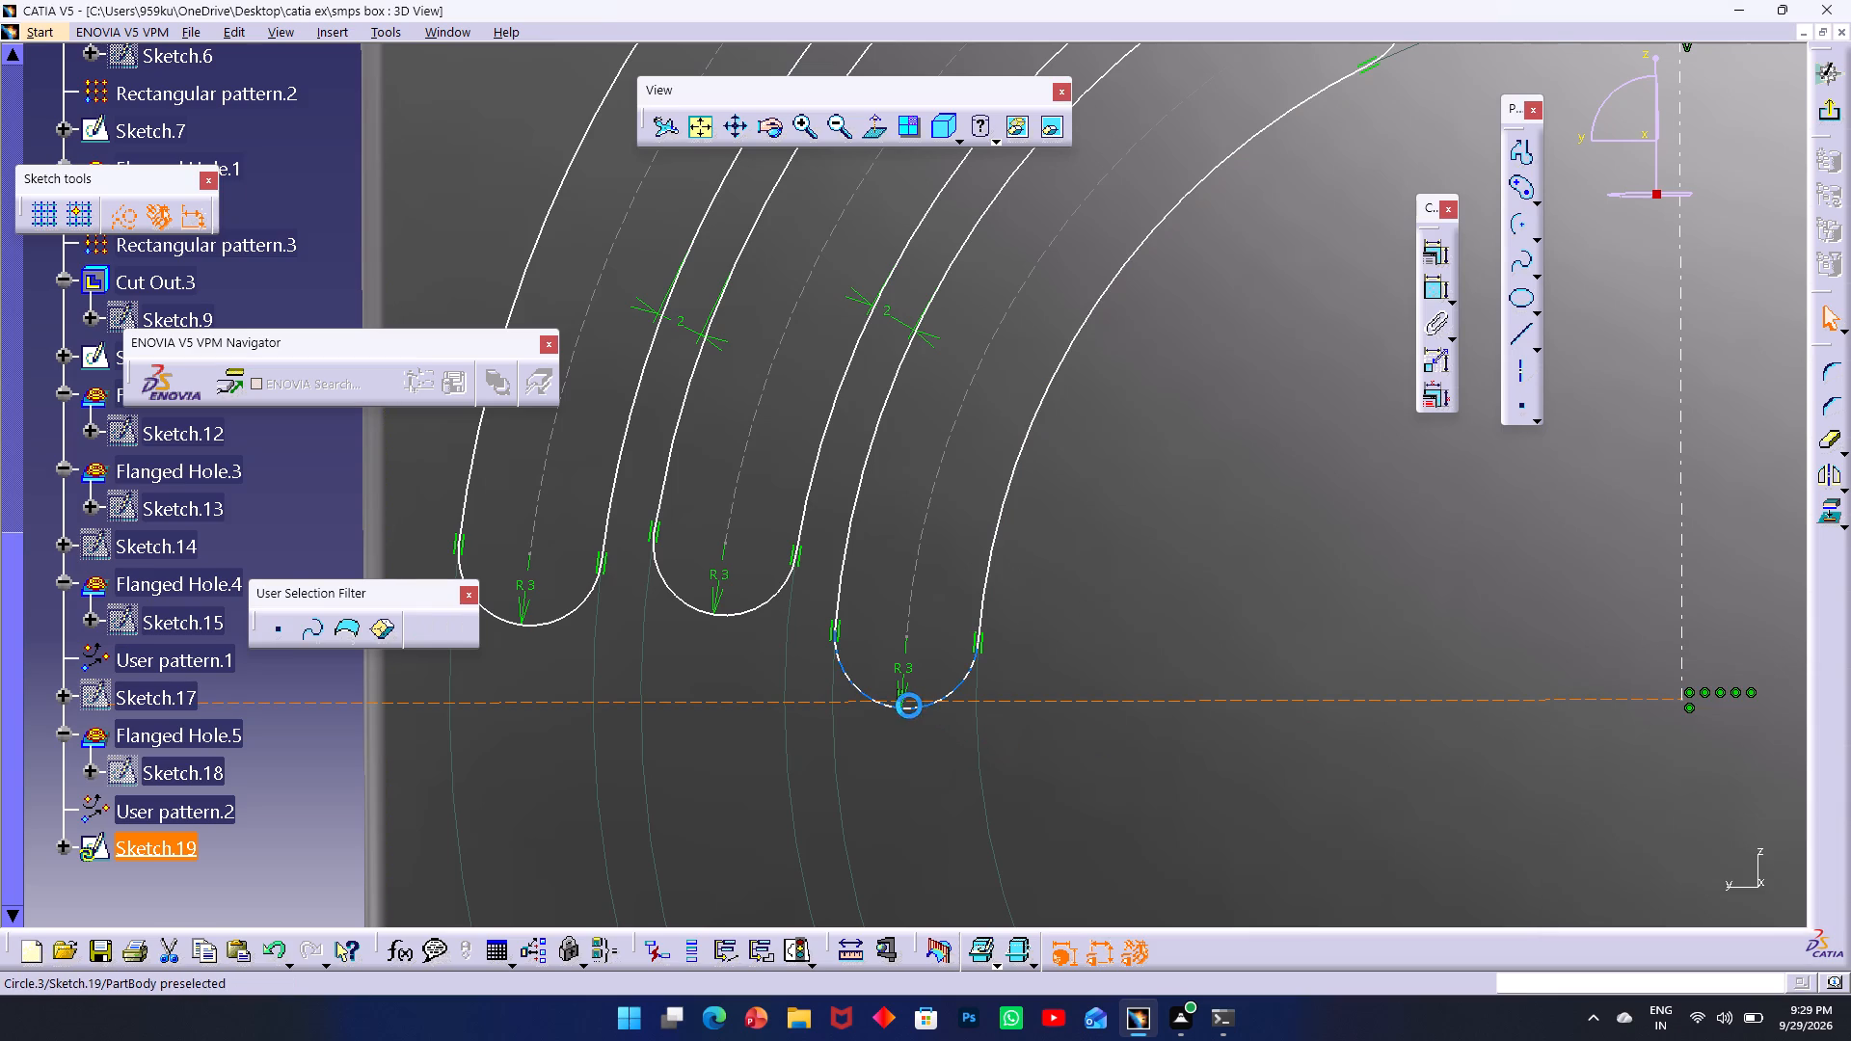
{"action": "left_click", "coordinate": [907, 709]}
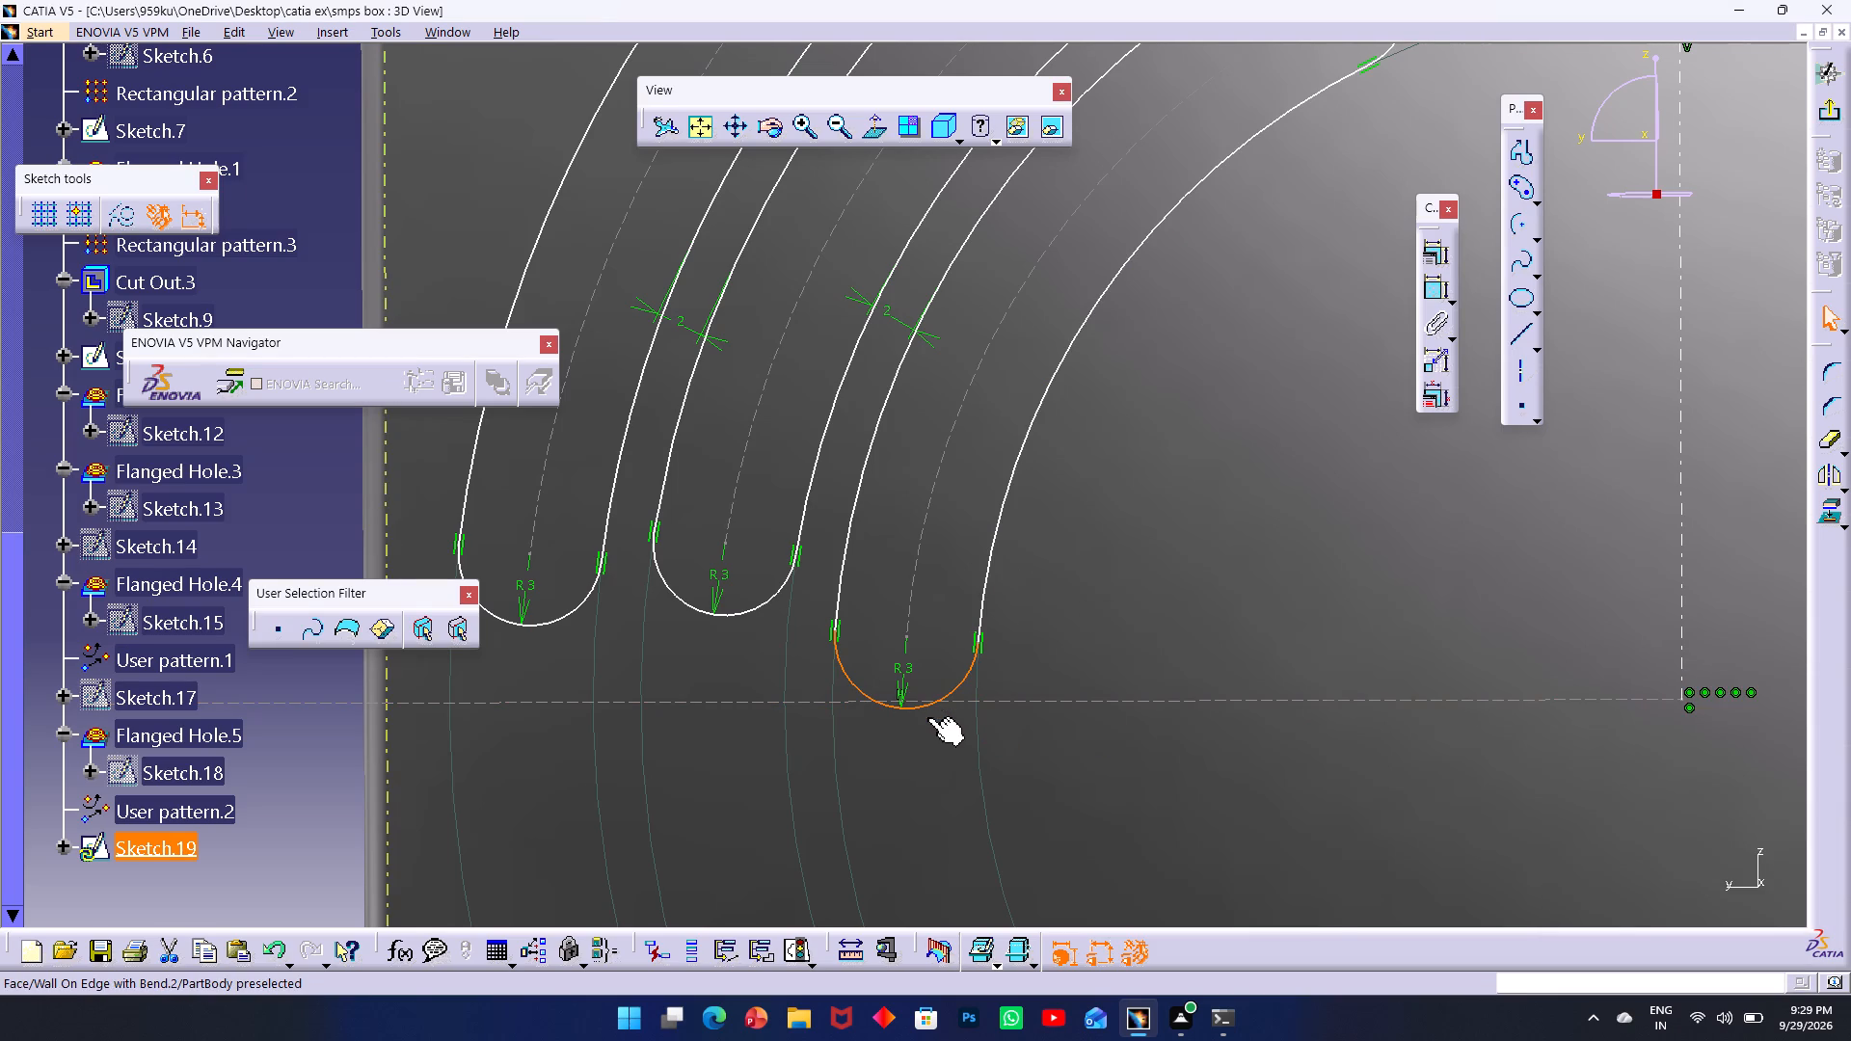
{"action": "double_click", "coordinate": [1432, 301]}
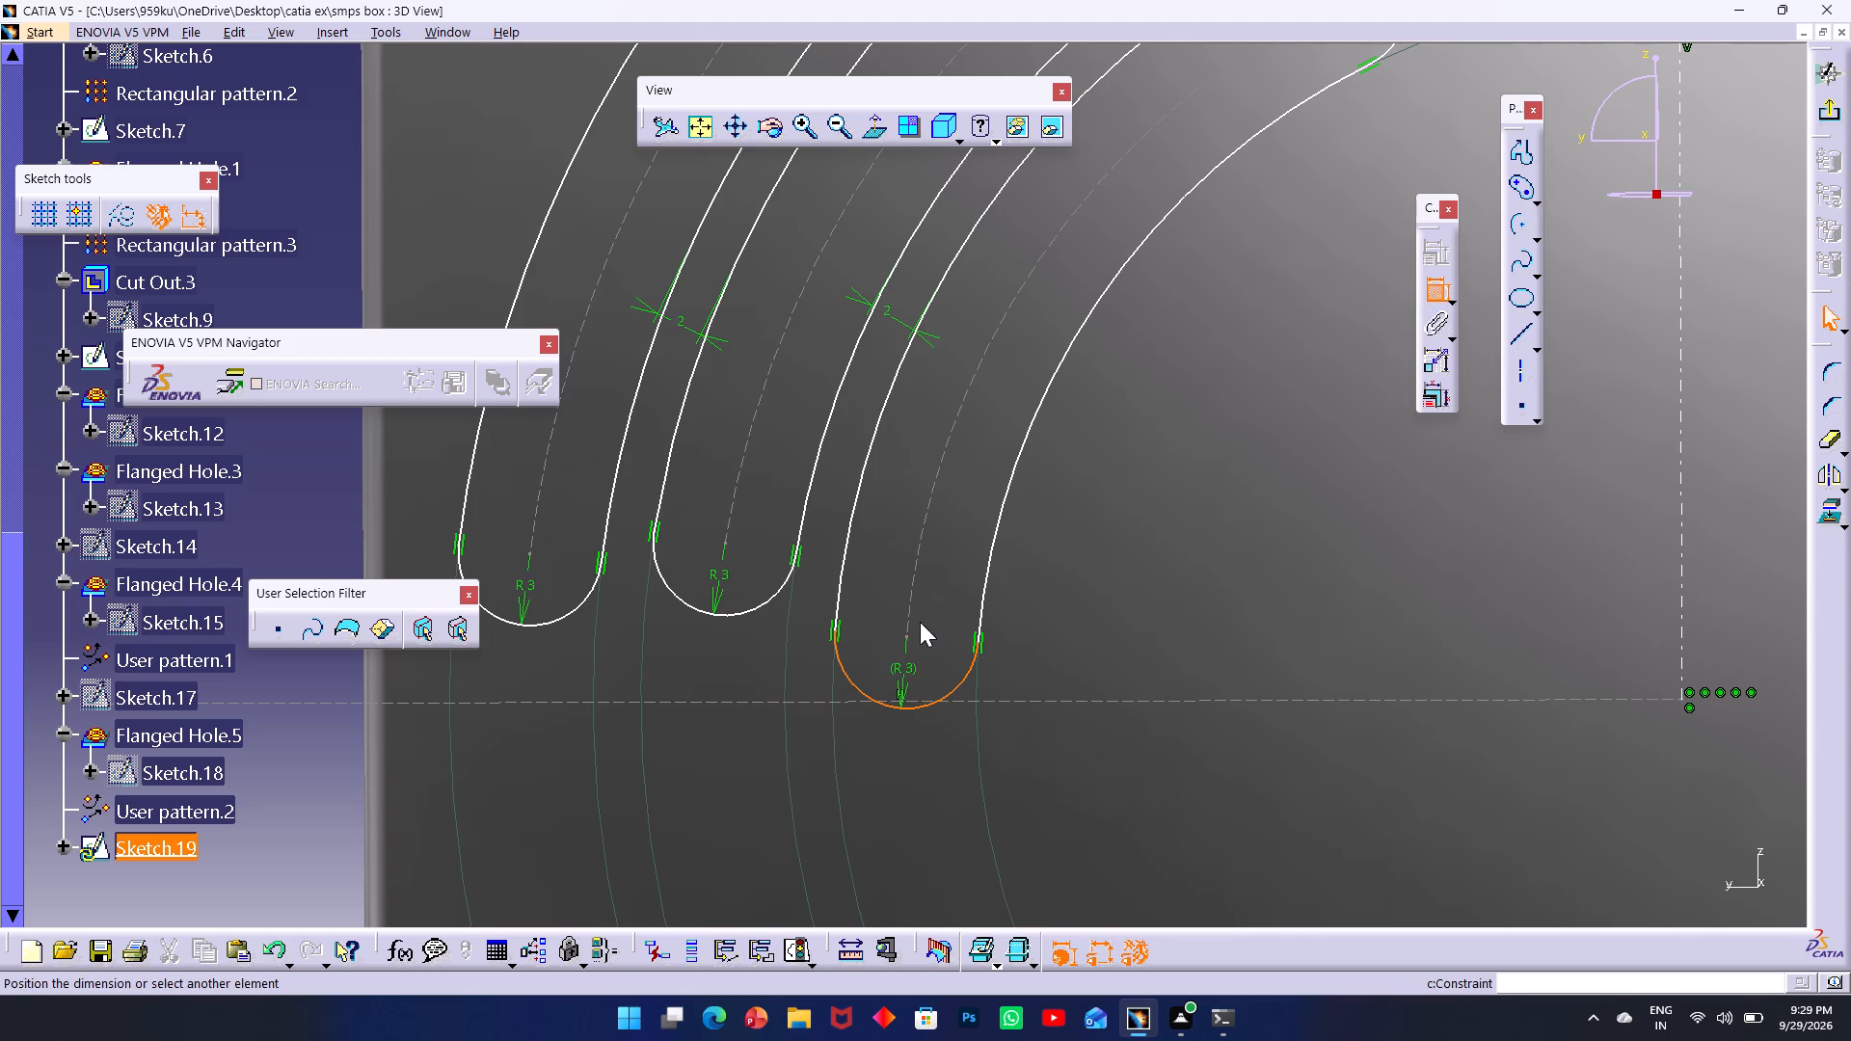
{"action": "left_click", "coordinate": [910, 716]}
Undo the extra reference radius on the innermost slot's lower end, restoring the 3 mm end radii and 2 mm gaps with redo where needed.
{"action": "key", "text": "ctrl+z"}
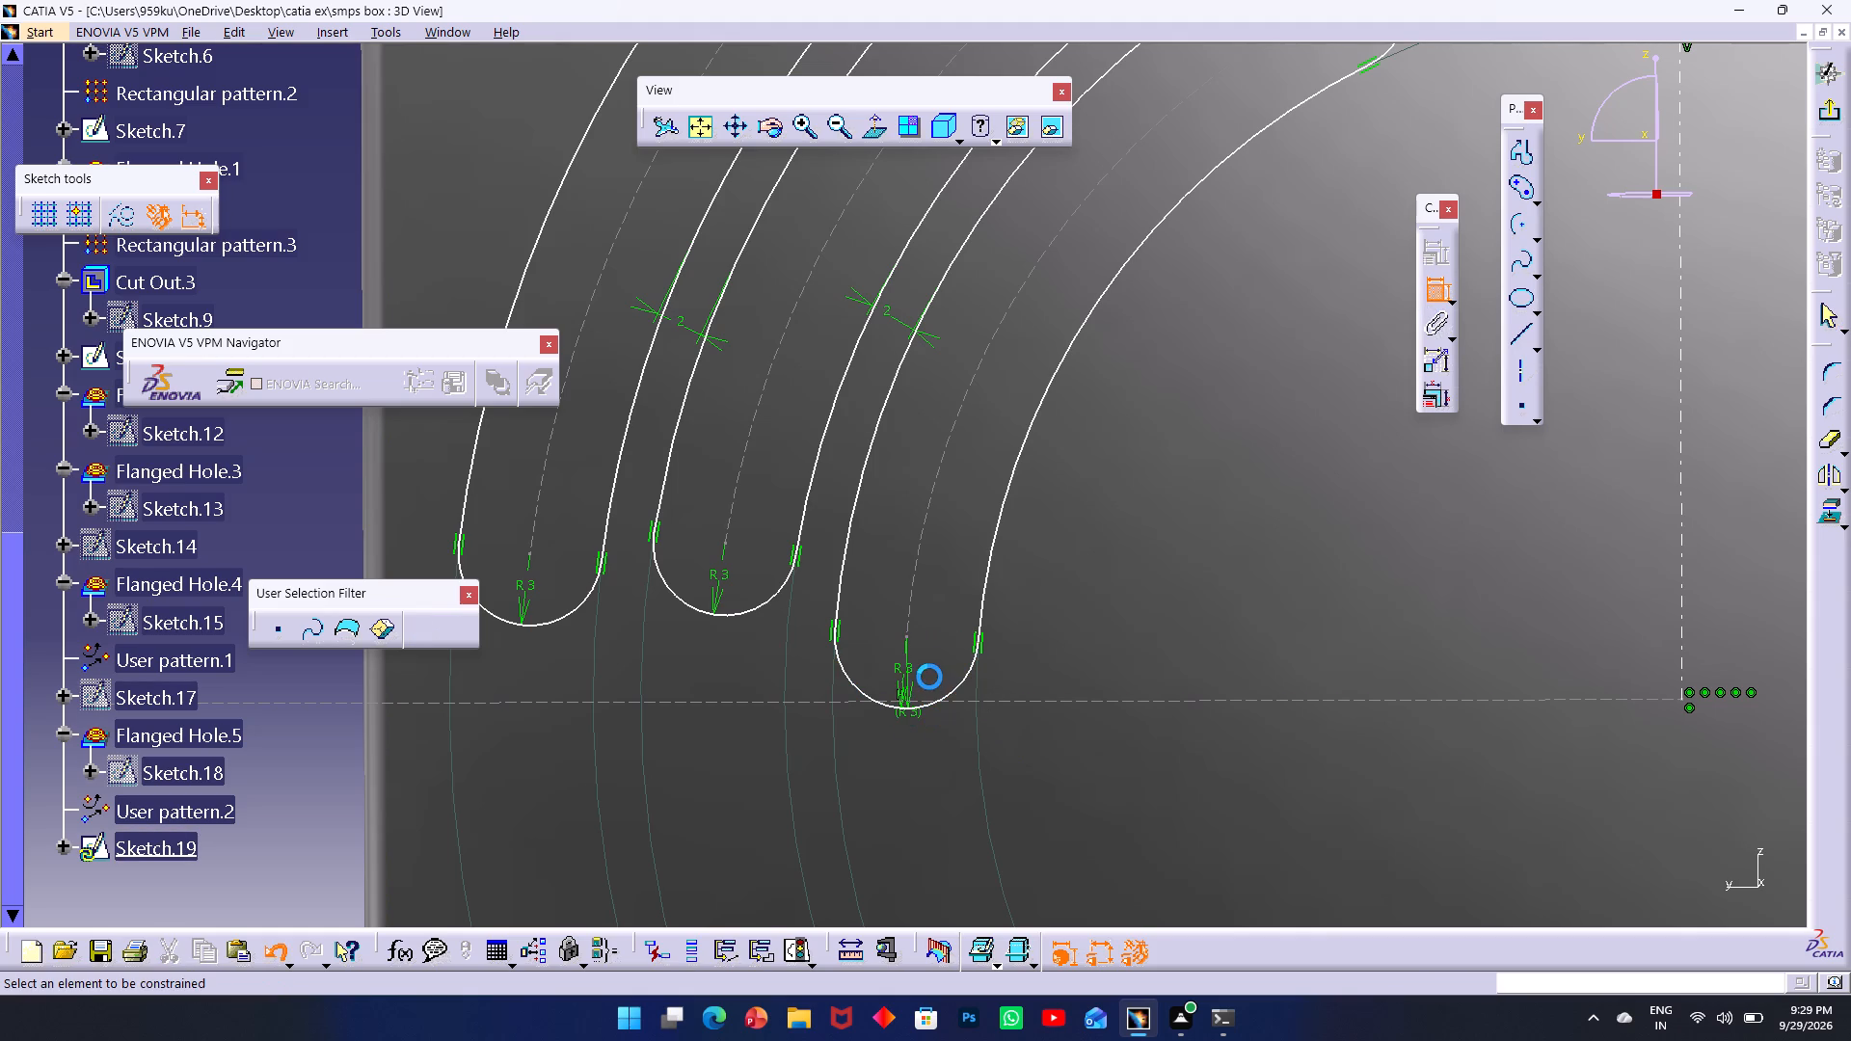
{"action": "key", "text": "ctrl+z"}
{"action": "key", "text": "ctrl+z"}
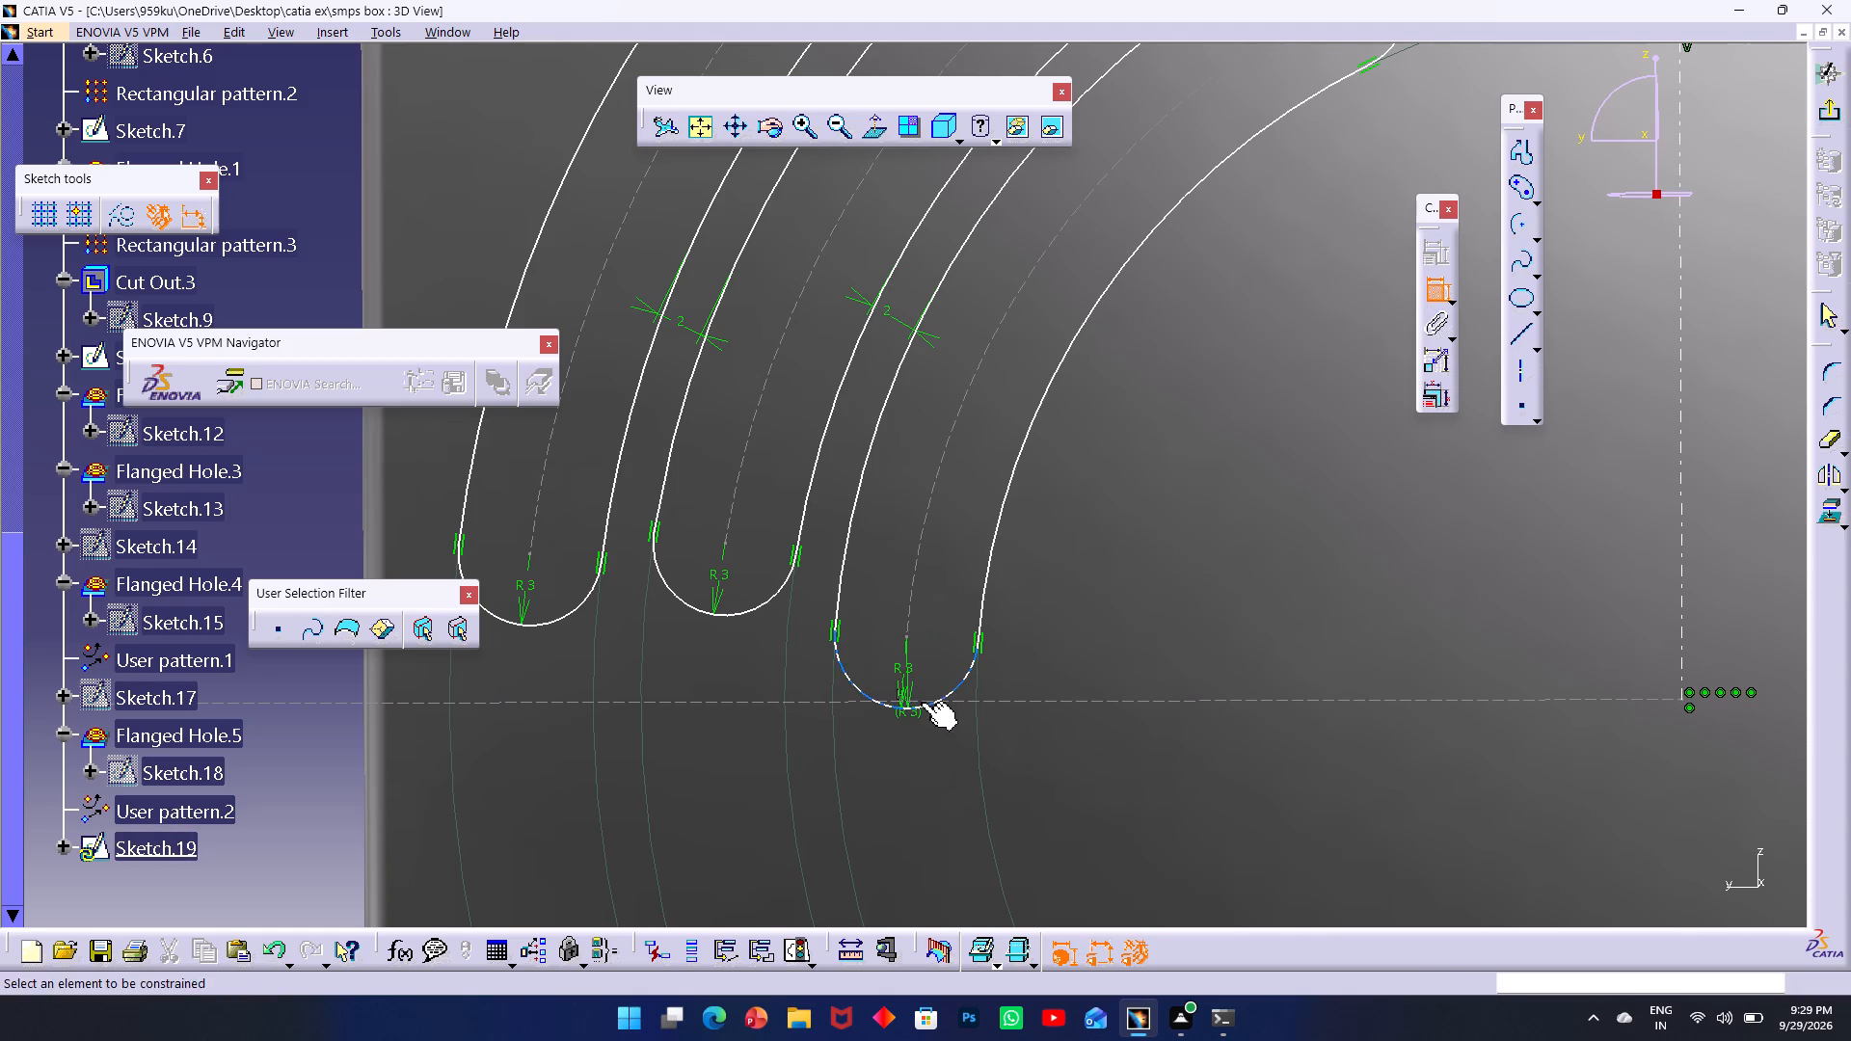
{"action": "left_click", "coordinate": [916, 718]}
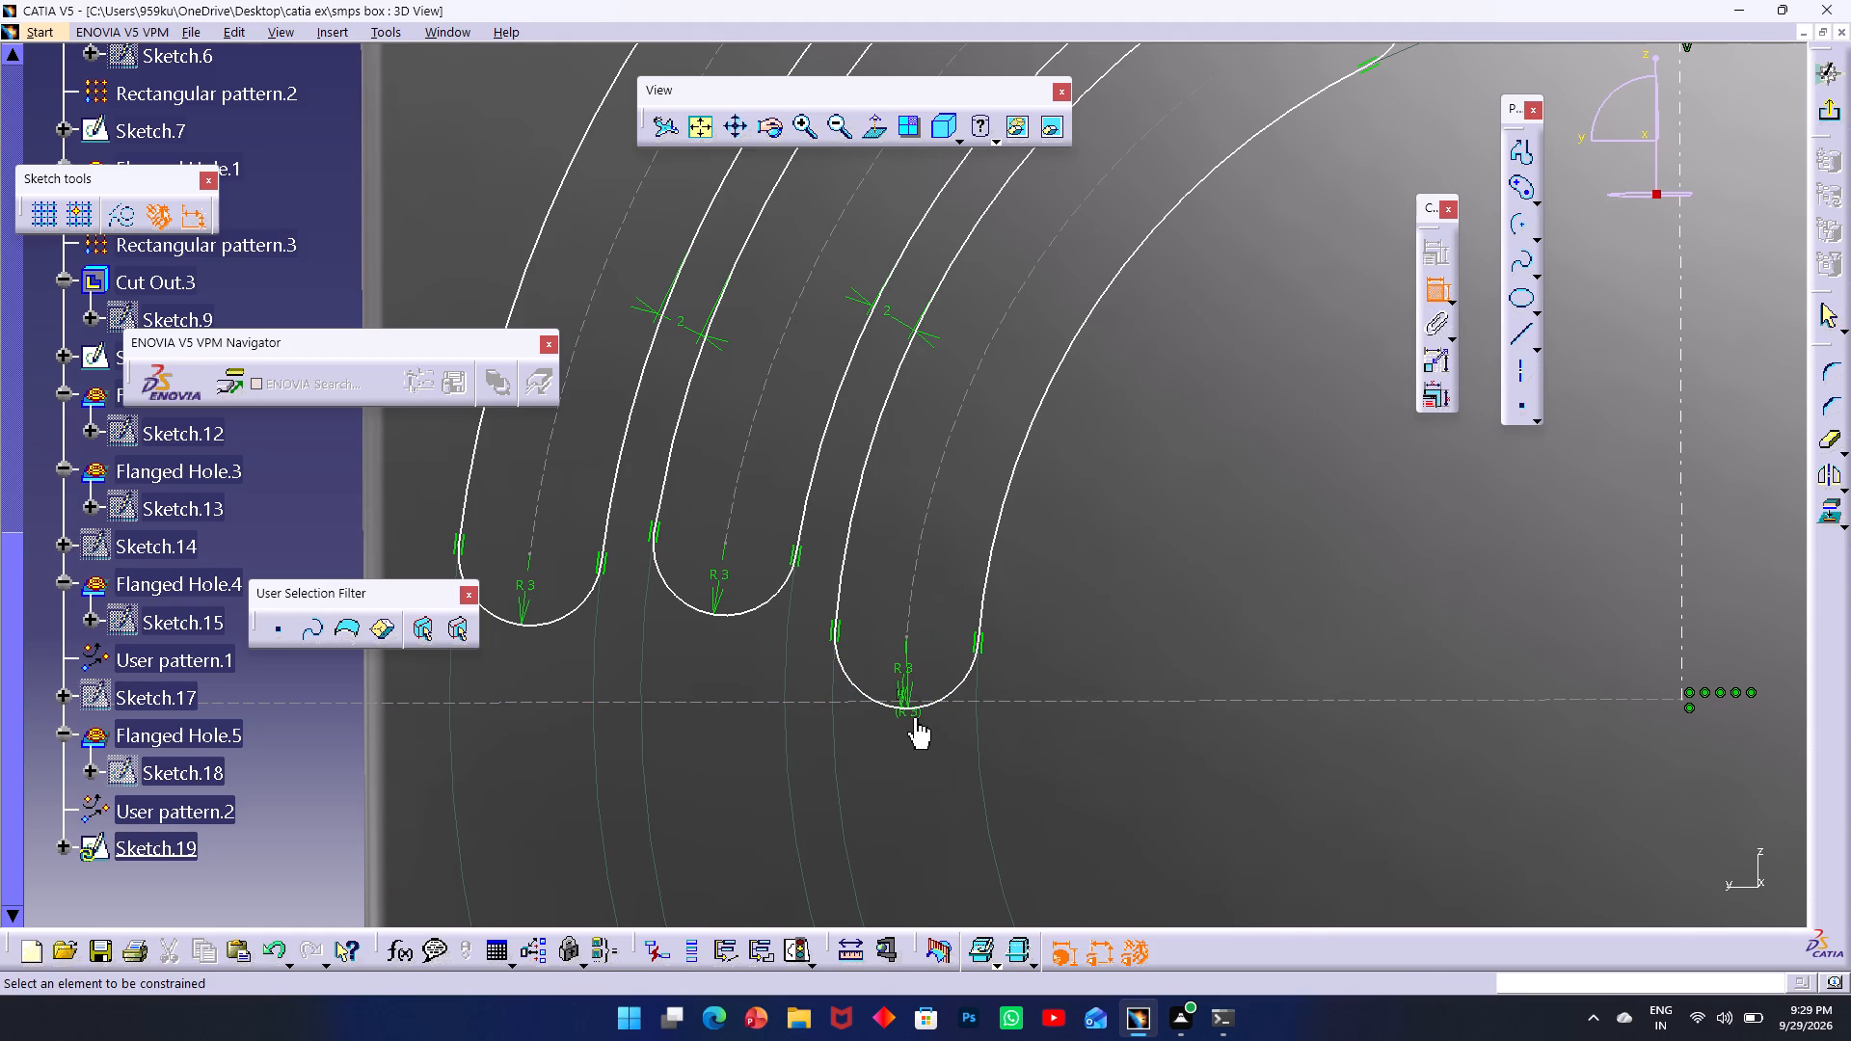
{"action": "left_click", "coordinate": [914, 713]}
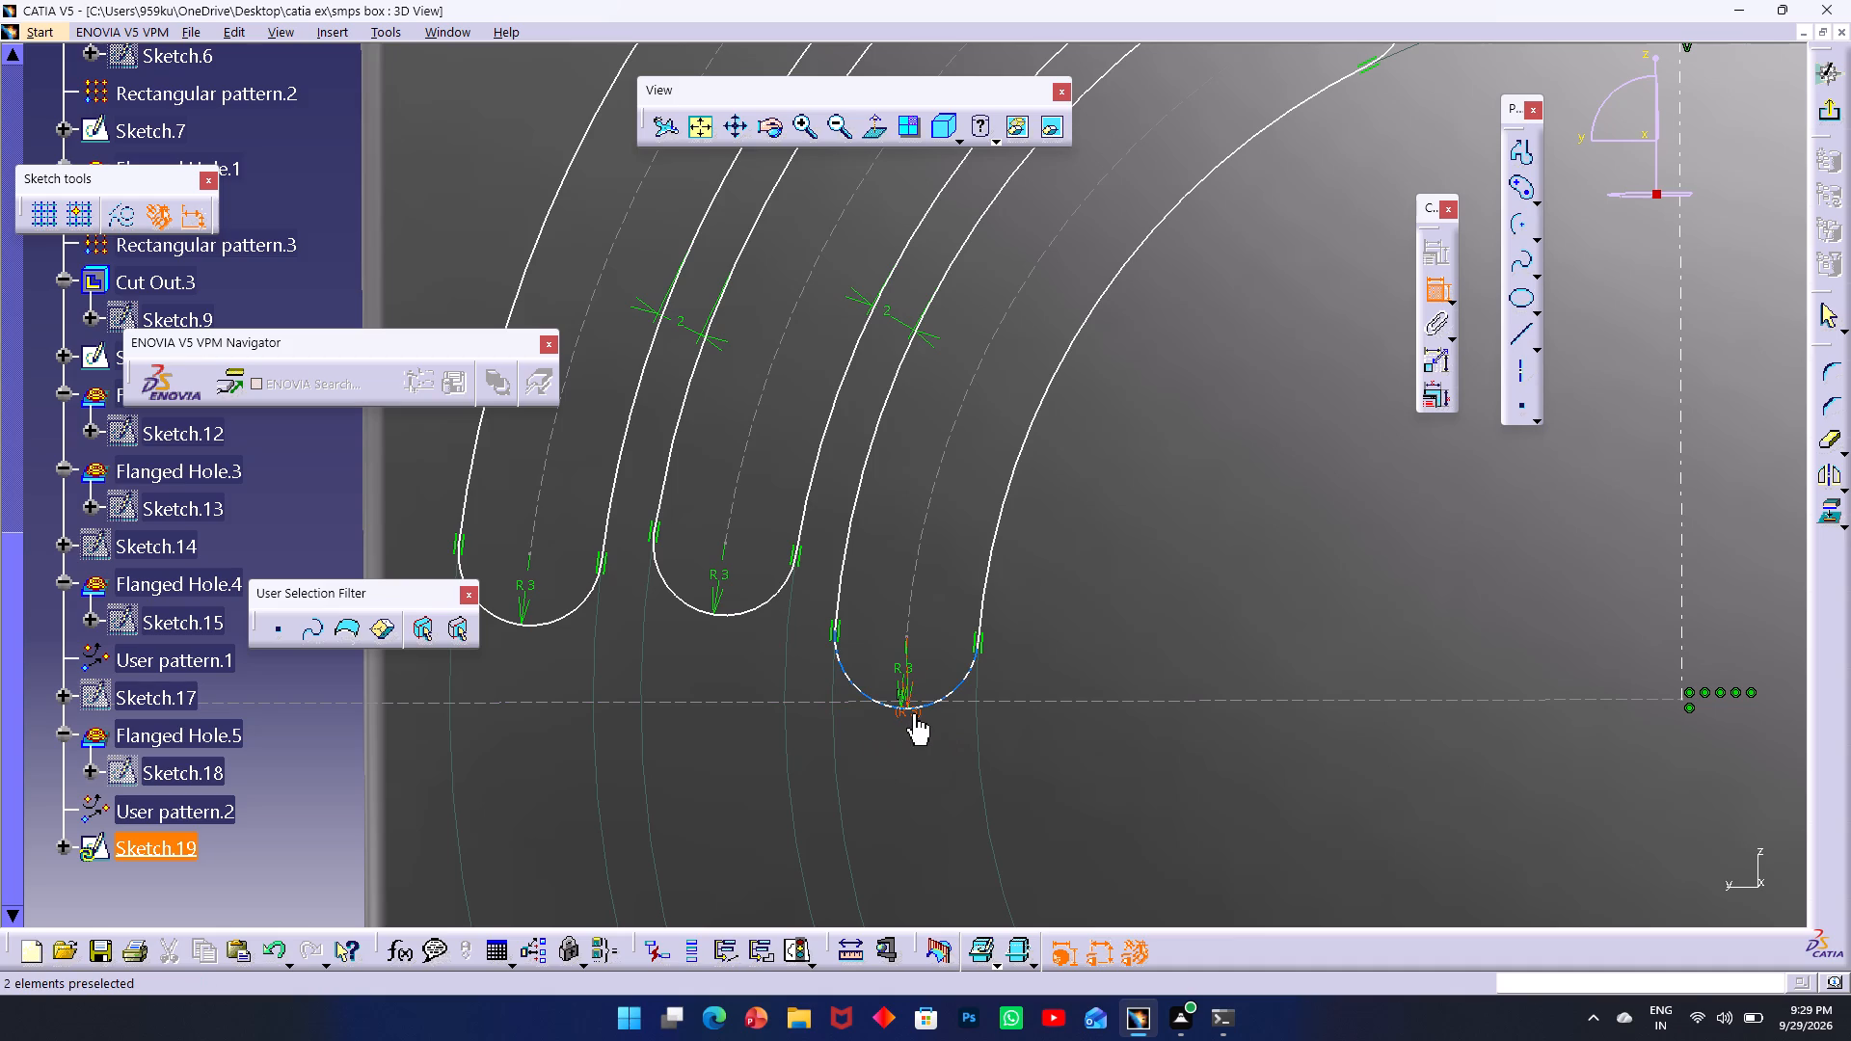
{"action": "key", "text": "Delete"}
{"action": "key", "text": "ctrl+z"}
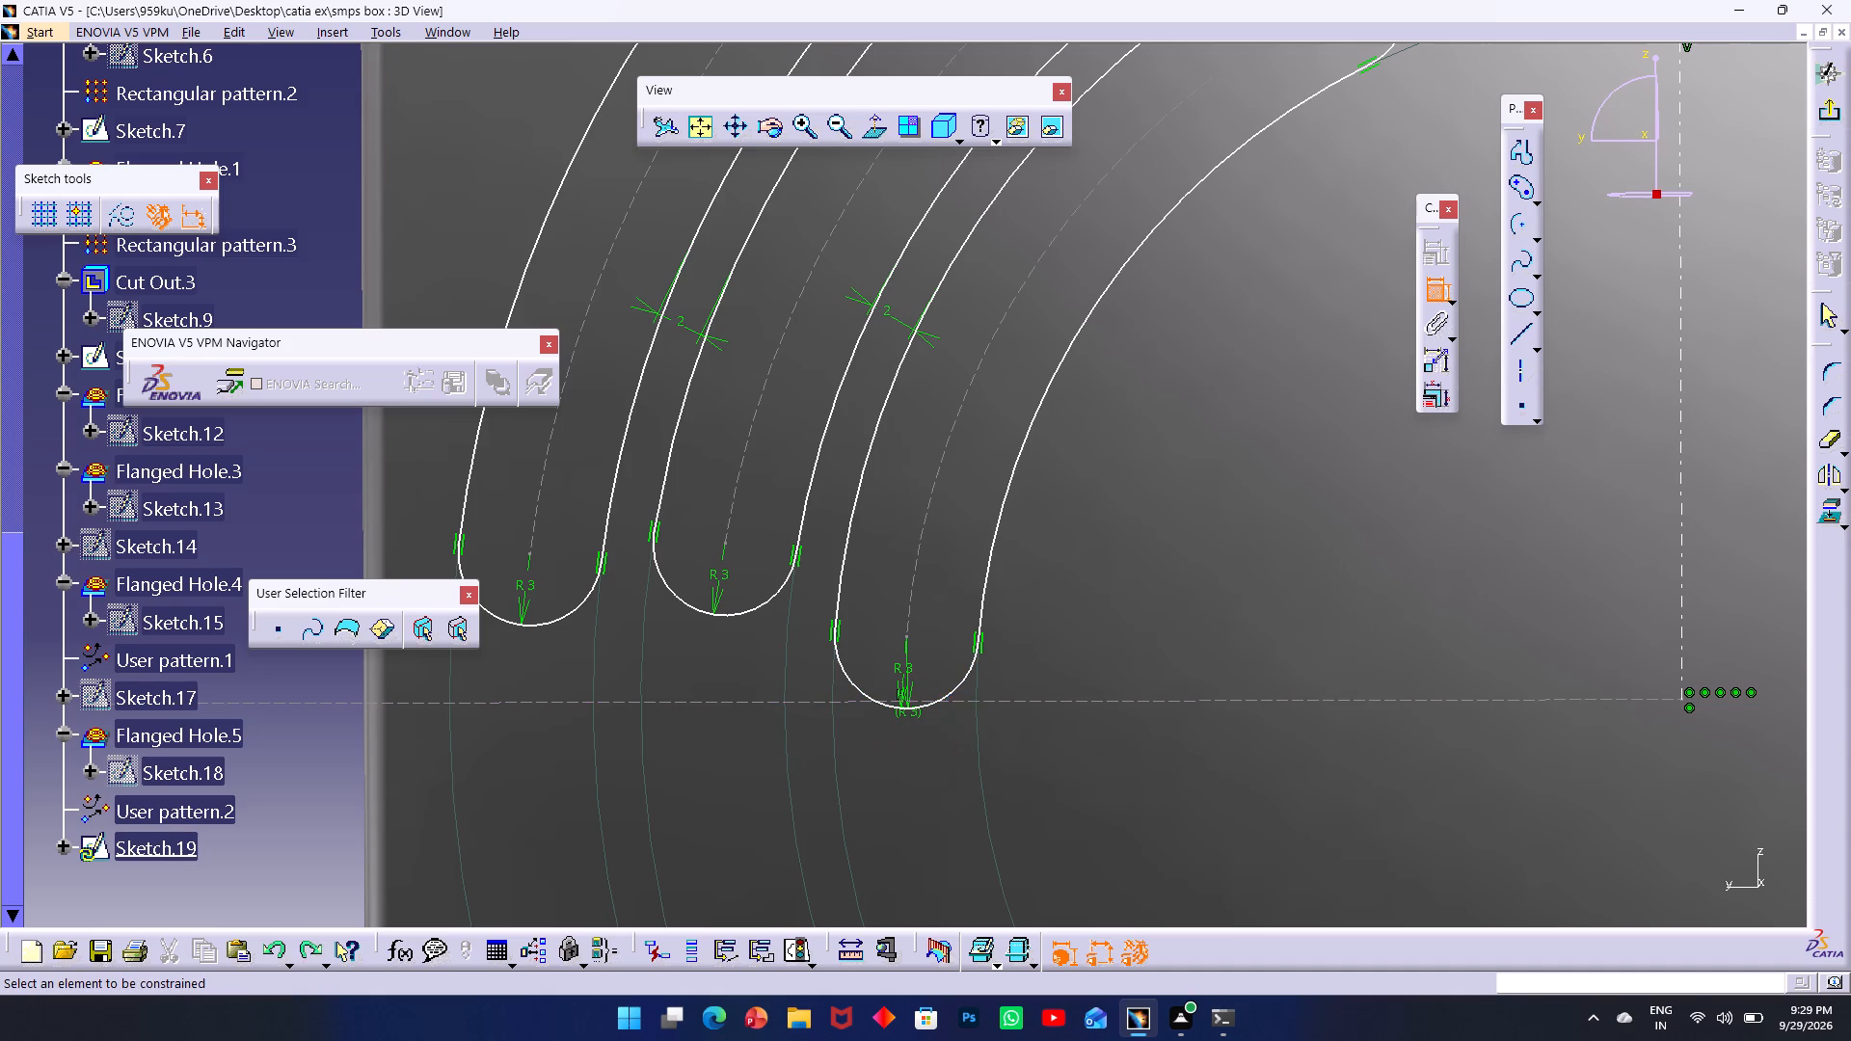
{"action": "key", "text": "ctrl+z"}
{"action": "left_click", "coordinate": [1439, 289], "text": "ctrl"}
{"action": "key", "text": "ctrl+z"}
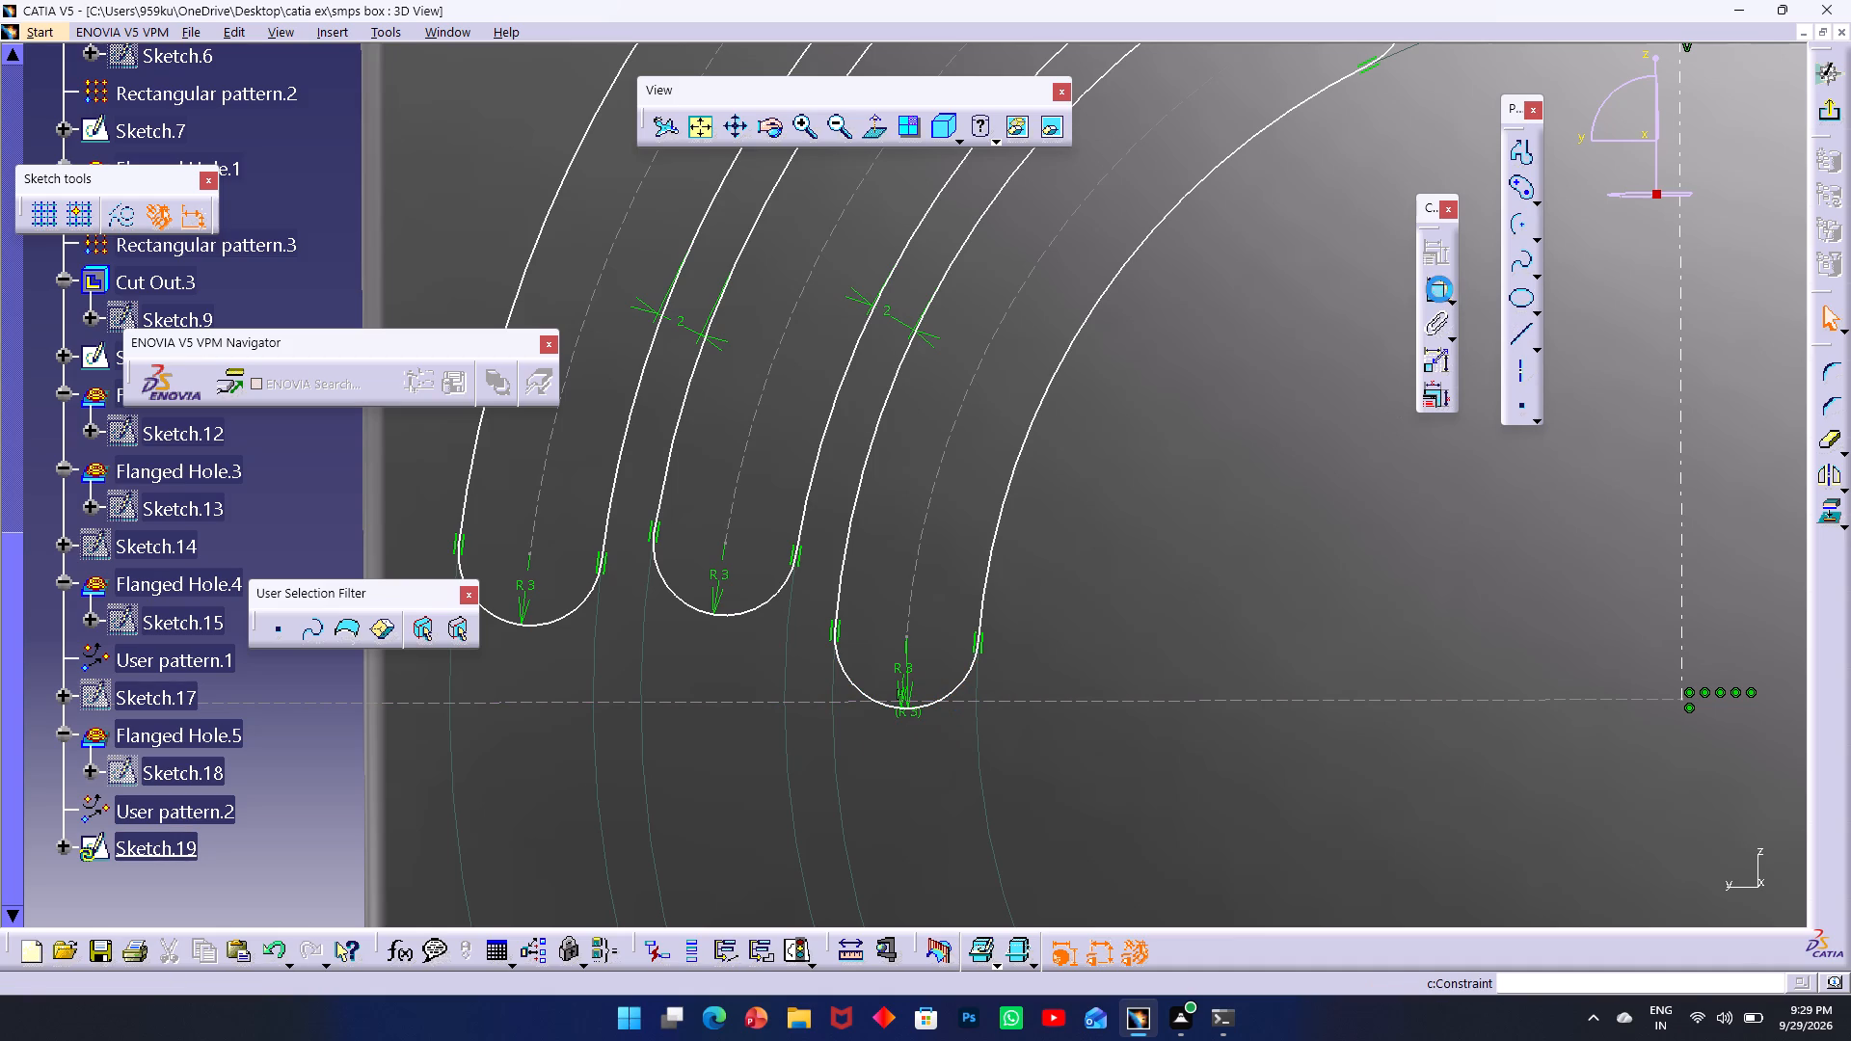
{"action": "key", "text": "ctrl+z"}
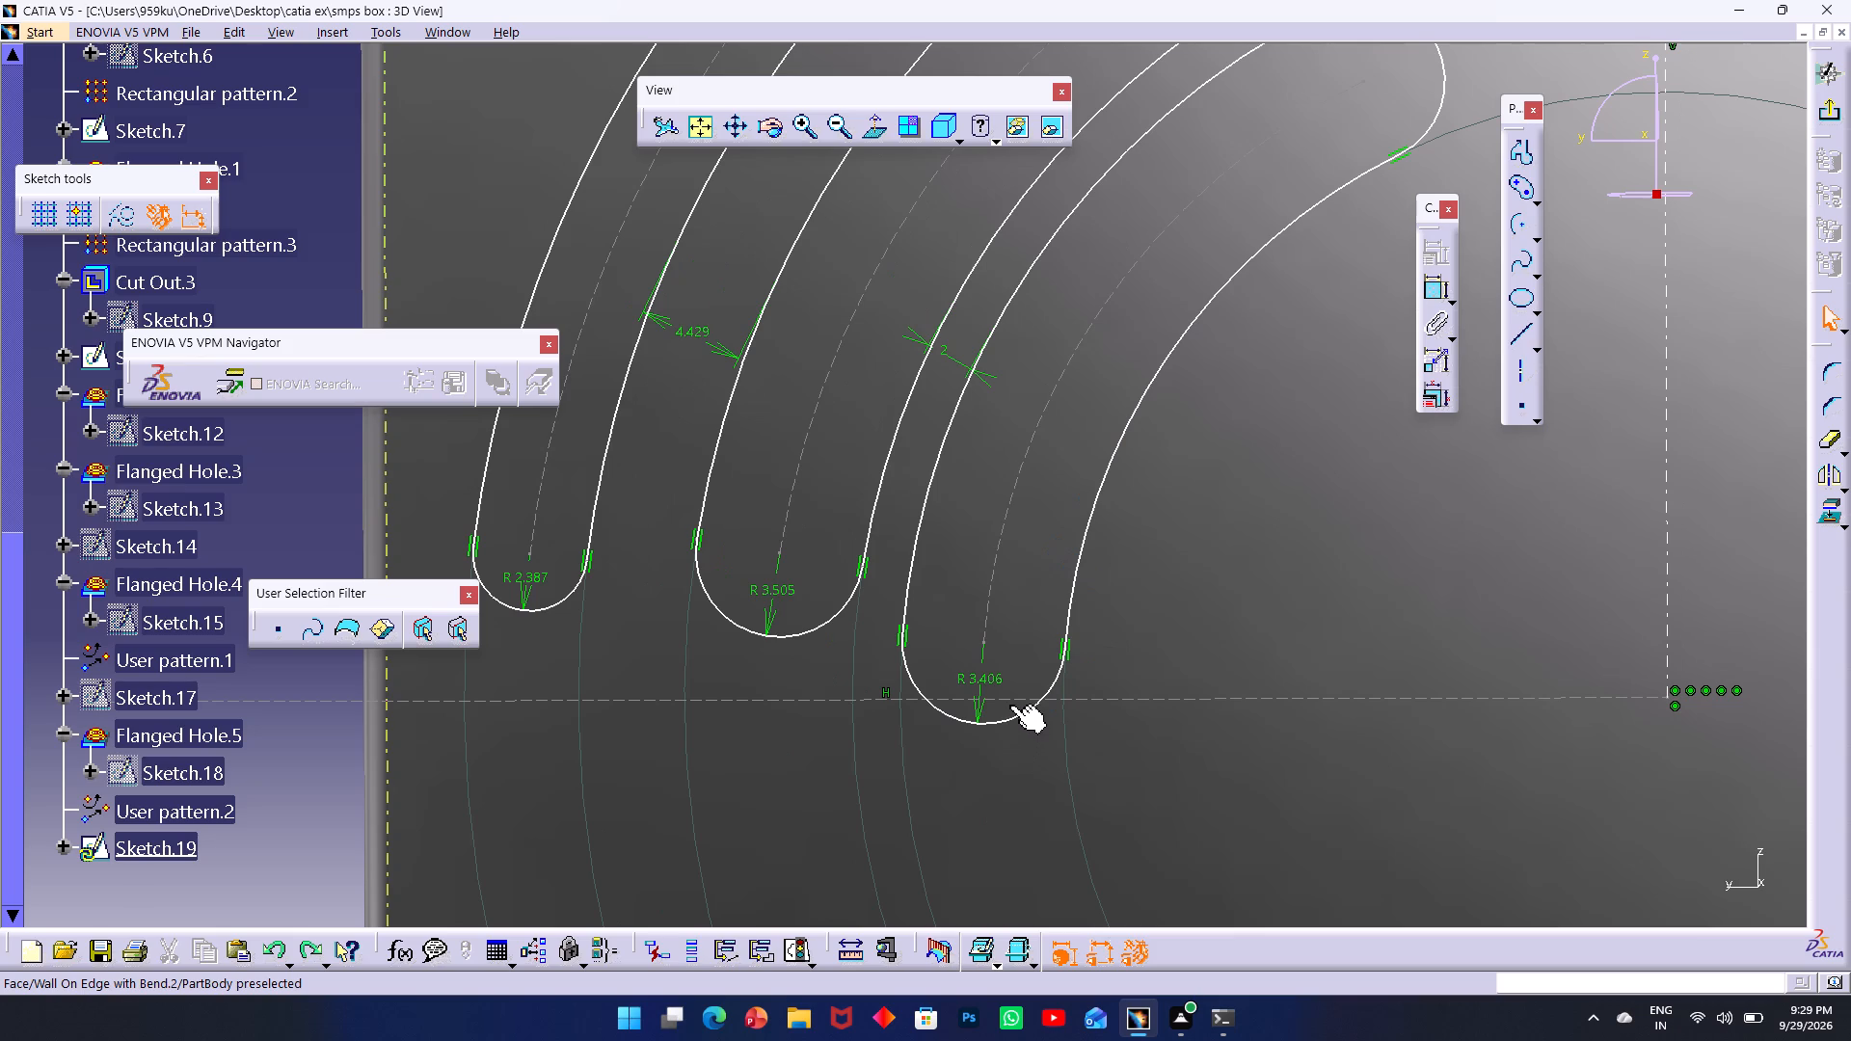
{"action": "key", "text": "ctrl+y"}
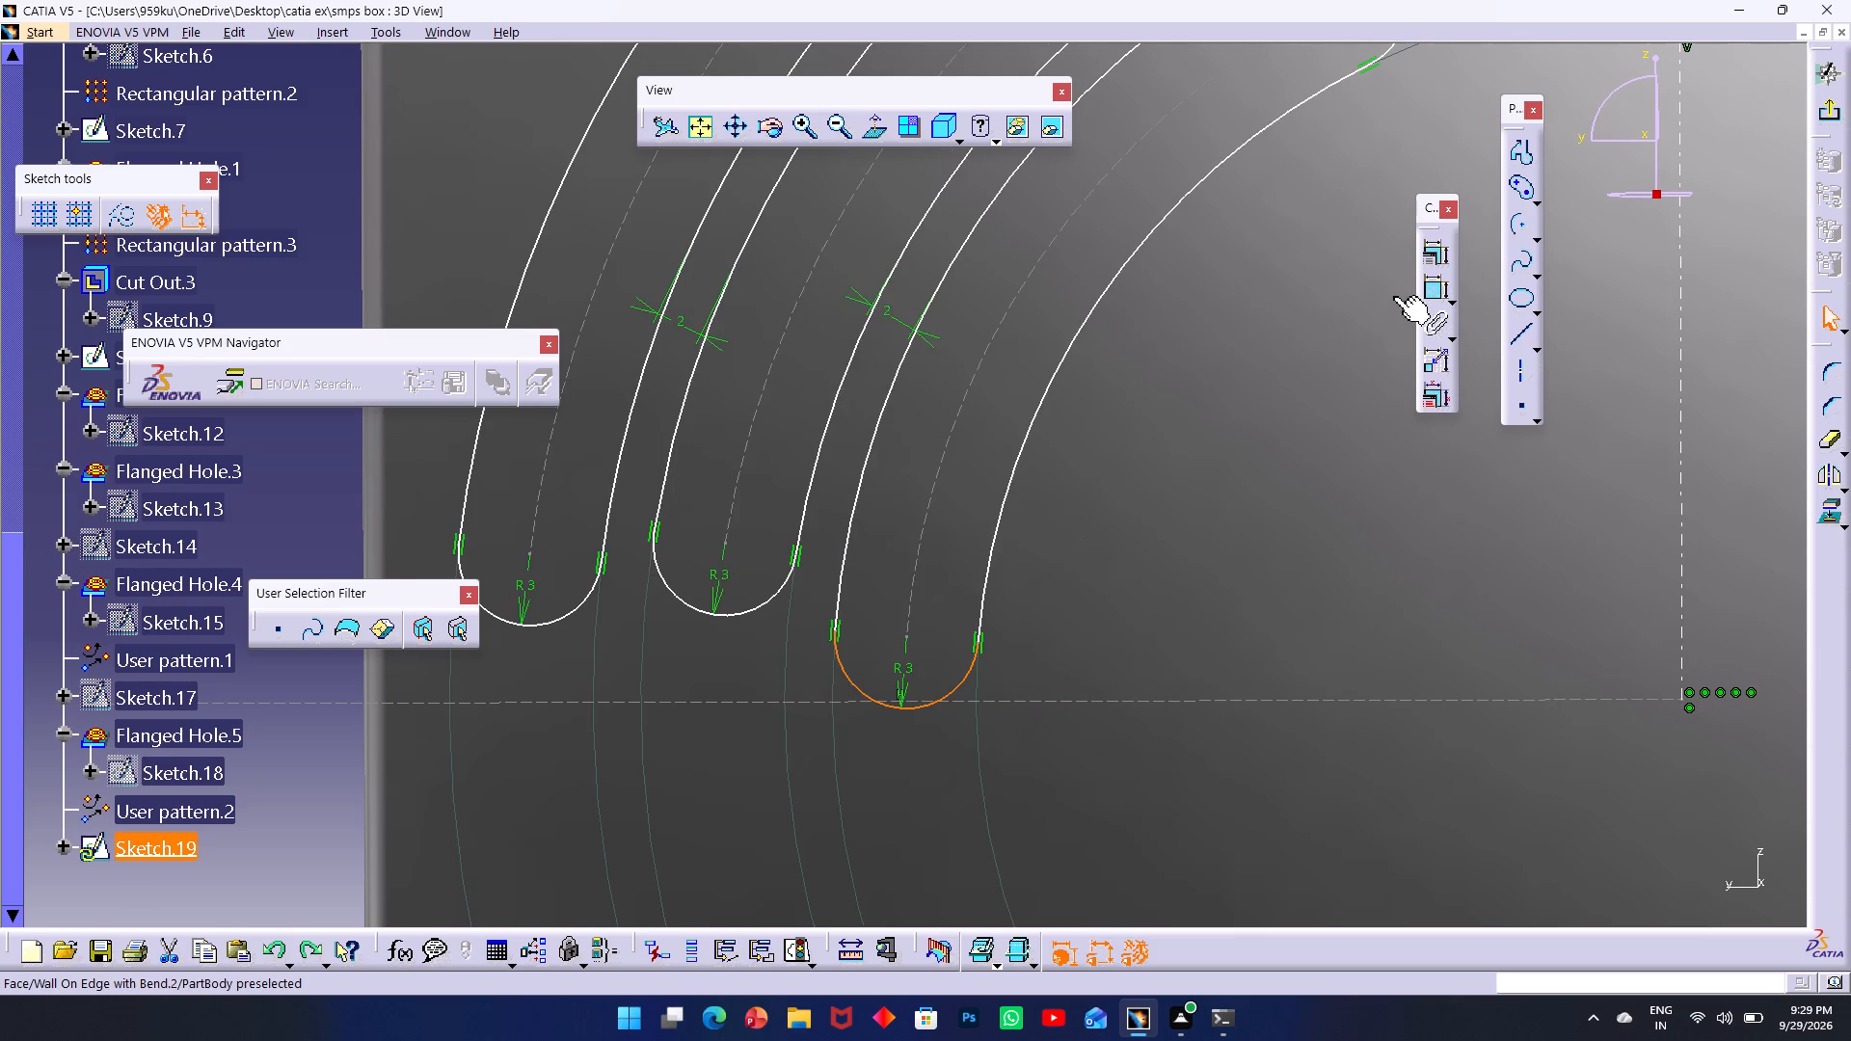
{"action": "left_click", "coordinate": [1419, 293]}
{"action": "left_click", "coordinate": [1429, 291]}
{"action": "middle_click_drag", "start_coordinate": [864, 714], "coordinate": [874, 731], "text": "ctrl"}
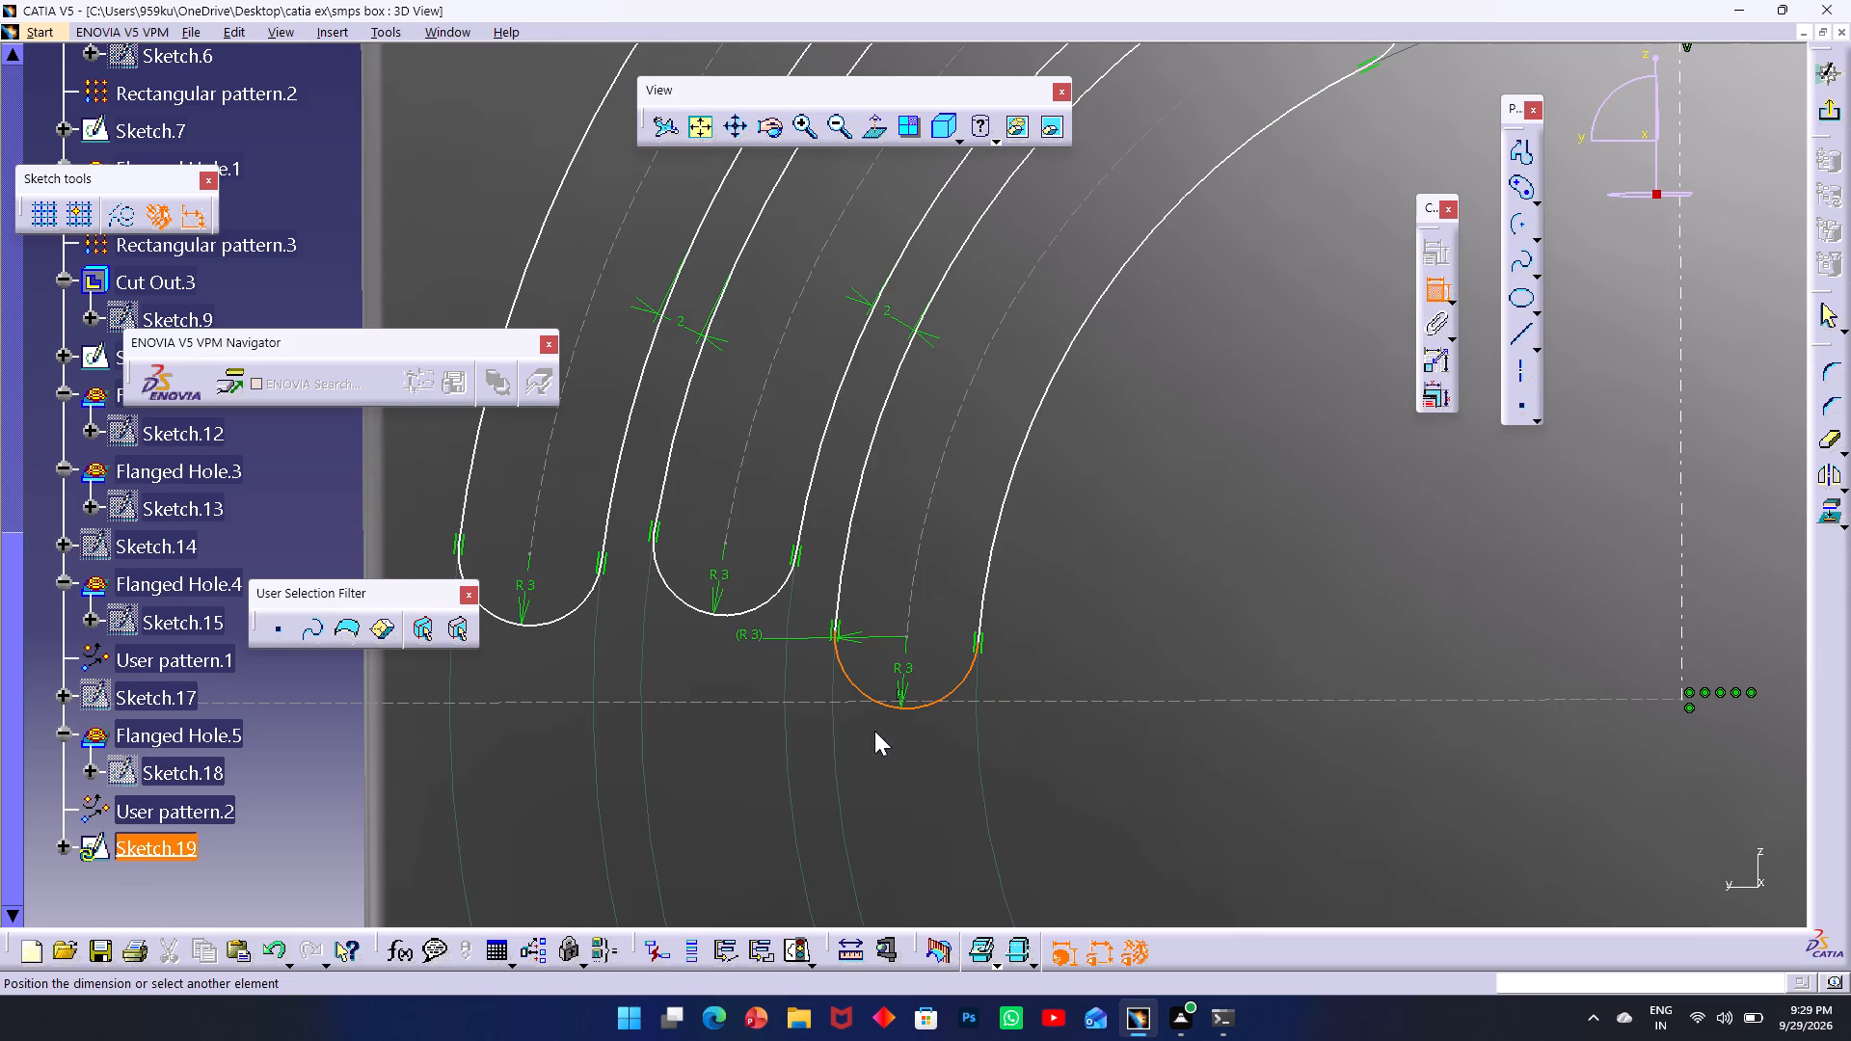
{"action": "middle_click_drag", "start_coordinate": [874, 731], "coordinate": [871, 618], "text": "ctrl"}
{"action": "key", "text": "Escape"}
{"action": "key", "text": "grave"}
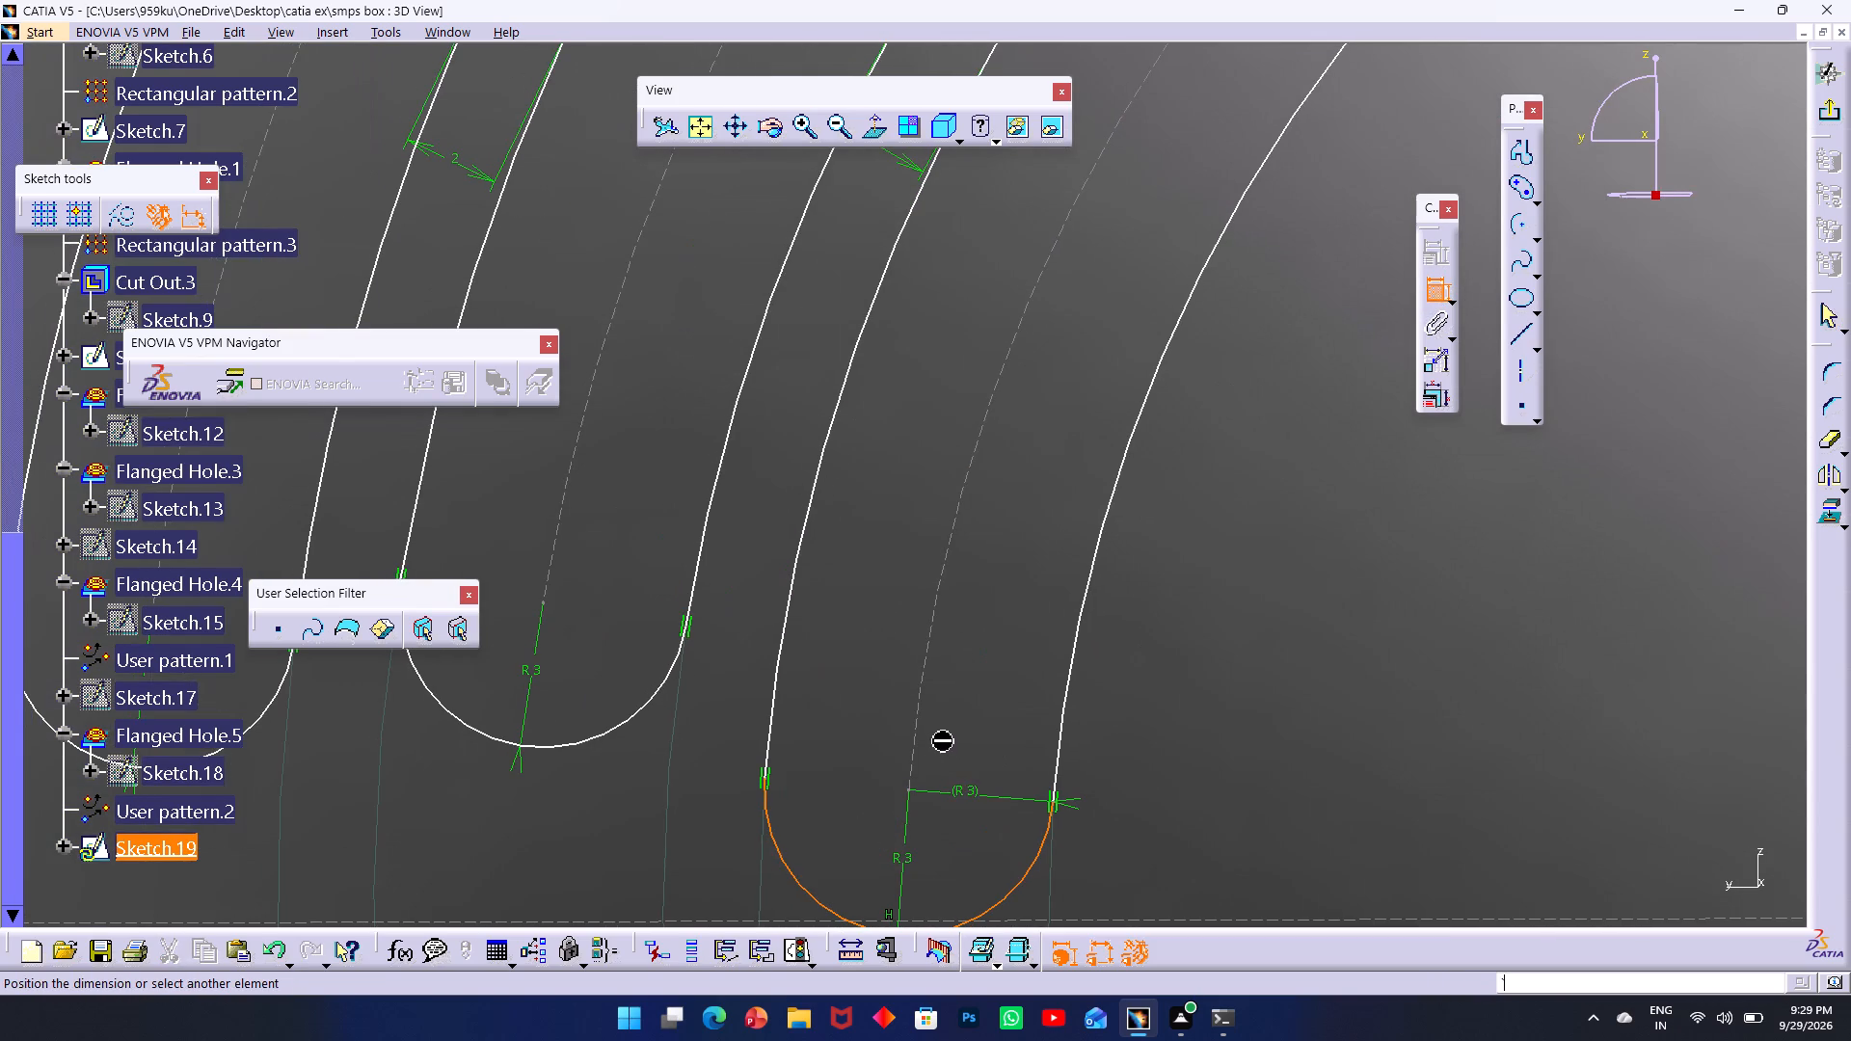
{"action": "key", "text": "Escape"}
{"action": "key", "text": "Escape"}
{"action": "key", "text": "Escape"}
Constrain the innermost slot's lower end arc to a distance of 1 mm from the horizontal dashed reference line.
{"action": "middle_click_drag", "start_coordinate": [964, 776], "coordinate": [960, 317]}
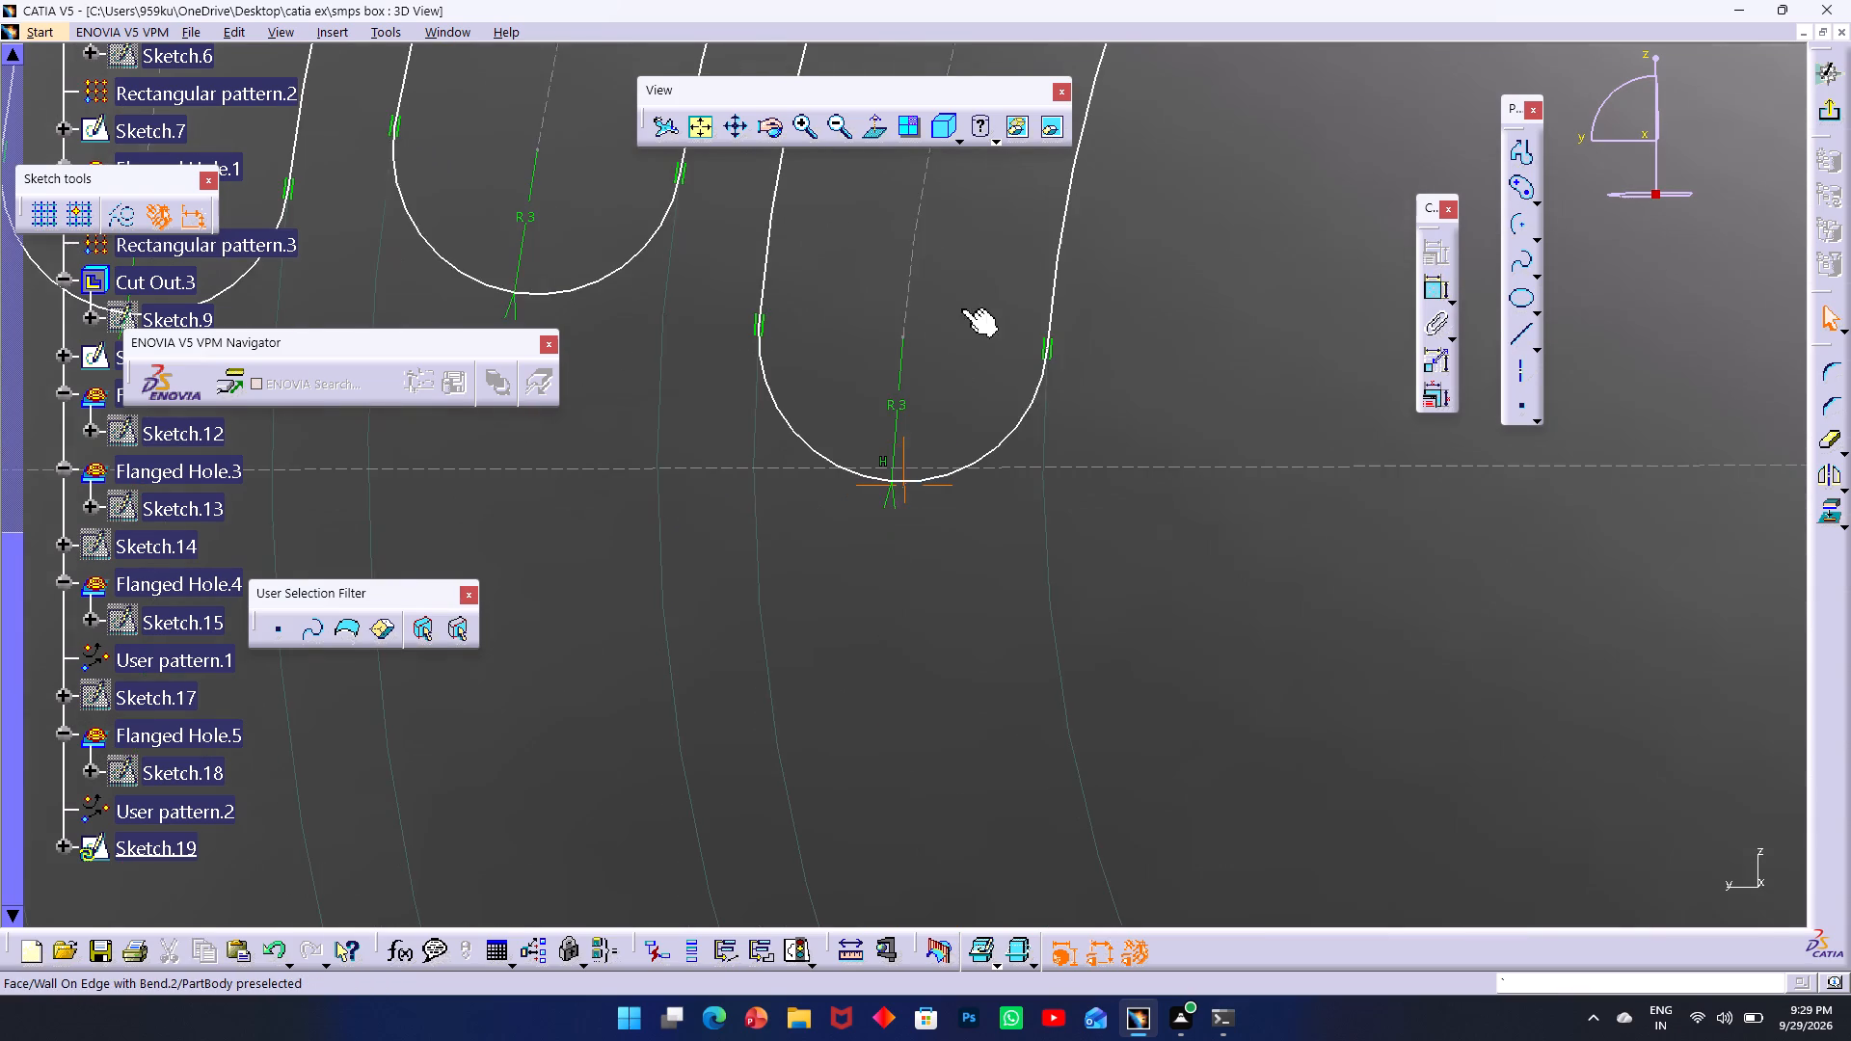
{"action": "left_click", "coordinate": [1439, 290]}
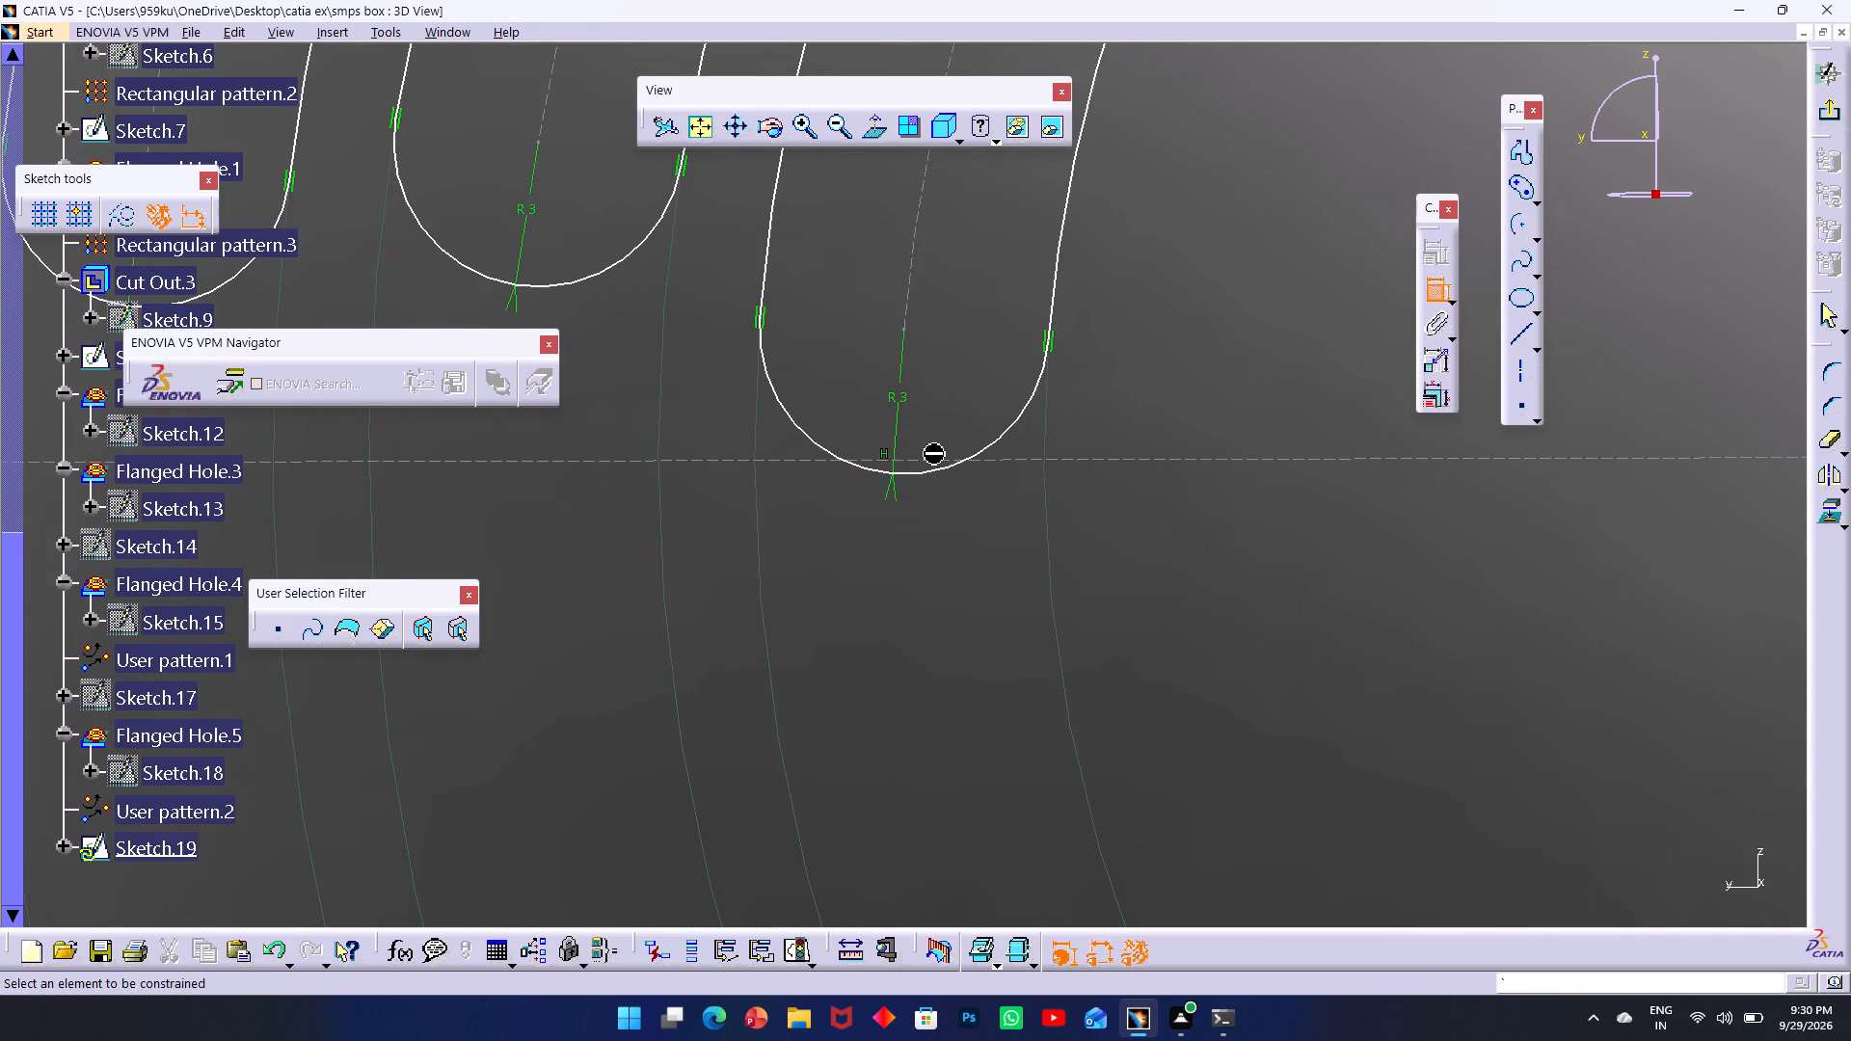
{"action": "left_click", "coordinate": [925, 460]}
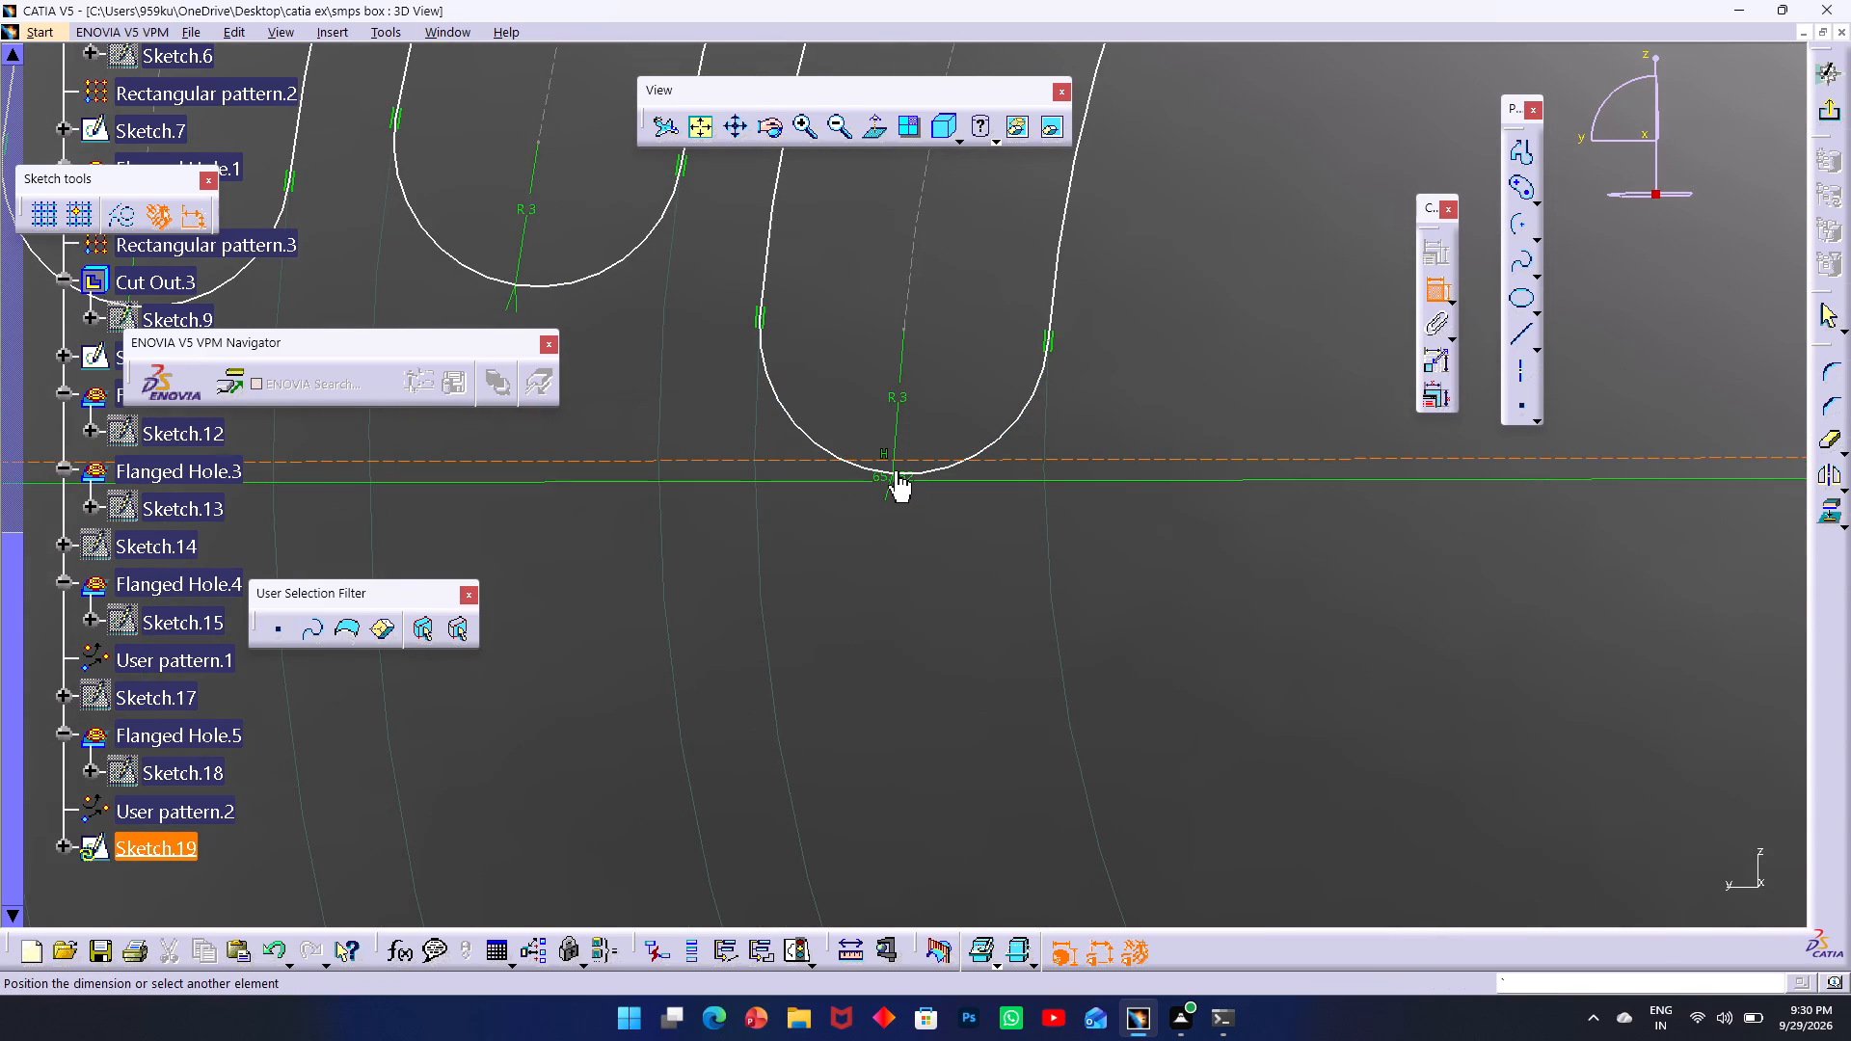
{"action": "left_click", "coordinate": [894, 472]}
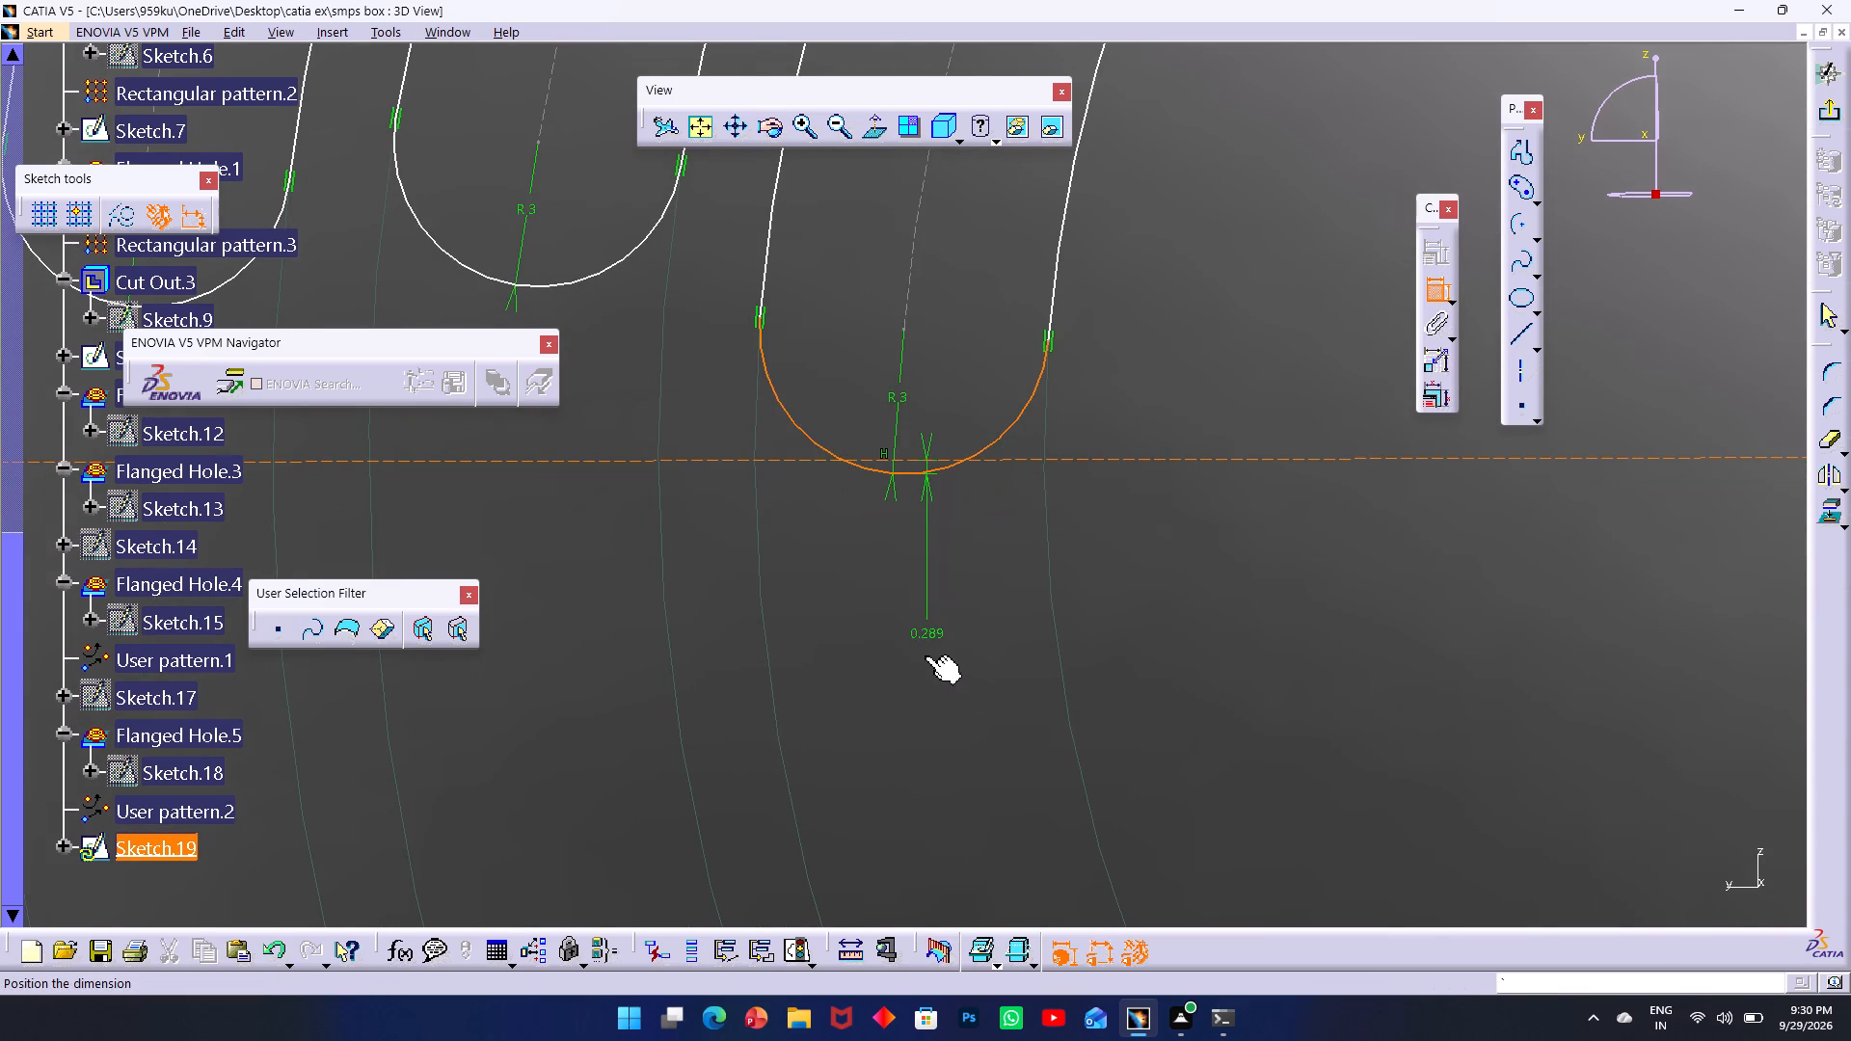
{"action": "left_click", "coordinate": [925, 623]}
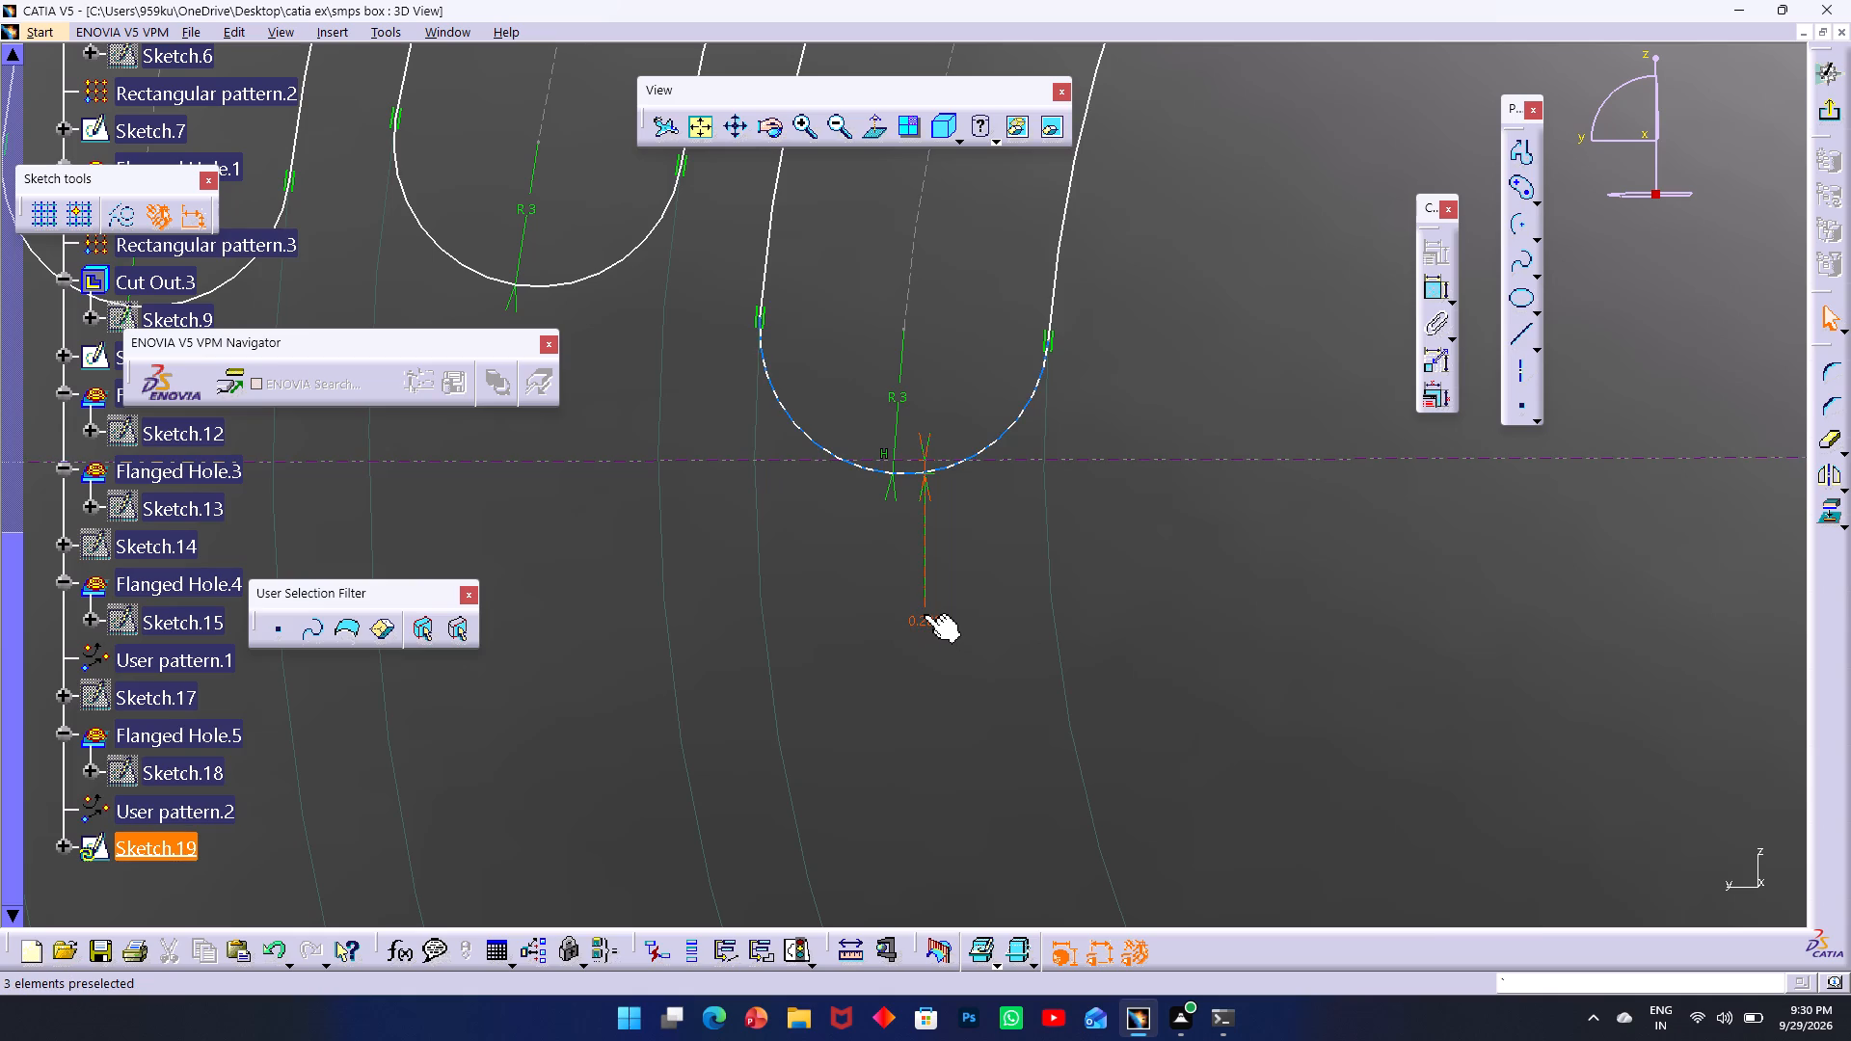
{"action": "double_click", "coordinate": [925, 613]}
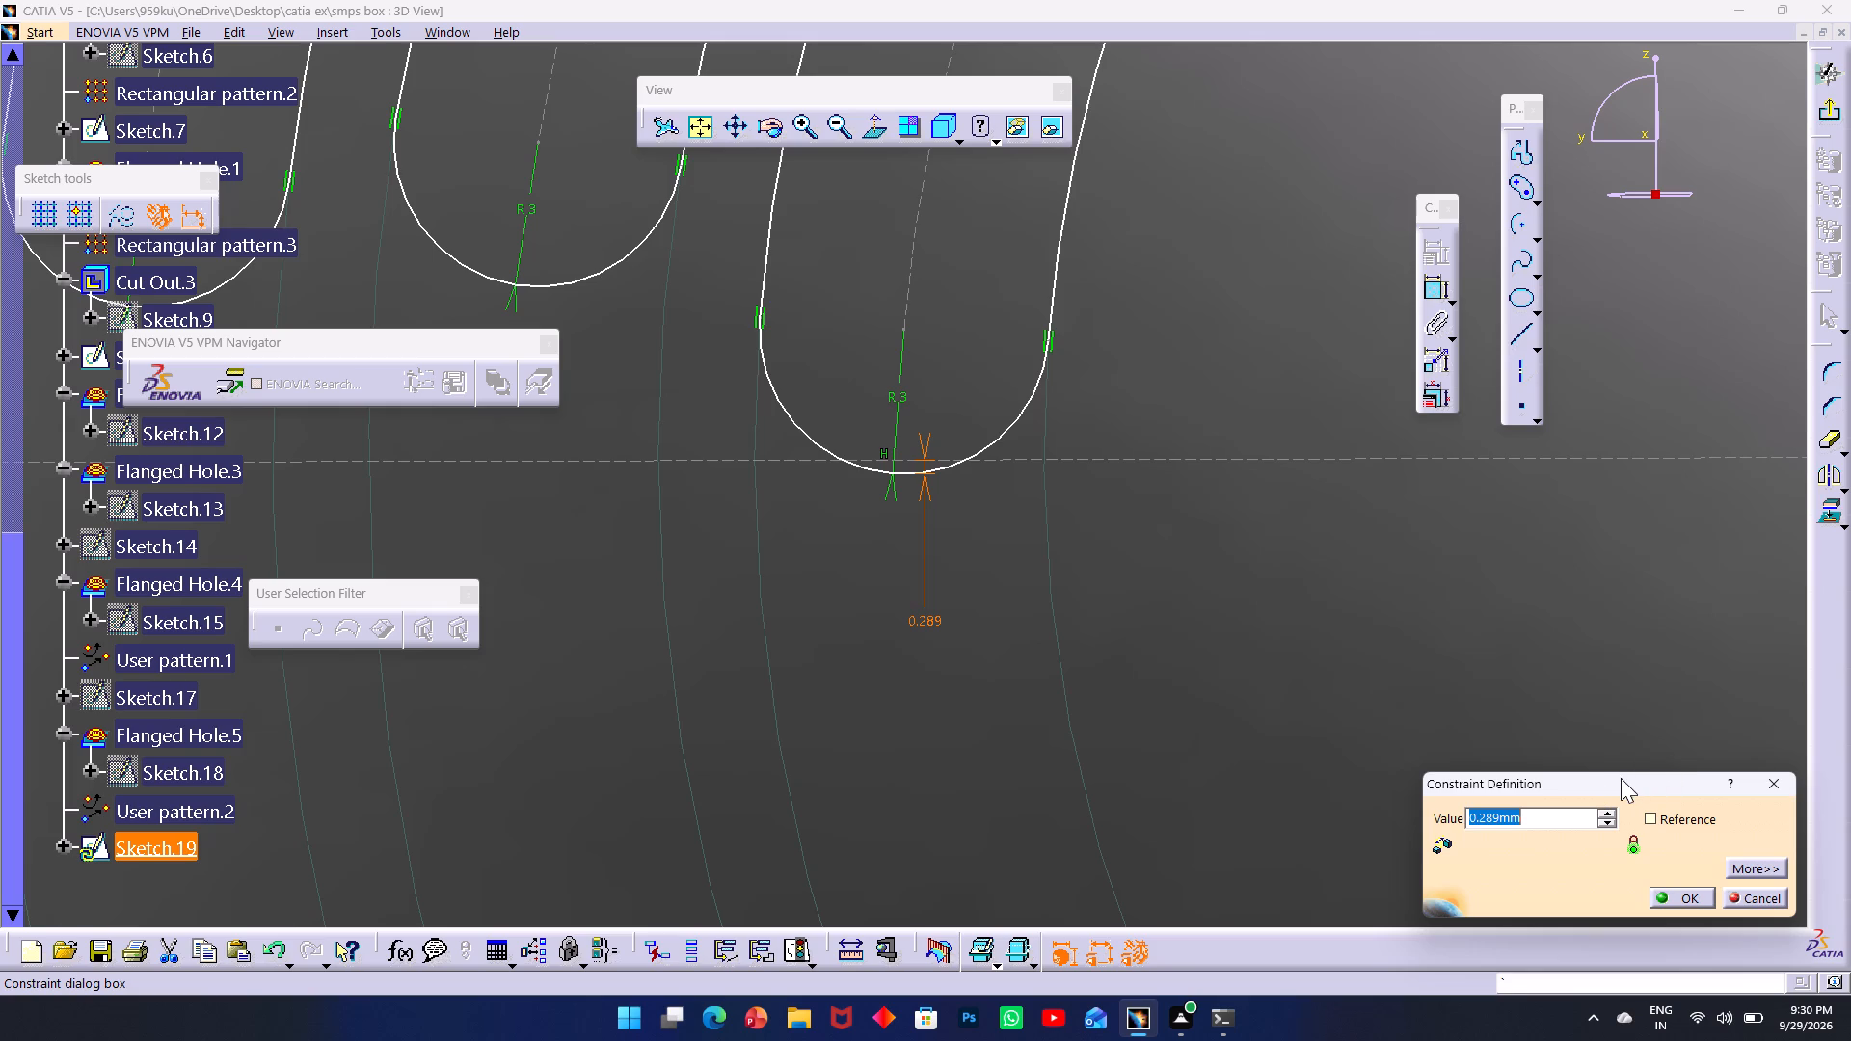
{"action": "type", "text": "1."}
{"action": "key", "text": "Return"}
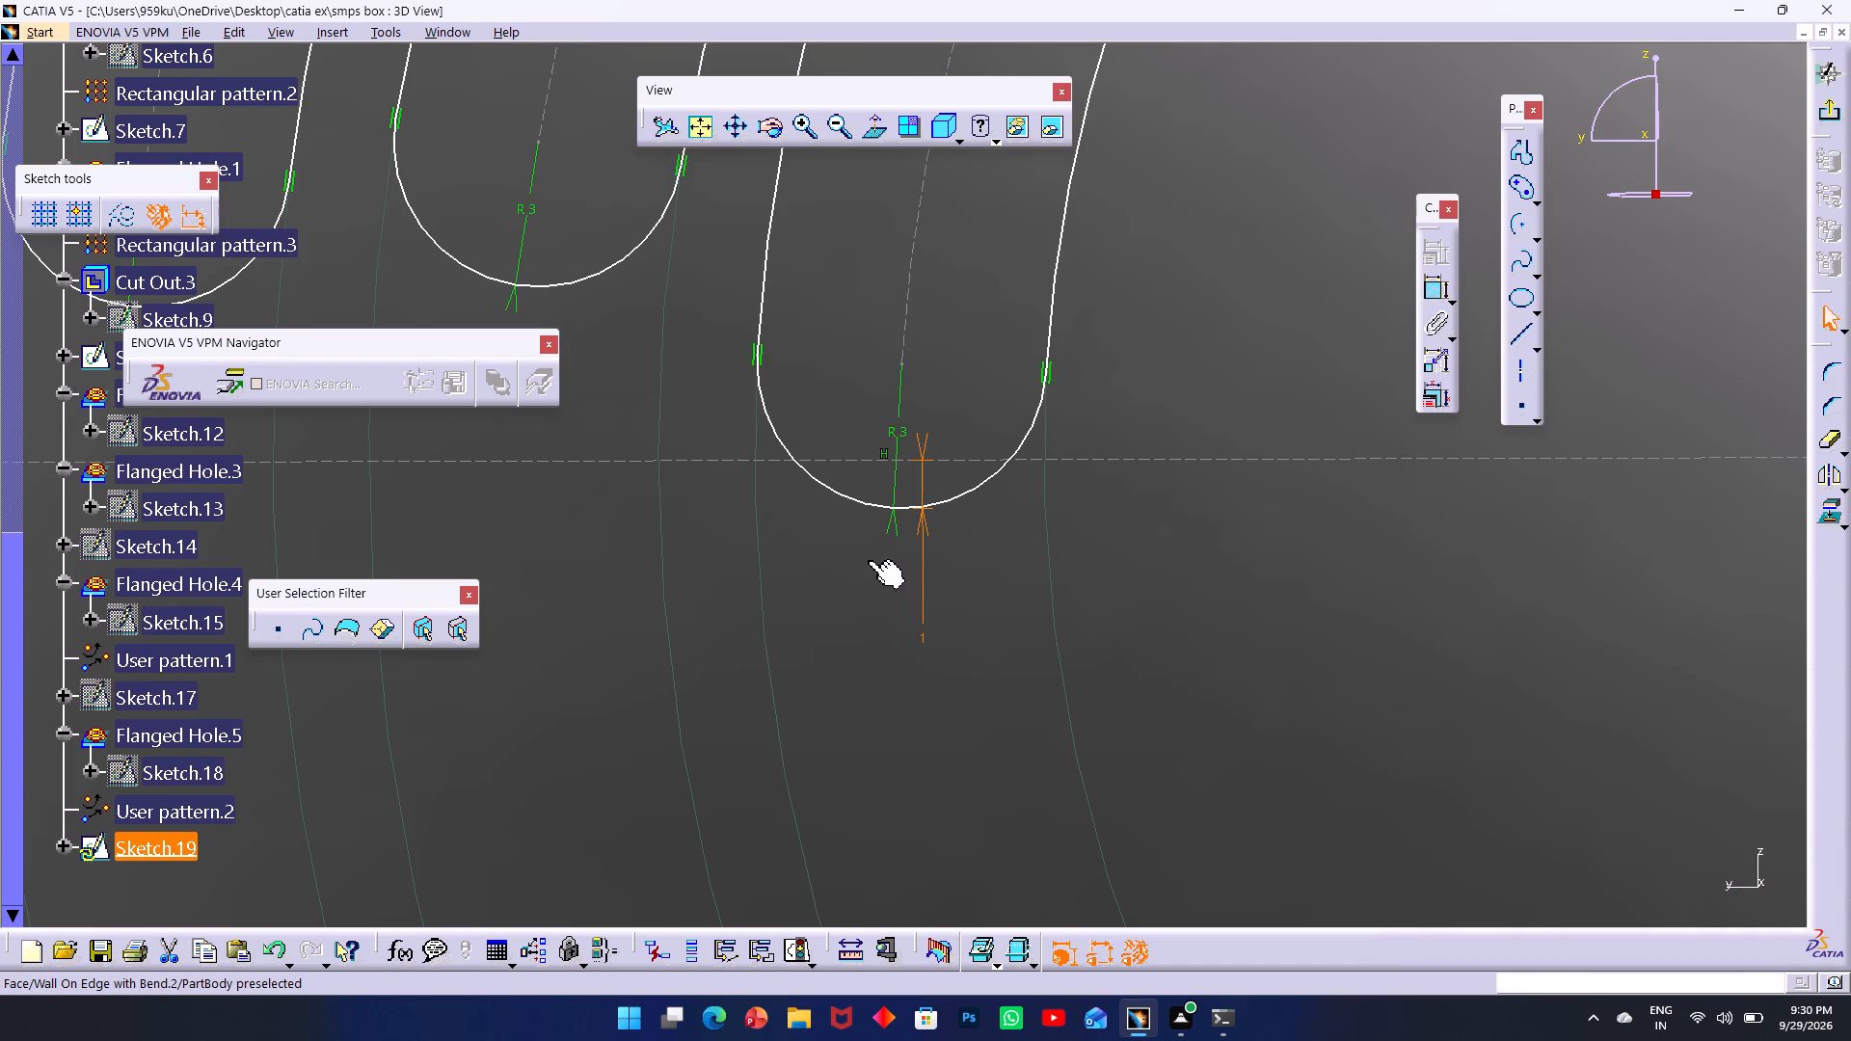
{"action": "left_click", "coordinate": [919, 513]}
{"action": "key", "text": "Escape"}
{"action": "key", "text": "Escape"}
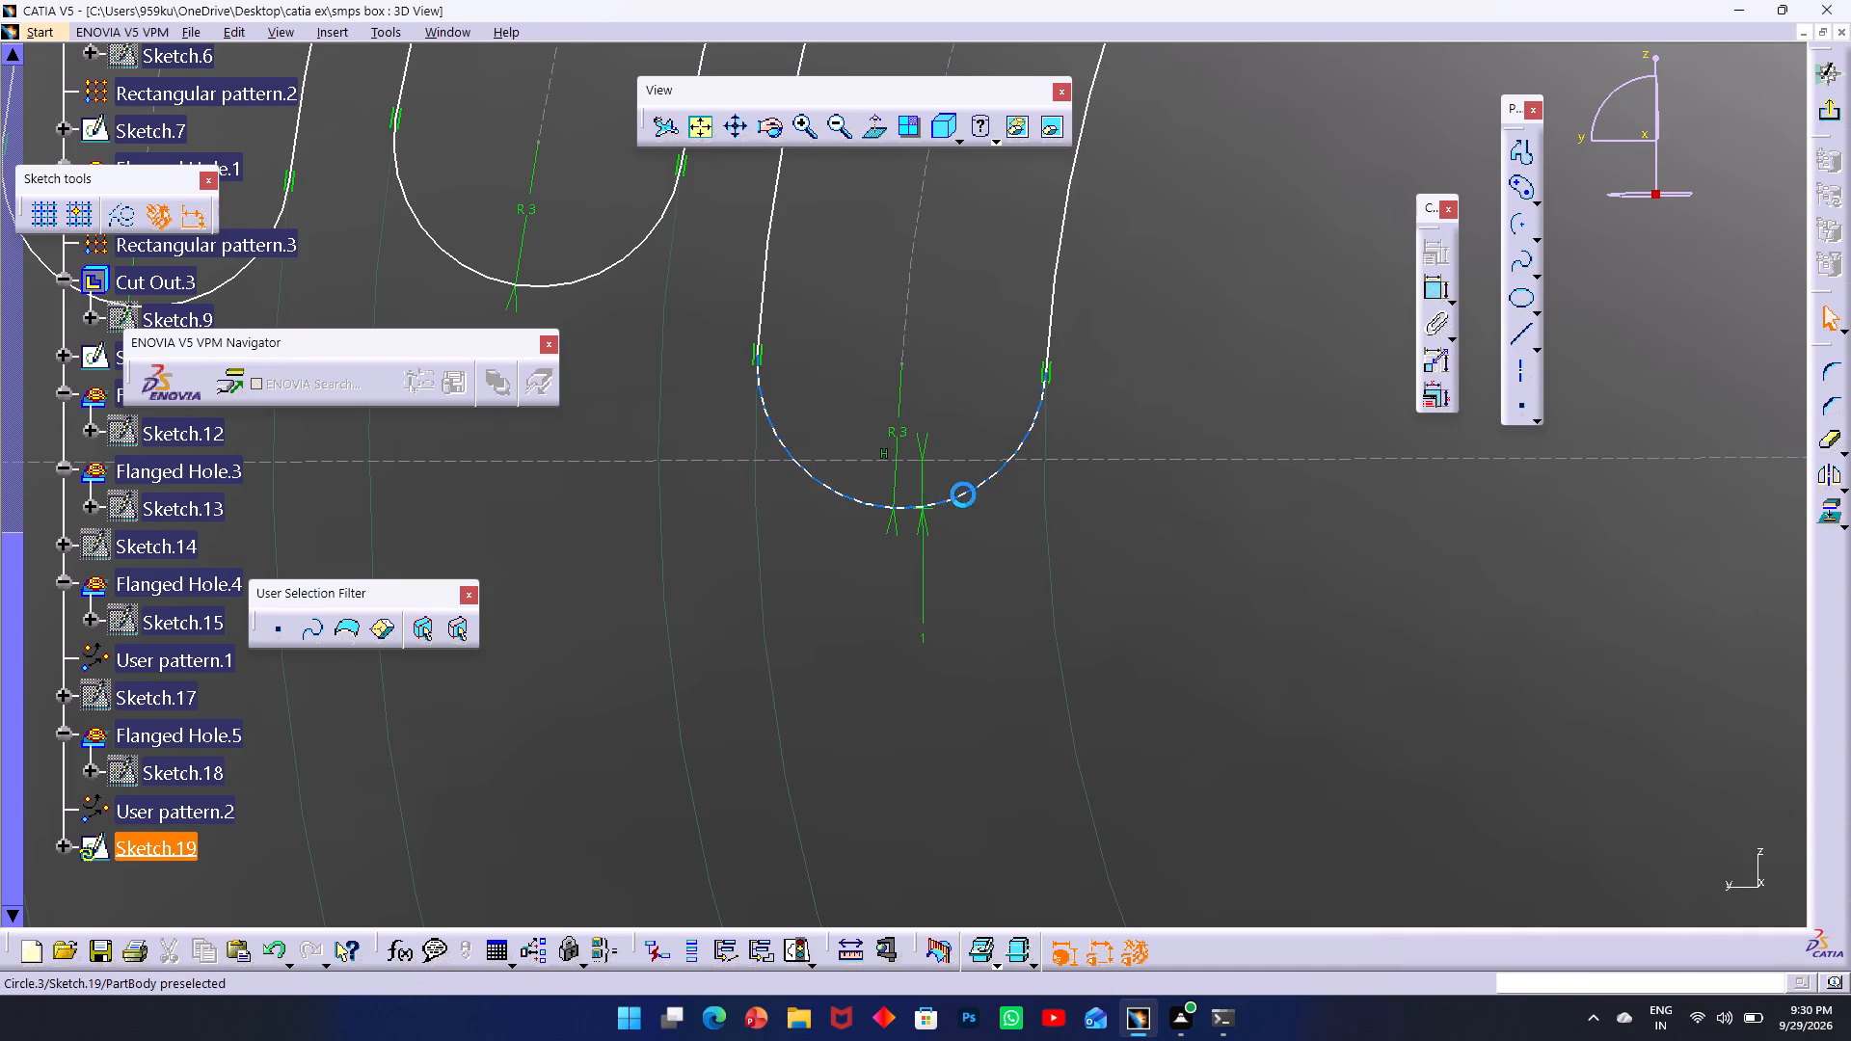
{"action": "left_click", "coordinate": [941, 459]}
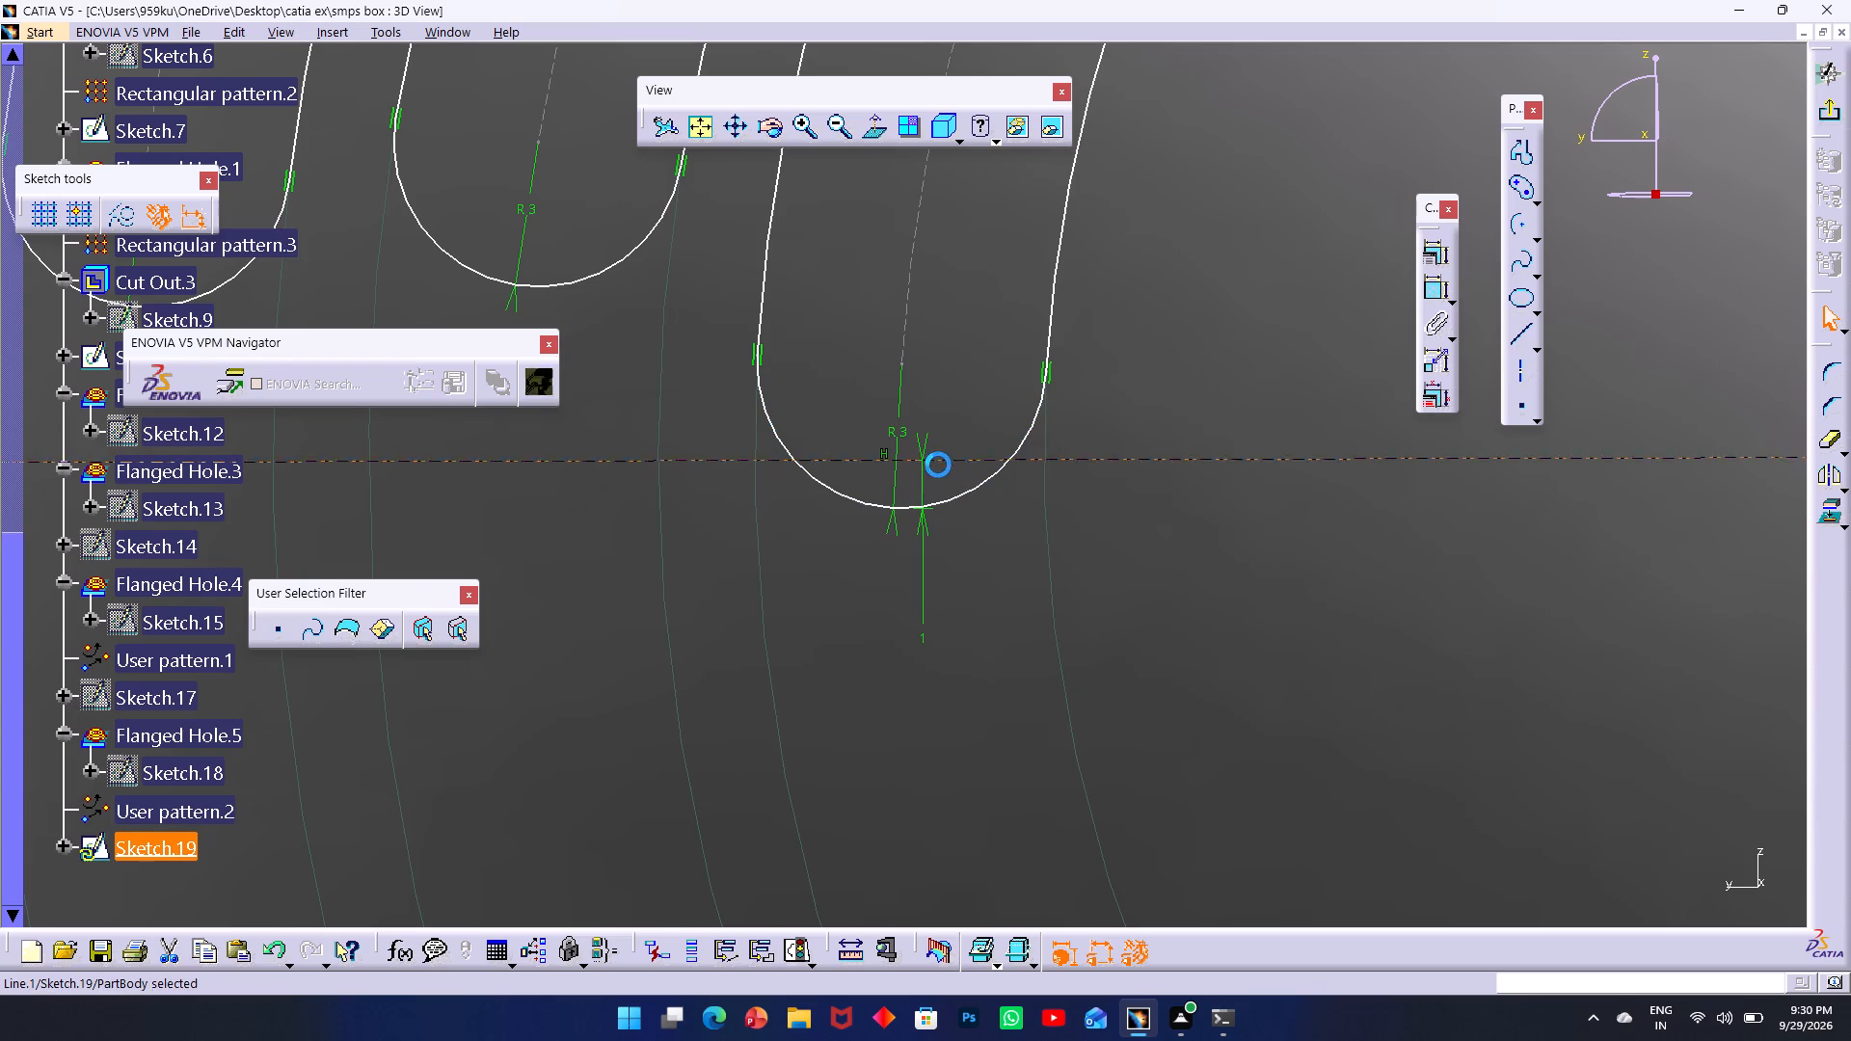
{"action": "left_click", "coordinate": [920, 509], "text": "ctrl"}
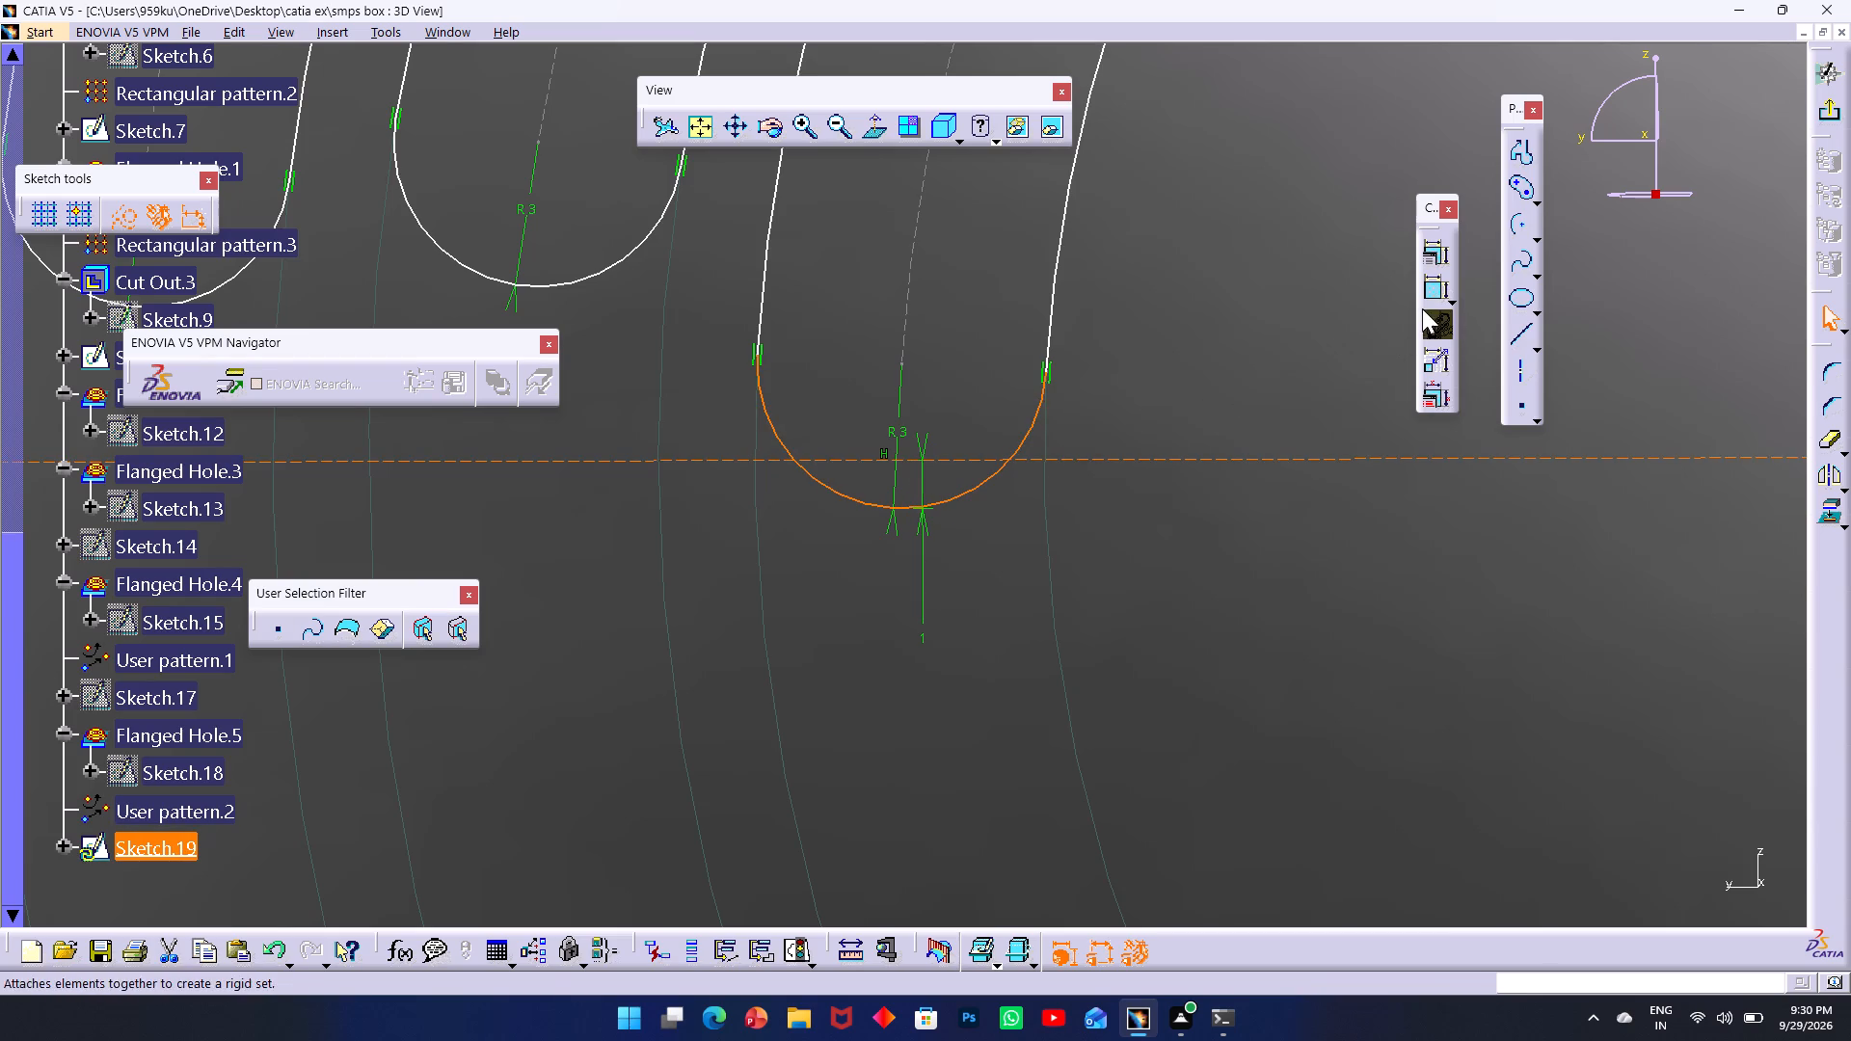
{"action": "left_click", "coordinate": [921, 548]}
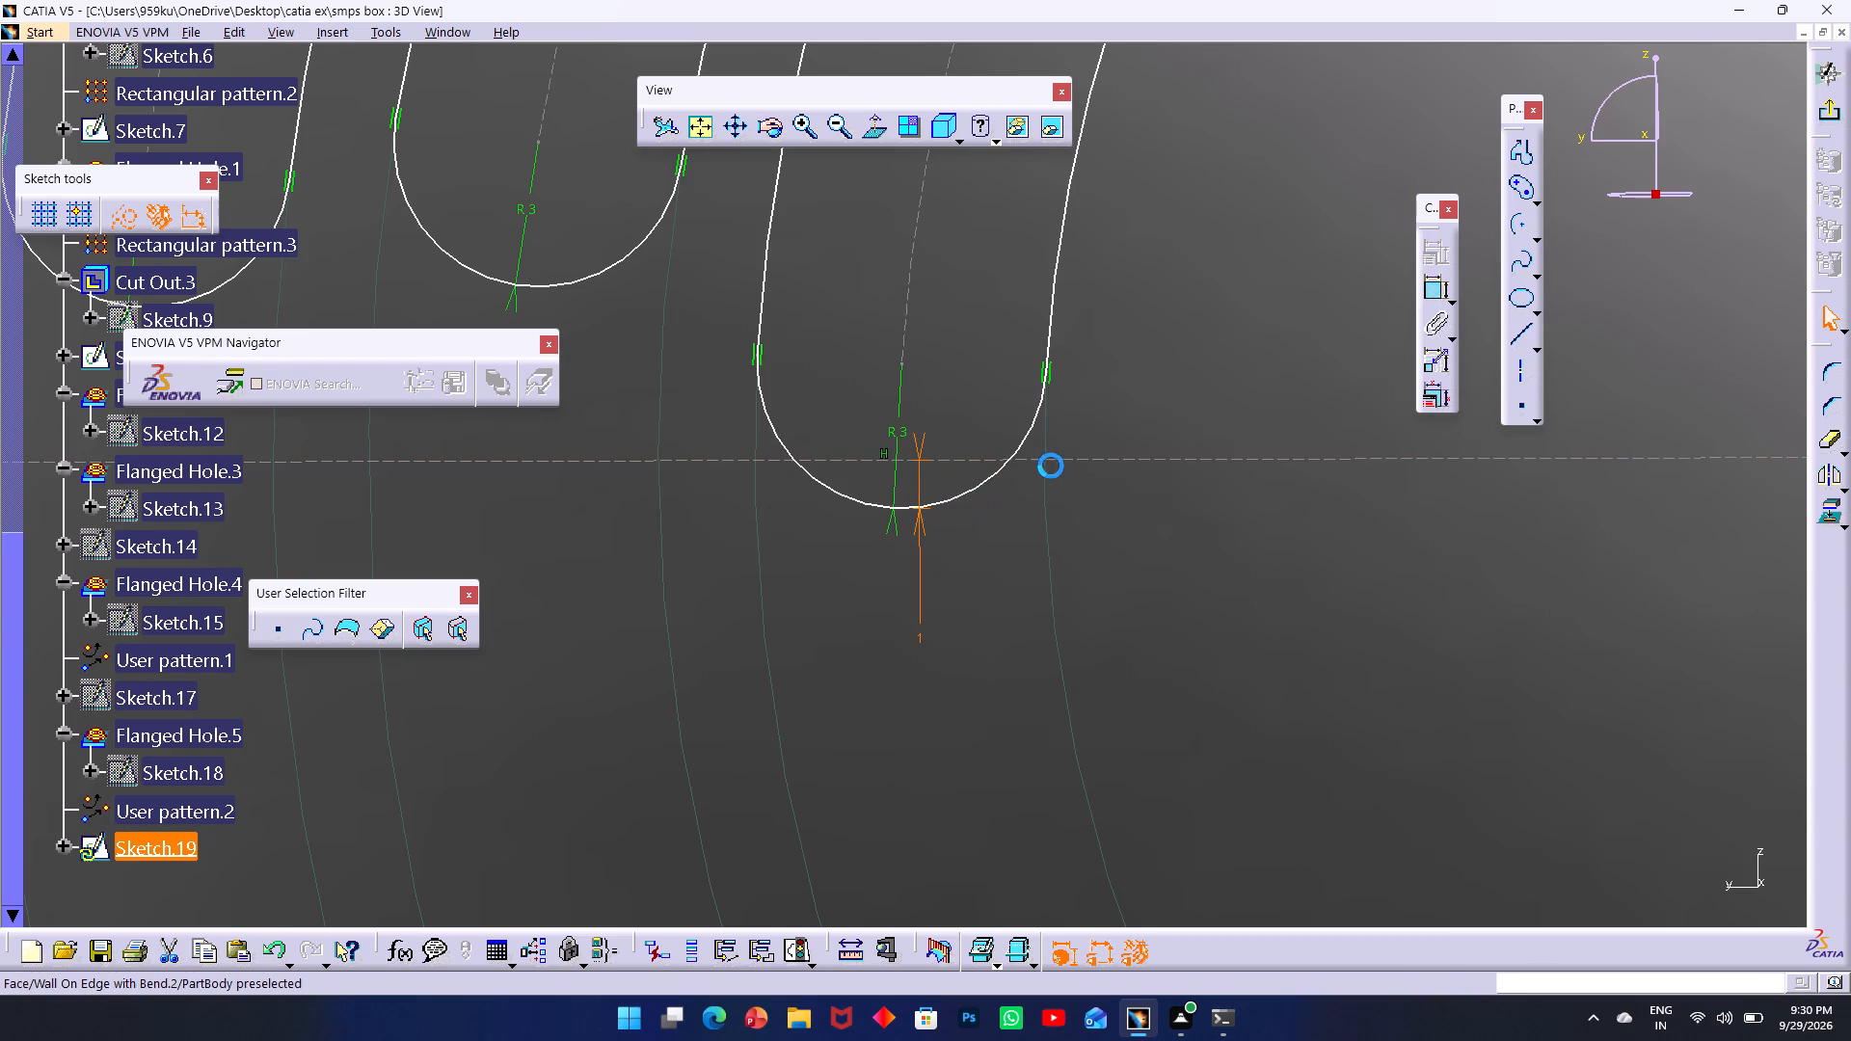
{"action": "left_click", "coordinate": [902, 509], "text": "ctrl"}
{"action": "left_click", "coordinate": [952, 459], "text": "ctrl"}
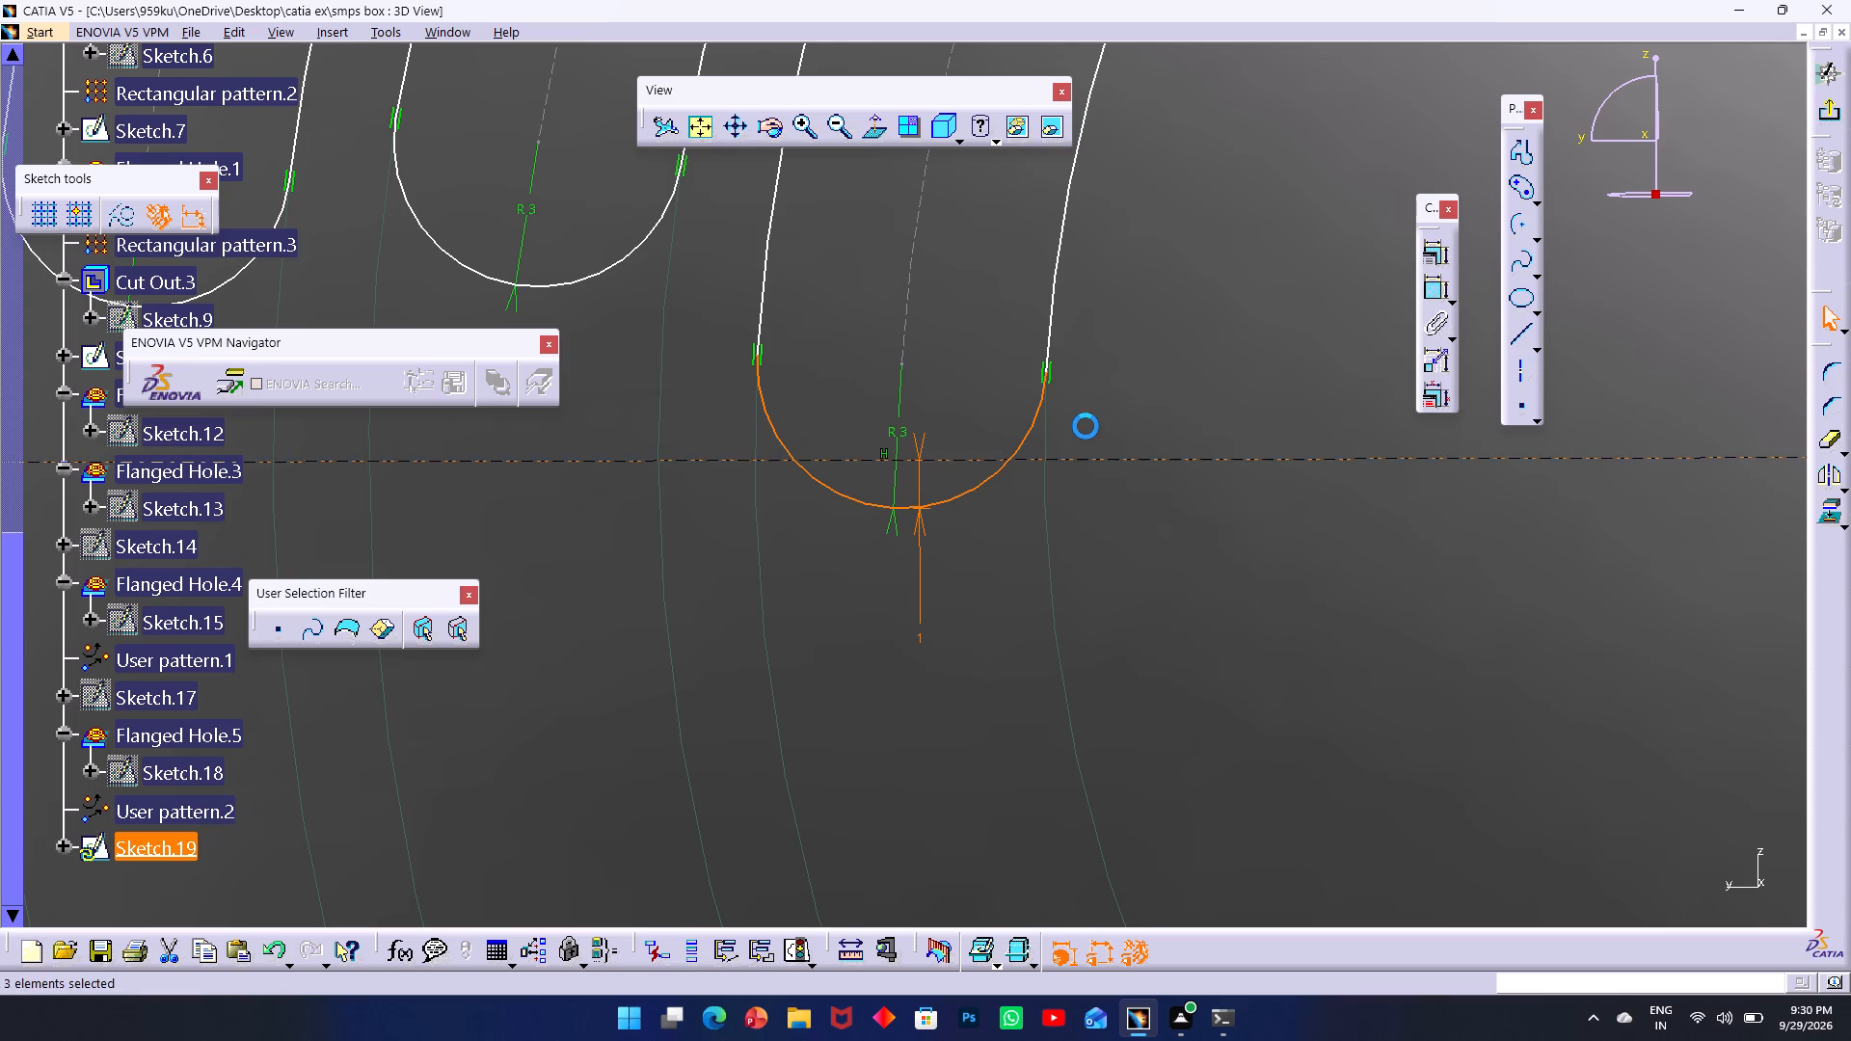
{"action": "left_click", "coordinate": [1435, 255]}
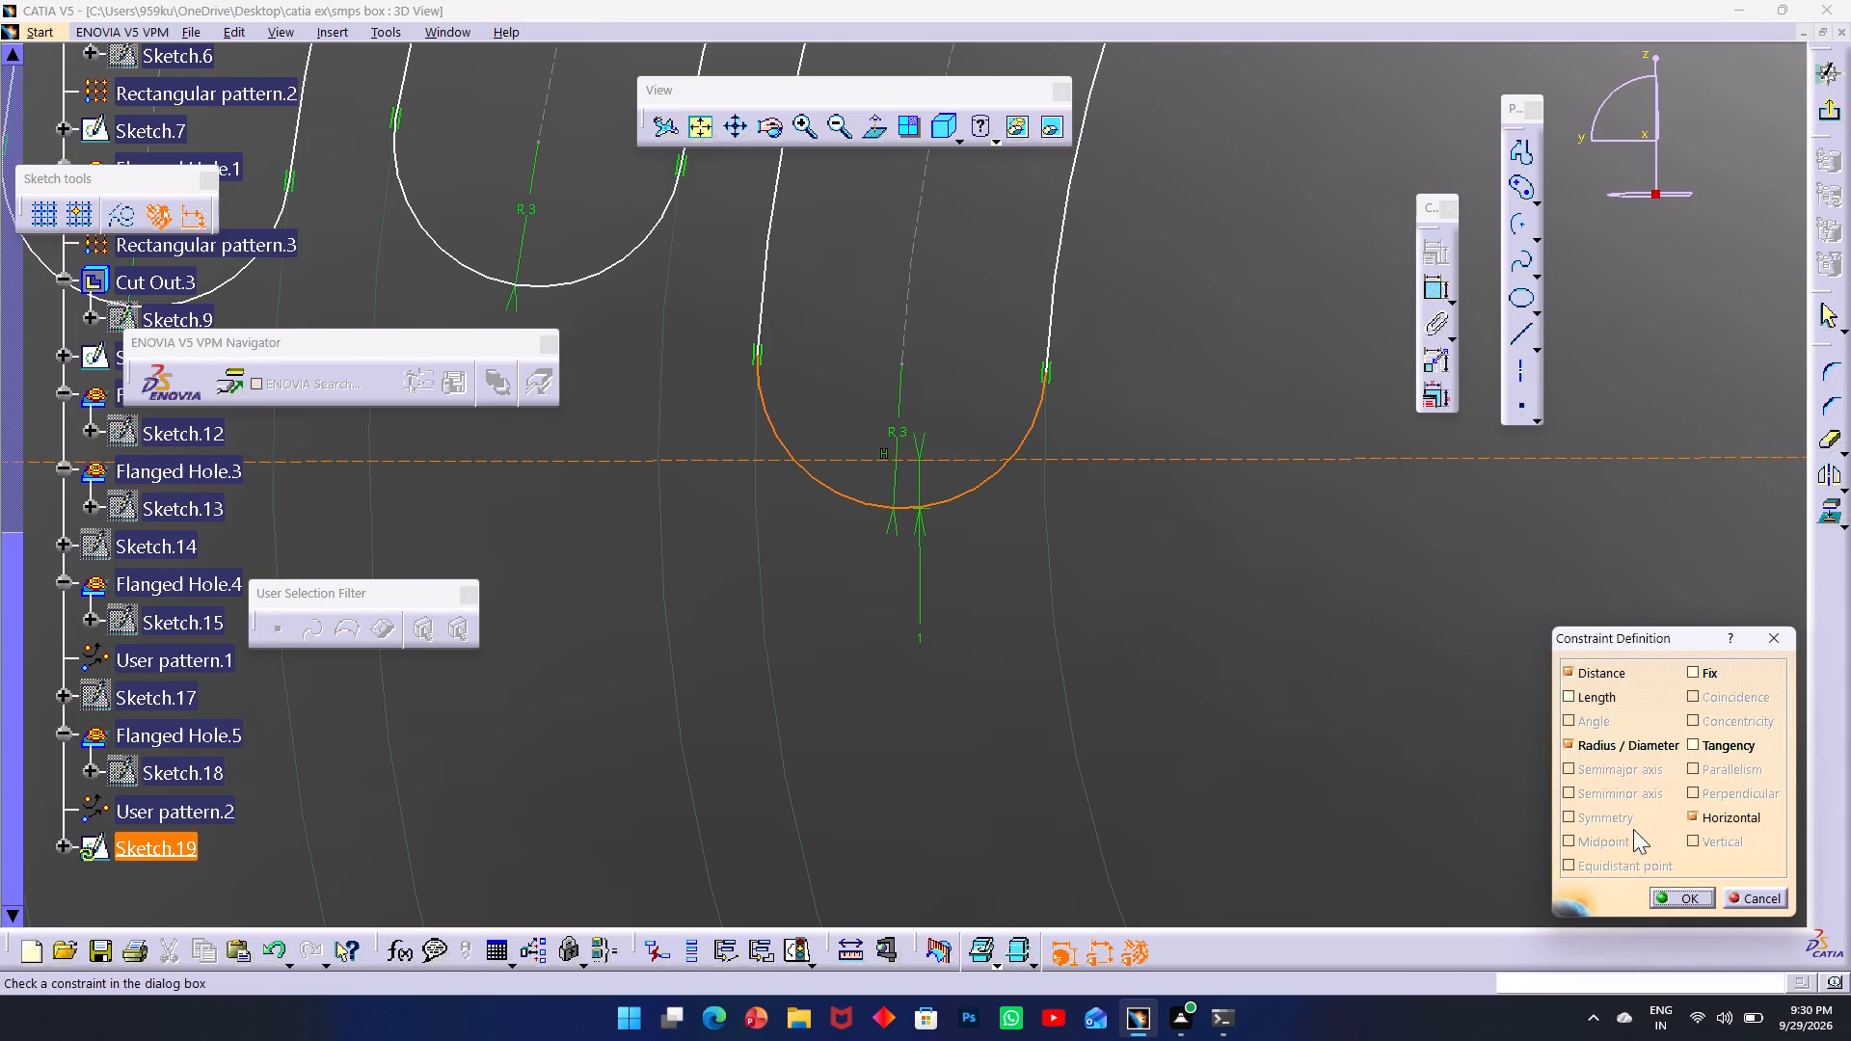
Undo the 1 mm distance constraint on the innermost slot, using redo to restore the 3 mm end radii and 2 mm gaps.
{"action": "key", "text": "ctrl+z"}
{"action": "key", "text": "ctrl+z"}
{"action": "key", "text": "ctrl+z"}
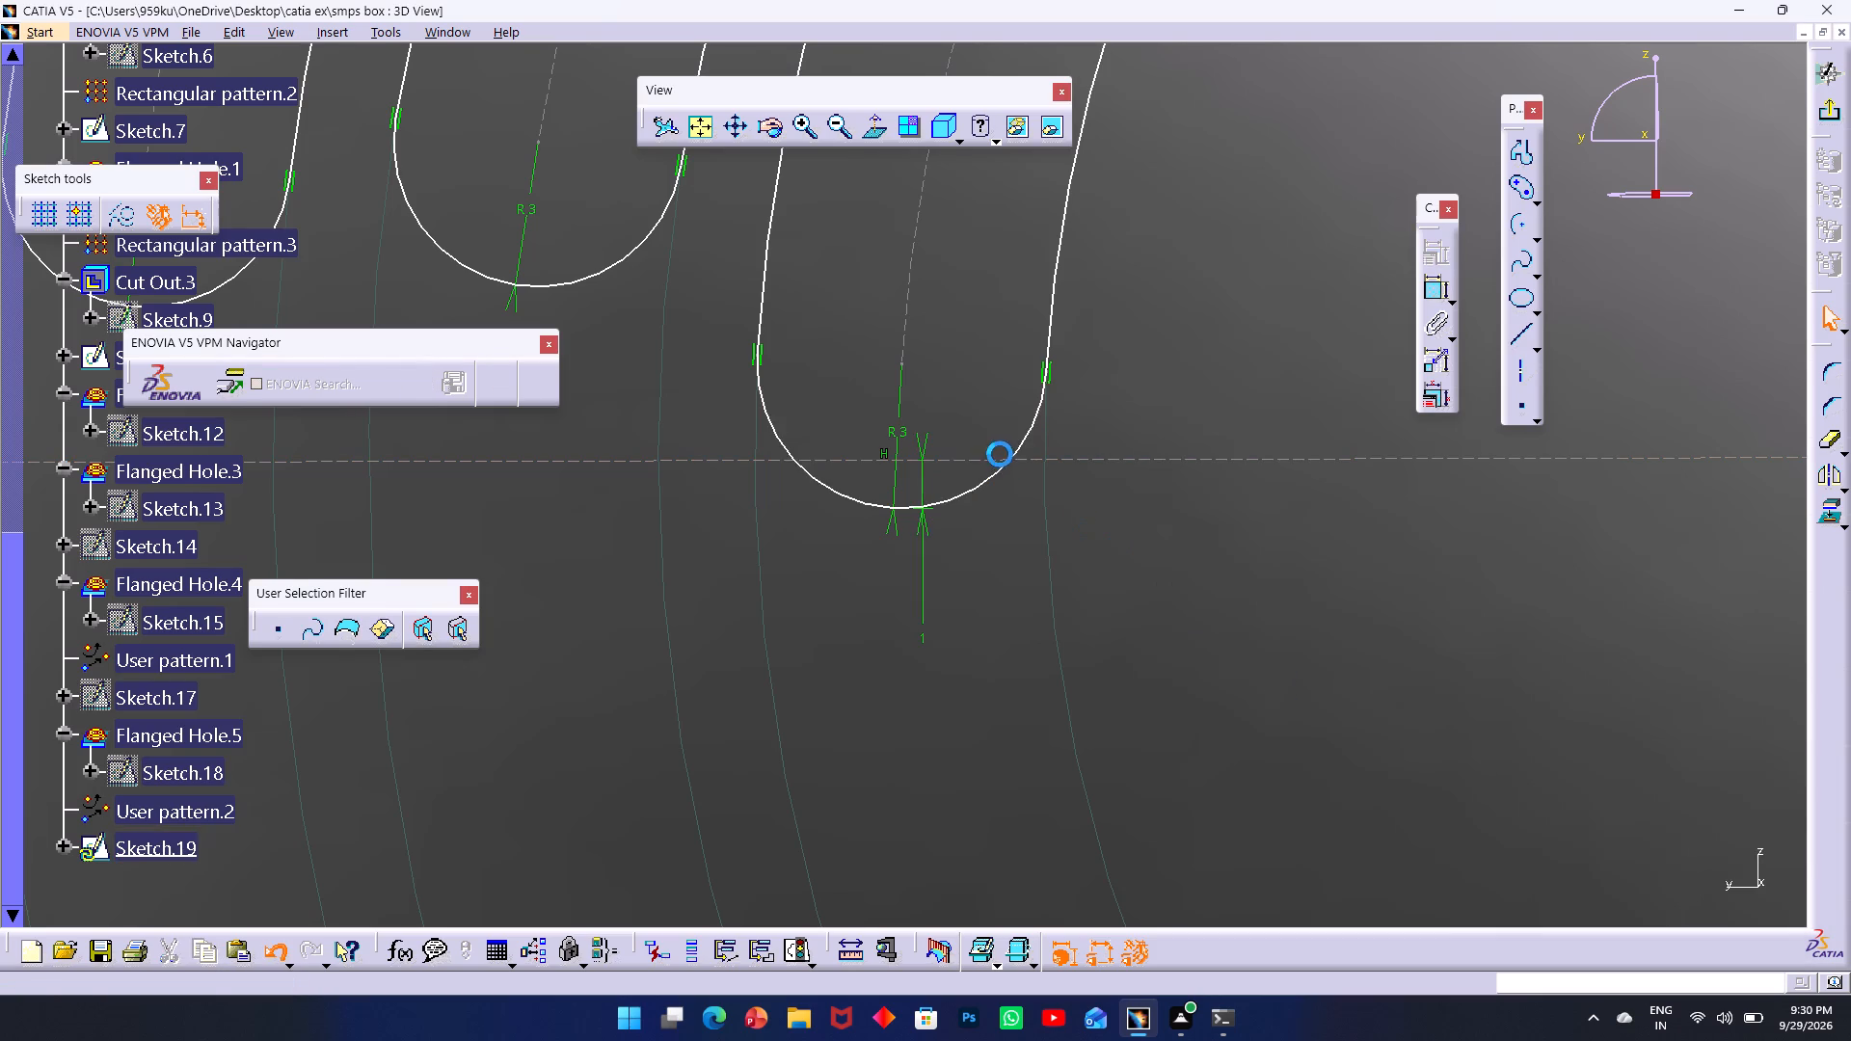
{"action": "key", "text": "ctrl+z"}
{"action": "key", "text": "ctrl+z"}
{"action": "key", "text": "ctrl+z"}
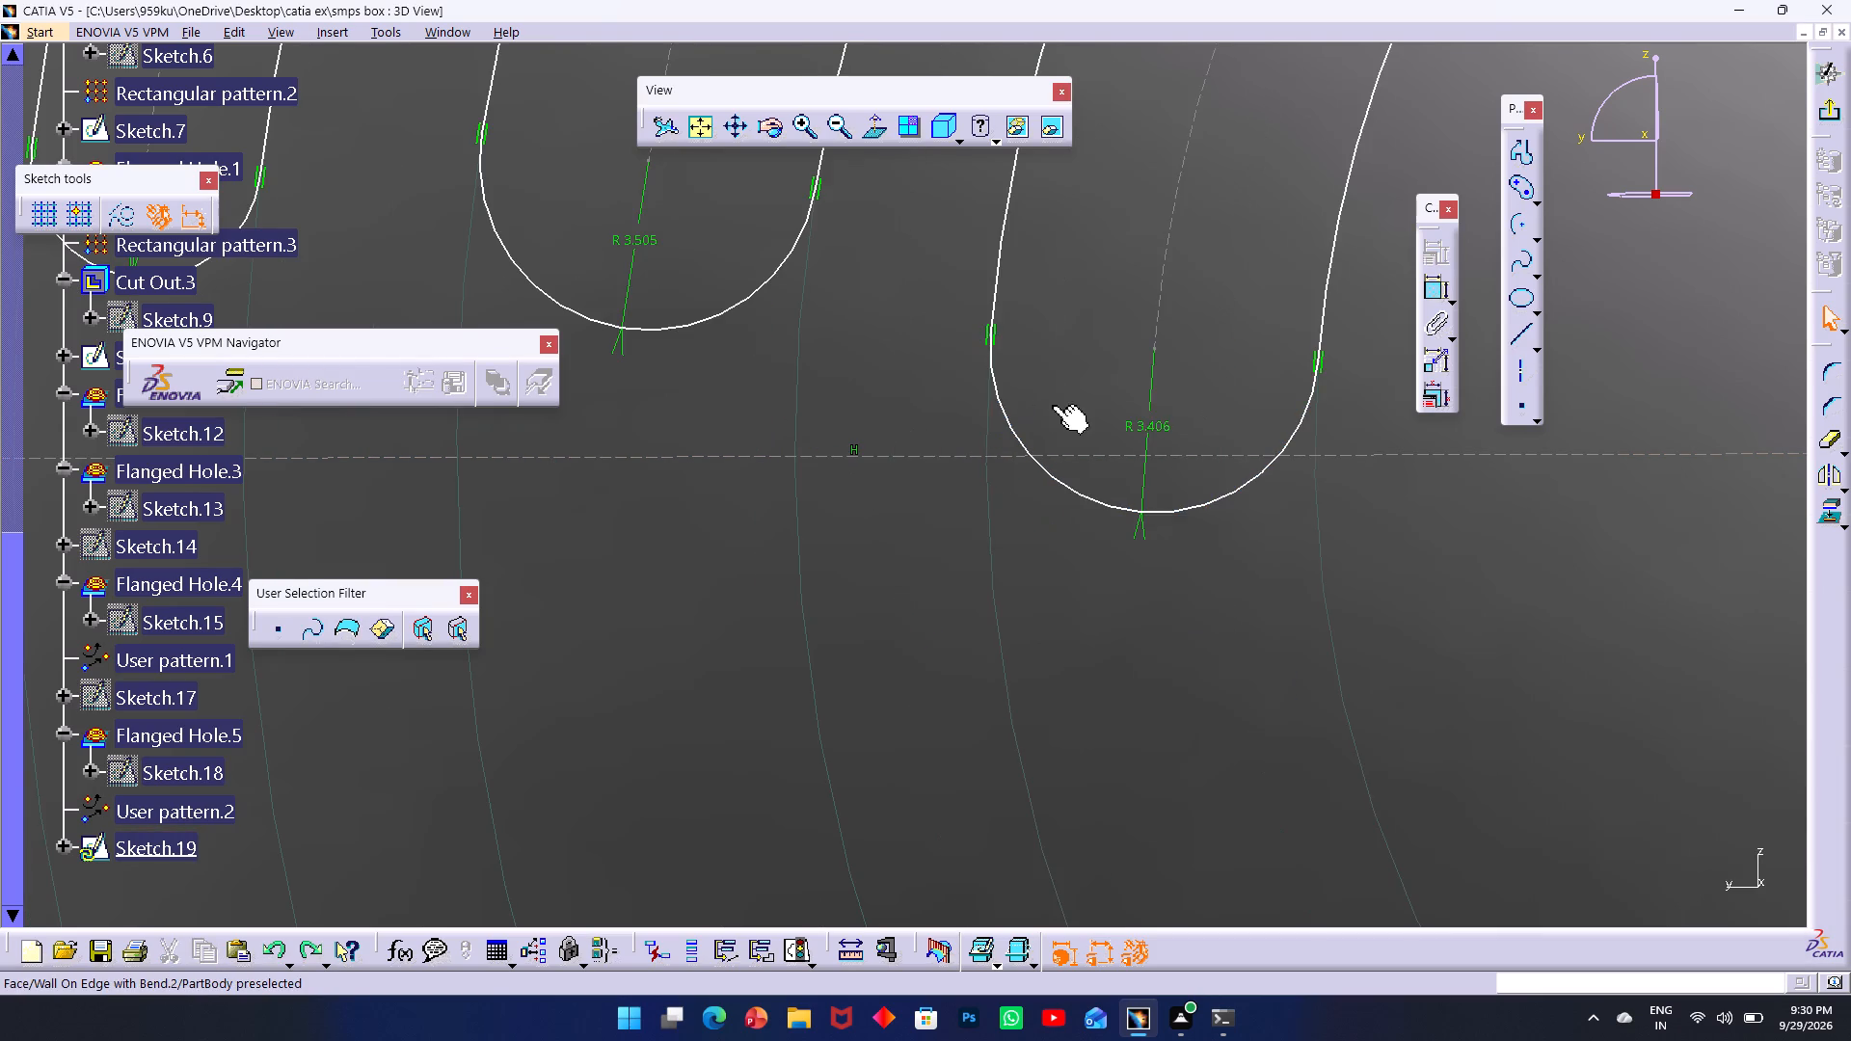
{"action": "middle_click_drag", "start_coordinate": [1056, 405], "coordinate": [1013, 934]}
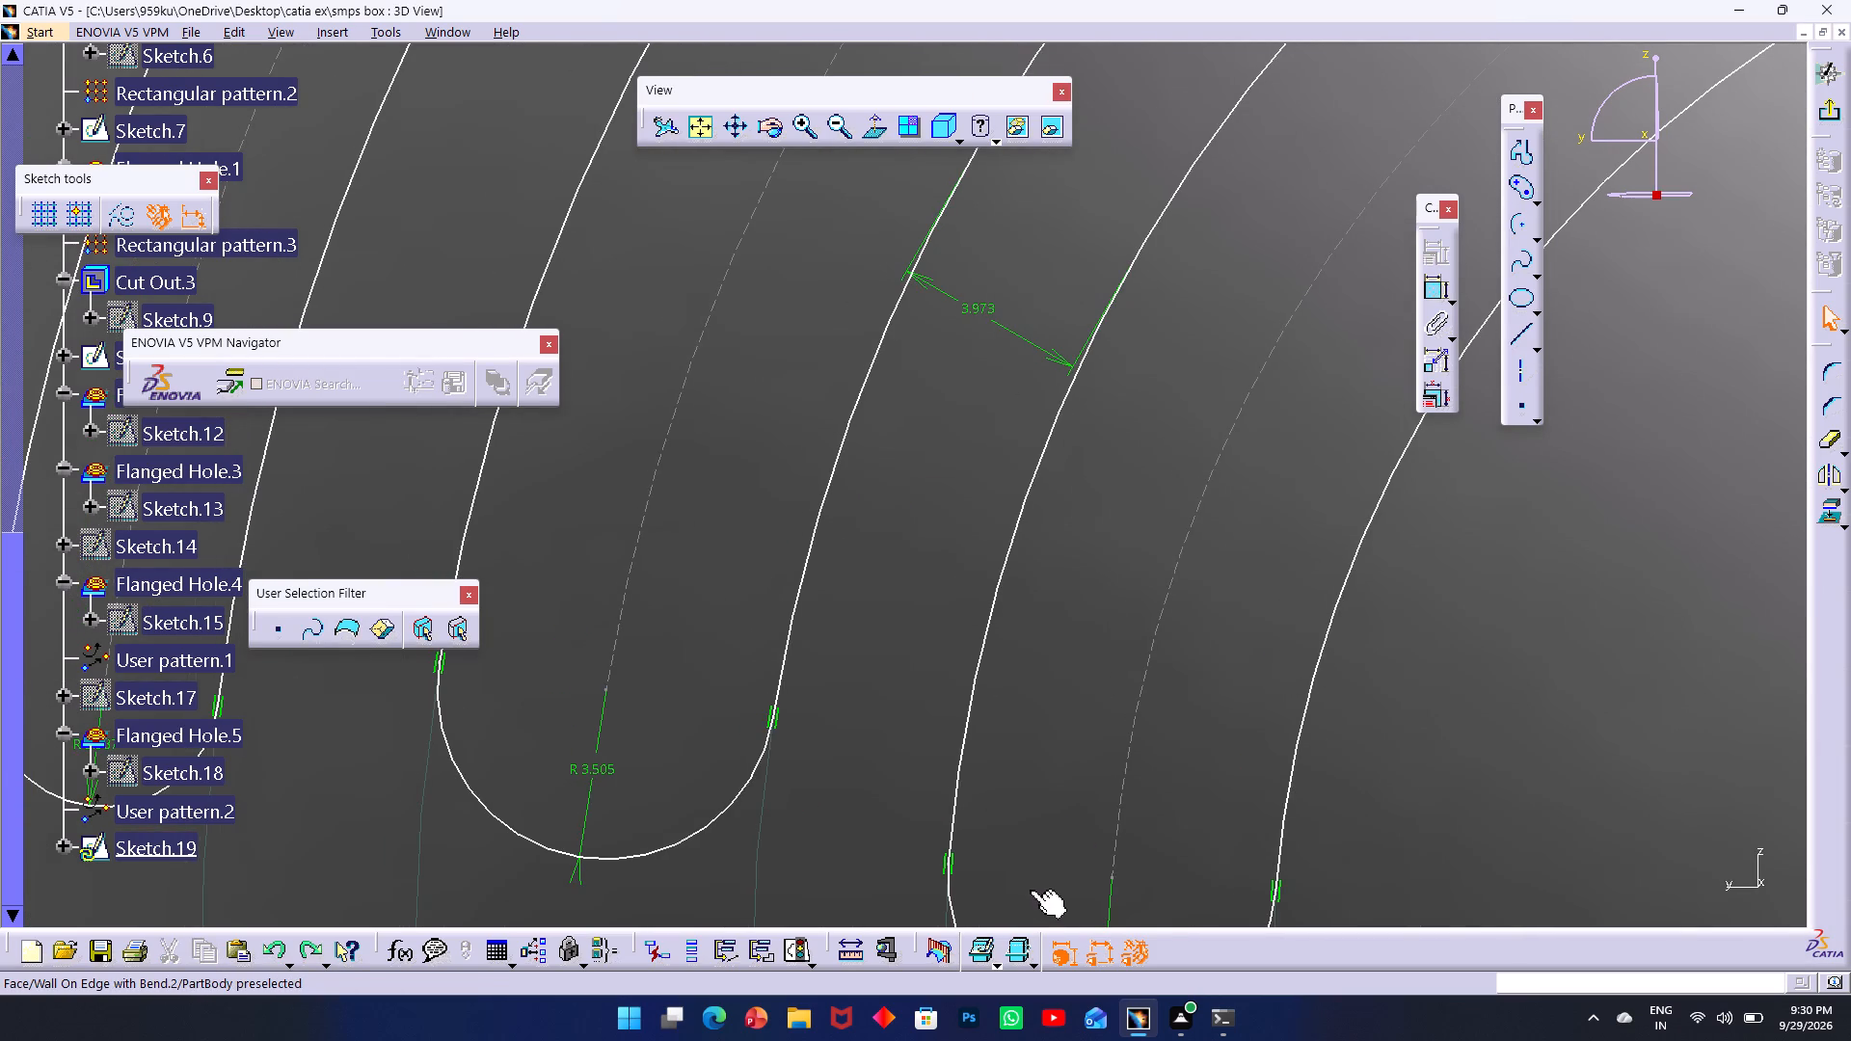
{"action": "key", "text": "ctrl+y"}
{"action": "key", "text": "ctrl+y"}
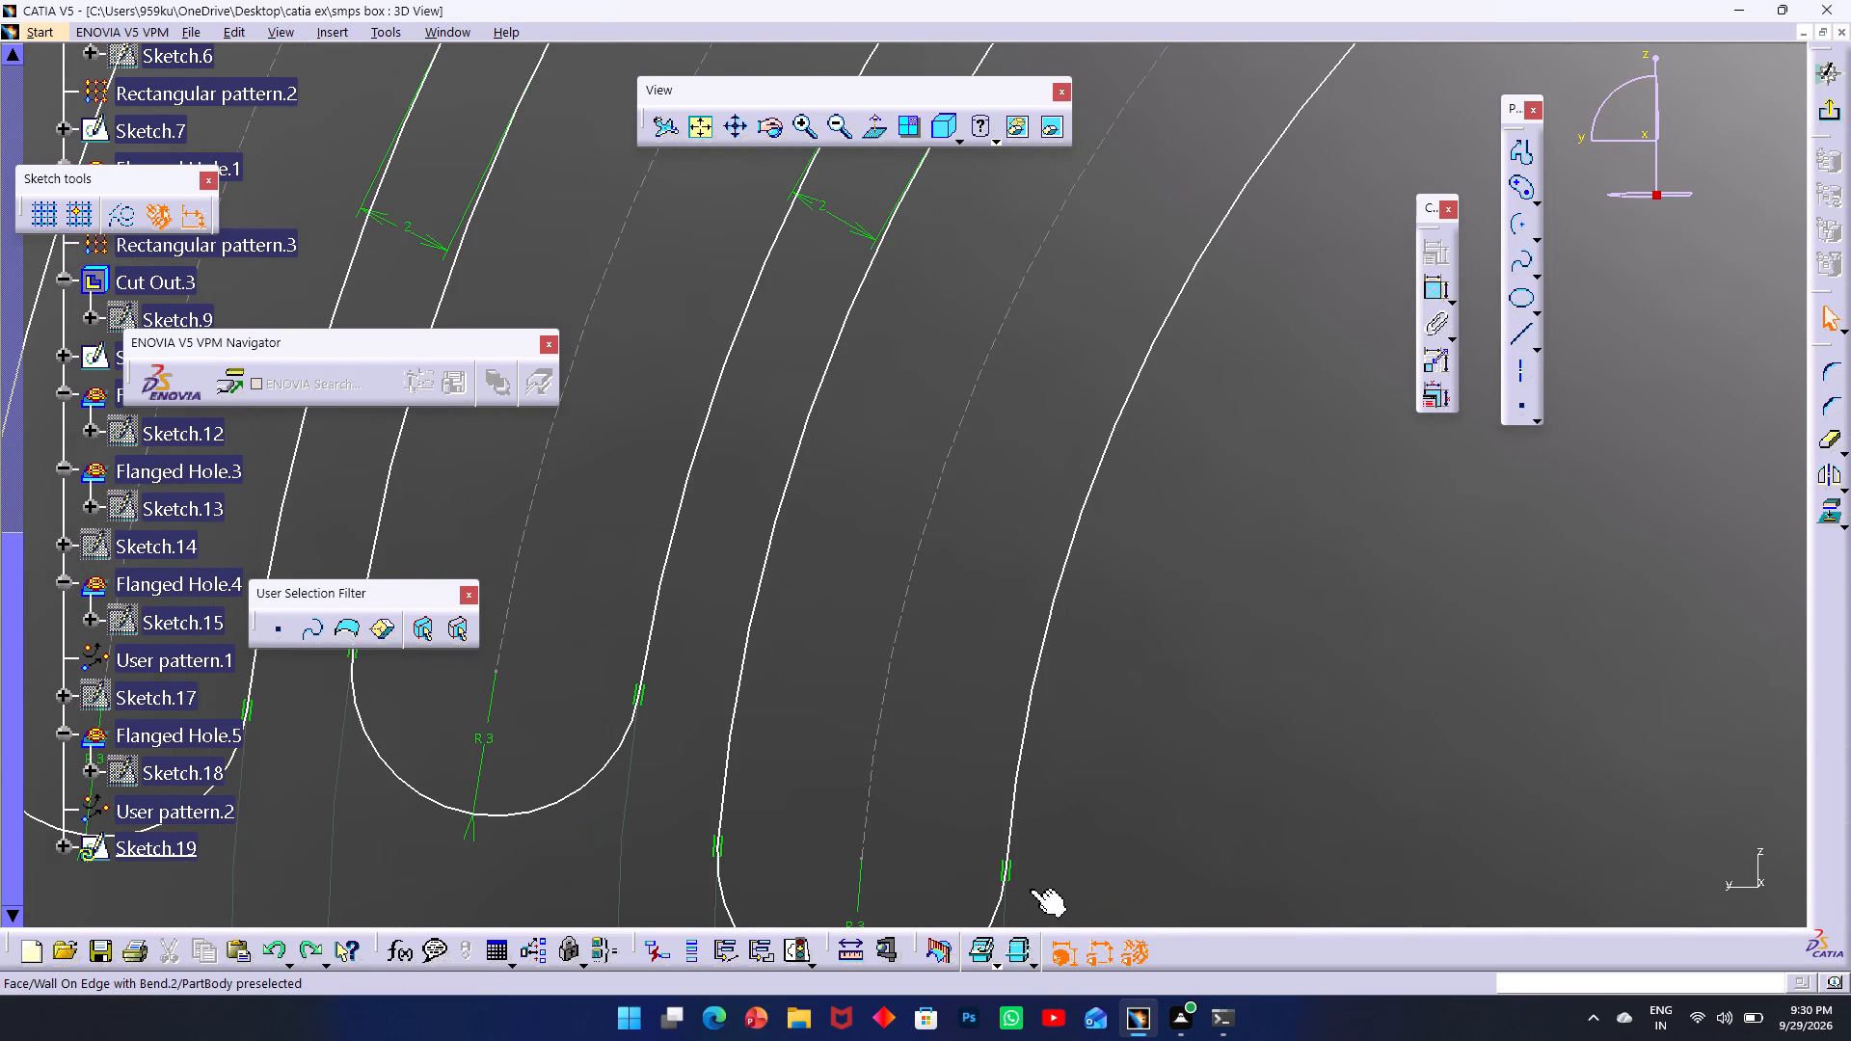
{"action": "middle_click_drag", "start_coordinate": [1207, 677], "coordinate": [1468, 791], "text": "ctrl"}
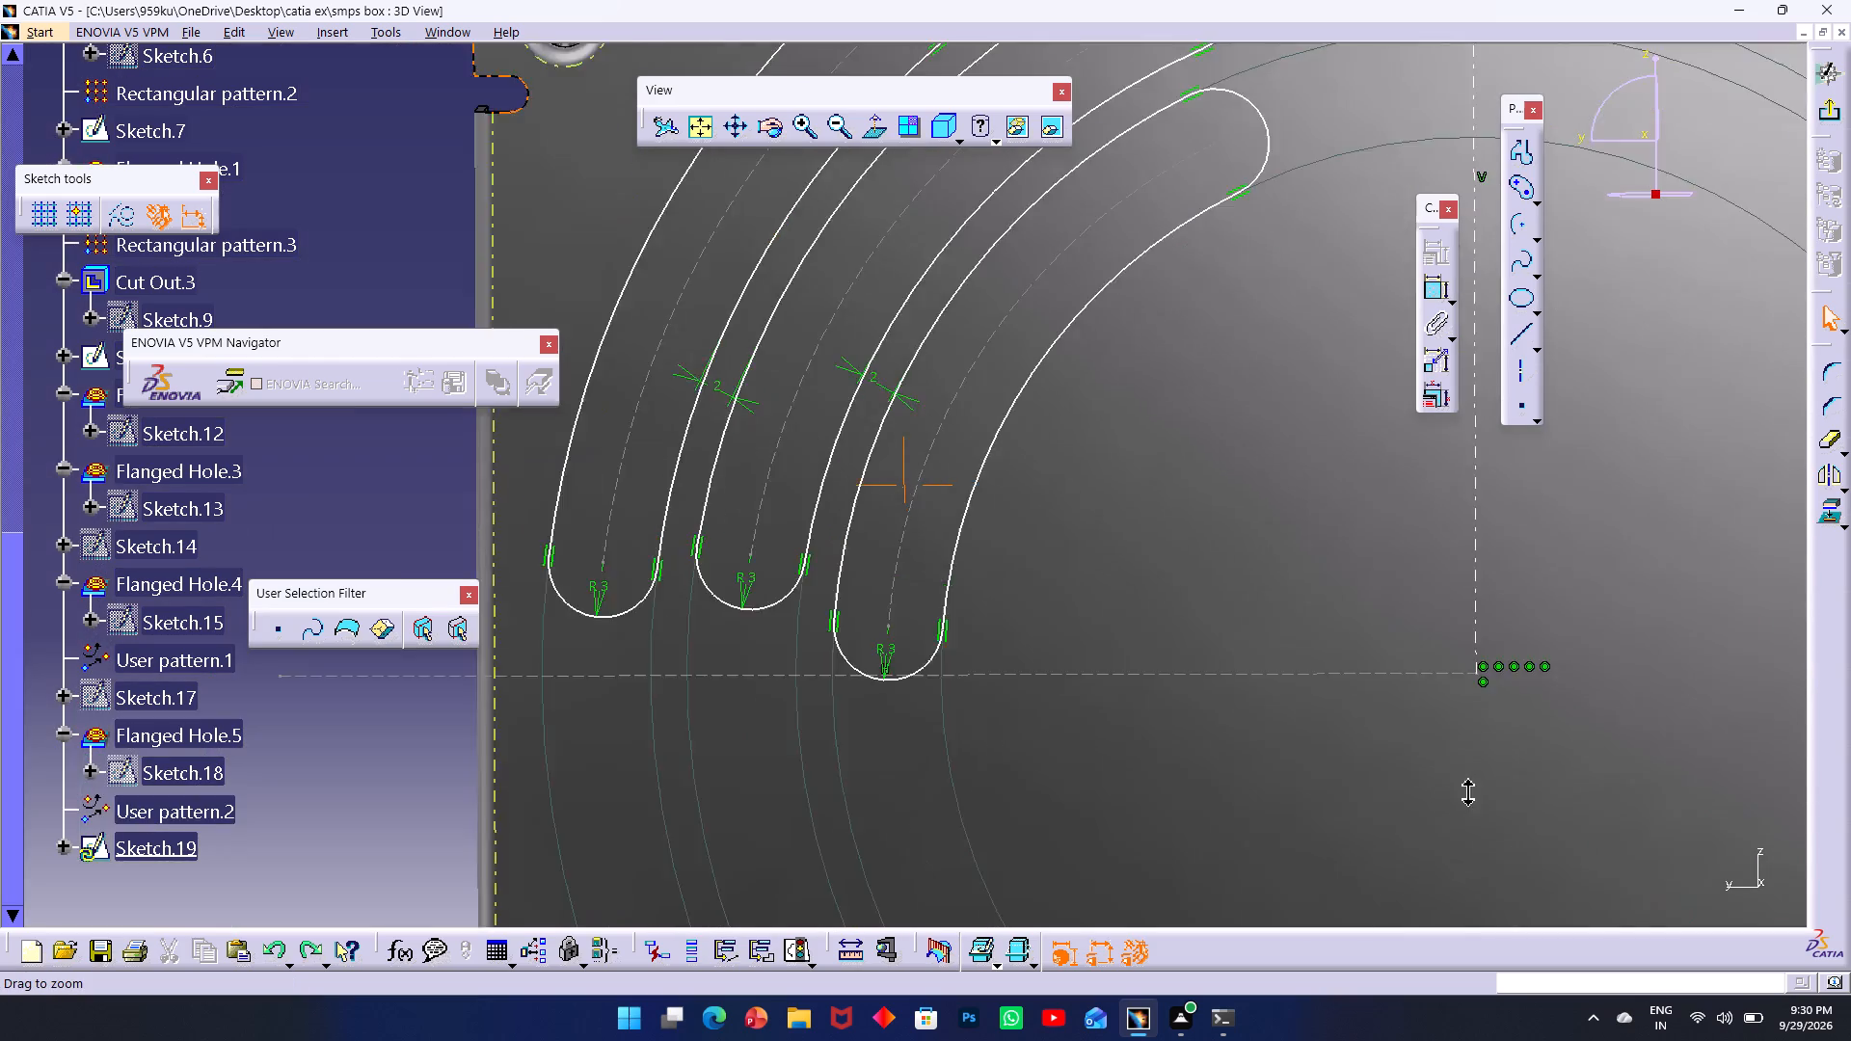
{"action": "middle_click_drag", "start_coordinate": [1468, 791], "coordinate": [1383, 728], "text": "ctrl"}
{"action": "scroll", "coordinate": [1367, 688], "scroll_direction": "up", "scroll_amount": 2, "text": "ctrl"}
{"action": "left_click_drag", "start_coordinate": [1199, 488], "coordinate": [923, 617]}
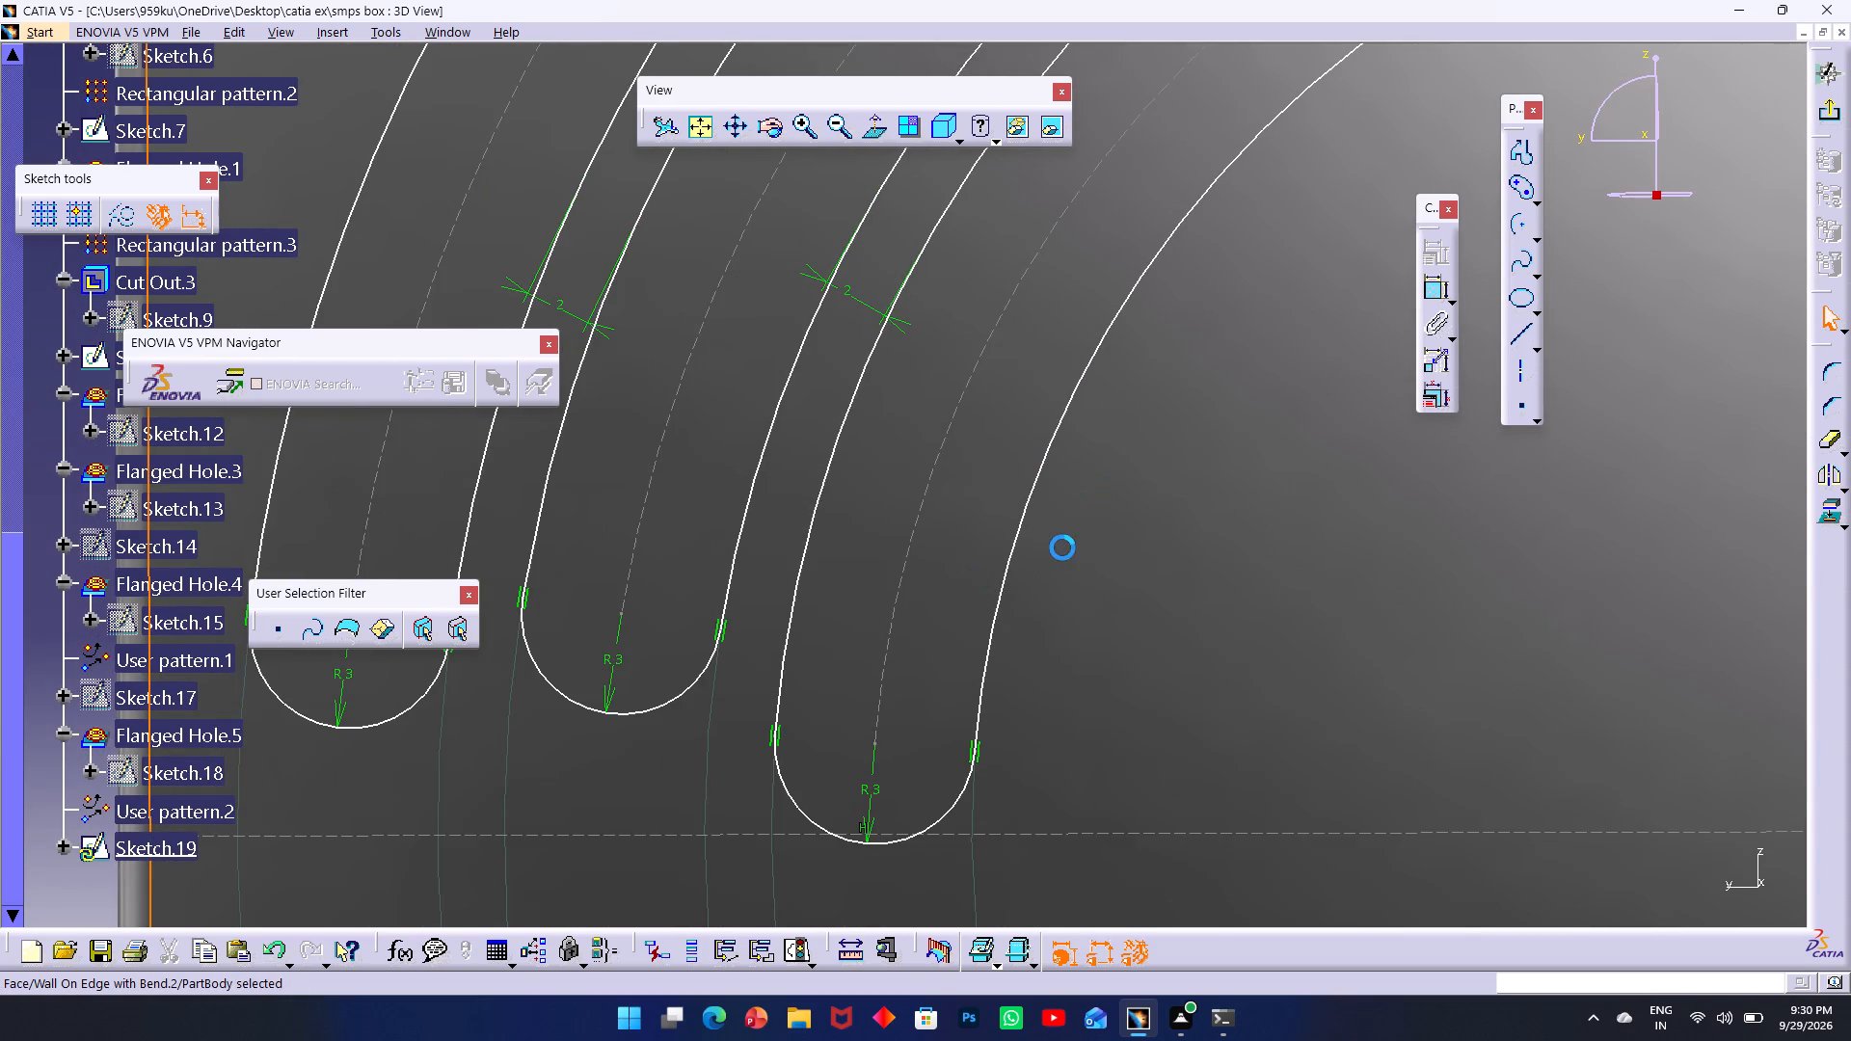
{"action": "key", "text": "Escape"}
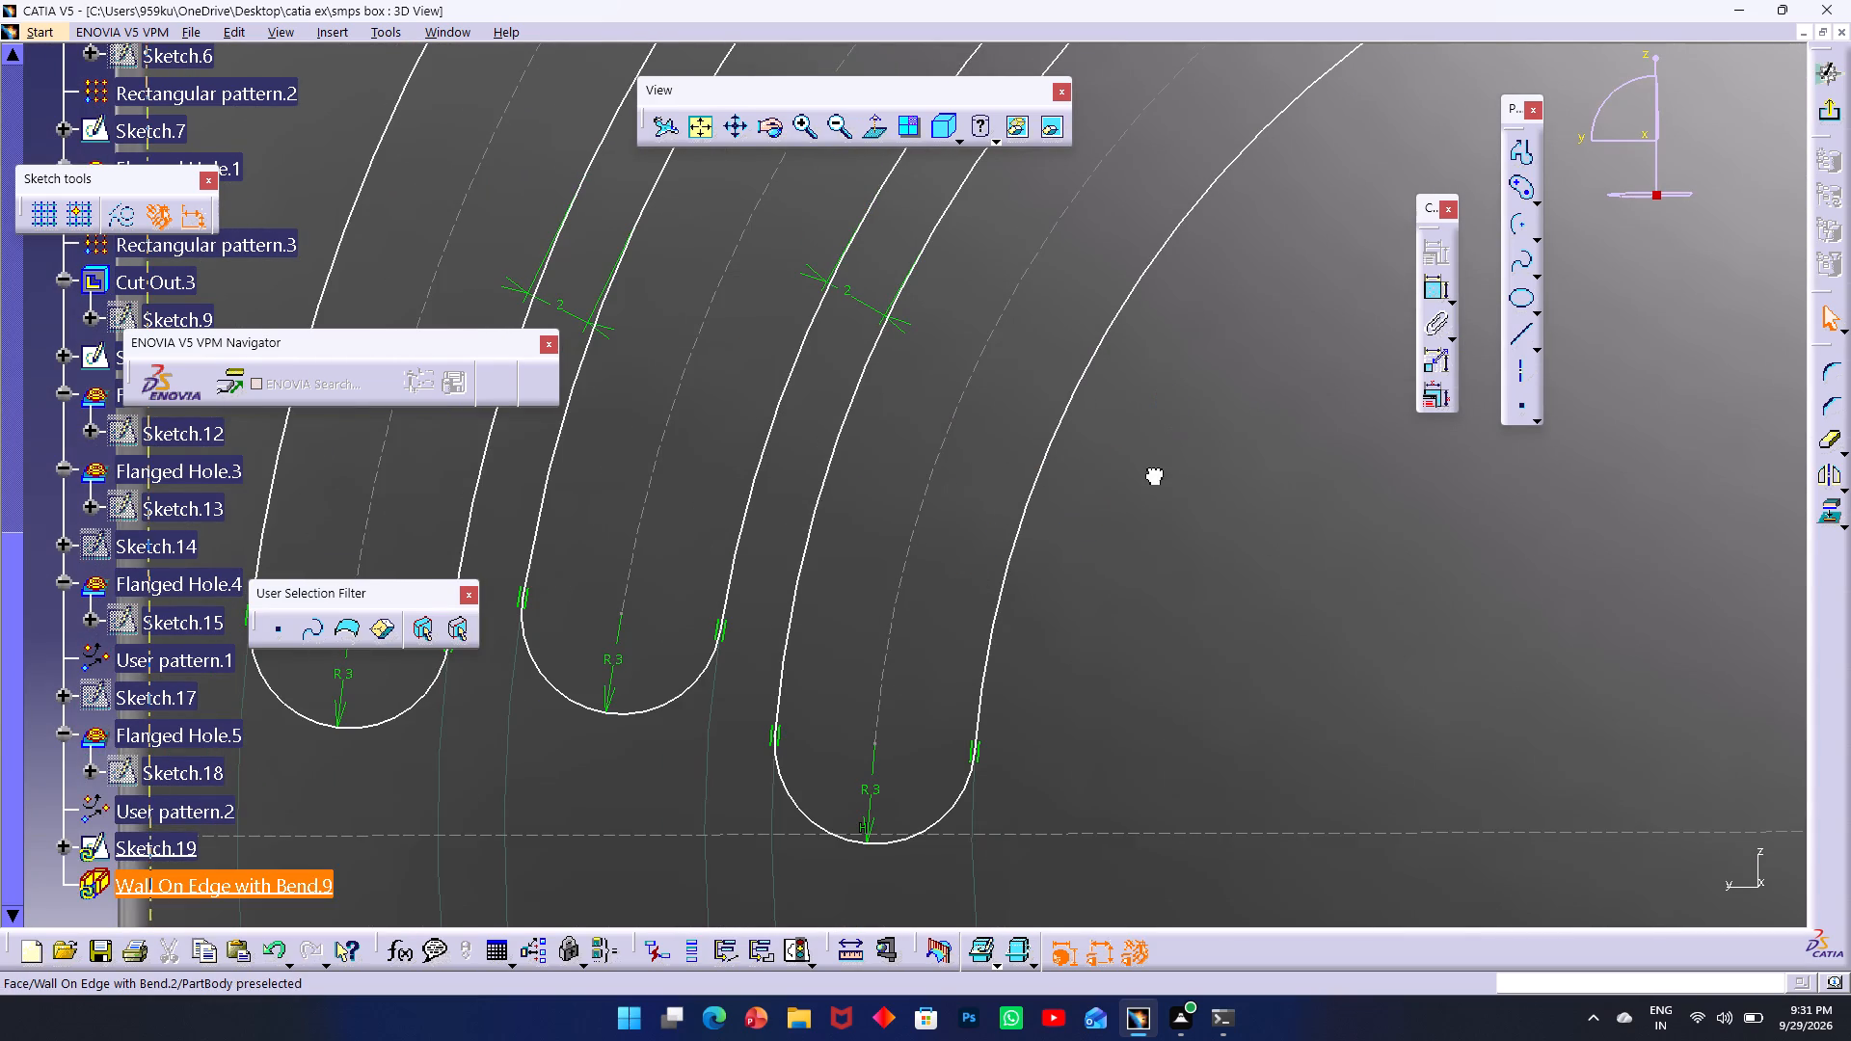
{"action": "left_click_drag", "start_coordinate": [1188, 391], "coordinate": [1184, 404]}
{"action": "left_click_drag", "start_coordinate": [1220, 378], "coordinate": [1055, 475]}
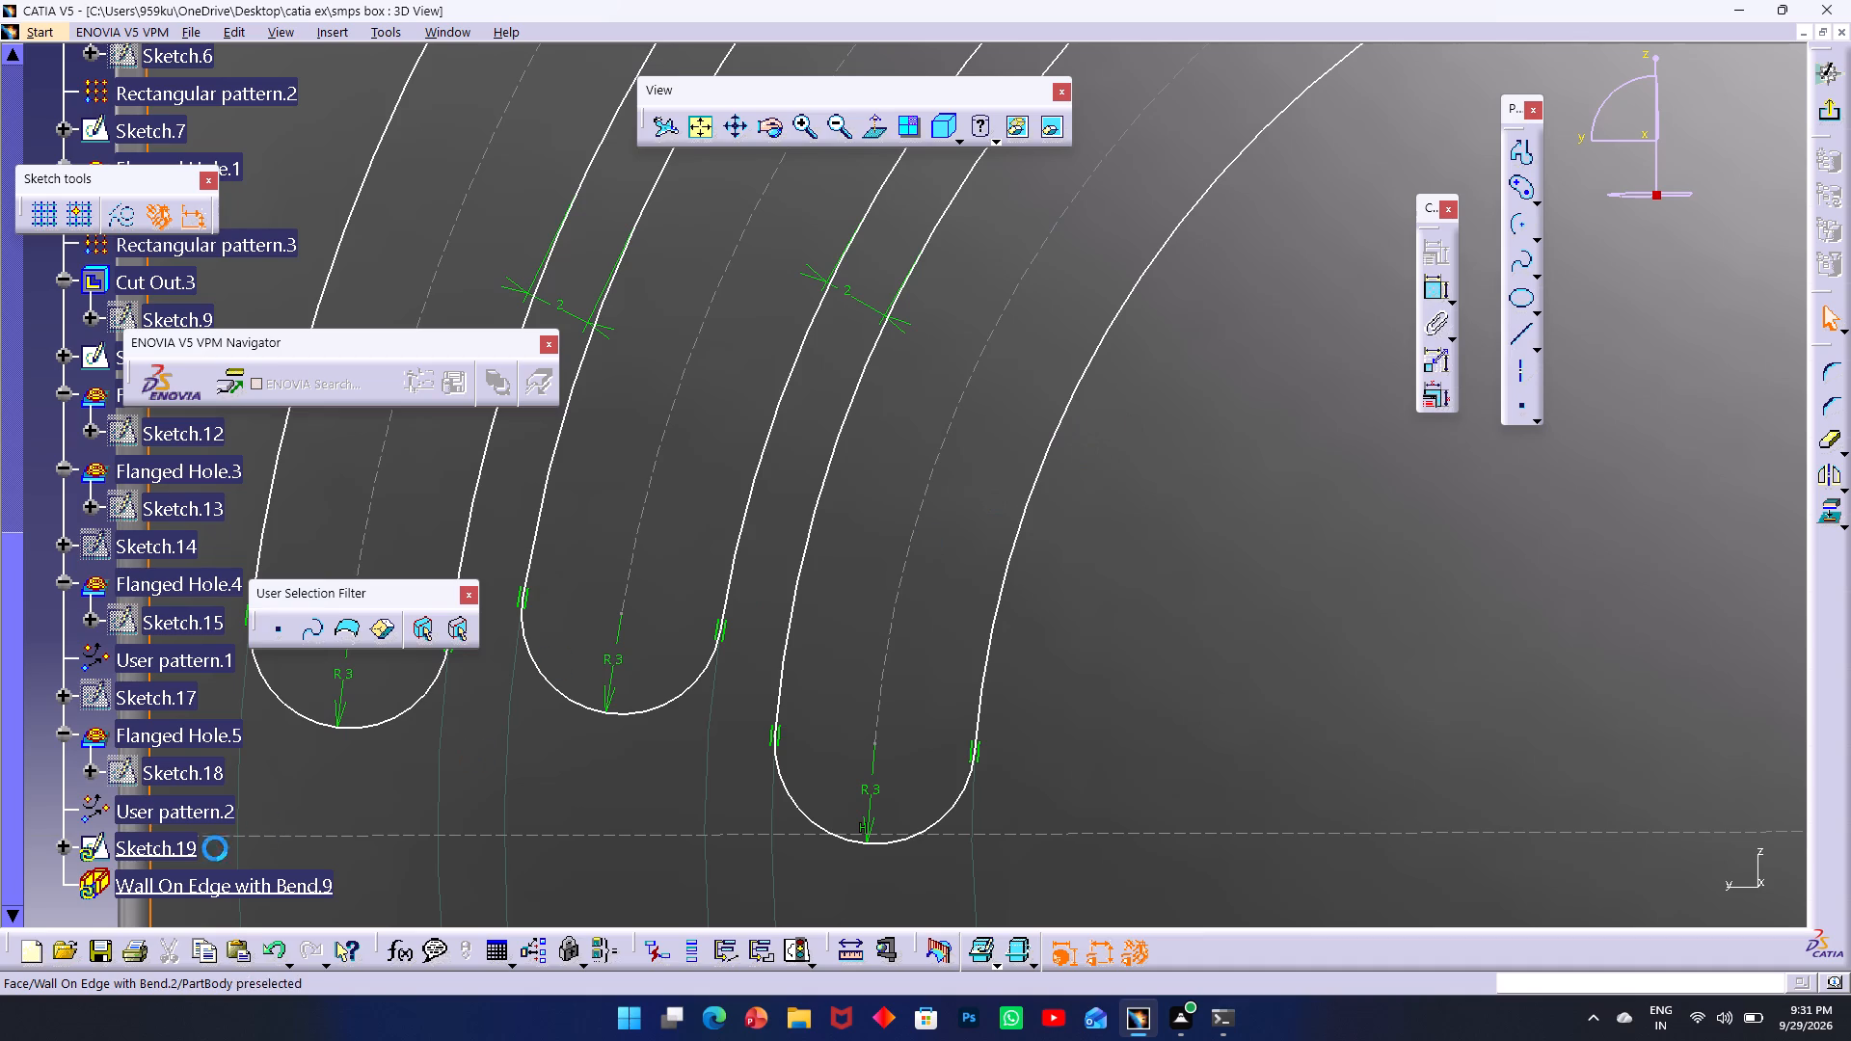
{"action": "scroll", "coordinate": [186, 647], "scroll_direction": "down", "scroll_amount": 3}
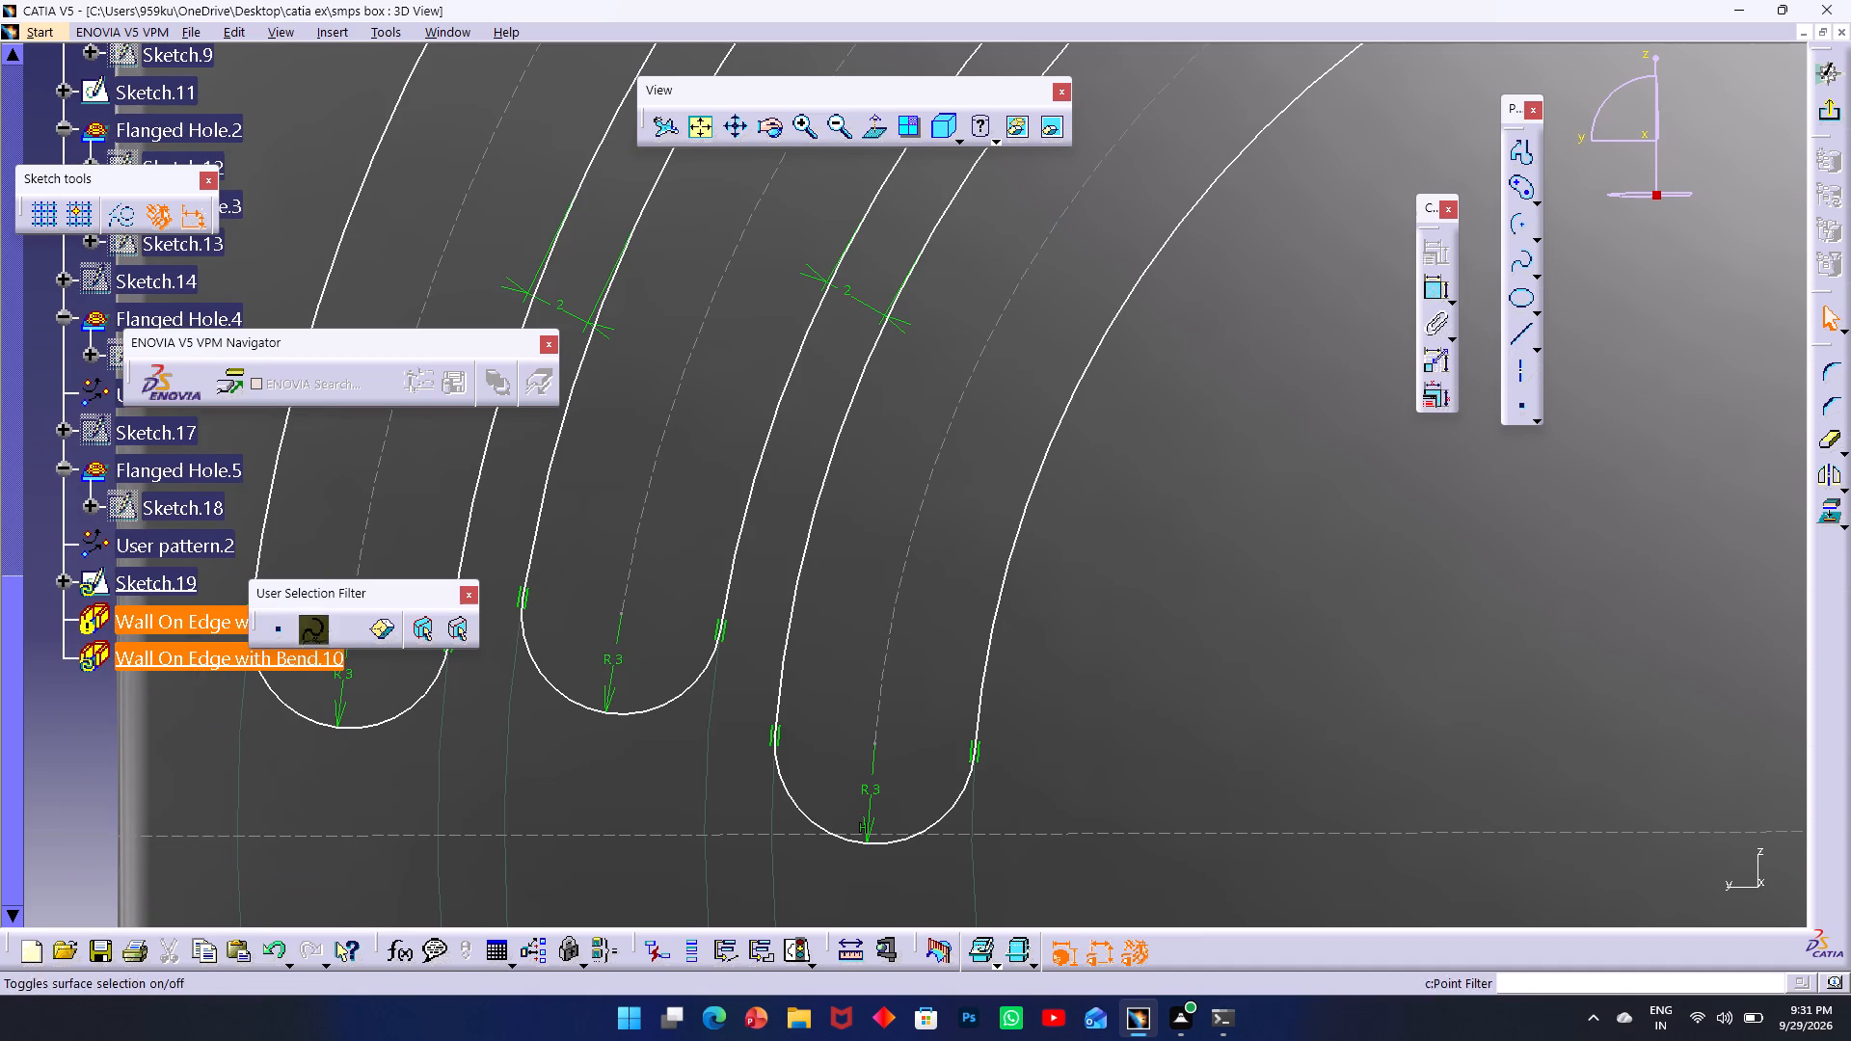
Delete the innermost curved slot, including both side arcs, both end arcs and its dashed centreline arc.
{"action": "left_click", "coordinate": [997, 609]}
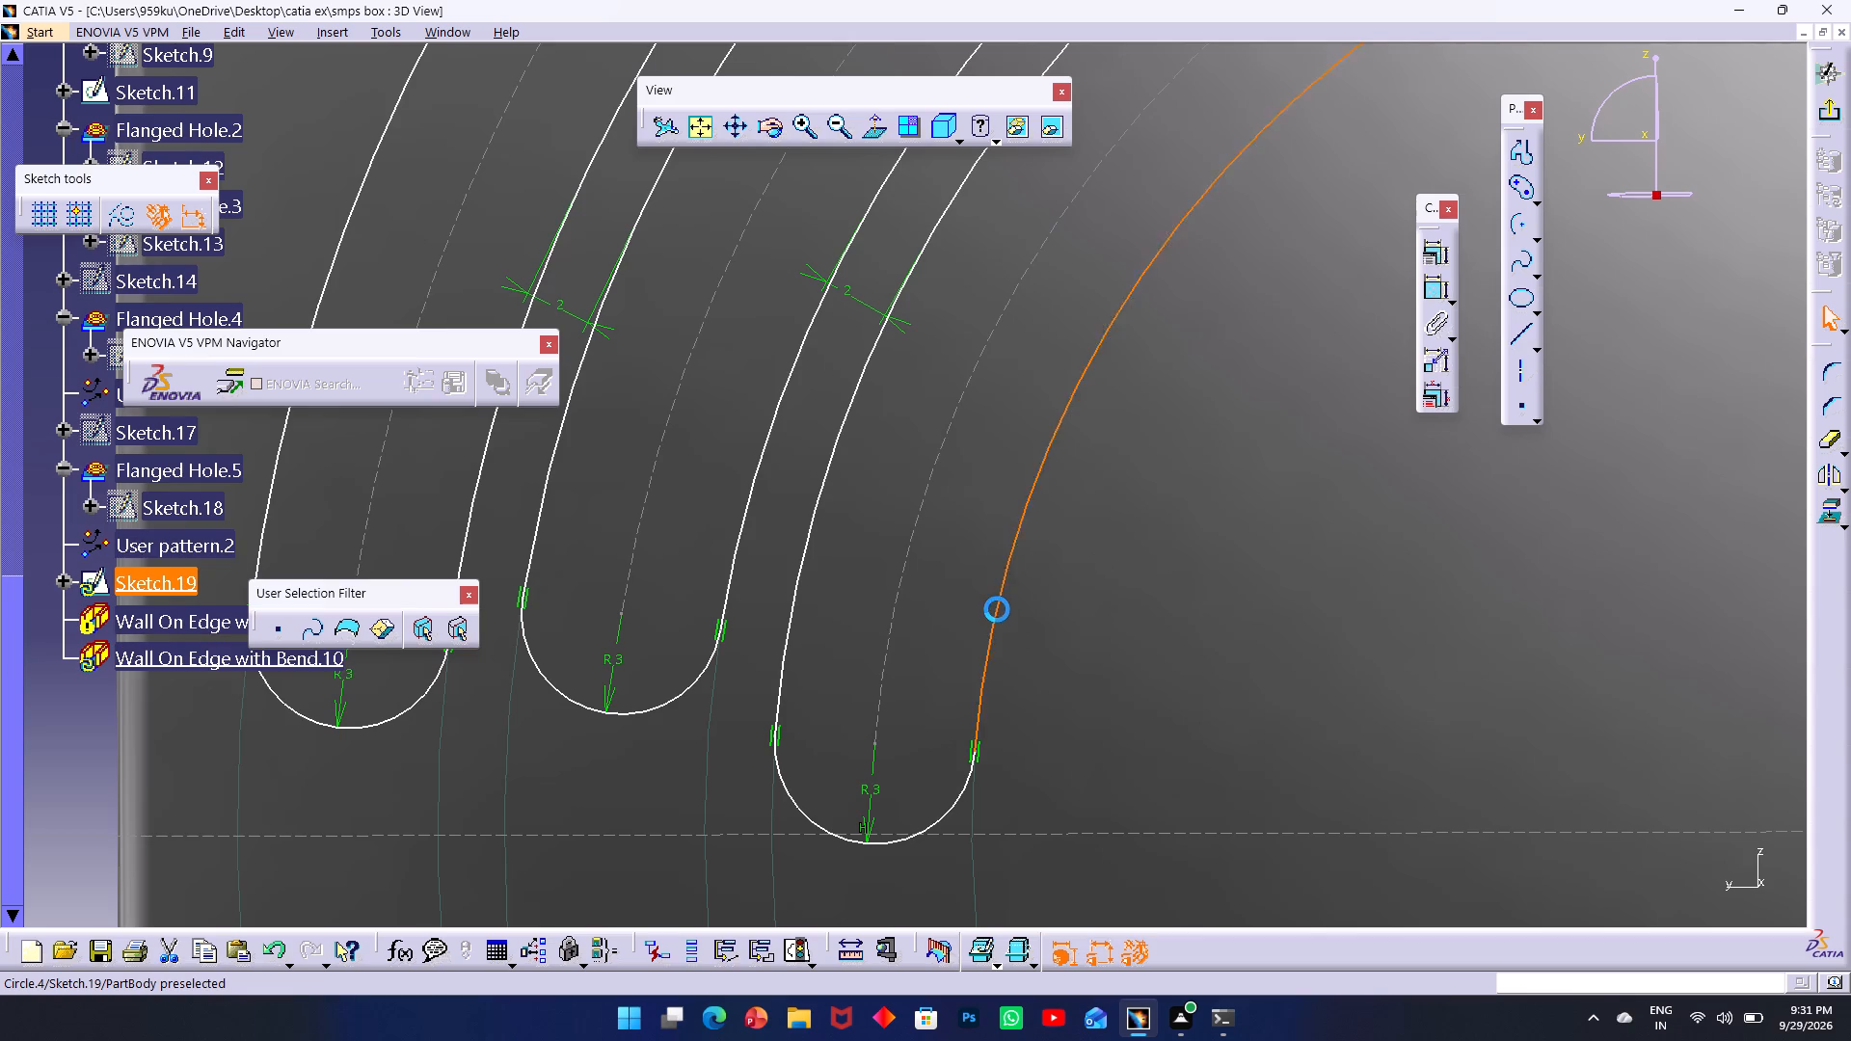
{"action": "left_click", "coordinate": [797, 572], "text": "ctrl"}
{"action": "left_click", "coordinate": [787, 795], "text": "ctrl"}
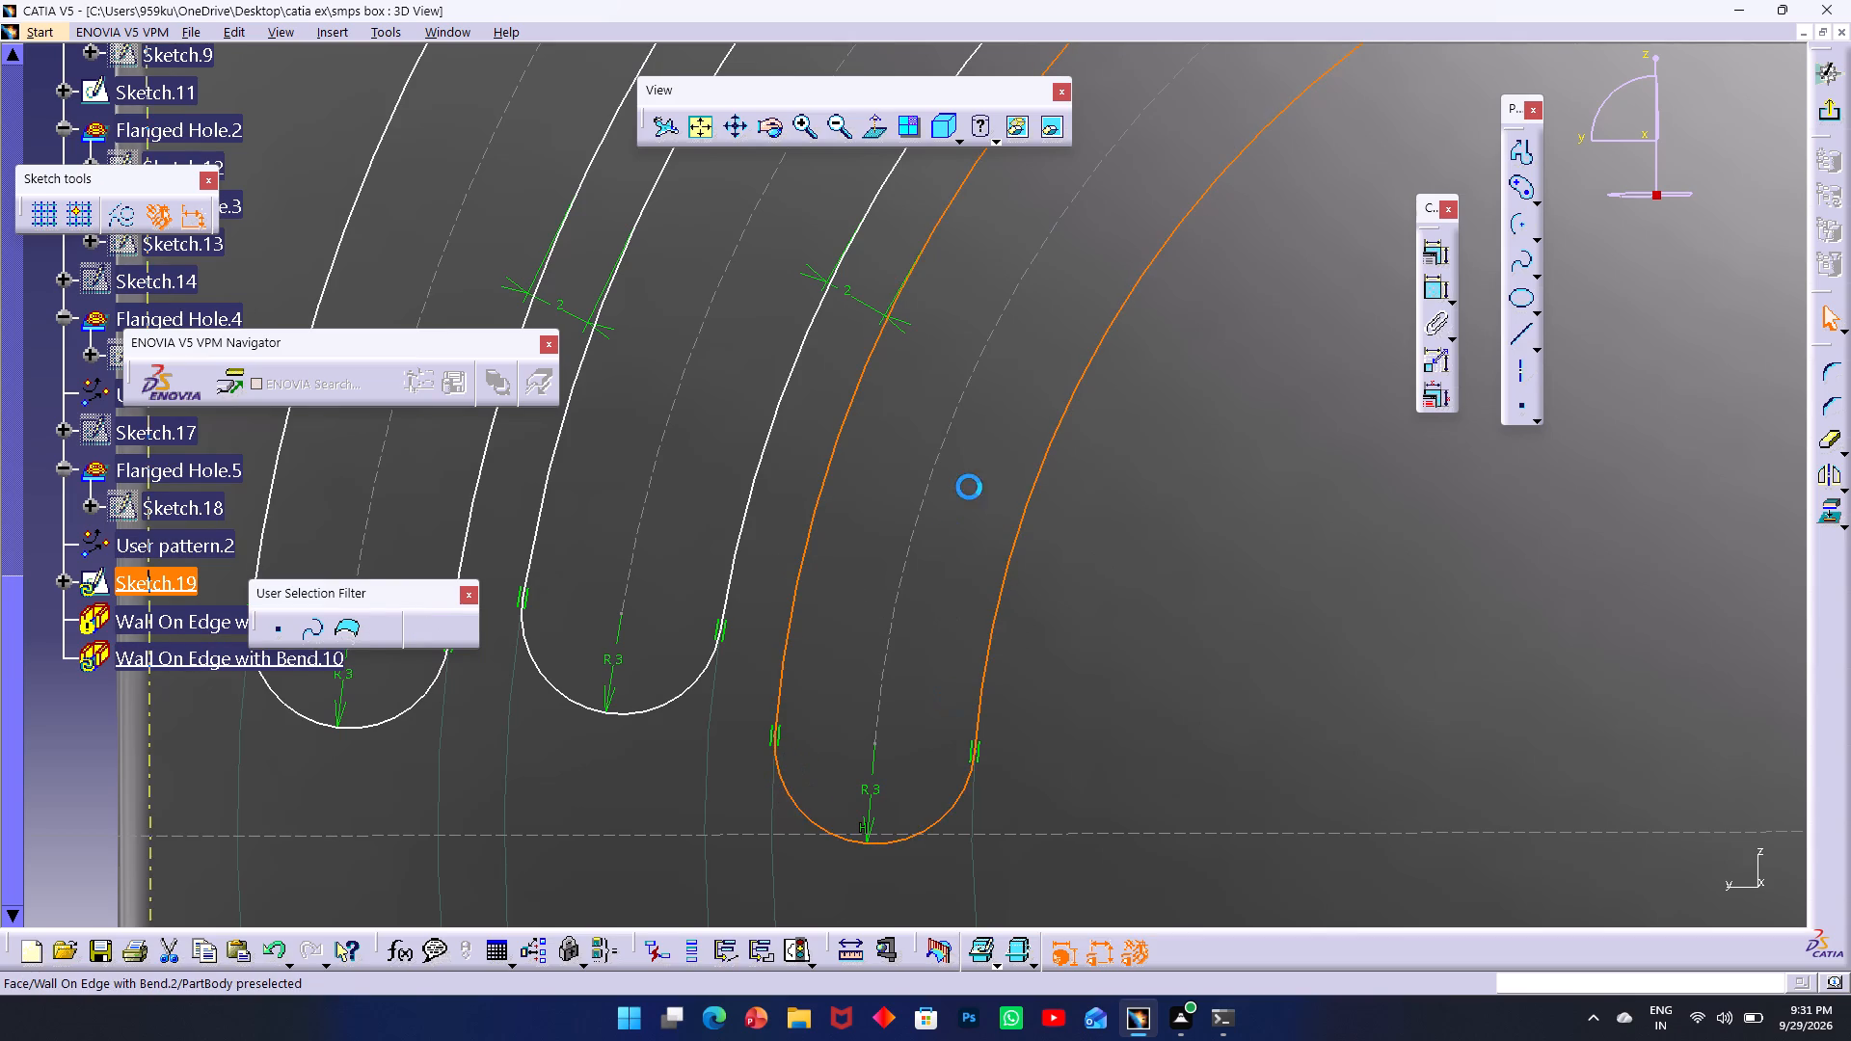
{"action": "middle_click_drag", "start_coordinate": [951, 509], "coordinate": [665, 1040]}
{"action": "left_click", "coordinate": [1291, 387], "text": "ctrl"}
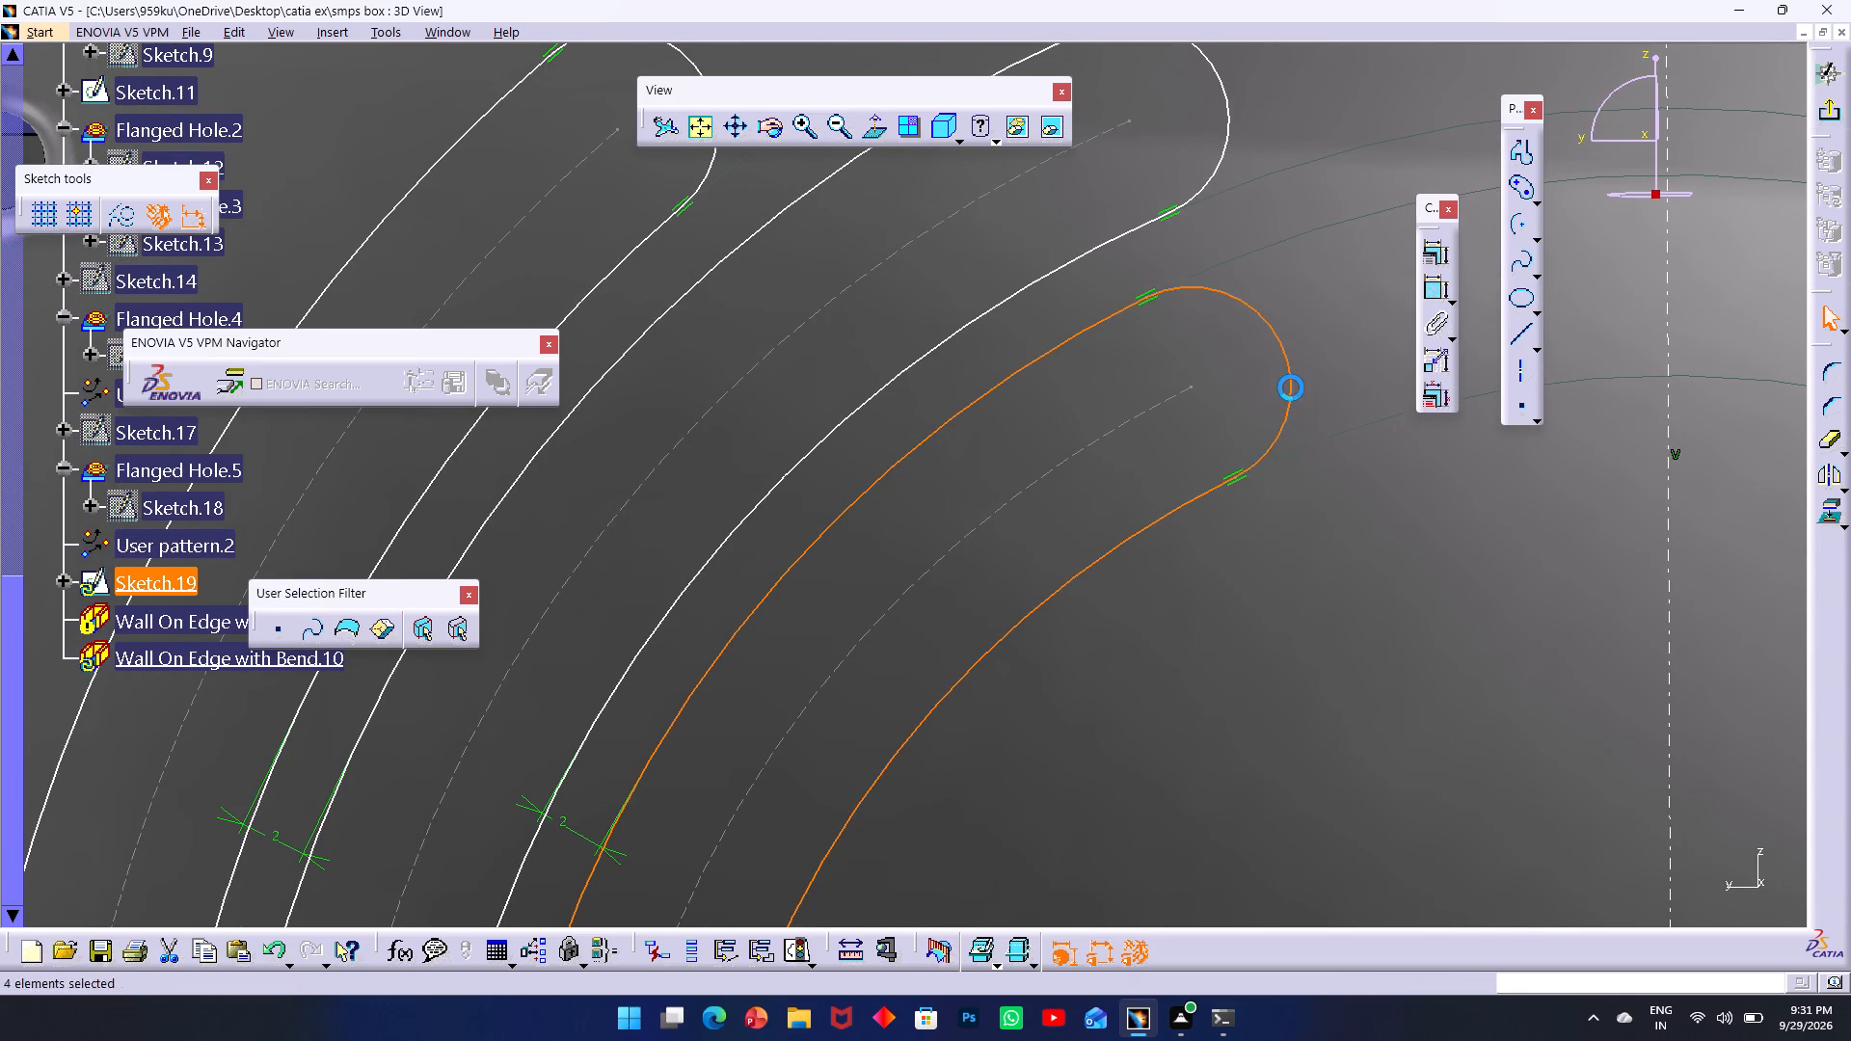
{"action": "key", "text": "Delete"}
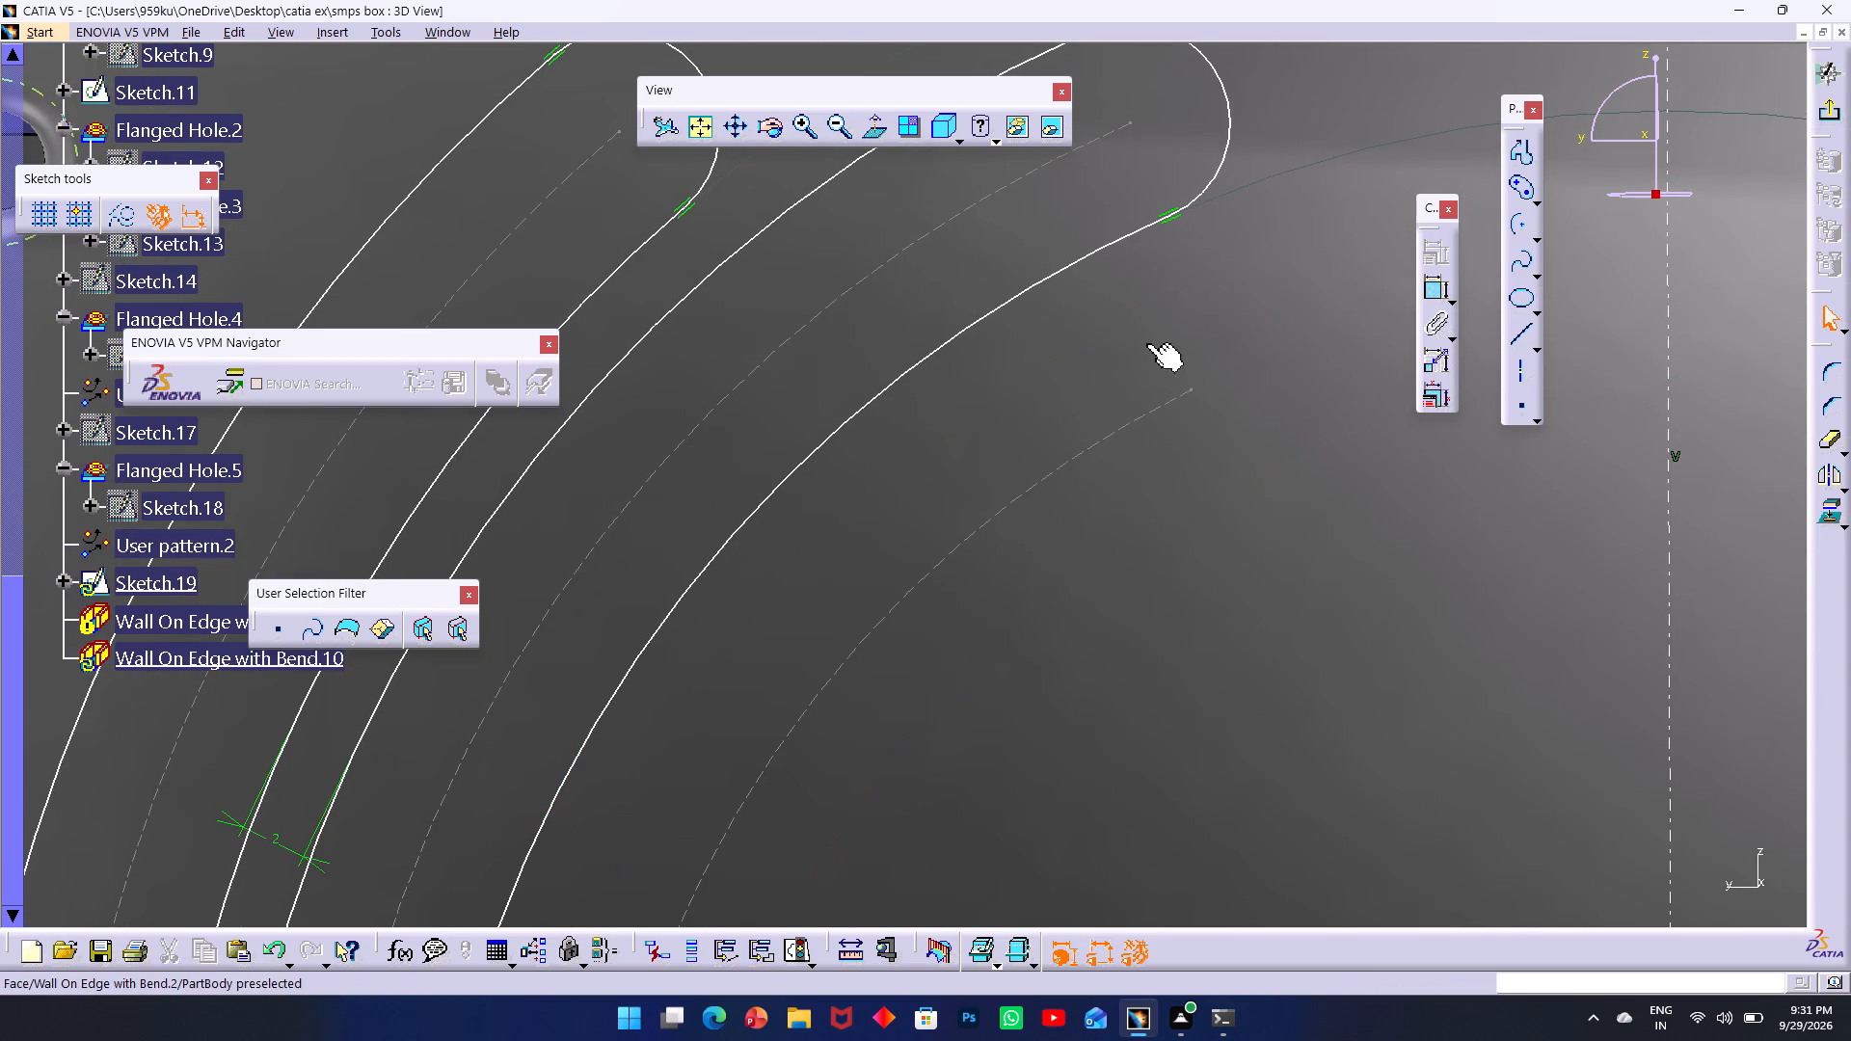
{"action": "left_click", "coordinate": [1148, 406], "text": "ctrl"}
{"action": "left_click", "coordinate": [1149, 424], "text": "ctrl"}
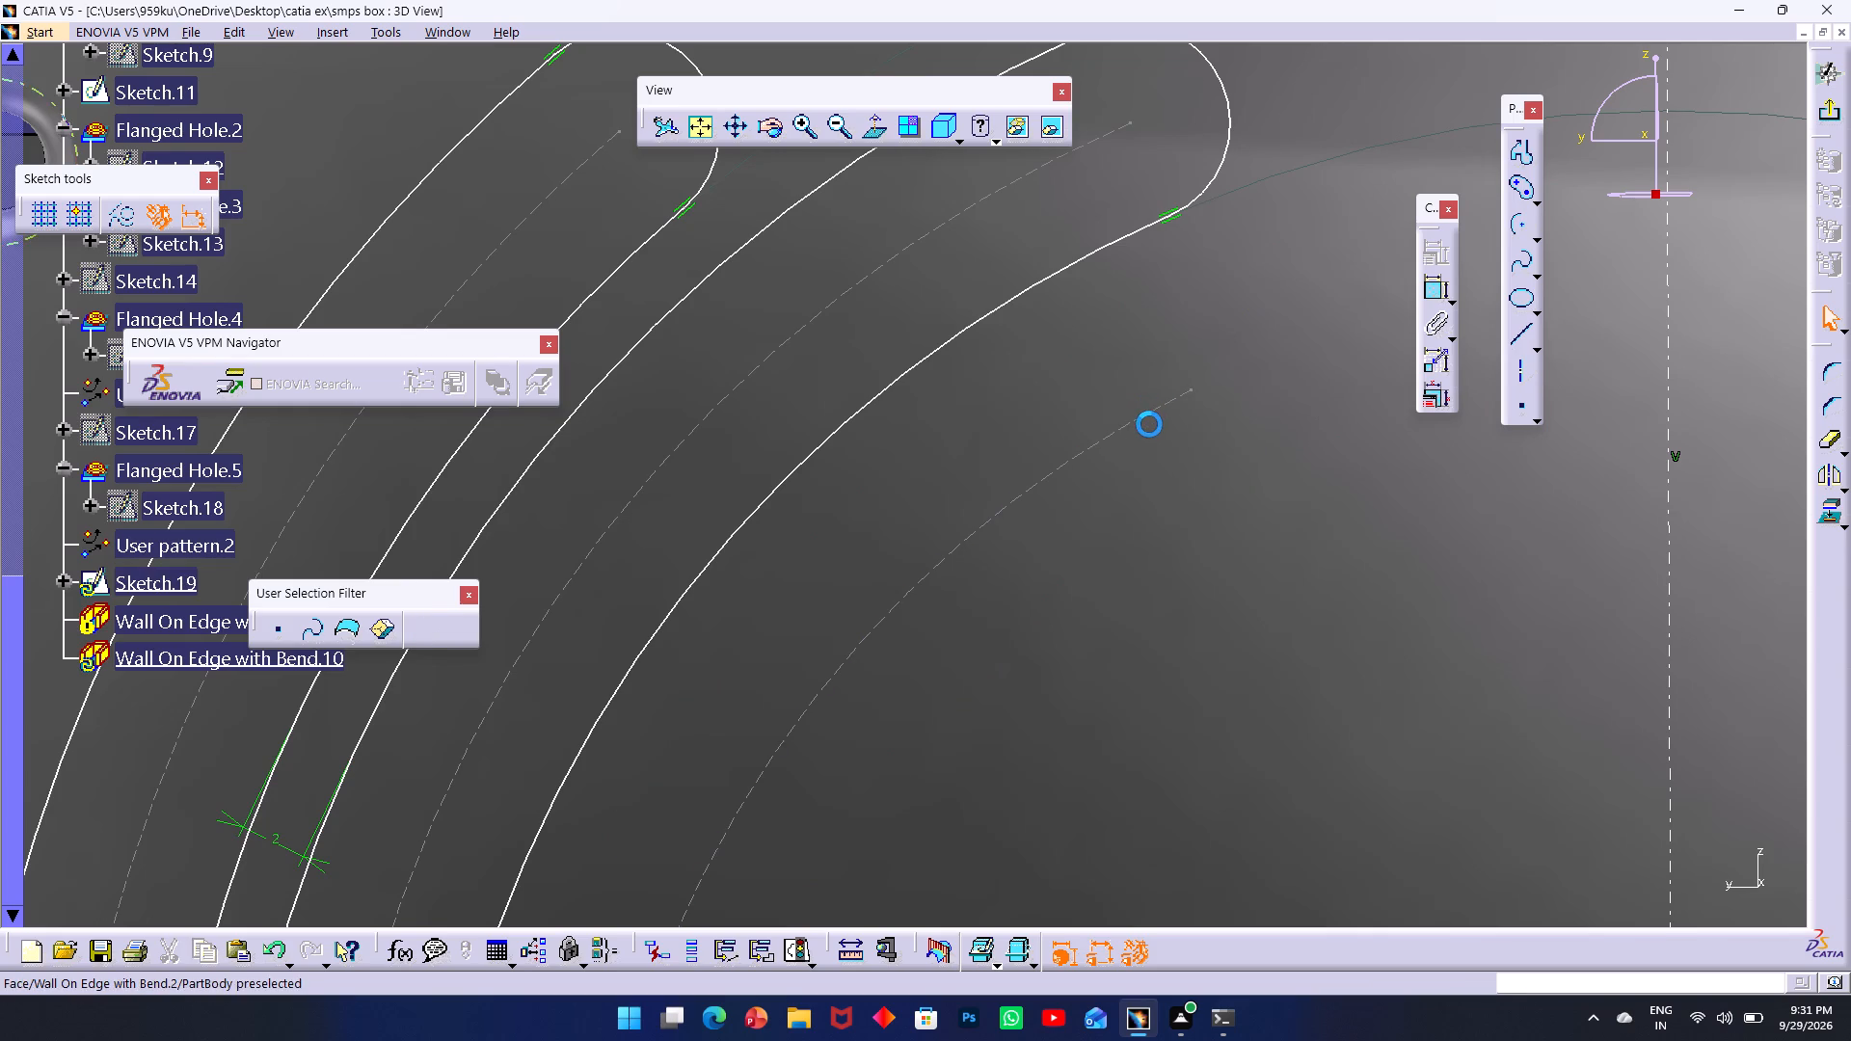
{"action": "left_click", "coordinate": [1149, 414], "text": "ctrl"}
{"action": "key", "text": "Delete"}
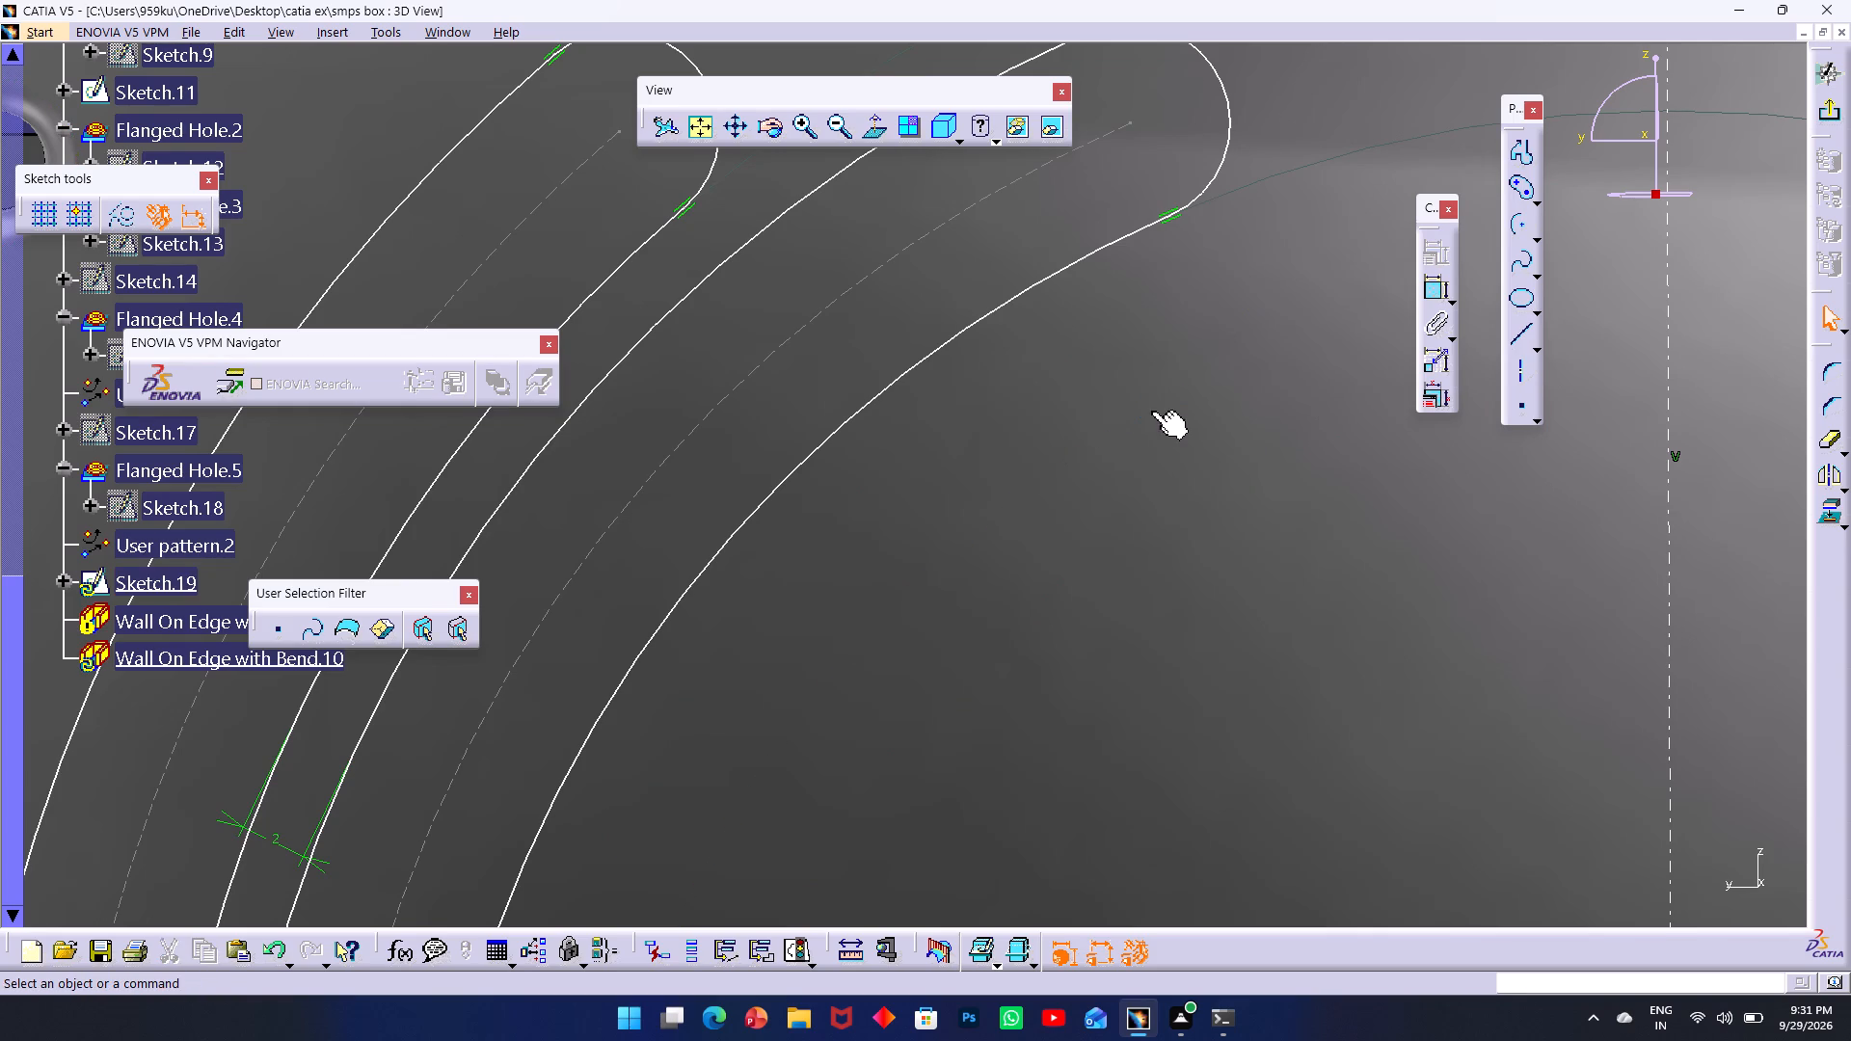
Draw a cylindrical elongated hole inside the two curved slots, centred on the dashed reference lines' intersection, with about 26 mm centreline radius and about 2.9 mm end radius.
{"action": "middle_click_drag", "start_coordinate": [953, 490], "coordinate": [1246, 31]}
{"action": "middle_click_drag", "start_coordinate": [1086, 436], "coordinate": [785, 566]}
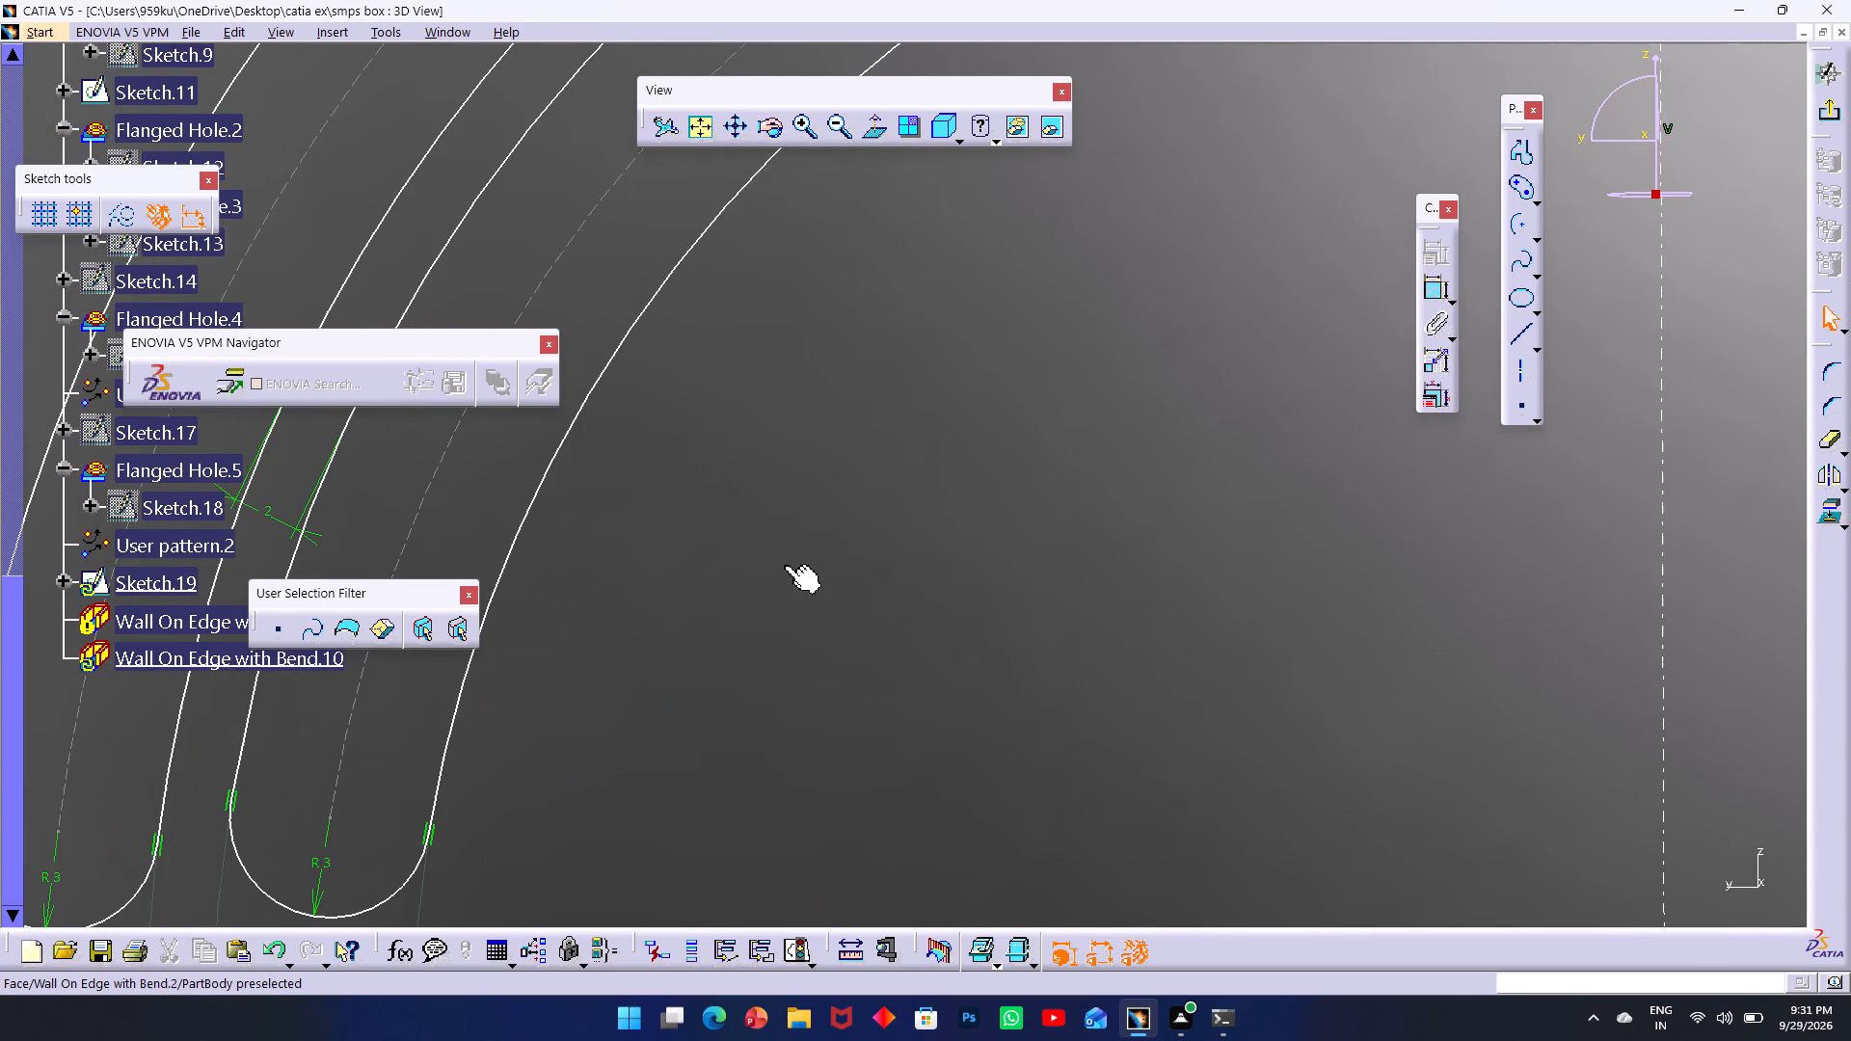
{"action": "left_click", "coordinate": [1518, 182]}
{"action": "scroll", "coordinate": [1305, 649], "scroll_direction": "up", "scroll_amount": 1}
{"action": "middle_click_drag", "start_coordinate": [1274, 641], "coordinate": [1089, 318]}
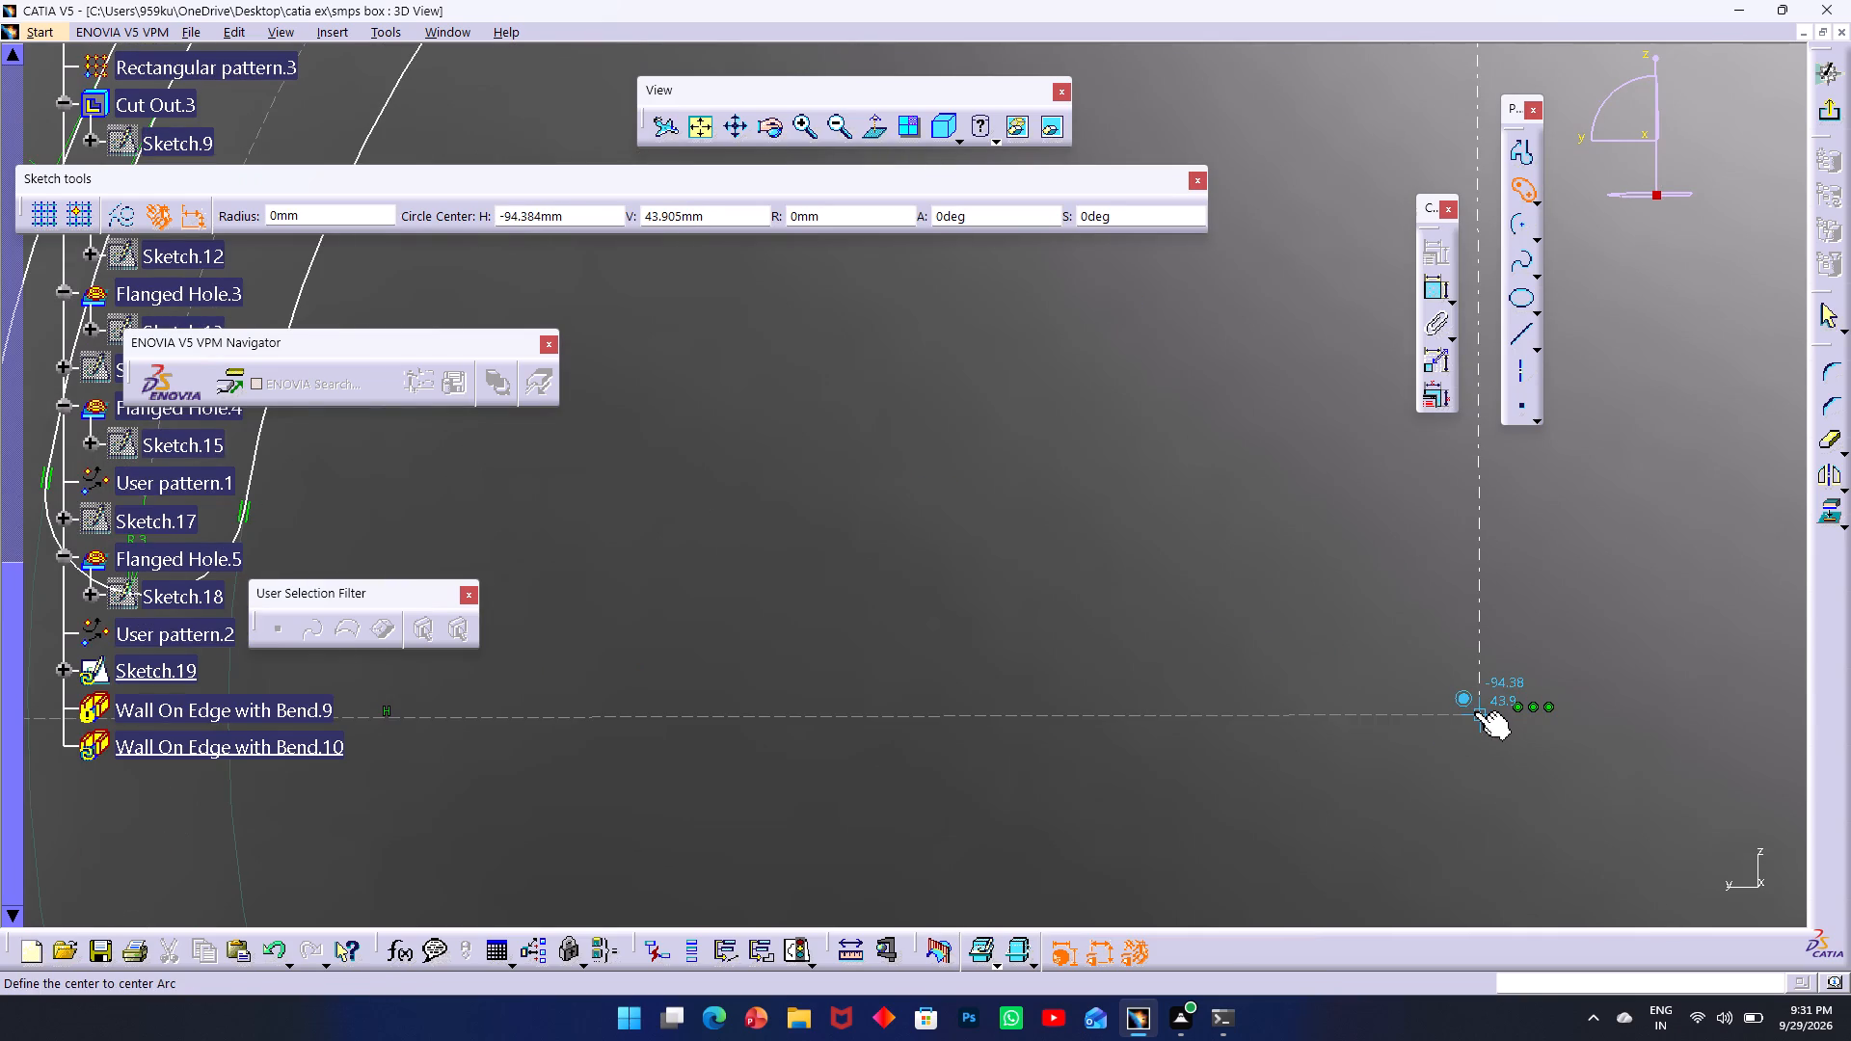
{"action": "left_click", "coordinate": [1474, 712]}
{"action": "middle_click_drag", "start_coordinate": [756, 426], "coordinate": [909, 508]}
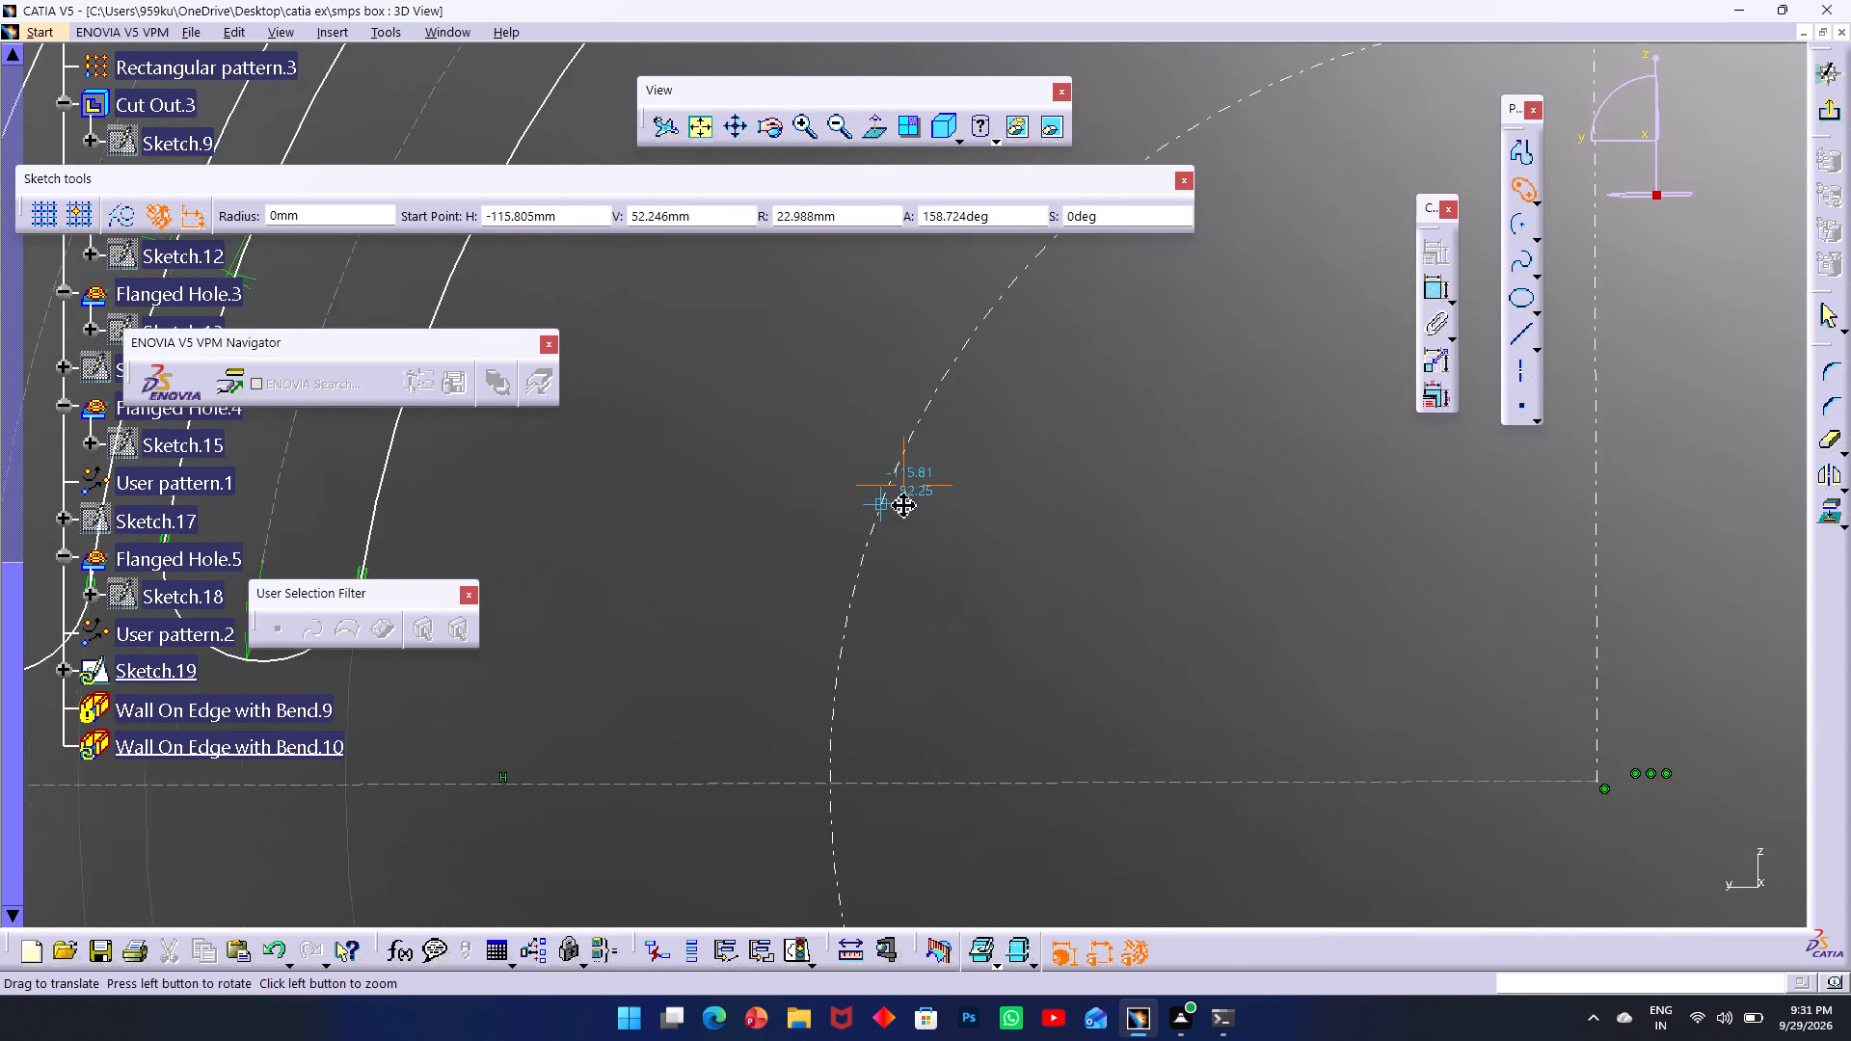
{"action": "middle_click_drag", "start_coordinate": [909, 508], "coordinate": [1136, 603]}
{"action": "left_click", "coordinate": [999, 705]}
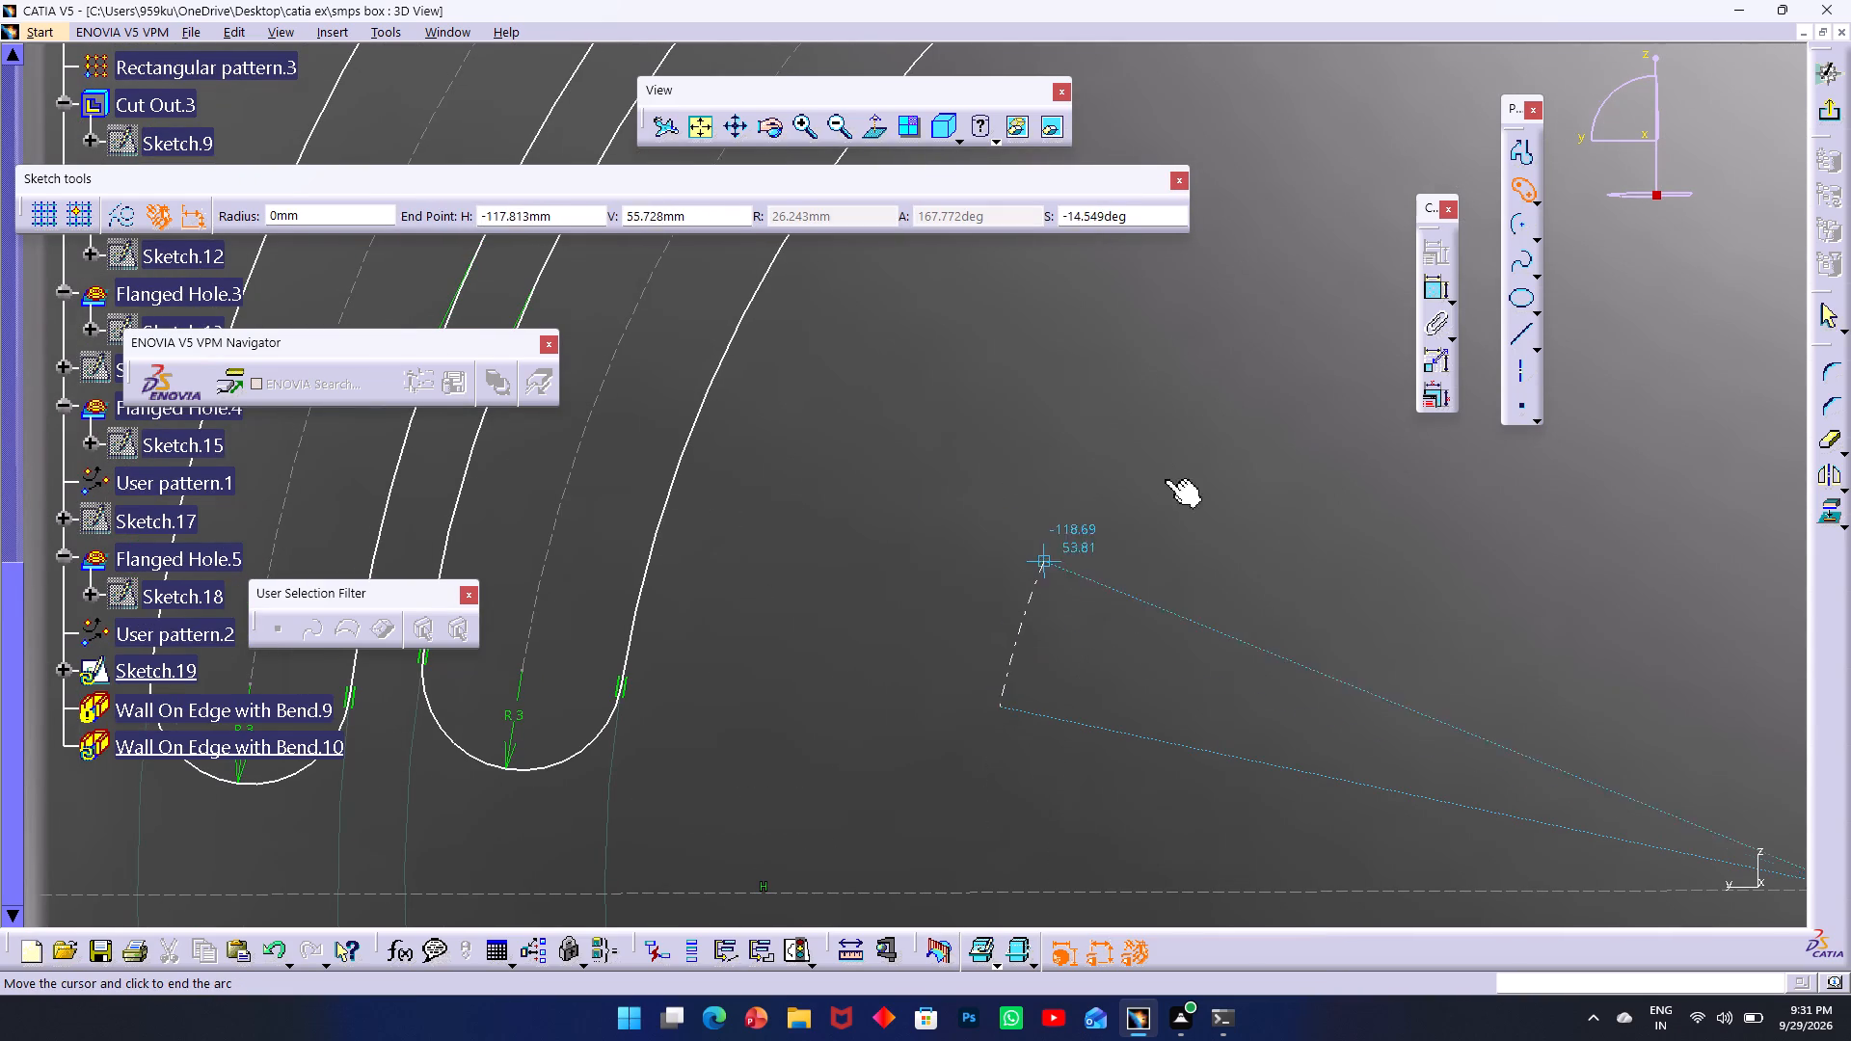
{"action": "middle_click_drag", "start_coordinate": [1177, 422], "coordinate": [928, 871]}
{"action": "scroll", "coordinate": [925, 871], "scroll_direction": "up", "scroll_amount": 1}
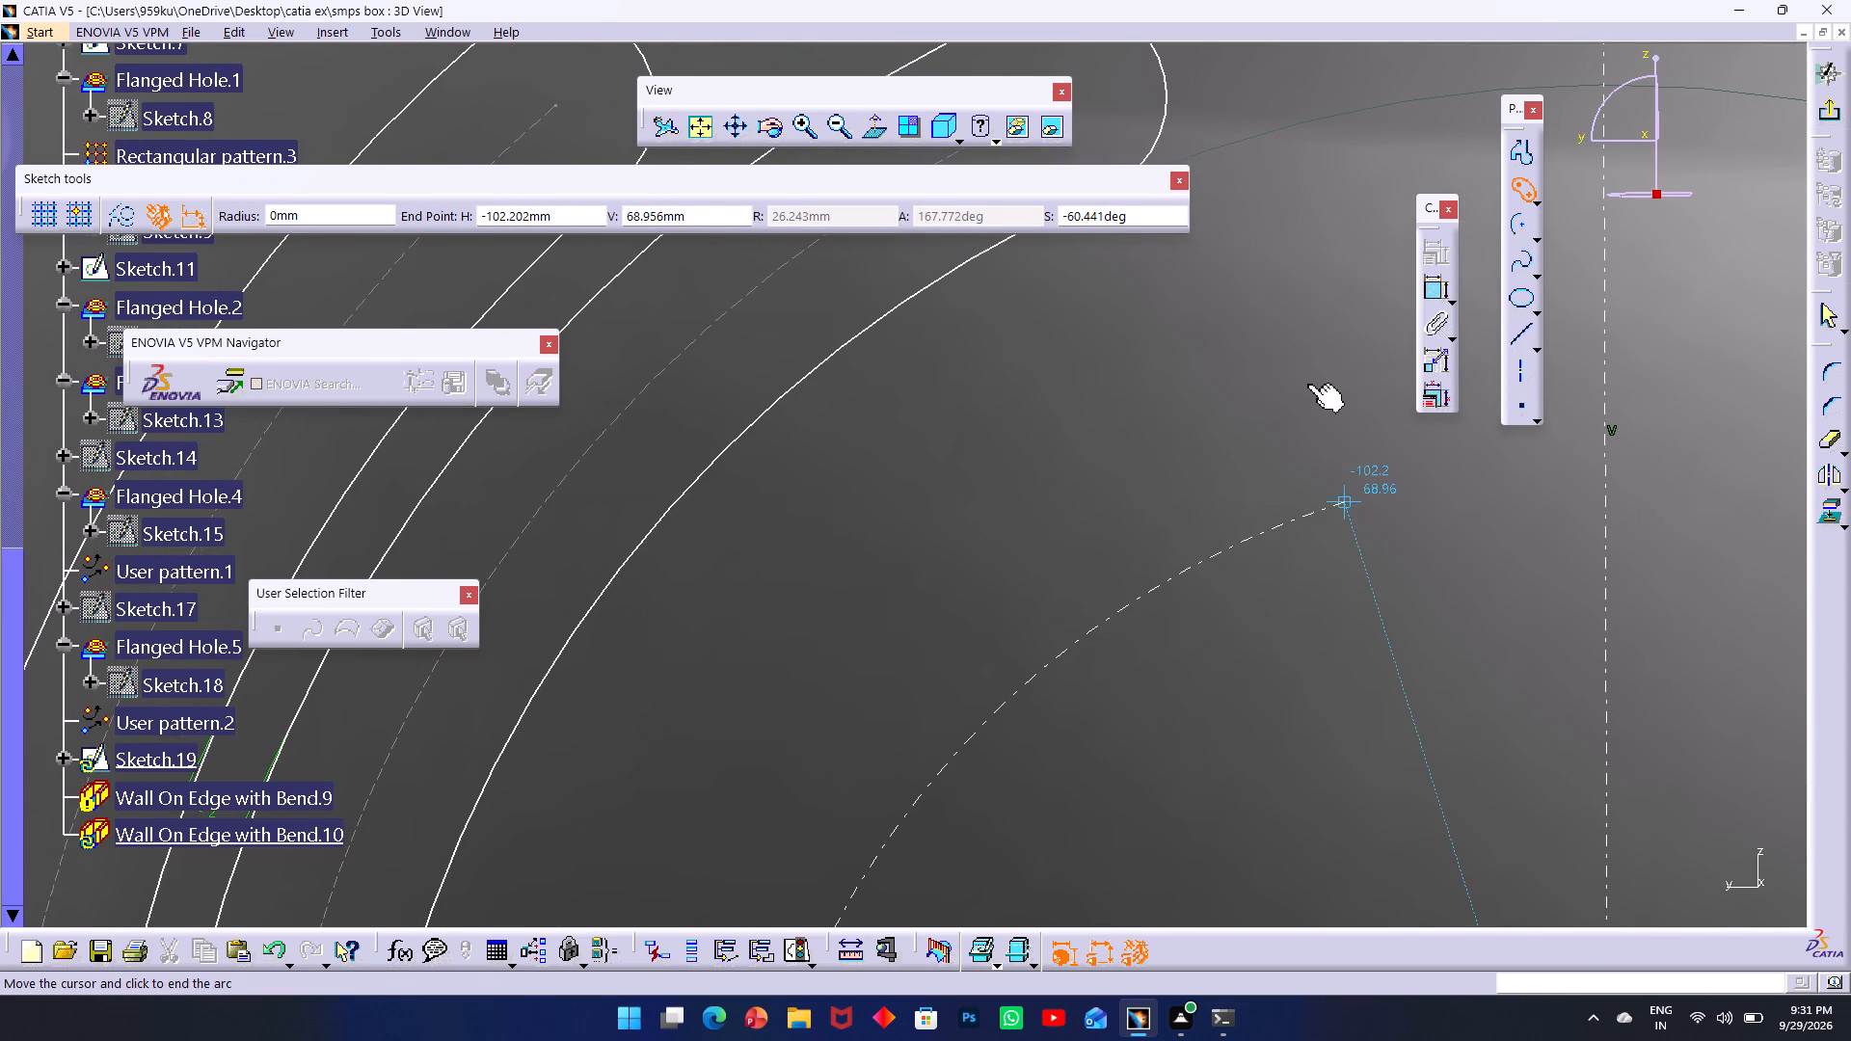
{"action": "left_click", "coordinate": [1262, 523]}
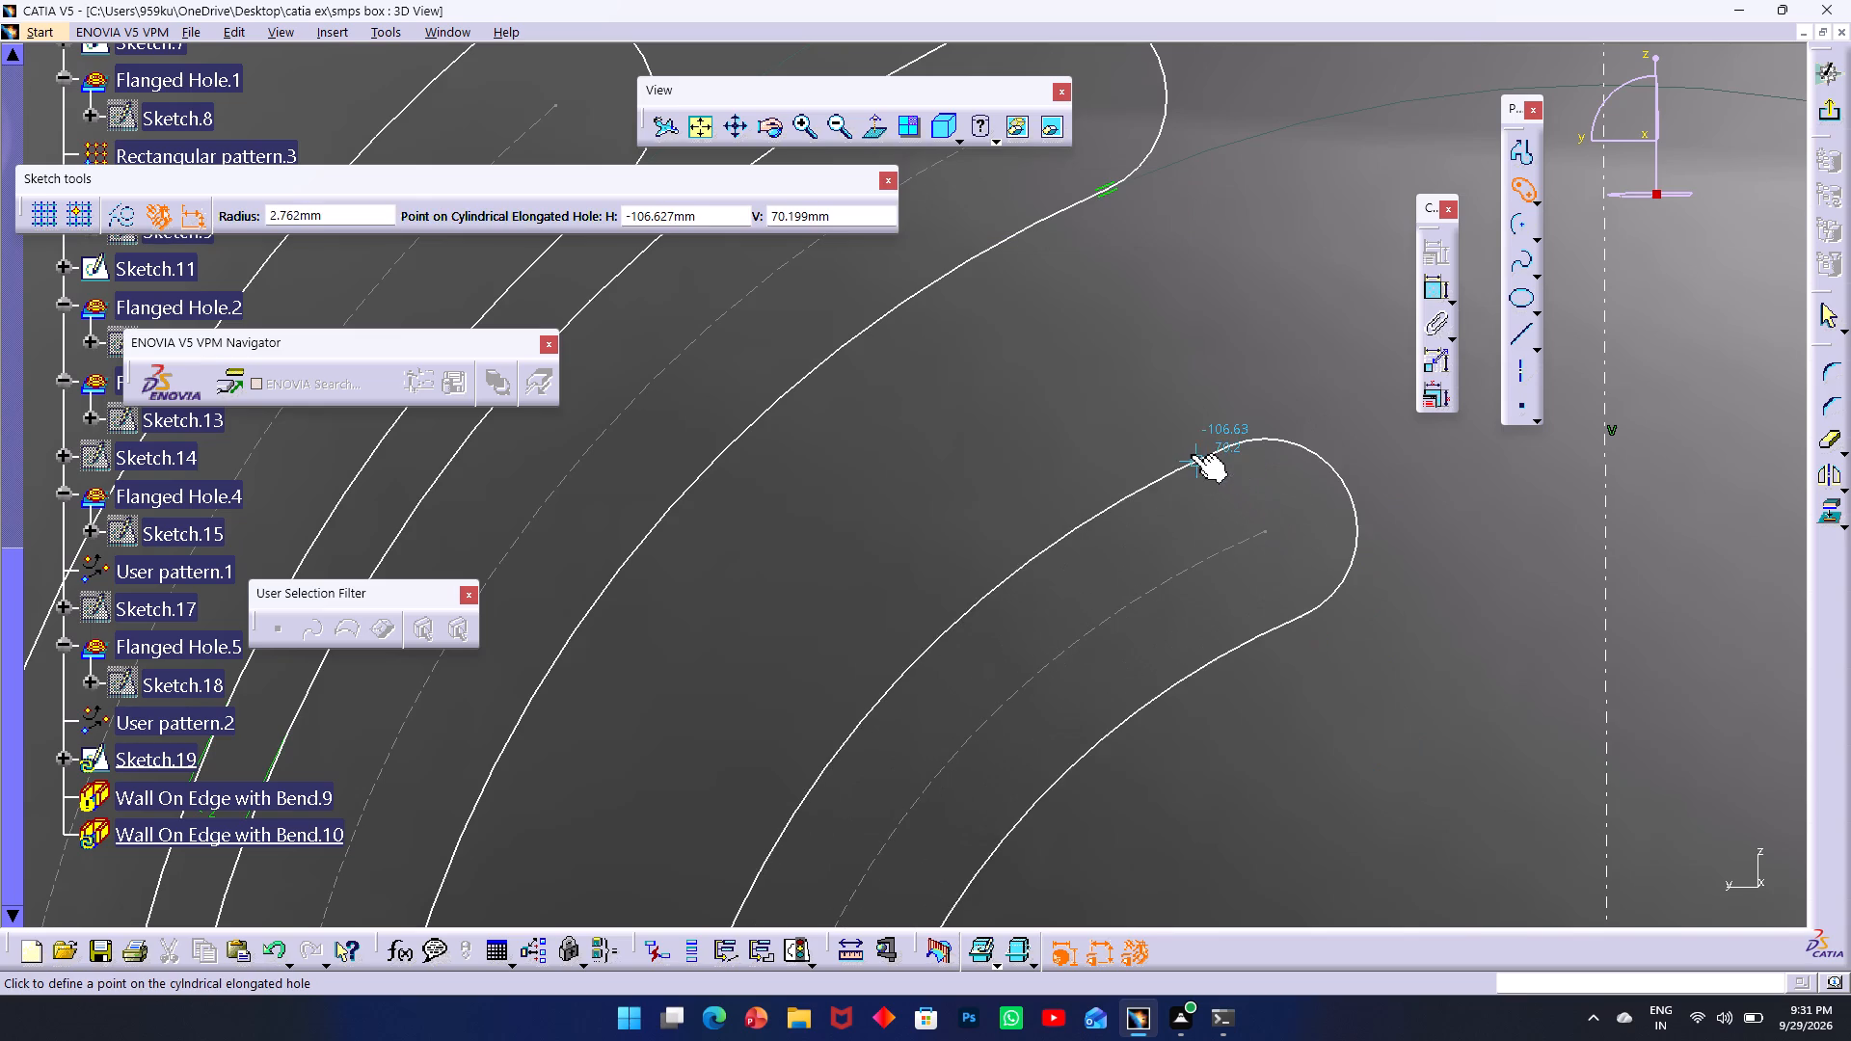
{"action": "left_click", "coordinate": [1192, 455]}
{"action": "middle_click_drag", "start_coordinate": [1000, 547], "coordinate": [1231, 0]}
{"action": "key", "text": "Escape"}
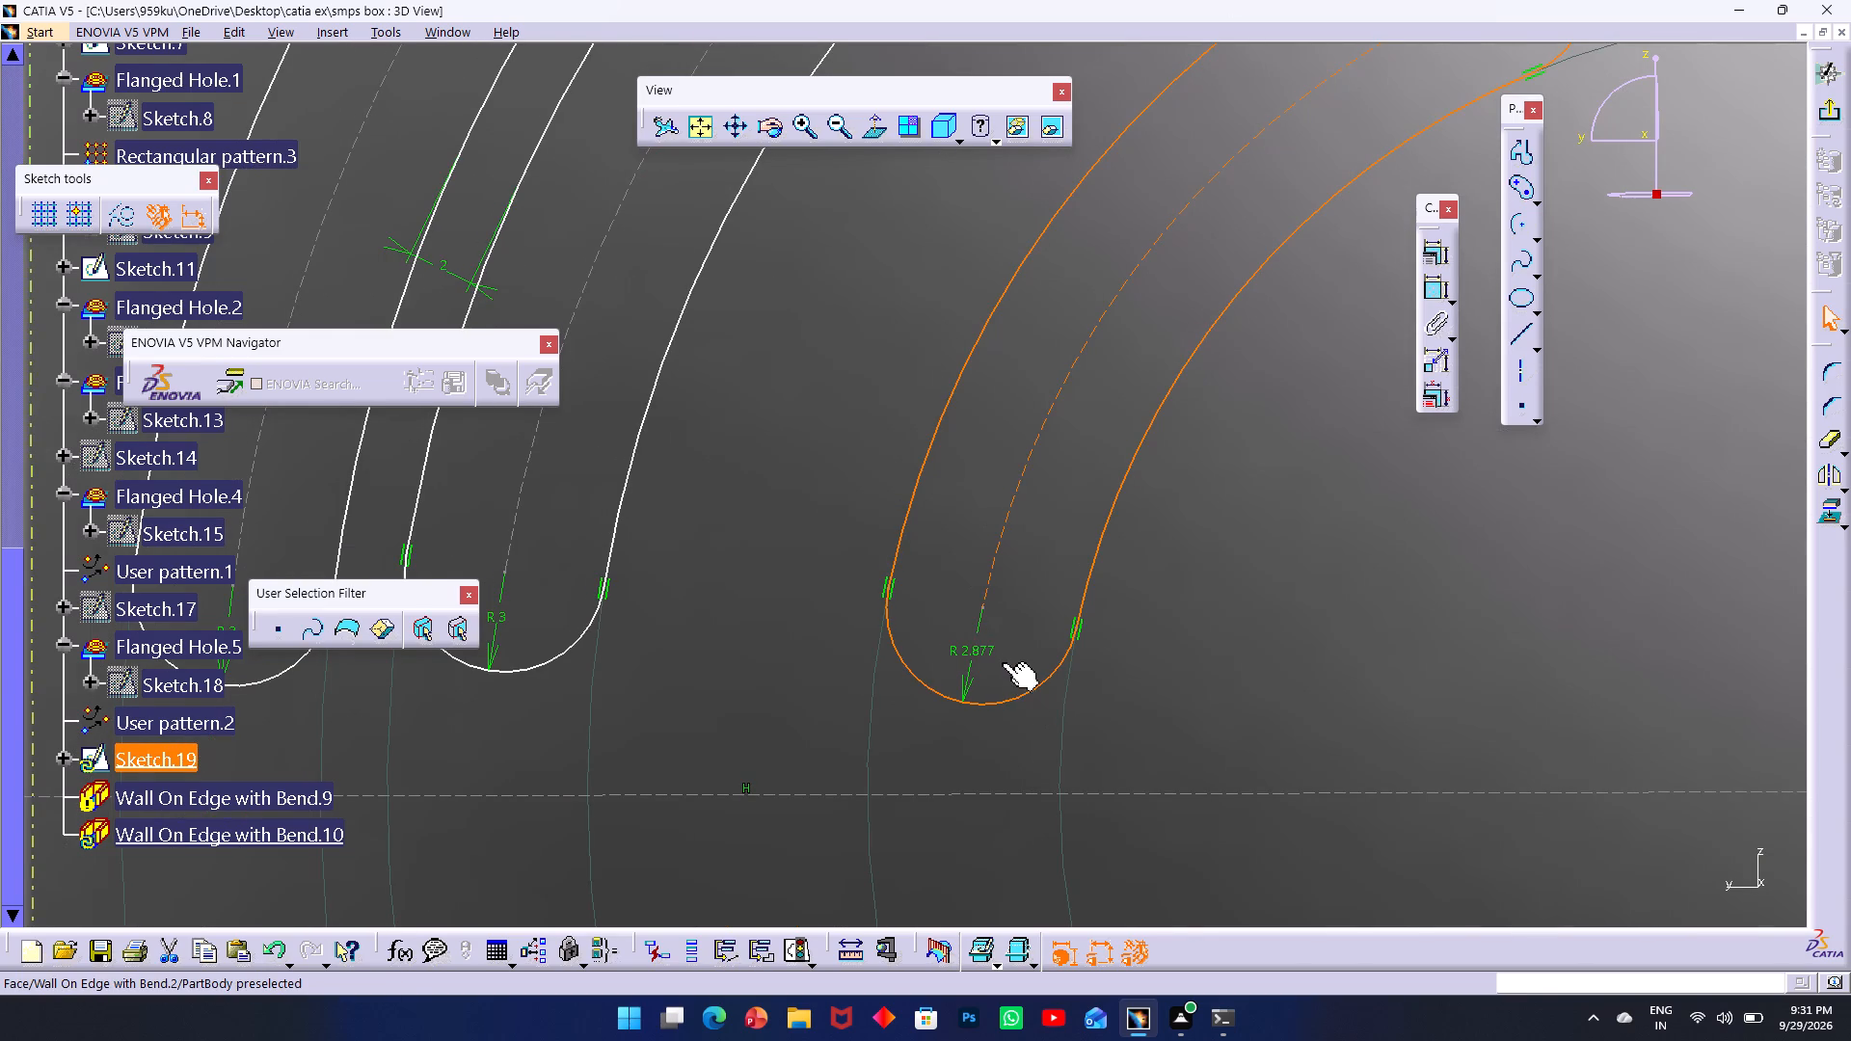
Set the end radius of the new innermost curved slot to 3 mm.
{"action": "double_click", "coordinate": [967, 654]}
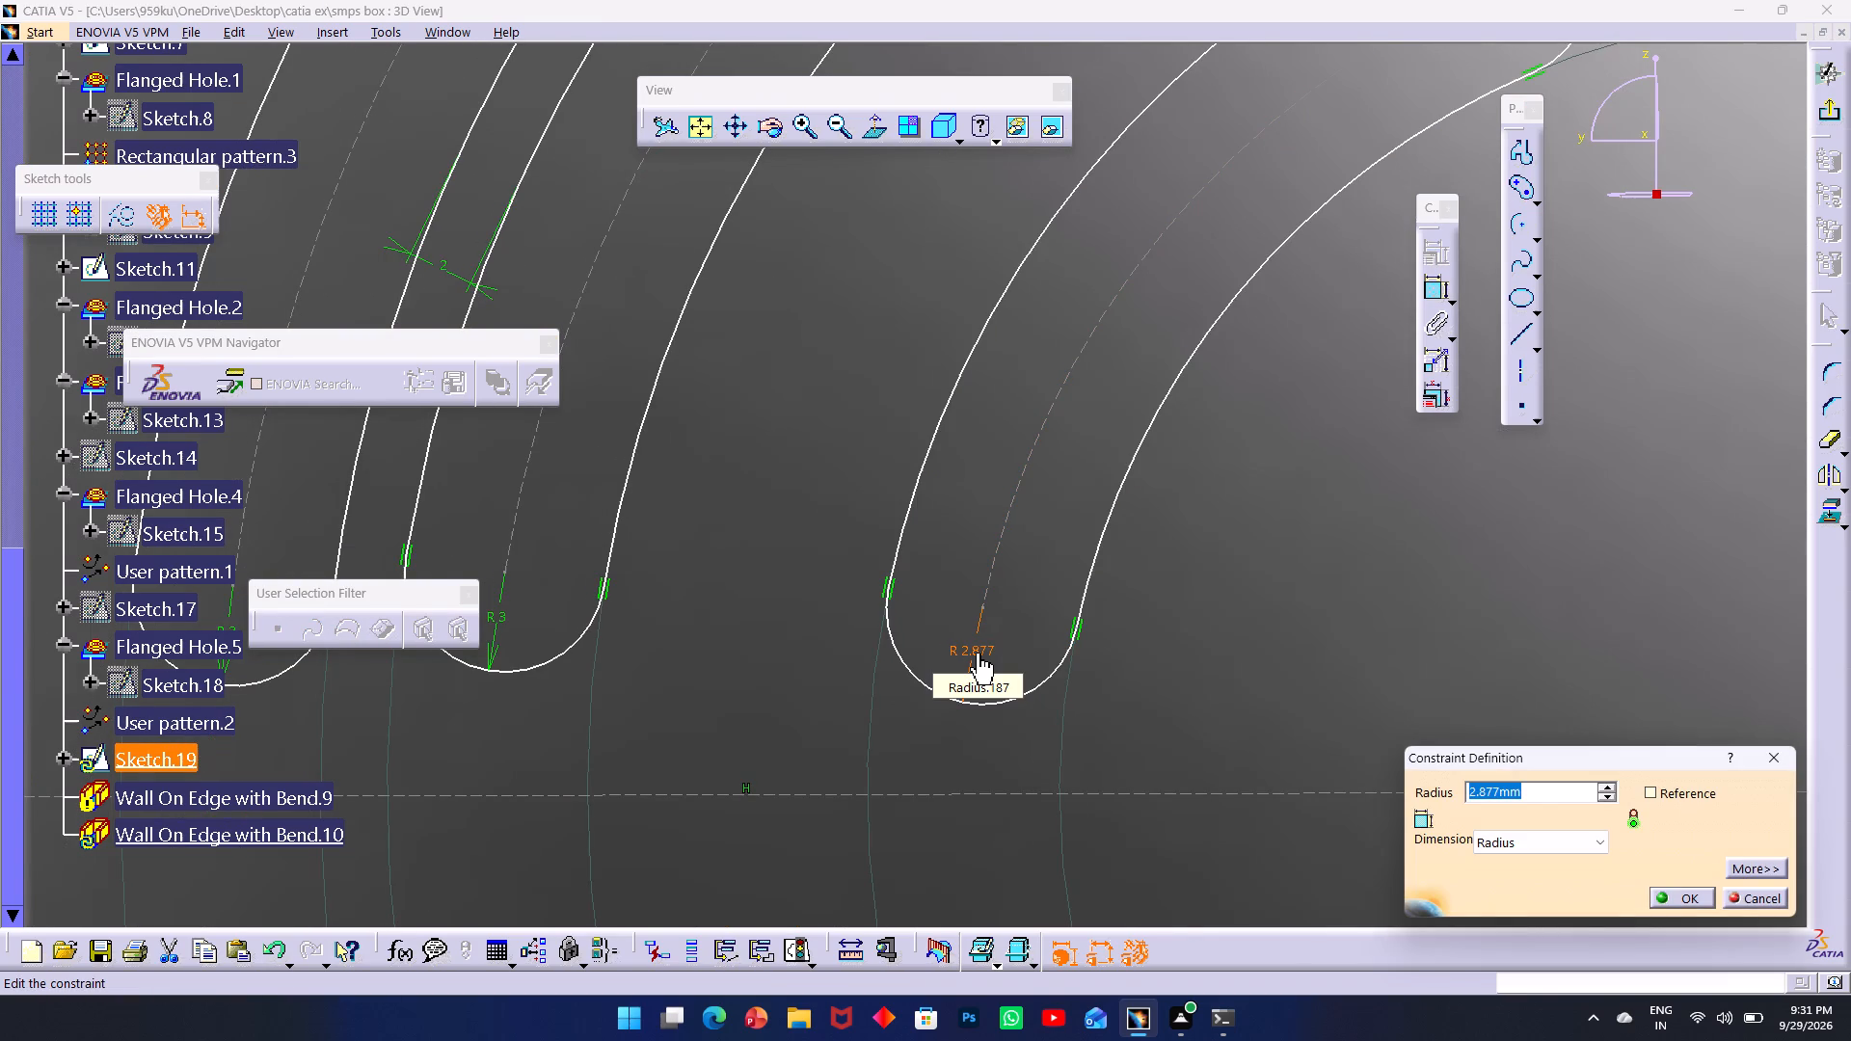
{"action": "key", "text": "3"}
{"action": "key", "text": "Return"}
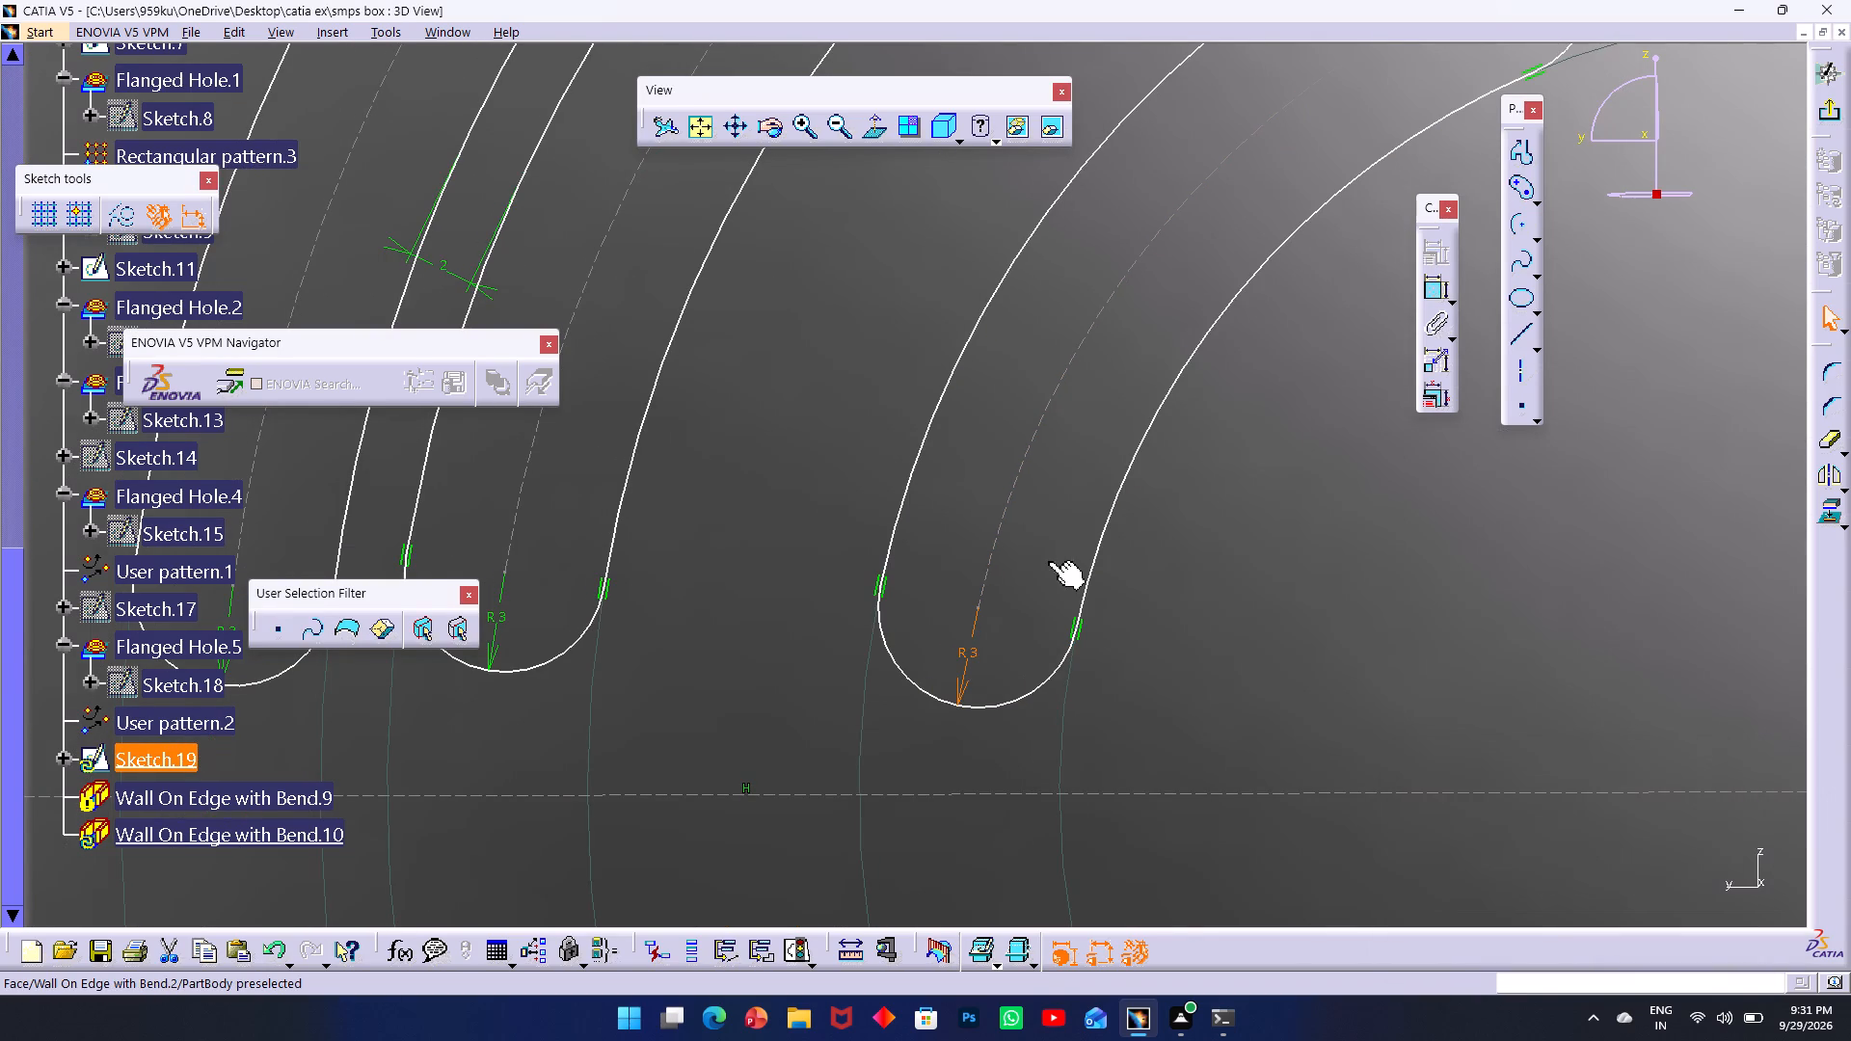
Constrain the gap between the middle slot's inner arc and the innermost slot's outer arc to 2 mm.
{"action": "double_click", "coordinate": [1432, 288]}
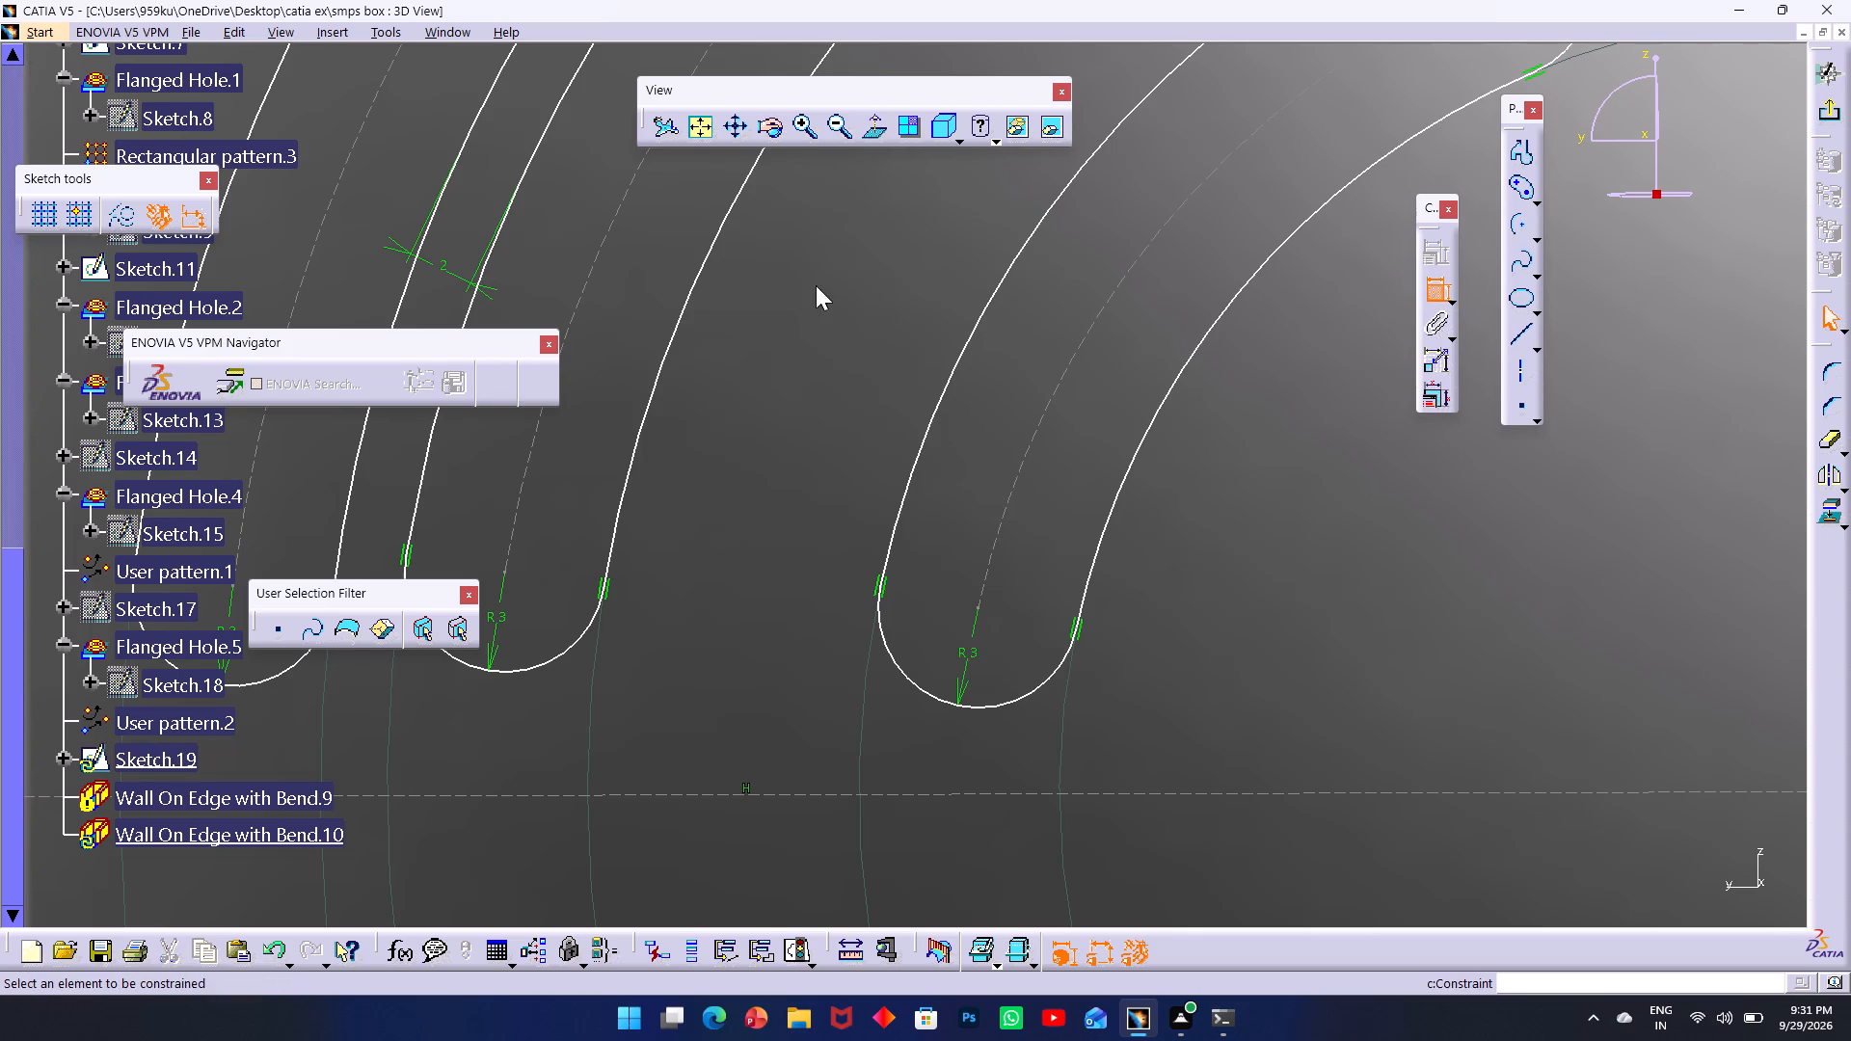
{"action": "left_click", "coordinate": [692, 290]}
{"action": "left_click", "coordinate": [965, 315]}
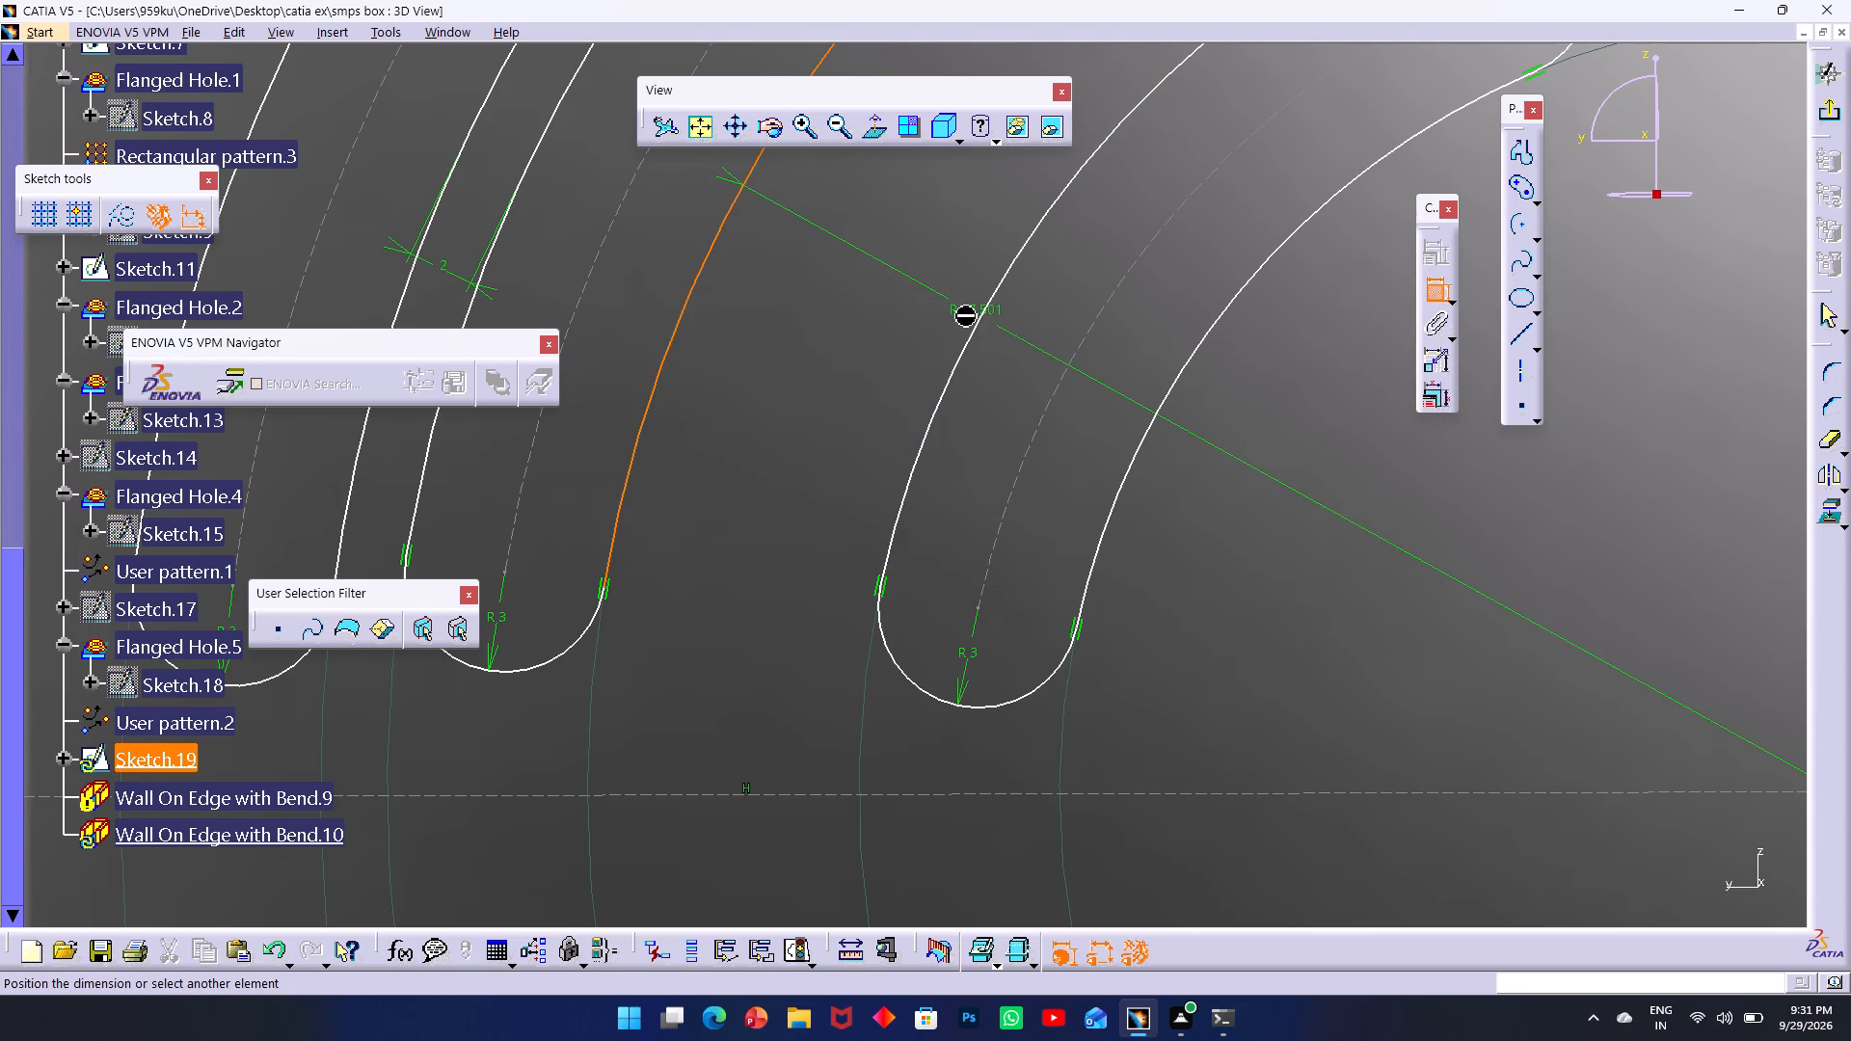
{"action": "left_click", "coordinate": [976, 324]}
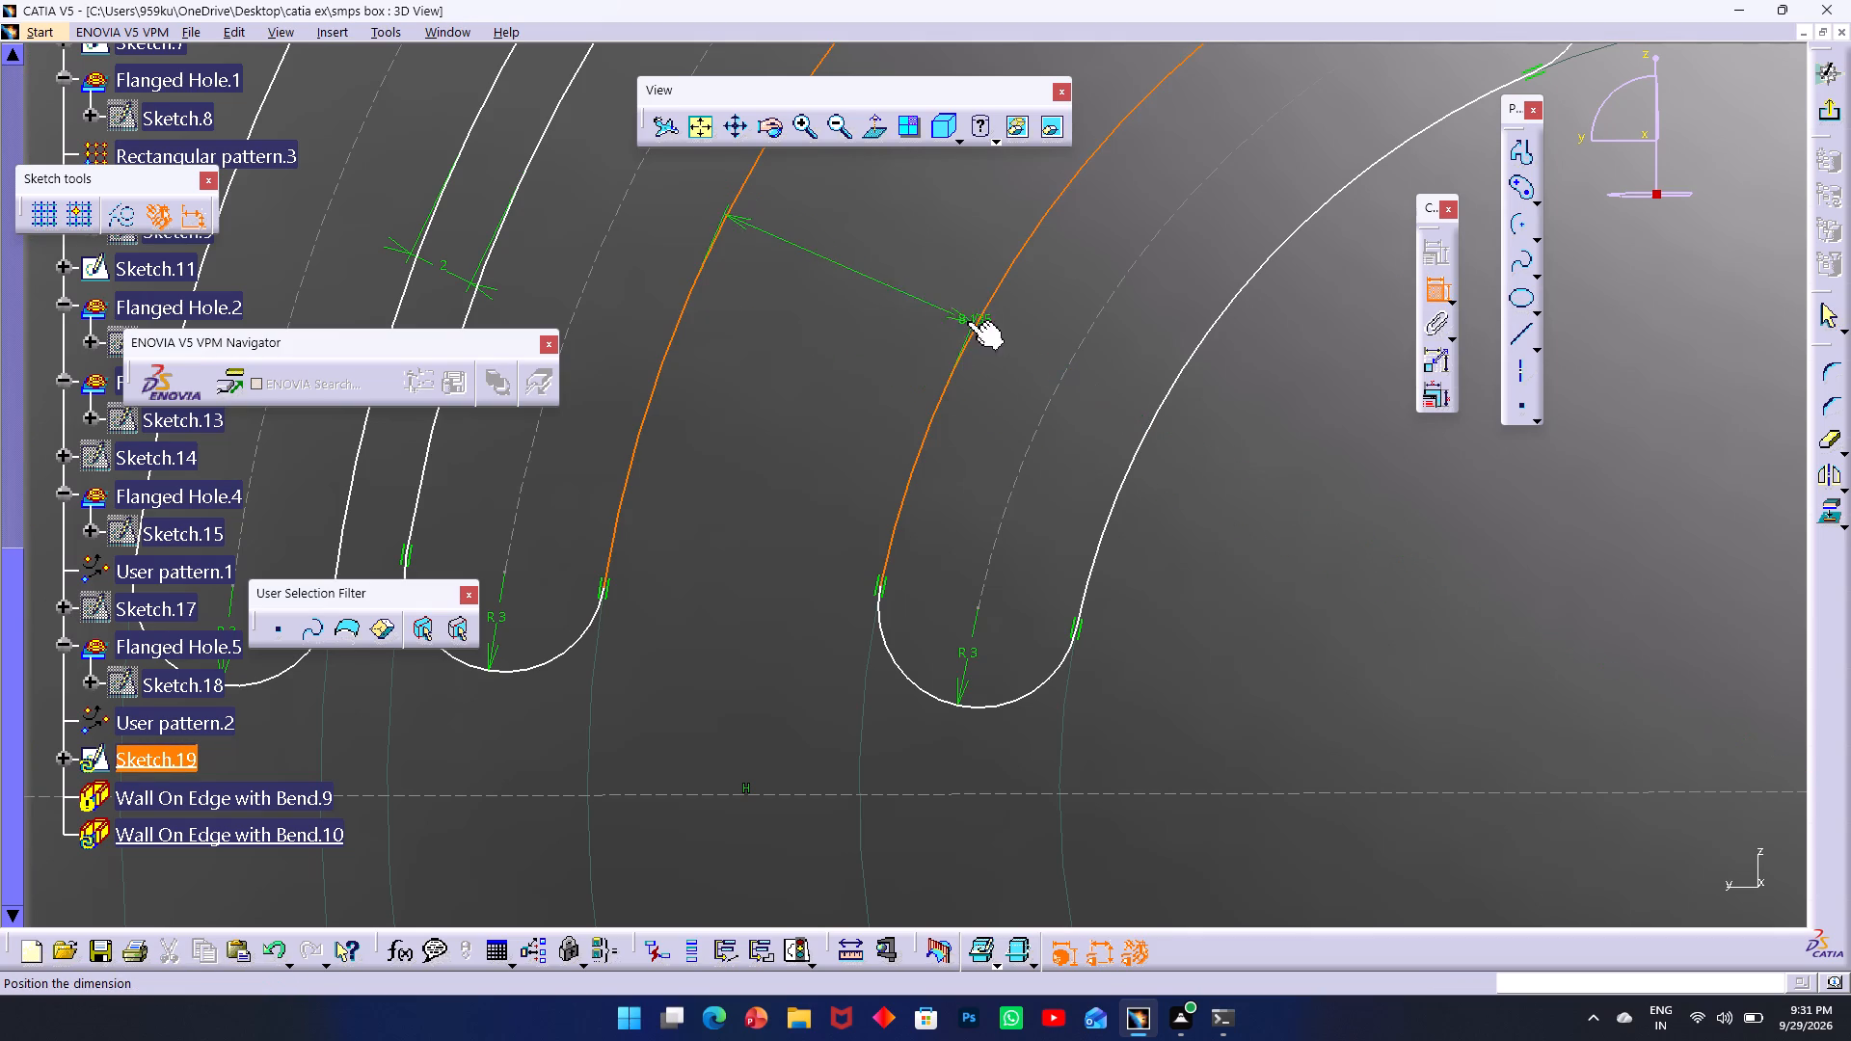
{"action": "left_click", "coordinate": [905, 308]}
{"action": "double_click", "coordinate": [905, 308]}
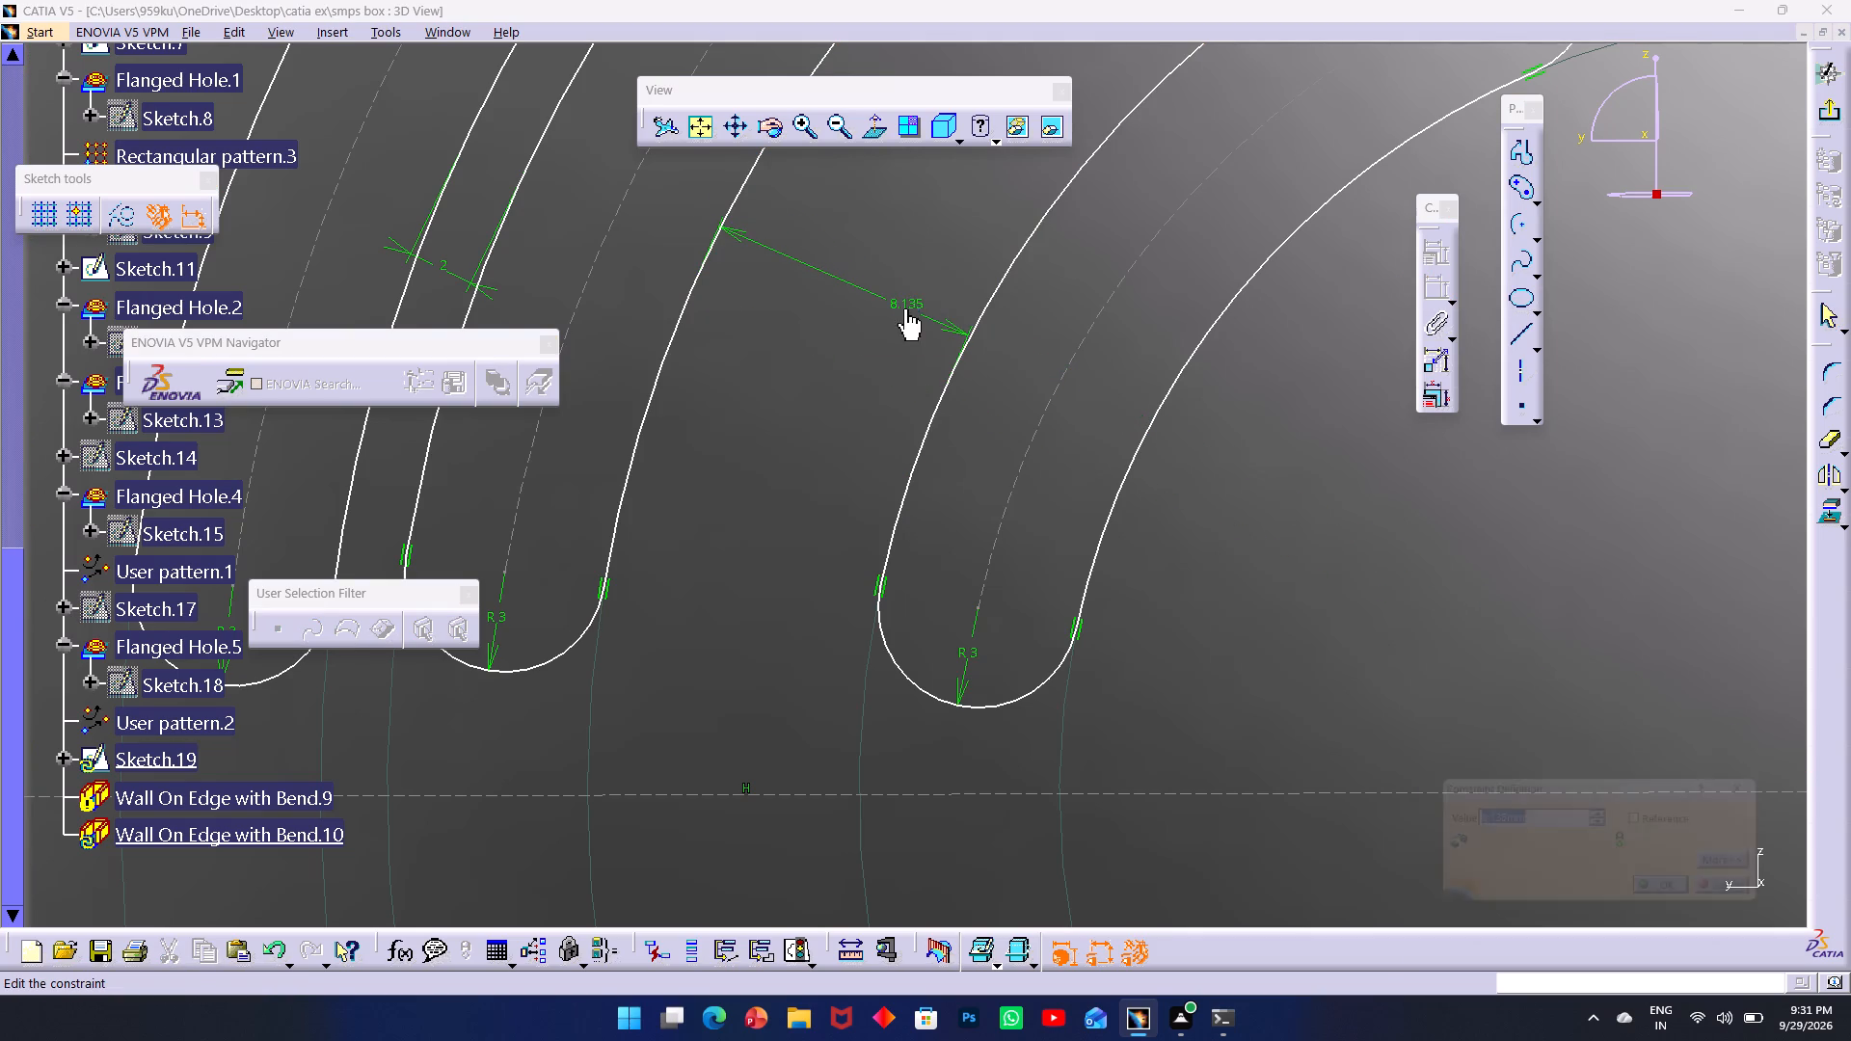
{"action": "key", "text": "2"}
{"action": "key", "text": "Return"}
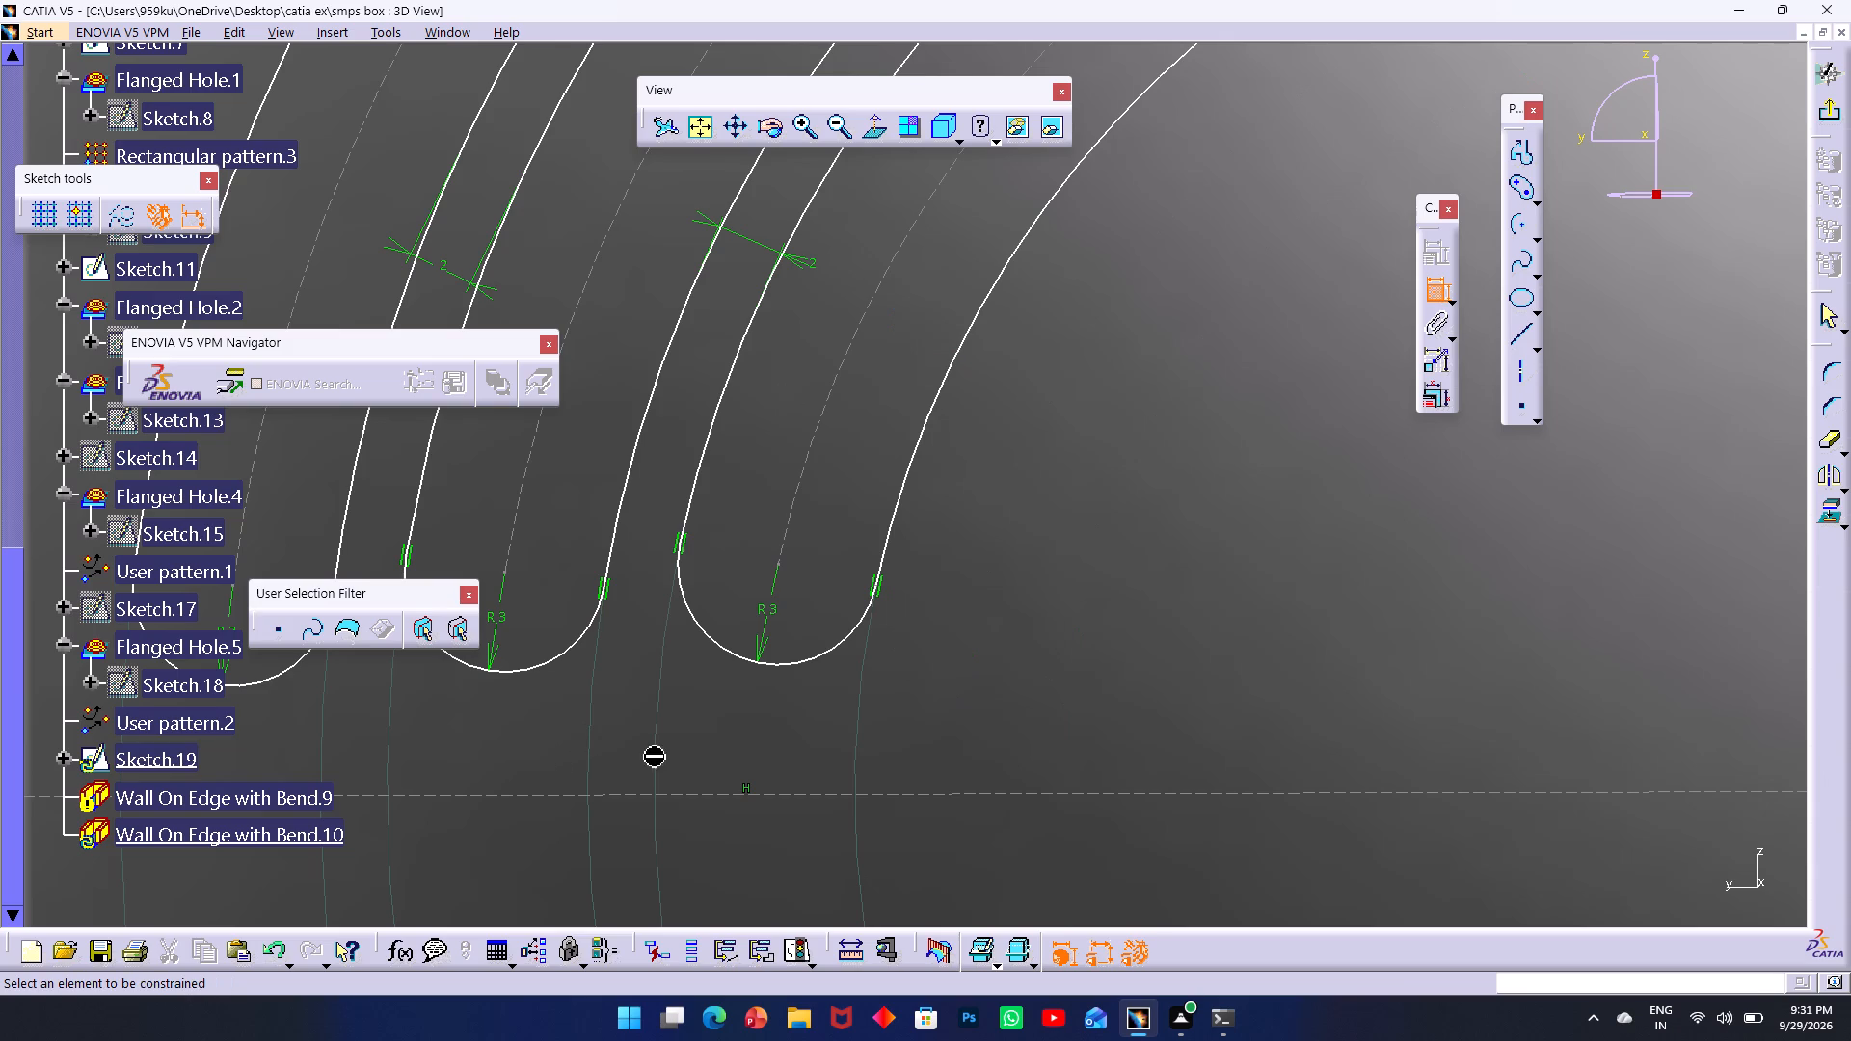
Constrain the innermost slot's lower end arc to a distance of 1 mm from the horizontal dashed reference line.
{"action": "left_click", "coordinate": [745, 789]}
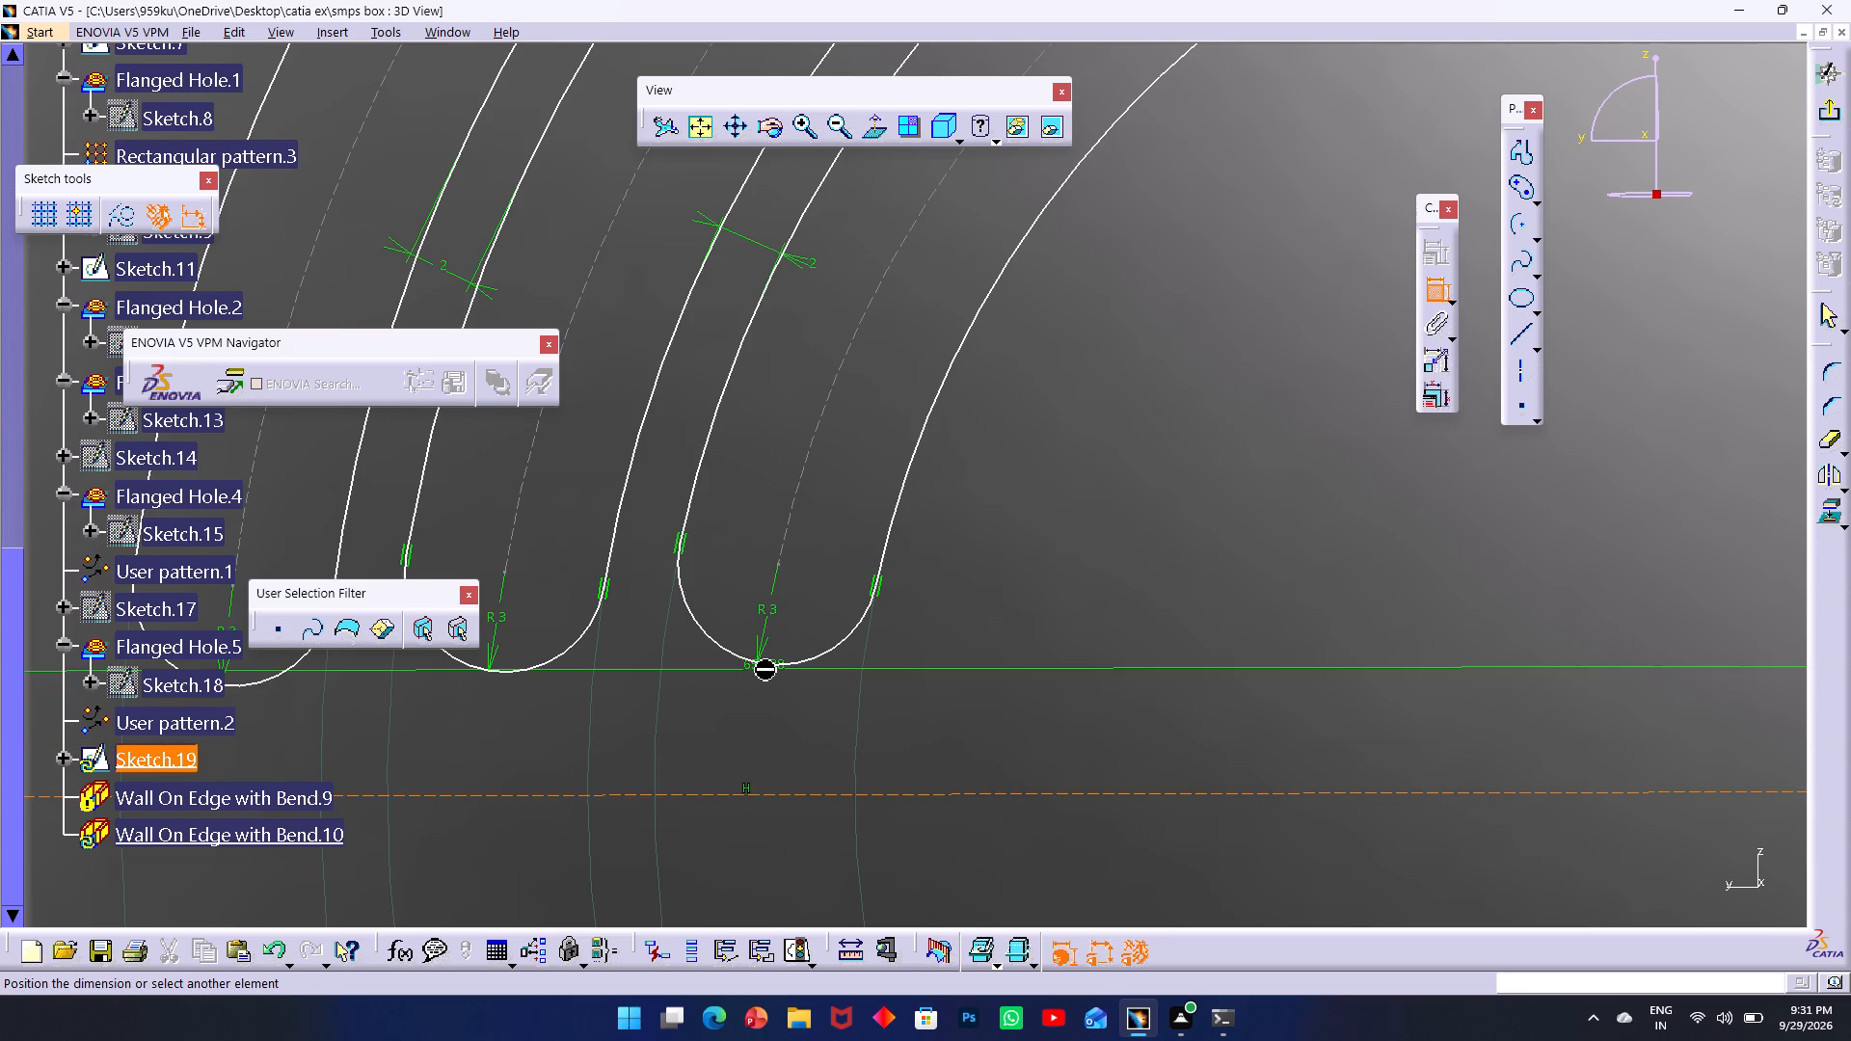
{"action": "left_click", "coordinate": [765, 662]}
{"action": "left_click", "coordinate": [741, 721]}
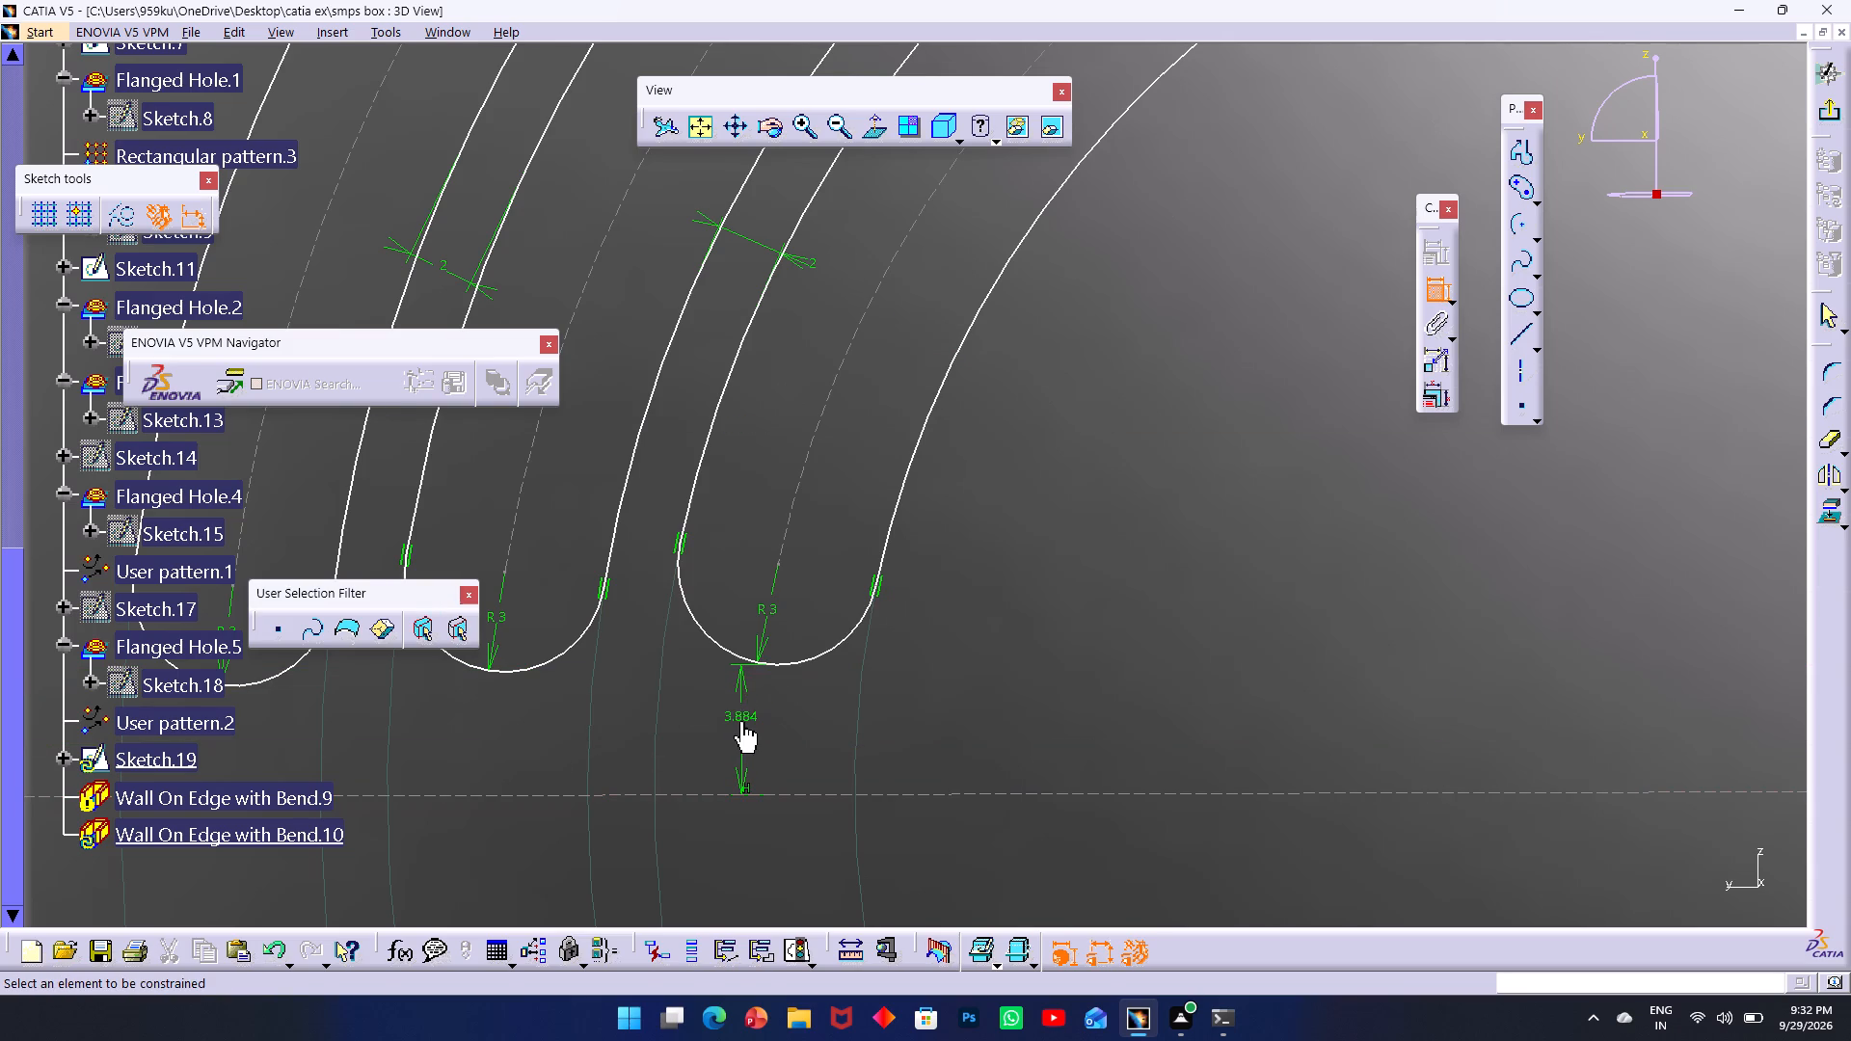
{"action": "double_click", "coordinate": [741, 721]}
{"action": "key", "text": "1"}
{"action": "key", "text": "Return"}
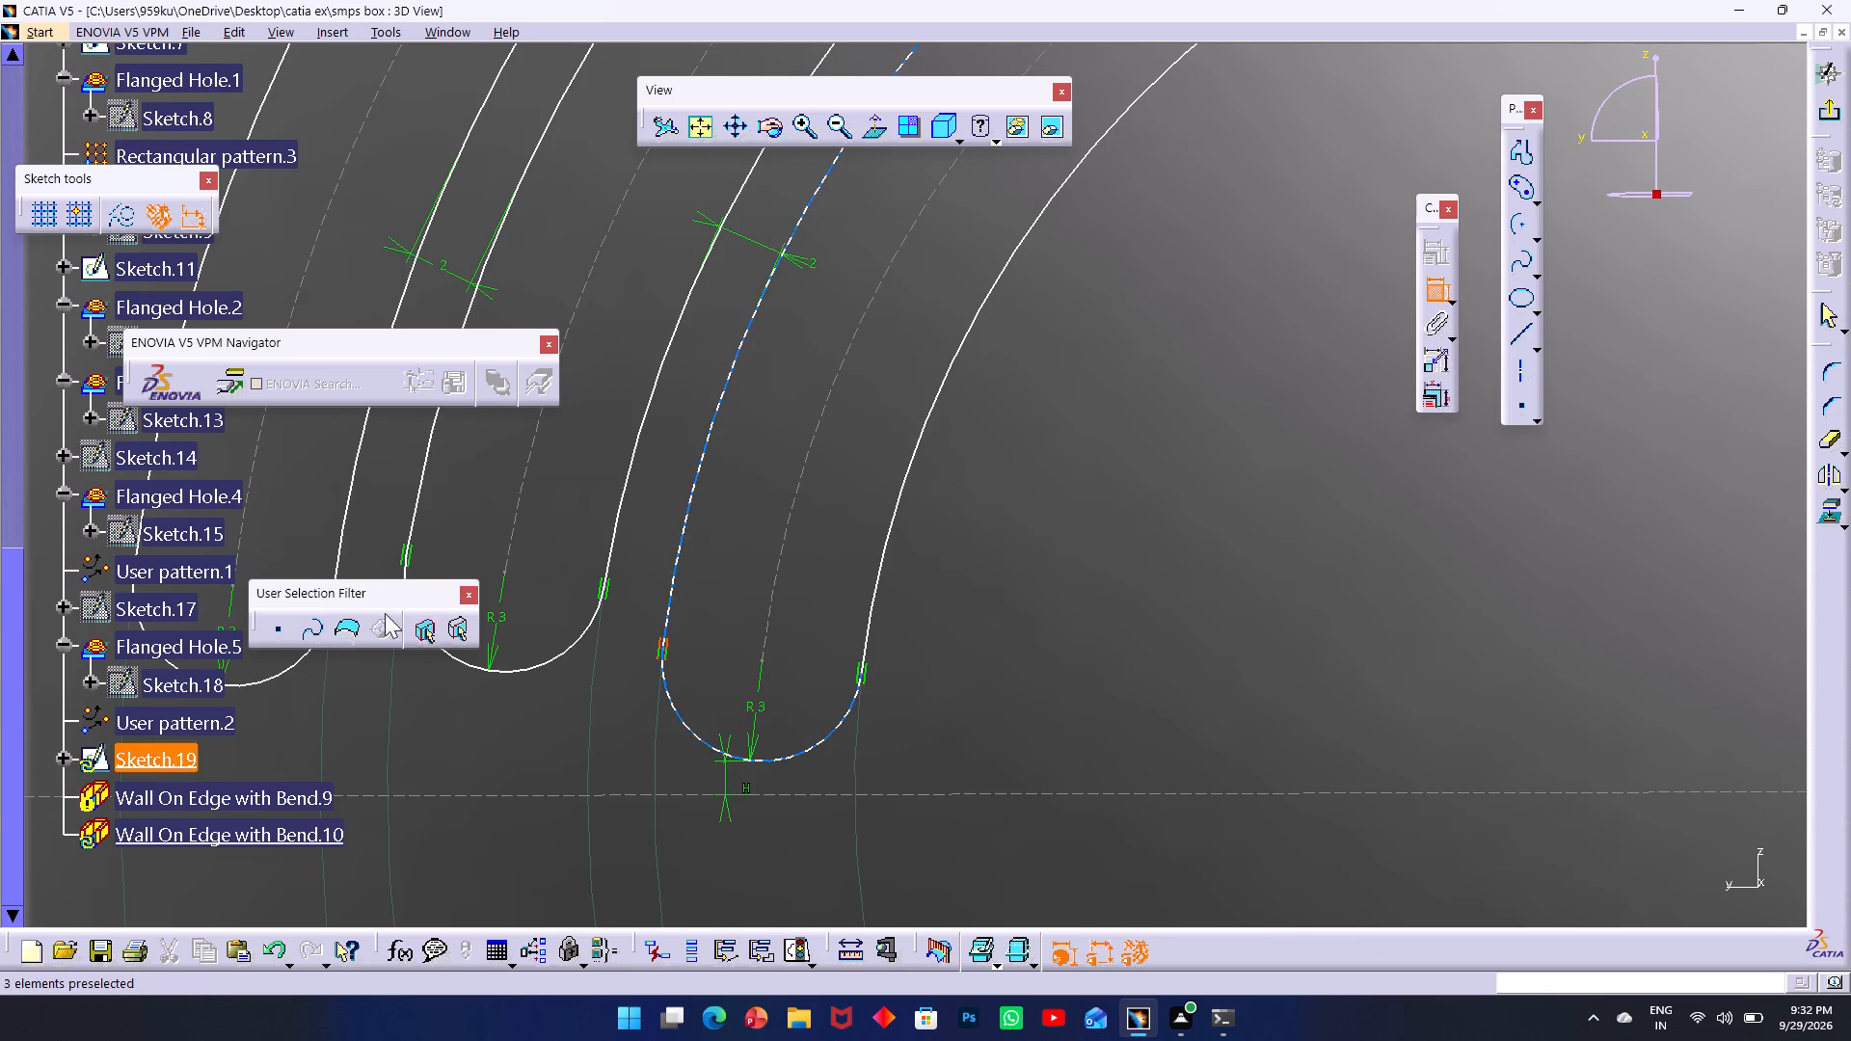
Constrain the middle slot's lower end arc to a distance of 1 mm from the horizontal dashed reference line.
{"action": "middle_click_drag", "start_coordinate": [553, 752], "coordinate": [914, 684]}
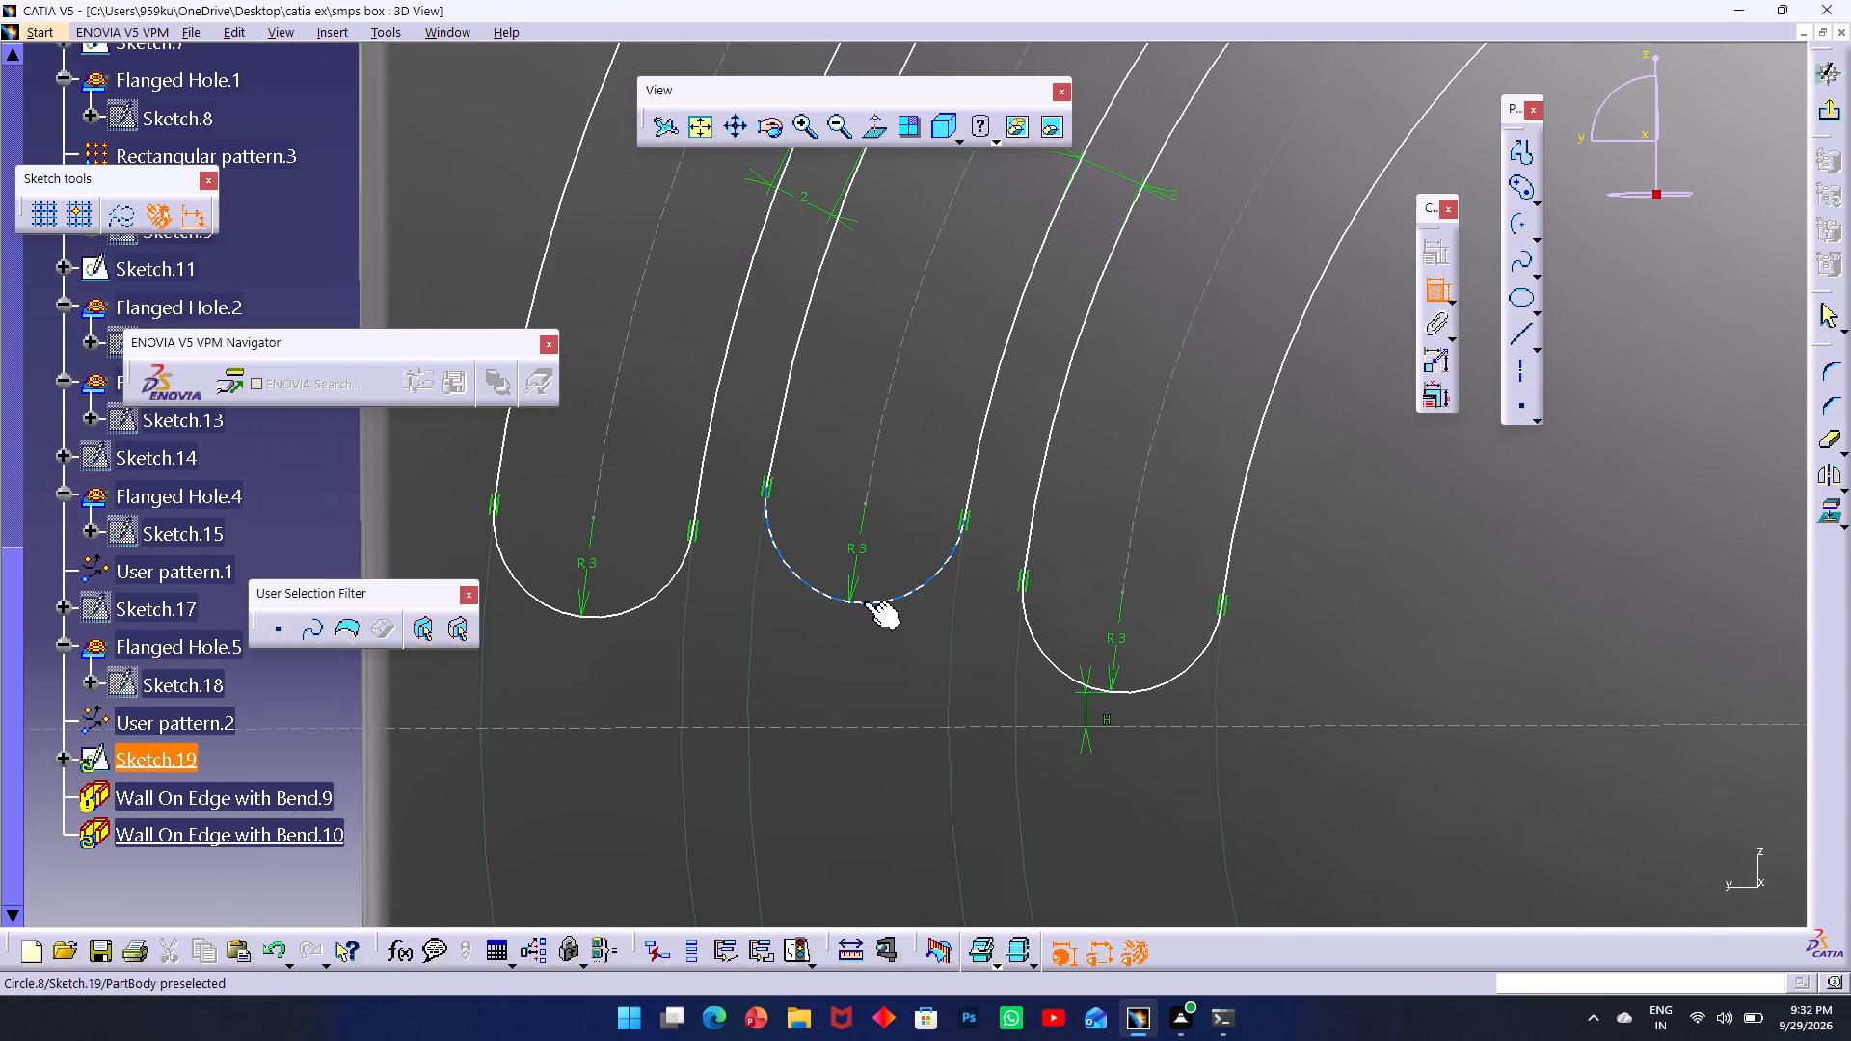
{"action": "left_click", "coordinate": [865, 602]}
{"action": "left_click", "coordinate": [835, 728]}
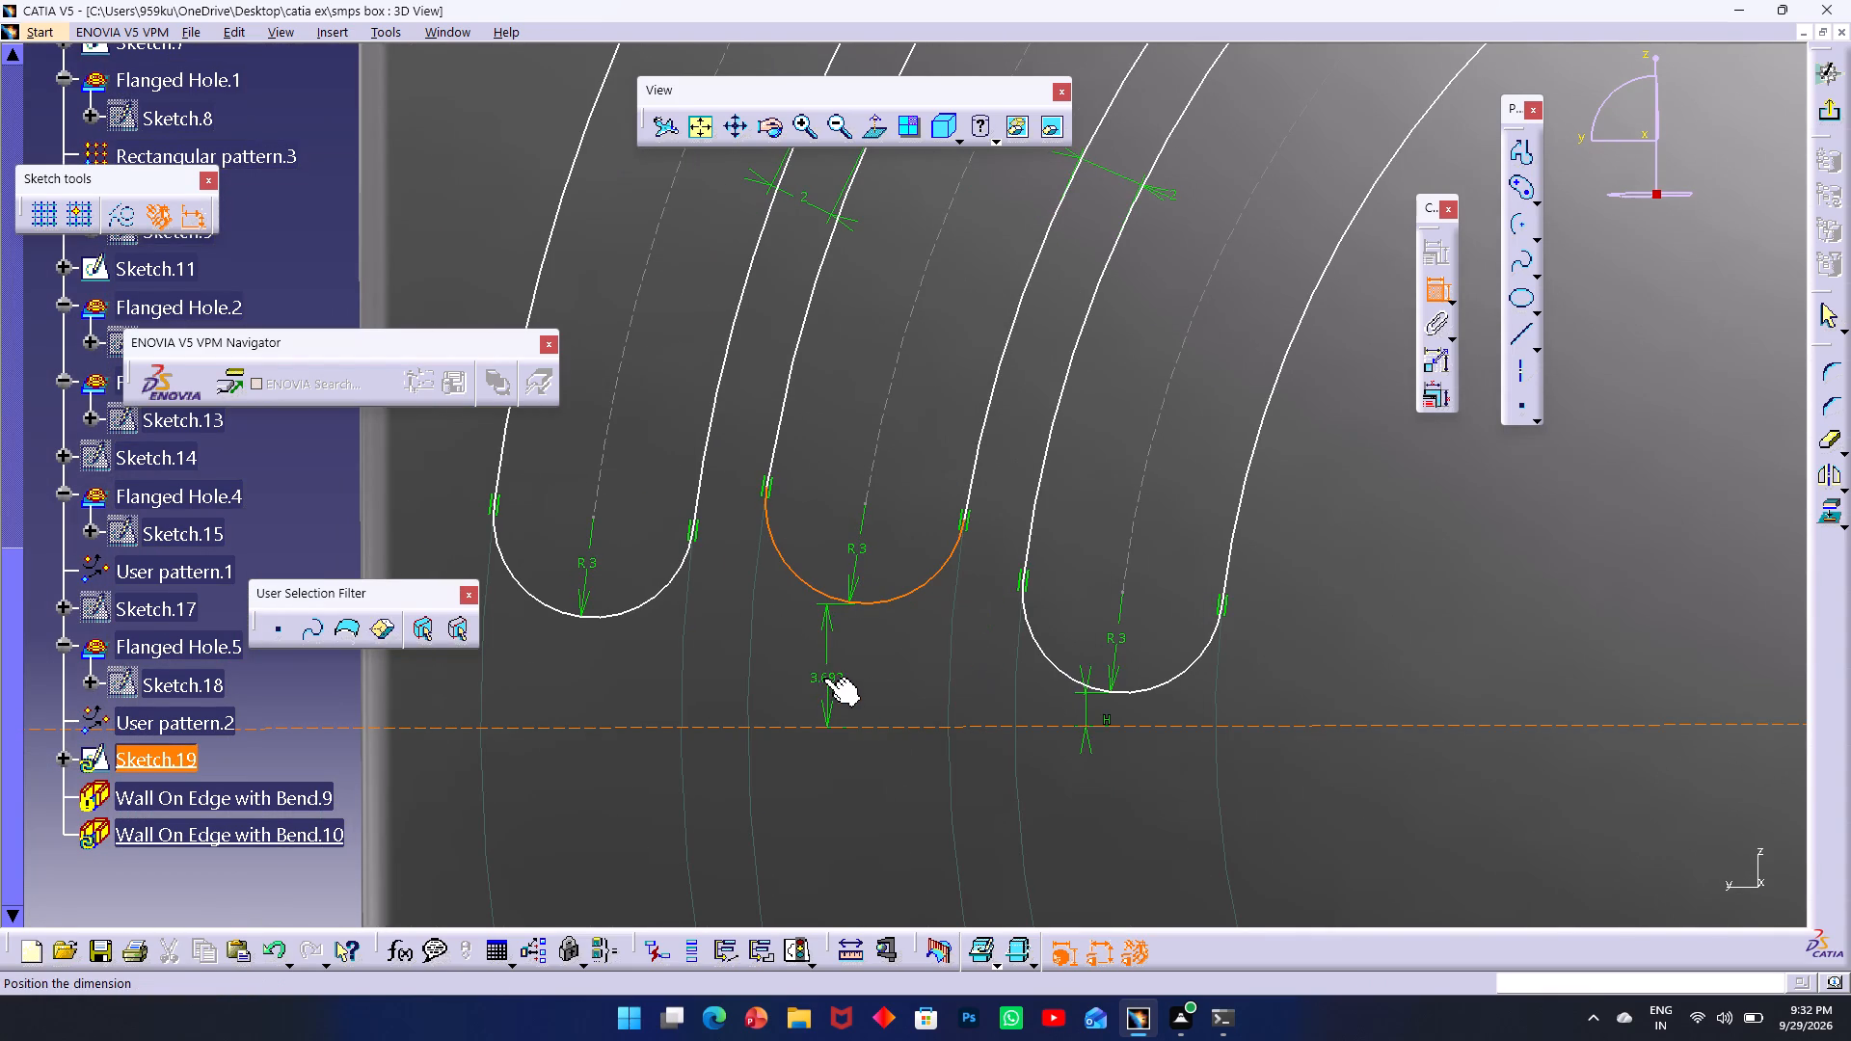
{"action": "double_click", "coordinate": [824, 679]}
{"action": "double_click", "coordinate": [824, 679]}
{"action": "key", "text": "1"}
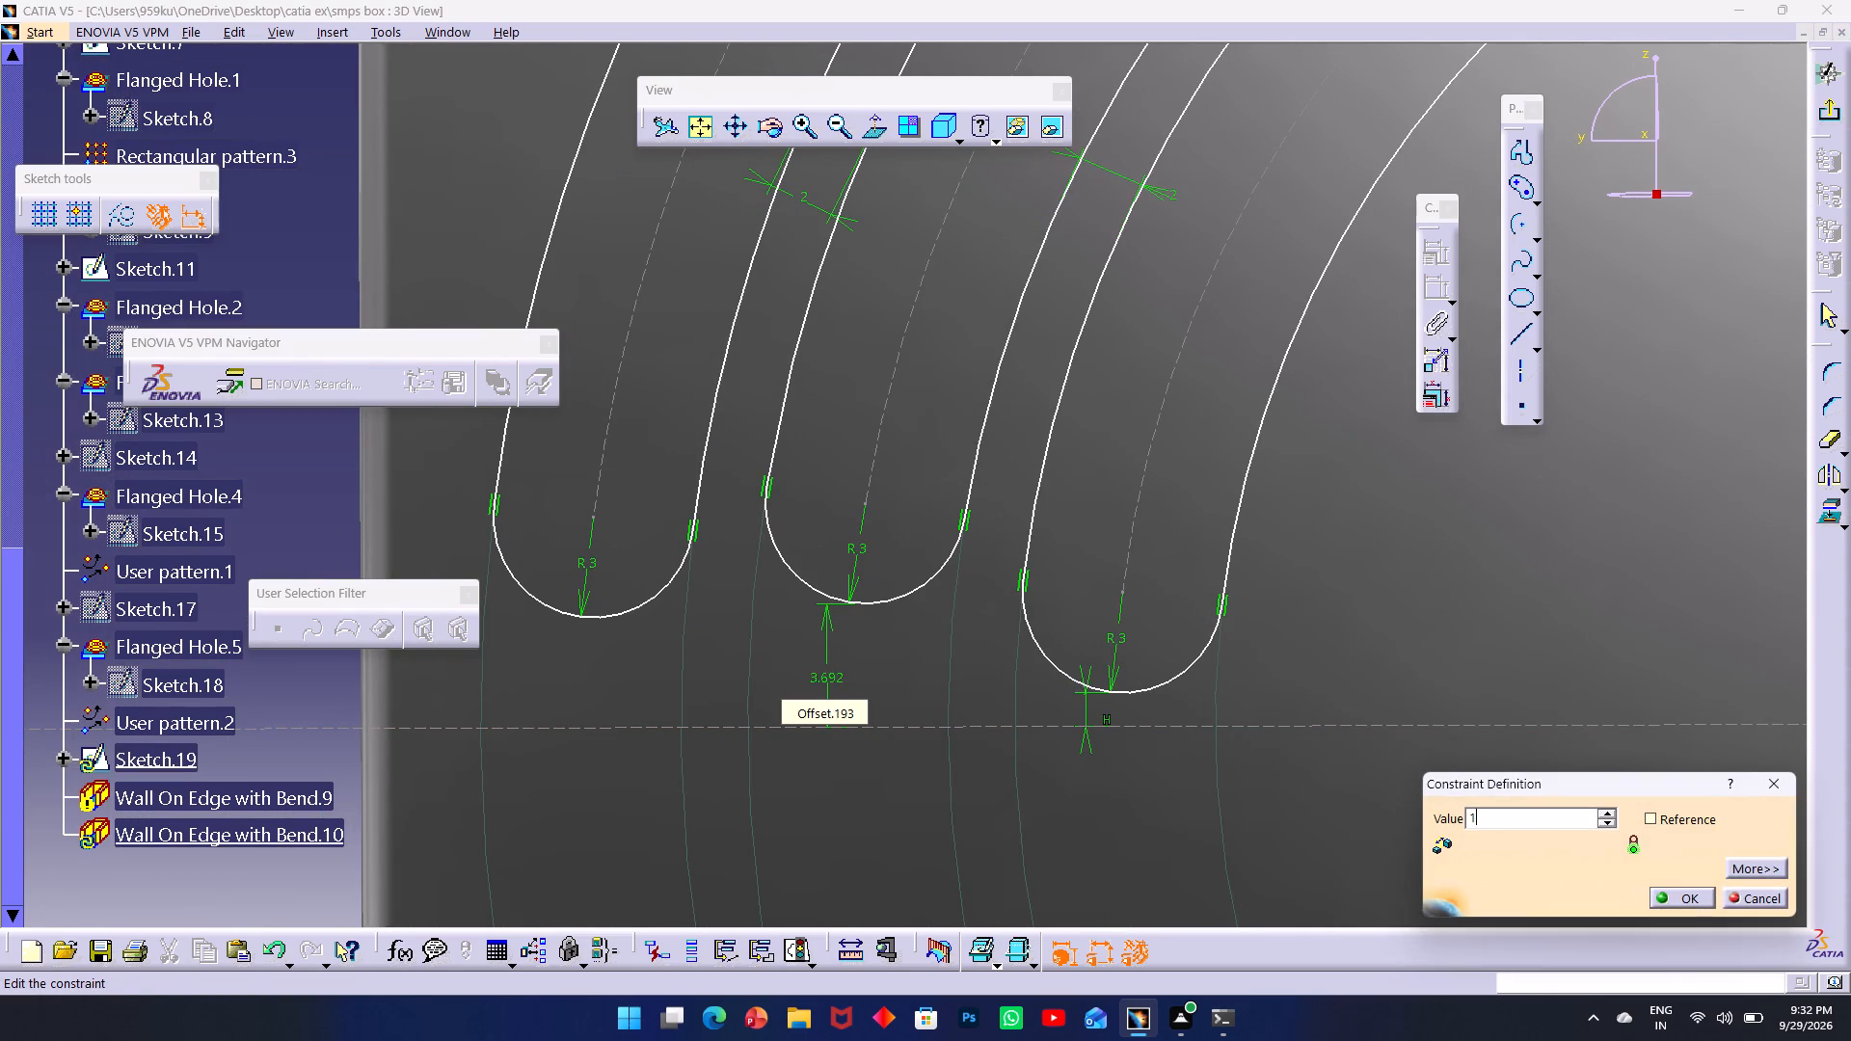
{"action": "key", "text": "Return"}
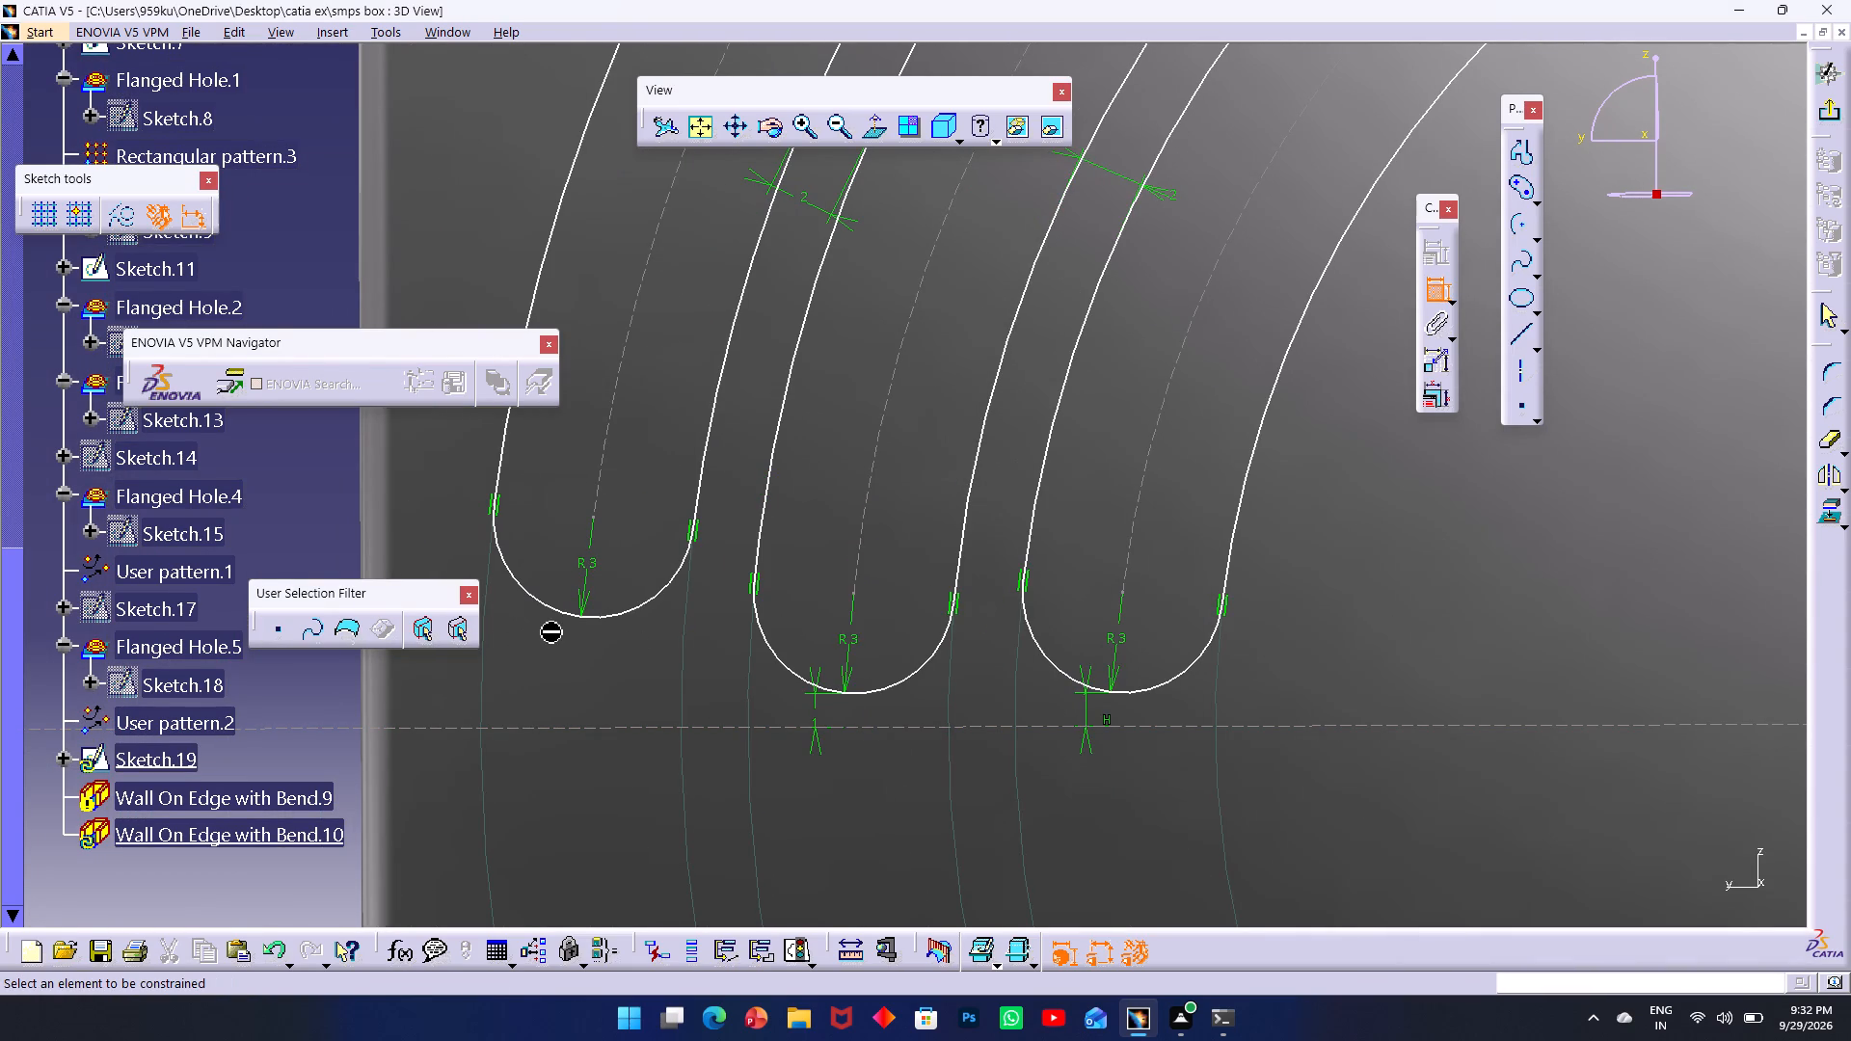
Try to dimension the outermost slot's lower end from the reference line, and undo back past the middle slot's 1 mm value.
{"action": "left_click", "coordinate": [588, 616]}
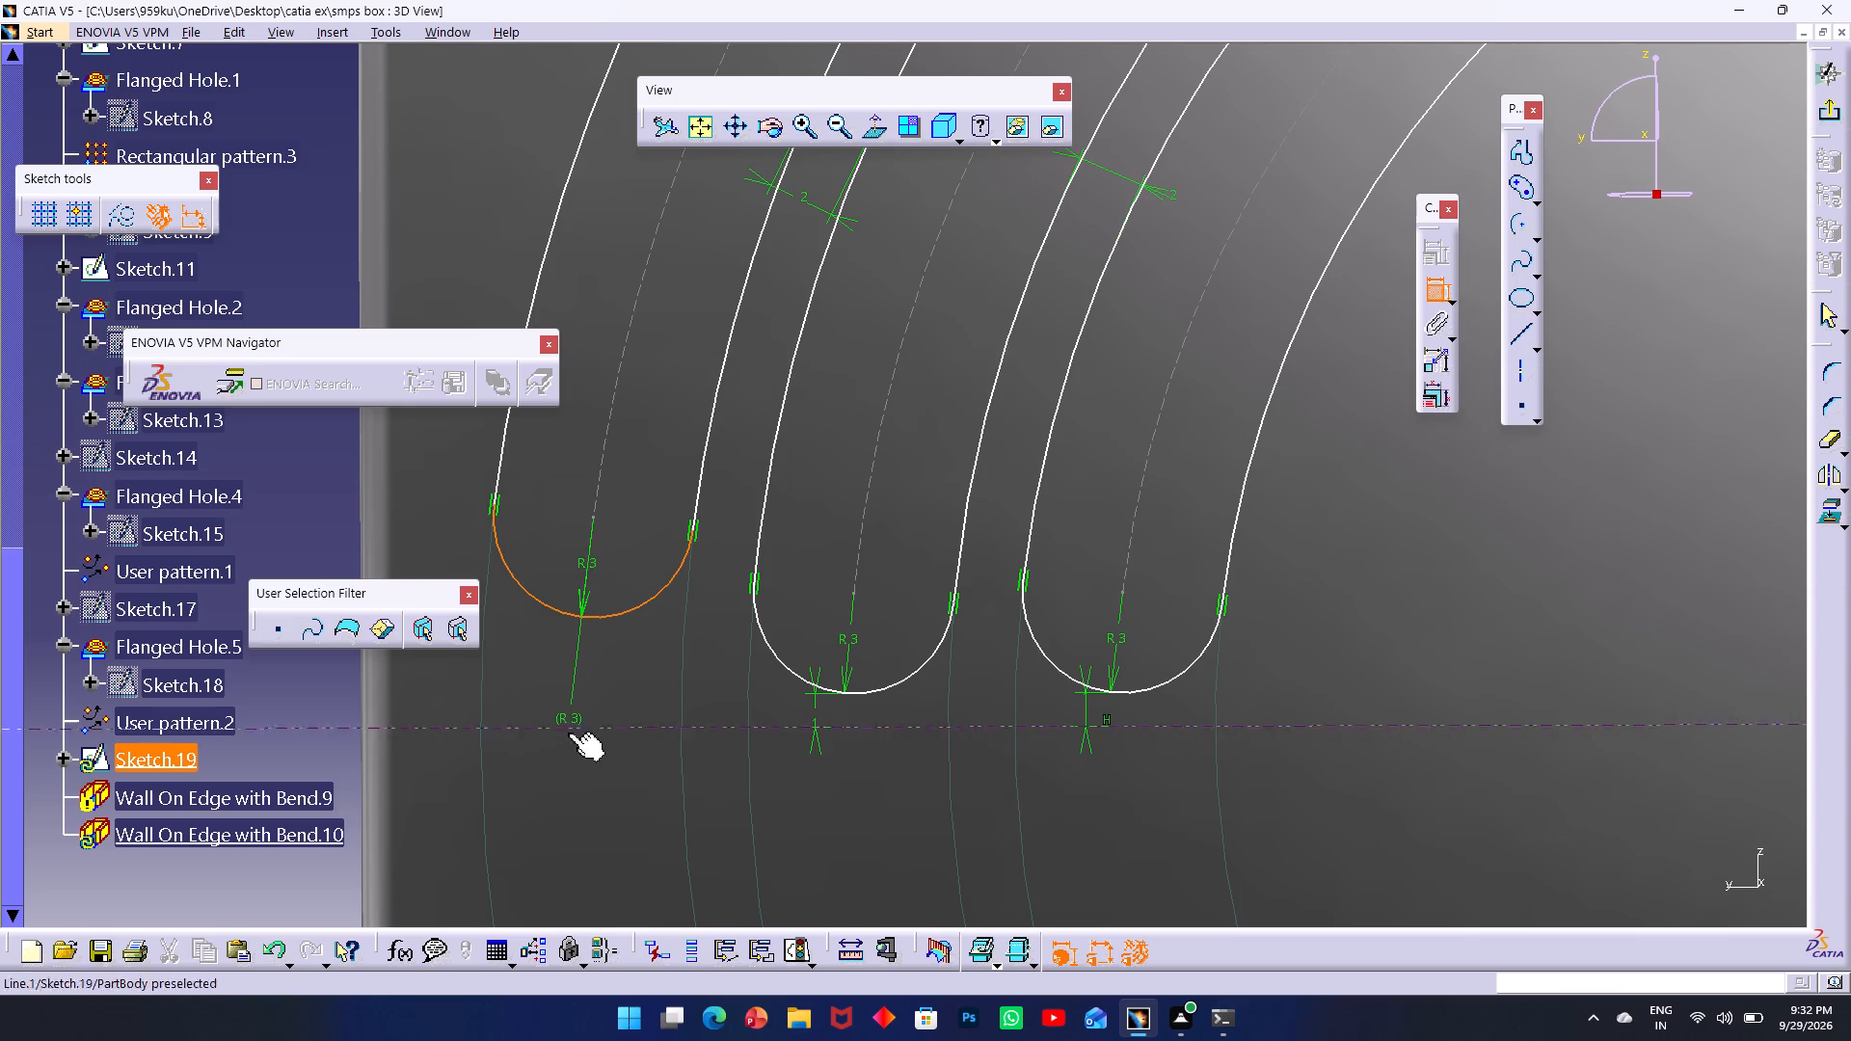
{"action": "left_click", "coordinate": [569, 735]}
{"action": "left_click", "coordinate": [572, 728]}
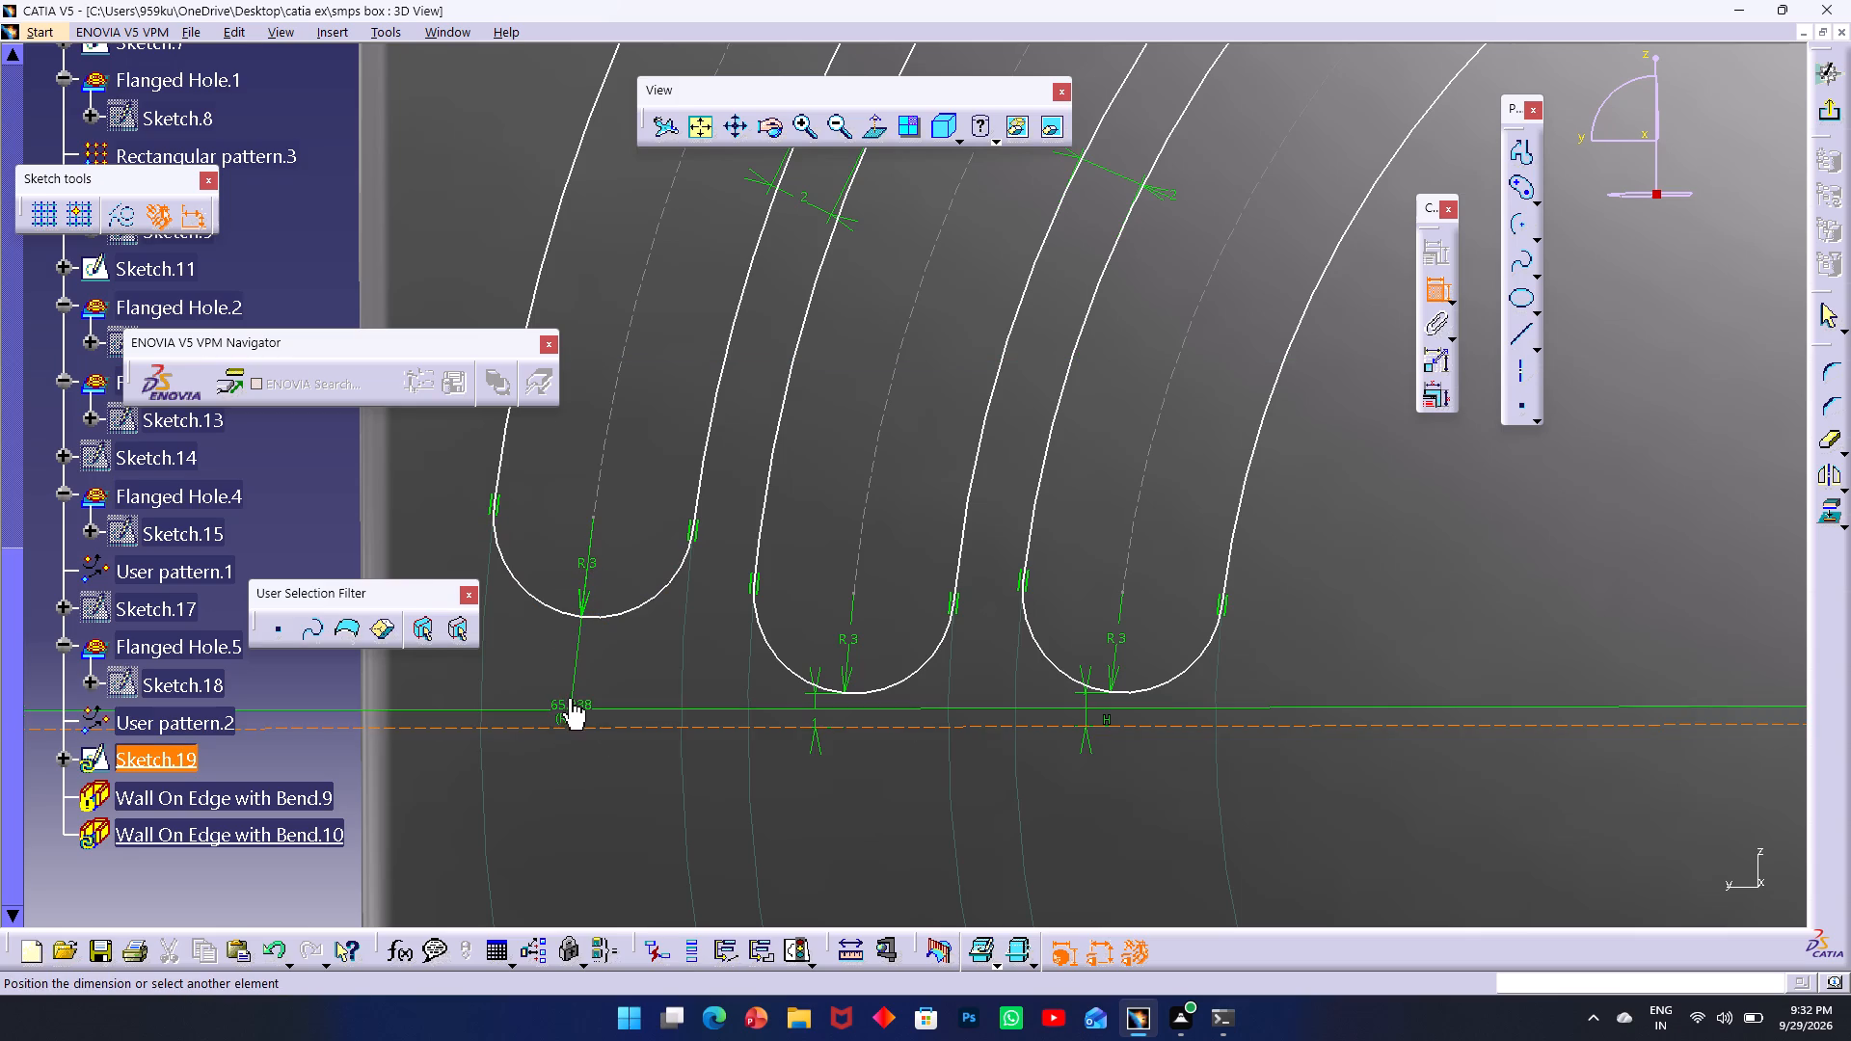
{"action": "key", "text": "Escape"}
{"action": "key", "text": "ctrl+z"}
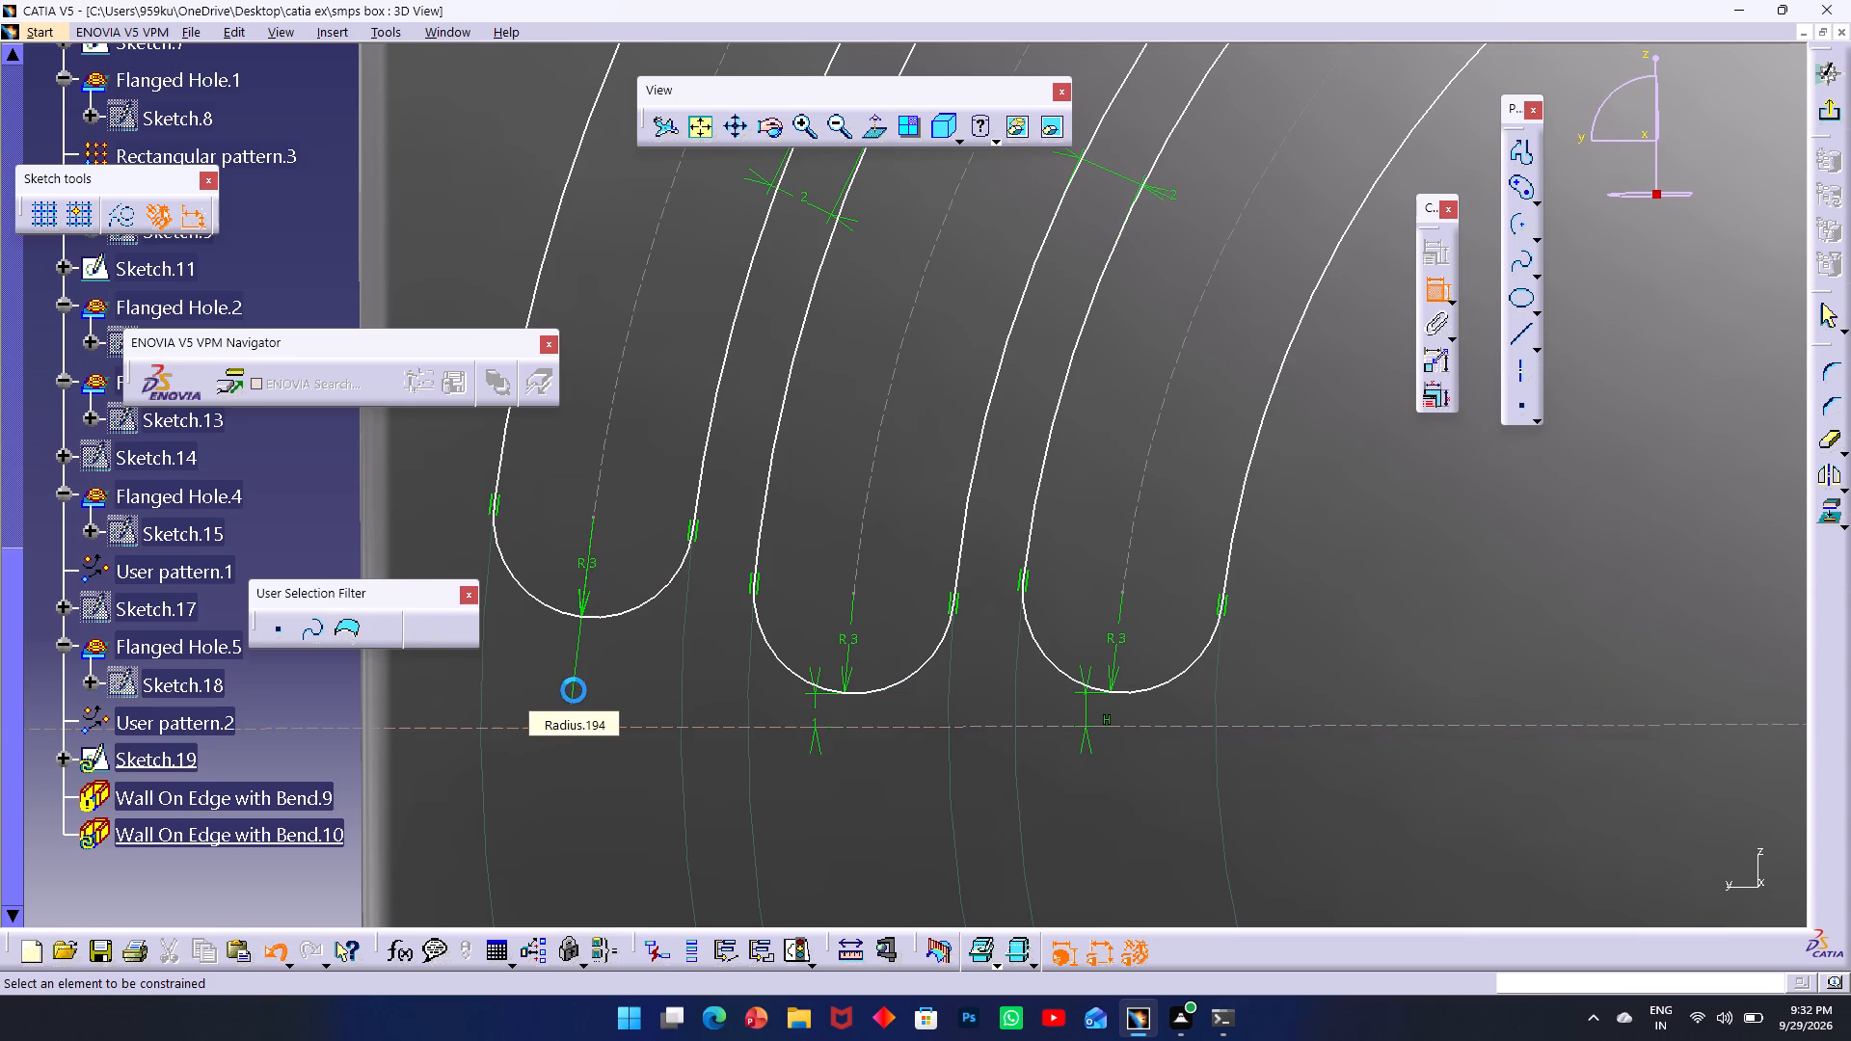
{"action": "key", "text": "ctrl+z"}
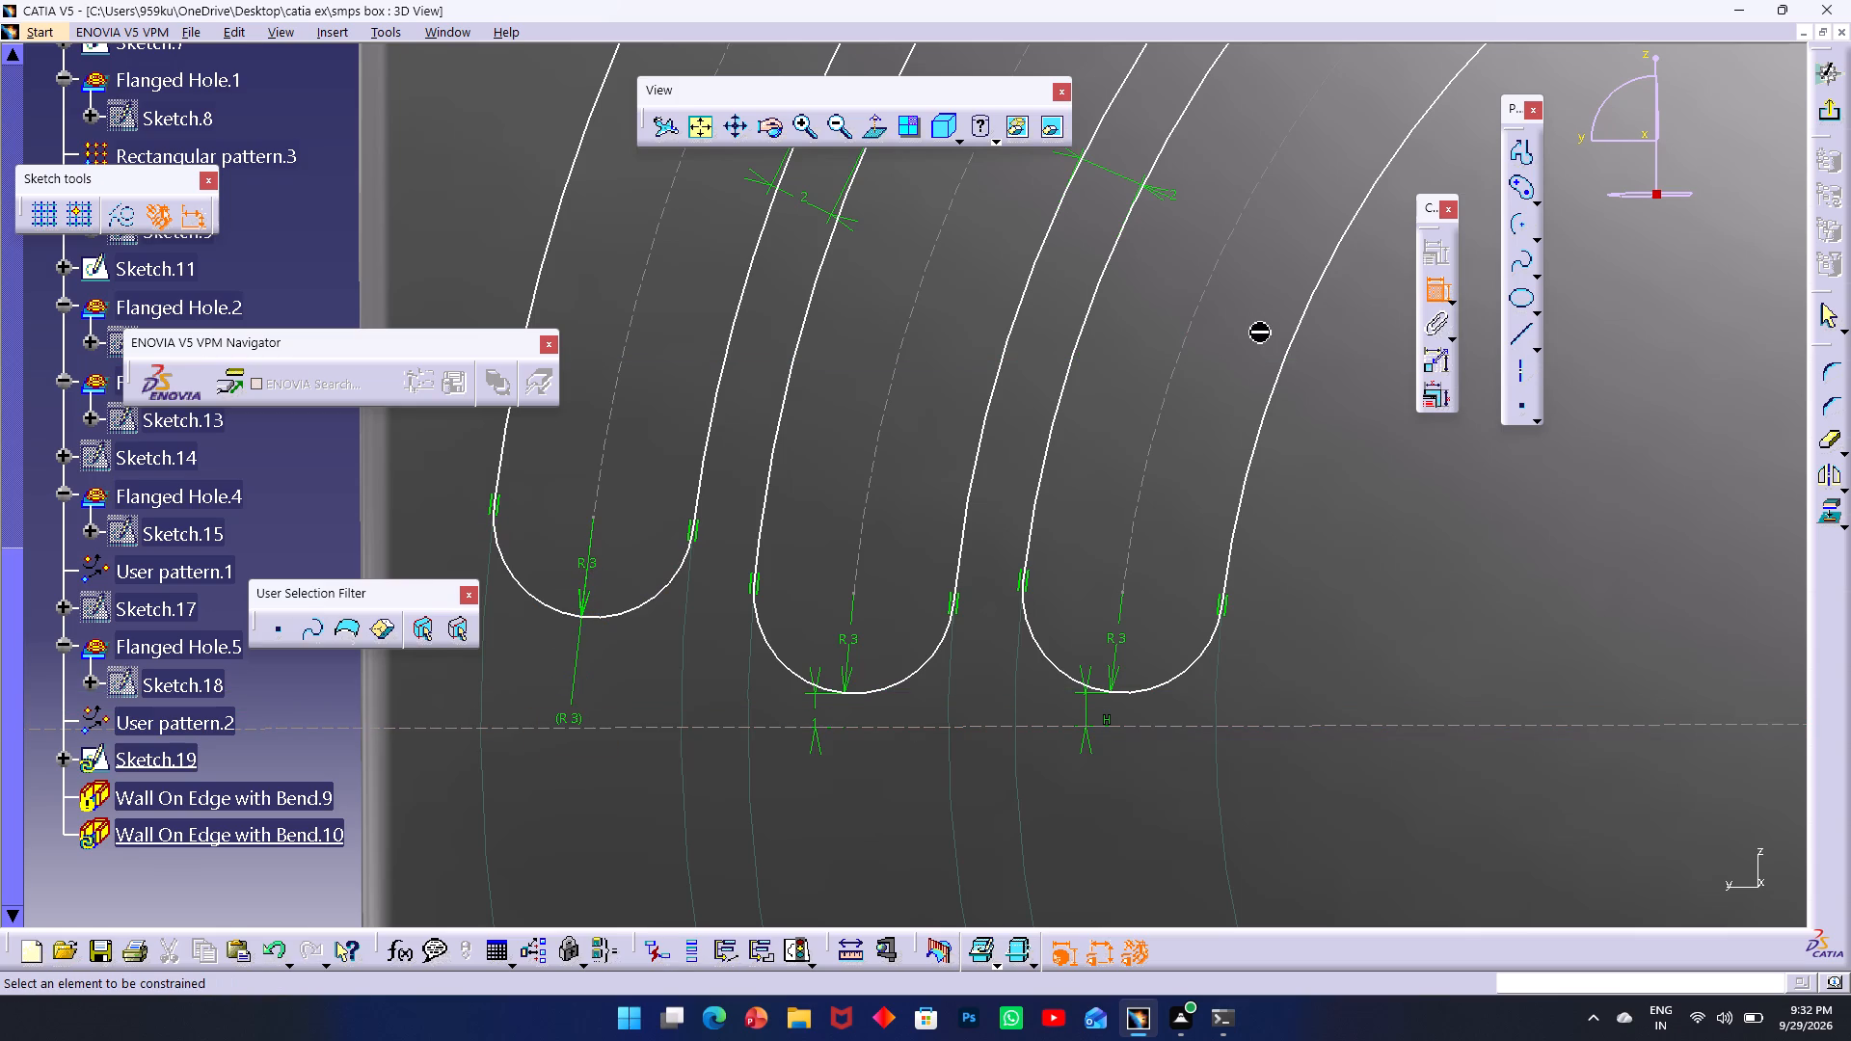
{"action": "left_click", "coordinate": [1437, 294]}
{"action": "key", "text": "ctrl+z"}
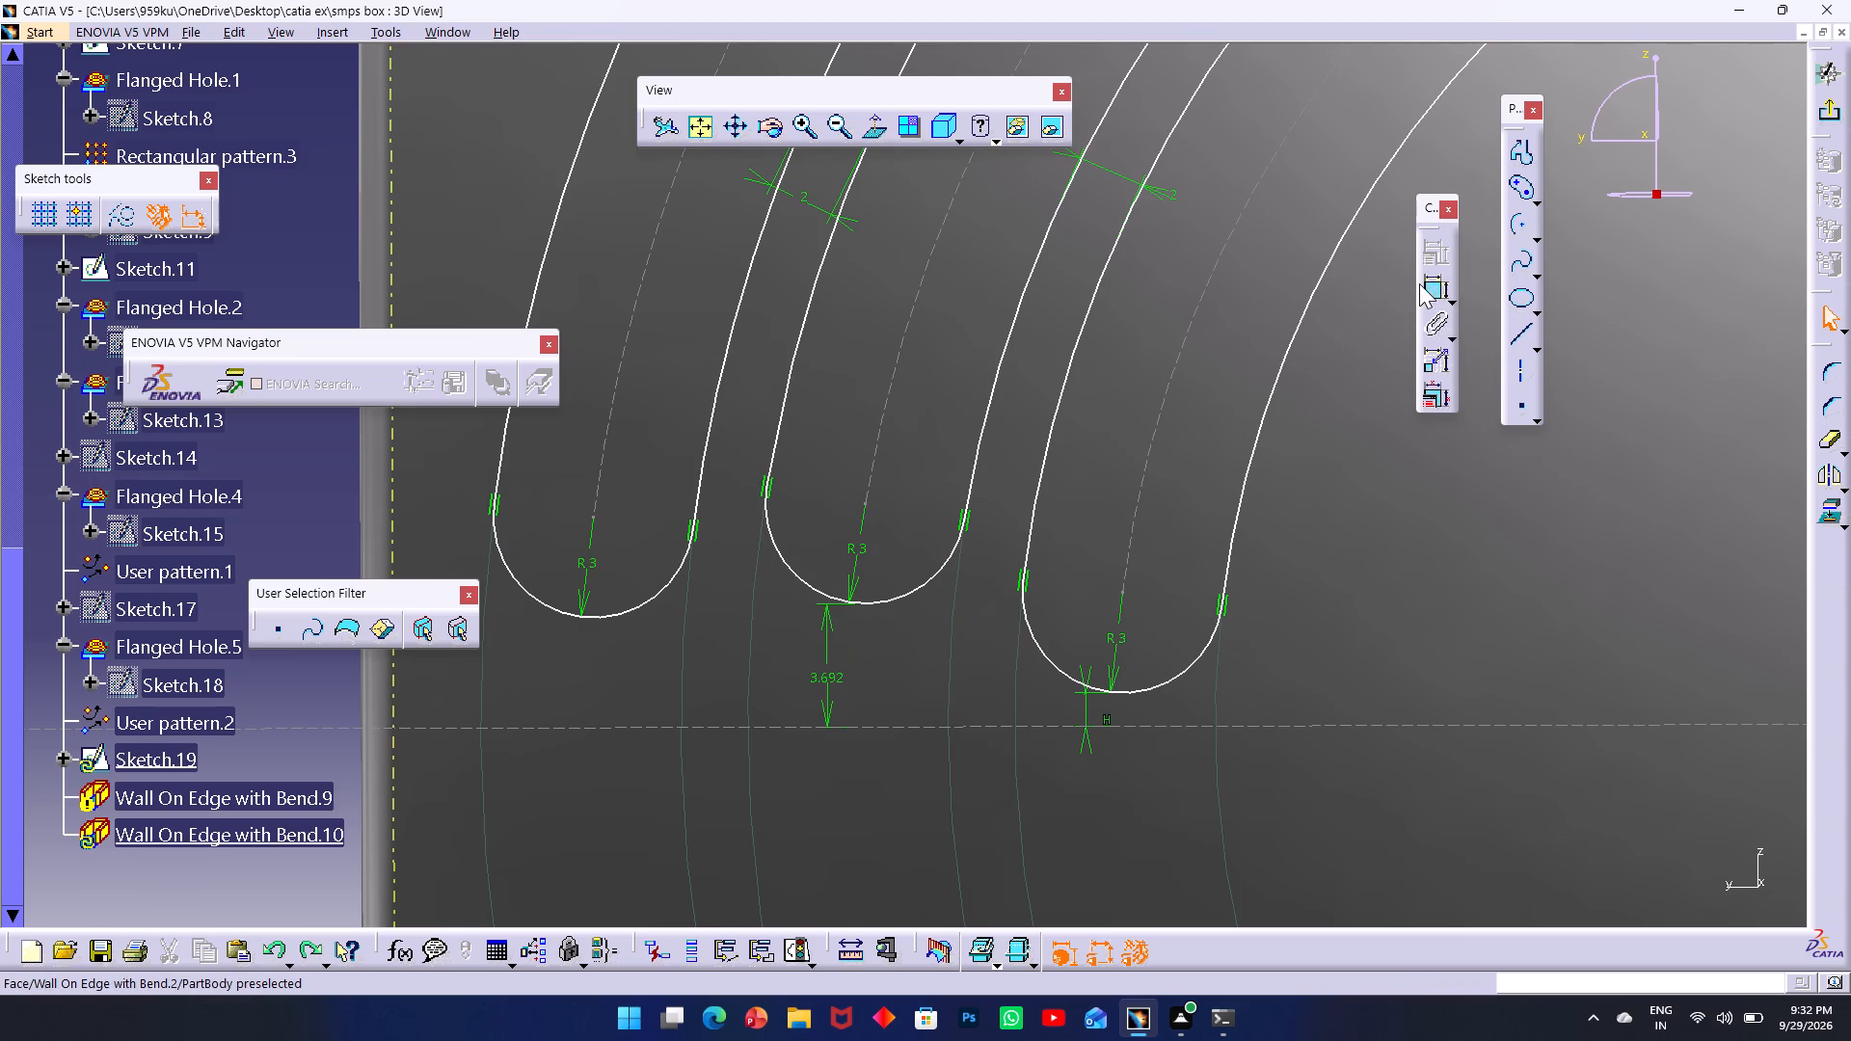
Constrain the outermost slot's lower end arc to a distance of 1 mm from the horizontal dashed reference line.
{"action": "left_click", "coordinate": [1429, 282]}
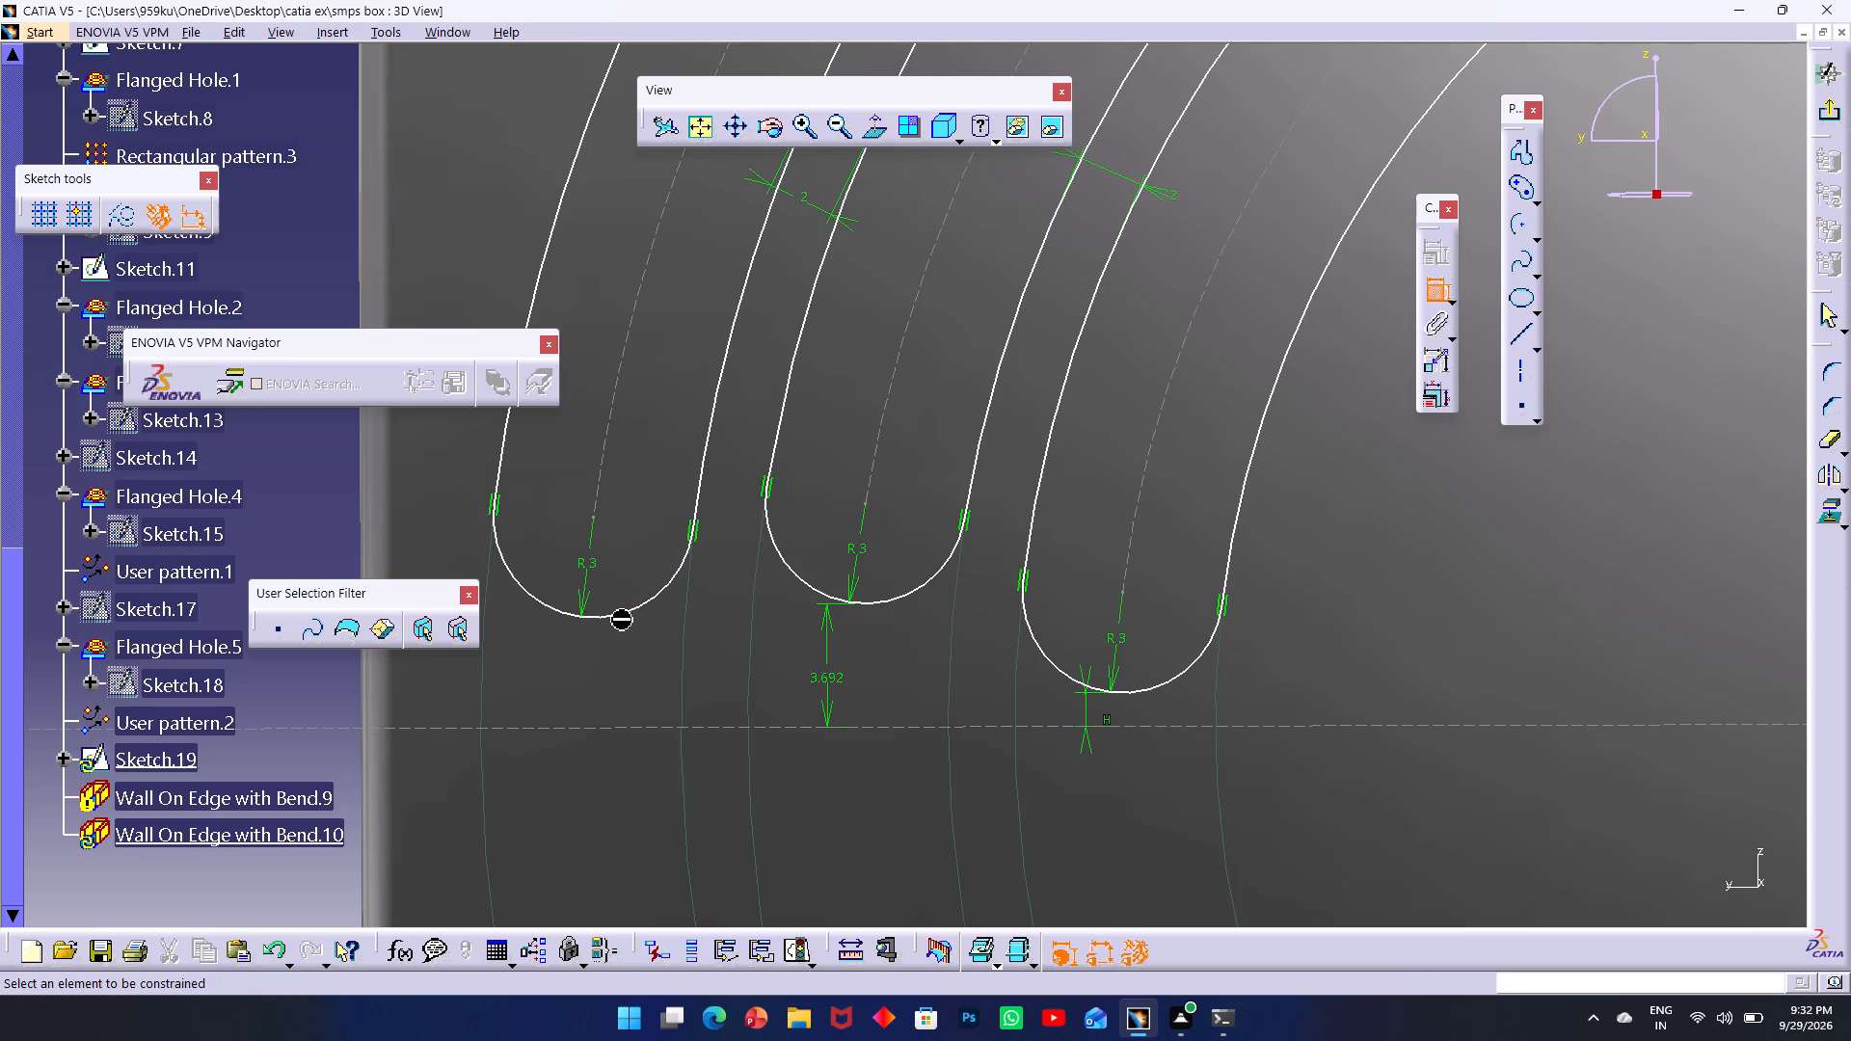
{"action": "left_click", "coordinate": [614, 613]}
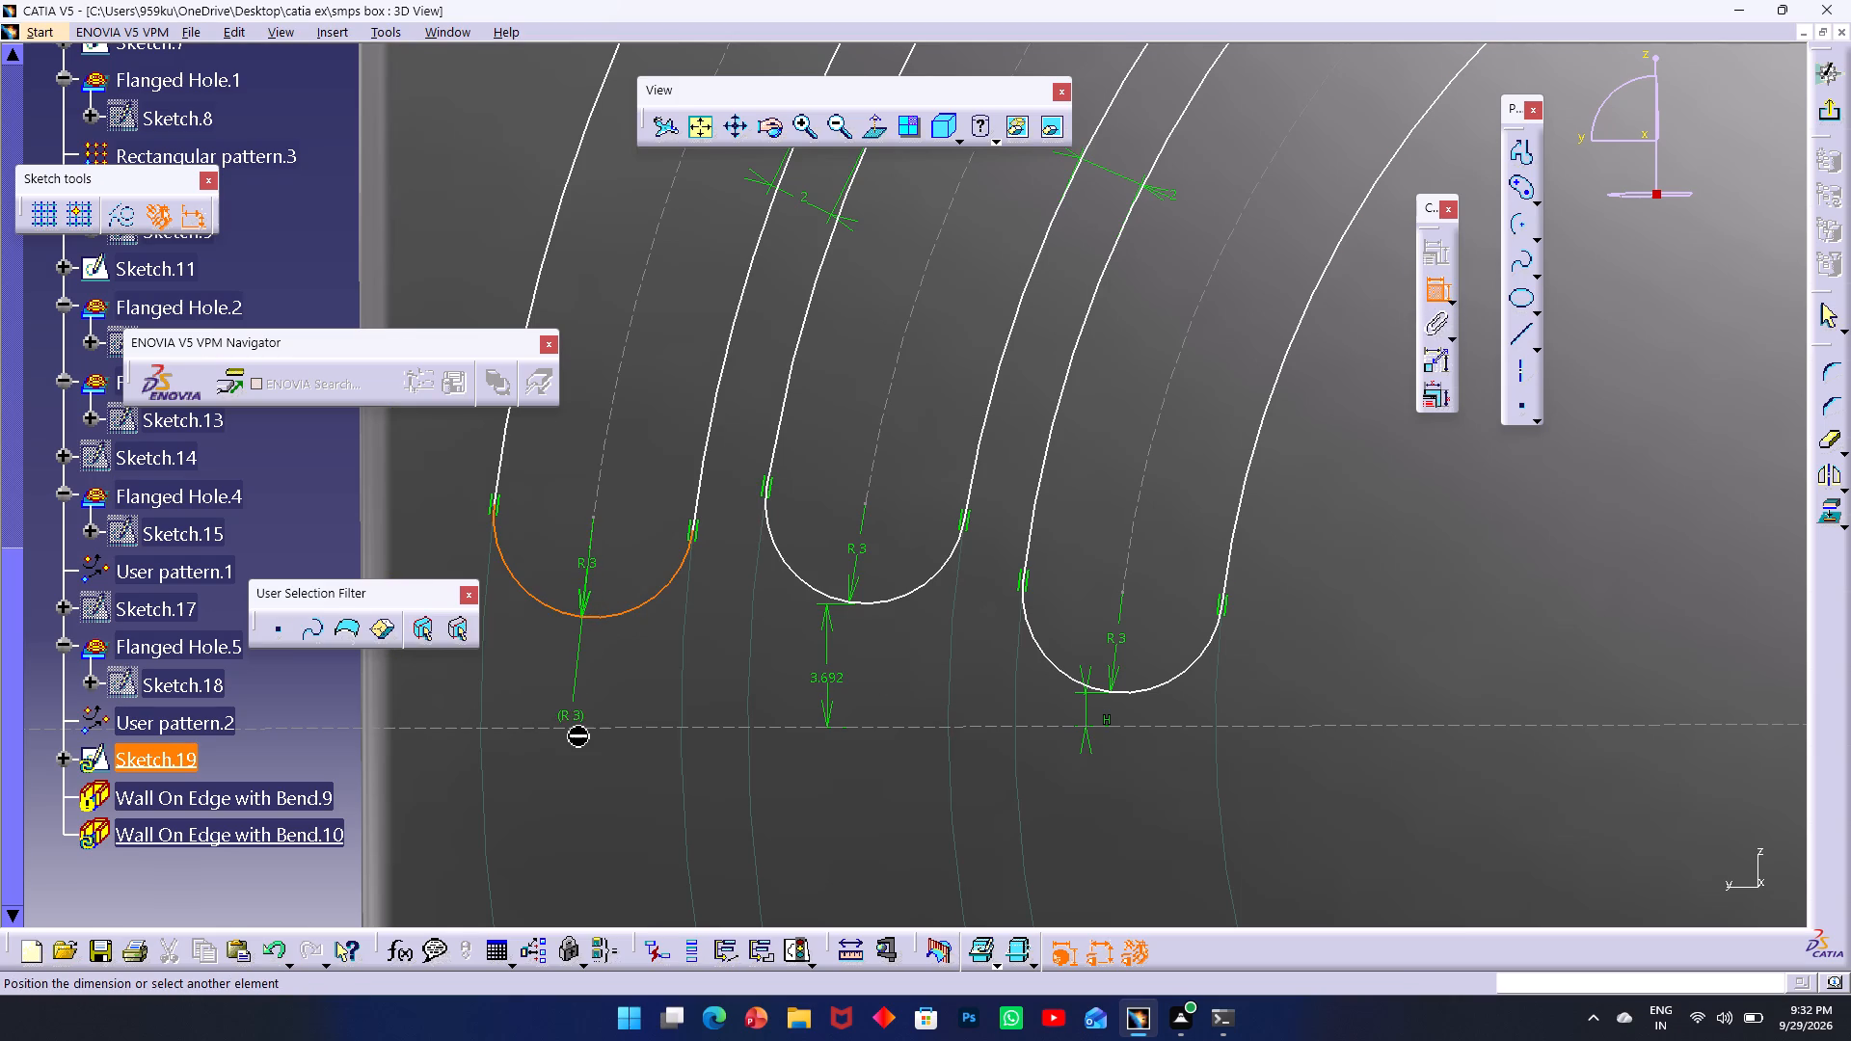
{"action": "left_click", "coordinate": [584, 732]}
{"action": "double_click", "coordinate": [563, 702]}
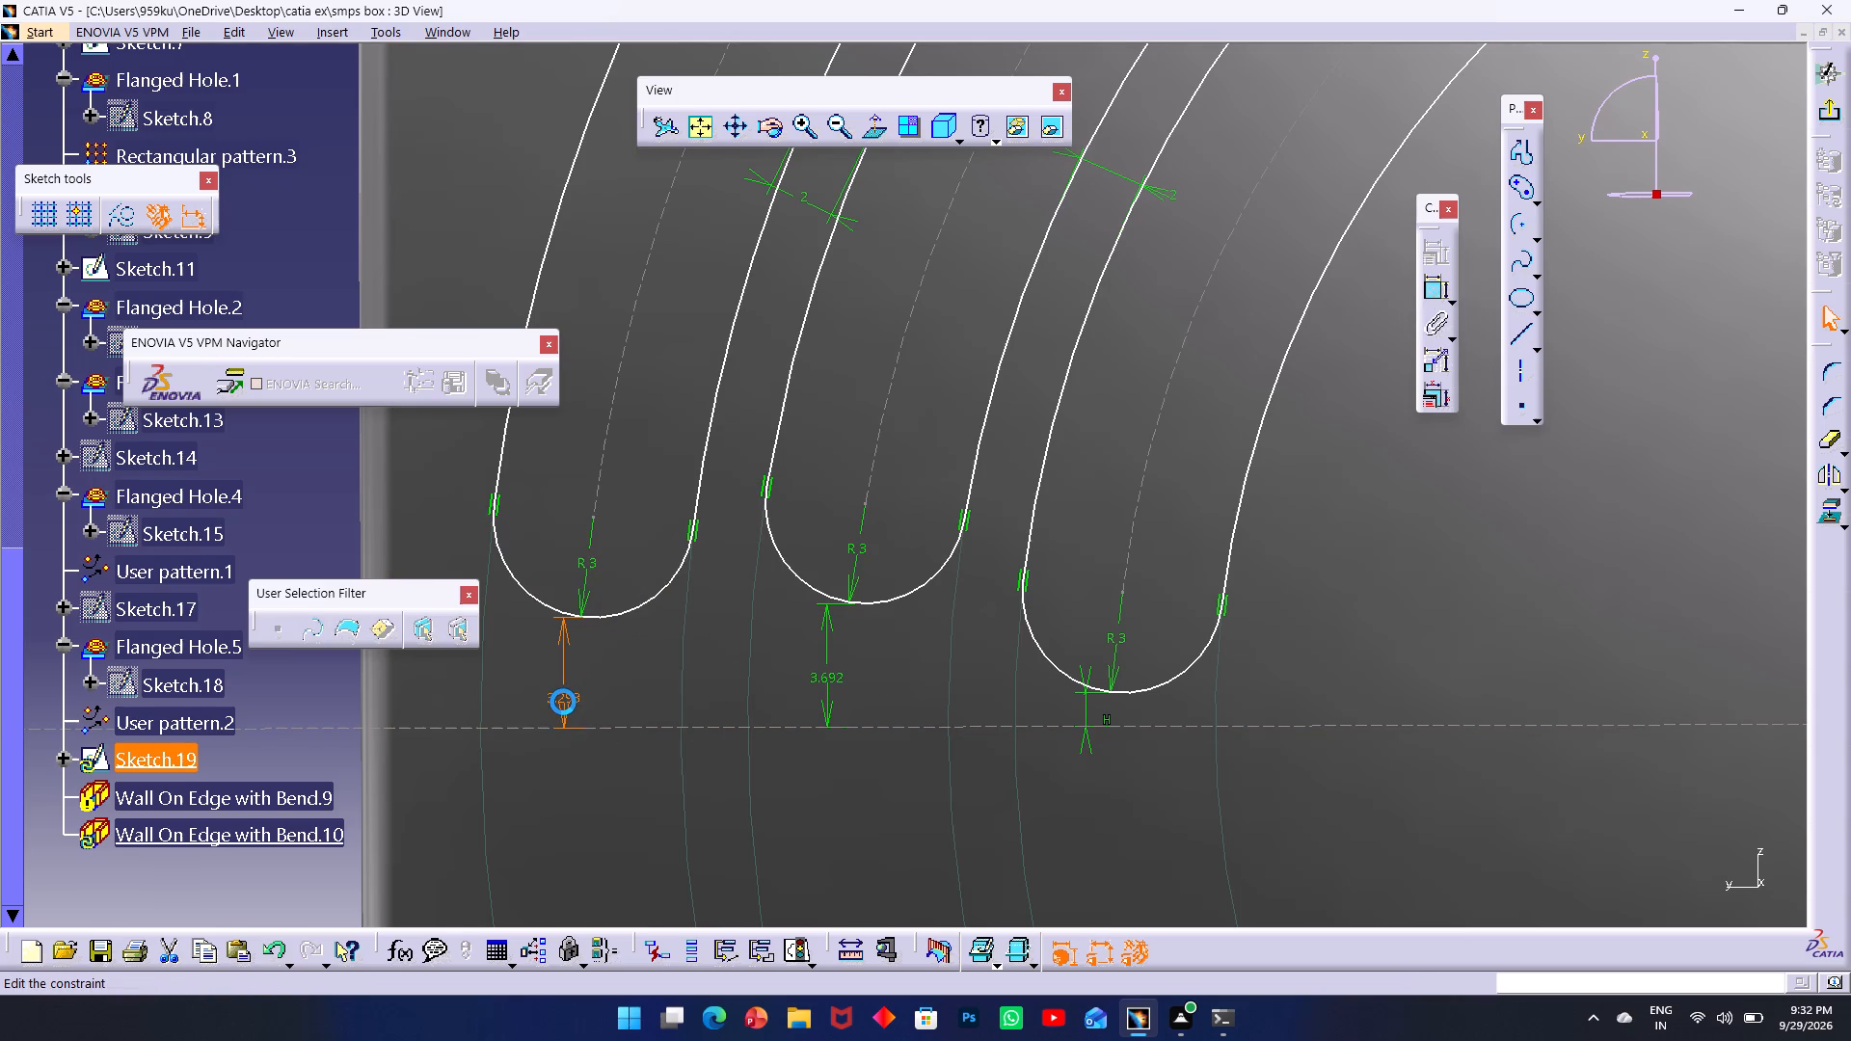
{"action": "key", "text": "1"}
{"action": "key", "text": "Return"}
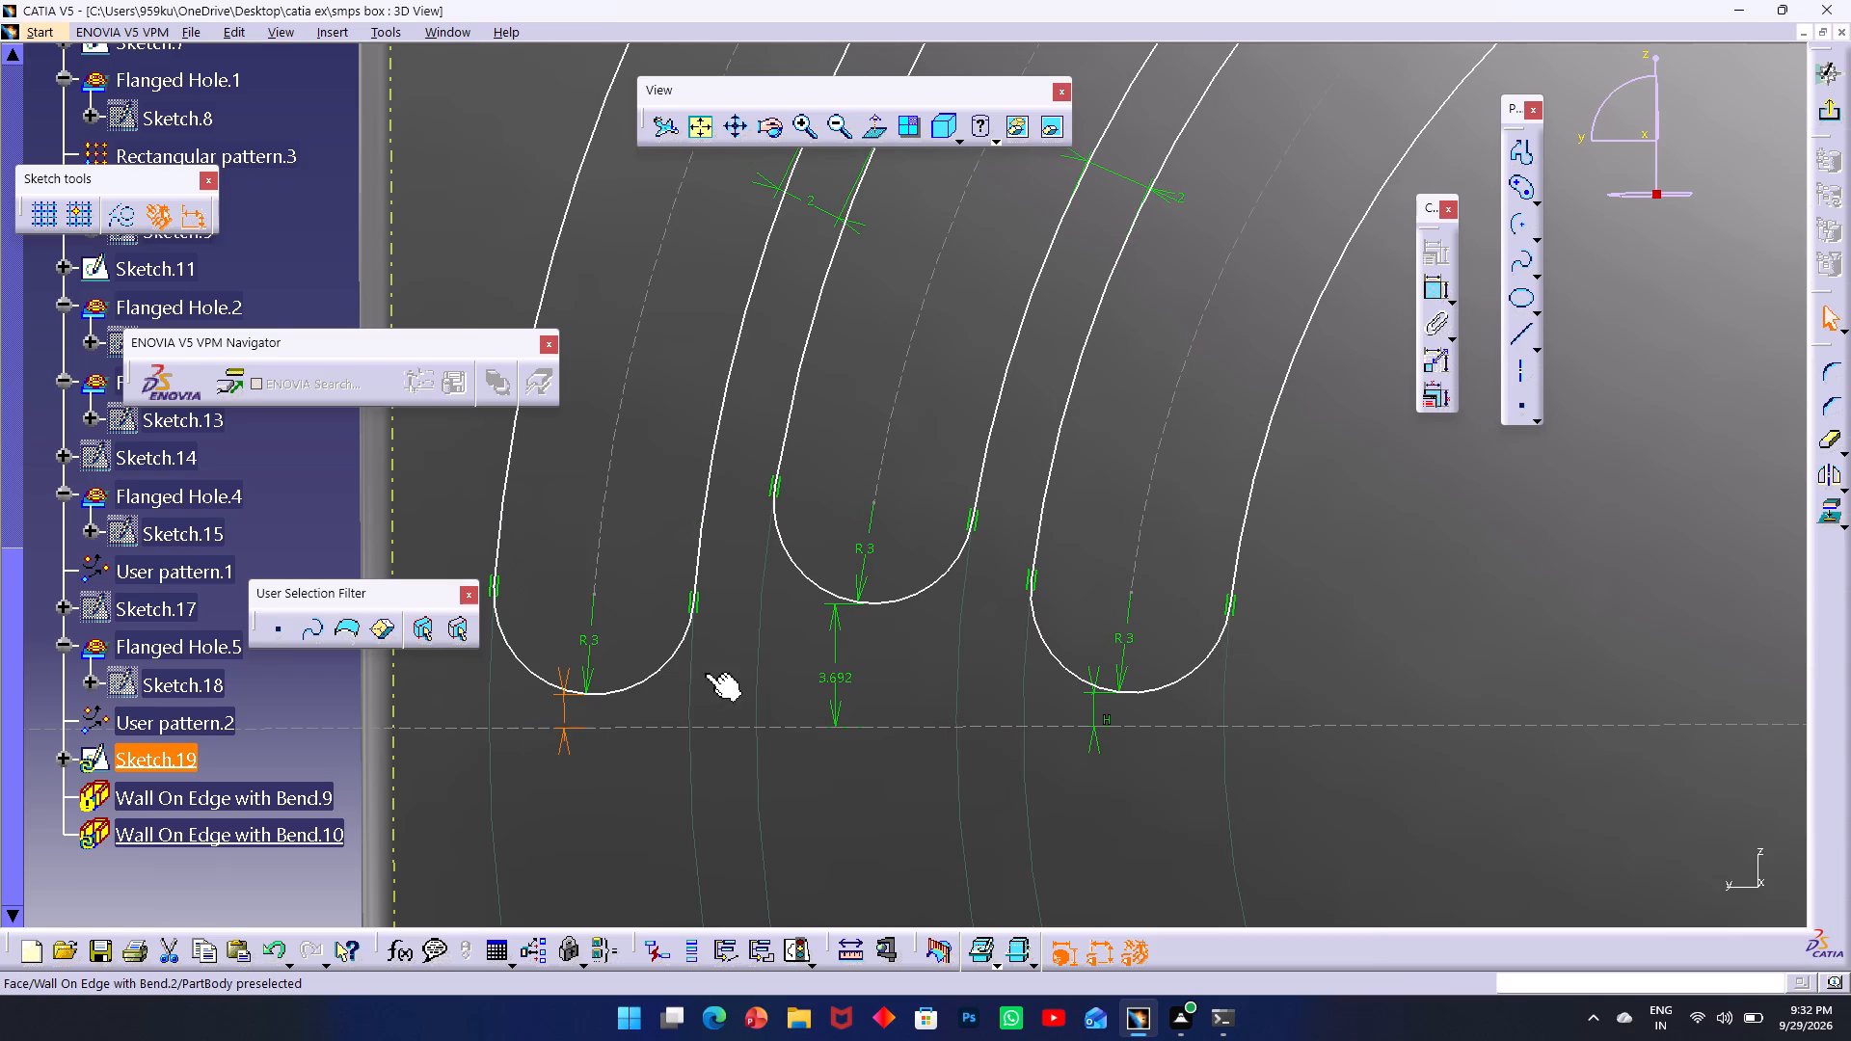
Set the middle slot's lower-end distance from the horizontal dashed reference line to 1 mm.
{"action": "double_click", "coordinate": [823, 681]}
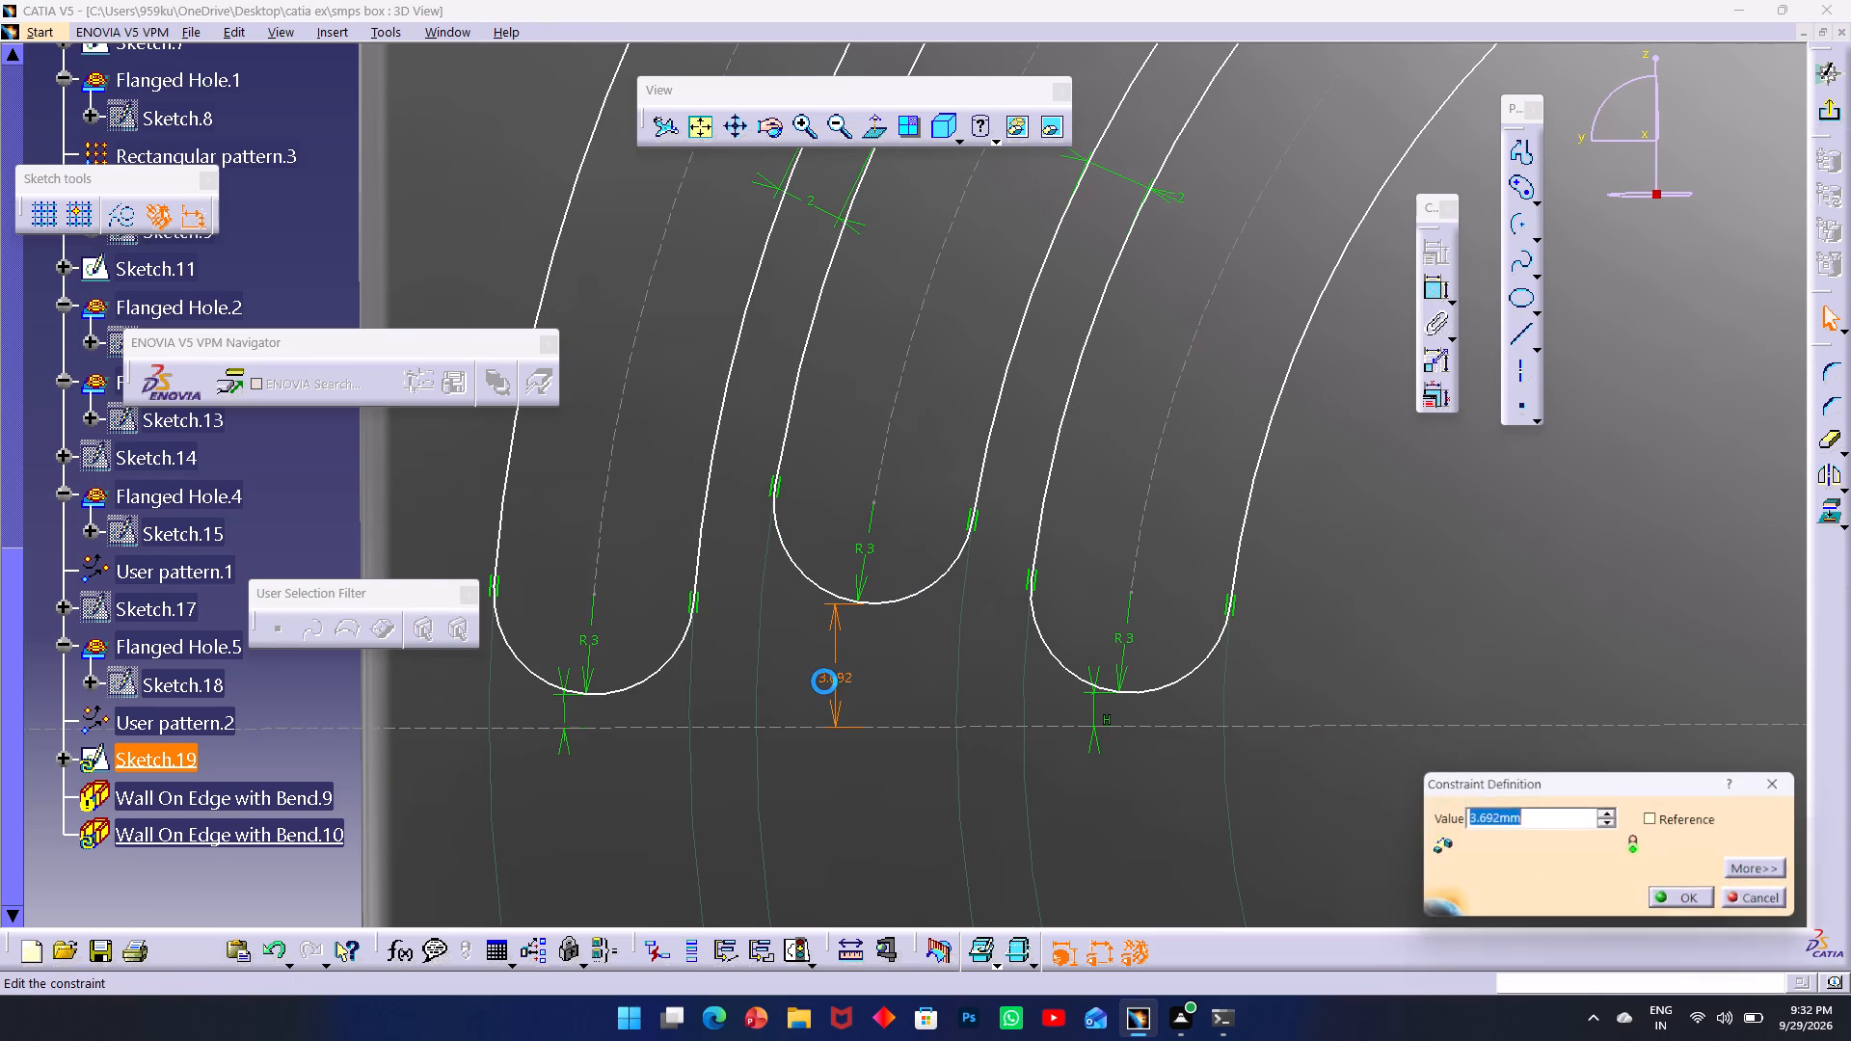
{"action": "key", "text": "1"}
{"action": "key", "text": "Return"}
Constrain the outermost slot's lower end arc to a distance of 14 mm from the plate's nearby vertical edge.
{"action": "middle_click_drag", "start_coordinate": [1055, 567], "coordinate": [1009, 614]}
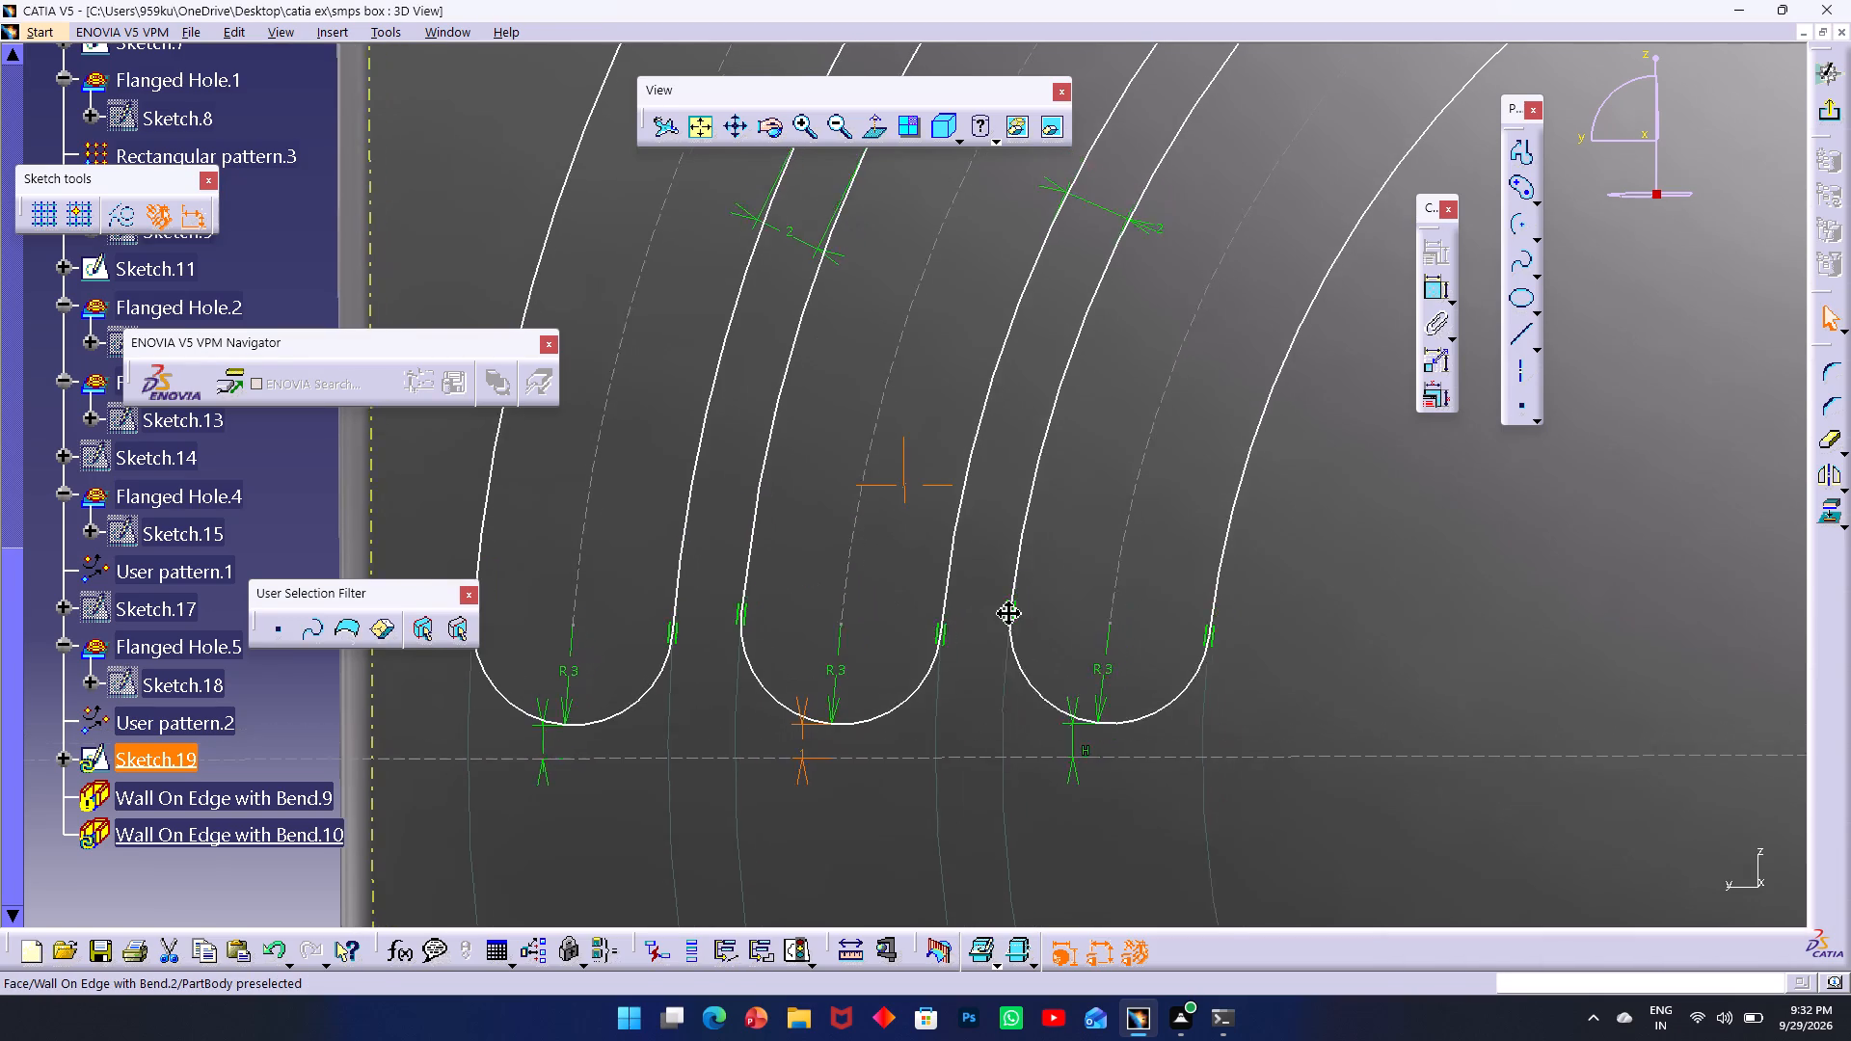
{"action": "middle_click_drag", "start_coordinate": [1009, 614], "coordinate": [873, 697]}
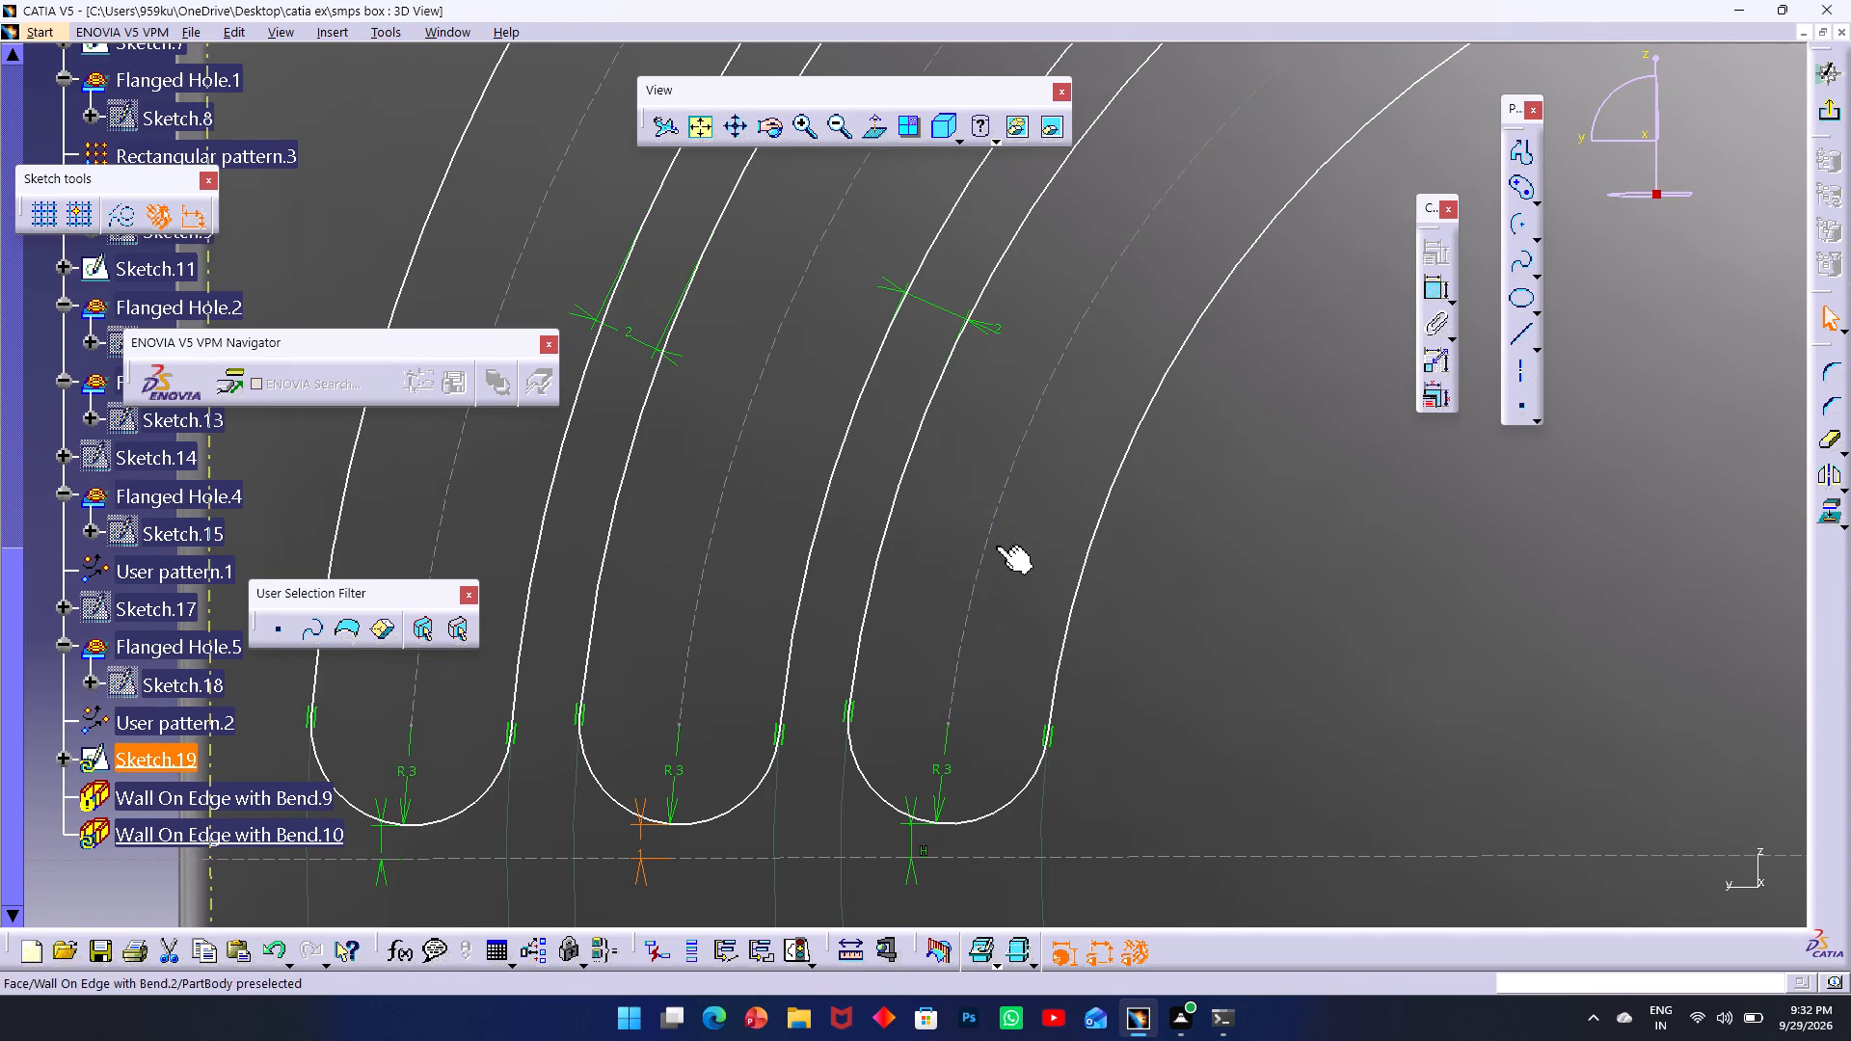
{"action": "middle_click_drag", "start_coordinate": [987, 542], "coordinate": [1645, 440]}
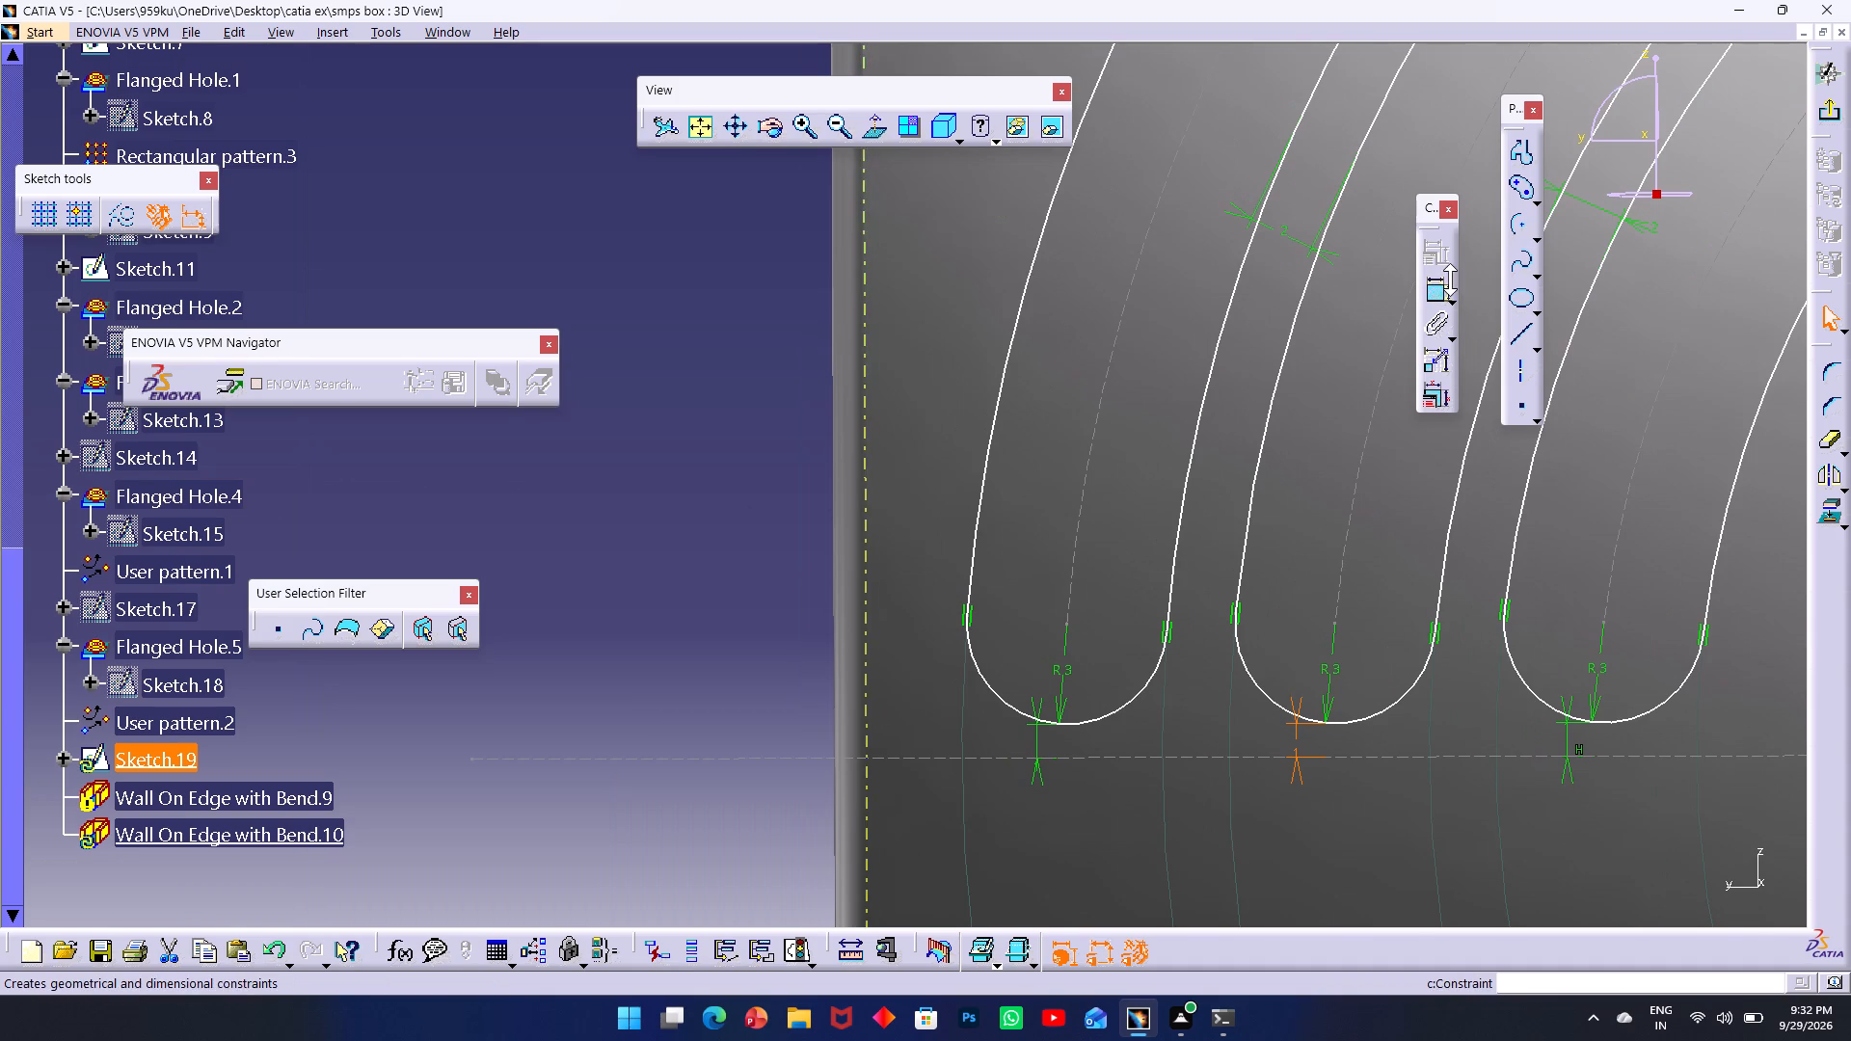
{"action": "double_click", "coordinate": [1440, 289]}
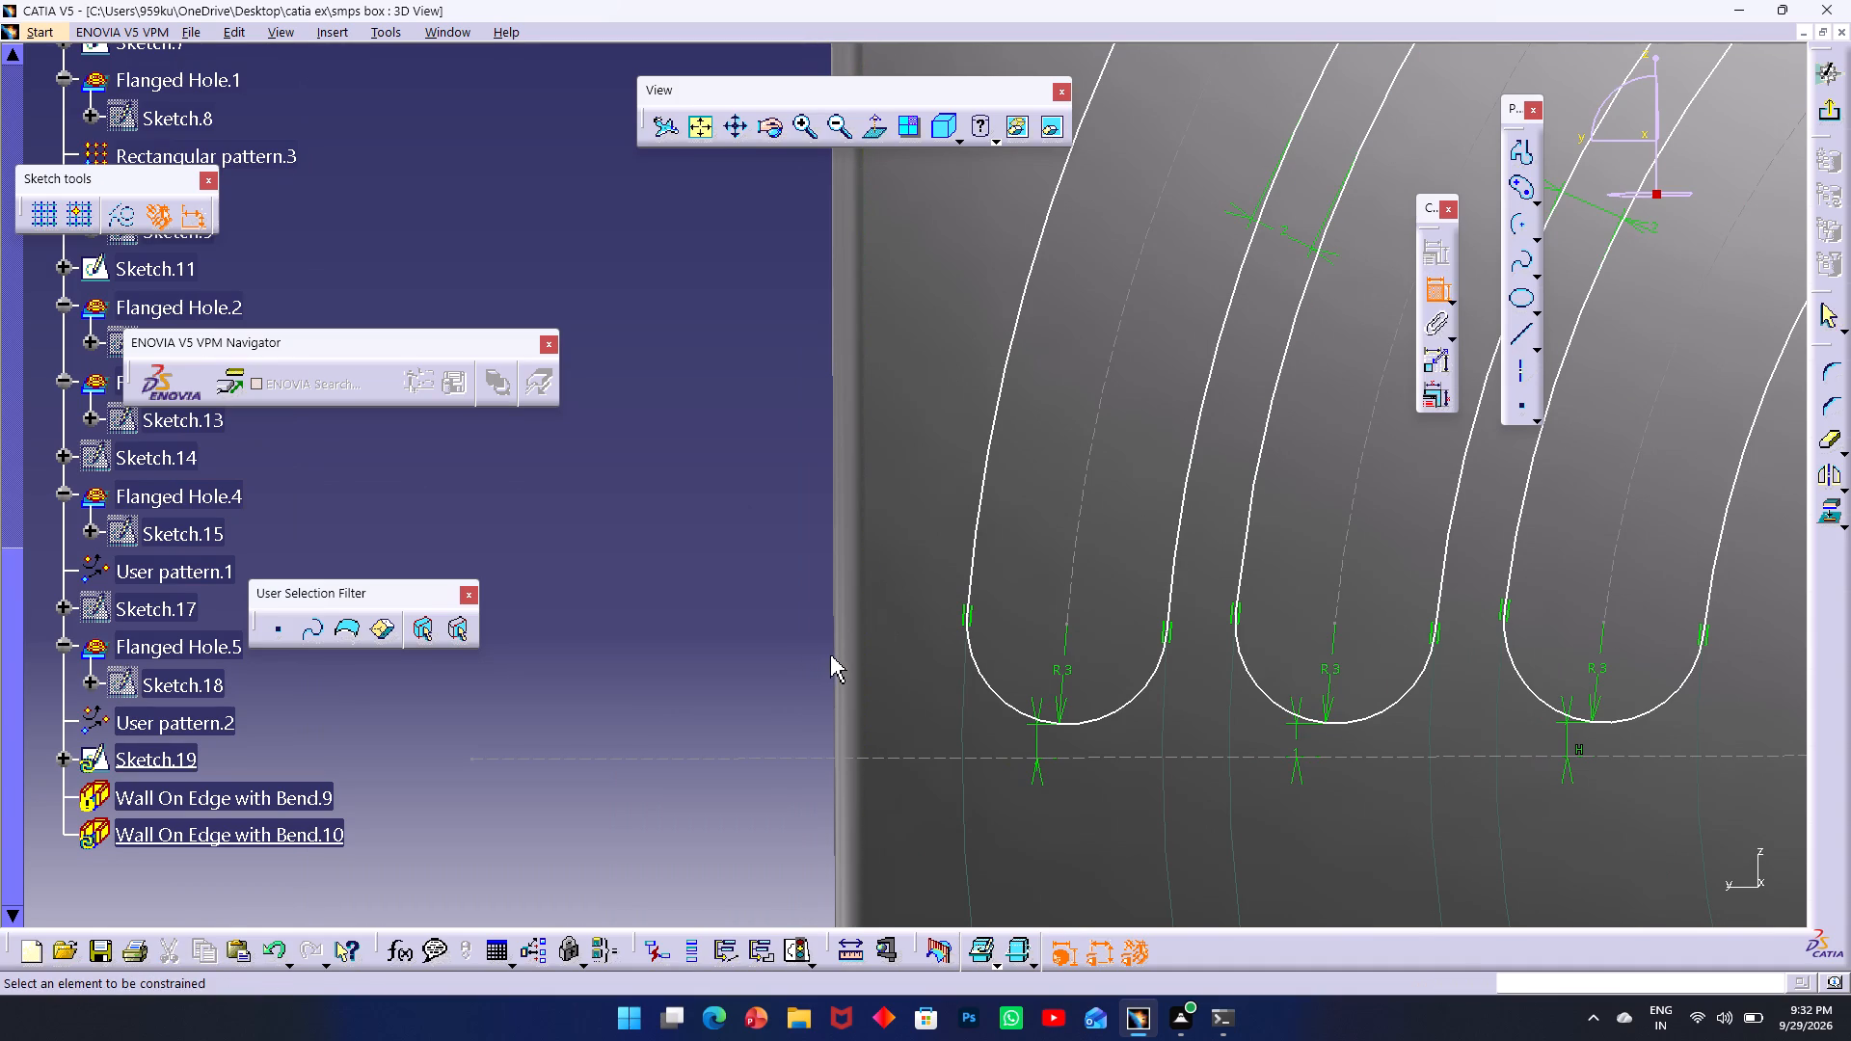
{"action": "left_click", "coordinate": [832, 660]}
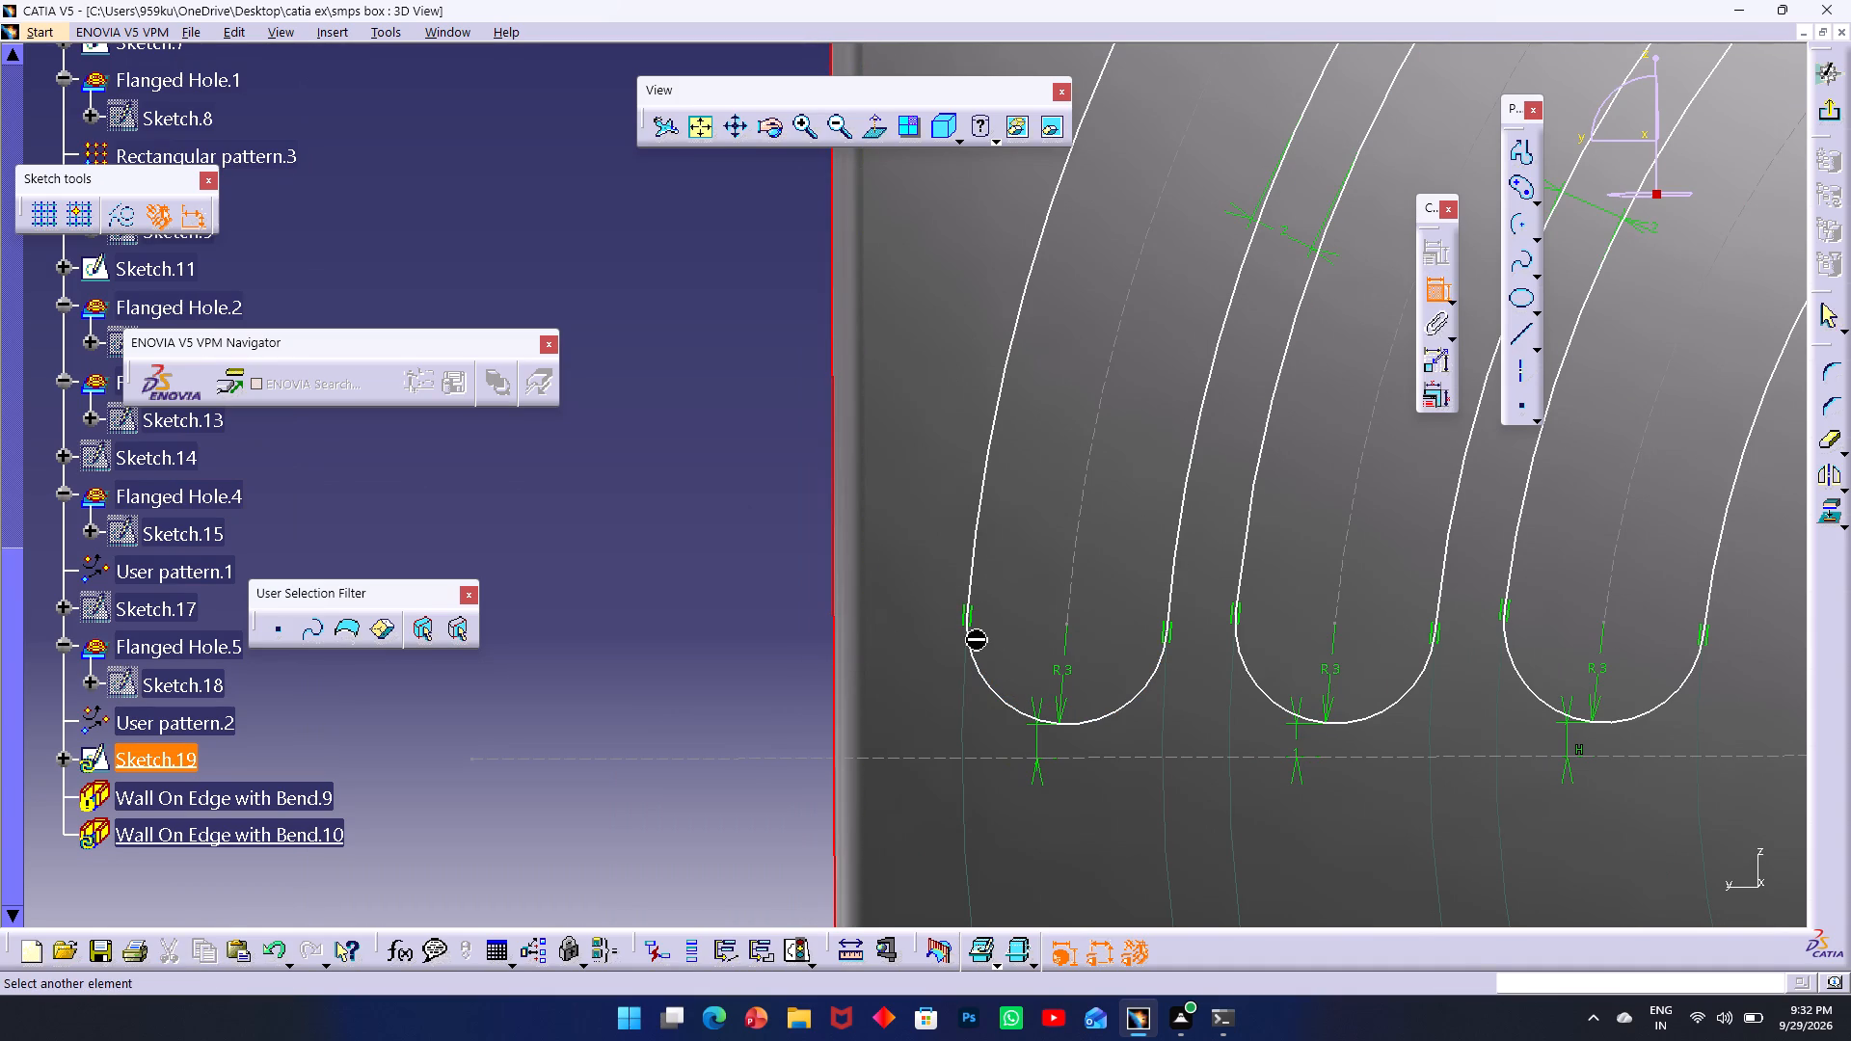
{"action": "left_click", "coordinate": [978, 665]}
{"action": "left_click", "coordinate": [890, 666]}
{"action": "double_click", "coordinate": [890, 666]}
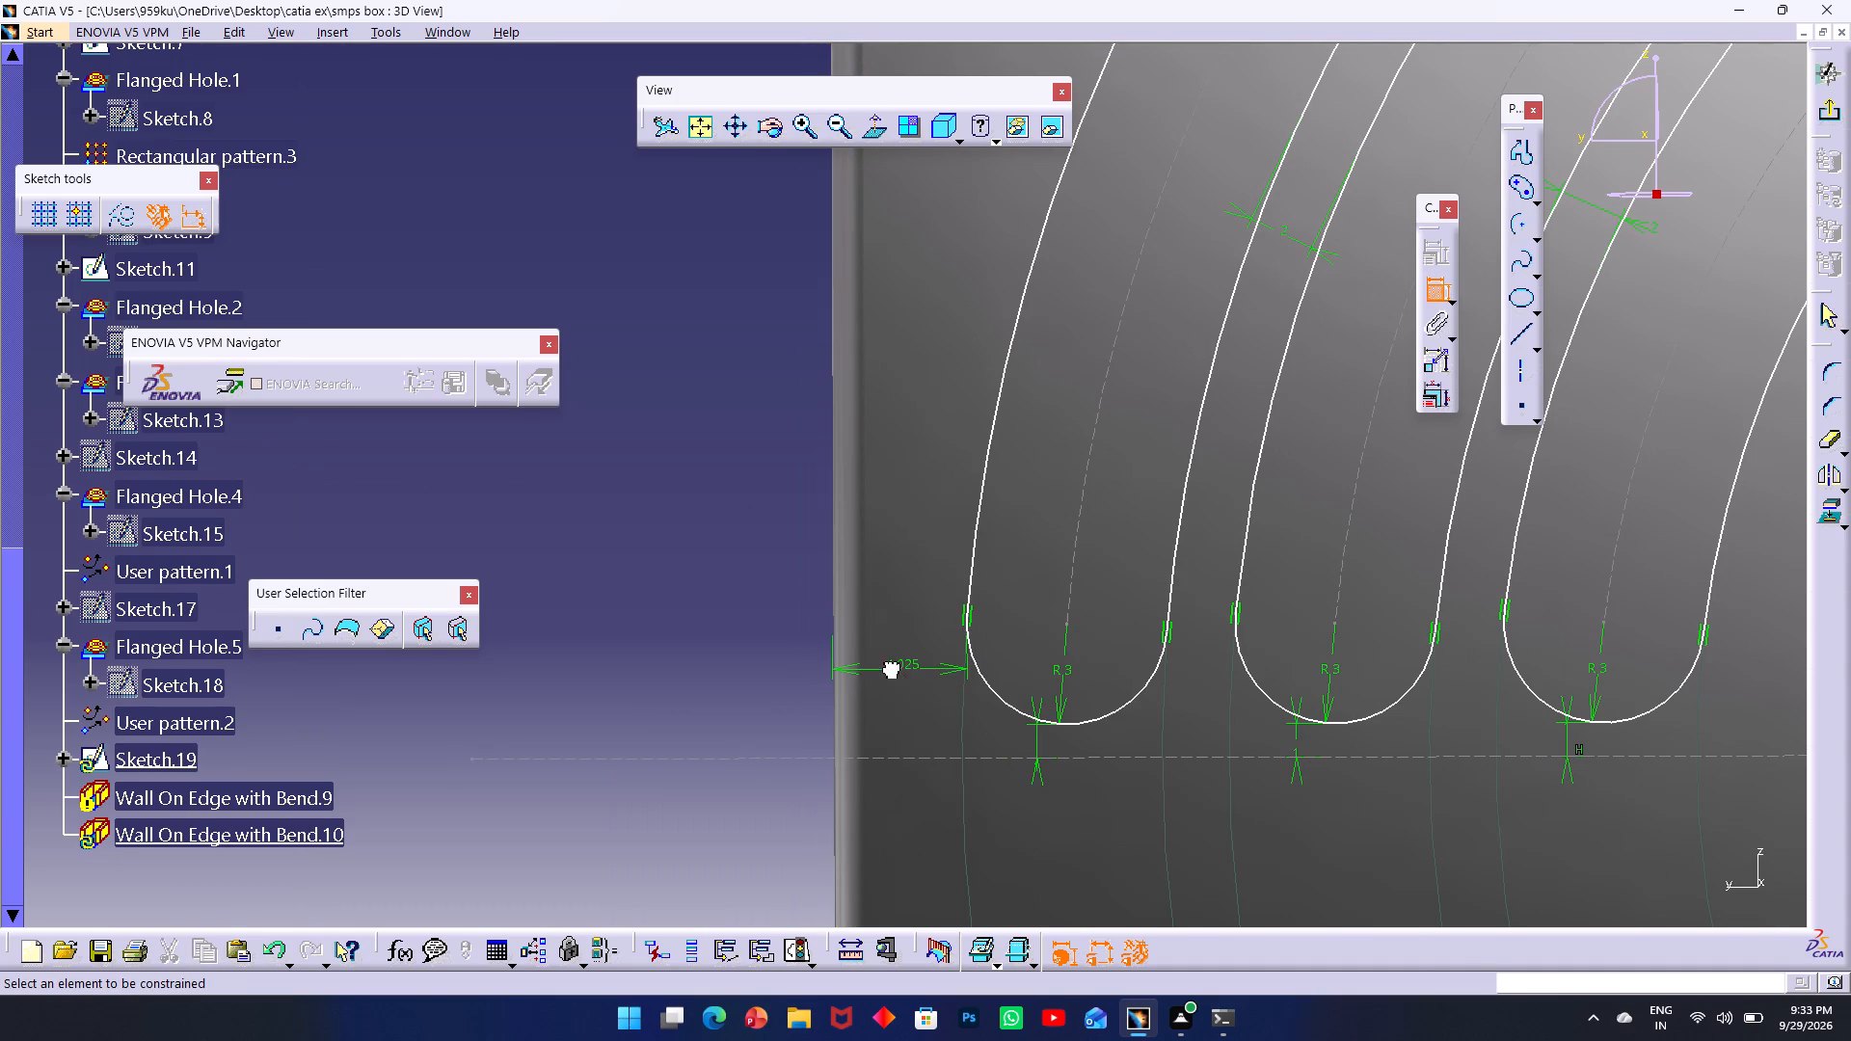
{"action": "type", "text": "15"}
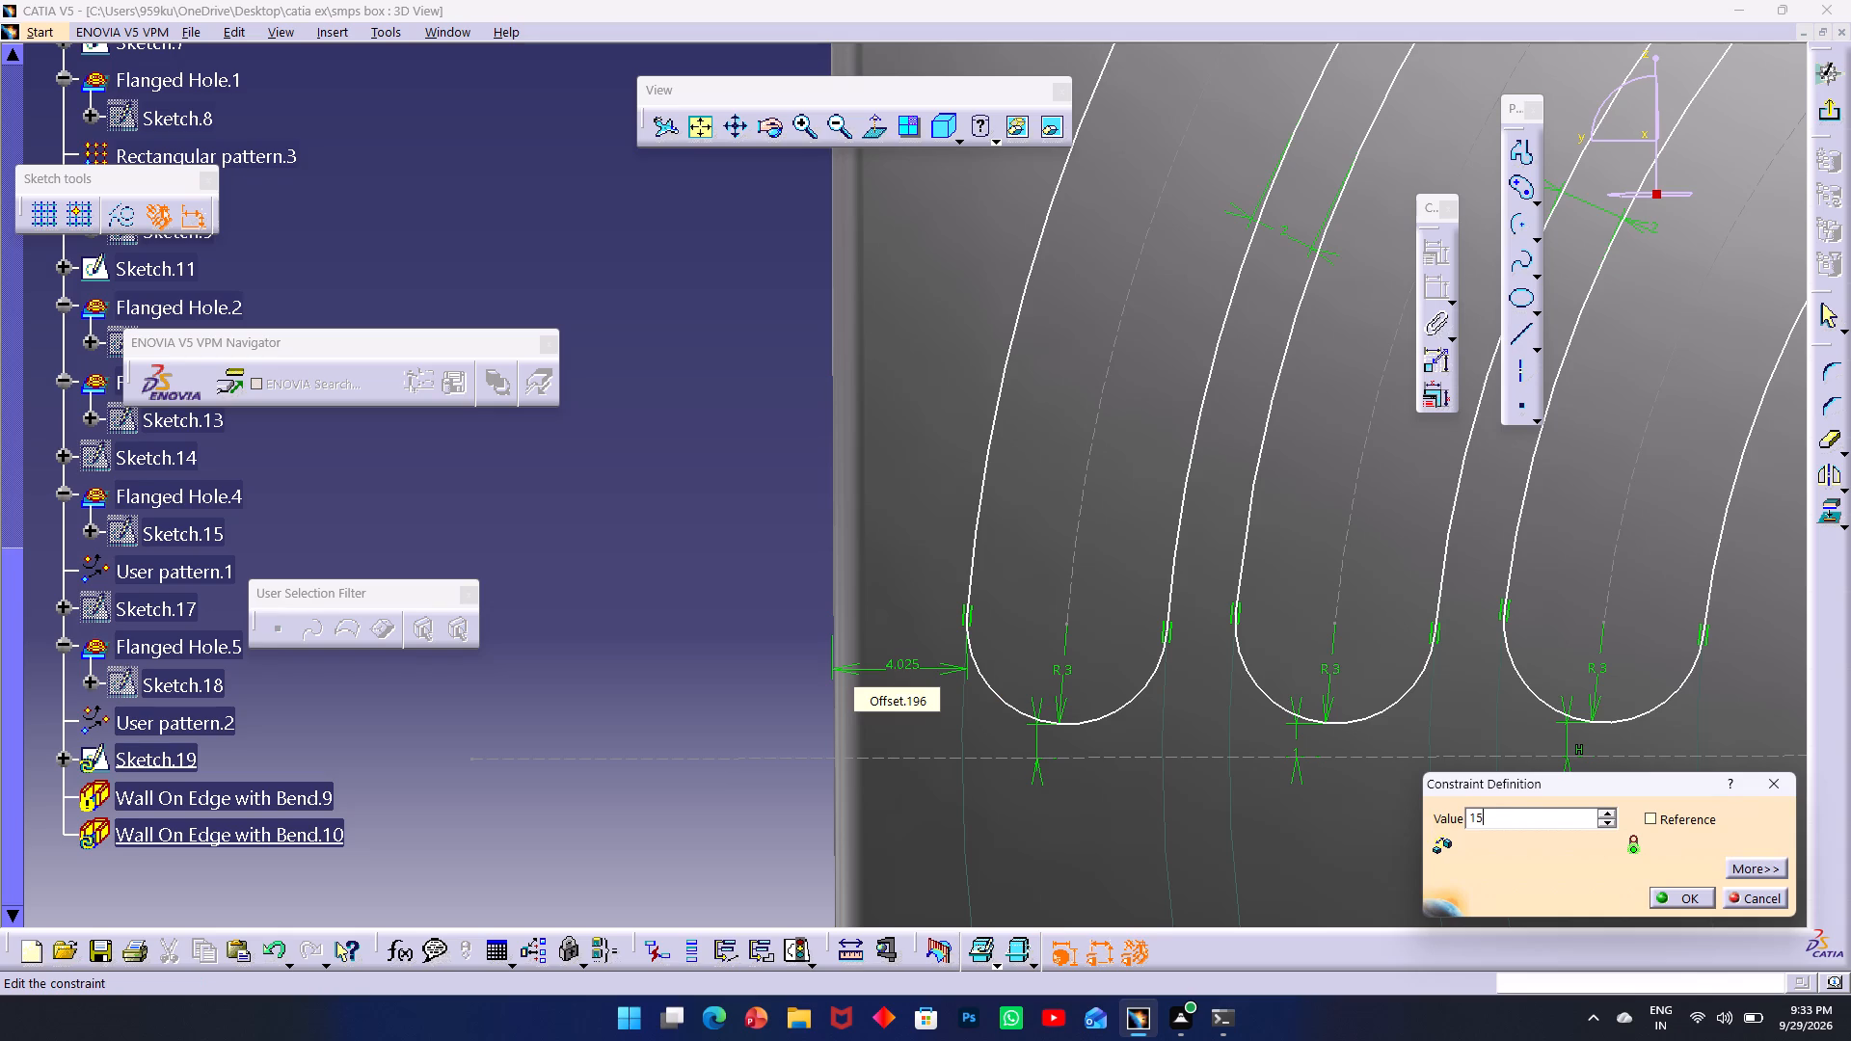
{"action": "key", "text": "BackSpace"}
{"action": "key", "text": "4"}
{"action": "key", "text": "Return"}
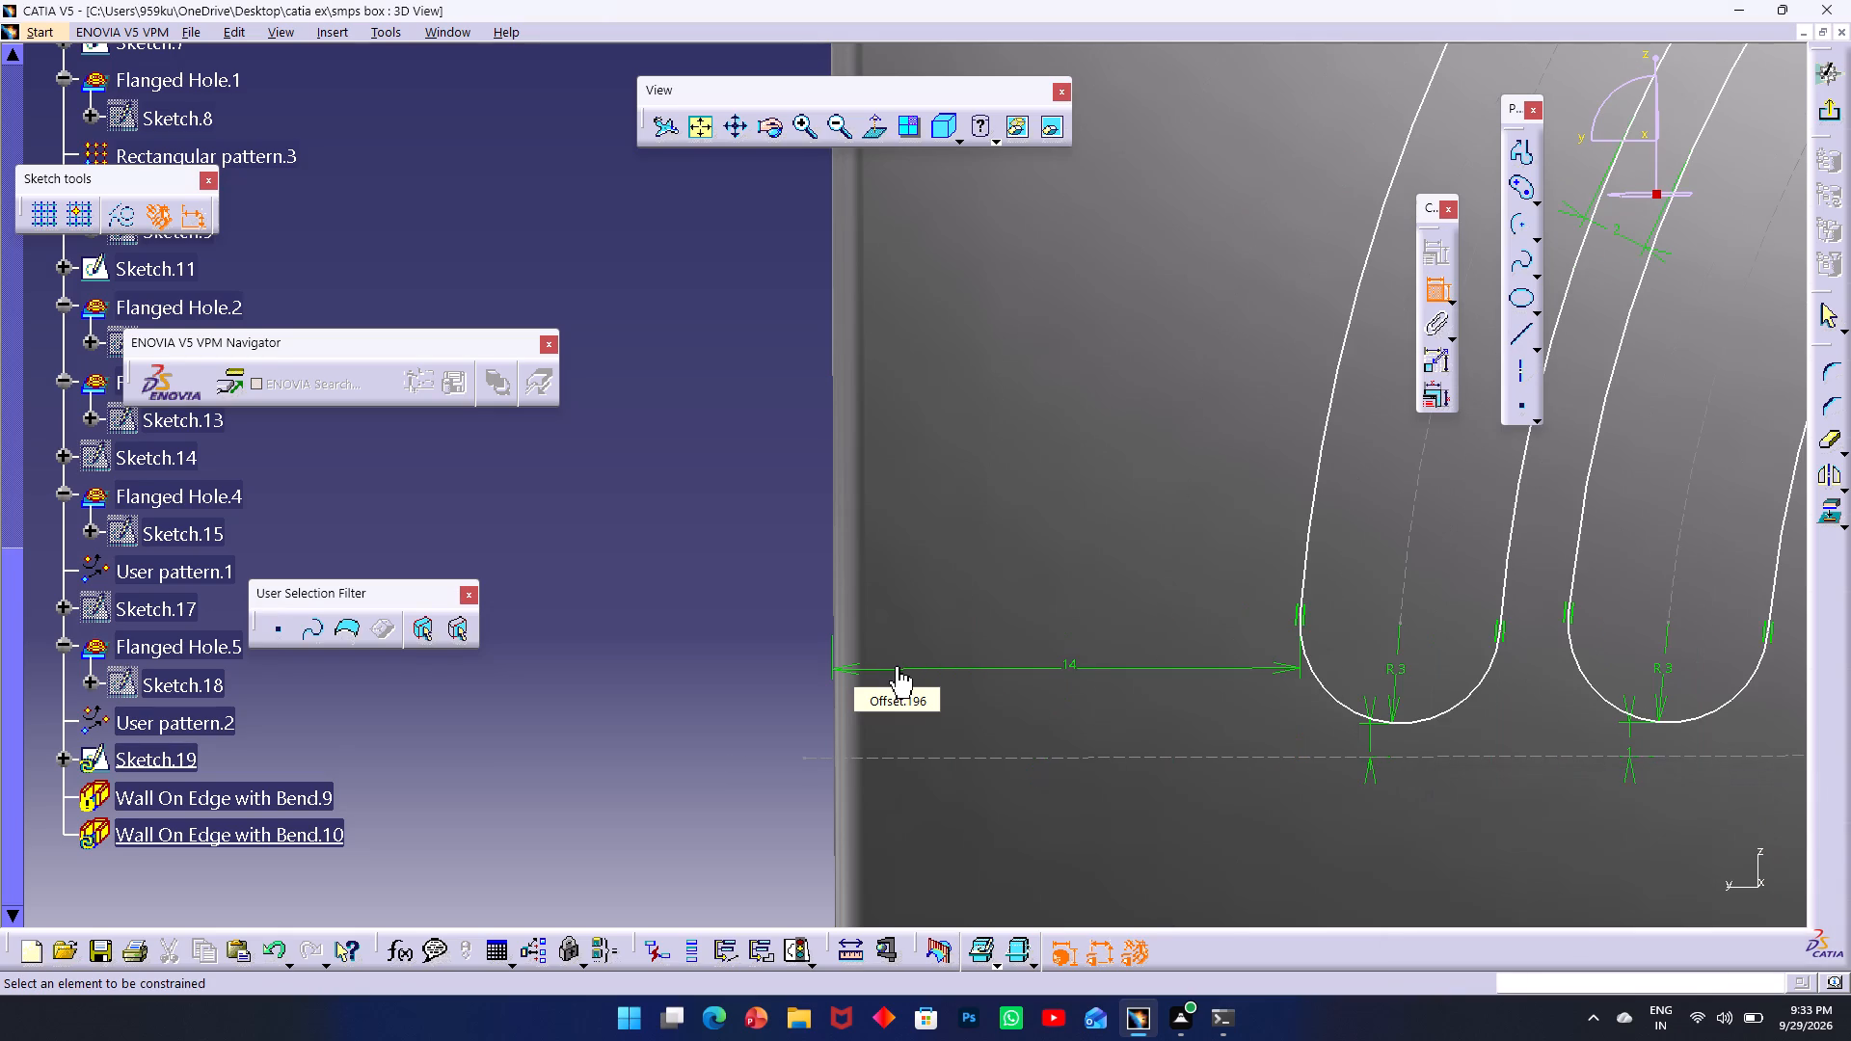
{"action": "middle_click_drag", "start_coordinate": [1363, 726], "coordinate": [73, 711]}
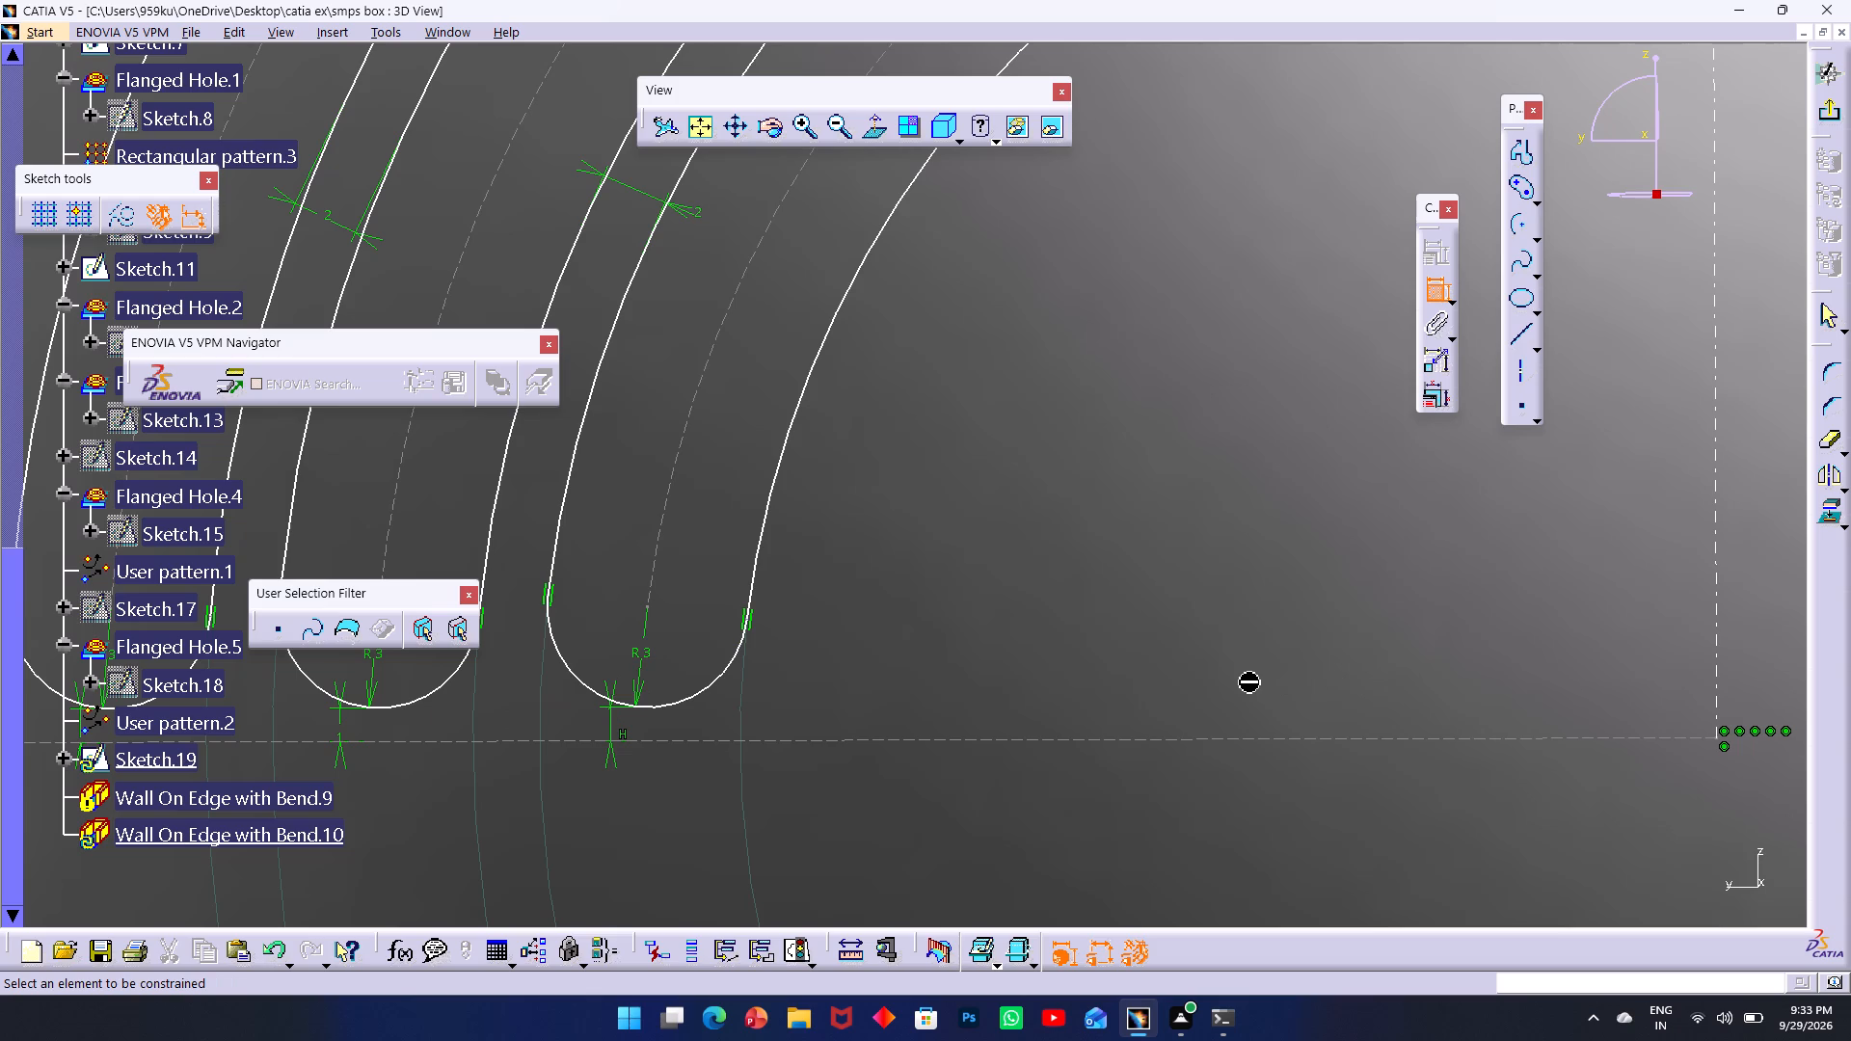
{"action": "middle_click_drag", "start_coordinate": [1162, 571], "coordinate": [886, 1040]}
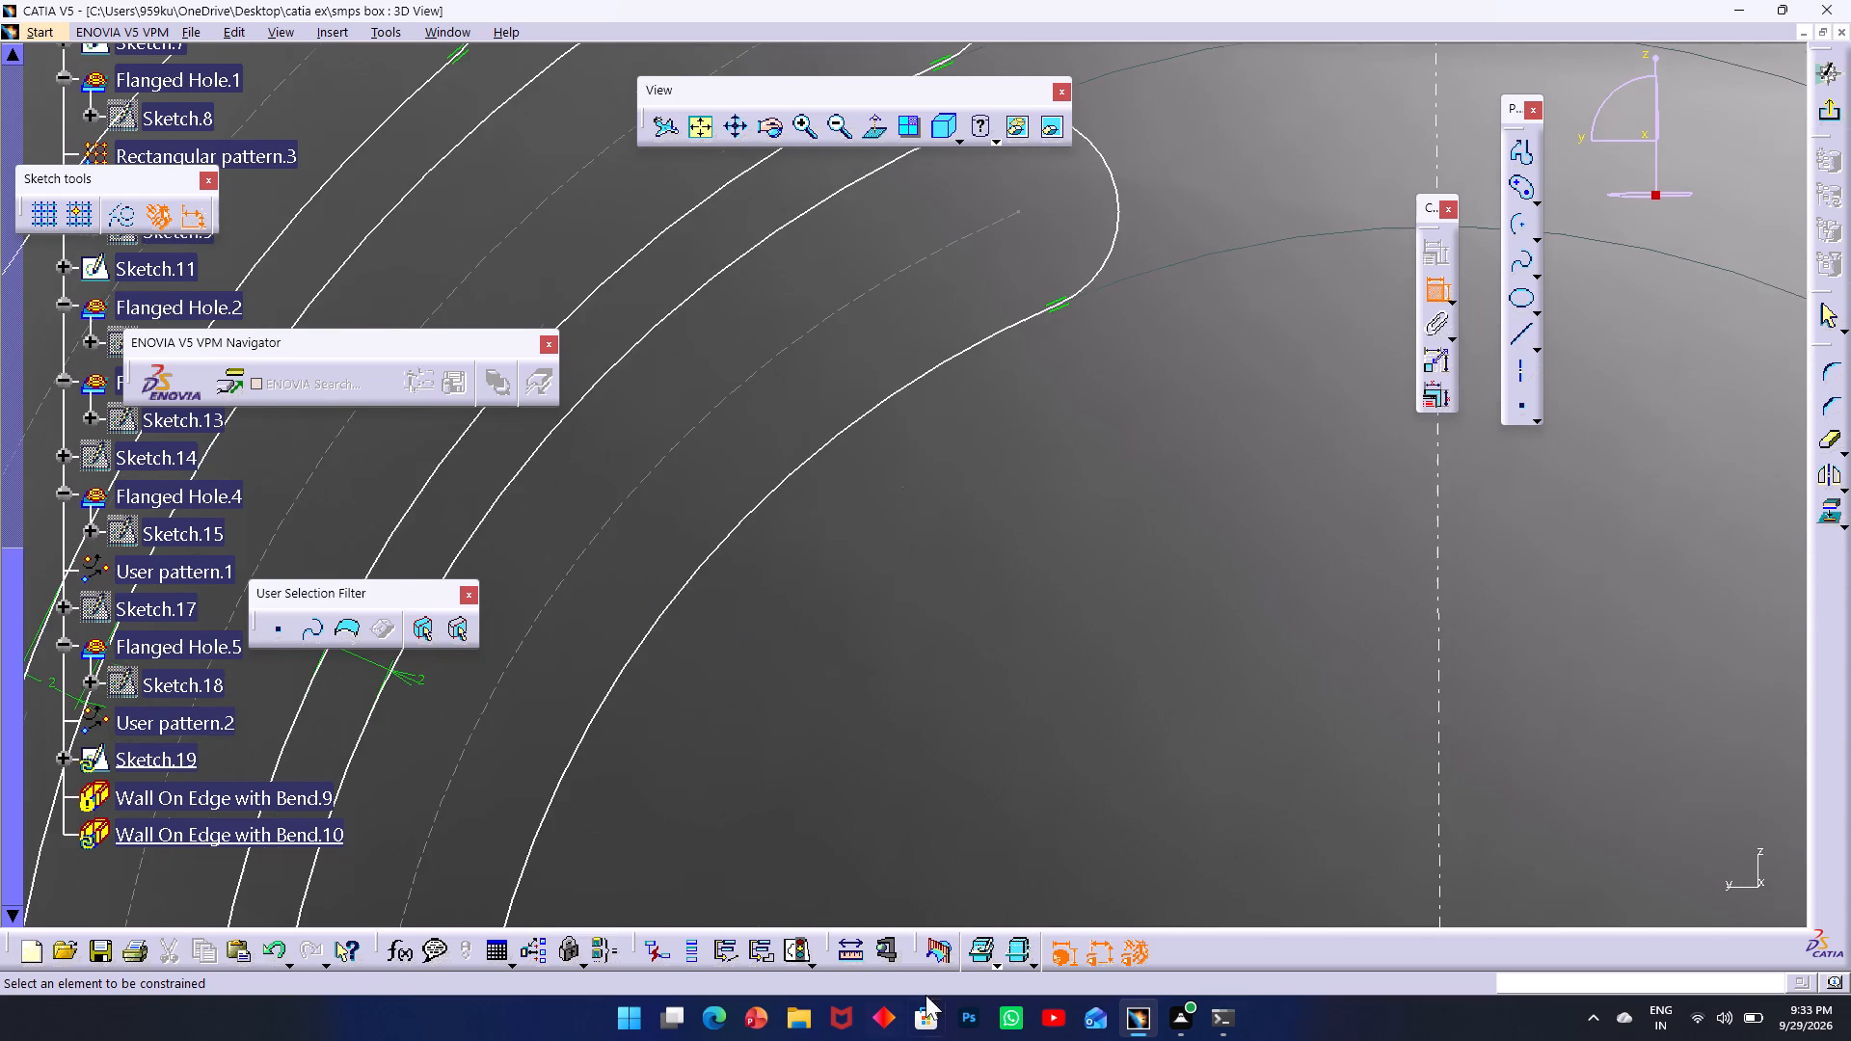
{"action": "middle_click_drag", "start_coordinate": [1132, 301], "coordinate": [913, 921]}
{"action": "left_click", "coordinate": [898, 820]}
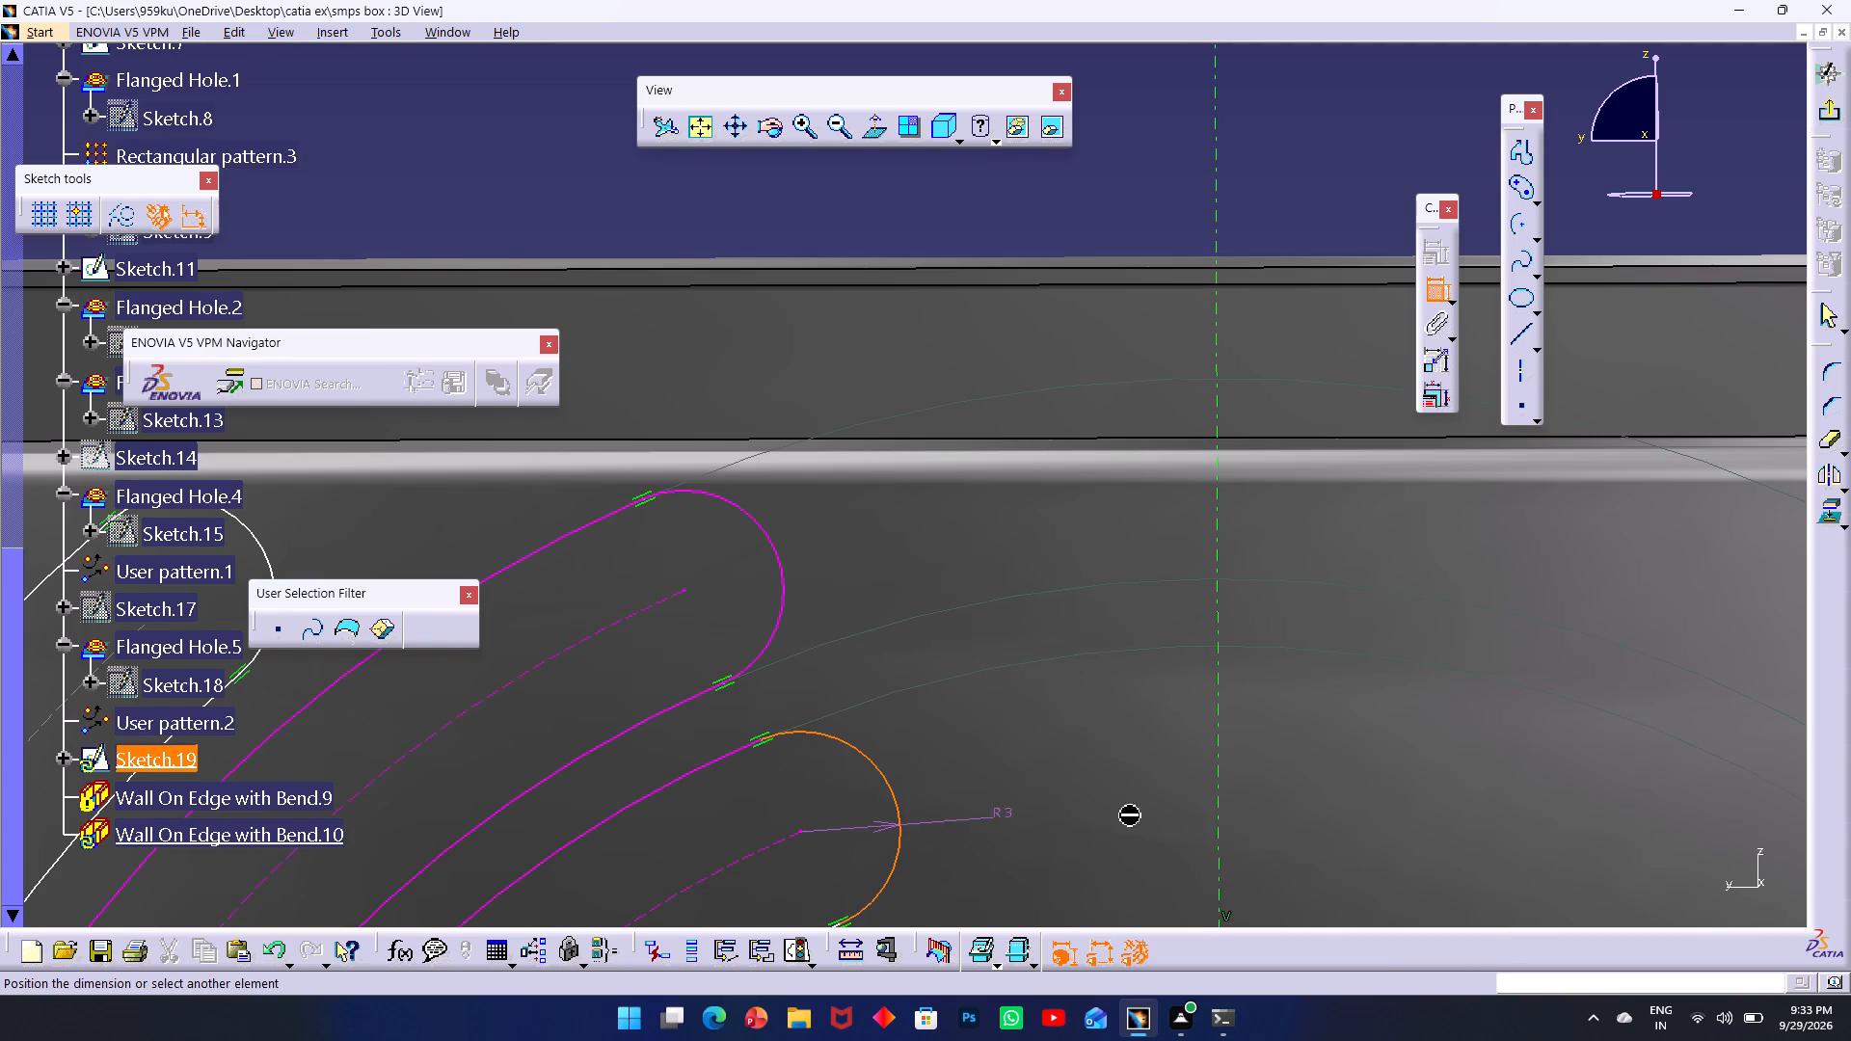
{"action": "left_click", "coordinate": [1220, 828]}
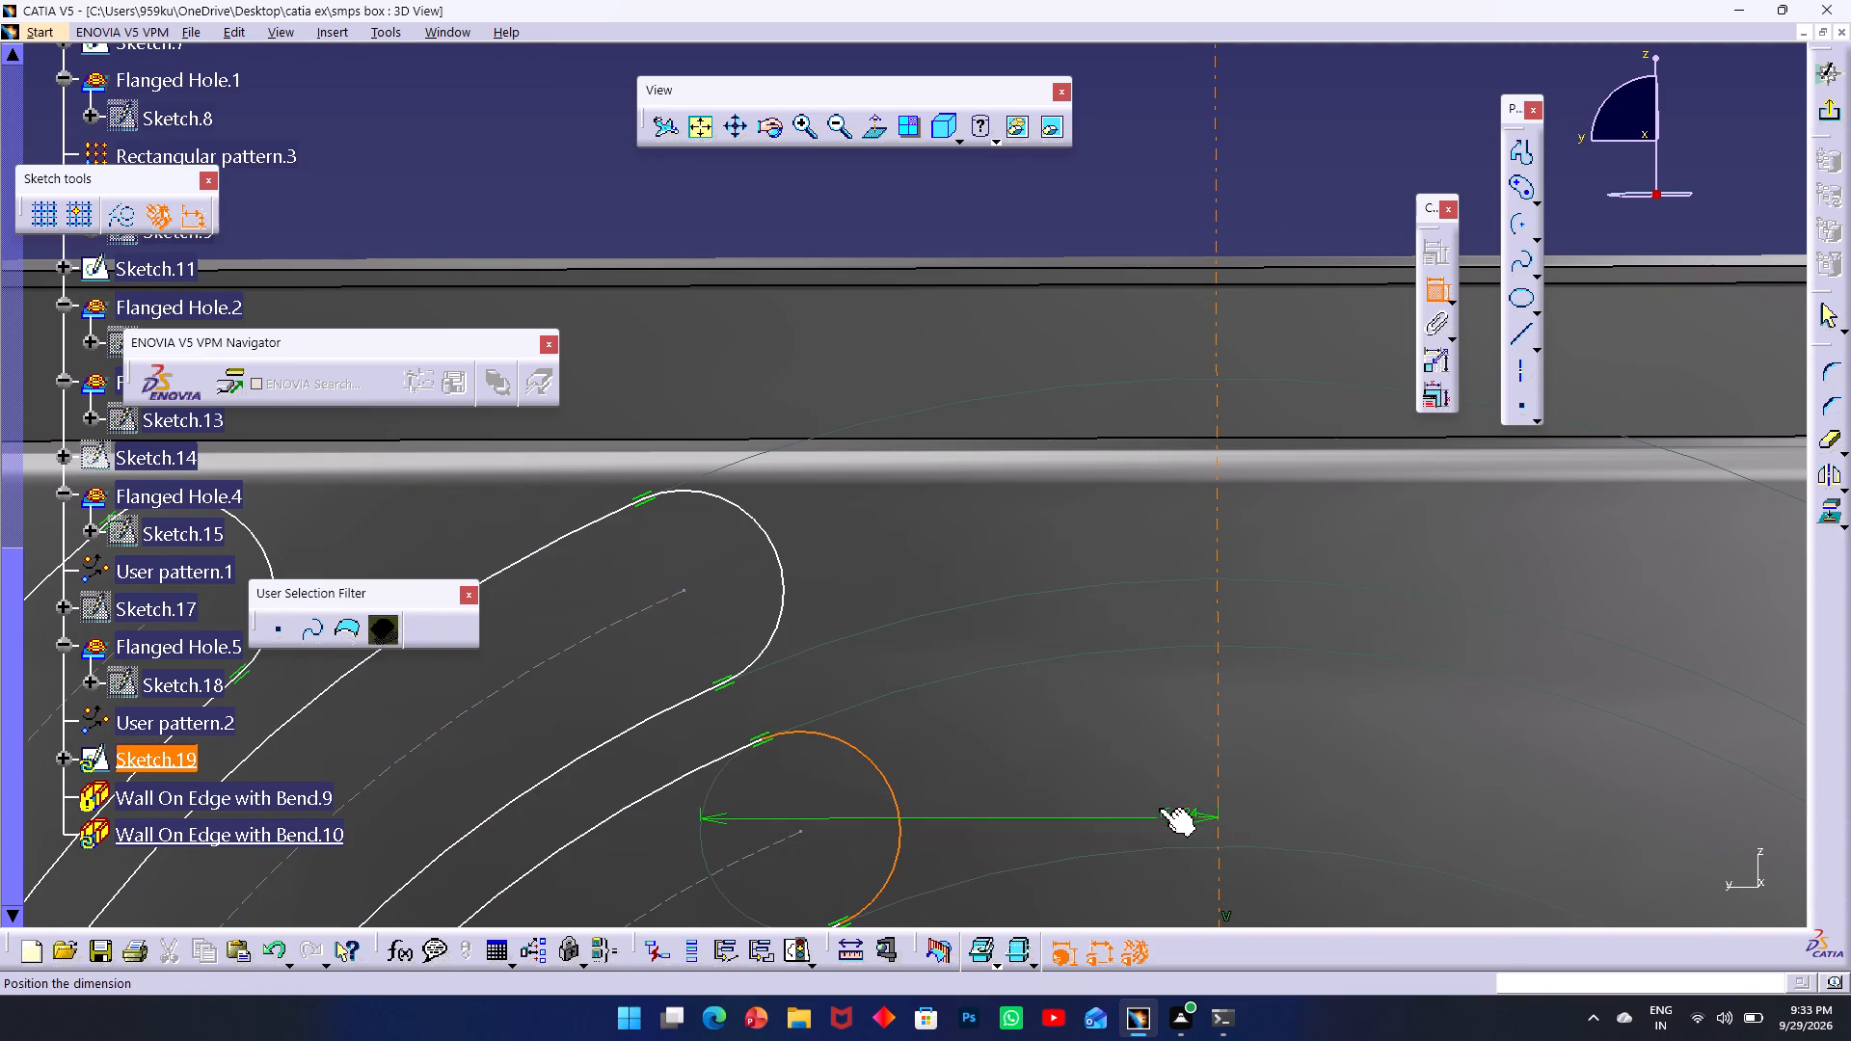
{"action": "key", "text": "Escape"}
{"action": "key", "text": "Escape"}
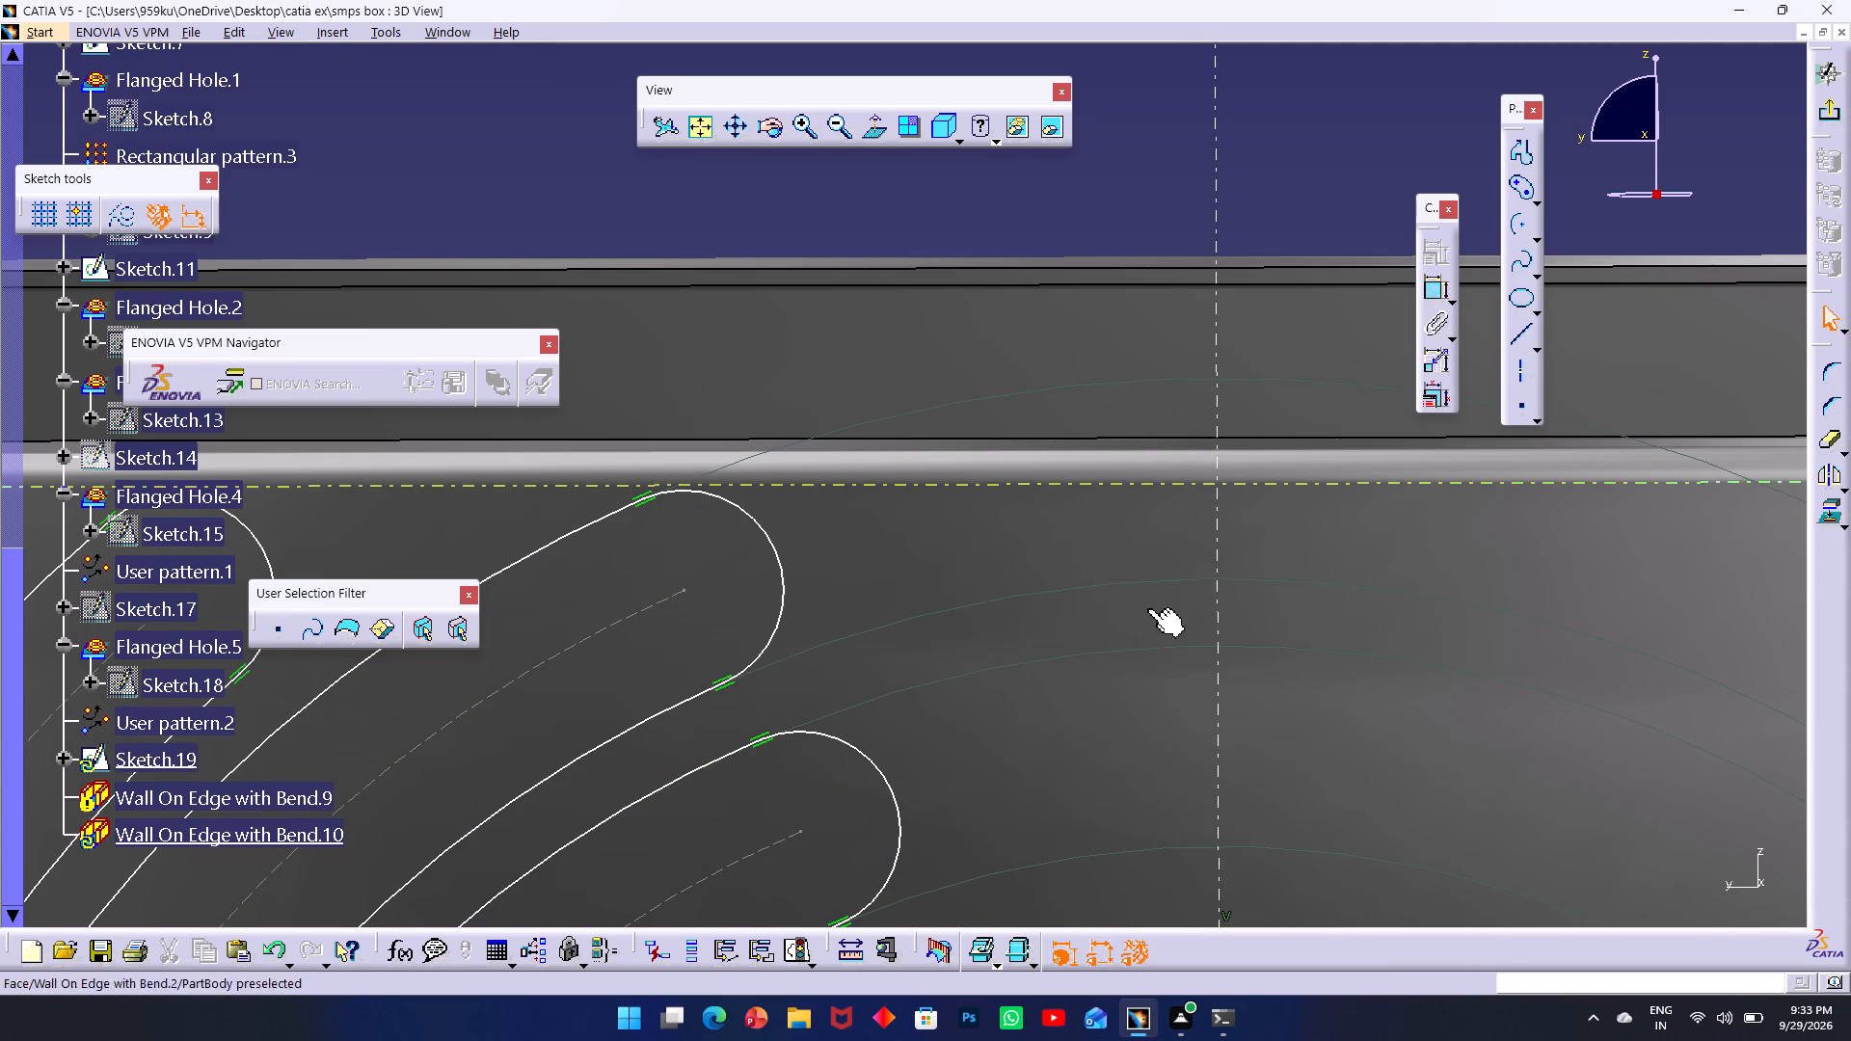
Constrain the innermost slot's upper end arc to a distance of 1 mm from the vertical dashed reference line.
{"action": "double_click", "coordinate": [1433, 291]}
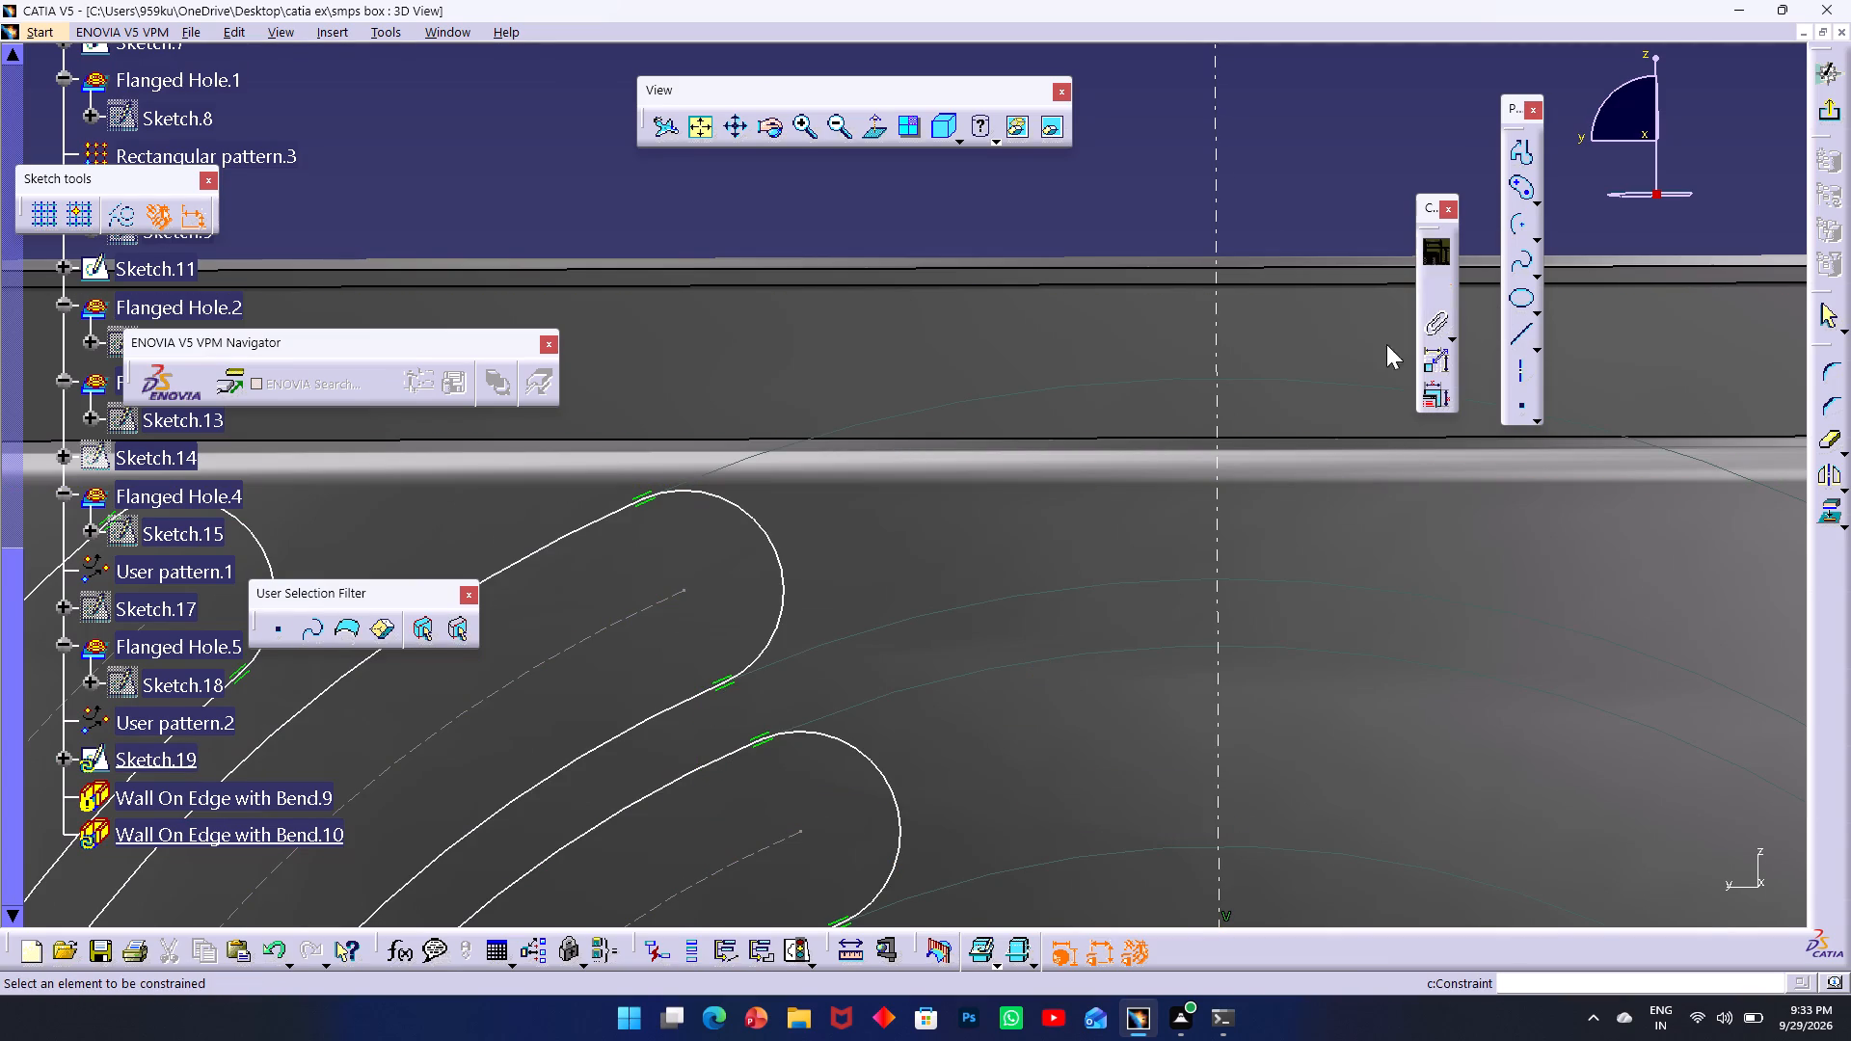
{"action": "left_click", "coordinate": [1217, 750]}
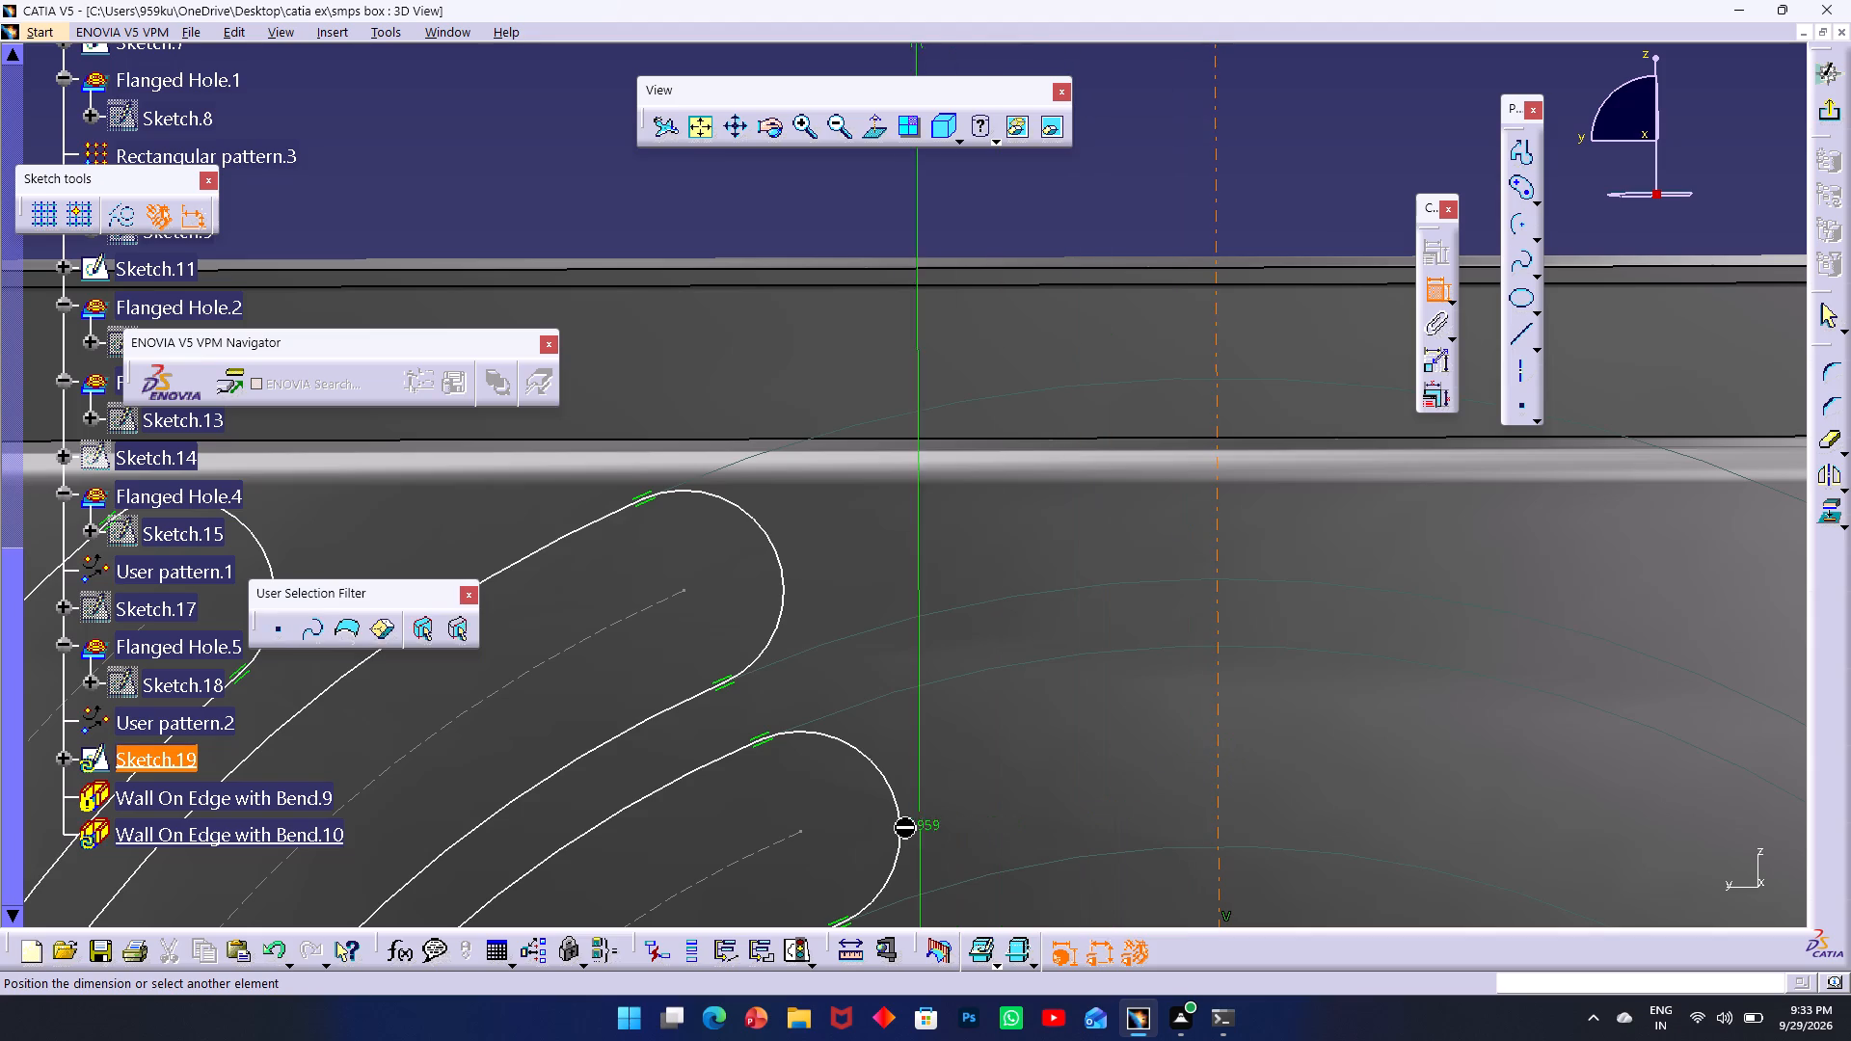
{"action": "left_click", "coordinate": [902, 832]}
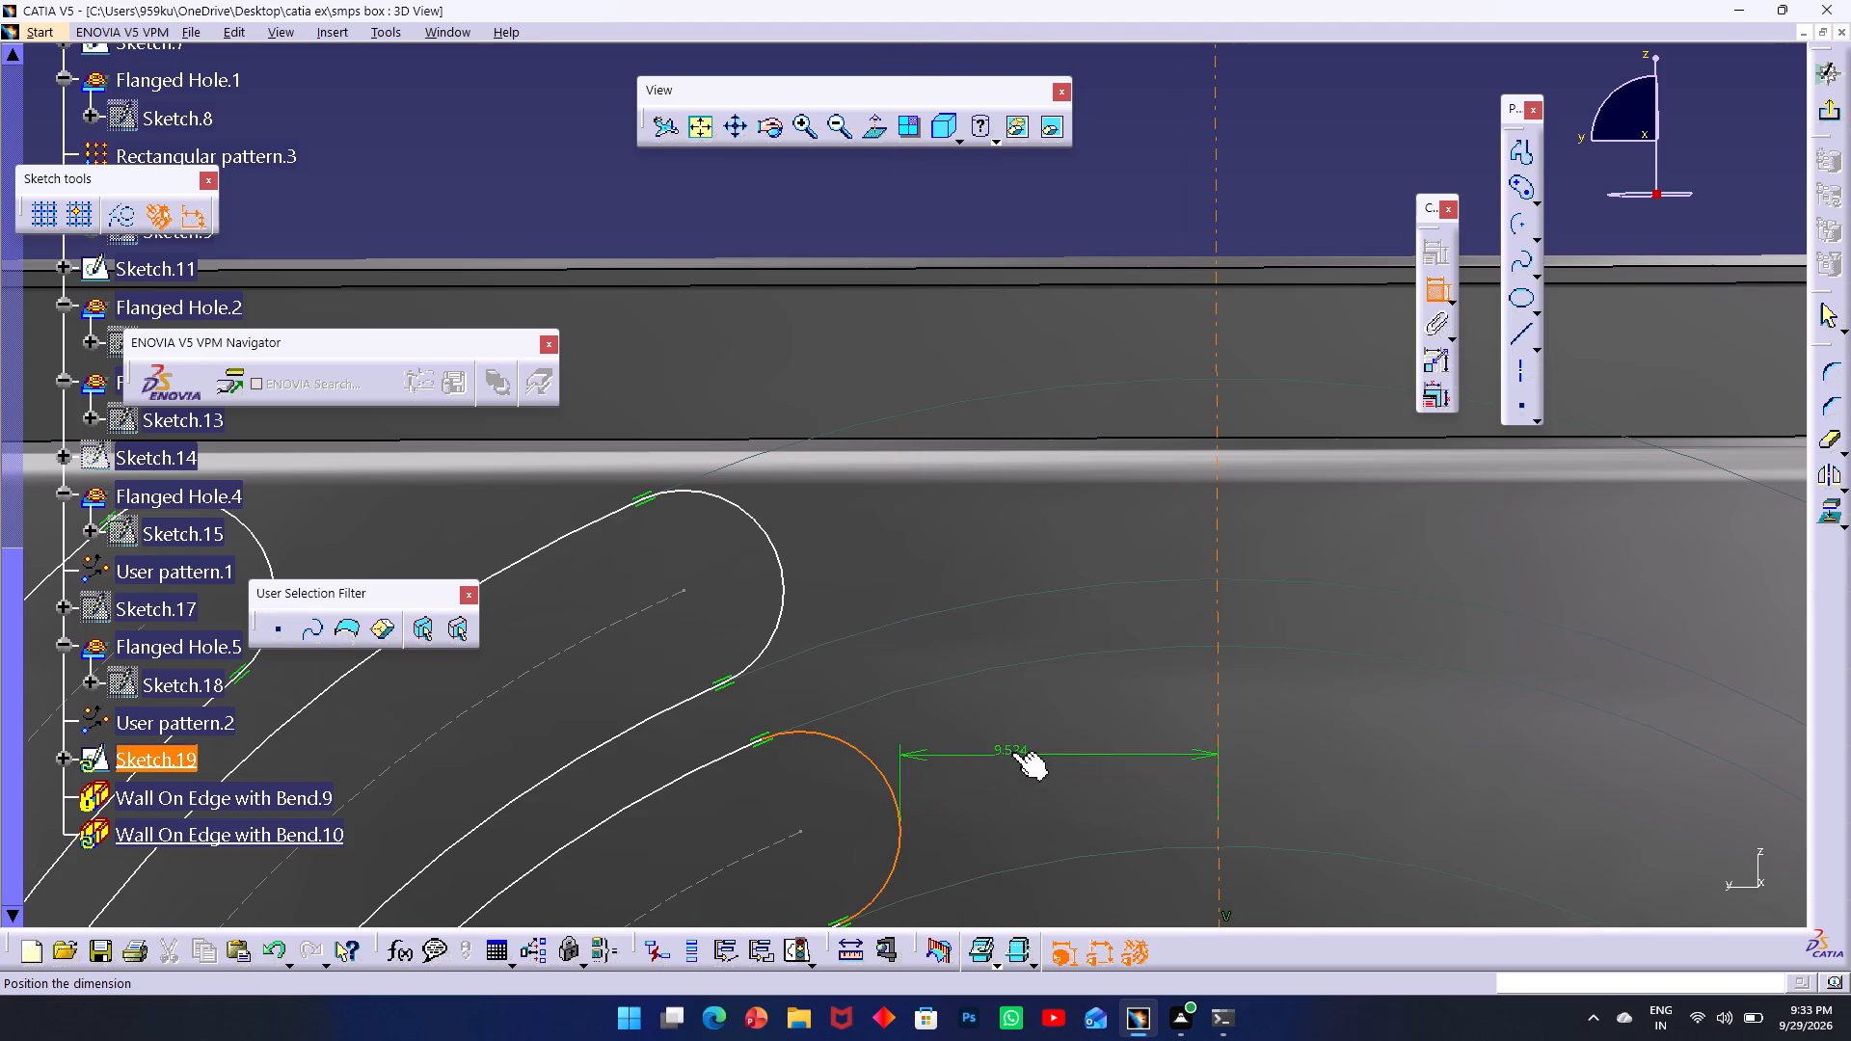
{"action": "left_click", "coordinate": [1012, 753]}
{"action": "double_click", "coordinate": [1013, 750]}
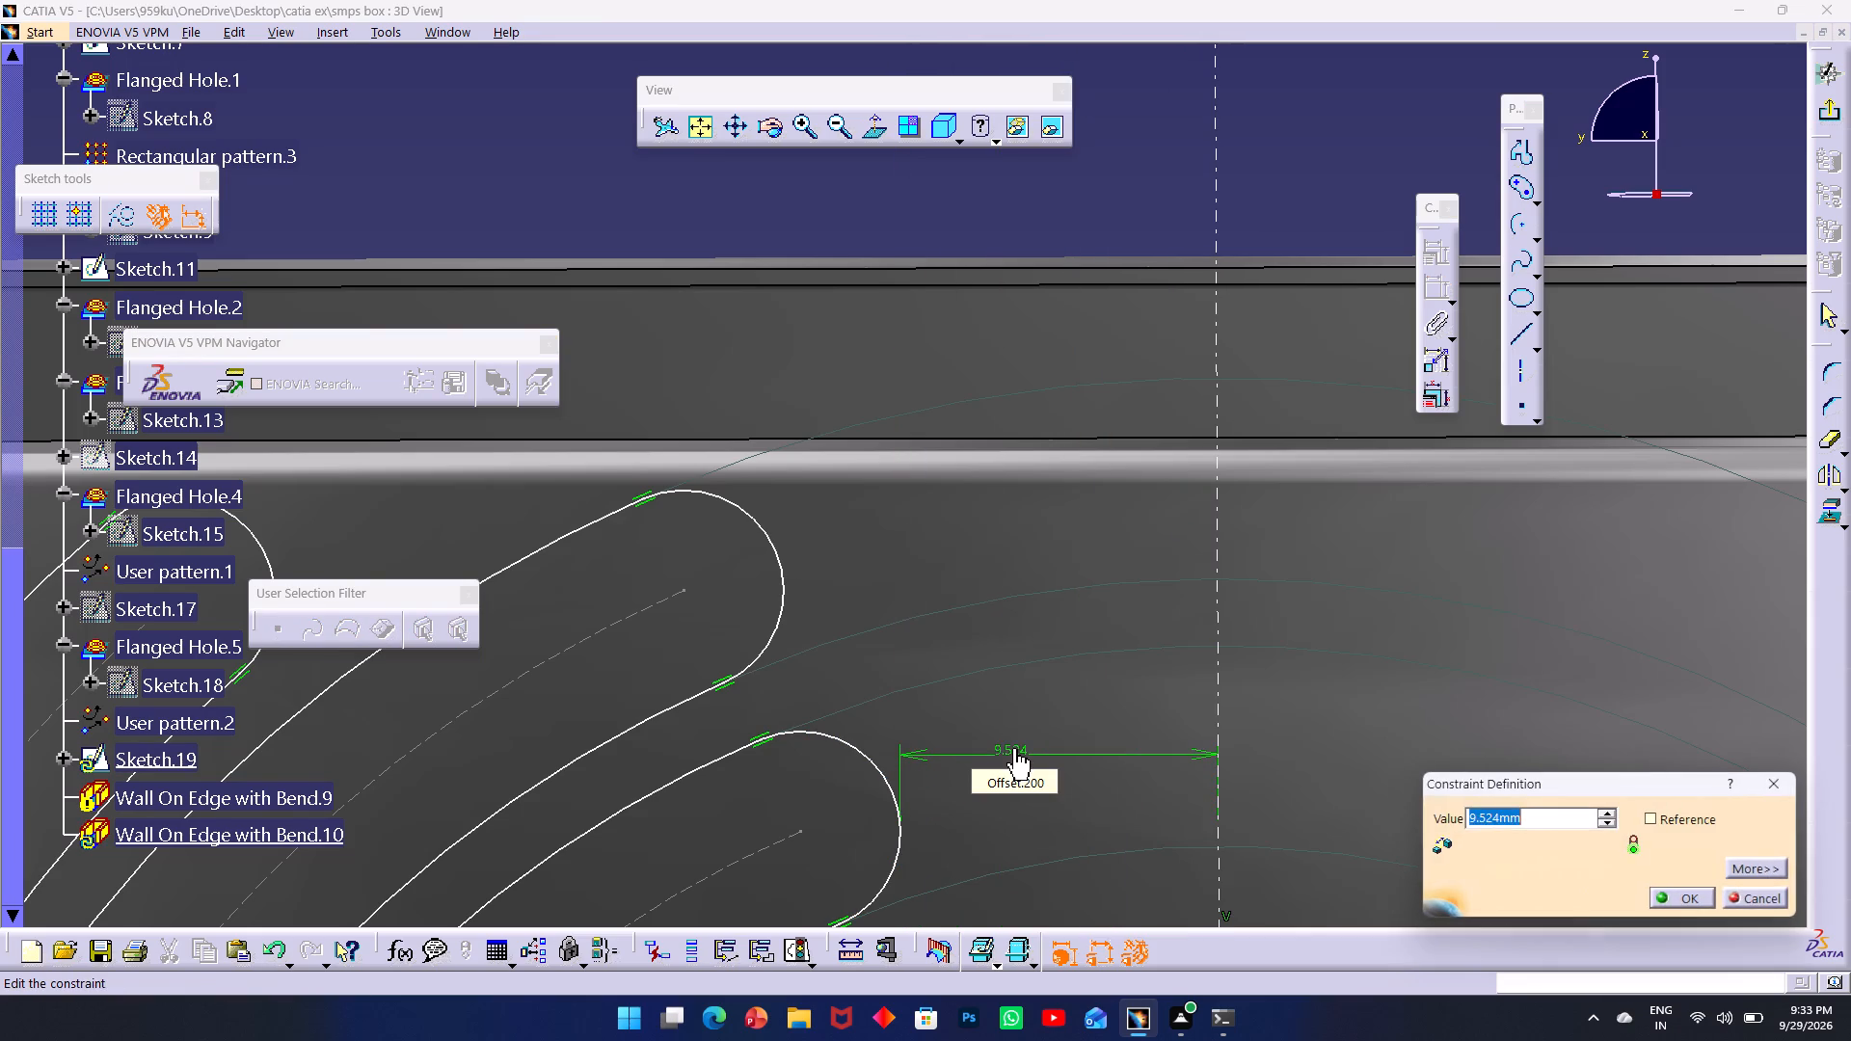
{"action": "key", "text": "1"}
{"action": "key", "text": "Return"}
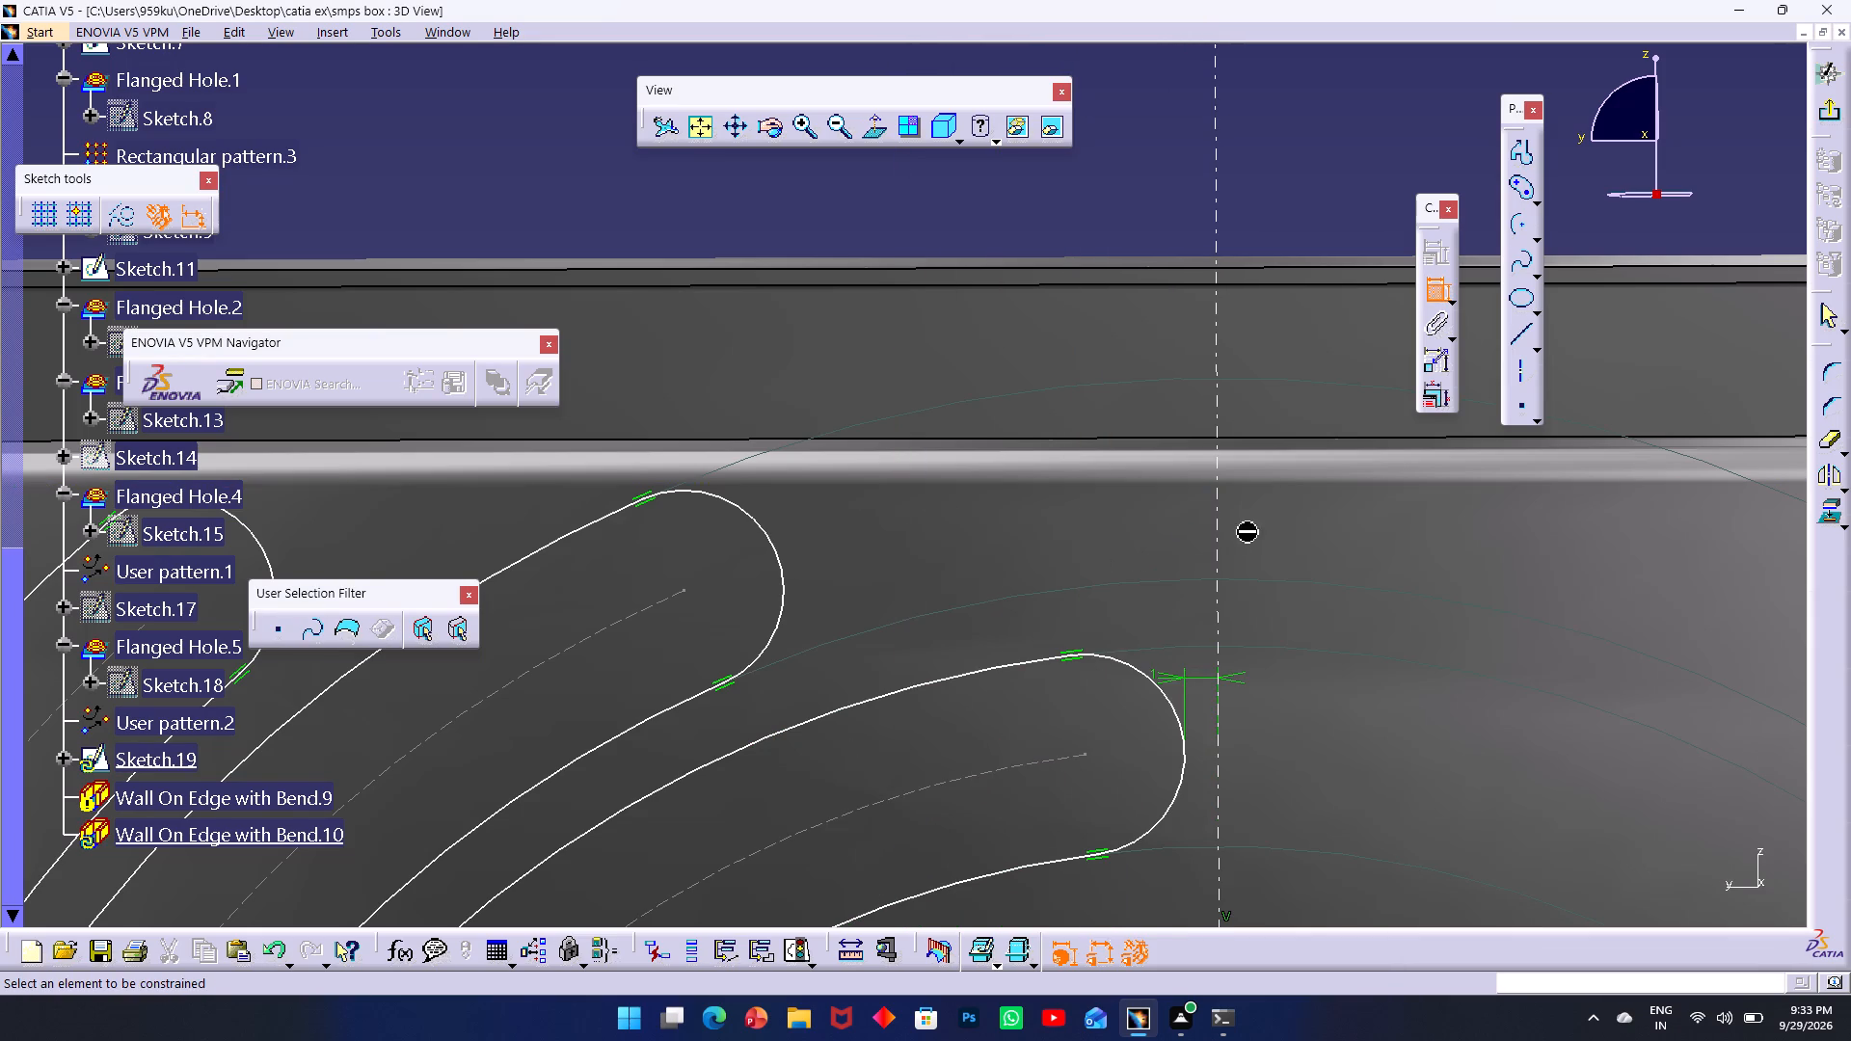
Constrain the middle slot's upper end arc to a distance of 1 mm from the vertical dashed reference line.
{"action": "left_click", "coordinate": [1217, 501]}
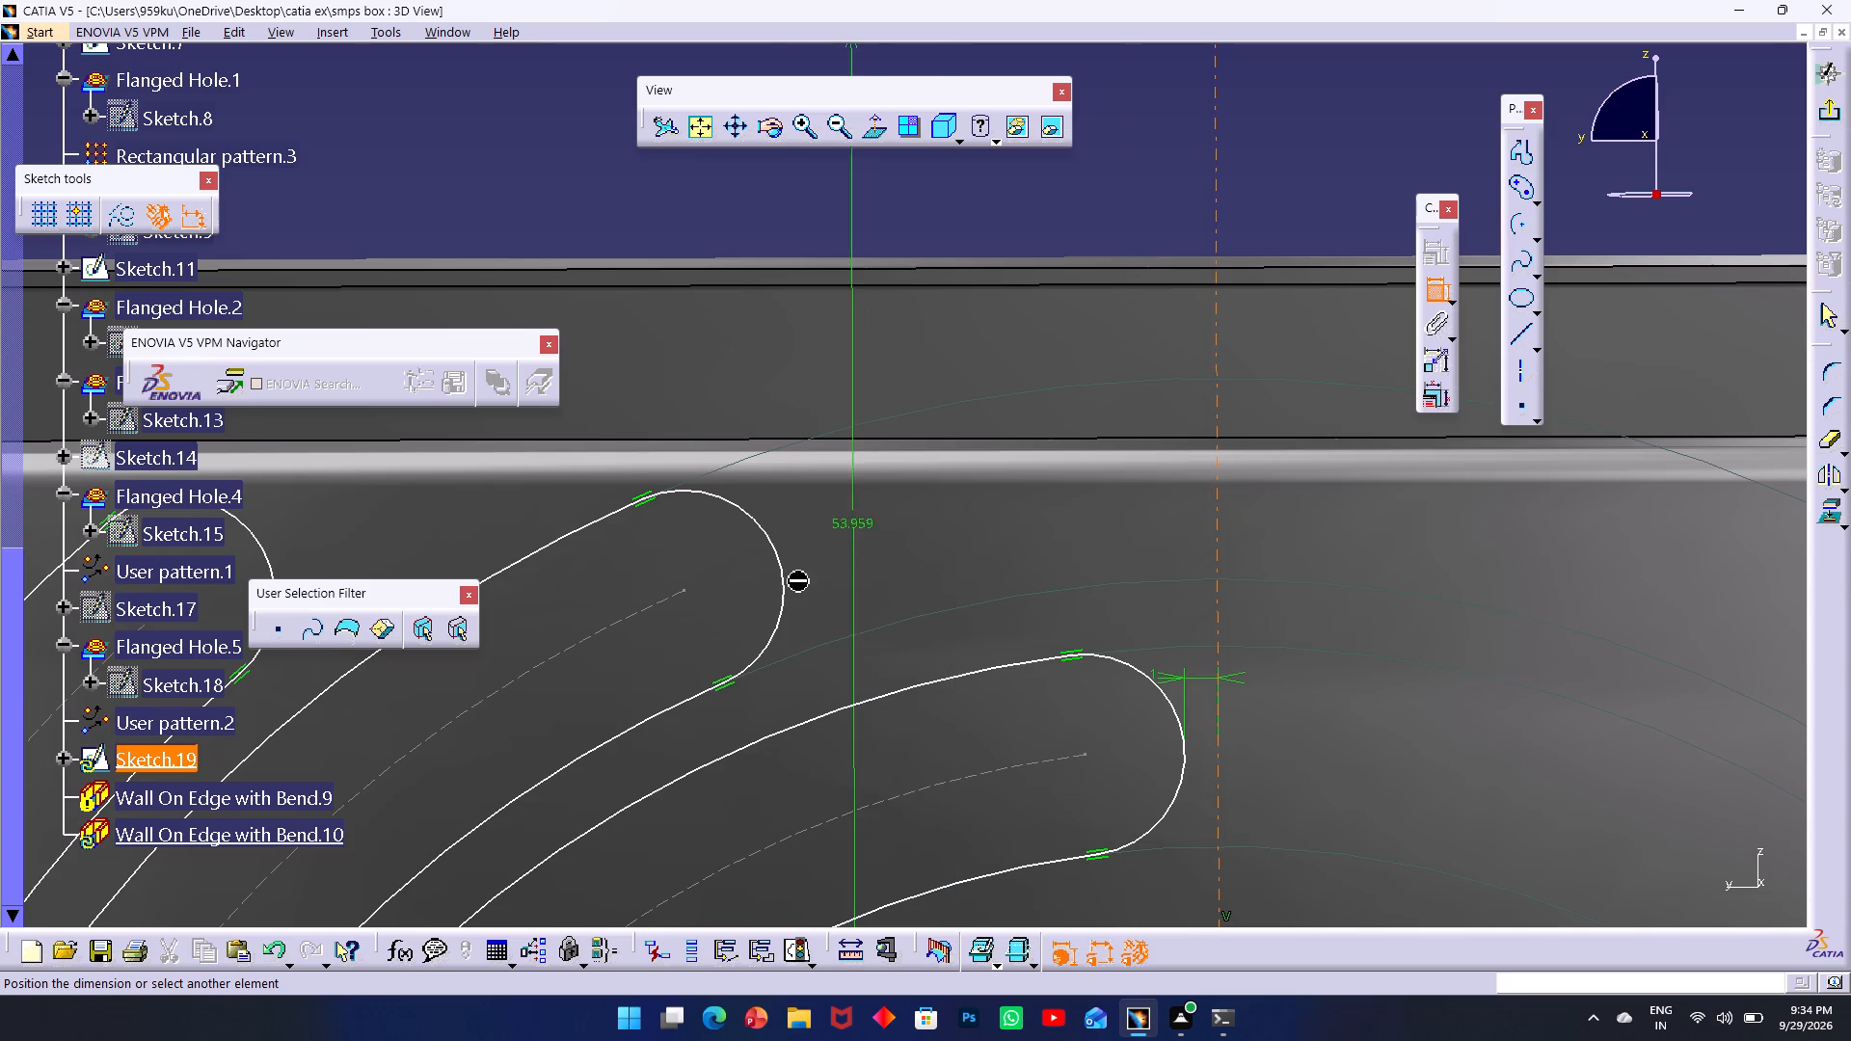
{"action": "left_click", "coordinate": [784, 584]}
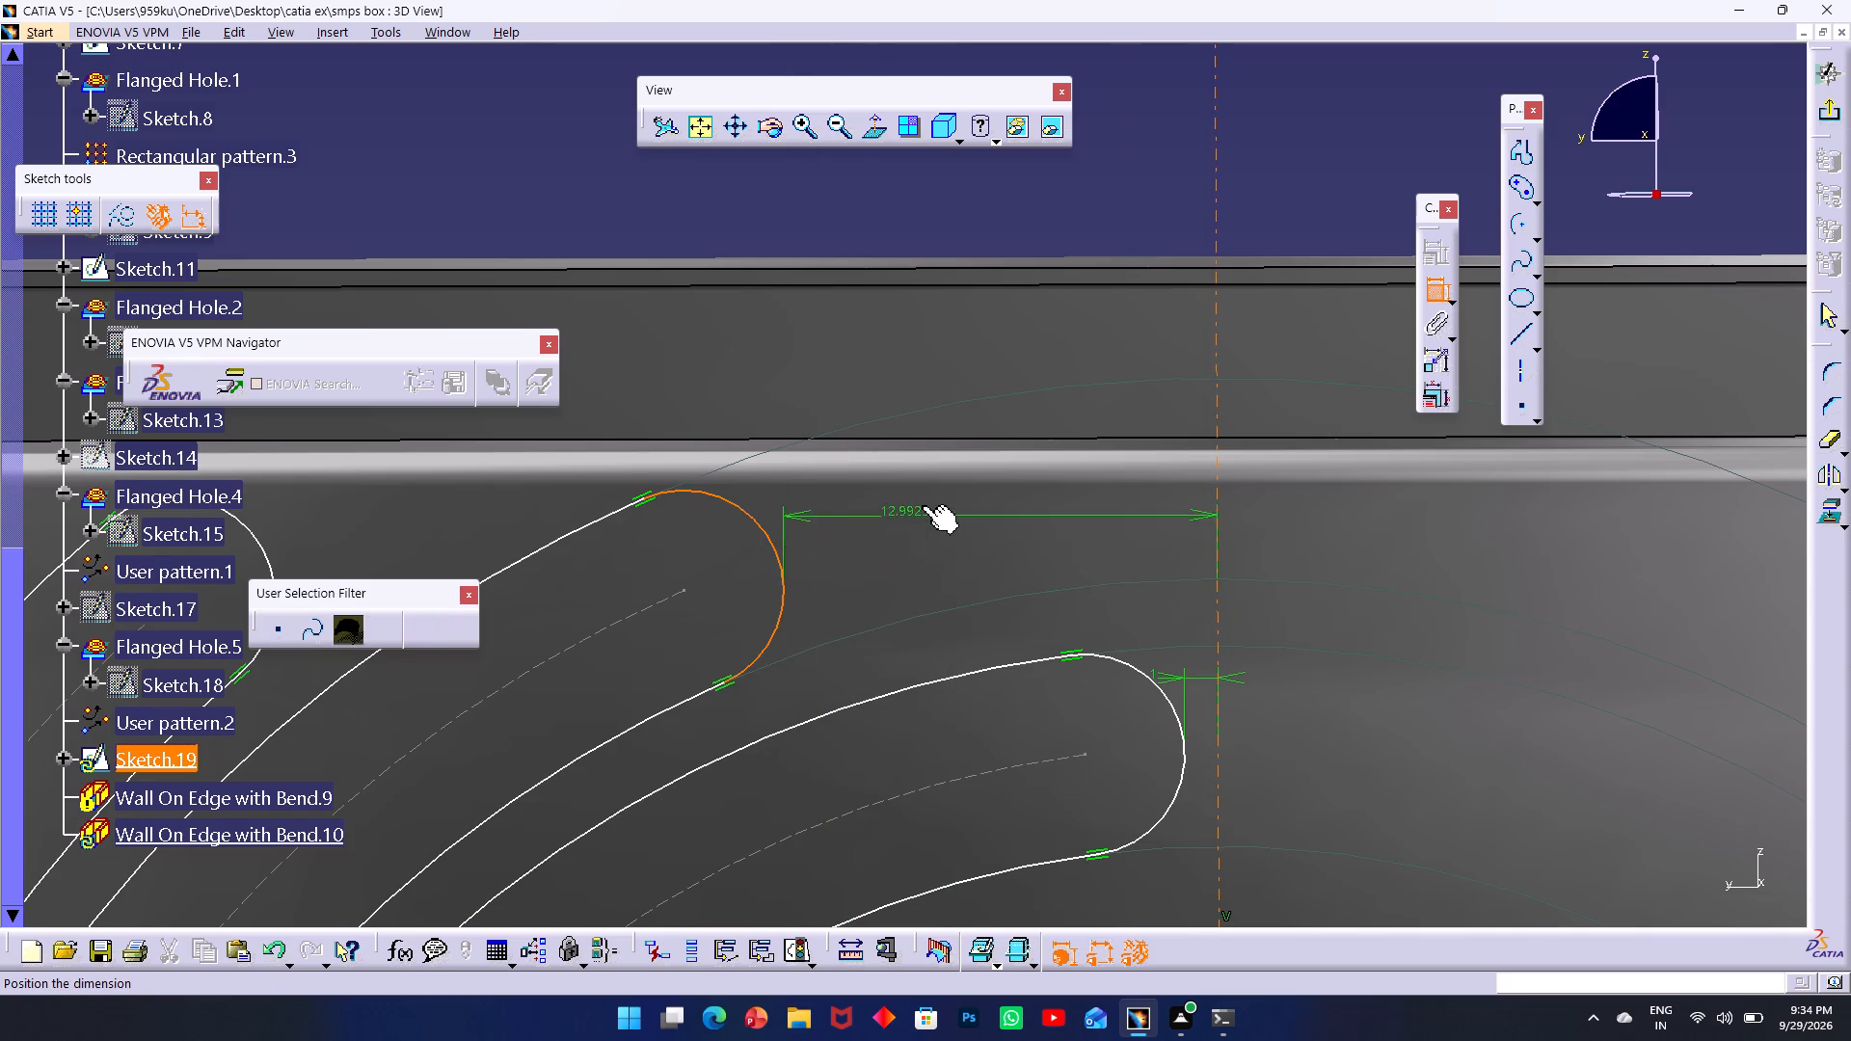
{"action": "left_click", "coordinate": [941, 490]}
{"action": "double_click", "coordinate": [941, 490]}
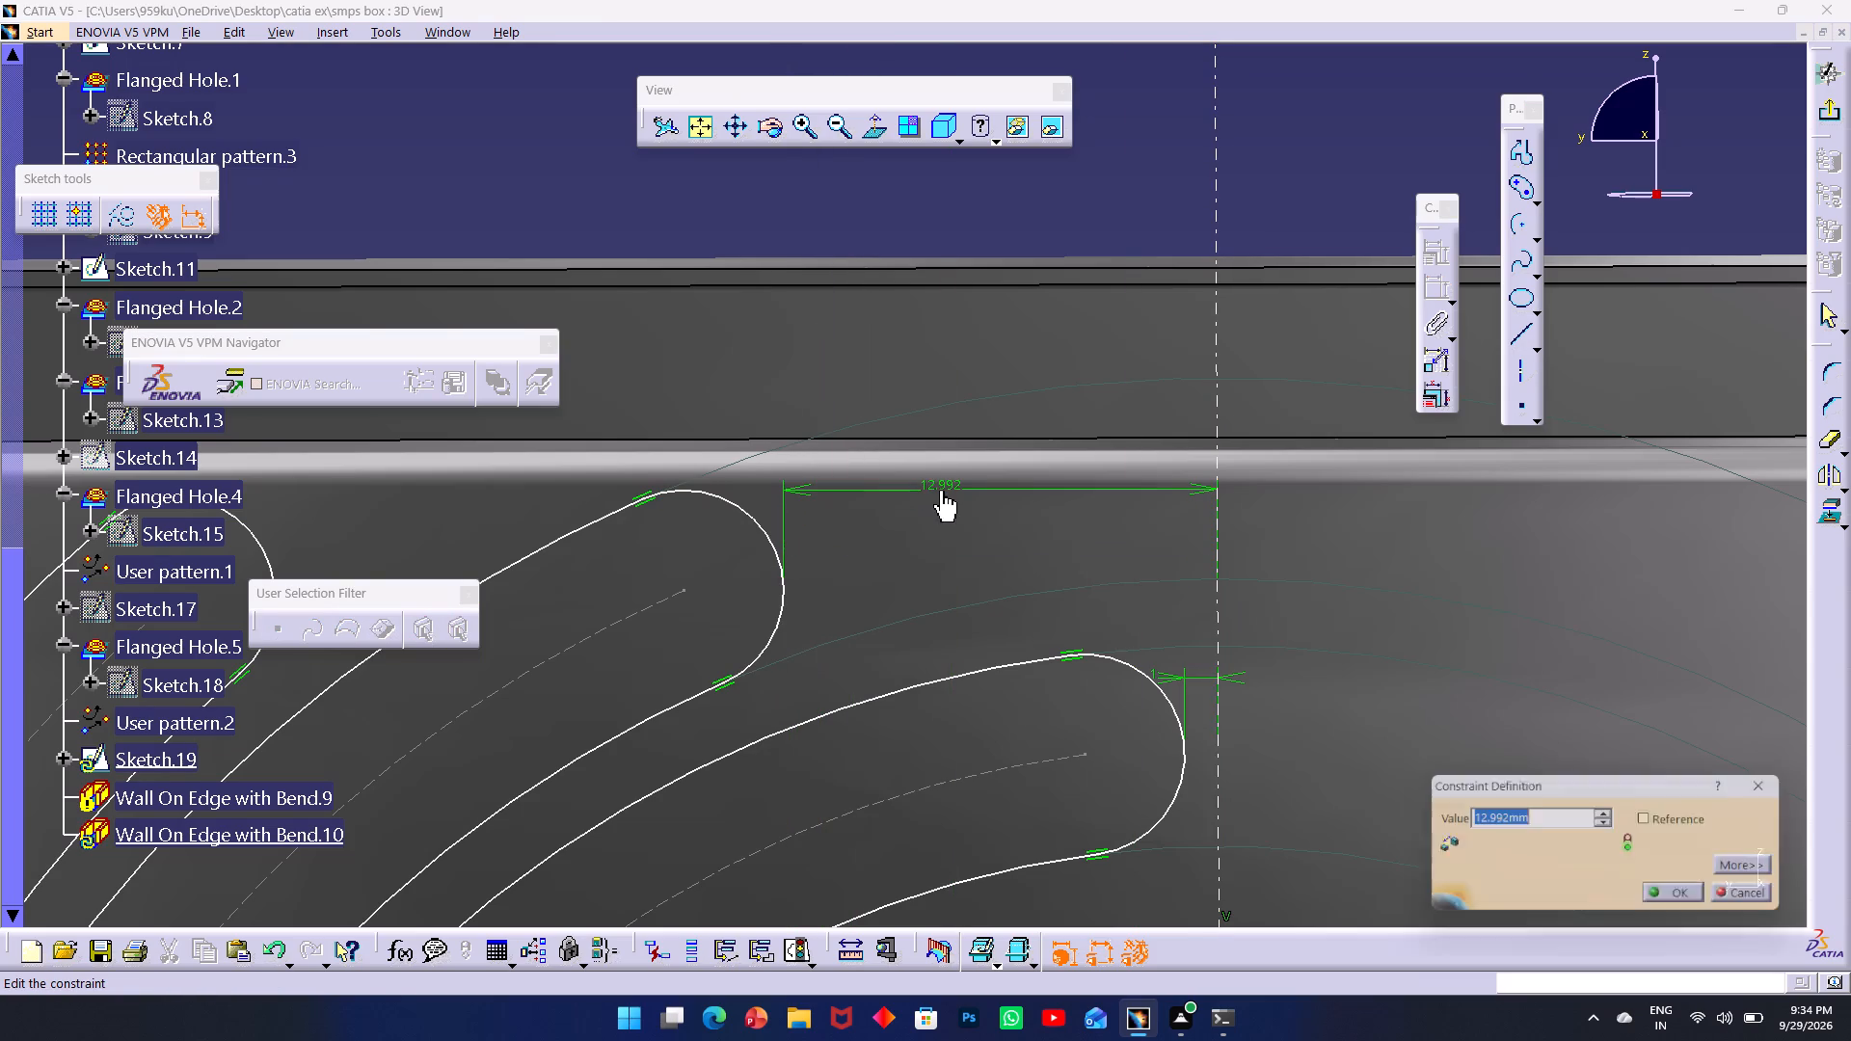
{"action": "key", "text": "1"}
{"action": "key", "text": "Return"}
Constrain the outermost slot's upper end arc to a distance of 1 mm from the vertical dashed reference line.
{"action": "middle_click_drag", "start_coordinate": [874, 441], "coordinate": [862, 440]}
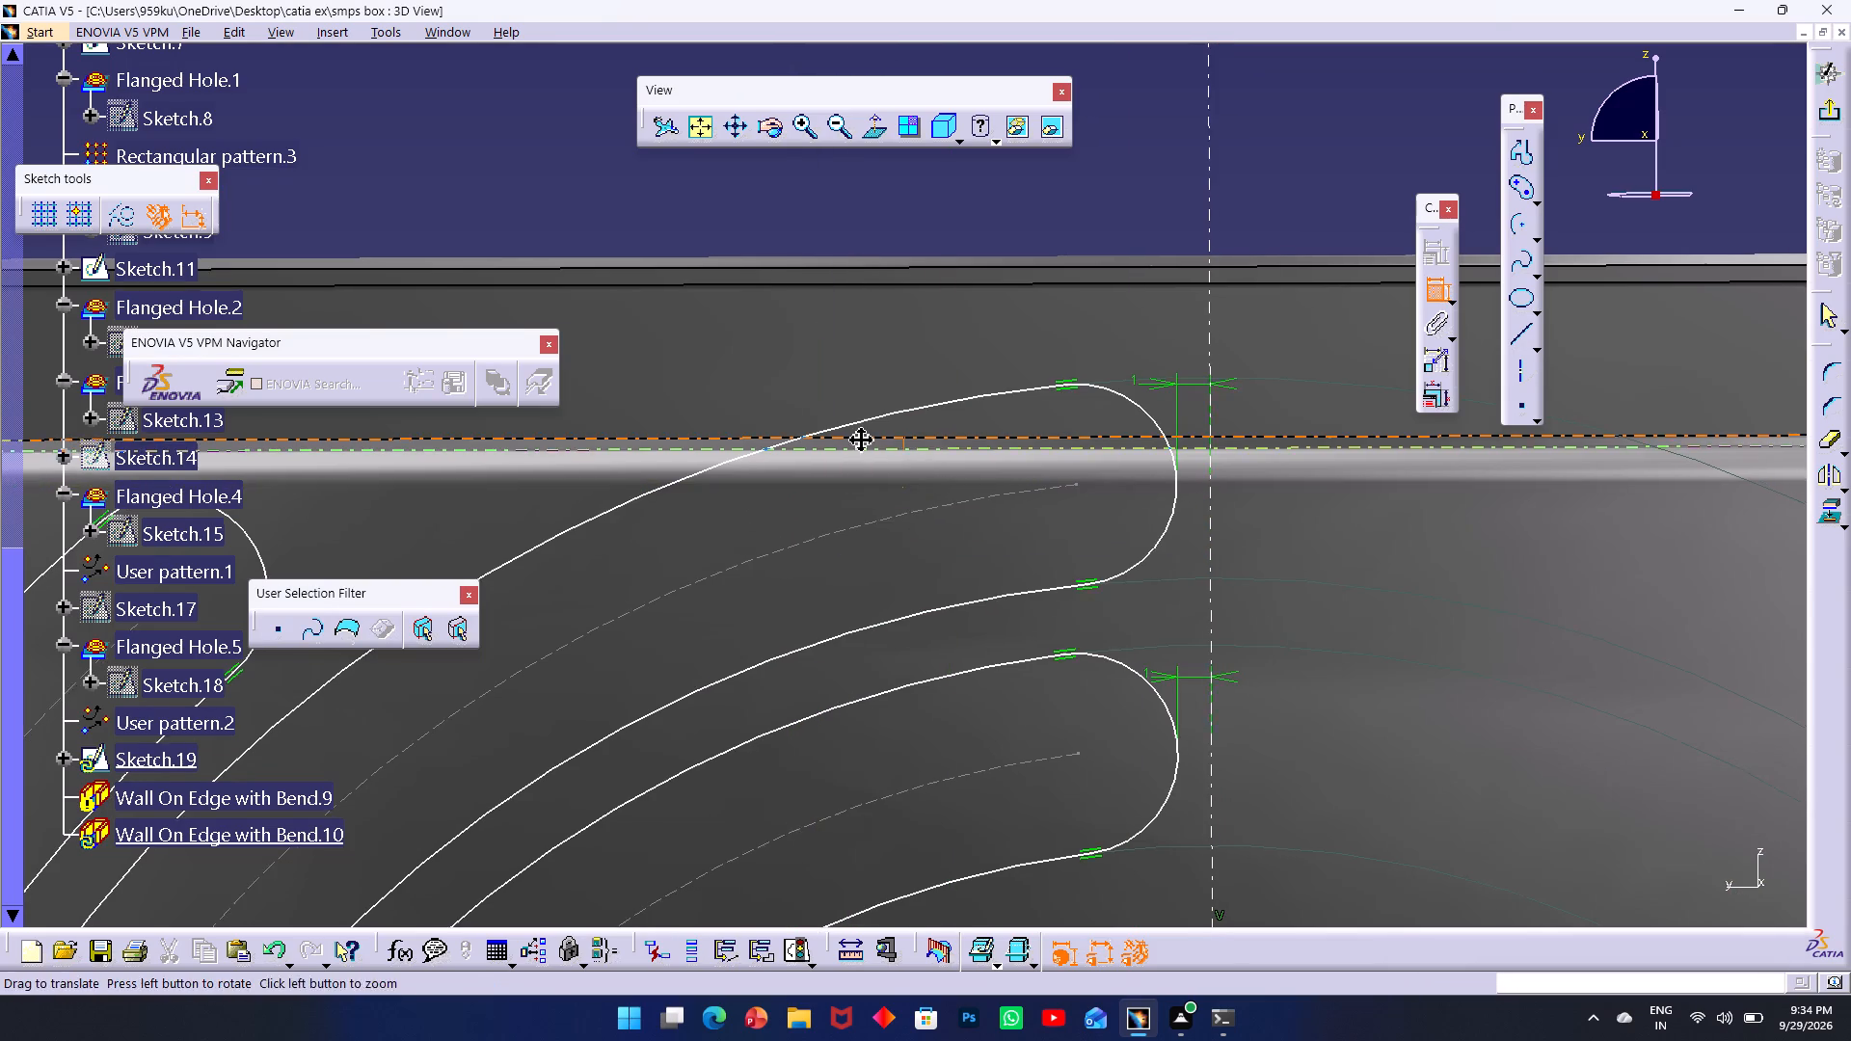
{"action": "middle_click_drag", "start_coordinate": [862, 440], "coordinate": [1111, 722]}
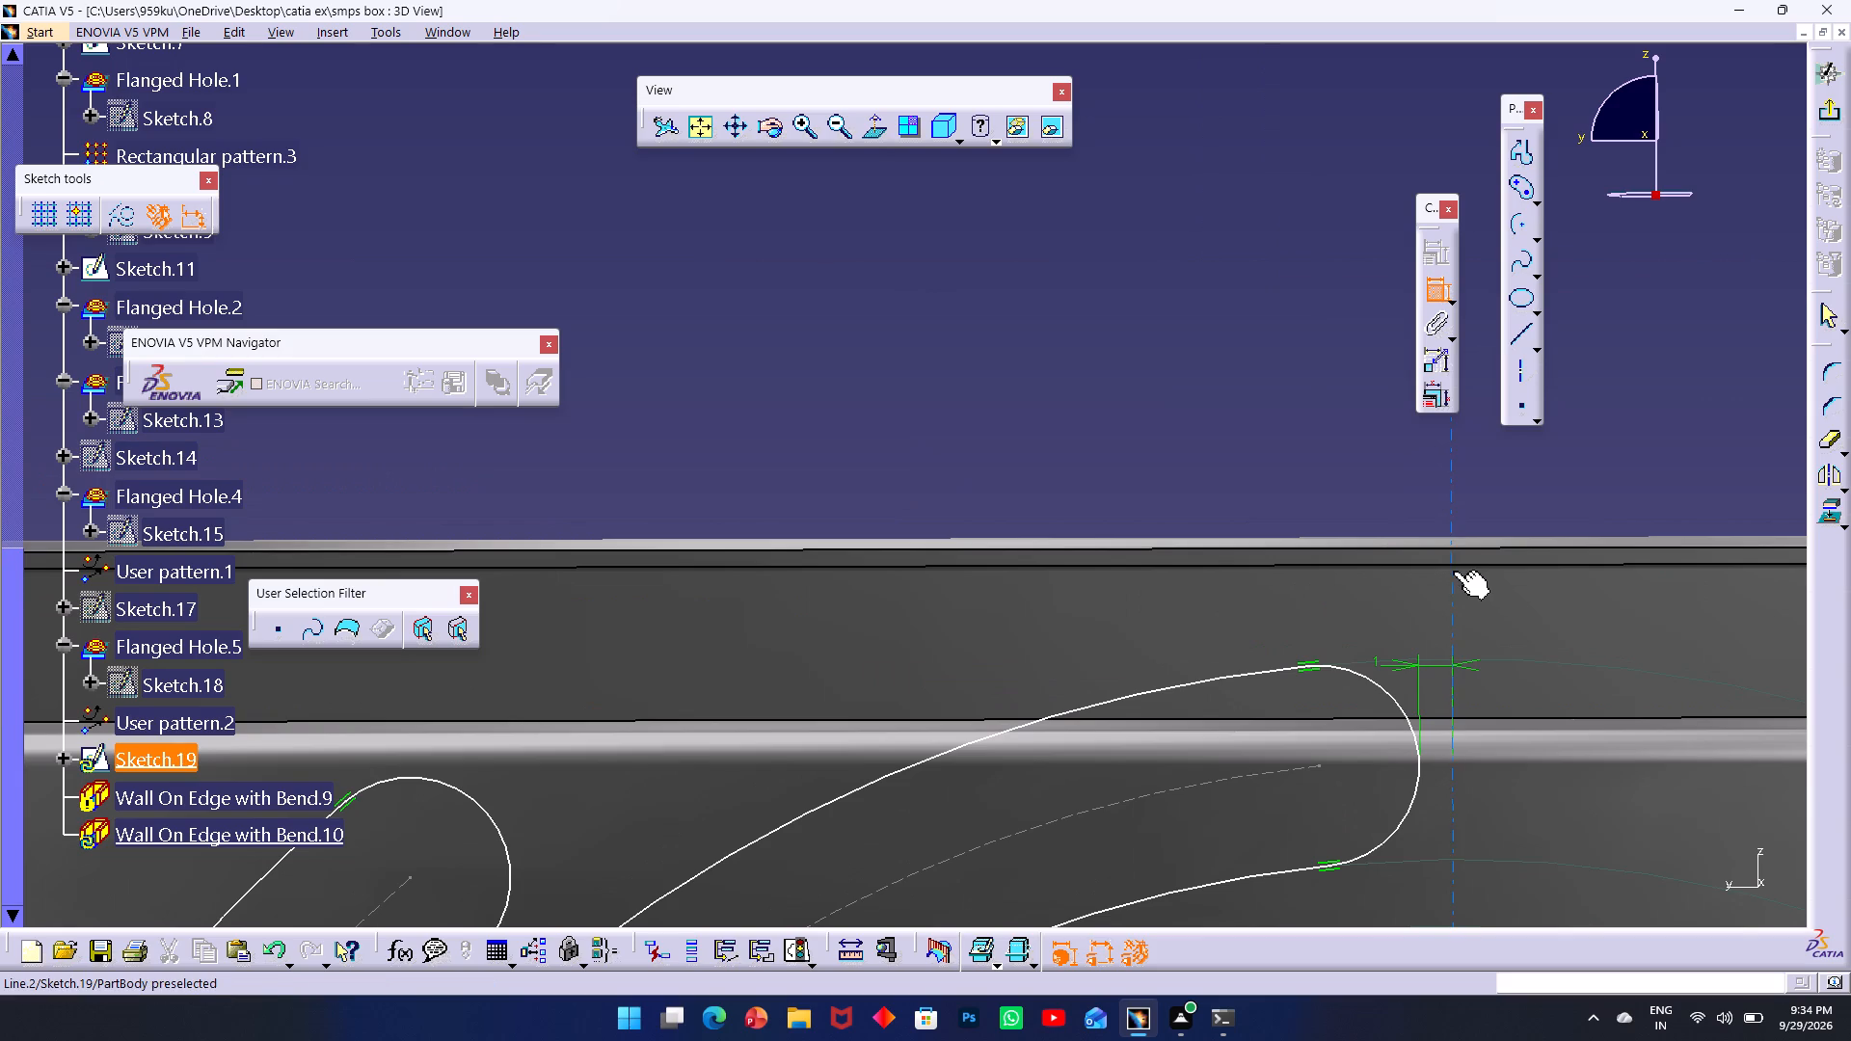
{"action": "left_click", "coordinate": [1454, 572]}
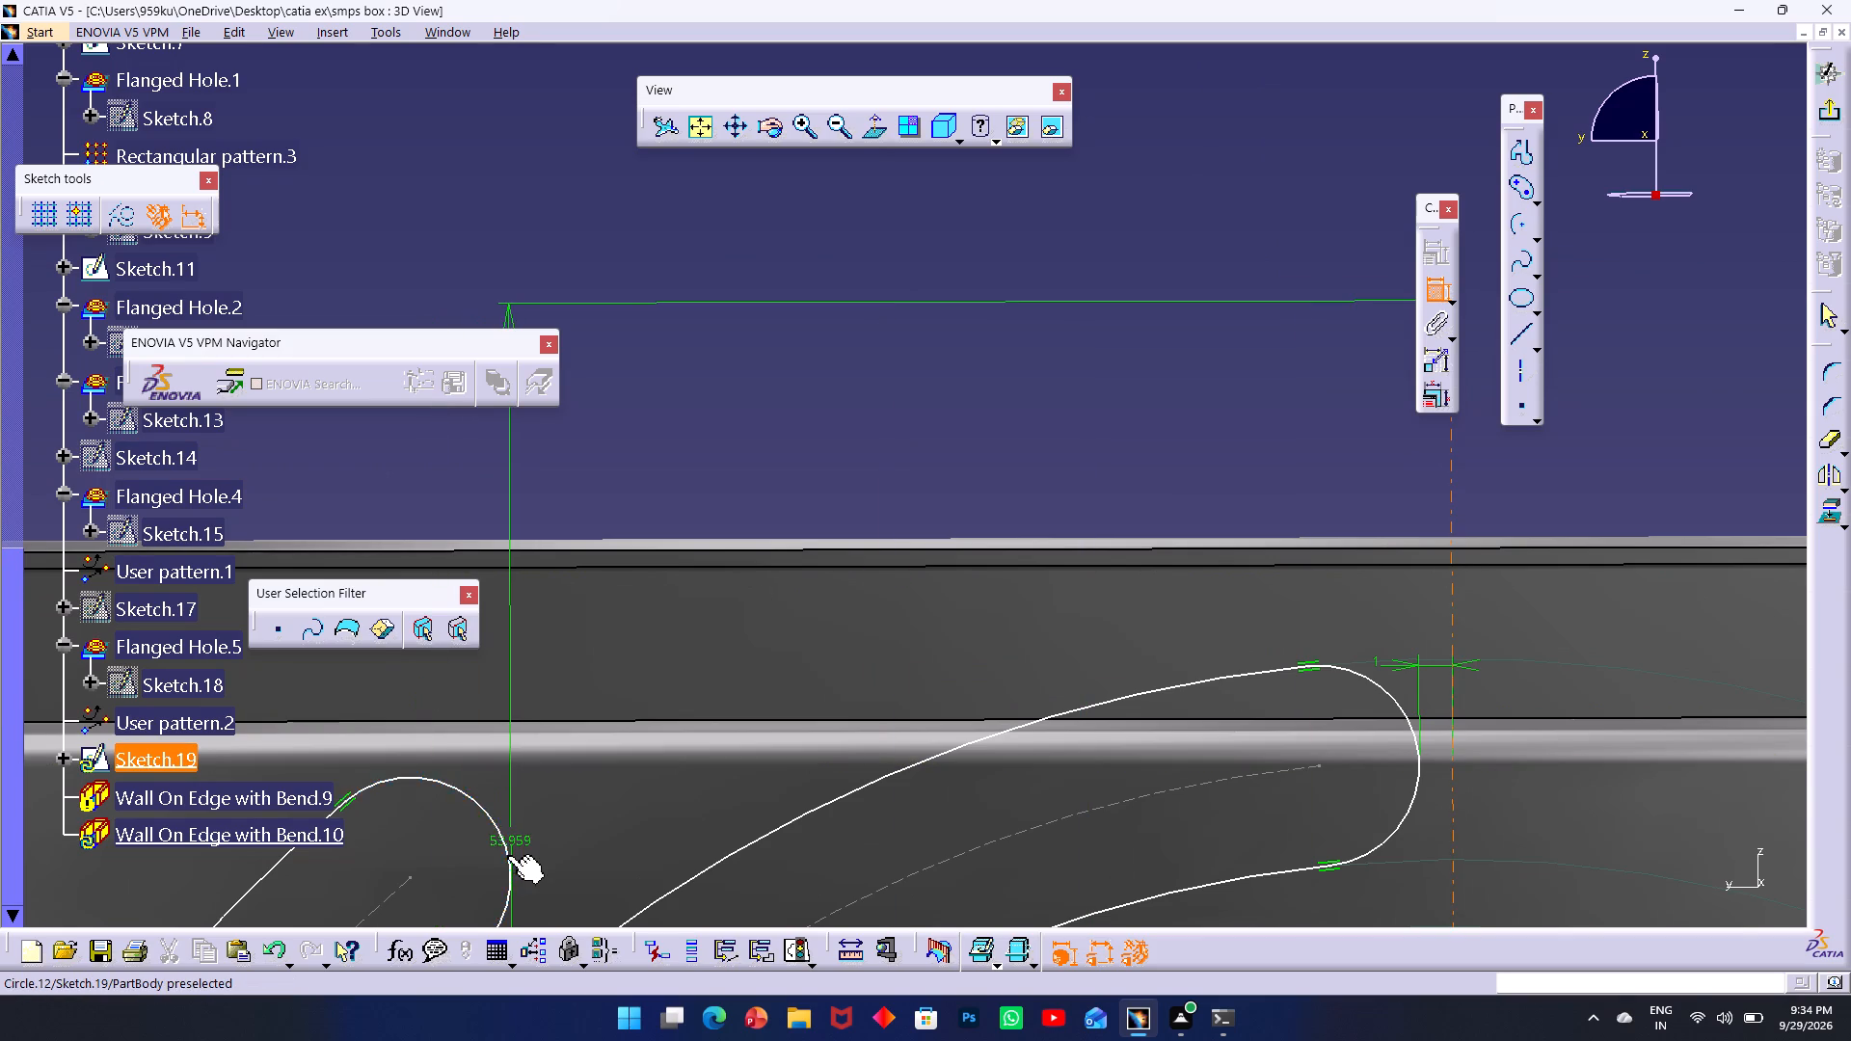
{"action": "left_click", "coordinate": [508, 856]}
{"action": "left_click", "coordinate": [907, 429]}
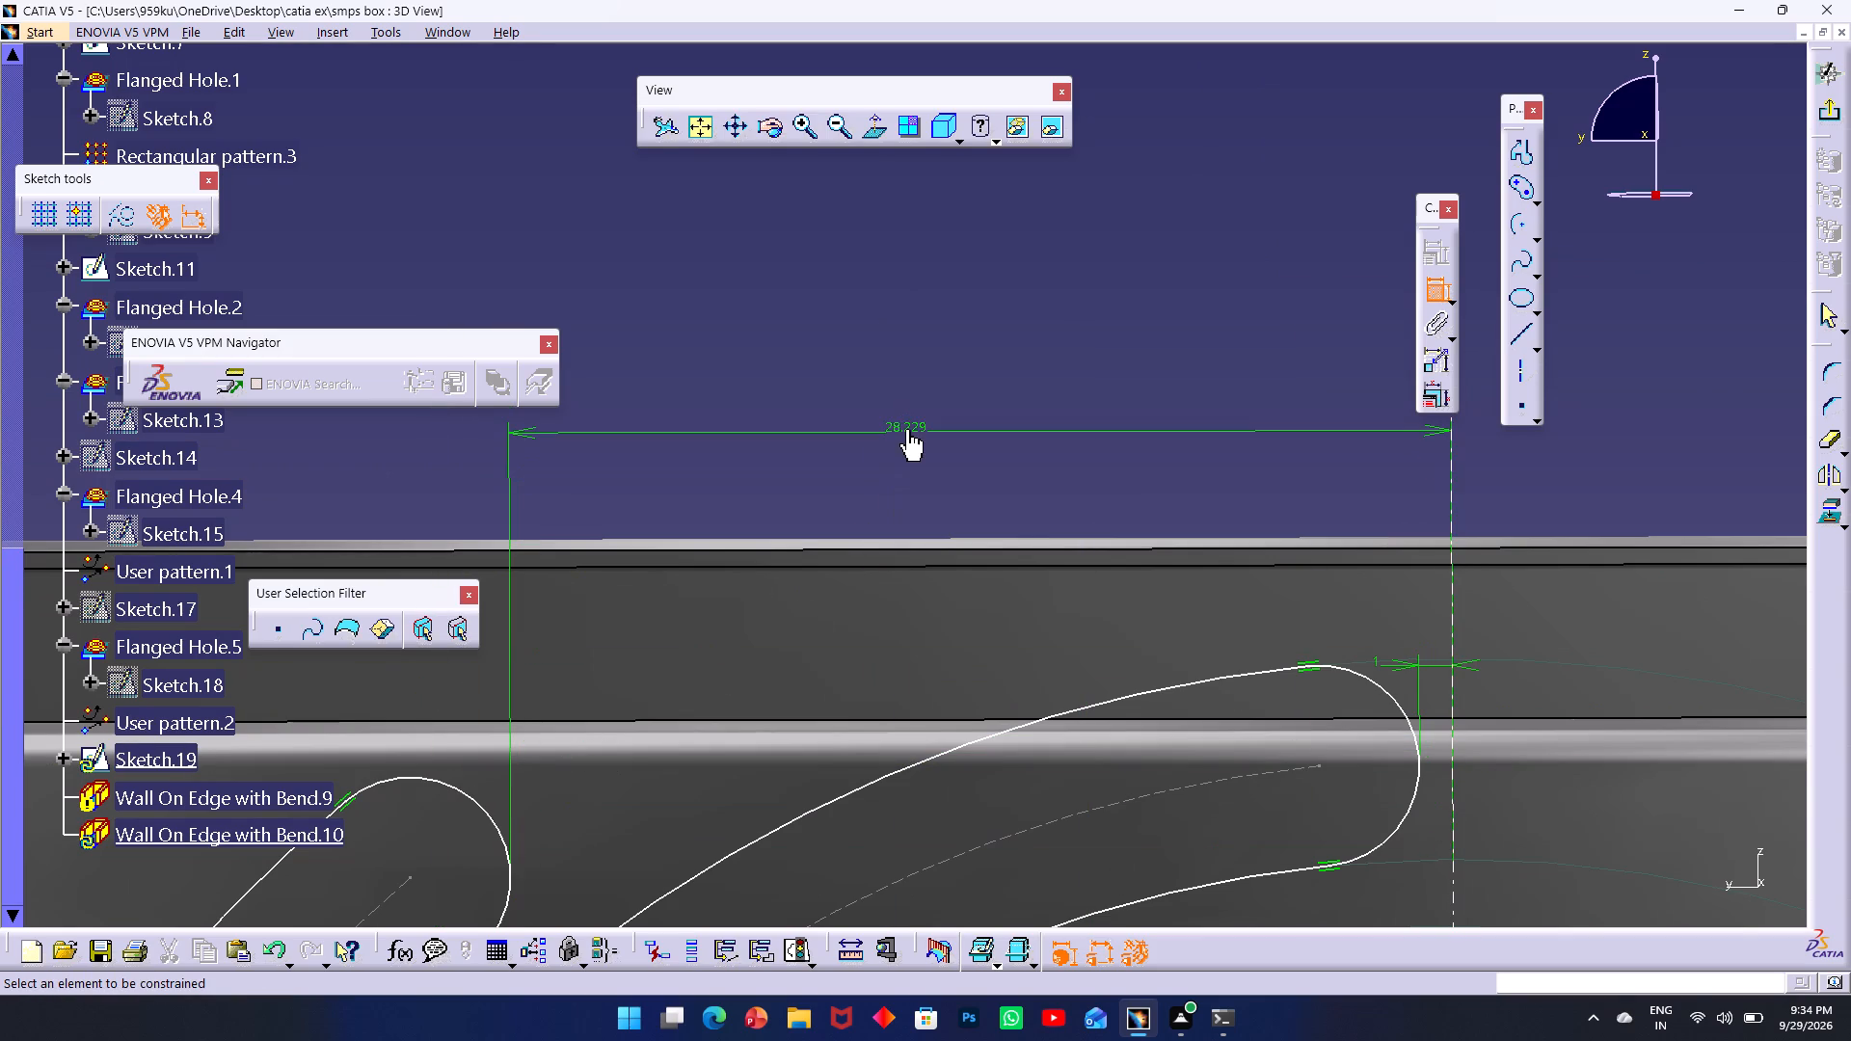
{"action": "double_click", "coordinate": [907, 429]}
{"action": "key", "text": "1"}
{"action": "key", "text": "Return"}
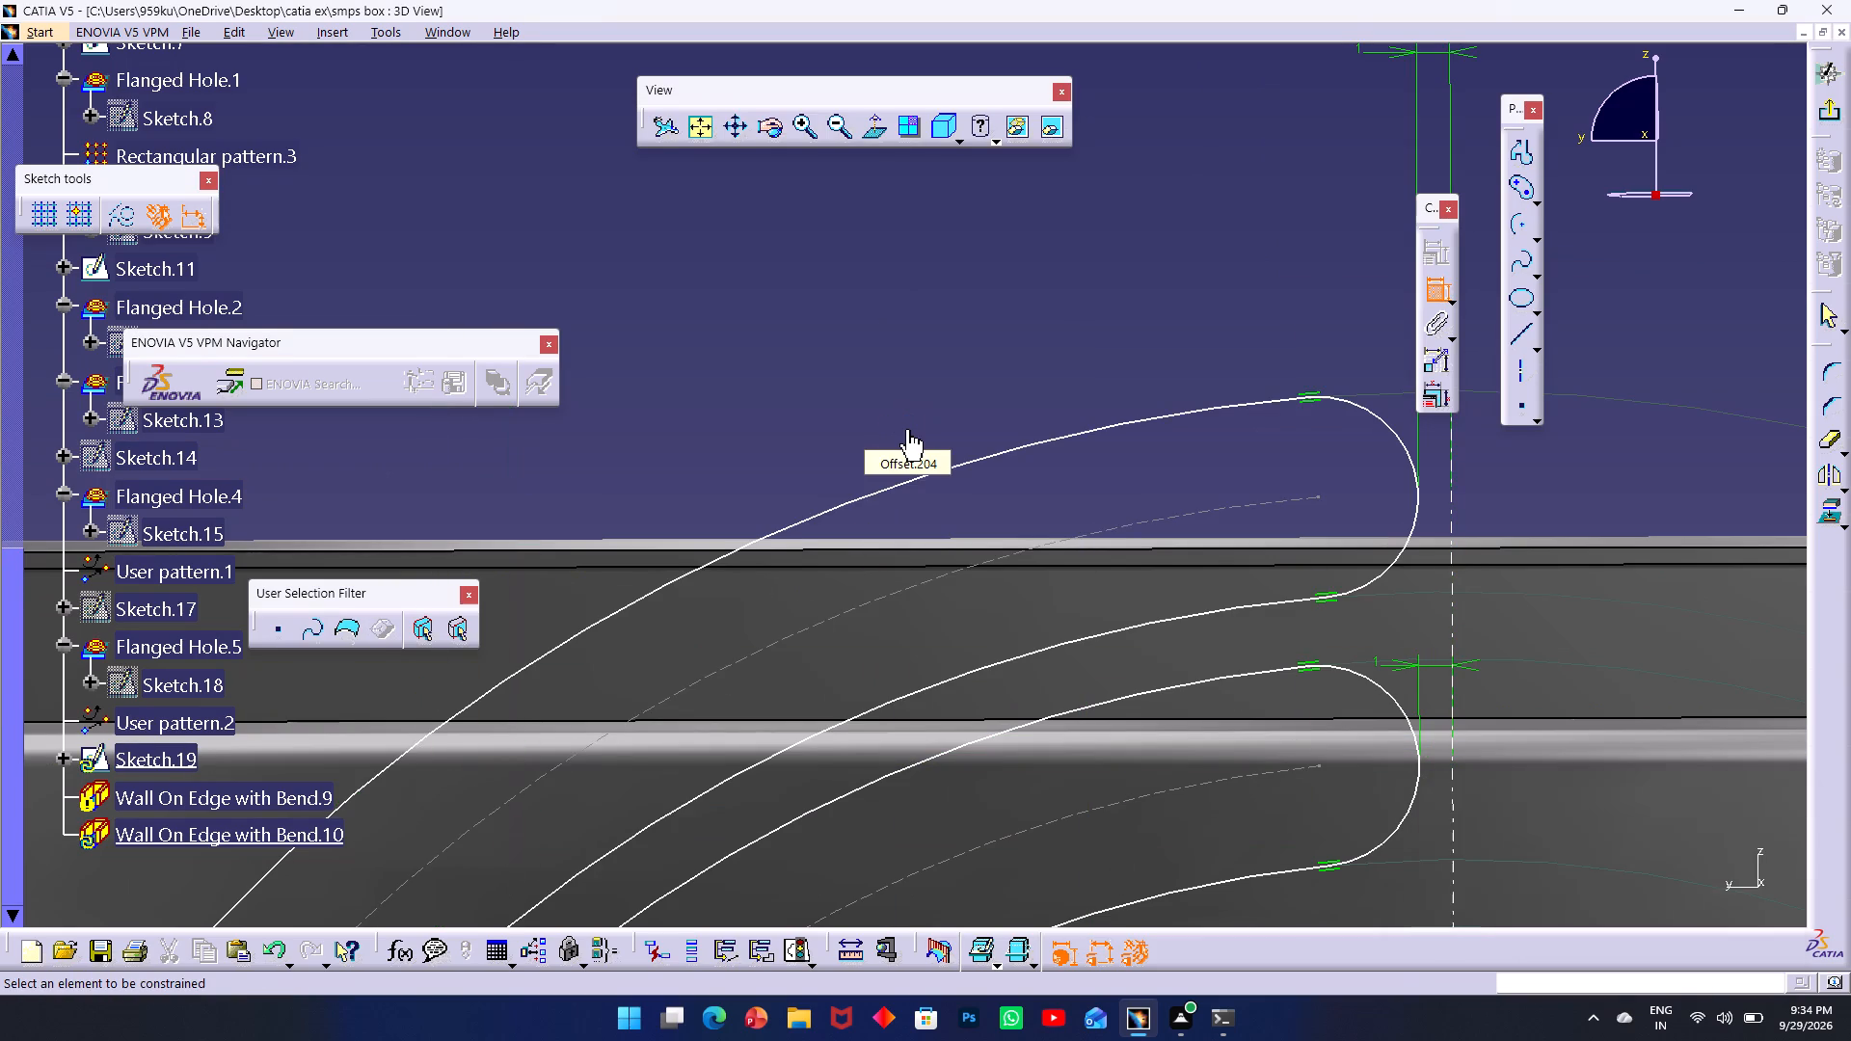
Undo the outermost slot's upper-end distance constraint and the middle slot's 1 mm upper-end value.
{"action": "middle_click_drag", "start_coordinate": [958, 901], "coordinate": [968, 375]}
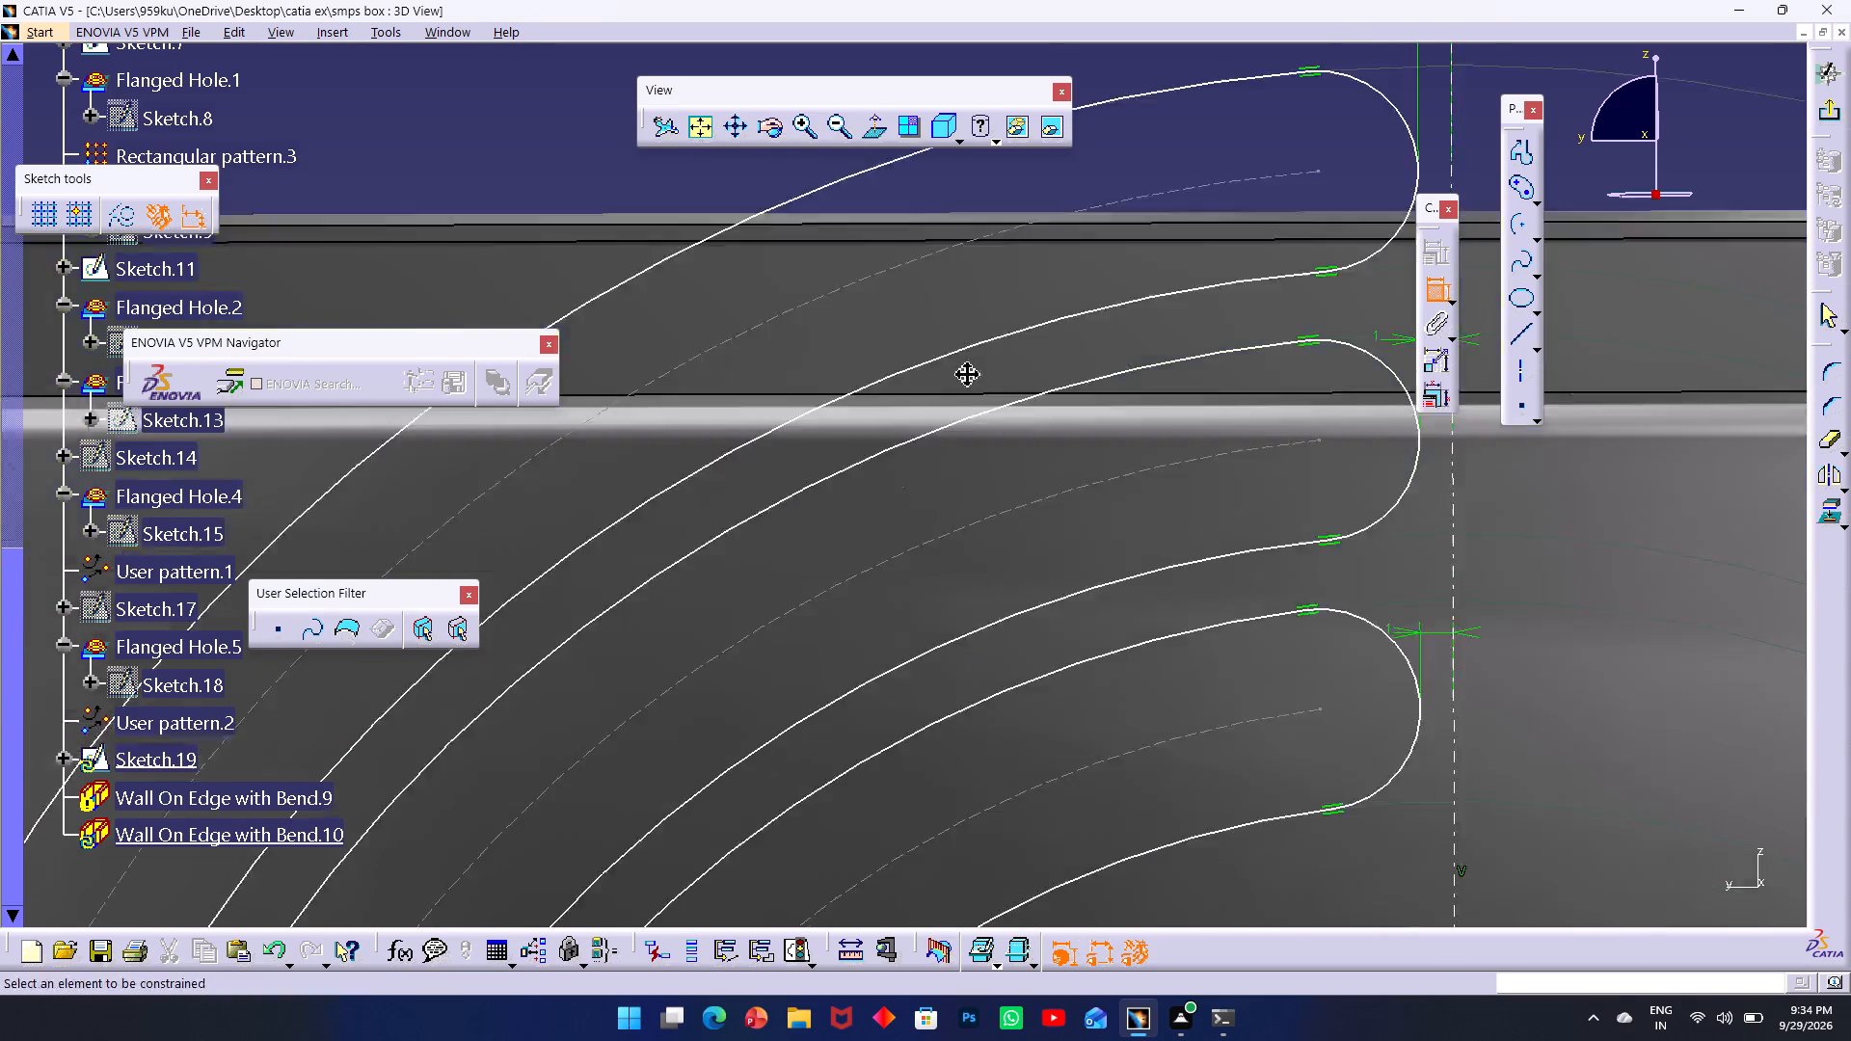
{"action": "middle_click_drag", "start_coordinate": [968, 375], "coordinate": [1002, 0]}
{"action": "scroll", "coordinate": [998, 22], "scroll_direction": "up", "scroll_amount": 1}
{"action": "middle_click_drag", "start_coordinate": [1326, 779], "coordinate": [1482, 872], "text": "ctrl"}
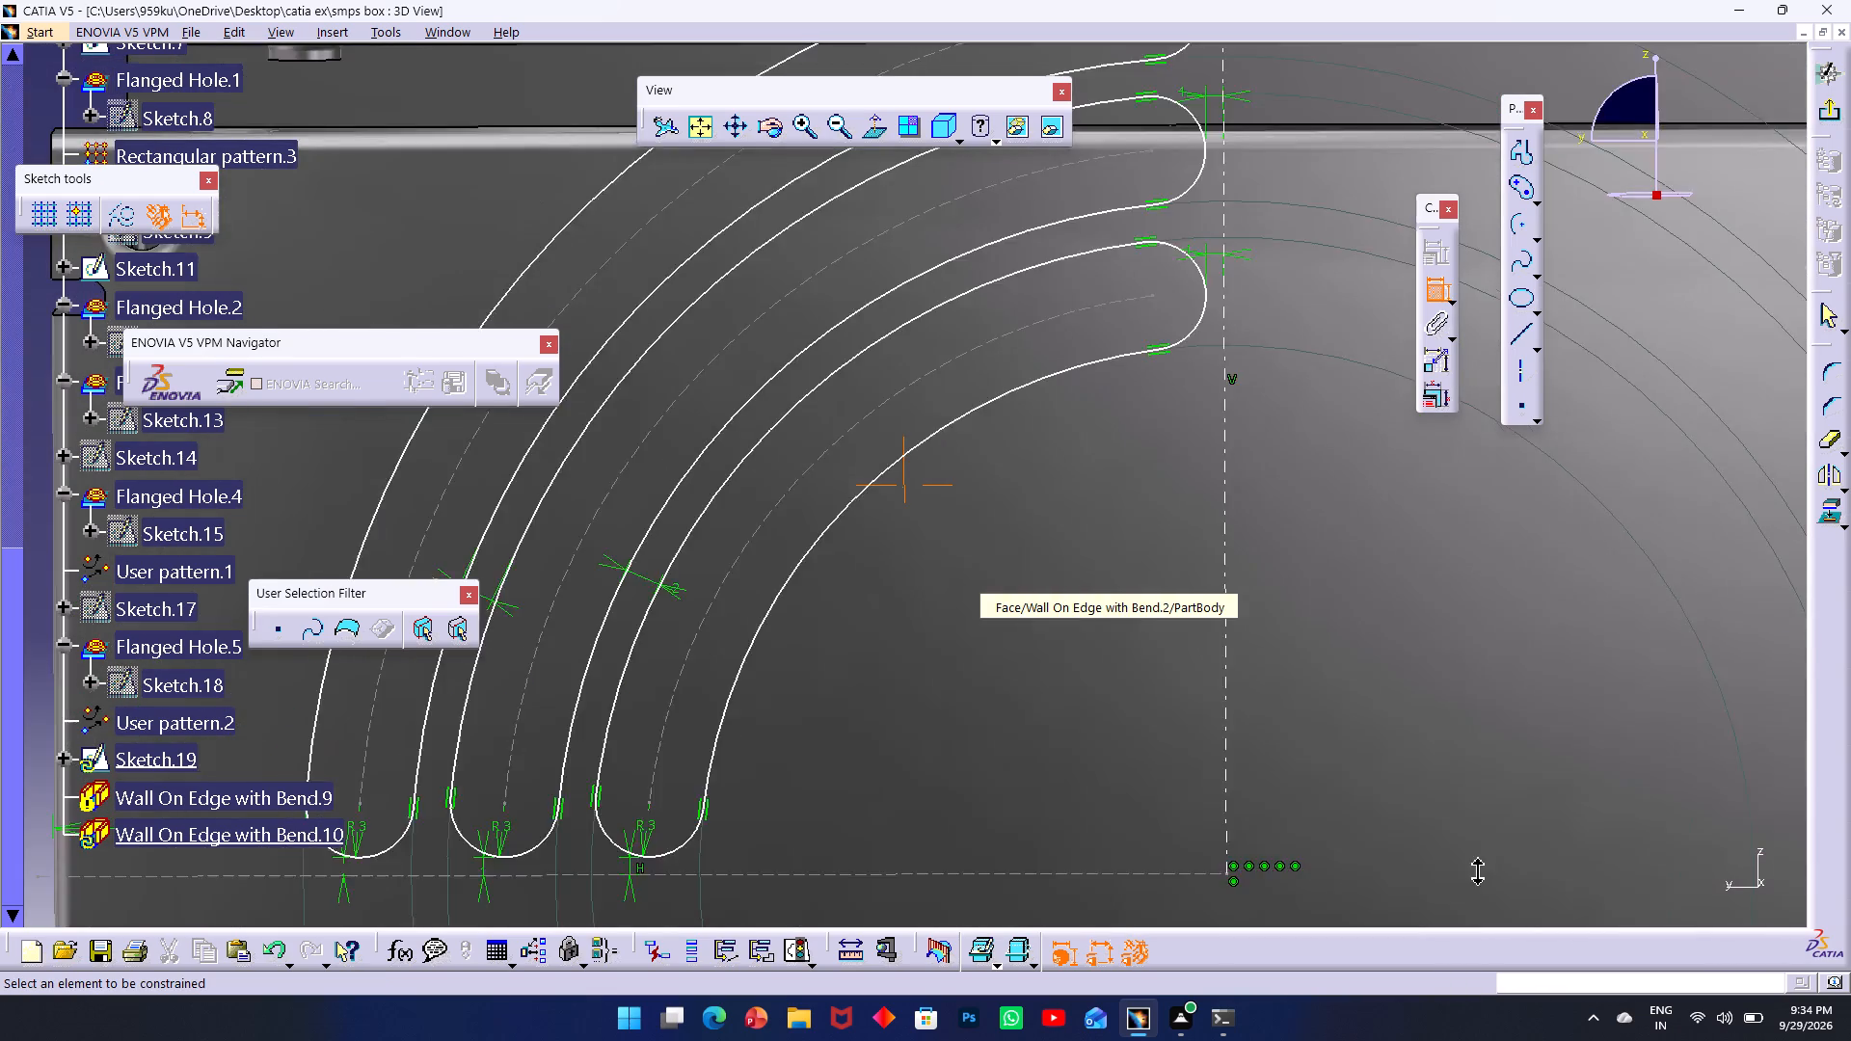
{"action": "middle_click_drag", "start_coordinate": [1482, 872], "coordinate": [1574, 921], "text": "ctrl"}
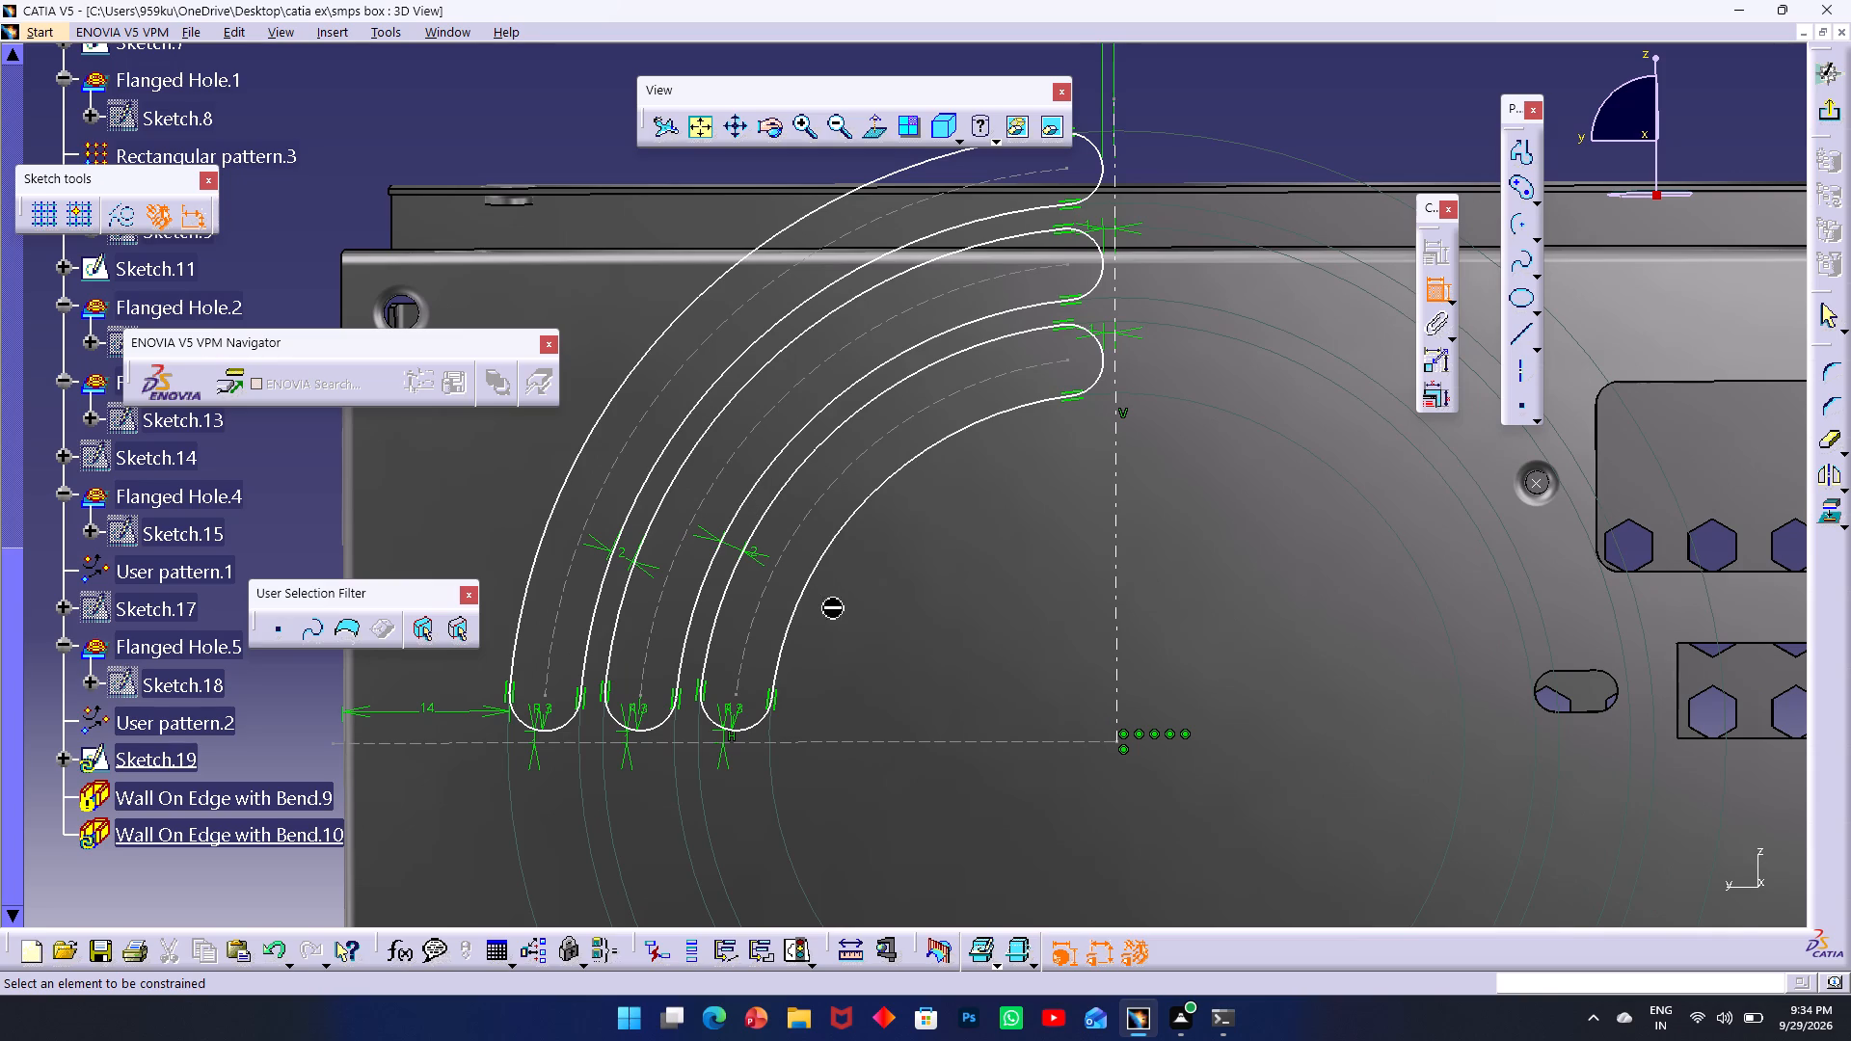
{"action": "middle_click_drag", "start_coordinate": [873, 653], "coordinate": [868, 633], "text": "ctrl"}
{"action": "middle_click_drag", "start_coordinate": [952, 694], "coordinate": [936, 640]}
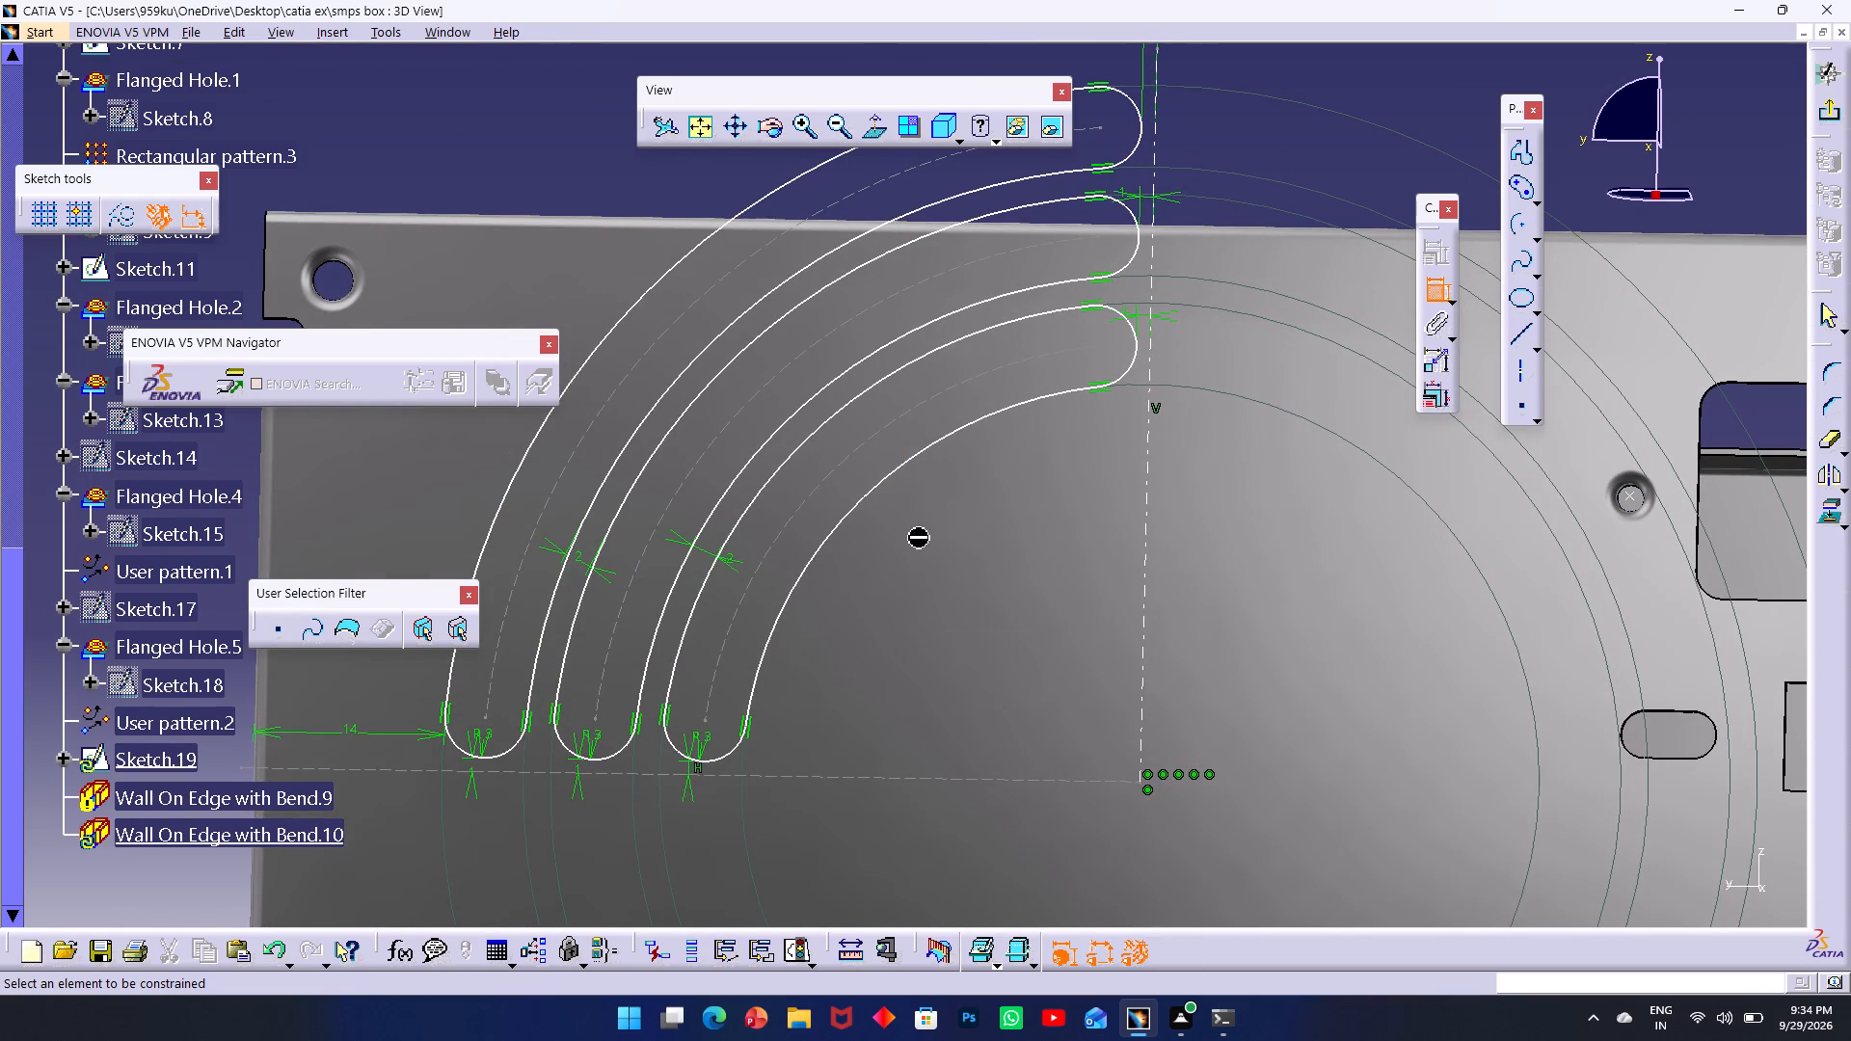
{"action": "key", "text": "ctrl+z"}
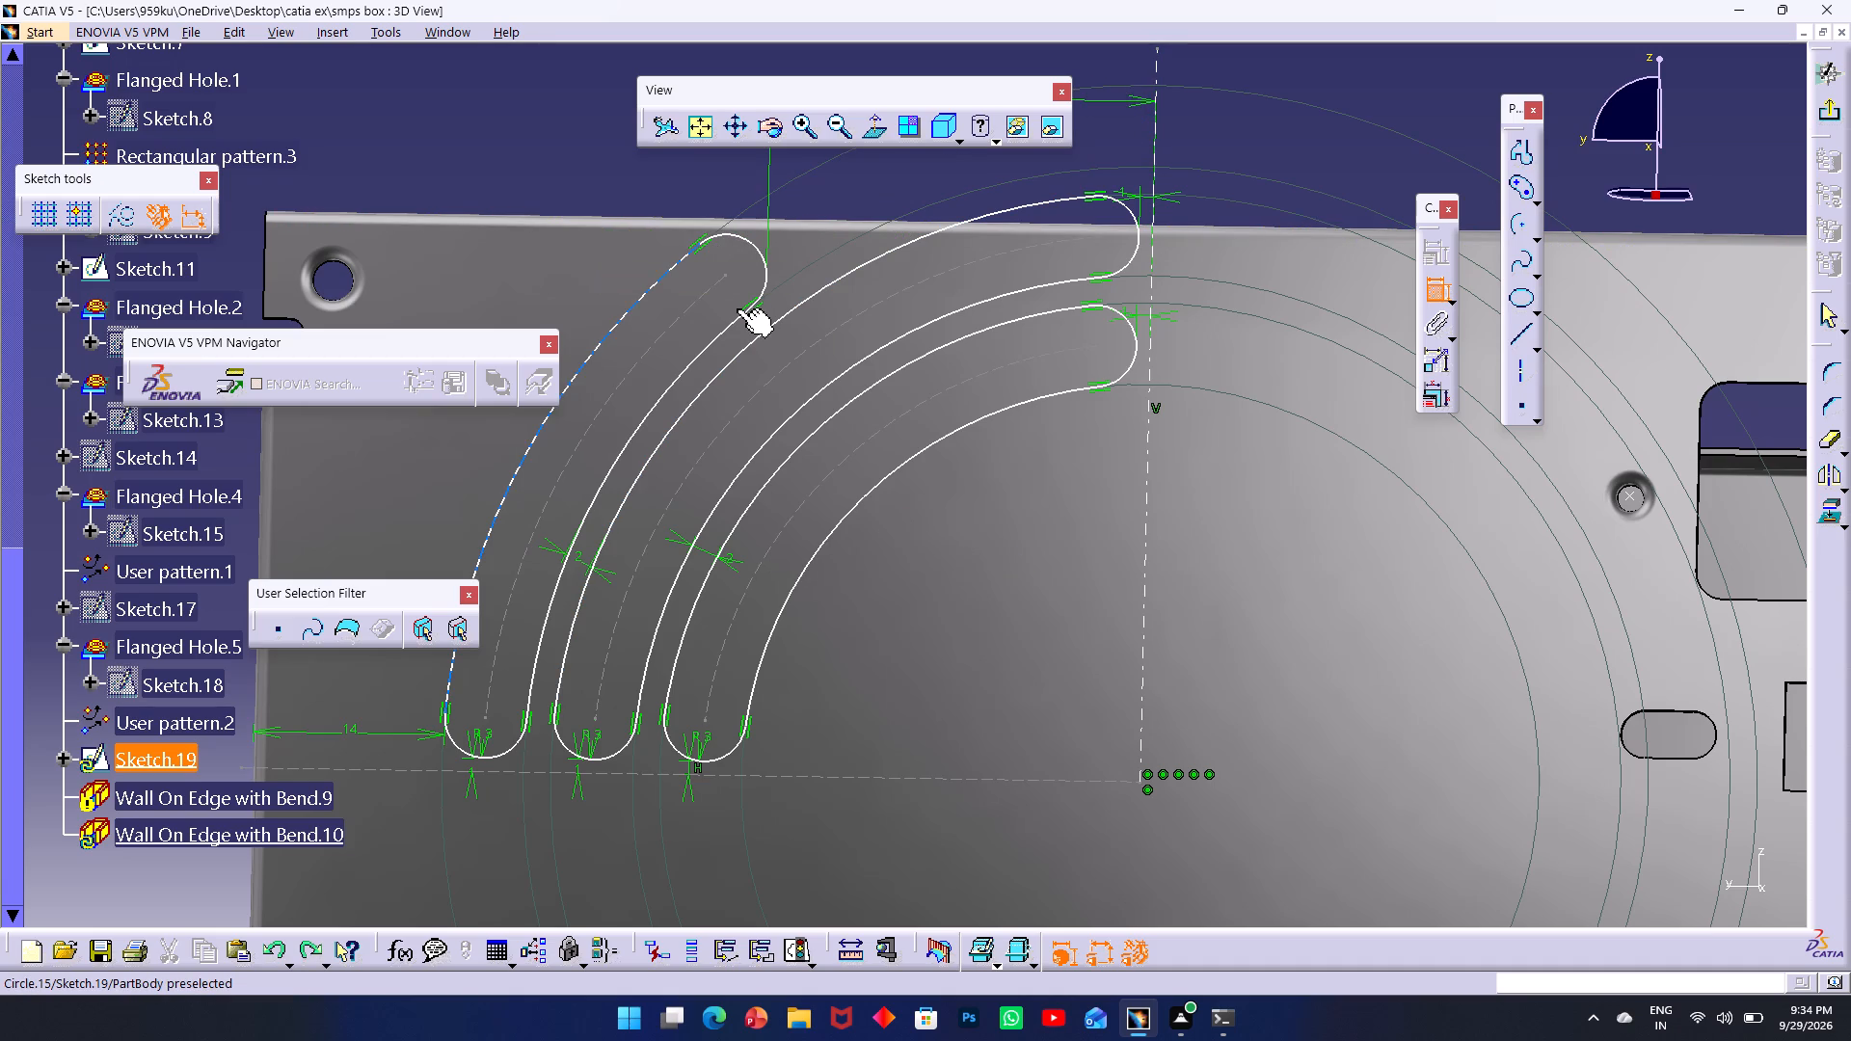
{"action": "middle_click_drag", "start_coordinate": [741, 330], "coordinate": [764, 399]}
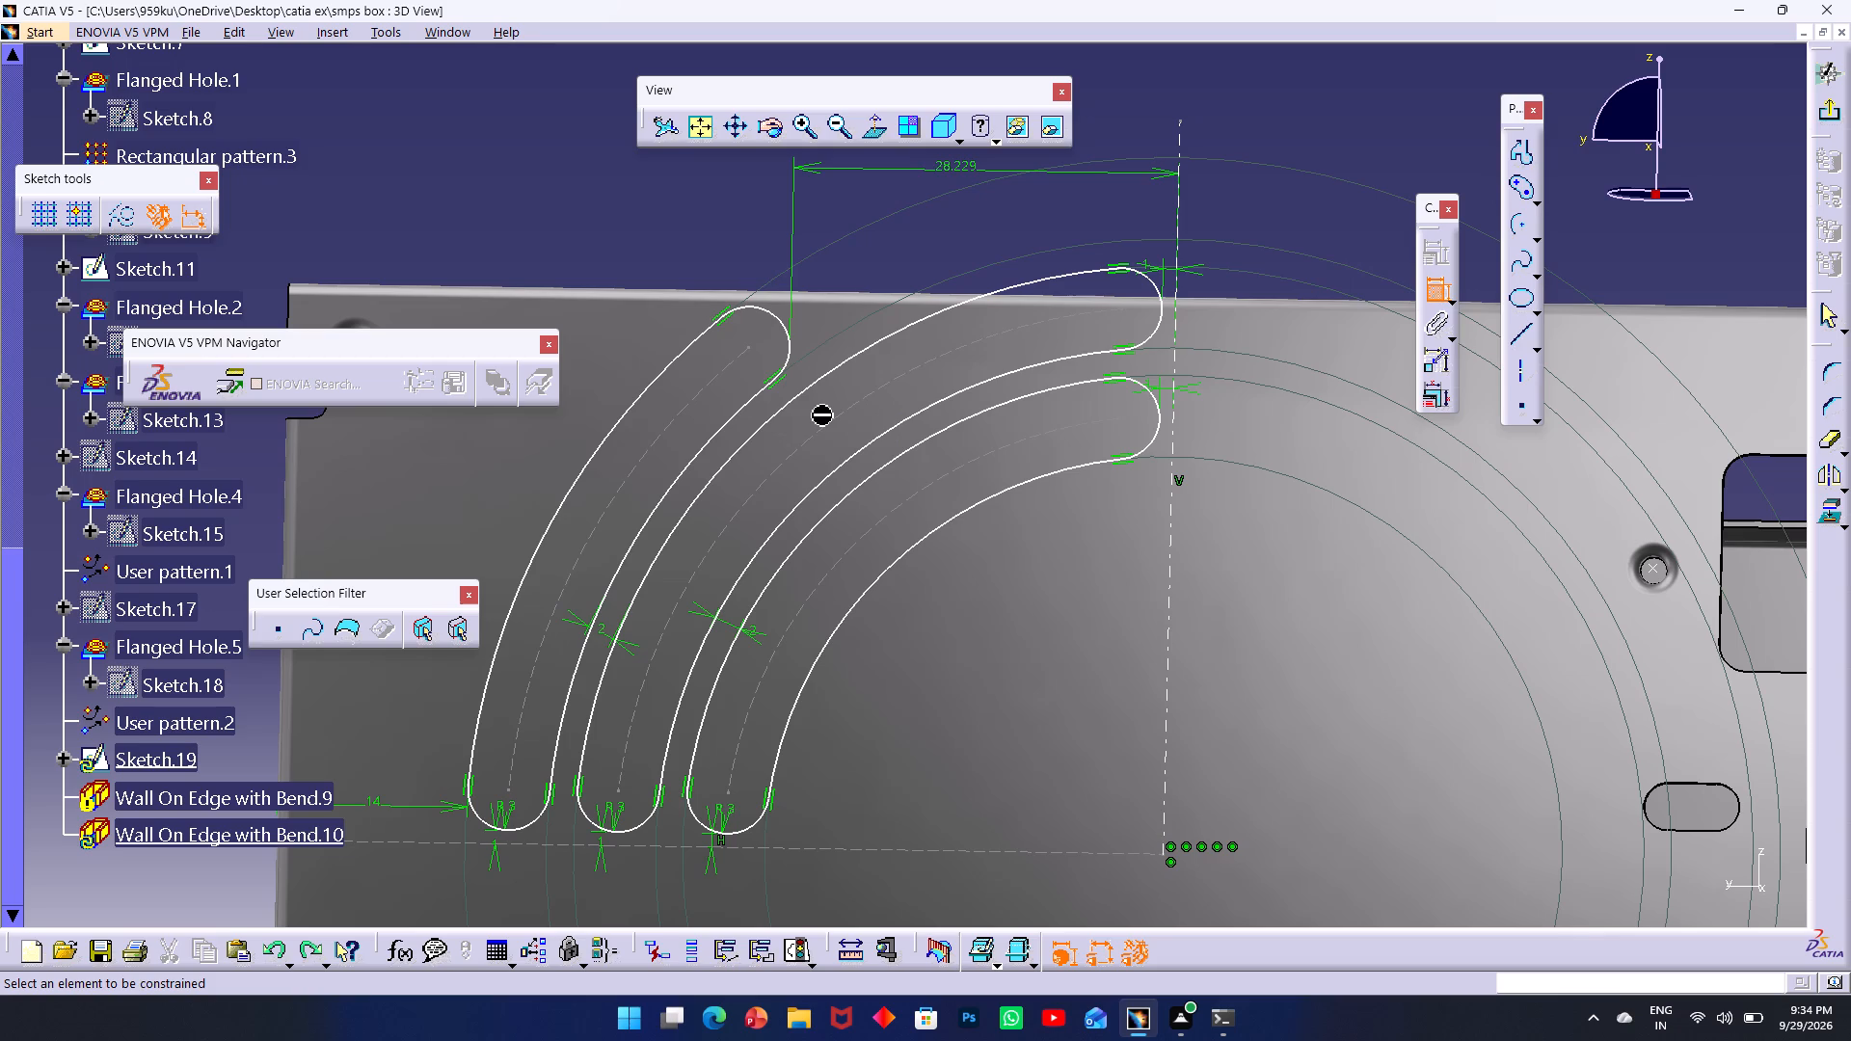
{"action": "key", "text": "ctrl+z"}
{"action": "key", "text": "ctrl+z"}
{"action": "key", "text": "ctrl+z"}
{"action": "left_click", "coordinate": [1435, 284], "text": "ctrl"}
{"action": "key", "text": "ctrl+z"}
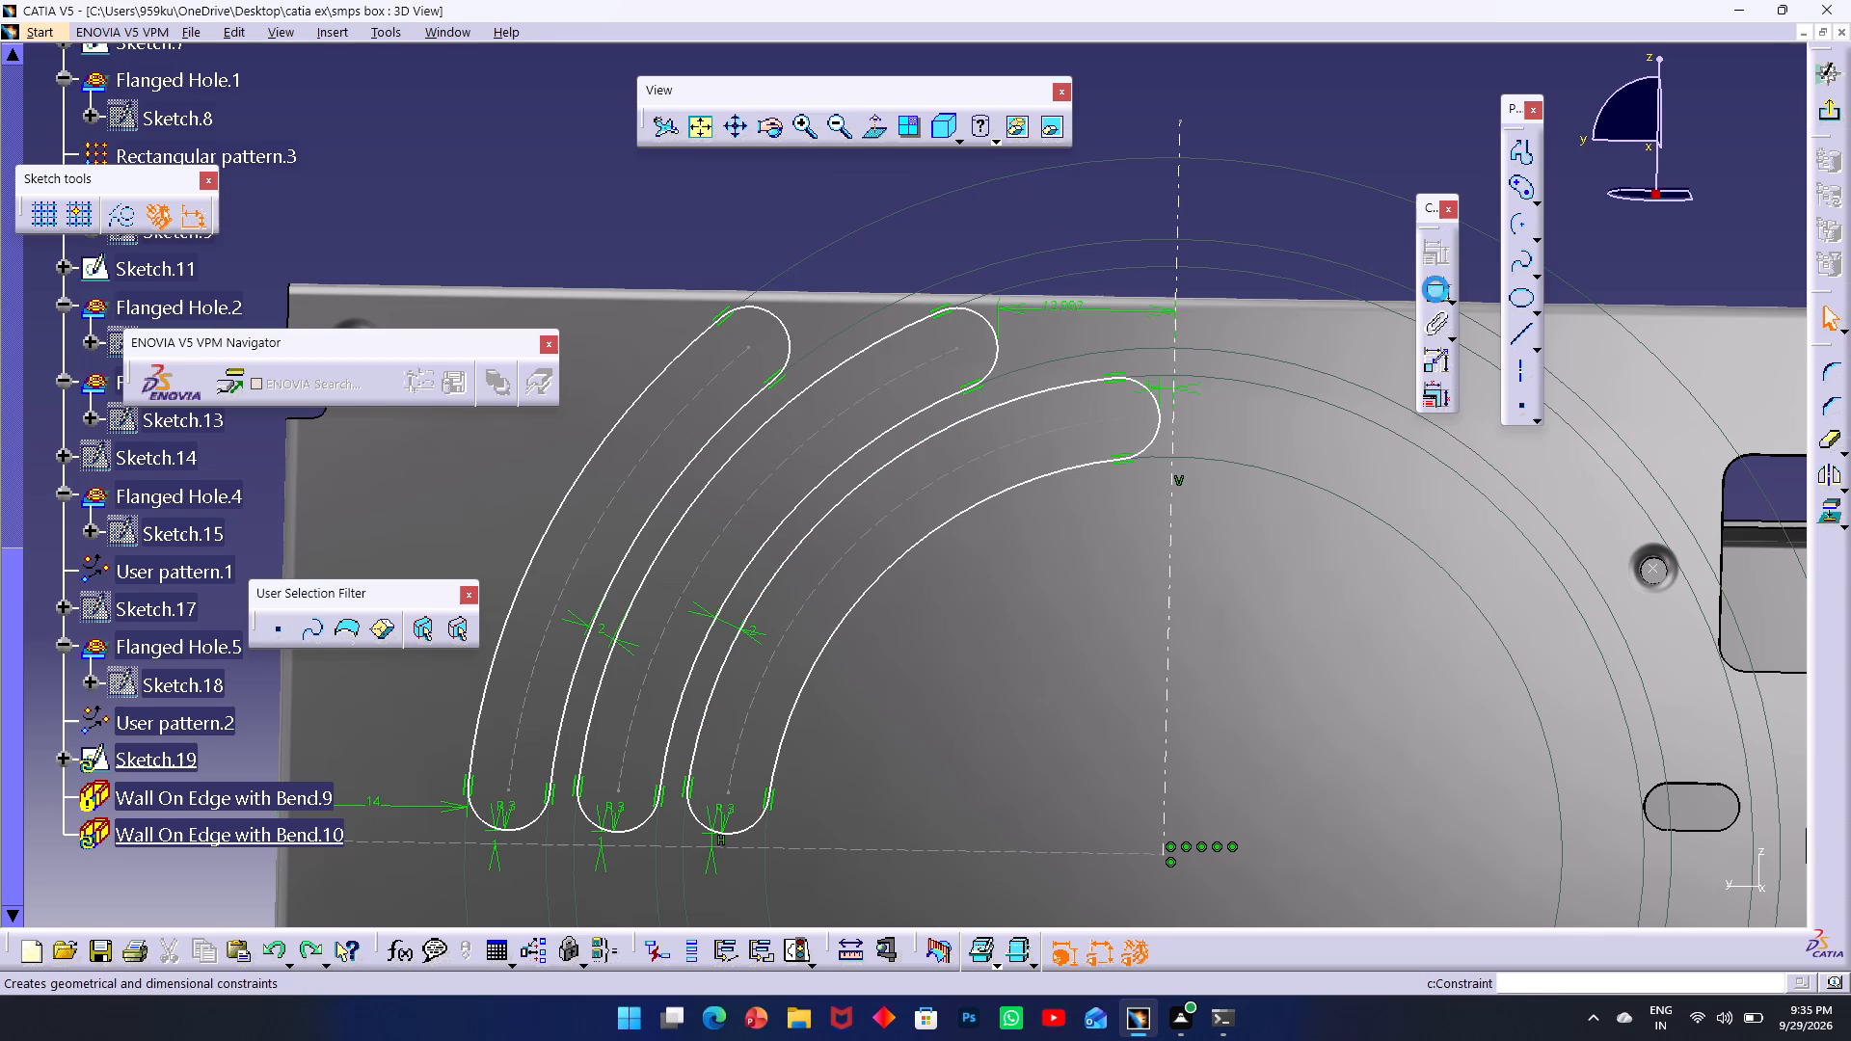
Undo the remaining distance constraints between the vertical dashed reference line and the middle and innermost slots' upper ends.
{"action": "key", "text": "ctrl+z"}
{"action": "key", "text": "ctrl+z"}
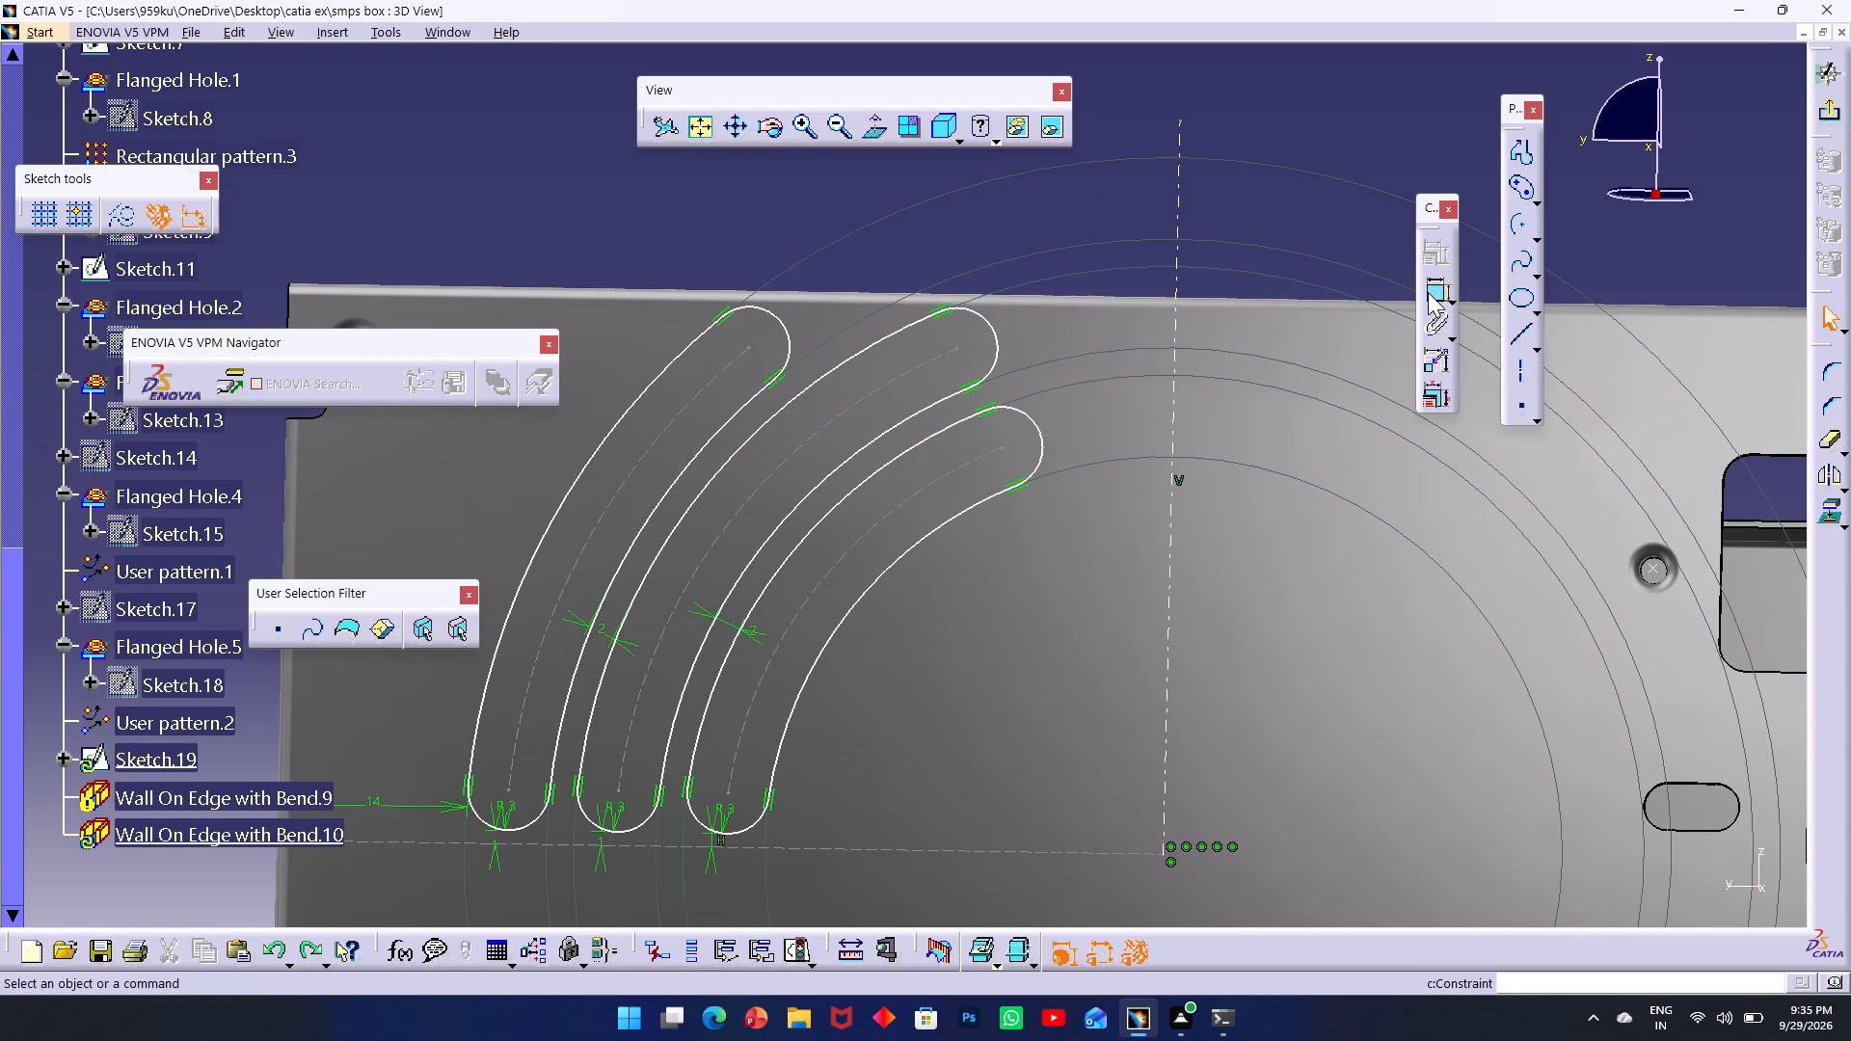
Constrain the outermost slot's upper end arc to a distance of 3 mm from the plate's top edge.
{"action": "middle_click_drag", "start_coordinate": [823, 574], "coordinate": [930, 639]}
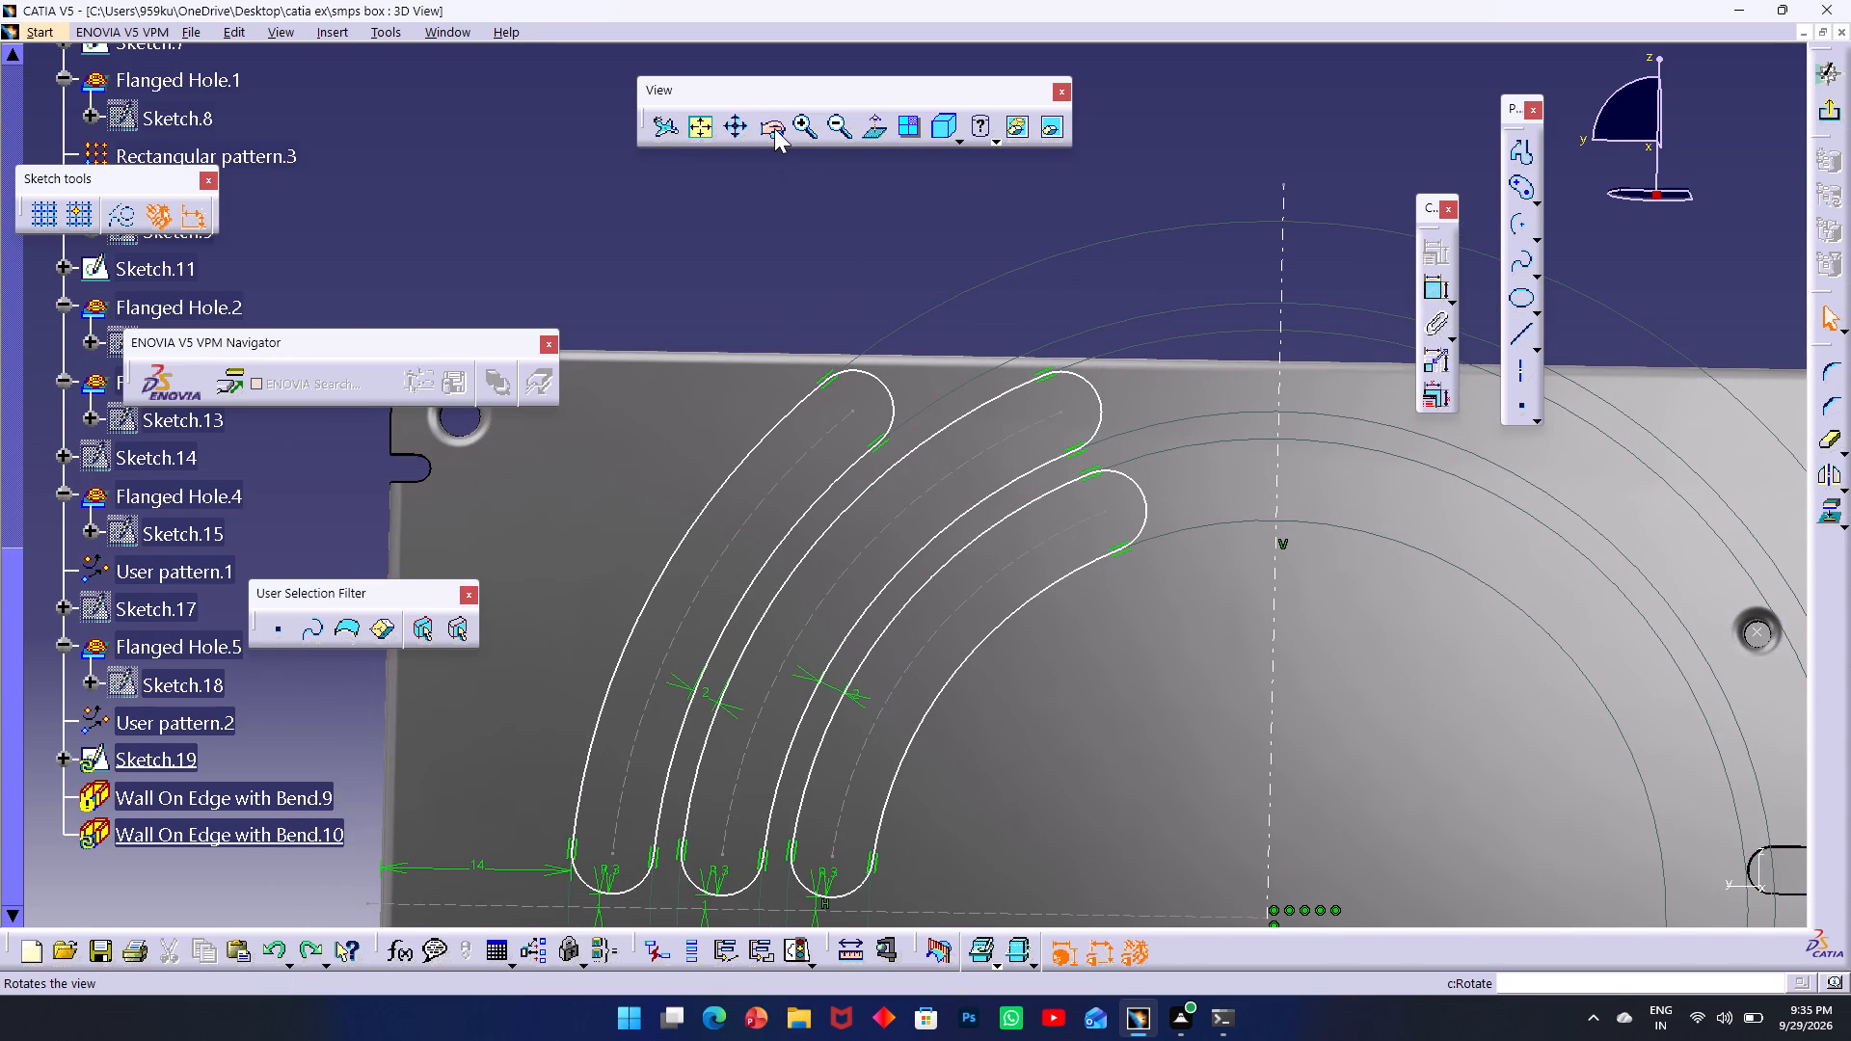
{"action": "left_click", "coordinate": [1441, 292]}
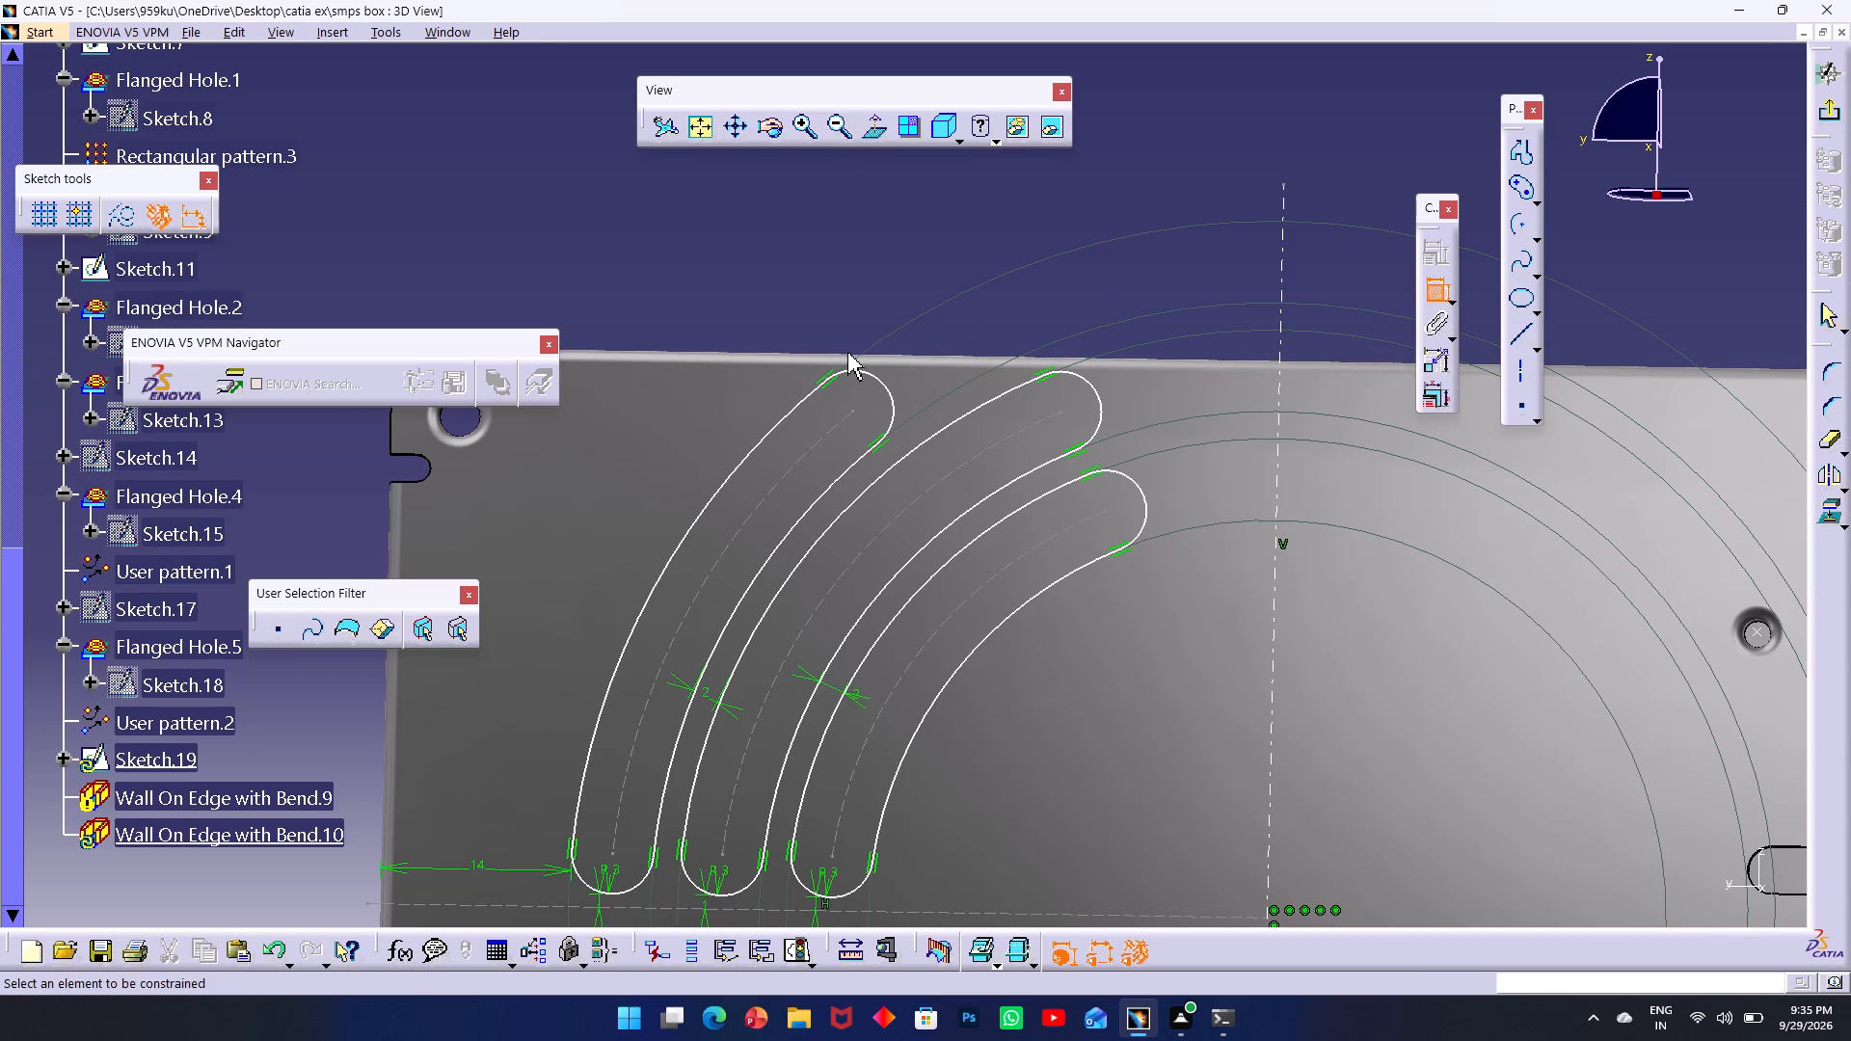
{"action": "left_click", "coordinate": [846, 355]}
{"action": "left_click", "coordinate": [847, 370]}
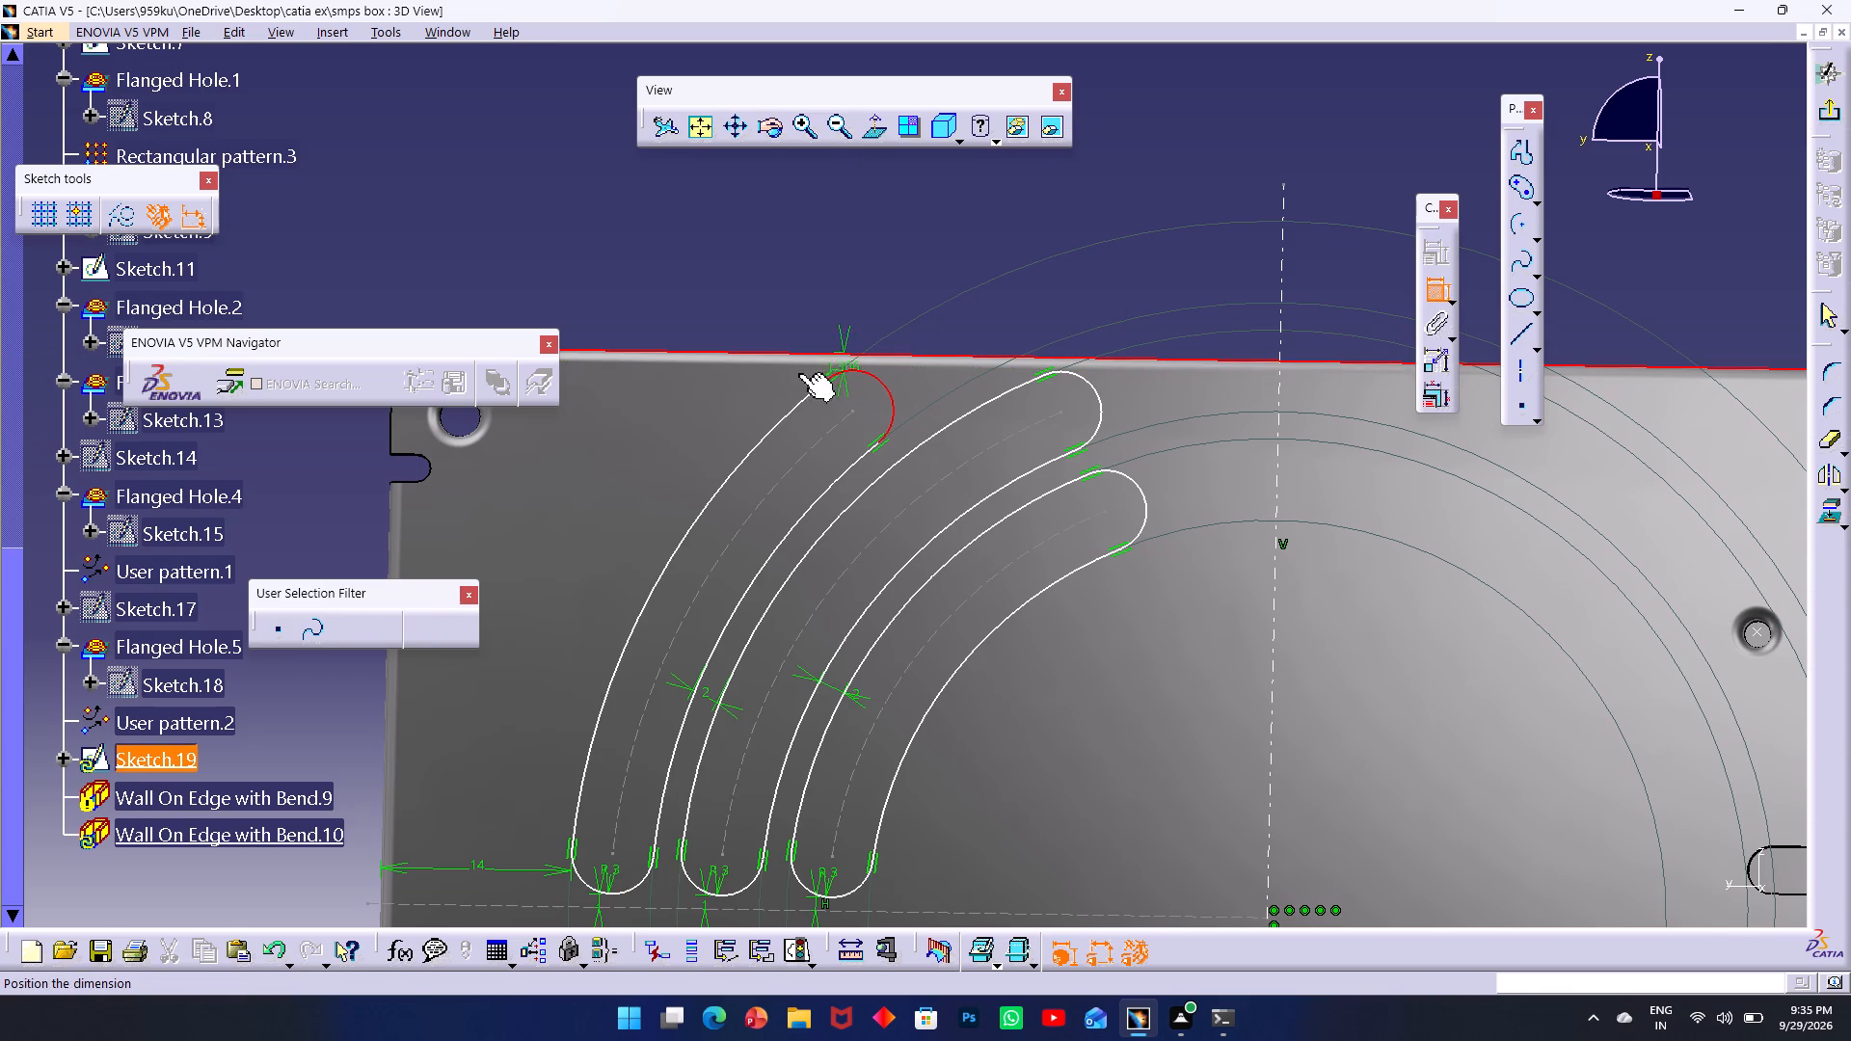
{"action": "left_click", "coordinate": [721, 379]}
{"action": "double_click", "coordinate": [721, 379]}
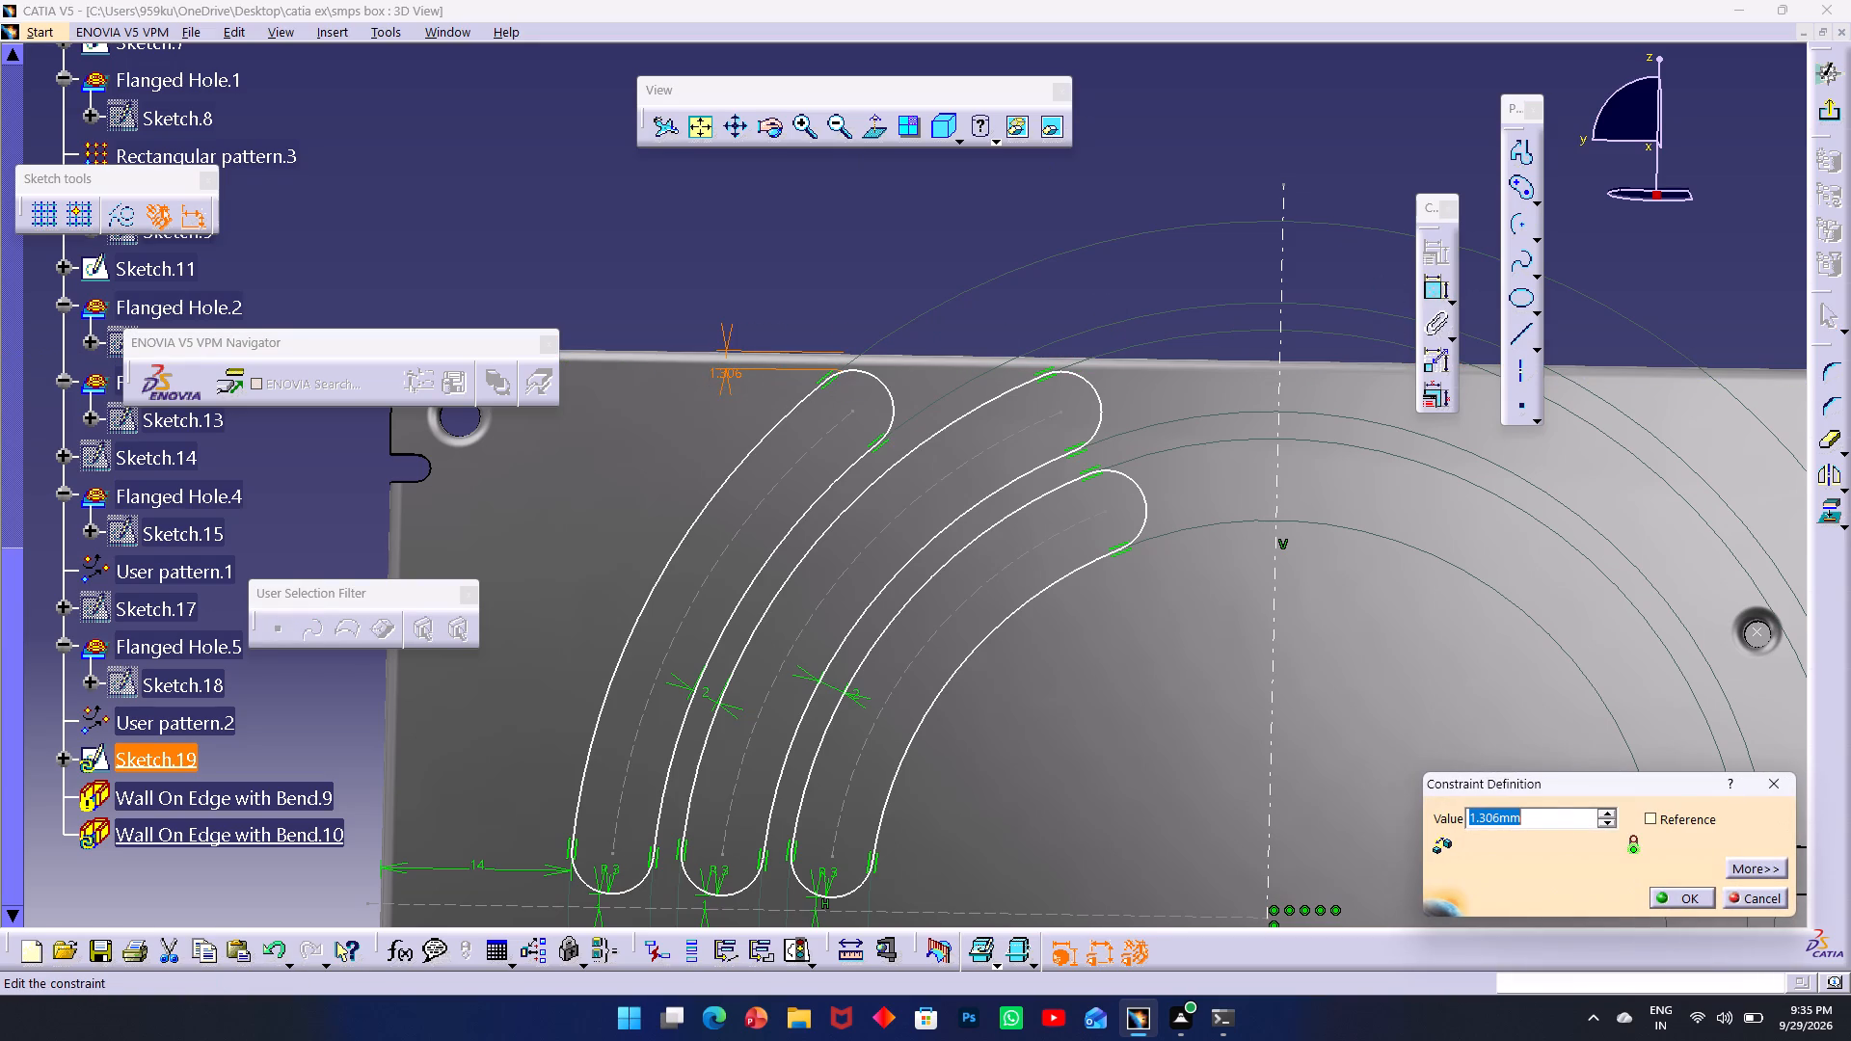
{"action": "key", "text": "3"}
{"action": "key", "text": "Return"}
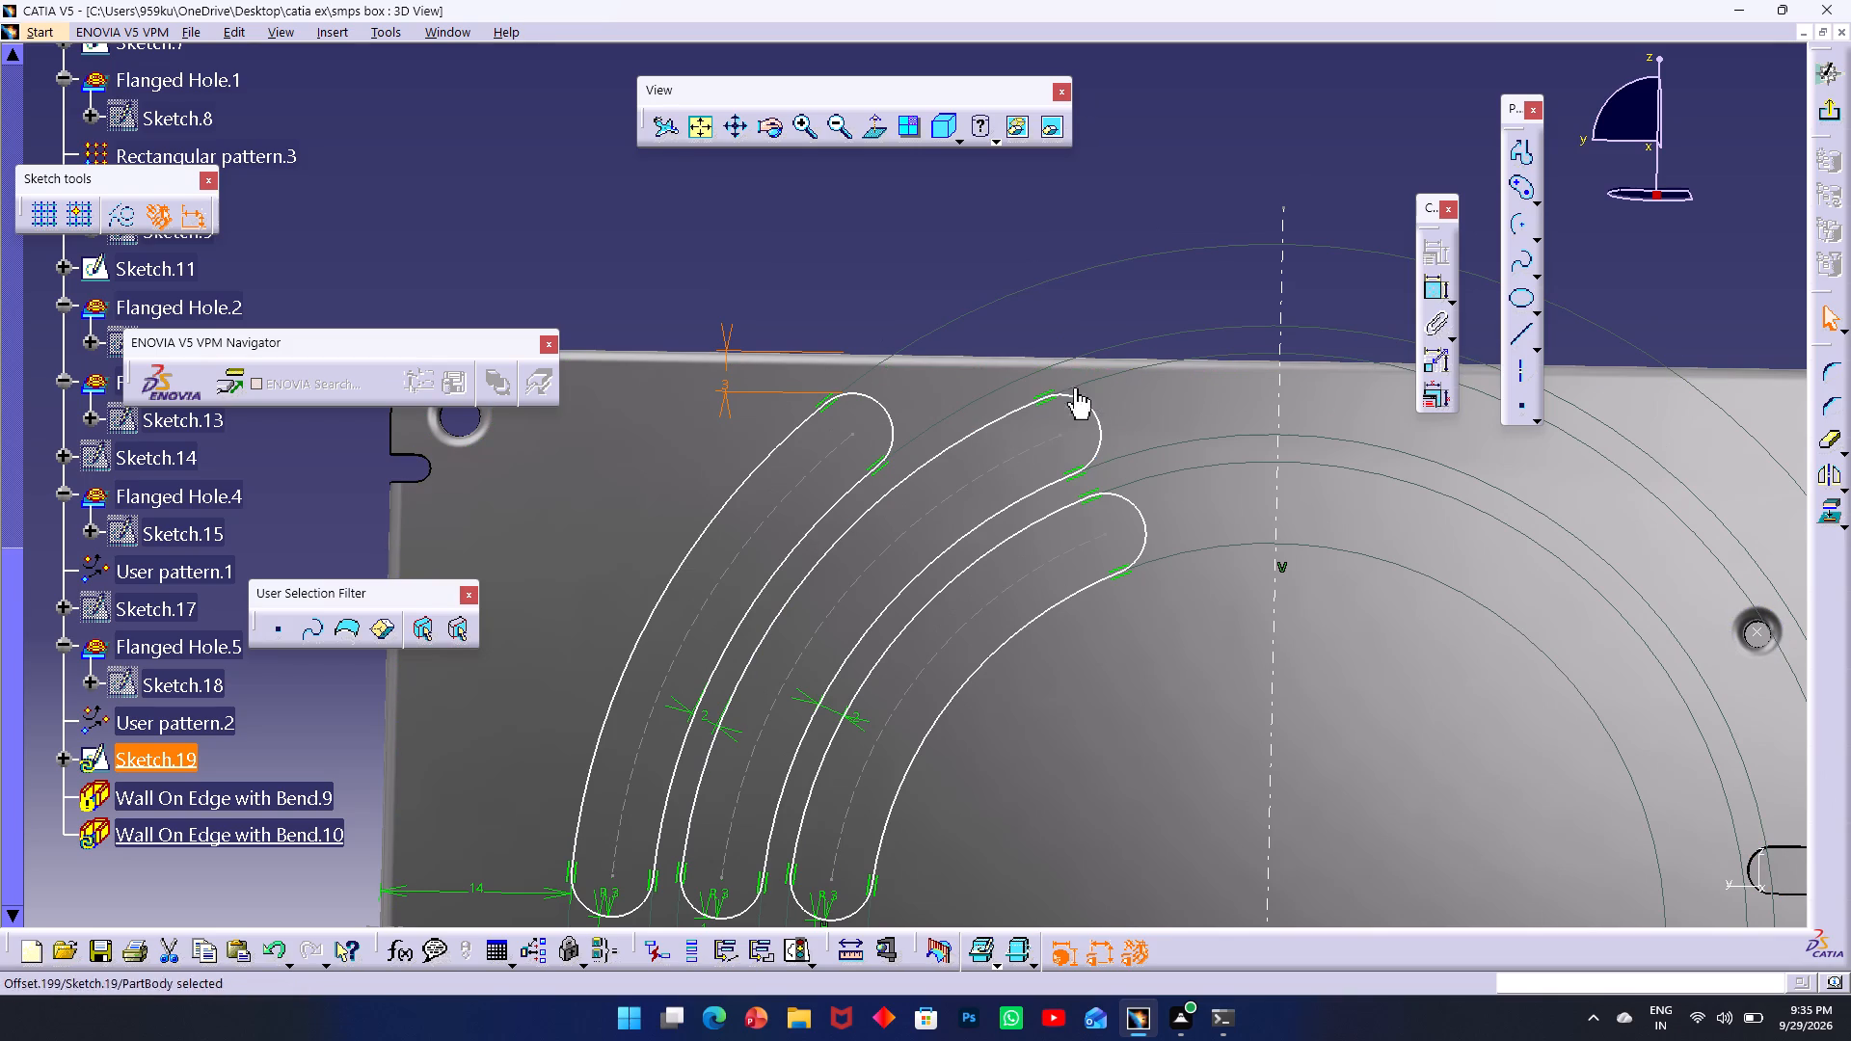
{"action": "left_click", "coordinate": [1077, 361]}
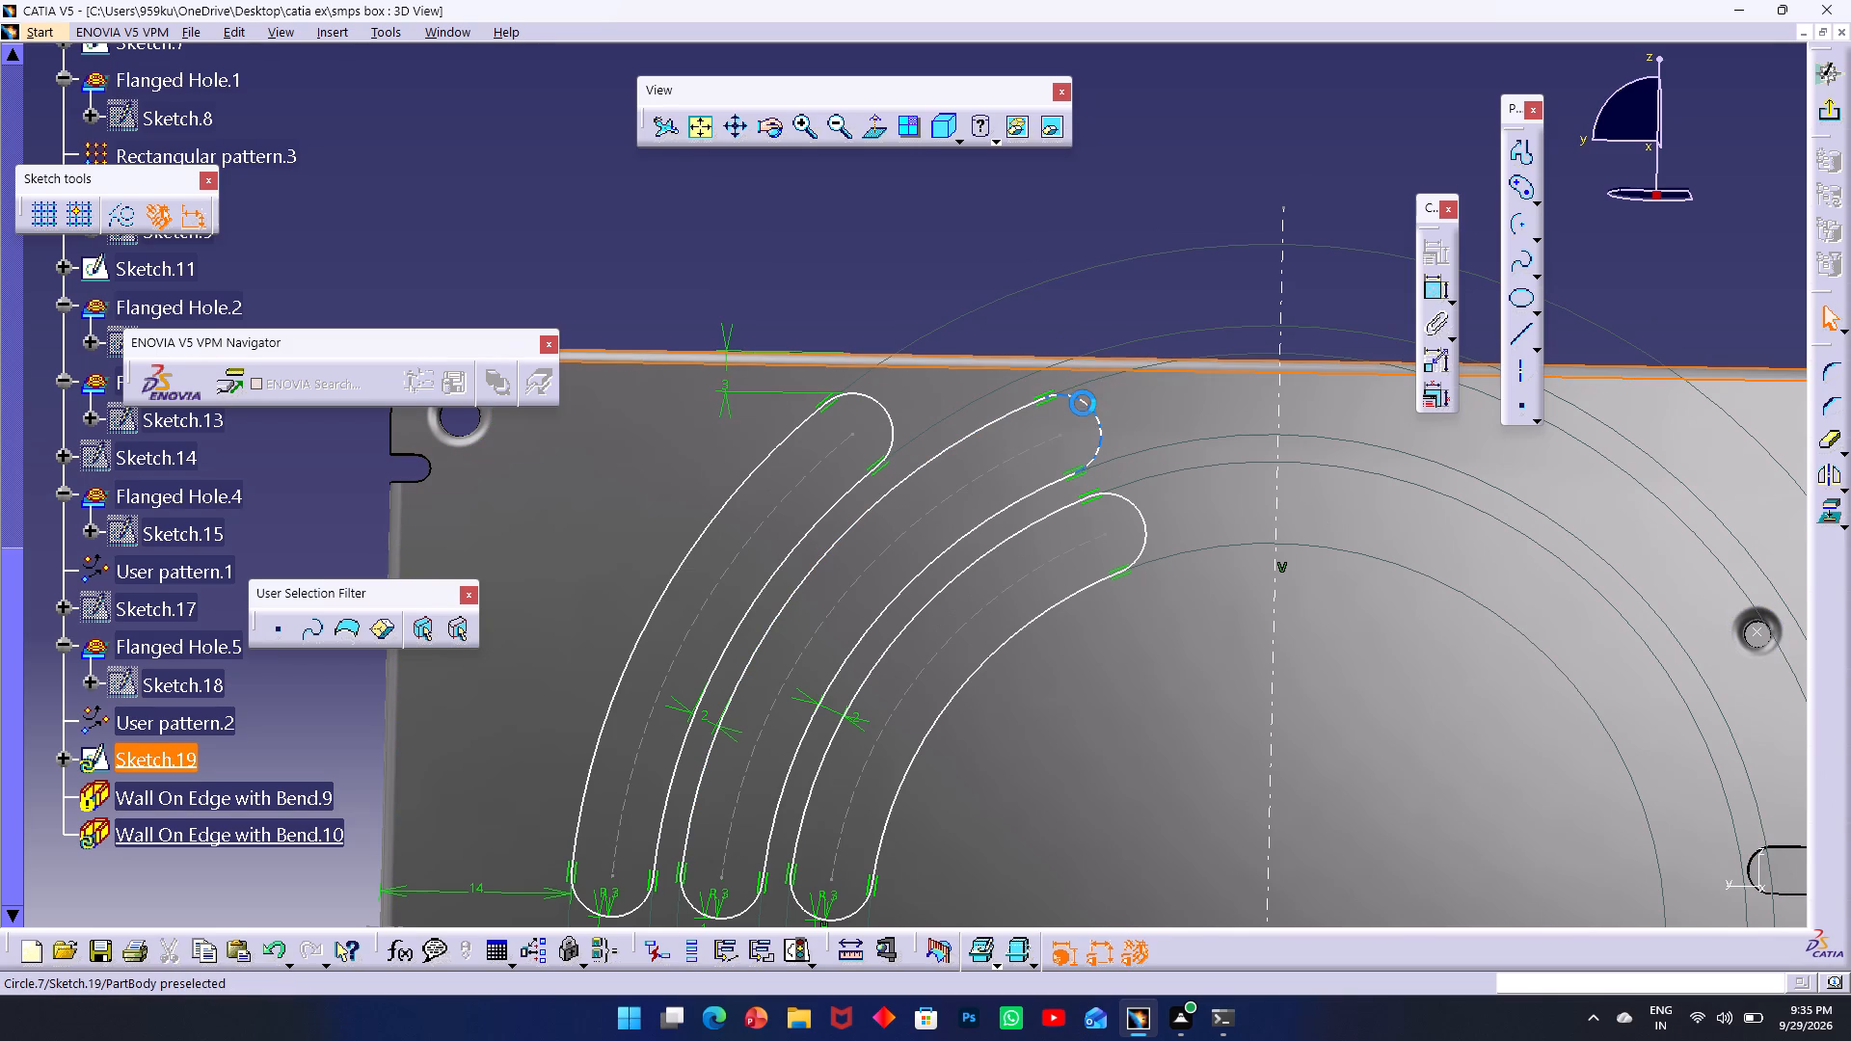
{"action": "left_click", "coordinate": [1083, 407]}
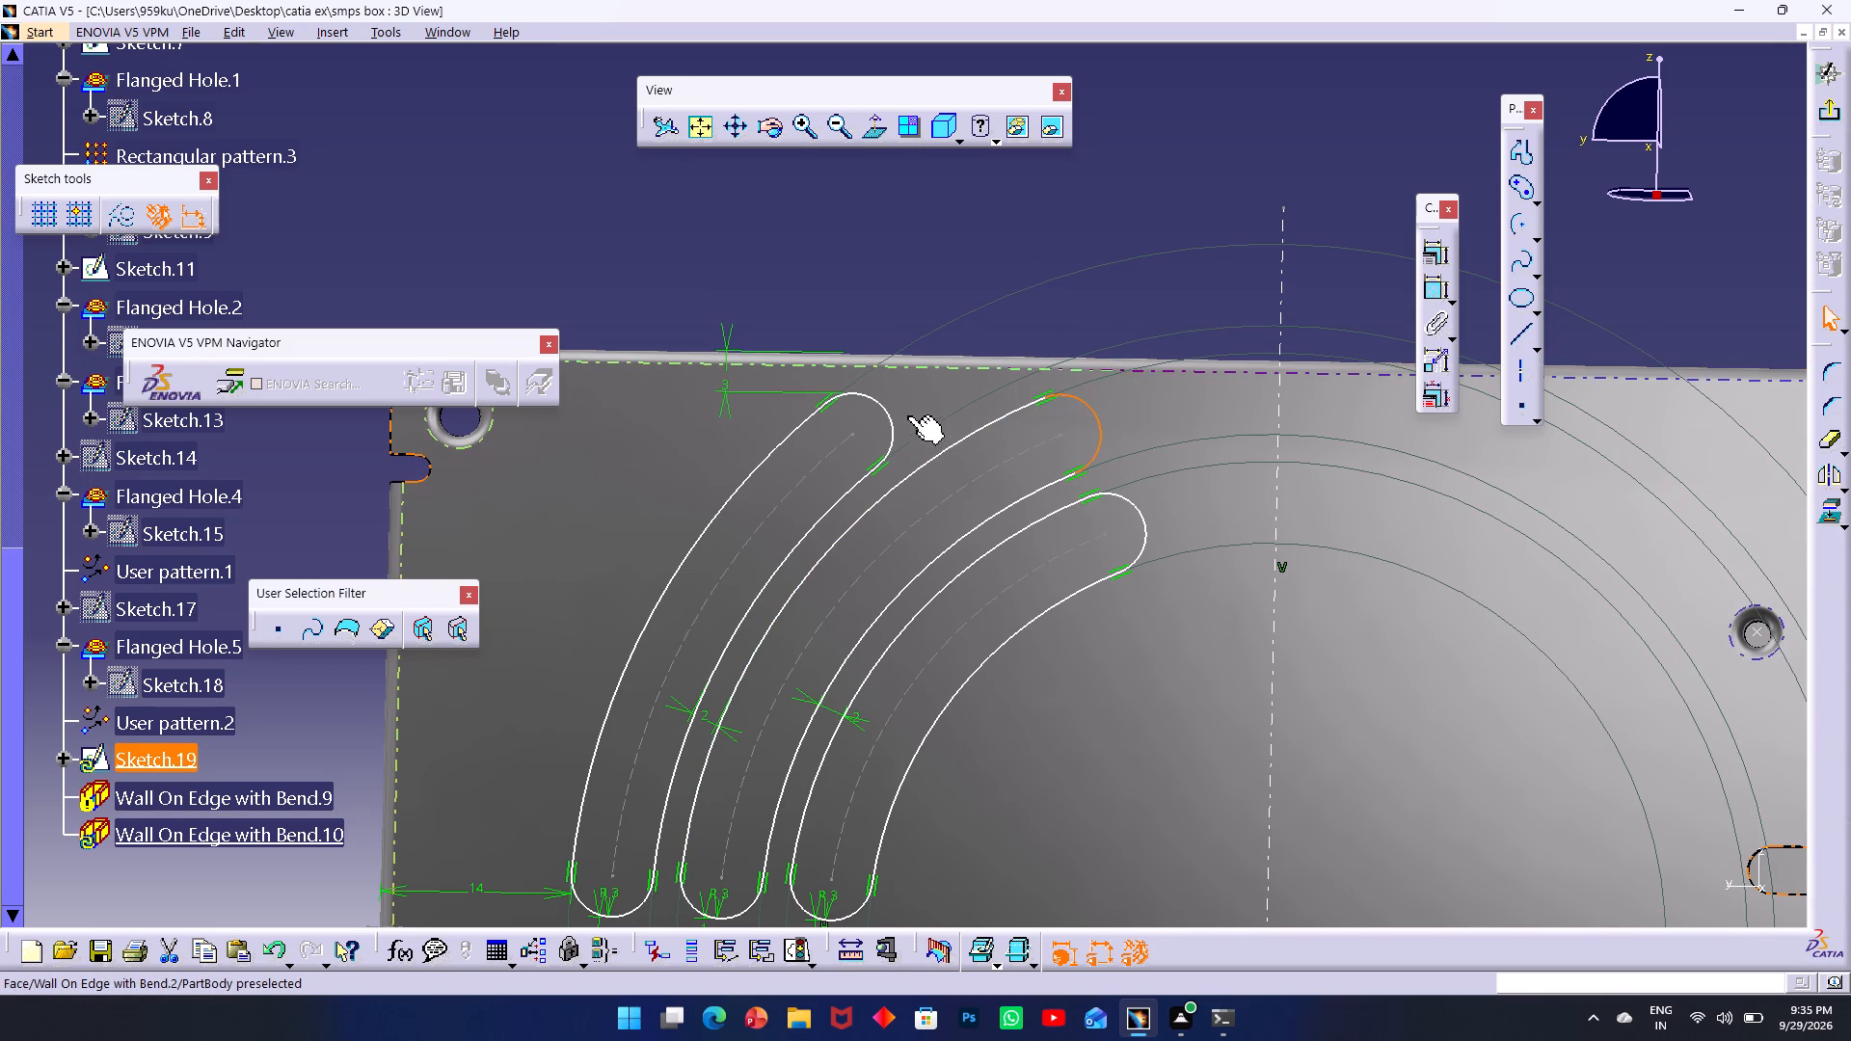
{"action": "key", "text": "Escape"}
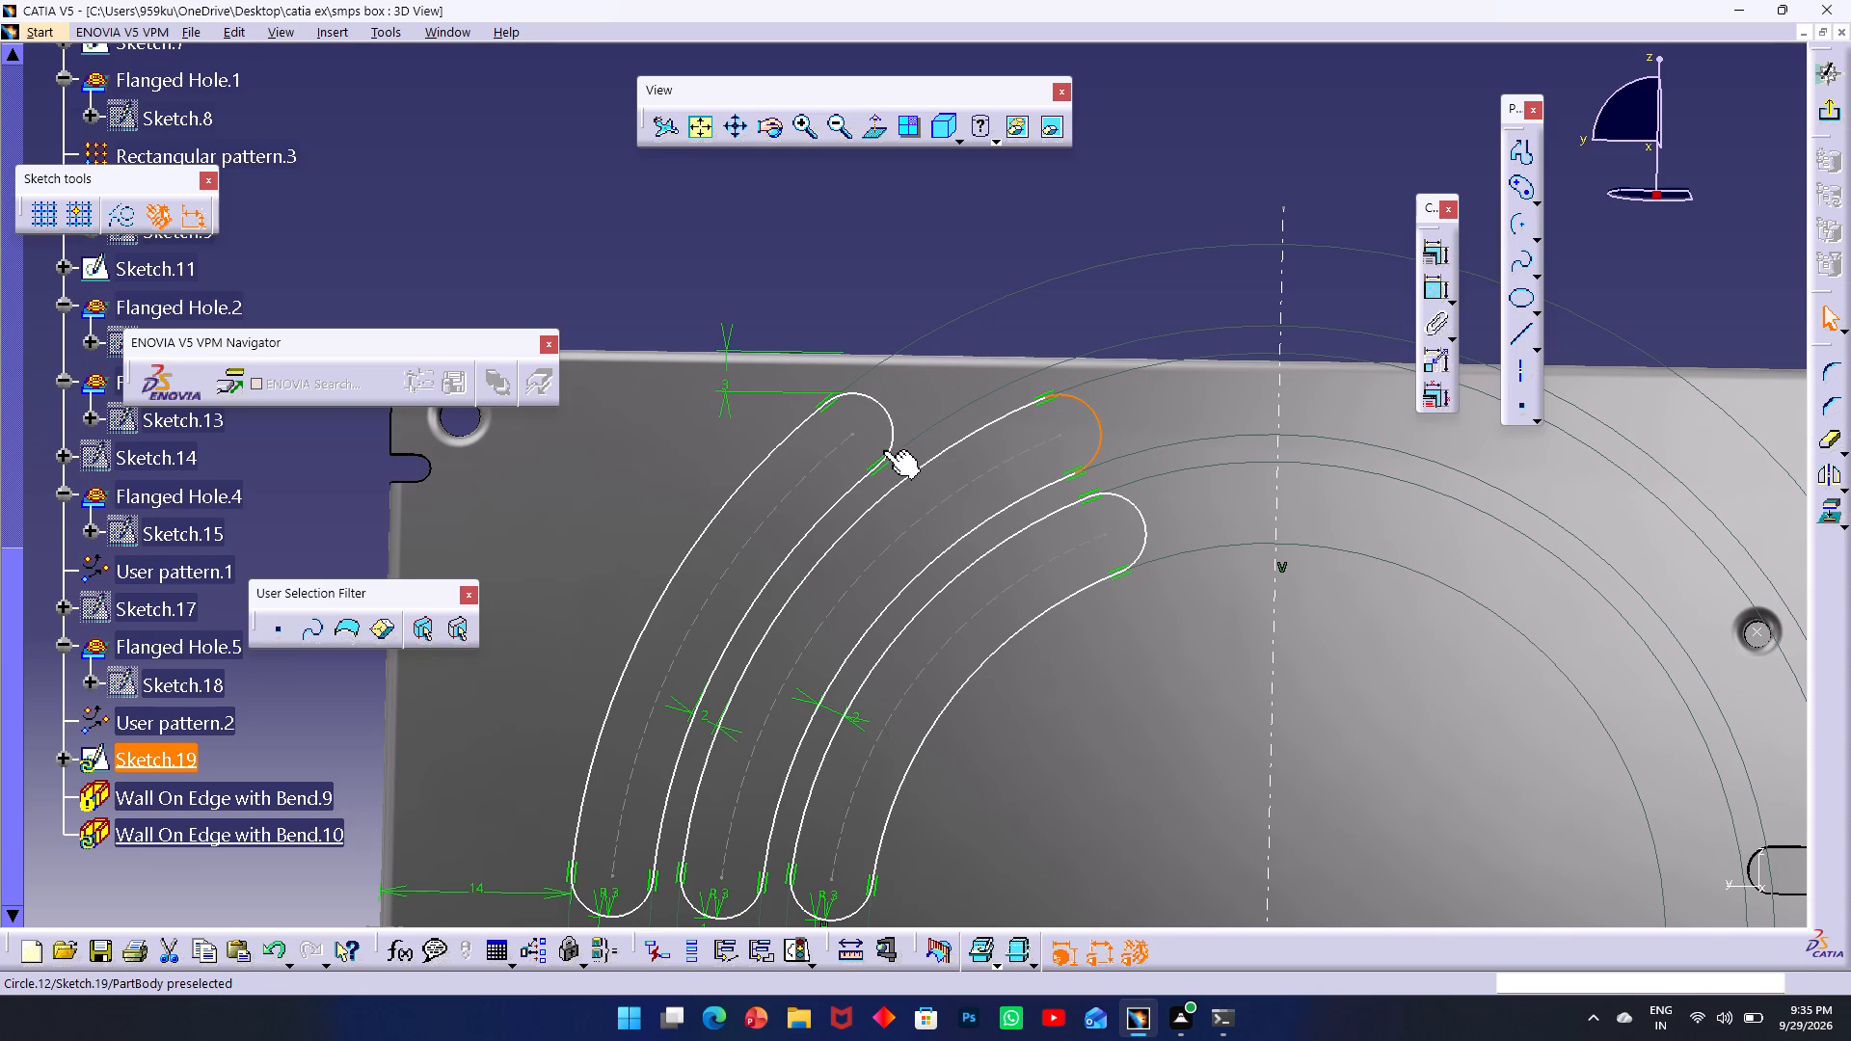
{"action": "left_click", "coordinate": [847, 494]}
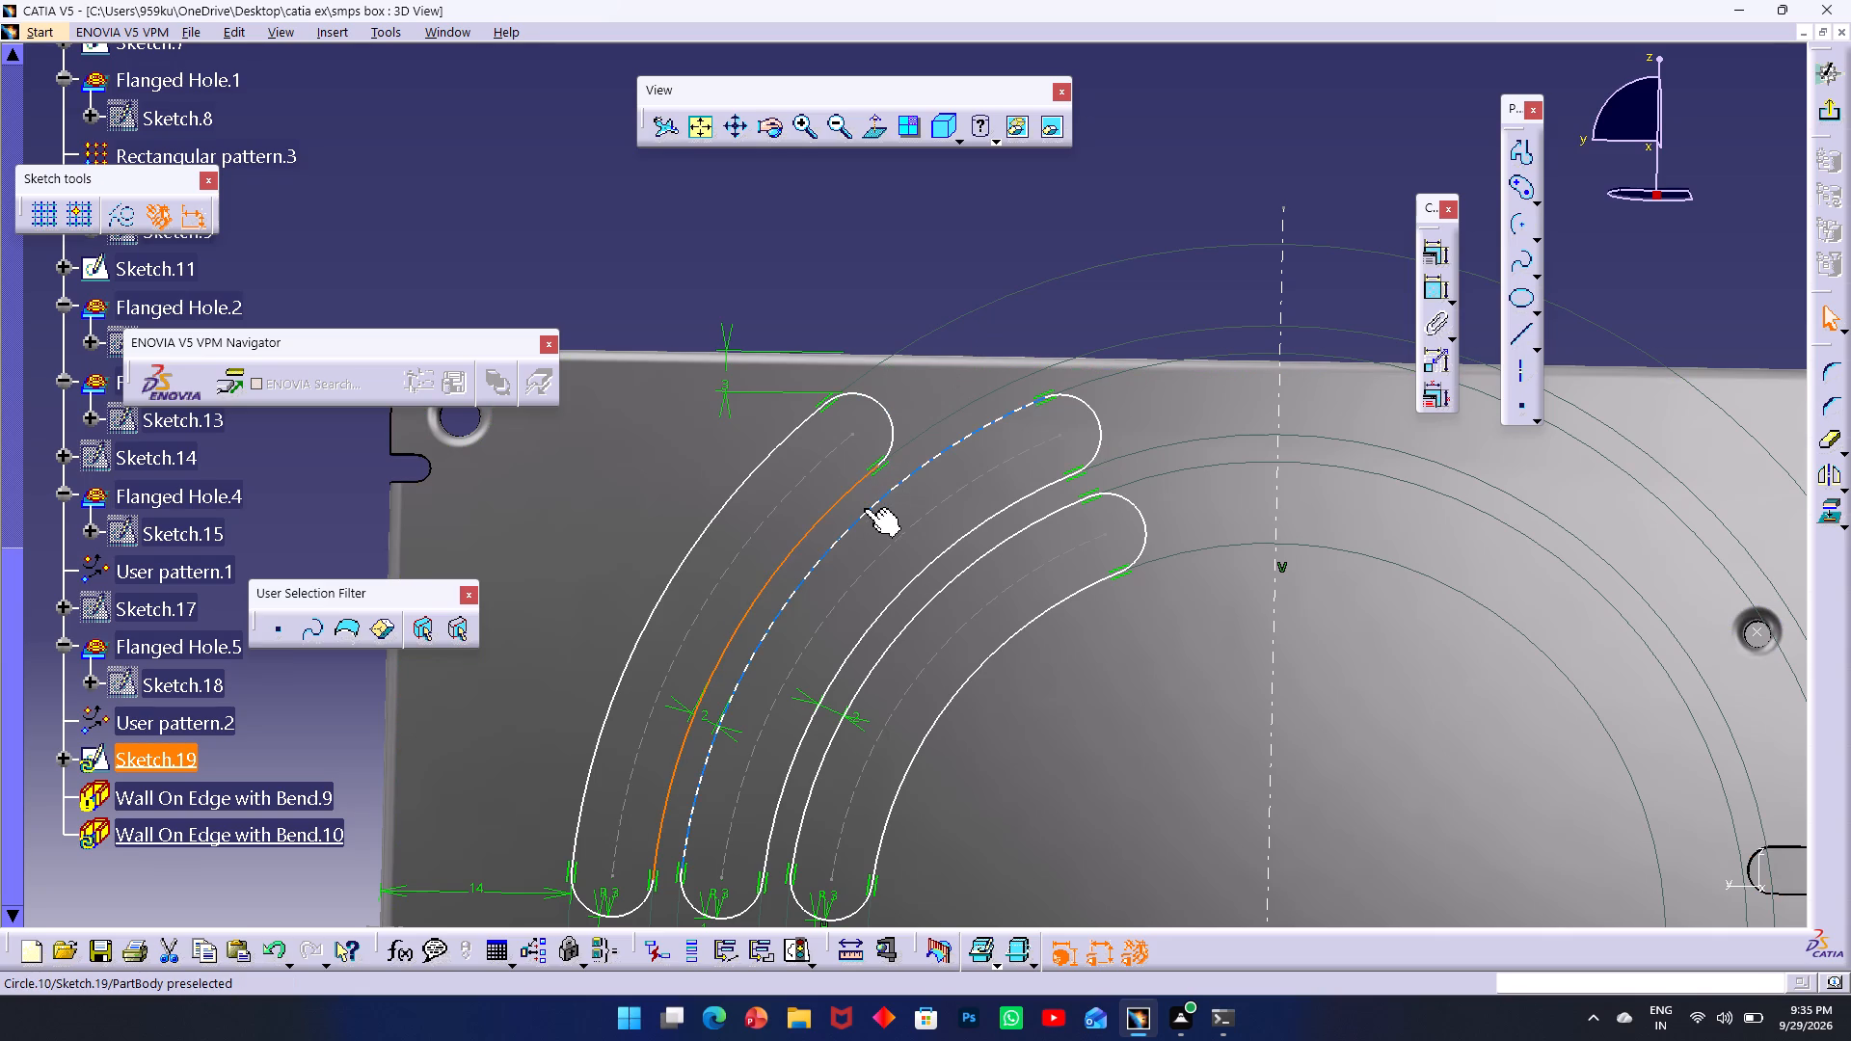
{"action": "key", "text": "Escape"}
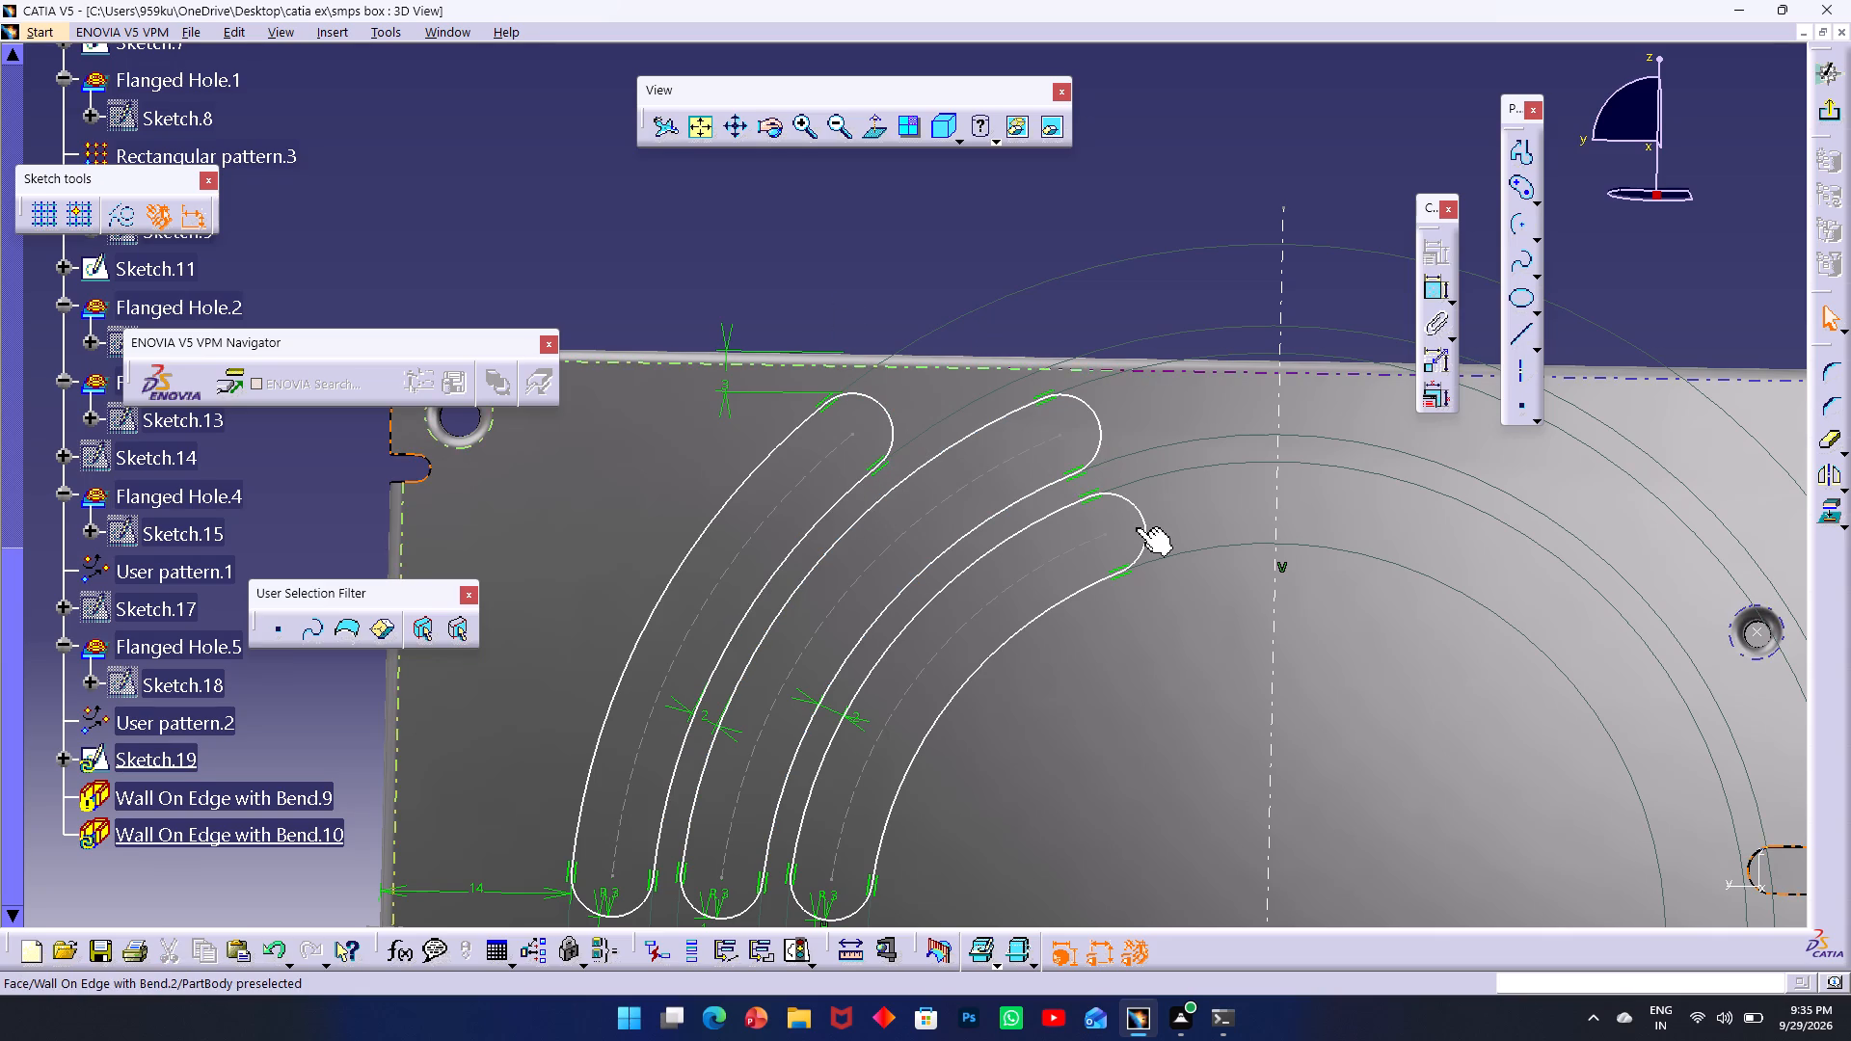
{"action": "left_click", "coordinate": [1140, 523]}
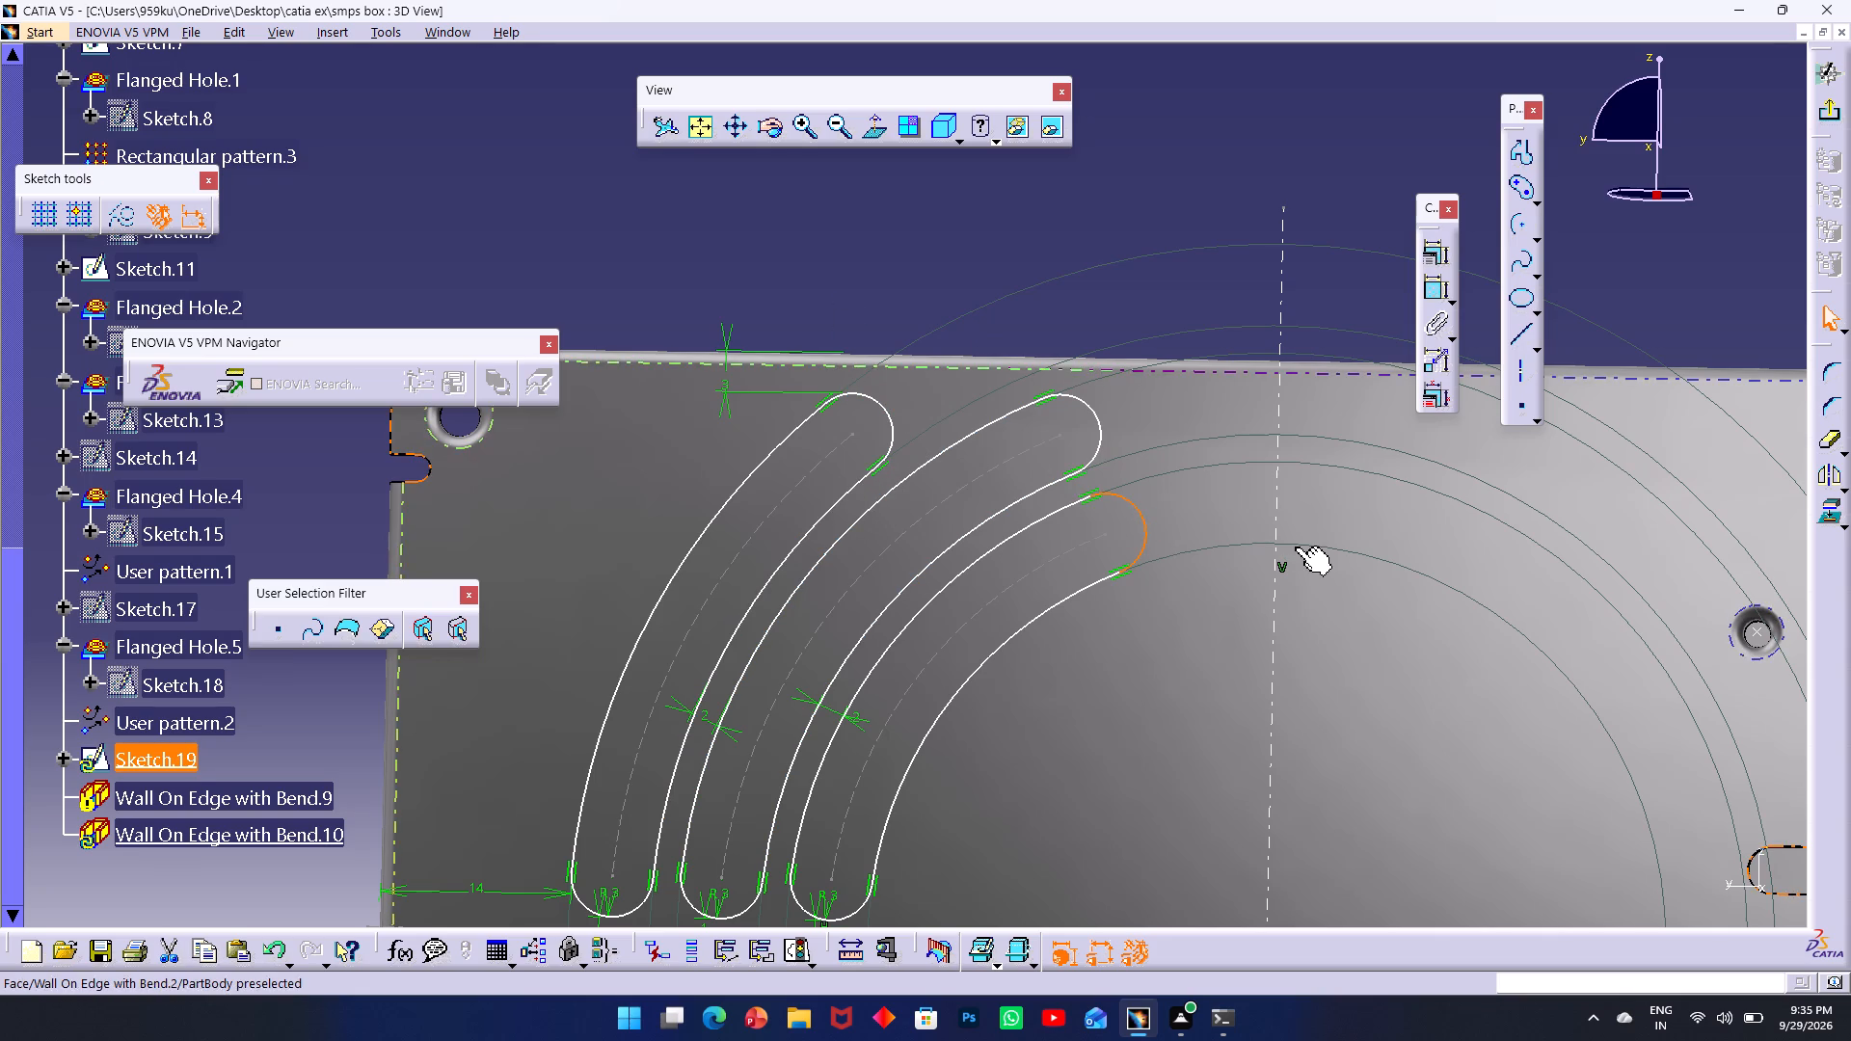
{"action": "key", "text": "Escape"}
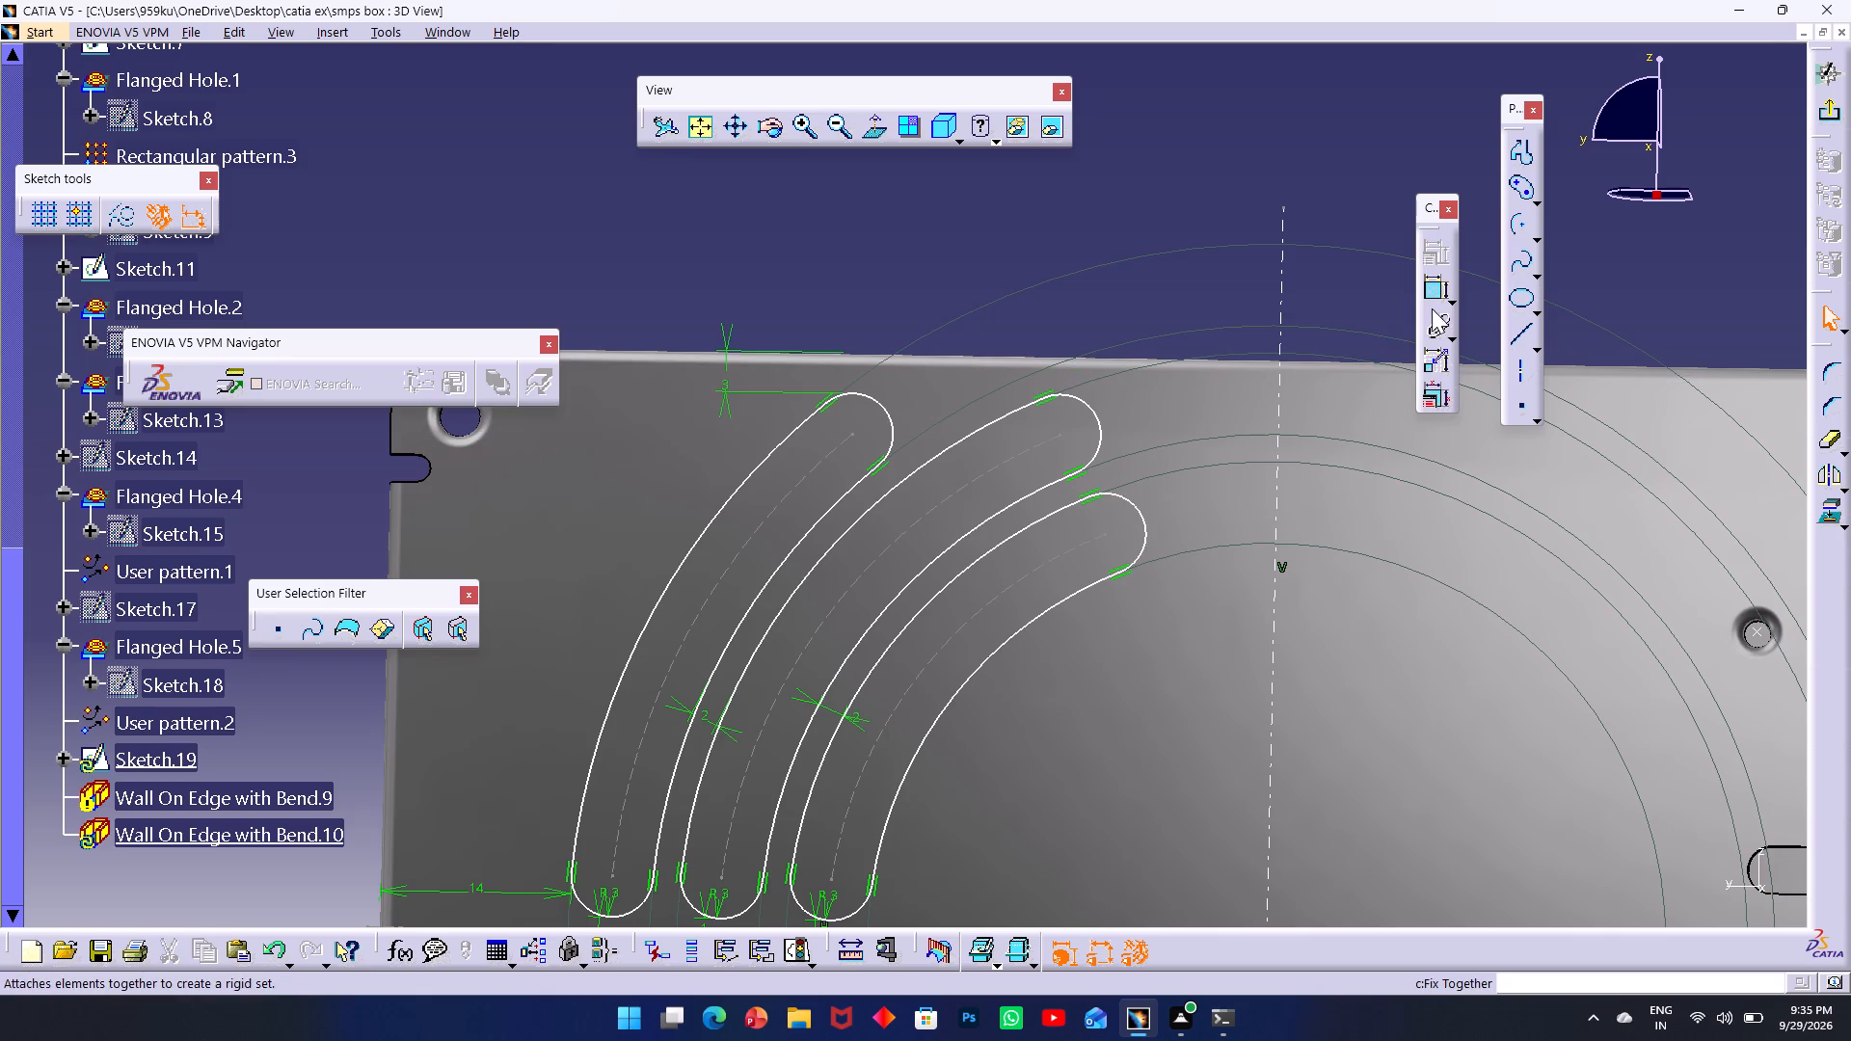
Constrain the innermost slot's upper end arc to a distance of 1 mm from the vertical dashed reference line.
{"action": "left_click", "coordinate": [1429, 293]}
{"action": "left_click", "coordinate": [1433, 283]}
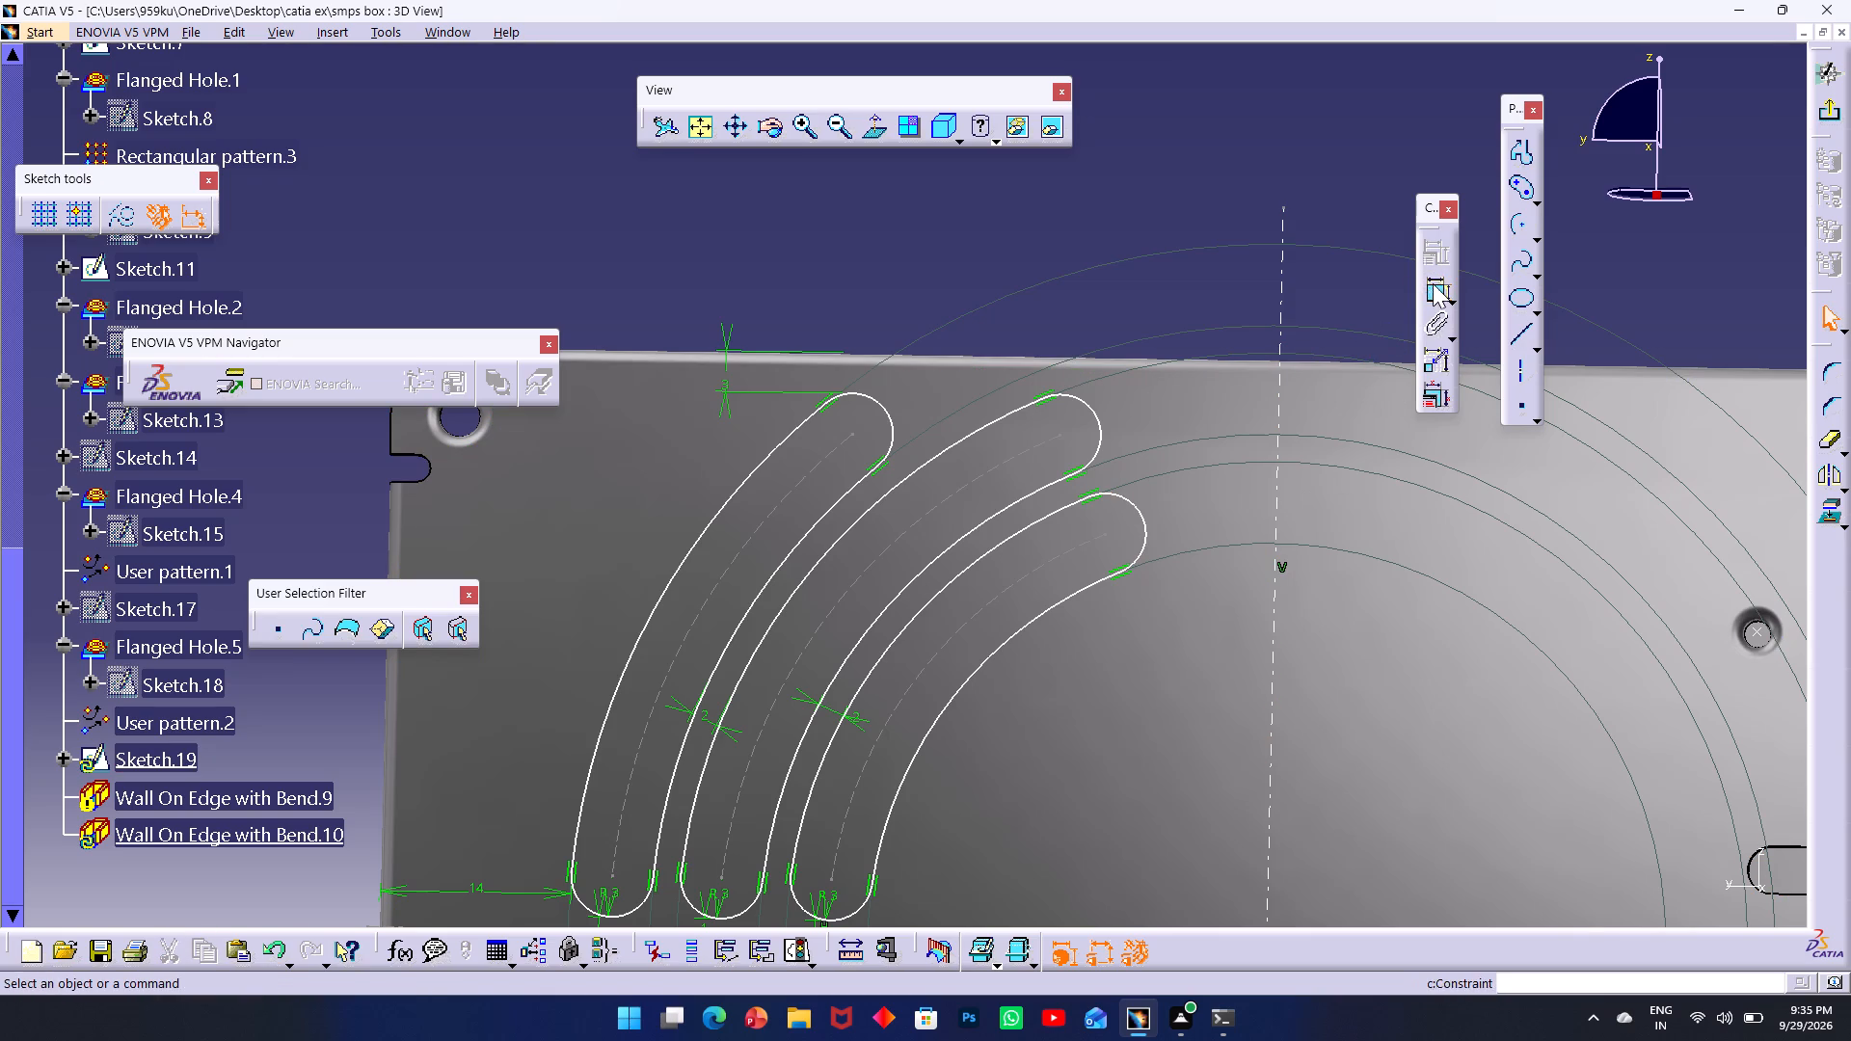
{"action": "double_click", "coordinate": [1433, 283]}
{"action": "left_click", "coordinate": [1277, 514]}
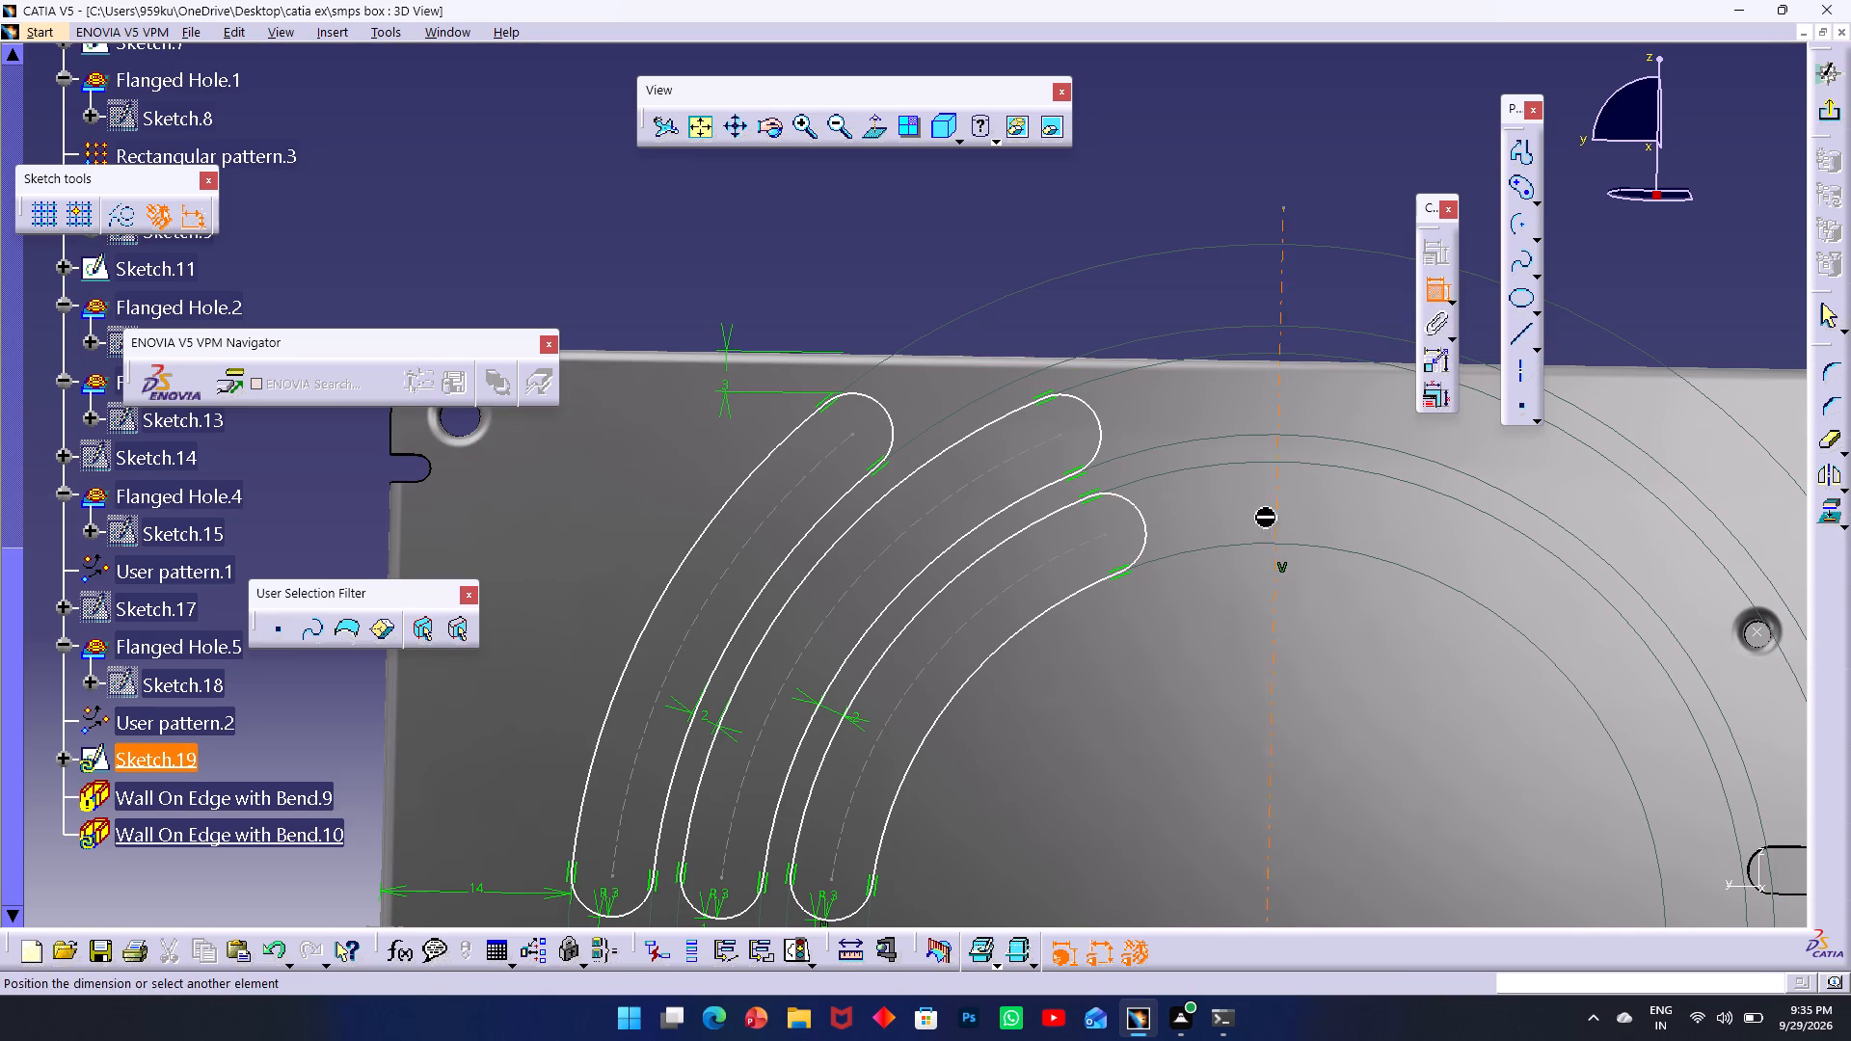
{"action": "left_click", "coordinate": [1143, 539]}
{"action": "double_click", "coordinate": [1194, 520]}
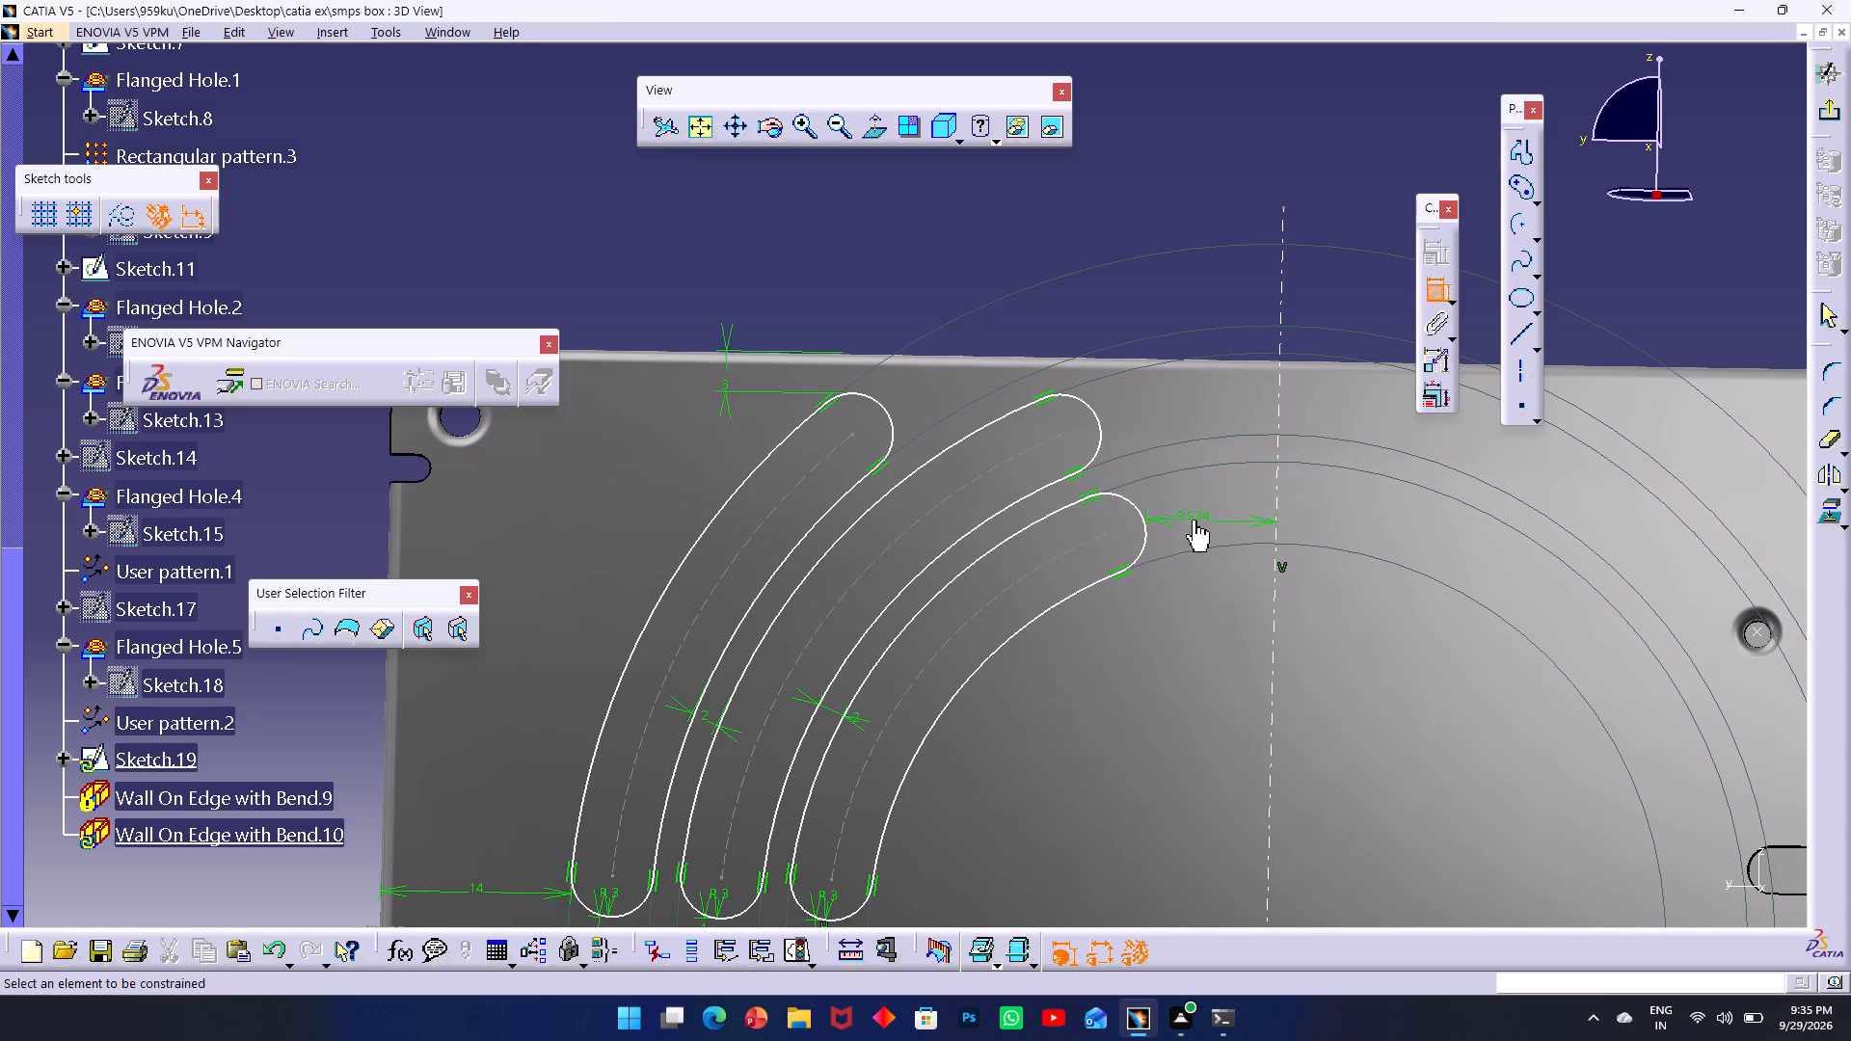
{"action": "double_click", "coordinate": [1194, 520]}
{"action": "key", "text": "1"}
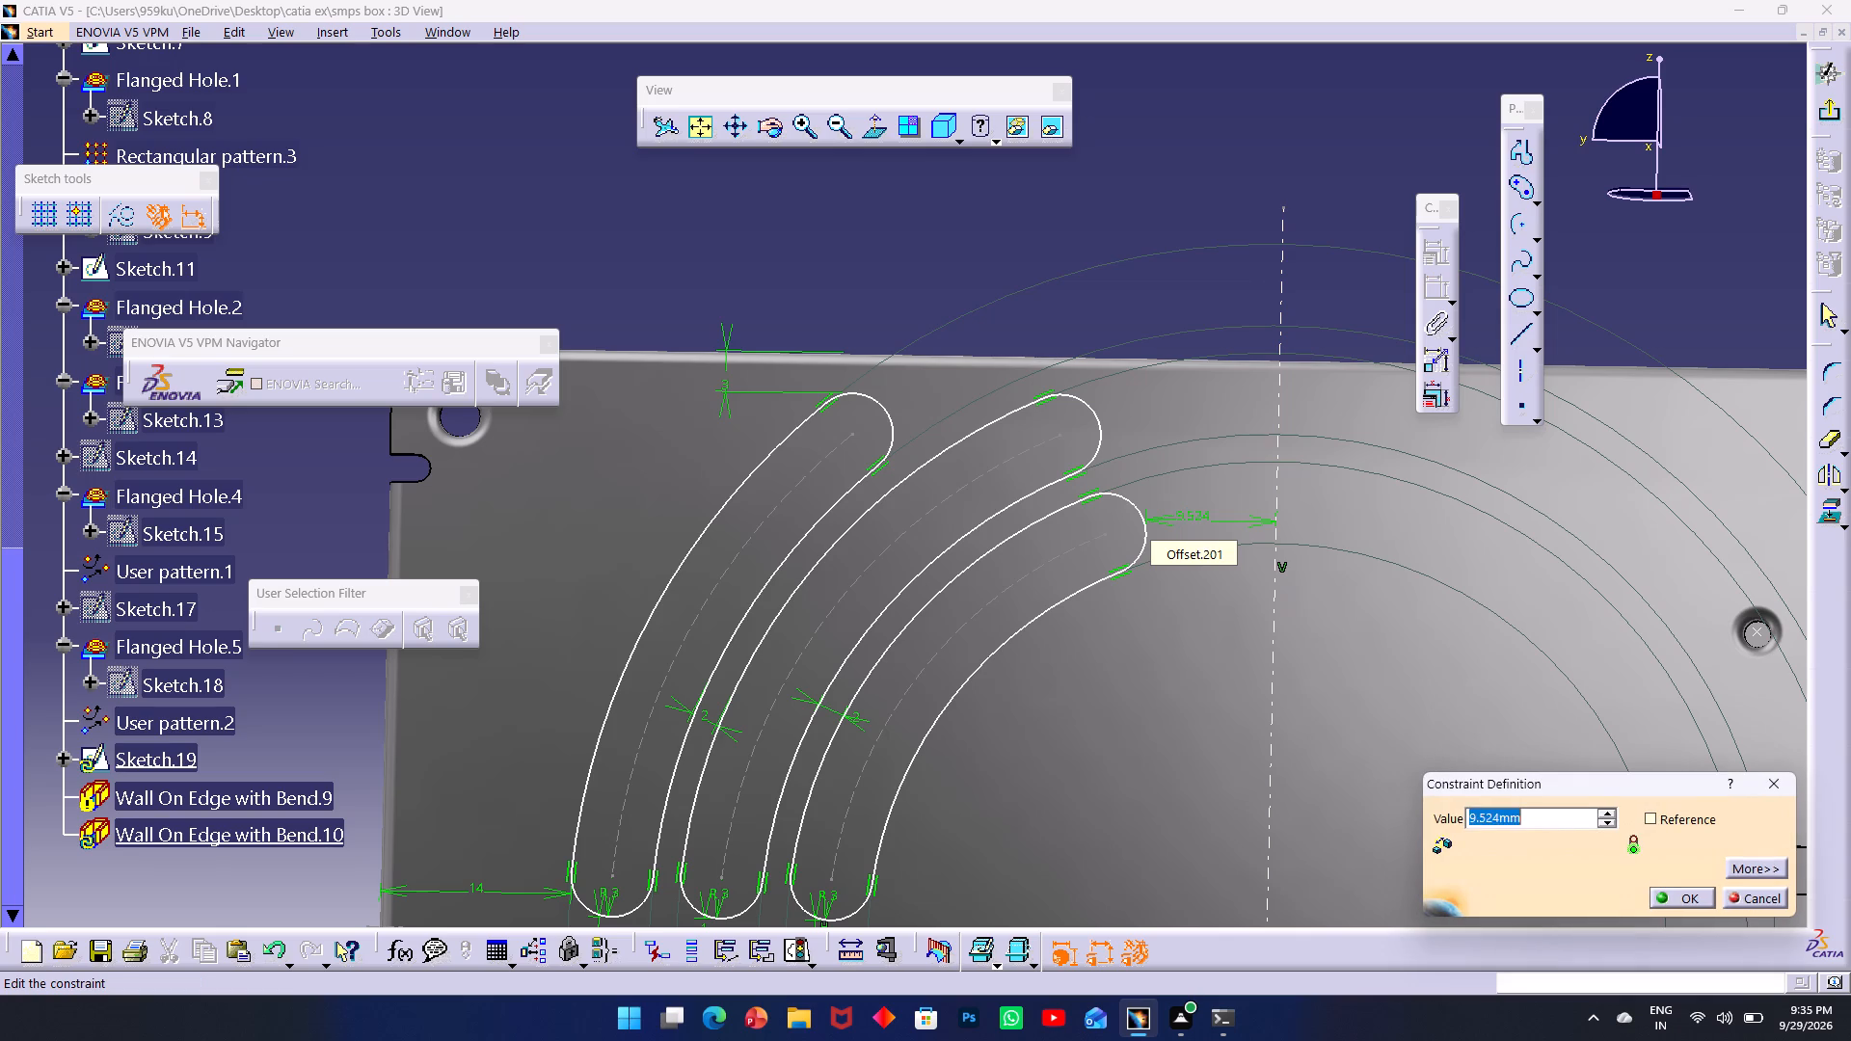
{"action": "key", "text": "Return"}
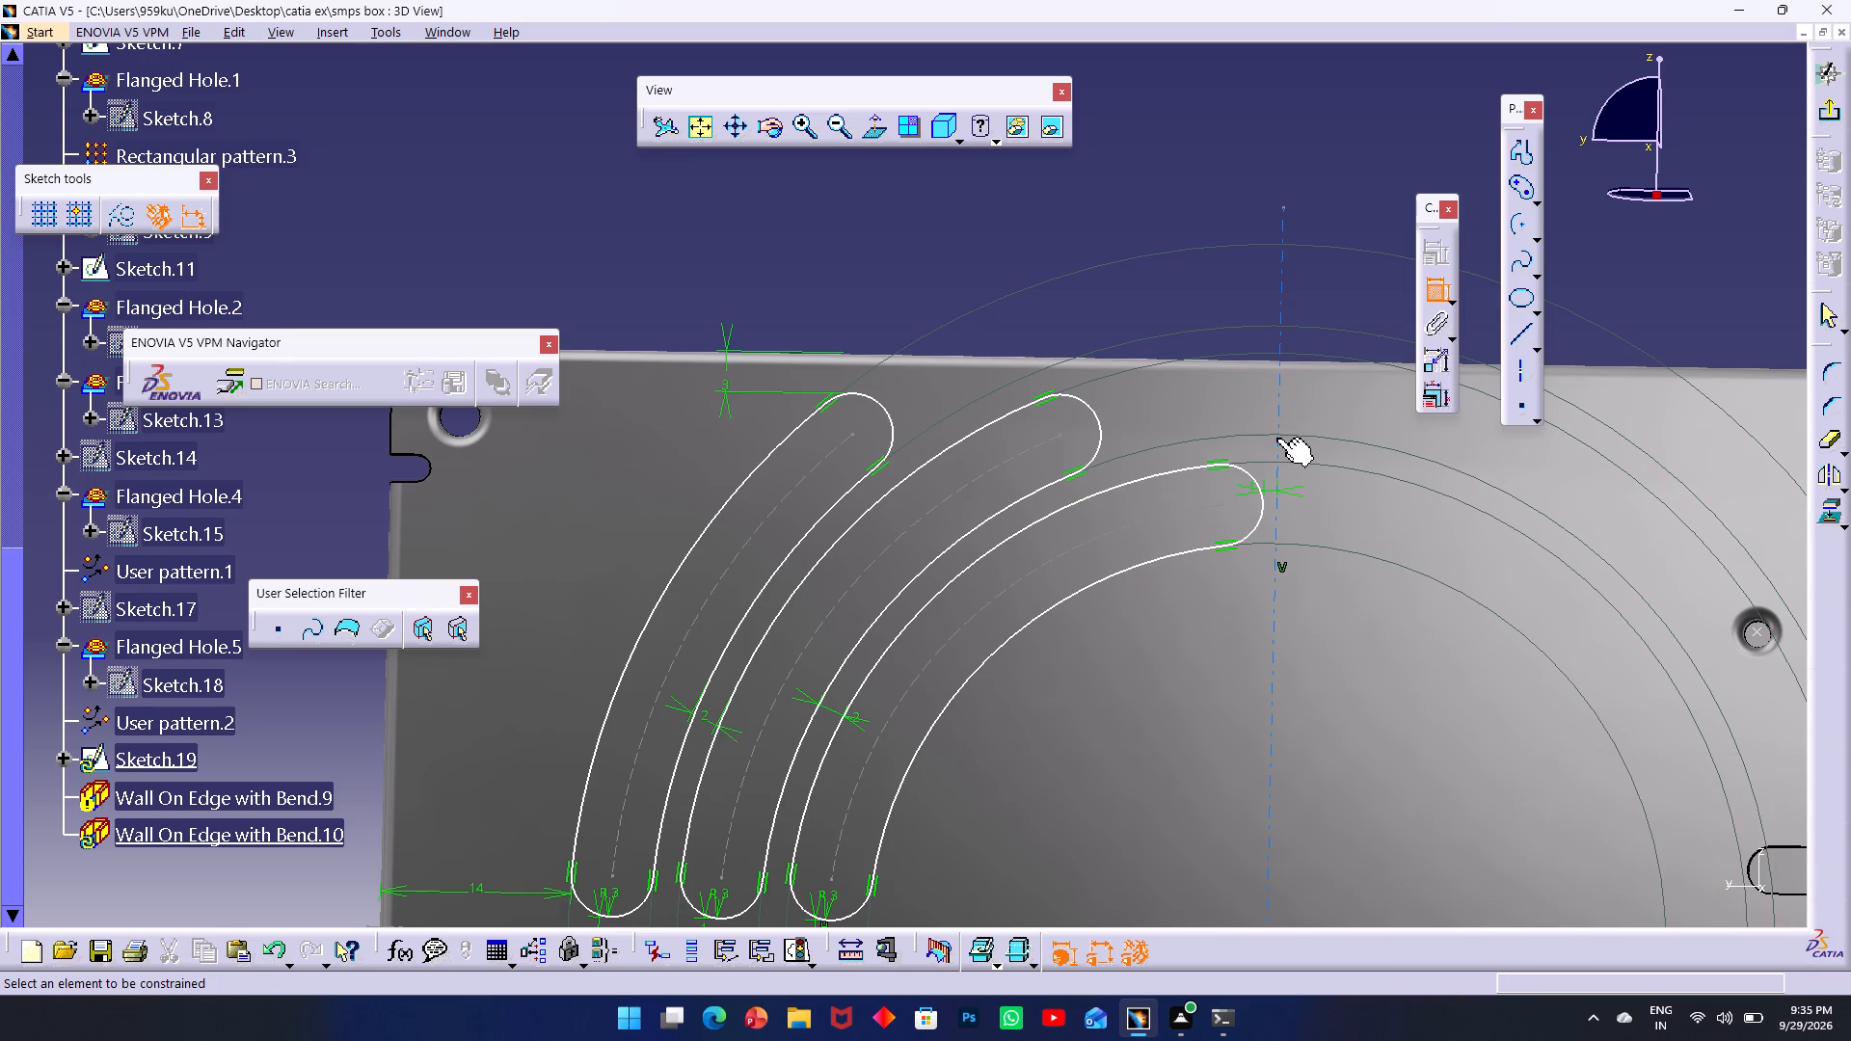
Constrain the middle slot's upper end arc to a distance of 1 mm from the vertical dashed reference line.
{"action": "left_click", "coordinate": [1277, 428]}
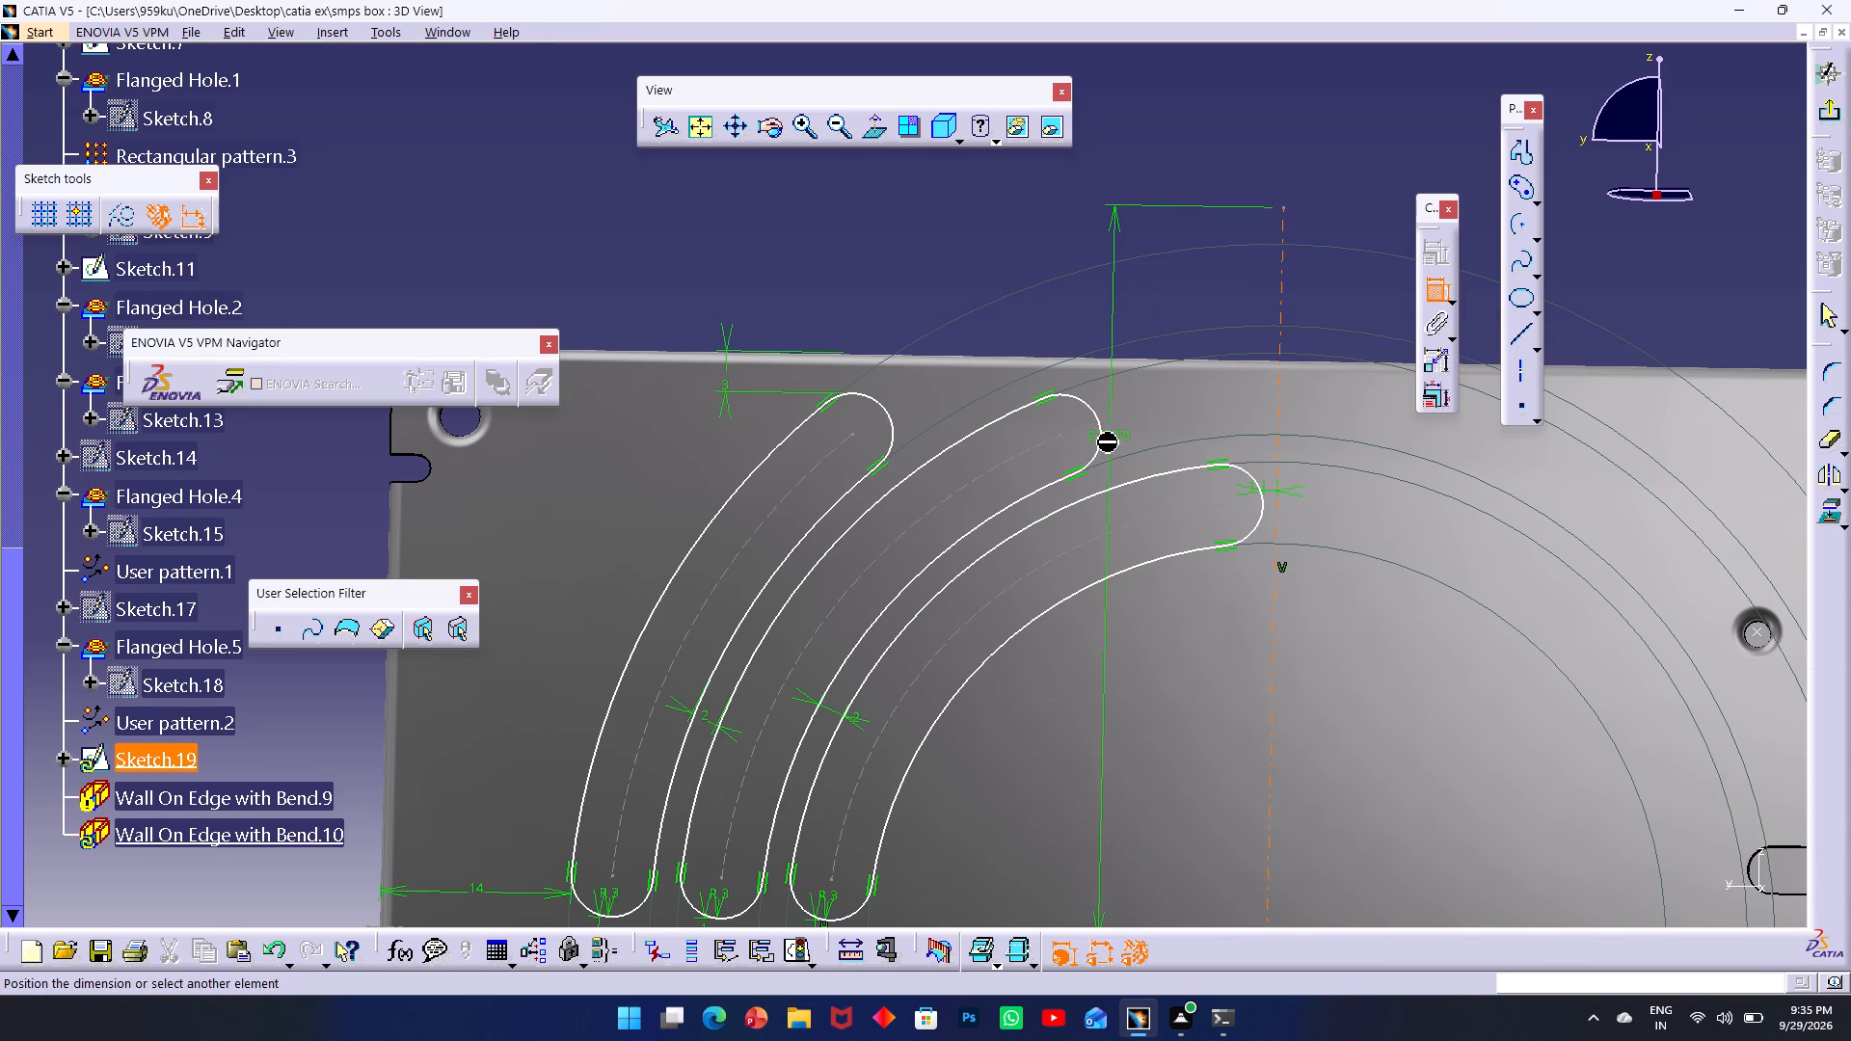
{"action": "left_click", "coordinate": [1098, 438]}
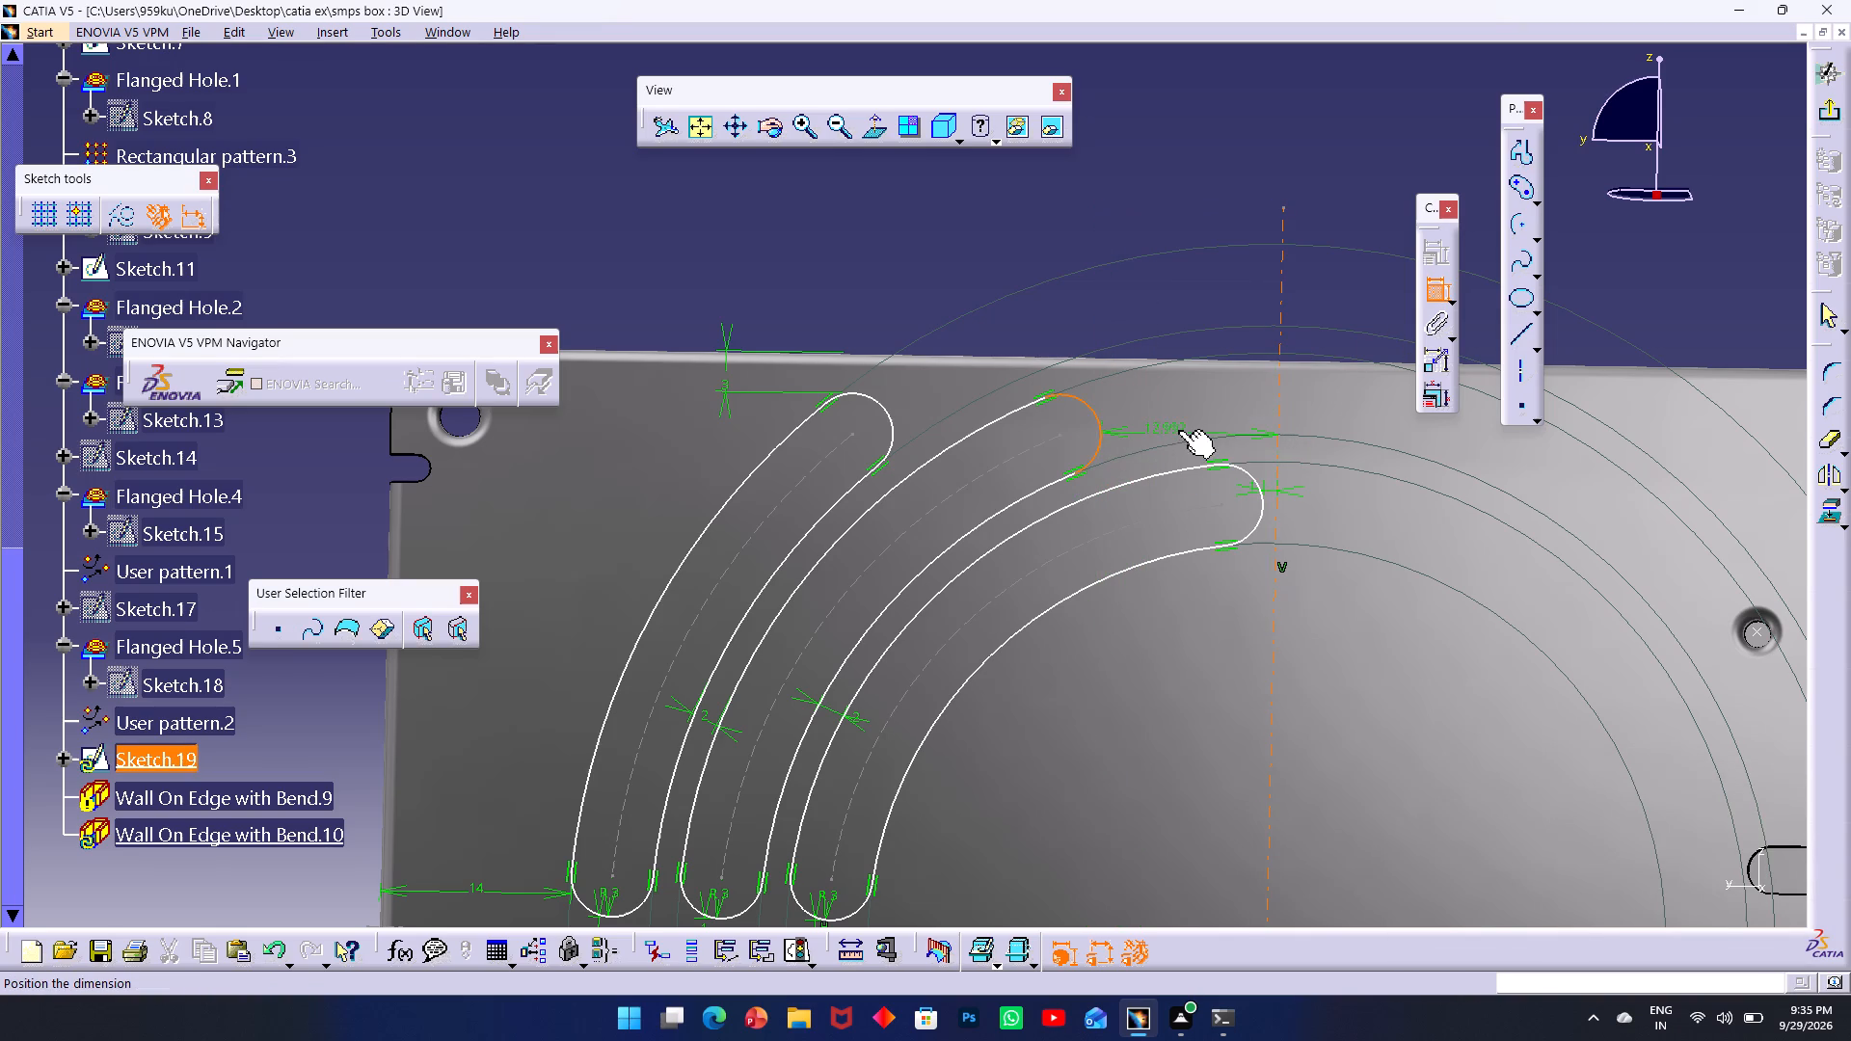
{"action": "double_click", "coordinate": [1179, 431]}
{"action": "double_click", "coordinate": [1179, 431]}
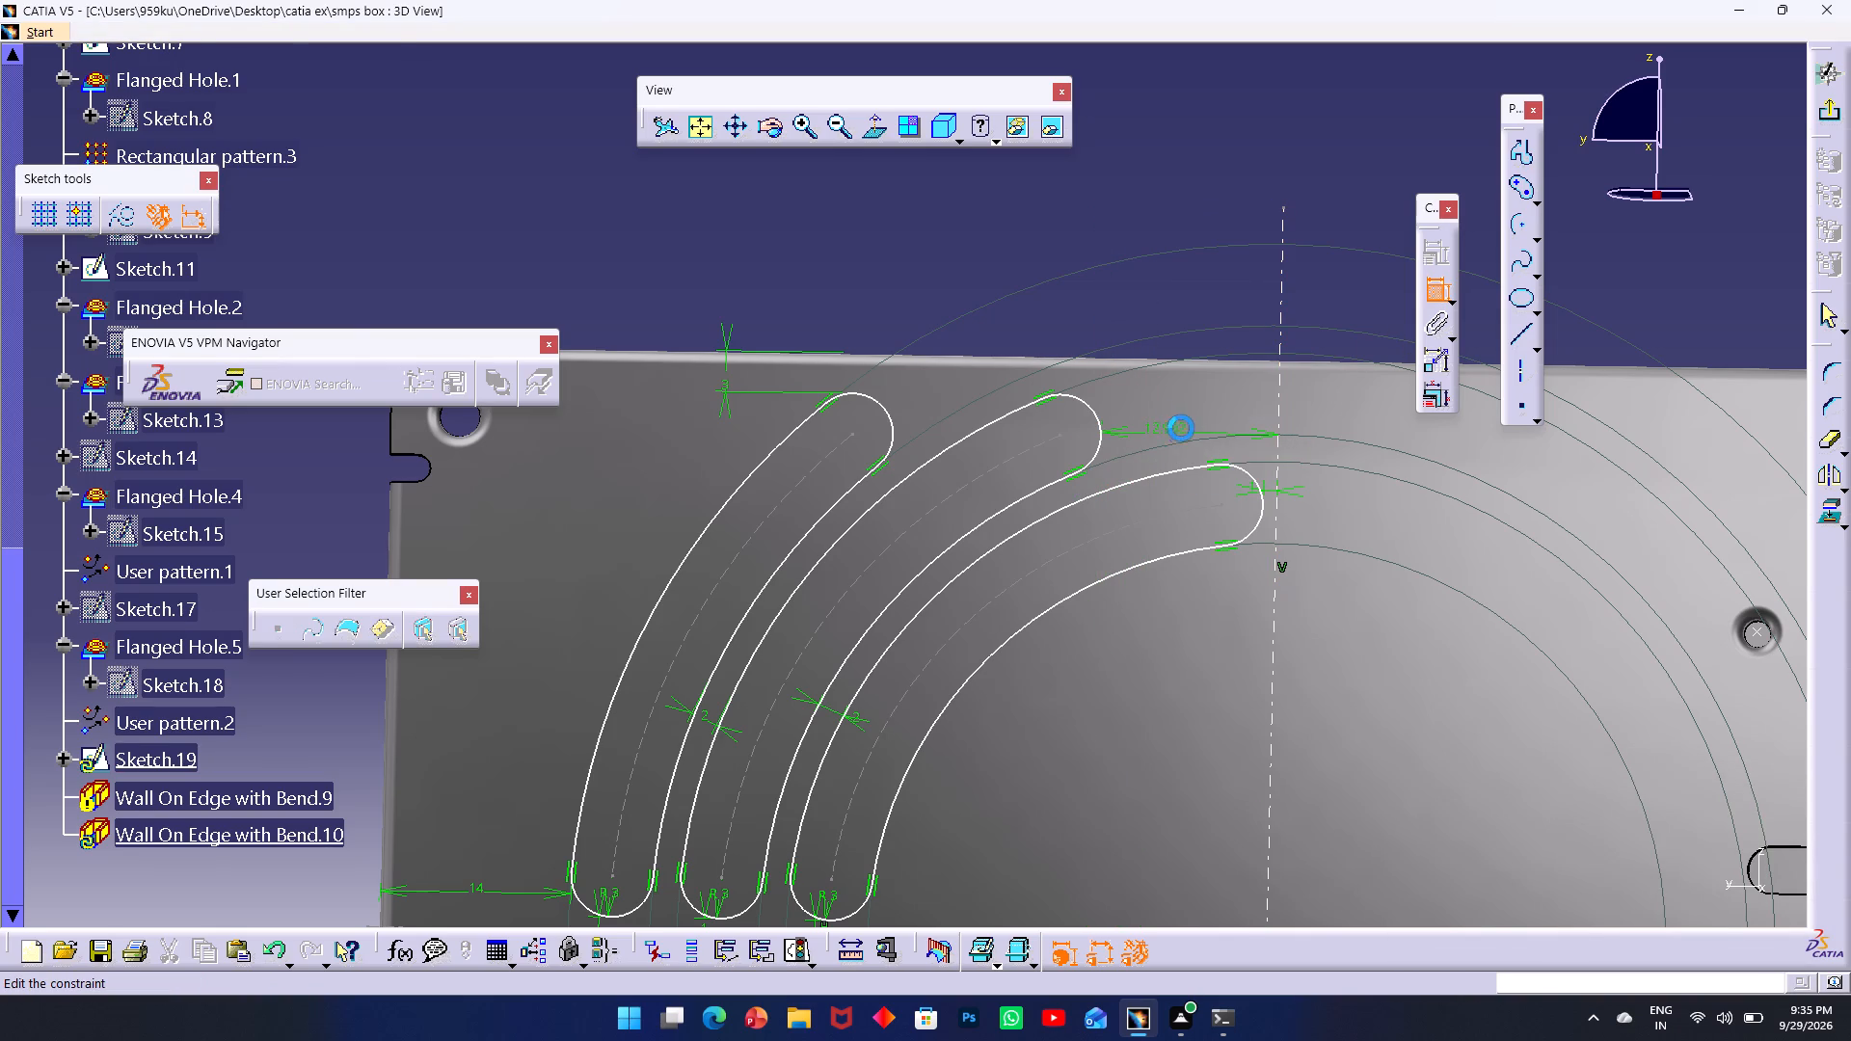
{"action": "key", "text": "1"}
{"action": "key", "text": "Return"}
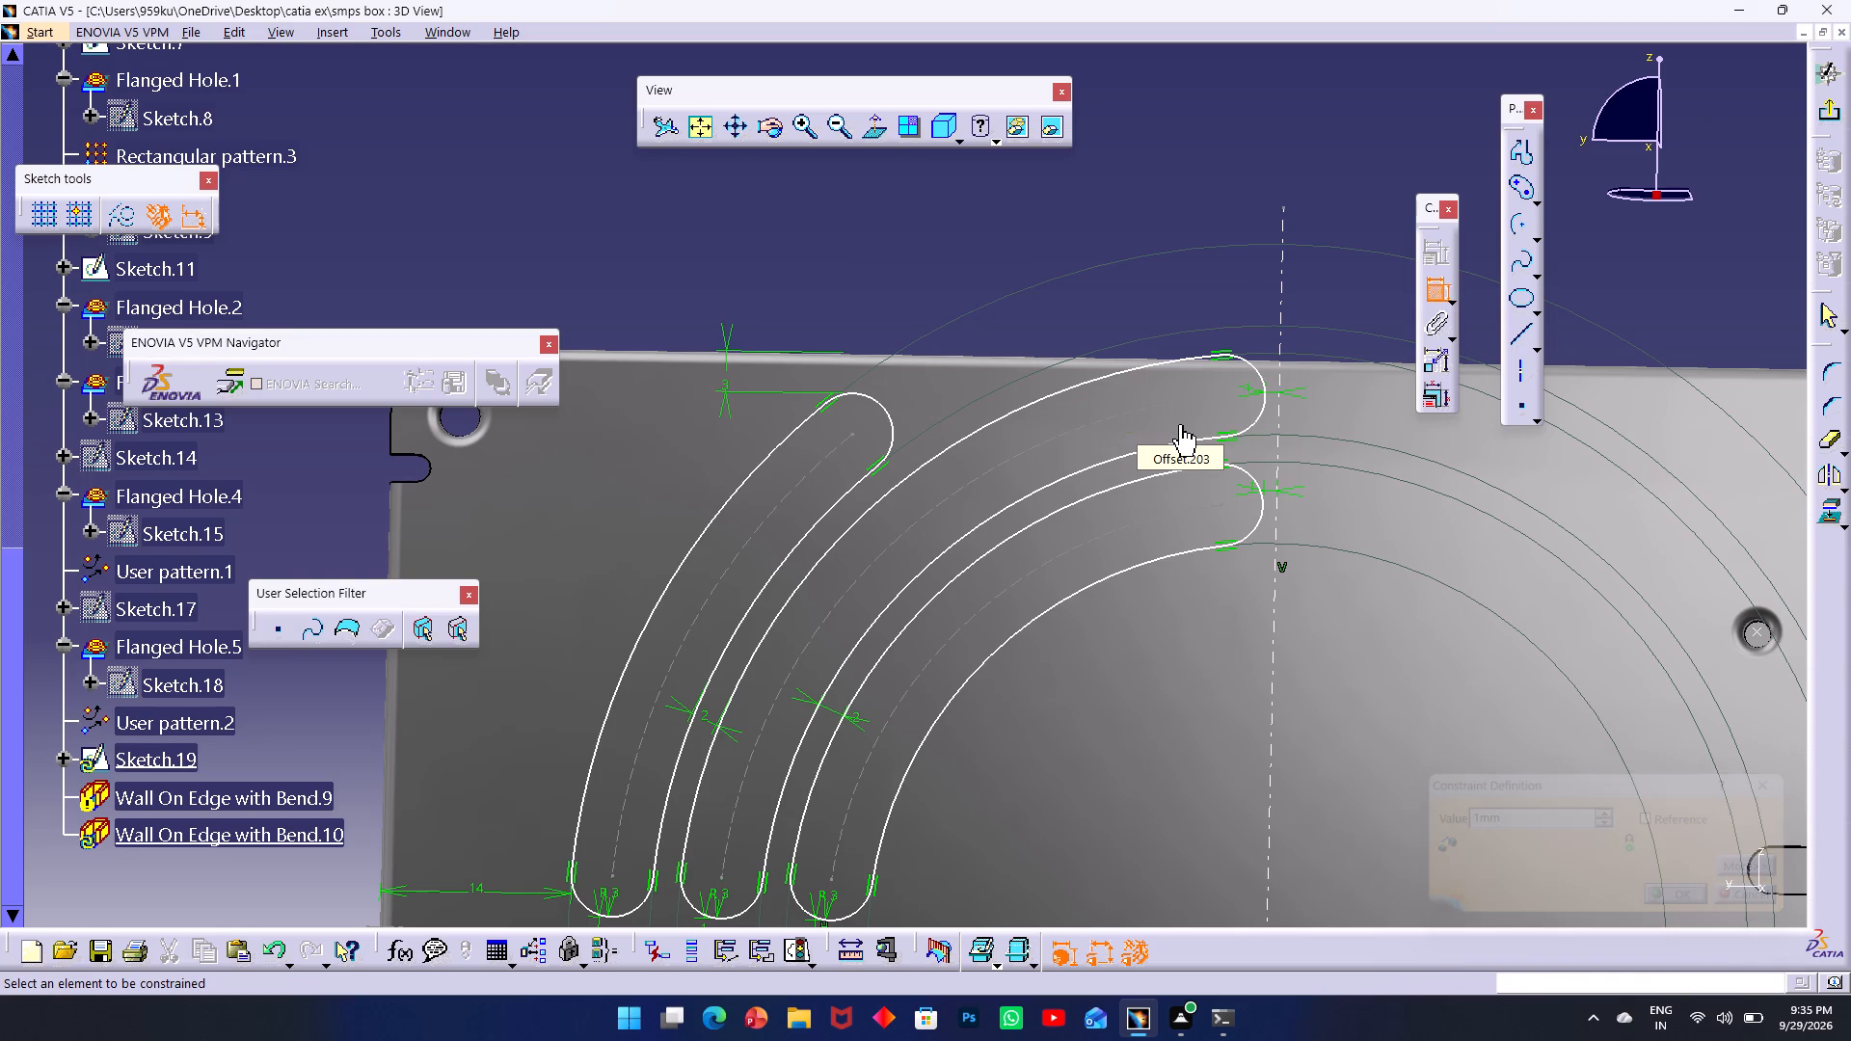
Examine the placement of the three curved slots relative to the reference lines and the plate's edges.
{"action": "middle_click_drag", "start_coordinate": [1206, 381], "coordinate": [1182, 67]}
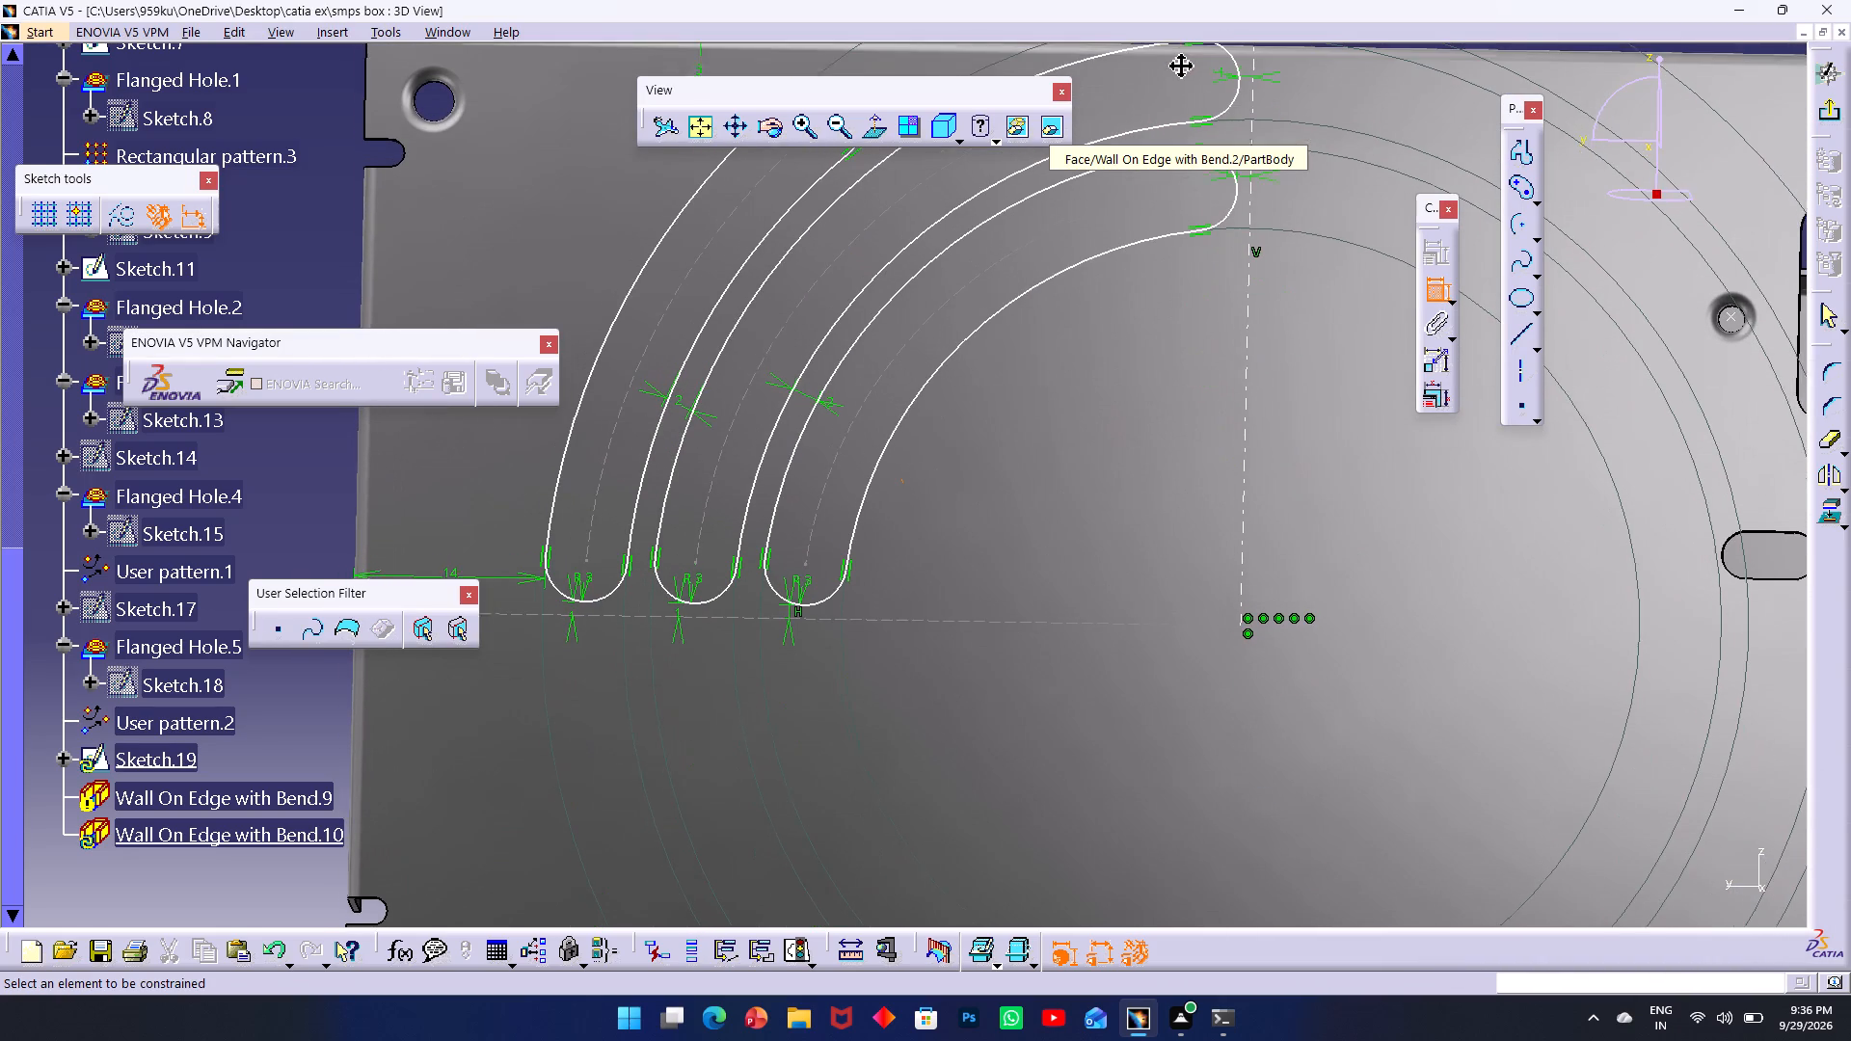
{"action": "middle_click_drag", "start_coordinate": [1182, 67], "coordinate": [1186, 67]}
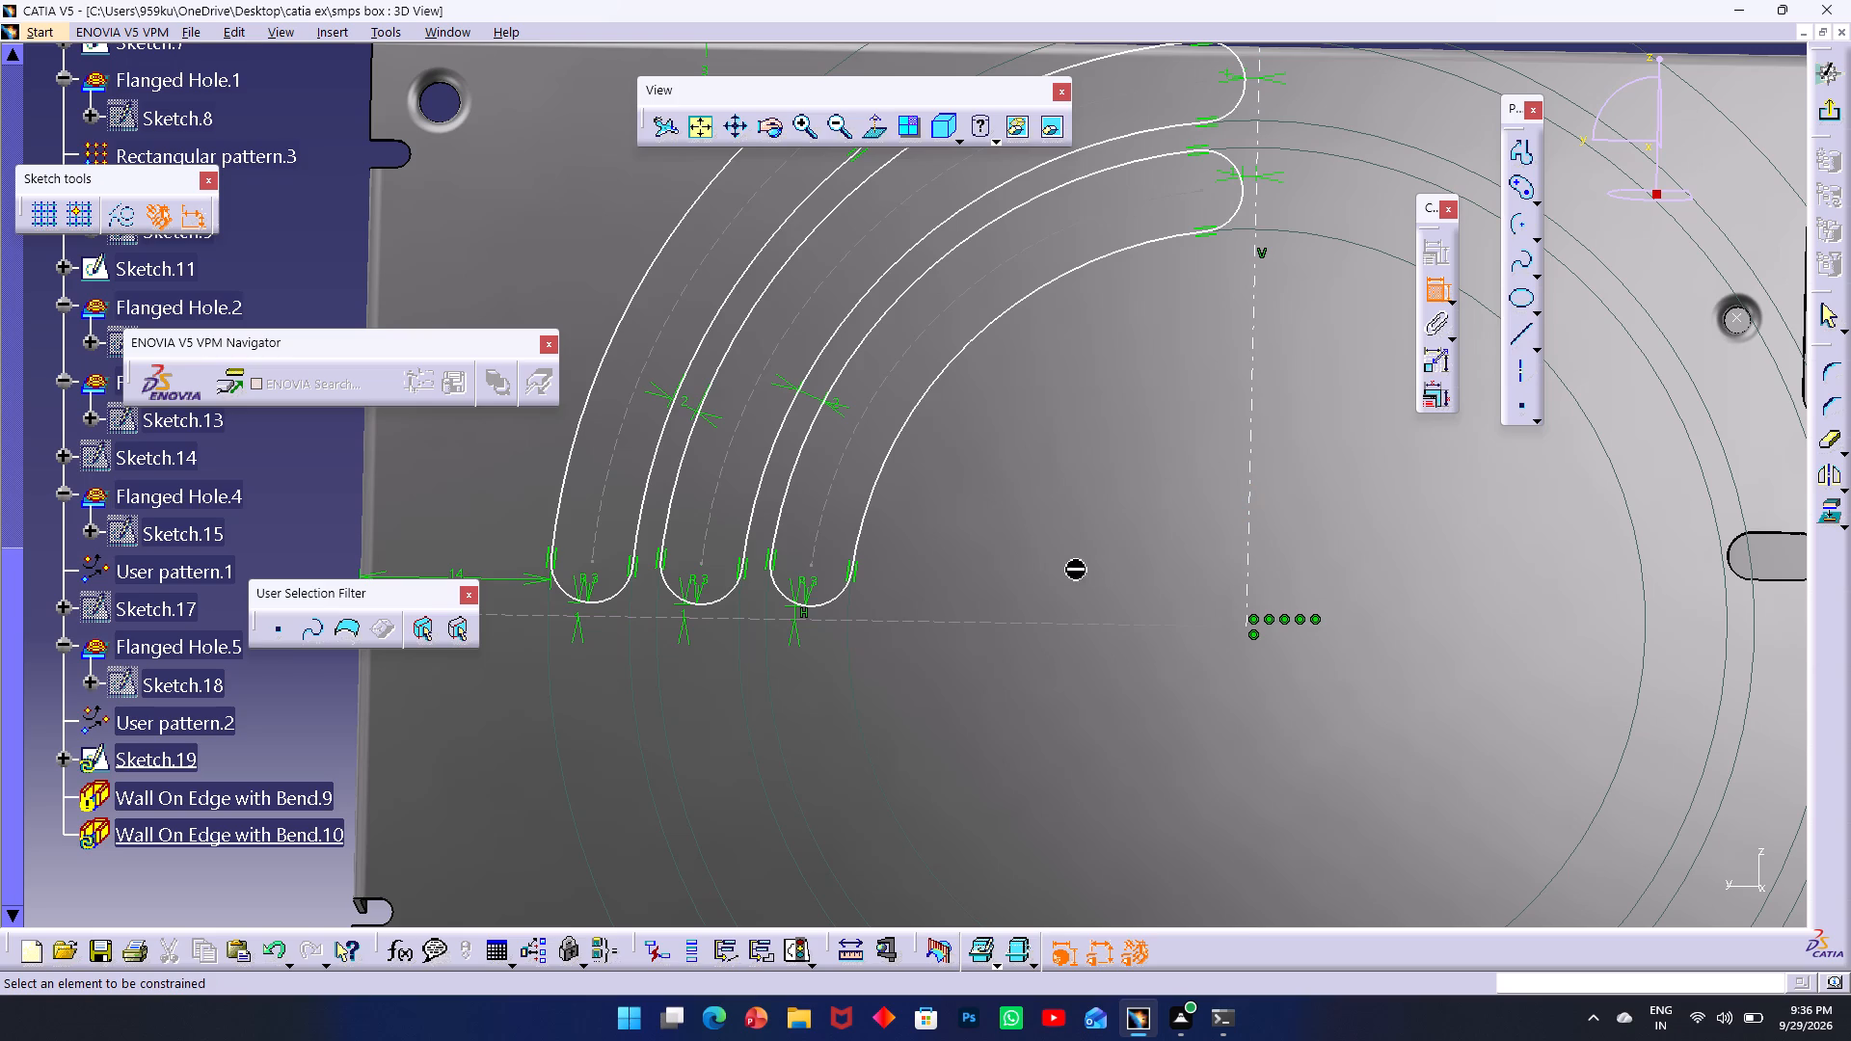
{"action": "scroll", "coordinate": [921, 517], "scroll_direction": "up", "scroll_amount": 1}
{"action": "middle_click_drag", "start_coordinate": [925, 520], "coordinate": [1153, 482]}
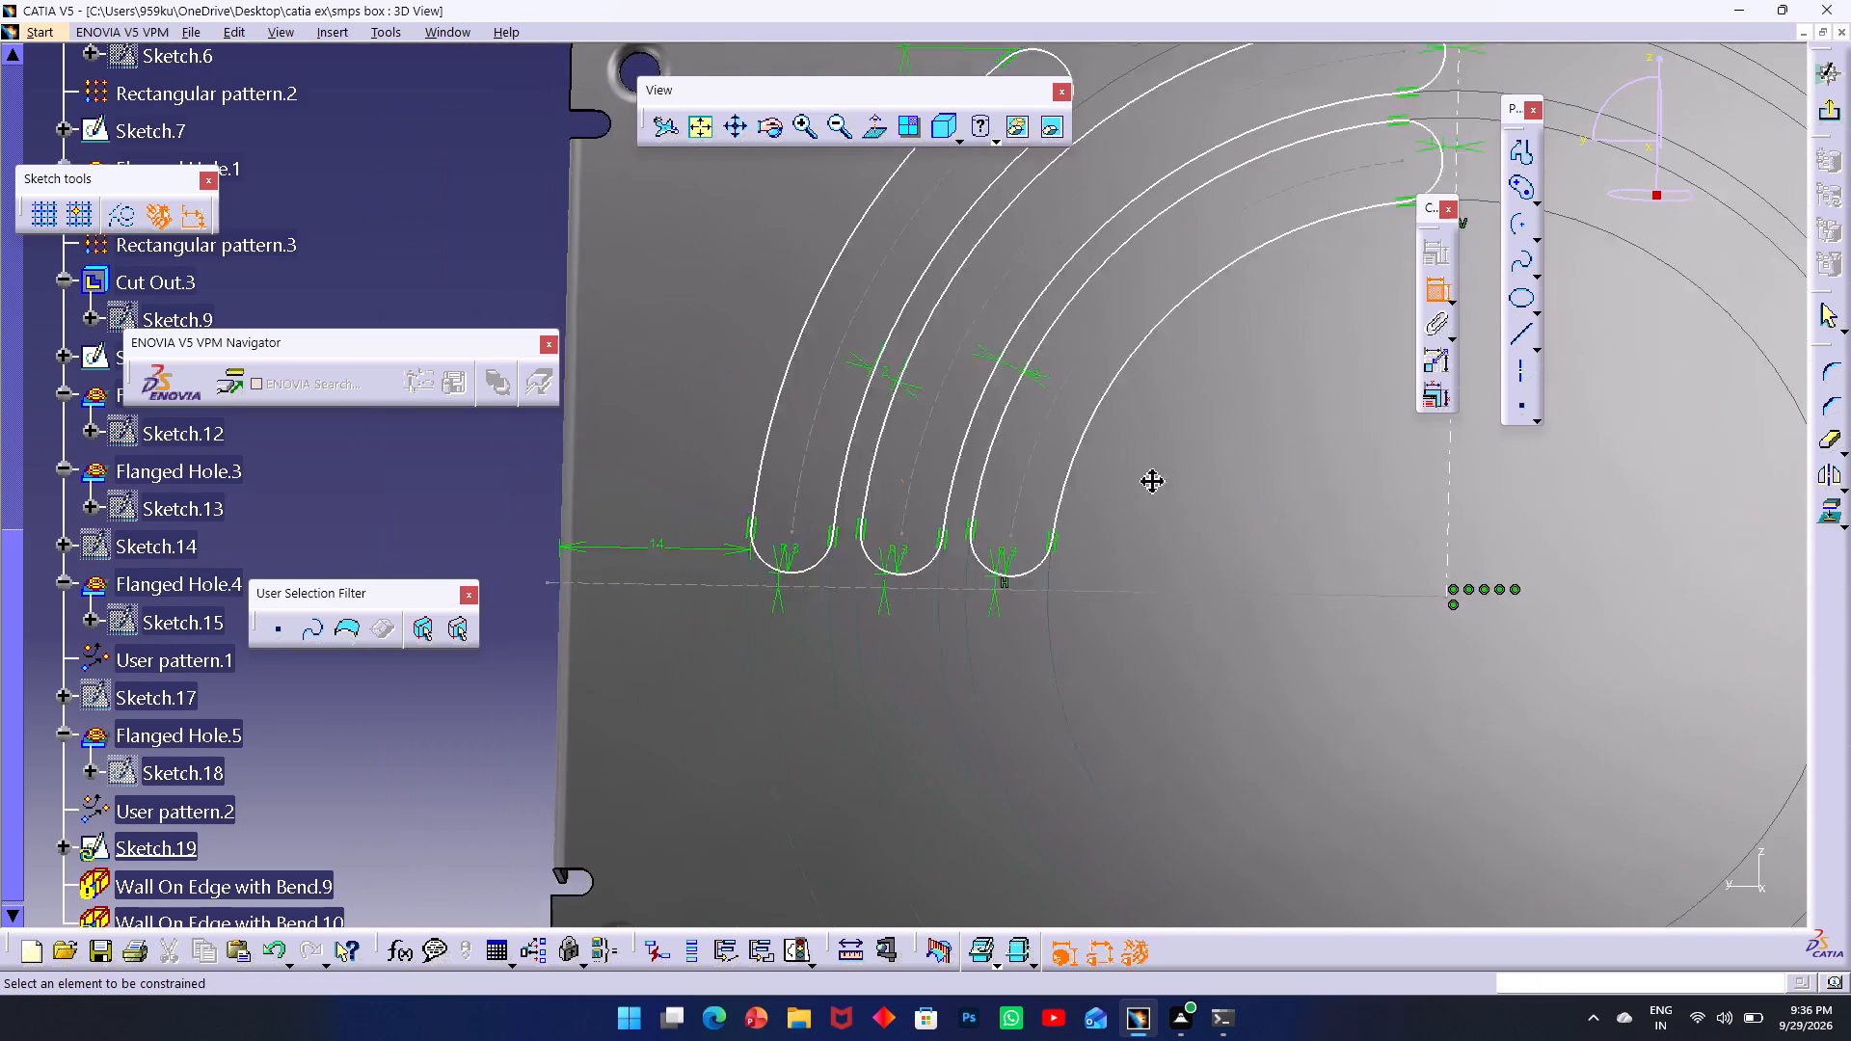
{"action": "middle_click_drag", "start_coordinate": [1153, 482], "coordinate": [1258, 0]}
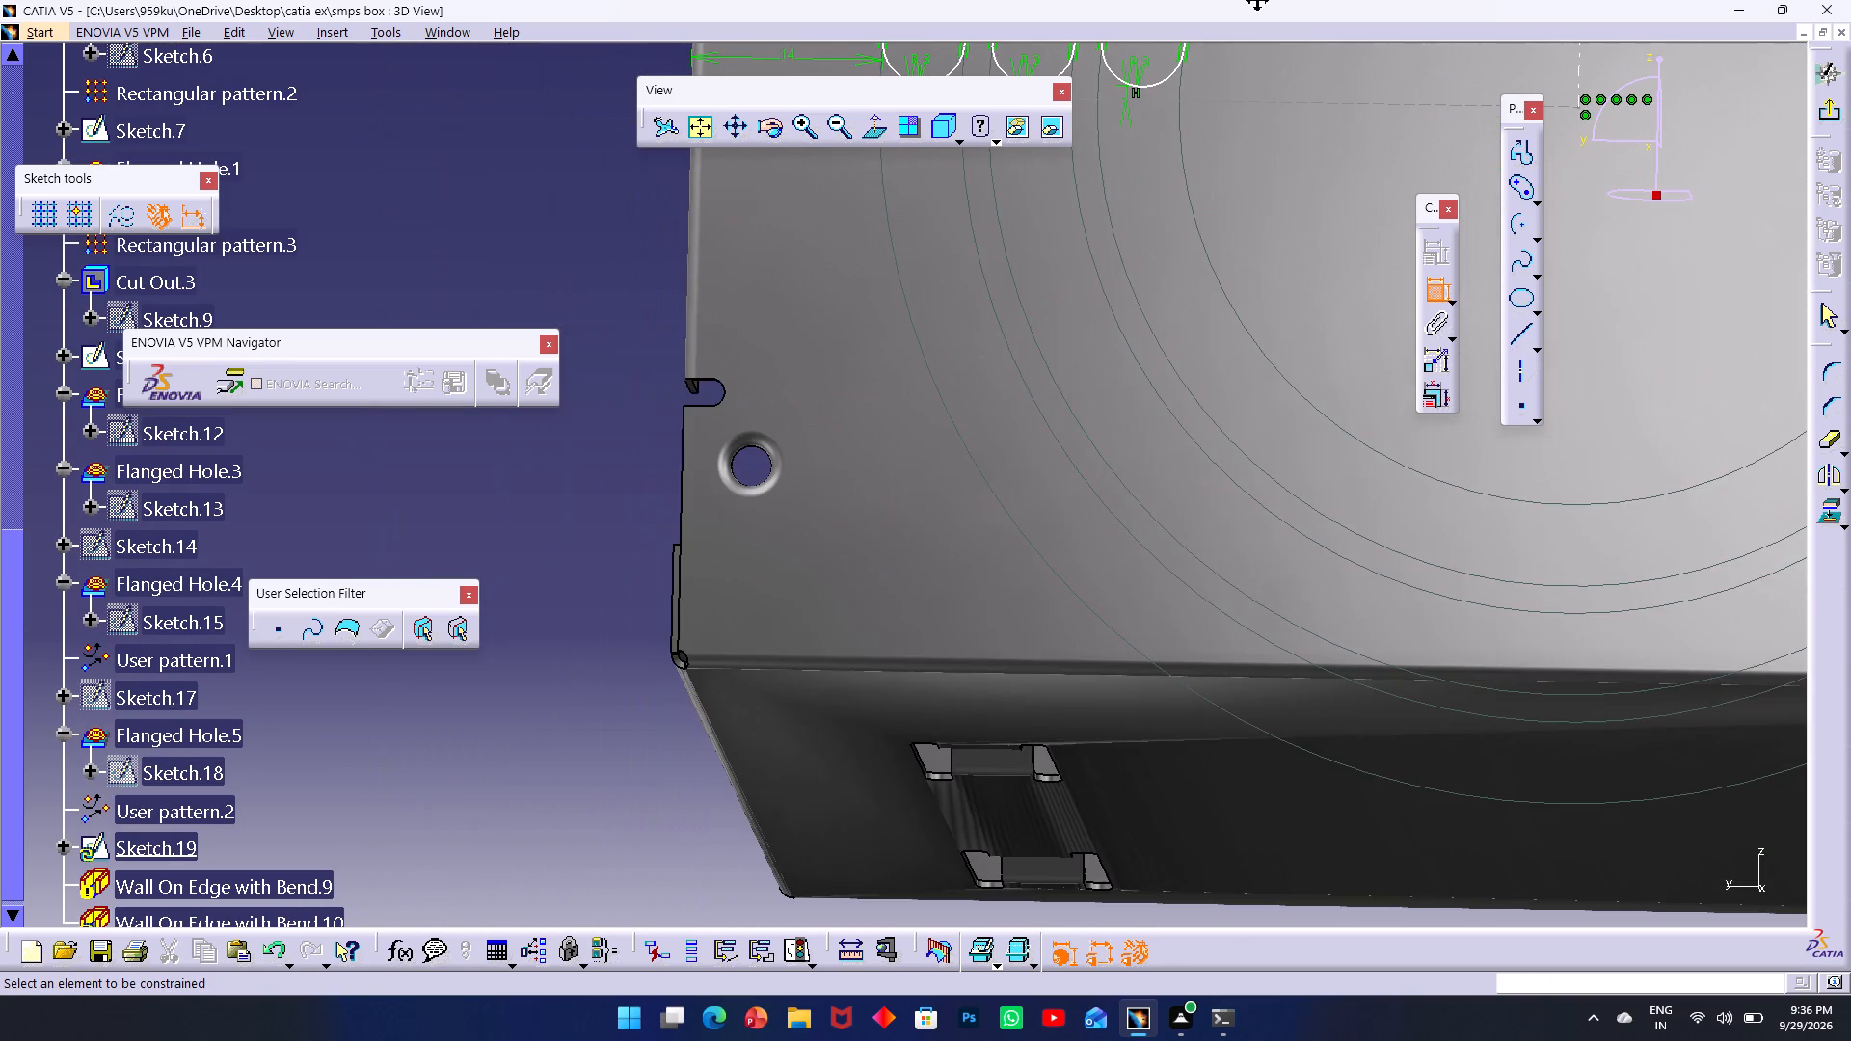
{"action": "middle_click_drag", "start_coordinate": [1258, 0], "coordinate": [1207, 408]}
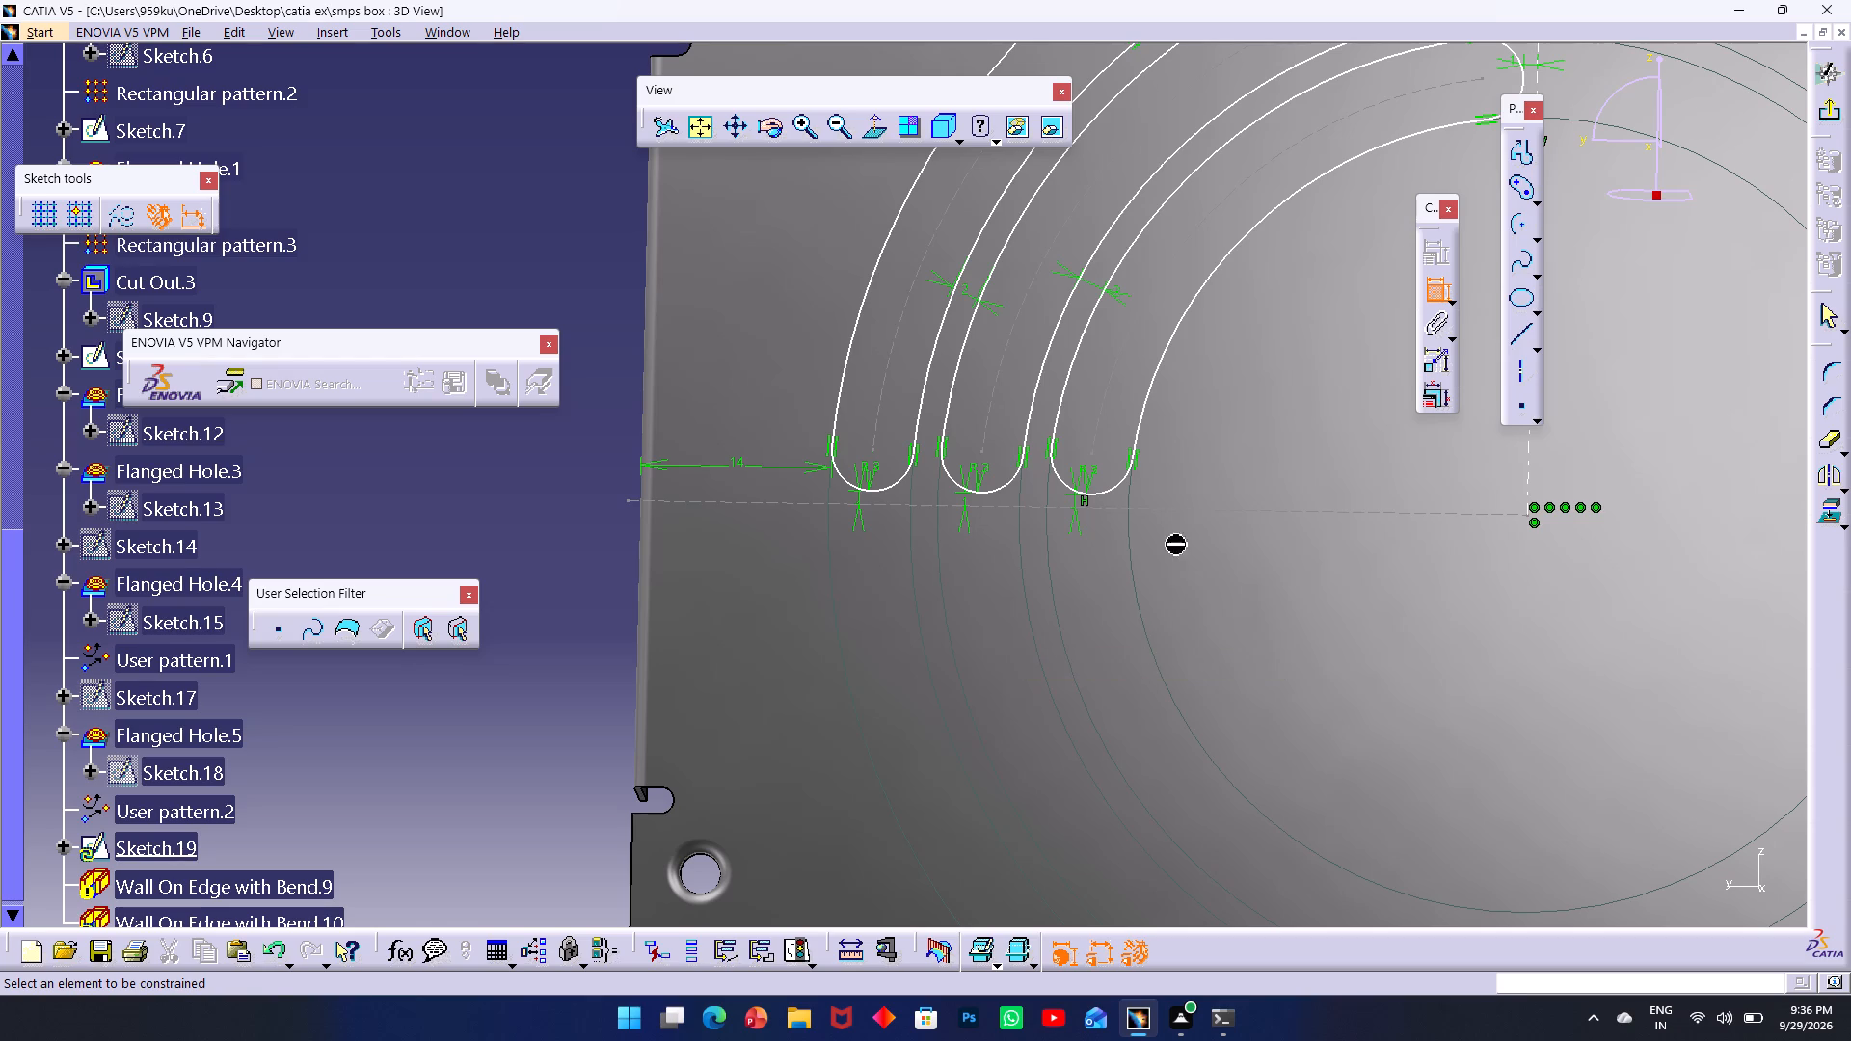
{"action": "middle_click_drag", "start_coordinate": [1211, 420], "coordinate": [873, 672]}
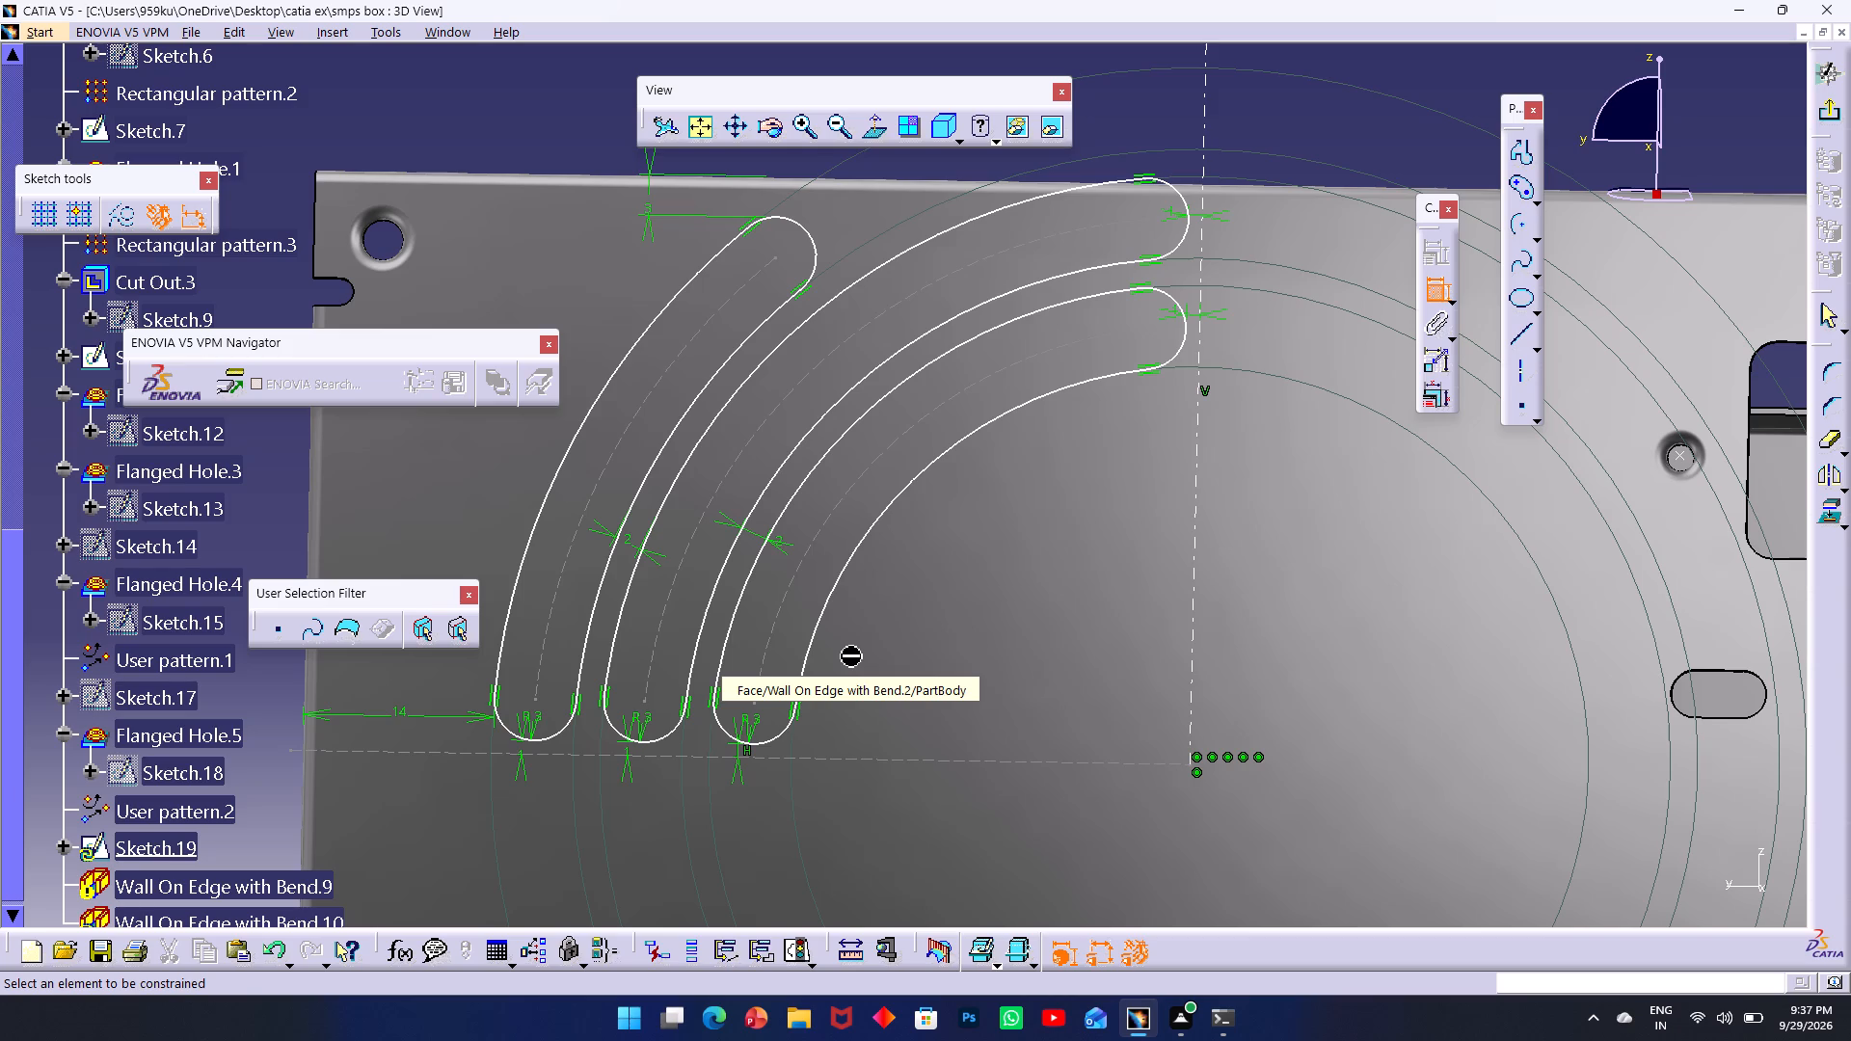
{"action": "middle_click_drag", "start_coordinate": [1065, 737], "coordinate": [1119, 485]}
{"action": "scroll", "coordinate": [1074, 650], "scroll_direction": "down", "scroll_amount": 1}
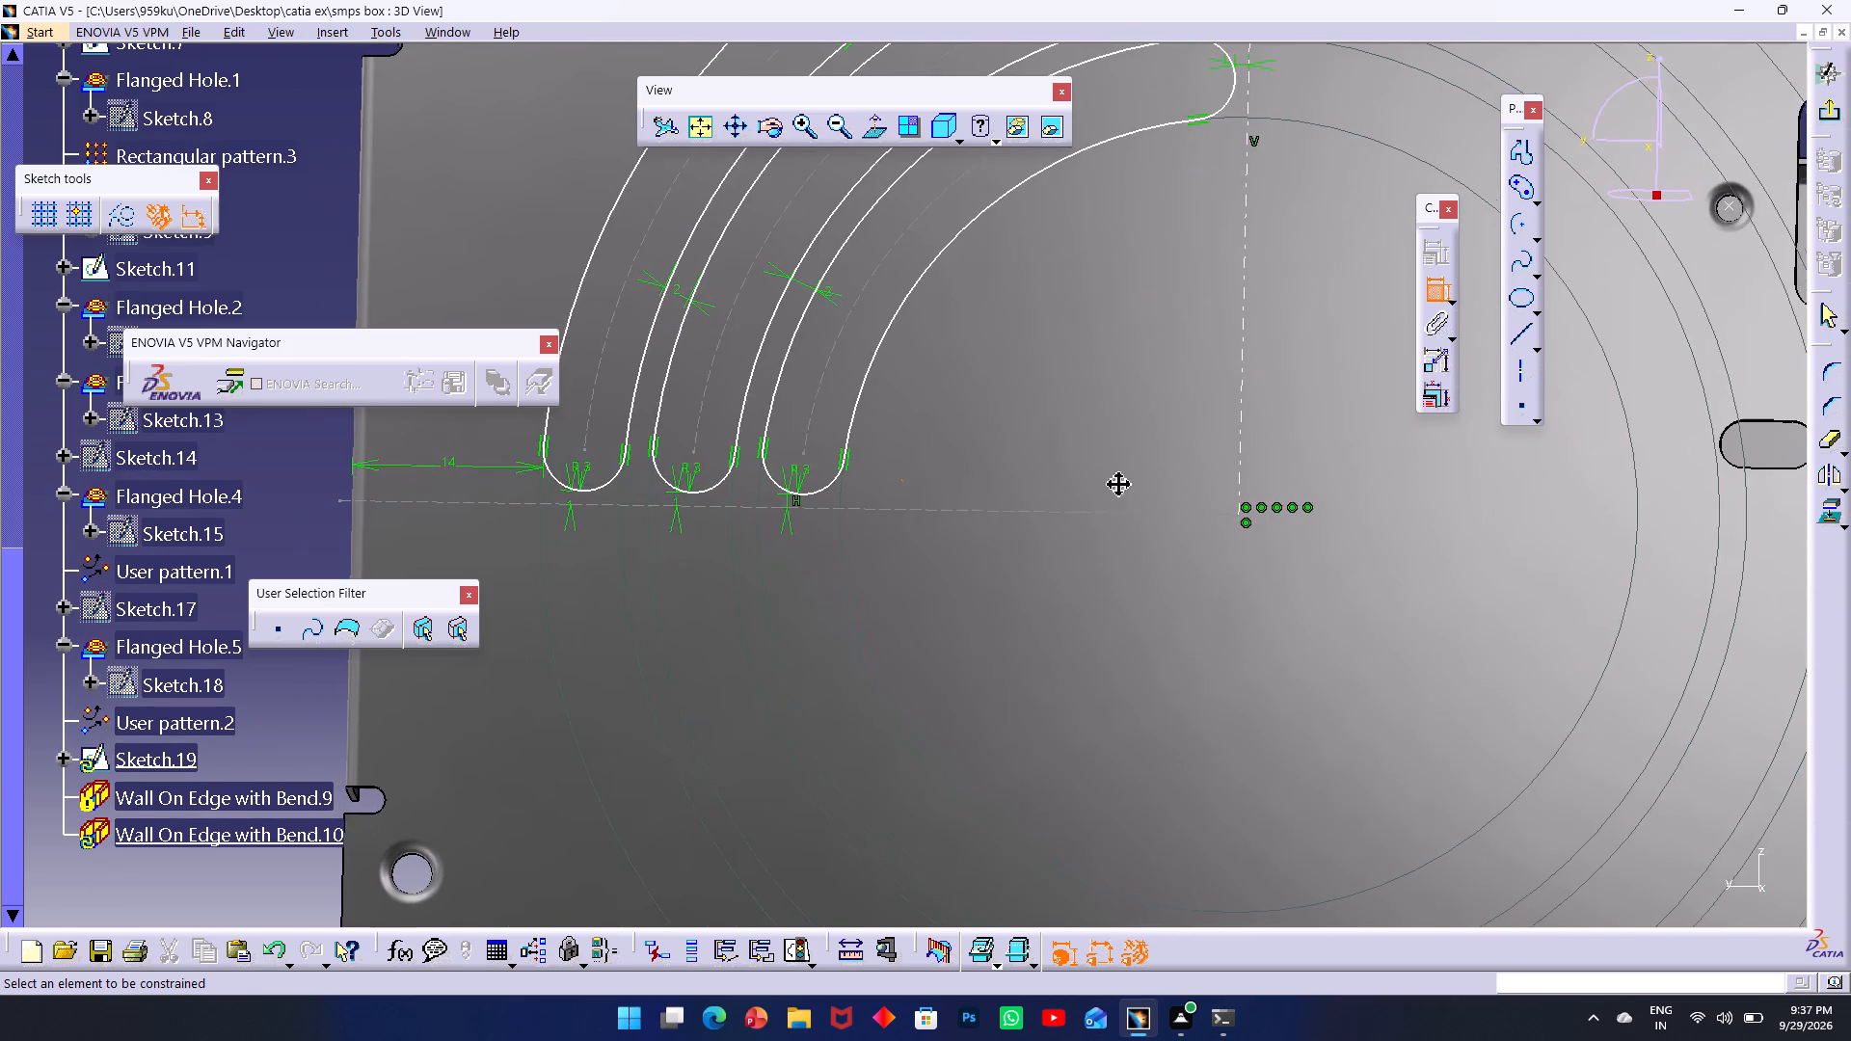
{"action": "middle_click_drag", "start_coordinate": [1119, 485], "coordinate": [1442, 756]}
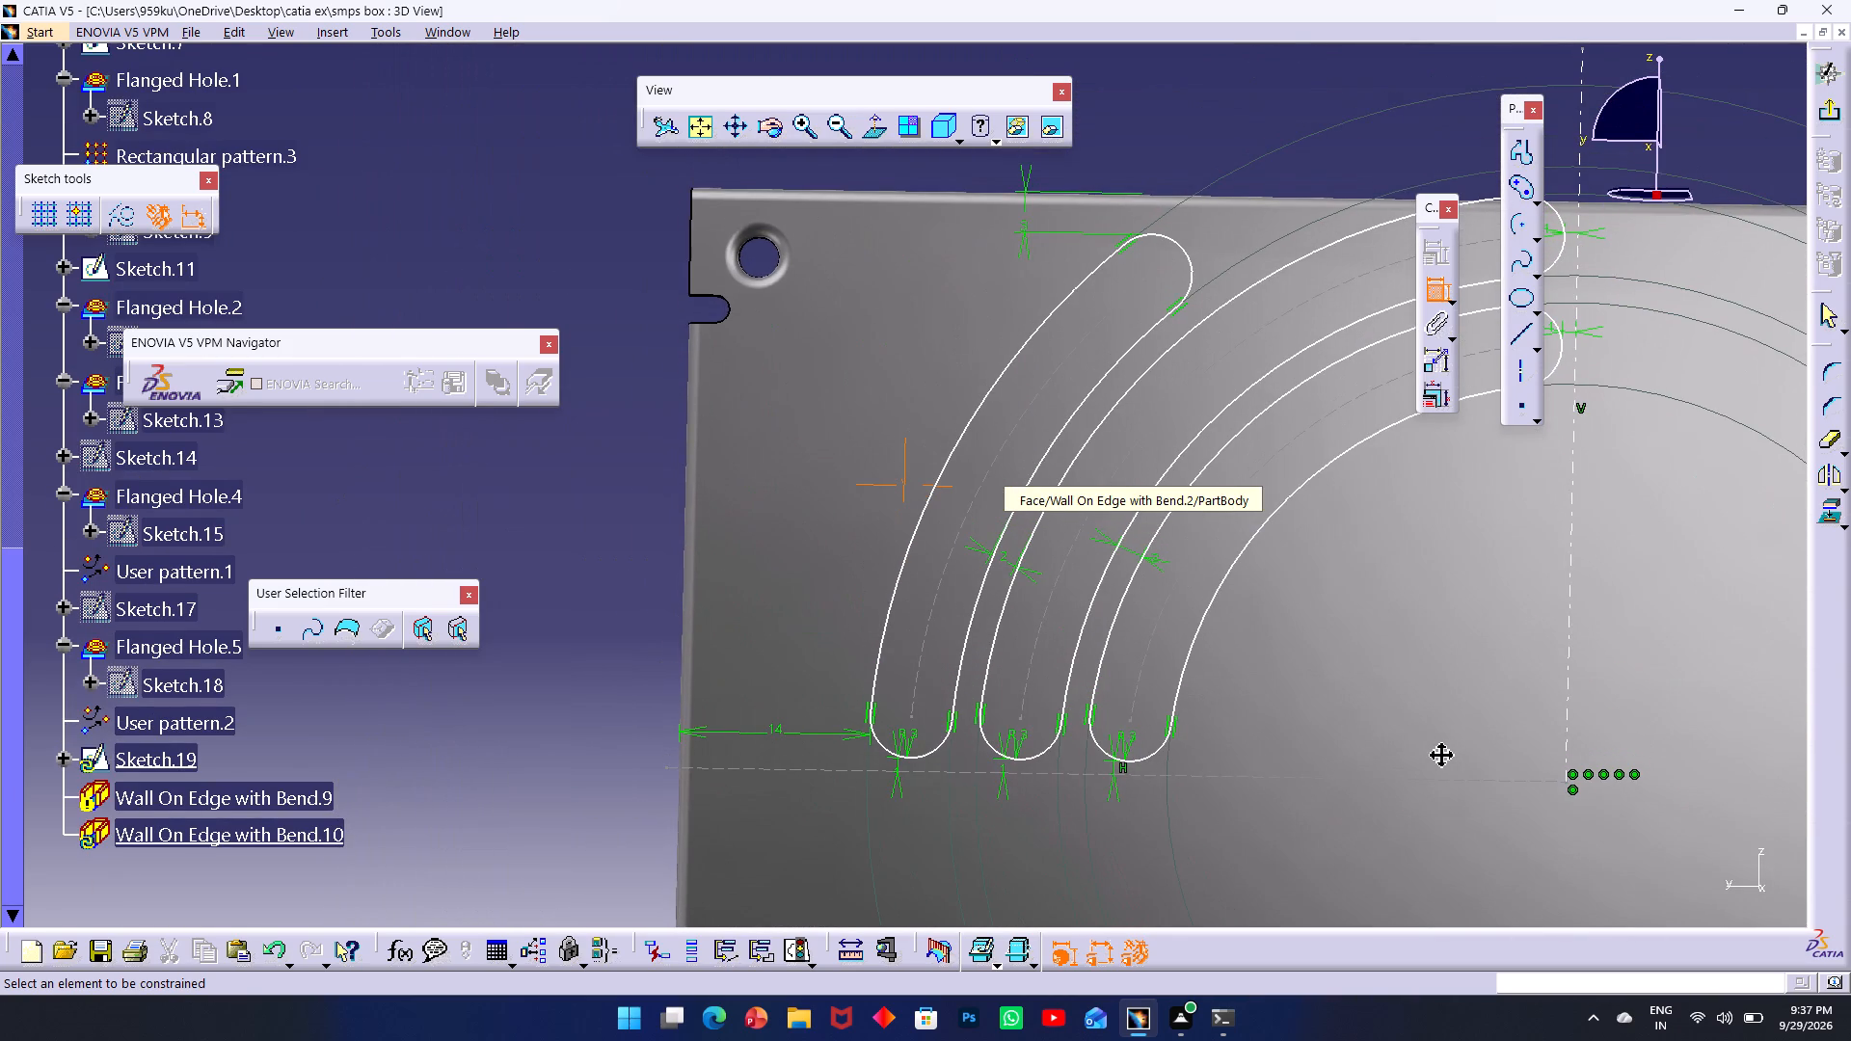
{"action": "middle_click_drag", "start_coordinate": [1442, 756], "coordinate": [1439, 757]}
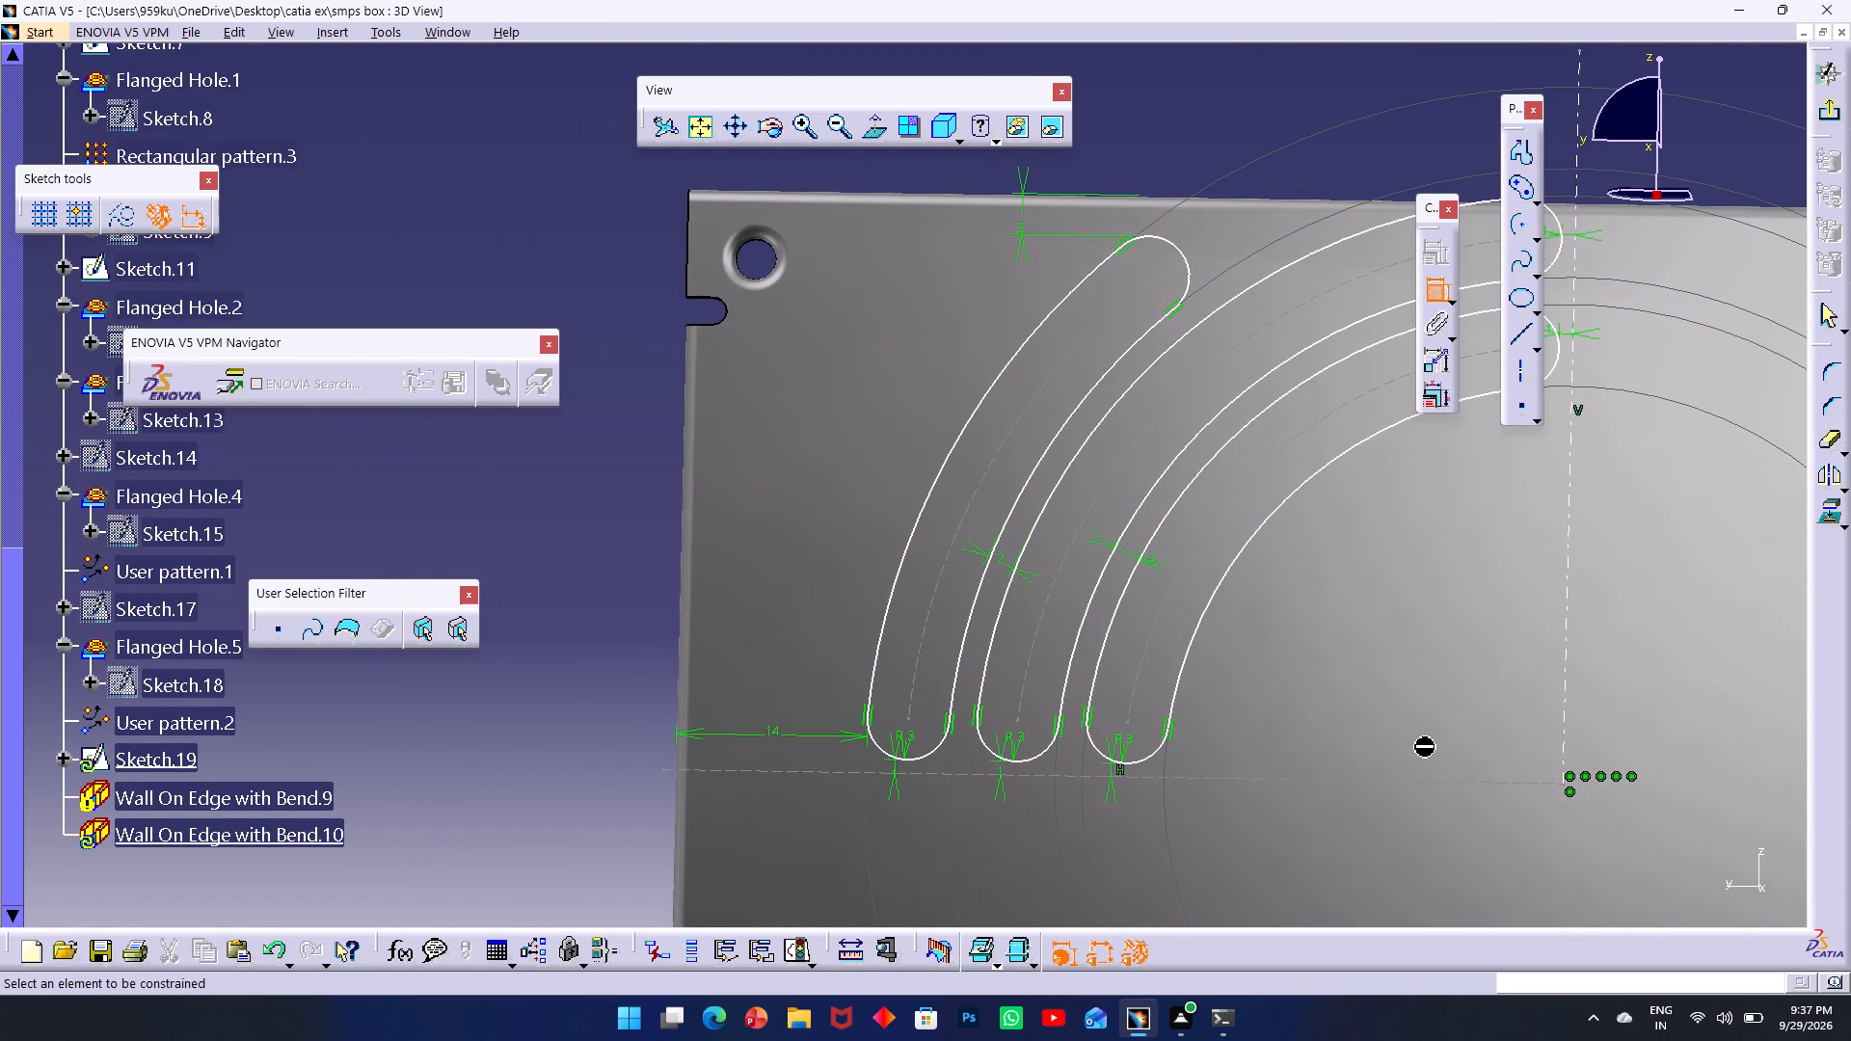
{"action": "middle_click_drag", "start_coordinate": [1381, 713], "coordinate": [1345, 559]}
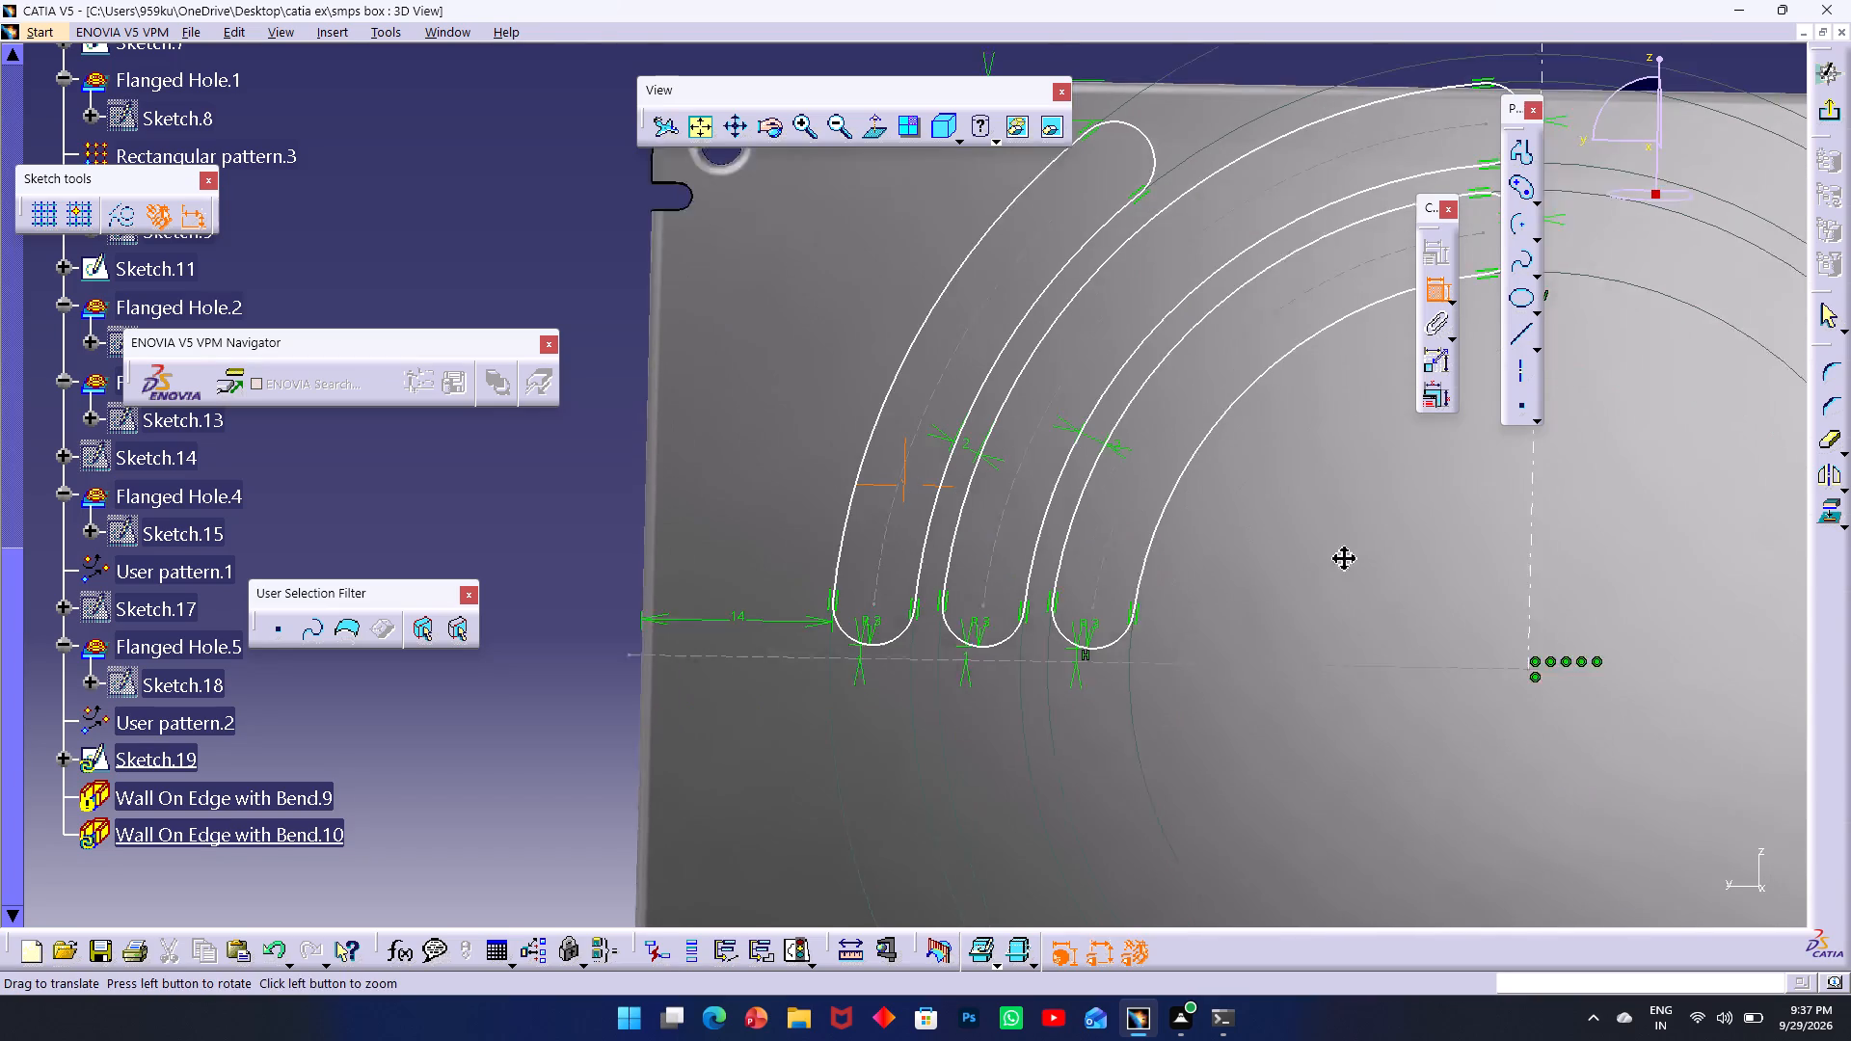
{"action": "middle_click_drag", "start_coordinate": [1345, 559], "coordinate": [1236, 523]}
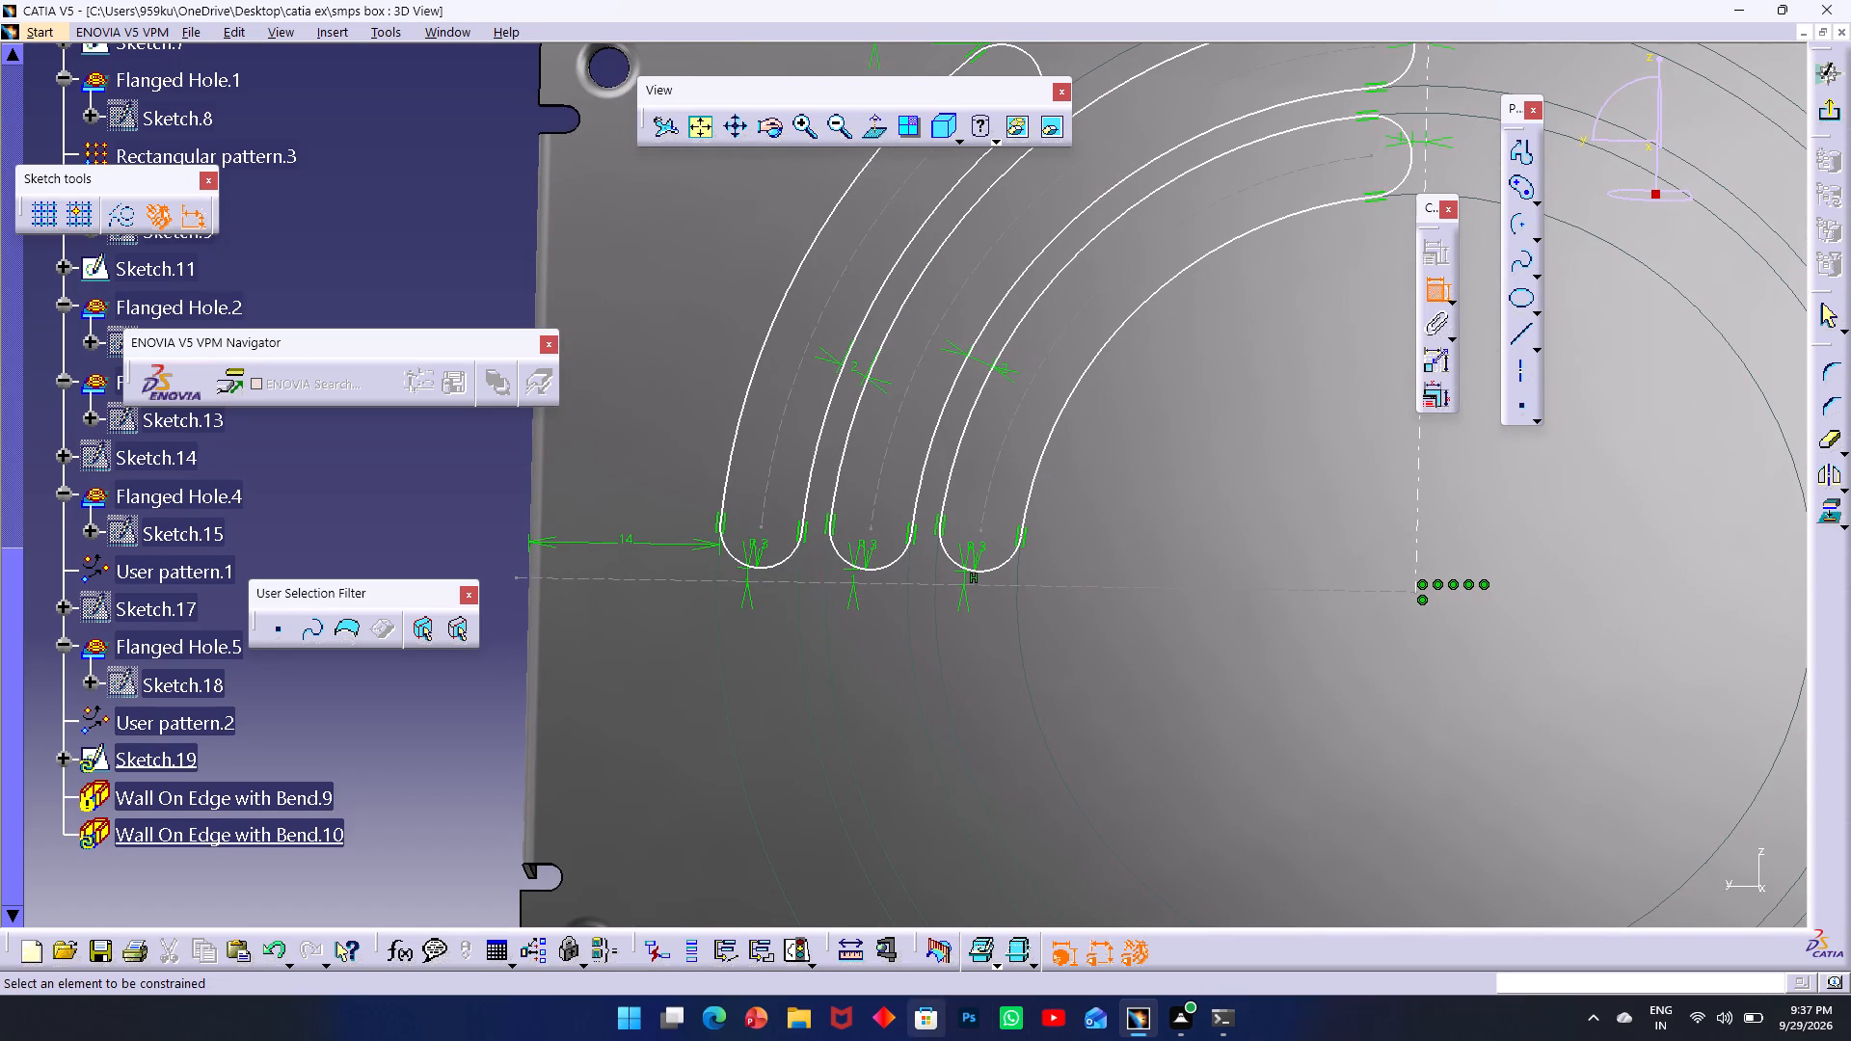
Measure the plate's height between its bottom and top edges.
{"action": "left_click", "coordinate": [851, 943]}
{"action": "middle_click_drag", "start_coordinate": [835, 799], "coordinate": [872, 471]}
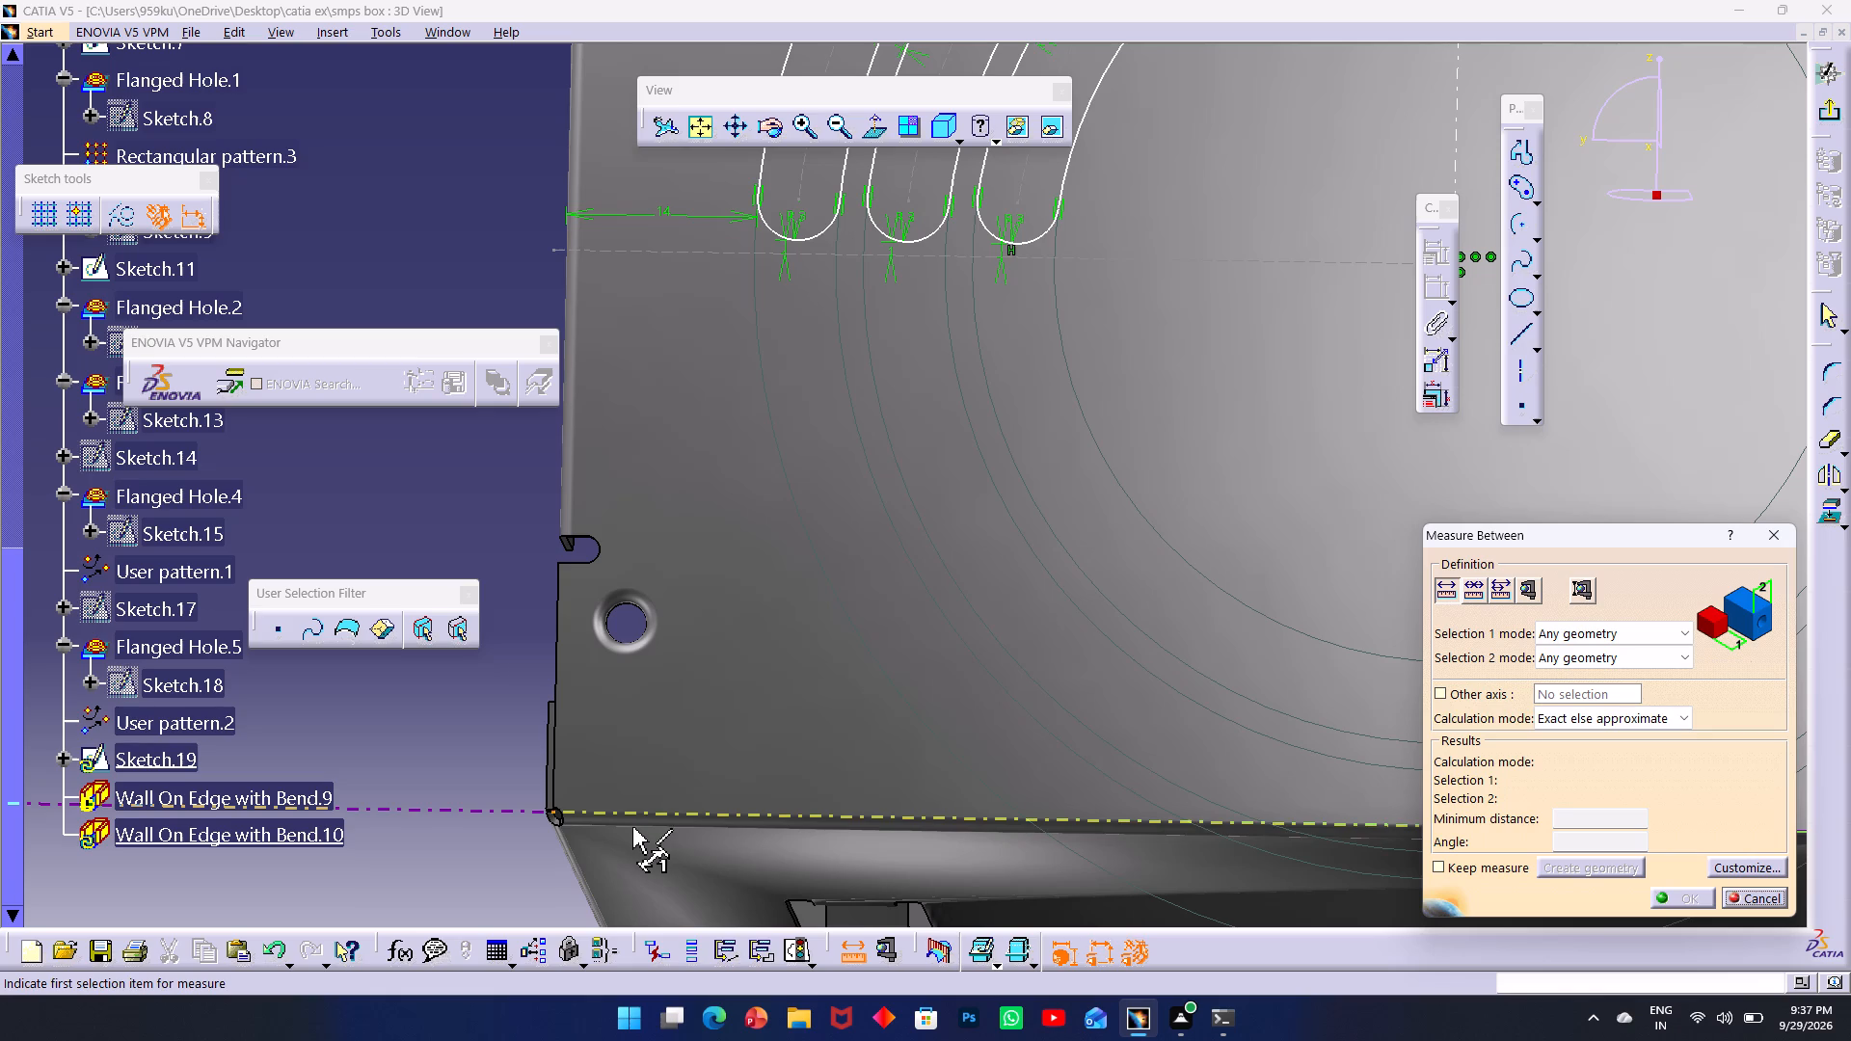
{"action": "left_click", "coordinate": [628, 831]}
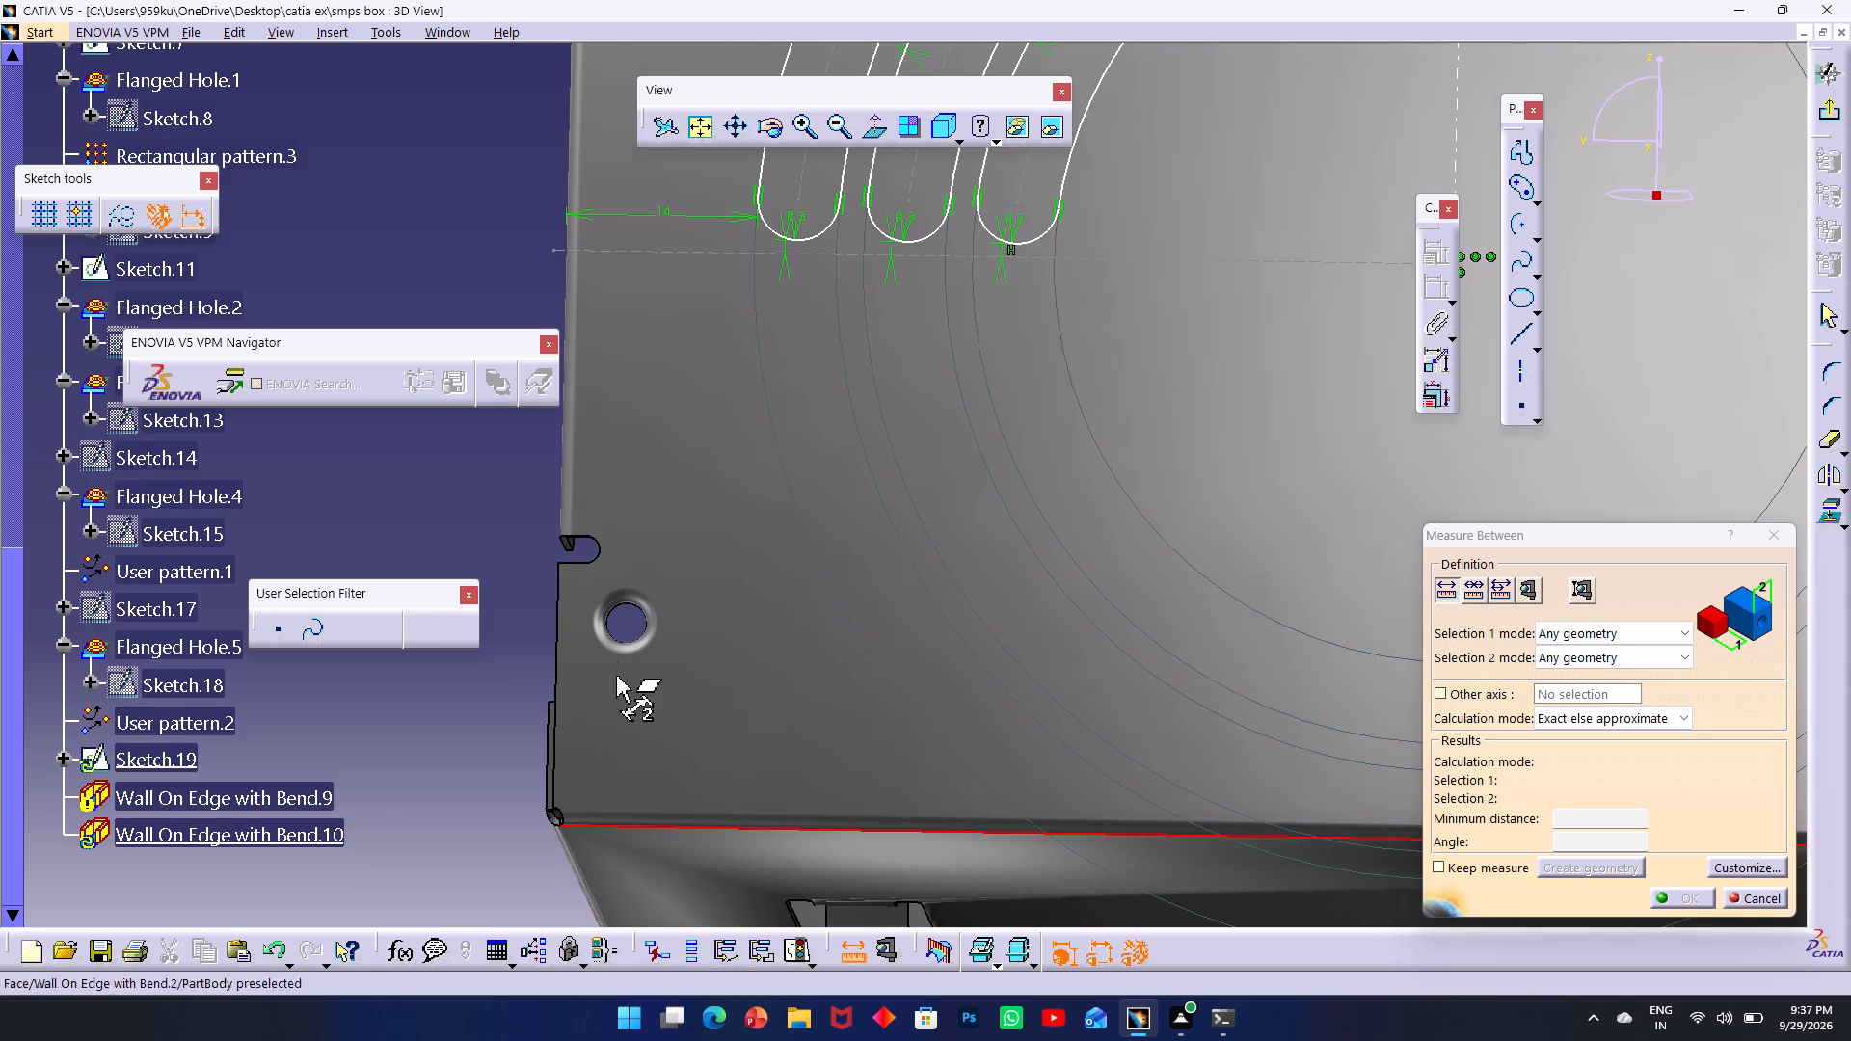
{"action": "middle_click_drag", "start_coordinate": [639, 506], "coordinate": [633, 1040]}
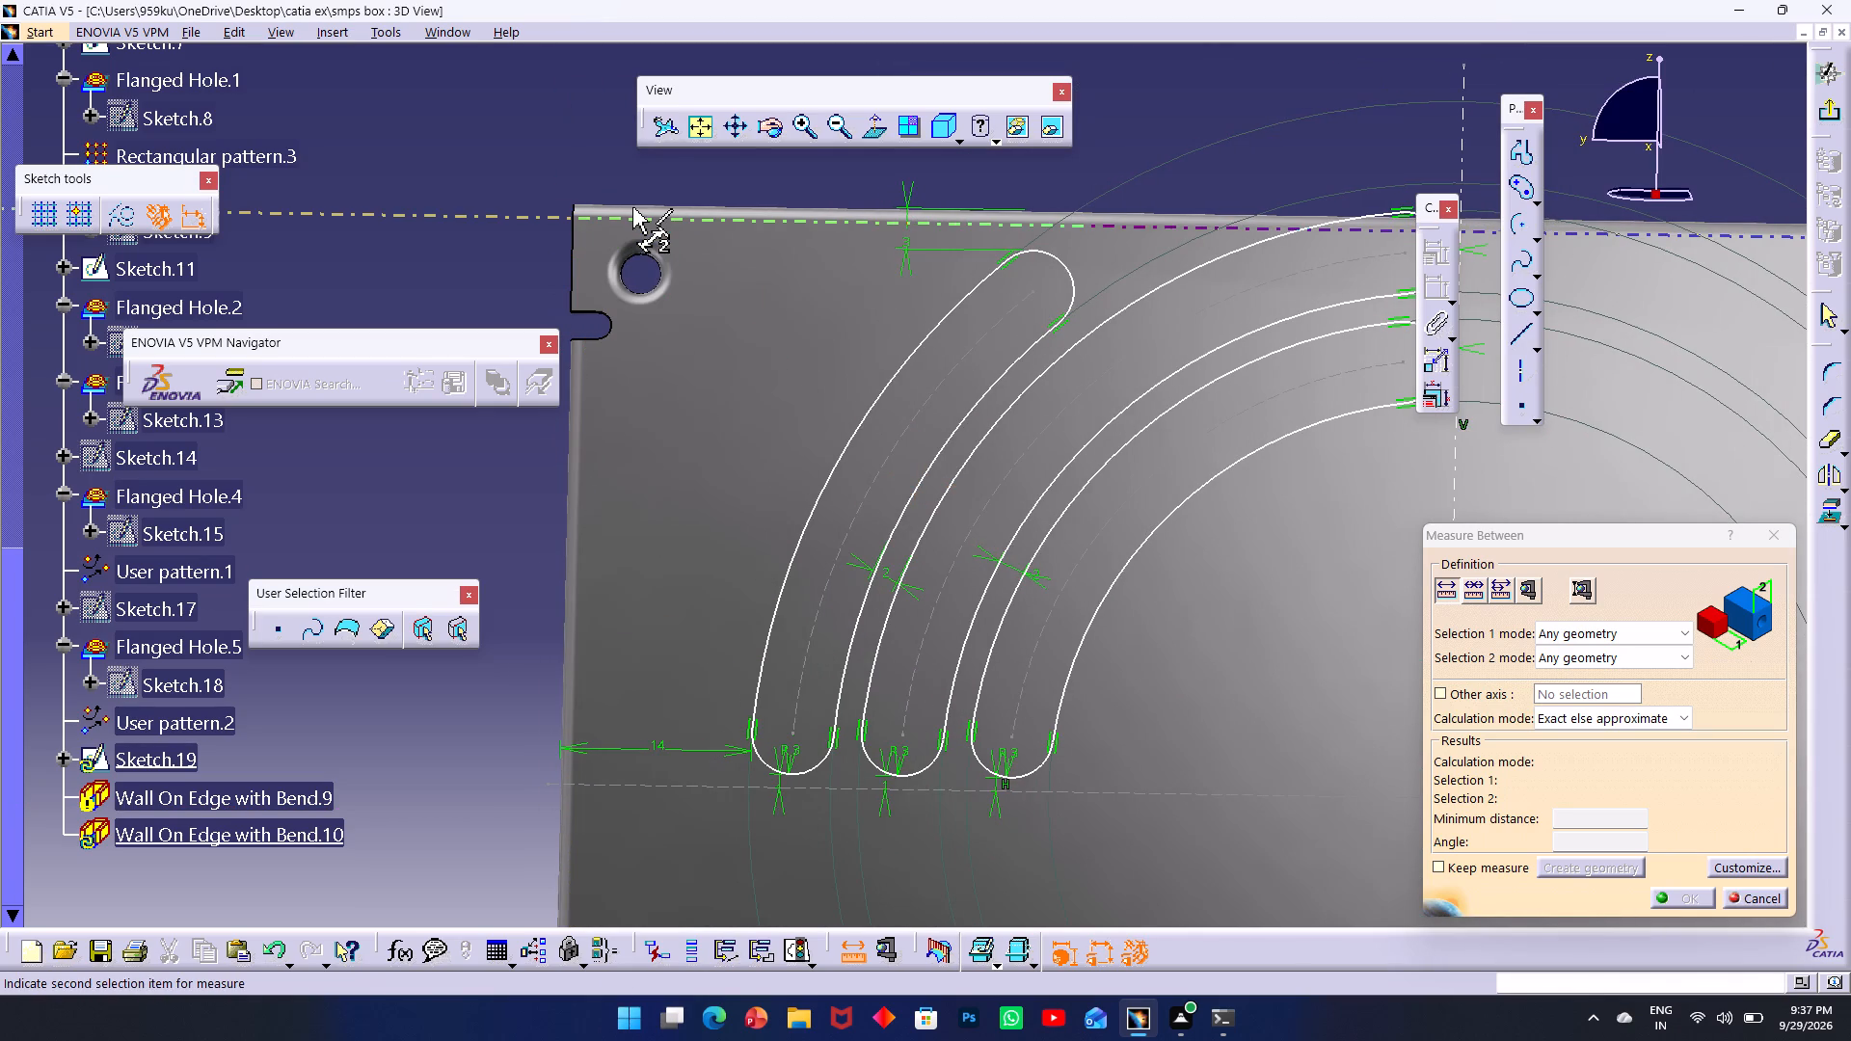
{"action": "left_click", "coordinate": [632, 205]}
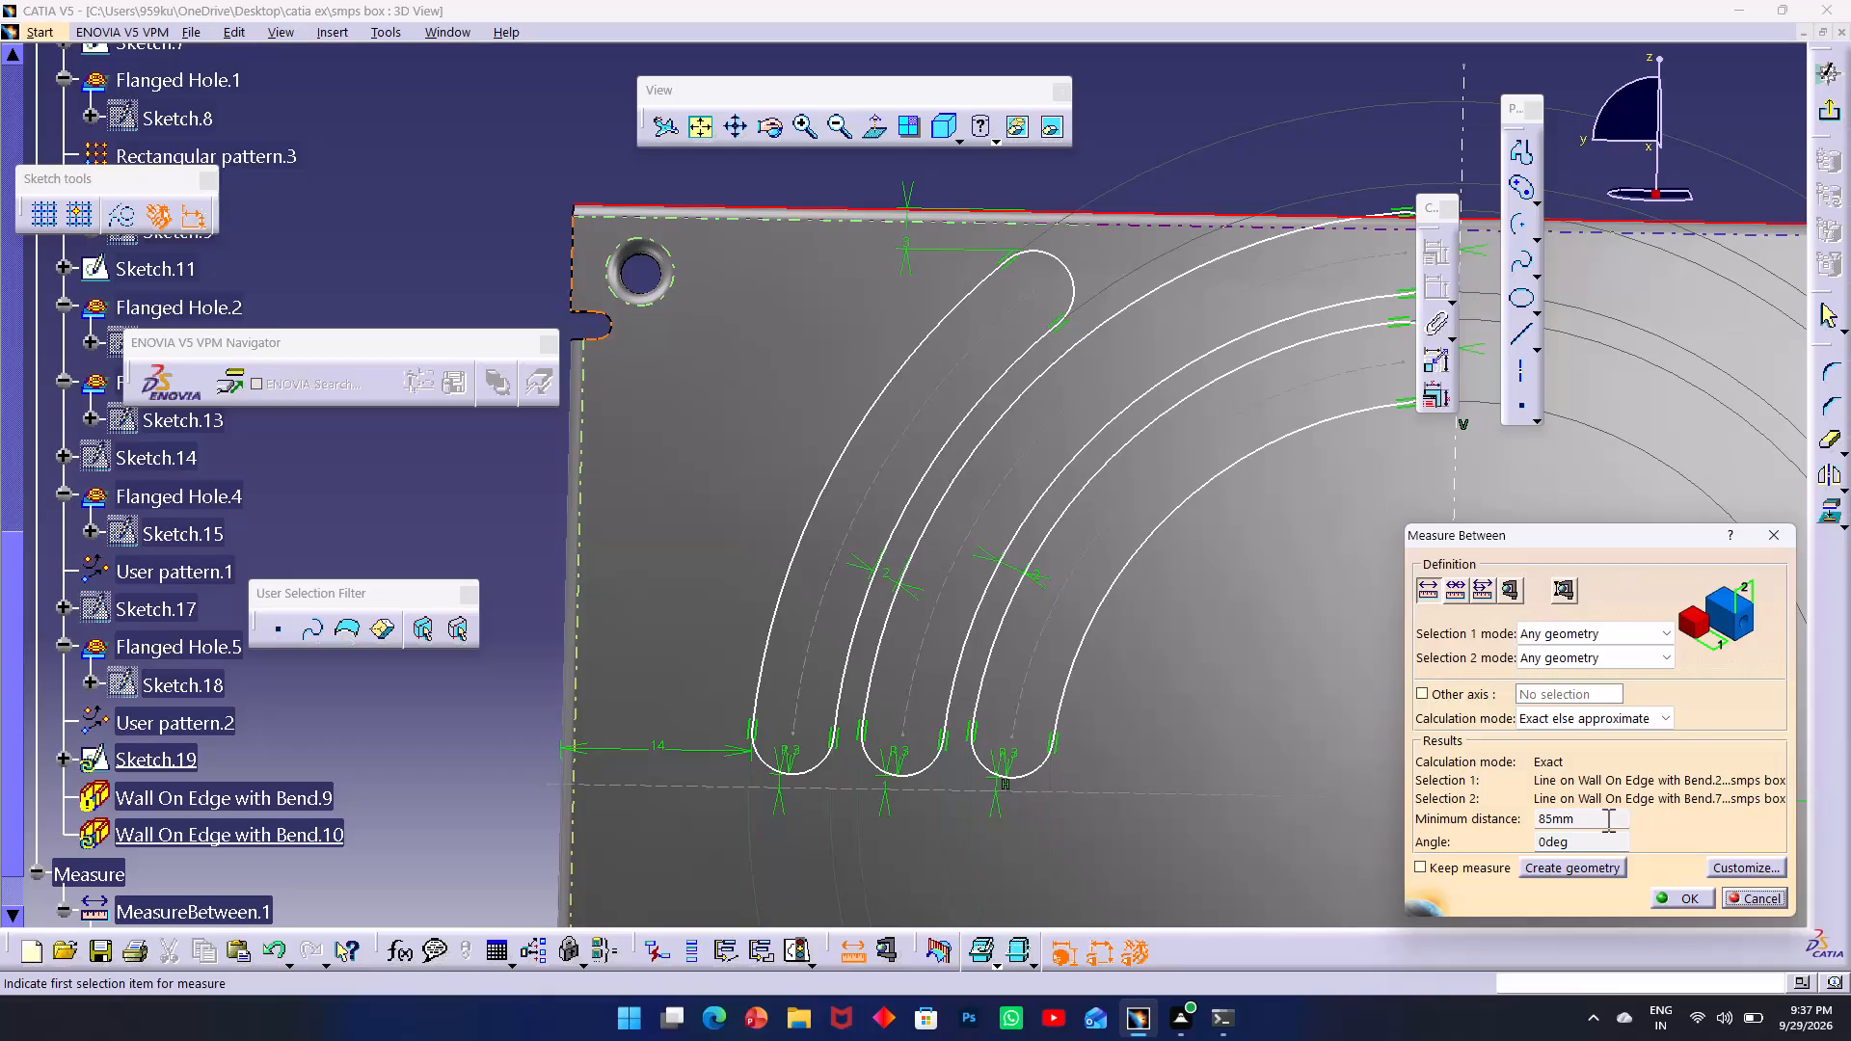
{"action": "left_click", "coordinate": [1773, 529]}
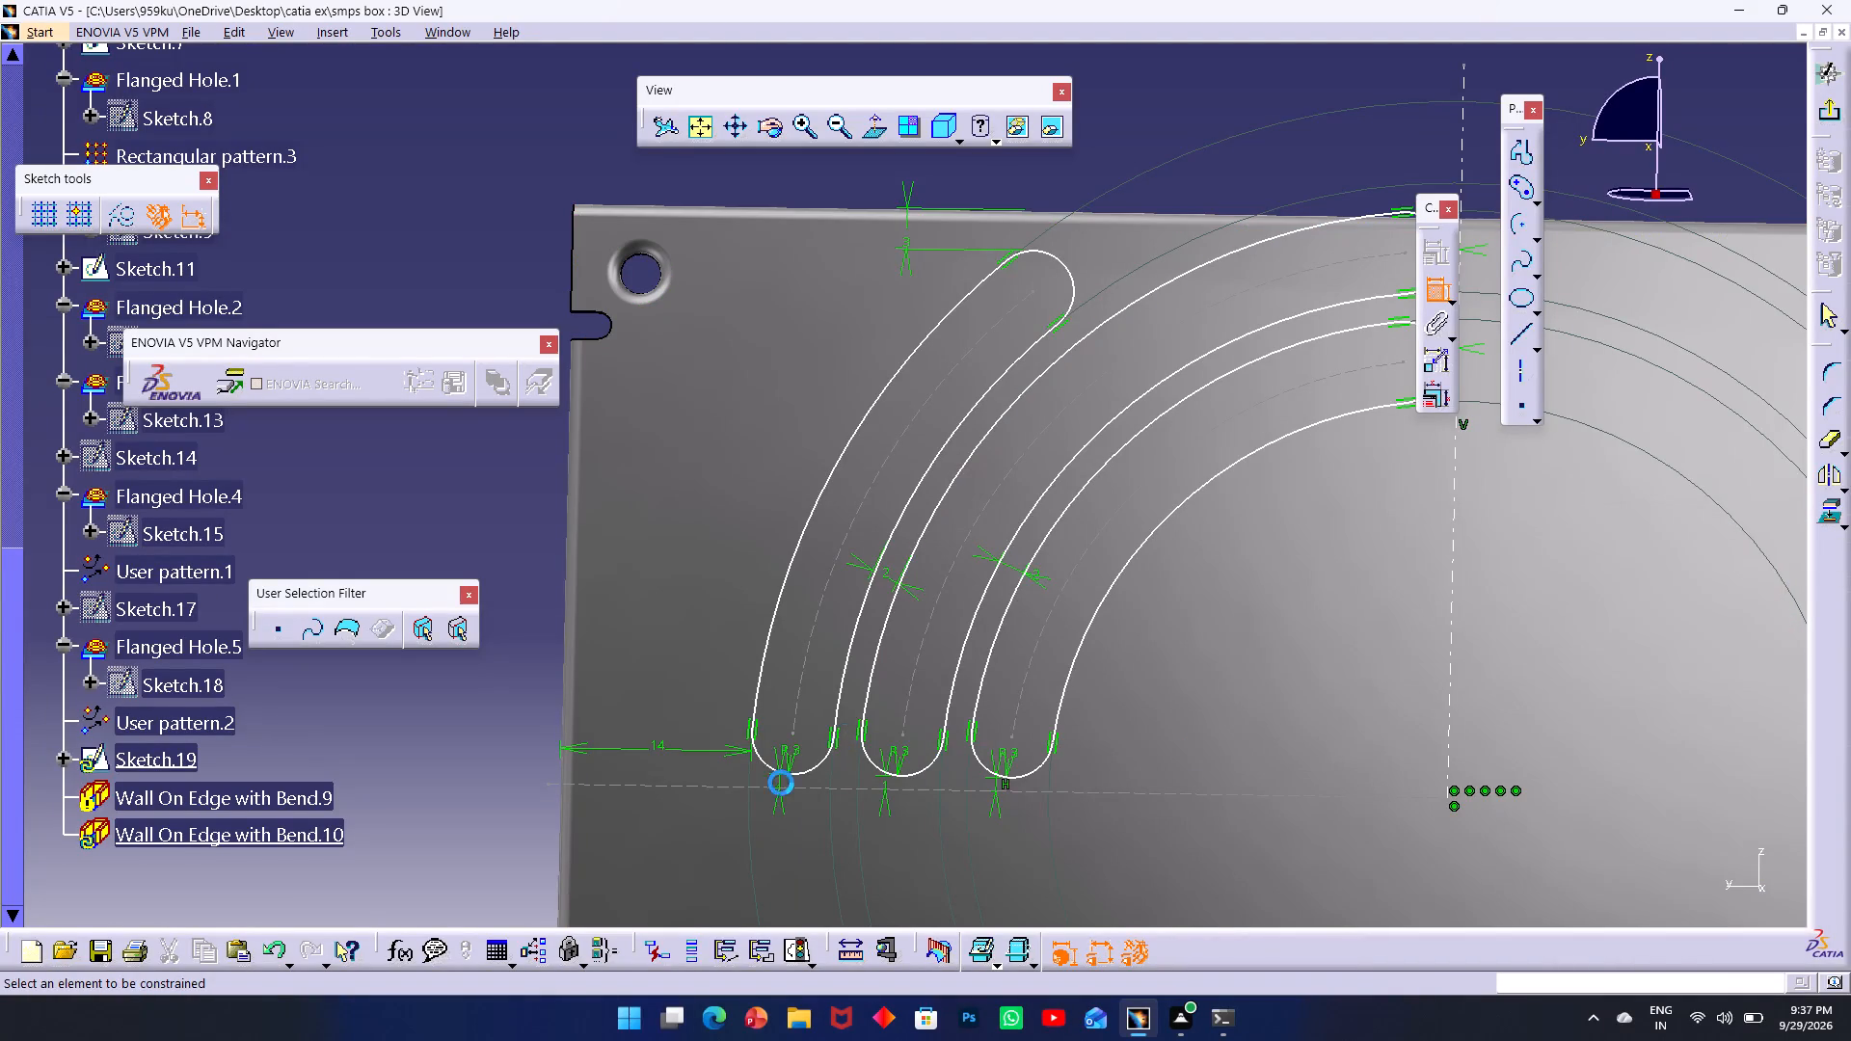
Constrain the horizontal dashed reference line to a distance of 85/2 (42.5 mm) from the plate's bottom edge.
{"action": "middle_click_drag", "start_coordinate": [759, 798], "coordinate": [751, 532]}
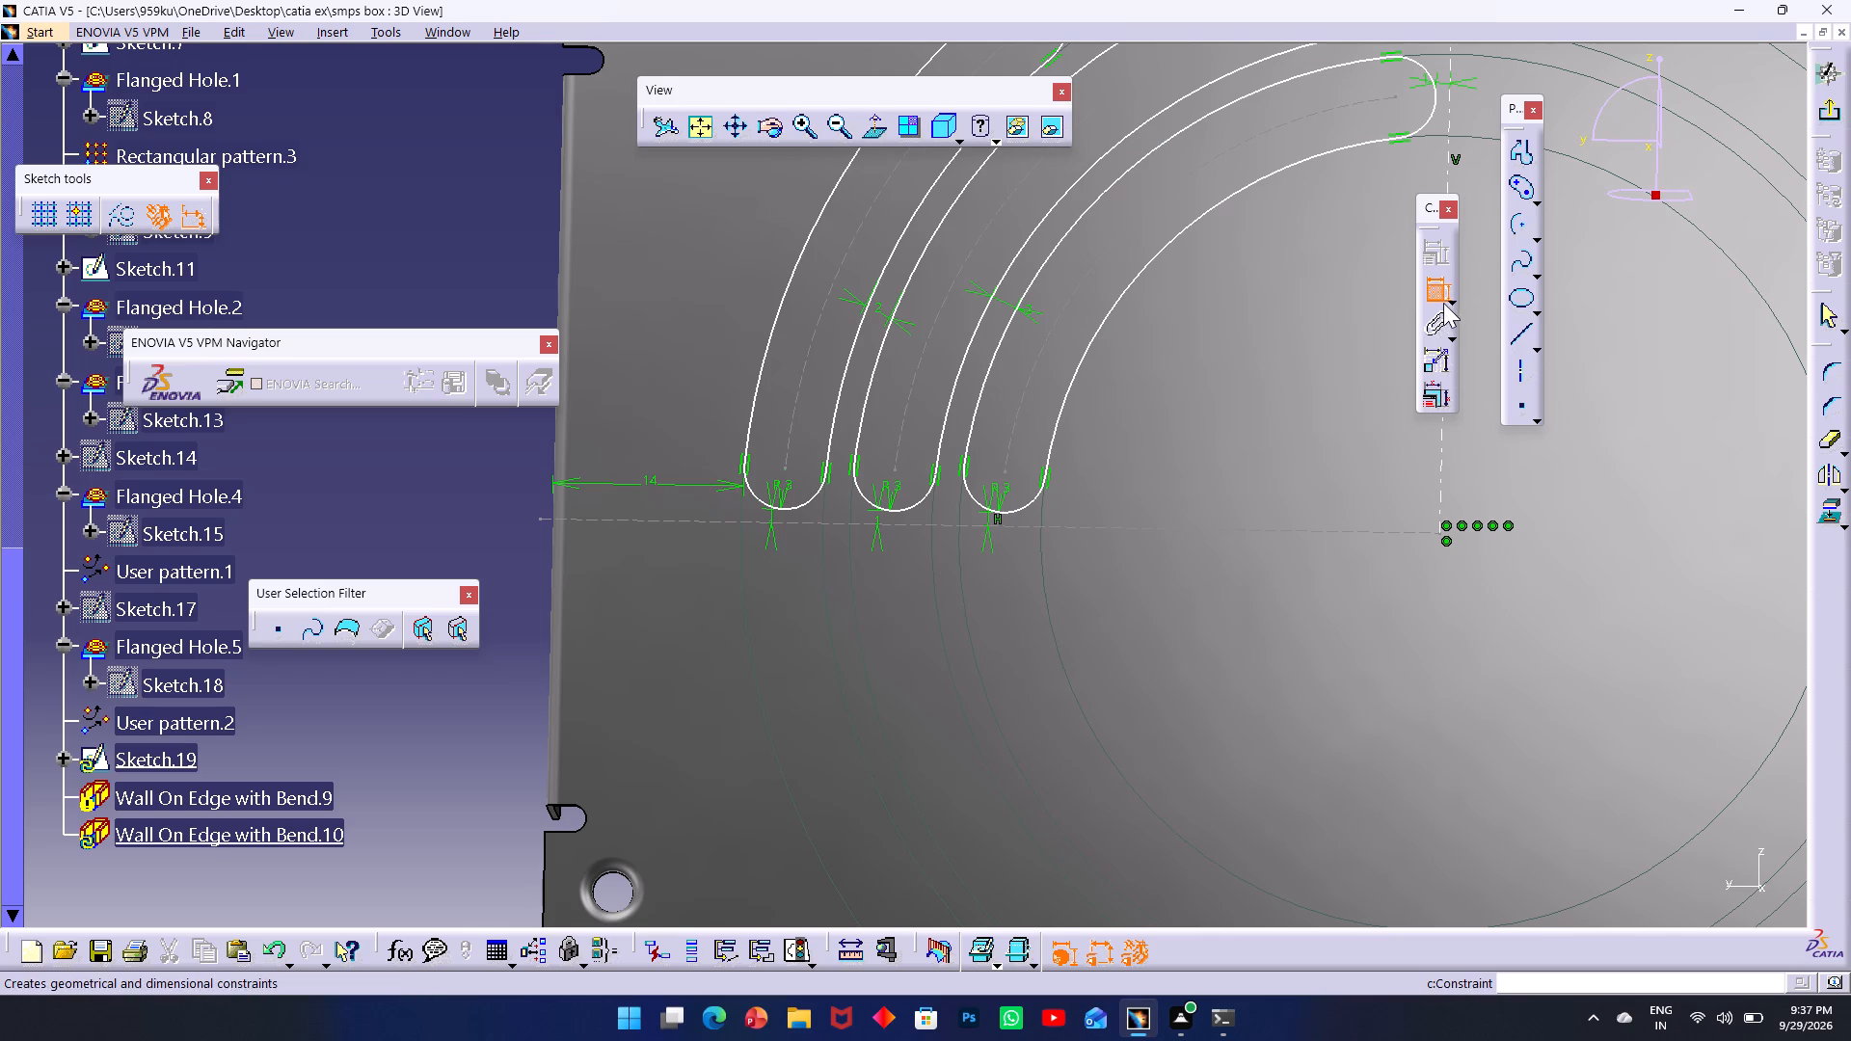
{"action": "left_click", "coordinate": [612, 521]}
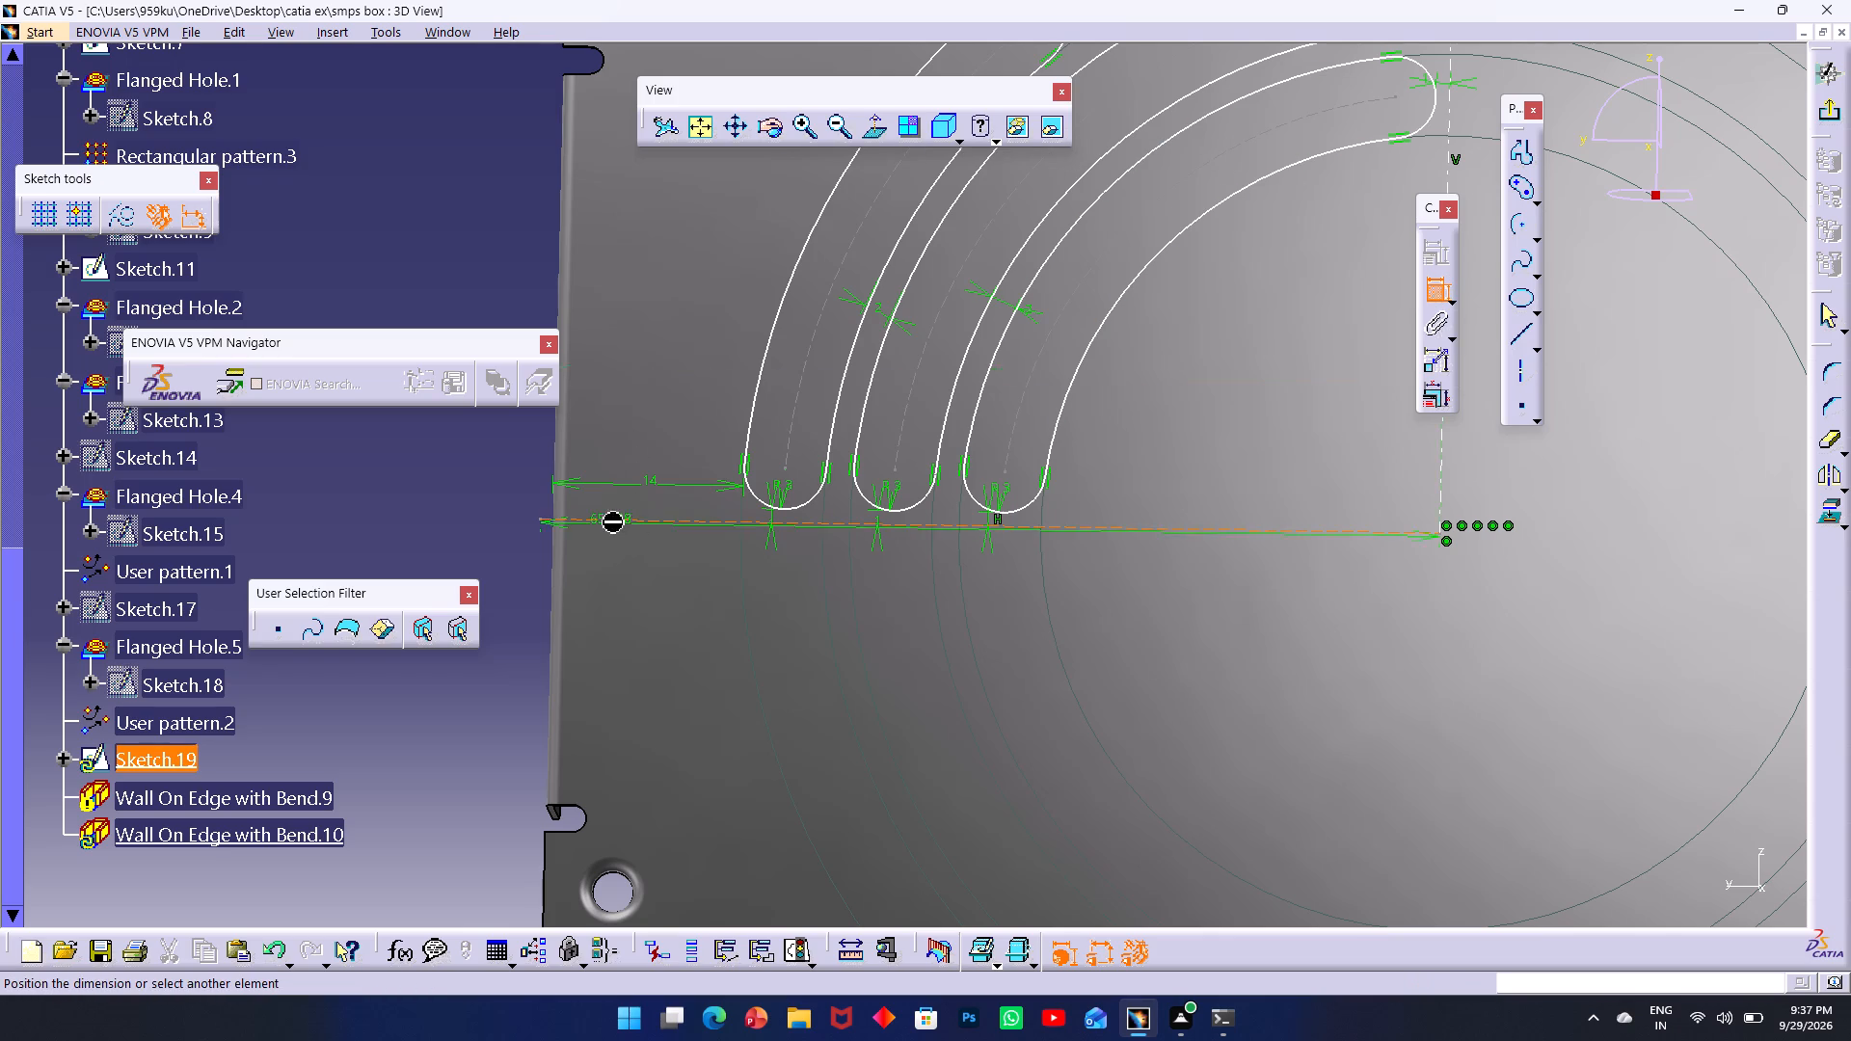
{"action": "middle_click_drag", "start_coordinate": [668, 754], "coordinate": [646, 425]}
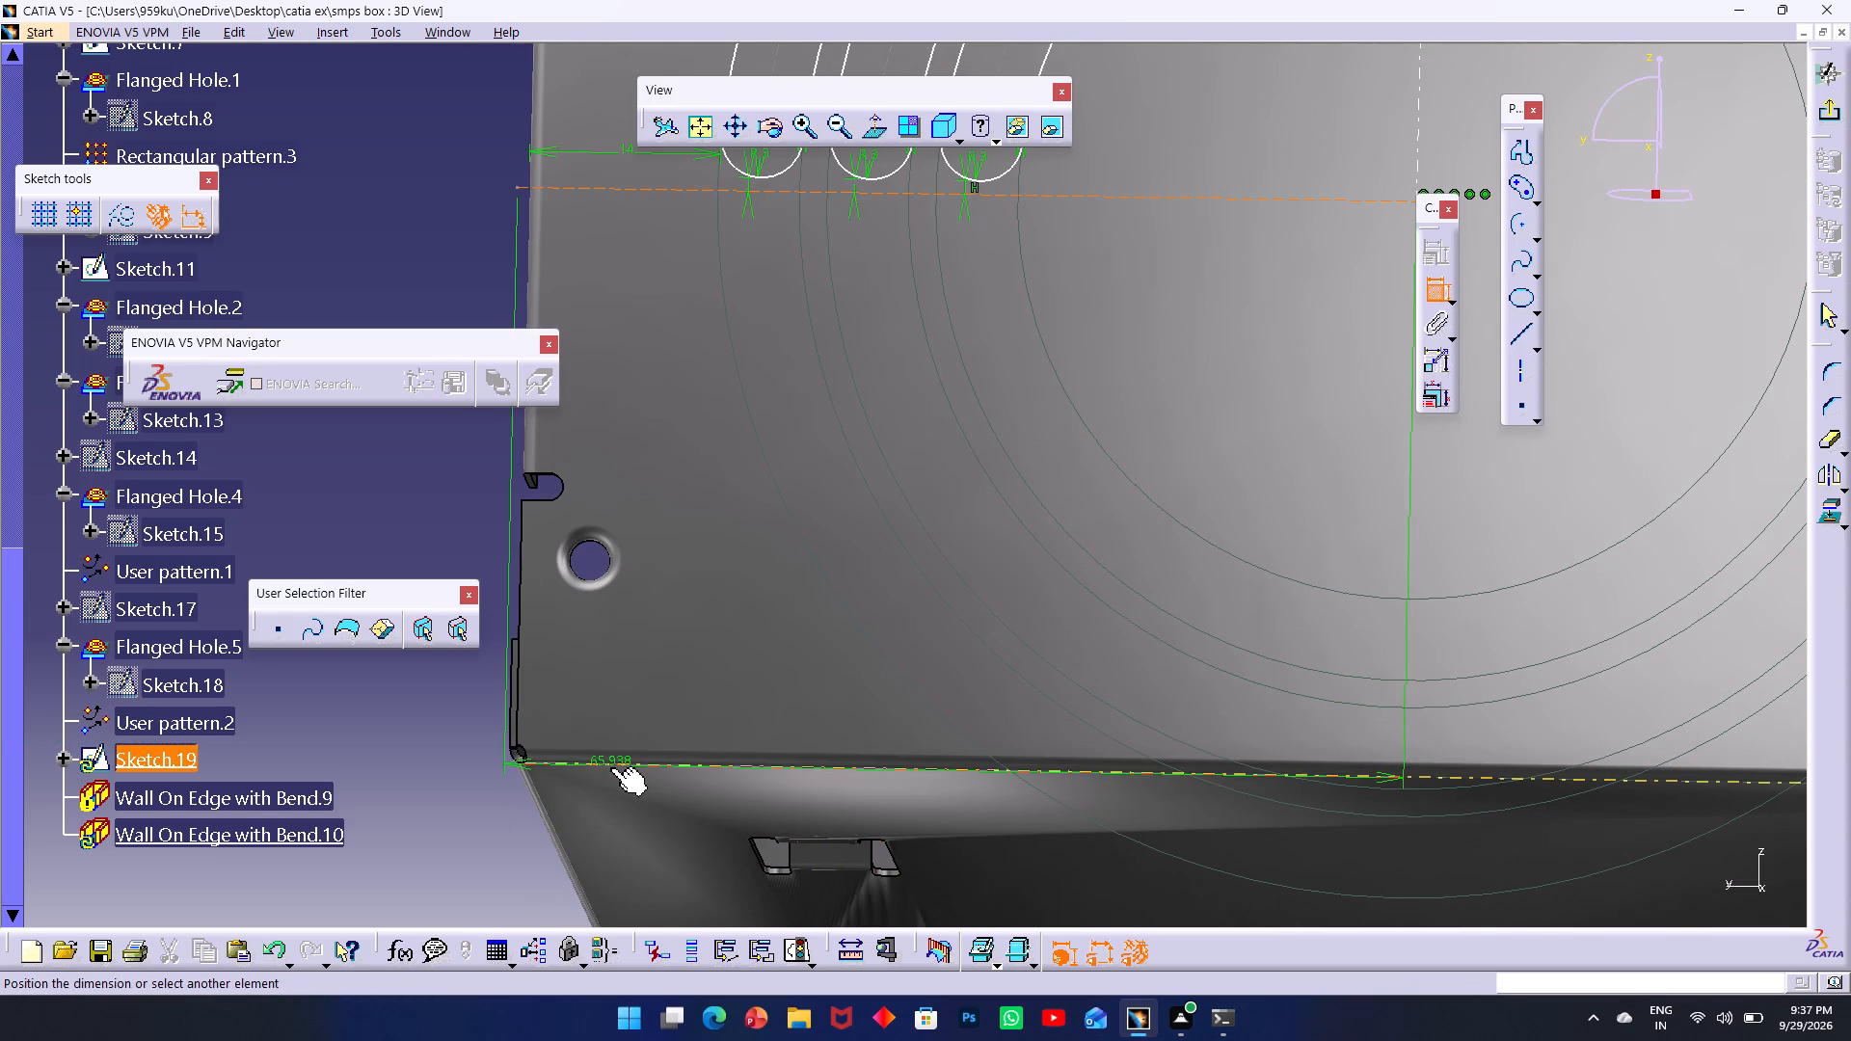
{"action": "left_click", "coordinate": [610, 762]}
{"action": "left_click", "coordinate": [660, 594]}
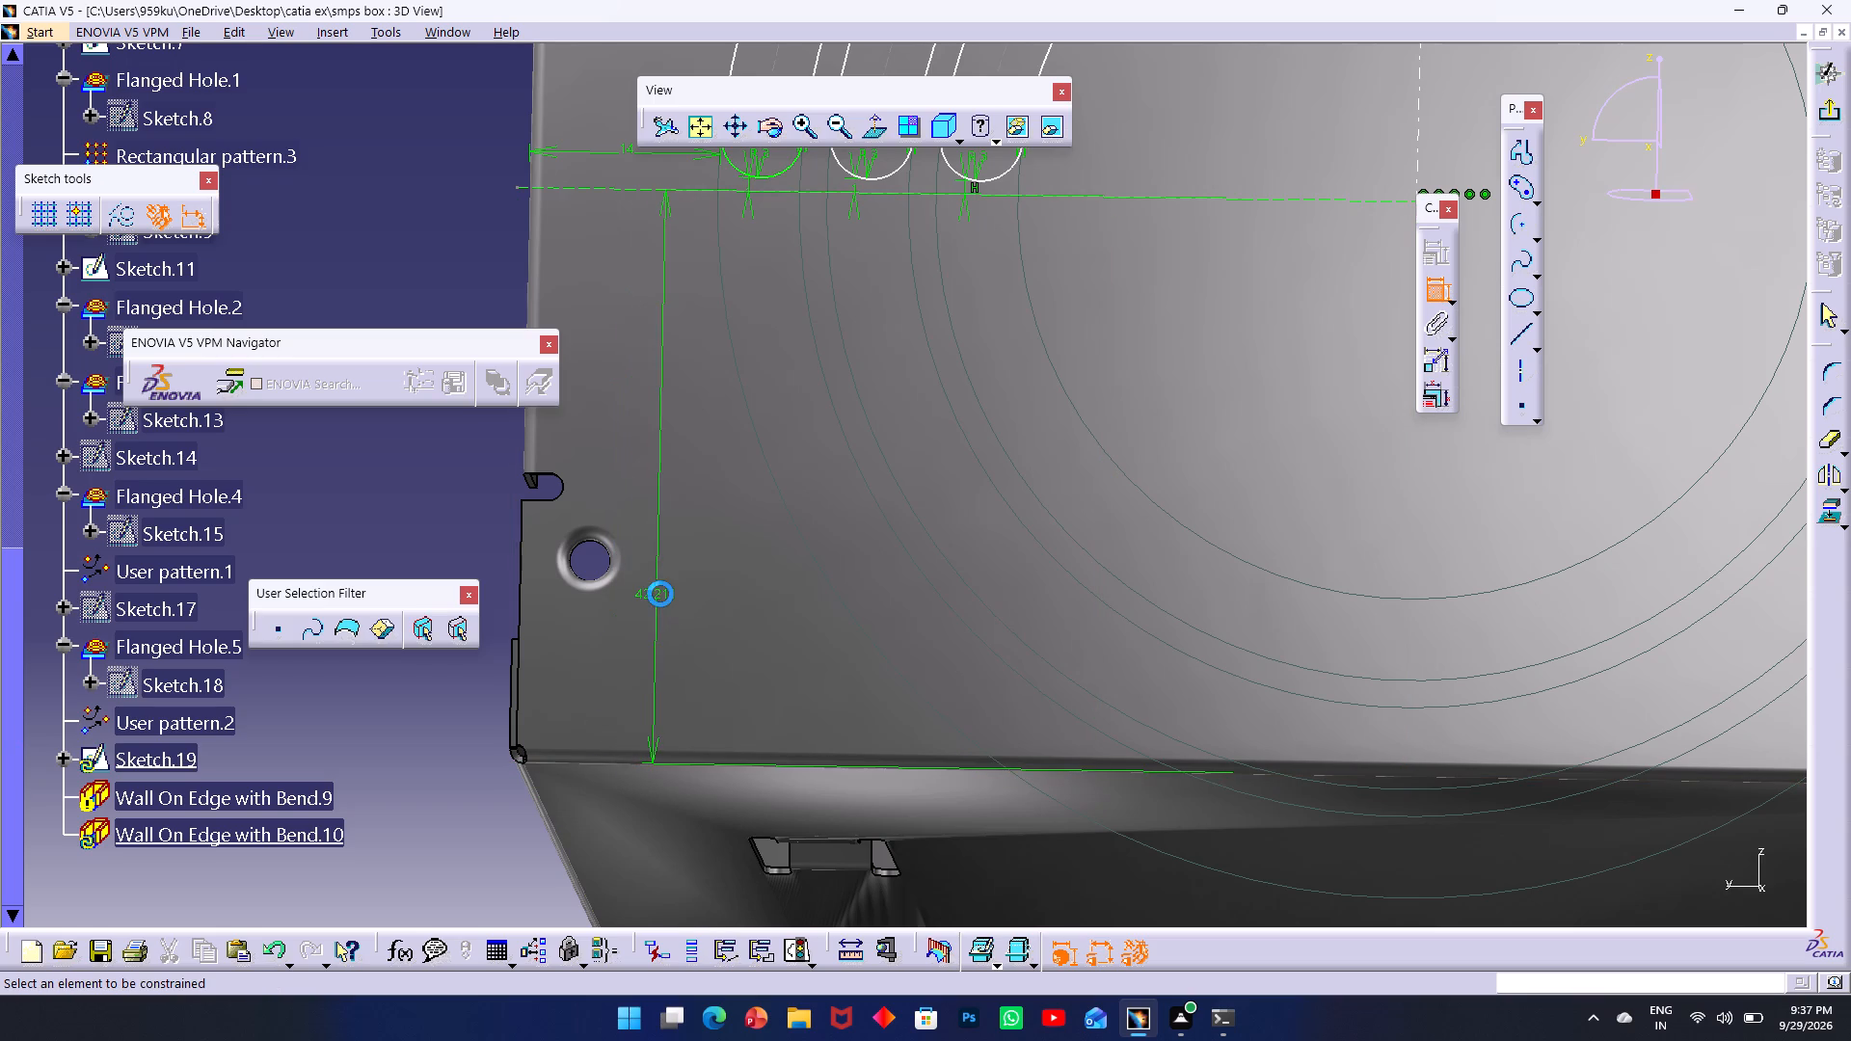
{"action": "double_click", "coordinate": [660, 594]}
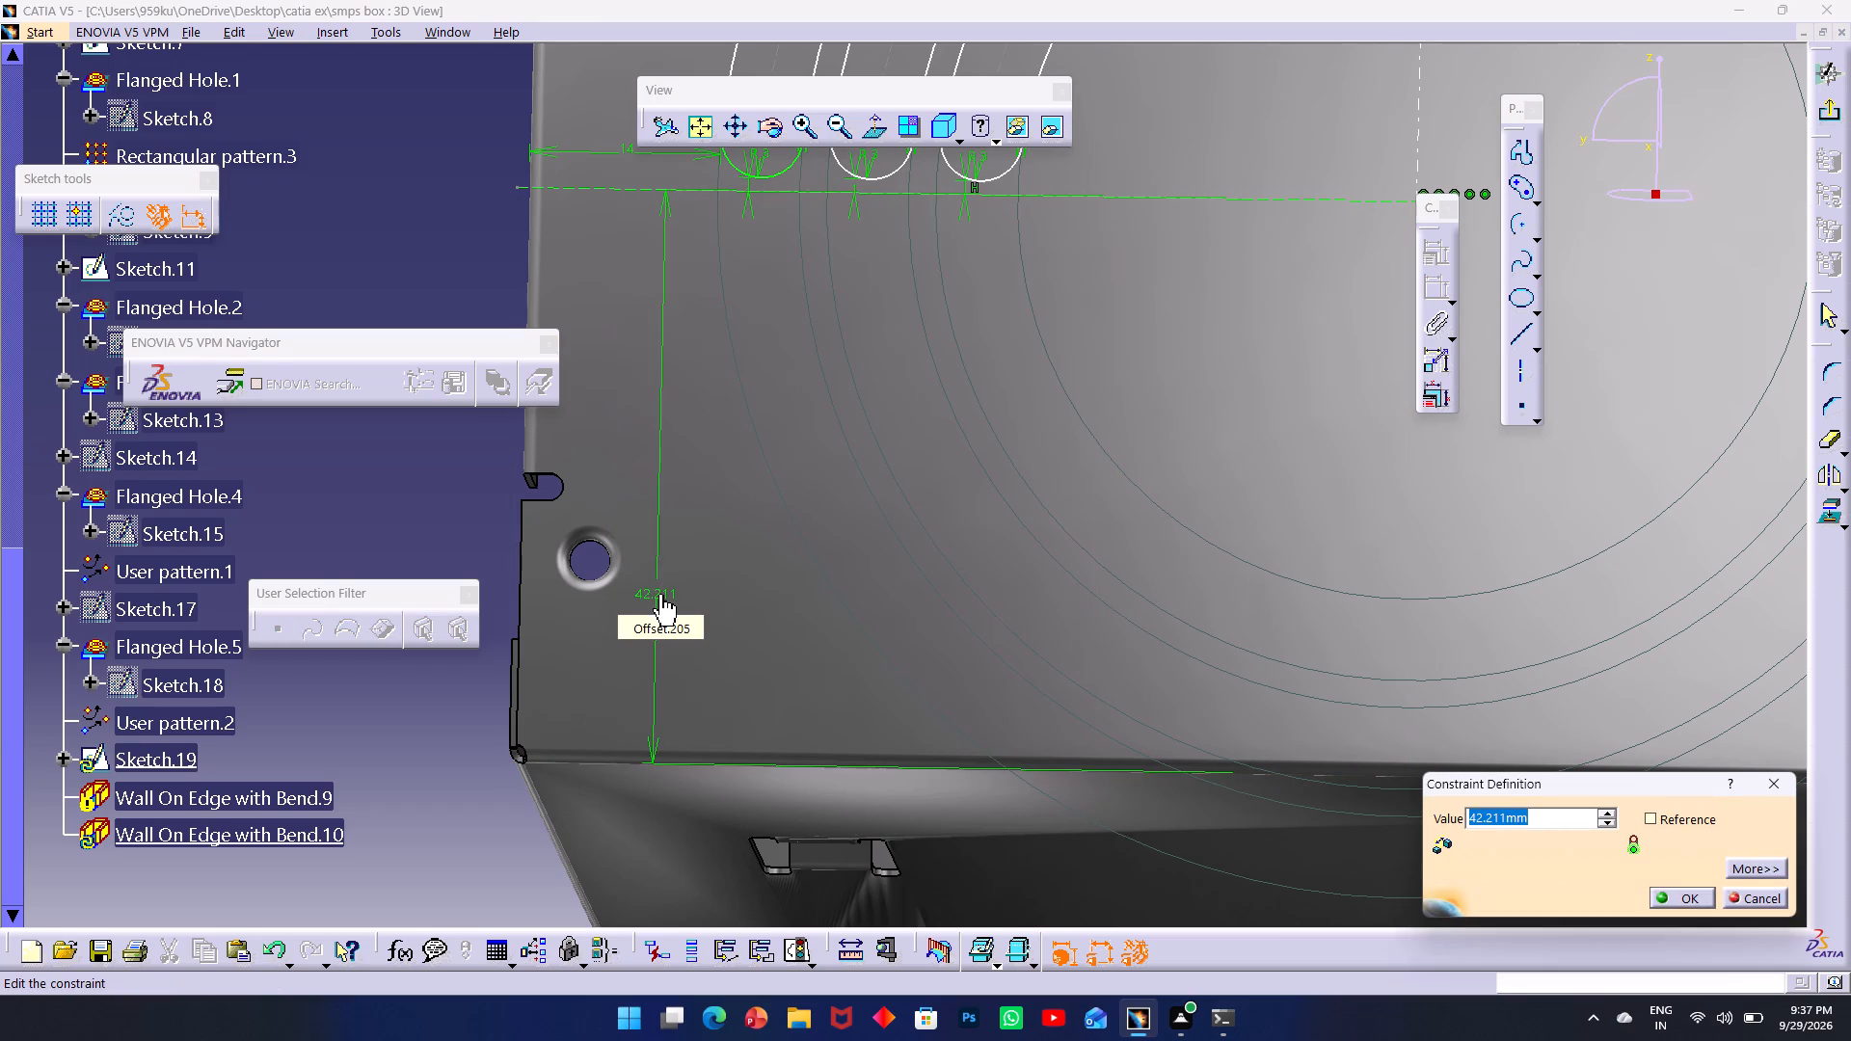
{"action": "type", "text": "85/2"}
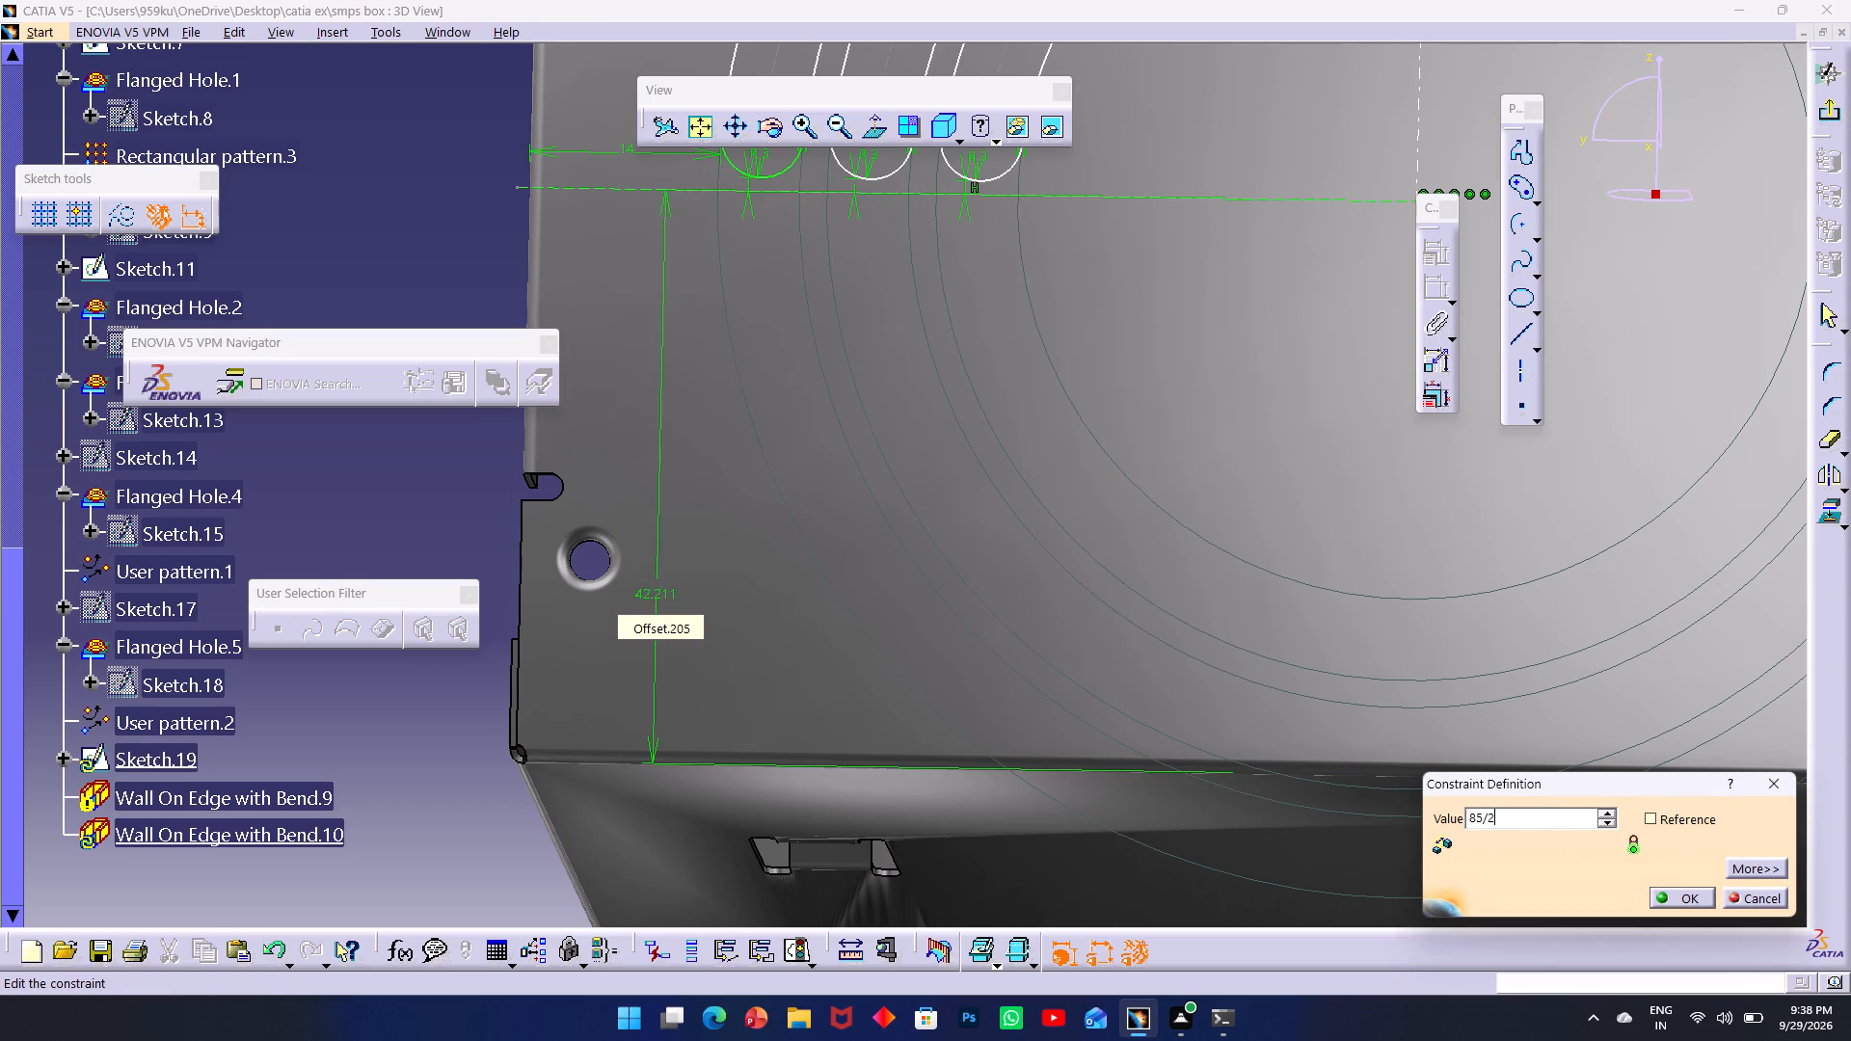
{"action": "key", "text": "Return"}
{"action": "double_click", "coordinate": [660, 594]}
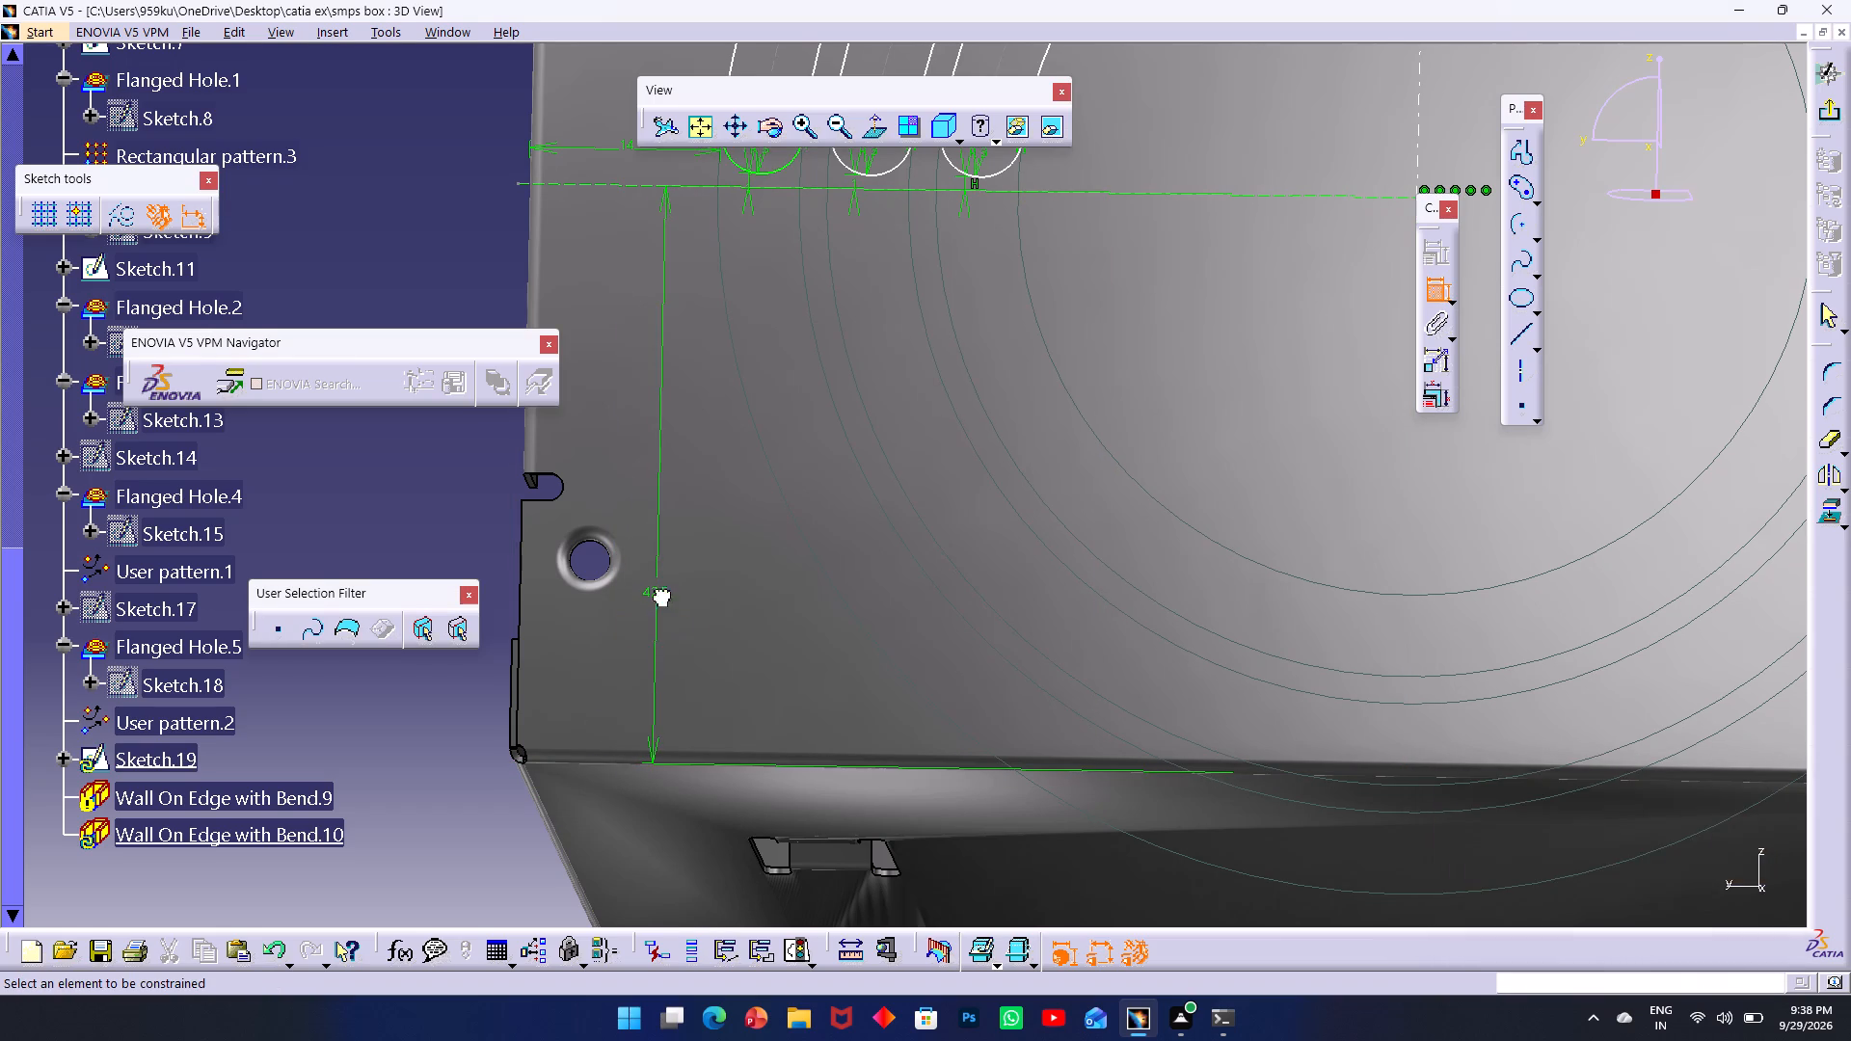
{"action": "type", "text": "85"}
{"action": "type", "text": "/2"}
{"action": "key", "text": "Return"}
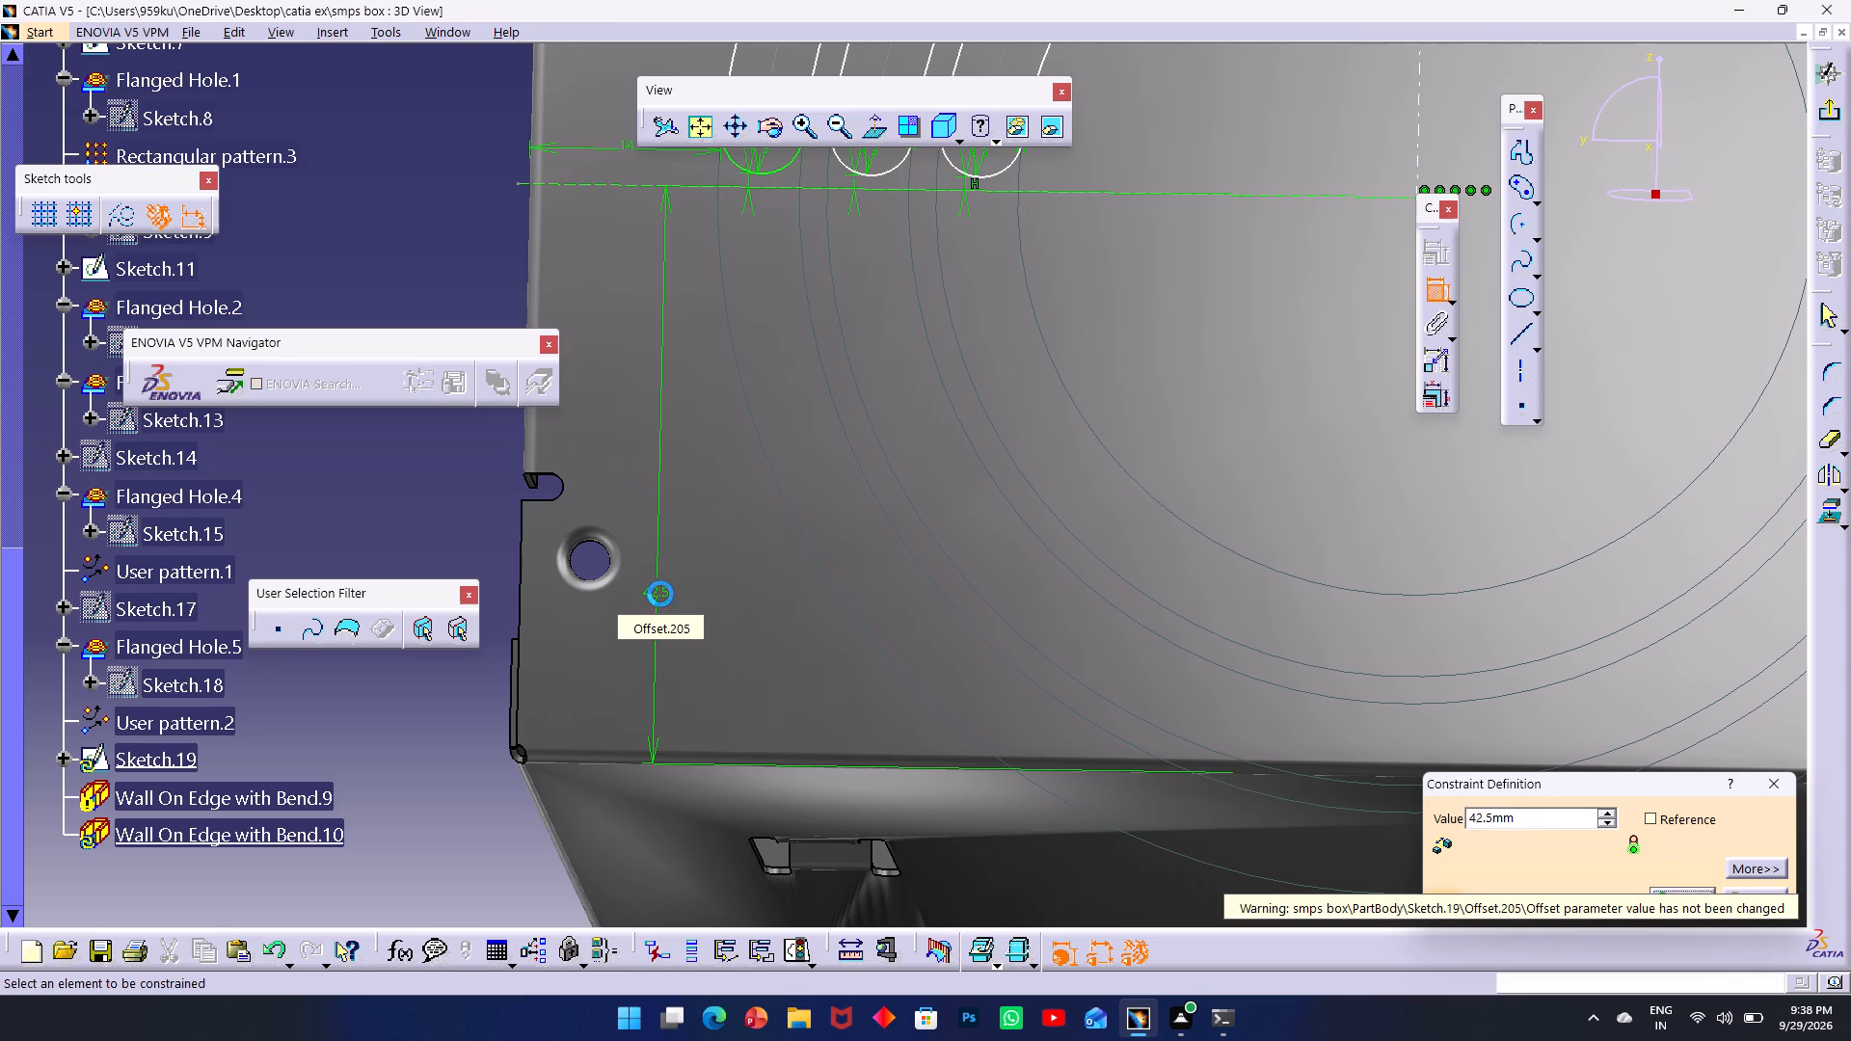
Measure the plate's width between its left and right vertical edges.
{"action": "middle_click_drag", "start_coordinate": [839, 422], "coordinate": [606, 795]}
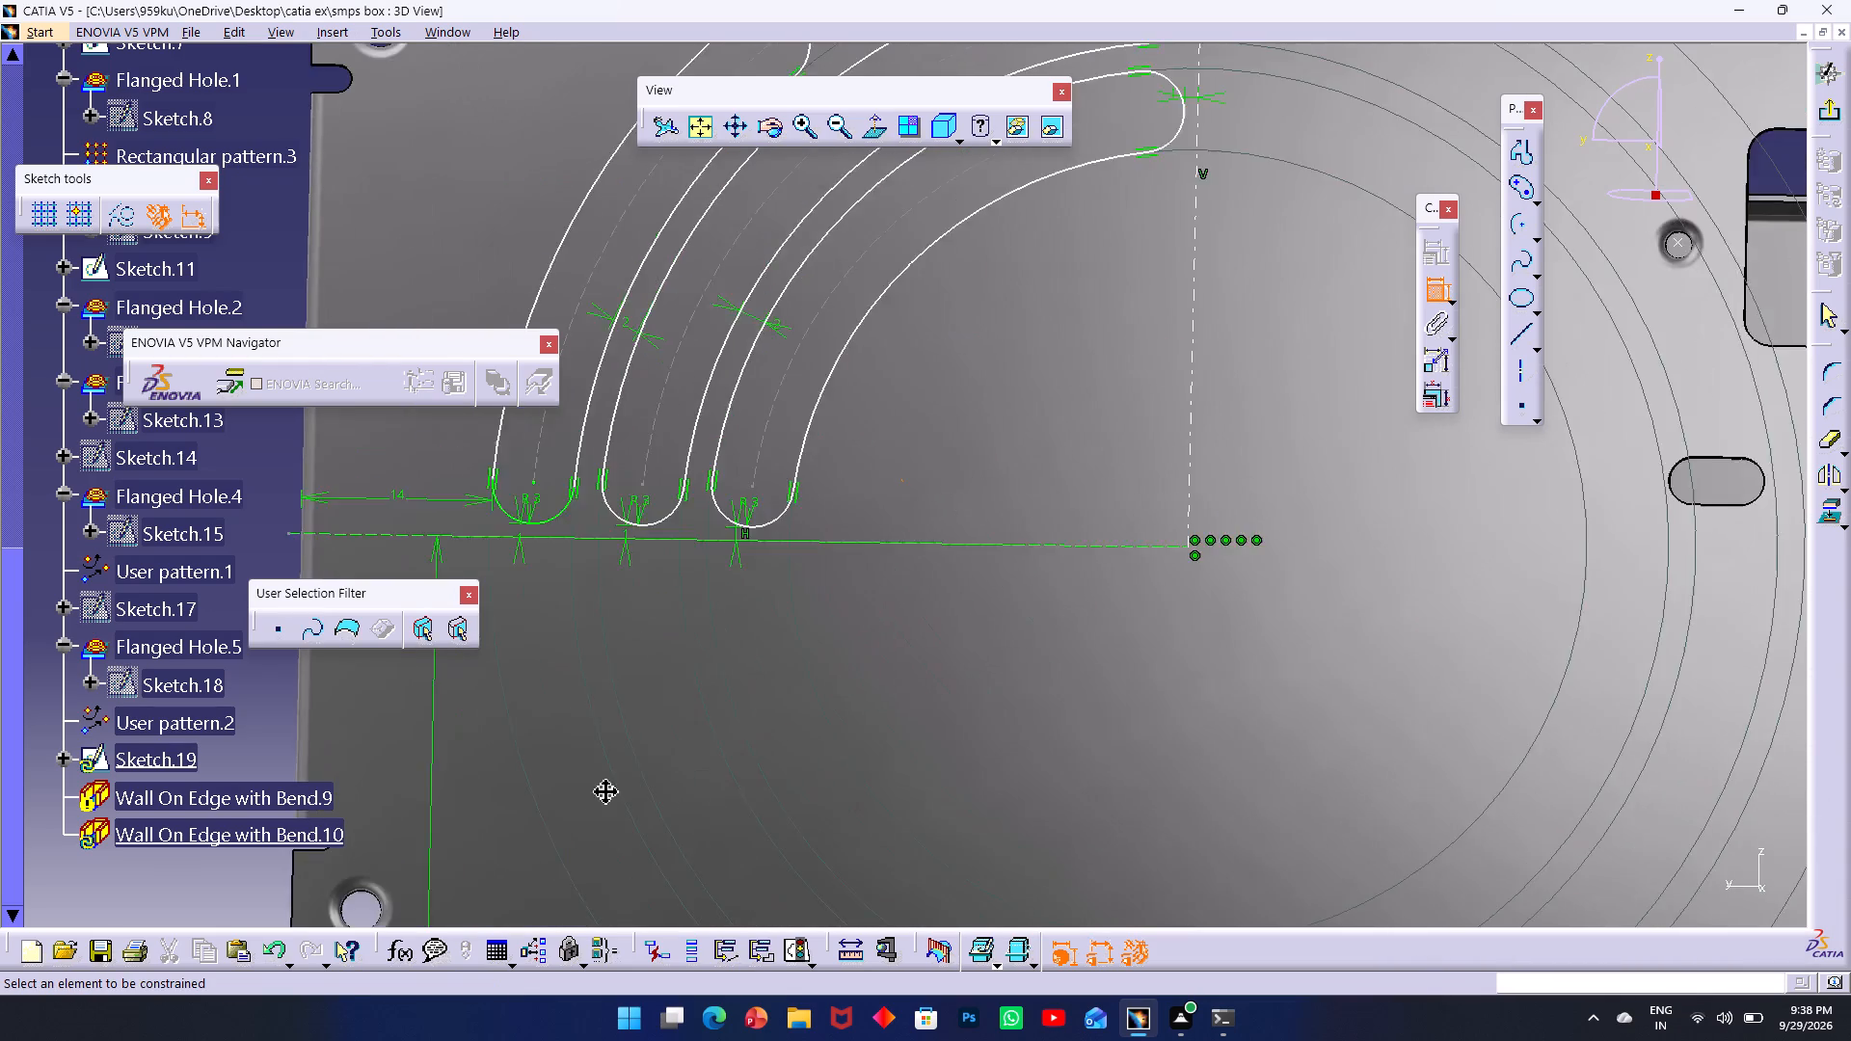
{"action": "middle_click_drag", "start_coordinate": [606, 795], "coordinate": [566, 898]}
{"action": "middle_click_drag", "start_coordinate": [813, 486], "coordinate": [1132, 707]}
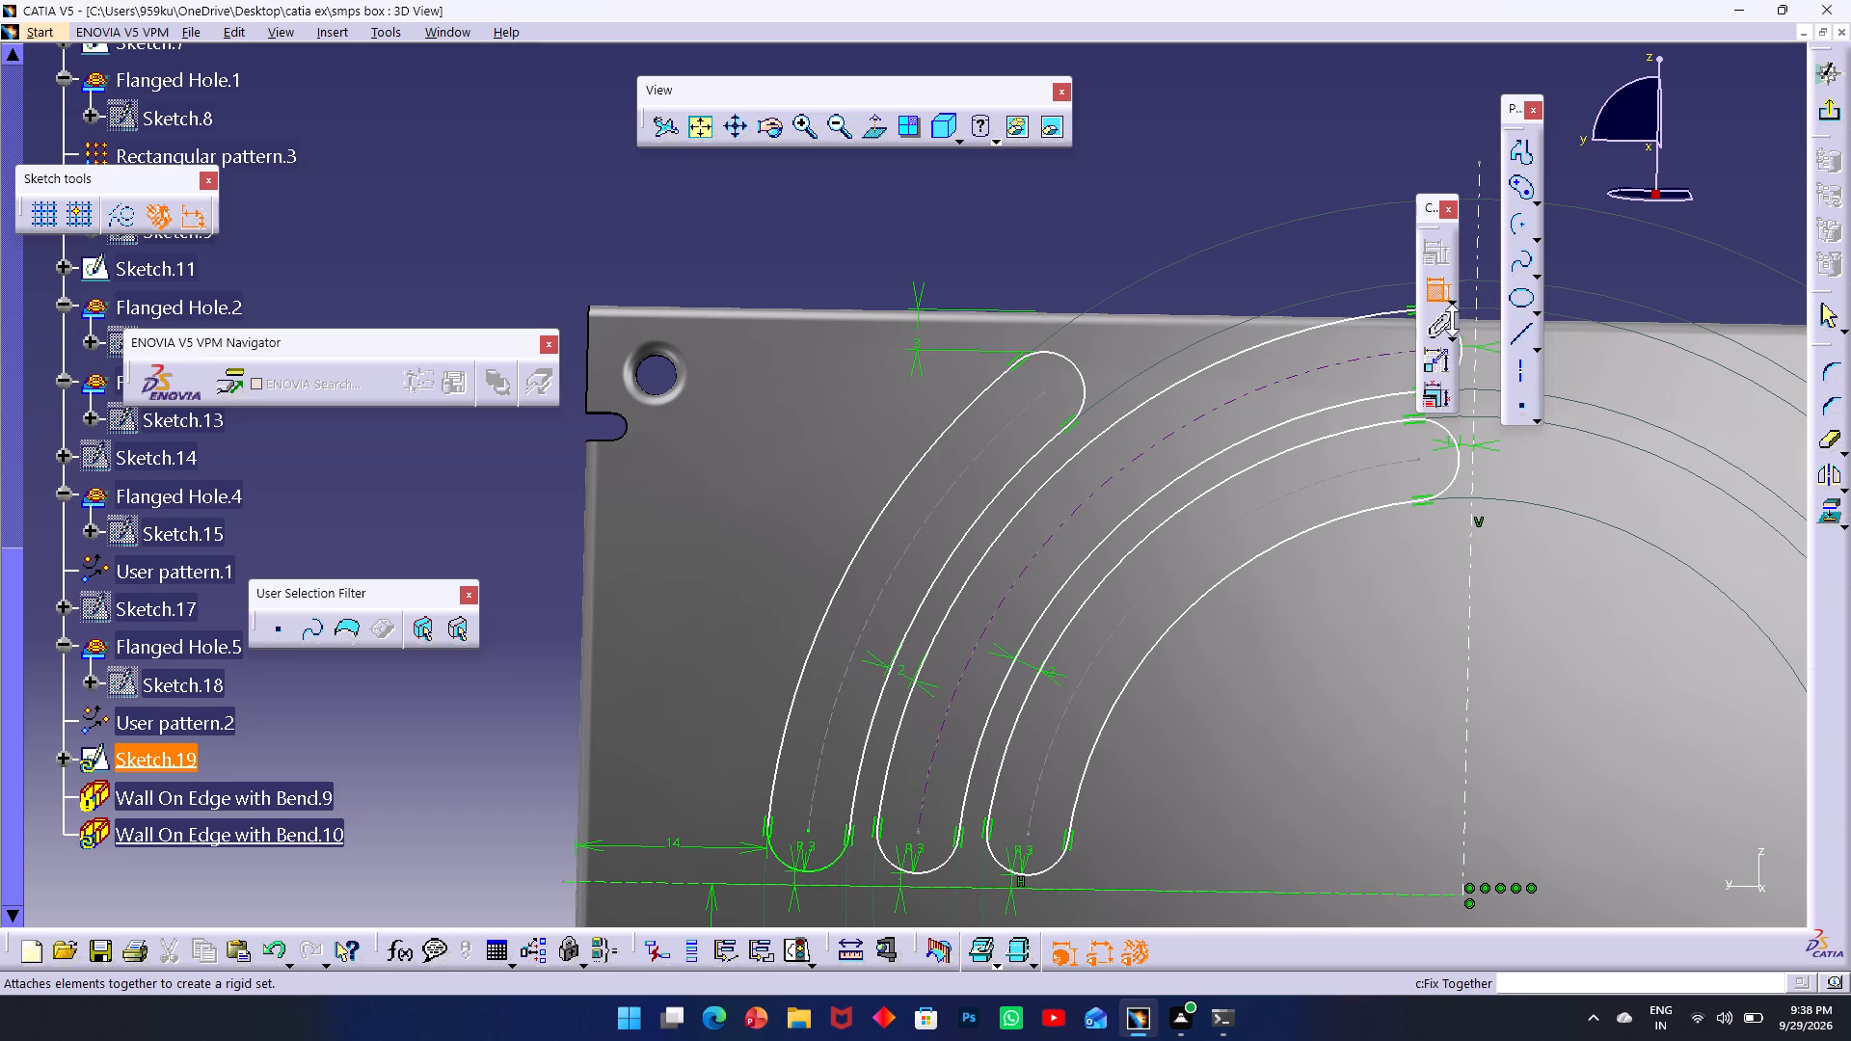
{"action": "left_click", "coordinate": [845, 954]}
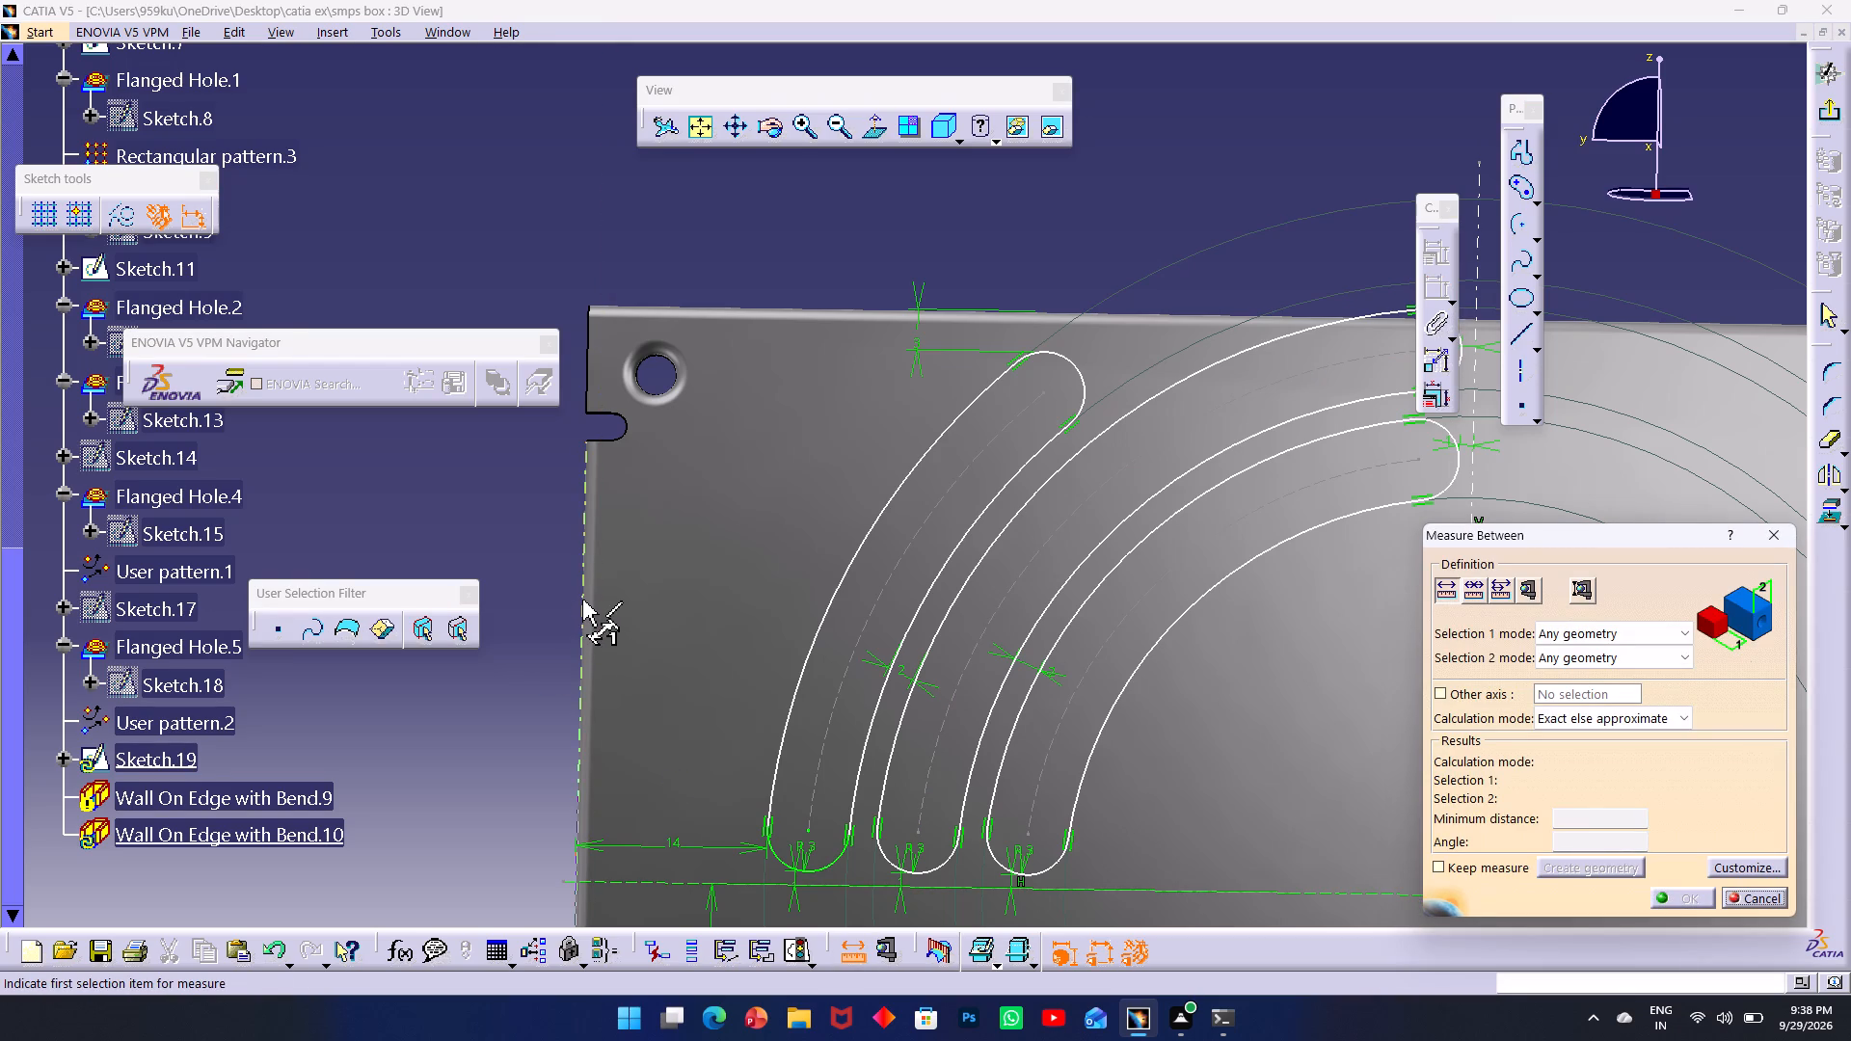
{"action": "left_click", "coordinate": [582, 600]}
{"action": "middle_click_drag", "start_coordinate": [818, 546], "coordinate": [0, 489]}
{"action": "middle_click_drag", "start_coordinate": [941, 492], "coordinate": [714, 500]}
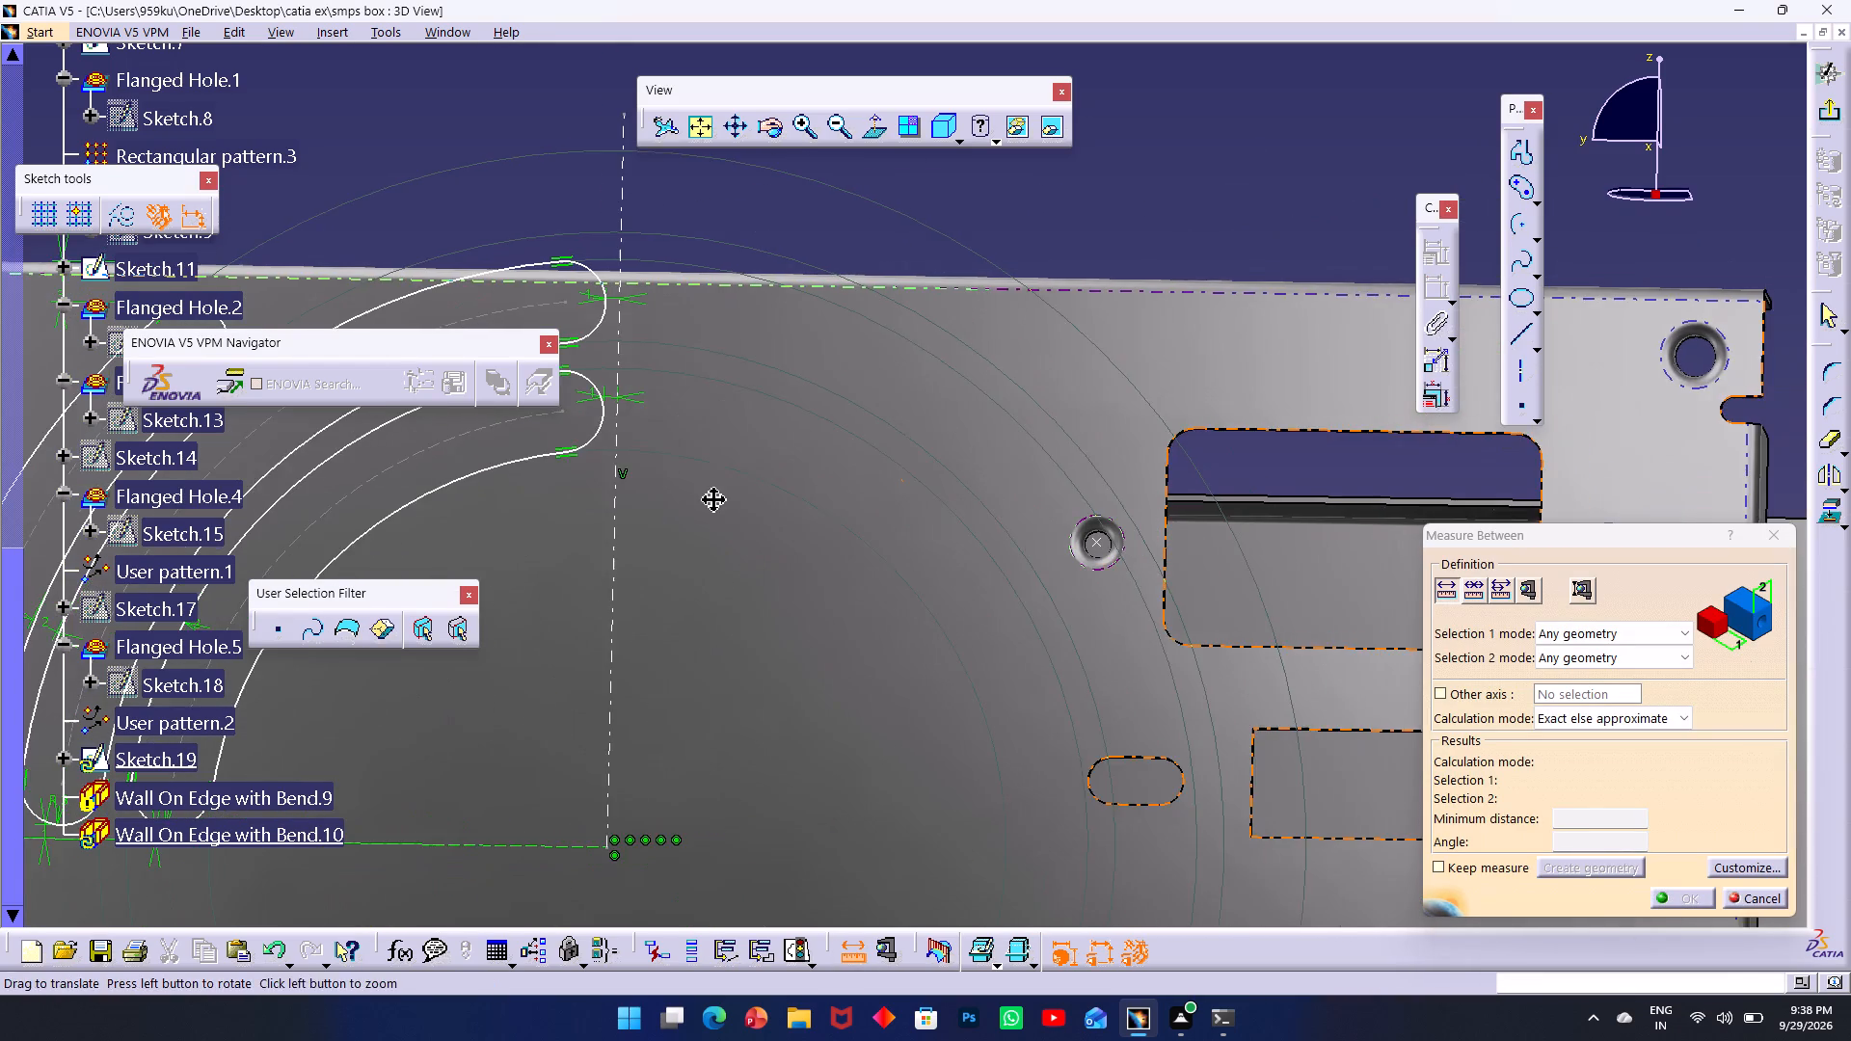
{"action": "middle_click_drag", "start_coordinate": [714, 500], "coordinate": [379, 489]}
{"action": "left_click", "coordinate": [1243, 520]}
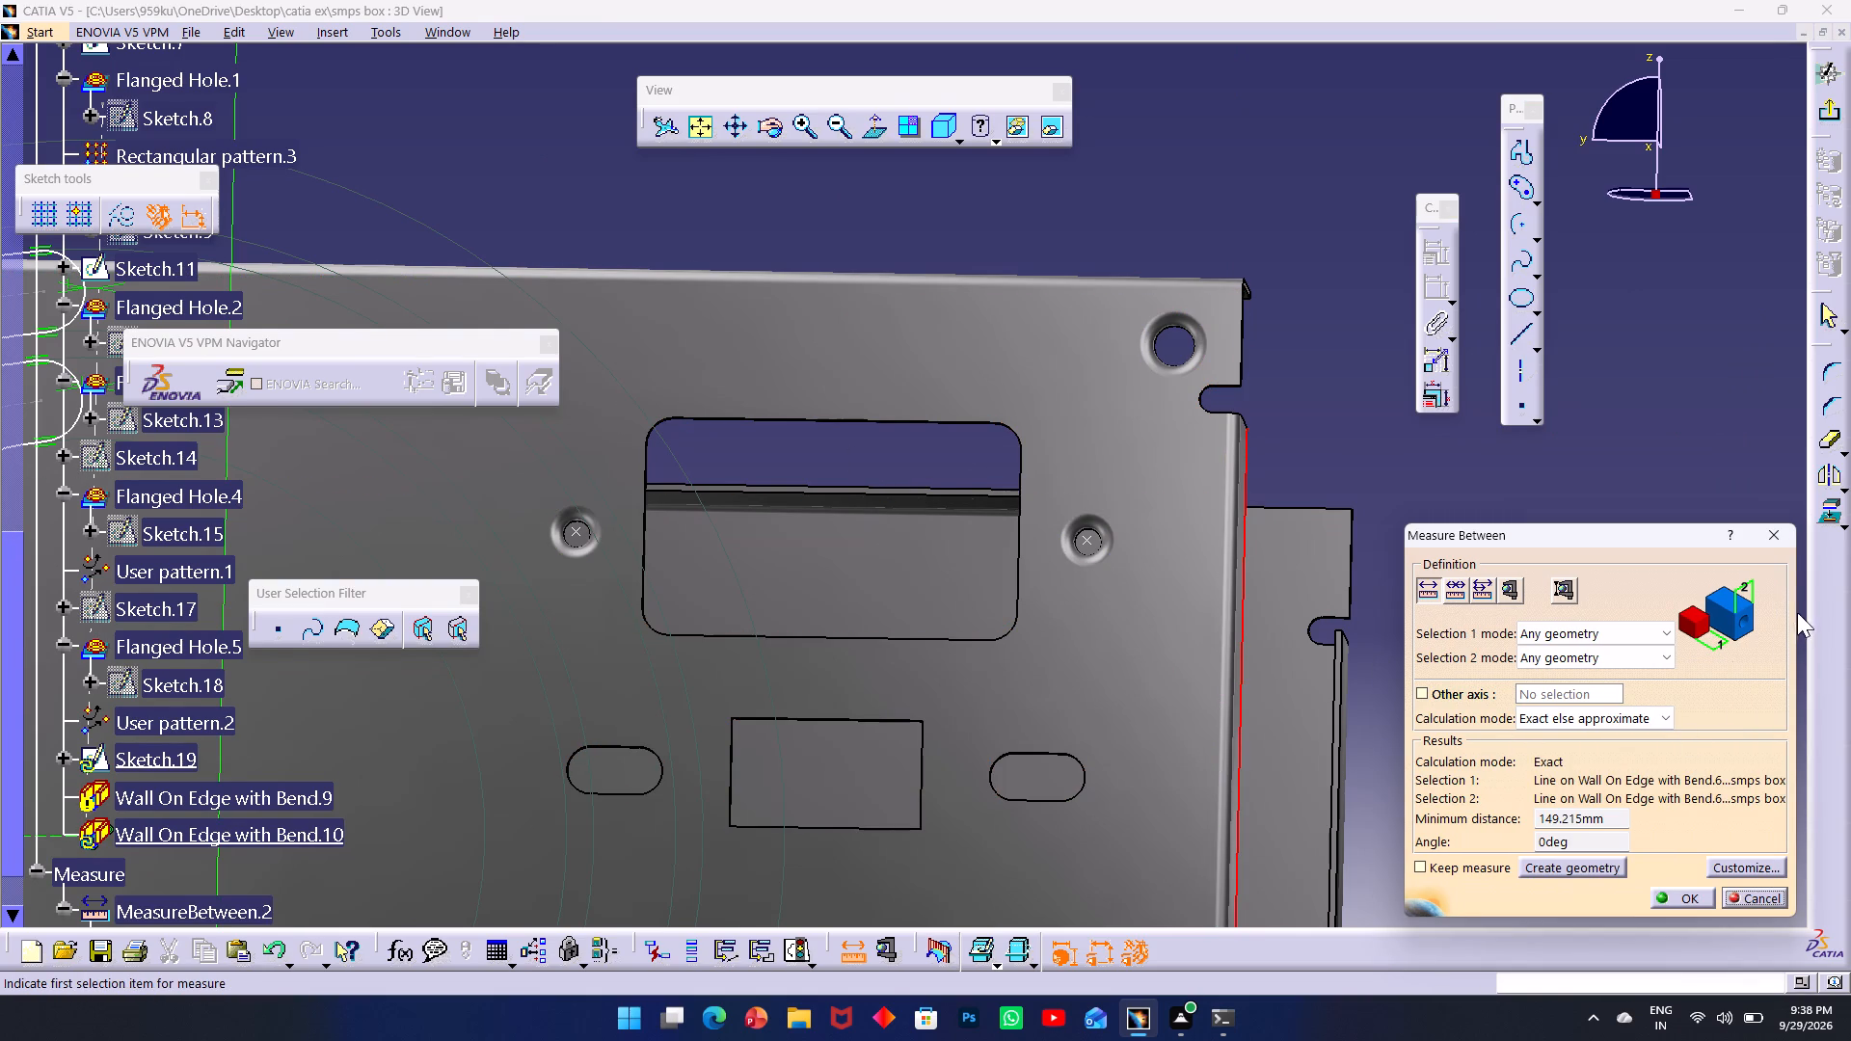
{"action": "left_click", "coordinate": [1772, 540]}
Start a distance constraint from the plate's right-hand vertical edge.
{"action": "middle_click_drag", "start_coordinate": [929, 511], "coordinate": [939, 510]}
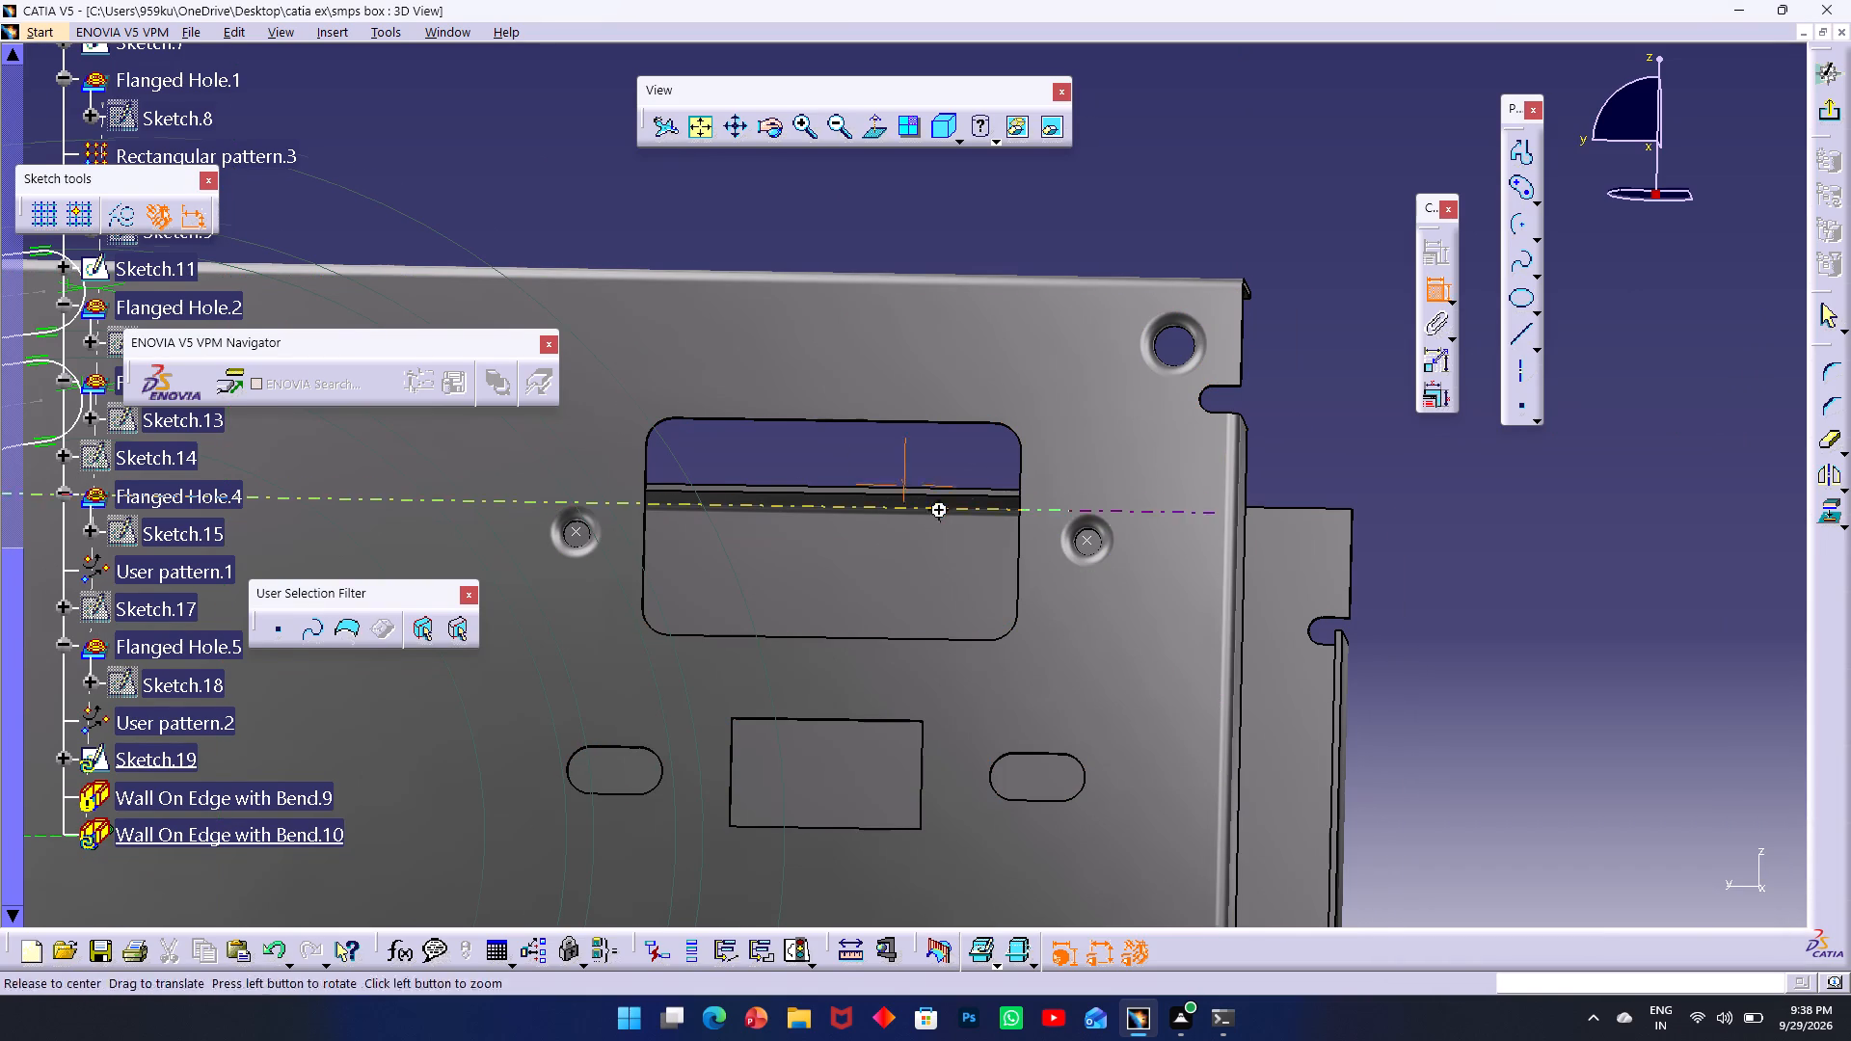
{"action": "middle_click_drag", "start_coordinate": [939, 510], "coordinate": [1850, 491]}
{"action": "middle_click_drag", "start_coordinate": [1124, 502], "coordinate": [262, 480]}
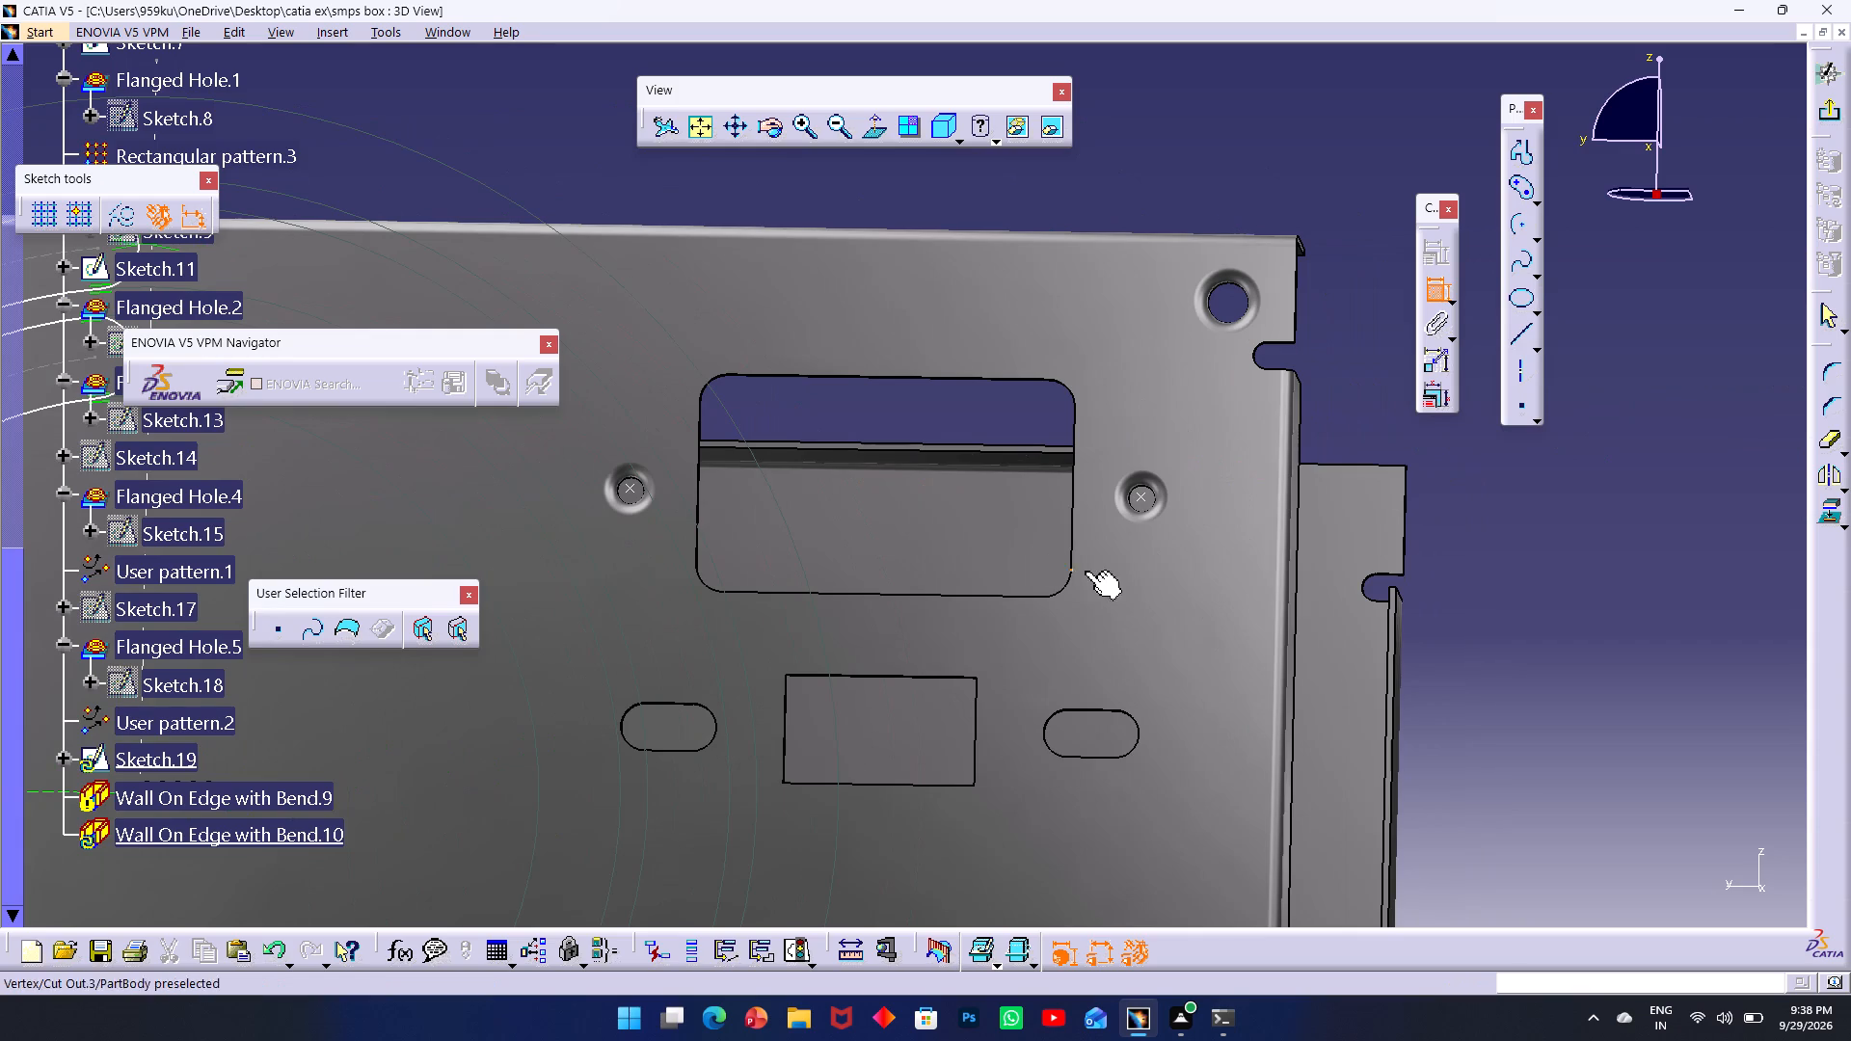
{"action": "left_click", "coordinate": [1292, 589]}
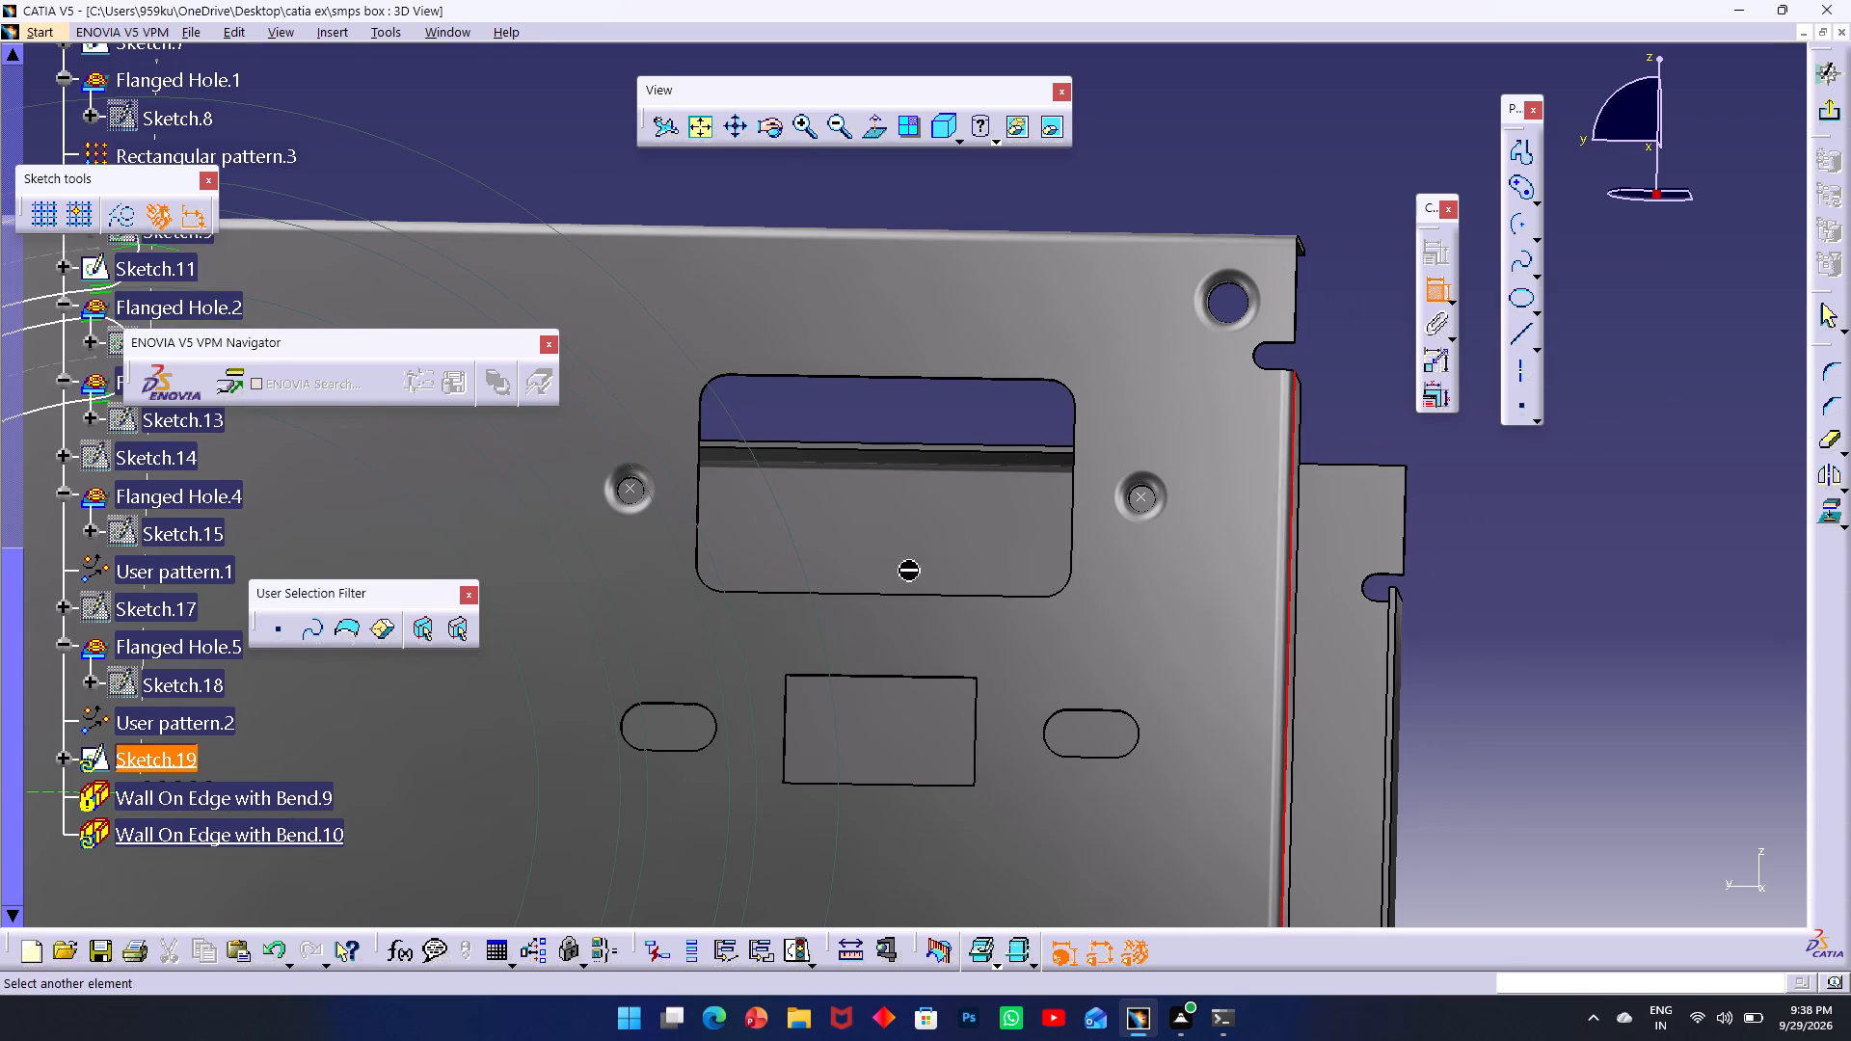
{"action": "middle_click_drag", "start_coordinate": [710, 548], "coordinate": [1776, 519]}
{"action": "middle_click_drag", "start_coordinate": [797, 521], "coordinate": [1122, 536]}
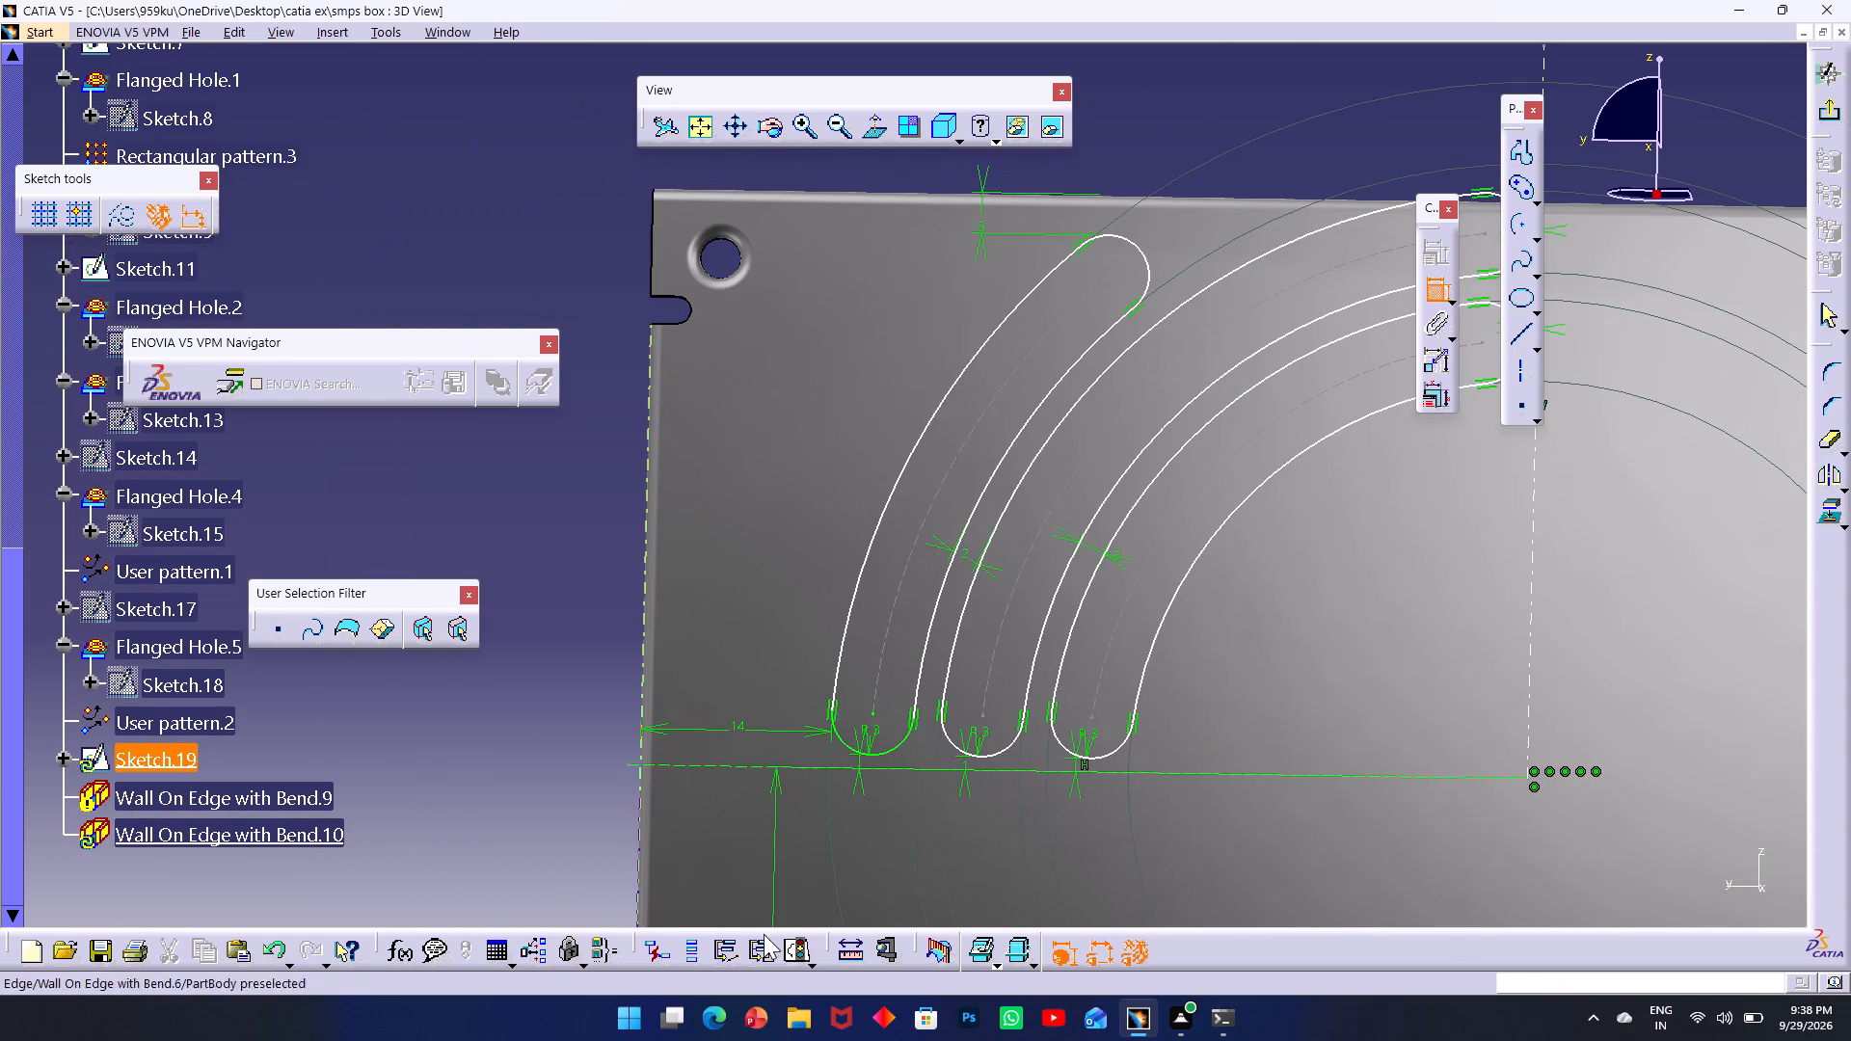
Measure the plate's width again between its left and right vertical edges.
{"action": "left_click", "coordinate": [840, 946]}
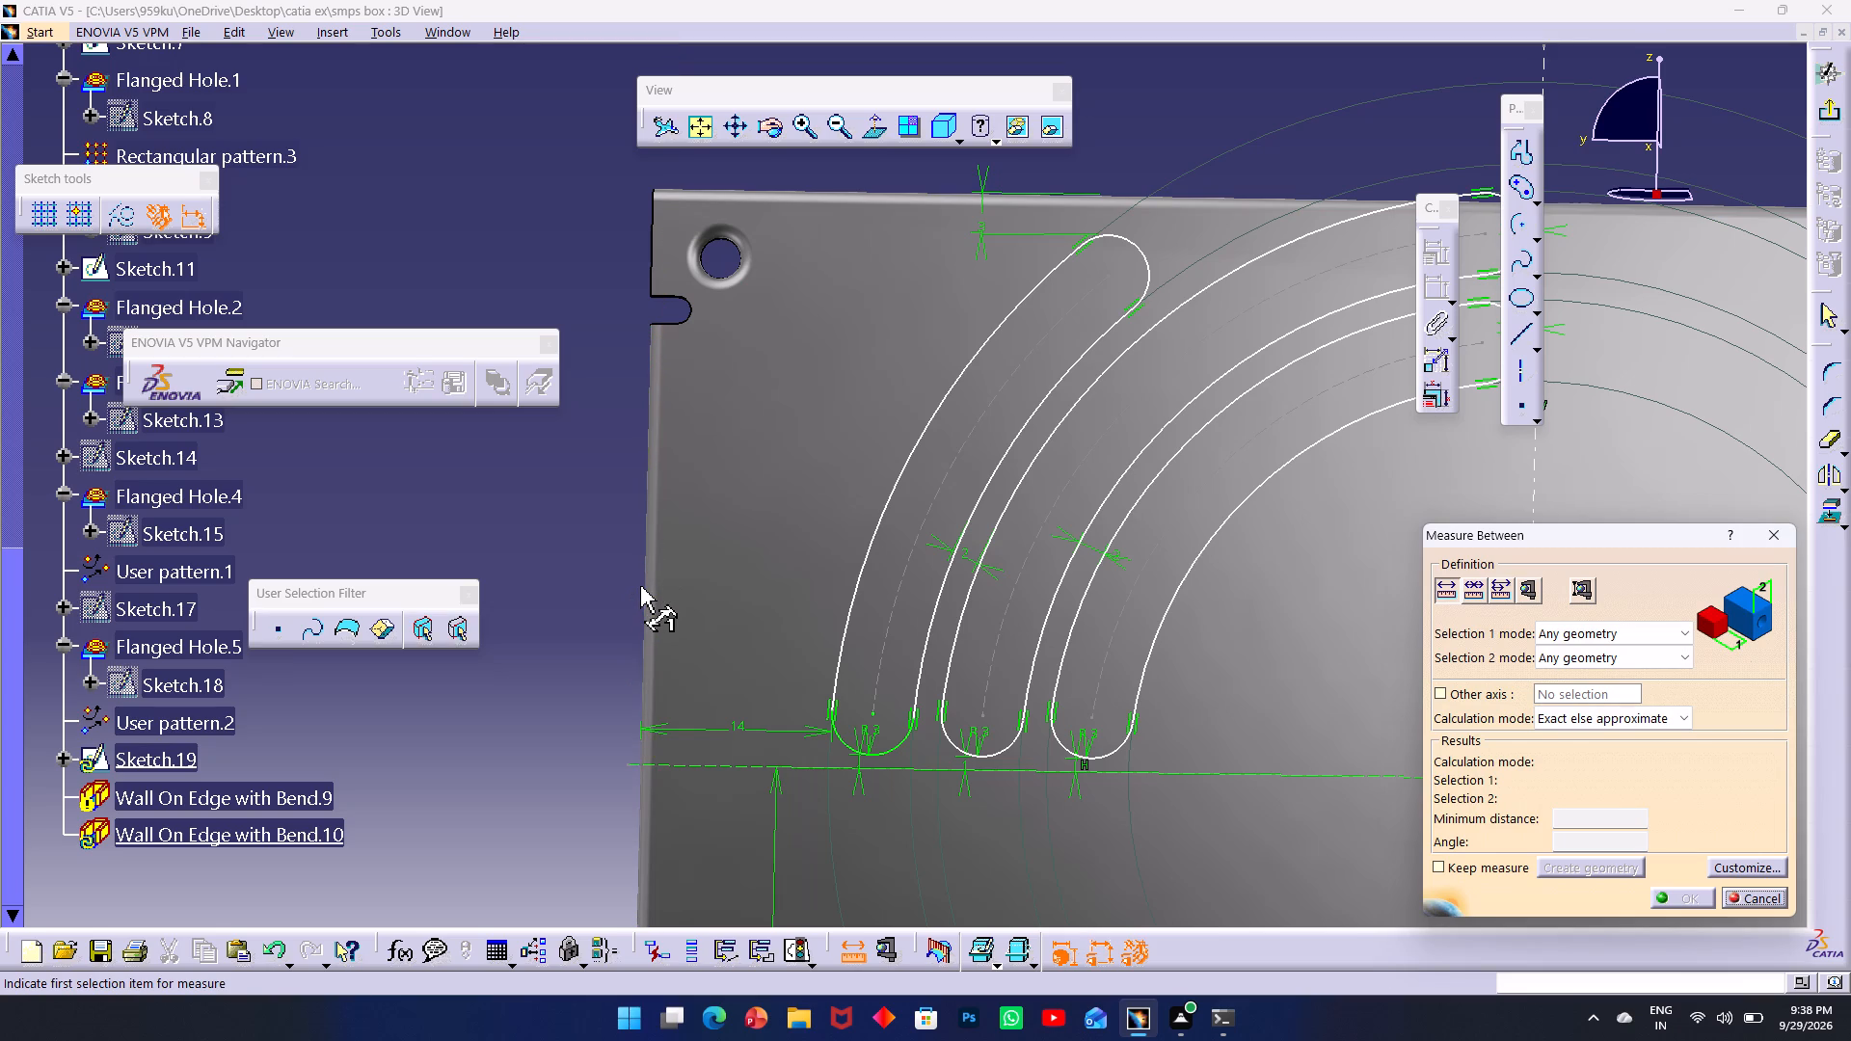
{"action": "left_click", "coordinate": [642, 587]}
{"action": "middle_click_drag", "start_coordinate": [872, 572], "coordinate": [0, 579]}
{"action": "middle_click_drag", "start_coordinate": [1108, 579], "coordinate": [39, 573]}
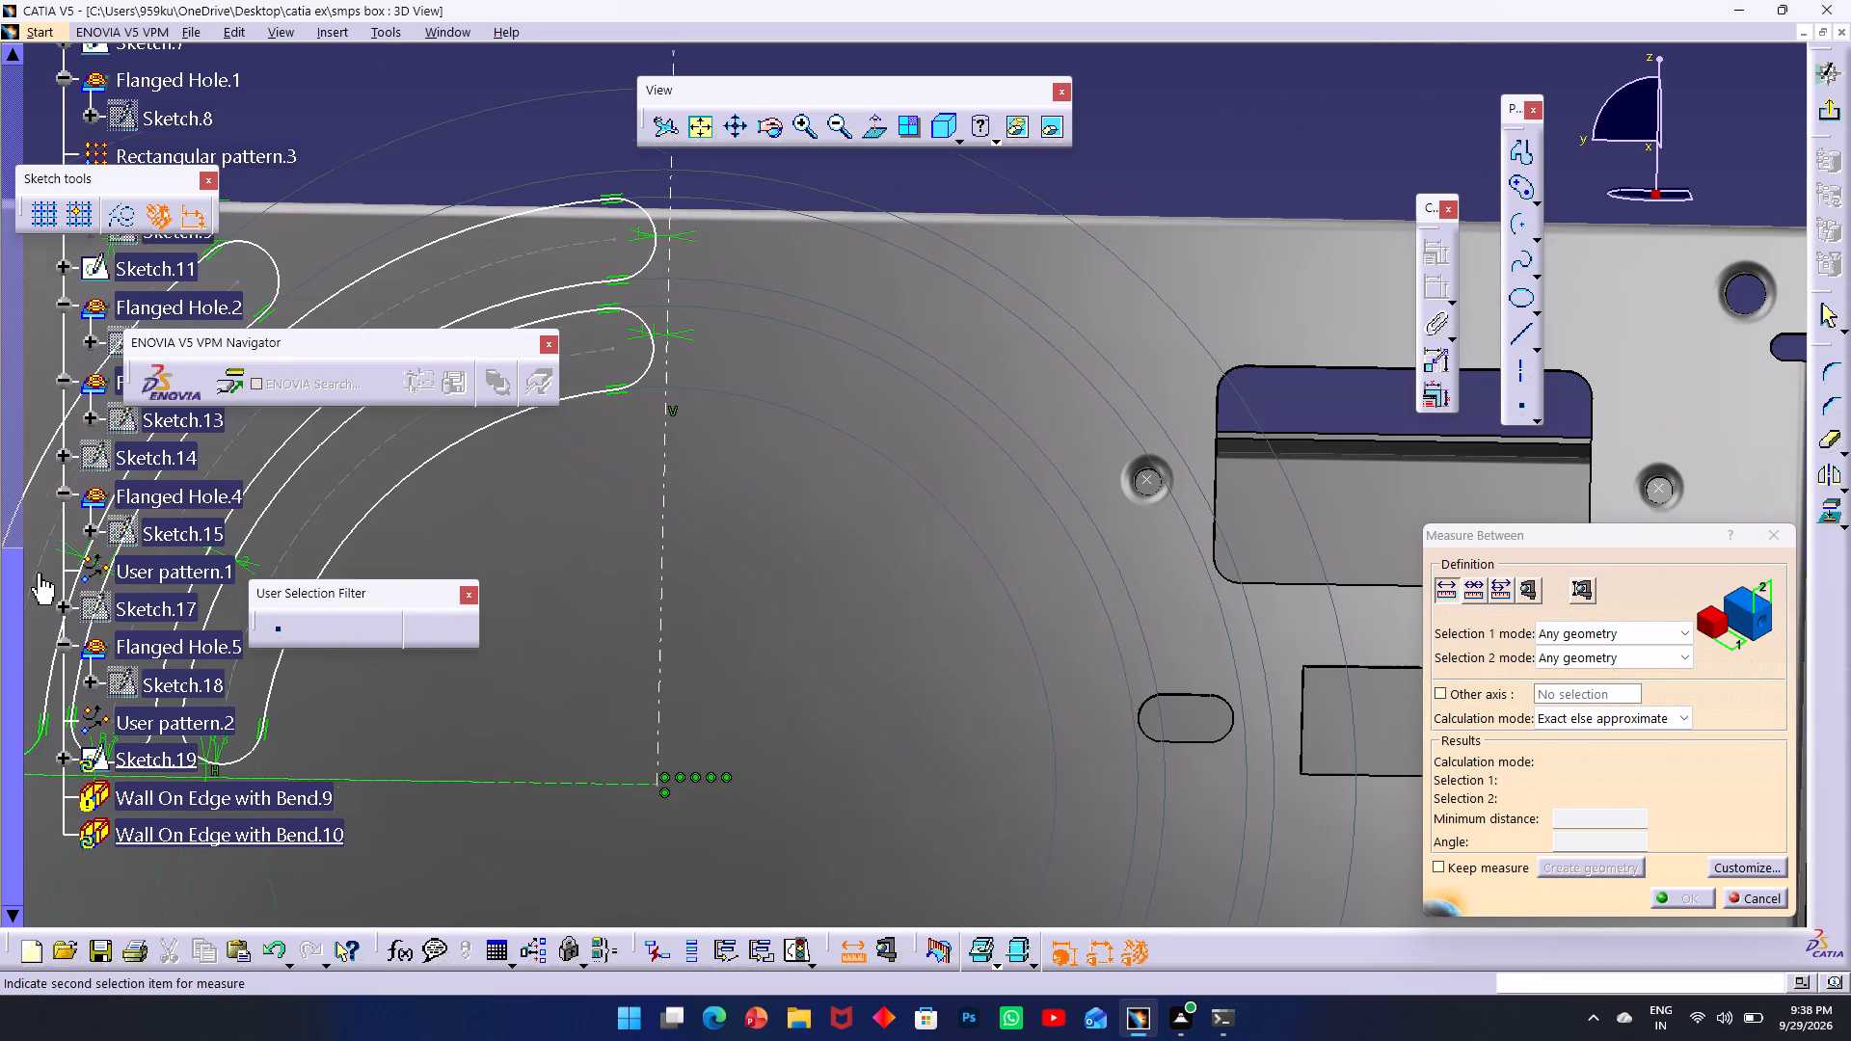
{"action": "middle_click_drag", "start_coordinate": [39, 573], "coordinate": [112, 563]}
{"action": "left_click", "coordinate": [818, 548]}
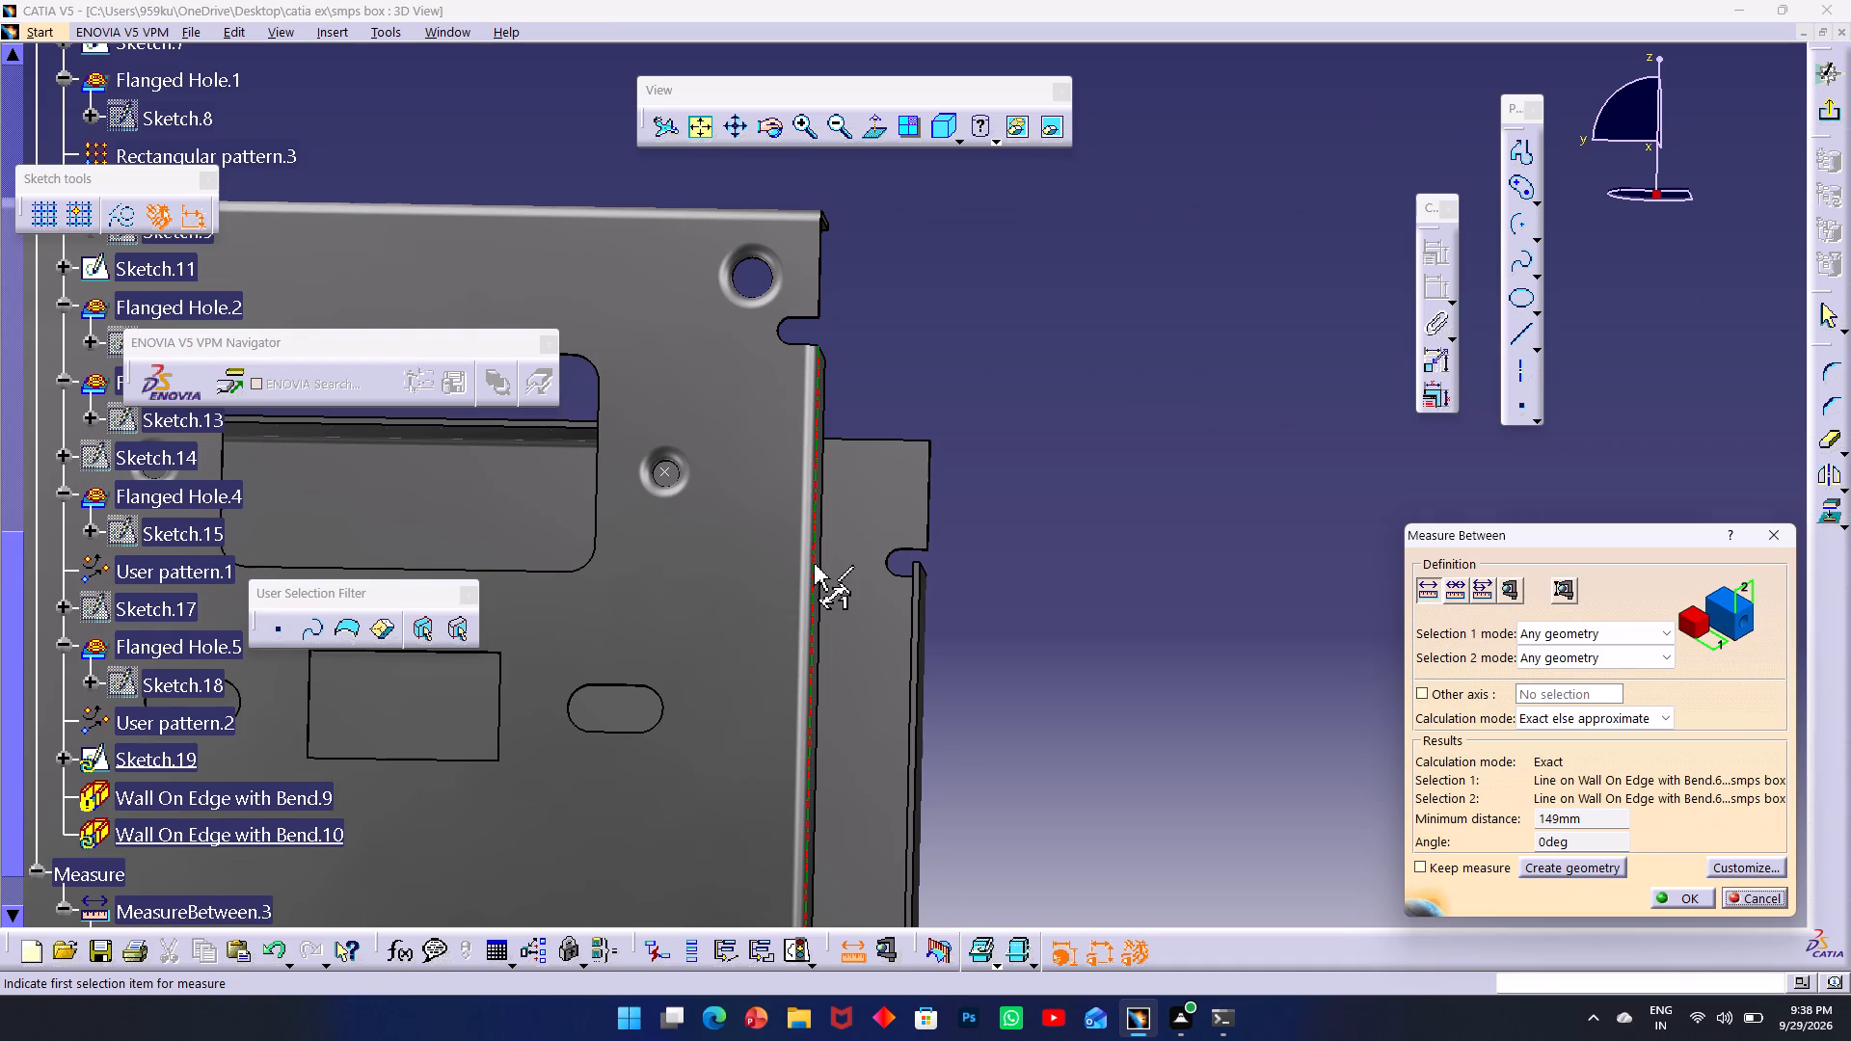
{"action": "left_click", "coordinate": [1774, 535]}
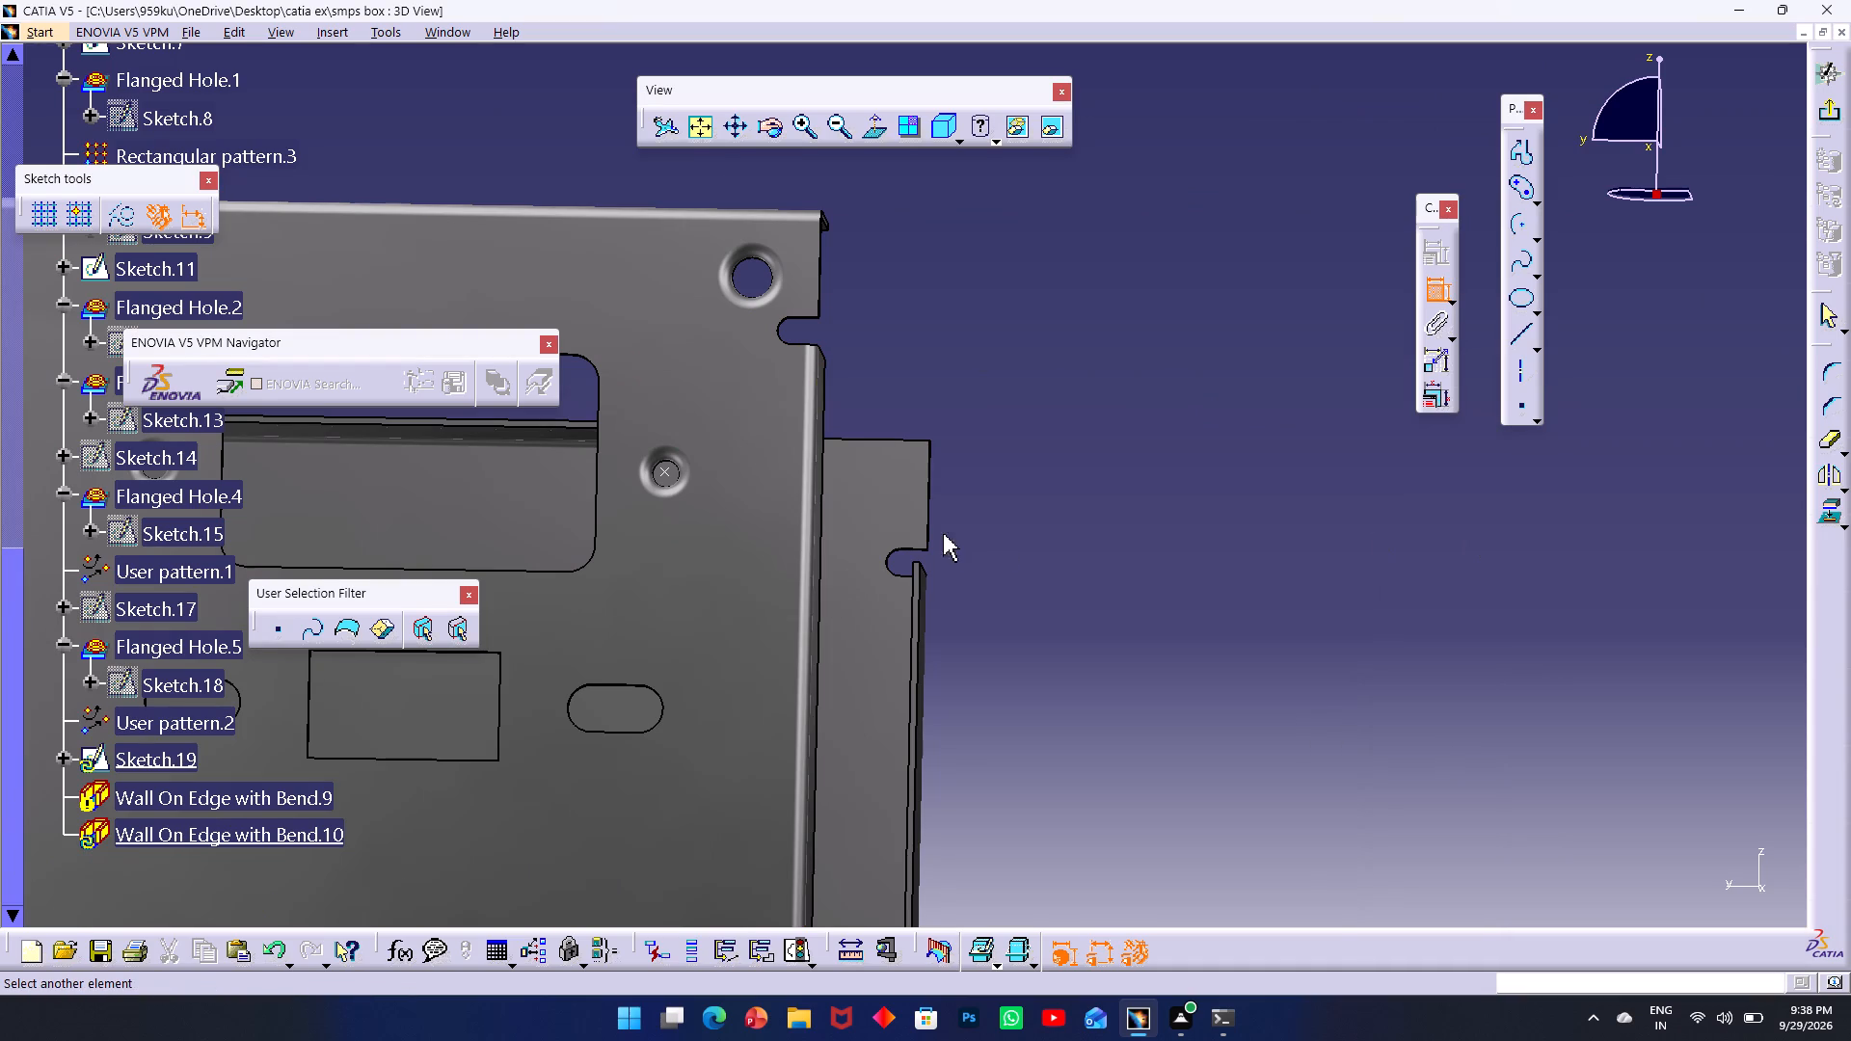
Constrain the vertical dashed reference line to a distance of 149/2 (74.5 mm) from the plate's right-hand edge.
{"action": "middle_click_drag", "start_coordinate": [936, 534], "coordinate": [1850, 562]}
{"action": "middle_click_drag", "start_coordinate": [741, 459], "coordinate": [1144, 439]}
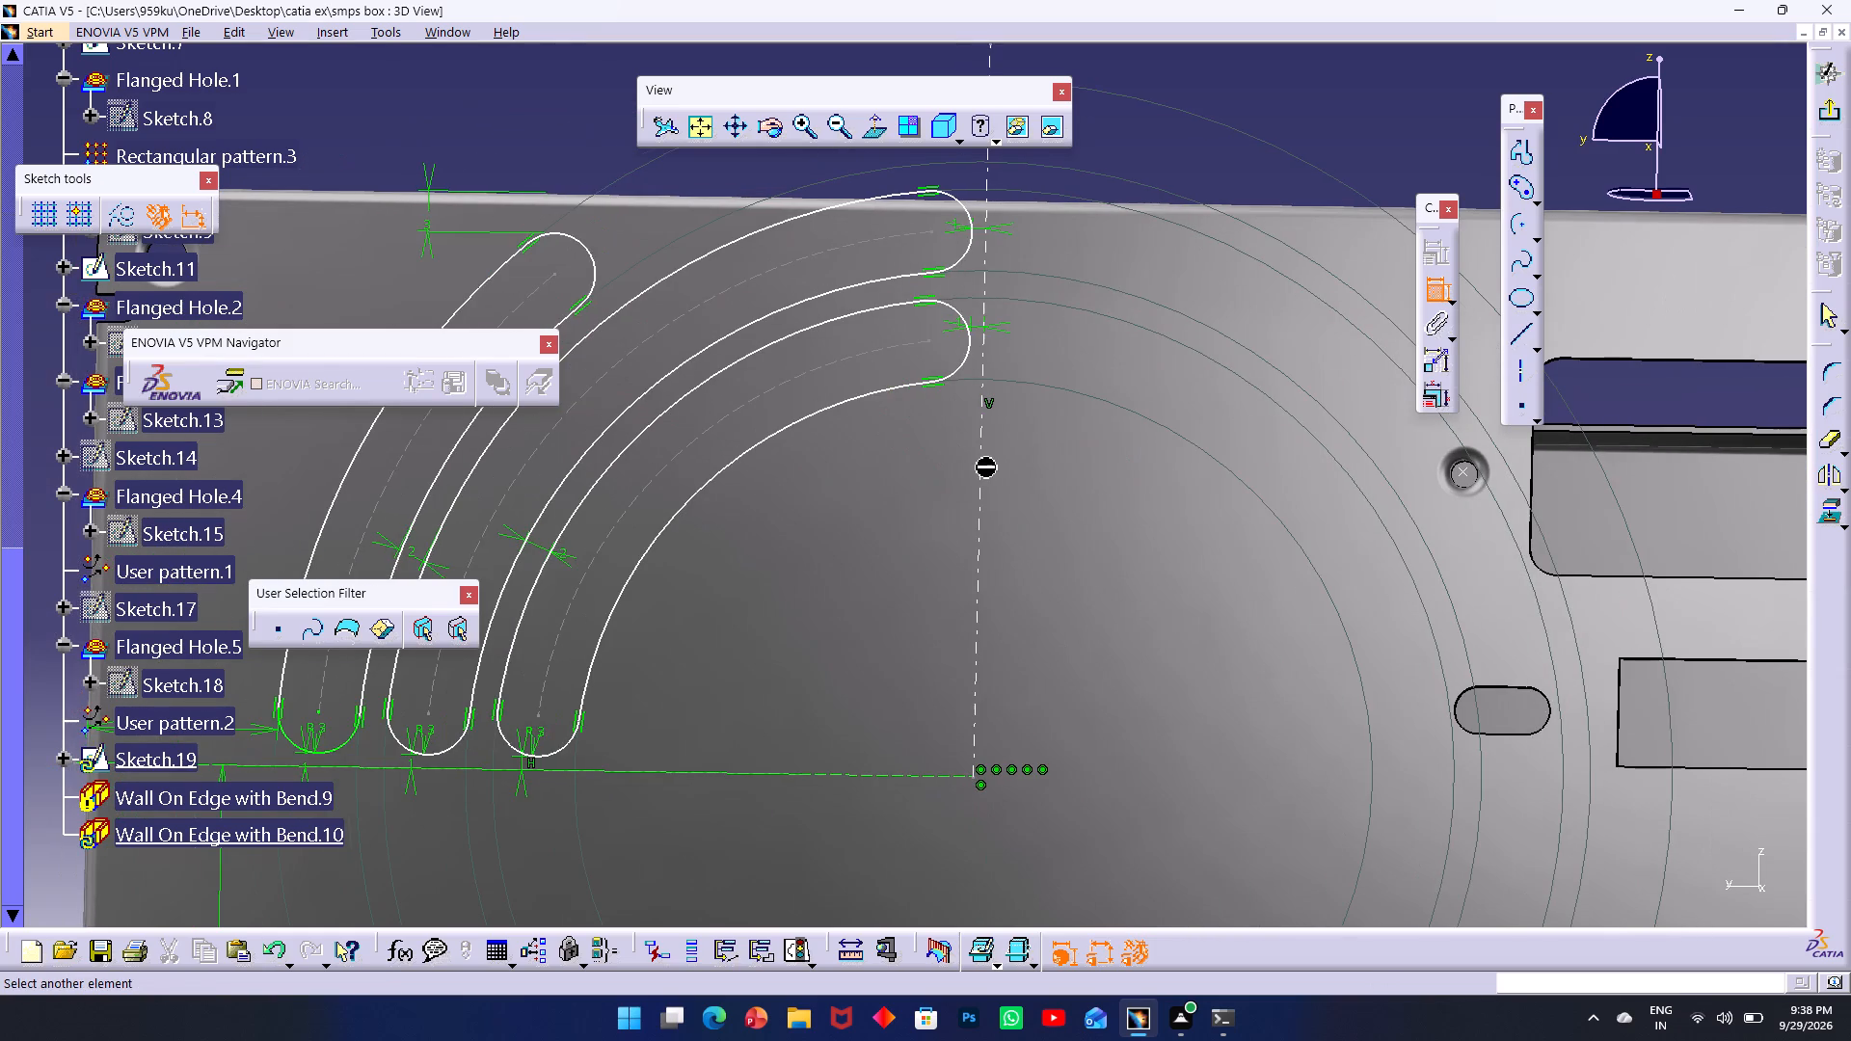
{"action": "left_click", "coordinate": [981, 526]}
{"action": "middle_click_drag", "start_coordinate": [773, 523], "coordinate": [1364, 502]}
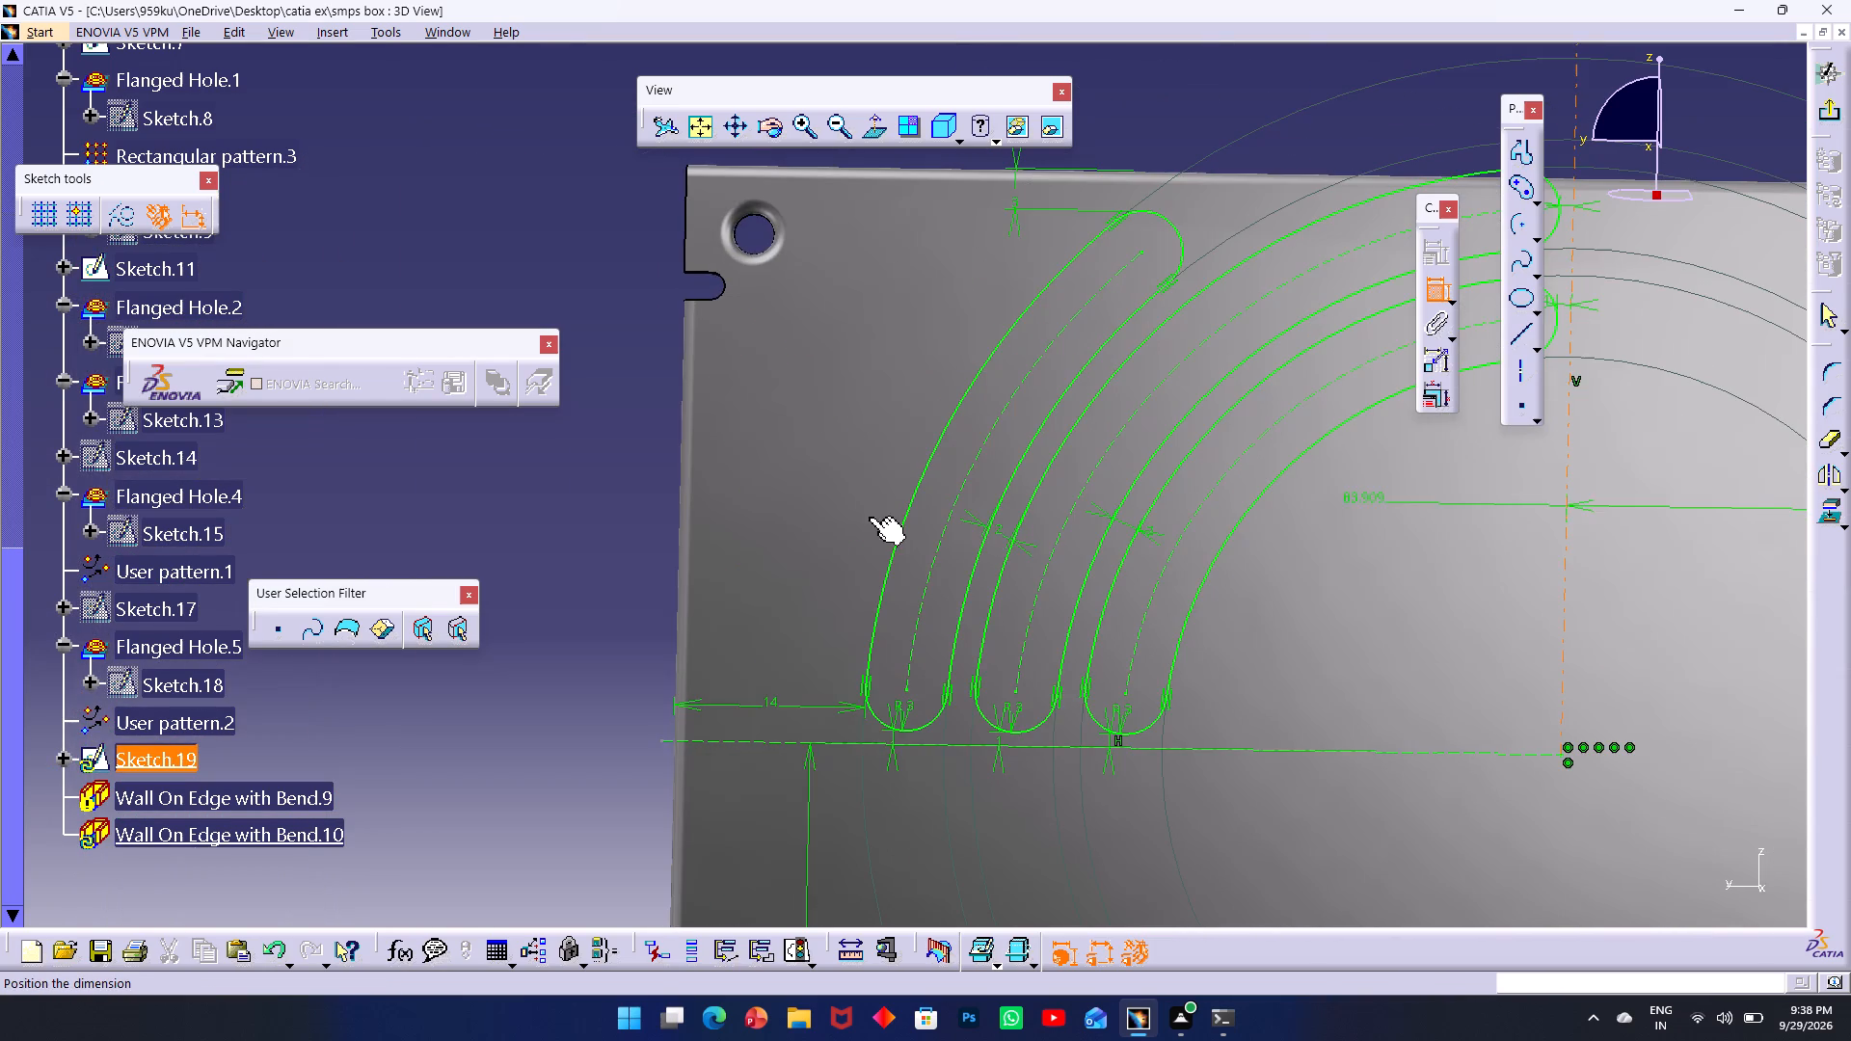
{"action": "middle_click_drag", "start_coordinate": [1475, 569], "coordinate": [629, 534]}
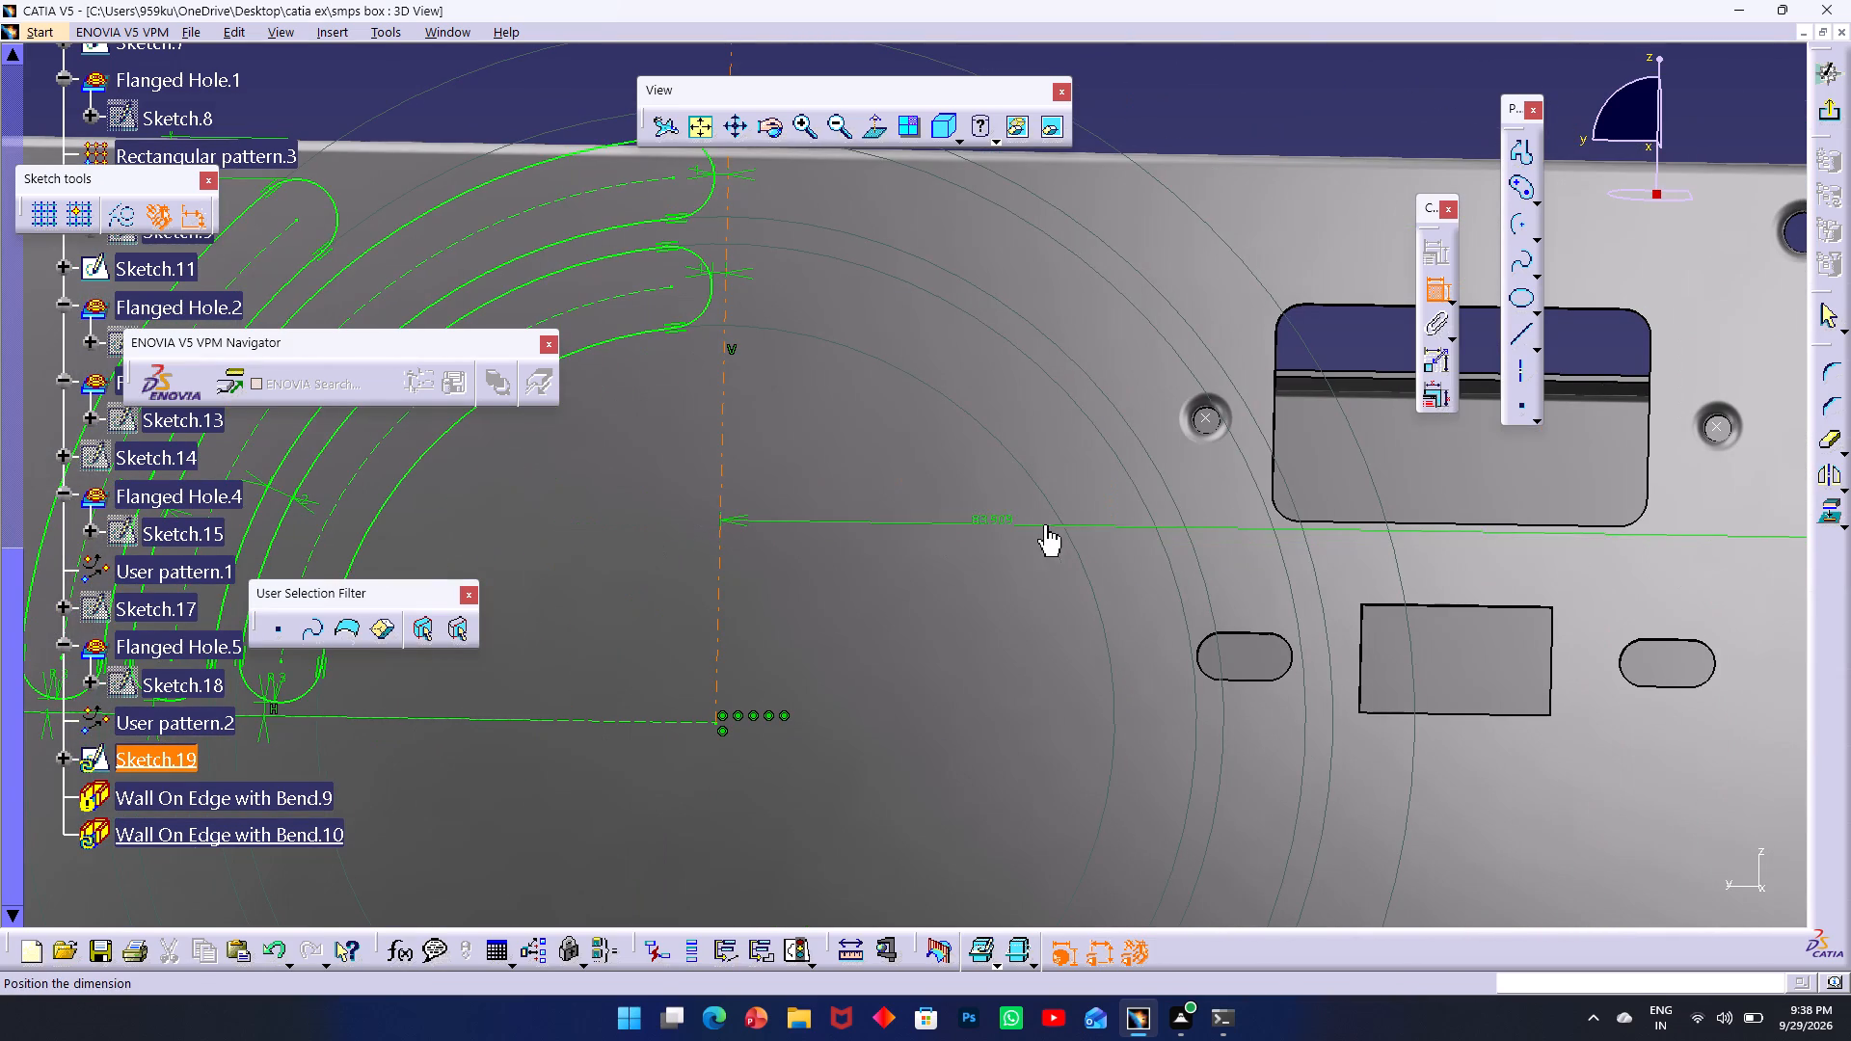
{"action": "left_click", "coordinate": [1030, 524]}
{"action": "double_click", "coordinate": [1030, 524]}
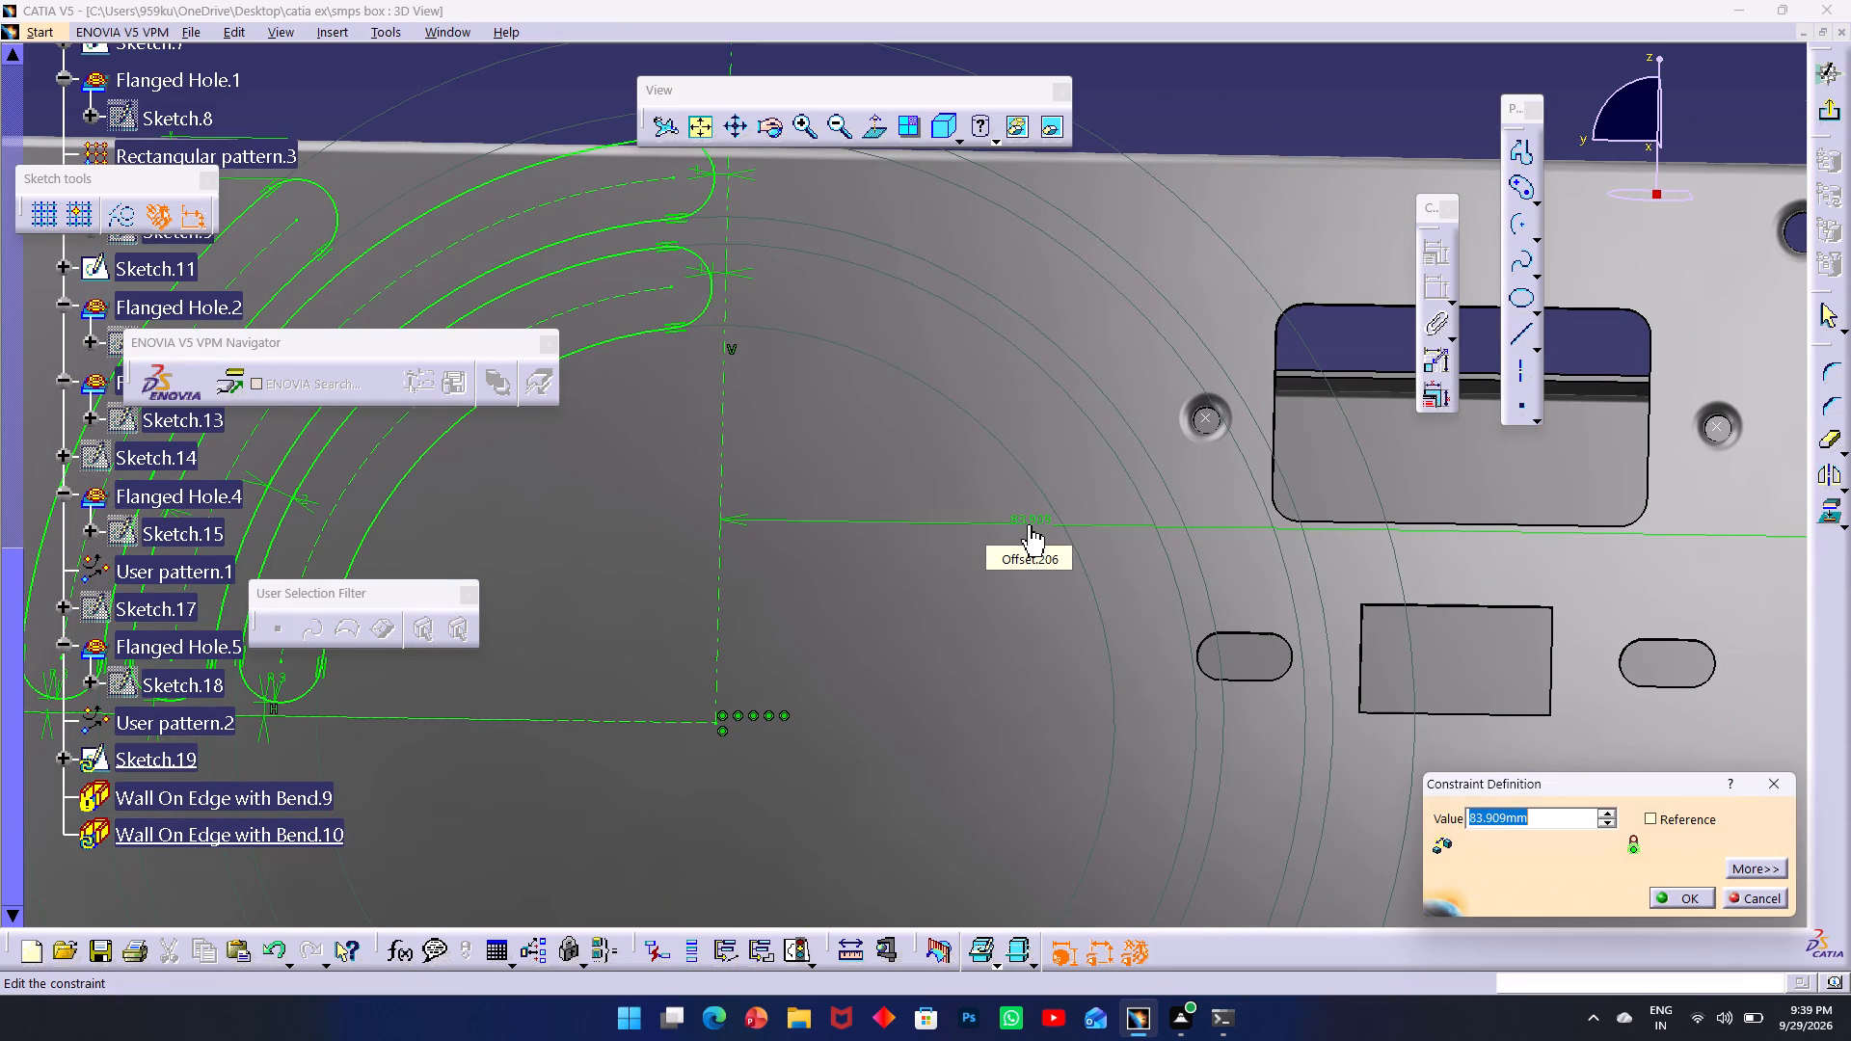
{"action": "key", "text": "1"}
{"action": "type", "text": "49/2"}
{"action": "key", "text": "Return"}
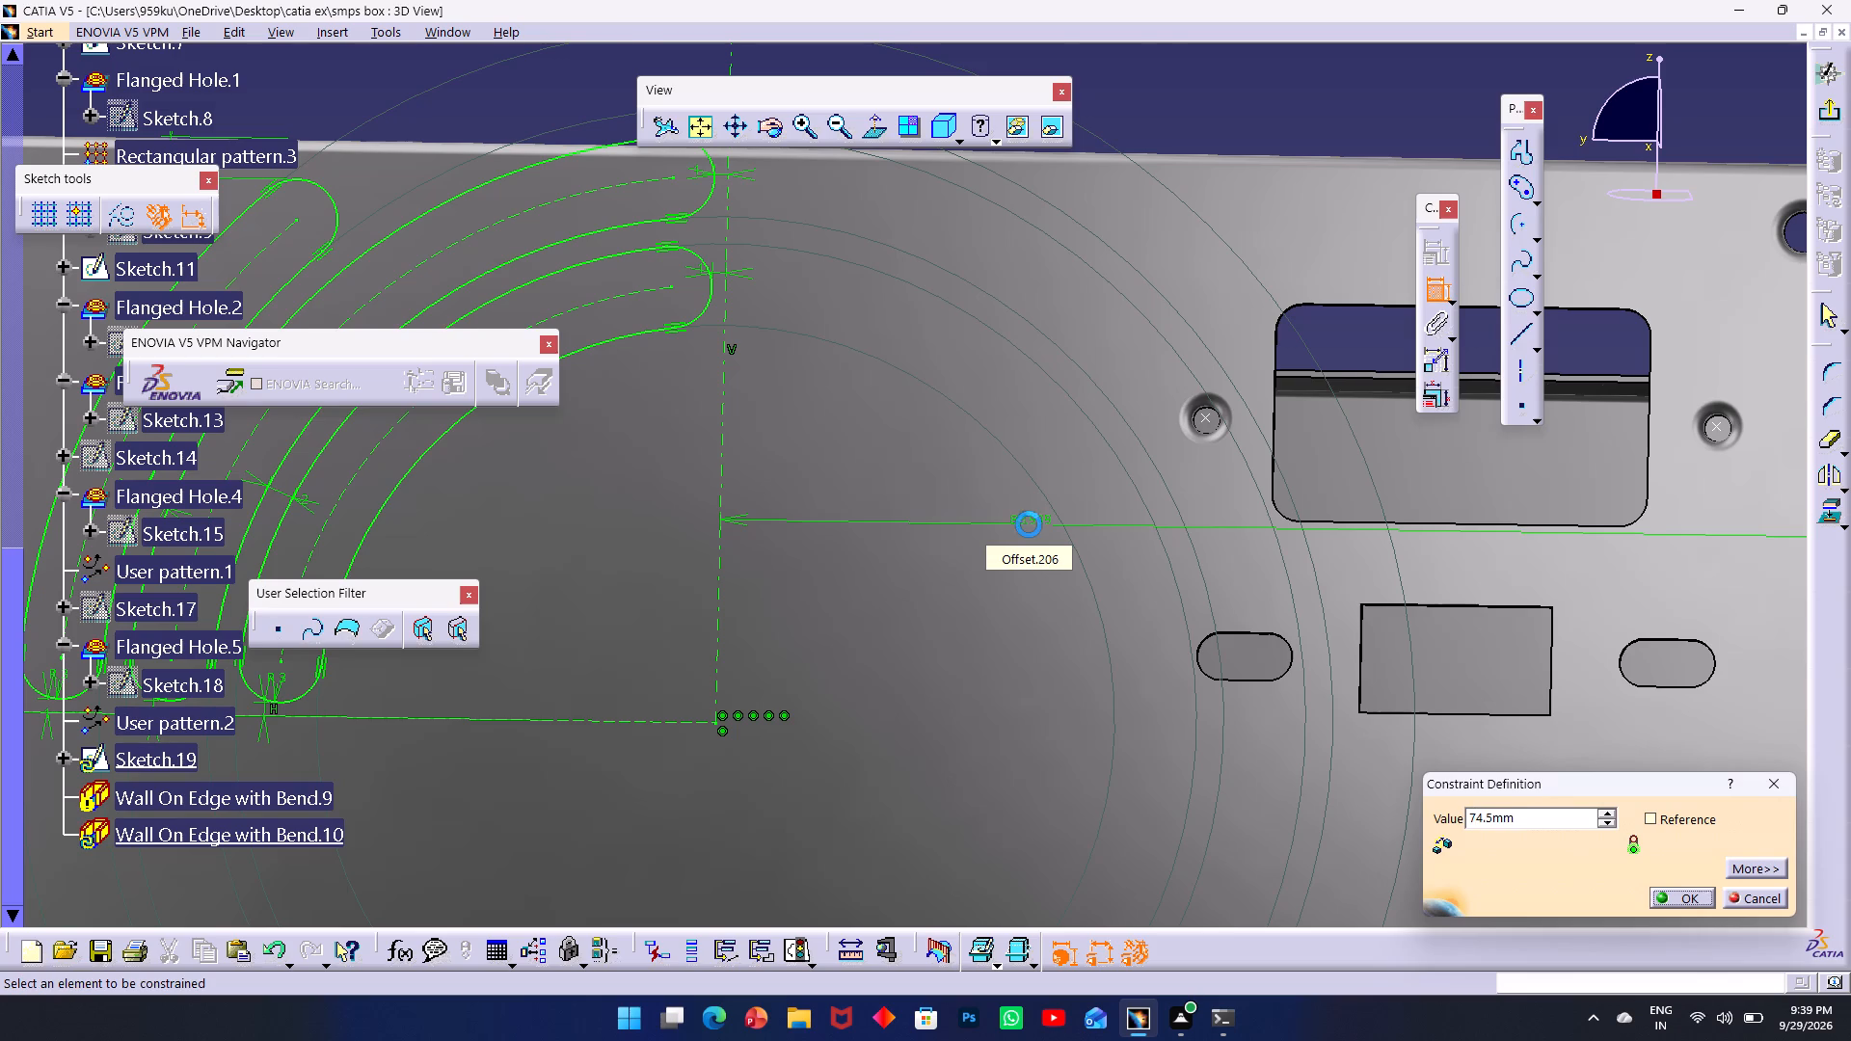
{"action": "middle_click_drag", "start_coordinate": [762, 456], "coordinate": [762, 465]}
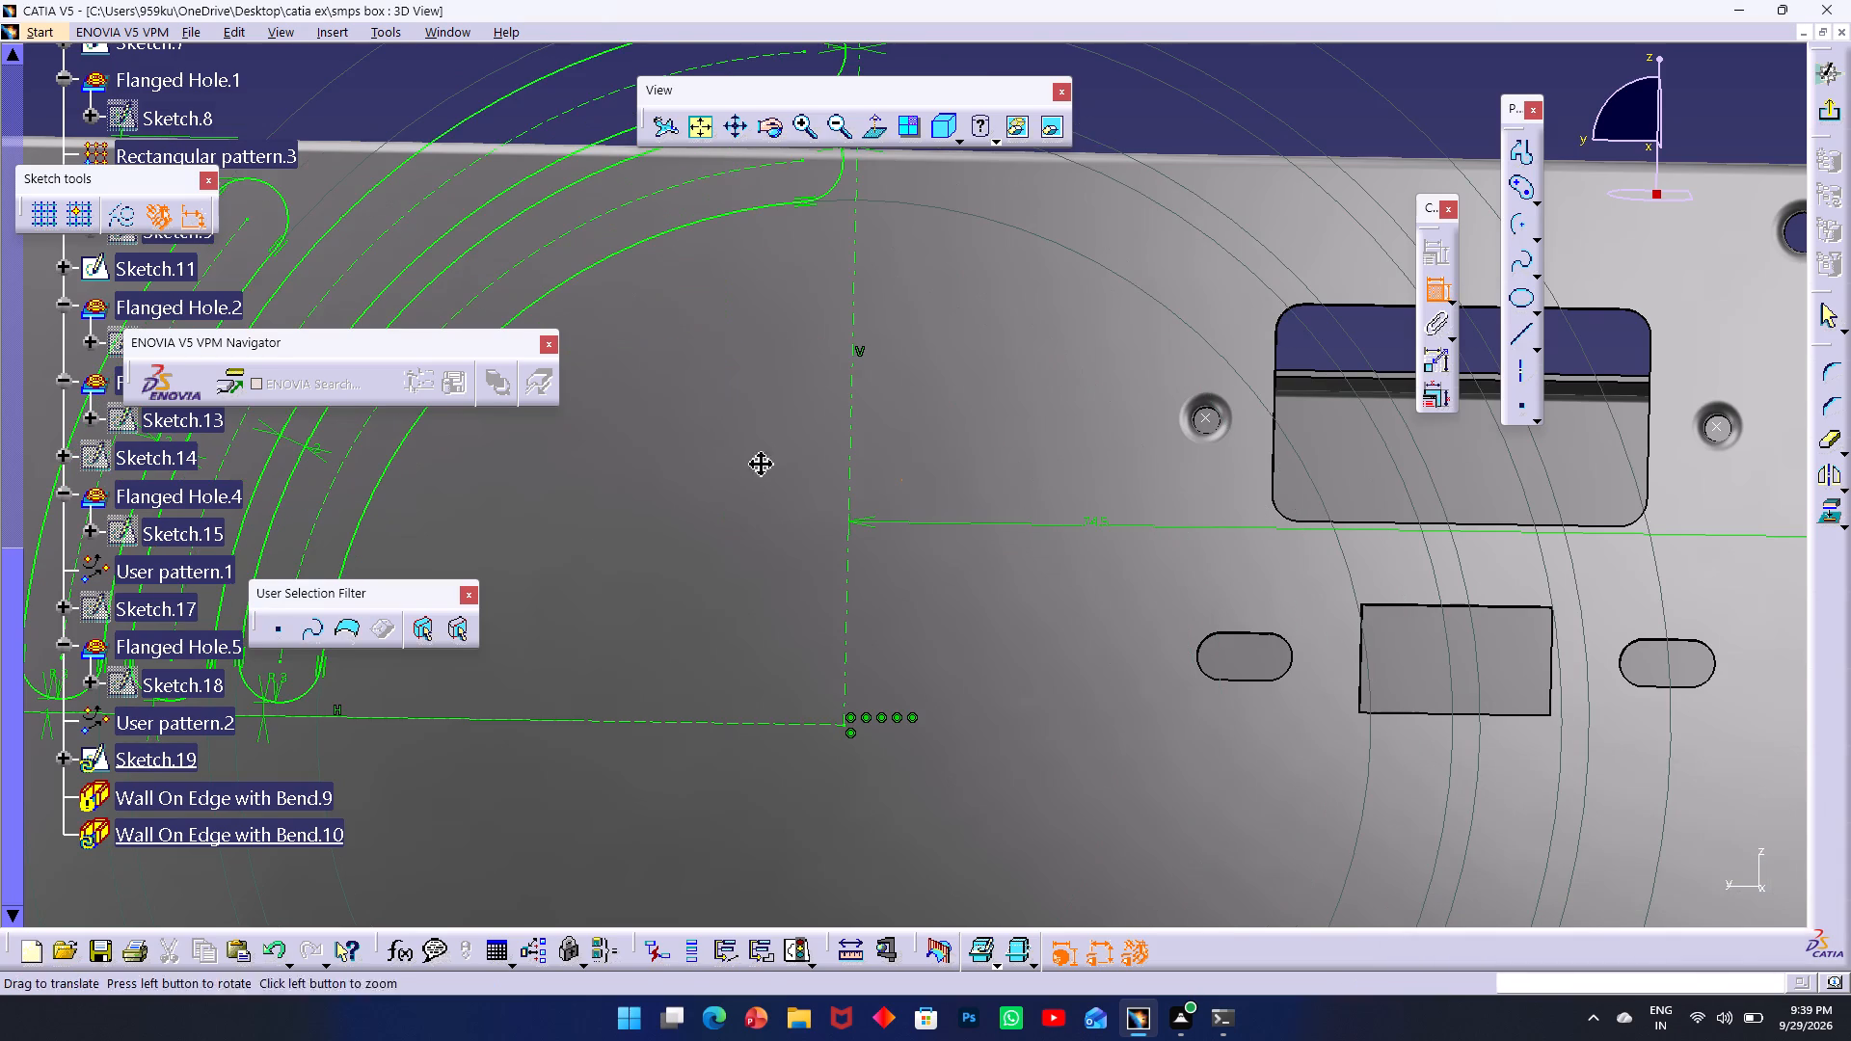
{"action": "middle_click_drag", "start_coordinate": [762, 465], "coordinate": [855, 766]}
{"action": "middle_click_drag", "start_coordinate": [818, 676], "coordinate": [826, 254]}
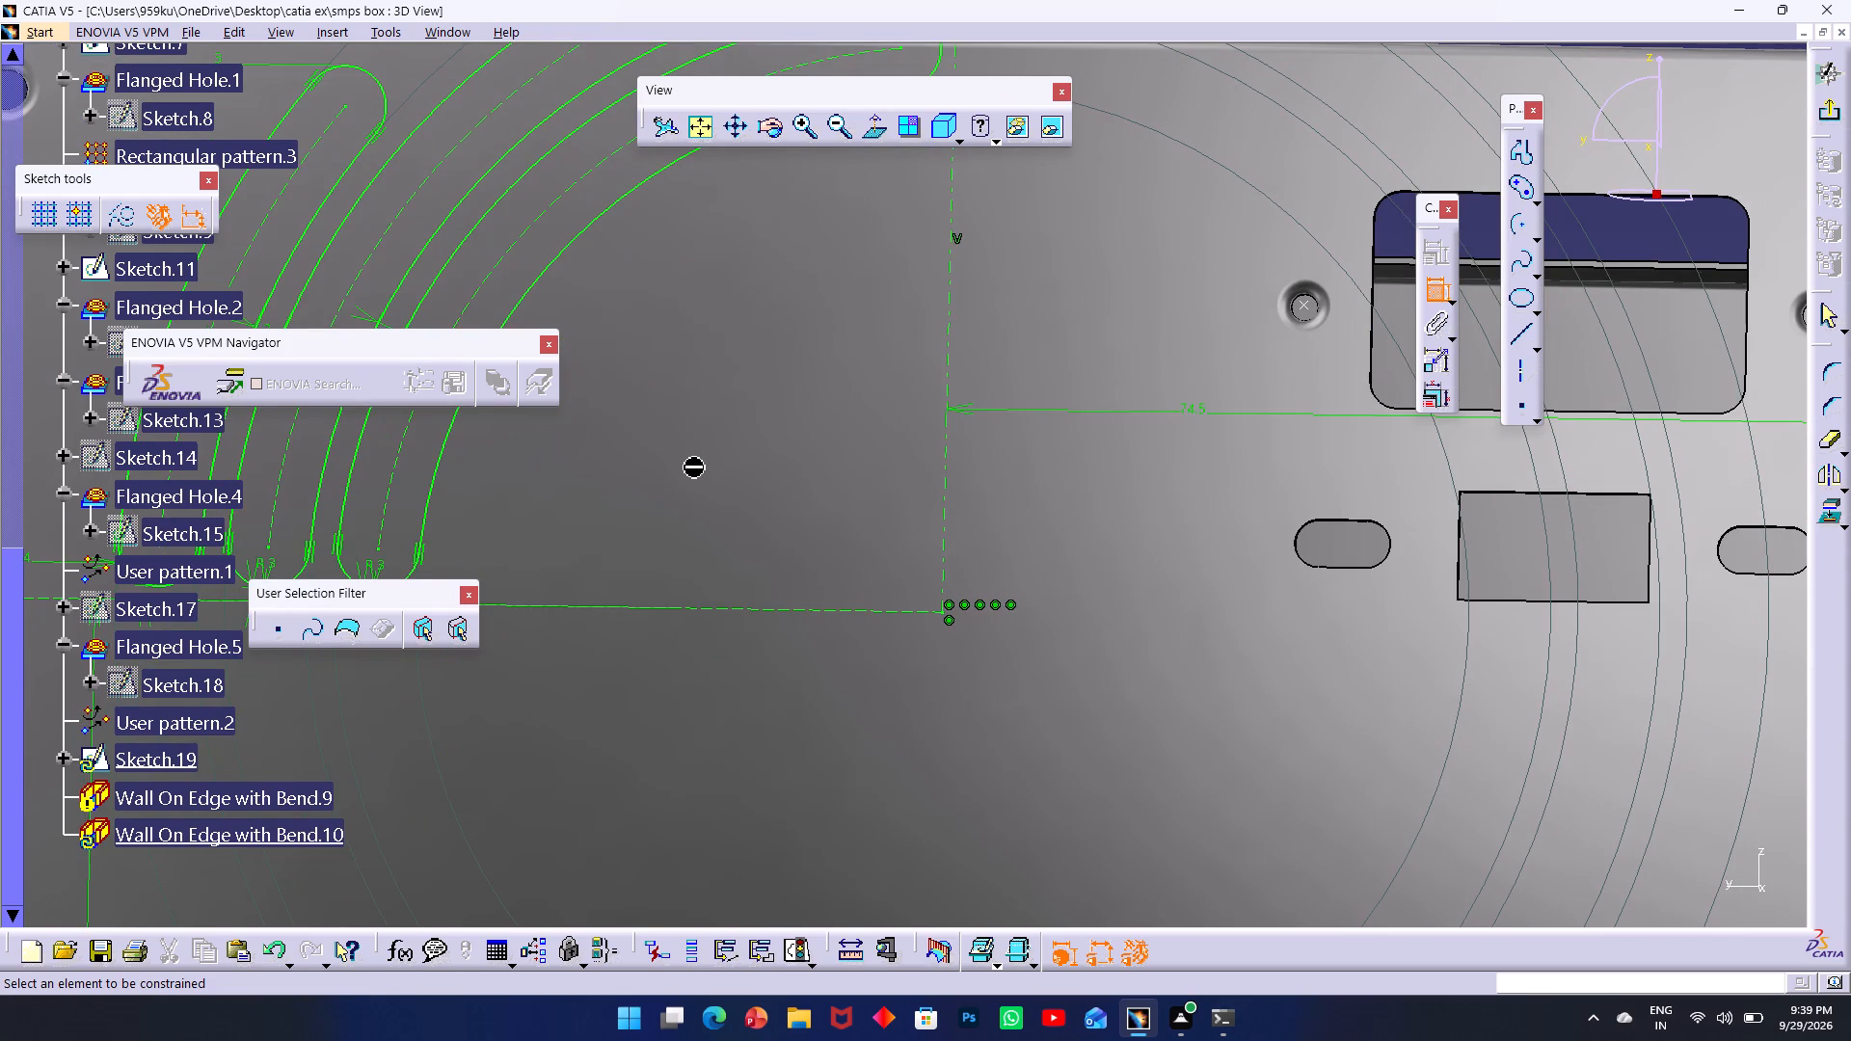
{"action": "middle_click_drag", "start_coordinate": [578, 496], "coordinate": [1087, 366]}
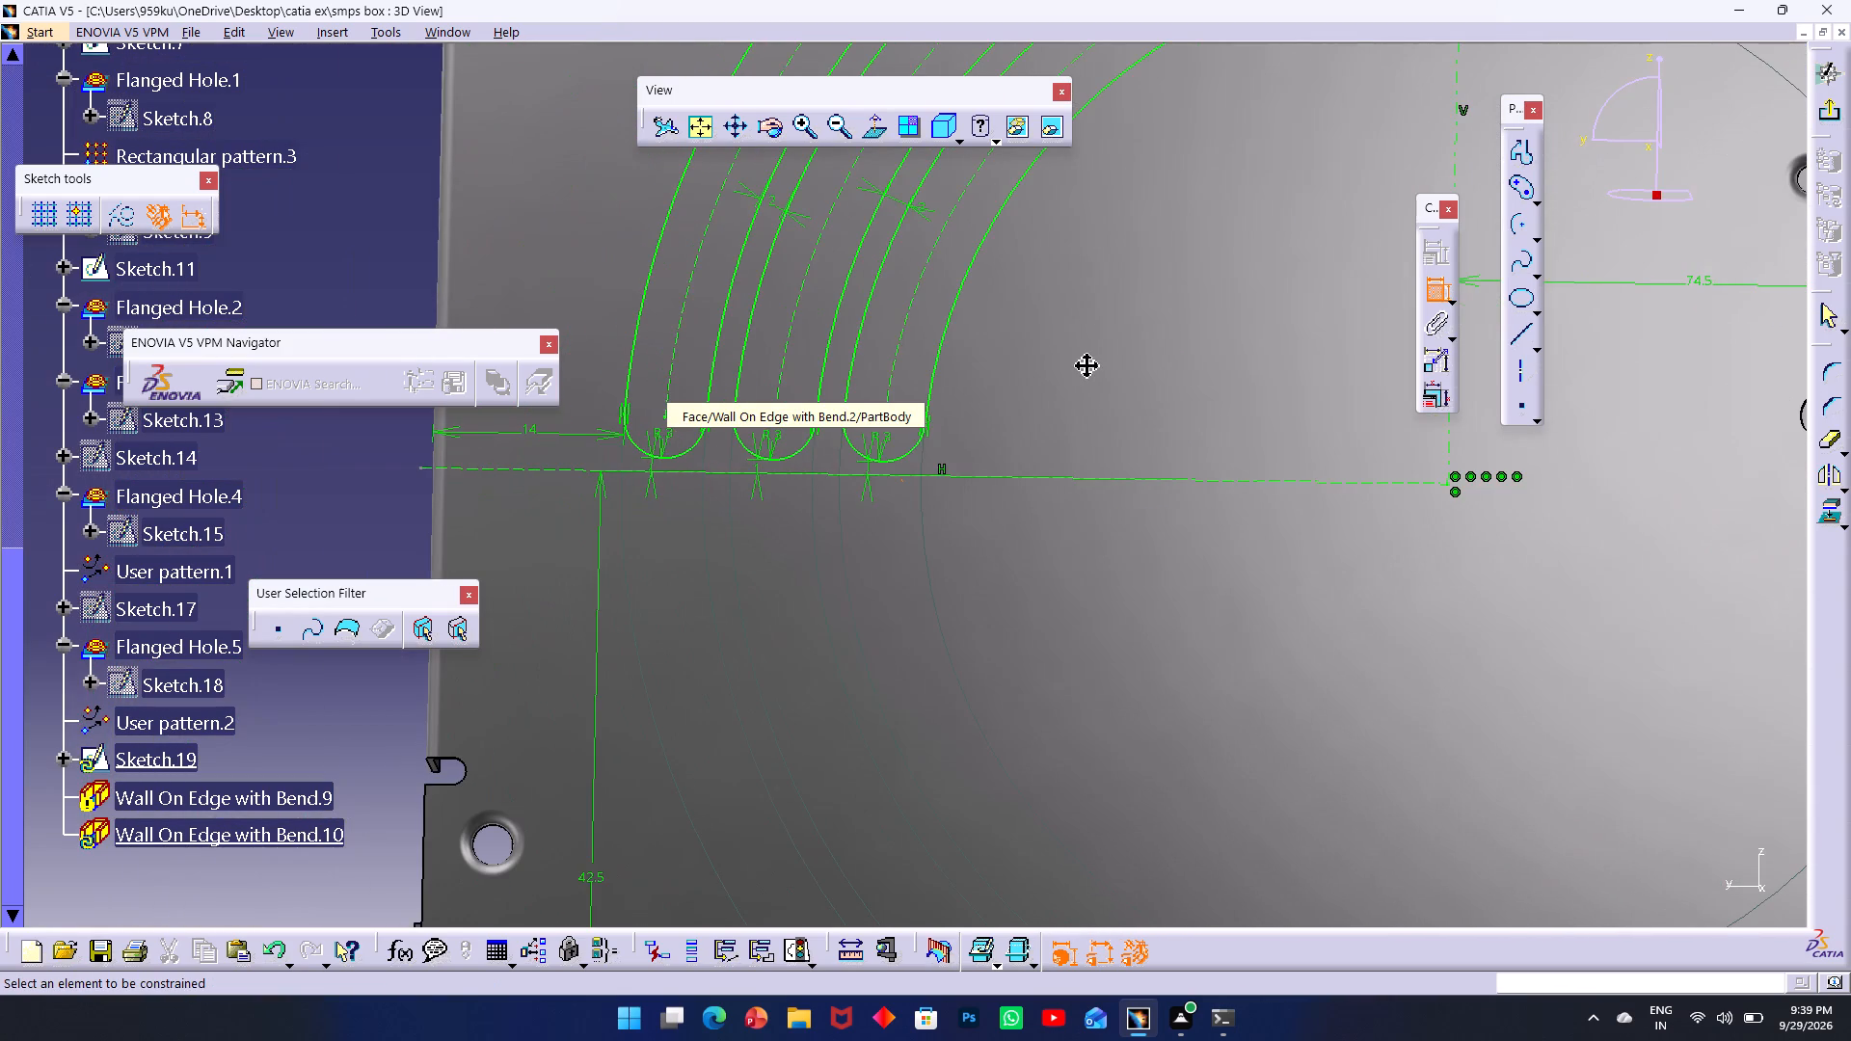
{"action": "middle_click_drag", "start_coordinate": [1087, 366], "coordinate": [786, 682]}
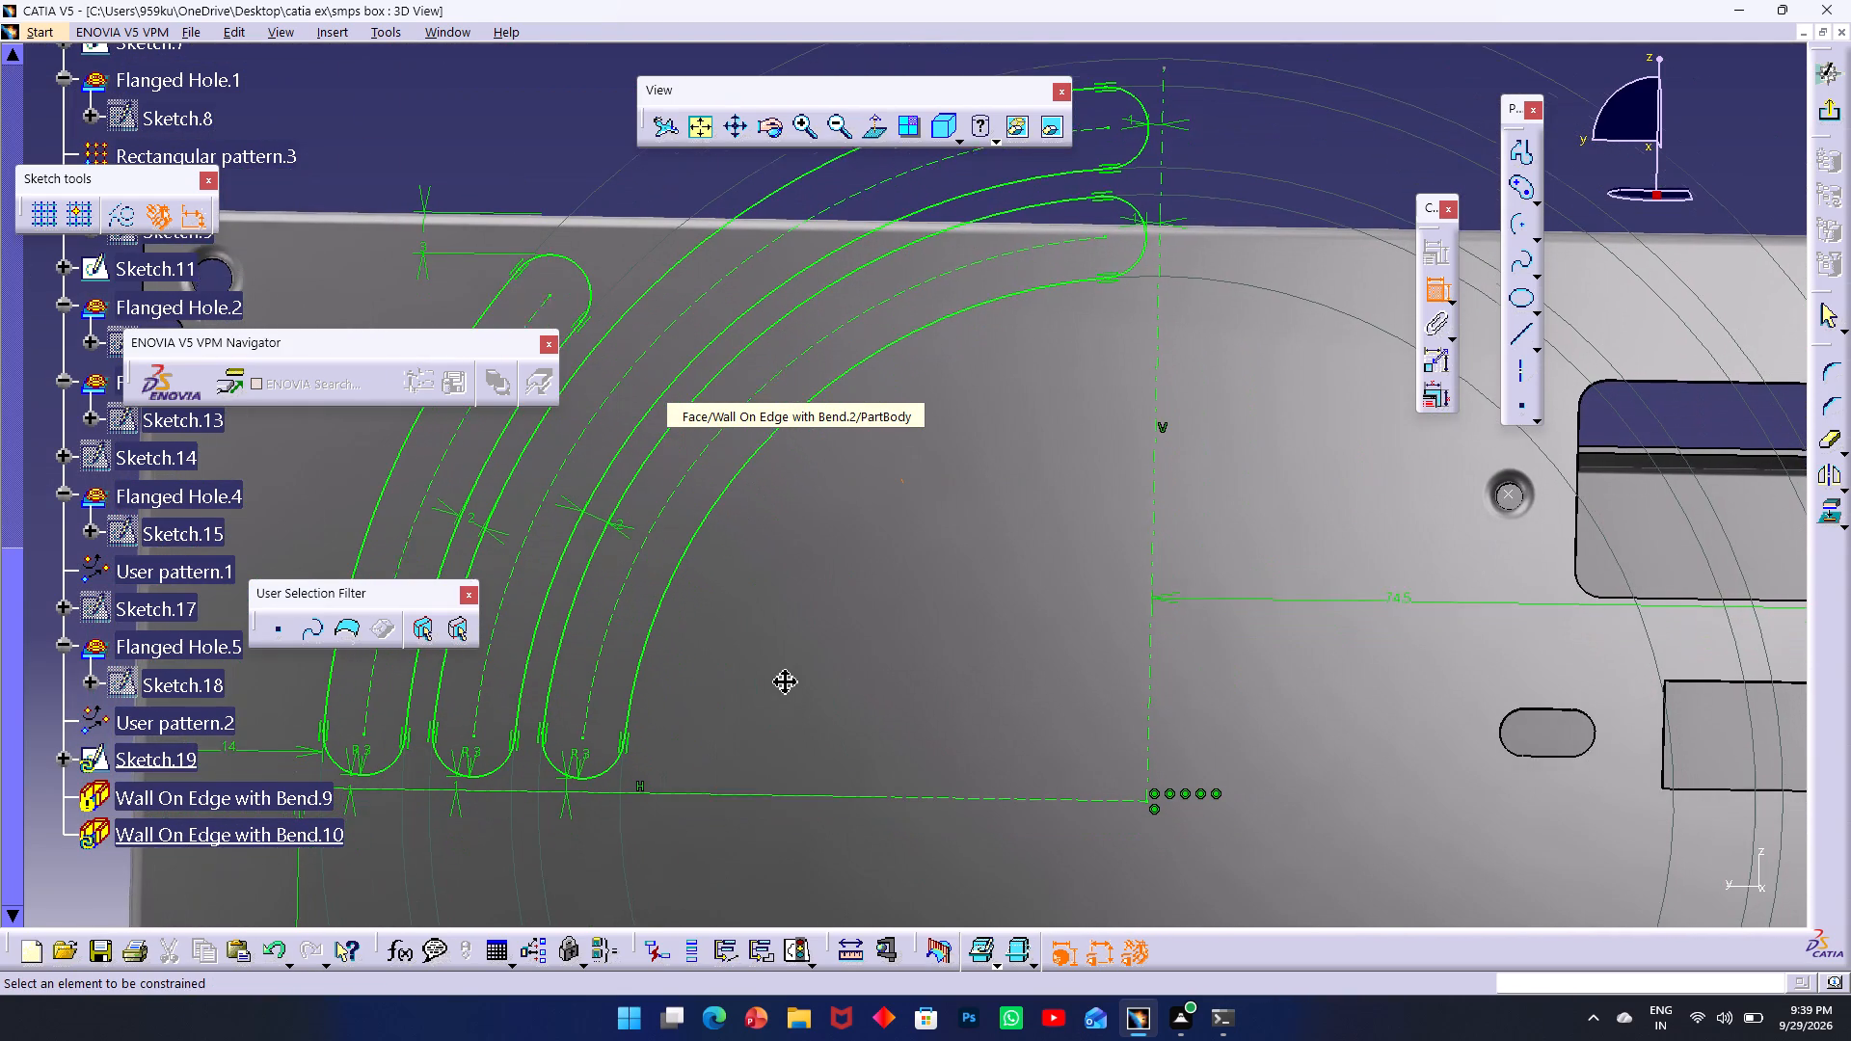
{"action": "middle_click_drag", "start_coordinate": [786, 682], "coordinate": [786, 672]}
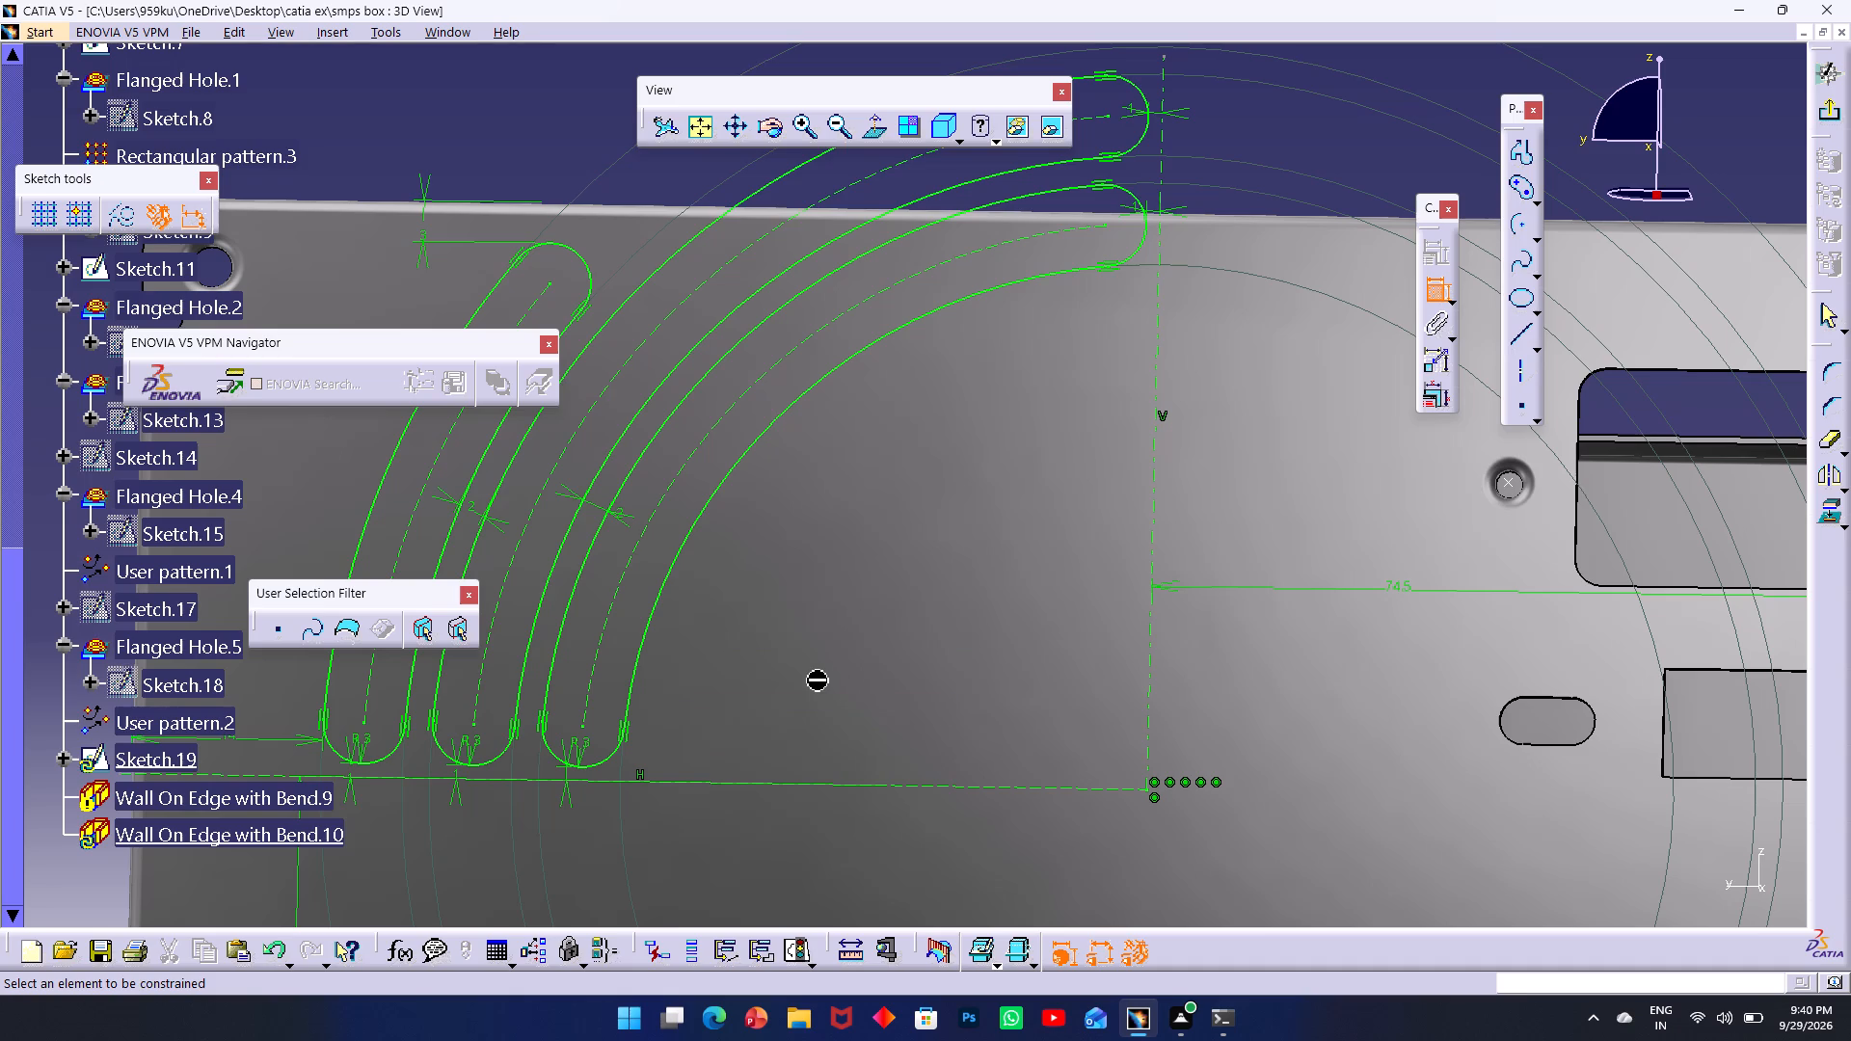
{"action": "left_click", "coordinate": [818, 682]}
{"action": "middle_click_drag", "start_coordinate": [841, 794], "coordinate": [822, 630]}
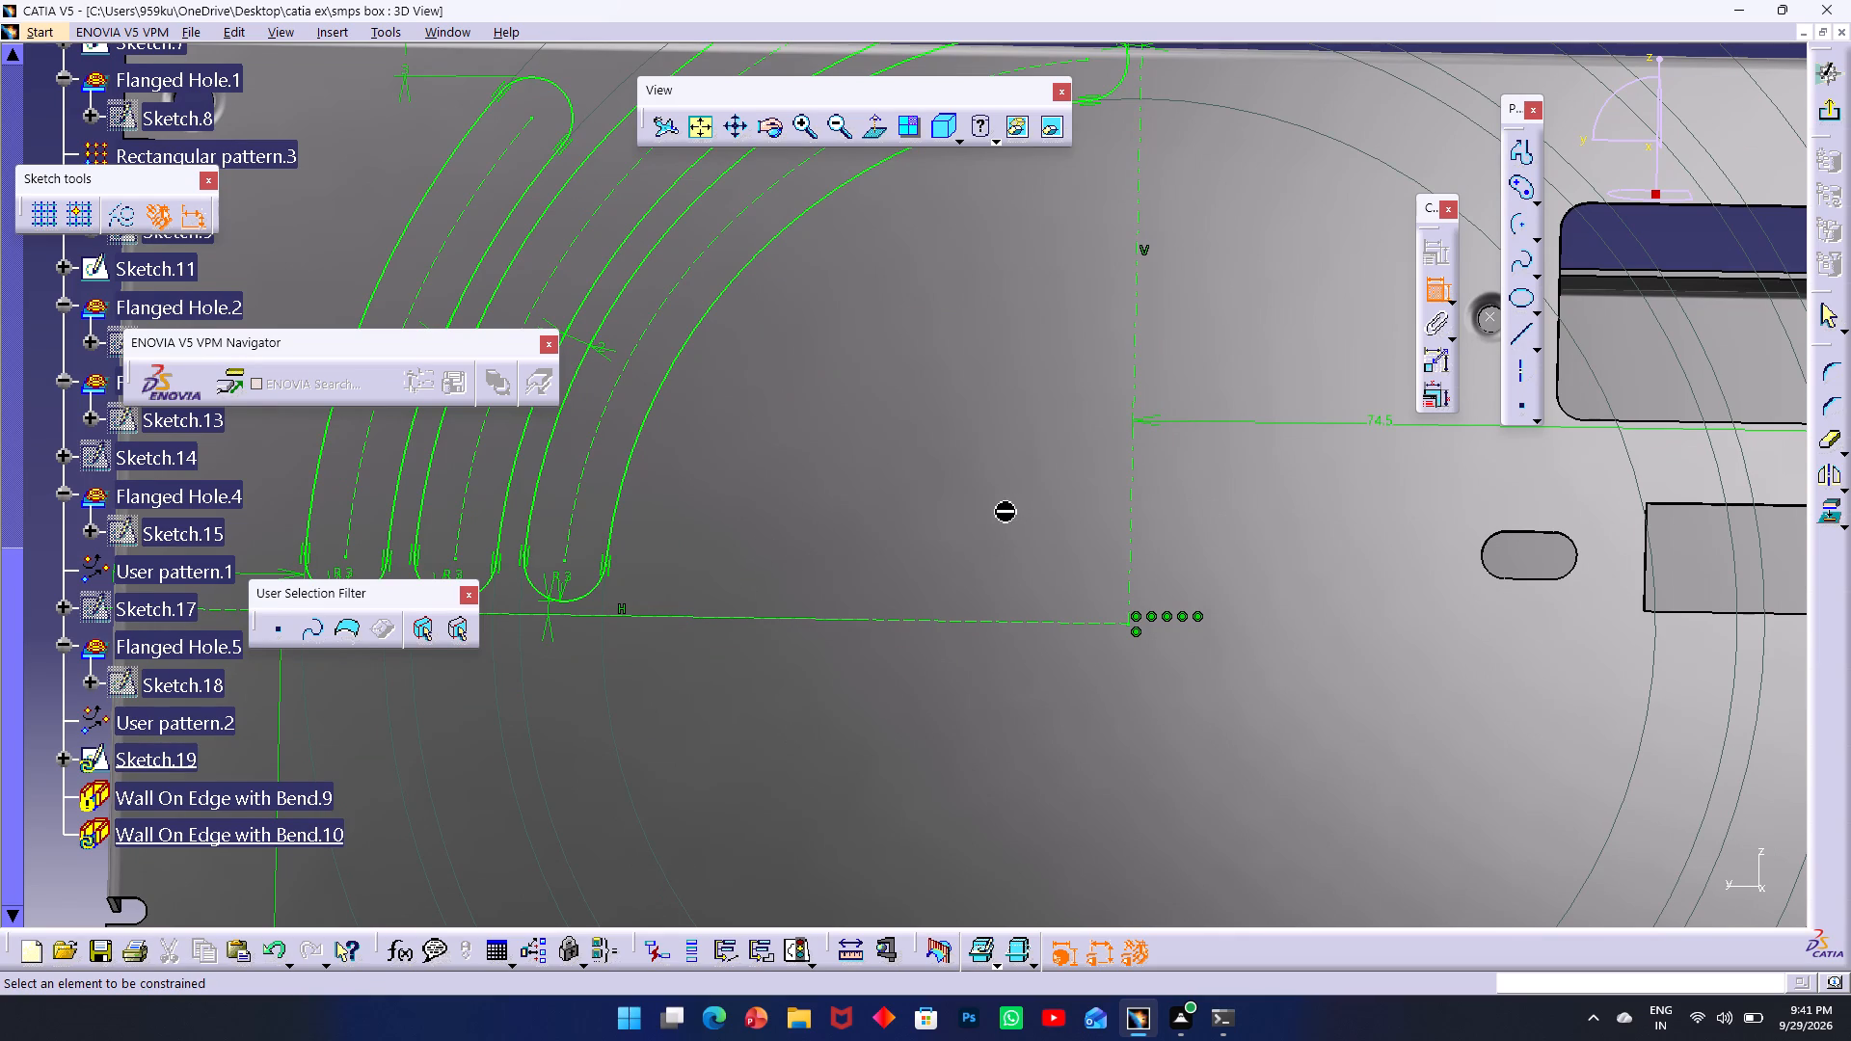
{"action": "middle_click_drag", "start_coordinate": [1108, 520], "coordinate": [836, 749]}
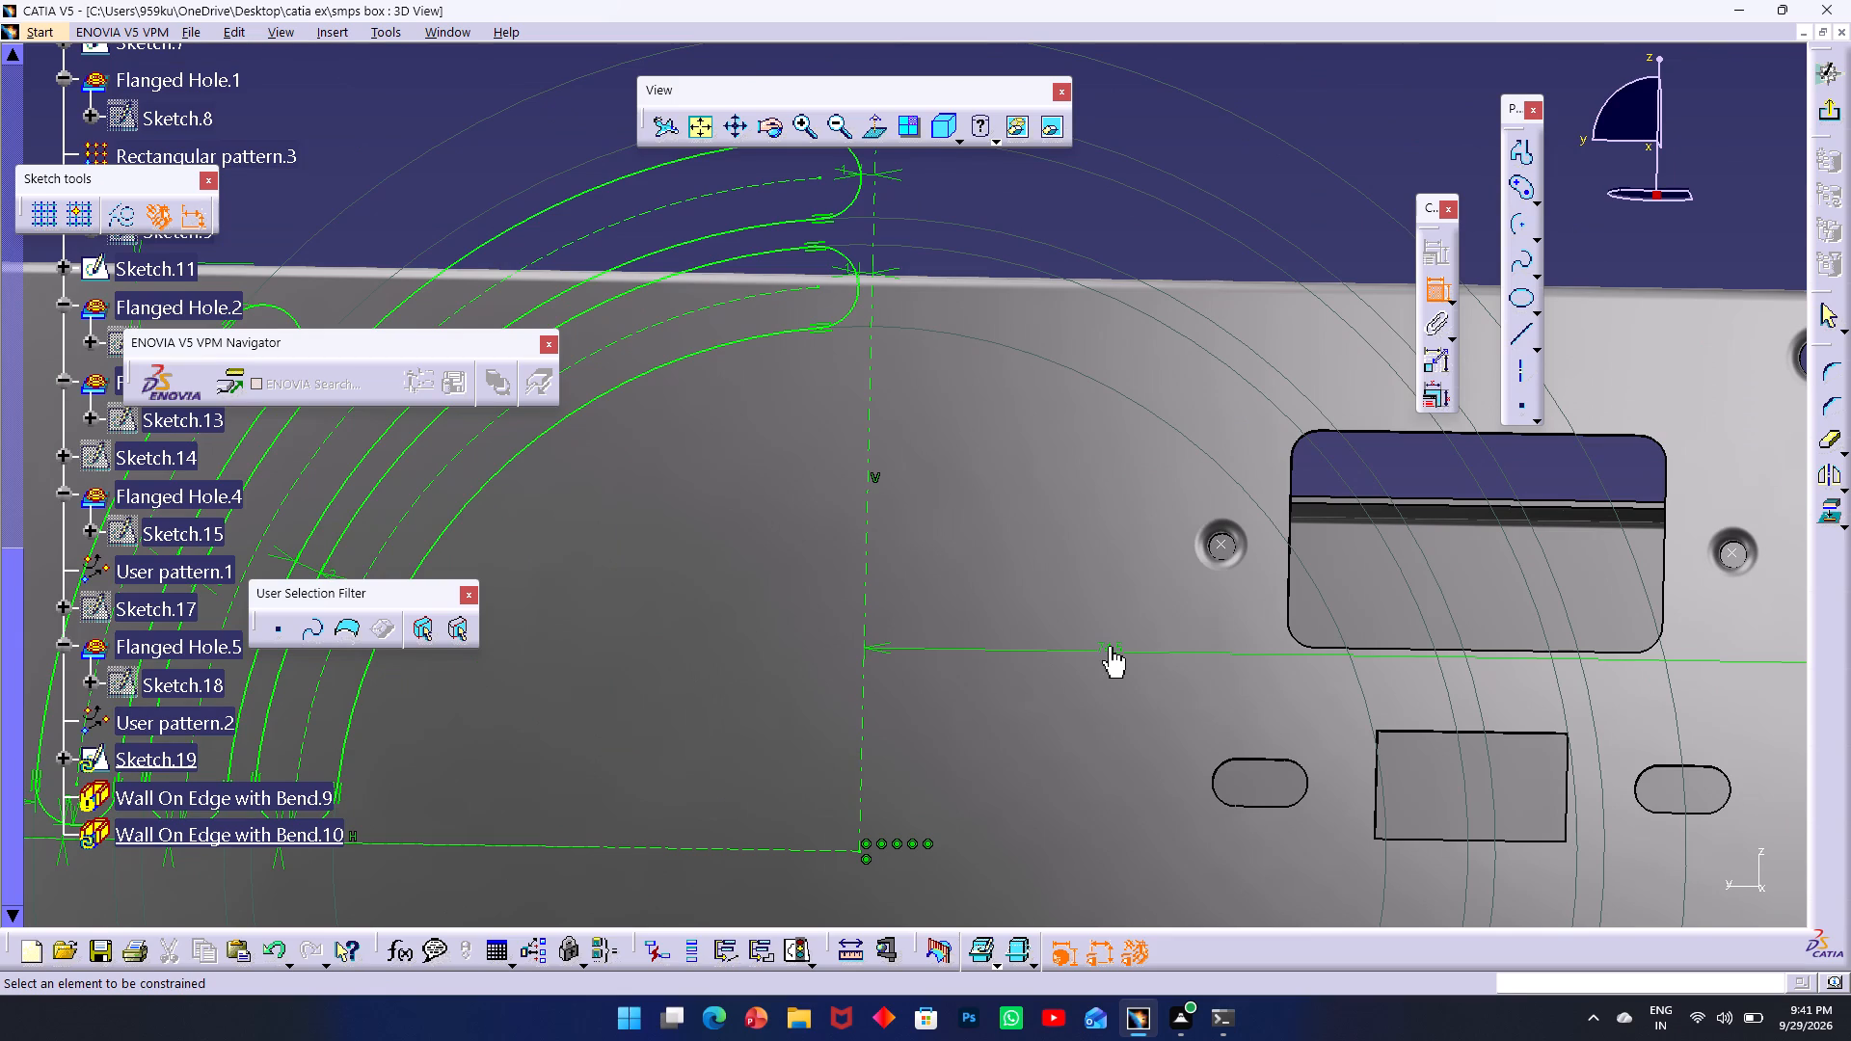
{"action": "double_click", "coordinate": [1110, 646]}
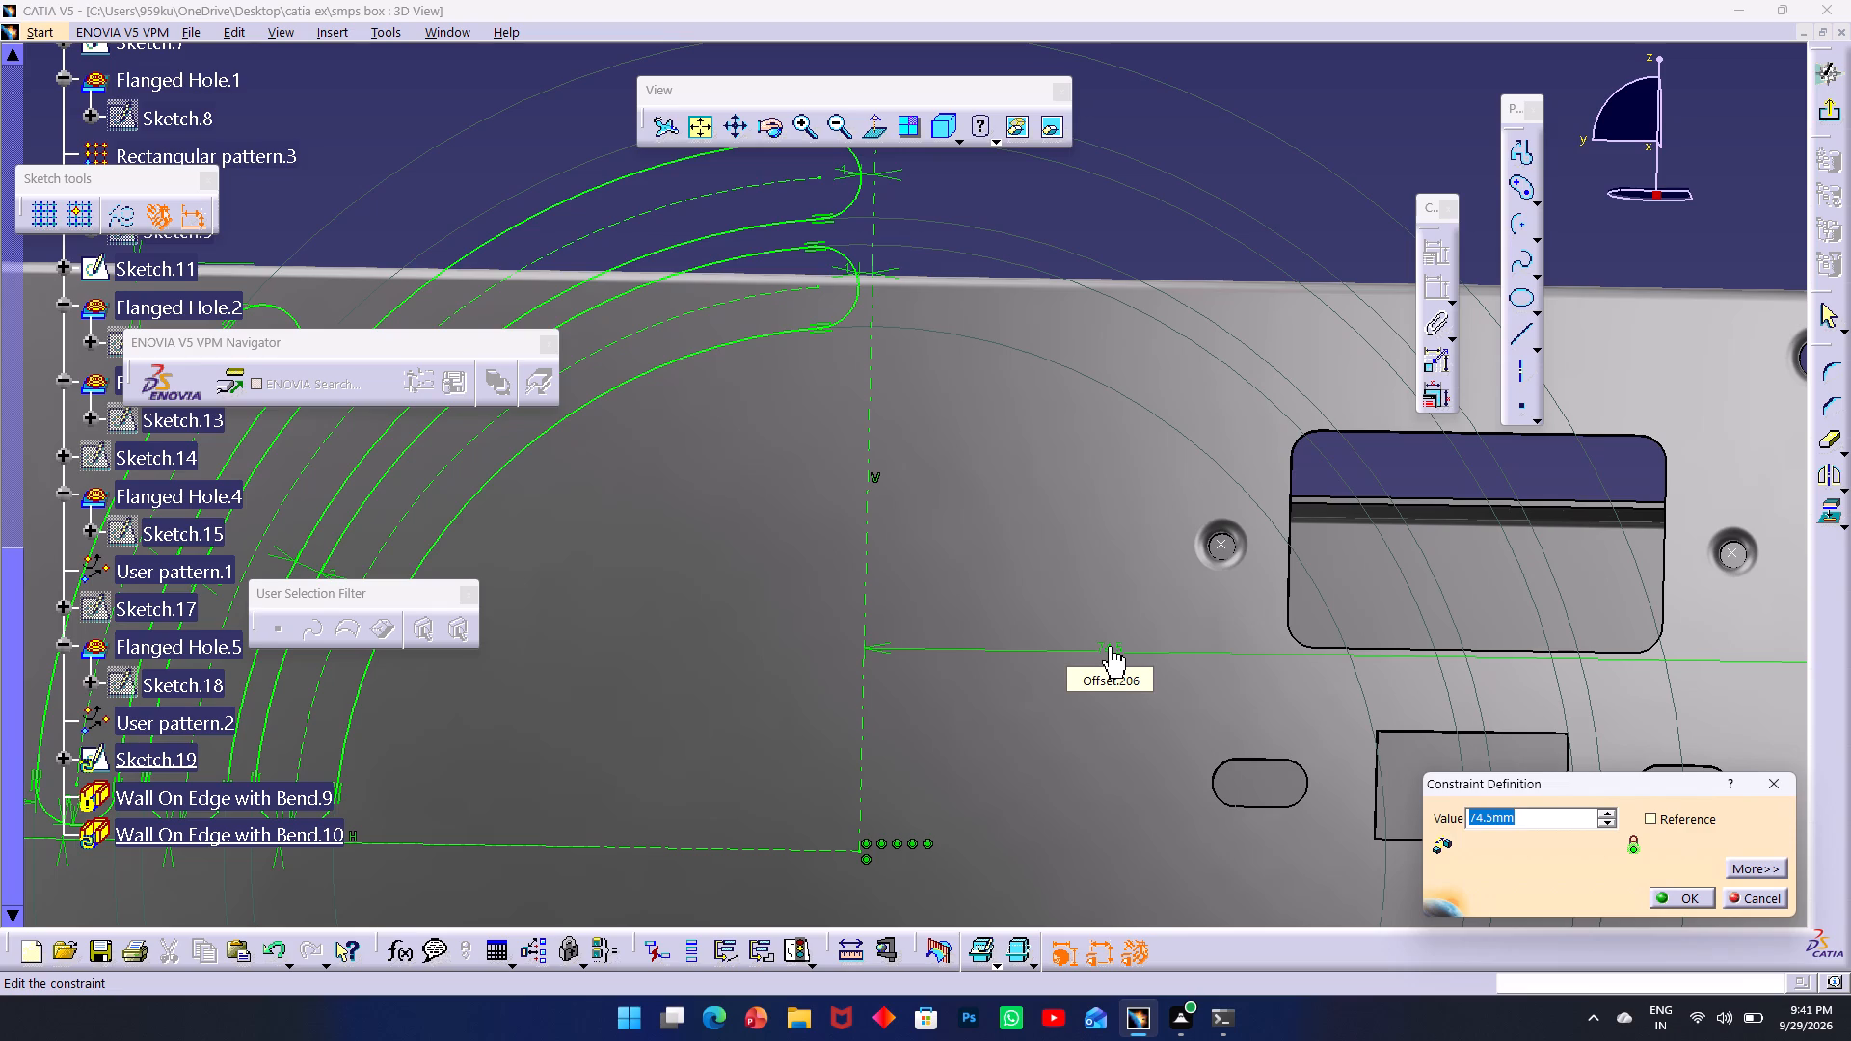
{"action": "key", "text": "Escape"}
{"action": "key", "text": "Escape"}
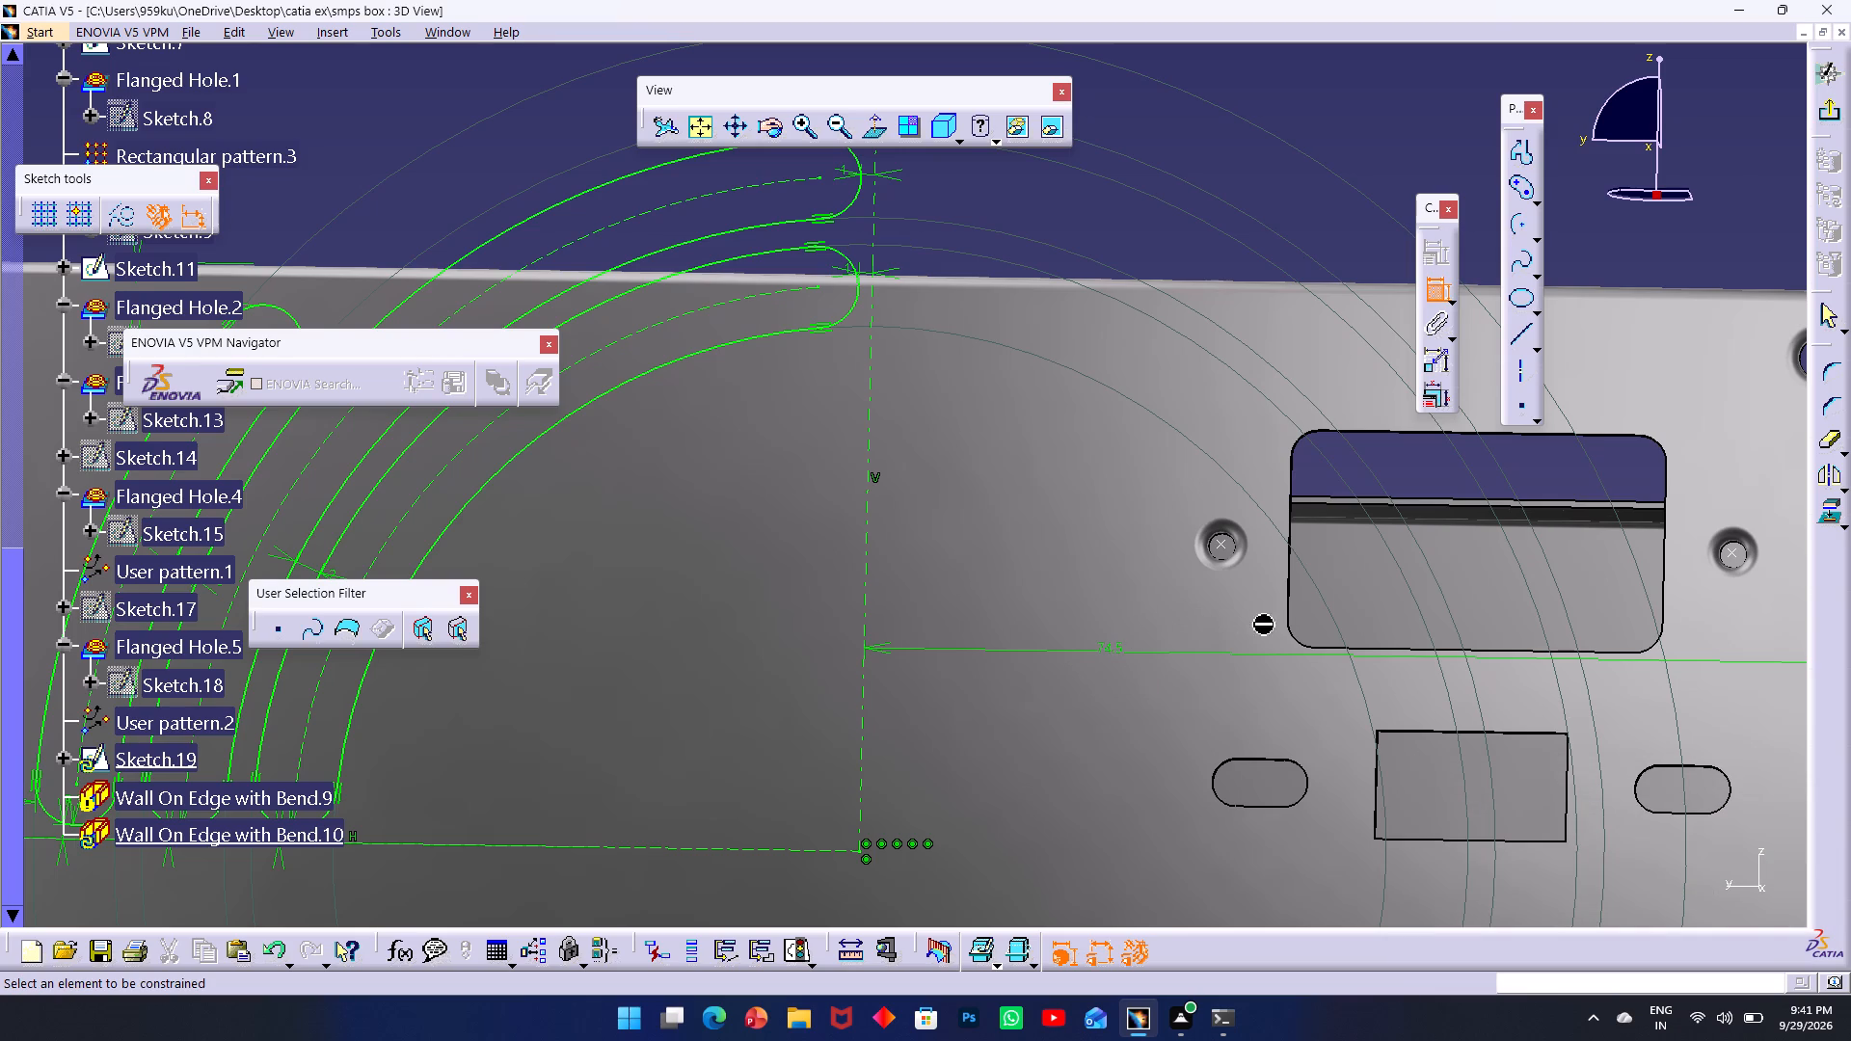
Delete the 74.5 mm distance constraint between the vertical dashed reference line and the plate's right-hand edge.
{"action": "left_click", "coordinate": [1117, 657]}
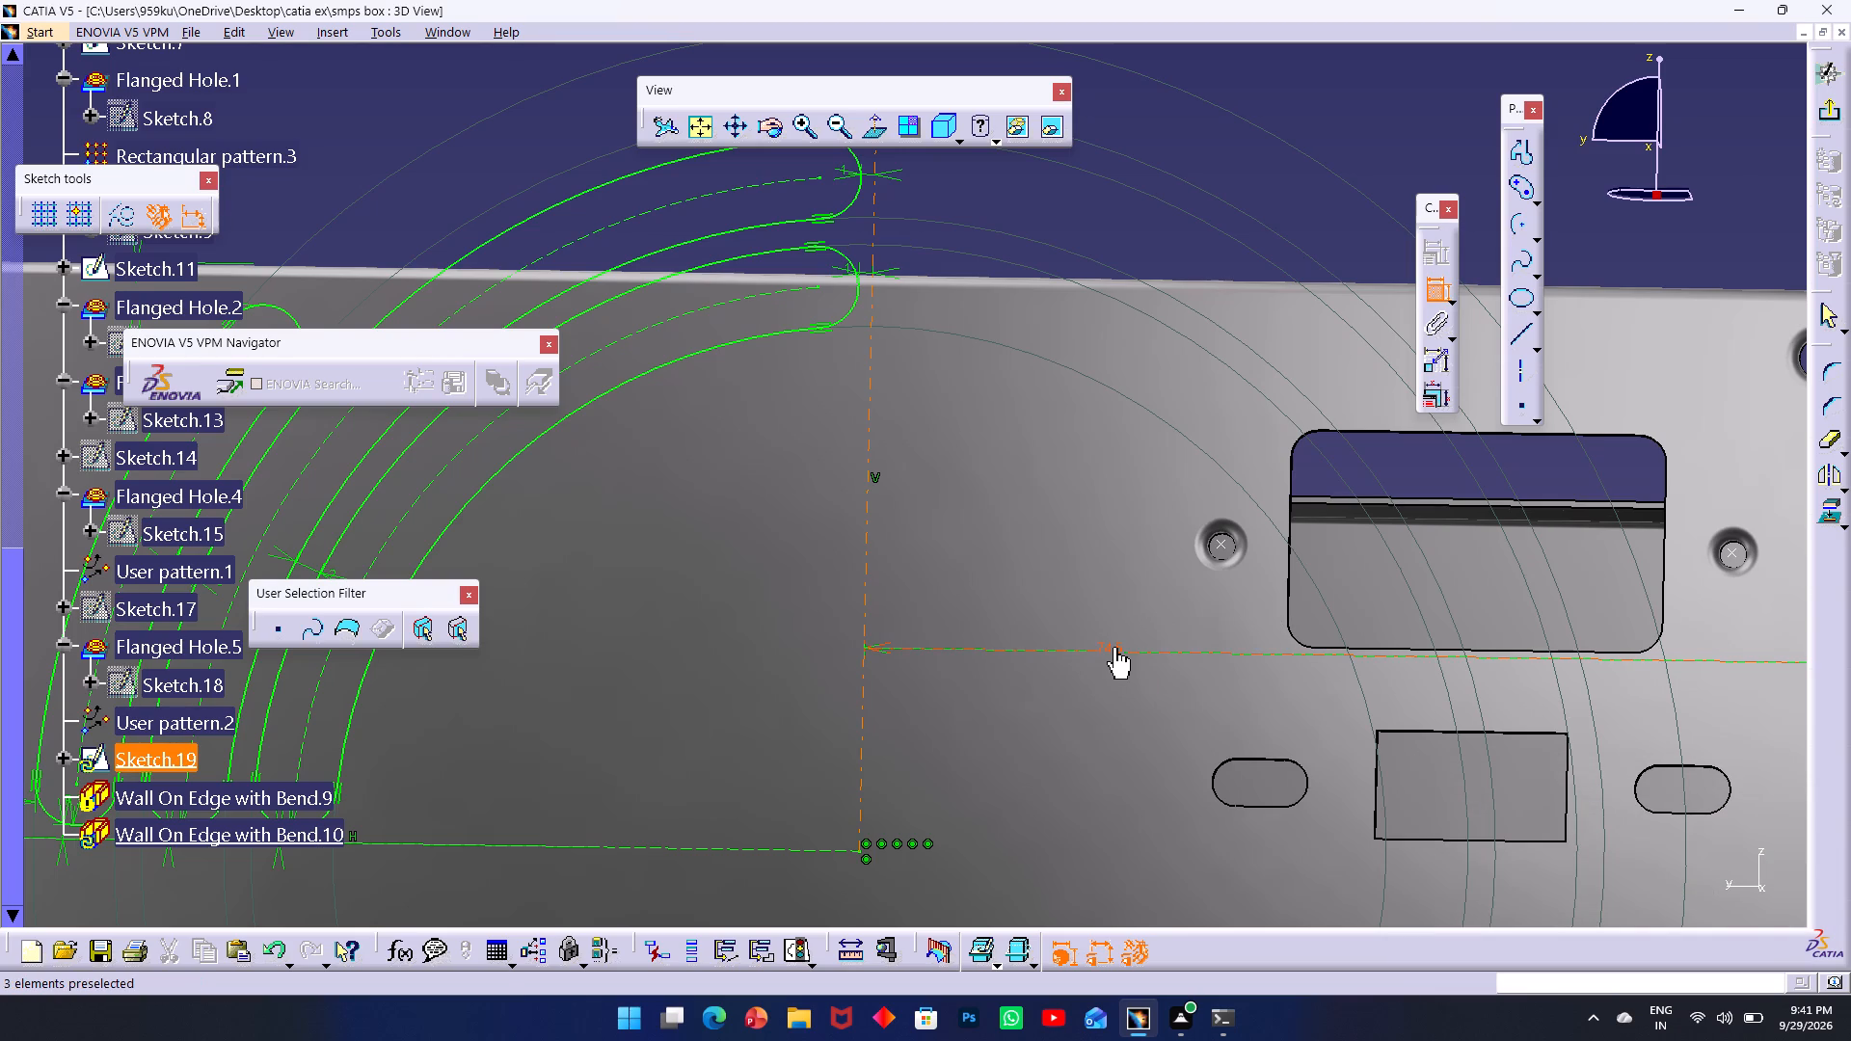
{"action": "left_click", "coordinate": [1116, 642]}
{"action": "key", "text": "Delete"}
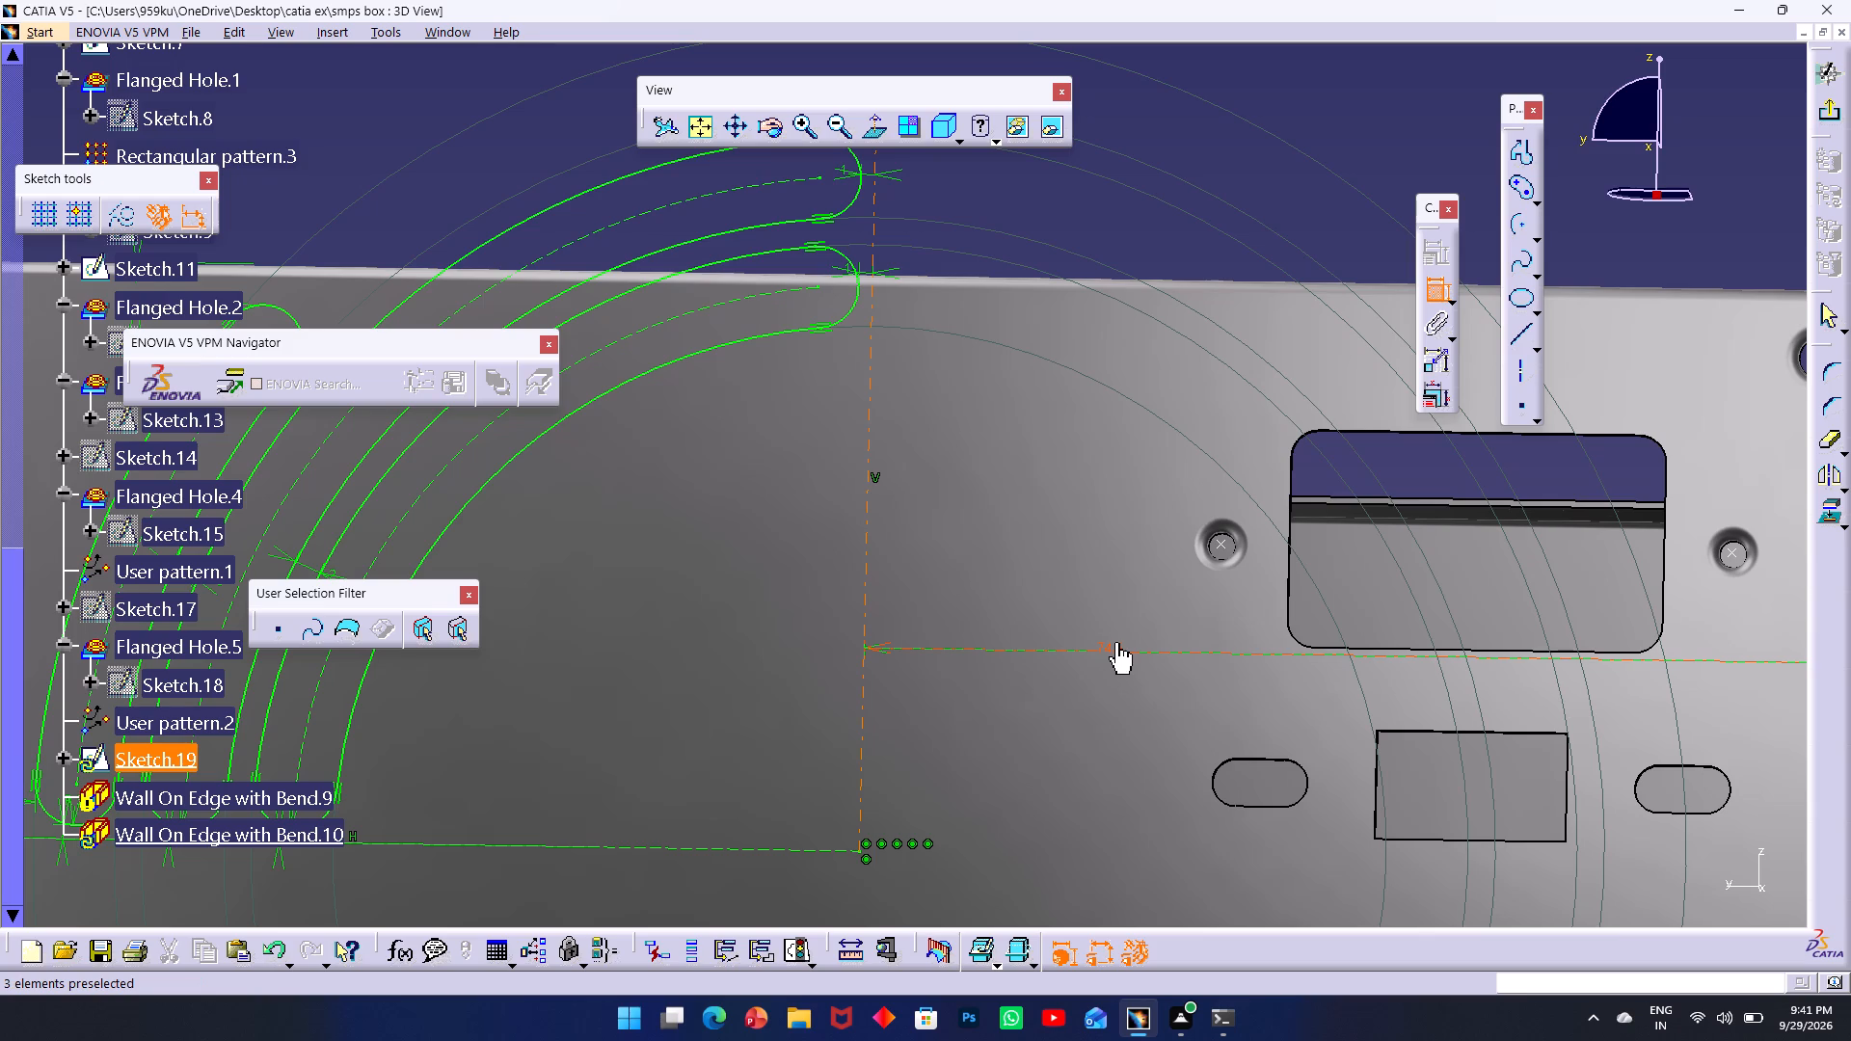
{"action": "left_click", "coordinate": [1116, 642]}
{"action": "key", "text": "Delete"}
{"action": "key", "text": "Delete"}
{"action": "key", "text": "Delete"}
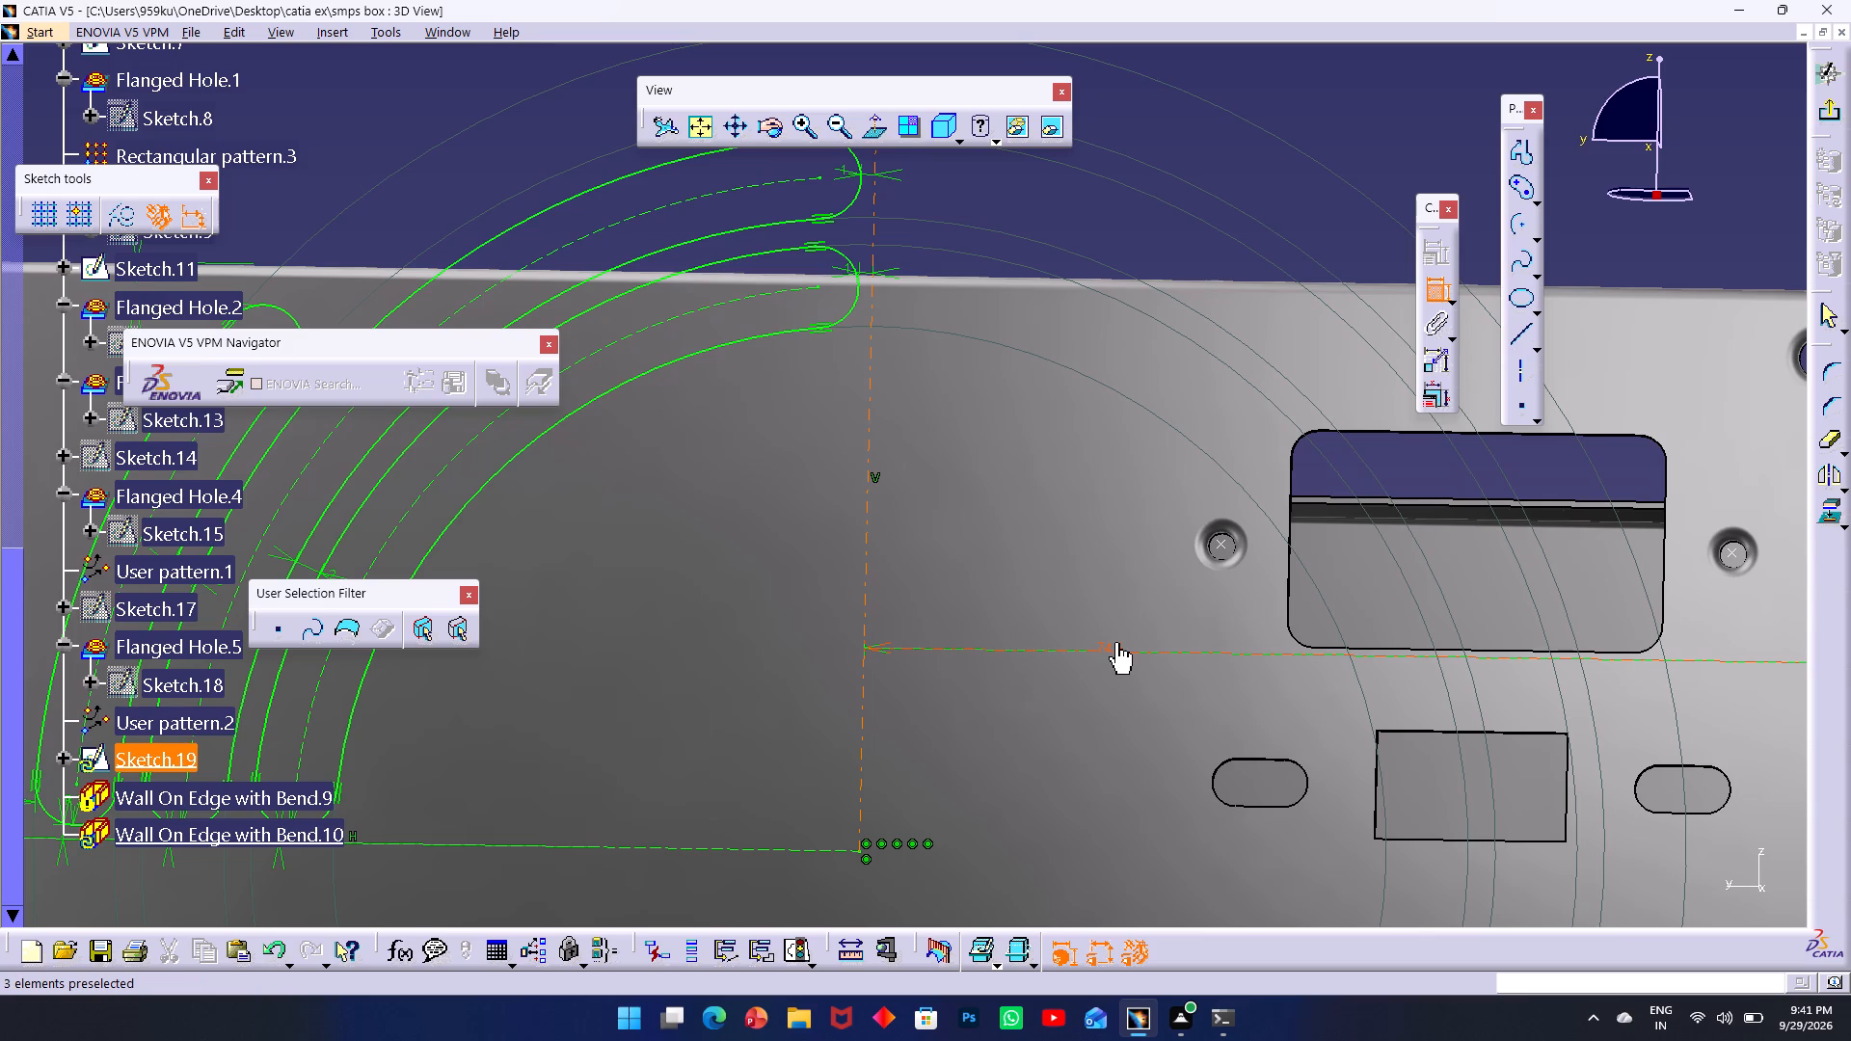
{"action": "key", "text": "Escape"}
{"action": "key", "text": "Escape"}
{"action": "left_click", "coordinate": [1116, 642]}
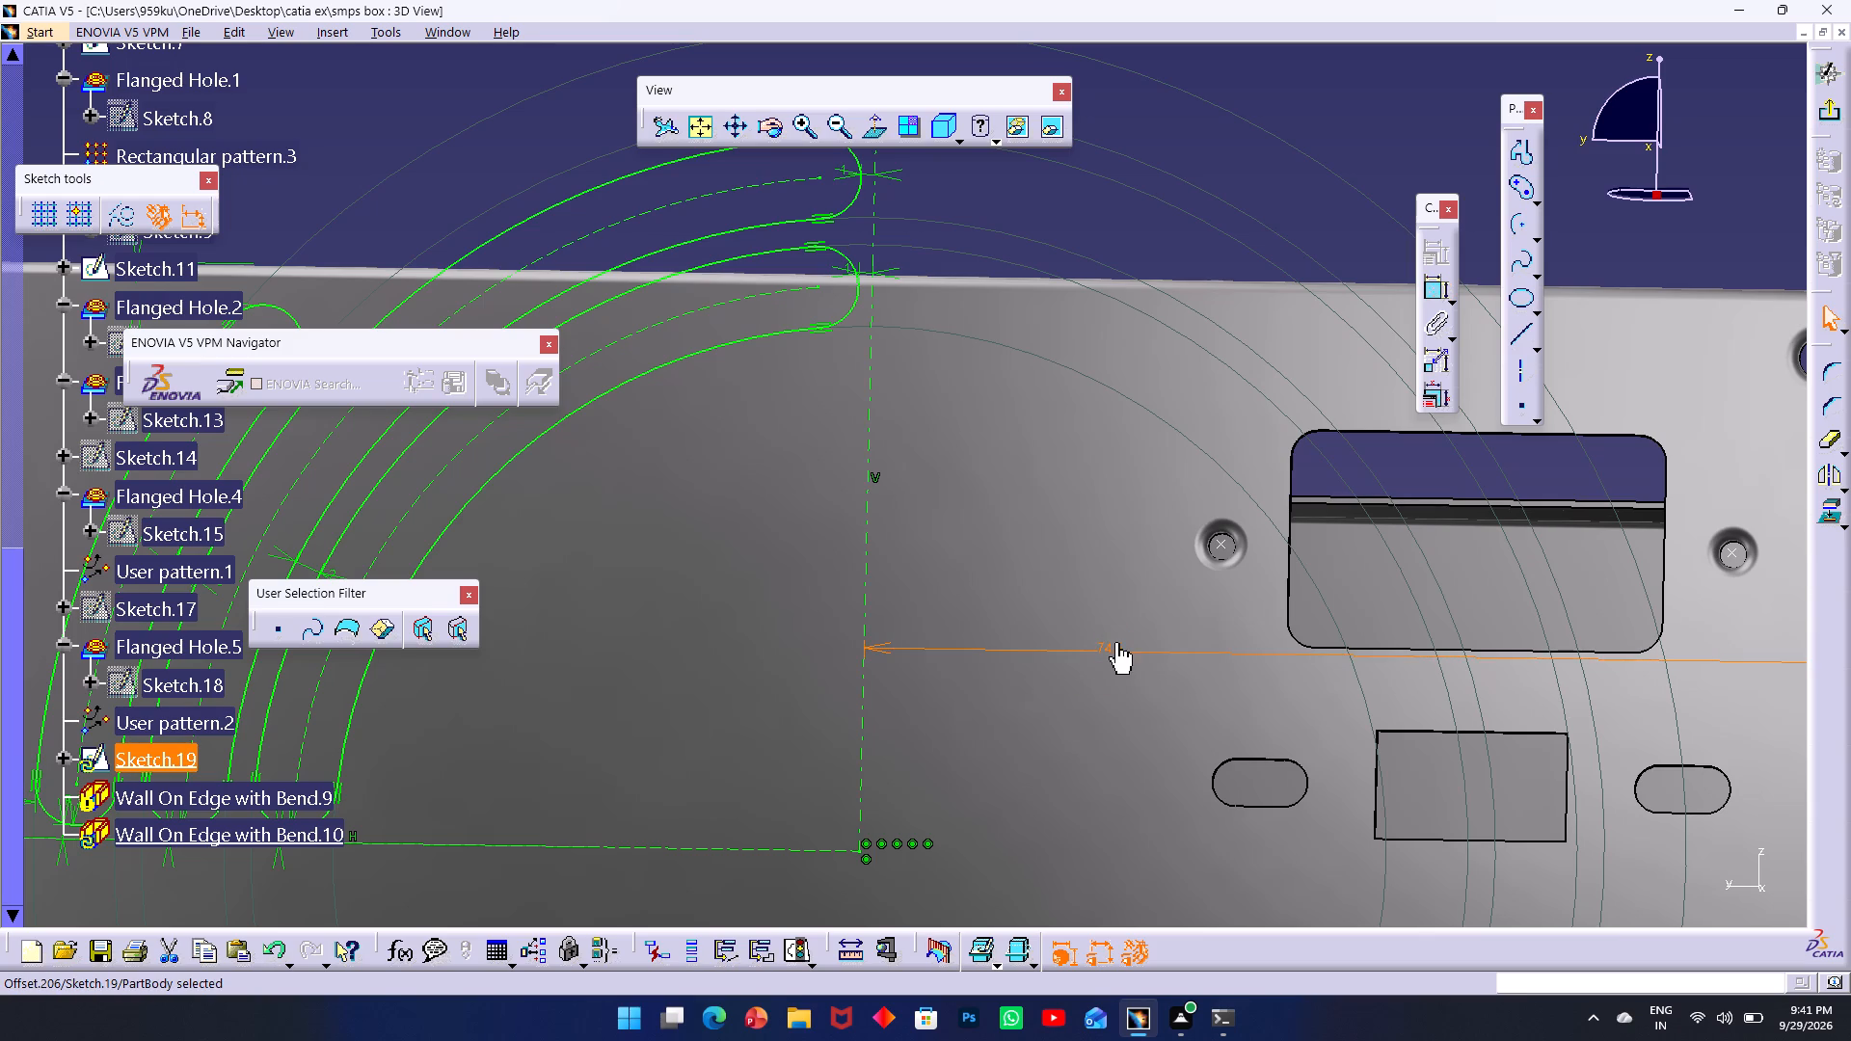
{"action": "key", "text": "Delete"}
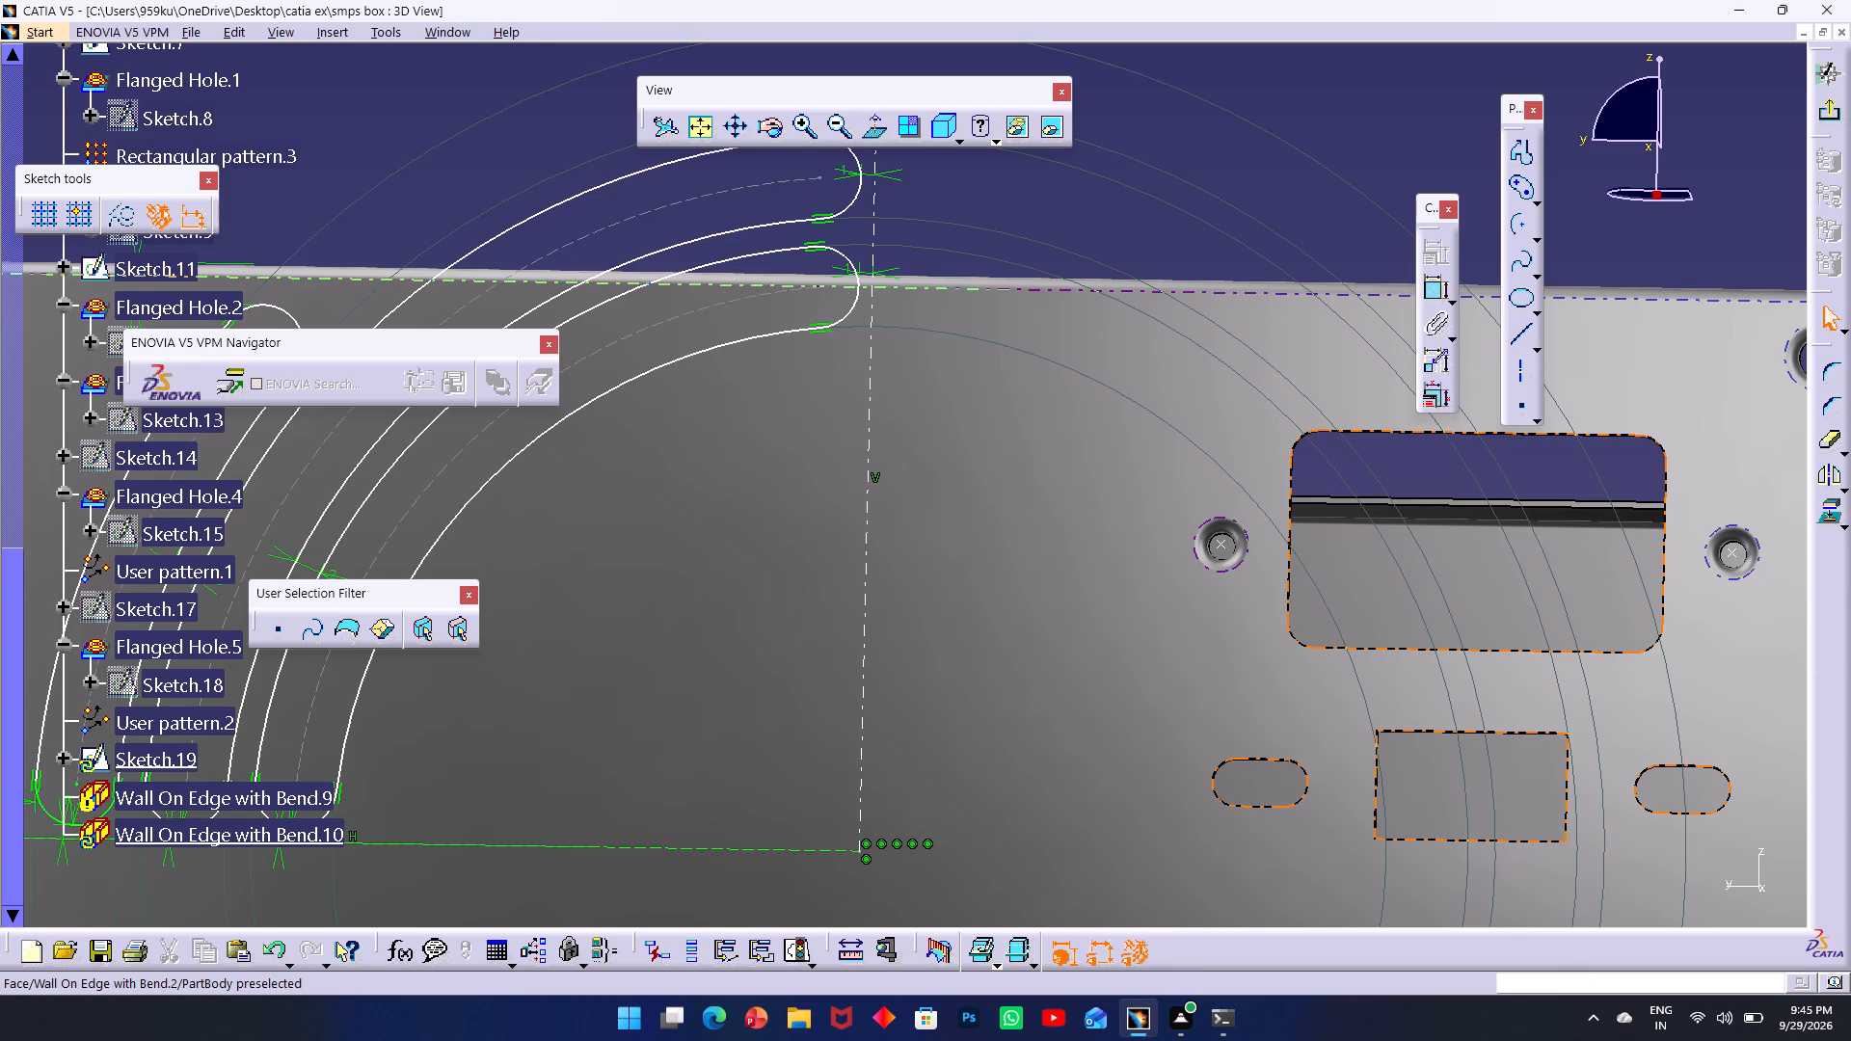
Examine the plate's cutouts and right-hand edge, and inspect the whole box from several sides.
{"action": "middle_click_drag", "start_coordinate": [1416, 758], "coordinate": [1094, 681]}
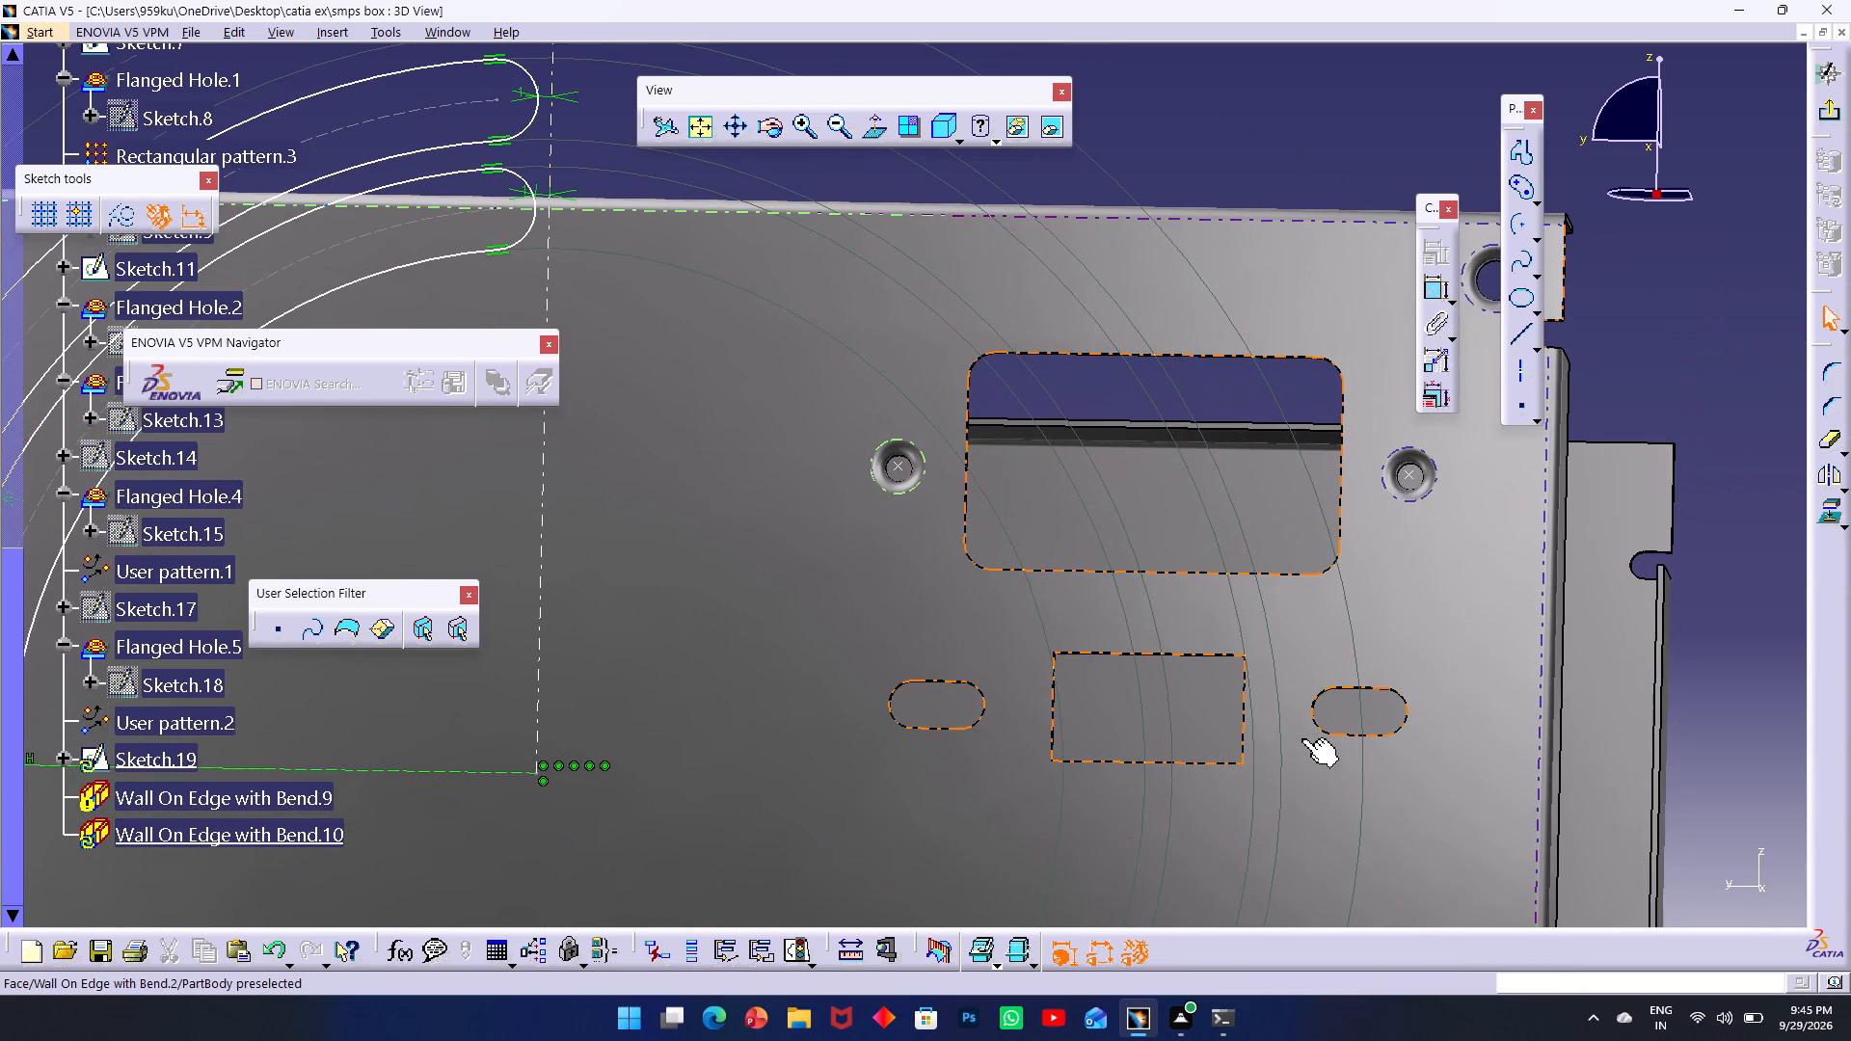
{"action": "middle_click_drag", "start_coordinate": [1303, 739], "coordinate": [1445, 639], "text": "ctrl"}
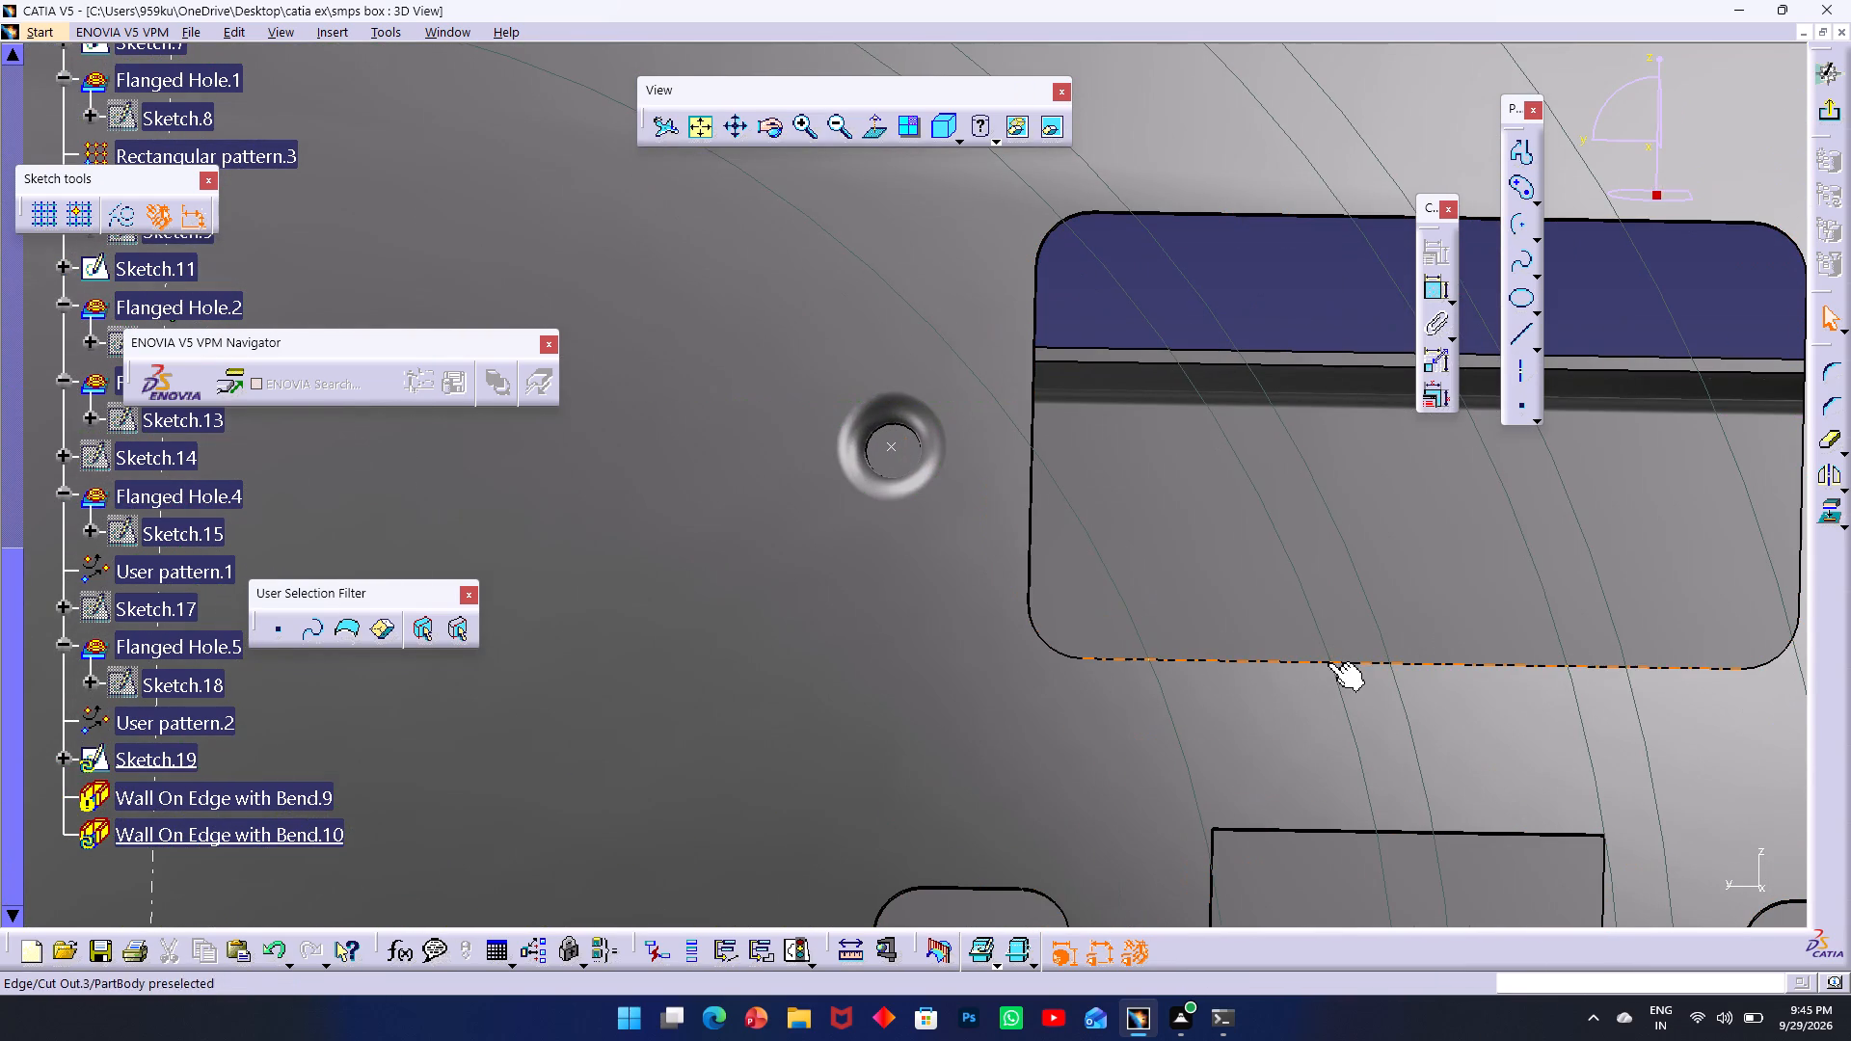
{"action": "middle_click_drag", "start_coordinate": [1328, 663], "coordinate": [1178, 657], "text": "shift"}
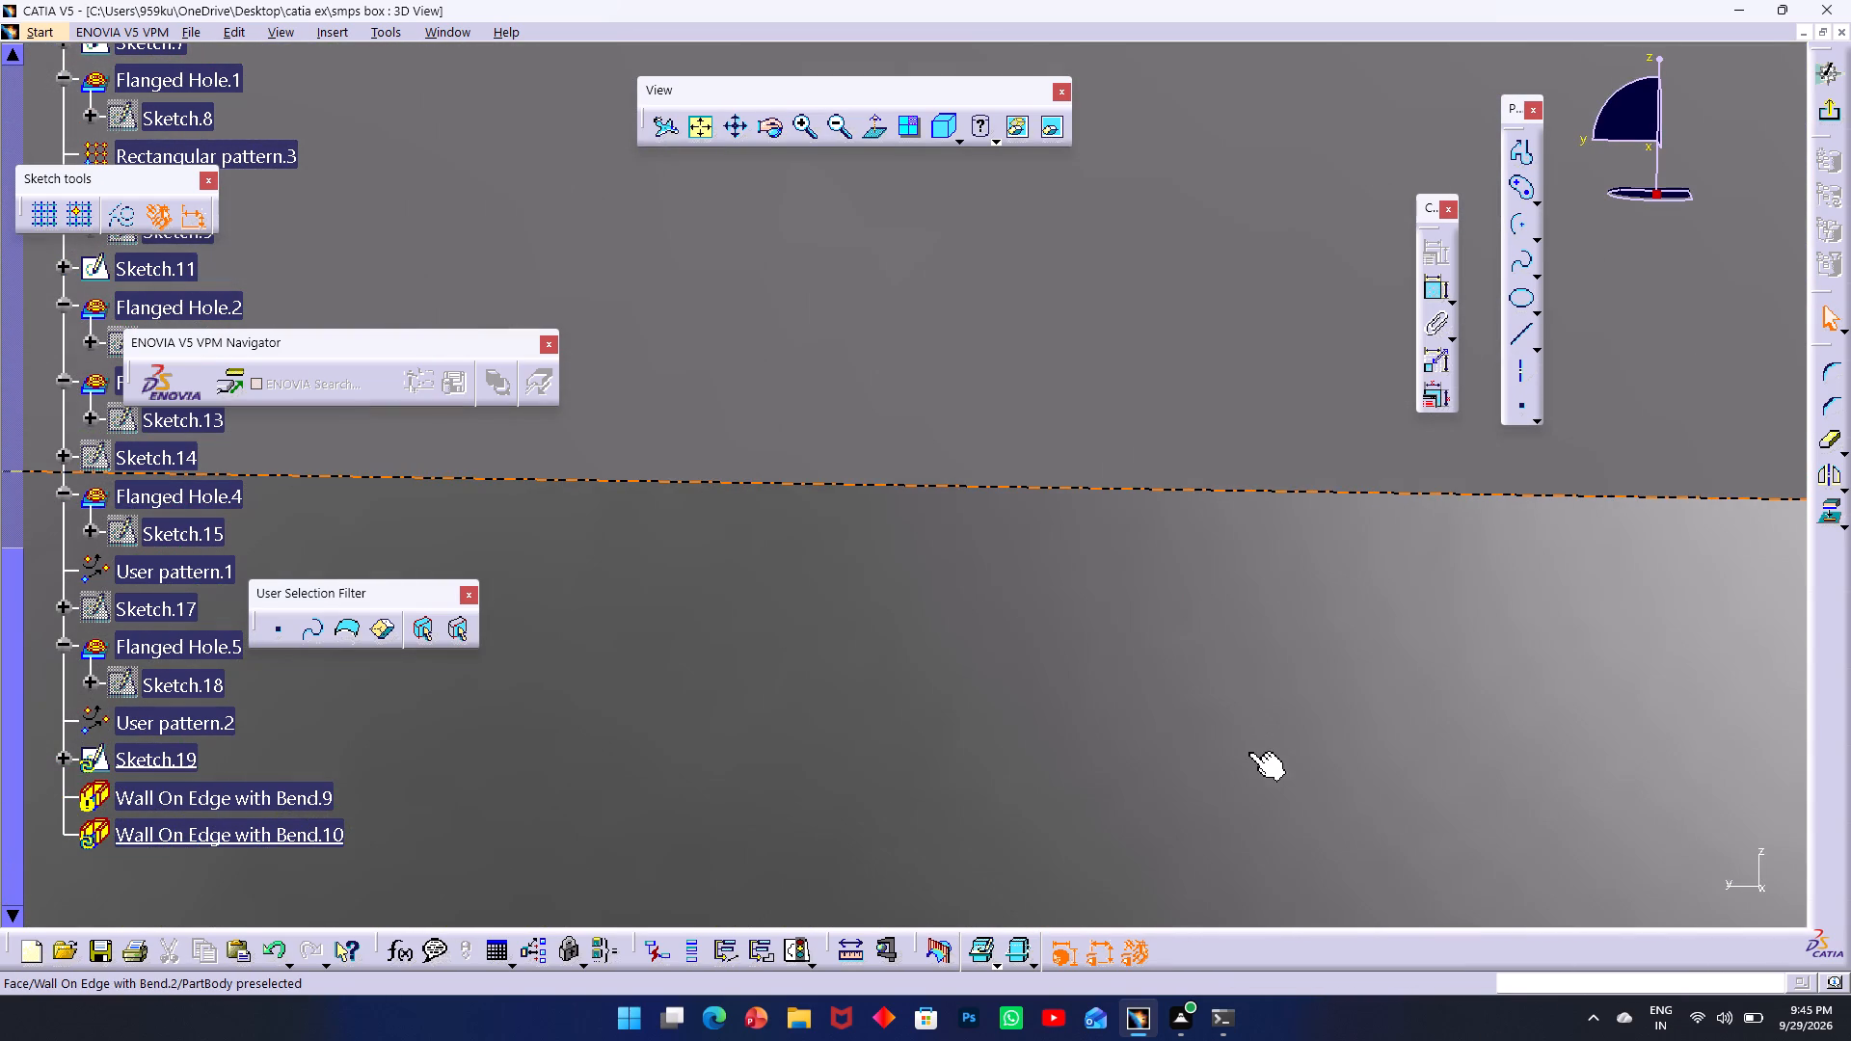
{"action": "left_click", "coordinate": [702, 126]}
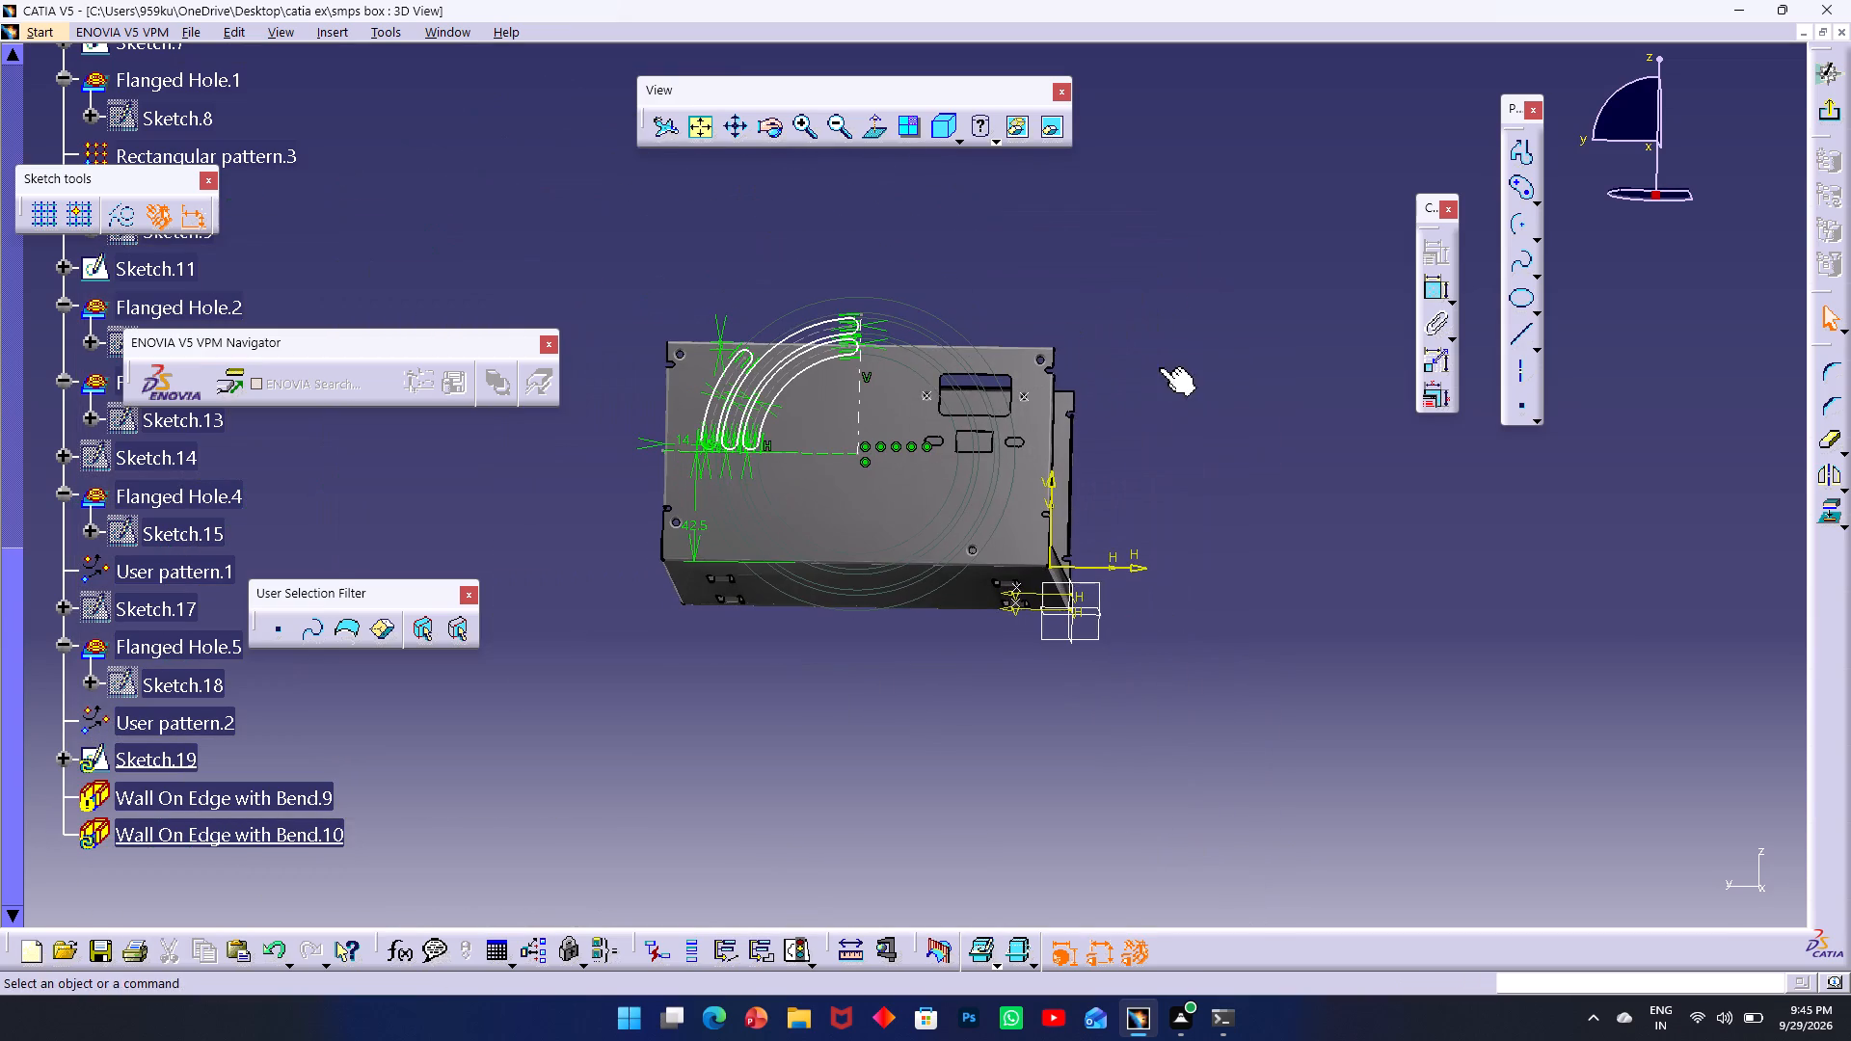
{"action": "middle_click_drag", "start_coordinate": [1167, 370], "coordinate": [513, 416]}
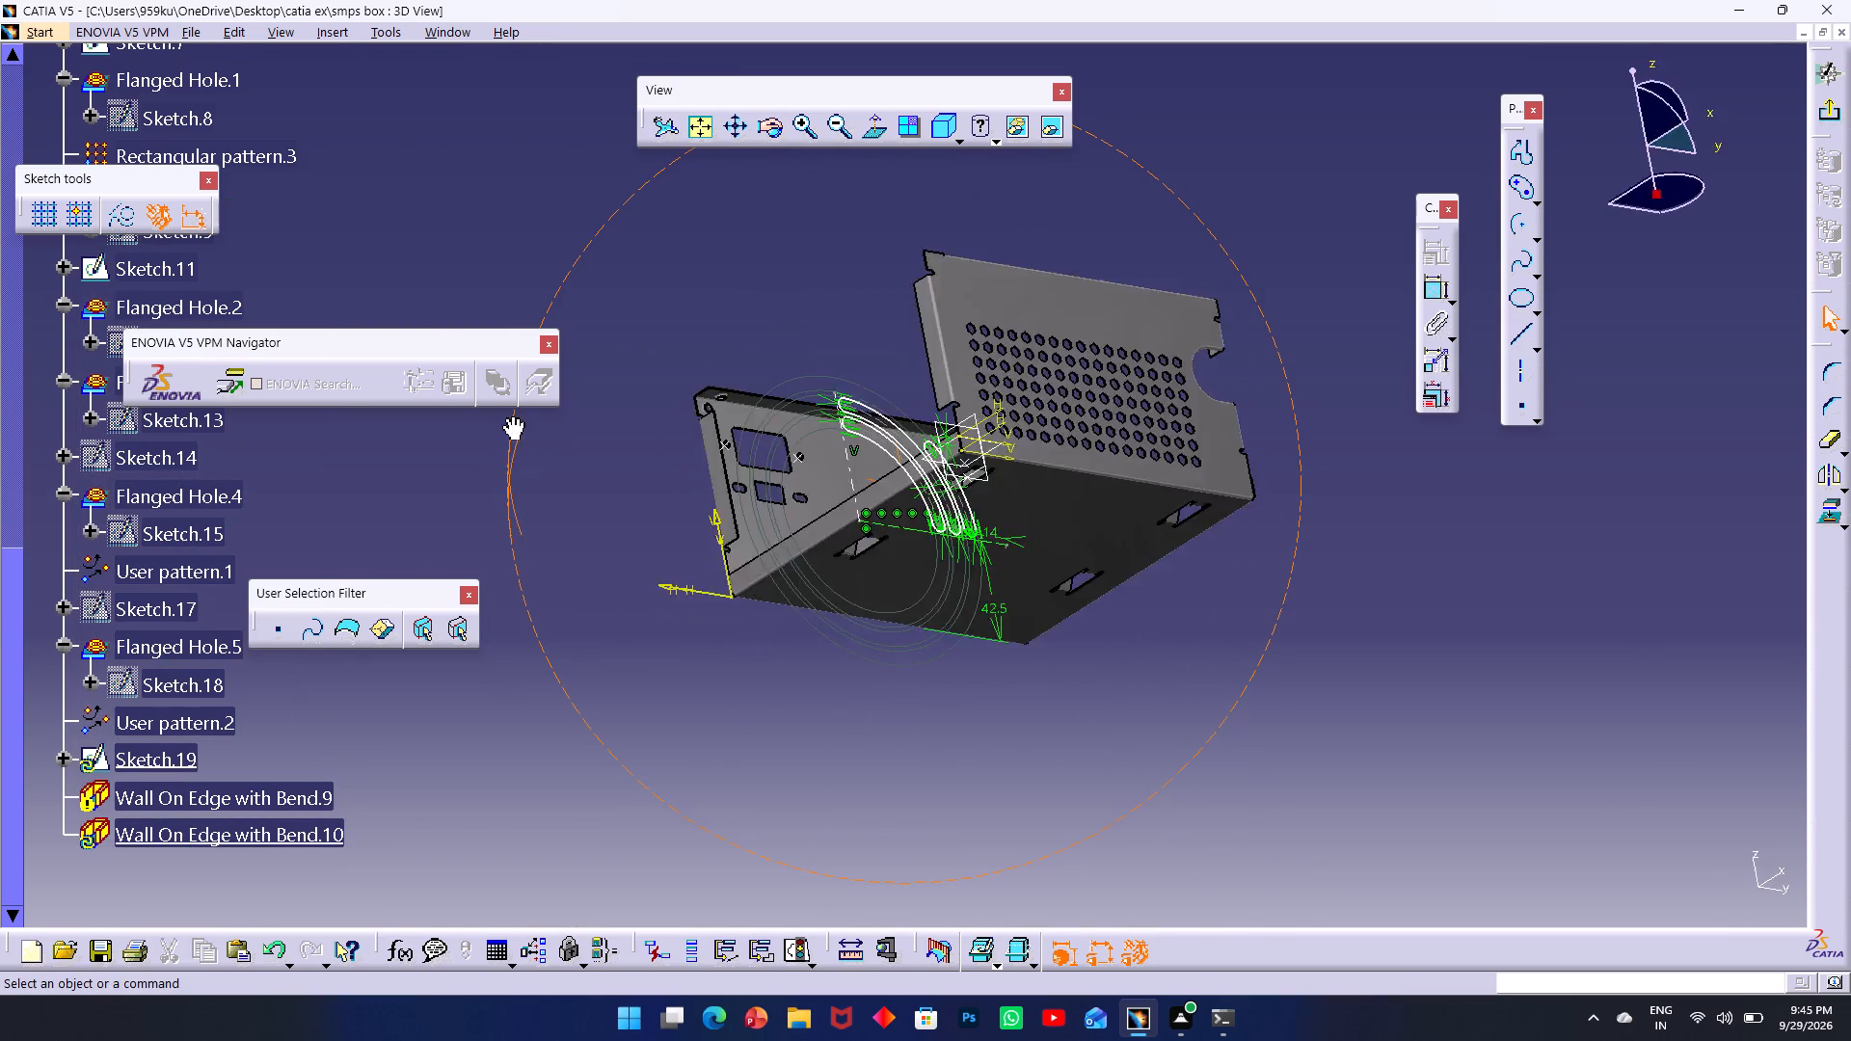
{"action": "middle_click_drag", "start_coordinate": [513, 416], "coordinate": [1113, 654]}
{"action": "left_click", "coordinate": [1203, 618]}
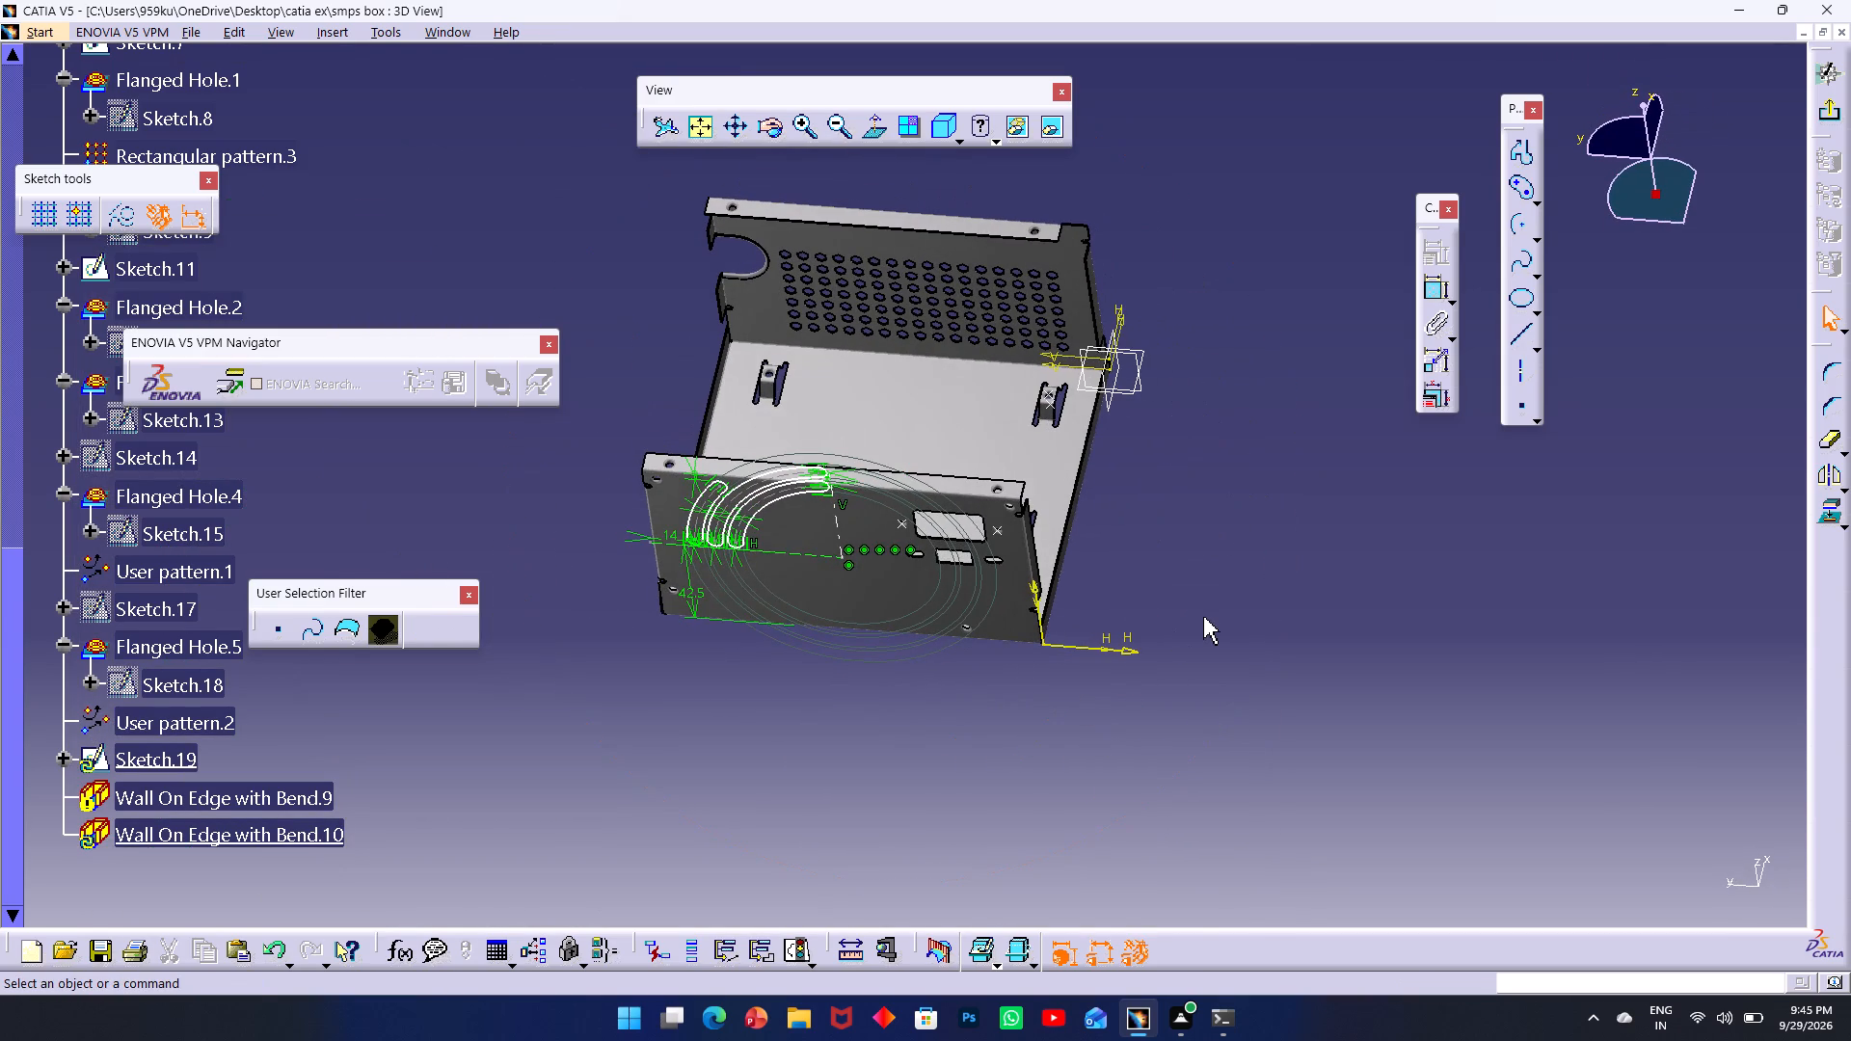
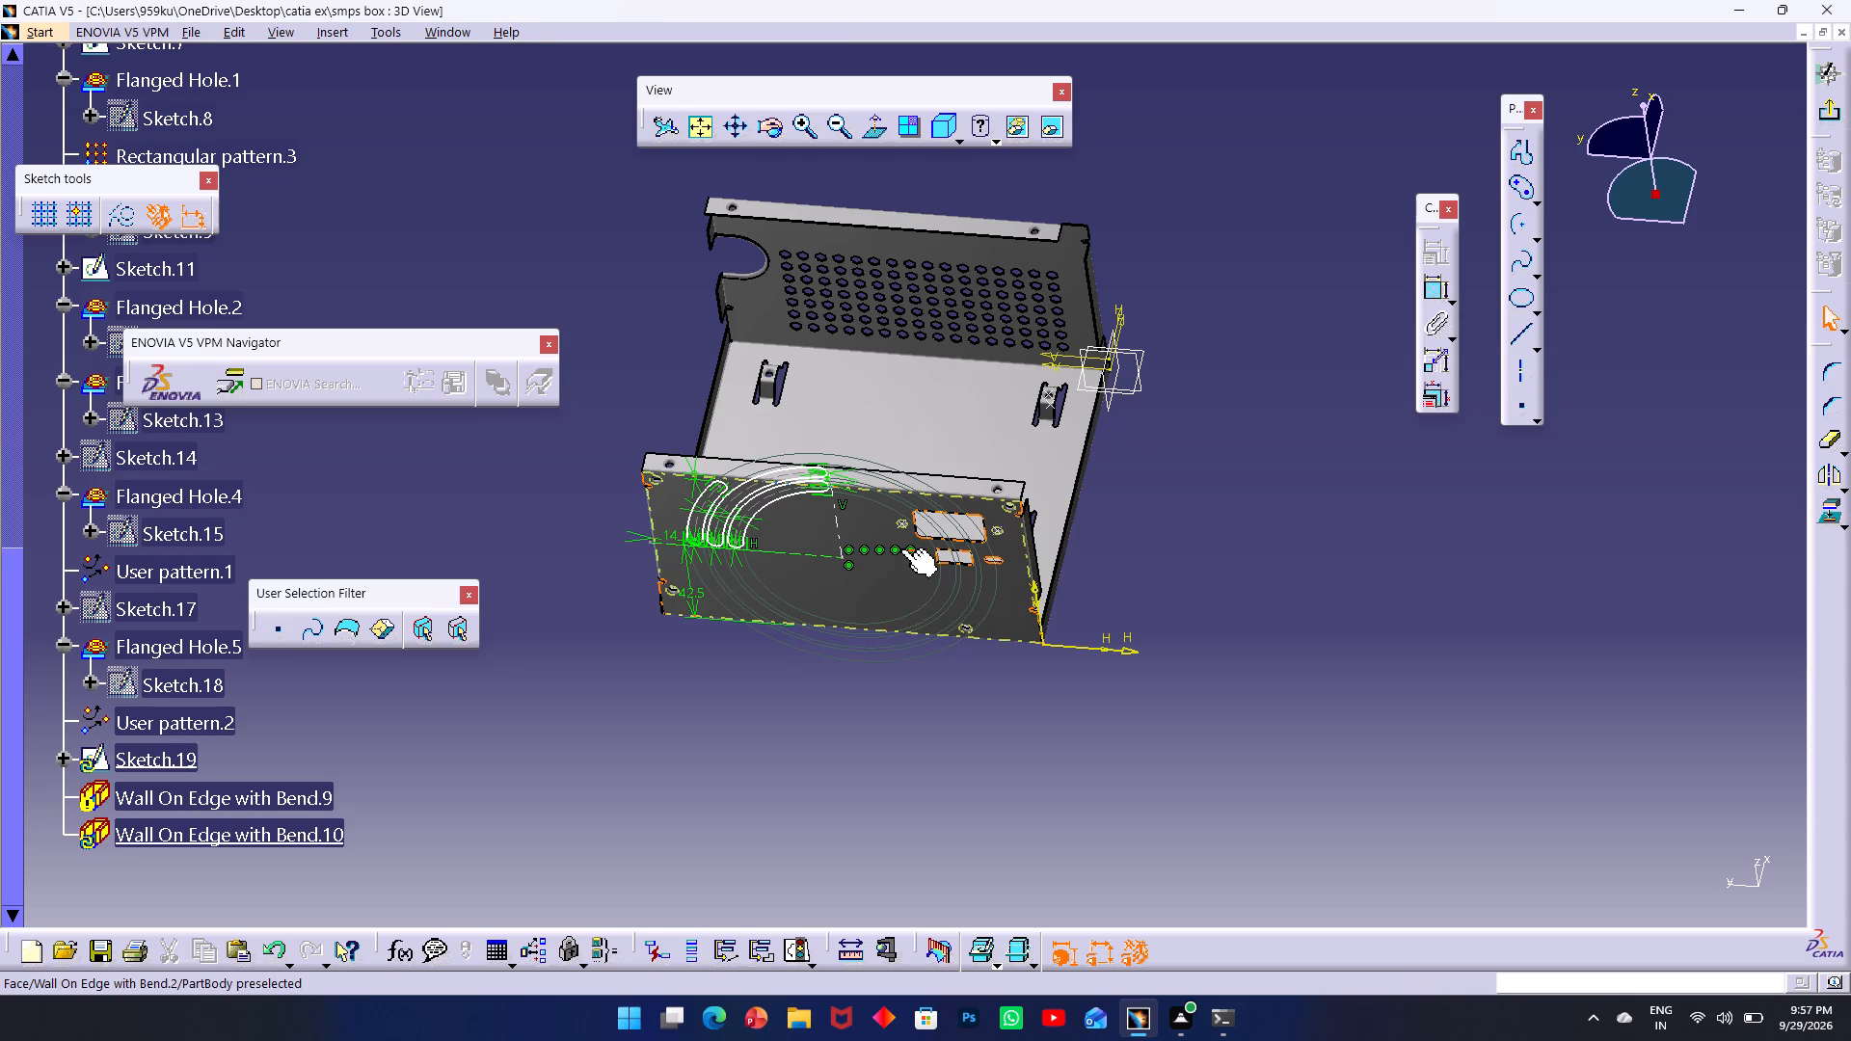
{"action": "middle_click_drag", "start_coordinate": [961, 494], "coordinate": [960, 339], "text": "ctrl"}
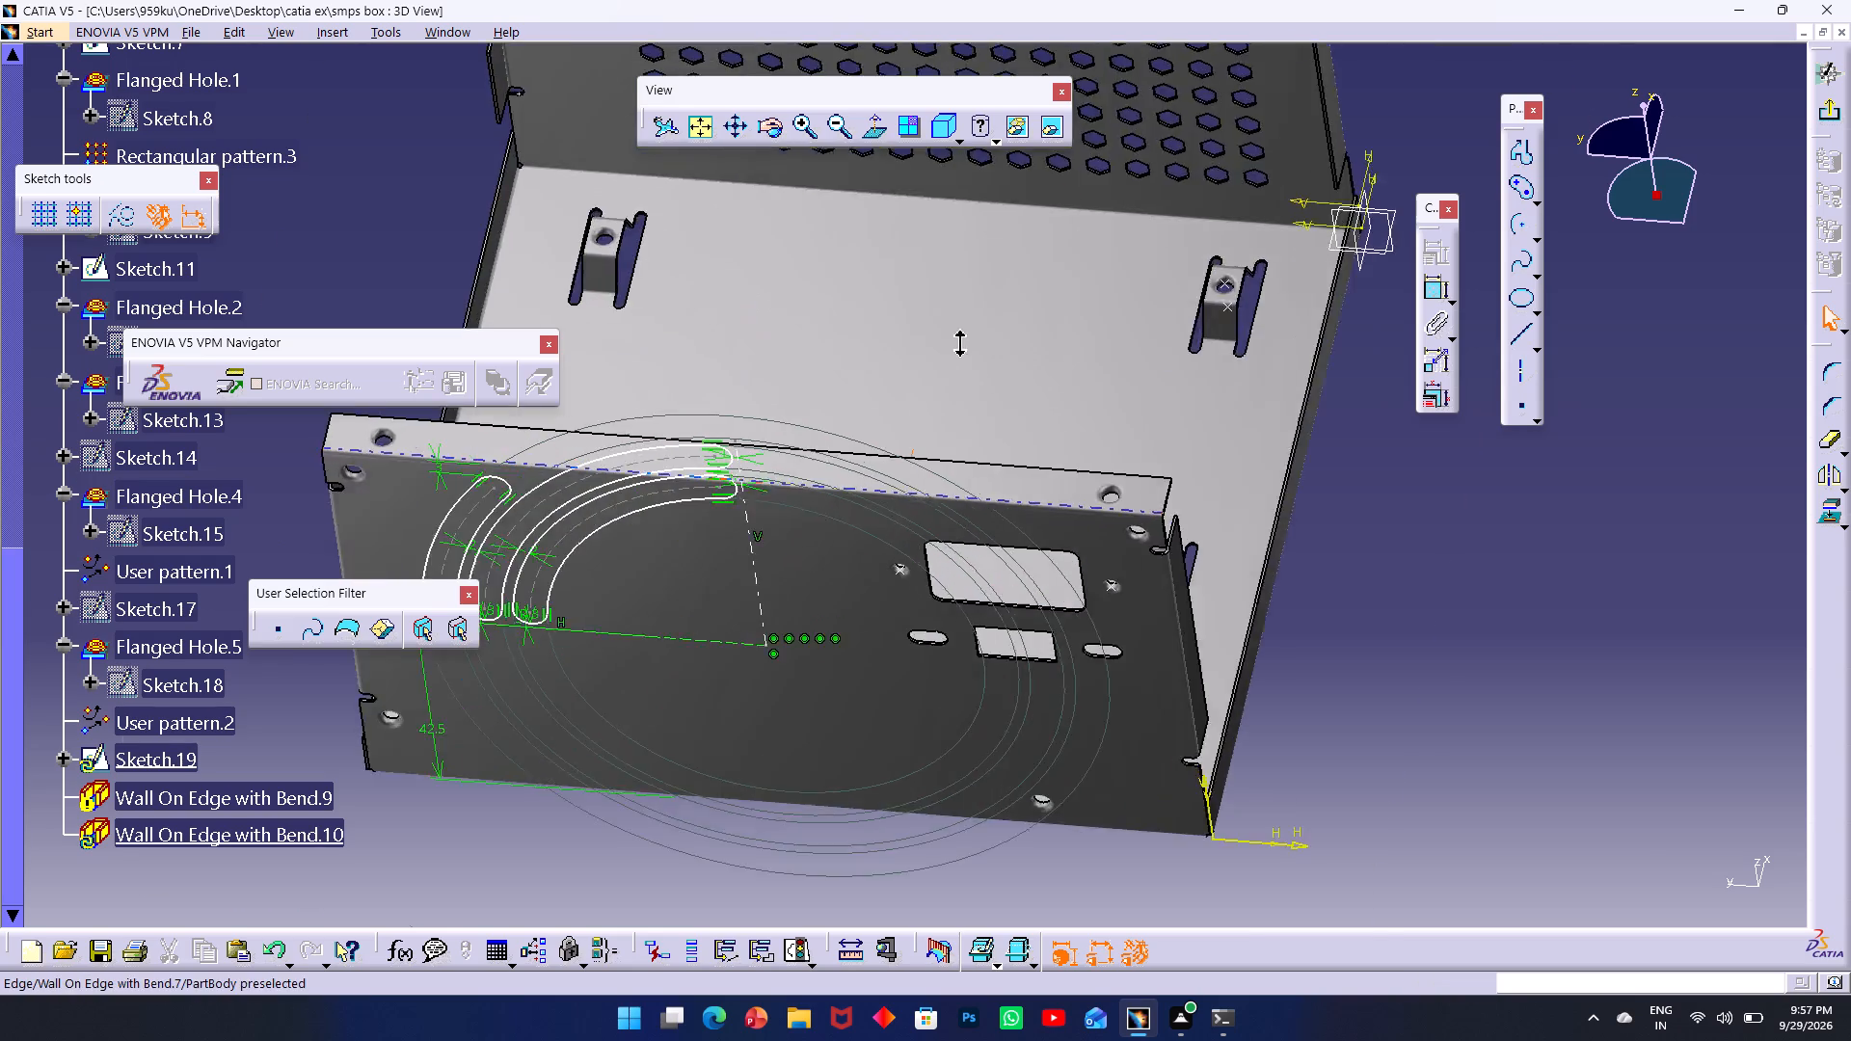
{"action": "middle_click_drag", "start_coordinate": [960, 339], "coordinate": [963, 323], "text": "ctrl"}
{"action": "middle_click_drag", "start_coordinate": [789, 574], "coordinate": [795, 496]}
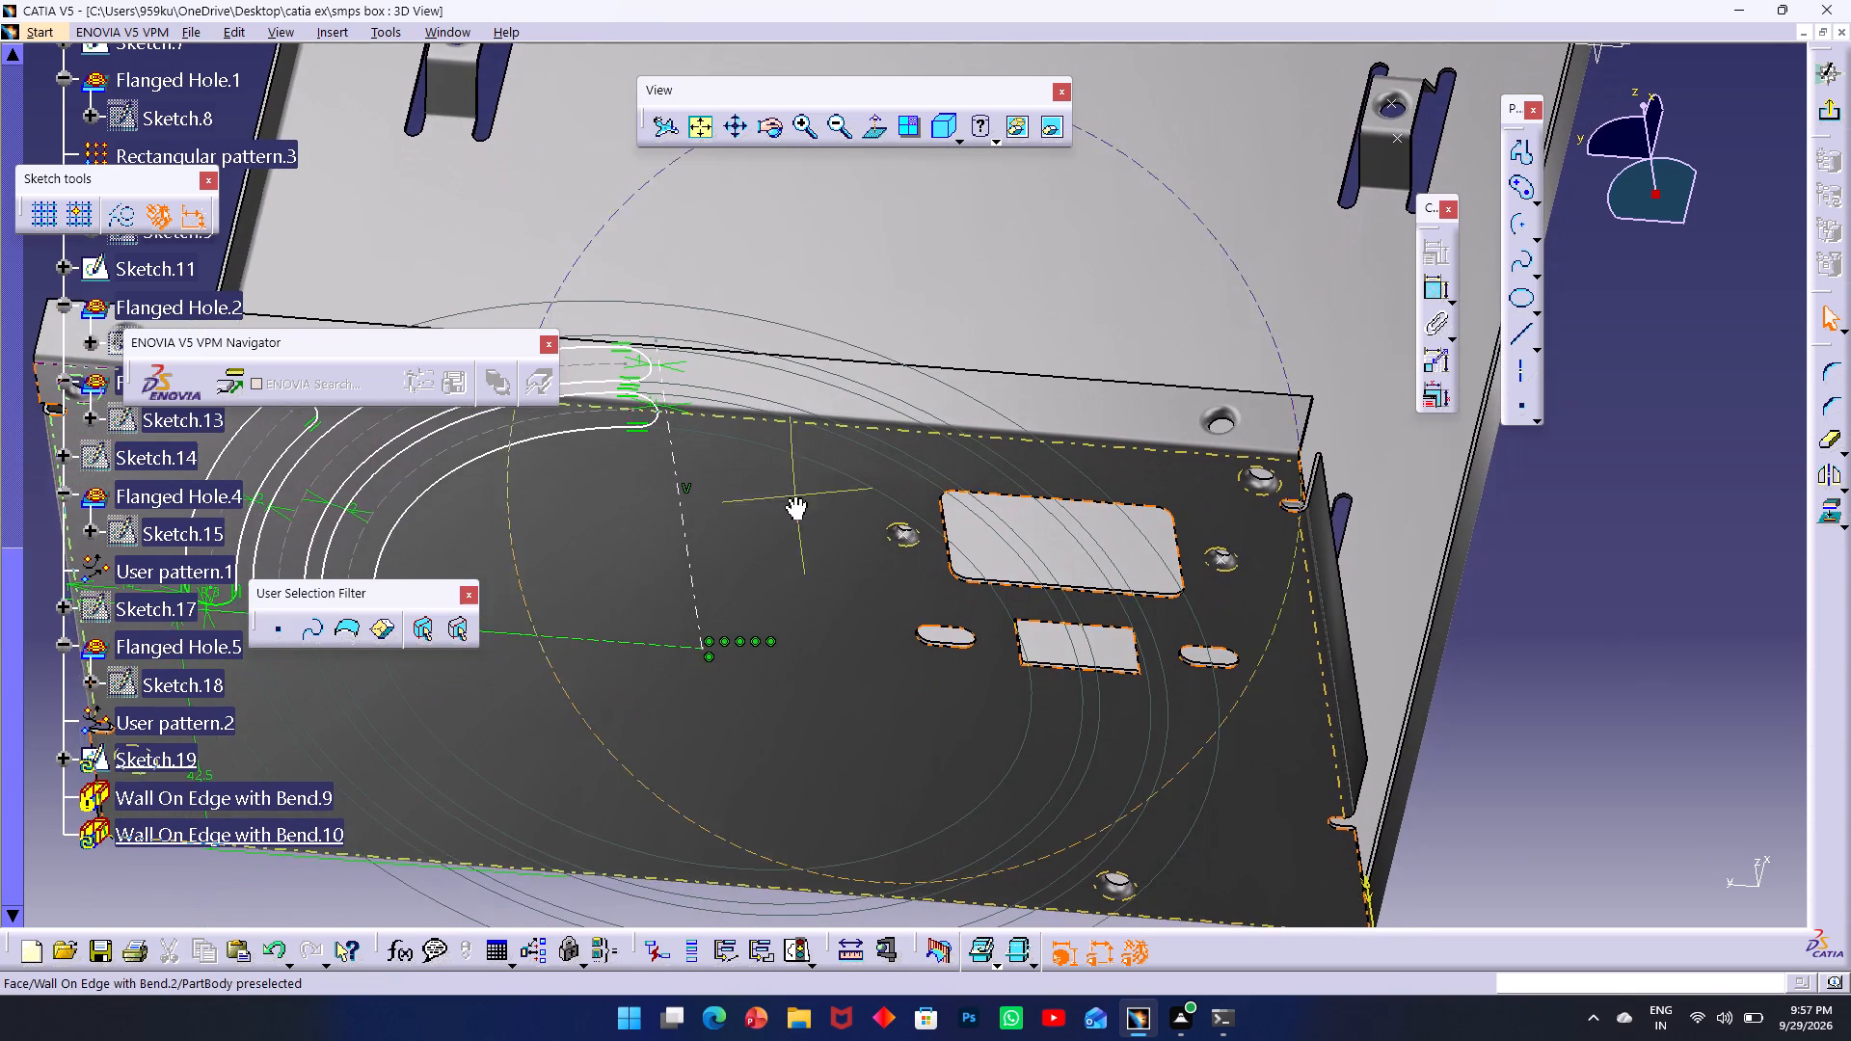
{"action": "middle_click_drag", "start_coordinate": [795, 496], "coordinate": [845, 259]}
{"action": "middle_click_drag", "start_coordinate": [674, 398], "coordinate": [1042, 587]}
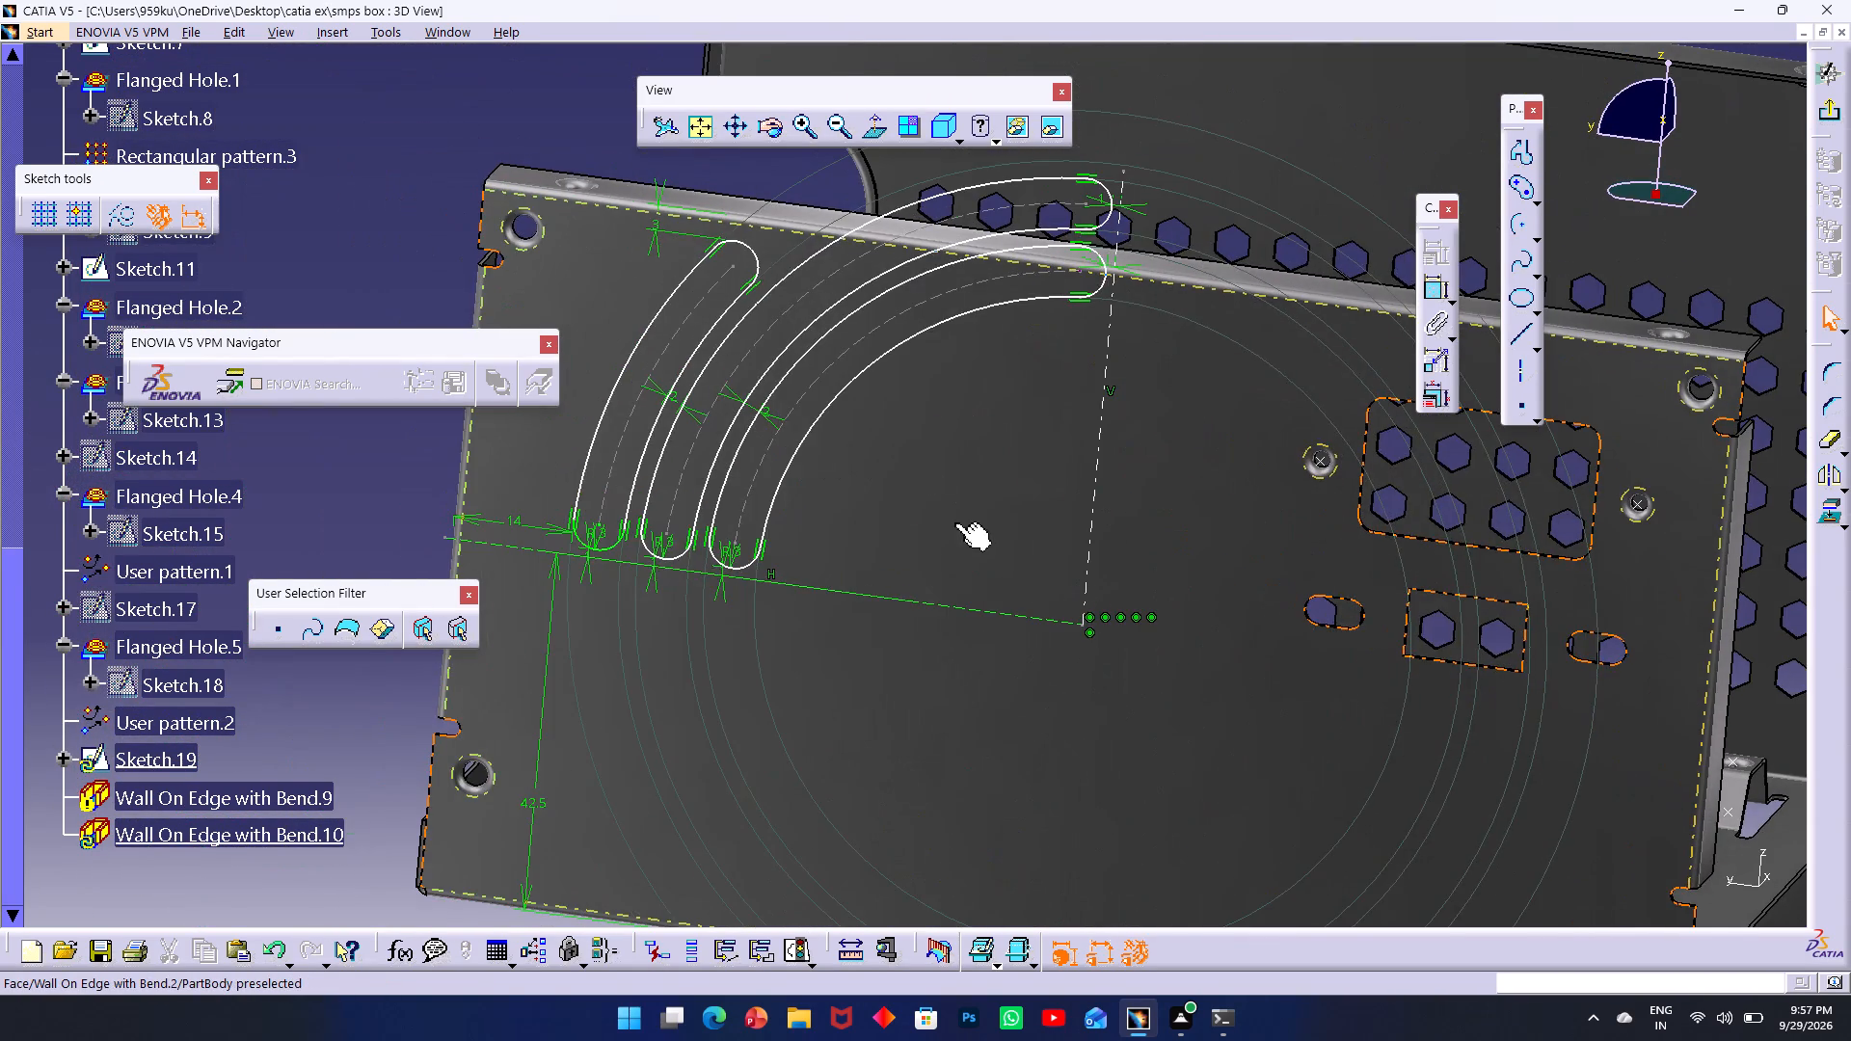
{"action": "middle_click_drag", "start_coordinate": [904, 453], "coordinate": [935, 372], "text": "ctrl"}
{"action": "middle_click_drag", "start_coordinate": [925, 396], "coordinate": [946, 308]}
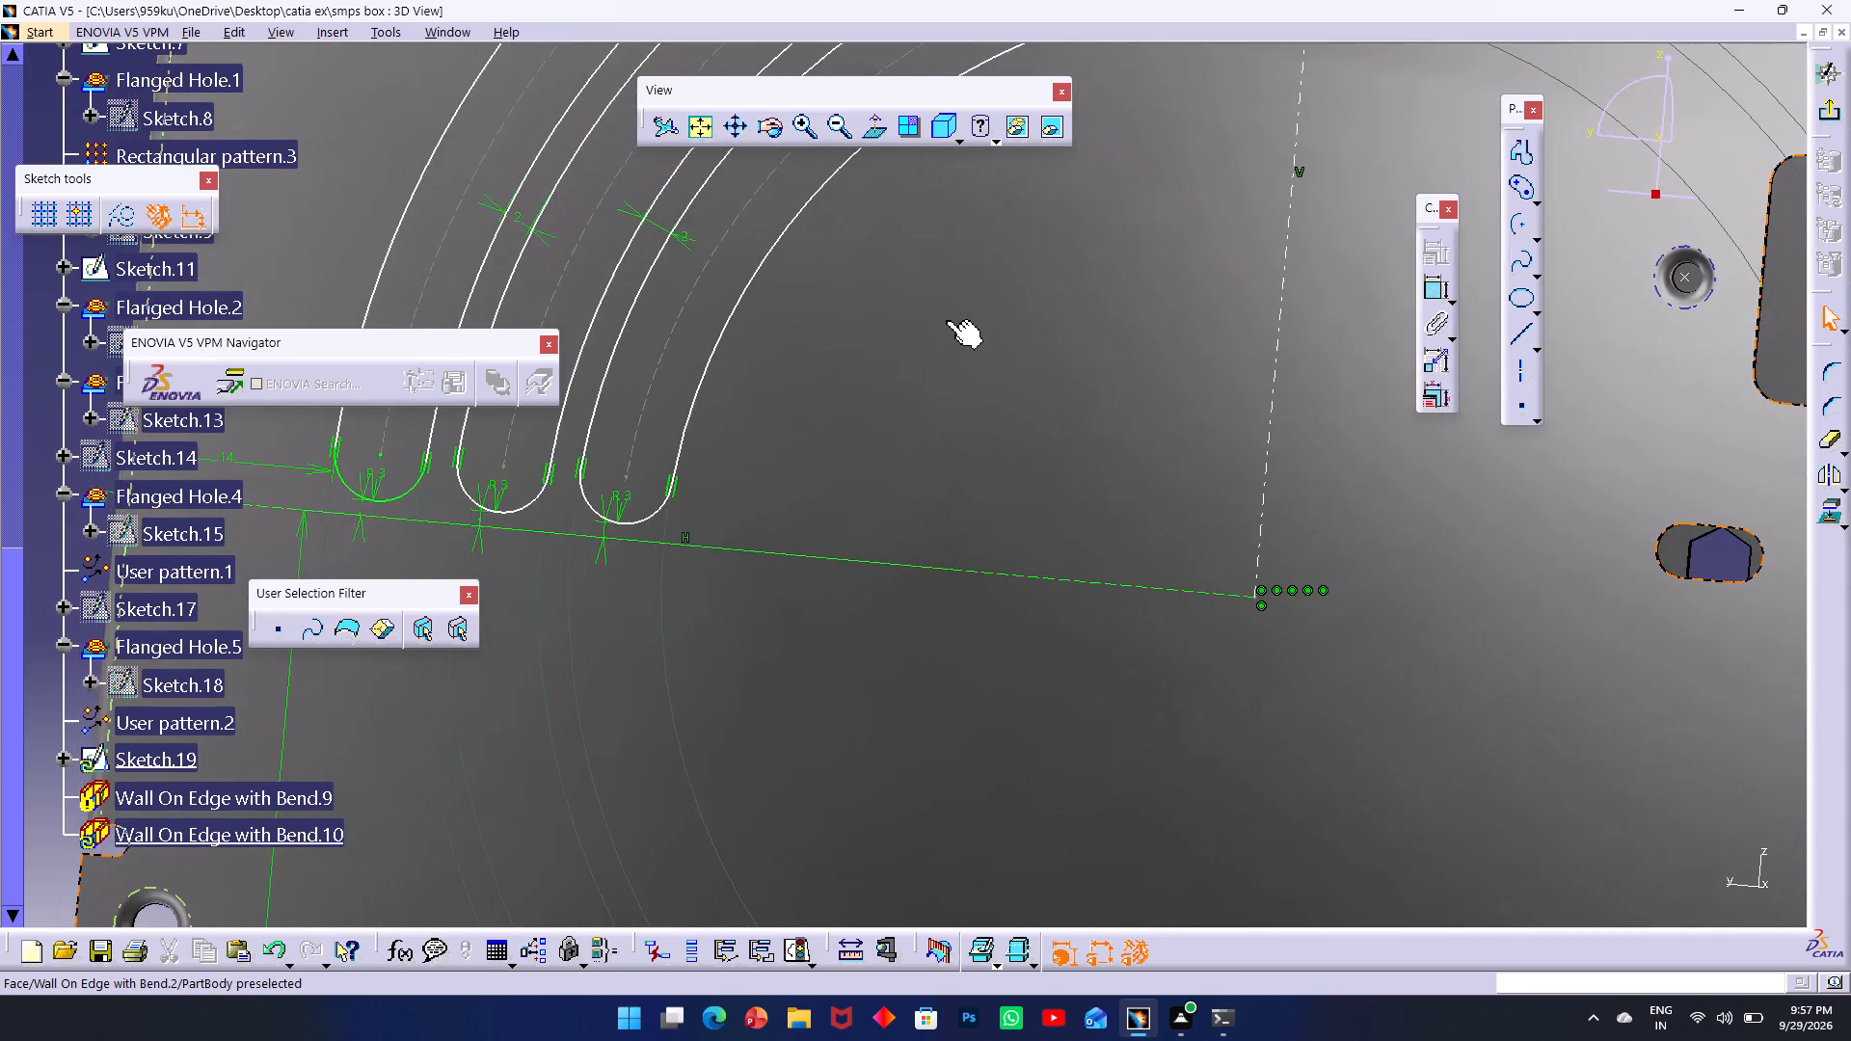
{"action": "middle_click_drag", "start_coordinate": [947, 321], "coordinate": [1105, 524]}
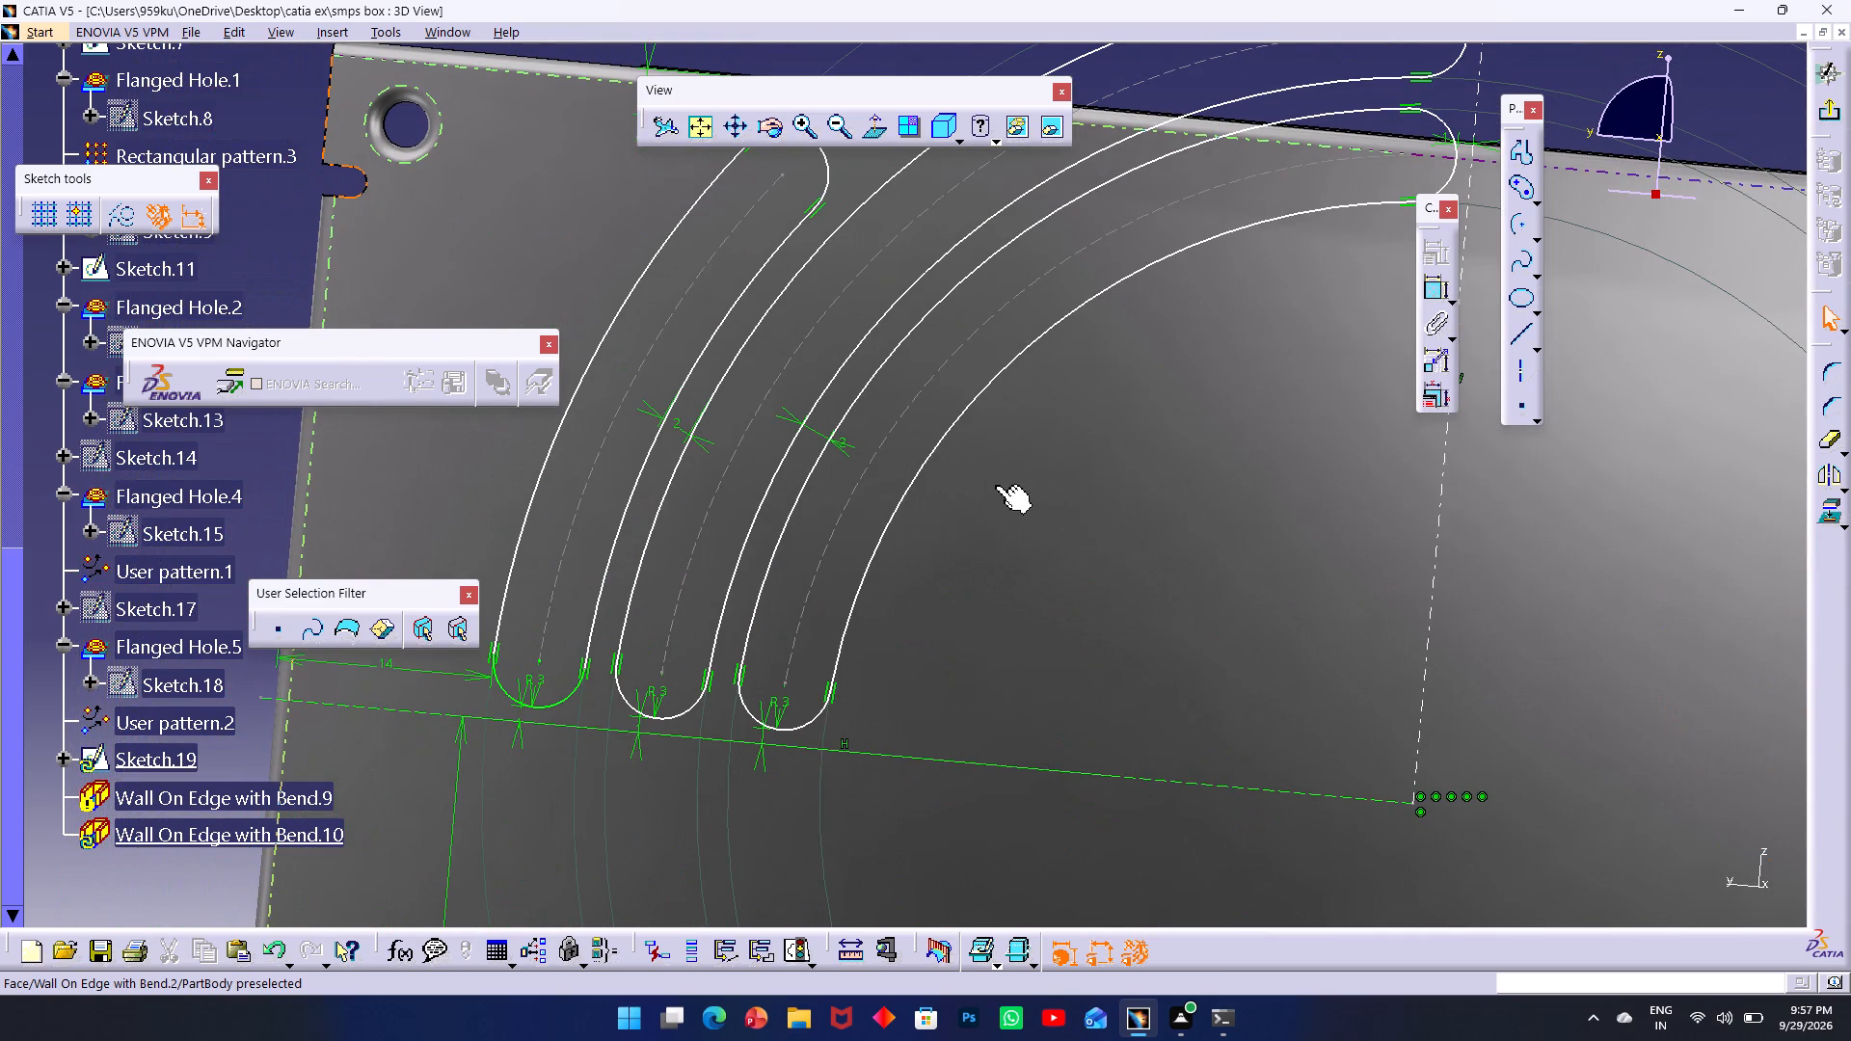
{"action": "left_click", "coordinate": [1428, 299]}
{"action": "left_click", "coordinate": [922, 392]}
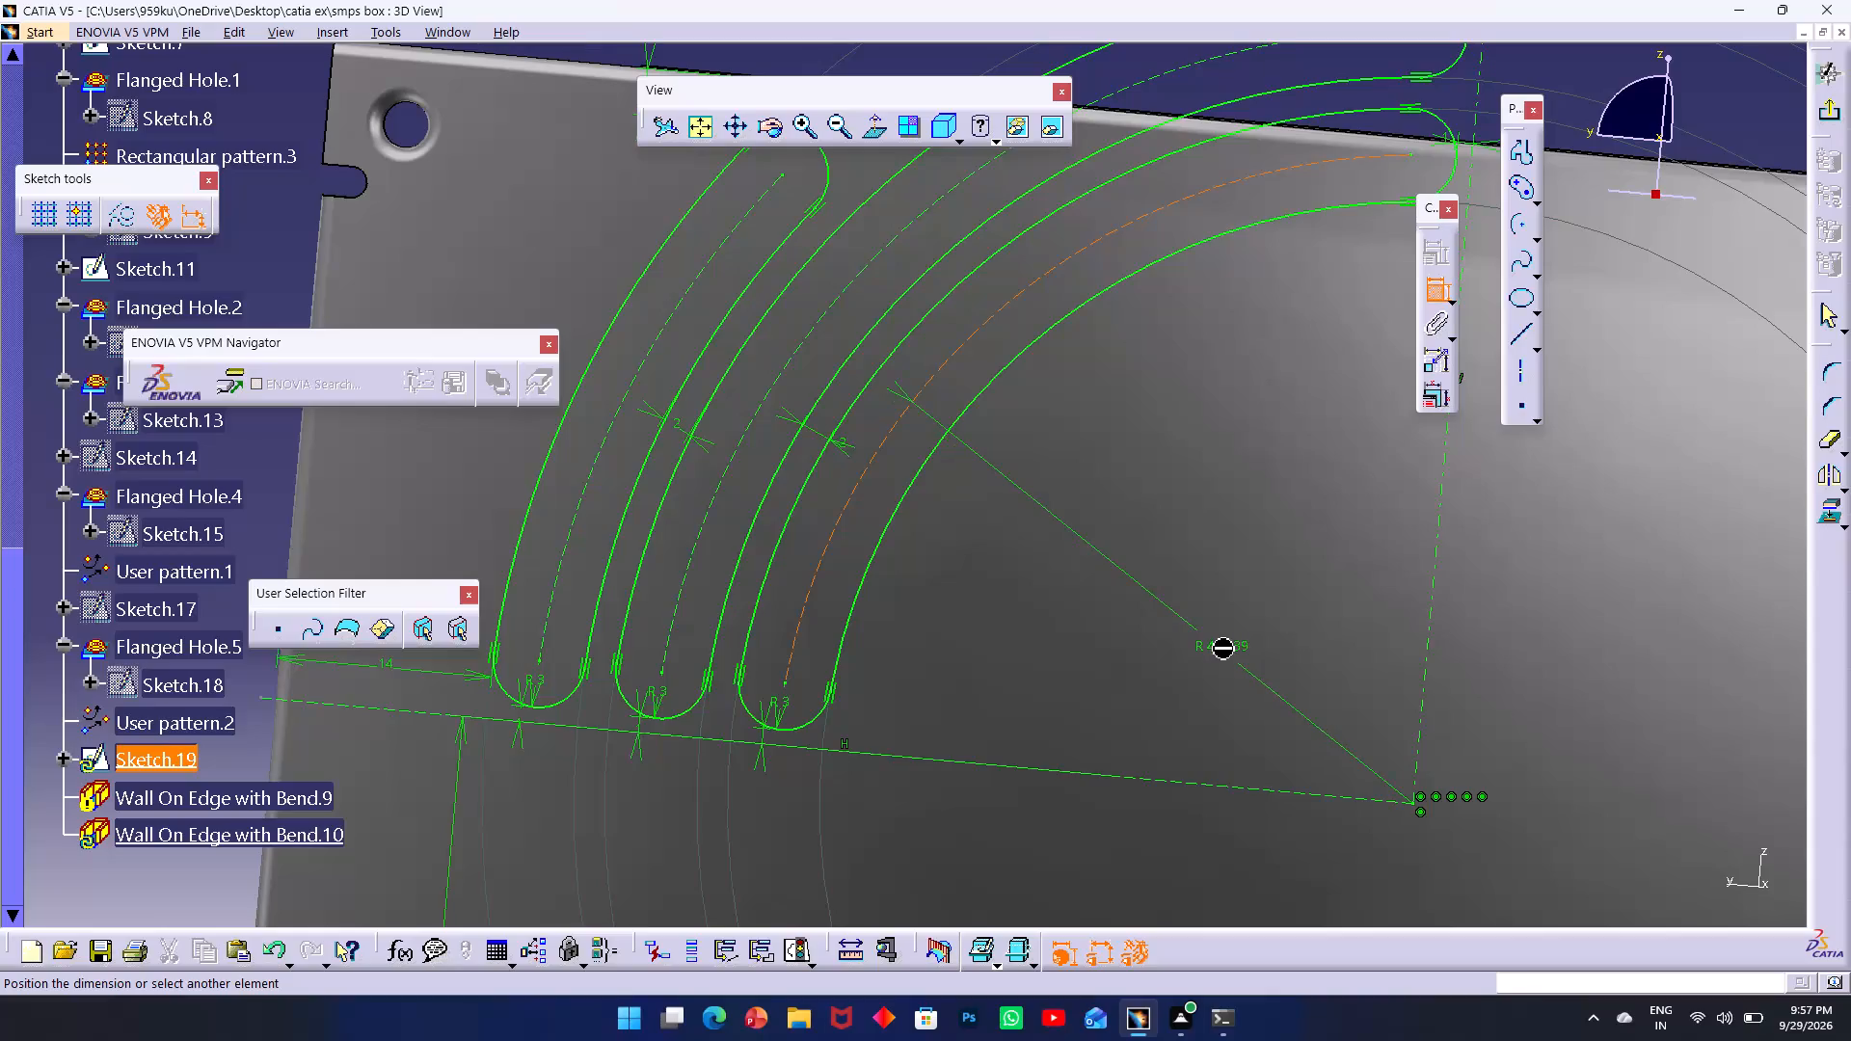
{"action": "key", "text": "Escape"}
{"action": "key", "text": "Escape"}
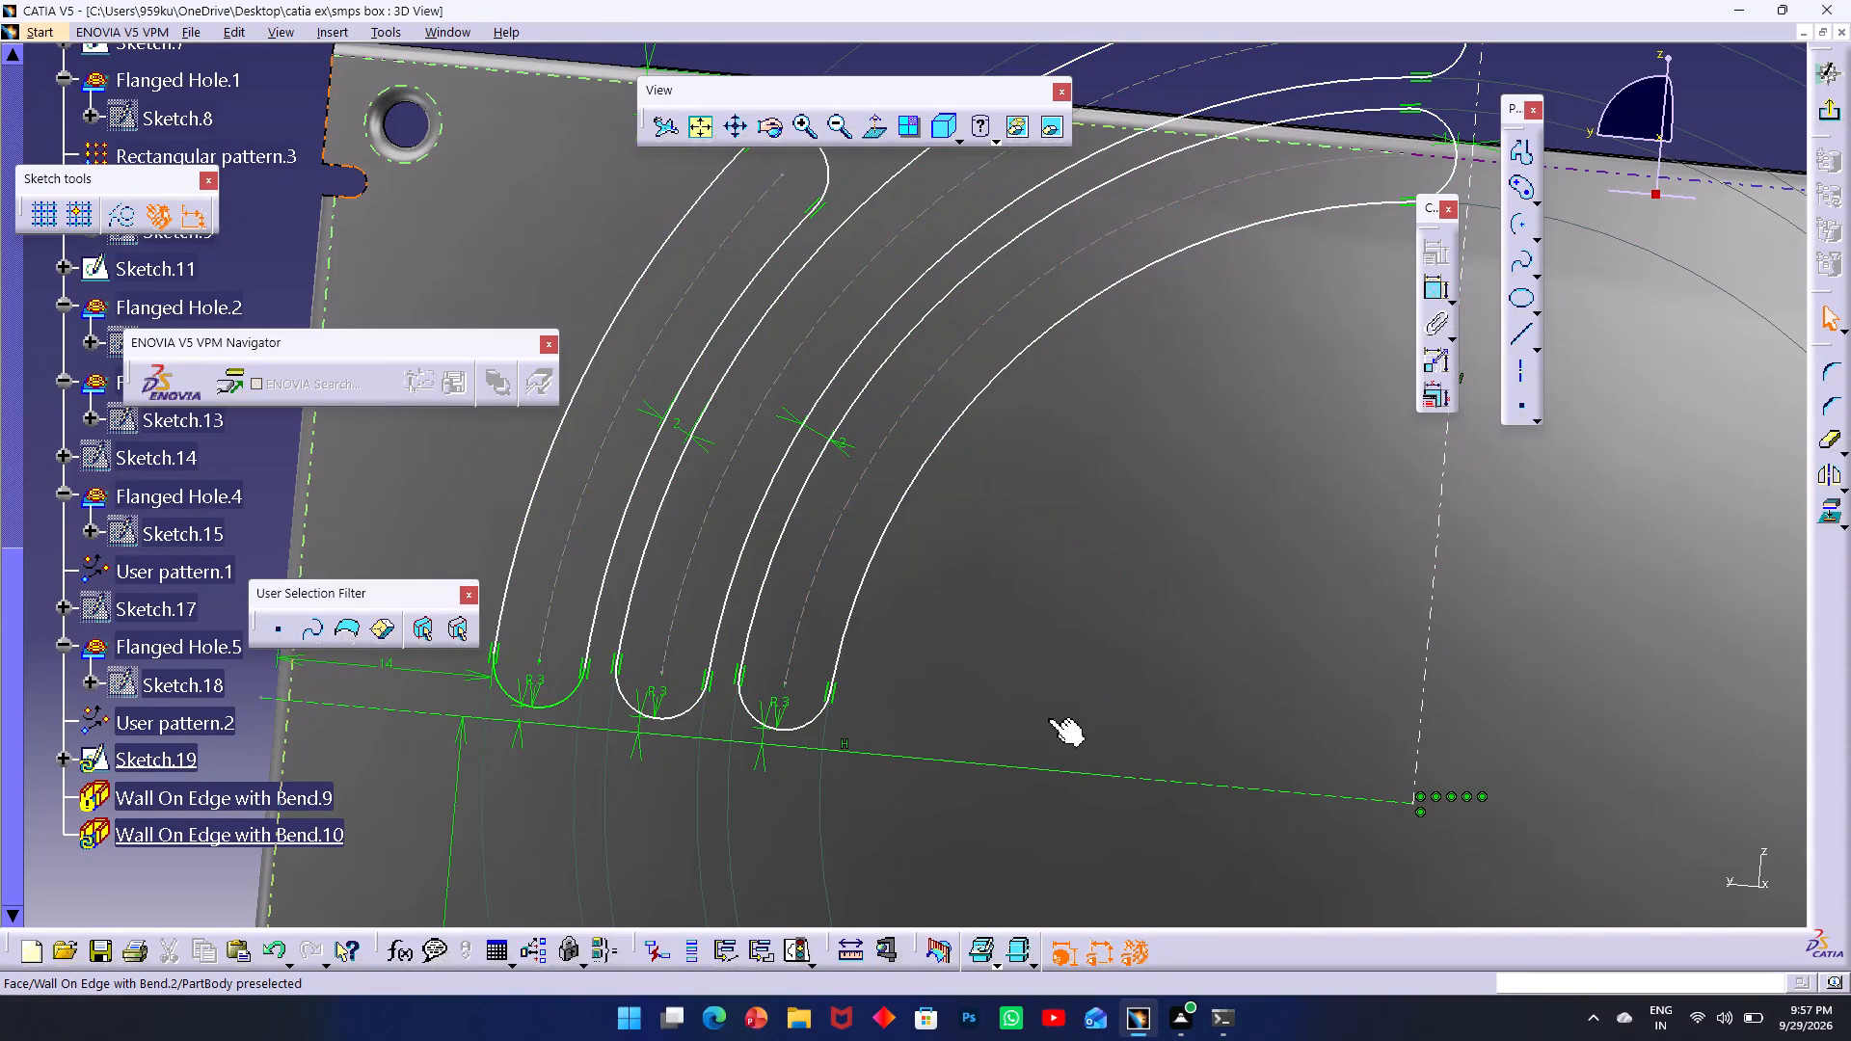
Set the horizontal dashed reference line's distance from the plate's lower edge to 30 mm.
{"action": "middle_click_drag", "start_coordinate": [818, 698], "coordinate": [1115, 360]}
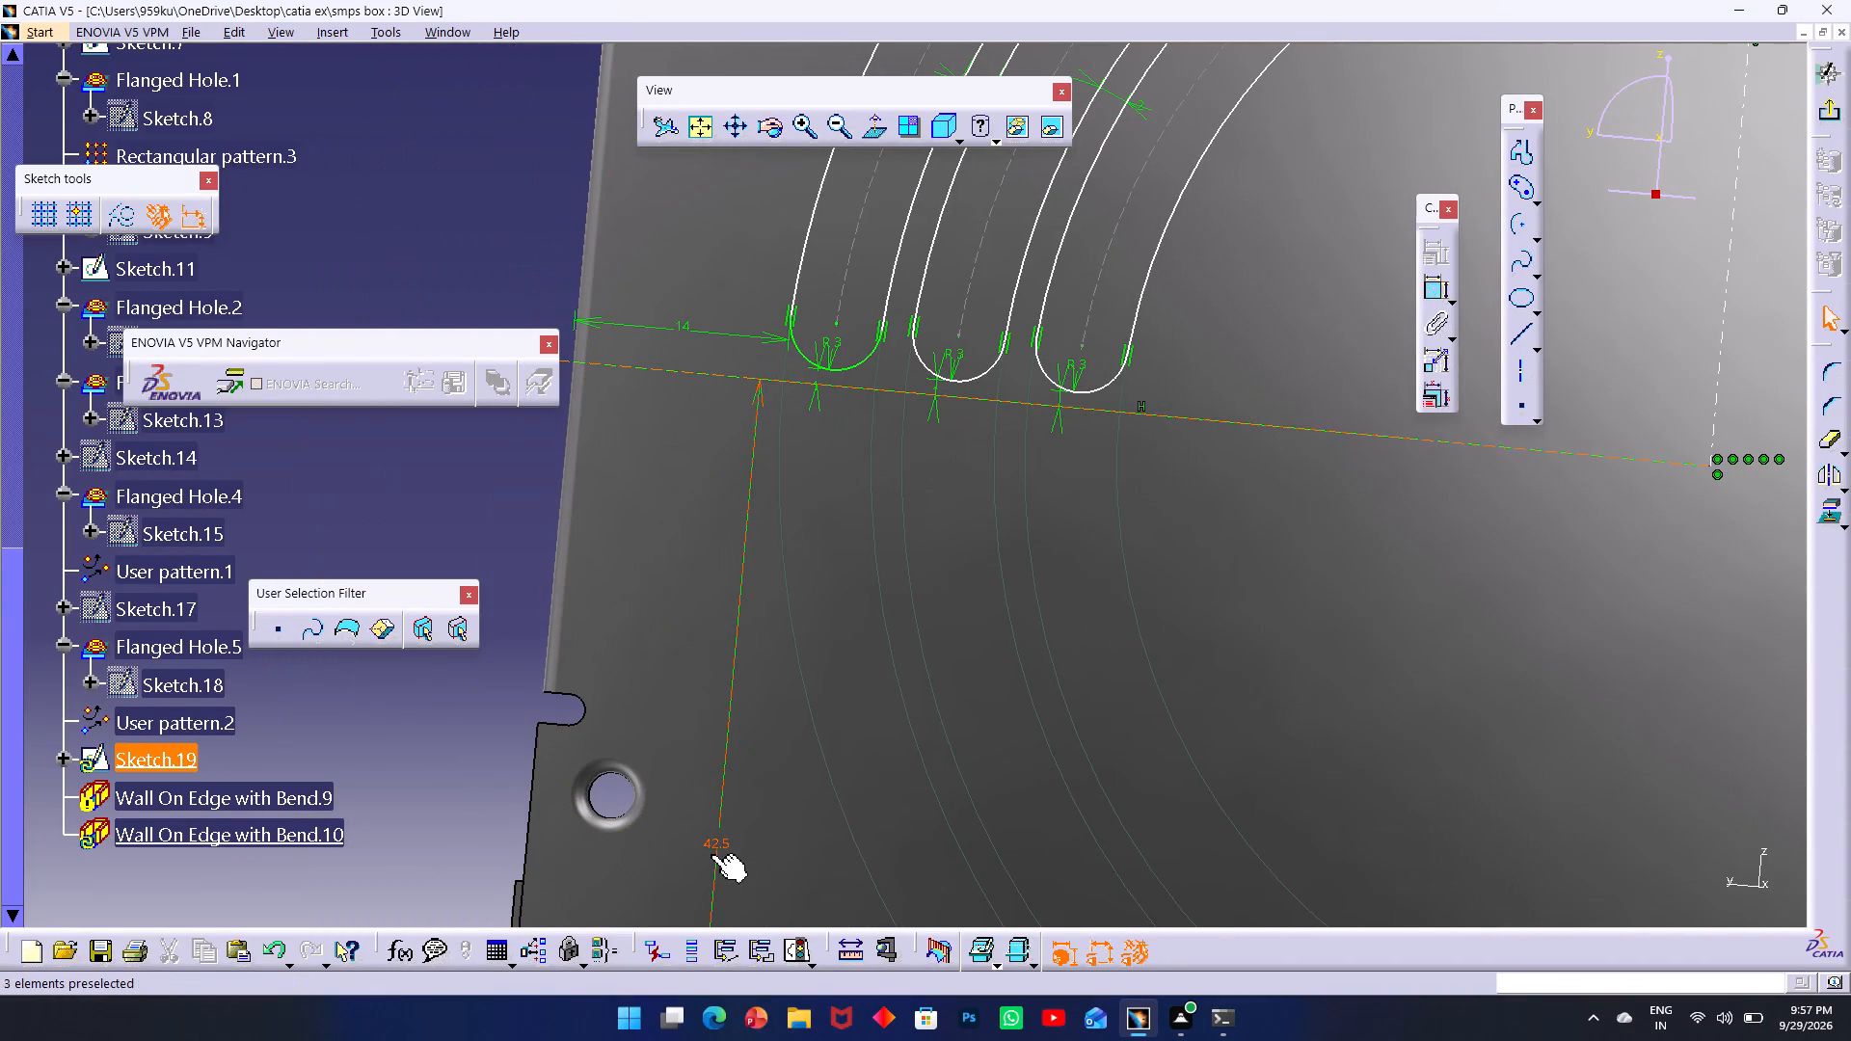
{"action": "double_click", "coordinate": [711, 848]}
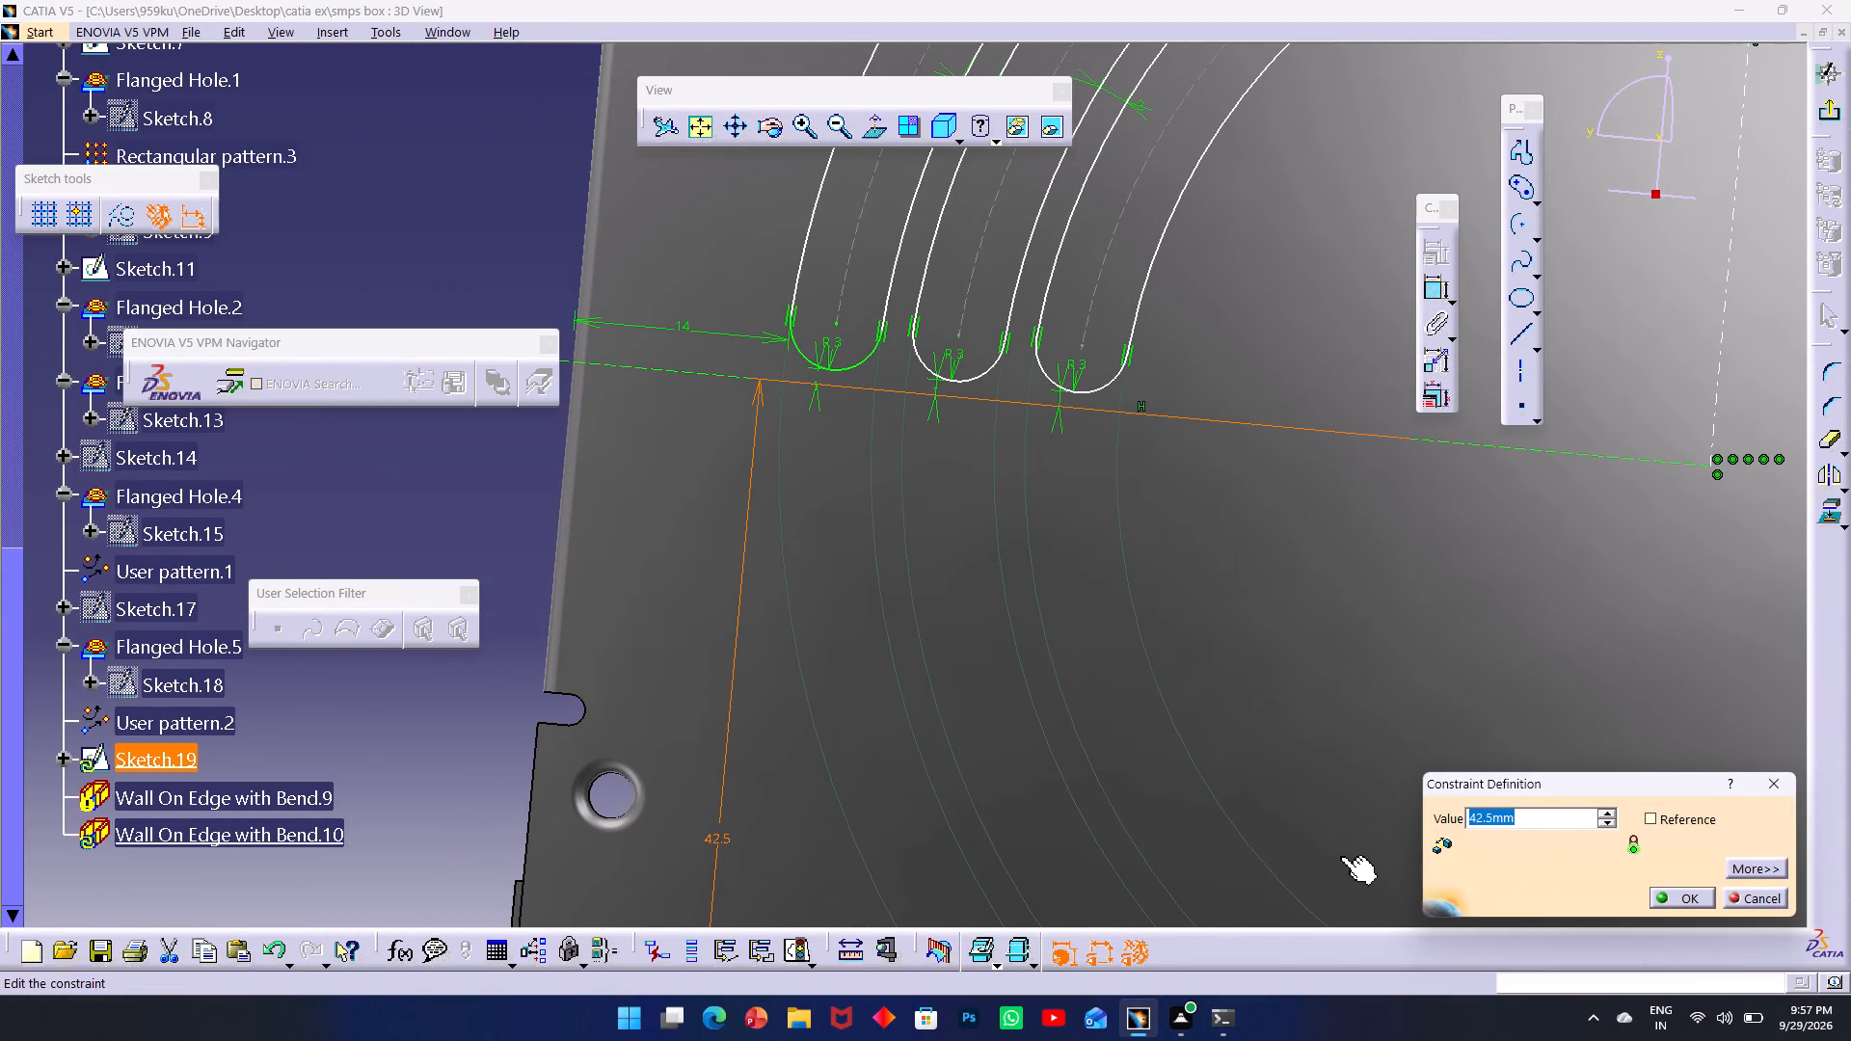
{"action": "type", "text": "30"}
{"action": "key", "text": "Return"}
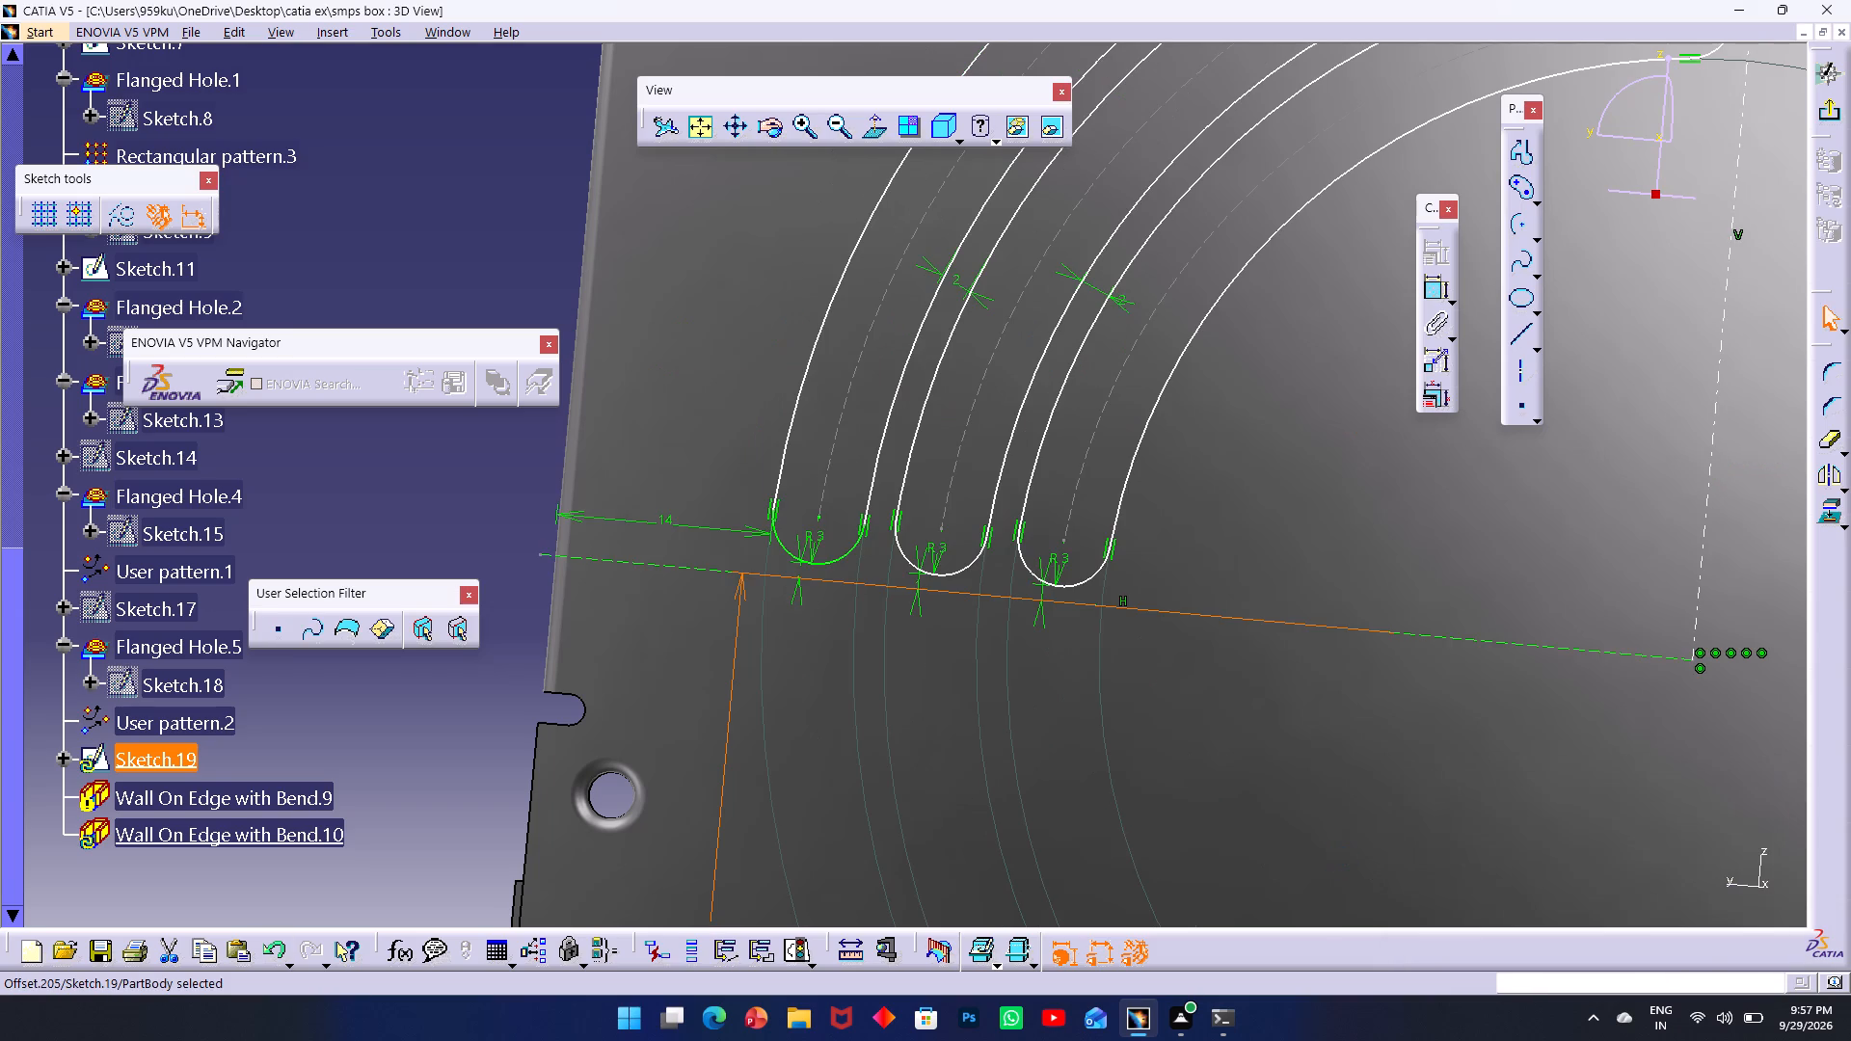
Examine the three curved slots and their reference lines against the plate's edges and cutouts.
{"action": "middle_click_drag", "start_coordinate": [1620, 643], "coordinate": [1367, 936]}
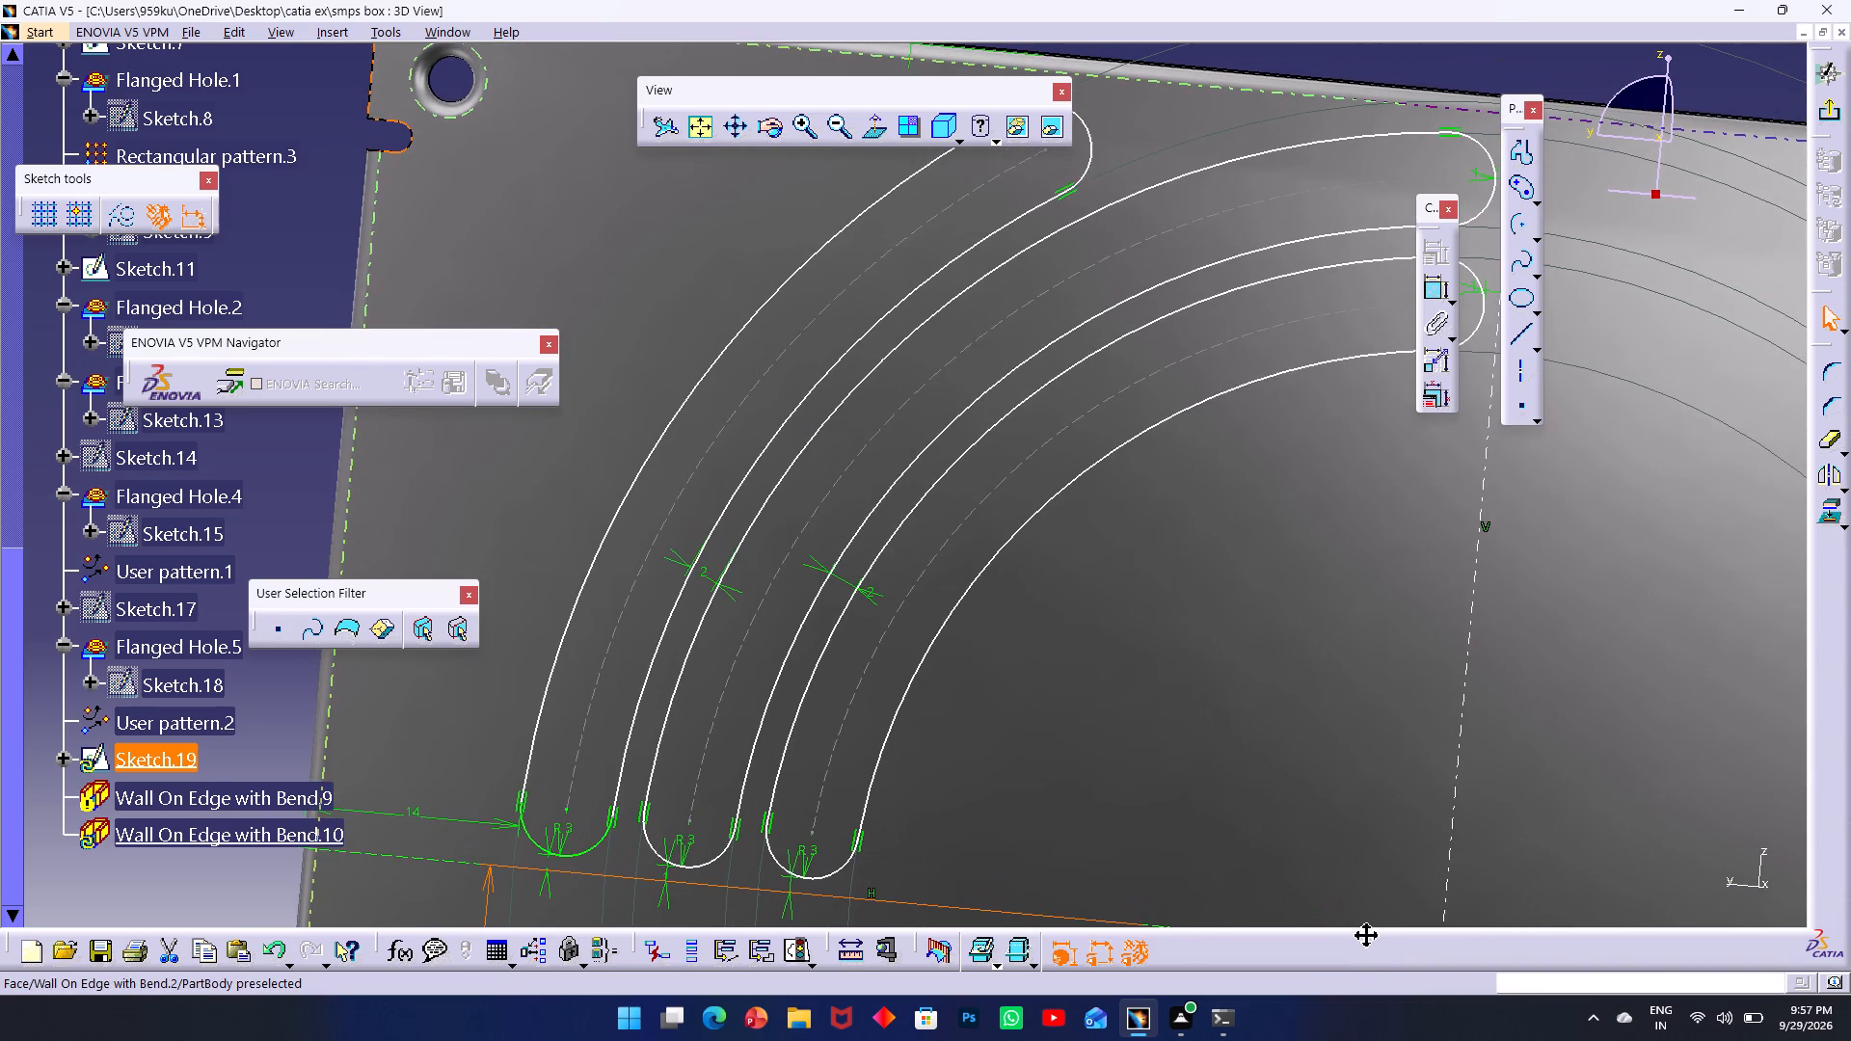
{"action": "middle_click_drag", "start_coordinate": [1367, 936], "coordinate": [1347, 972]}
{"action": "middle_click_drag", "start_coordinate": [1244, 566], "coordinate": [1220, 619]}
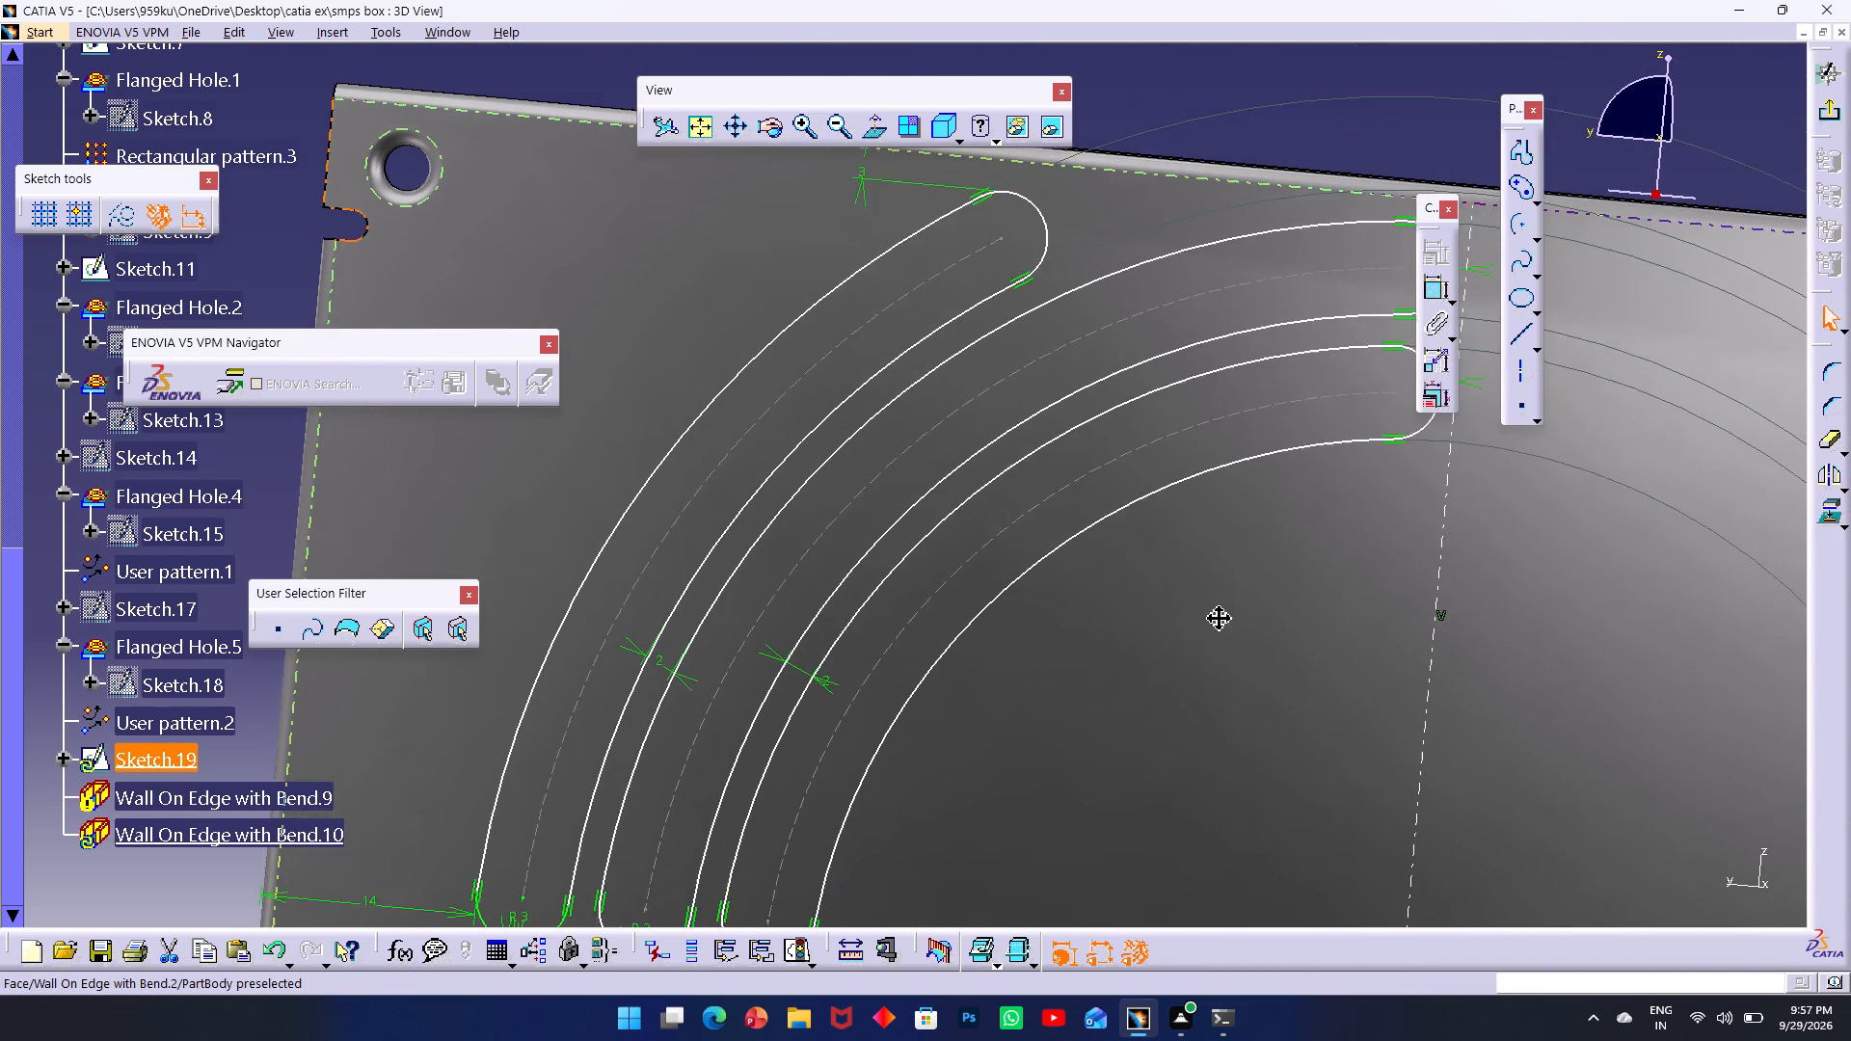
{"action": "middle_click_drag", "start_coordinate": [1220, 619], "coordinate": [1290, 96]}
{"action": "middle_click_drag", "start_coordinate": [1231, 274], "coordinate": [699, 730]}
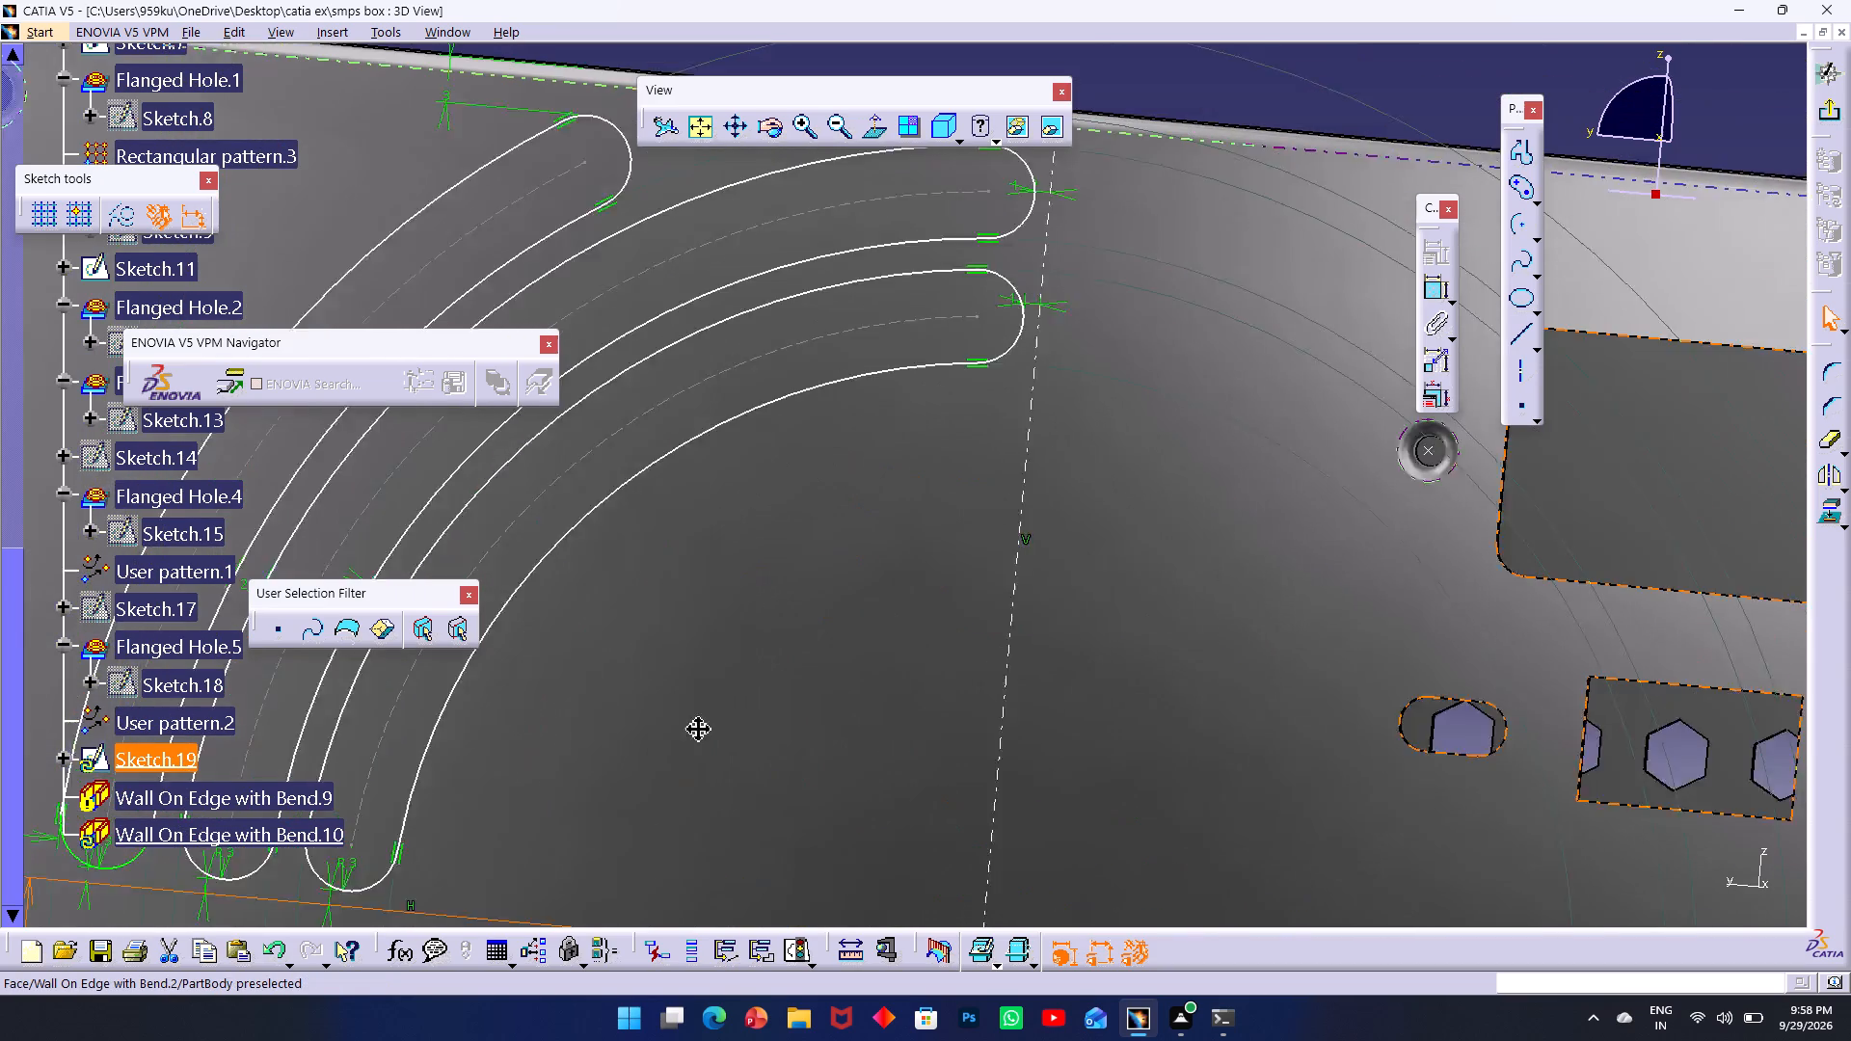
{"action": "middle_click_drag", "start_coordinate": [699, 730], "coordinate": [985, 623]}
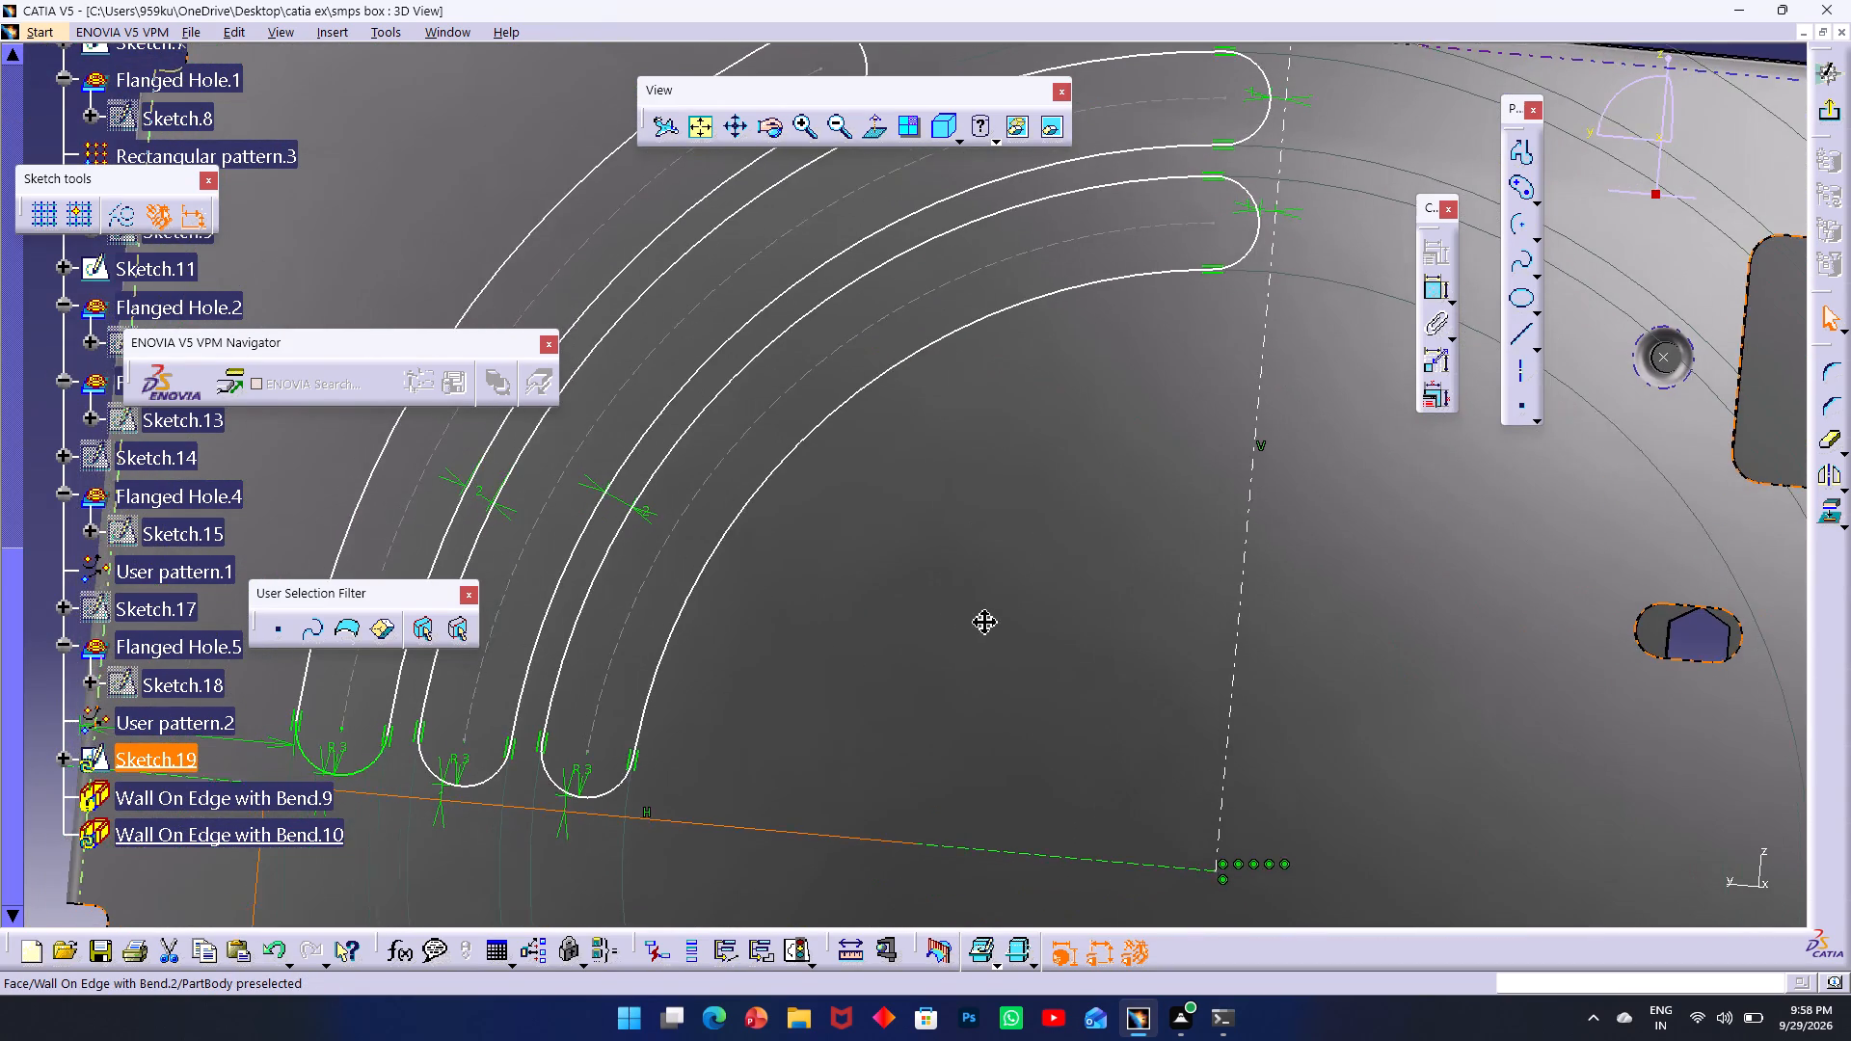
{"action": "middle_click_drag", "start_coordinate": [985, 623], "coordinate": [1264, 240]}
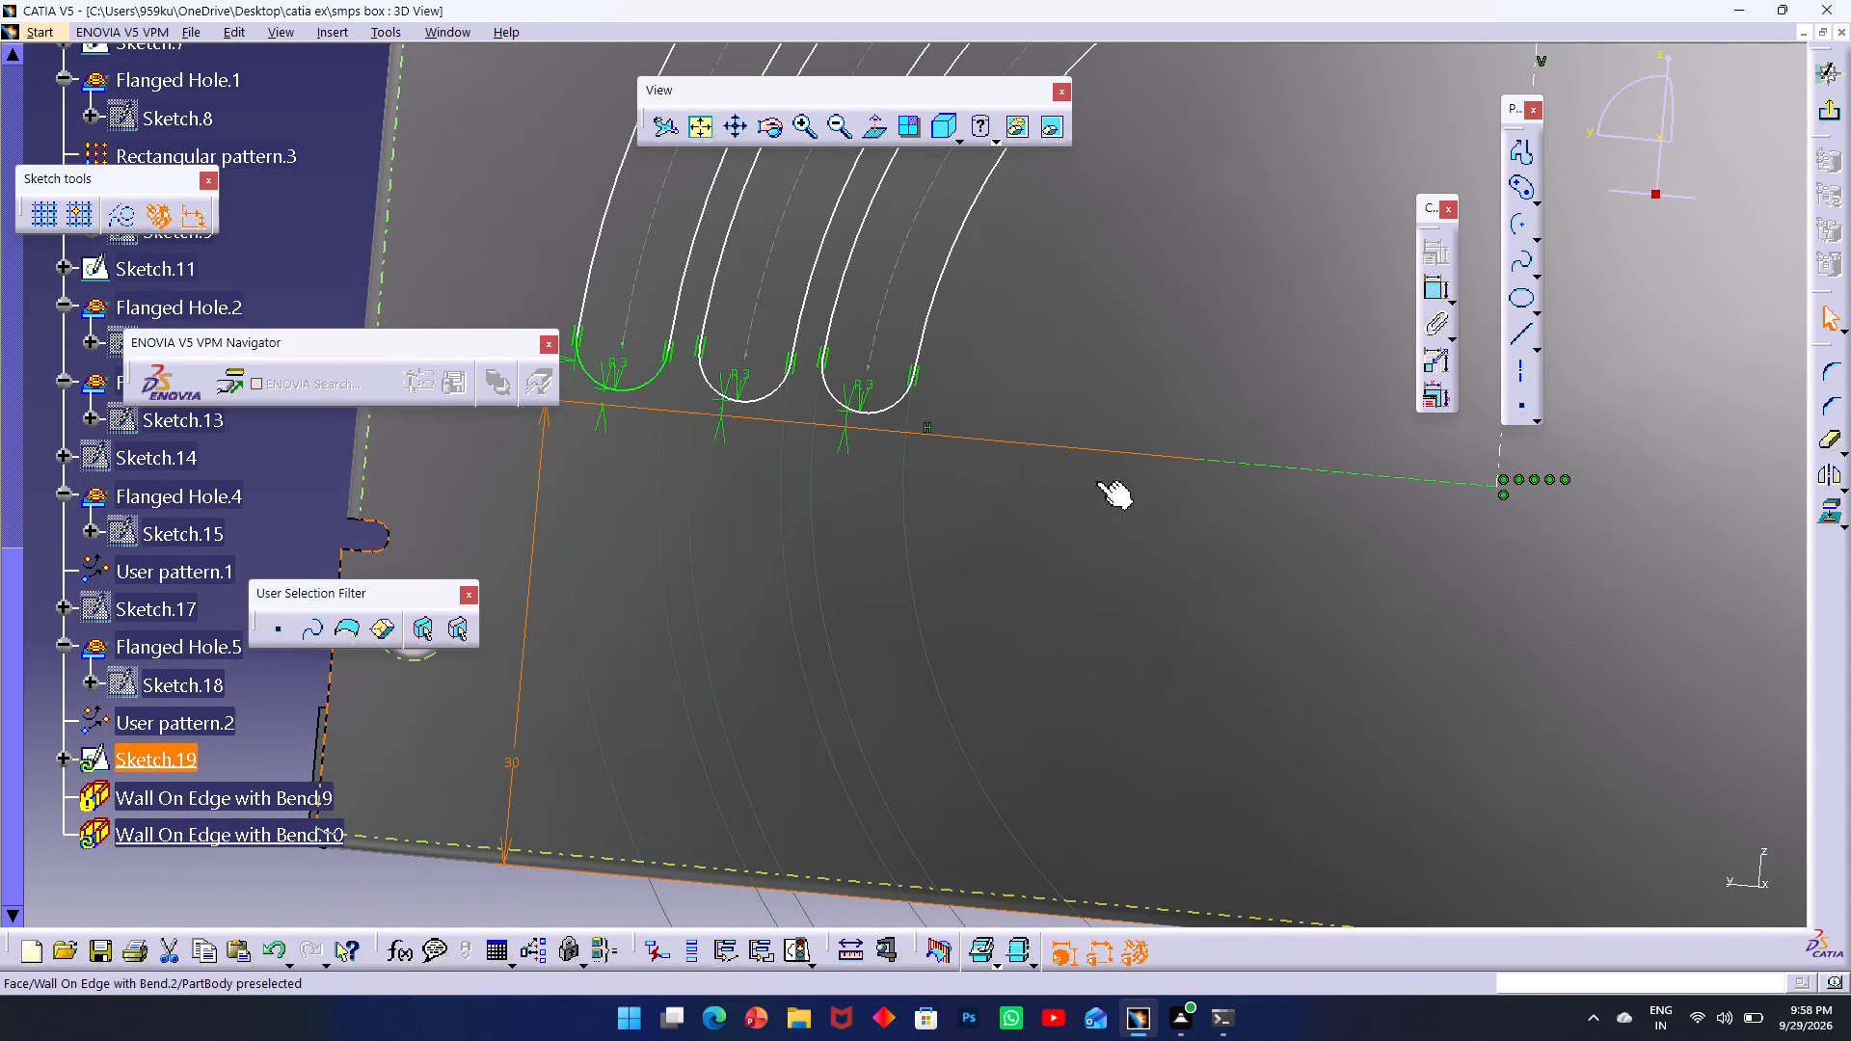
{"action": "middle_click_drag", "start_coordinate": [1039, 454], "coordinate": [1026, 799]}
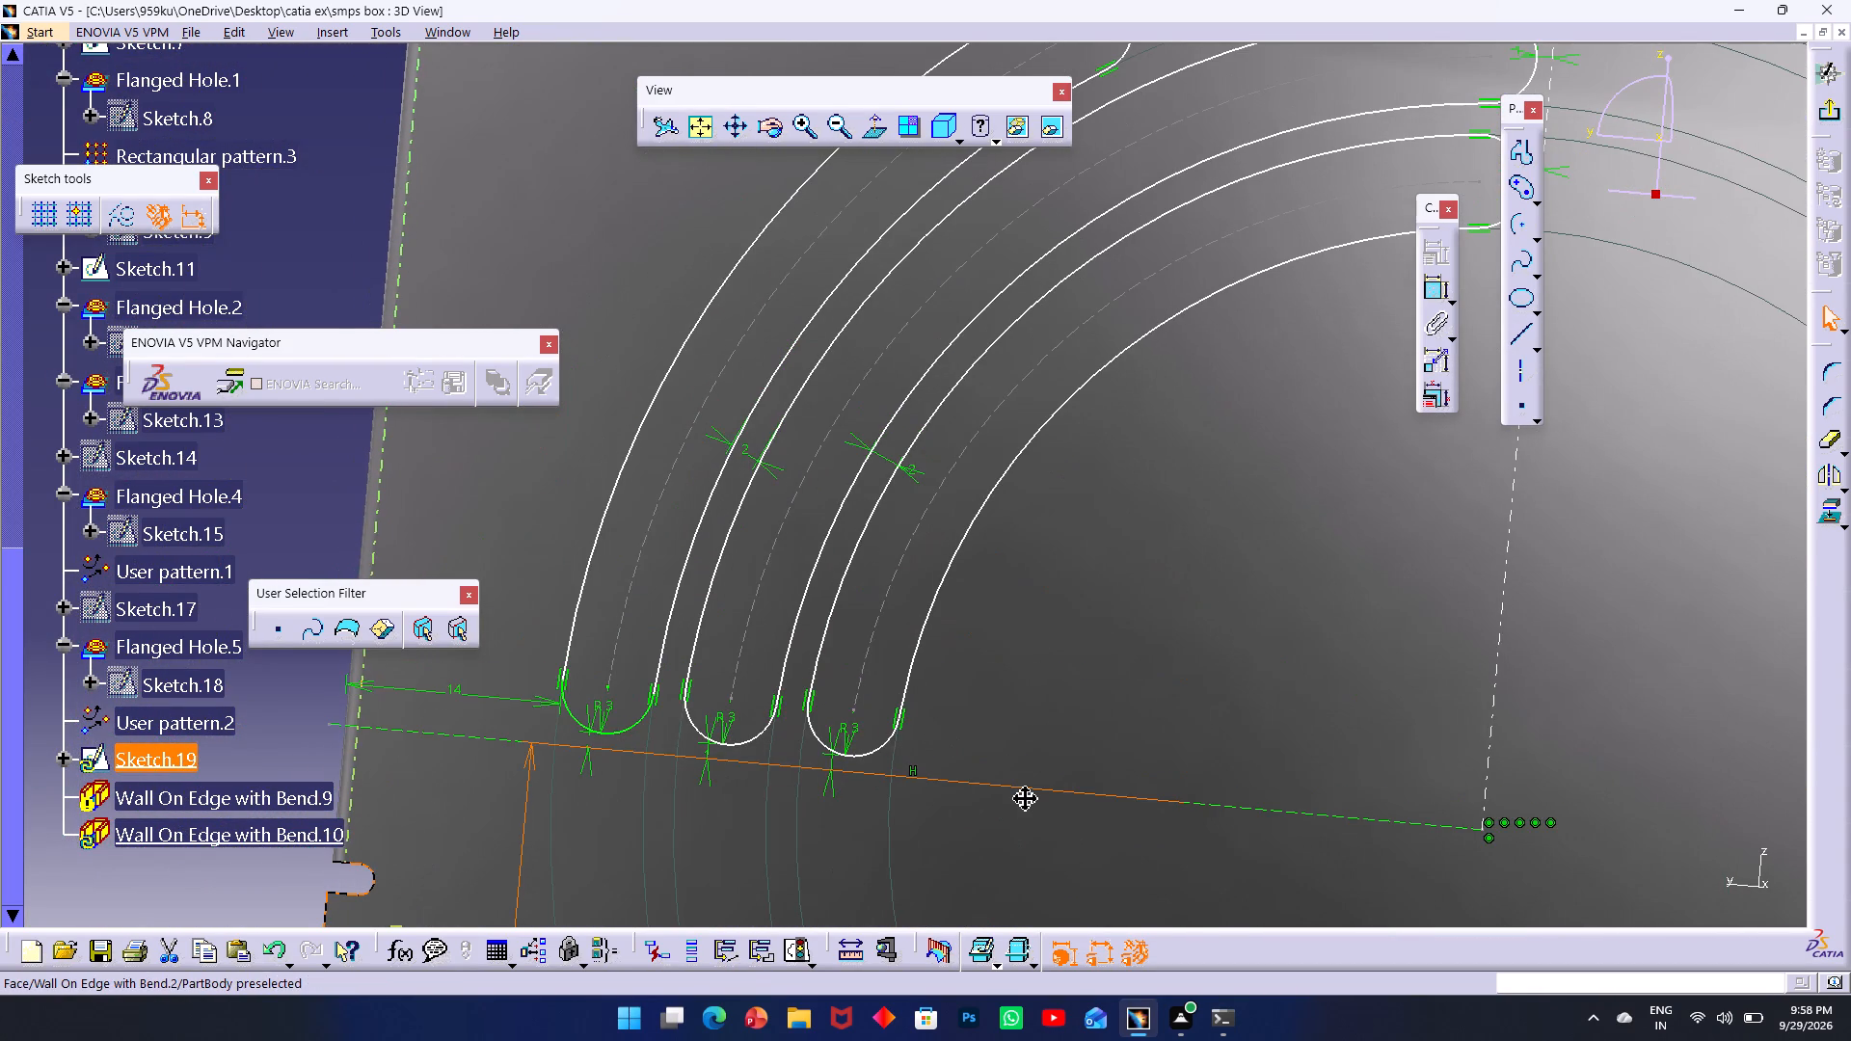
{"action": "middle_click_drag", "start_coordinate": [1026, 799], "coordinate": [1039, 644]}
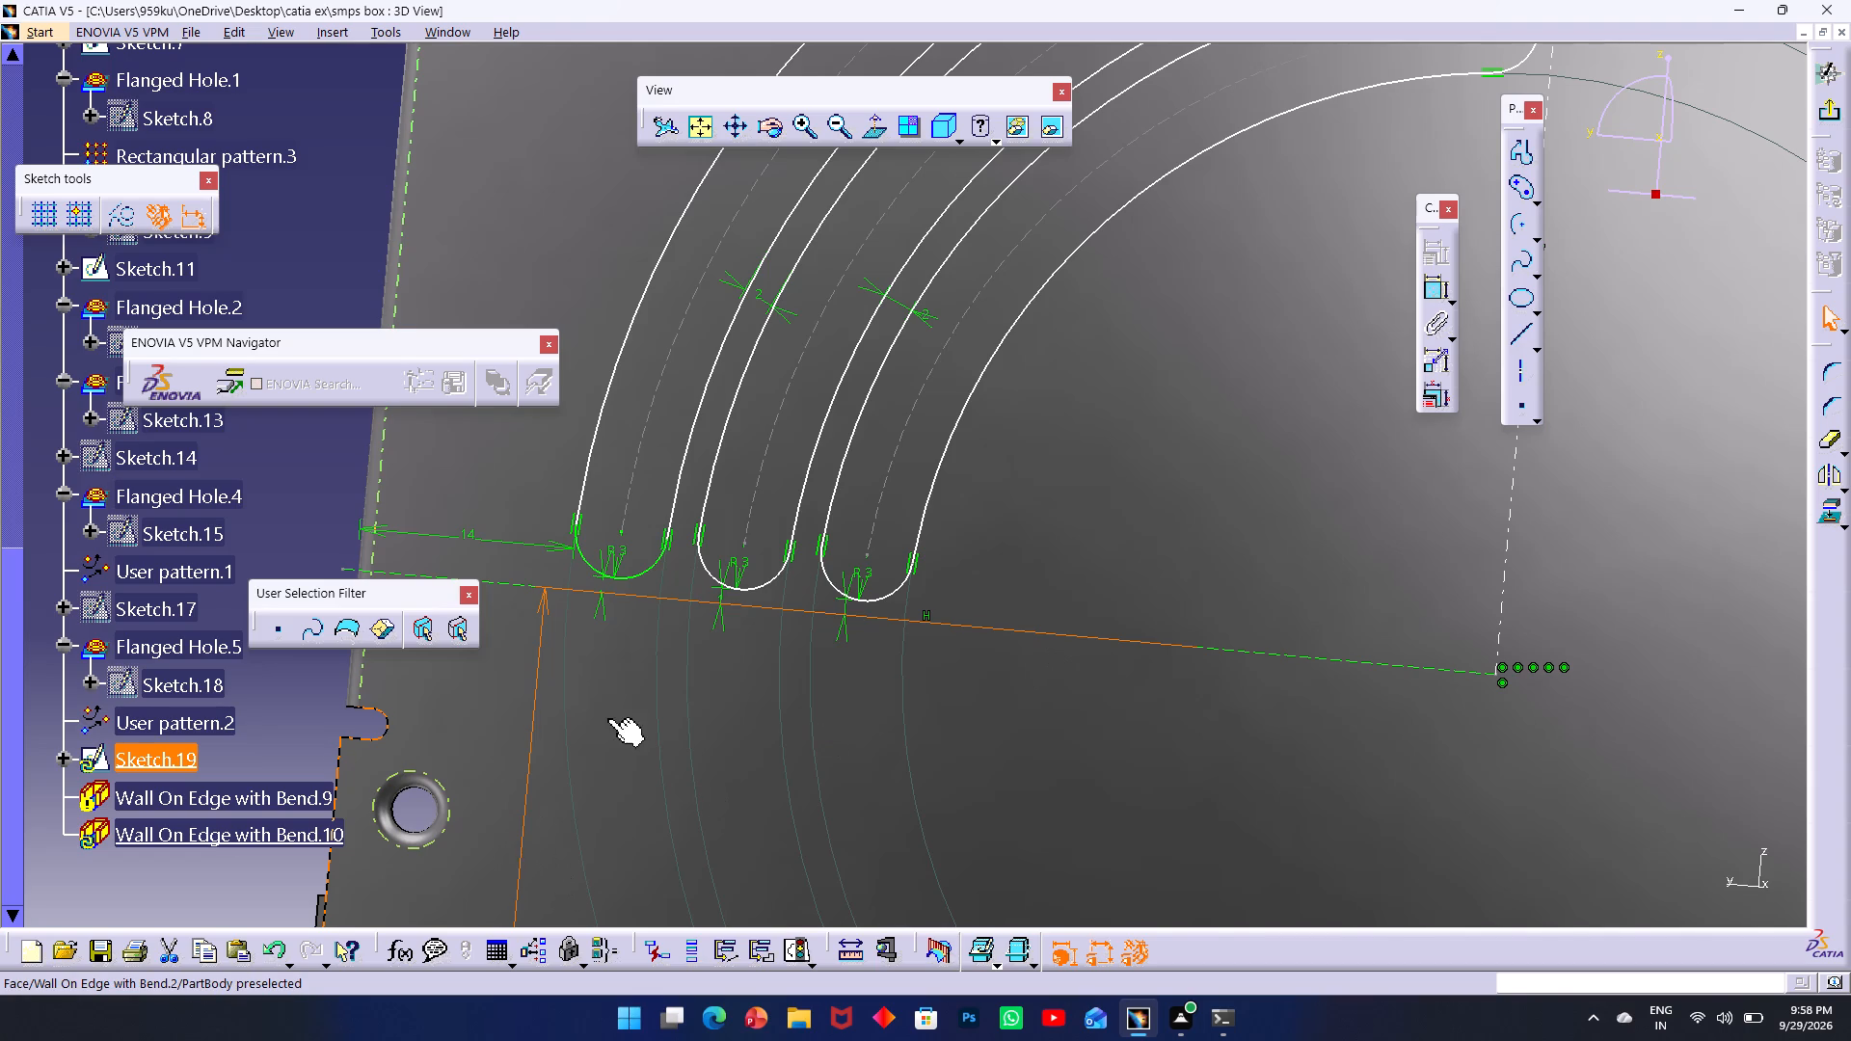
Set the horizontal dashed reference line's distance from the plate's lower edge to 85/2 (42.5 mm).
{"action": "middle_click_drag", "start_coordinate": [692, 655], "coordinate": [897, 334]}
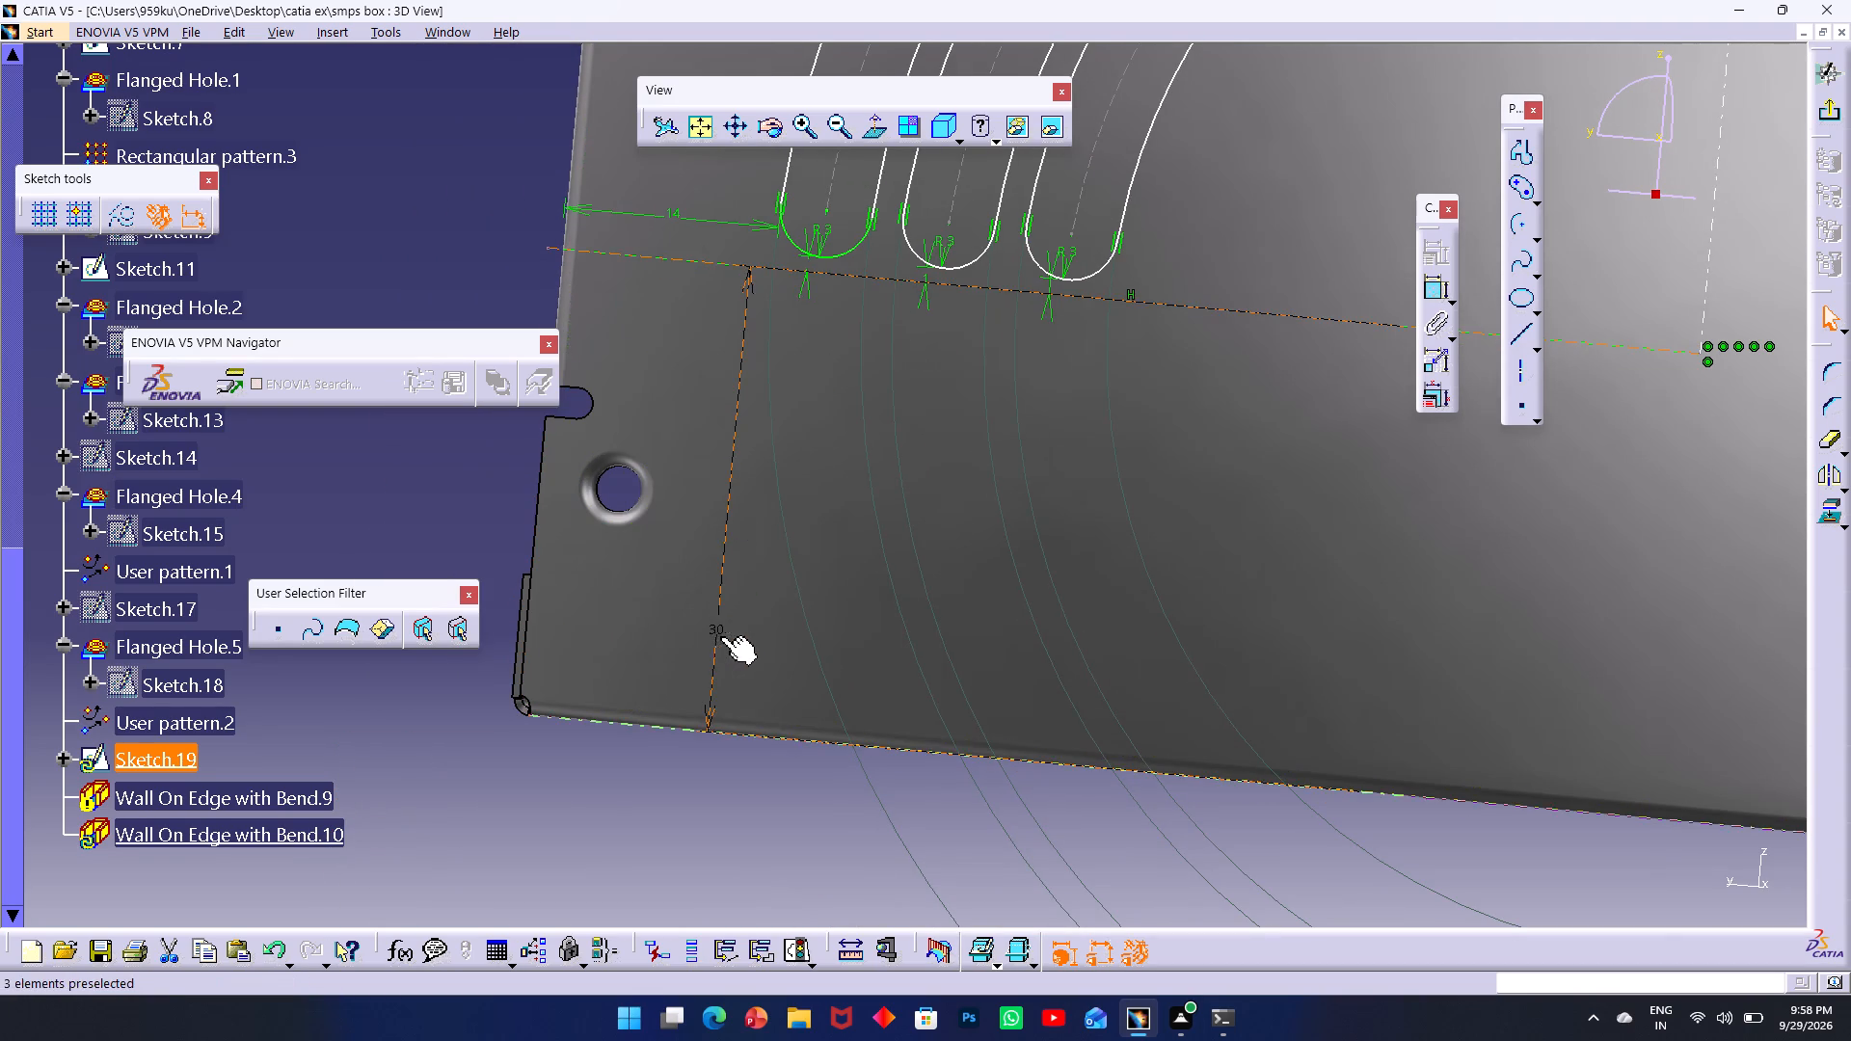
{"action": "double_click", "coordinate": [722, 635]}
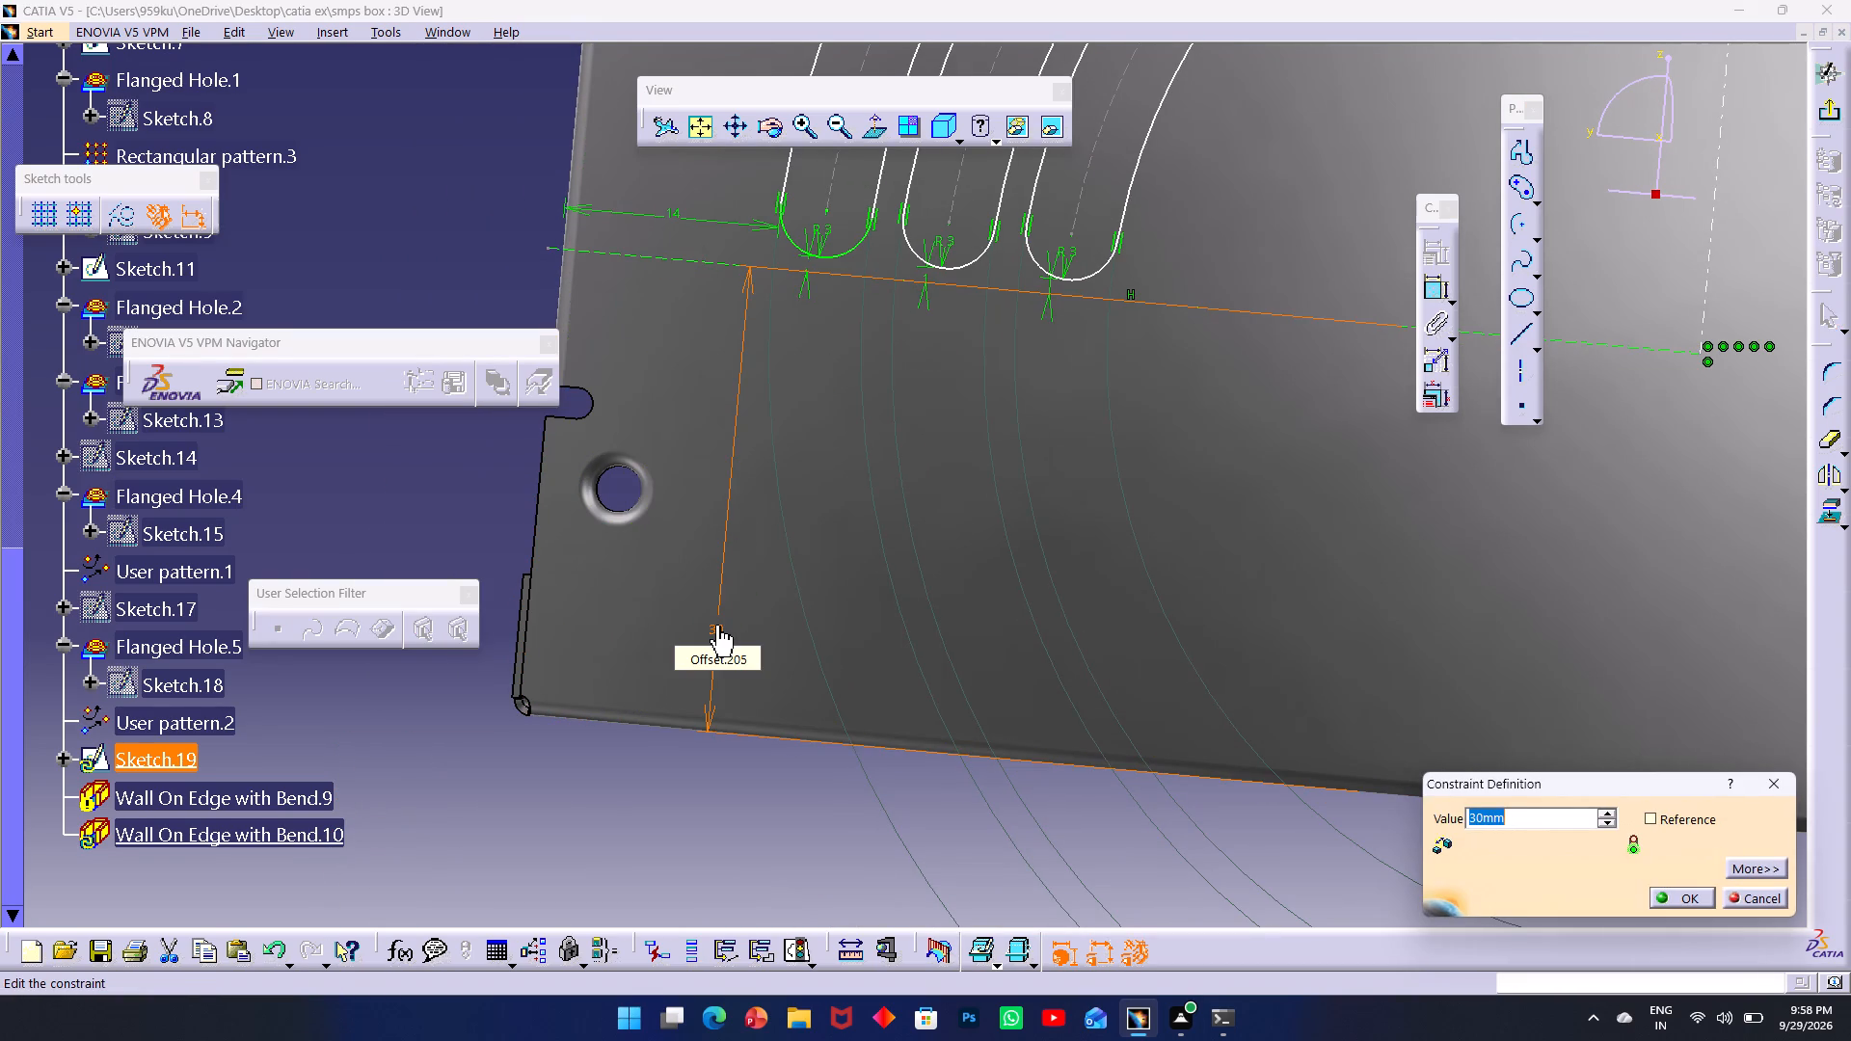
{"action": "type", "text": "85"}
{"action": "type", "text": "/2"}
{"action": "key", "text": "Return"}
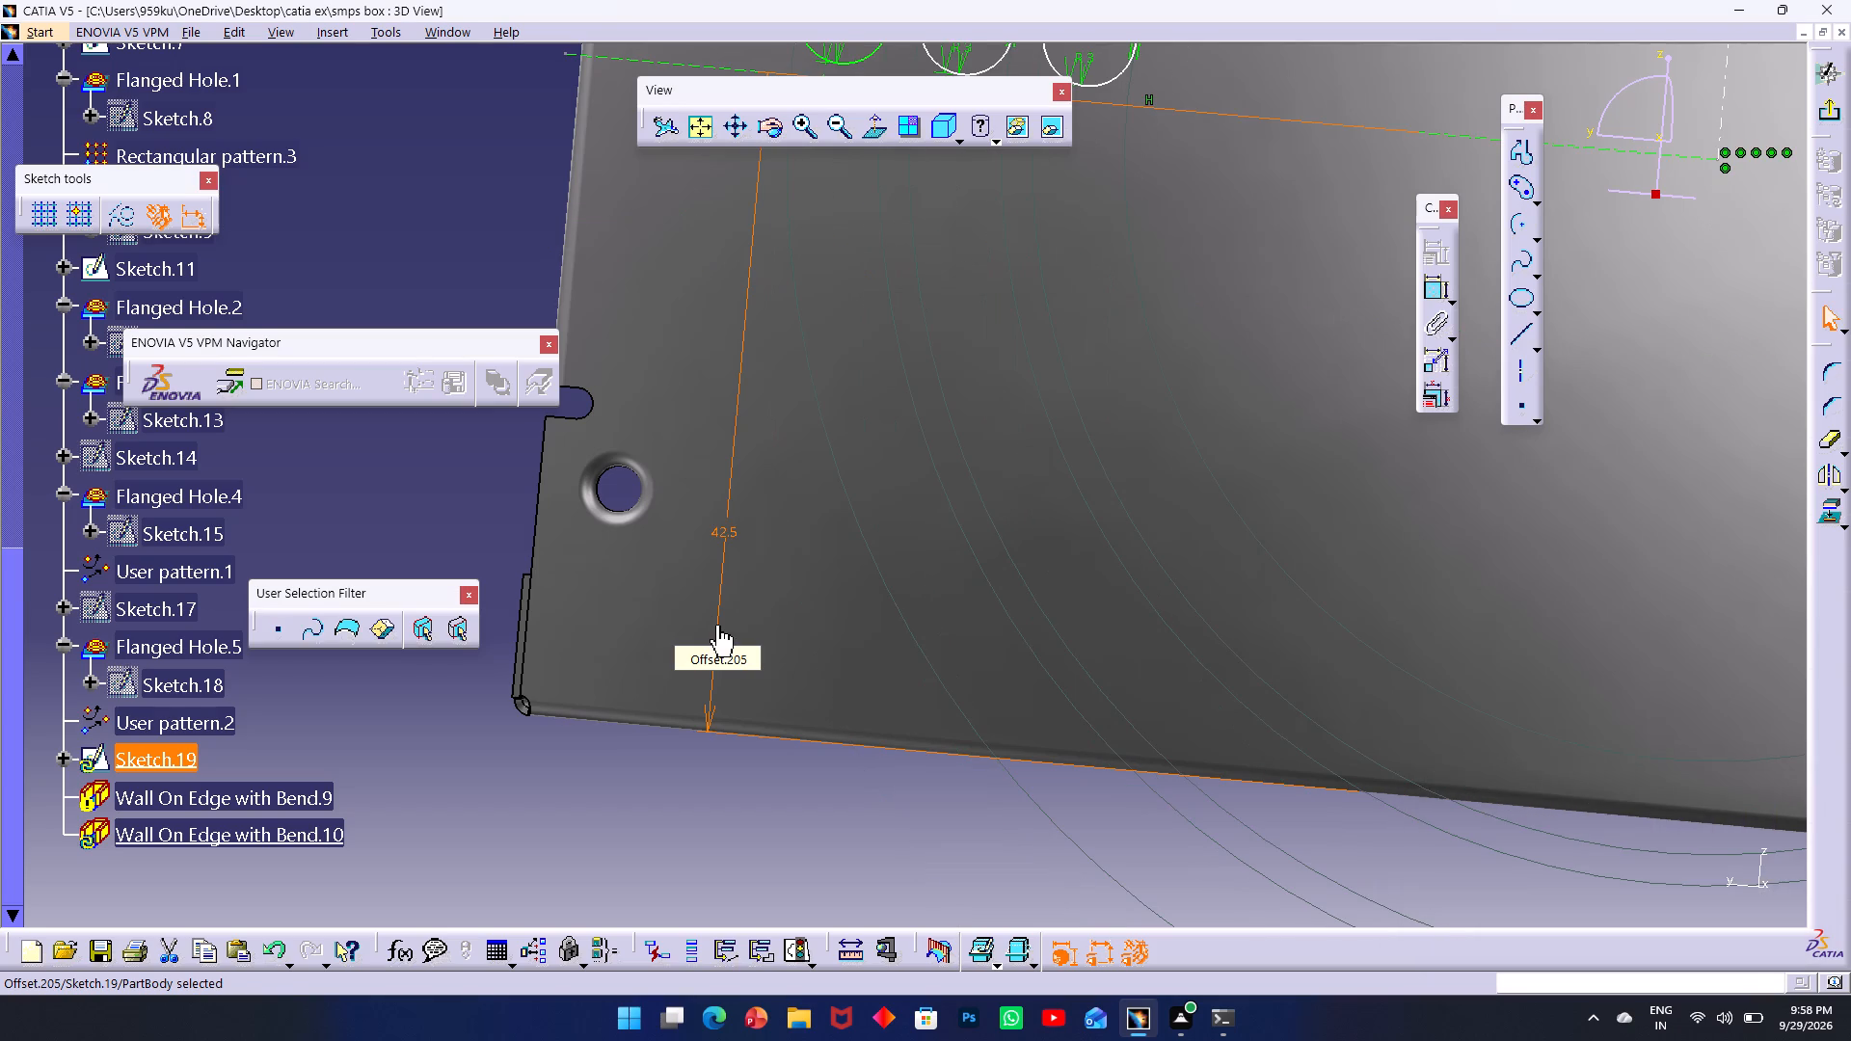
Add a distance constraint between the slots' vertical dashed reference line and the plate's right-hand vertical edge.
{"action": "middle_click_drag", "start_coordinate": [896, 553], "coordinate": [531, 989]}
{"action": "middle_click_drag", "start_coordinate": [1200, 637], "coordinate": [798, 994]}
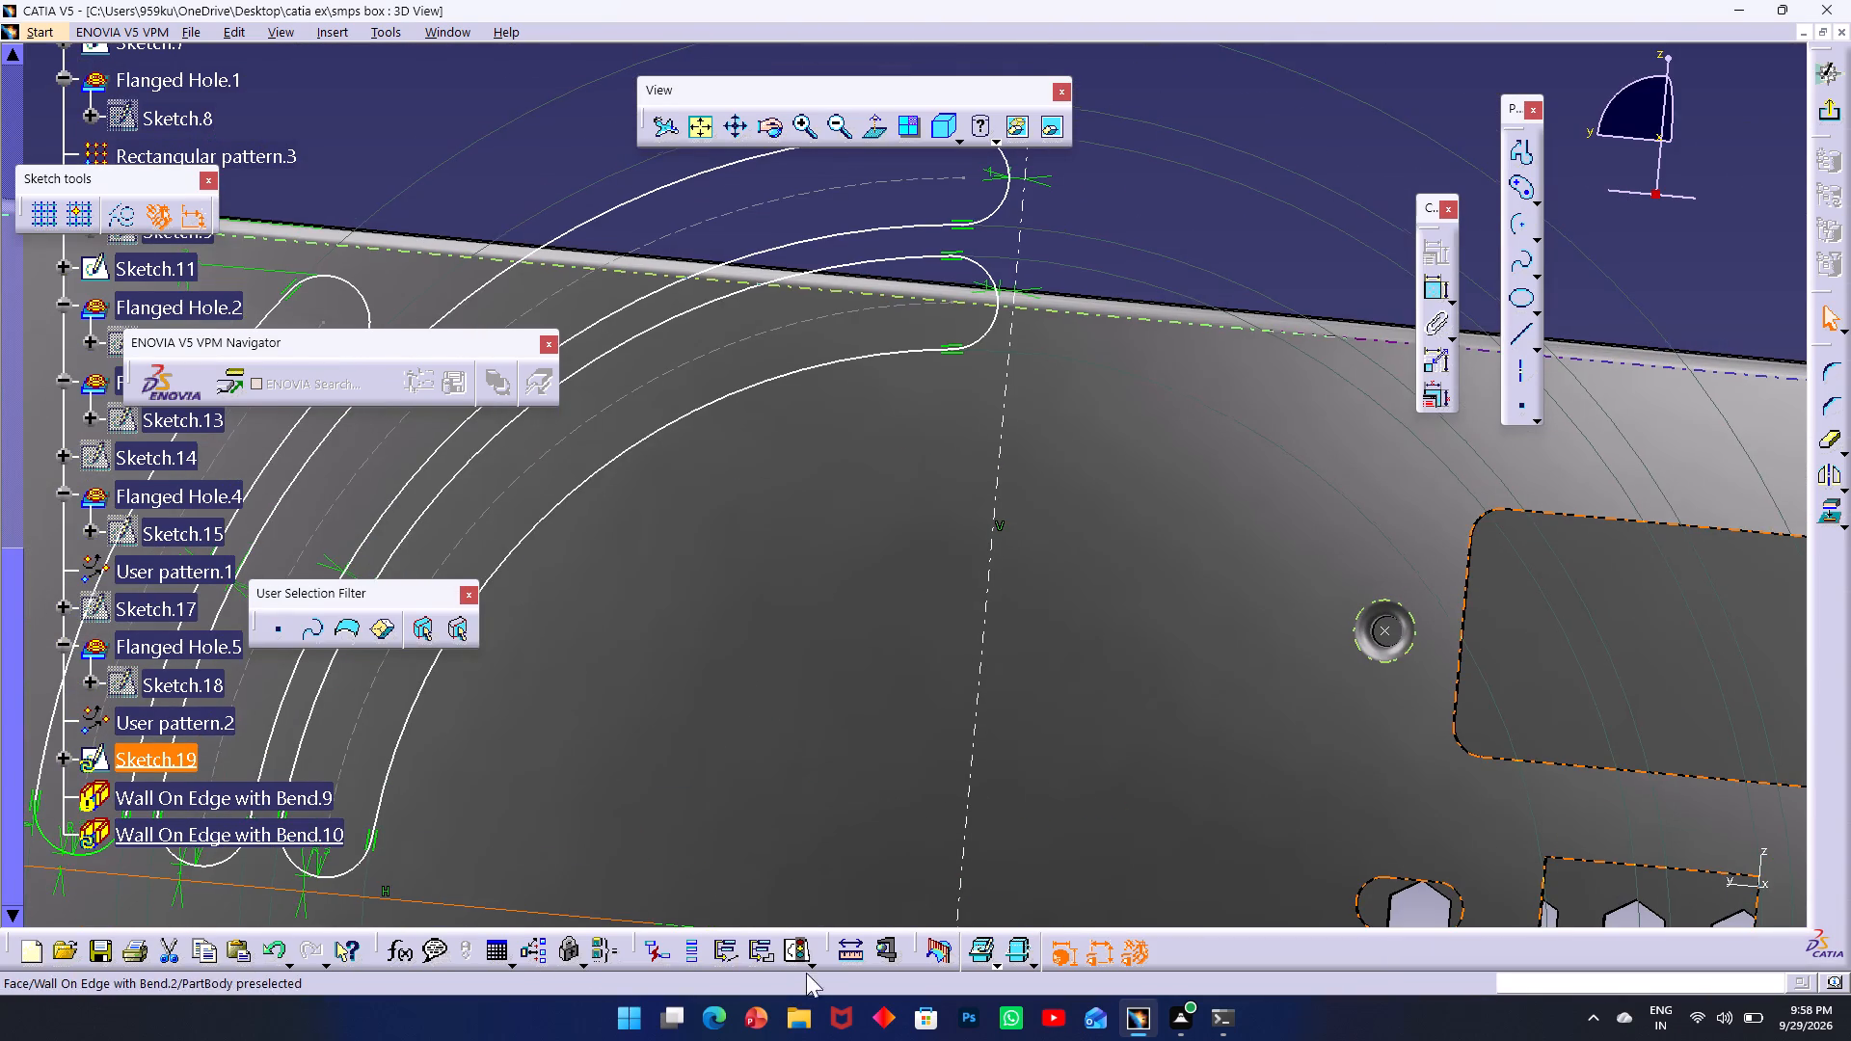
{"action": "middle_click_drag", "start_coordinate": [1161, 534], "coordinate": [972, 313]}
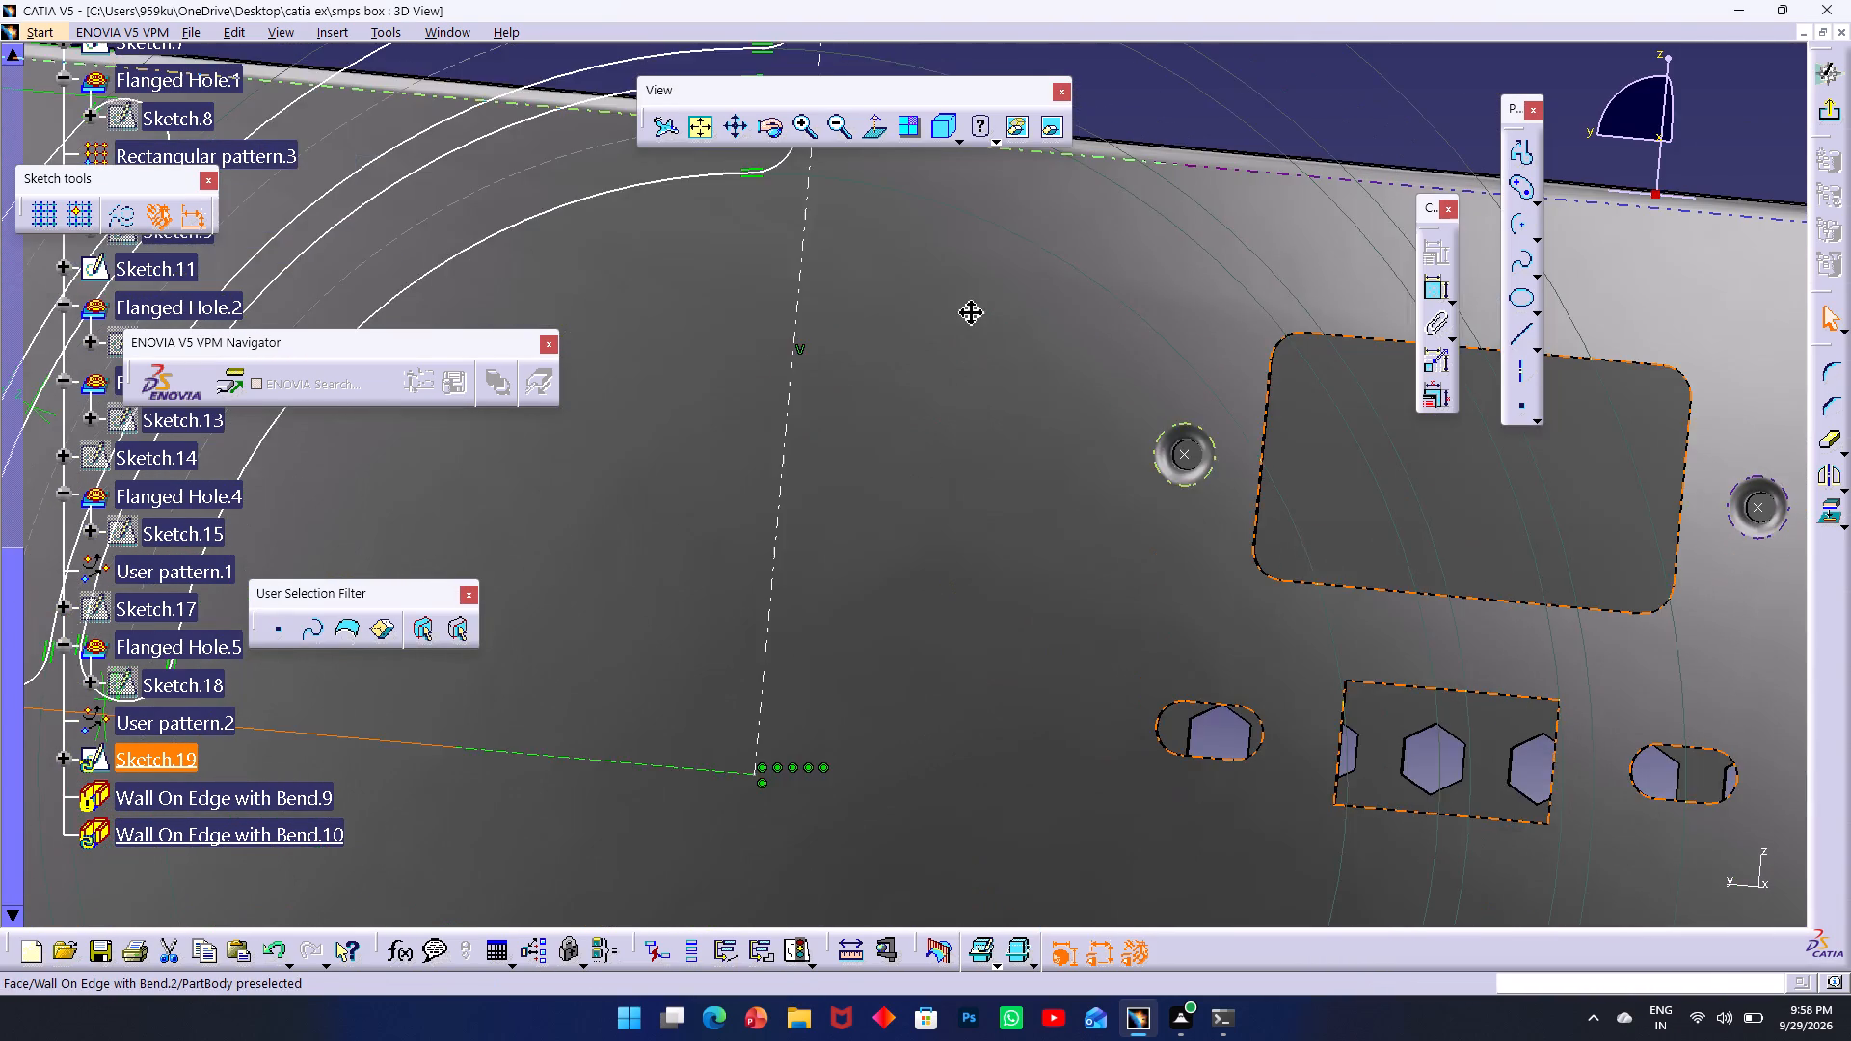
{"action": "middle_click_drag", "start_coordinate": [972, 313], "coordinate": [988, 267]}
{"action": "scroll", "coordinate": [988, 267], "scroll_direction": "up", "scroll_amount": 1}
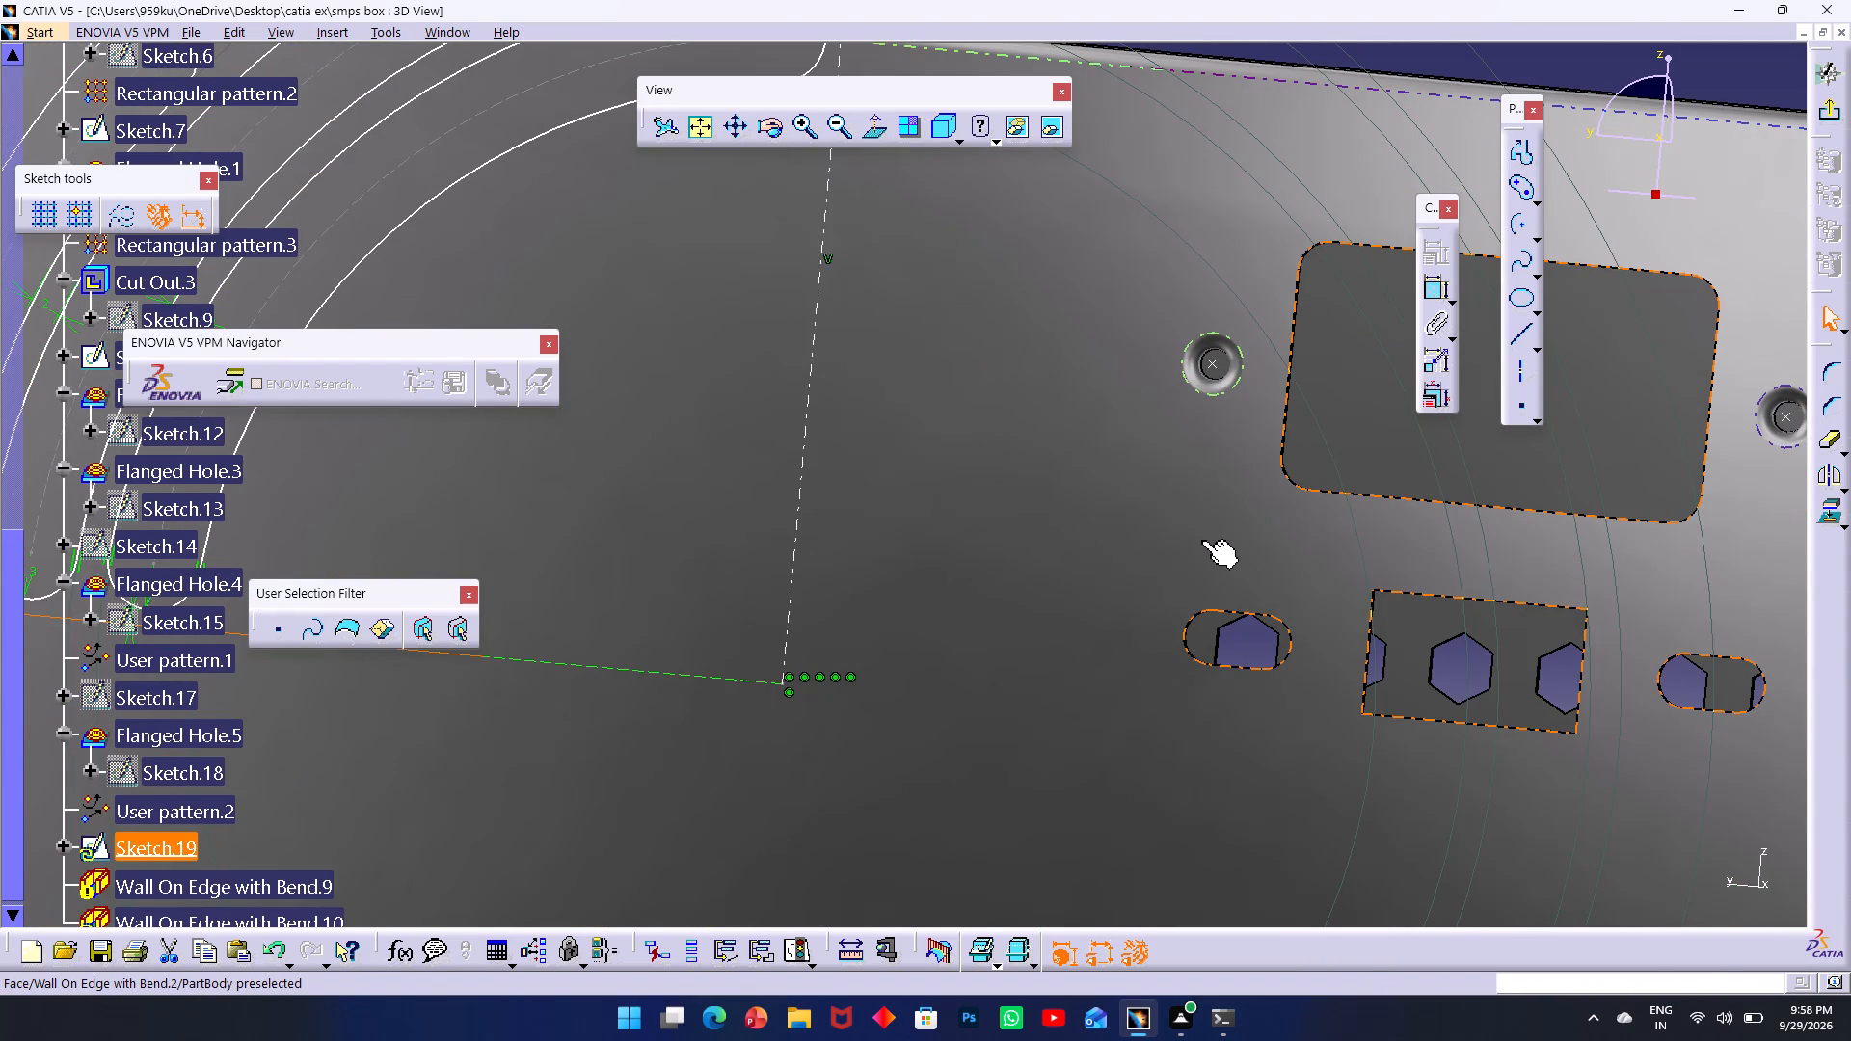
{"action": "middle_click_drag", "start_coordinate": [1204, 541], "coordinate": [1182, 435]}
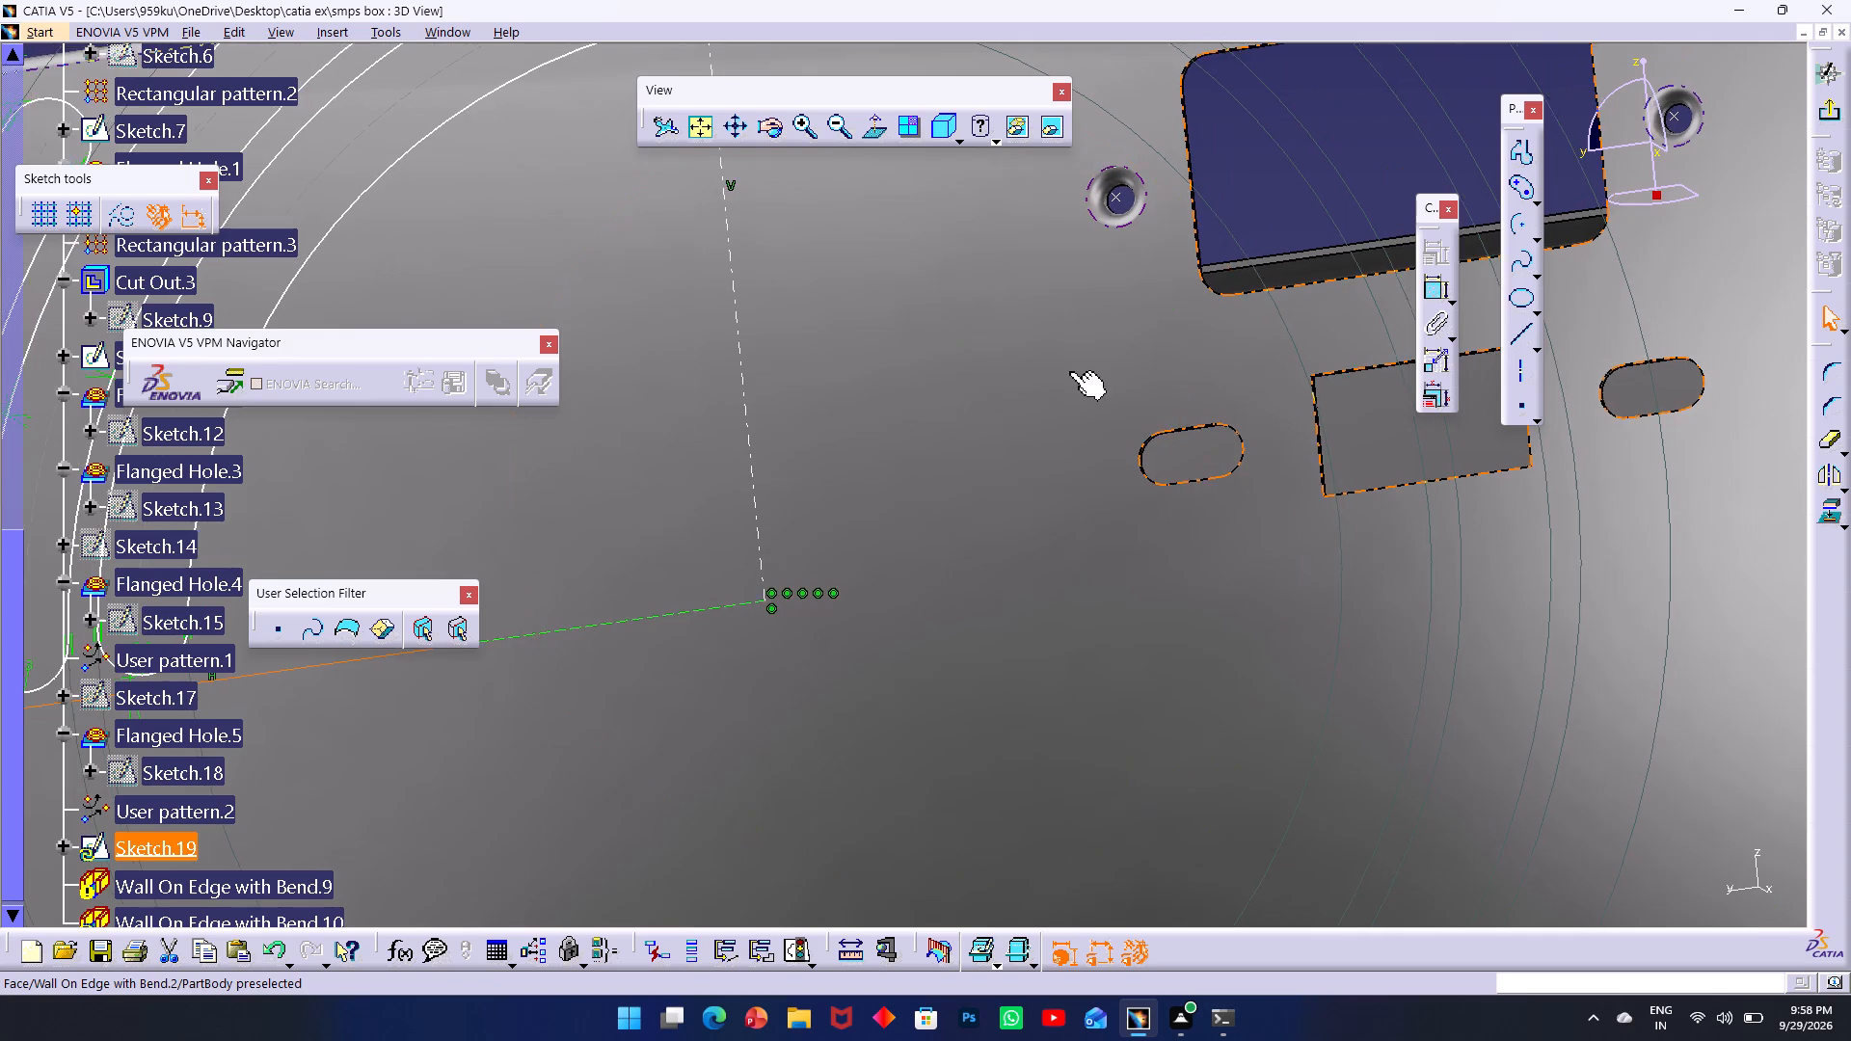
{"action": "middle_click_drag", "start_coordinate": [1070, 370], "coordinate": [1052, 609]}
{"action": "middle_click_drag", "start_coordinate": [1192, 615], "coordinate": [1310, 687], "text": "ctrl"}
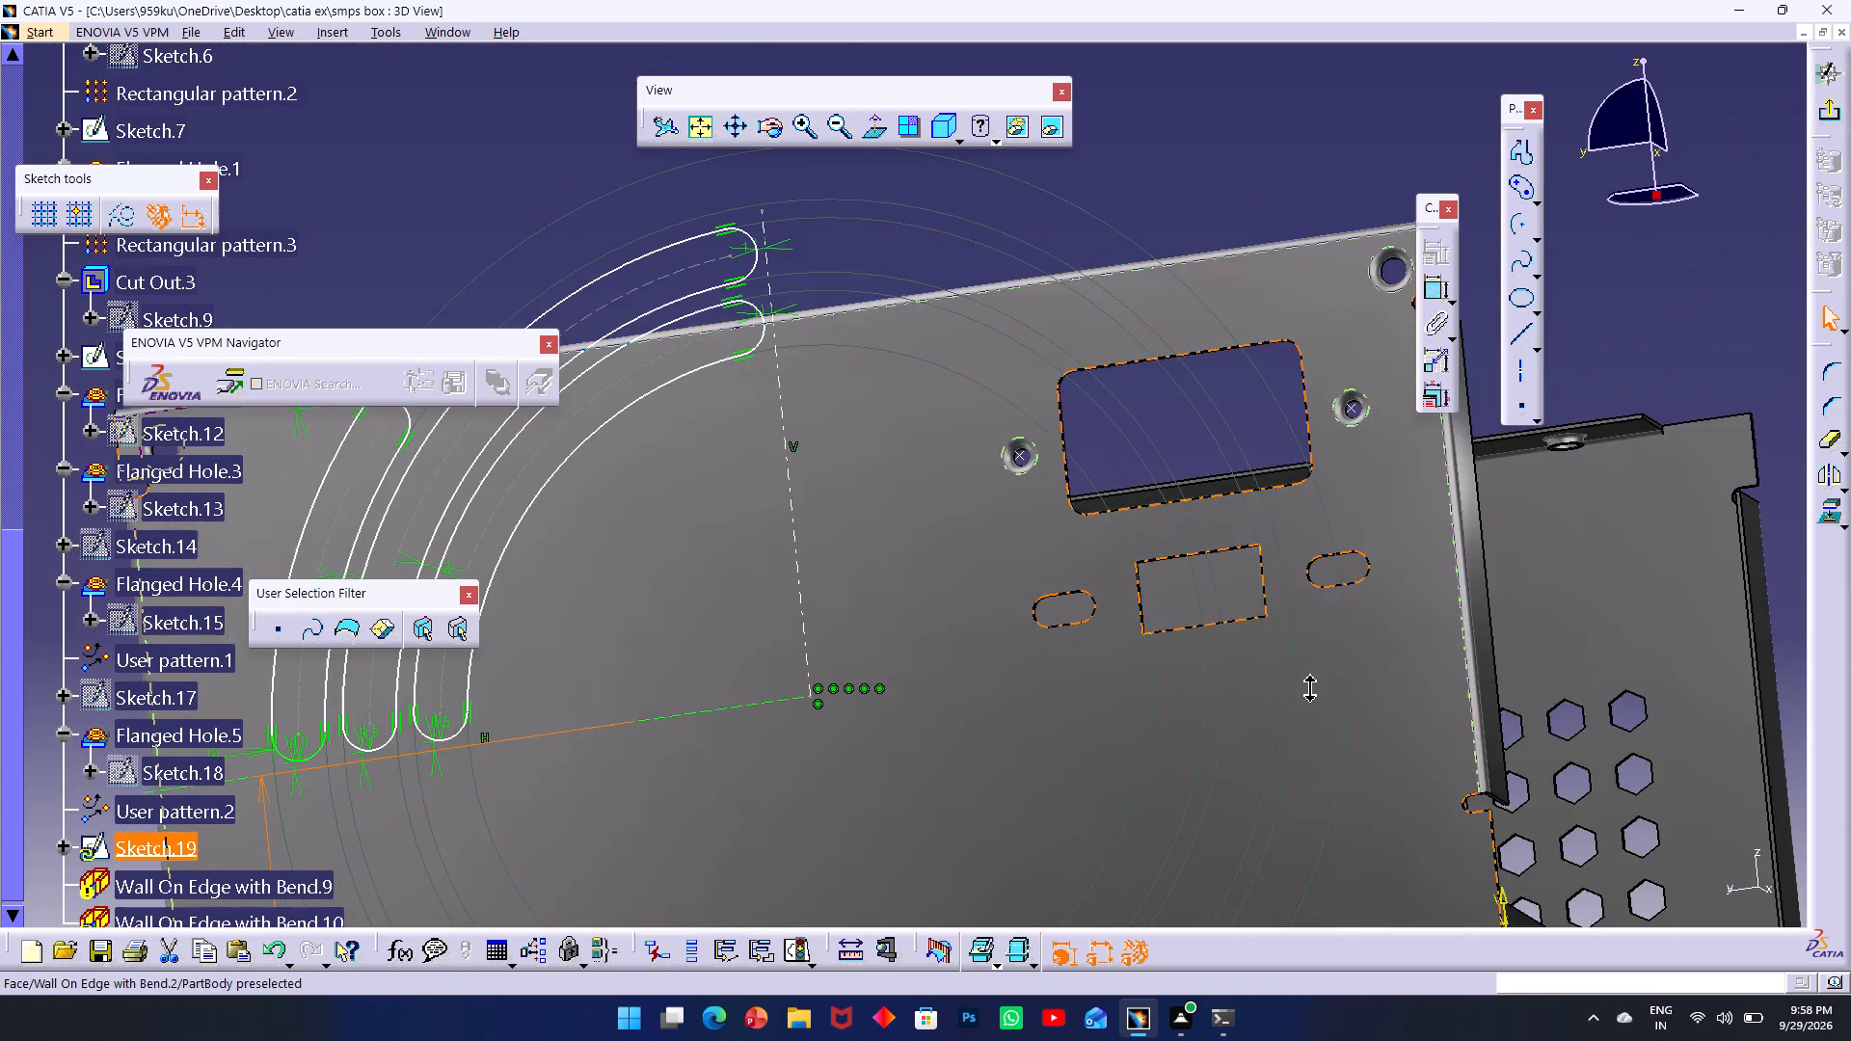
{"action": "middle_click_drag", "start_coordinate": [1310, 687], "coordinate": [1353, 715], "text": "ctrl"}
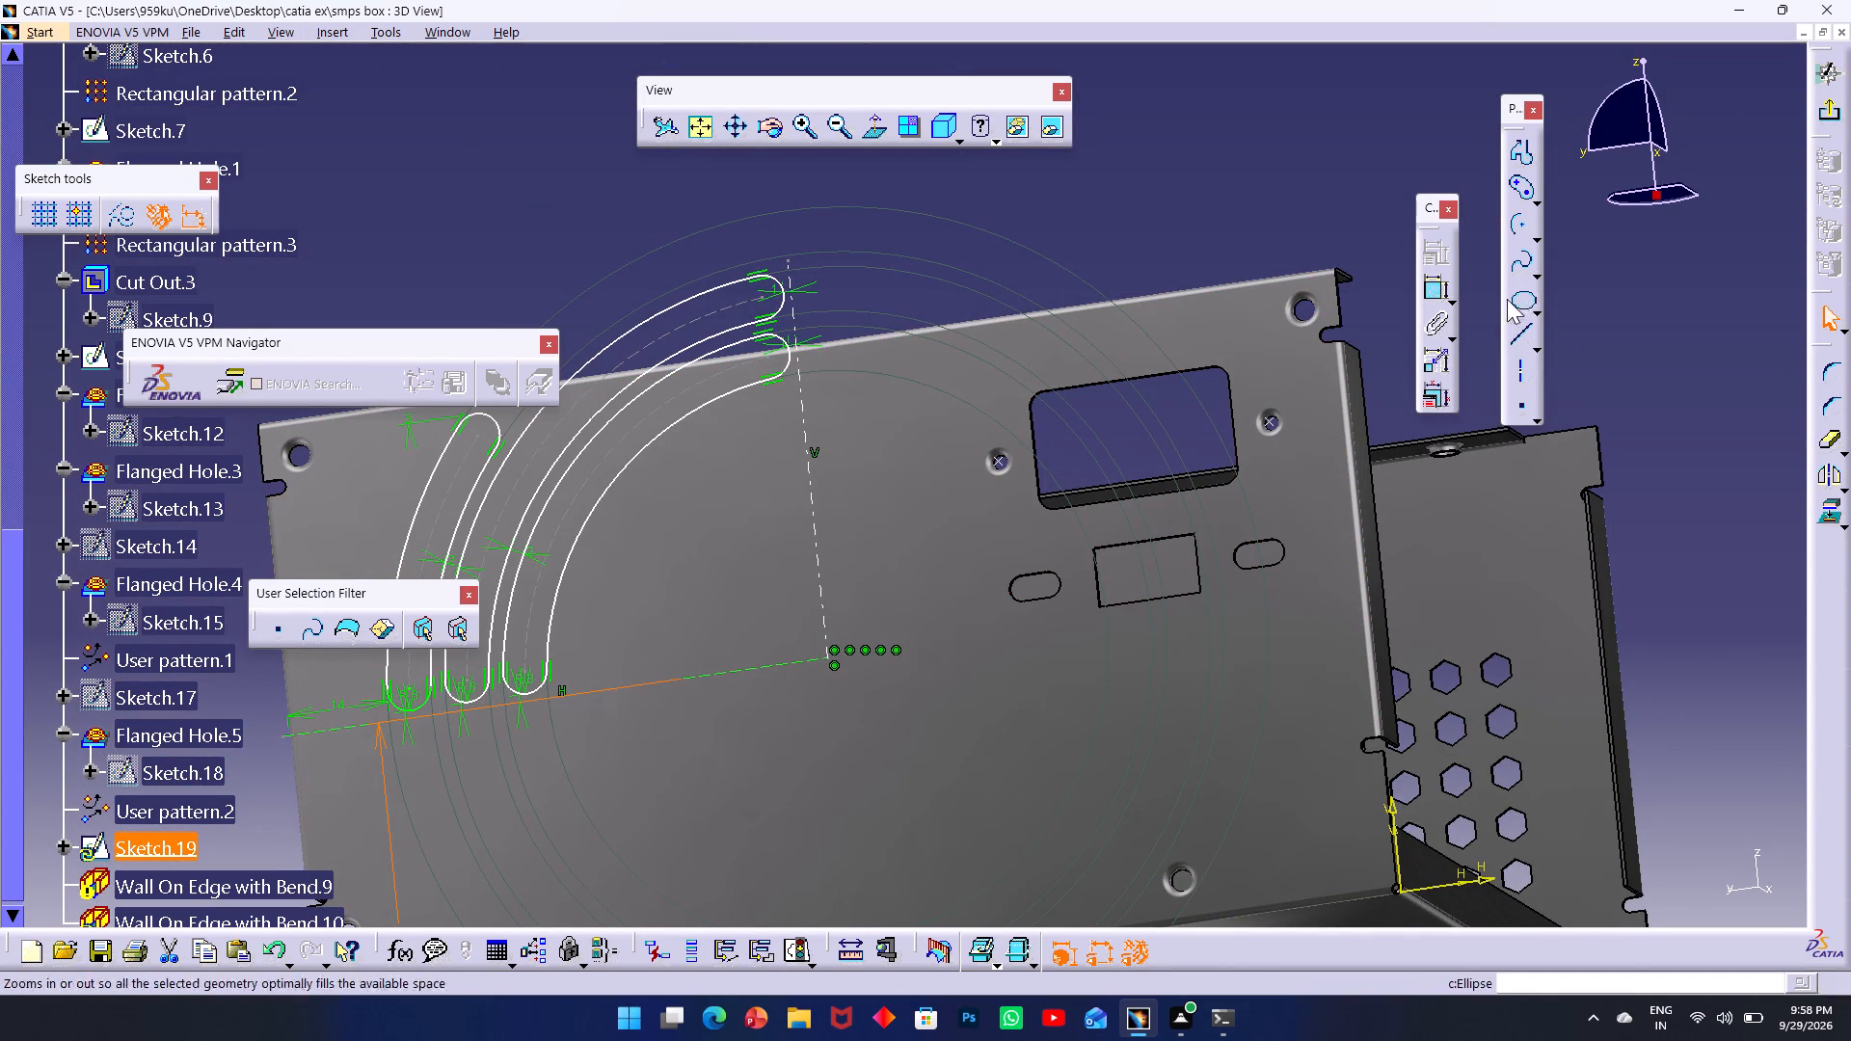
{"action": "left_click", "coordinate": [1426, 282]}
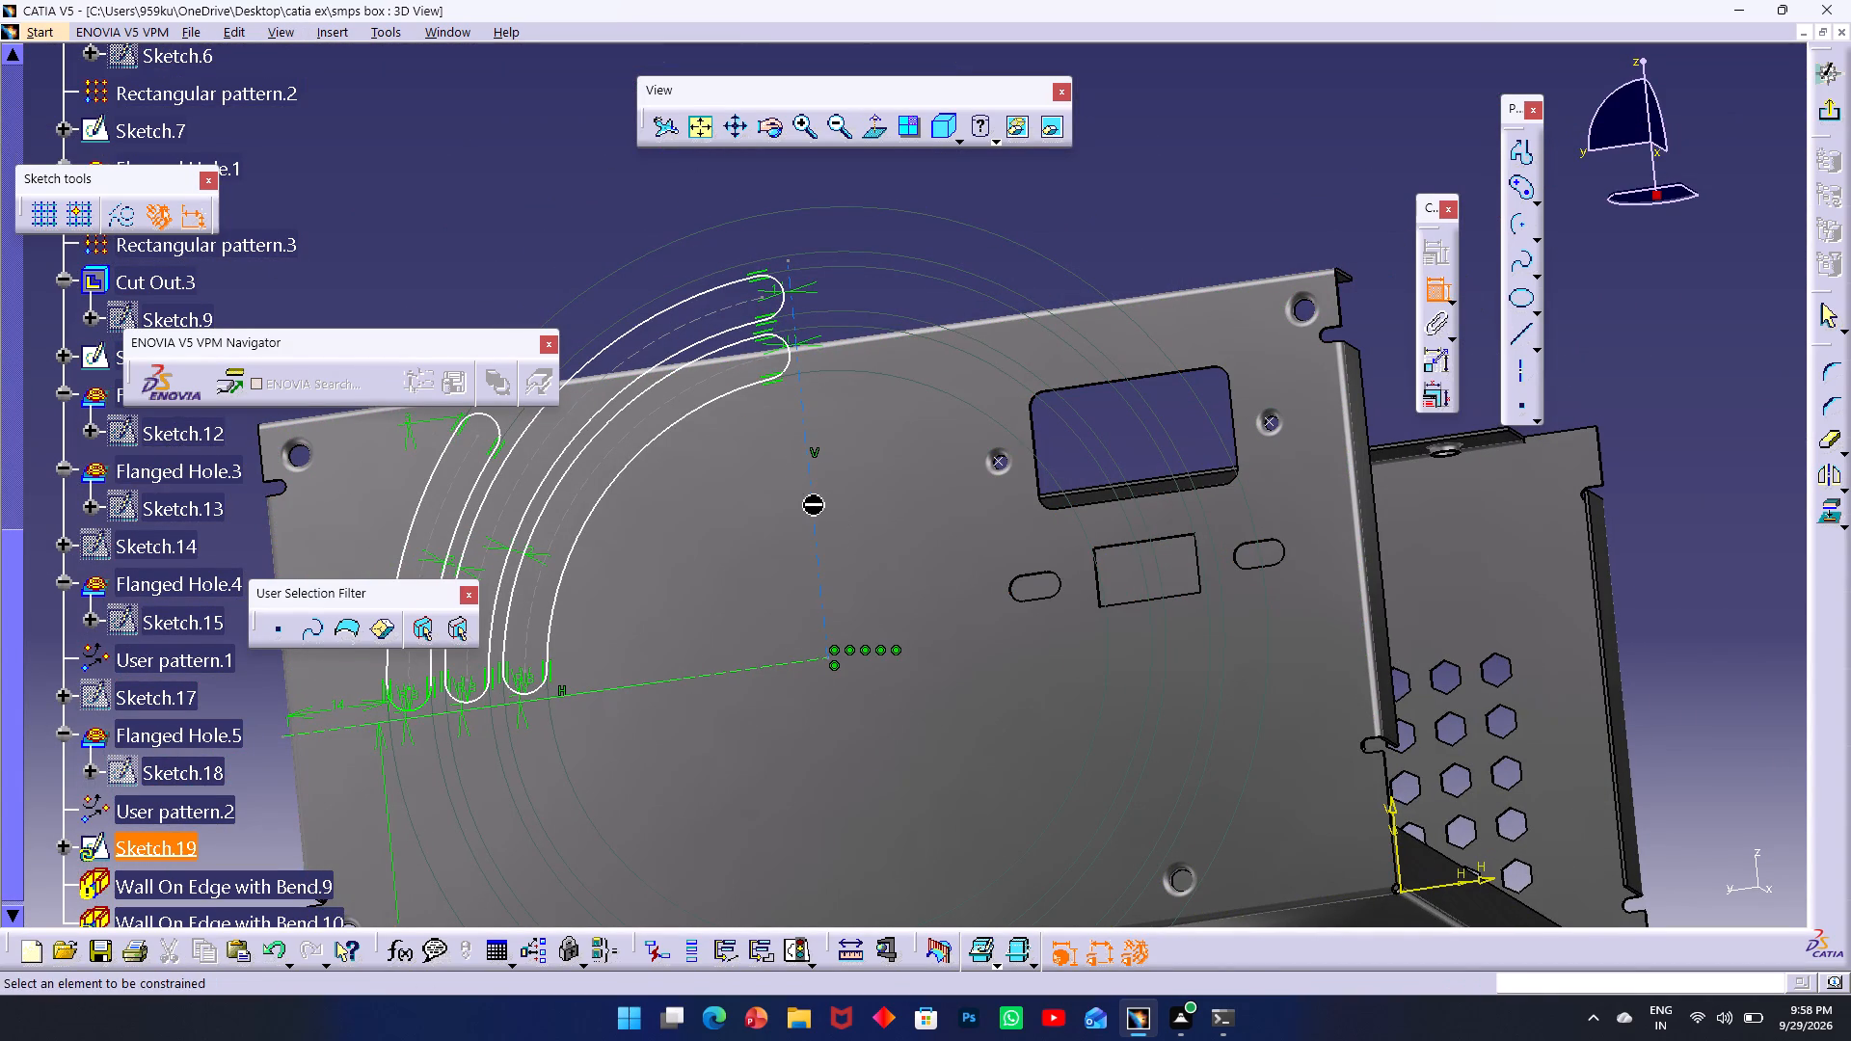
{"action": "left_click", "coordinate": [810, 504]}
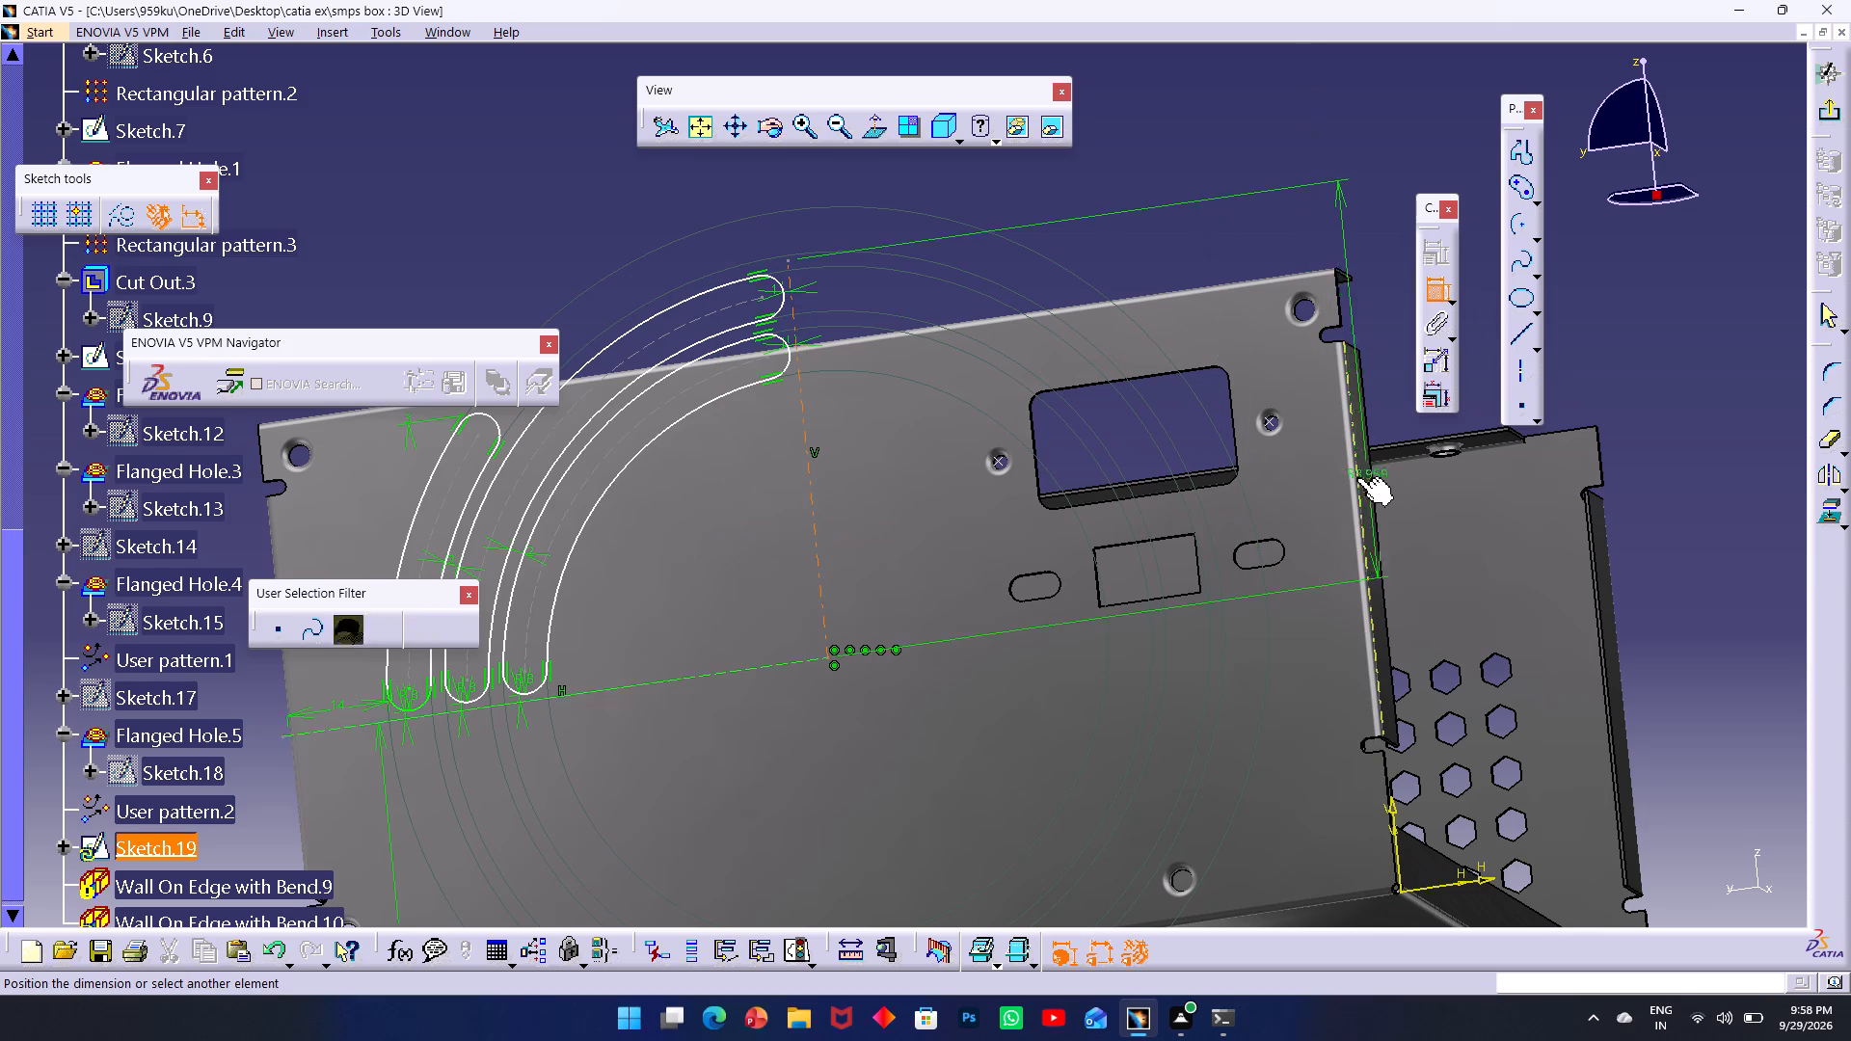
{"action": "left_click", "coordinate": [1354, 477]}
{"action": "left_click", "coordinate": [1272, 478]}
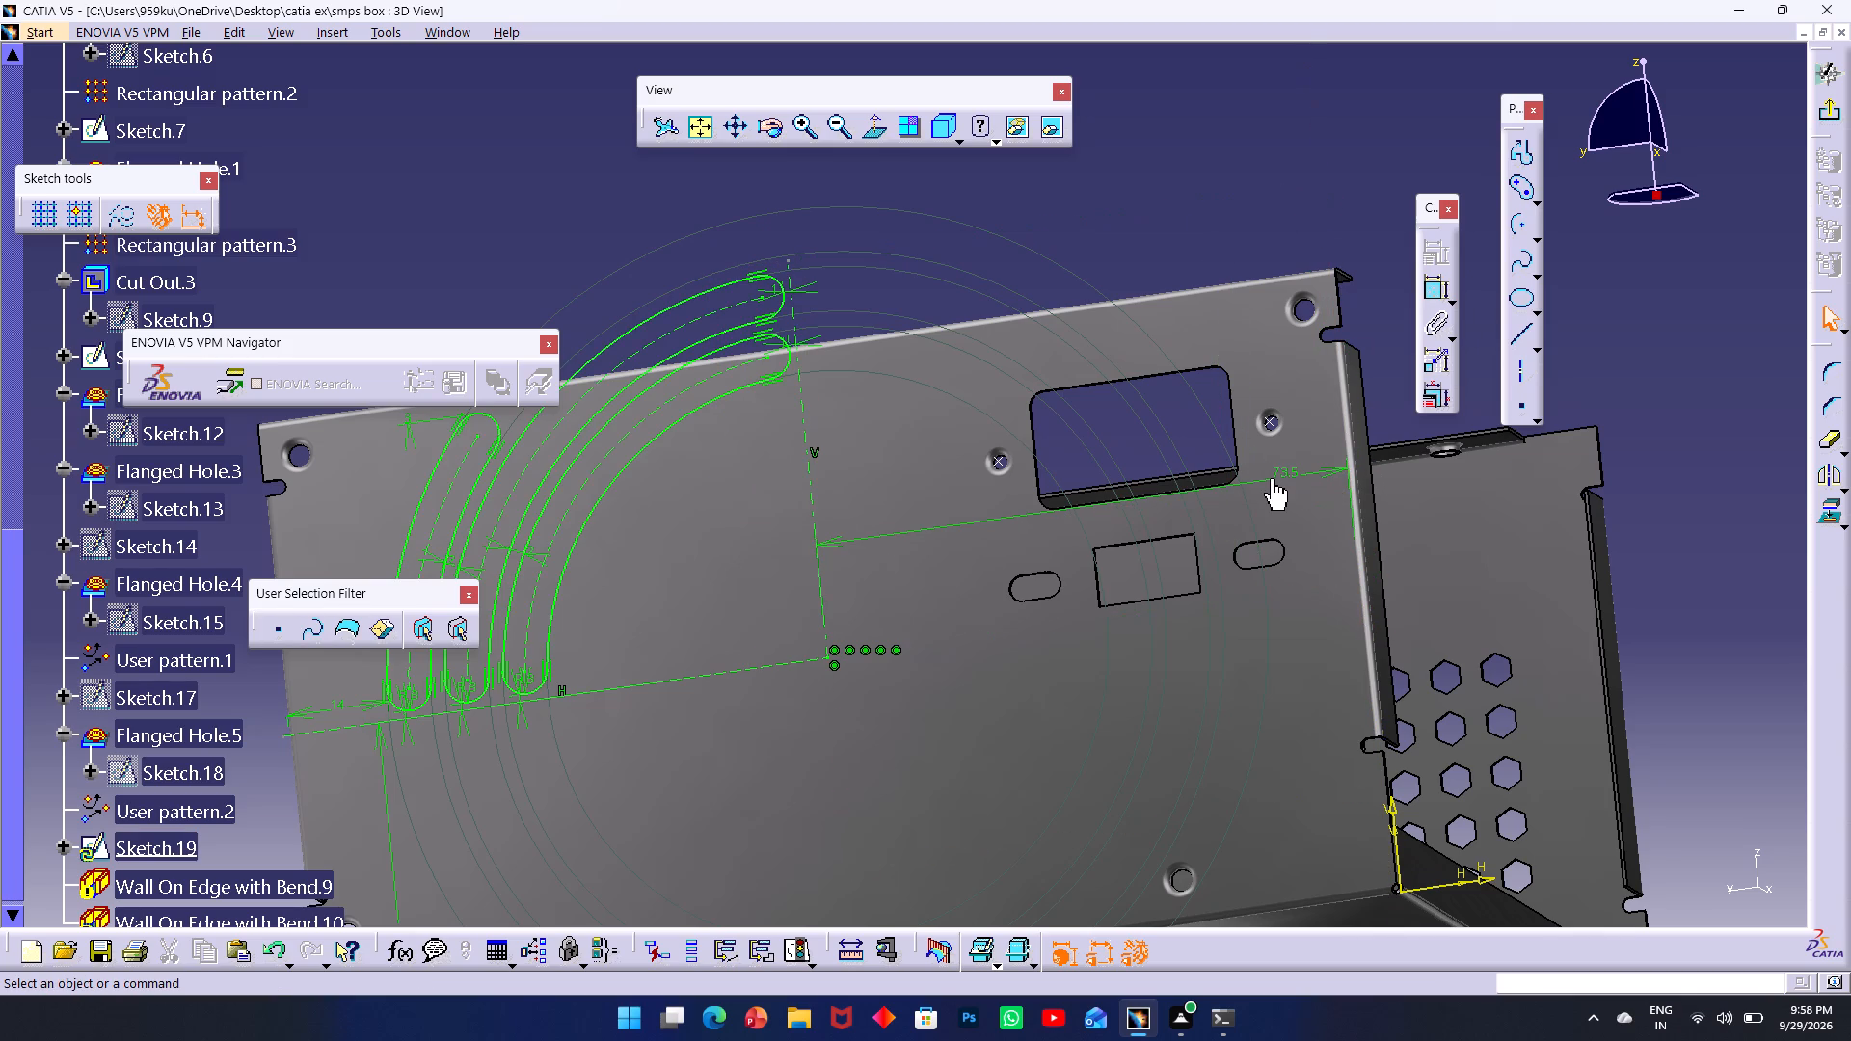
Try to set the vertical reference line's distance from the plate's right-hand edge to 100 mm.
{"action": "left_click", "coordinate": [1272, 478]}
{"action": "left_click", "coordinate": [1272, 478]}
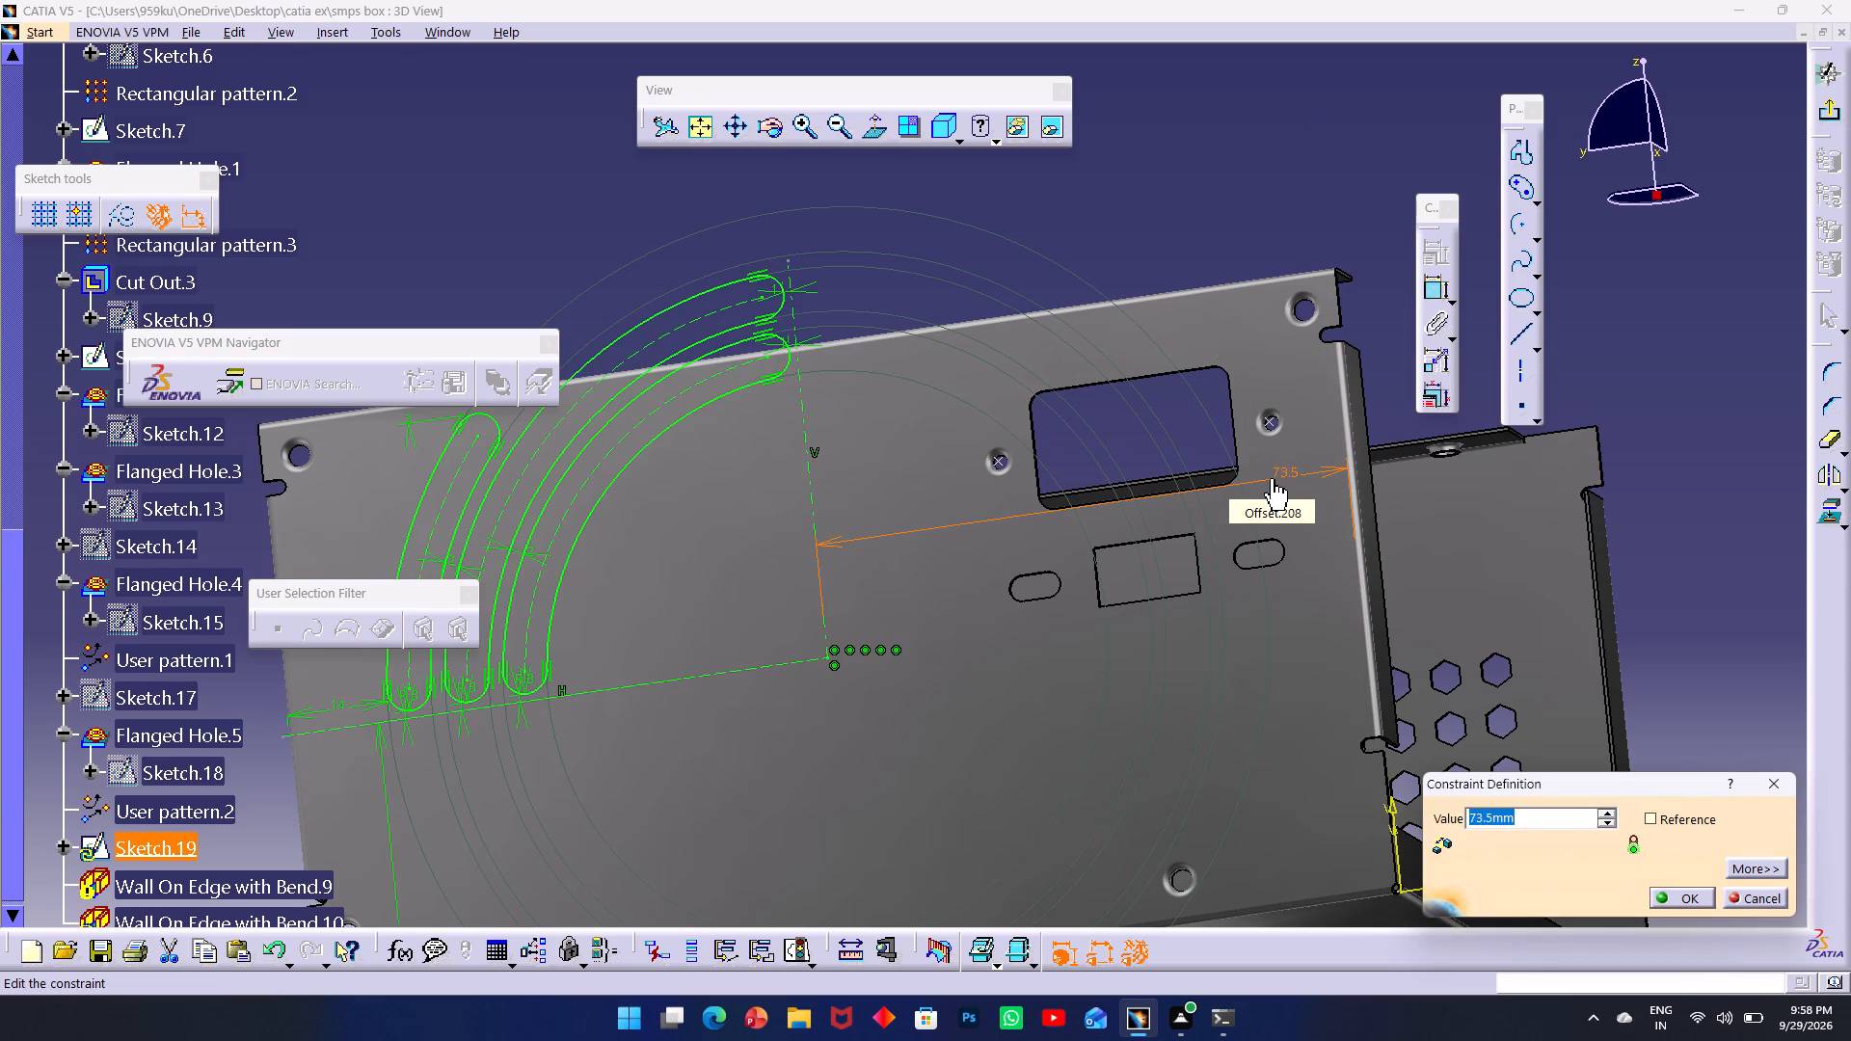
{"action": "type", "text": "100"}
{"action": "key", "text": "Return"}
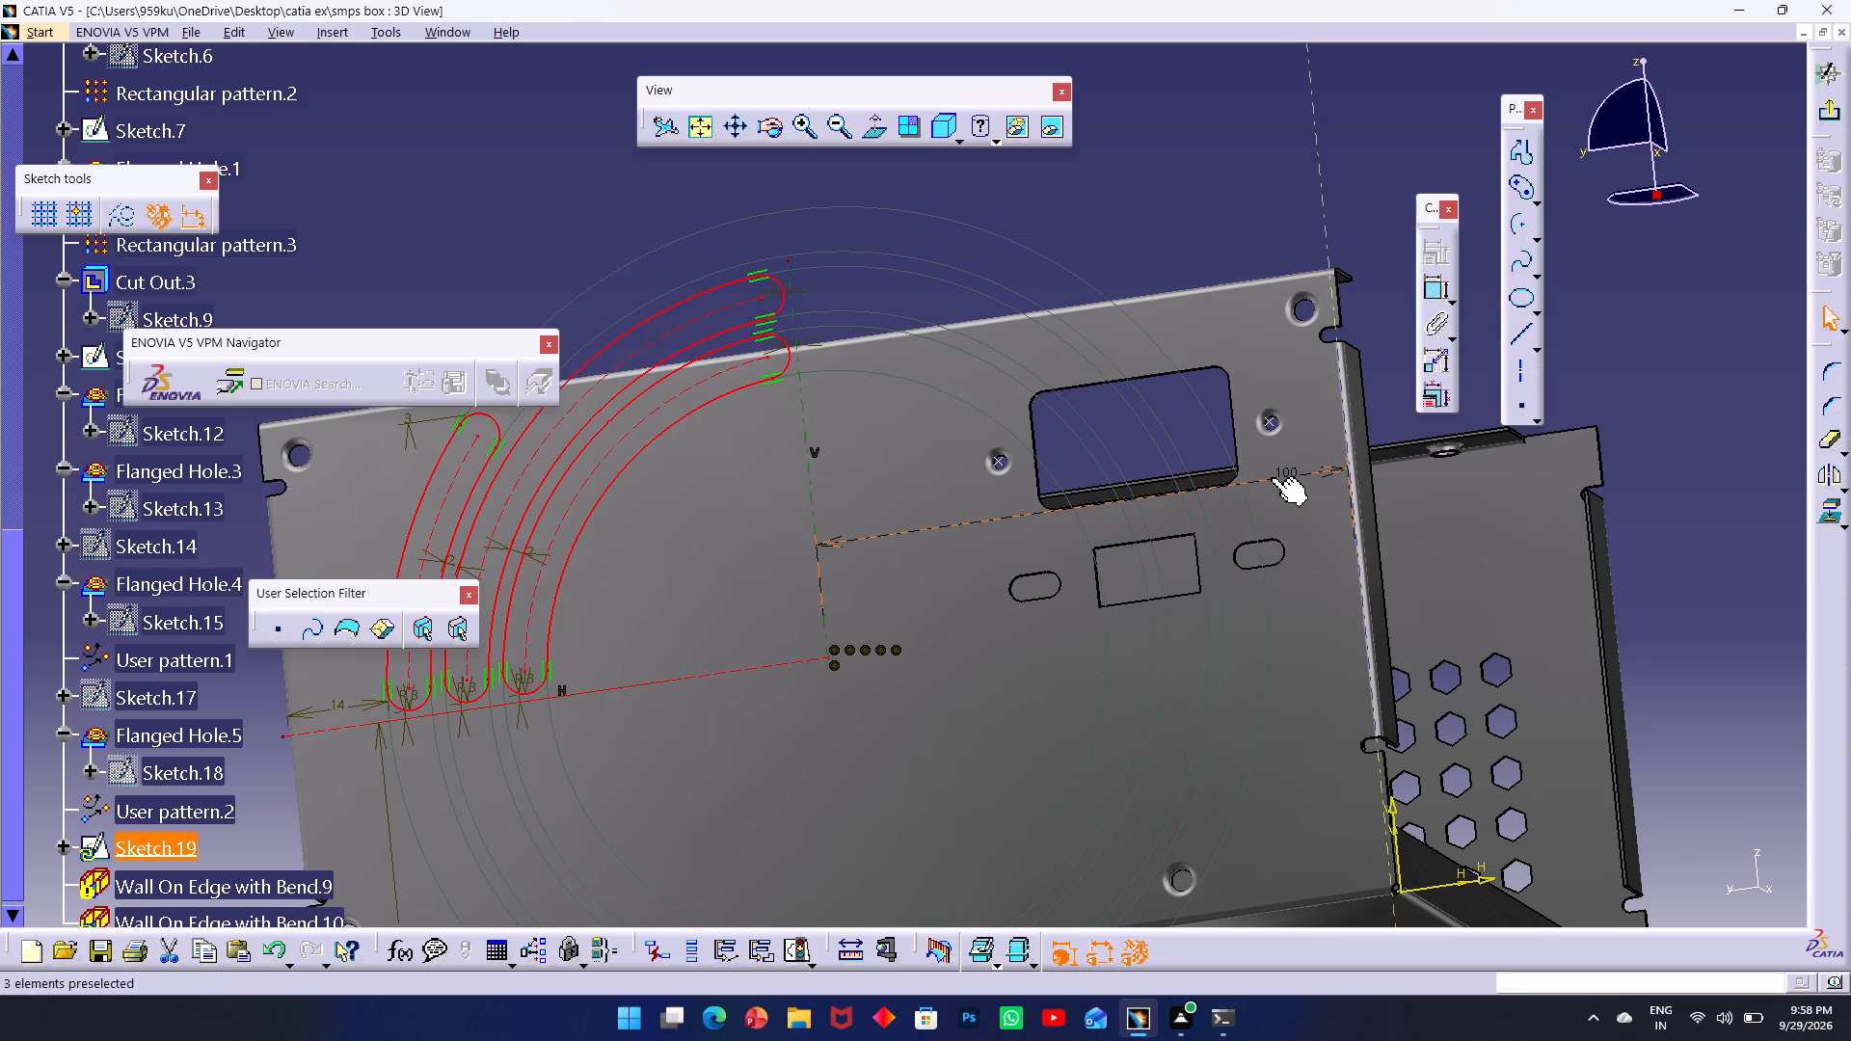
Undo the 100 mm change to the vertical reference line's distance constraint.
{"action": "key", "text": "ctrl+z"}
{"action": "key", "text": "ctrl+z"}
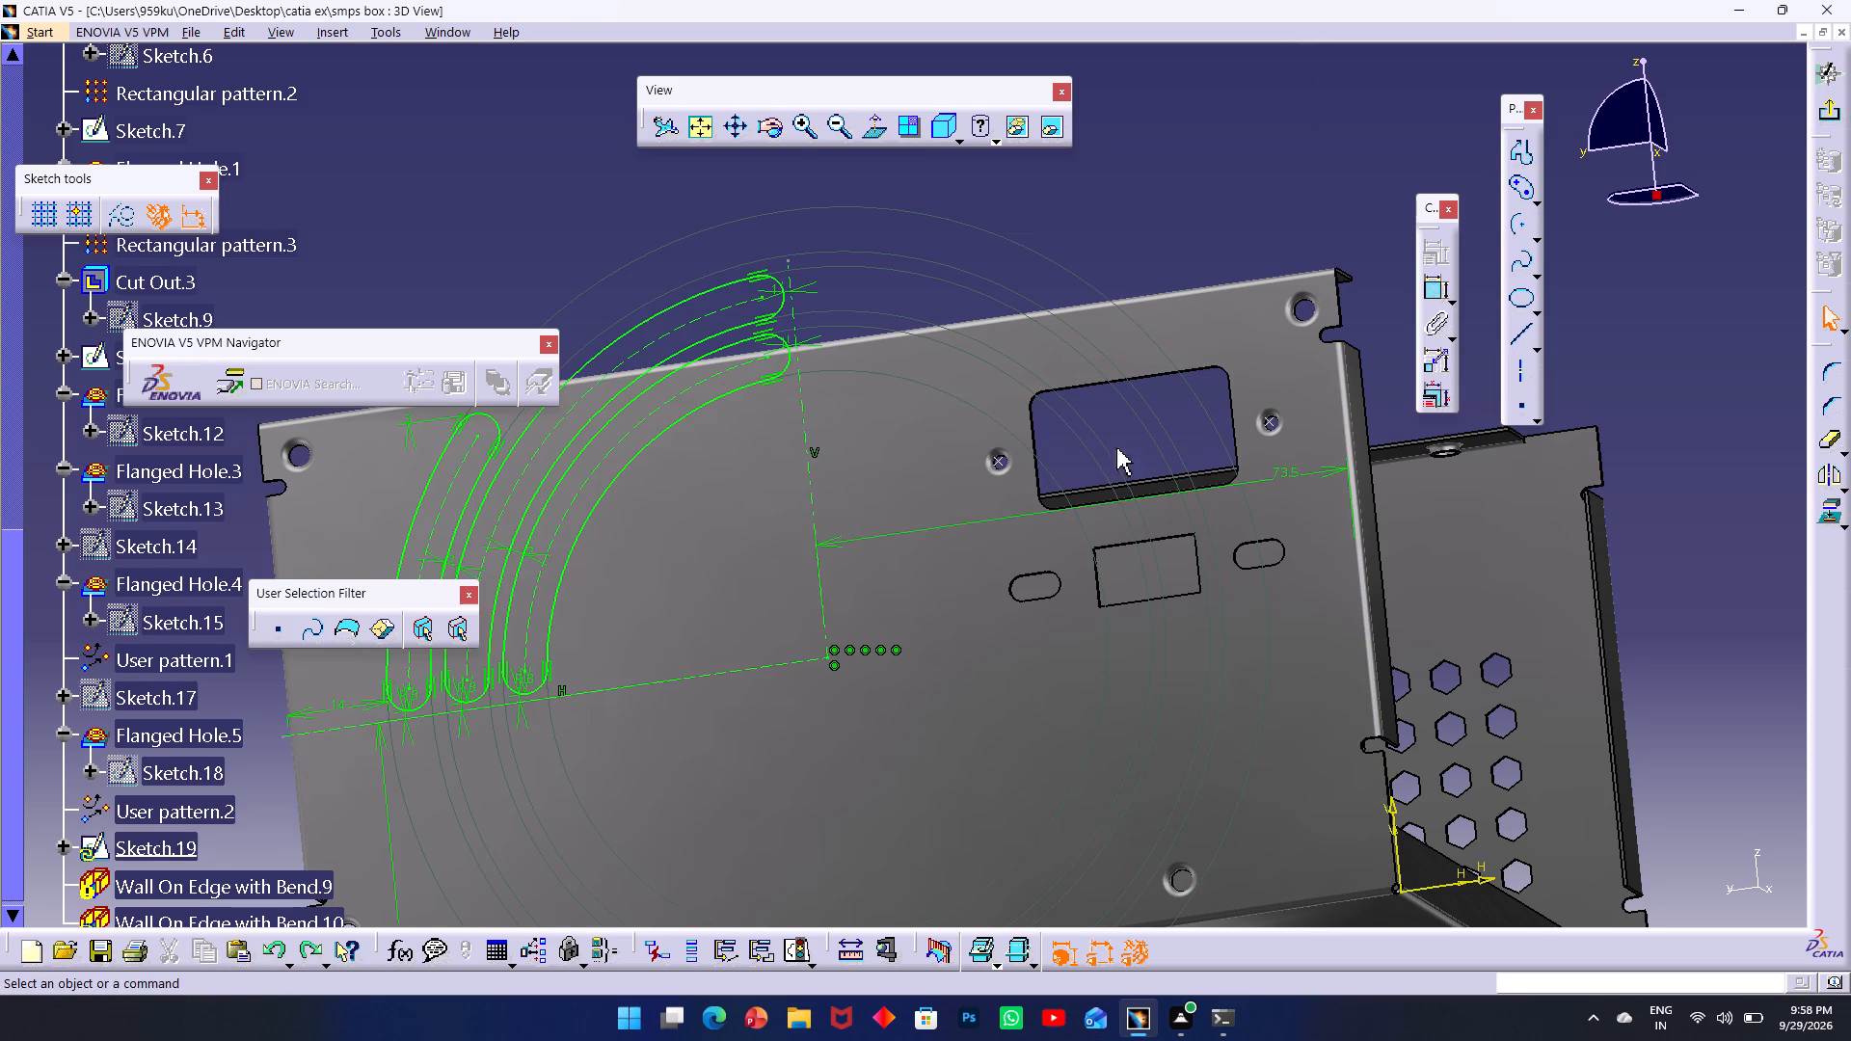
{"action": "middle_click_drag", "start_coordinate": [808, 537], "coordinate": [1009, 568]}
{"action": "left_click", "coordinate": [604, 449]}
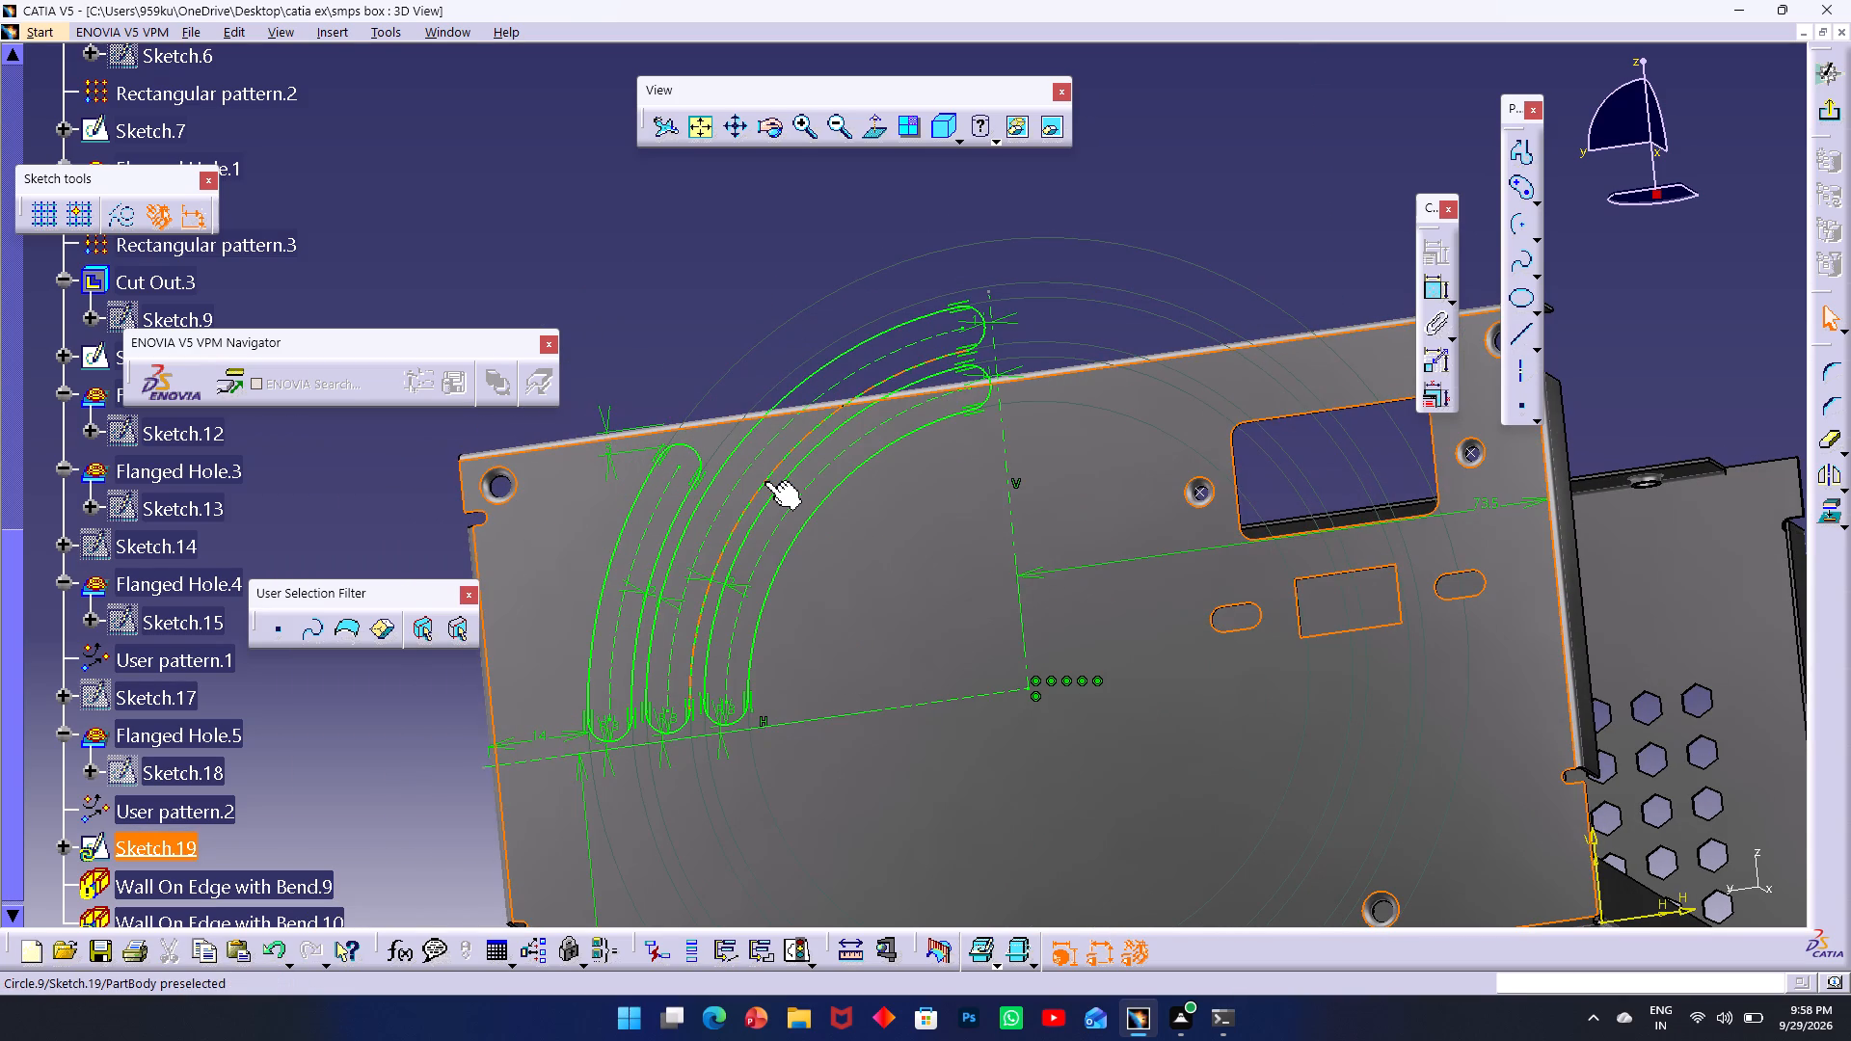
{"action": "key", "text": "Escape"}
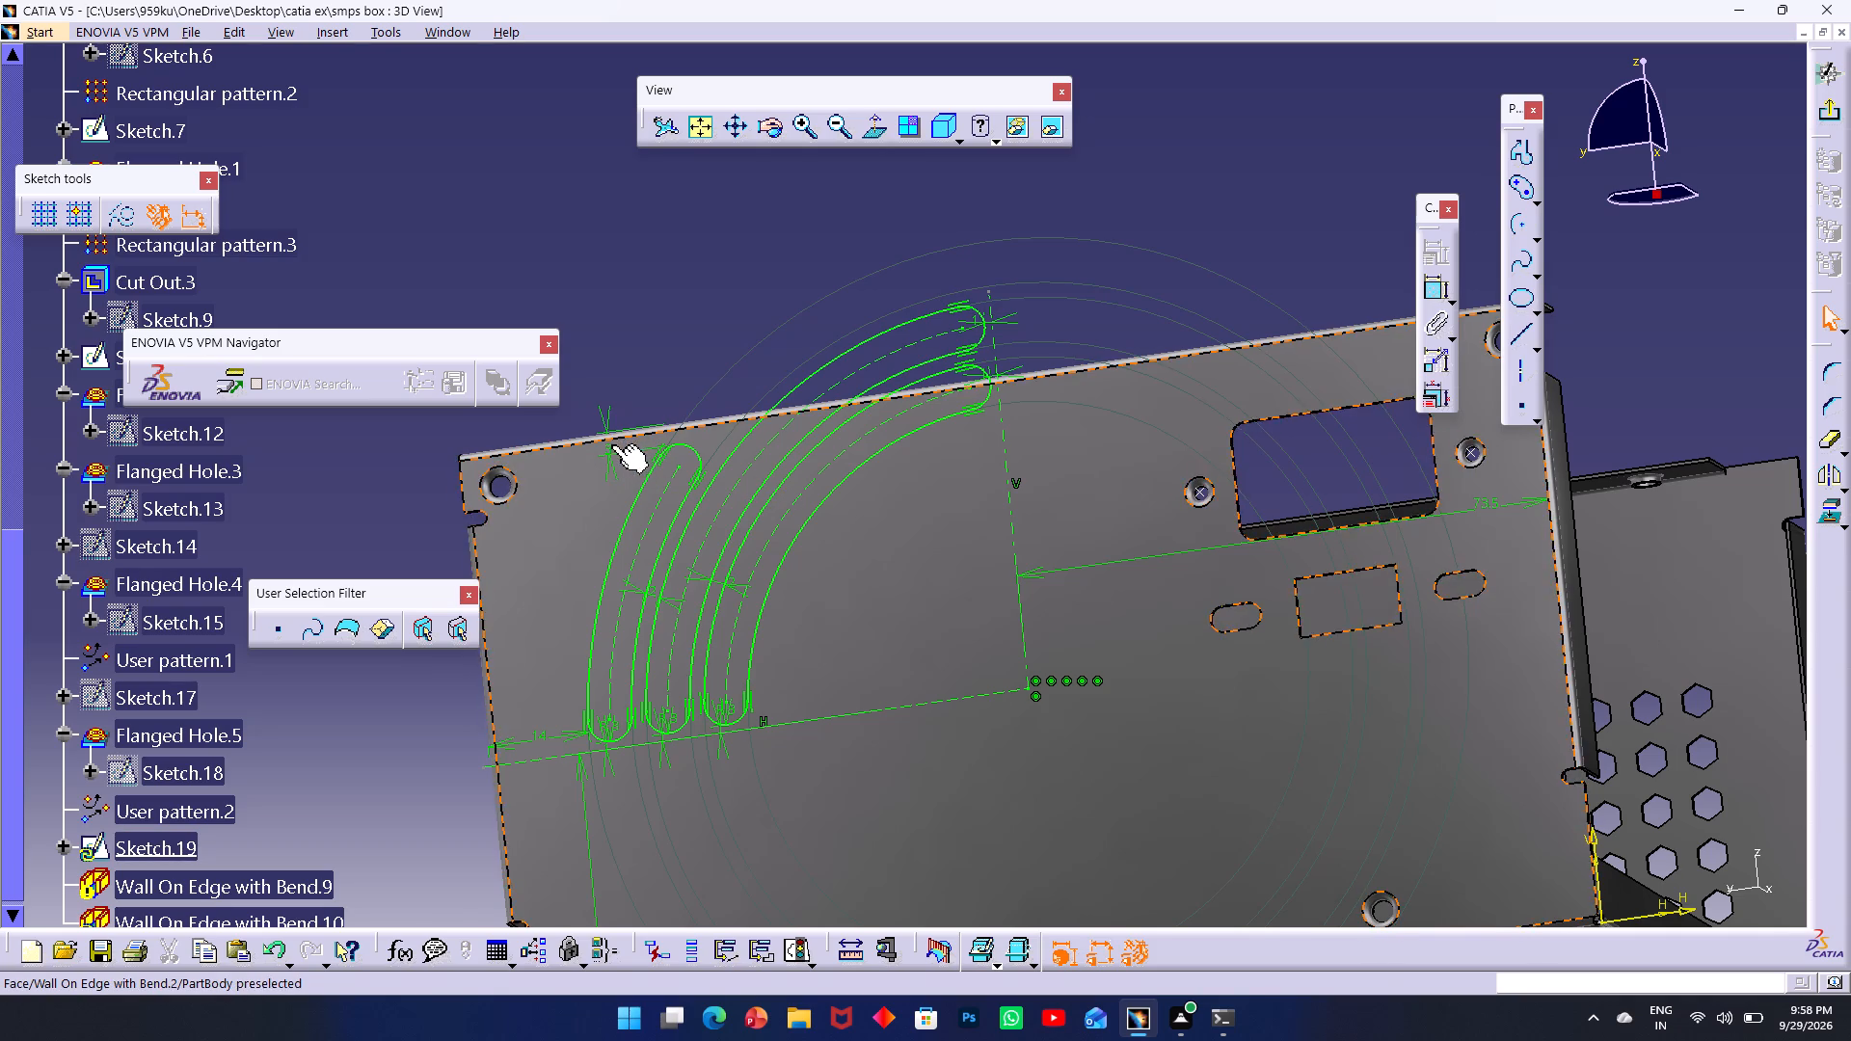
Delete the distance constraint that positions the upper rounded end of the outermost curved slot.
{"action": "left_click", "coordinate": [607, 452]}
{"action": "key", "text": "Delete"}
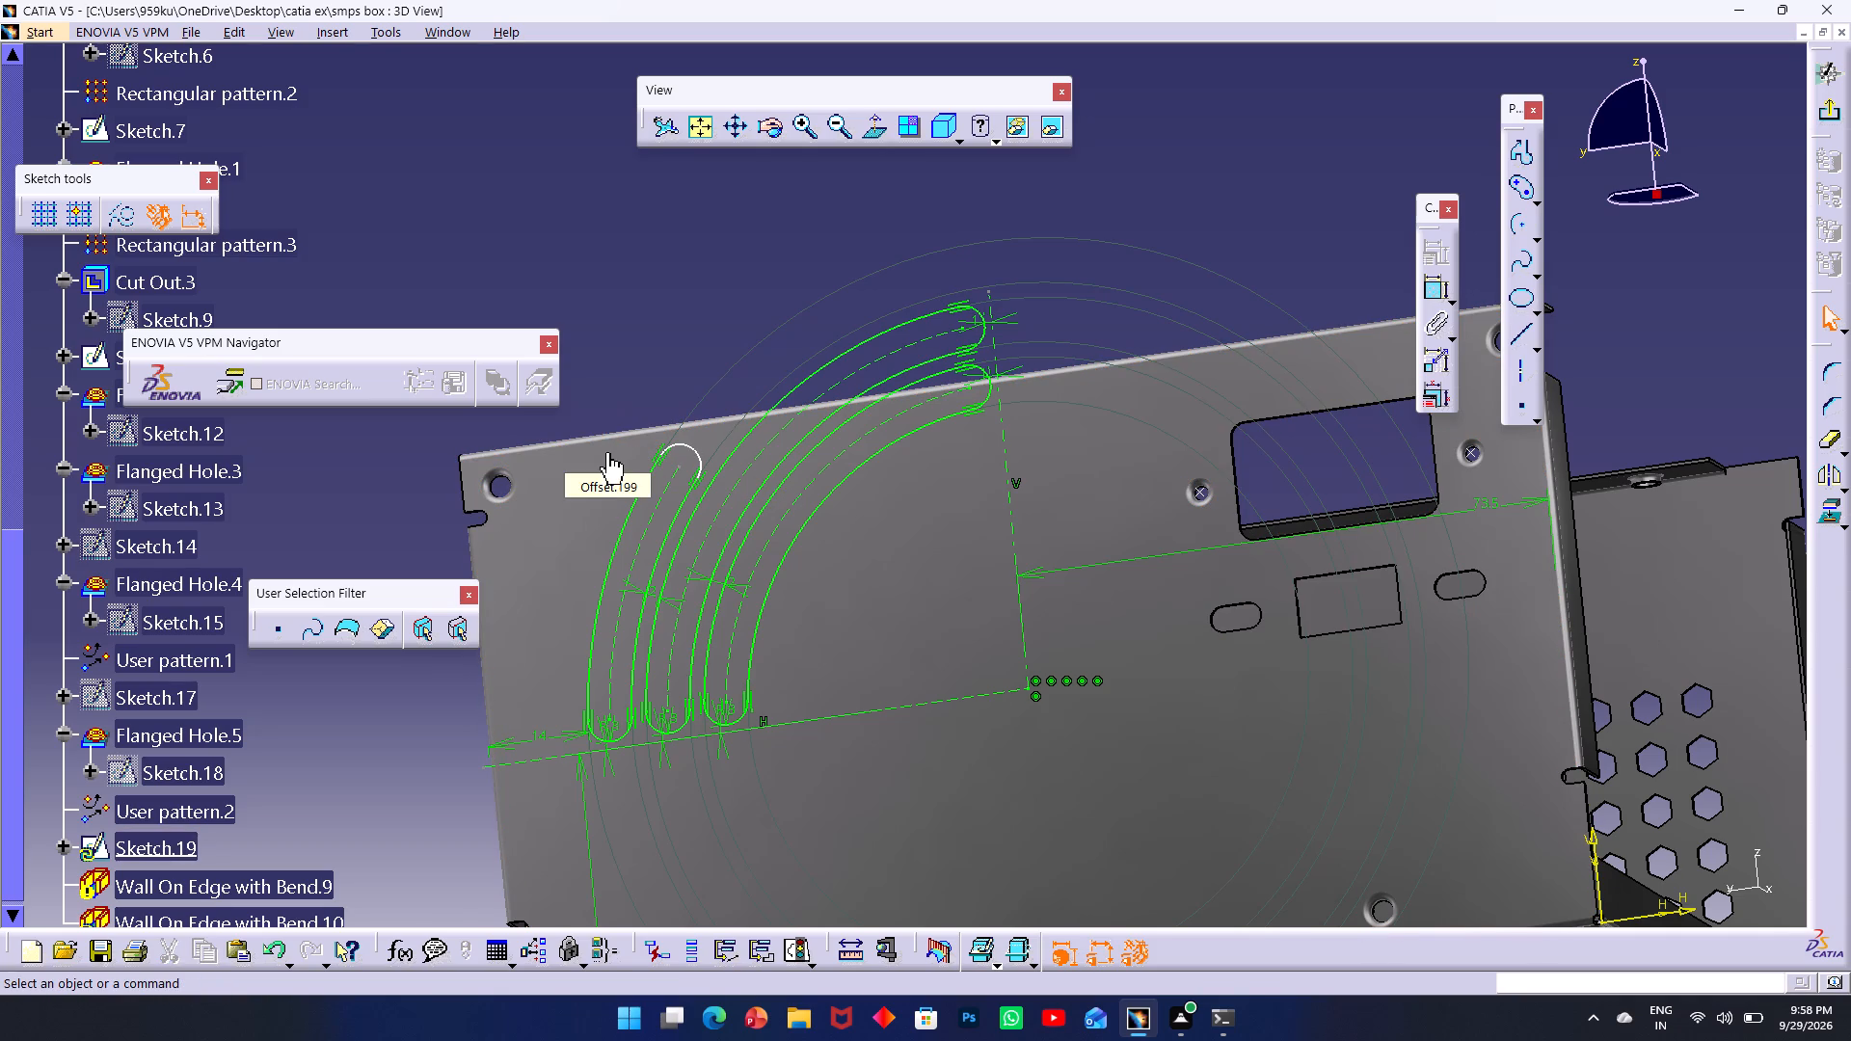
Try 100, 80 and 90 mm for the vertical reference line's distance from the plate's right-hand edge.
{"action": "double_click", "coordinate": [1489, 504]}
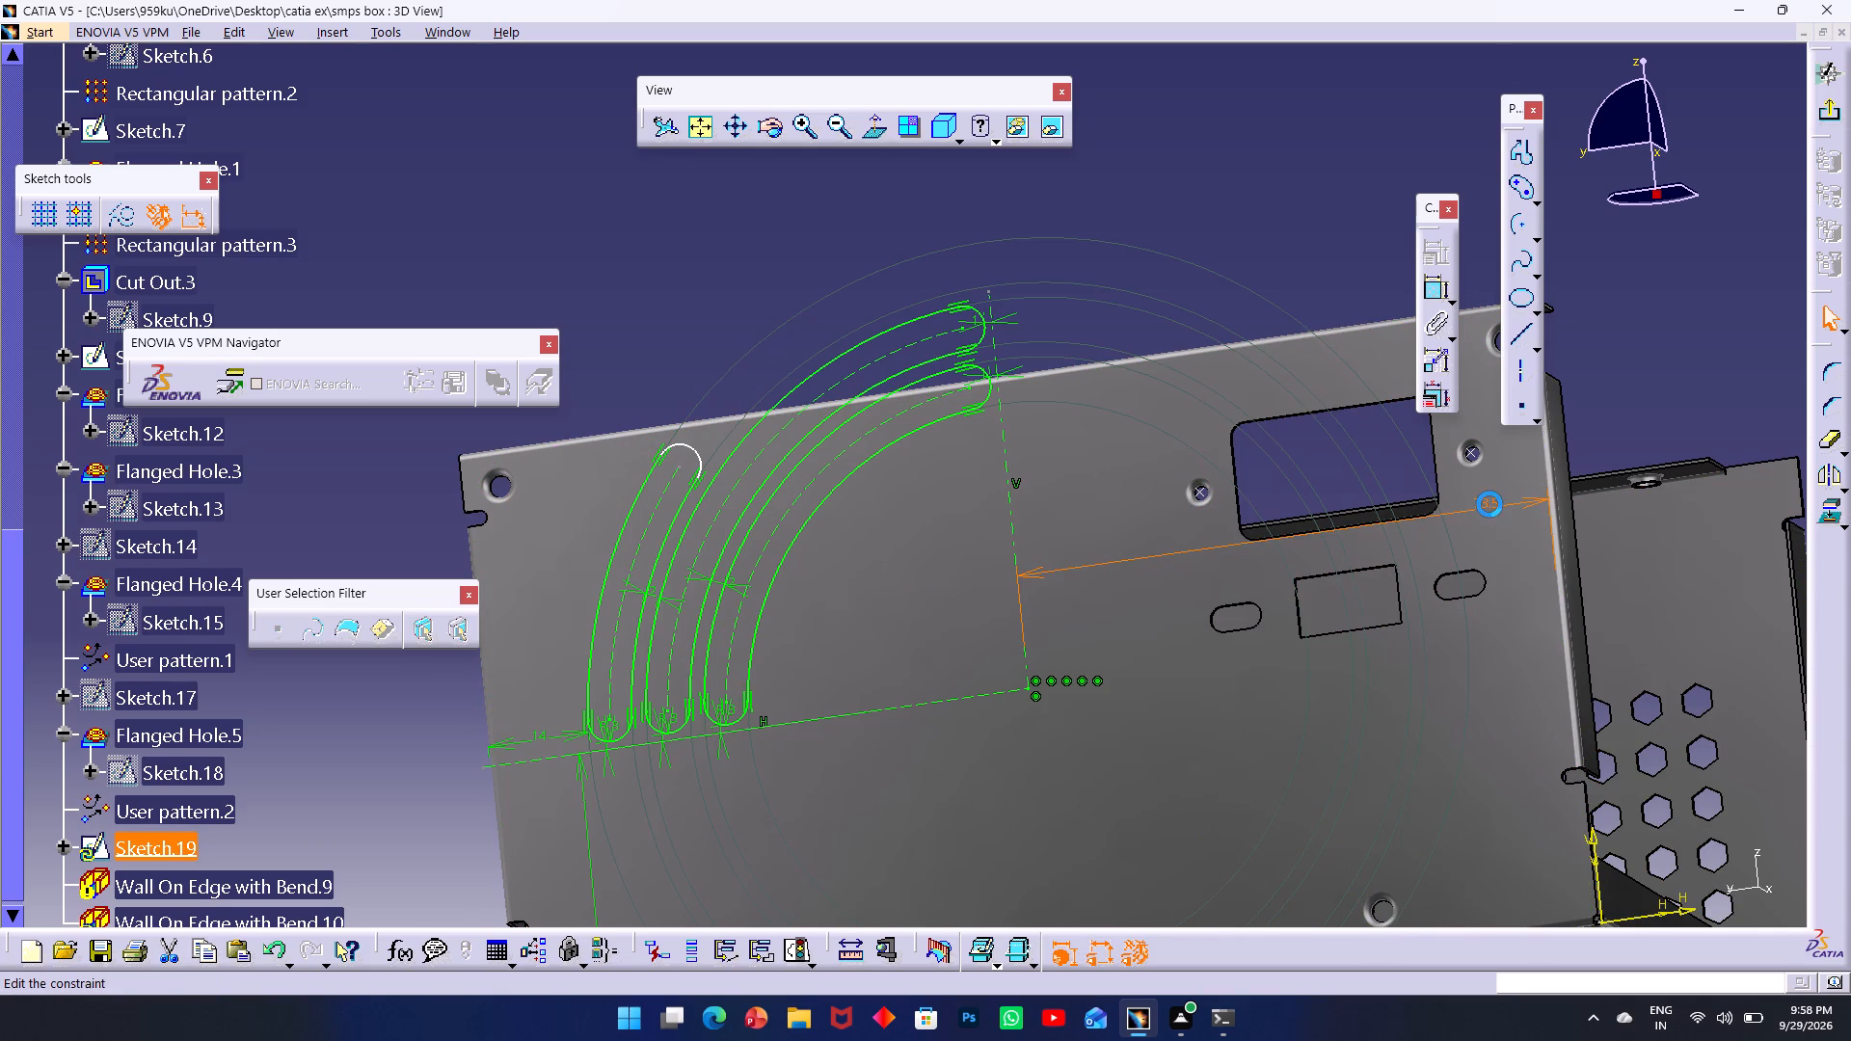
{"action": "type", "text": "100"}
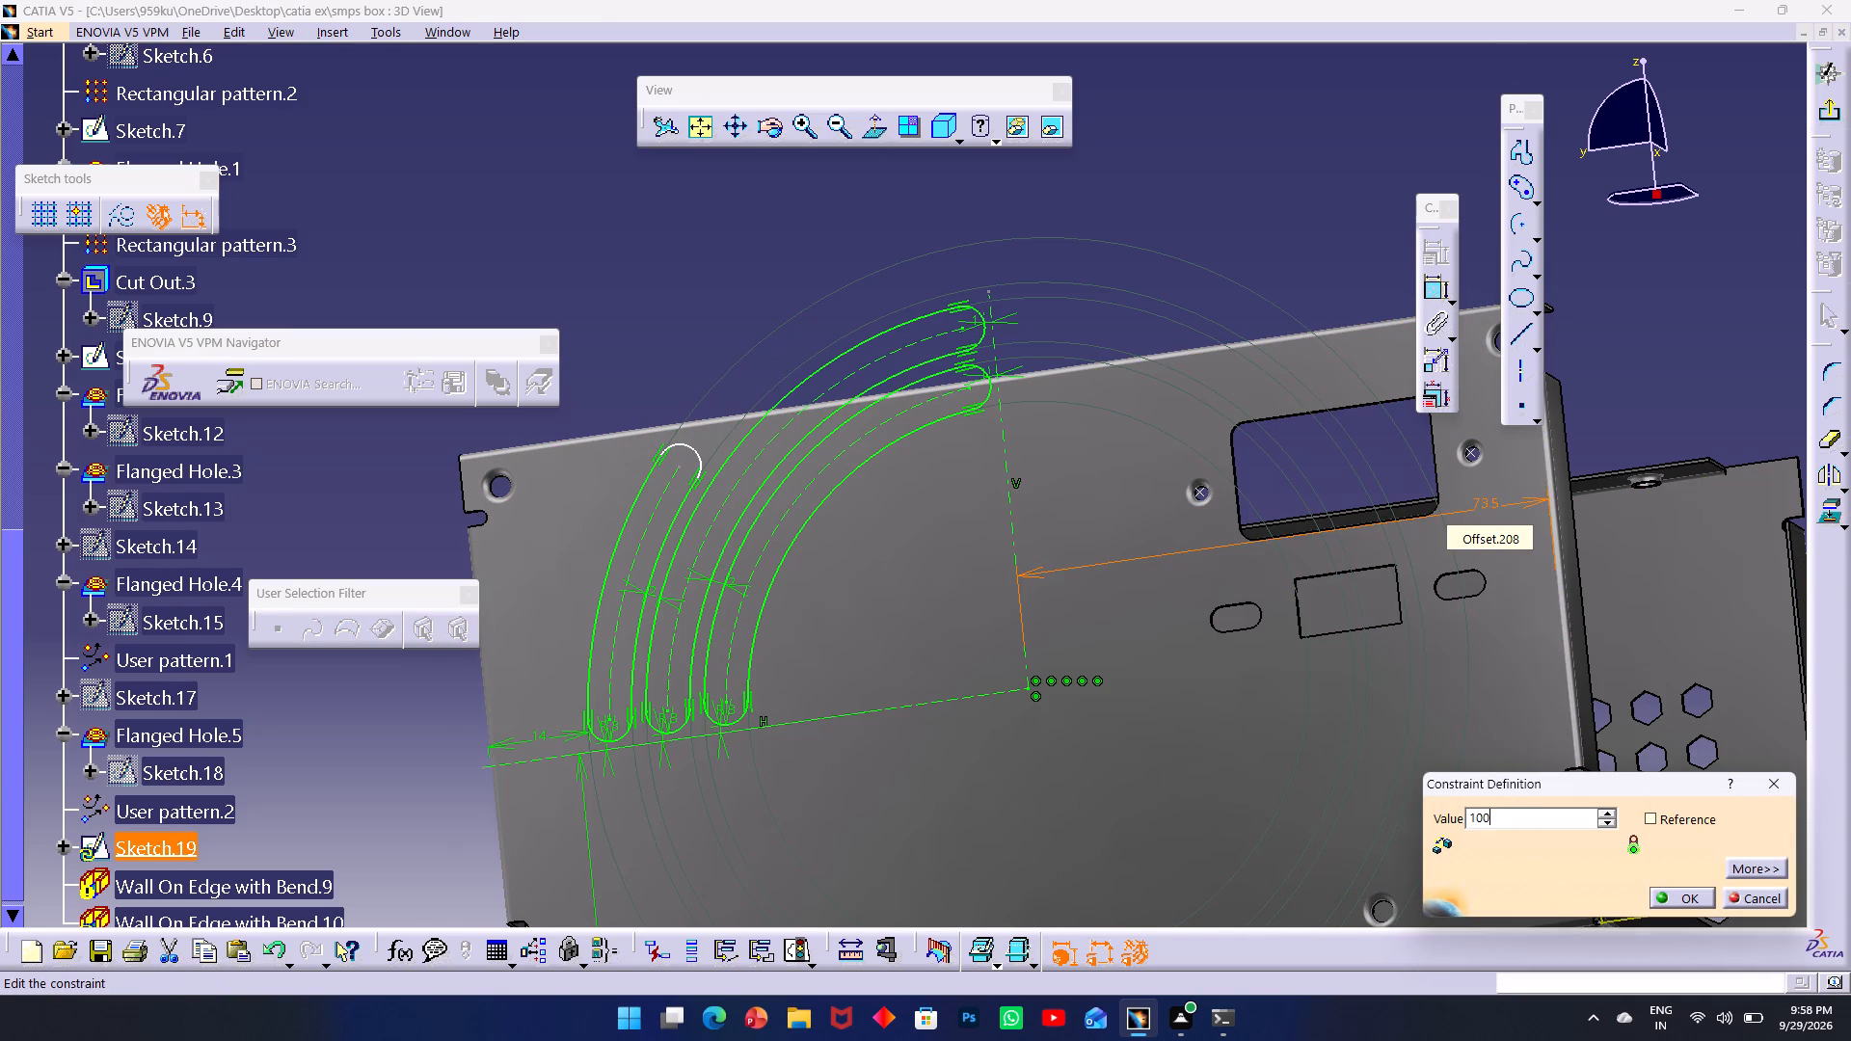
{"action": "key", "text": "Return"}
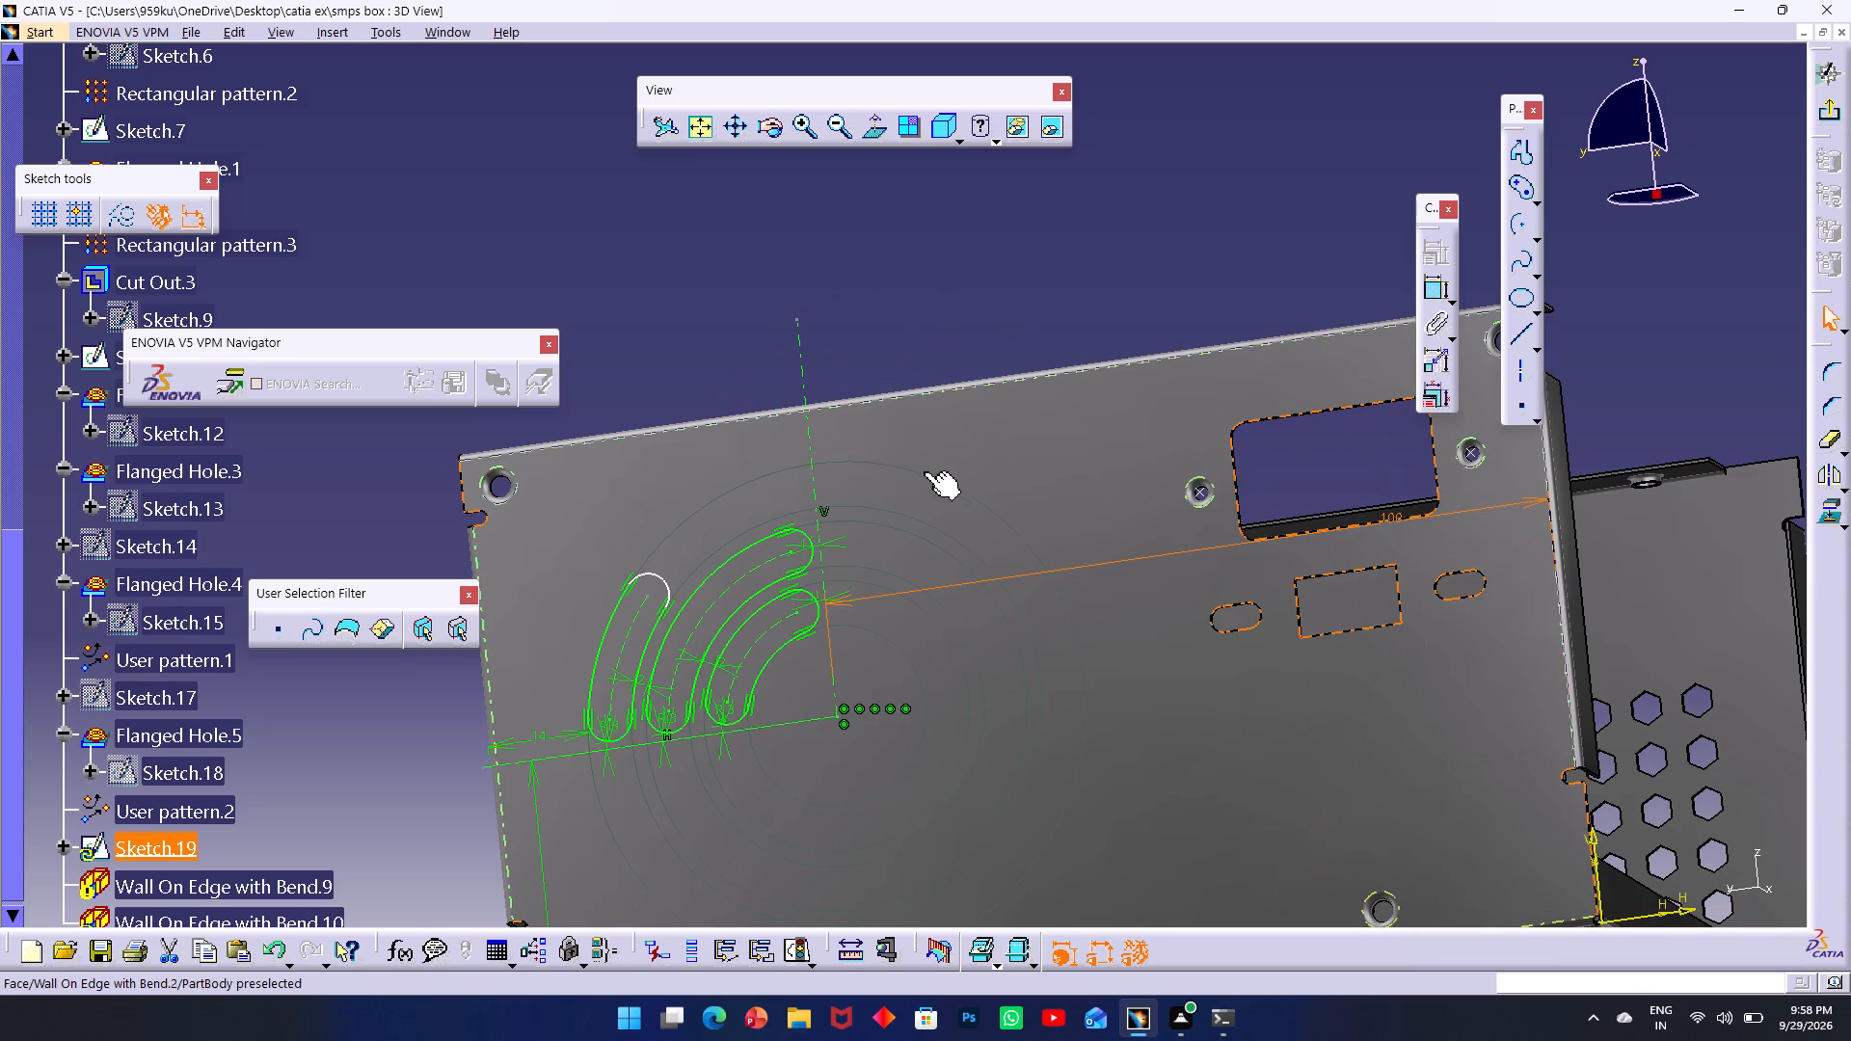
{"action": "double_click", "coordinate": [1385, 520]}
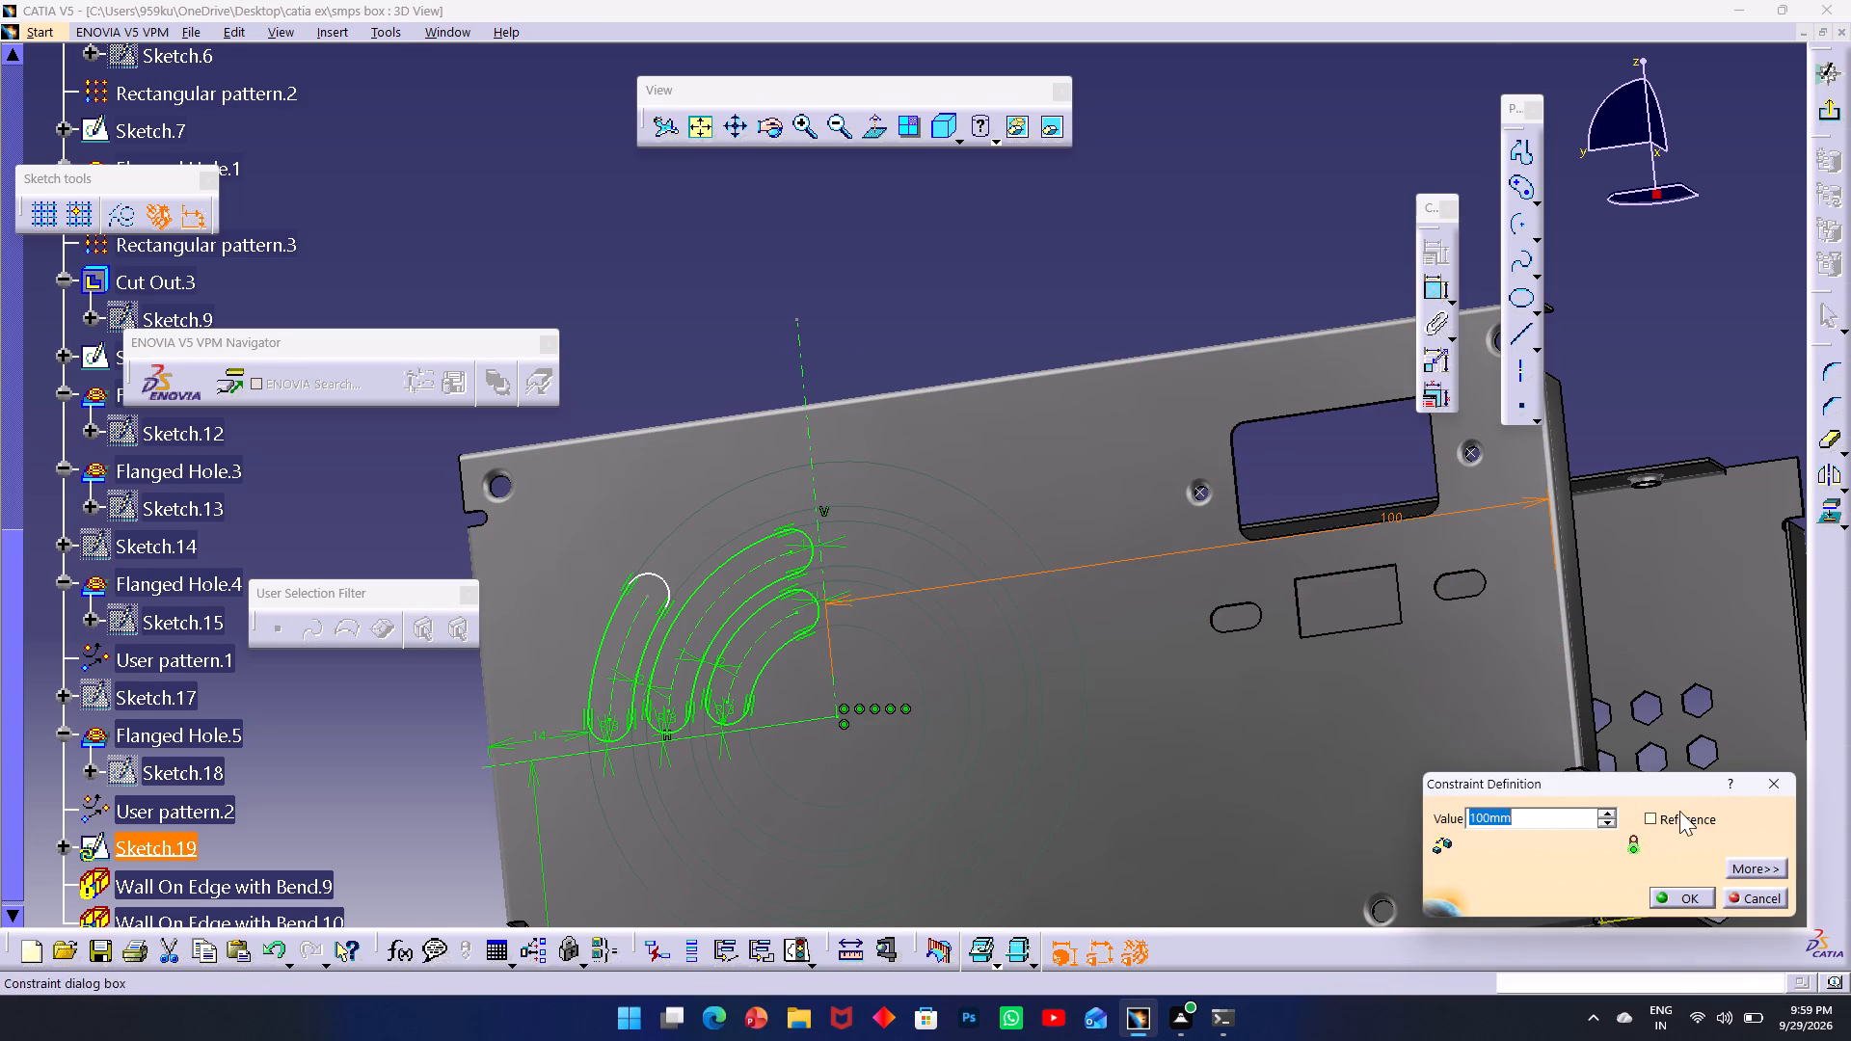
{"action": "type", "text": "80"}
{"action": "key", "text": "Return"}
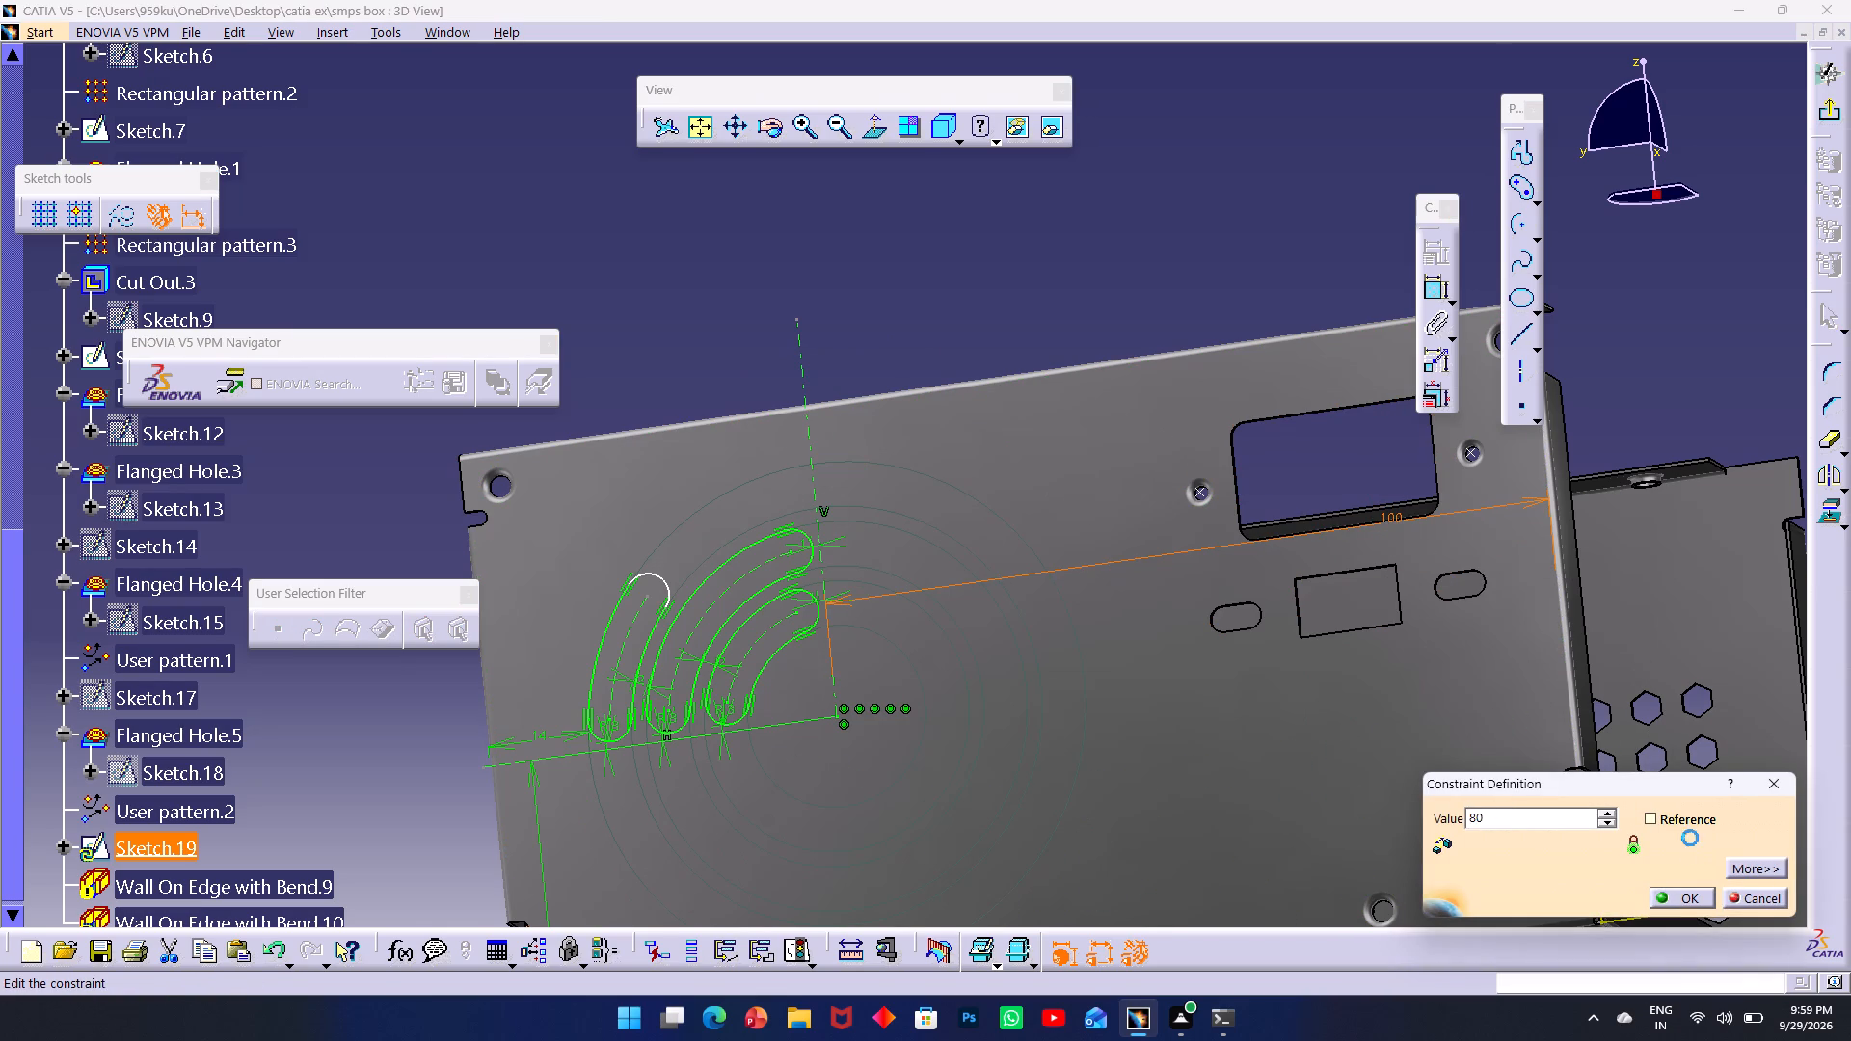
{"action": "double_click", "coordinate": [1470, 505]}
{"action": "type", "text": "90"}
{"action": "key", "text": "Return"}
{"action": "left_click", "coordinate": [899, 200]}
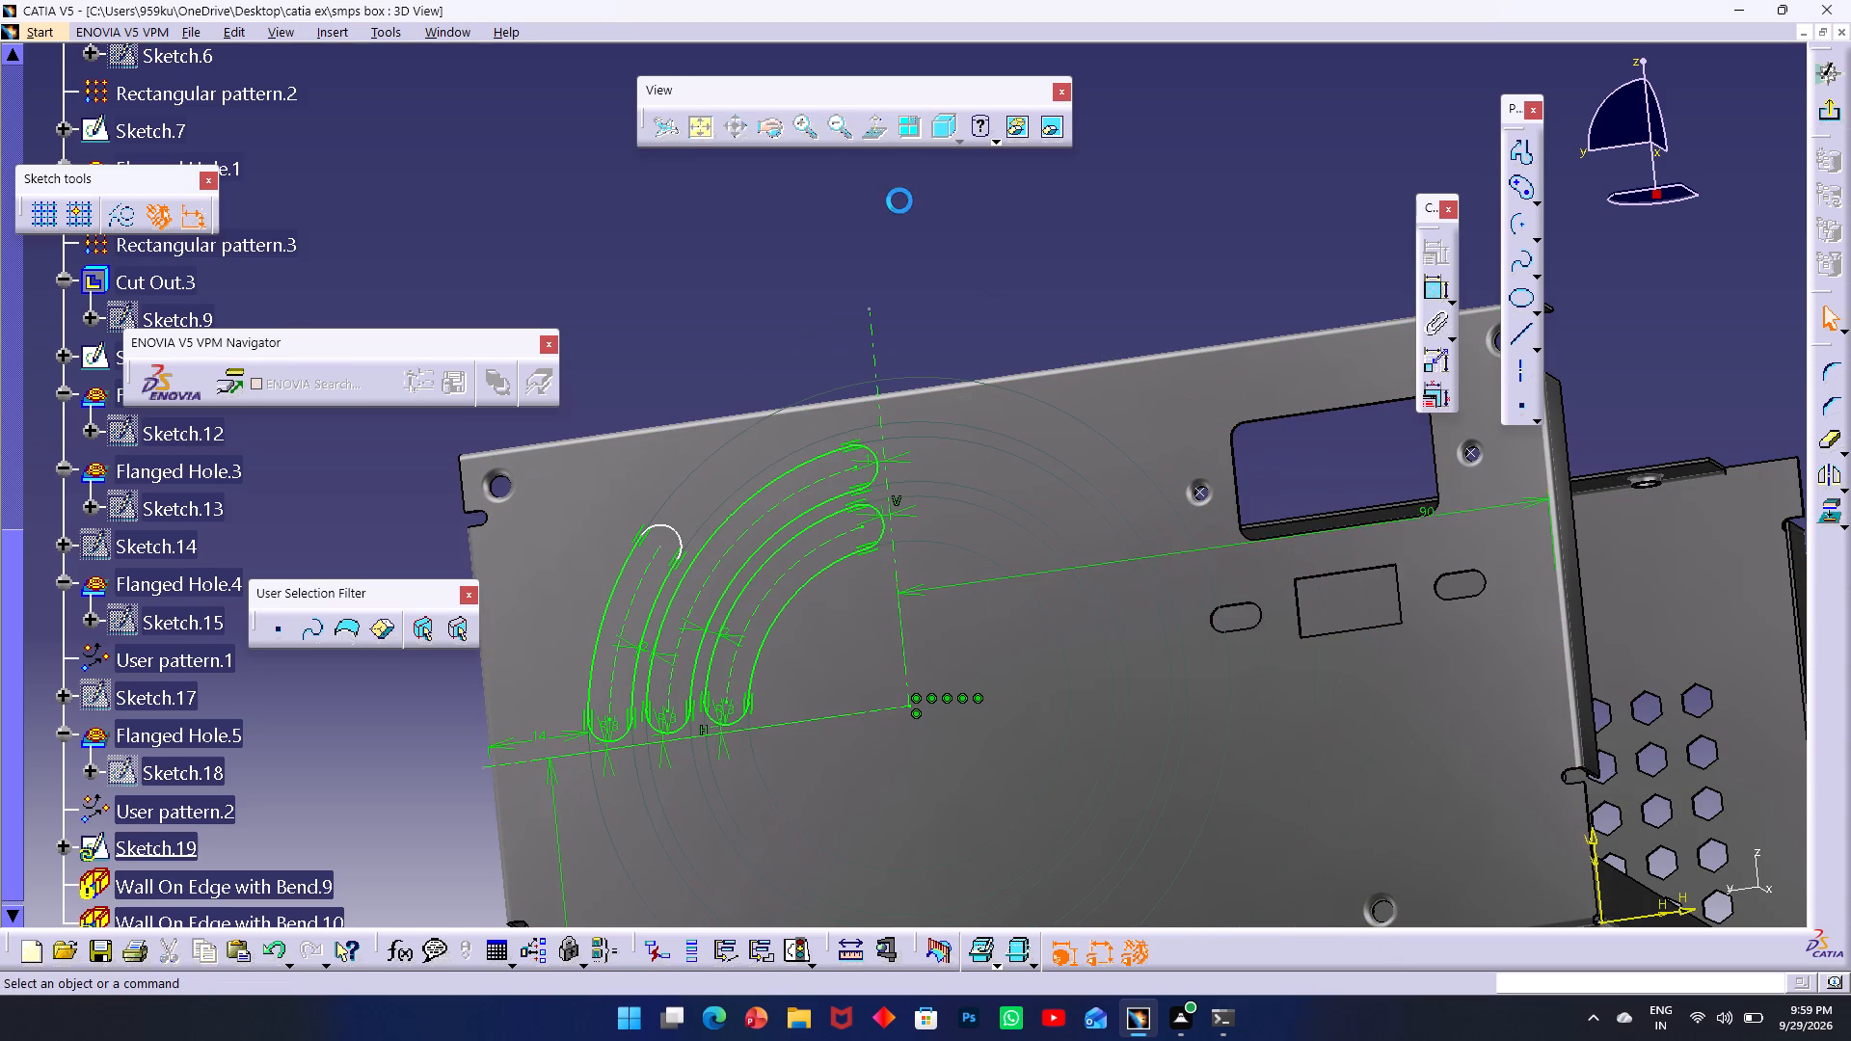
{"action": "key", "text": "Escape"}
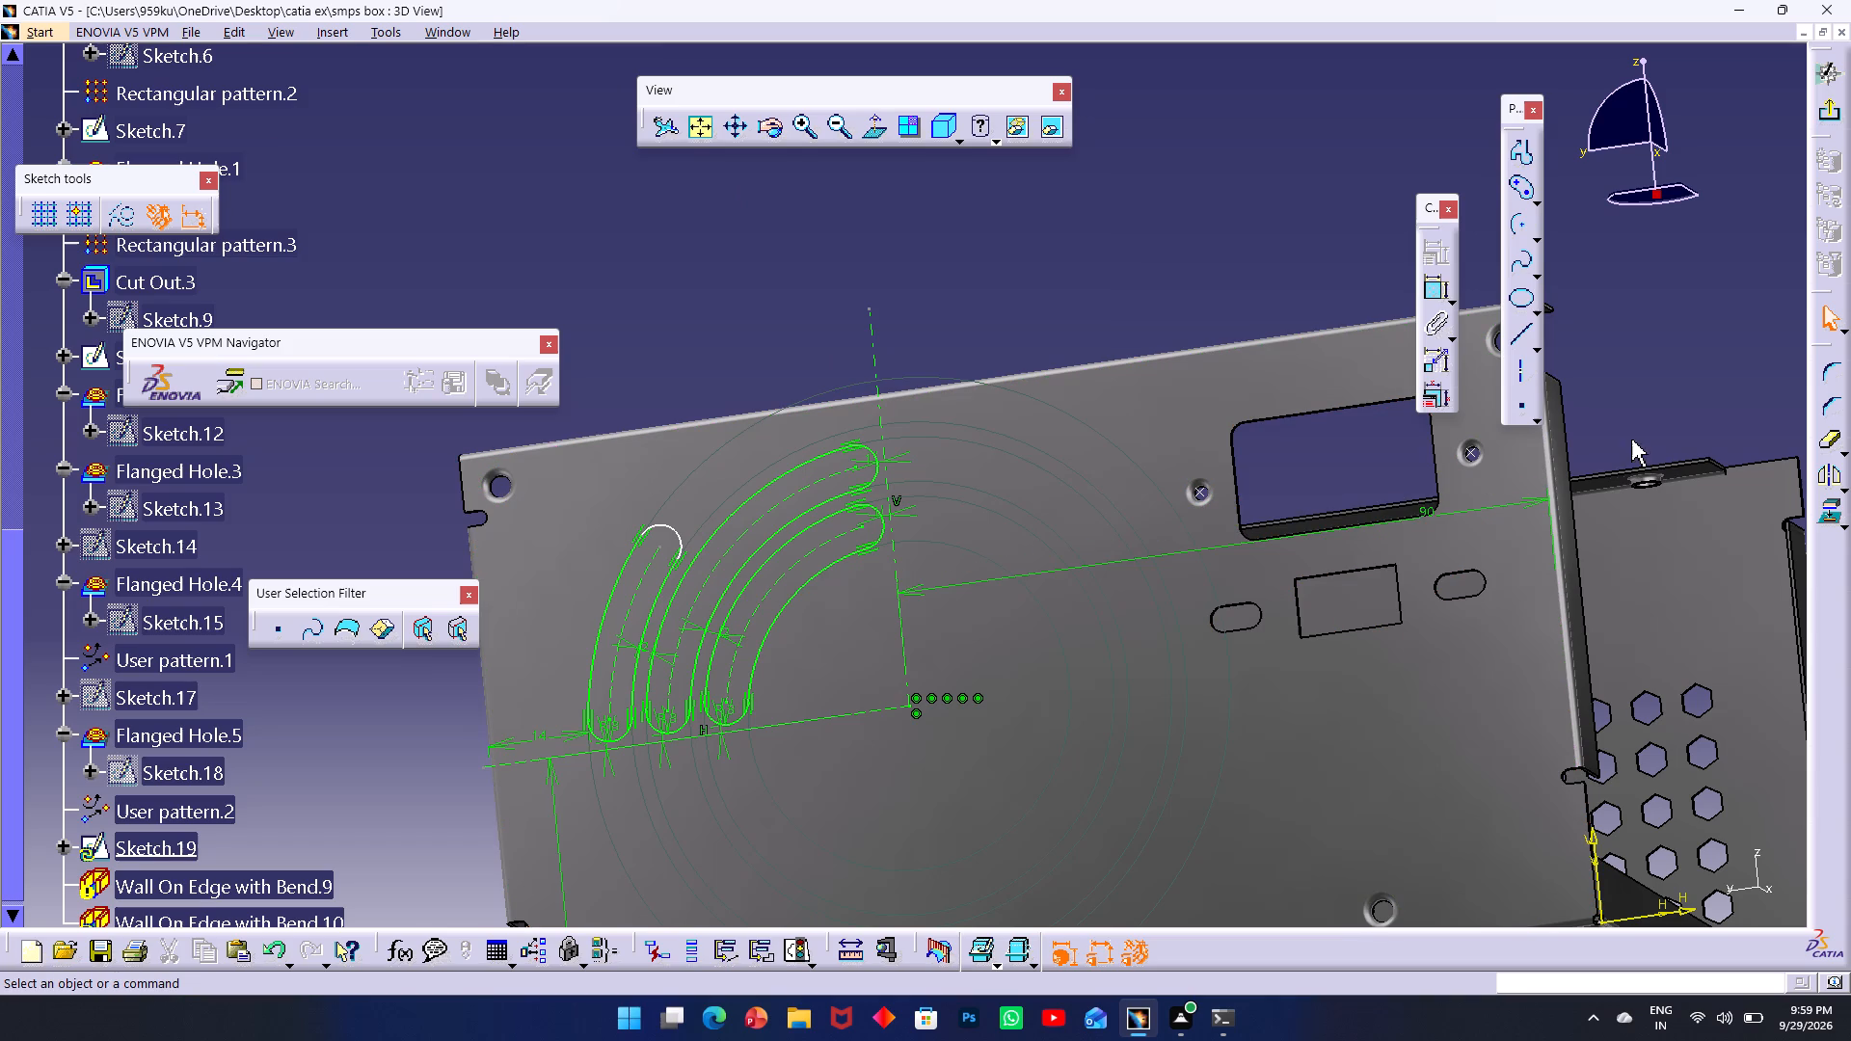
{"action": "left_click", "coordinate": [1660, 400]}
Constrain the outermost slot's upper rounded end to a distance of 1 mm from the vertical reference line.
{"action": "left_click", "coordinate": [1432, 289]}
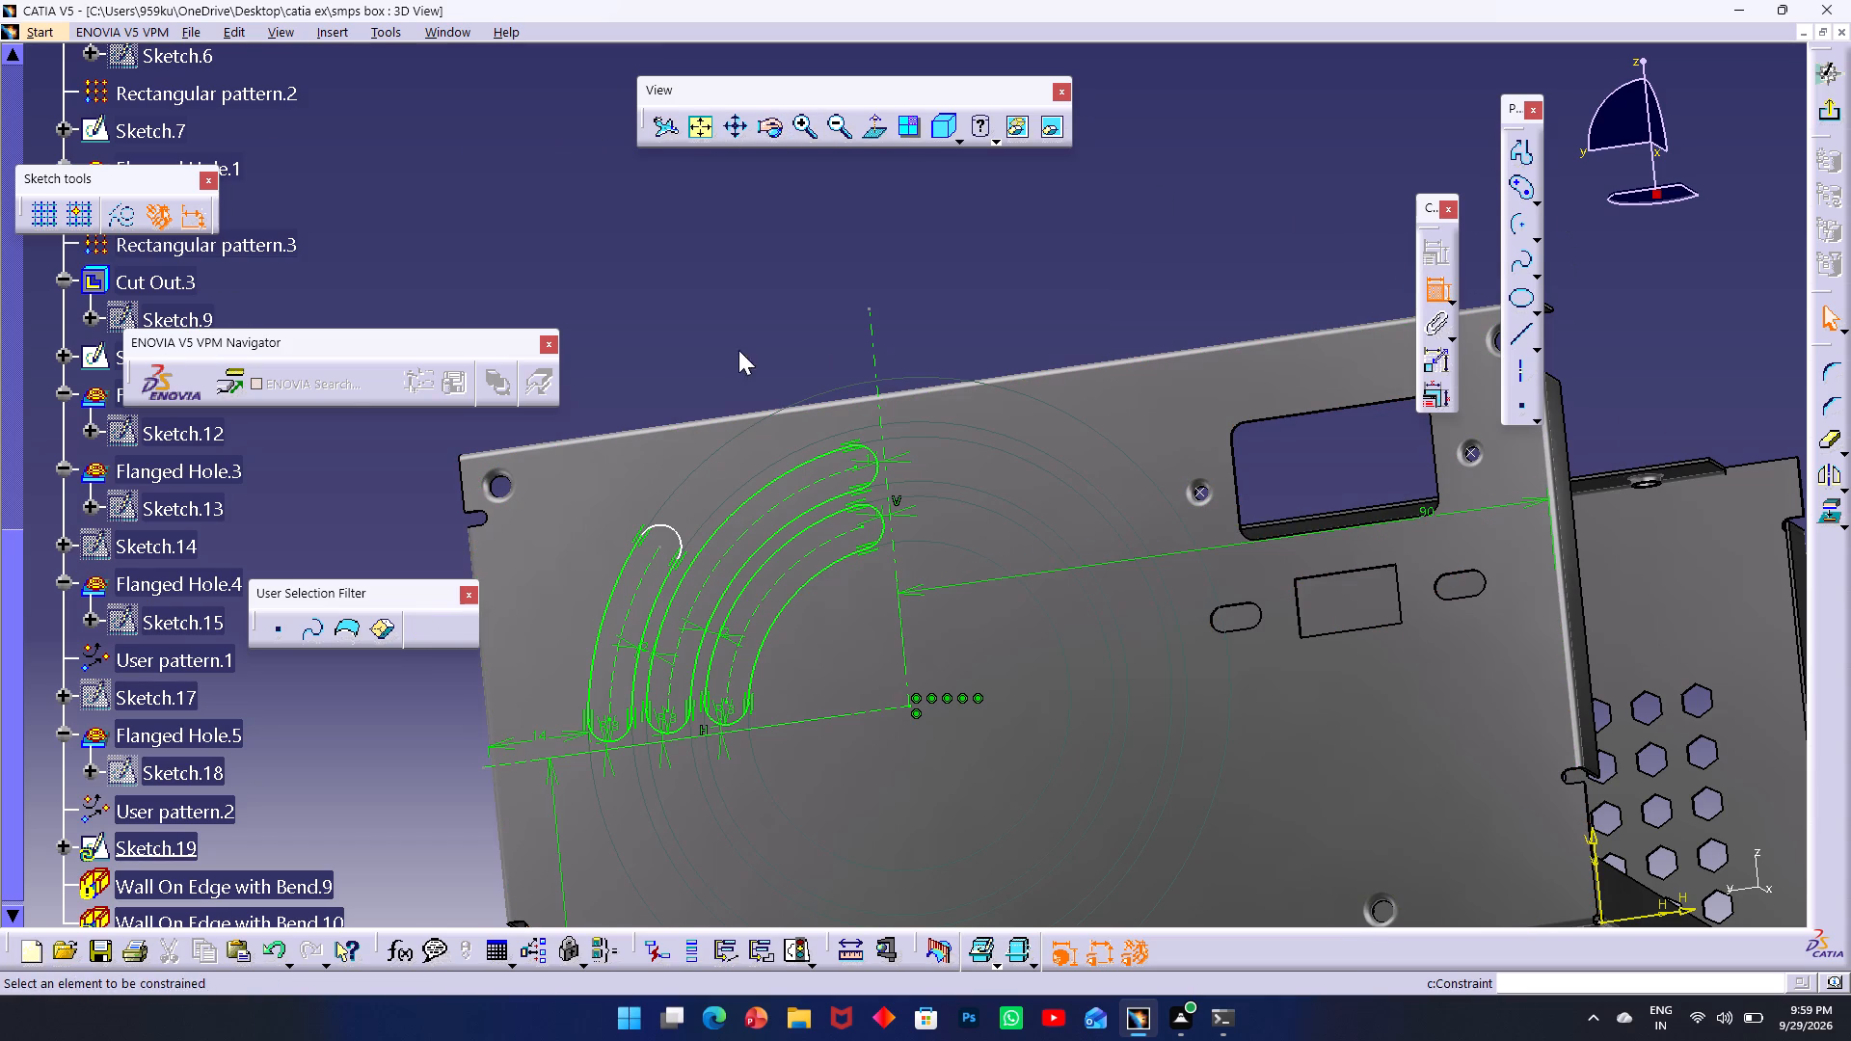
{"action": "left_click", "coordinate": [883, 405]}
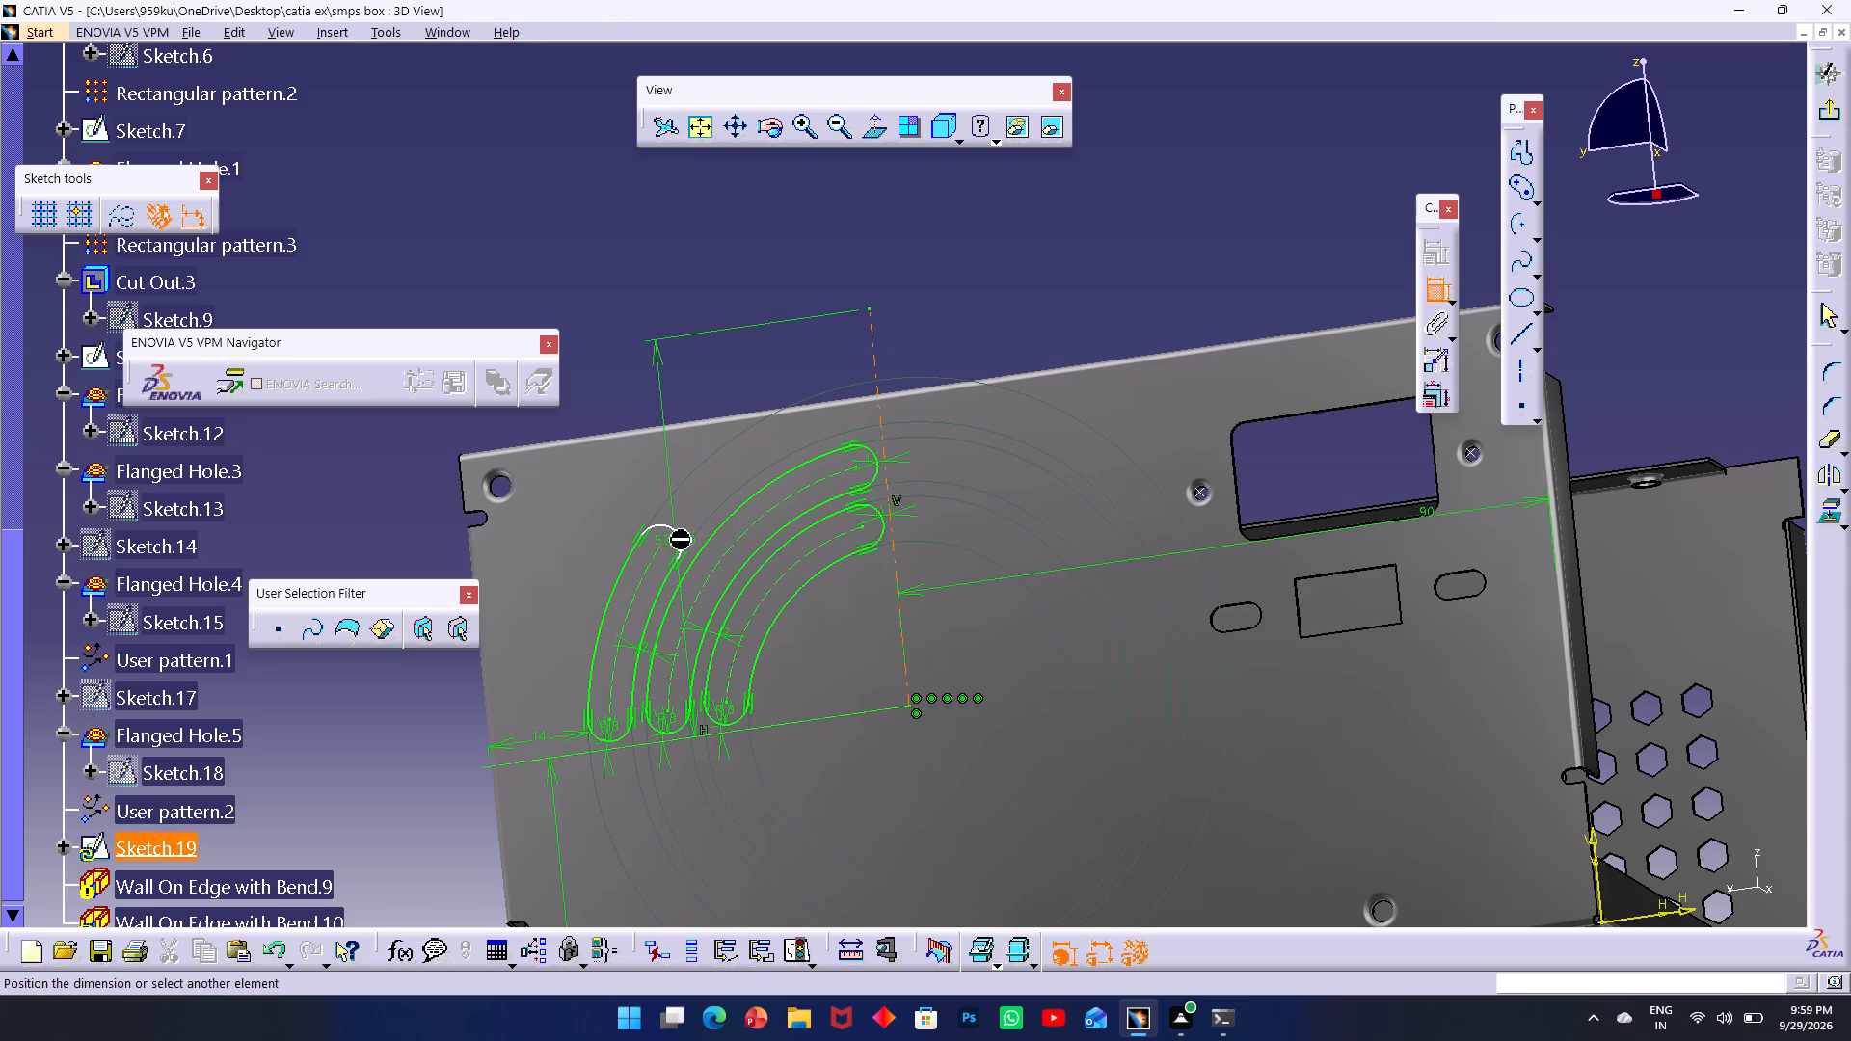
{"action": "left_click", "coordinate": [674, 534]}
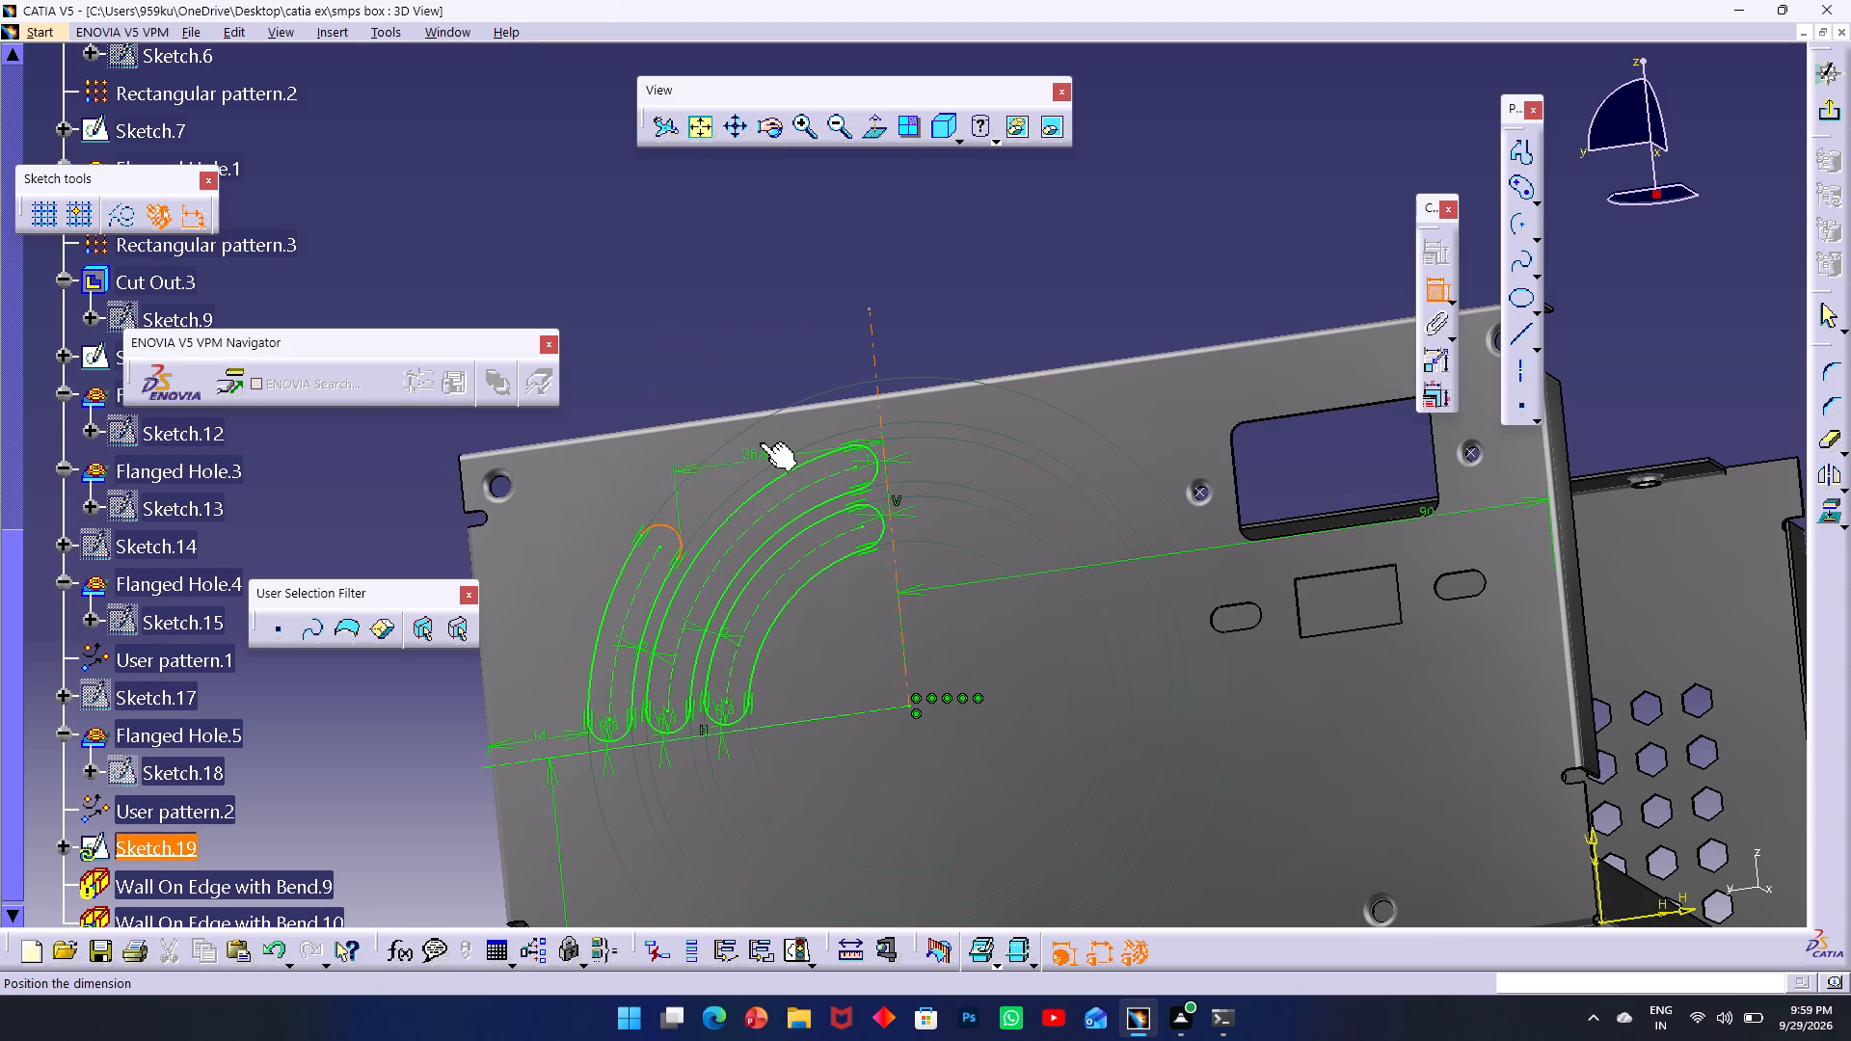
{"action": "left_click", "coordinate": [755, 432]}
{"action": "double_click", "coordinate": [755, 432]}
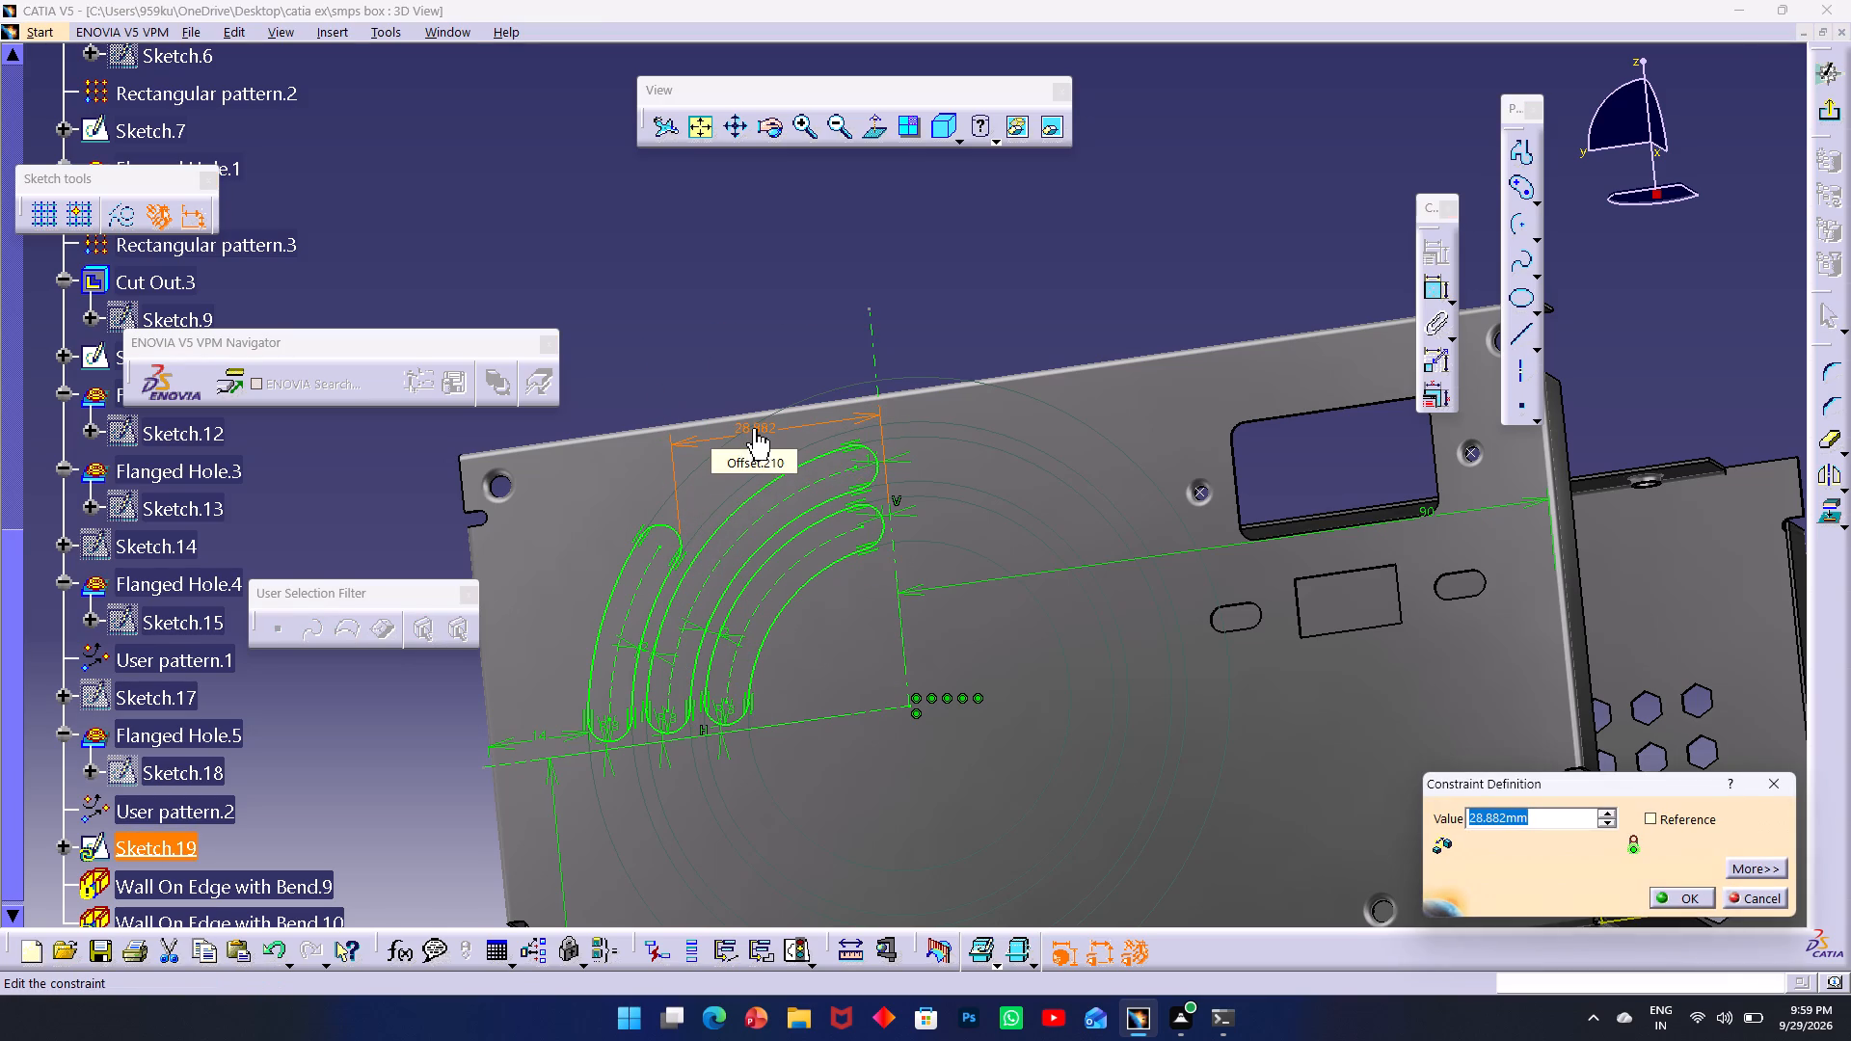
{"action": "key", "text": "1"}
{"action": "key", "text": "Return"}
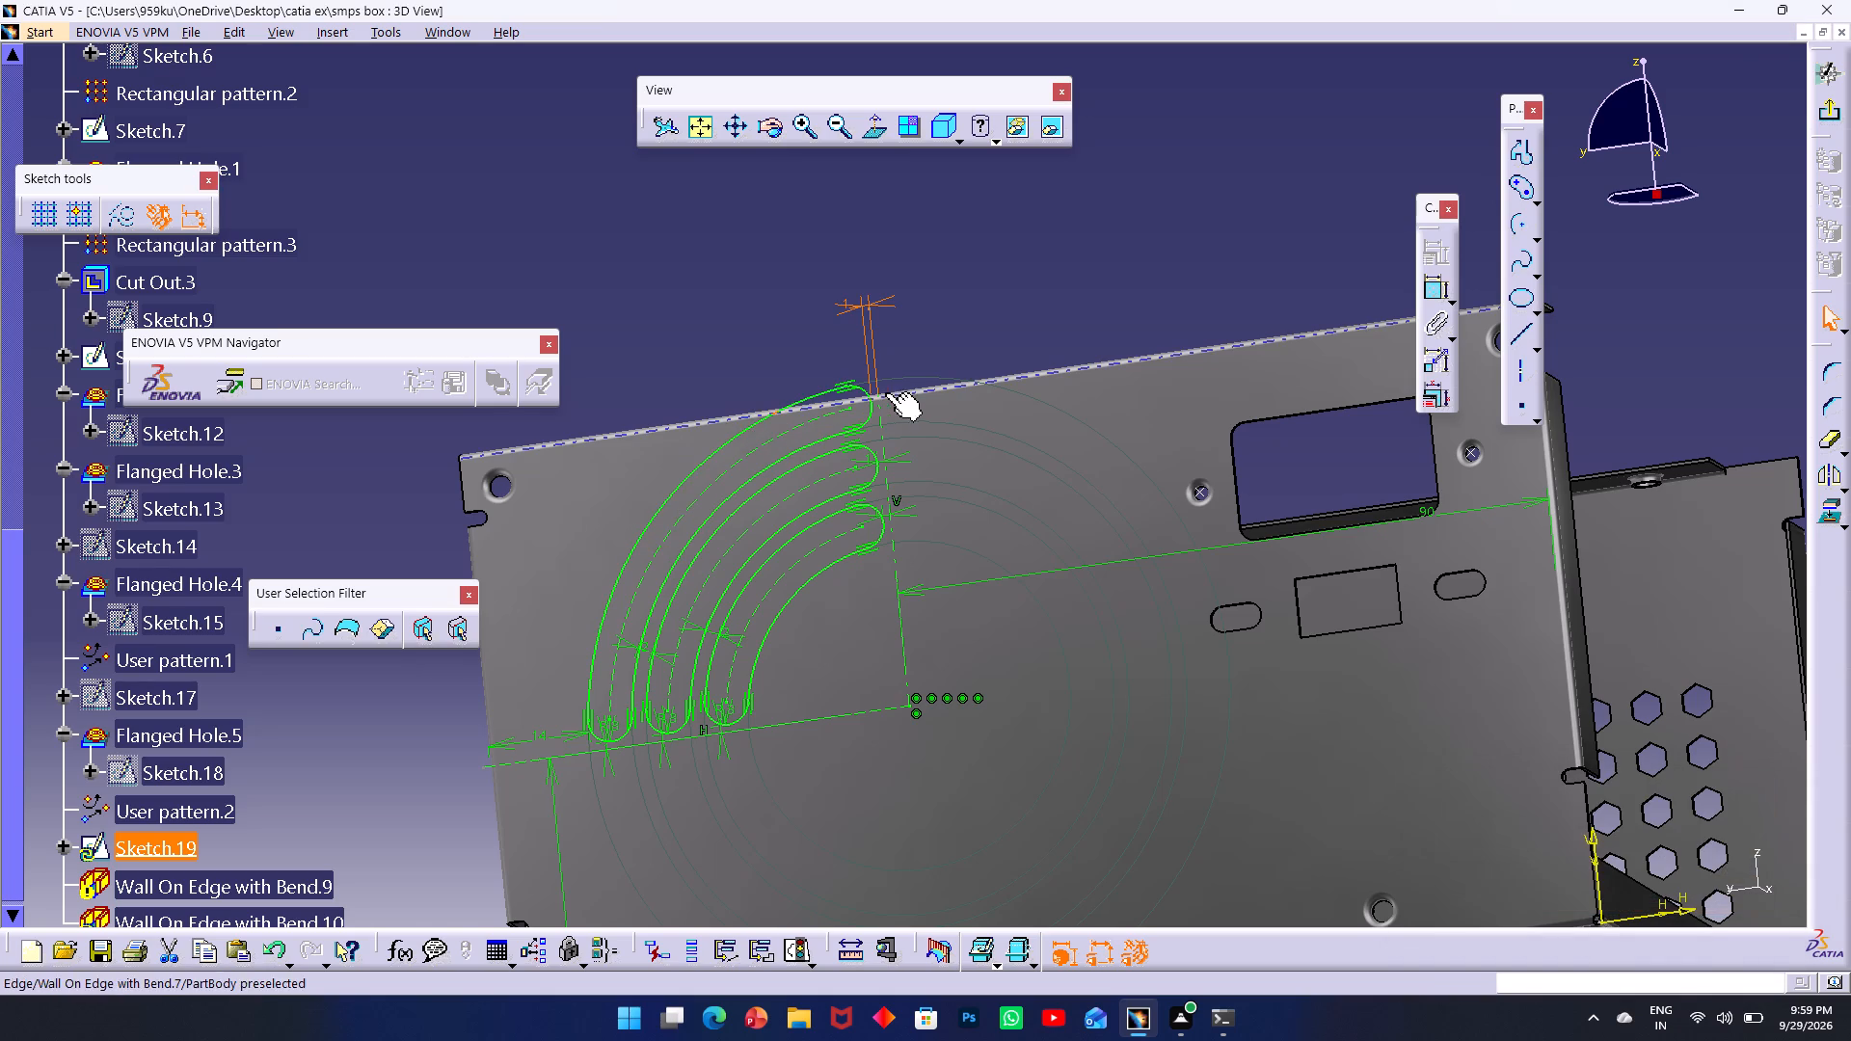
Set the vertical reference line's distance from the plate's right-hand edge to 100 mm.
{"action": "middle_click_drag", "start_coordinate": [825, 361], "coordinate": [836, 404]}
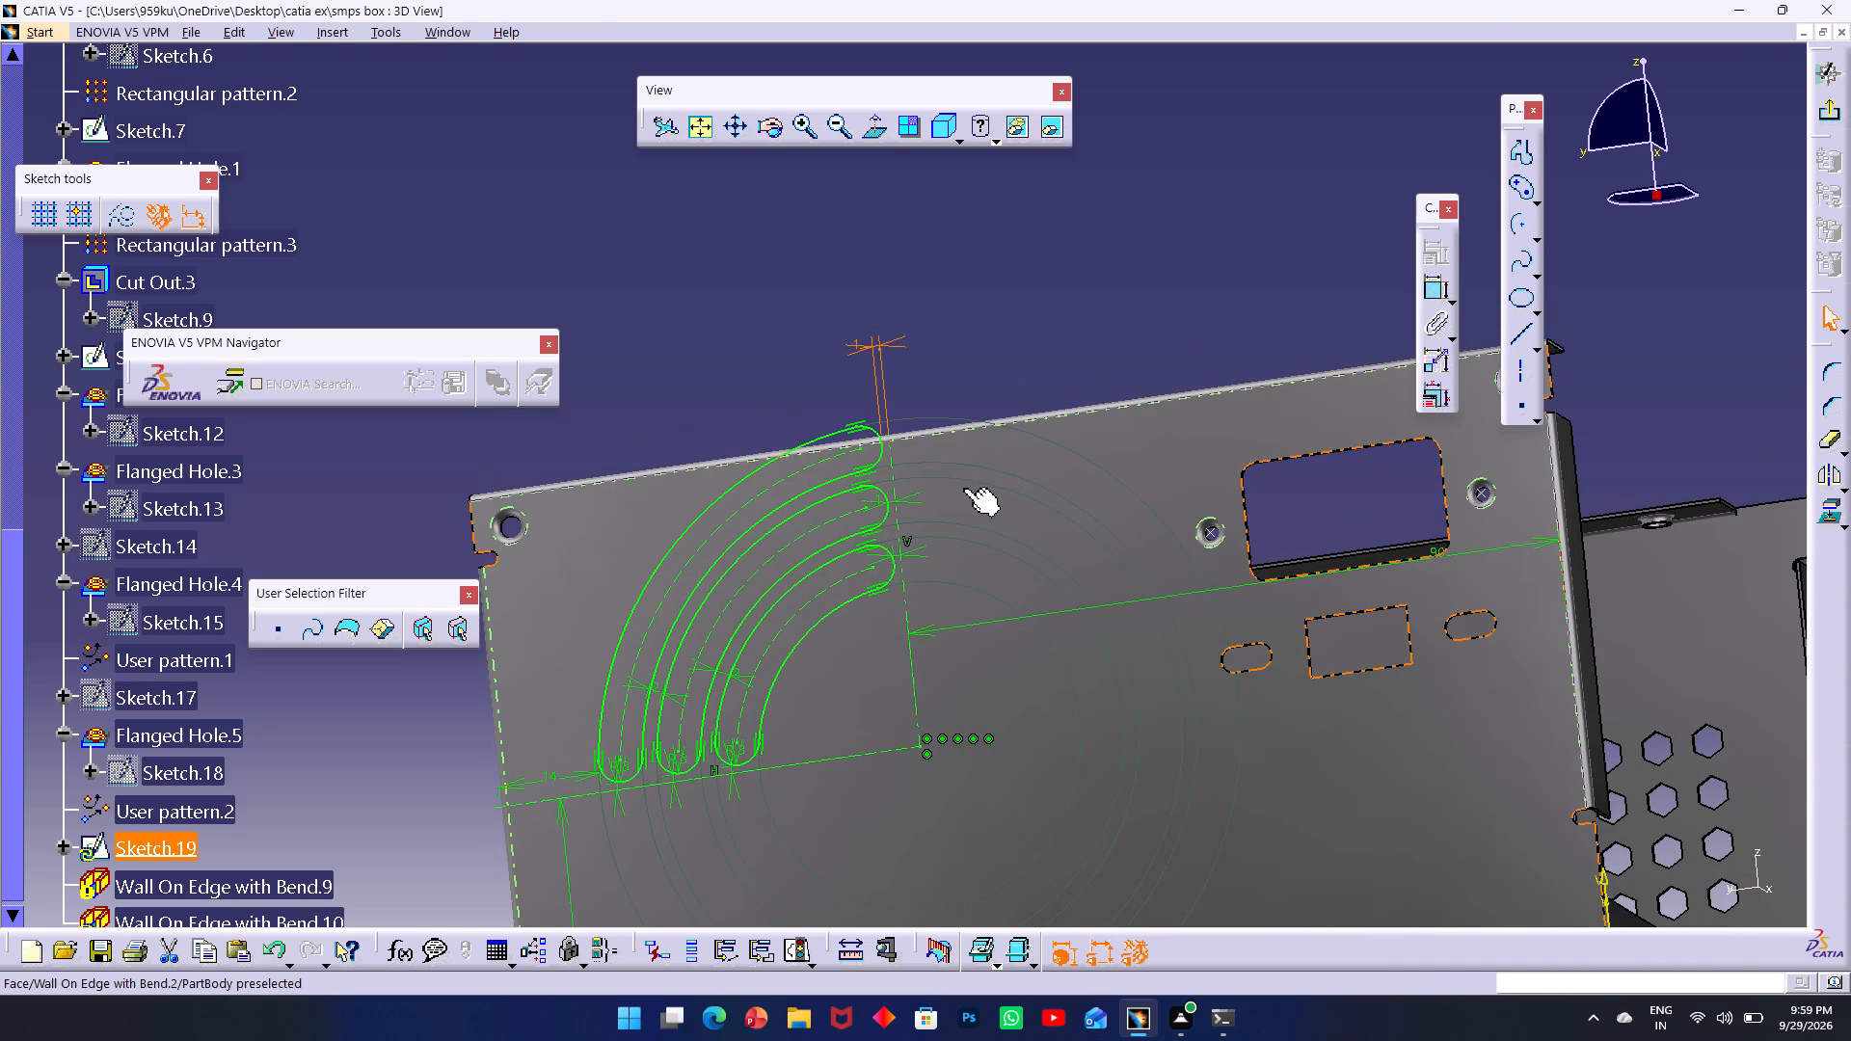
{"action": "middle_click_drag", "start_coordinate": [959, 486], "coordinate": [972, 493], "text": "ctrl"}
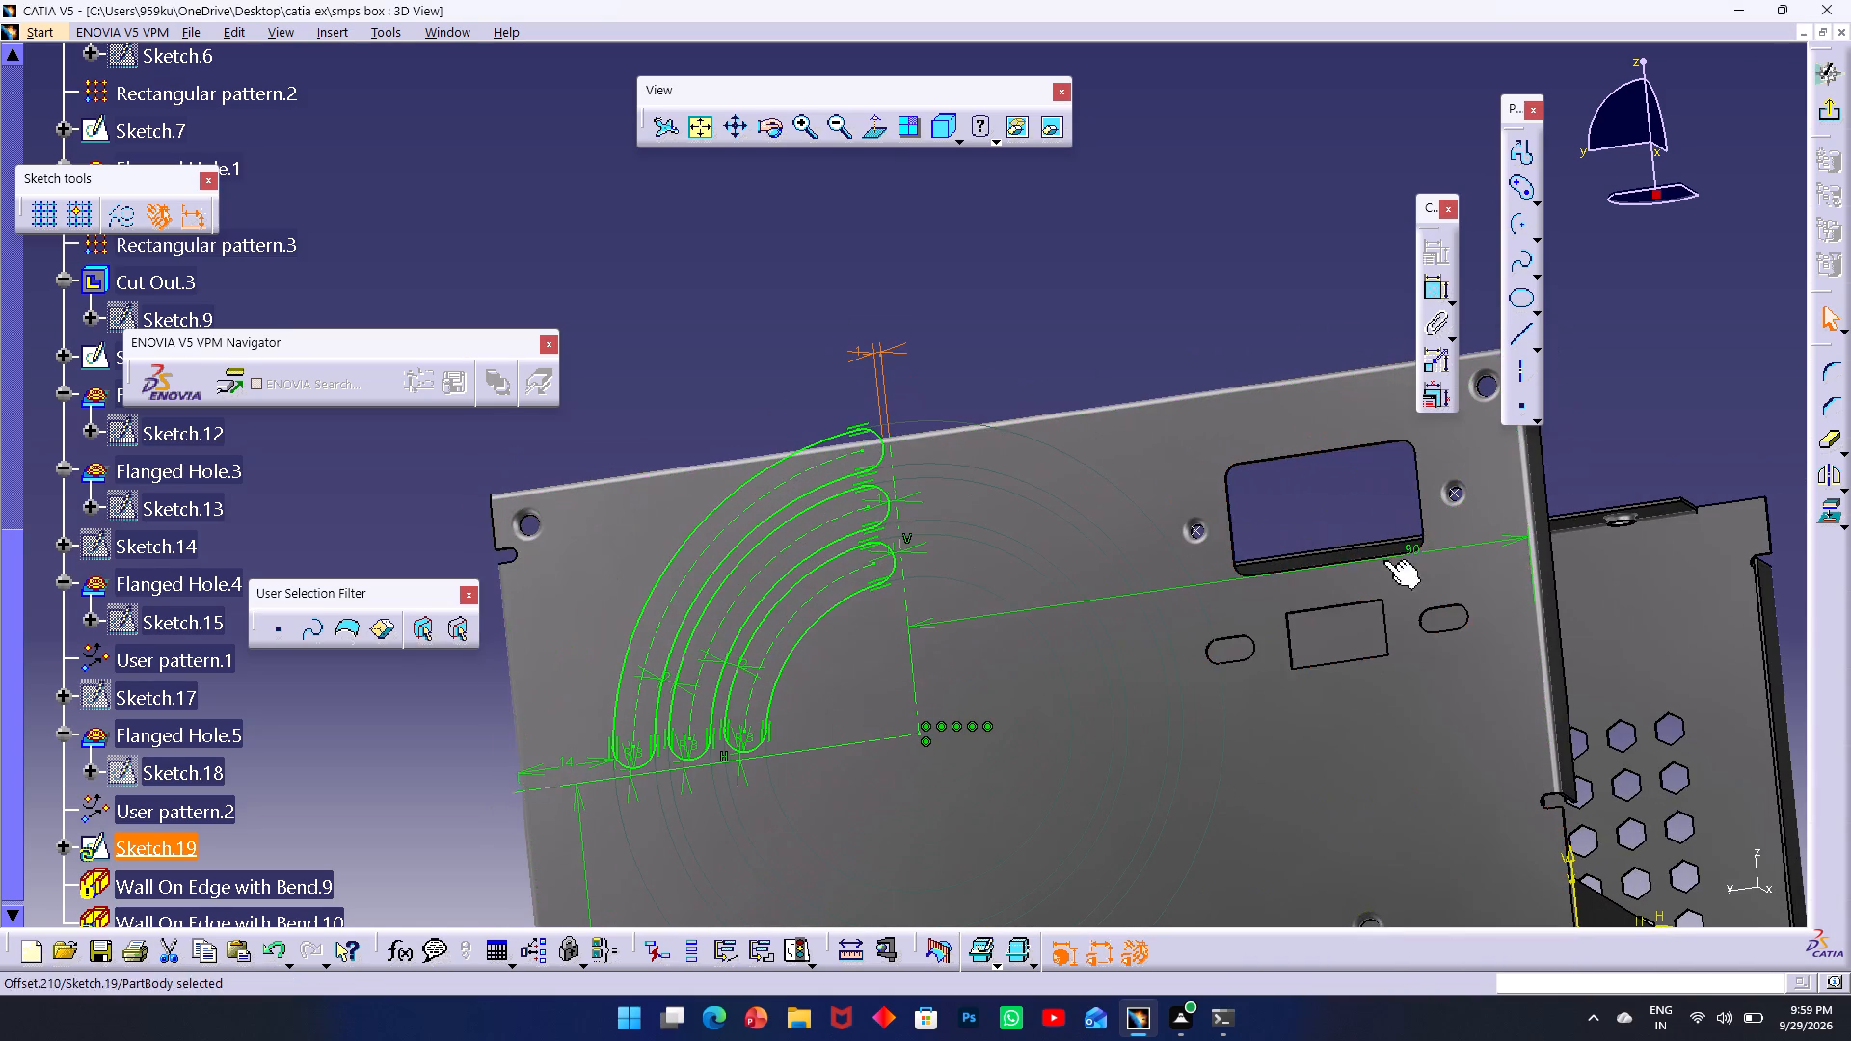
{"action": "double_click", "coordinate": [1412, 546]}
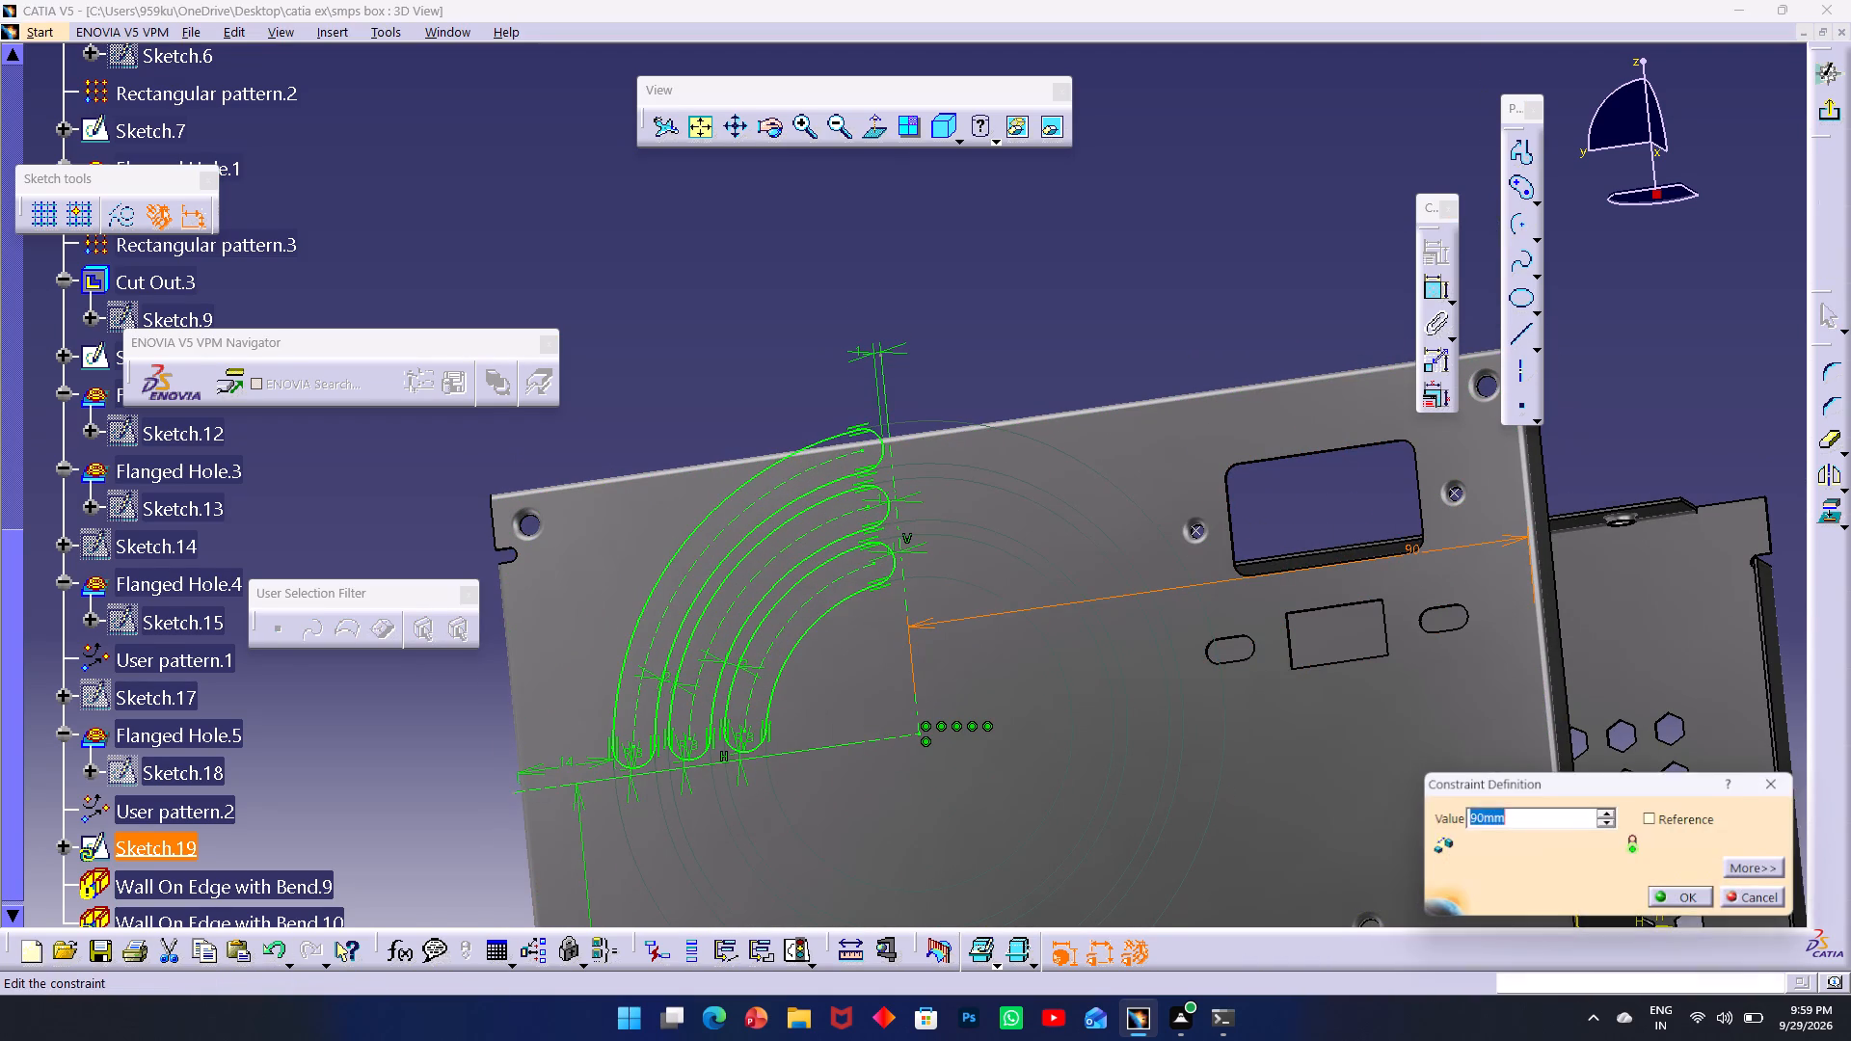
{"action": "type", "text": "10"}
{"action": "key", "text": "Return"}
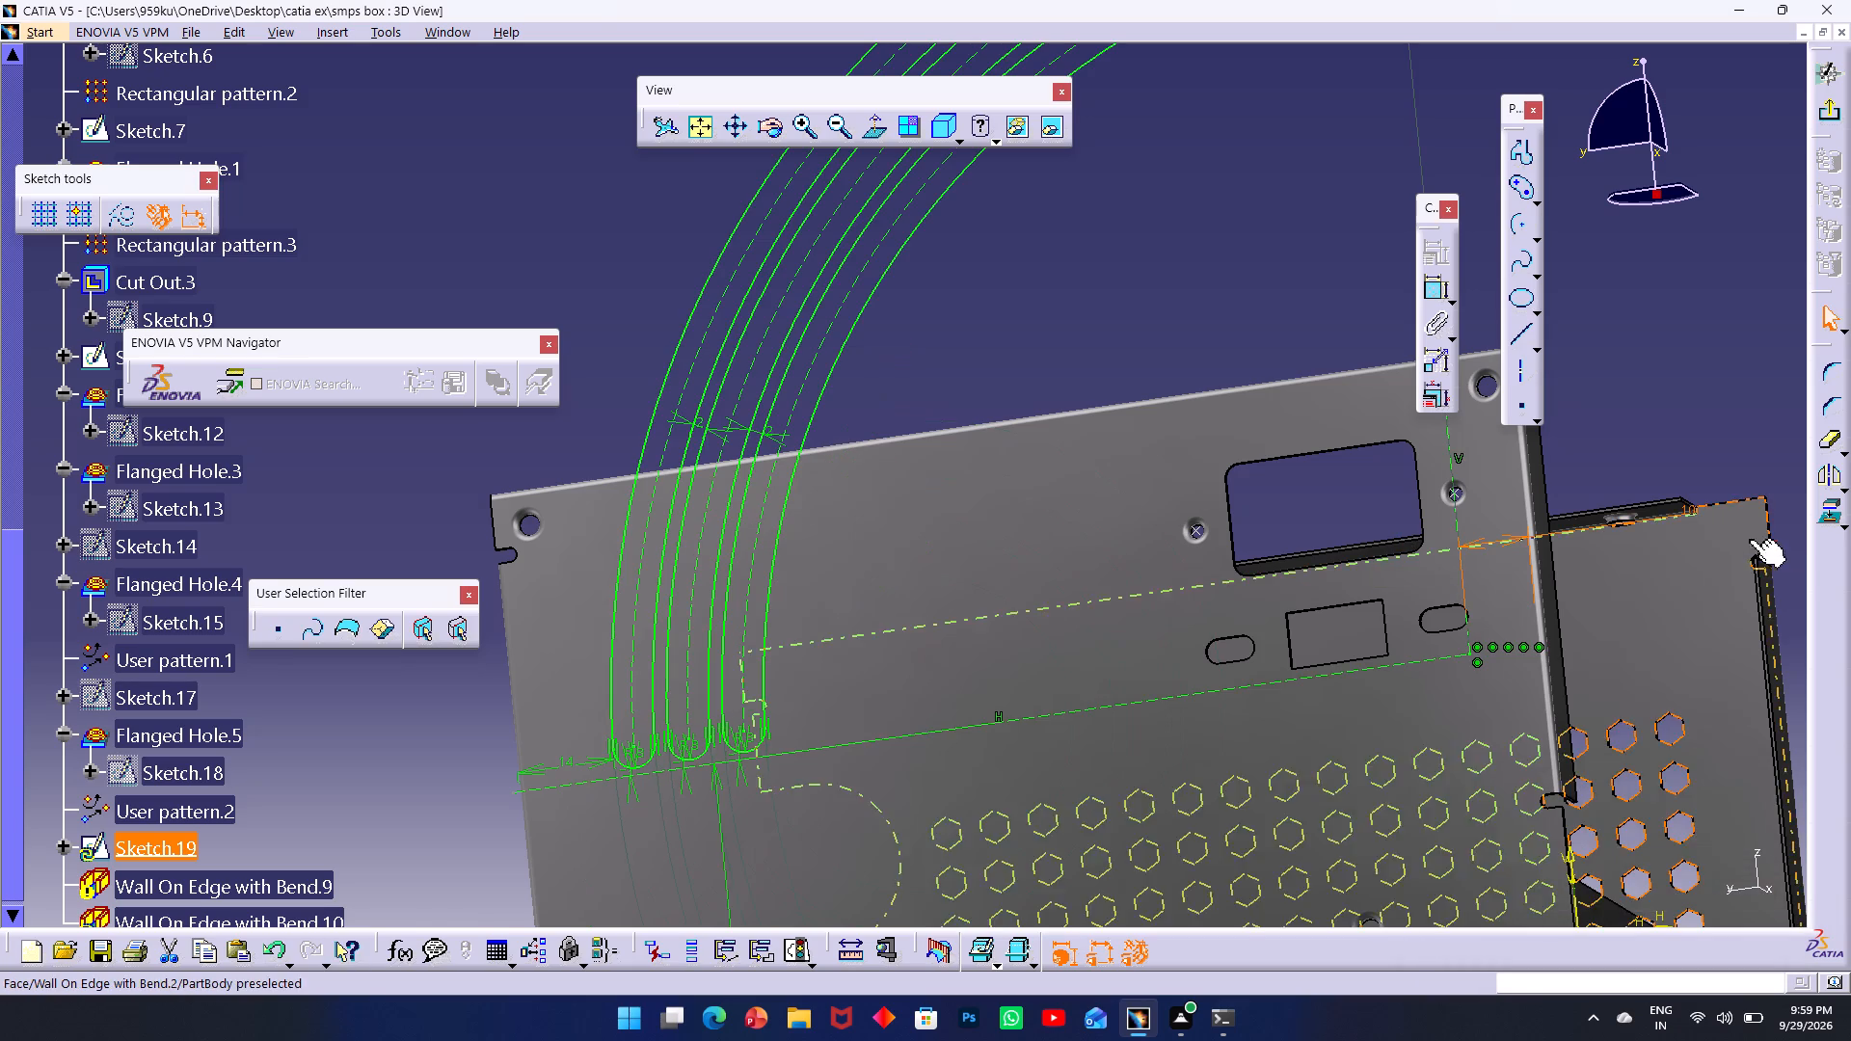
{"action": "double_click", "coordinate": [1672, 518]}
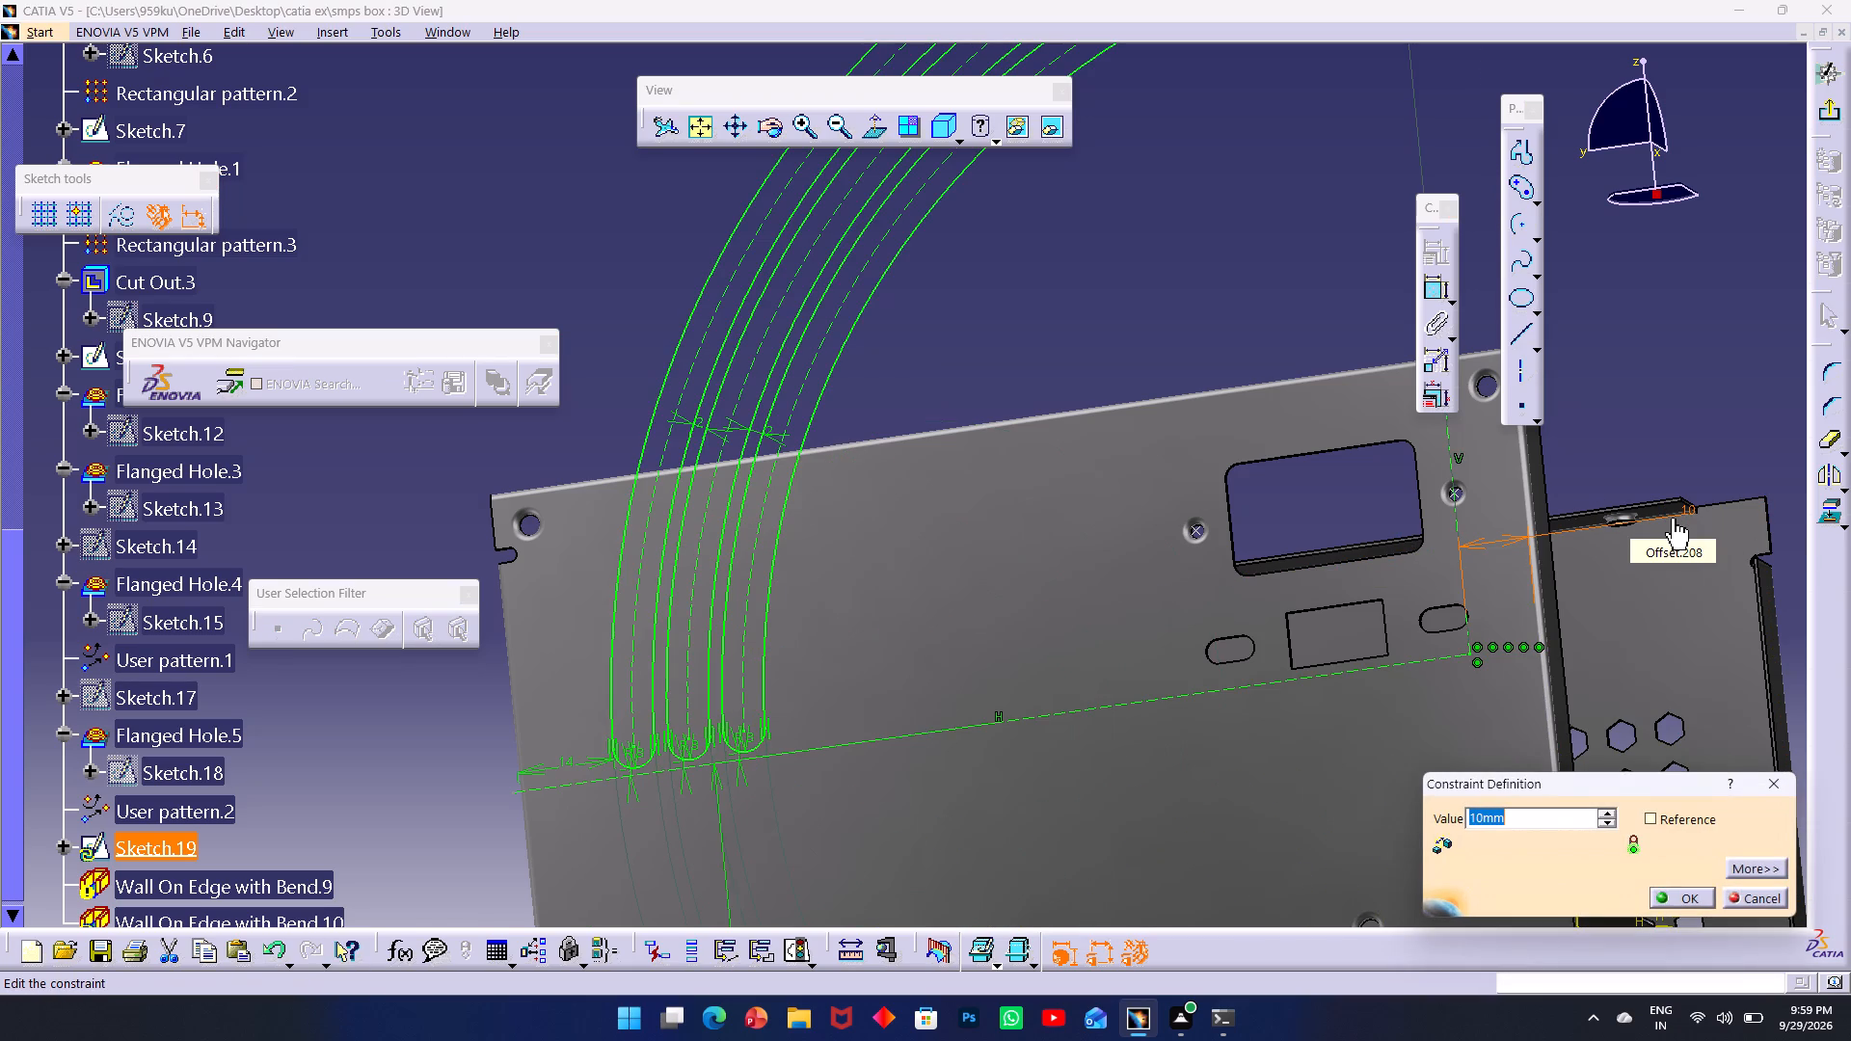
{"action": "type", "text": "100"}
{"action": "key", "text": "Return"}
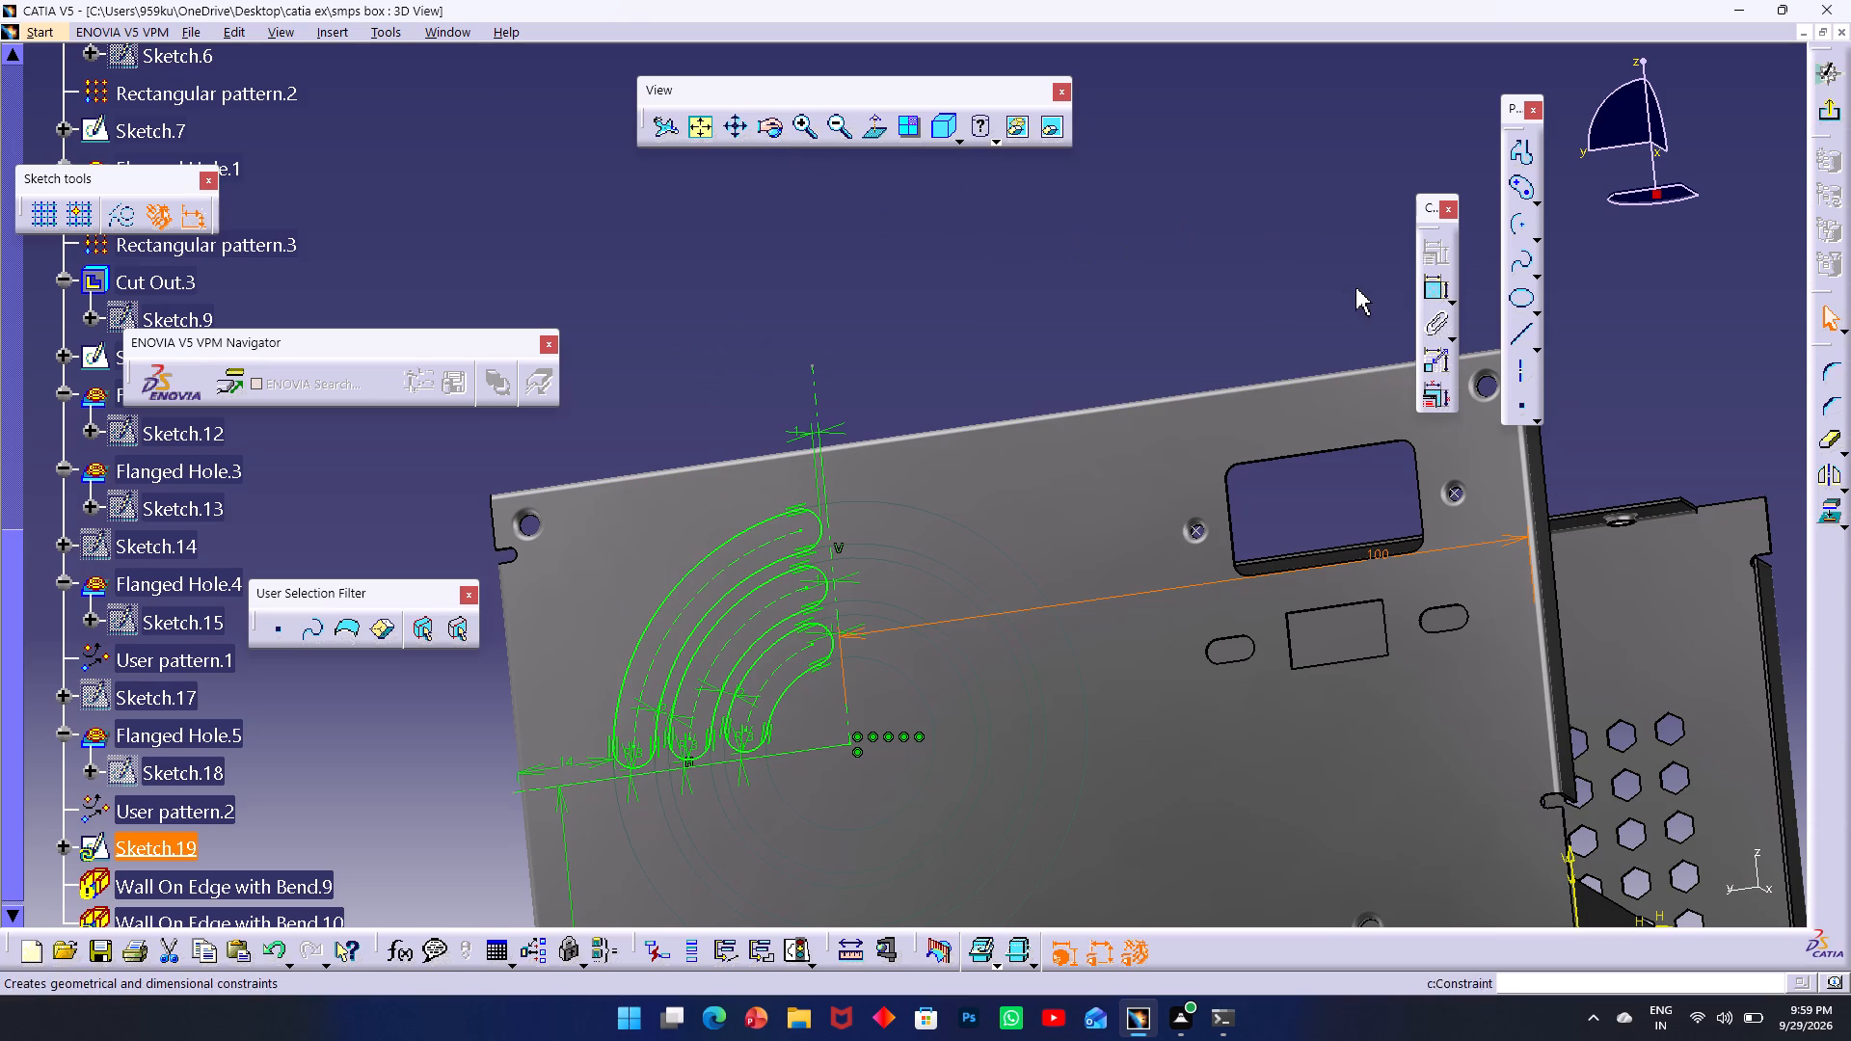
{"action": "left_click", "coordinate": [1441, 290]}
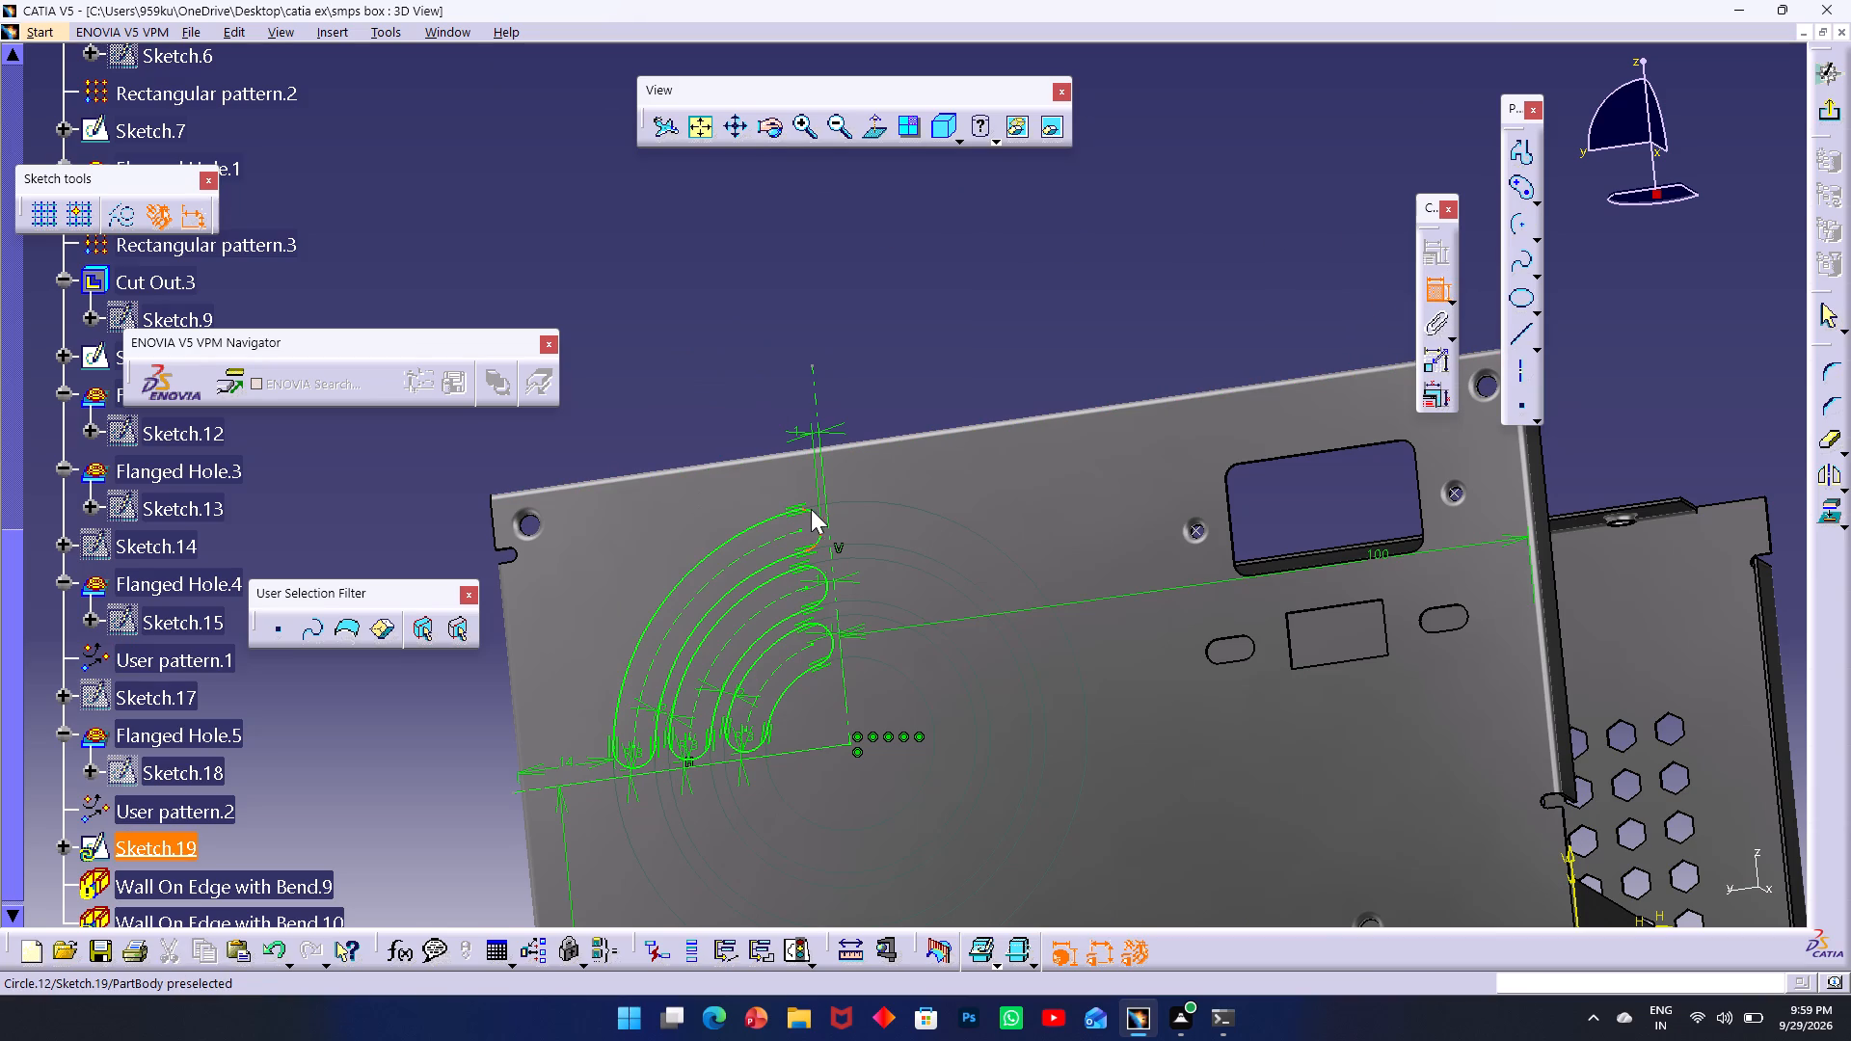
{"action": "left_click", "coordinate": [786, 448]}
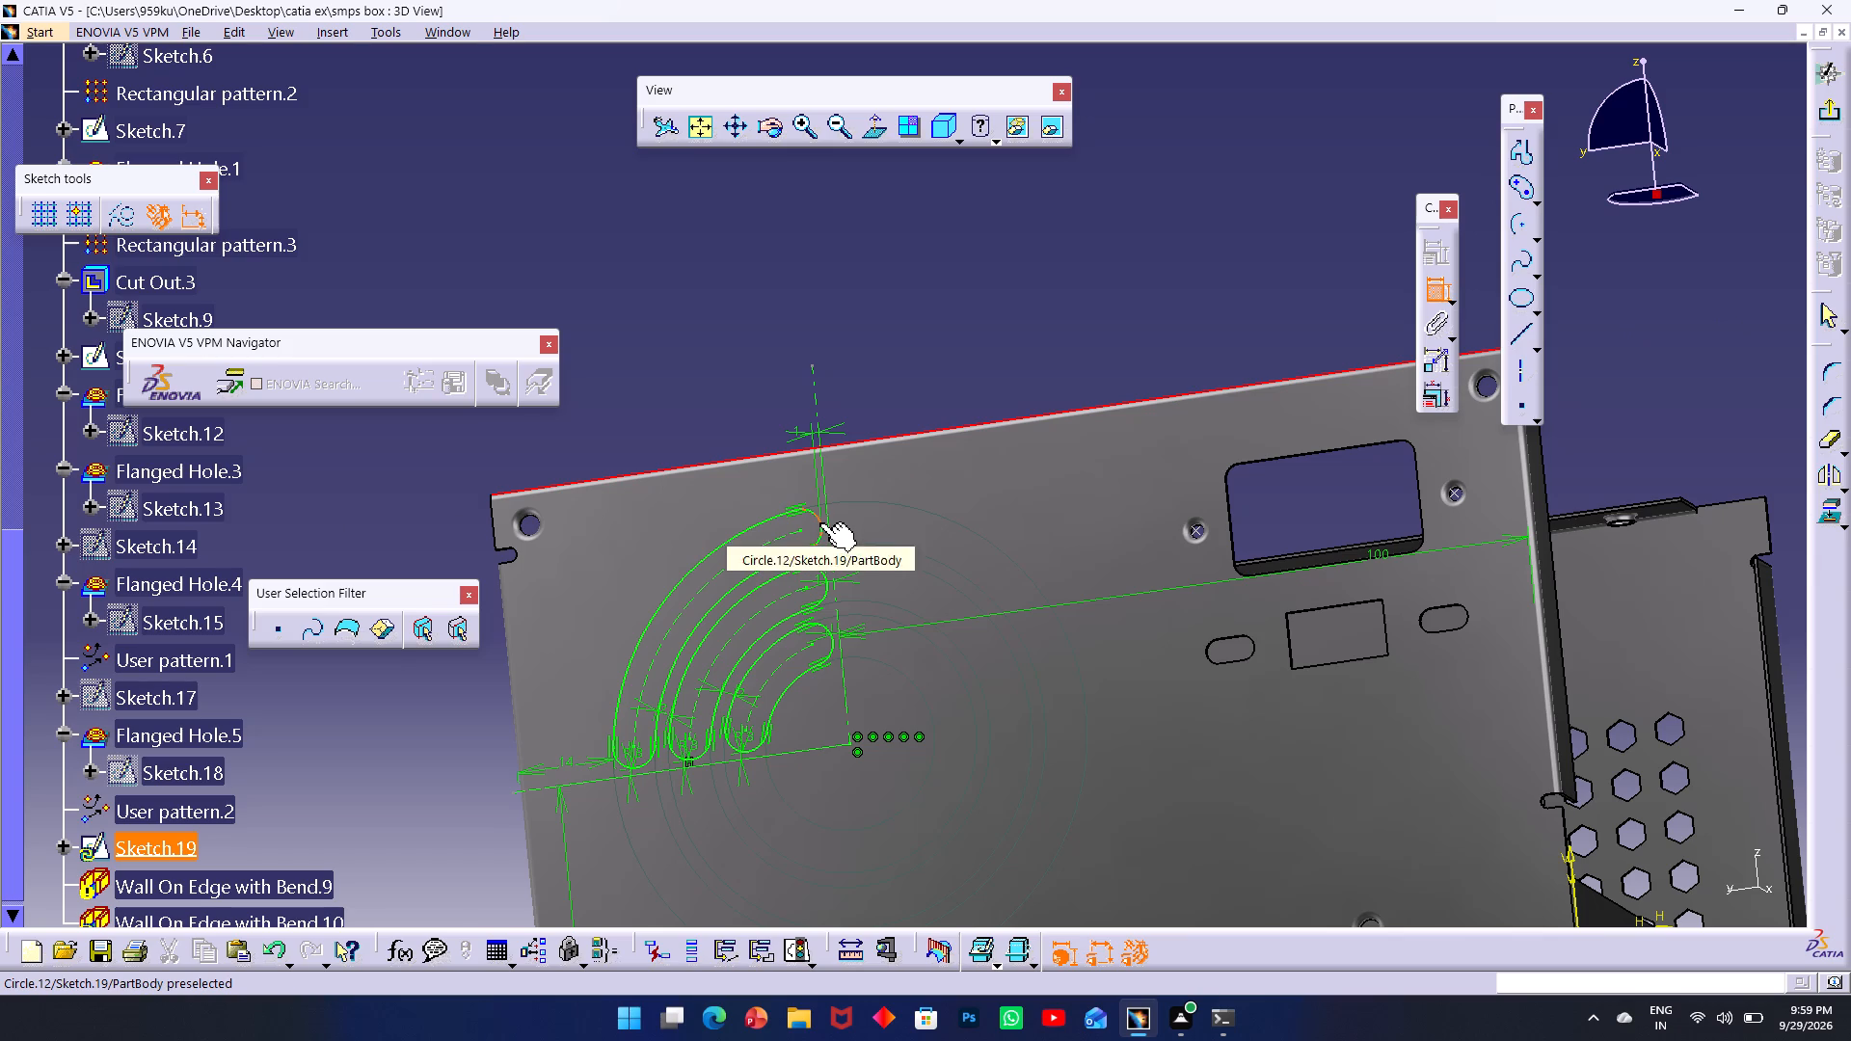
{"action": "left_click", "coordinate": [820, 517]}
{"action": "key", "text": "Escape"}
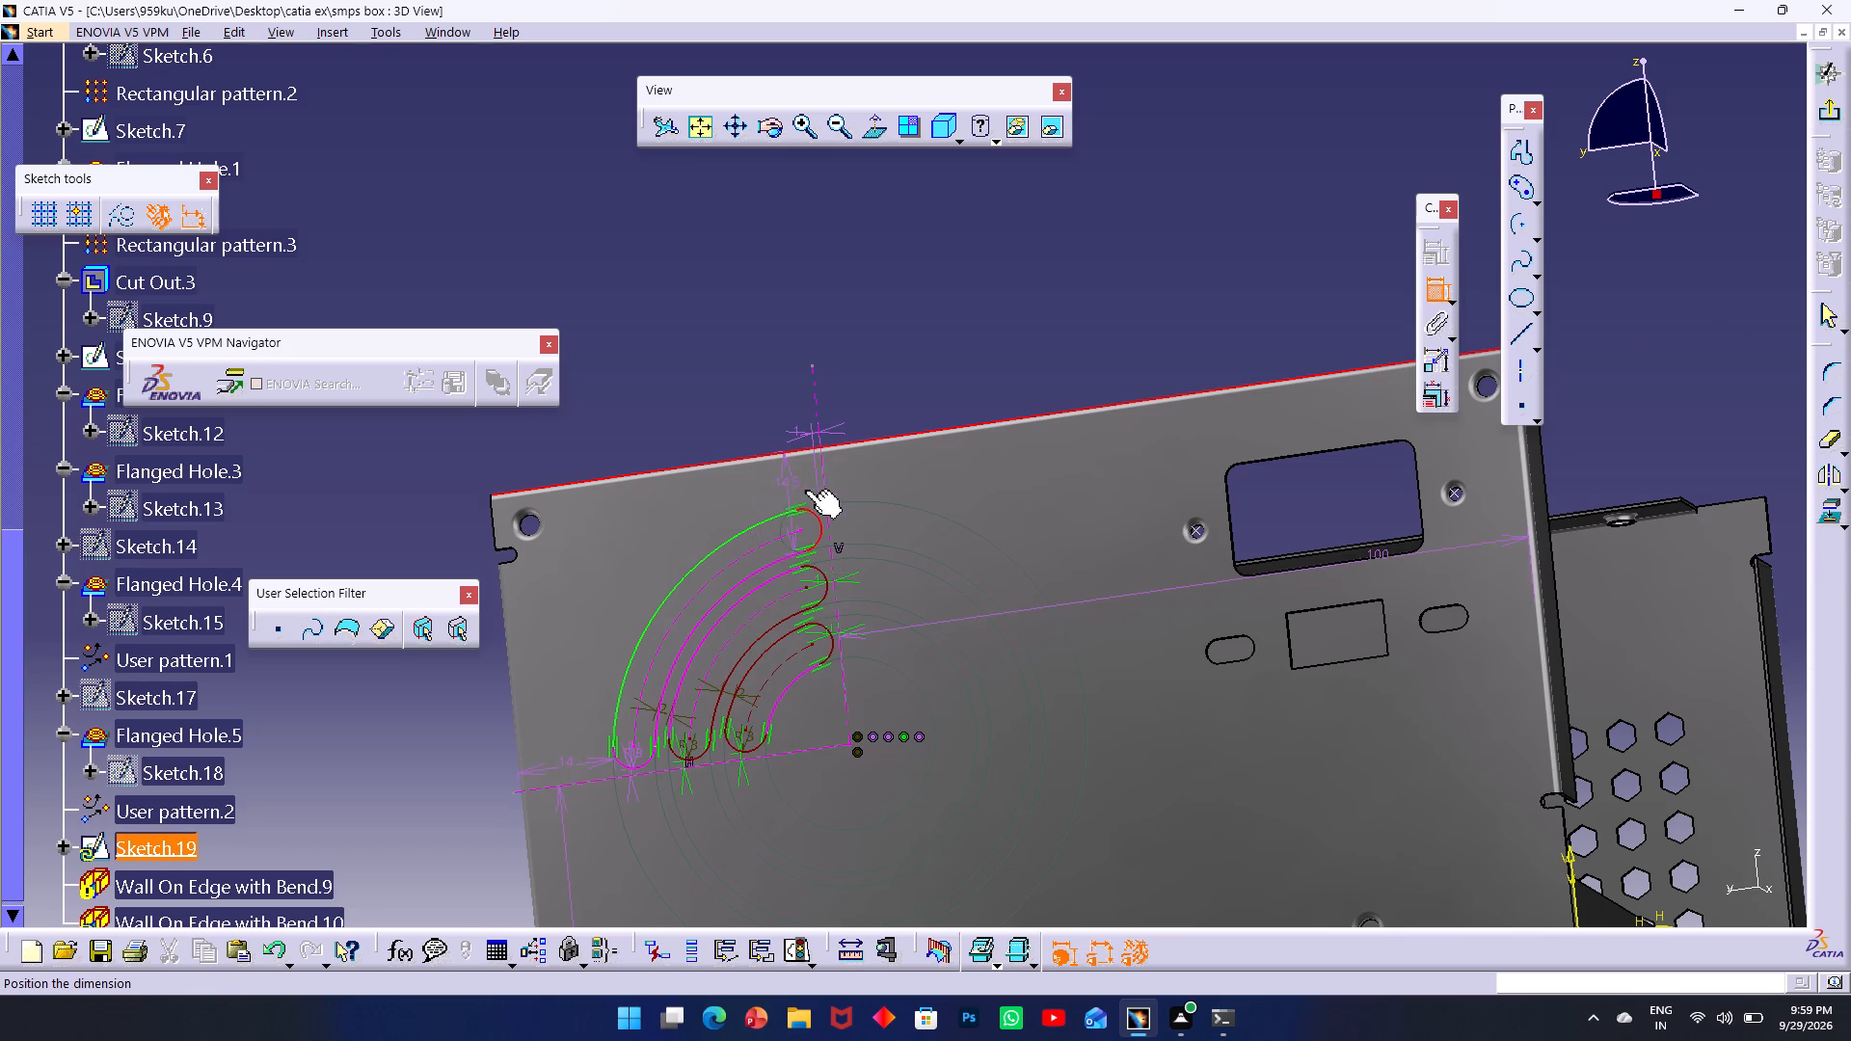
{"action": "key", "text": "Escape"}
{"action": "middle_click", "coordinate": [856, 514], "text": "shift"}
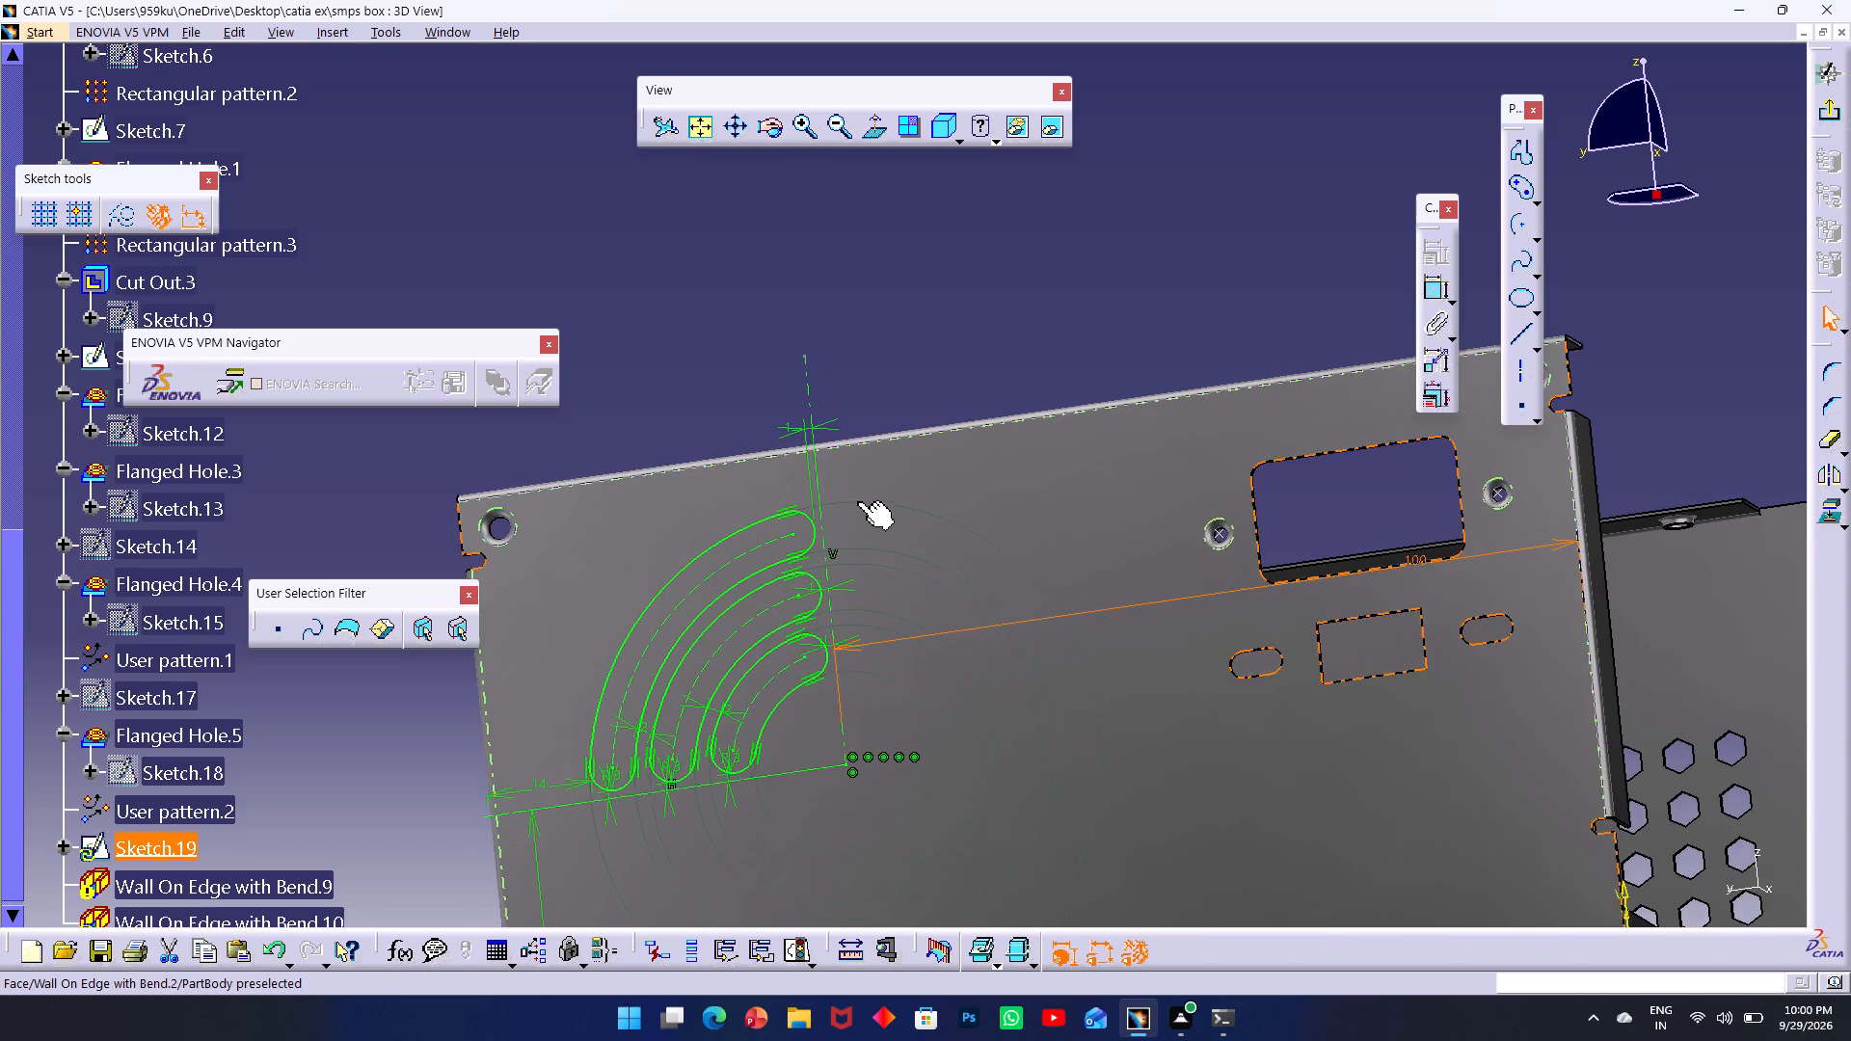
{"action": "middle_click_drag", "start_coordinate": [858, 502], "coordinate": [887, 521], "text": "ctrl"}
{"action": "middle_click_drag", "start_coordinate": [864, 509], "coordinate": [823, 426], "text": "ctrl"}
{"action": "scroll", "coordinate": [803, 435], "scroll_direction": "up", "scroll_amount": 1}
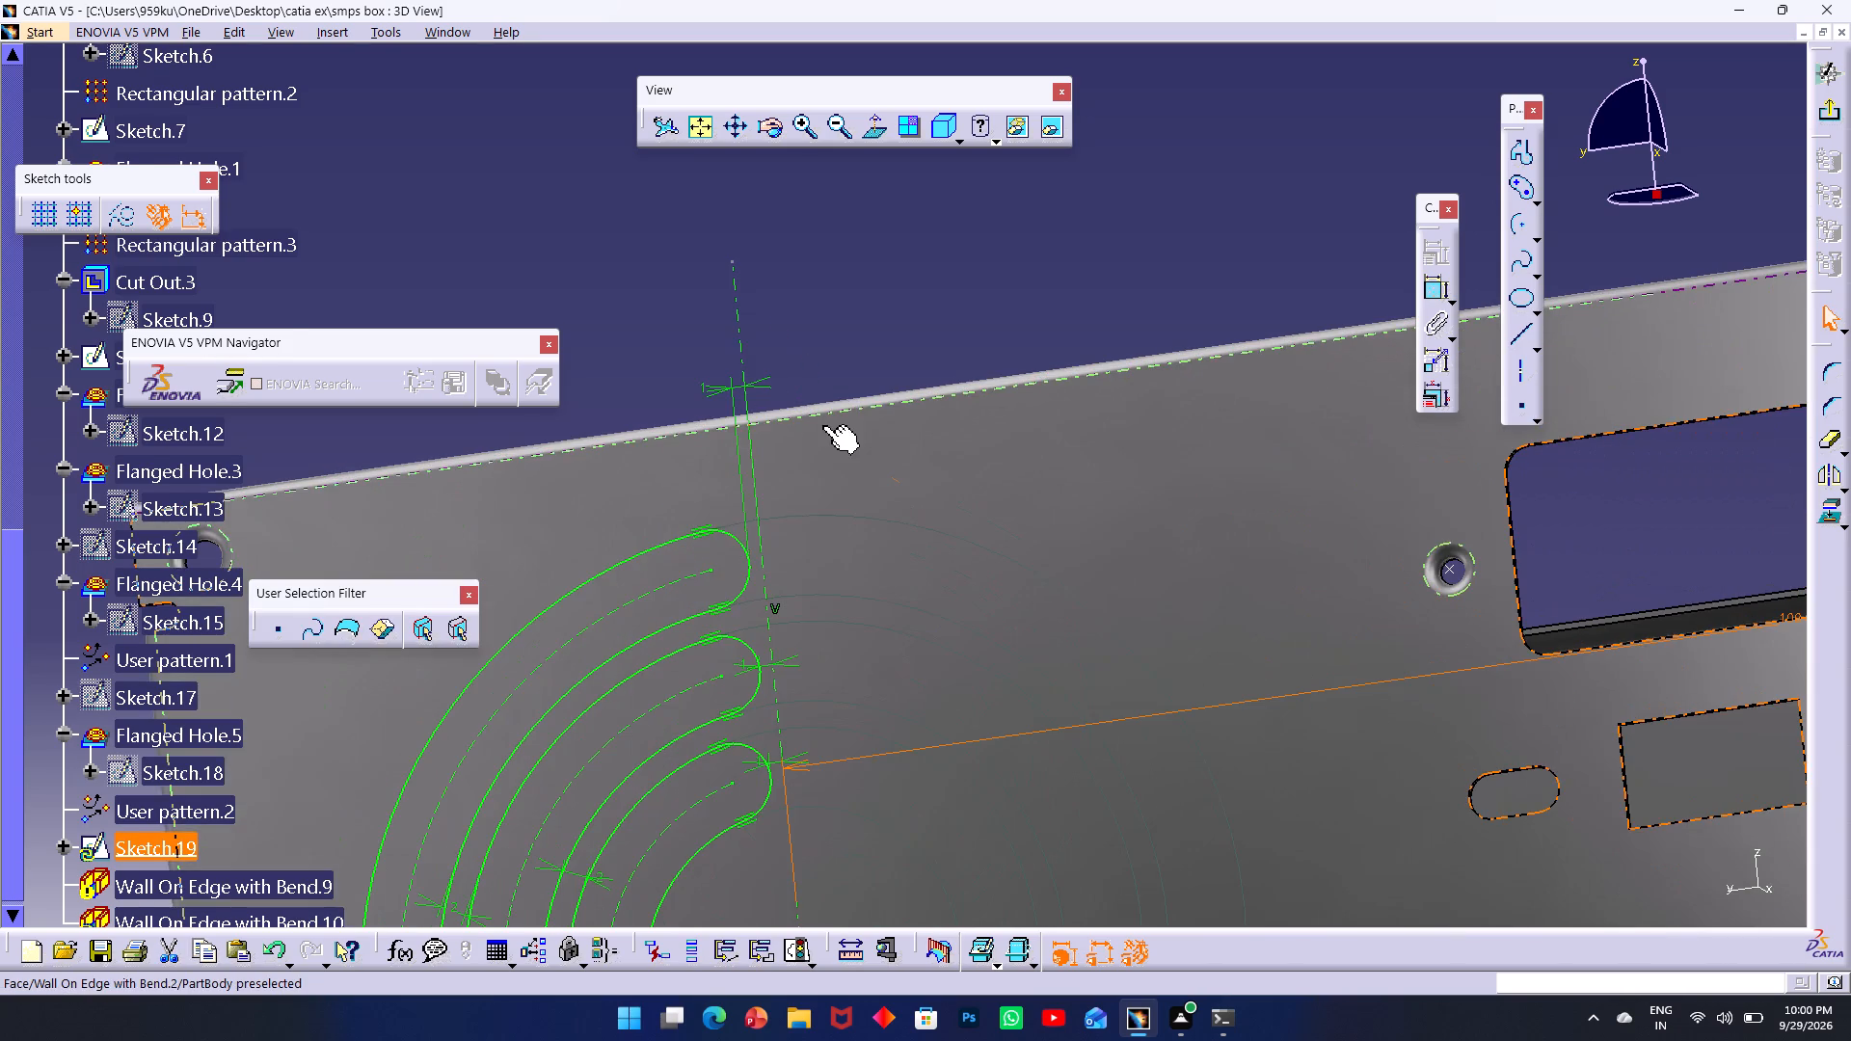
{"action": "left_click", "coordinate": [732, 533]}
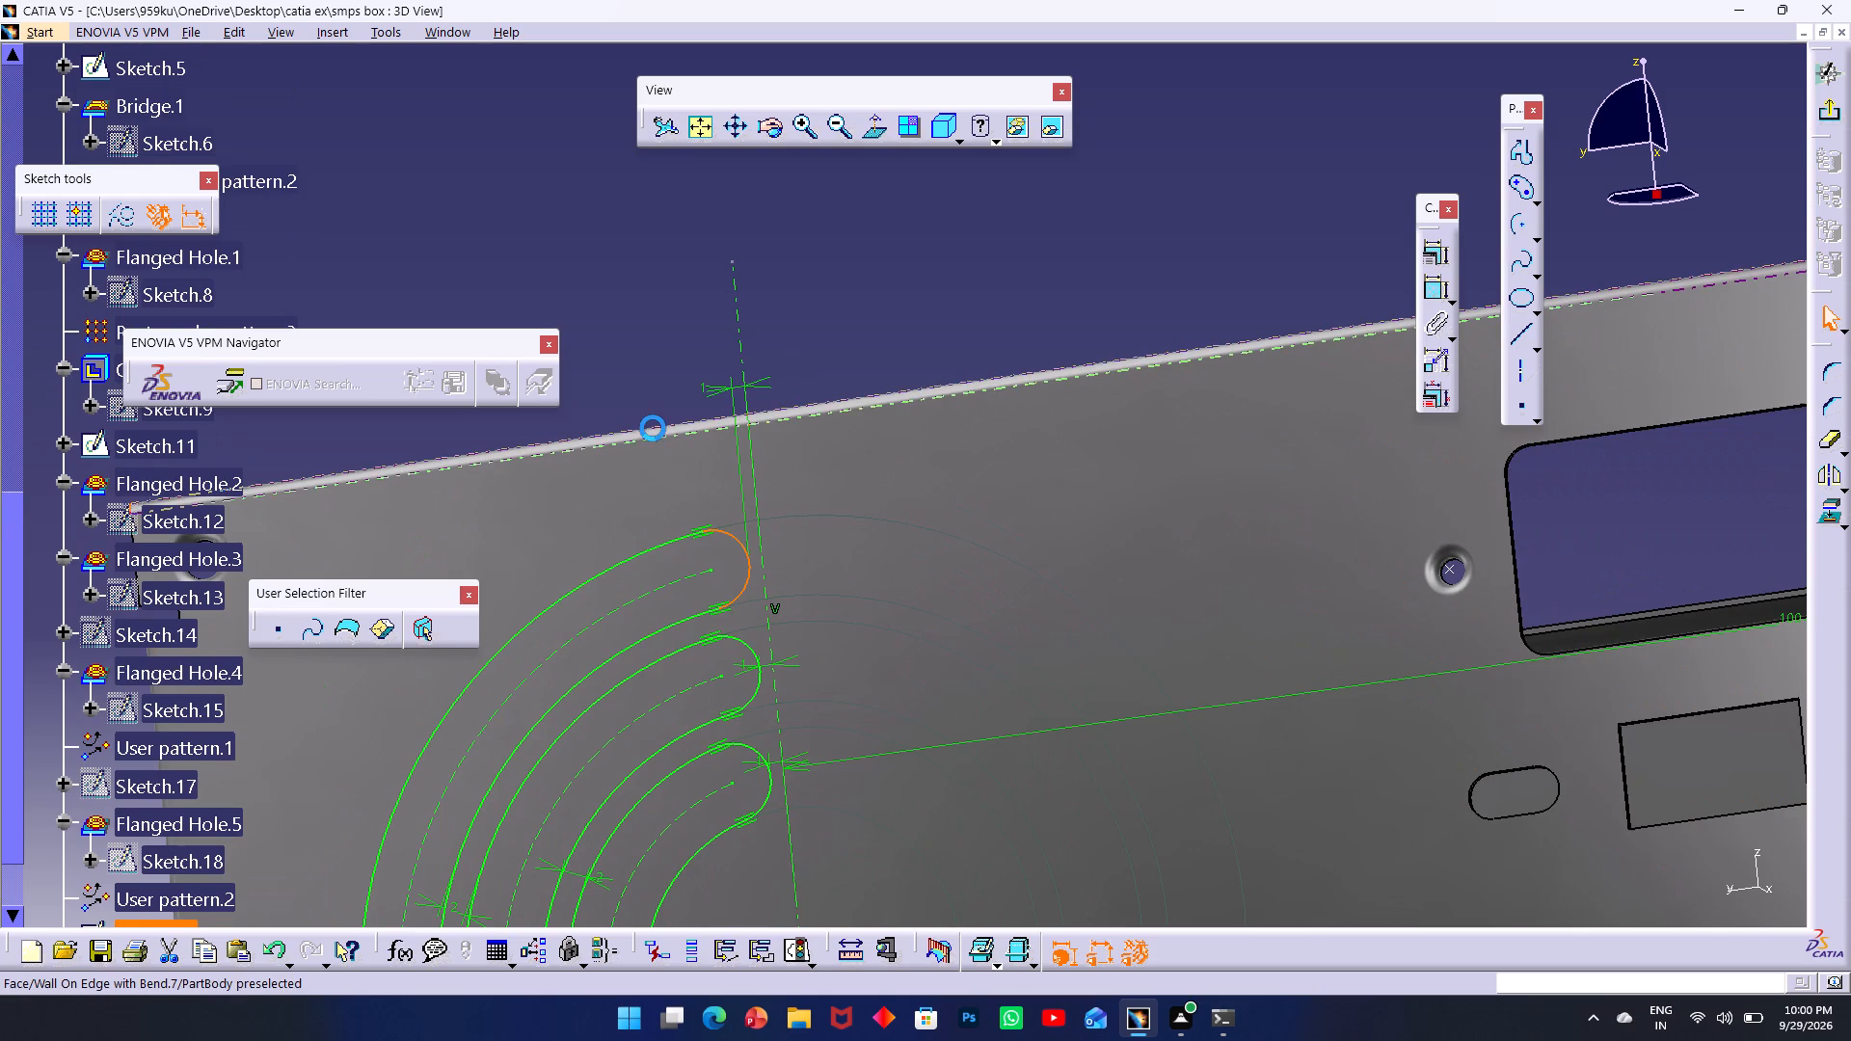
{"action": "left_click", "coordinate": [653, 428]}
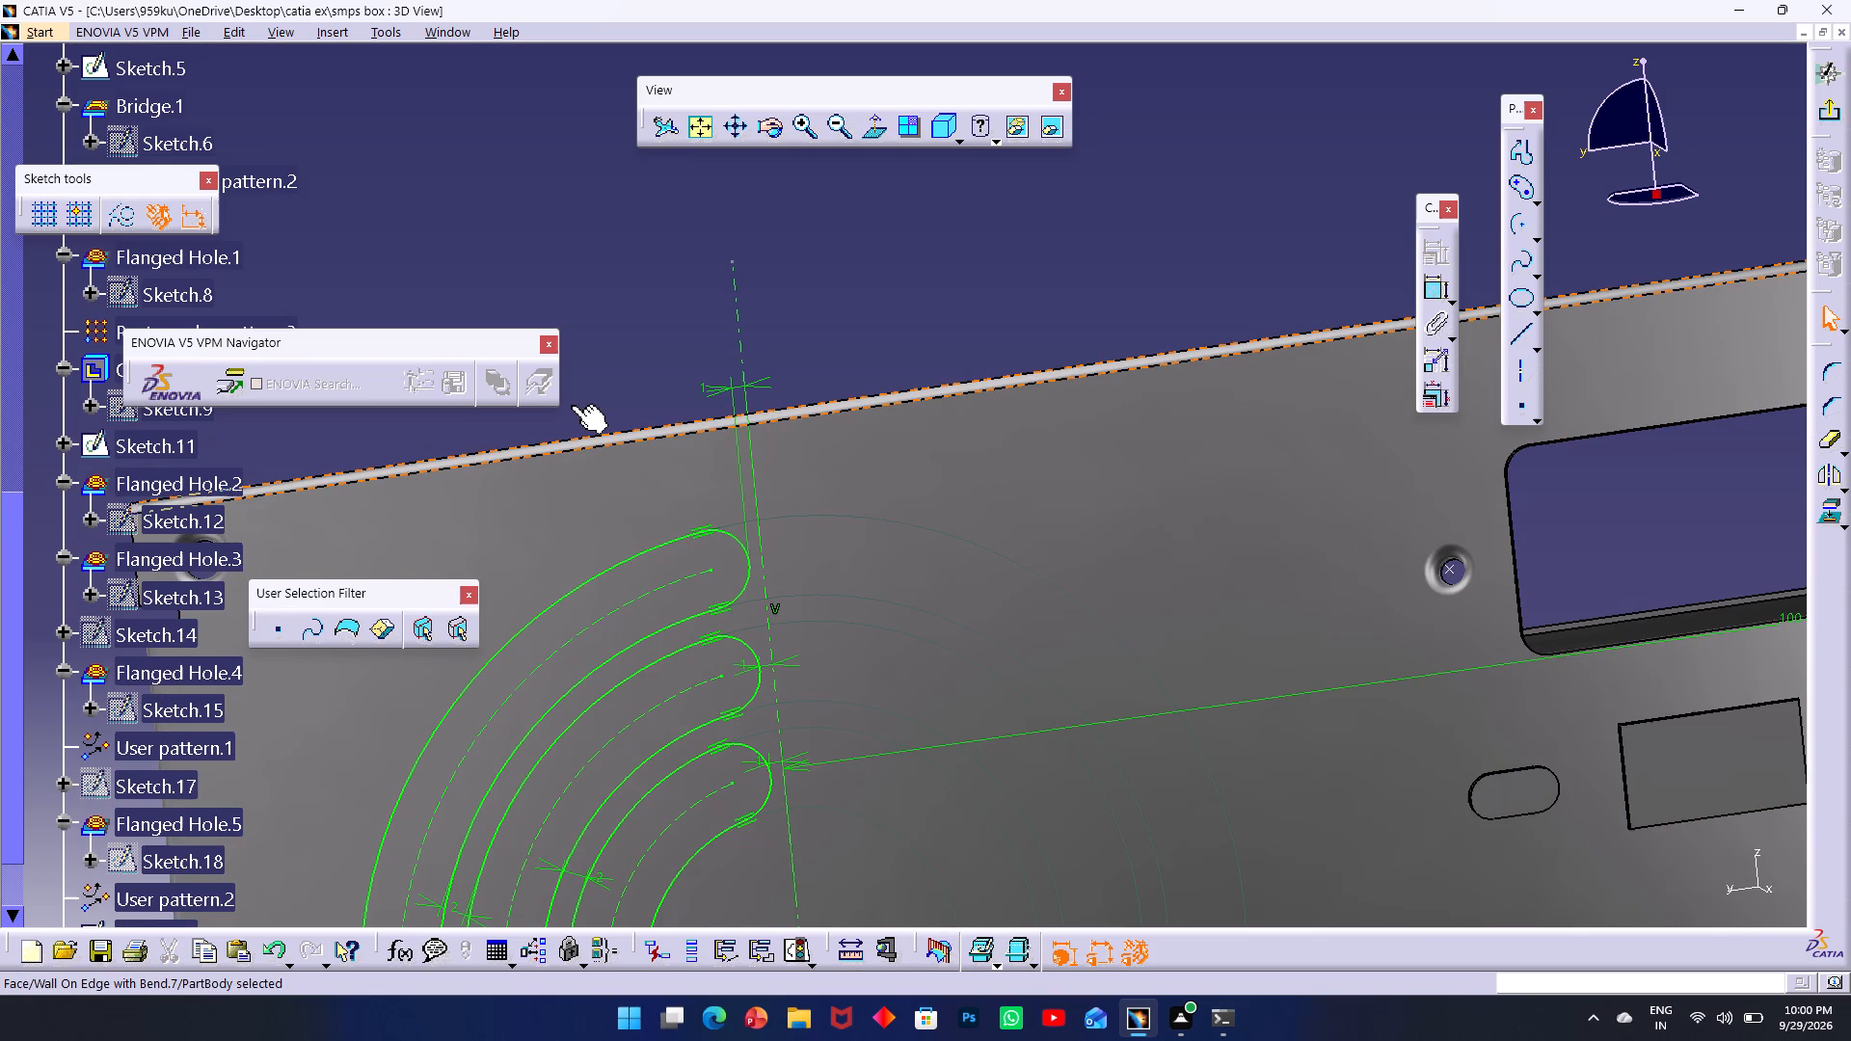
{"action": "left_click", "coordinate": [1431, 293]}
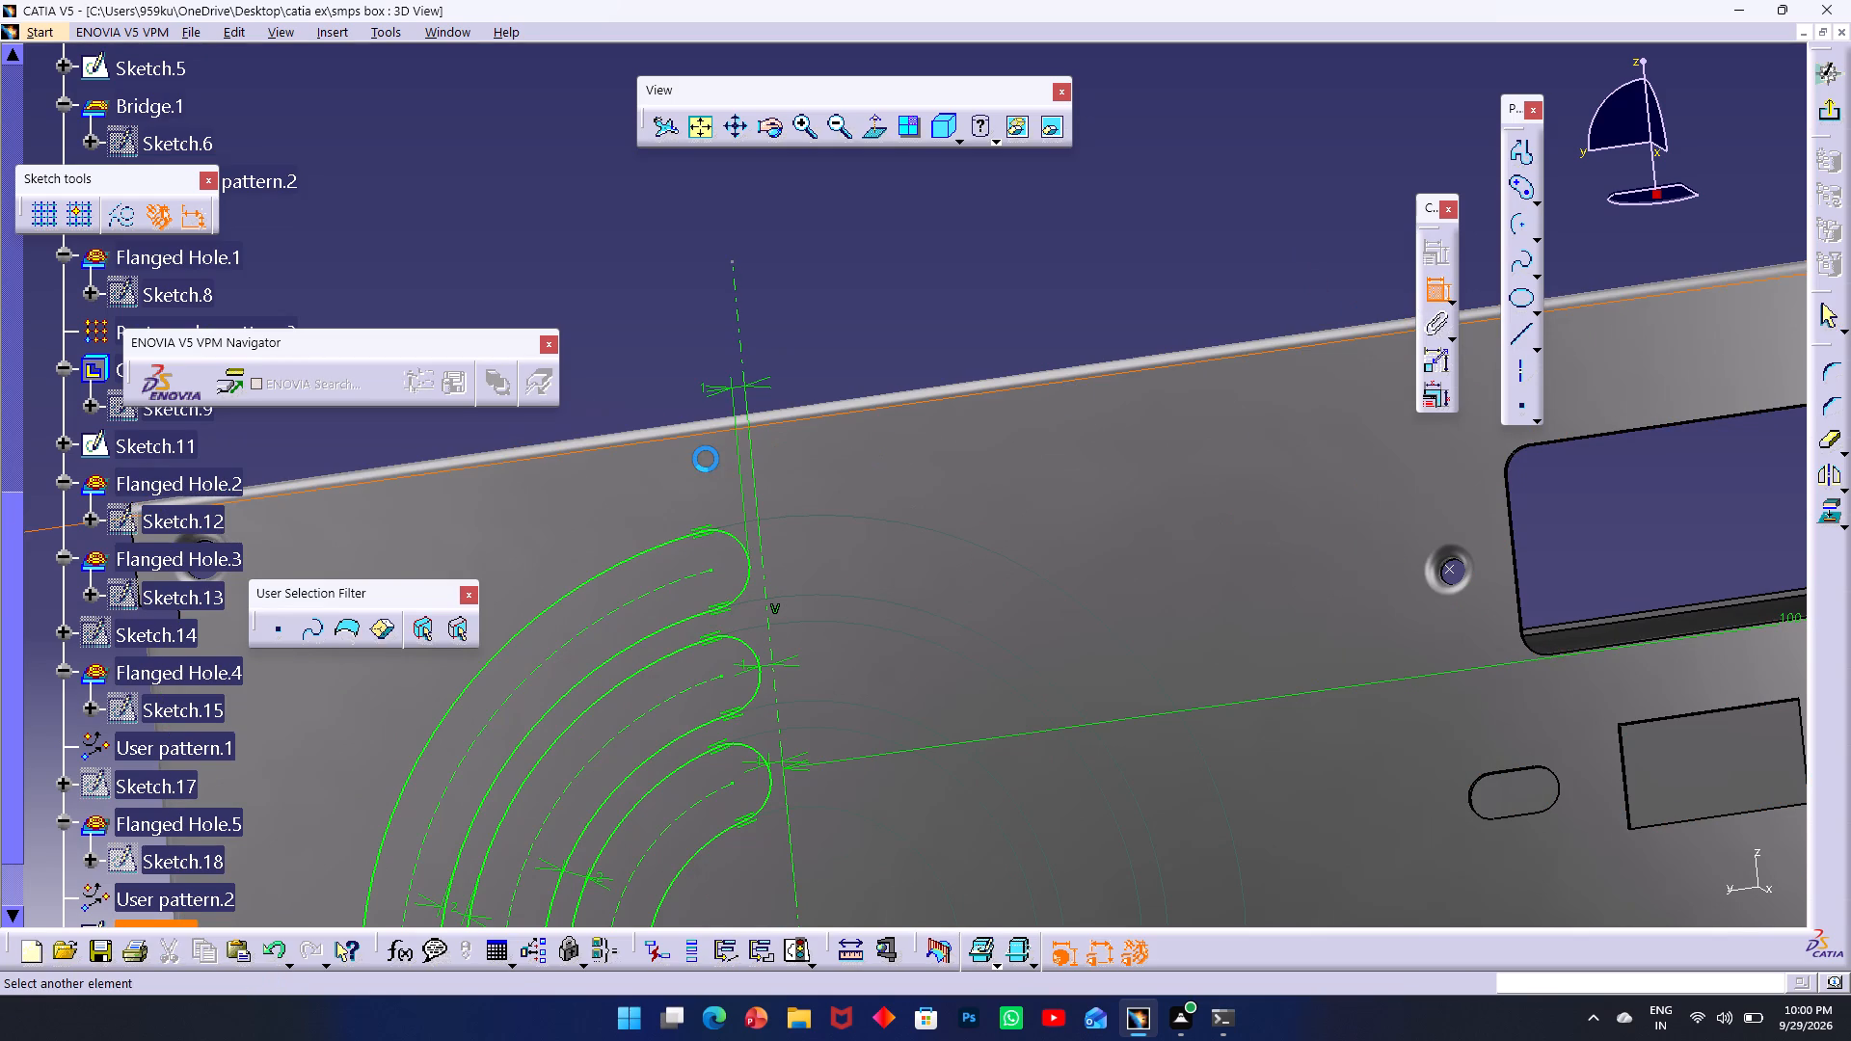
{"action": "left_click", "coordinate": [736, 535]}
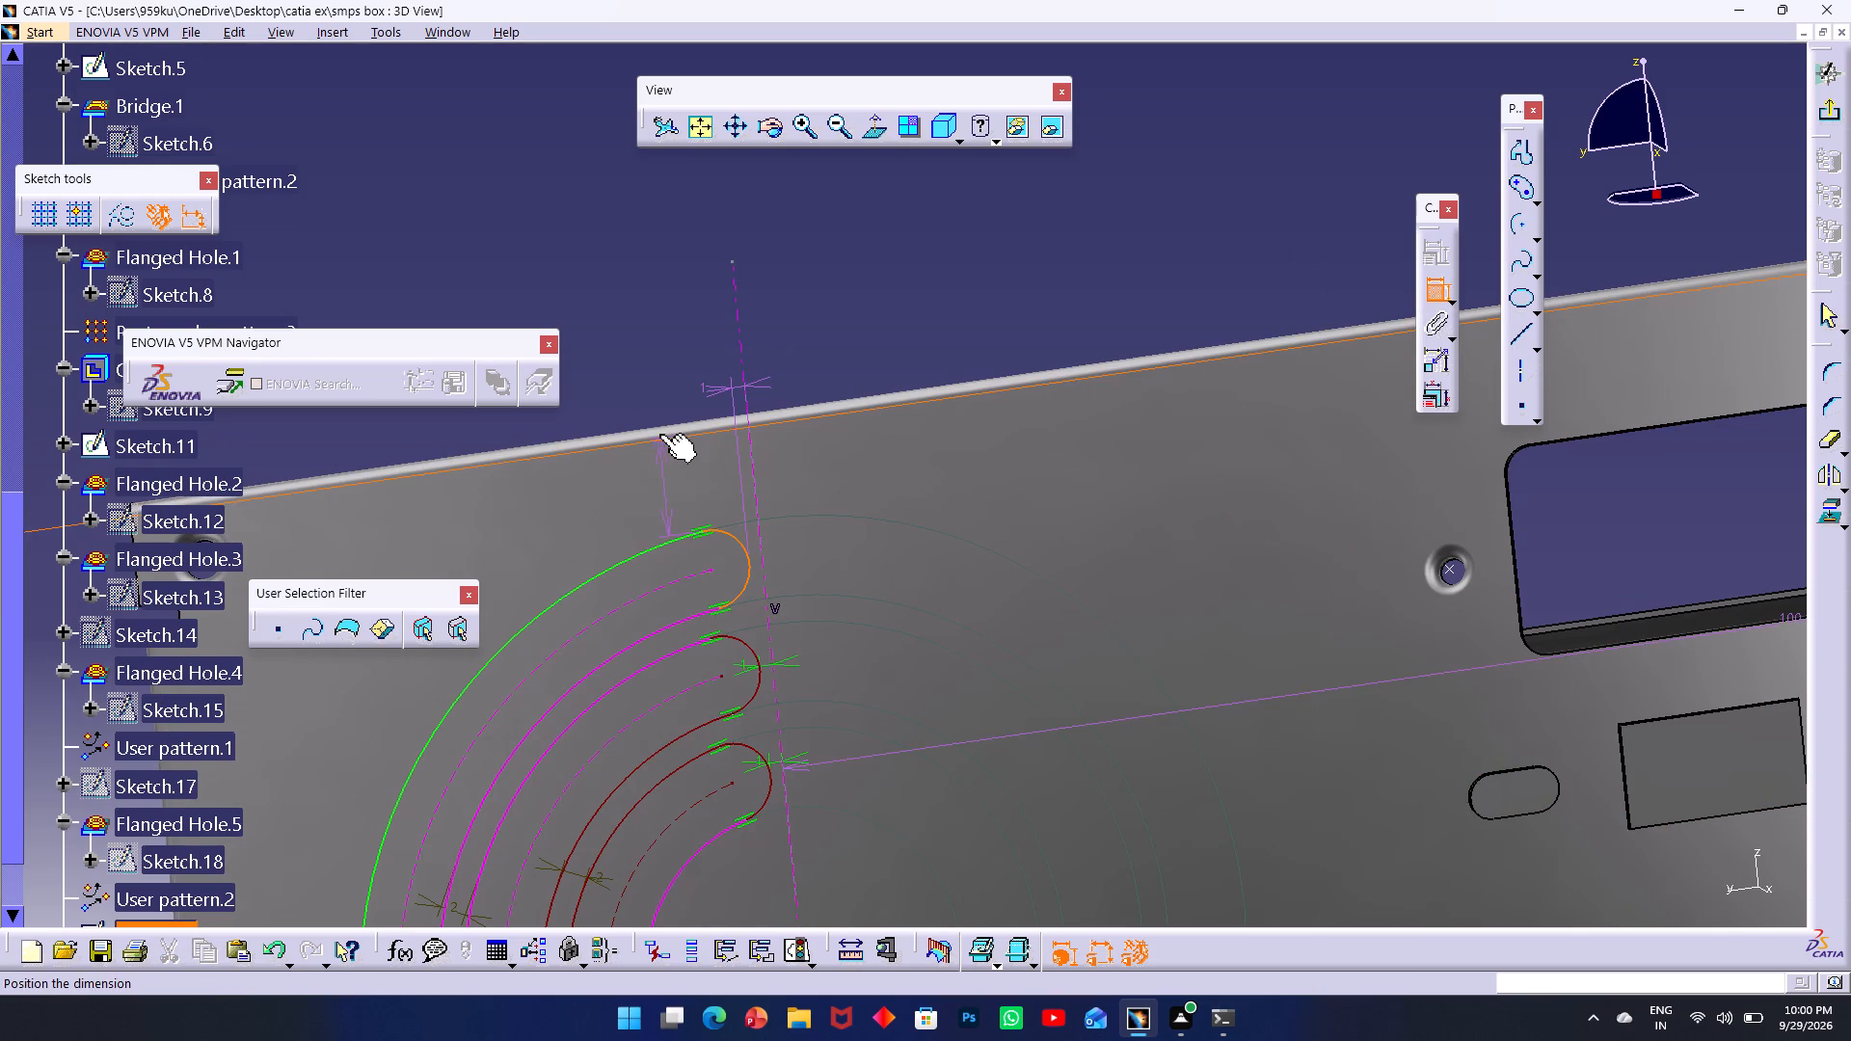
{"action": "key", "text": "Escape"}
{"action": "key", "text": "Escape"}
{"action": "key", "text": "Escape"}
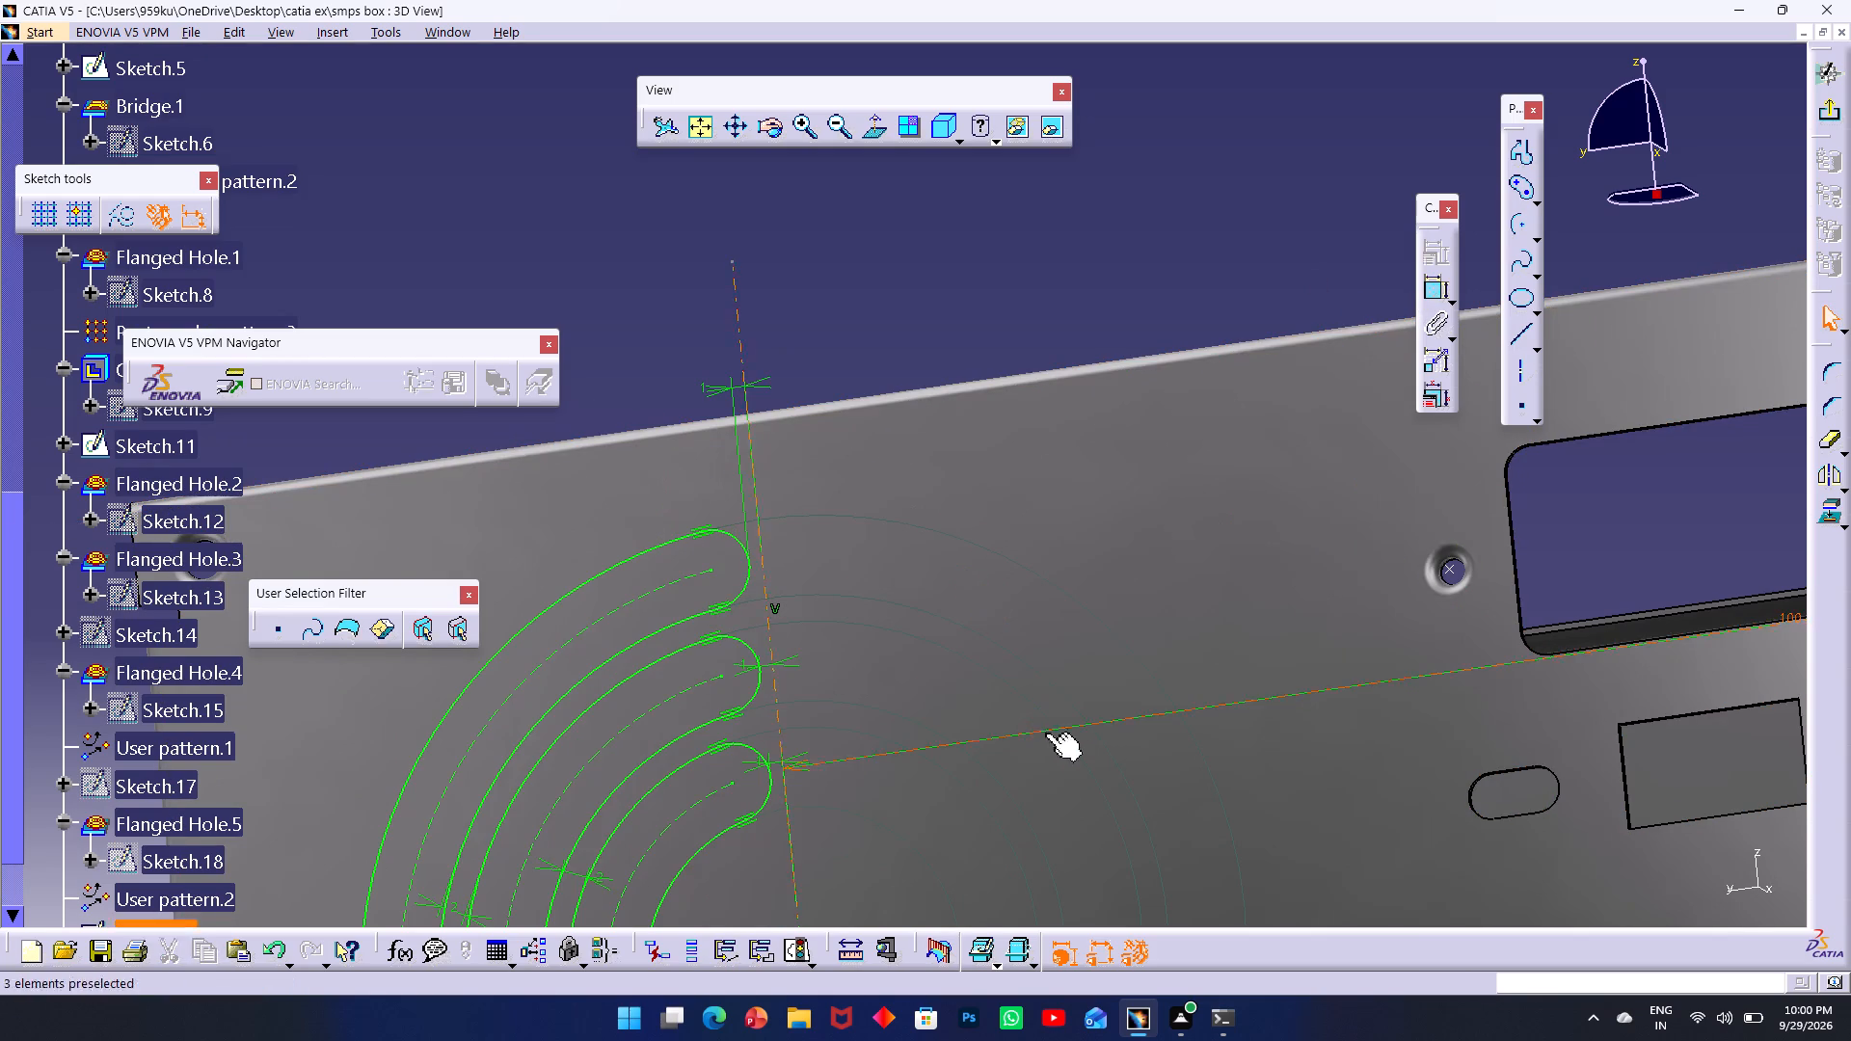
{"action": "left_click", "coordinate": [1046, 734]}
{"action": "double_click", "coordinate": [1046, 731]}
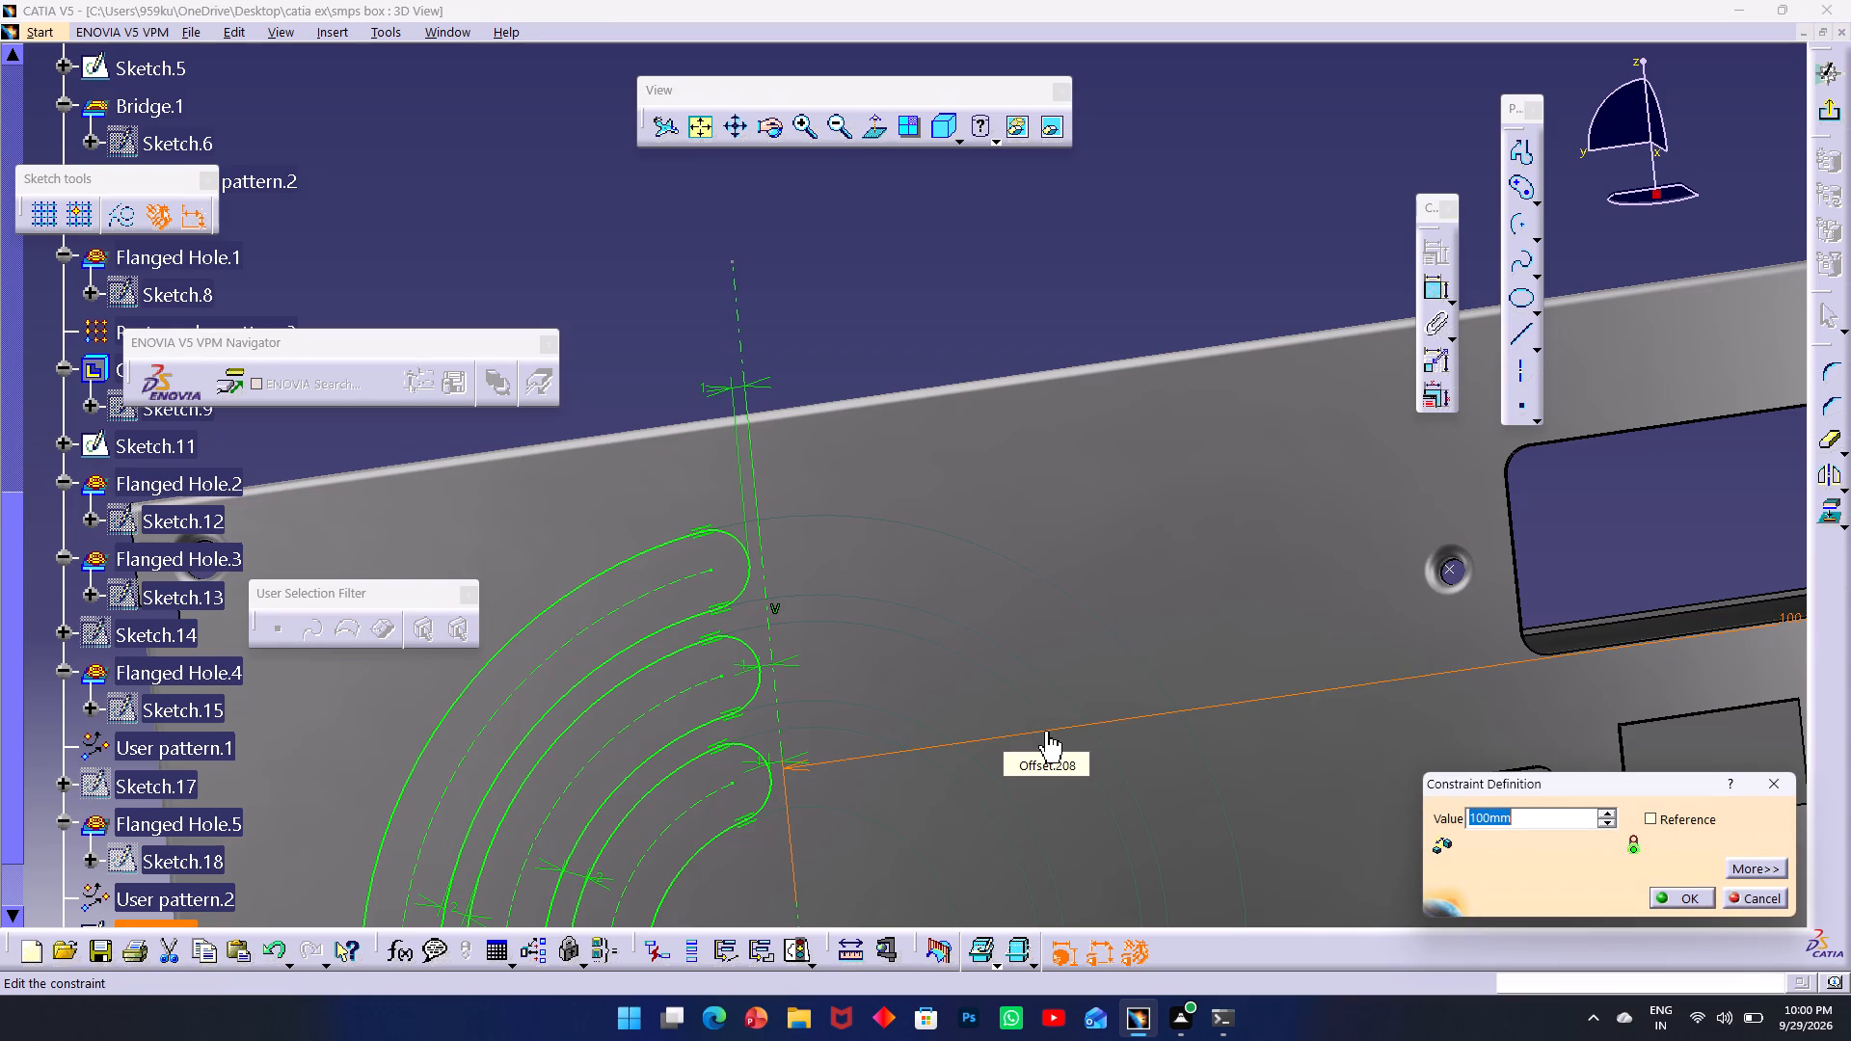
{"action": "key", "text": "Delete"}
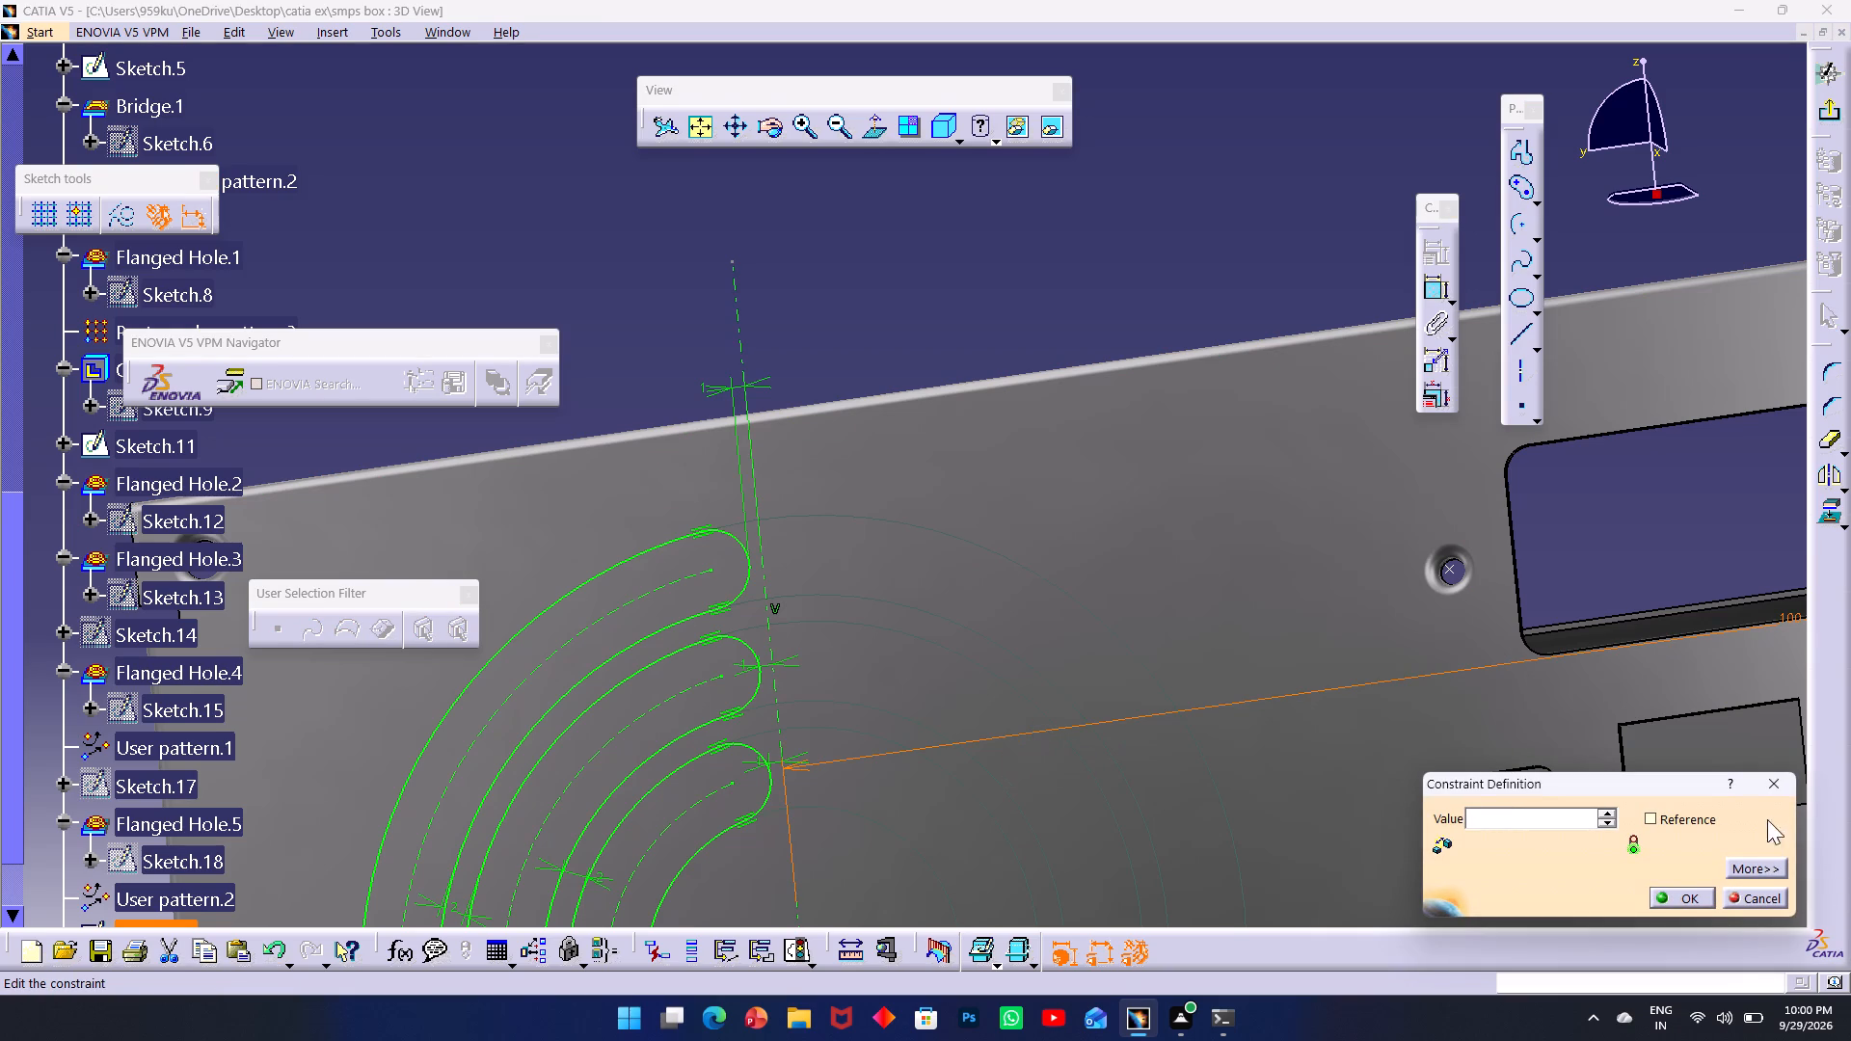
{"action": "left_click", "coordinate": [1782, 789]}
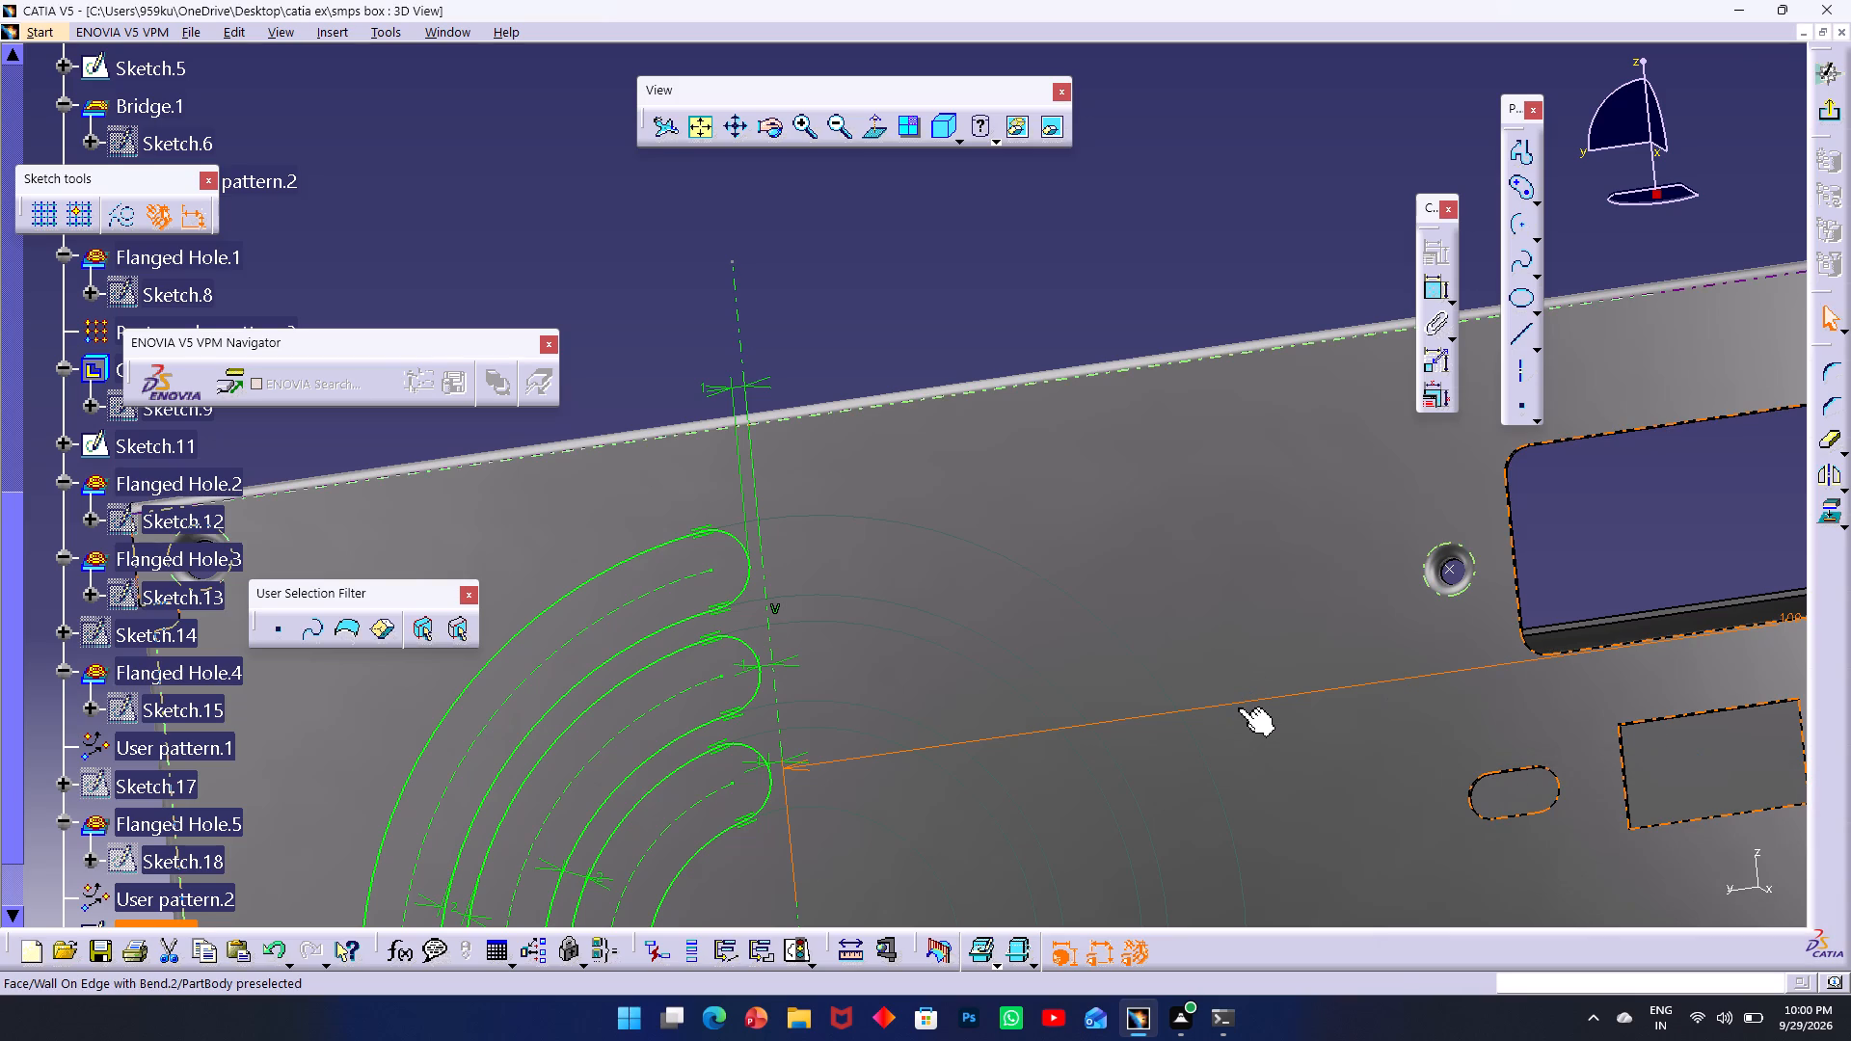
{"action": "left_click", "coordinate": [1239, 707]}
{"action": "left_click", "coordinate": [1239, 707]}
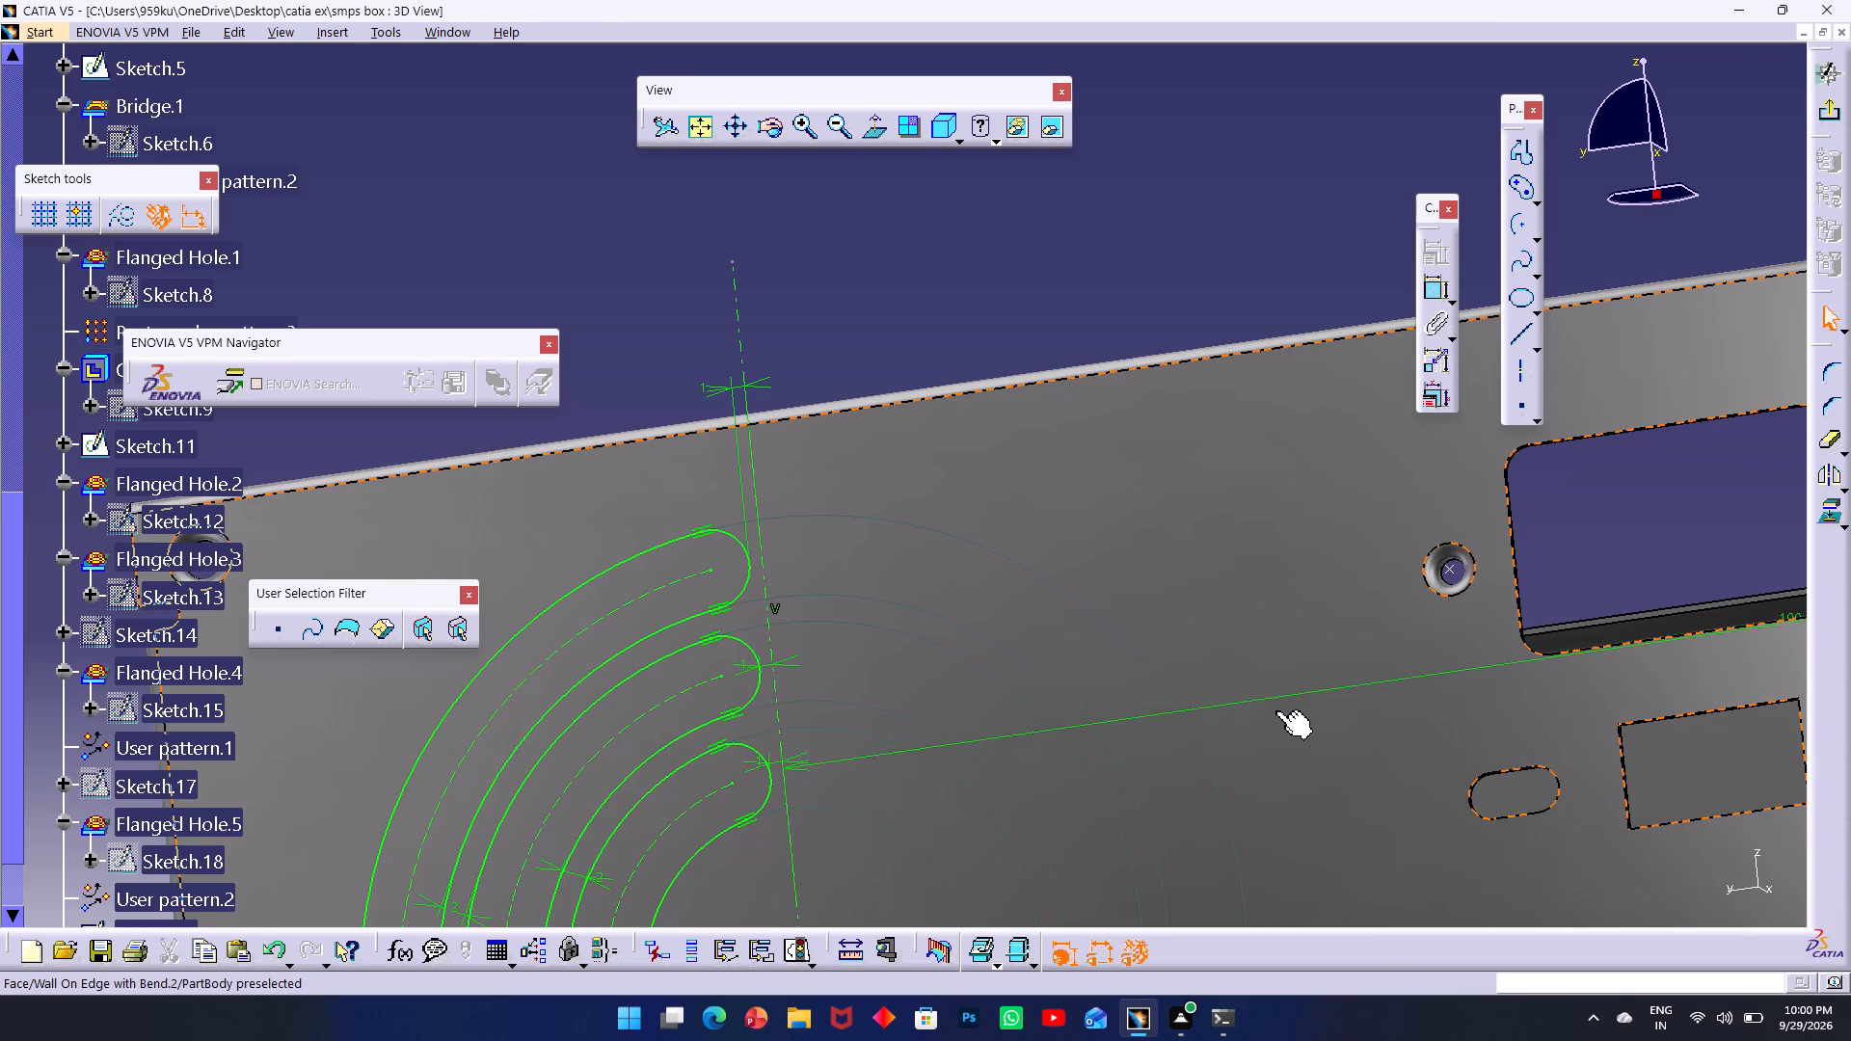
Delete the distance constraint between the vertical reference line and the plate's right-hand edge.
{"action": "left_click", "coordinate": [1283, 693]}
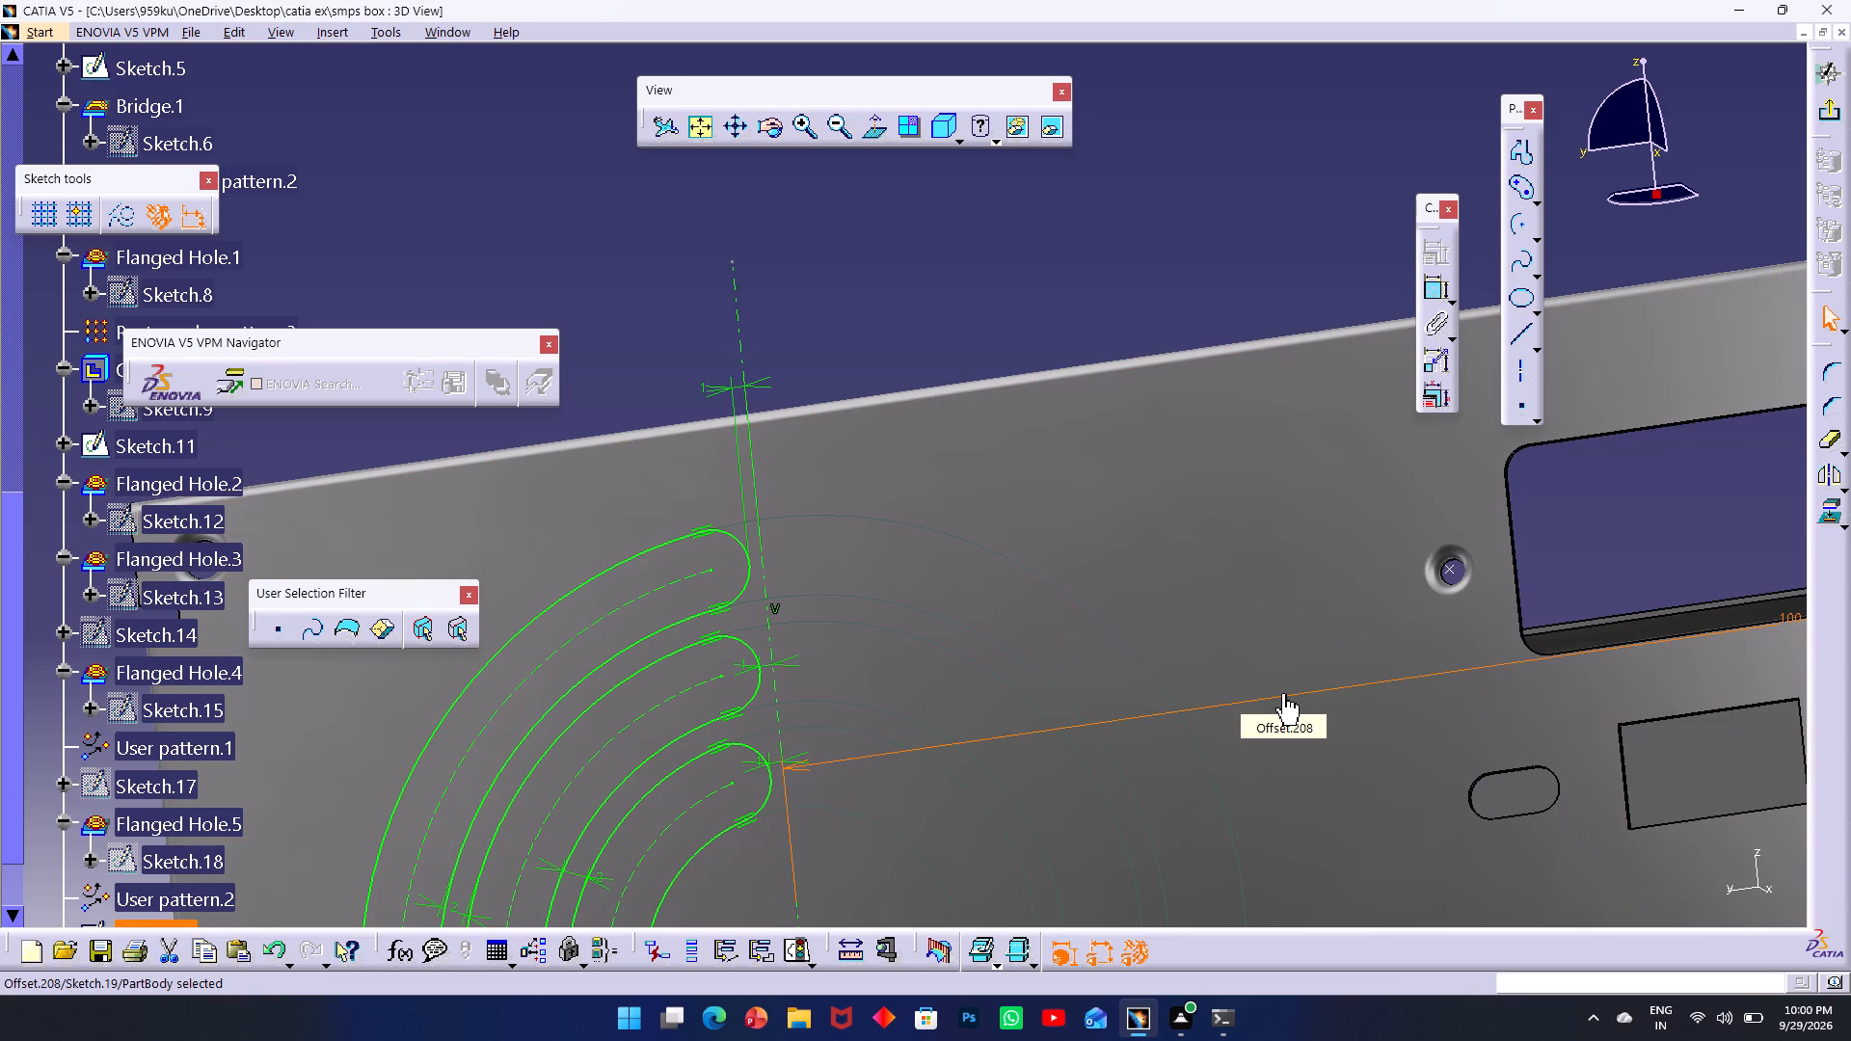
{"action": "key", "text": "Delete"}
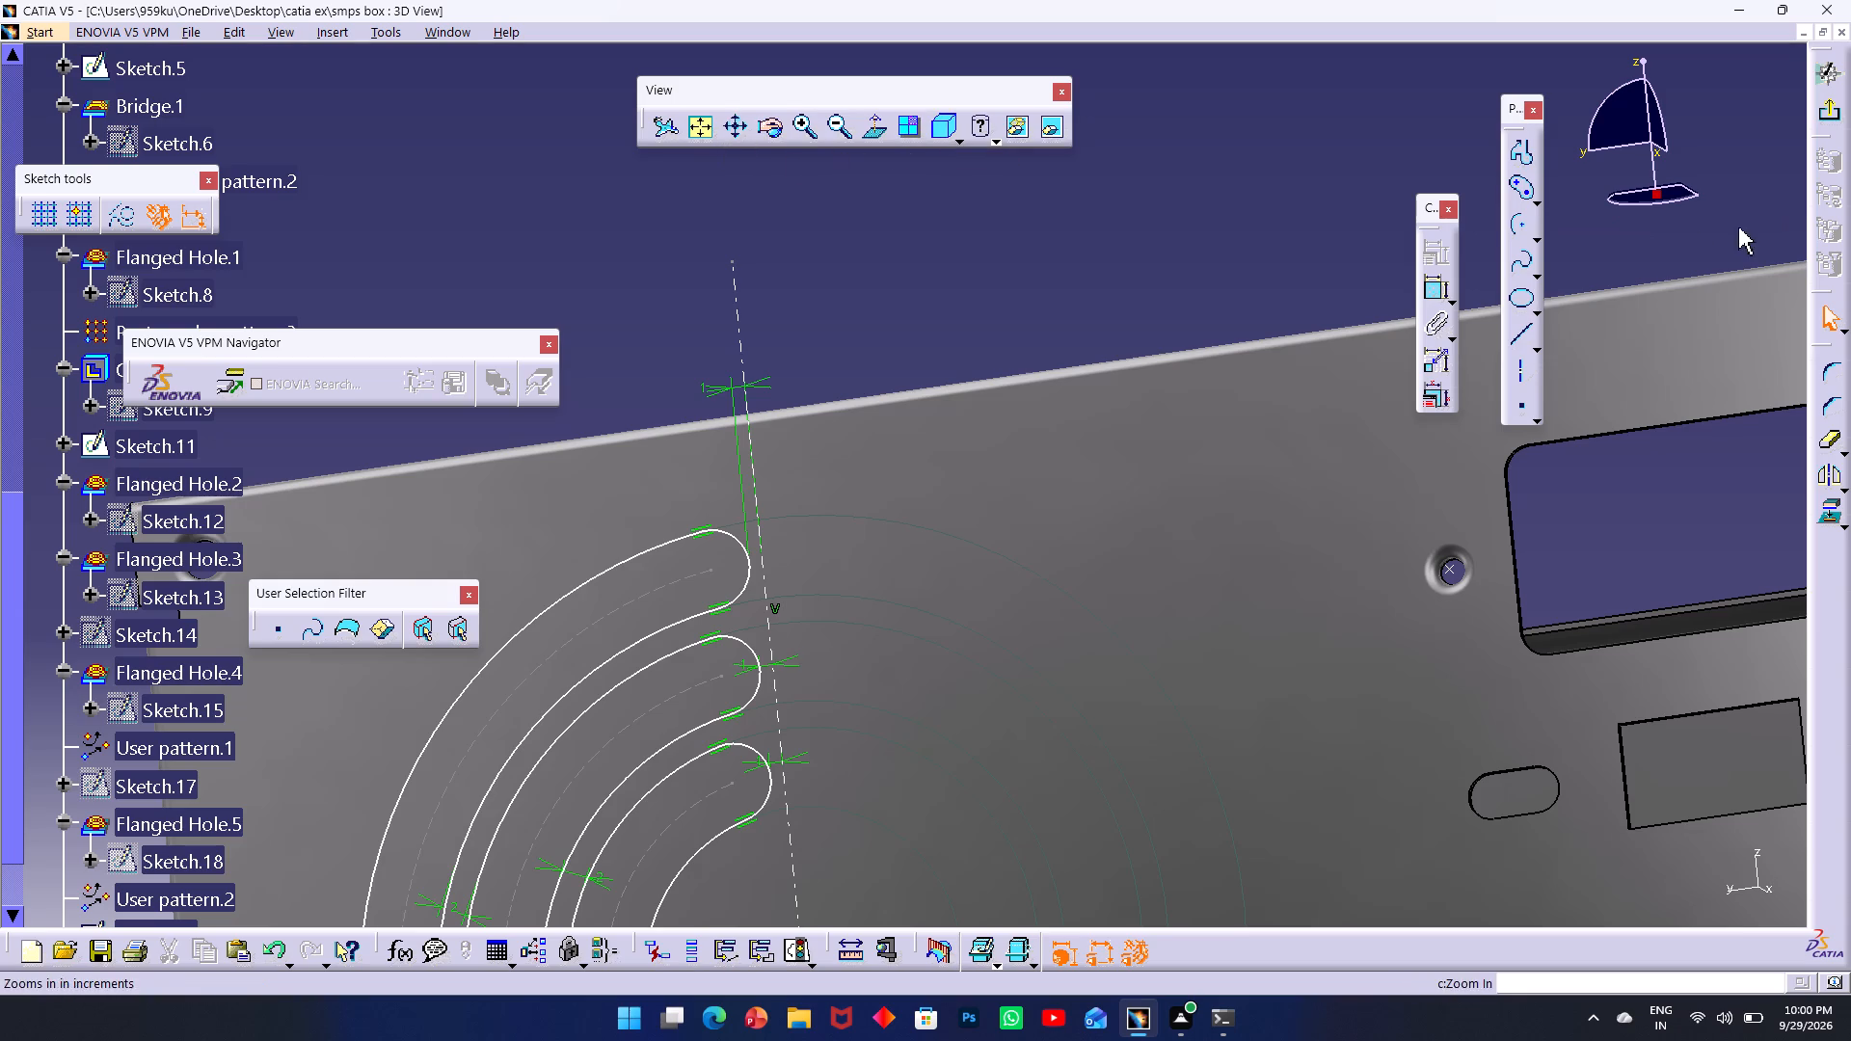
Constrain the outermost slot's upper rounded end to a distance of 3 mm from the plate's upper edge.
{"action": "left_click", "coordinate": [1427, 278]}
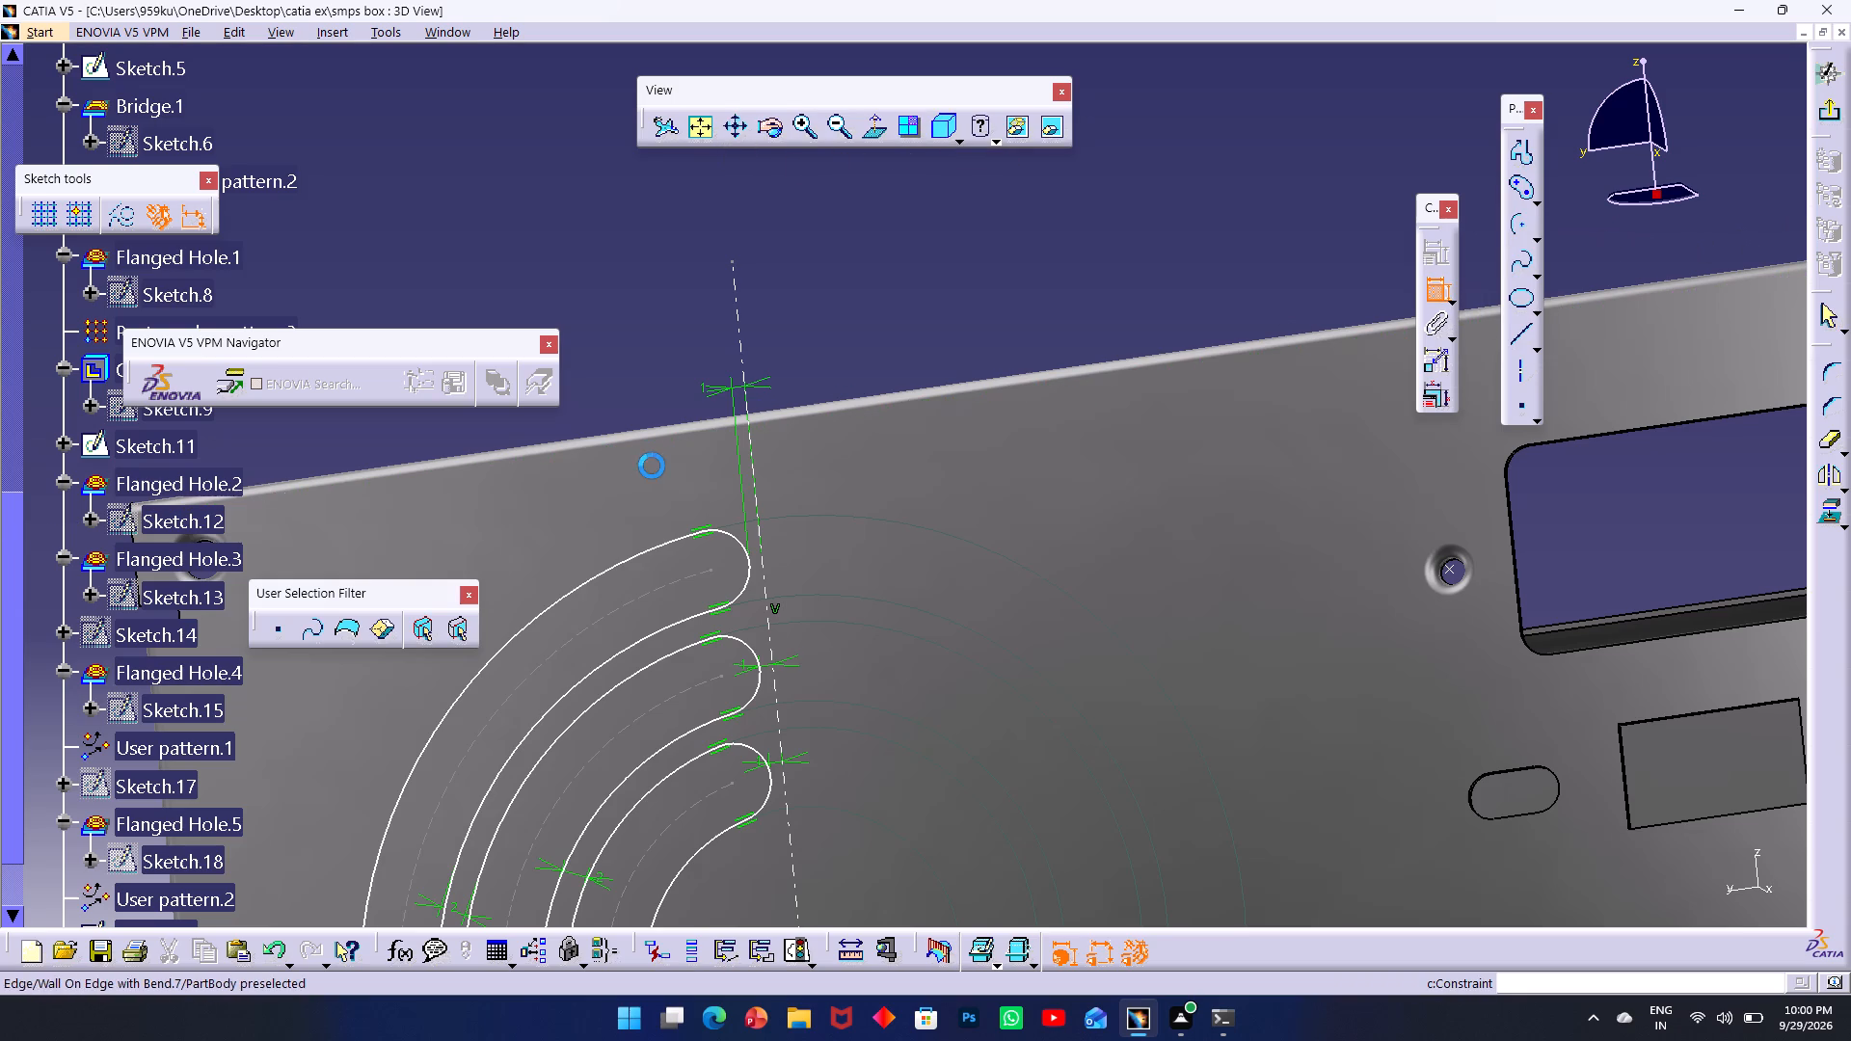
{"action": "left_click", "coordinate": [662, 424]}
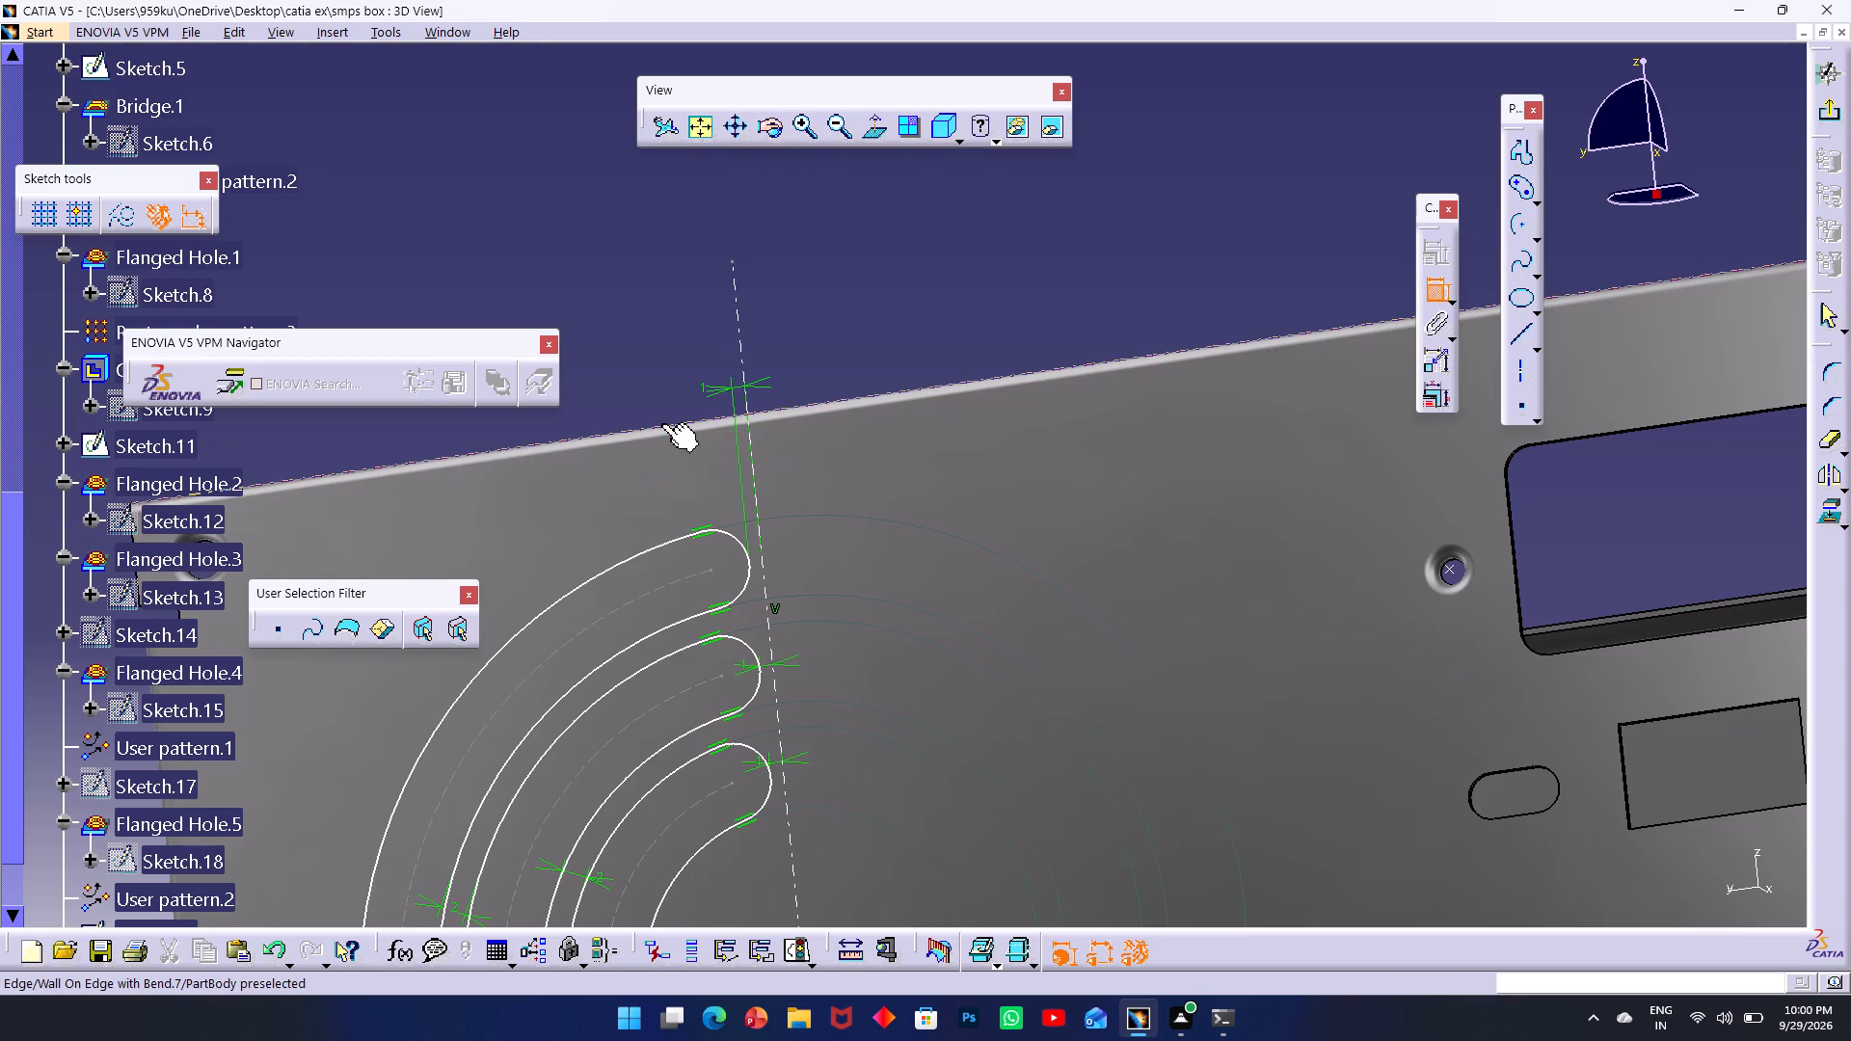
{"action": "left_click", "coordinate": [726, 532]}
{"action": "double_click", "coordinate": [664, 489]}
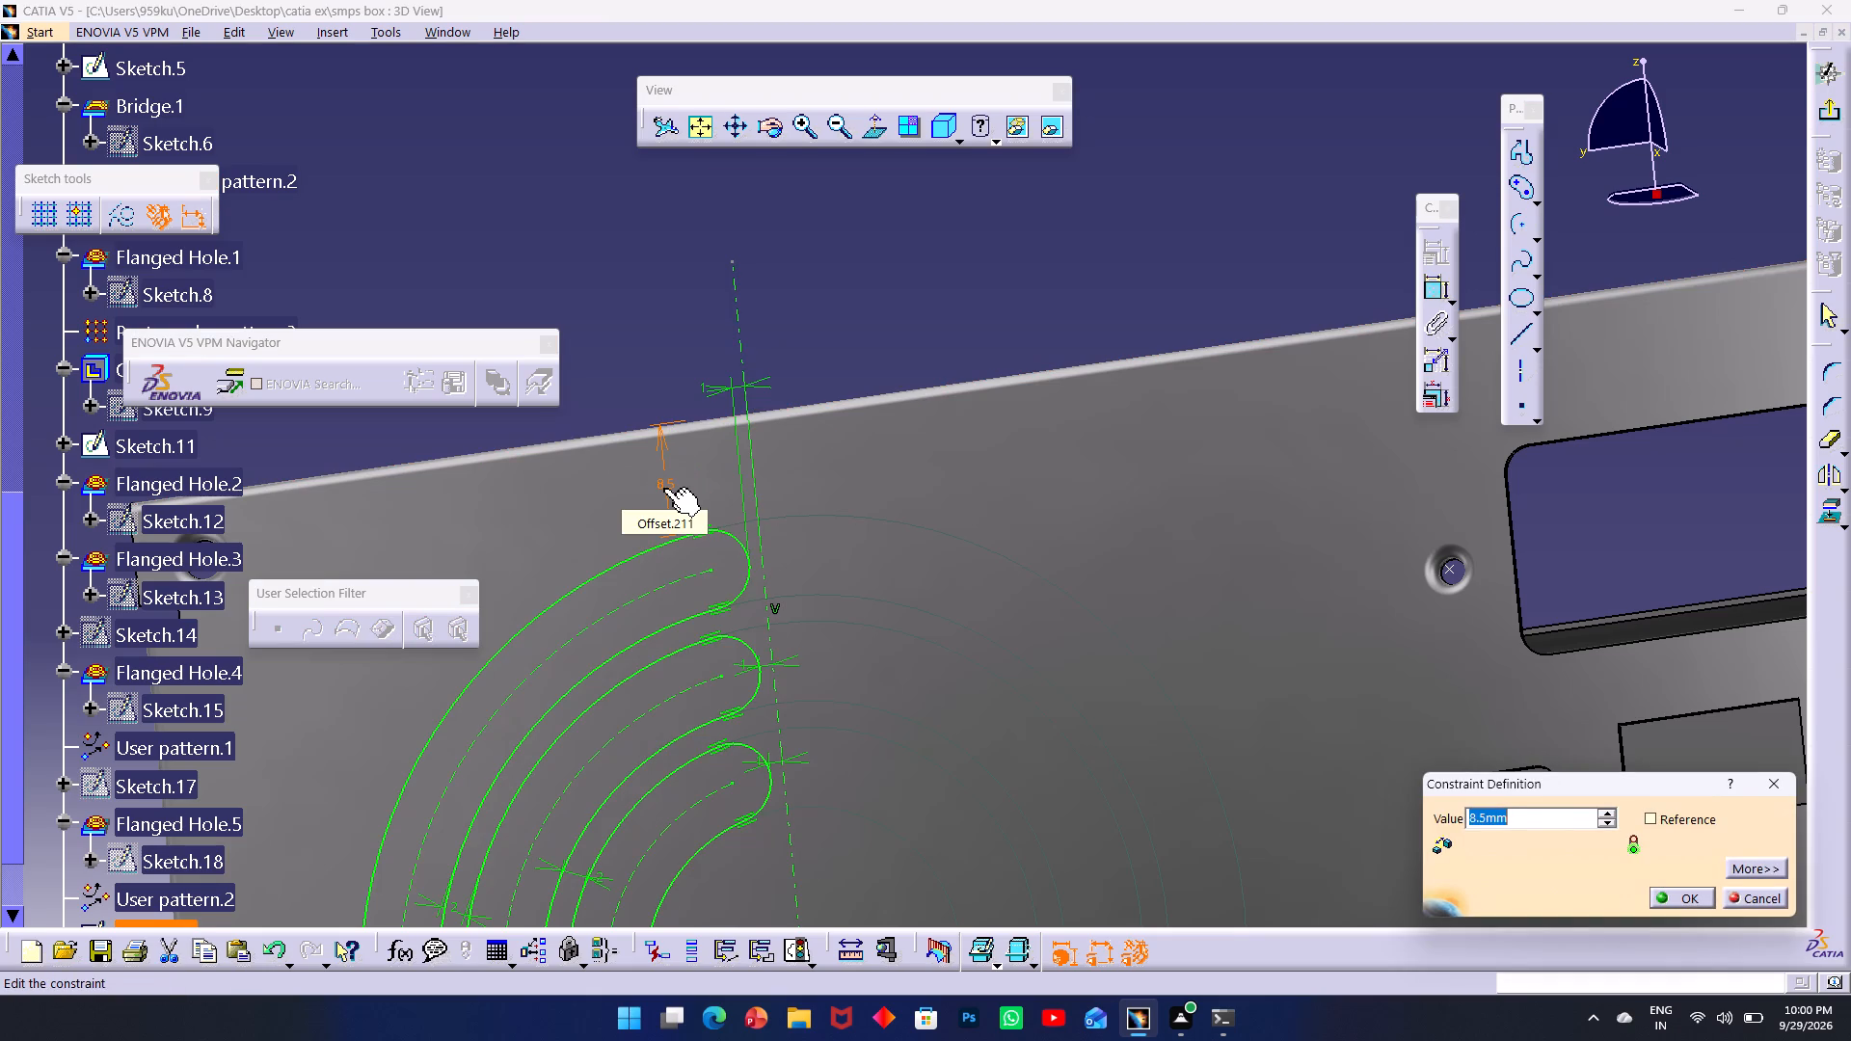
{"action": "key", "text": "3"}
{"action": "key", "text": "Return"}
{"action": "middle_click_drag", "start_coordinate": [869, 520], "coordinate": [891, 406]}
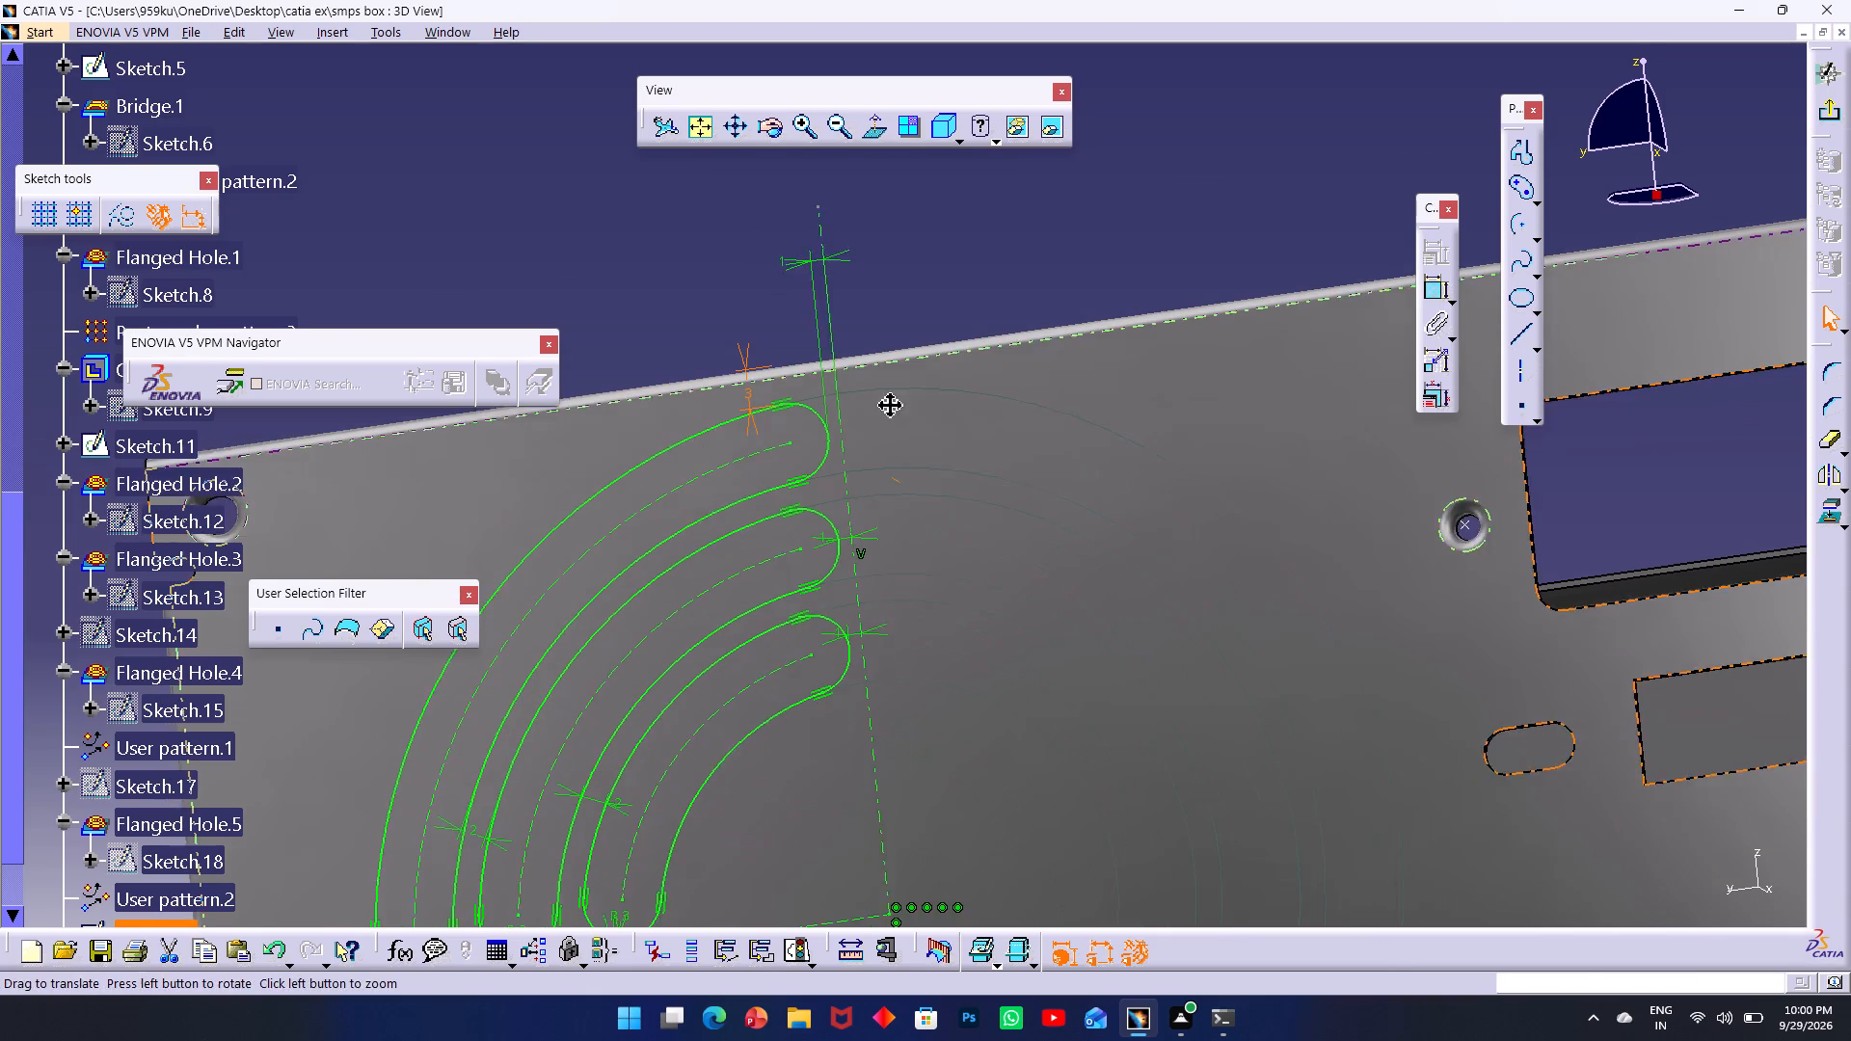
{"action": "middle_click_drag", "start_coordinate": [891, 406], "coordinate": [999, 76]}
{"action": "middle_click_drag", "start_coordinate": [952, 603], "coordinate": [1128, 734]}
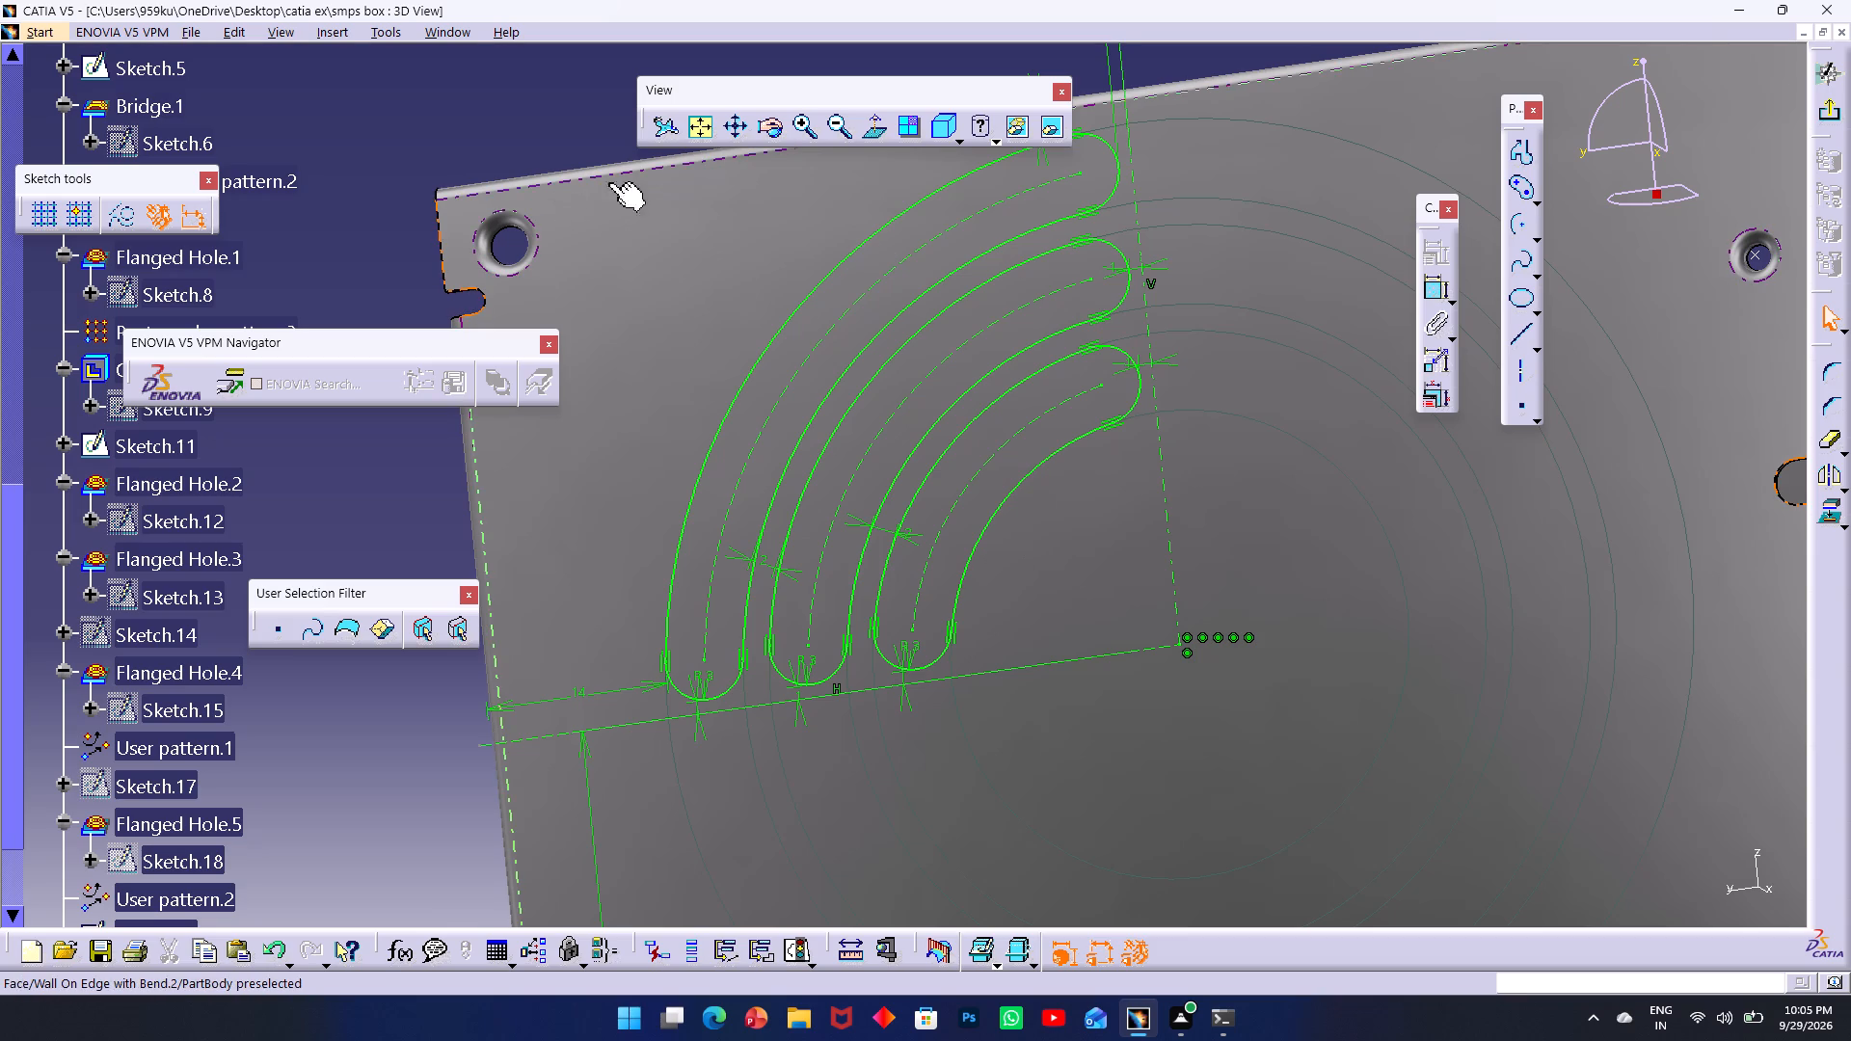
Draw a circle of about 3 mm radius centred on the vertical reference line, between the innermost slot and the arcs' common centre.
{"action": "left_click", "coordinate": [1534, 301]}
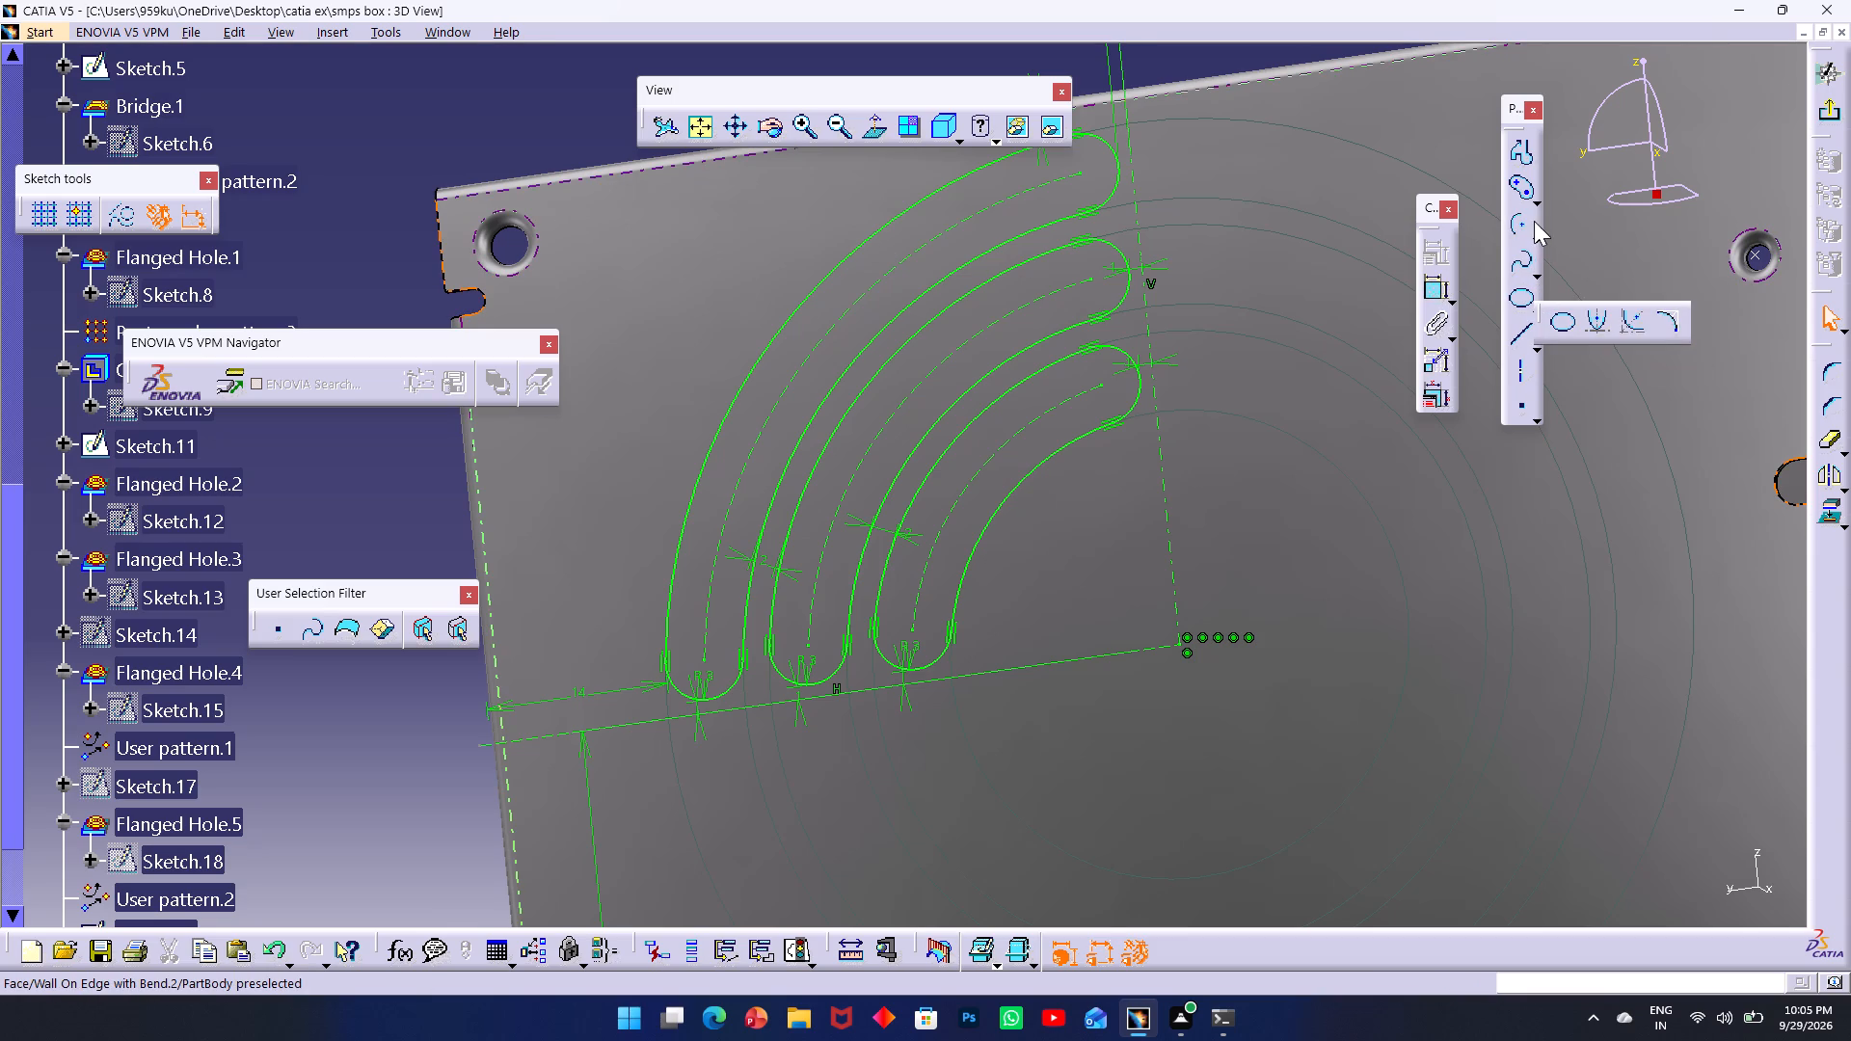
{"action": "left_click", "coordinate": [1533, 224]}
{"action": "left_click", "coordinate": [1534, 230]}
{"action": "left_click", "coordinate": [1553, 250]}
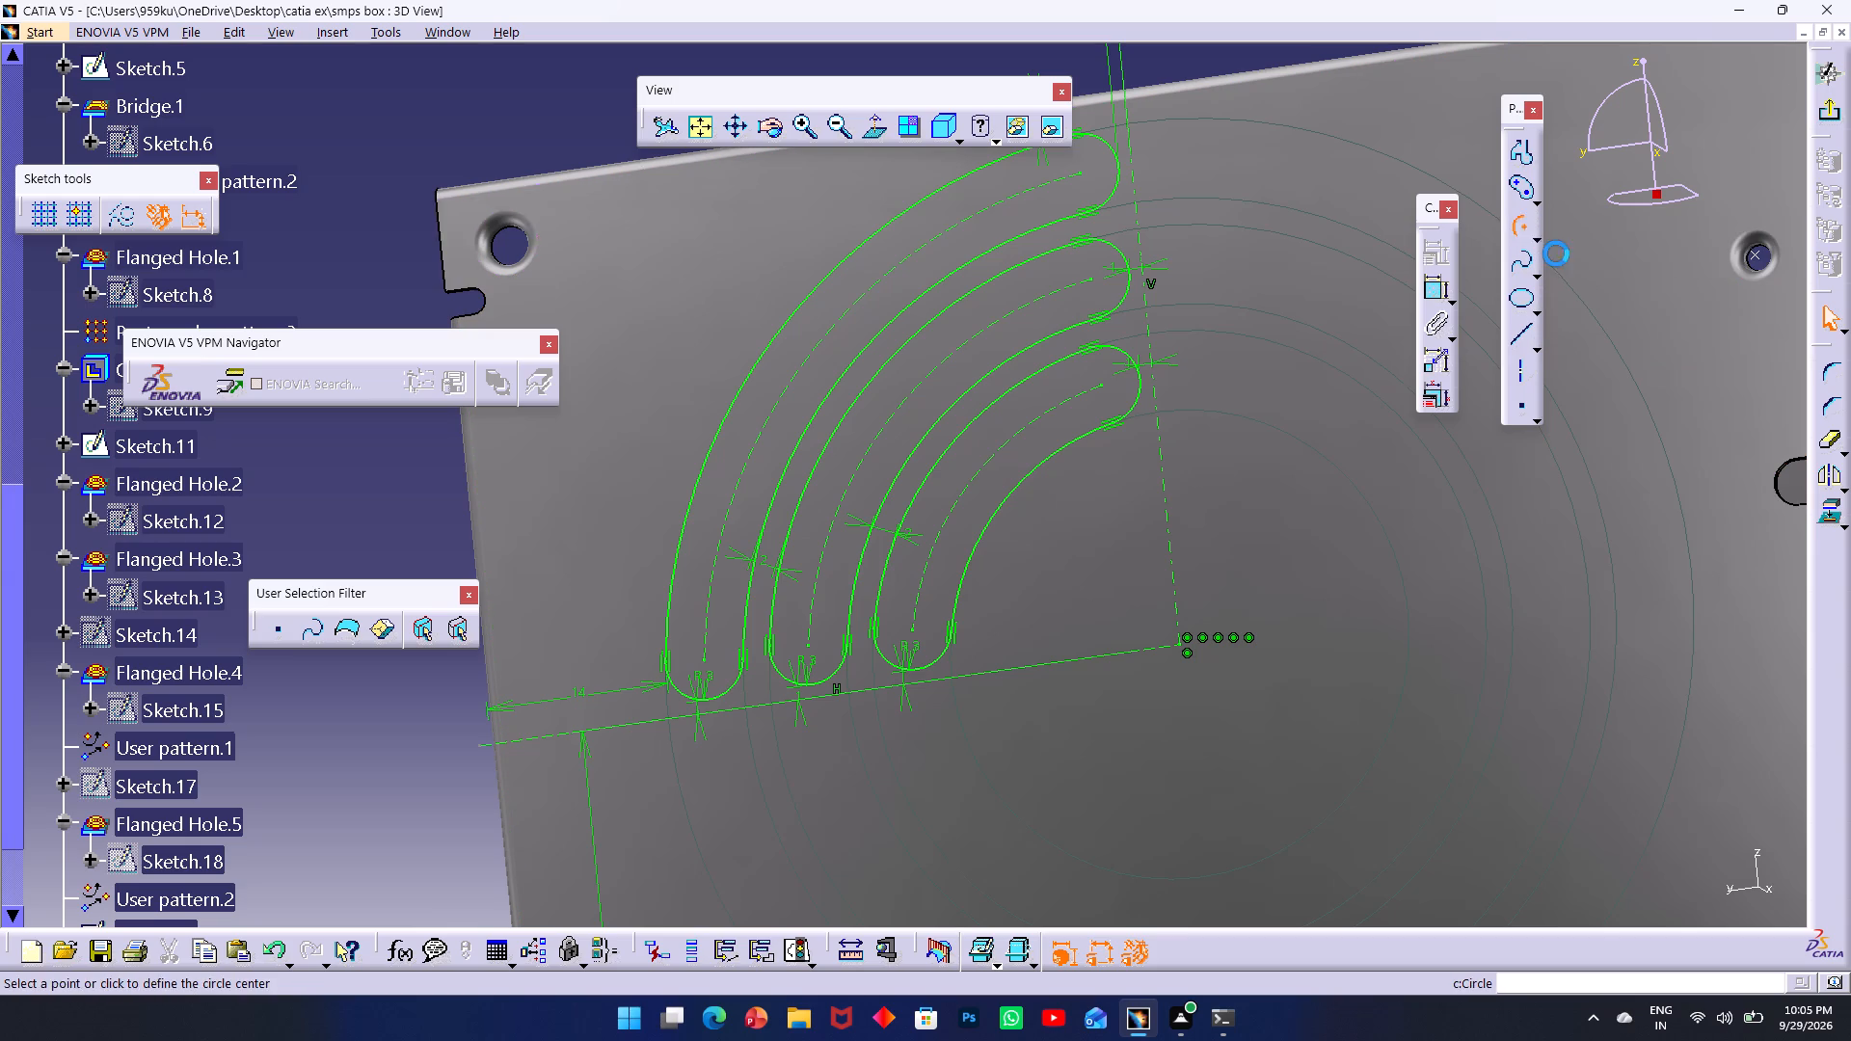
{"action": "left_click", "coordinate": [1161, 494]}
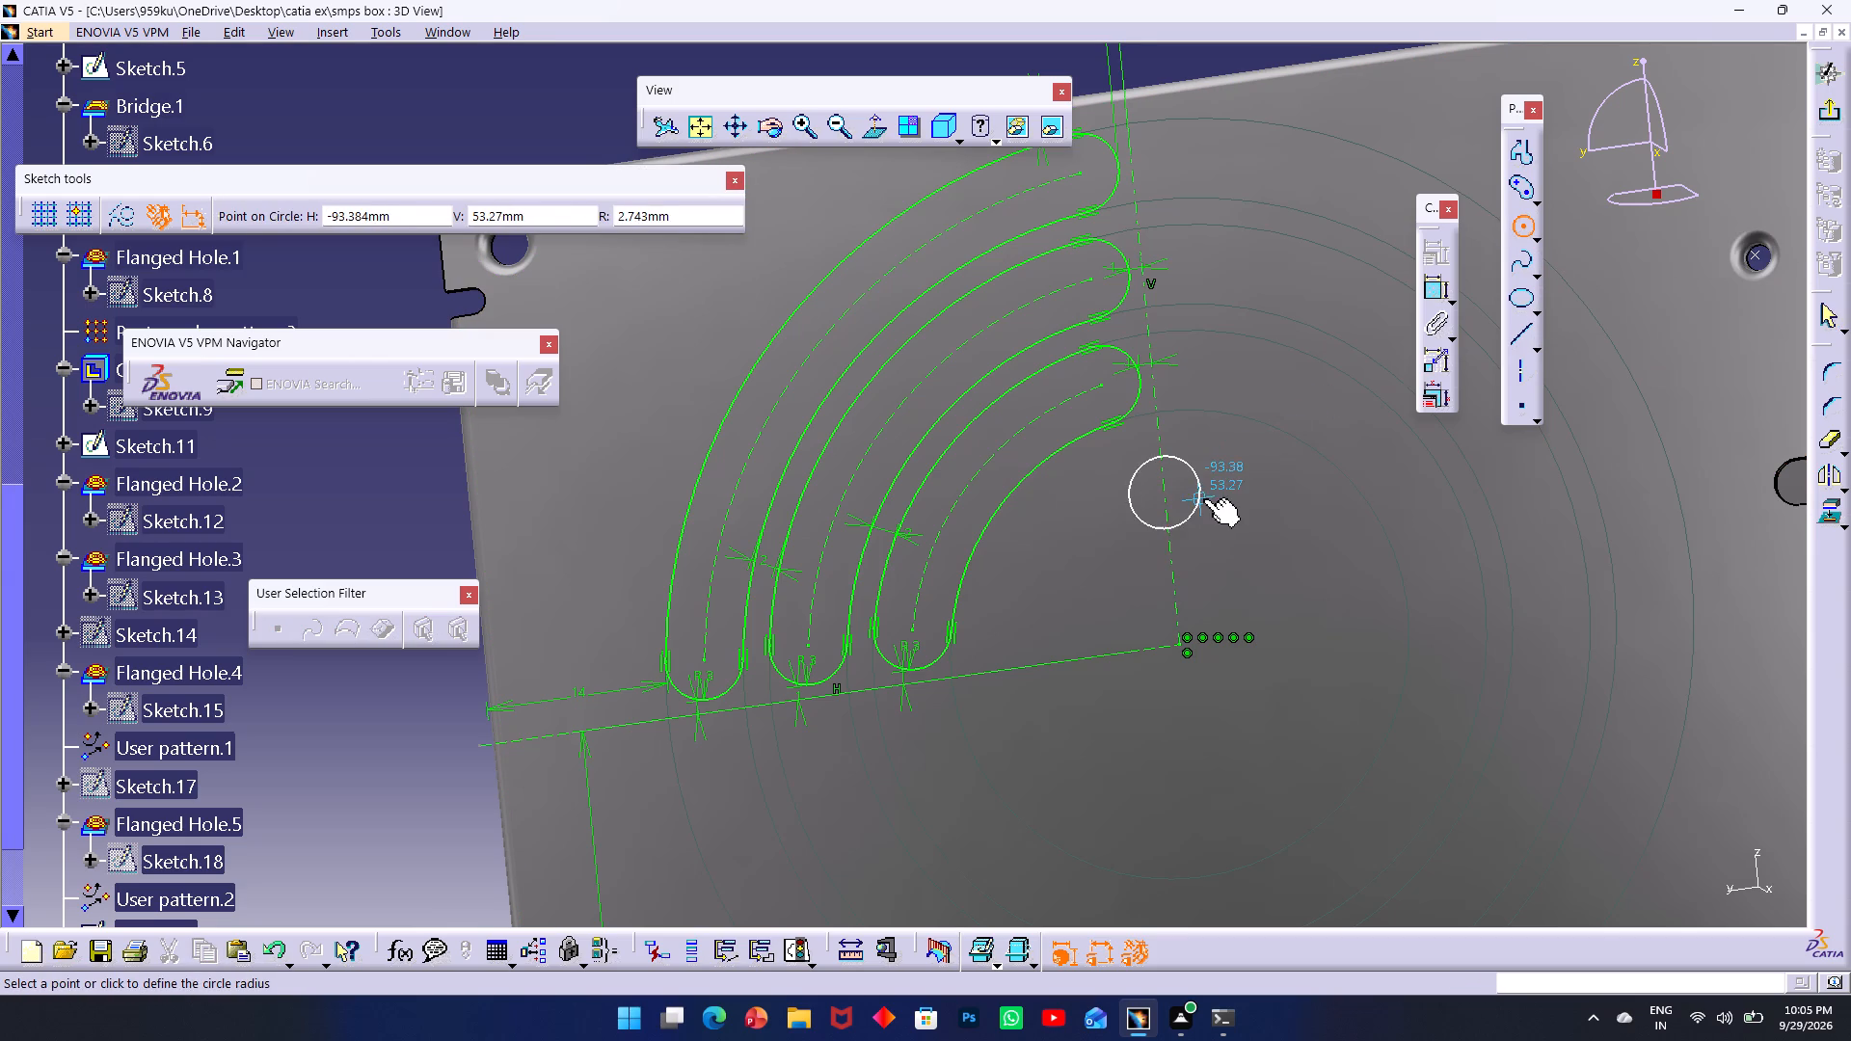
{"action": "left_click", "coordinate": [1204, 499]}
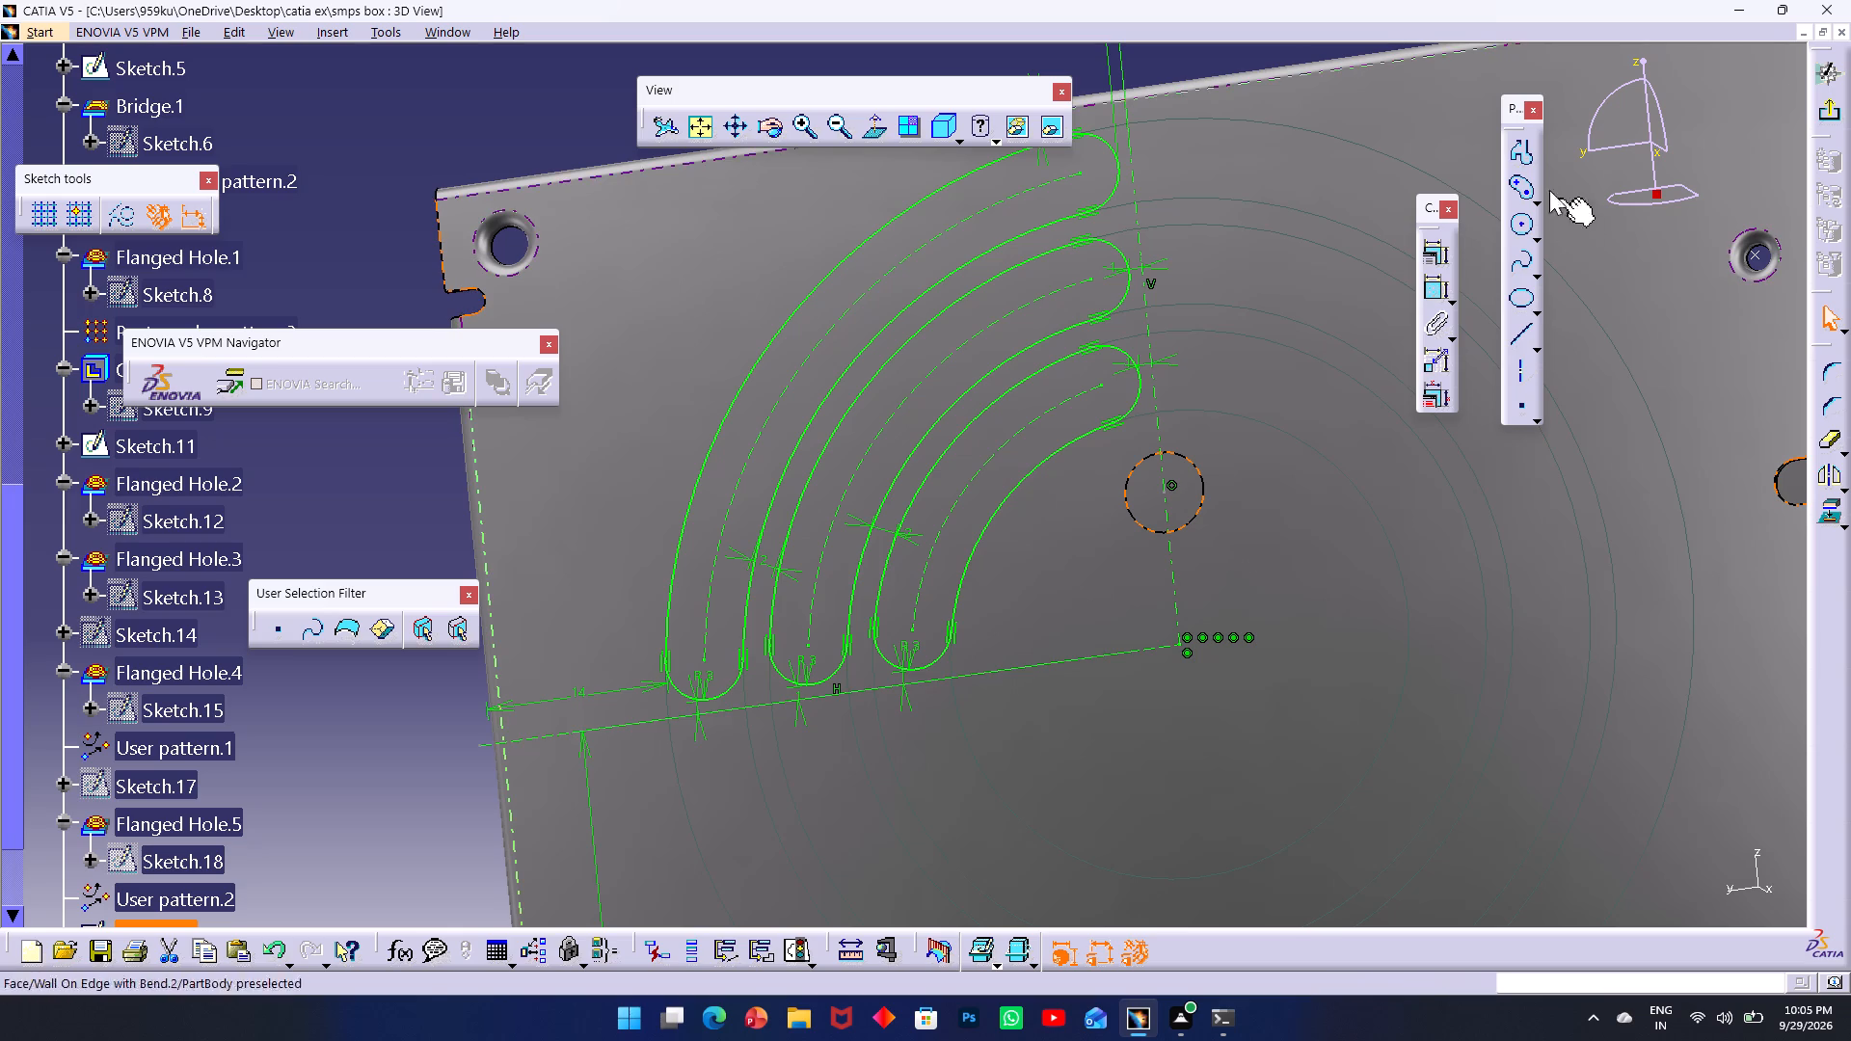
Add a radius dimension to the new circle and set it to 6 mm.
{"action": "left_click", "coordinate": [1443, 285]}
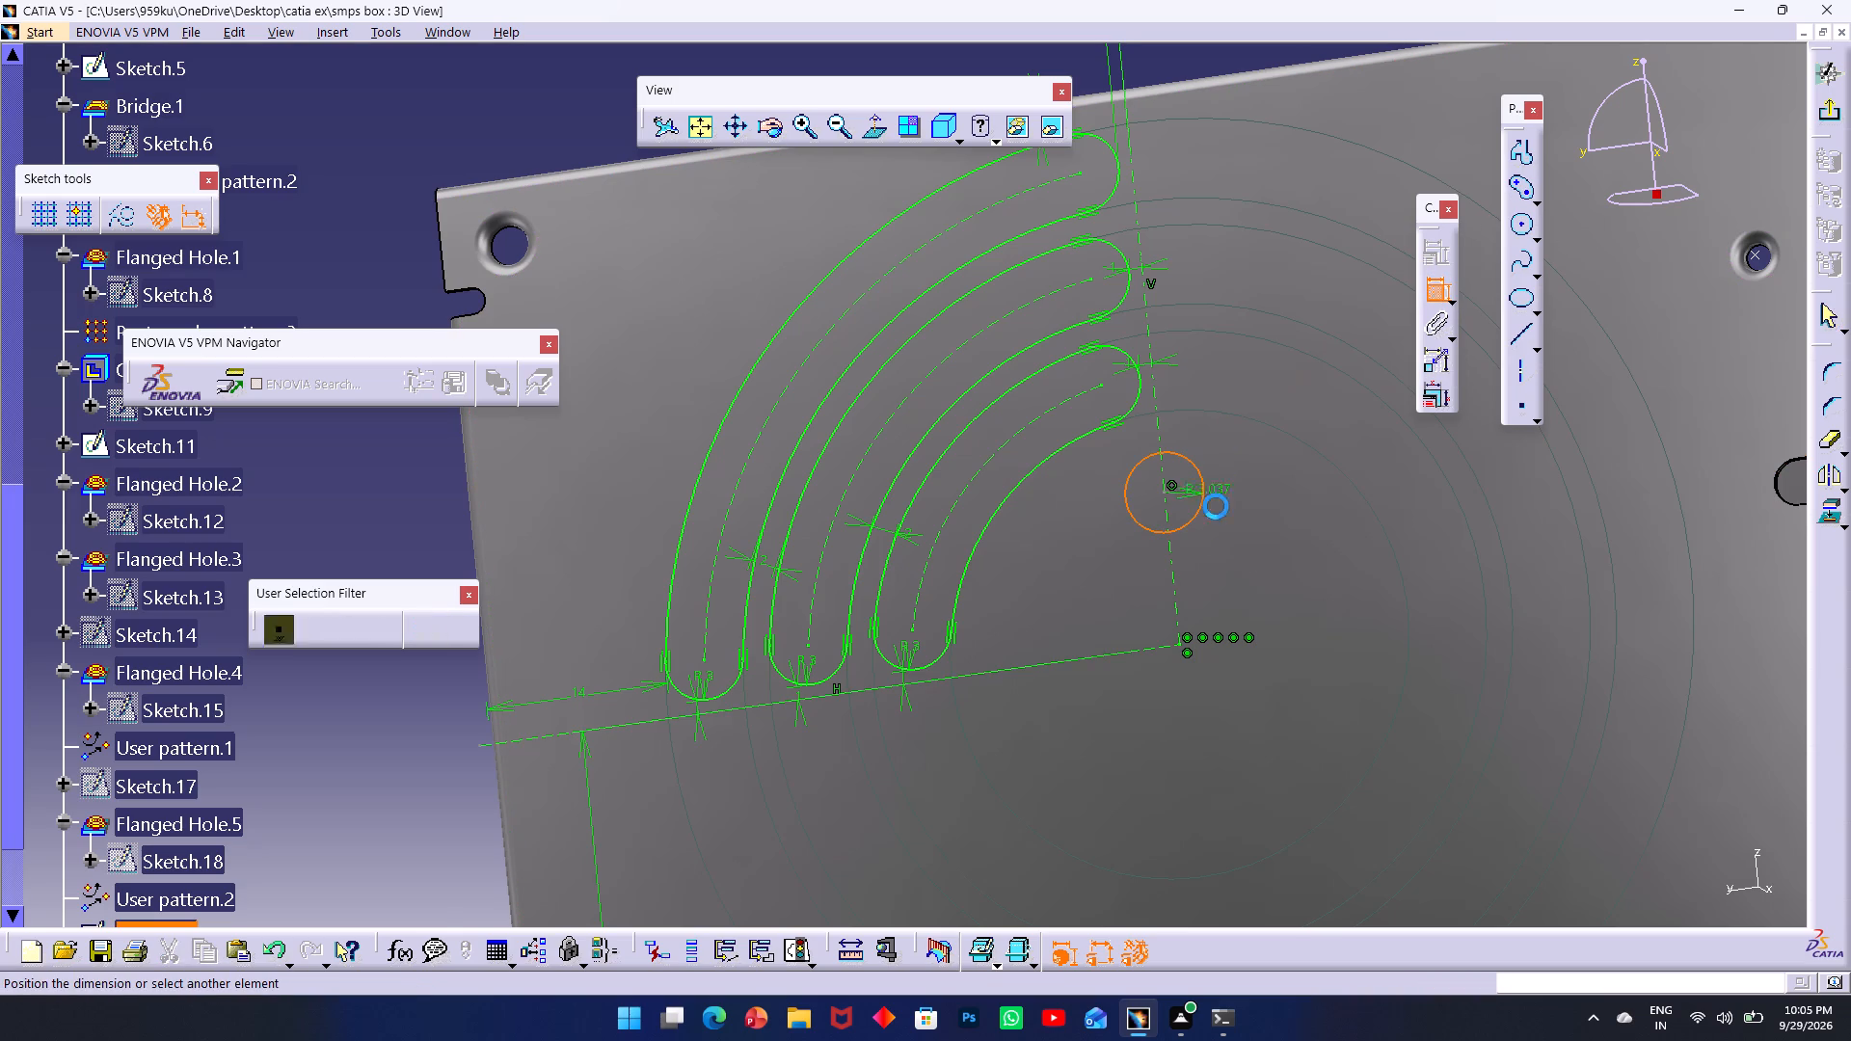
{"action": "left_click", "coordinate": [1247, 562]}
{"action": "double_click", "coordinate": [1247, 562]}
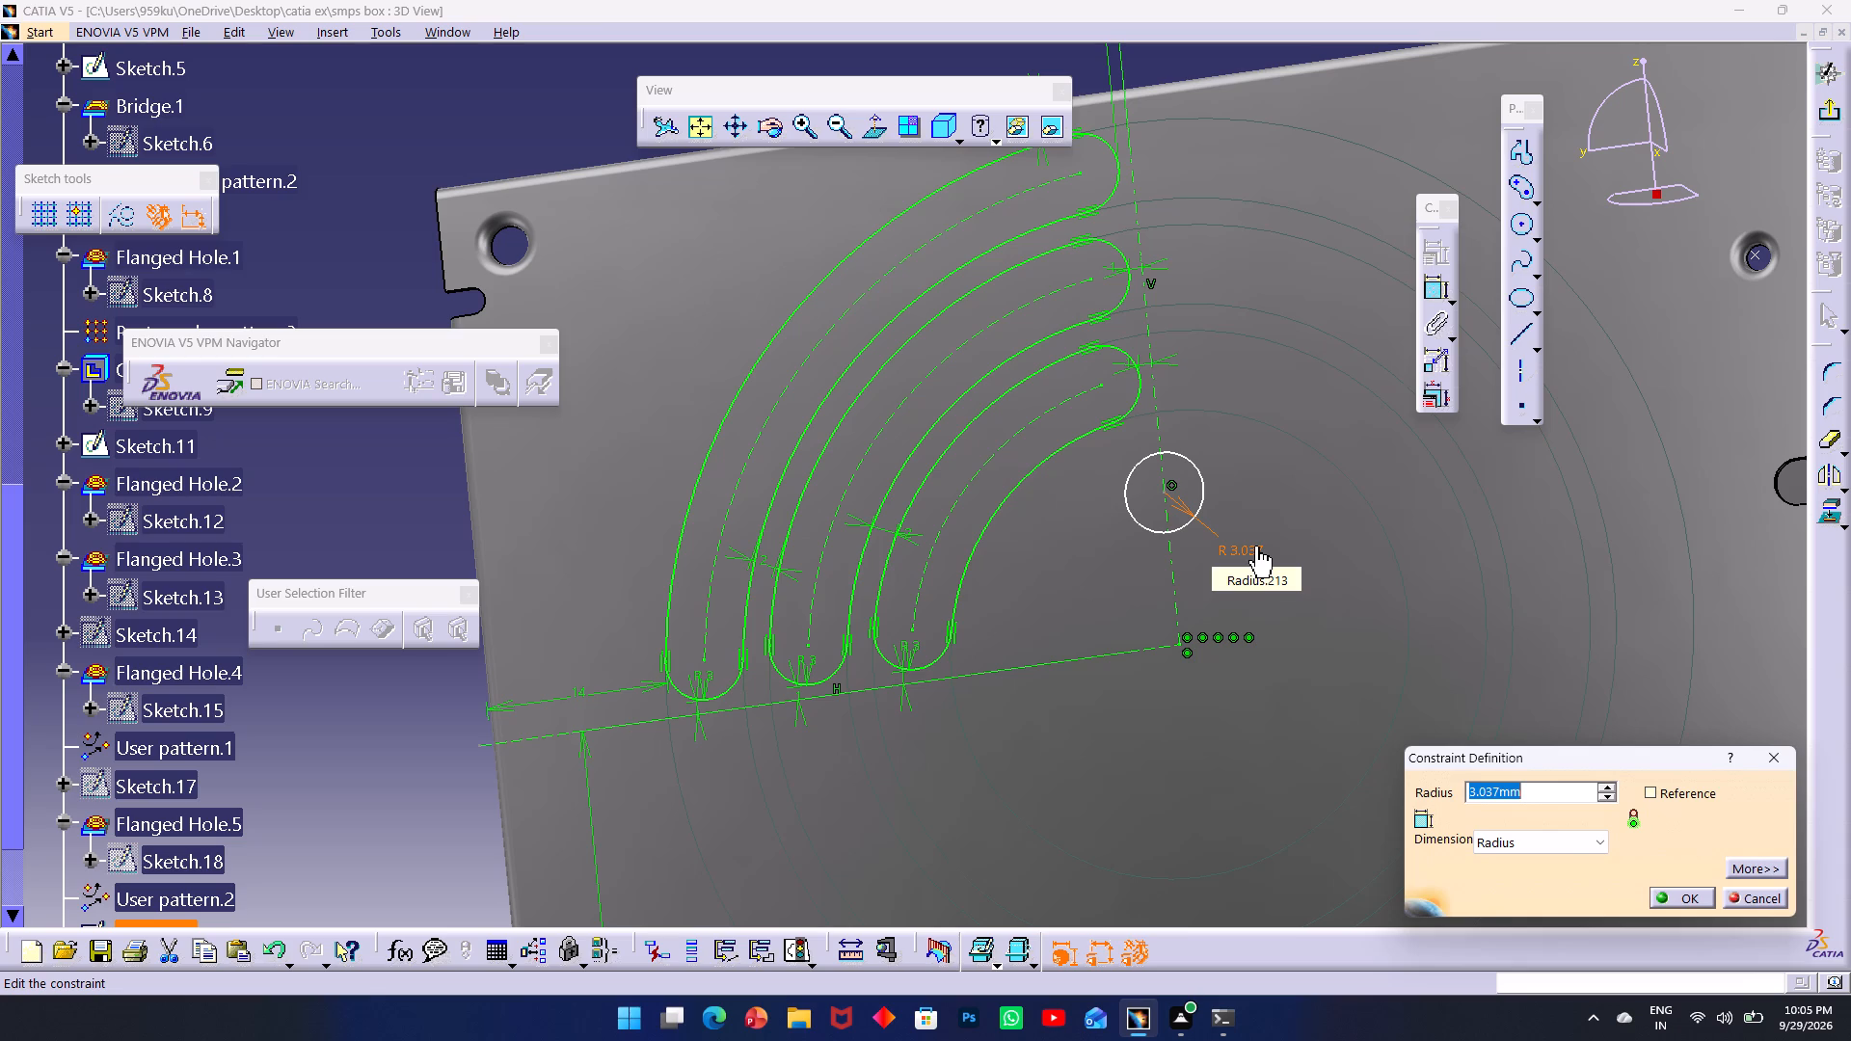
{"action": "key", "text": "6"}
{"action": "key", "text": "Return"}
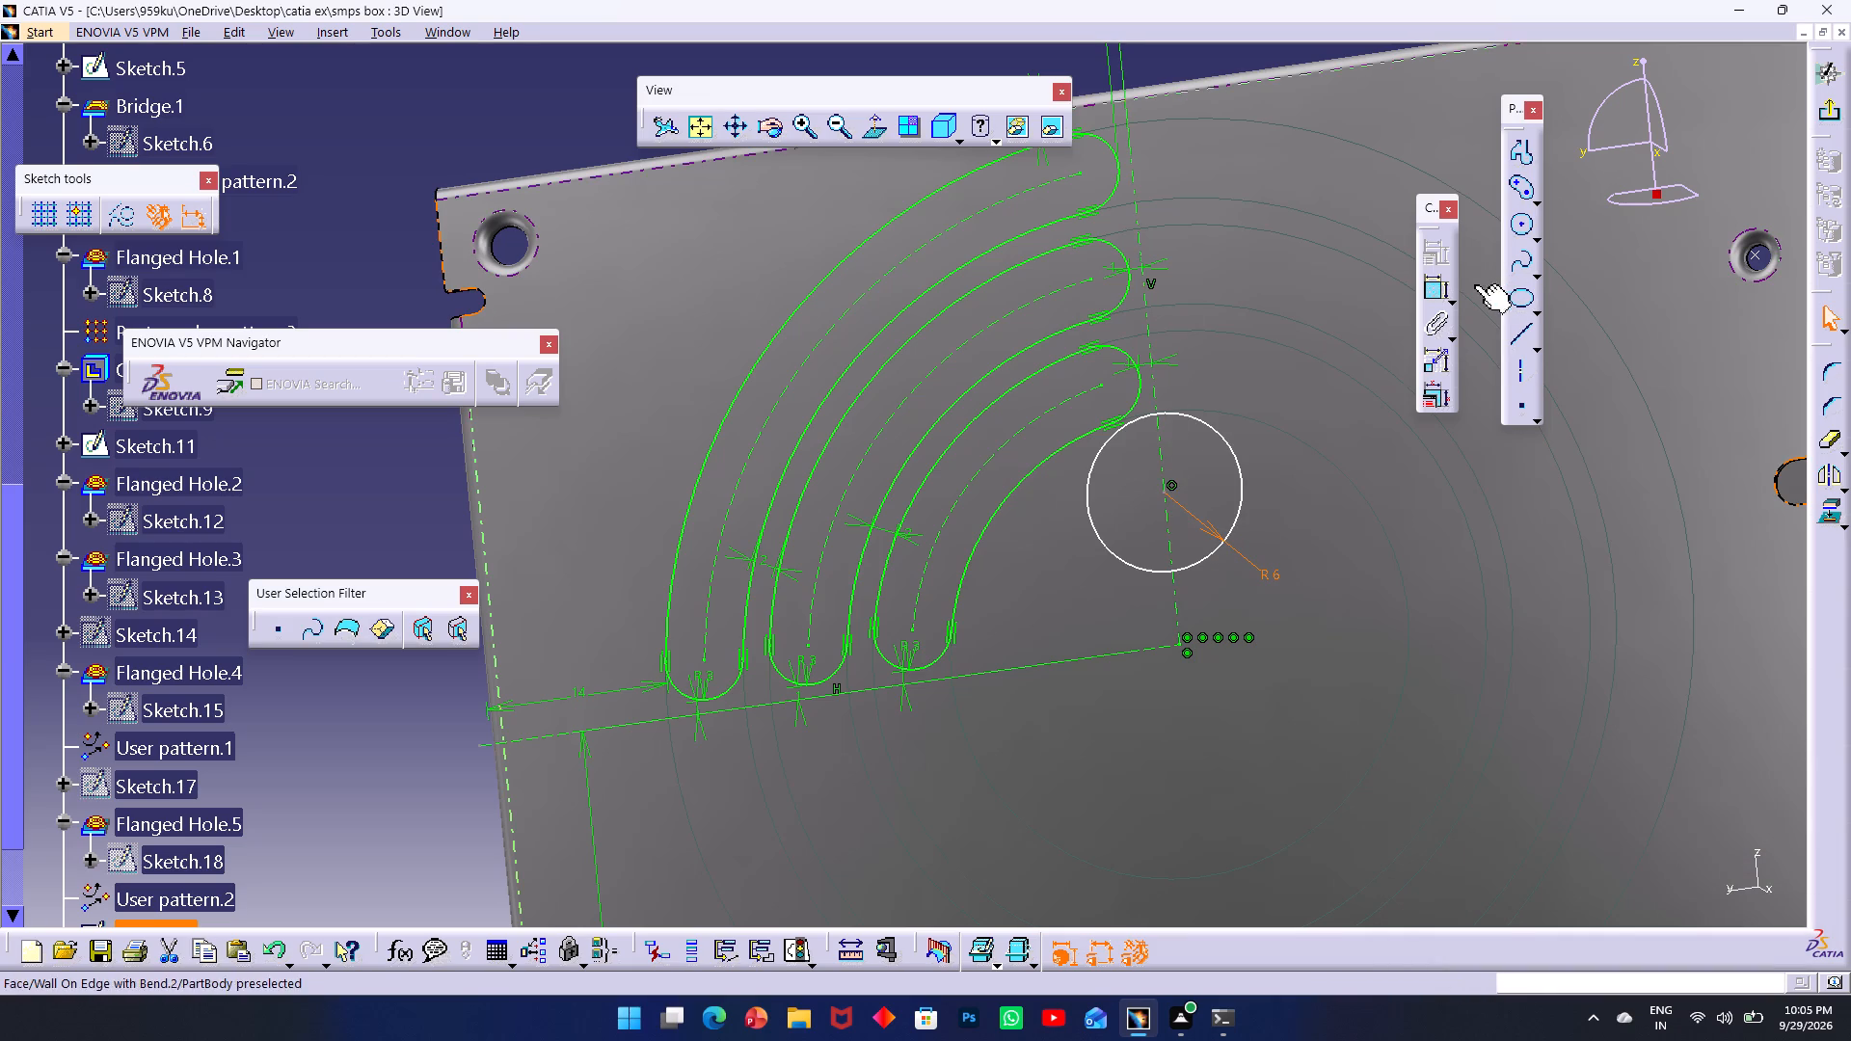
Constrain the circle's centre to a distance of 10 mm from the arcs' common centre point.
{"action": "left_click", "coordinate": [1430, 292]}
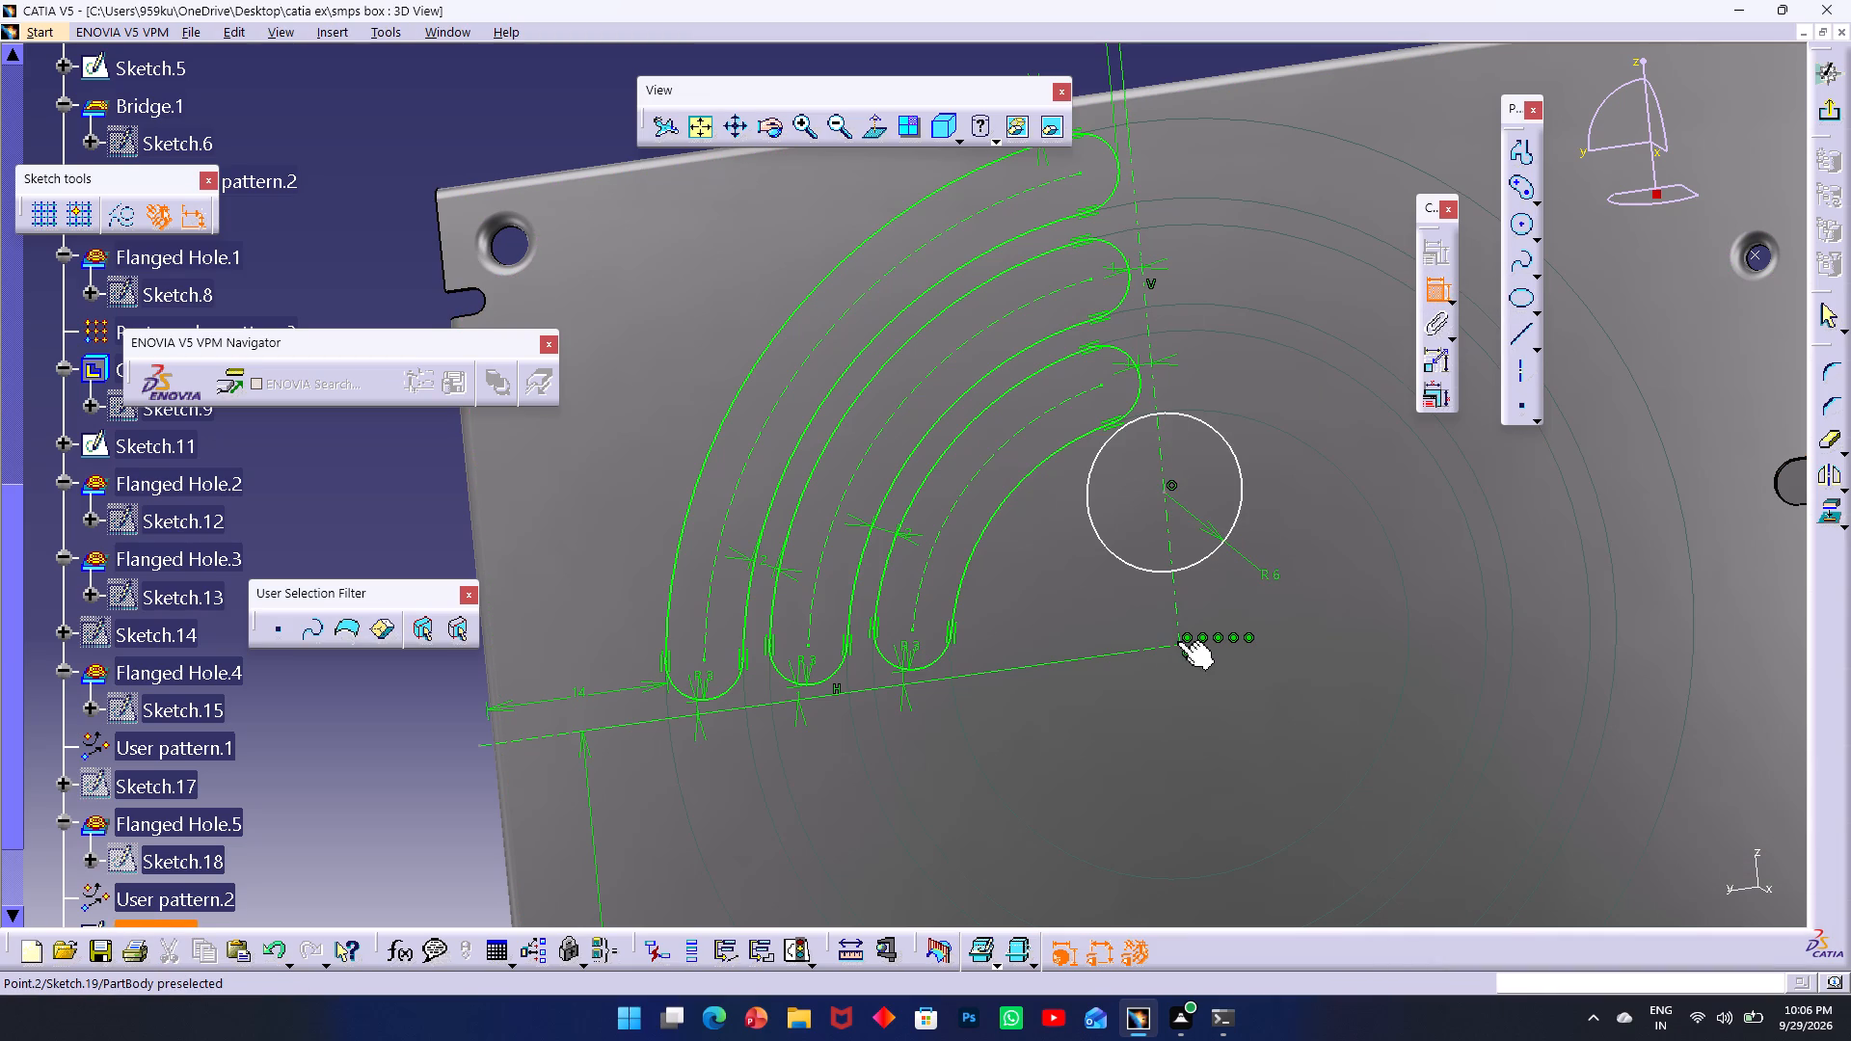
{"action": "left_click", "coordinate": [1179, 647]}
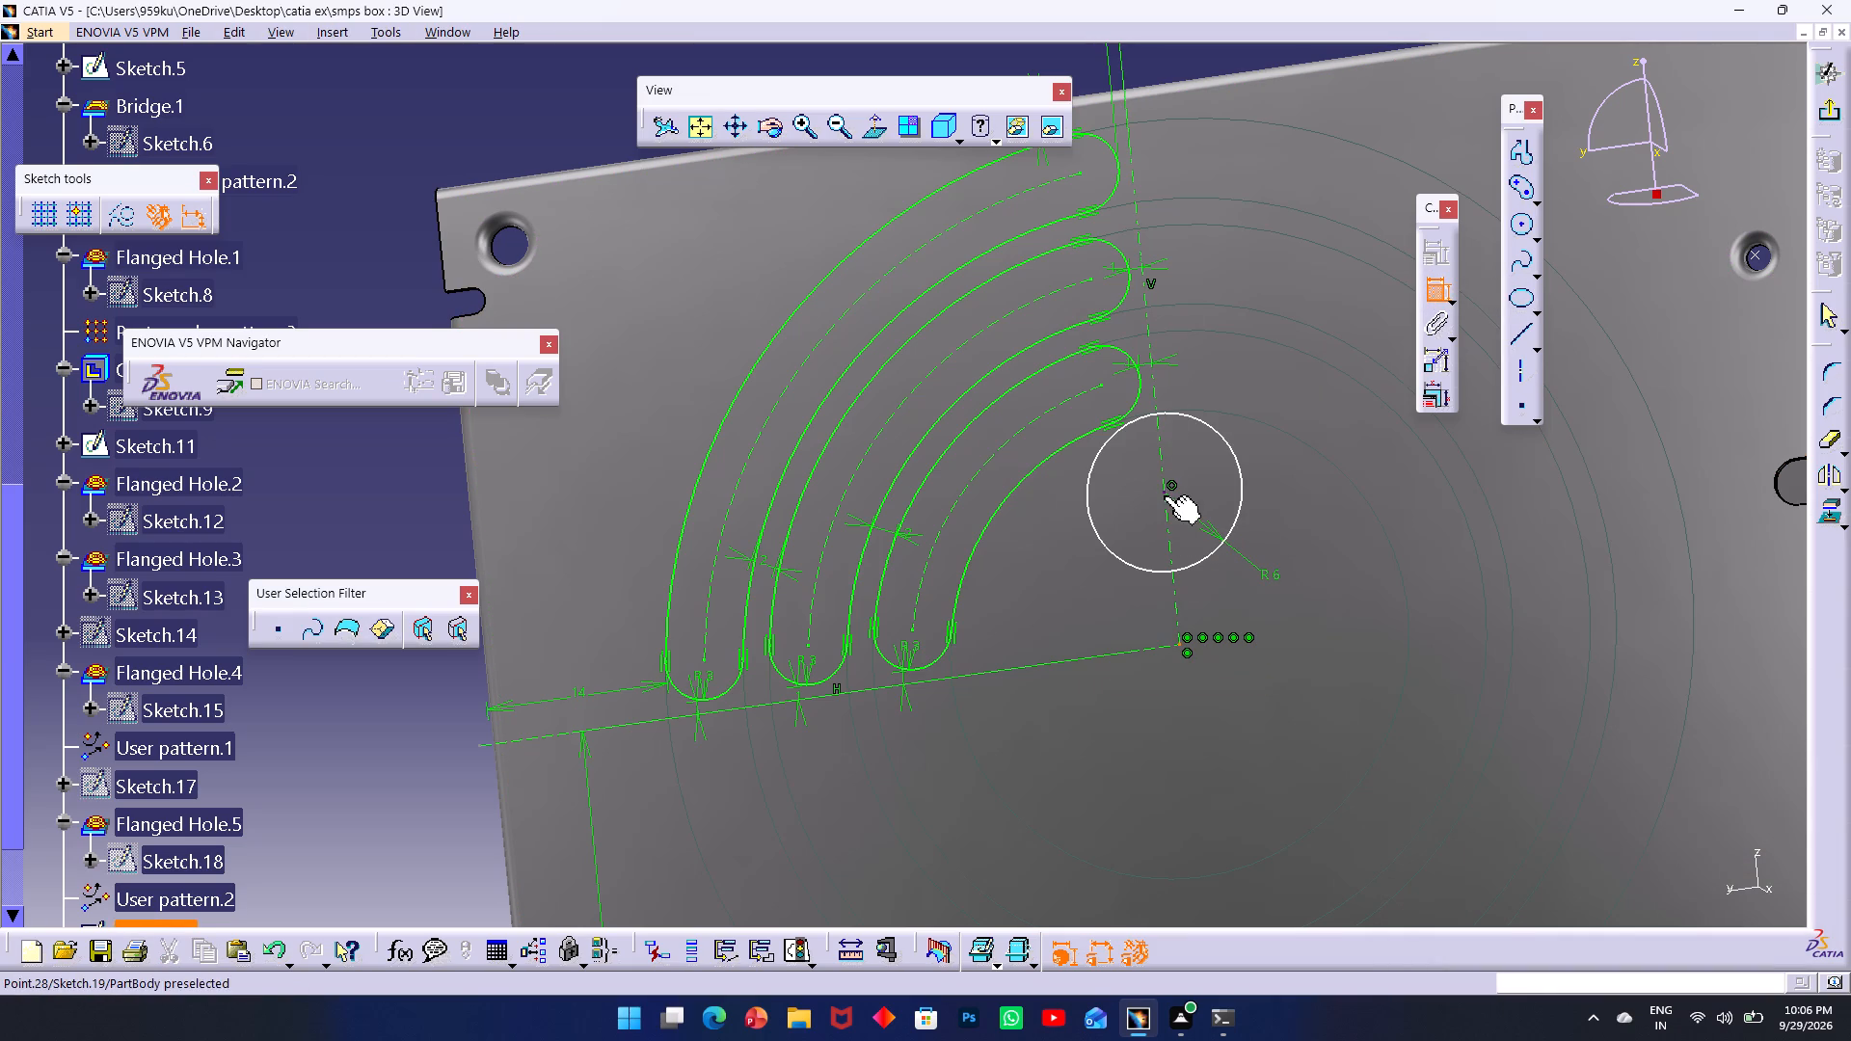
{"action": "left_click", "coordinate": [1165, 496]}
{"action": "double_click", "coordinate": [1320, 546]}
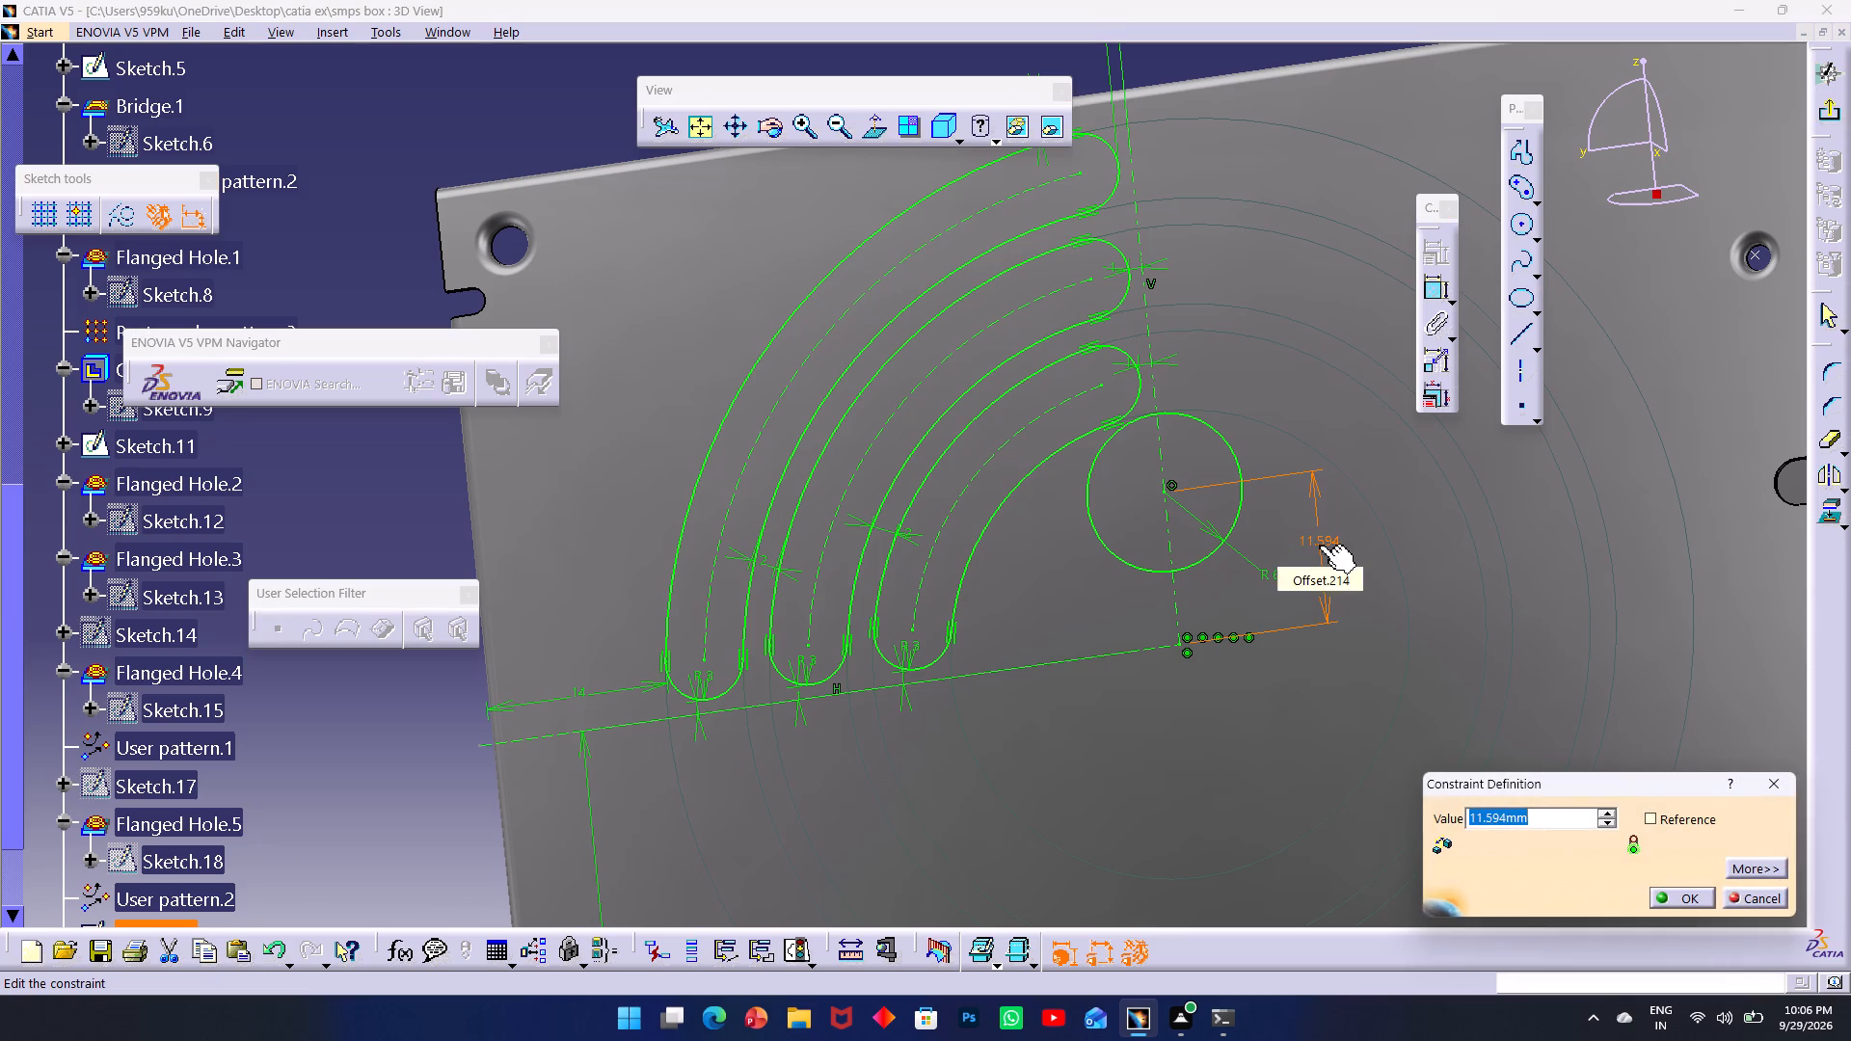
{"action": "double_click", "coordinate": [1320, 546]}
{"action": "type", "text": "10"}
{"action": "key", "text": "Return"}
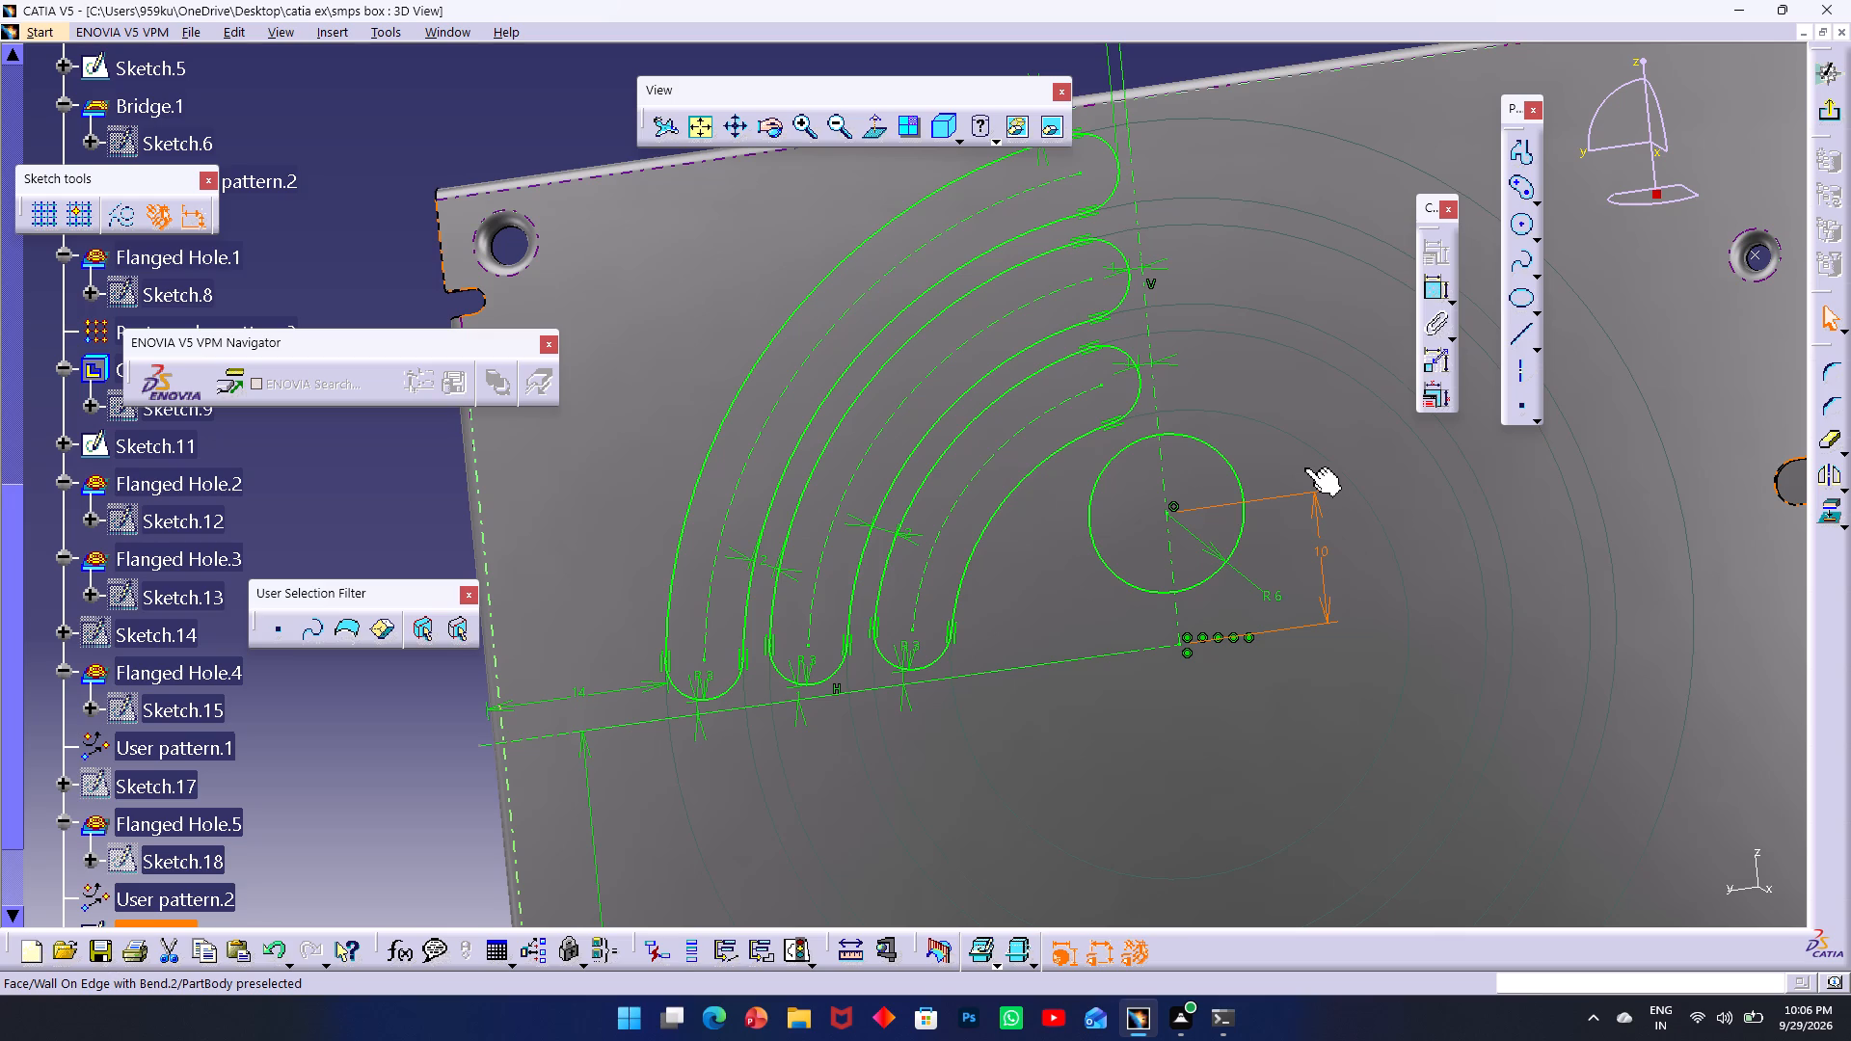
Switch the circle's radius dimension to a diameter and set it to 6 mm.
{"action": "double_click", "coordinate": [1277, 595]}
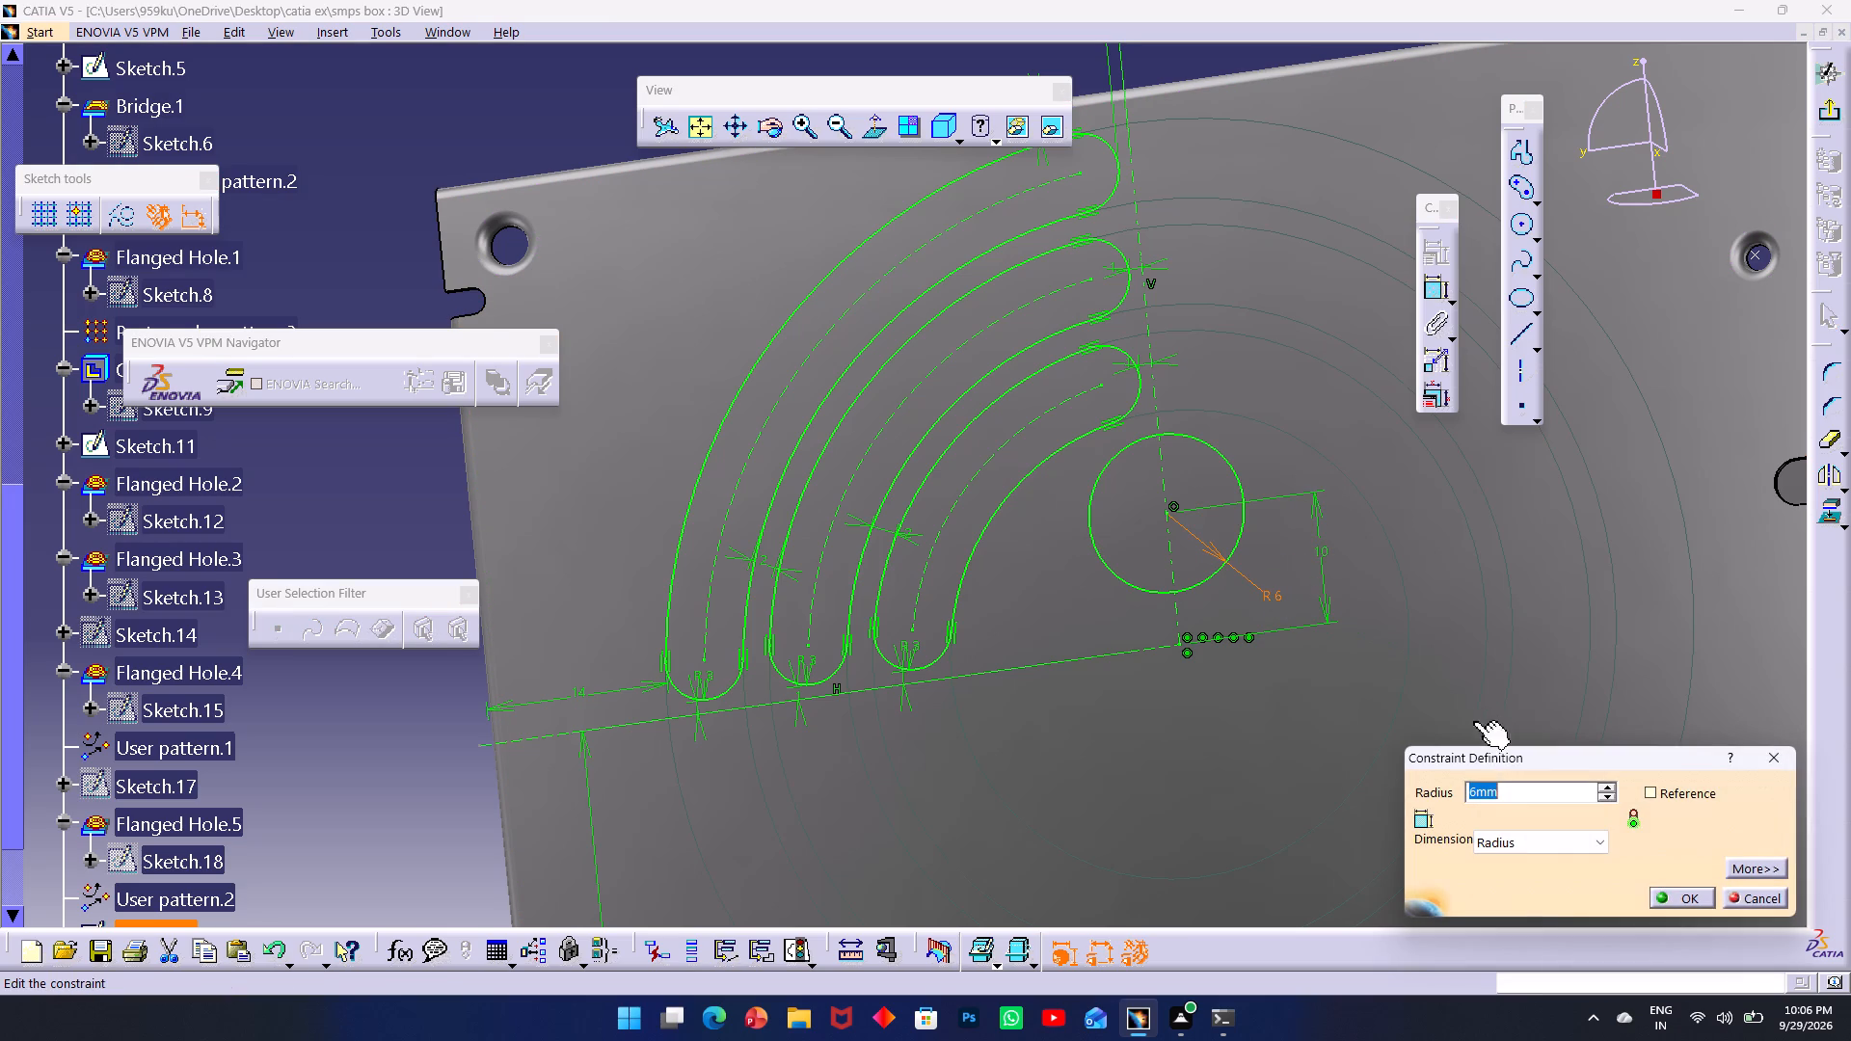
{"action": "left_click", "coordinate": [1566, 847]}
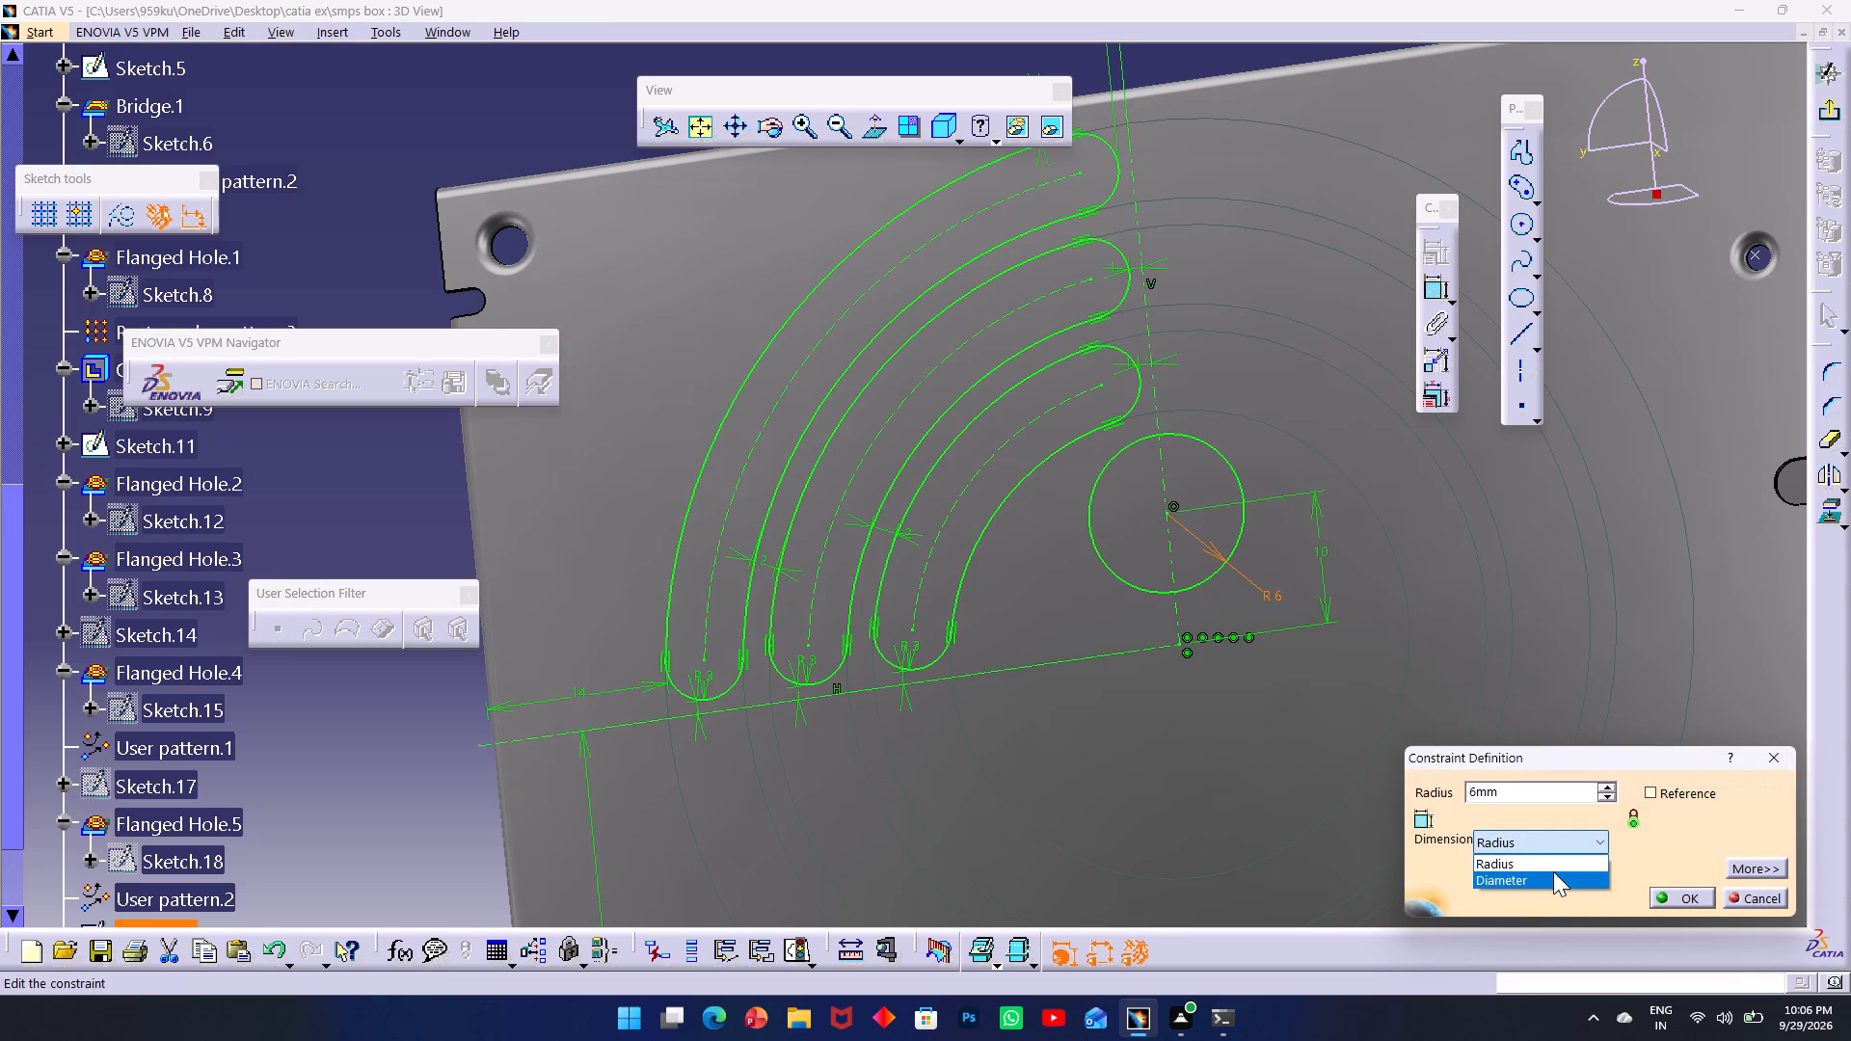
{"action": "left_click", "coordinate": [1553, 871]}
{"action": "left_click_drag", "start_coordinate": [1547, 791], "coordinate": [1363, 762]}
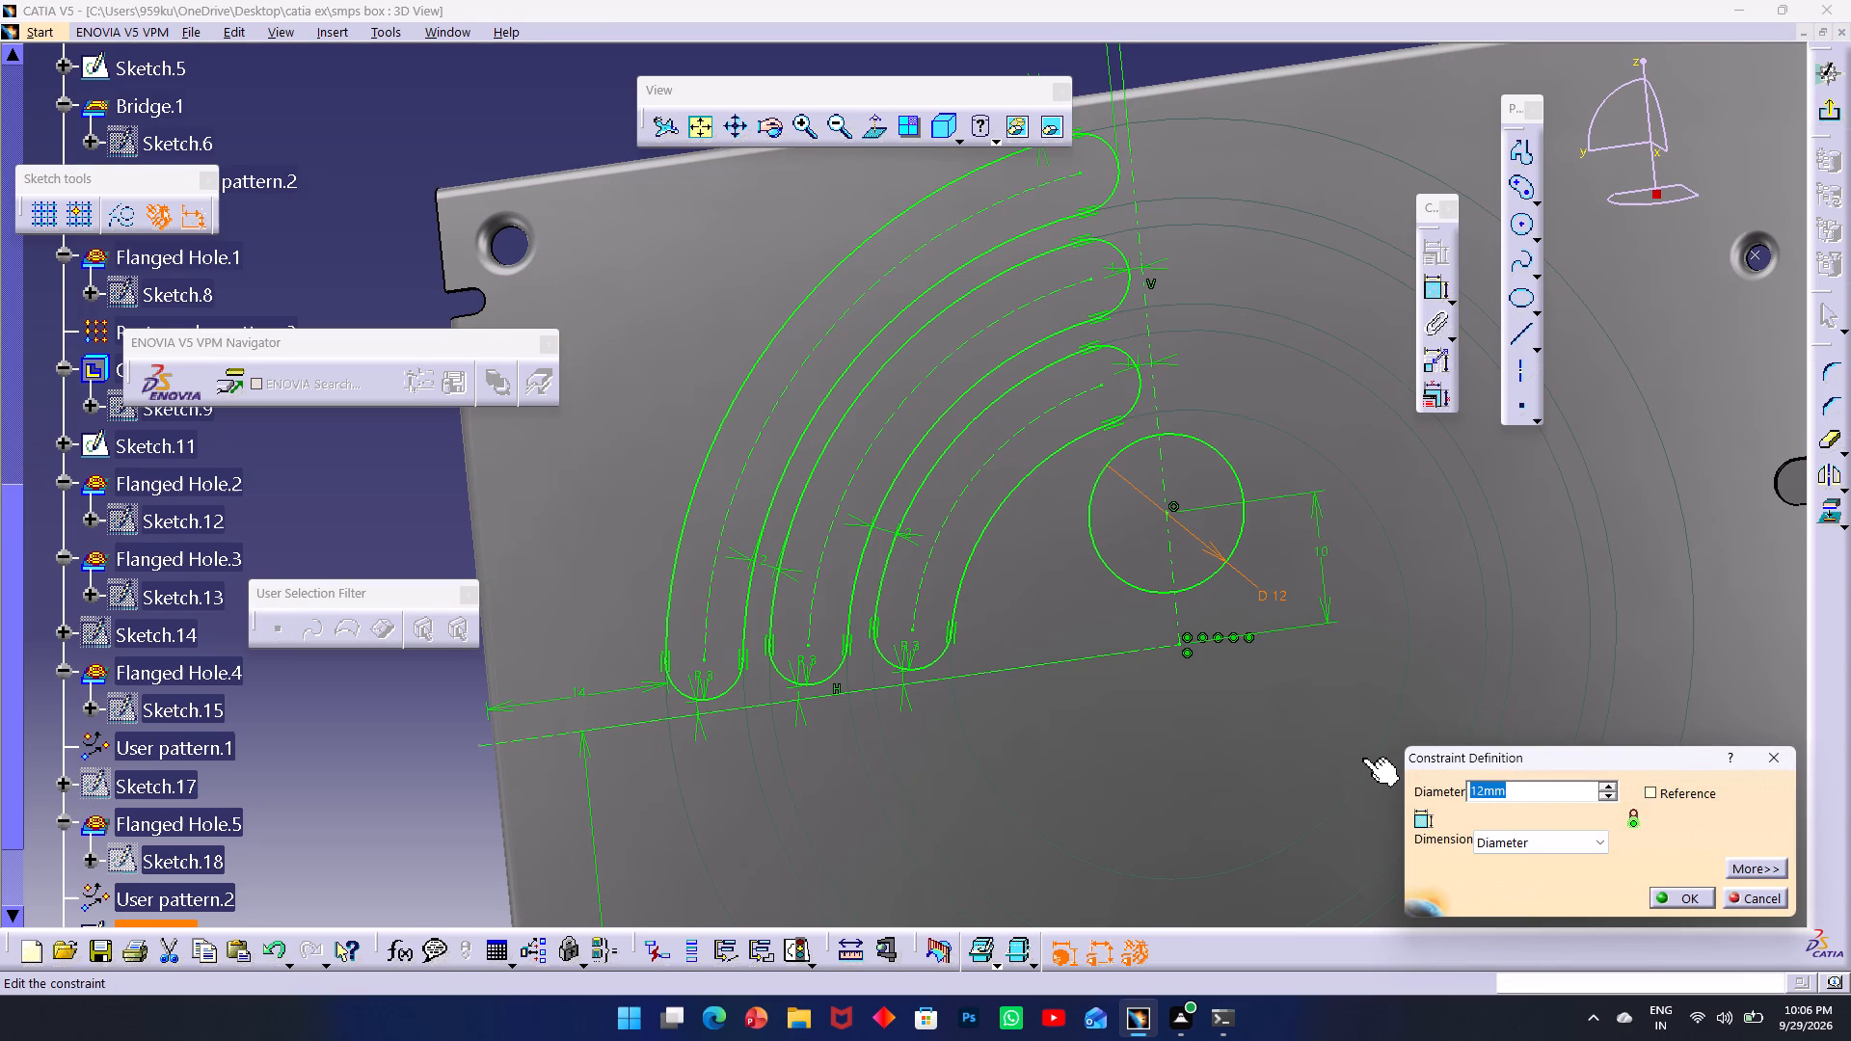
{"action": "key", "text": "6"}
{"action": "key", "text": "Return"}
{"action": "left_click", "coordinate": [1587, 579]}
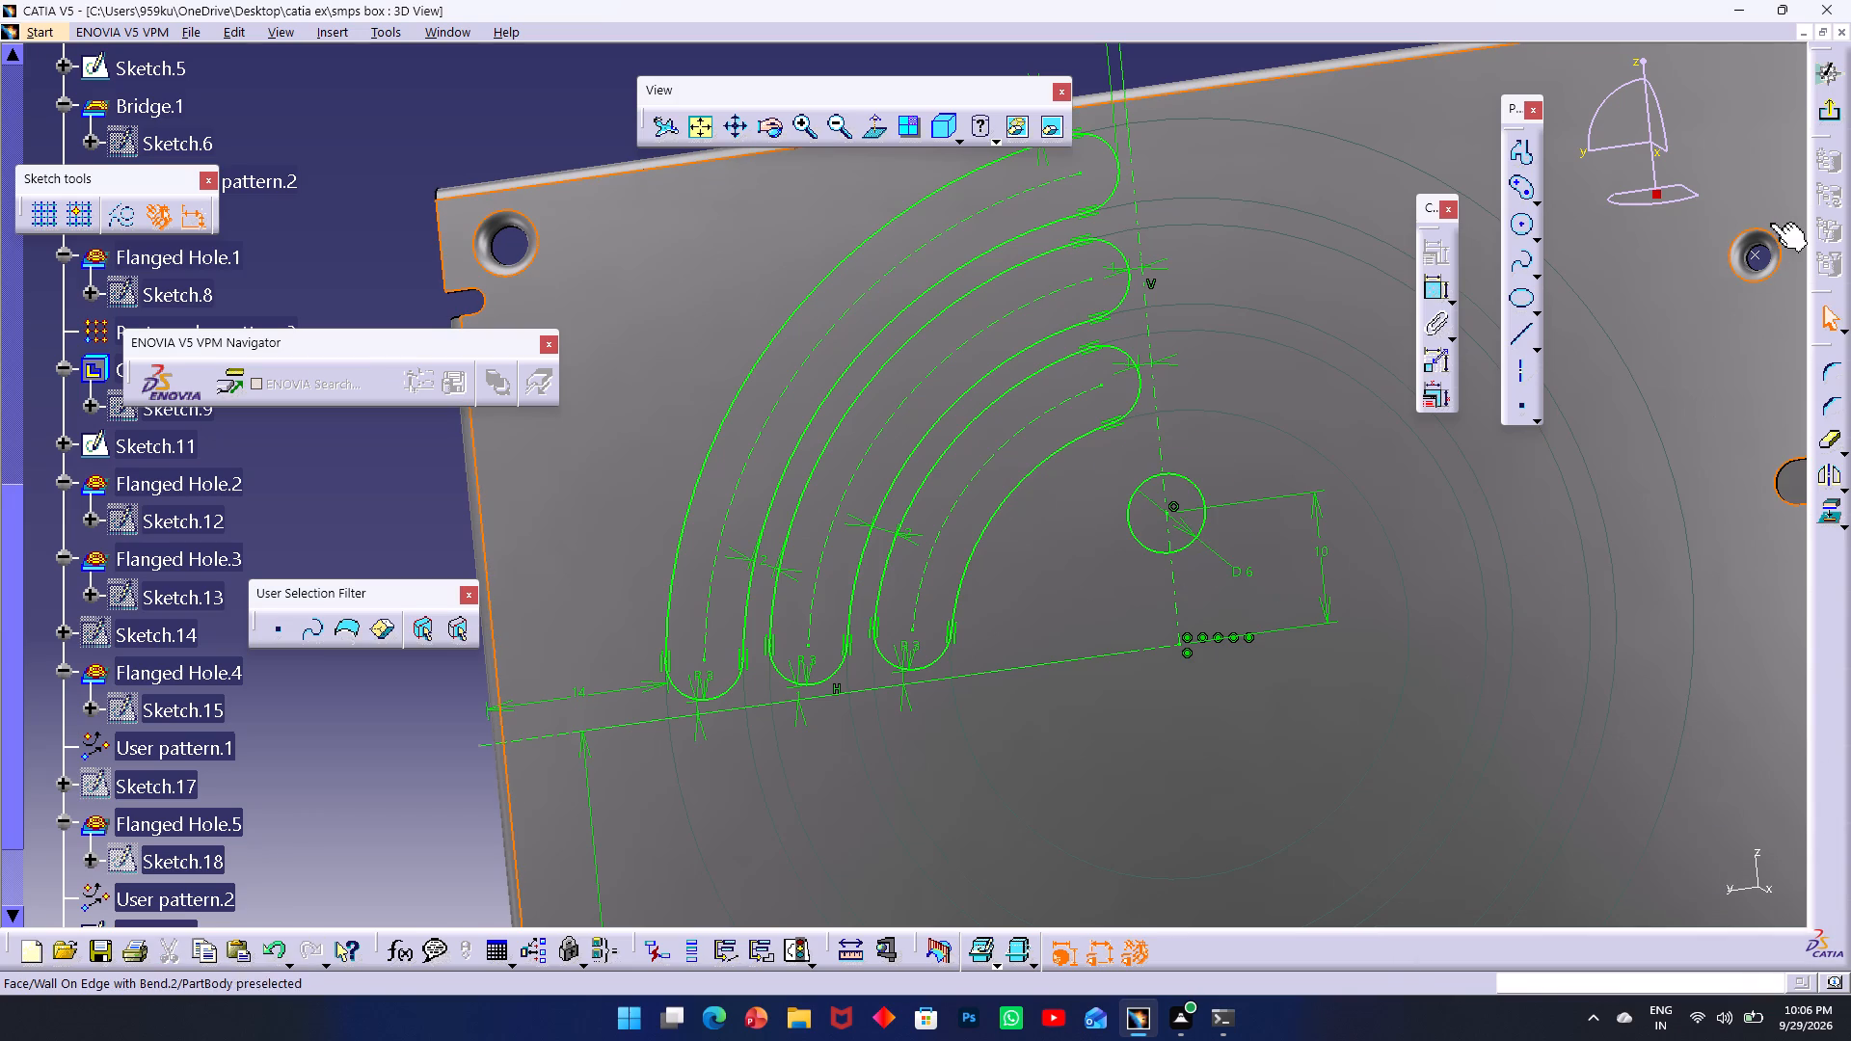
Exit the sketch and deactivate the failing features Wall On Edge with Bend.9, Bend.10 and Bend.11.
{"action": "left_click", "coordinate": [1824, 115]}
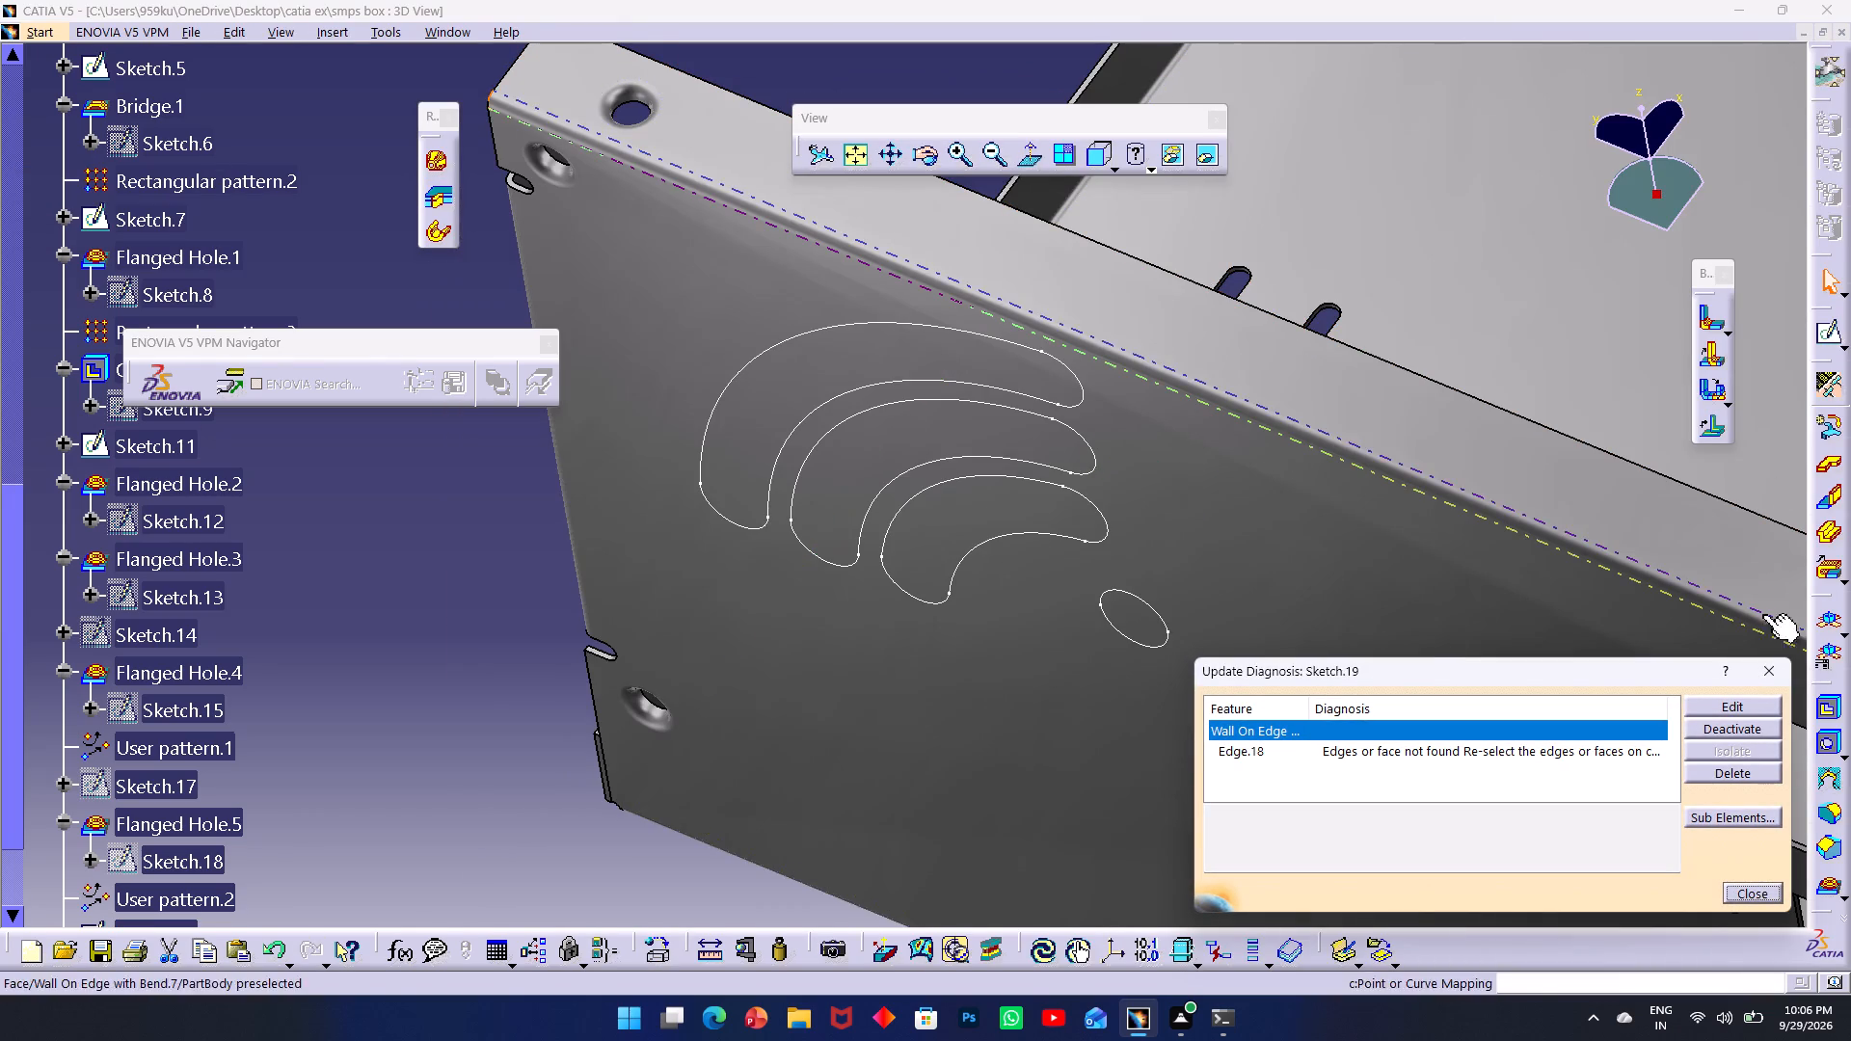
{"action": "left_click", "coordinate": [1752, 734]}
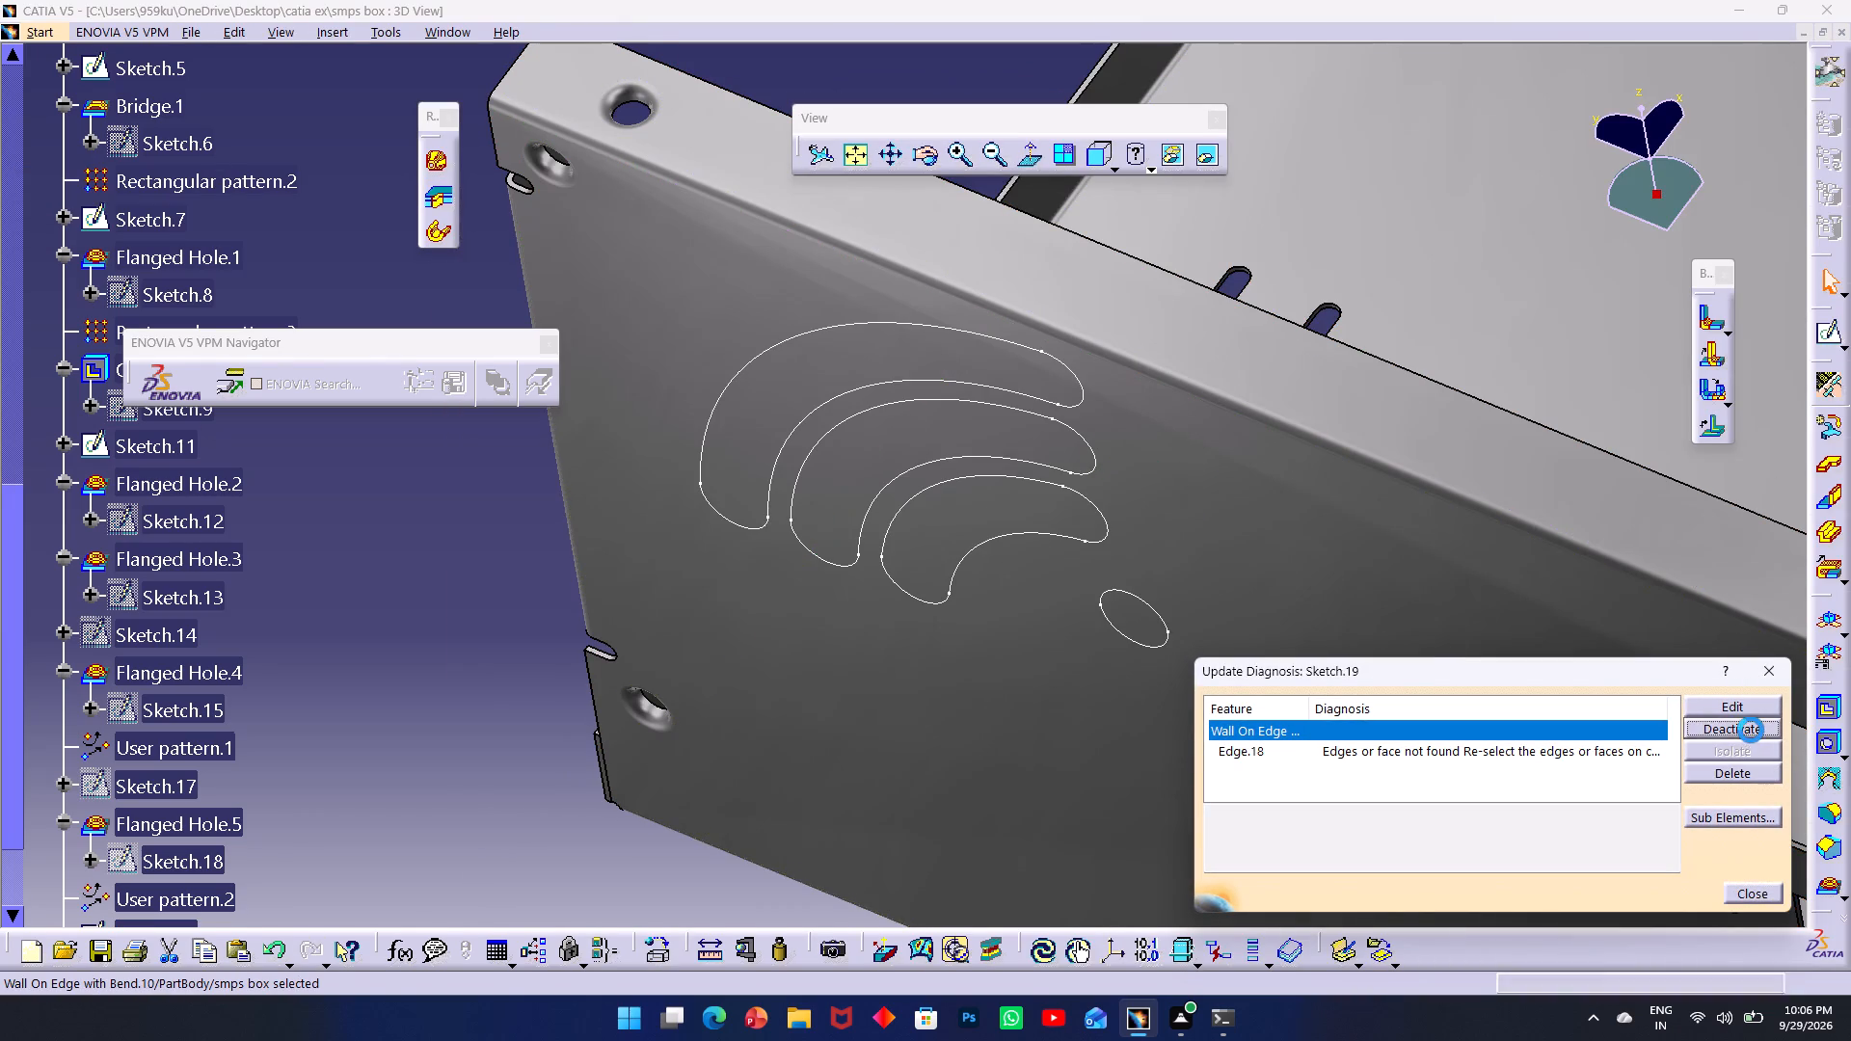
{"action": "left_click", "coordinate": [1752, 730]}
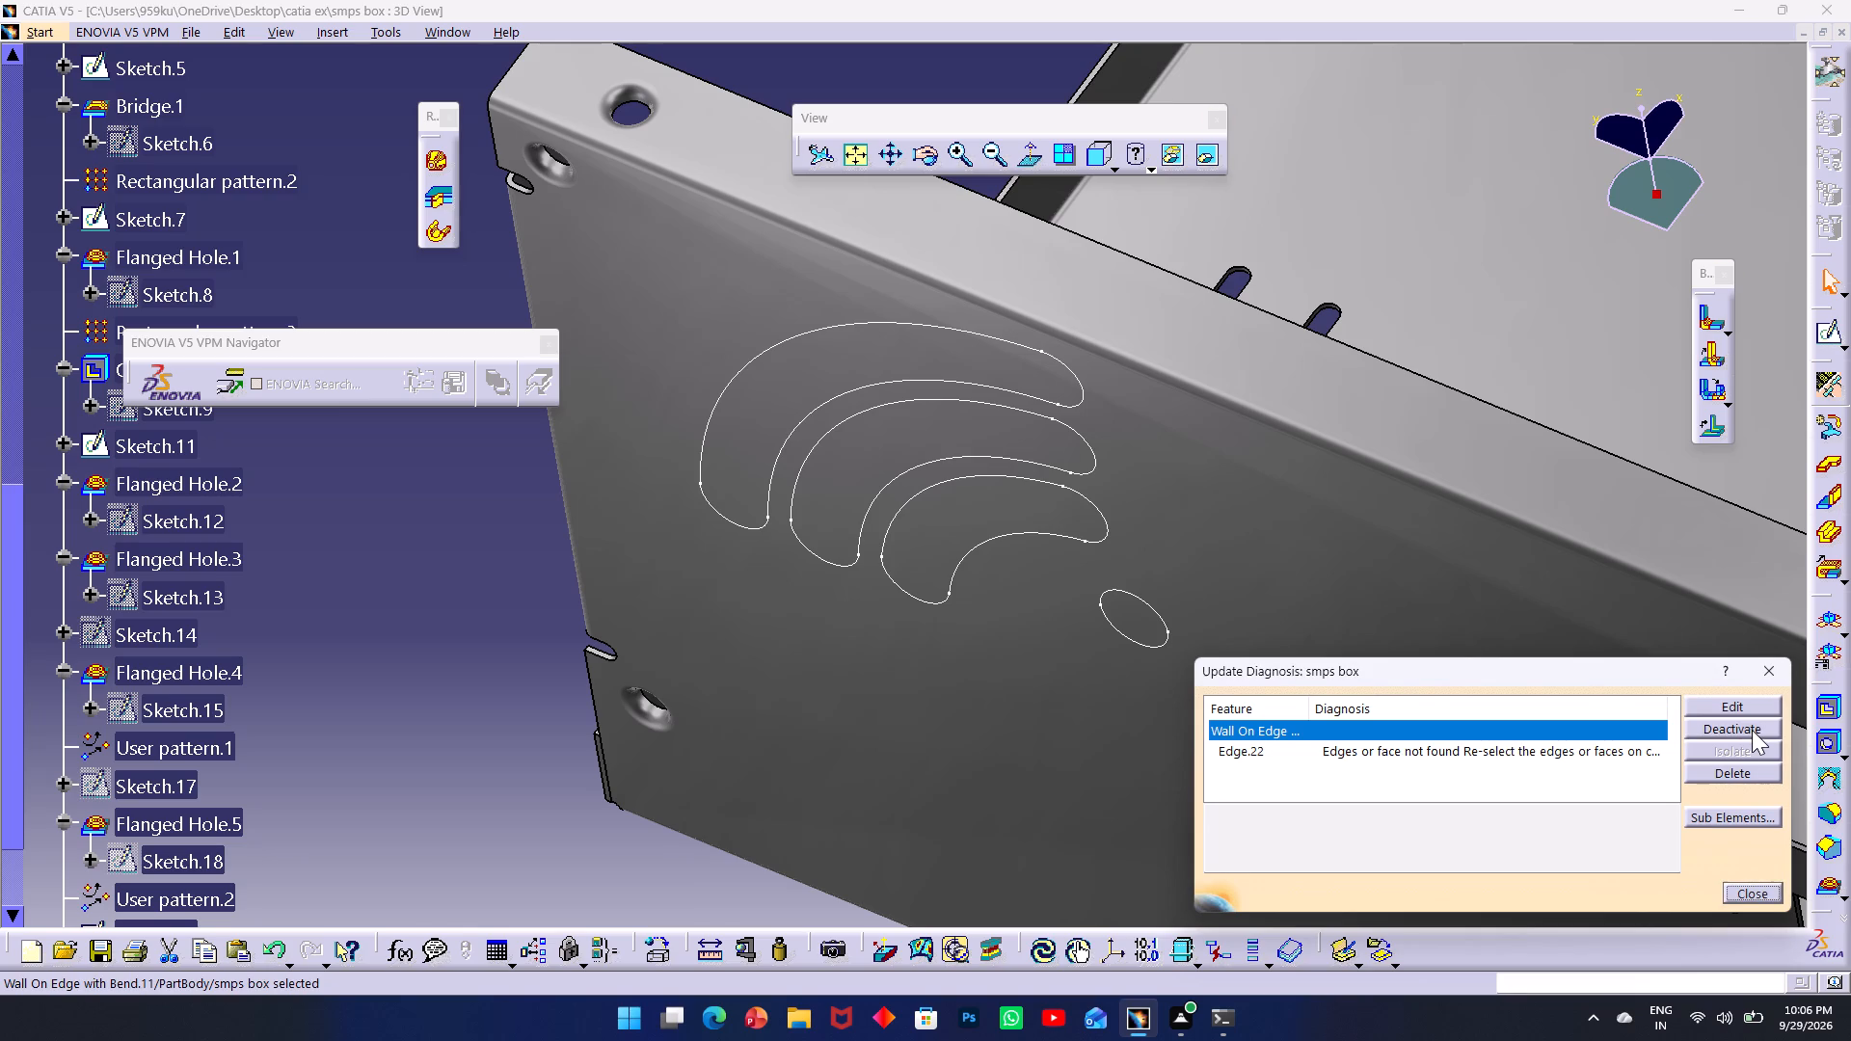
{"action": "left_click", "coordinate": [1752, 730]}
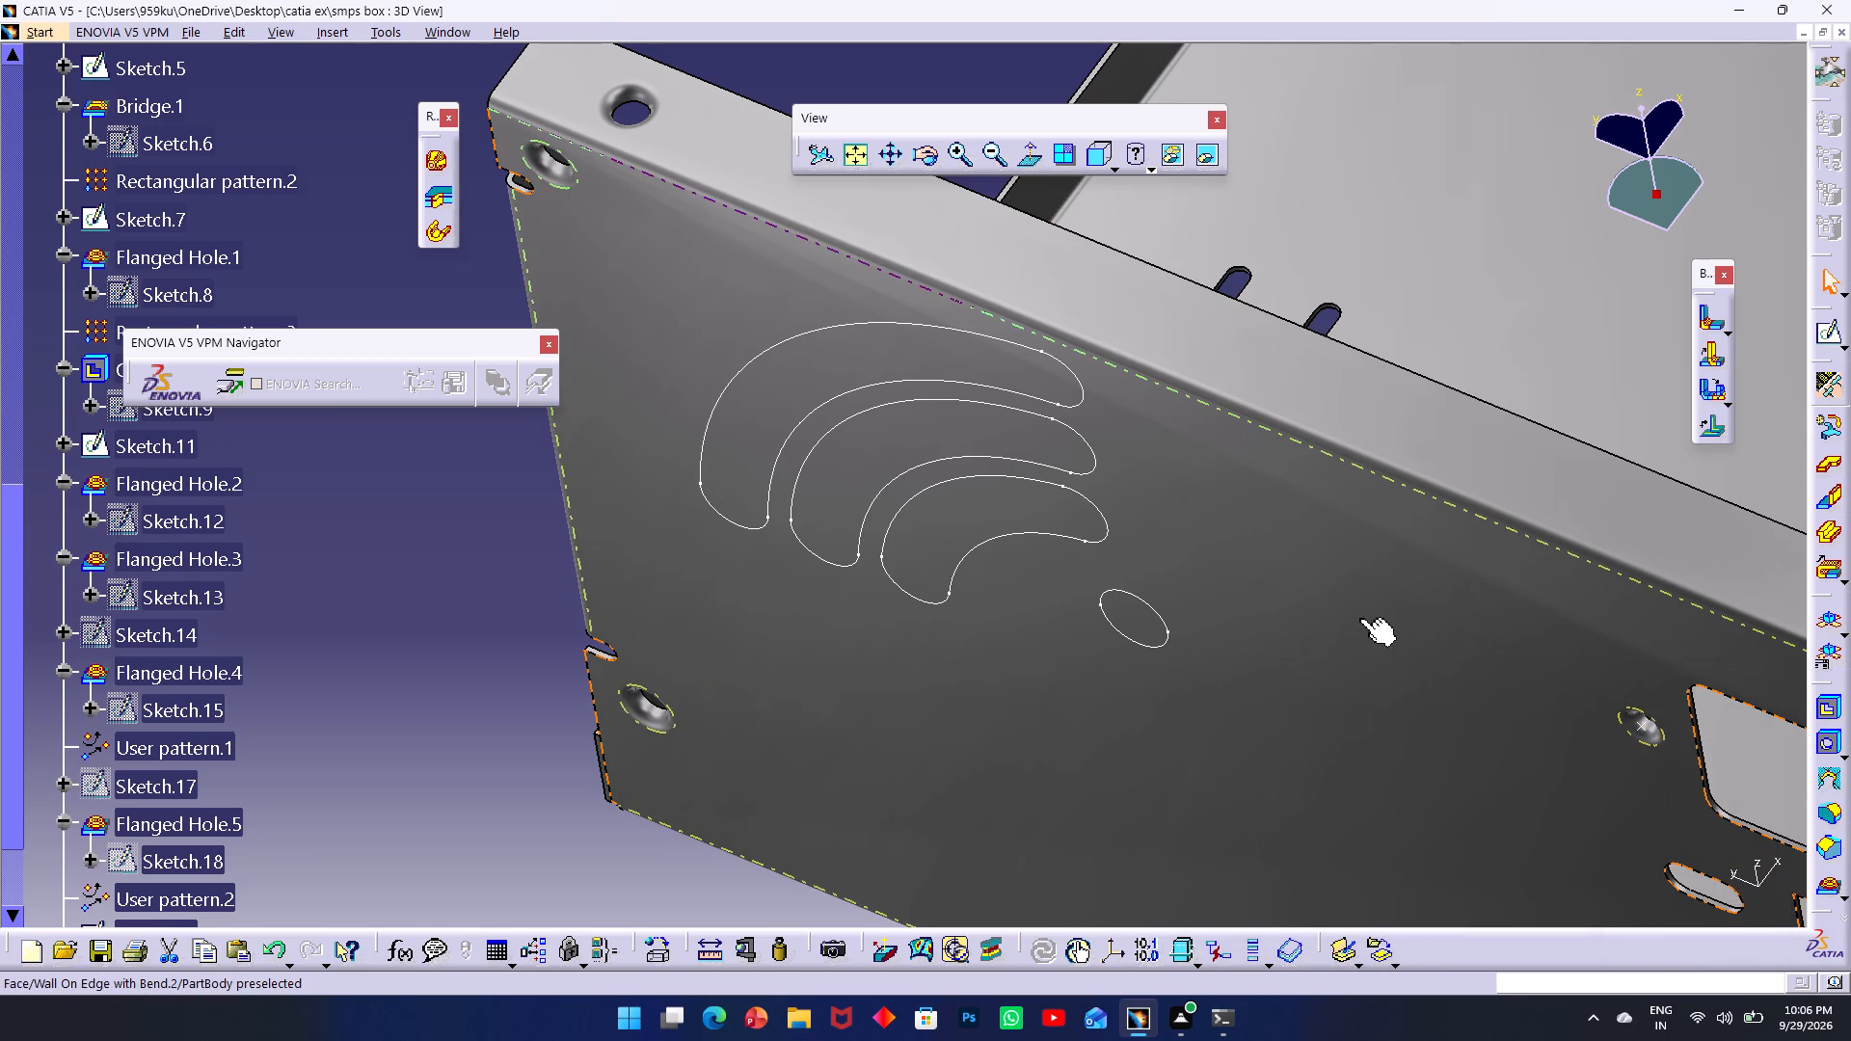
Cut Sketch.19, the three curved slots and small circle, through the side wall as a sheet-metal standard, up-to-next cutout with Top impacted skin.
{"action": "middle_click_drag", "start_coordinate": [1363, 283], "coordinate": [819, 1040]}
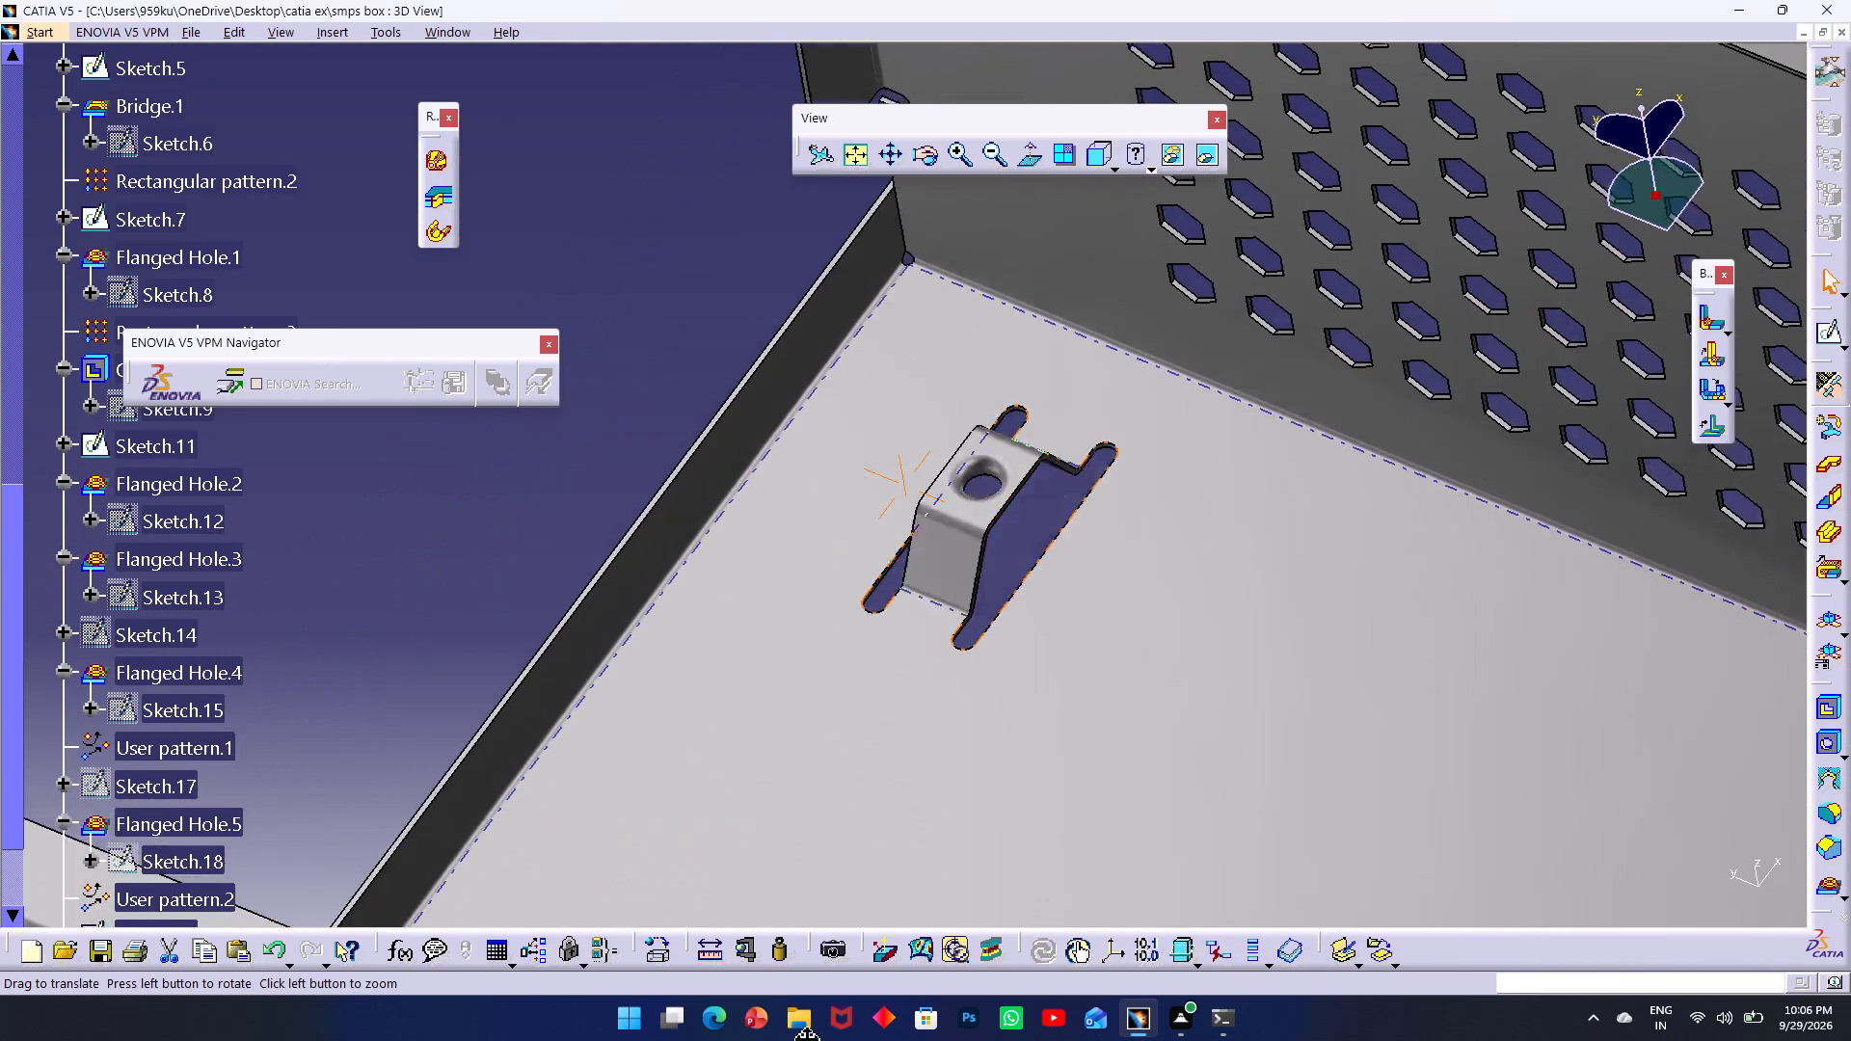
{"action": "middle_click_drag", "start_coordinate": [819, 1040], "coordinate": [1162, 875]}
{"action": "scroll", "coordinate": [1259, 331], "scroll_direction": "up", "scroll_amount": 1}
{"action": "middle_click_drag", "start_coordinate": [1259, 329], "coordinate": [674, 983]}
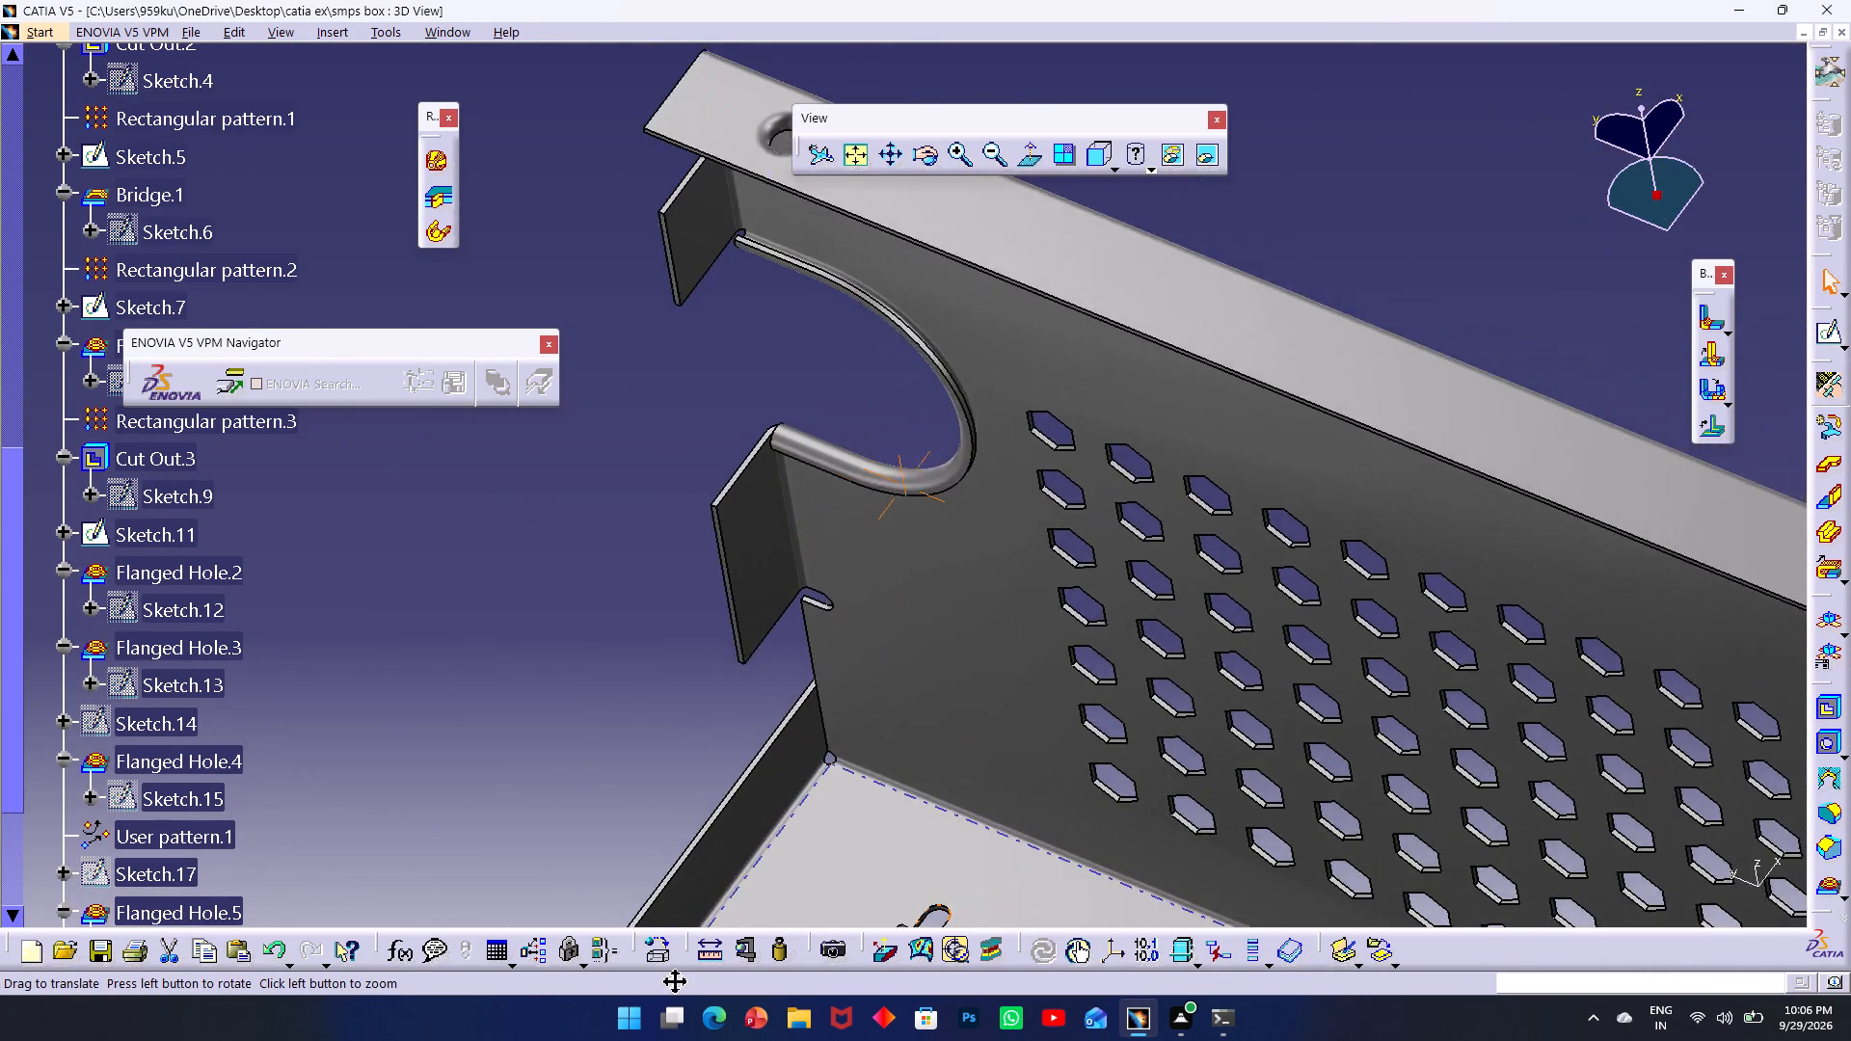
{"action": "middle_click_drag", "start_coordinate": [674, 983], "coordinate": [1071, 0]}
{"action": "scroll", "coordinate": [1073, 0], "scroll_direction": "up", "scroll_amount": 1}
{"action": "scroll", "coordinate": [1063, 621], "scroll_direction": "down", "scroll_amount": 1}
{"action": "middle_click_drag", "start_coordinate": [1026, 645], "coordinate": [849, 0]}
{"action": "scroll", "coordinate": [849, 0], "scroll_direction": "up", "scroll_amount": 1}
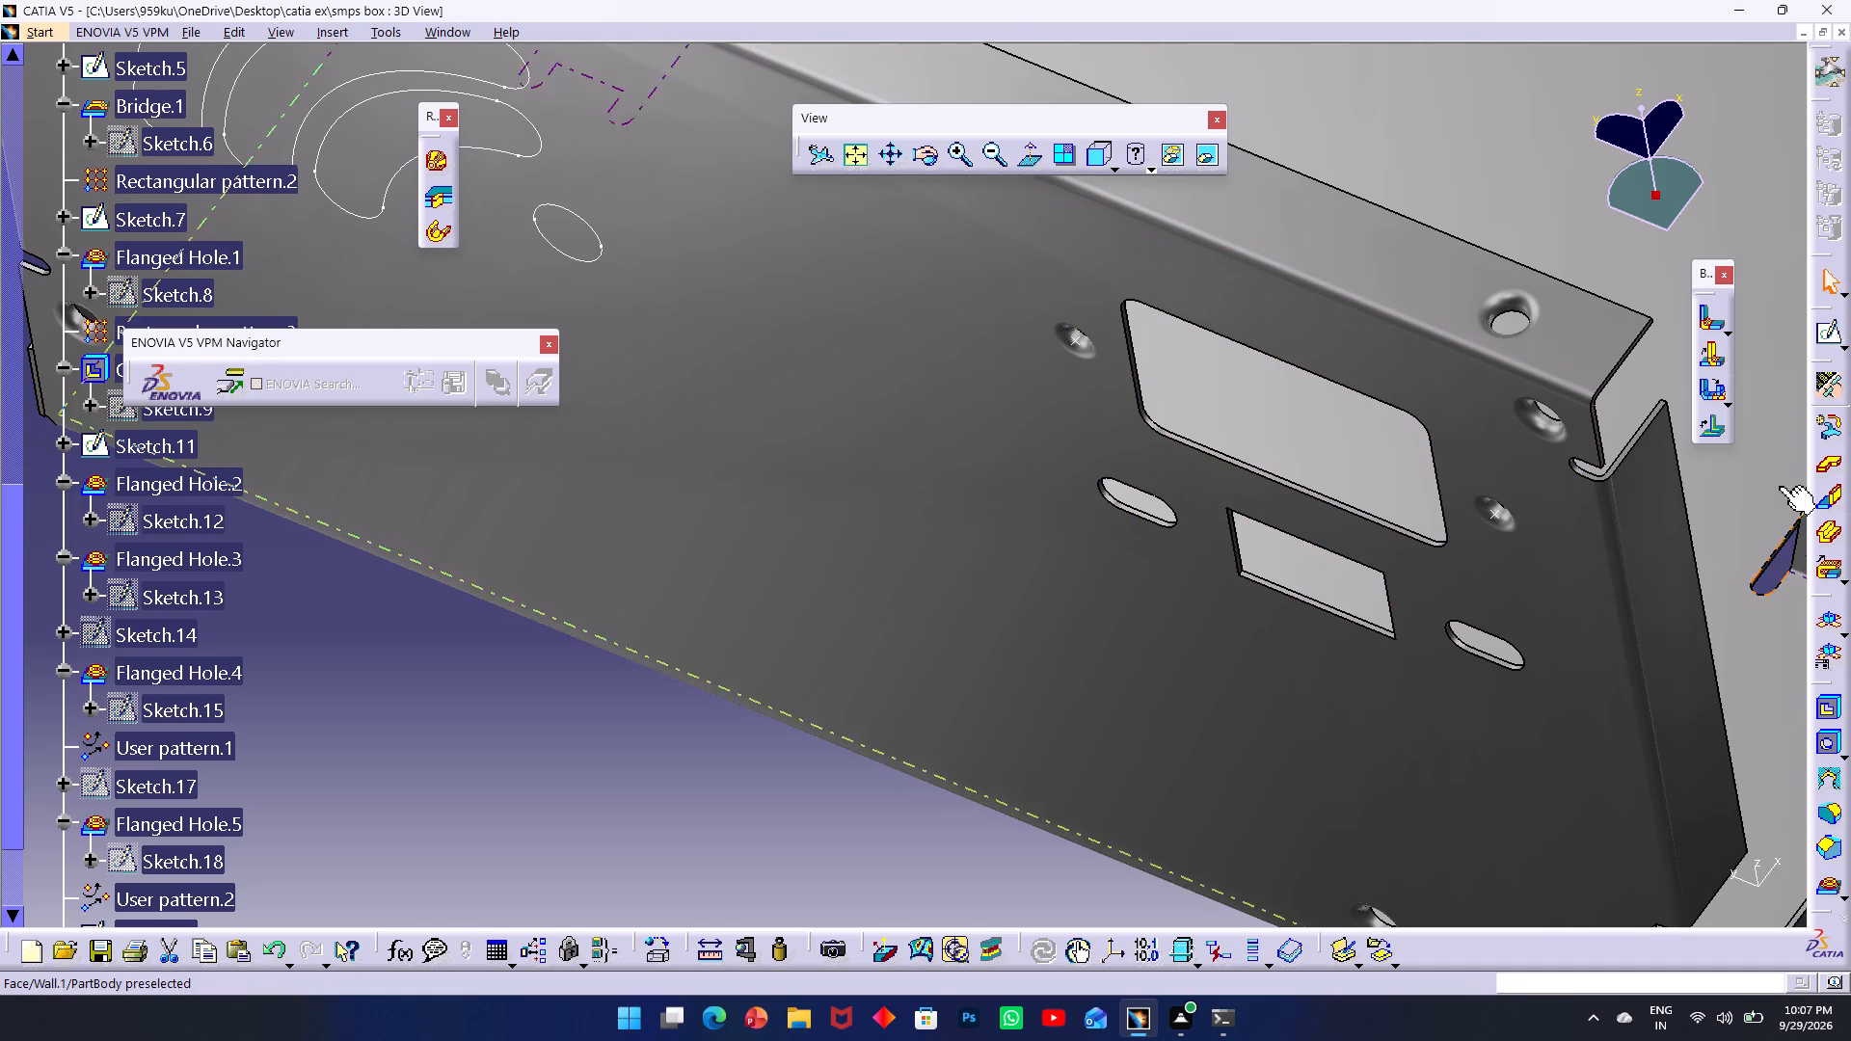
{"action": "left_click", "coordinate": [1822, 700]}
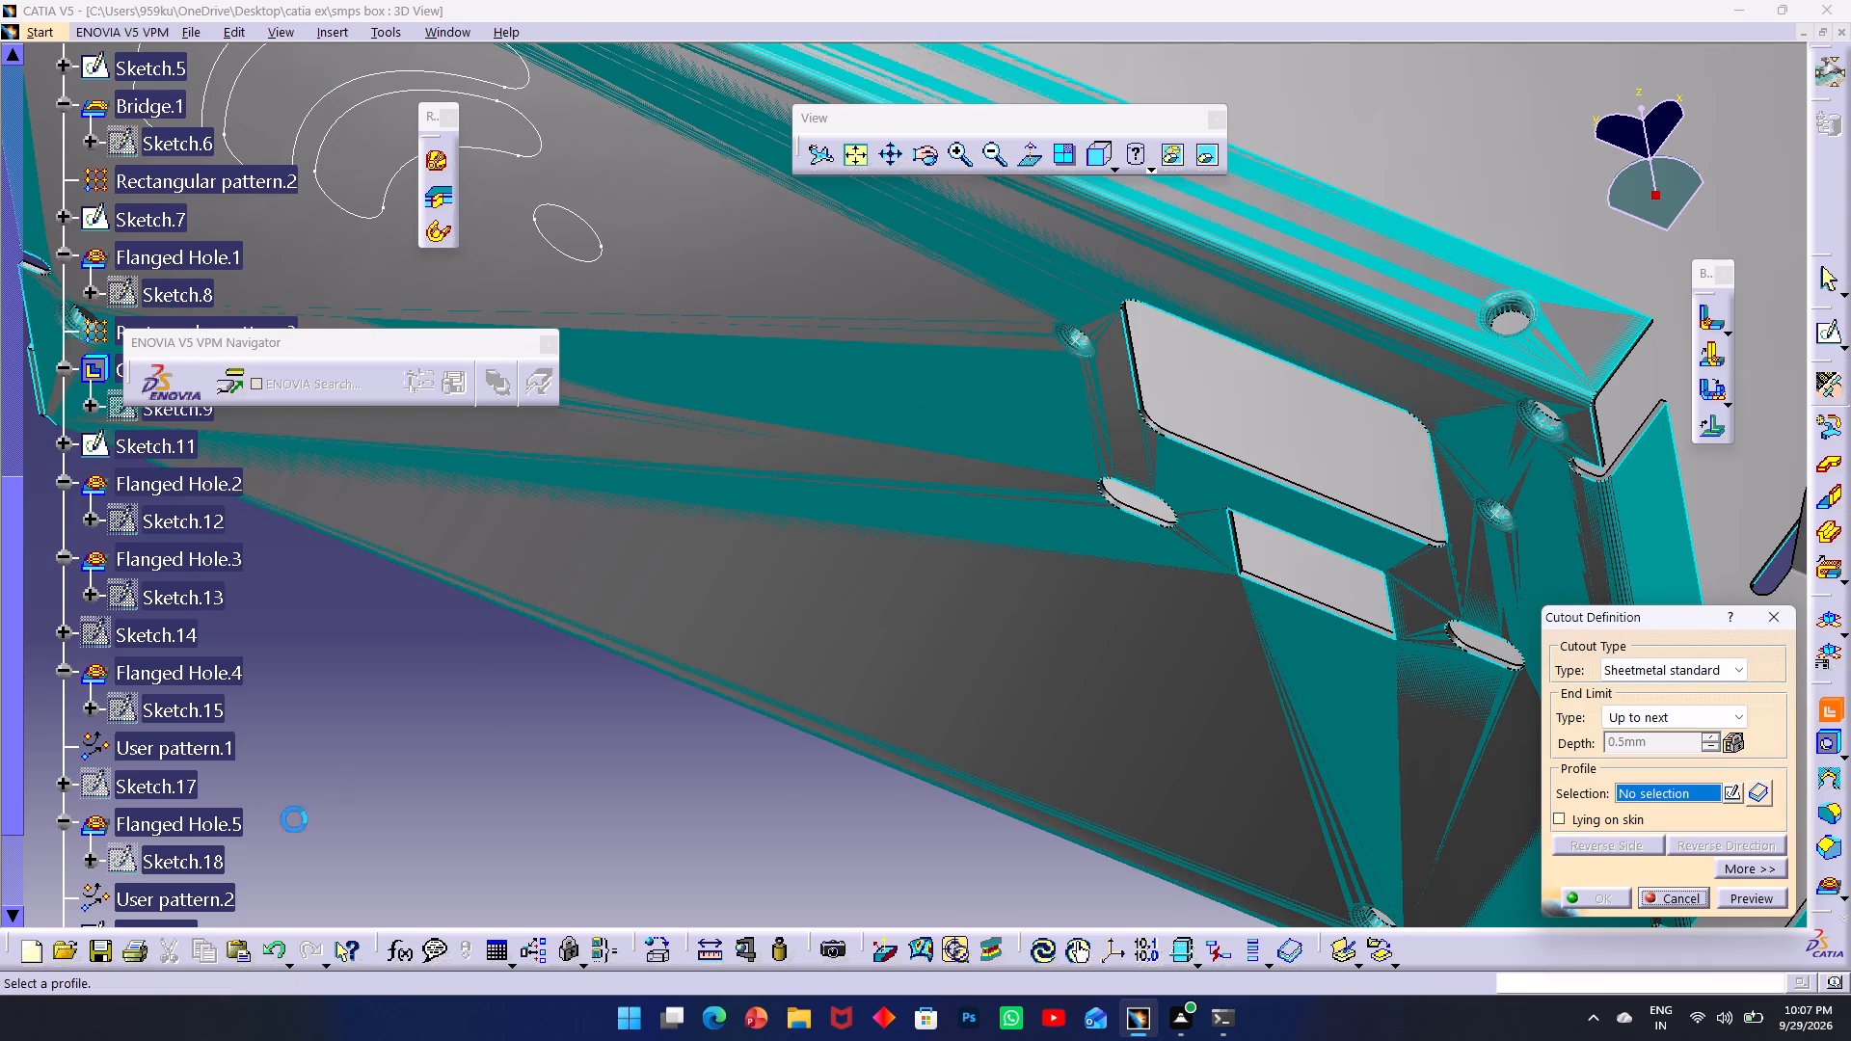
{"action": "scroll", "coordinate": [186, 780], "scroll_direction": "down", "scroll_amount": 5}
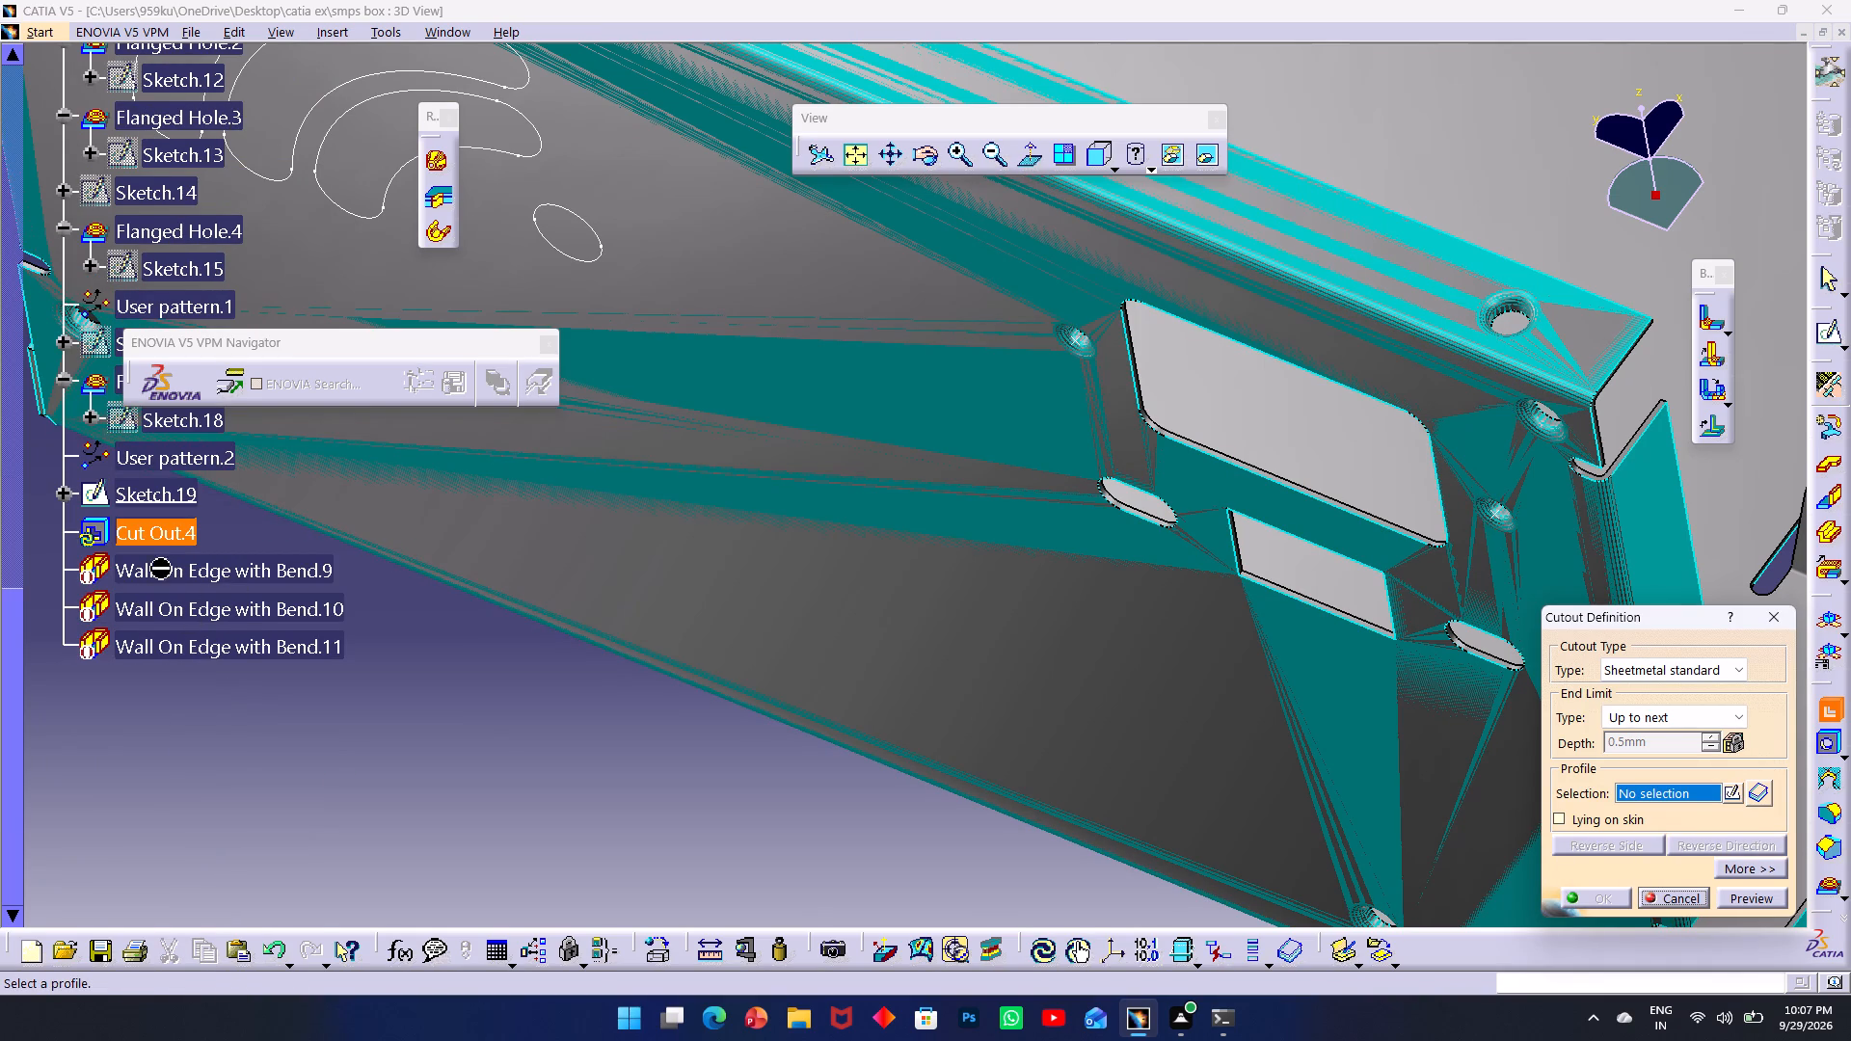
{"action": "middle_click_drag", "start_coordinate": [481, 580], "coordinate": [789, 705]}
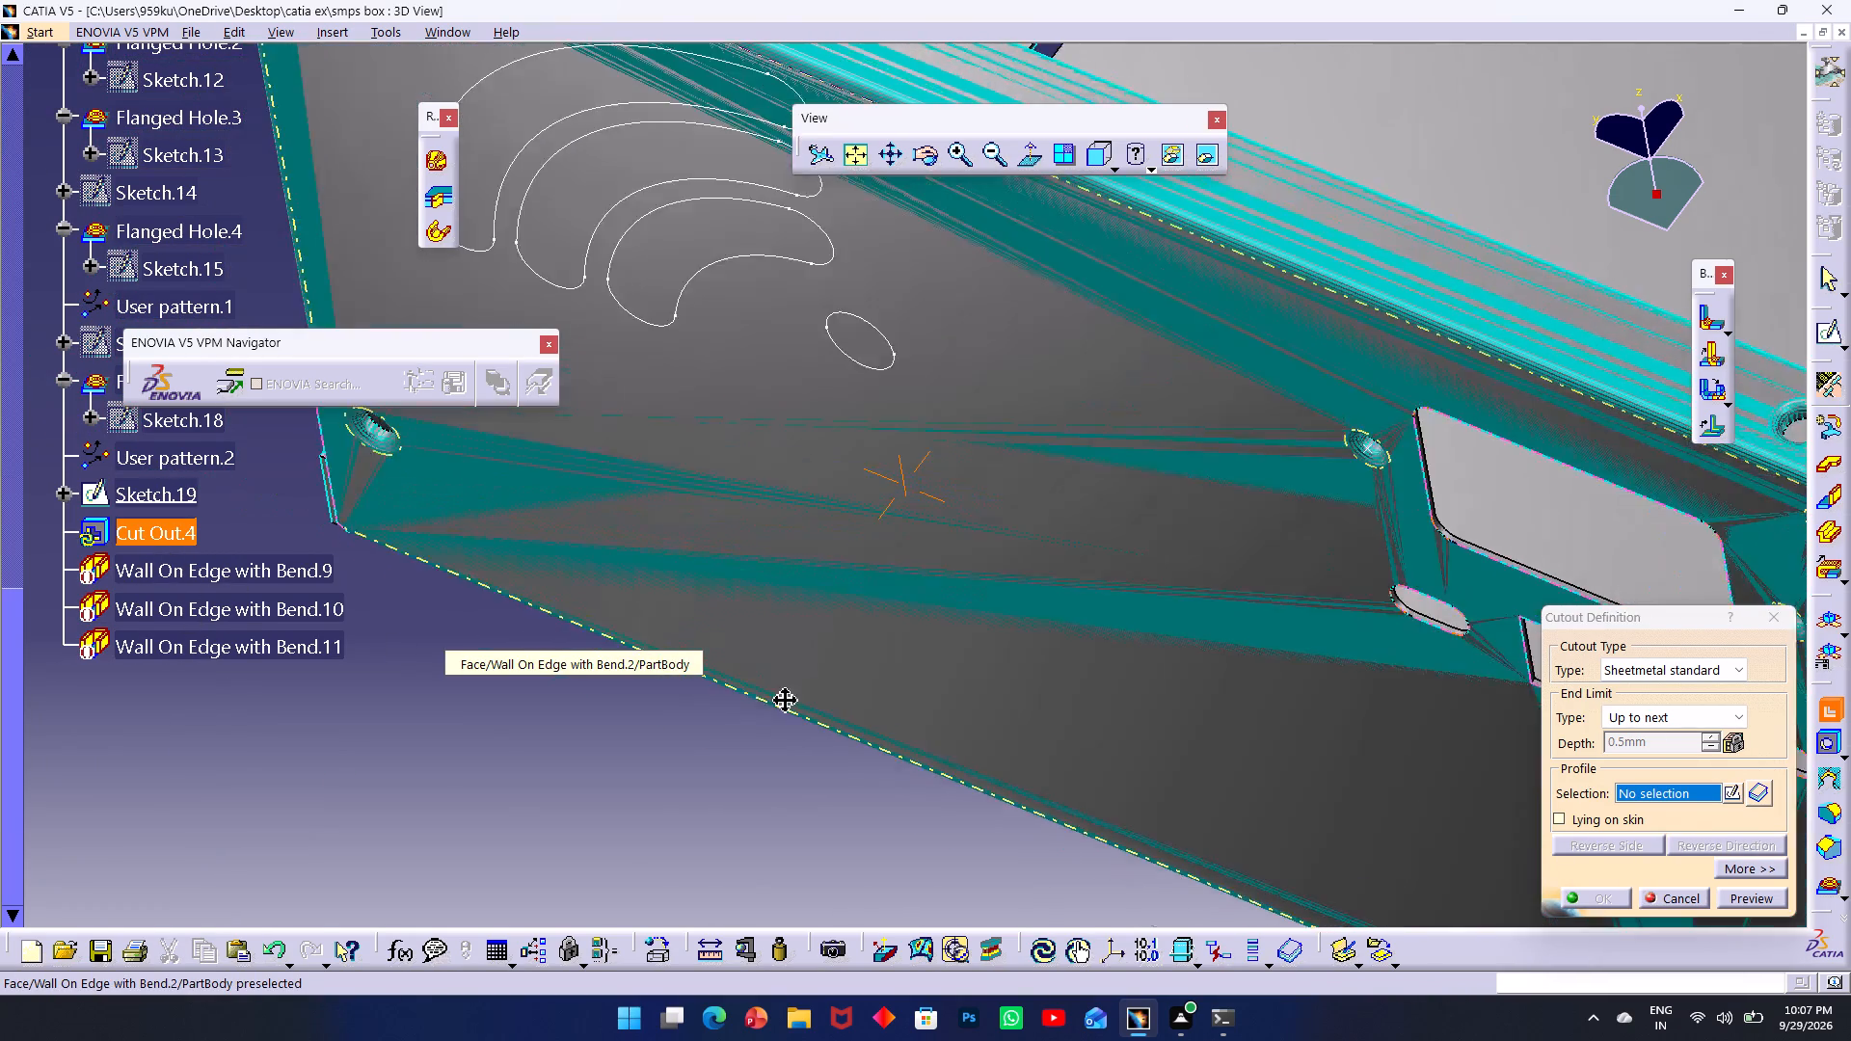
{"action": "middle_click_drag", "start_coordinate": [789, 705], "coordinate": [835, 907]}
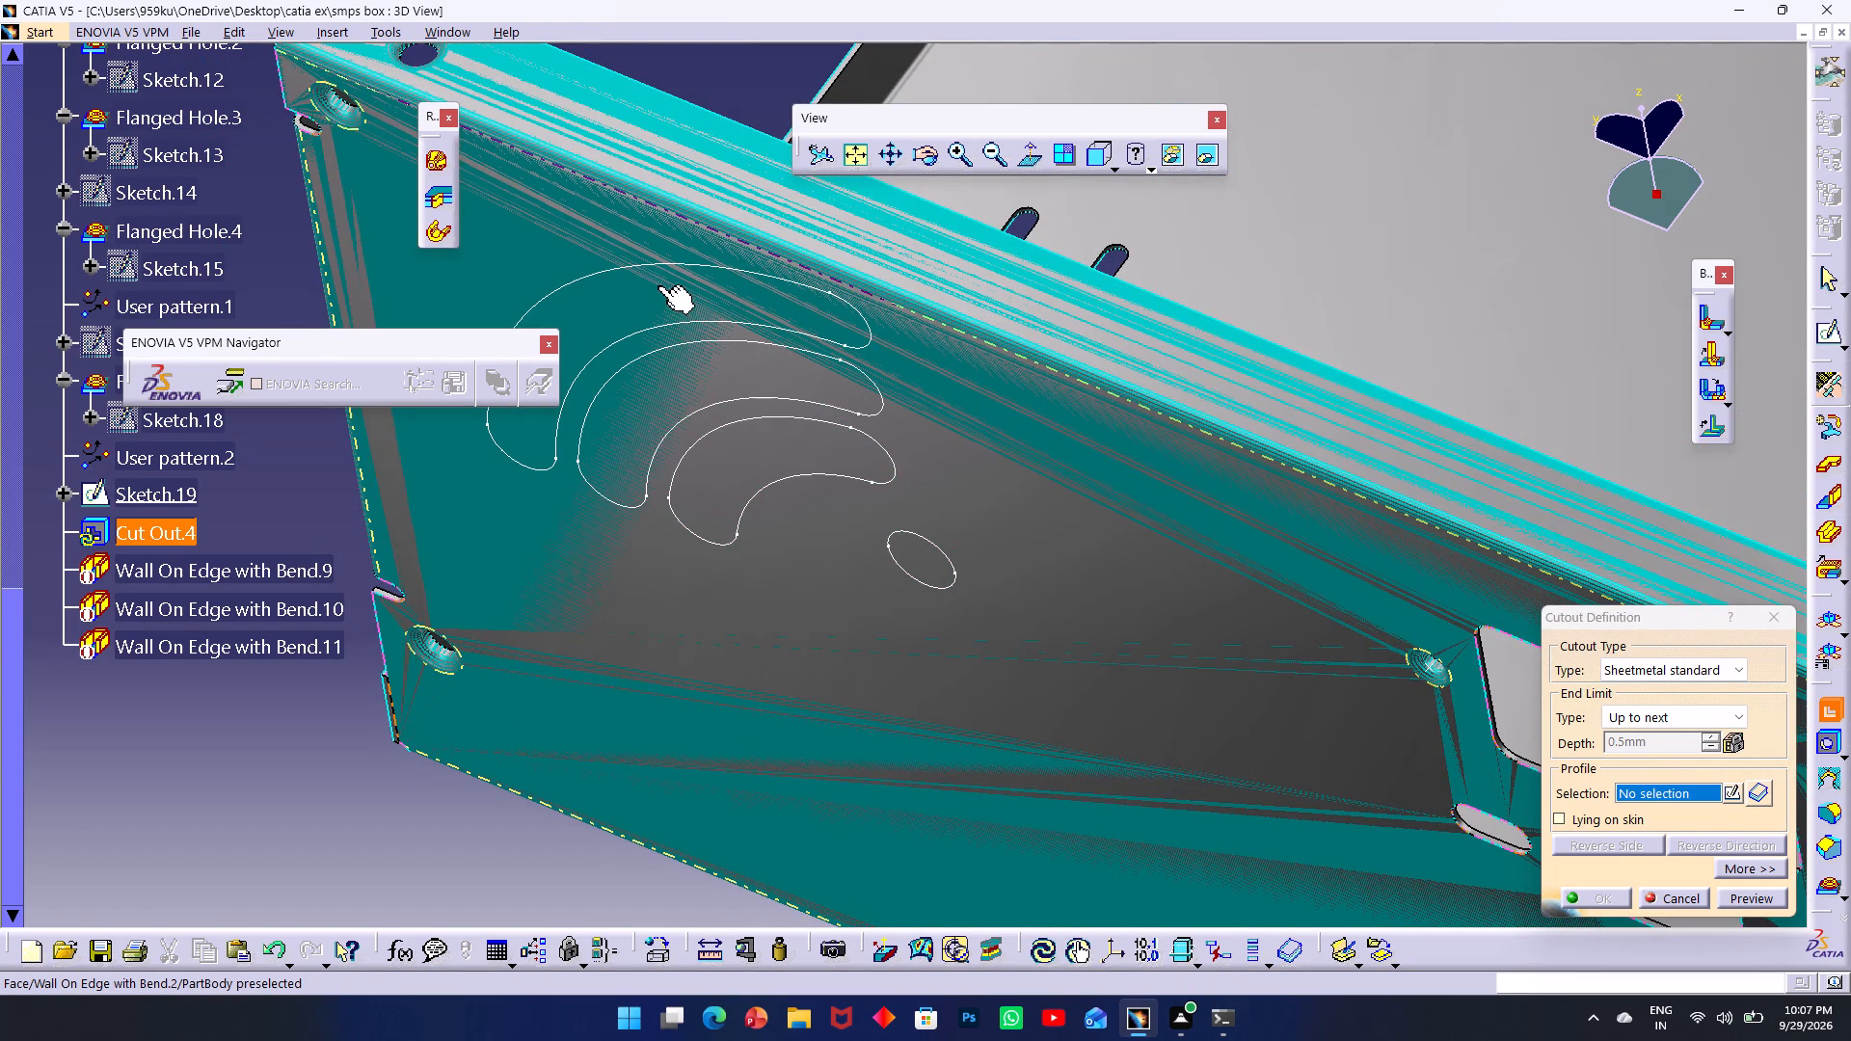
{"action": "left_click", "coordinate": [141, 489]}
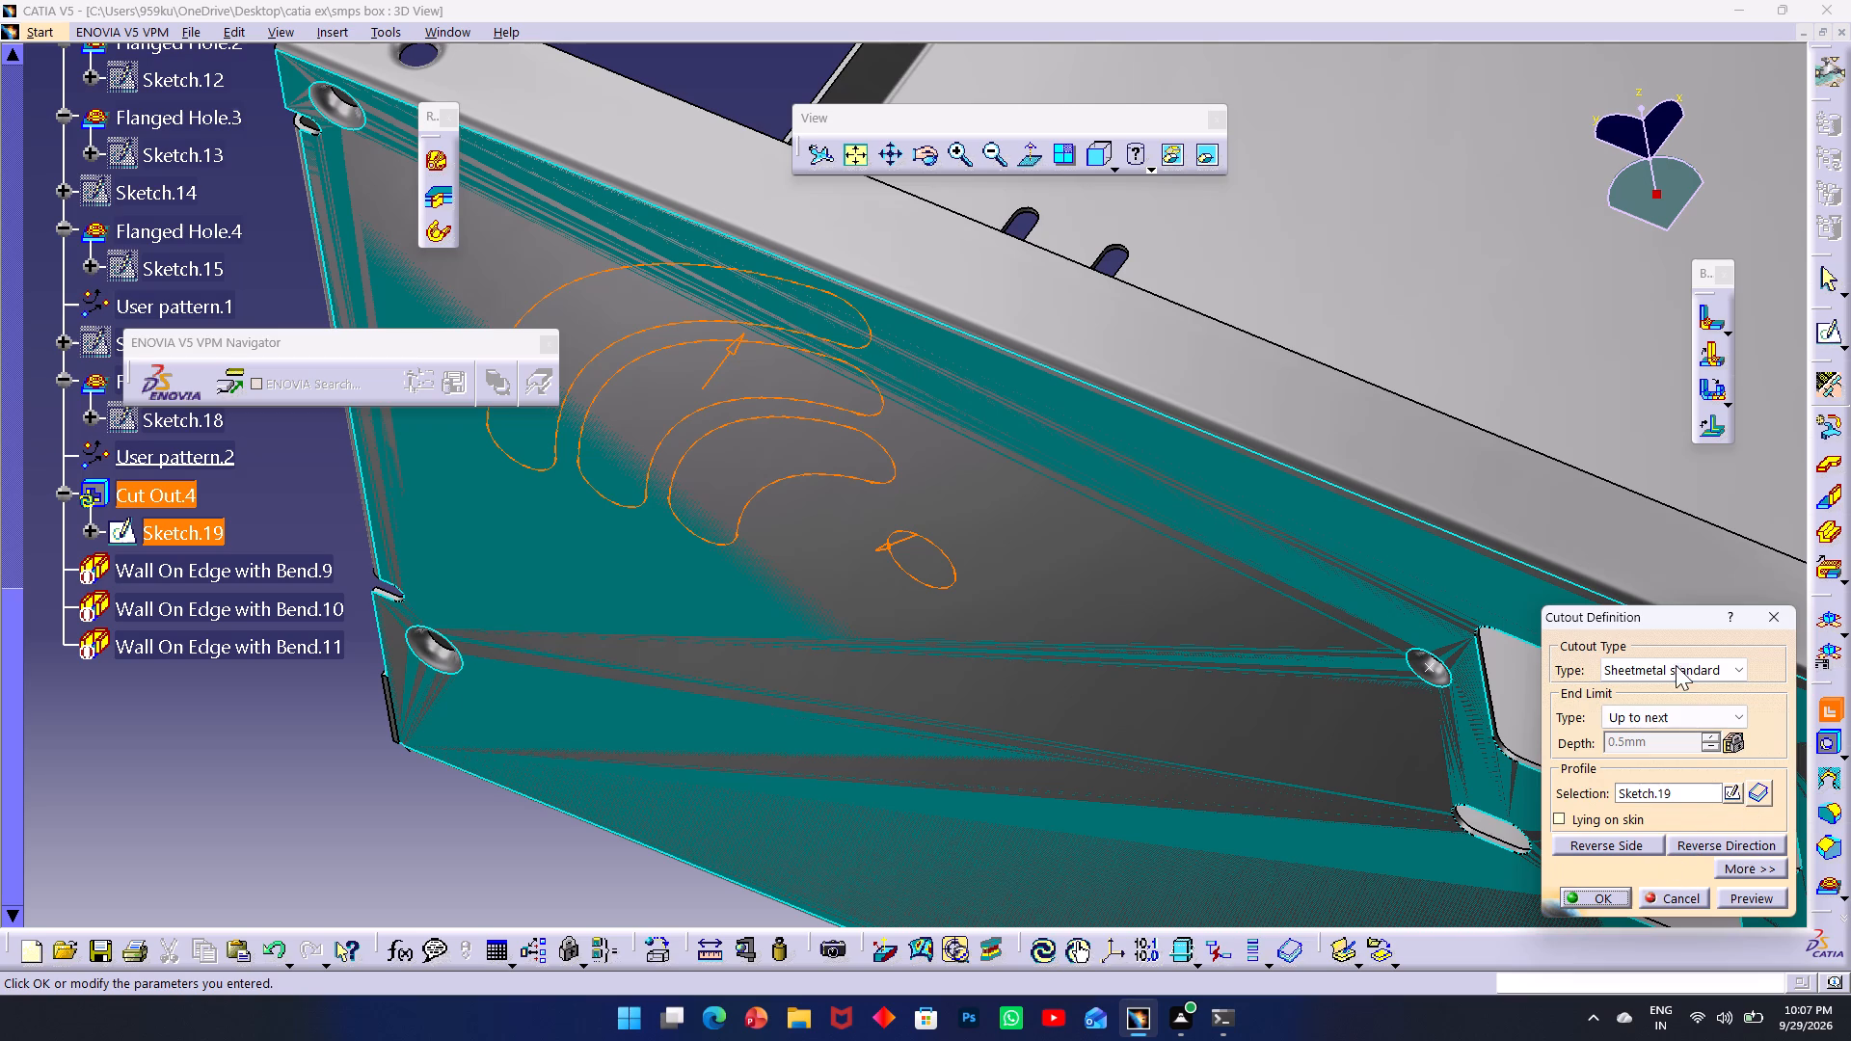
{"action": "left_click", "coordinate": [1749, 869]}
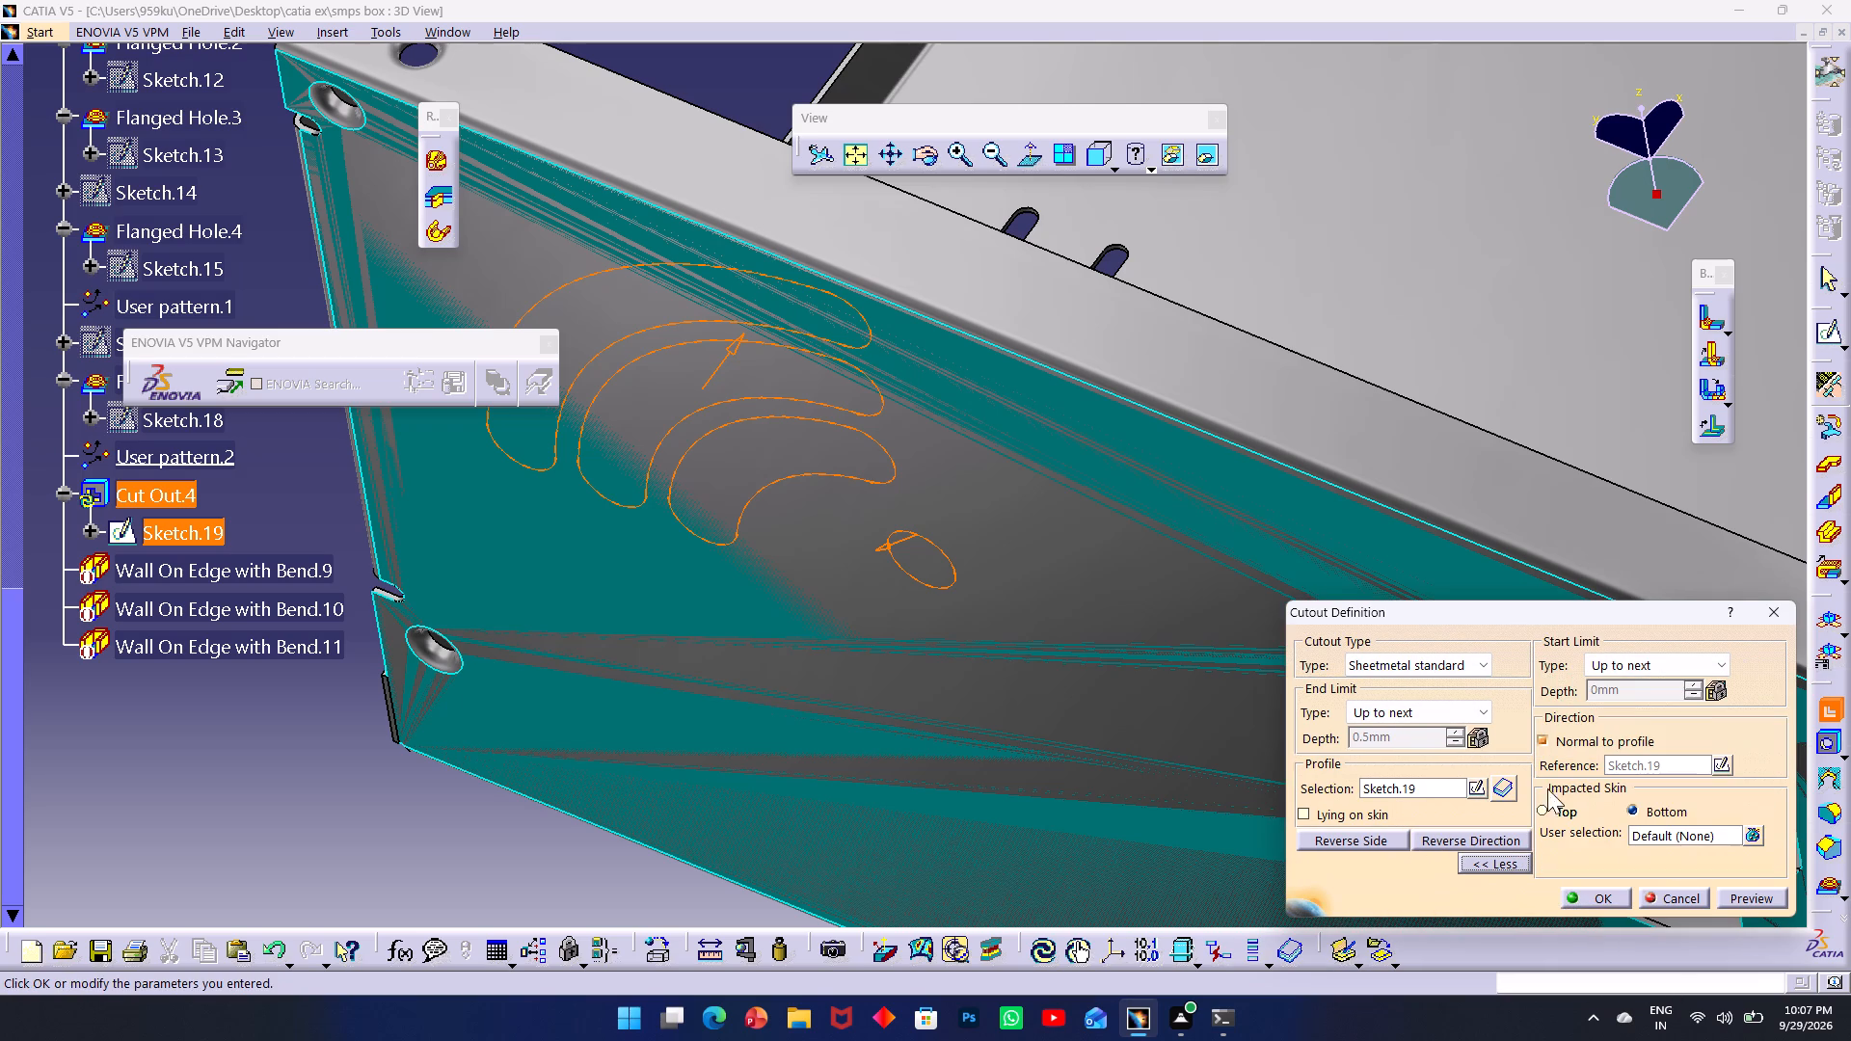
{"action": "left_click", "coordinate": [1558, 812]}
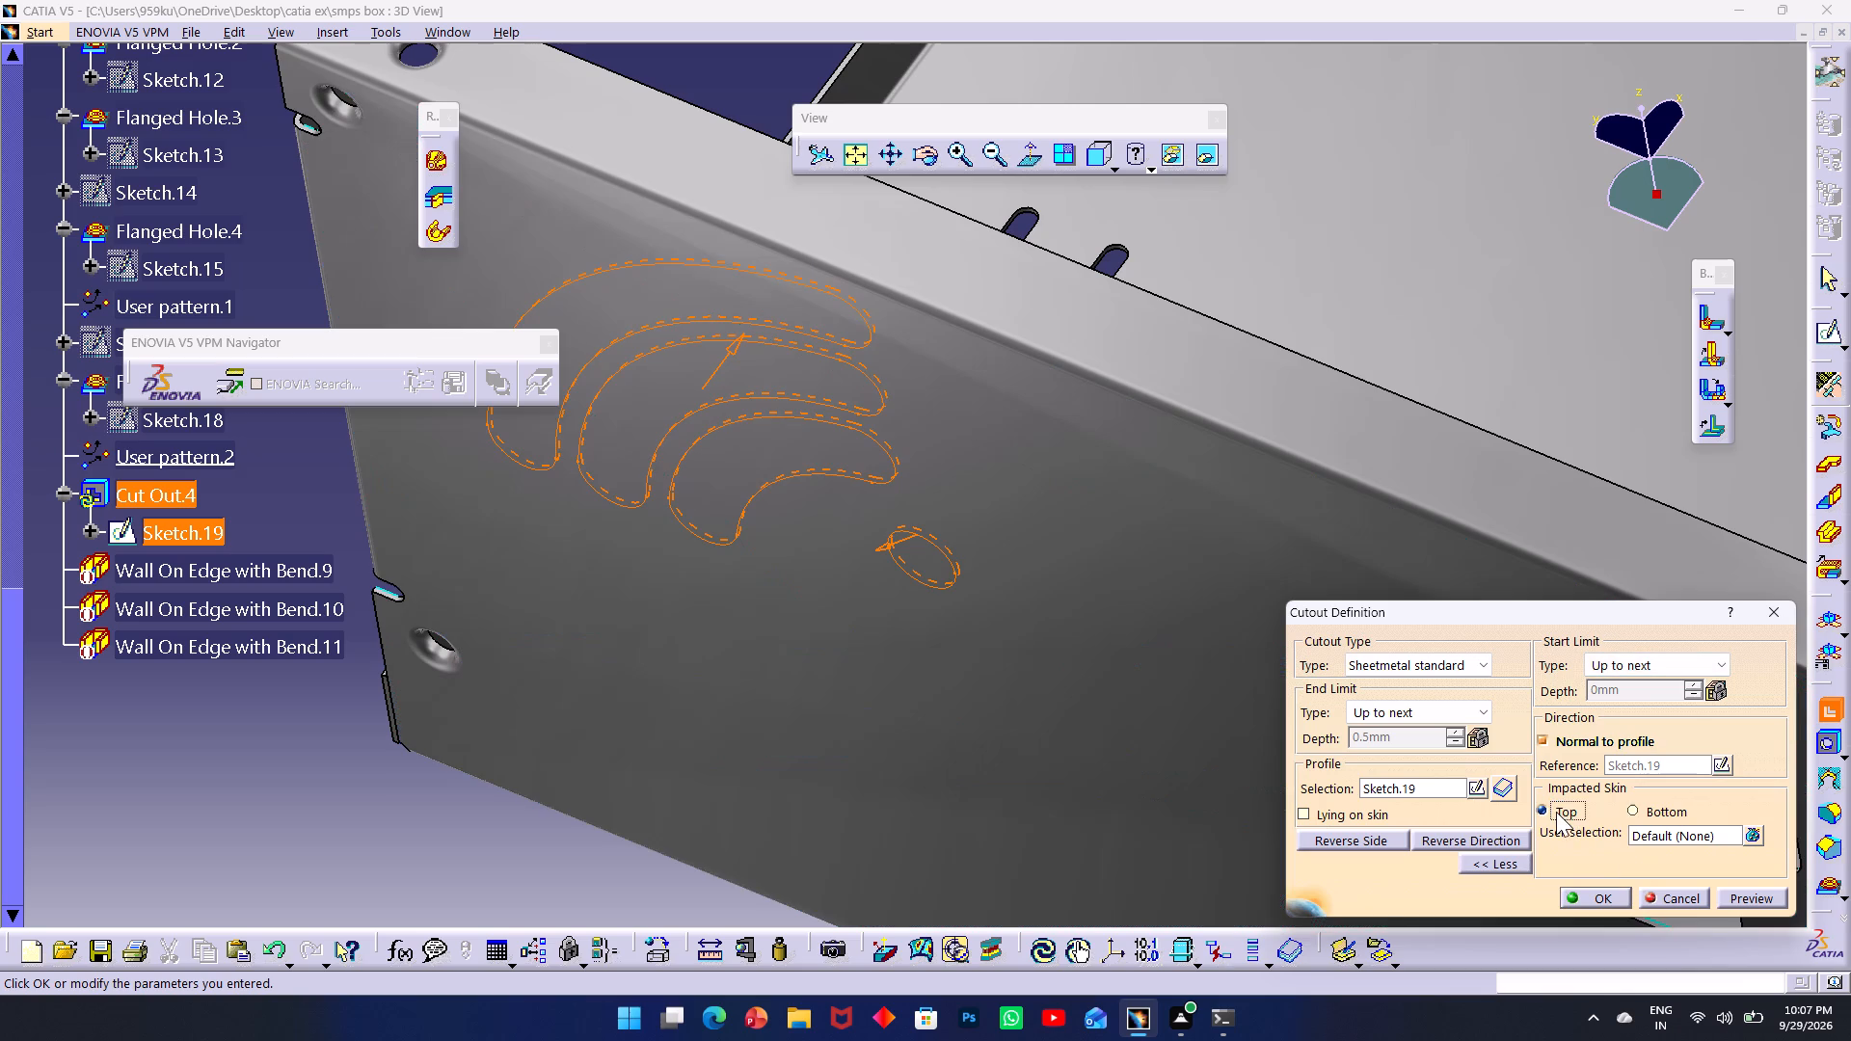
{"action": "left_click", "coordinate": [1602, 894]}
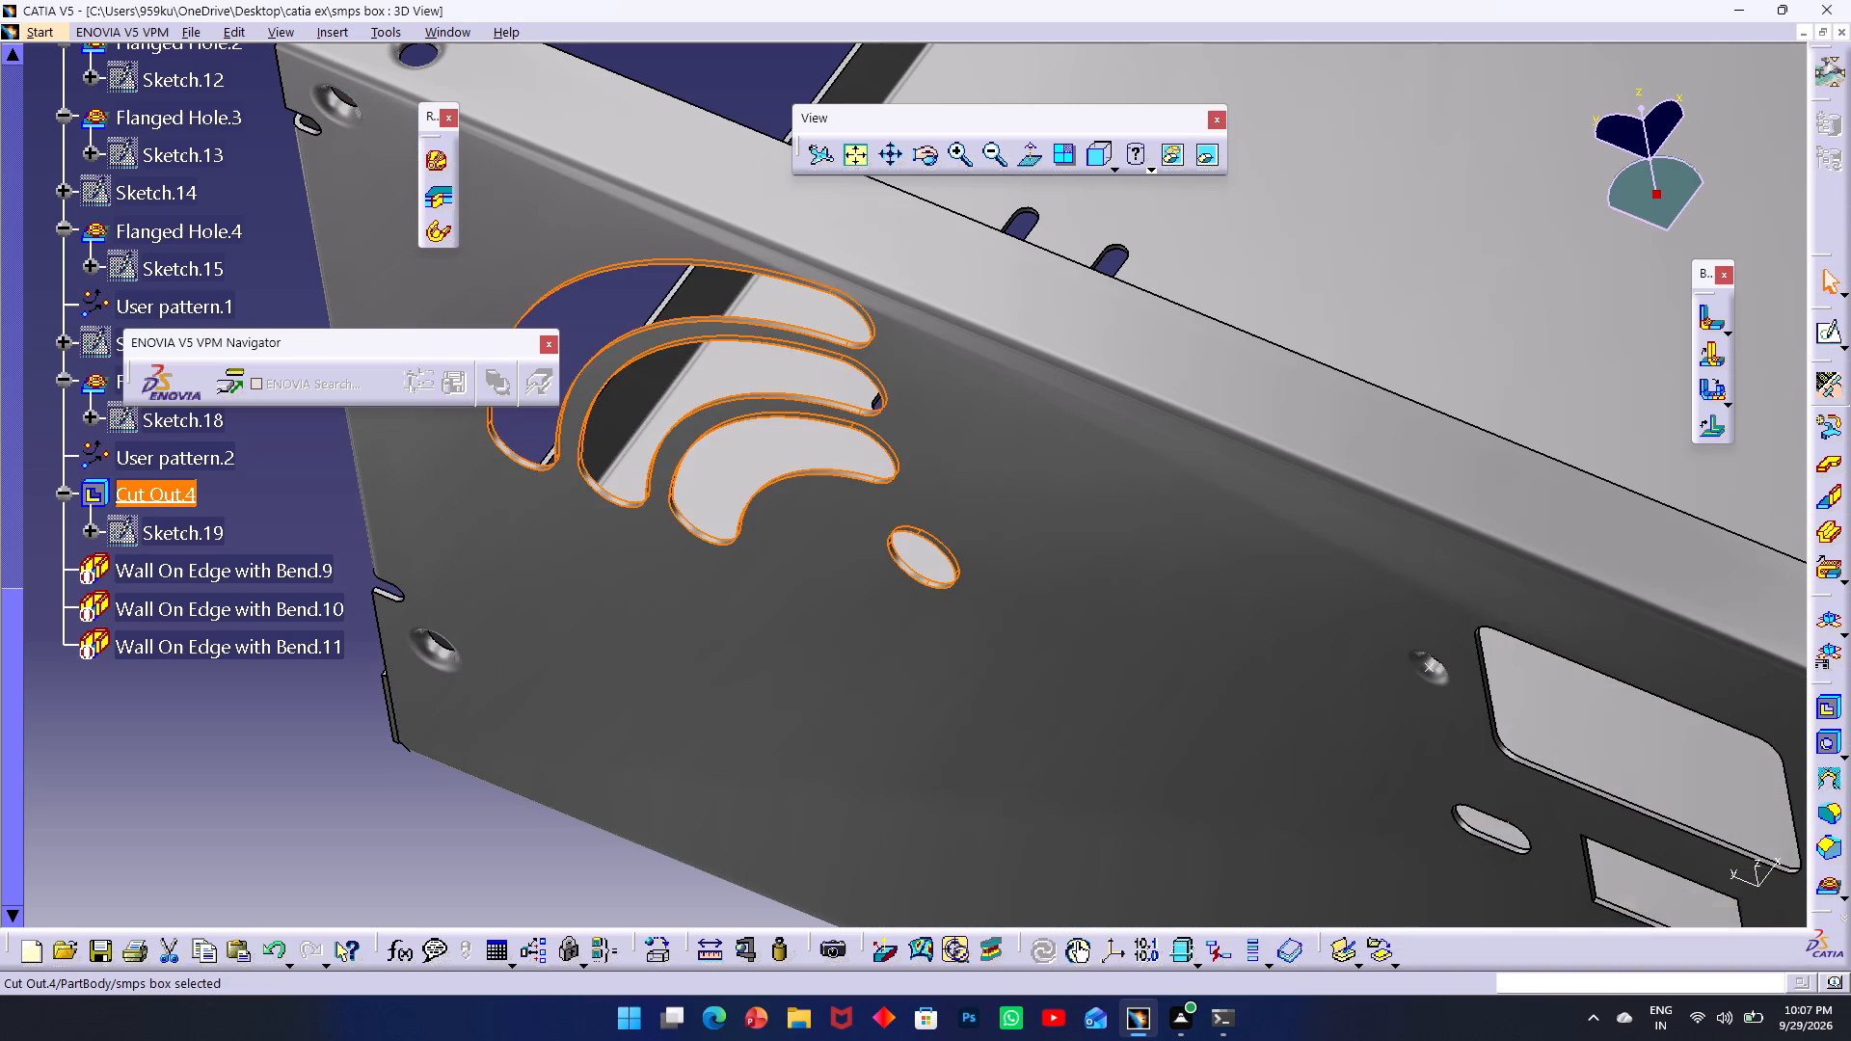
{"action": "left_click", "coordinate": [448, 871]}
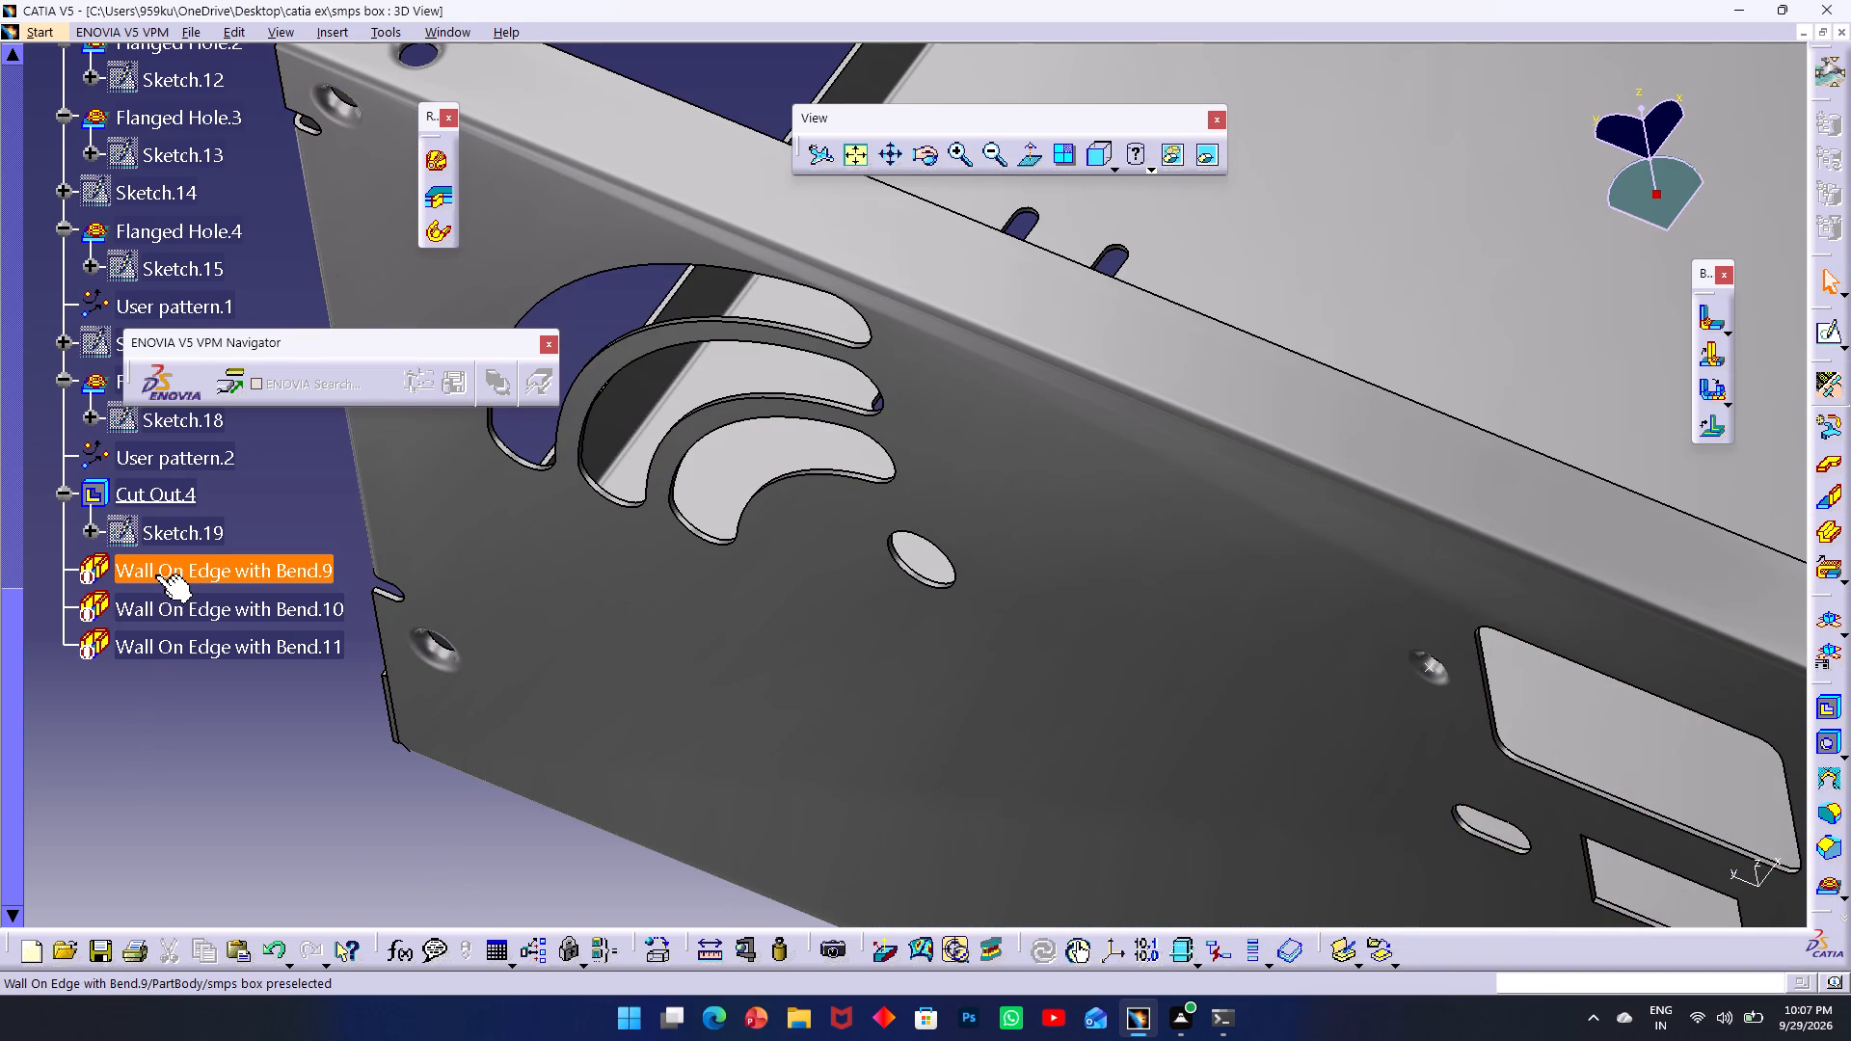
Examine the box interior around the floor brackets, the hexagonally perforated wall and the side wall with the new cutouts.
{"action": "left_click", "coordinate": [157, 574]}
{"action": "scroll", "coordinate": [1198, 396], "scroll_direction": "up", "scroll_amount": 1}
{"action": "middle_click_drag", "start_coordinate": [1196, 396], "coordinate": [703, 1040]}
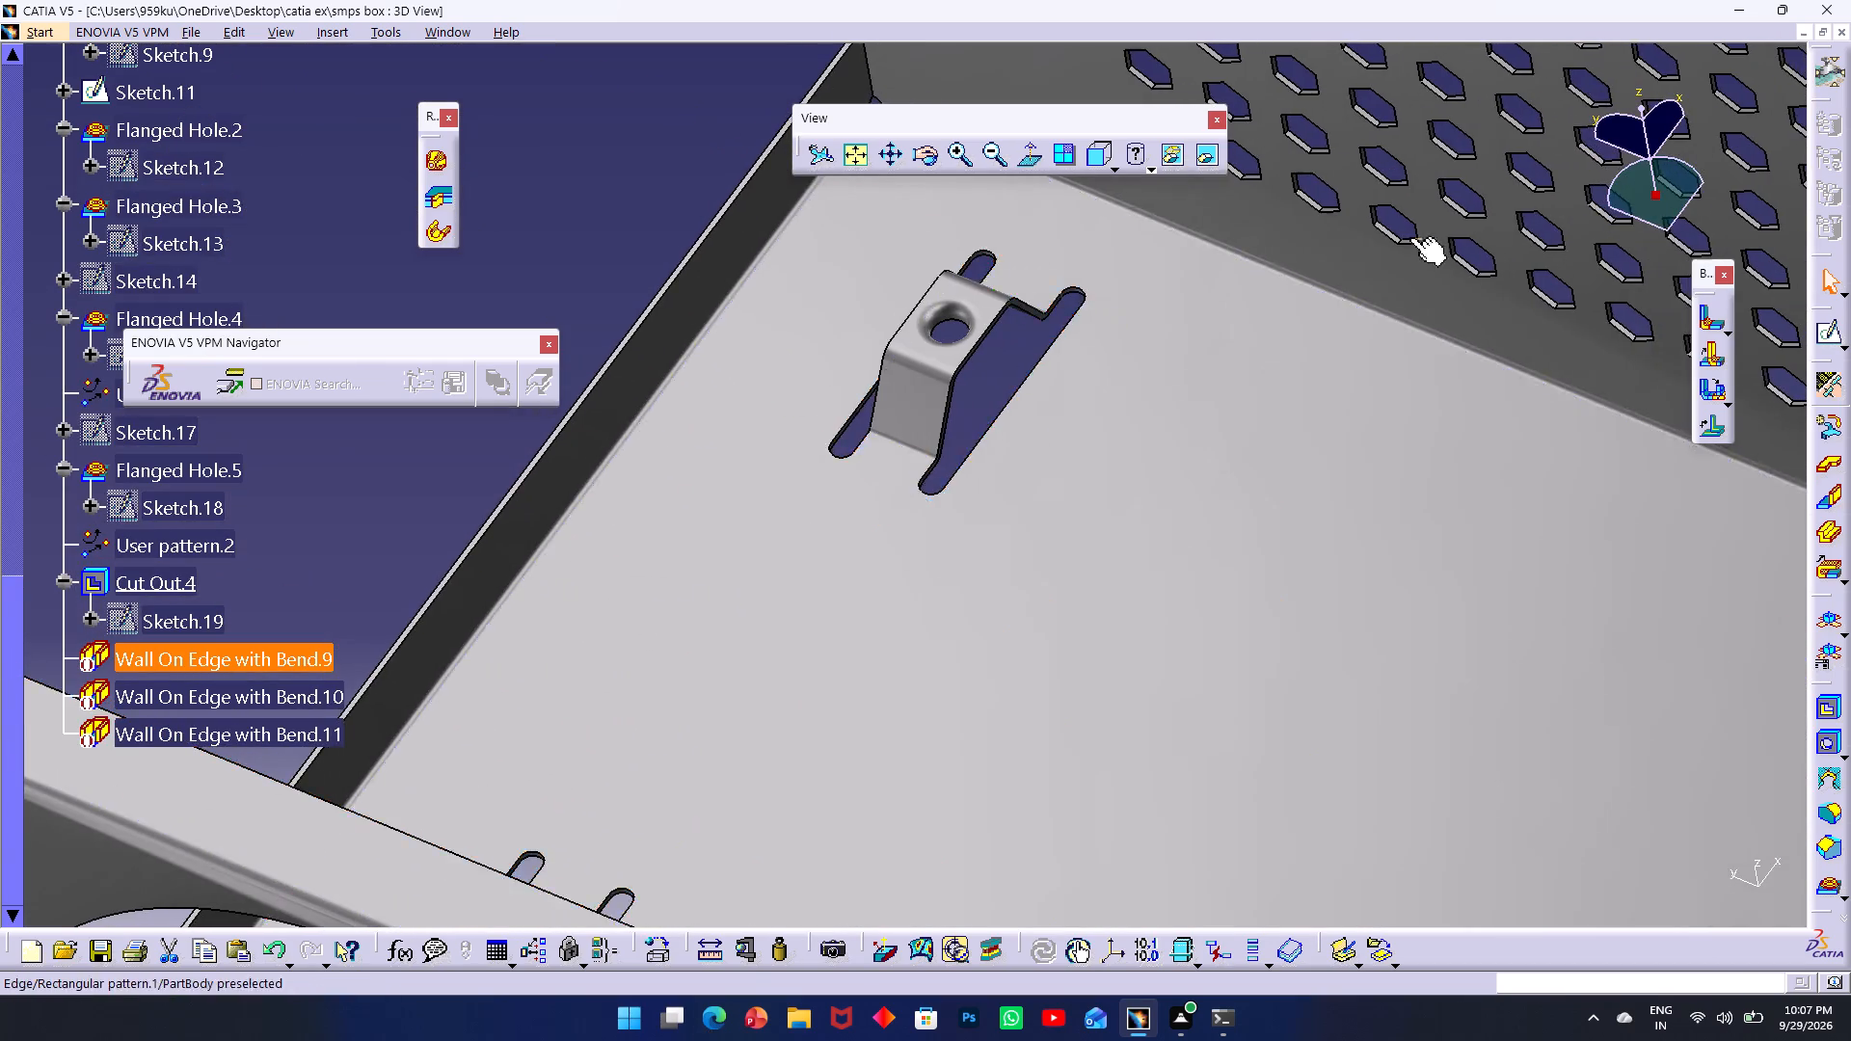
{"action": "middle_click_drag", "start_coordinate": [1411, 240], "coordinate": [834, 1034]}
{"action": "middle_click_drag", "start_coordinate": [829, 1001], "coordinate": [1068, 29]}
{"action": "middle_click_drag", "start_coordinate": [981, 422], "coordinate": [1249, 0]}
{"action": "scroll", "coordinate": [1331, 0], "scroll_direction": "up", "scroll_amount": 1}
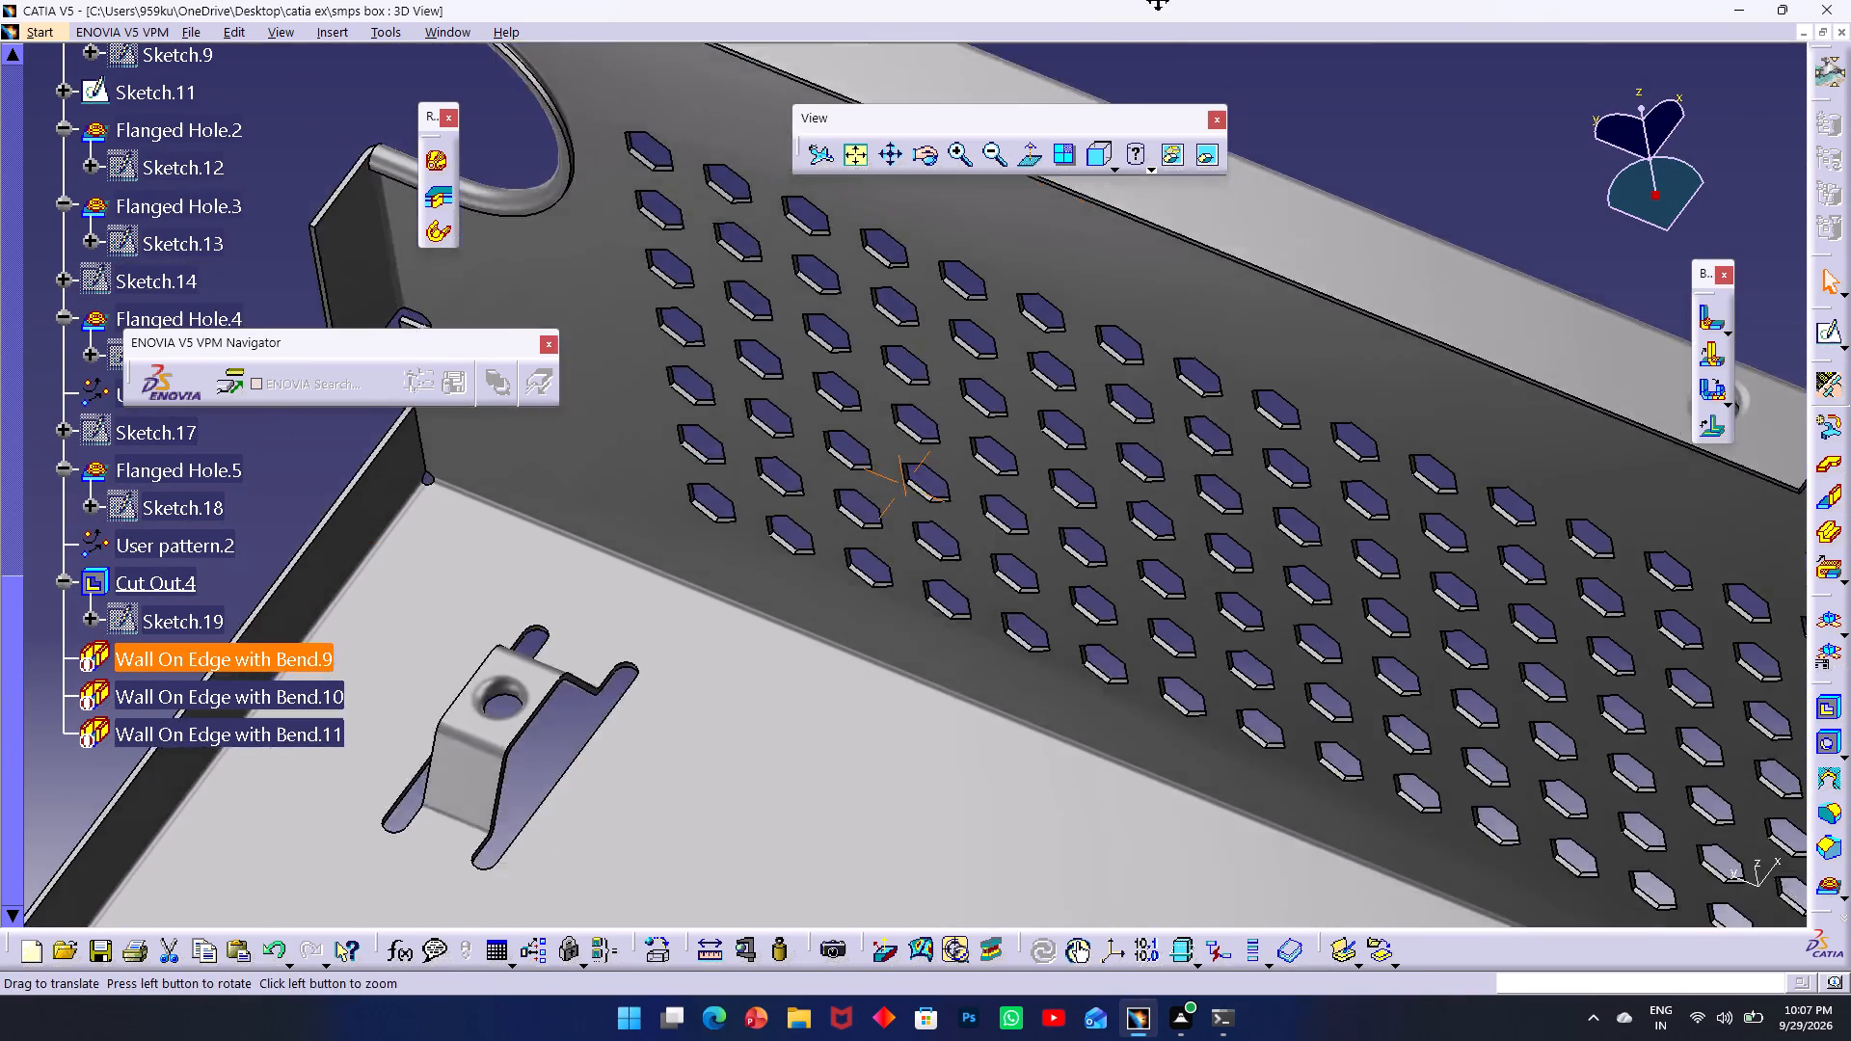
{"action": "middle_click_drag", "start_coordinate": [1249, 0], "coordinate": [1406, 0]}
{"action": "scroll", "coordinate": [1226, 782], "scroll_direction": "down", "scroll_amount": 1}
{"action": "middle_click_drag", "start_coordinate": [1215, 729], "coordinate": [1251, 120]}
{"action": "middle_click_drag", "start_coordinate": [815, 801], "coordinate": [1056, 308]}
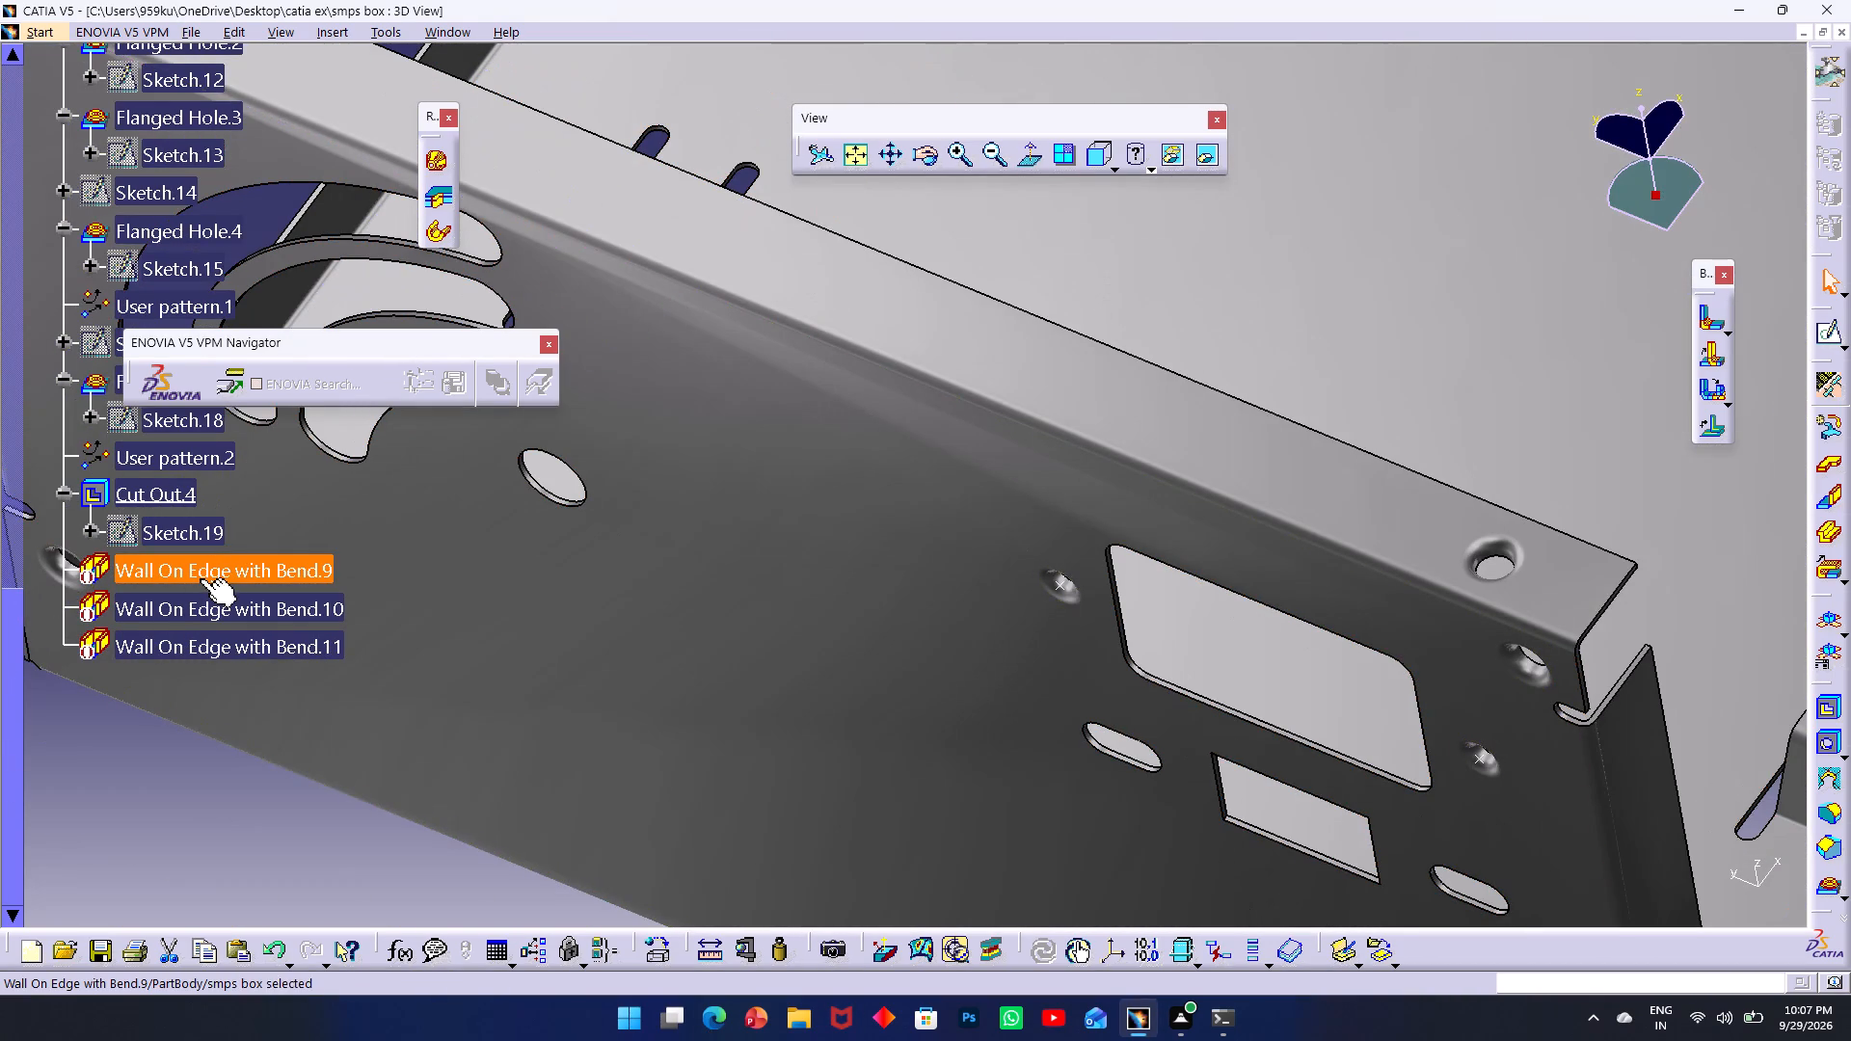
Review the definition of the deactivated Wall On Edge with Bend.9 and close it without changes.
{"action": "double_click", "coordinate": [208, 575]}
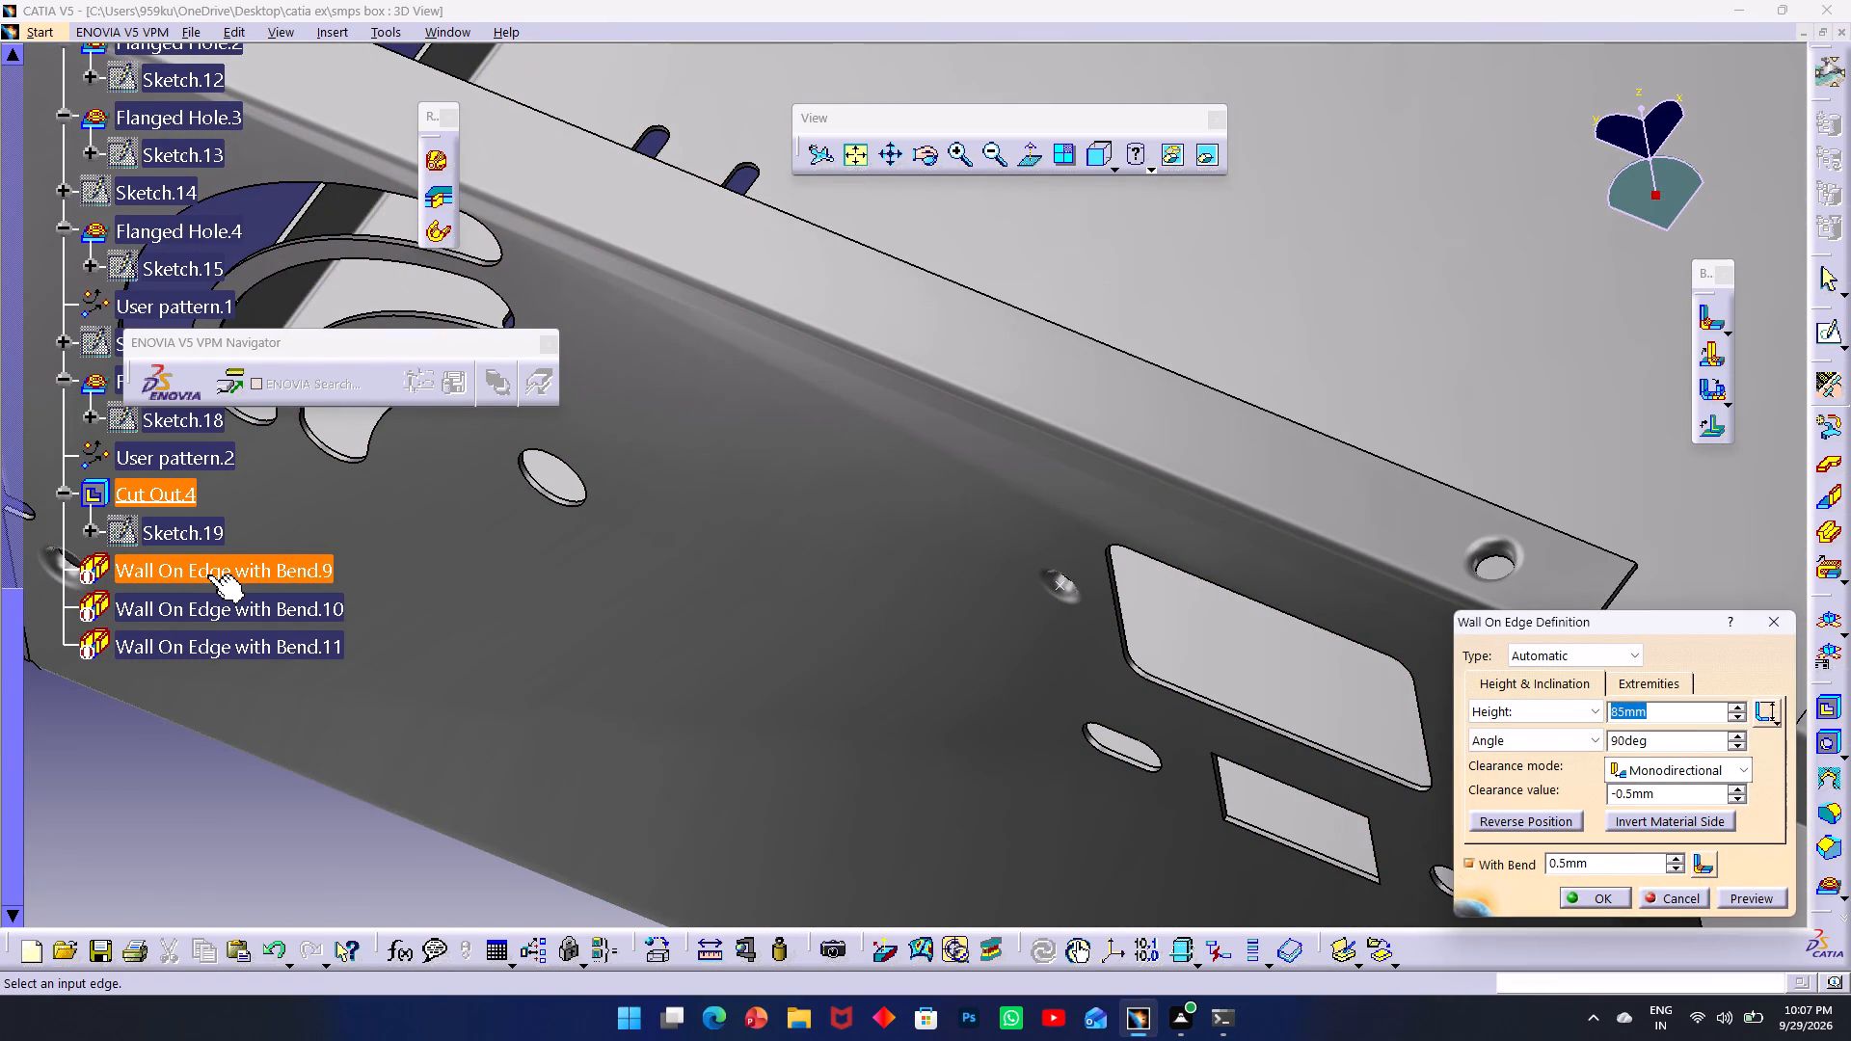
{"action": "middle_click_drag", "start_coordinate": [889, 475], "coordinate": [587, 593]}
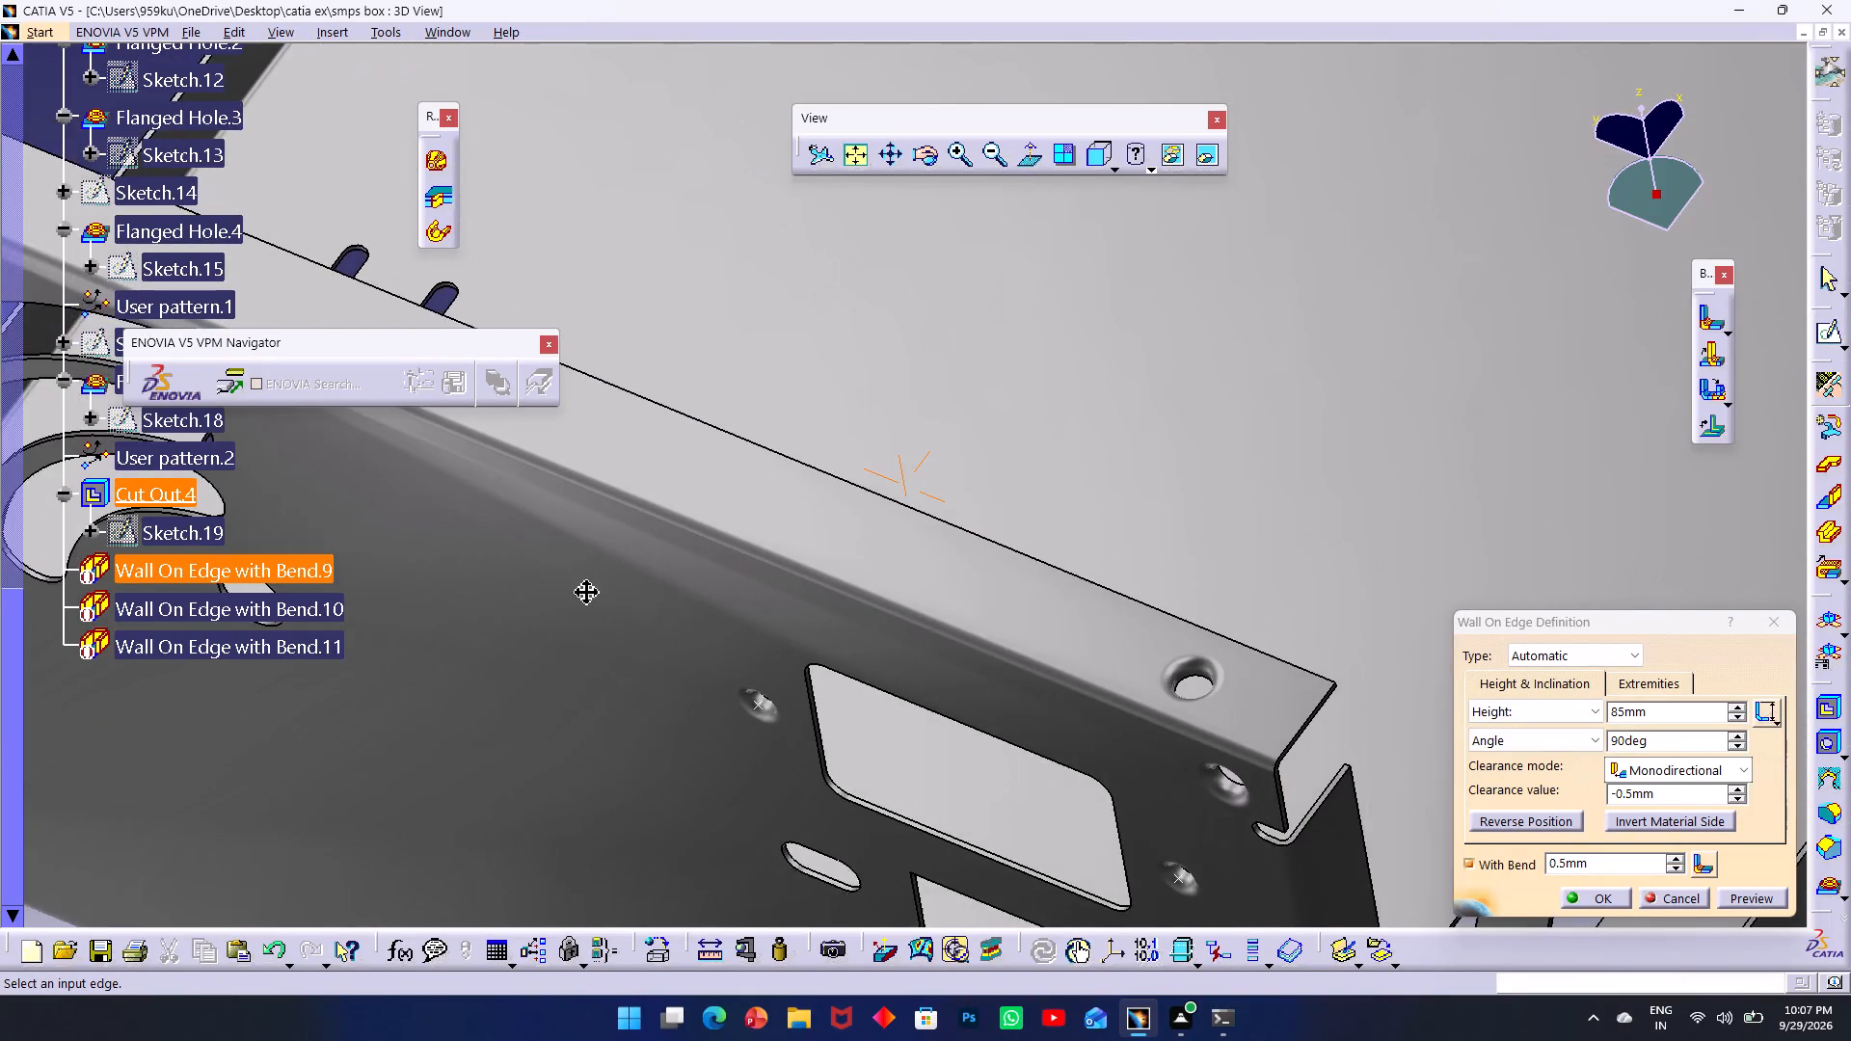
{"action": "middle_click_drag", "start_coordinate": [587, 593], "coordinate": [1041, 521]}
{"action": "left_click", "coordinate": [148, 850]}
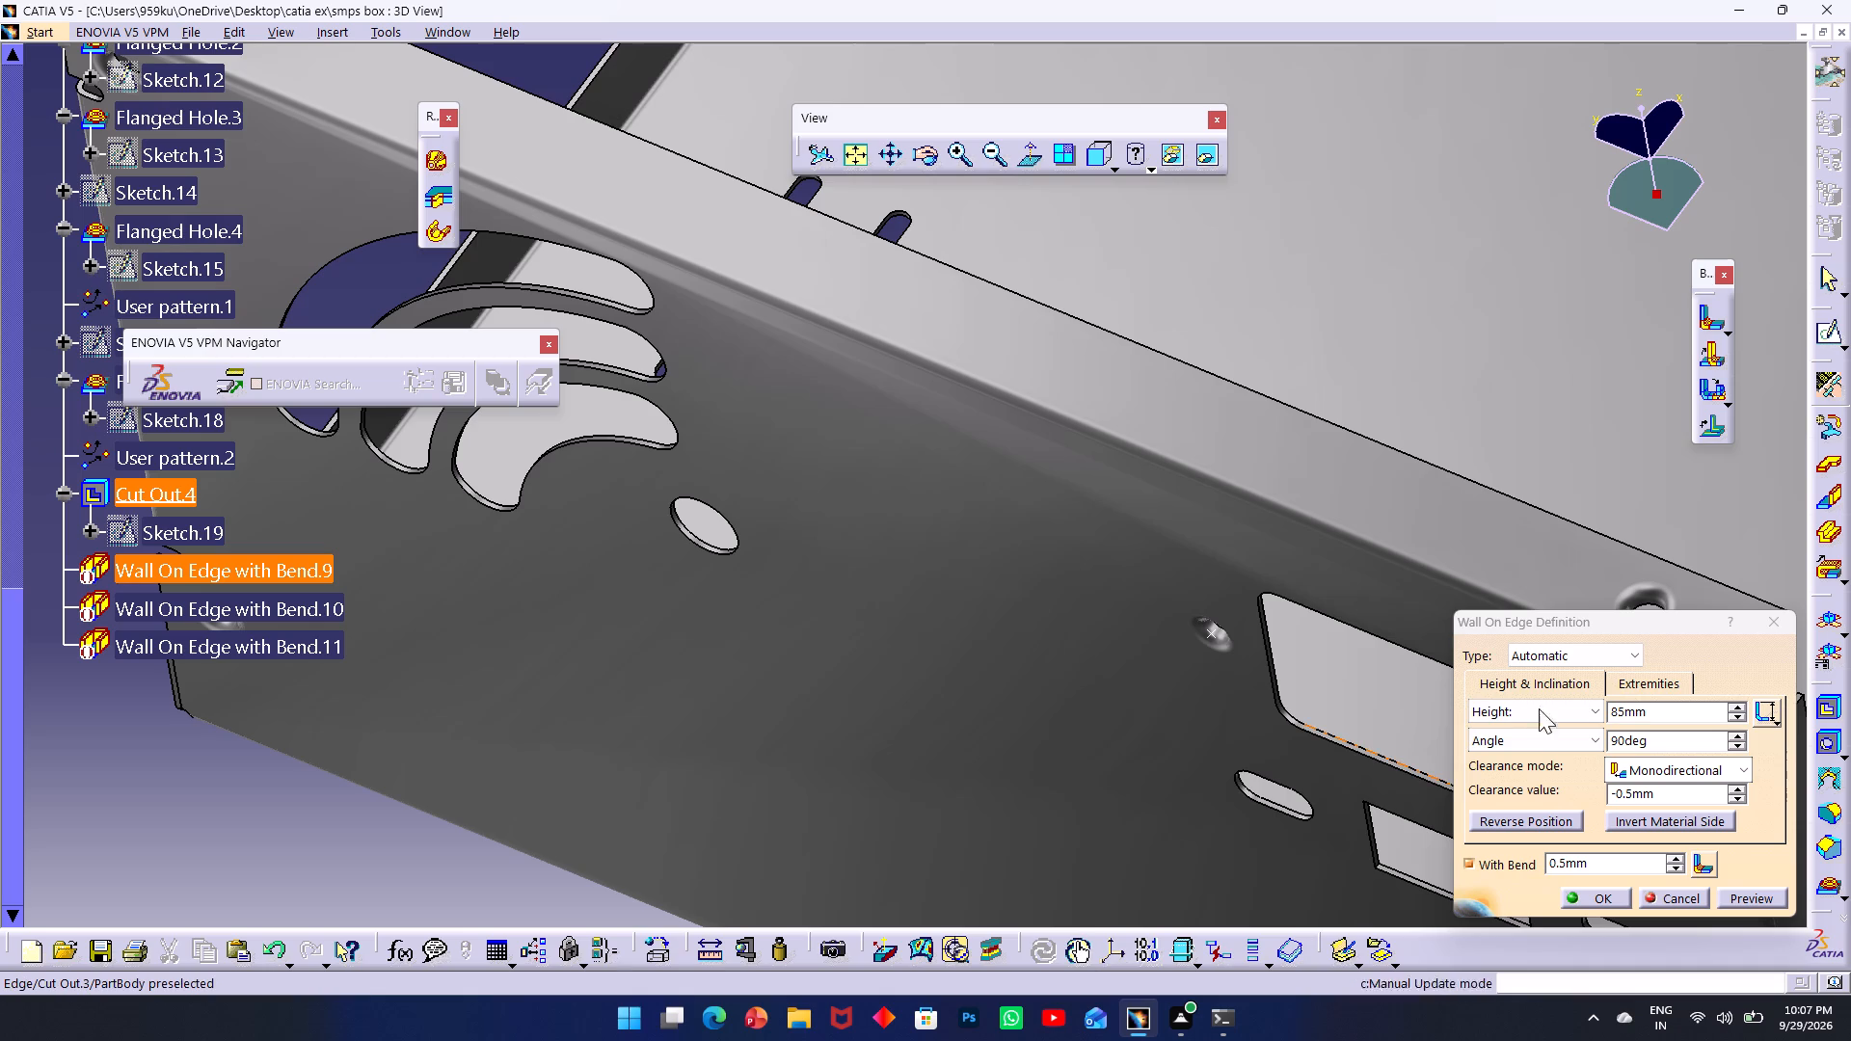
{"action": "left_click", "coordinate": [1763, 624]}
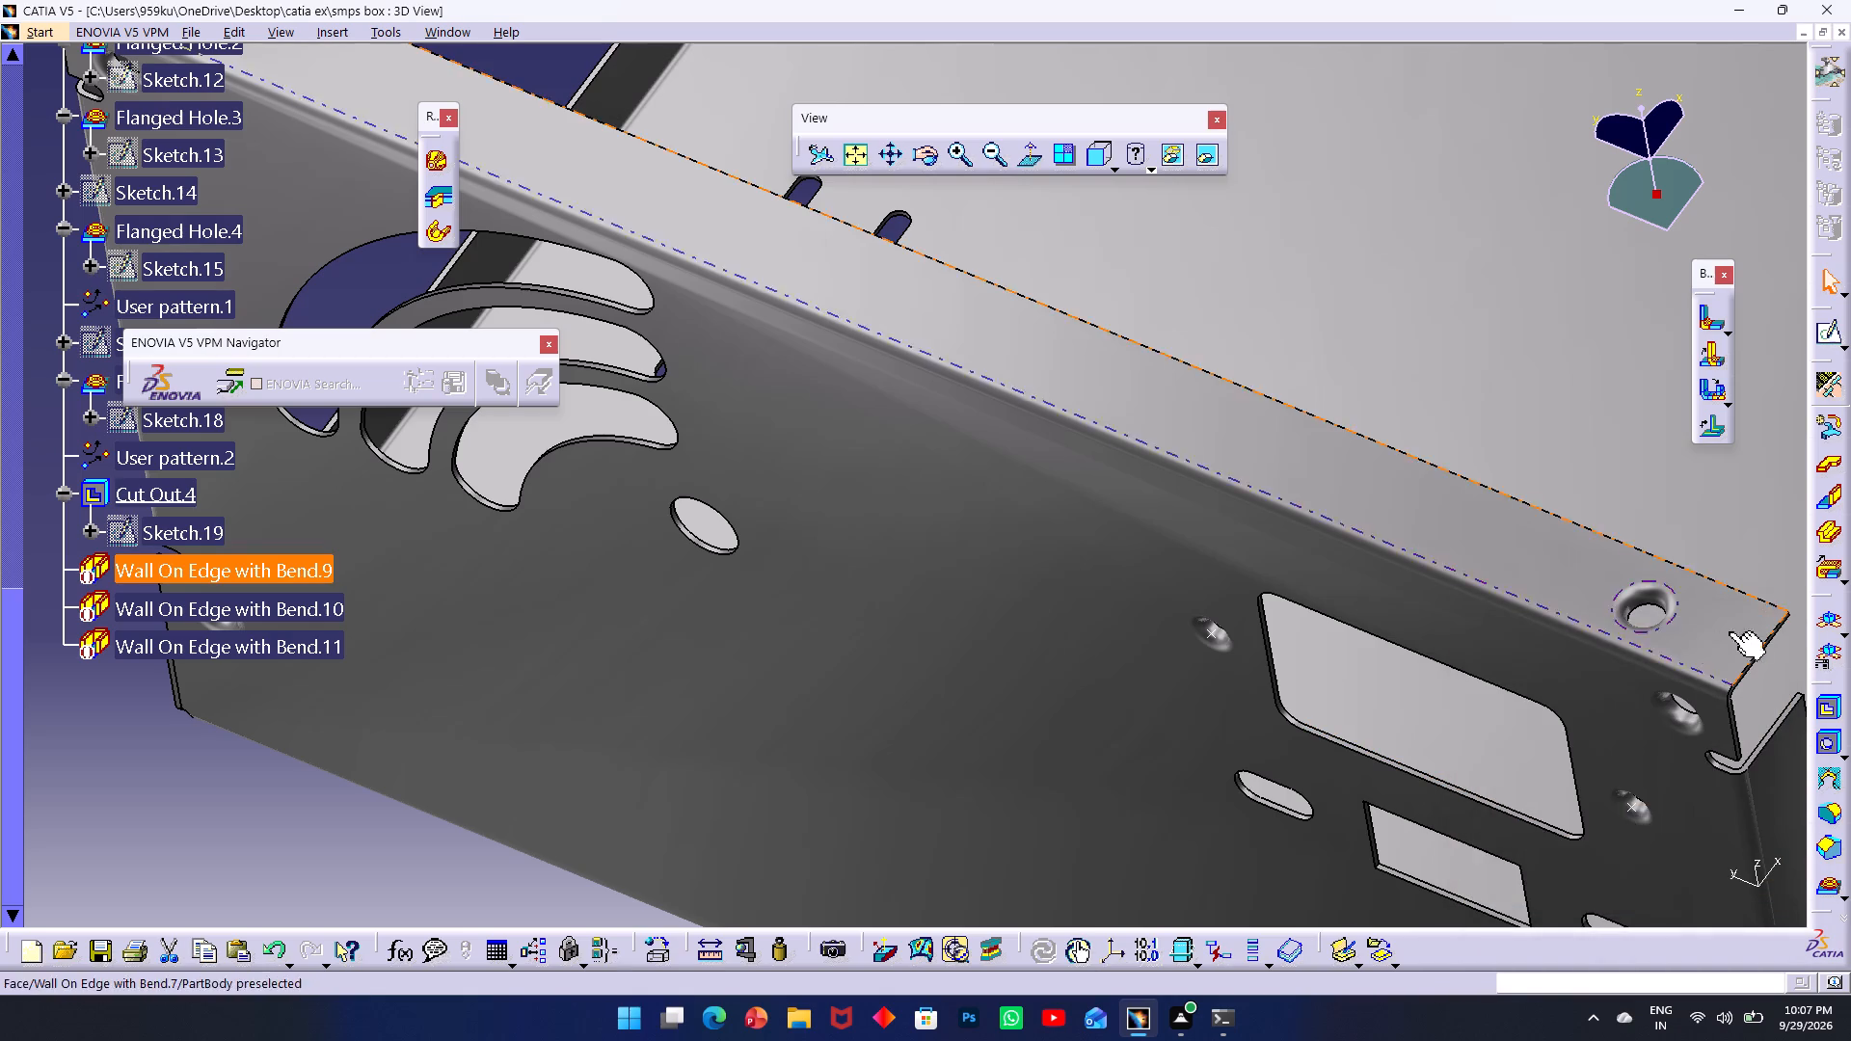
Inspect the curved slots, small hole and connector openings on the side wall, and the whole box from several angles.
{"action": "middle_click_drag", "start_coordinate": [1060, 776], "coordinate": [1147, 767], "text": "ctrl"}
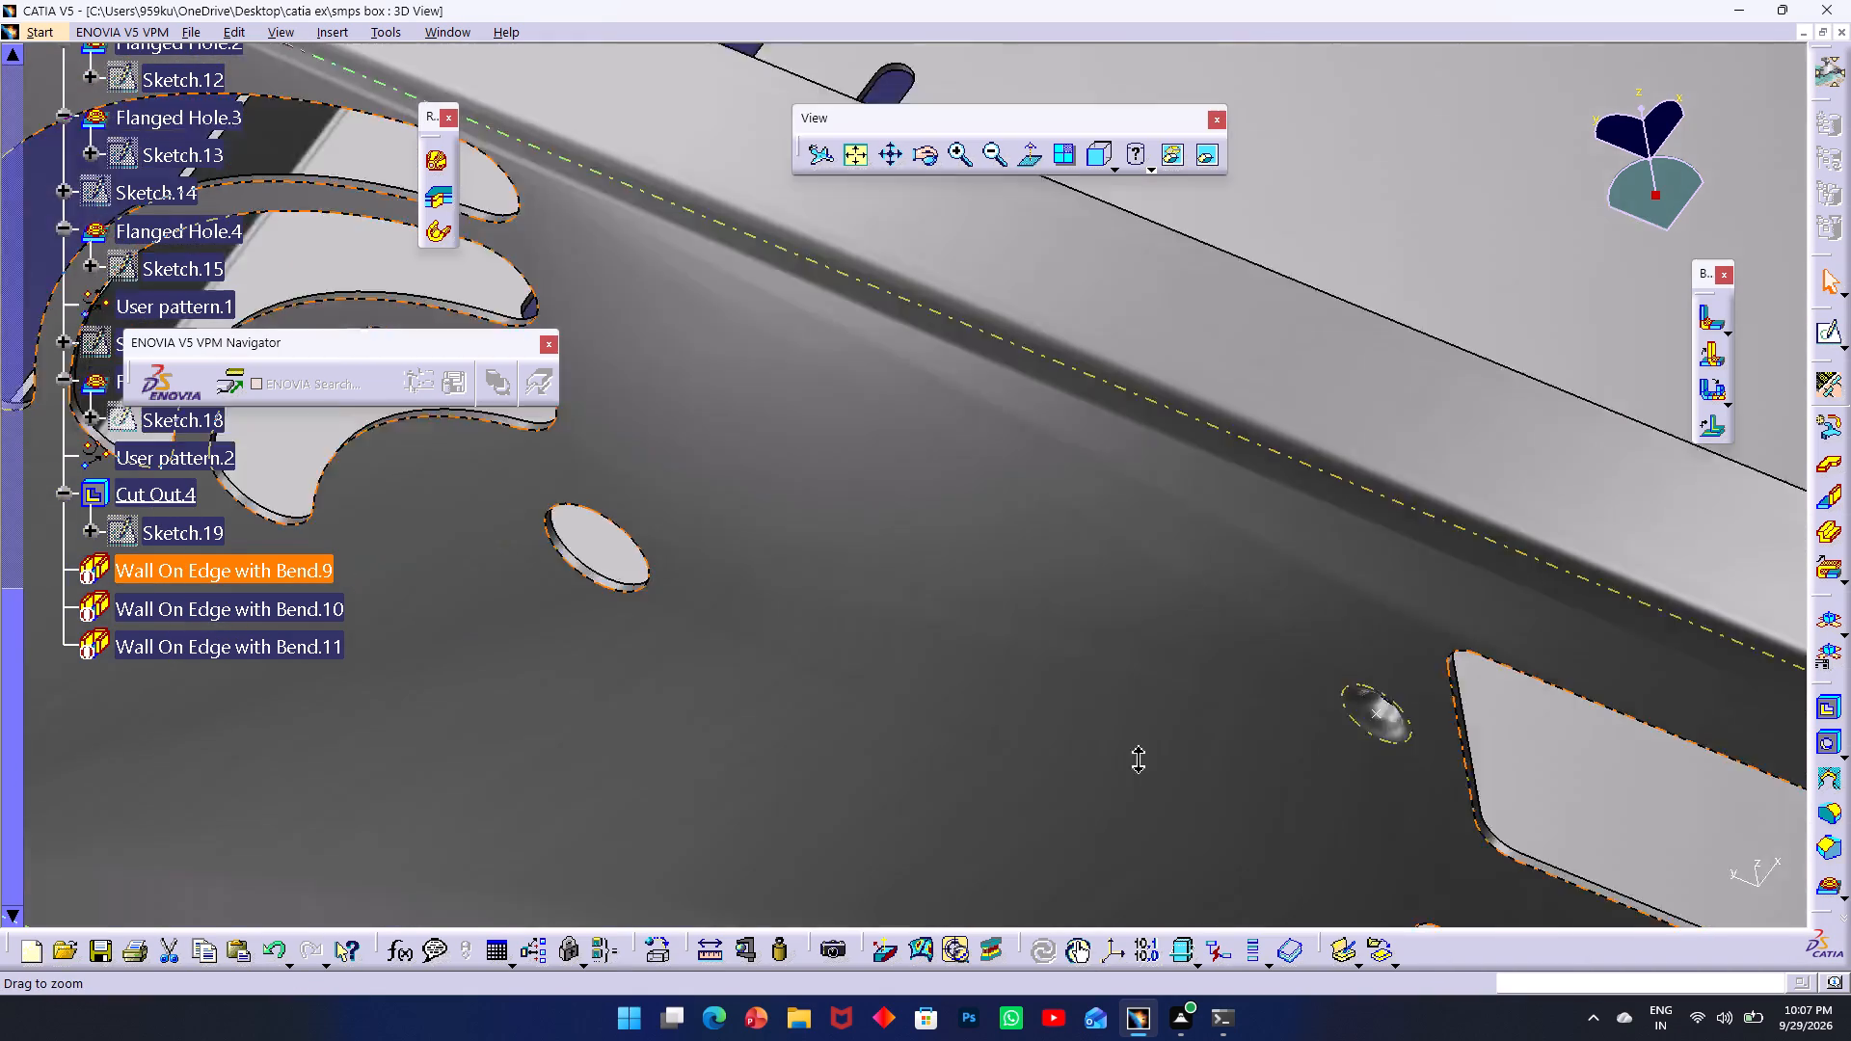
{"action": "middle_click_drag", "start_coordinate": [1147, 767], "coordinate": [1299, 909], "text": "ctrl"}
{"action": "middle_click_drag", "start_coordinate": [1422, 778], "coordinate": [1317, 580]}
{"action": "left_click_drag", "start_coordinate": [1422, 777], "coordinate": [1391, 659], "text": "ctrl"}
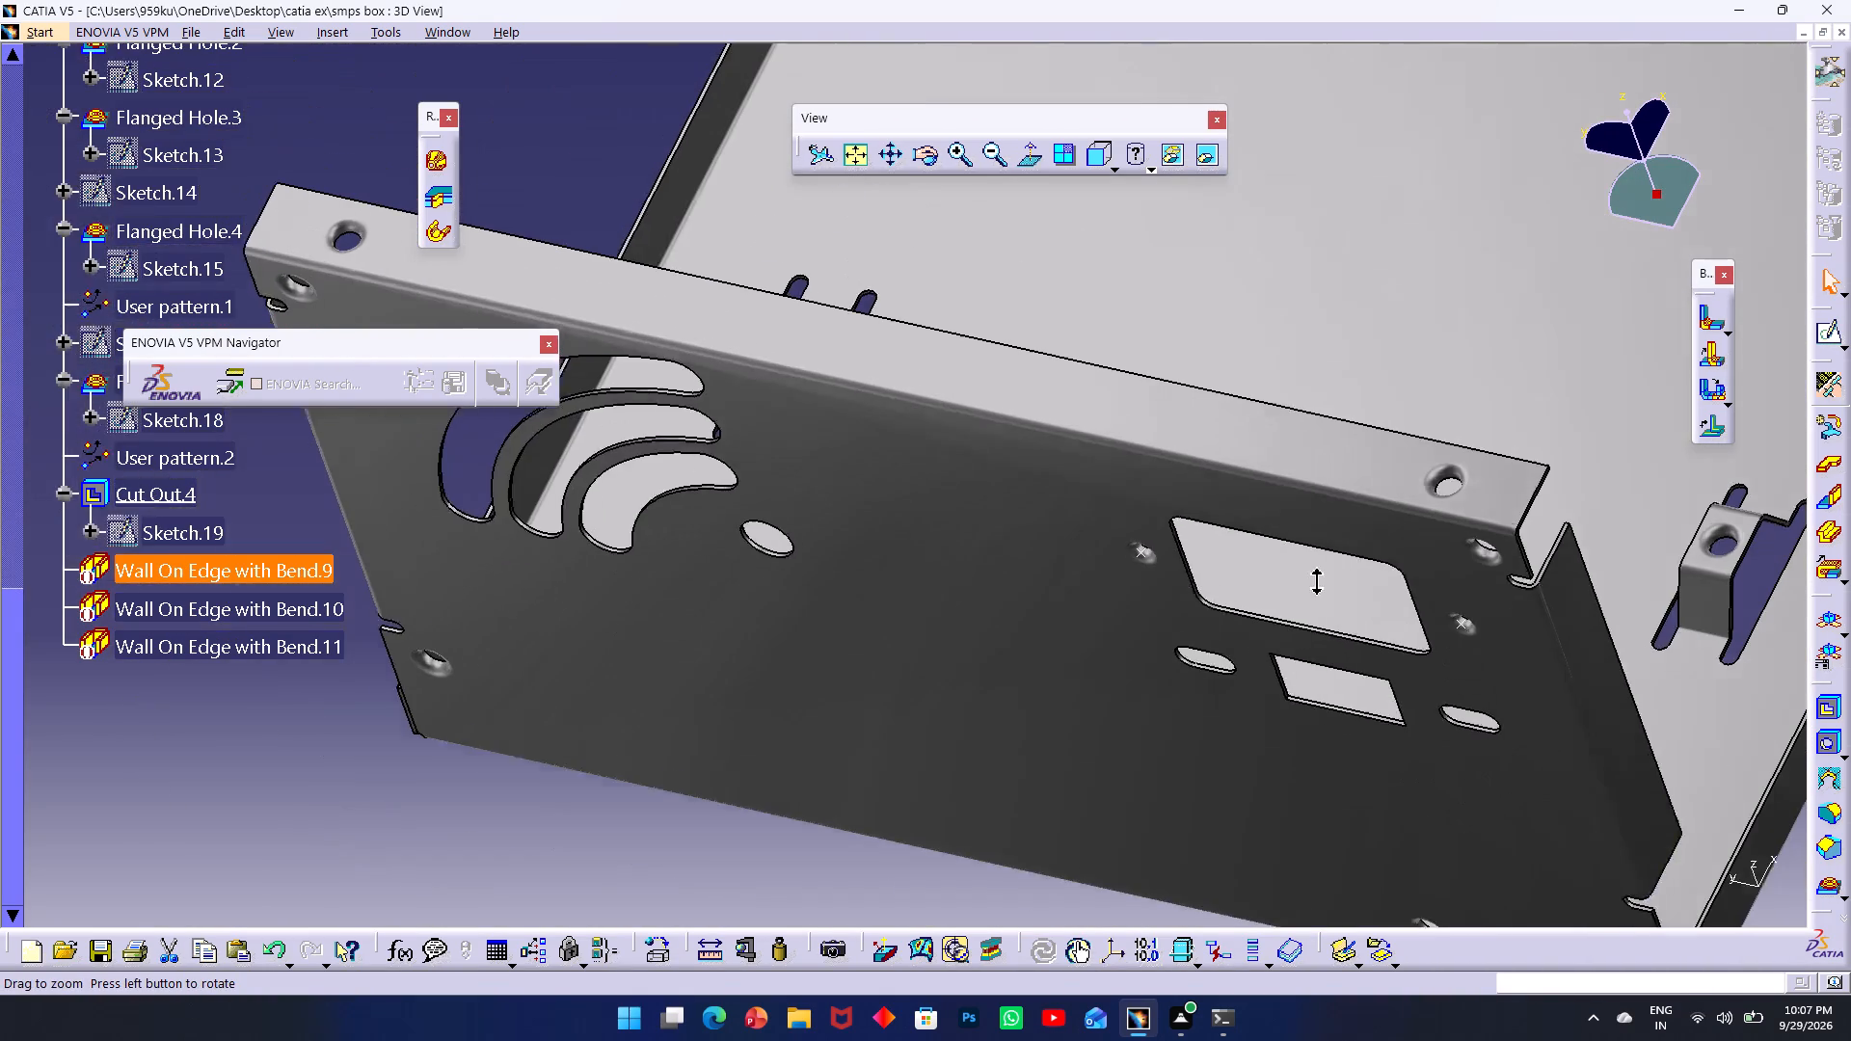
{"action": "middle_click_drag", "start_coordinate": [1317, 580], "coordinate": [1319, 581]}
{"action": "scroll", "coordinate": [1299, 581], "scroll_direction": "up", "scroll_amount": 1}
{"action": "middle_click_drag", "start_coordinate": [952, 577], "coordinate": [964, 502]}
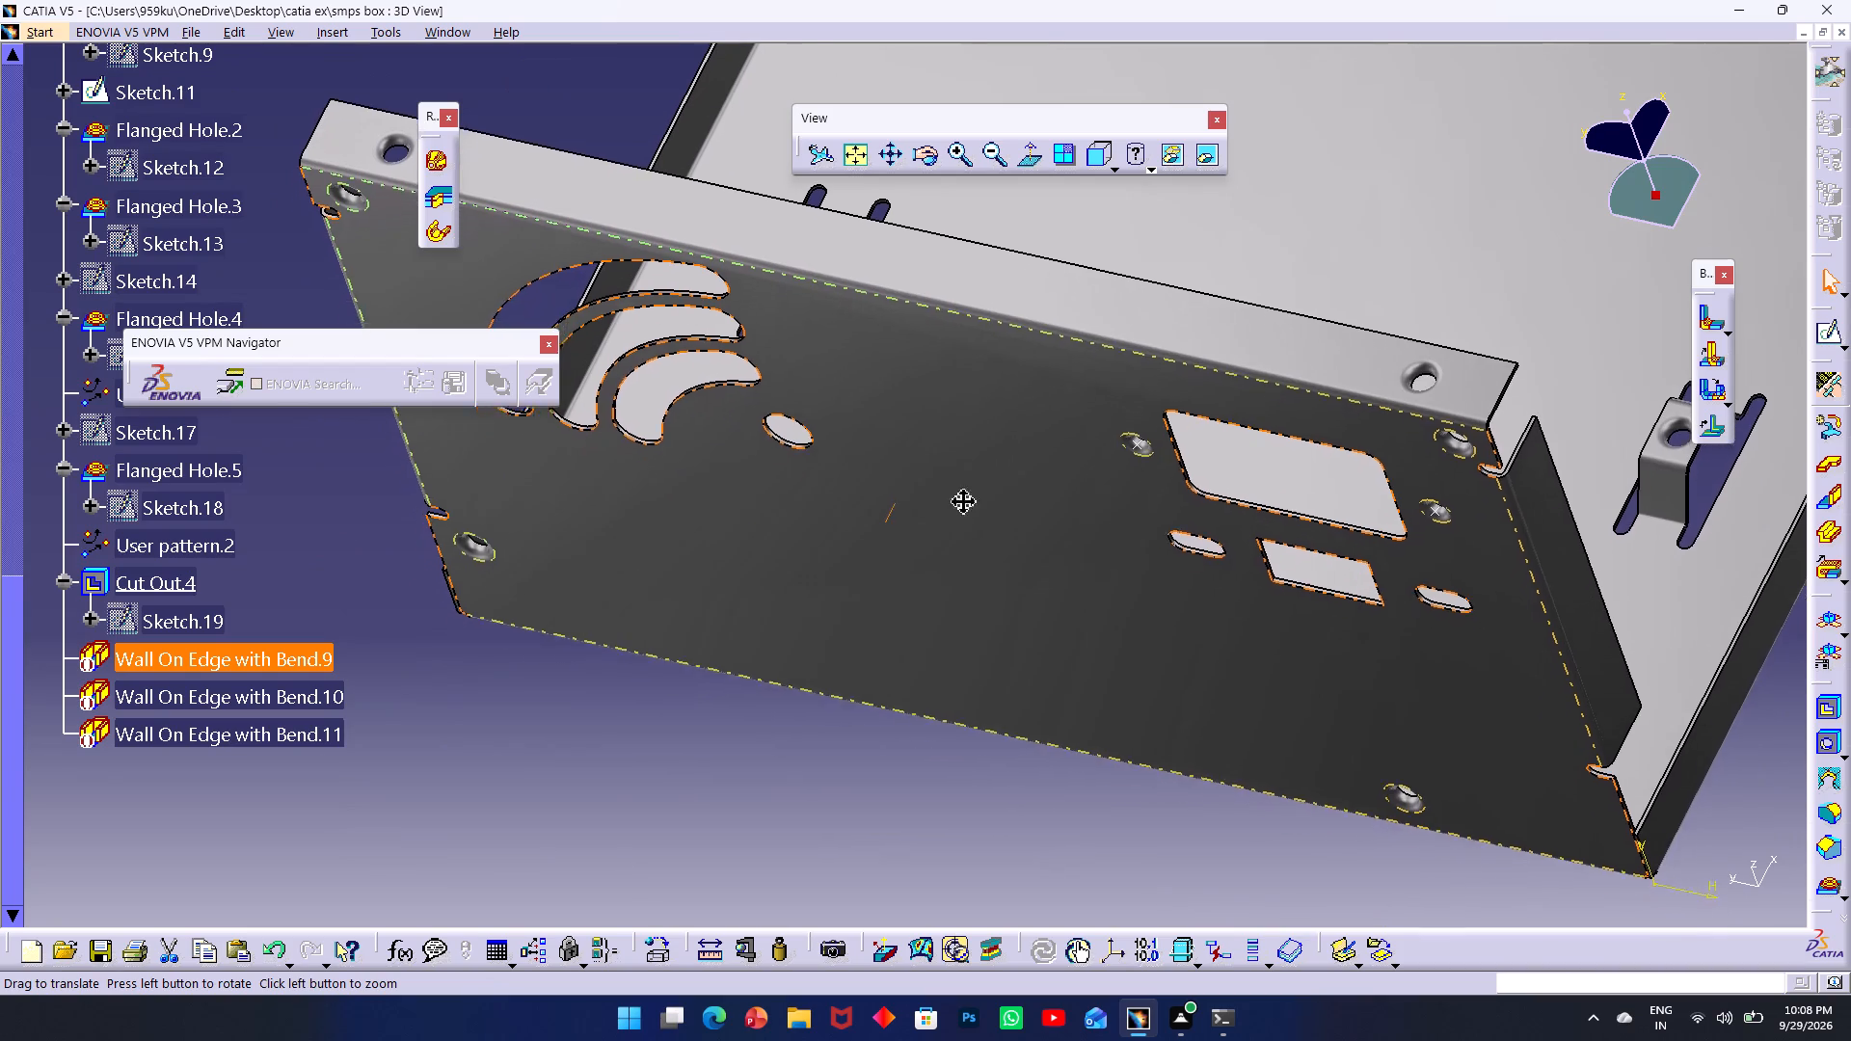
{"action": "middle_click_drag", "start_coordinate": [964, 502], "coordinate": [912, 707]}
{"action": "middle_click_drag", "start_coordinate": [953, 748], "coordinate": [957, 650], "text": "ctrl"}
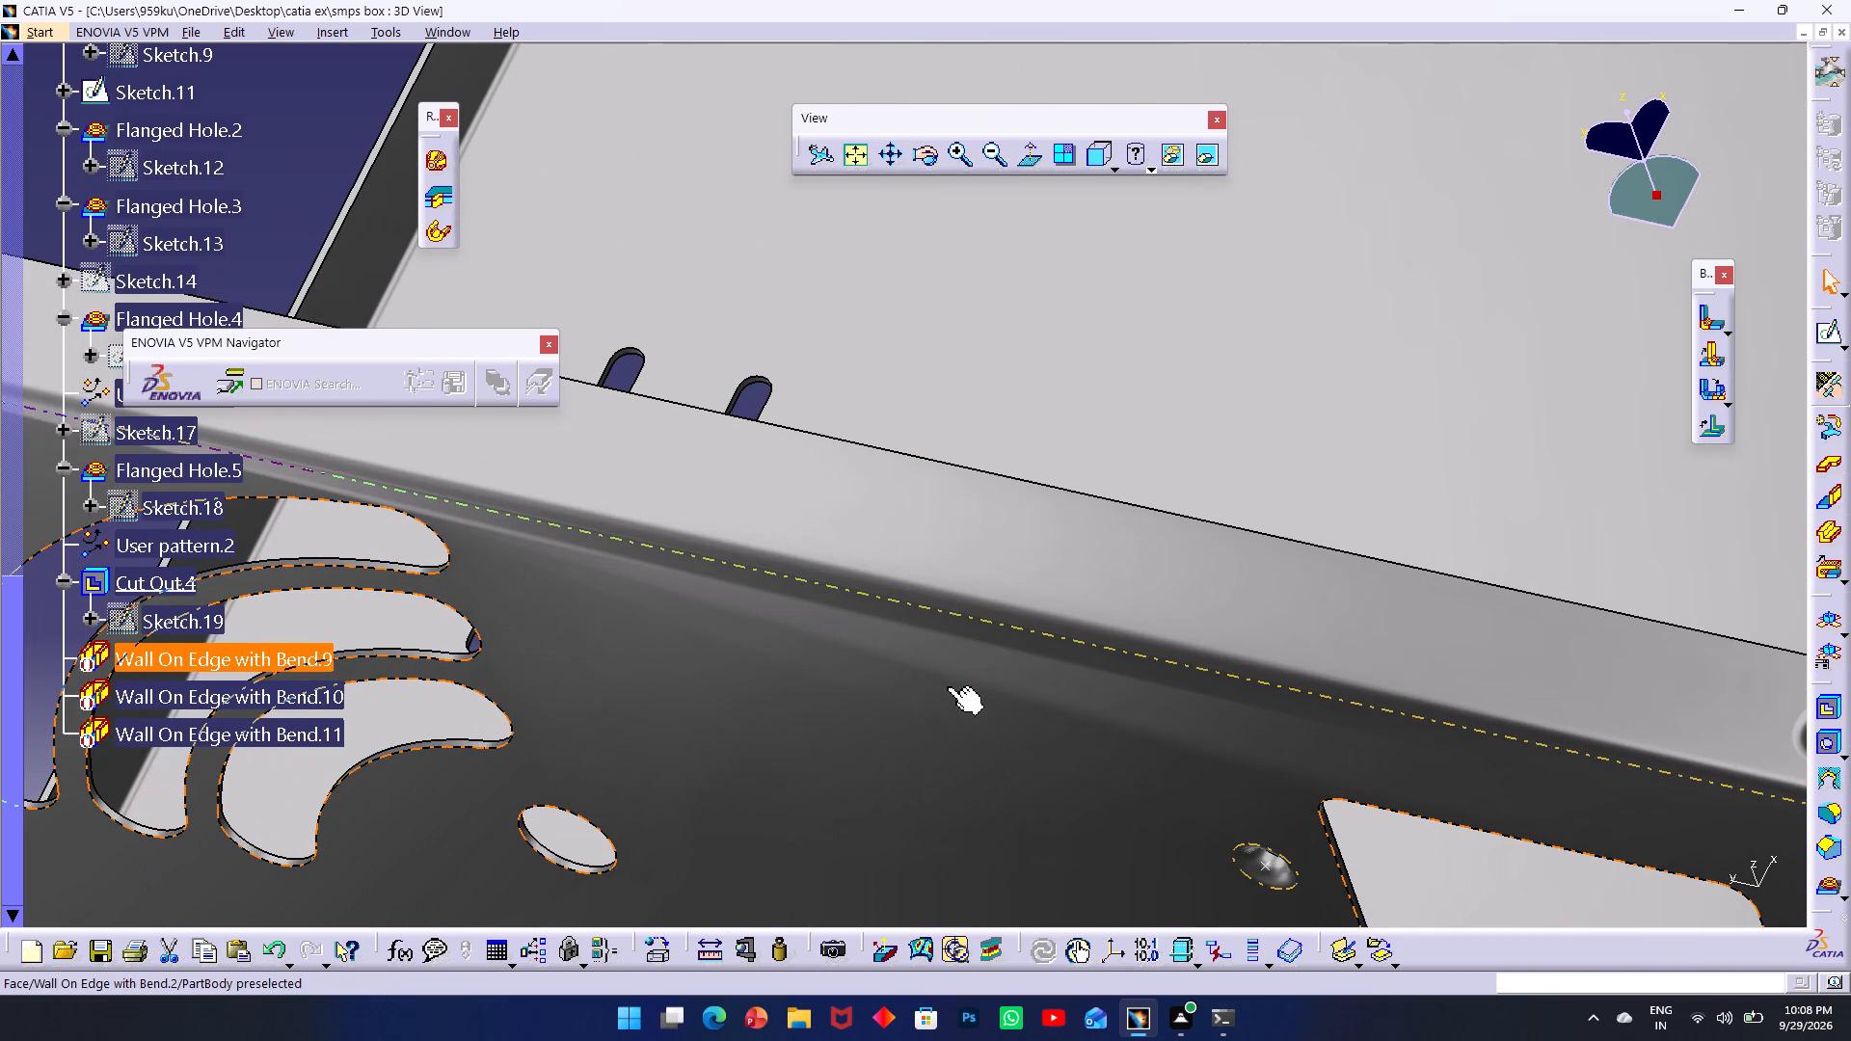
{"action": "middle_click_drag", "start_coordinate": [948, 690], "coordinate": [948, 868], "text": "ctrl"}
{"action": "middle_click_drag", "start_coordinate": [949, 829], "coordinate": [951, 720]}
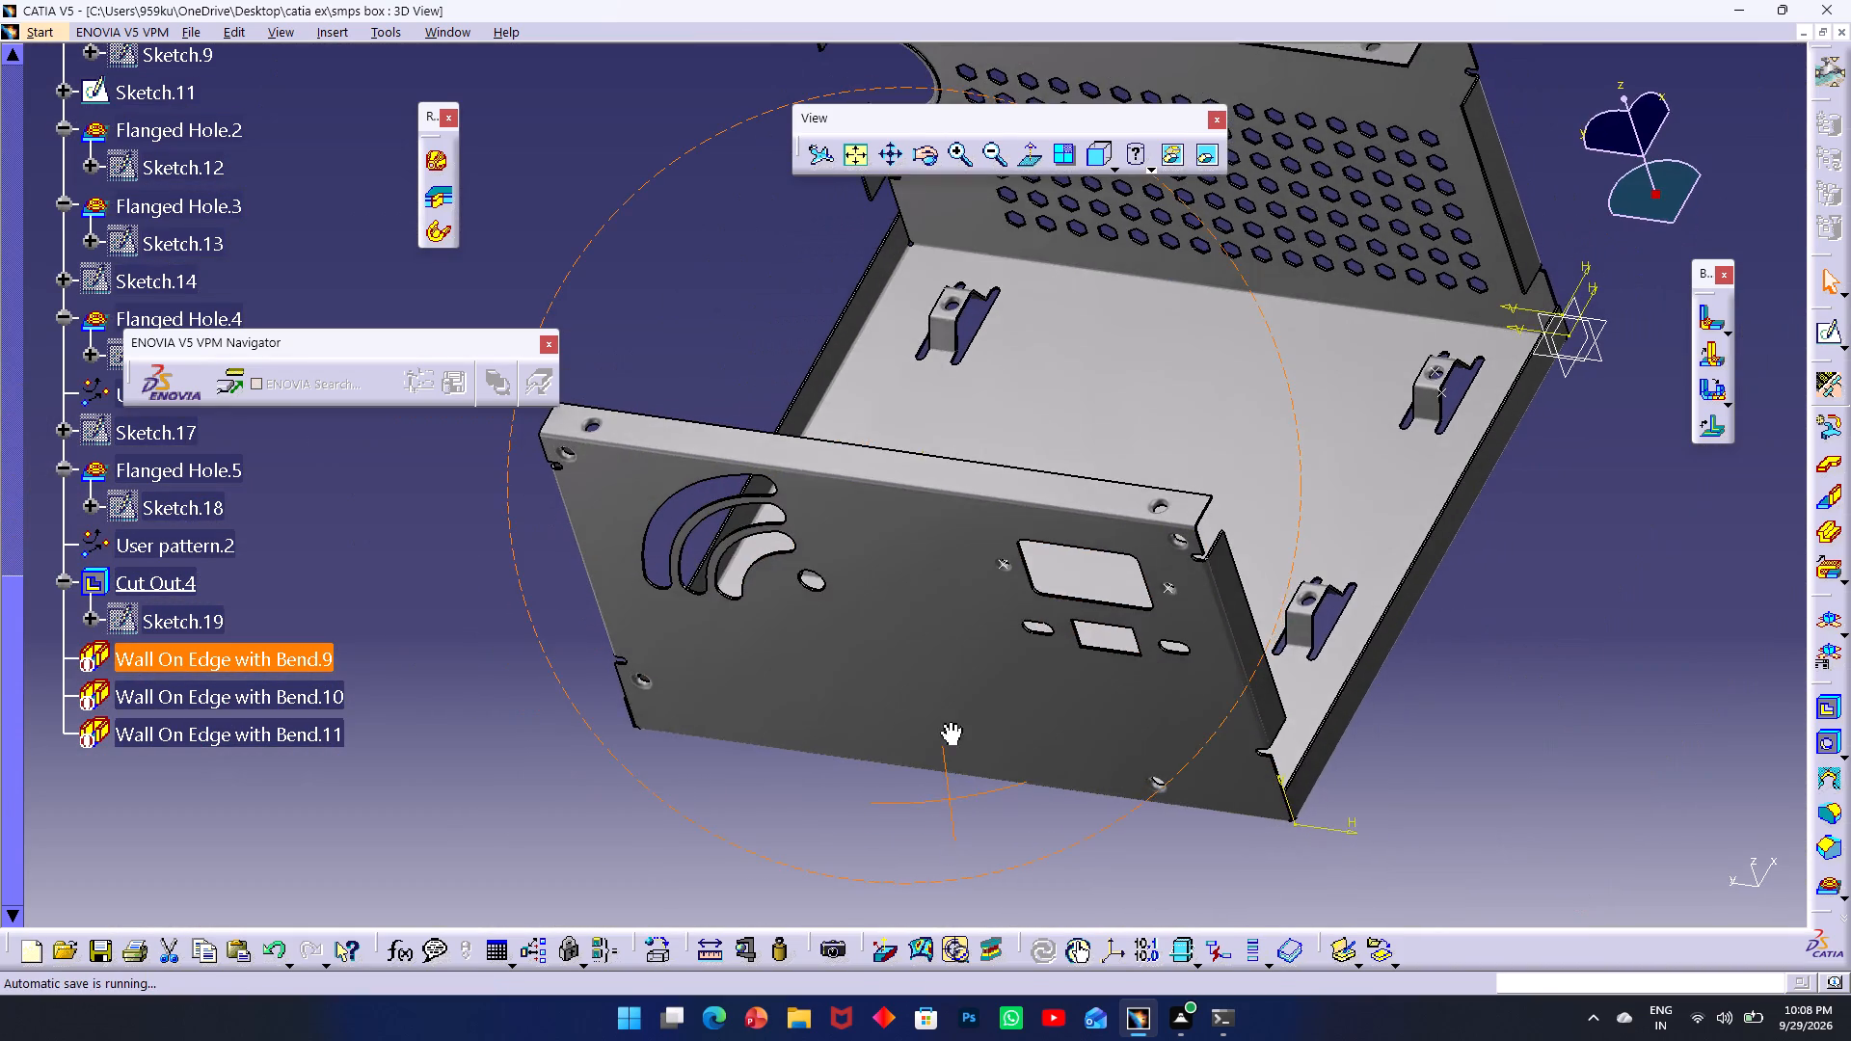
{"action": "middle_click_drag", "start_coordinate": [951, 720], "coordinate": [960, 524]}
{"action": "scroll", "coordinate": [960, 524], "scroll_direction": "down", "scroll_amount": 1}
{"action": "middle_click_drag", "start_coordinate": [1083, 460], "coordinate": [1071, 588]}
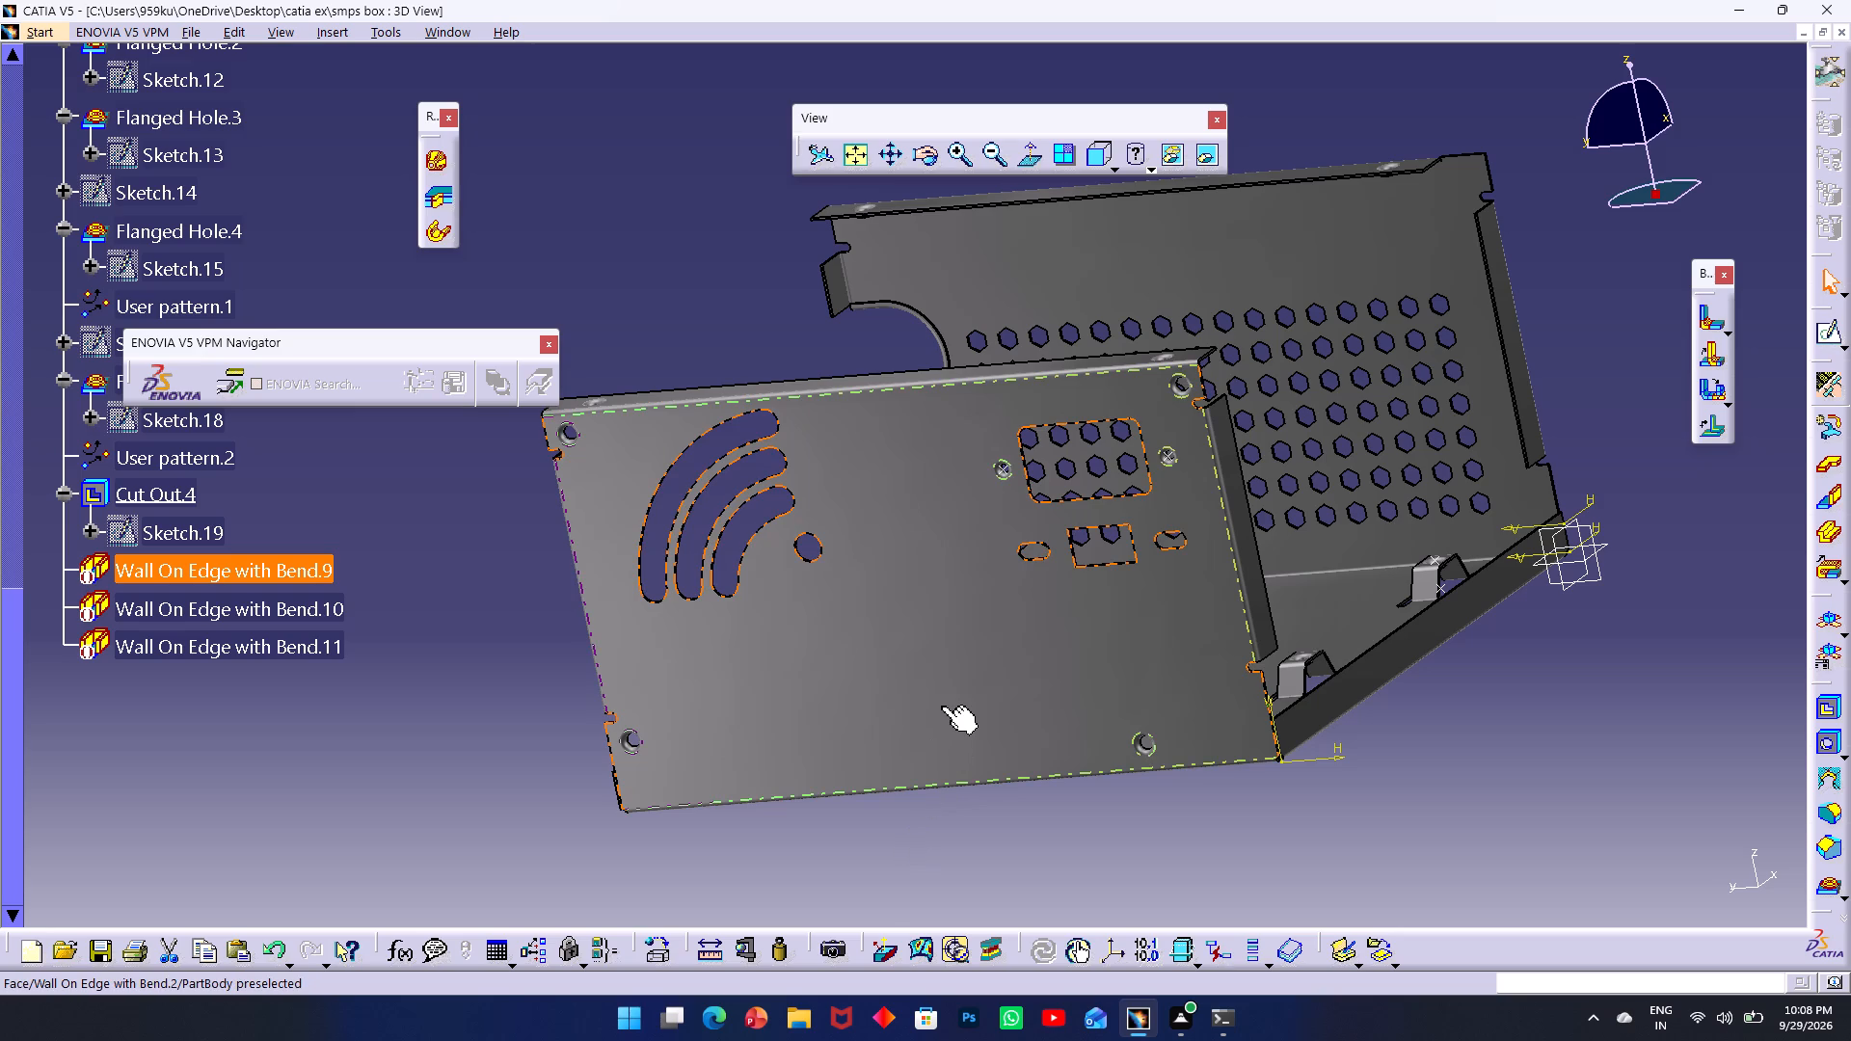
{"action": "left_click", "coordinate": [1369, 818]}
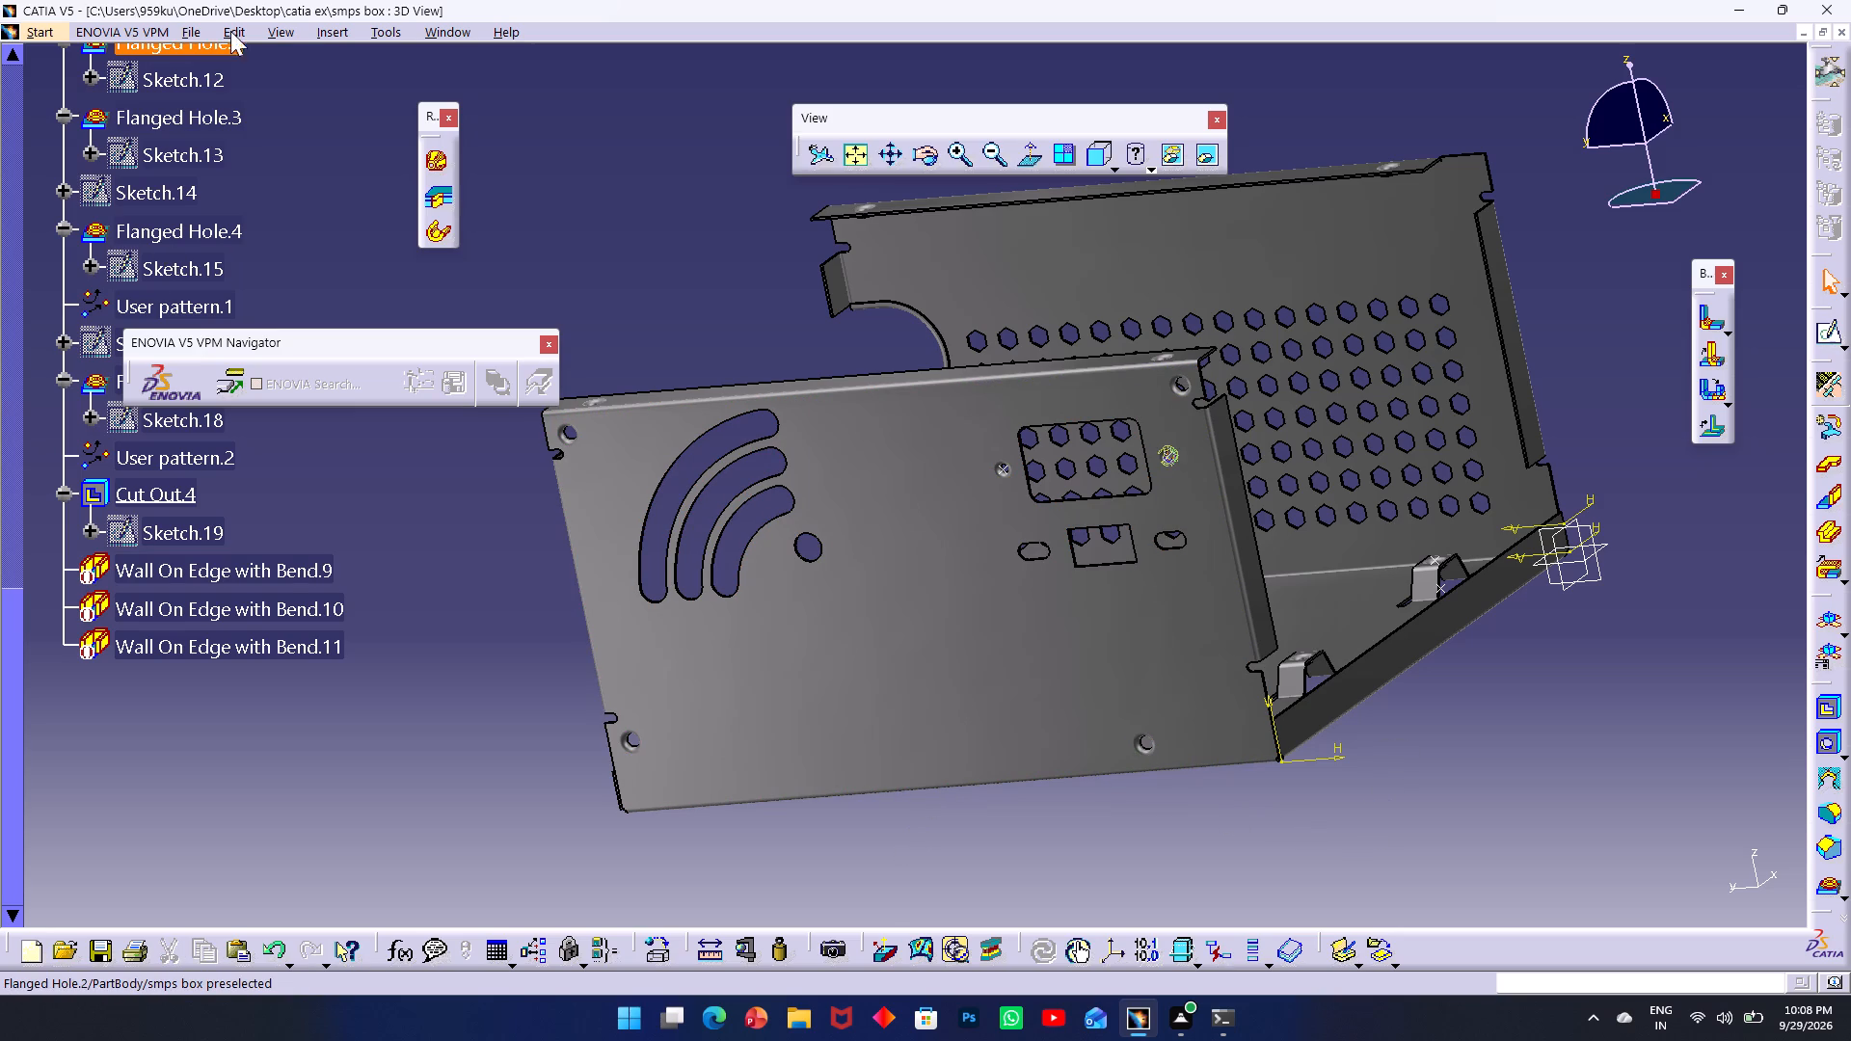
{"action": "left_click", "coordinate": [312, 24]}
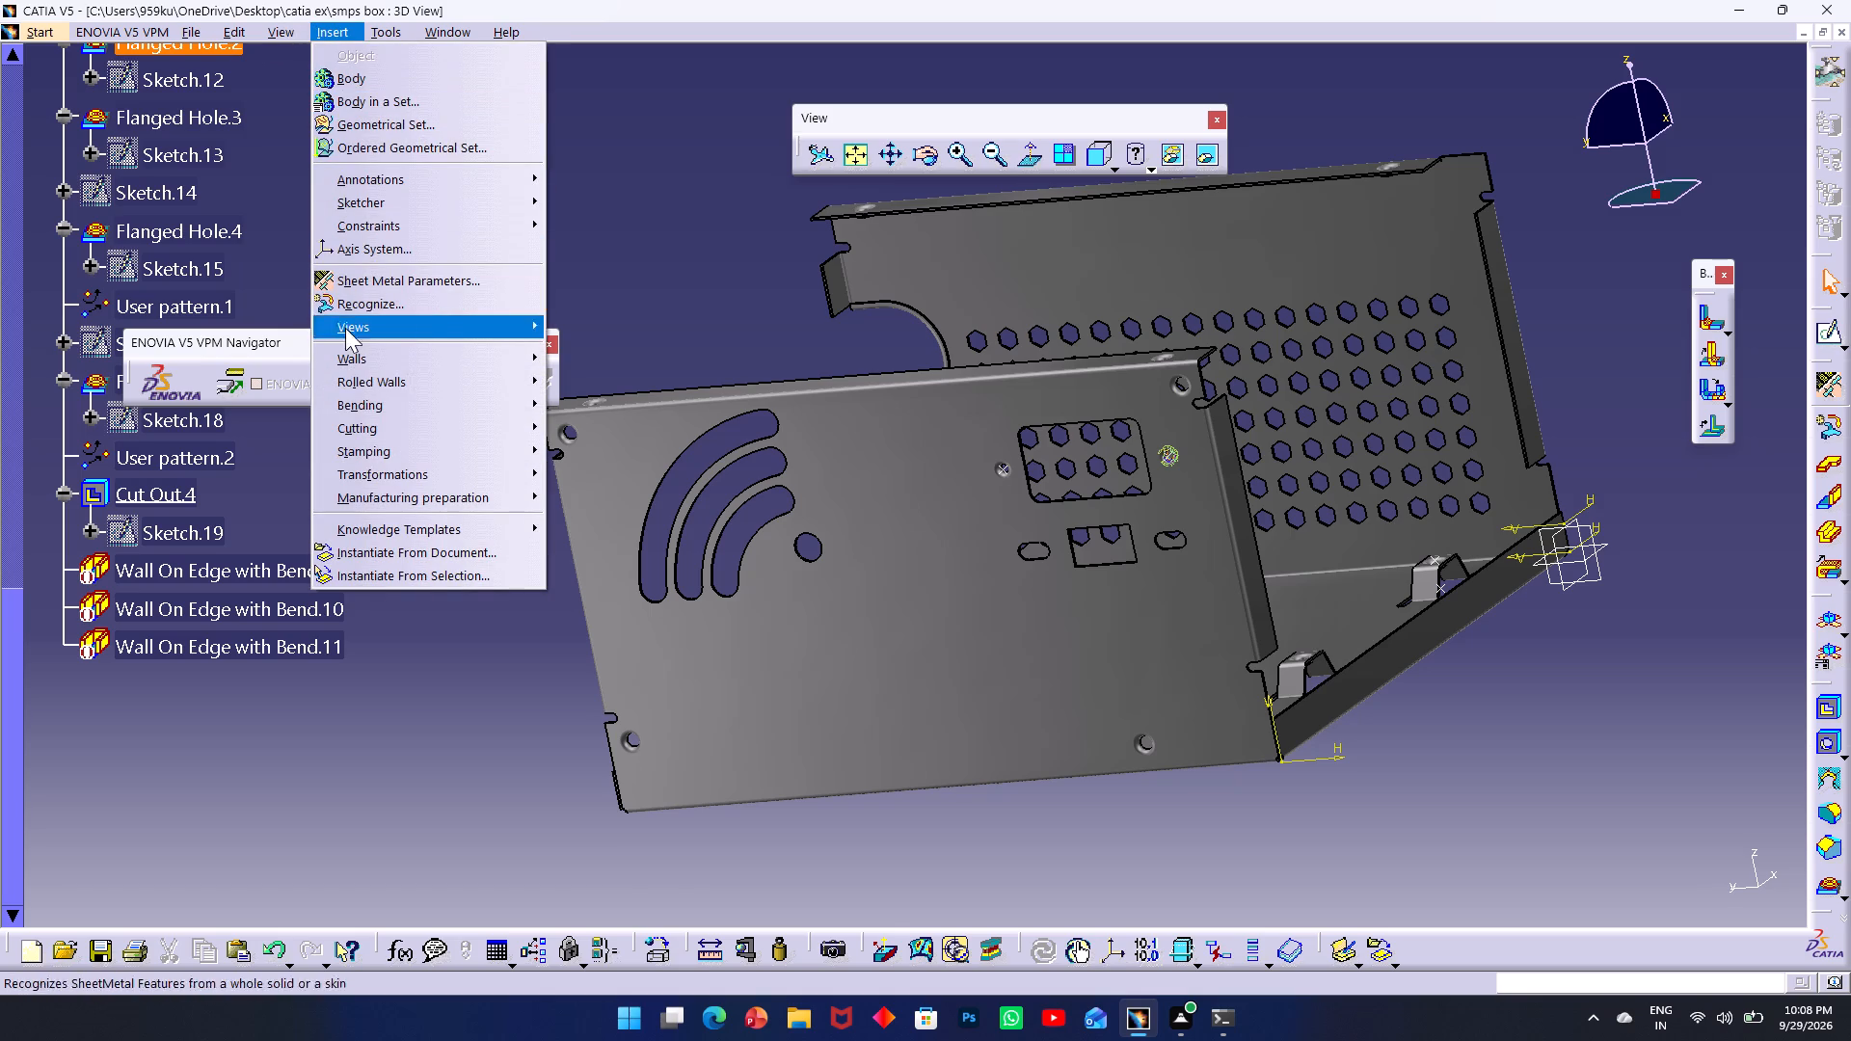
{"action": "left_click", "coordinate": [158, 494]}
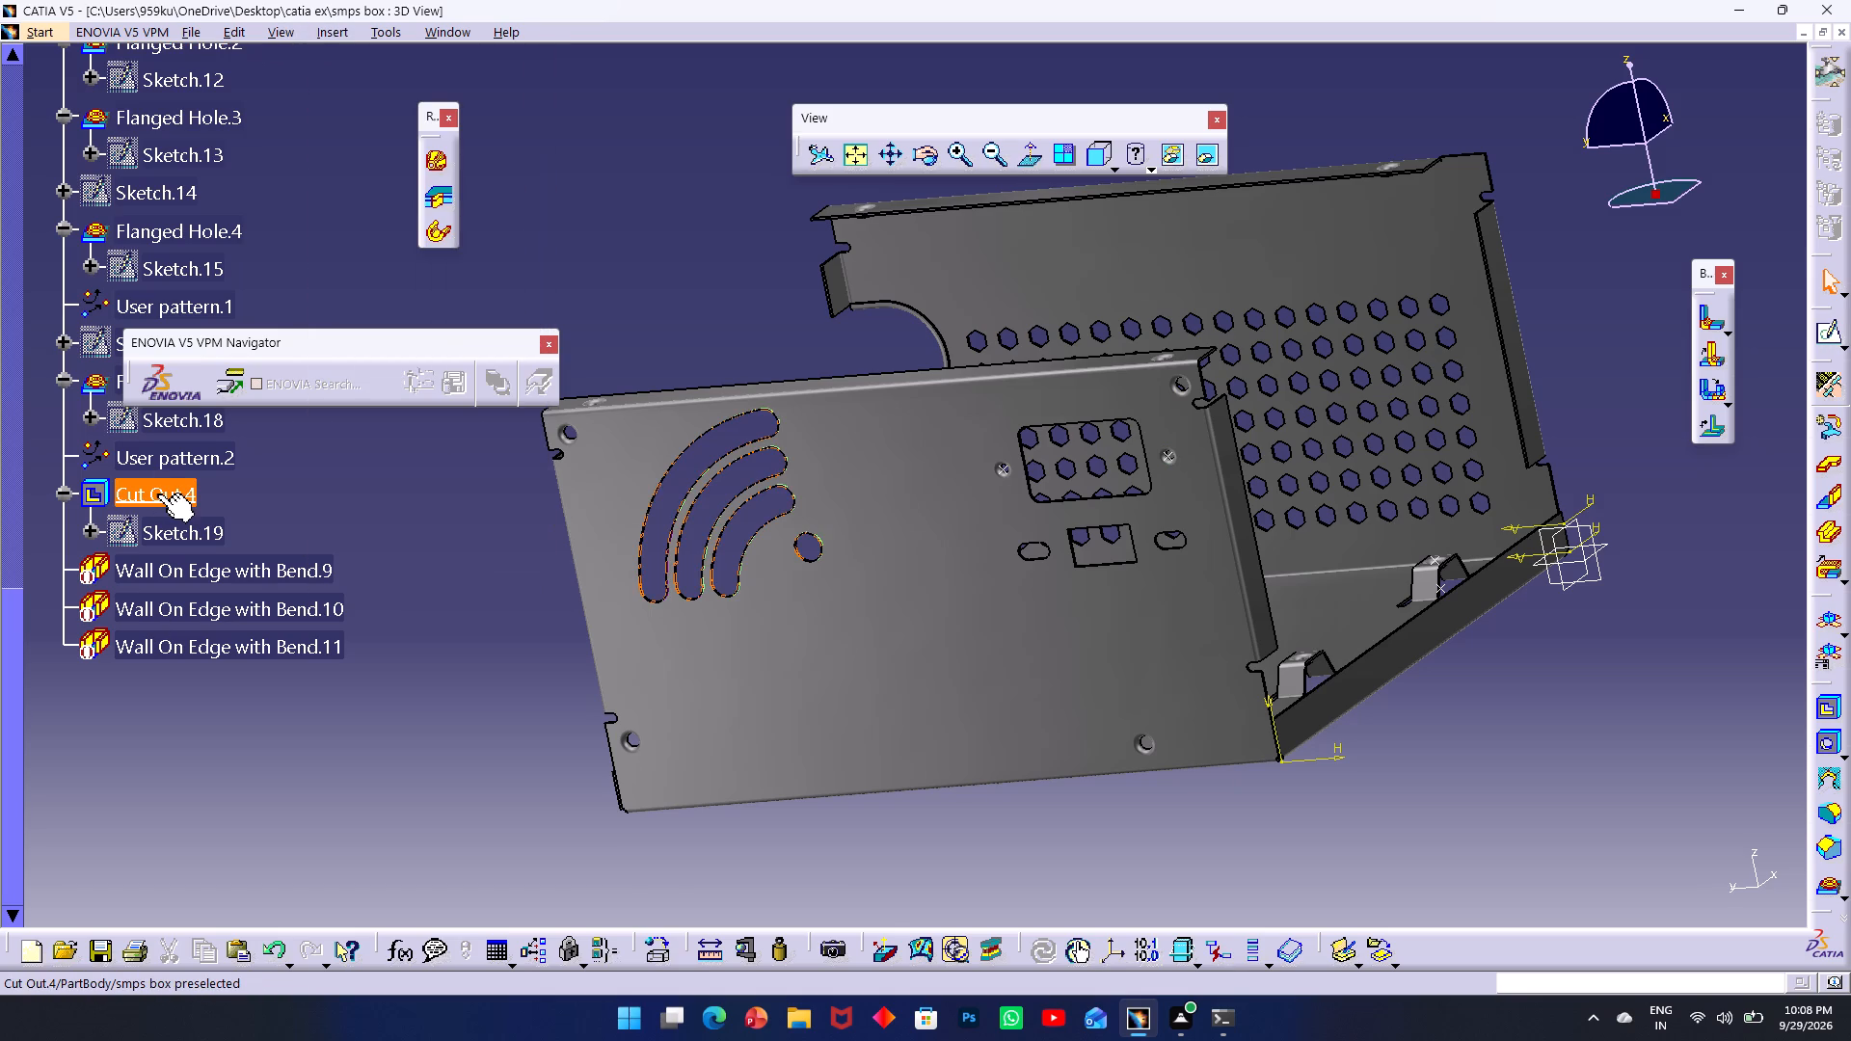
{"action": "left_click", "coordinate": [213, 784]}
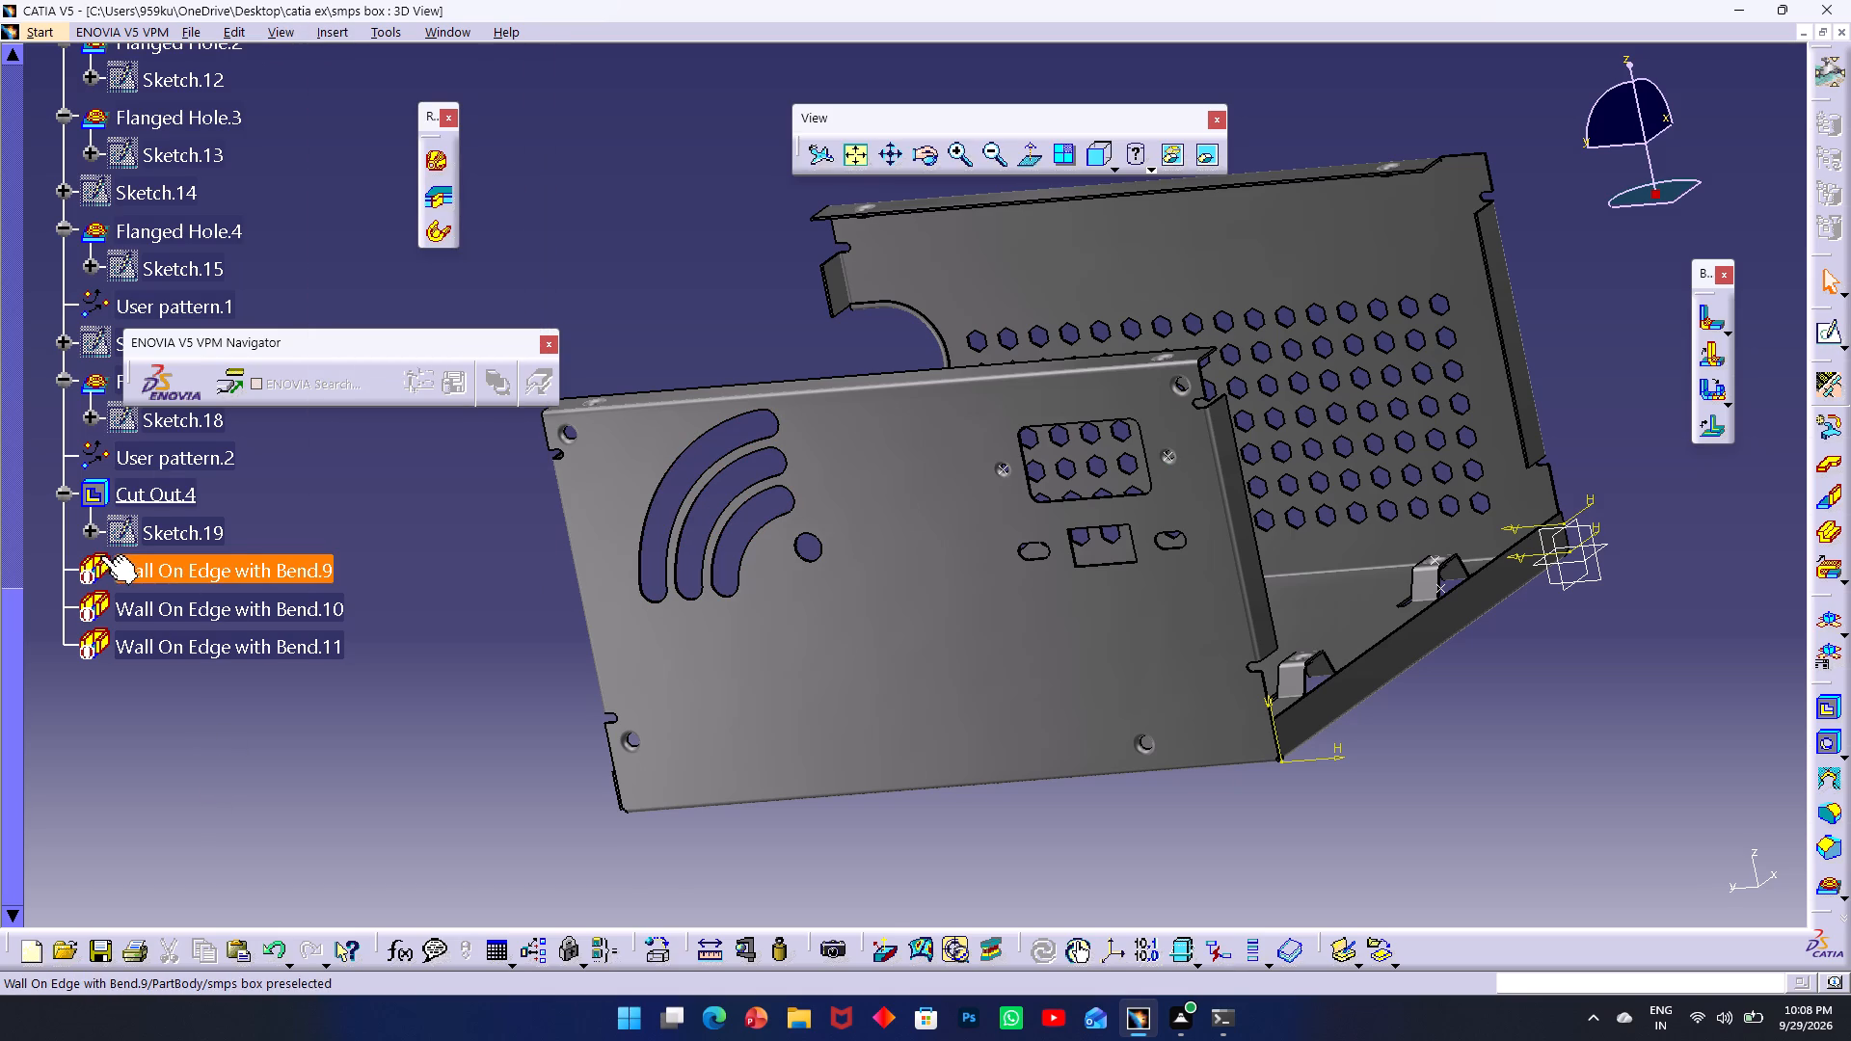
Check the definition of Wall On Edge with Bend.9 again and close it without changes.
{"action": "left_click", "coordinate": [140, 569]}
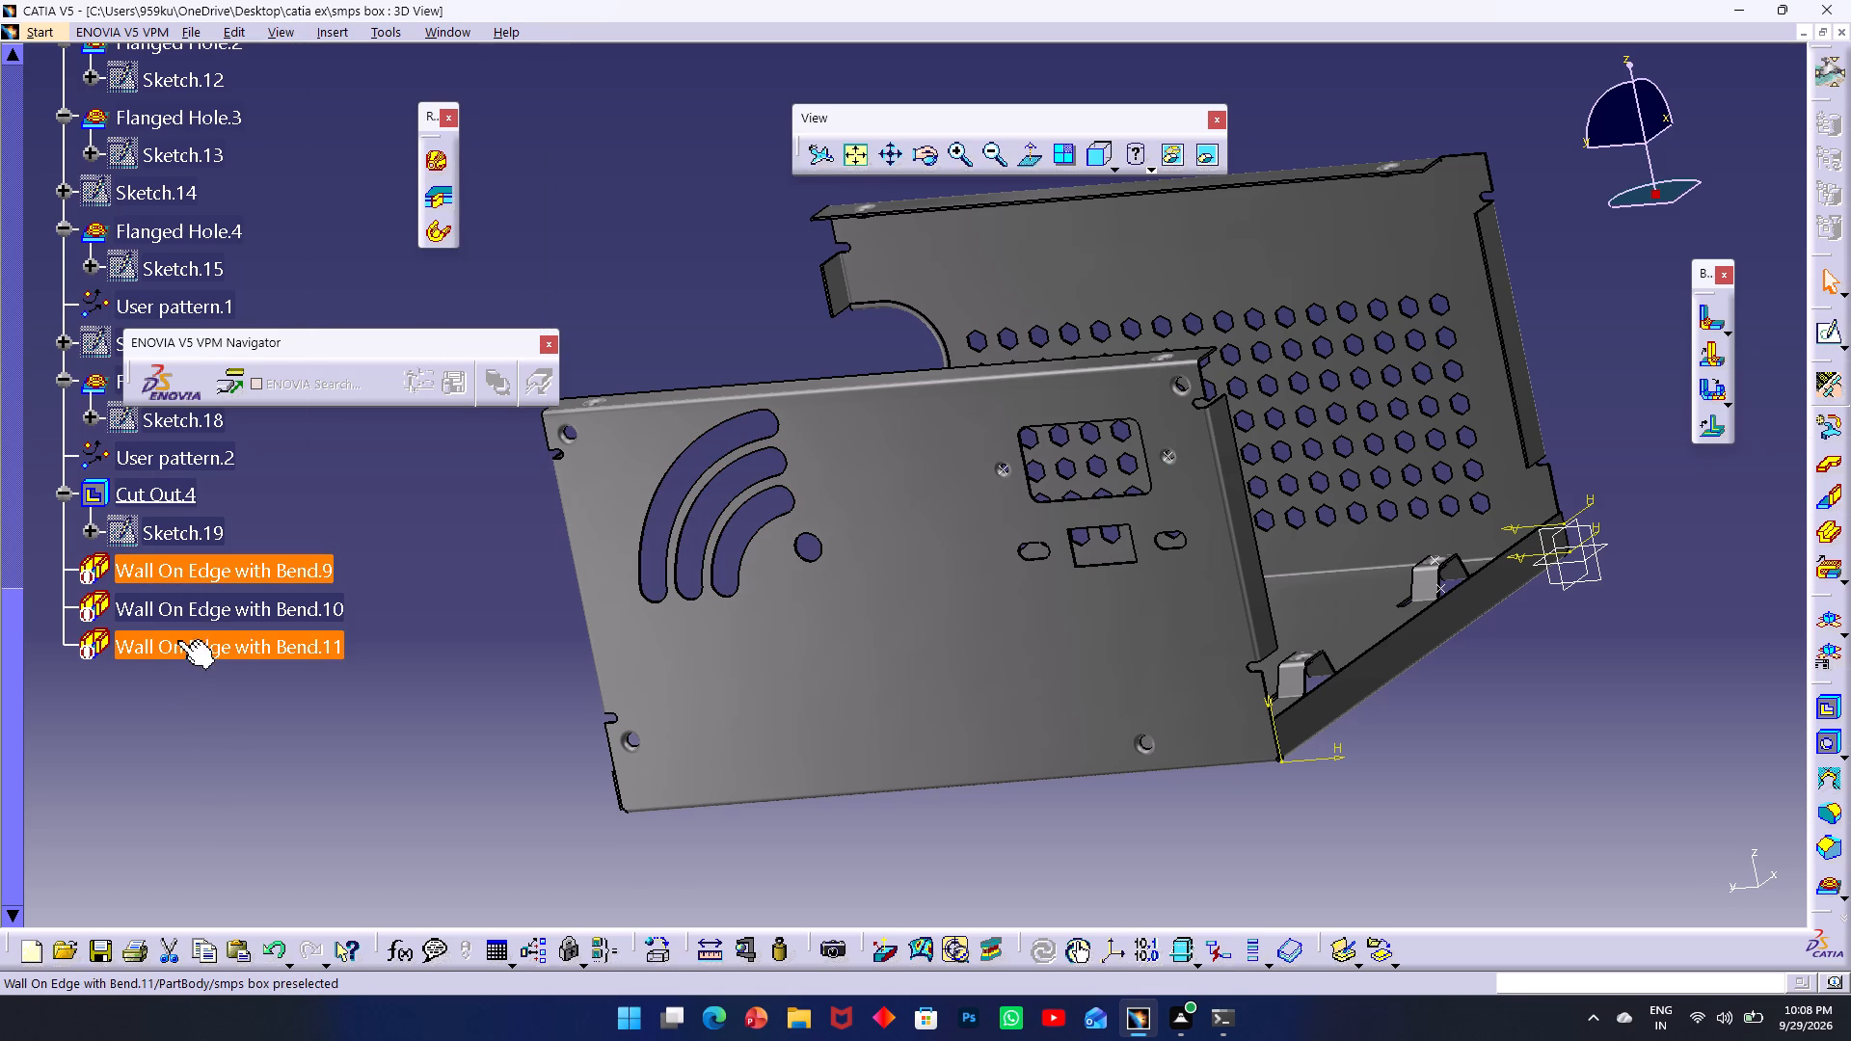
{"action": "double_click", "coordinate": [177, 565]}
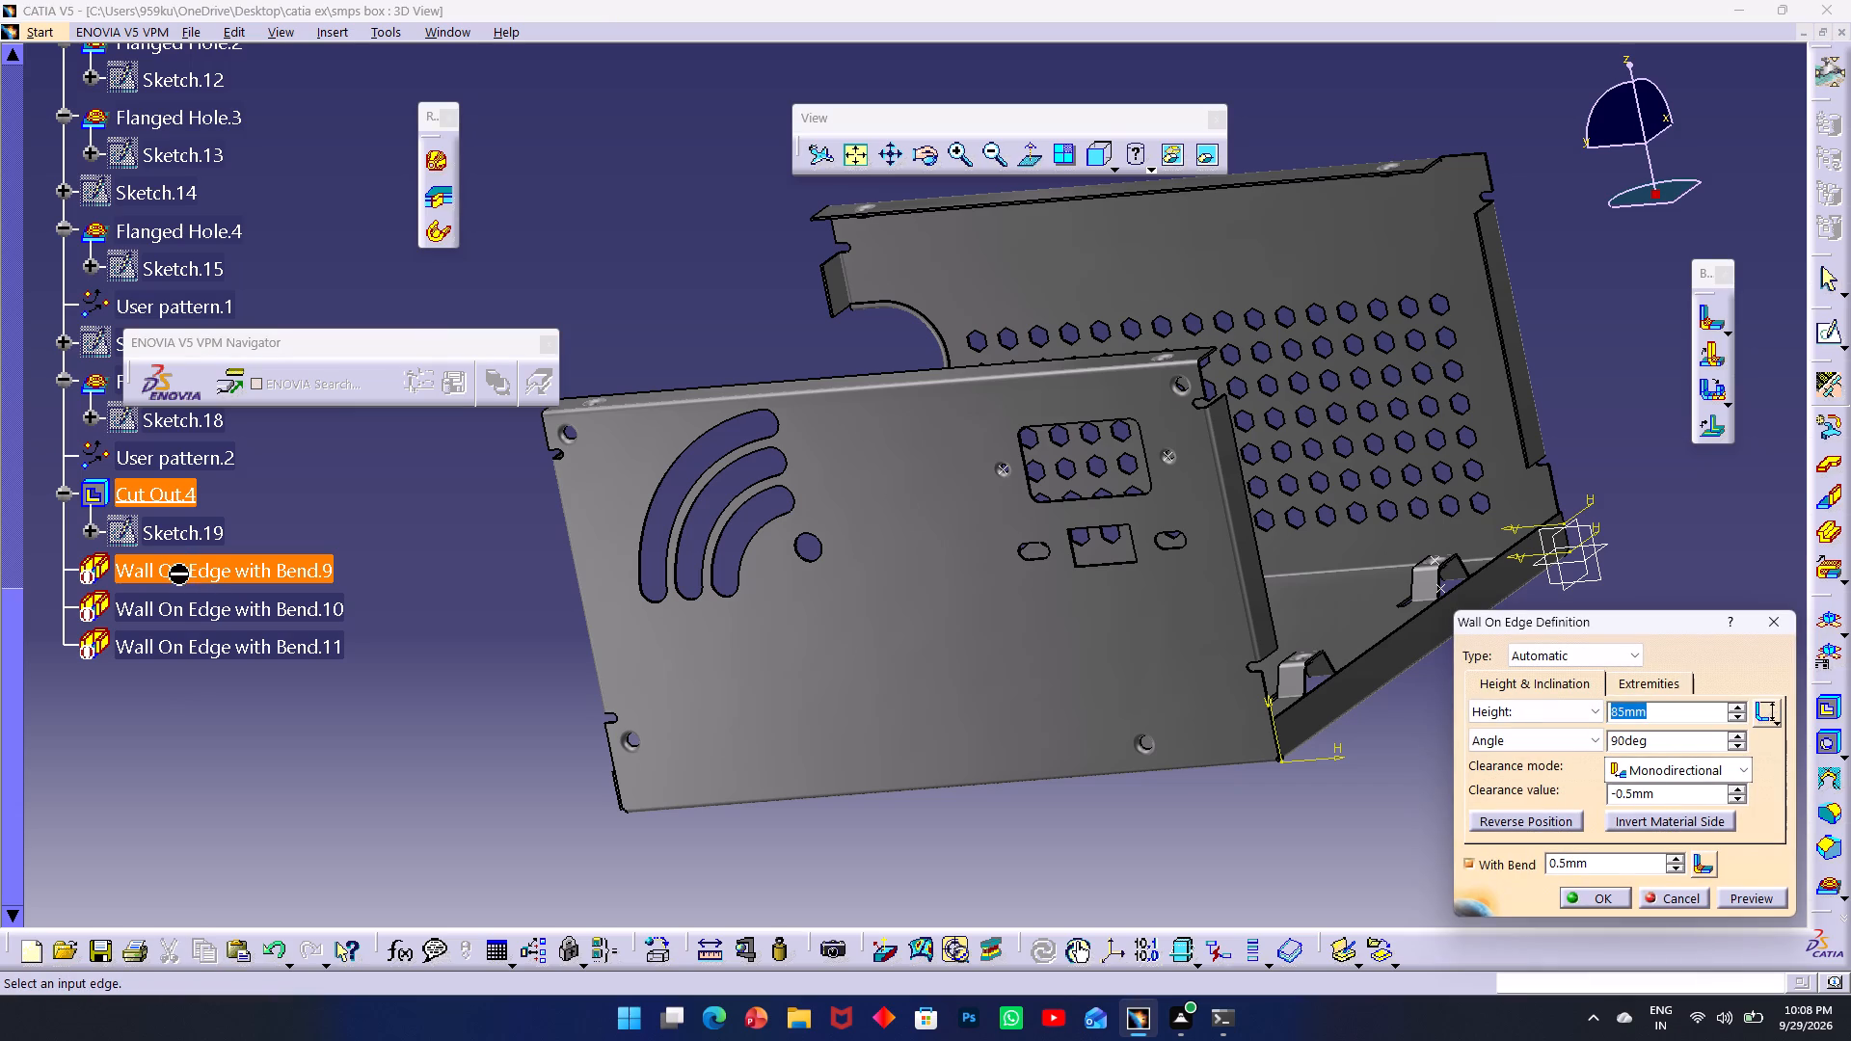
{"action": "double_click", "coordinate": [175, 610]}
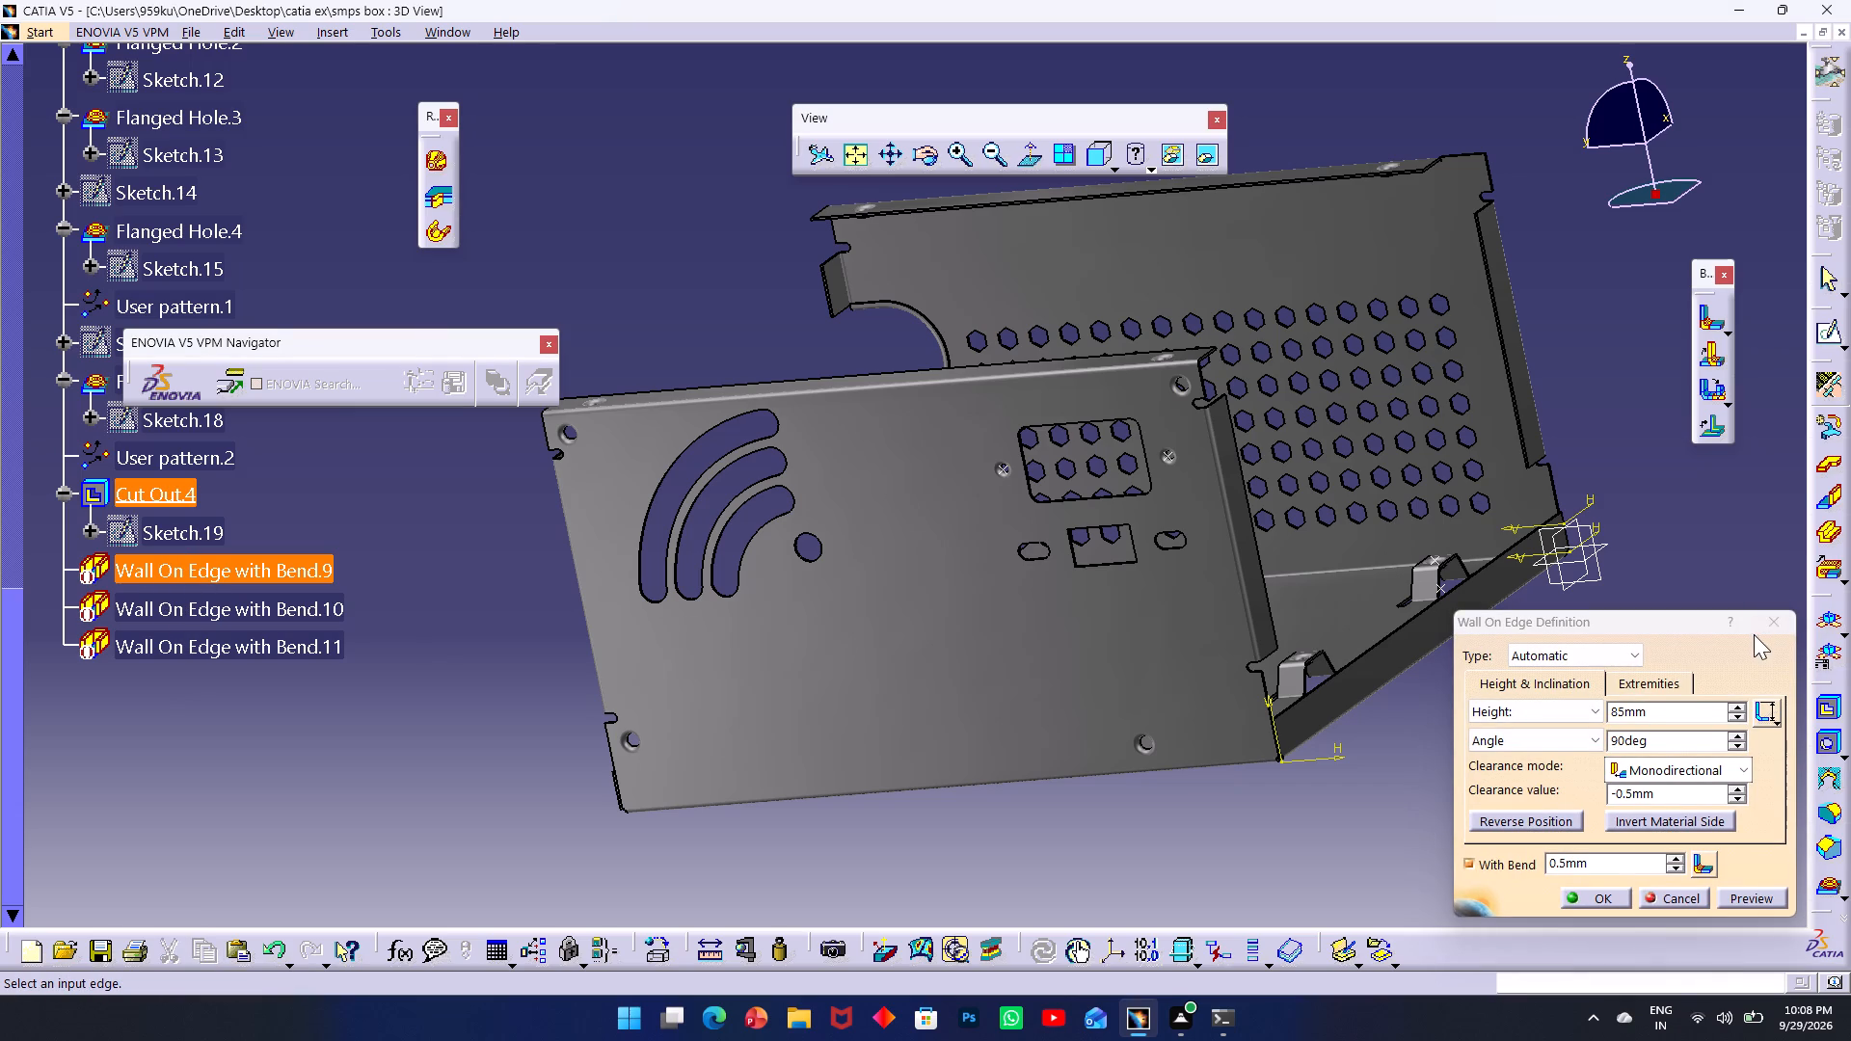
{"action": "left_click", "coordinate": [1771, 624]}
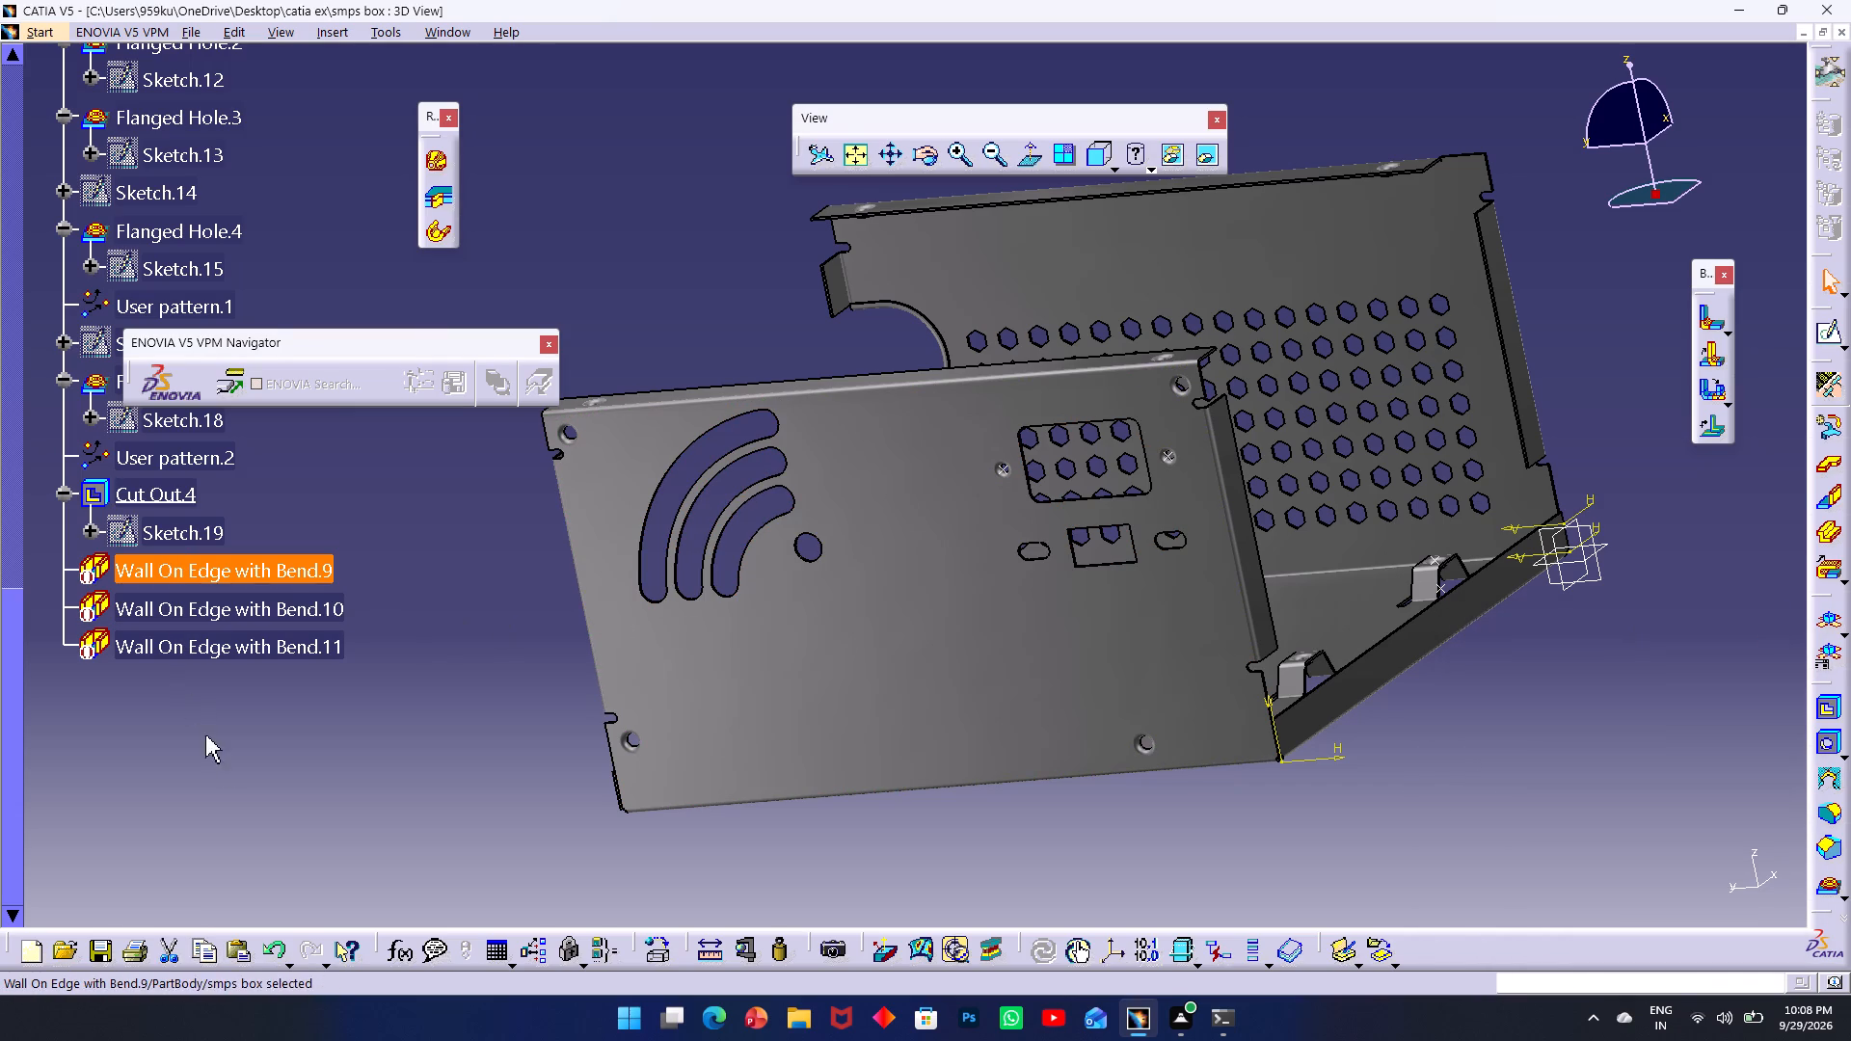
Run a local update on Wall On Edge with Bend.11 and on Wall On Edge with Bend.10.
{"action": "left_click", "coordinate": [217, 760]}
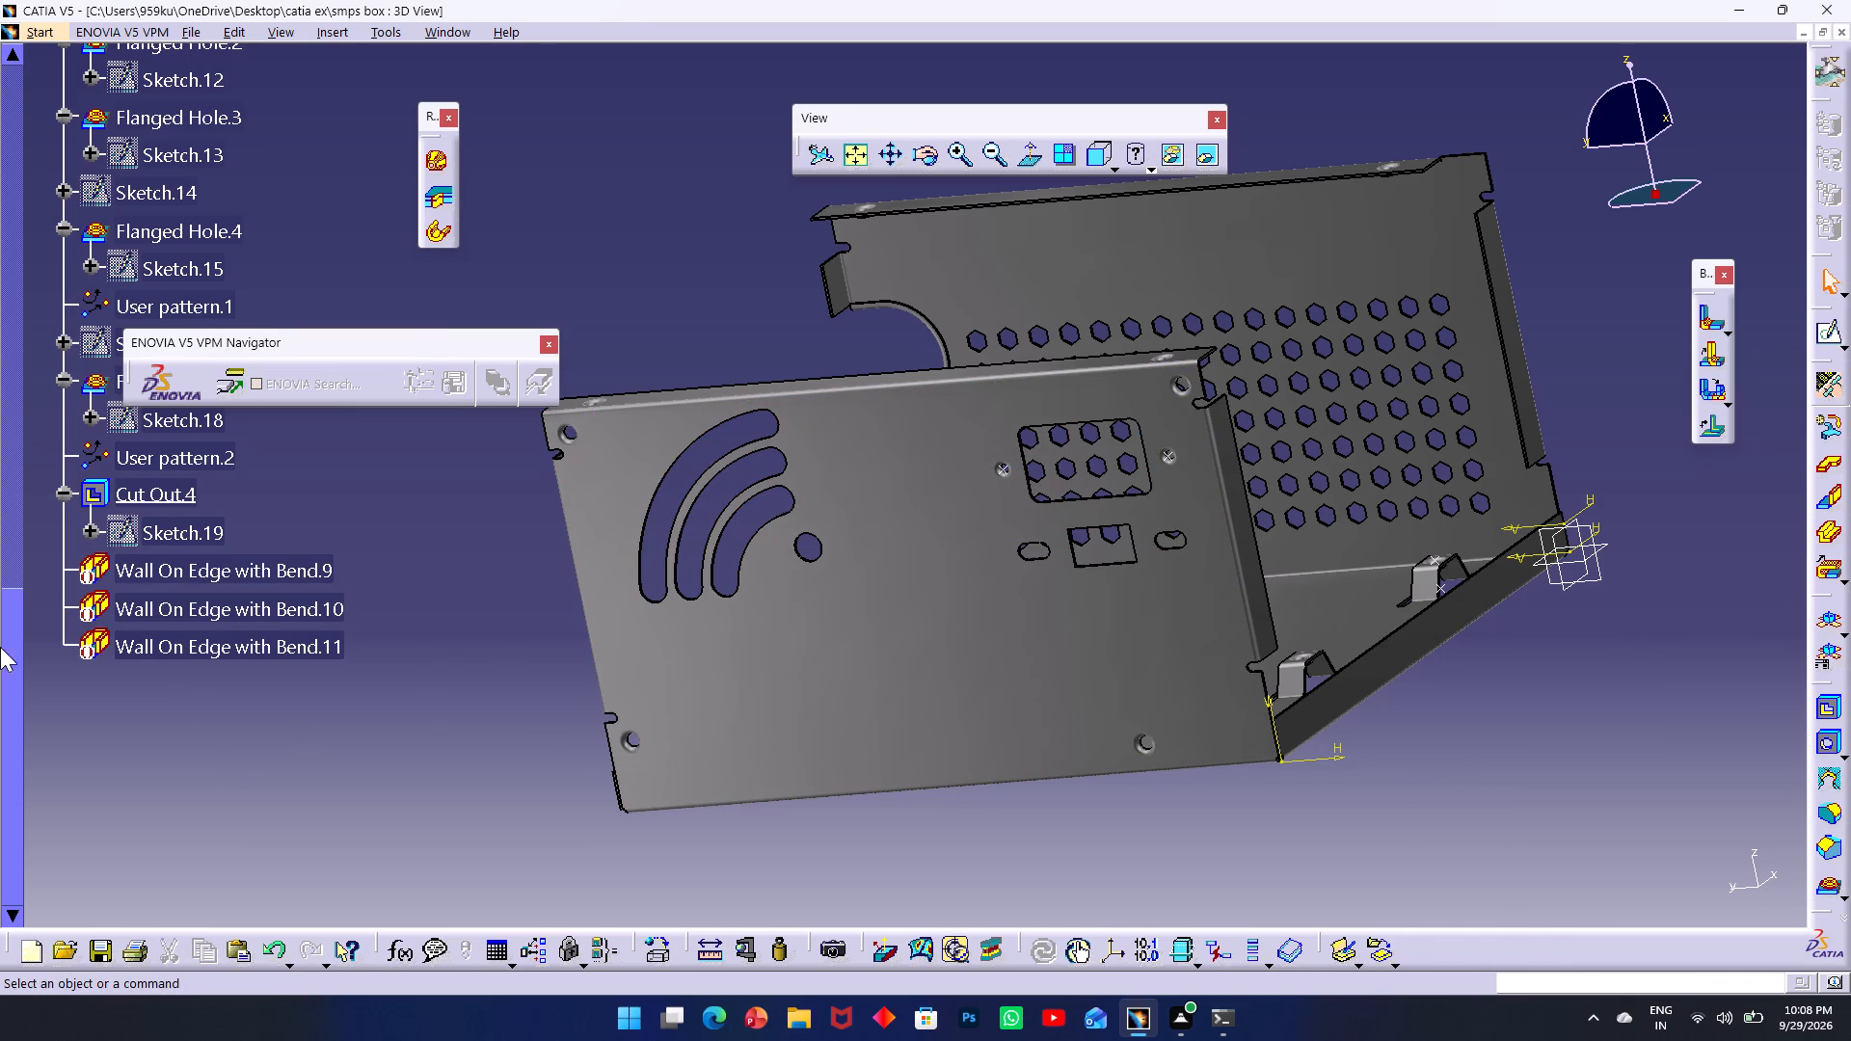
{"action": "right_click", "coordinate": [87, 644]}
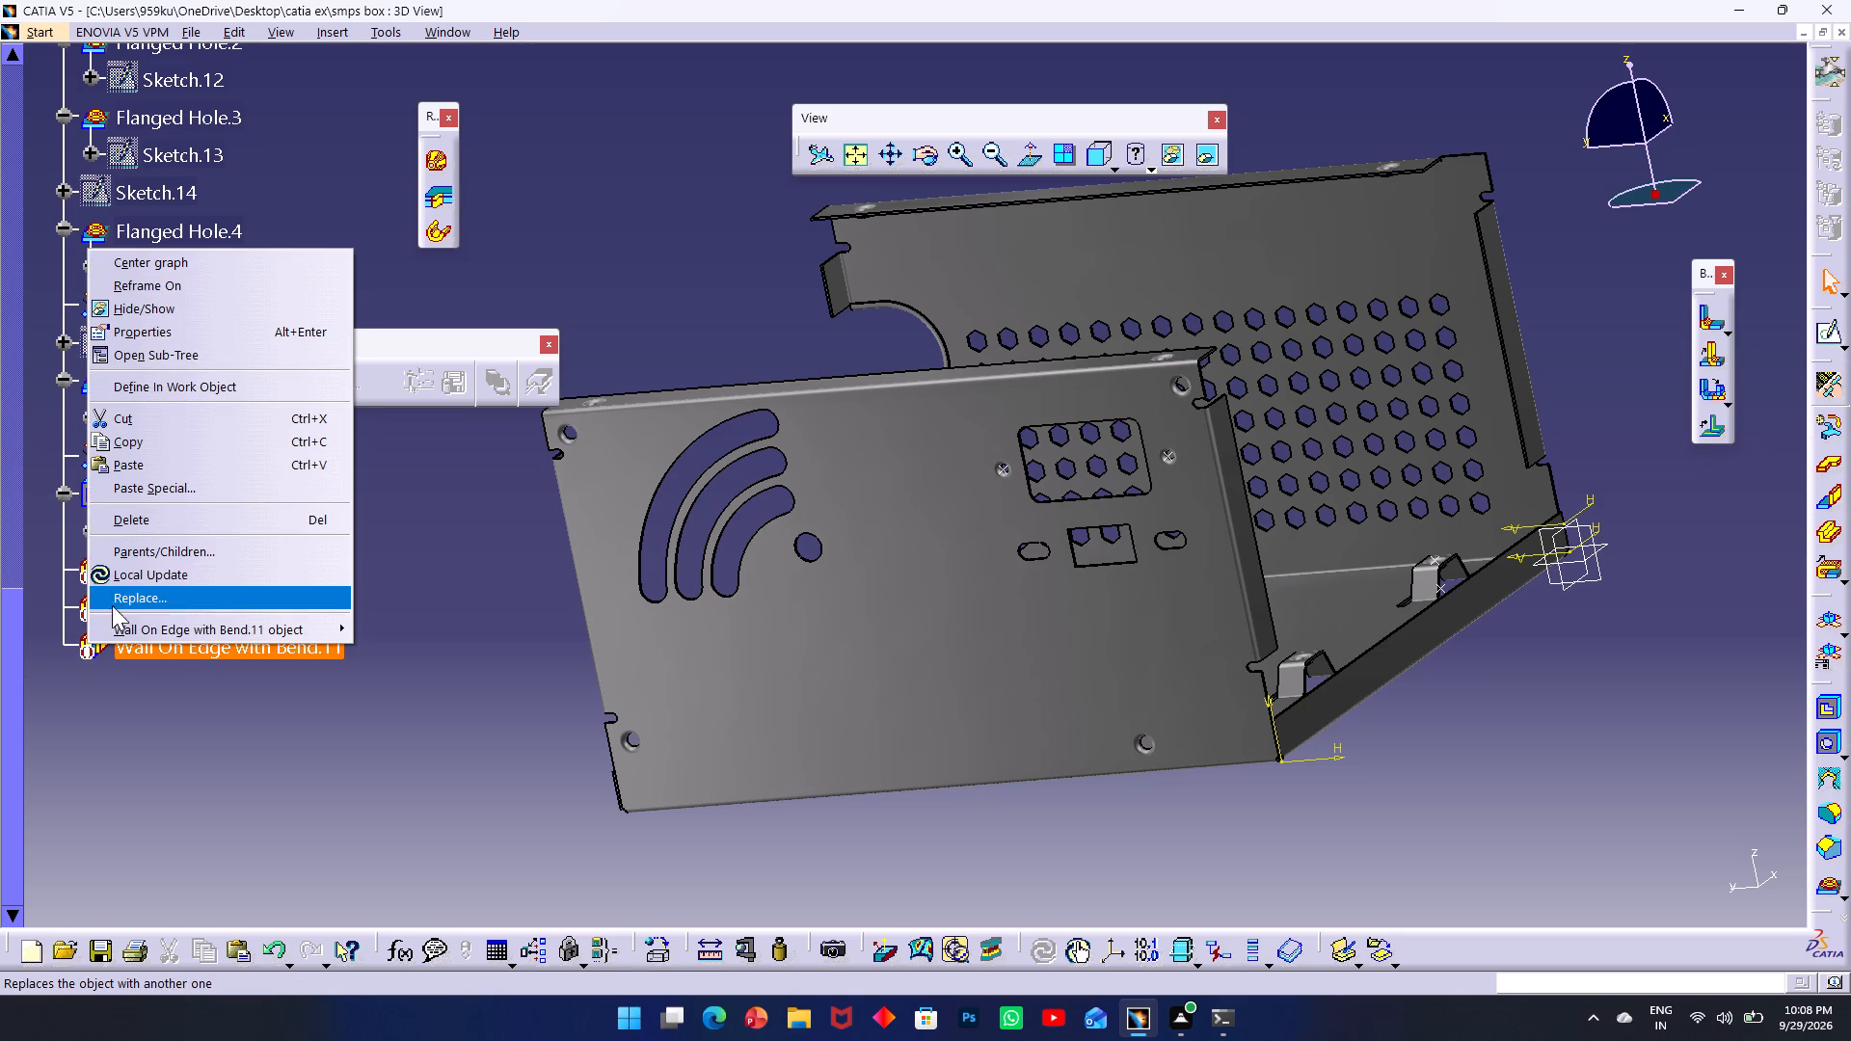
{"action": "left_click", "coordinate": [135, 581]}
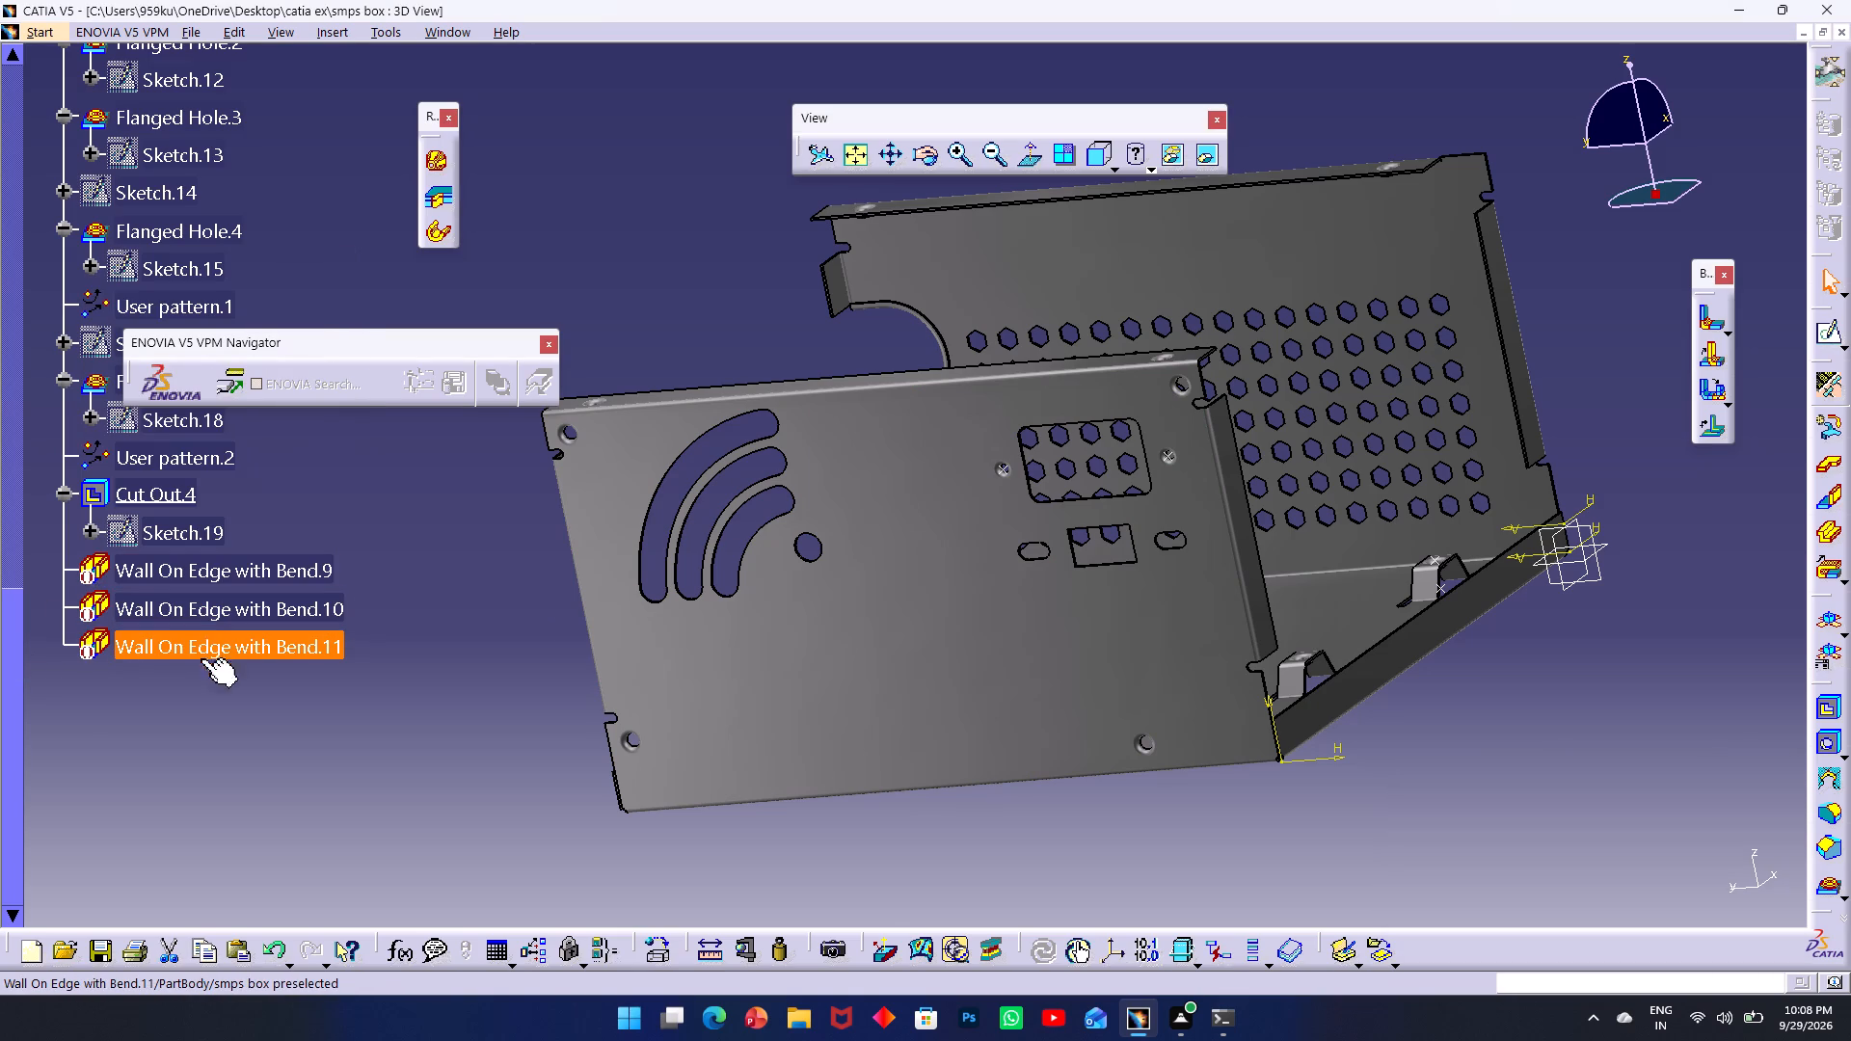
{"action": "right_click", "coordinate": [225, 617]}
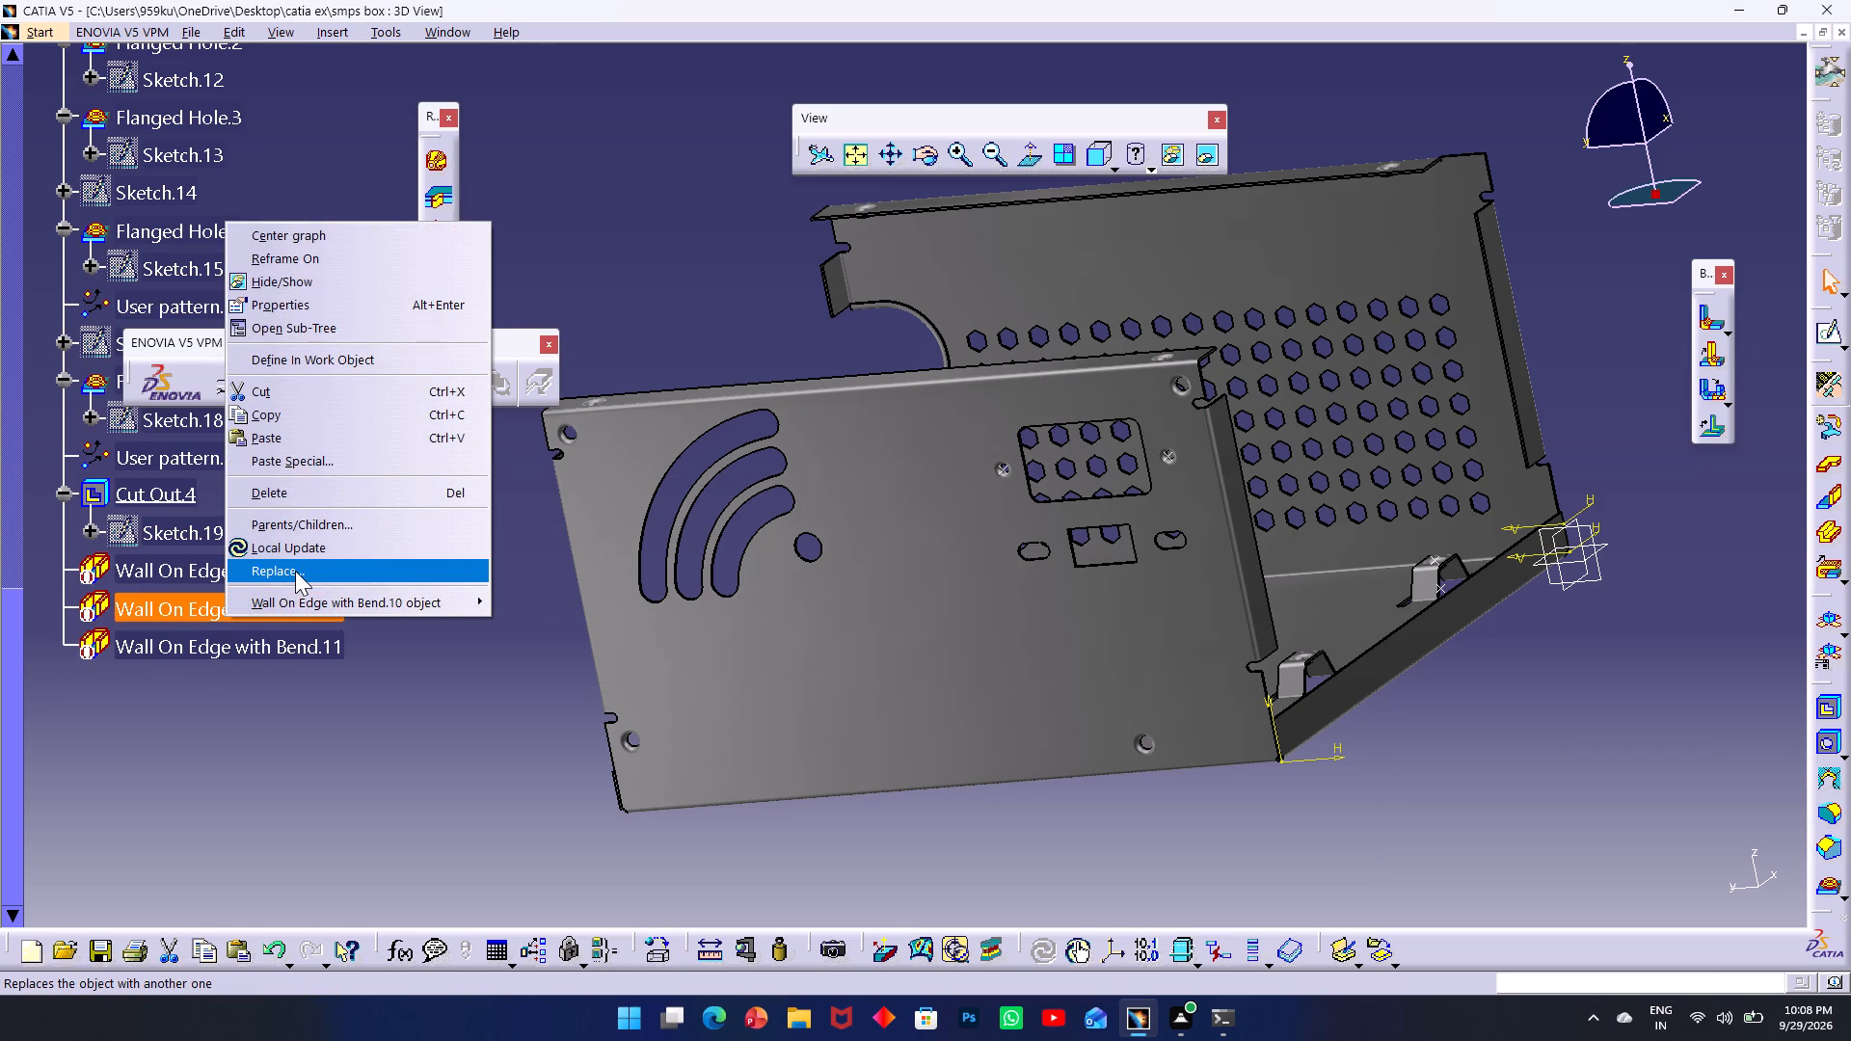
{"action": "left_click", "coordinate": [310, 548]}
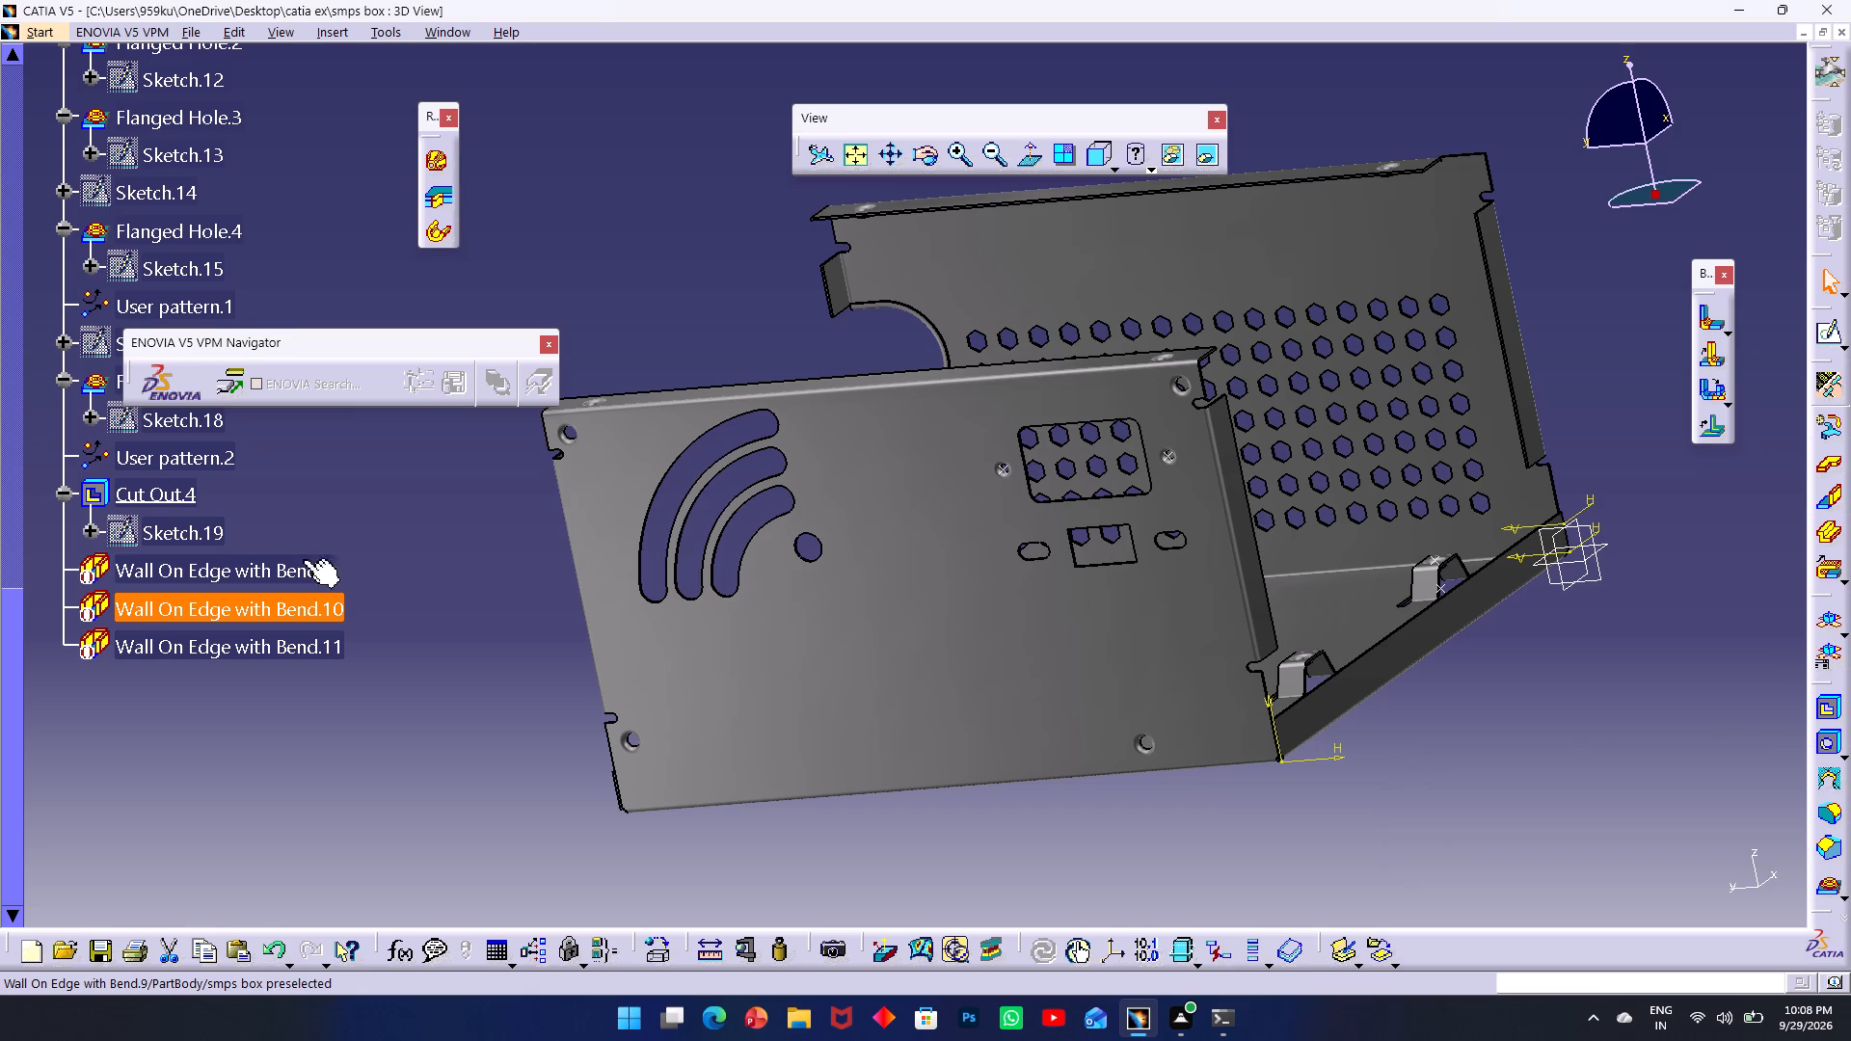
{"action": "left_click", "coordinate": [207, 711]}
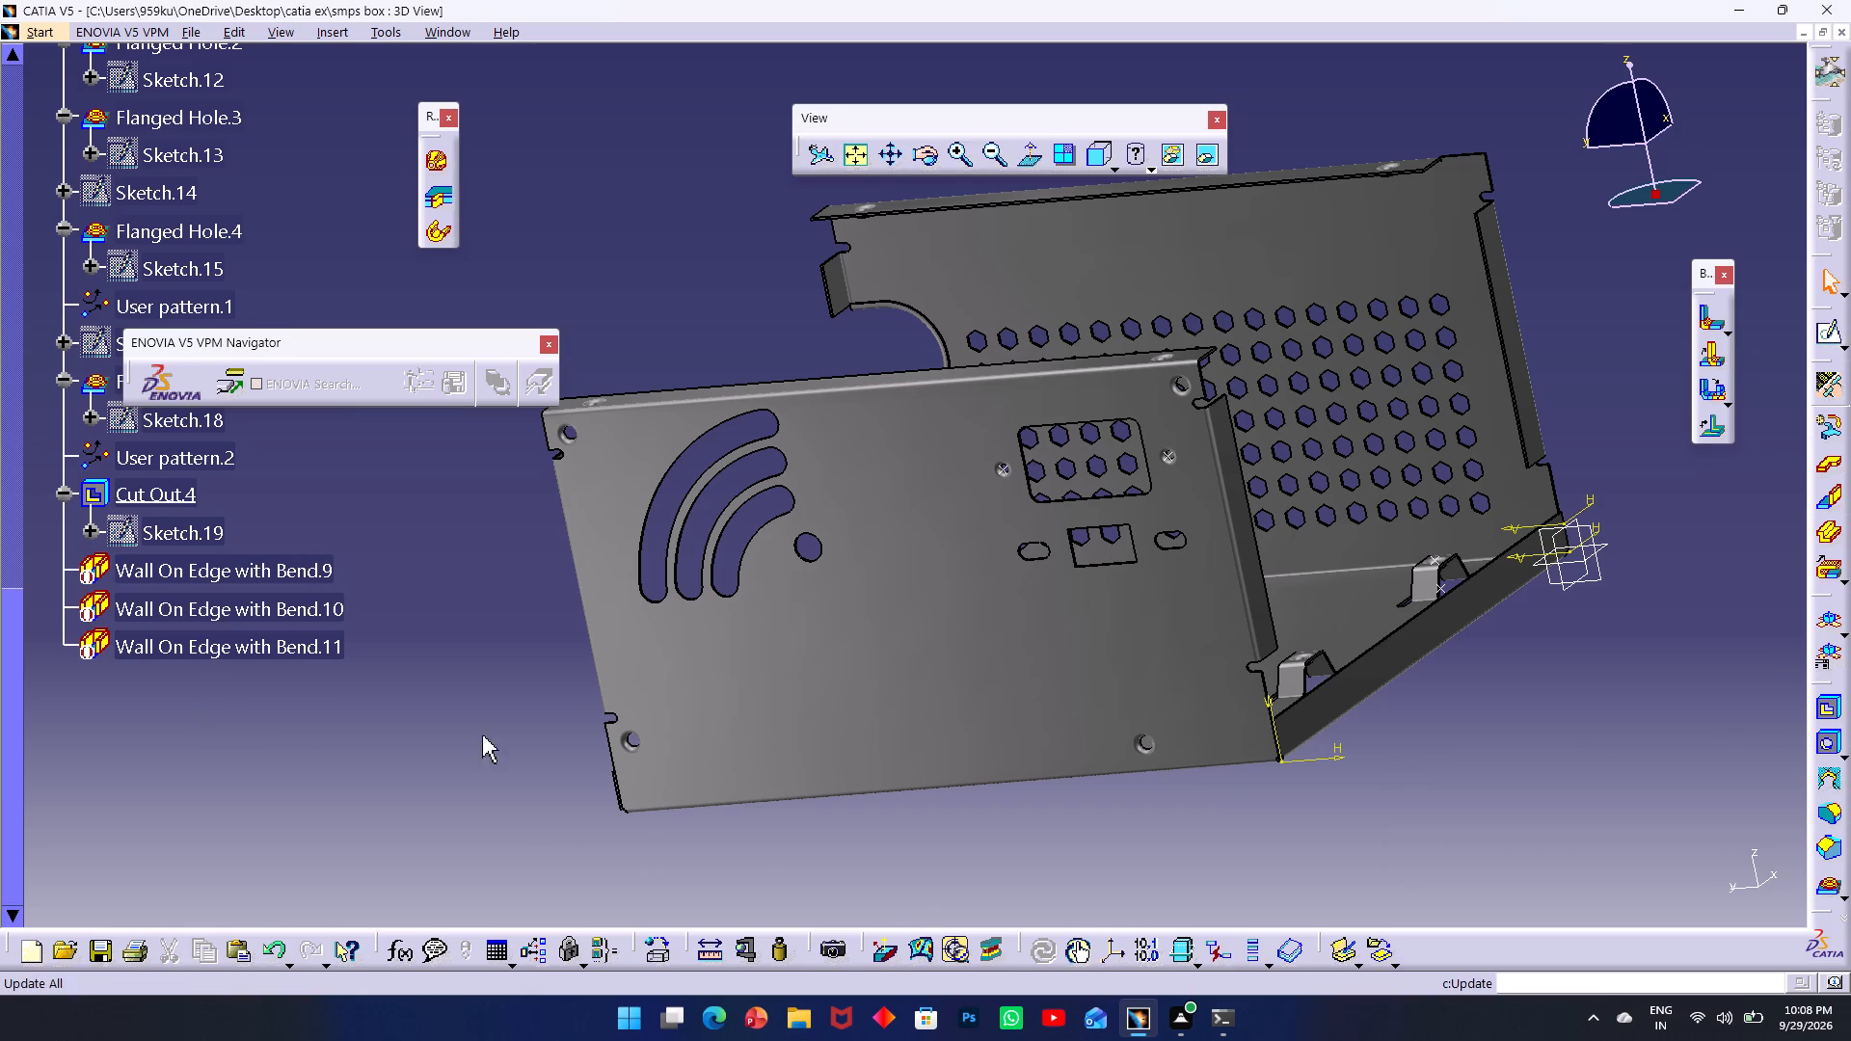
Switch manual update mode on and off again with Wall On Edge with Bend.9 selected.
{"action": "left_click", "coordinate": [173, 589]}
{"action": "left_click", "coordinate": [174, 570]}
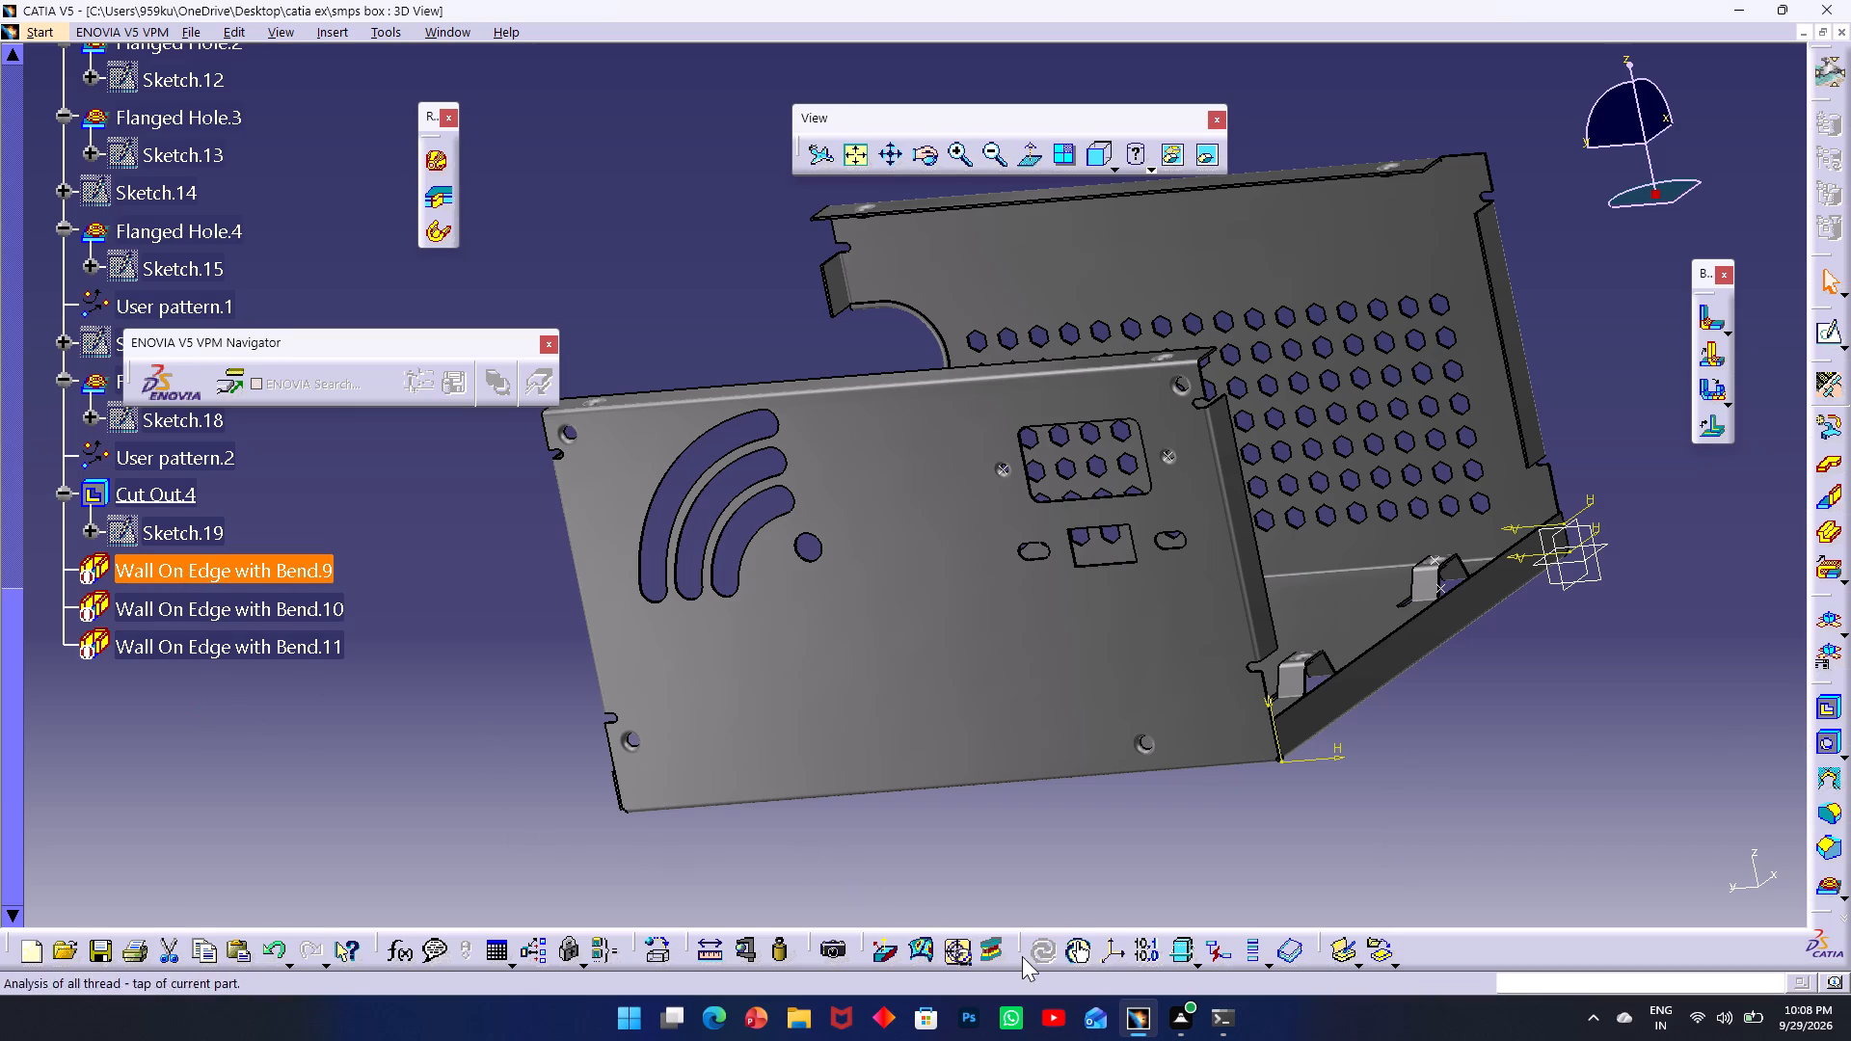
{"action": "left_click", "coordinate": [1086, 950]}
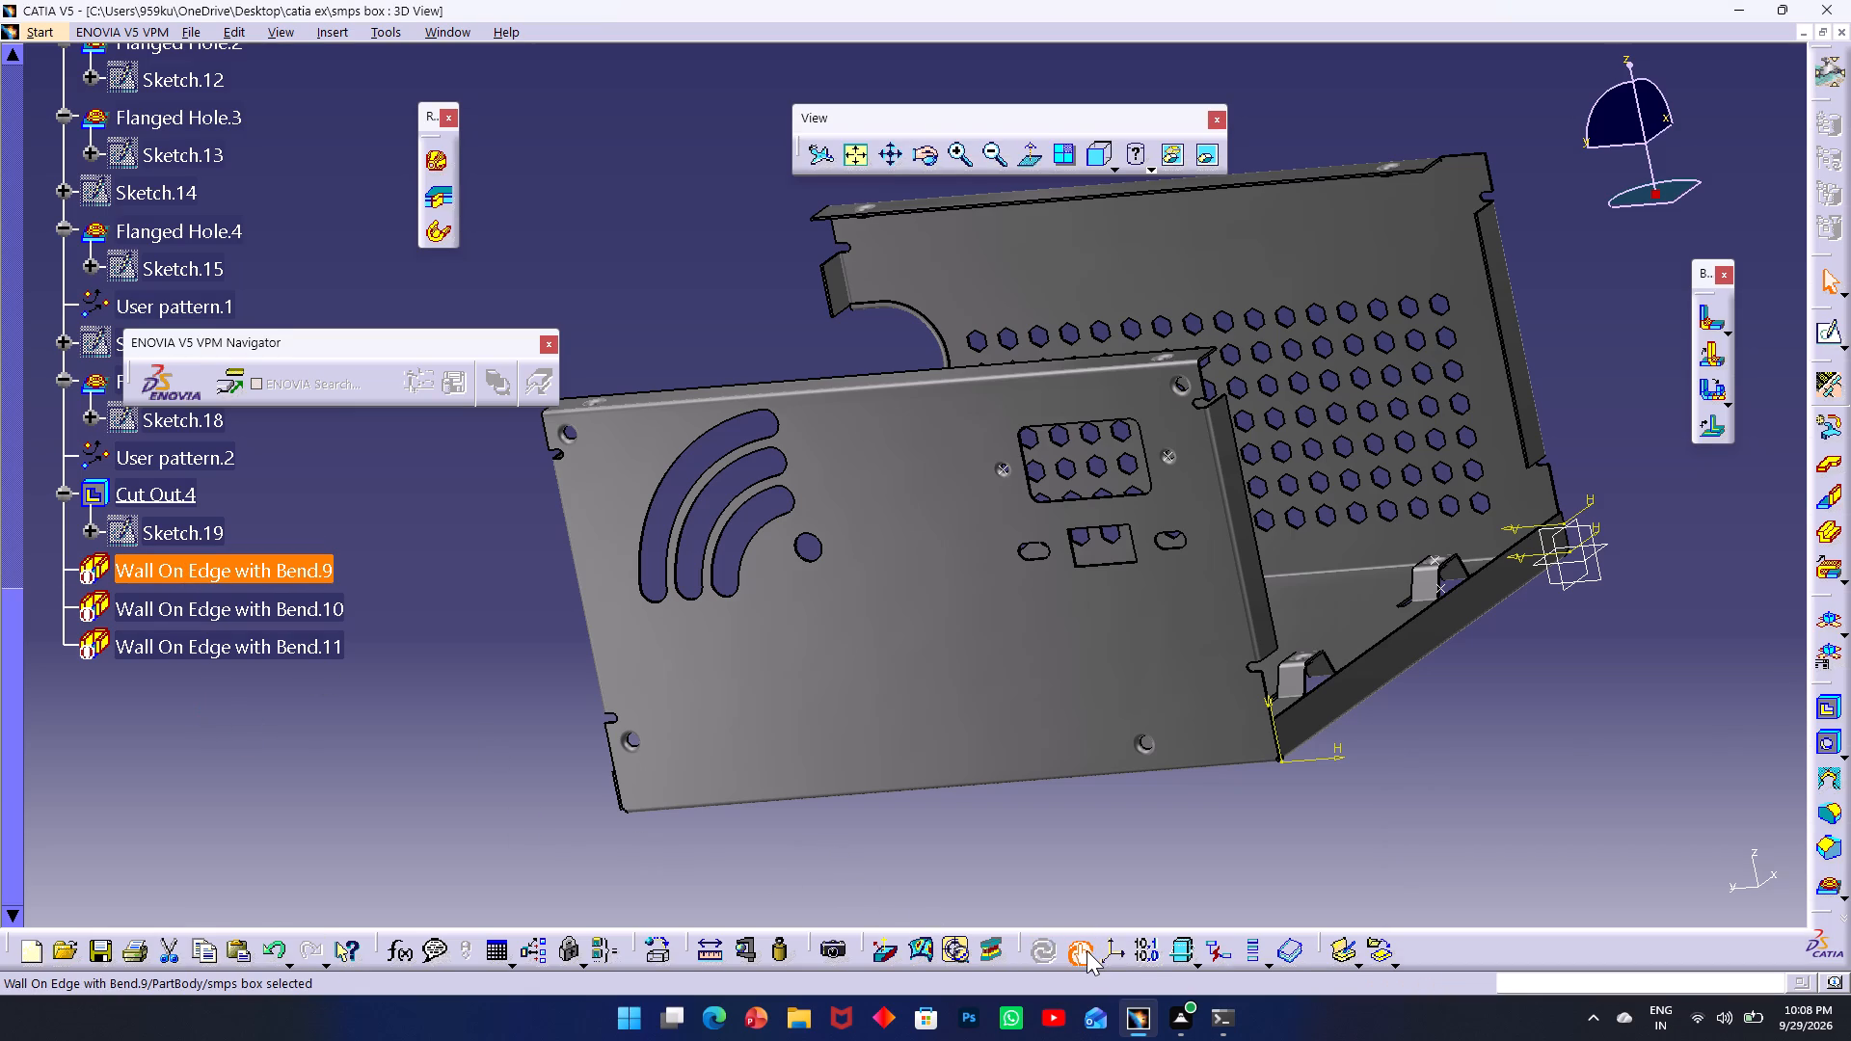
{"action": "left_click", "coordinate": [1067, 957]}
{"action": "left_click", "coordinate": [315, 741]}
Examine the box from several angles, including the interior, the floor brackets and the curved slots on the side wall.
{"action": "middle_click_drag", "start_coordinate": [1279, 573], "coordinate": [1282, 570], "text": "ctrl"}
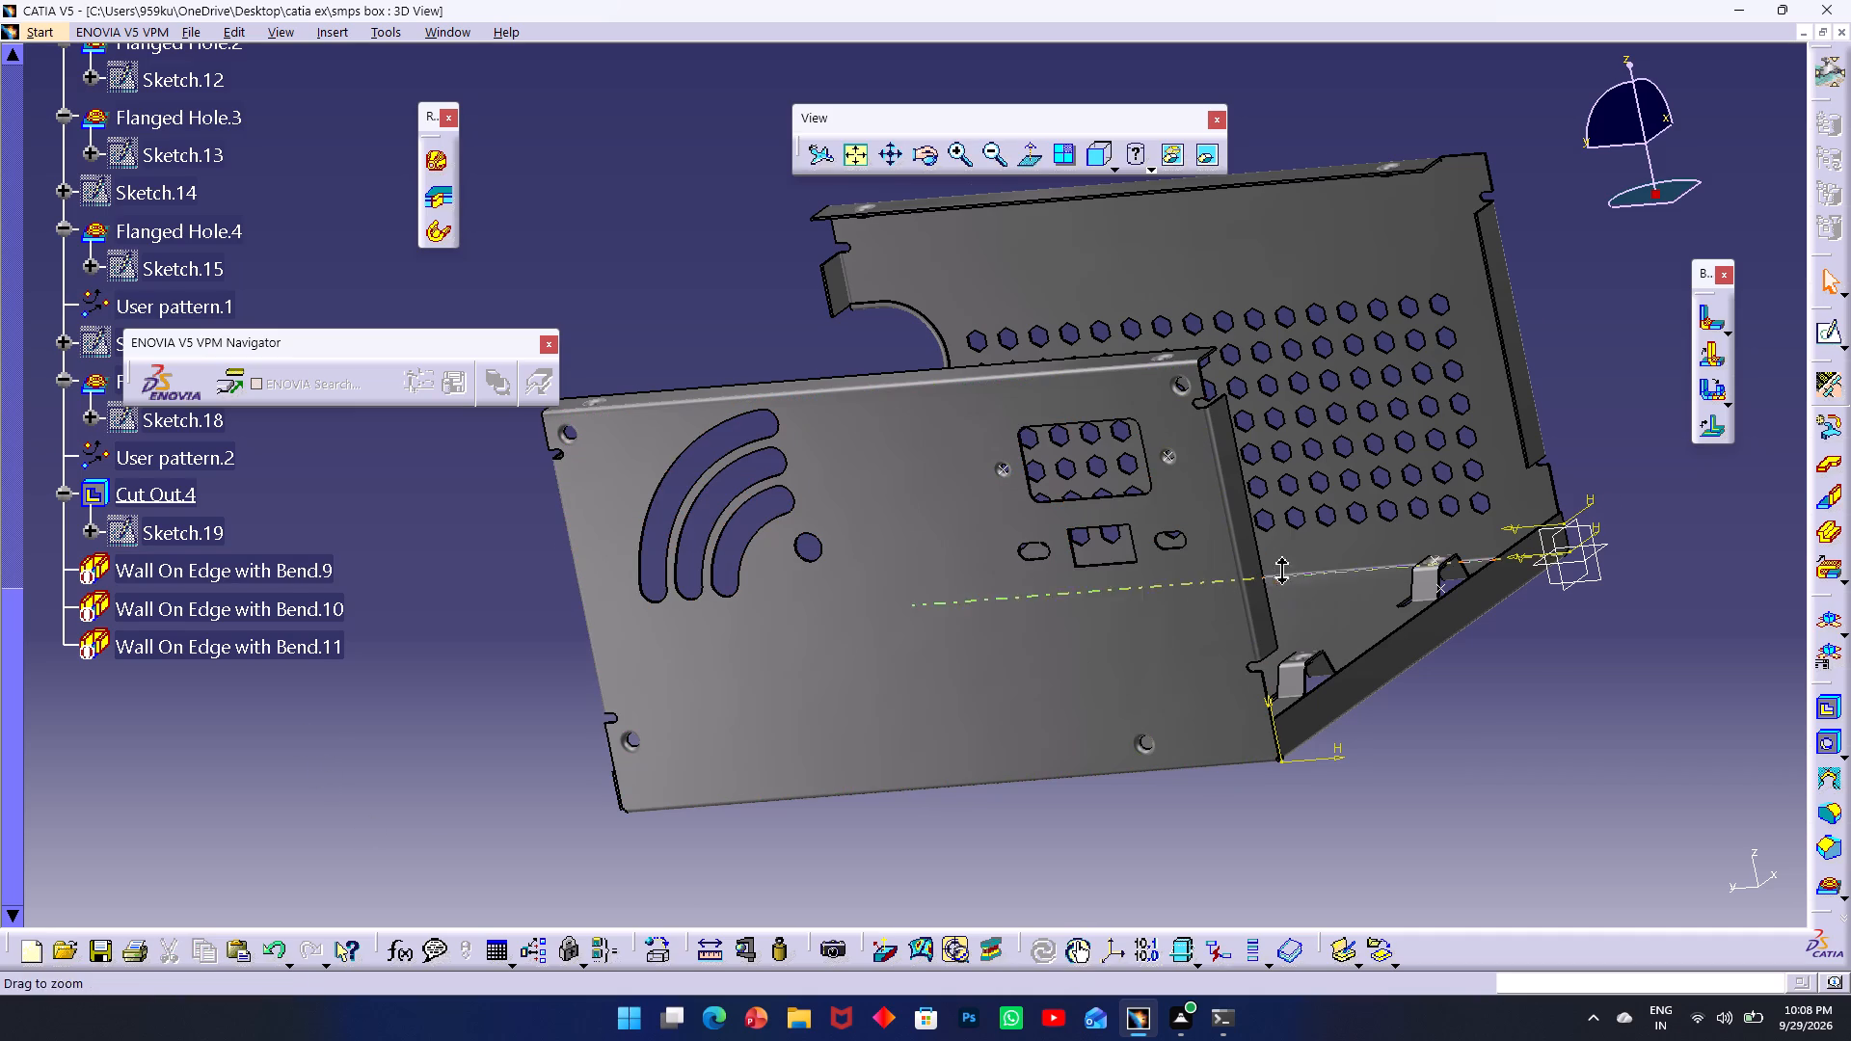
{"action": "middle_click_drag", "start_coordinate": [1282, 570], "coordinate": [1228, 574], "text": "ctrl"}
{"action": "scroll", "coordinate": [1342, 419], "scroll_direction": "up", "scroll_amount": 1}
{"action": "middle_click_drag", "start_coordinate": [1346, 414], "coordinate": [1343, 413]}
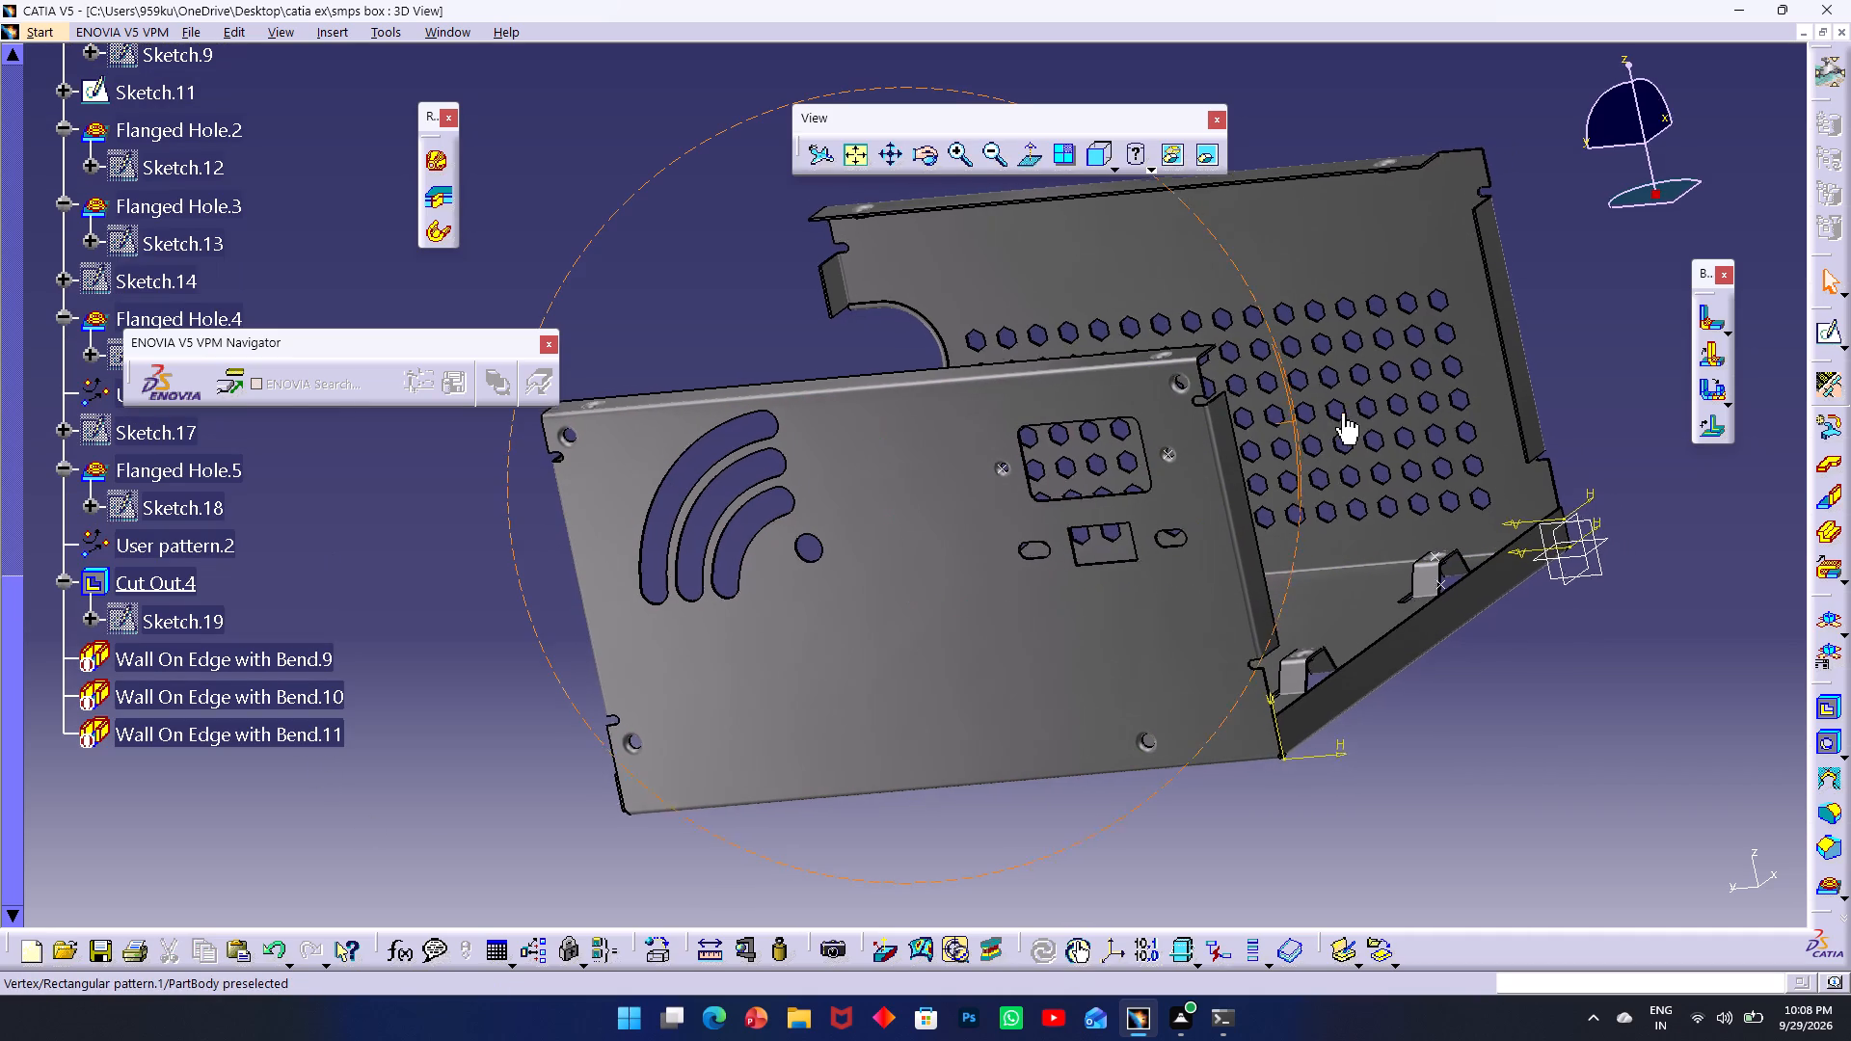
{"action": "middle_click_drag", "start_coordinate": [1343, 413], "coordinate": [1074, 551]}
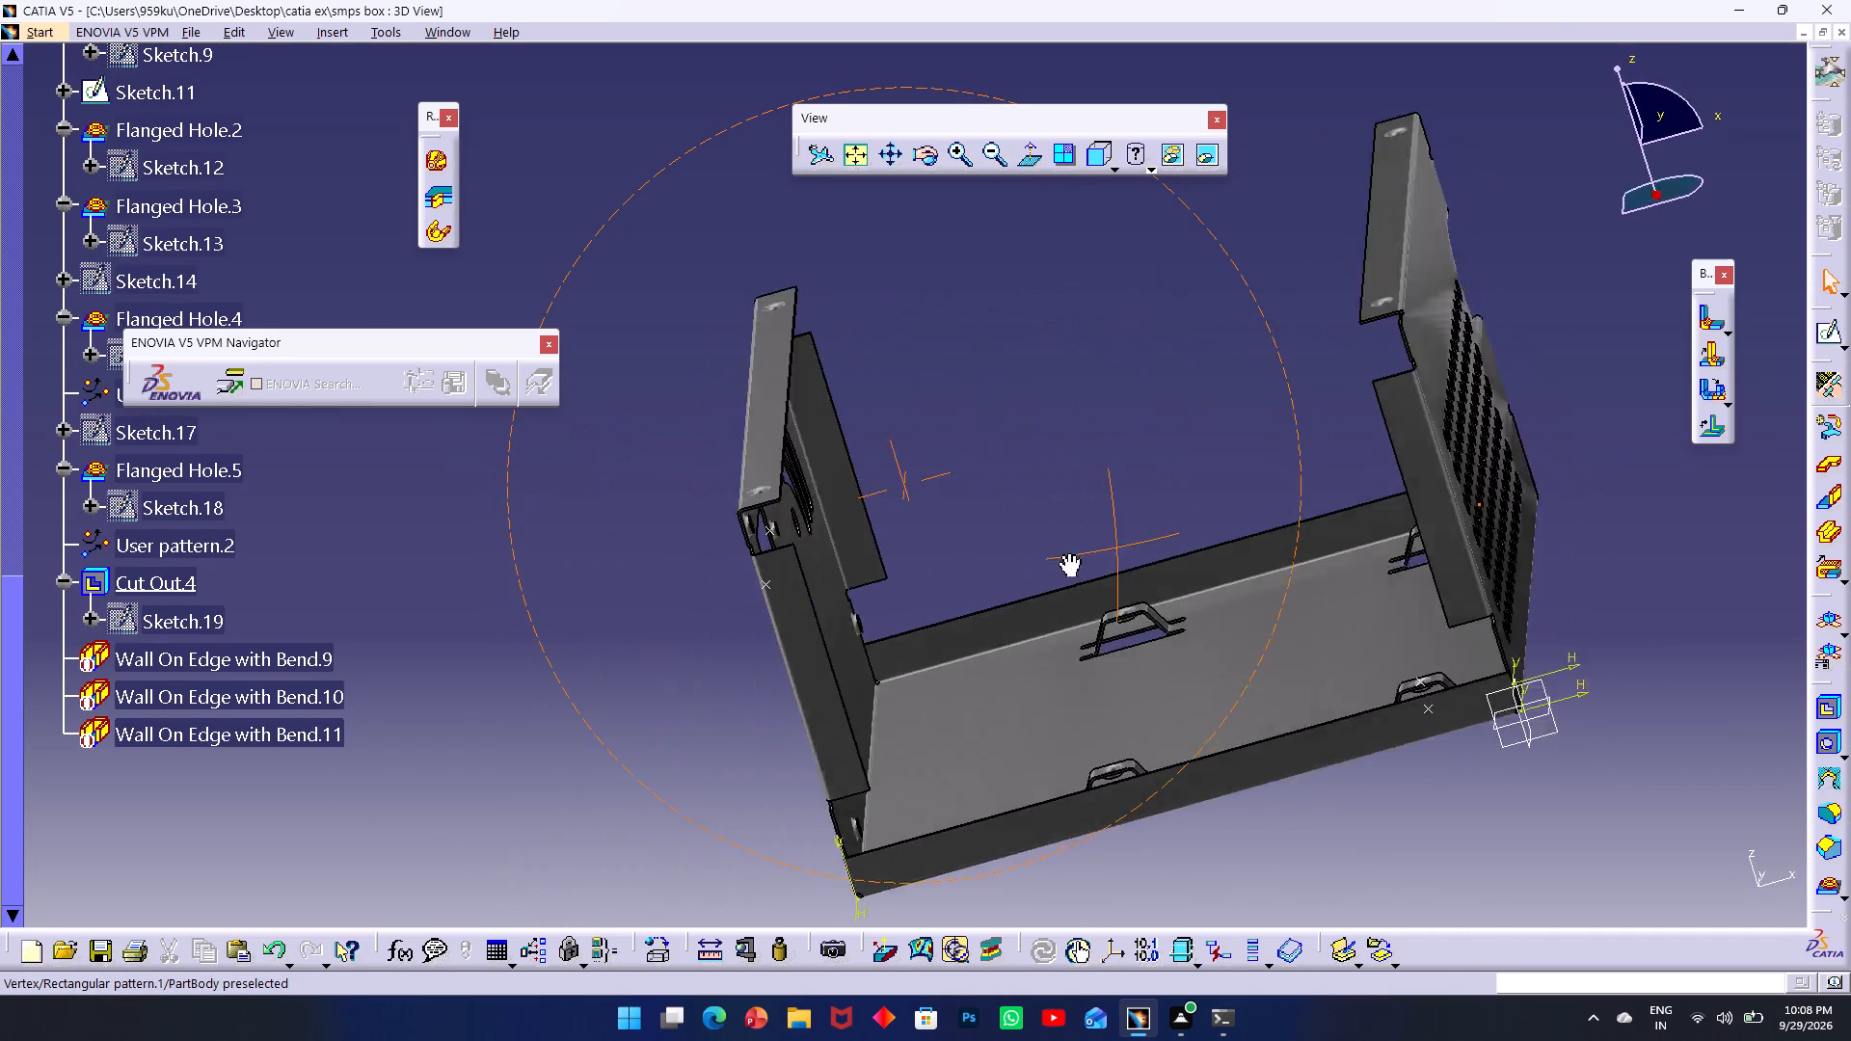
{"action": "middle_click_drag", "start_coordinate": [1074, 551], "coordinate": [1194, 144]}
{"action": "middle_click_drag", "start_coordinate": [783, 594], "coordinate": [718, 514], "text": "ctrl"}
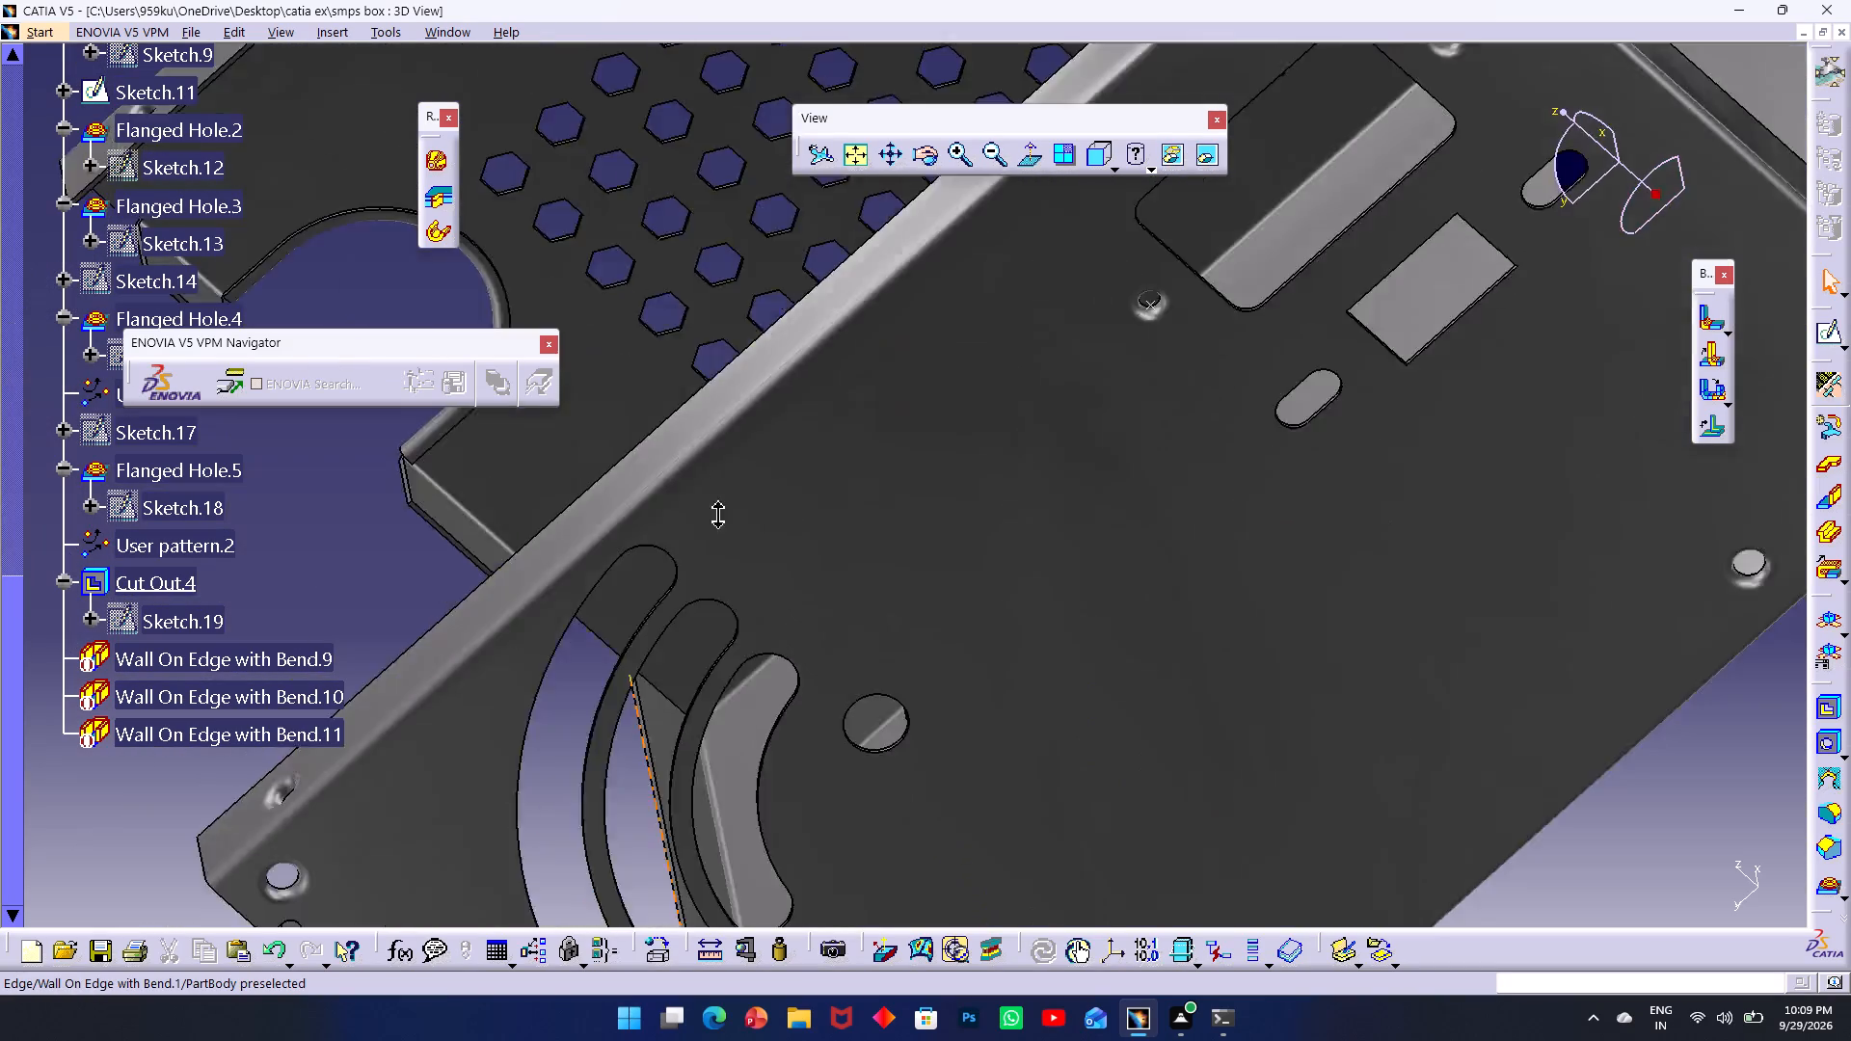
{"action": "middle_click_drag", "start_coordinate": [718, 514], "coordinate": [755, 632], "text": "ctrl"}
{"action": "middle_click_drag", "start_coordinate": [759, 561], "coordinate": [704, 354]}
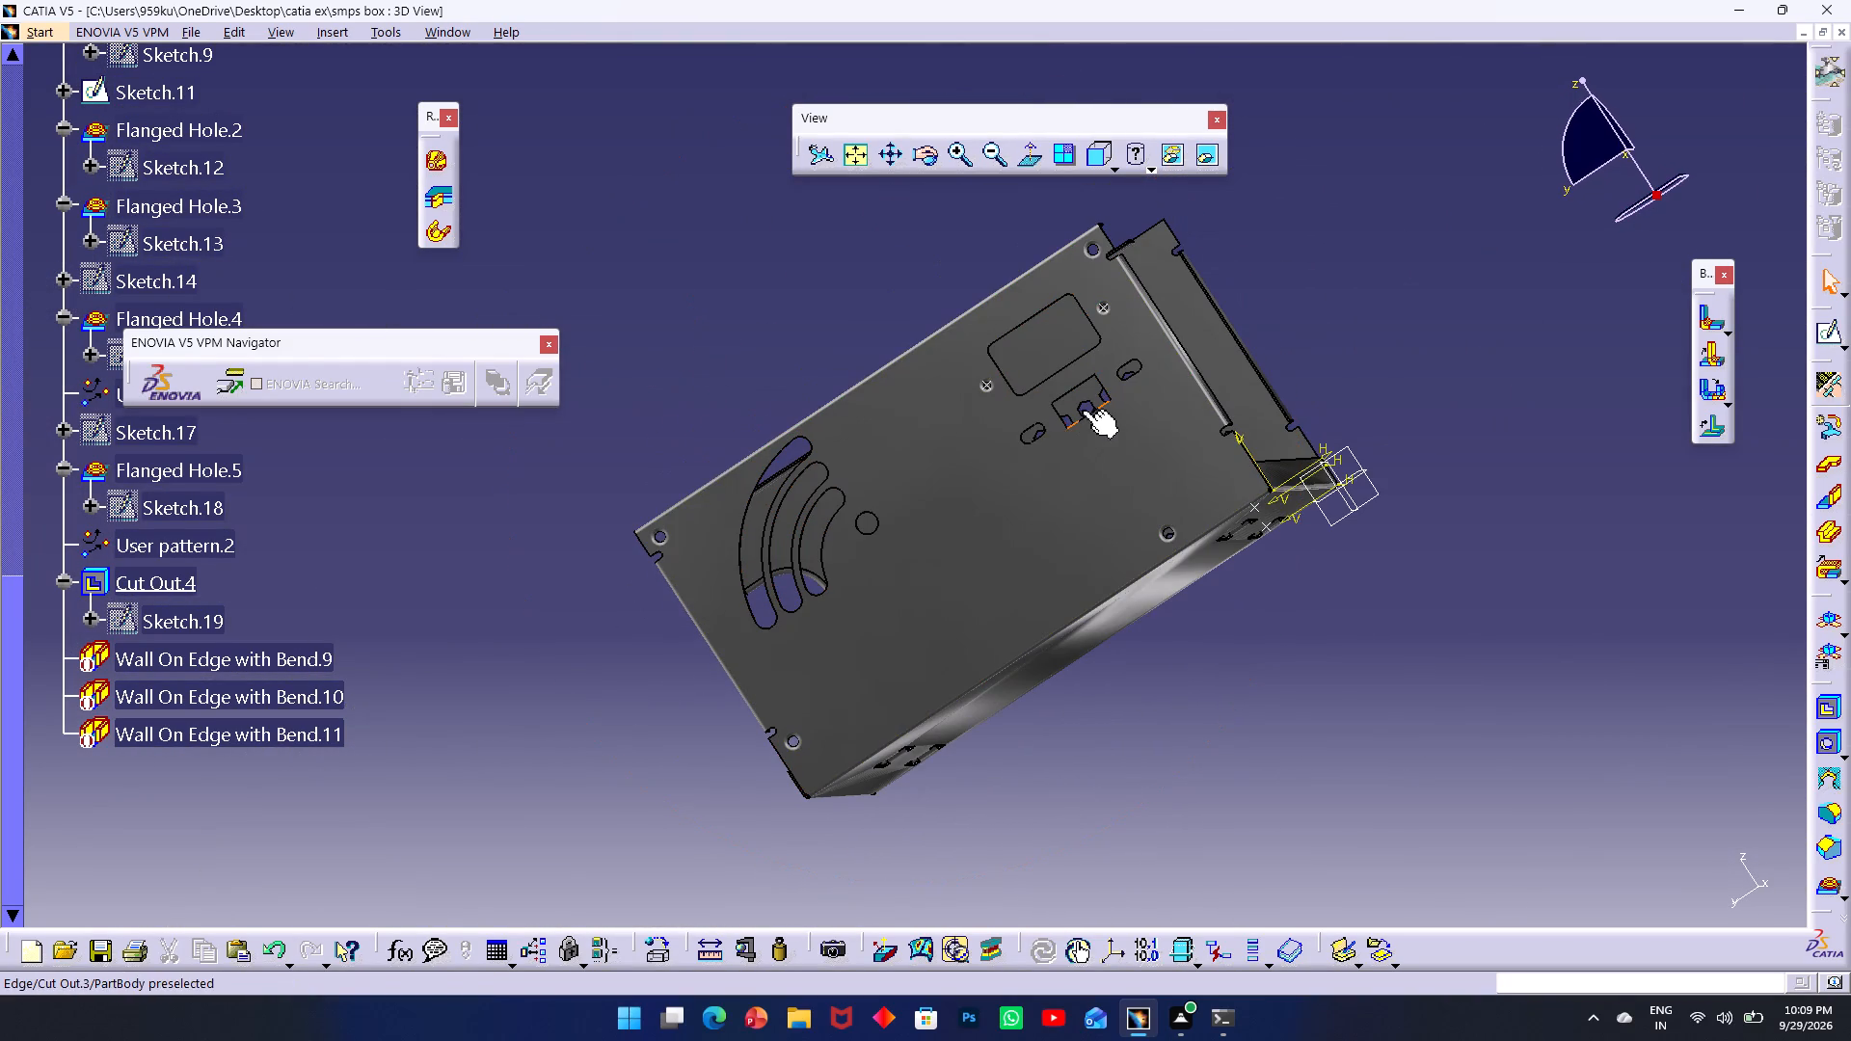
{"action": "middle_click_drag", "start_coordinate": [1132, 365], "coordinate": [1131, 300], "text": "ctrl"}
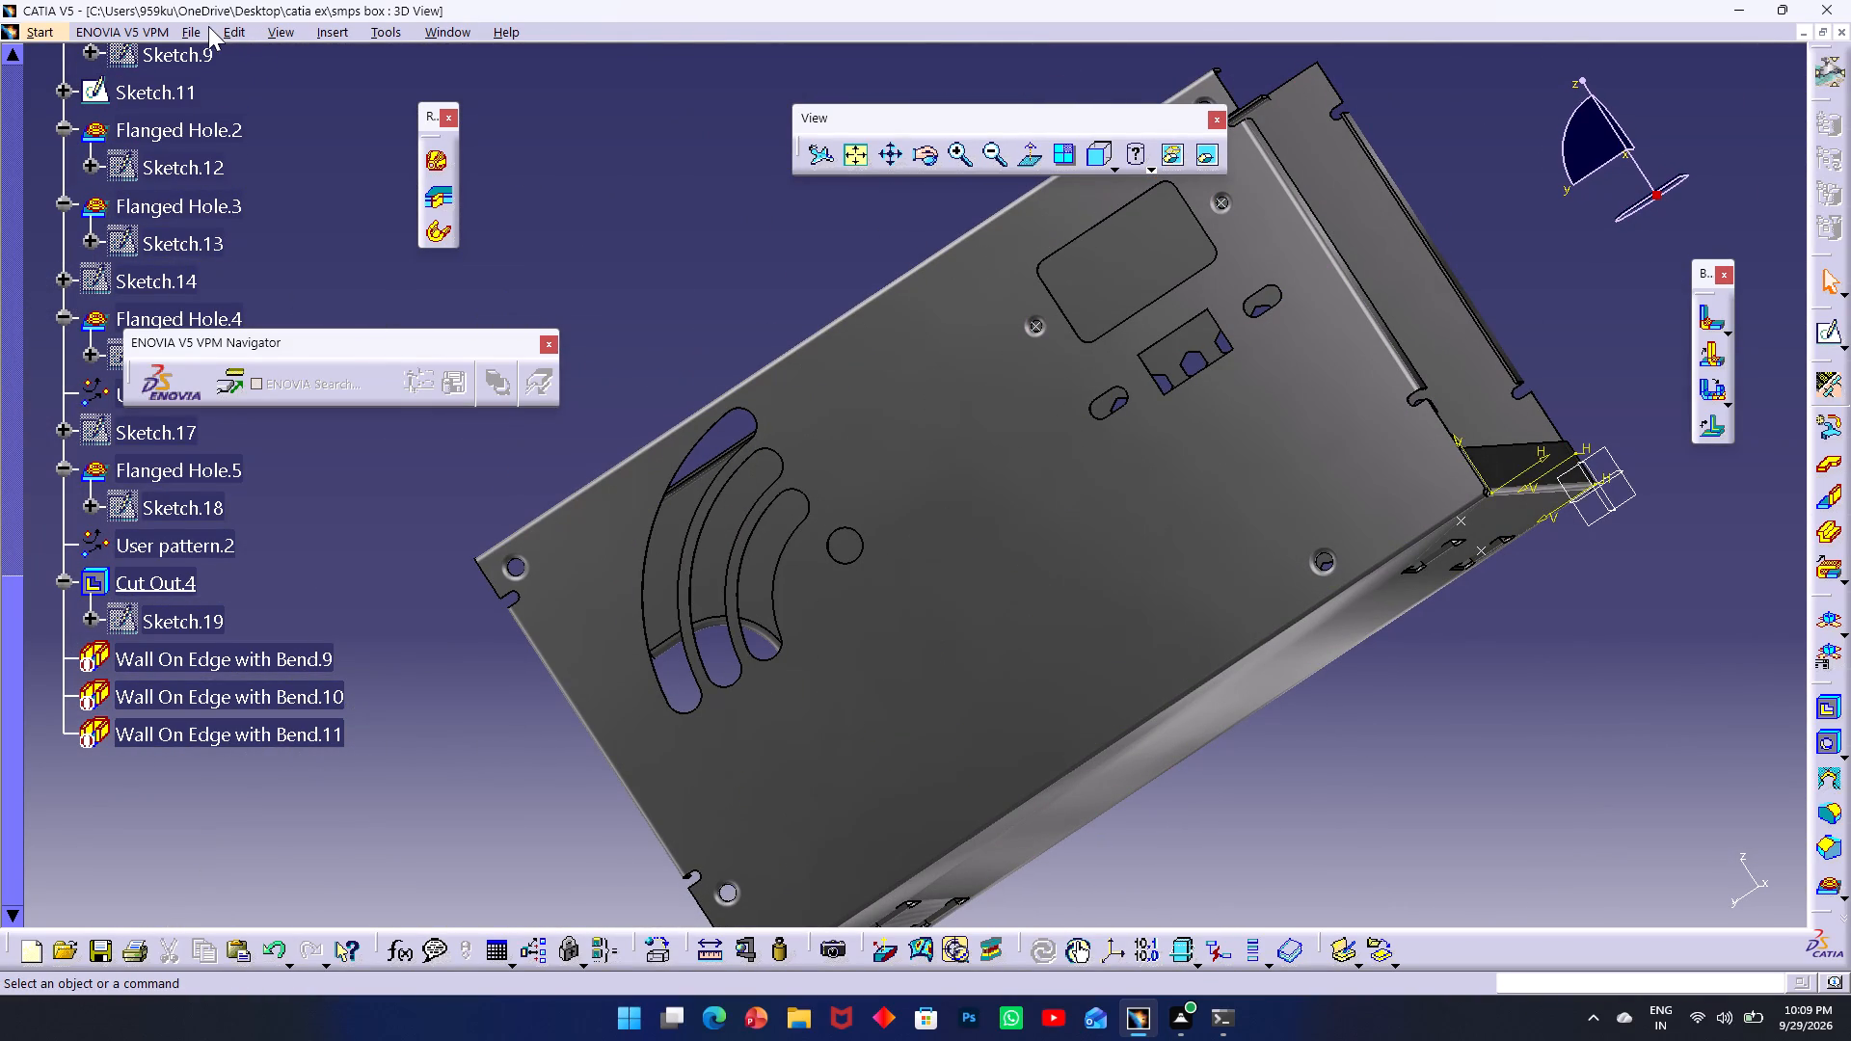
Set up a circular pattern of Cut Out.4, the curved slots and small hole, as a complete crown with 4 instances.
{"action": "left_click", "coordinate": [325, 28]}
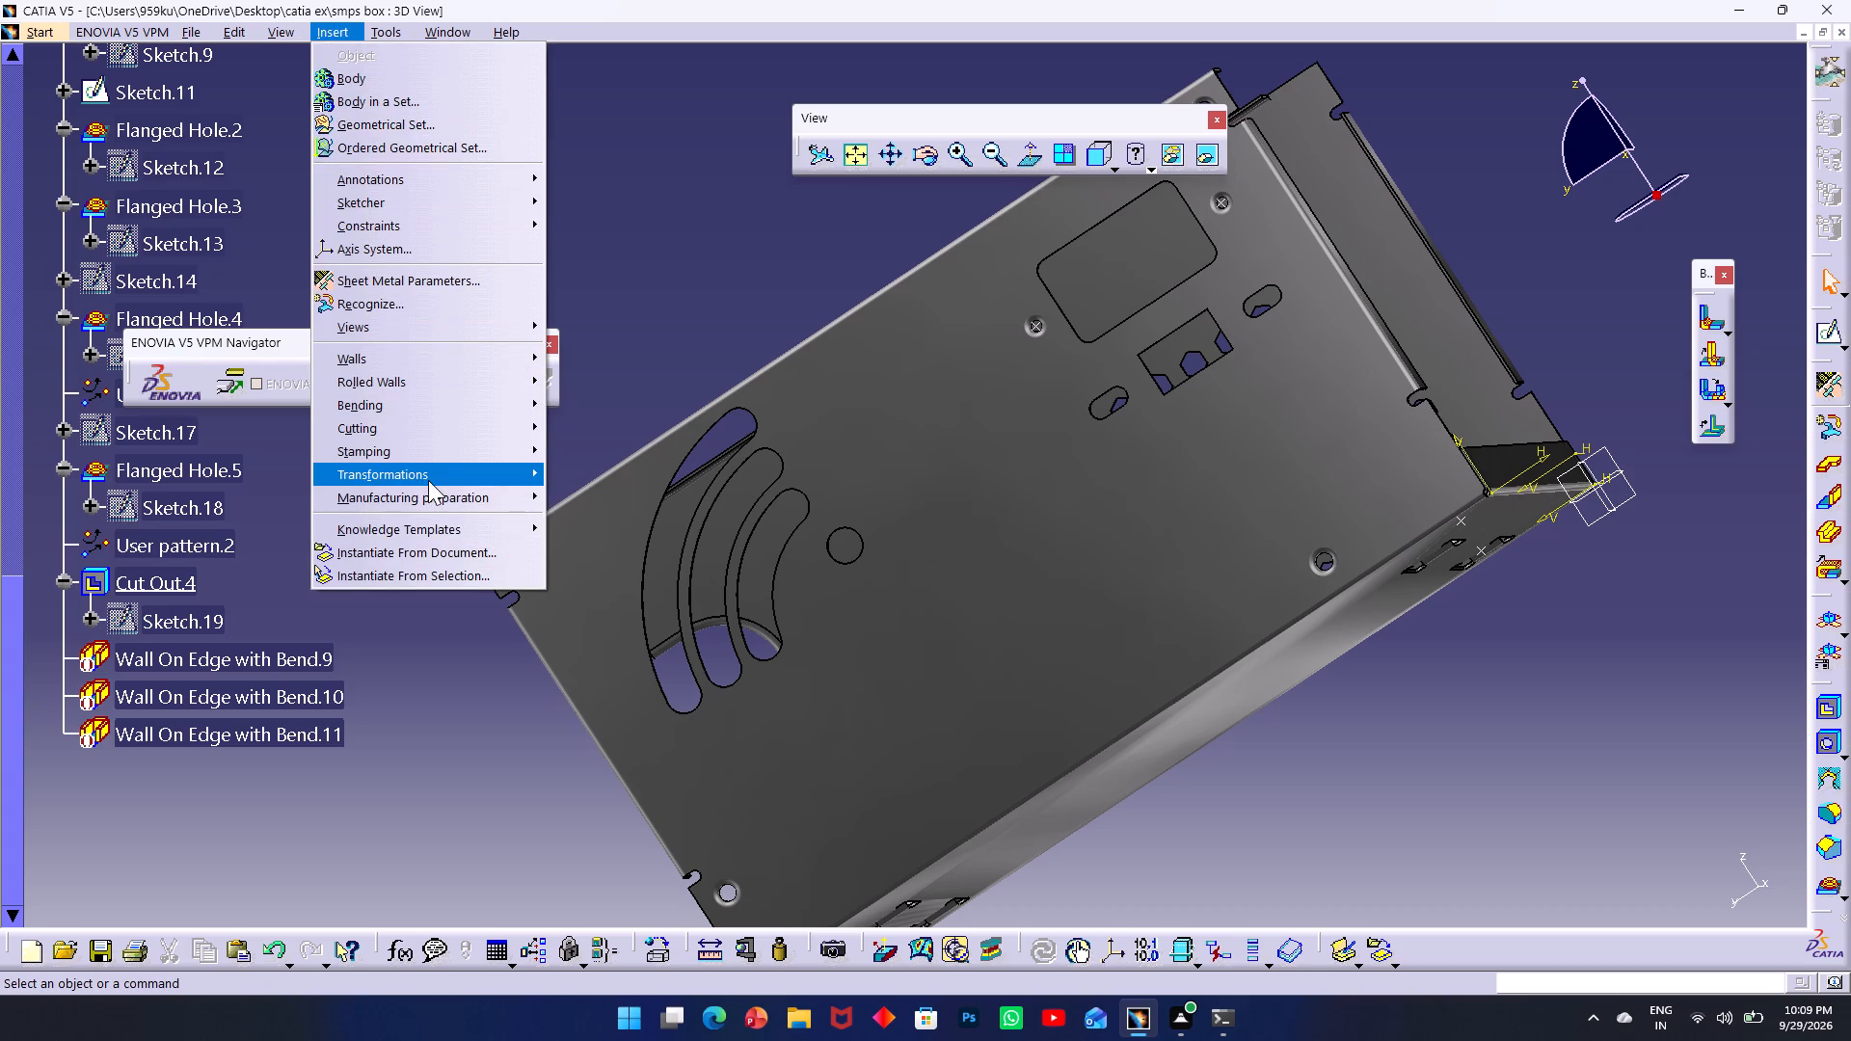
{"action": "left_click", "coordinate": [594, 511]}
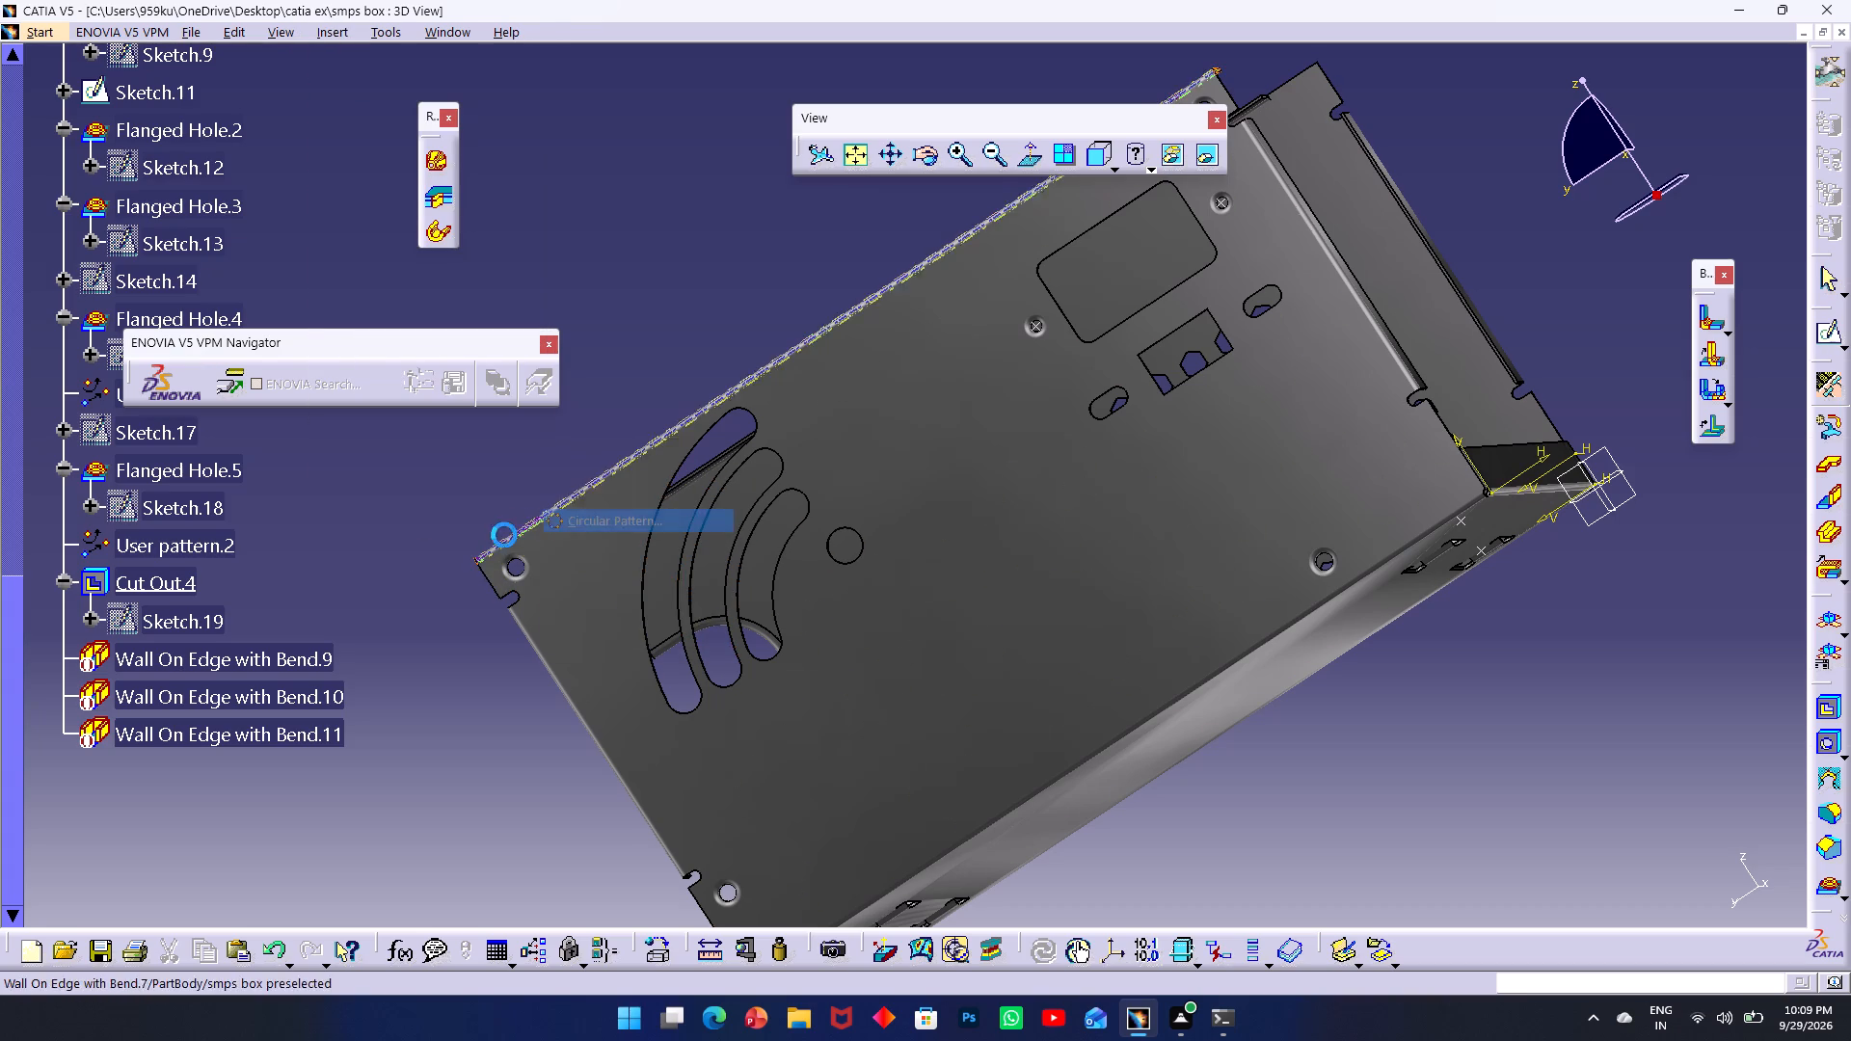
{"action": "left_click", "coordinate": [172, 582]}
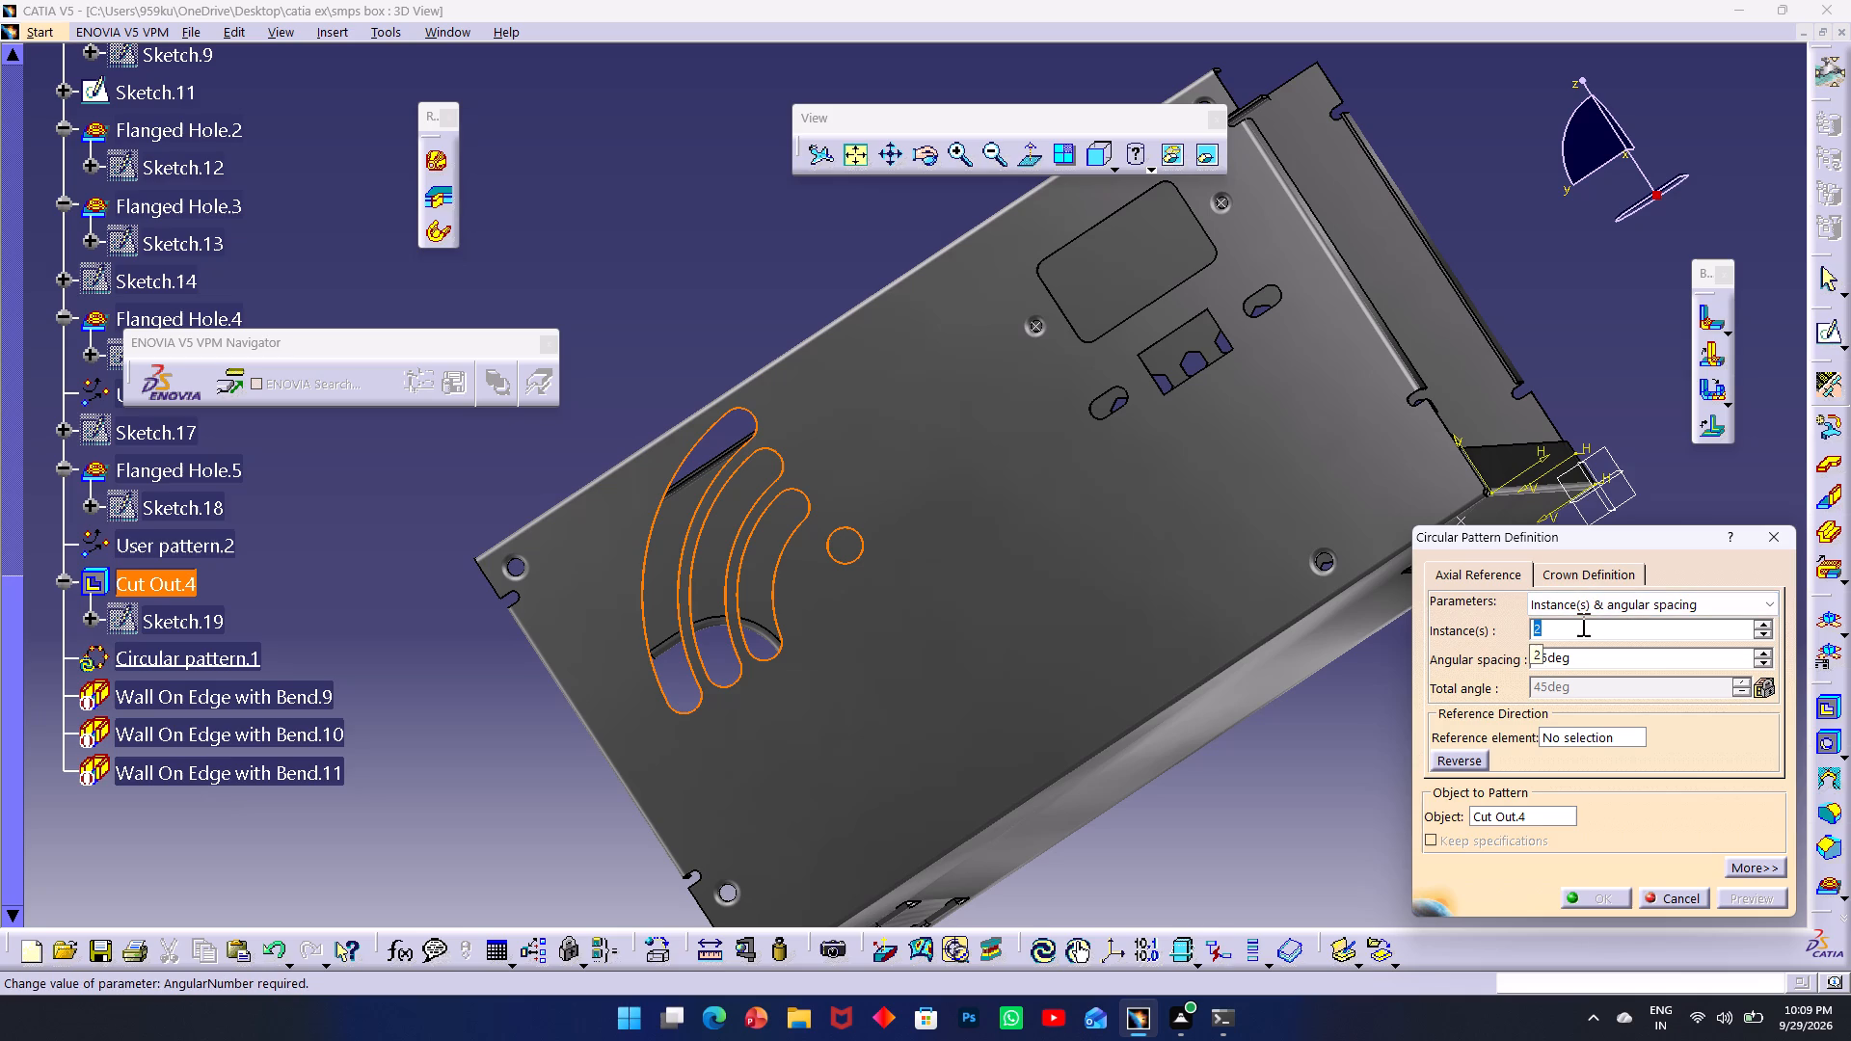
{"action": "left_click", "coordinate": [1765, 601]}
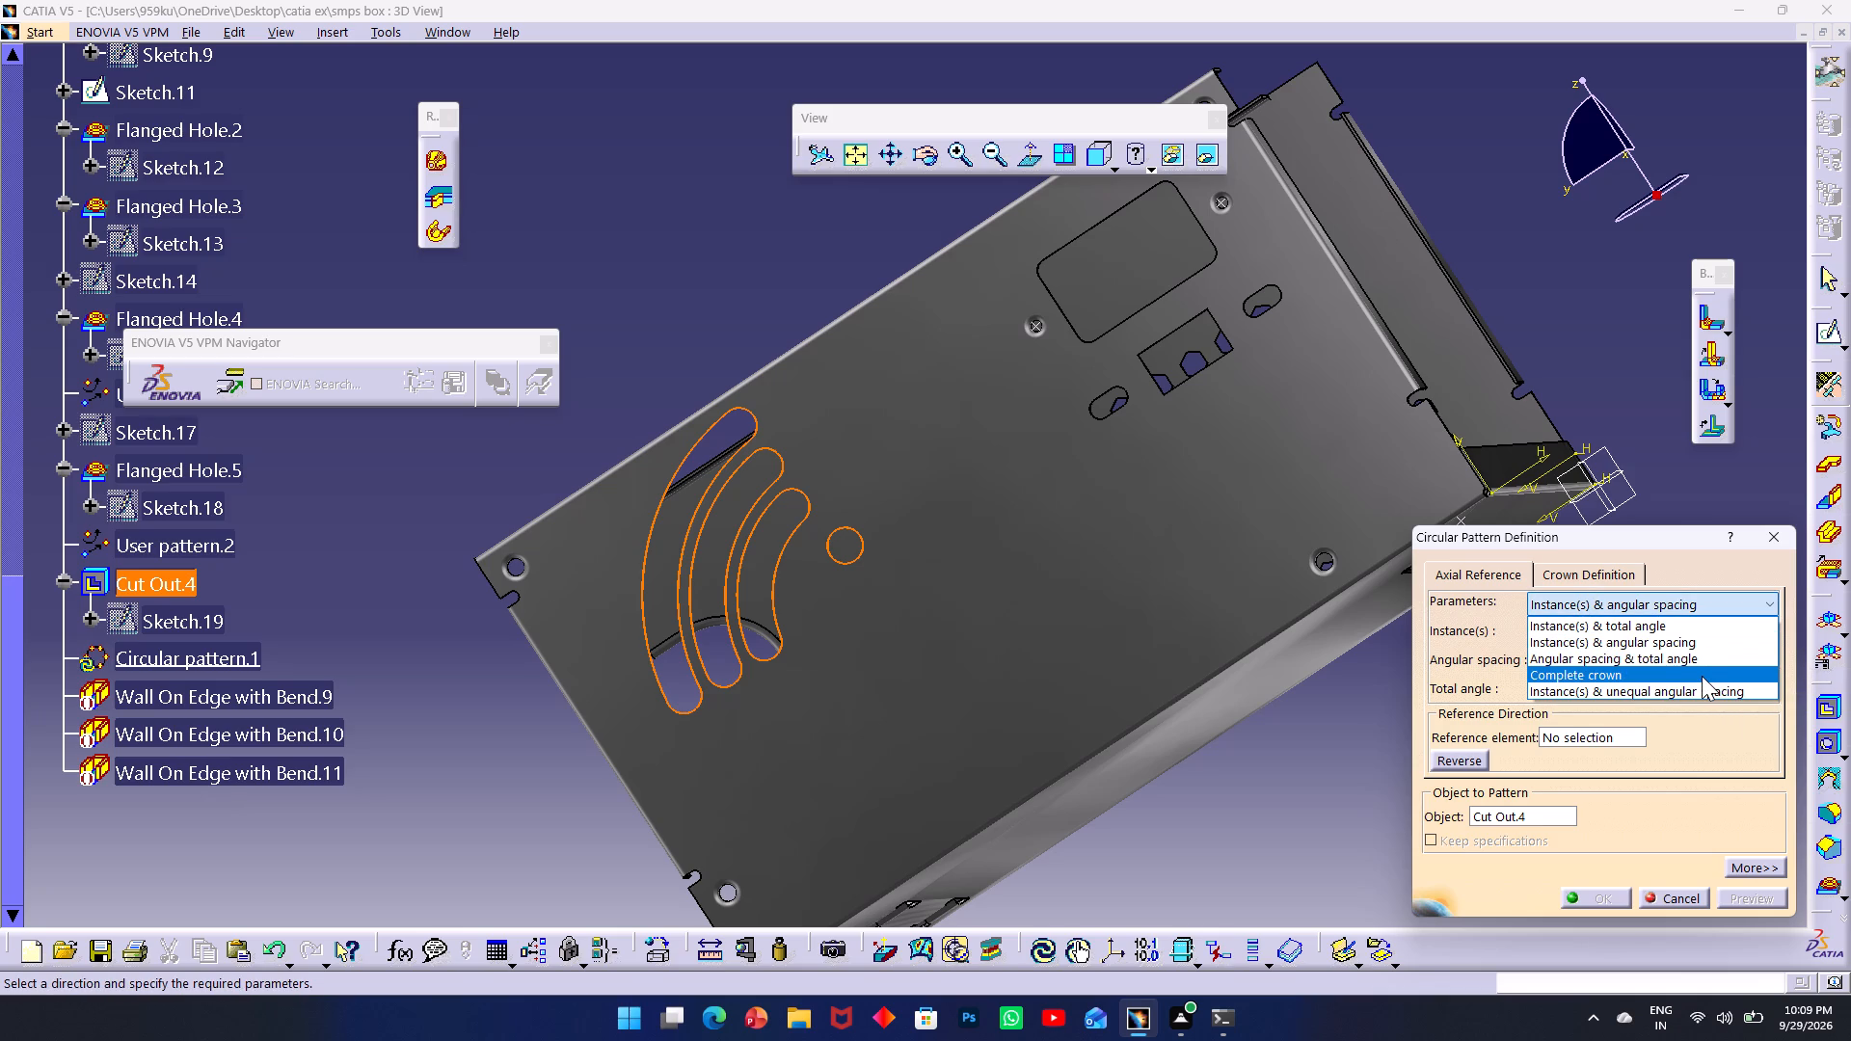
{"action": "left_click", "coordinate": [1702, 676]}
{"action": "left_click_drag", "start_coordinate": [1581, 631], "coordinate": [1527, 626]}
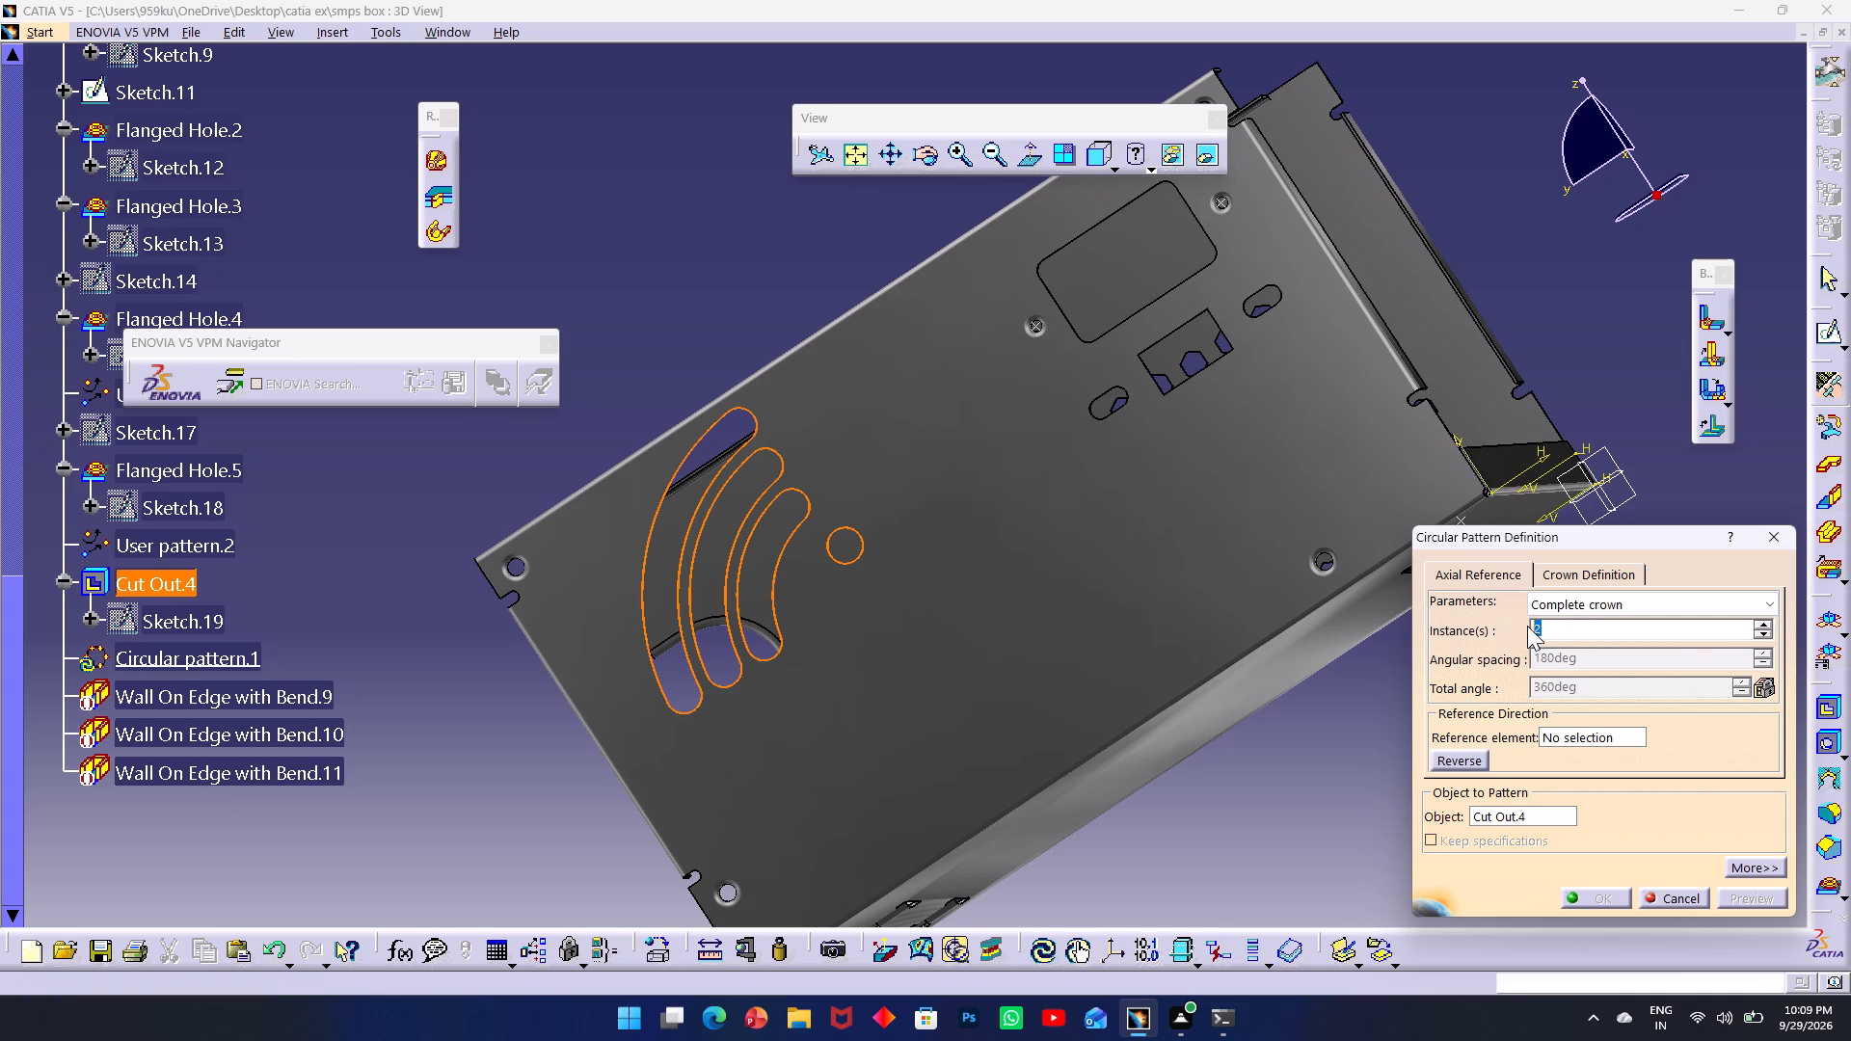
{"action": "key", "text": "4"}
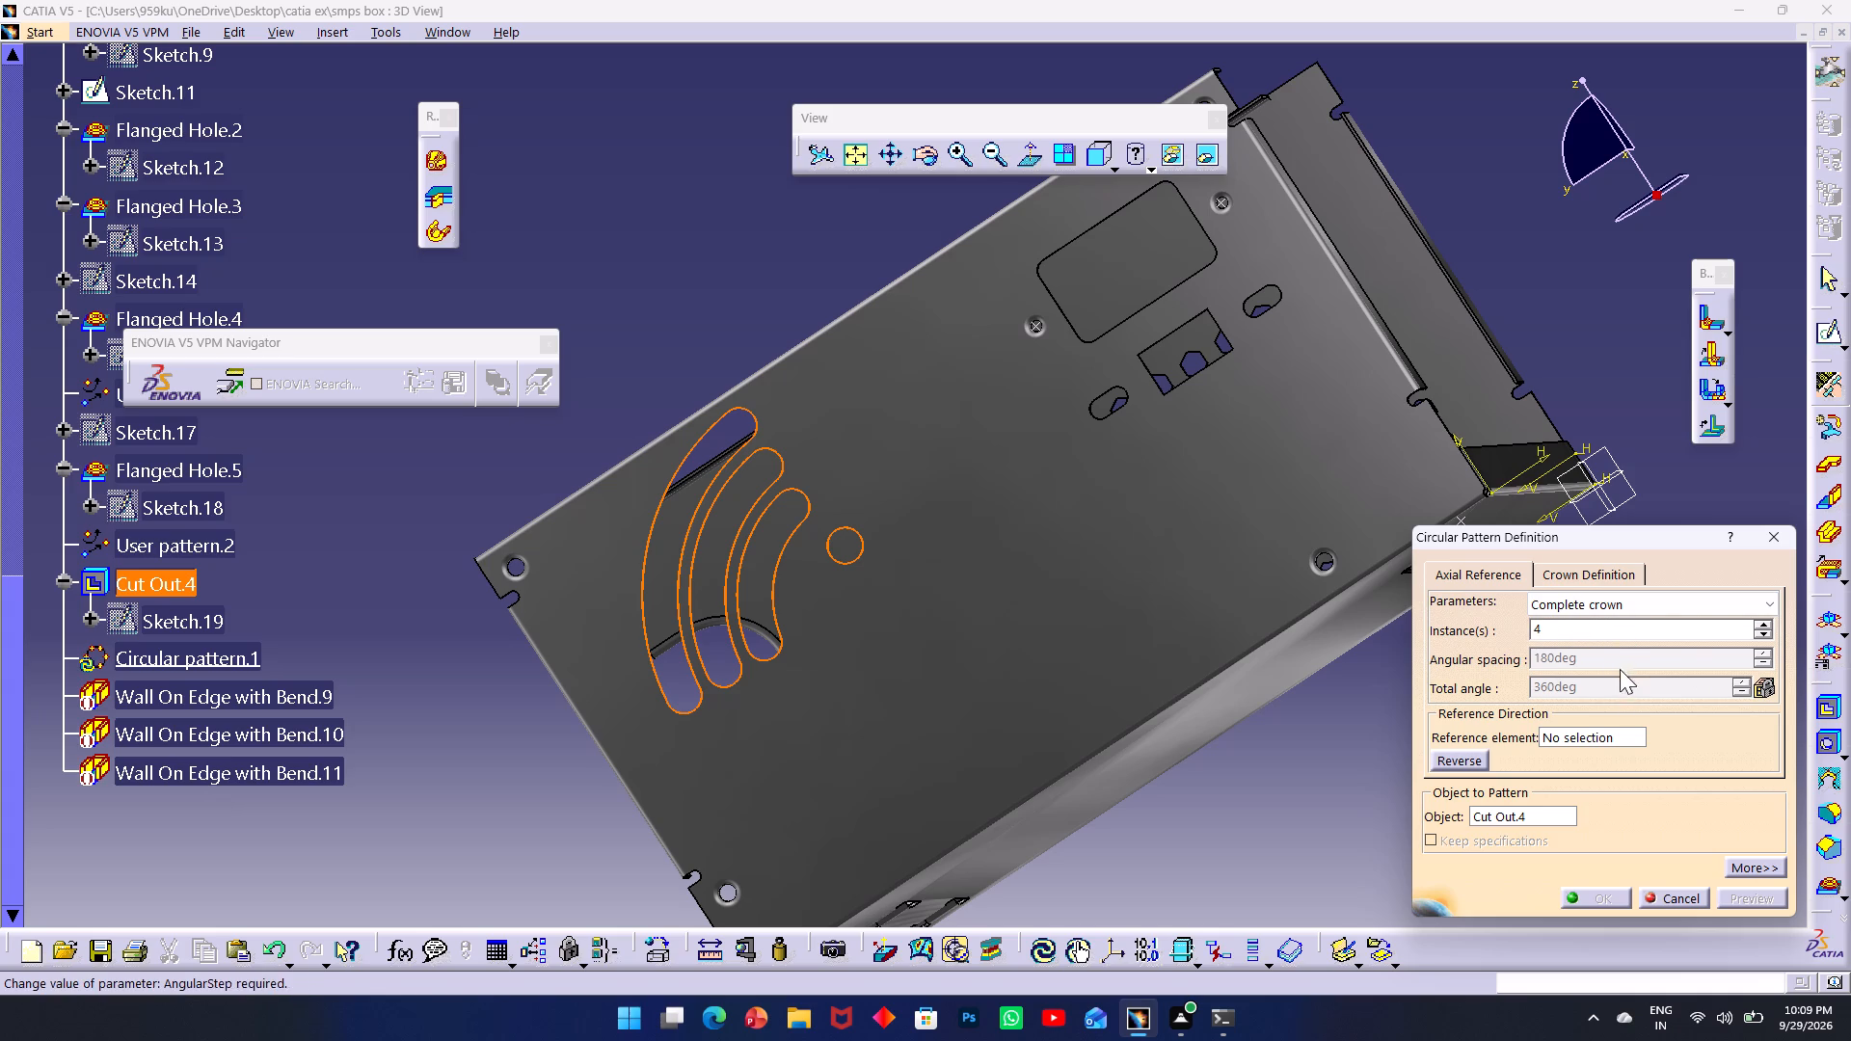
Start a new line of type Point-Direction as the circular pattern's reference element.
{"action": "left_click", "coordinate": [1615, 733]}
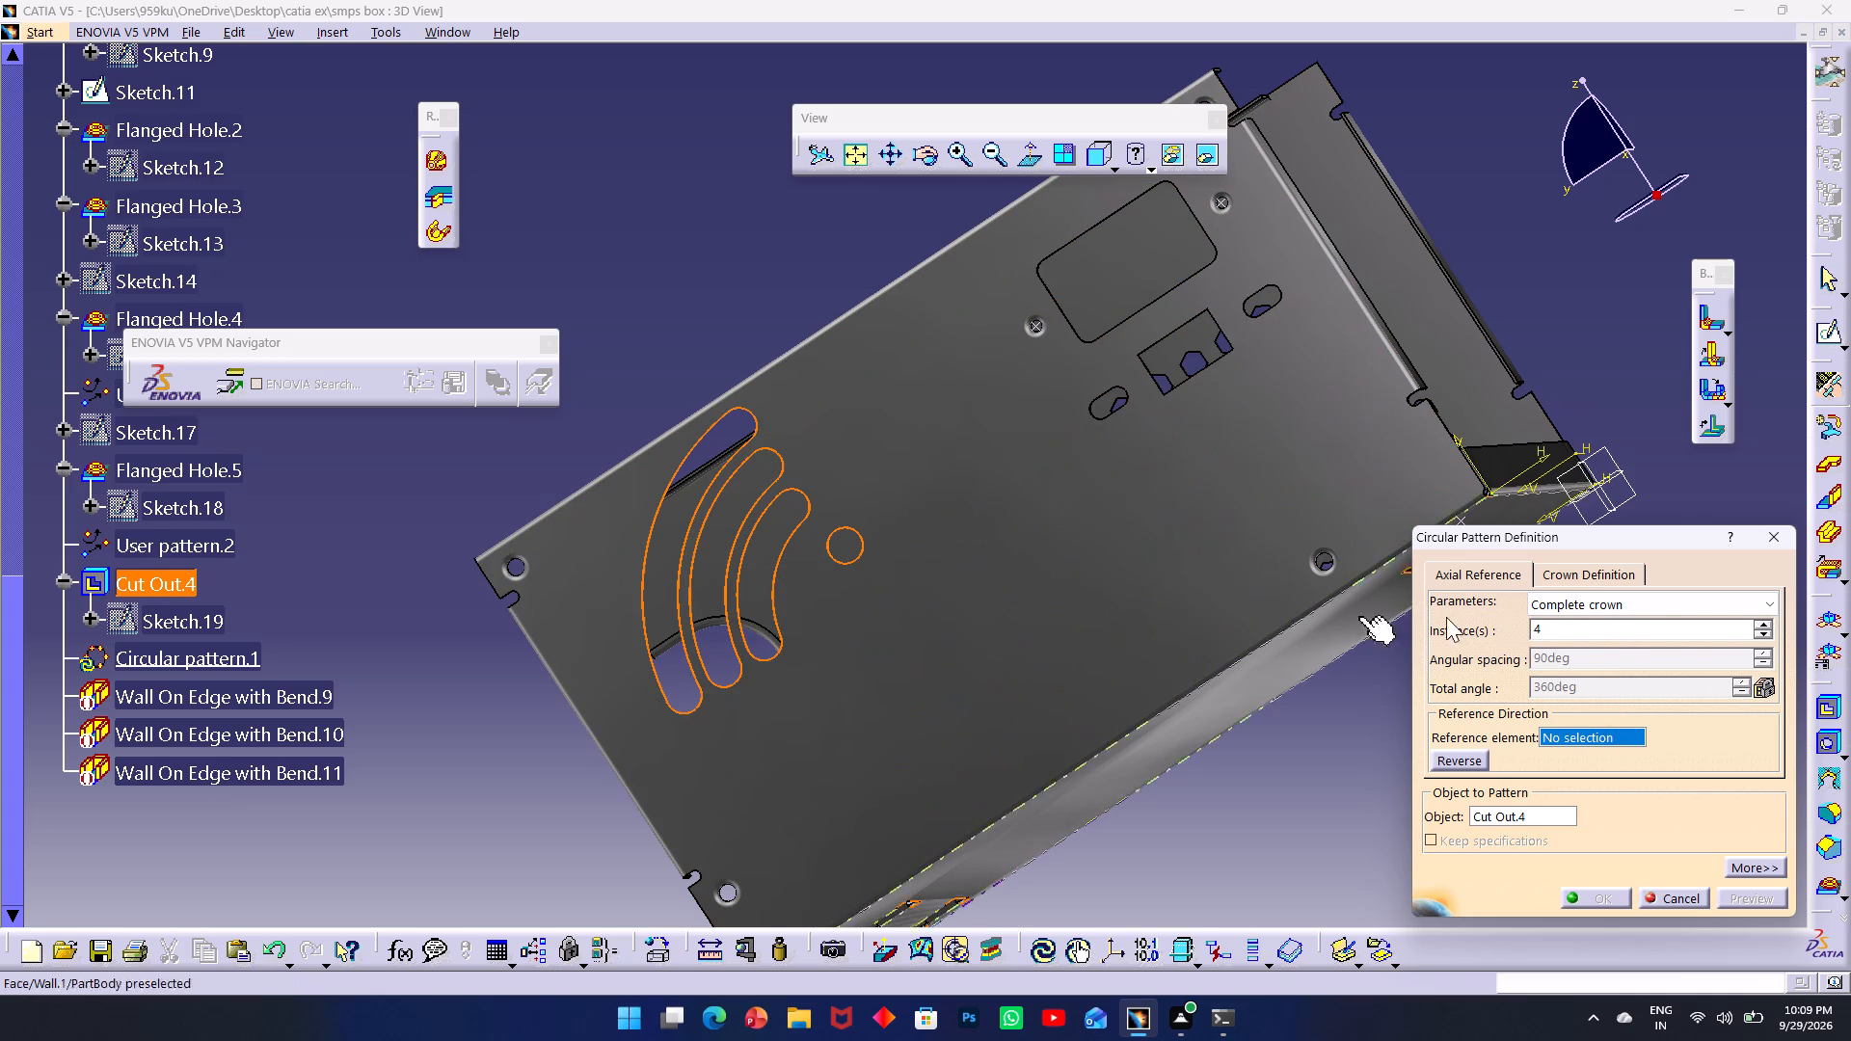
{"action": "right_click", "coordinate": [1624, 730]}
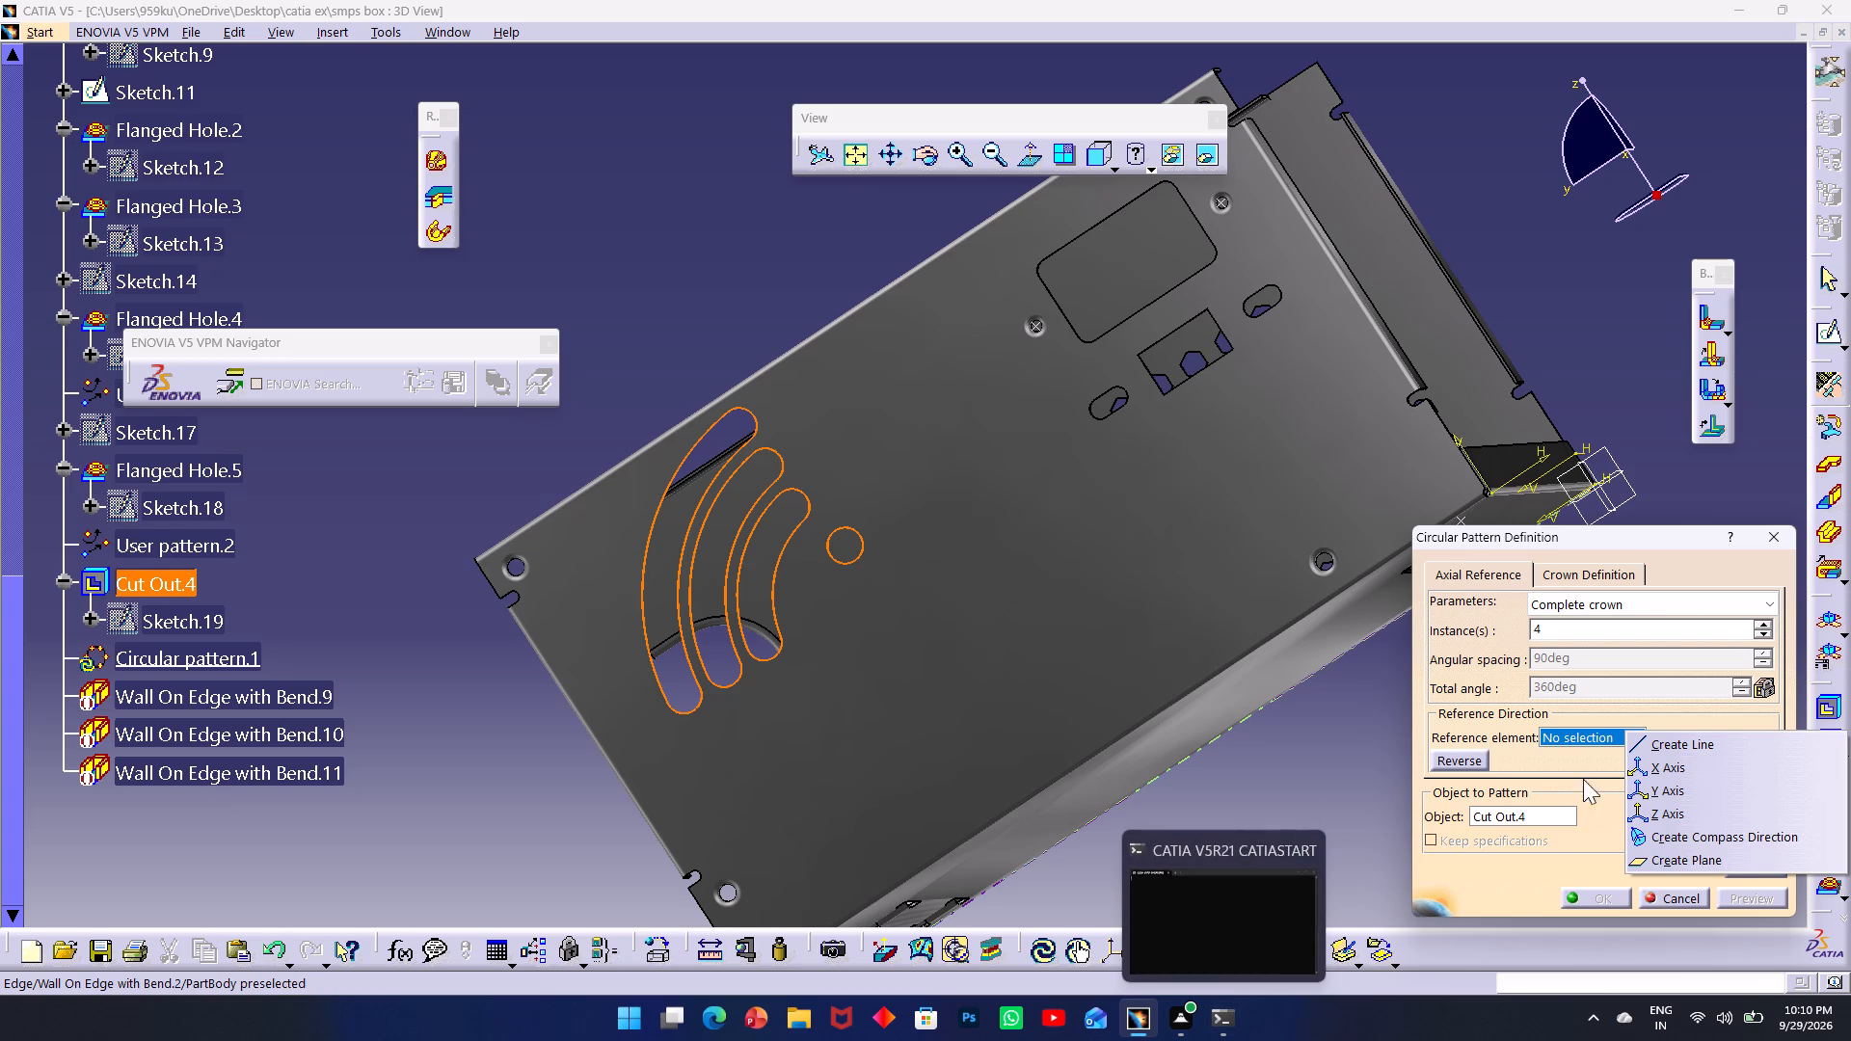
{"action": "left_click", "coordinate": [1712, 736]}
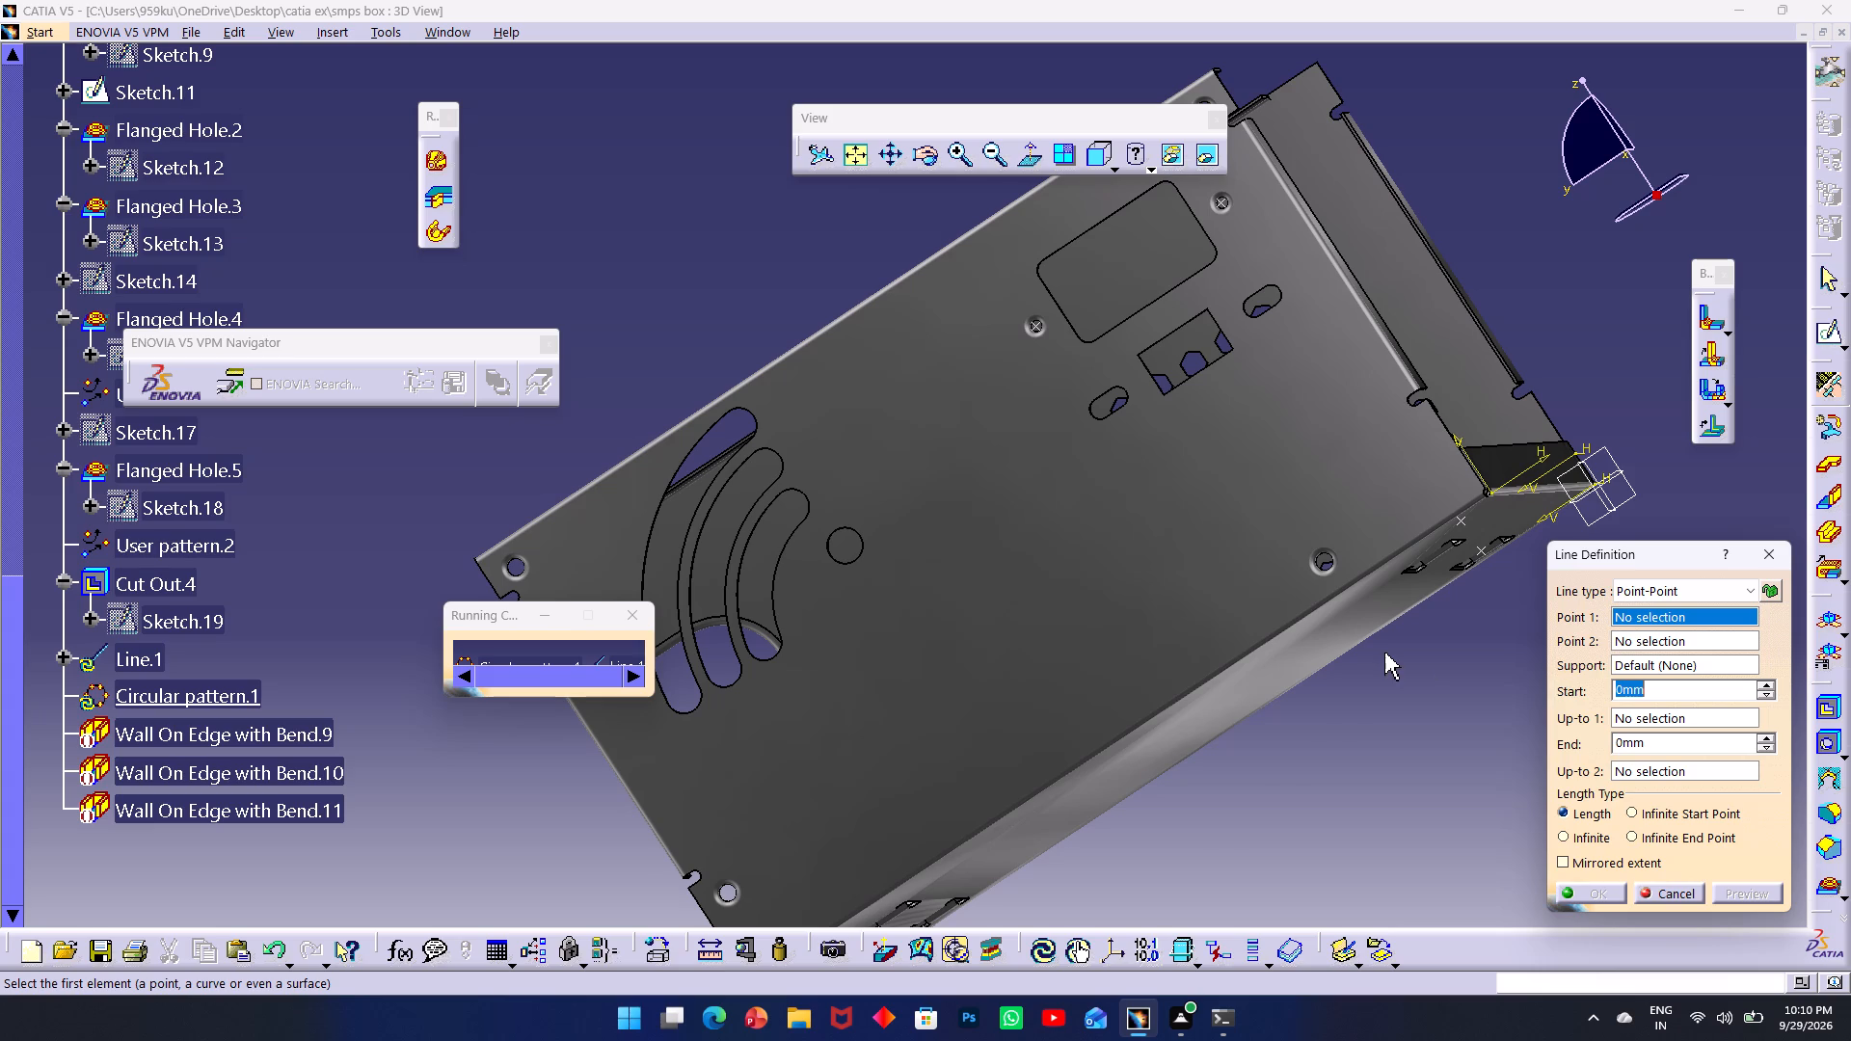
{"action": "left_click", "coordinate": [1669, 580]}
{"action": "left_click", "coordinate": [1670, 626]}
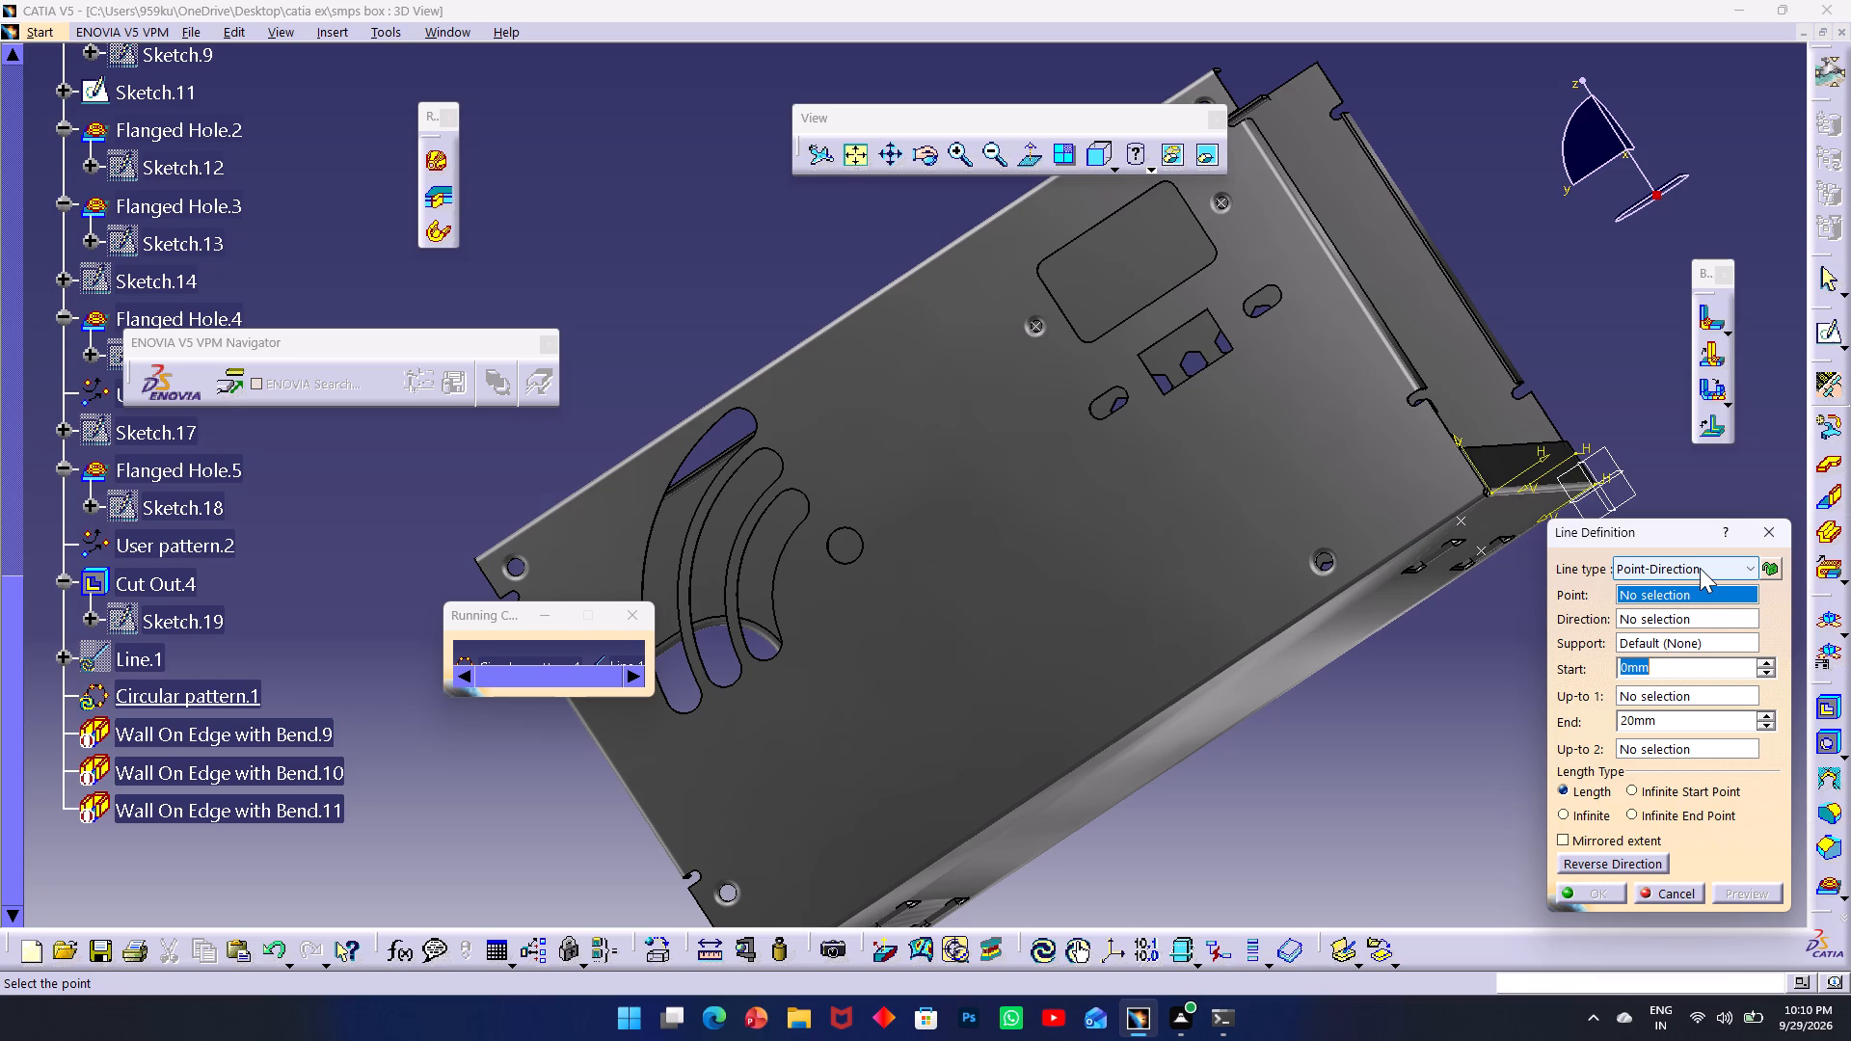
Start a new point for the reference line, using the Circle / Sphere / Ellipse center type.
{"action": "left_click", "coordinate": [1697, 589]}
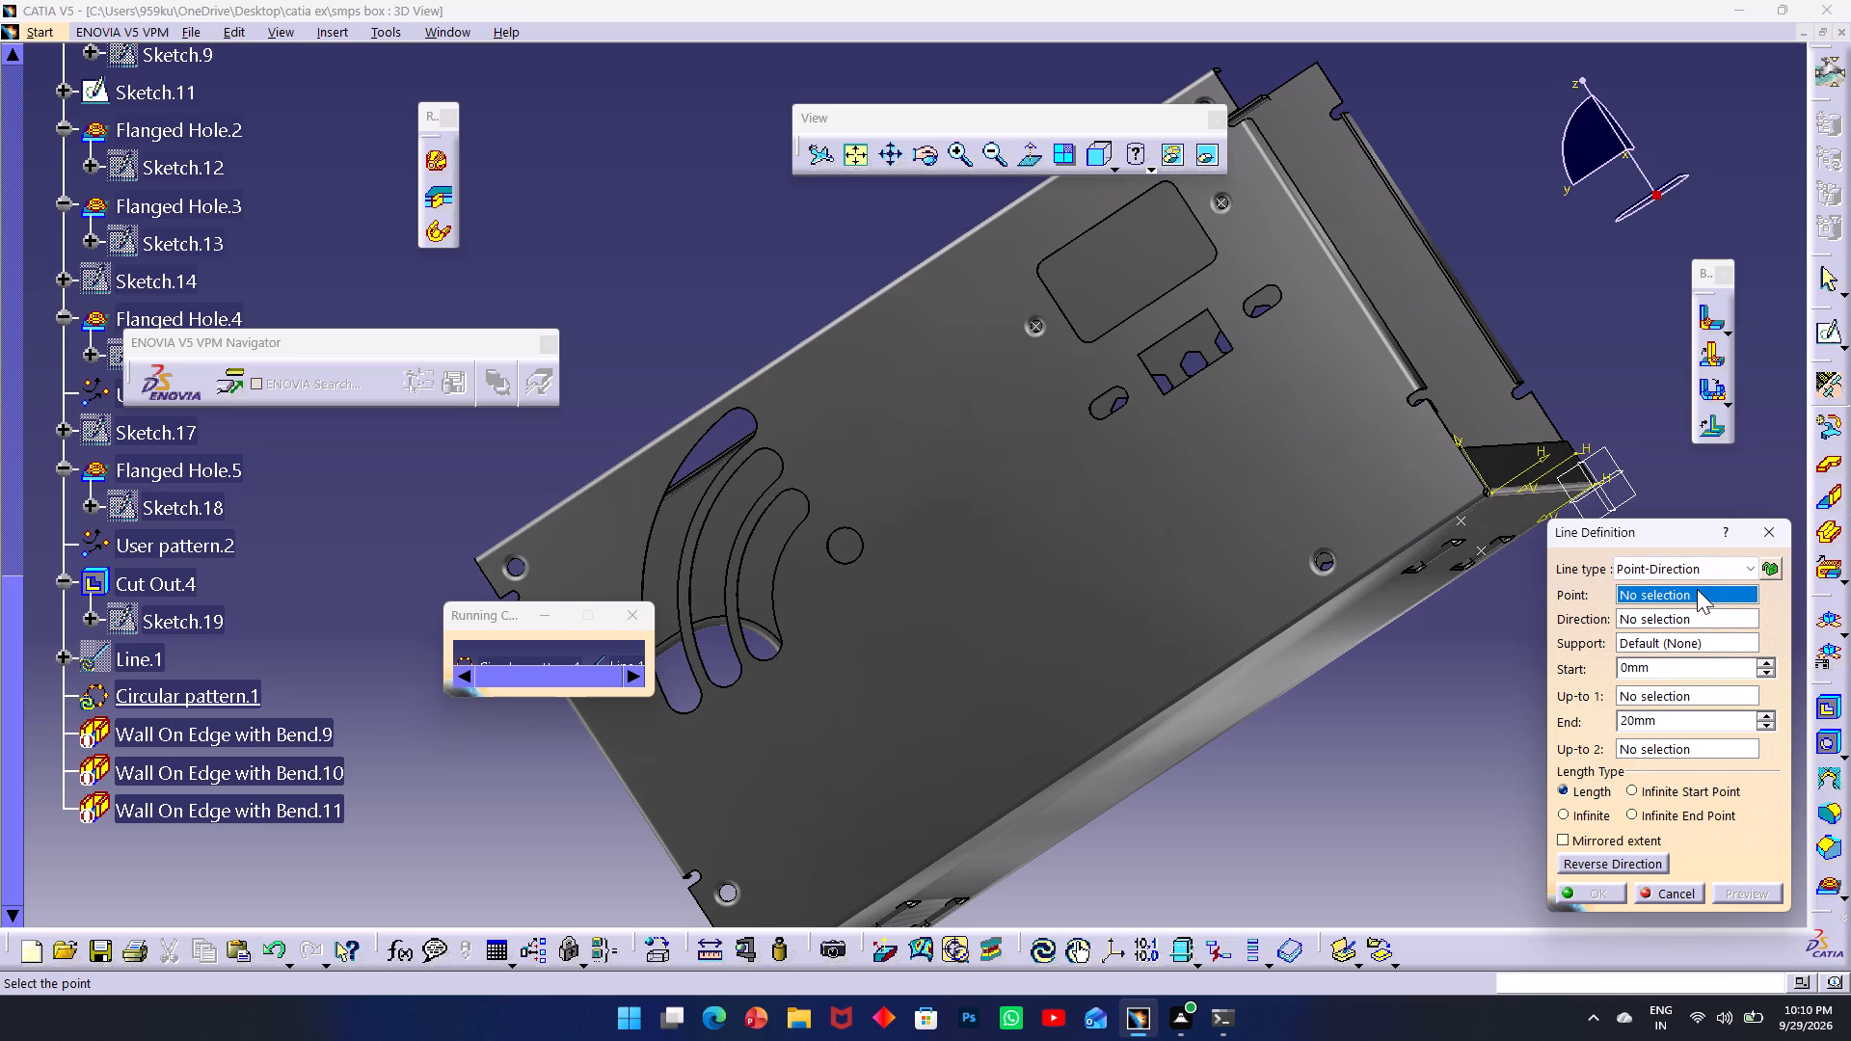
{"action": "right_click", "coordinate": [1697, 592]}
{"action": "left_click", "coordinate": [1697, 598]}
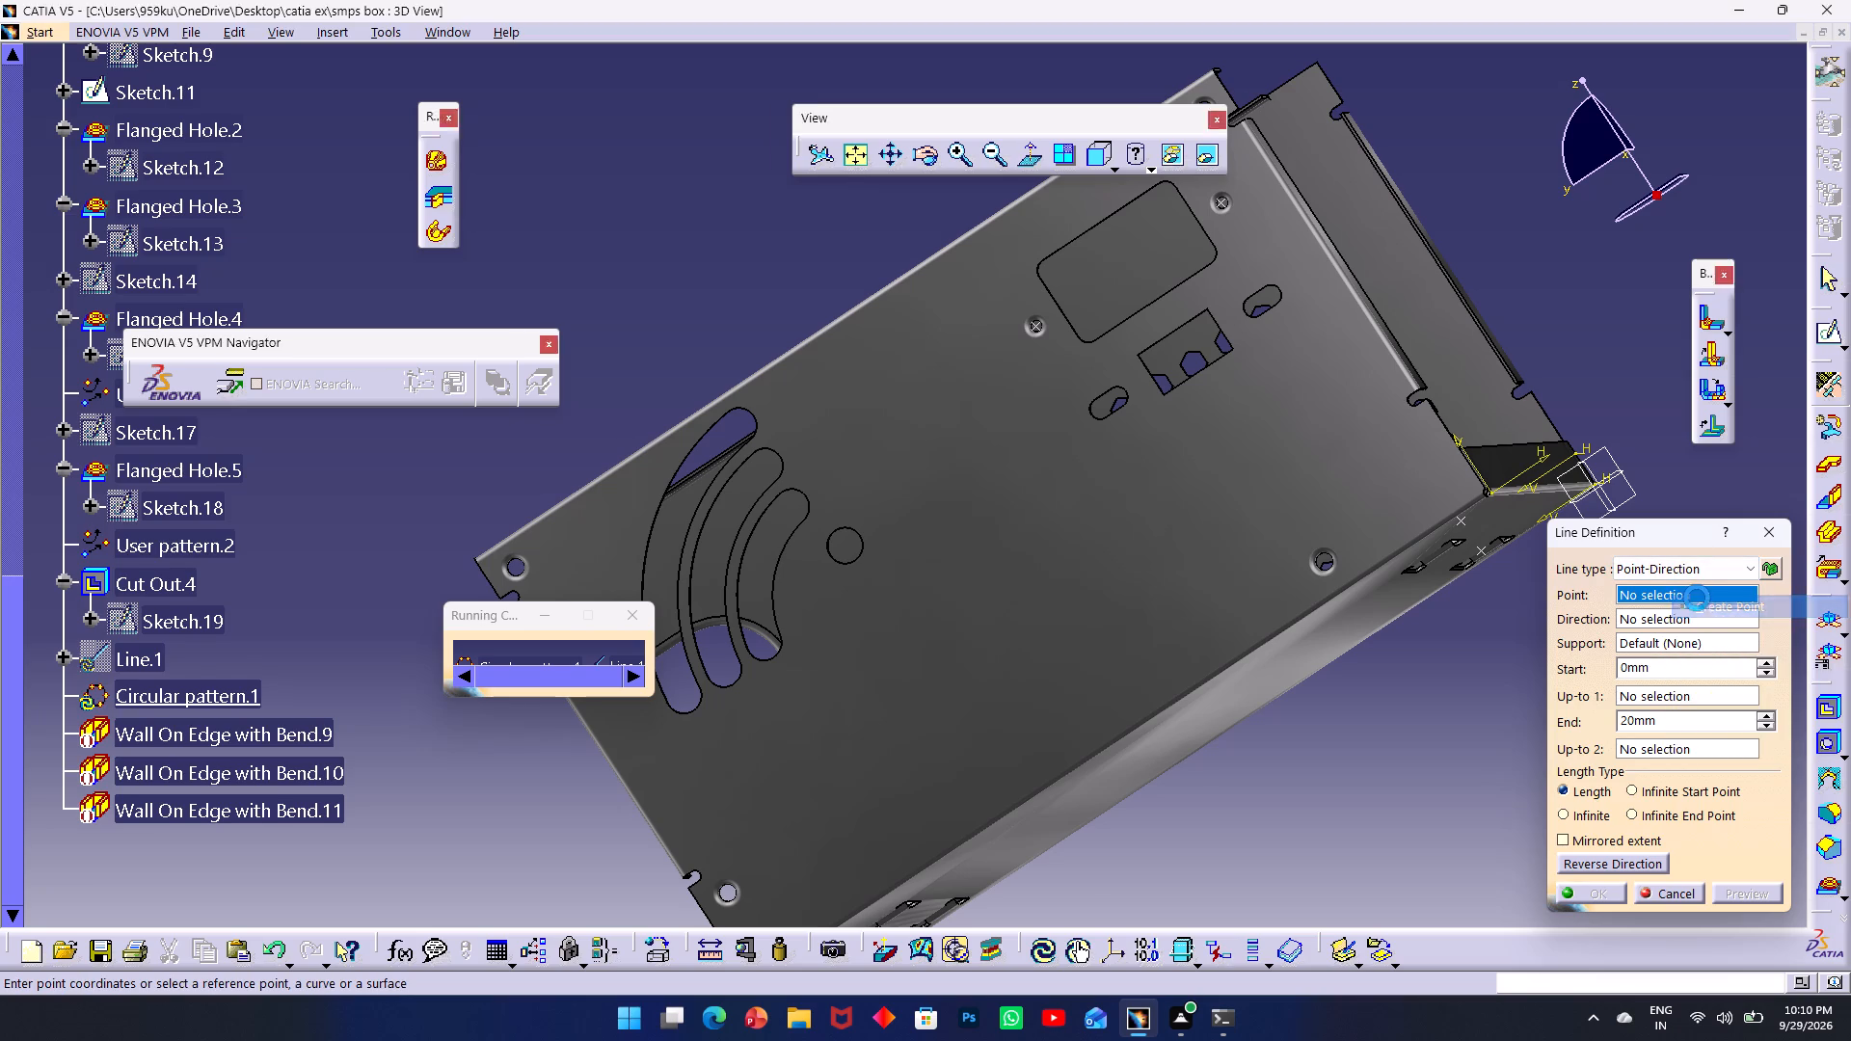
{"action": "left_click", "coordinate": [1693, 682]}
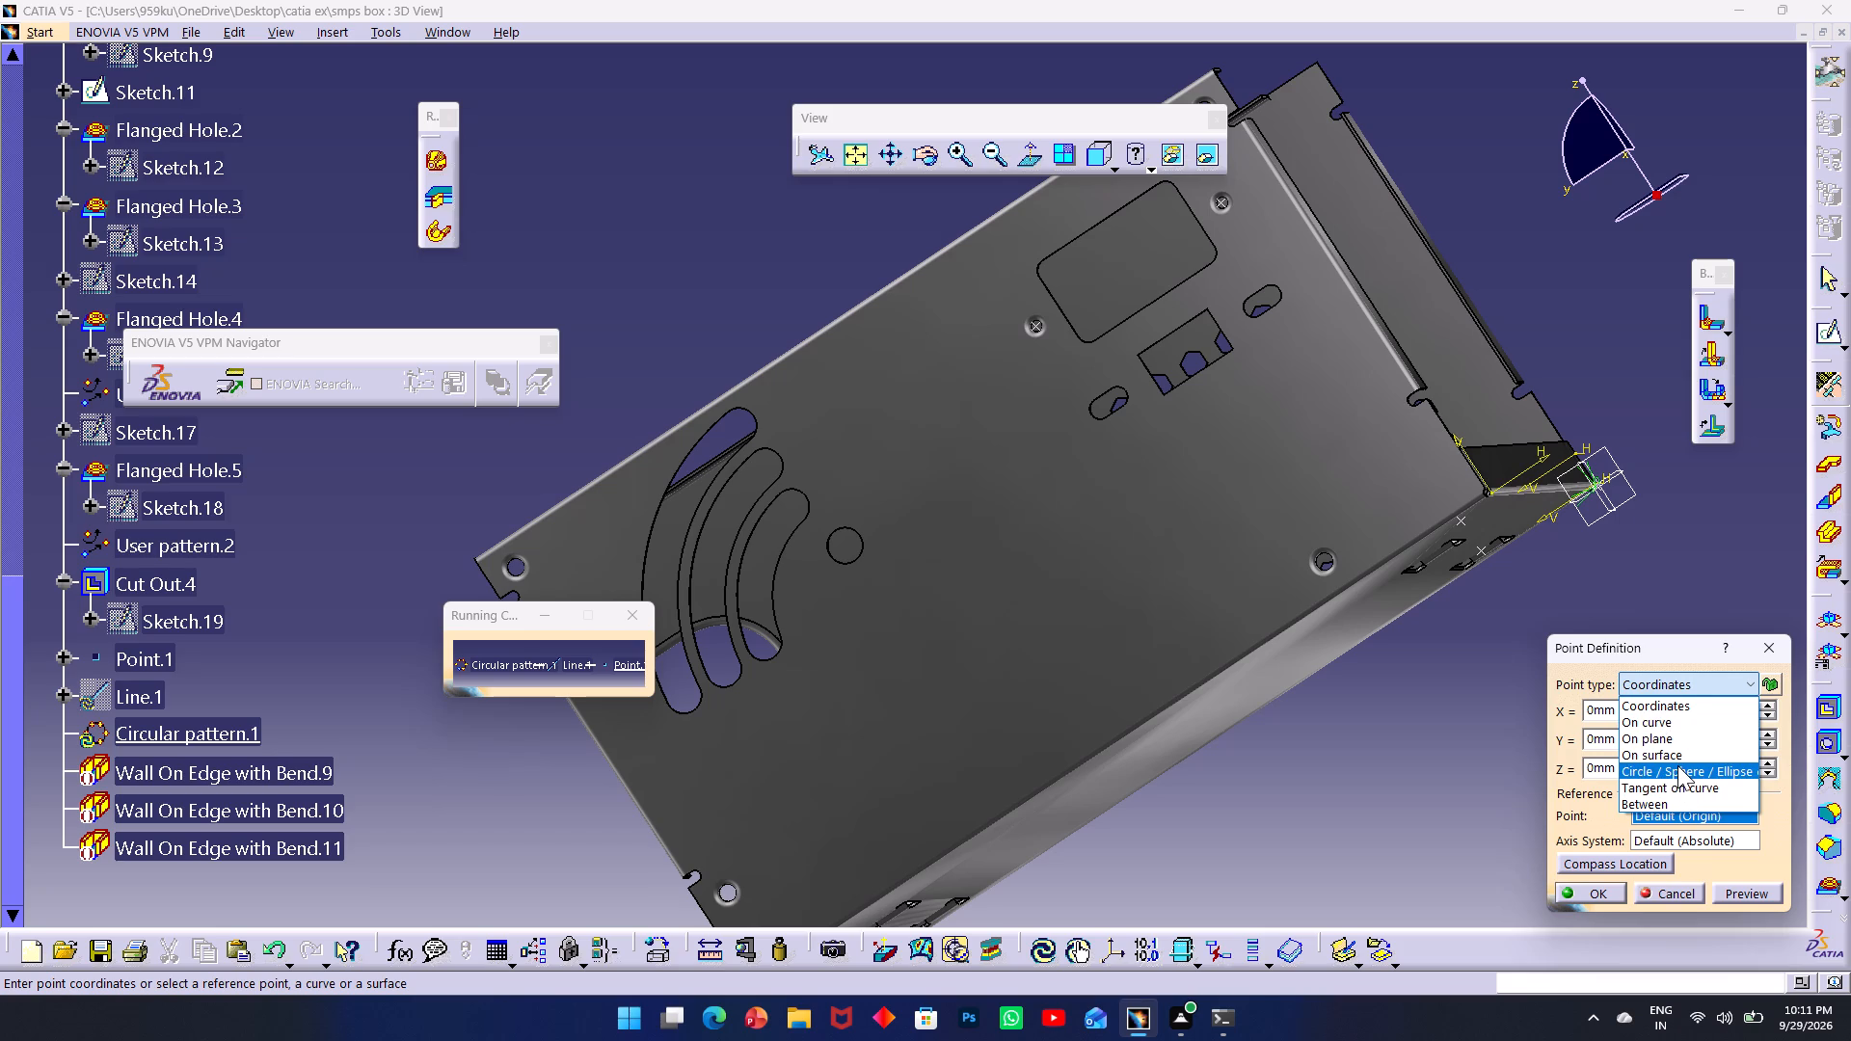
{"action": "left_click", "coordinate": [1677, 765]}
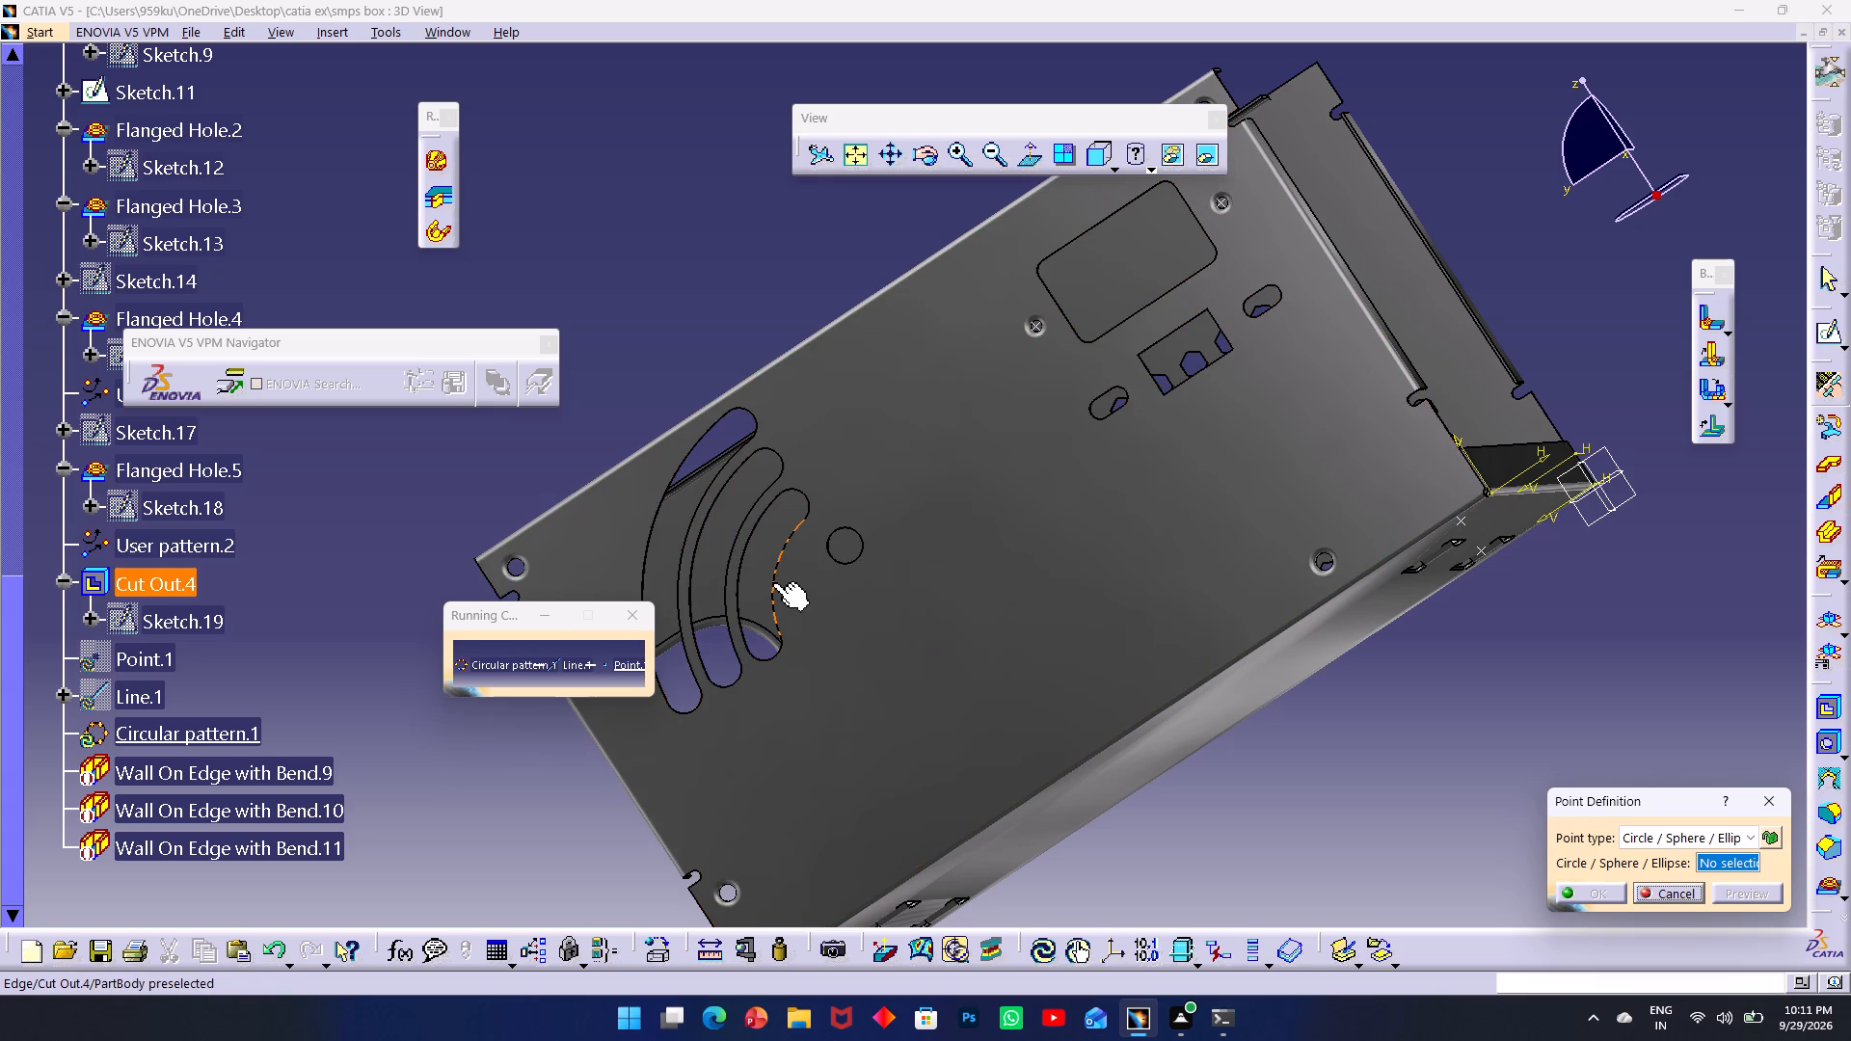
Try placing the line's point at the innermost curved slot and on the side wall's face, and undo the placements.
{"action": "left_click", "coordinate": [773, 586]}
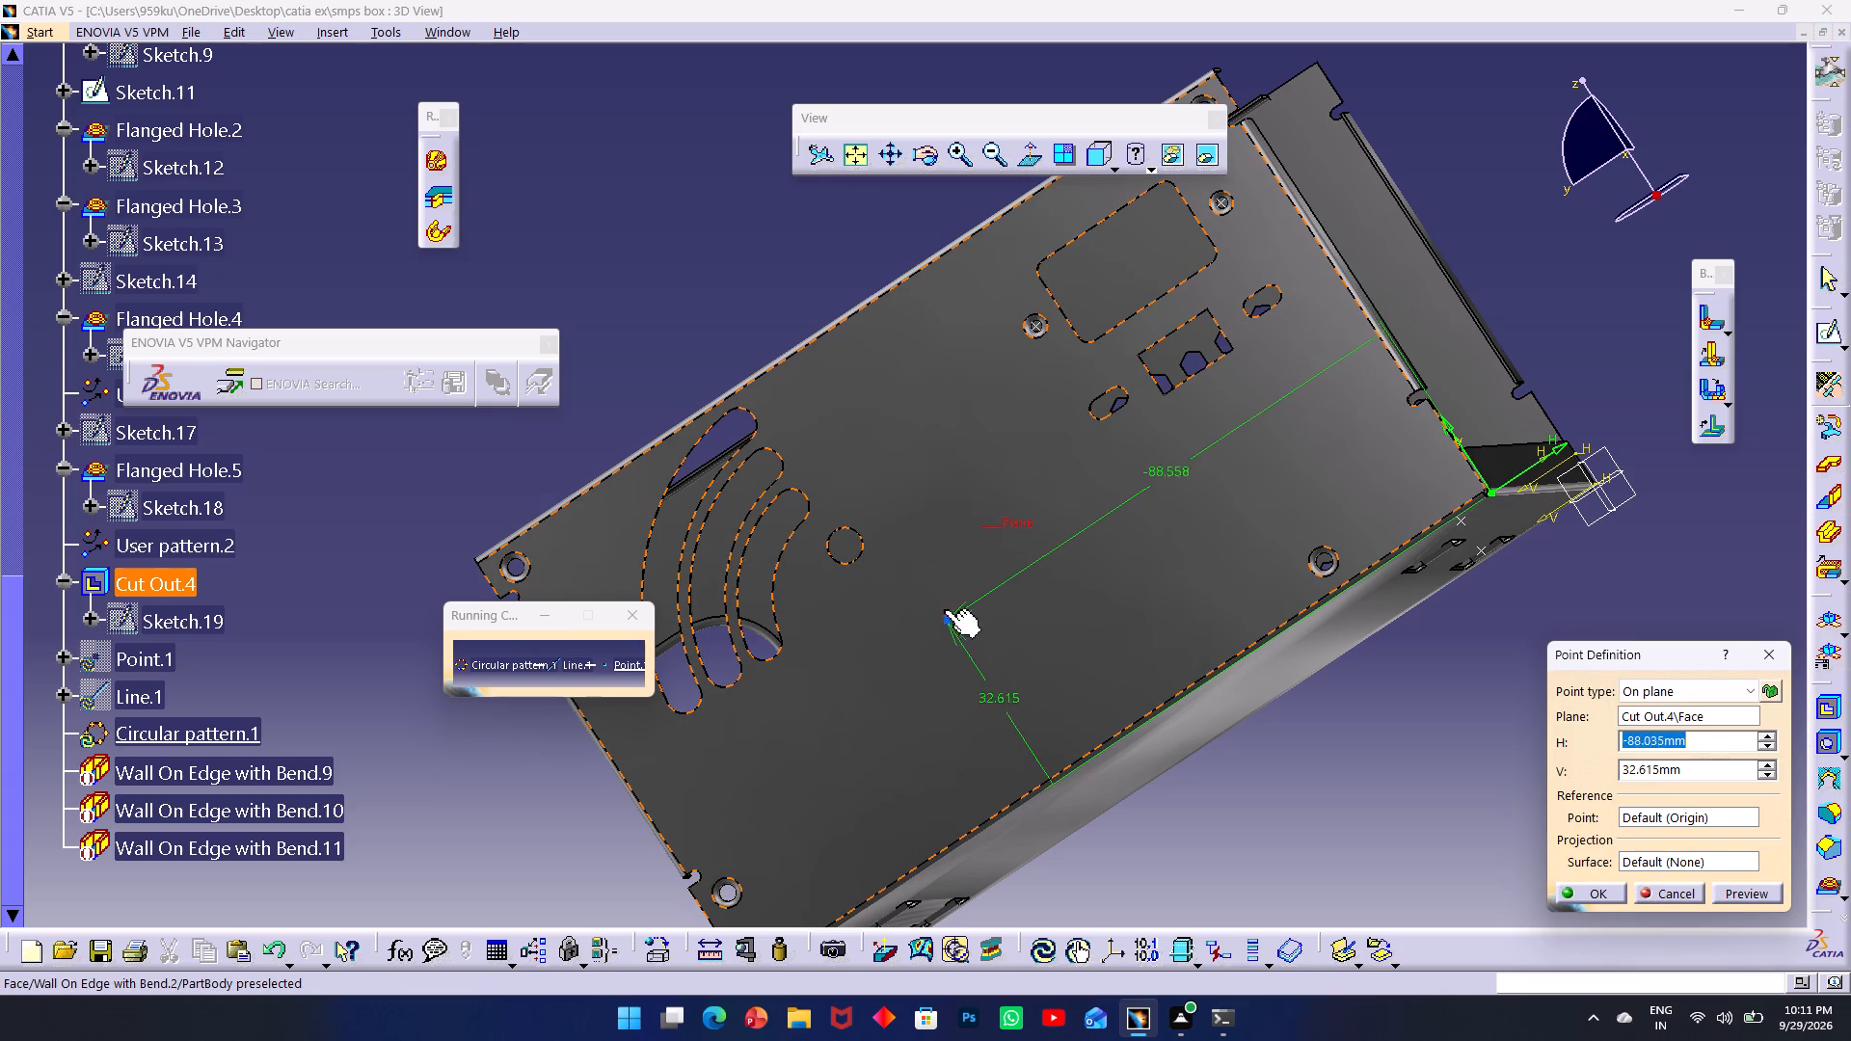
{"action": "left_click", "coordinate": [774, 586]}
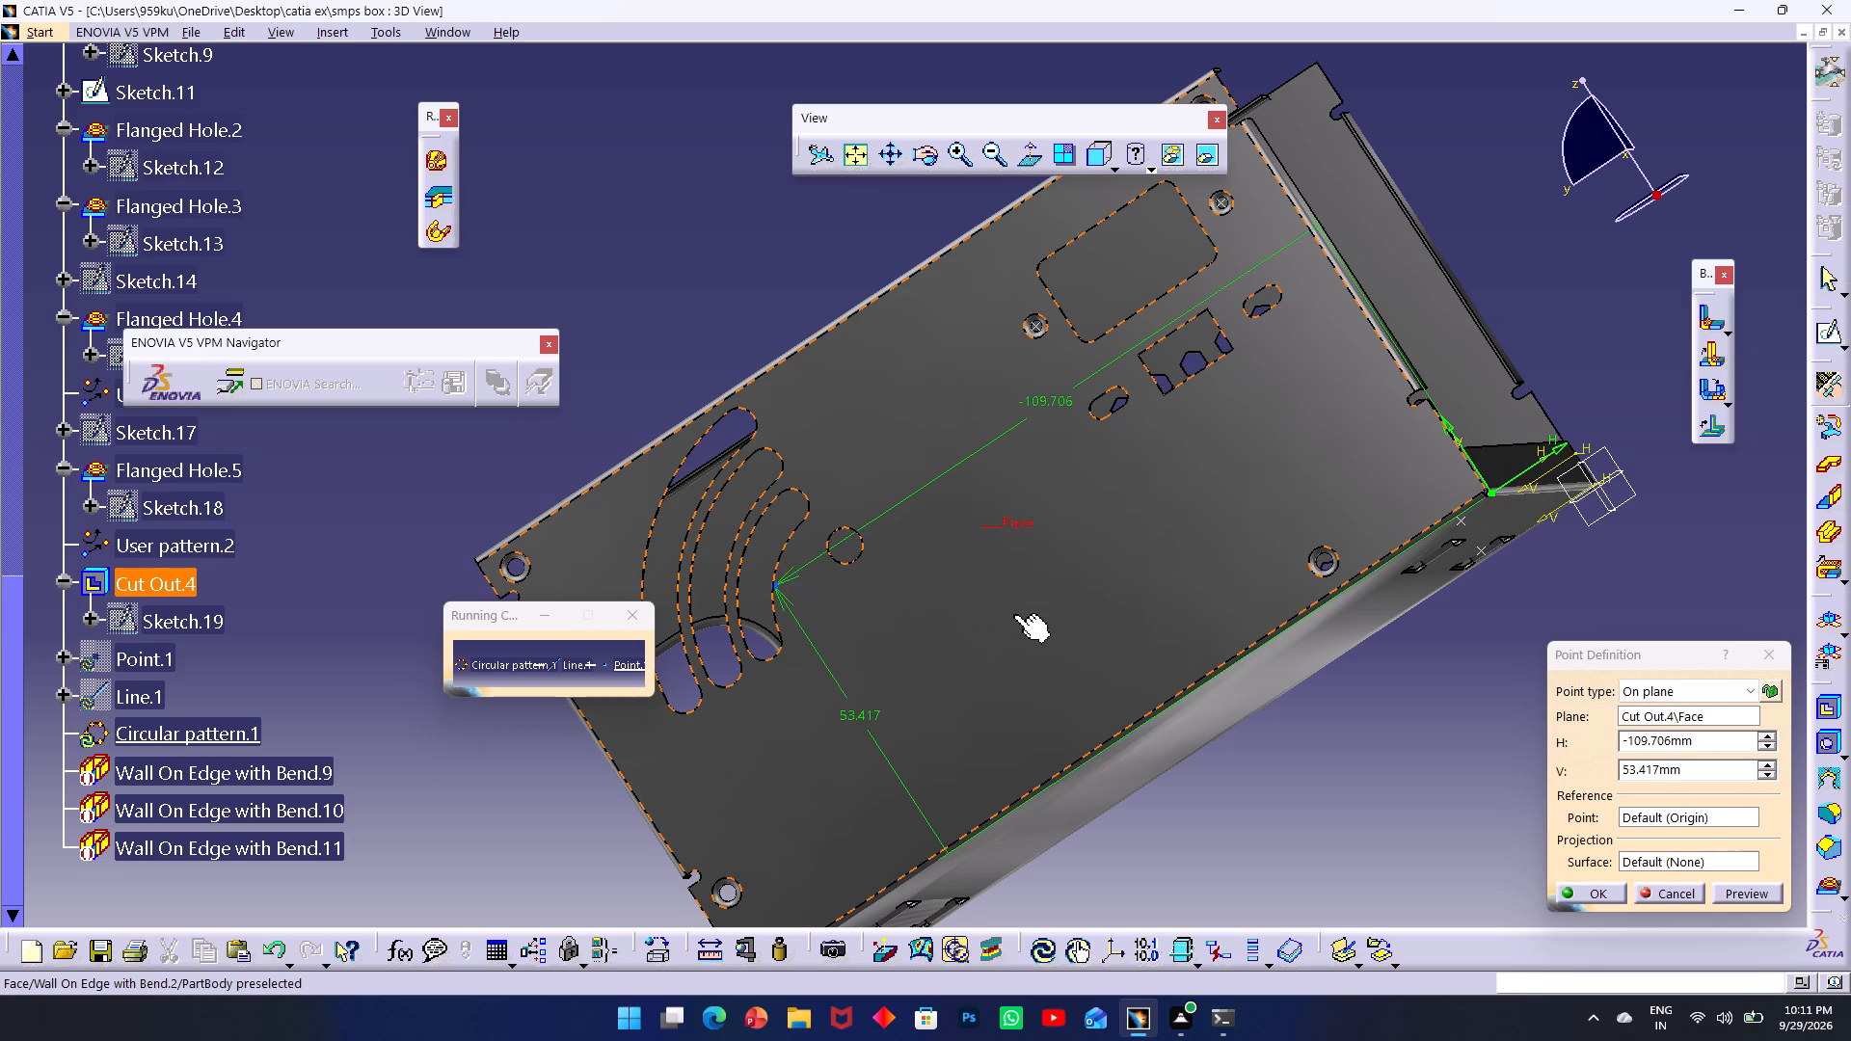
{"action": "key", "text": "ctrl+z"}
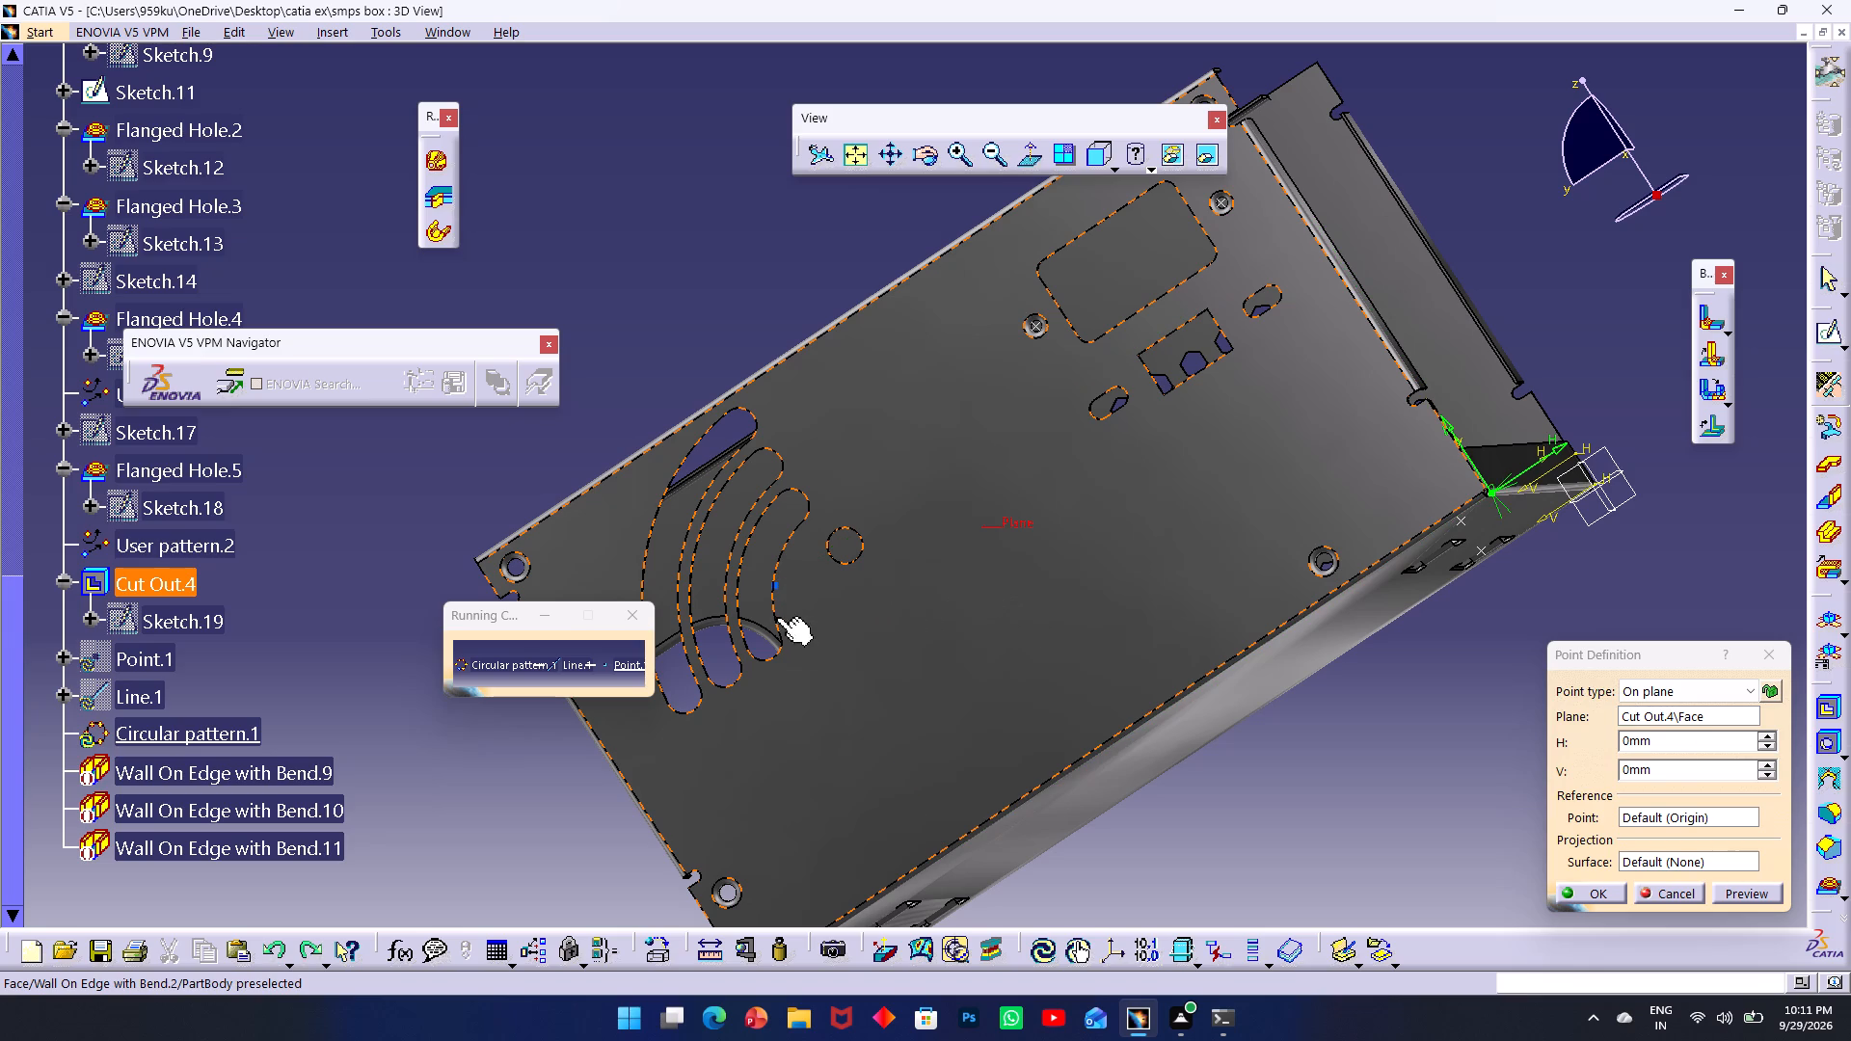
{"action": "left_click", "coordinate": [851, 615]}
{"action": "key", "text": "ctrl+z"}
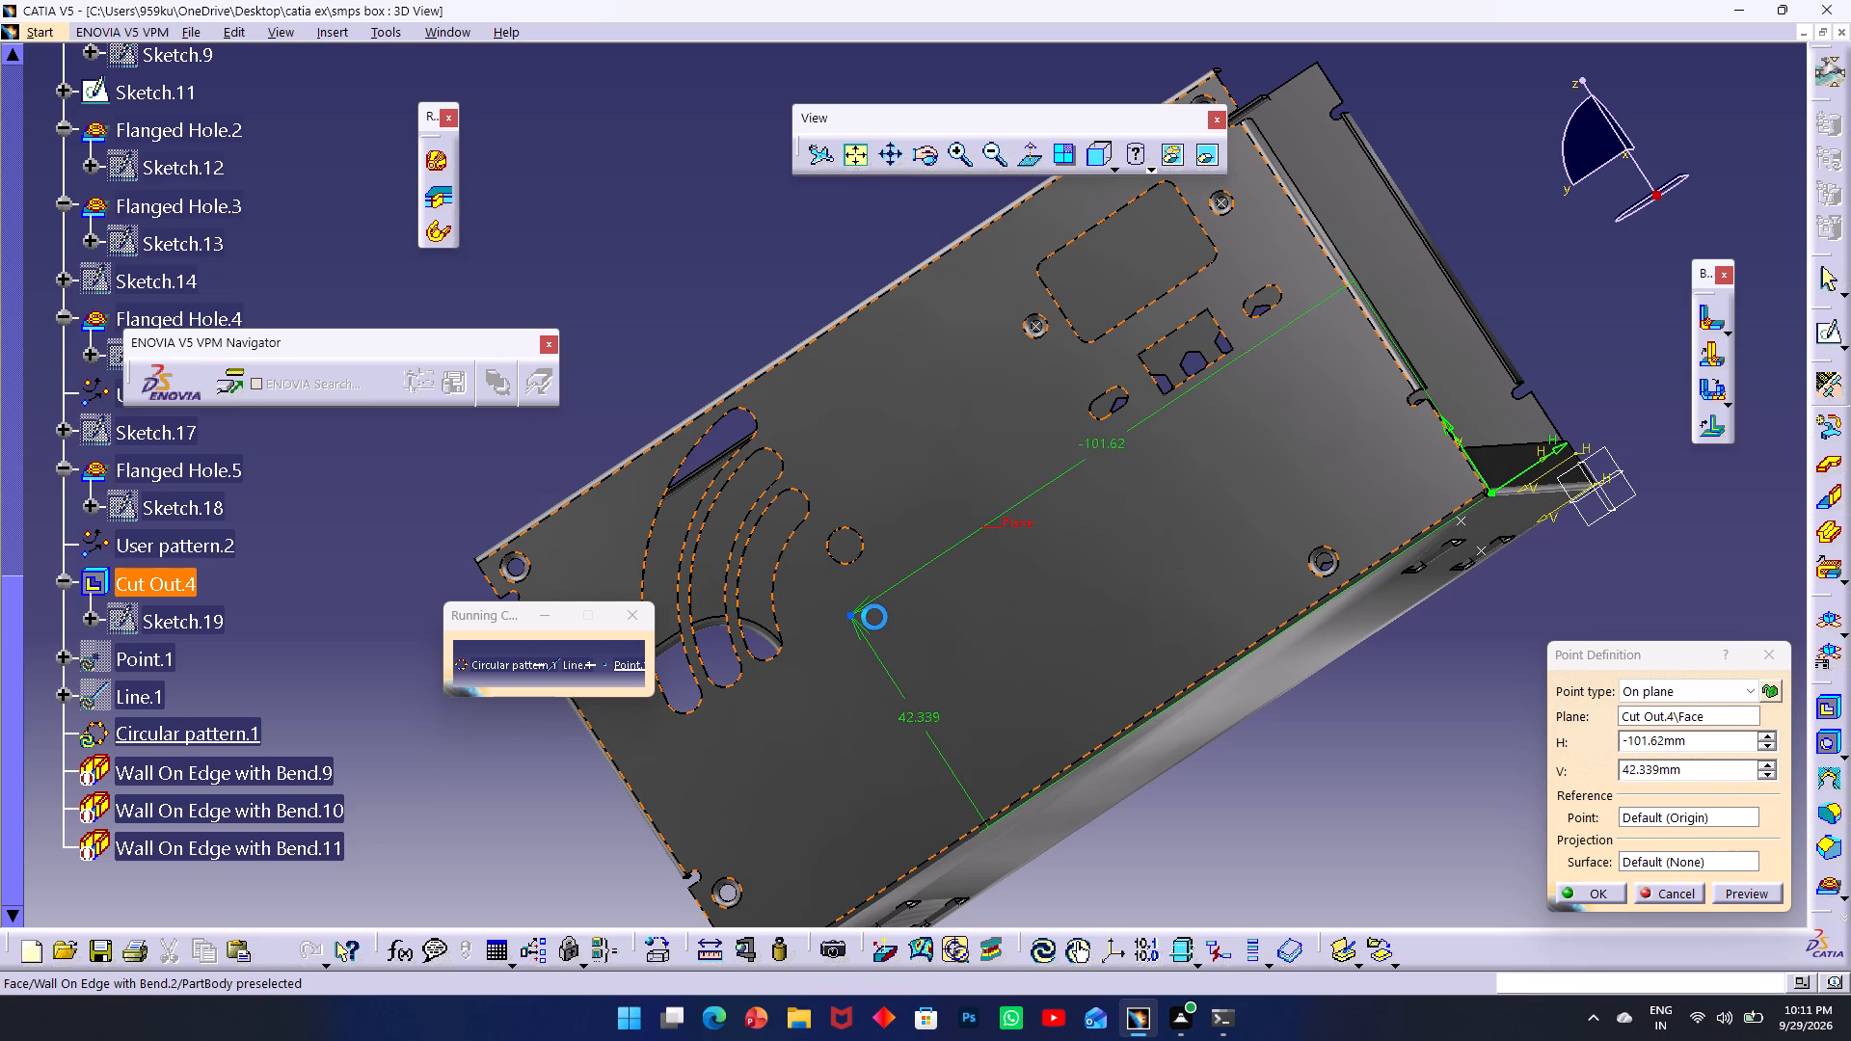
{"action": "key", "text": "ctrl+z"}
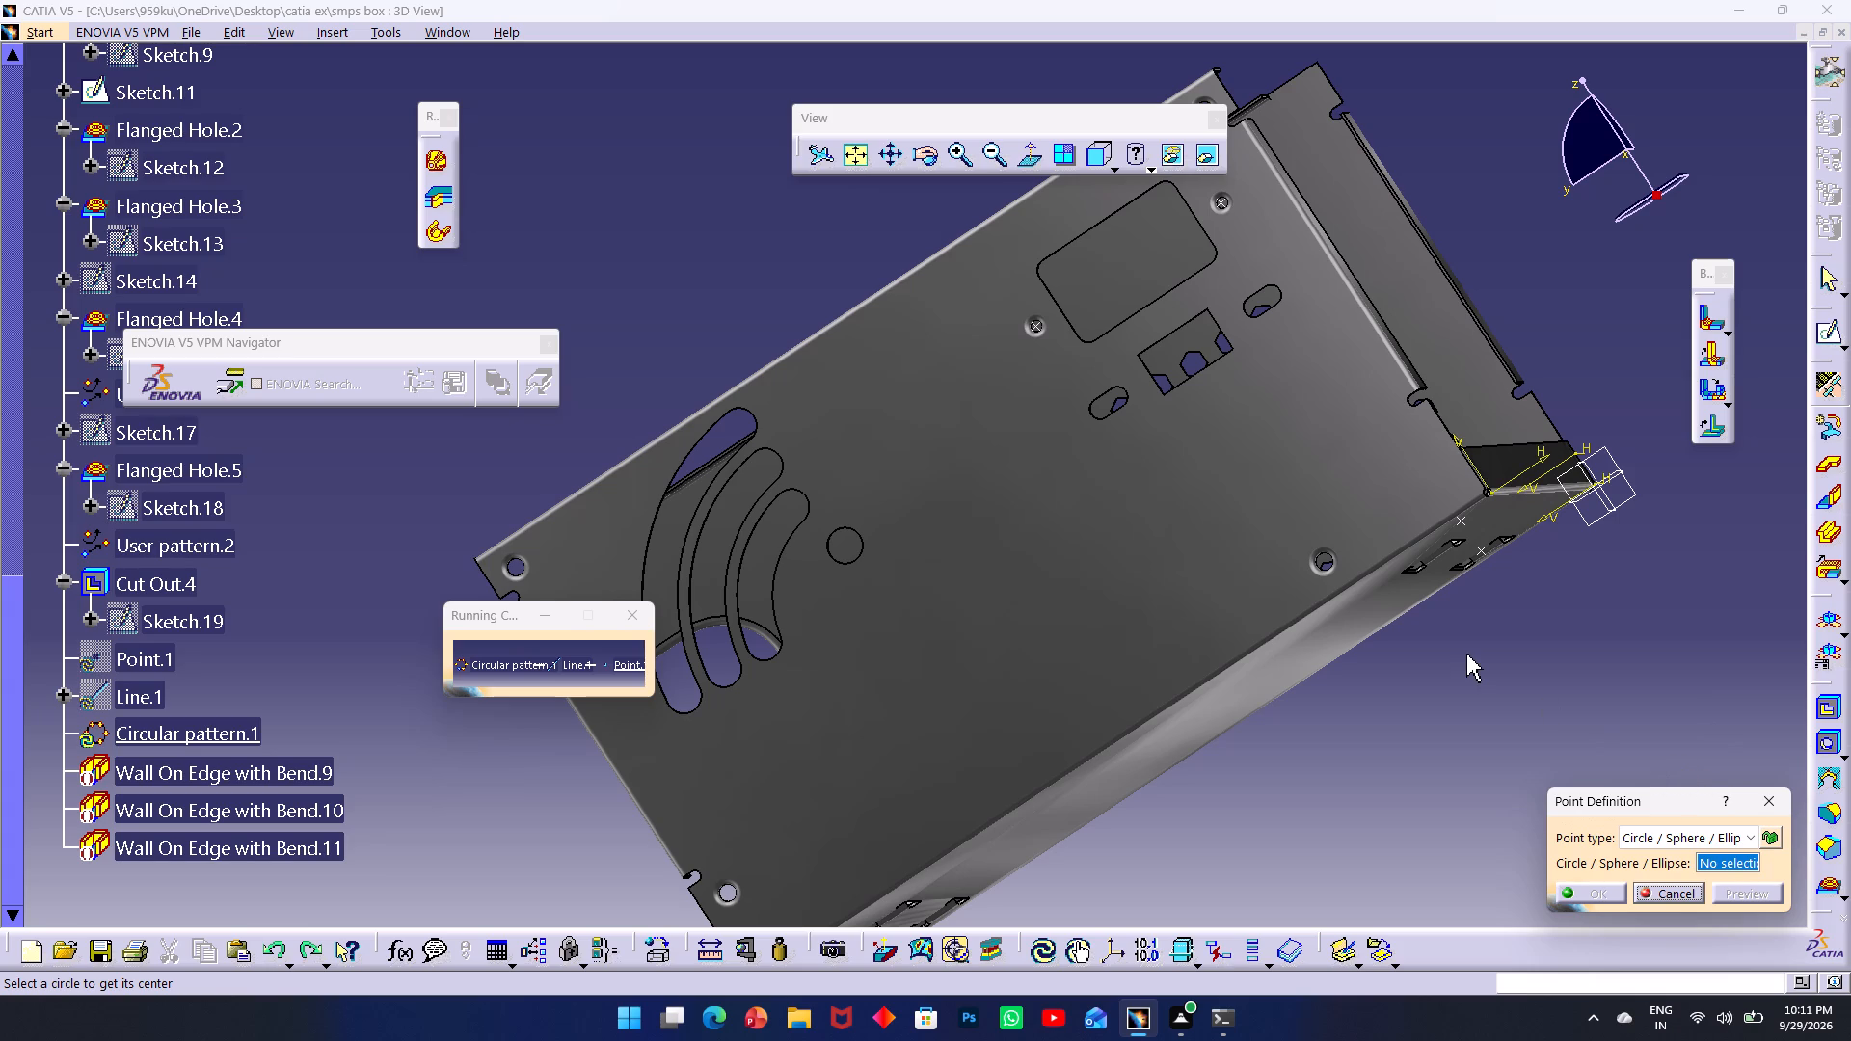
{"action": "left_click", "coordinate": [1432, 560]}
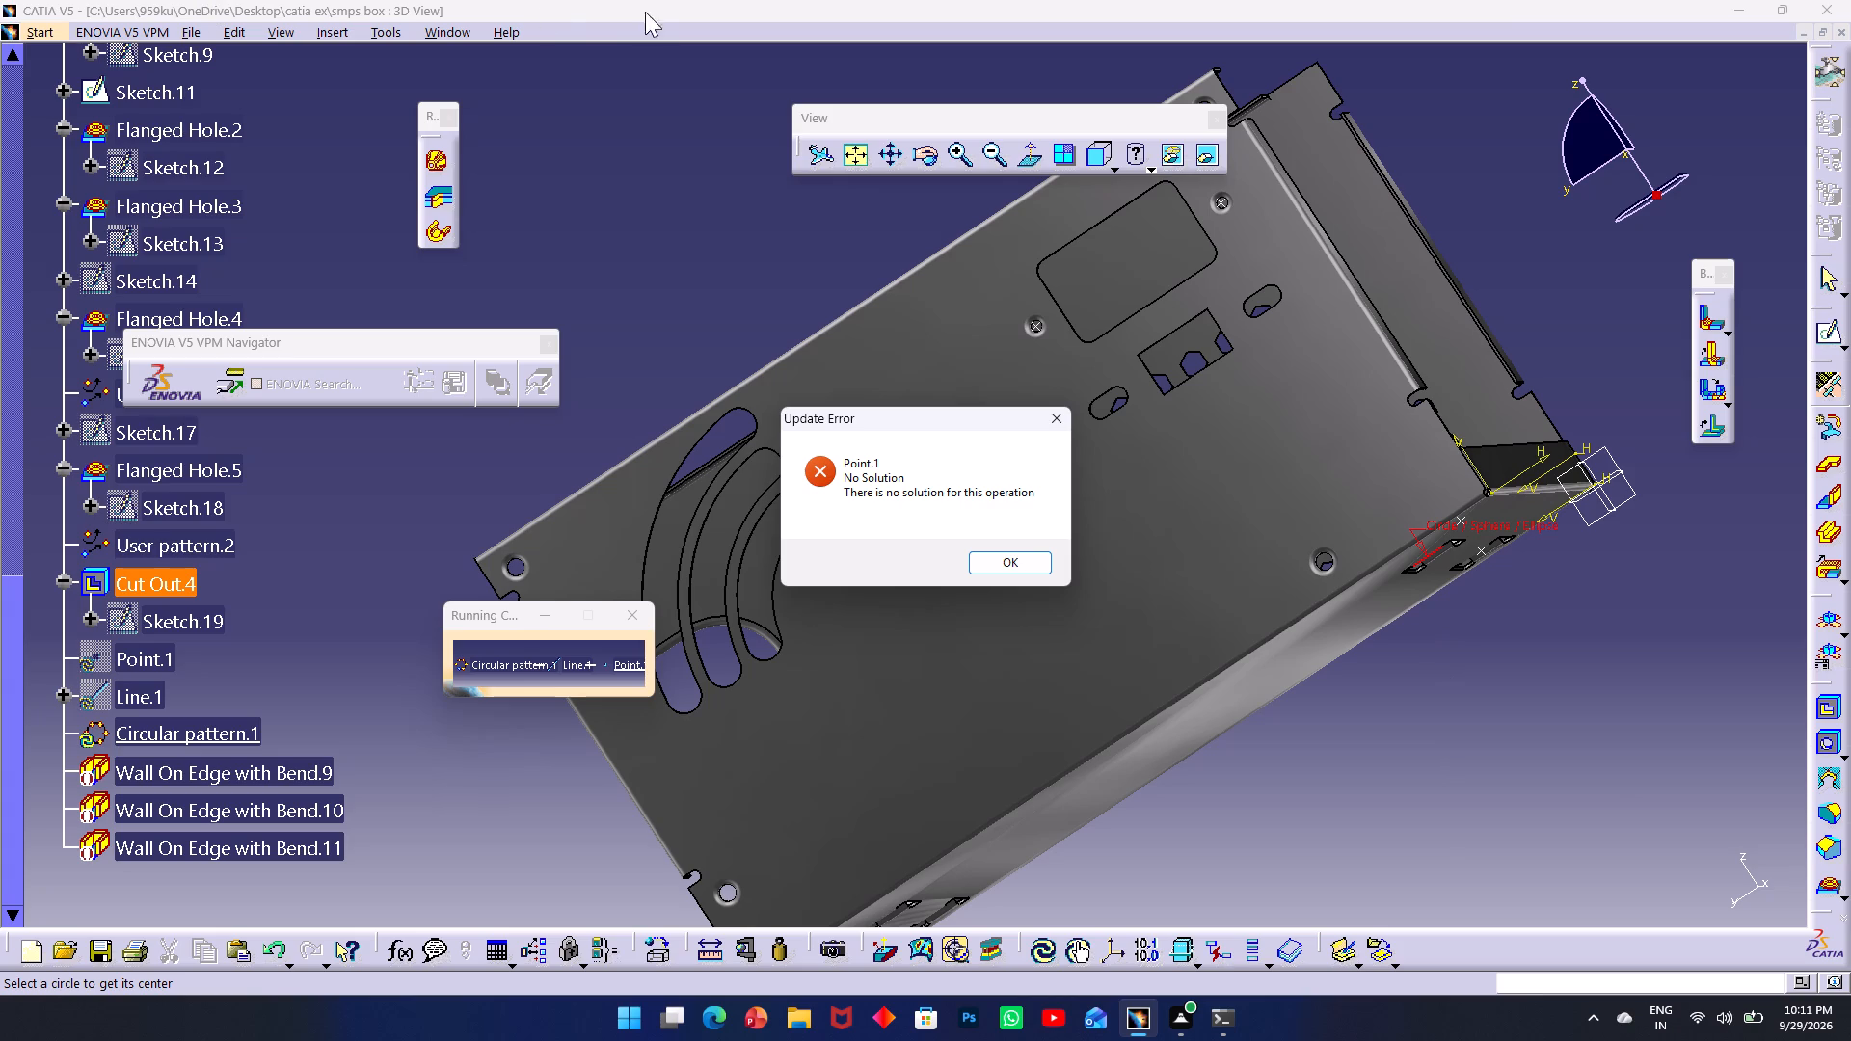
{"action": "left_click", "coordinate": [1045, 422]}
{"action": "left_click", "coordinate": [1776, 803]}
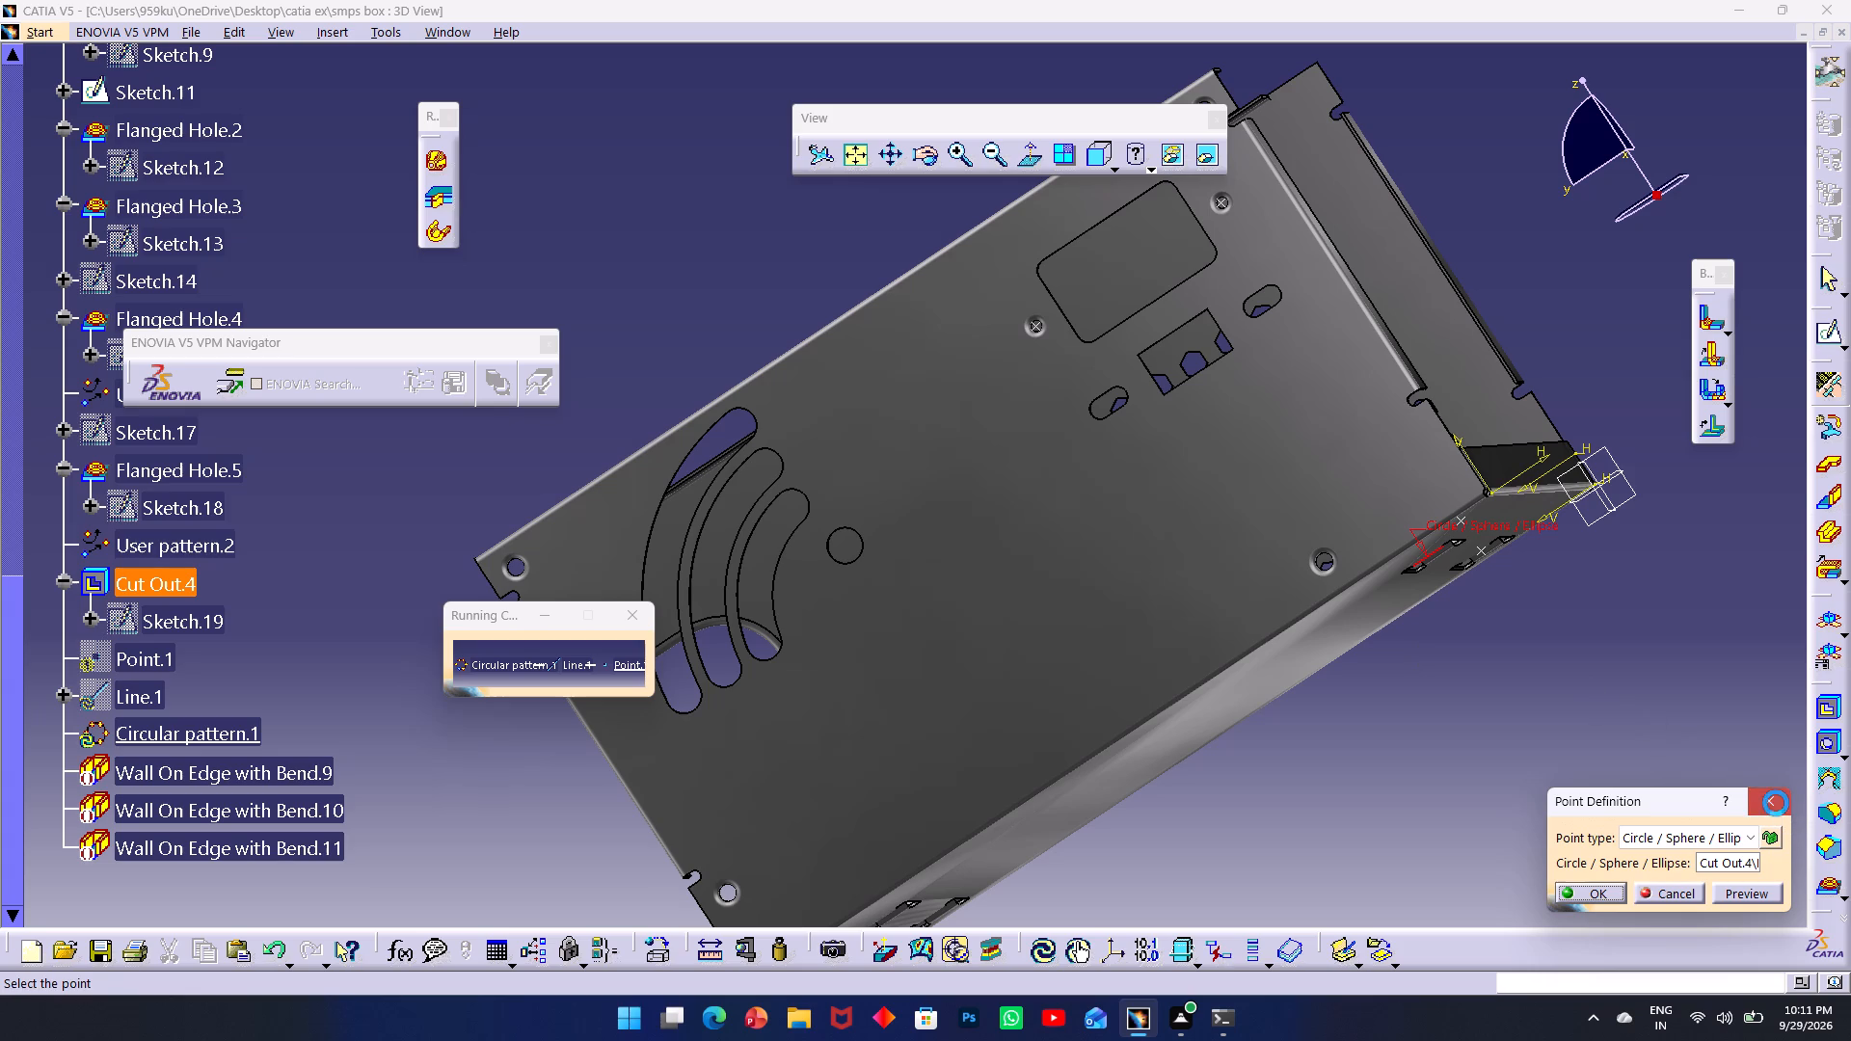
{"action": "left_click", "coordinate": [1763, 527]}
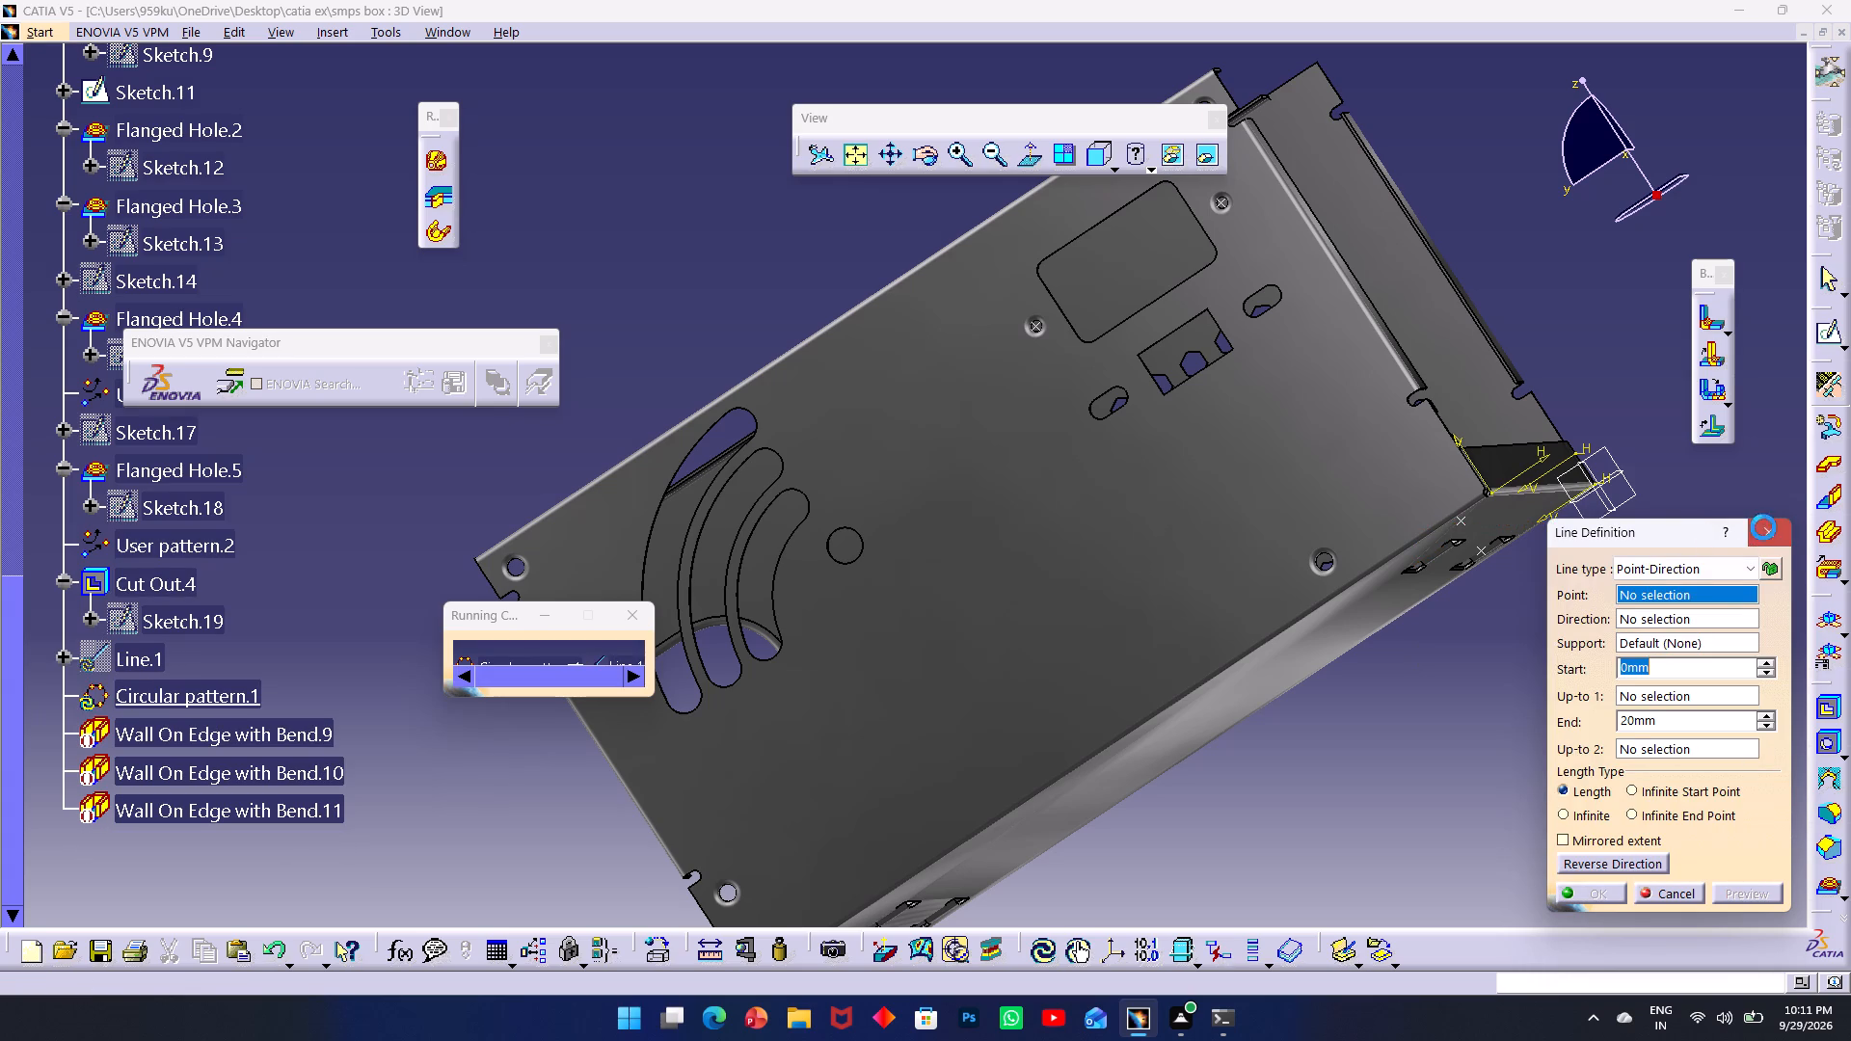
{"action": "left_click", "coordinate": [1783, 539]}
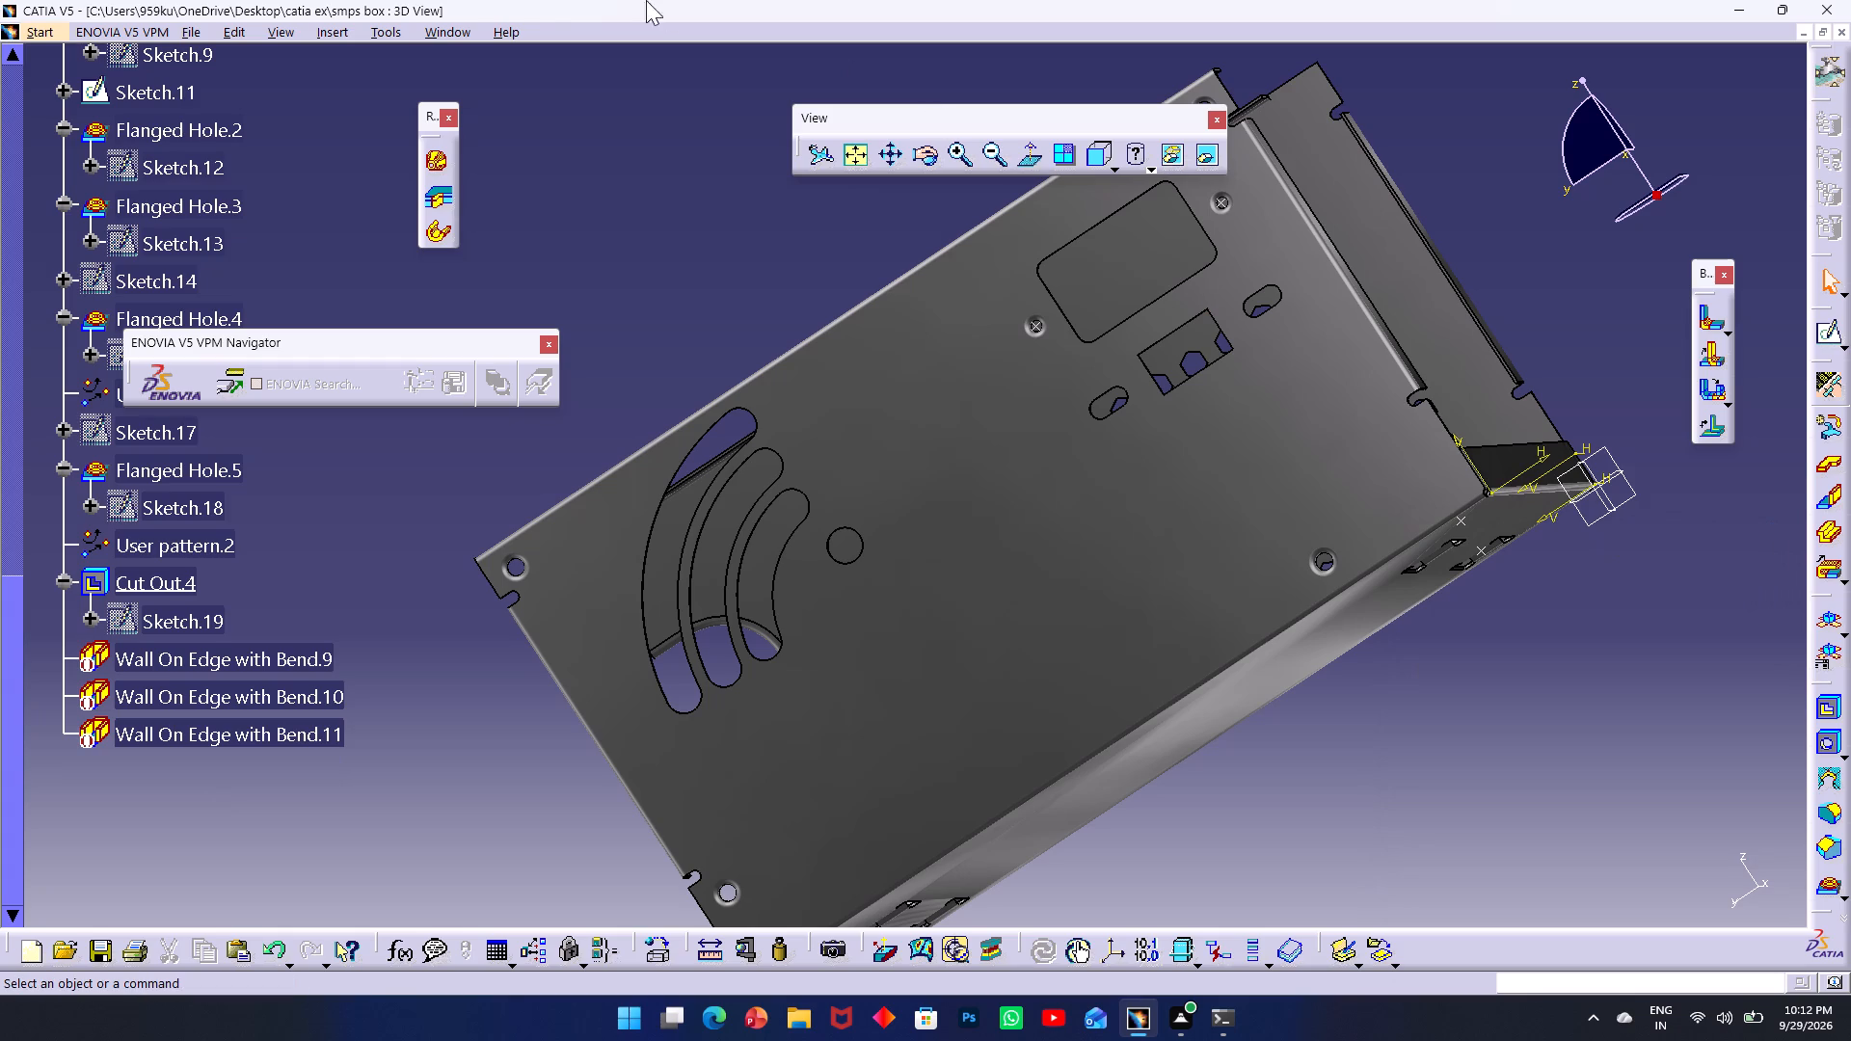
Start a circular pattern of Cut Out.4 with a new Point-Direction line as its reference element.
{"action": "left_click", "coordinate": [324, 29]}
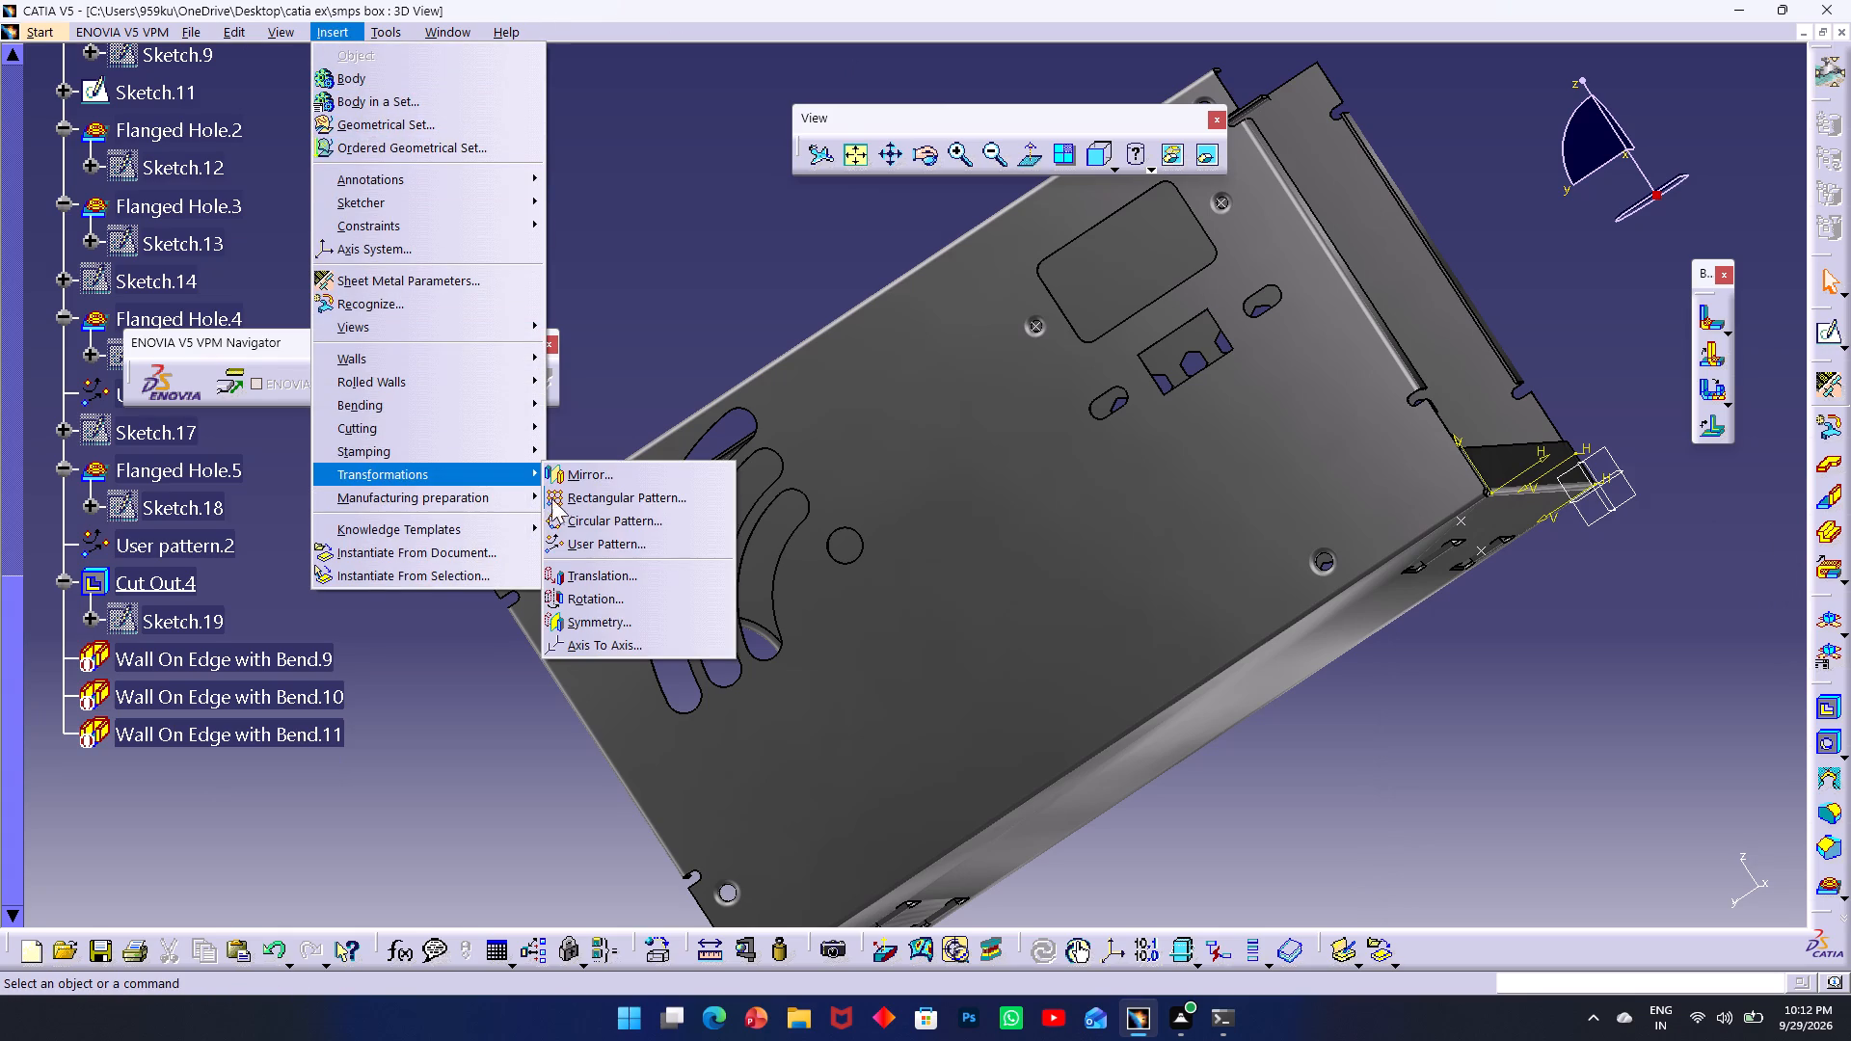
{"action": "left_click", "coordinate": [574, 514]}
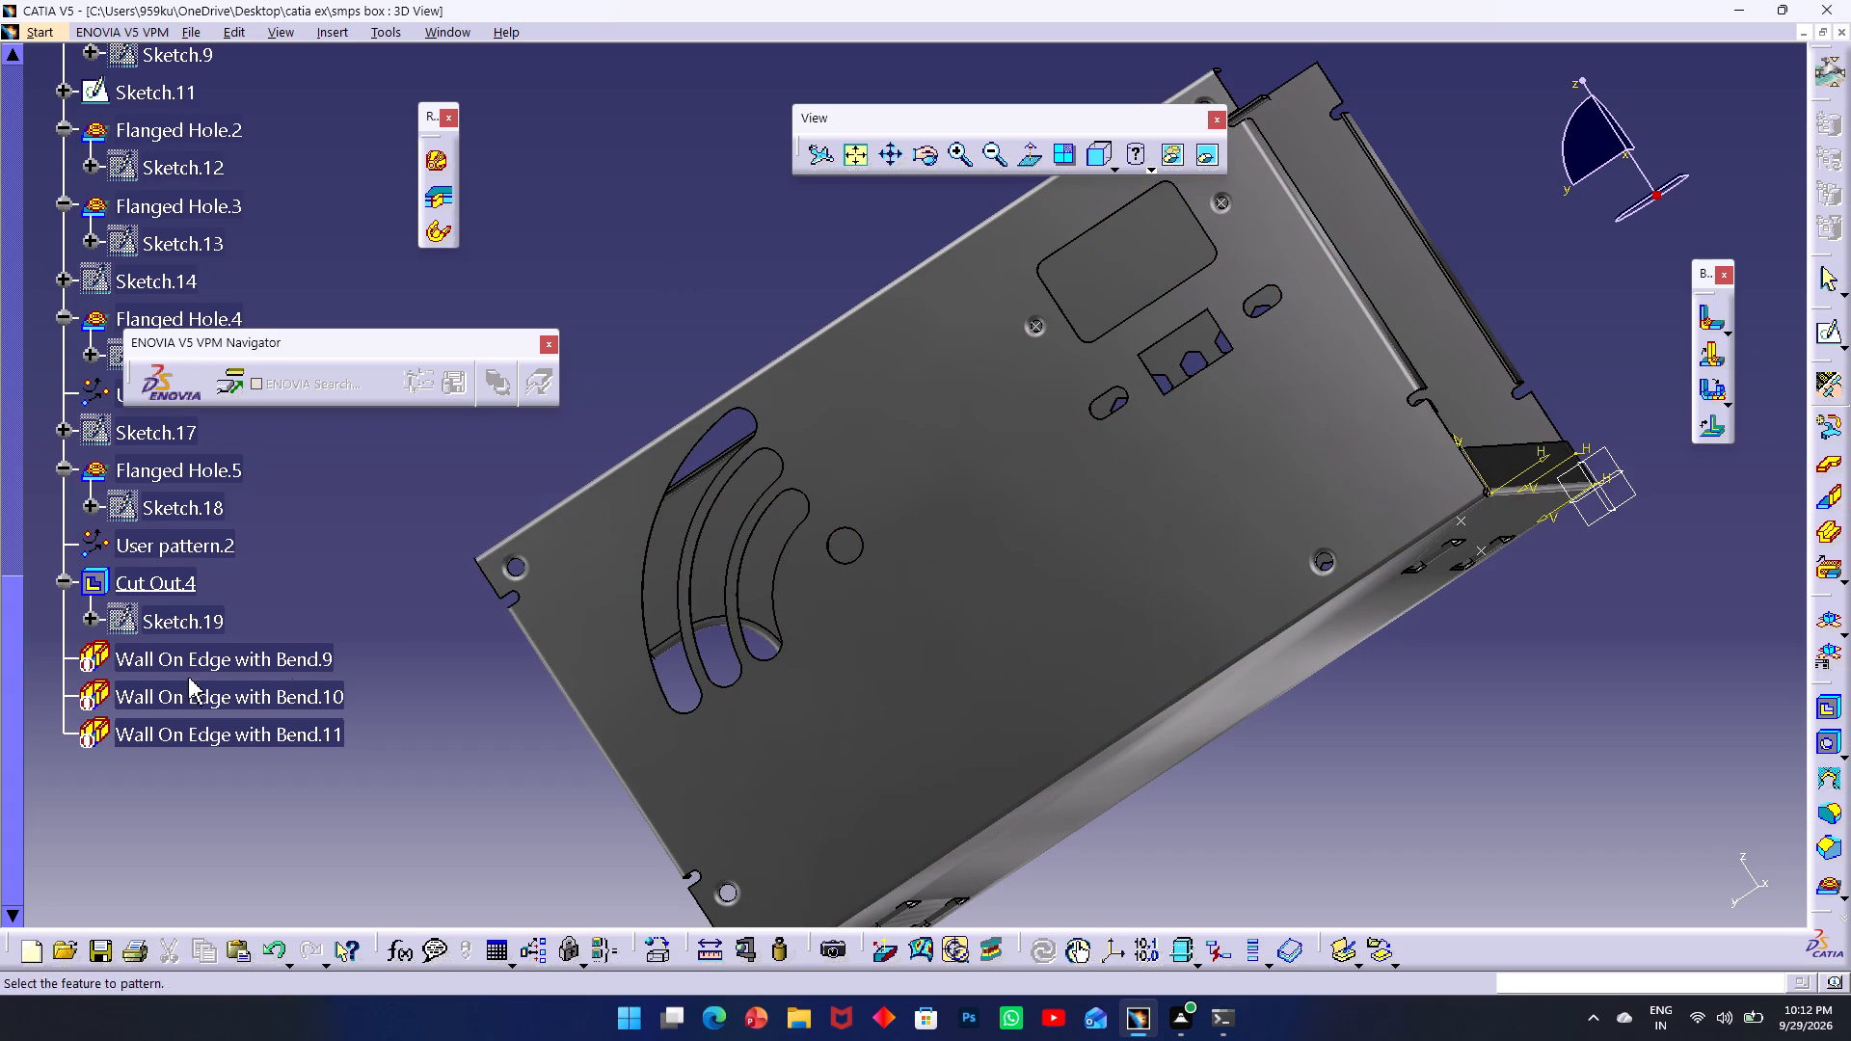
{"action": "left_click", "coordinate": [174, 575]}
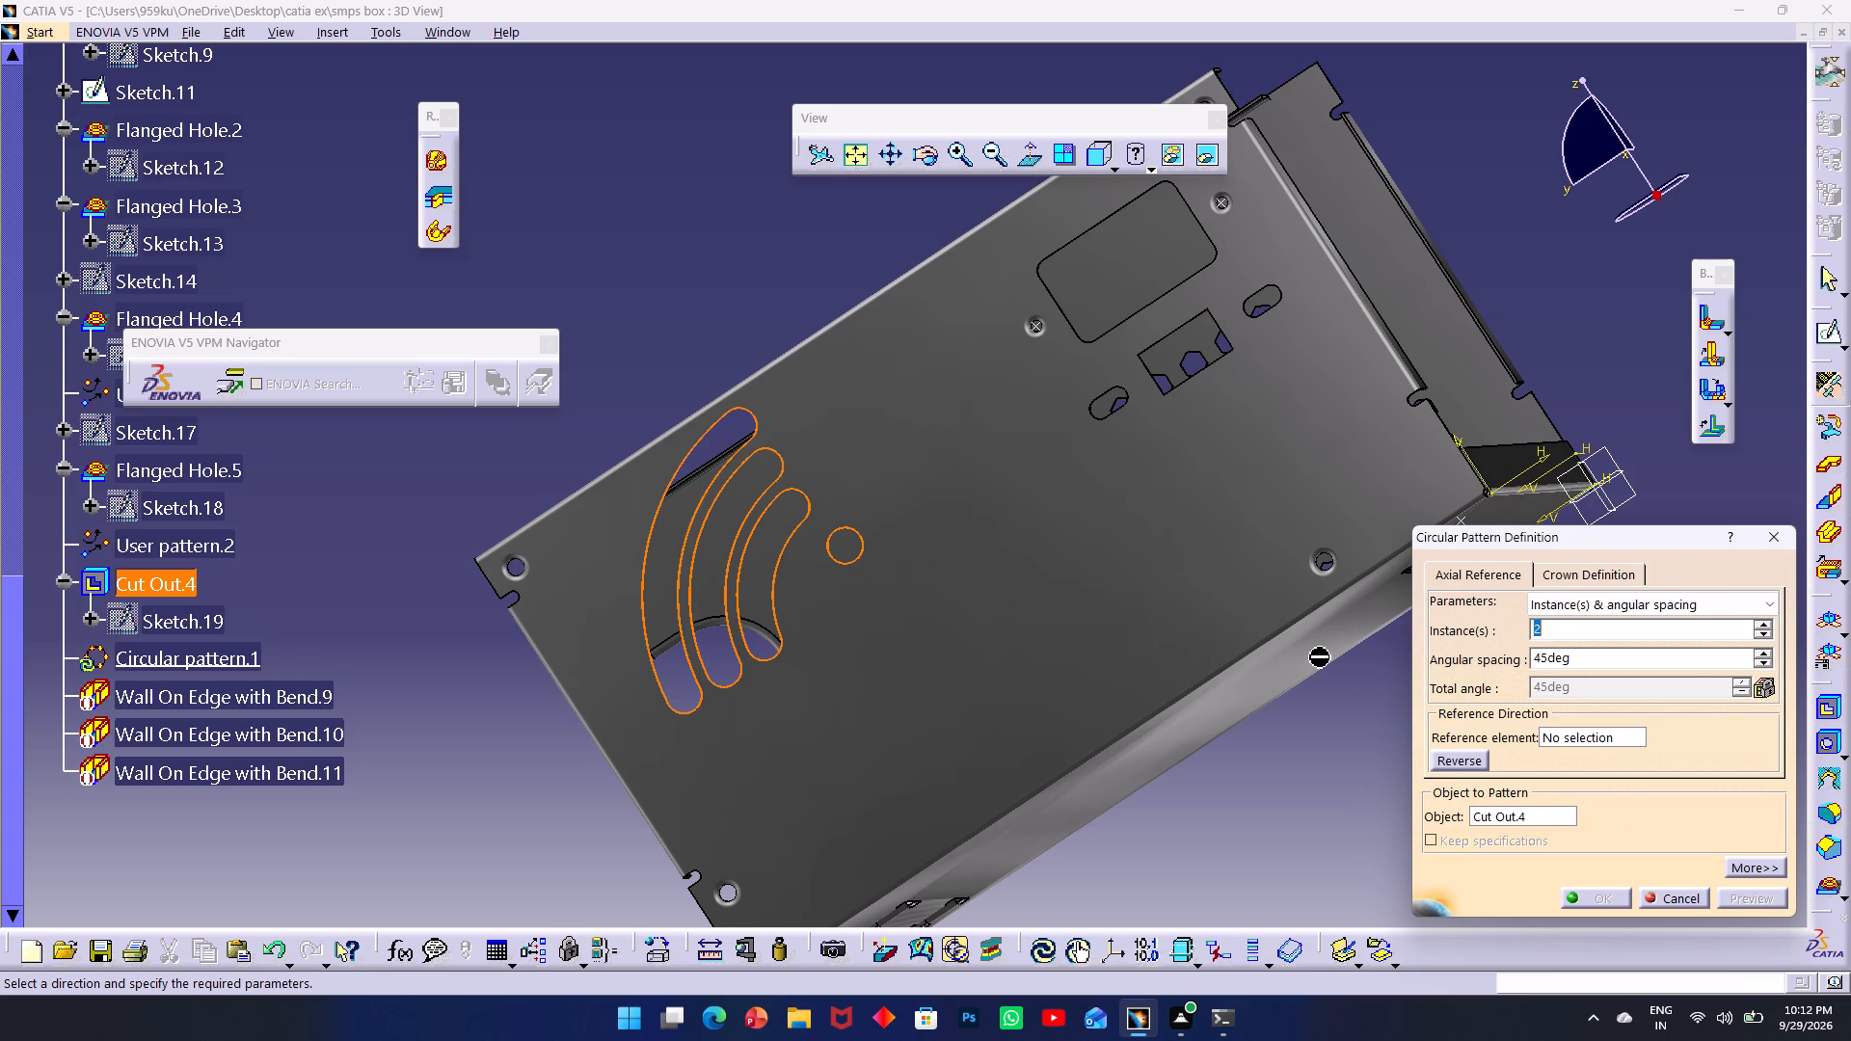
{"action": "left_click", "coordinate": [1622, 737]}
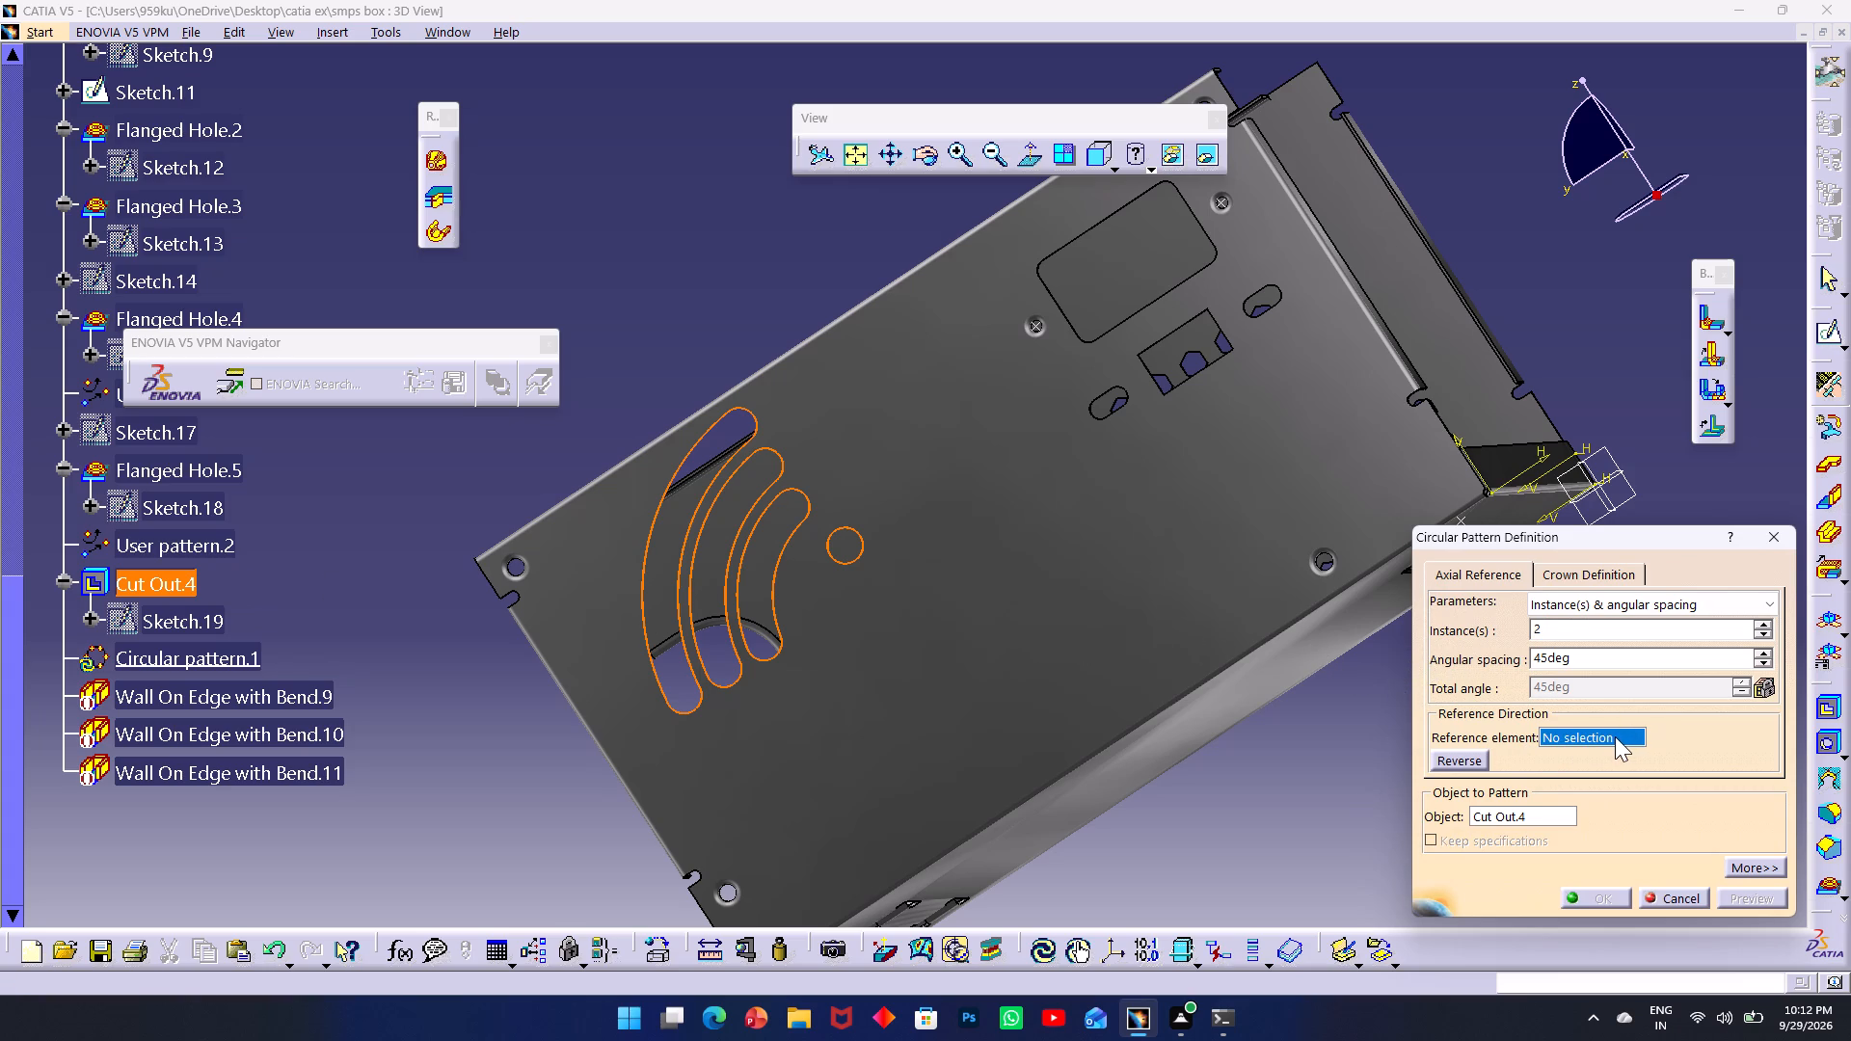
{"action": "right_click", "coordinate": [1614, 736]}
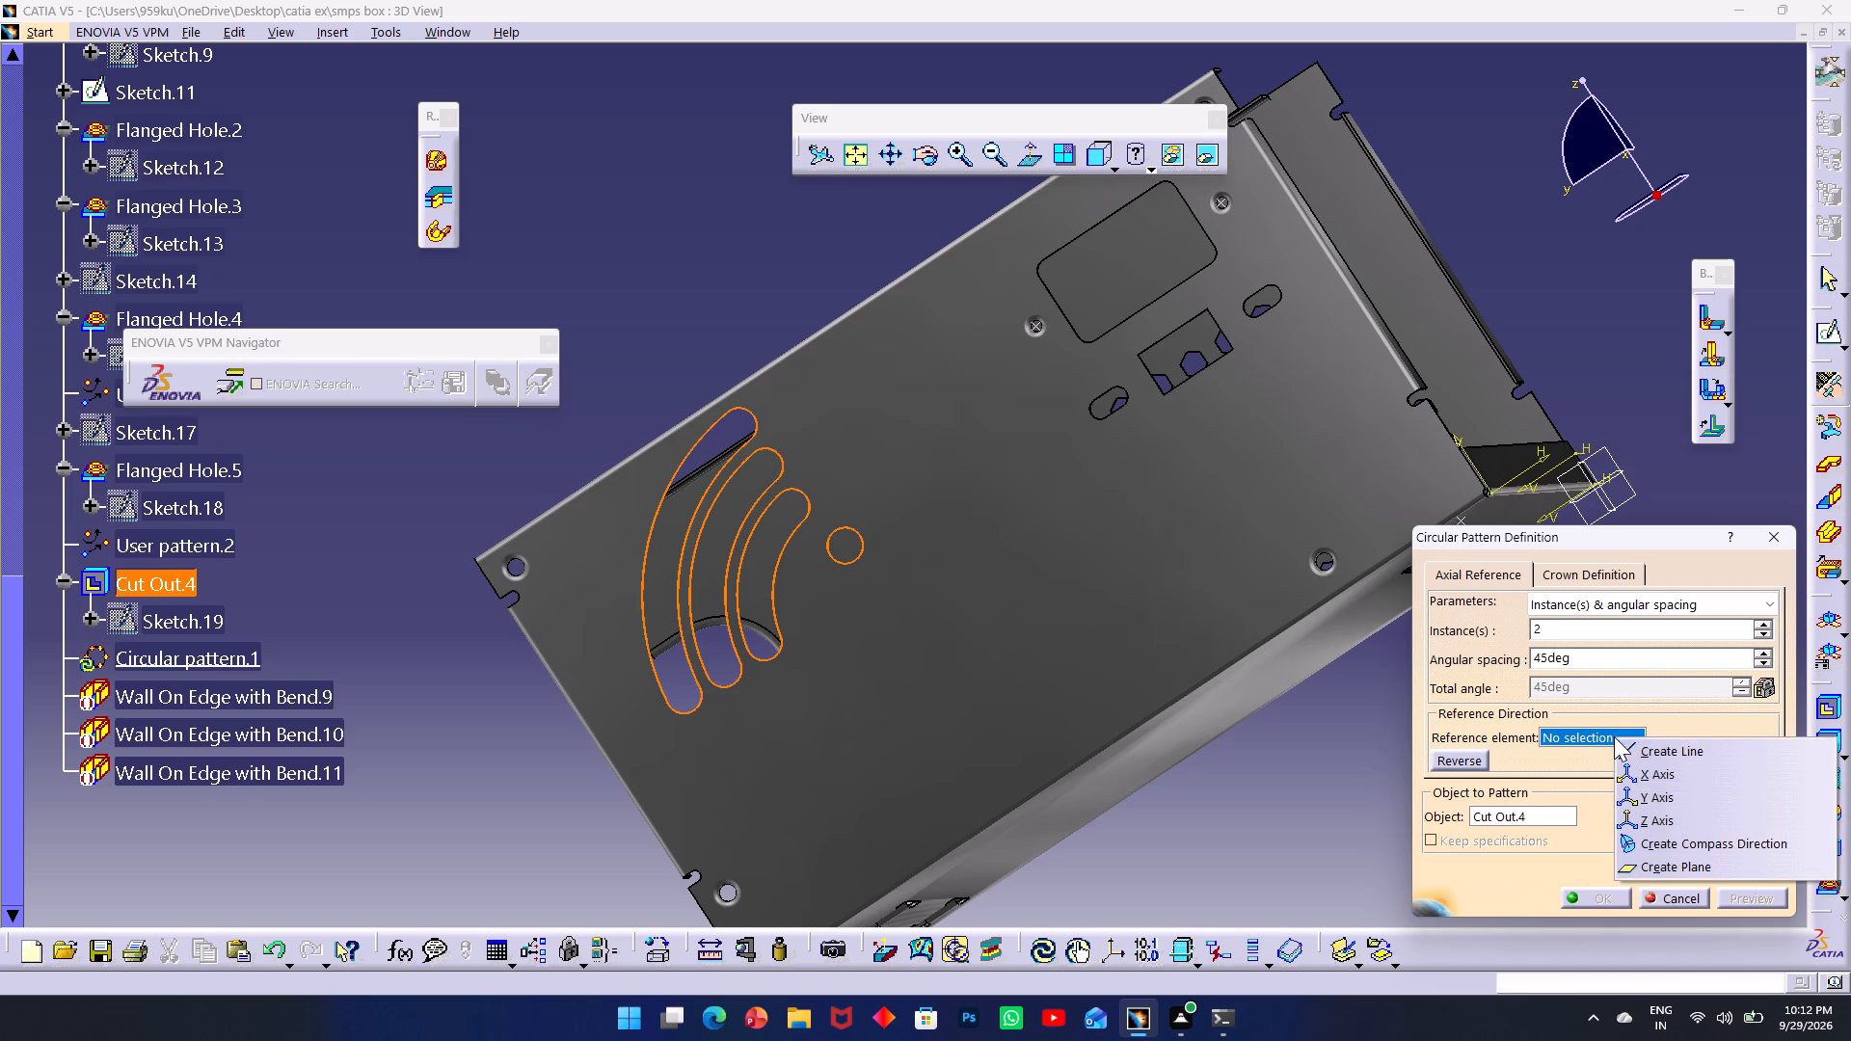
{"action": "left_click", "coordinate": [1624, 744]}
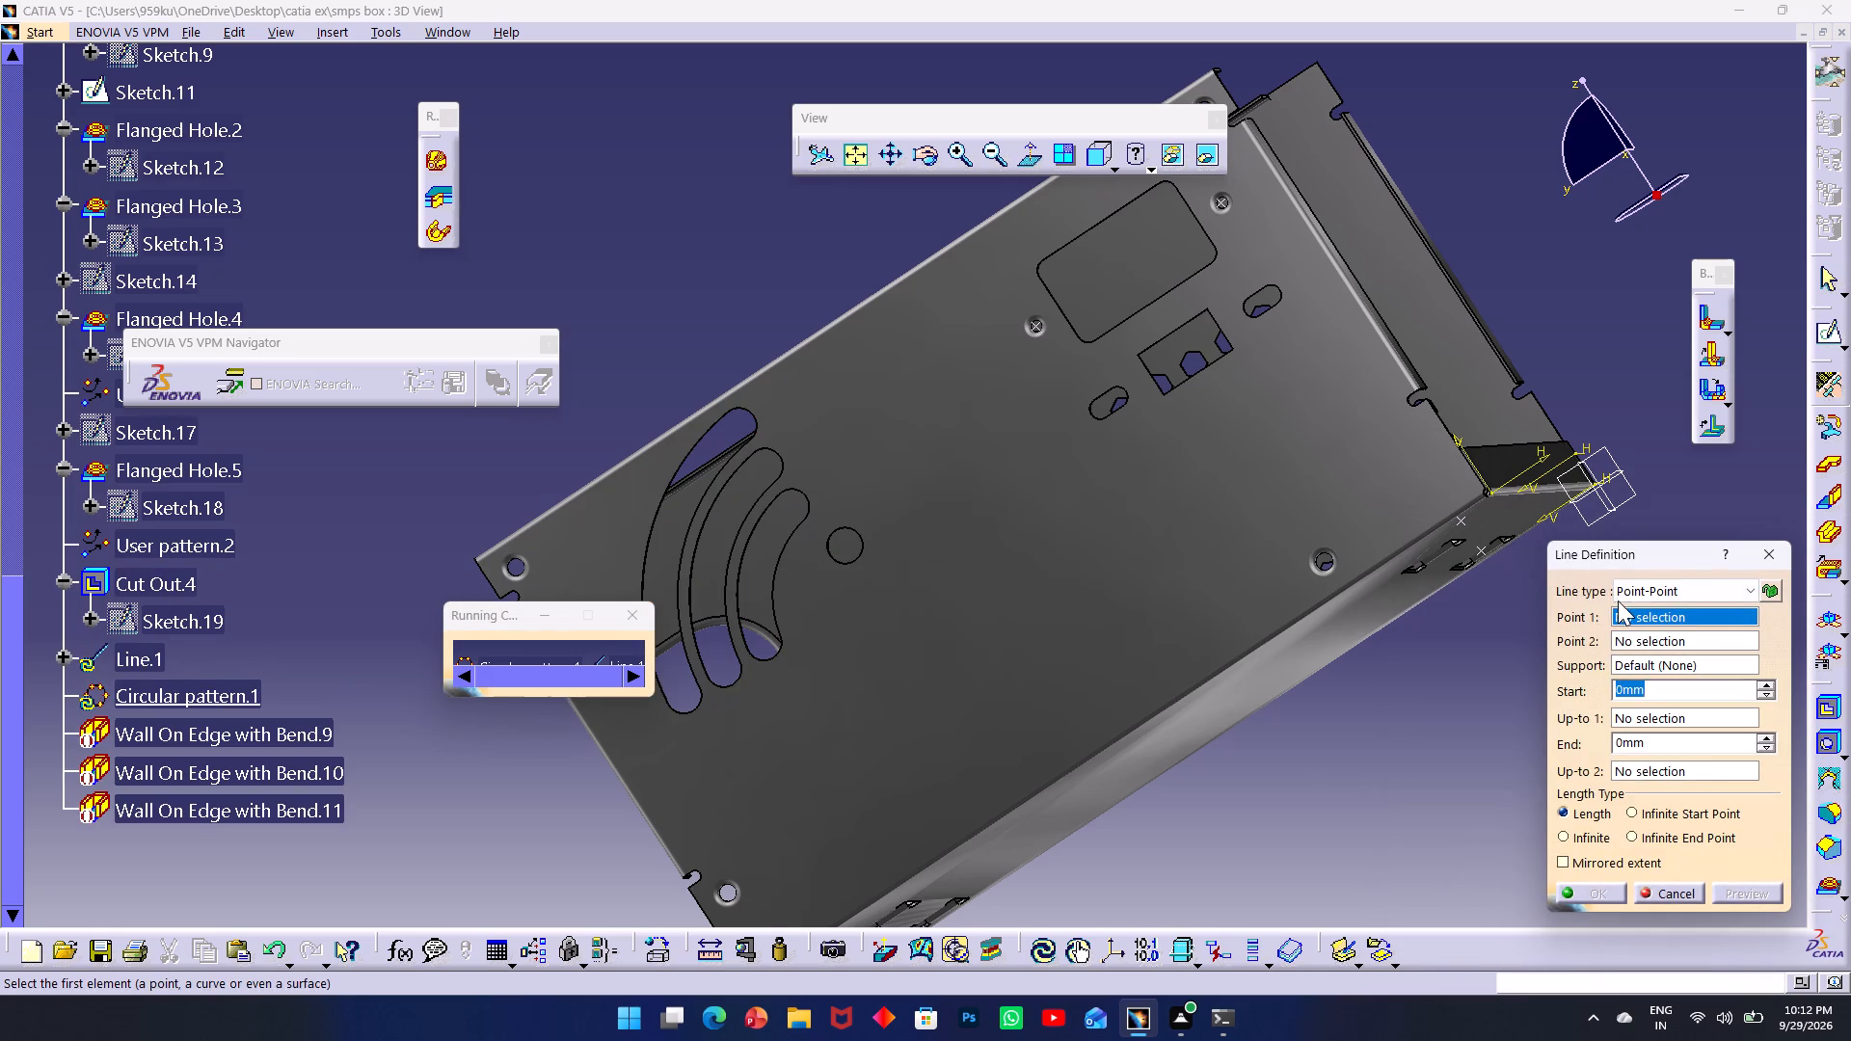
{"action": "left_click", "coordinate": [1646, 578]}
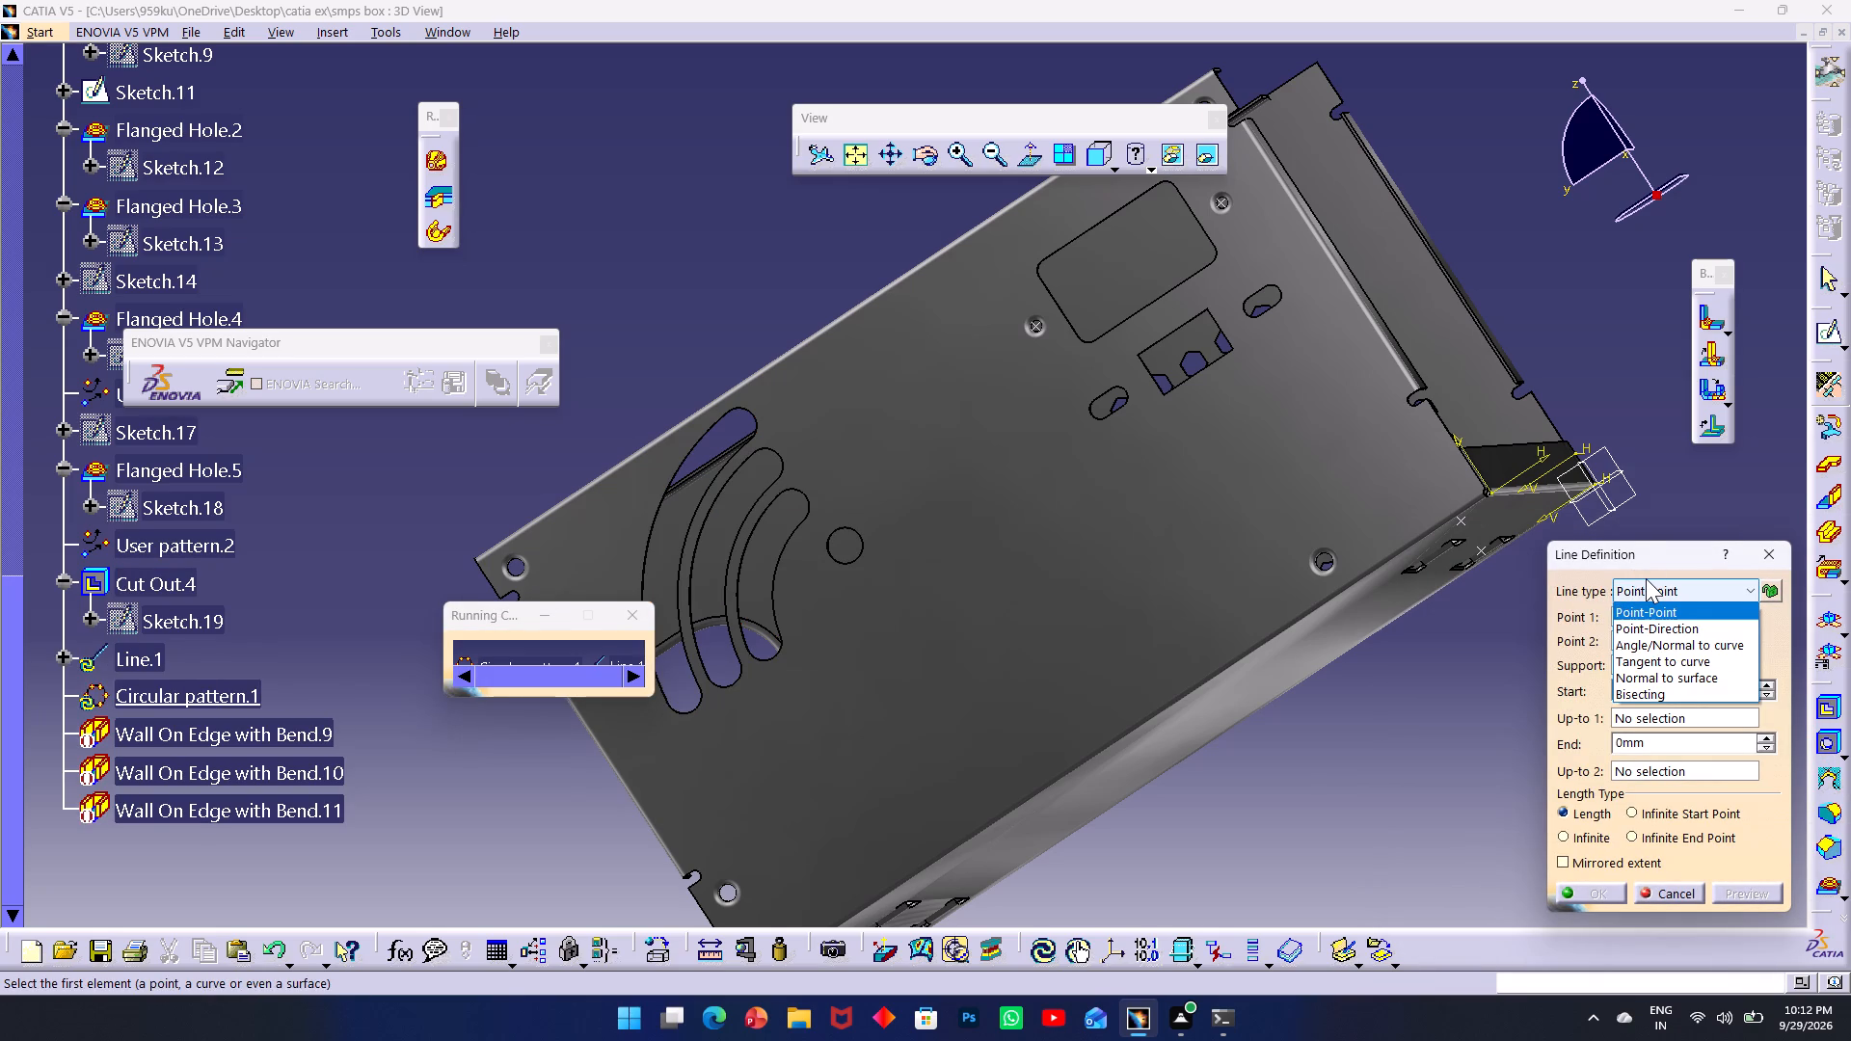
{"action": "left_click", "coordinate": [1661, 627]}
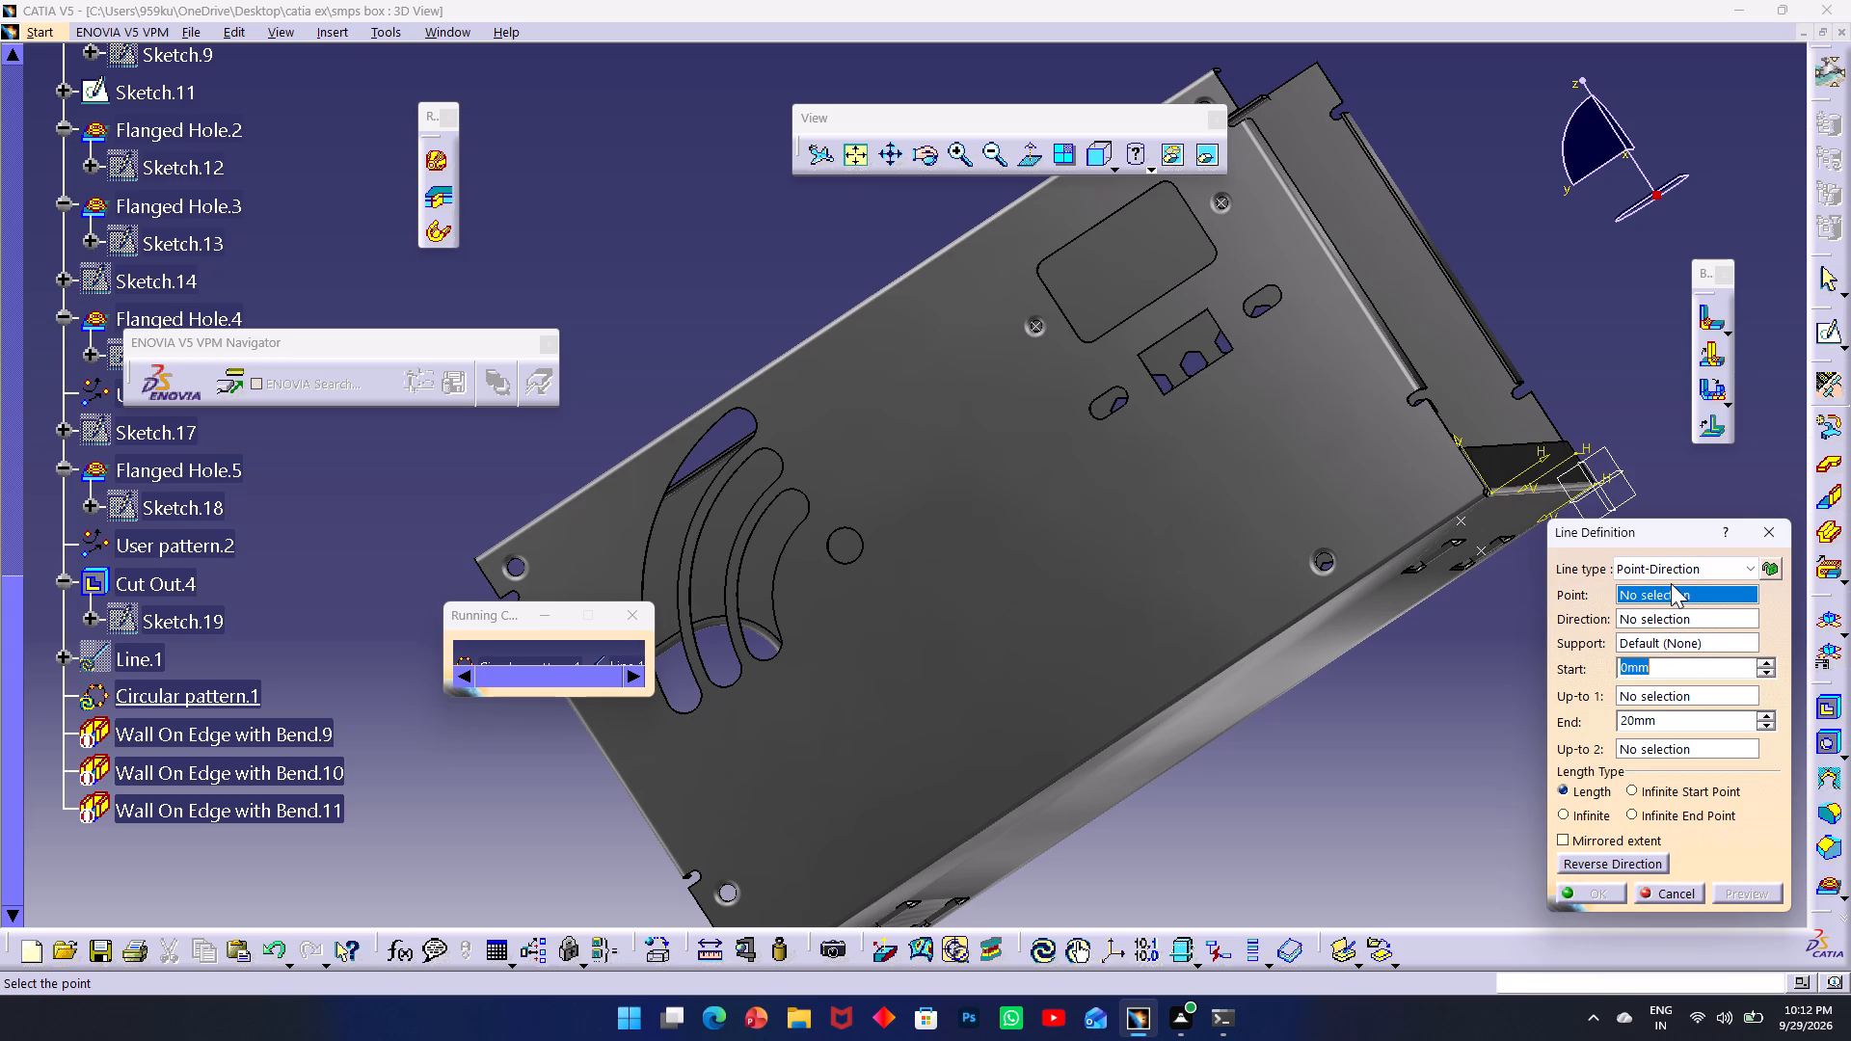
Create the line's point at the arc centre of the innermost curved slot, using the Circle / Sphere / Ellipse center type.
{"action": "right_click", "coordinate": [1674, 590]}
{"action": "left_click", "coordinate": [1697, 609]}
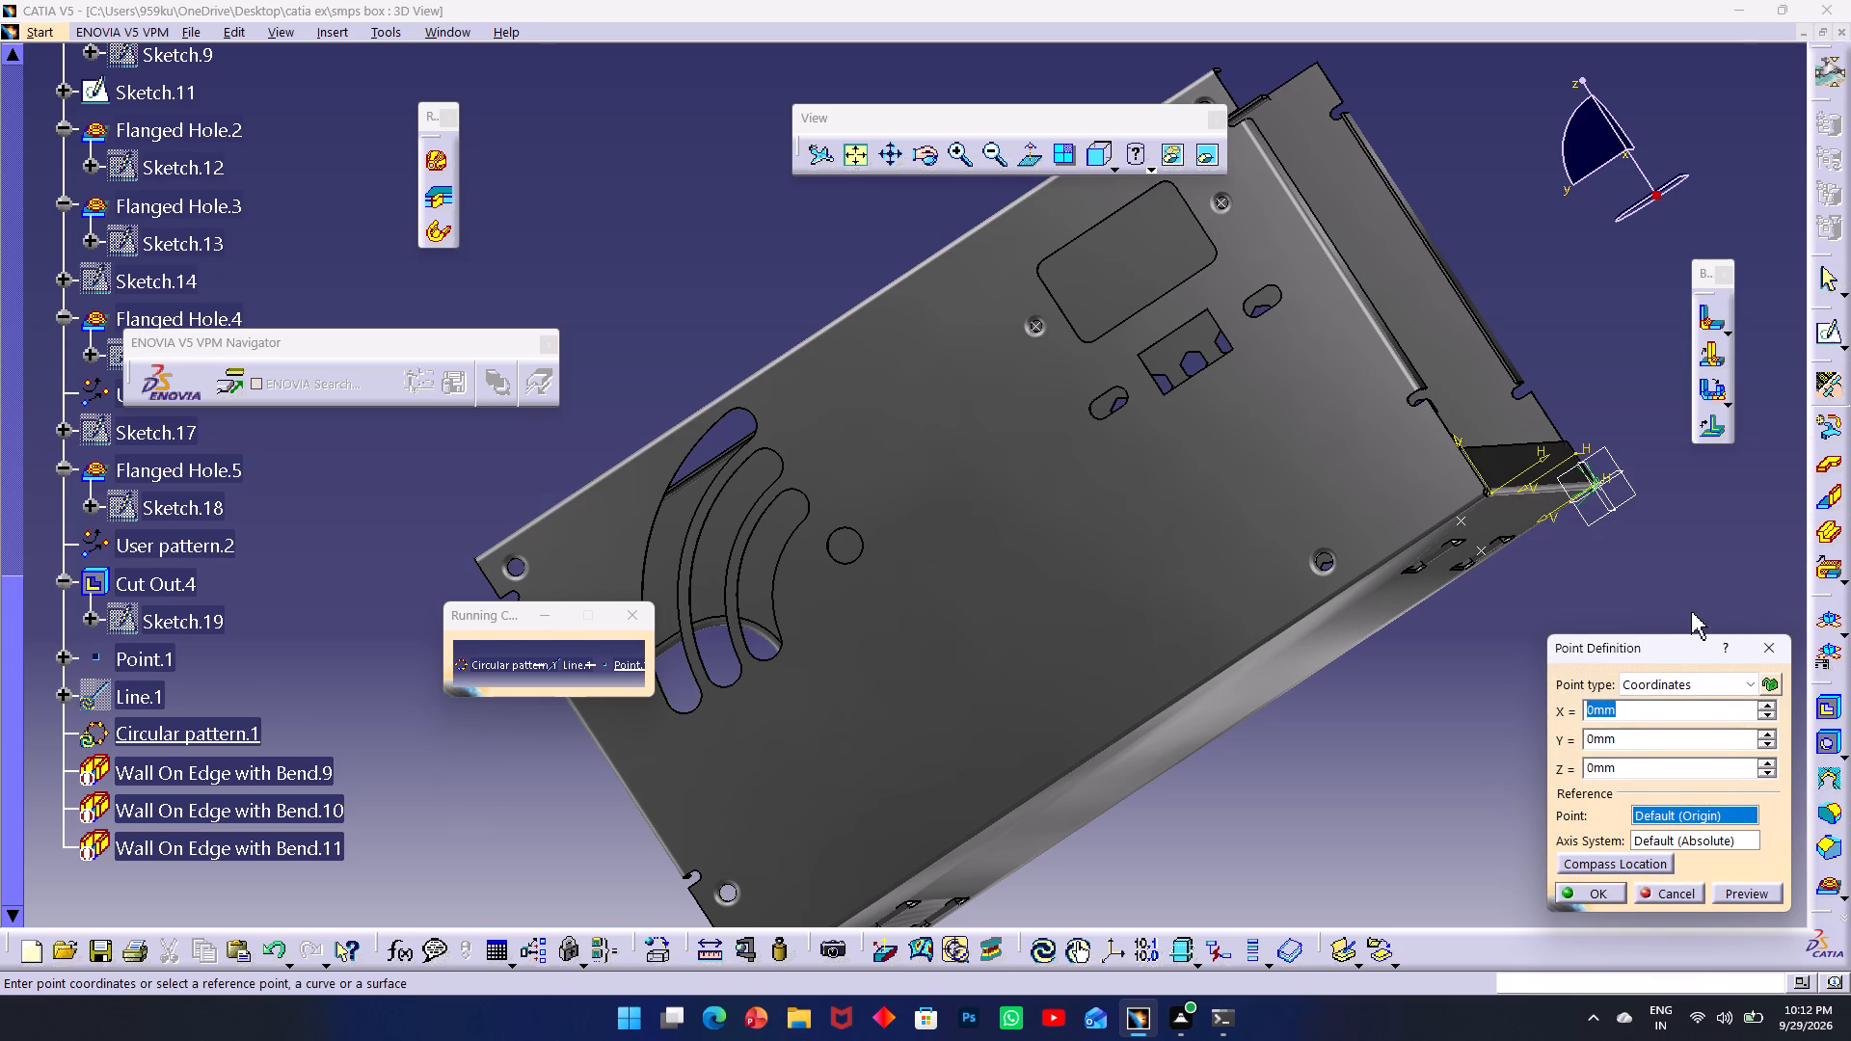
{"action": "left_click", "coordinate": [1715, 682]}
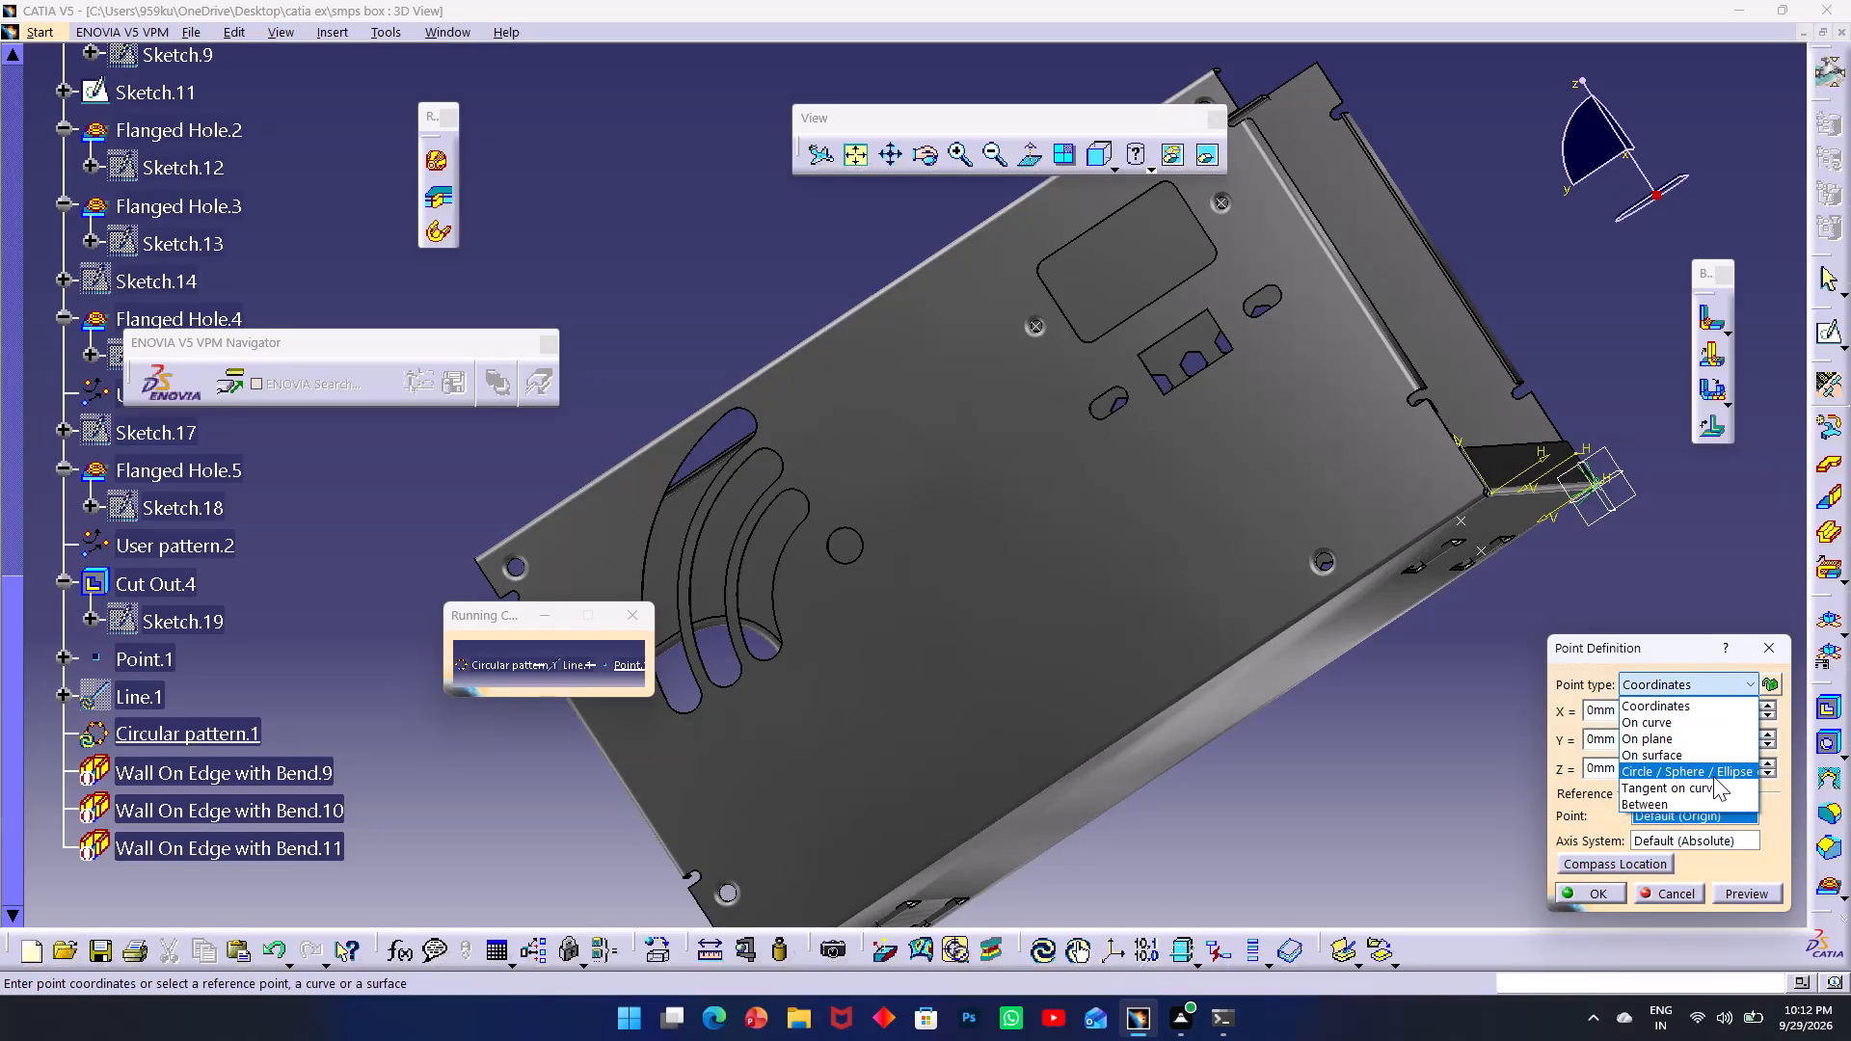
{"action": "left_click", "coordinate": [1713, 776]}
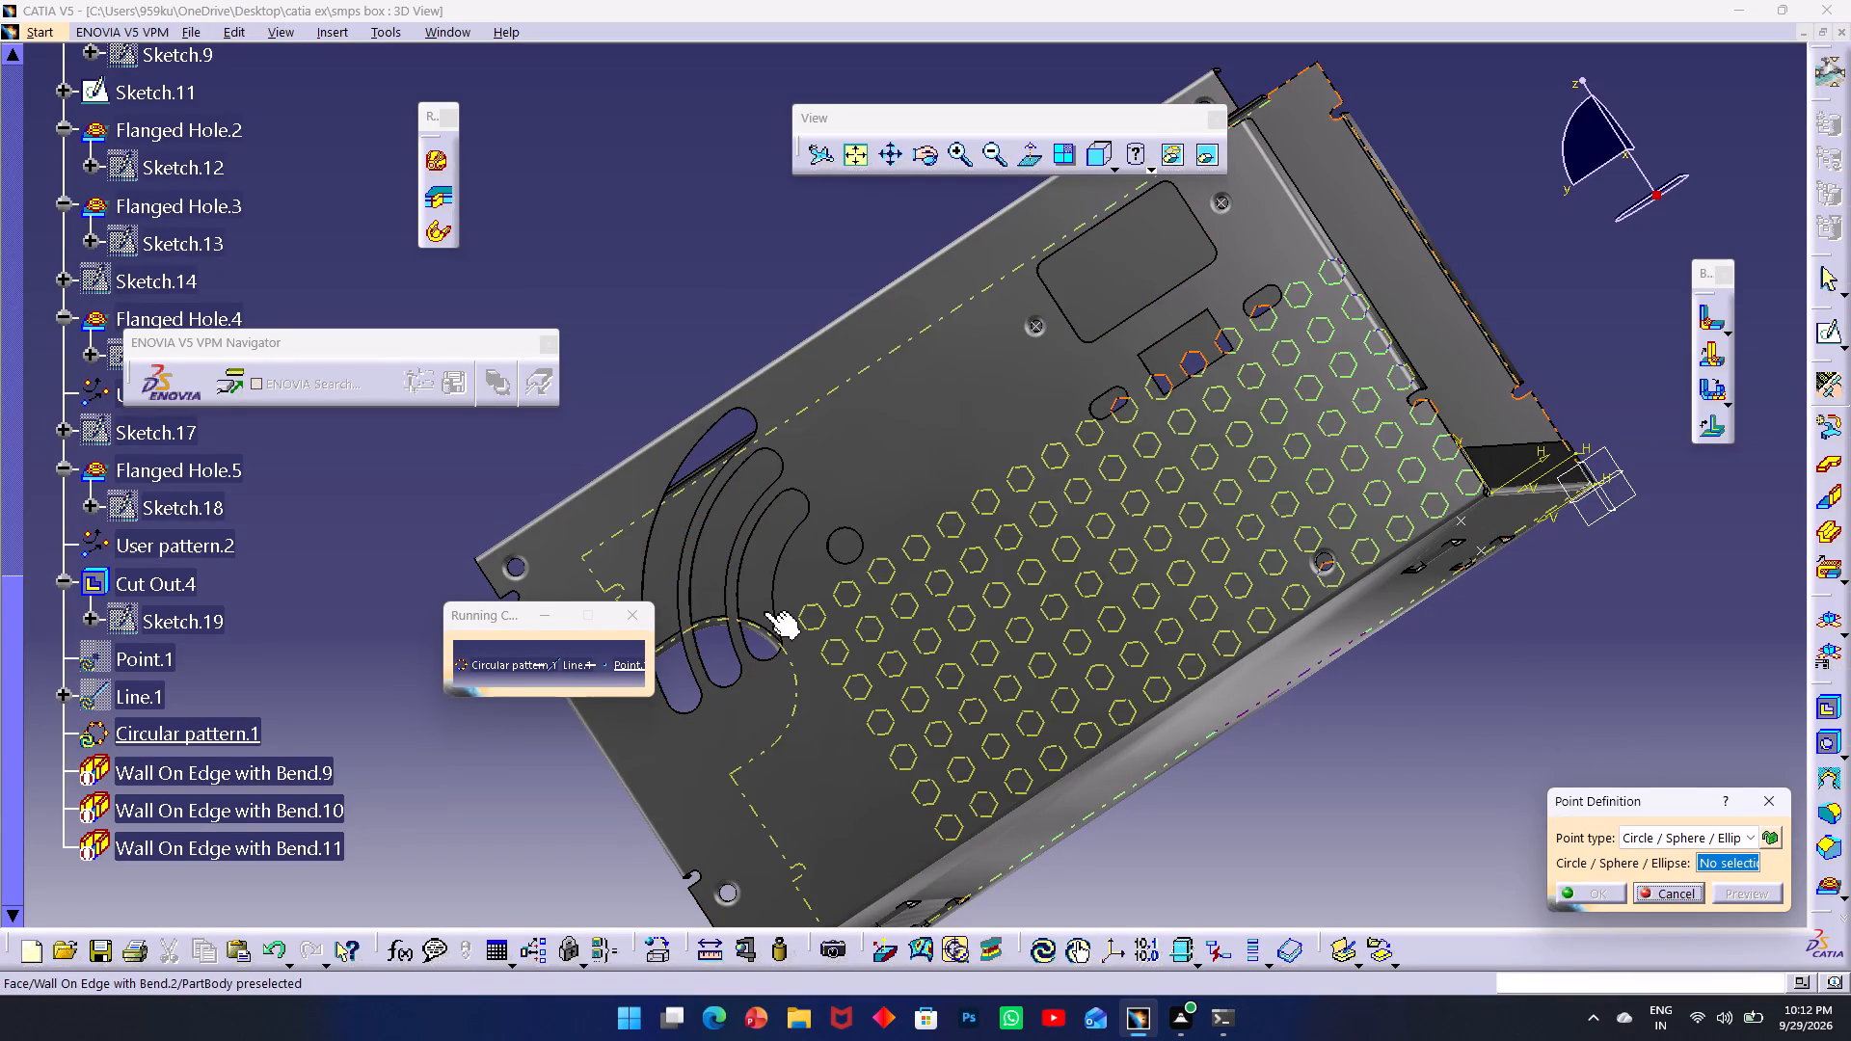
{"action": "left_click", "coordinate": [772, 571]}
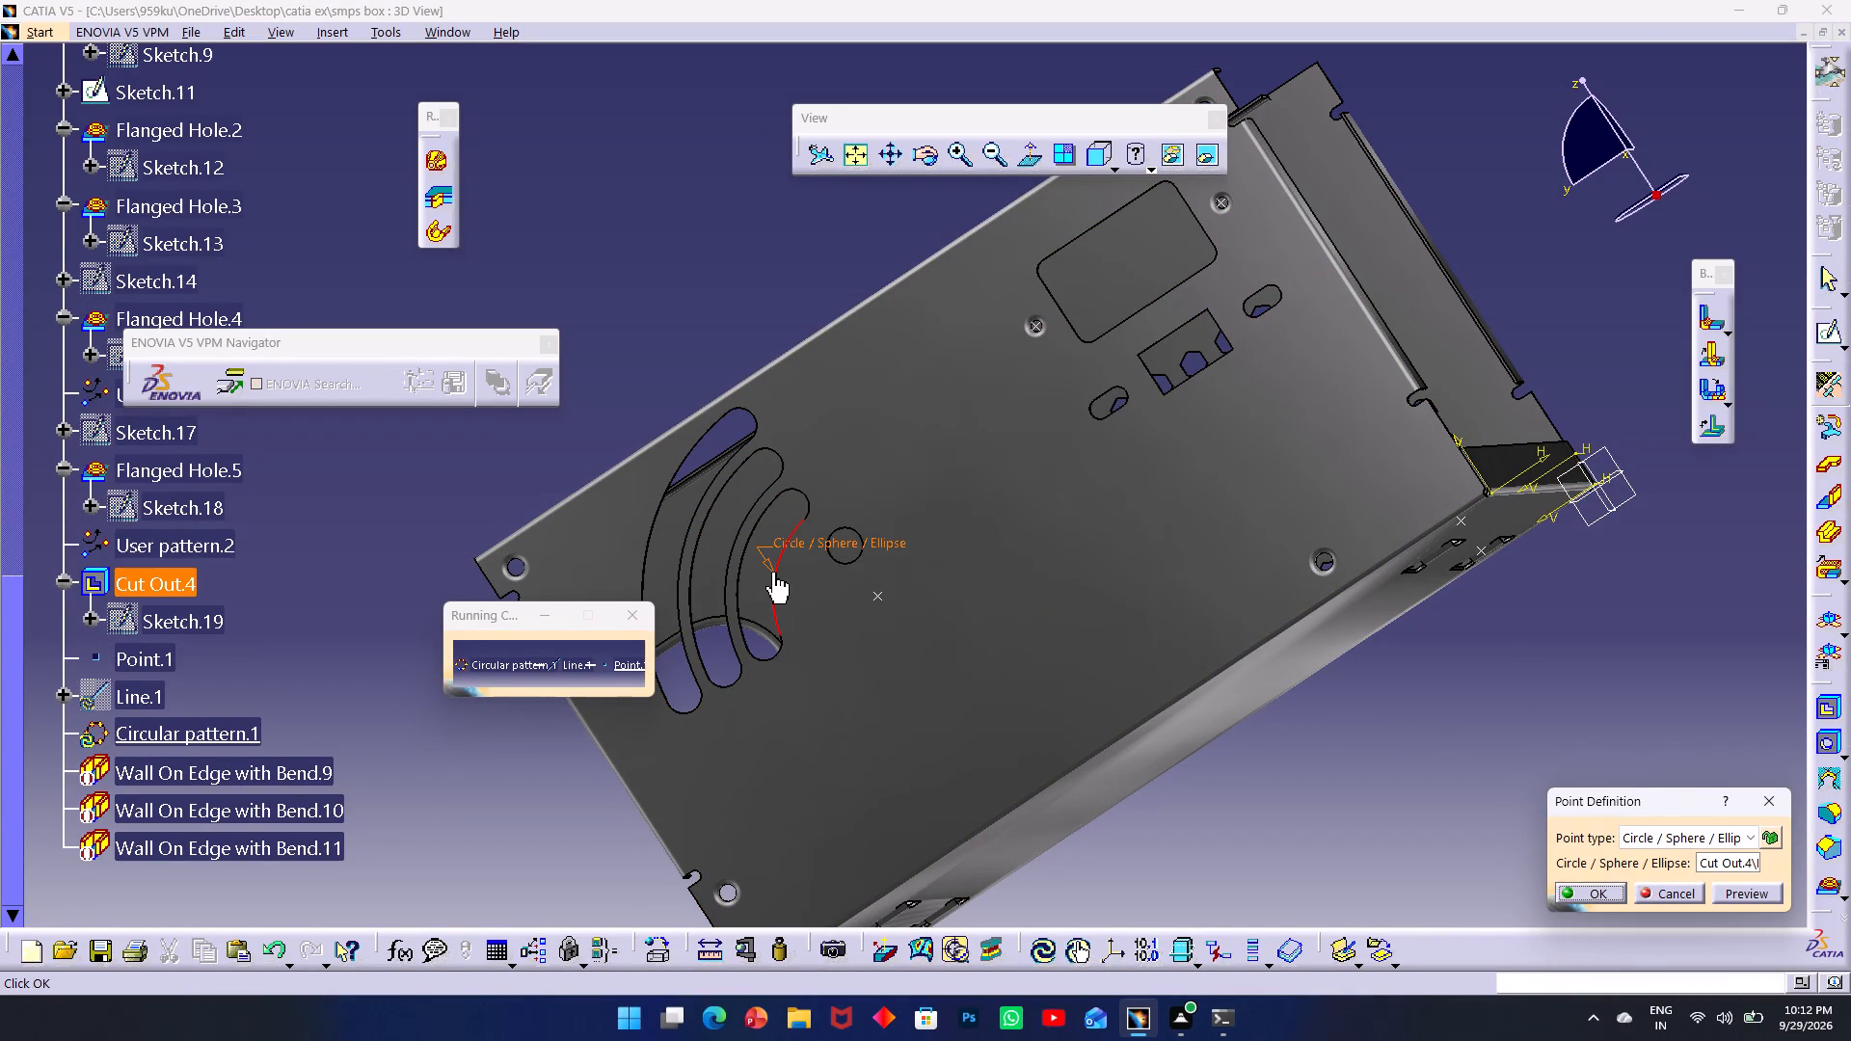
{"action": "left_click", "coordinate": [1600, 892]}
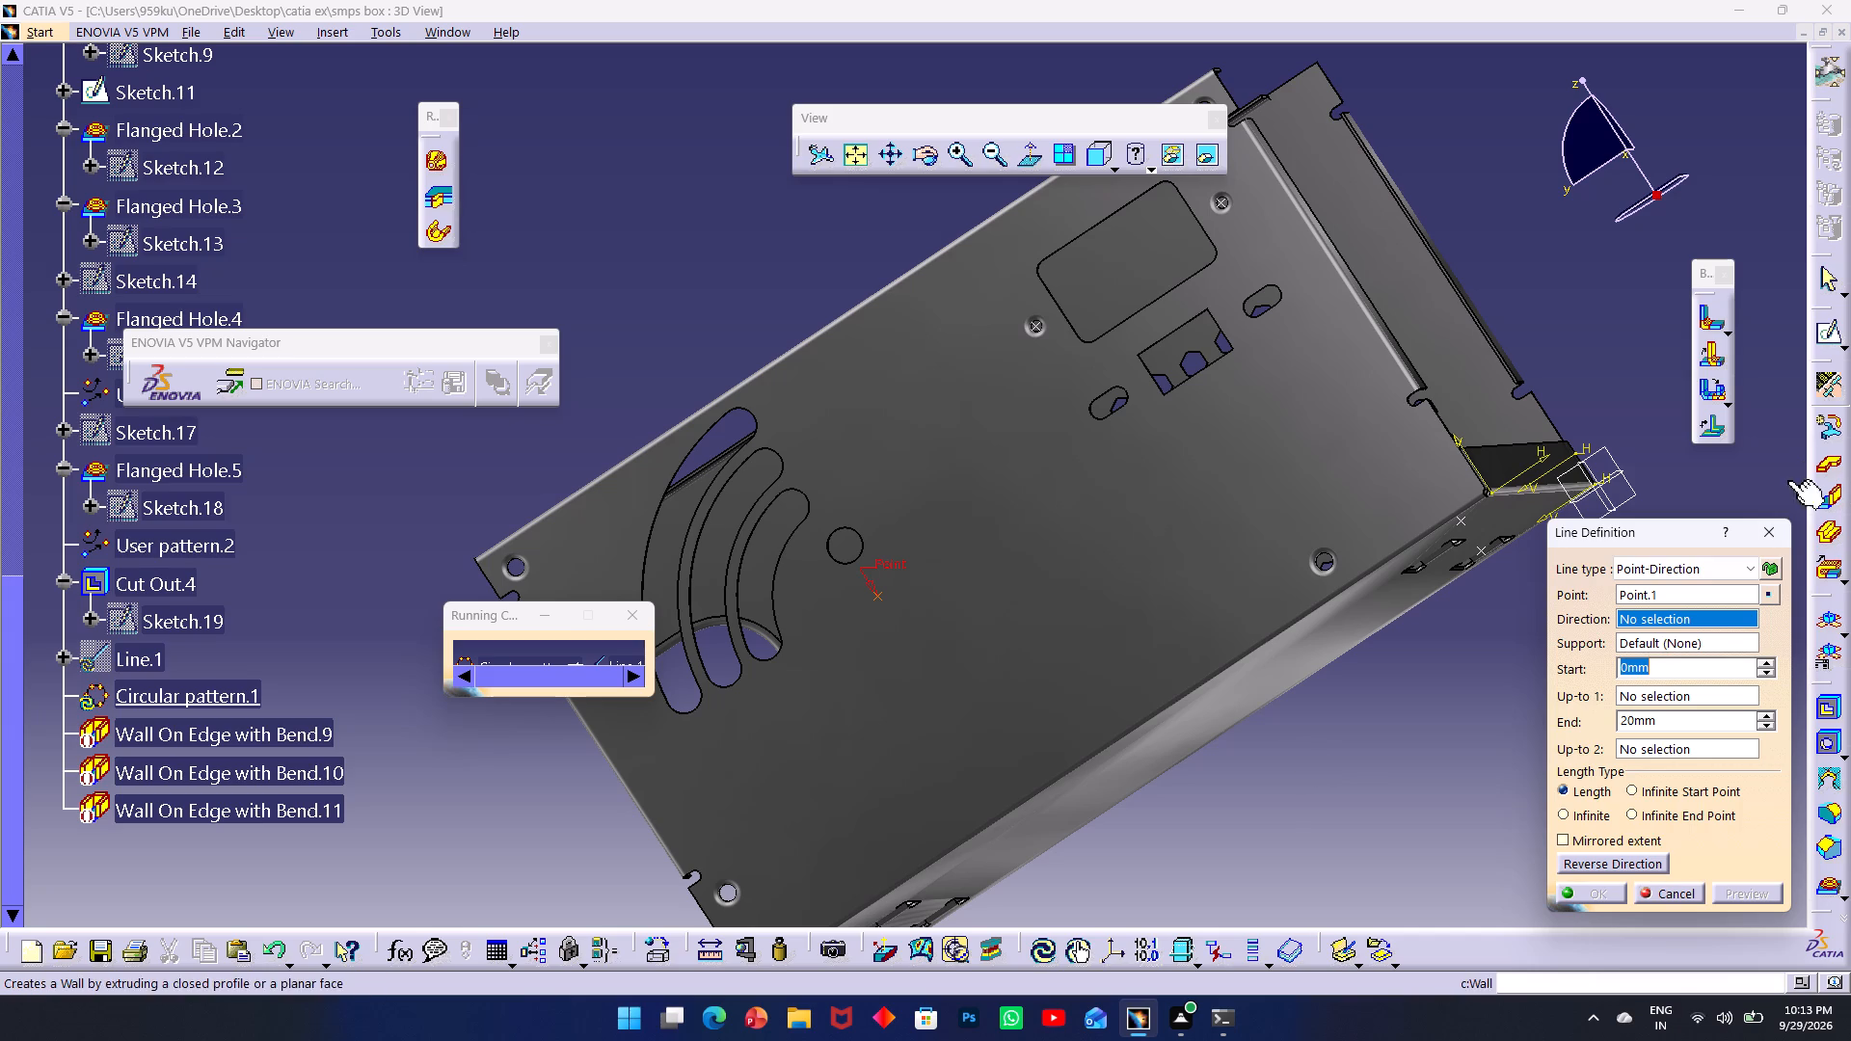
Create the reference line through that point along the X component, extending its start to -92 mm.
{"action": "right_click", "coordinate": [1713, 613]}
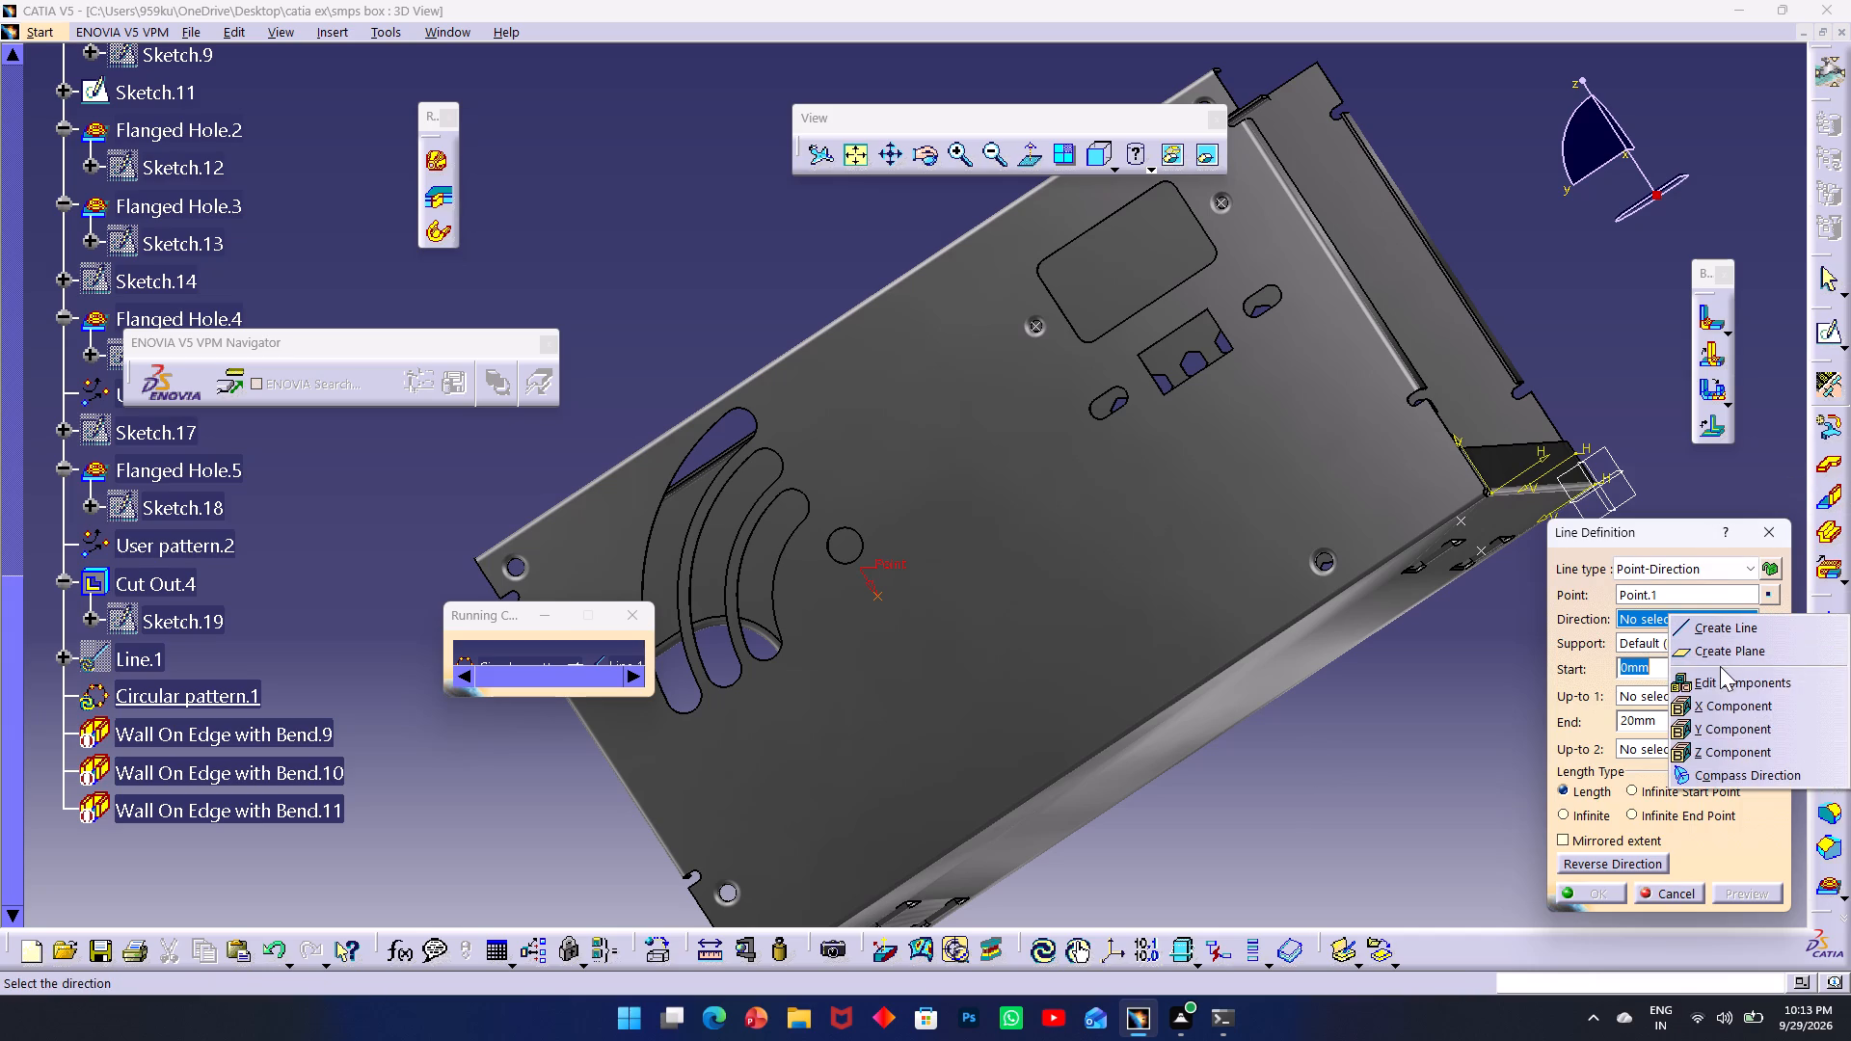
{"action": "left_click", "coordinate": [1724, 707]}
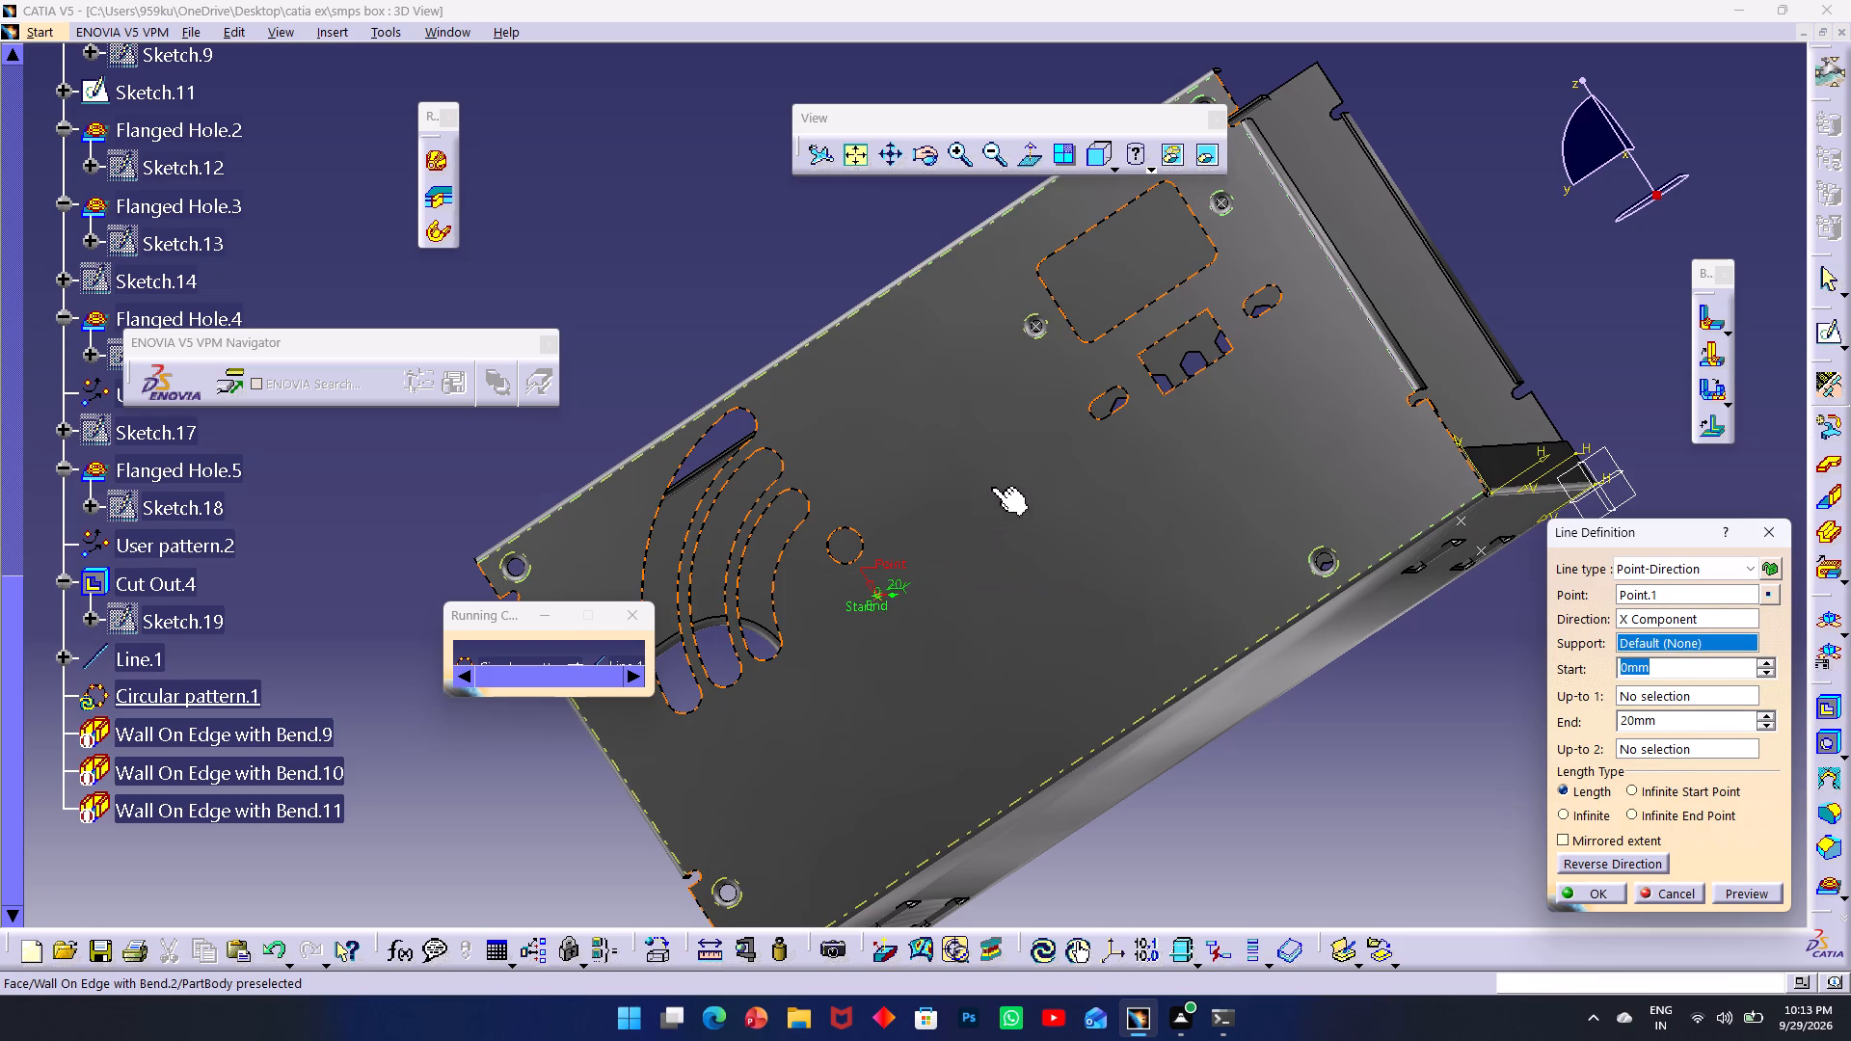
{"action": "scroll", "coordinate": [1004, 482], "scroll_direction": "up", "scroll_amount": 1, "text": "ctrl"}
{"action": "middle_click_drag", "start_coordinate": [1004, 482], "coordinate": [943, 591], "text": "ctrl"}
{"action": "middle_click_drag", "start_coordinate": [970, 527], "coordinate": [927, 562]}
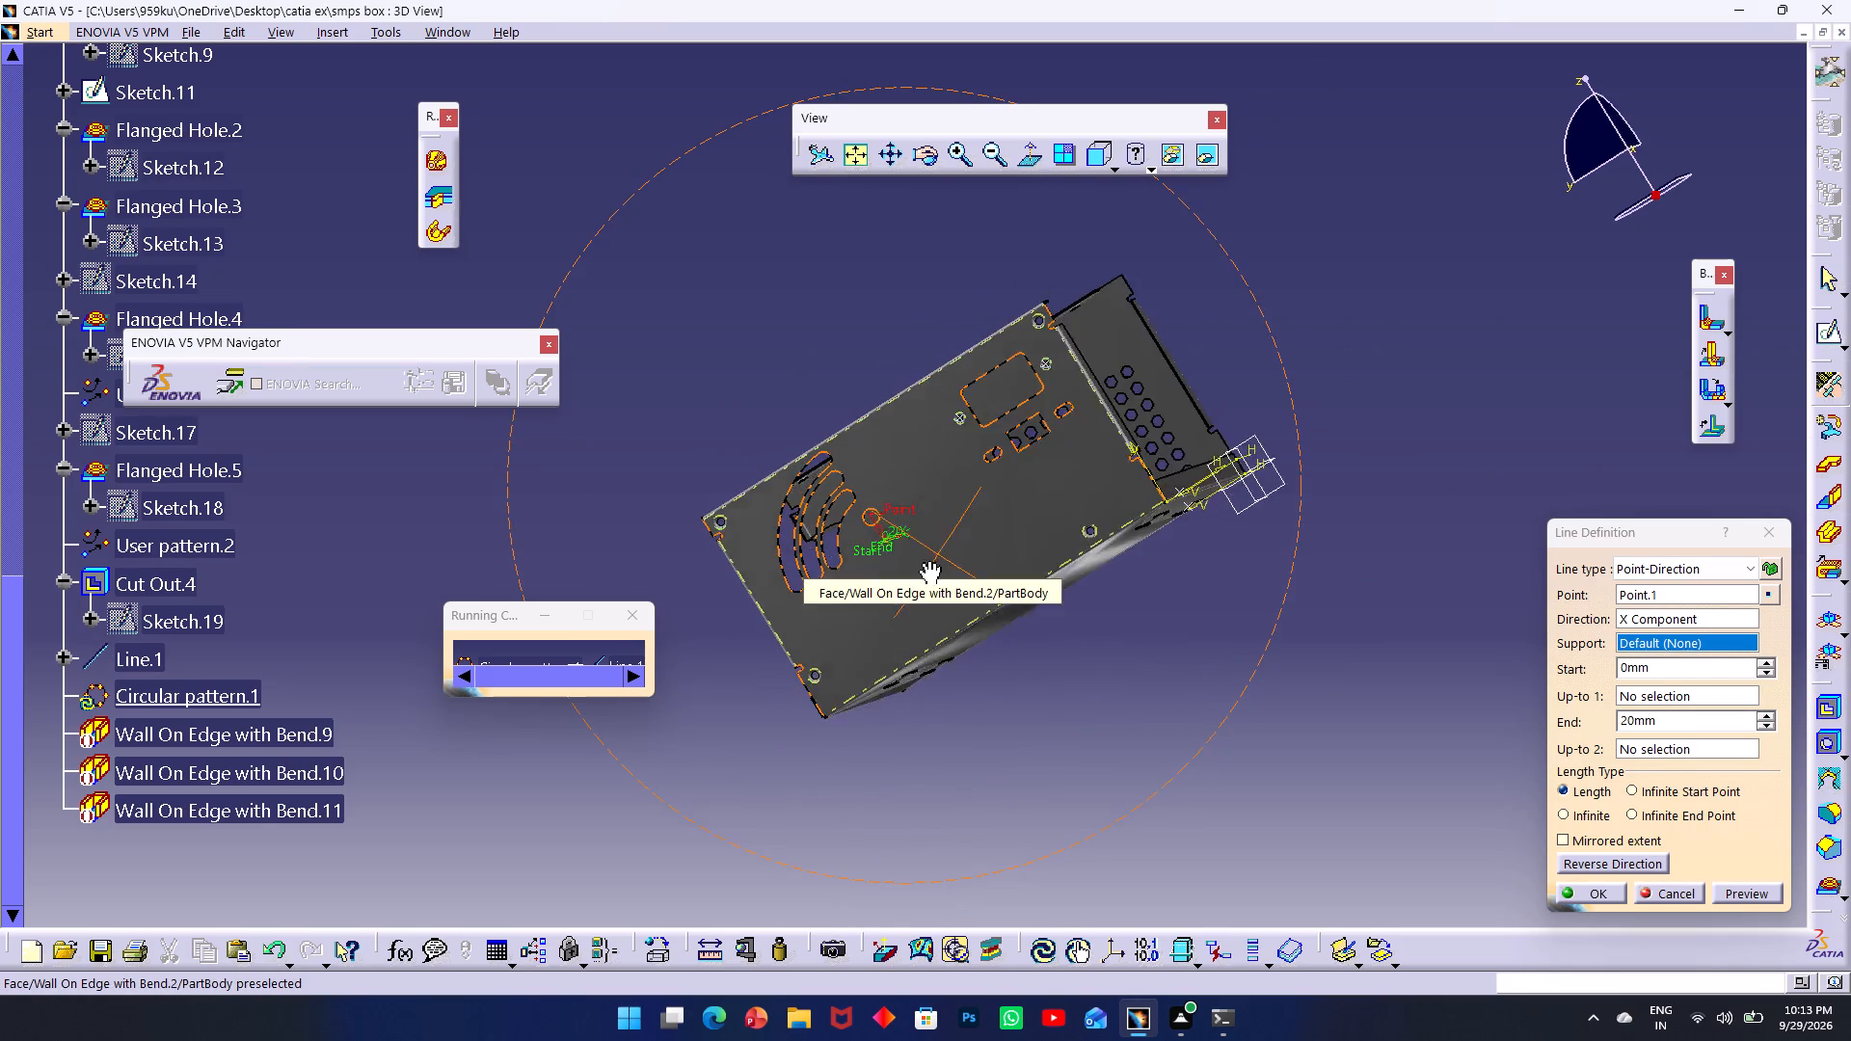
{"action": "middle_click_drag", "start_coordinate": [927, 562], "coordinate": [779, 768]}
{"action": "middle_click_drag", "start_coordinate": [899, 585], "coordinate": [865, 472], "text": "ctrl"}
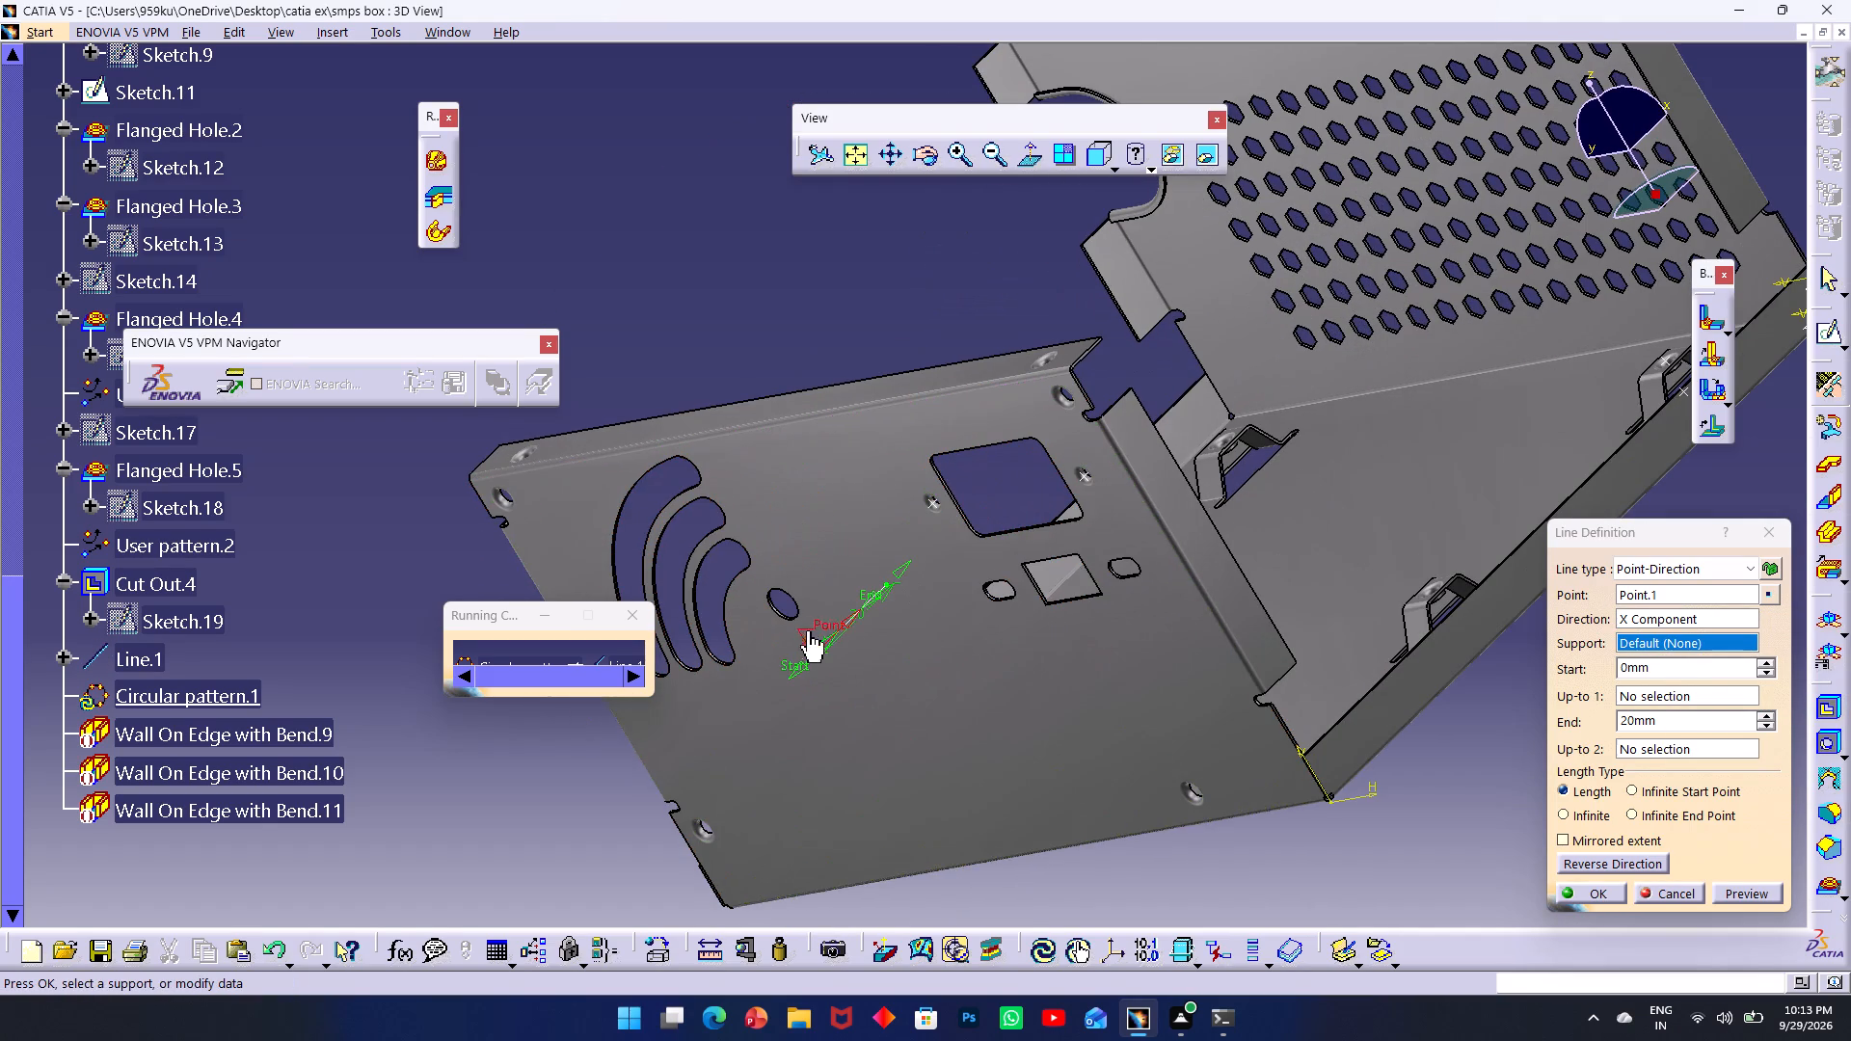
{"action": "left_click_drag", "start_coordinate": [808, 667], "coordinate": [436, 950]}
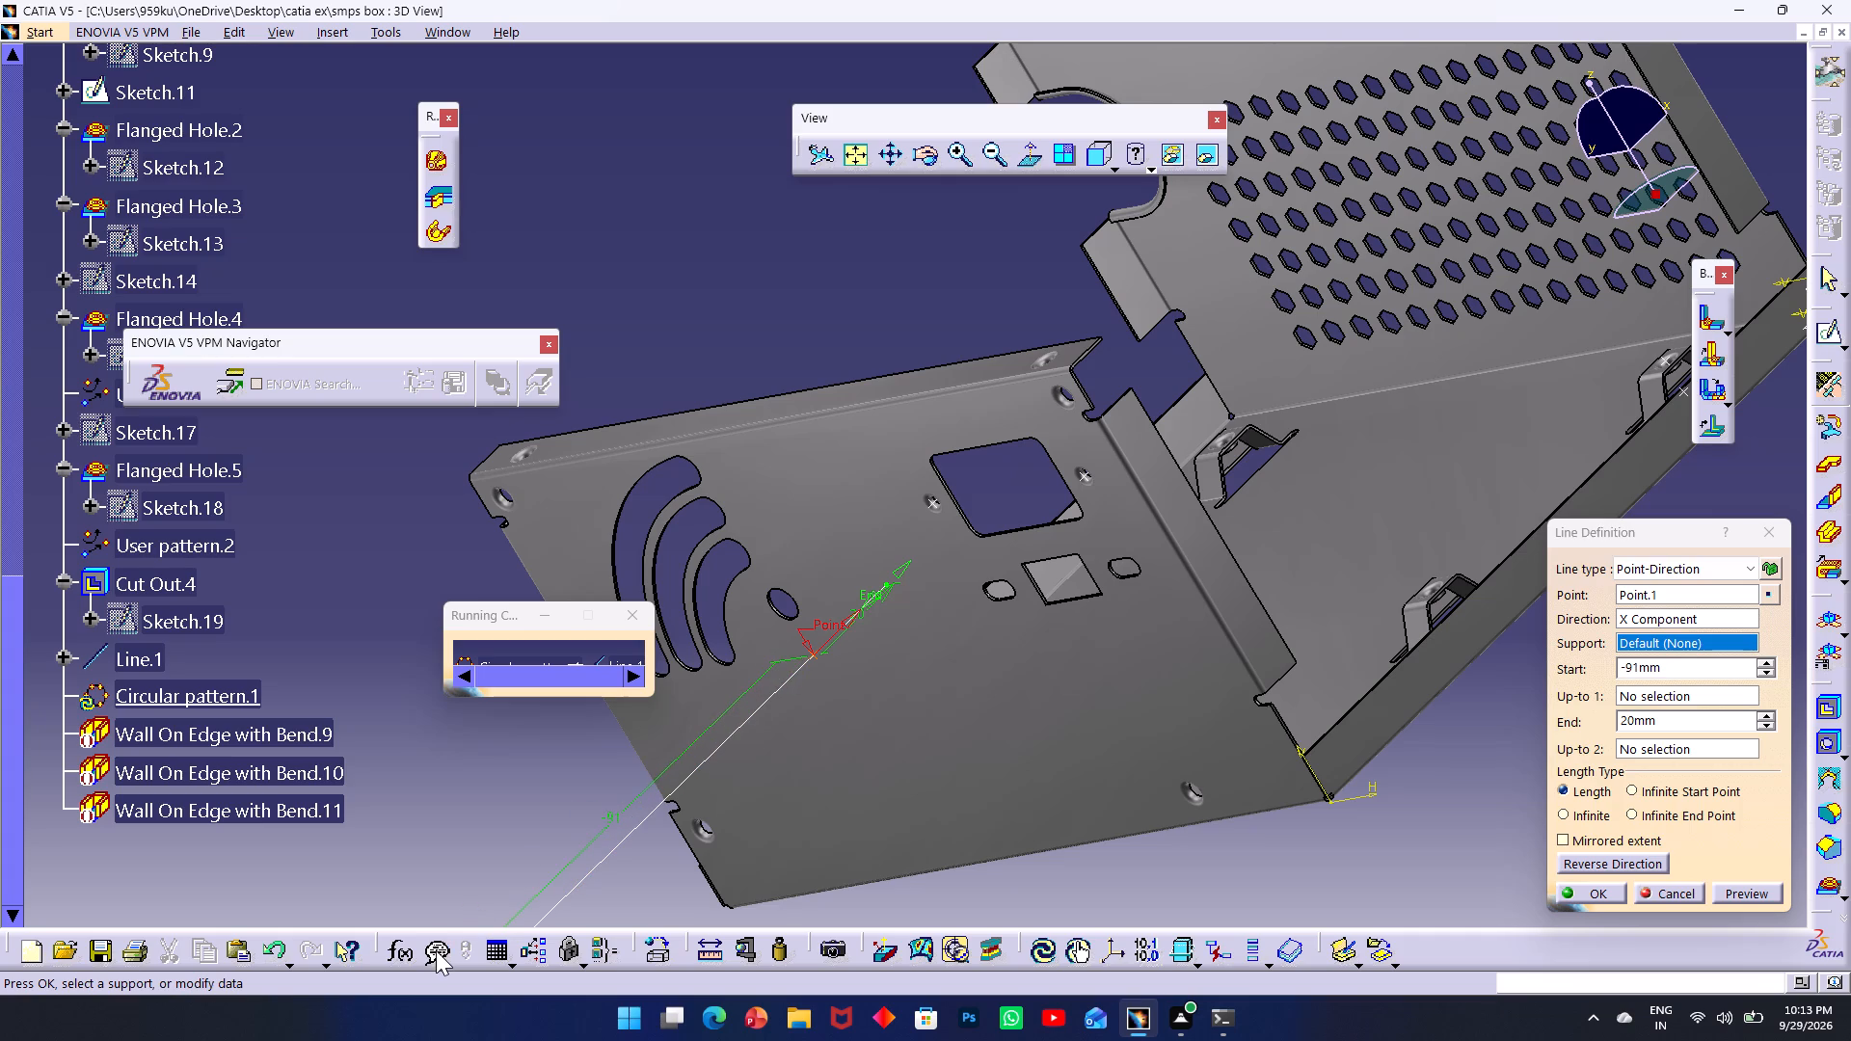
{"action": "left_click_drag", "start_coordinate": [436, 950], "coordinate": [437, 950]}
{"action": "middle_click_drag", "start_coordinate": [761, 579], "coordinate": [780, 574], "text": "ctrl"}
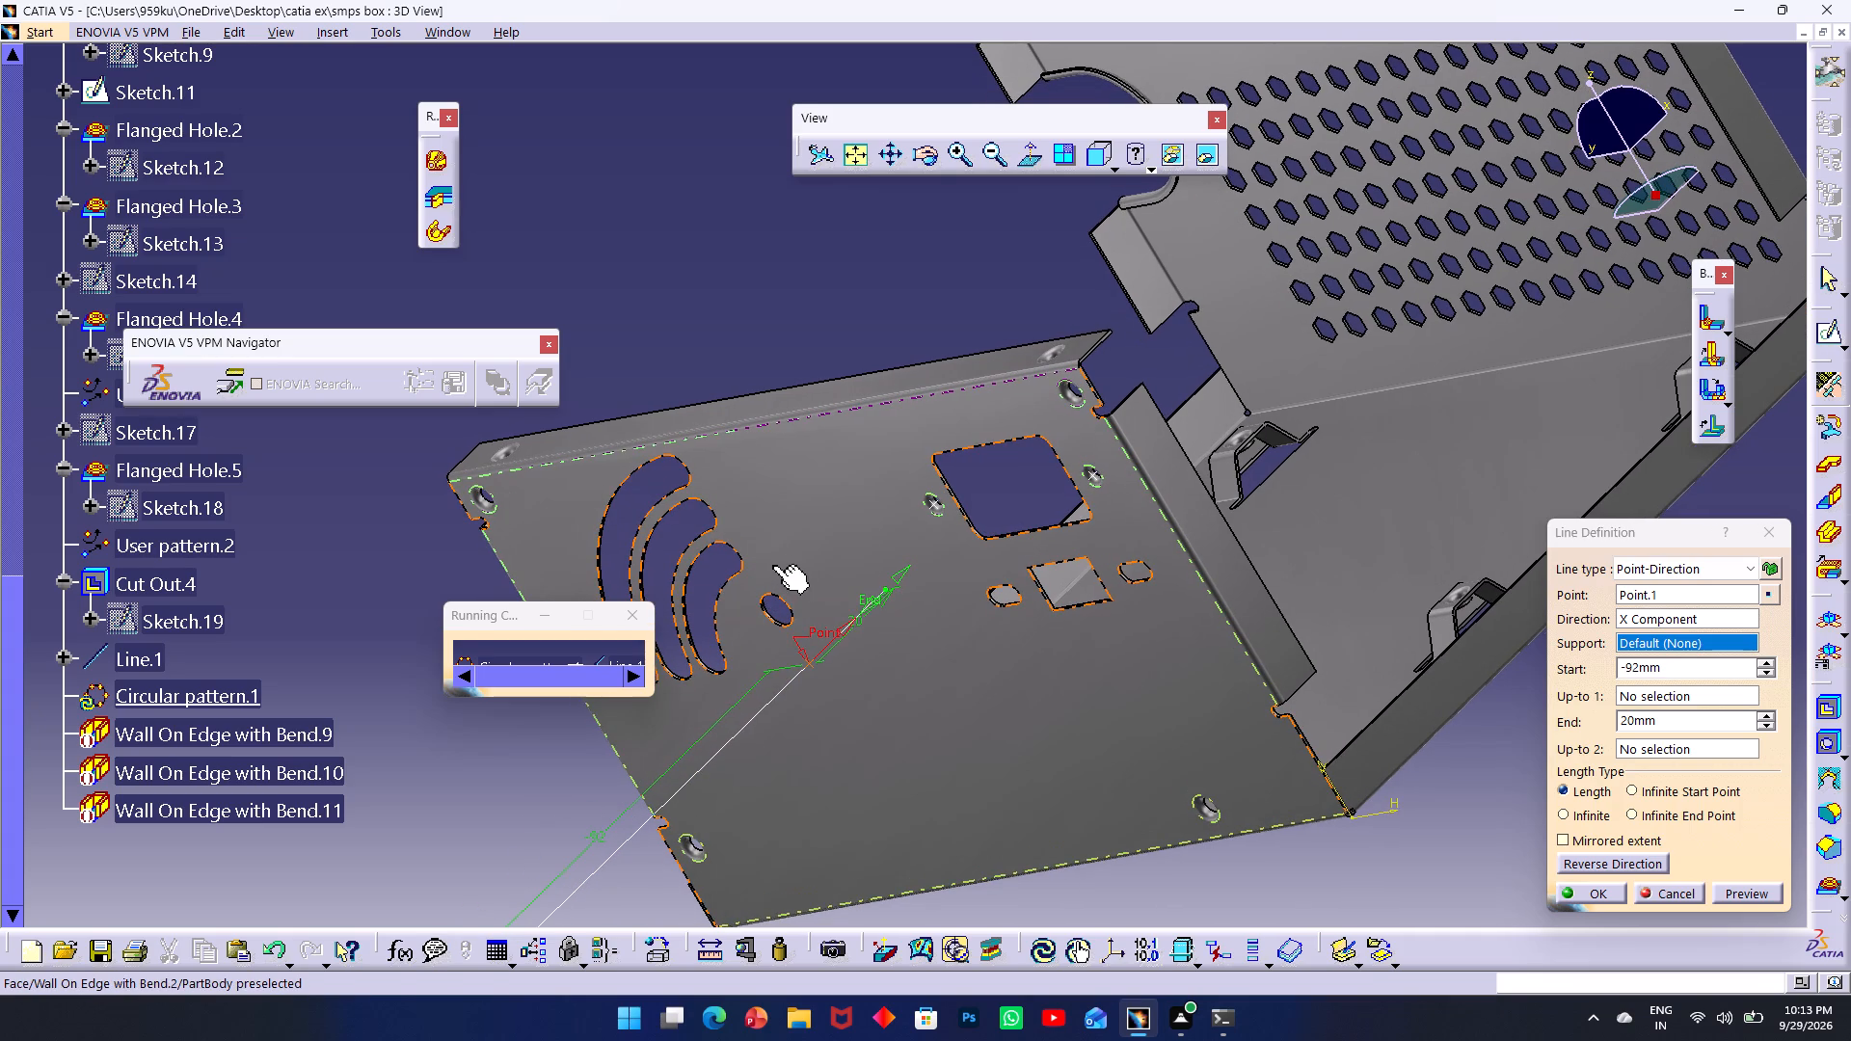
{"action": "middle_click_drag", "start_coordinate": [767, 559], "coordinate": [1129, 341]}
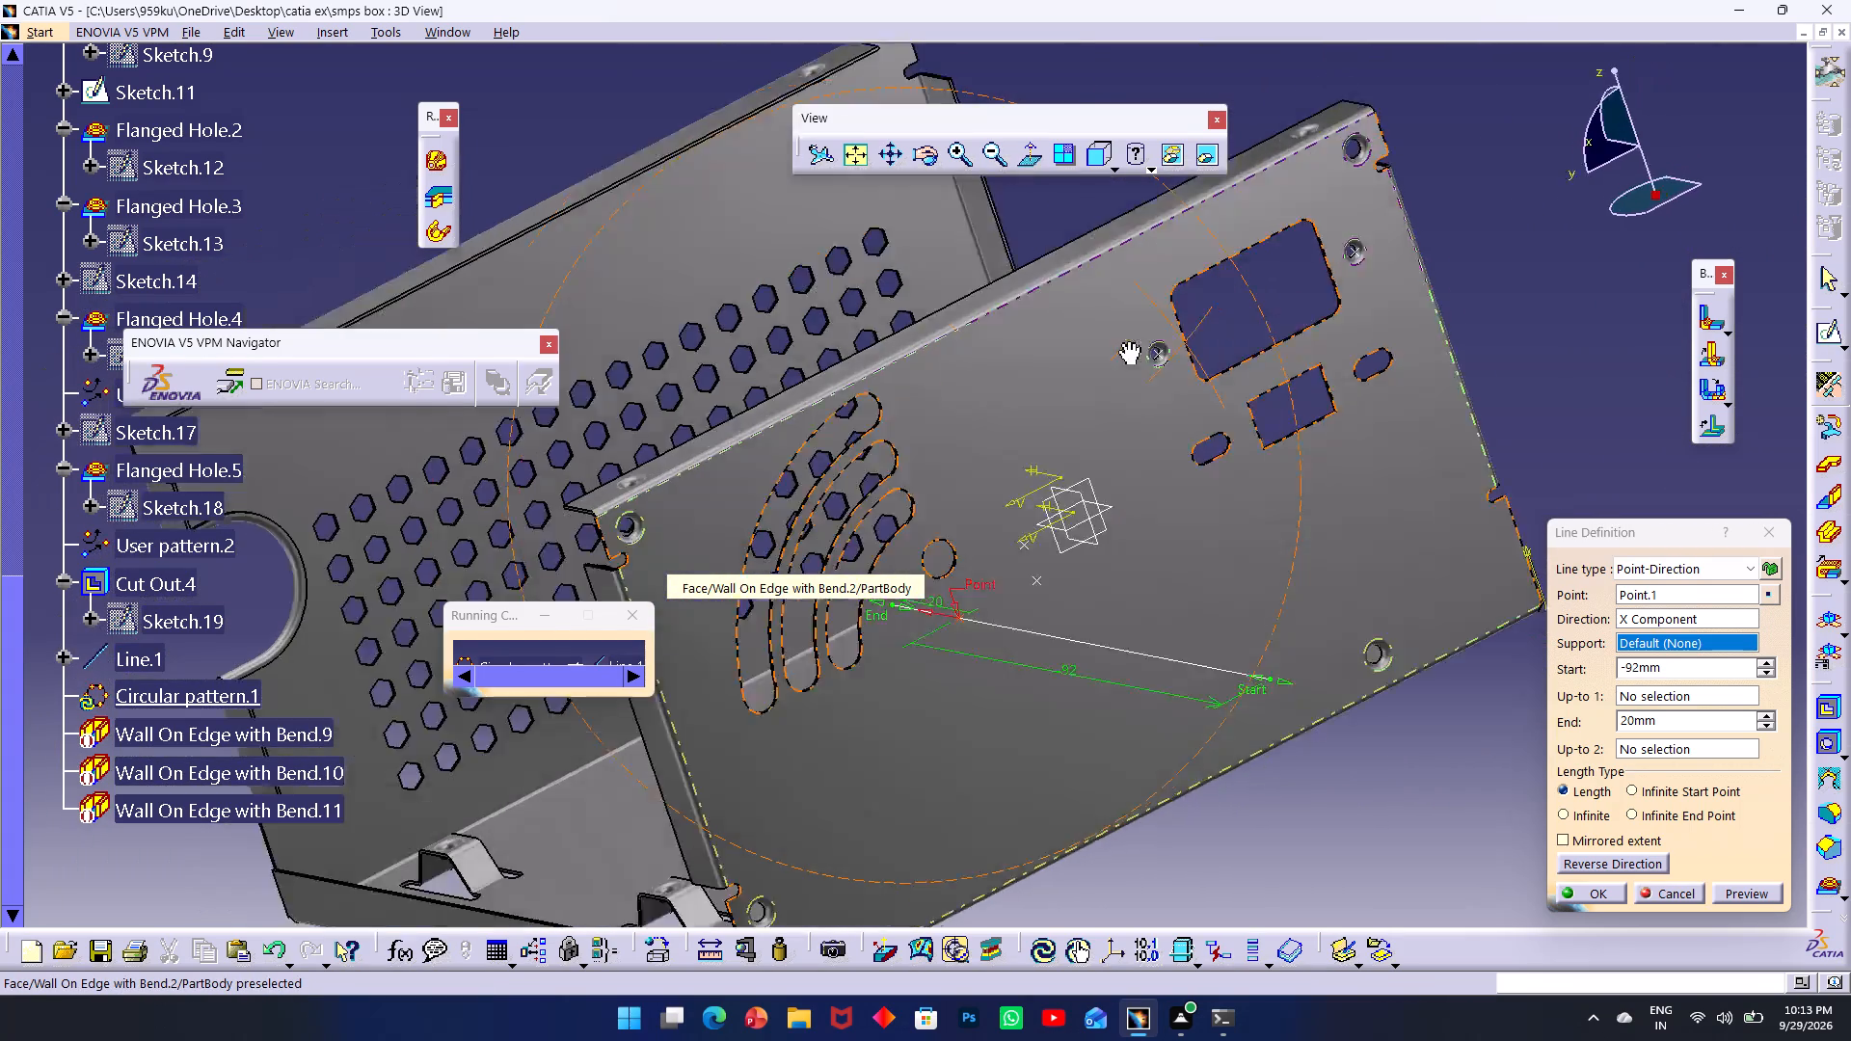
{"action": "middle_click_drag", "start_coordinate": [1129, 341], "coordinate": [1121, 343]}
{"action": "left_click", "coordinate": [1300, 731]}
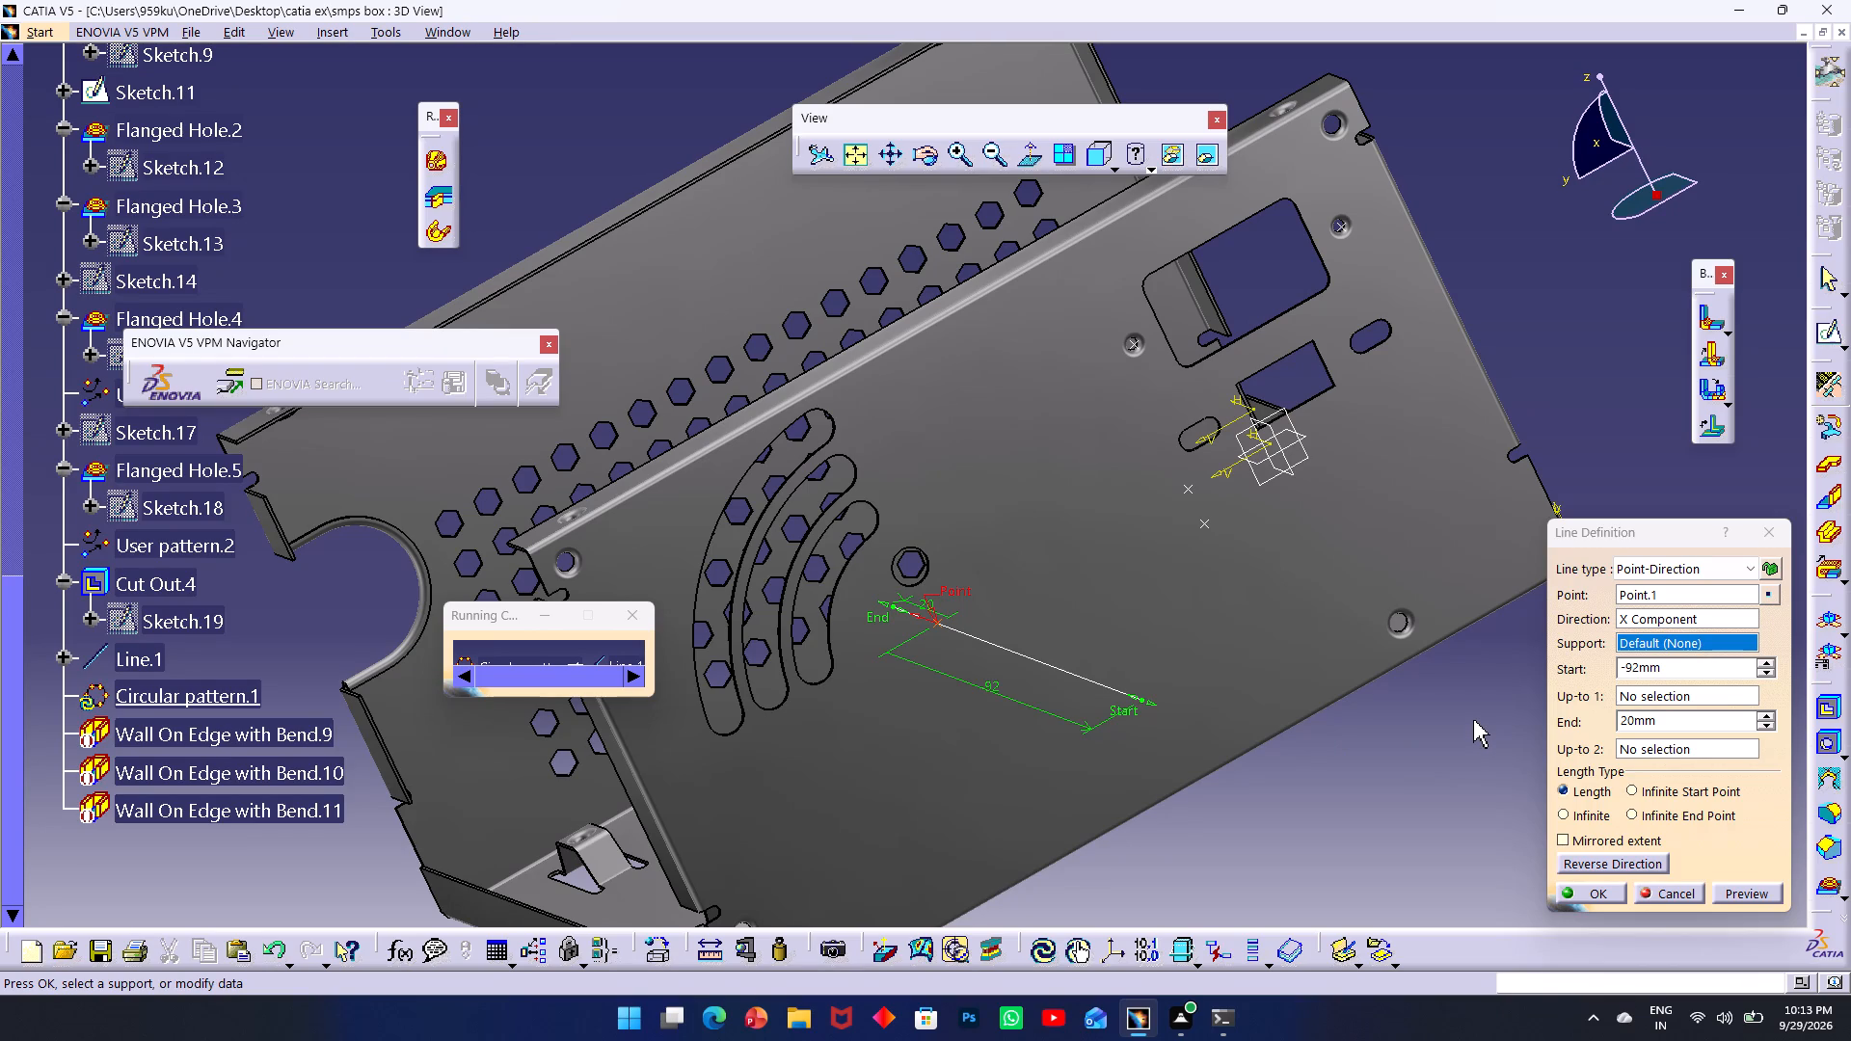
{"action": "left_click", "coordinate": [1596, 898]}
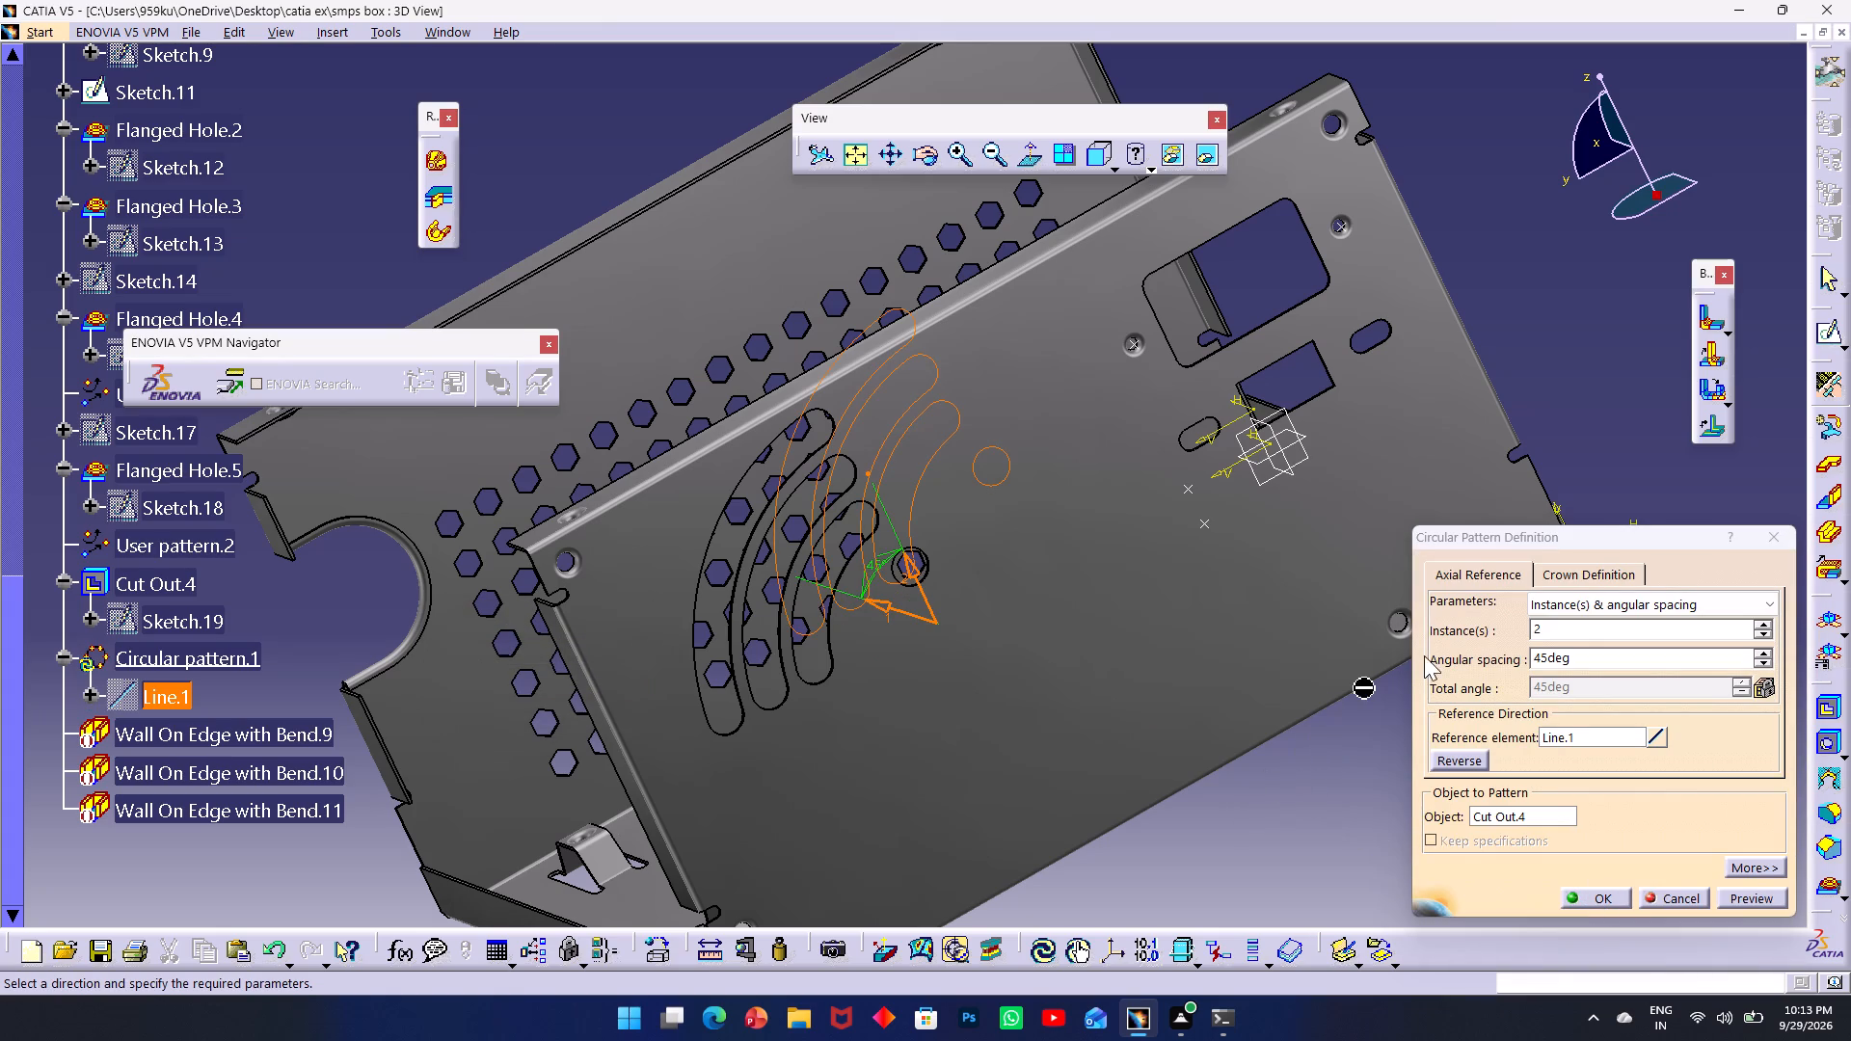
Complete the circular pattern of Cut Out.4 as a complete crown with 4 instances and radial alignment of instances.
{"action": "left_click", "coordinate": [1569, 605]}
{"action": "left_click", "coordinate": [1568, 675]}
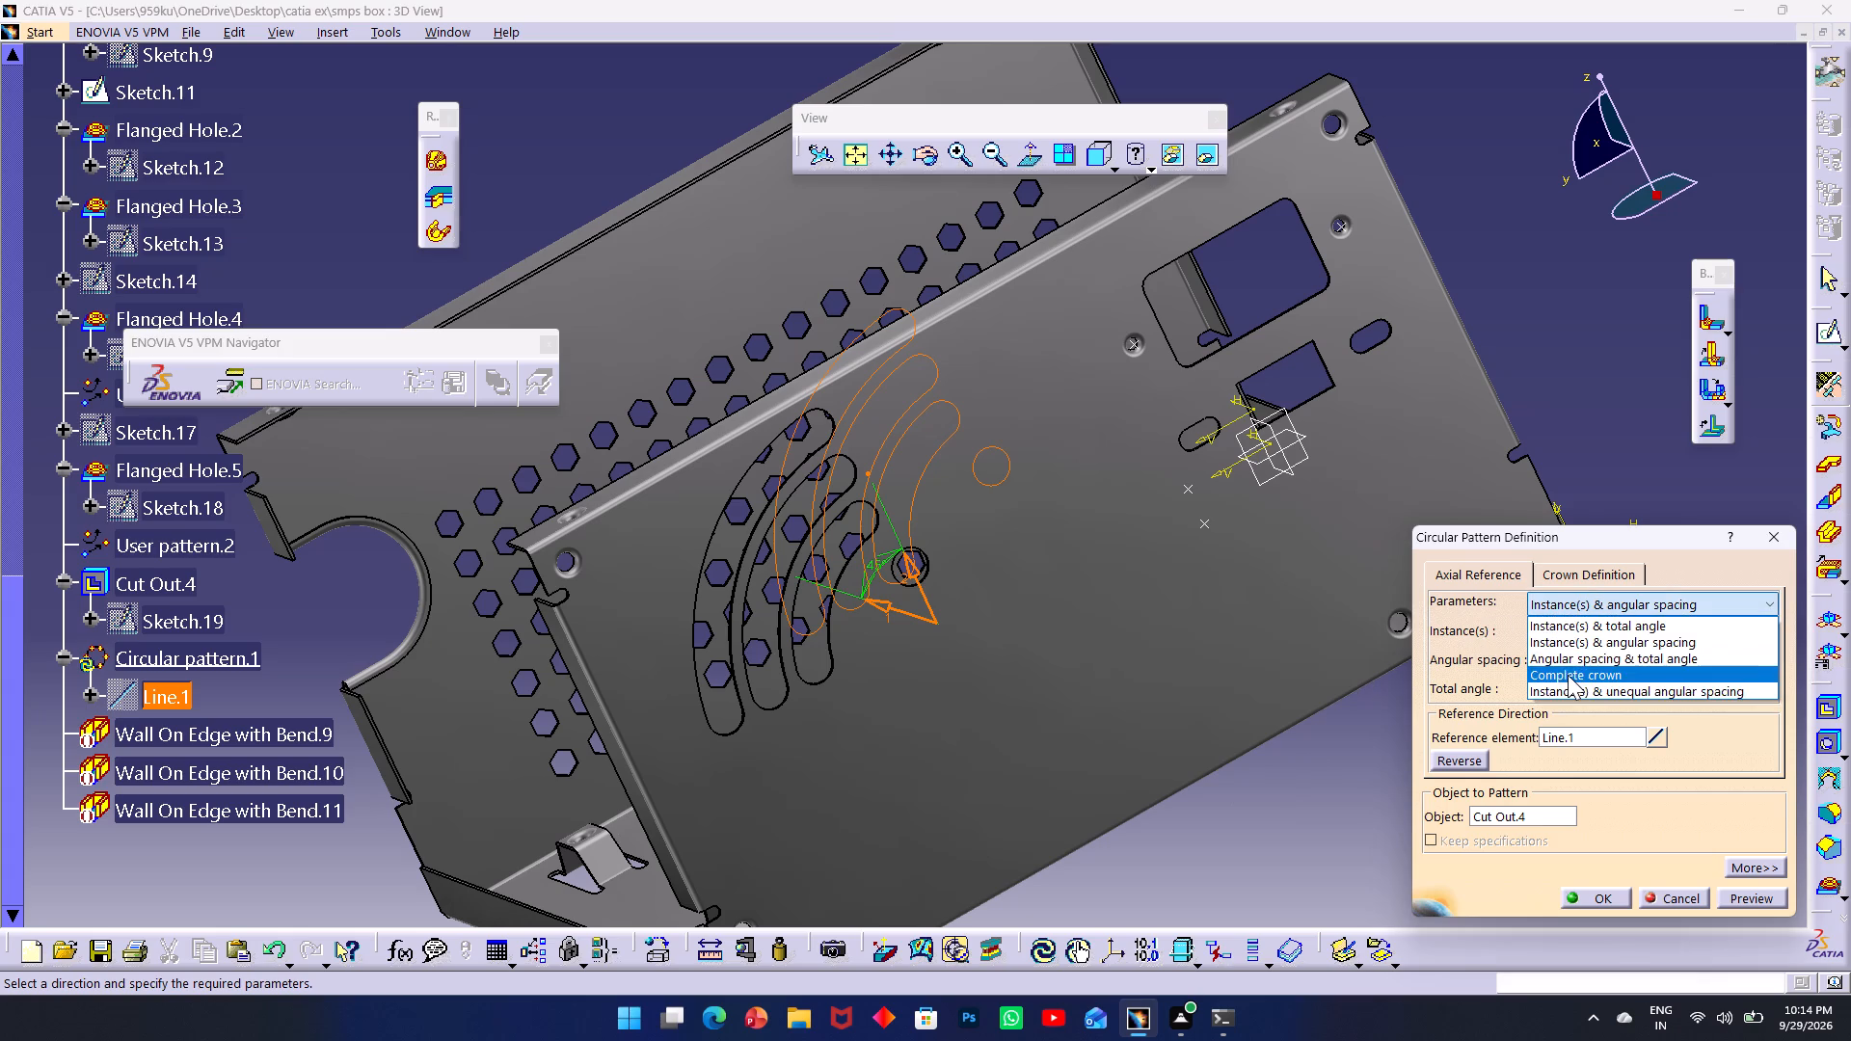
{"action": "left_click_drag", "start_coordinate": [1557, 638], "coordinate": [1503, 640]}
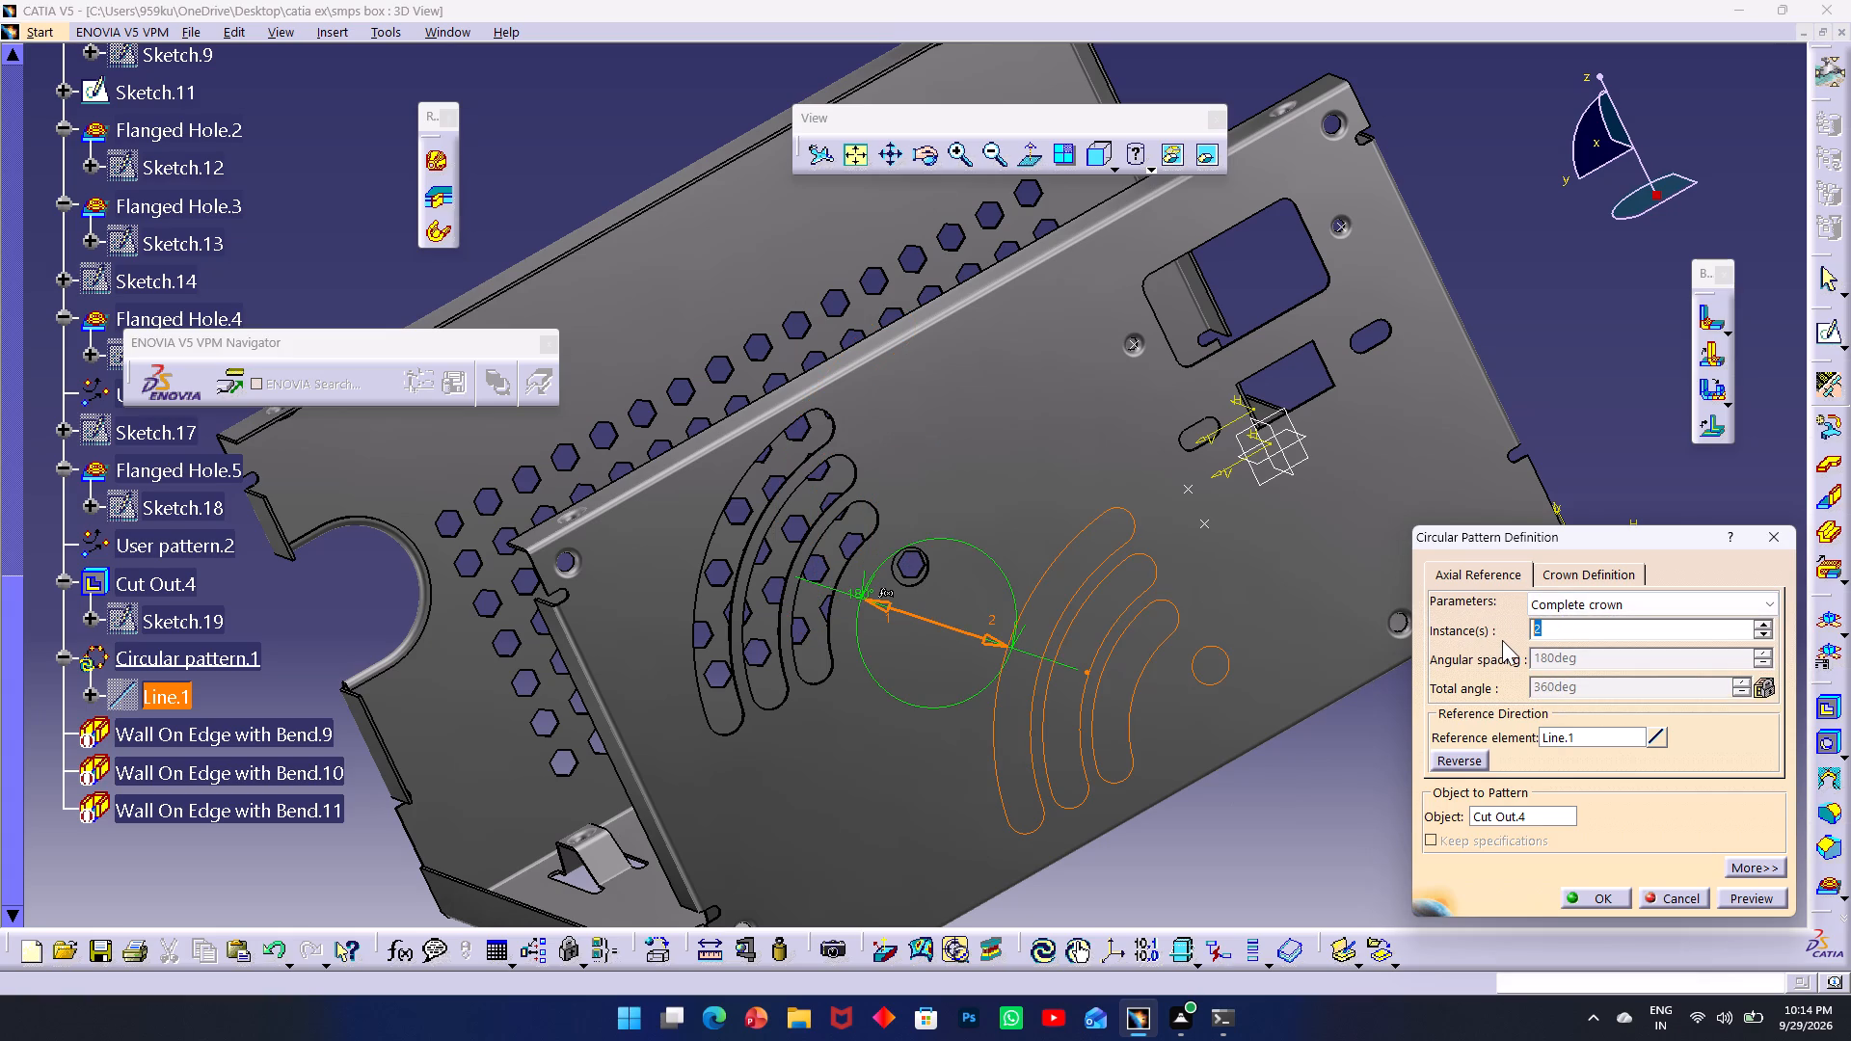
{"action": "key", "text": "4"}
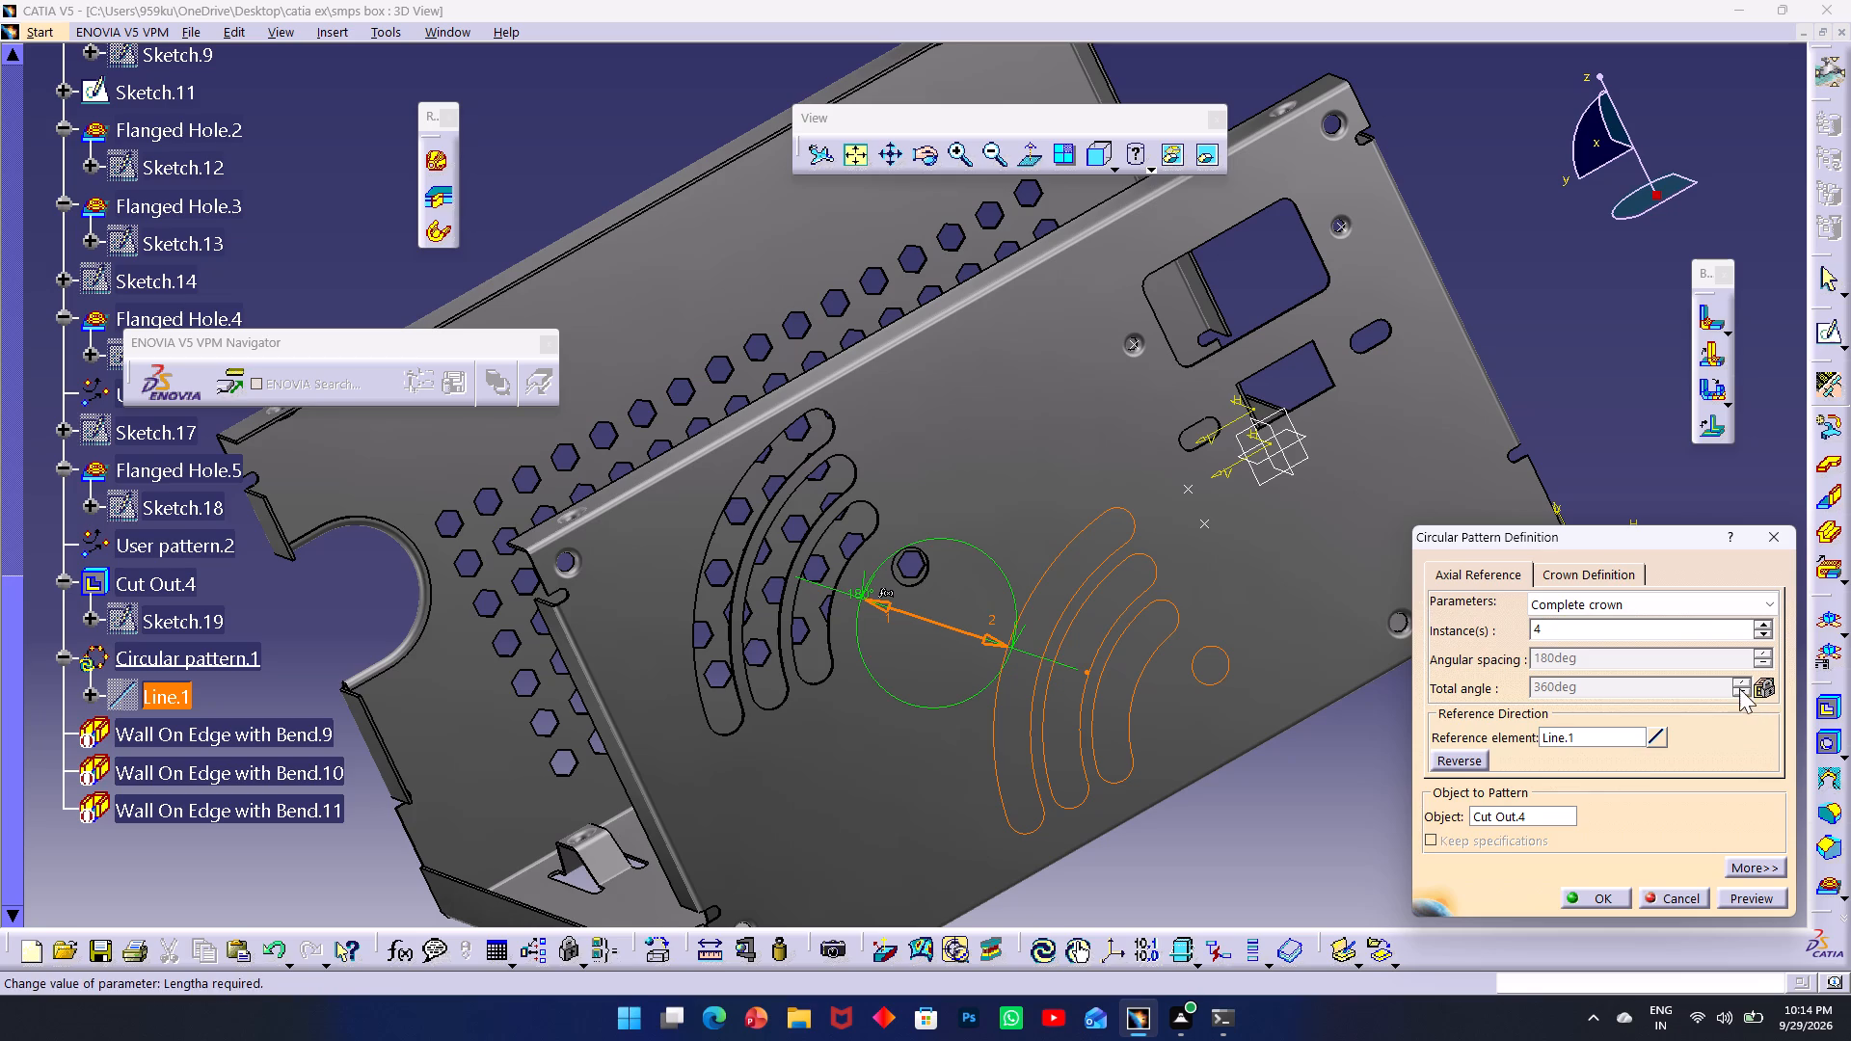
{"action": "left_click", "coordinate": [1600, 565]}
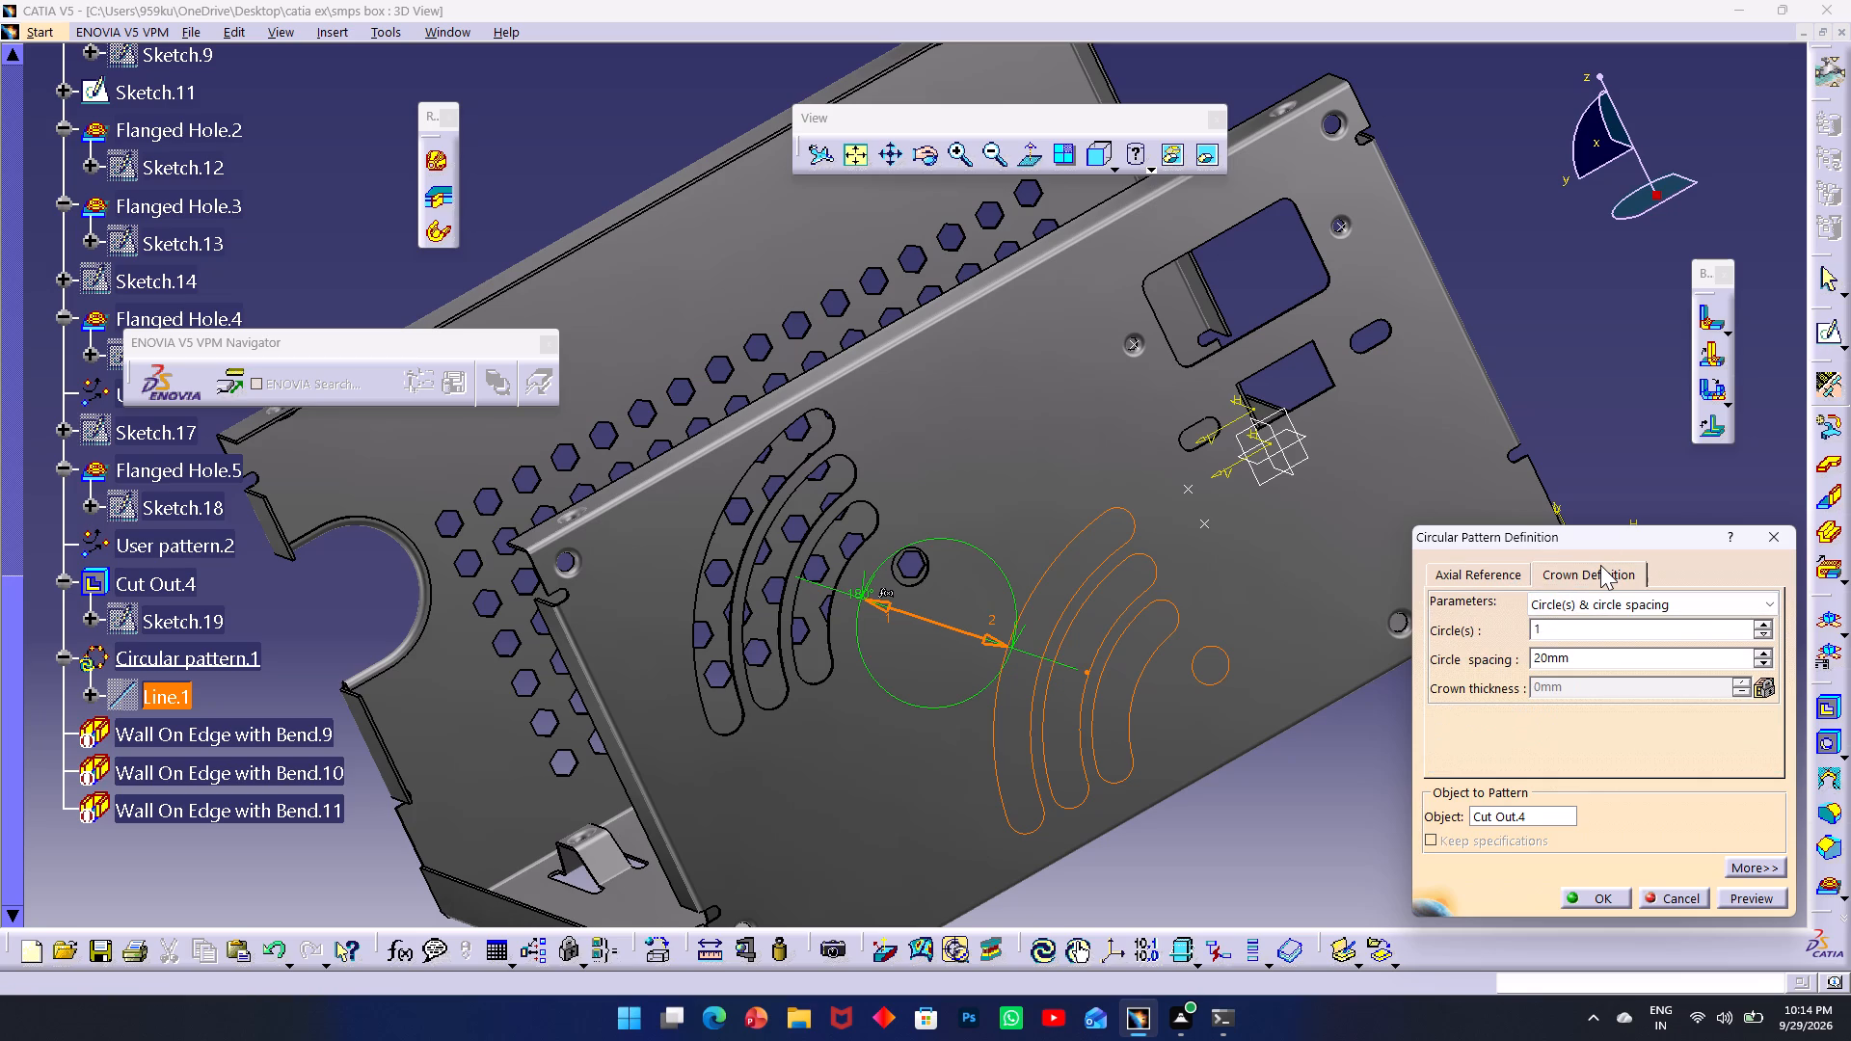
{"action": "left_click", "coordinate": [1599, 572]}
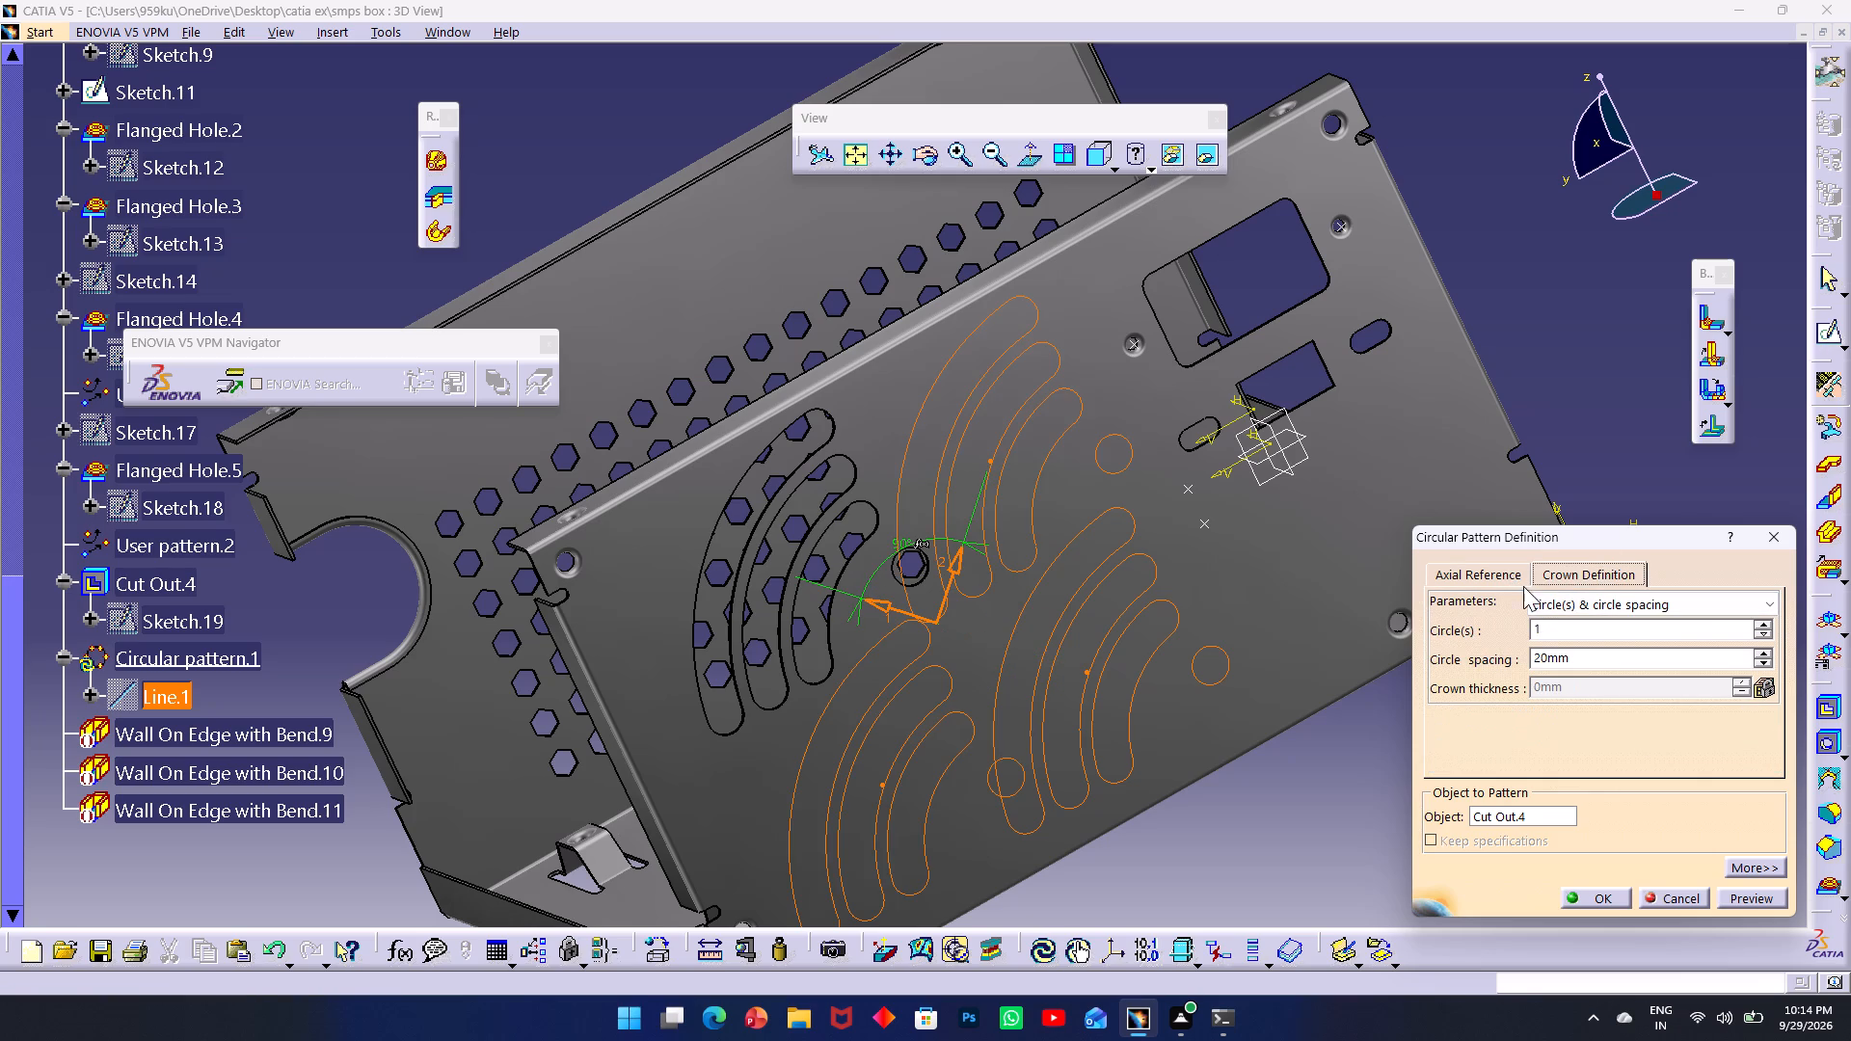
{"action": "left_click", "coordinate": [1466, 565]}
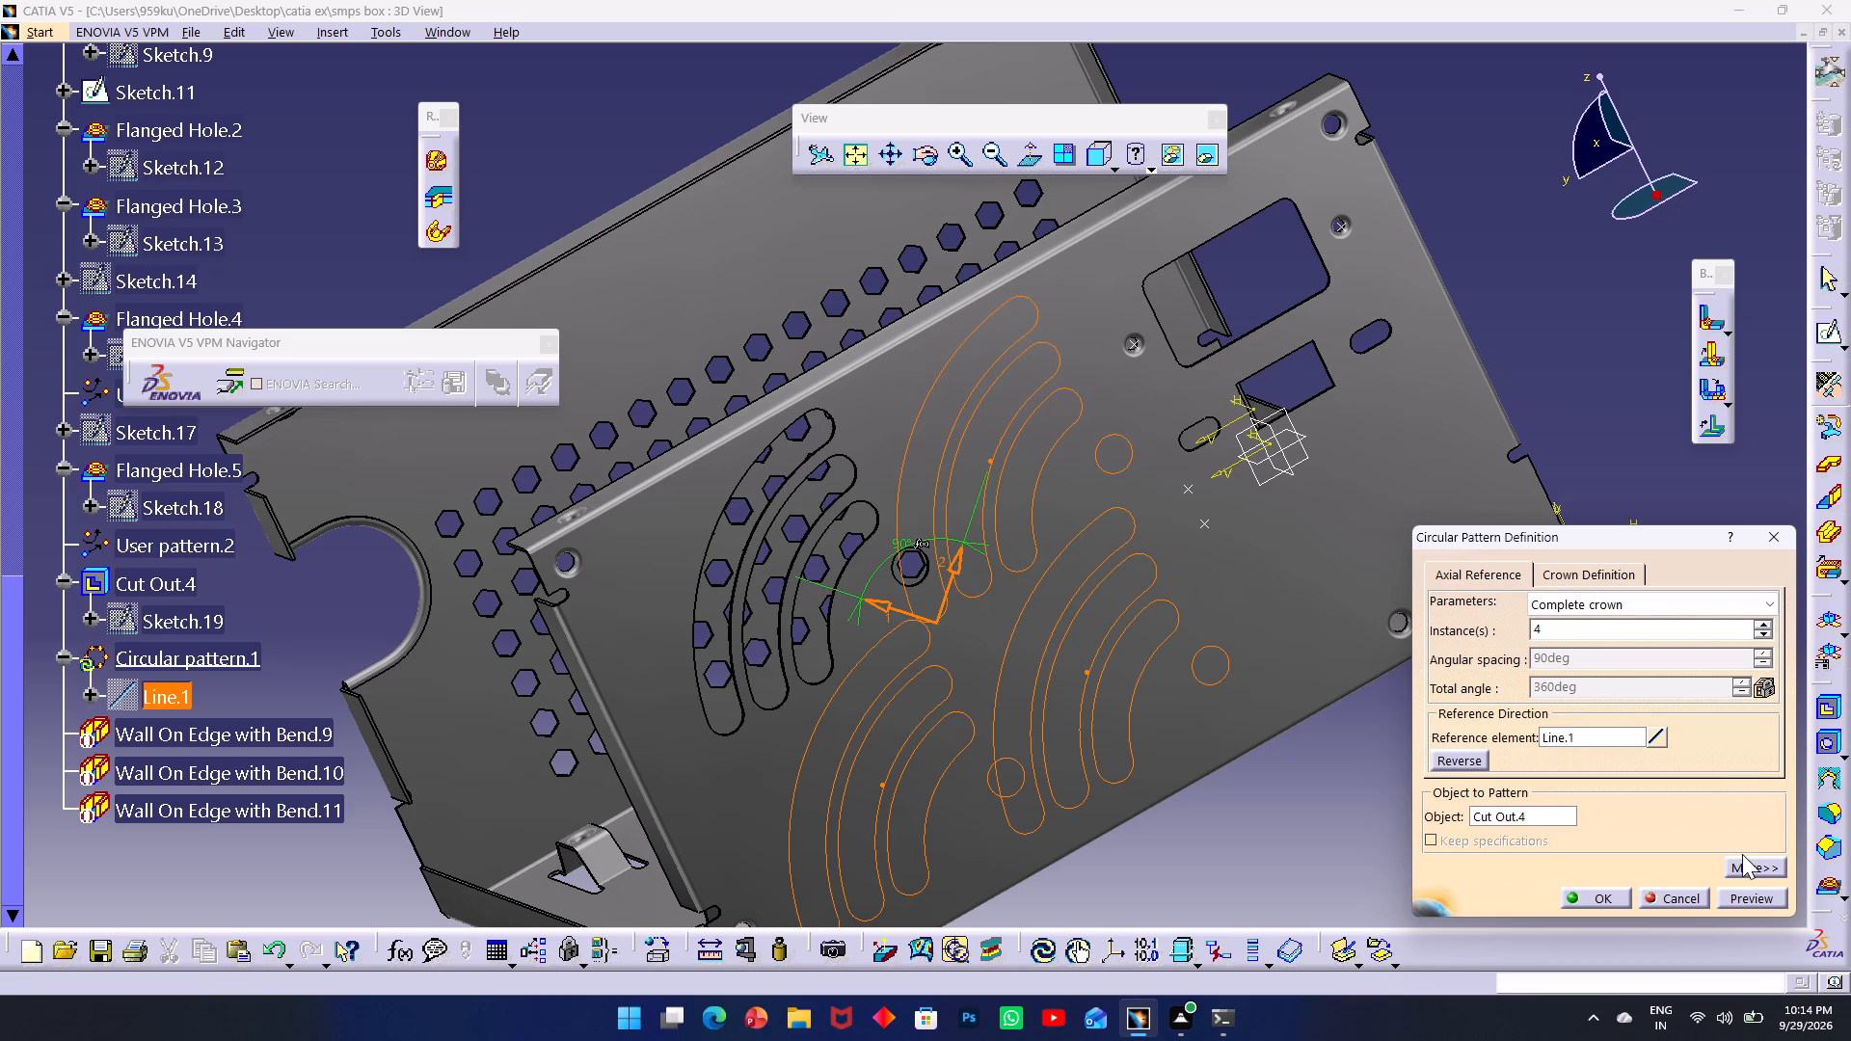
{"action": "left_click", "coordinate": [1742, 864]}
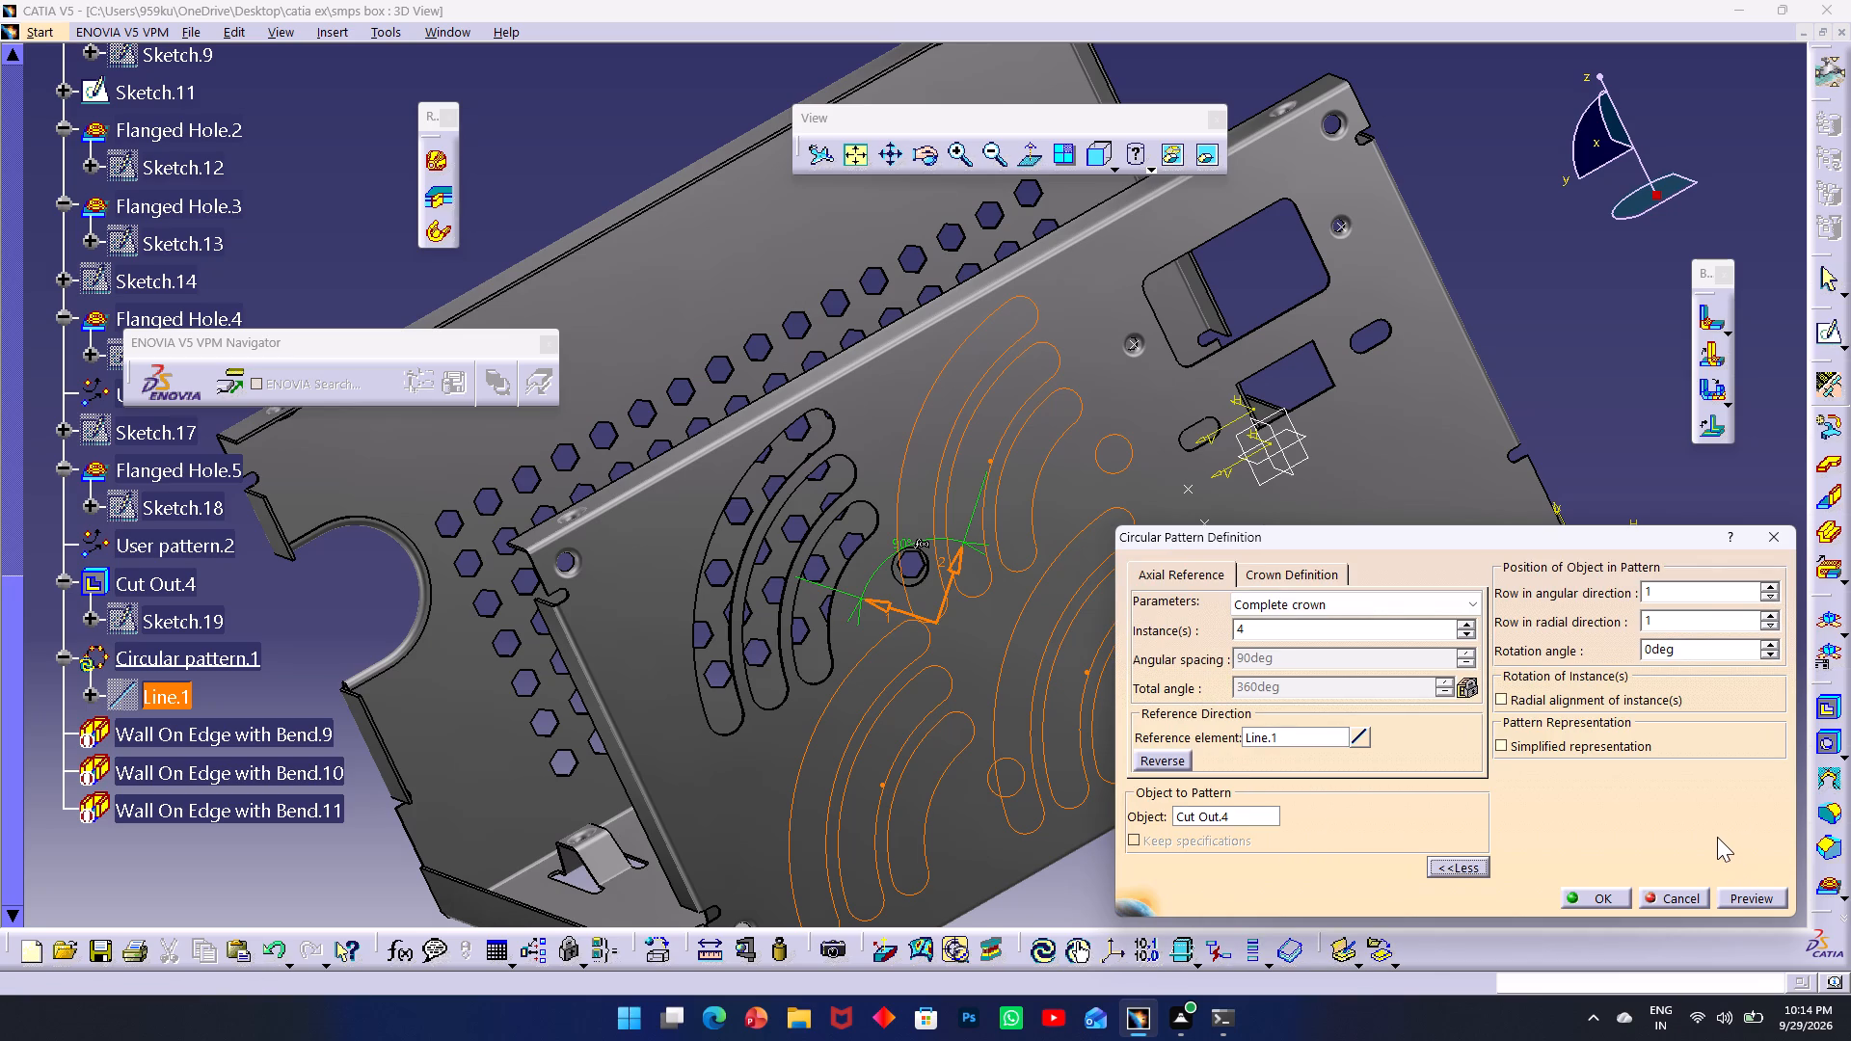
{"action": "left_click", "coordinate": [1501, 694]}
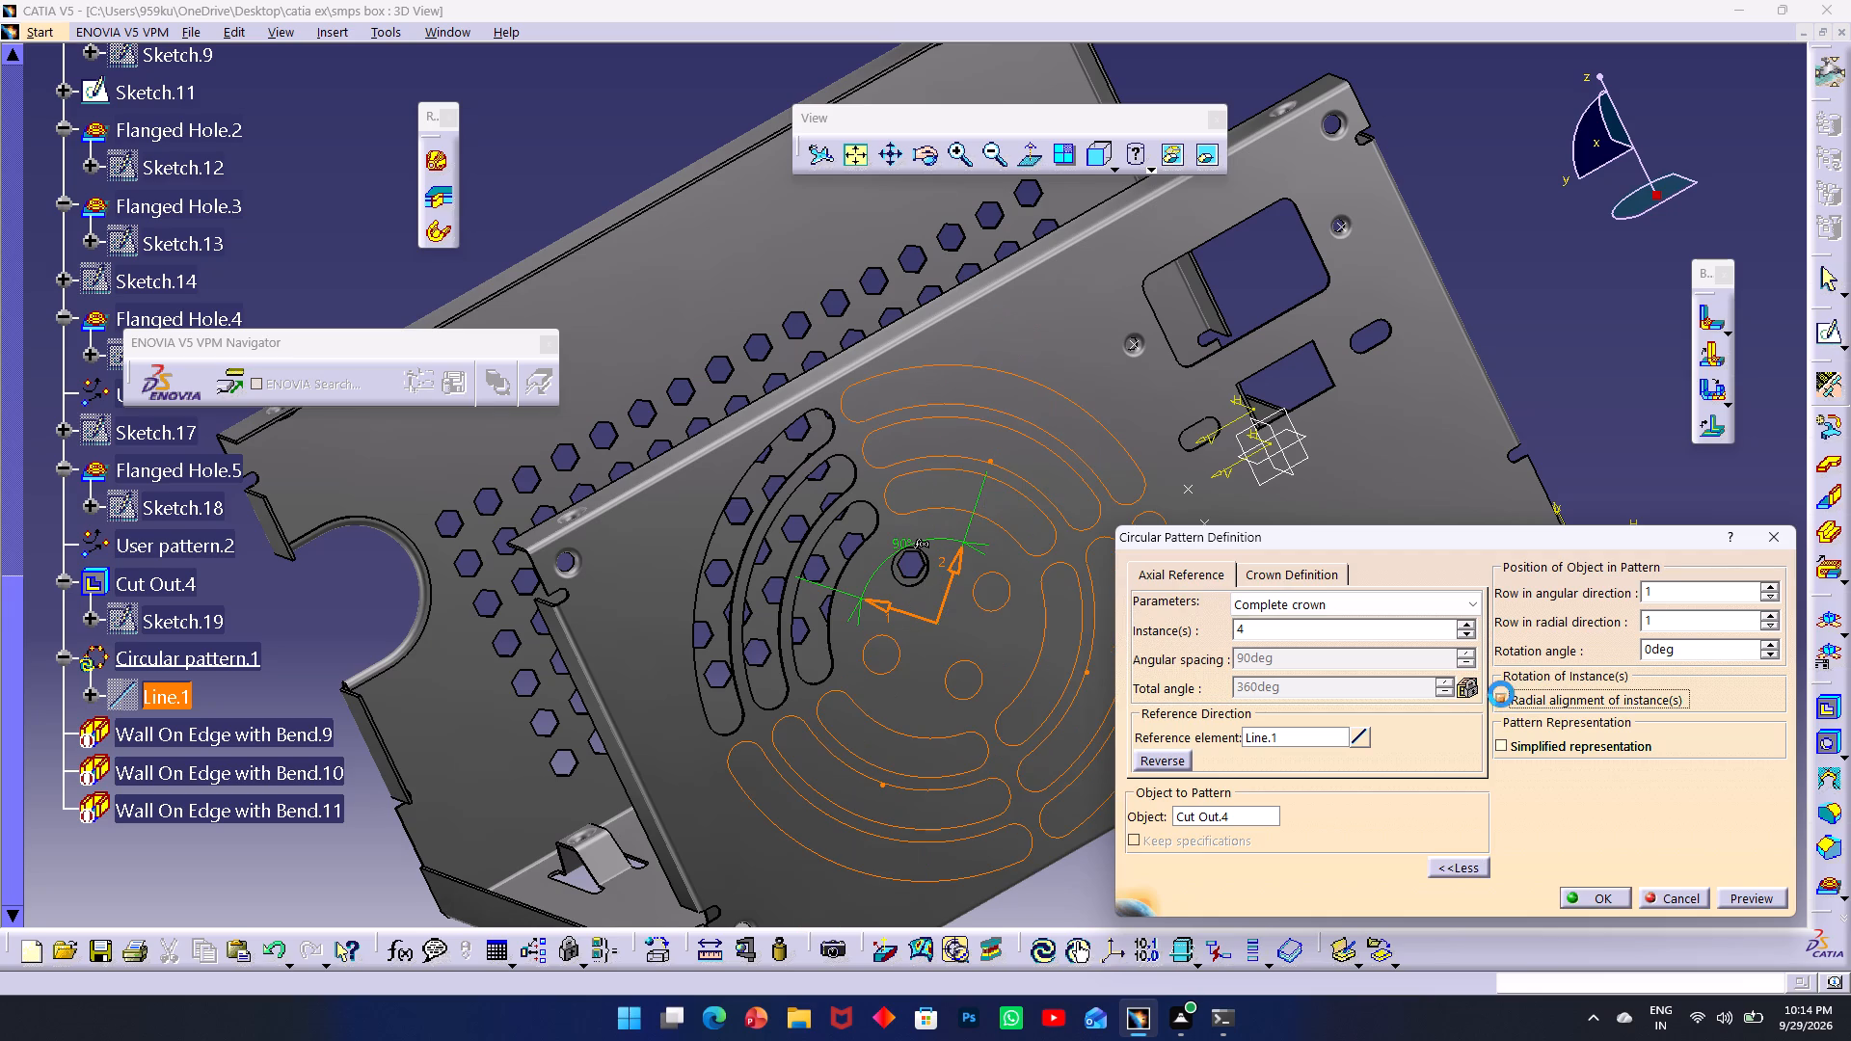
{"action": "left_click", "coordinate": [1597, 894]}
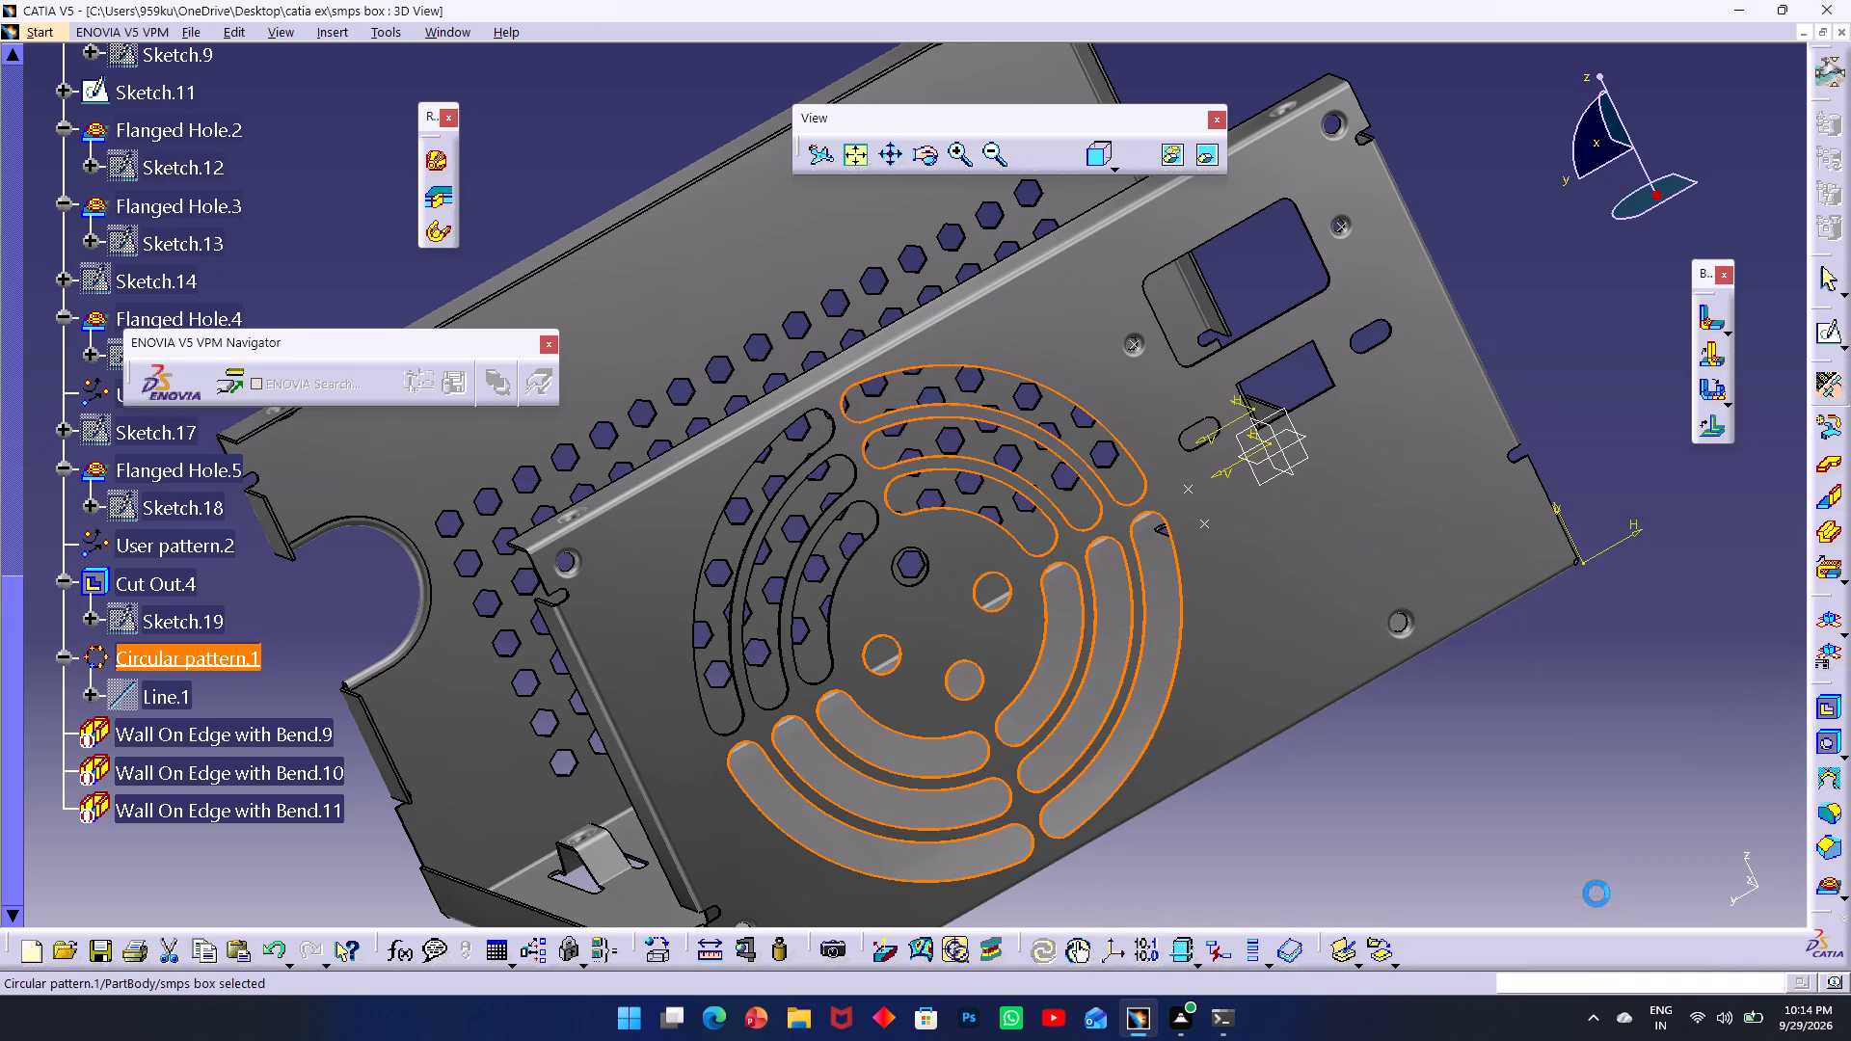
{"action": "left_click", "coordinate": [1596, 894]}
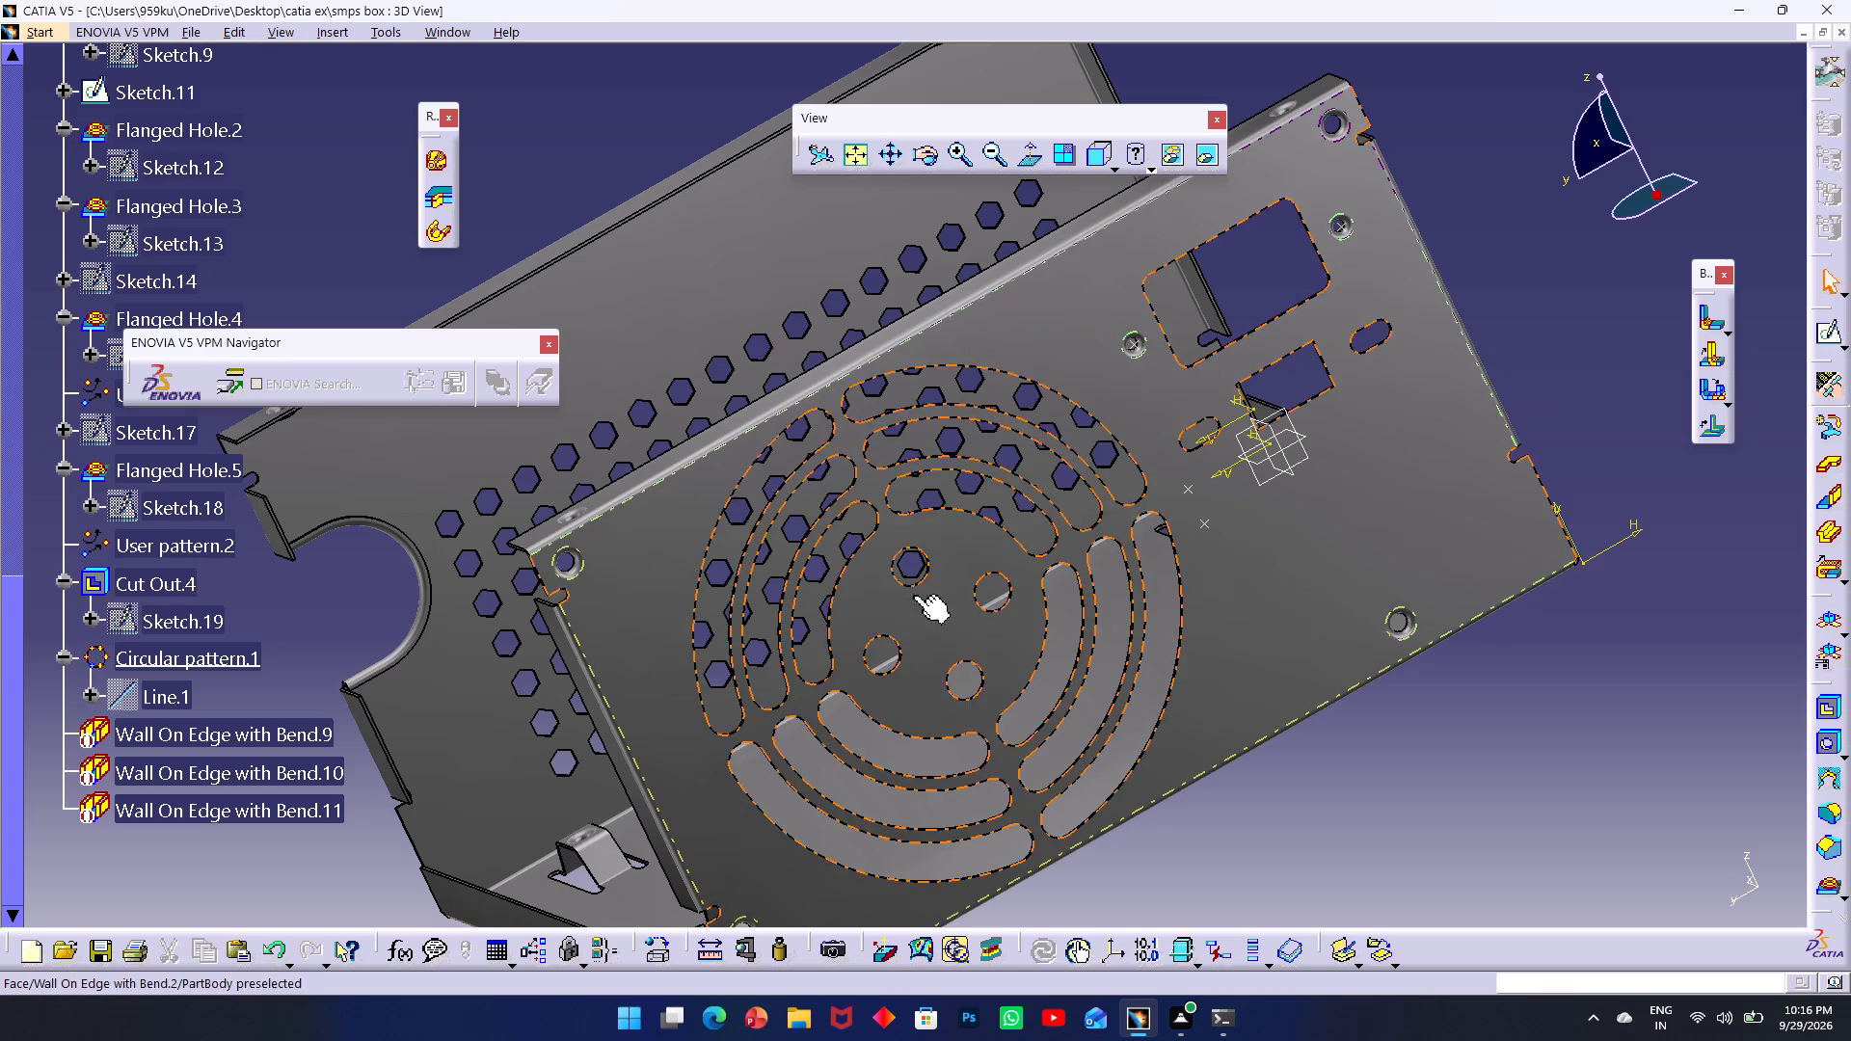
Start a Circular Stamp on the side wall's face, centred on the outer edge of the outermost patterned curved slot.
{"action": "scroll", "coordinate": [1515, 707], "scroll_direction": "up", "scroll_amount": 1}
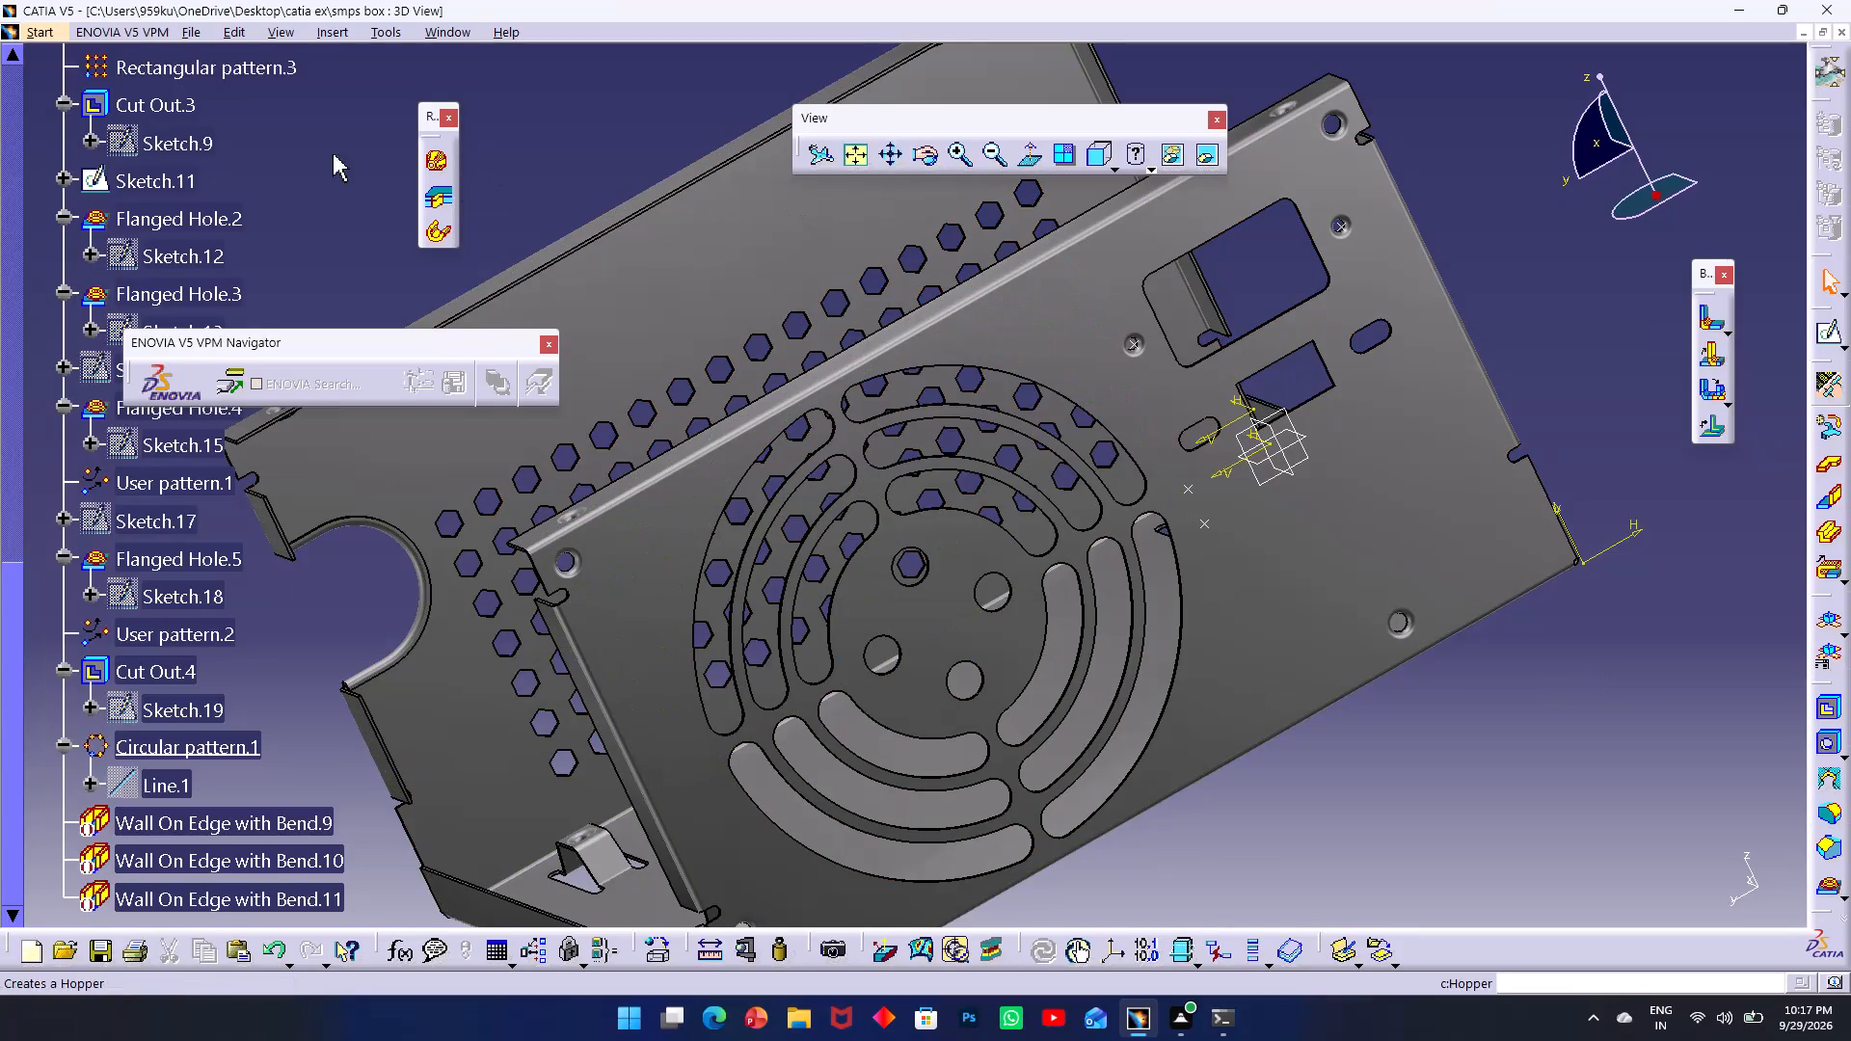
{"action": "left_click", "coordinate": [319, 34]}
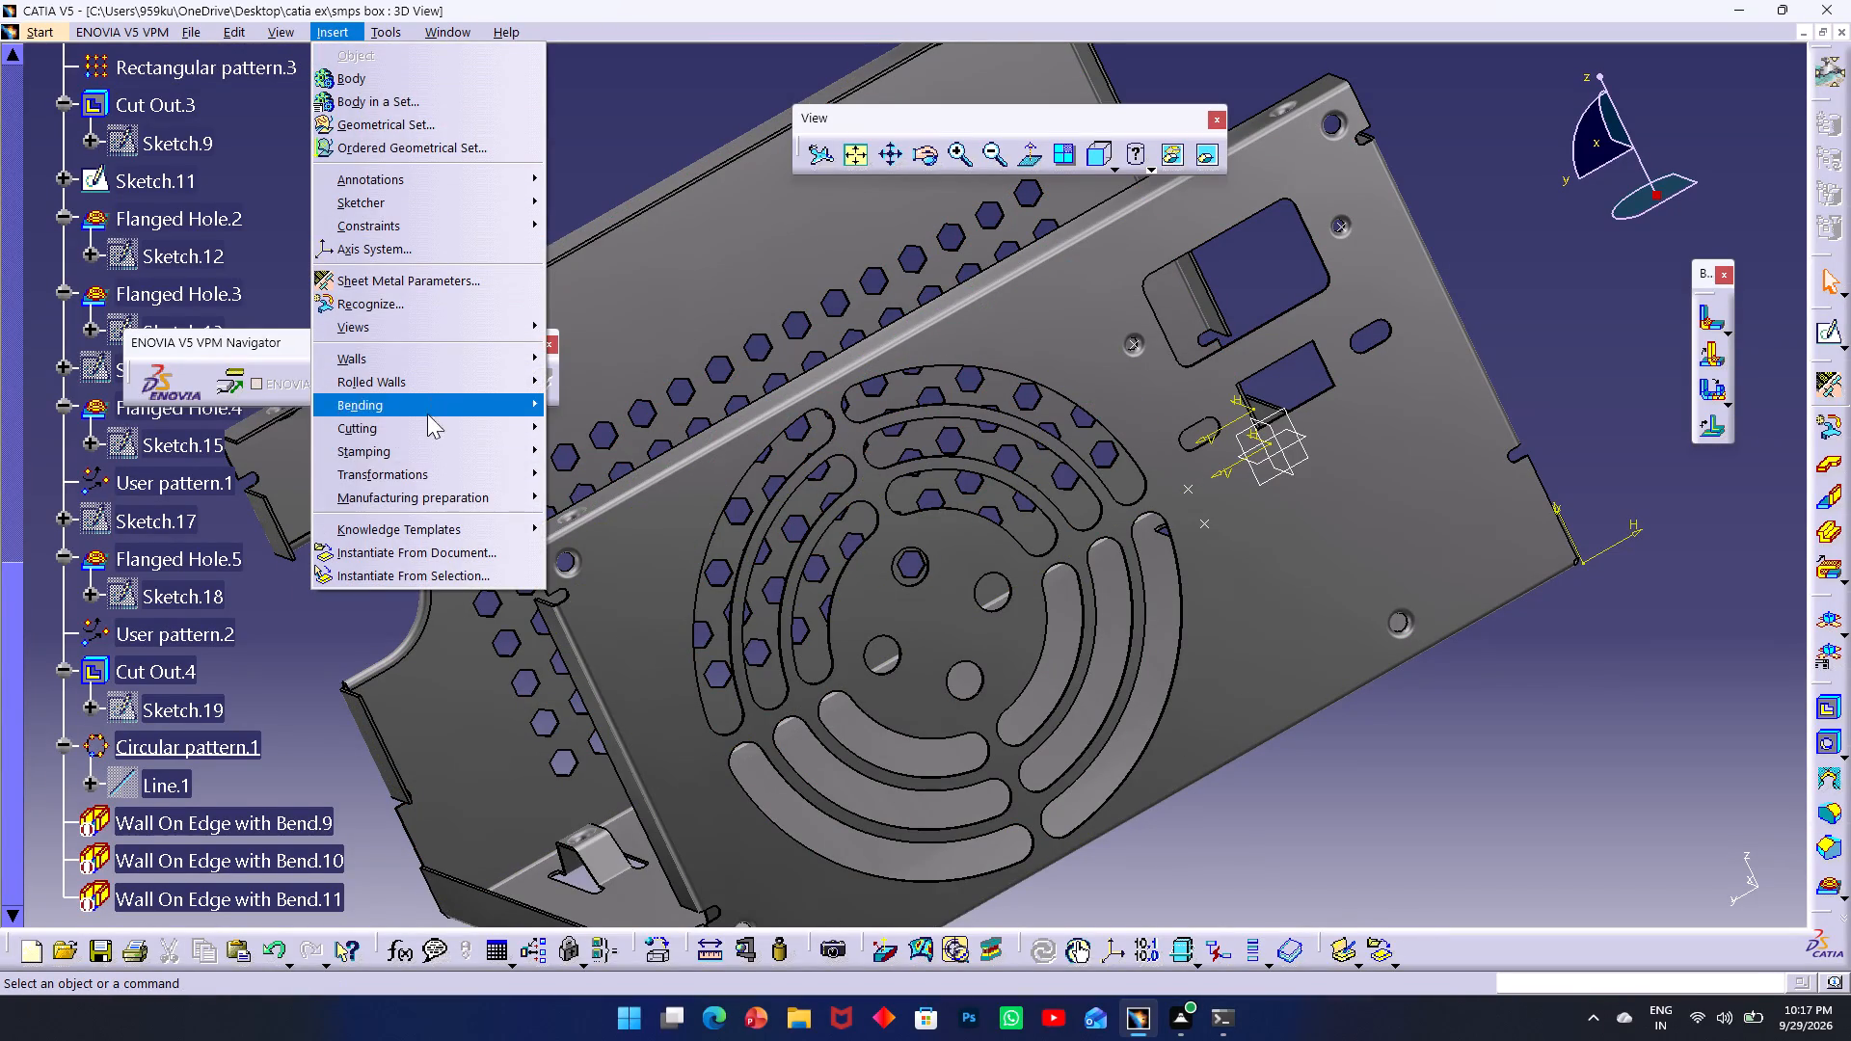
{"action": "left_click", "coordinate": [449, 448]}
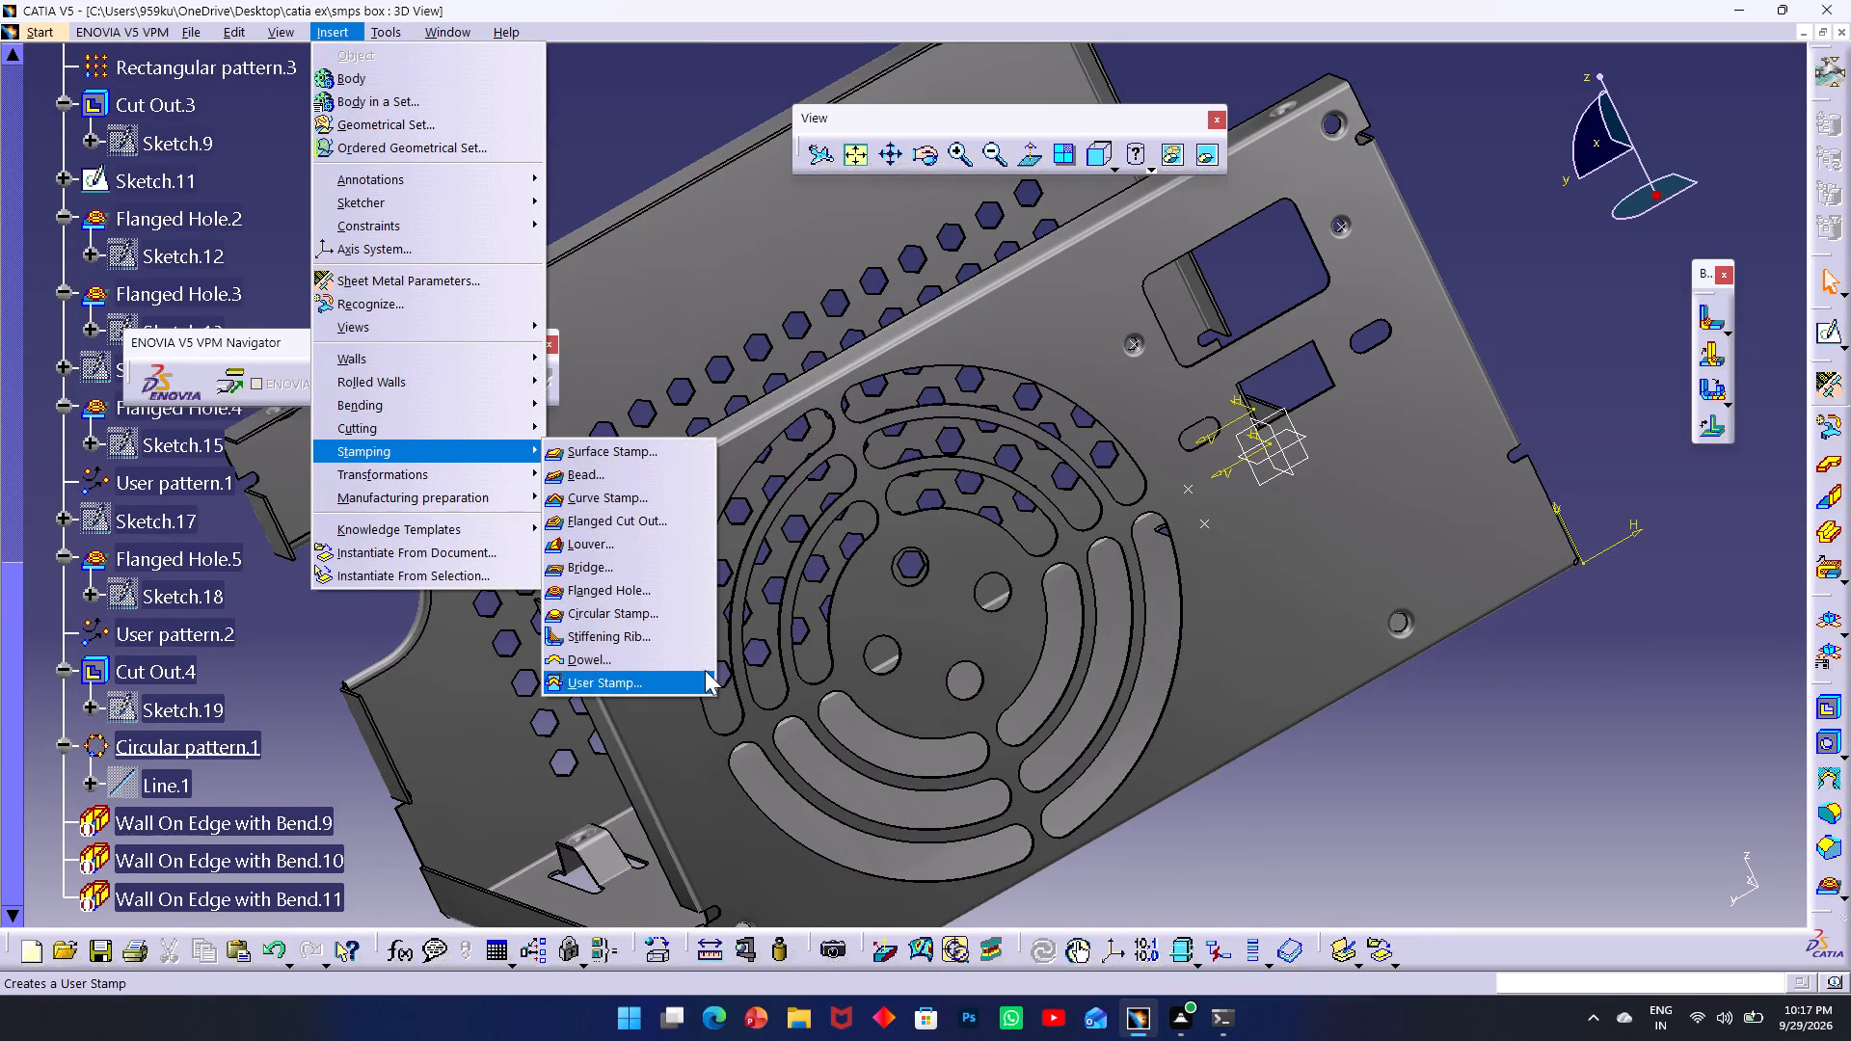
{"action": "left_click", "coordinate": [666, 618]}
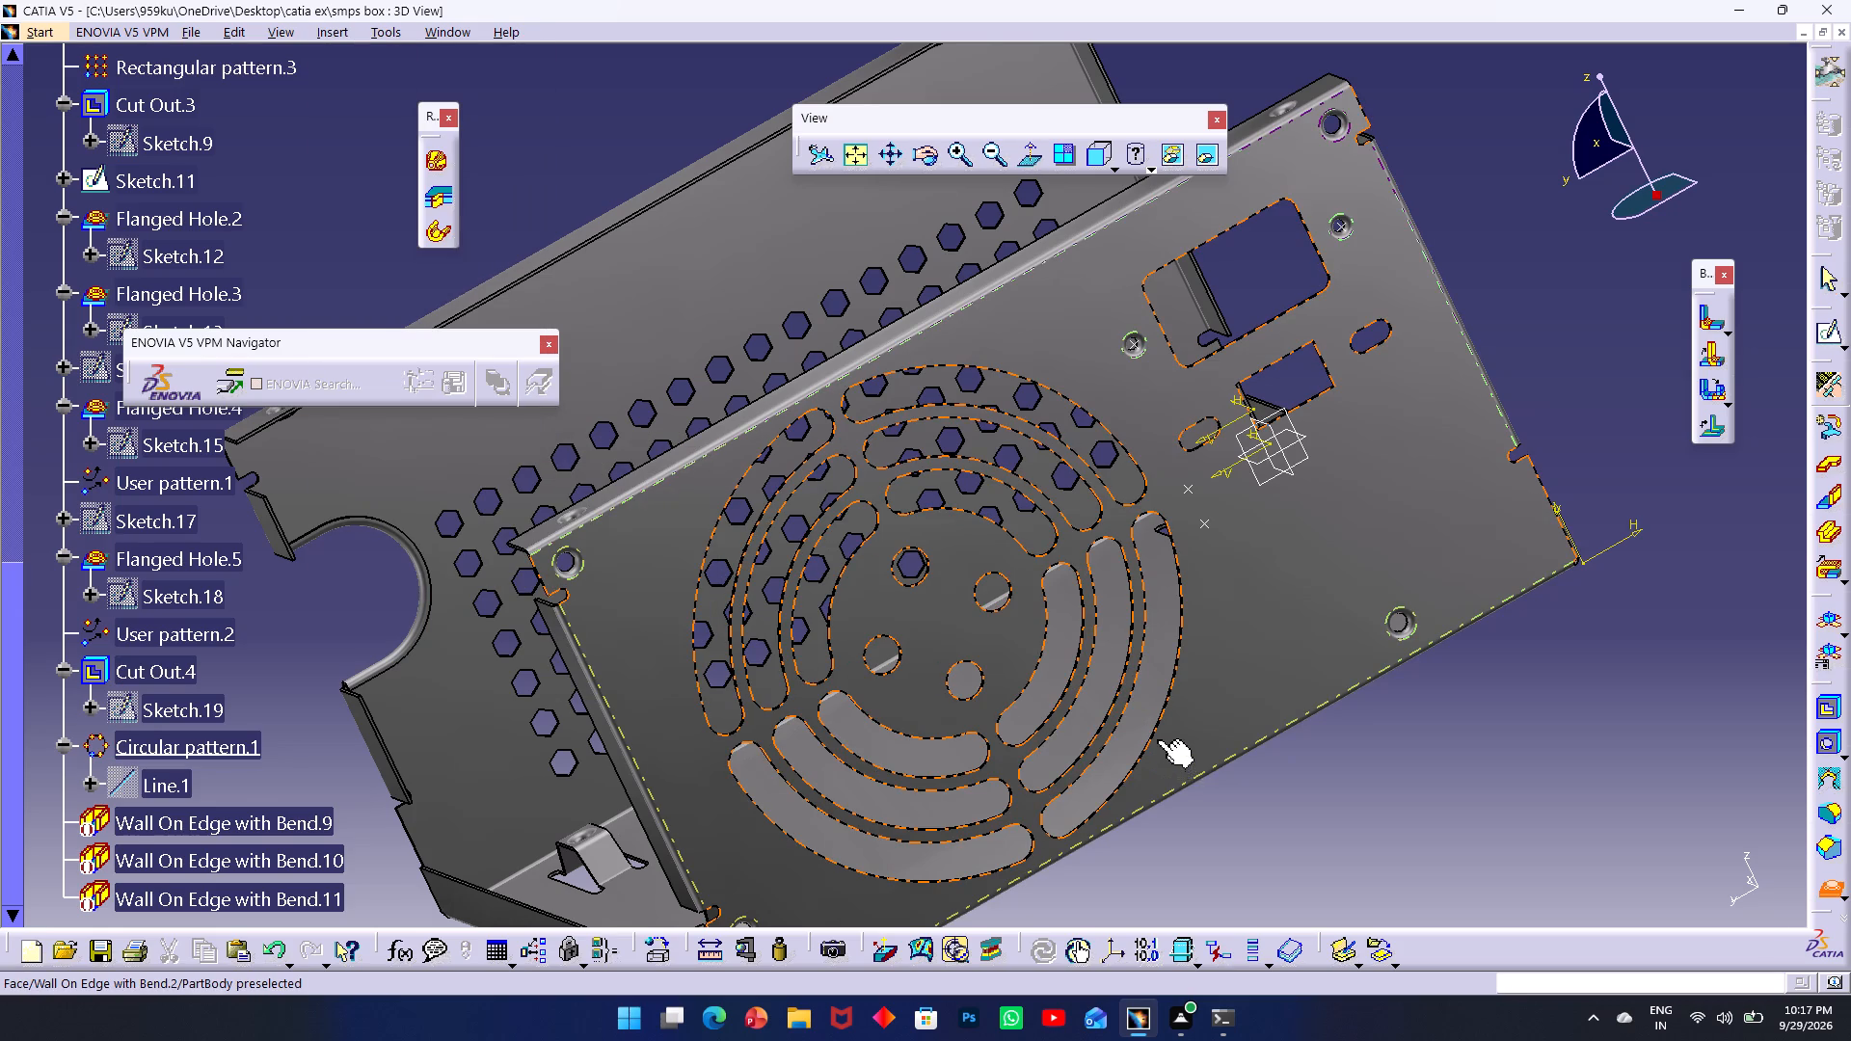
{"action": "left_click", "coordinate": [1158, 731]}
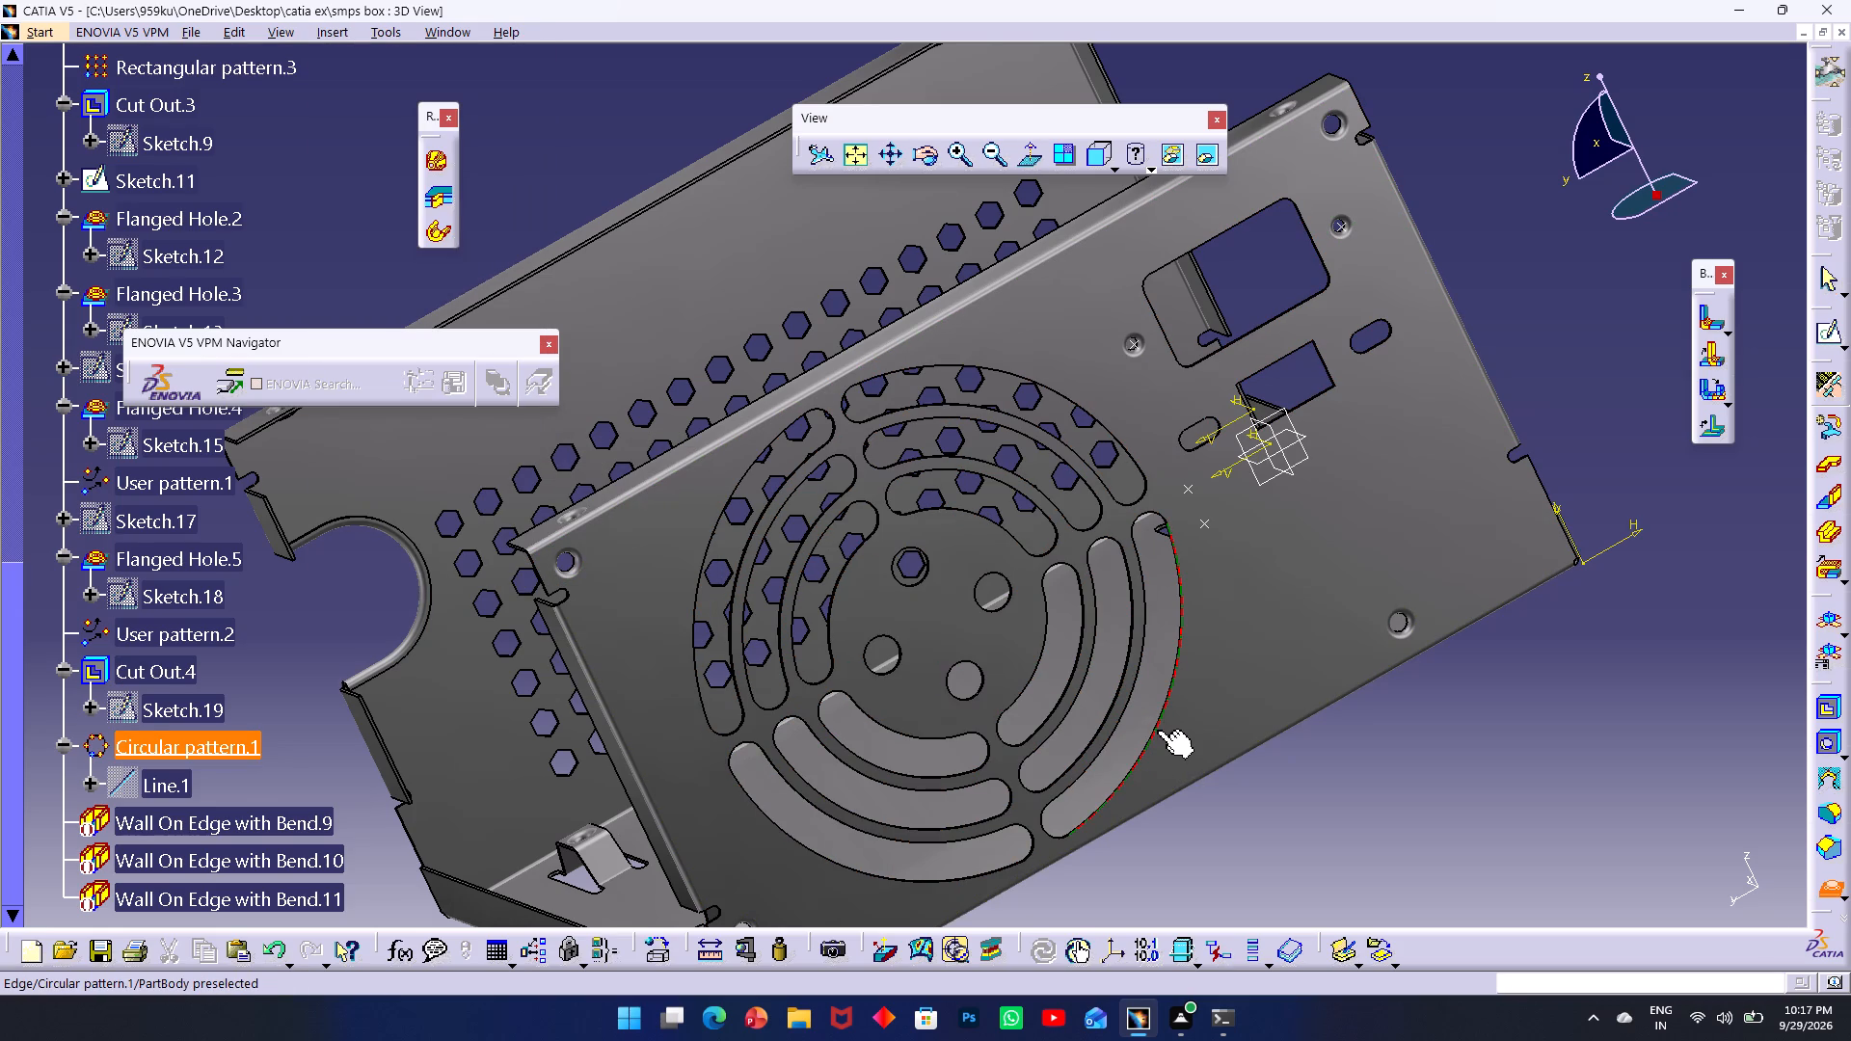
{"action": "left_click", "coordinate": [1223, 721]}
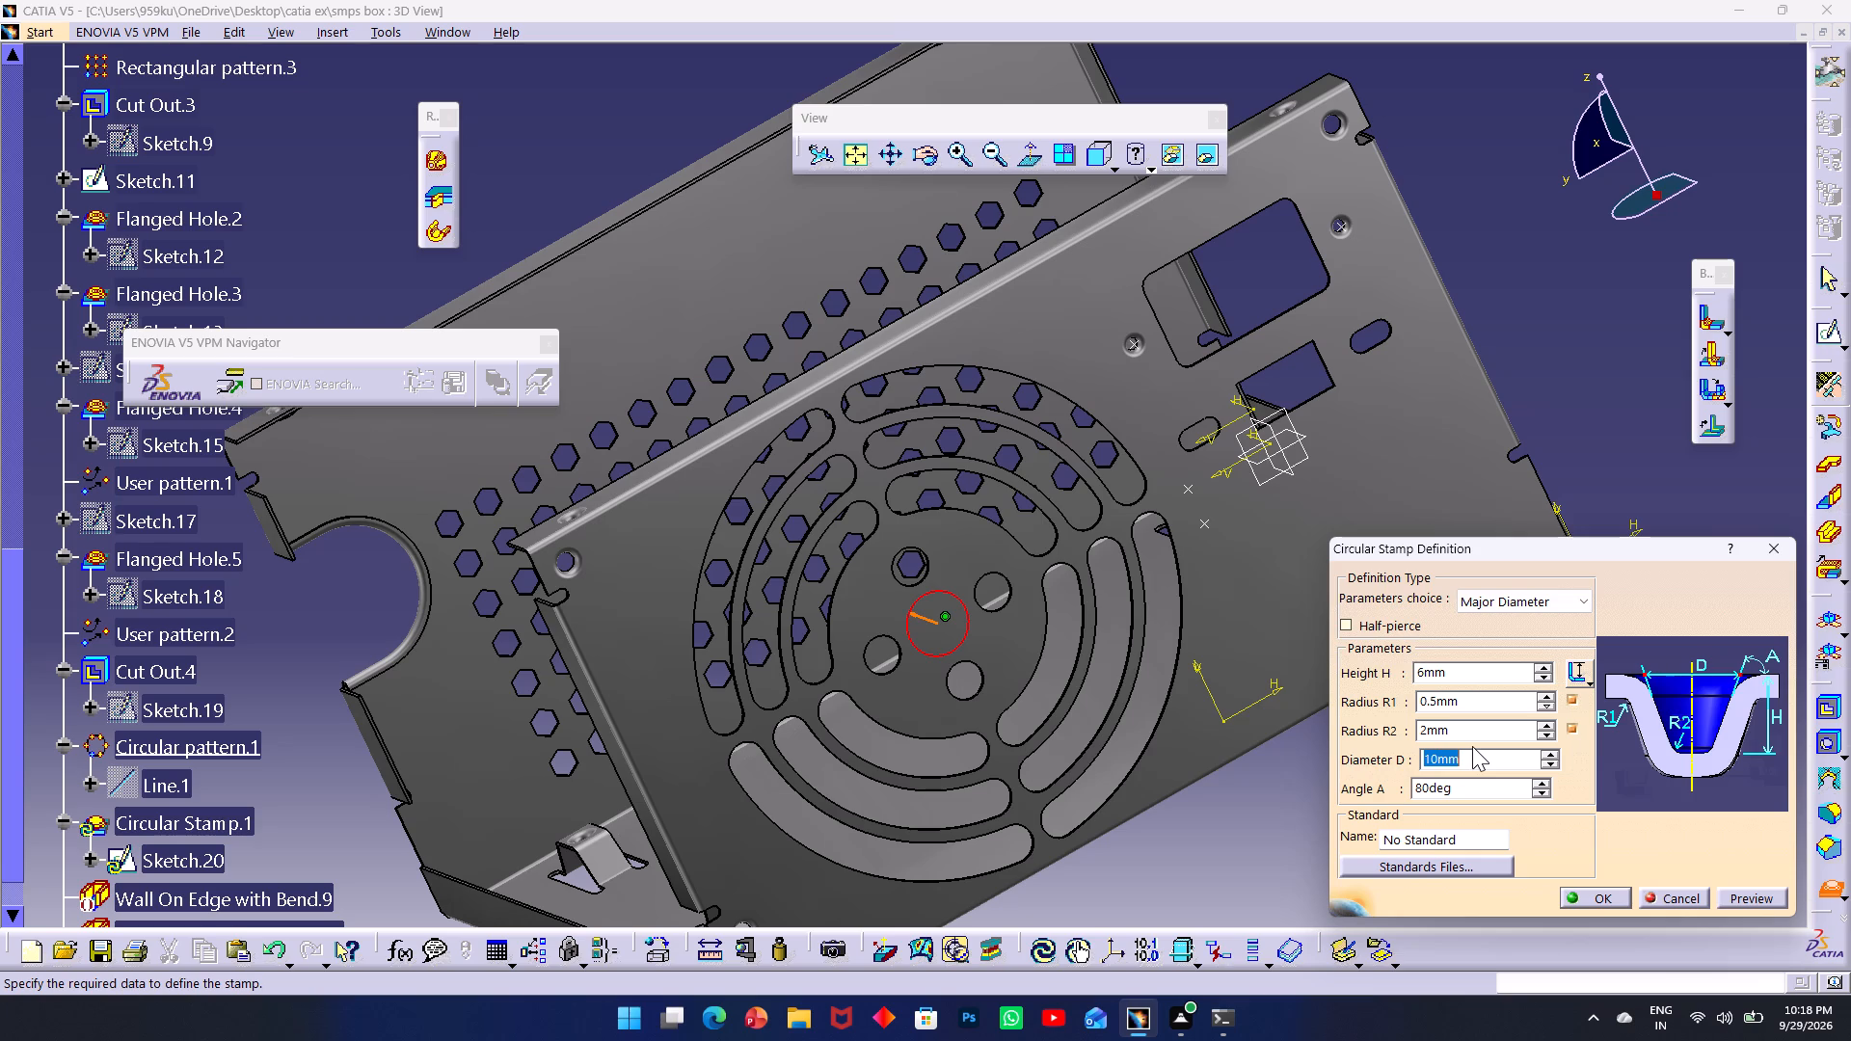
Set the stamp's angle A to 70 deg, diameter D to 81 mm, radii R2 and R1 to 2 mm, and height H to 4 mm.
{"action": "left_click_drag", "start_coordinate": [1472, 787], "coordinate": [1287, 794]}
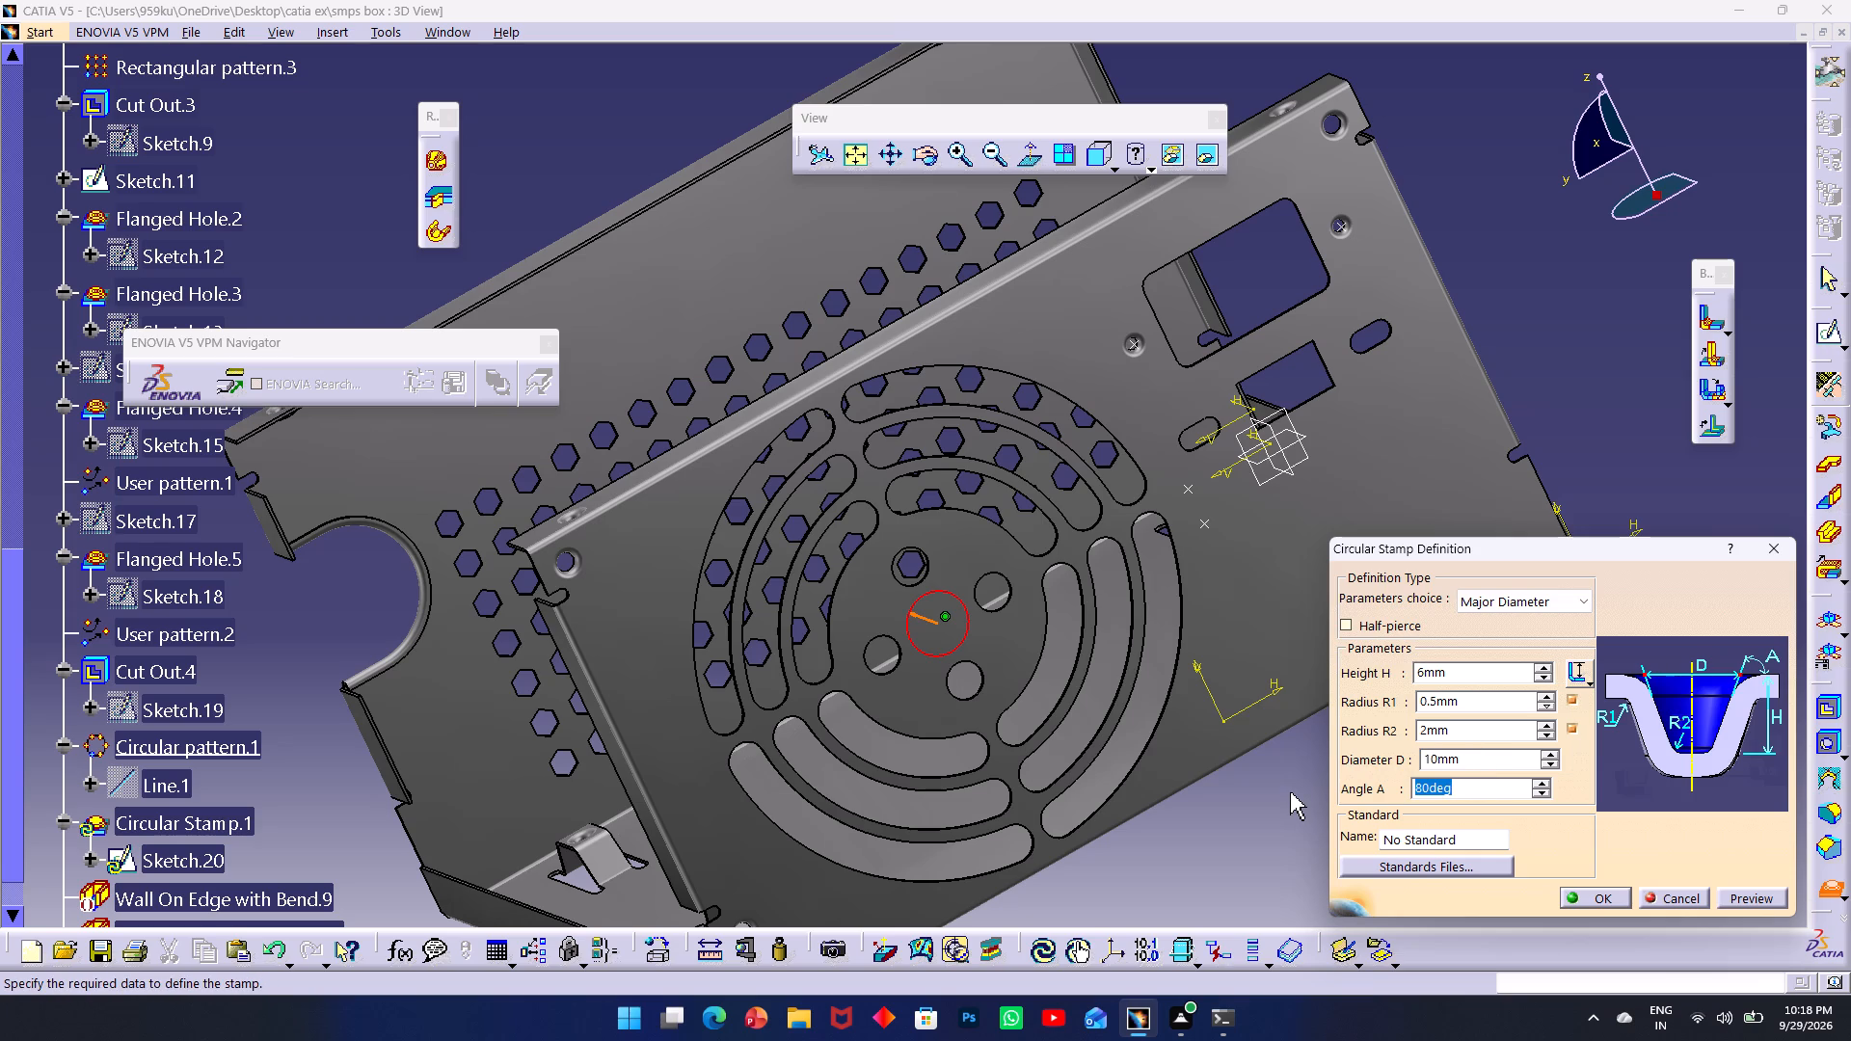
{"action": "type", "text": "70"}
{"action": "left_click_drag", "start_coordinate": [1472, 757], "coordinate": [1397, 765]}
{"action": "type", "text": "81"}
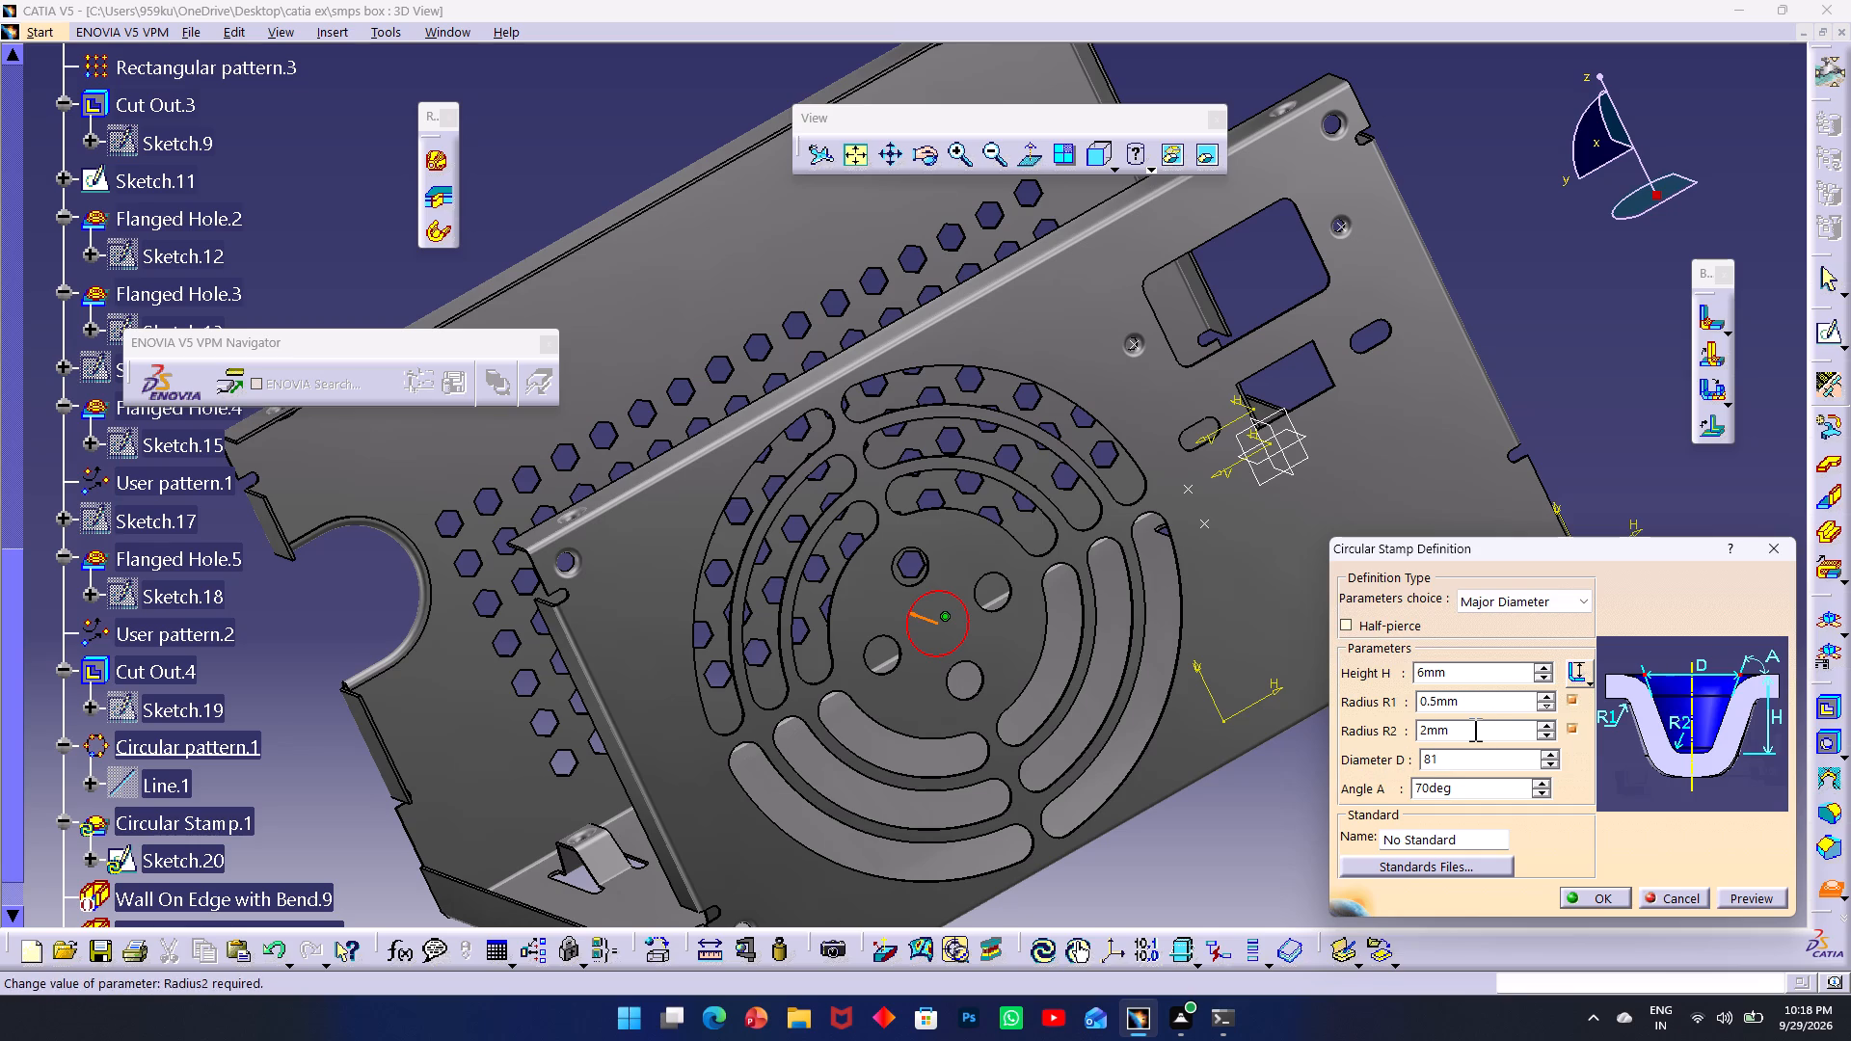
{"action": "left_click_drag", "start_coordinate": [1468, 729], "coordinate": [1380, 742]}
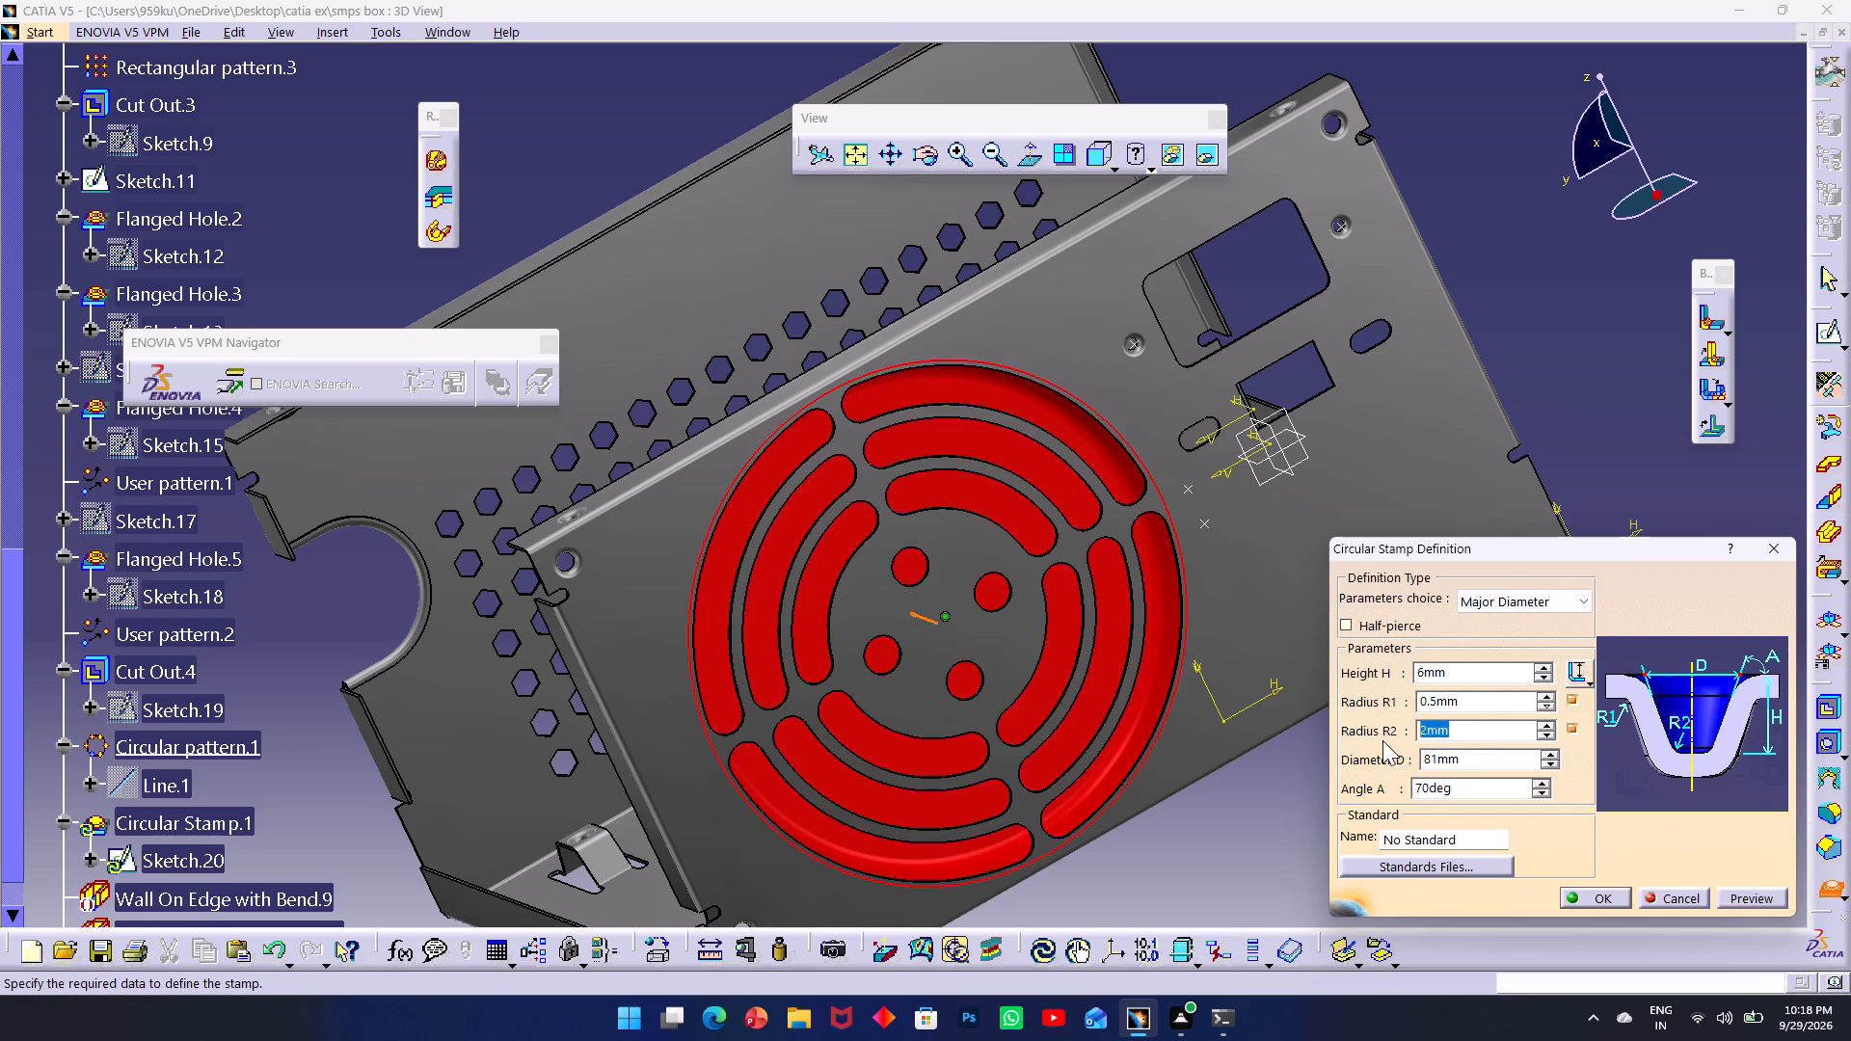
{"action": "key", "text": "2"}
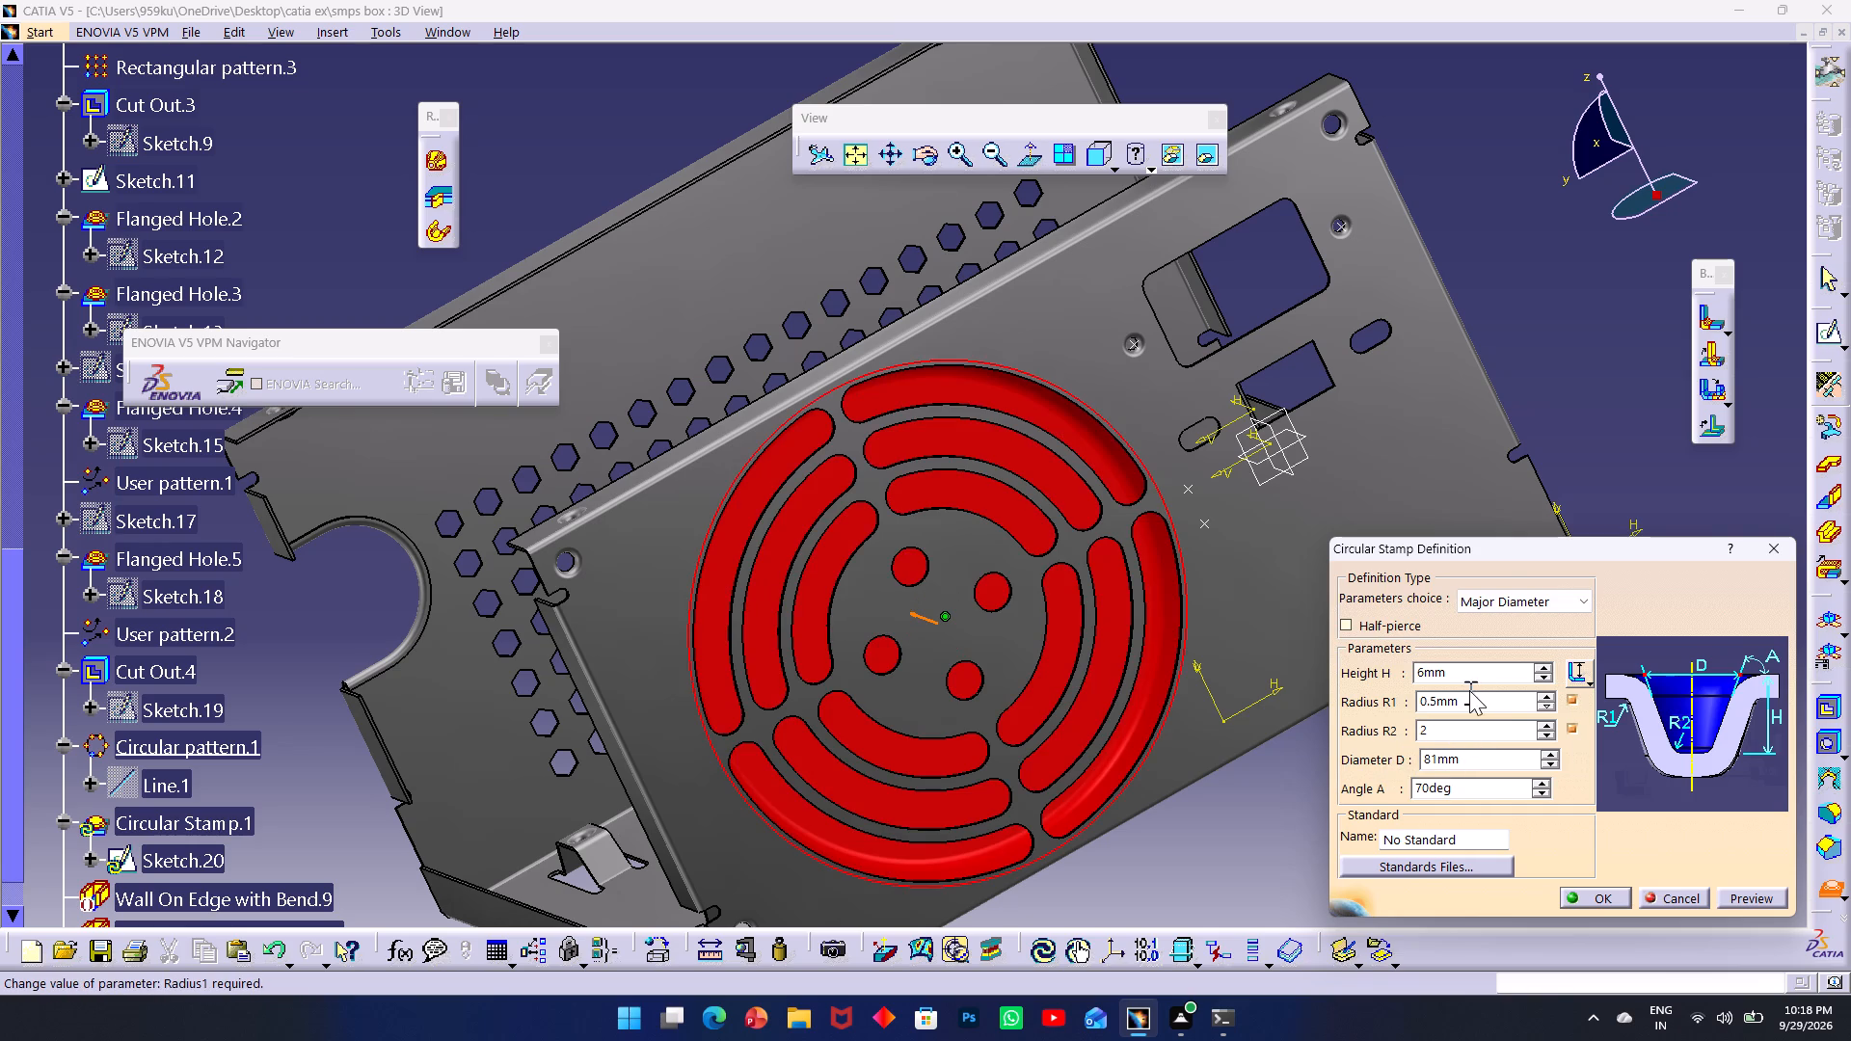
{"action": "left_click_drag", "start_coordinate": [1469, 690], "coordinate": [1315, 680]}
{"action": "left_click_drag", "start_coordinate": [1475, 697], "coordinate": [1422, 707]}
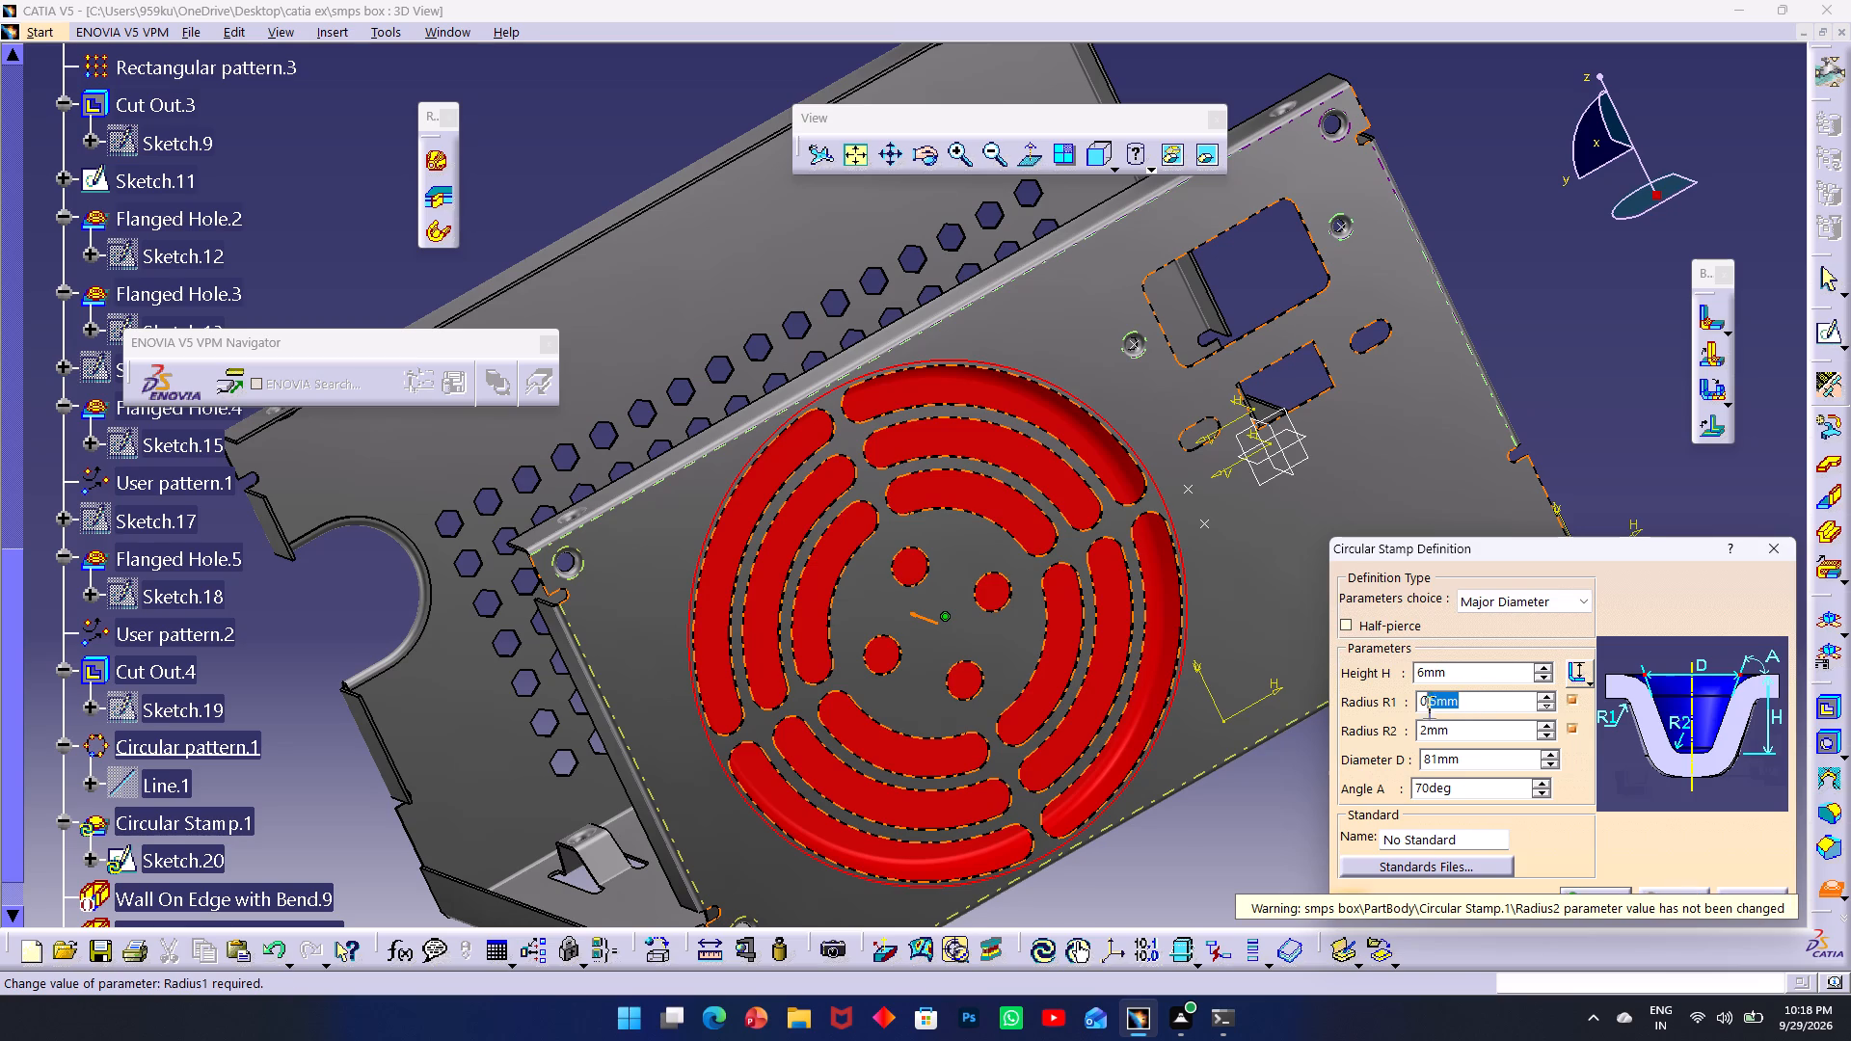
{"action": "left_click_drag", "start_coordinate": [1422, 707], "coordinate": [1382, 715]}
{"action": "key", "text": "2"}
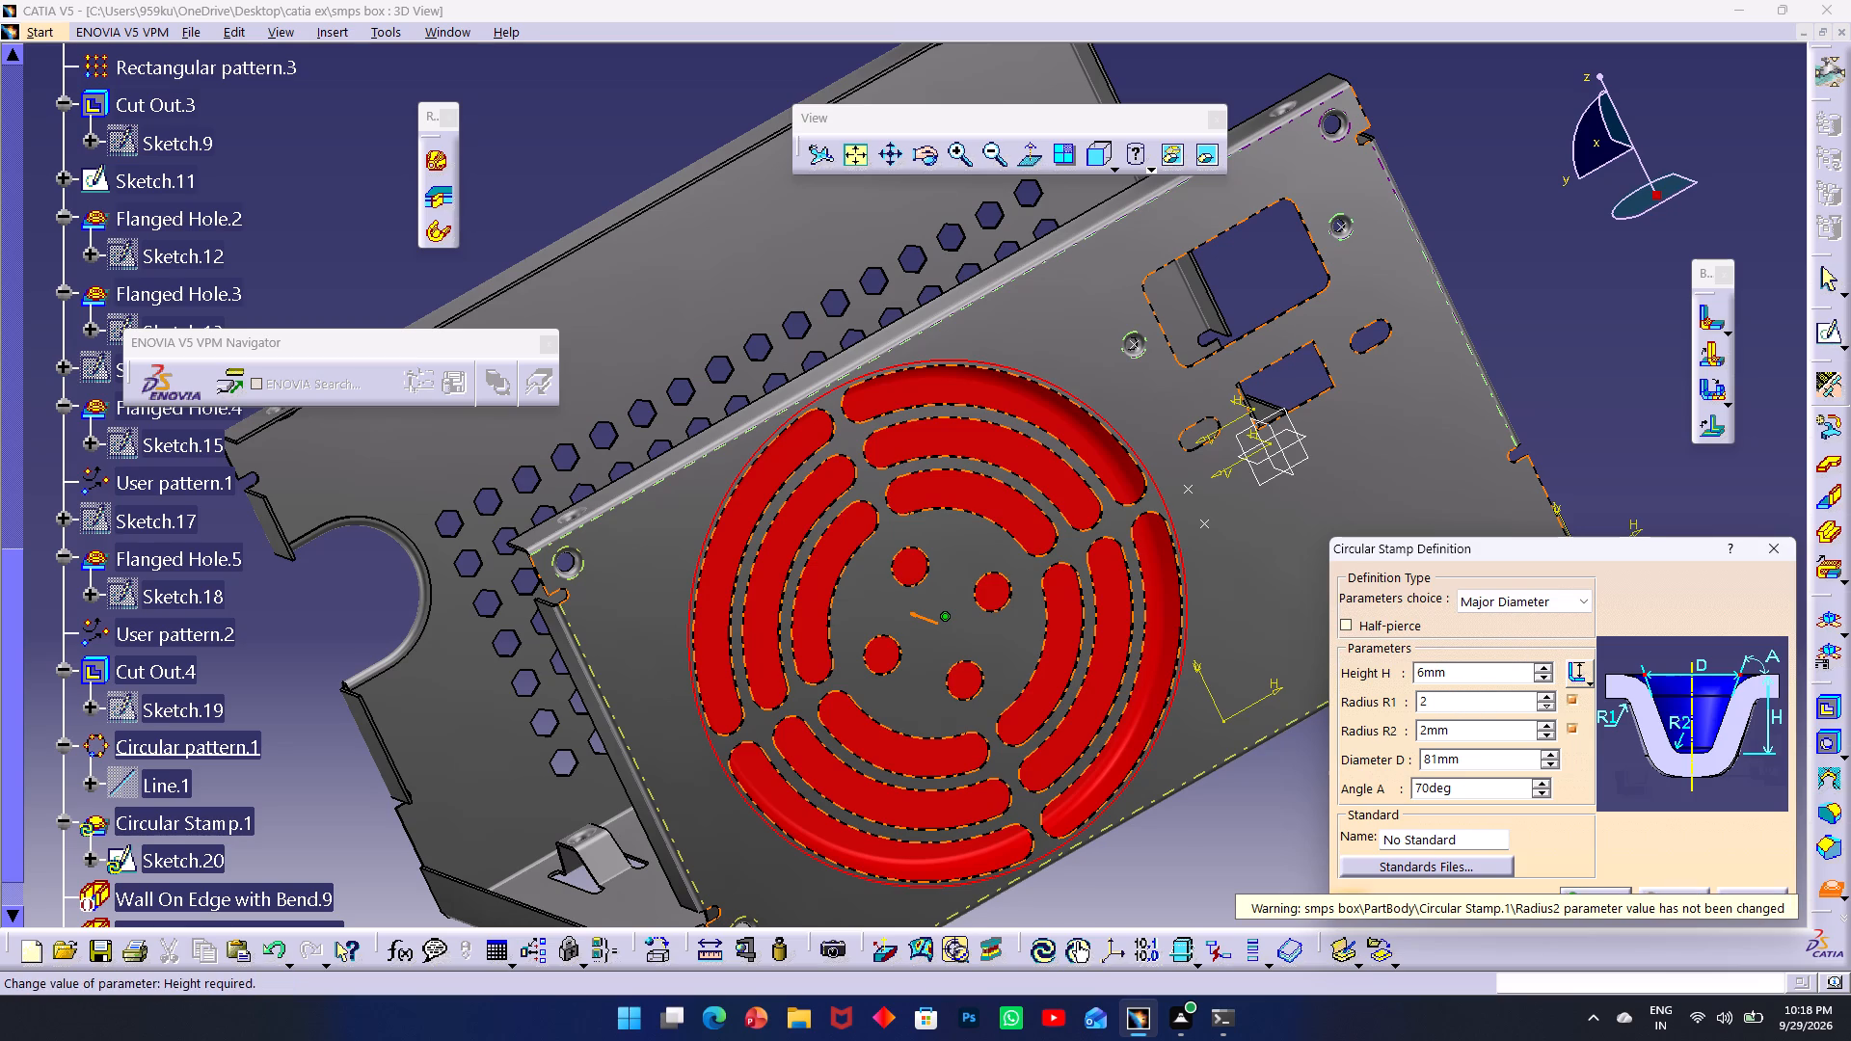
{"action": "left_click_drag", "start_coordinate": [1485, 676], "coordinate": [1401, 680]}
{"action": "key", "text": "4"}
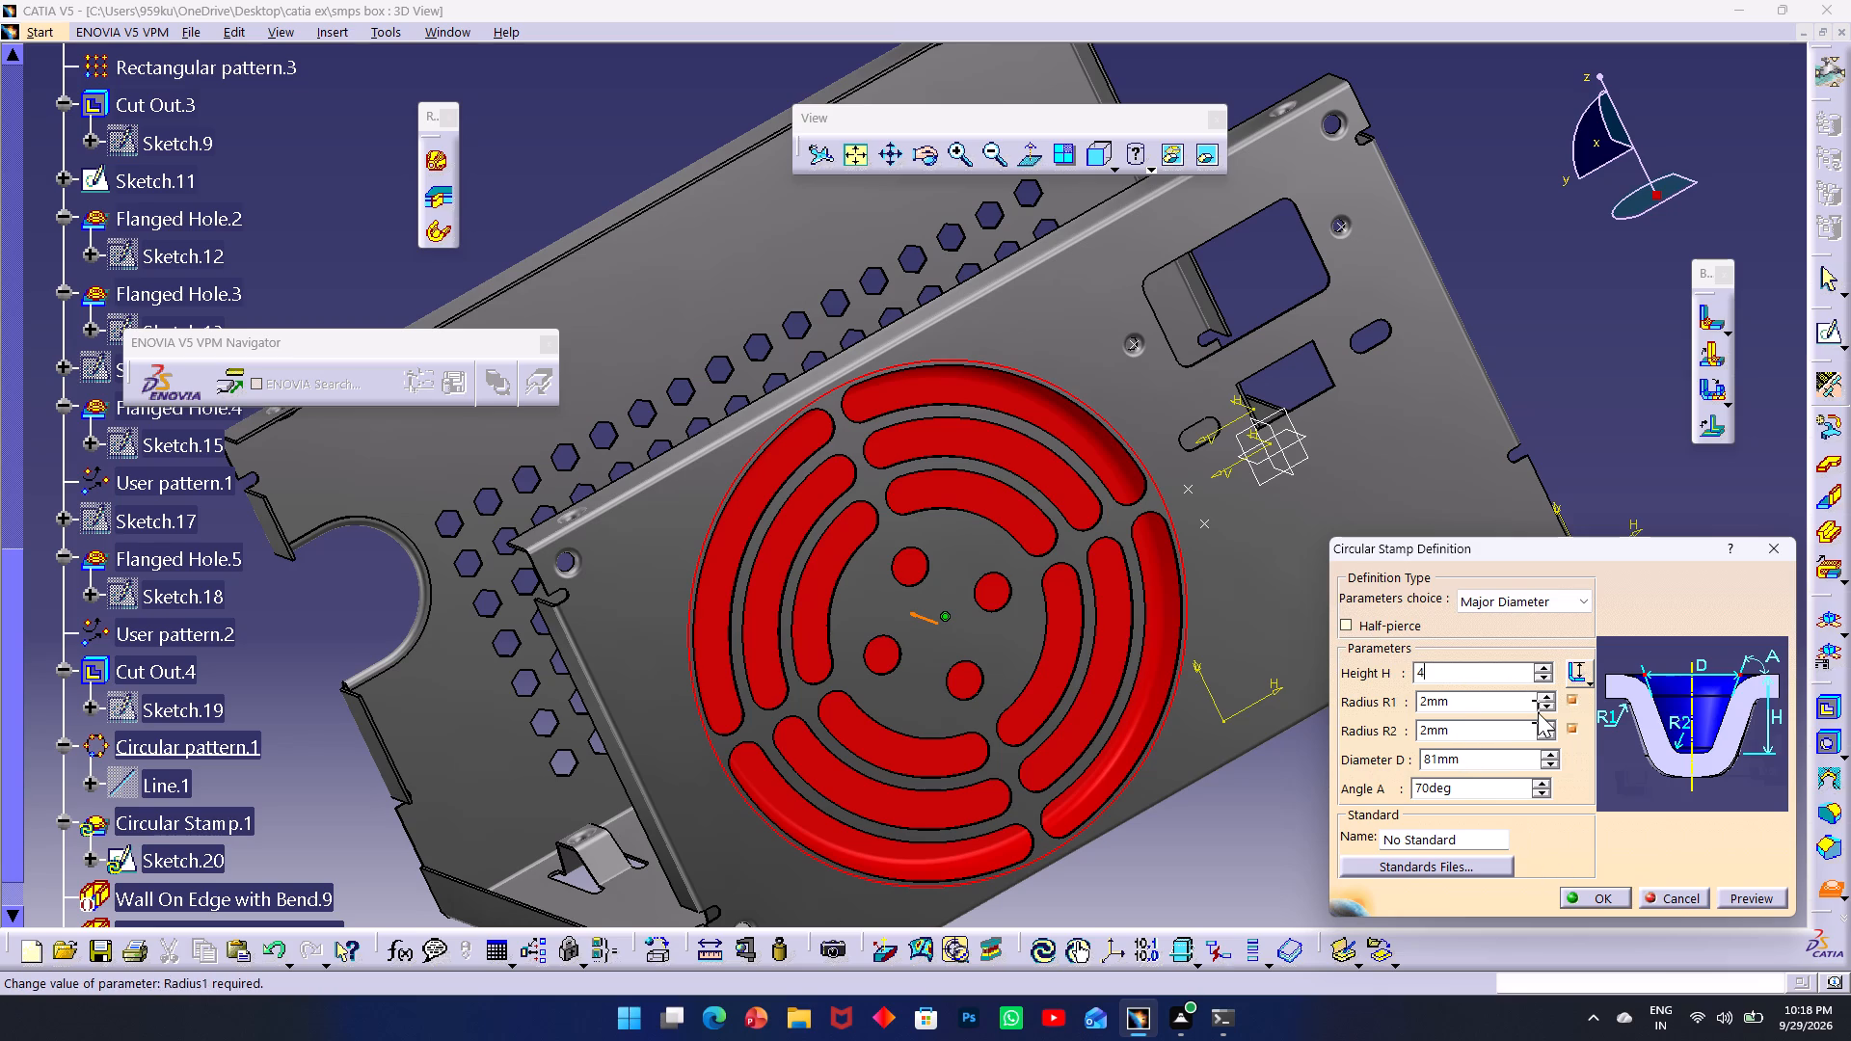
Reverse the circular stamp's direction, preview it and create the stamp around the vent slots.
{"action": "middle_click_drag", "start_coordinate": [602, 467], "coordinate": [682, 522]}
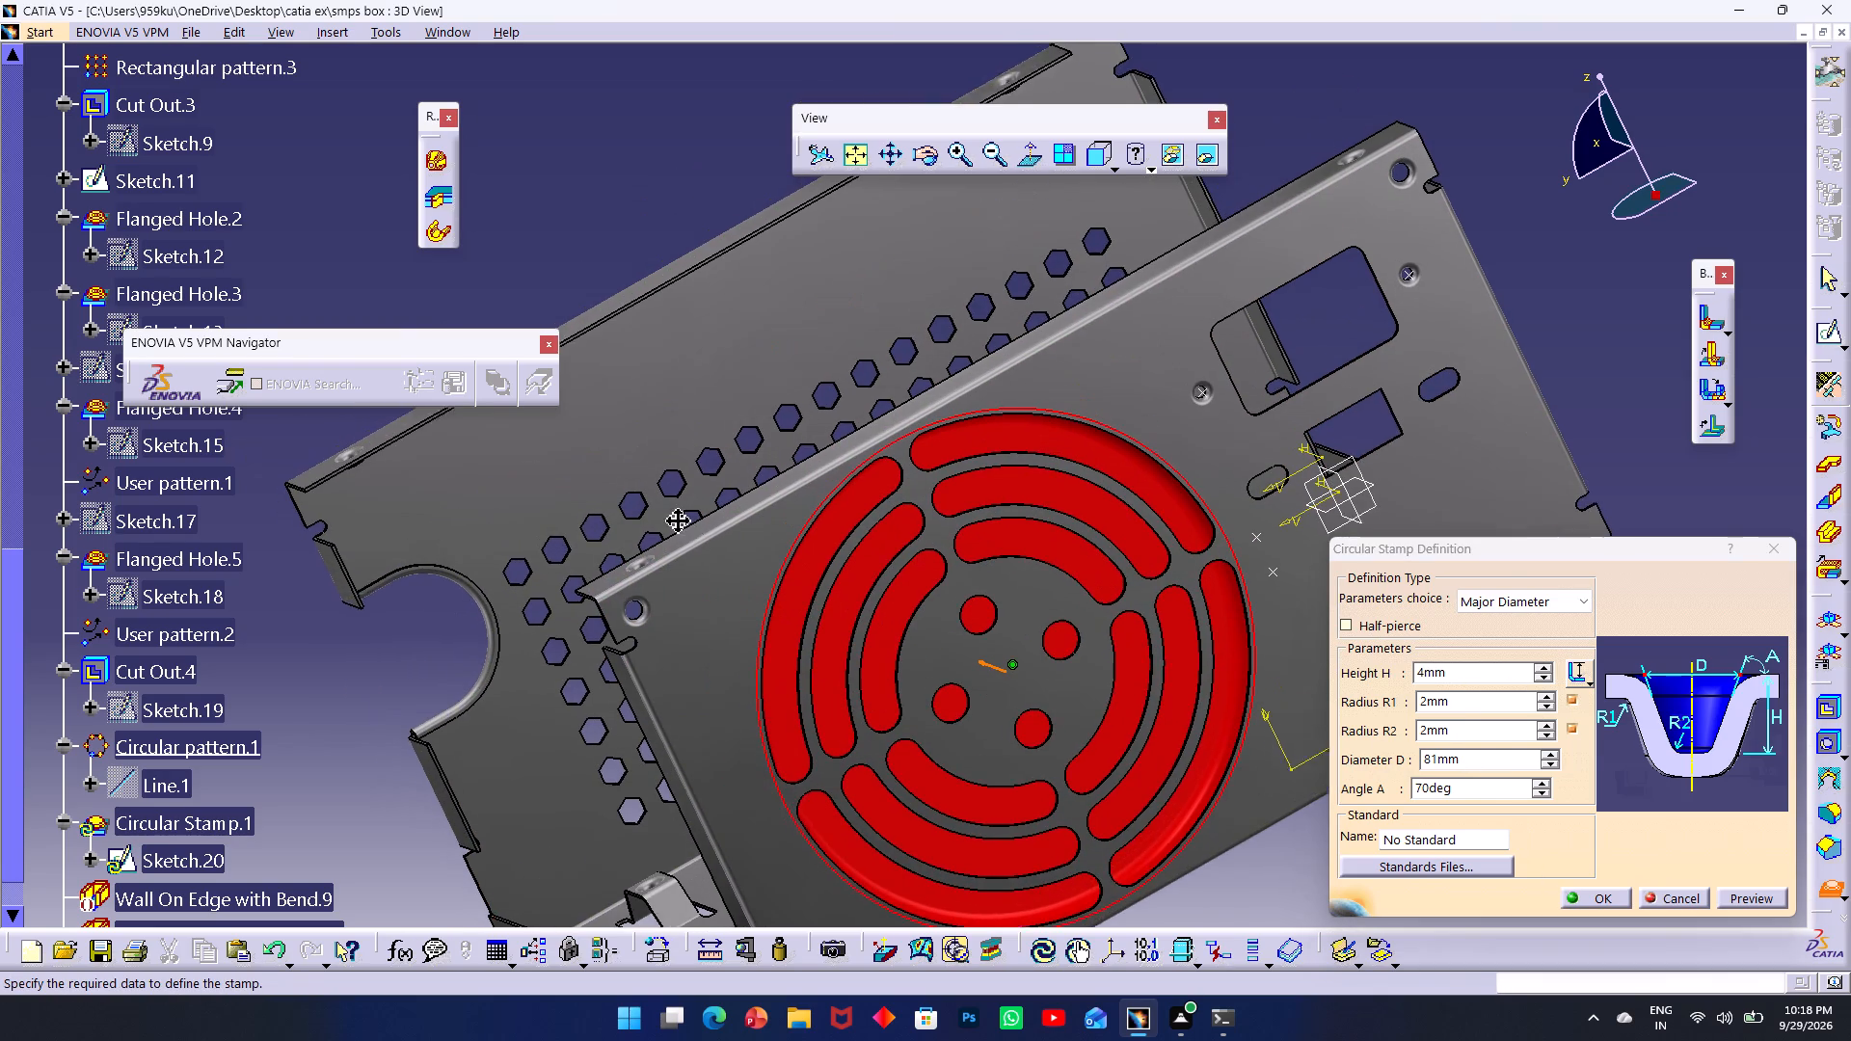
{"action": "middle_click_drag", "start_coordinate": [682, 522], "coordinate": [683, 523]}
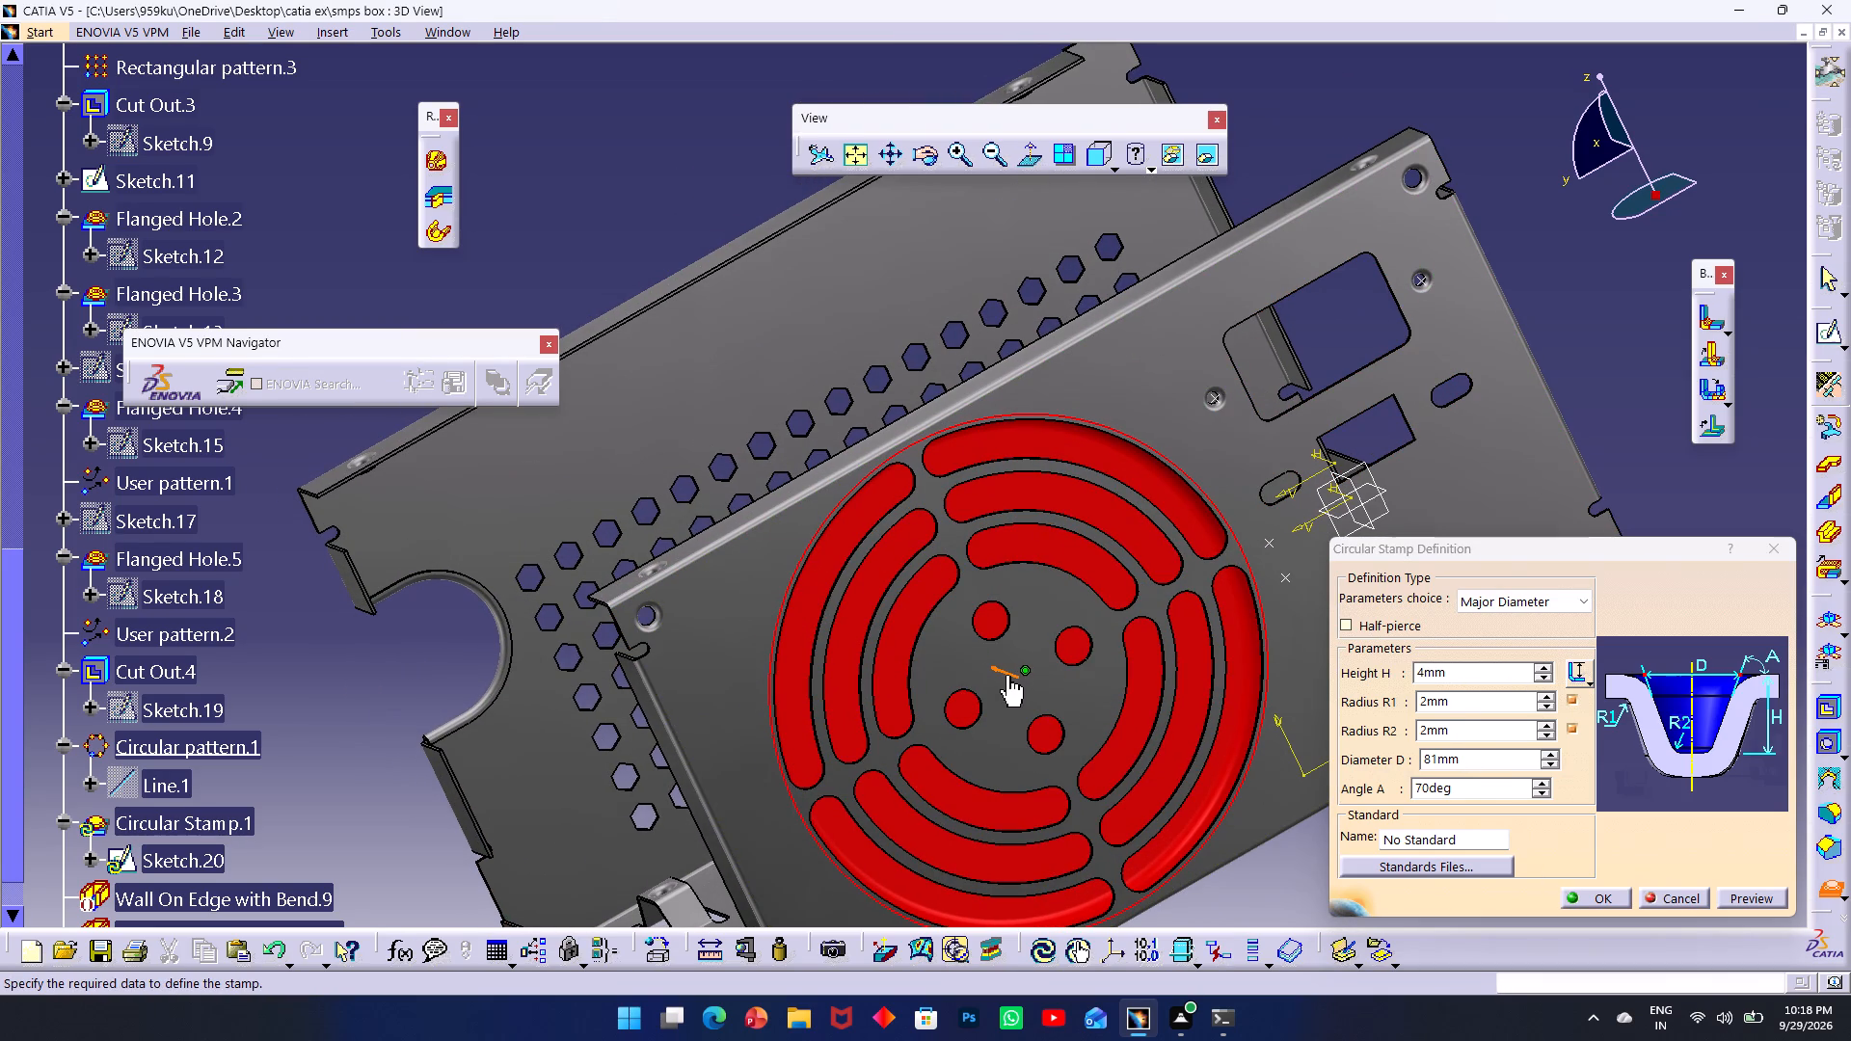
{"action": "left_click", "coordinate": [1007, 674]}
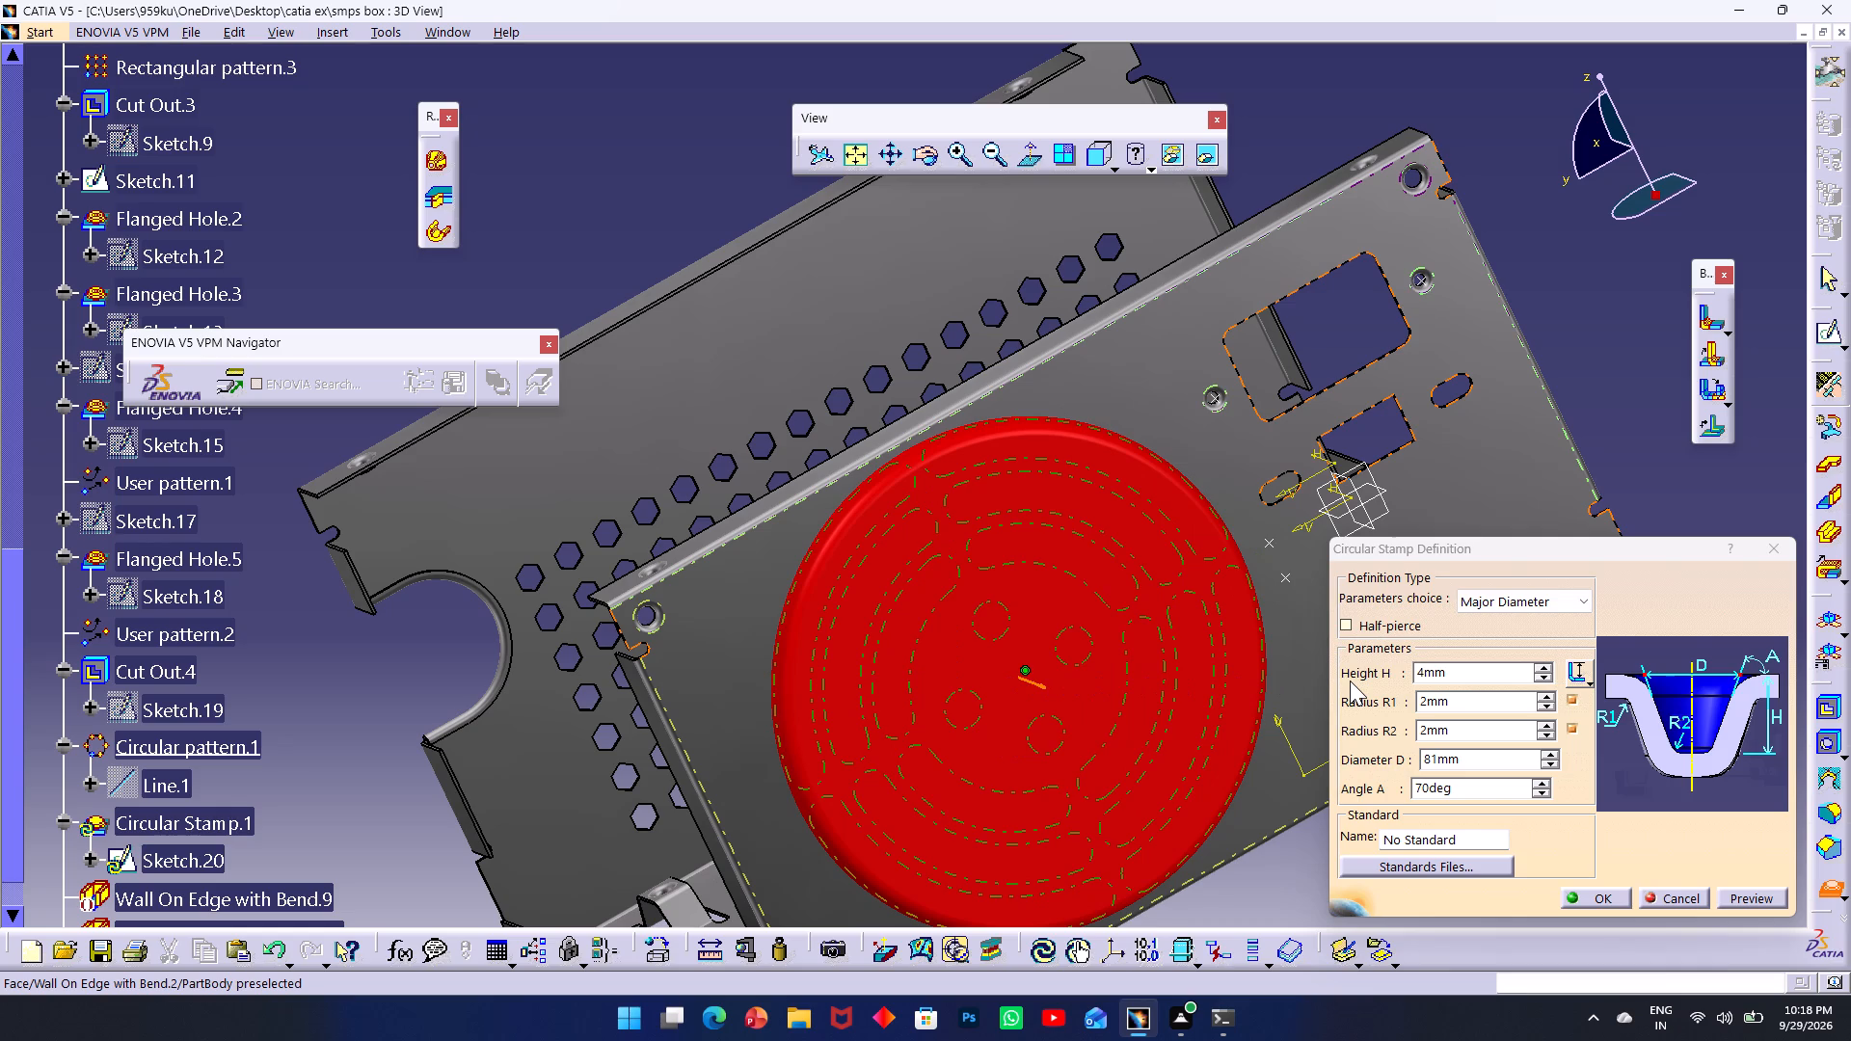
{"action": "left_click", "coordinate": [1745, 896]}
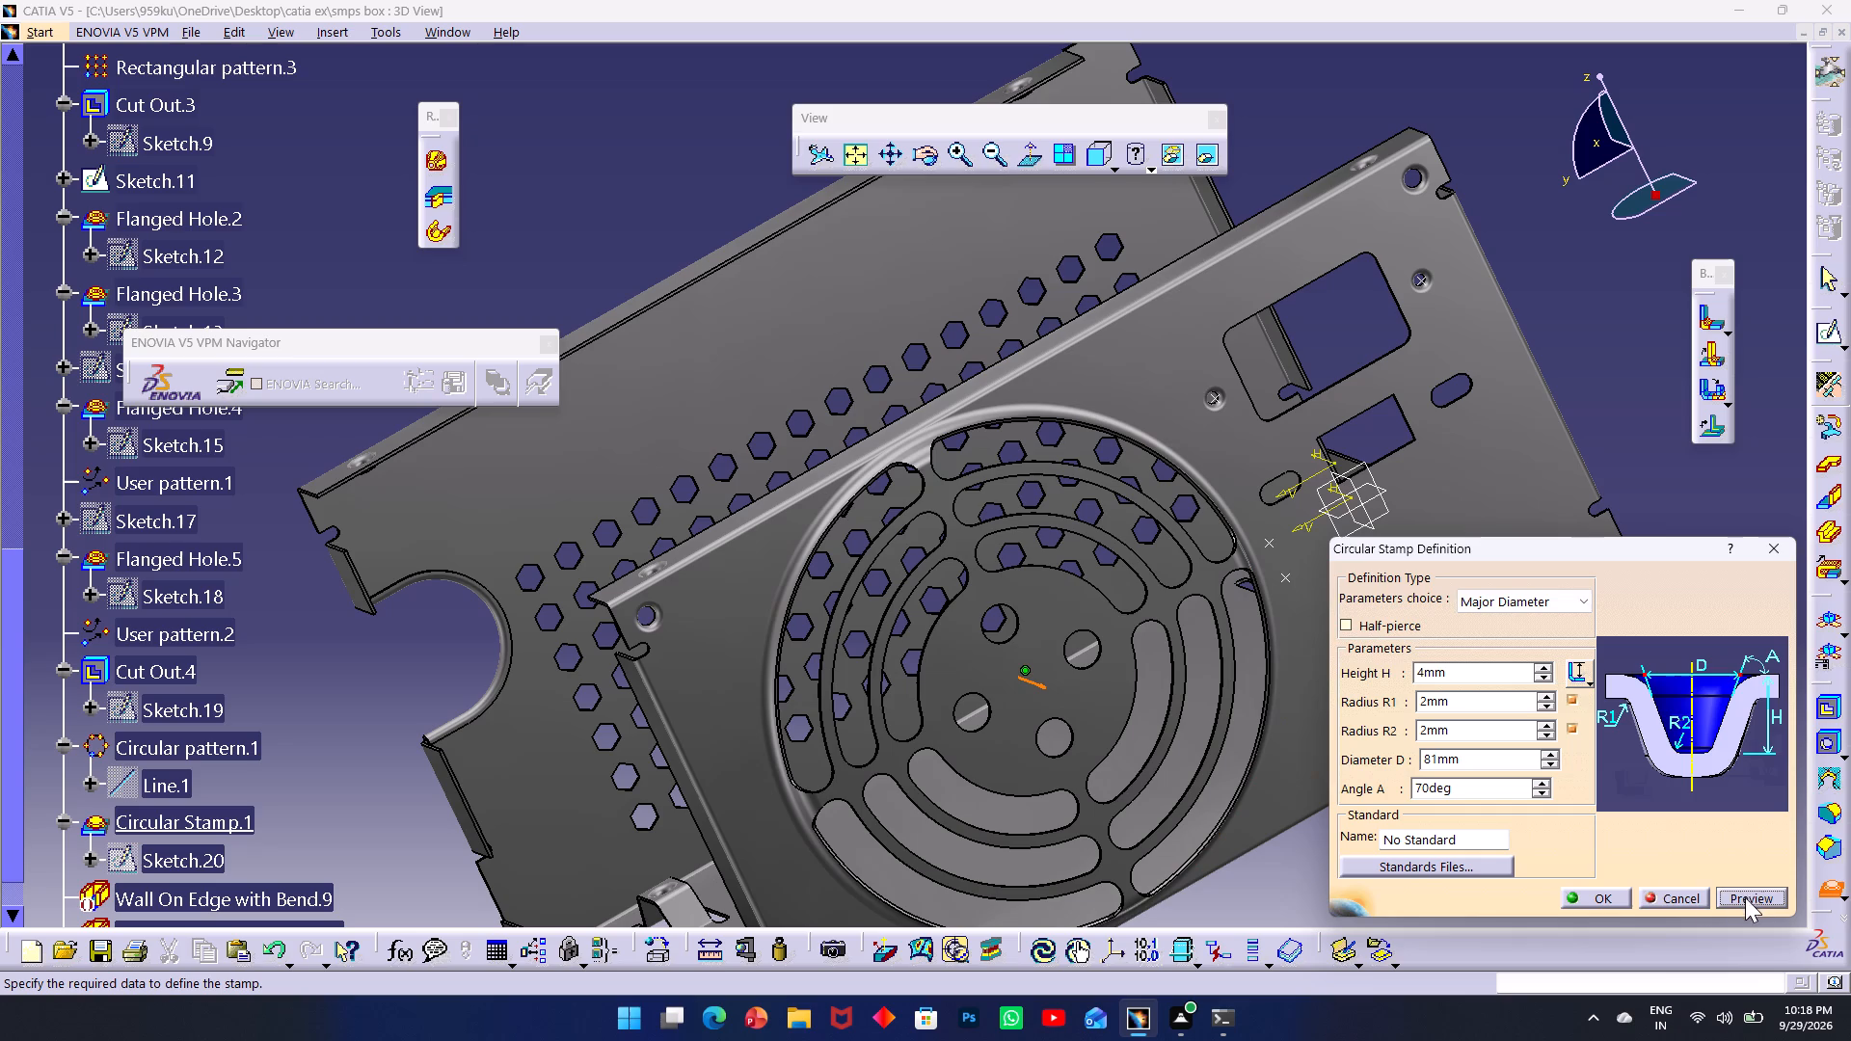
{"action": "left_click", "coordinate": [1573, 901]}
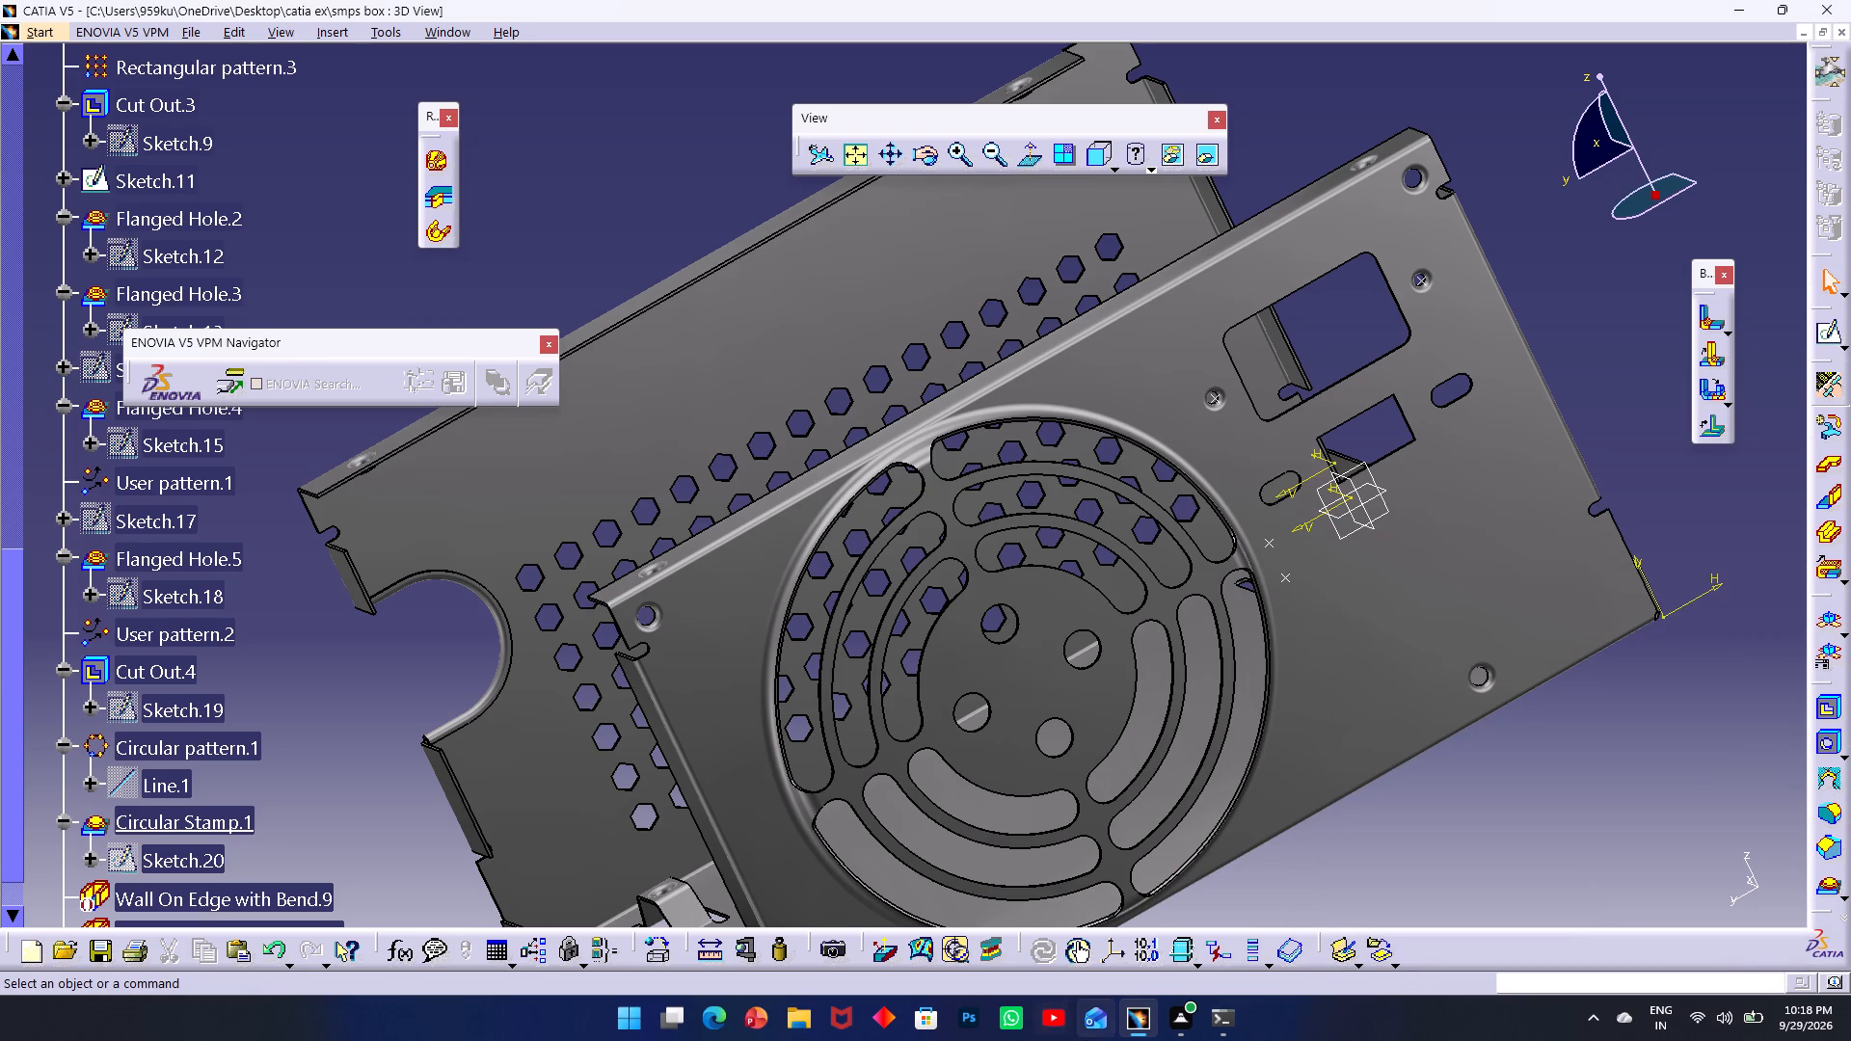
Examine the stamped vent area on the side wall from the outside, edge-on and from inside the box.
{"action": "middle_click_drag", "start_coordinate": [827, 709], "coordinate": [769, 648], "text": "ctrl"}
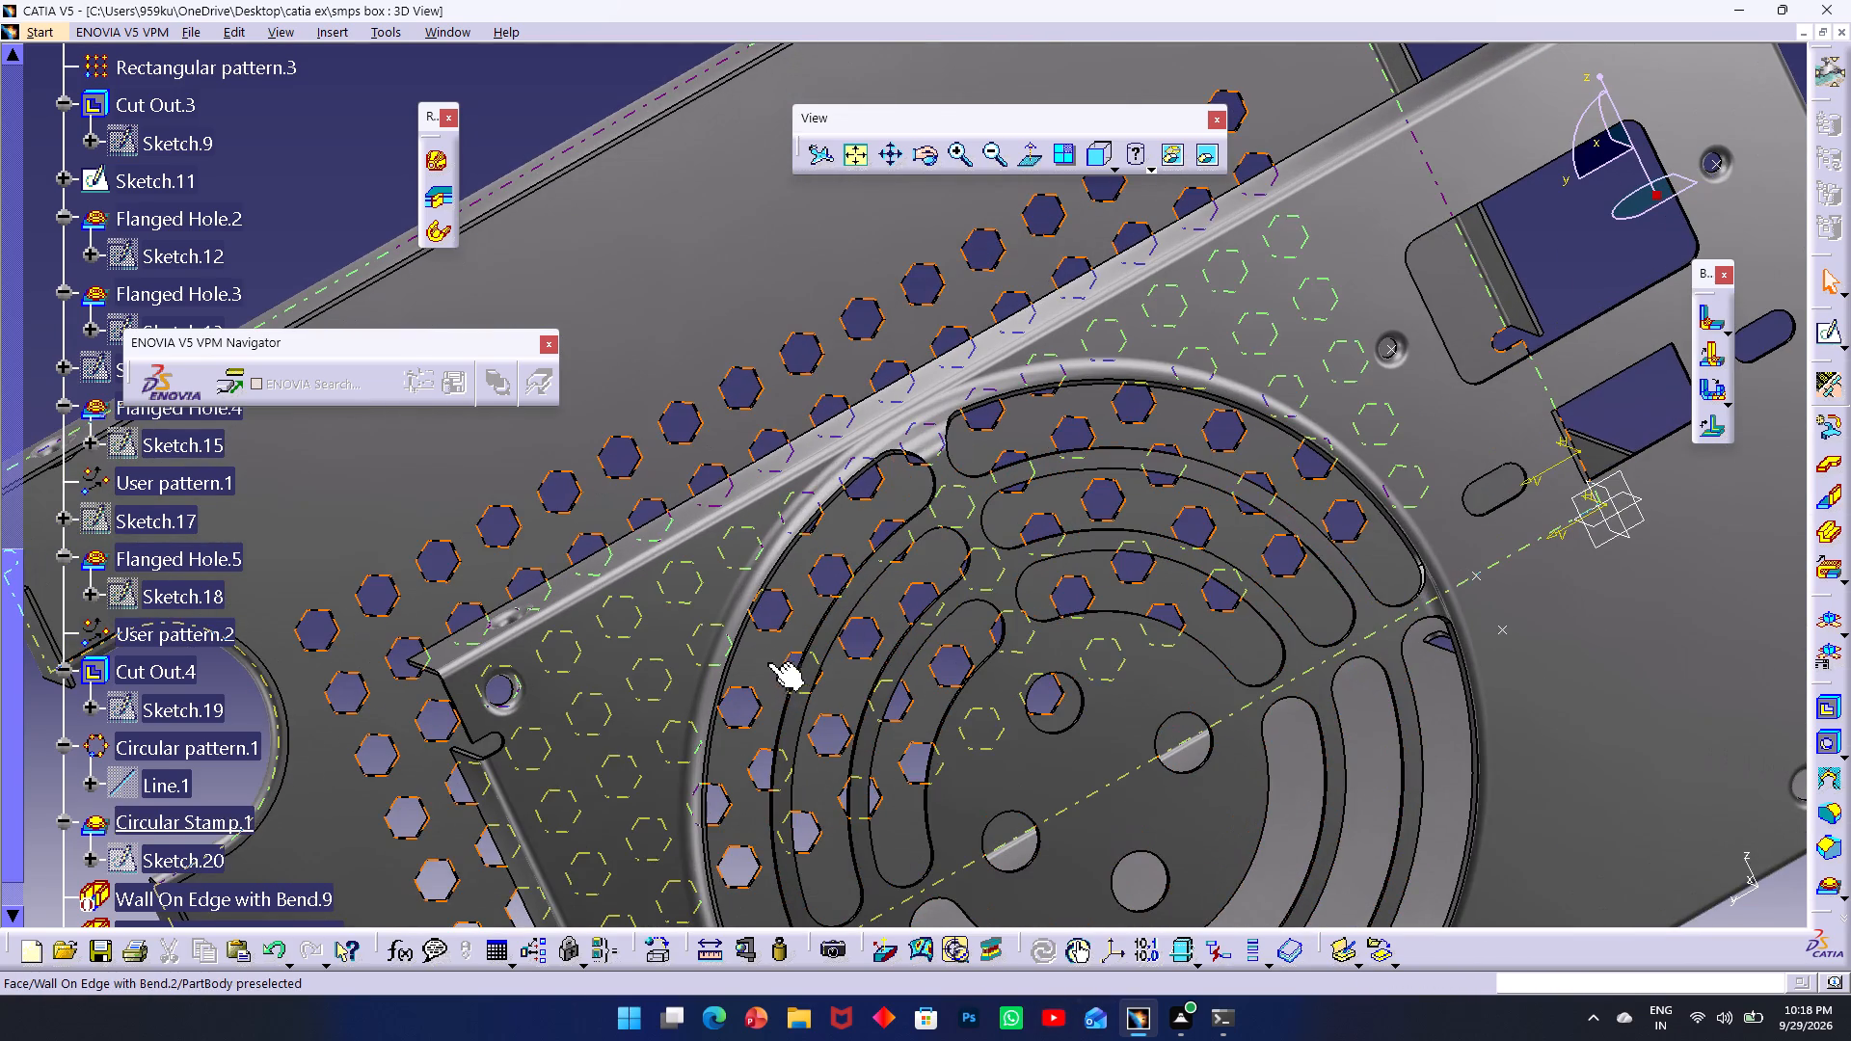
{"action": "middle_click_drag", "start_coordinate": [766, 688], "coordinate": [258, 616]}
{"action": "scroll", "coordinate": [766, 688], "scroll_direction": "up", "scroll_amount": 1}
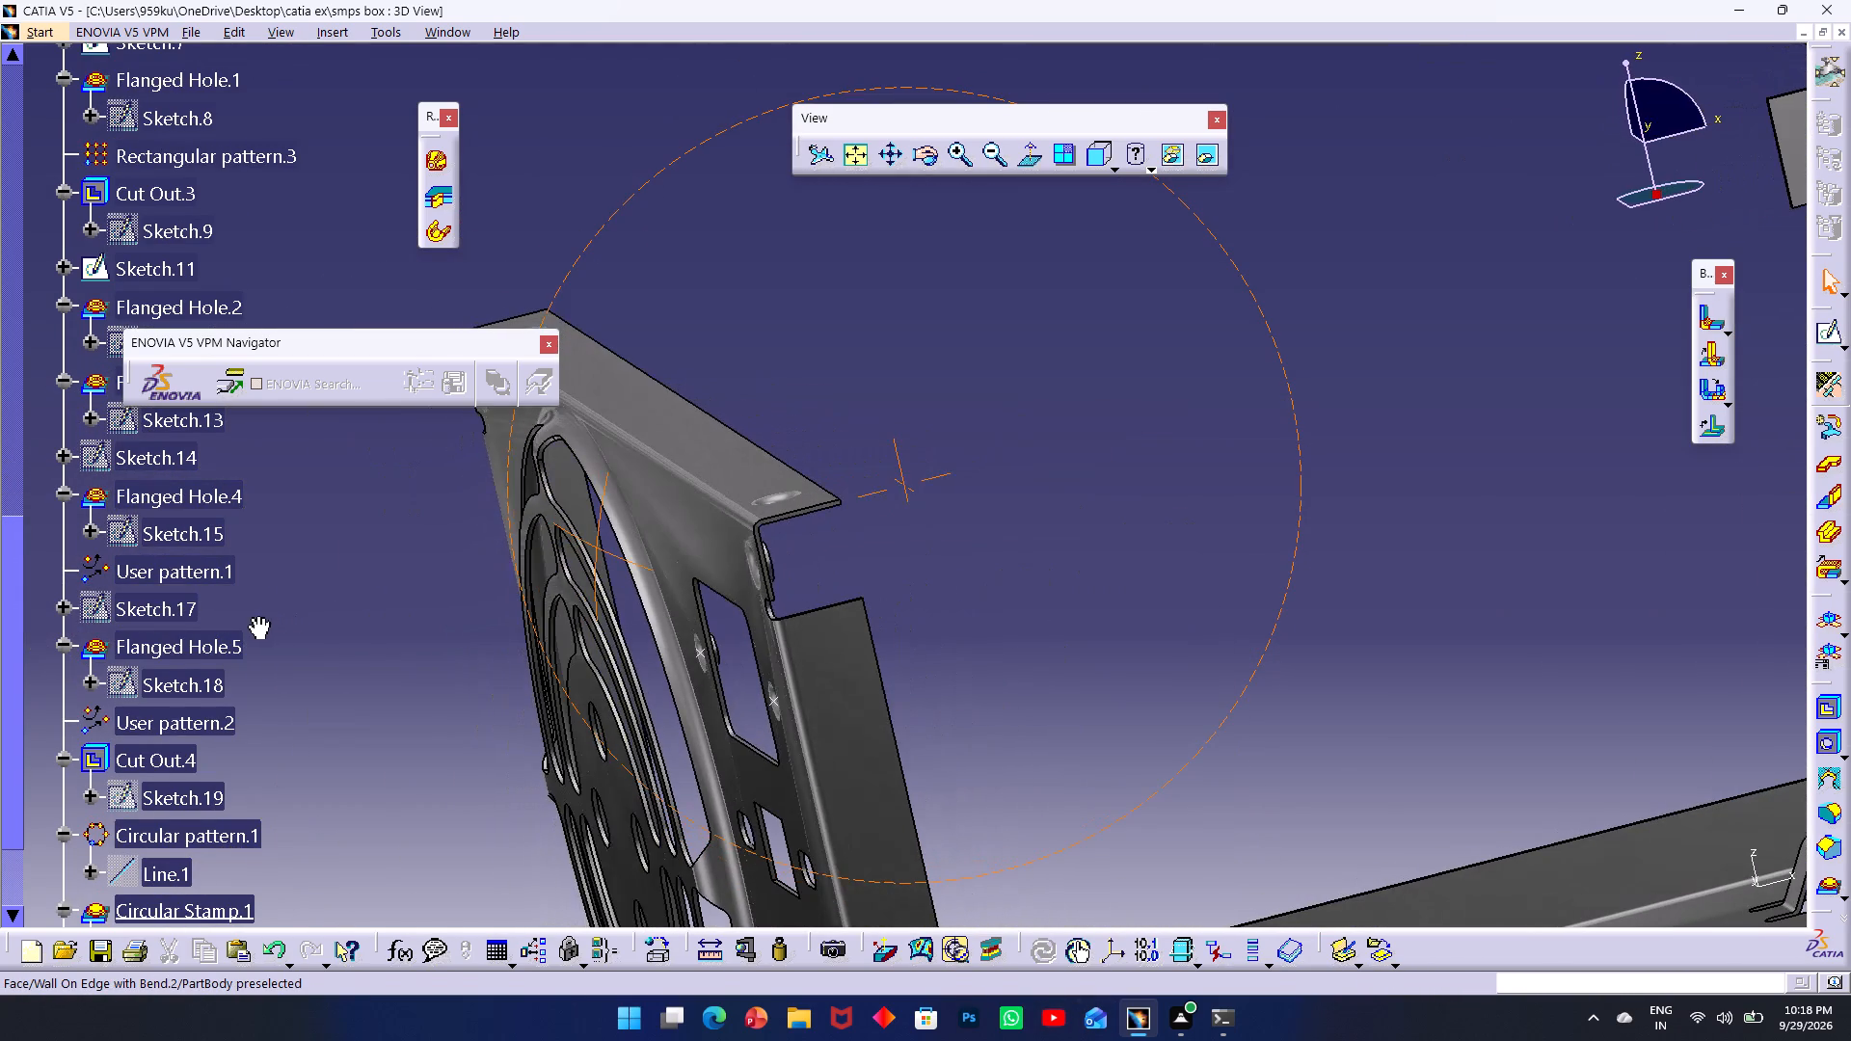
{"action": "middle_click_drag", "start_coordinate": [258, 616], "coordinate": [1153, 377]}
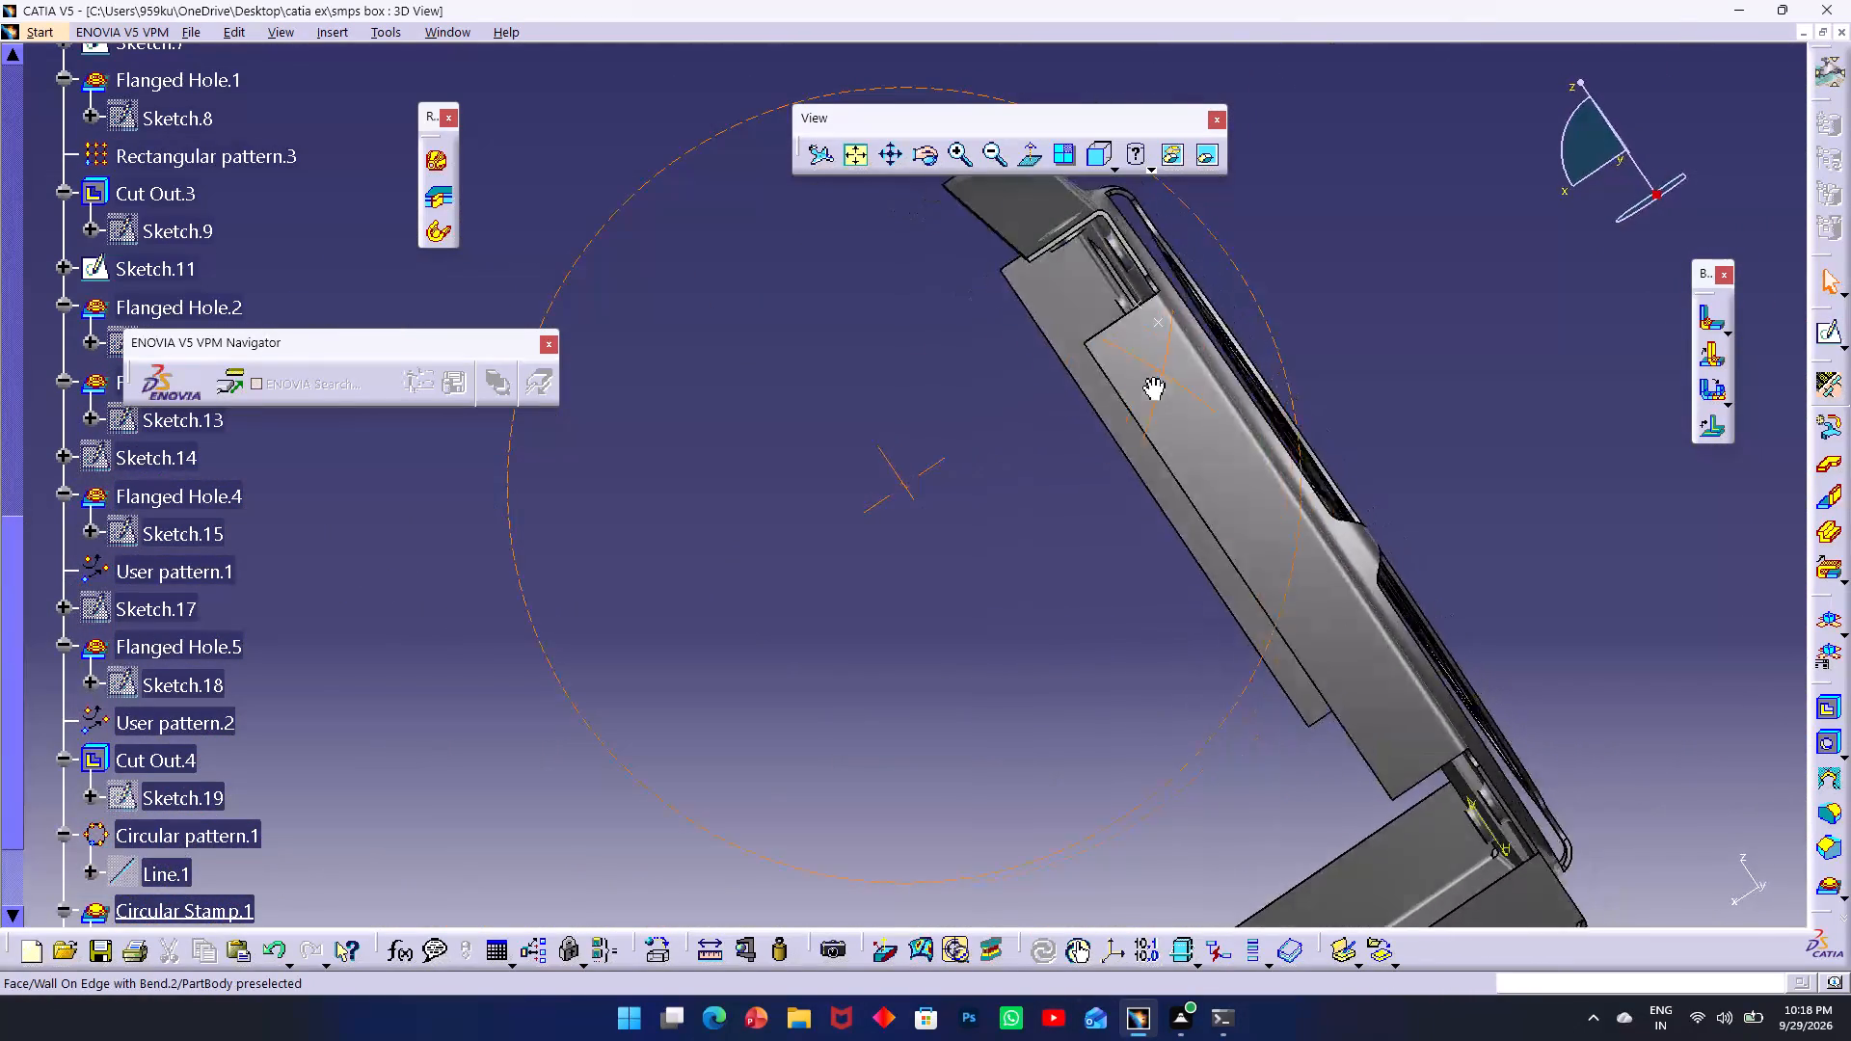
{"action": "middle_click_drag", "start_coordinate": [1153, 377], "coordinate": [363, 789]}
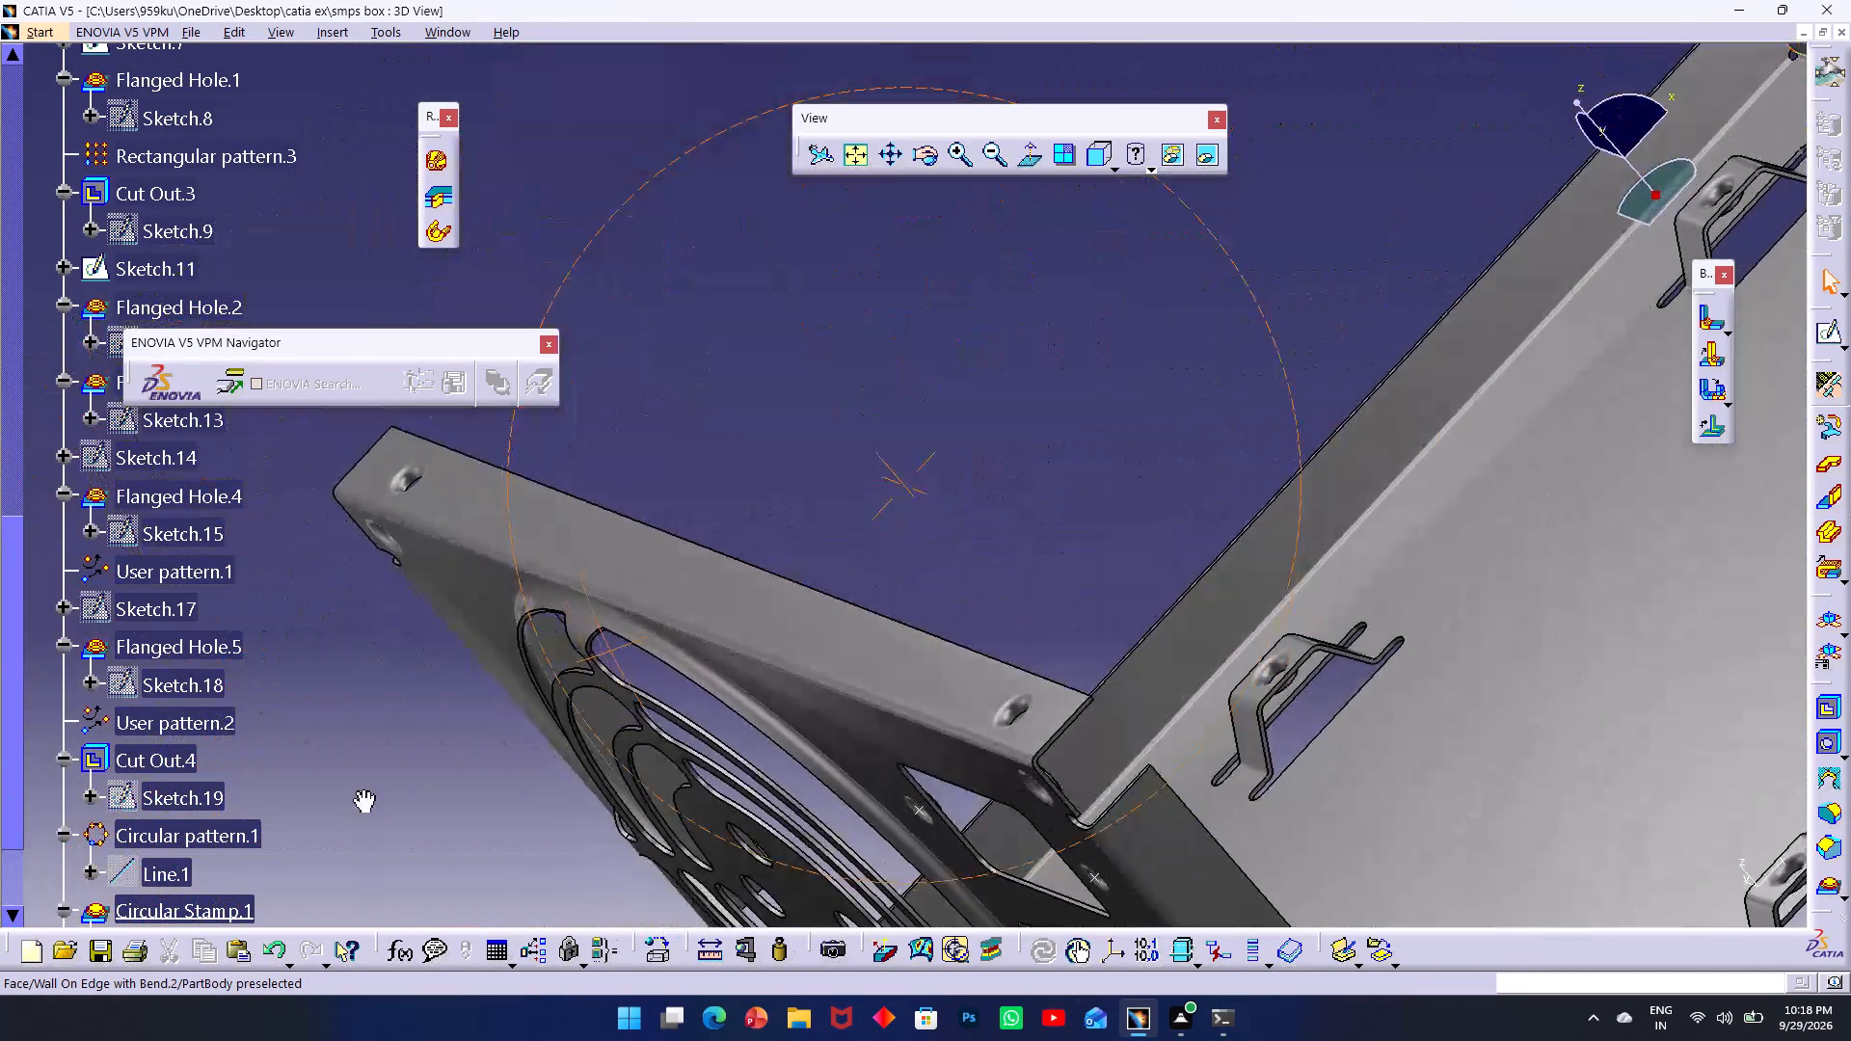
{"action": "middle_click_drag", "start_coordinate": [363, 789], "coordinate": [148, 788]}
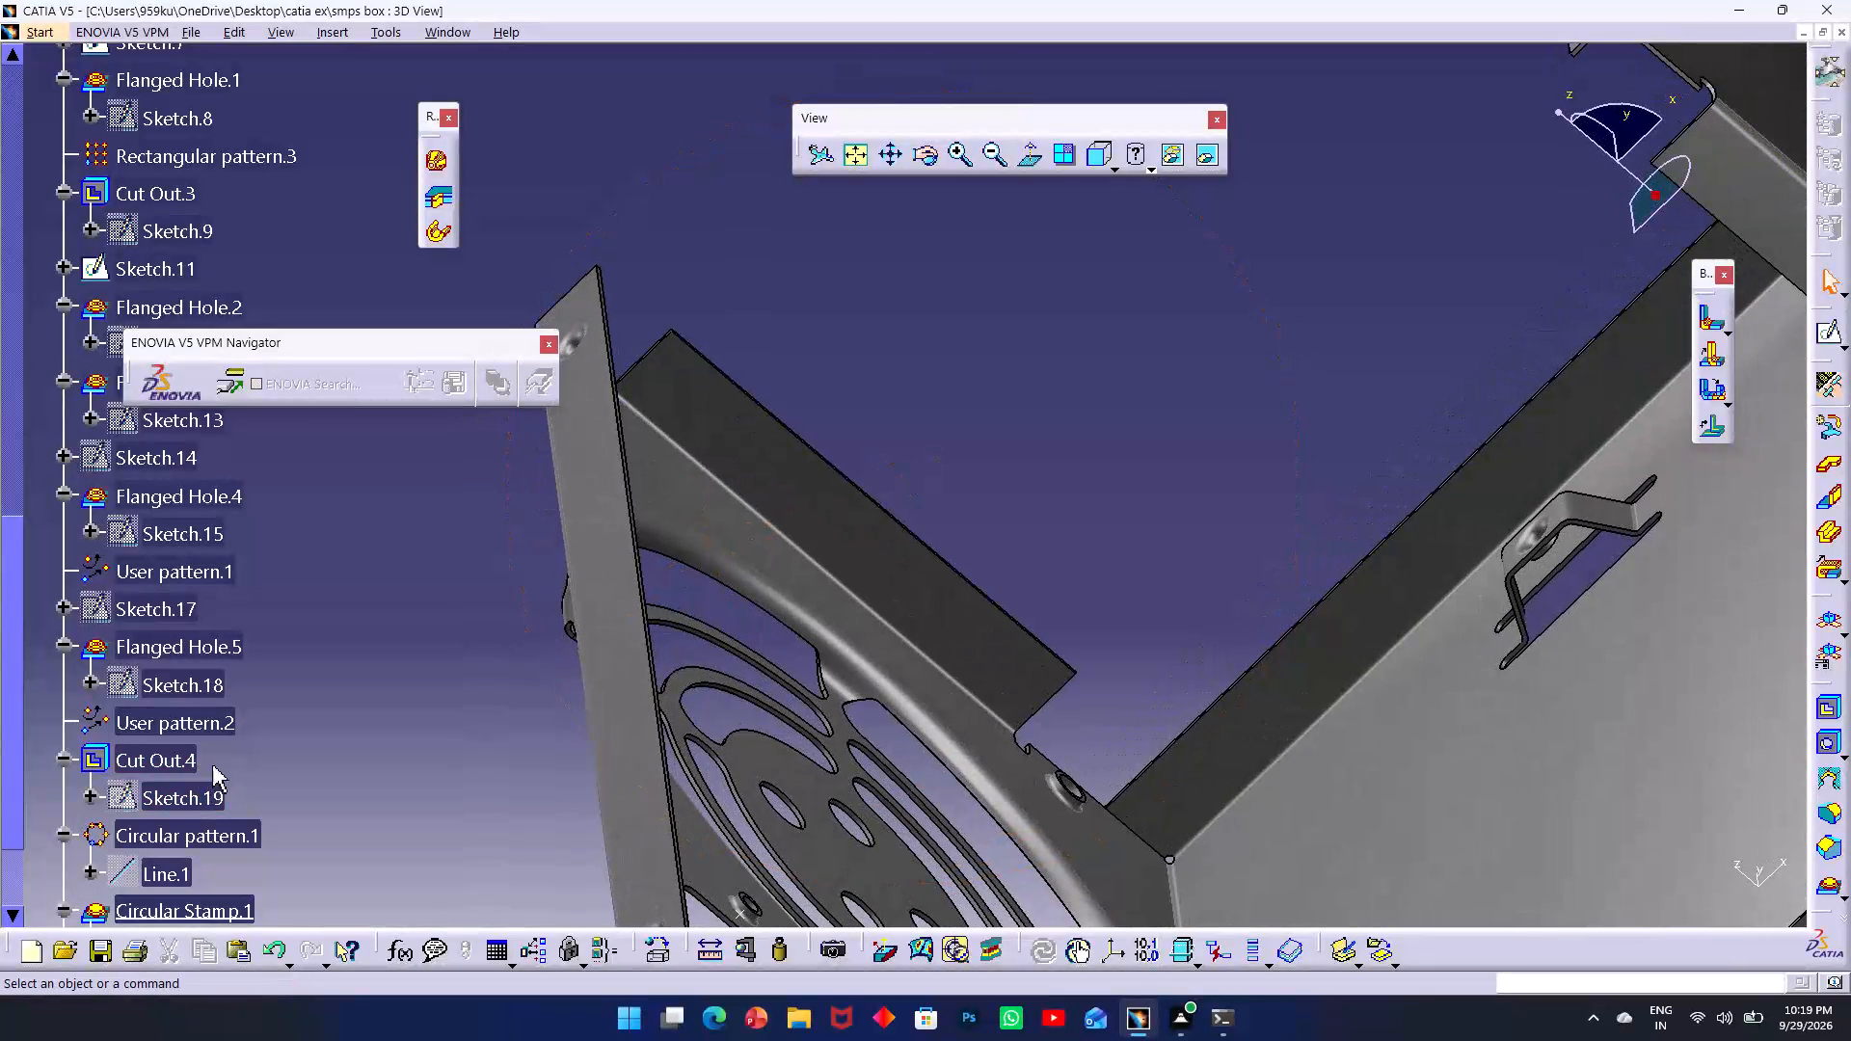
{"action": "middle_click_drag", "start_coordinate": [487, 666], "coordinate": [334, 728], "text": "ctrl"}
{"action": "scroll", "coordinate": [488, 667], "scroll_direction": "down", "scroll_amount": 1, "text": "ctrl"}
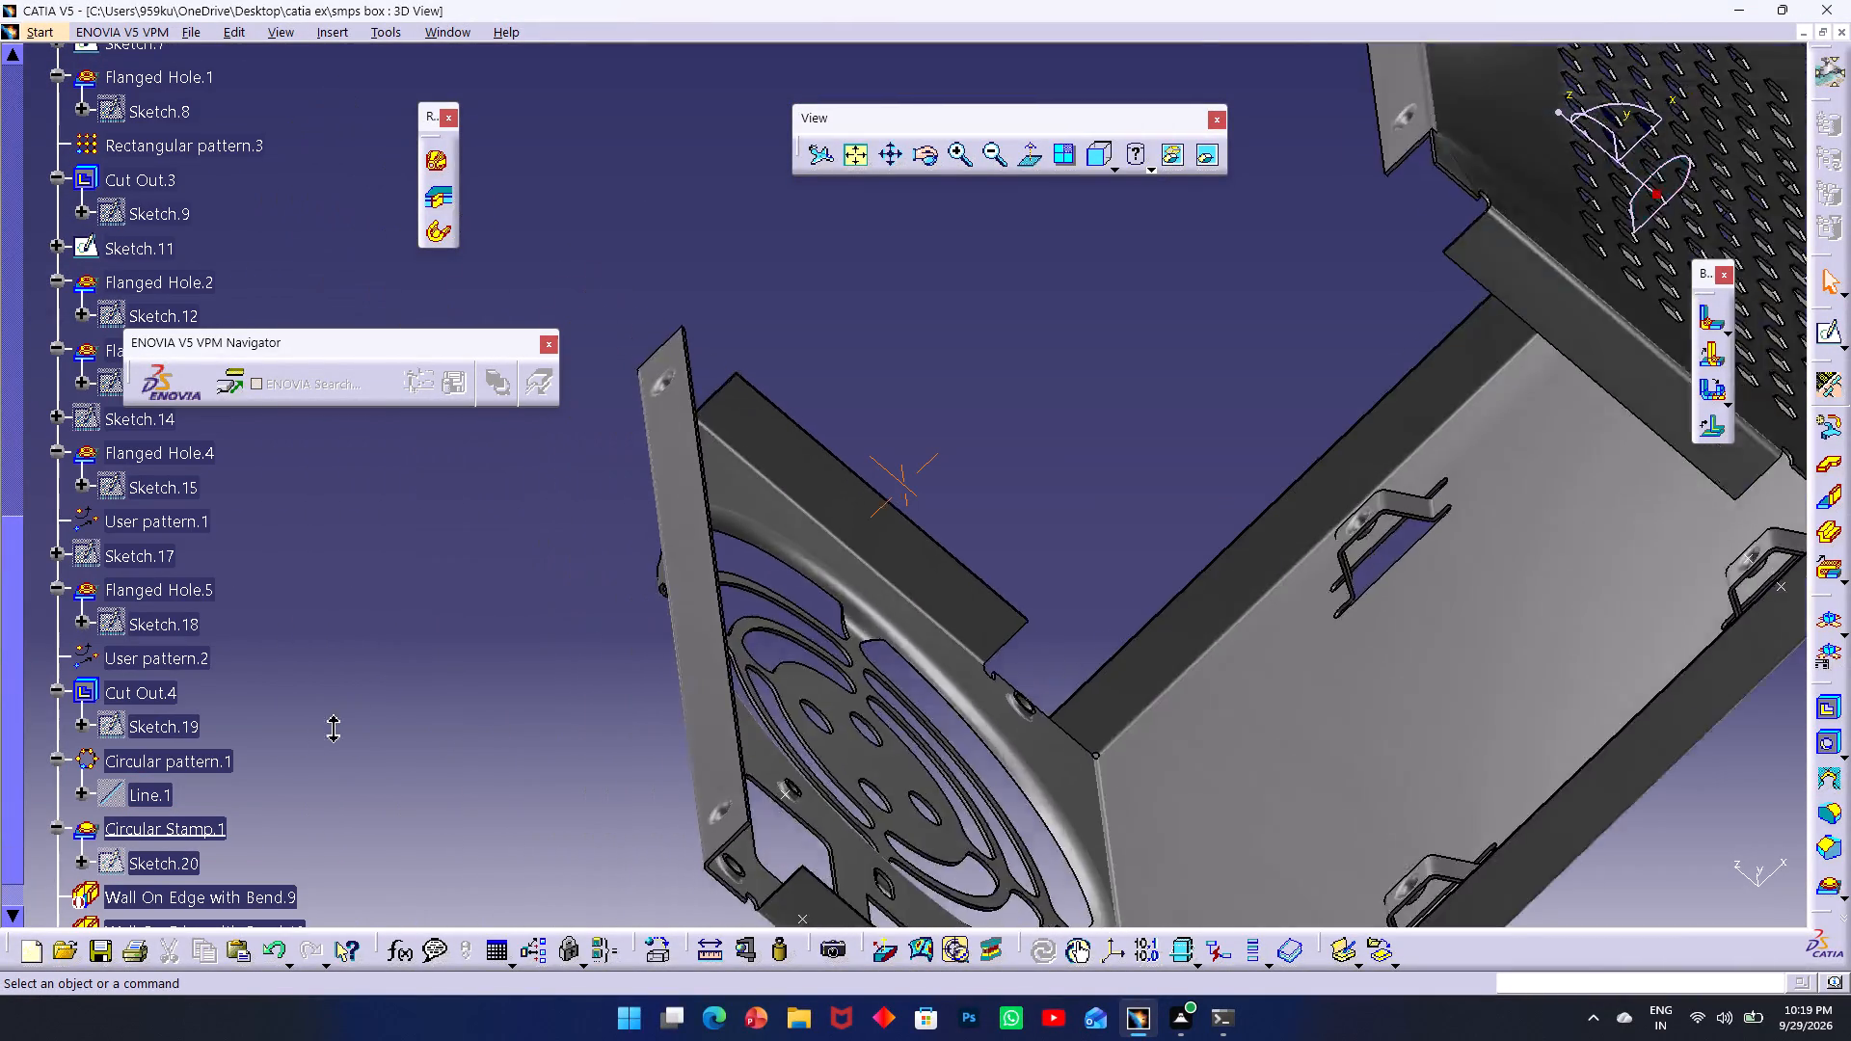
Open a sketch on the circular stamp's flat face, around the side wall's vent slots.
{"action": "middle_click_drag", "start_coordinate": [334, 728], "coordinate": [284, 778], "text": "ctrl"}
{"action": "scroll", "coordinate": [284, 778], "scroll_direction": "up", "scroll_amount": 1}
{"action": "middle_click_drag", "start_coordinate": [628, 664], "coordinate": [1335, 358]}
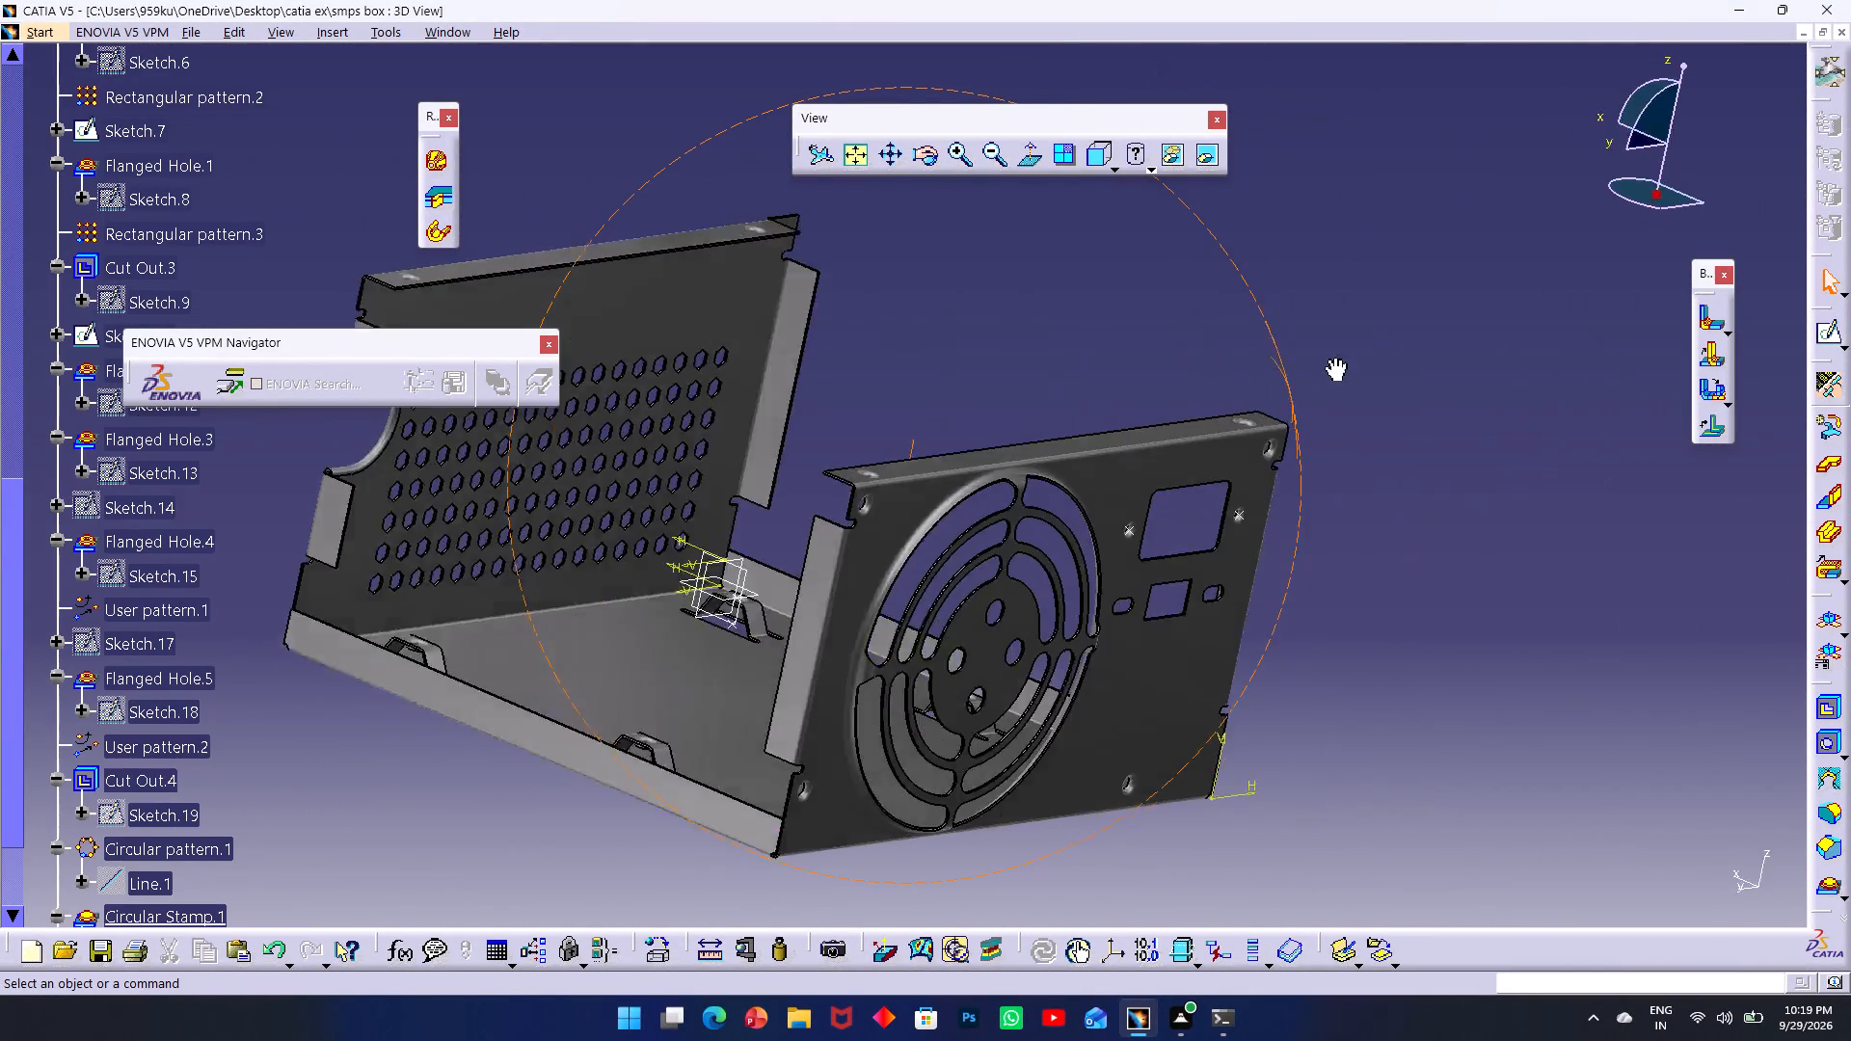
{"action": "middle_click_drag", "start_coordinate": [1335, 358], "coordinate": [702, 653]}
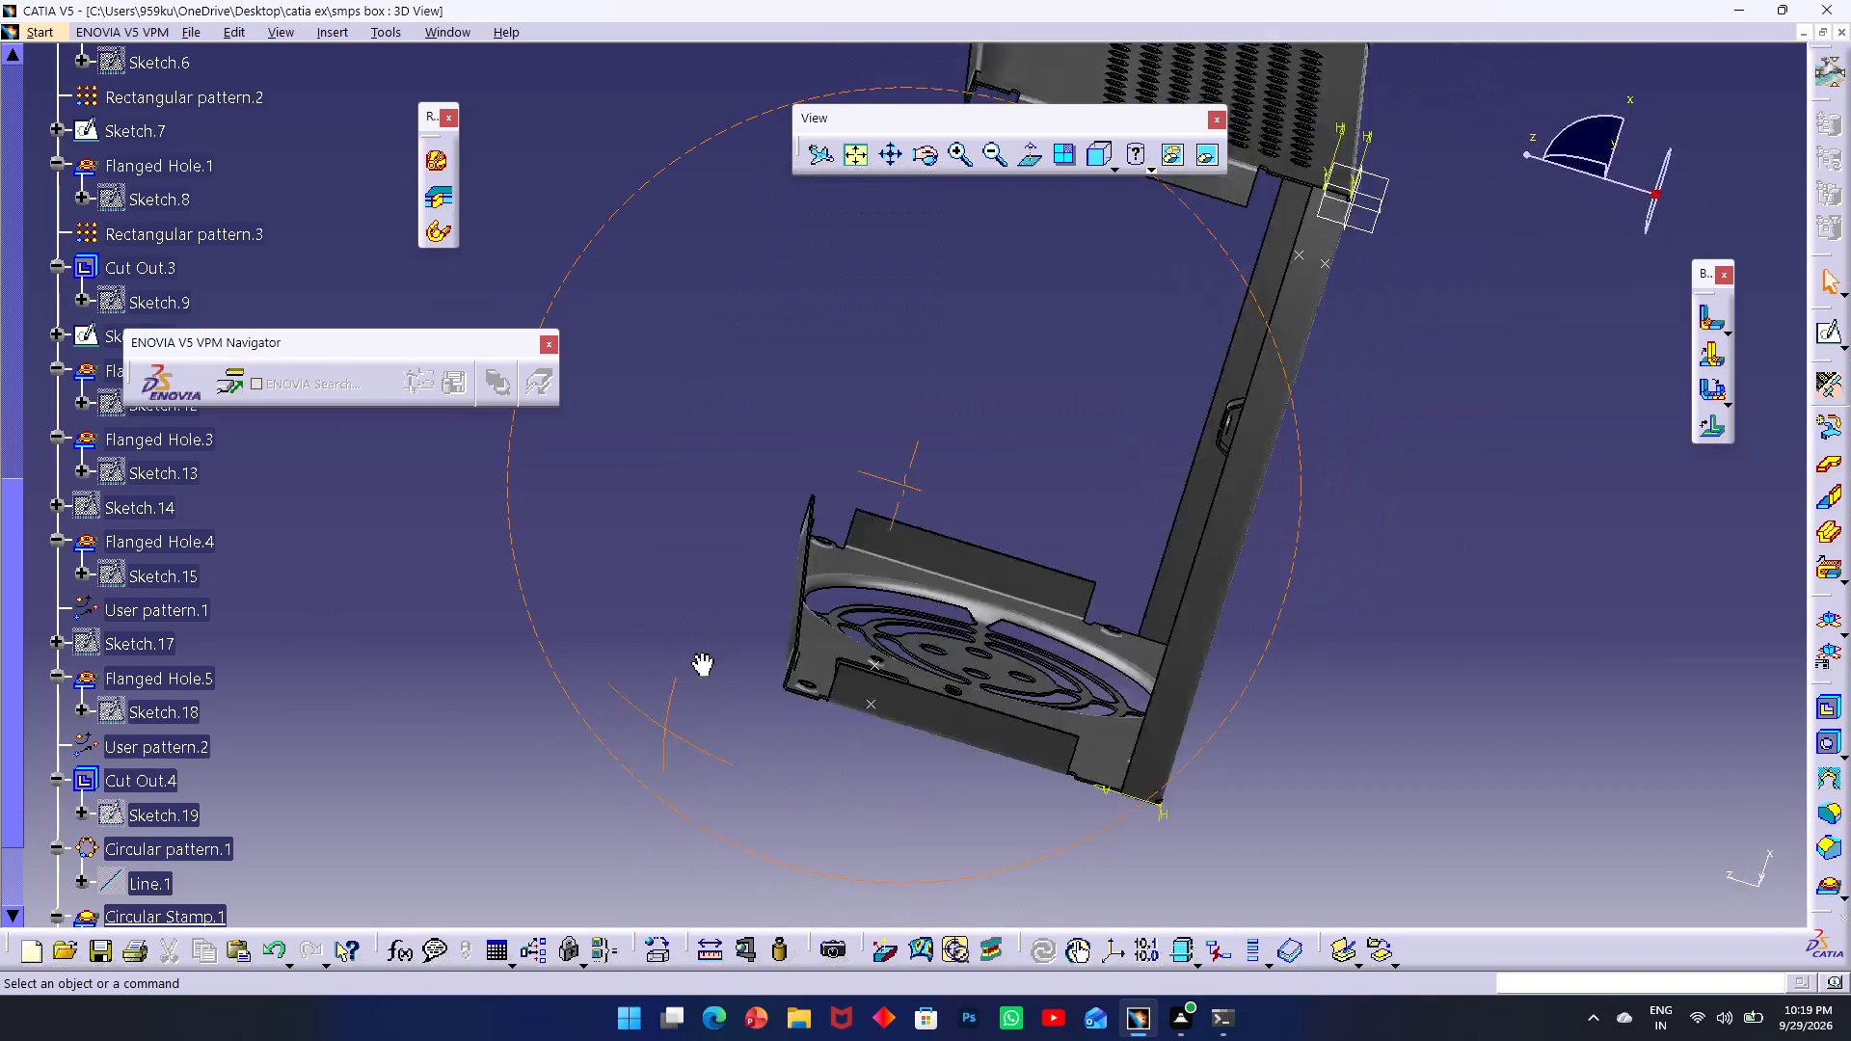
{"action": "middle_click_drag", "start_coordinate": [702, 653], "coordinate": [1113, 214]}
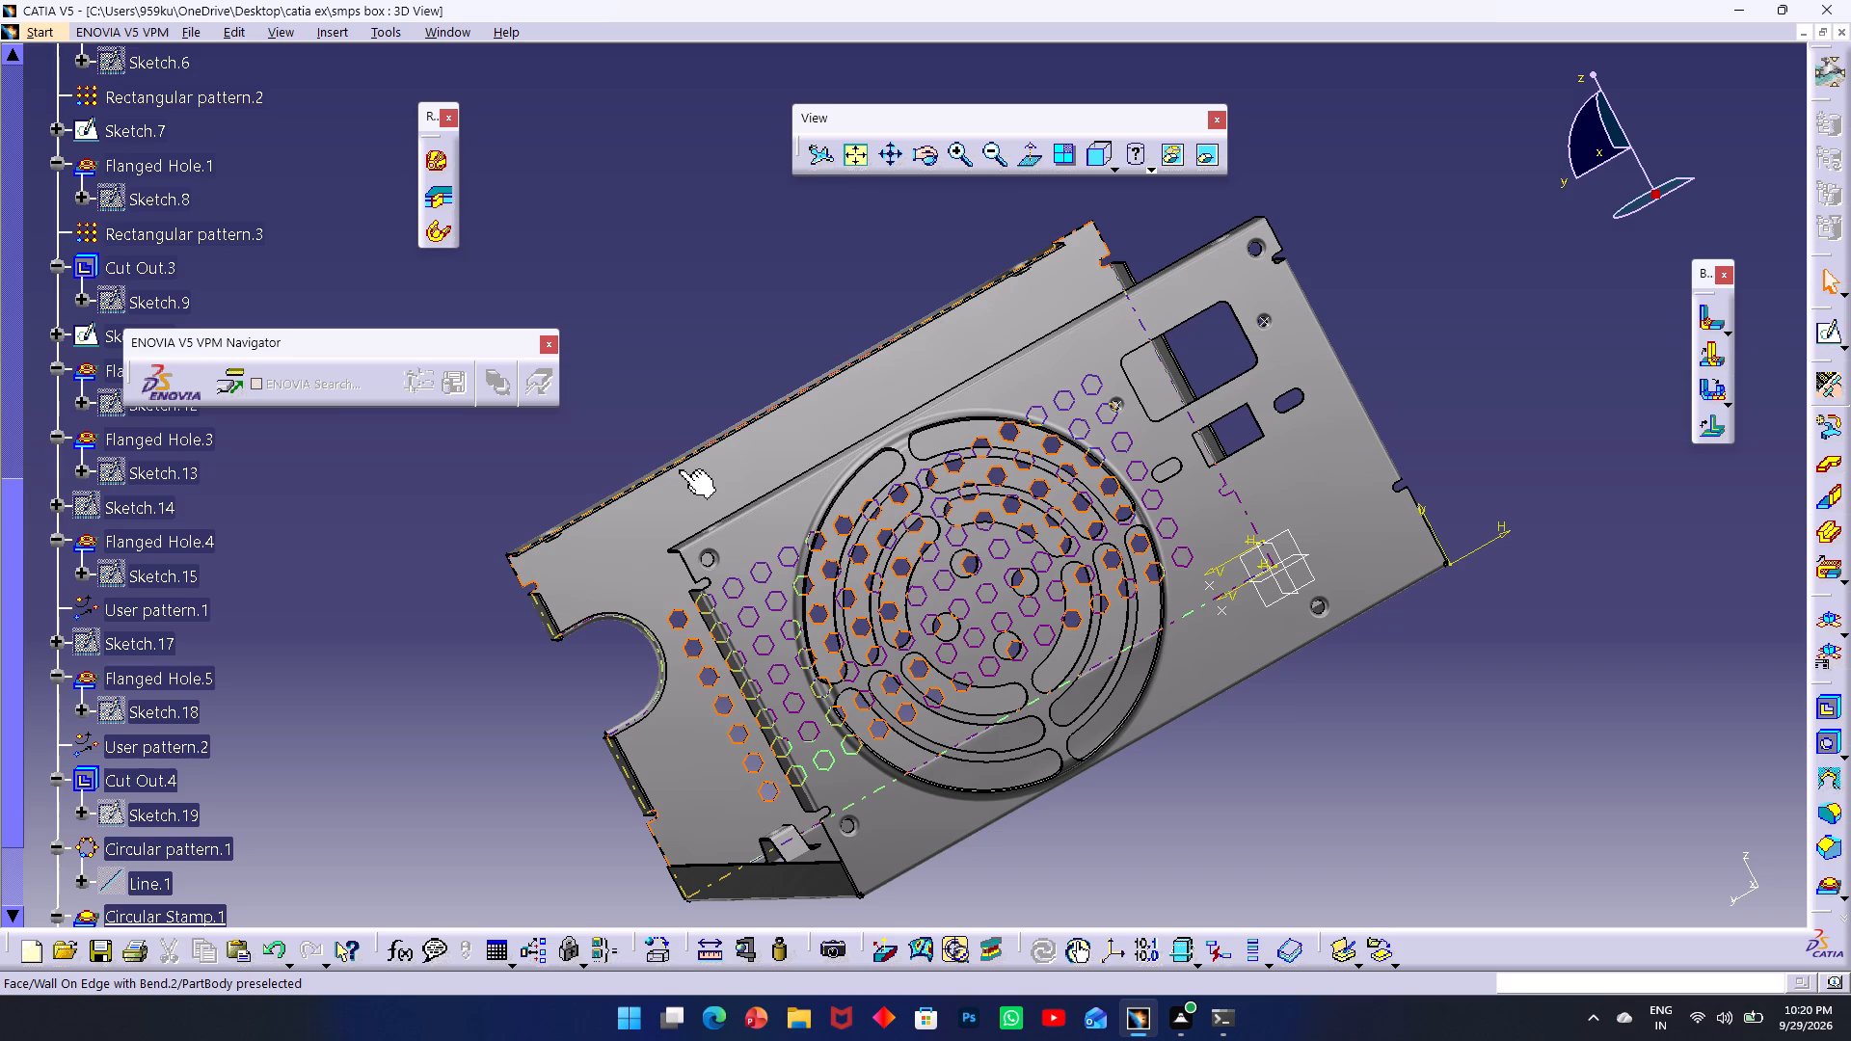
{"action": "left_click", "coordinate": [1512, 696]}
{"action": "left_click", "coordinate": [999, 609]}
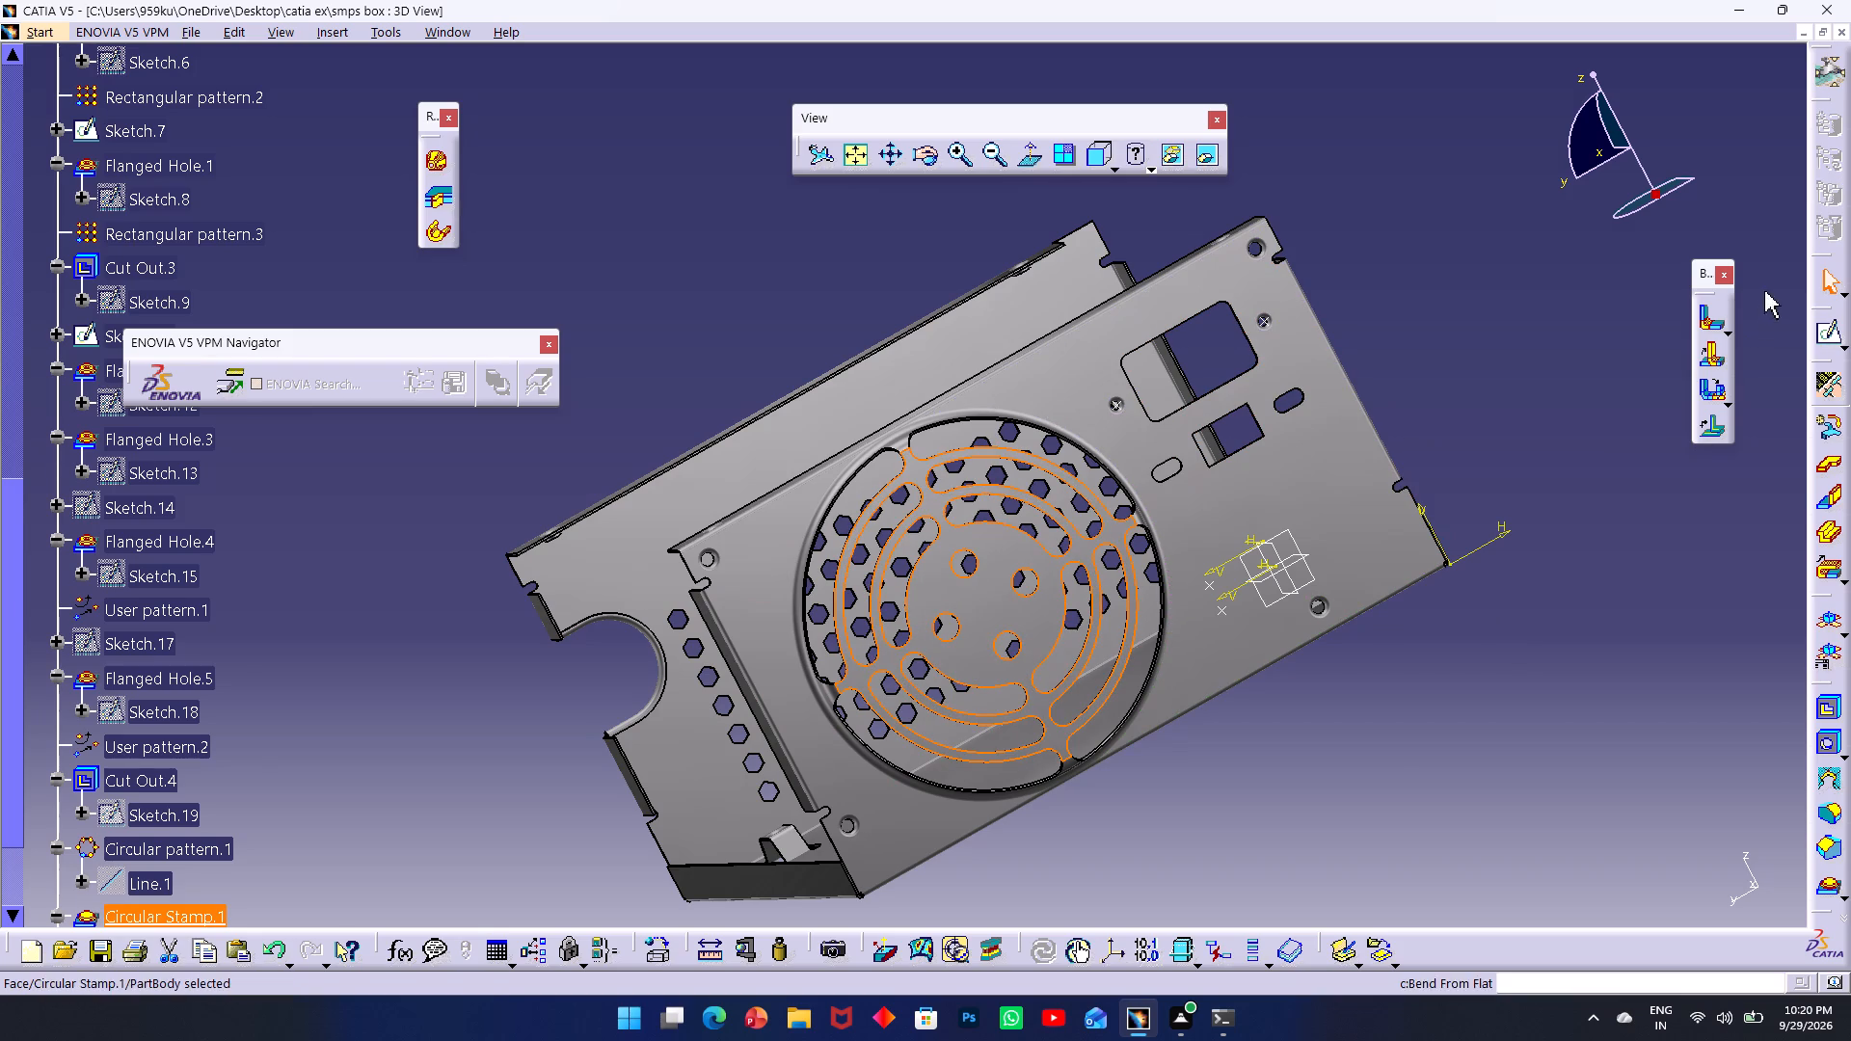
{"action": "left_click", "coordinate": [1832, 326]}
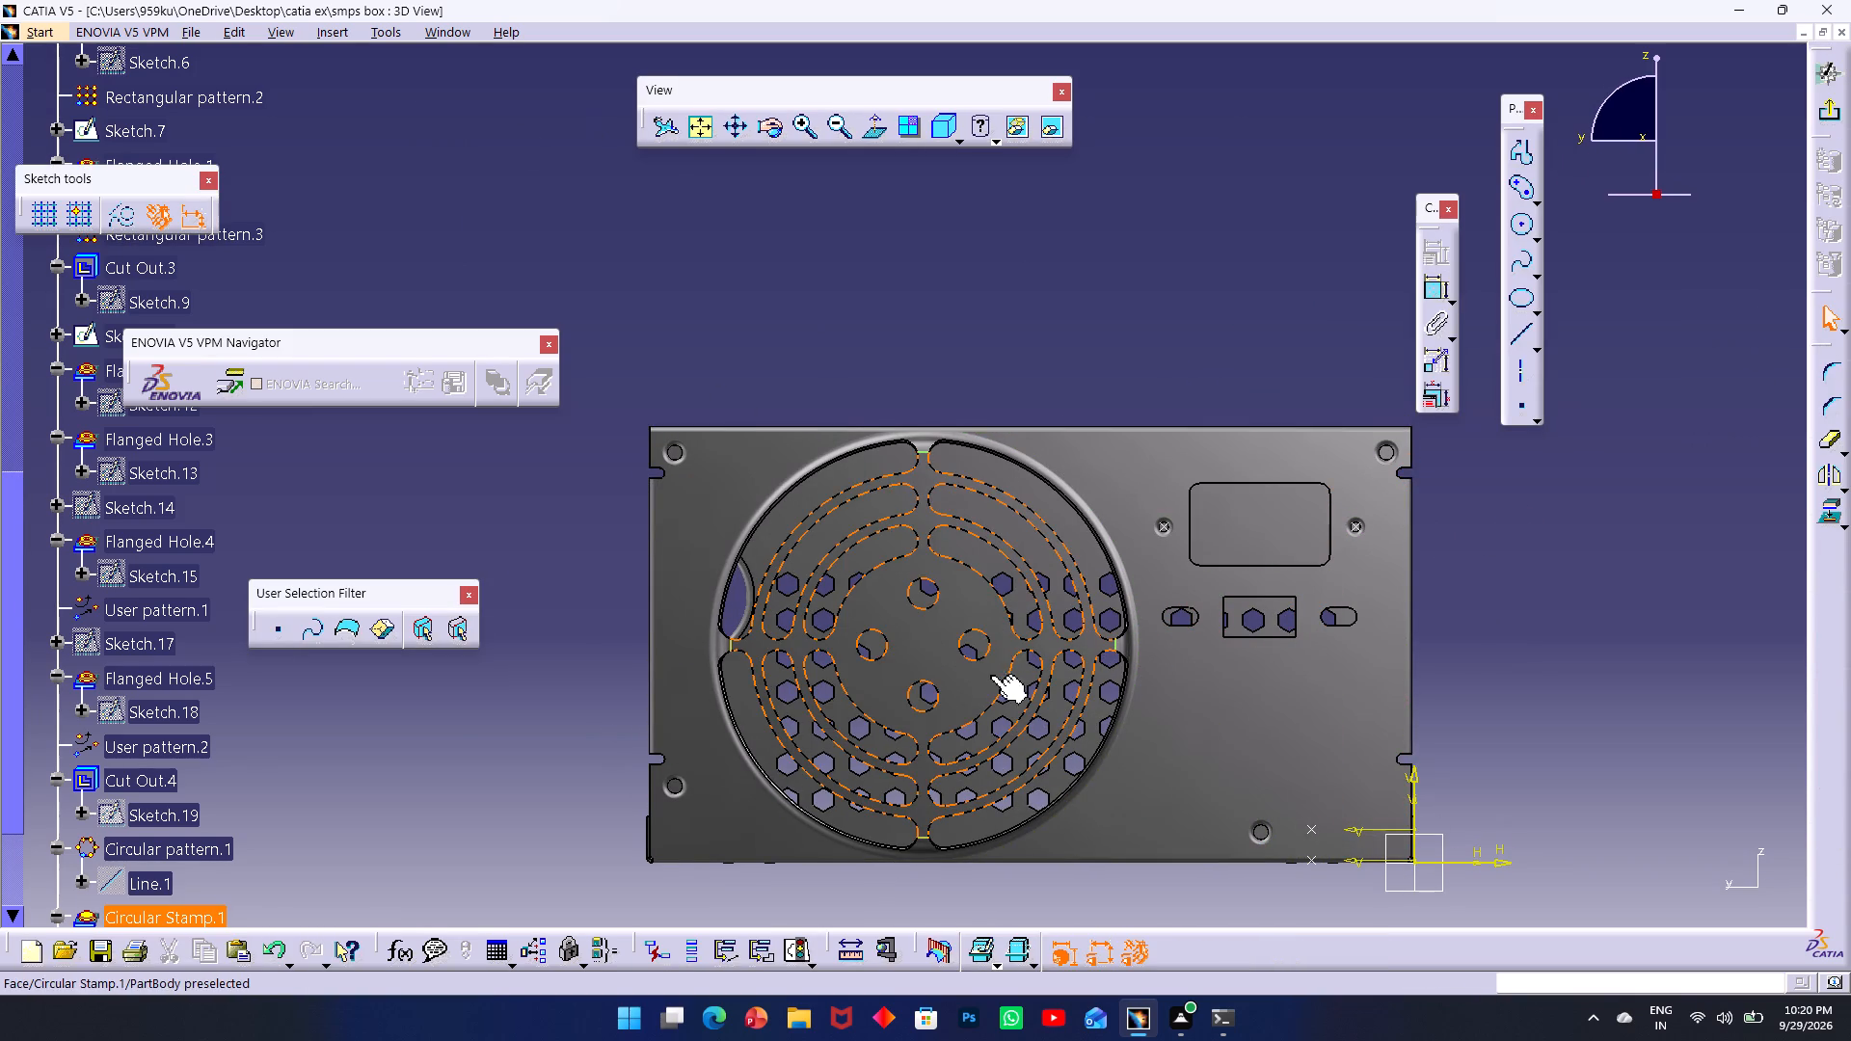
Sketch a circle about 93 mm in diameter around the fan vent, centred near the middle of the slots.
{"action": "middle_click_drag", "start_coordinate": [979, 676], "coordinate": [981, 478]}
{"action": "middle_click_drag", "start_coordinate": [860, 431], "coordinate": [919, 464], "text": "ctrl"}
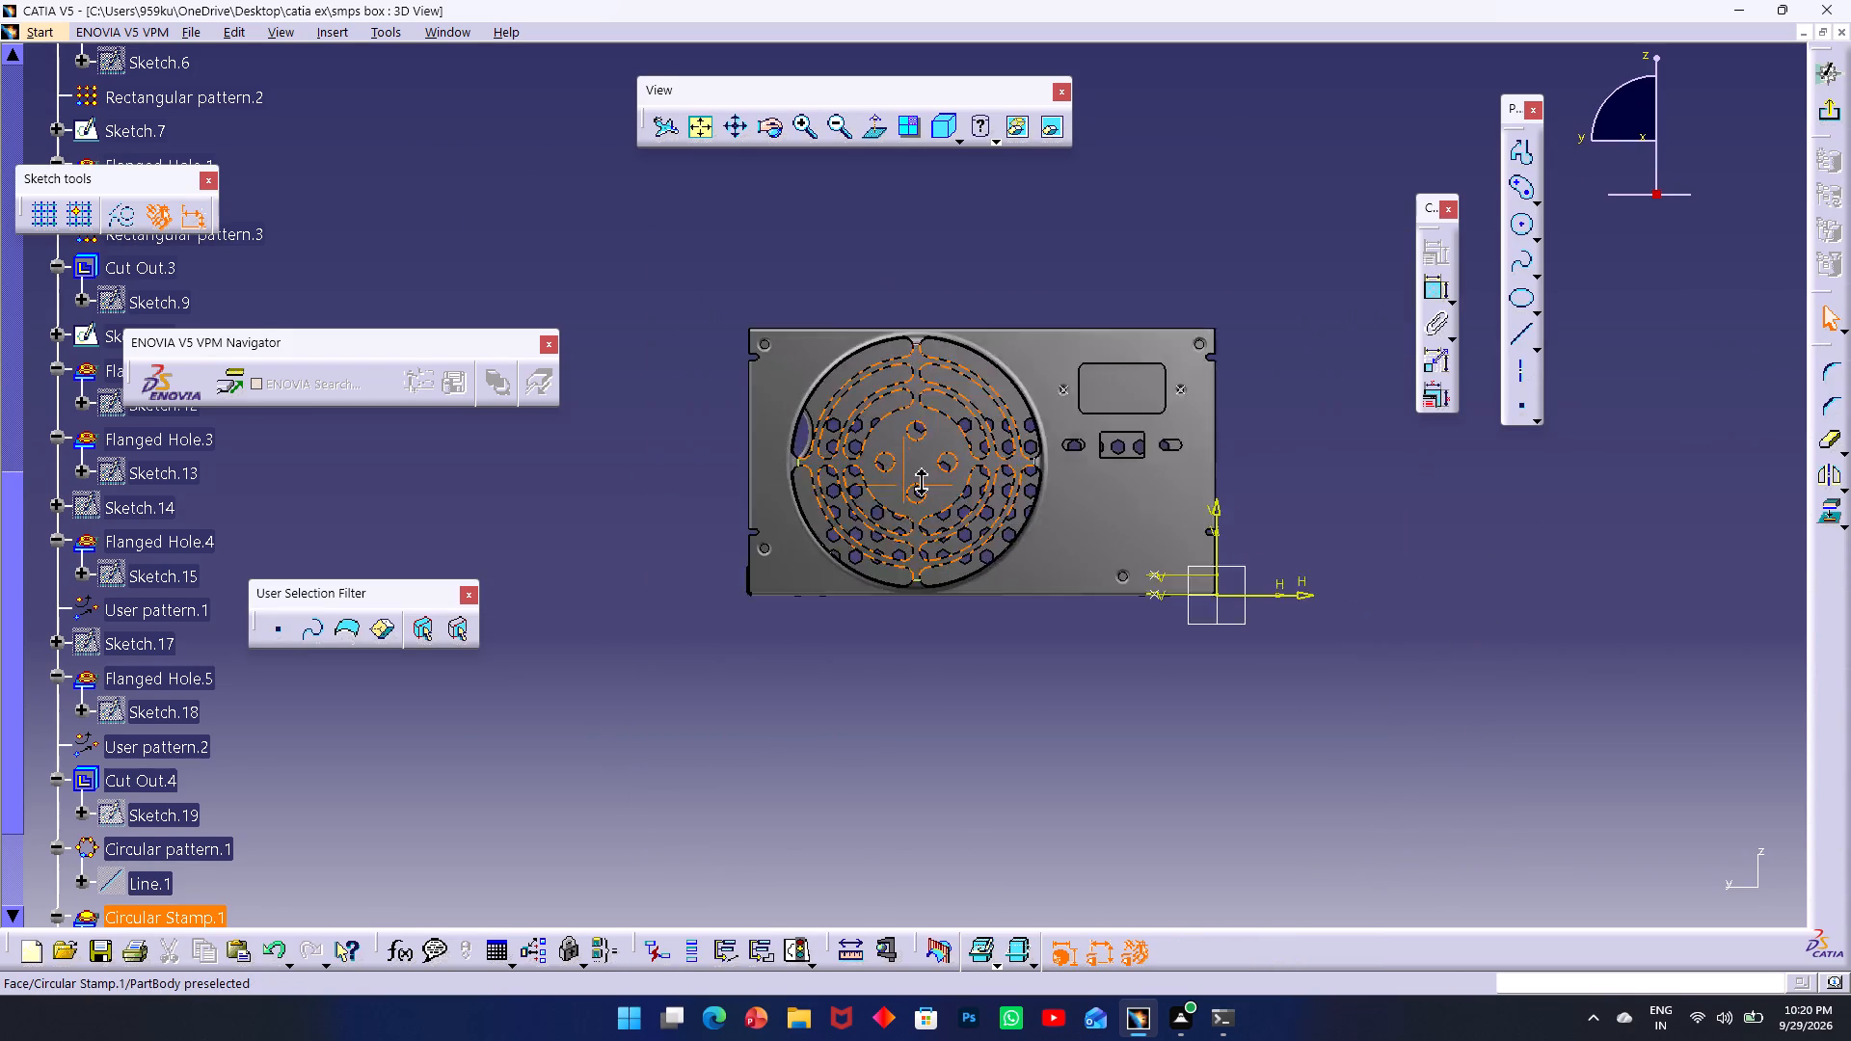
{"action": "middle_click_drag", "start_coordinate": [919, 464], "coordinate": [903, 360], "text": "ctrl"}
{"action": "scroll", "coordinate": [903, 360], "scroll_direction": "up", "scroll_amount": 1}
{"action": "middle_click_drag", "start_coordinate": [908, 369], "coordinate": [925, 501]}
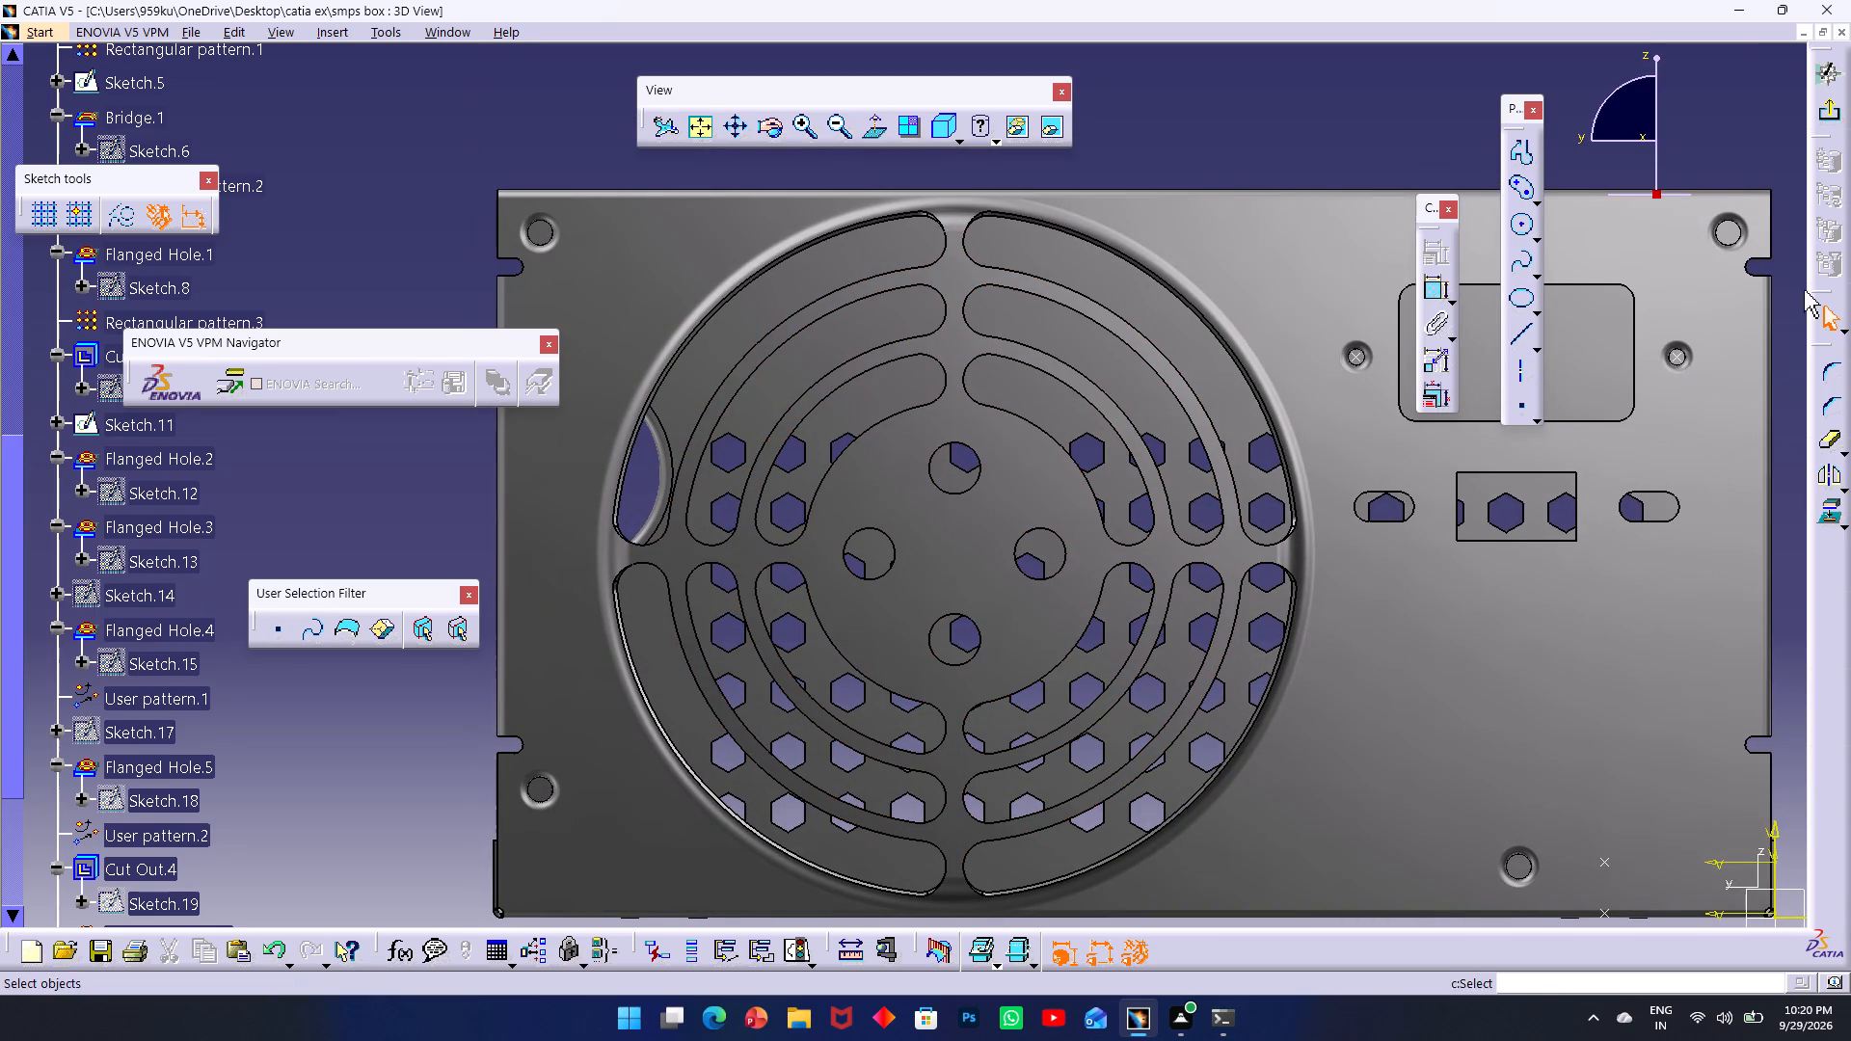
{"action": "left_click", "coordinate": [1521, 225]}
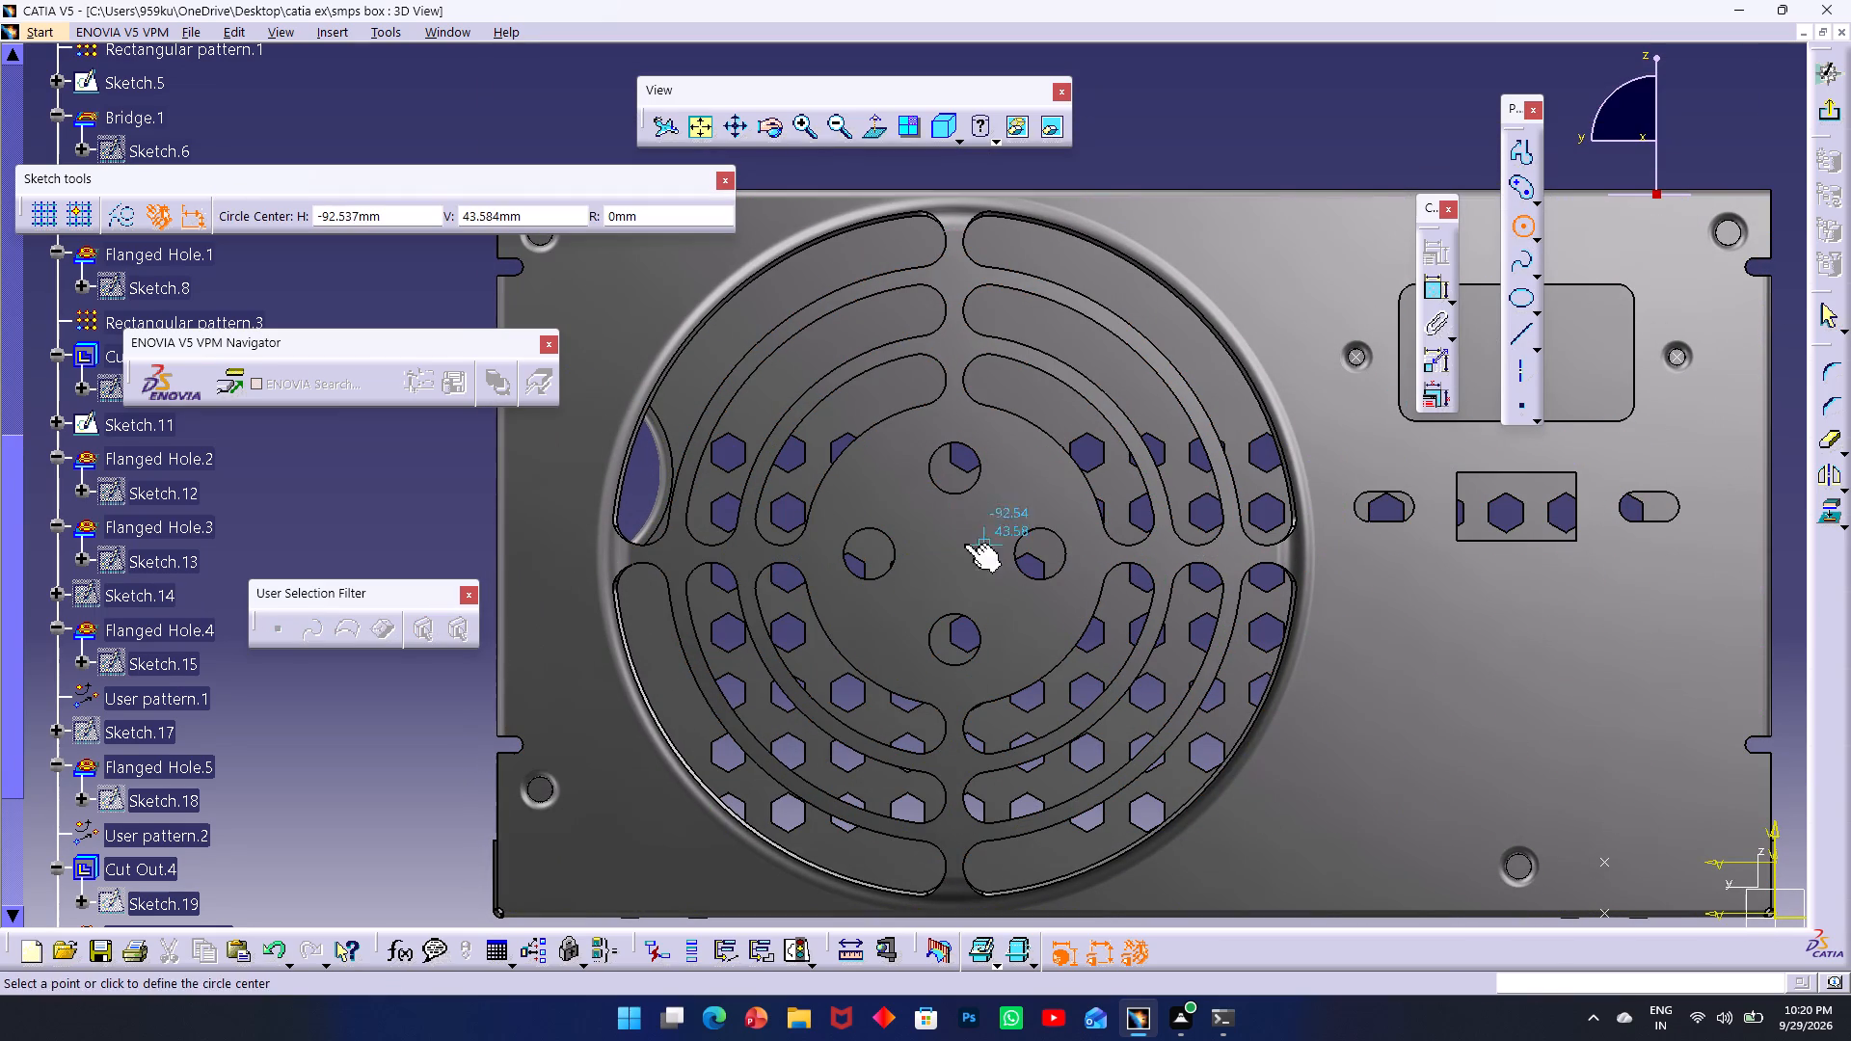
{"action": "left_click", "coordinate": [962, 550]}
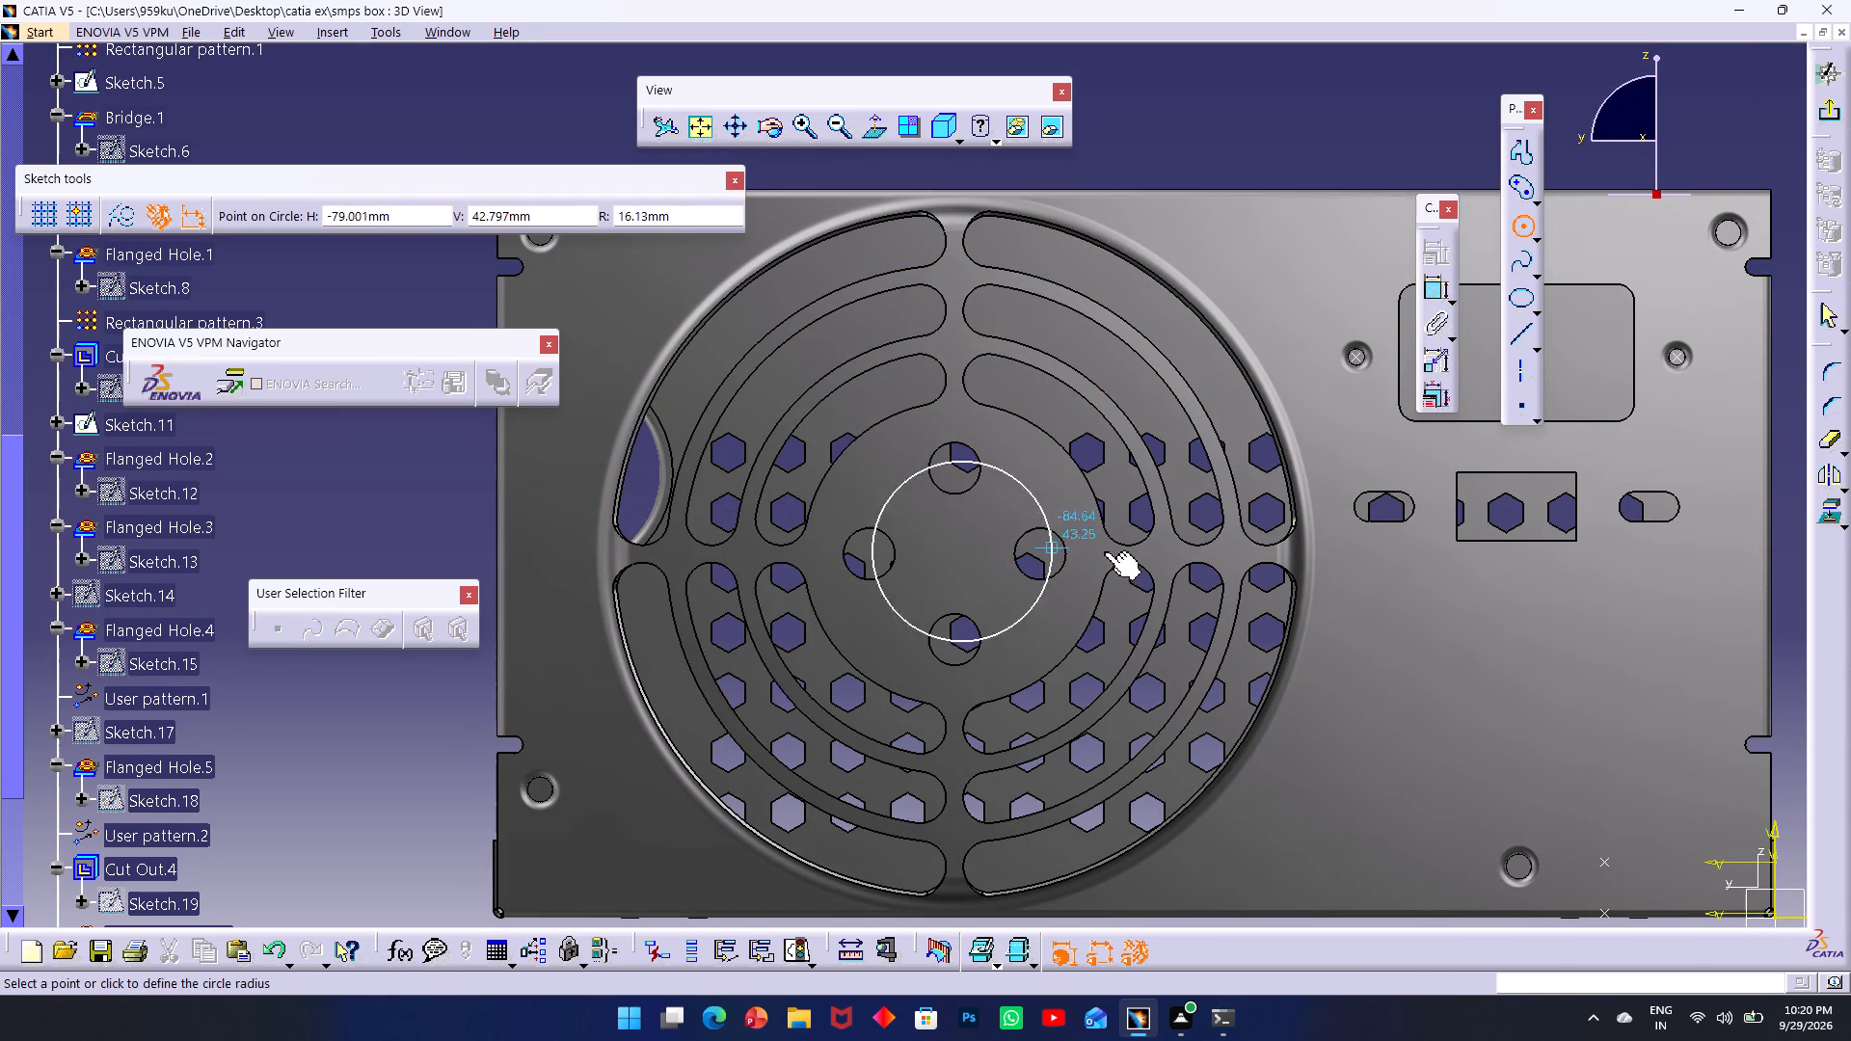
{"action": "left_click", "coordinate": [1332, 696]}
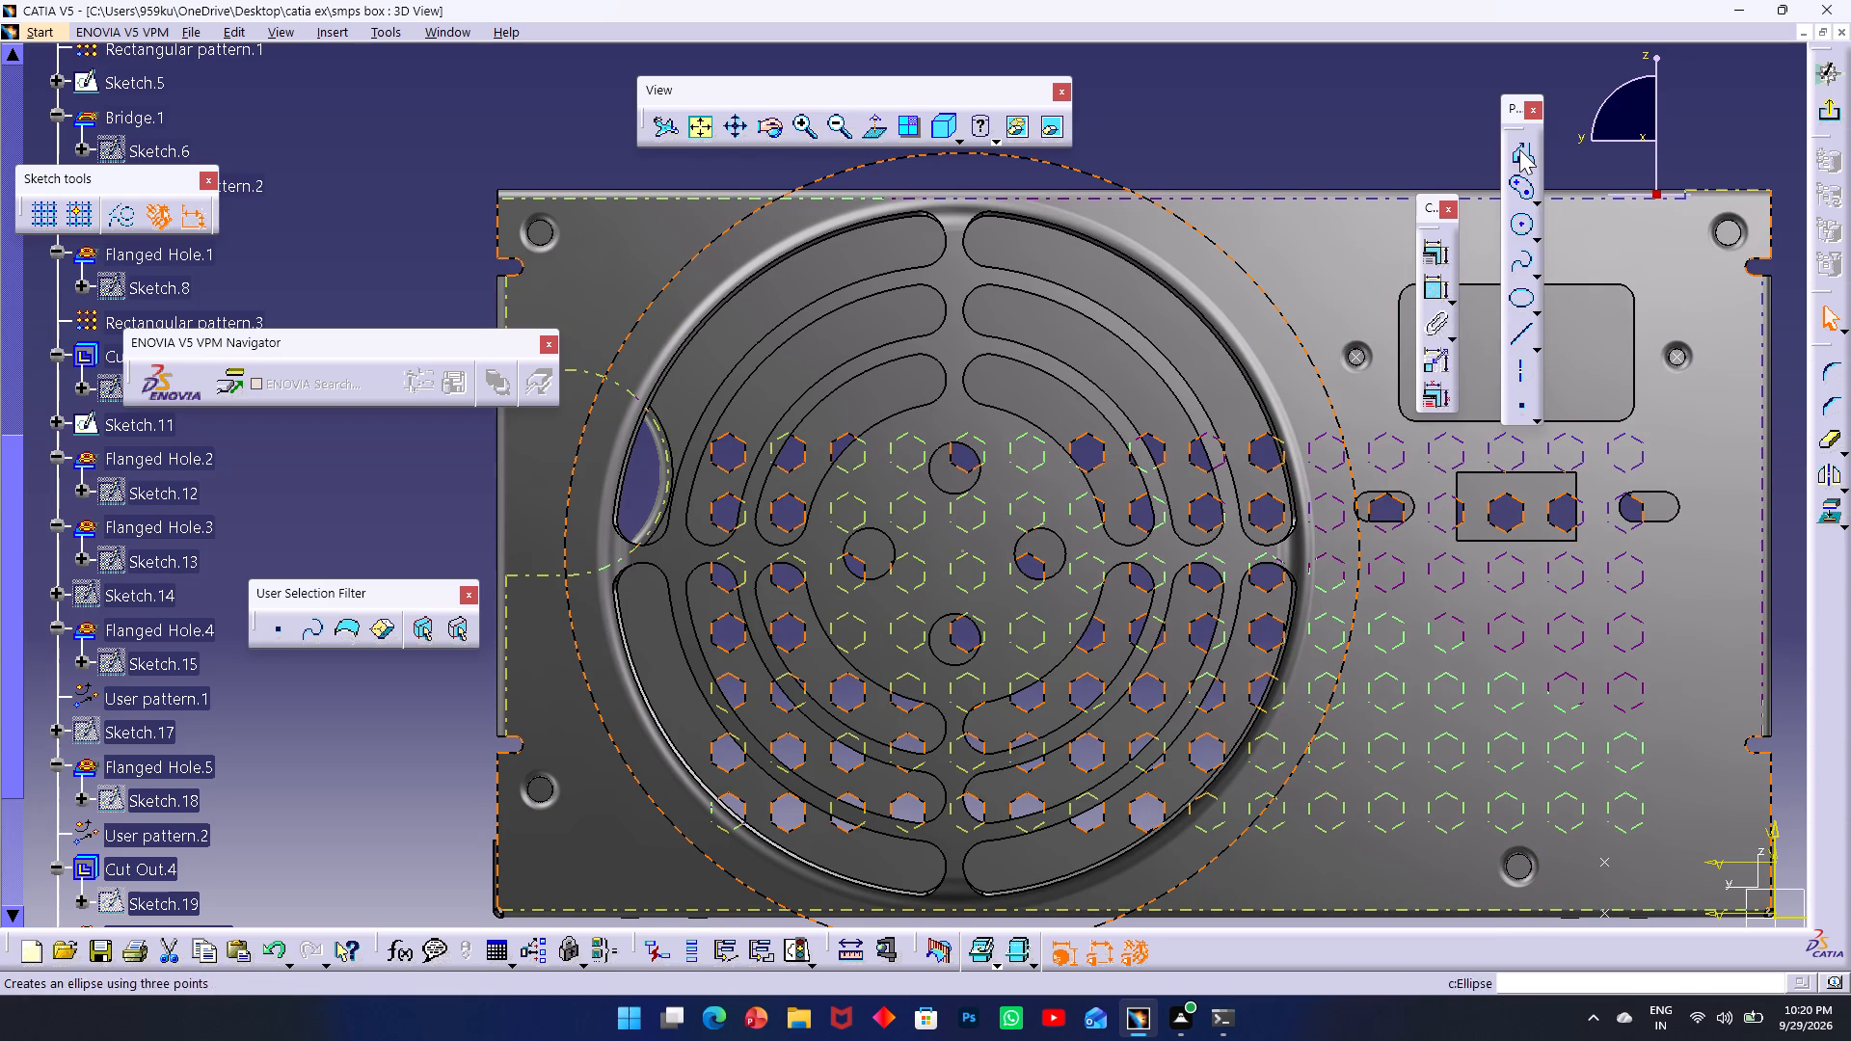
Dimension the sketched circle and set its diameter to 100 mm.
{"action": "left_click", "coordinate": [1437, 285]}
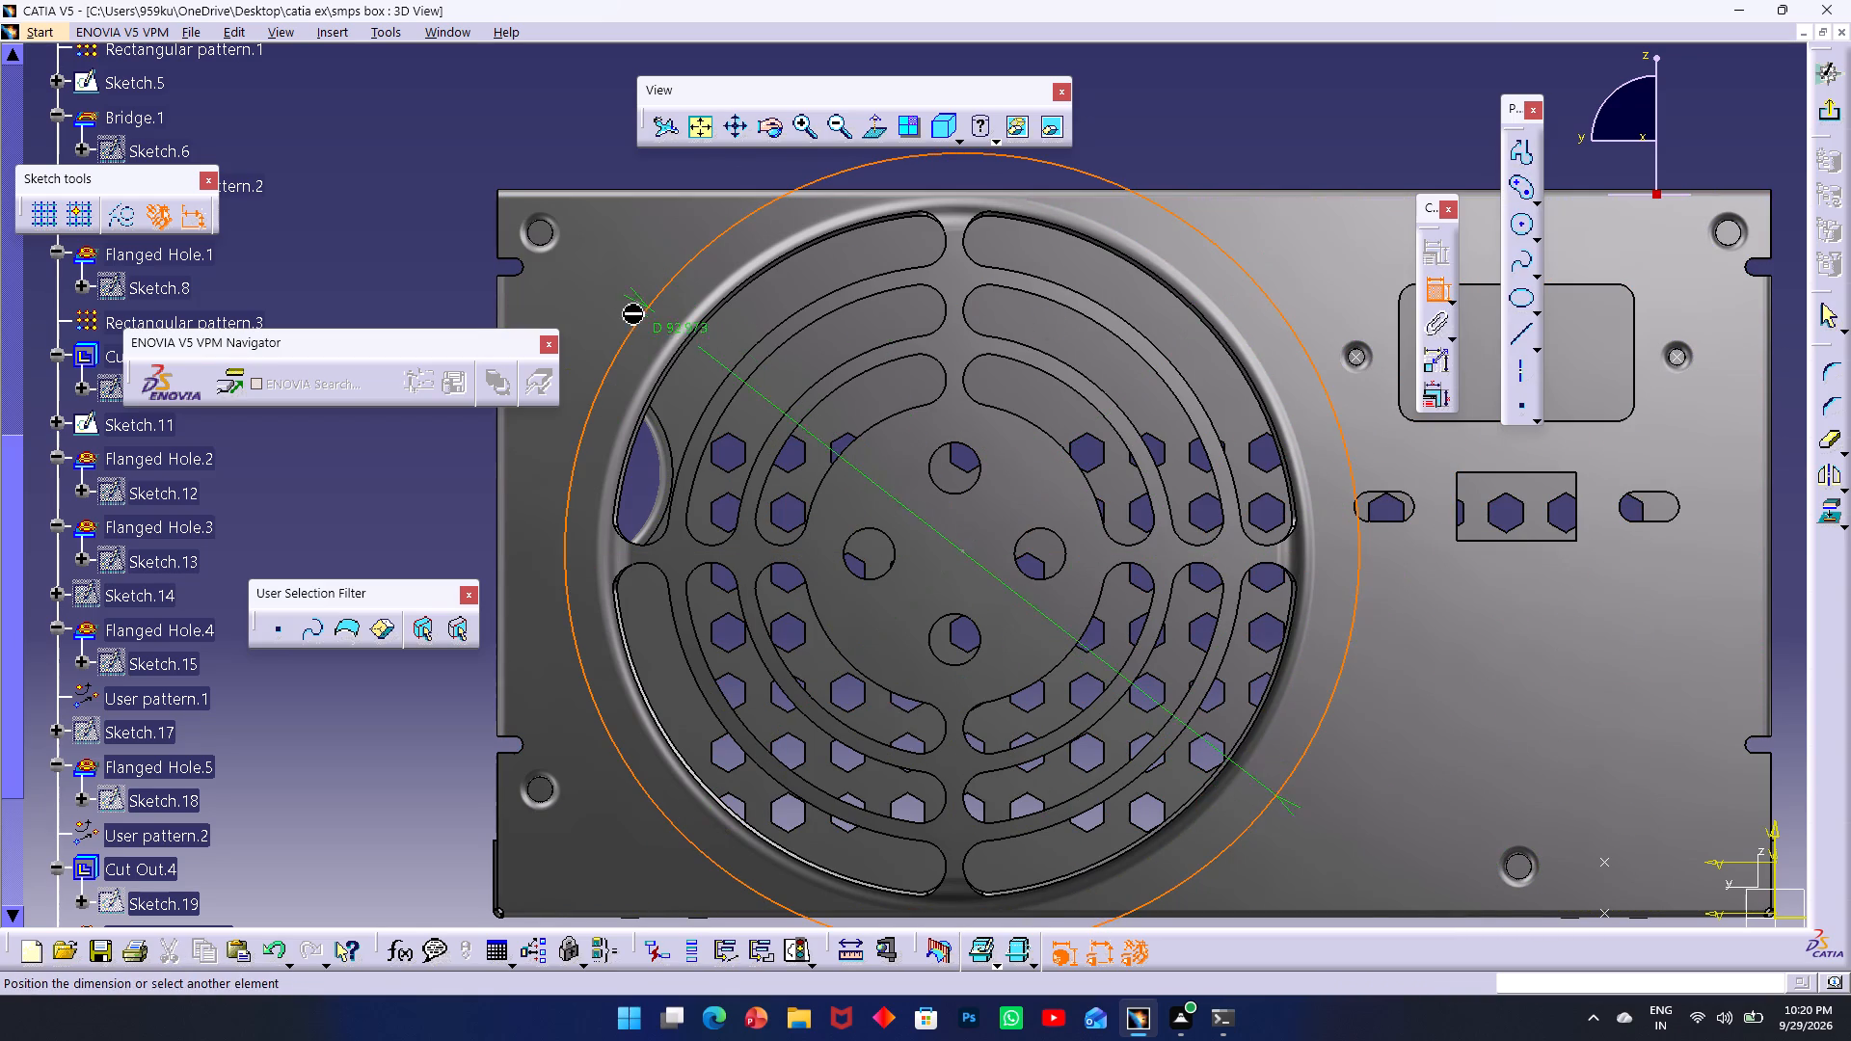
{"action": "left_click", "coordinate": [607, 277]}
{"action": "double_click", "coordinate": [607, 277]}
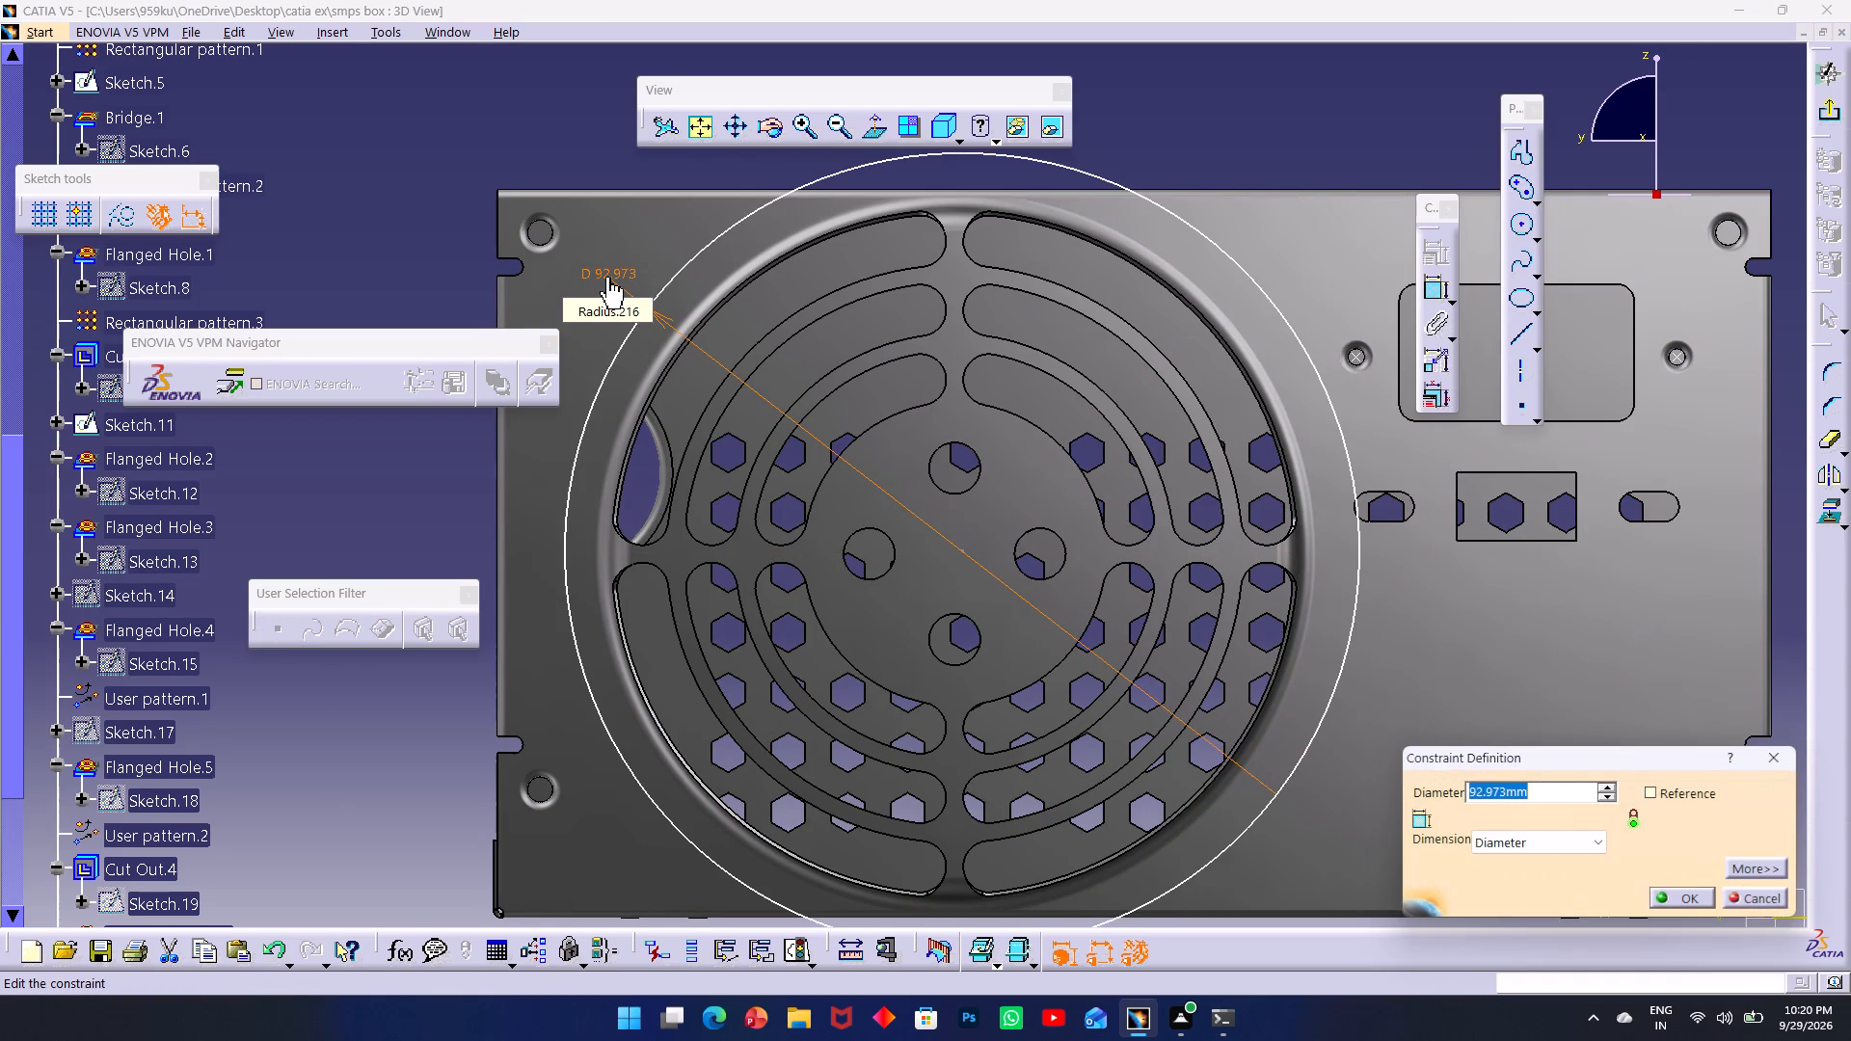
{"action": "type", "text": "110"}
{"action": "key", "text": "BackSpace"}
{"action": "key", "text": "BackSpace"}
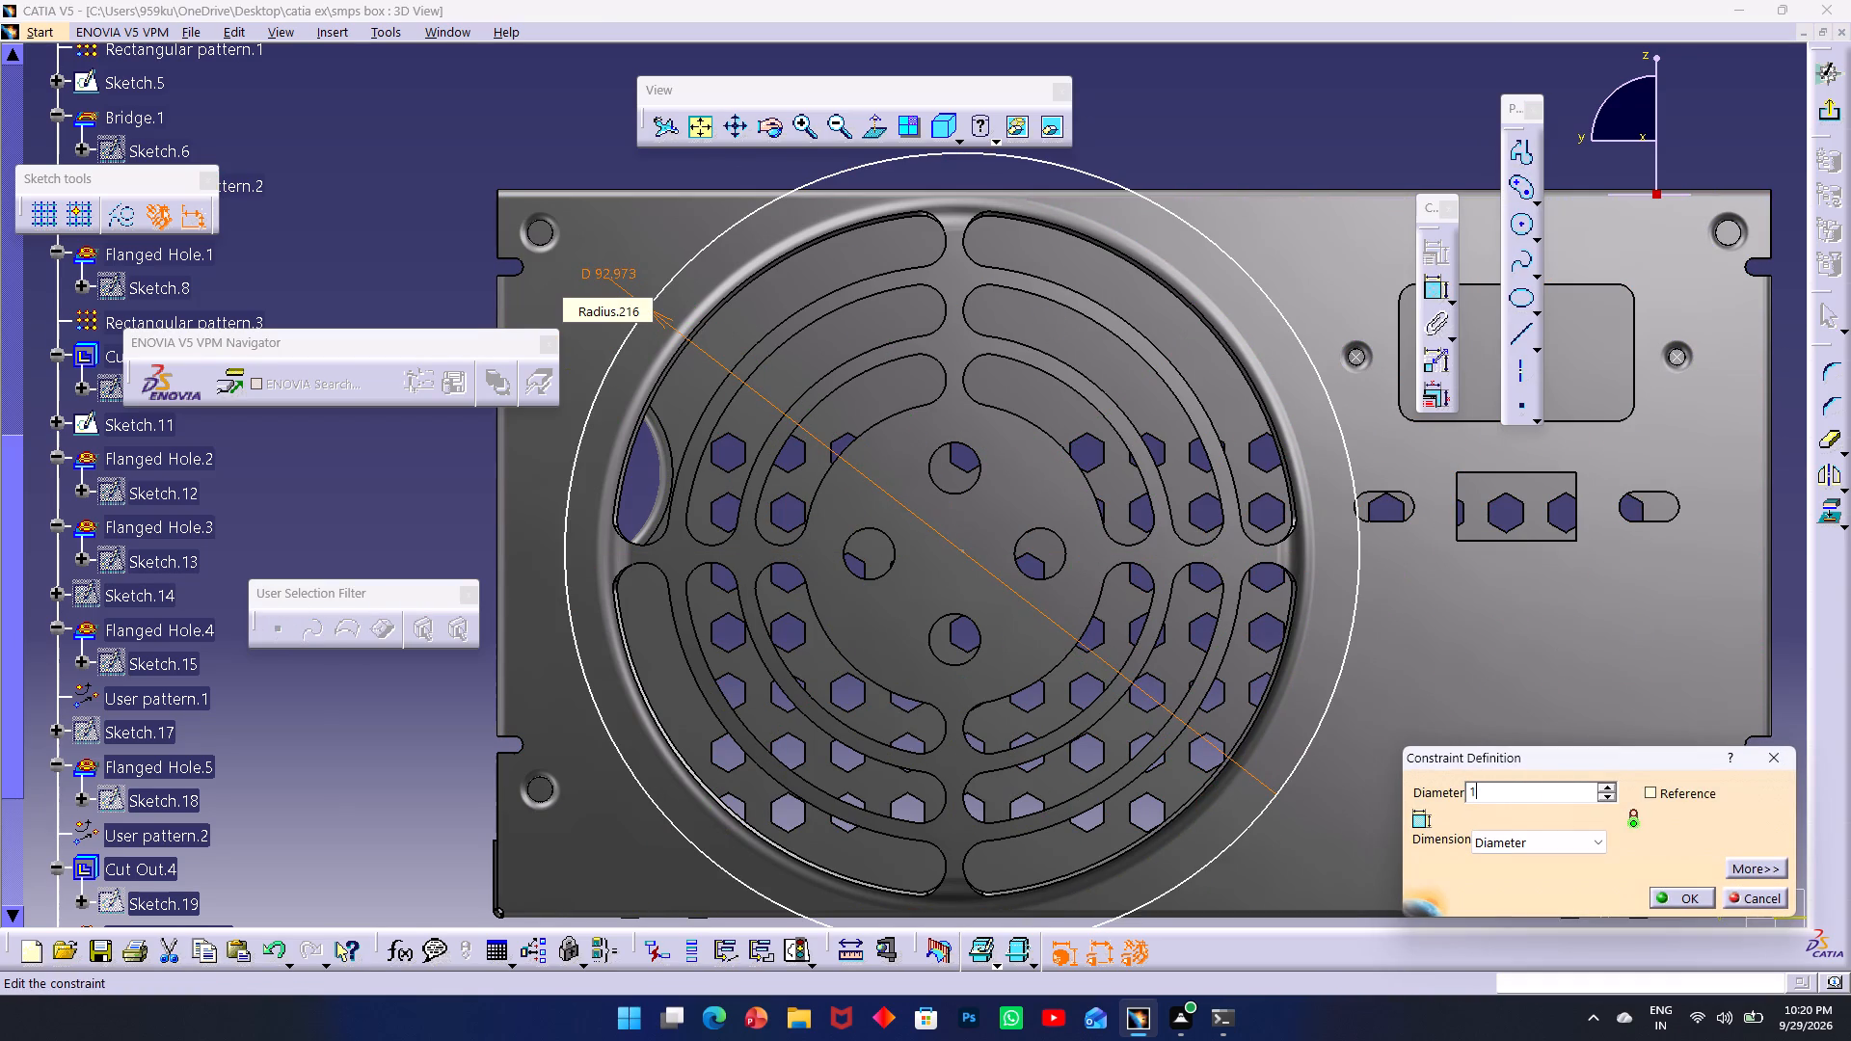
{"action": "type", "text": "00"}
{"action": "key", "text": "Return"}
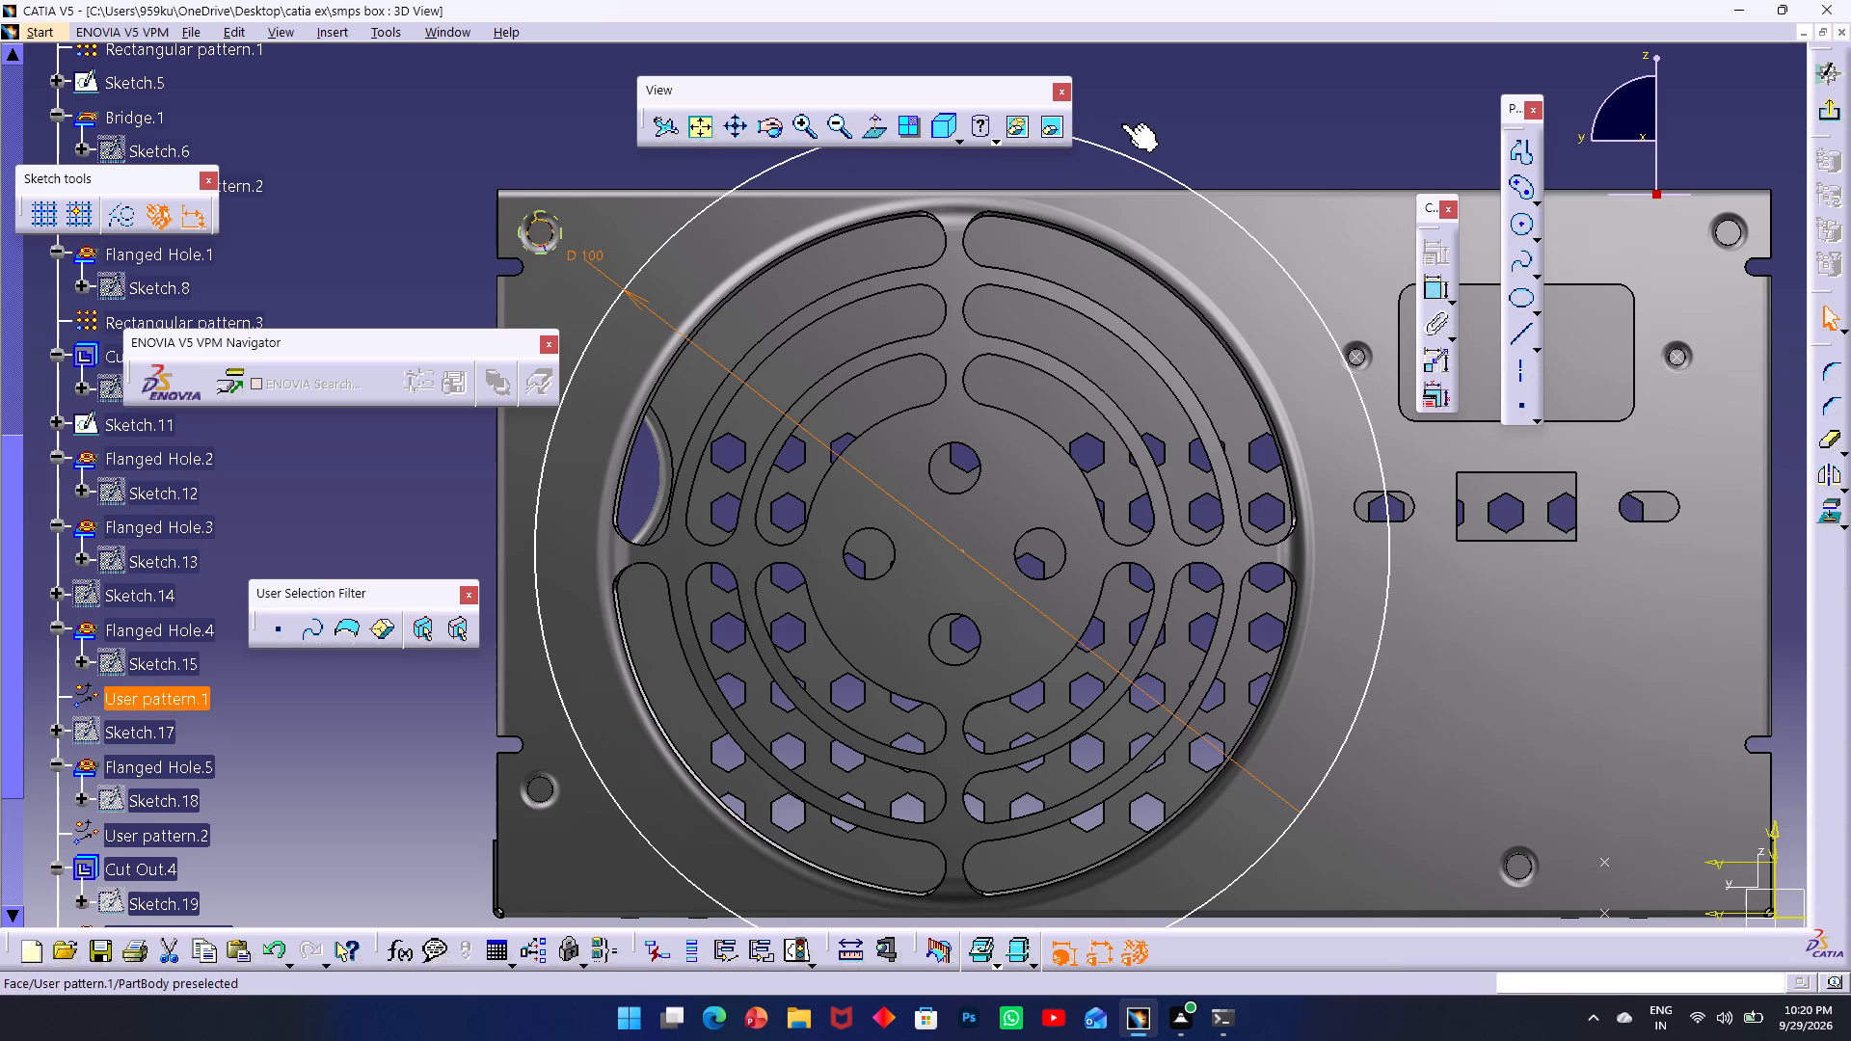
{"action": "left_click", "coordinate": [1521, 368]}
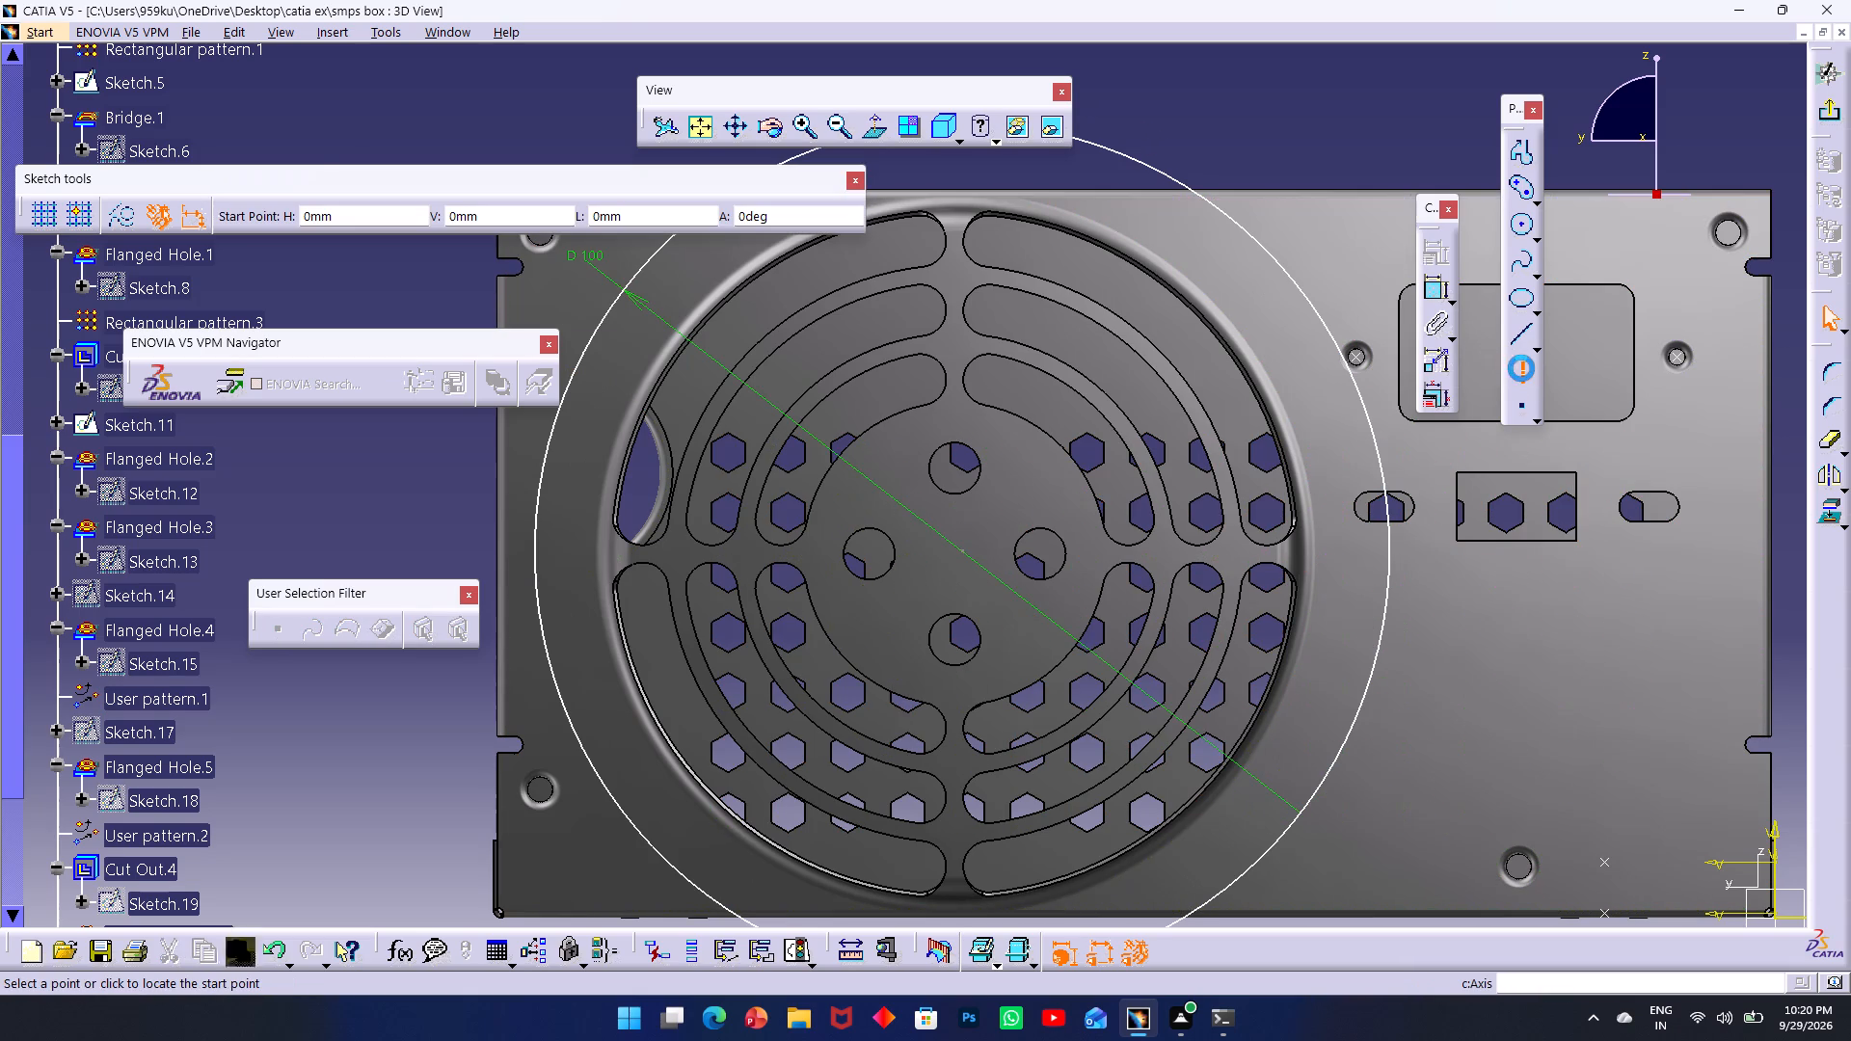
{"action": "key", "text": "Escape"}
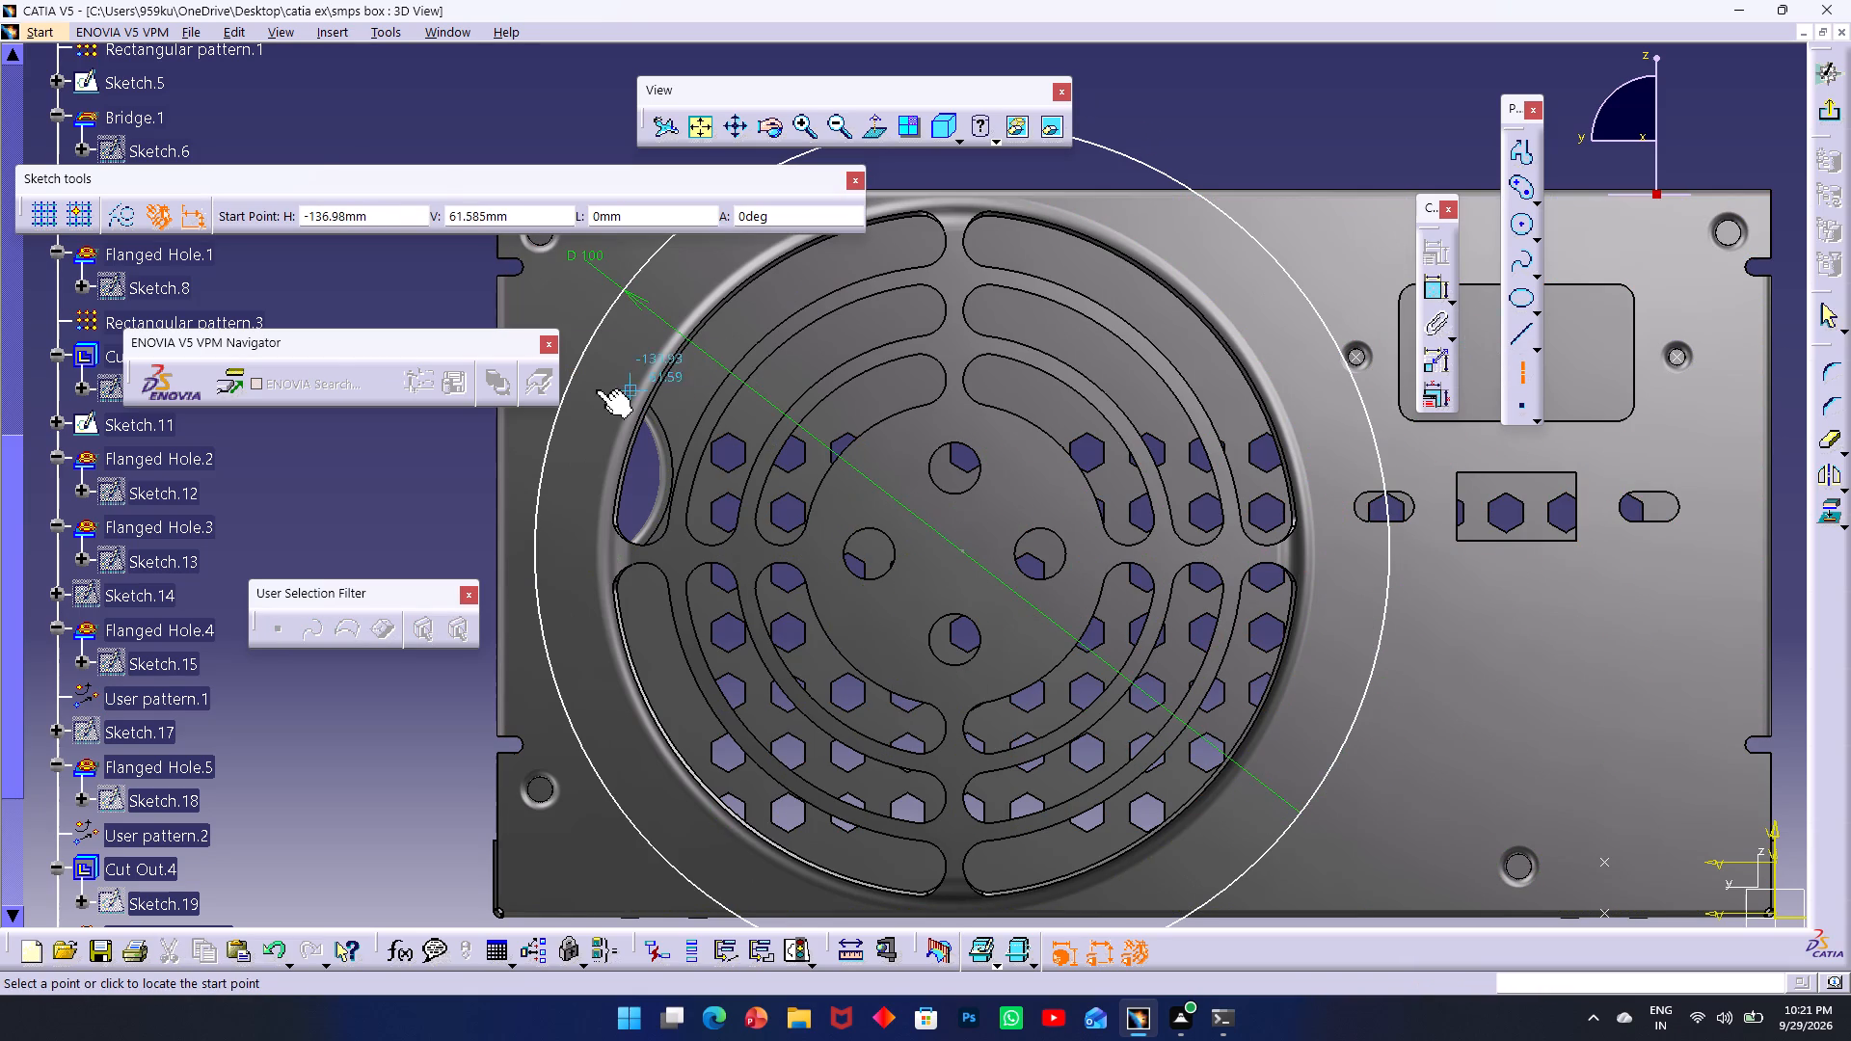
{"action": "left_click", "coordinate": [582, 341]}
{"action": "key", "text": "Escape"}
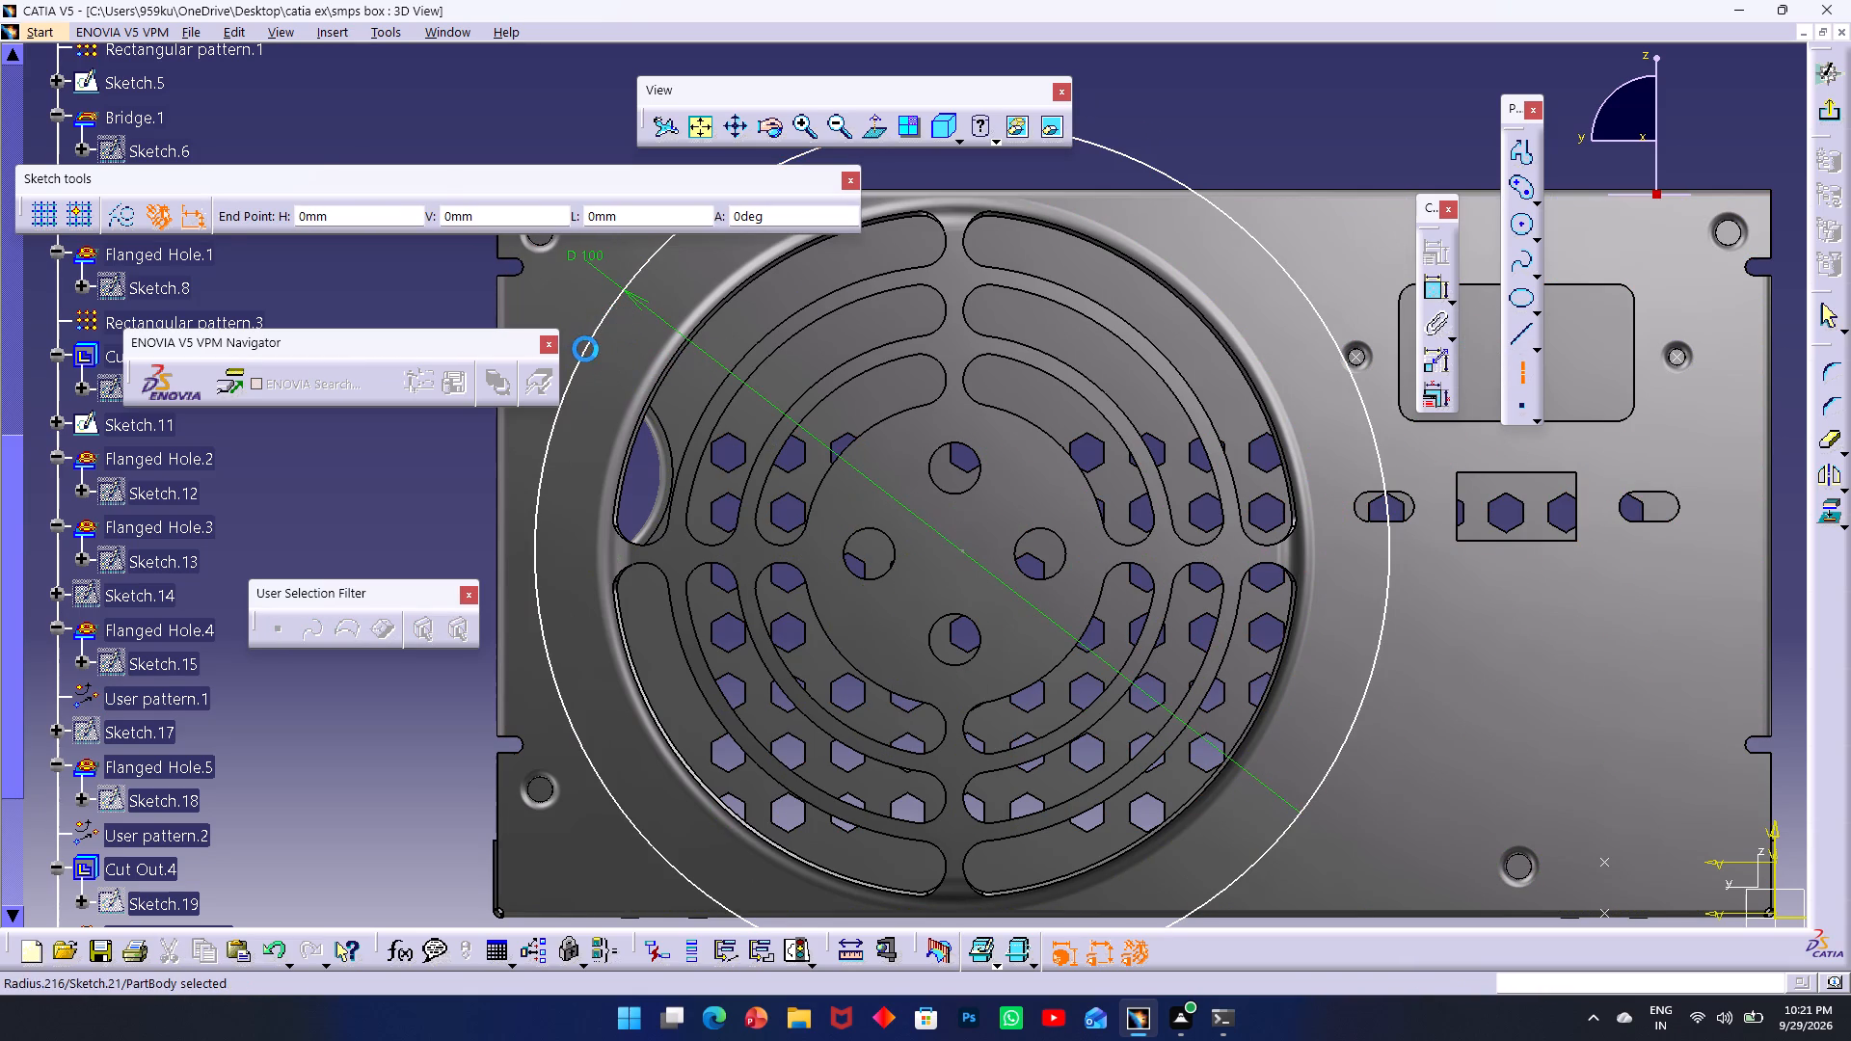
Convert the 100 mm circle into a construction element.
{"action": "left_click", "coordinate": [585, 355]}
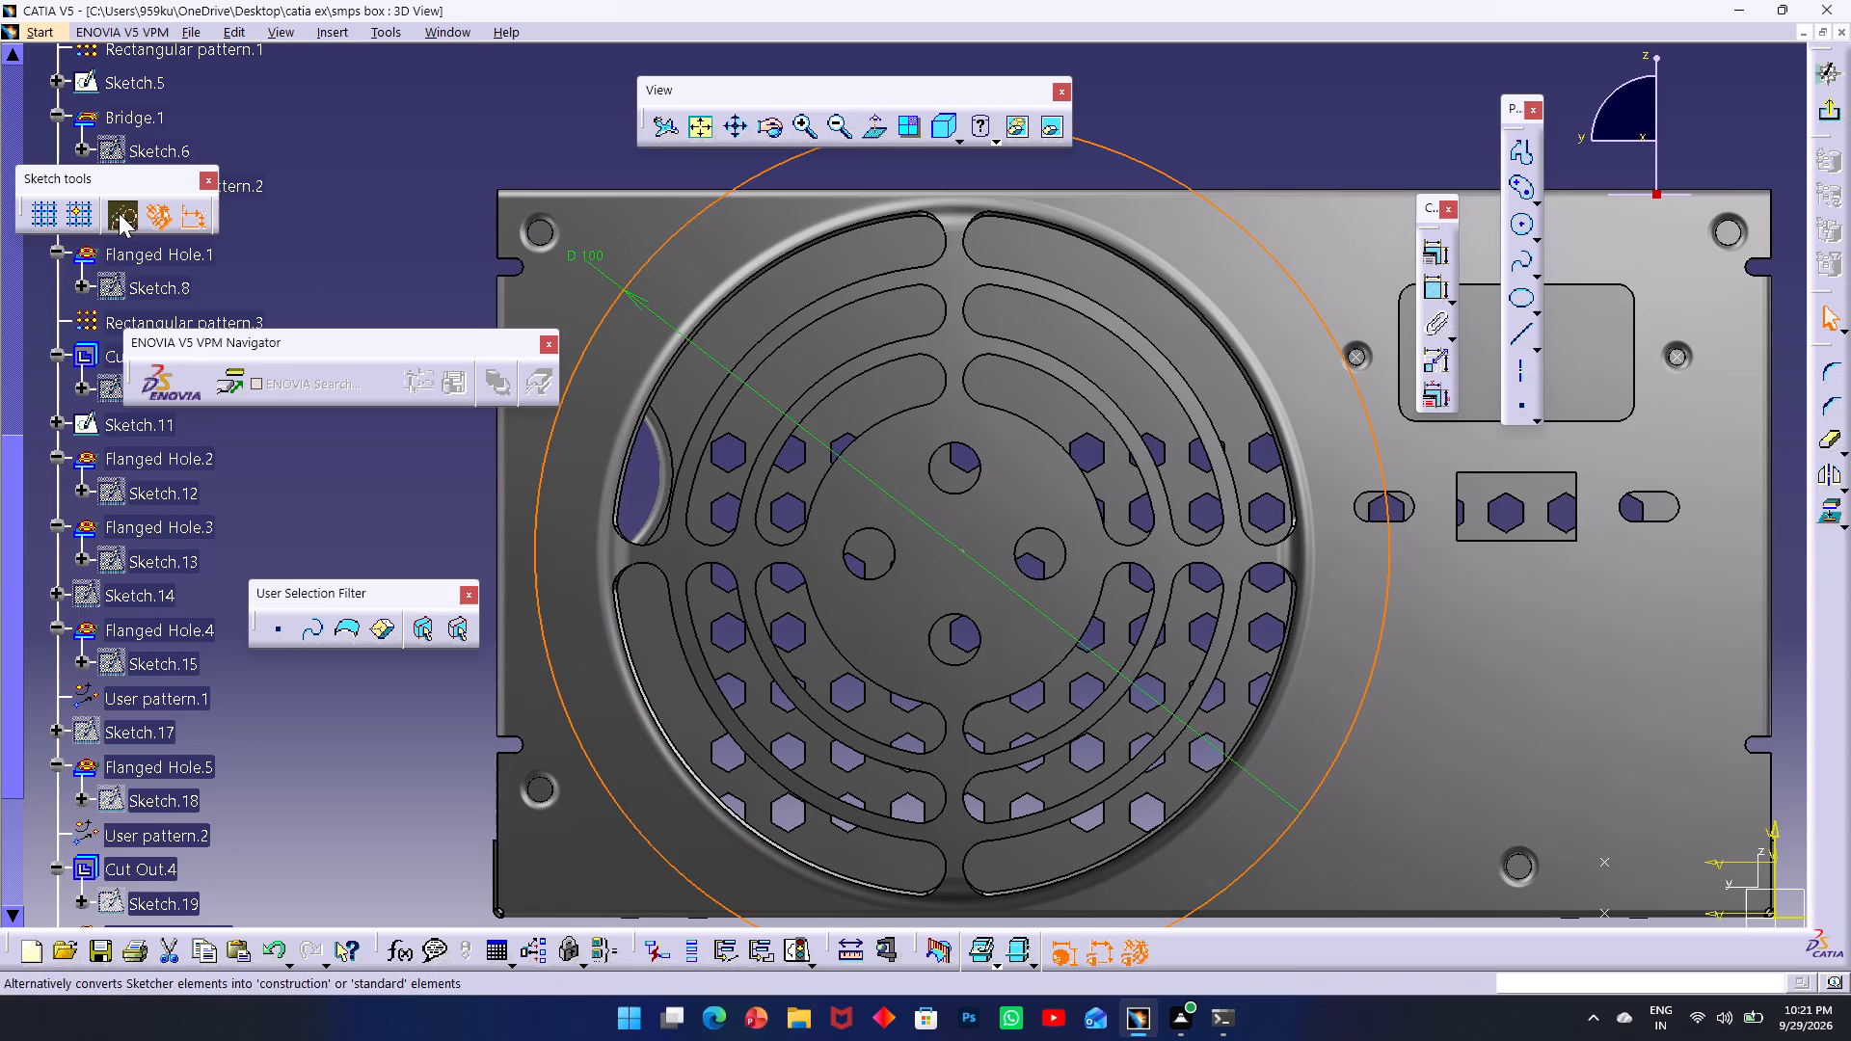
{"action": "left_click", "coordinate": [119, 213]}
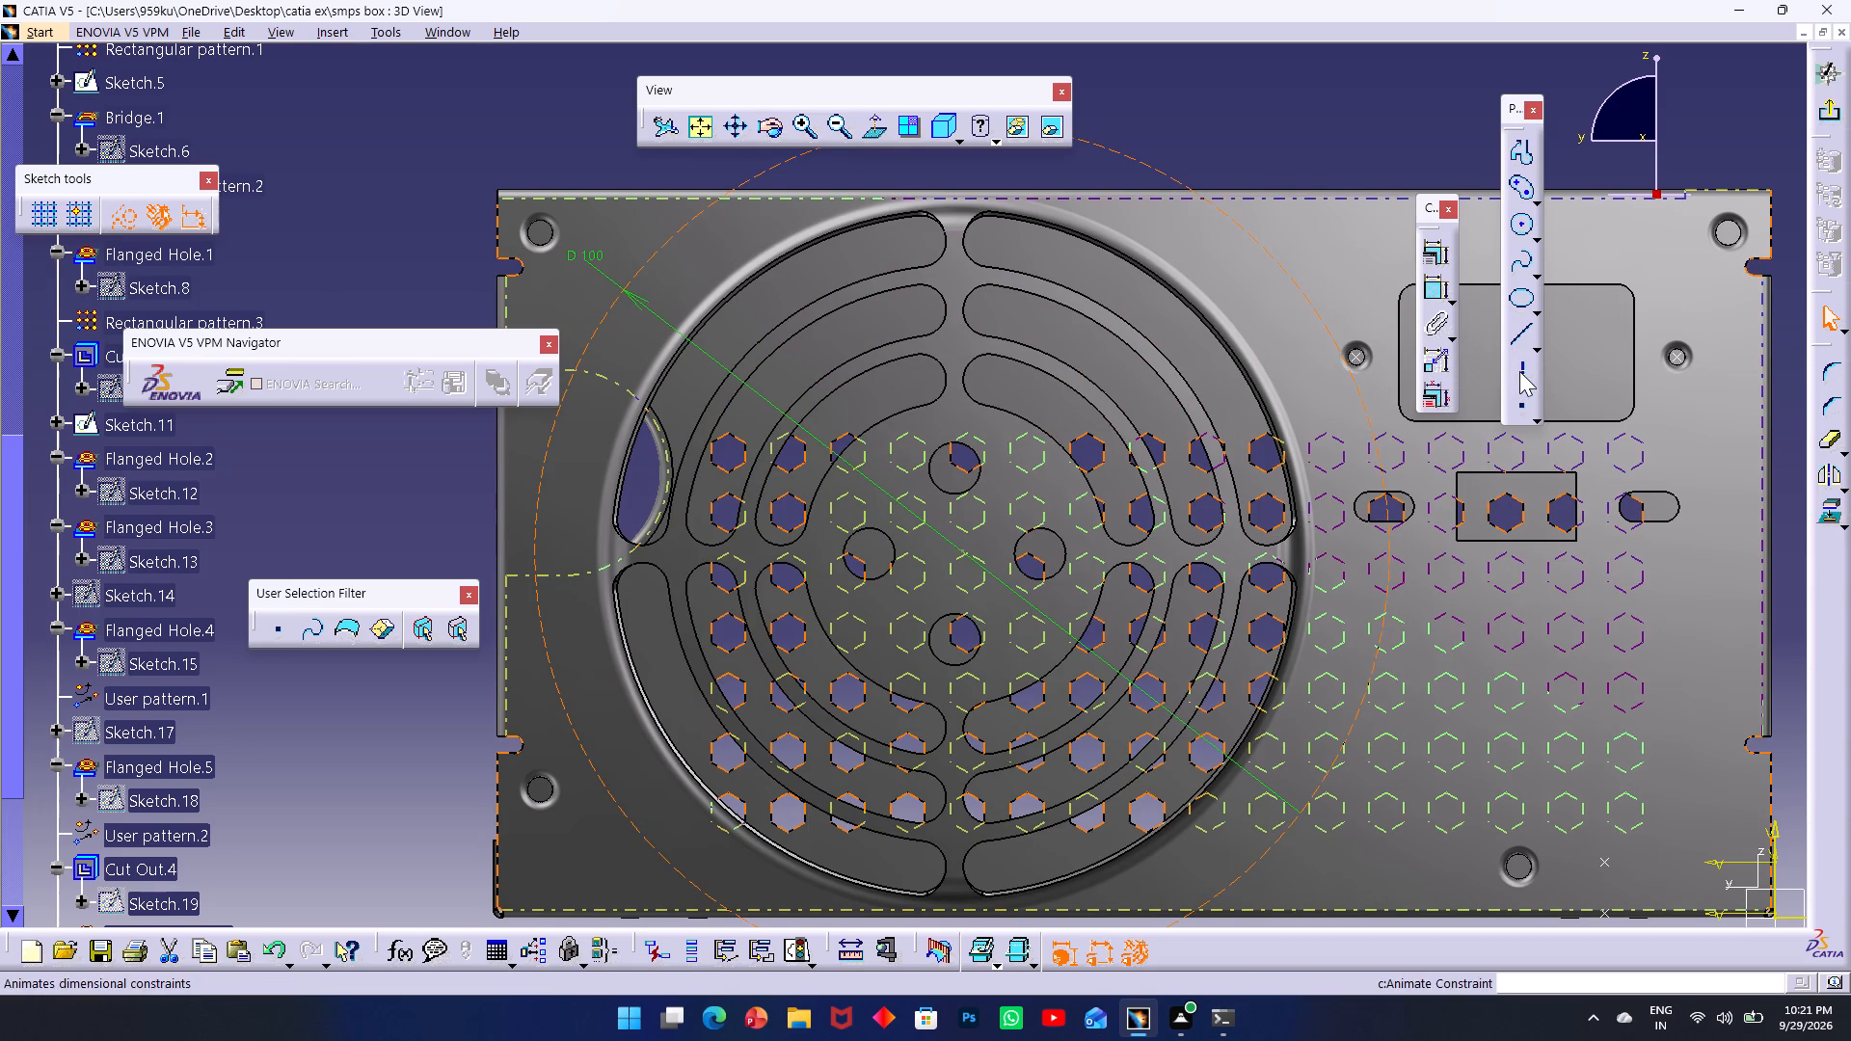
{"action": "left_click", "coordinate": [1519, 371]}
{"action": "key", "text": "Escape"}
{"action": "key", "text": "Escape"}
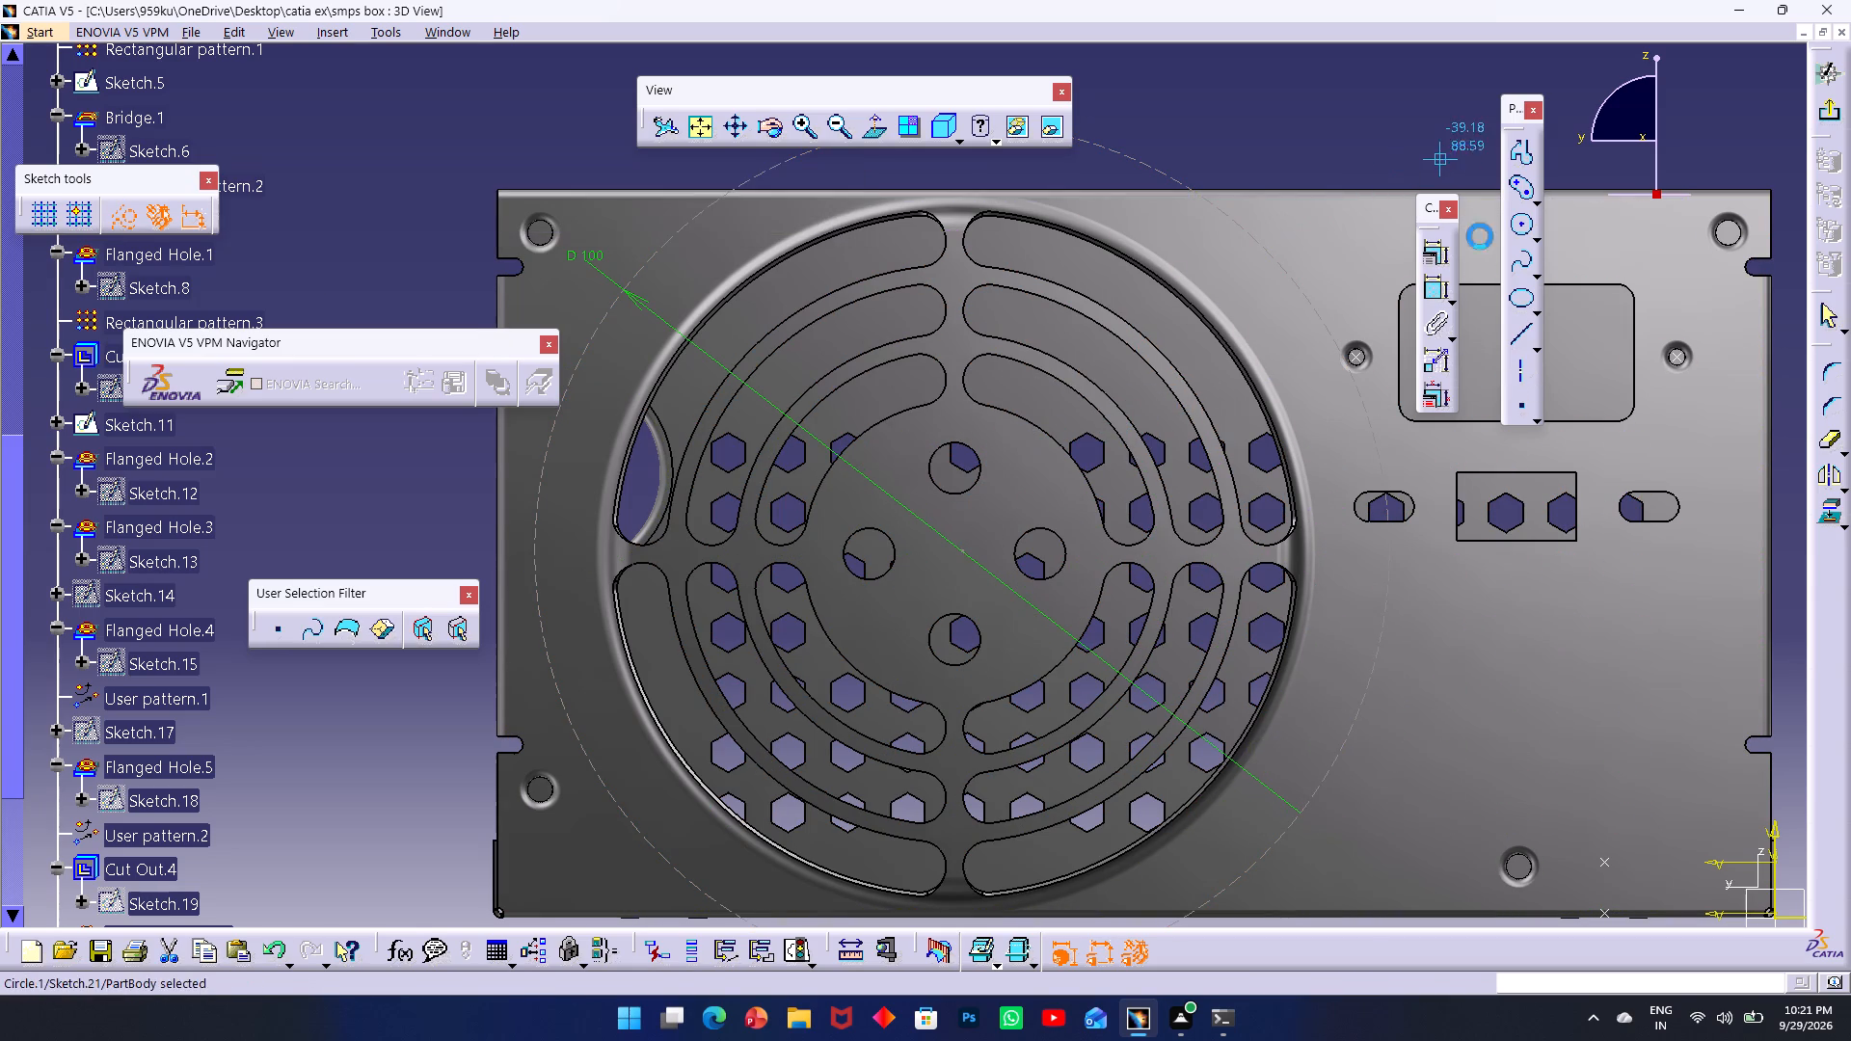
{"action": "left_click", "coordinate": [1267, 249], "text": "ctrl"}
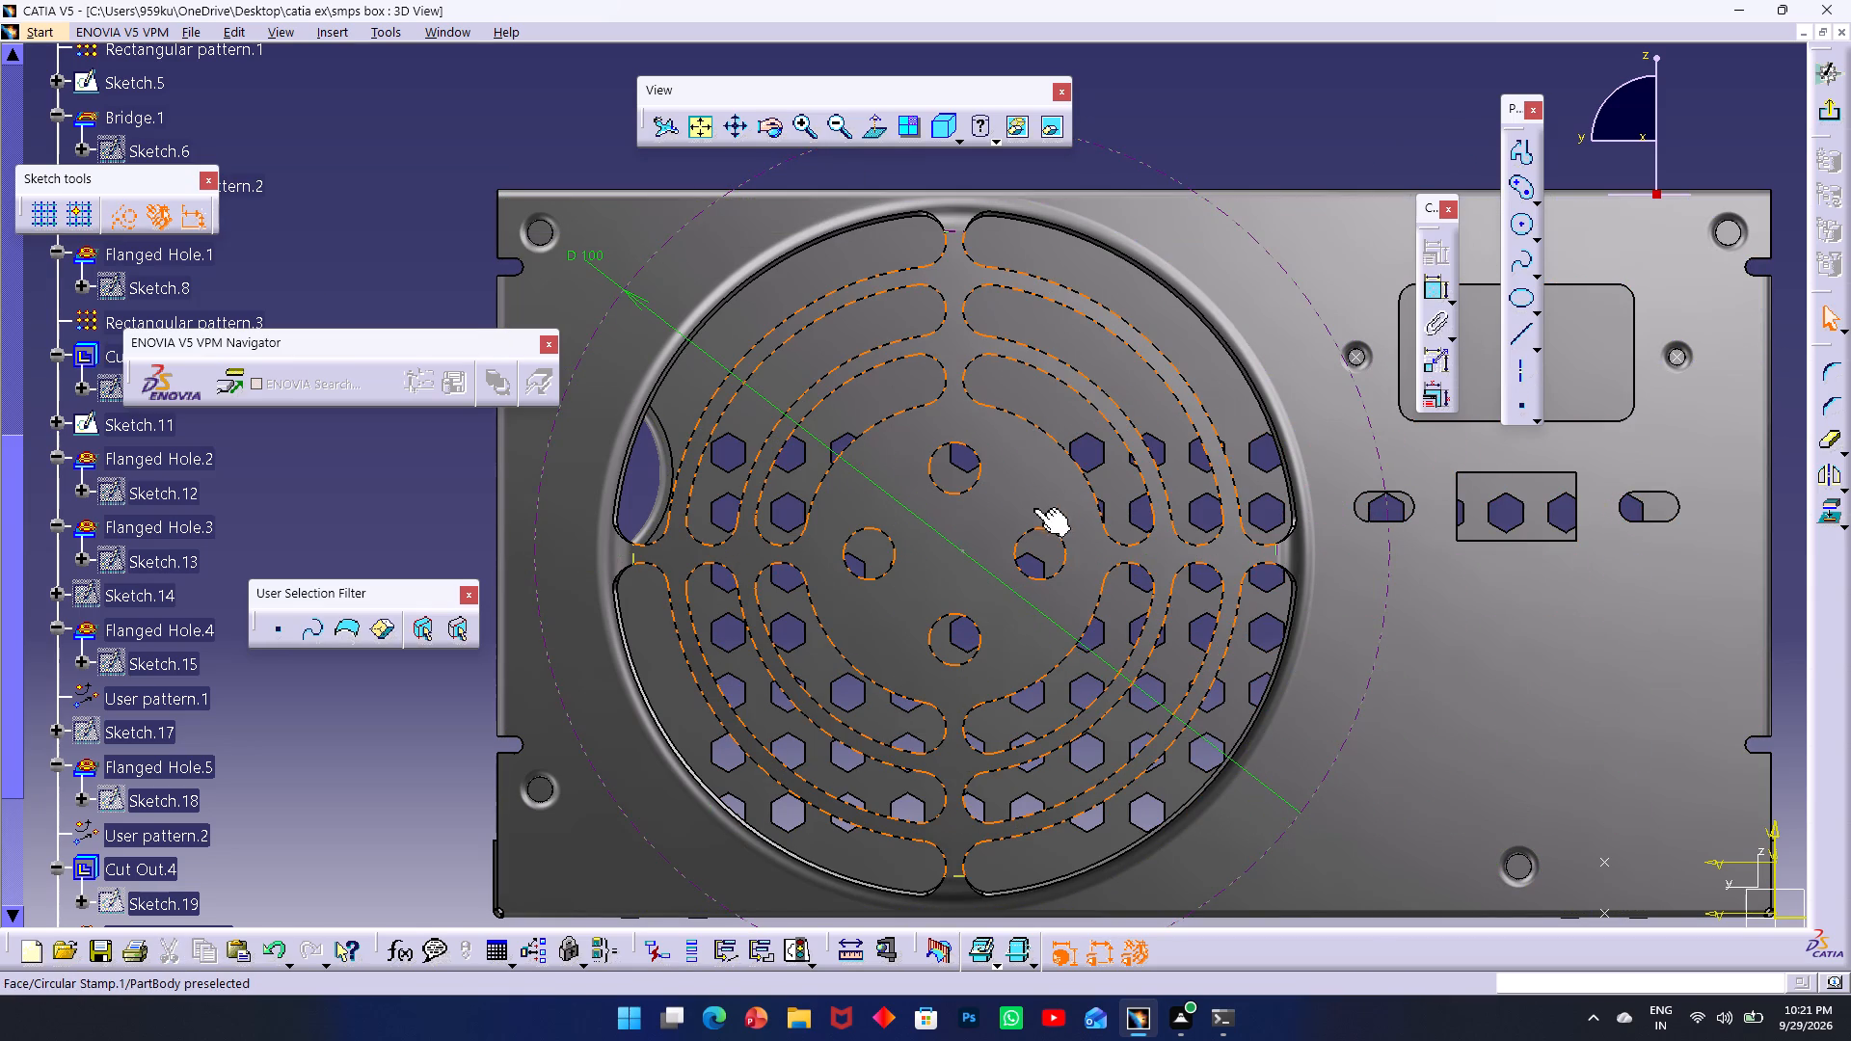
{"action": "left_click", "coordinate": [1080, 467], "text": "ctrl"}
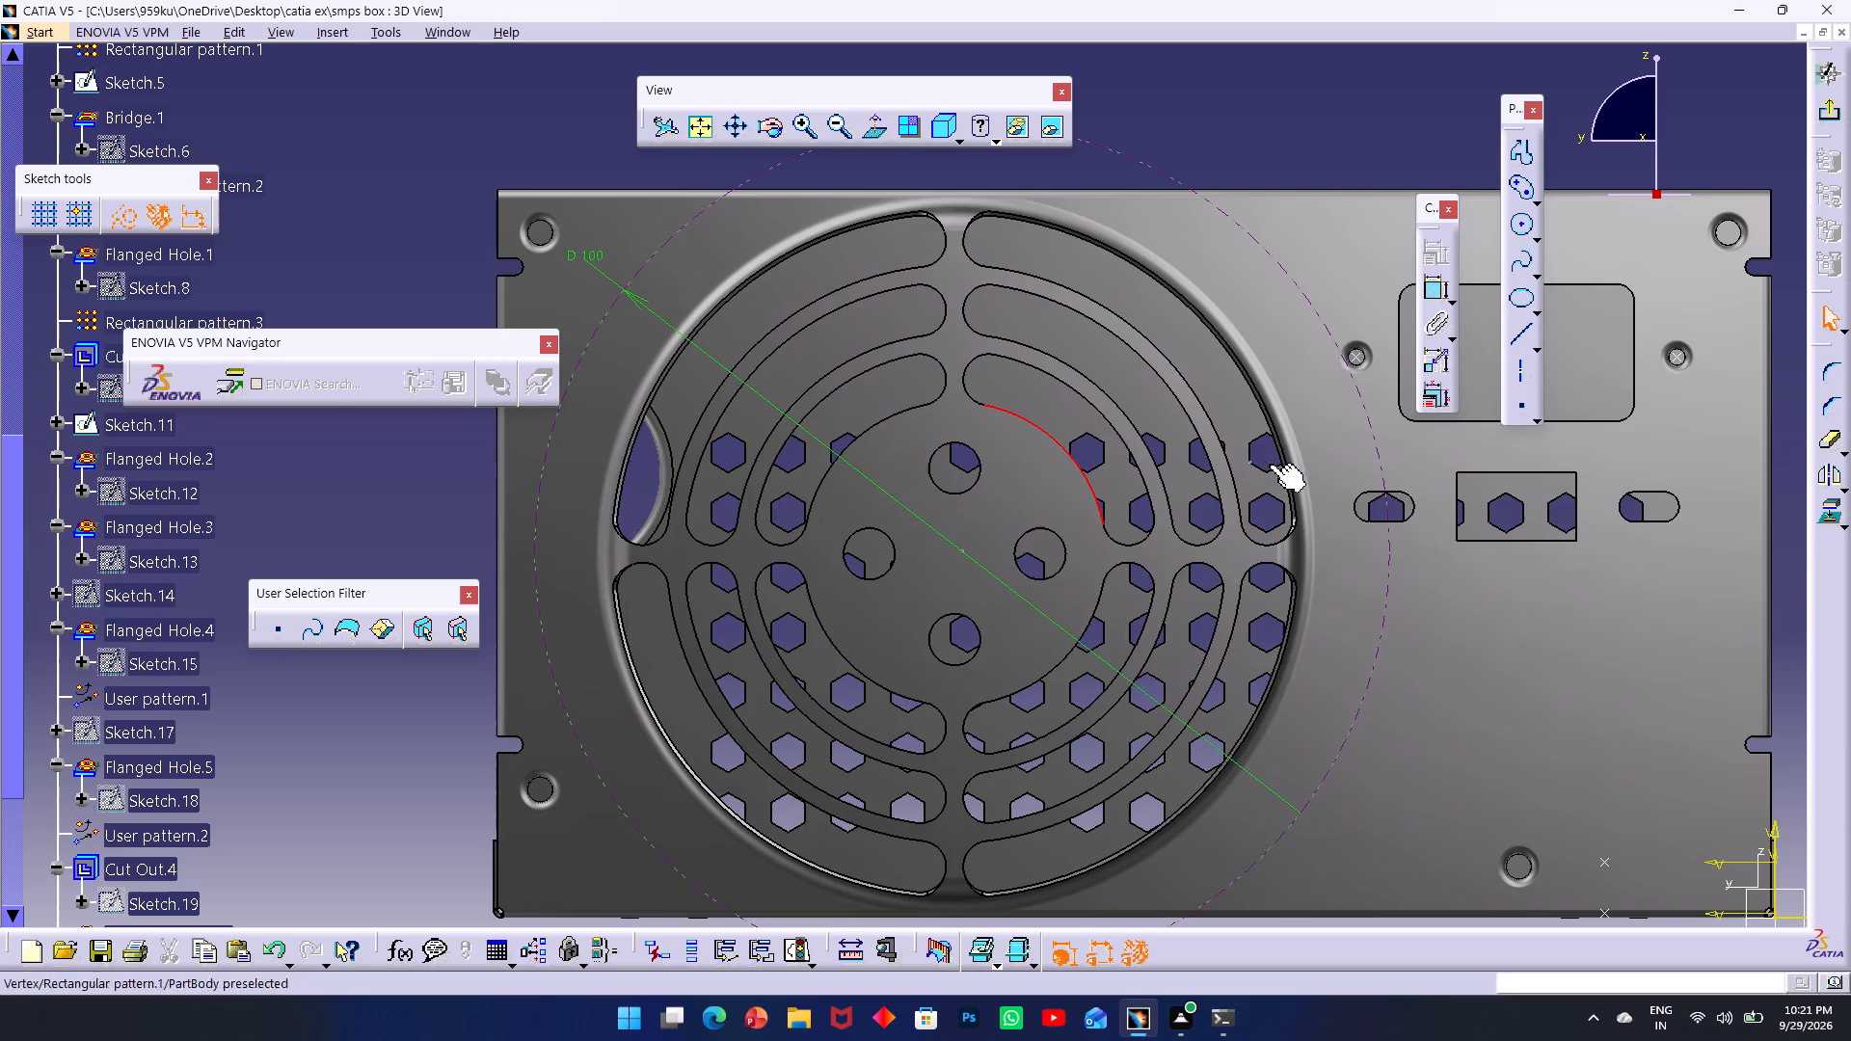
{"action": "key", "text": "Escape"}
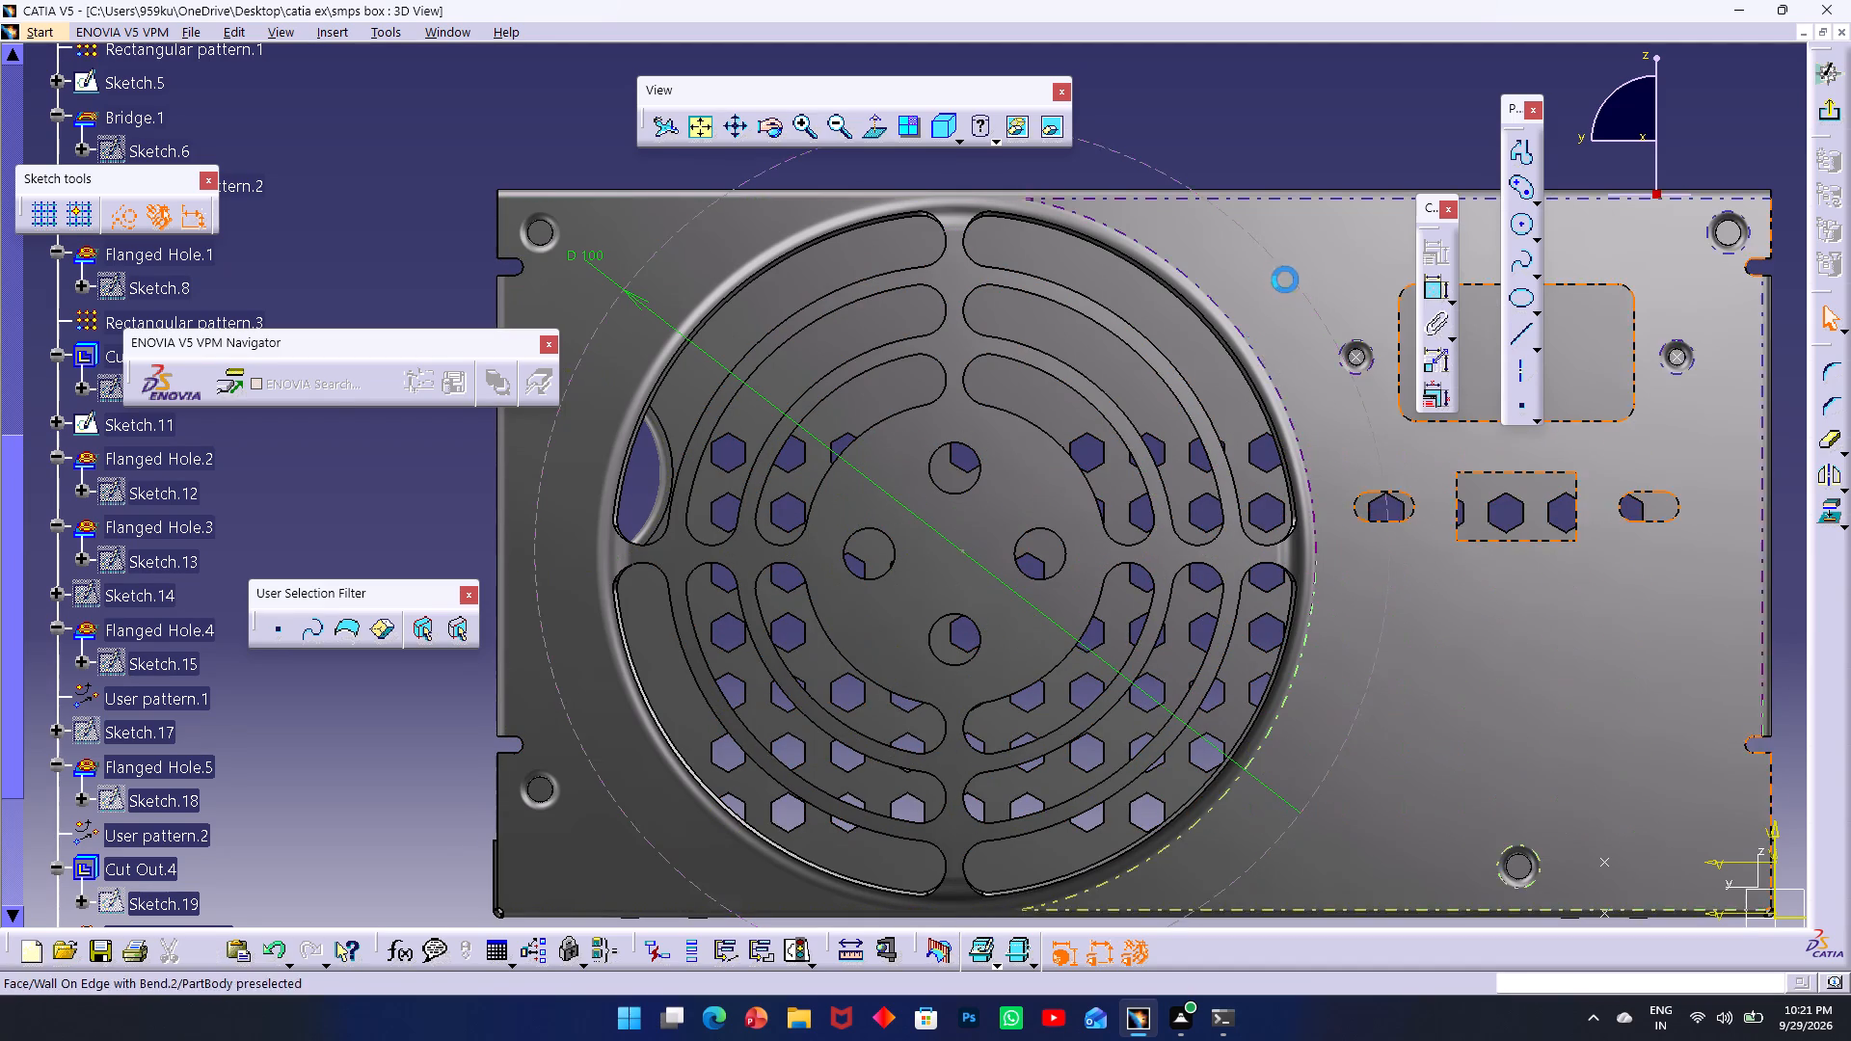
Constrain the construction circle to be concentric with the inner arc of the vent's innermost curved slot.
{"action": "left_click", "coordinate": [1294, 280]}
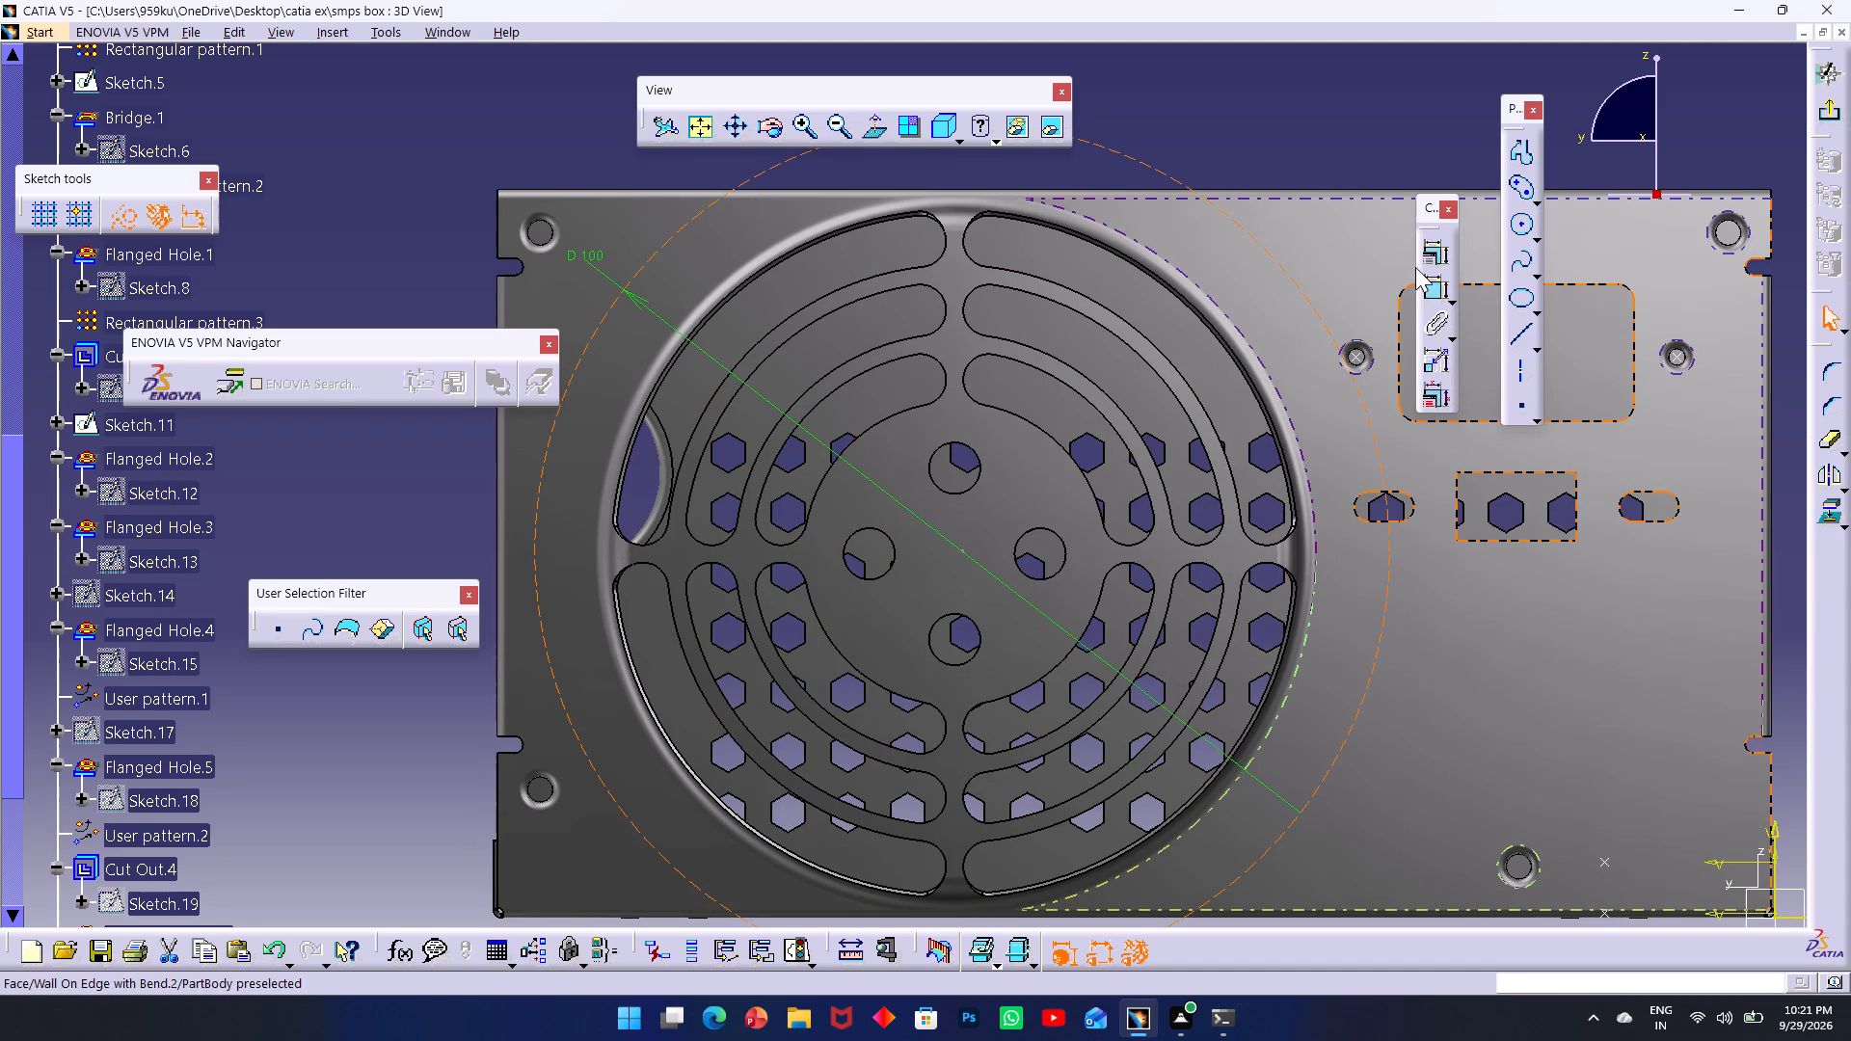
{"action": "left_click", "coordinate": [1438, 281]}
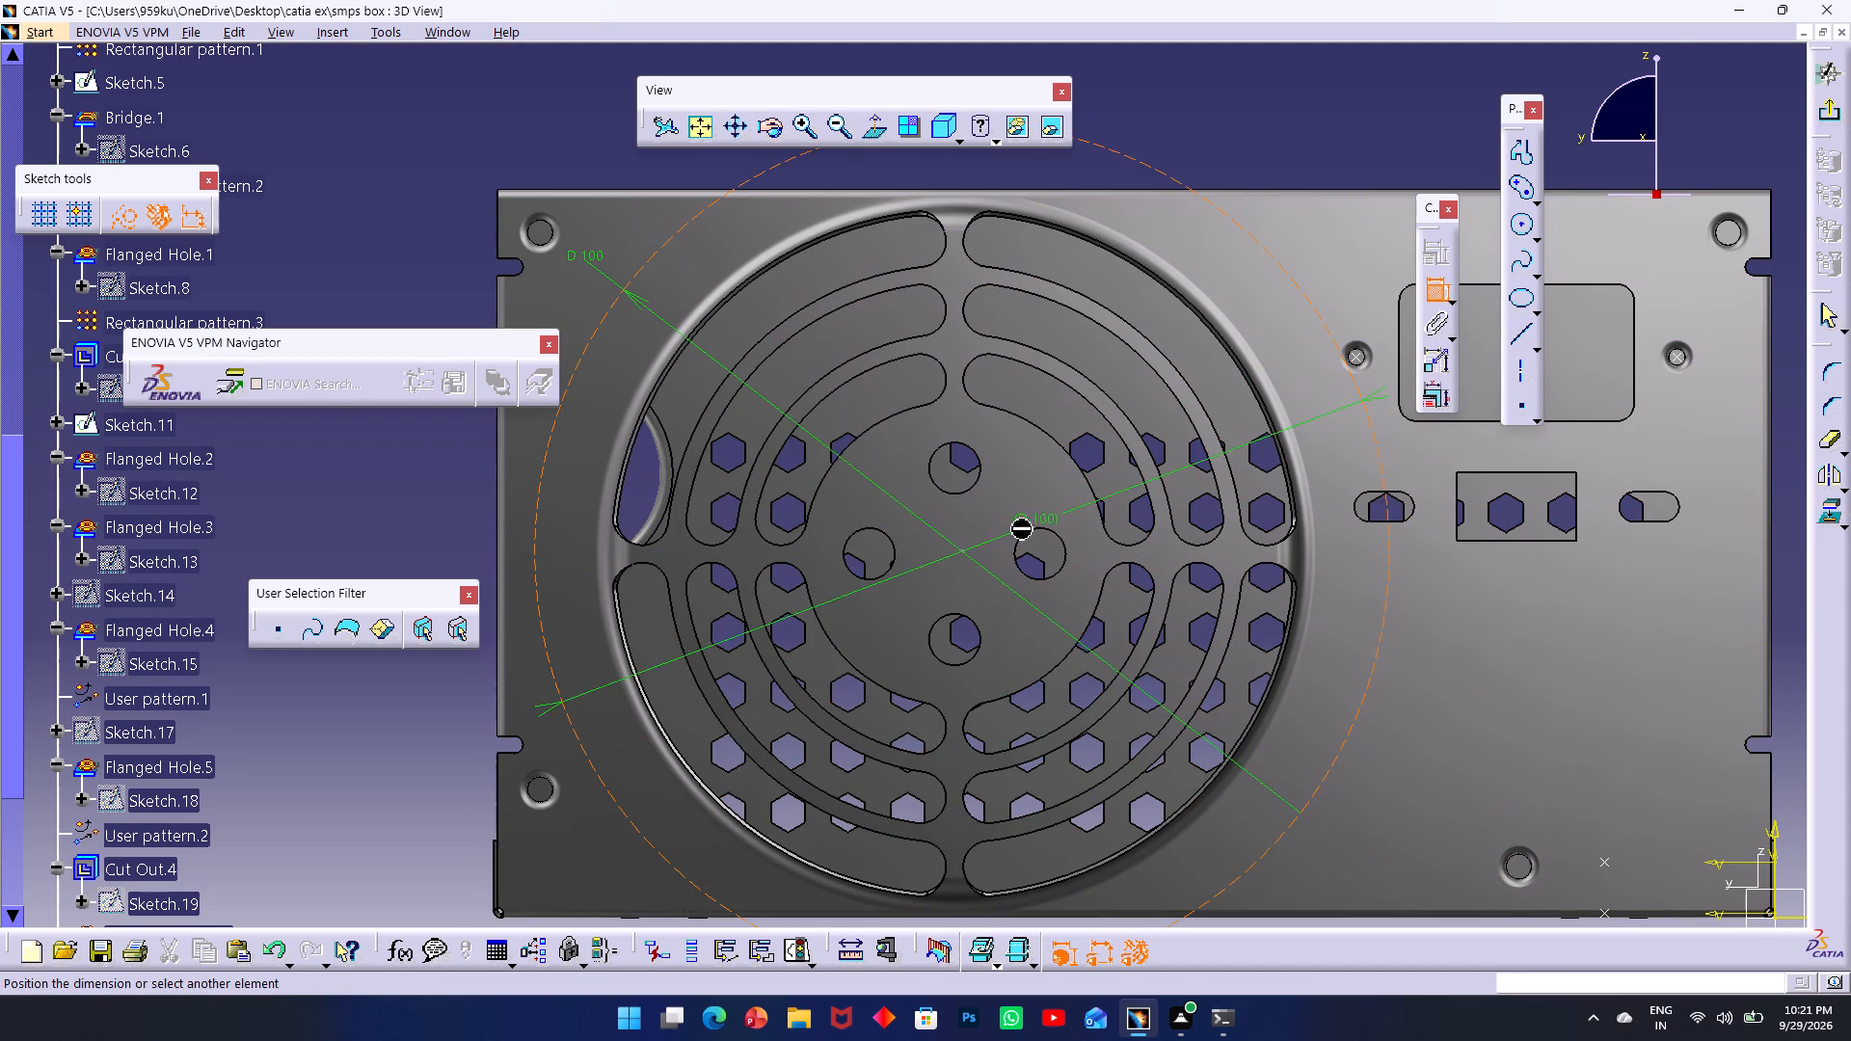
{"action": "left_click", "coordinate": [1071, 458]}
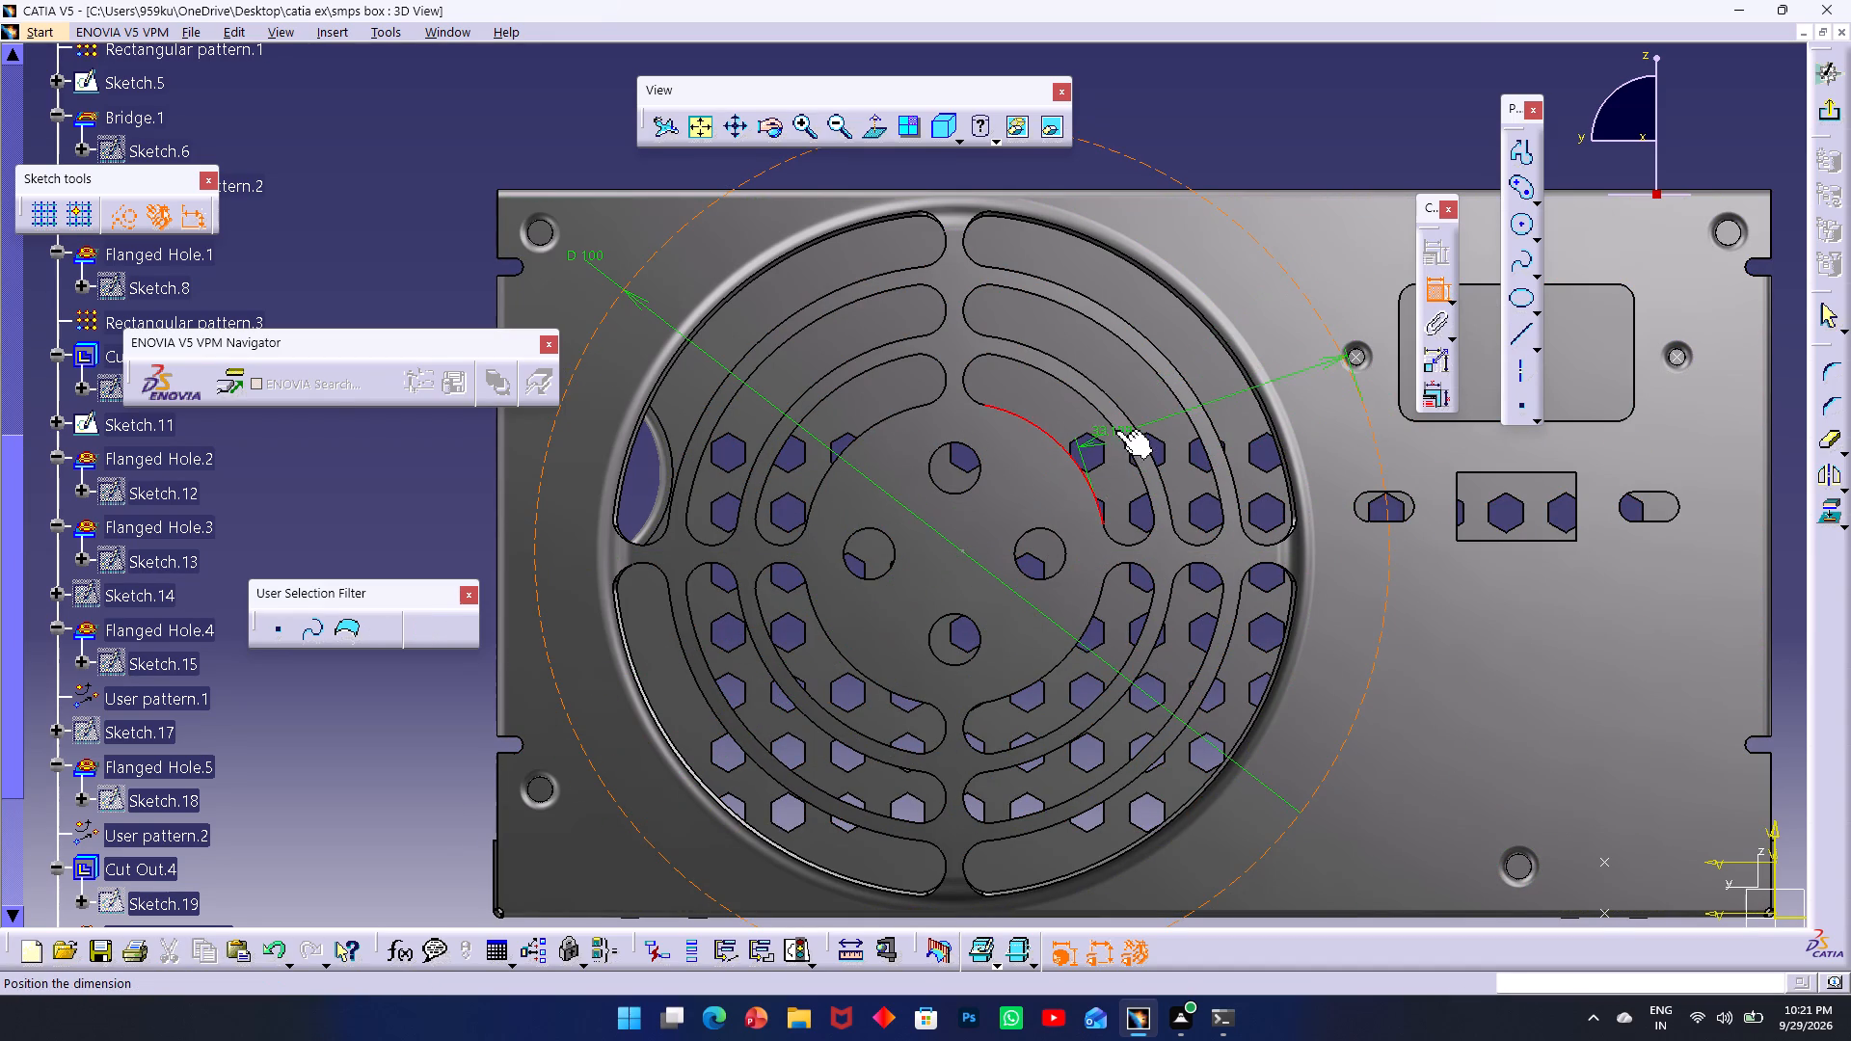
{"action": "right_click", "coordinate": [1140, 356]}
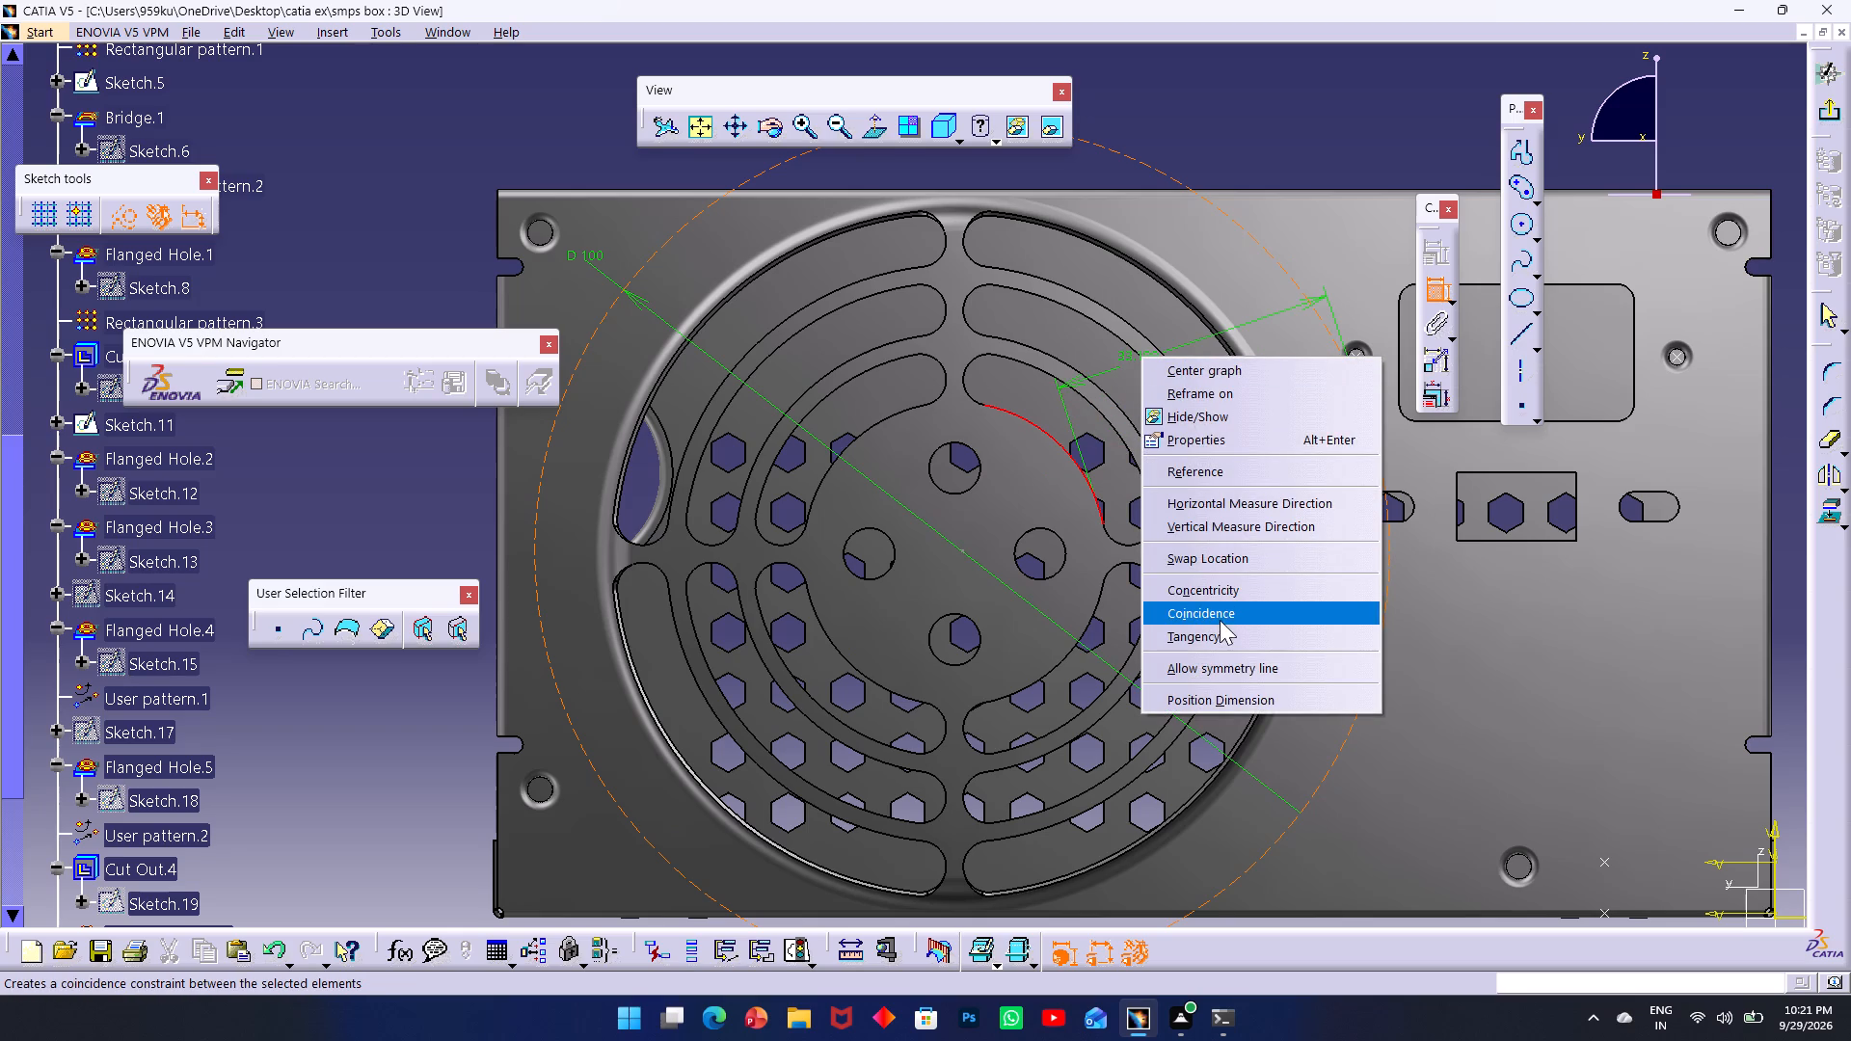
{"action": "left_click", "coordinate": [1218, 596]}
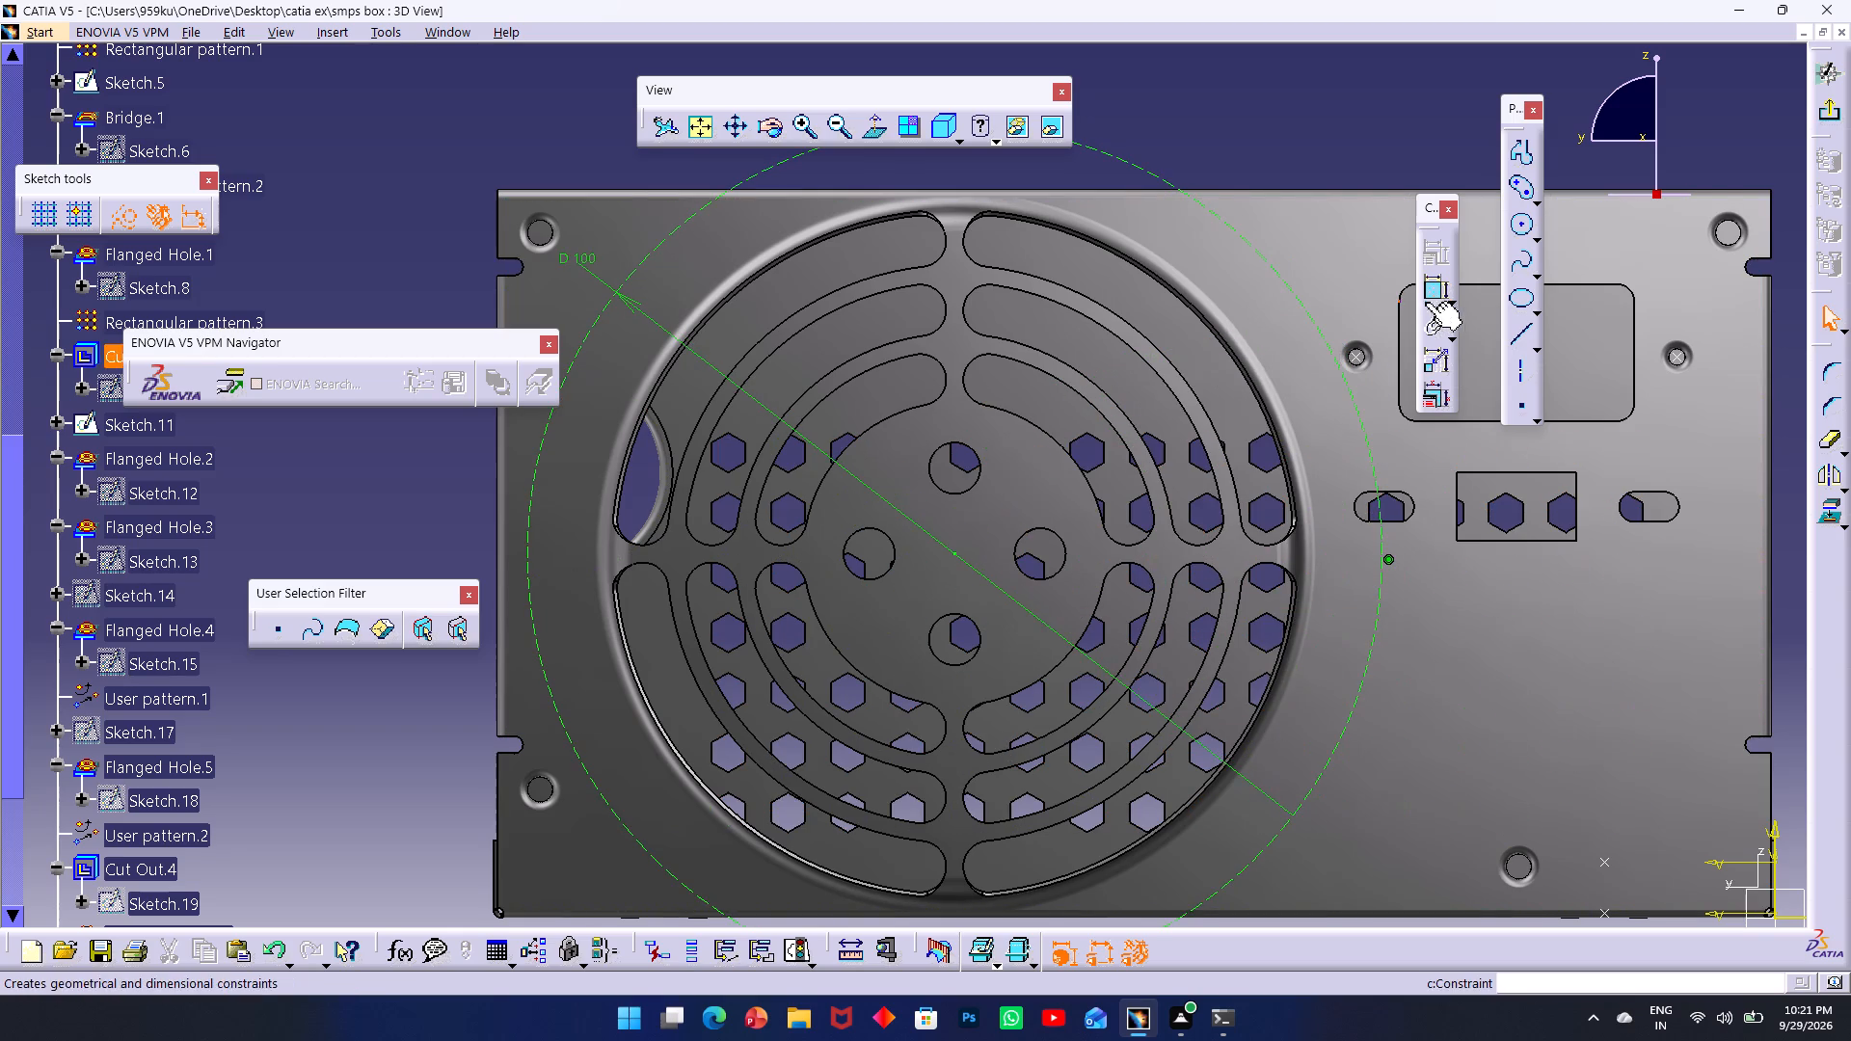
Draw a vertical axis line 50 mm long from the construction circle's centre up to its circumference.
{"action": "left_click", "coordinate": [1516, 360]}
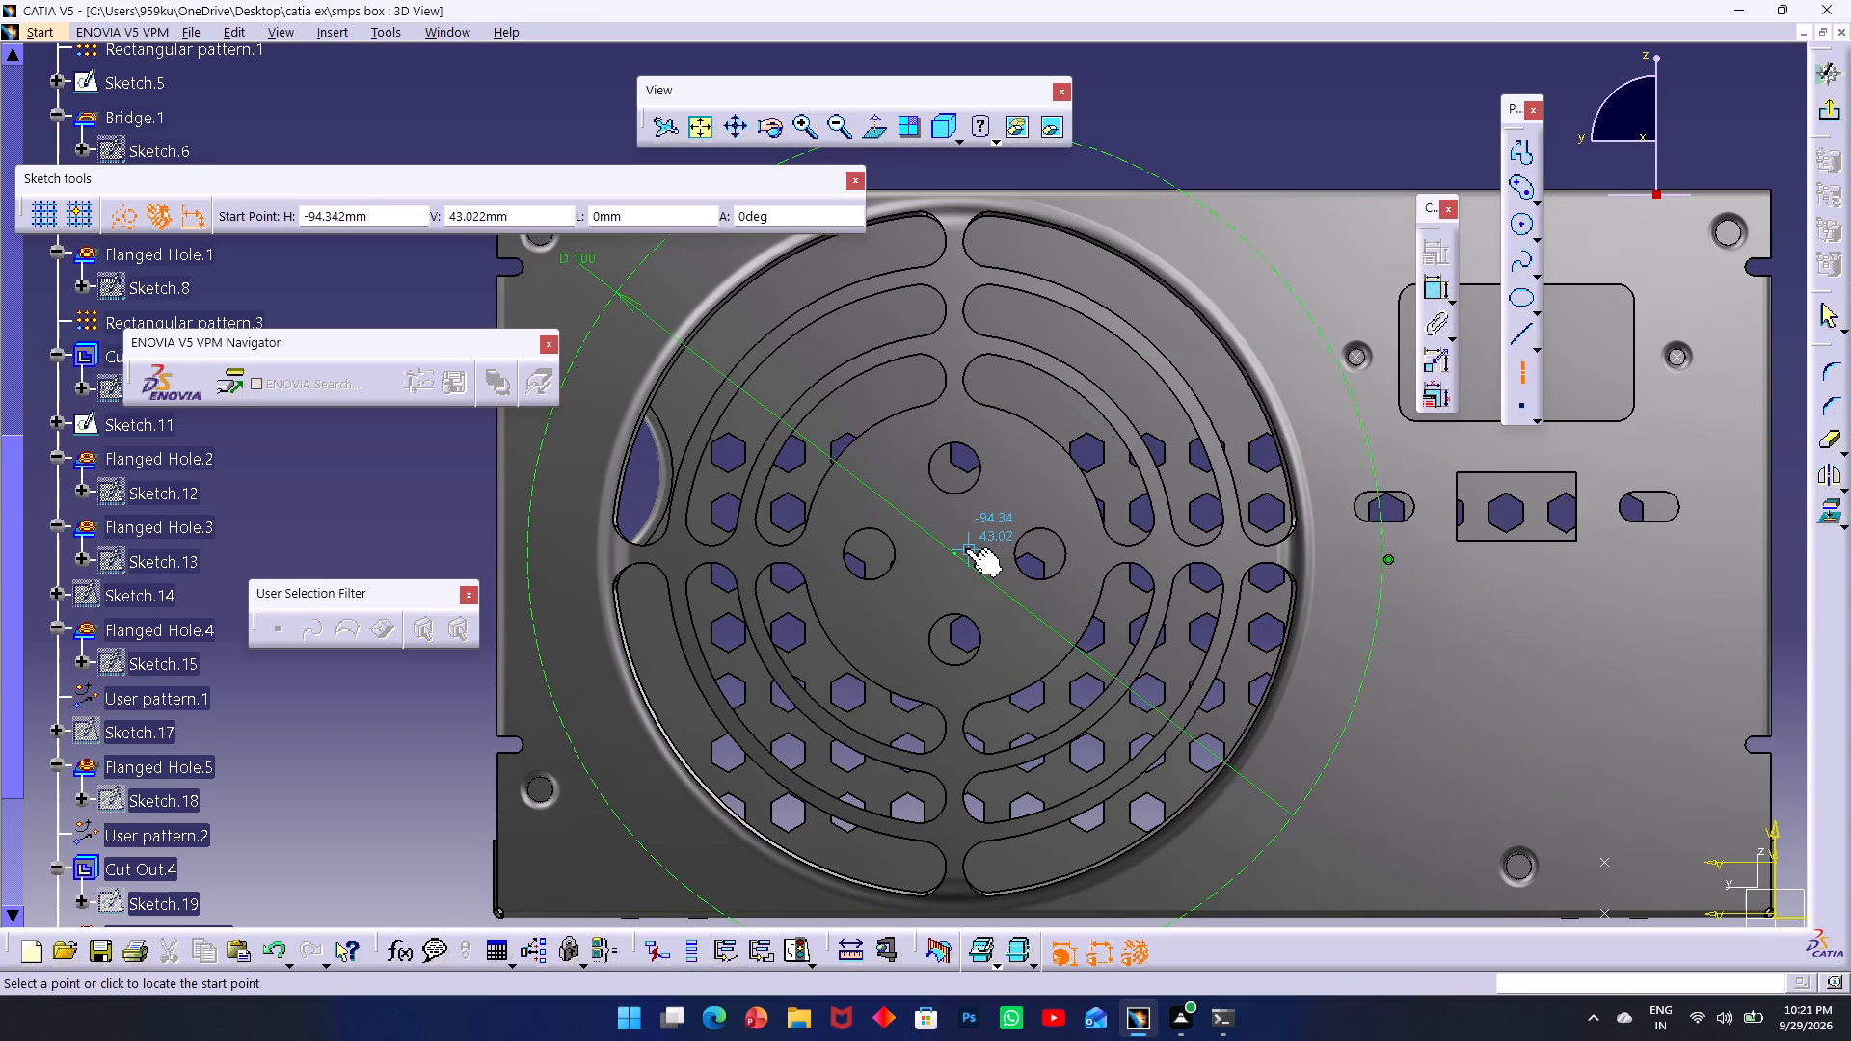
{"action": "left_click", "coordinate": [952, 551]}
{"action": "middle_click_drag", "start_coordinate": [957, 276], "coordinate": [948, 501]}
{"action": "scroll", "coordinate": [948, 499], "scroll_direction": "up", "scroll_amount": 1}
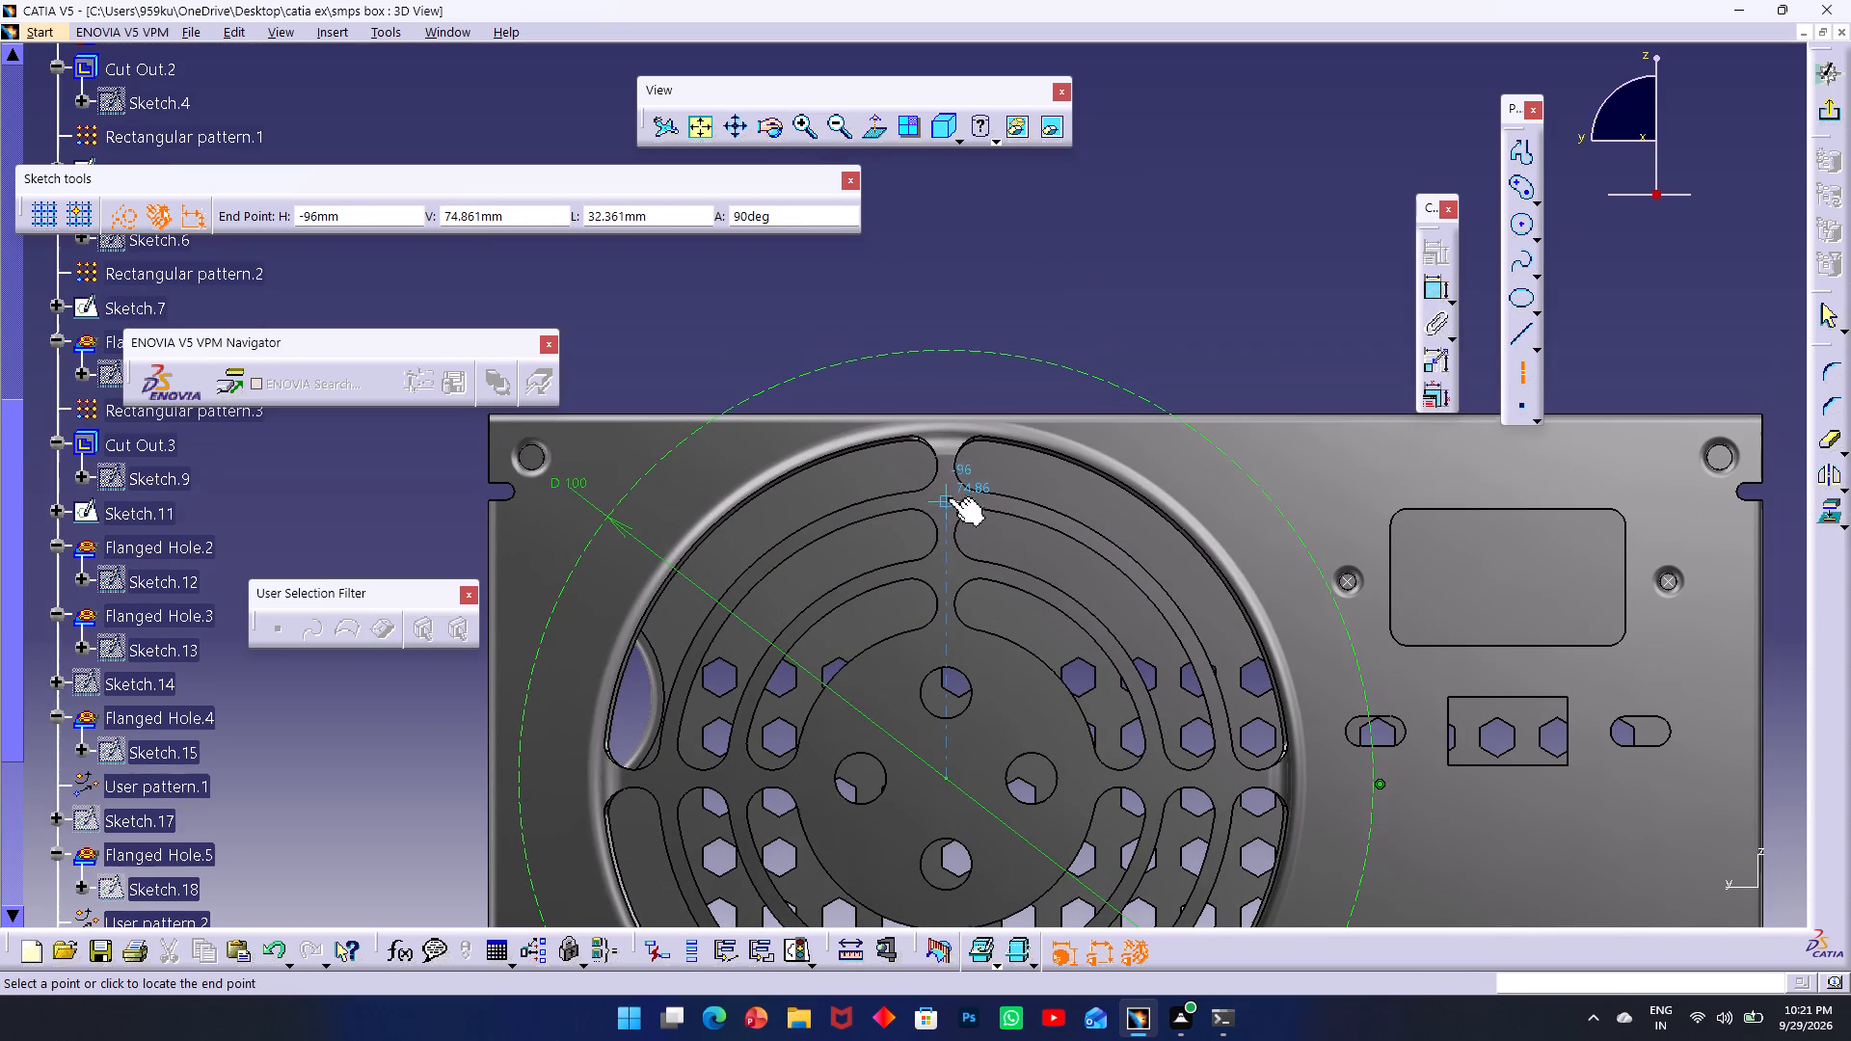
{"action": "left_click", "coordinate": [946, 349]}
{"action": "key", "text": "Escape"}
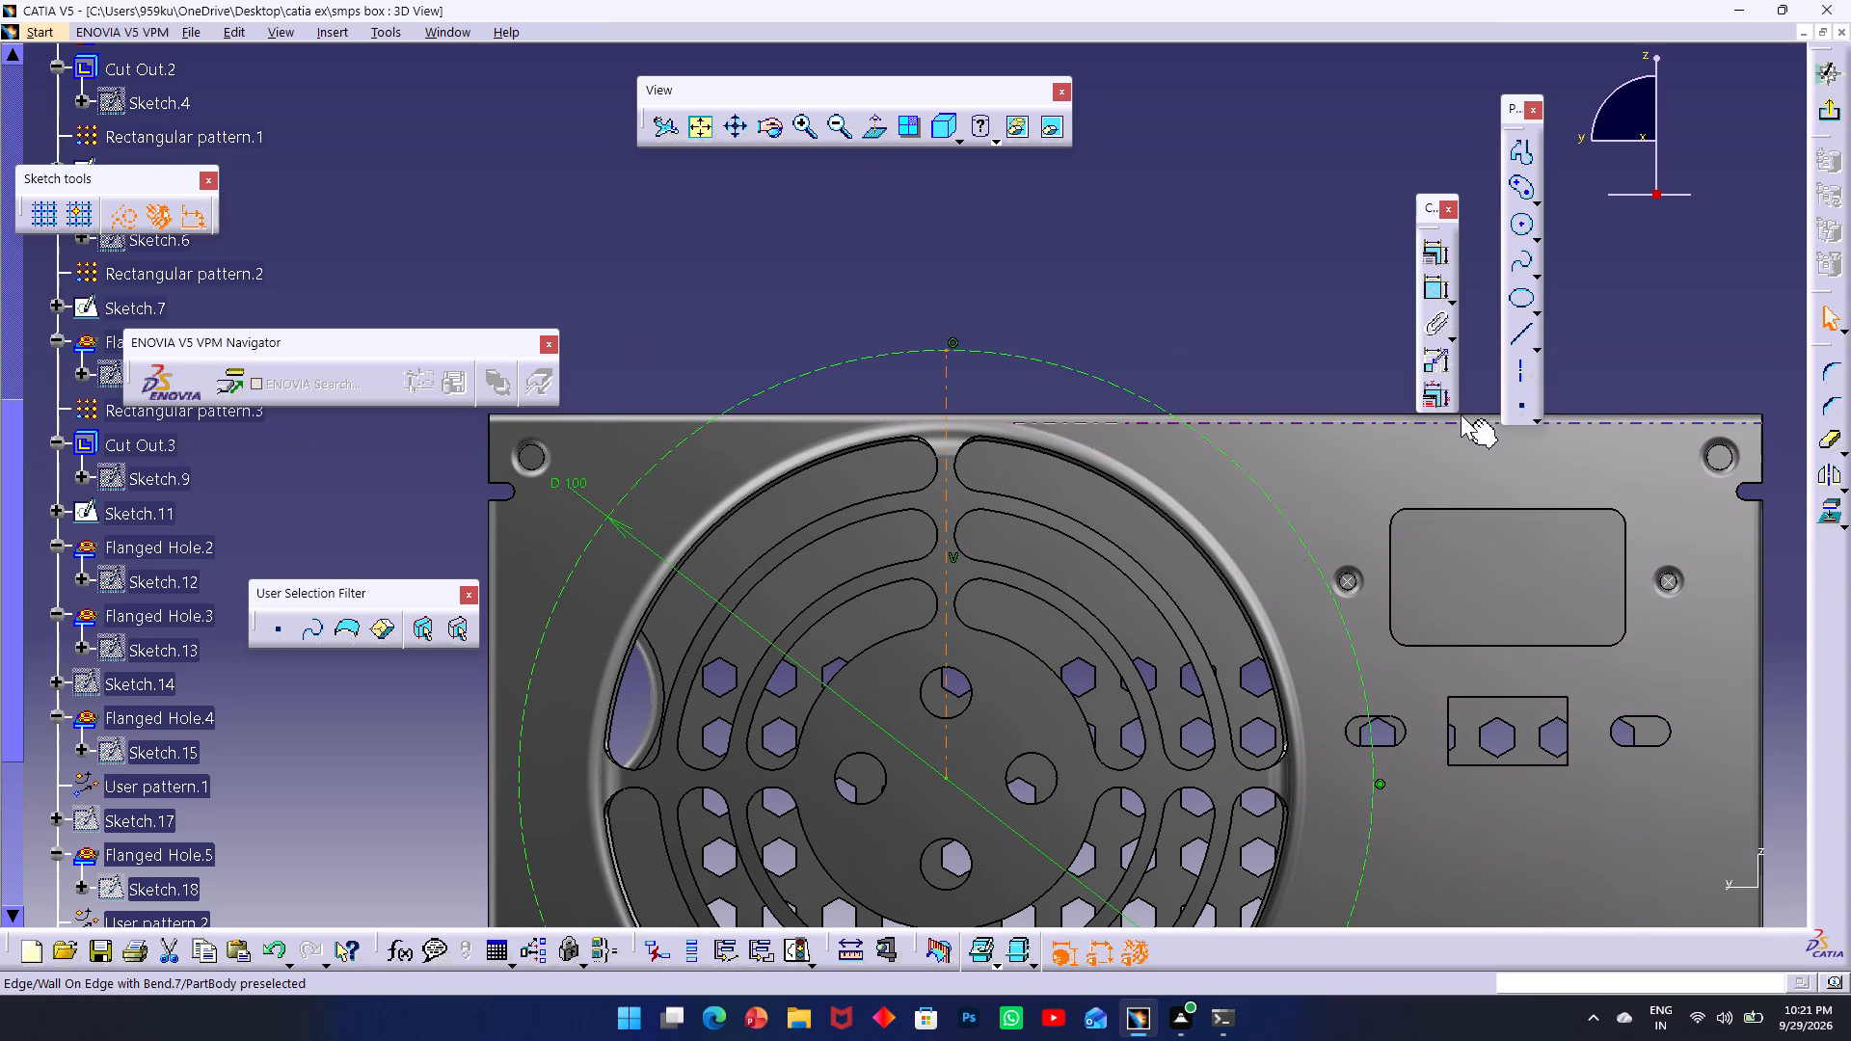
Draw an inclined axis line at about 136 deg from the construction circle's centre to its circumference, towards the wall's corner hole.
{"action": "left_click", "coordinate": [1516, 368]}
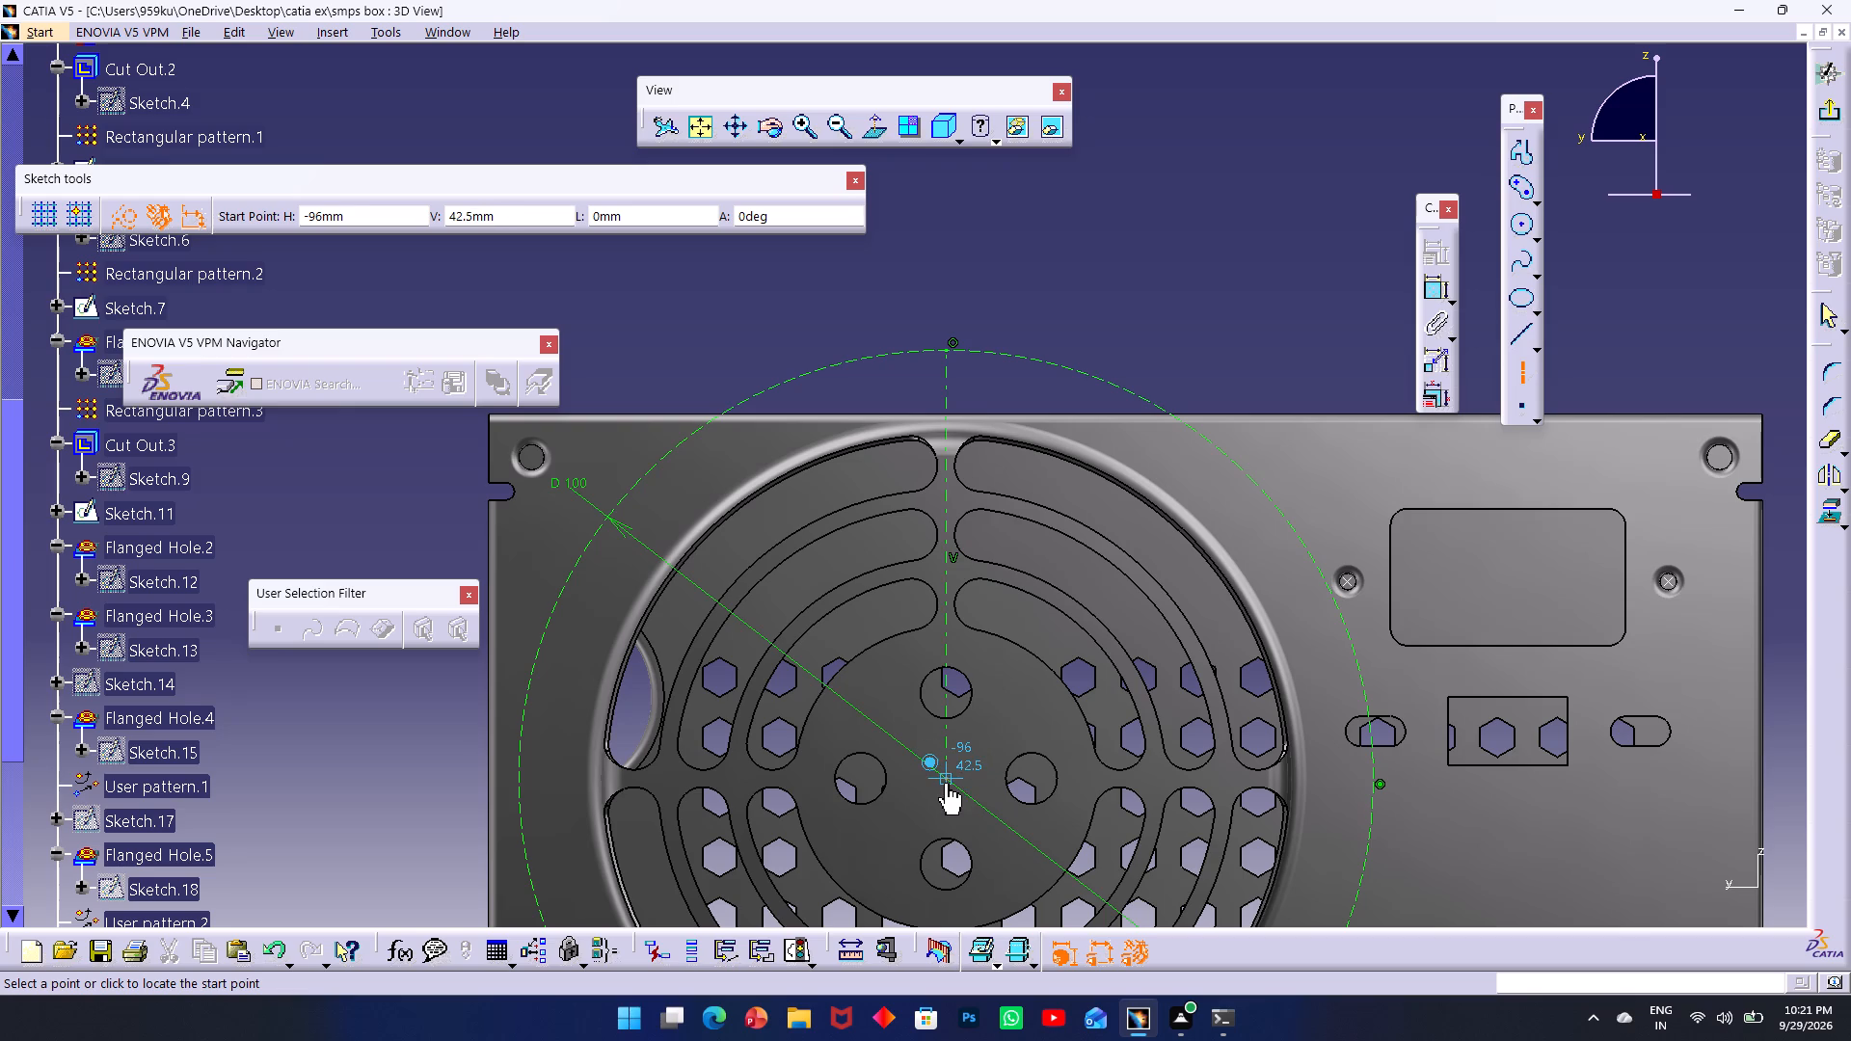
{"action": "left_click", "coordinate": [946, 783]}
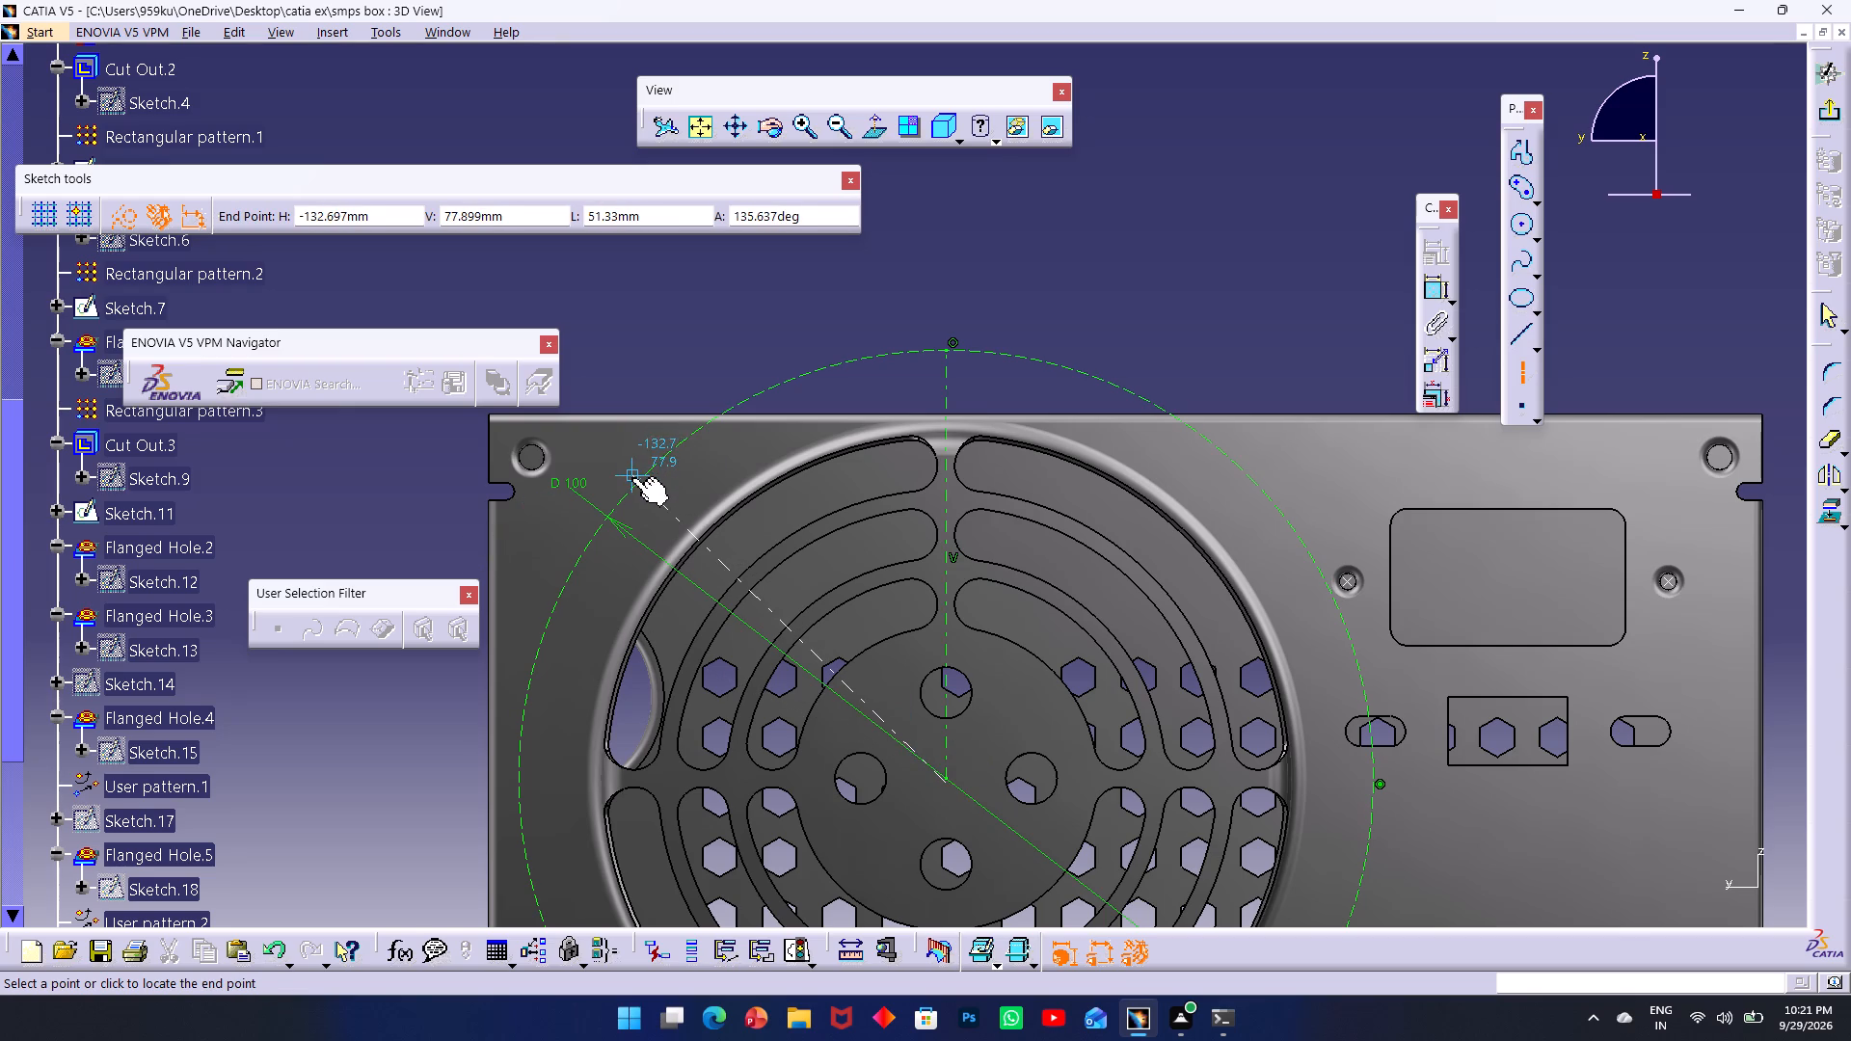
{"action": "left_click", "coordinate": [633, 484]}
{"action": "key", "text": "Escape"}
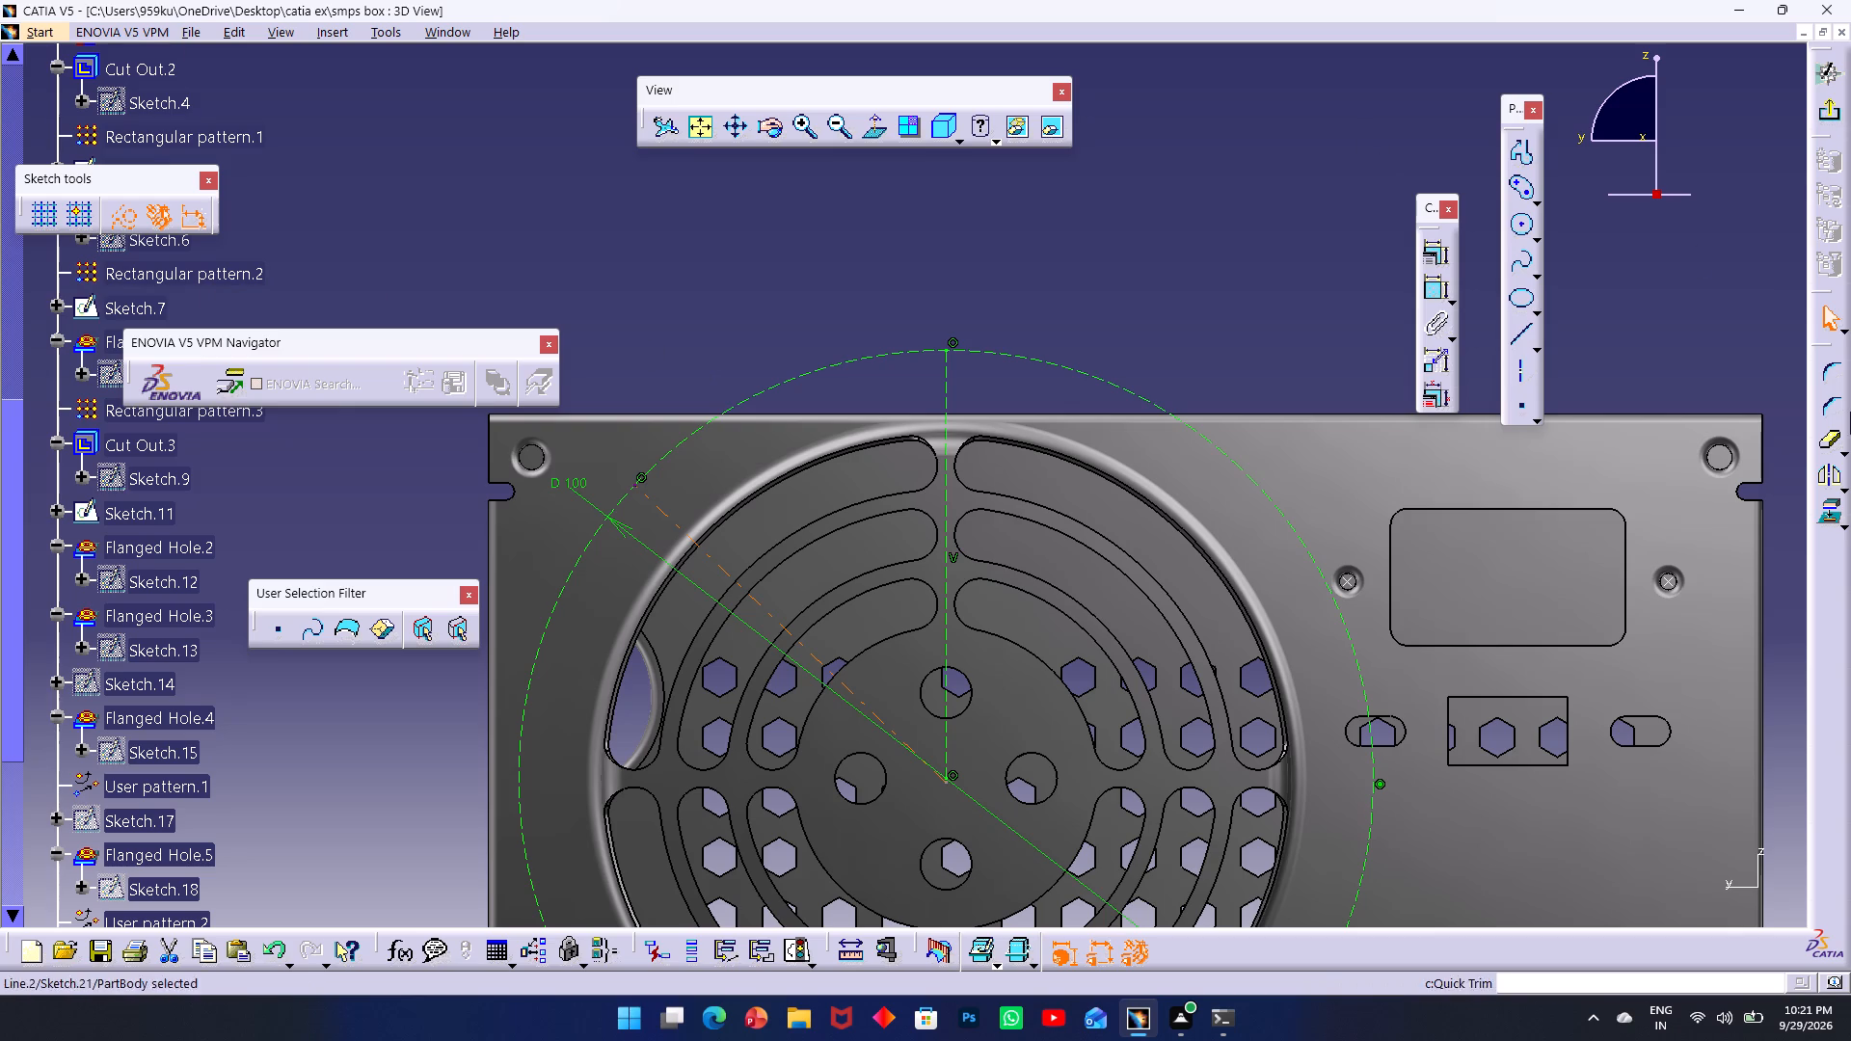
Constrain the angle between the inclined axis line and the vertical axis line to 45 deg.
{"action": "double_click", "coordinate": [1437, 293]}
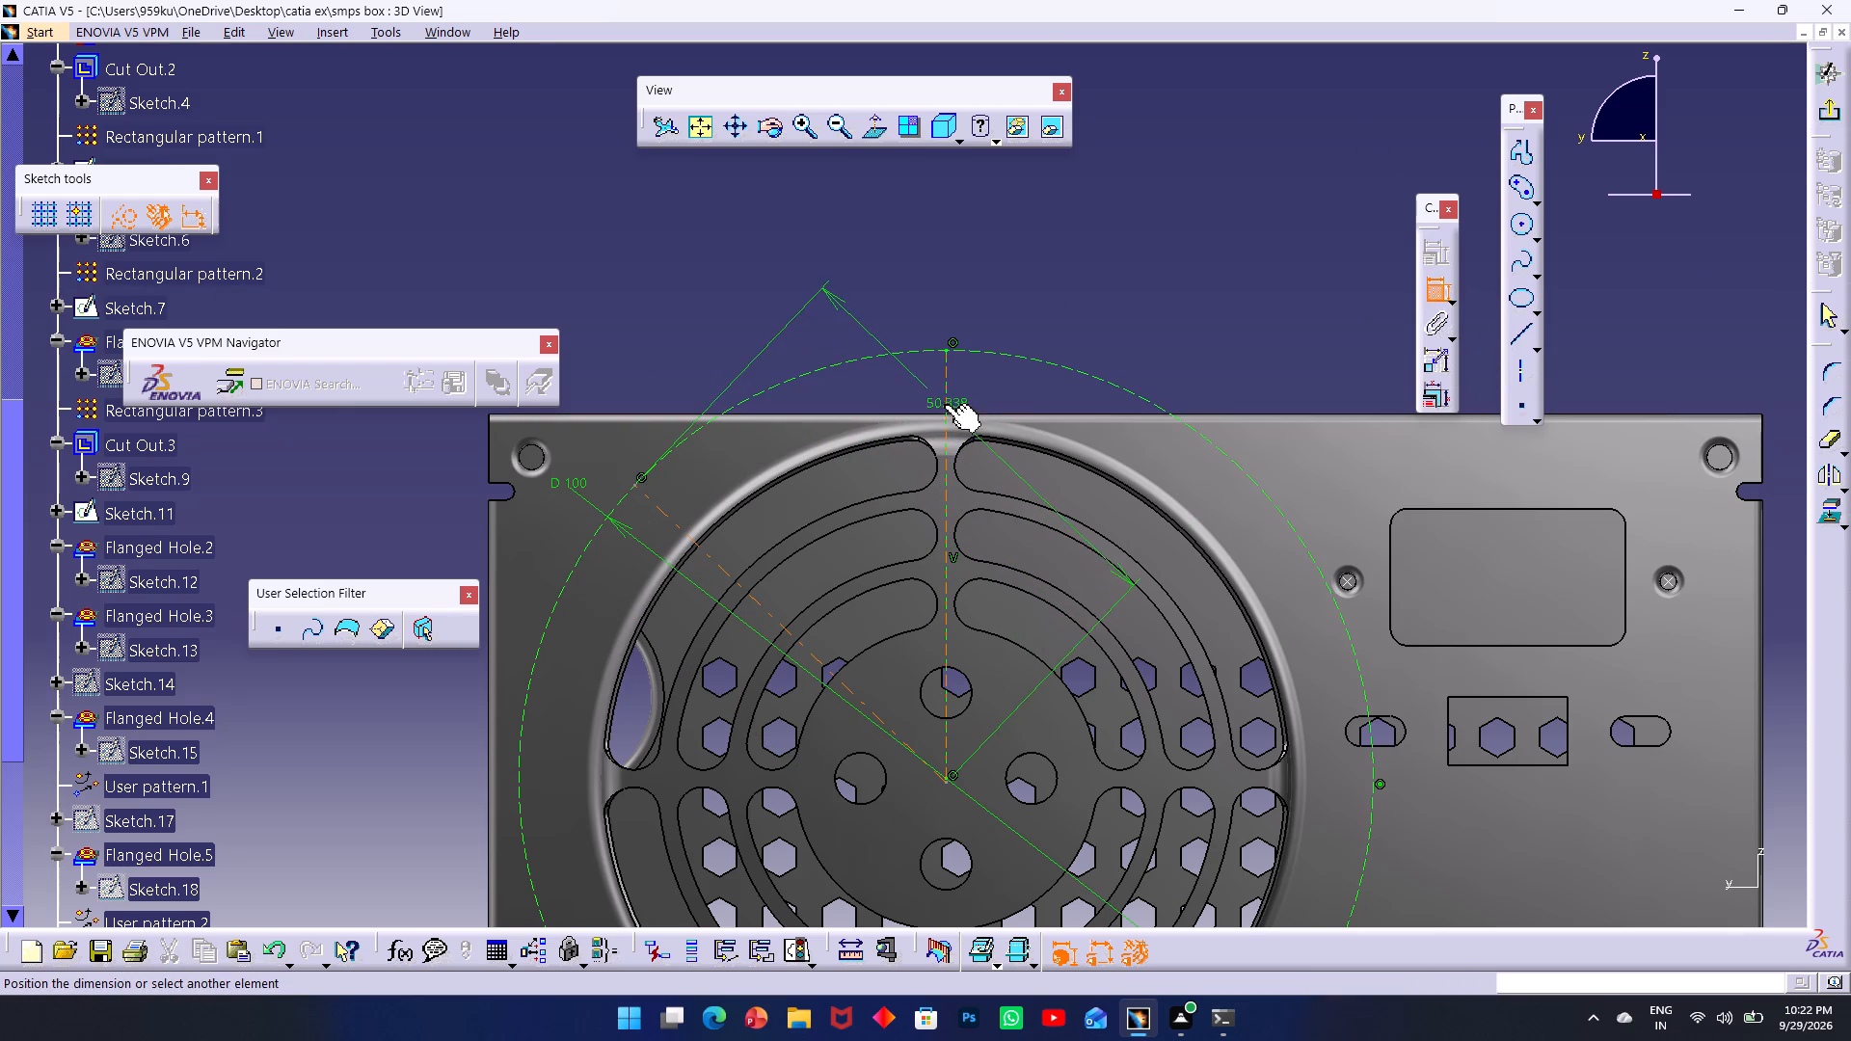
{"action": "left_click", "coordinate": [945, 397]}
{"action": "double_click", "coordinate": [853, 297]}
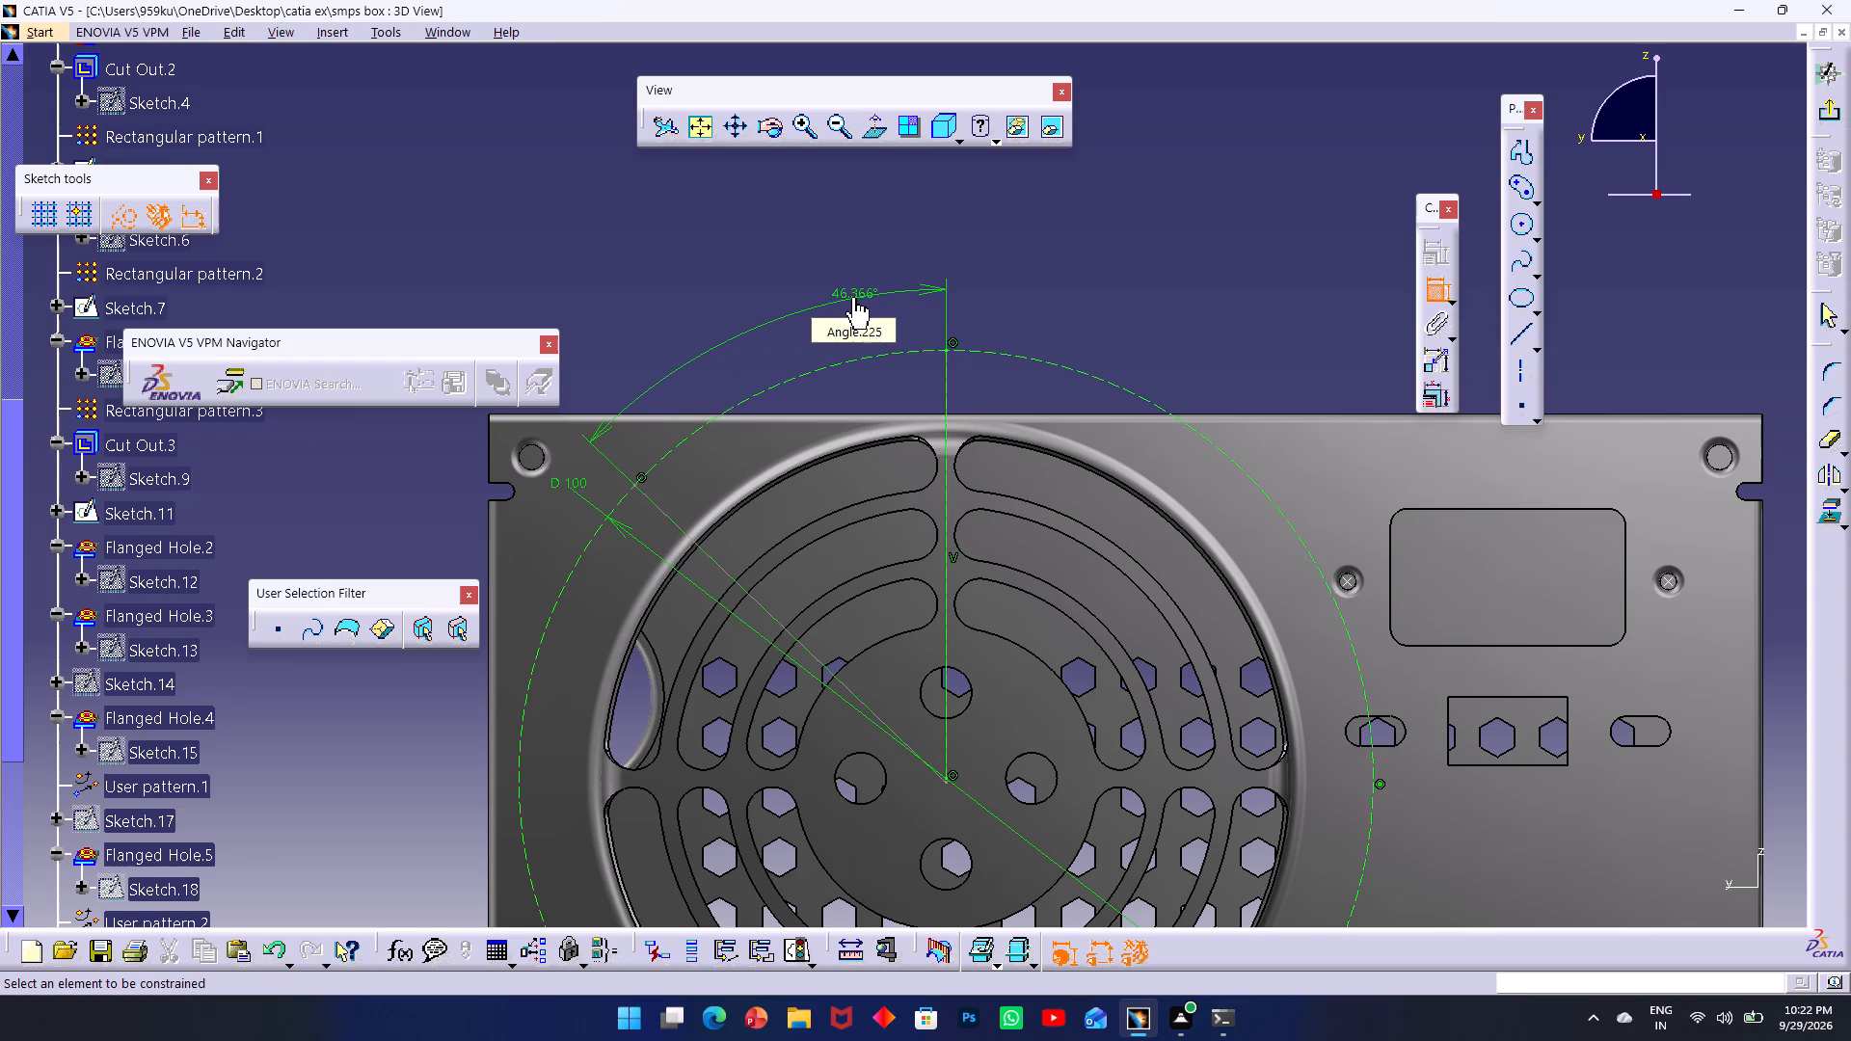
{"action": "double_click", "coordinate": [853, 297]}
{"action": "type", "text": "45"}
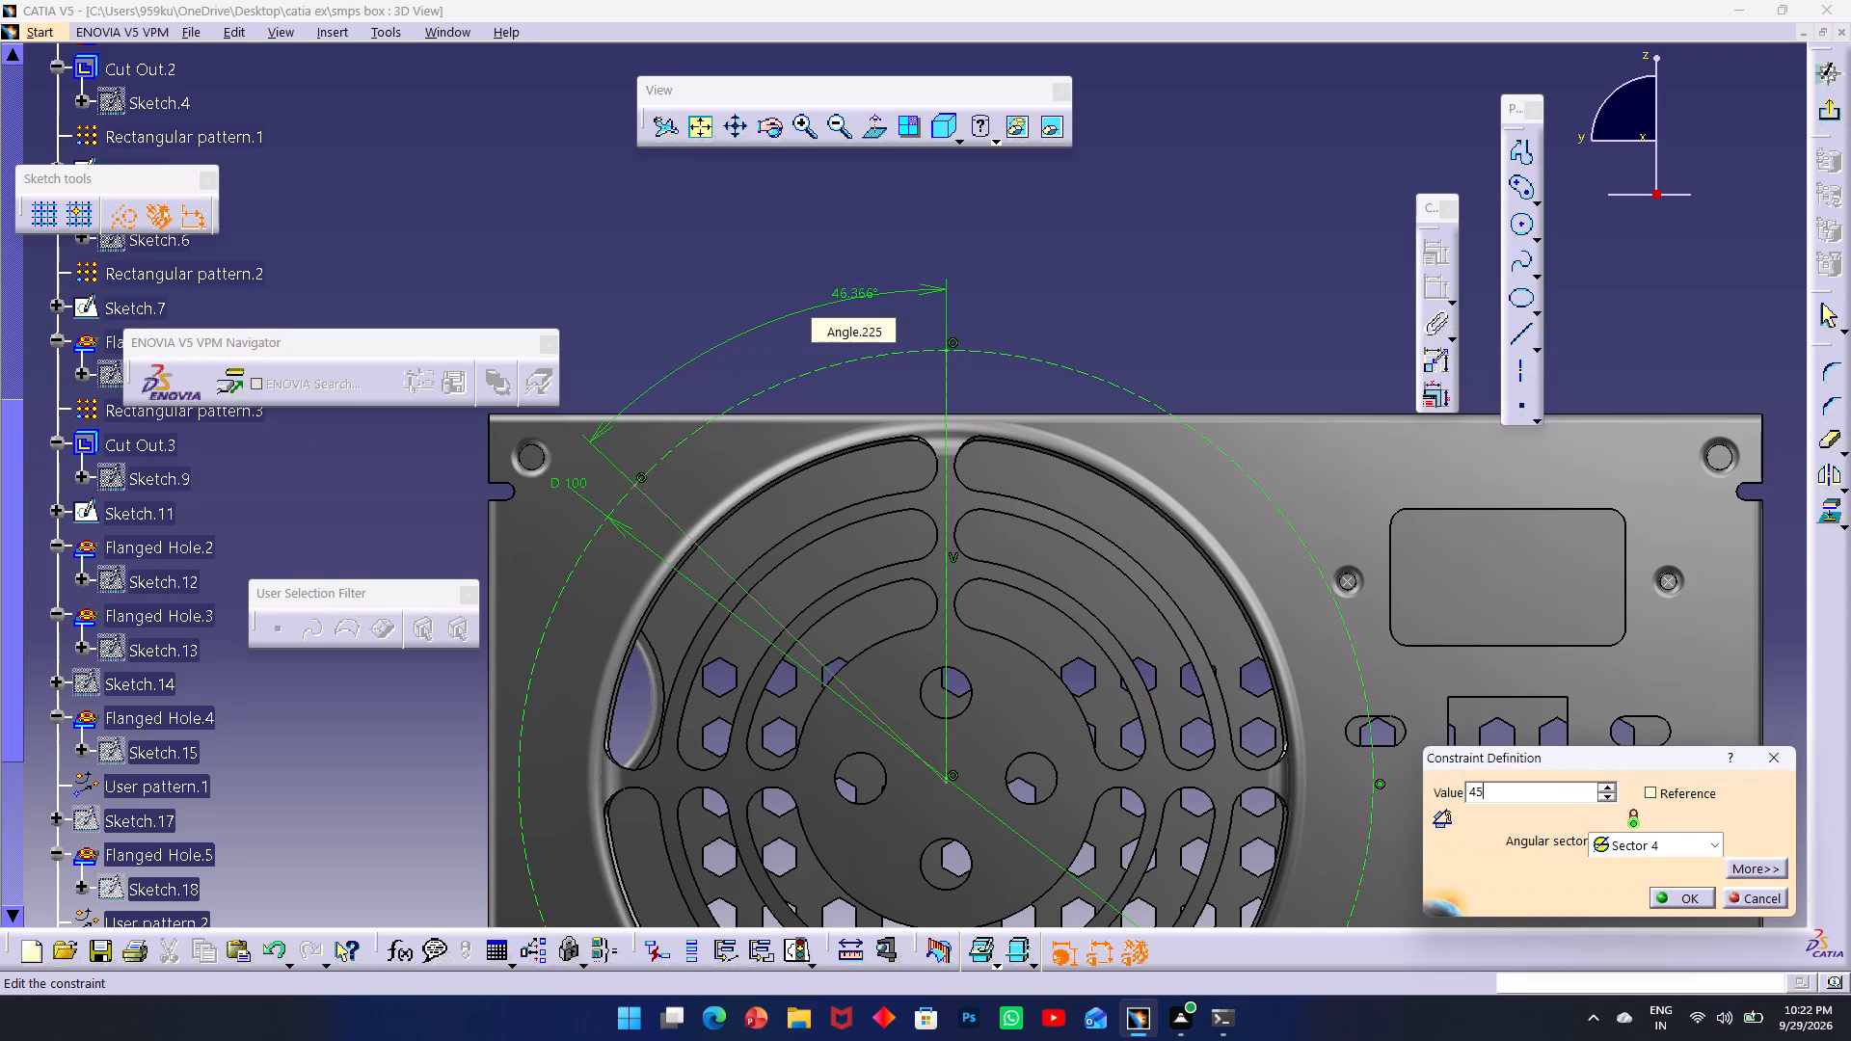
{"action": "key", "text": "Return"}
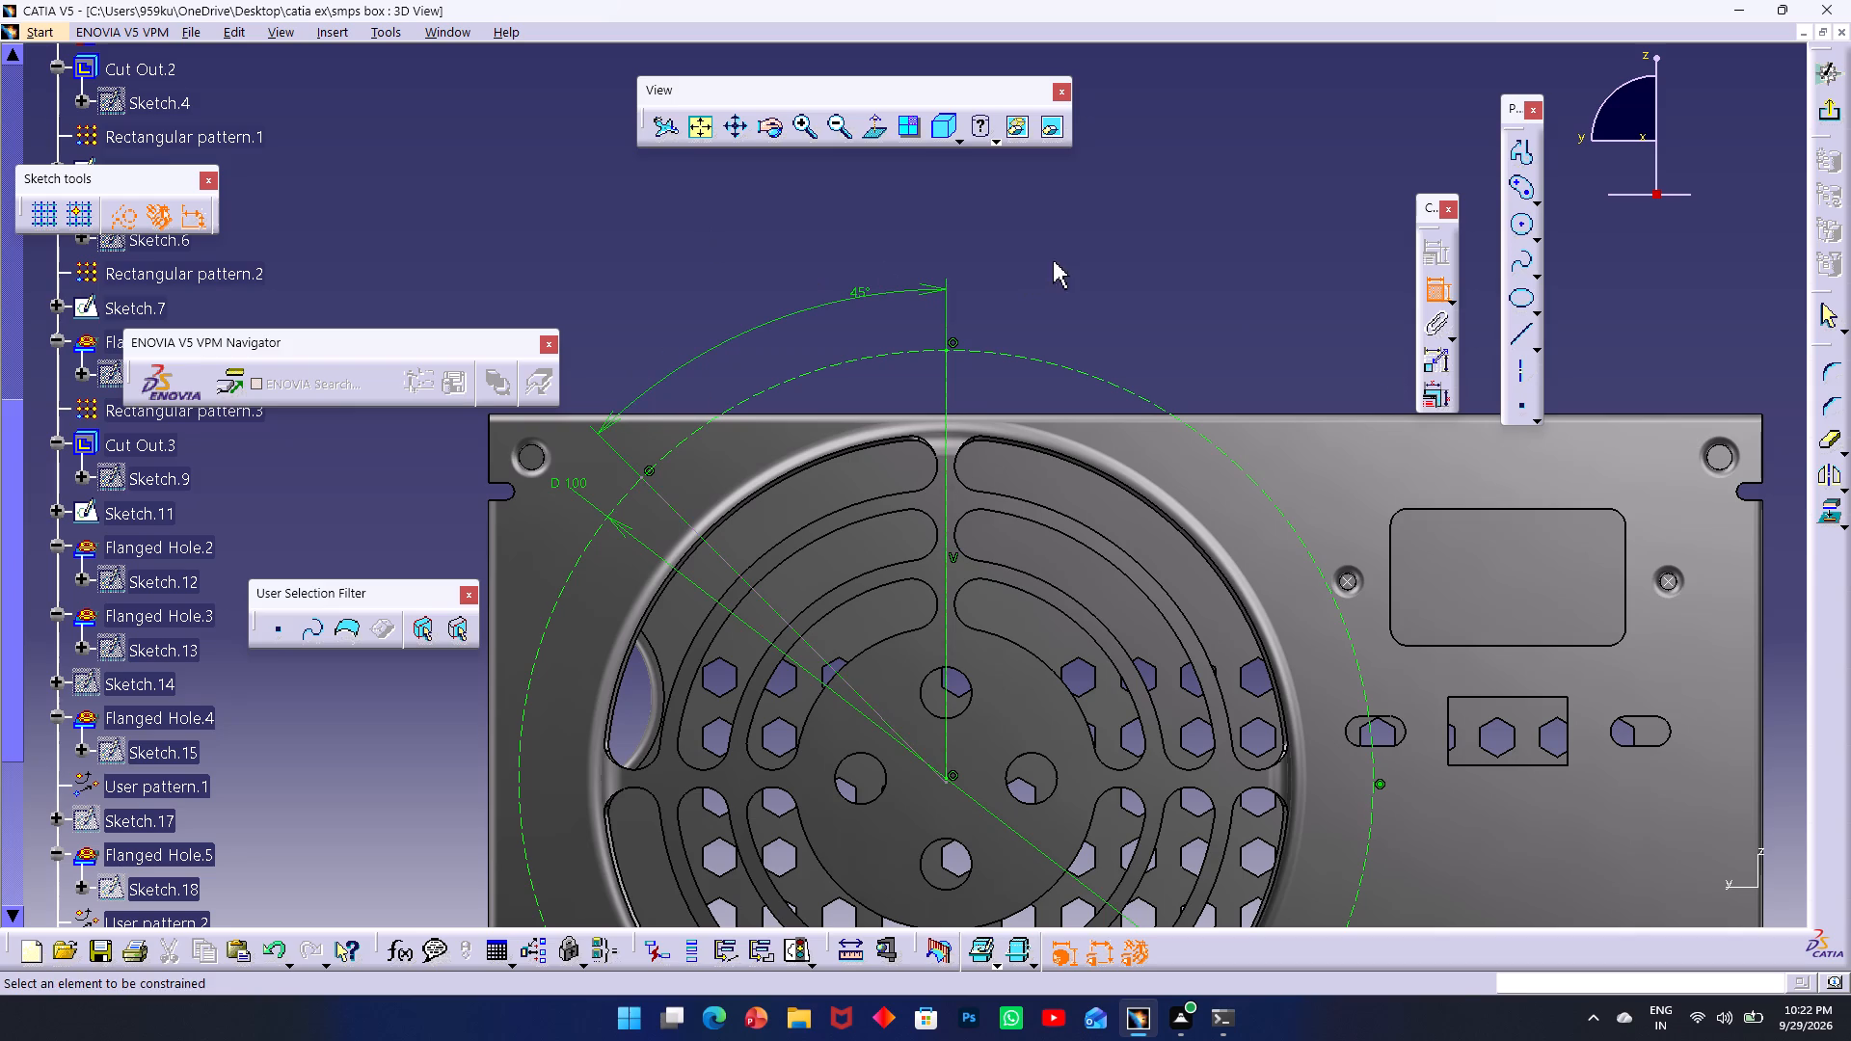
Draw a standard, non-construction circle about 6.7 mm in diameter centred on the inclined axis line's outer end on the construction circle.
{"action": "left_click", "coordinate": [1526, 231]}
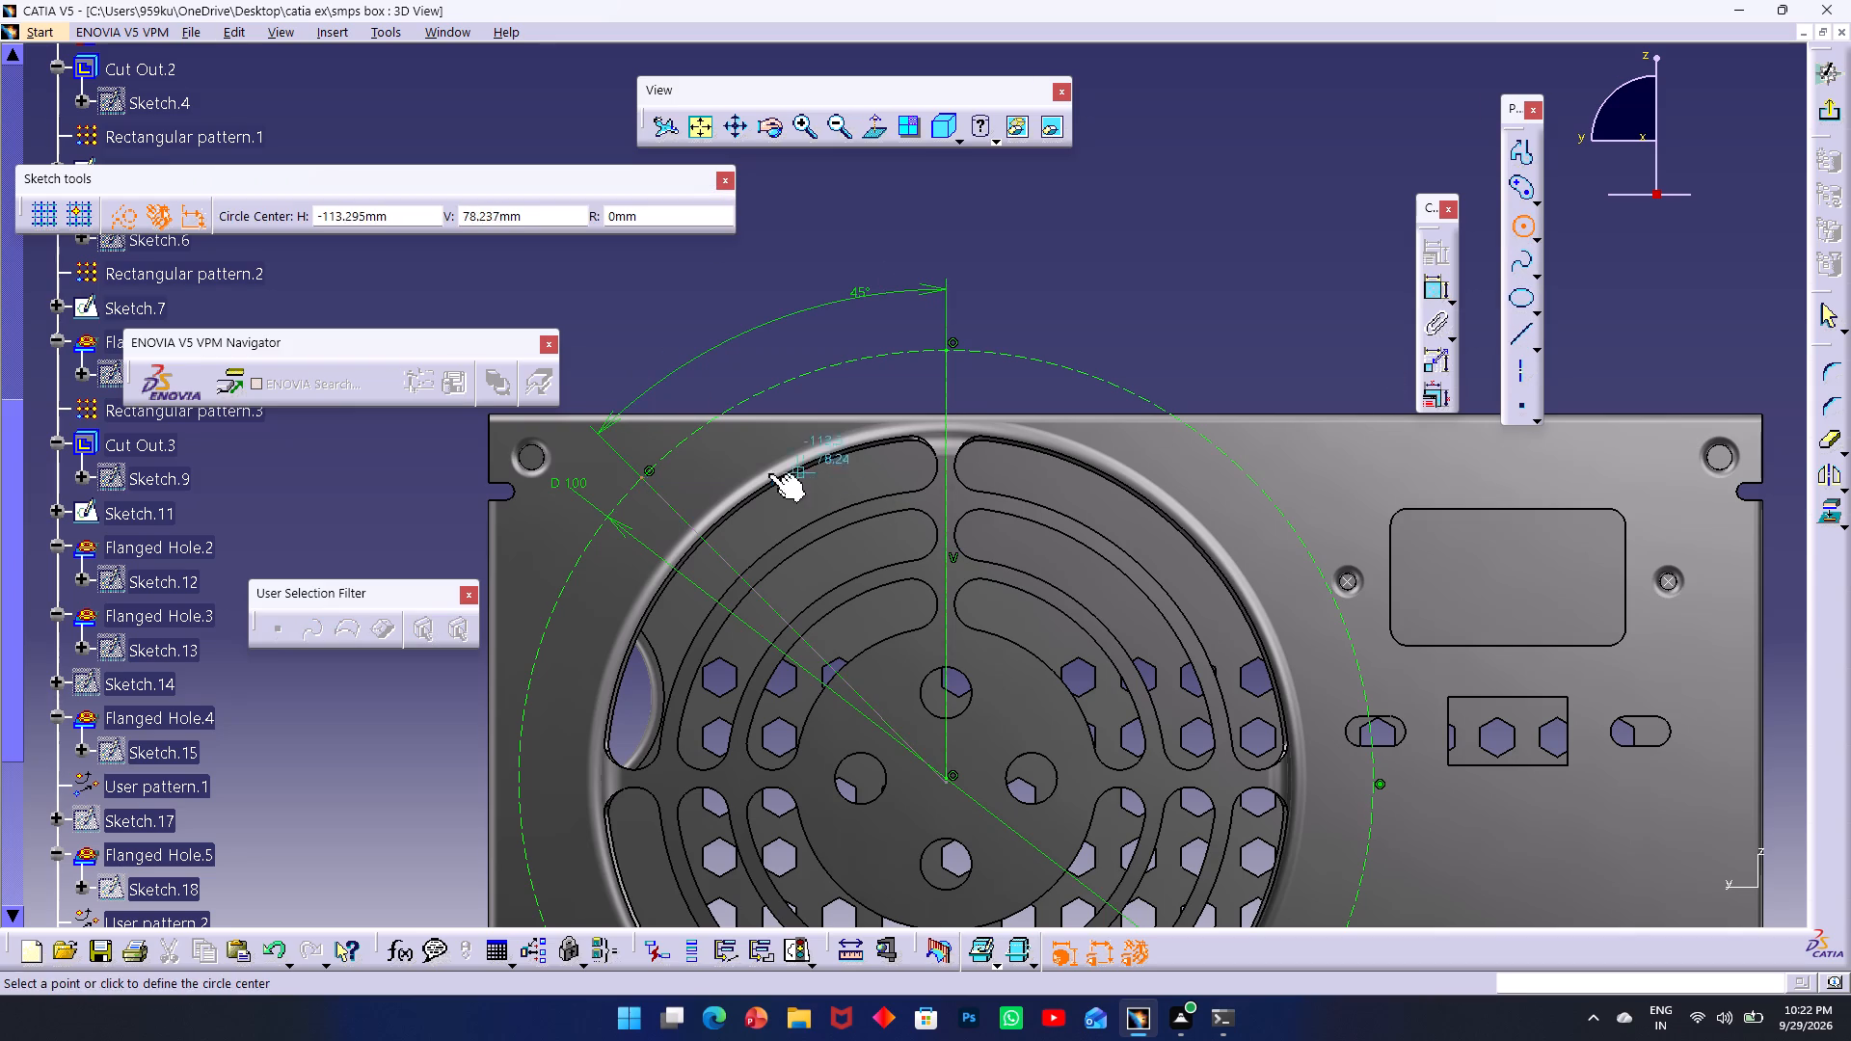
{"action": "left_click", "coordinate": [120, 212]}
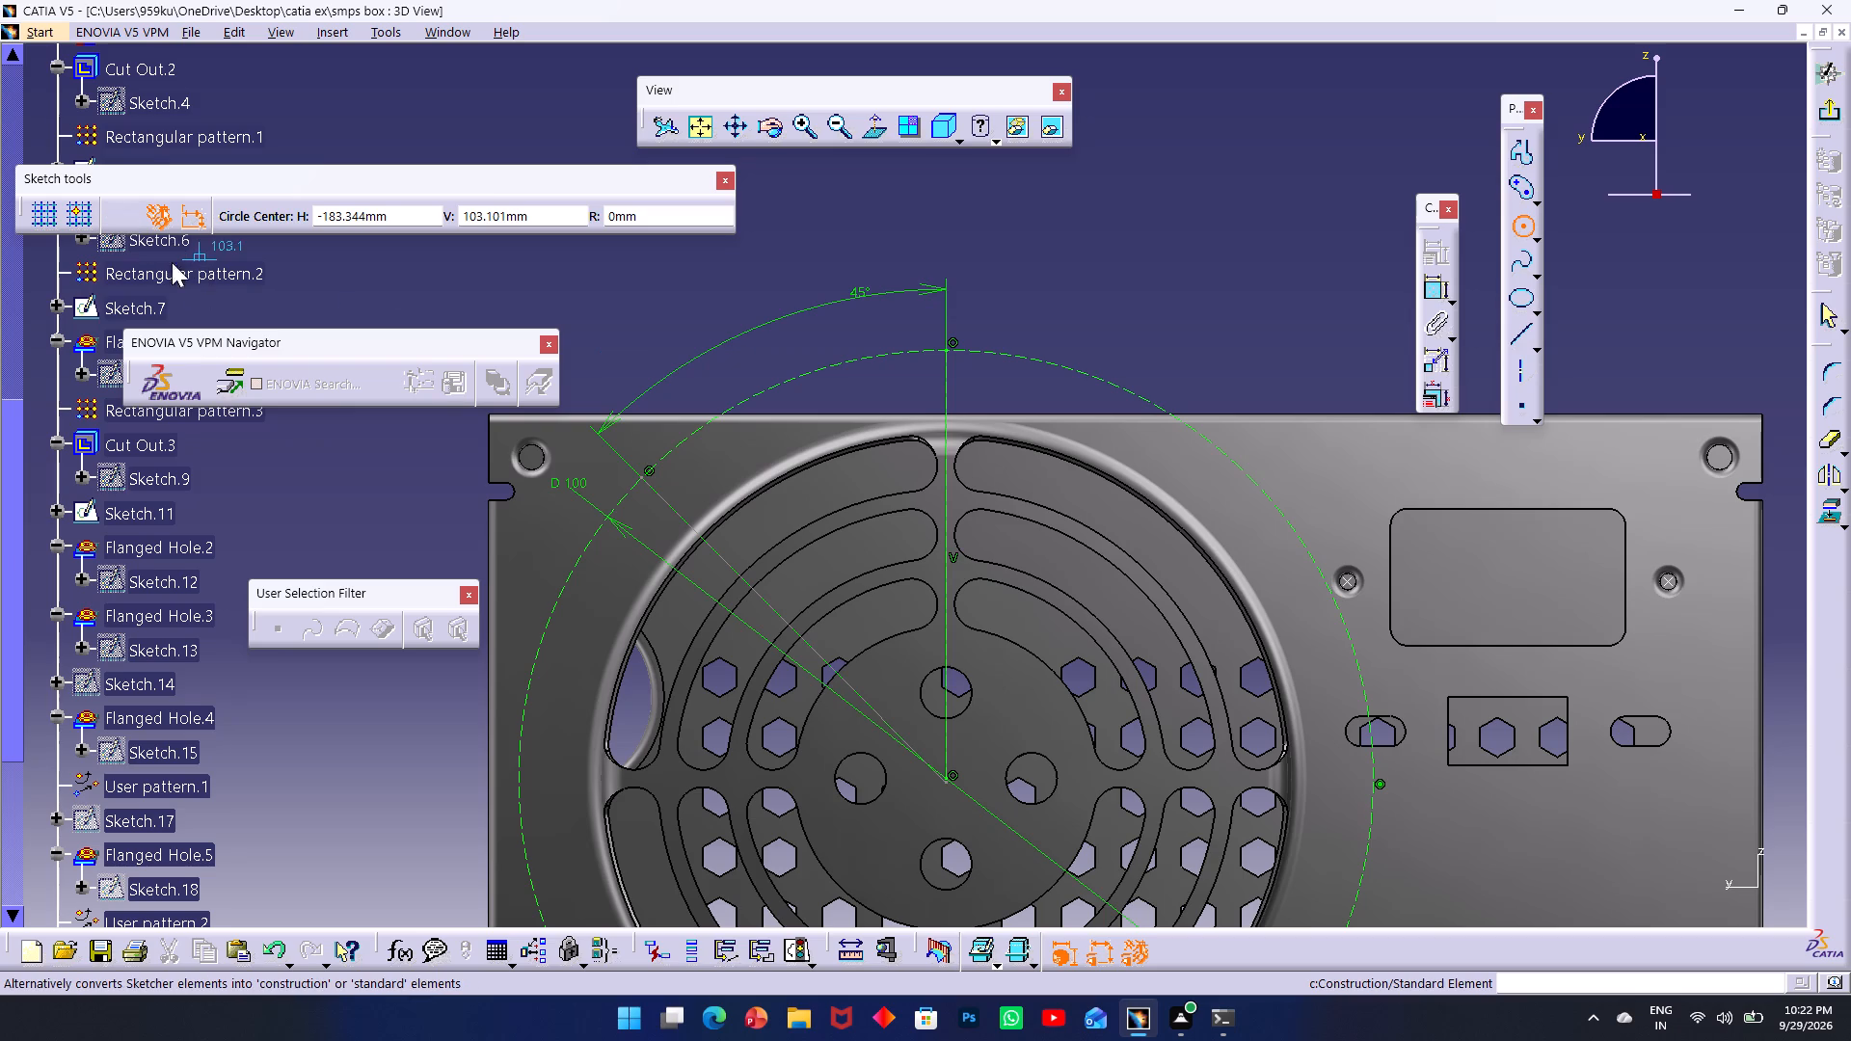
{"action": "left_click", "coordinate": [639, 475]}
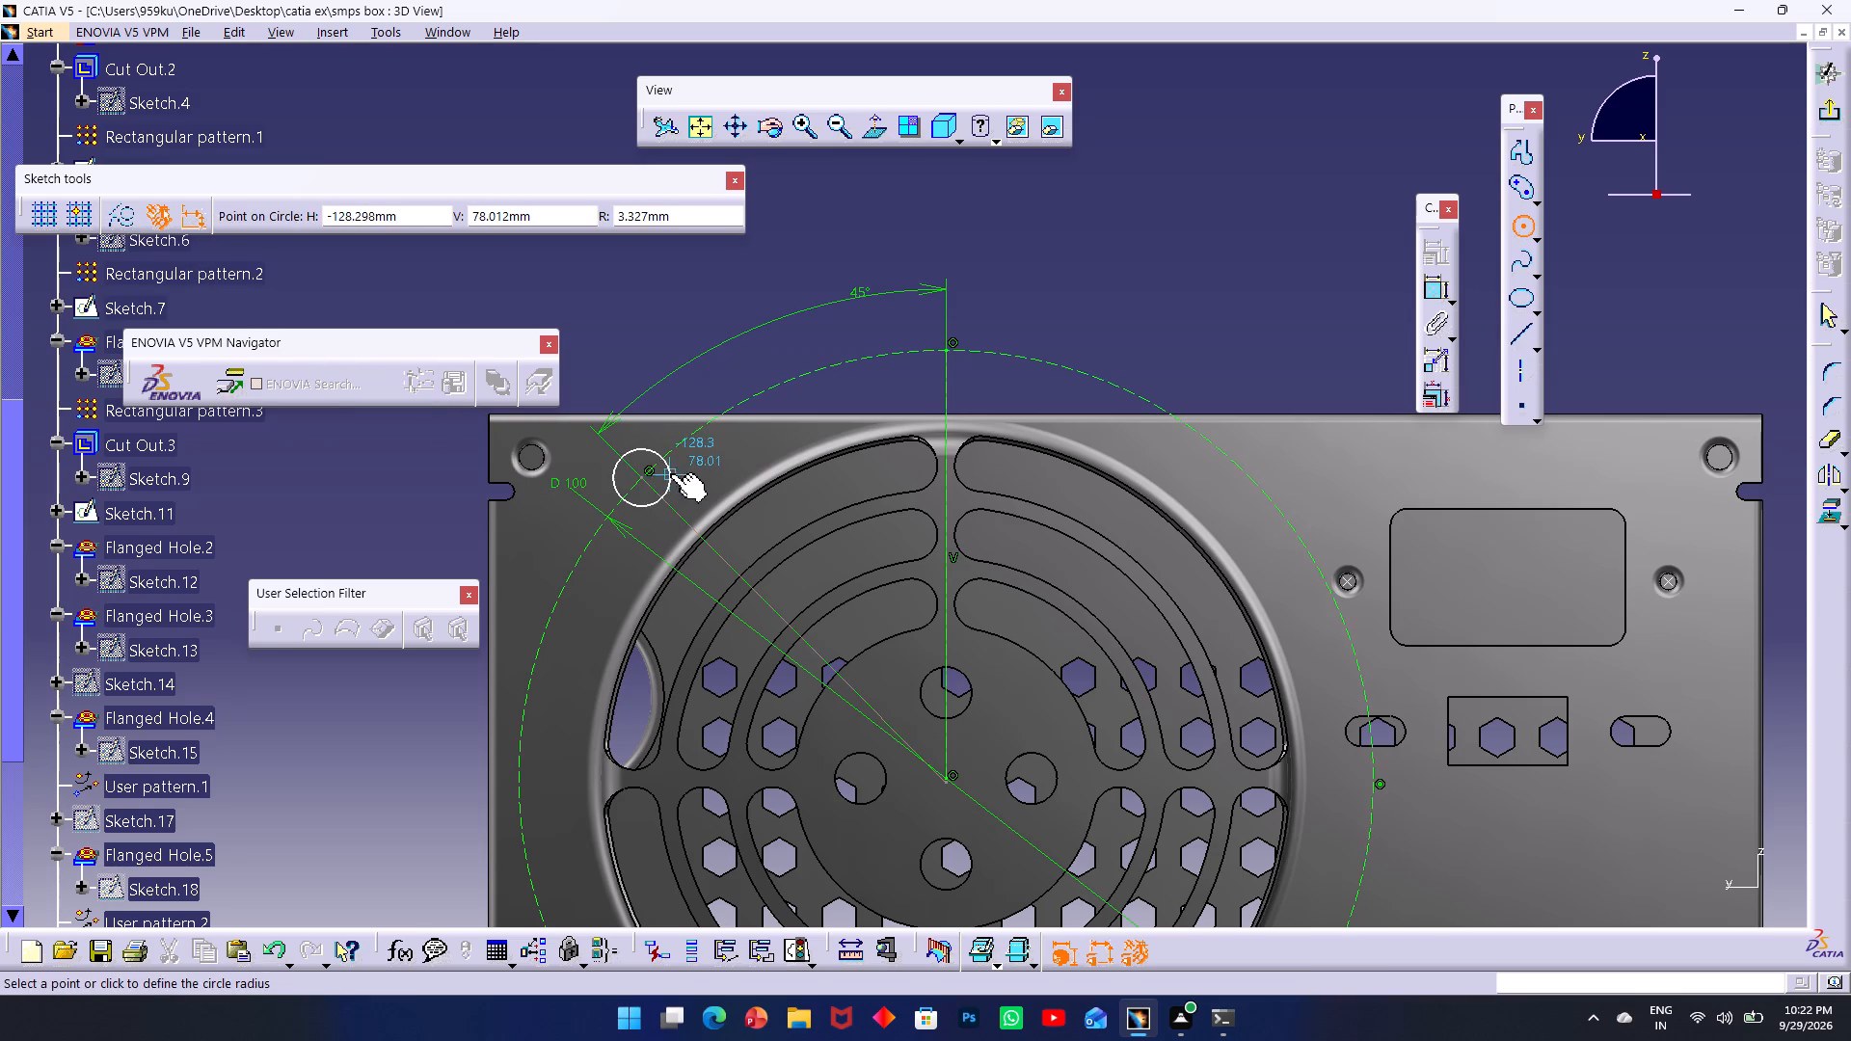
{"action": "left_click", "coordinate": [671, 474]}
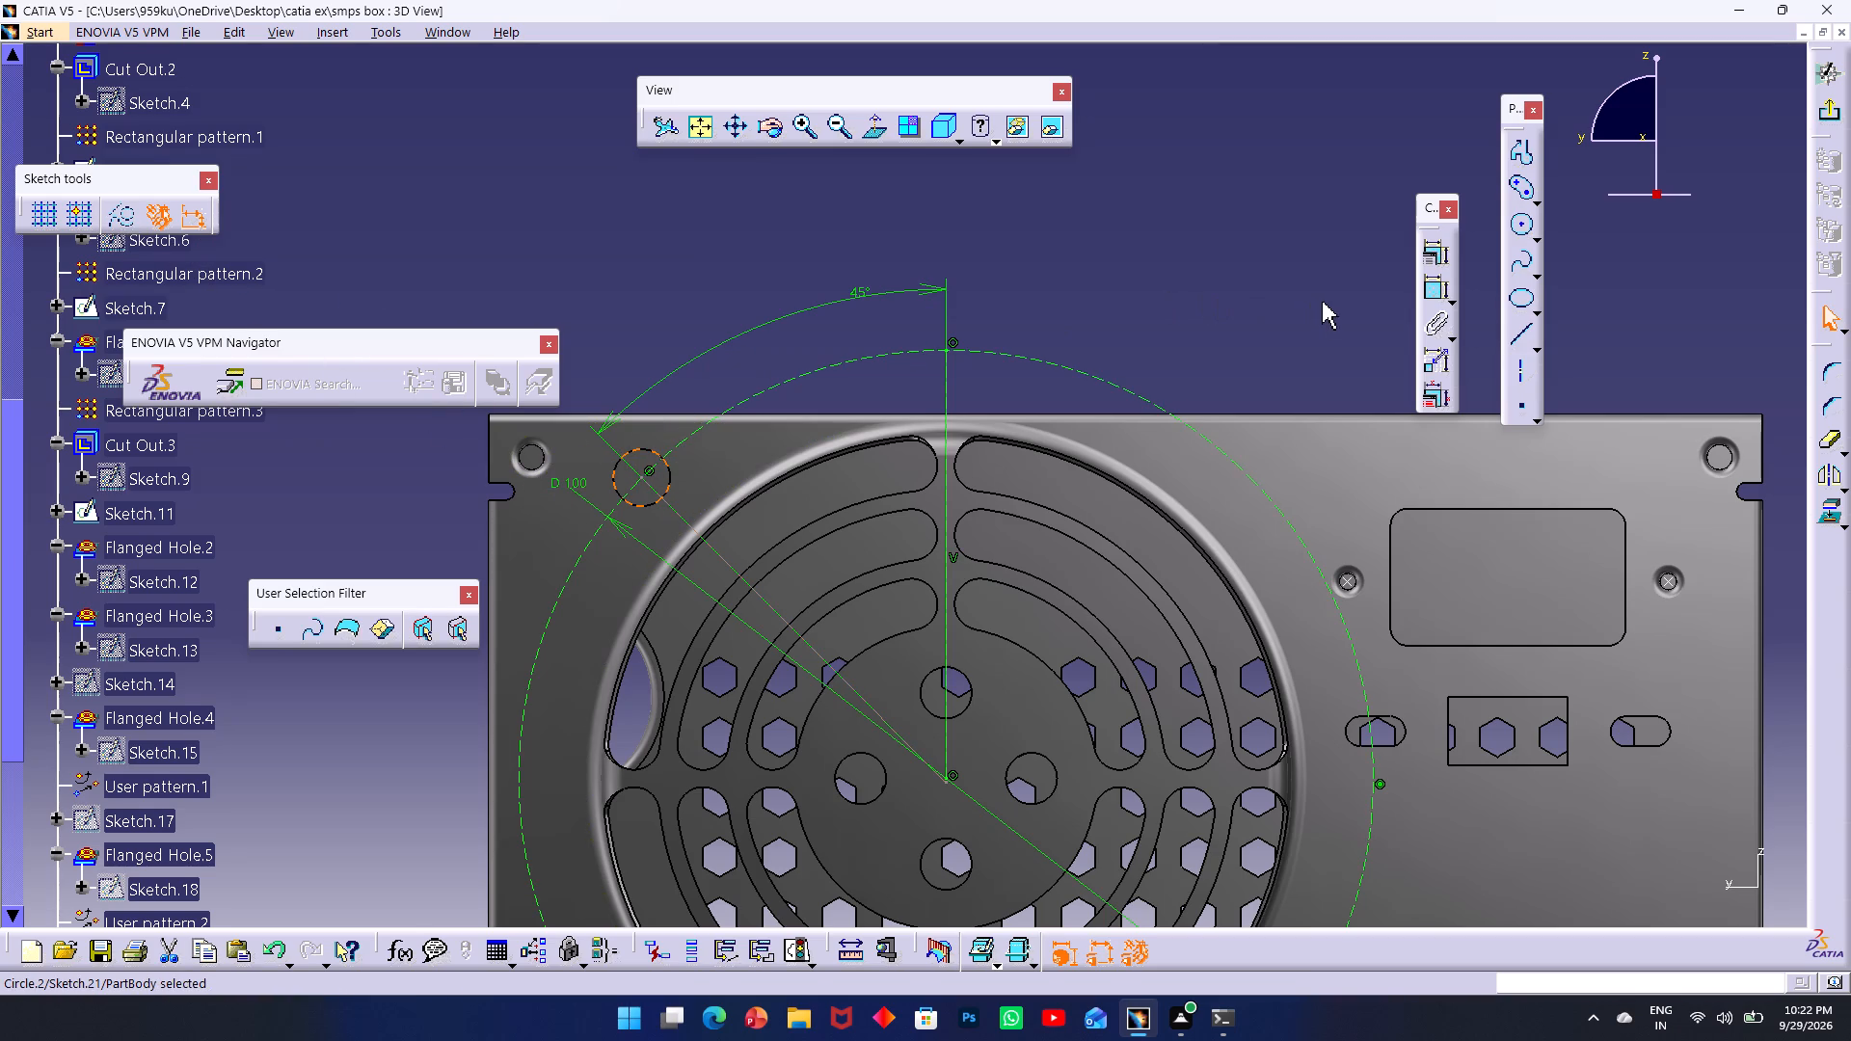
Dimension the small circle's diameter and open that dimension for editing.
{"action": "left_click", "coordinate": [1415, 290]}
{"action": "left_click", "coordinate": [1434, 284]}
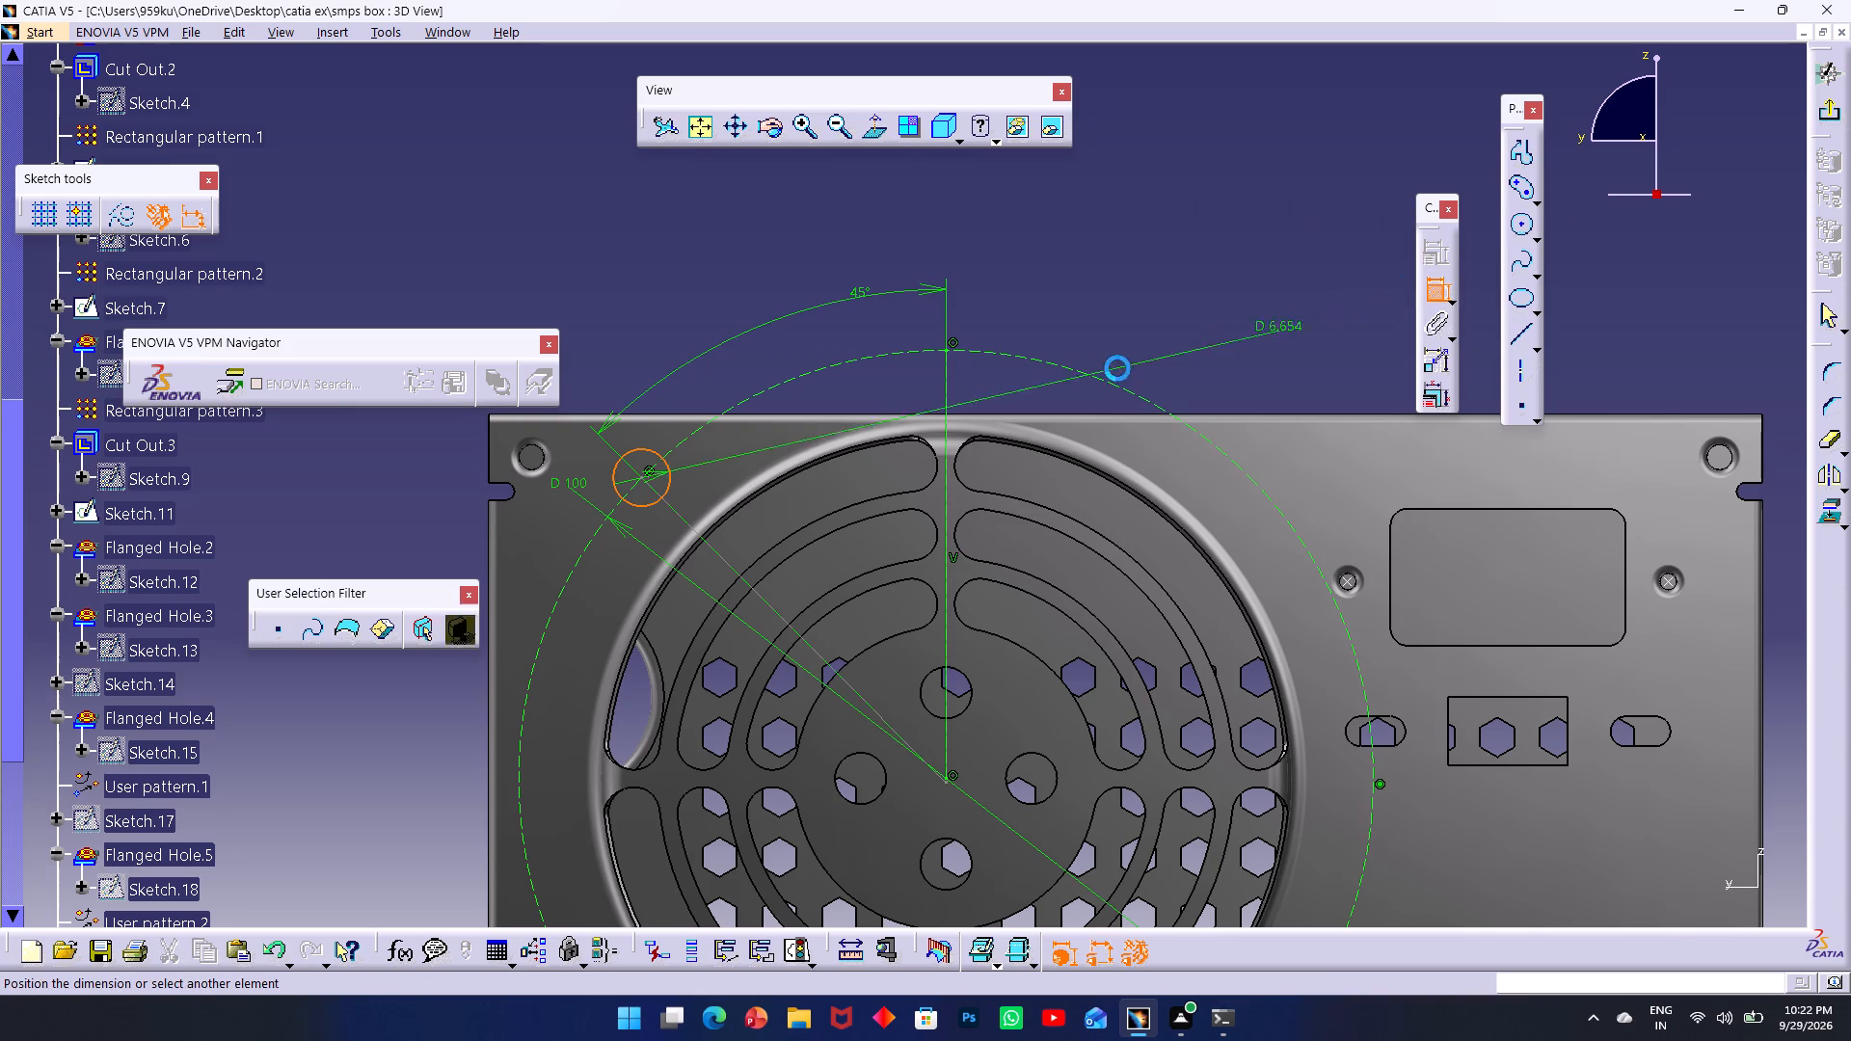
{"action": "double_click", "coordinate": [634, 429]}
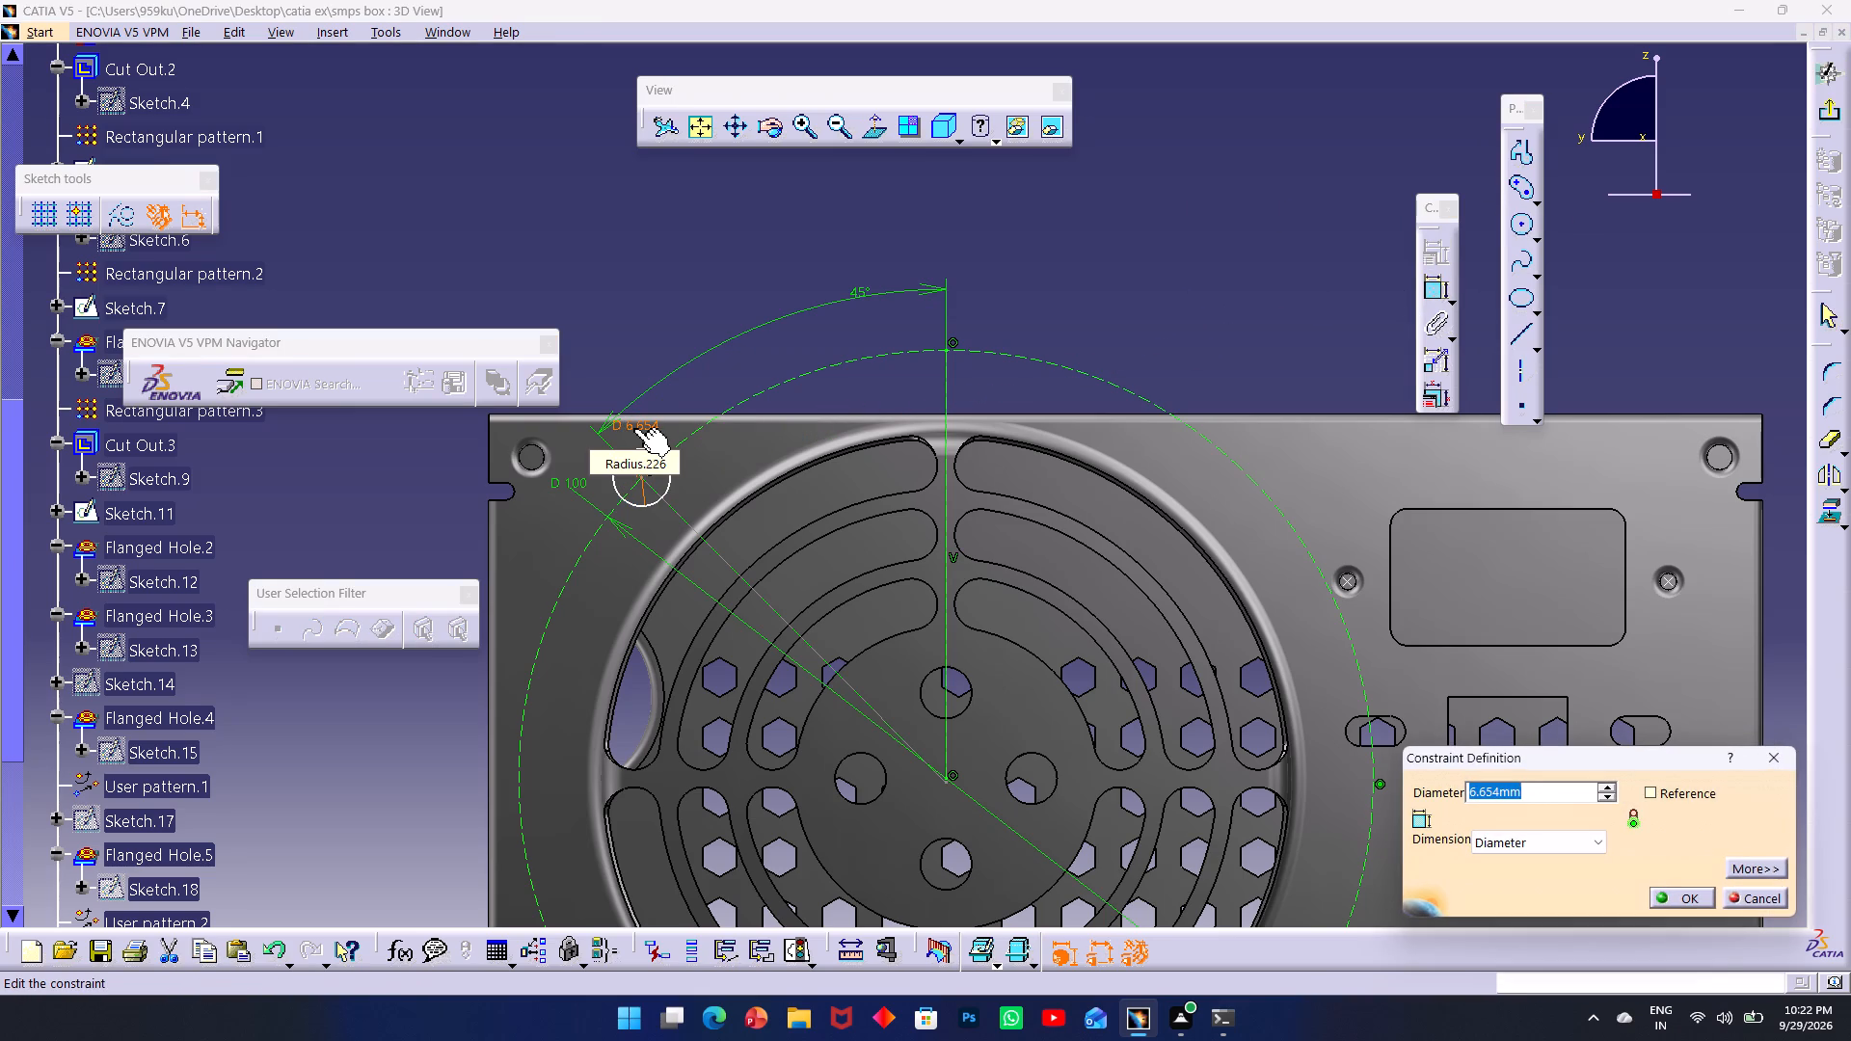
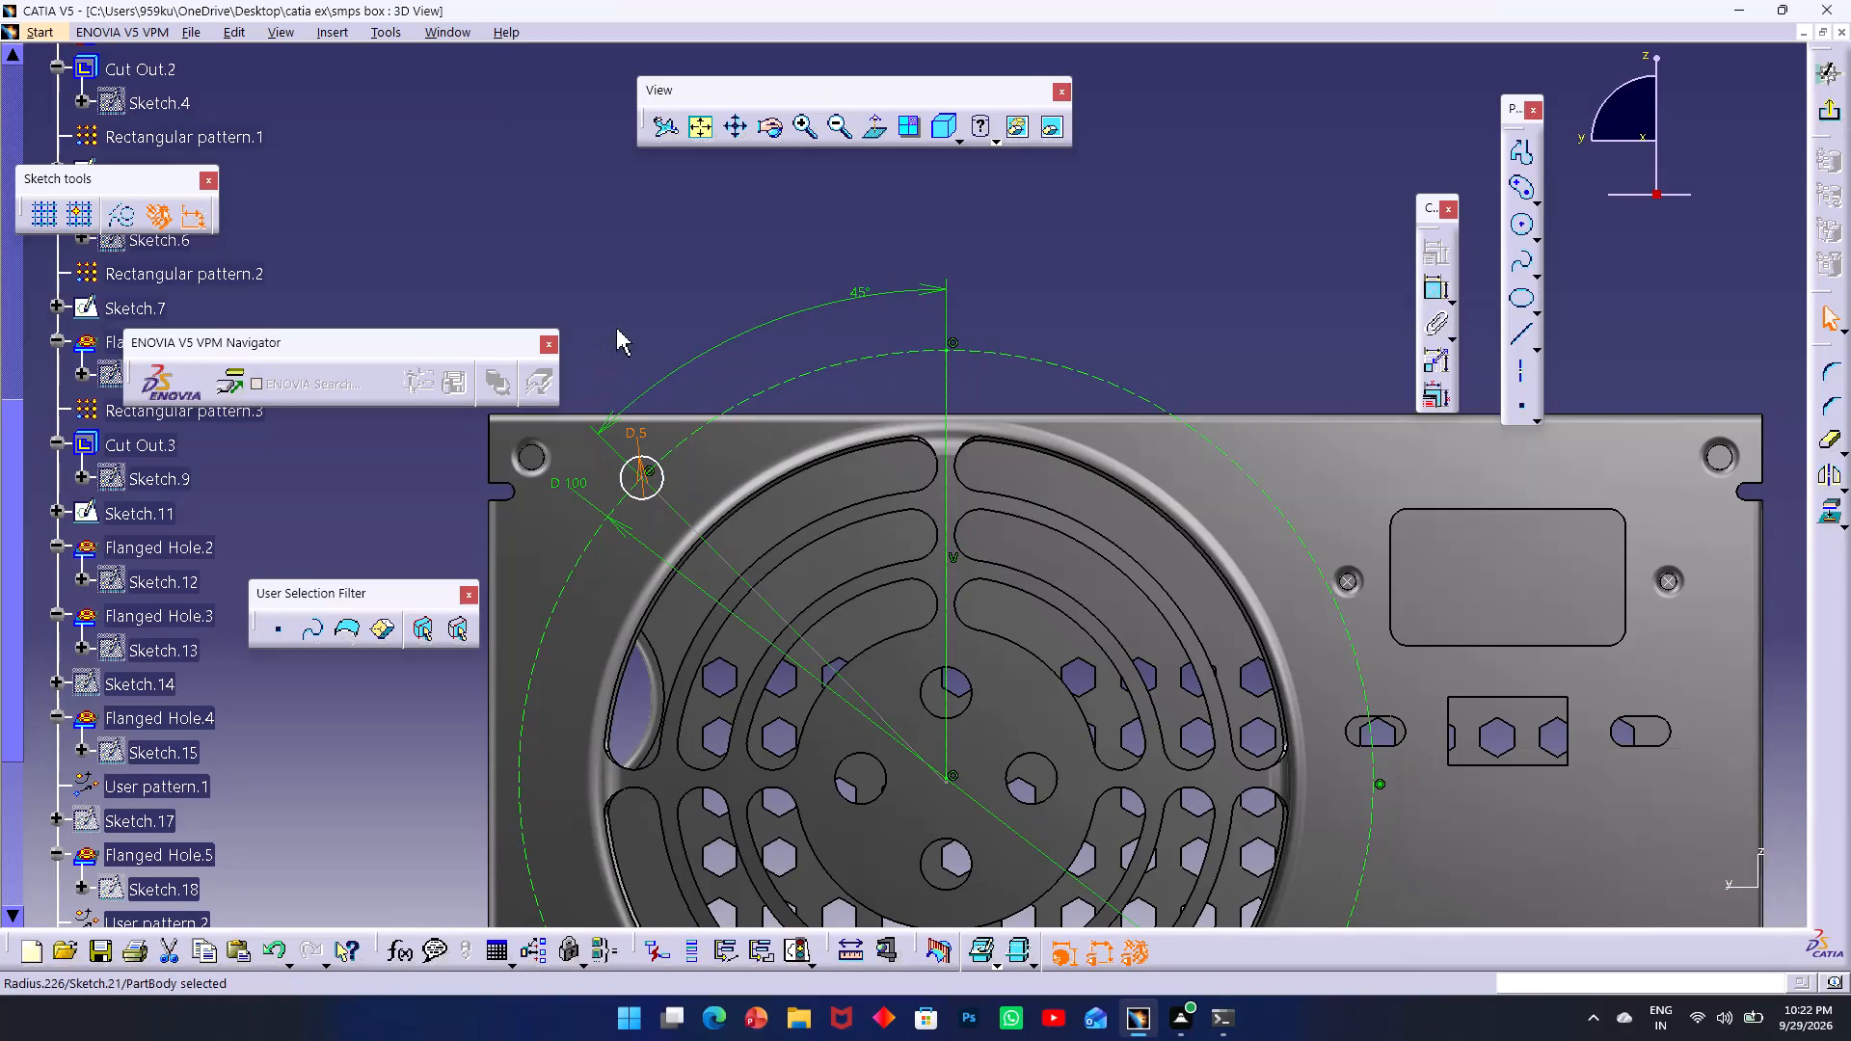
Leave the sketch and create a sheetmetal standard cutout from the small corner circle beside the fan grille, up to next, impacted skin Top.
{"action": "left_click", "coordinate": [1831, 105]}
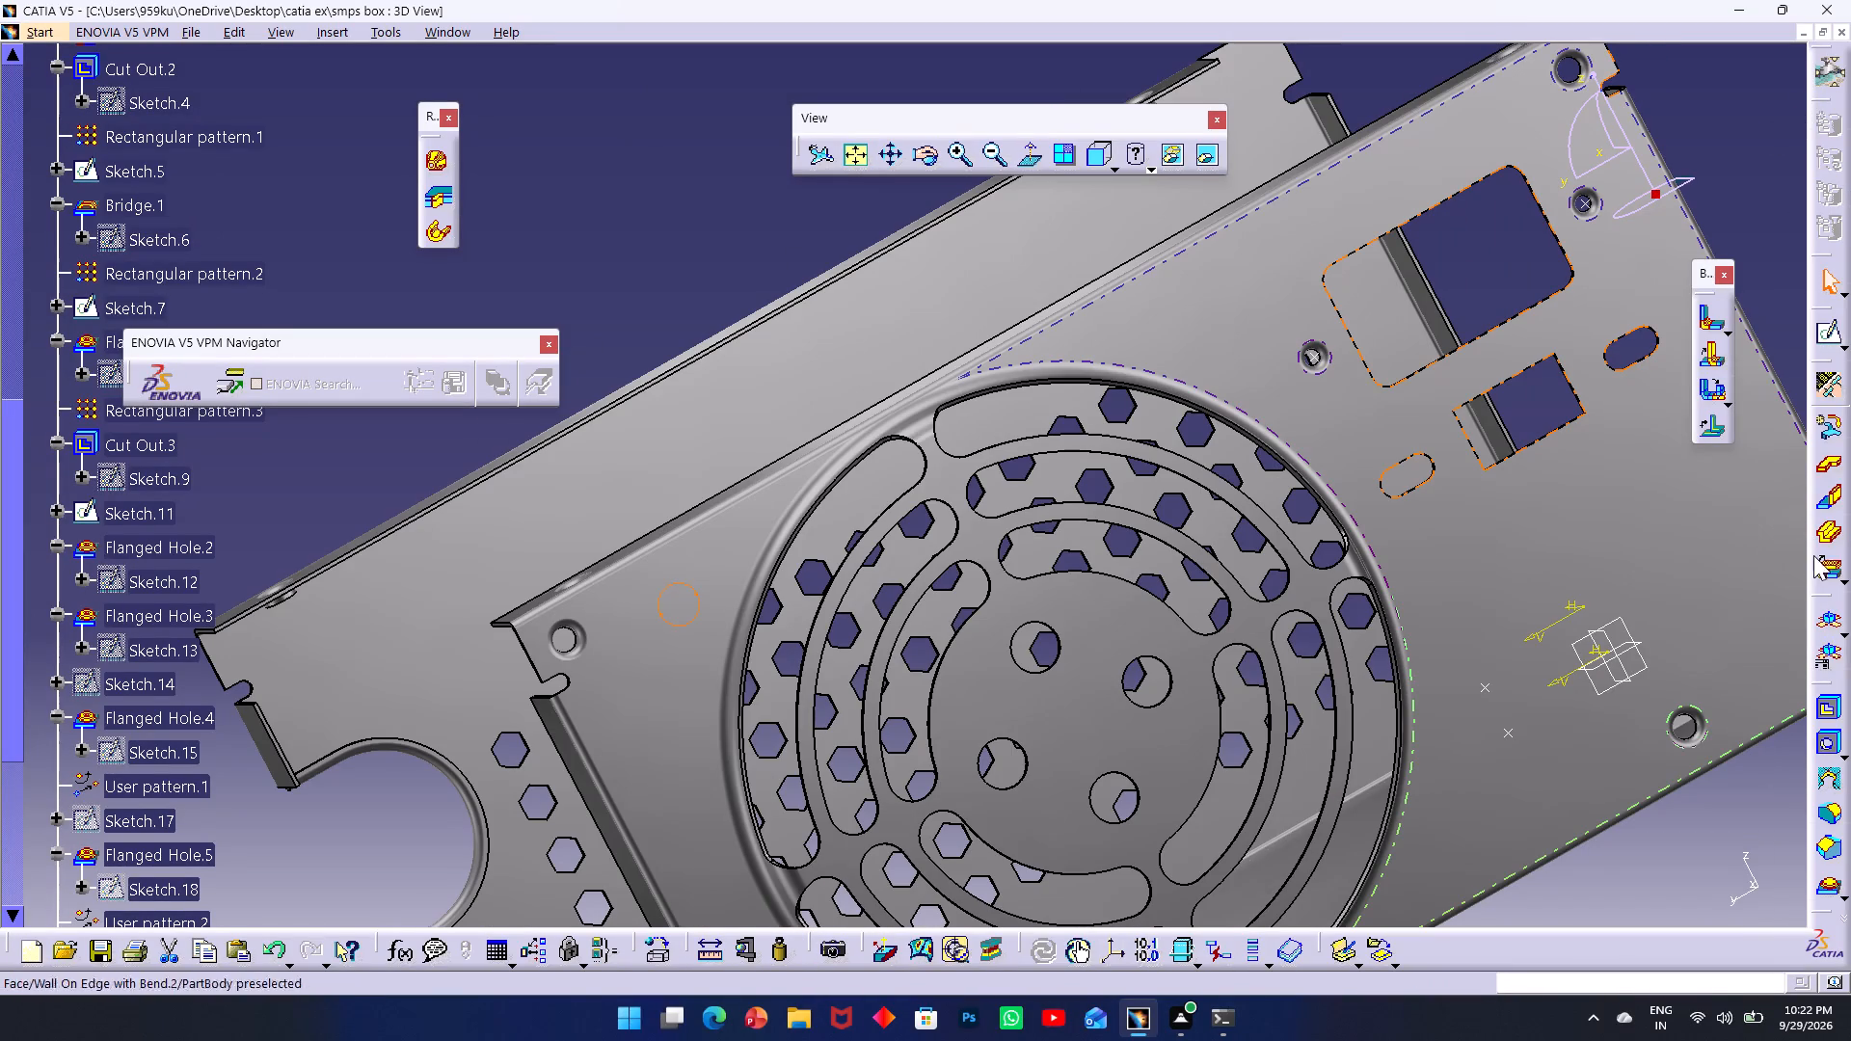
{"action": "left_click", "coordinate": [1828, 708]}
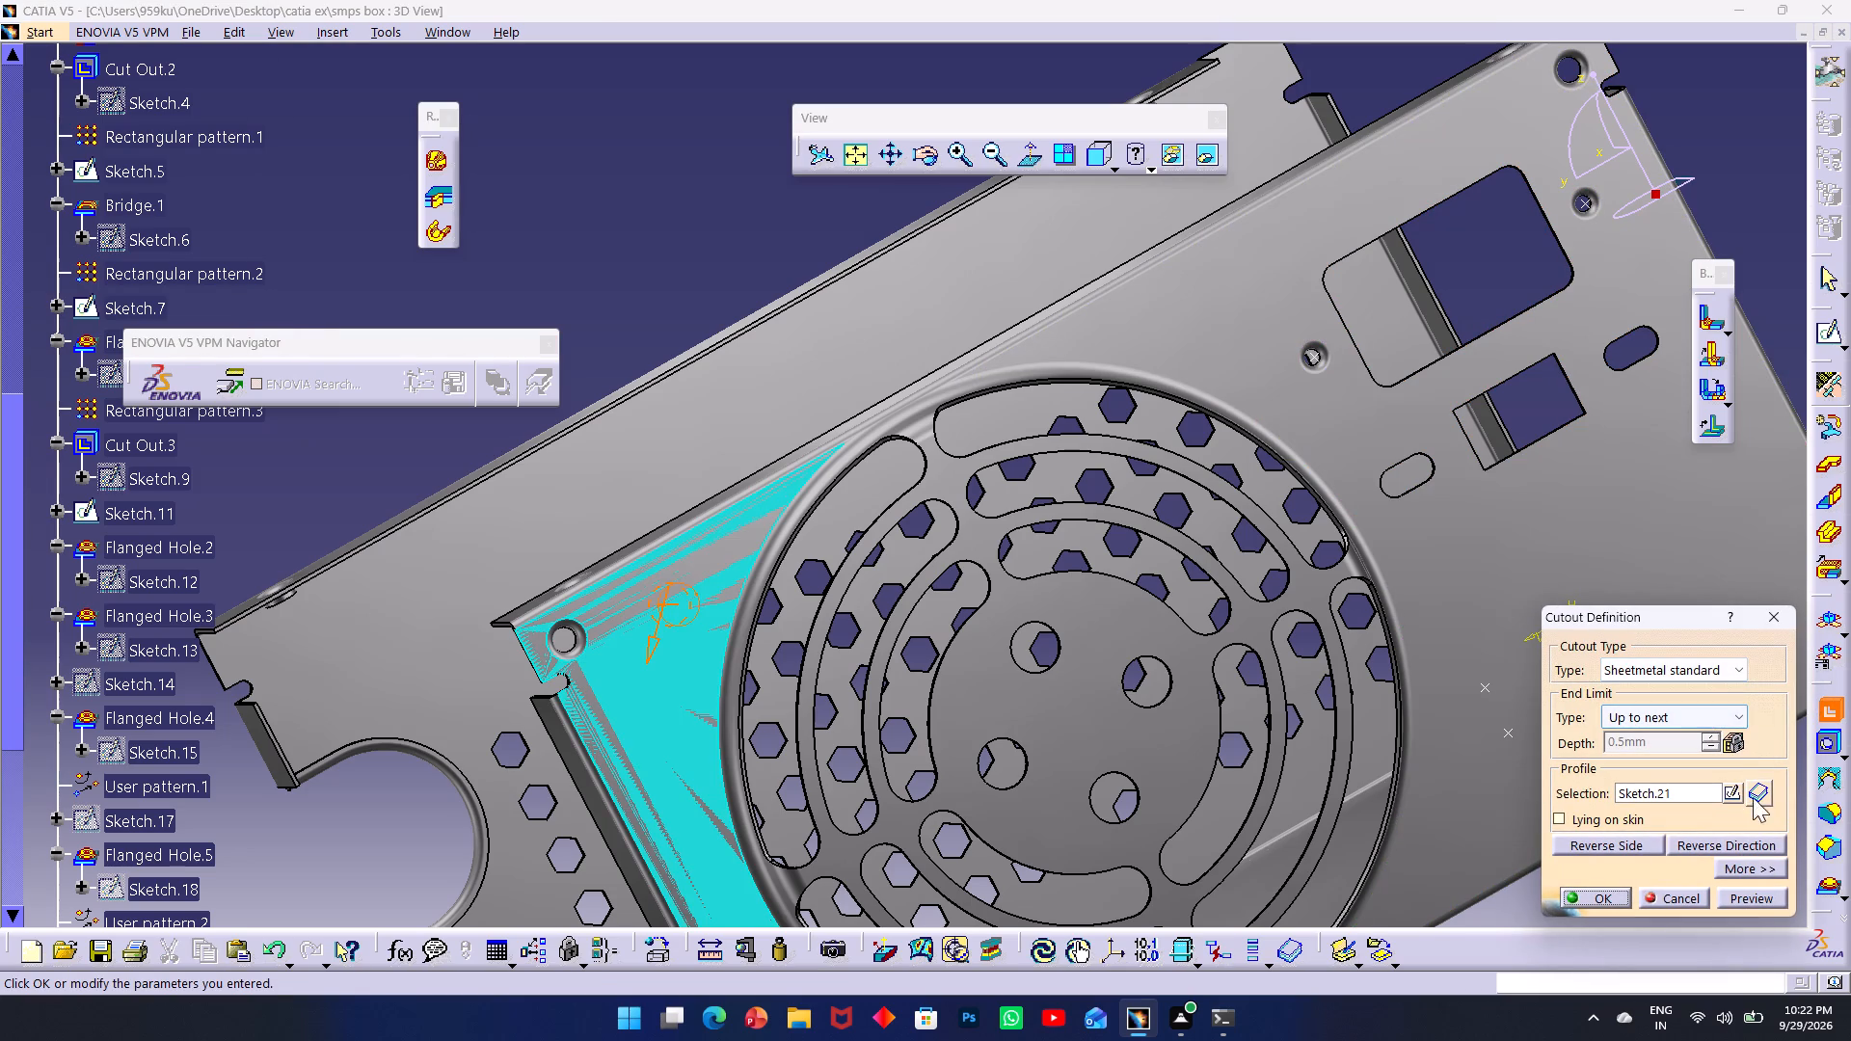
{"action": "left_click", "coordinate": [1756, 869]}
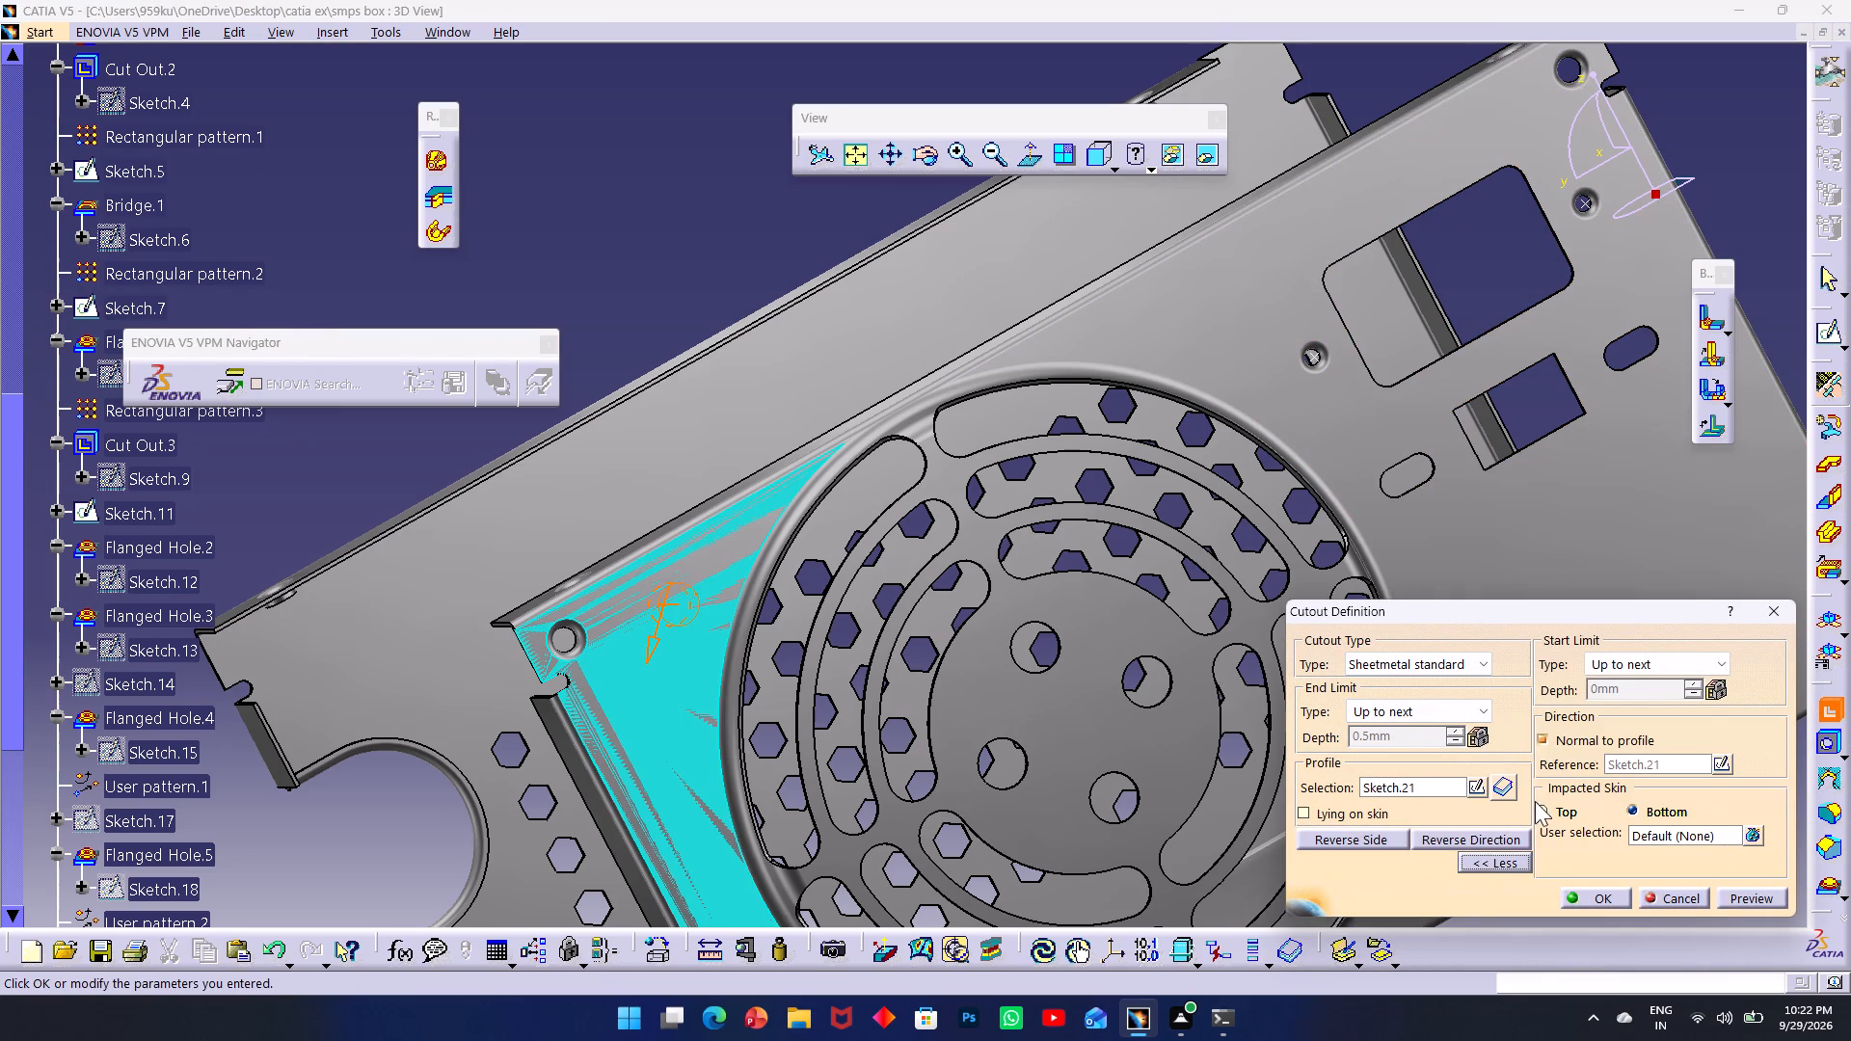
{"action": "left_click", "coordinate": [1544, 812]}
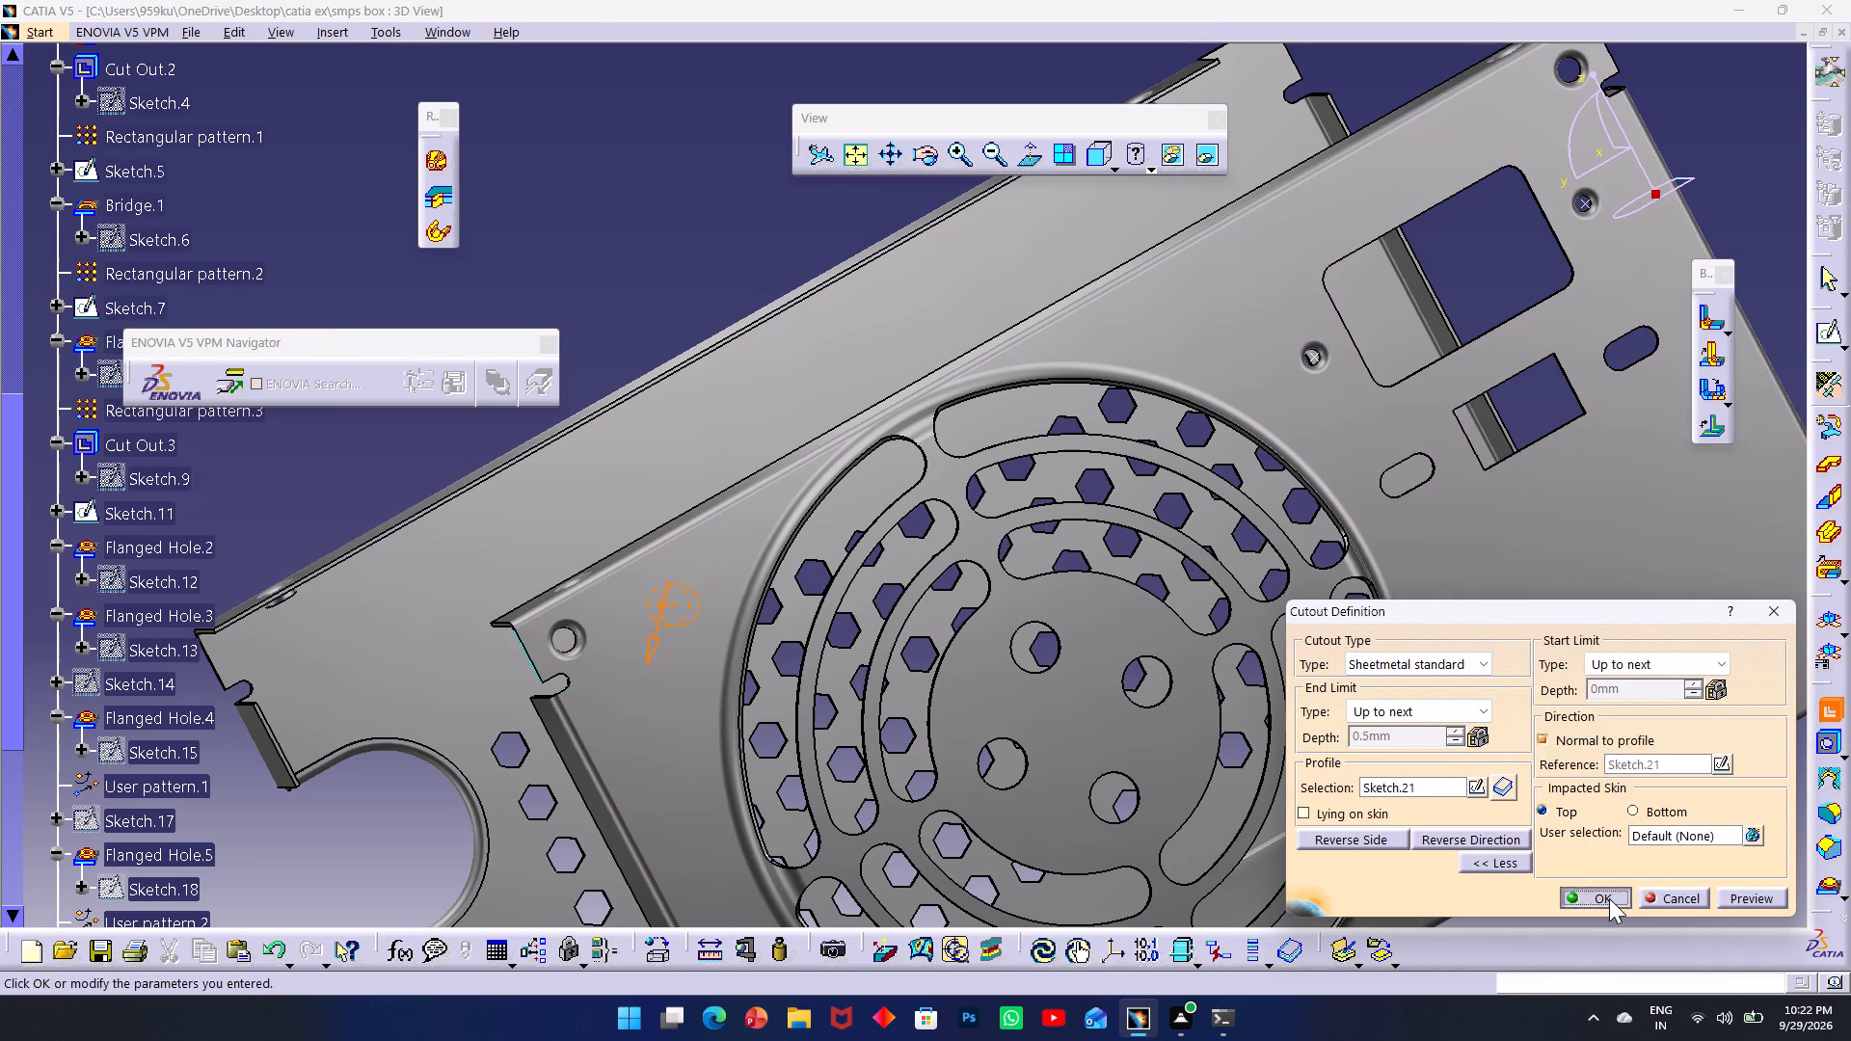
{"action": "left_click", "coordinate": [1609, 898]}
{"action": "left_click", "coordinate": [712, 231]}
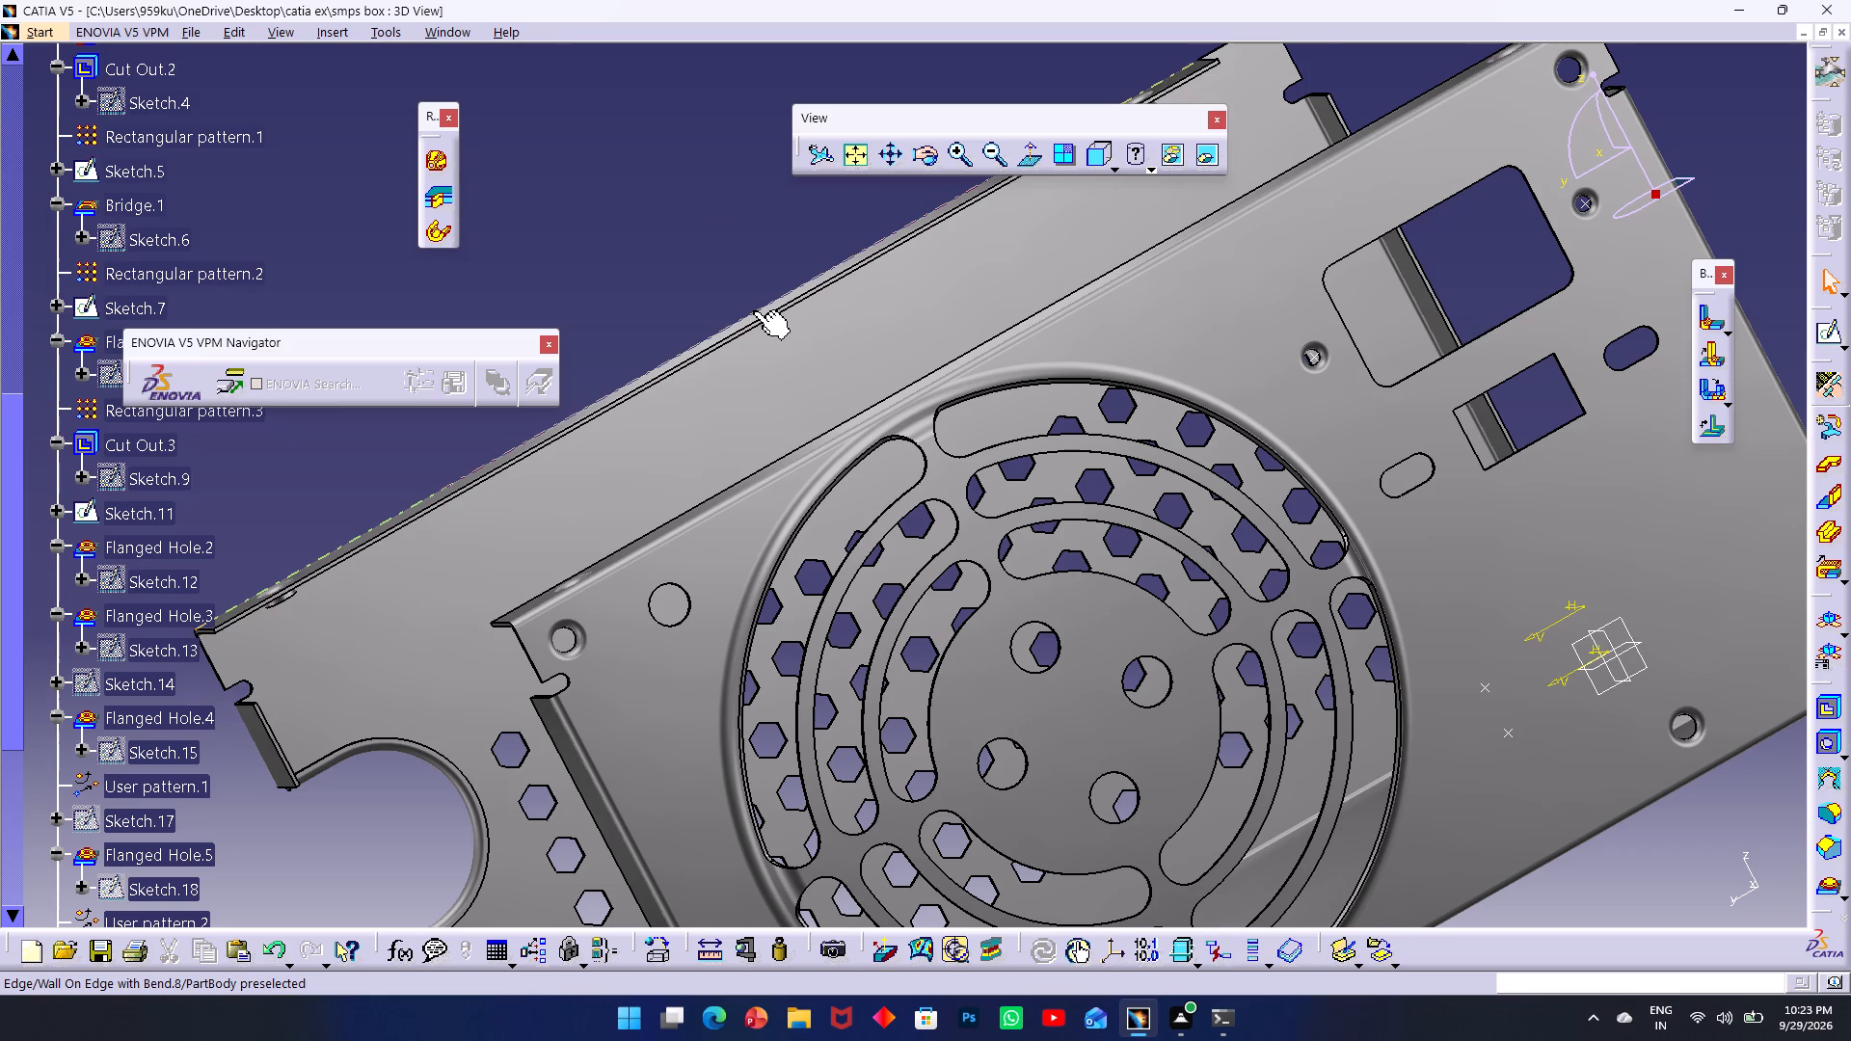
Unhide Line.1, the axis line belonging to Circular pattern.1.
{"action": "scroll", "coordinate": [78, 574], "scroll_direction": "down", "scroll_amount": 4}
{"action": "left_click", "coordinate": [112, 703]}
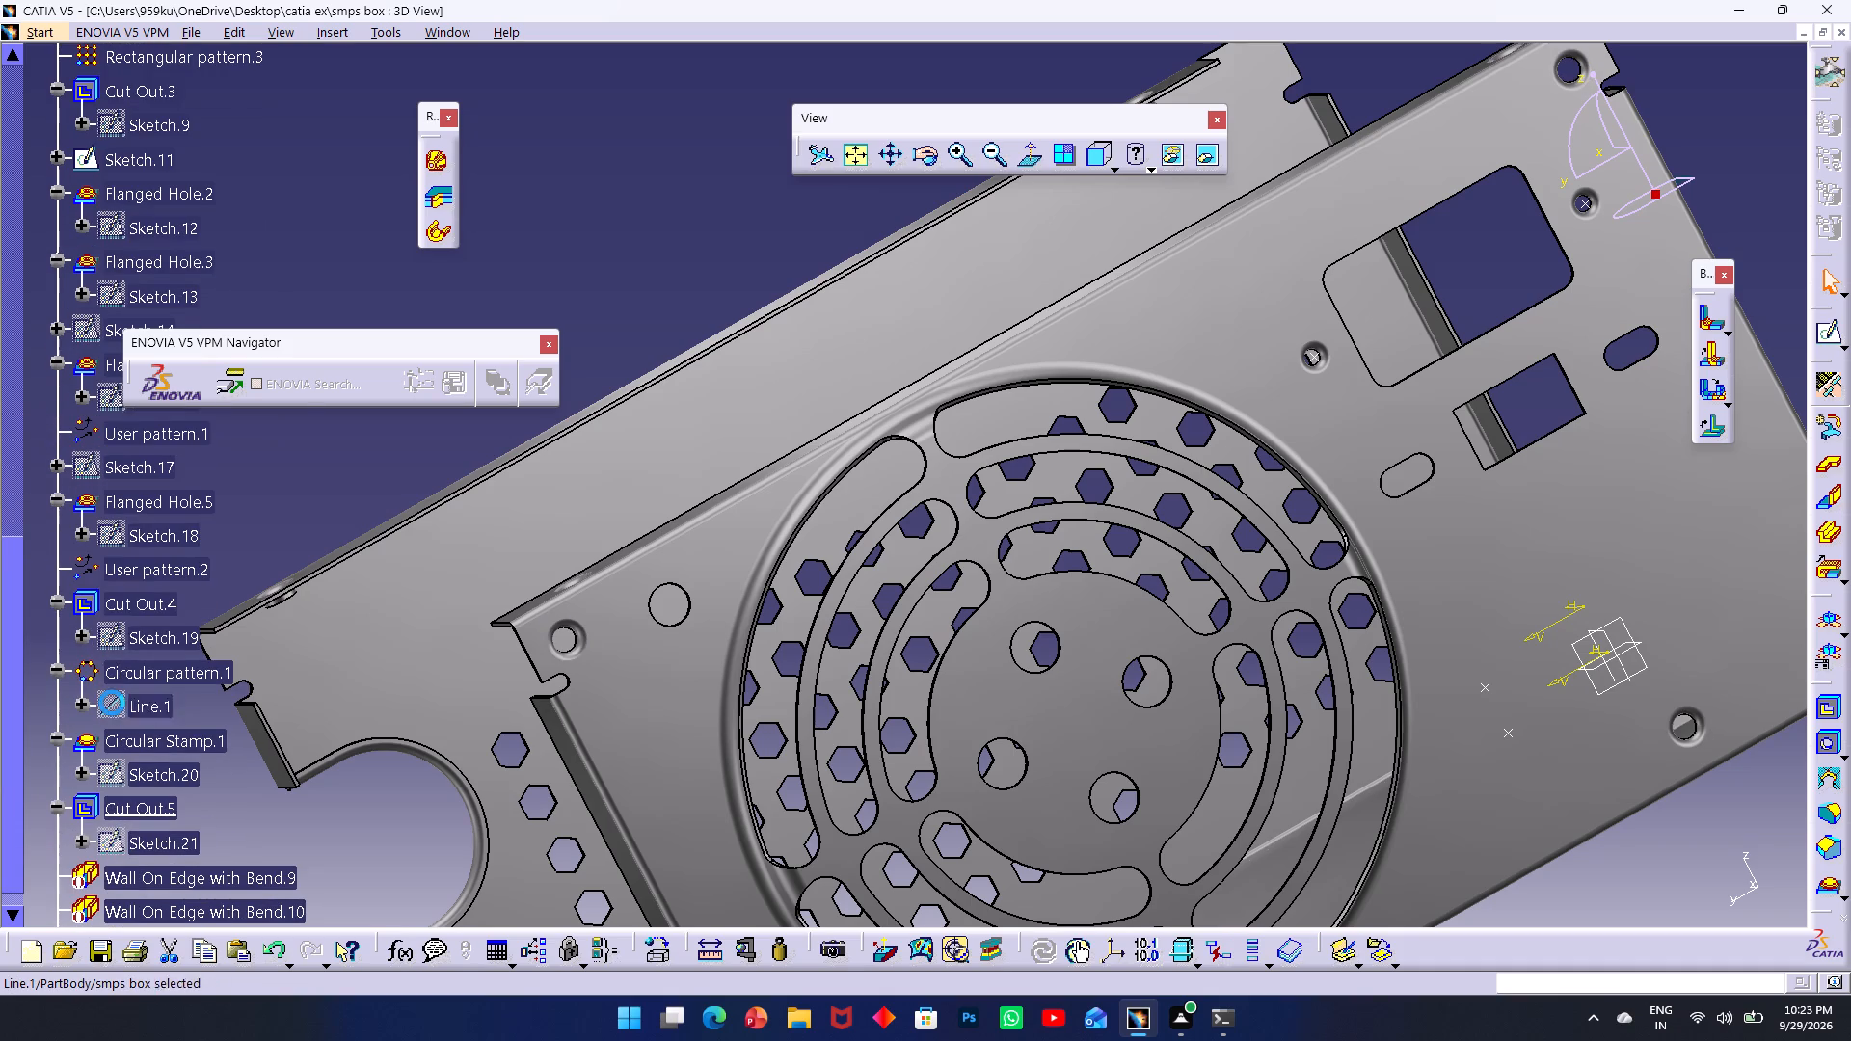
{"action": "right_click", "coordinate": [112, 703]}
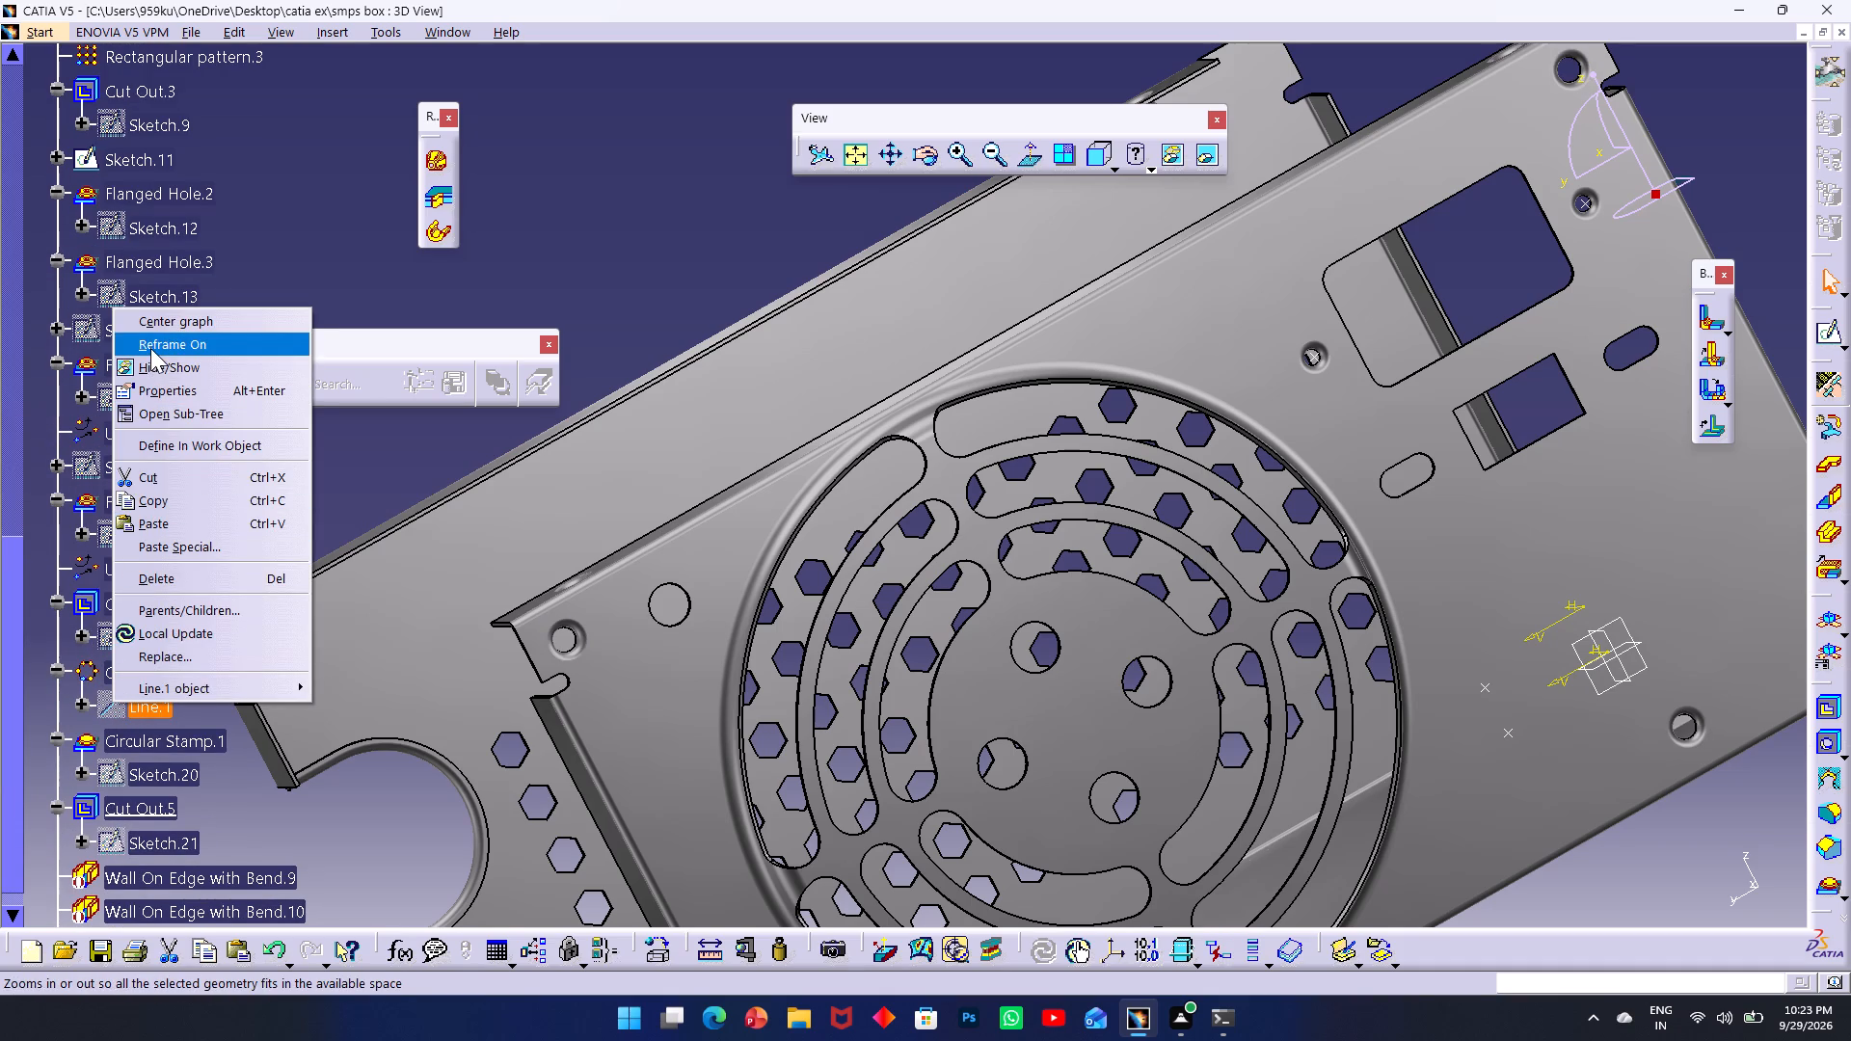
{"action": "left_click", "coordinate": [152, 367]}
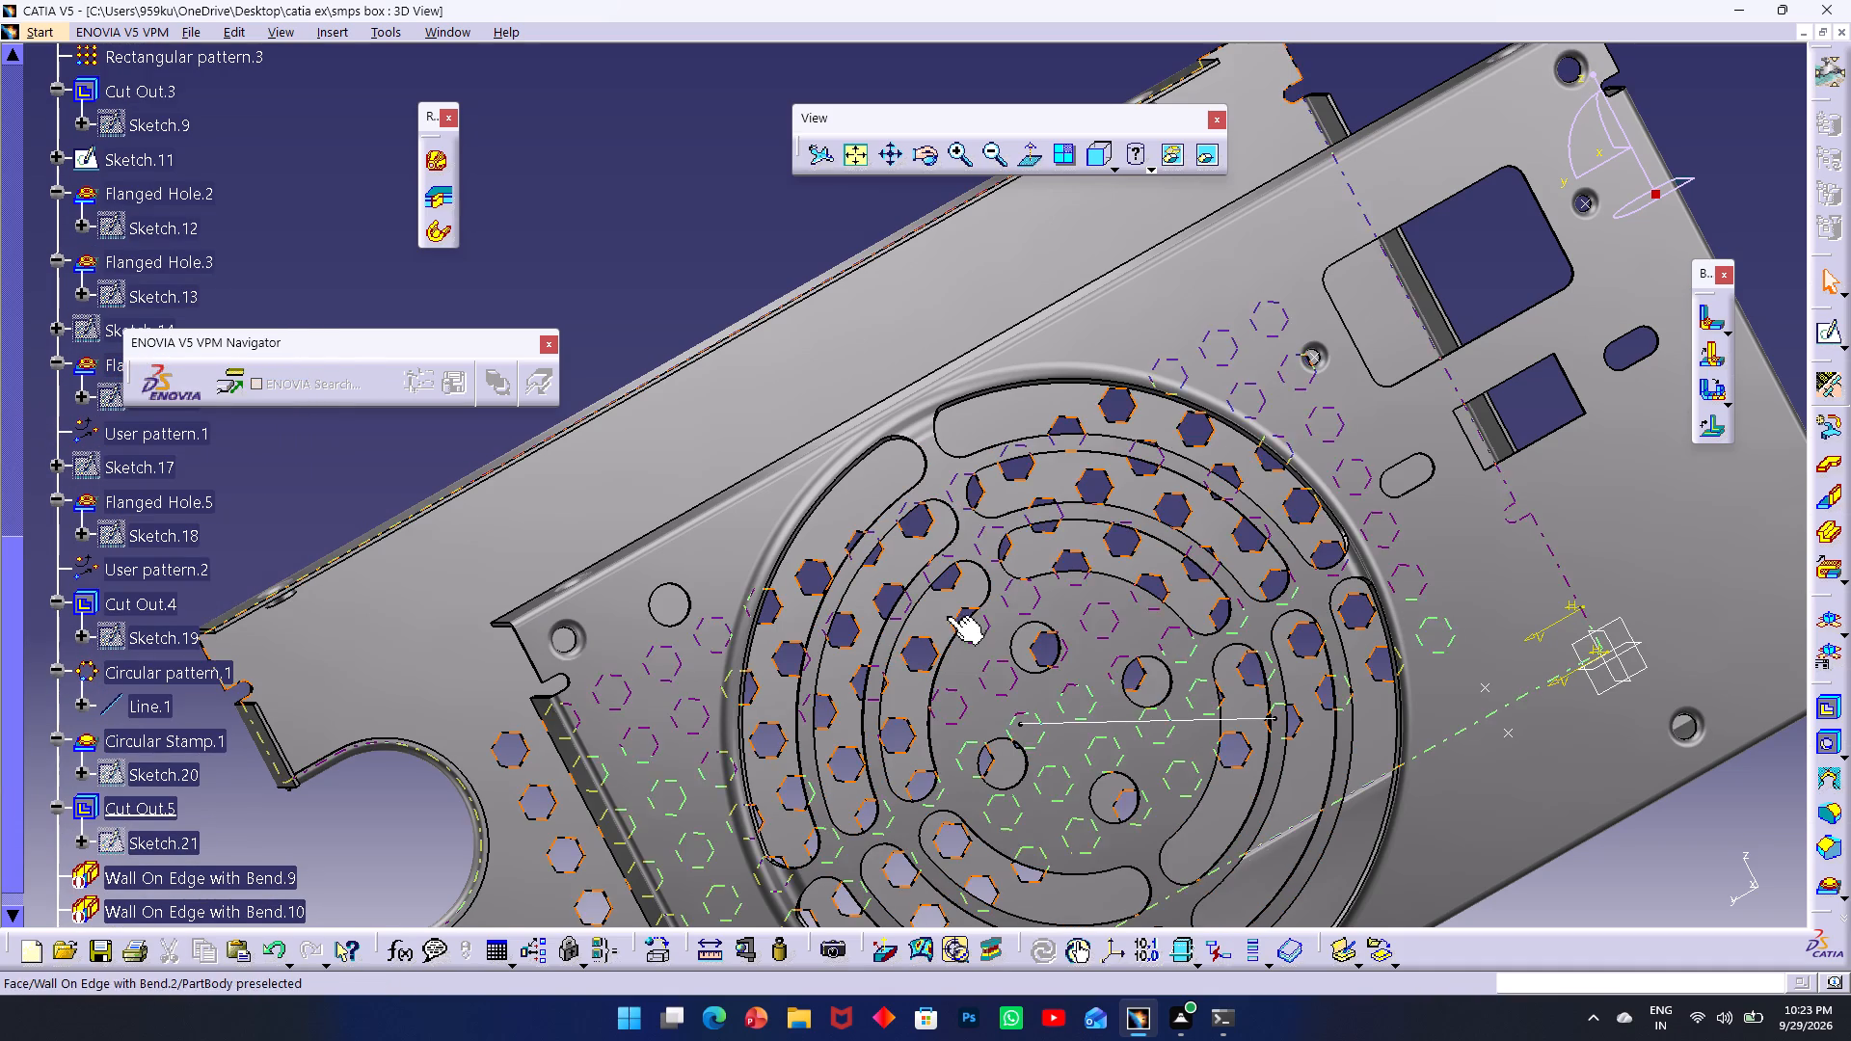
Start a new circular pattern for the fan panel of the box.
{"action": "scroll", "coordinate": [170, 748], "scroll_direction": "down", "scroll_amount": 1}
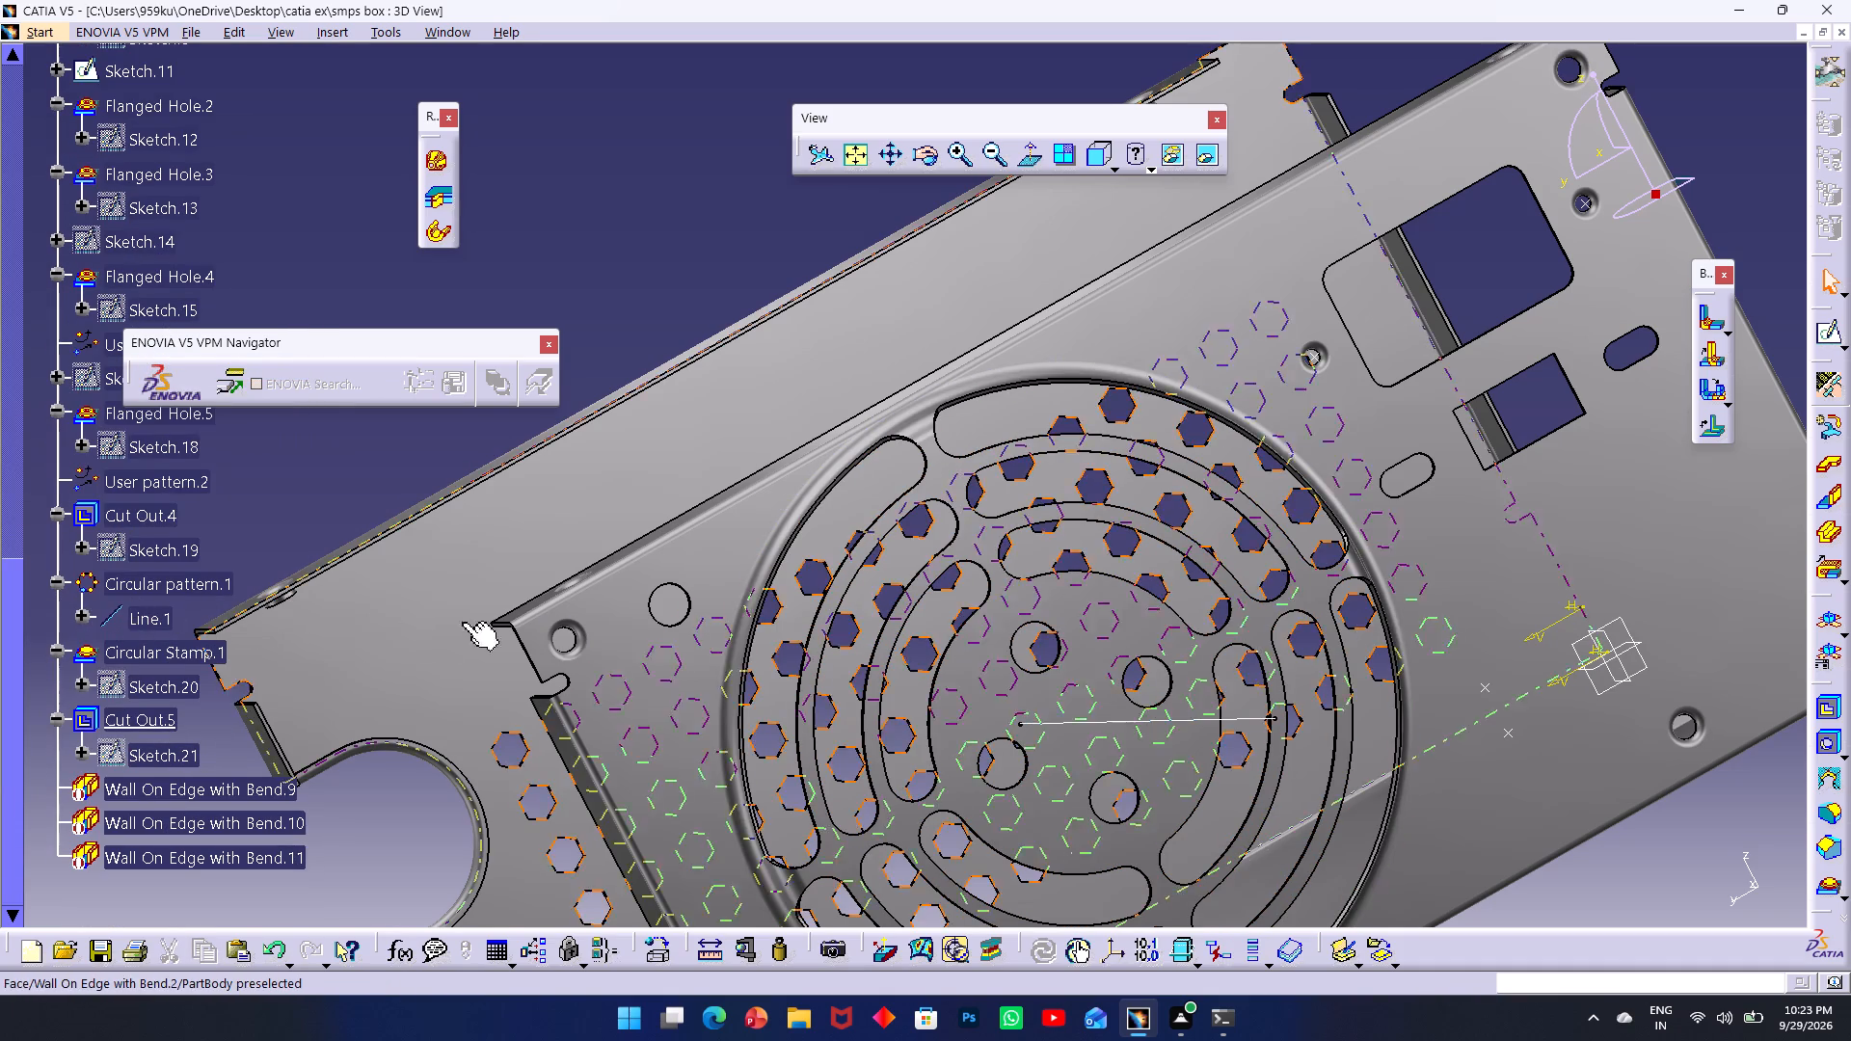
{"action": "scroll", "coordinate": [990, 516], "scroll_direction": "up", "scroll_amount": 1, "text": "ctrl"}
{"action": "middle_click_drag", "start_coordinate": [990, 516], "coordinate": [912, 583], "text": "ctrl"}
{"action": "middle_click_drag", "start_coordinate": [964, 592], "coordinate": [645, 681]}
{"action": "scroll", "coordinate": [635, 694], "scroll_direction": "up", "scroll_amount": 1}
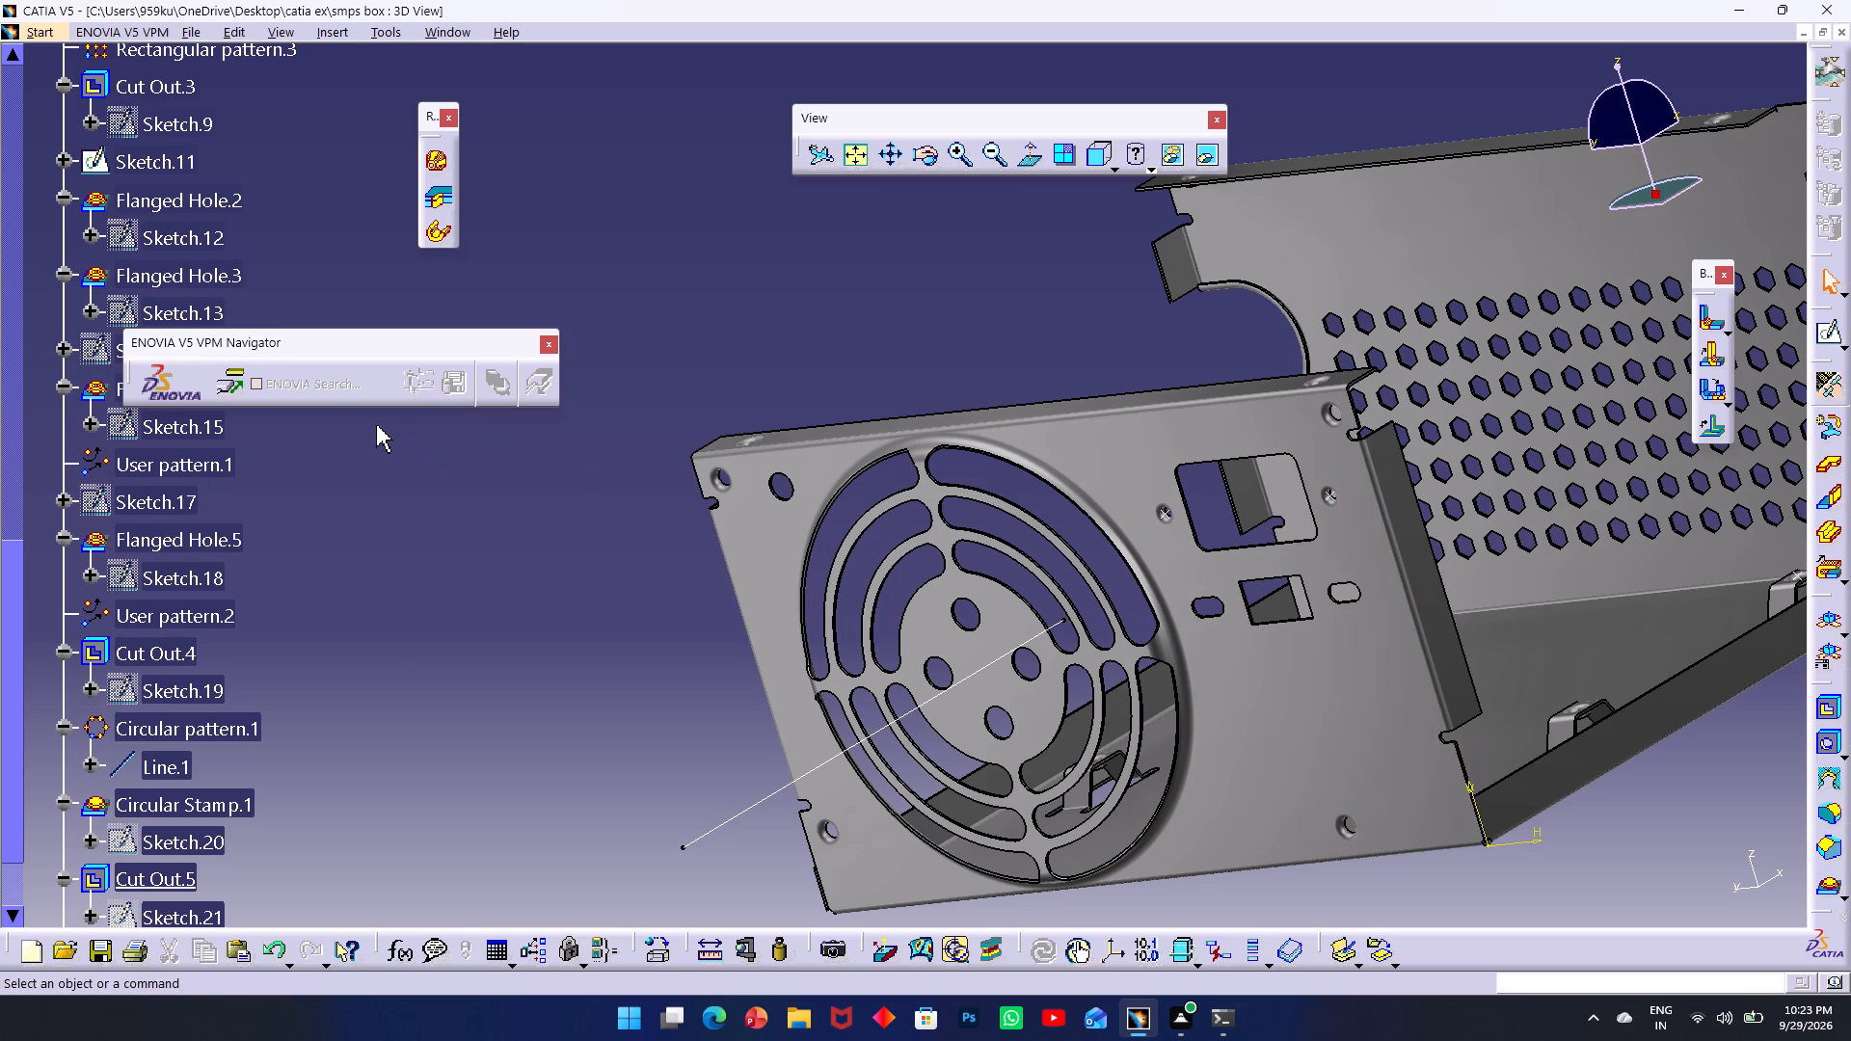
{"action": "left_click", "coordinate": [335, 30]}
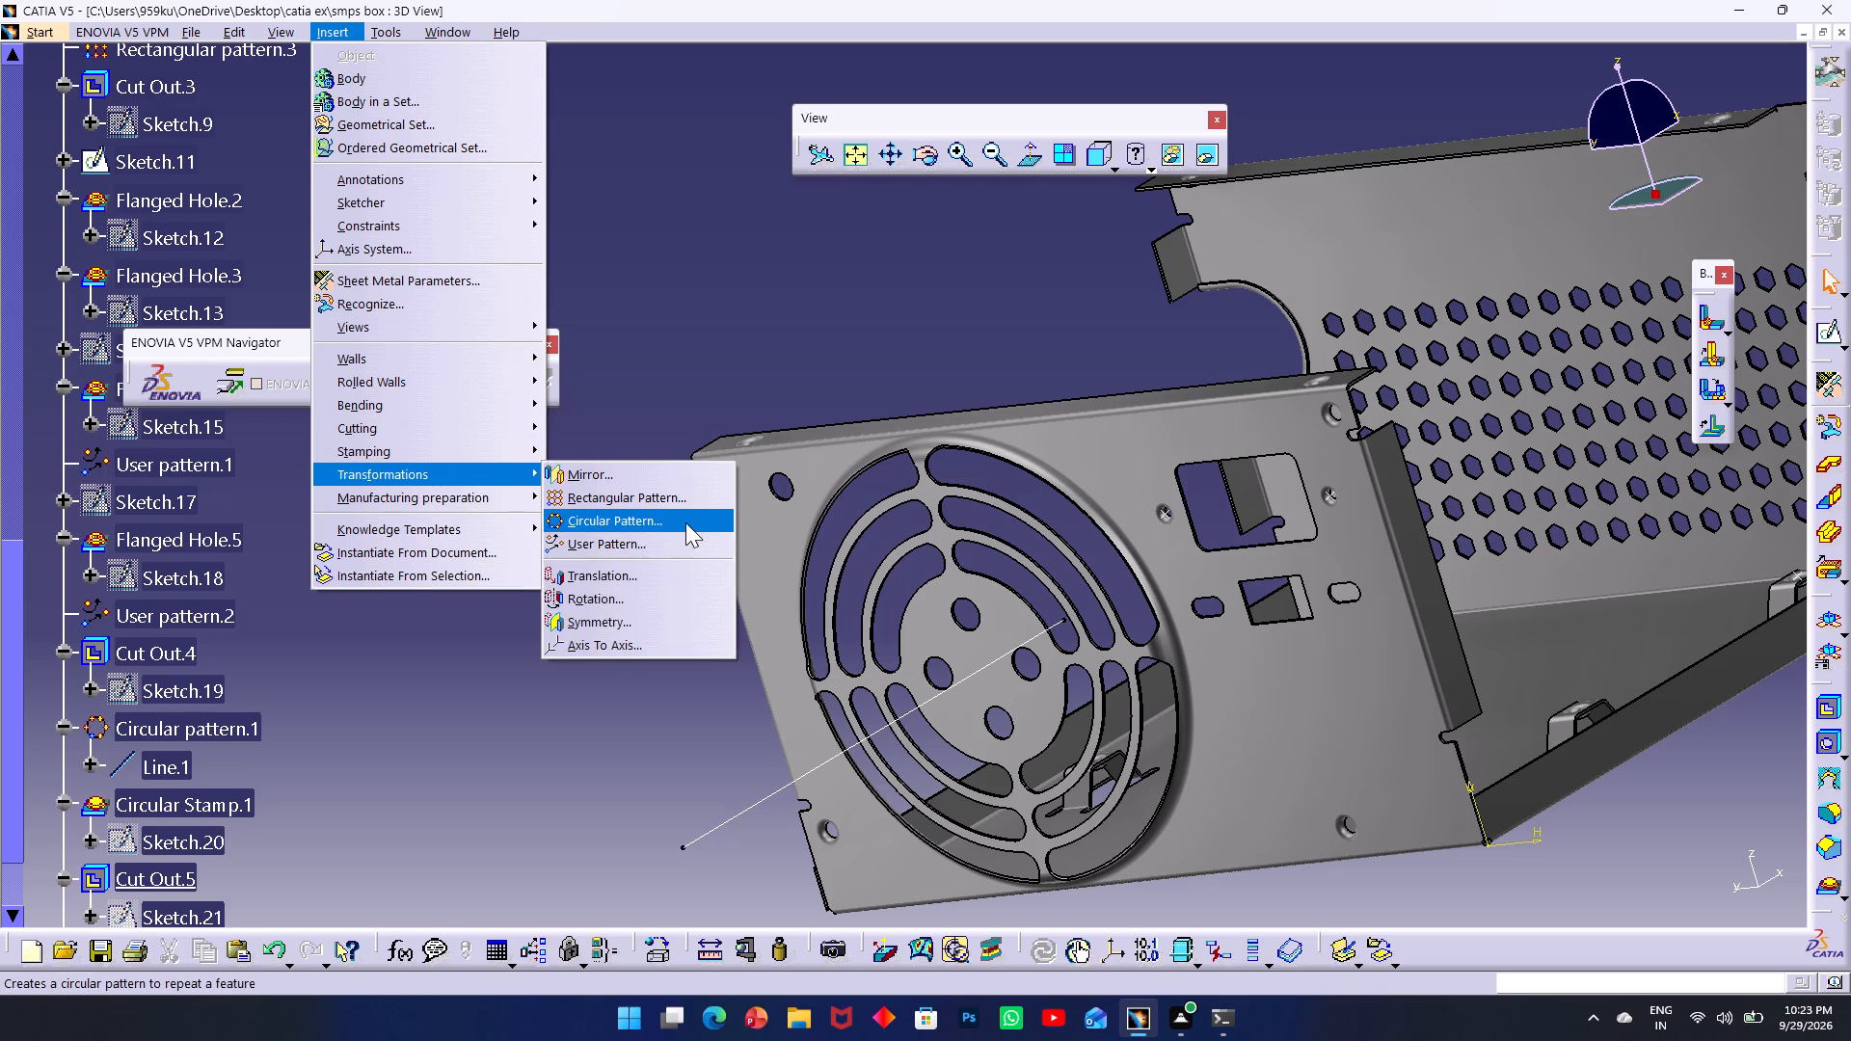
{"action": "left_click", "coordinate": [685, 519]}
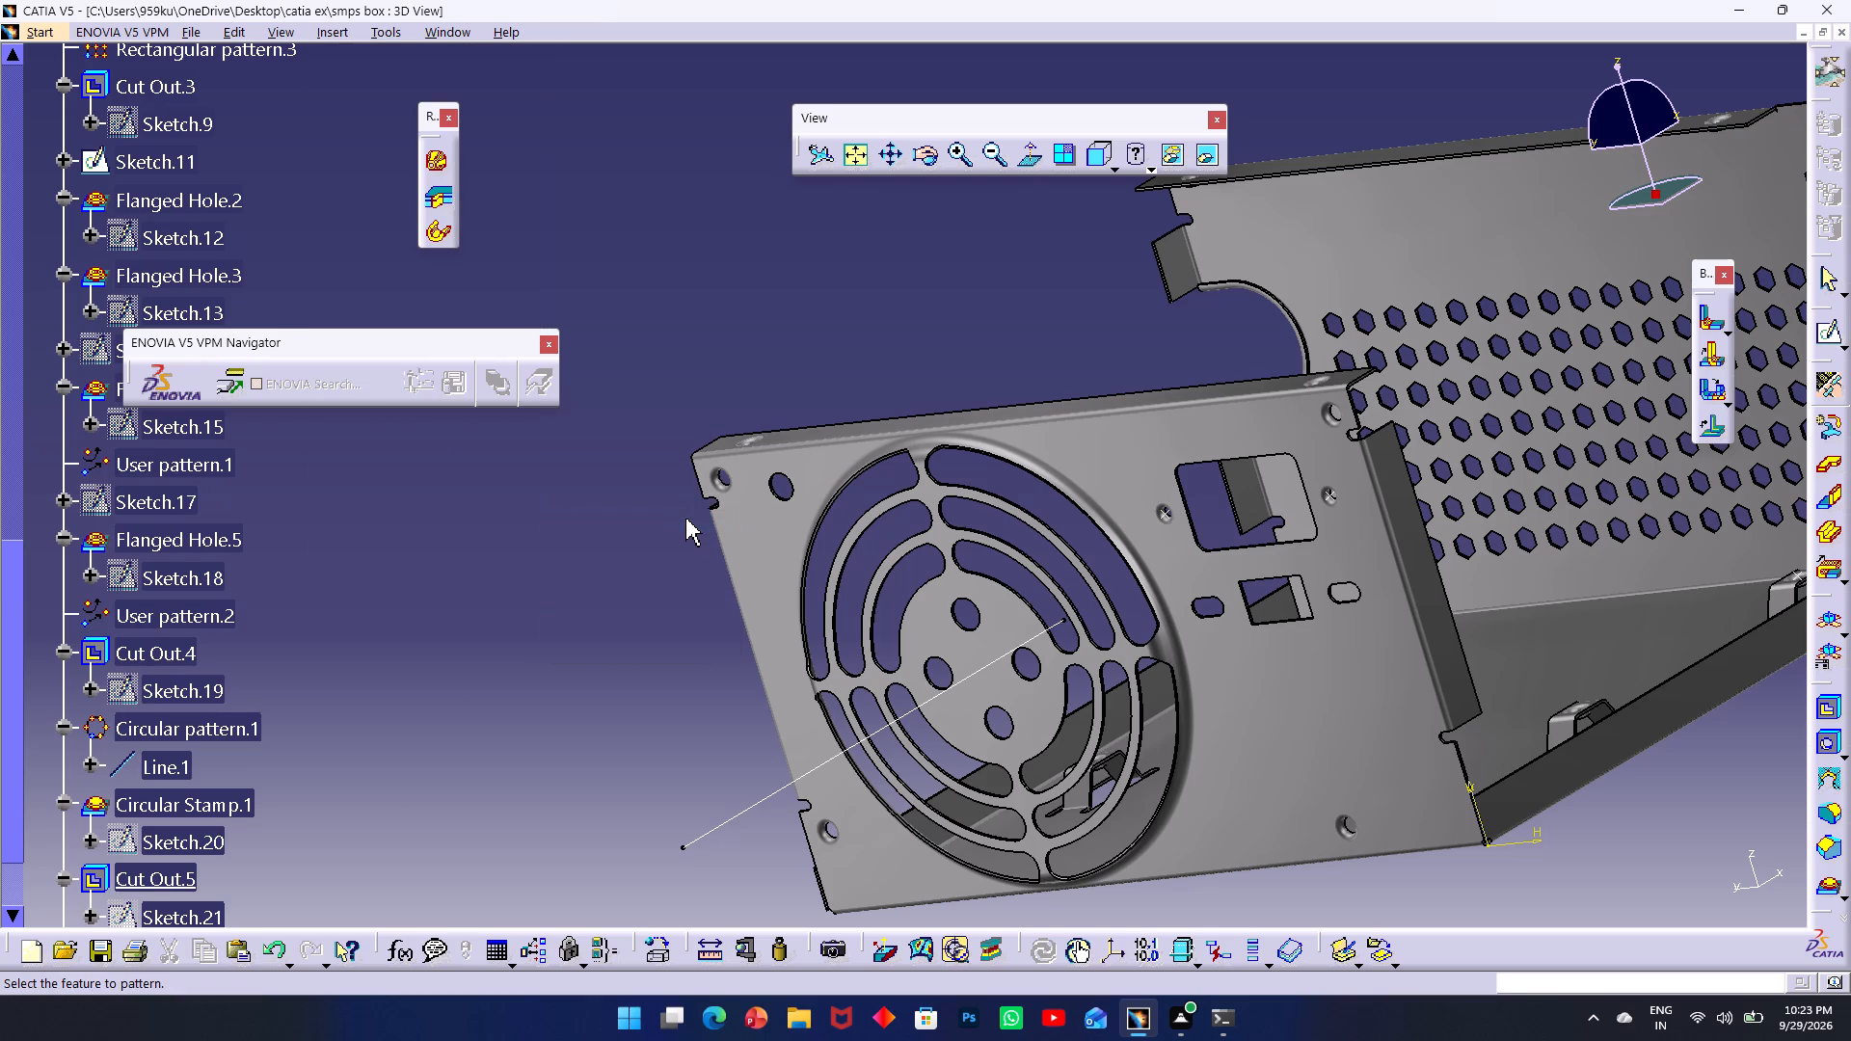
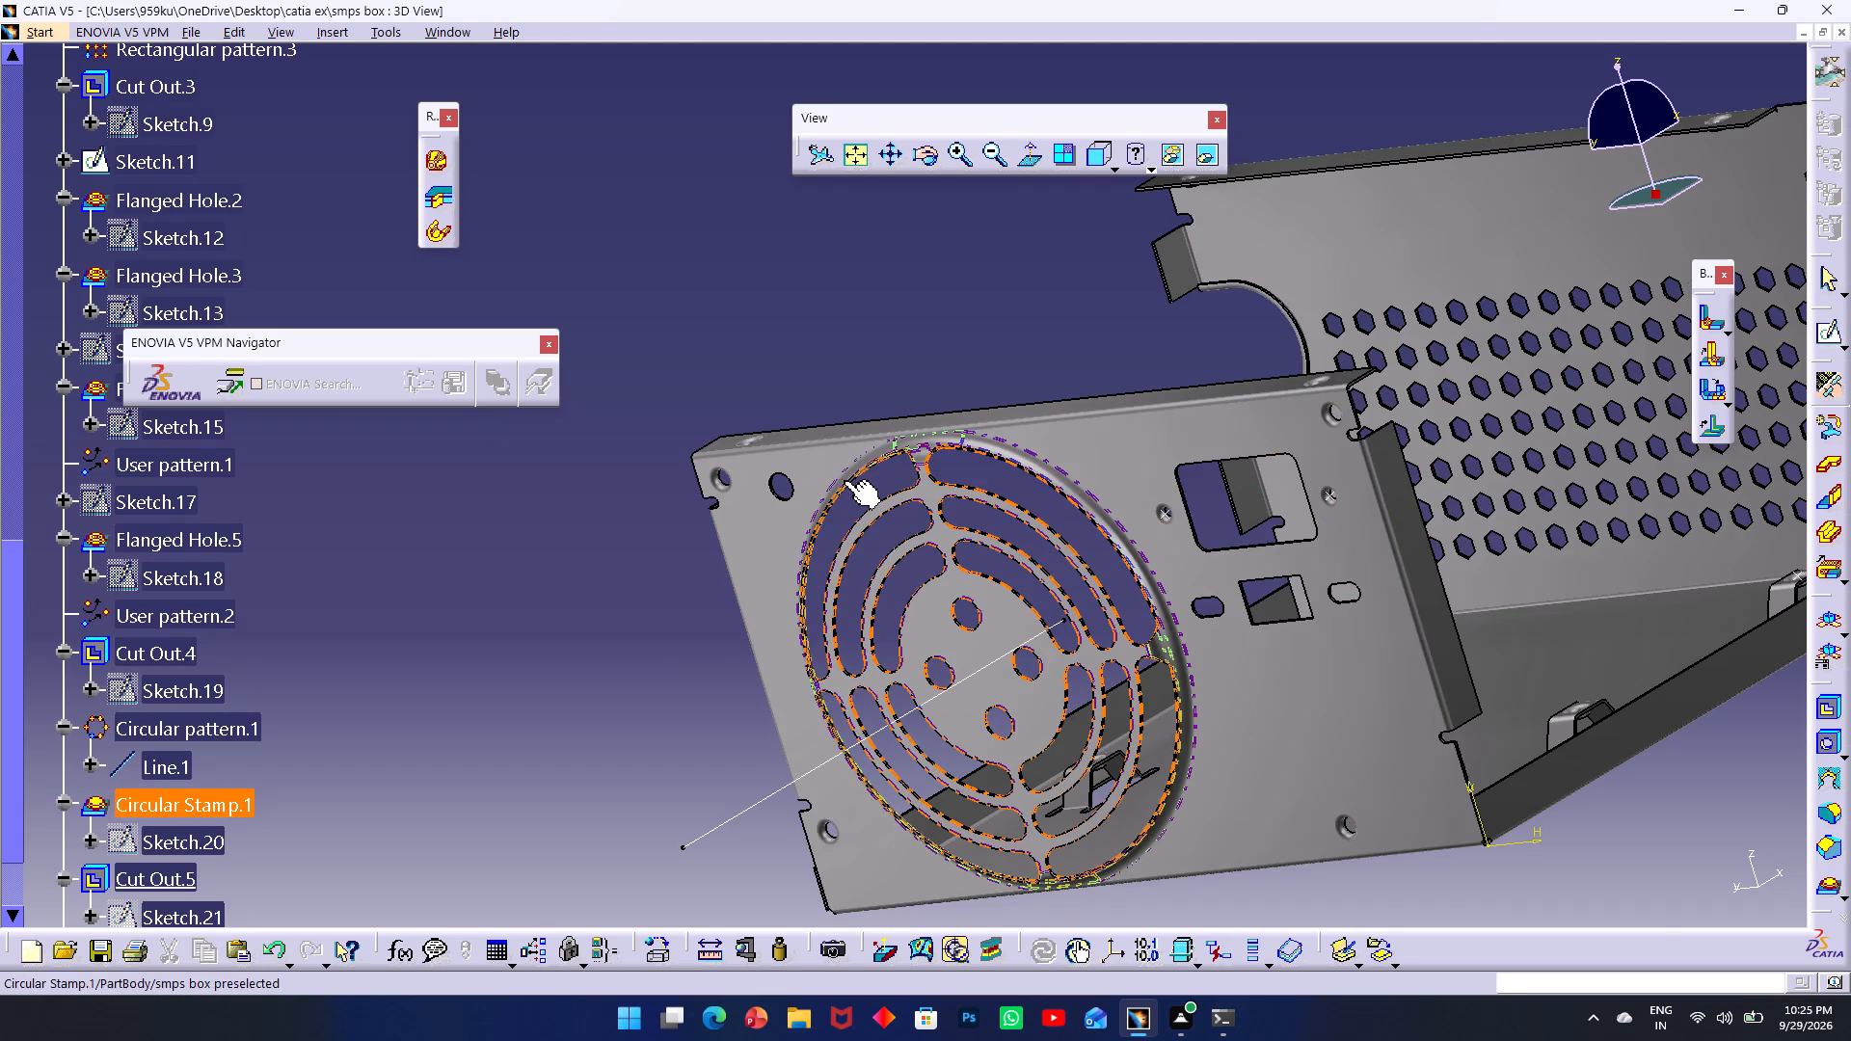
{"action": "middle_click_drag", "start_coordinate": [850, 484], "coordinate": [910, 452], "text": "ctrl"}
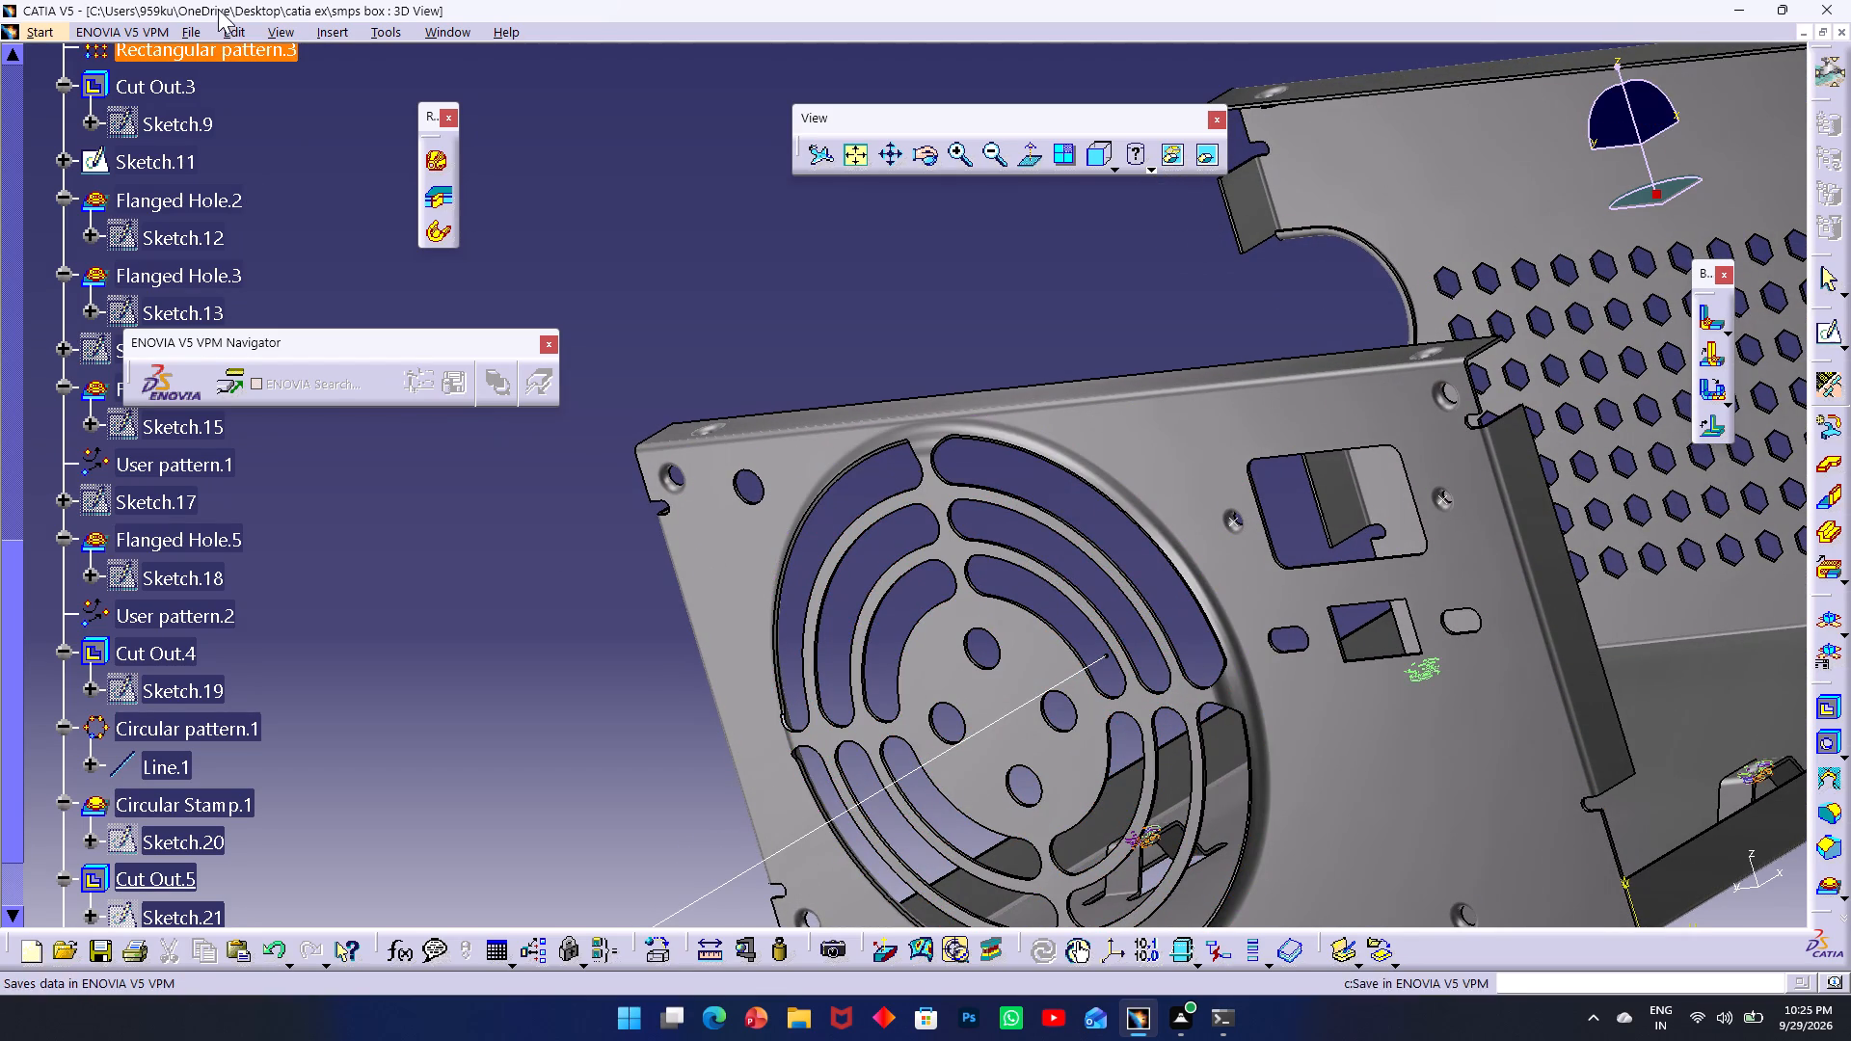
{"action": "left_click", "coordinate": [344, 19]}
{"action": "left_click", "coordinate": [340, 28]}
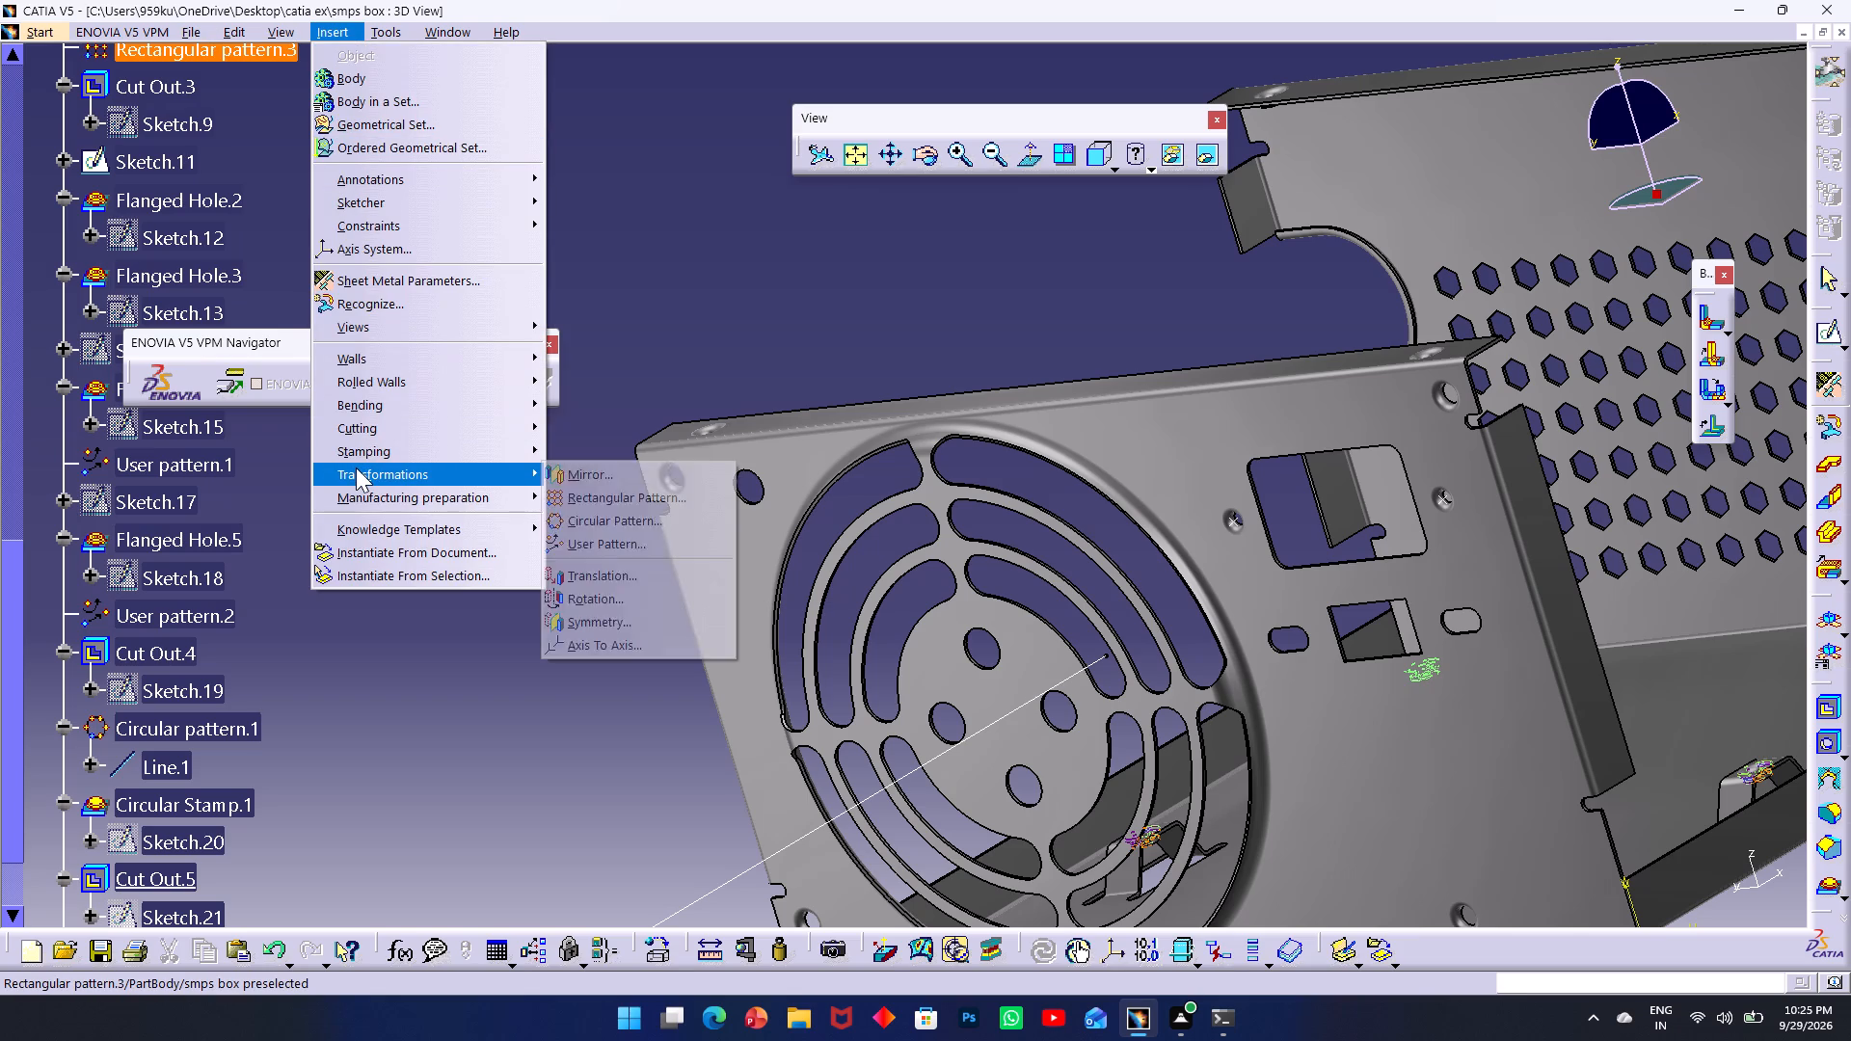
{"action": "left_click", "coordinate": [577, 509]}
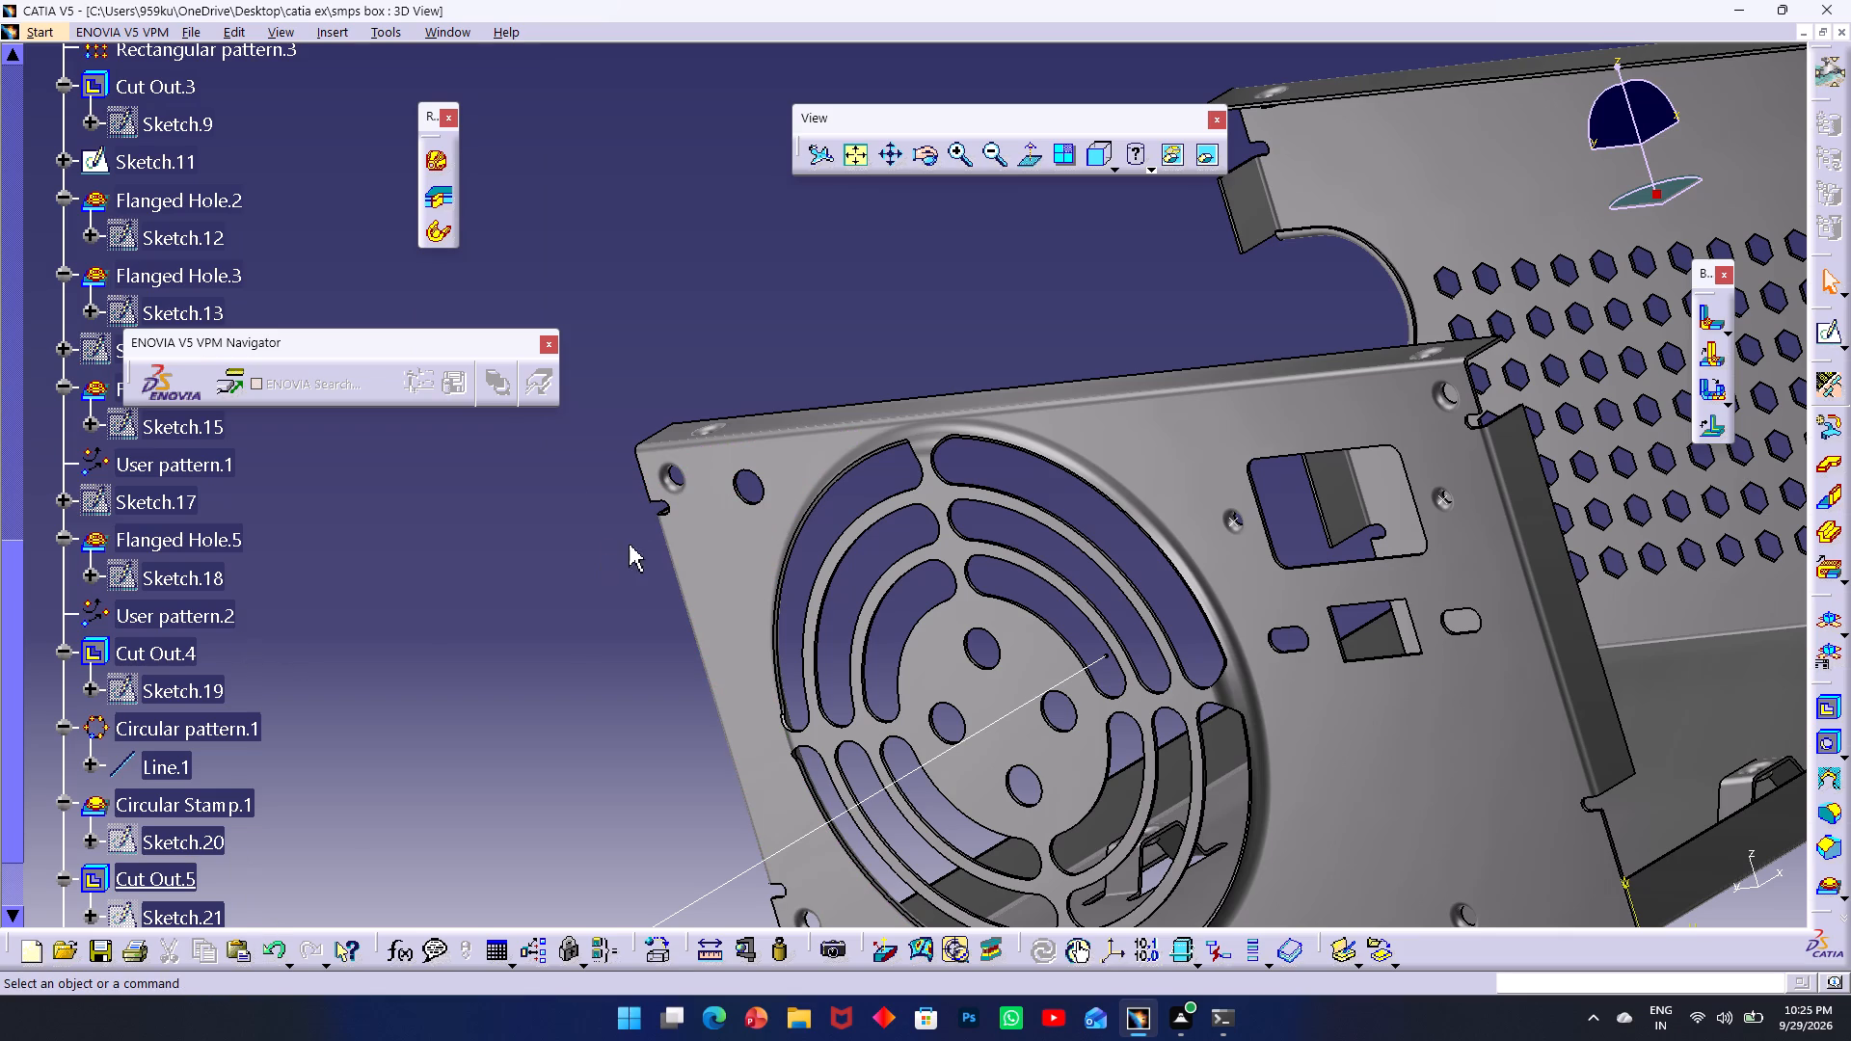
Pattern Cut Out.5 circularly about Line.1 as a complete crown of 4 instances with radial alignment enabled.
{"action": "scroll", "coordinate": [149, 705], "scroll_direction": "down", "scroll_amount": 4}
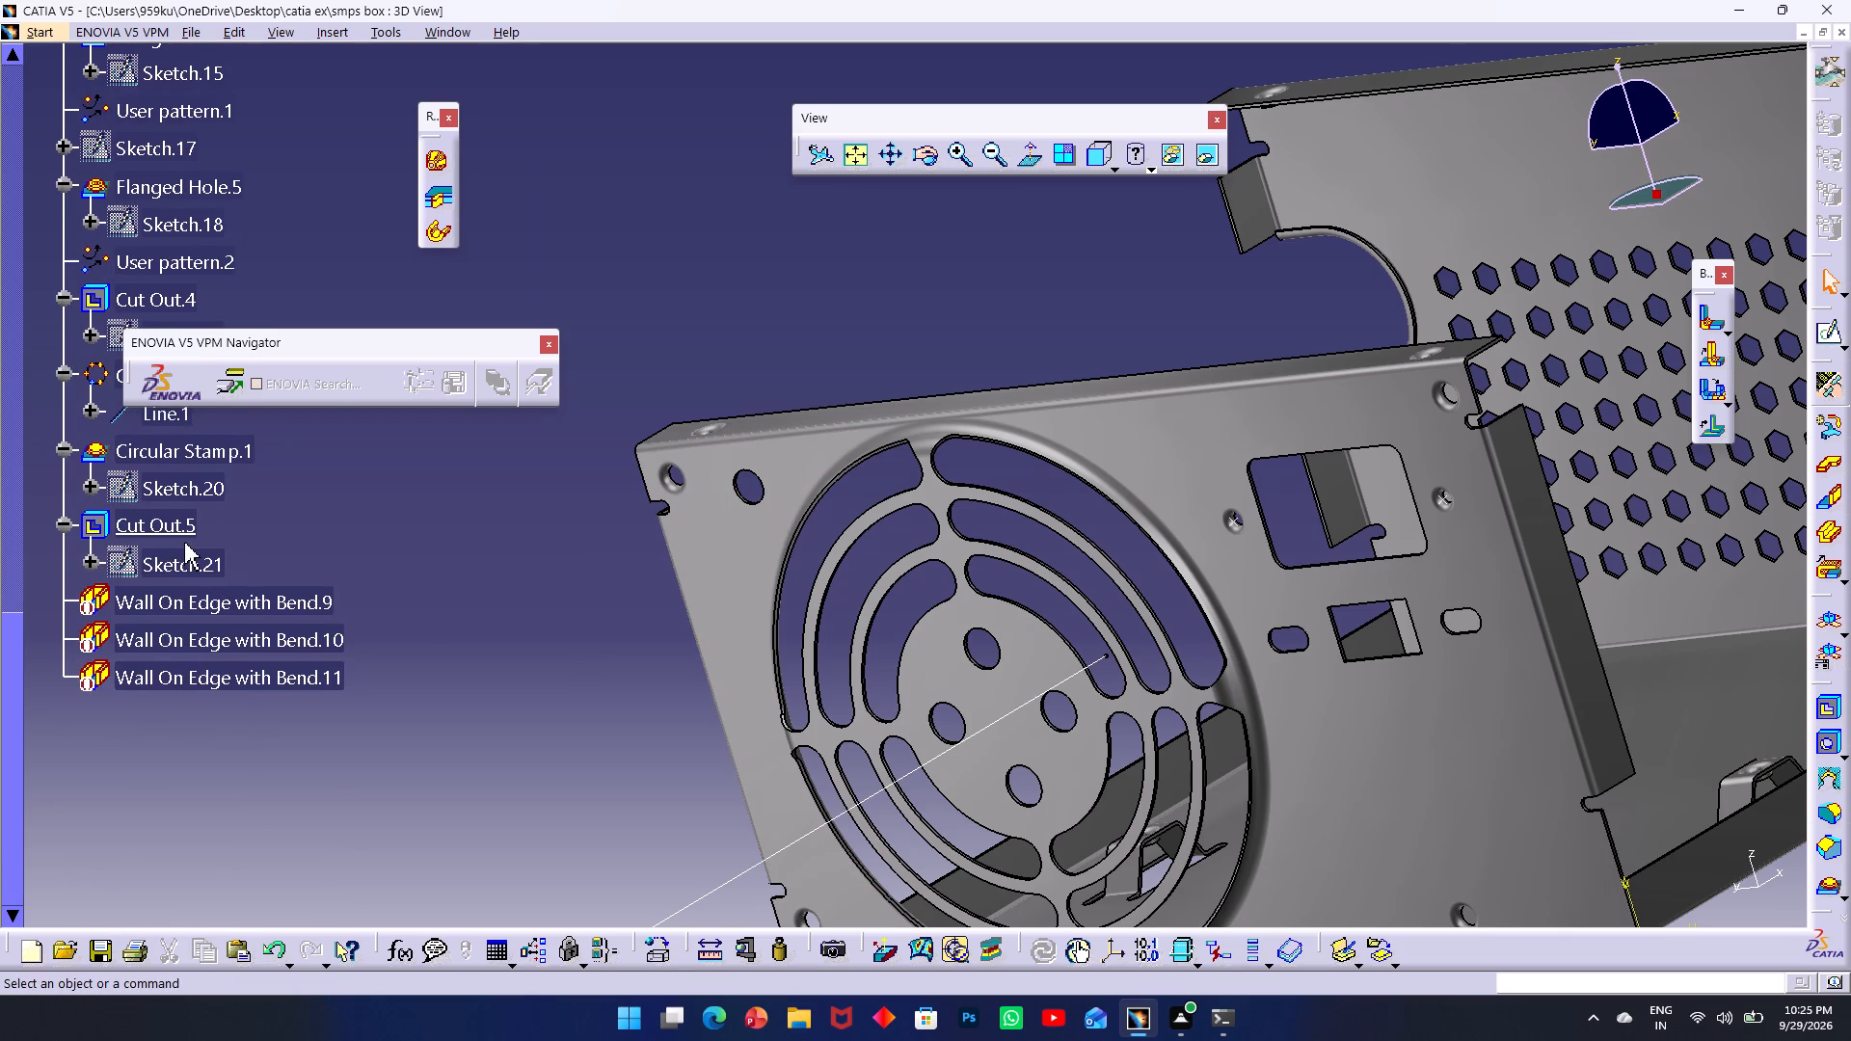
{"action": "left_click", "coordinate": [176, 527]}
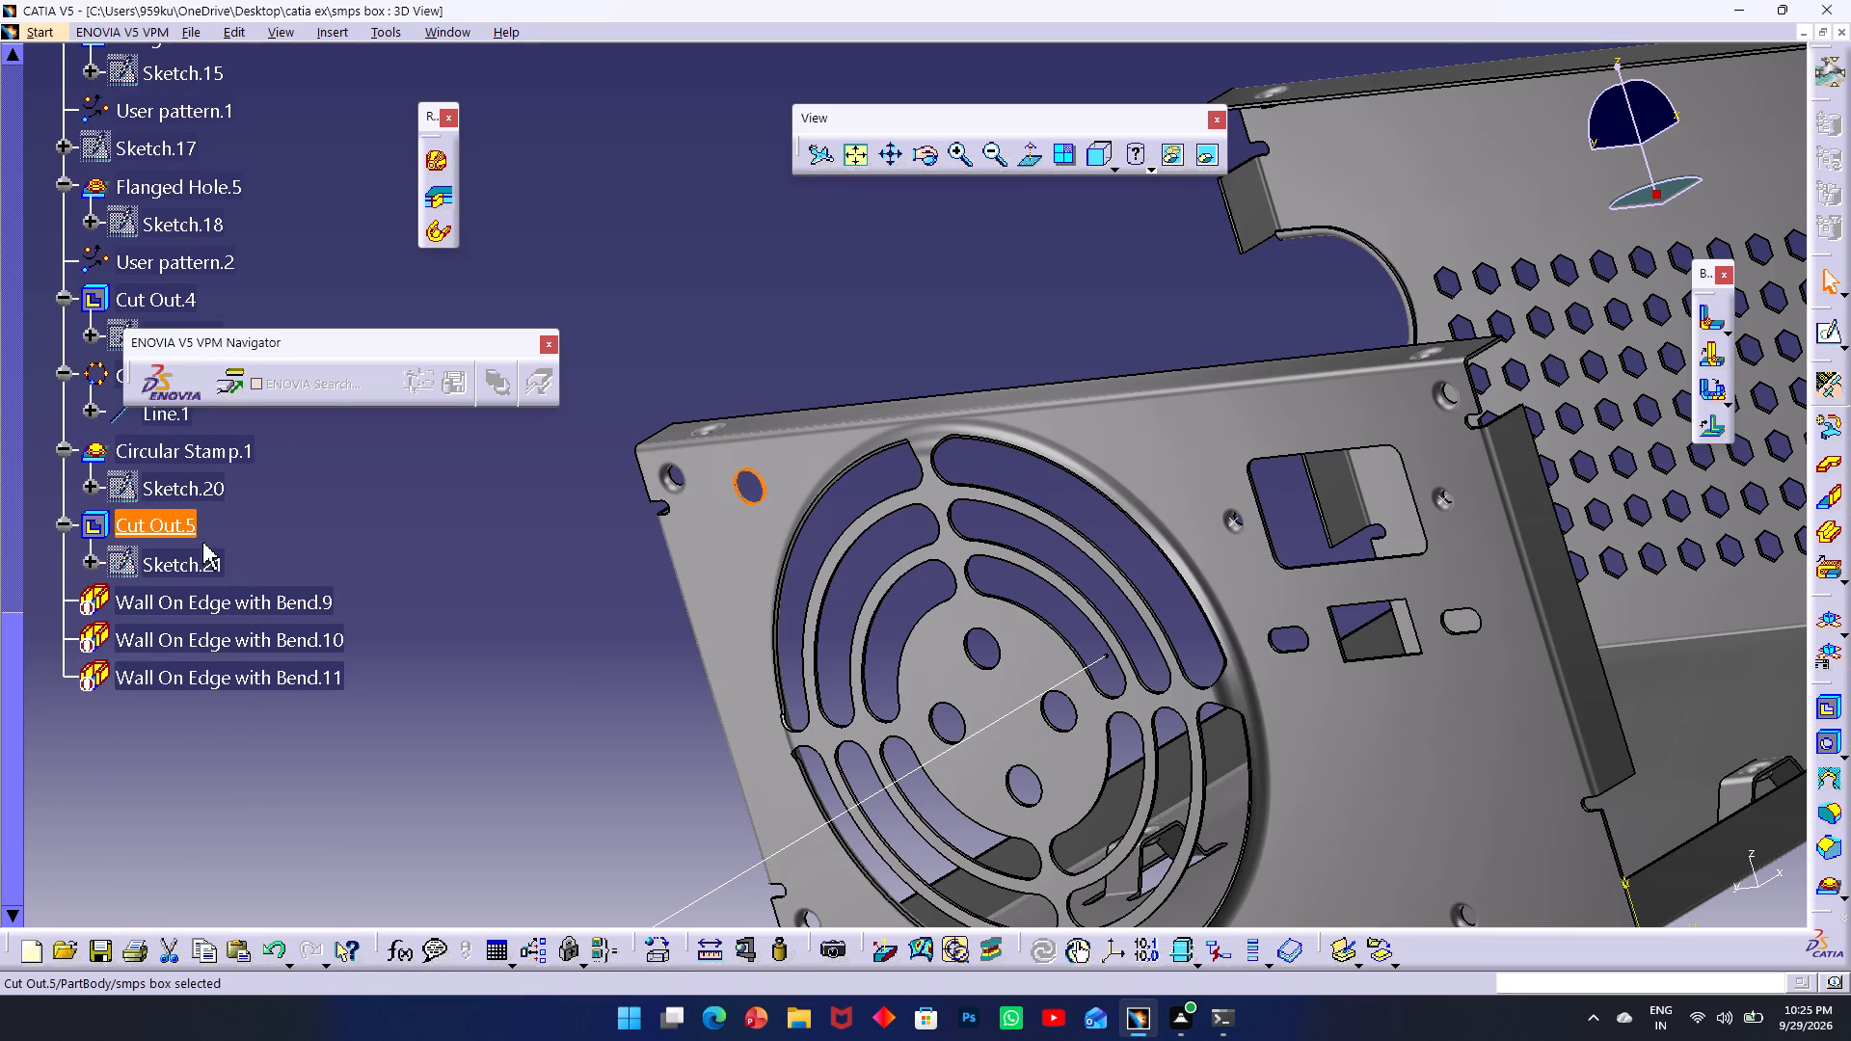
{"action": "left_click", "coordinate": [174, 523]}
{"action": "left_click", "coordinate": [342, 25]}
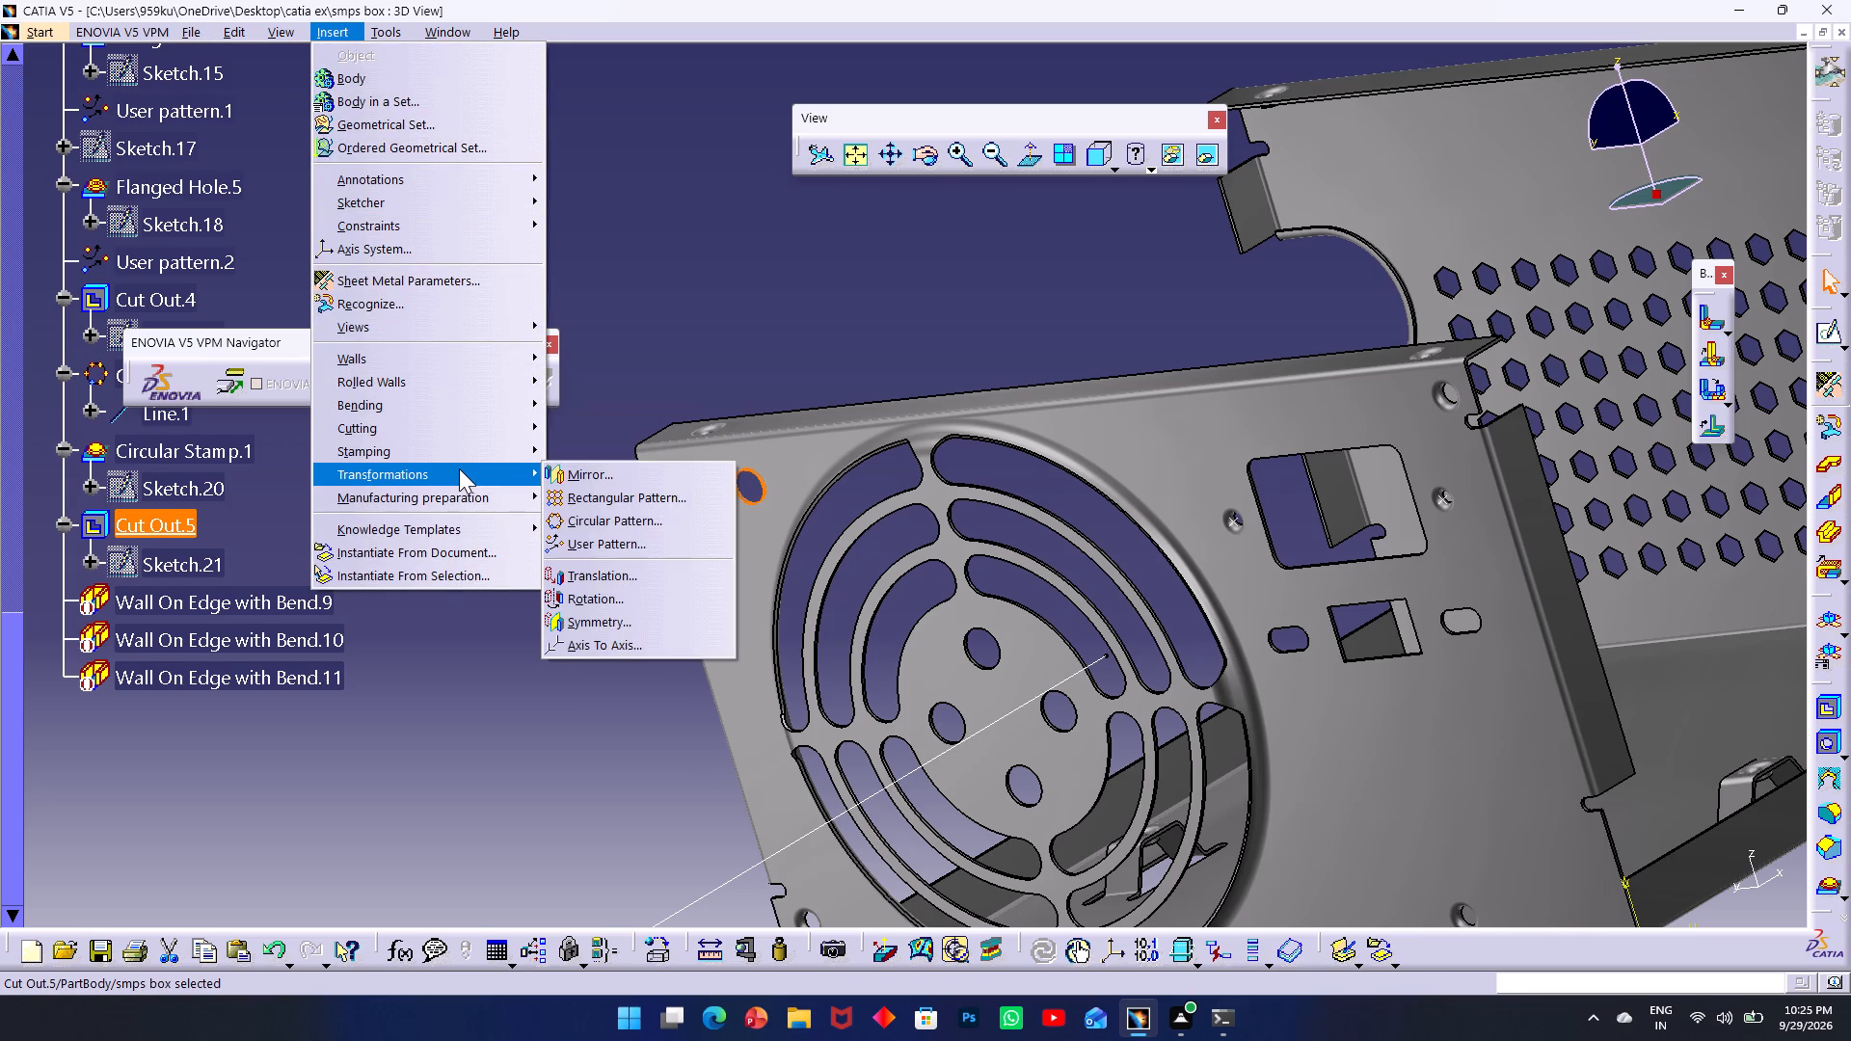
{"action": "left_click", "coordinate": [565, 518]}
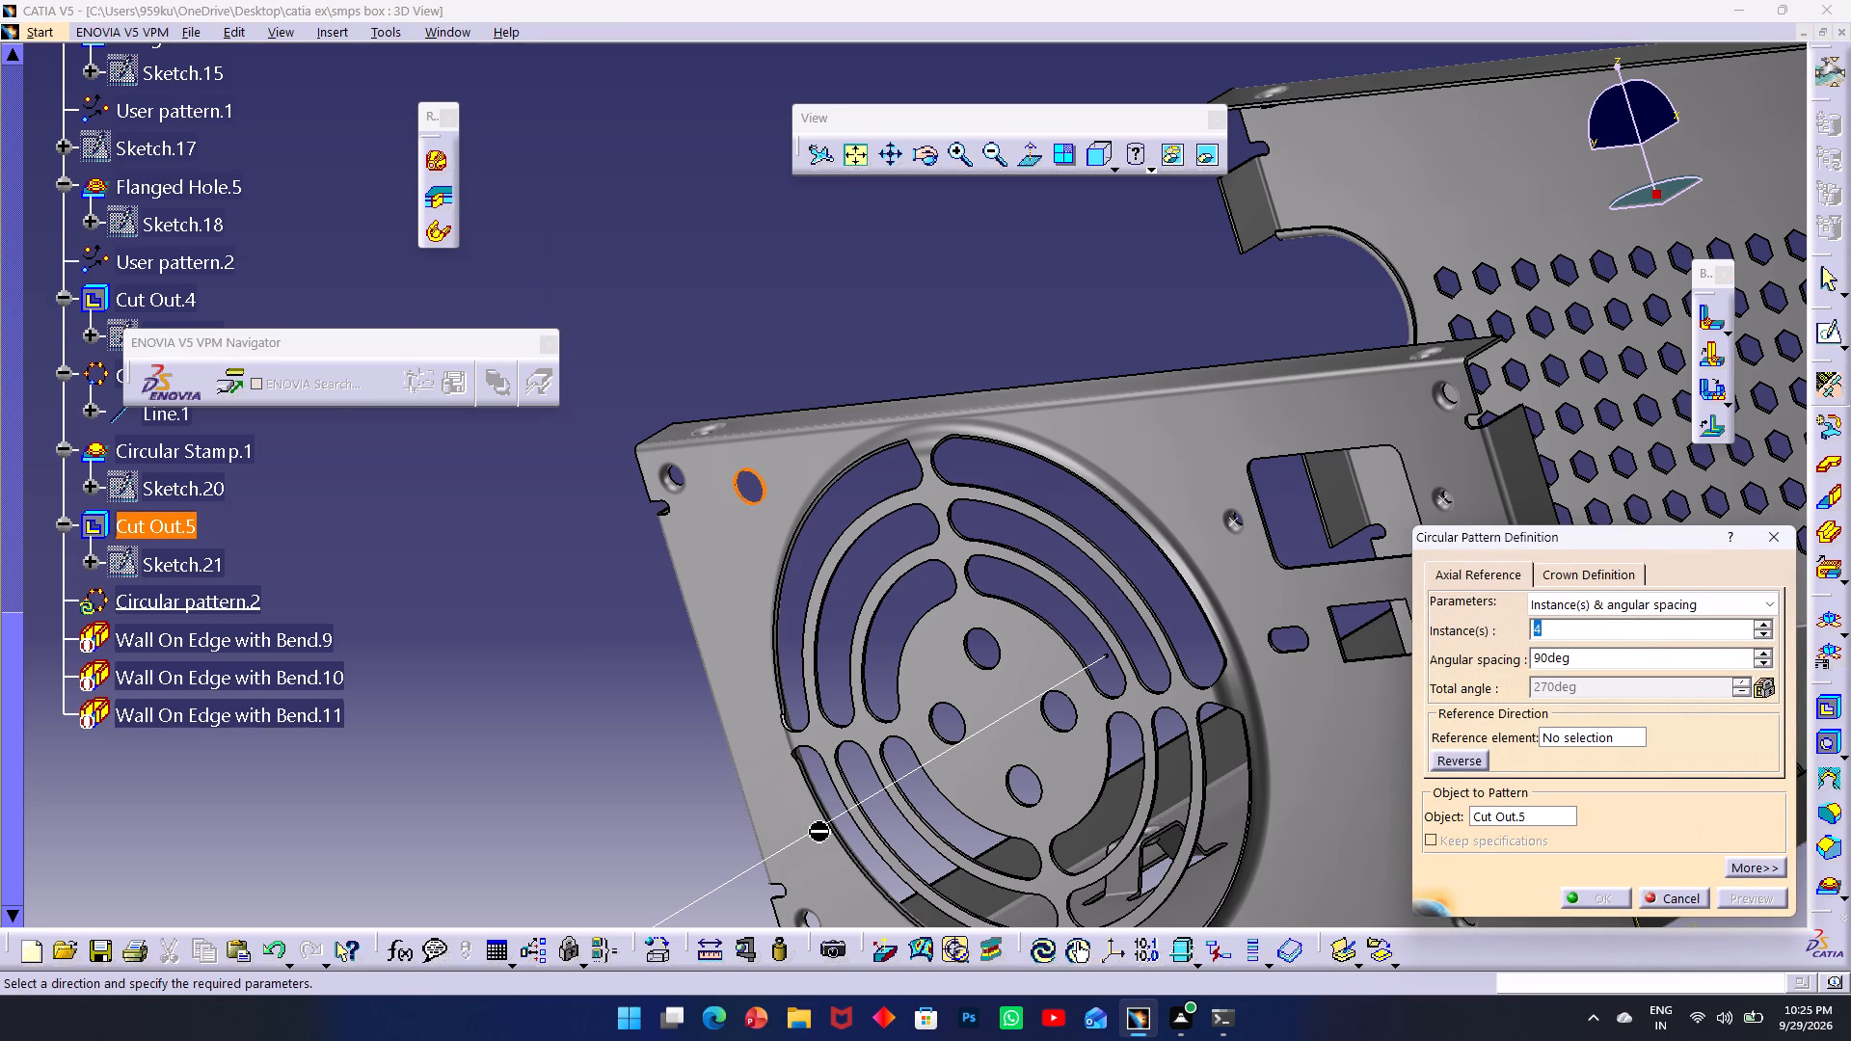
{"action": "left_click", "coordinate": [1603, 734]}
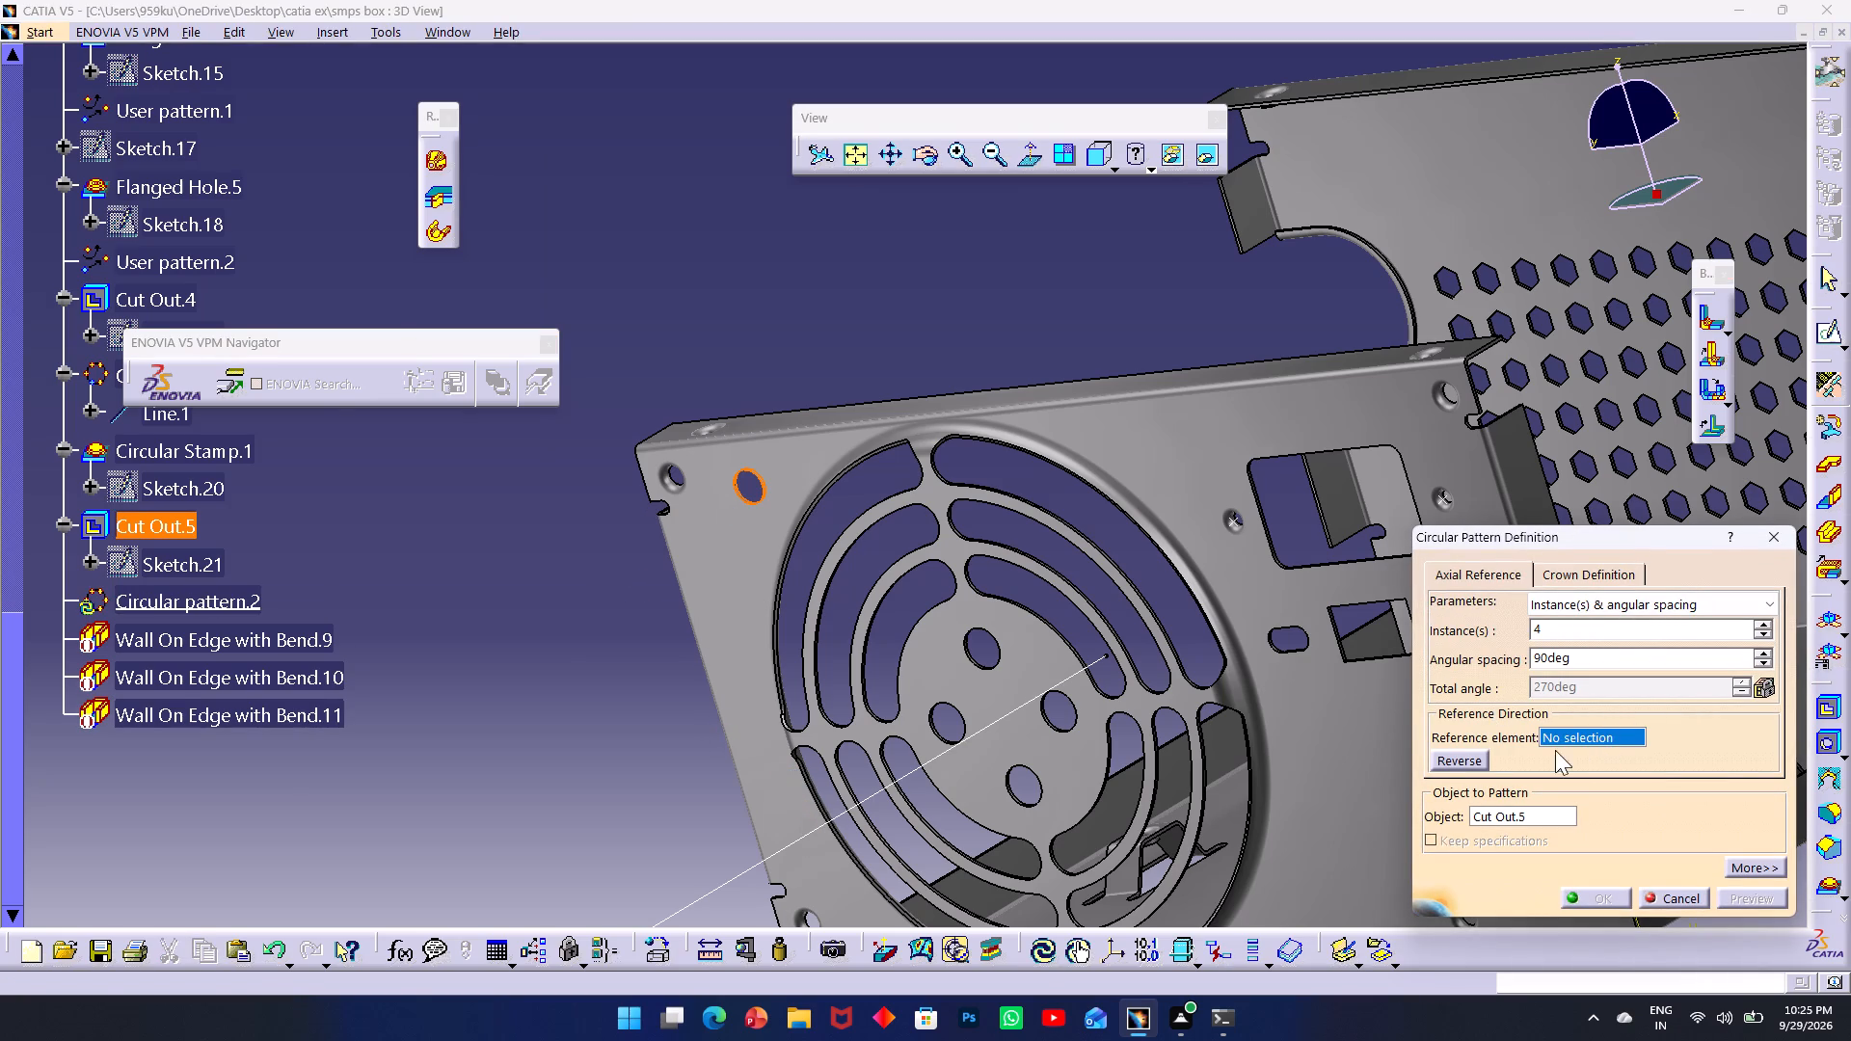
{"action": "left_click", "coordinate": [732, 877]}
{"action": "middle_click_drag", "start_coordinate": [914, 585], "coordinate": [861, 349]}
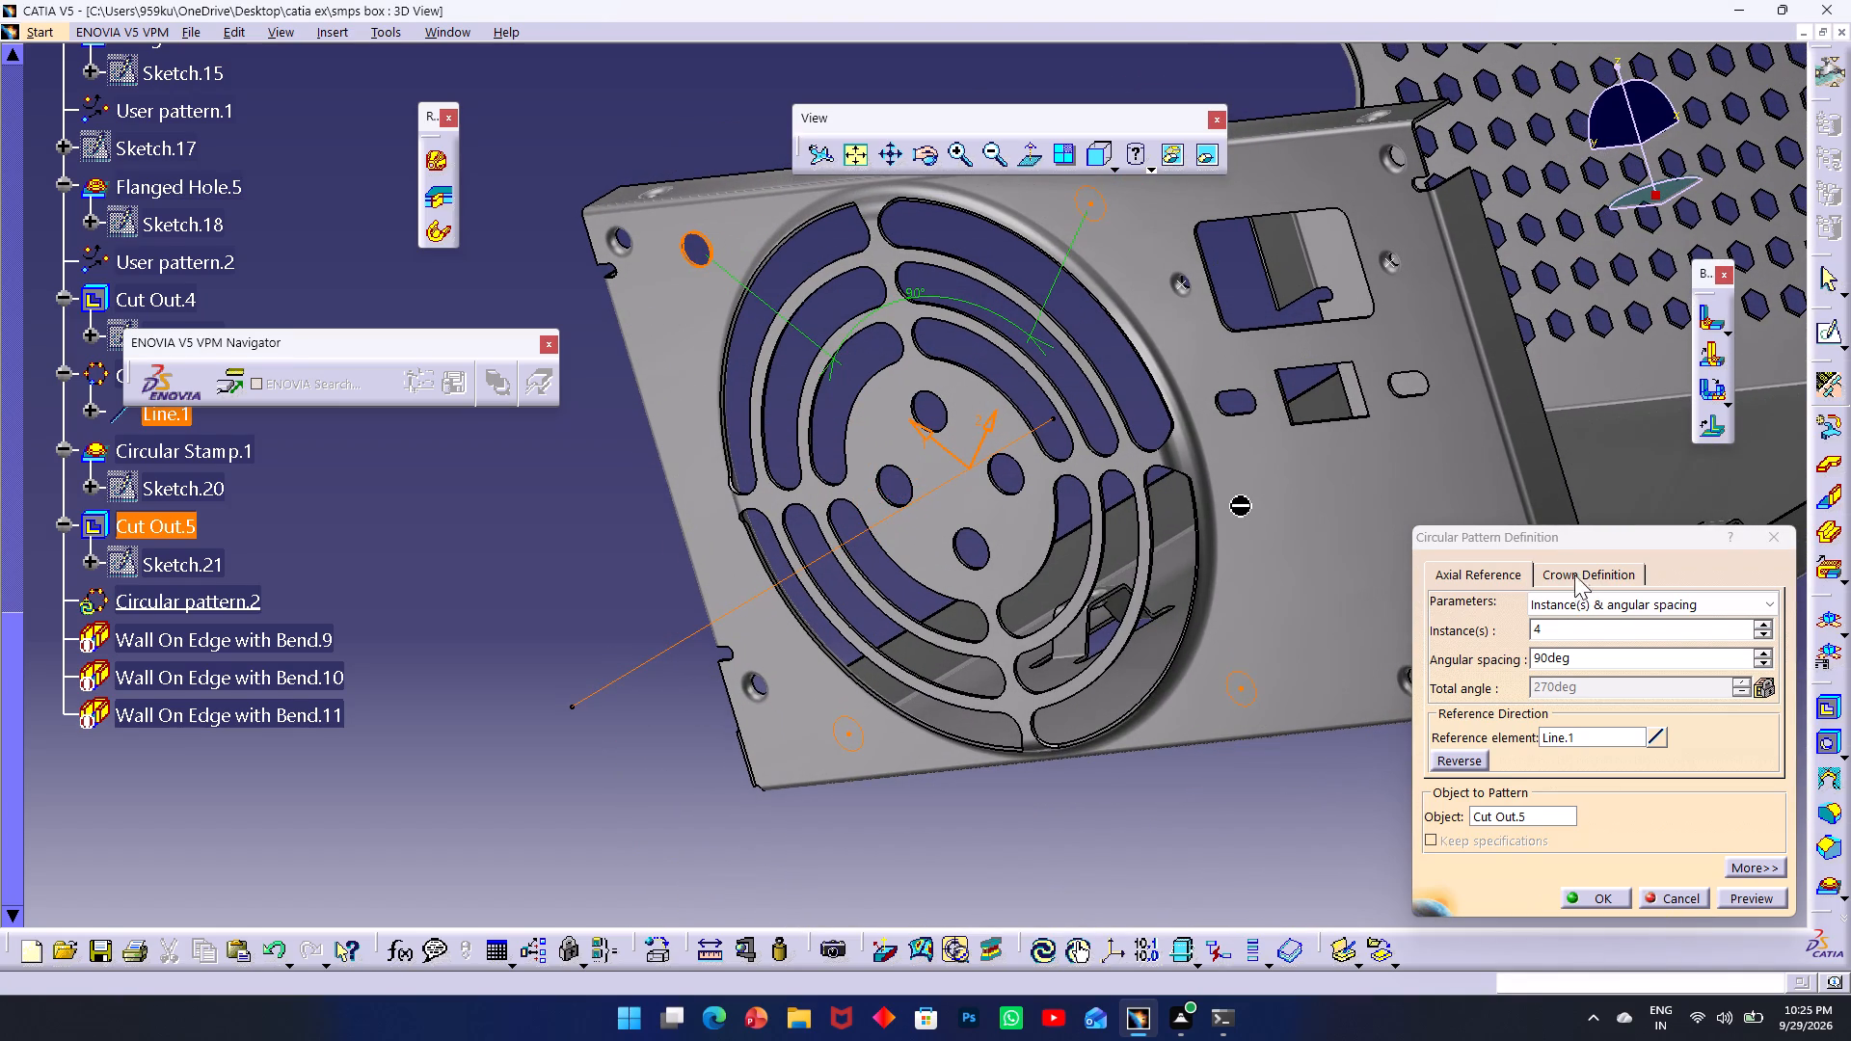
{"action": "left_click", "coordinate": [1634, 598]}
{"action": "left_click", "coordinate": [1626, 671]}
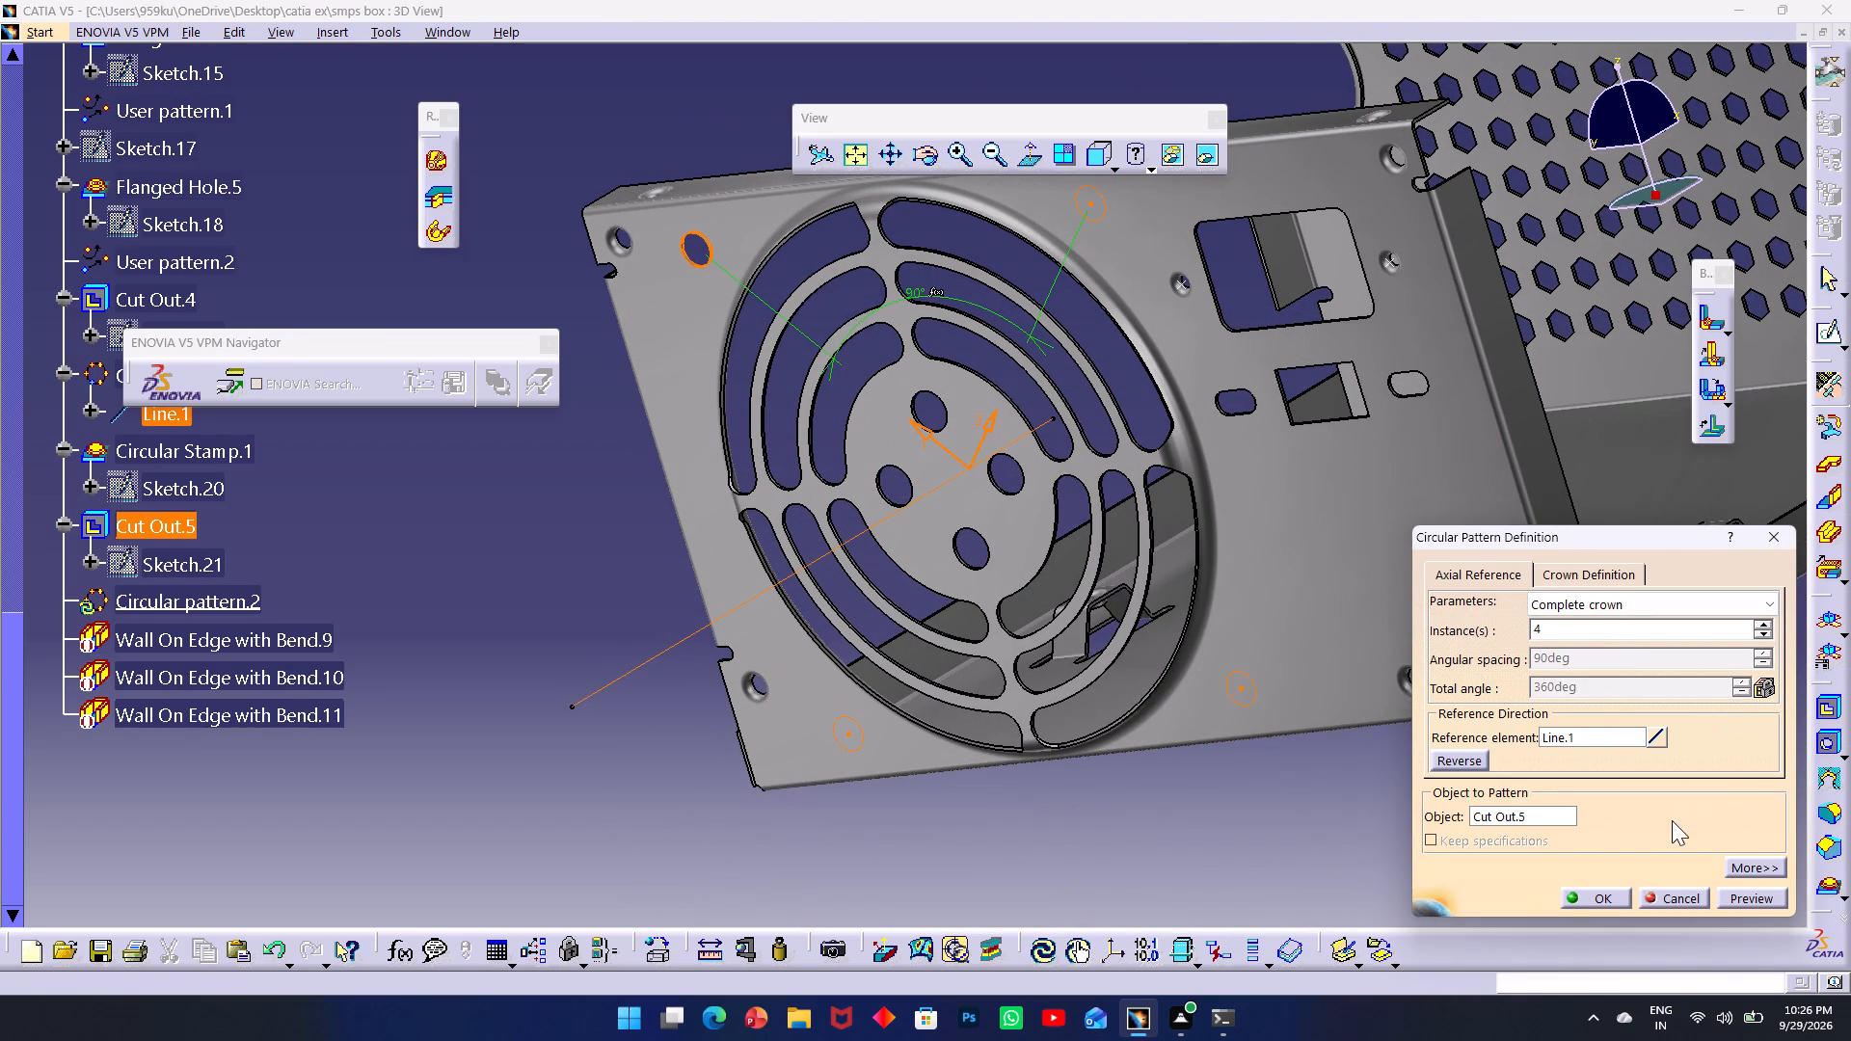
{"action": "left_click", "coordinate": [1753, 862]}
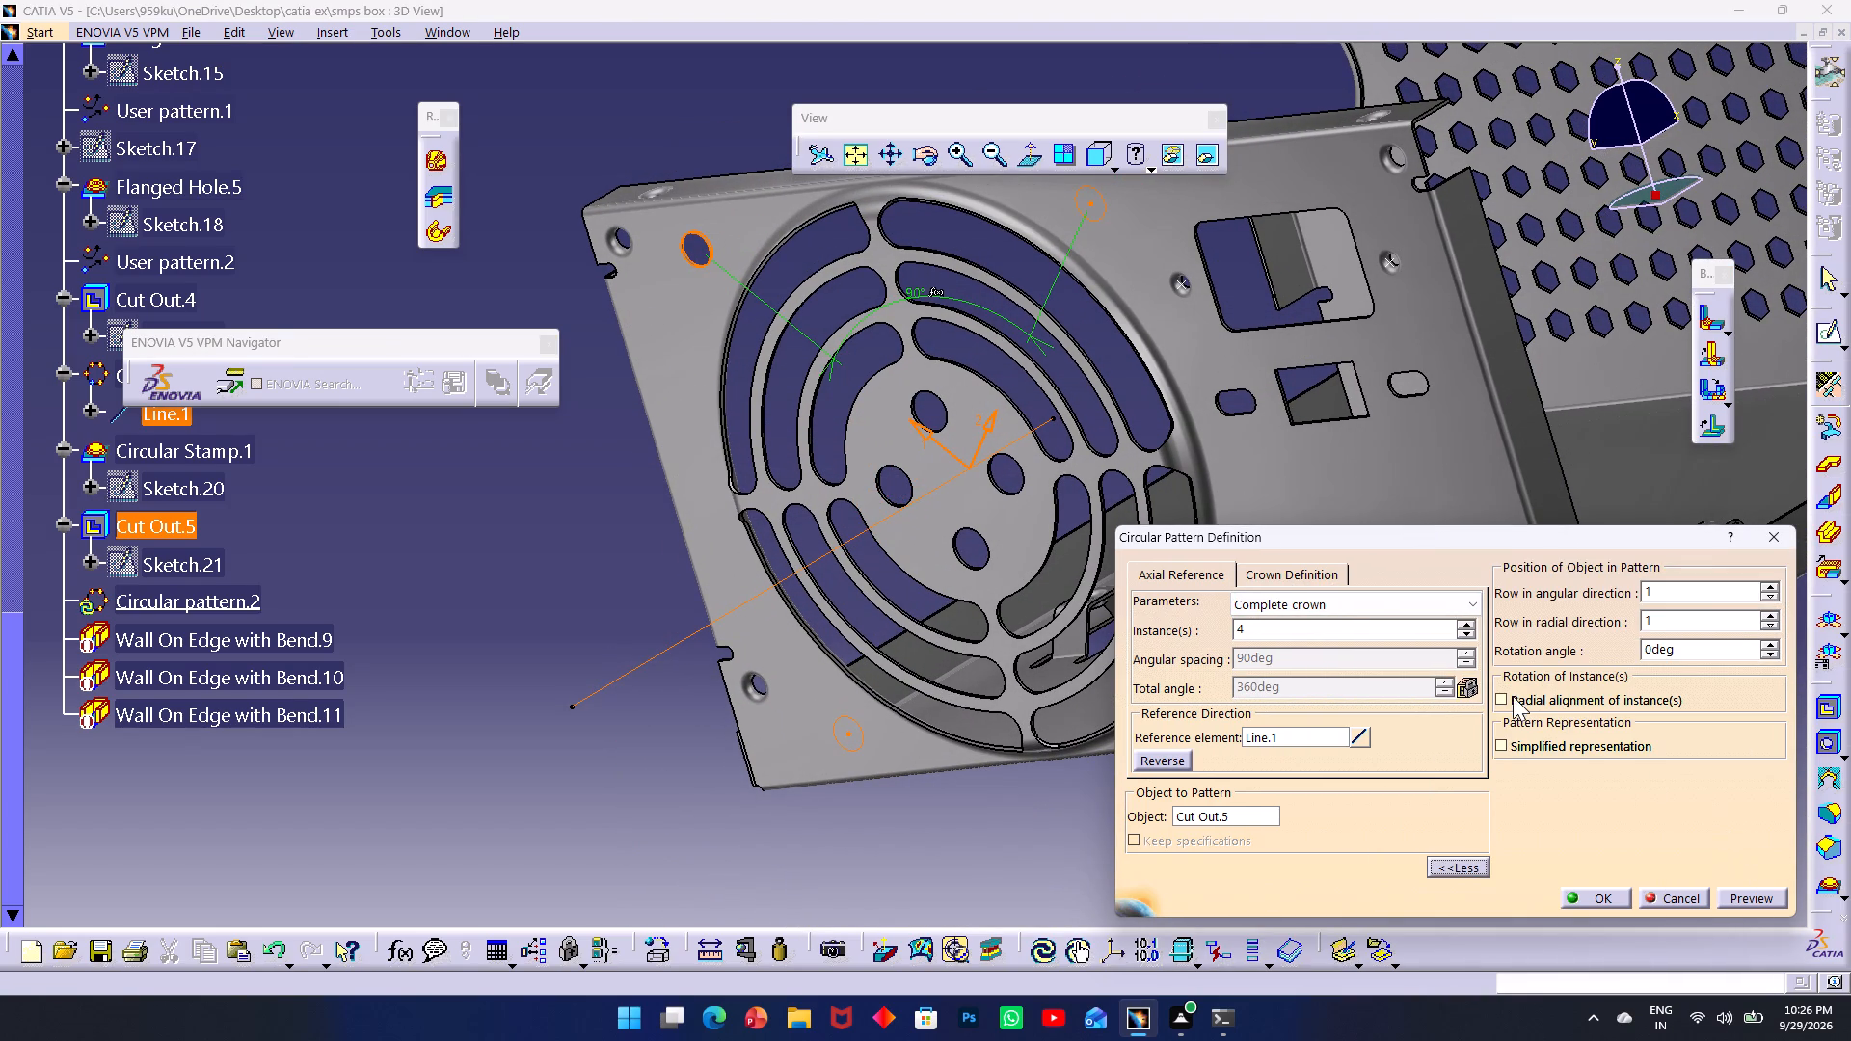
{"action": "left_click", "coordinate": [1509, 694]}
{"action": "left_click", "coordinate": [1581, 890]}
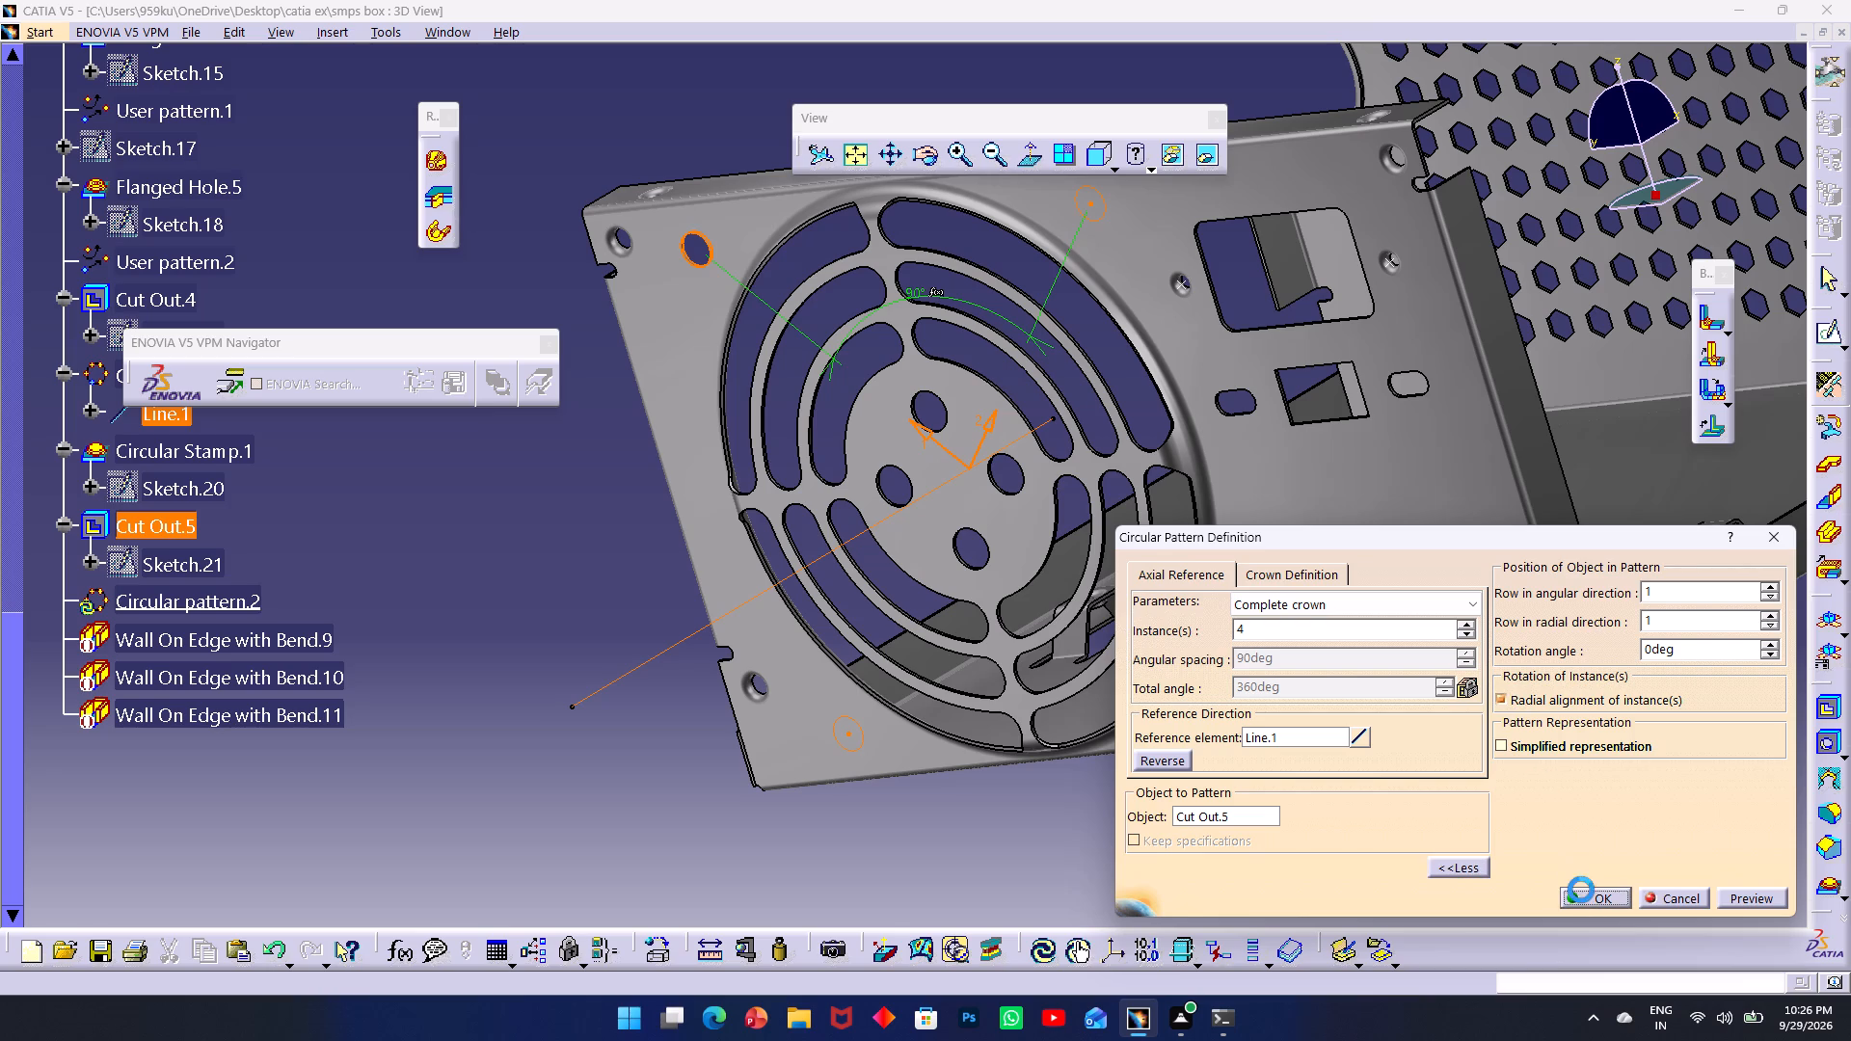
{"action": "left_click", "coordinate": [1203, 858]}
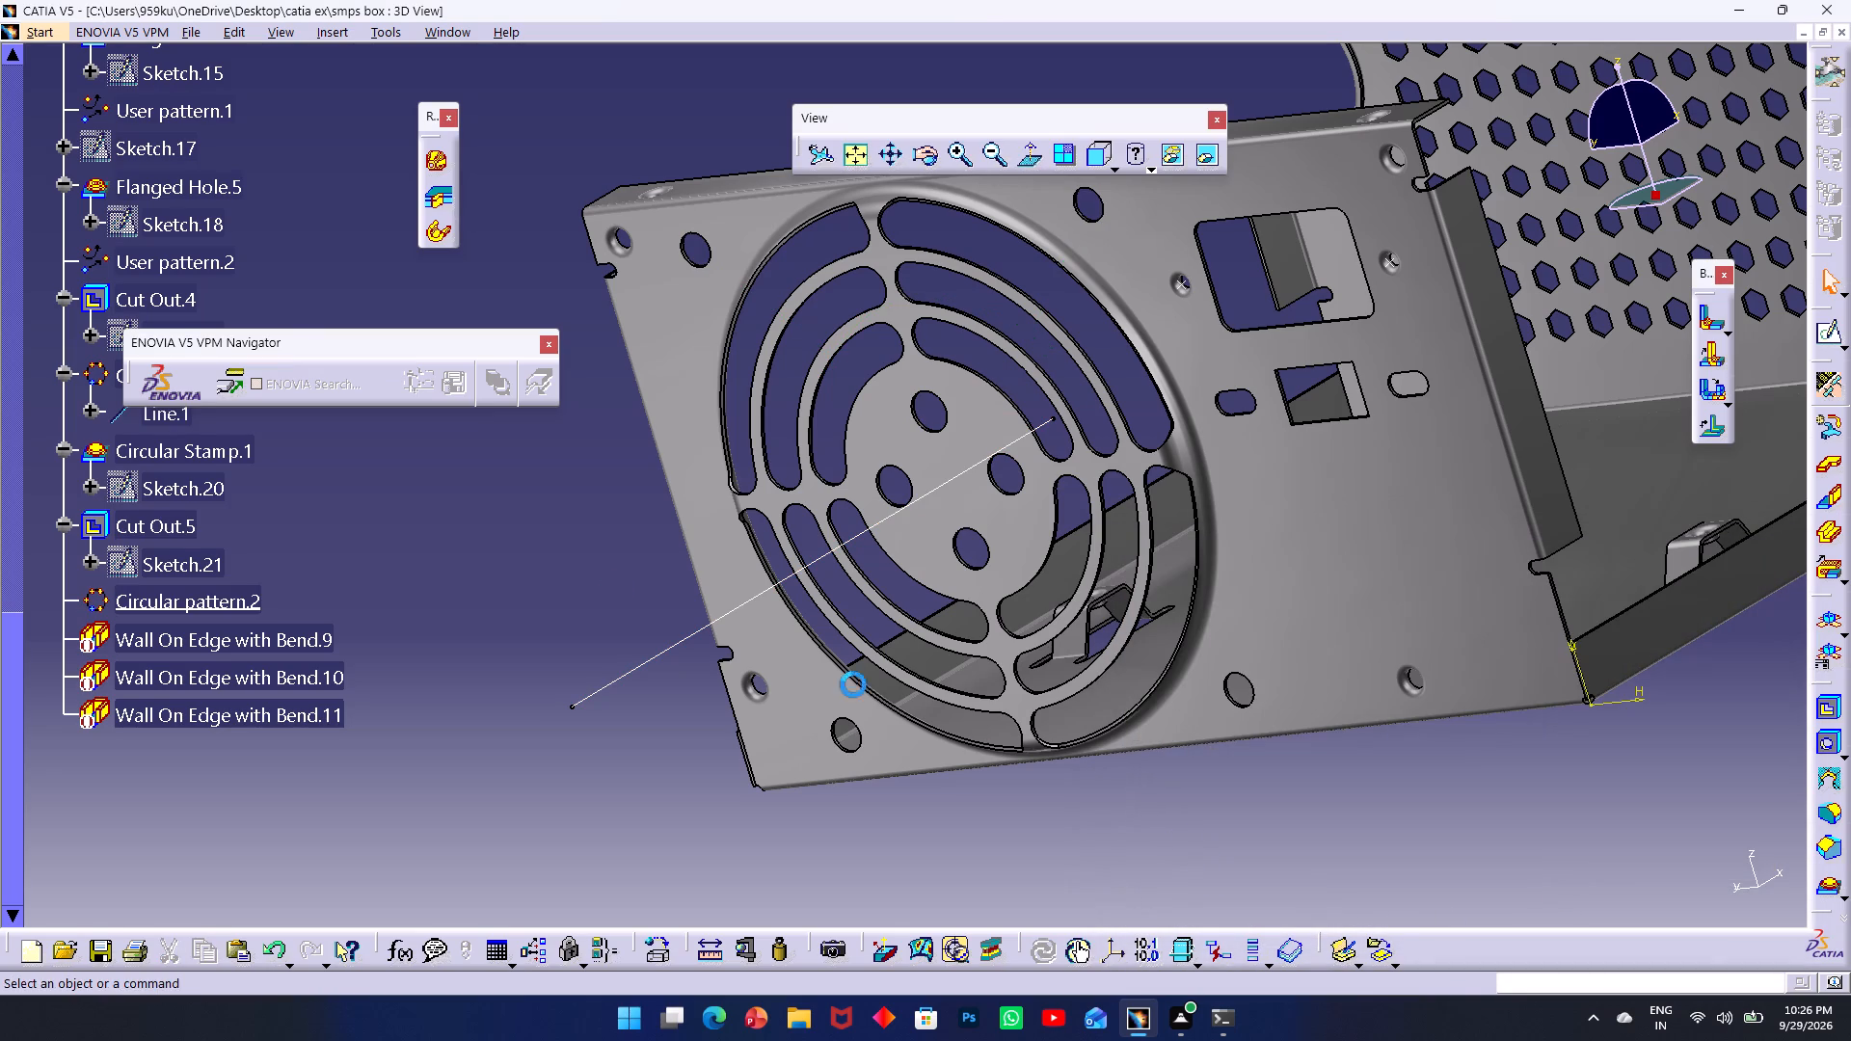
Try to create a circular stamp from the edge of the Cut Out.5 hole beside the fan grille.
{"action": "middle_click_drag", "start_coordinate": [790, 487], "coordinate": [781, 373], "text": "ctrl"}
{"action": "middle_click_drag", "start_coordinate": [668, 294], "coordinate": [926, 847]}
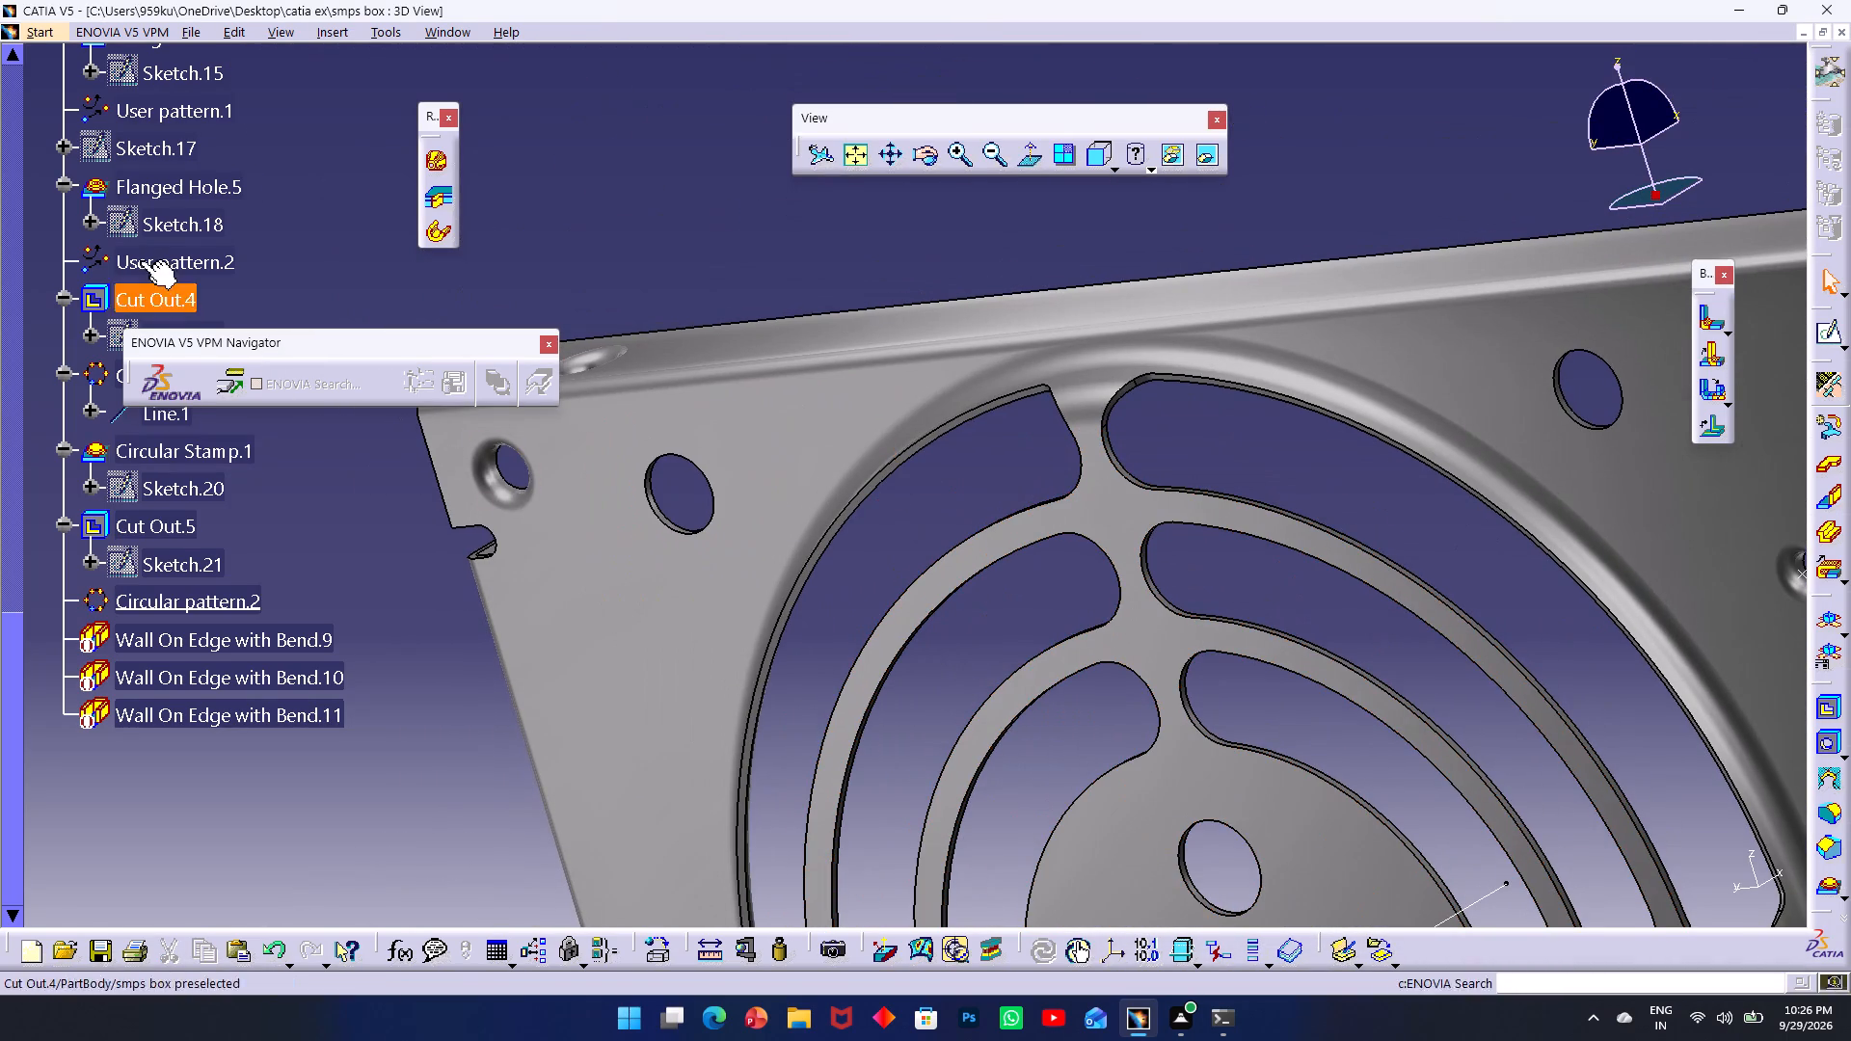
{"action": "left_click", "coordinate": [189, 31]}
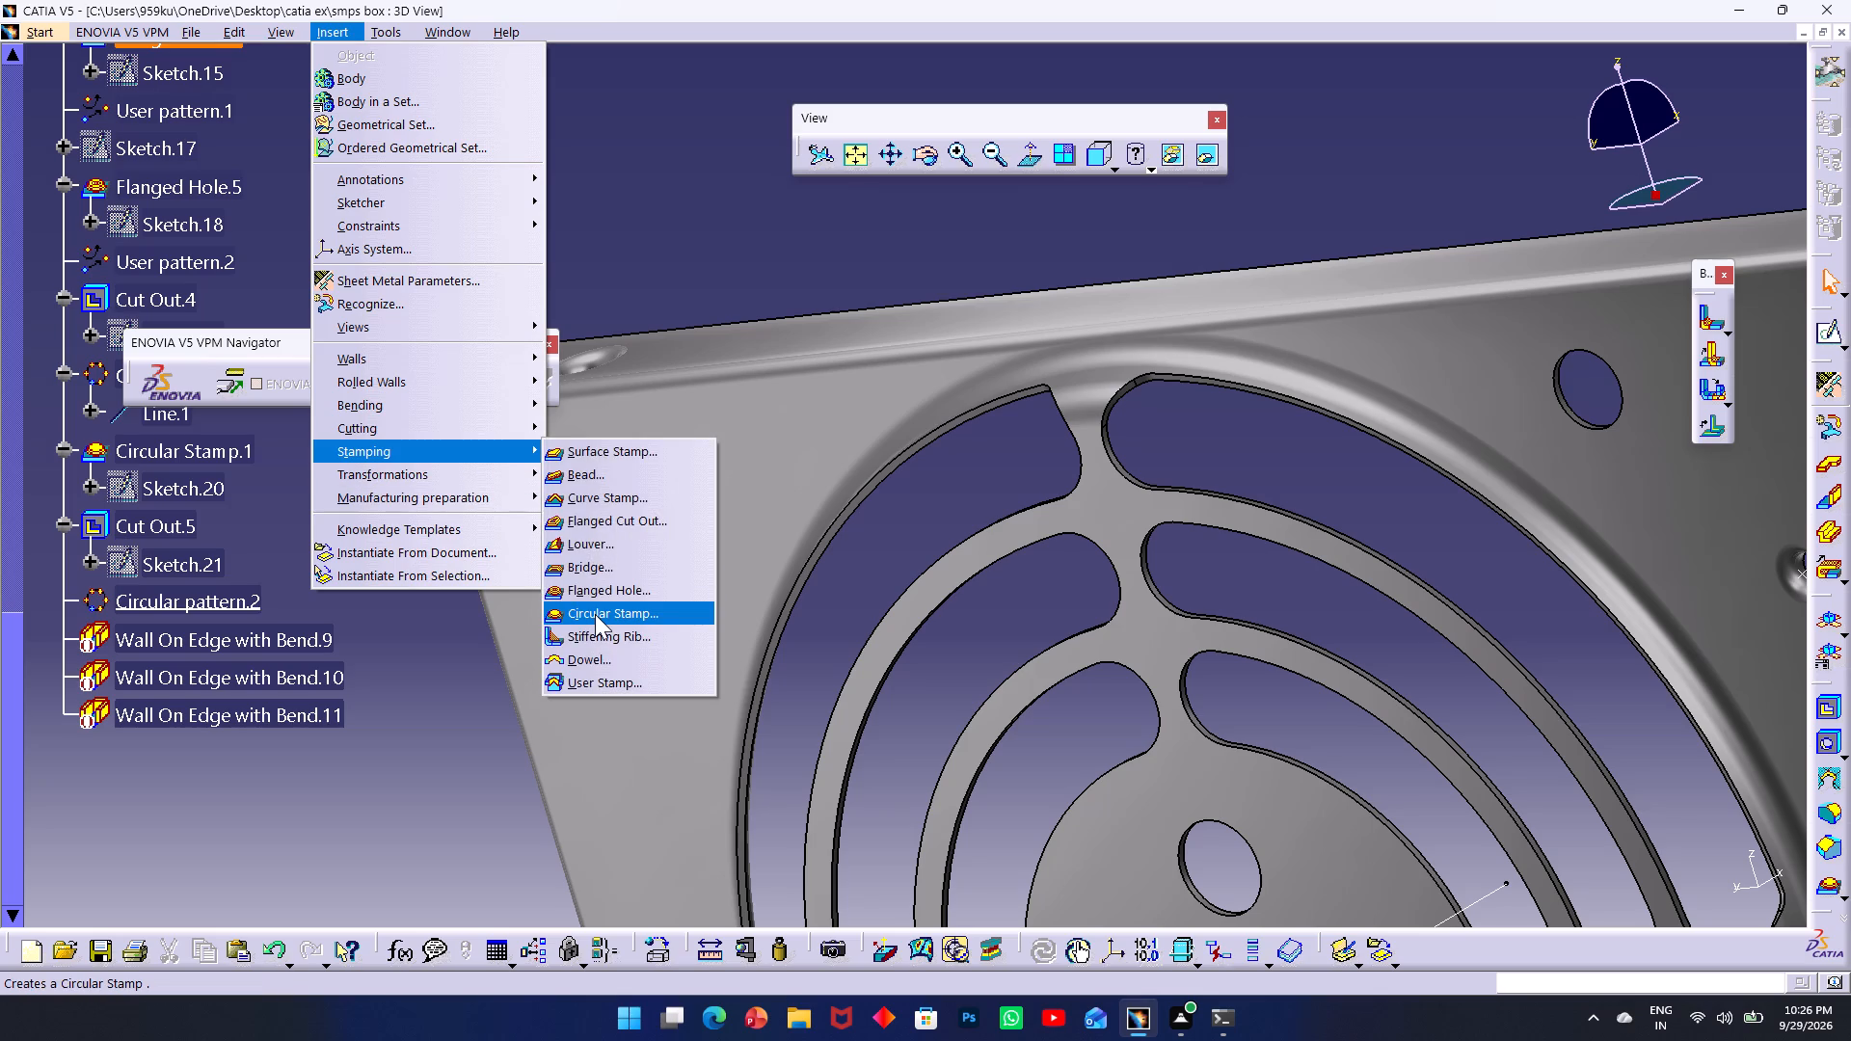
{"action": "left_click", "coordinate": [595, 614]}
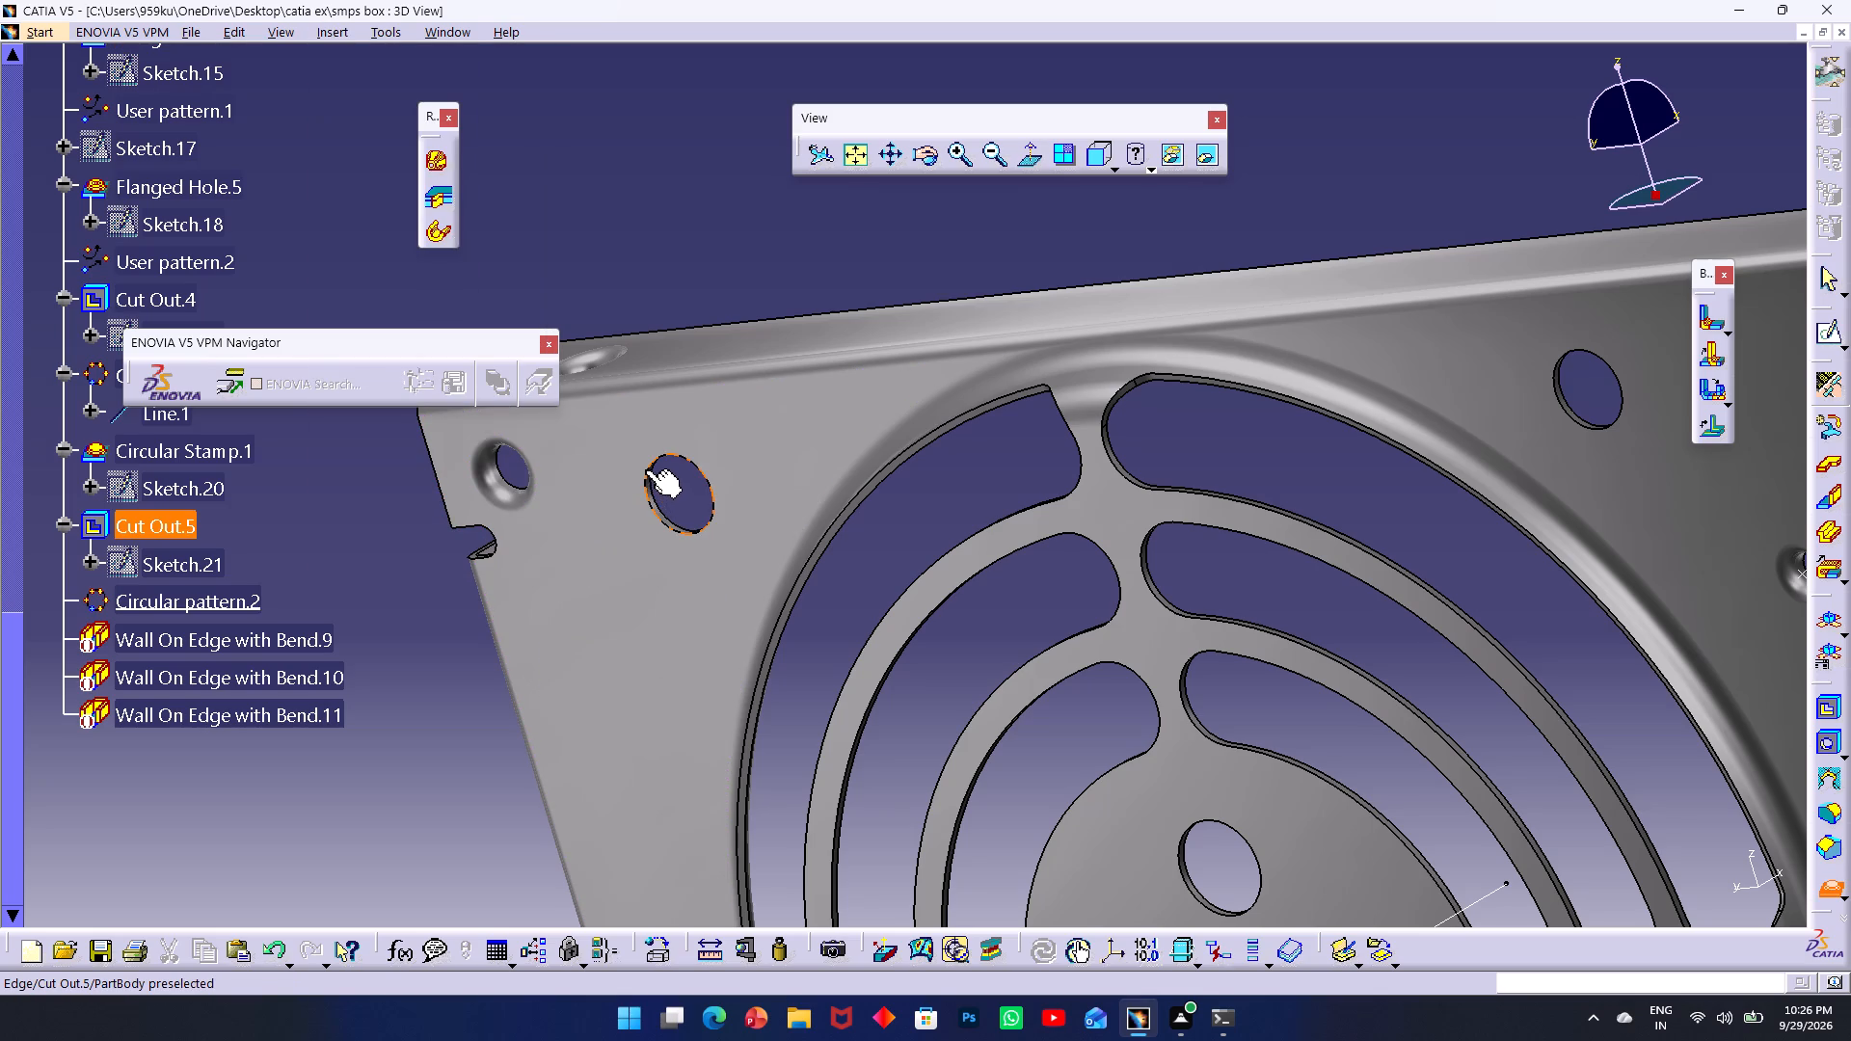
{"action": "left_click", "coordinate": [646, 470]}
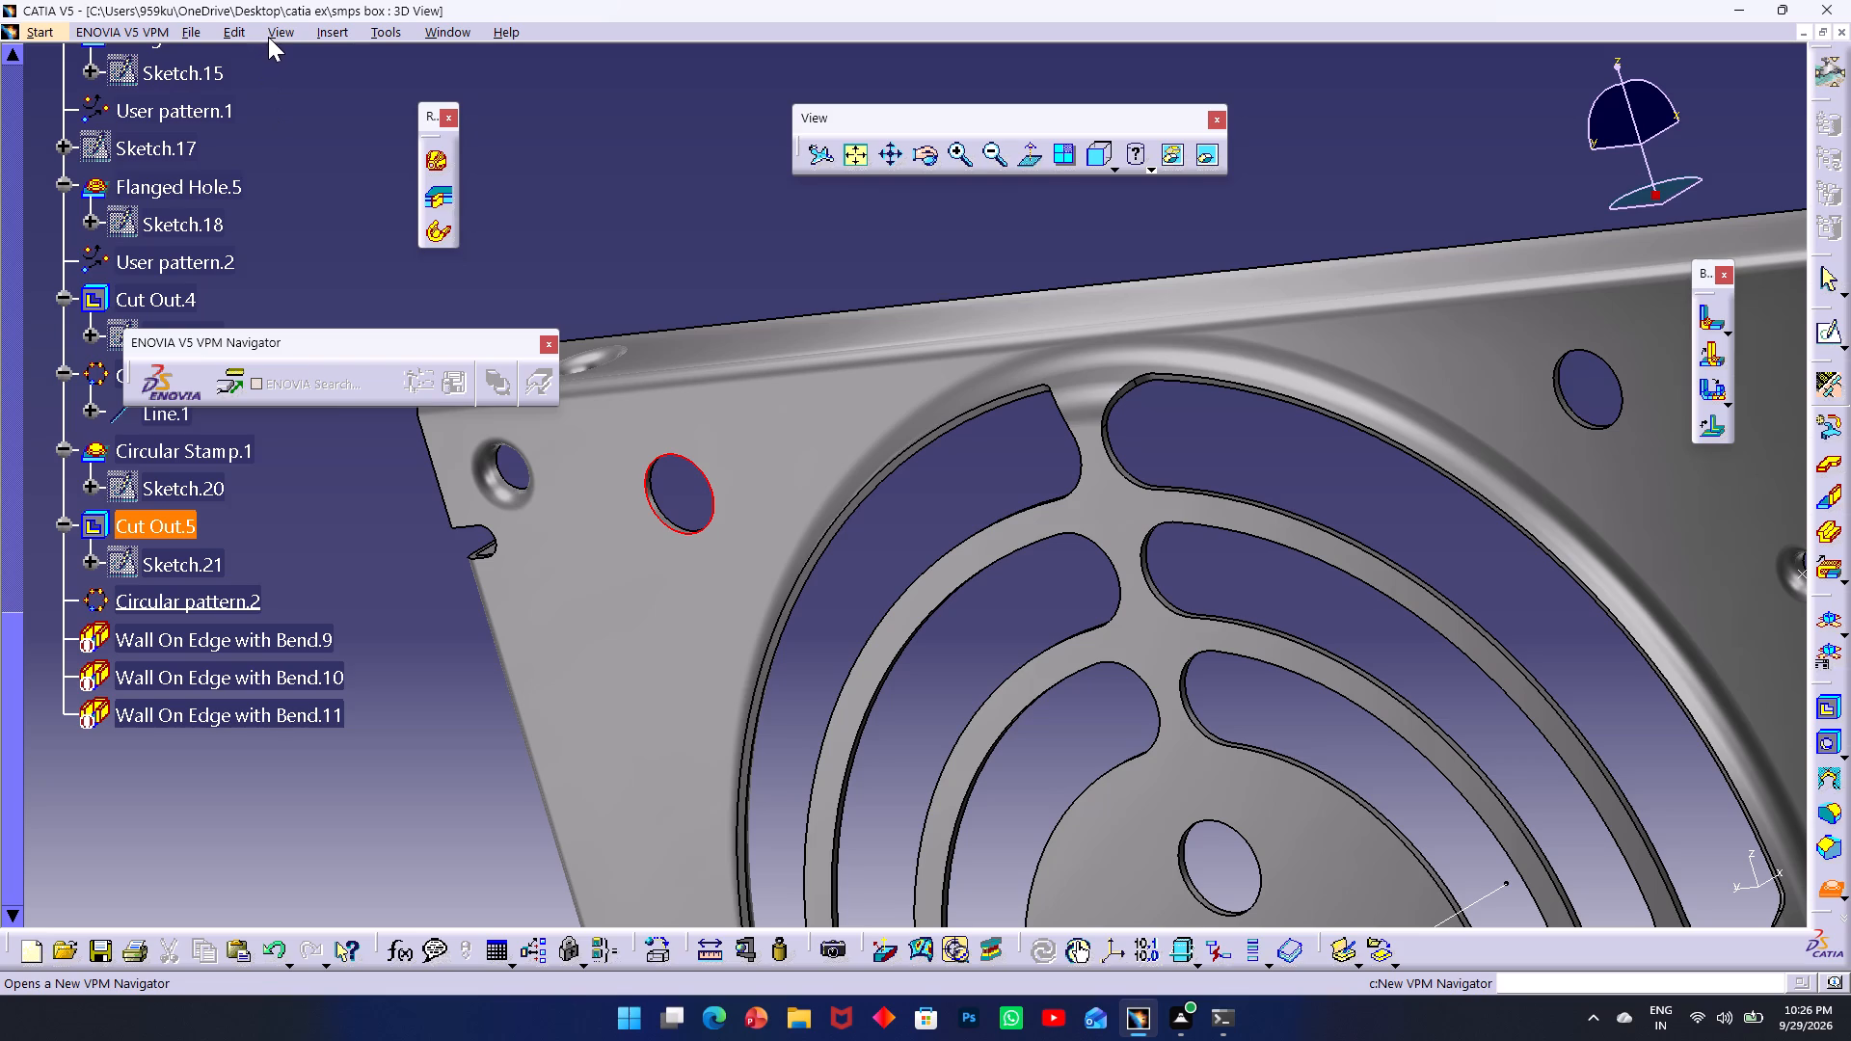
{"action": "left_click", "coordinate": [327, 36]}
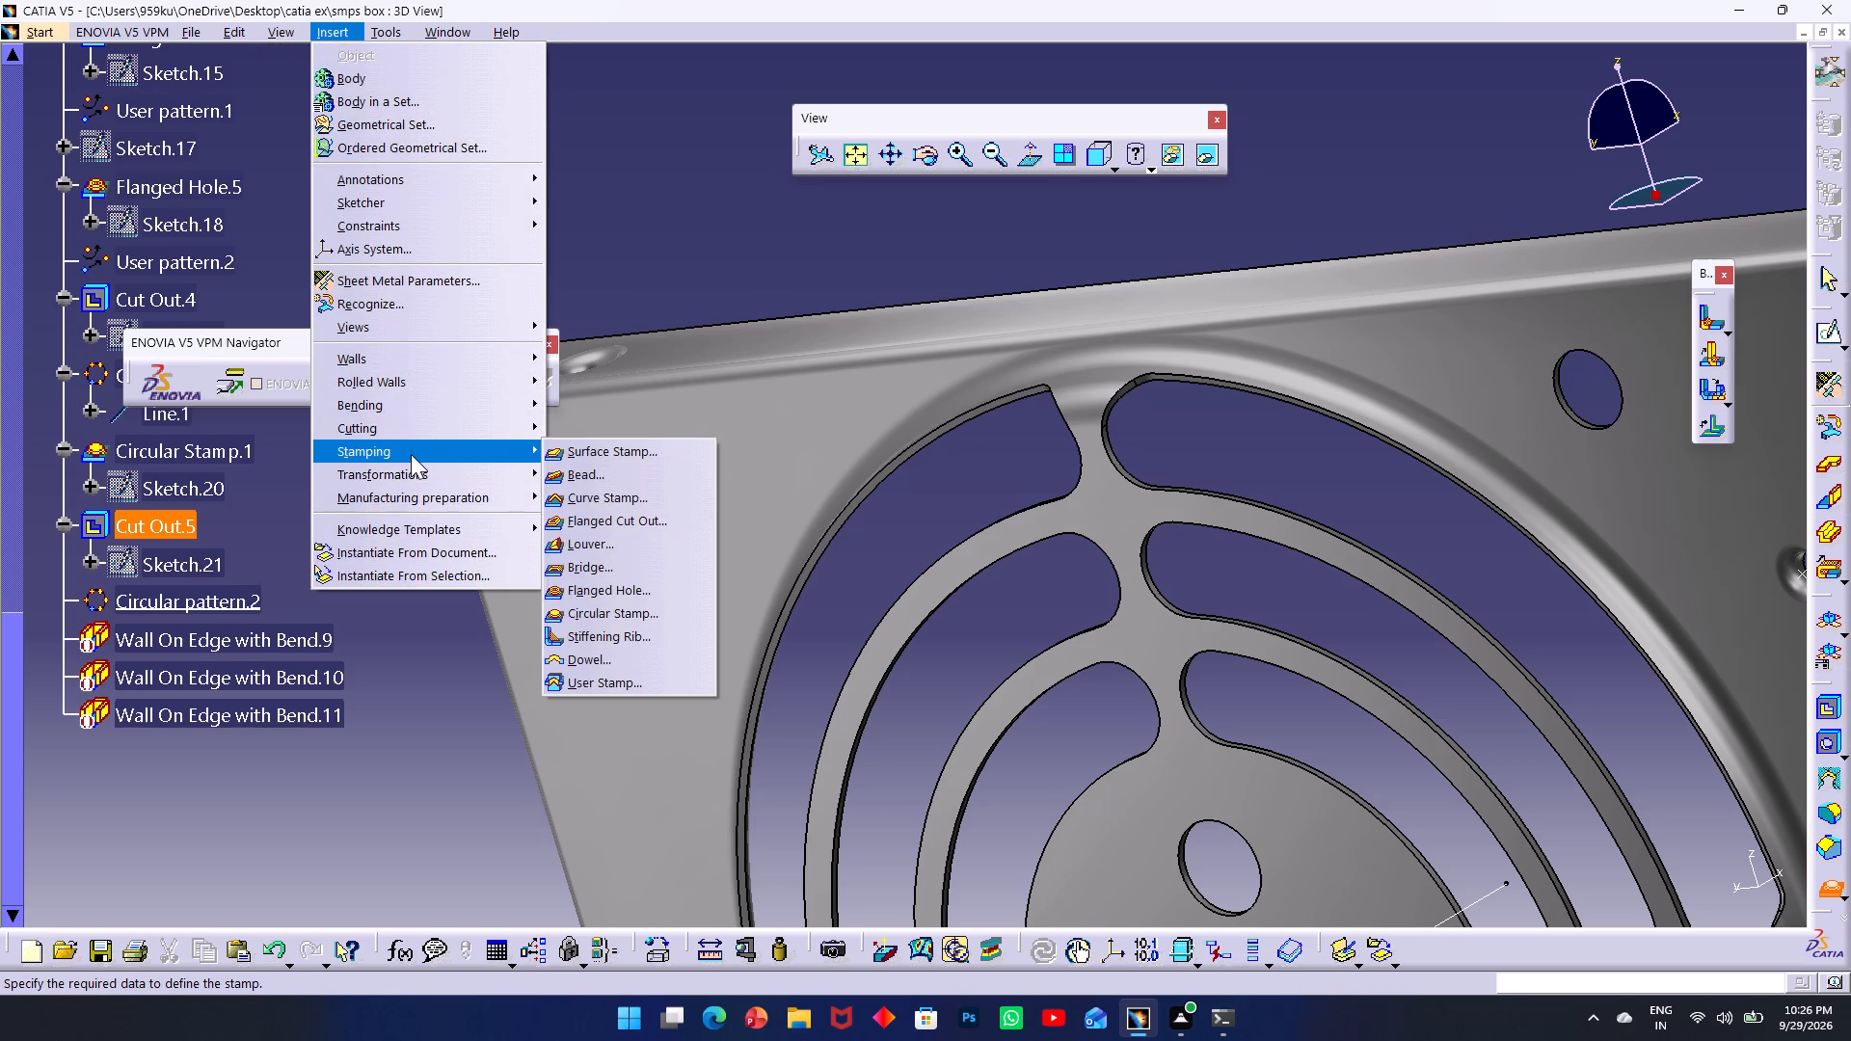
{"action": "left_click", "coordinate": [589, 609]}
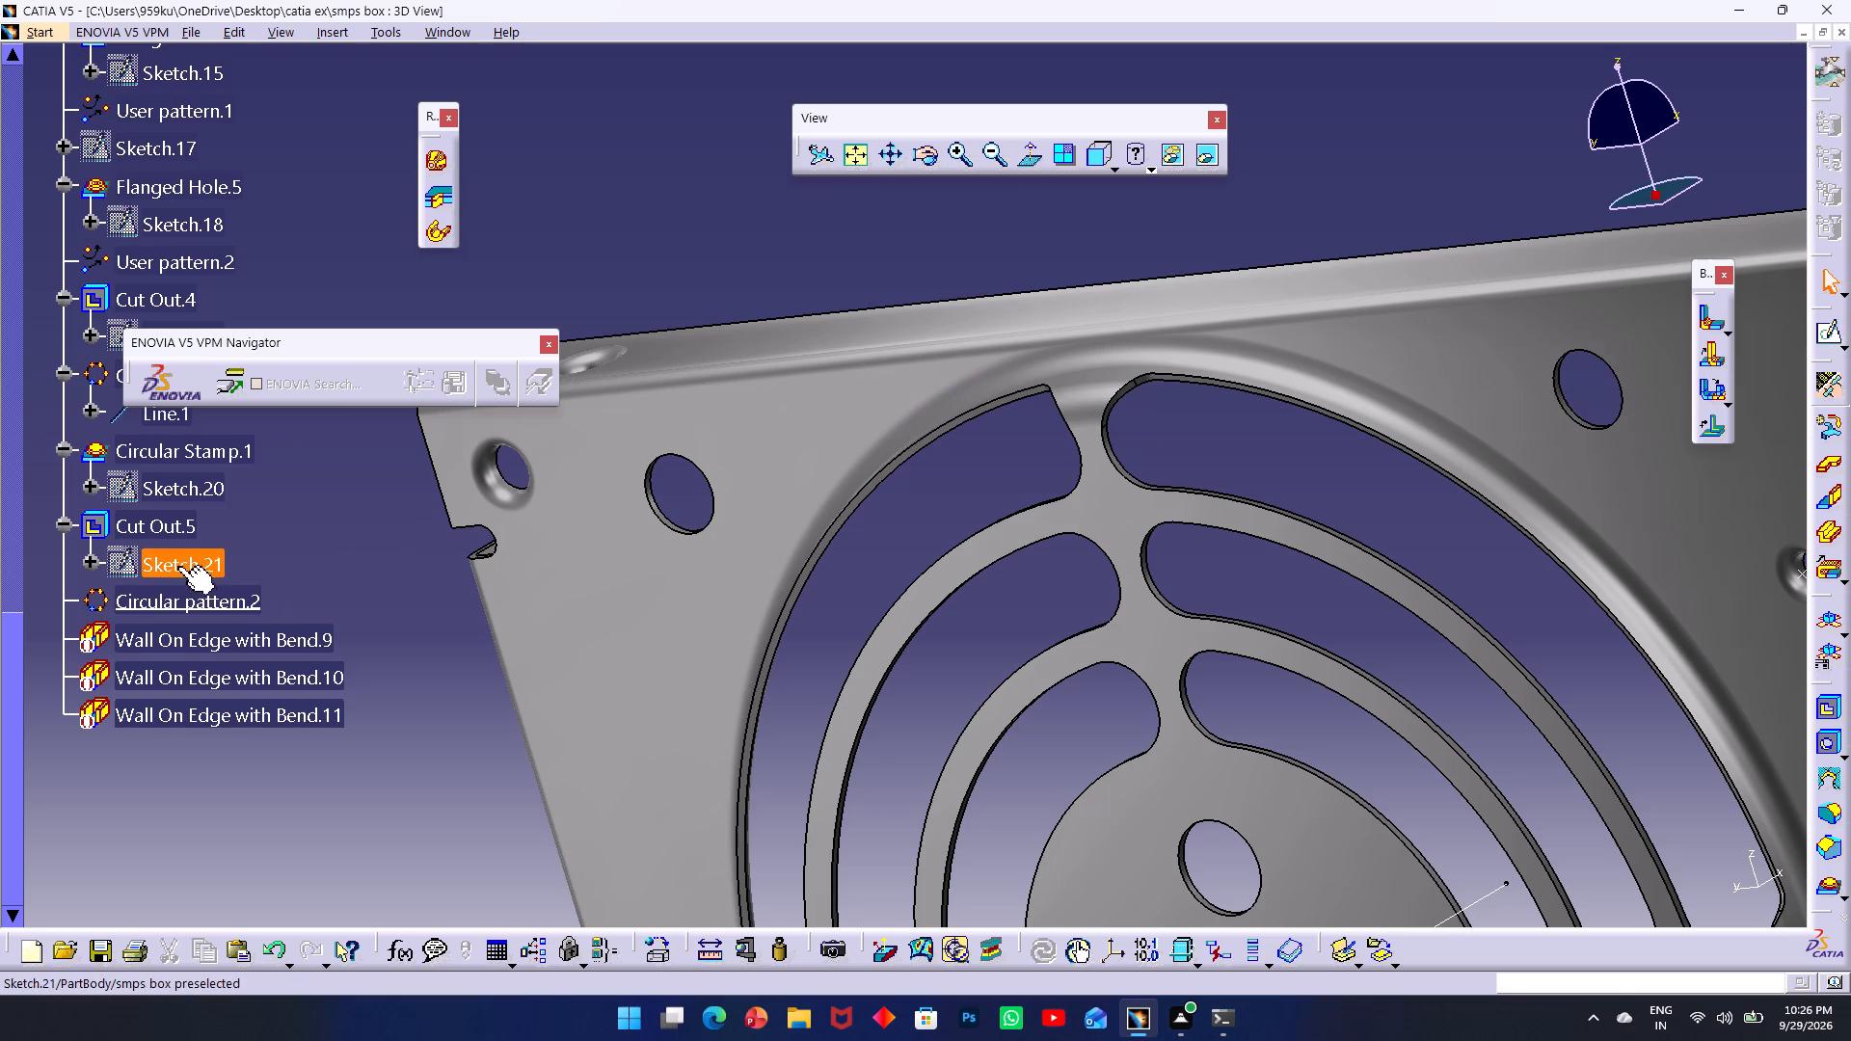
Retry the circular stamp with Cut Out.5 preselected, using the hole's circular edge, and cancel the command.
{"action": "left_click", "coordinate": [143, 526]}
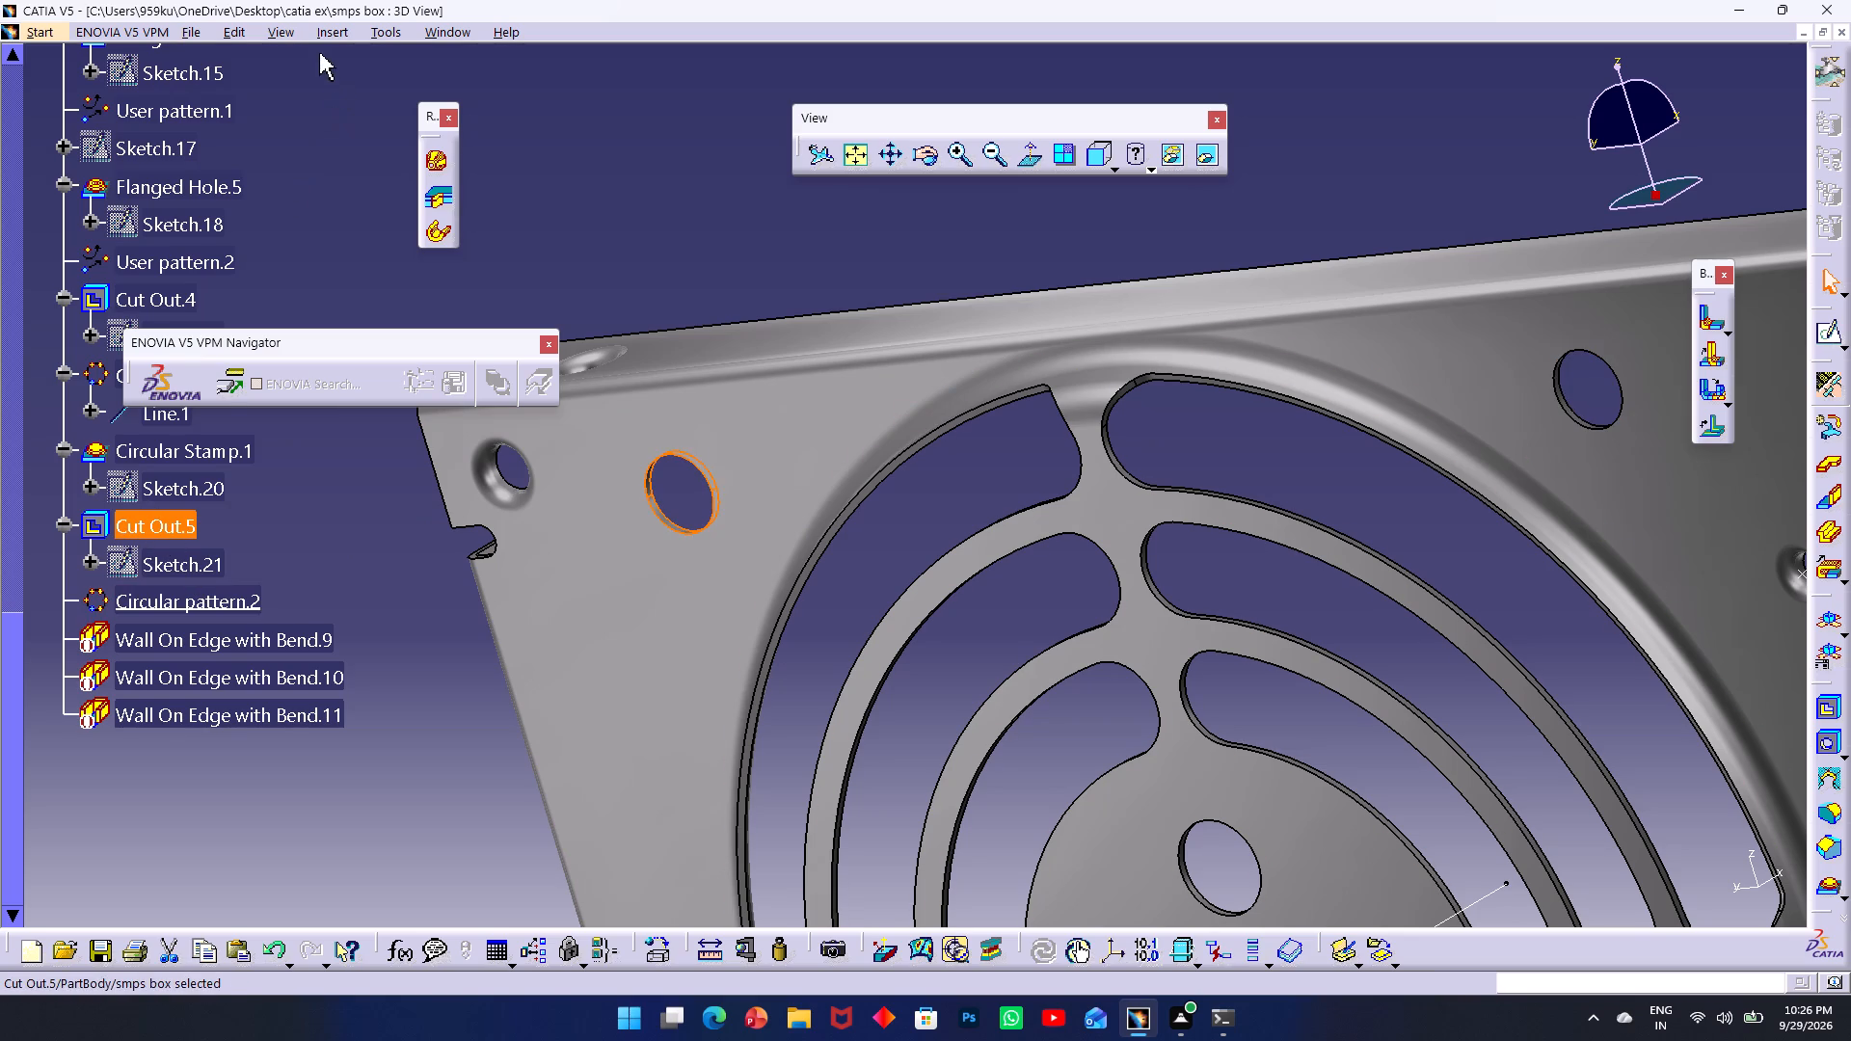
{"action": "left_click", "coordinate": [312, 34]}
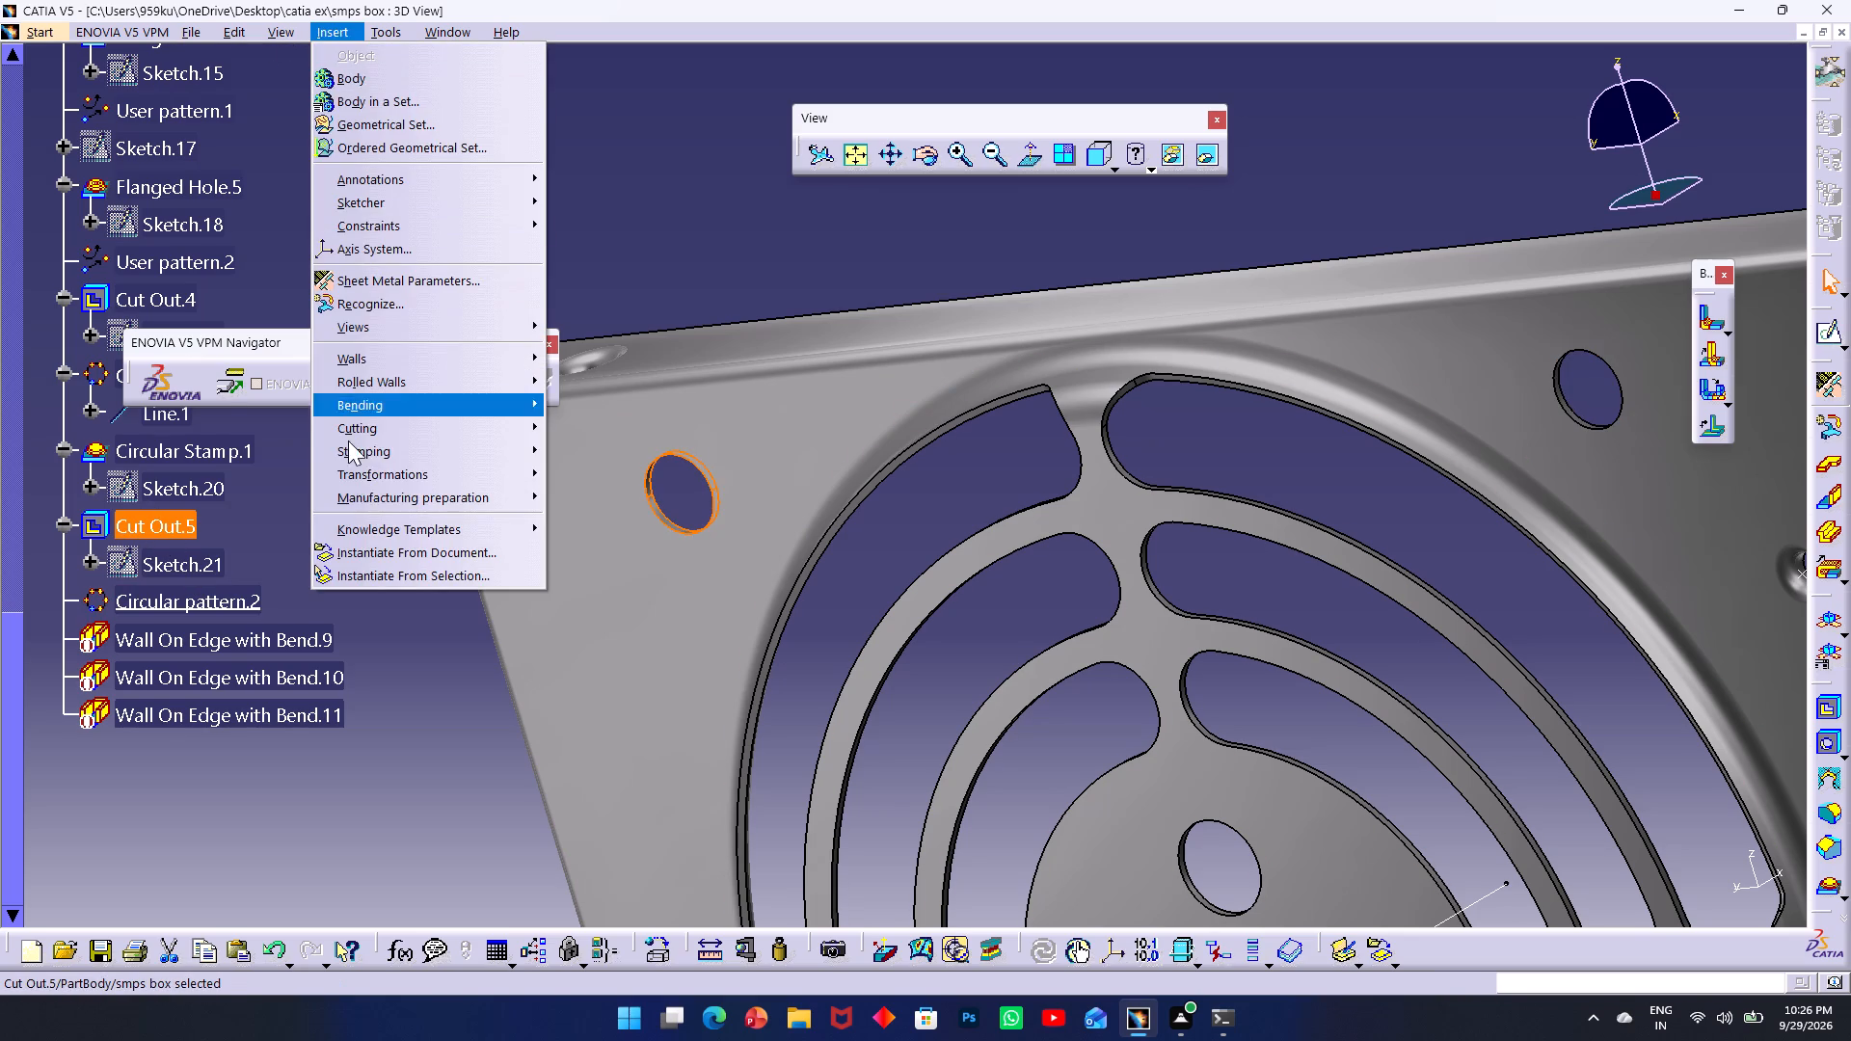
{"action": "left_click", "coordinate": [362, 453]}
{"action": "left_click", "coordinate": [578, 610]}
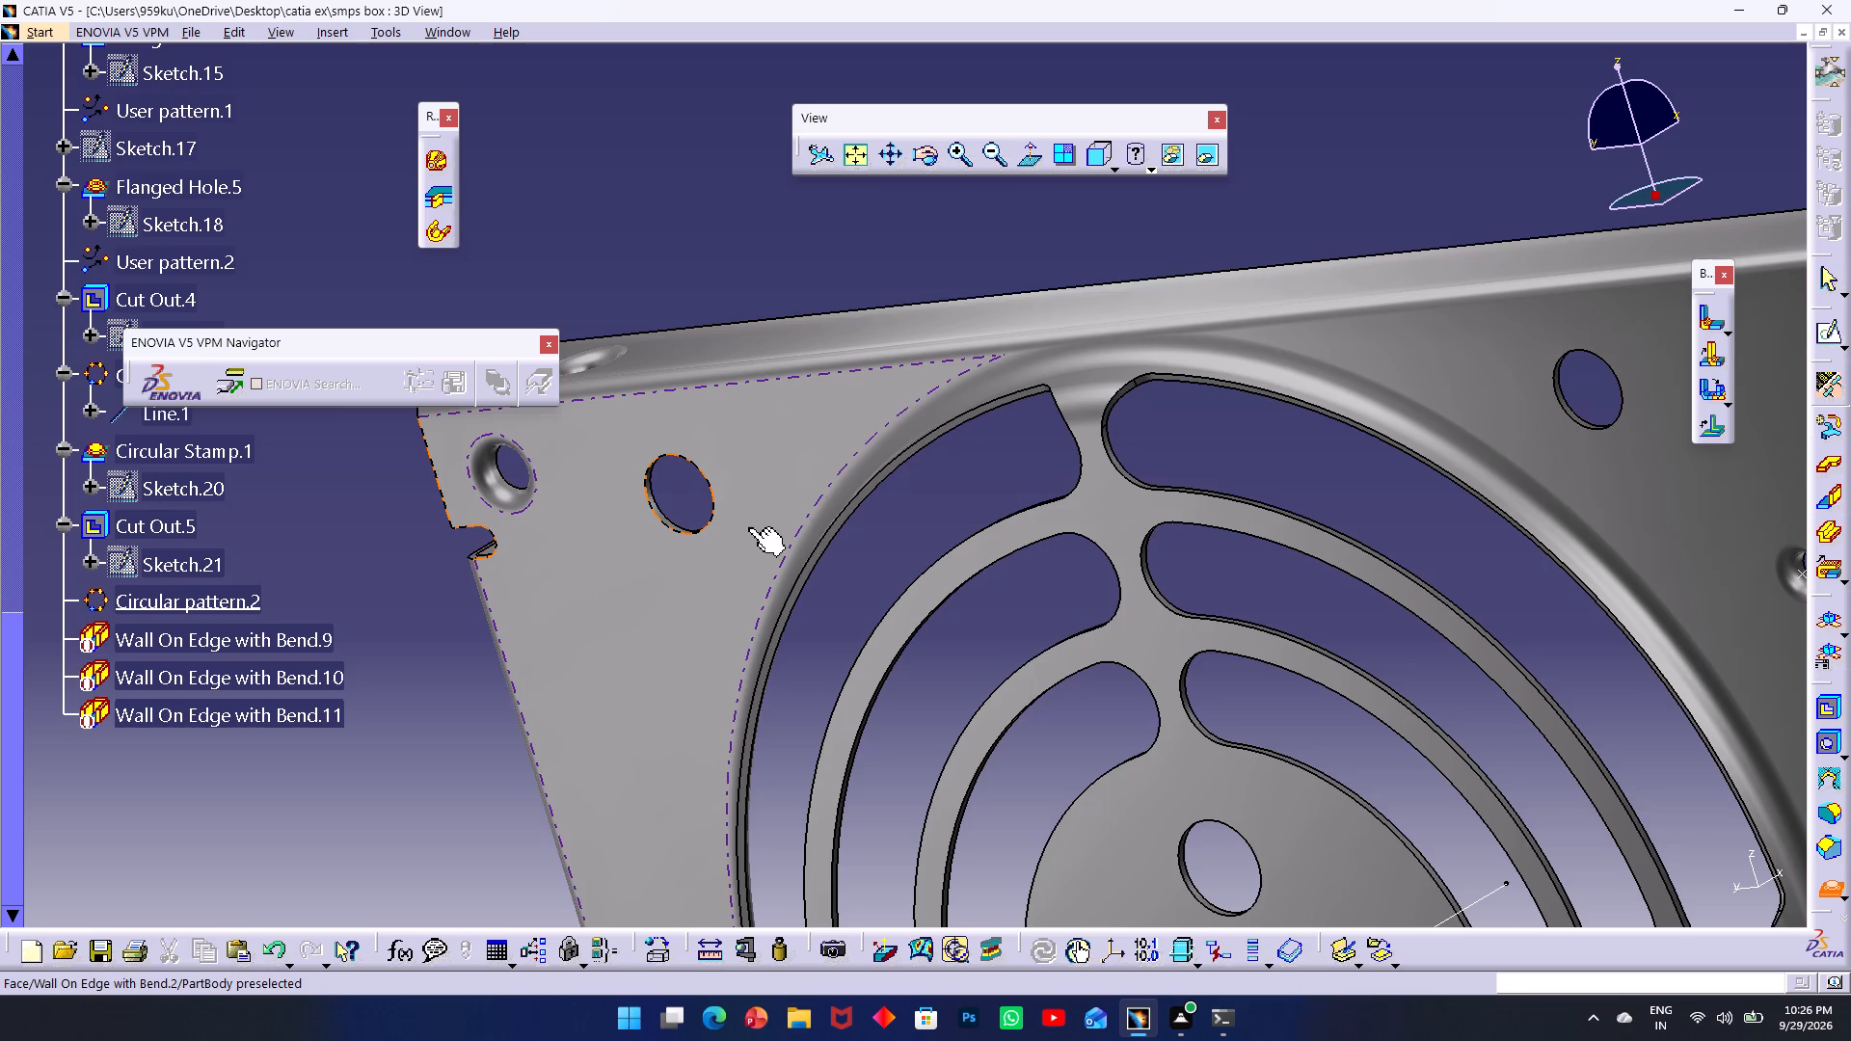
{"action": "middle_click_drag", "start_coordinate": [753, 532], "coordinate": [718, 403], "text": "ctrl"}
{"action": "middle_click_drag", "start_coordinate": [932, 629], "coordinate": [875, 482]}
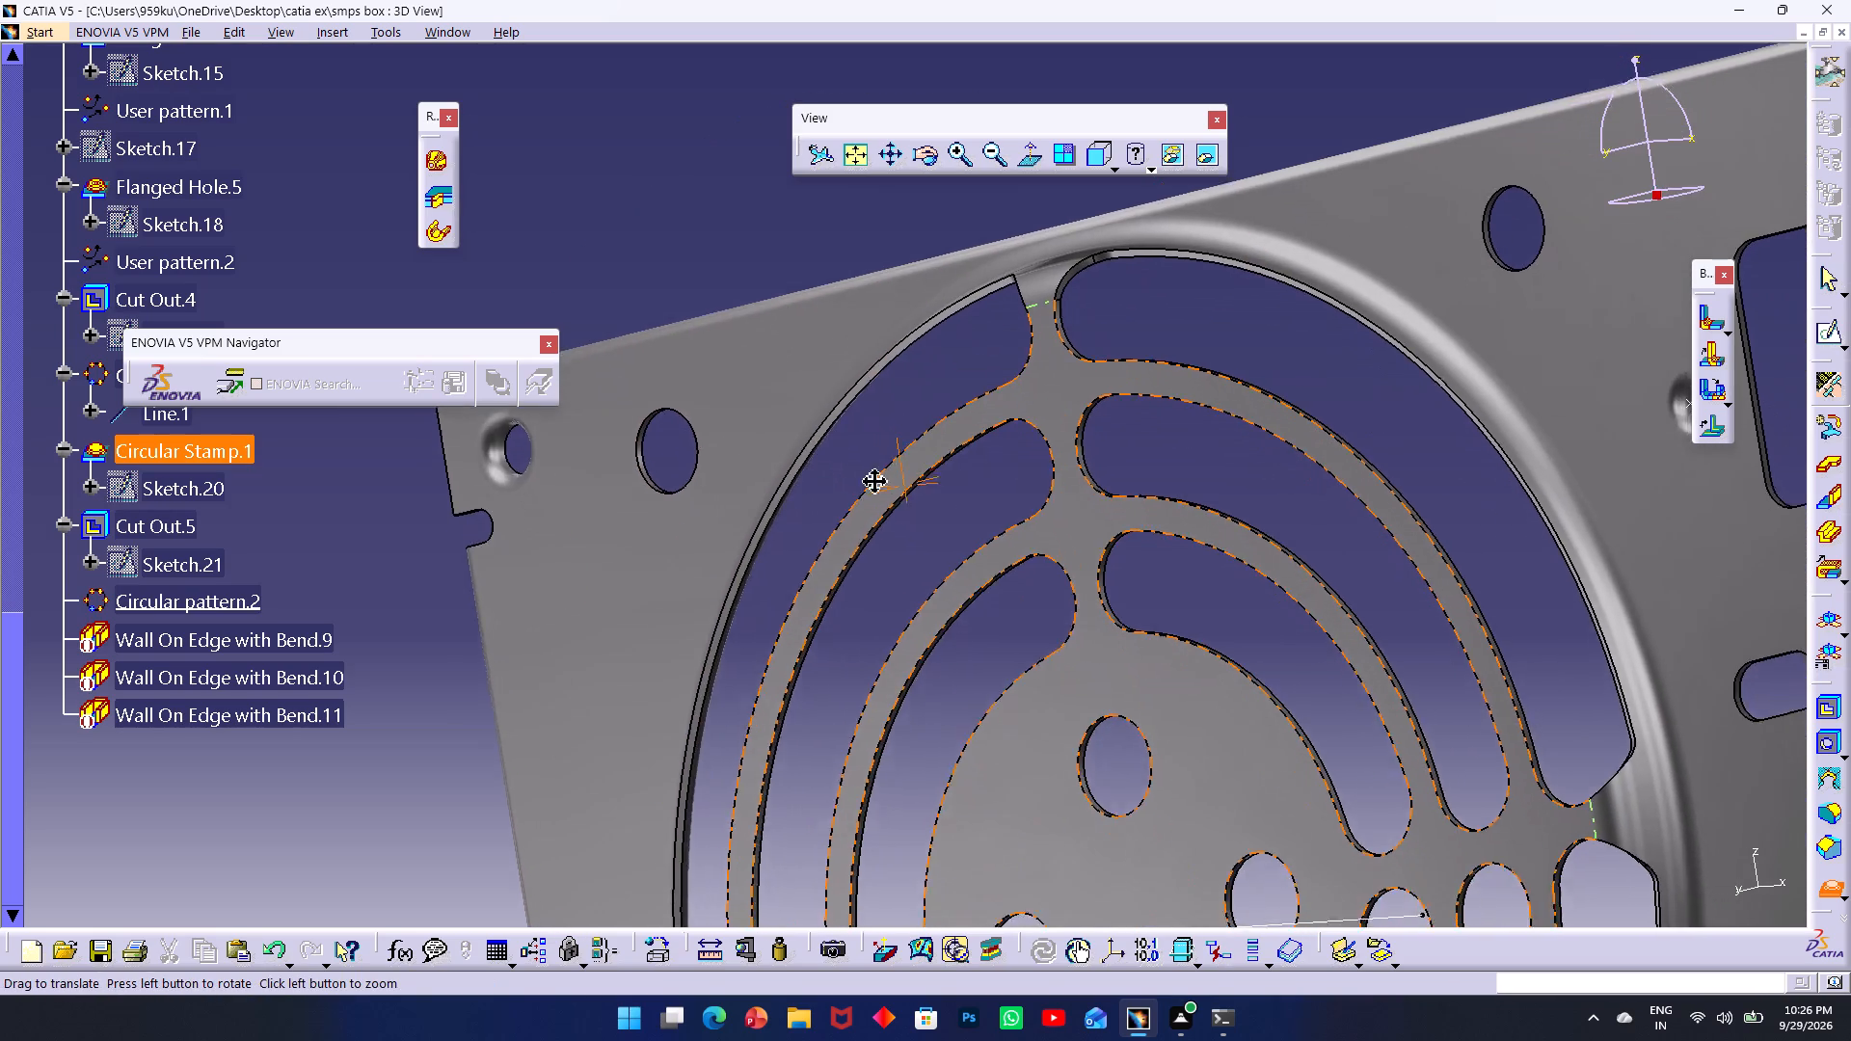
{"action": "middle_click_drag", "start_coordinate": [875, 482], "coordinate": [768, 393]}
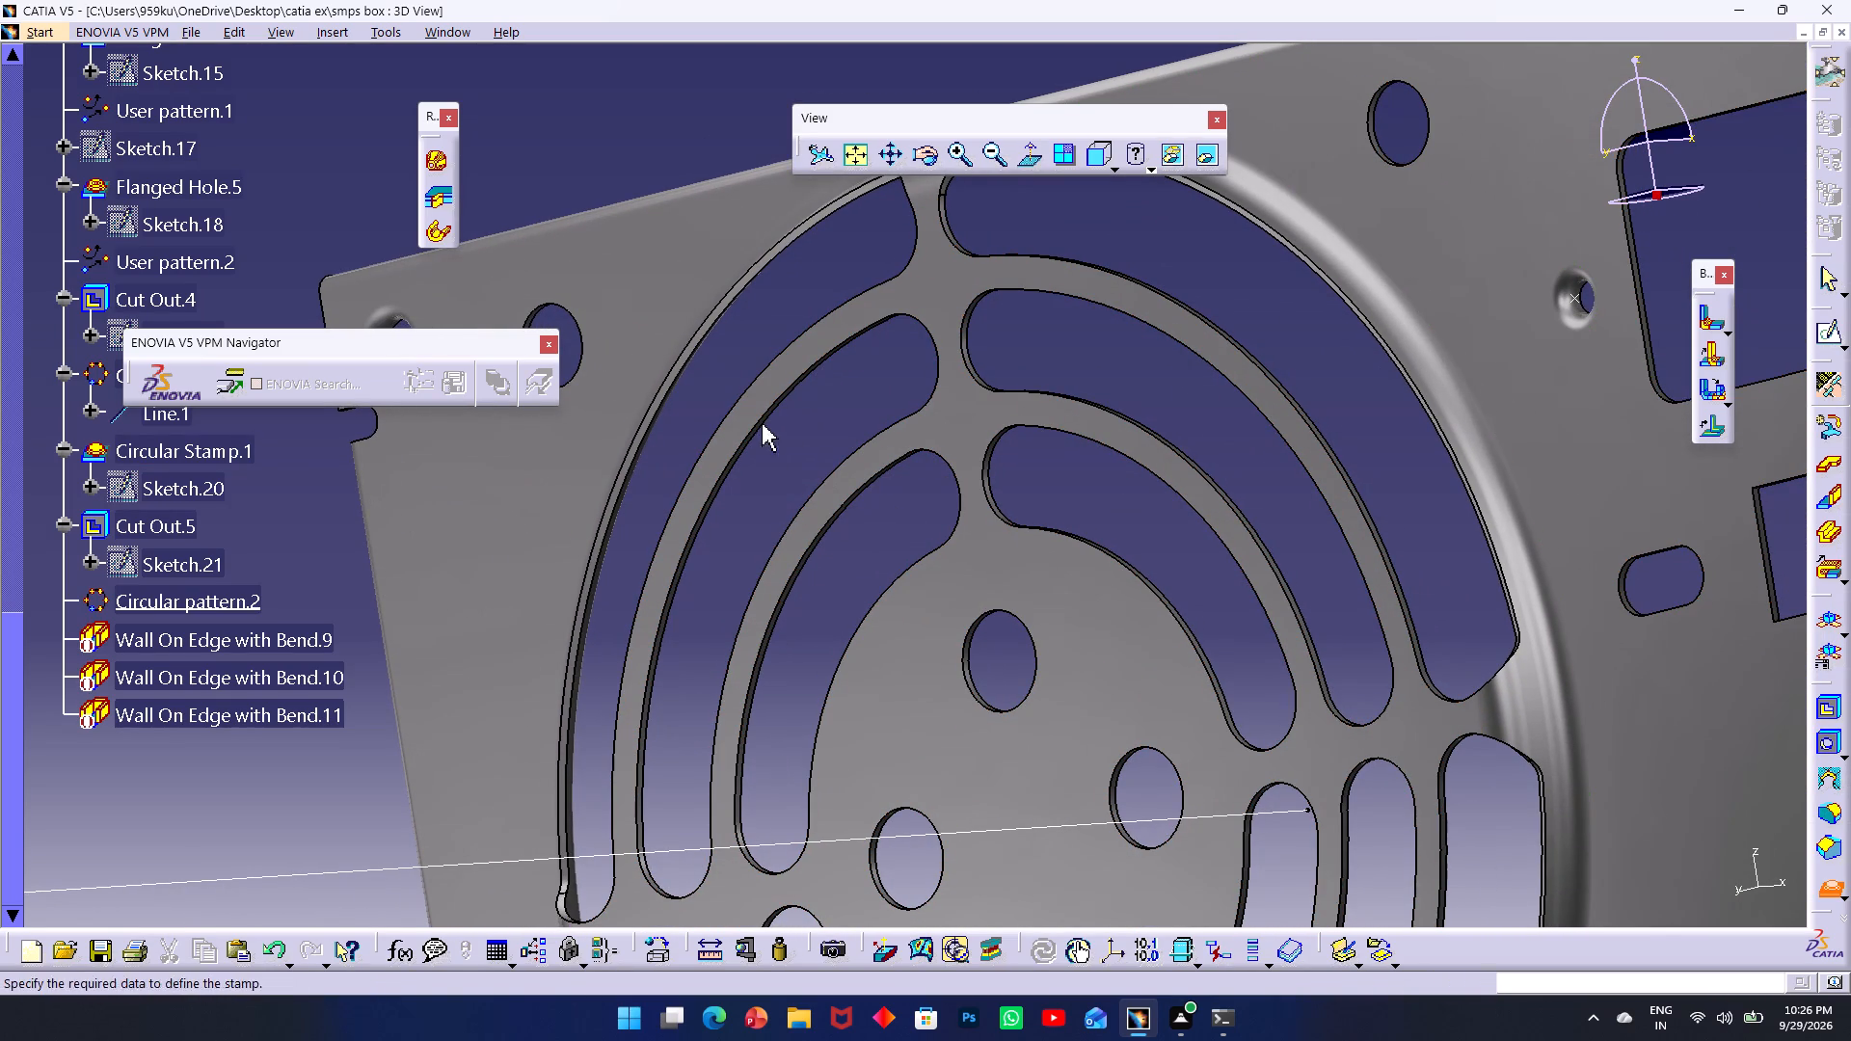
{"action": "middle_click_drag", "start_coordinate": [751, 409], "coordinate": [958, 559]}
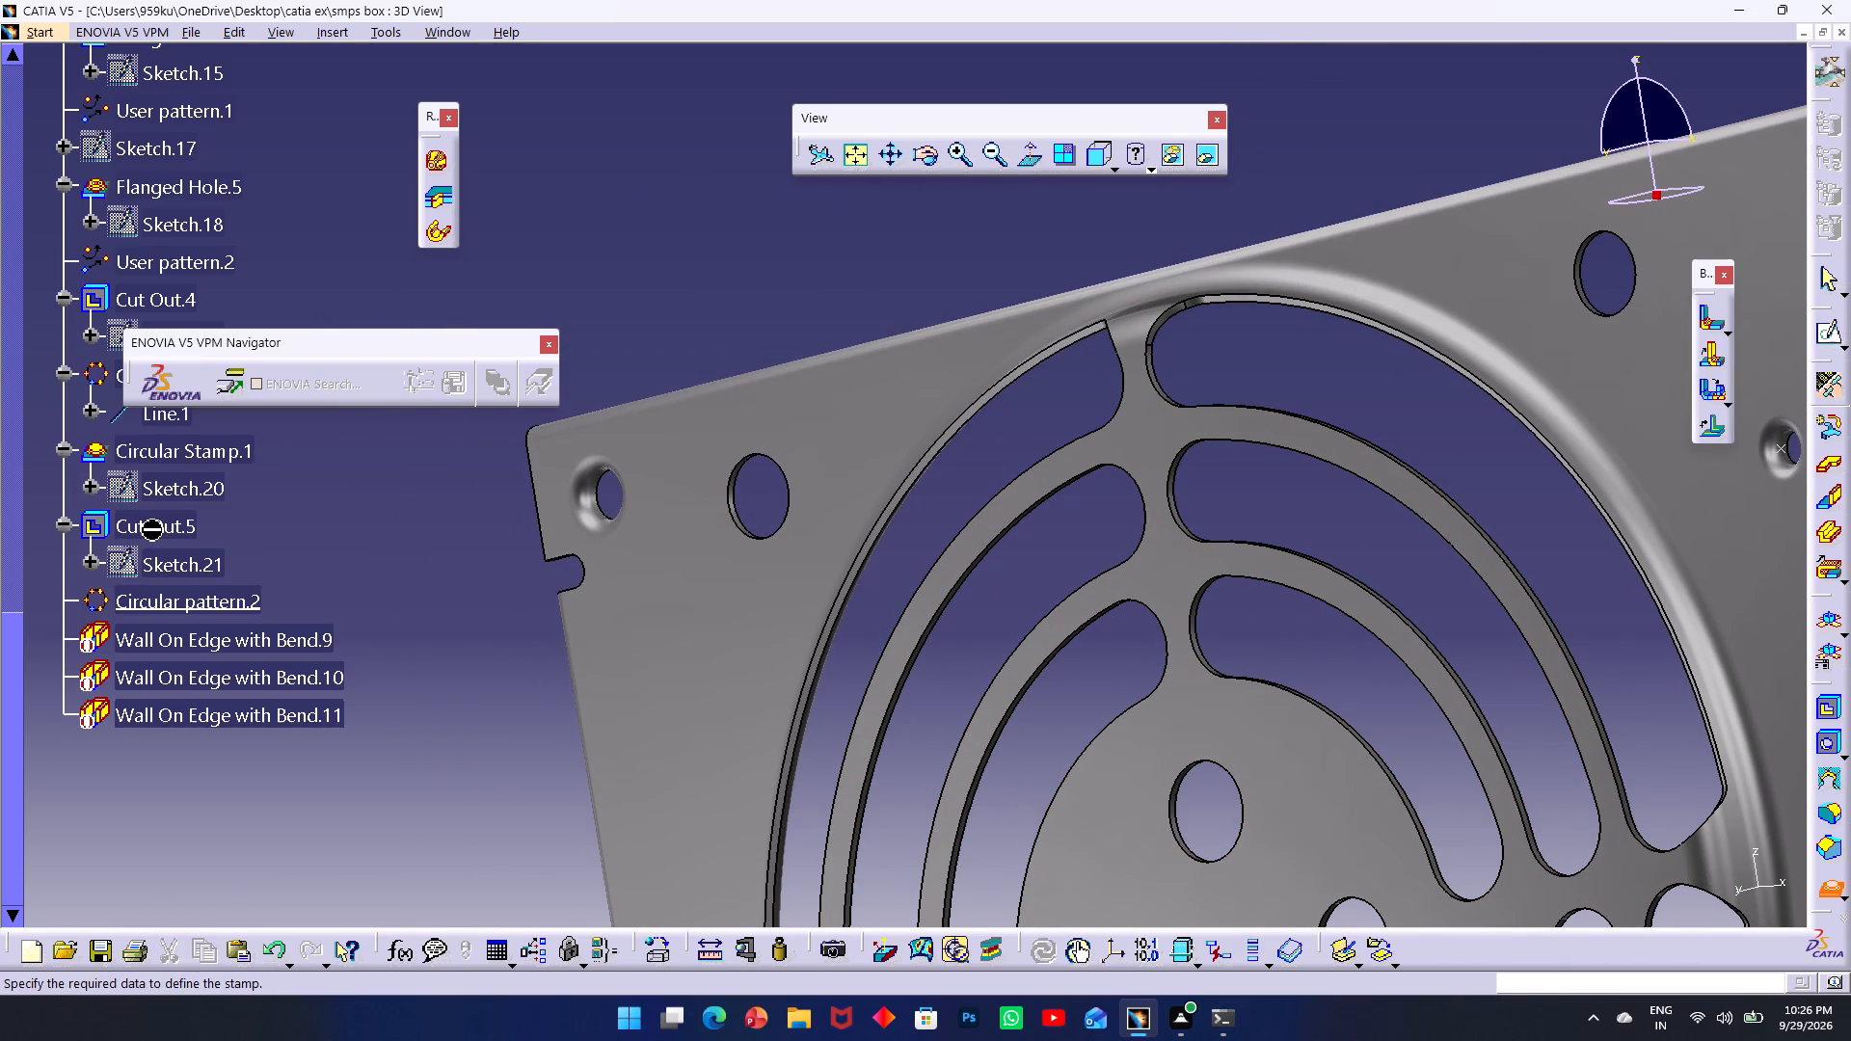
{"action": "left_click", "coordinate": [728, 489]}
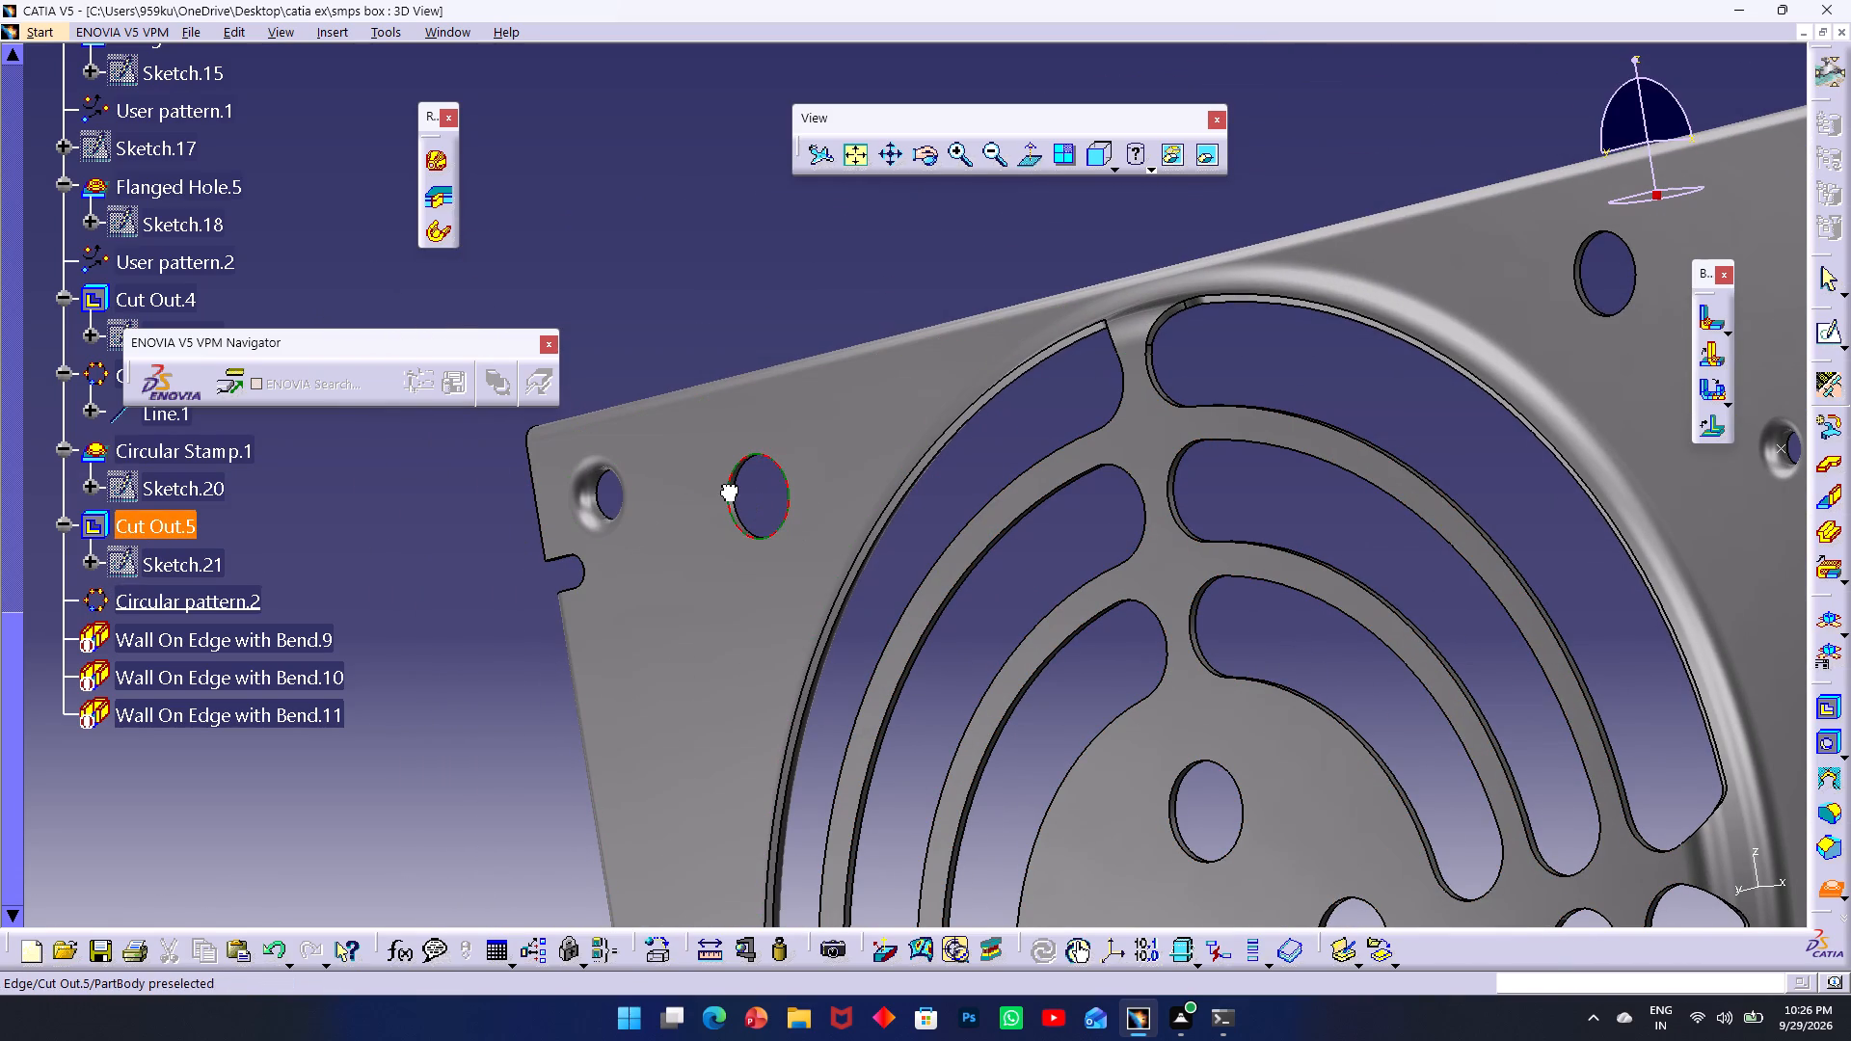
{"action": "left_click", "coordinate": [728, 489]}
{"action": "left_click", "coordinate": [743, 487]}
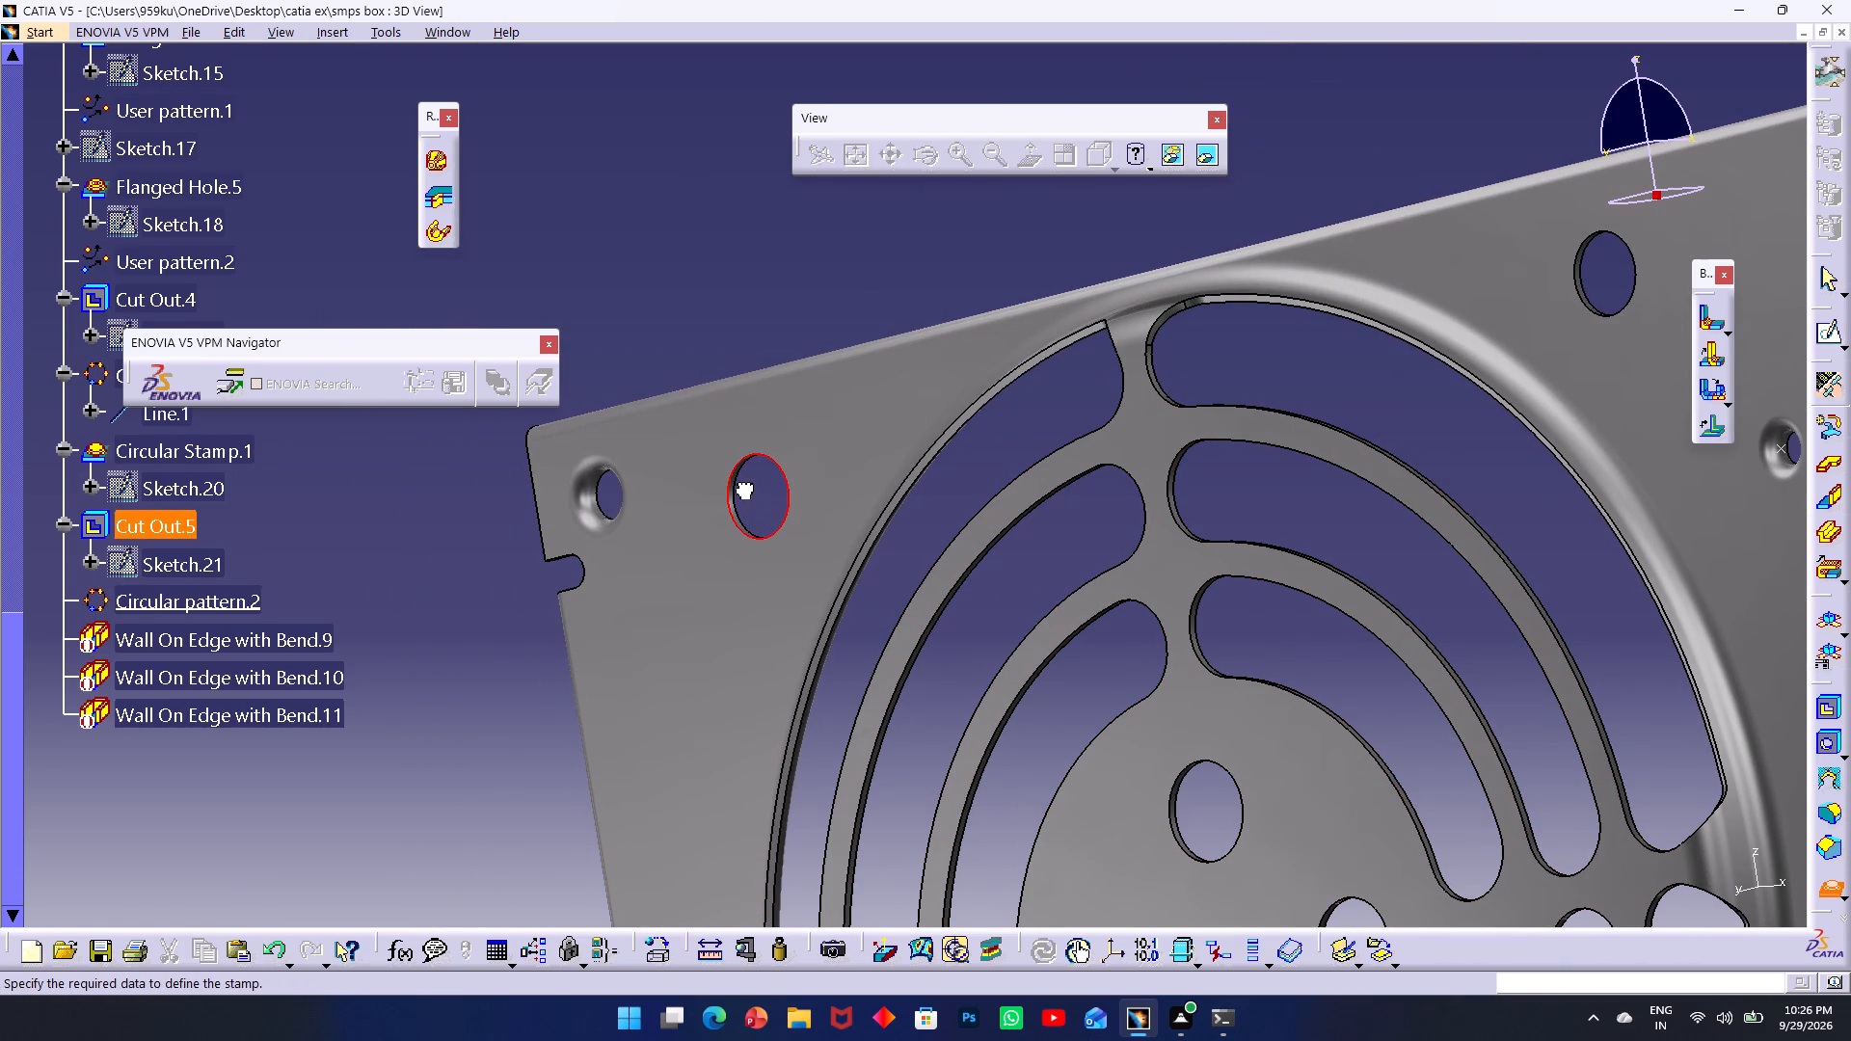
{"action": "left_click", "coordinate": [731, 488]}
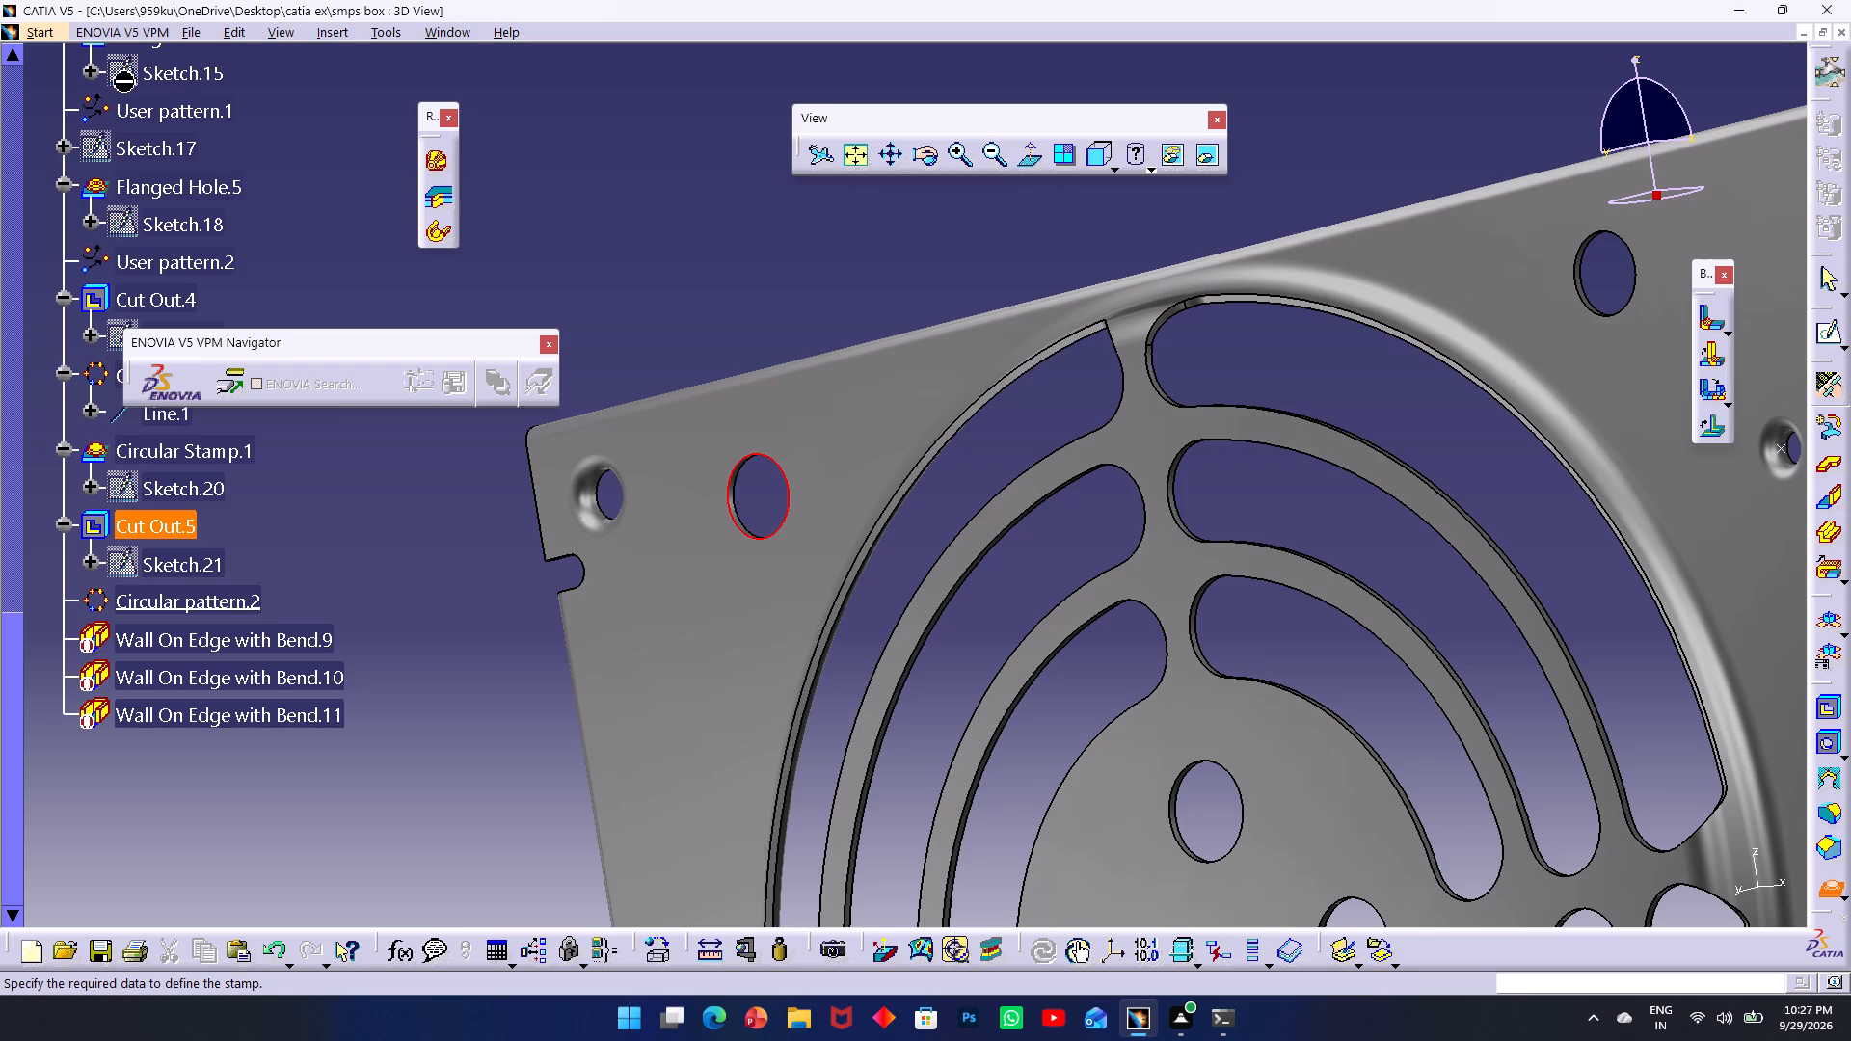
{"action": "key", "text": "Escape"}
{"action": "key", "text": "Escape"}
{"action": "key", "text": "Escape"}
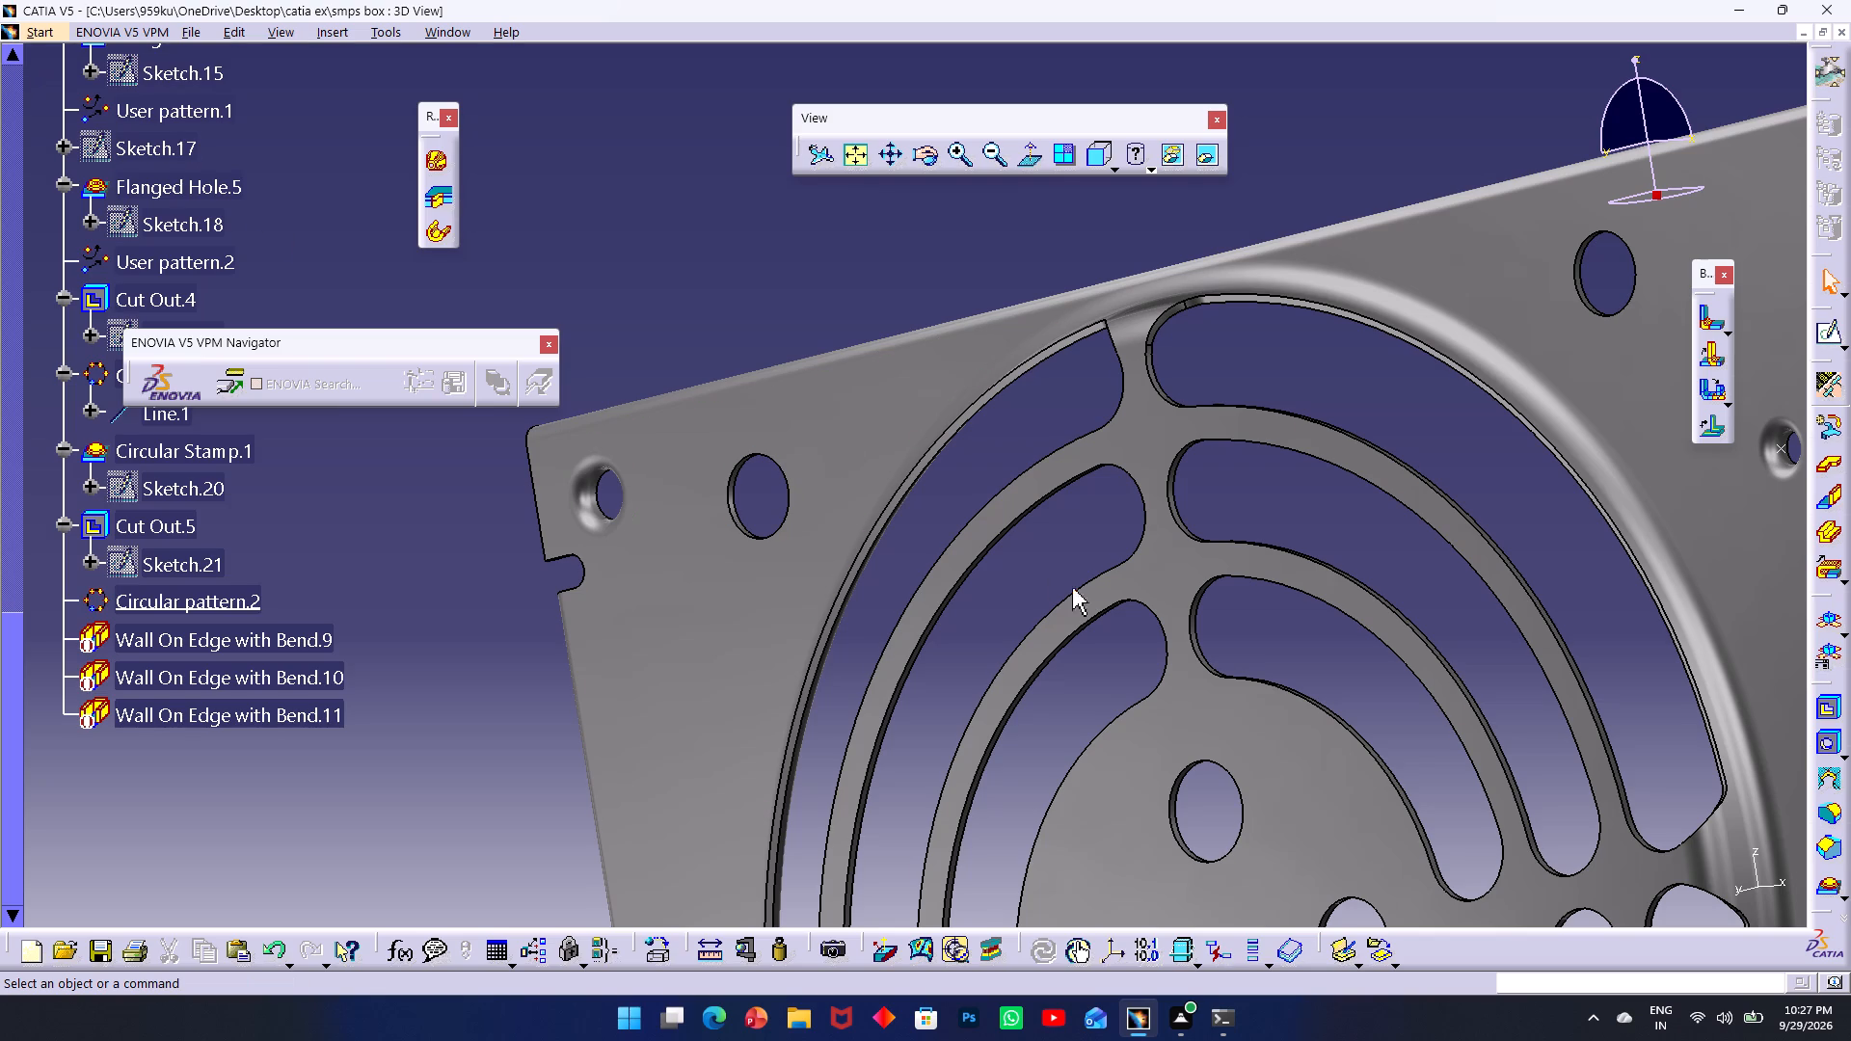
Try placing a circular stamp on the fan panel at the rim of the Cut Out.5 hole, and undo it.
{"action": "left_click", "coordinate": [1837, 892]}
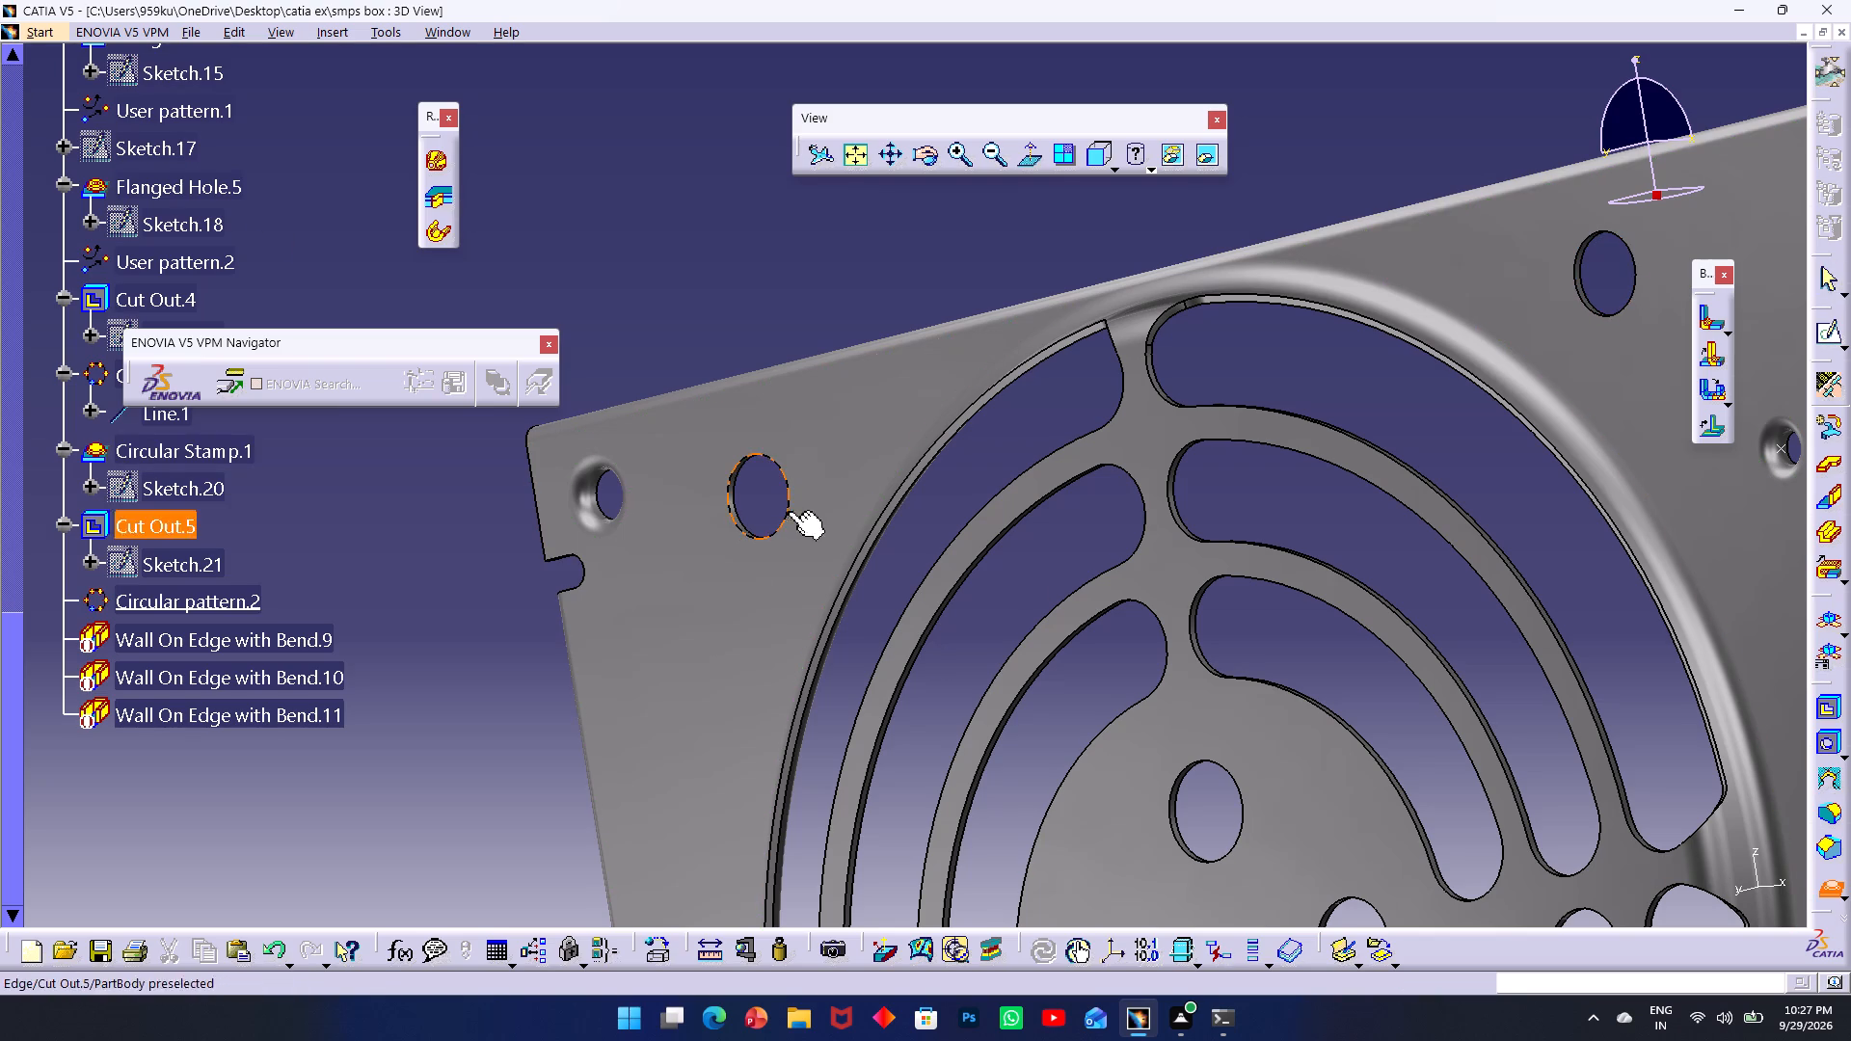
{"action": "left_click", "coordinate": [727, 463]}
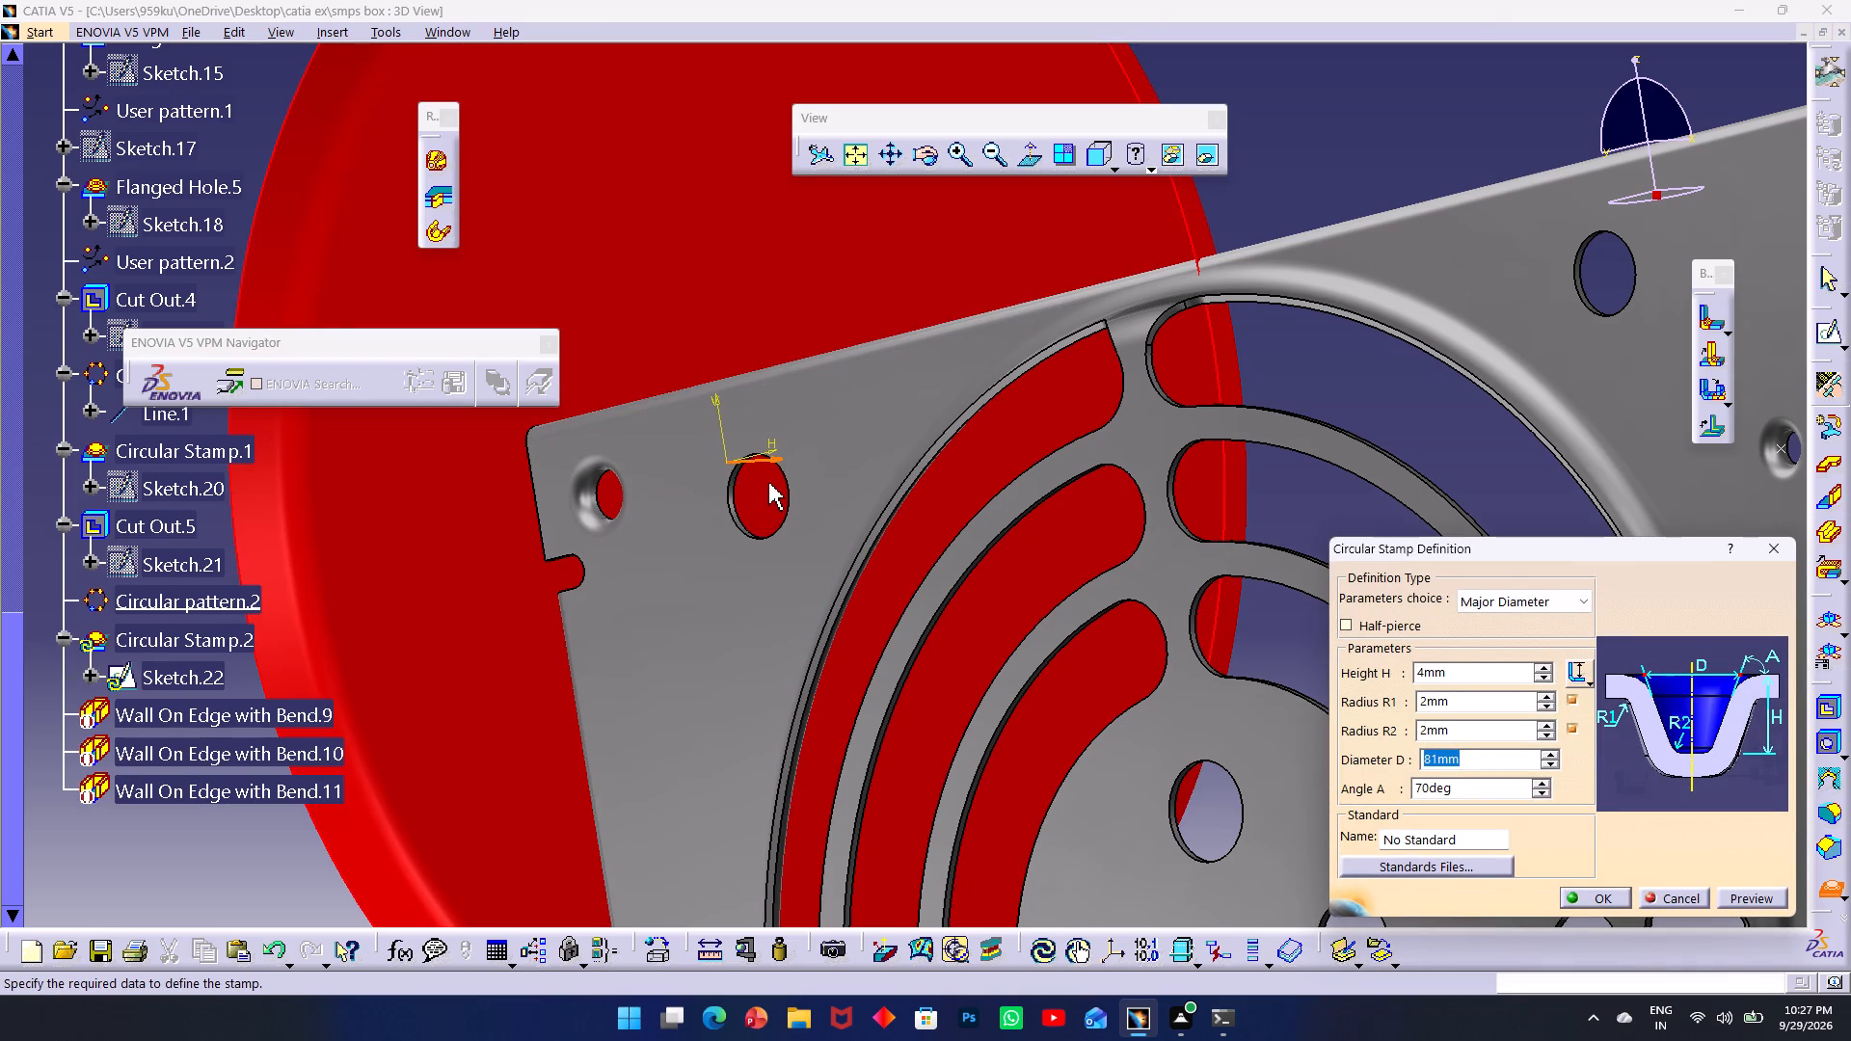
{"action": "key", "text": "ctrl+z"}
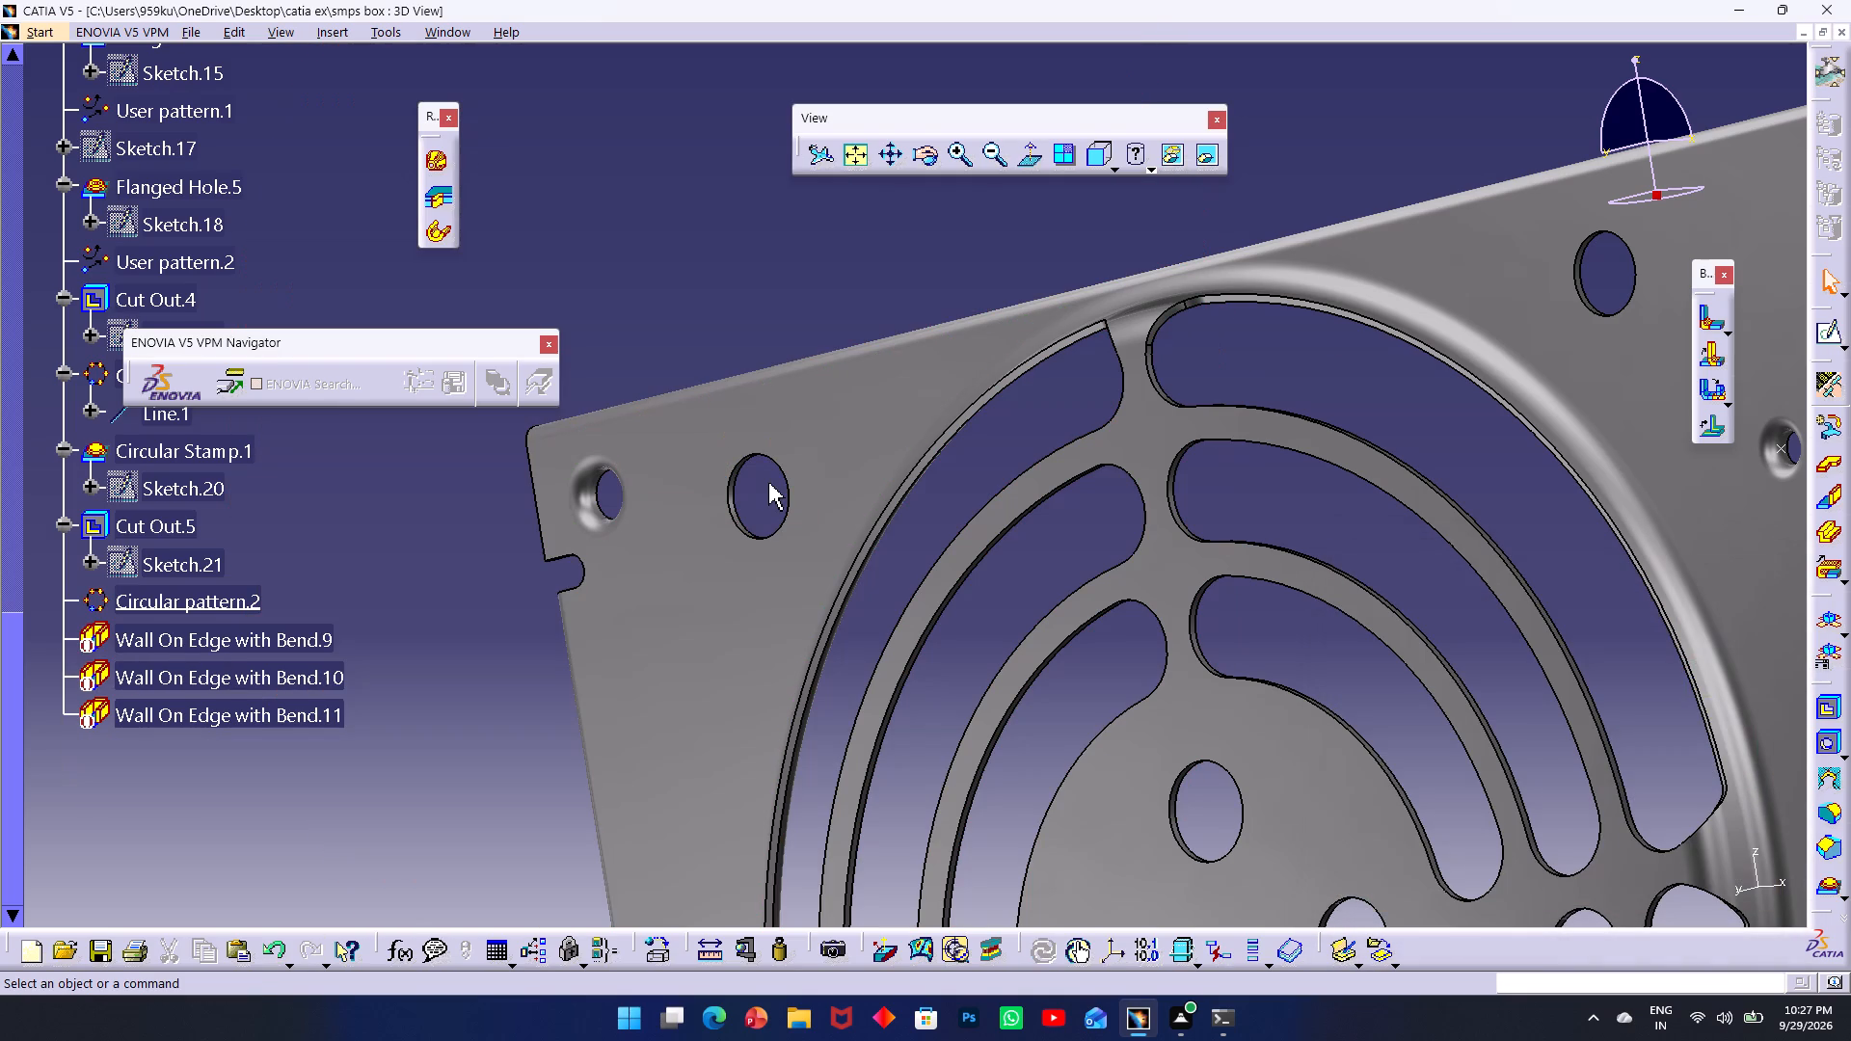
Create a circular stamp around the Cut Out.5 hole with height 1 mm, radii R1 and R2 1 mm, diameter 8 mm and angle 60 deg.
{"action": "left_click", "coordinate": [1828, 890]}
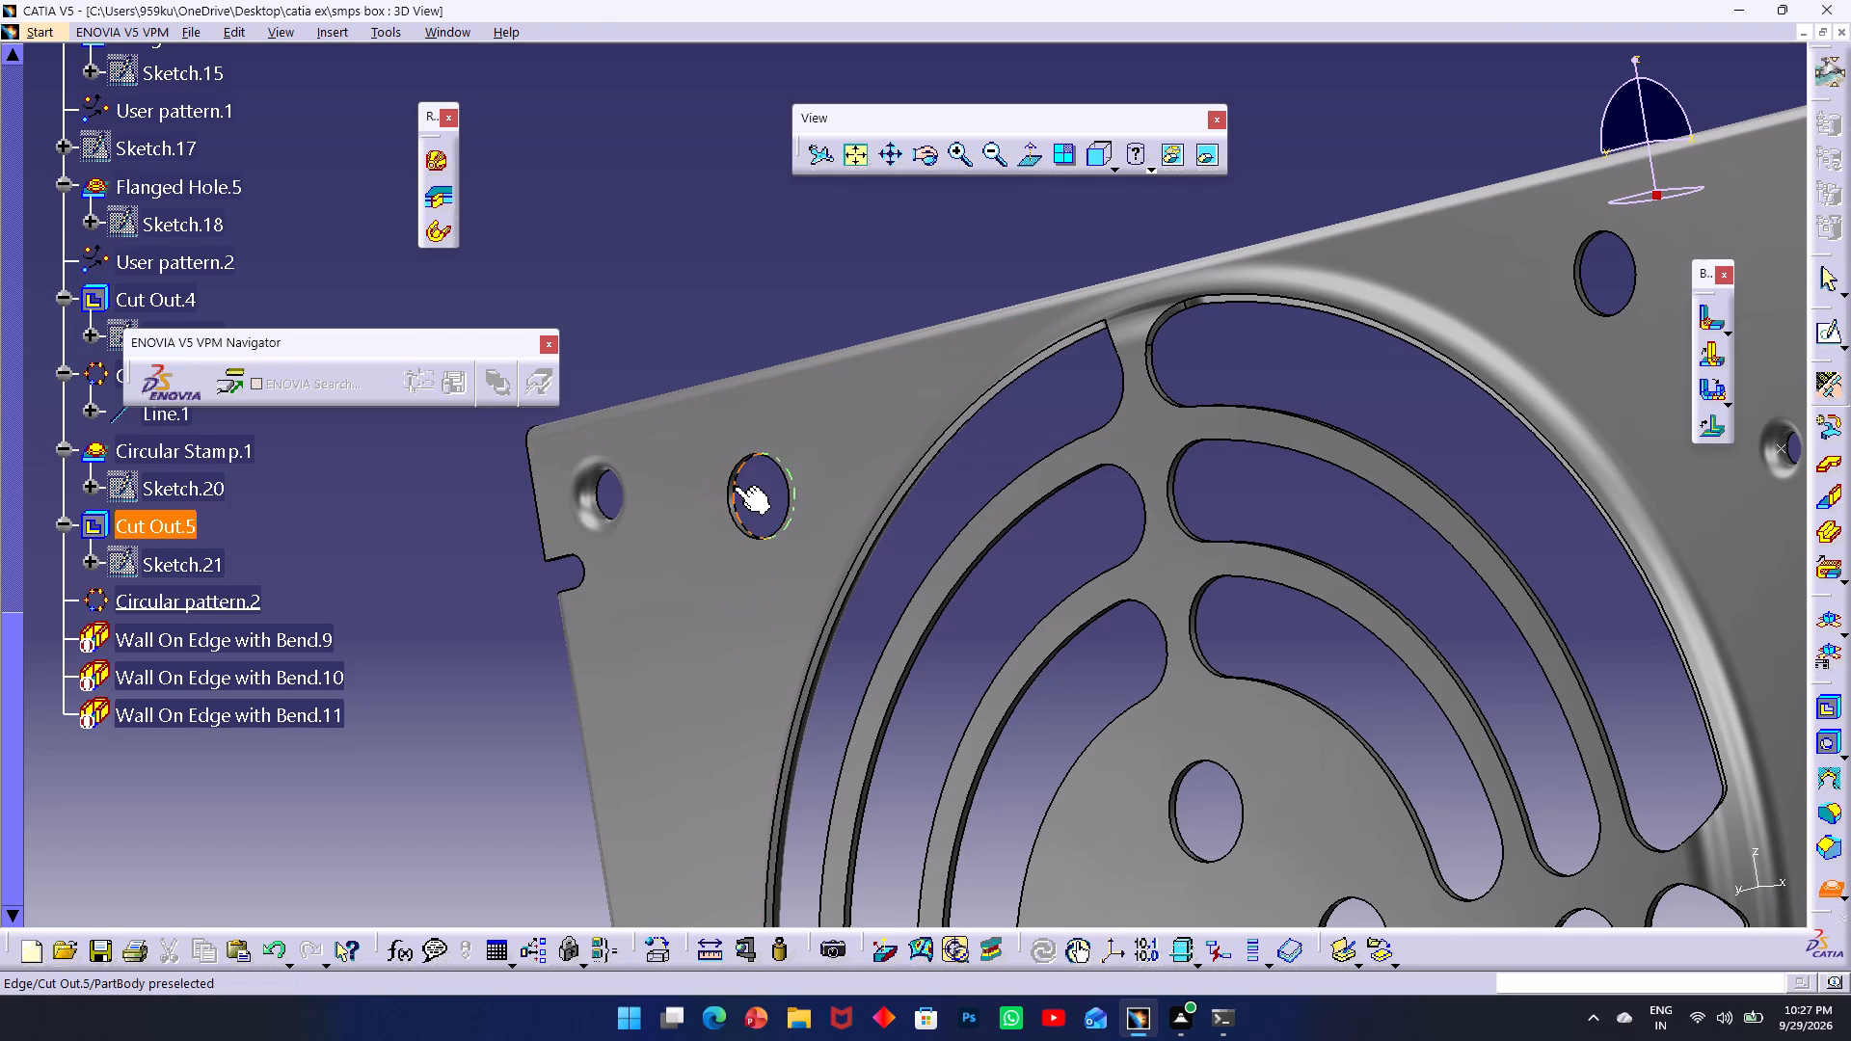
{"action": "left_click", "coordinate": [729, 477]}
{"action": "left_click", "coordinate": [786, 438]}
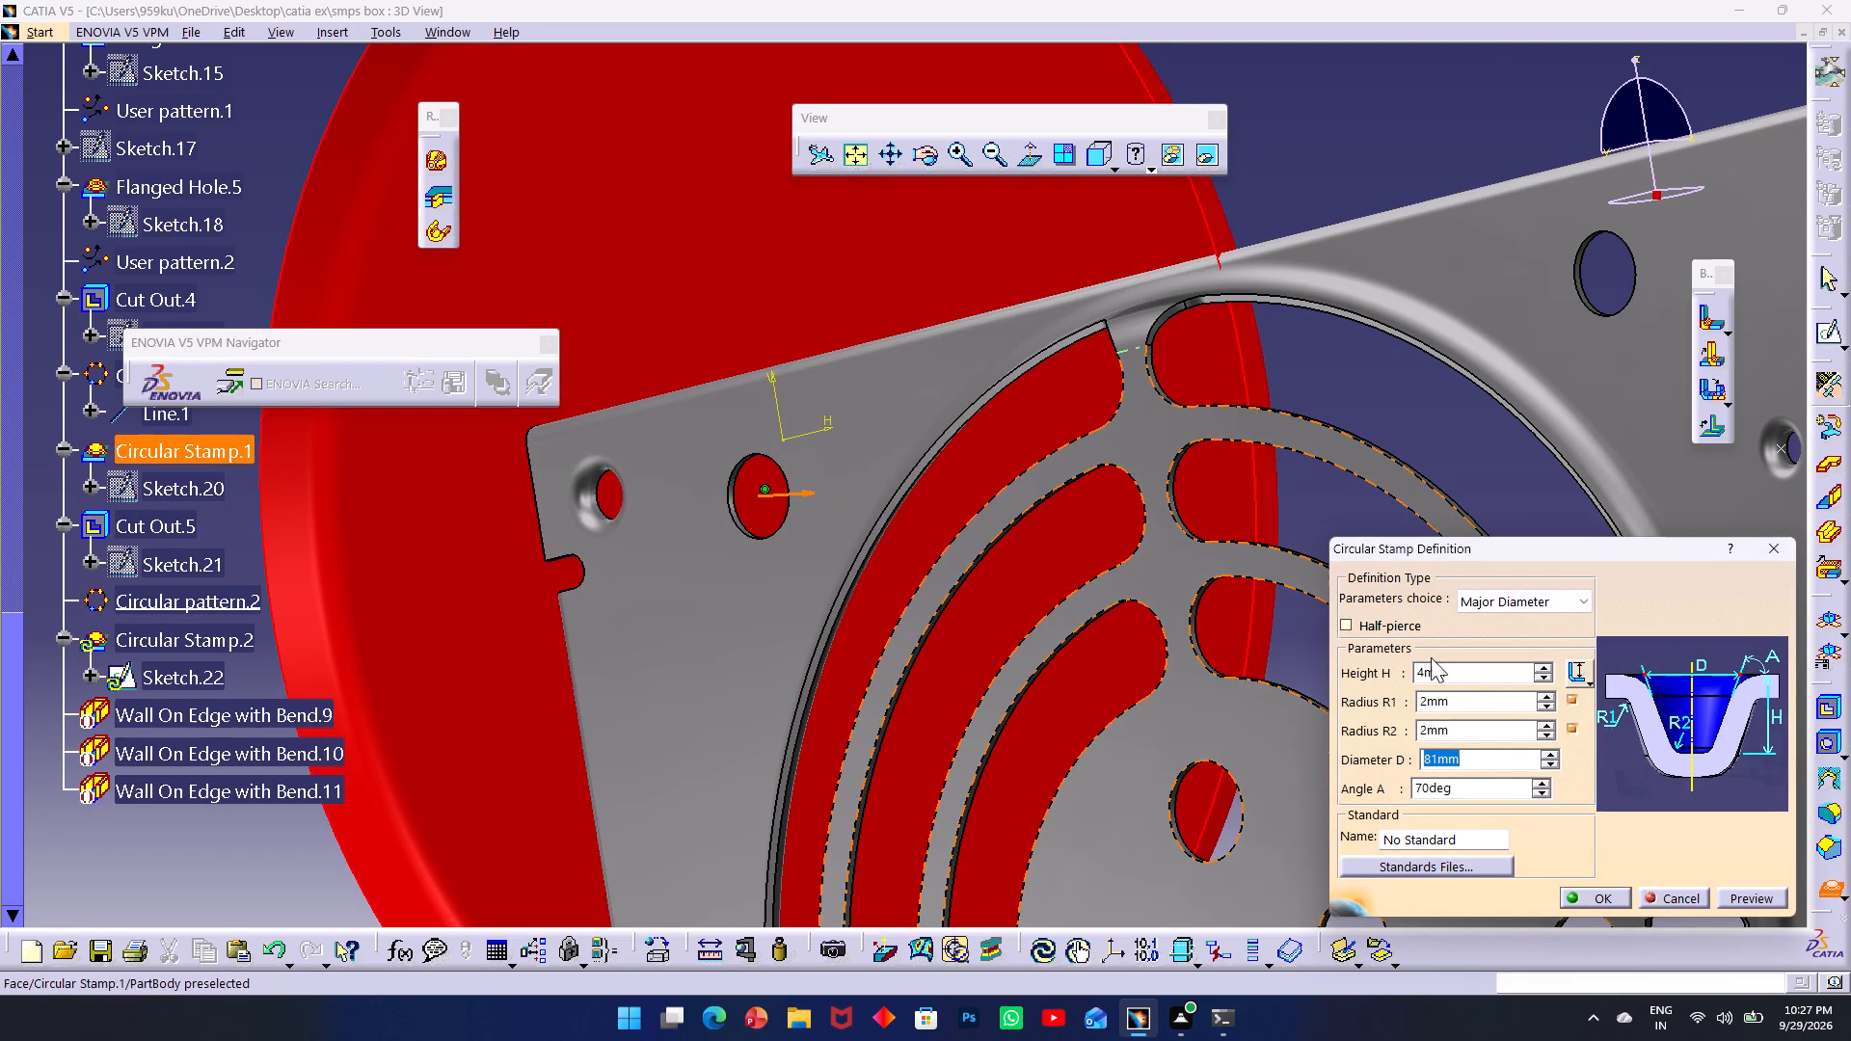
{"action": "left_click_drag", "start_coordinate": [1462, 795], "coordinate": [1281, 793]}
{"action": "type", "text": "60"}
{"action": "left_click_drag", "start_coordinate": [1470, 763], "coordinate": [1392, 772]}
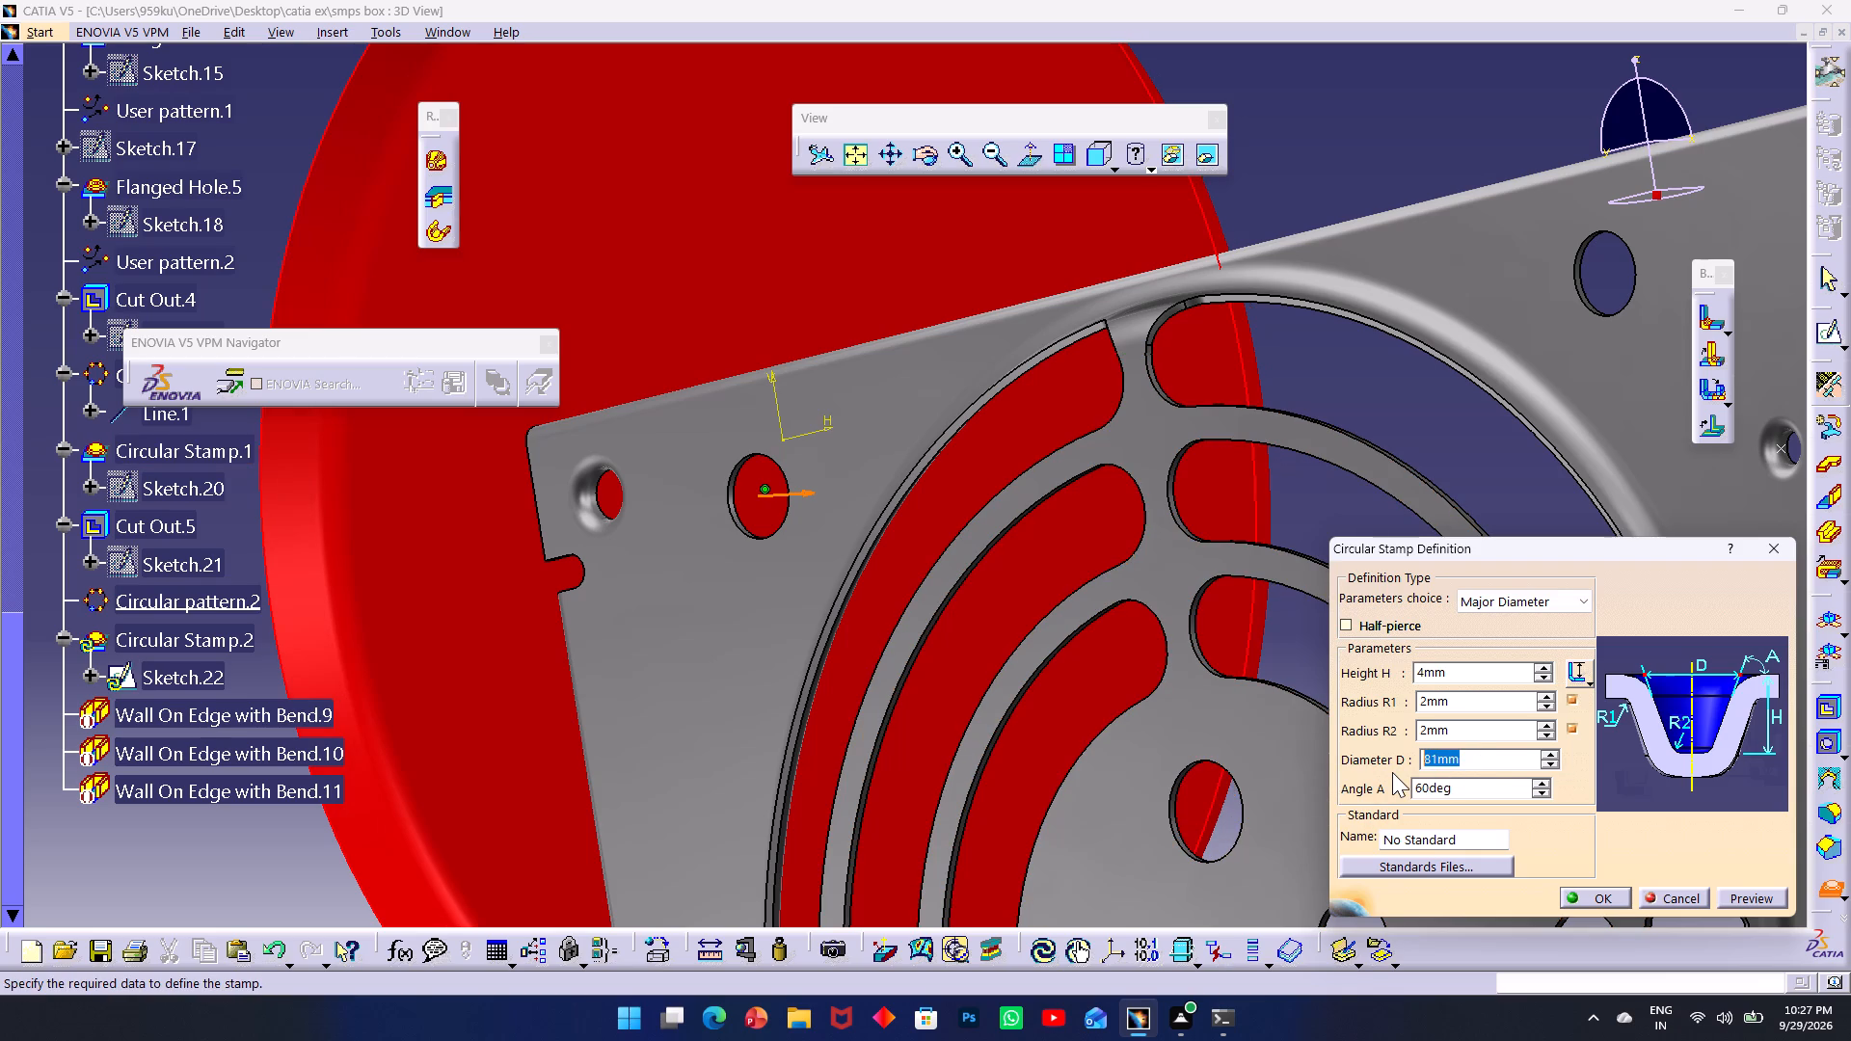
{"action": "key", "text": "8"}
{"action": "left_click_drag", "start_coordinate": [1458, 728], "coordinate": [1415, 737]}
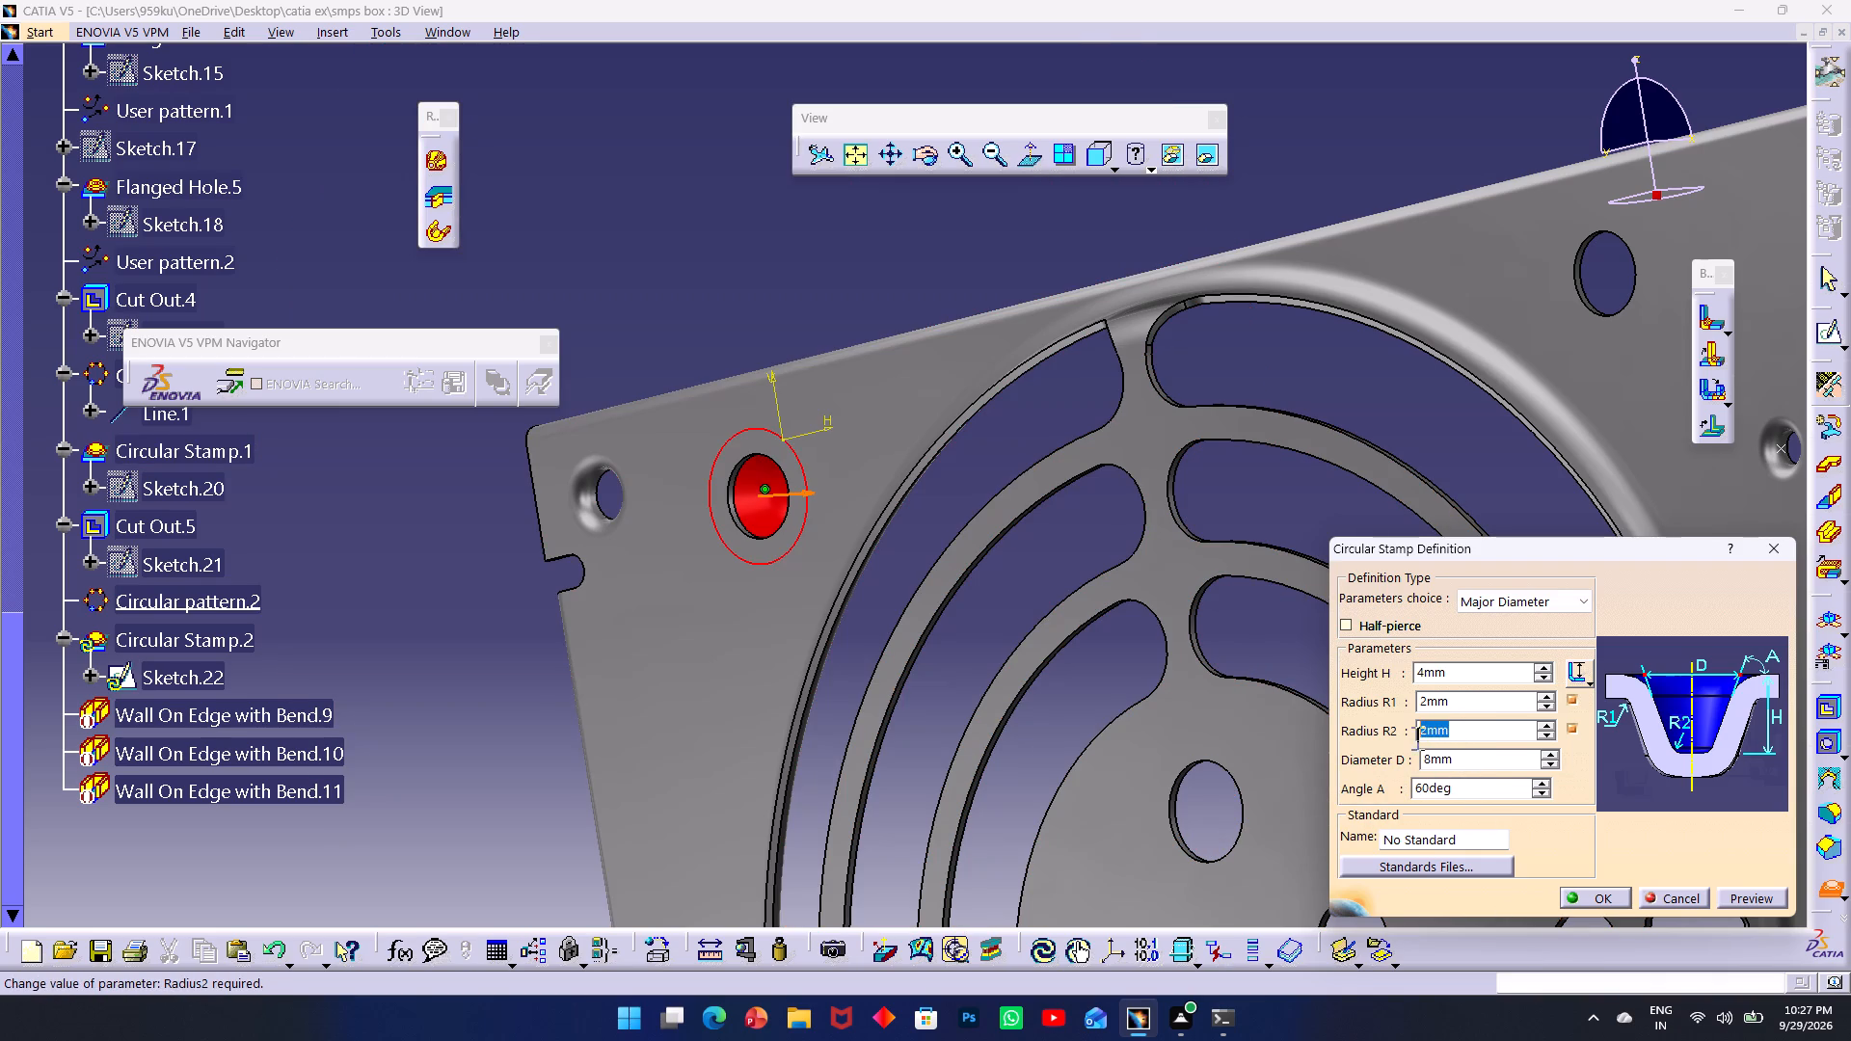
{"action": "left_click_drag", "start_coordinate": [1415, 737], "coordinate": [1411, 737]}
{"action": "key", "text": "1"}
{"action": "left_click_drag", "start_coordinate": [1475, 702], "coordinate": [1400, 710]}
{"action": "key", "text": "1"}
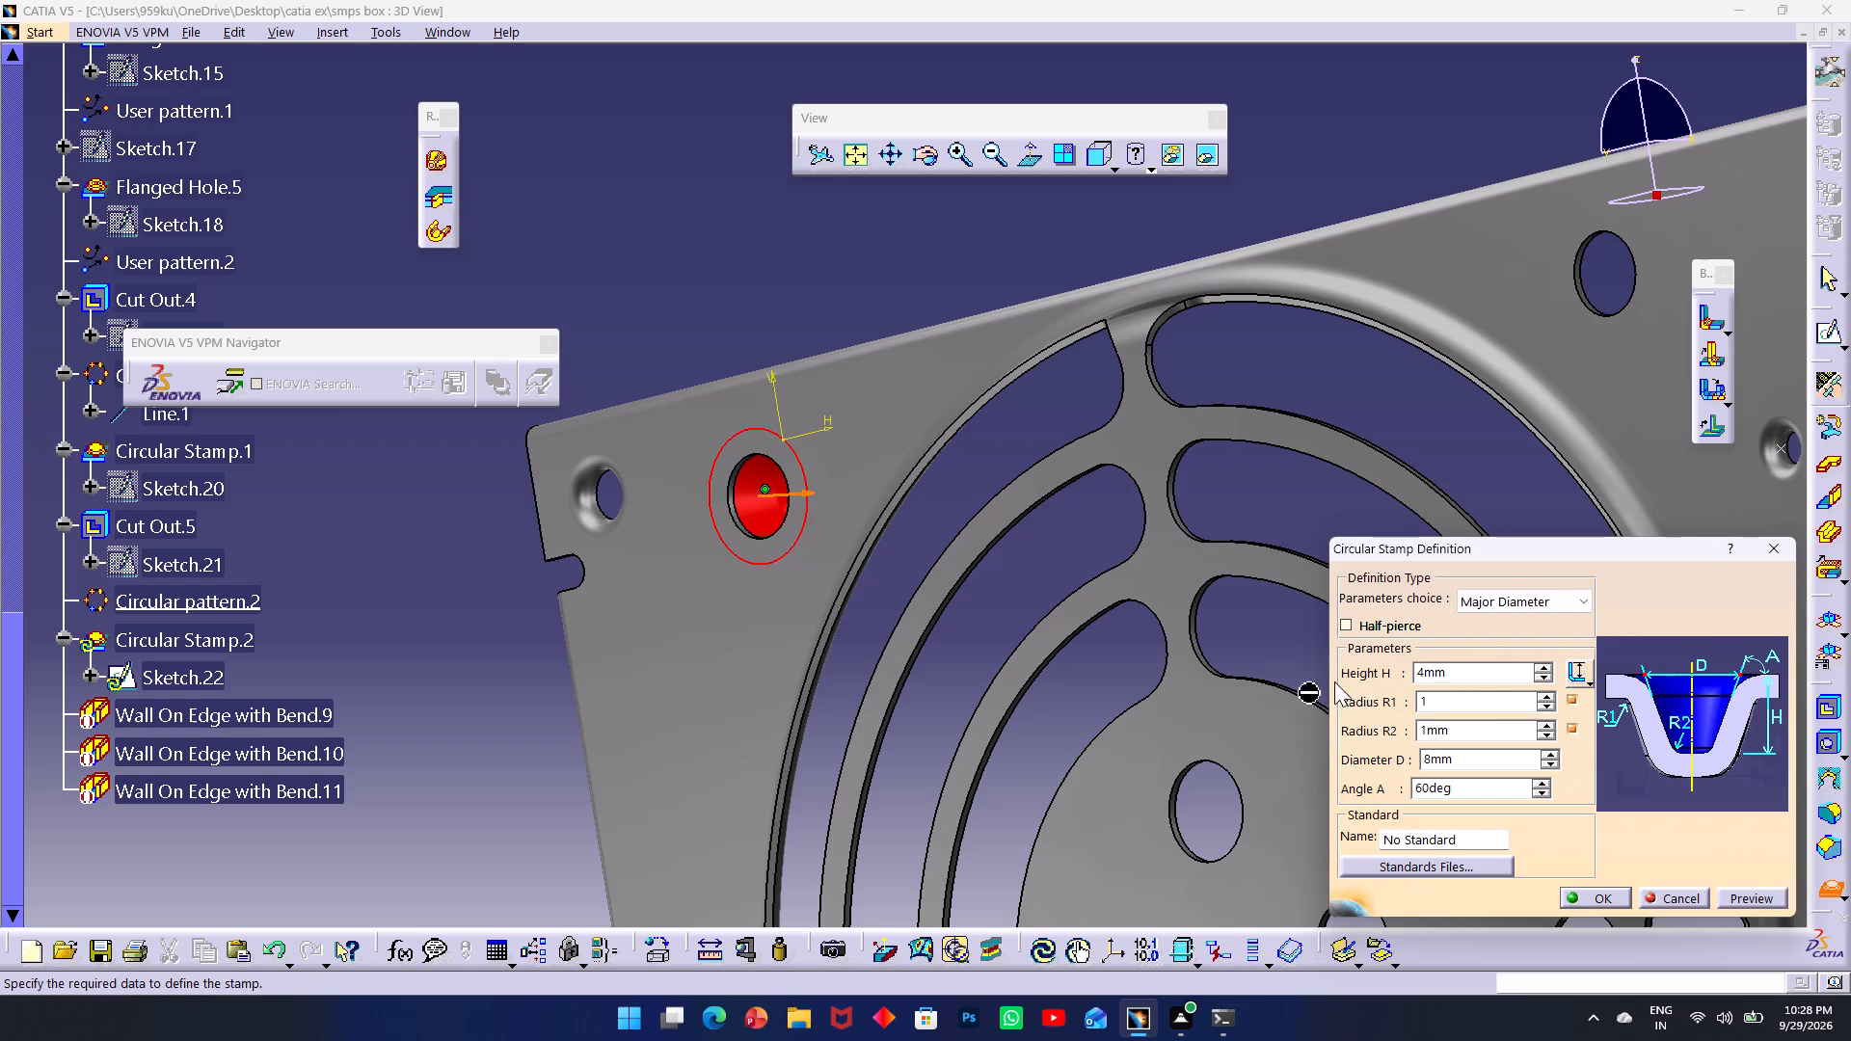
{"action": "left_click_drag", "start_coordinate": [1499, 674], "coordinate": [1371, 678]}
{"action": "key", "text": "1"}
{"action": "left_click", "coordinate": [1736, 900]}
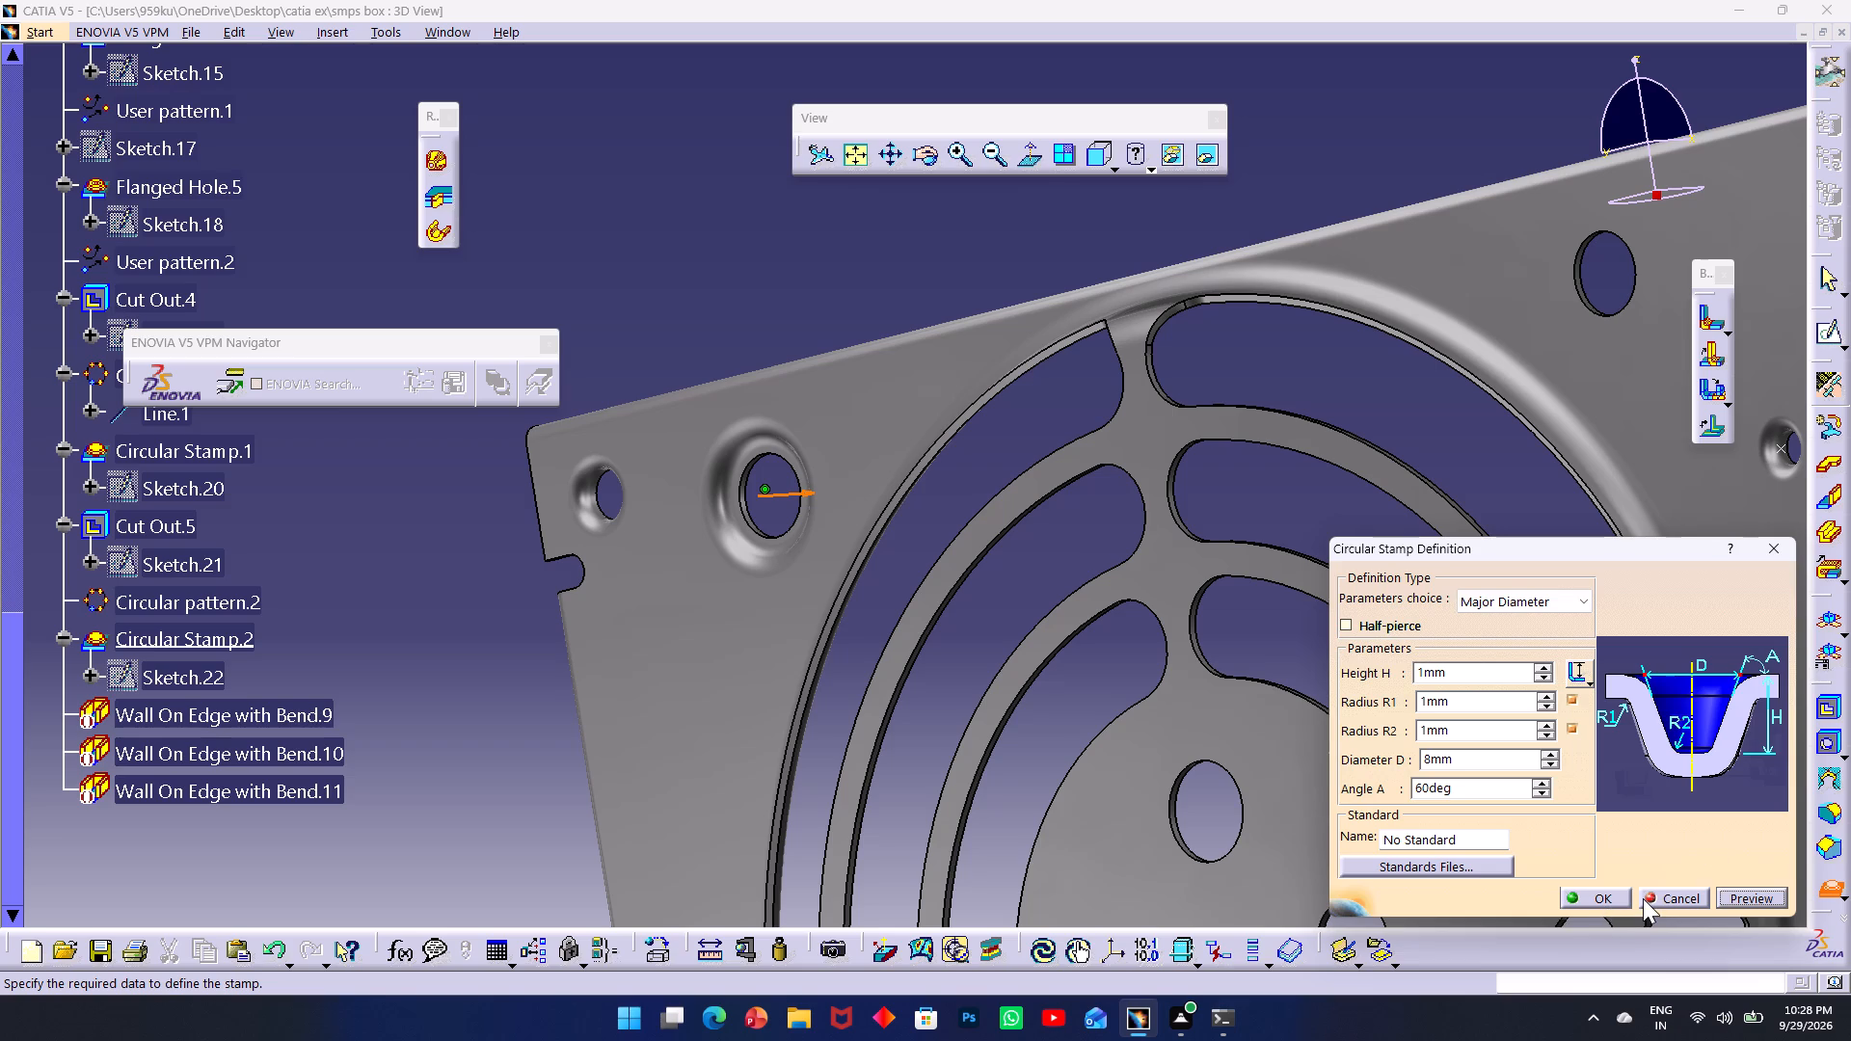
{"action": "left_click", "coordinate": [1578, 894]}
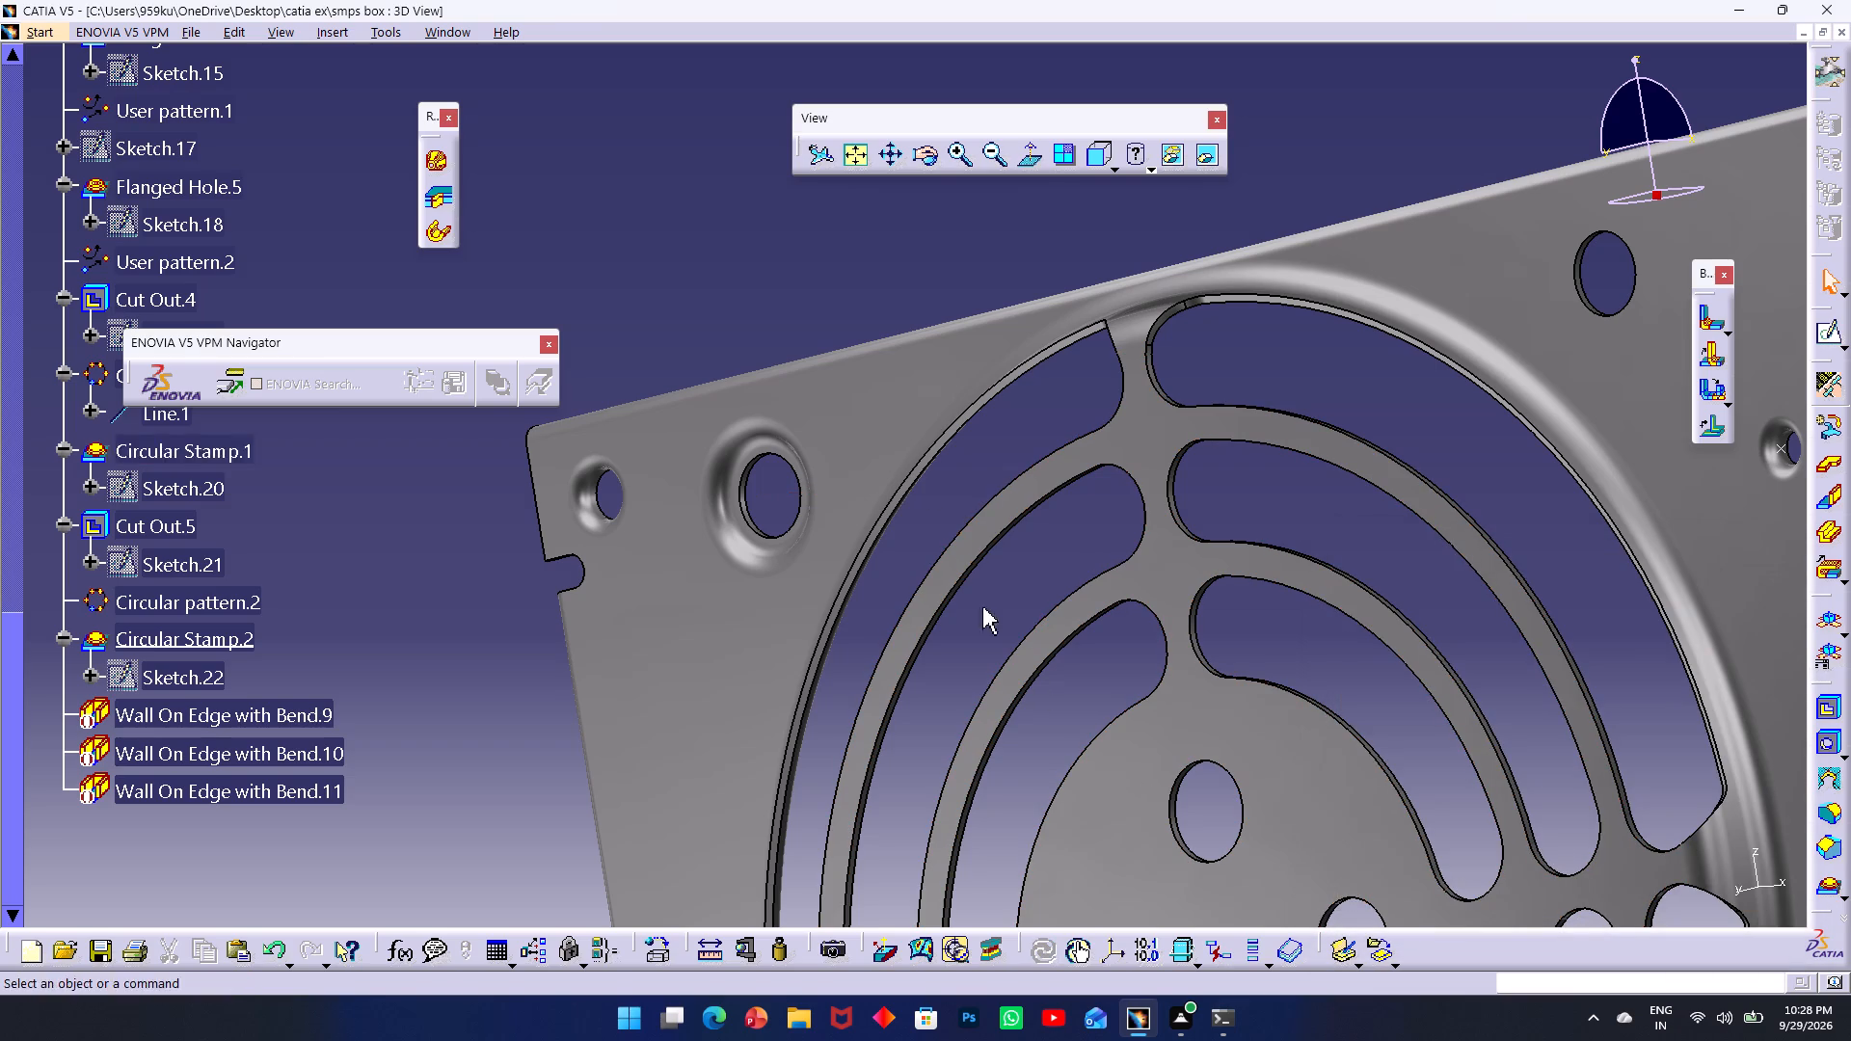
Pattern Circular Stamp.2 circularly about Line.1 with 4 instances at 90 deg angular spacing.
{"action": "middle_click_drag", "start_coordinate": [899, 551], "coordinate": [733, 435]}
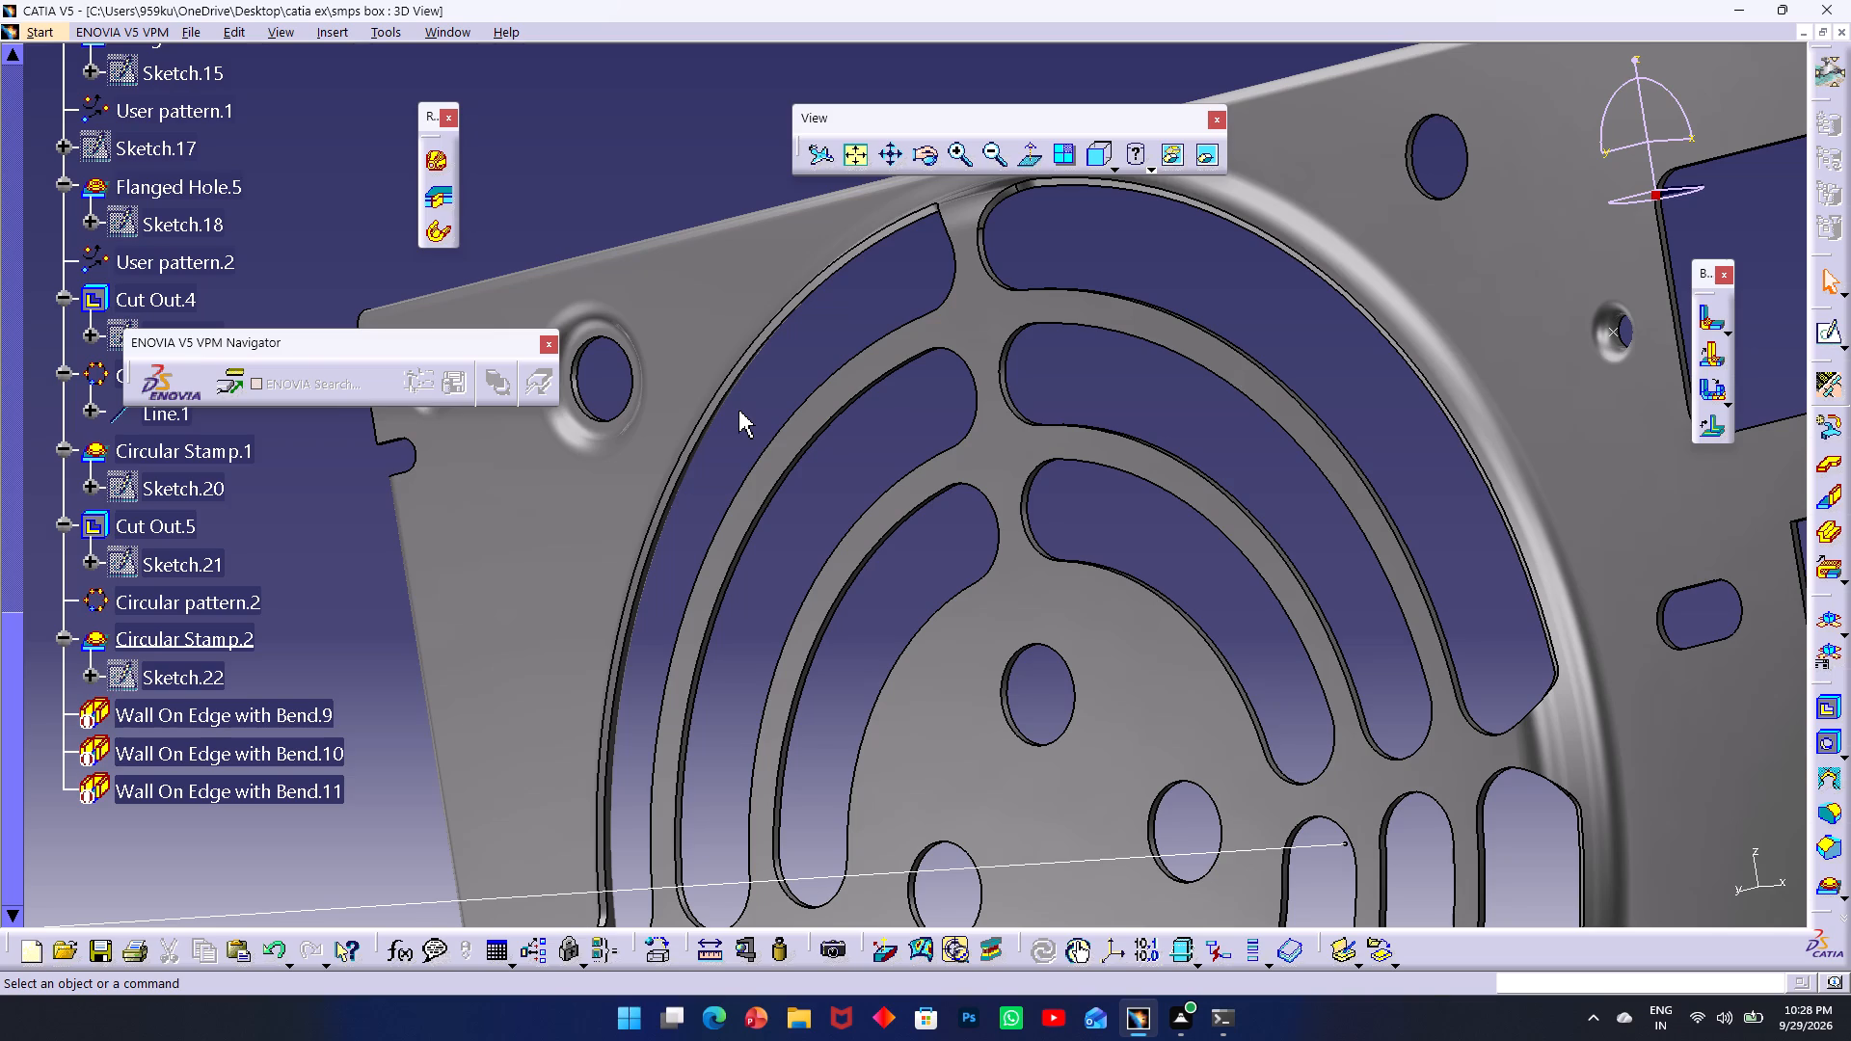
{"action": "key", "text": "Escape"}
{"action": "middle_click_drag", "start_coordinate": [1487, 631], "coordinate": [1488, 630], "text": "ctrl"}
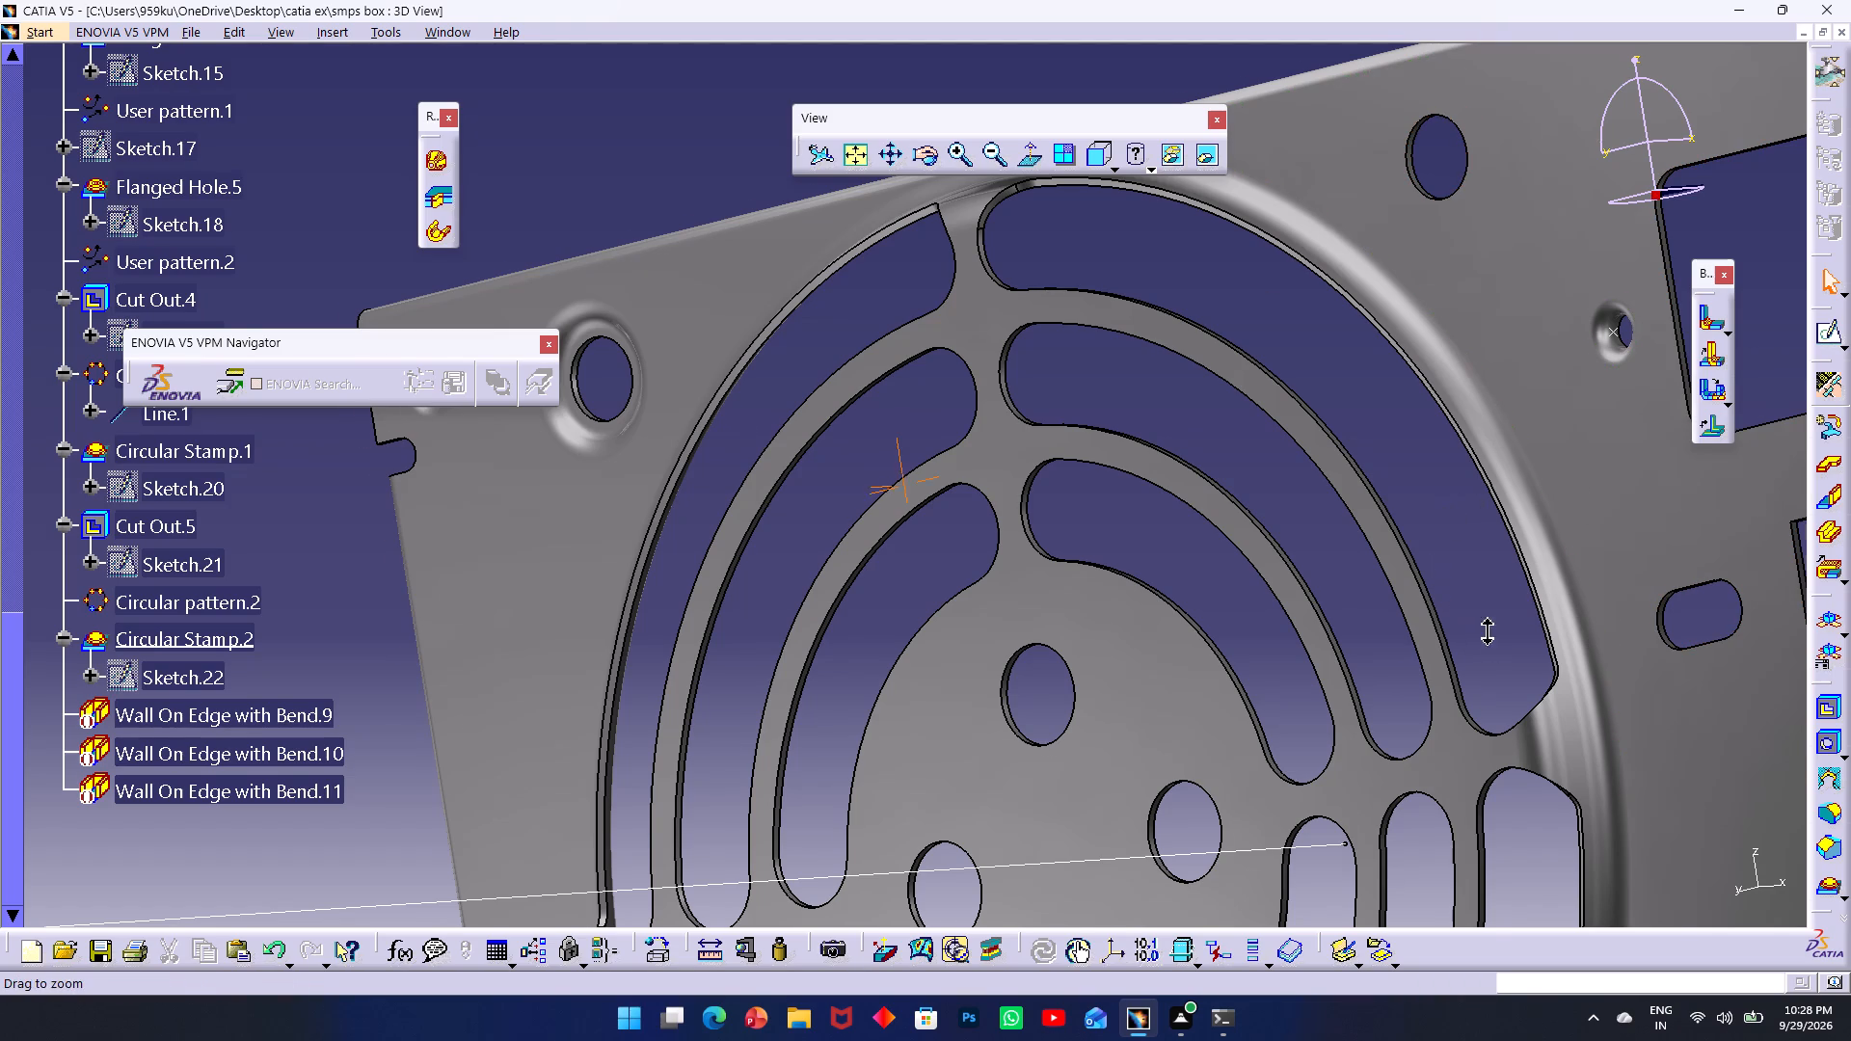
{"action": "middle_click_drag", "start_coordinate": [1488, 630], "coordinate": [1839, 783], "text": "ctrl"}
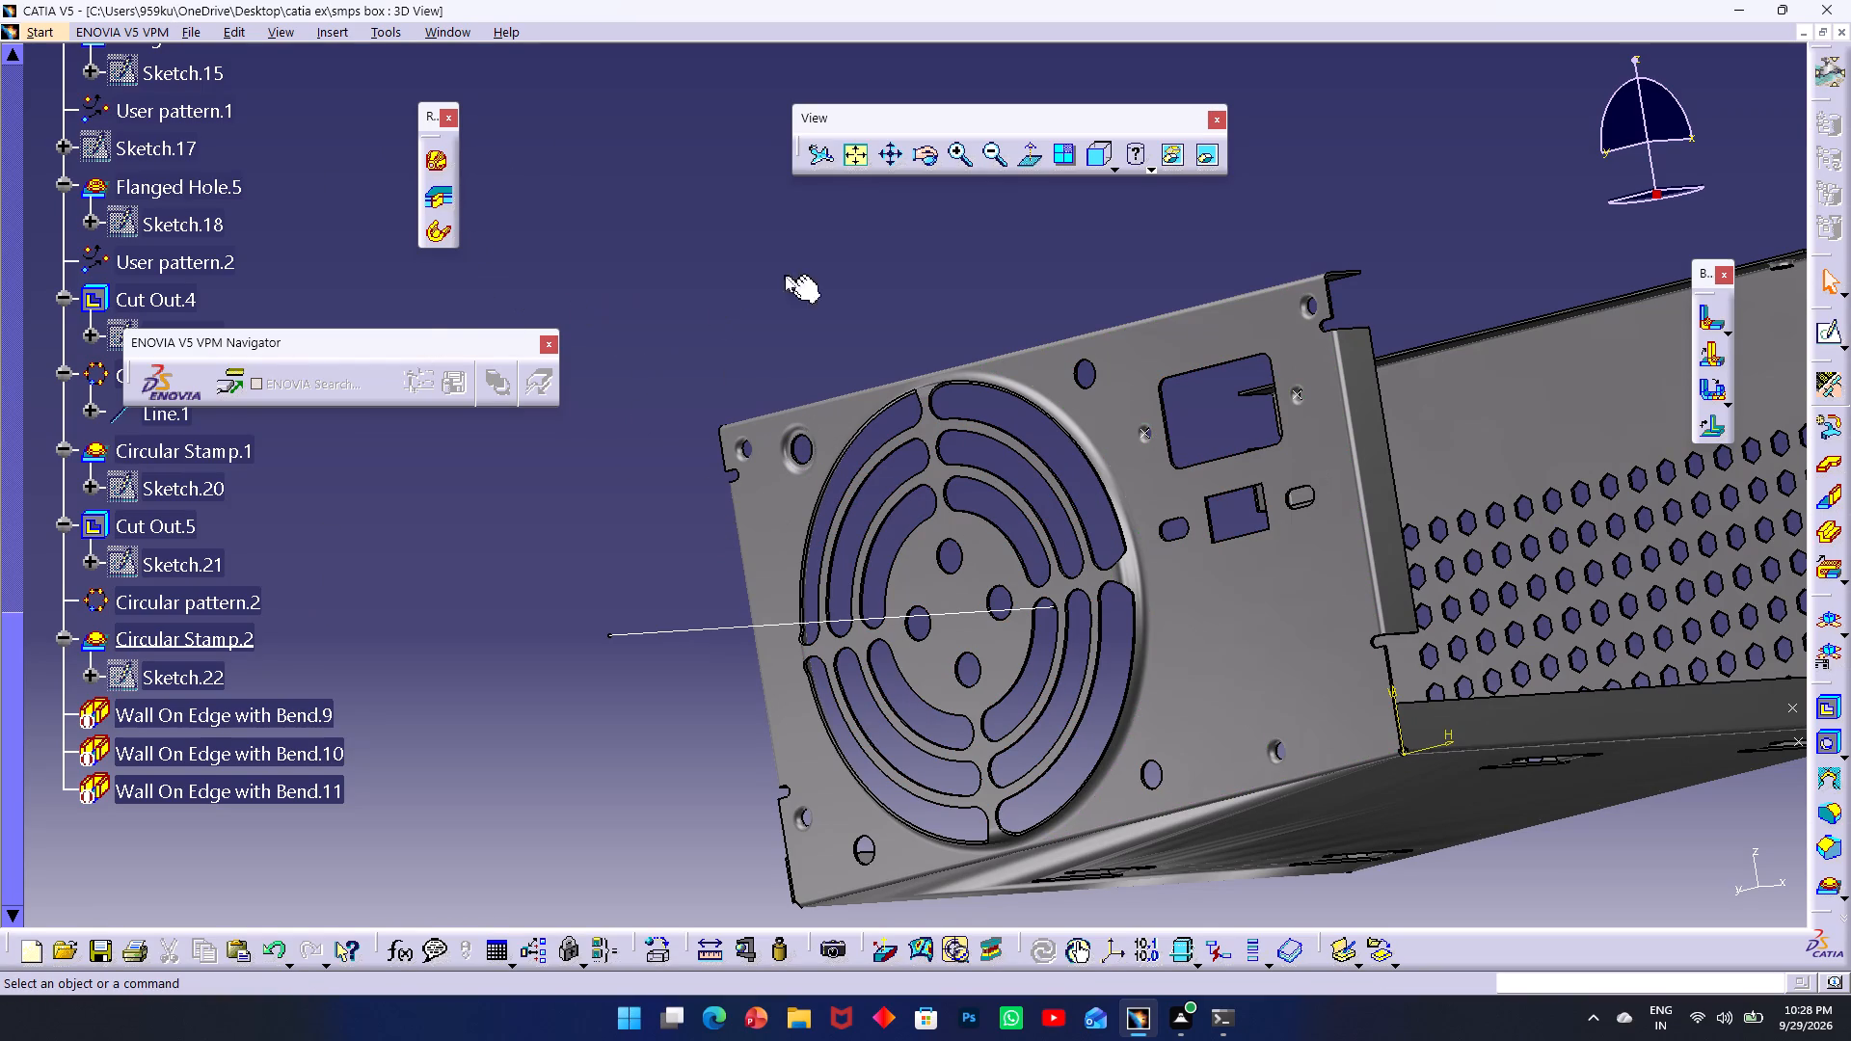
{"action": "left_click", "coordinate": [345, 31]}
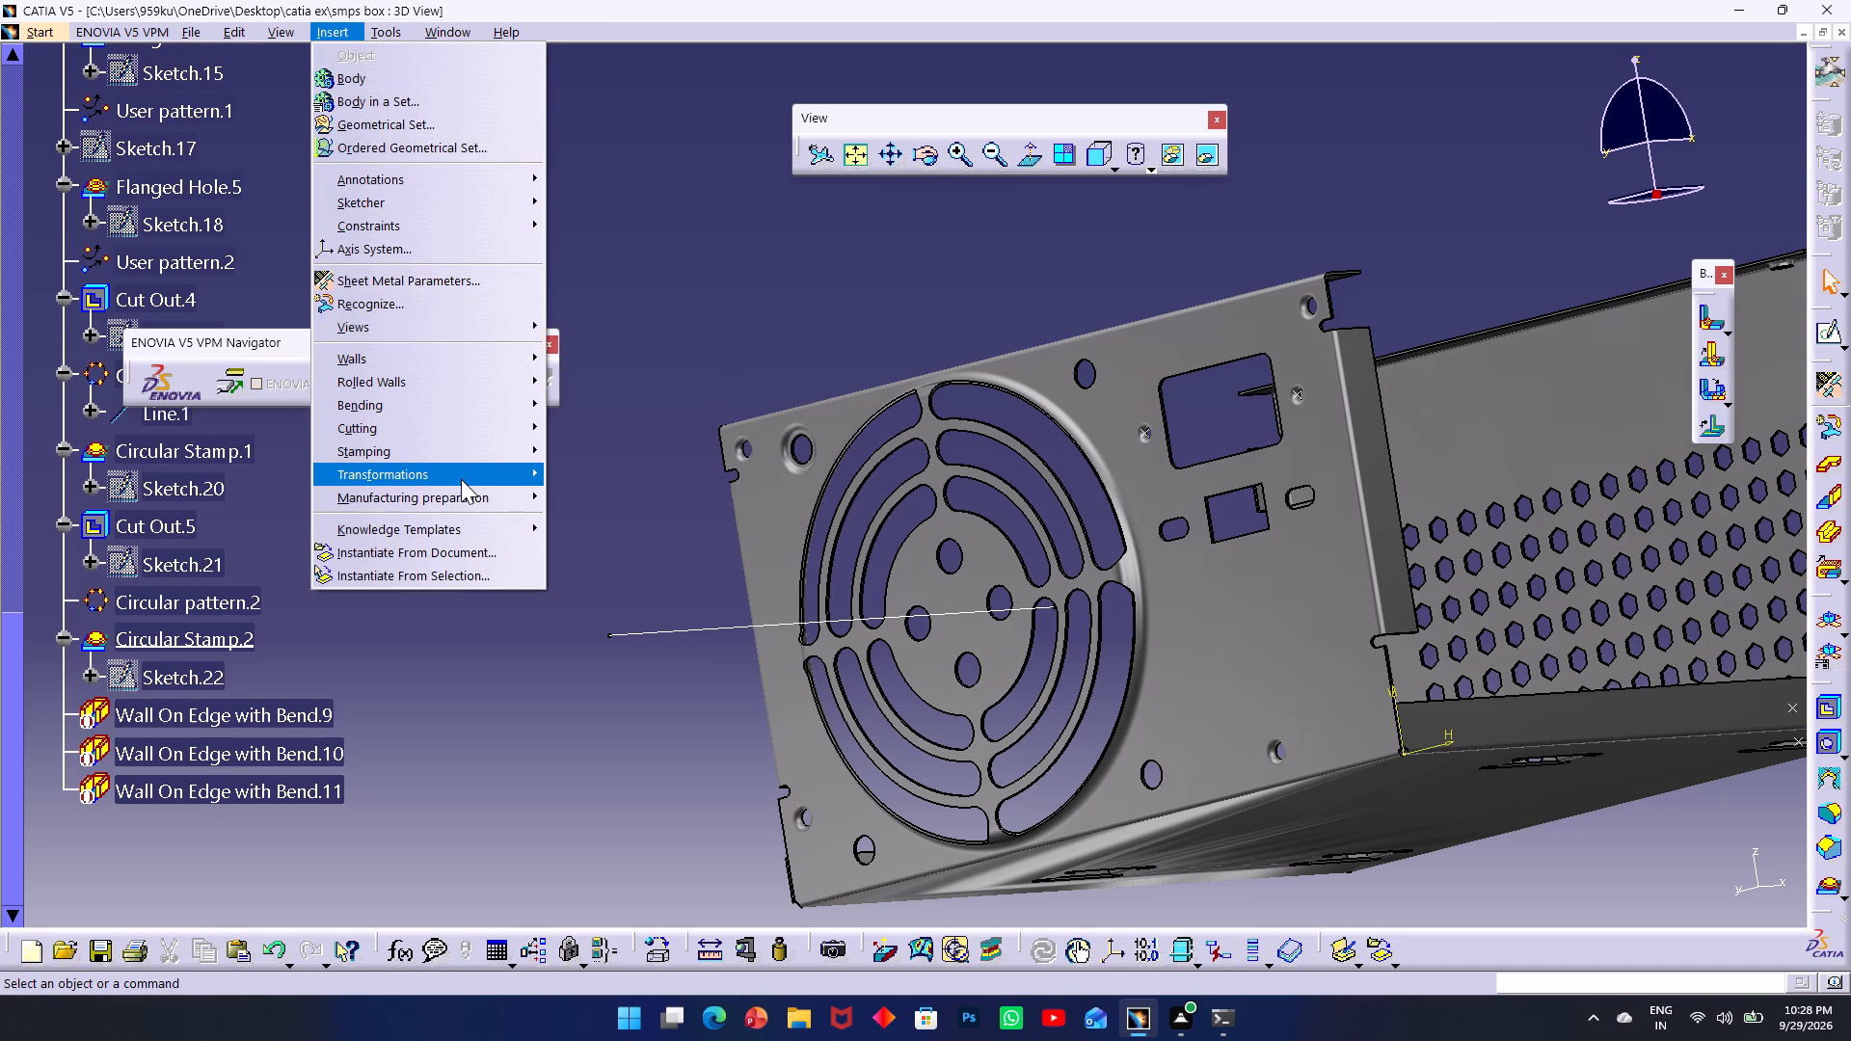
{"action": "left_click", "coordinate": [582, 521]}
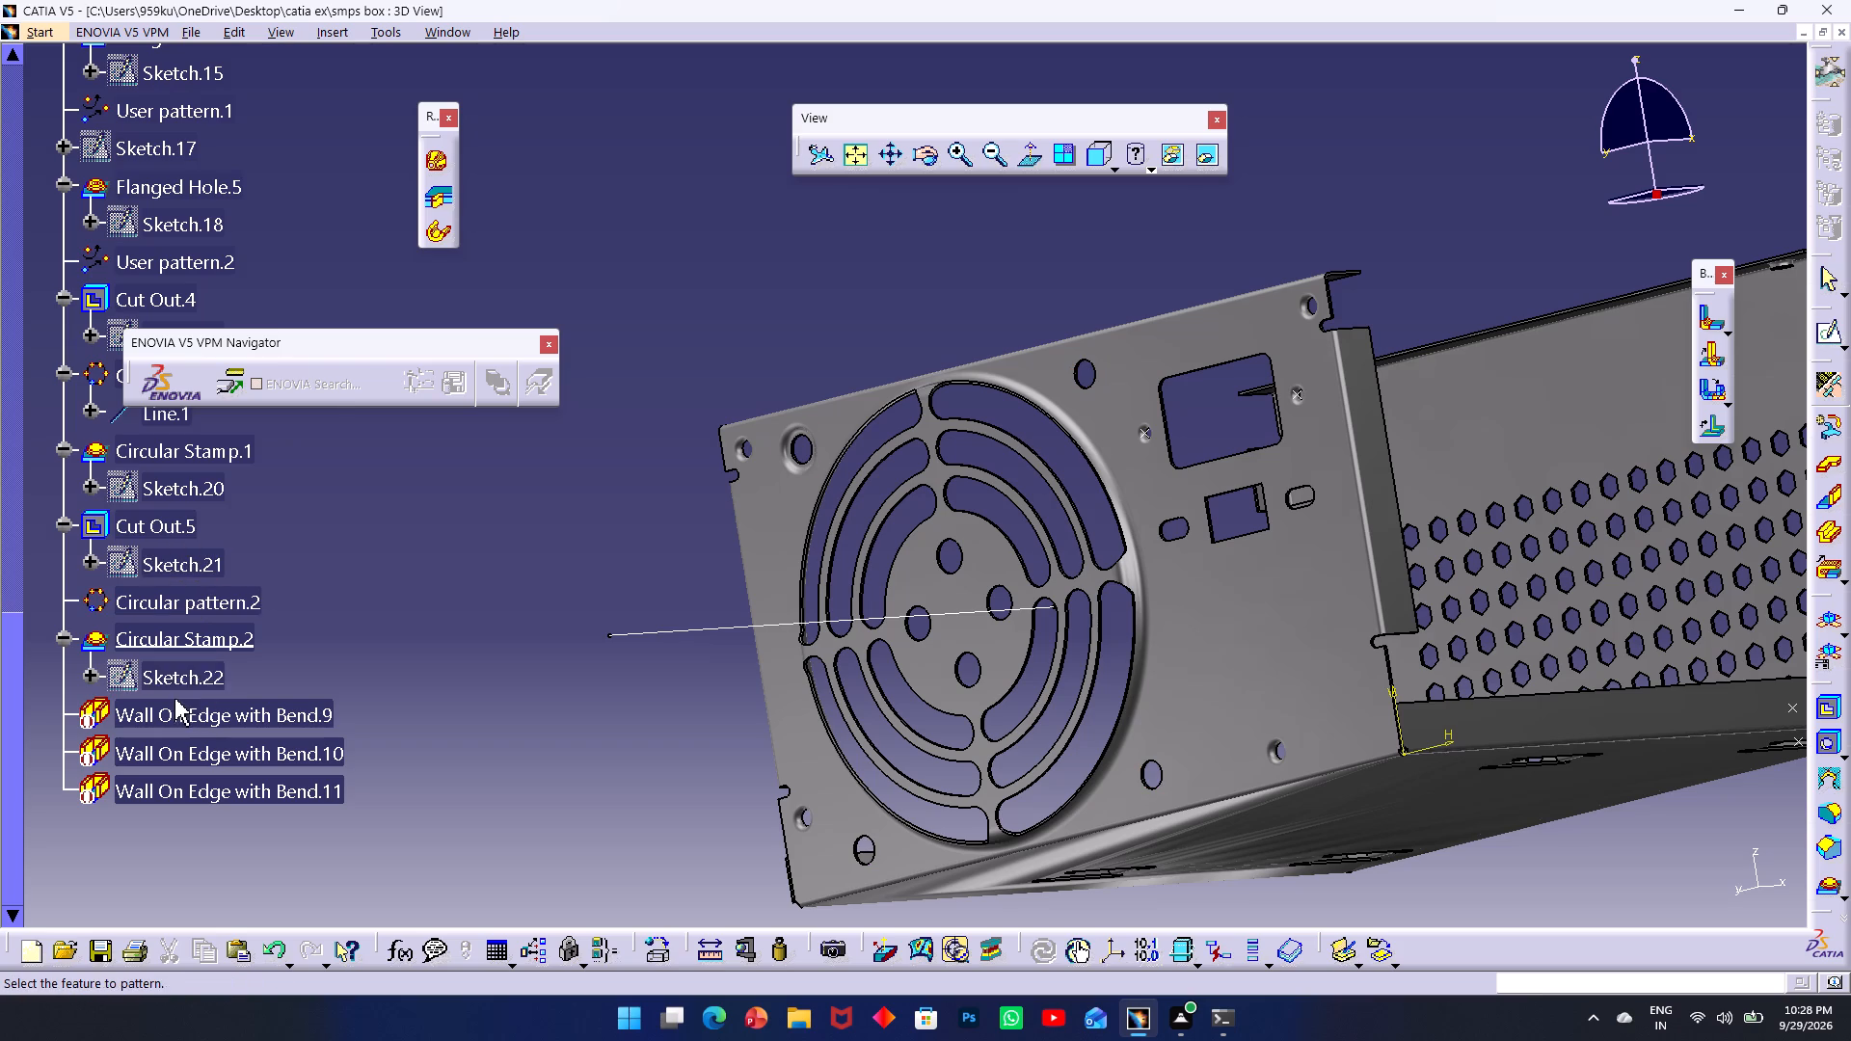
{"action": "left_click", "coordinate": [173, 647]}
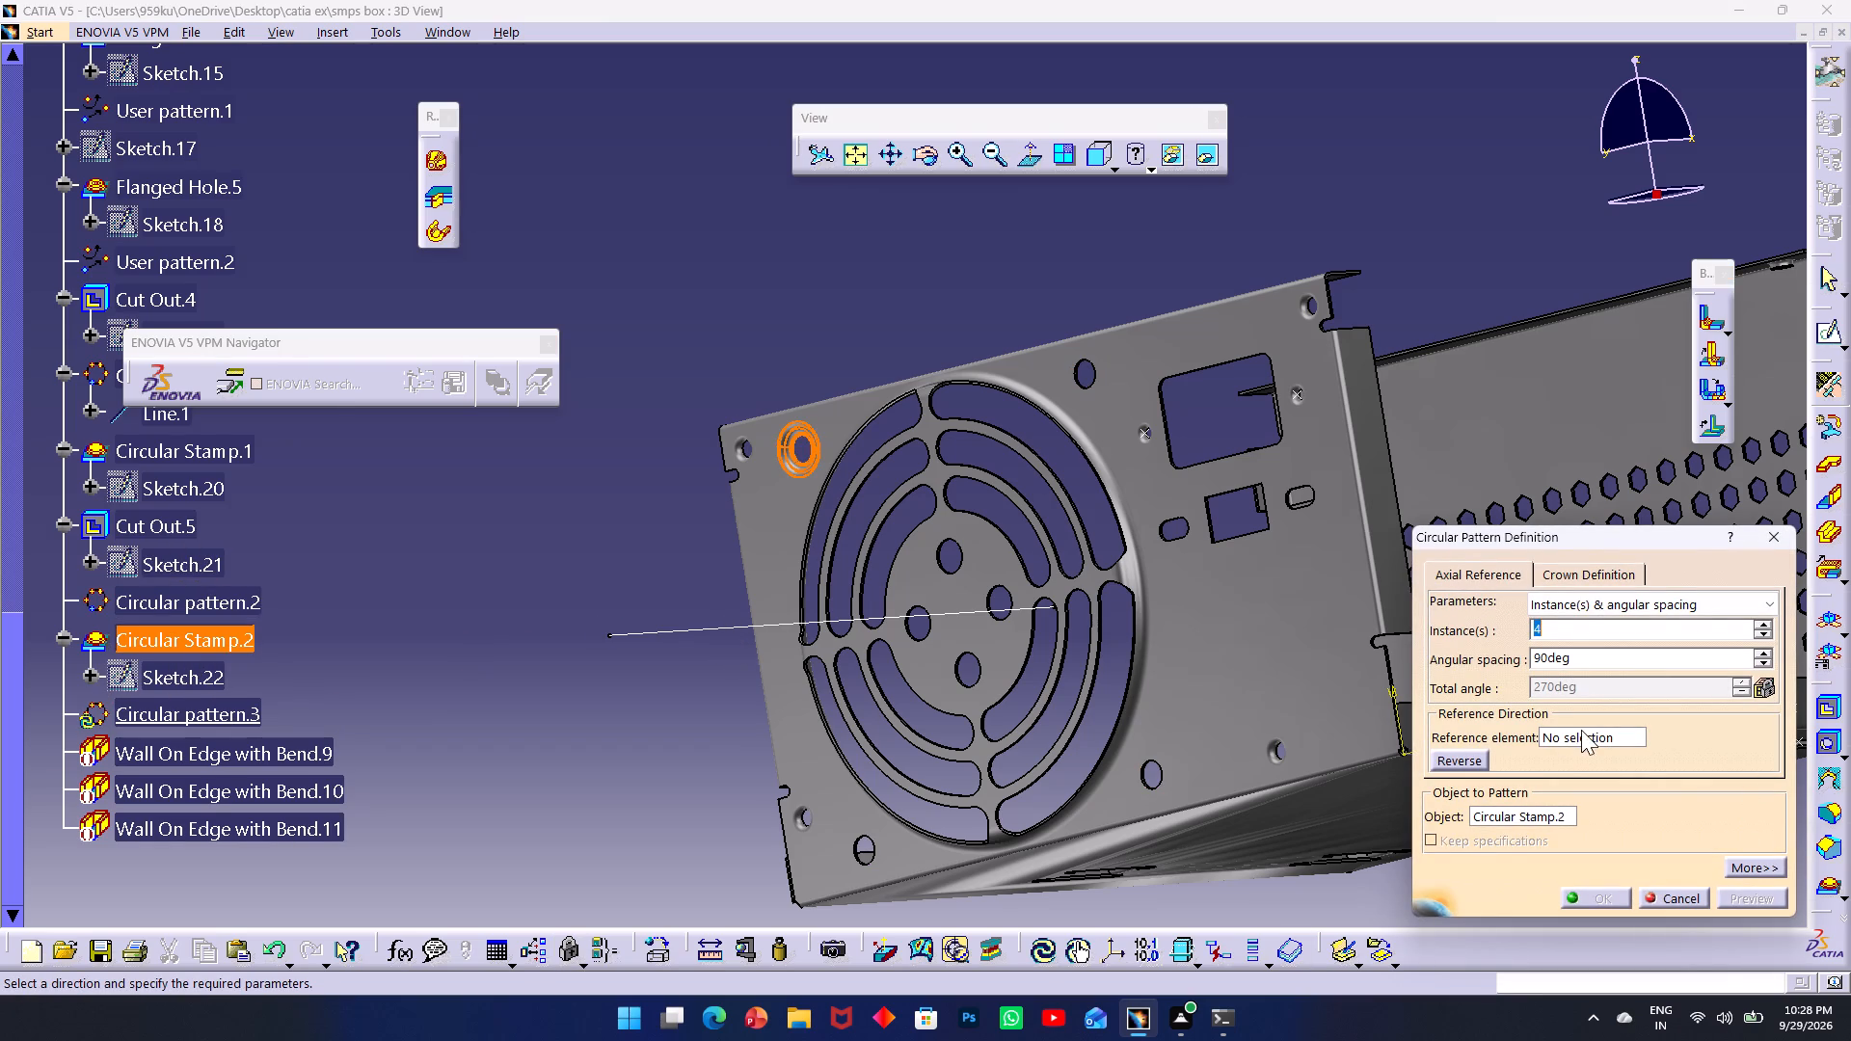
{"action": "left_click", "coordinate": [1582, 730]}
{"action": "left_click", "coordinate": [721, 628]}
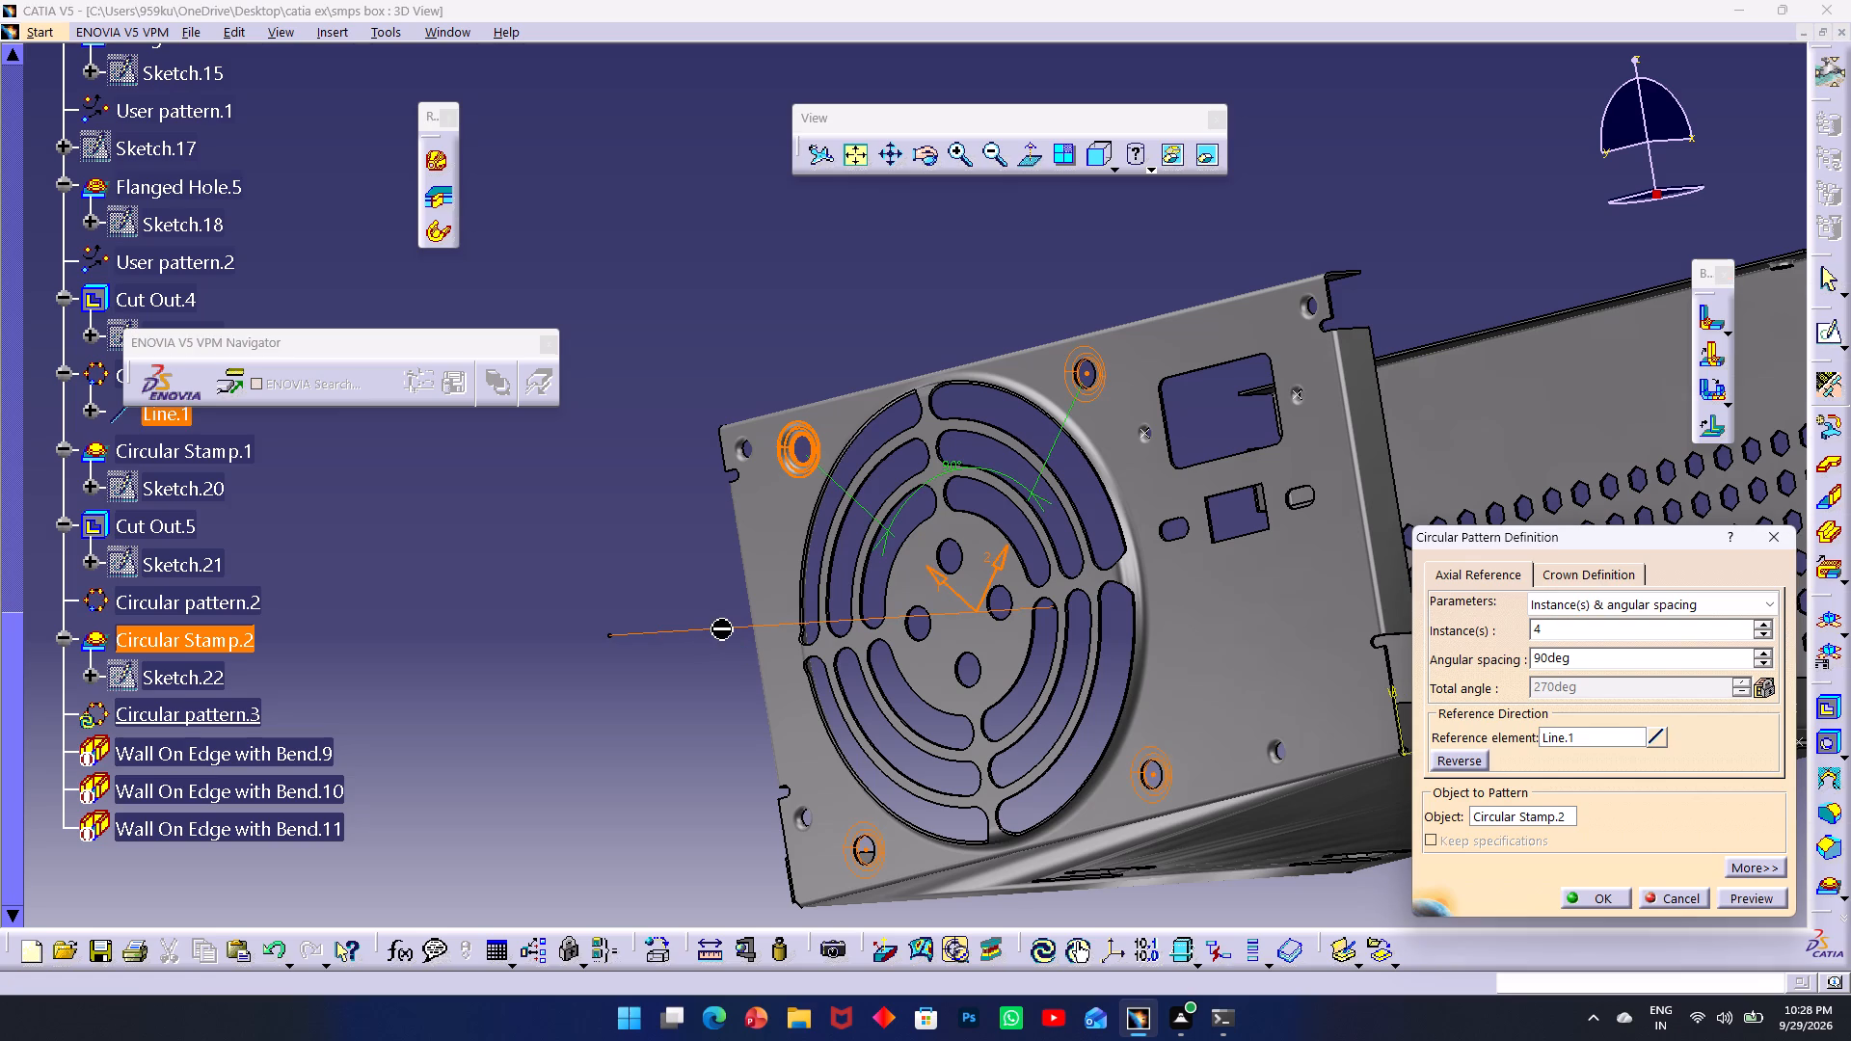
{"action": "left_click", "coordinate": [1606, 894]}
{"action": "left_click", "coordinate": [568, 759]}
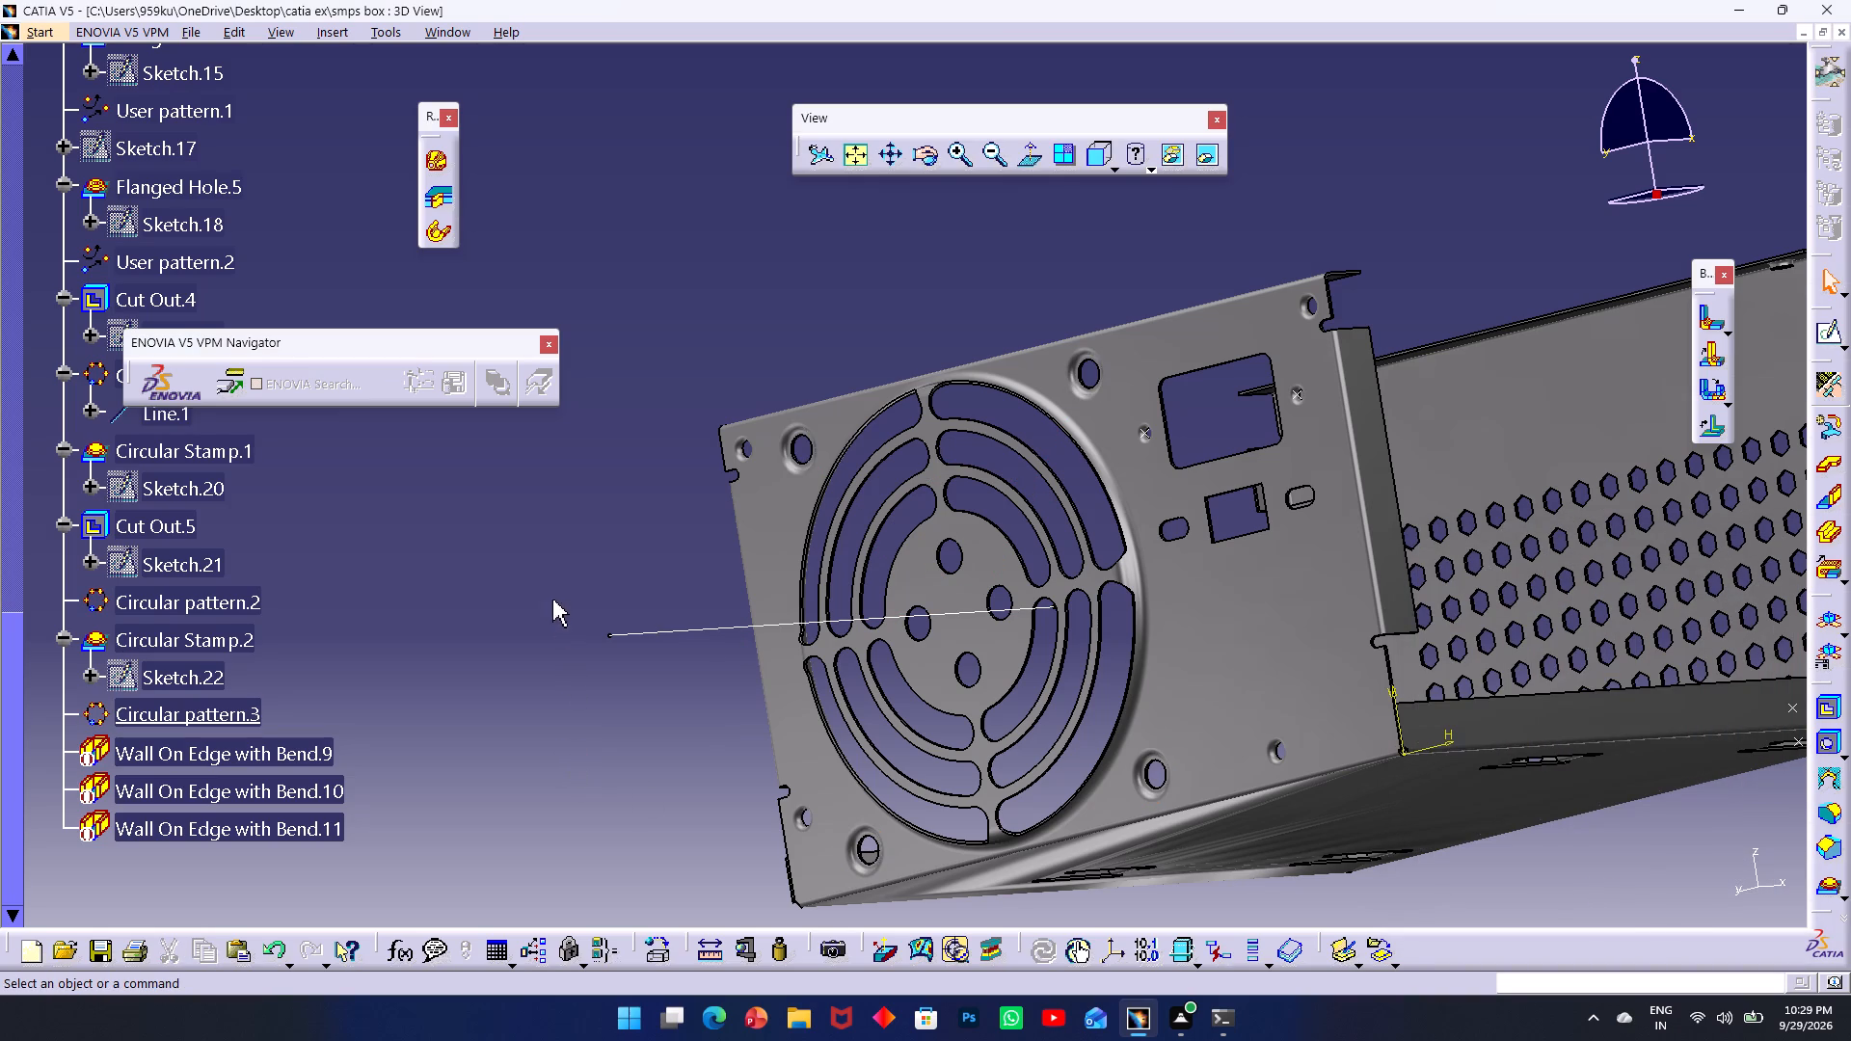
Hide the Line.1 axis through the centre of the fan grille.
{"action": "scroll", "coordinate": [659, 590], "scroll_direction": "up", "scroll_amount": 1}
{"action": "middle_click_drag", "start_coordinate": [659, 590], "coordinate": [998, 389]}
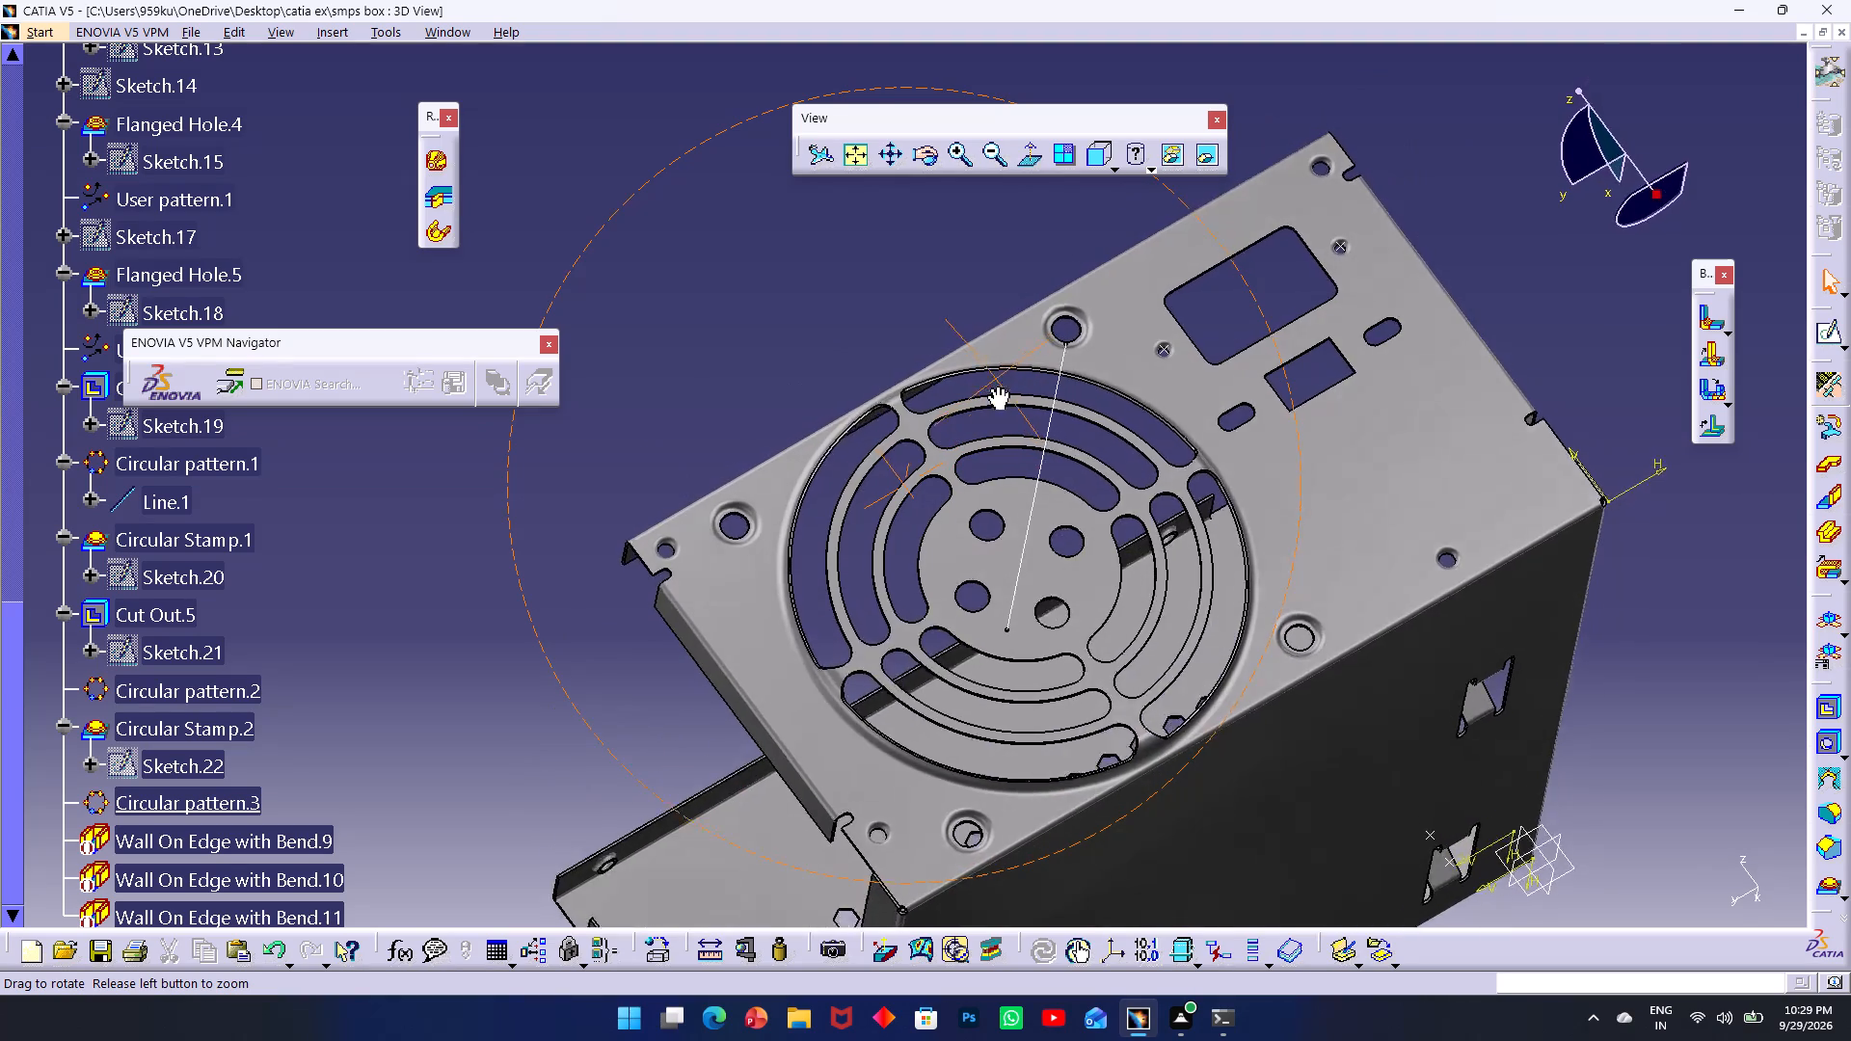
{"action": "middle_click_drag", "start_coordinate": [998, 389], "coordinate": [638, 758]}
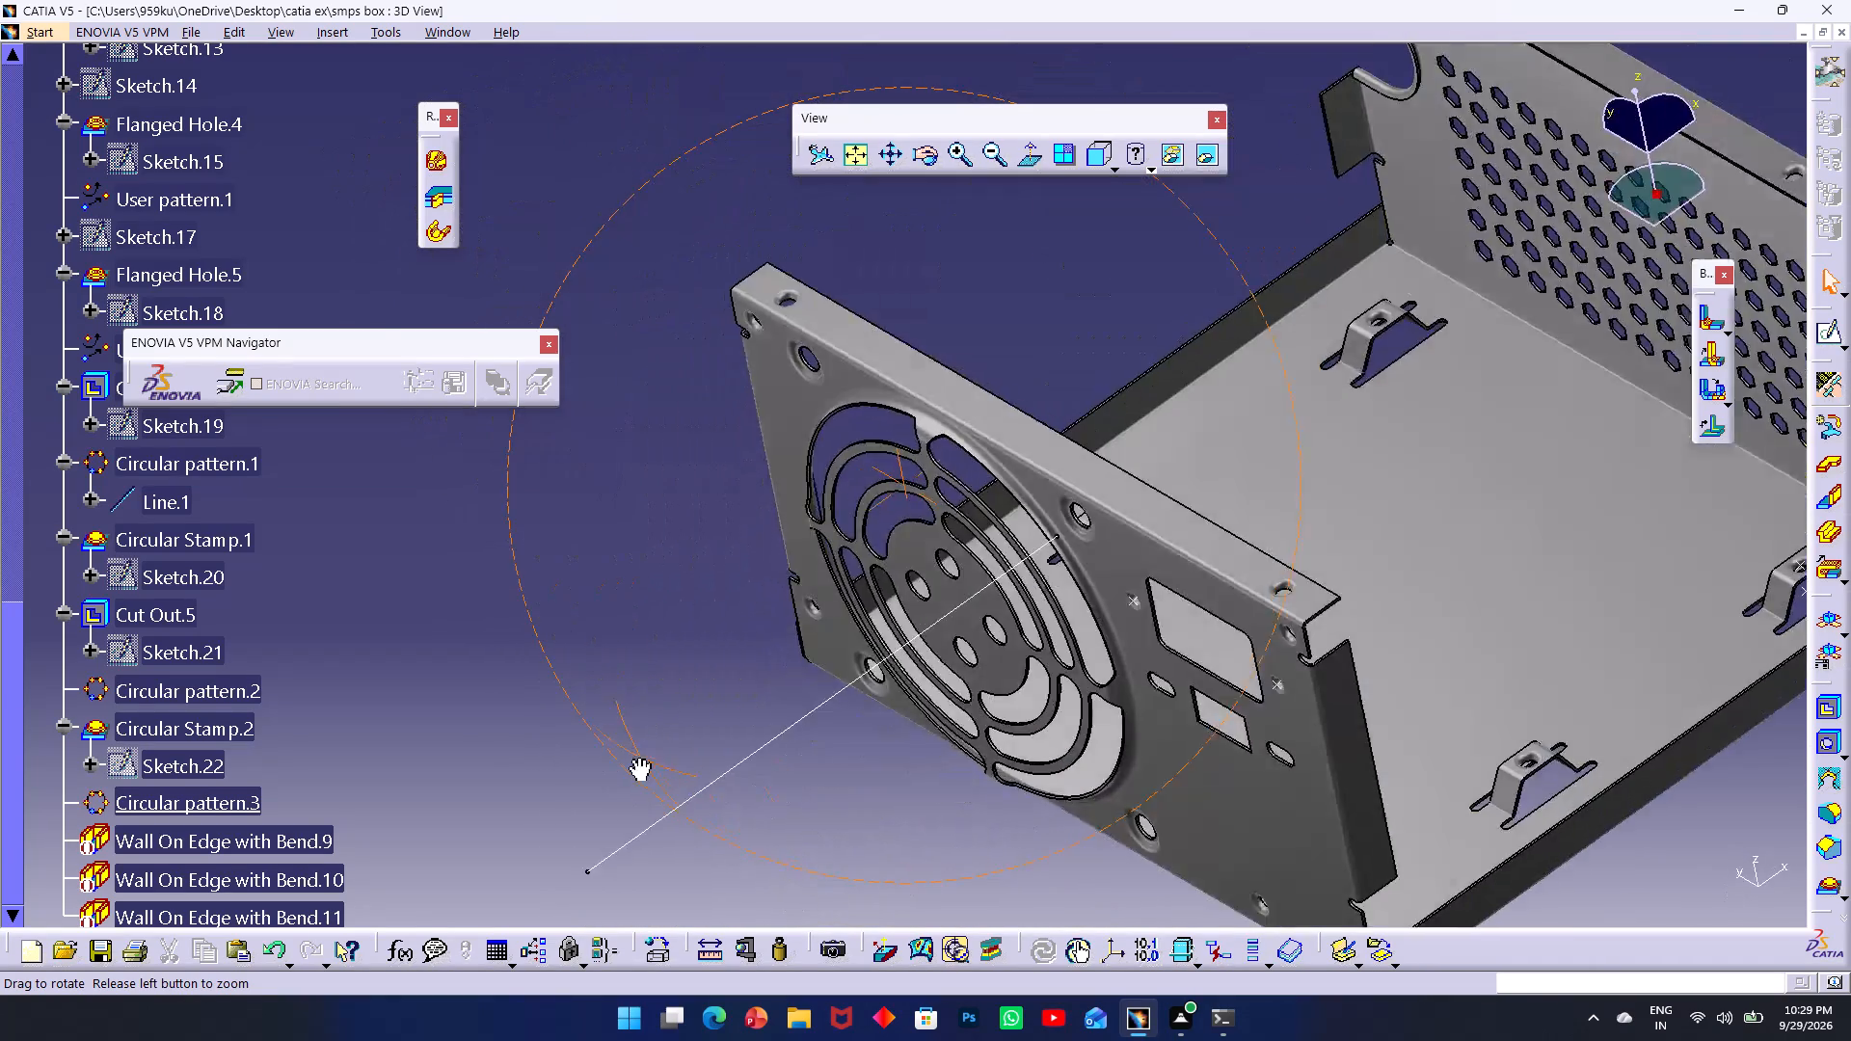
{"action": "middle_click_drag", "start_coordinate": [638, 758], "coordinate": [445, 493]}
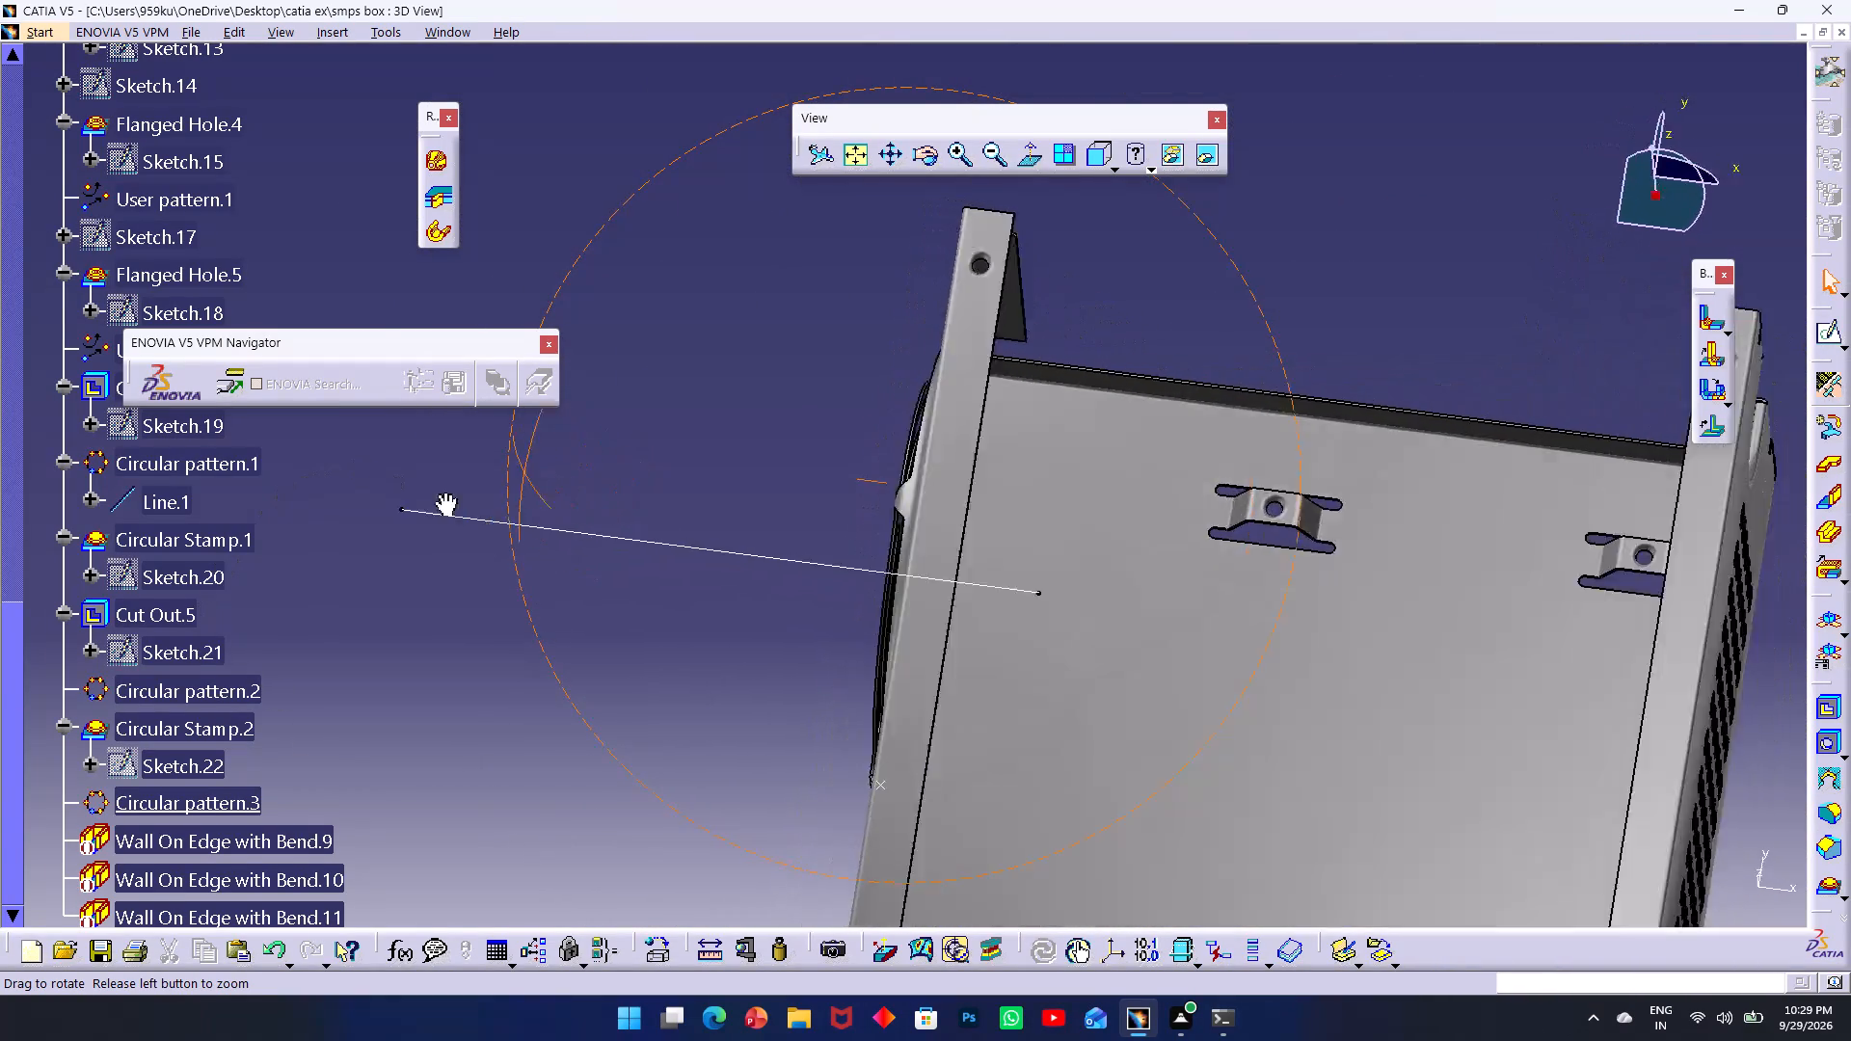
{"action": "middle_click_drag", "start_coordinate": [445, 493], "coordinate": [566, 542]}
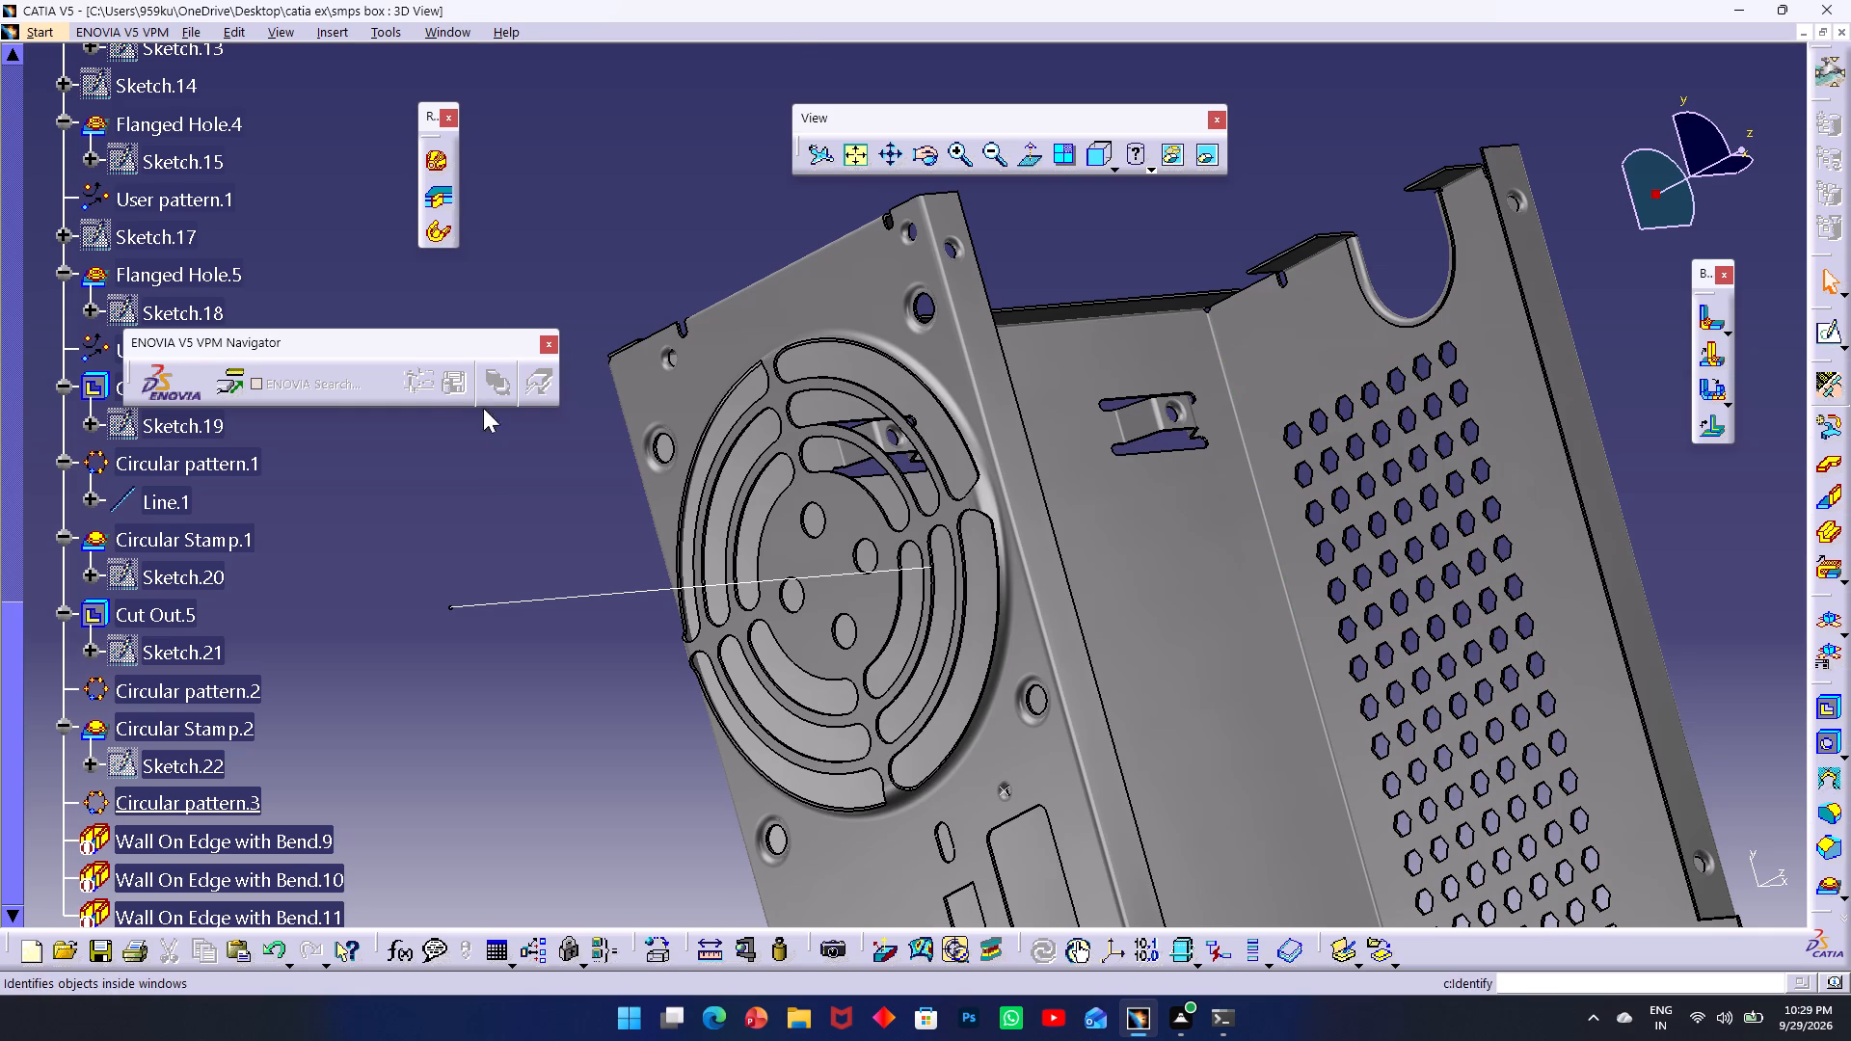
{"action": "right_click", "coordinate": [547, 601]}
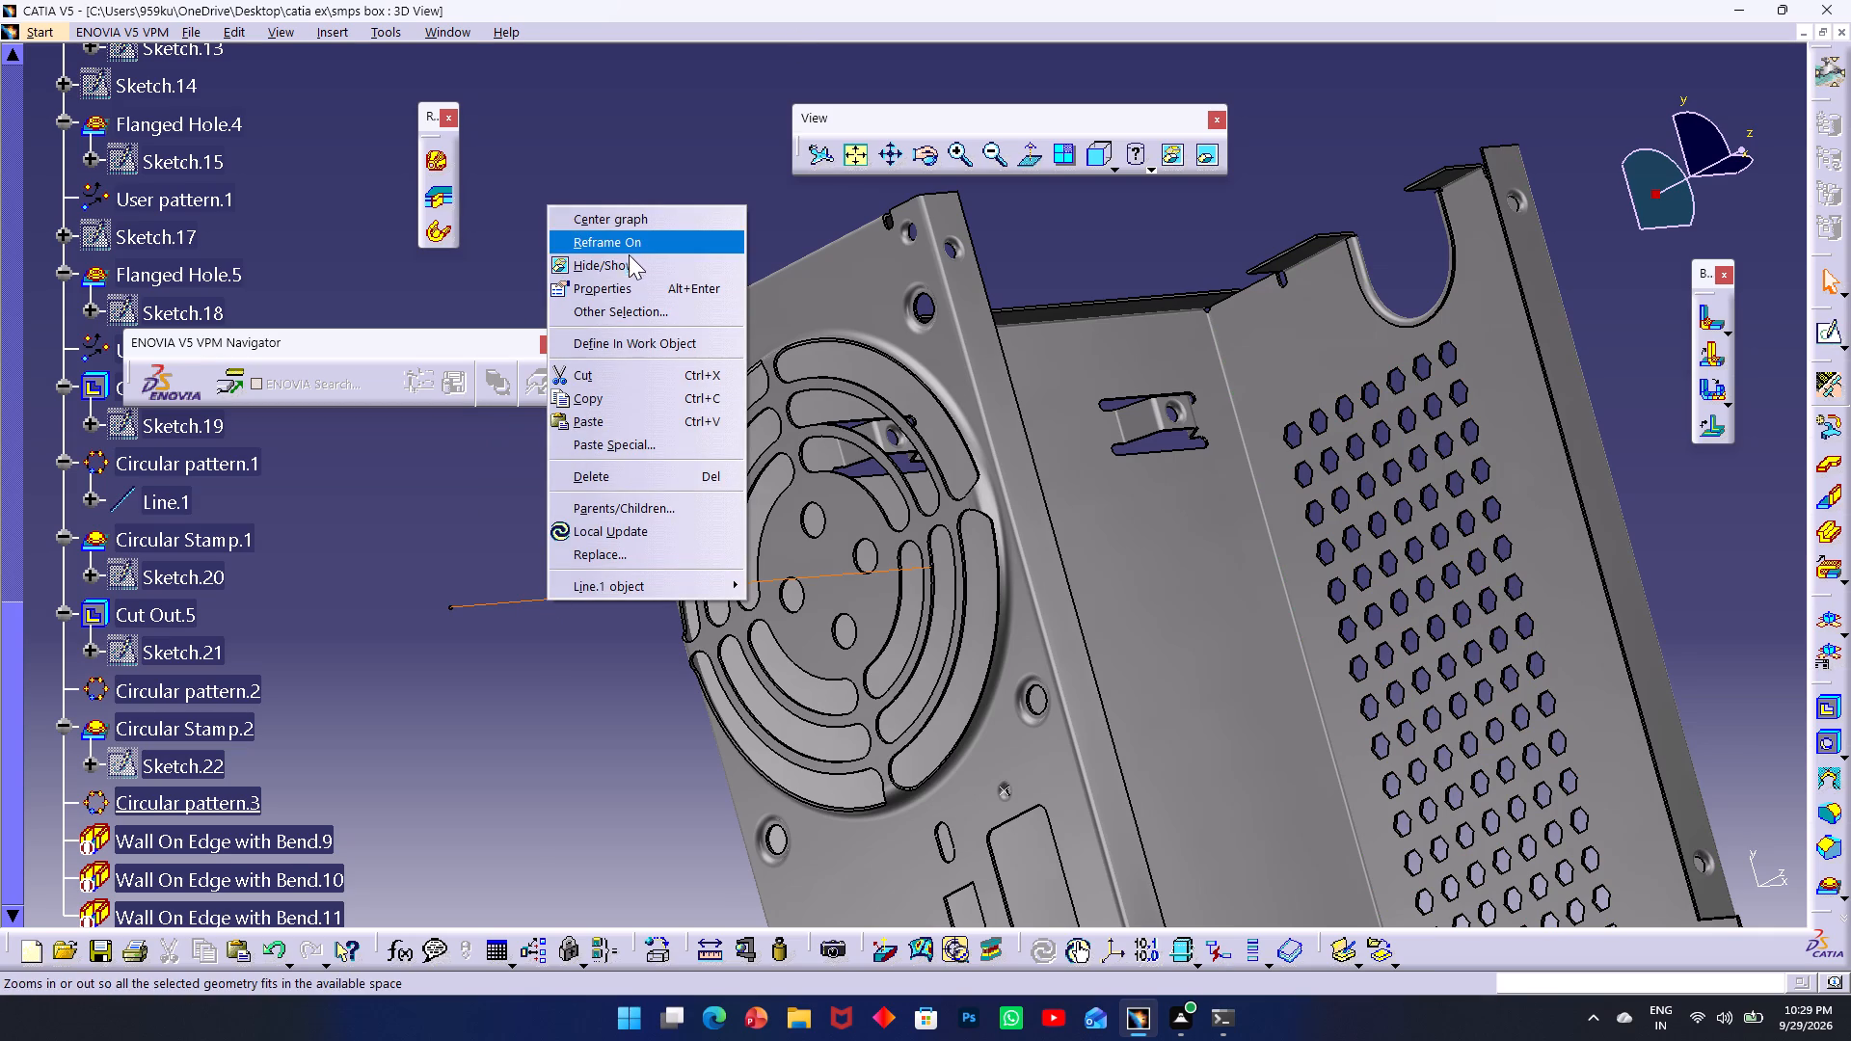
{"action": "left_click", "coordinate": [629, 256]}
Hide Sketch.11 at the small screw hole beside the rectangular socket cutout on the fan panel.
{"action": "middle_click_drag", "start_coordinate": [1142, 503], "coordinate": [1107, 449], "text": "ctrl"}
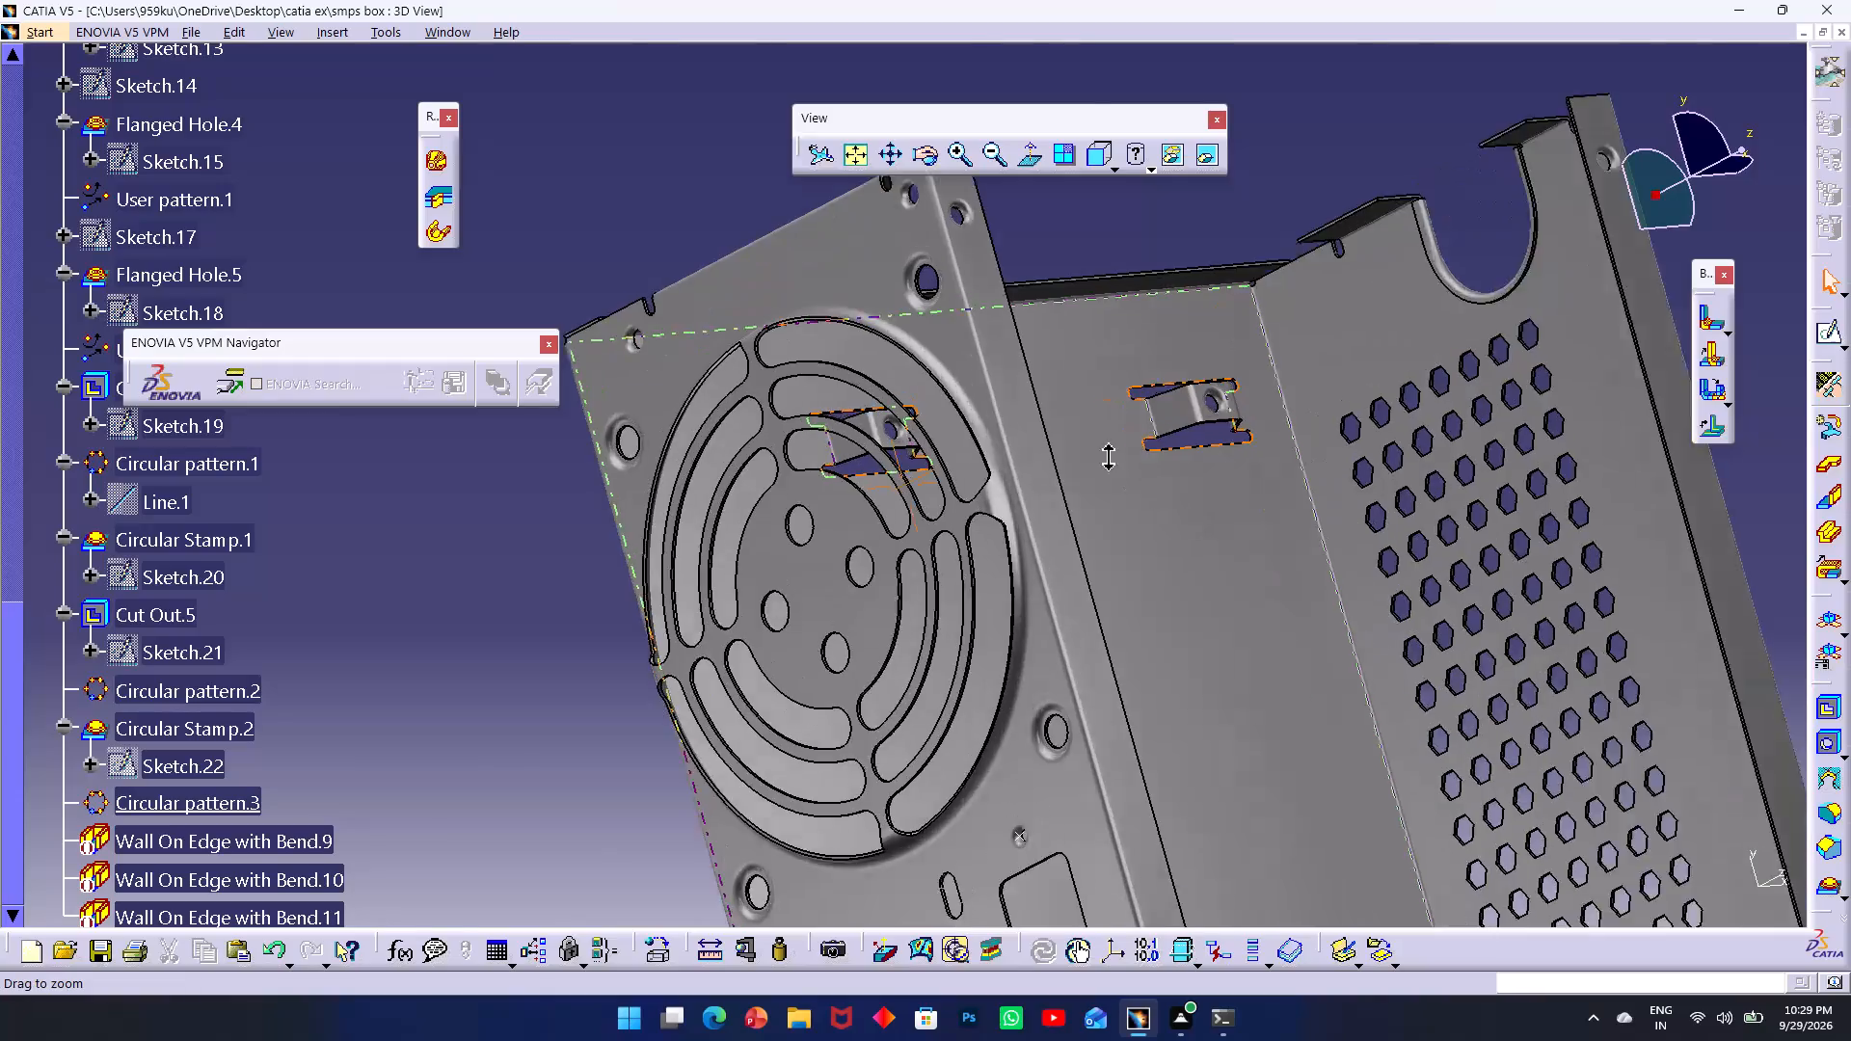
{"action": "middle_click_drag", "start_coordinate": [1107, 449], "coordinate": [1119, 502], "text": "ctrl"}
{"action": "middle_click_drag", "start_coordinate": [1110, 659], "coordinate": [1087, 148]}
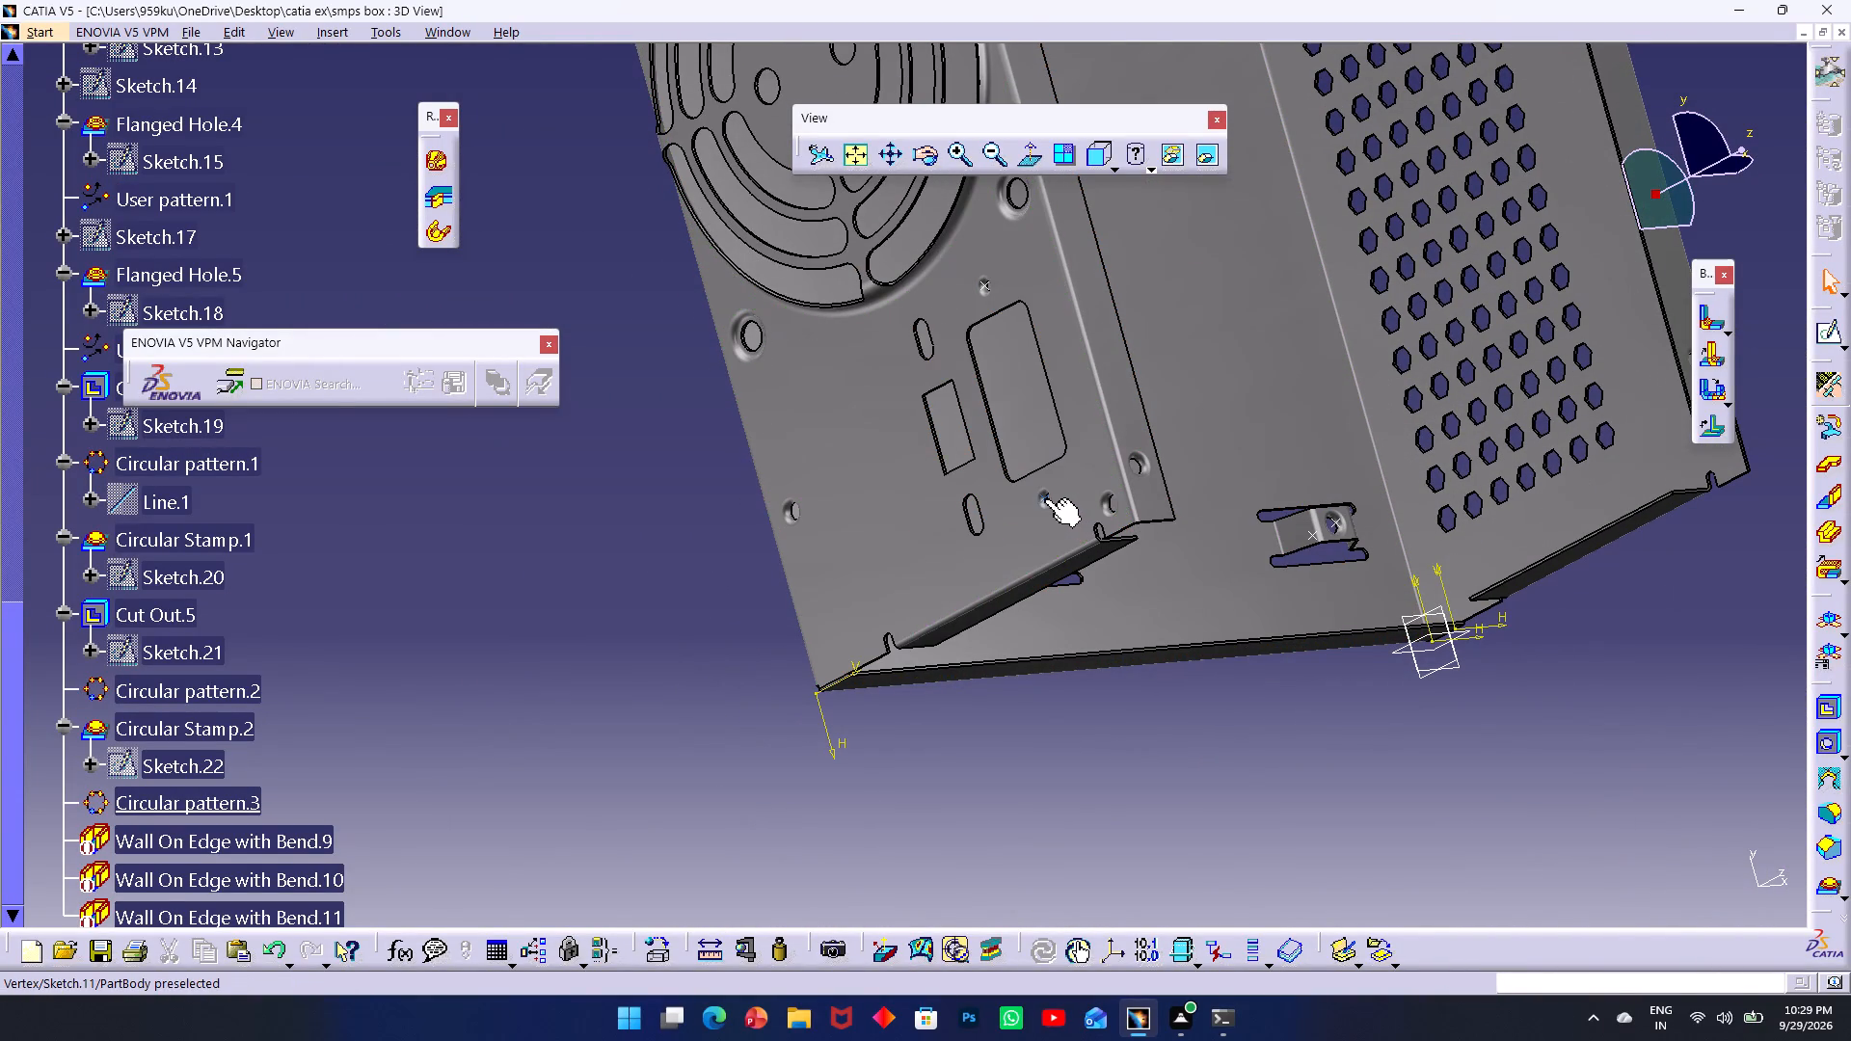
{"action": "right_click", "coordinate": [1044, 499]}
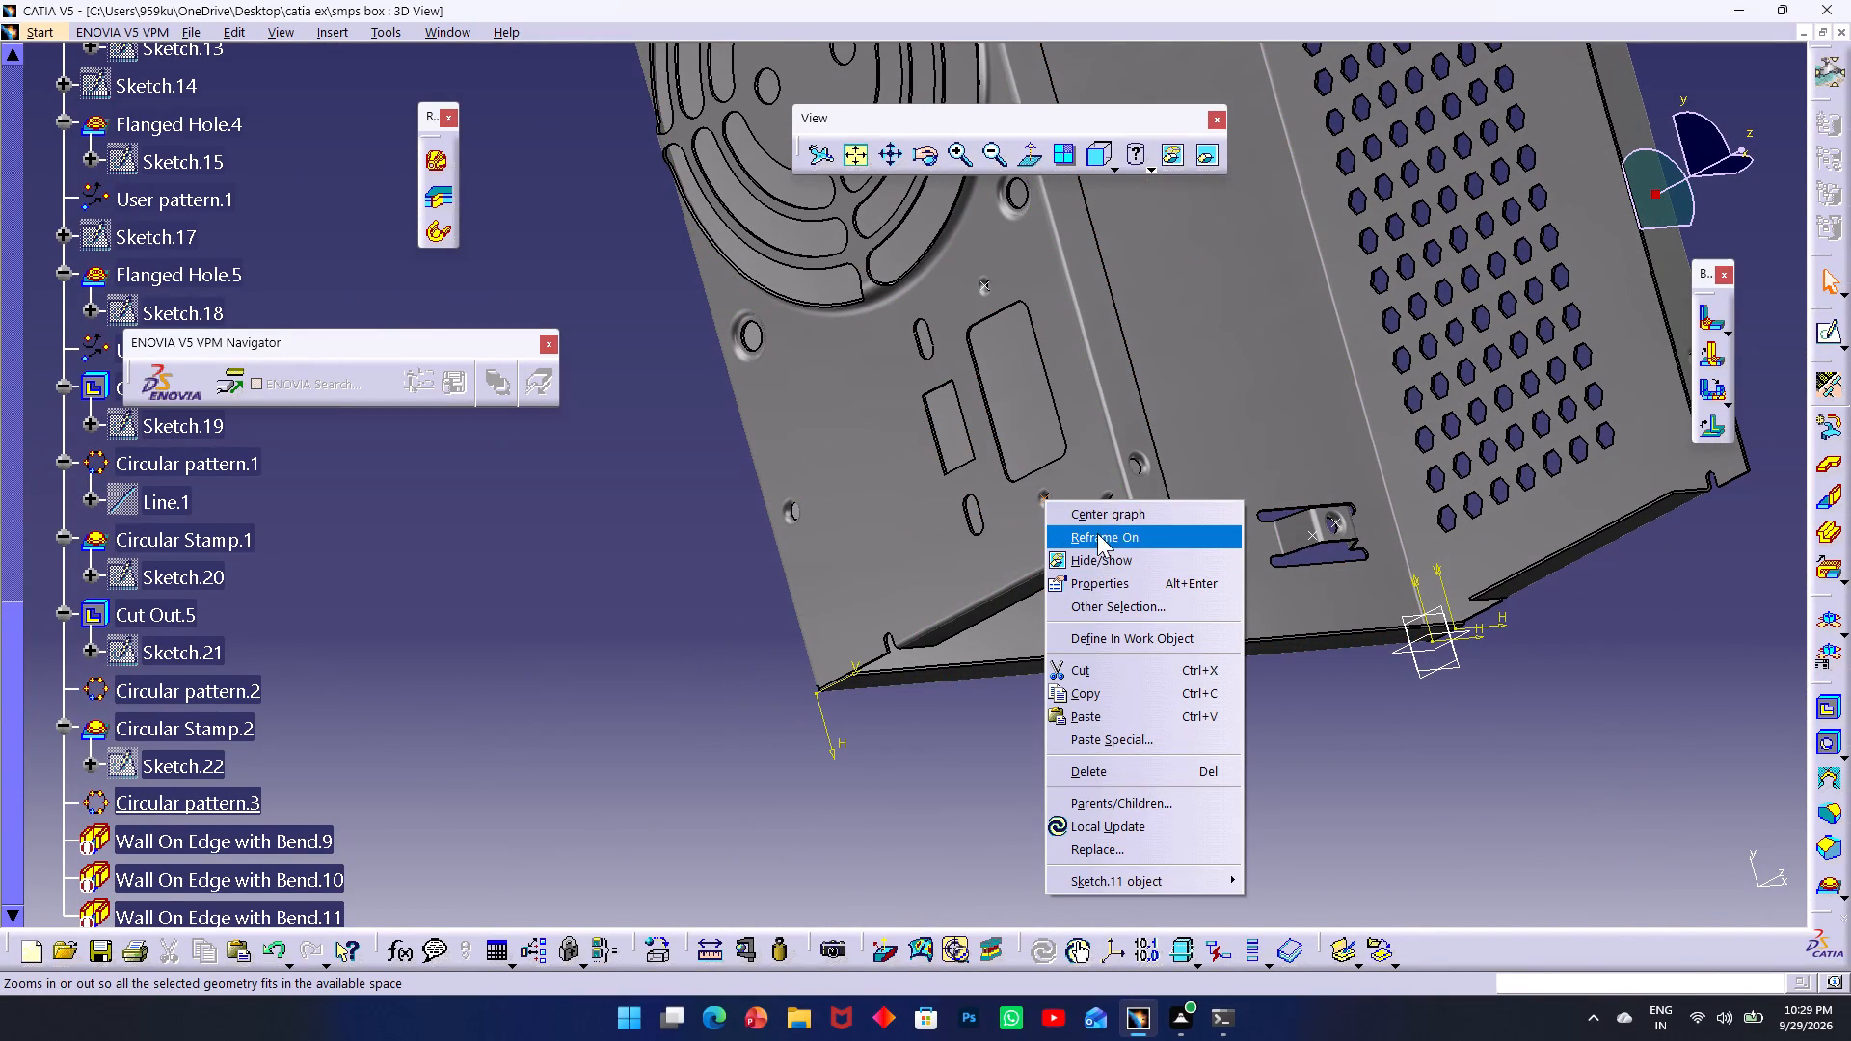
{"action": "left_click", "coordinate": [1104, 553]}
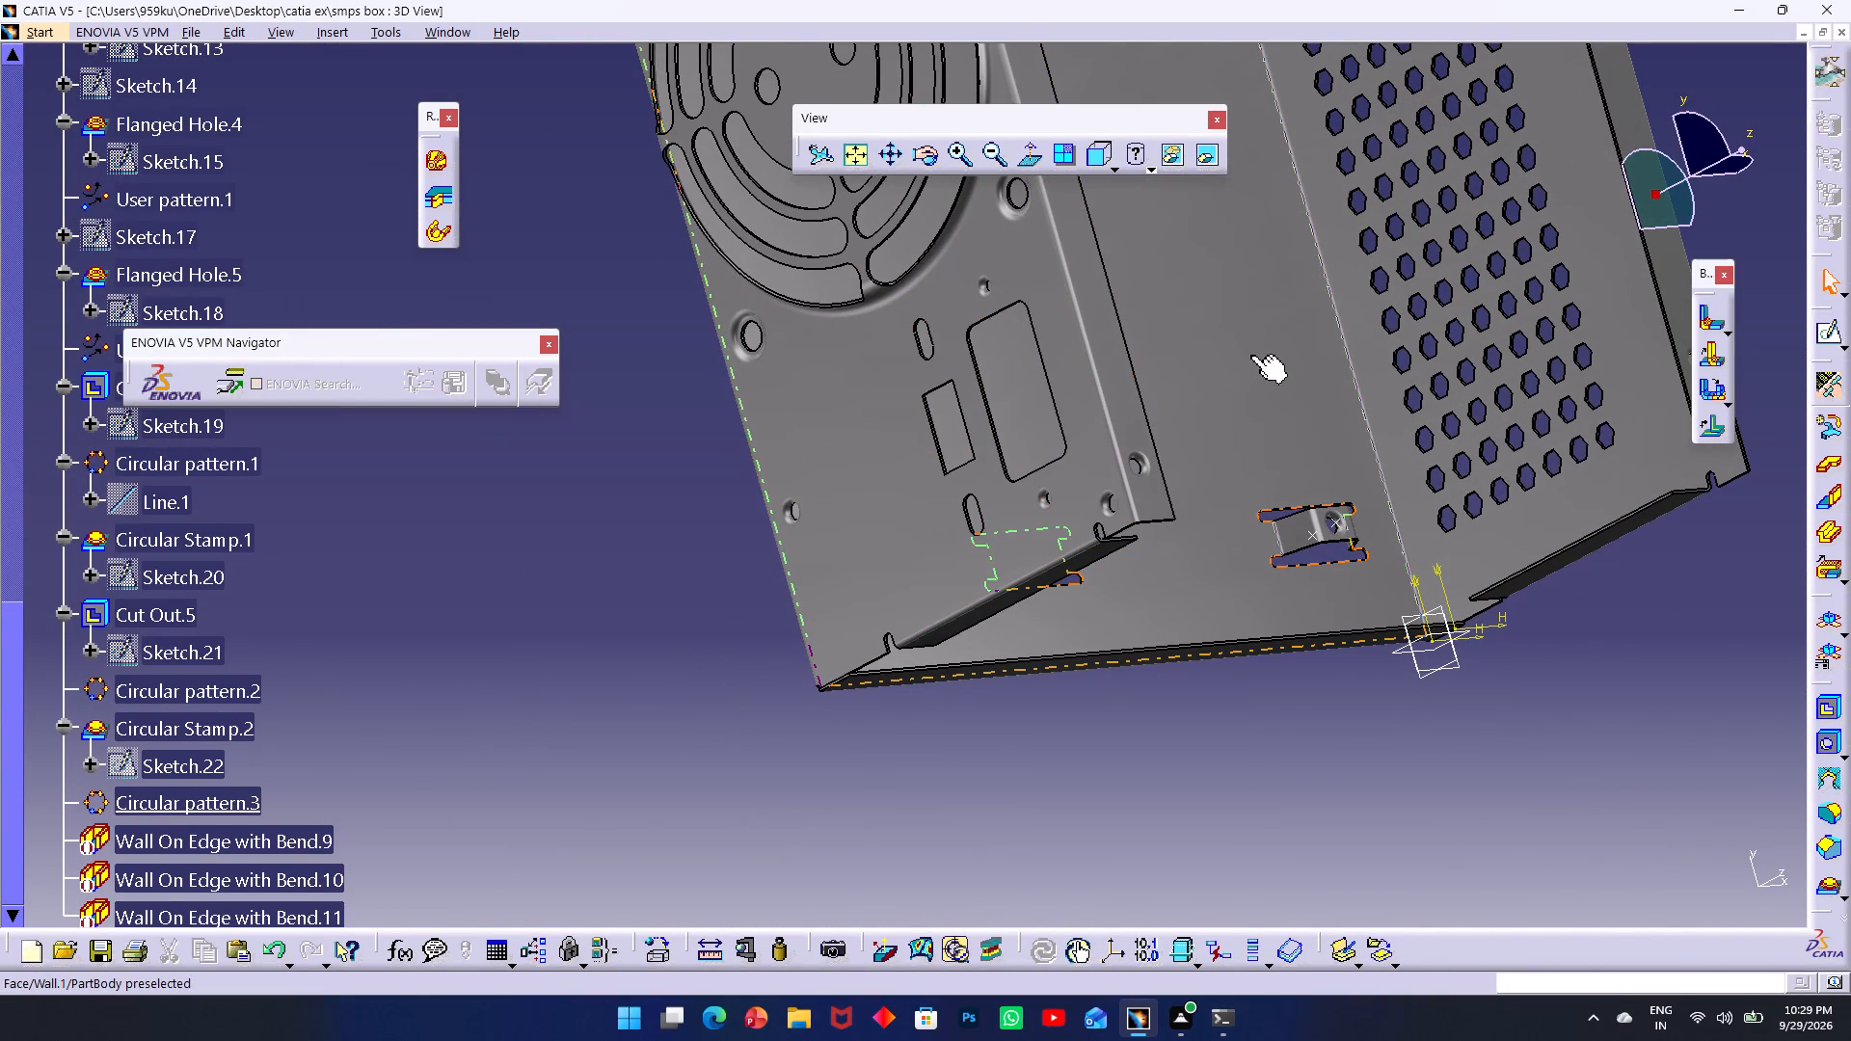
Hide Sketch.7 and Sketch.5 at the raised mounting bracket on the base wall.
{"action": "scroll", "coordinate": [1252, 355], "scroll_direction": "up", "scroll_amount": 1, "text": "ctrl"}
{"action": "middle_click_drag", "start_coordinate": [1247, 369], "coordinate": [936, 547], "text": "ctrl"}
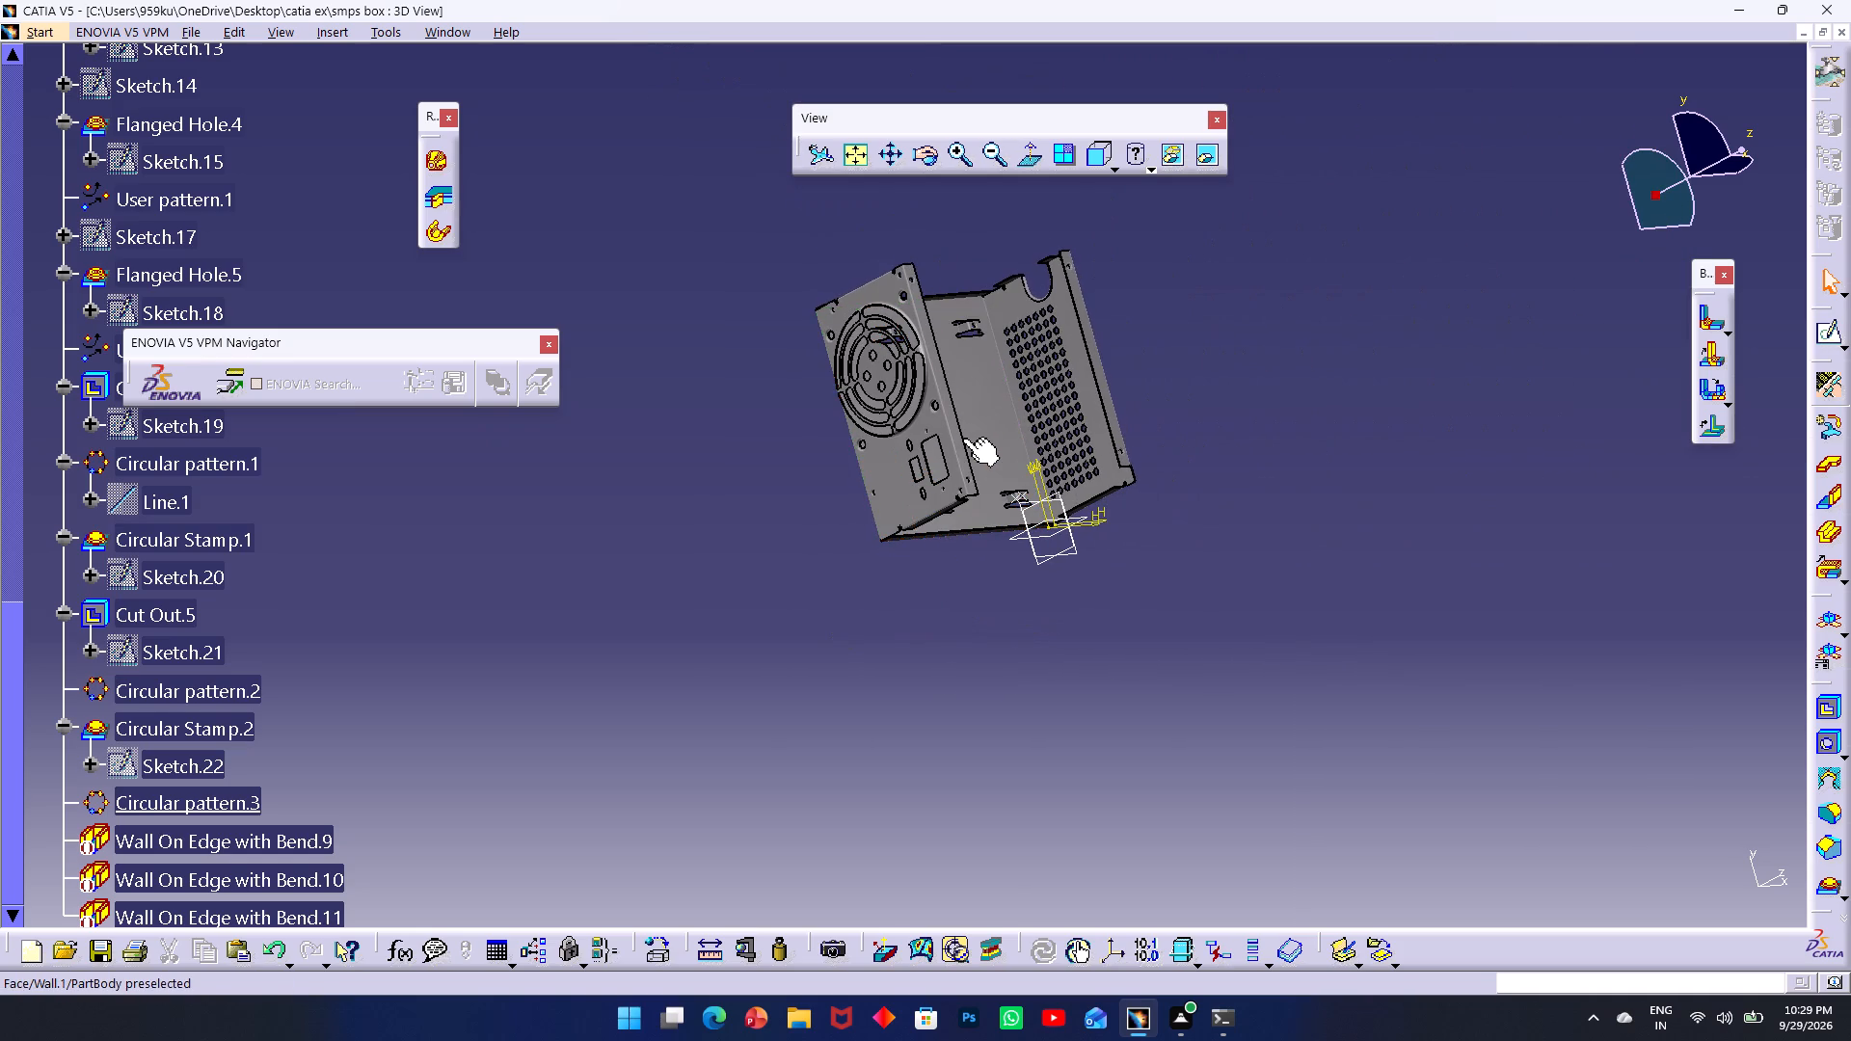
{"action": "middle_click_drag", "start_coordinate": [1215, 424], "coordinate": [1128, 500]}
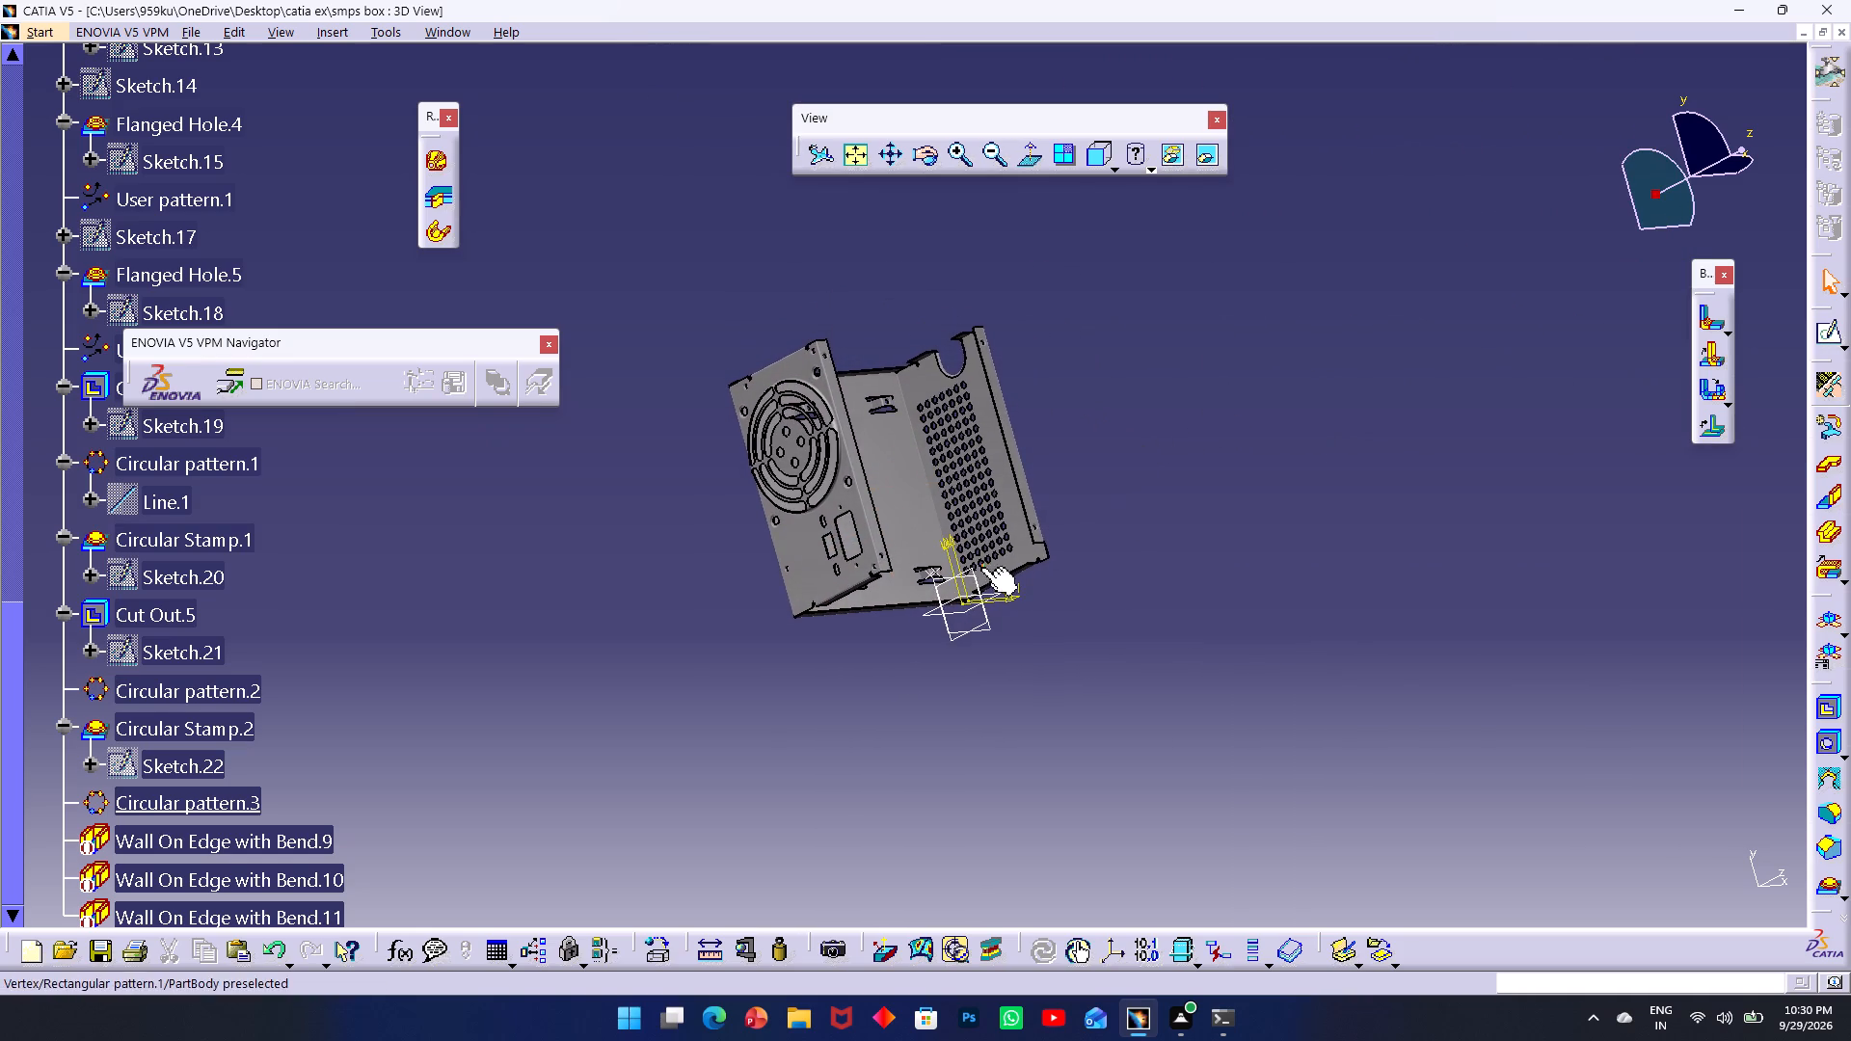
{"action": "middle_click_drag", "start_coordinate": [949, 567], "coordinate": [935, 352], "text": "ctrl"}
{"action": "middle_click_drag", "start_coordinate": [958, 707], "coordinate": [899, 341]}
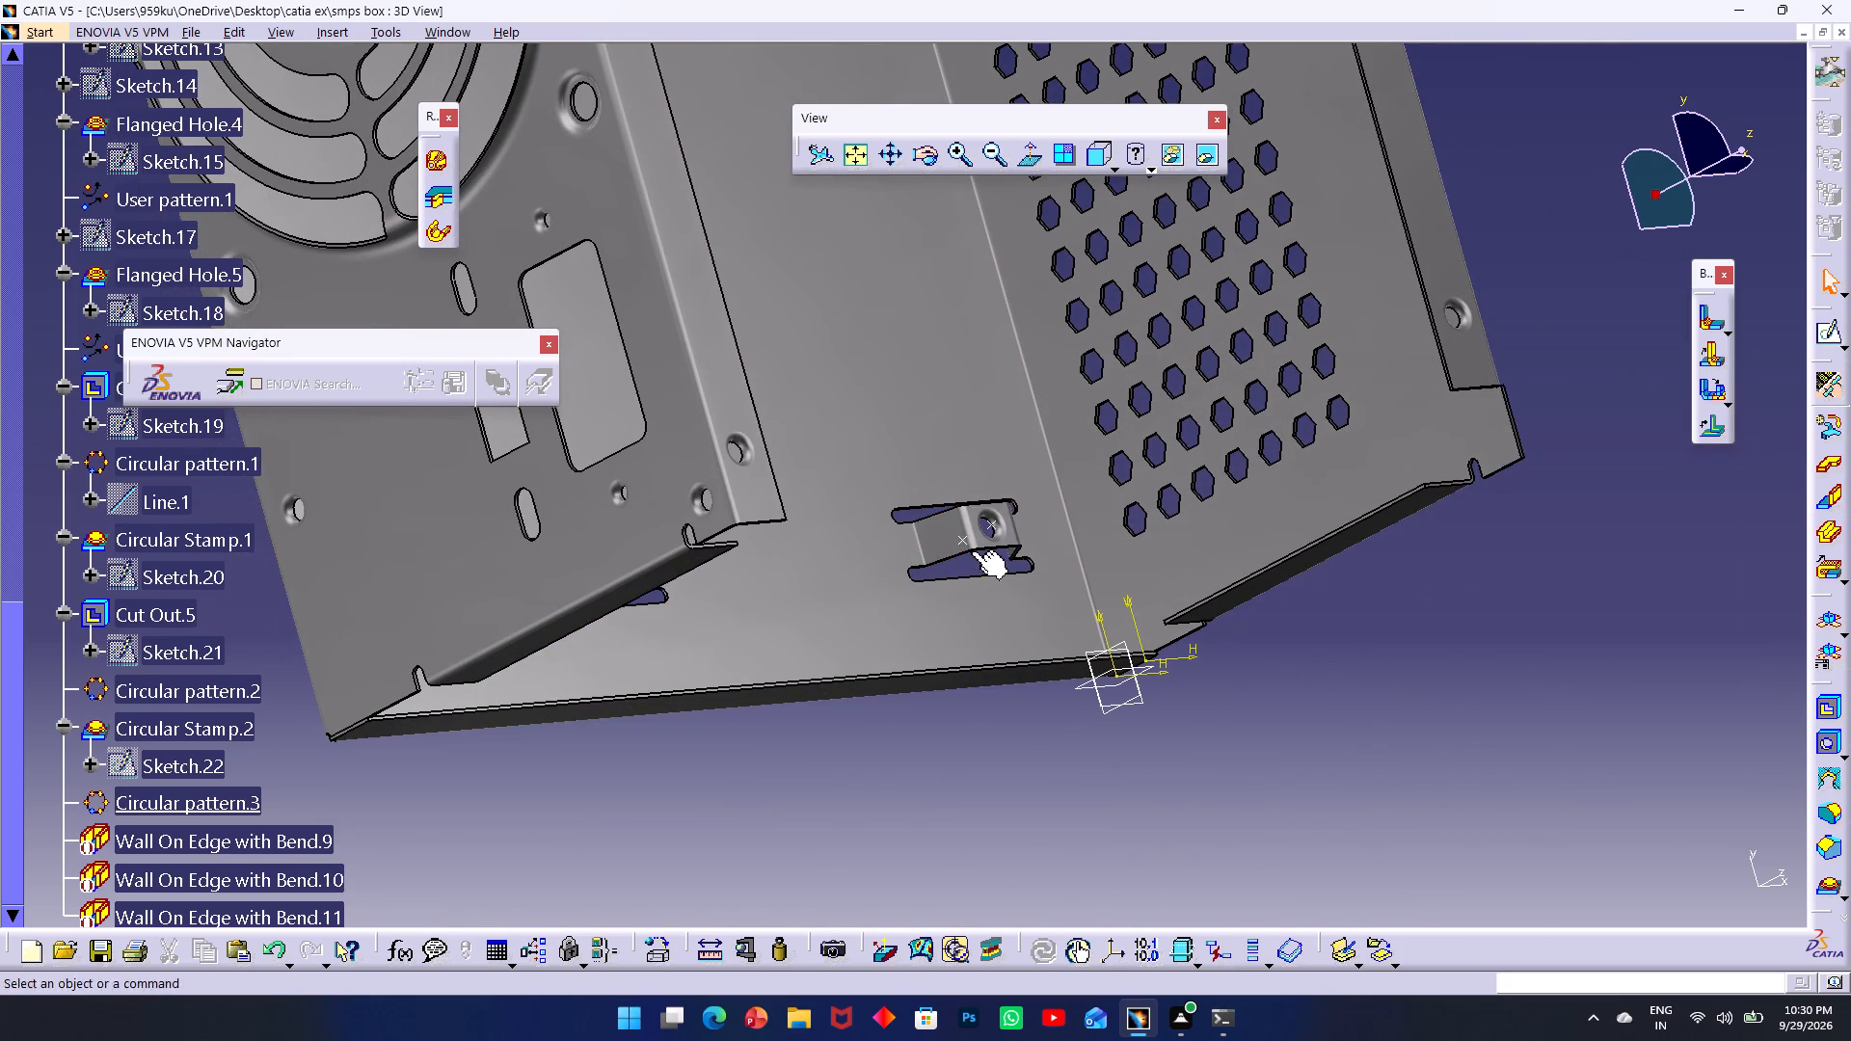
{"action": "right_click", "coordinate": [994, 523]}
{"action": "left_click", "coordinate": [1047, 577]}
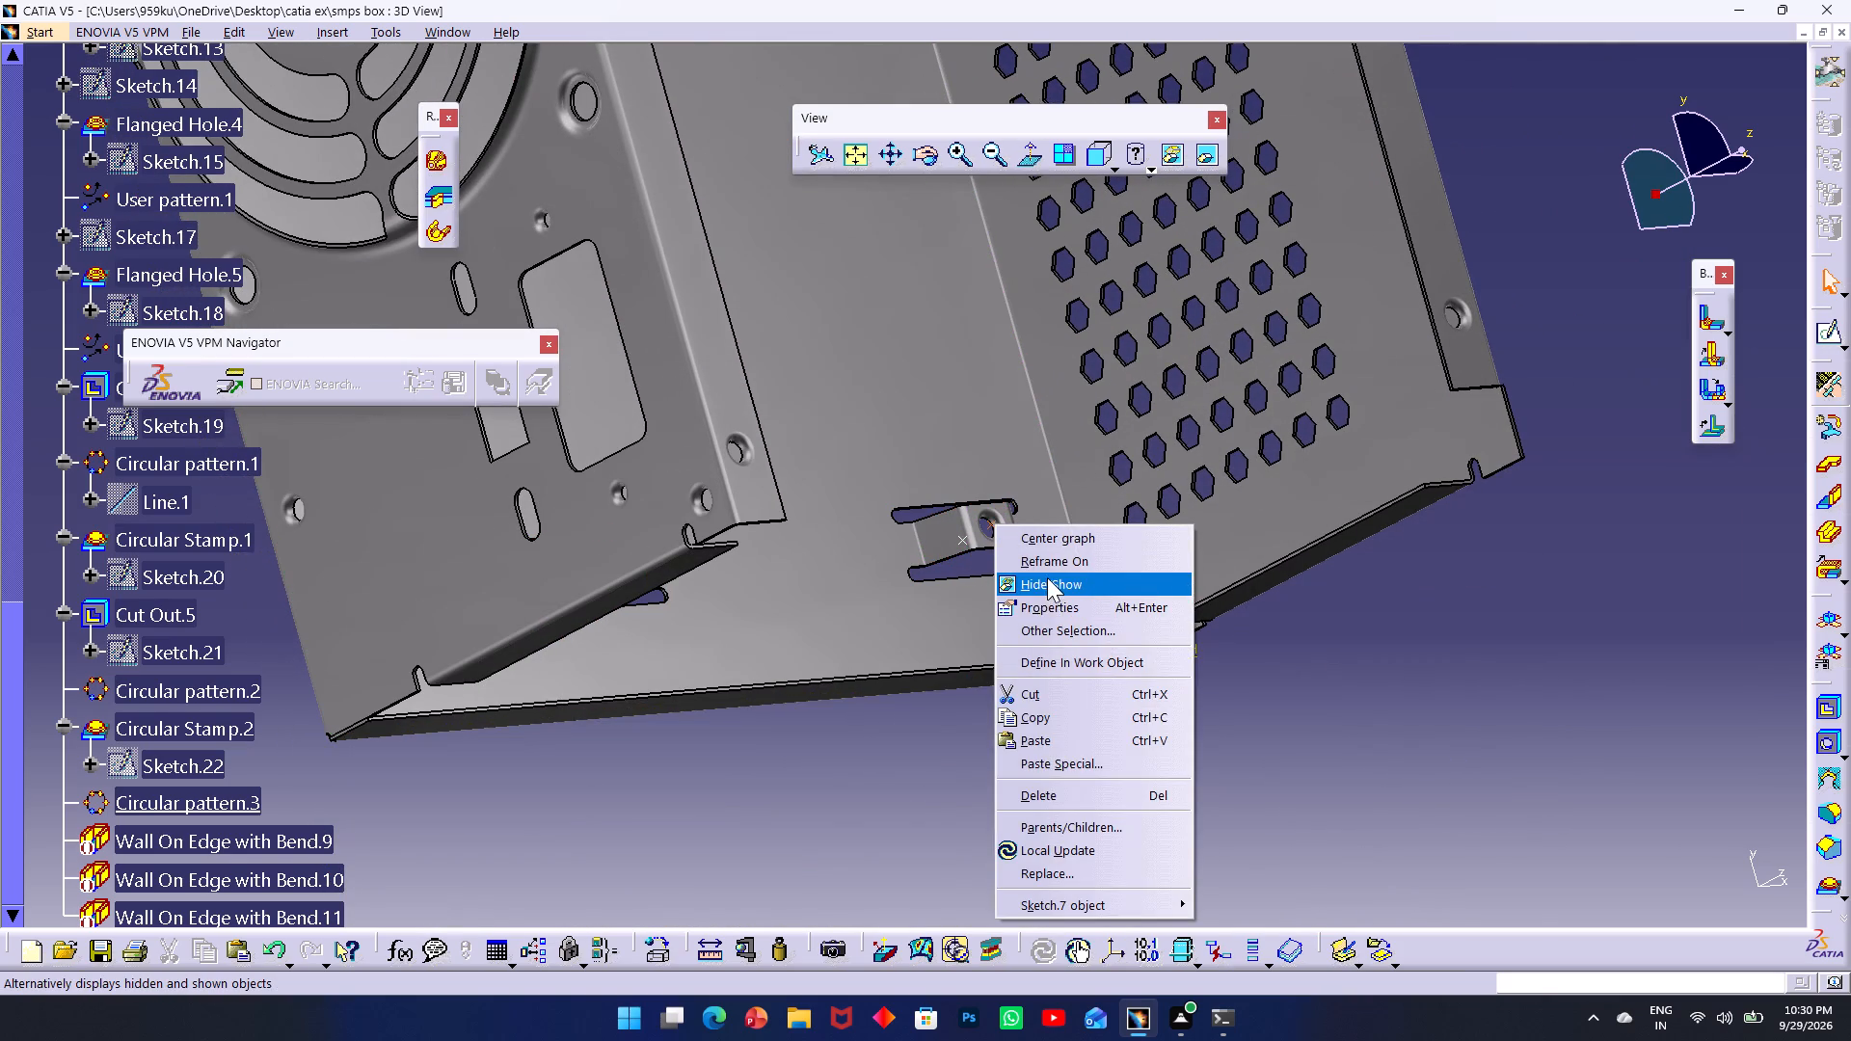
{"action": "right_click", "coordinate": [960, 541]}
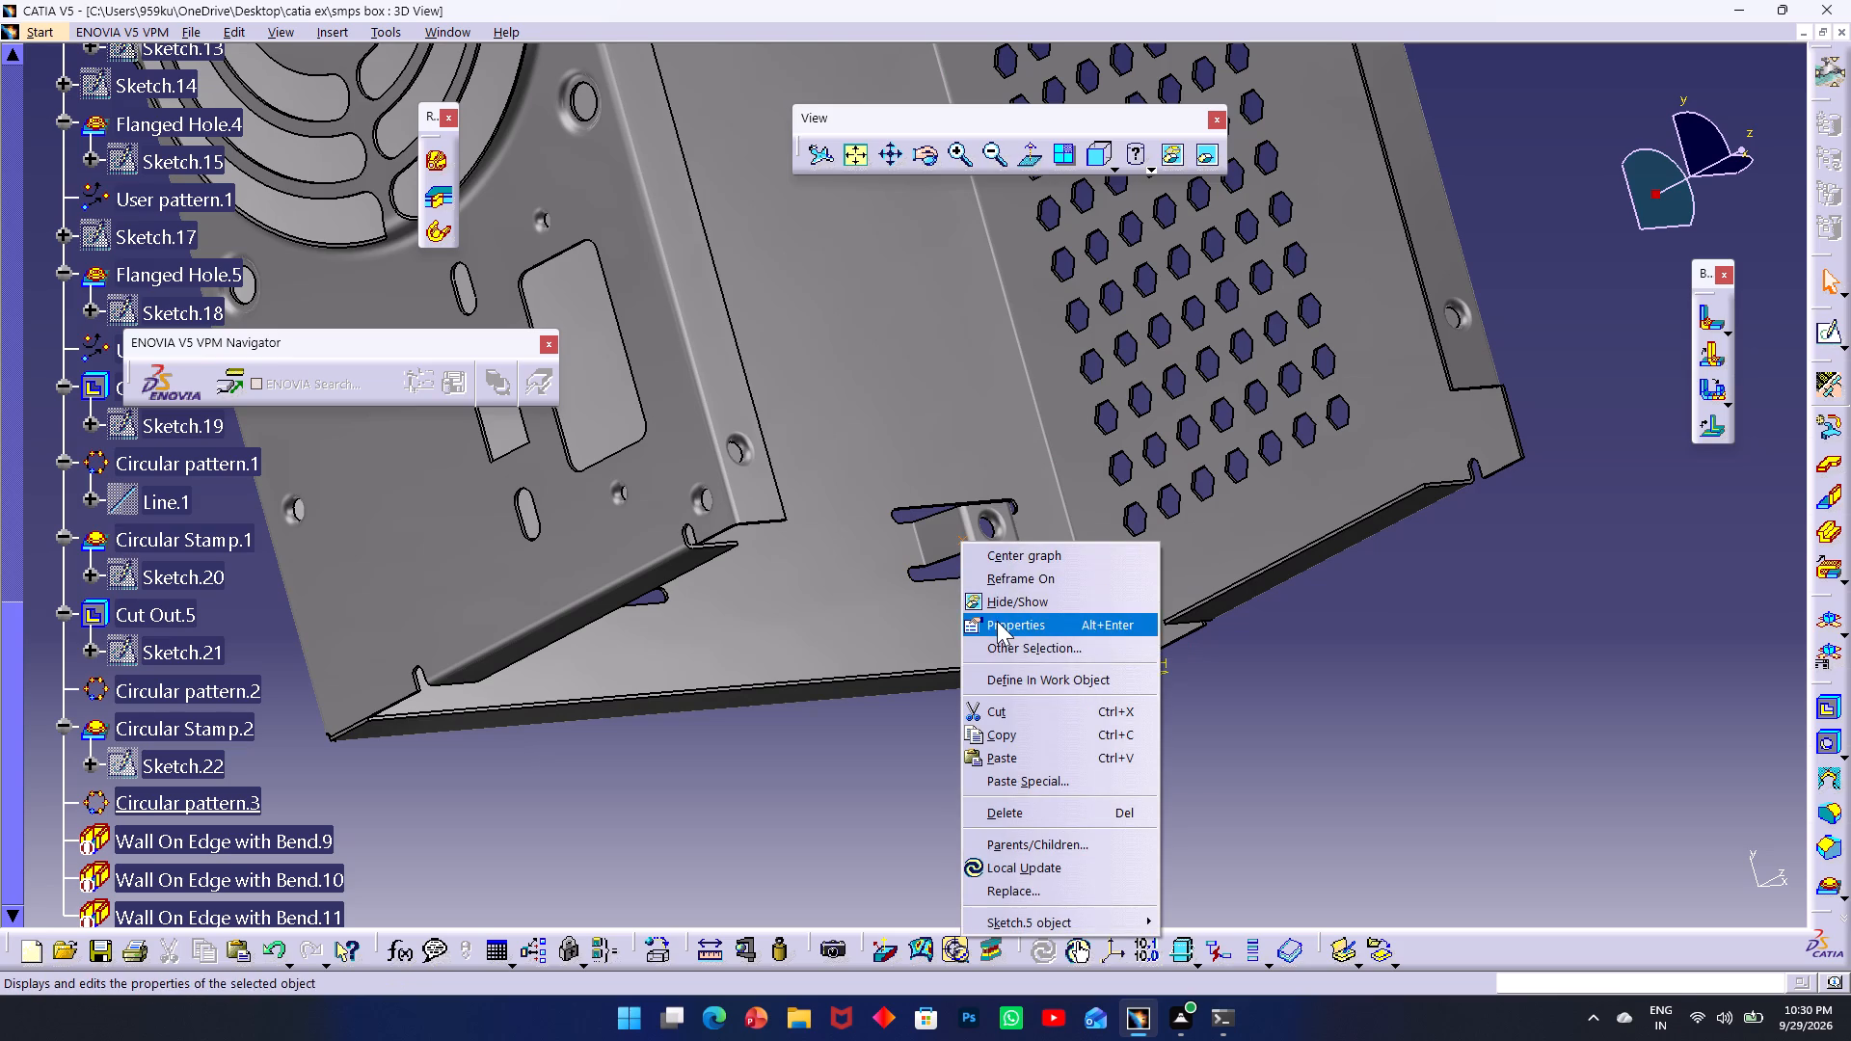
{"action": "left_click", "coordinate": [1009, 596]}
{"action": "middle_click_drag", "start_coordinate": [759, 542], "coordinate": [1225, 909]}
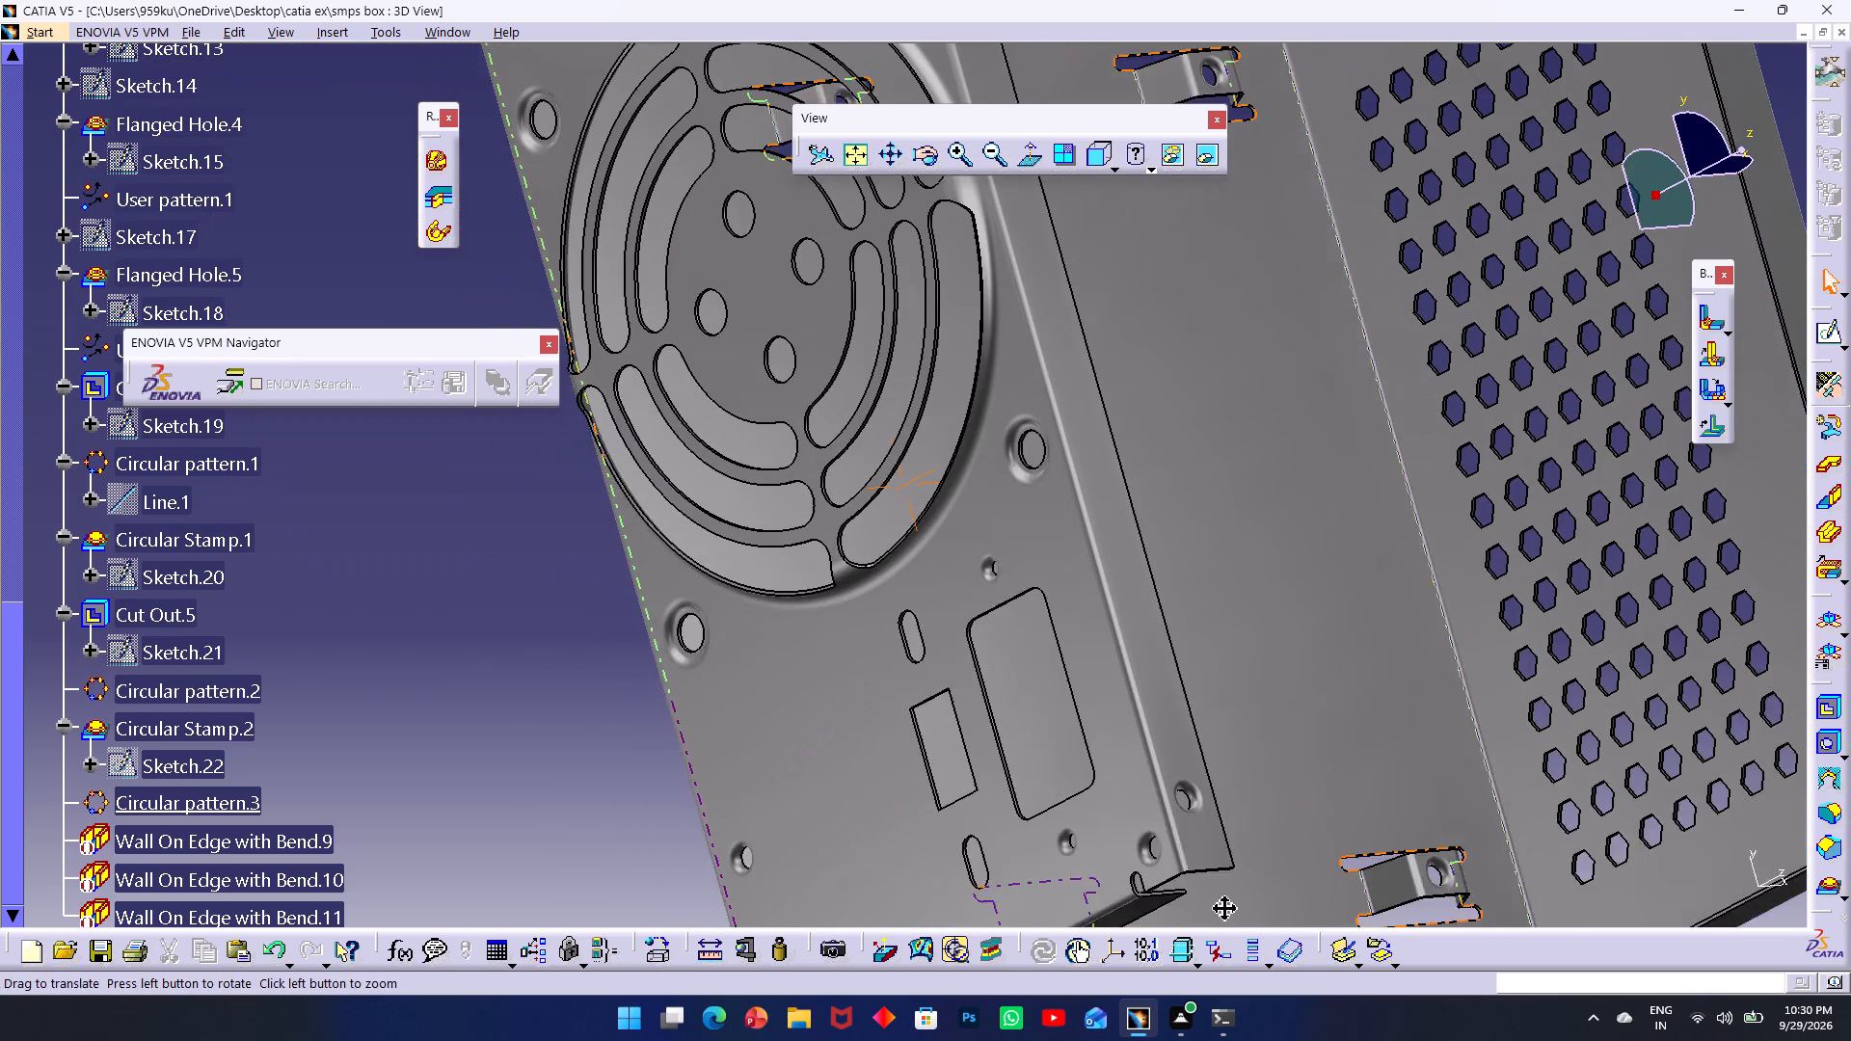
Examine the box in the standard front and back views, covering the hexagonal vent wall and the fan grille panel.
{"action": "middle_click_drag", "start_coordinate": [1225, 909], "coordinate": [1227, 910]}
{"action": "middle_click_drag", "start_coordinate": [1404, 617], "coordinate": [1303, 560]}
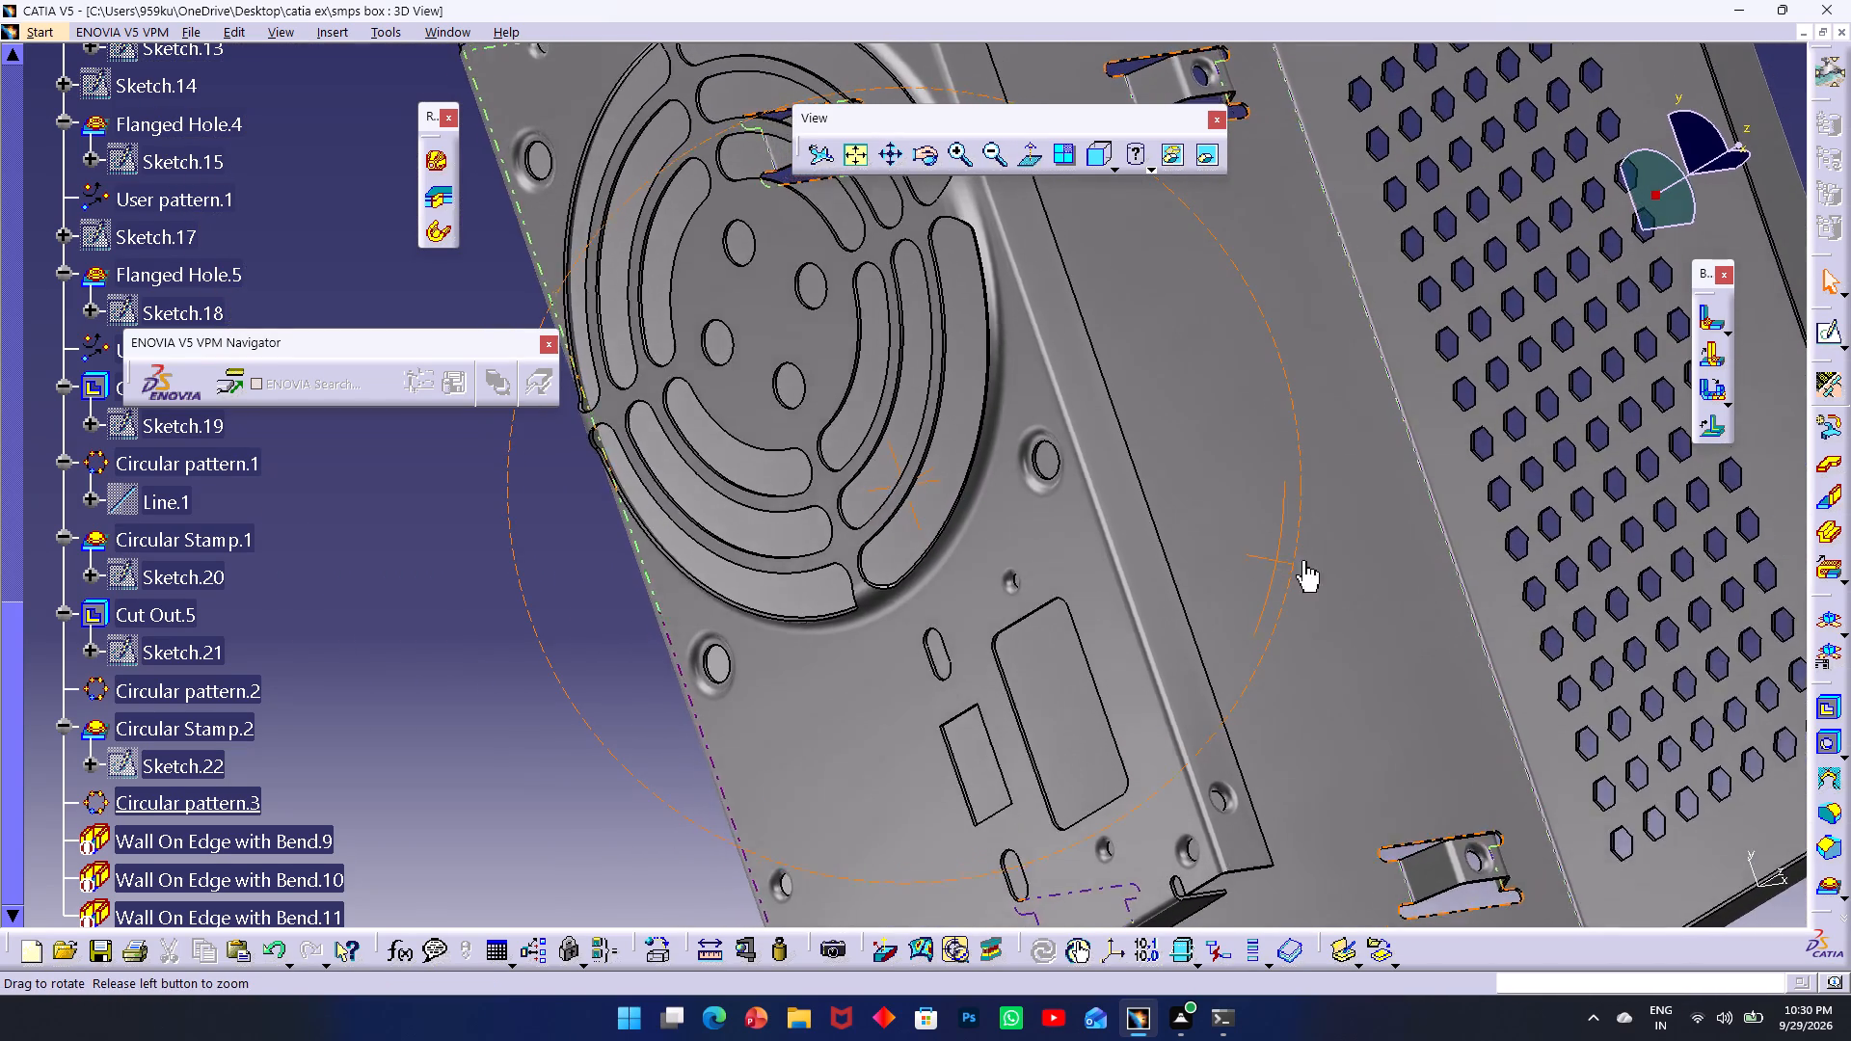
{"action": "middle_click_drag", "start_coordinate": [1303, 560], "coordinate": [641, 706]}
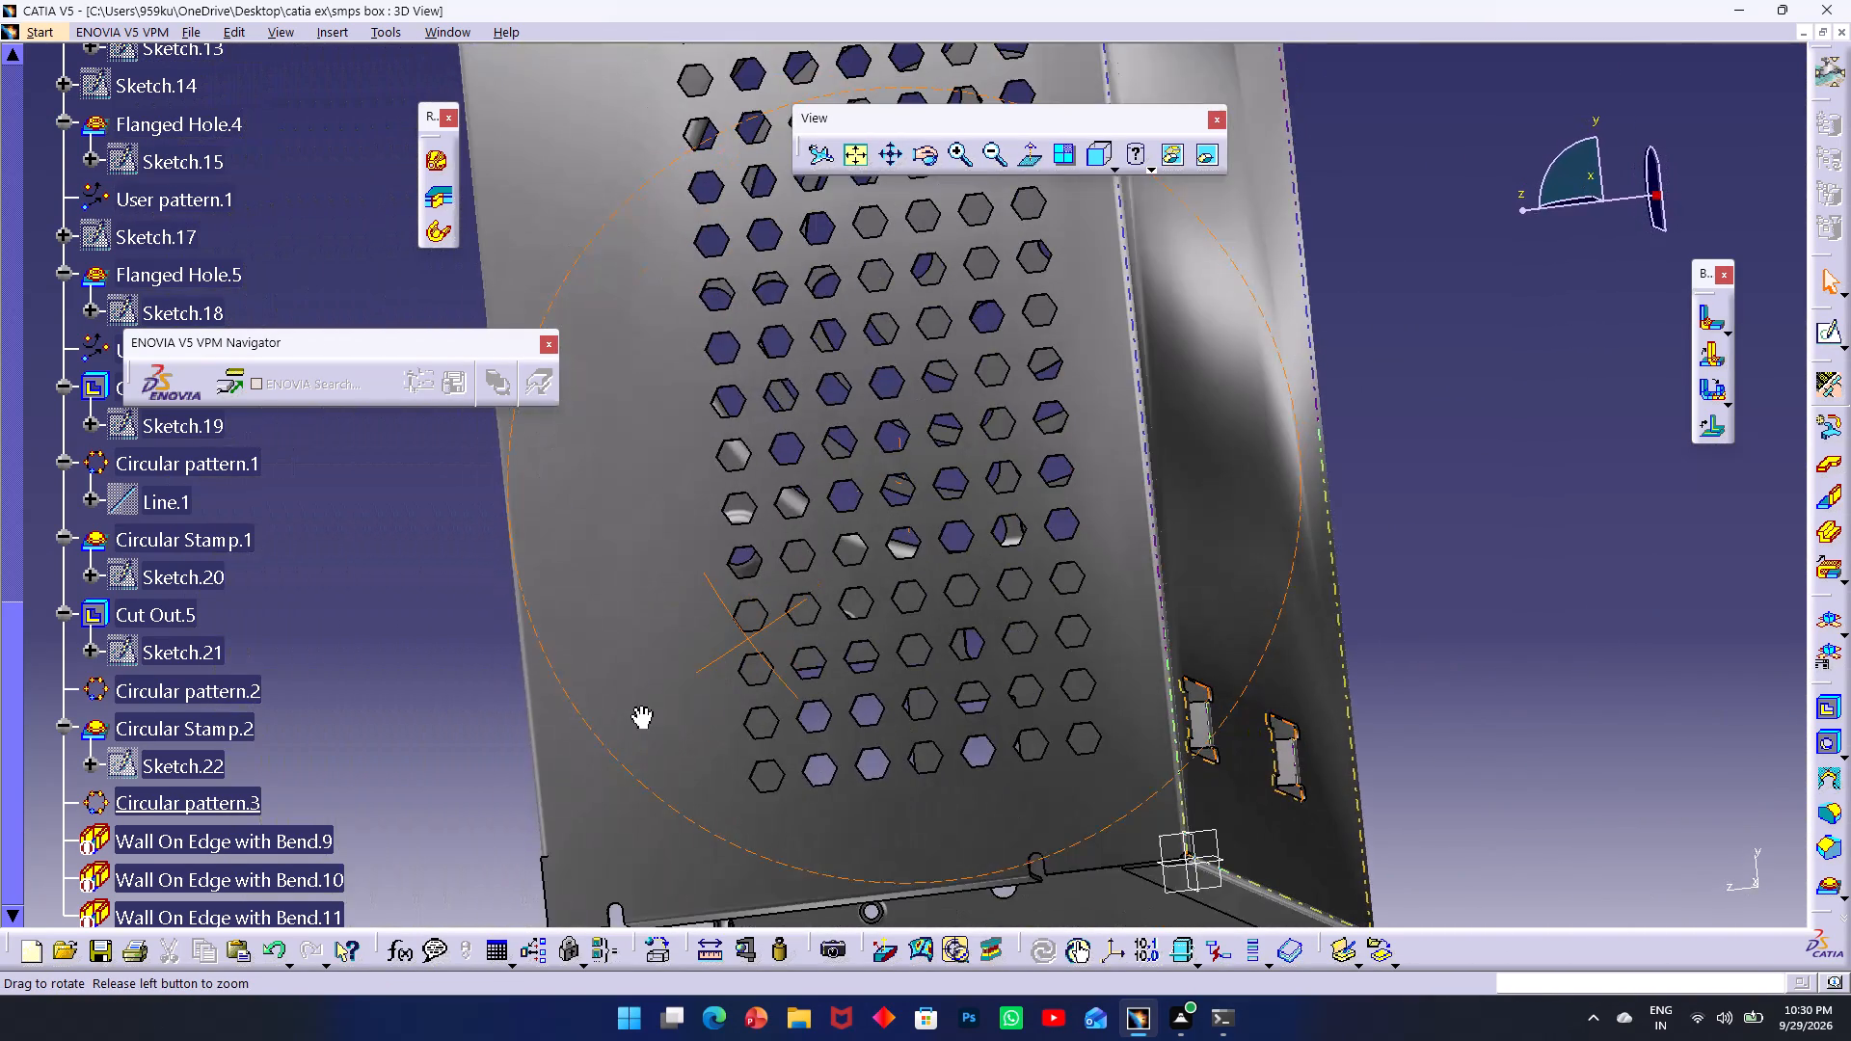
{"action": "middle_click_drag", "start_coordinate": [641, 706], "coordinate": [968, 7]}
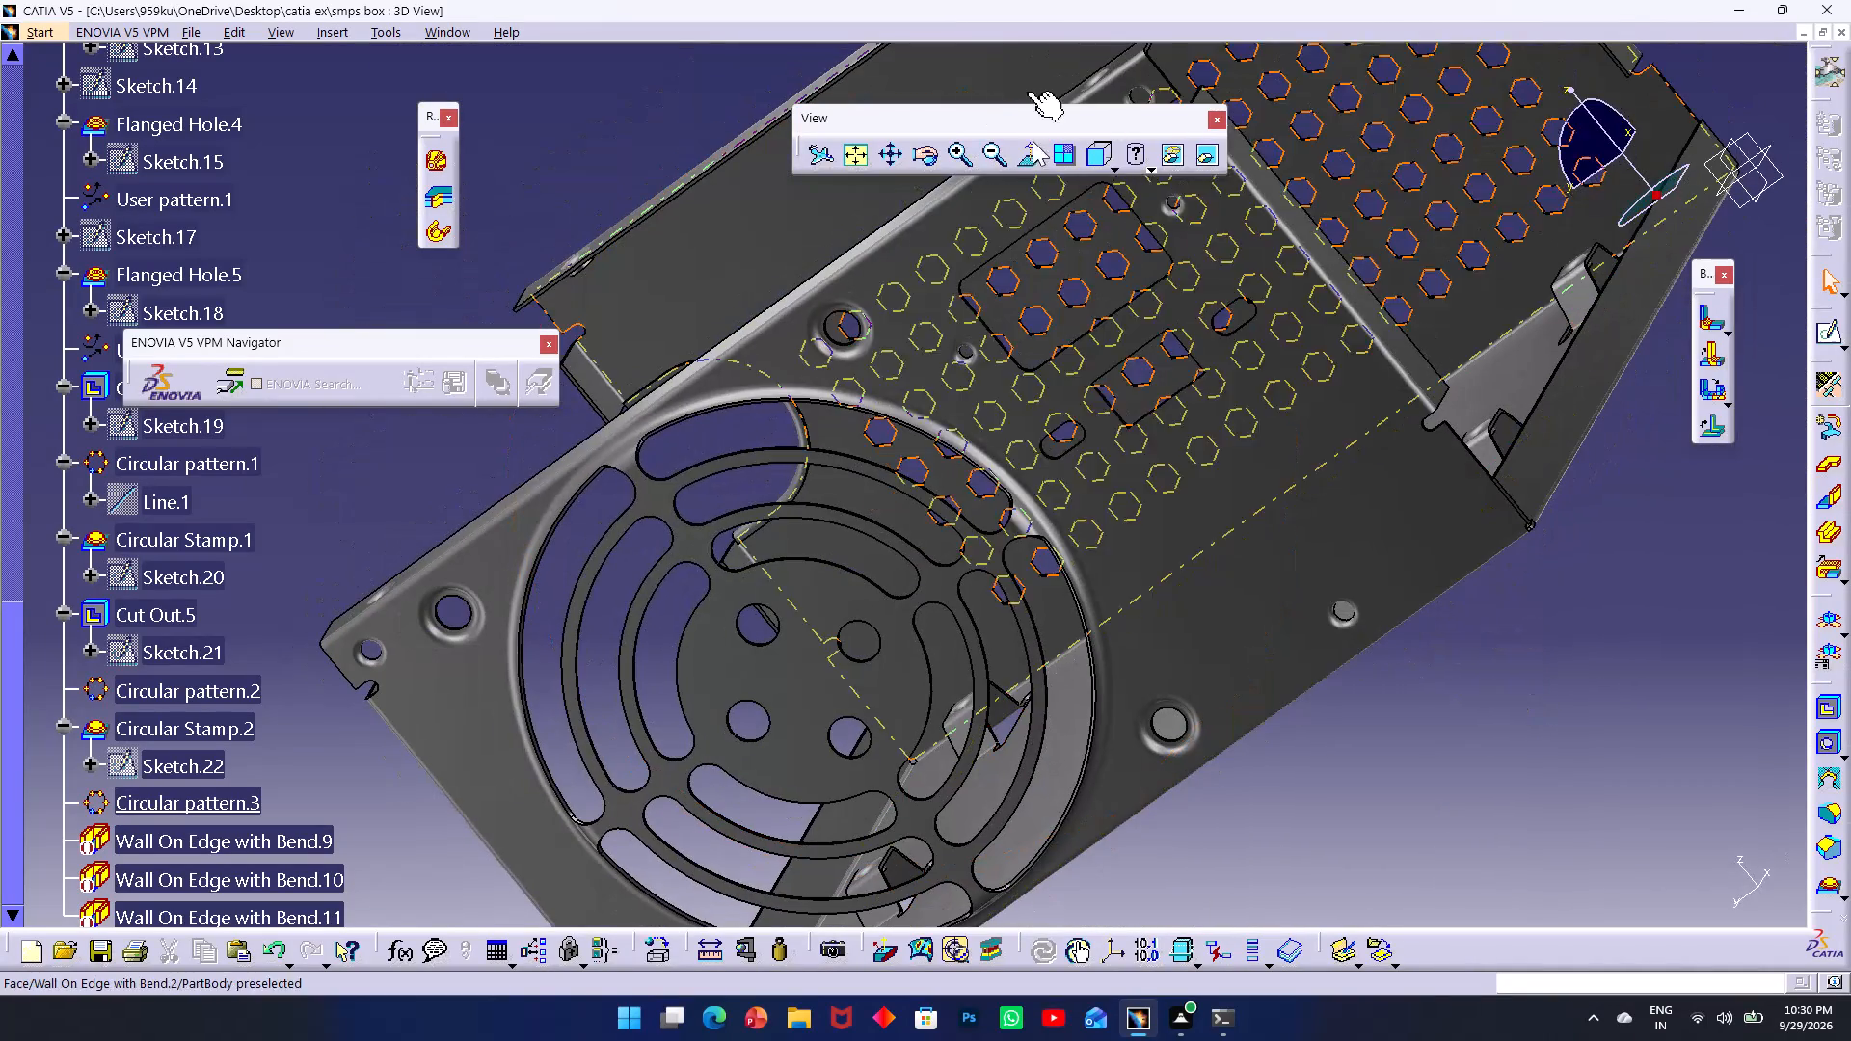
{"action": "left_click", "coordinate": [1107, 157]}
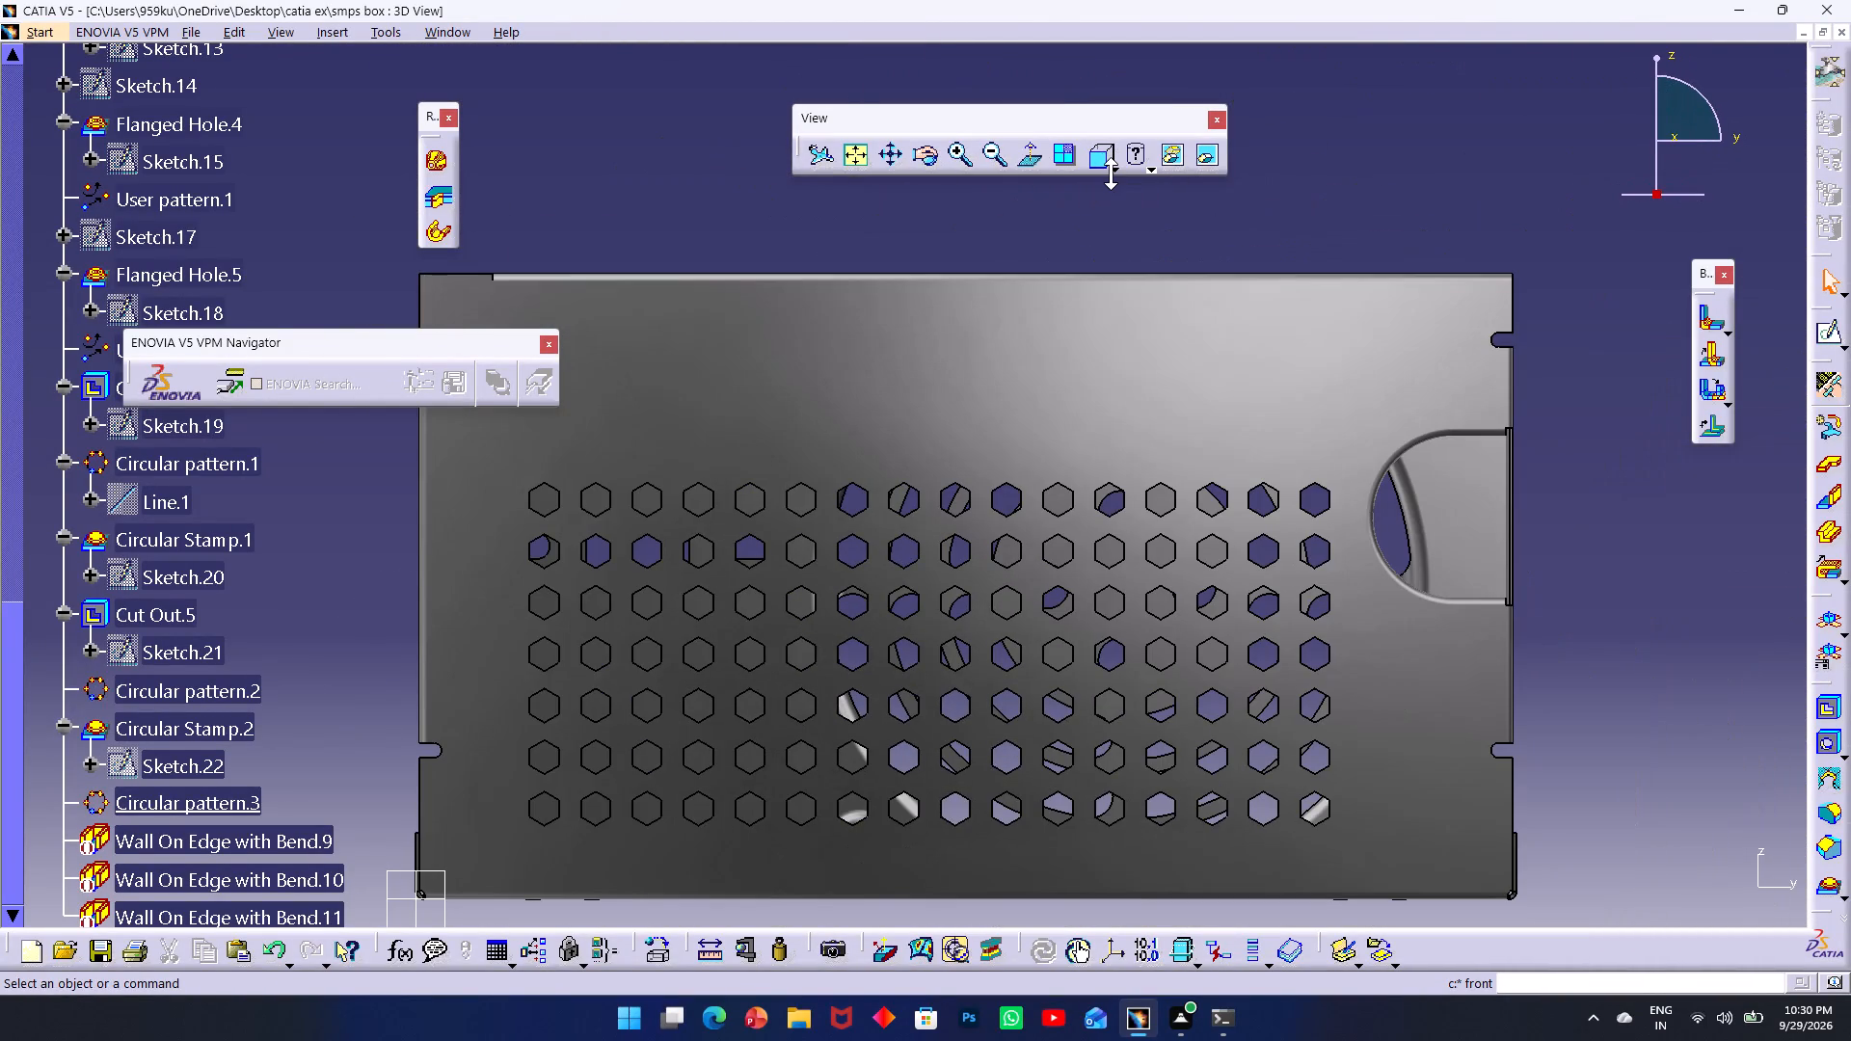
{"action": "key", "text": "ctrl+2"}
{"action": "key", "text": "ctrl+3"}
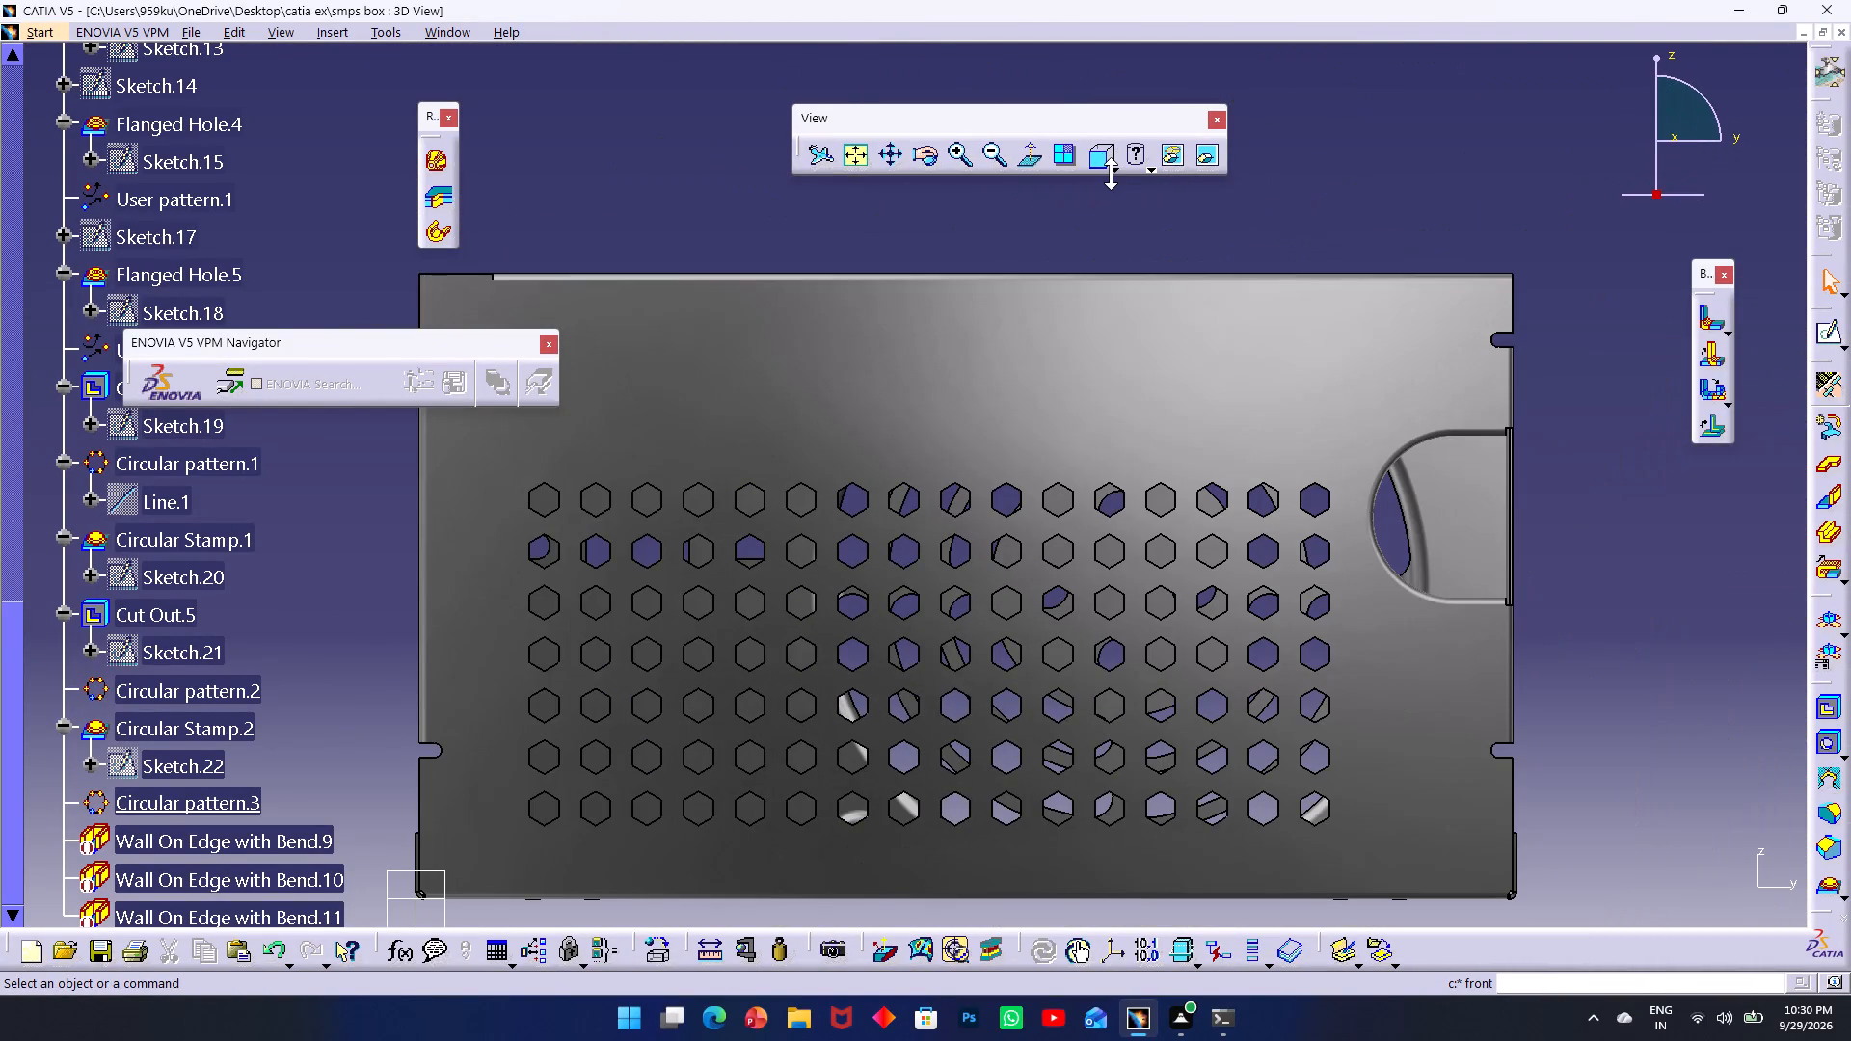
{"action": "left_click", "coordinate": [1110, 176]}
{"action": "left_click", "coordinate": [1126, 176]}
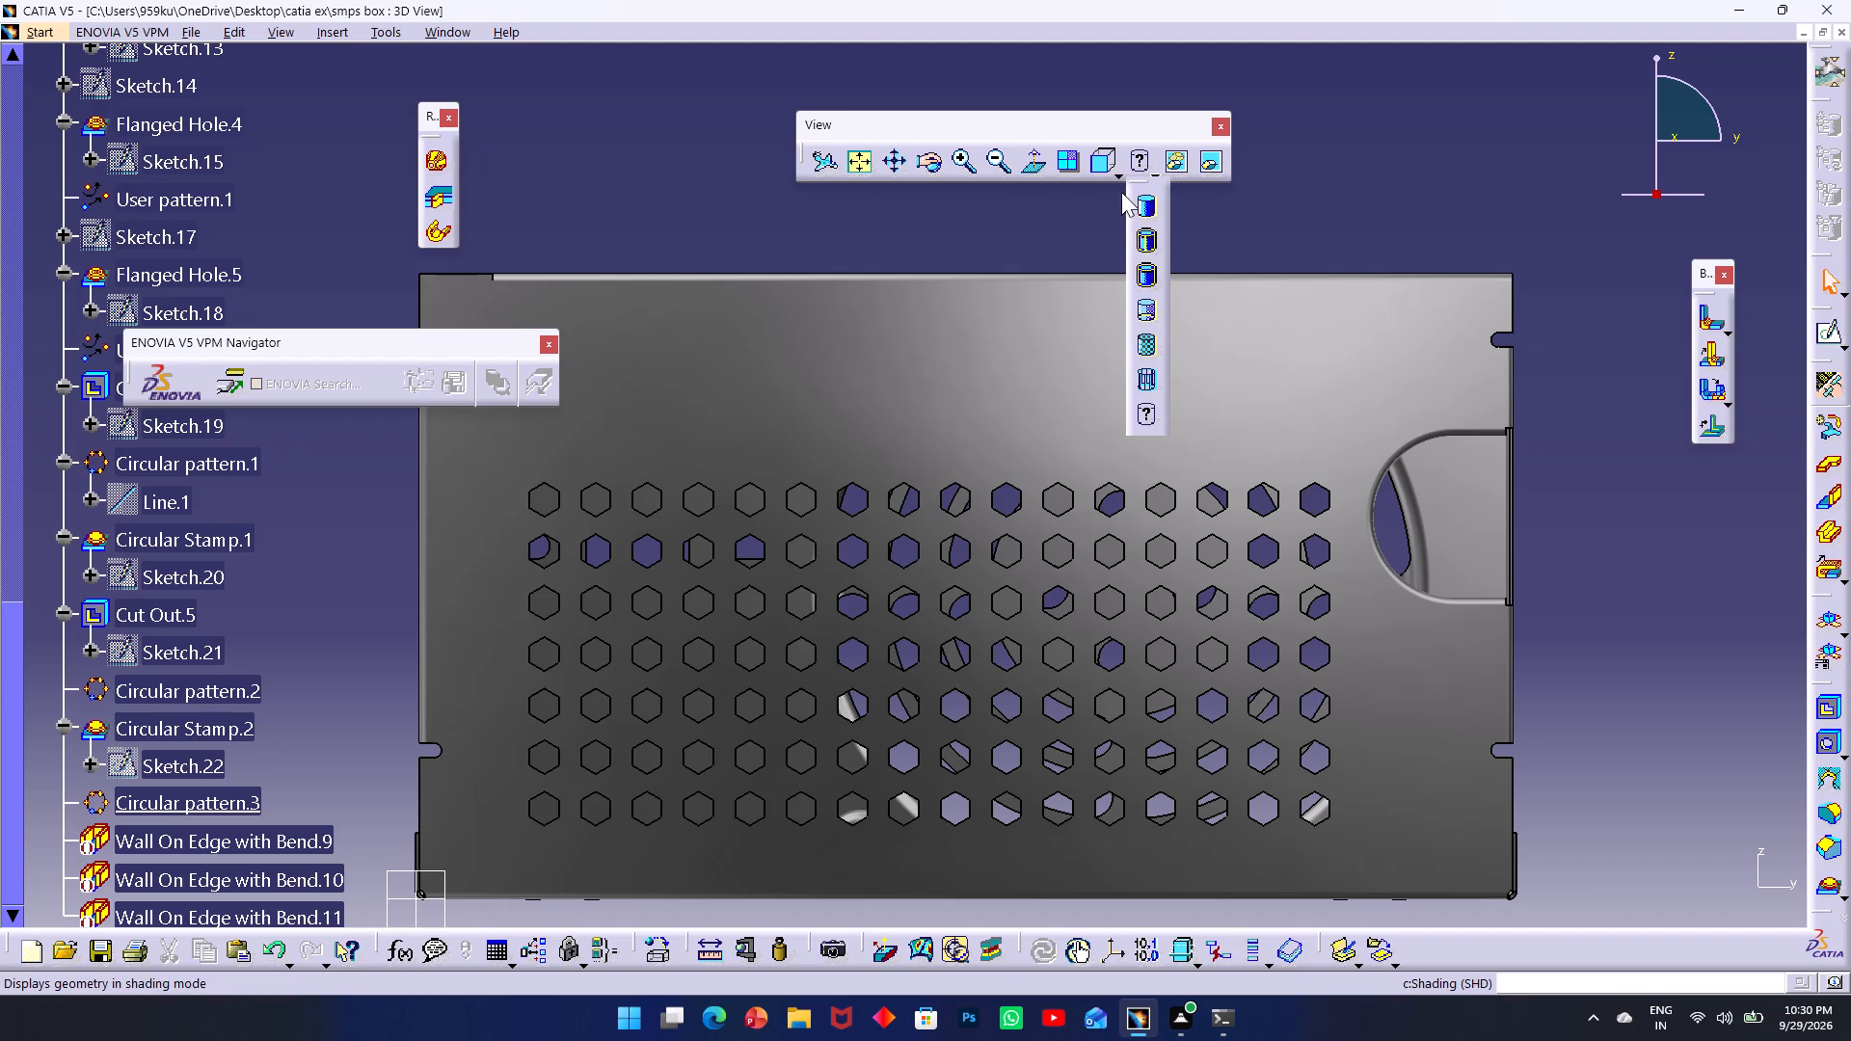
{"action": "left_click", "coordinate": [1119, 172]}
{"action": "left_click", "coordinate": [1114, 175]}
{"action": "left_click", "coordinate": [1143, 231]}
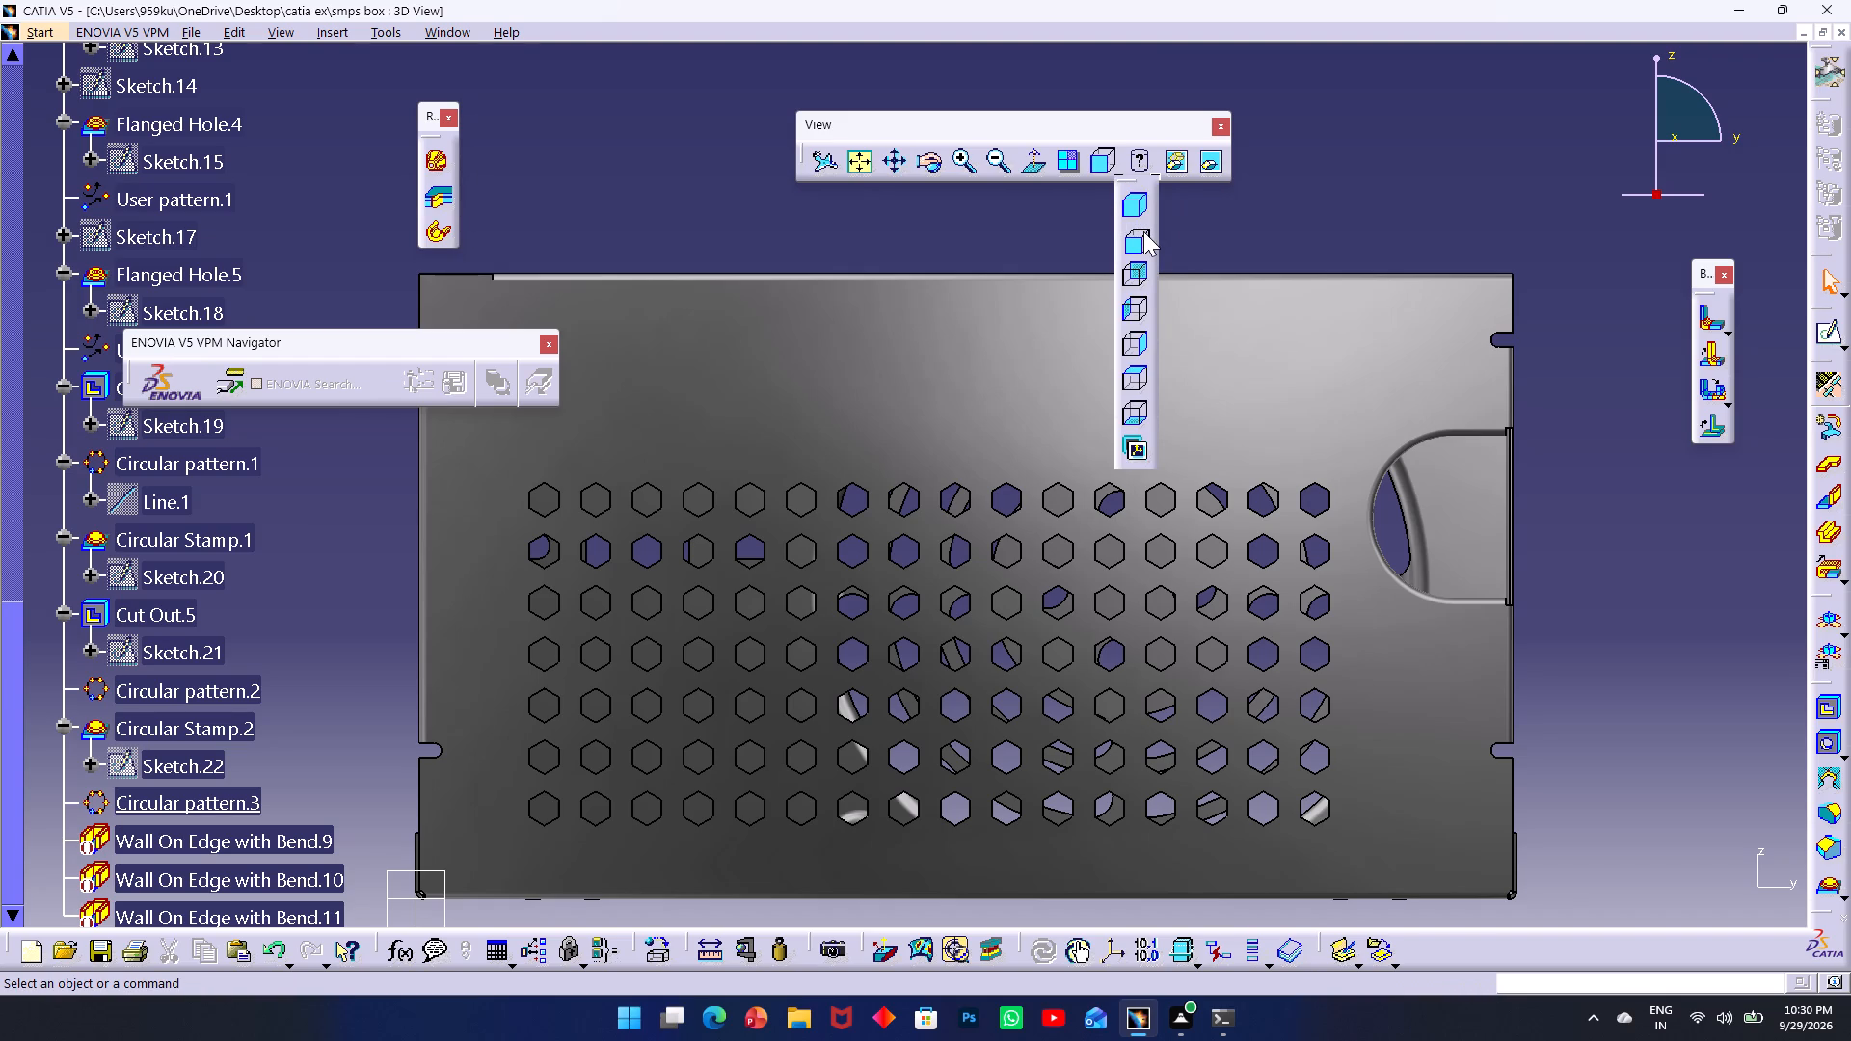
{"action": "left_click", "coordinate": [1111, 173]}
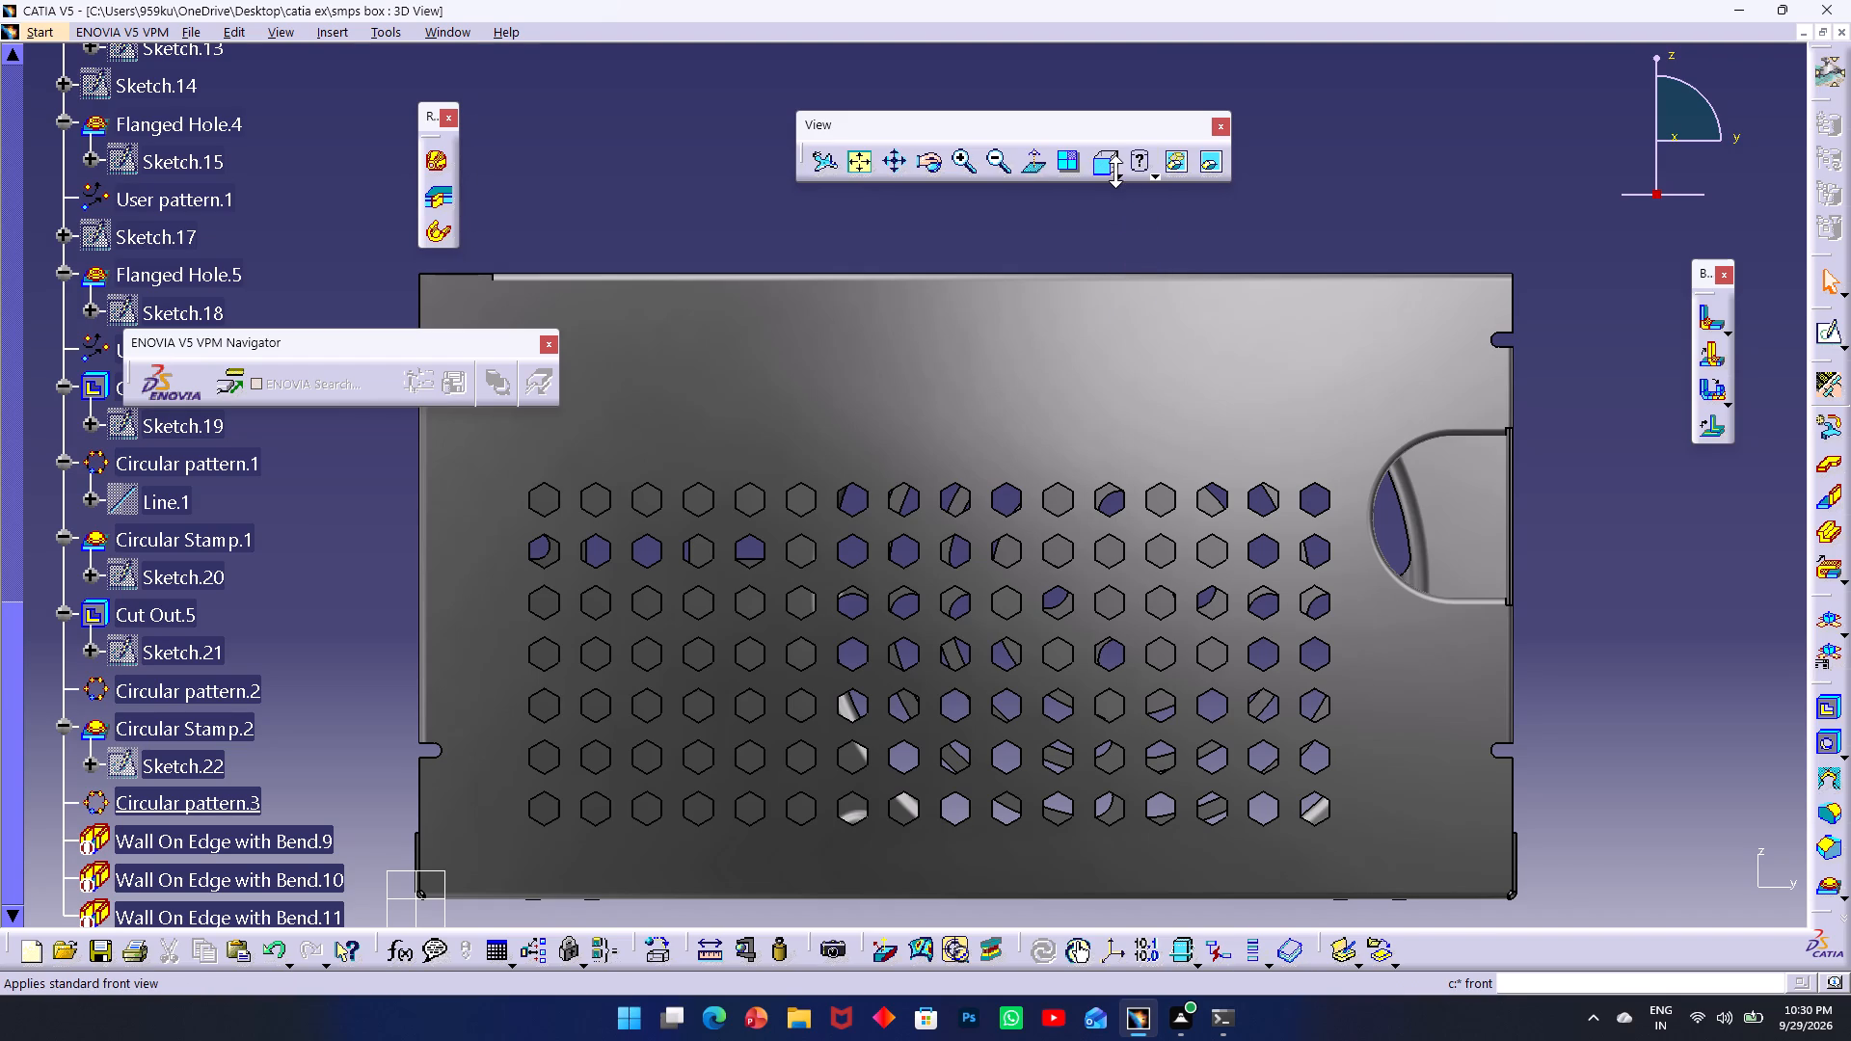
{"action": "left_click", "coordinate": [1115, 172]}
{"action": "left_click", "coordinate": [1136, 277]}
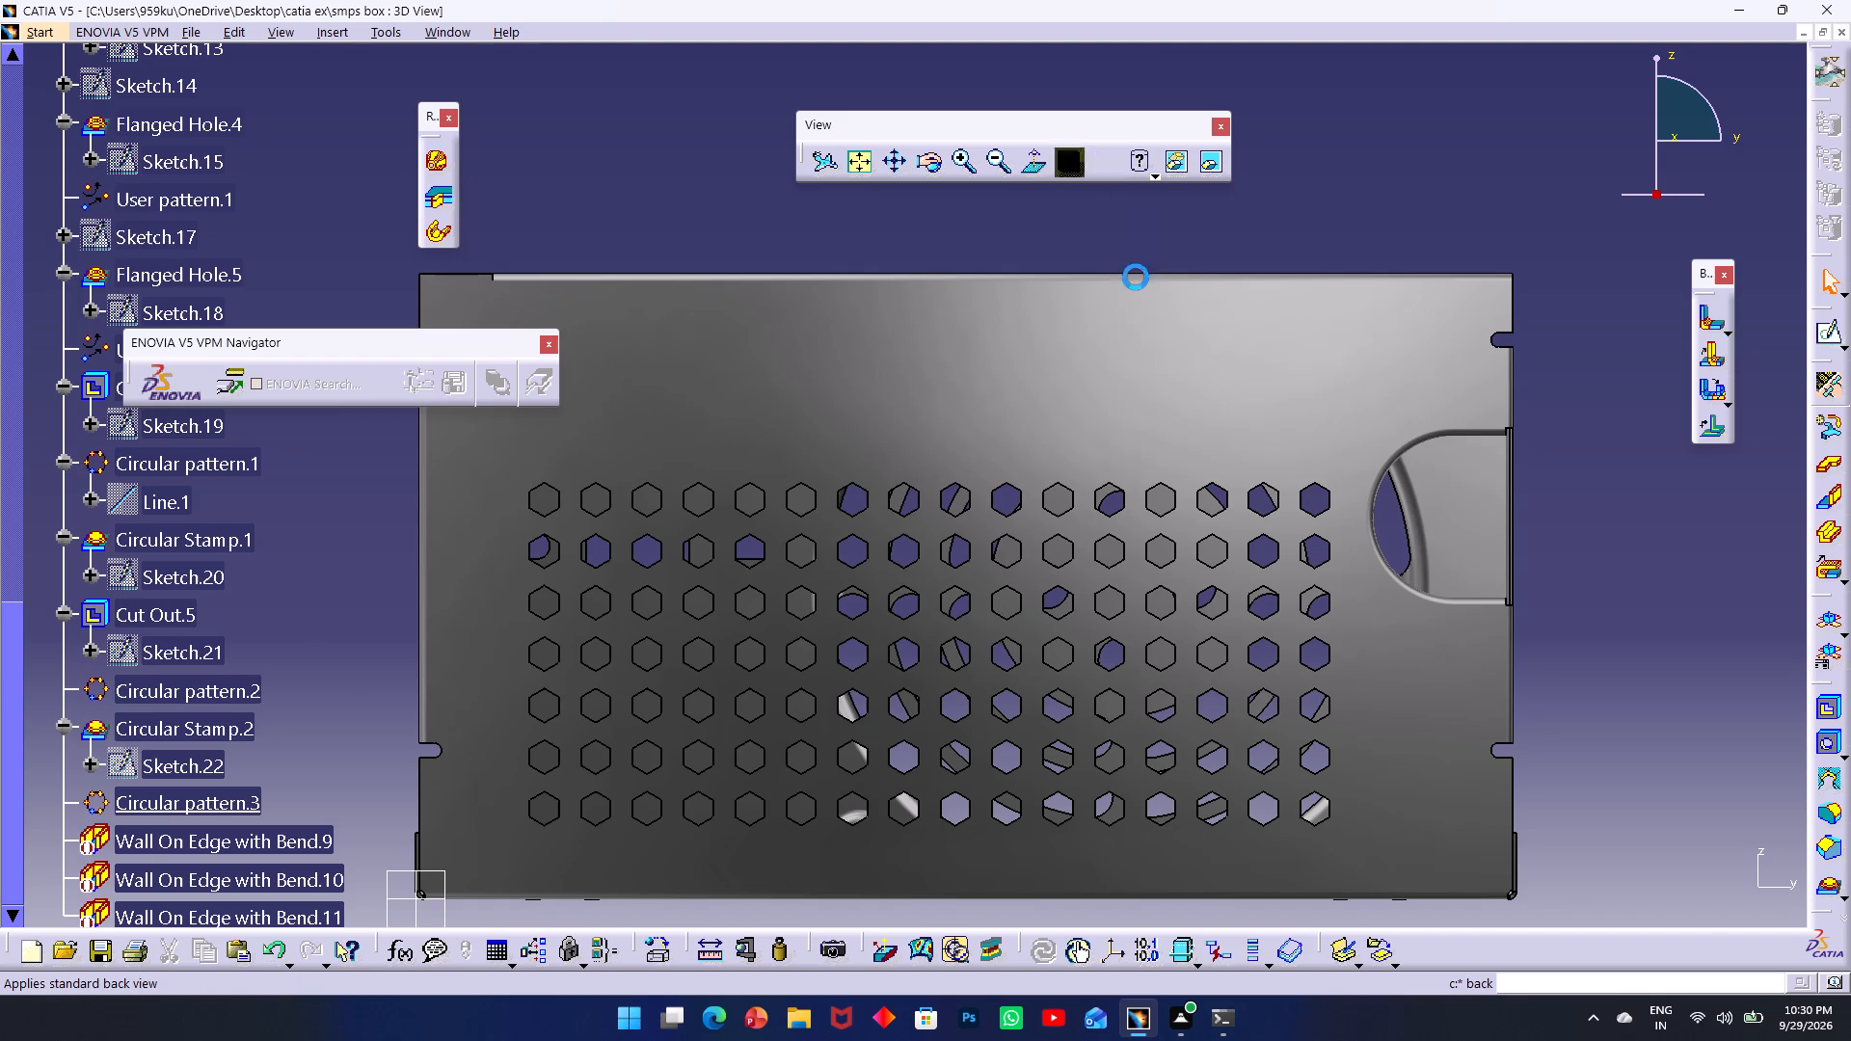
{"action": "middle_click_drag", "start_coordinate": [925, 366], "coordinate": [944, 284]}
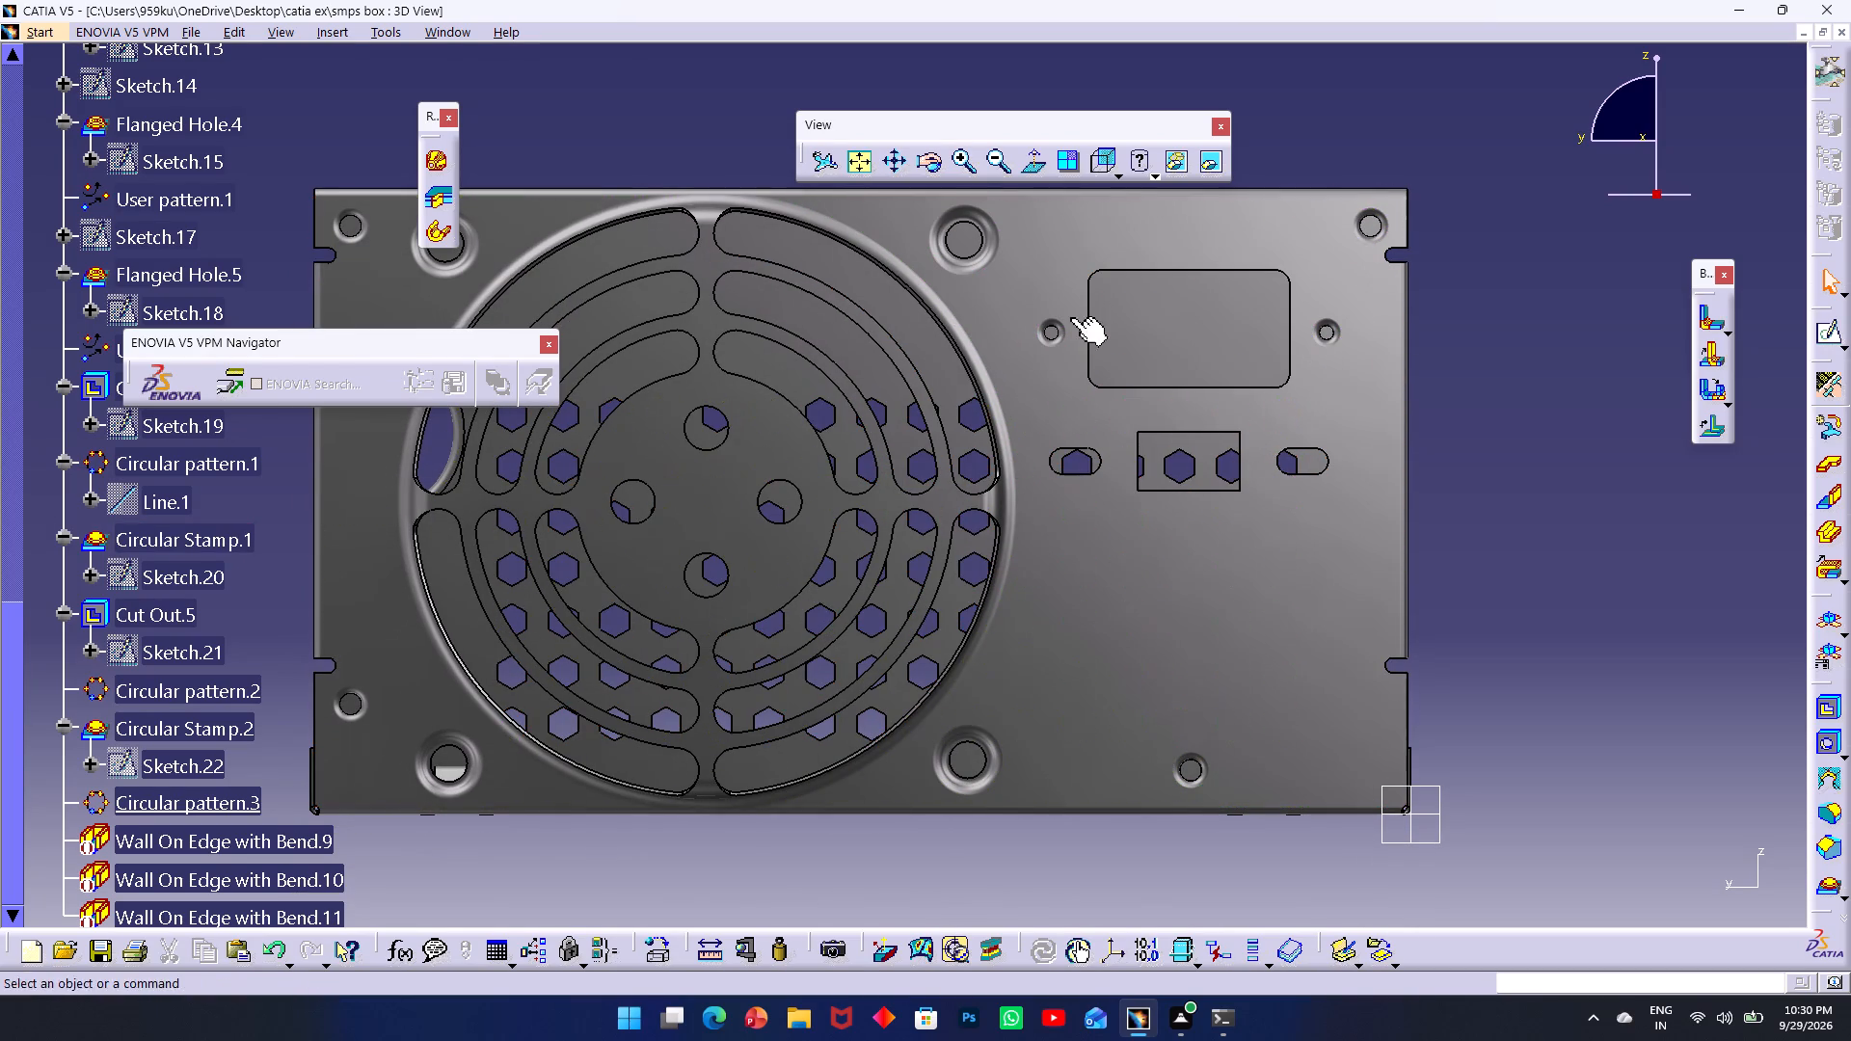
Examine the box in the standard top, bottom and side views and look over the base wall with its raised brackets.
{"action": "left_click", "coordinate": [1116, 175]}
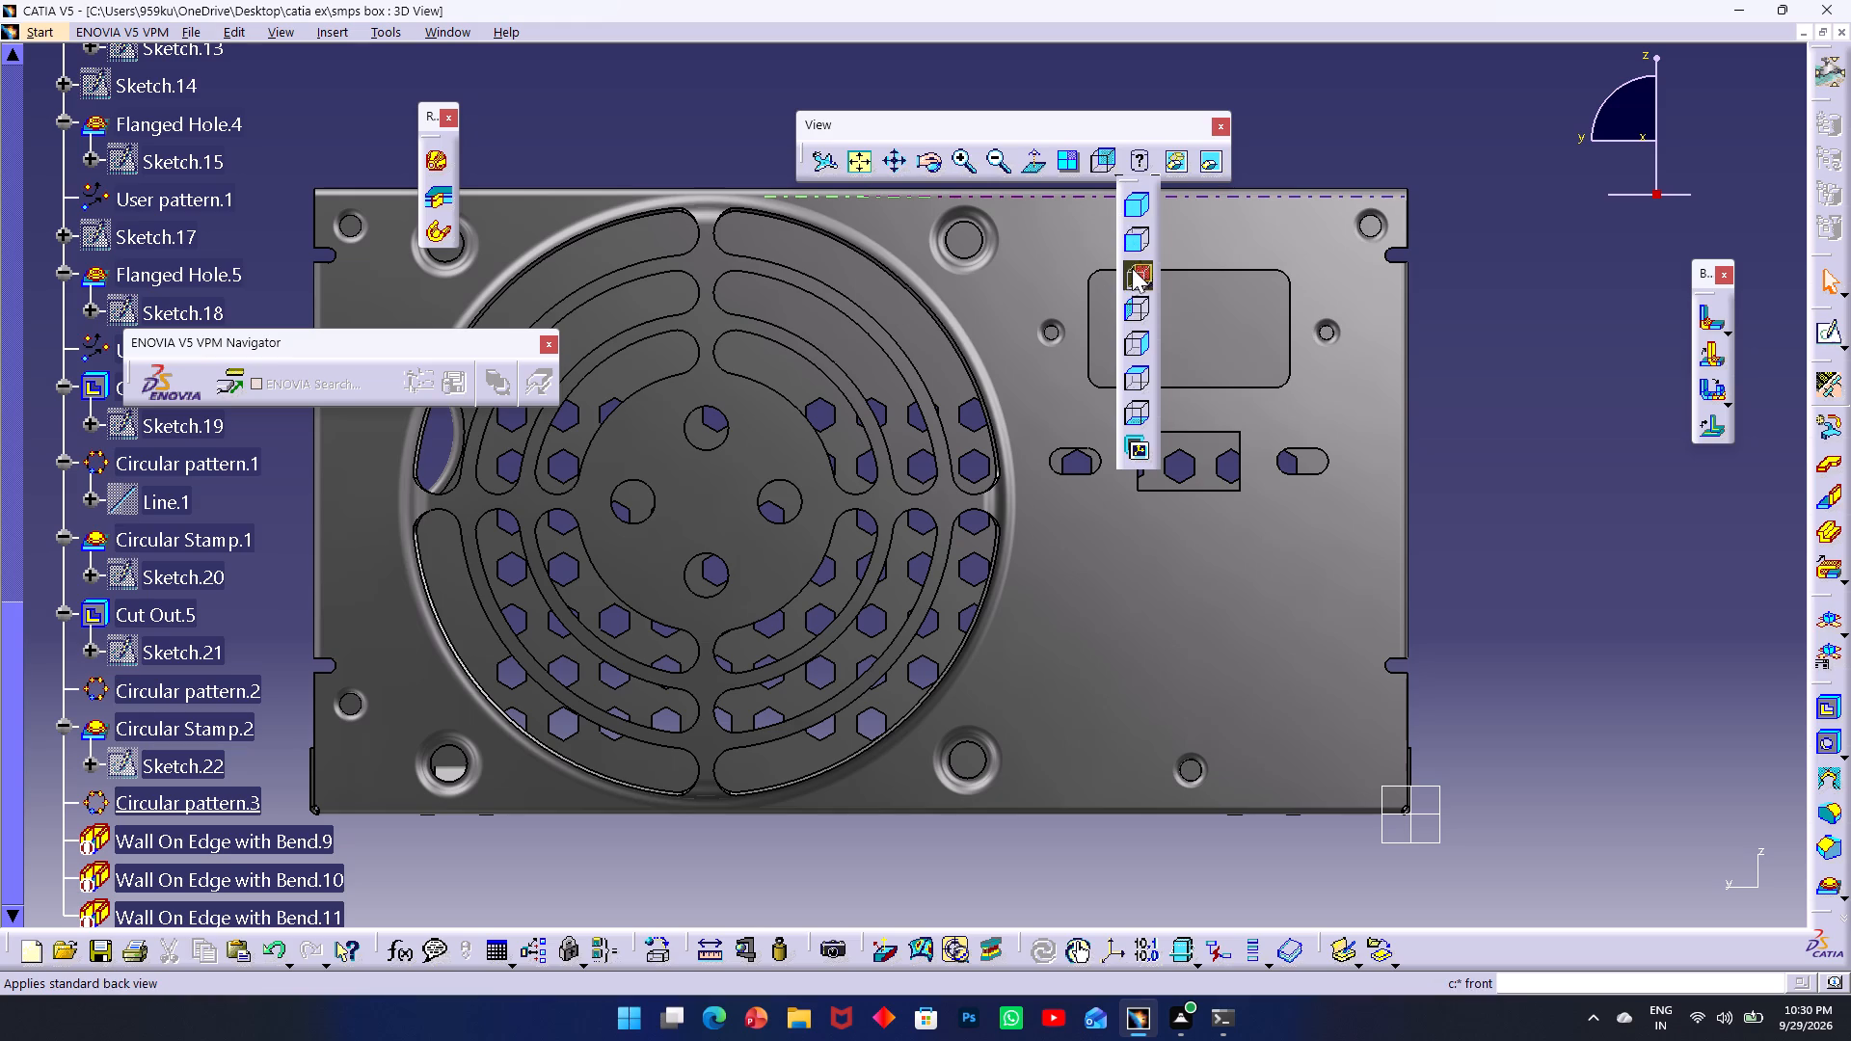
{"action": "left_click", "coordinate": [1136, 367]}
{"action": "middle_click_drag", "start_coordinate": [1129, 547], "coordinate": [1092, 312]}
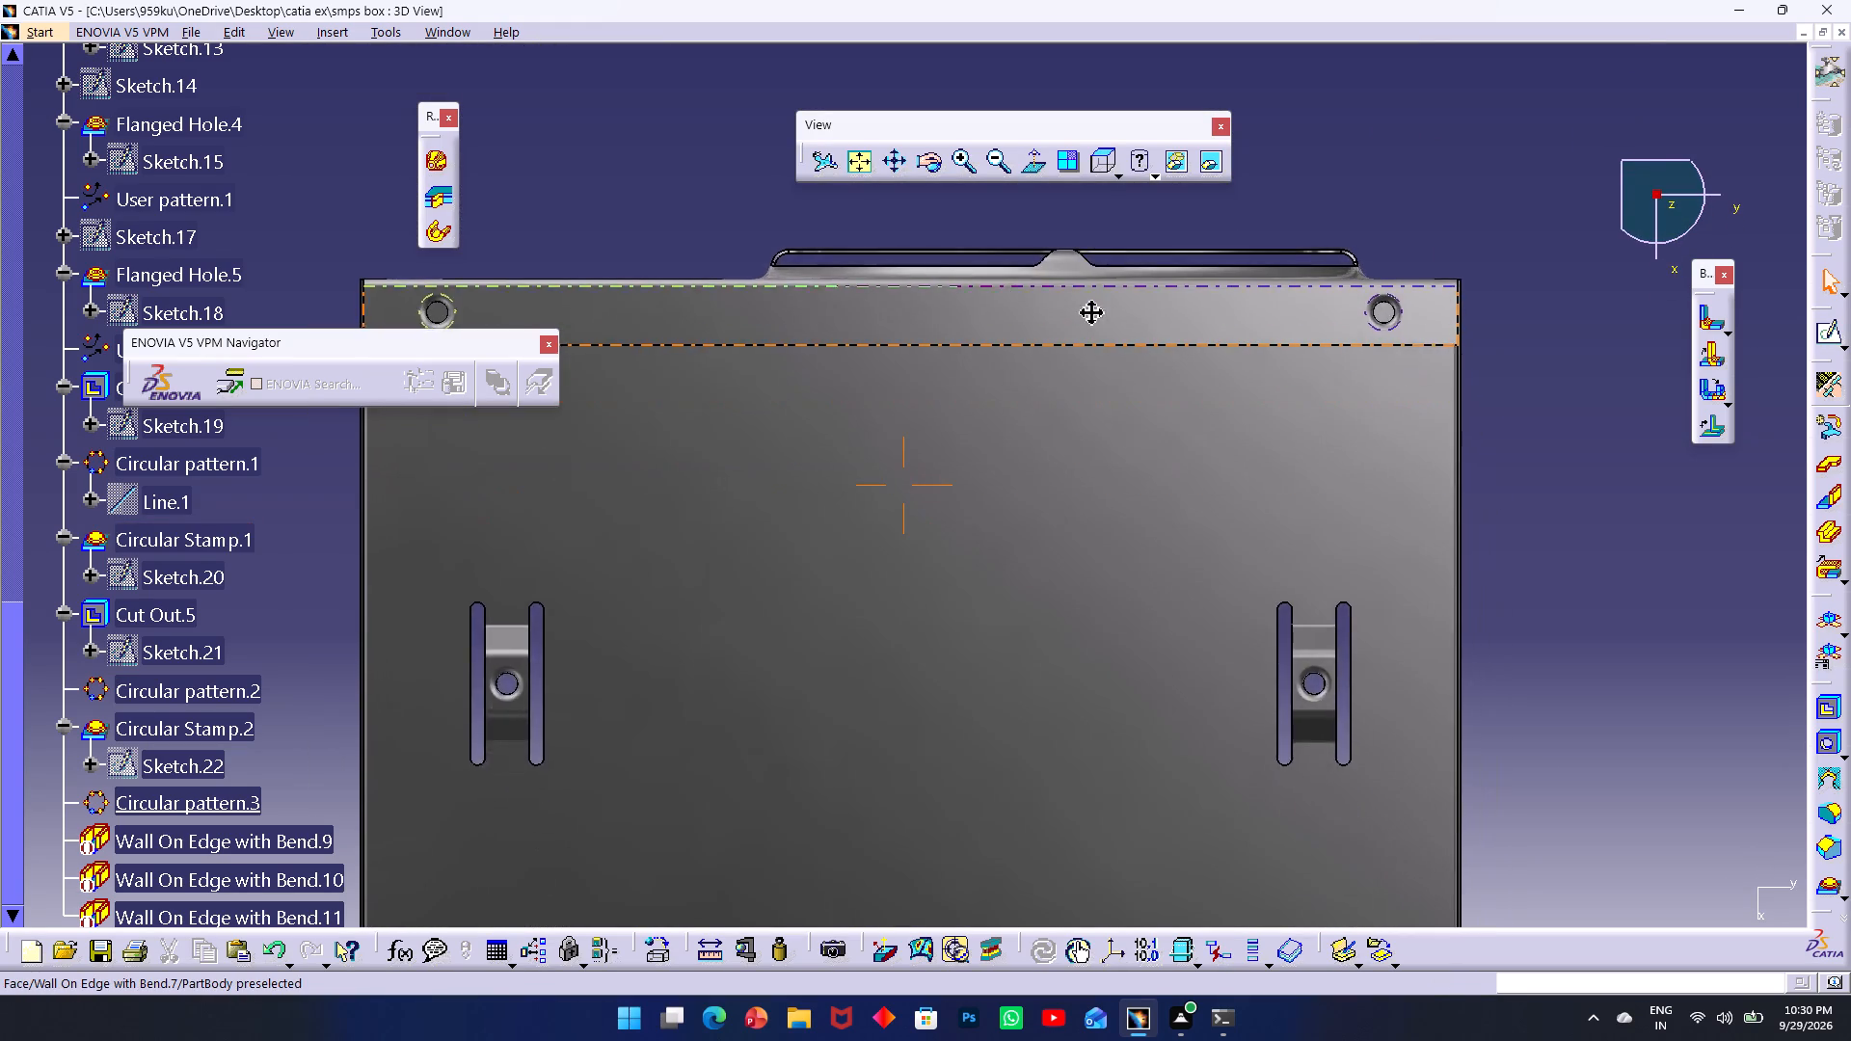
{"action": "middle_click_drag", "start_coordinate": [1092, 312], "coordinate": [1171, 90]}
{"action": "left_click", "coordinate": [1117, 174]}
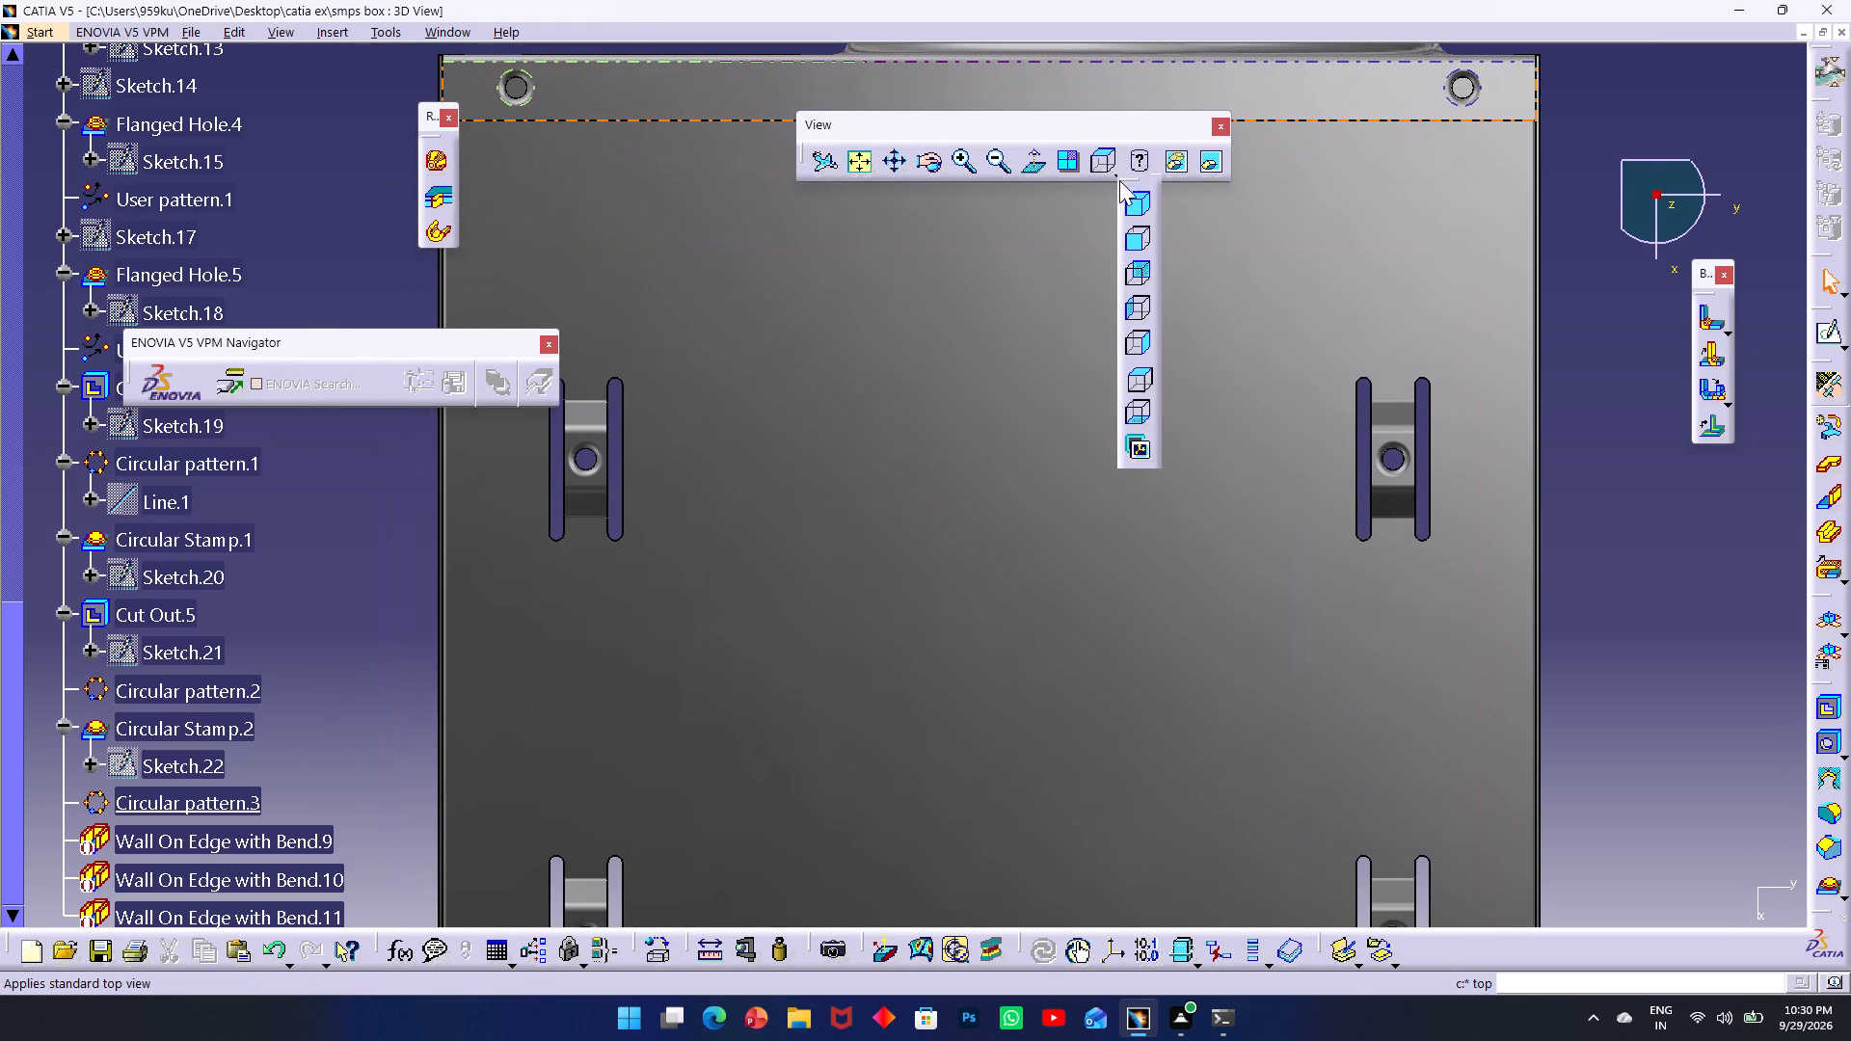
{"action": "left_click", "coordinate": [1142, 417]}
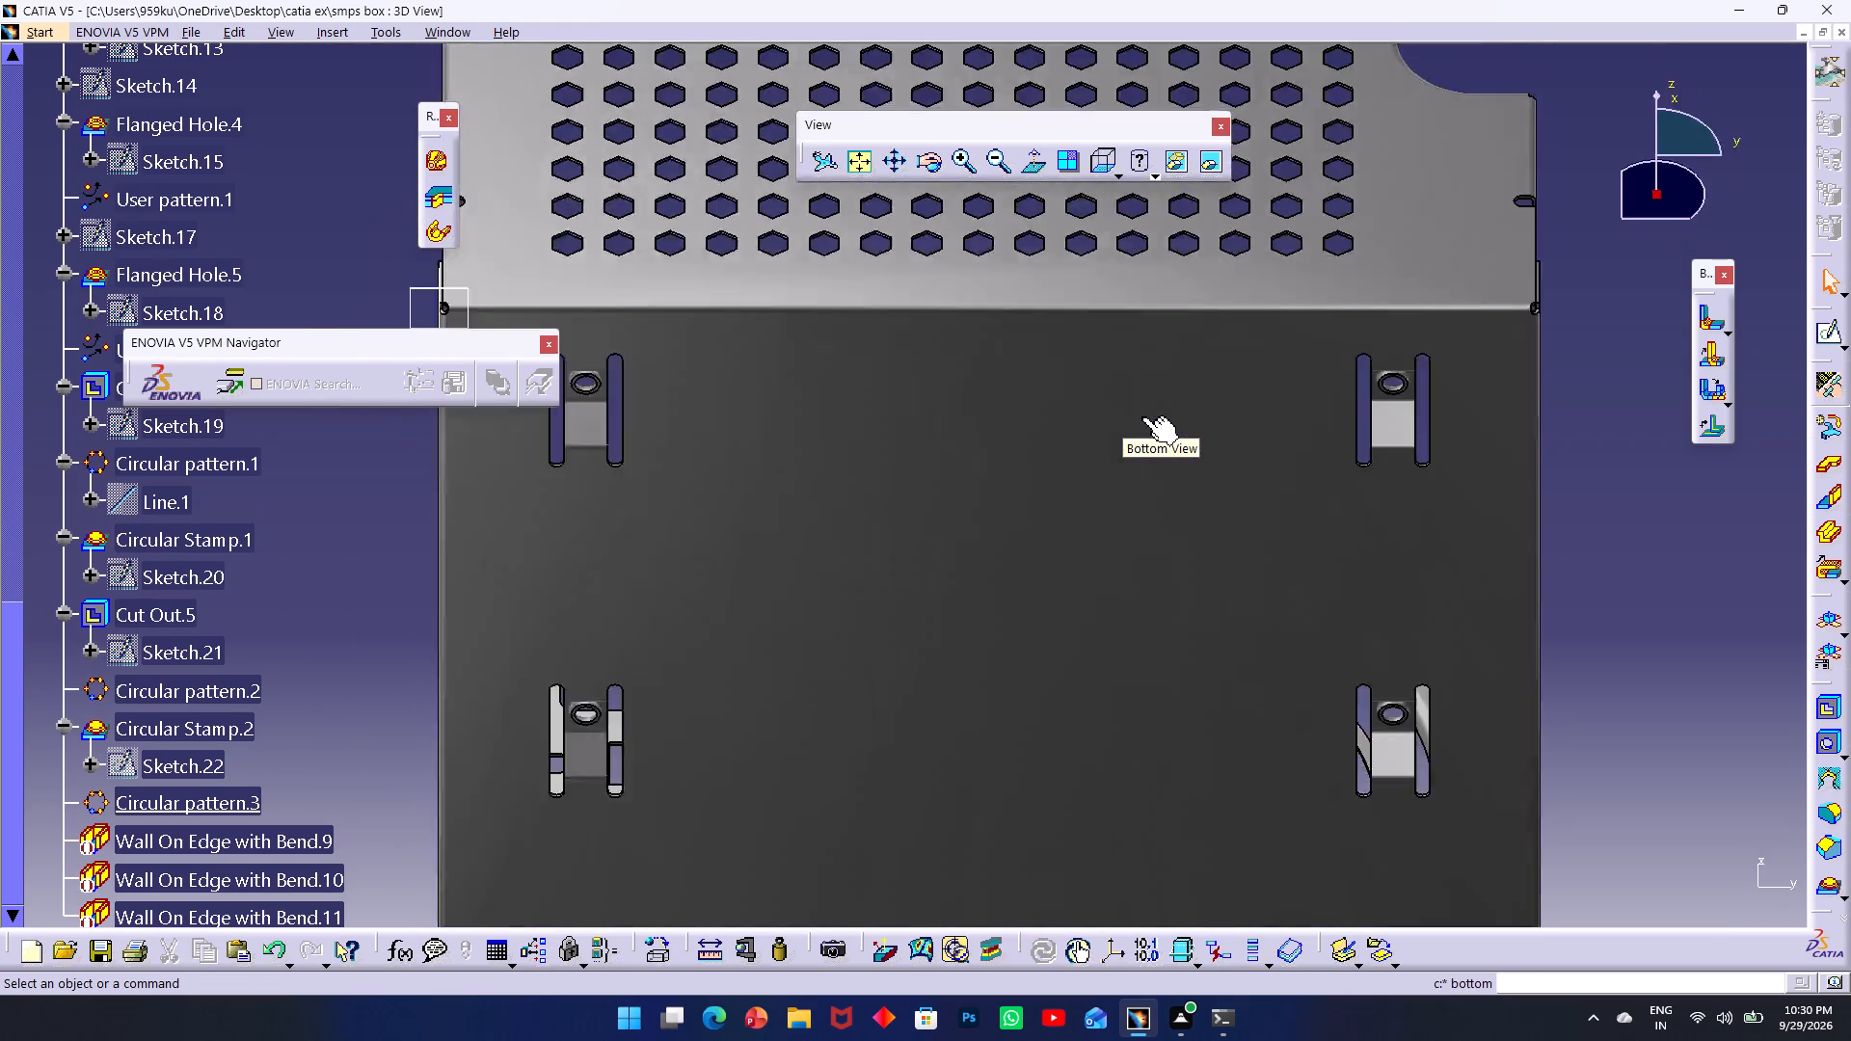
{"action": "left_click", "coordinate": [1119, 166]}
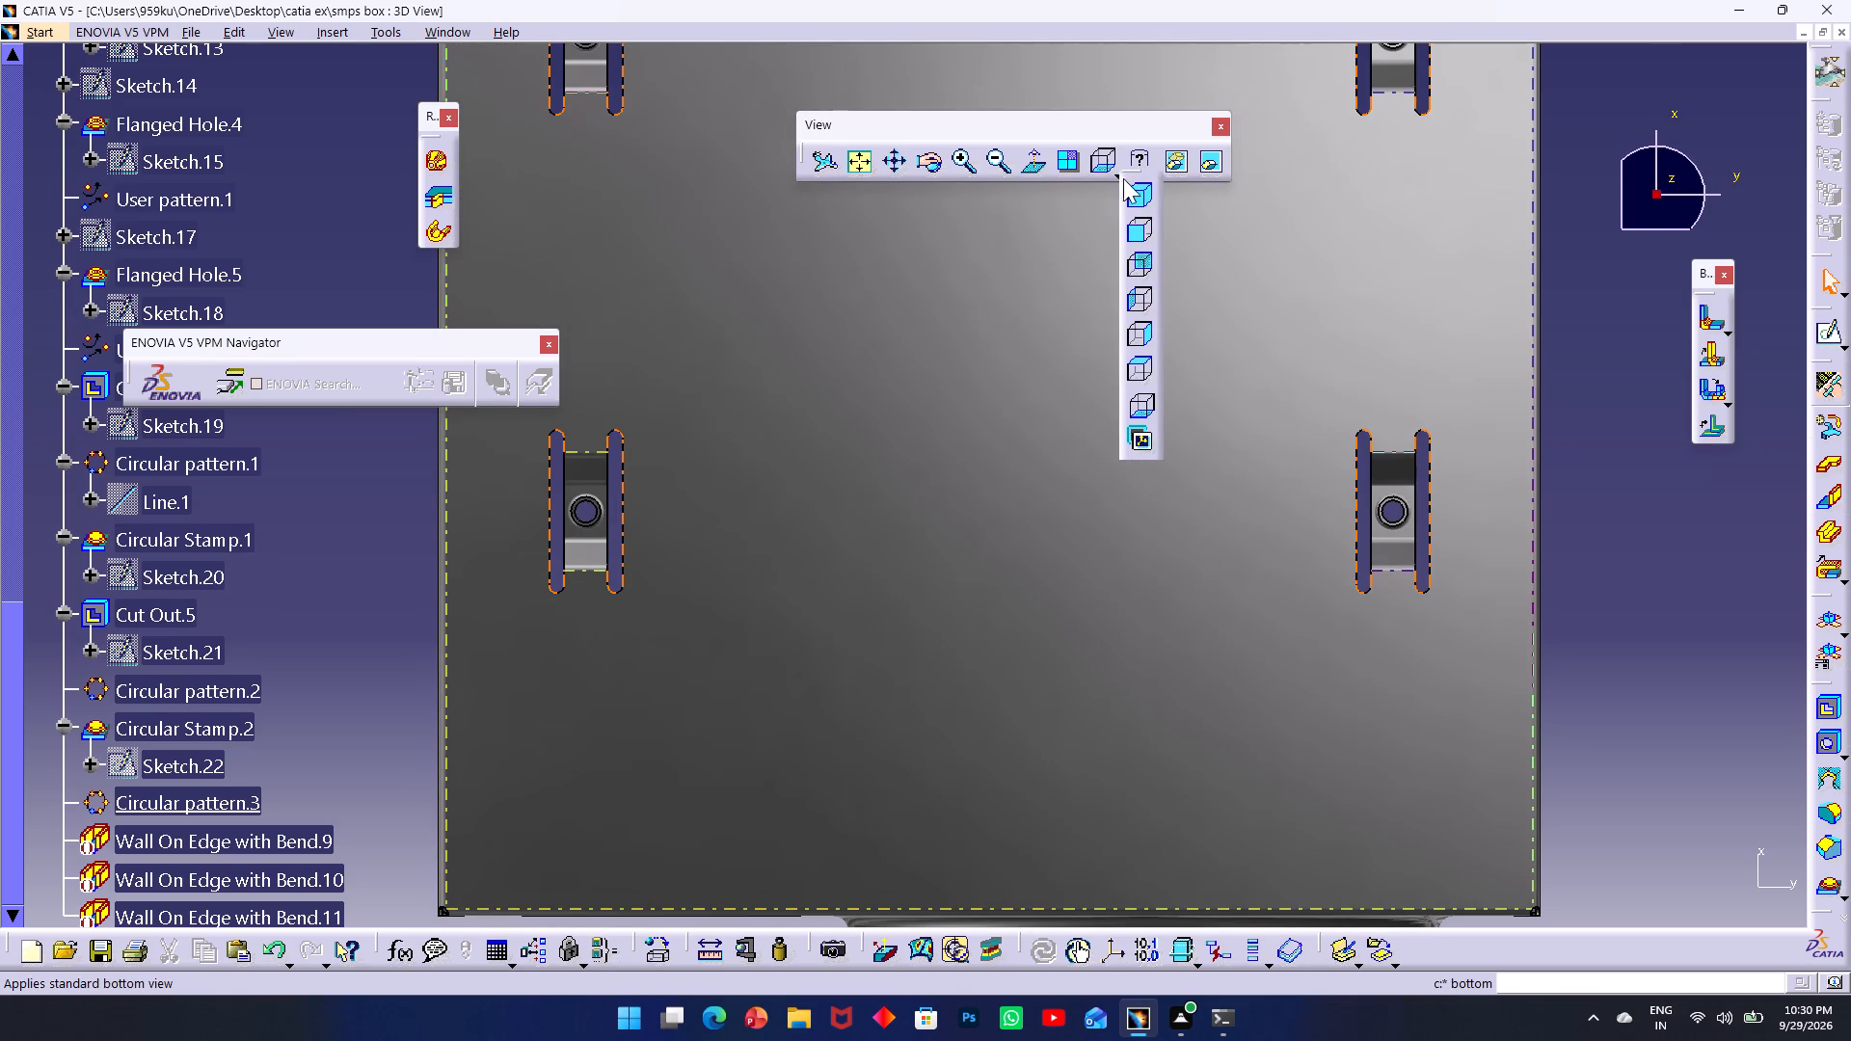
{"action": "left_click", "coordinate": [1135, 284]}
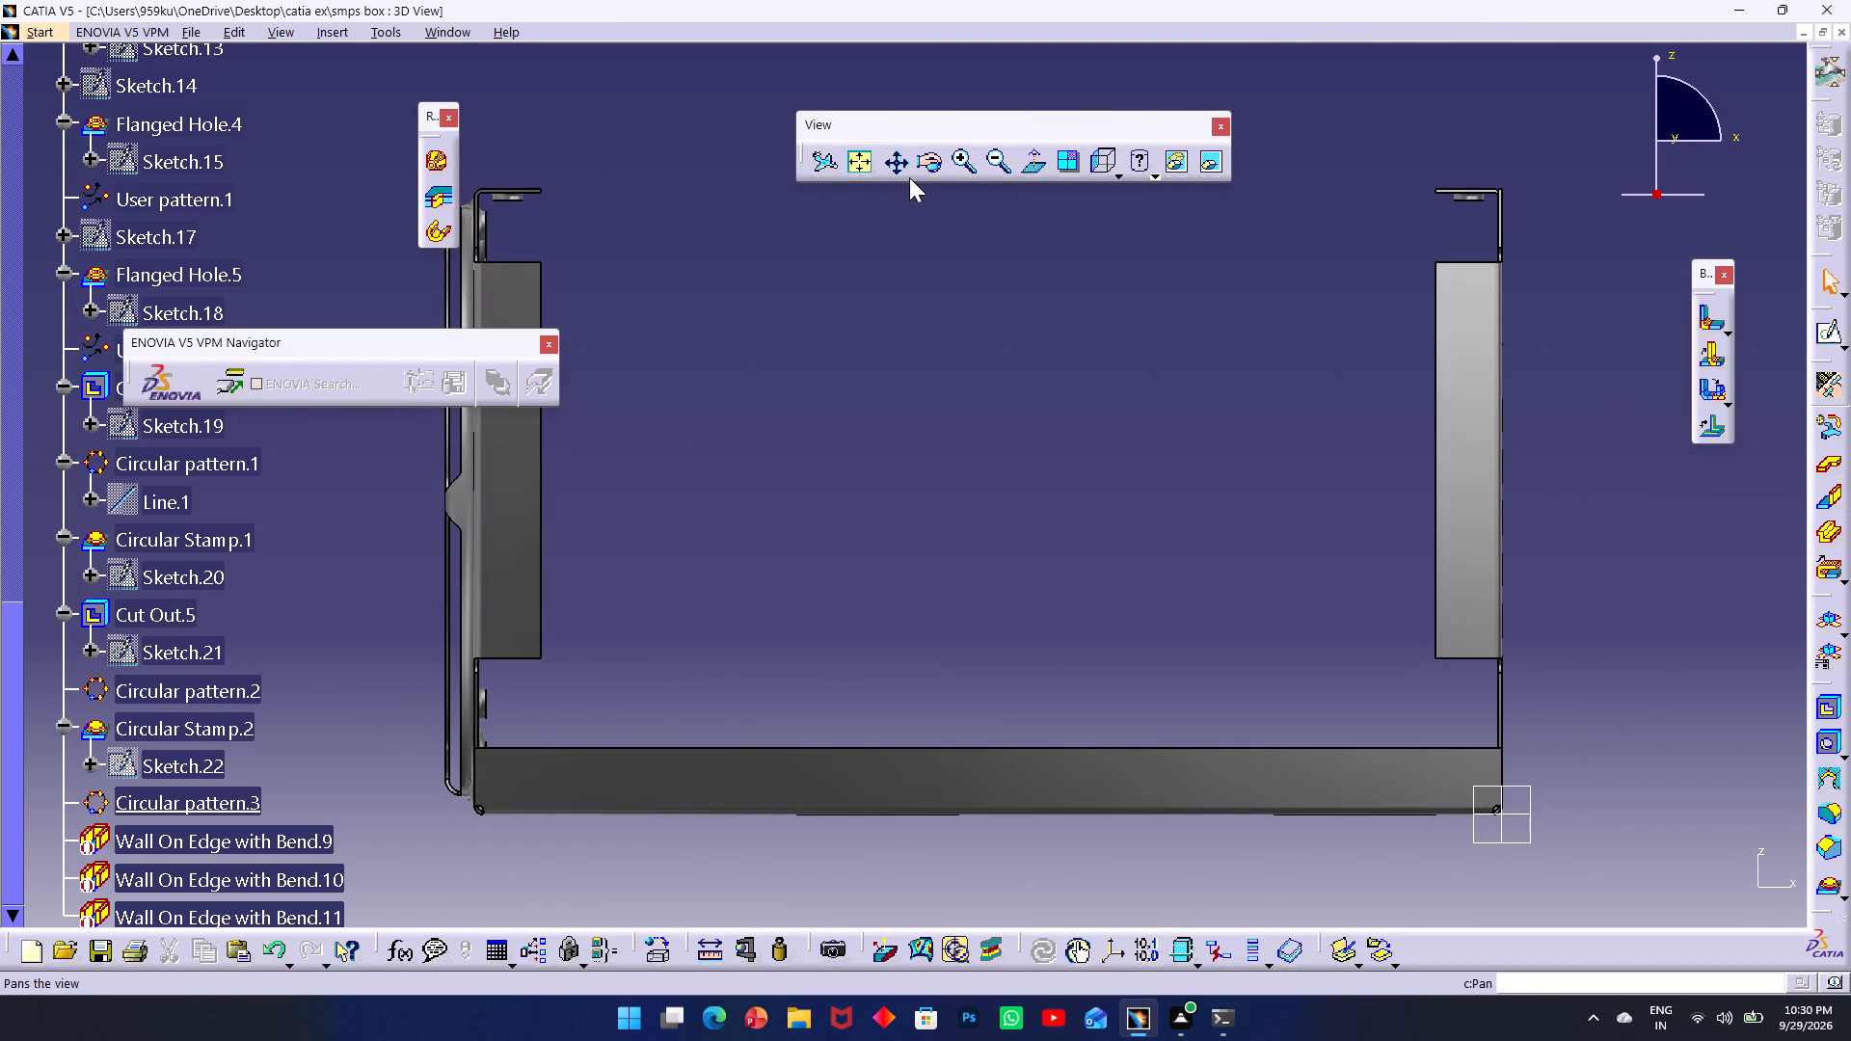
{"action": "scroll", "coordinate": [1015, 269], "scroll_direction": "up", "scroll_amount": 1, "text": "ctrl"}
{"action": "middle_click_drag", "start_coordinate": [1015, 269], "coordinate": [1022, 345], "text": "ctrl"}
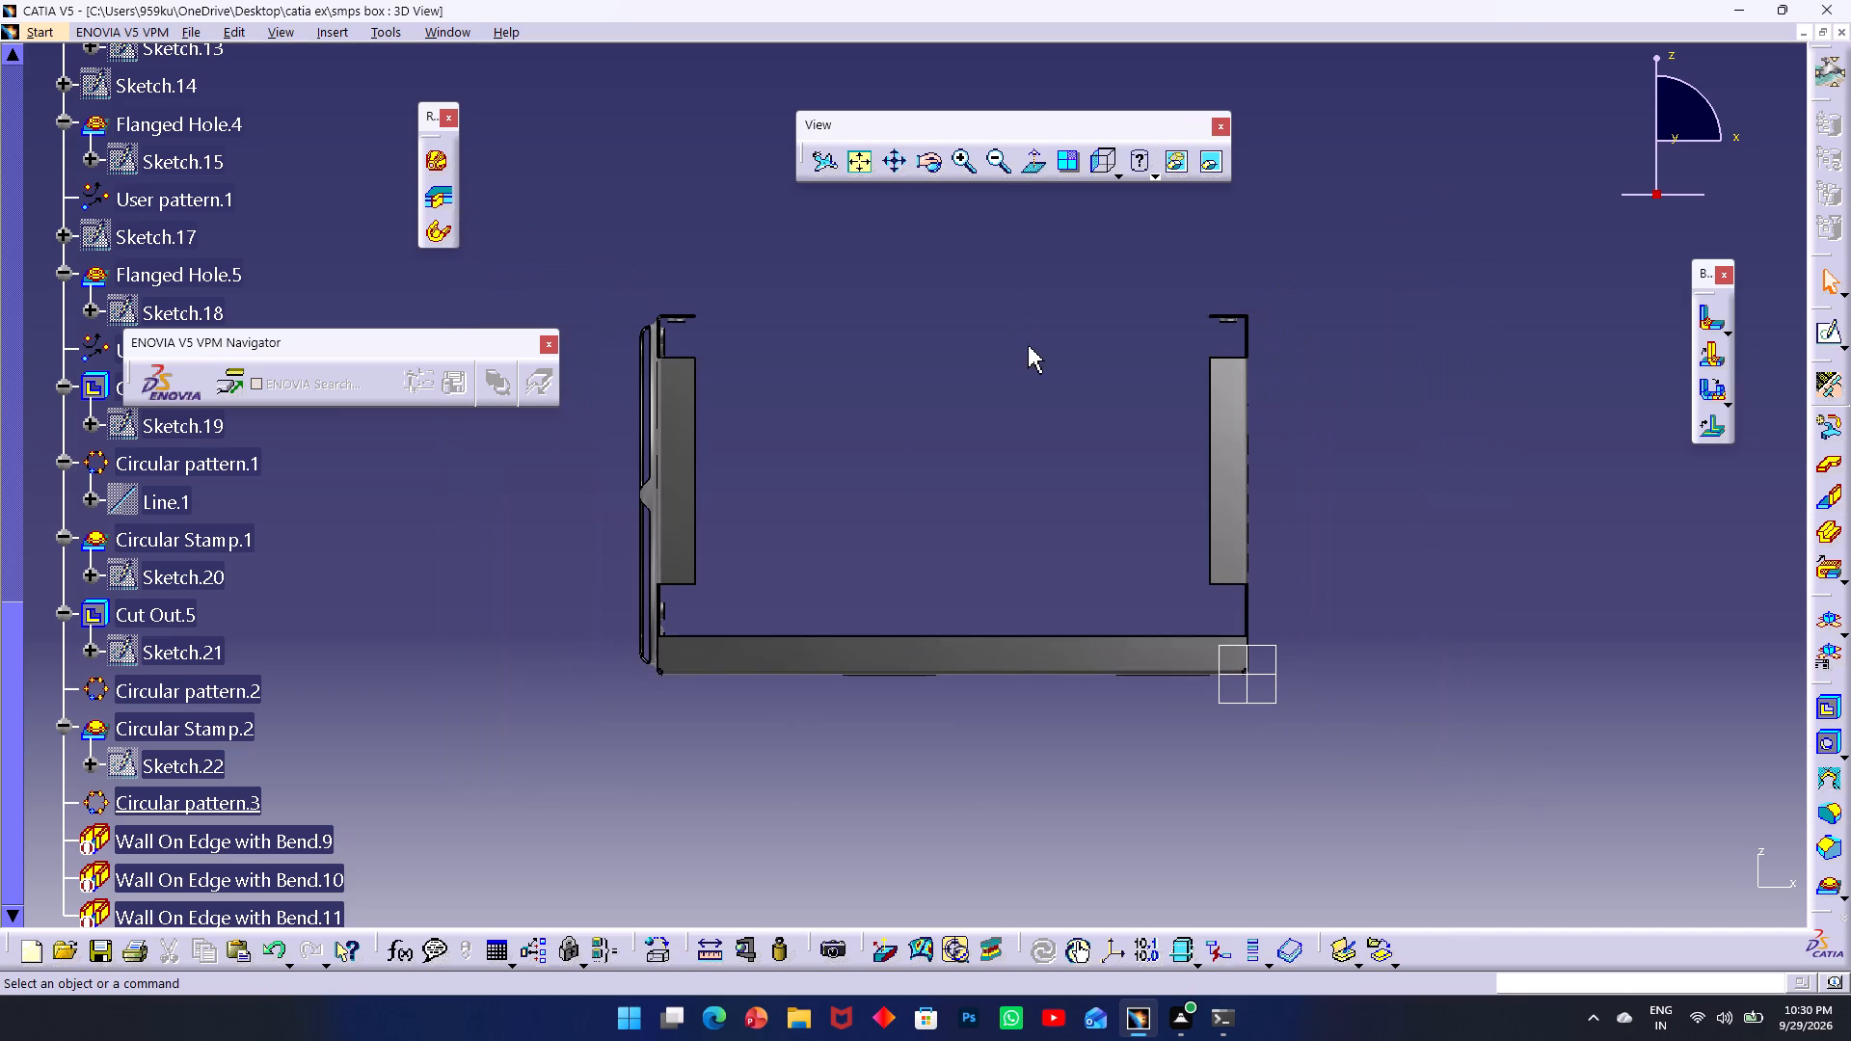
{"action": "middle_click_drag", "start_coordinate": [1030, 351], "coordinate": [949, 567]}
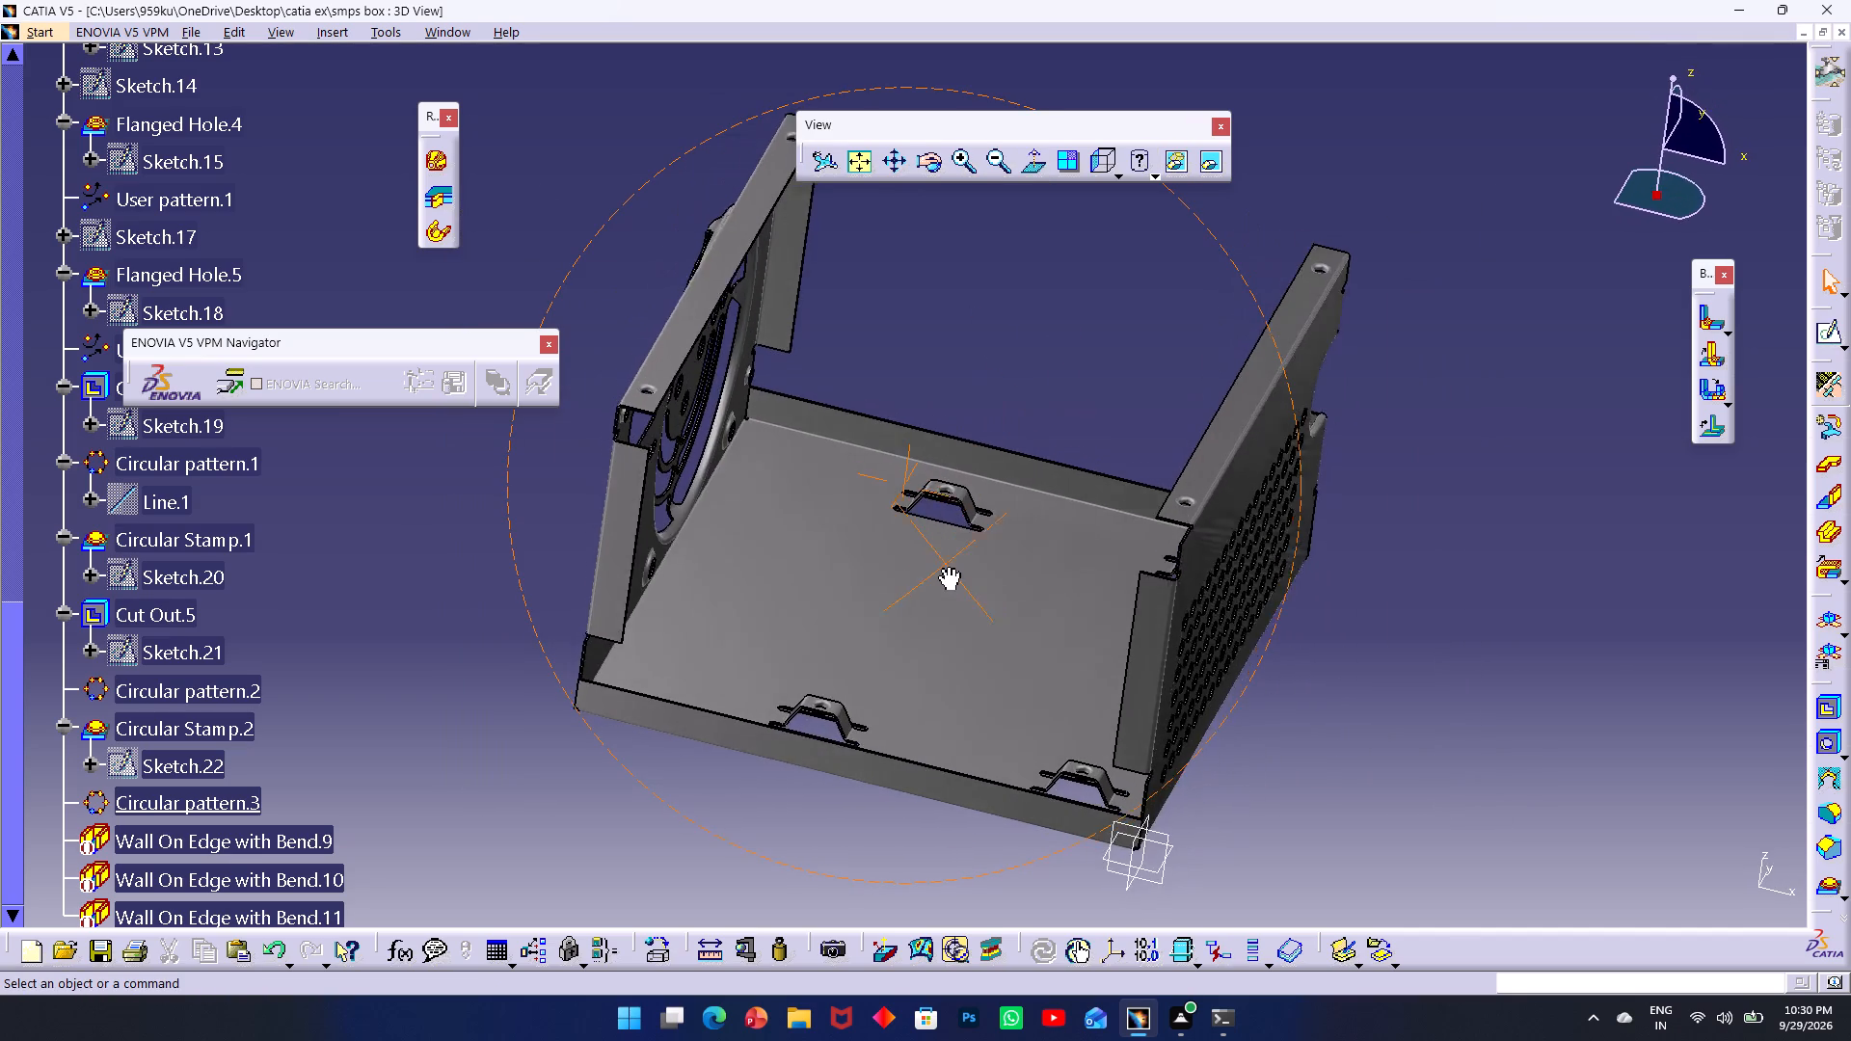
{"action": "middle_click_drag", "start_coordinate": [949, 567], "coordinate": [987, 601]}
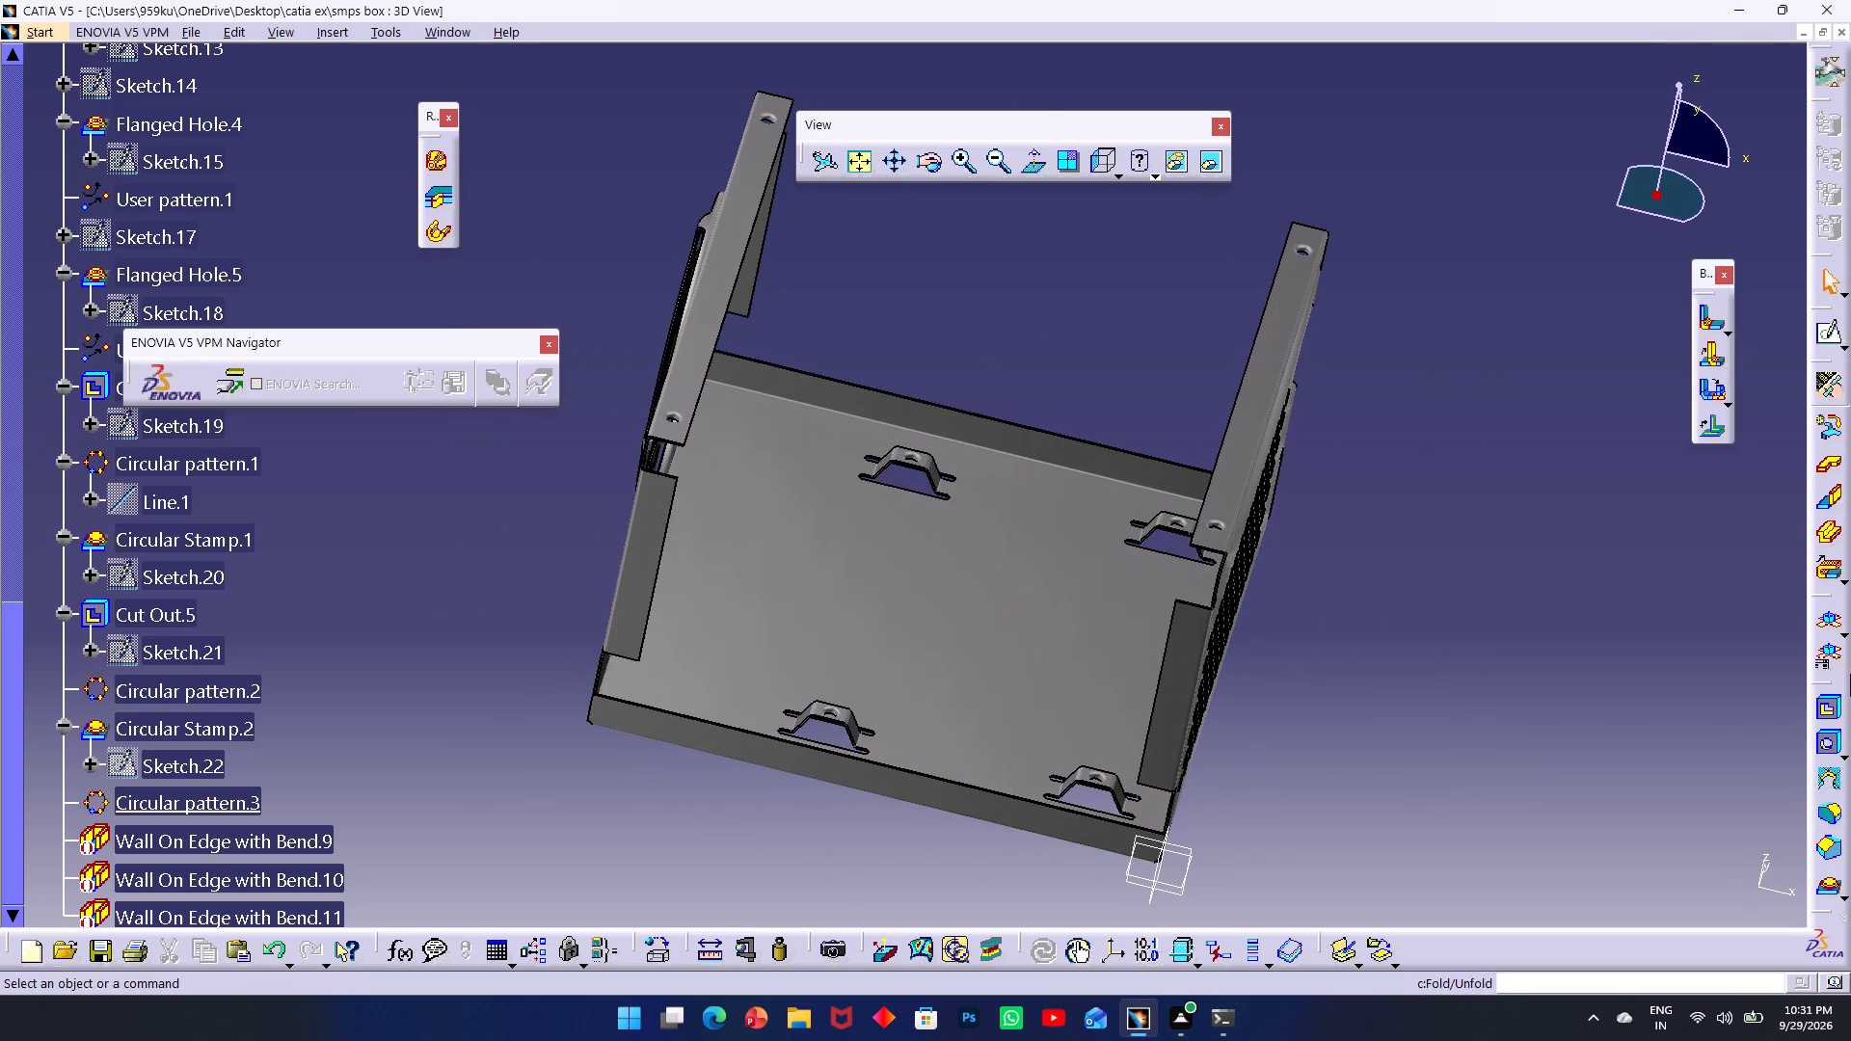
Unfold the box to inspect its flat pattern and fold it back to the 3D shape.
{"action": "left_click", "coordinate": [1829, 626]}
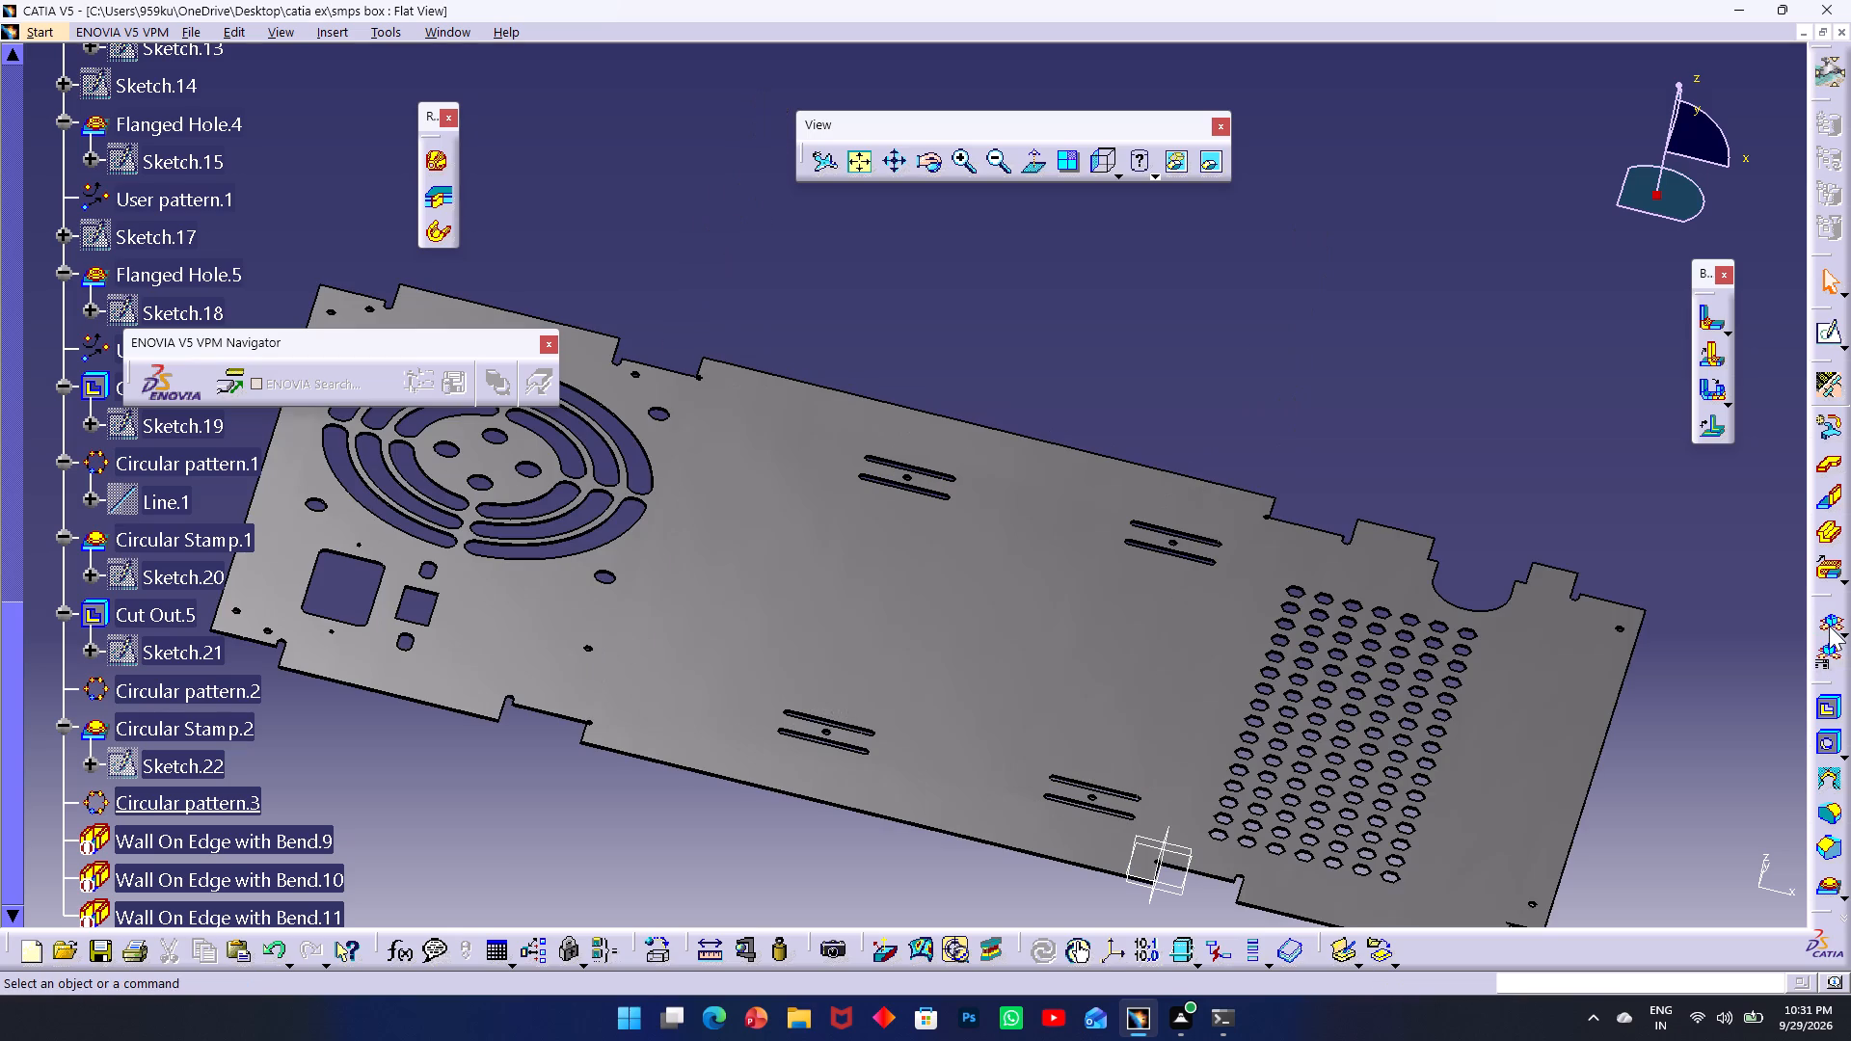
{"action": "left_click", "coordinate": [1829, 626]}
{"action": "left_click", "coordinate": [1829, 626]}
{"action": "left_click", "coordinate": [1829, 626]}
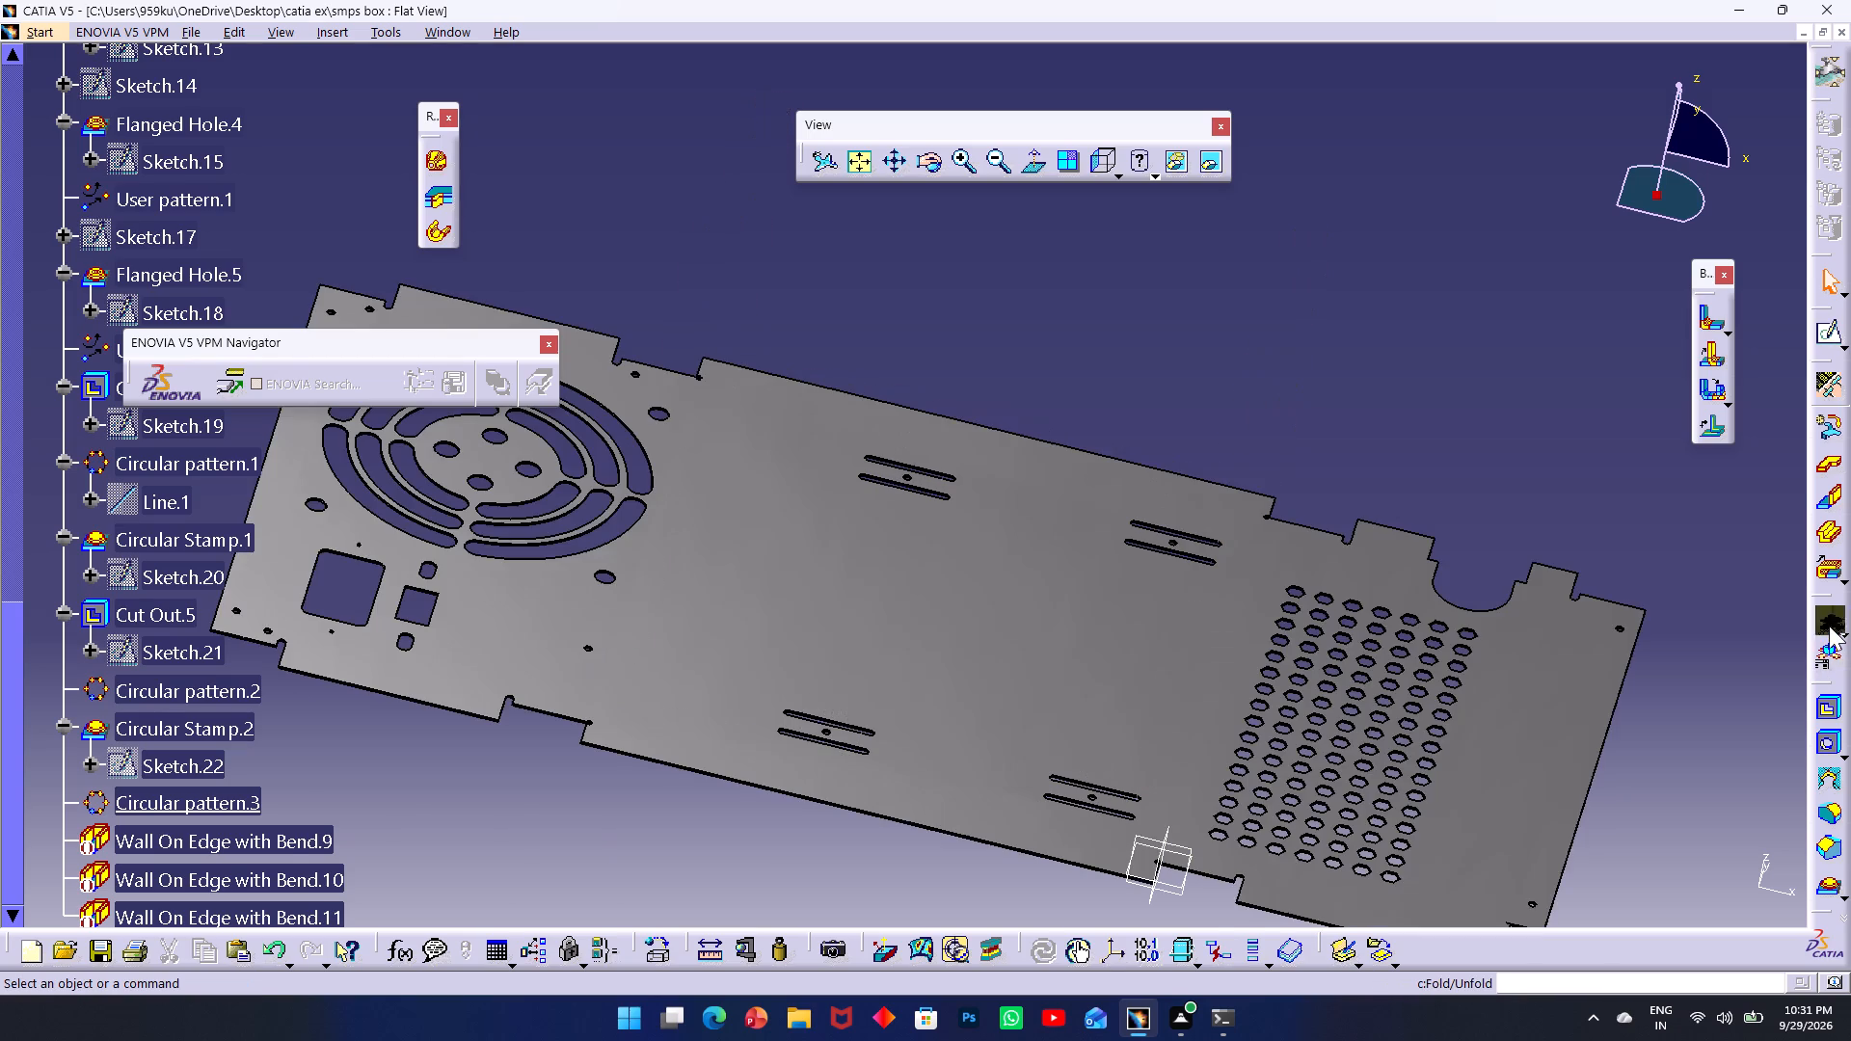
{"action": "middle_click_drag", "start_coordinate": [771, 358], "coordinate": [895, 394]}
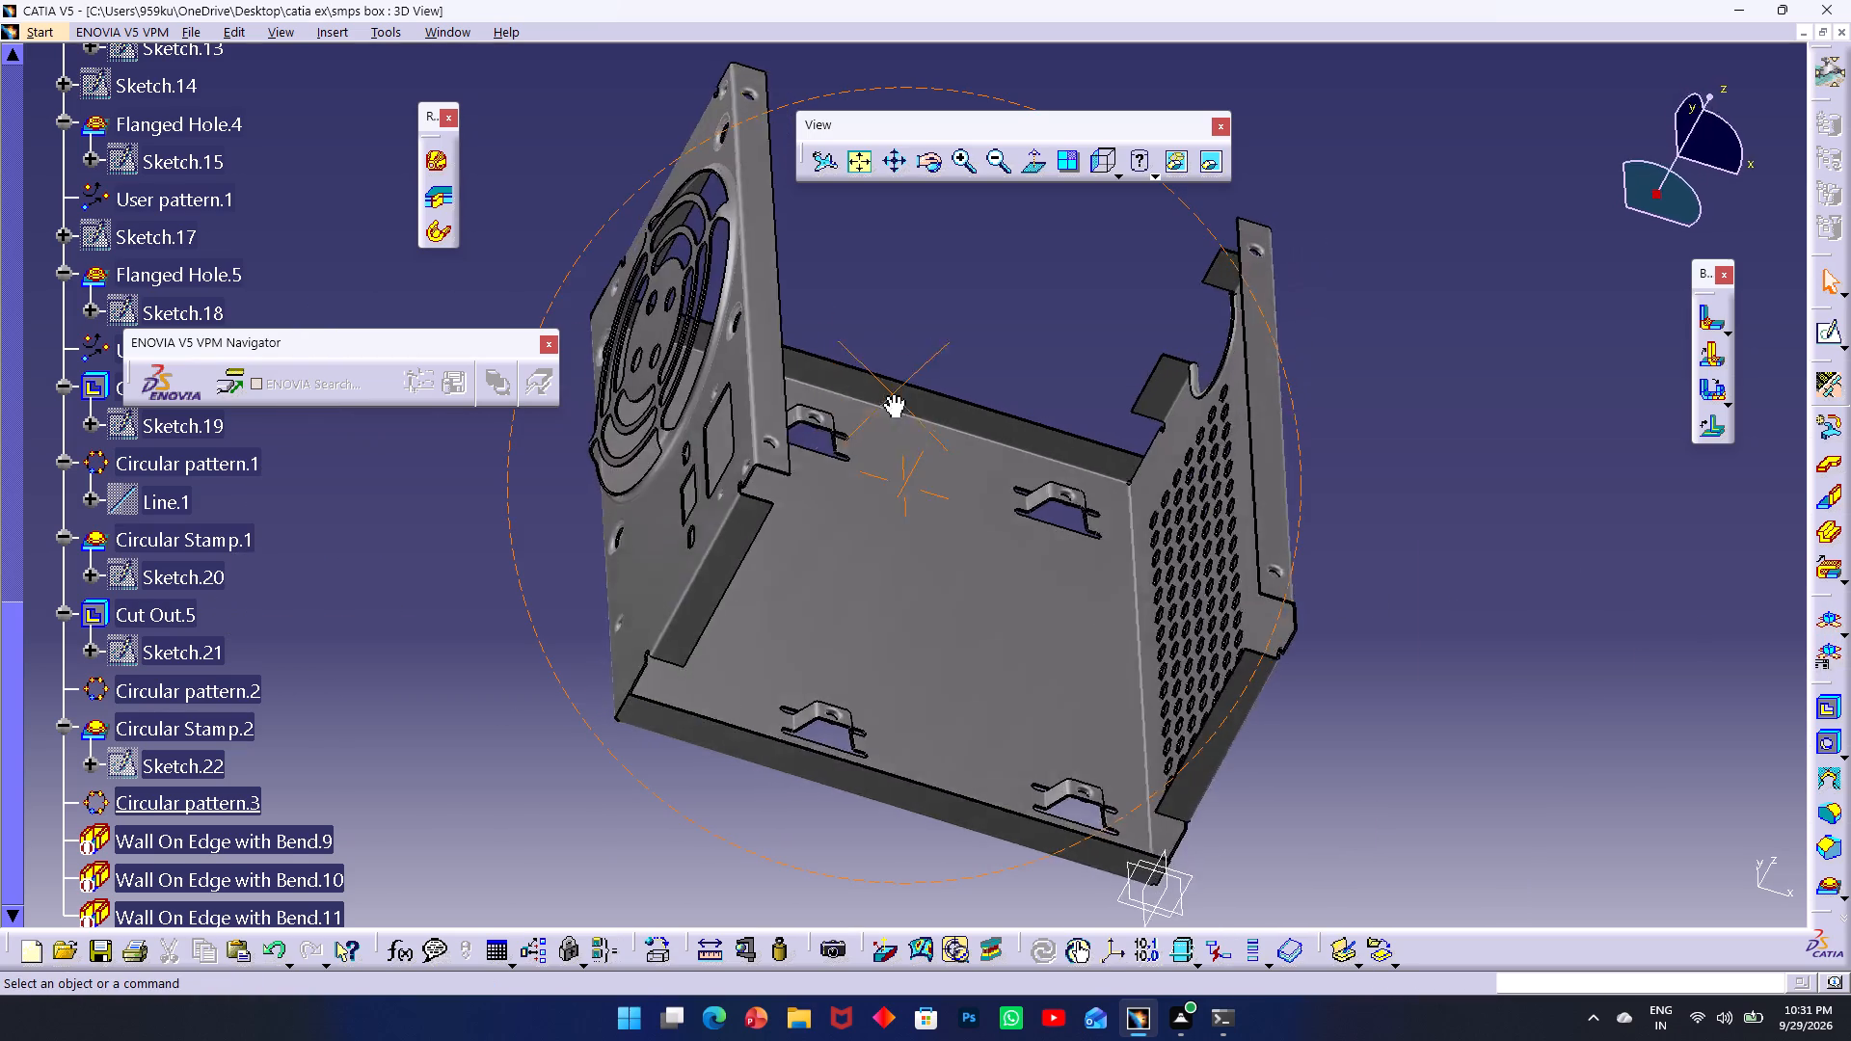
{"action": "middle_click_drag", "start_coordinate": [895, 394], "coordinate": [787, 410]}
Save the SMPS box part.
{"action": "key", "text": "ctrl+s"}
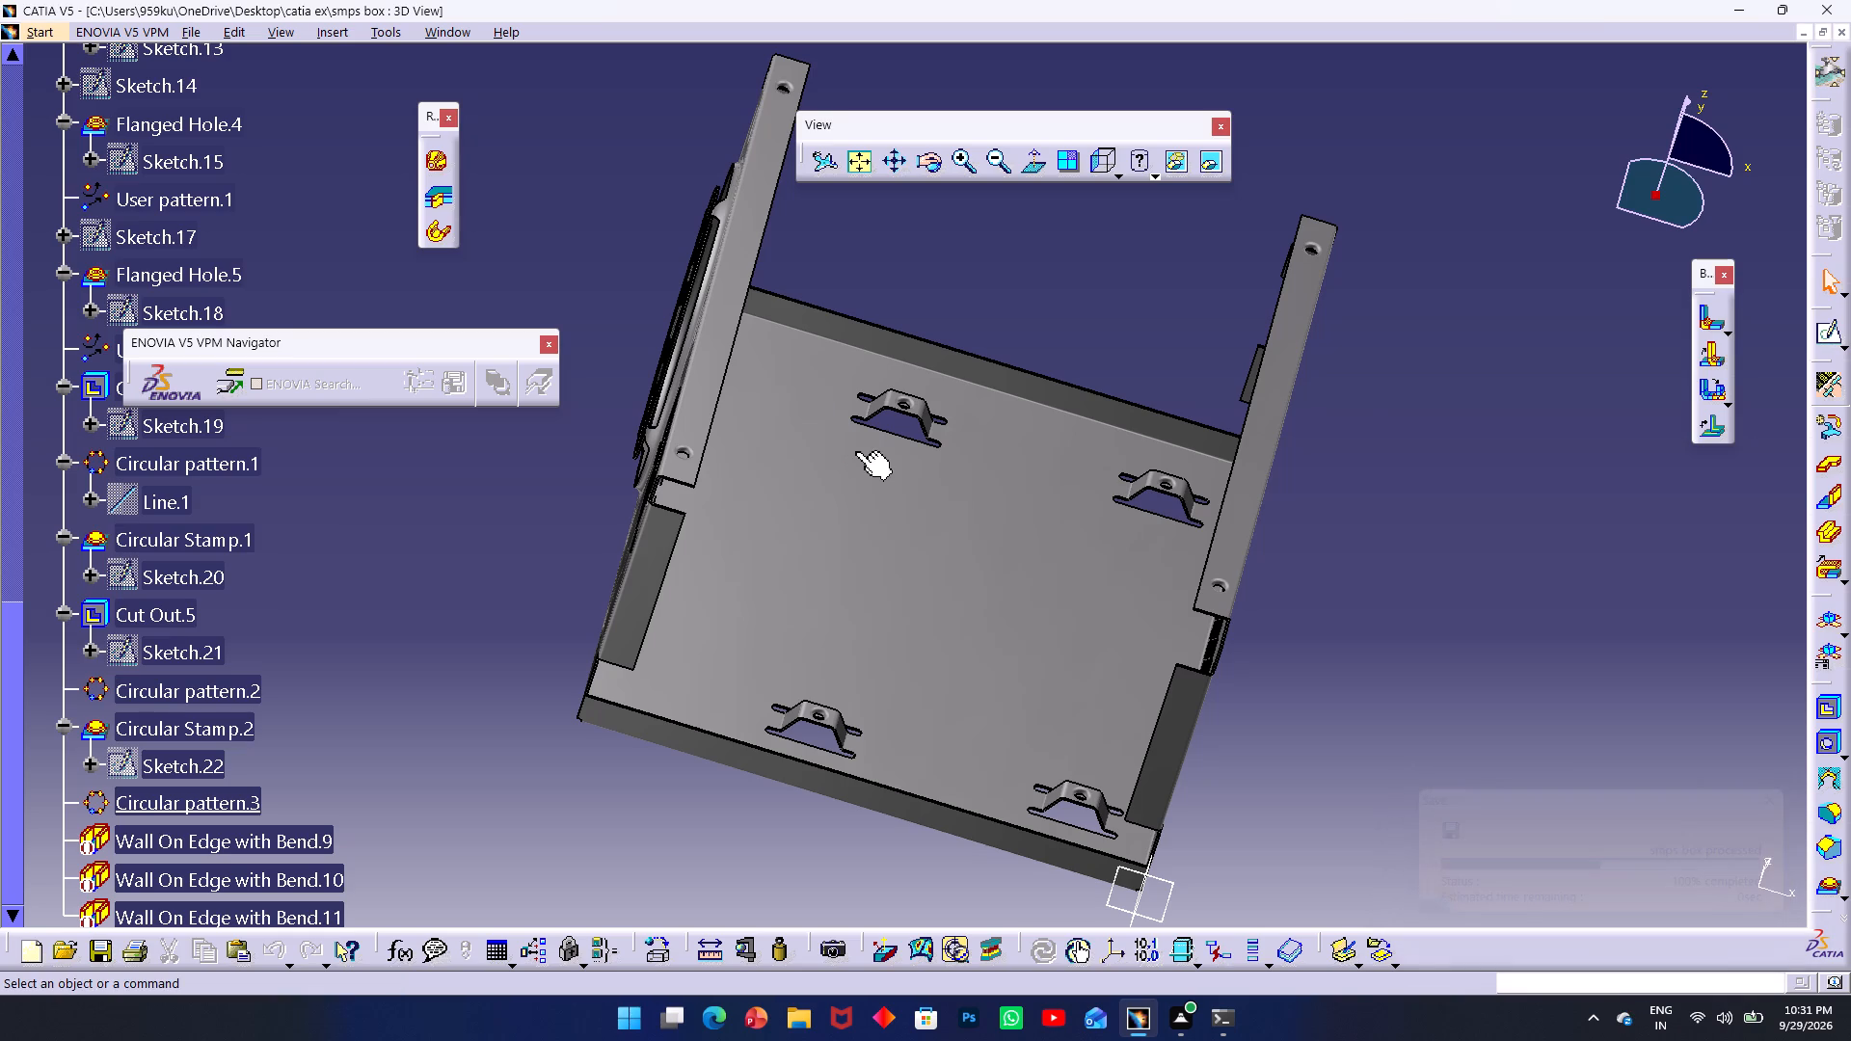
{"action": "key", "text": "ctrl+s"}
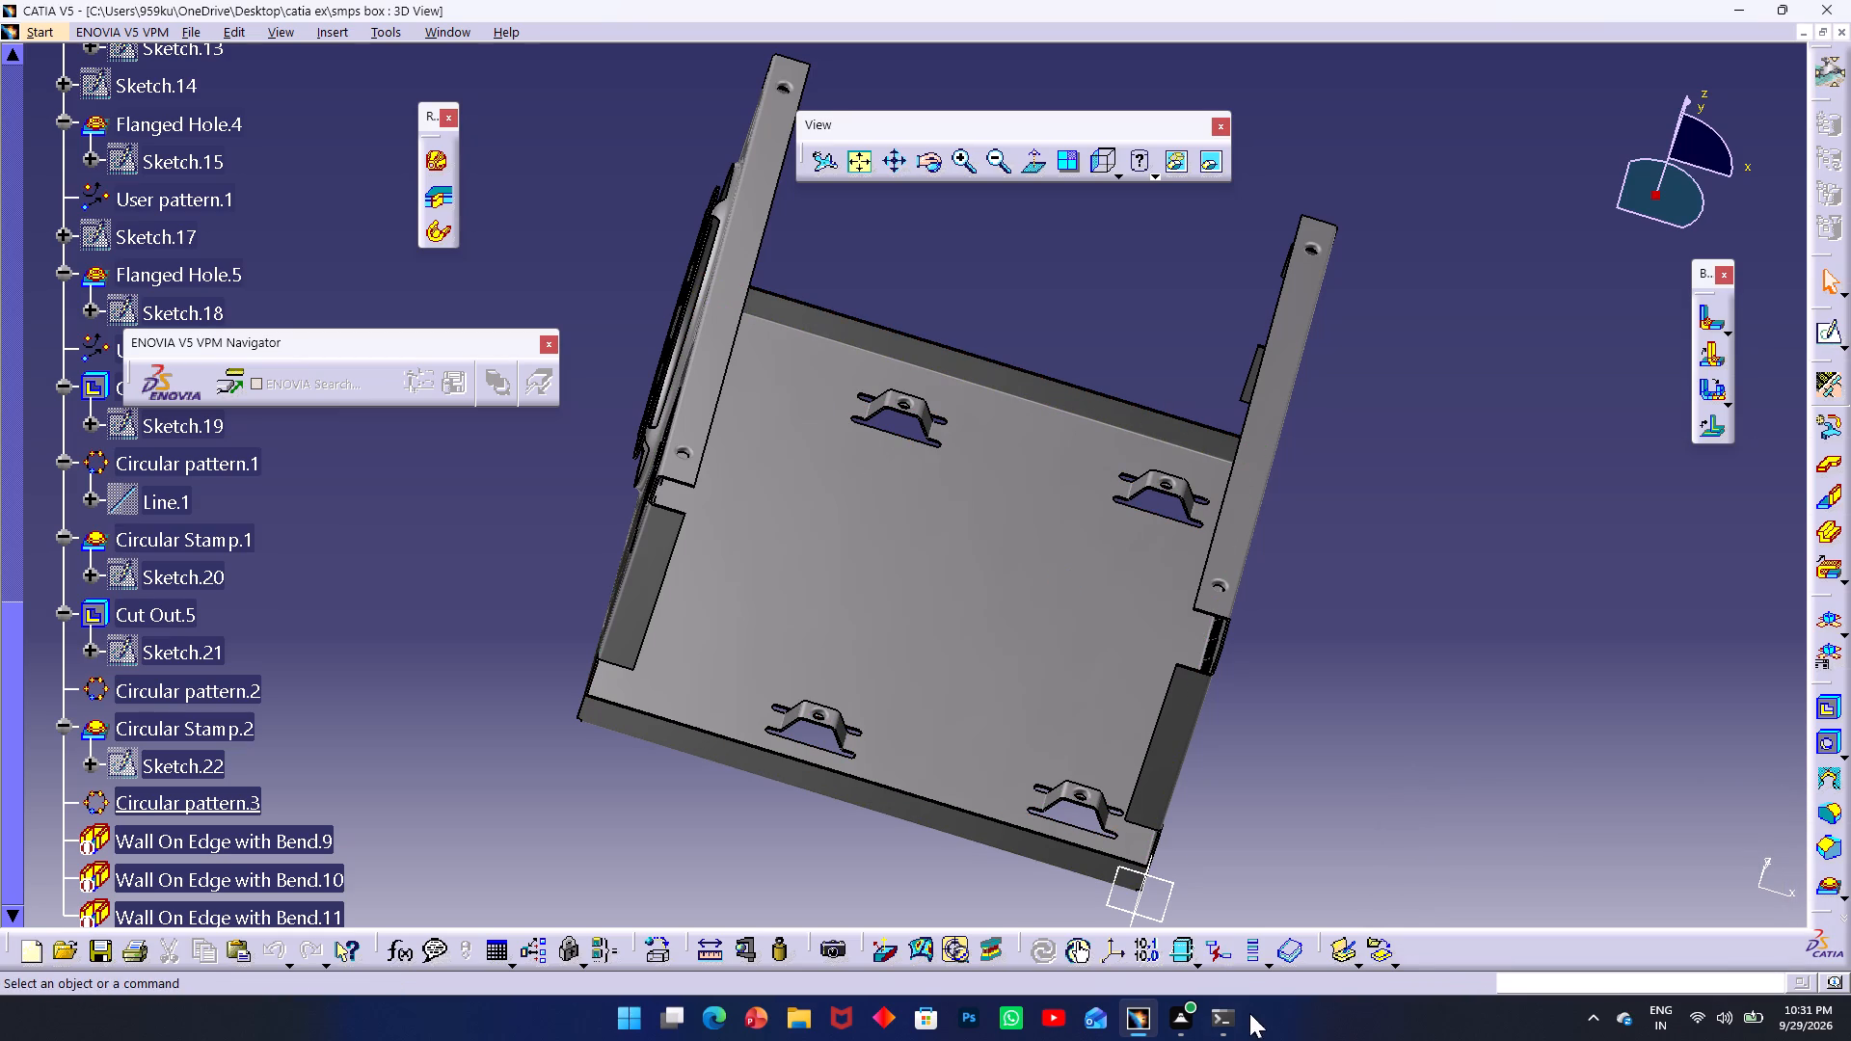
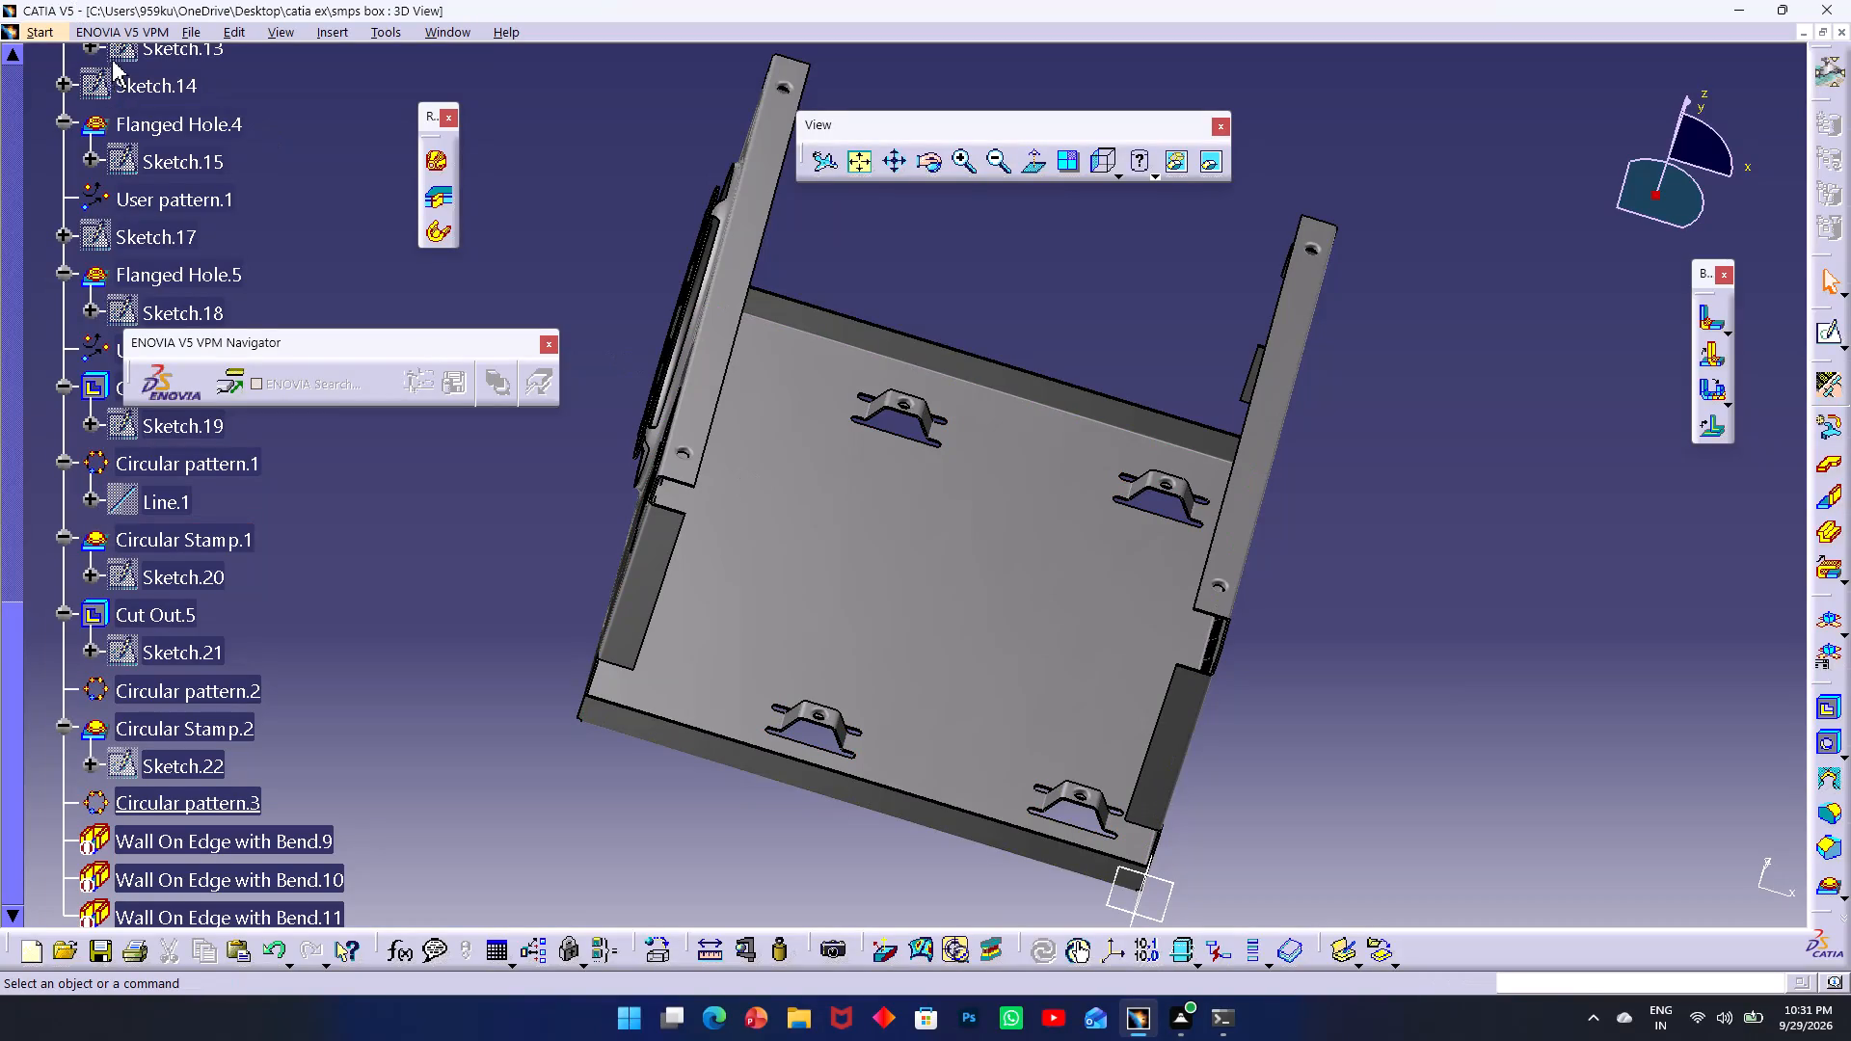
Create a new drawing of the SMPS box with the all-views automatic layout on an A0 ISO sheet at 1:1 scale.
{"action": "left_click", "coordinate": [52, 32]}
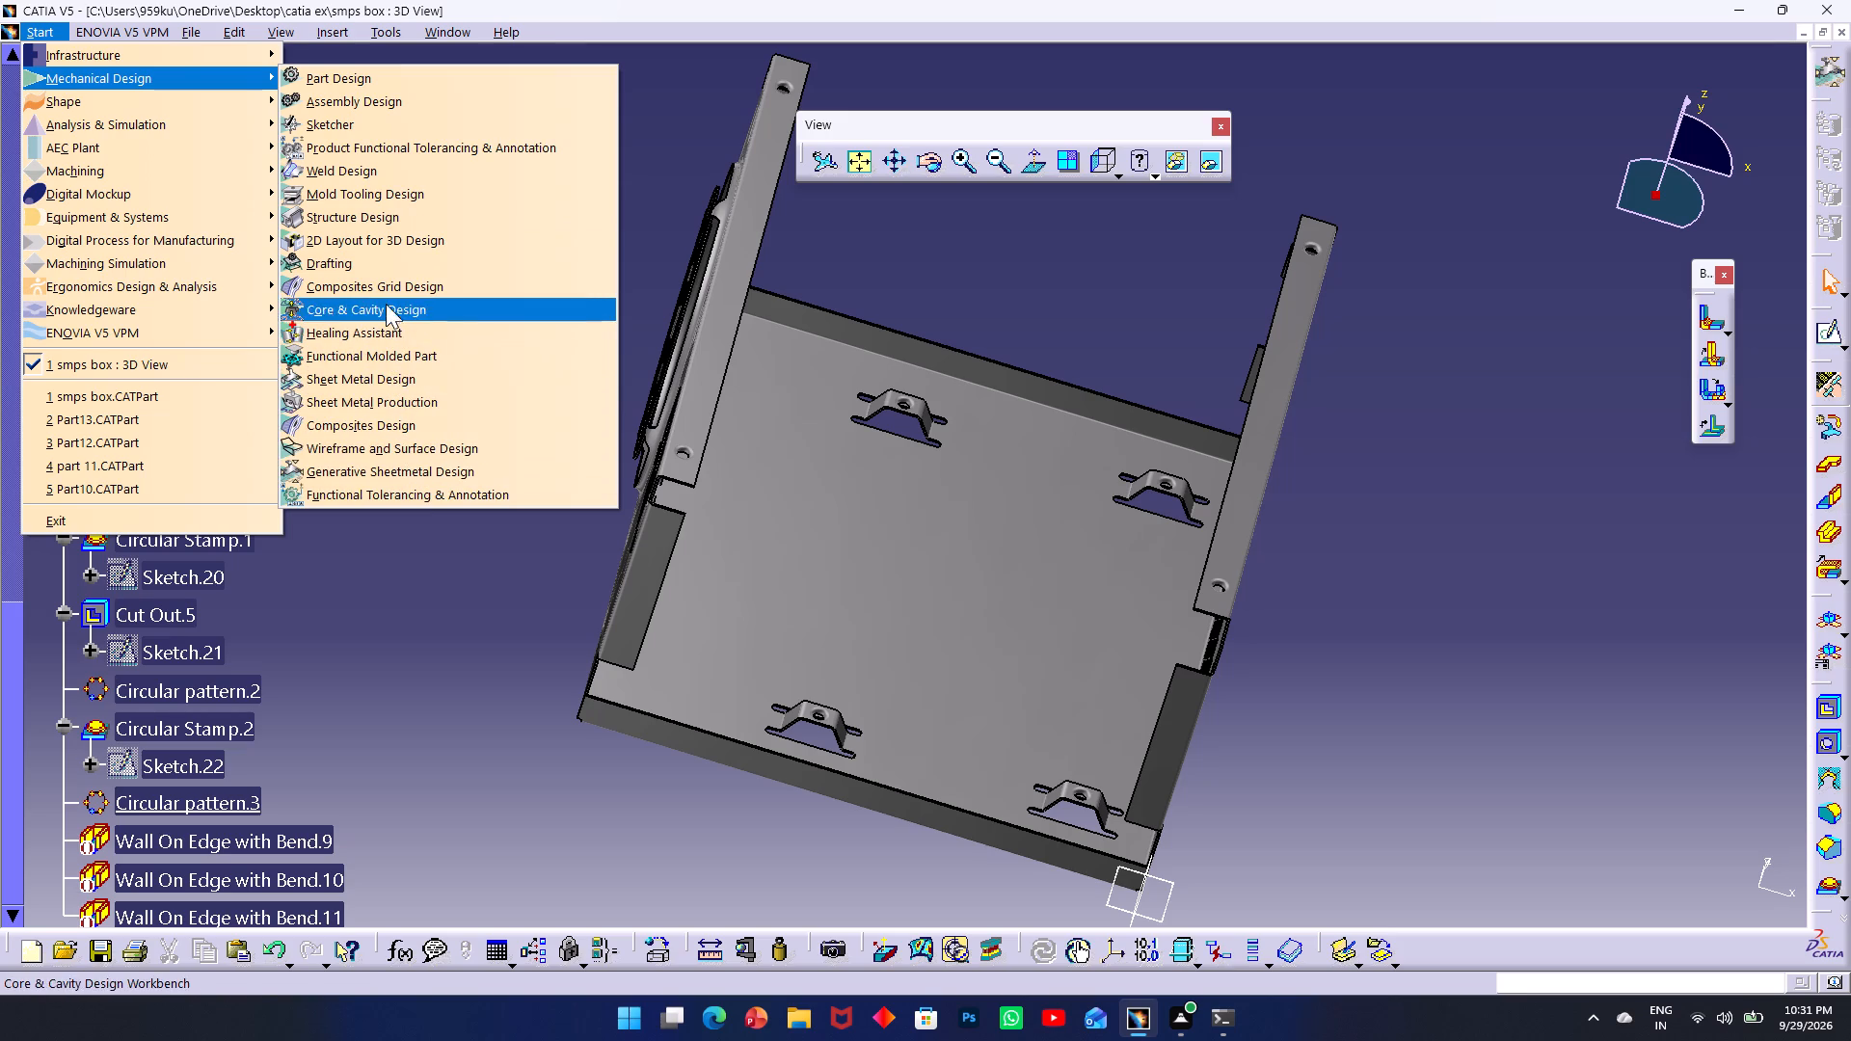
{"action": "left_click", "coordinate": [384, 274]}
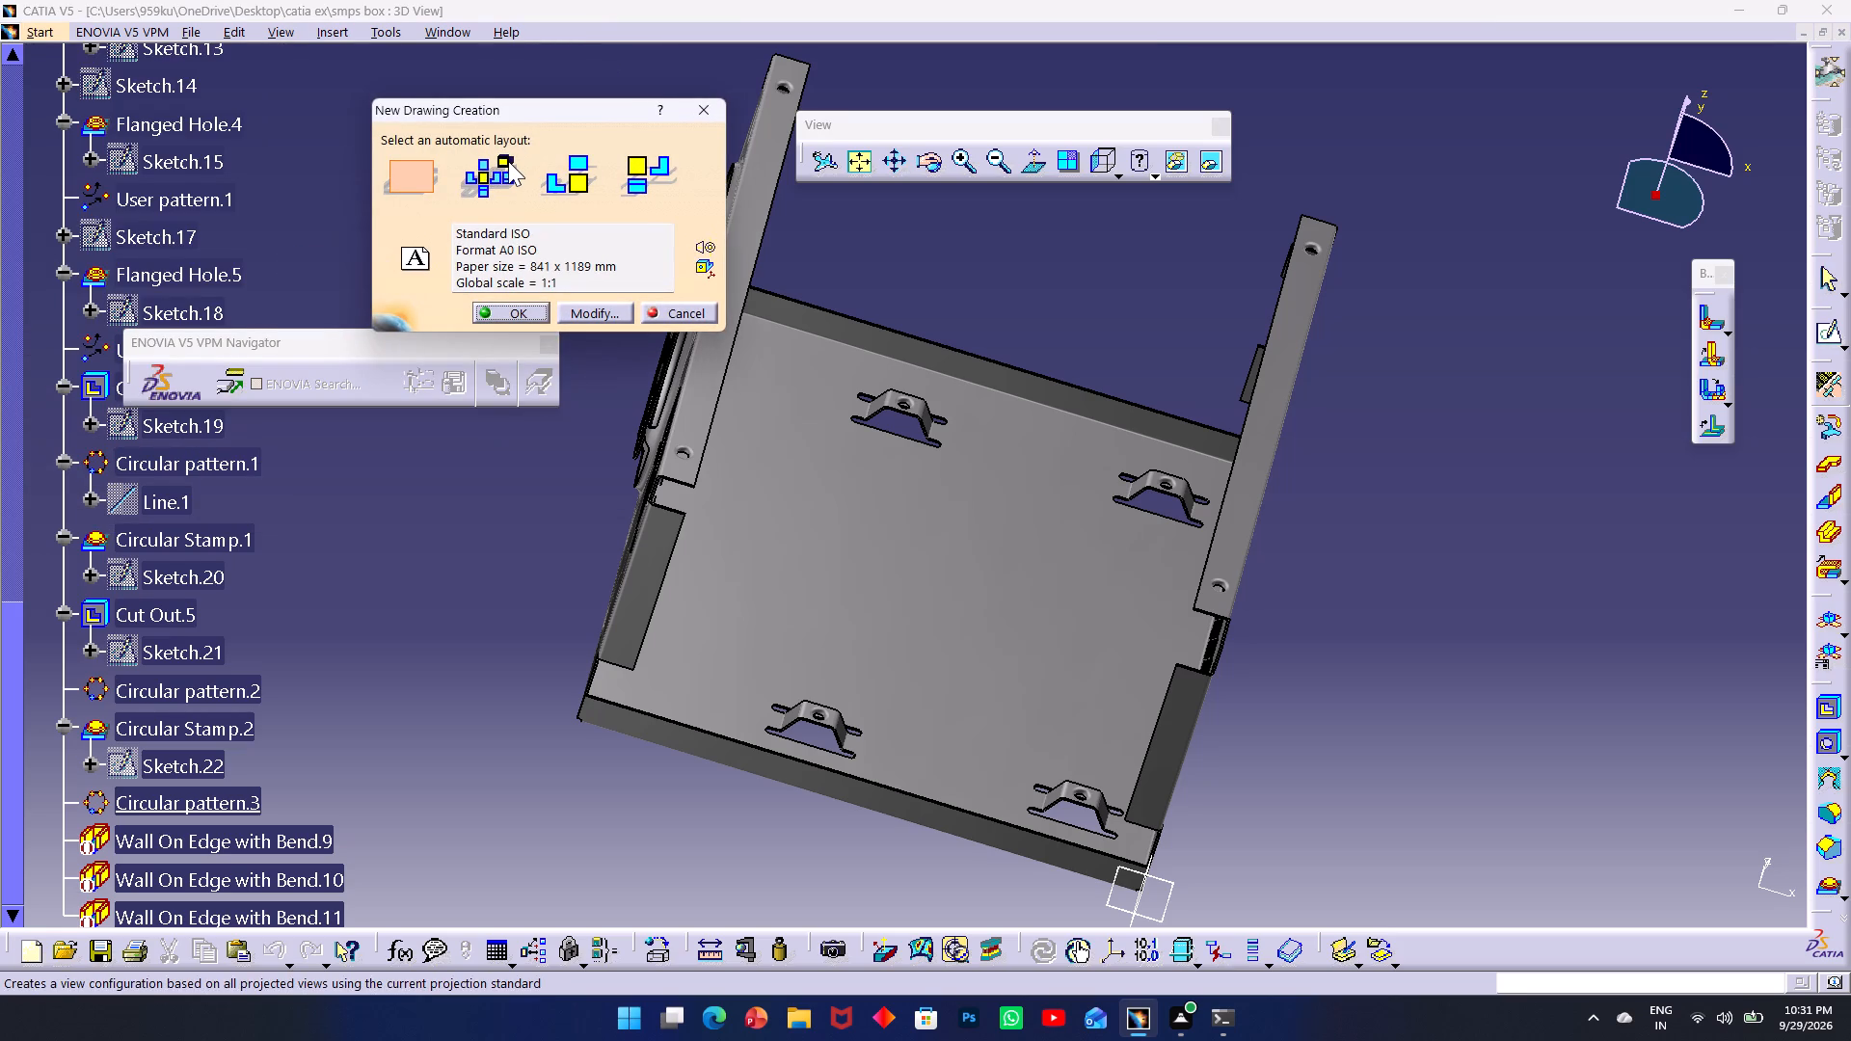
{"action": "left_click", "coordinate": [508, 161]}
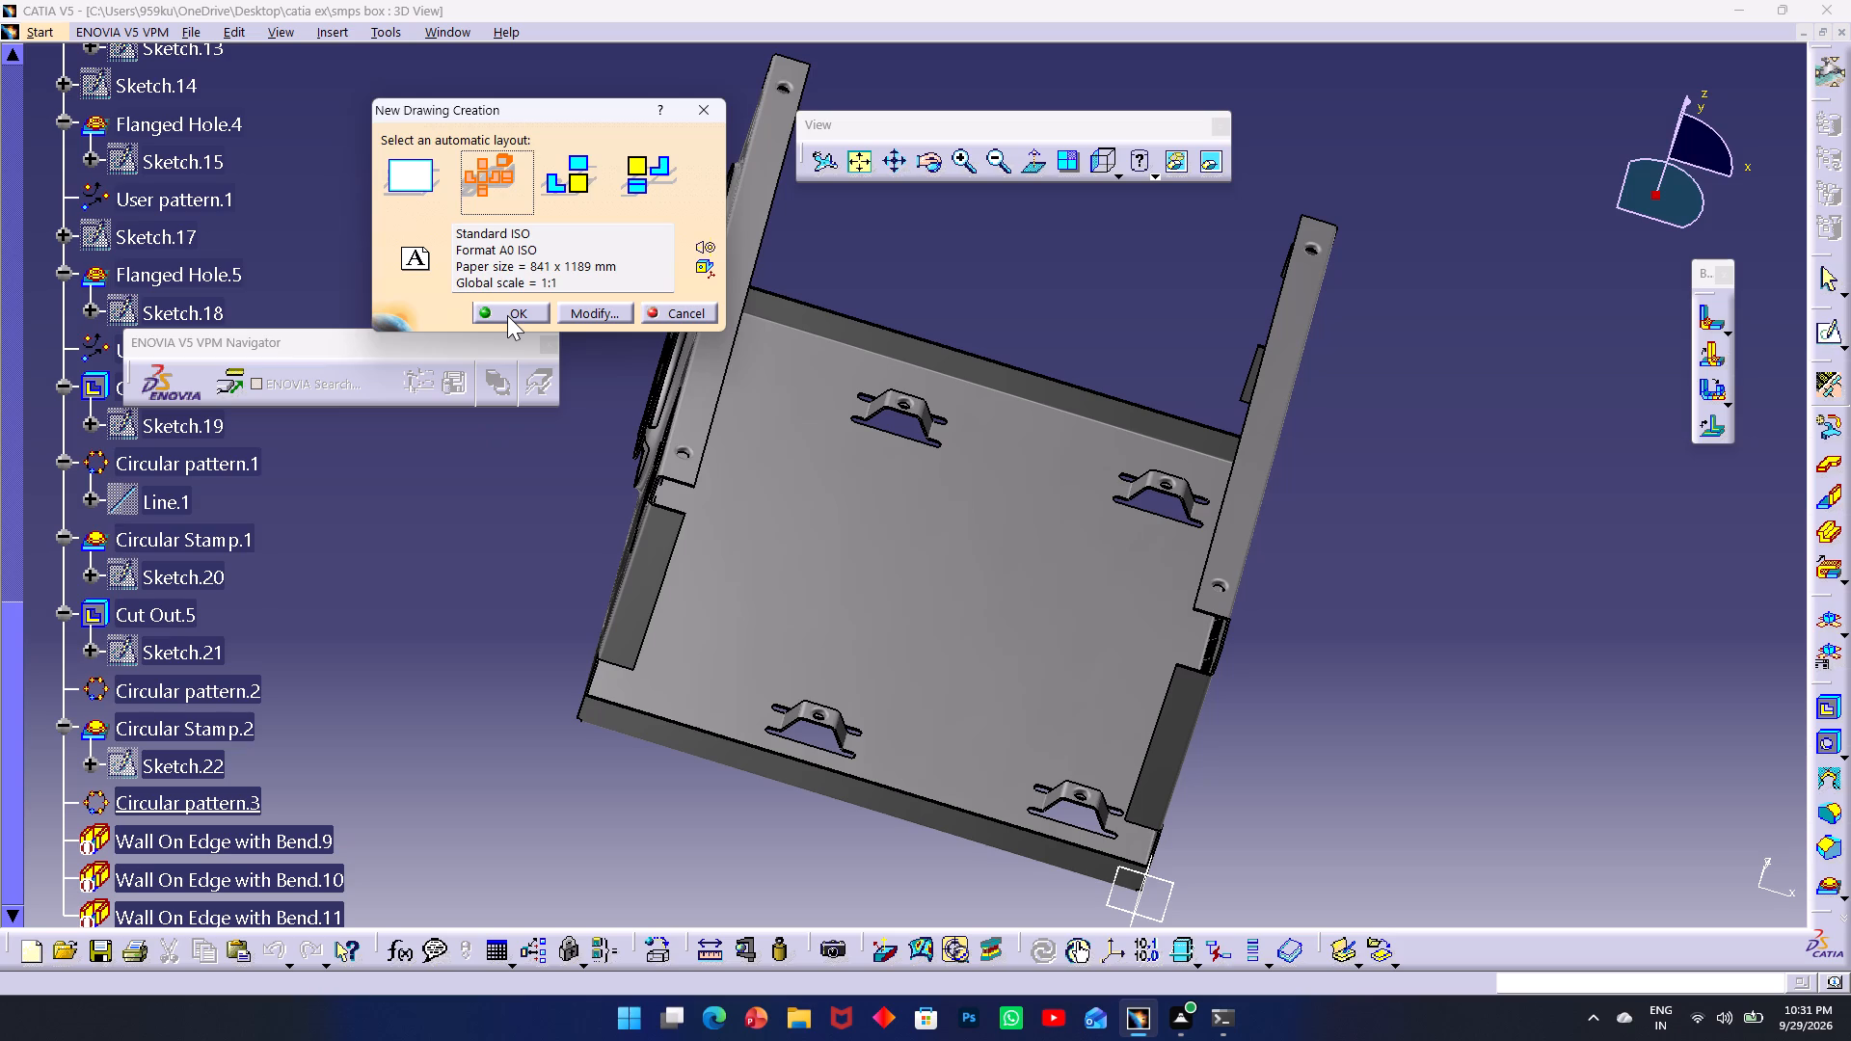
{"action": "left_click", "coordinate": [574, 191]}
{"action": "left_click", "coordinate": [505, 173]}
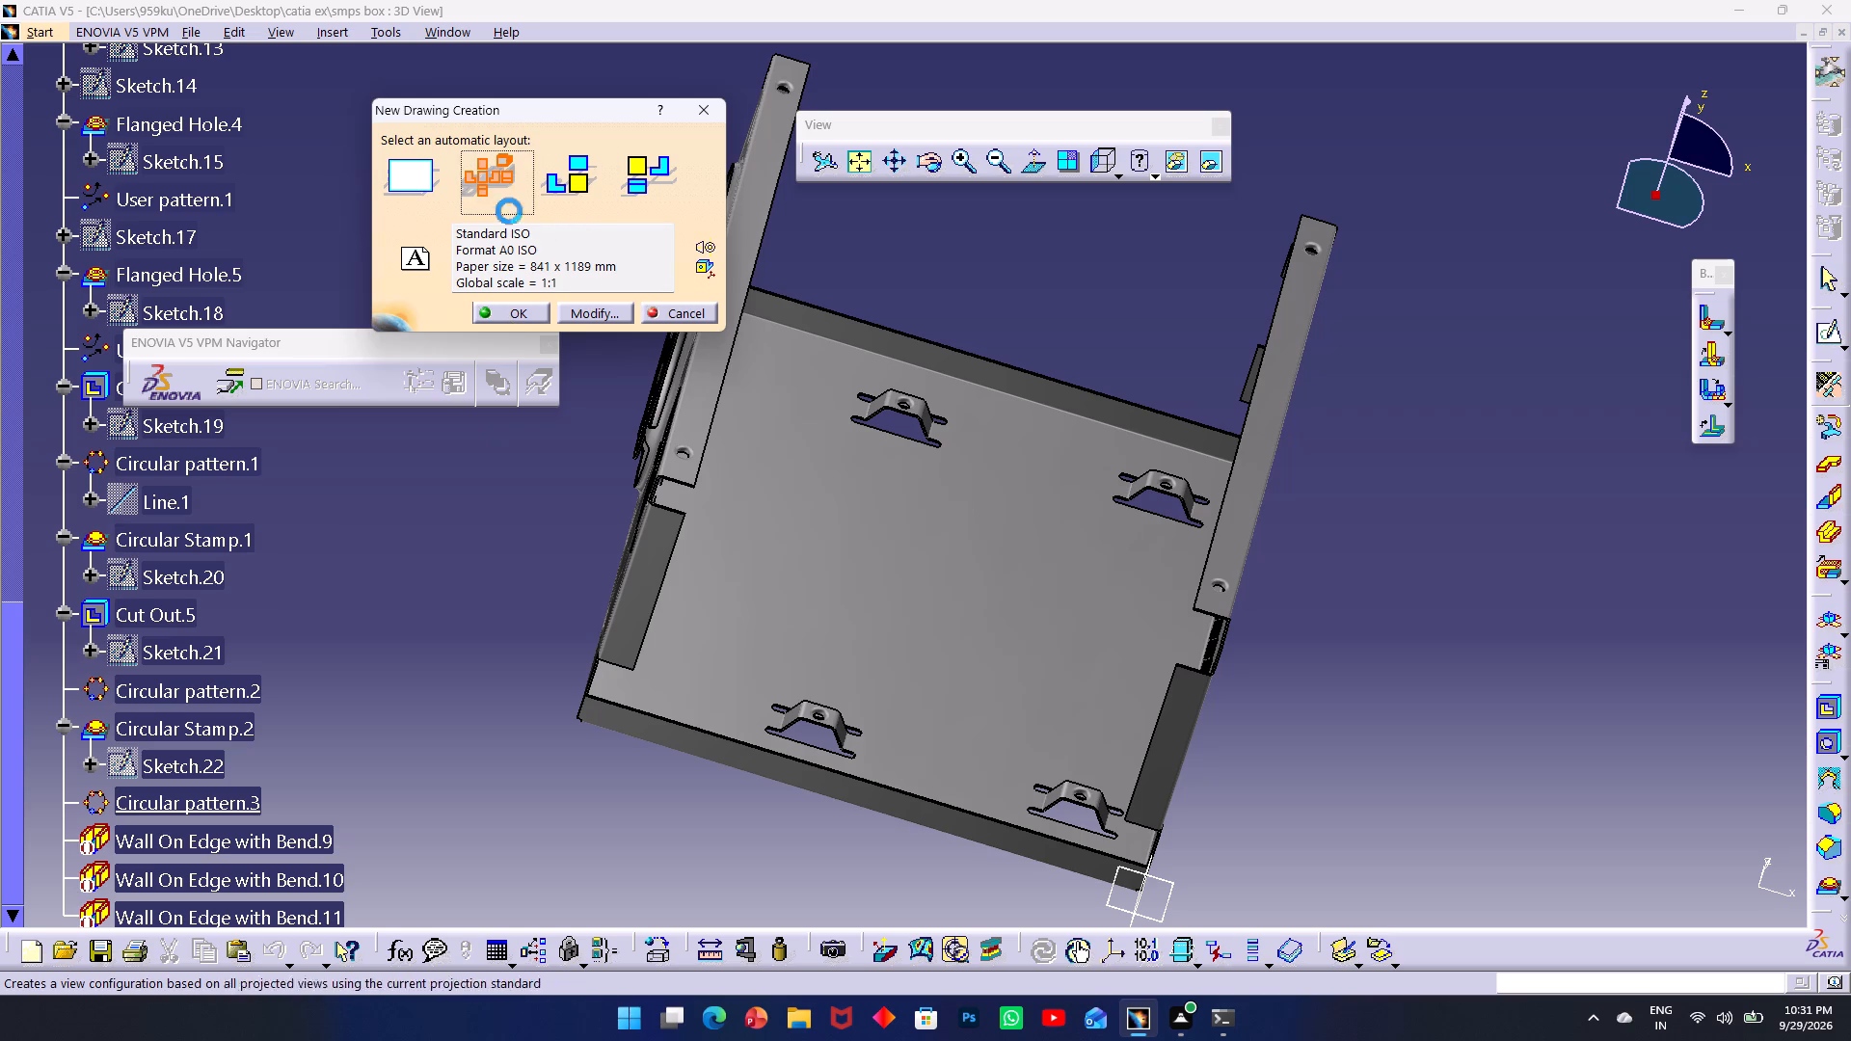
{"action": "left_click", "coordinate": [503, 311]}
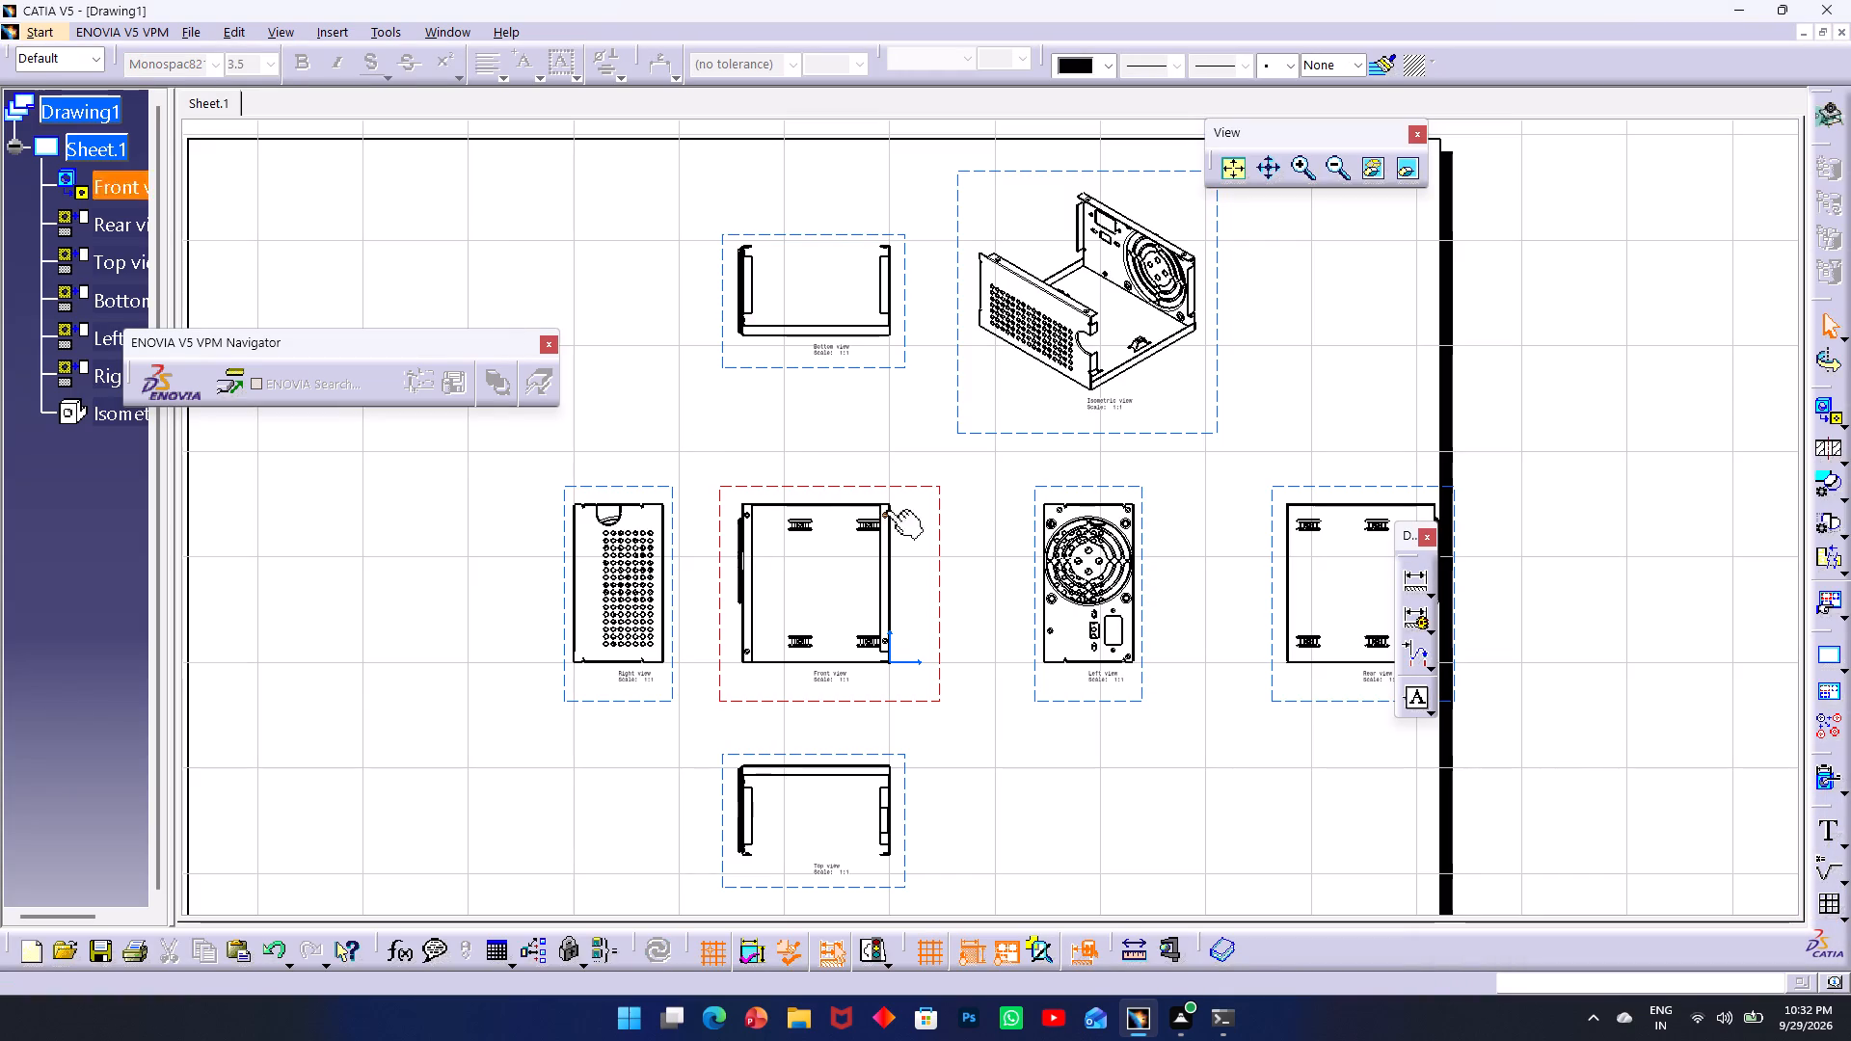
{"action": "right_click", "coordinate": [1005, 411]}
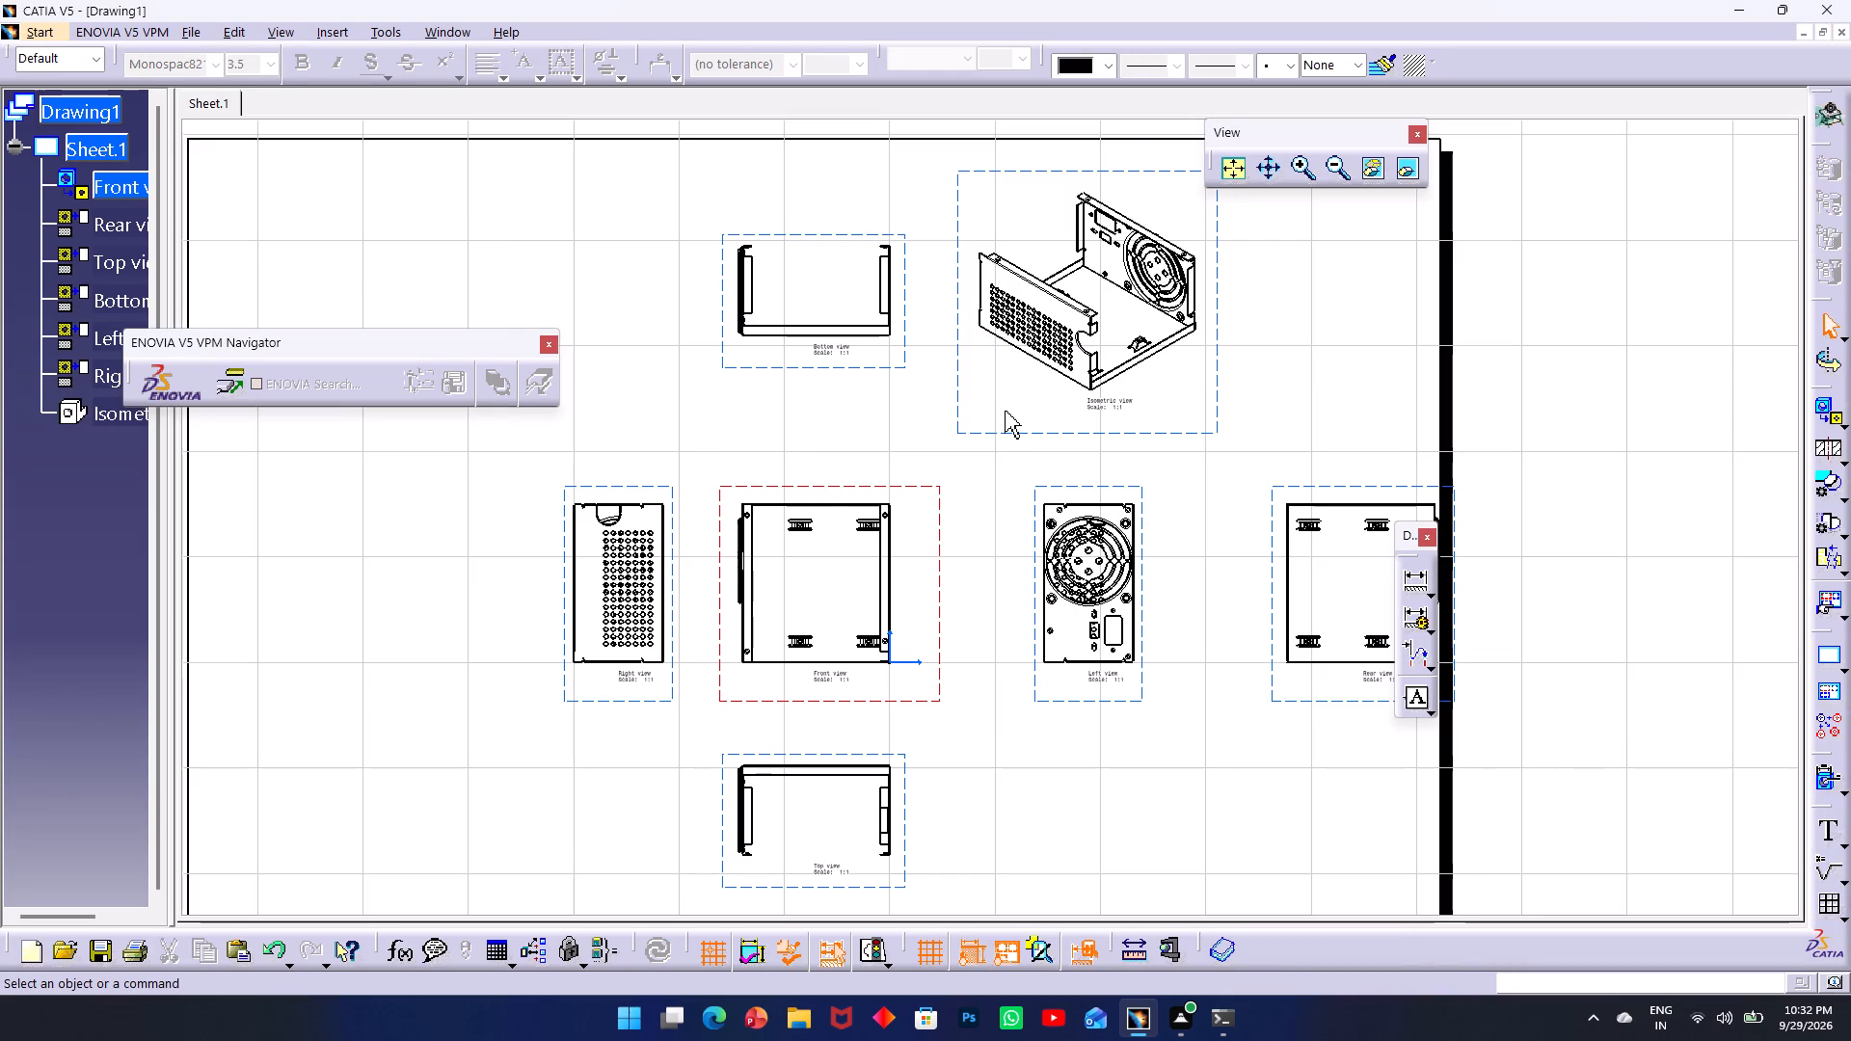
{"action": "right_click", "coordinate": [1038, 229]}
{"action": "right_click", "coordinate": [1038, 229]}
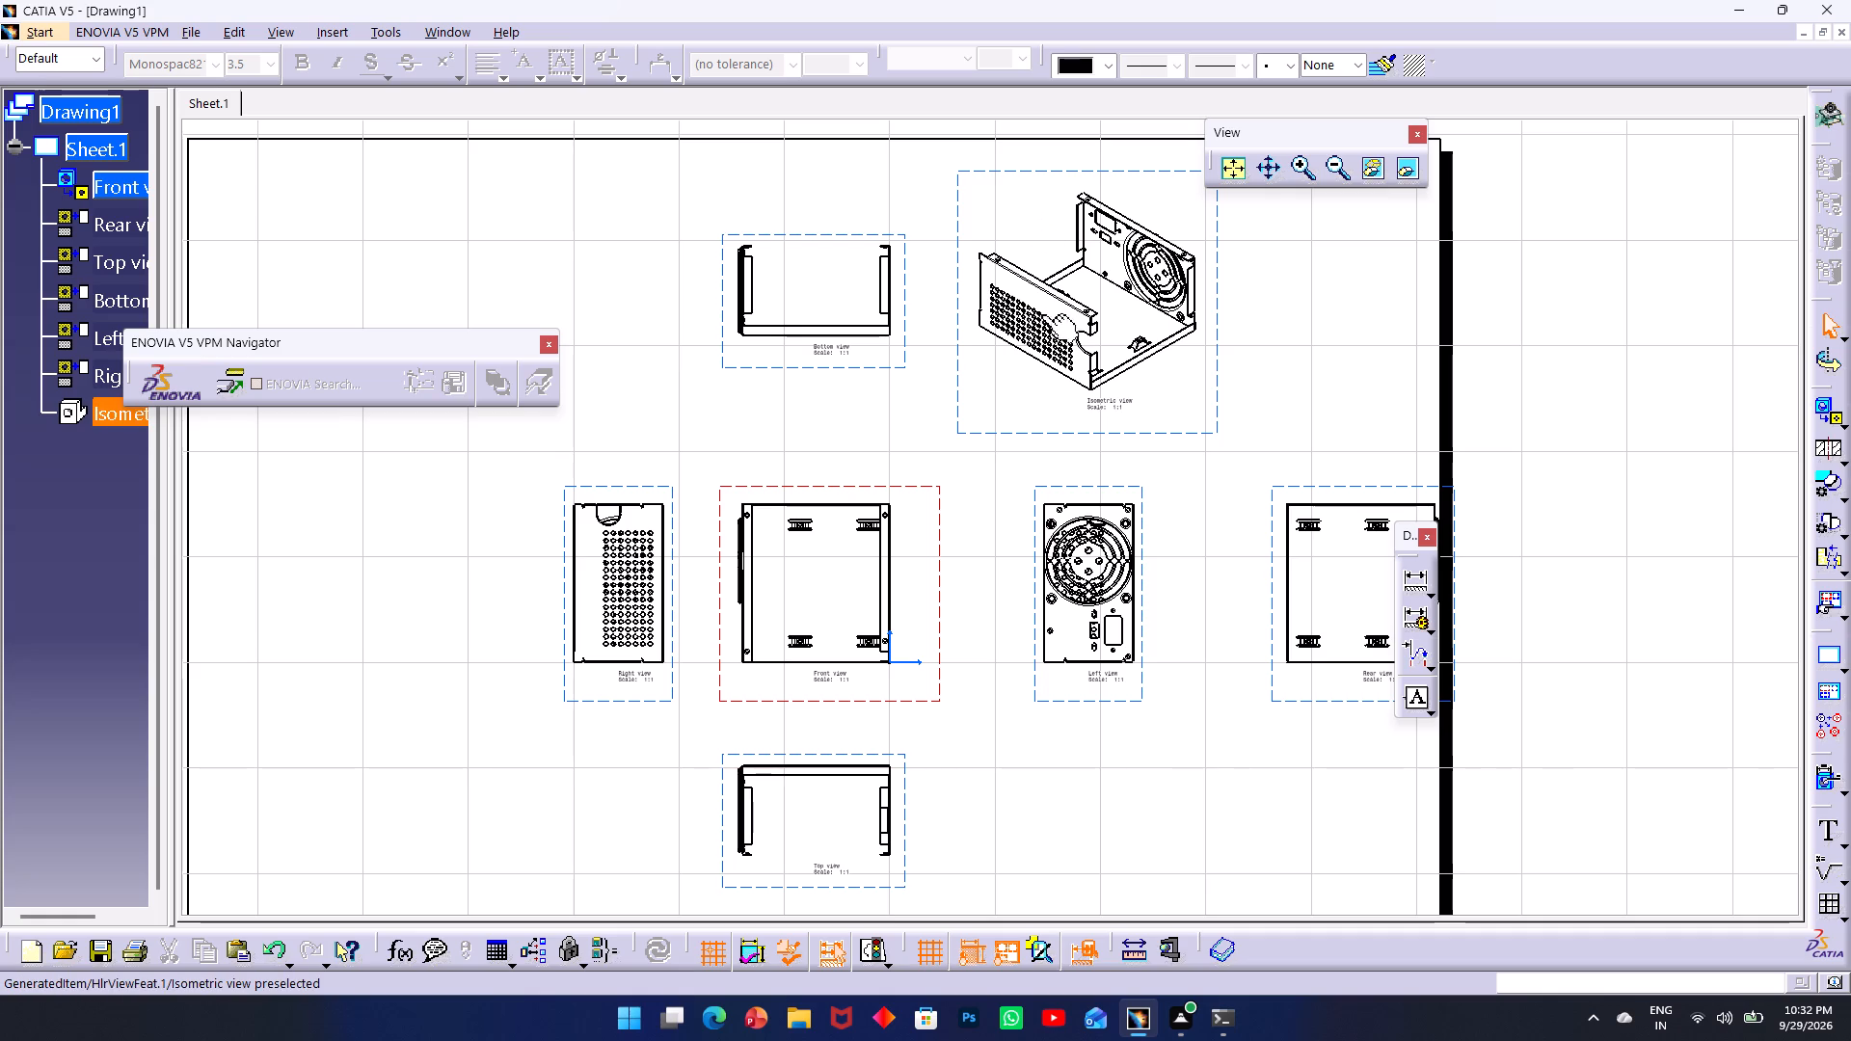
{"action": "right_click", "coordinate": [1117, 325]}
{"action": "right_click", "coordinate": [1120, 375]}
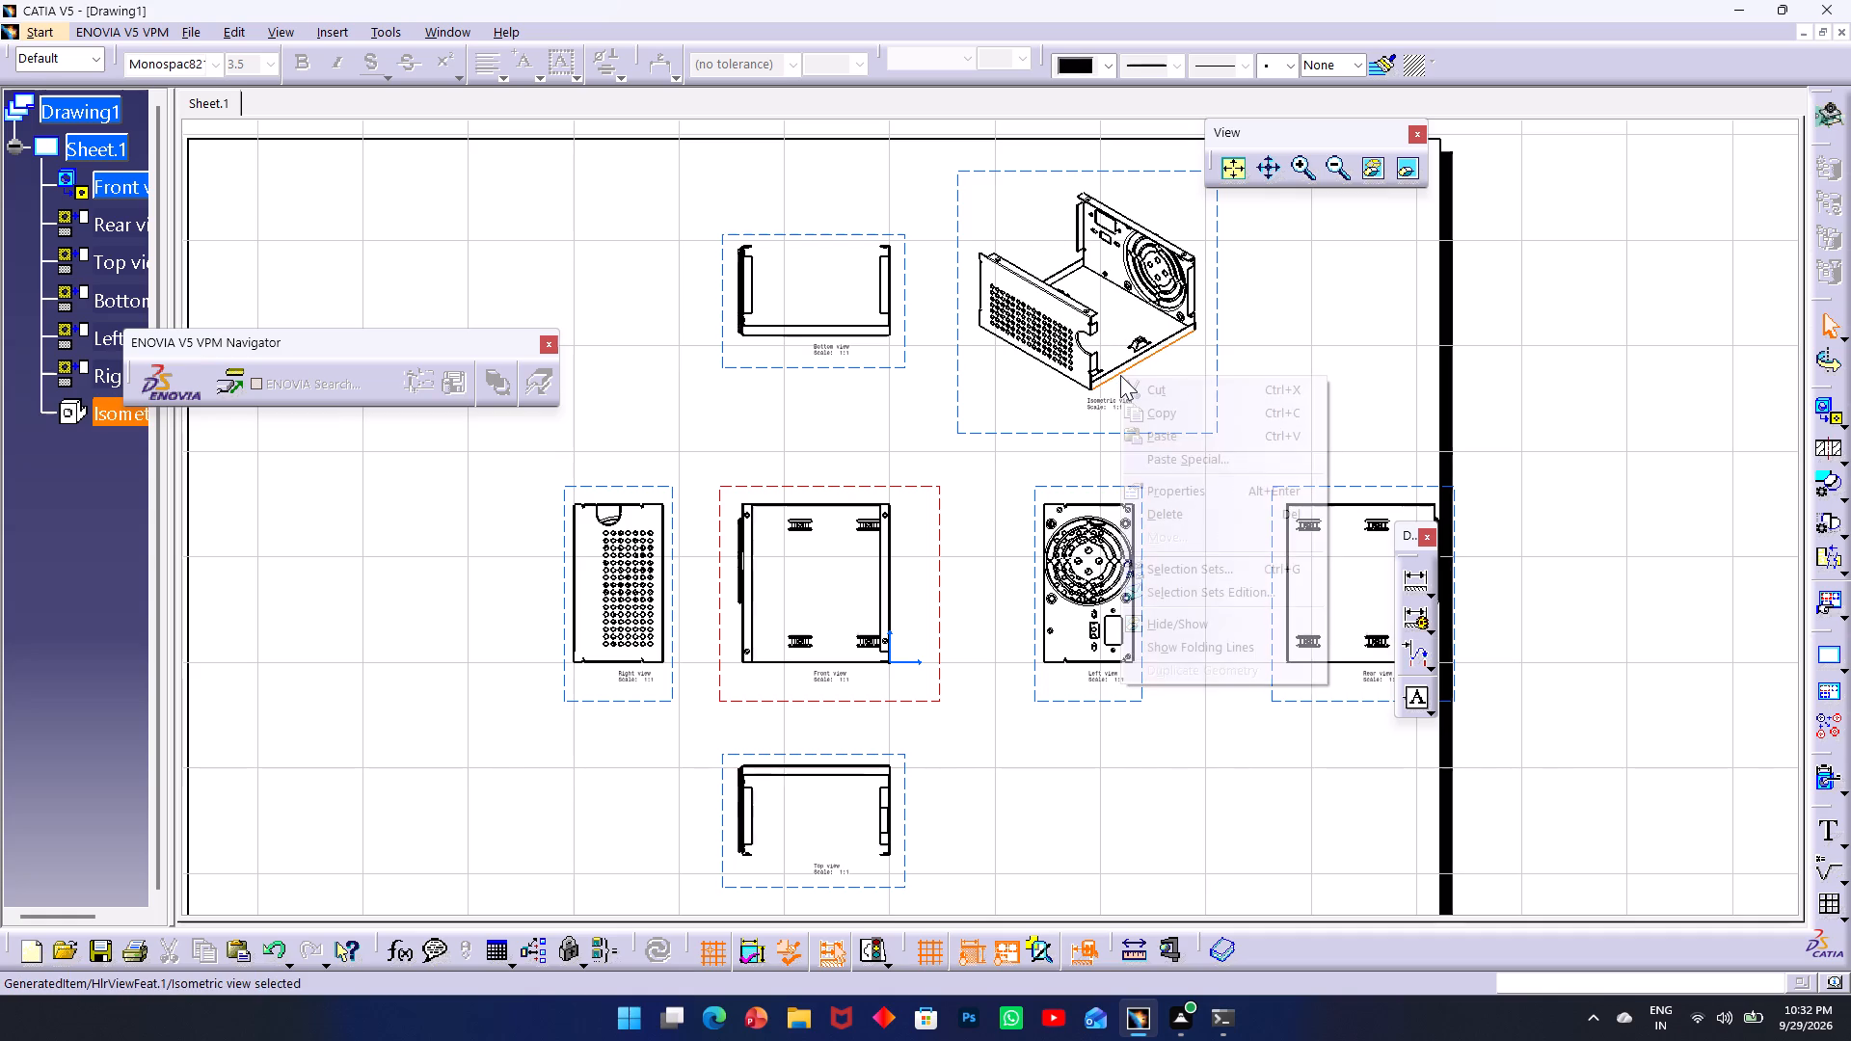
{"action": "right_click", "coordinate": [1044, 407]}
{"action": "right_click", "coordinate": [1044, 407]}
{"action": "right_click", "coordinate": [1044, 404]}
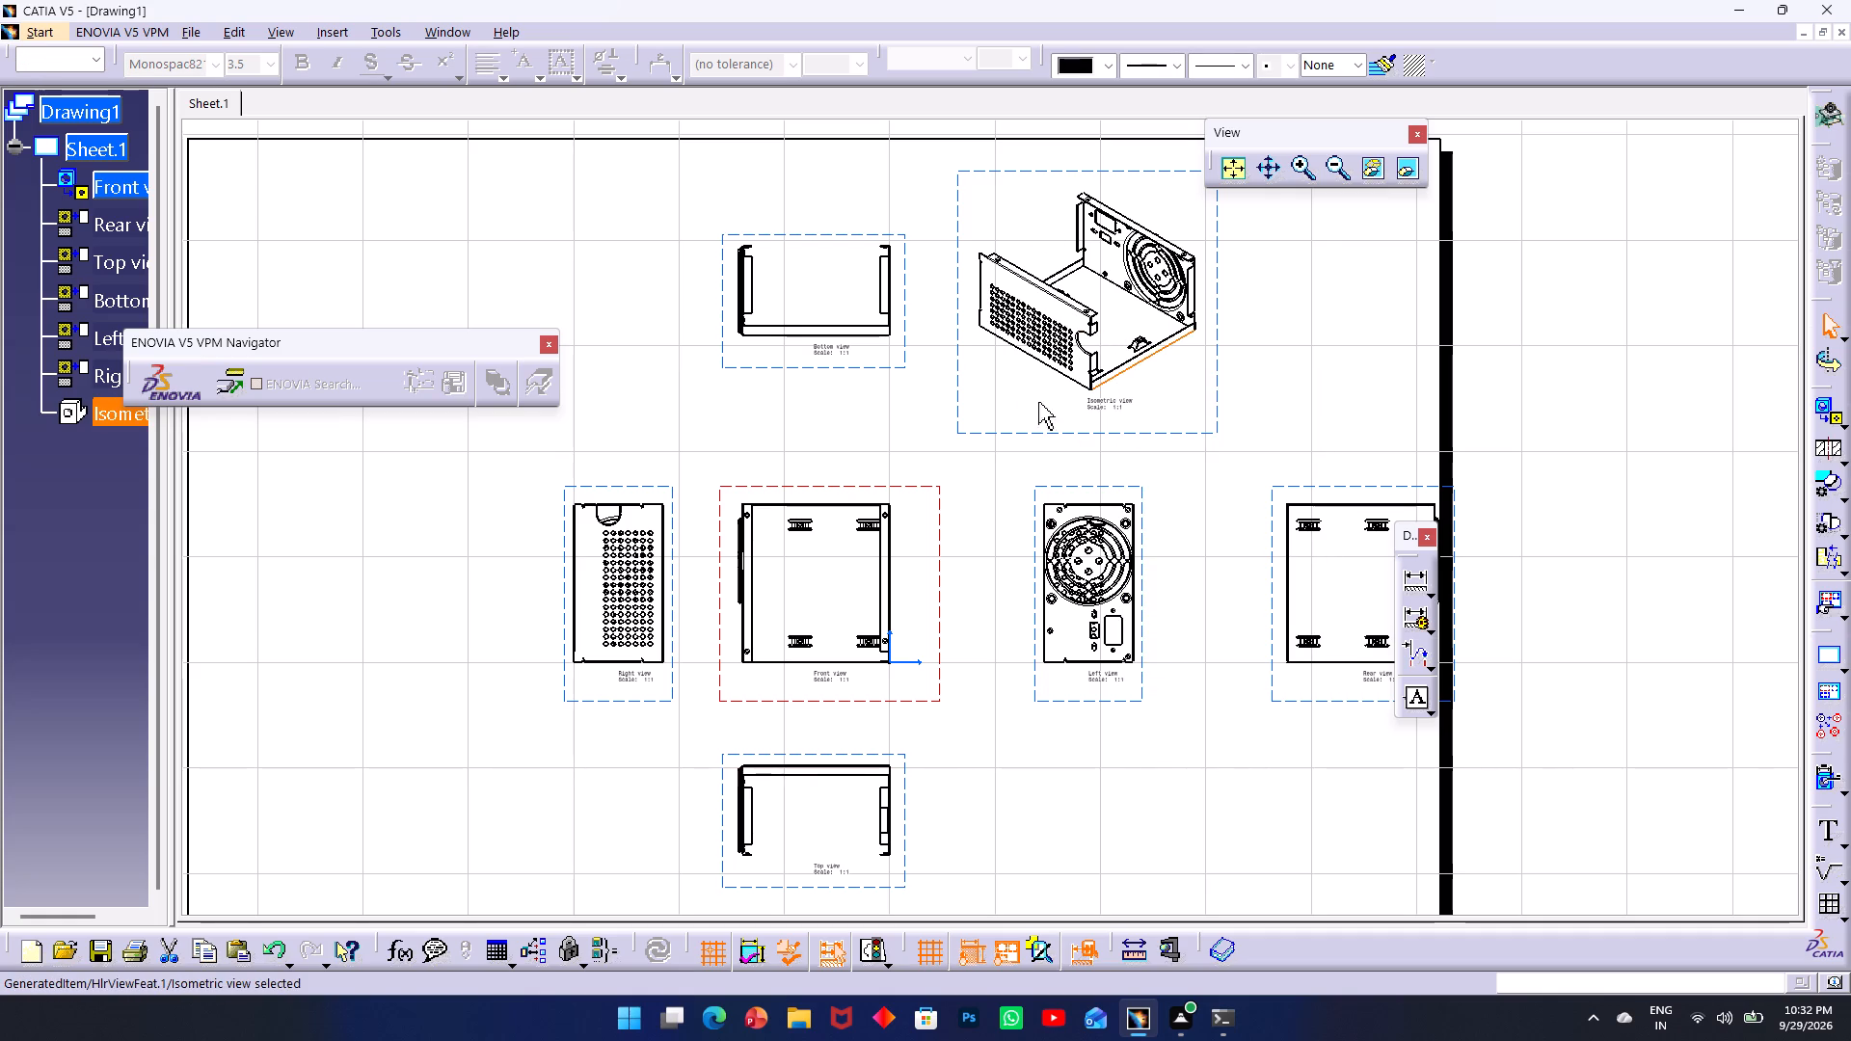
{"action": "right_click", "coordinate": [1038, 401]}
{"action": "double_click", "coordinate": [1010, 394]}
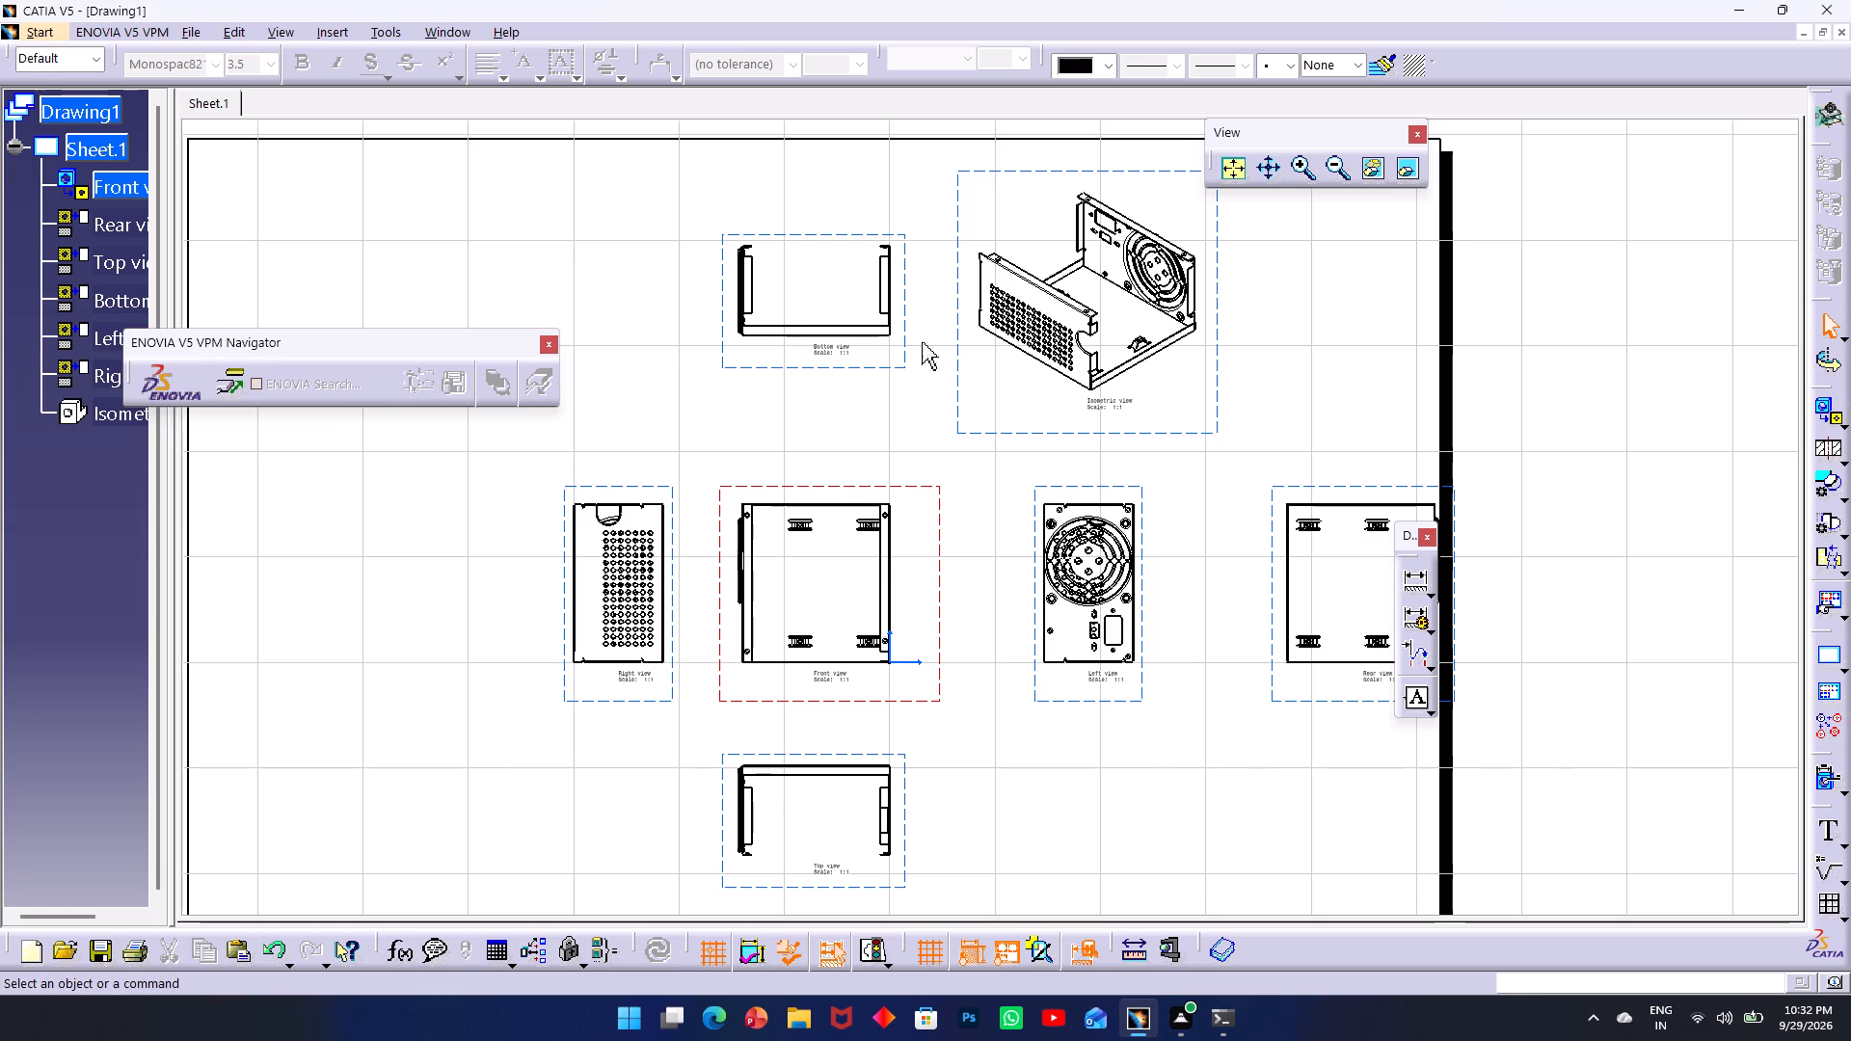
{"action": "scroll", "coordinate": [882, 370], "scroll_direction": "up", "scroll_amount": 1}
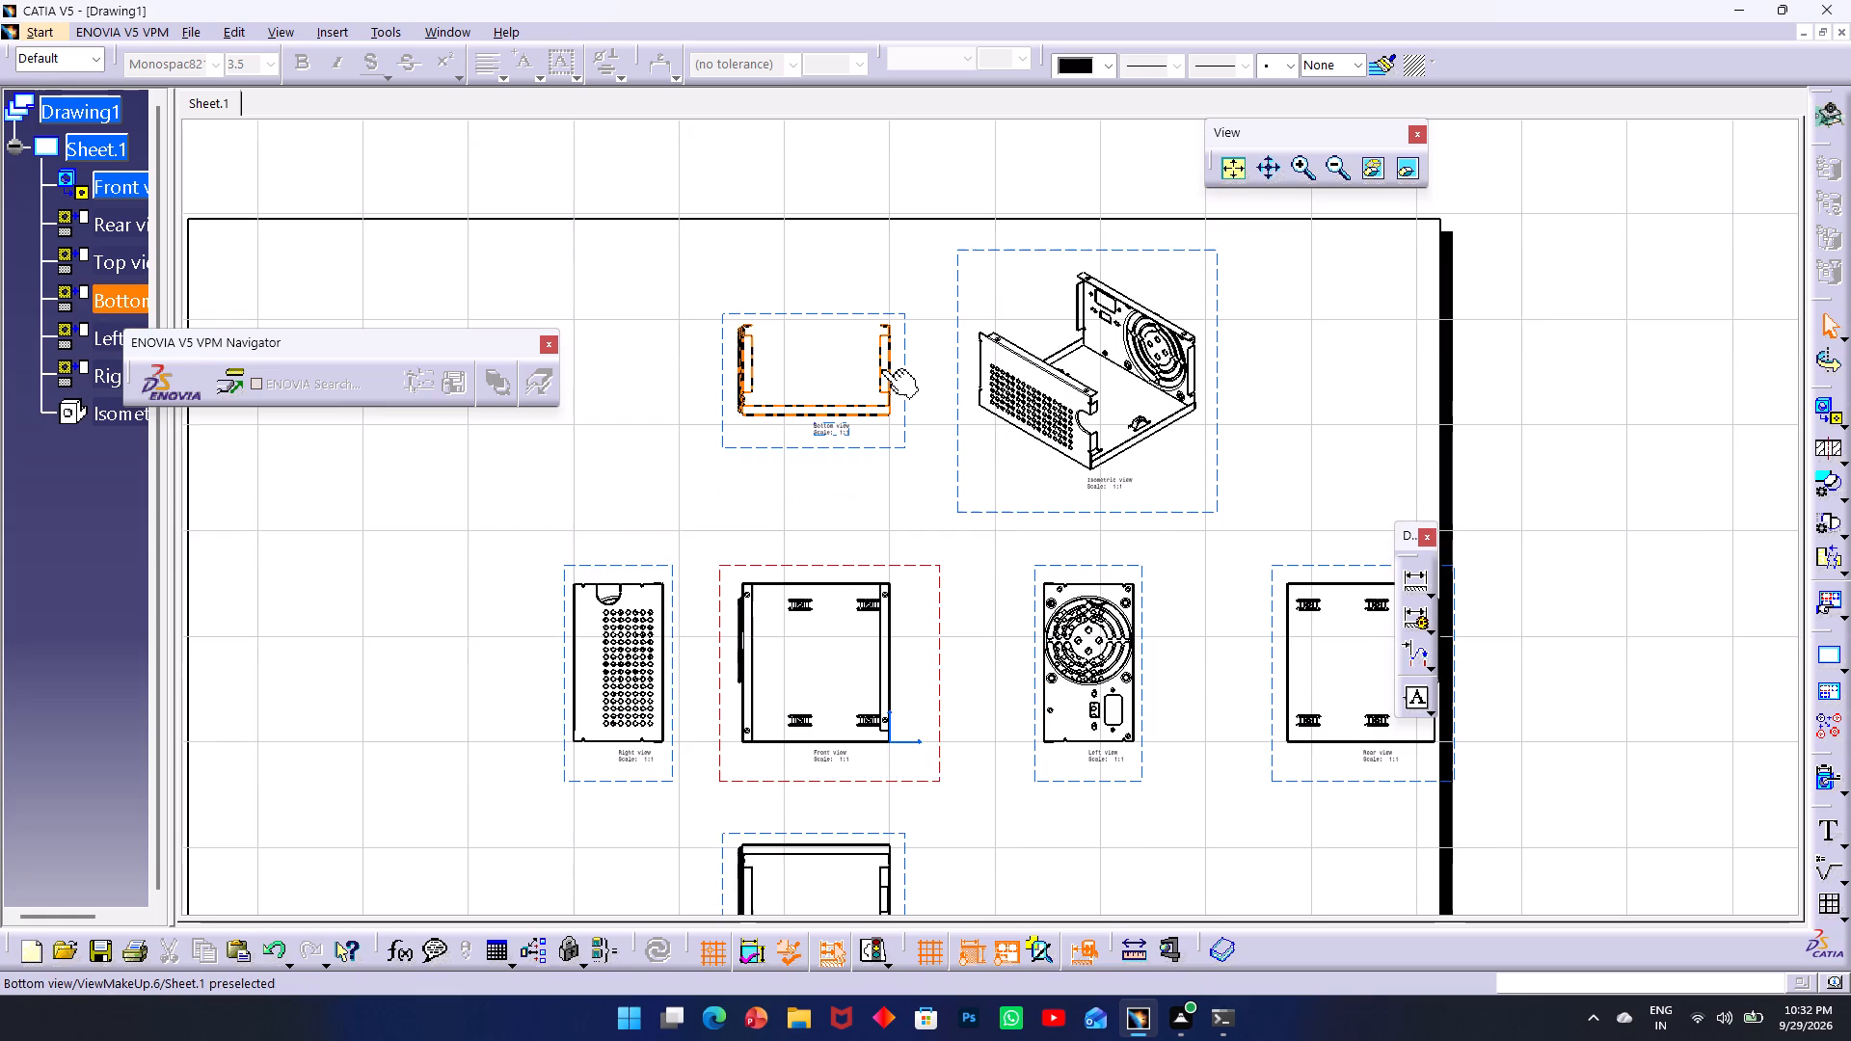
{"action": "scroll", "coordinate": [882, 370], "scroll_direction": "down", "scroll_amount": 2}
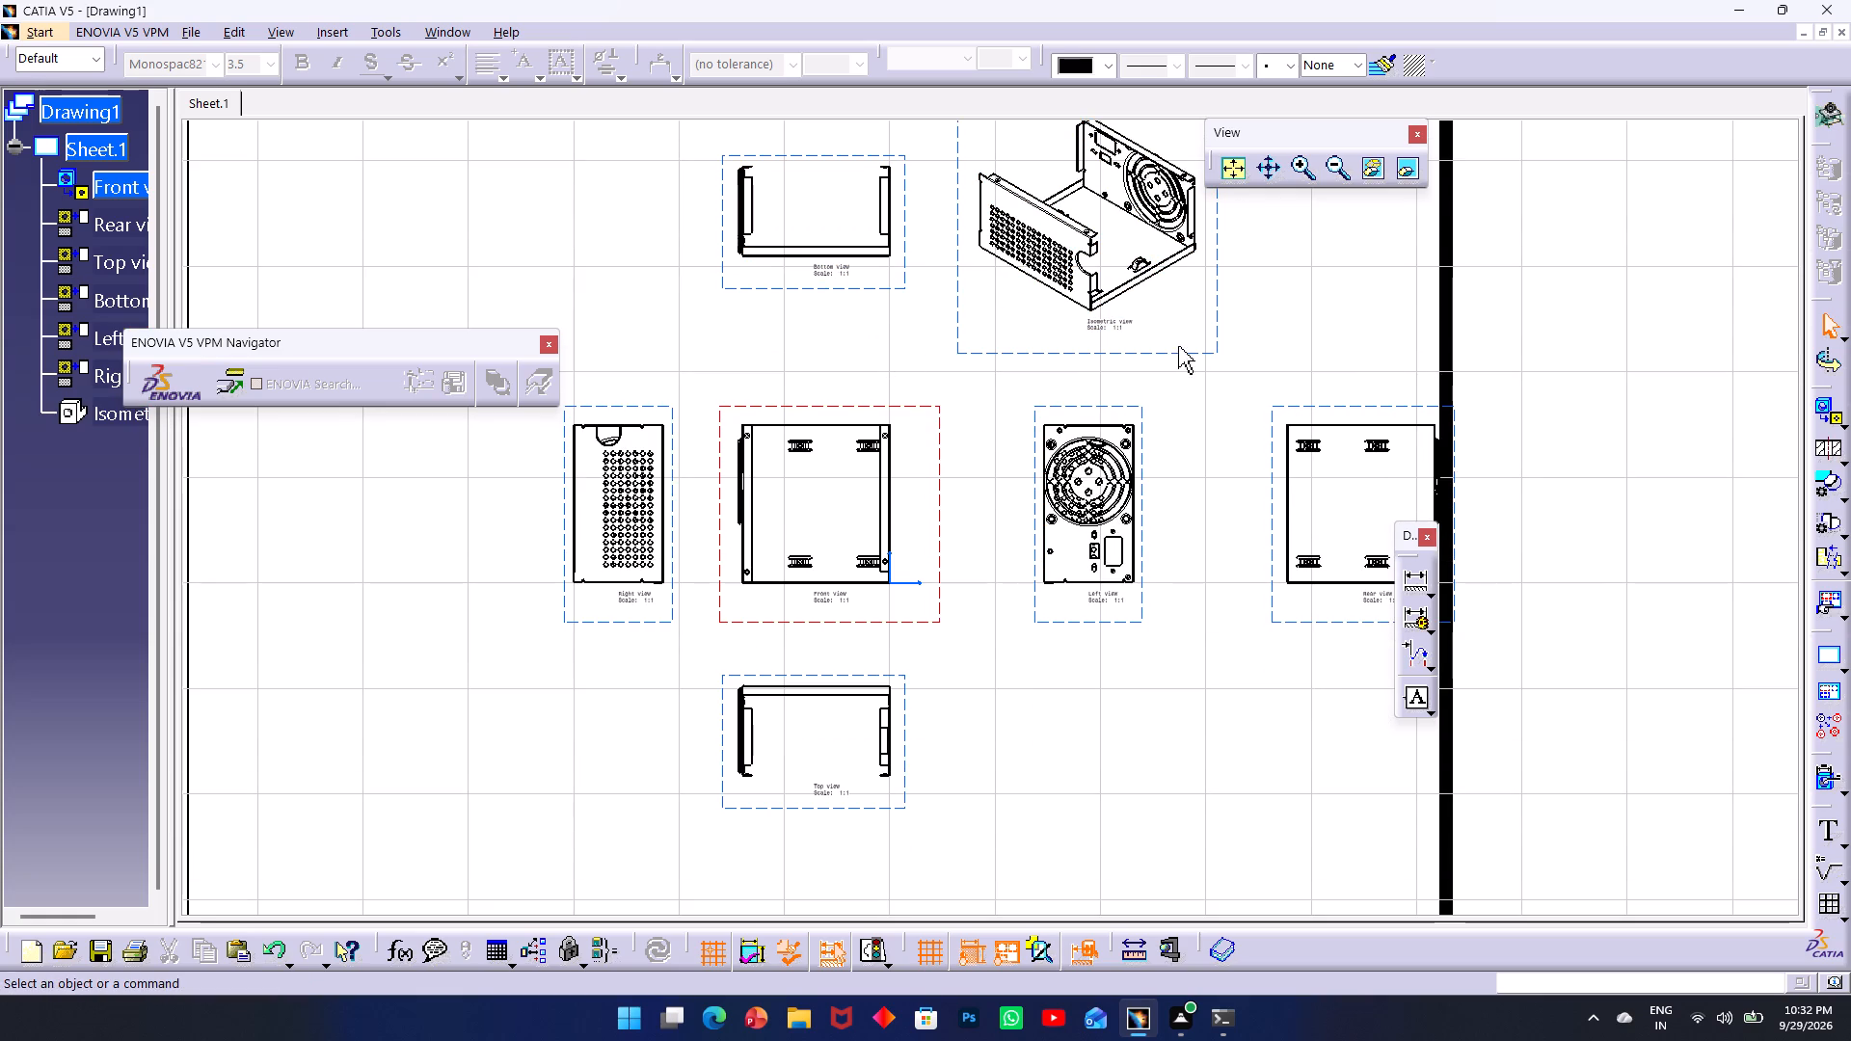
Move the isometric view slightly up and to the right on the sheet.
{"action": "left_click_drag", "start_coordinate": [1216, 350], "coordinate": [1247, 365]}
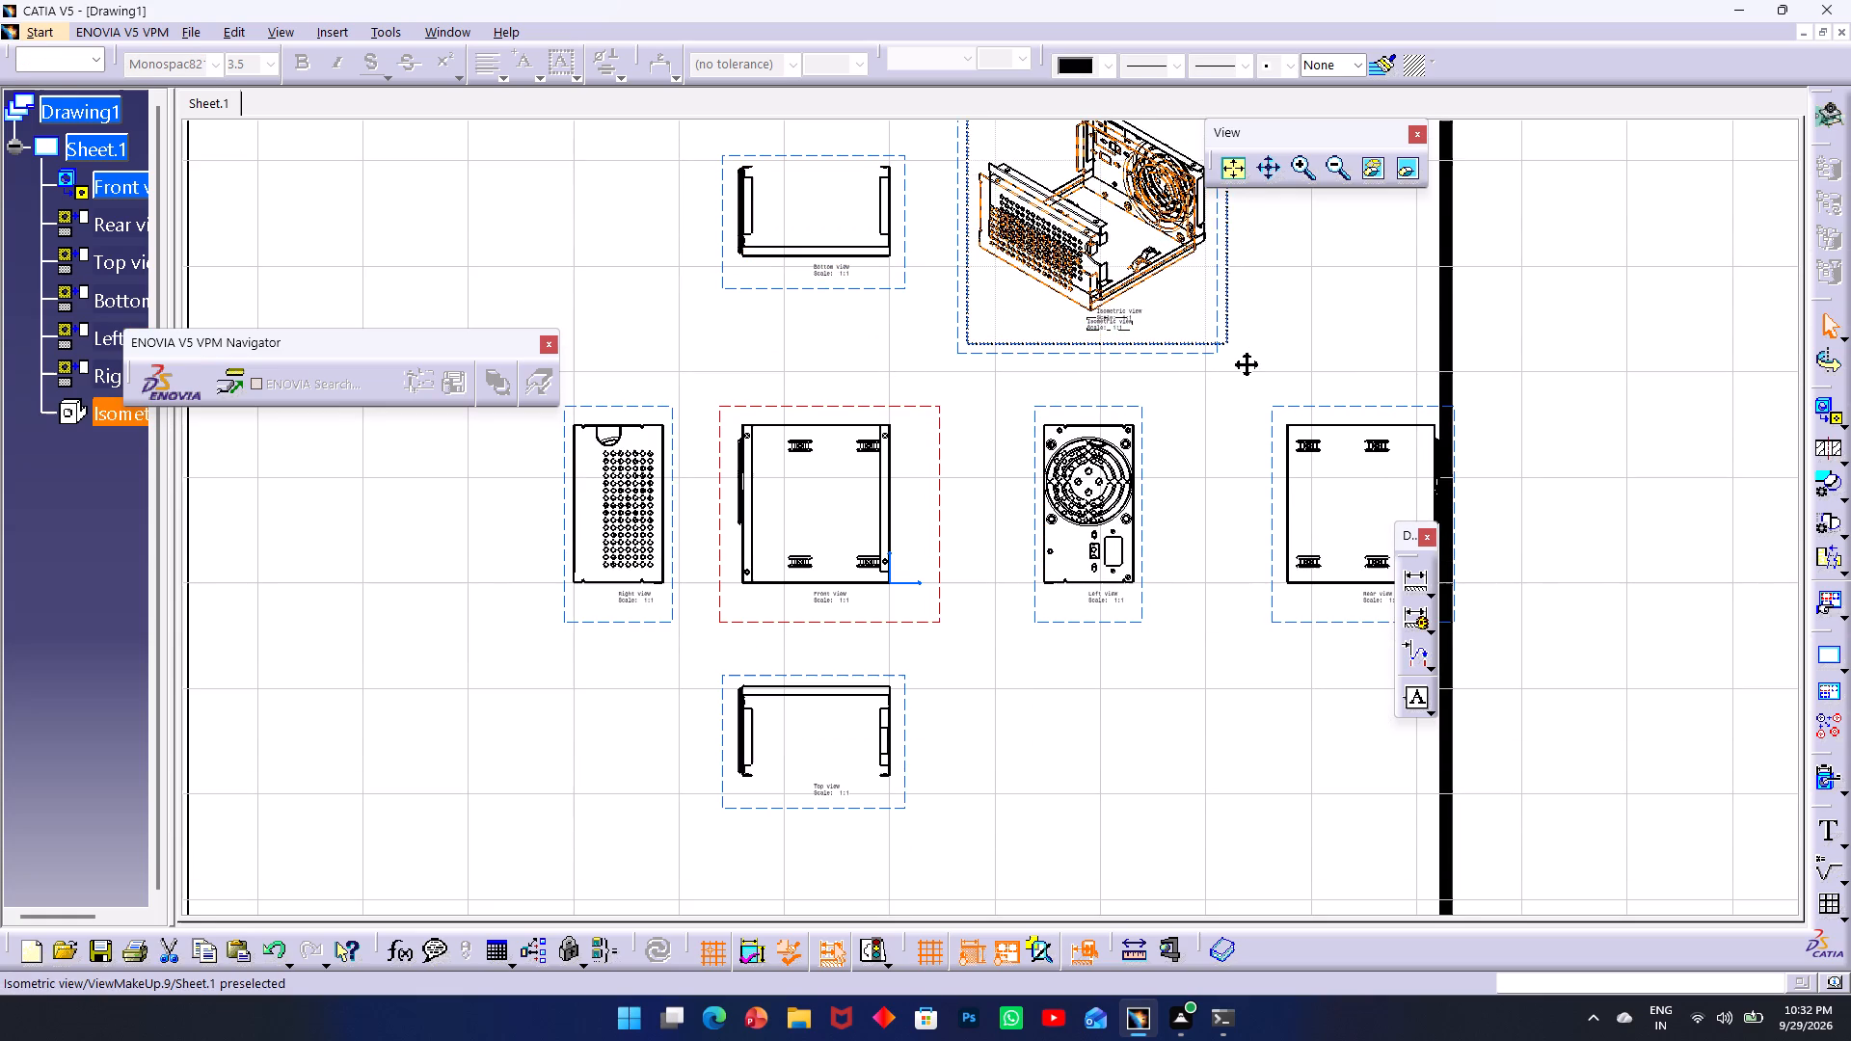
{"action": "left_click_drag", "start_coordinate": [1247, 365], "coordinate": [1246, 366]}
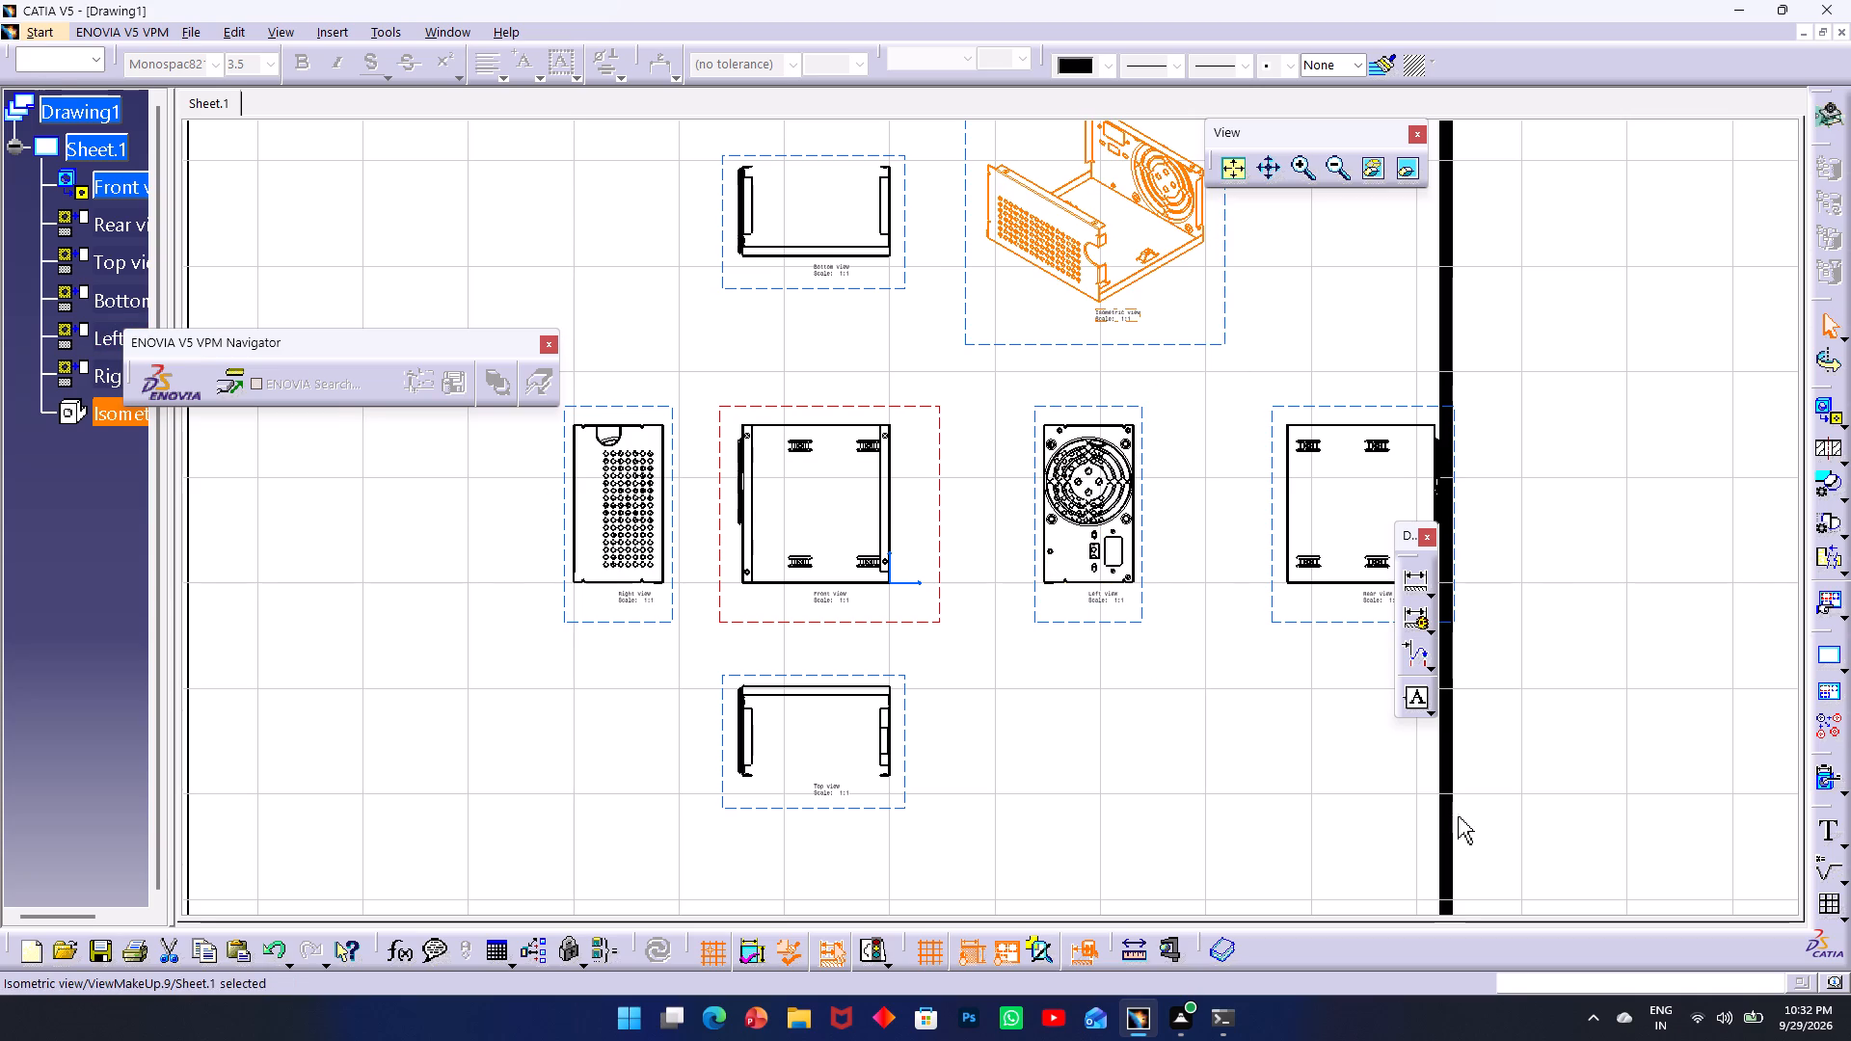
{"action": "left_click_drag", "start_coordinate": [1449, 814], "coordinate": [1512, 806]}
{"action": "scroll", "coordinate": [1242, 723], "scroll_direction": "up", "scroll_amount": 1}
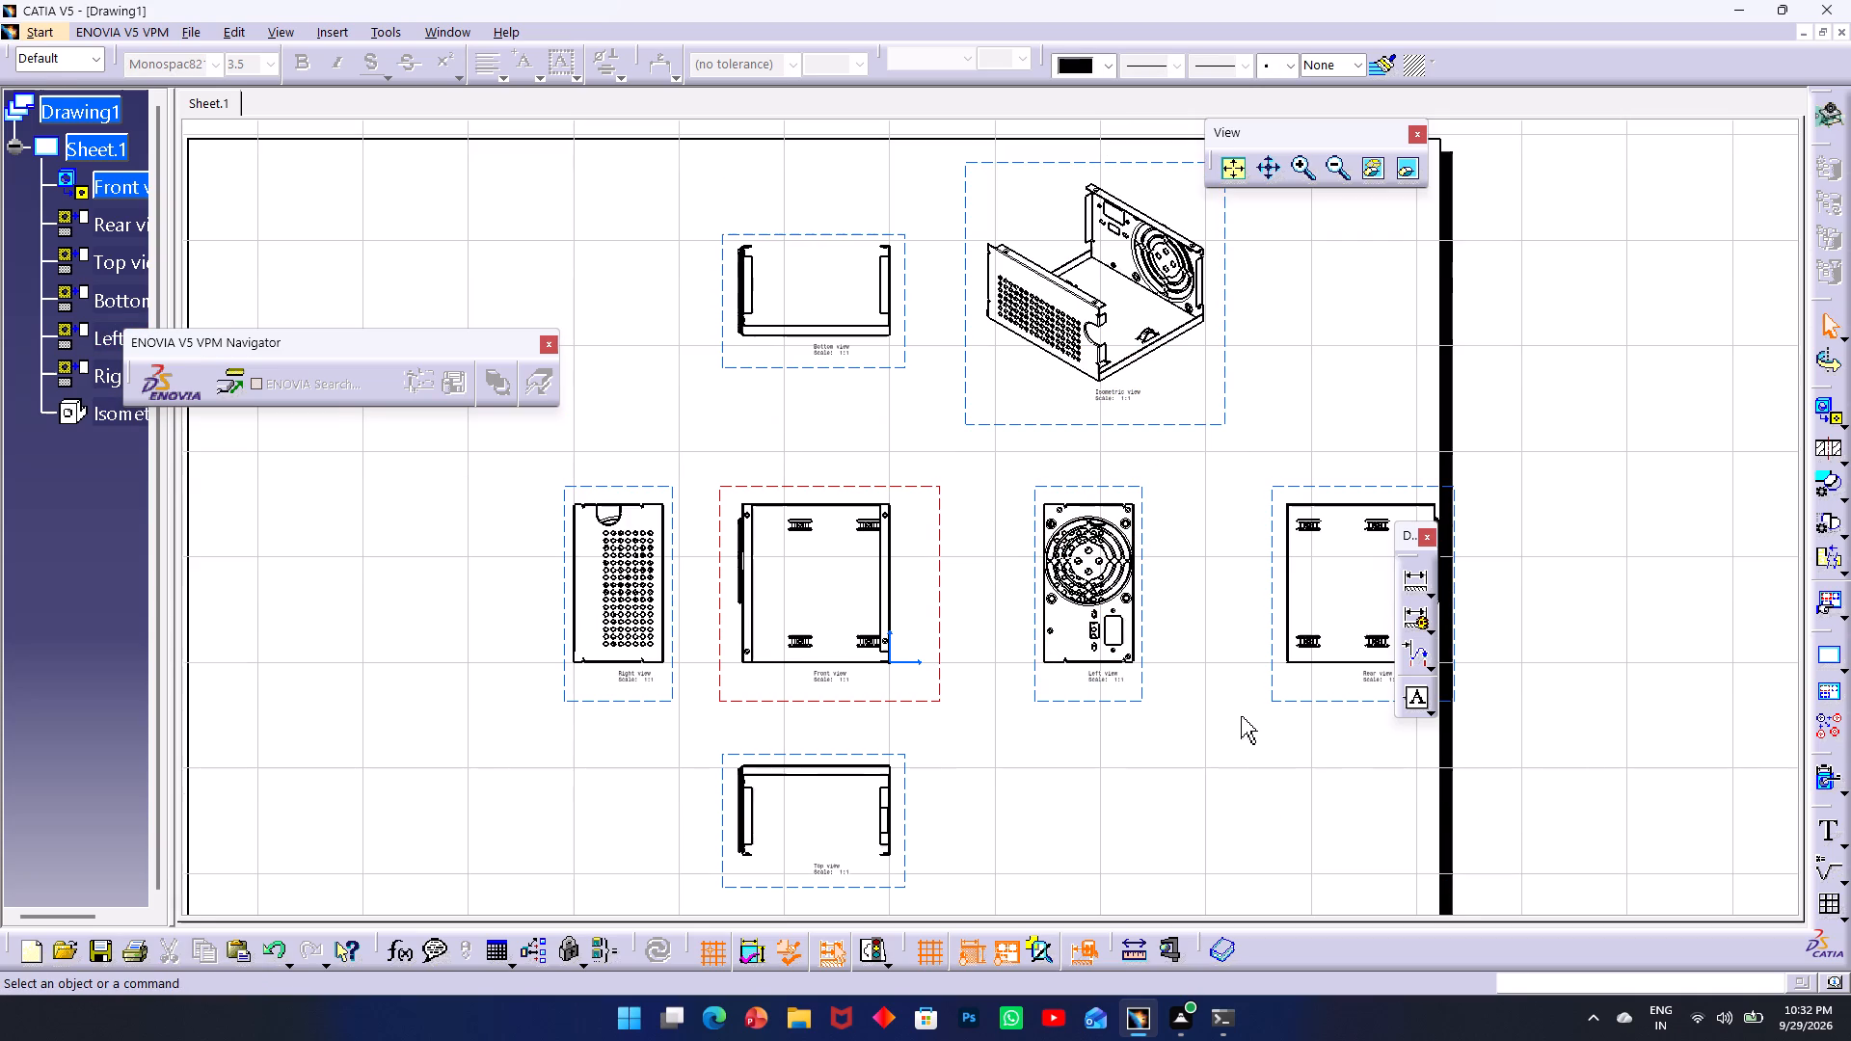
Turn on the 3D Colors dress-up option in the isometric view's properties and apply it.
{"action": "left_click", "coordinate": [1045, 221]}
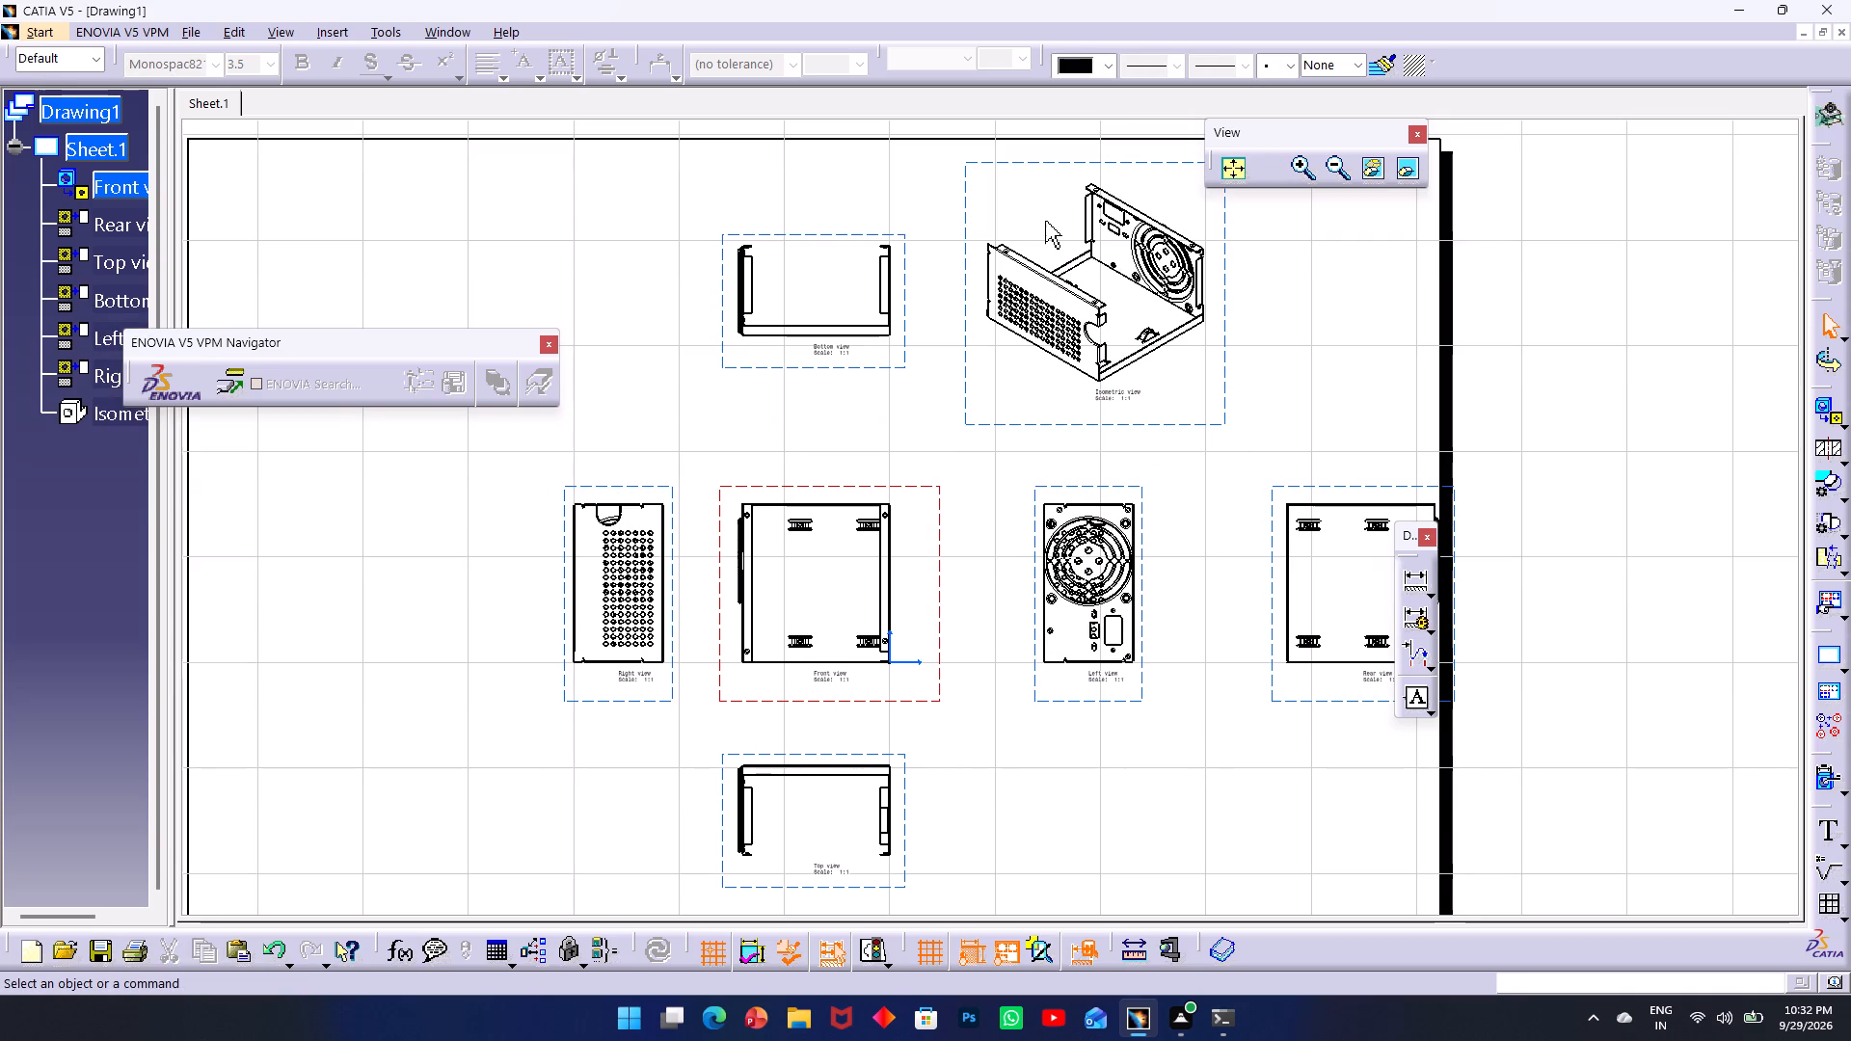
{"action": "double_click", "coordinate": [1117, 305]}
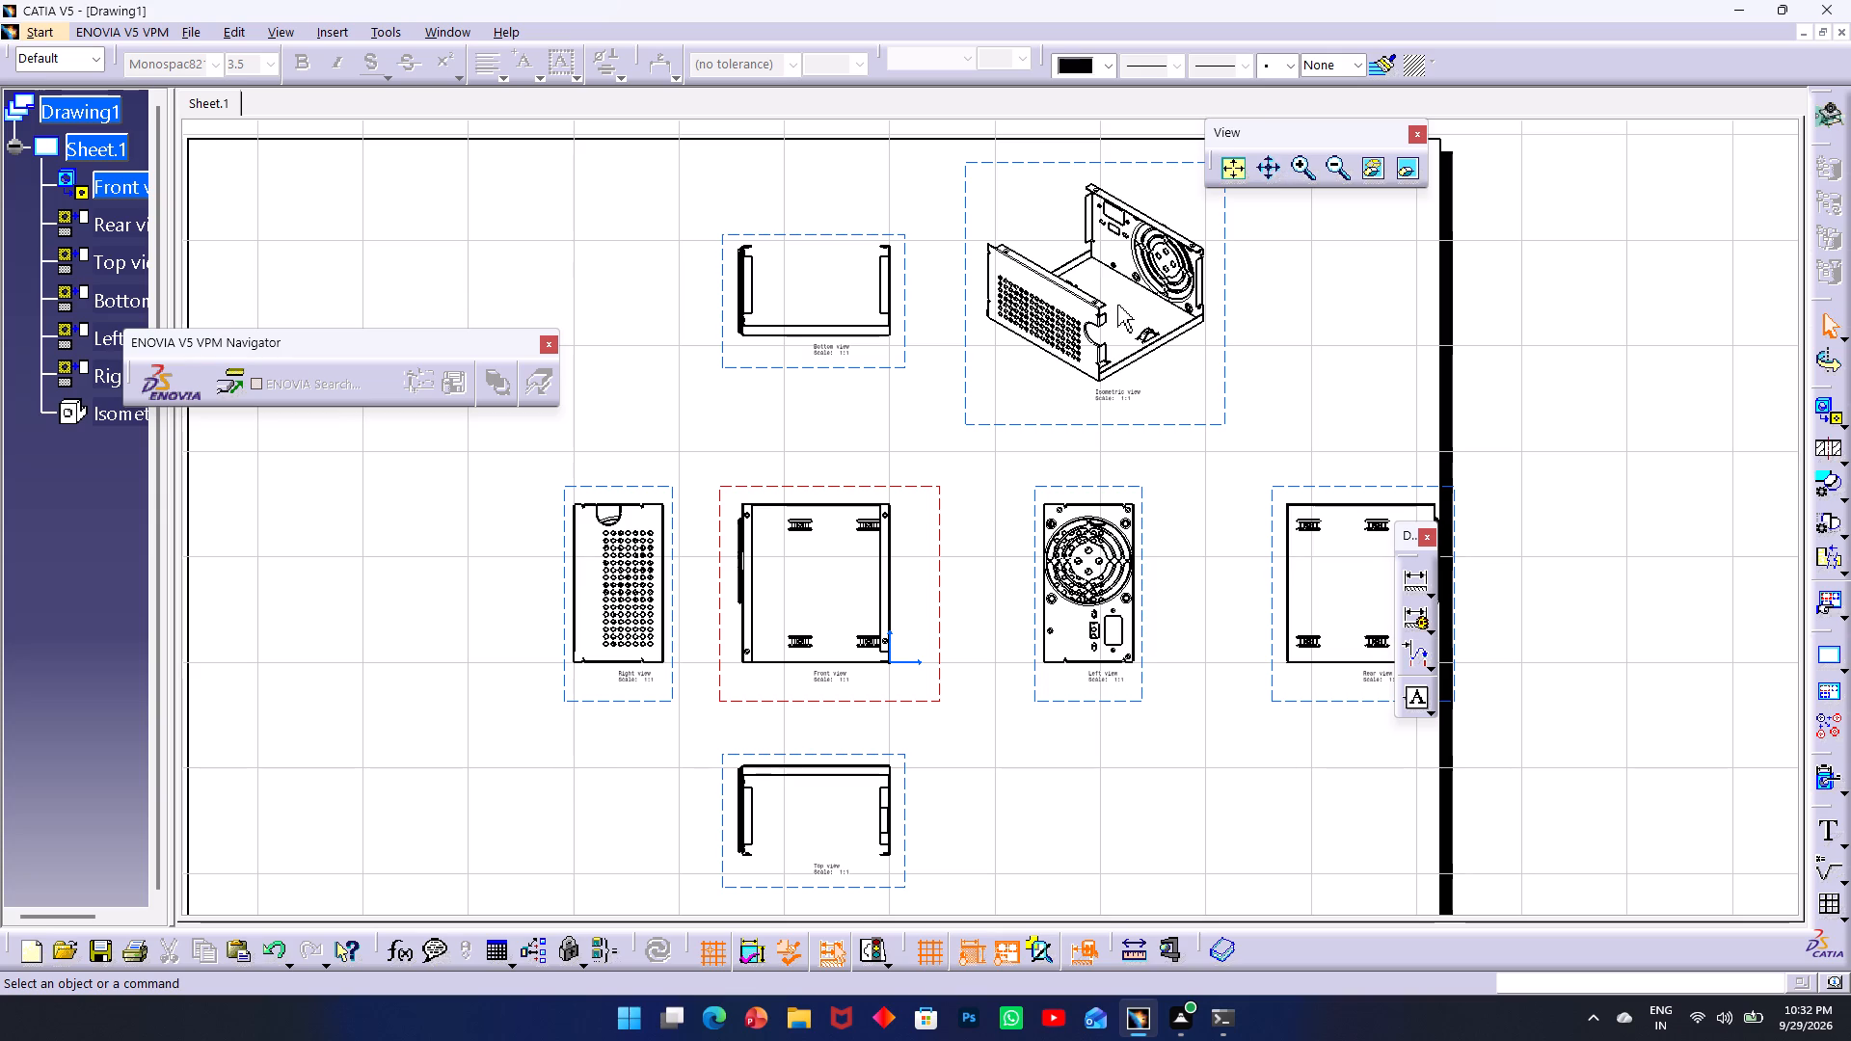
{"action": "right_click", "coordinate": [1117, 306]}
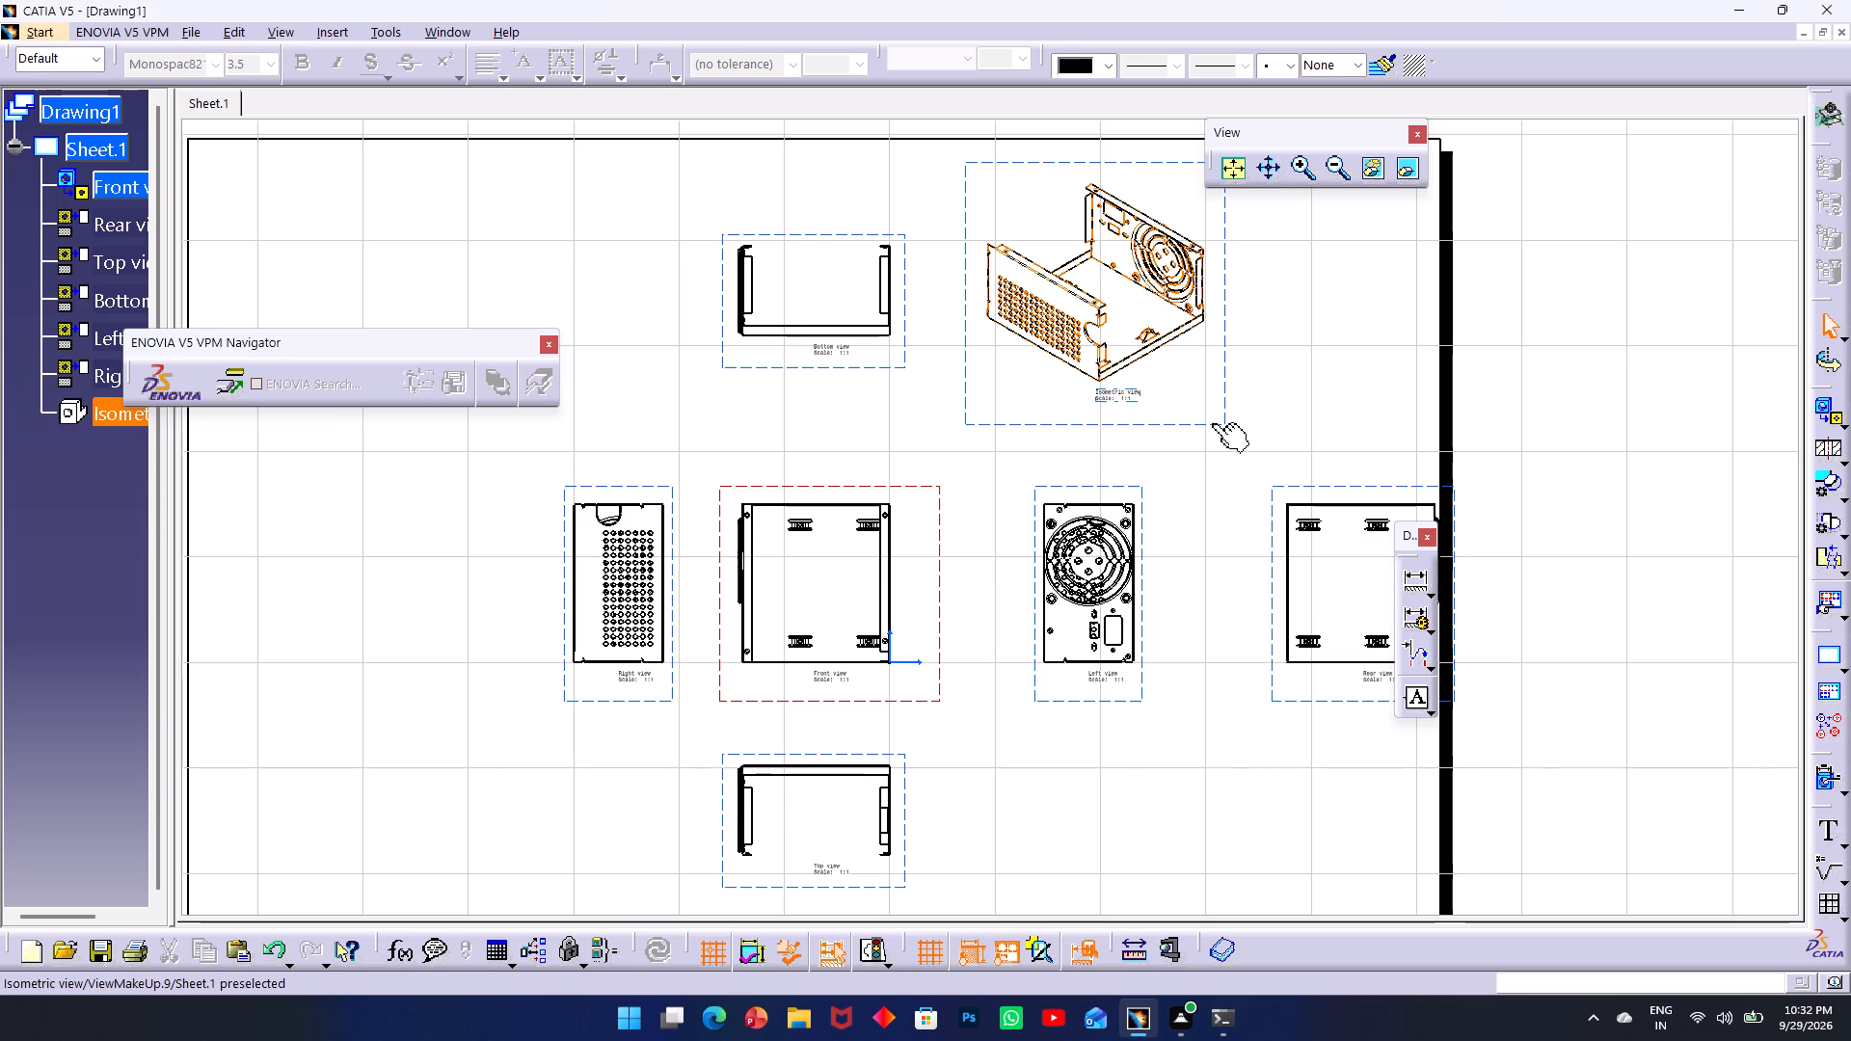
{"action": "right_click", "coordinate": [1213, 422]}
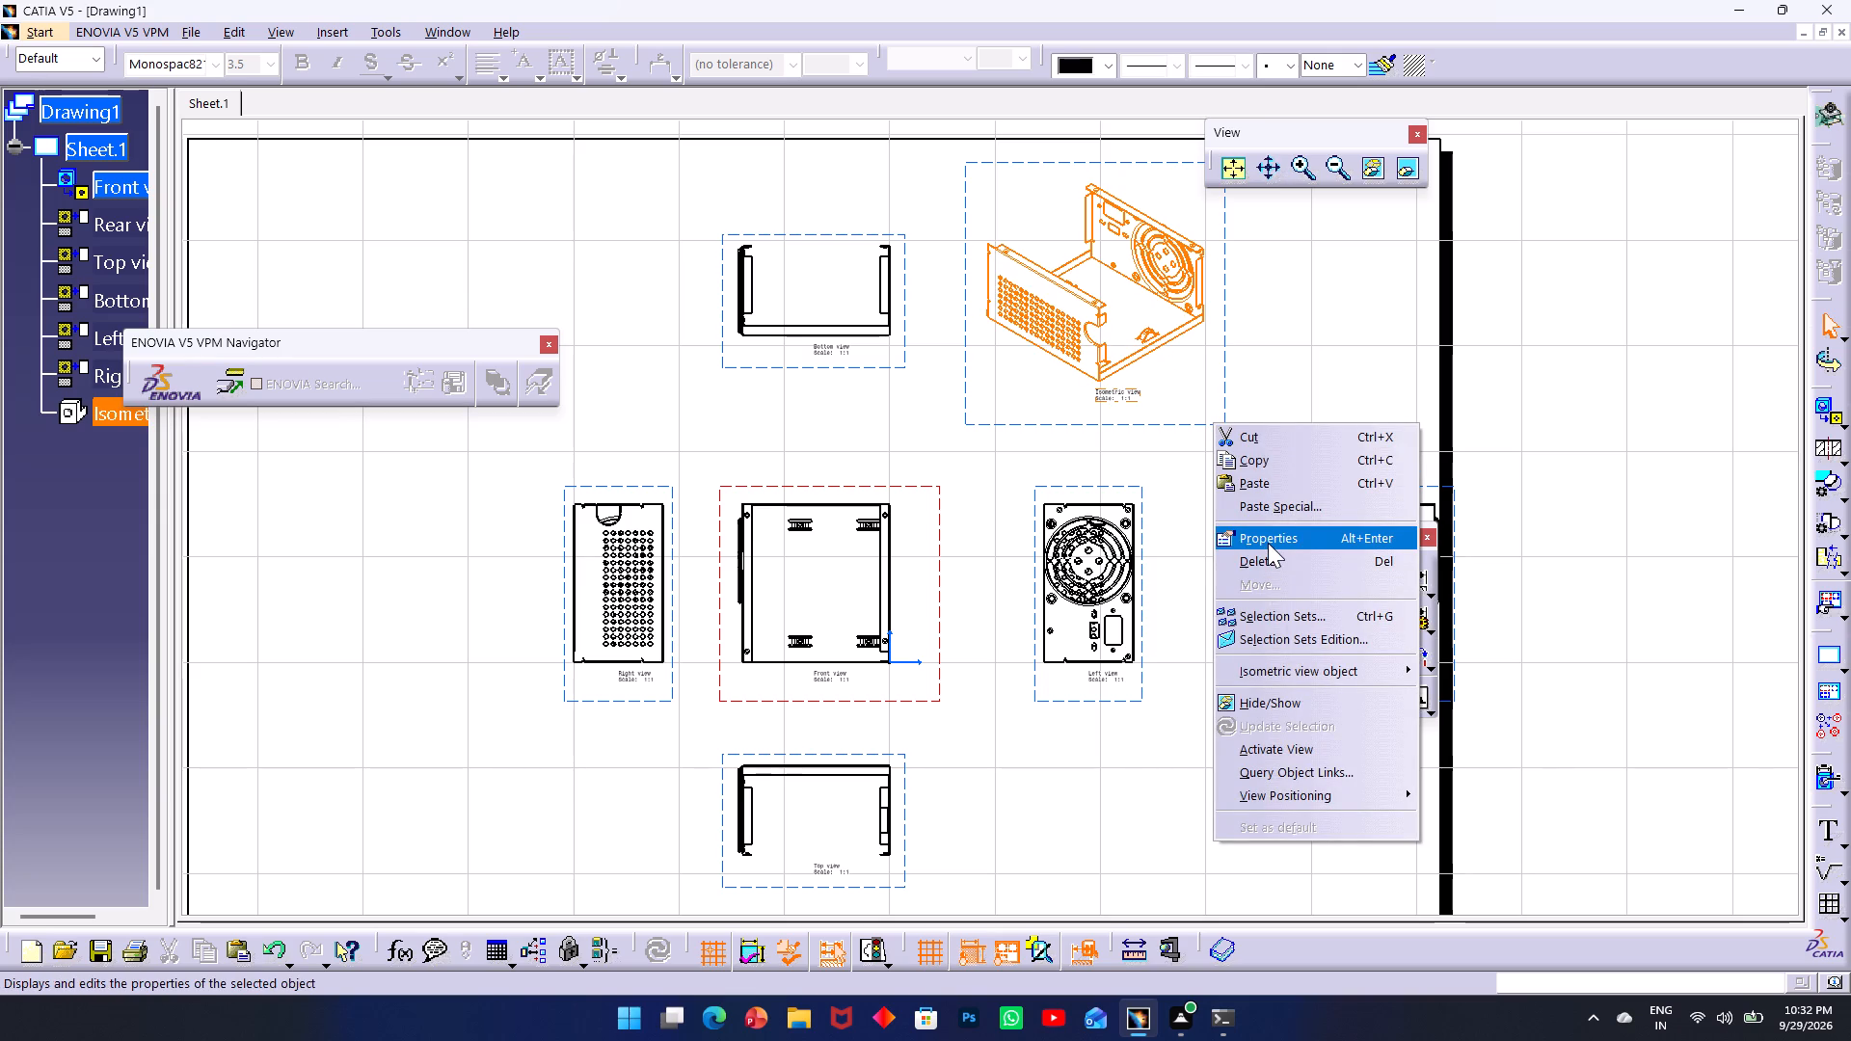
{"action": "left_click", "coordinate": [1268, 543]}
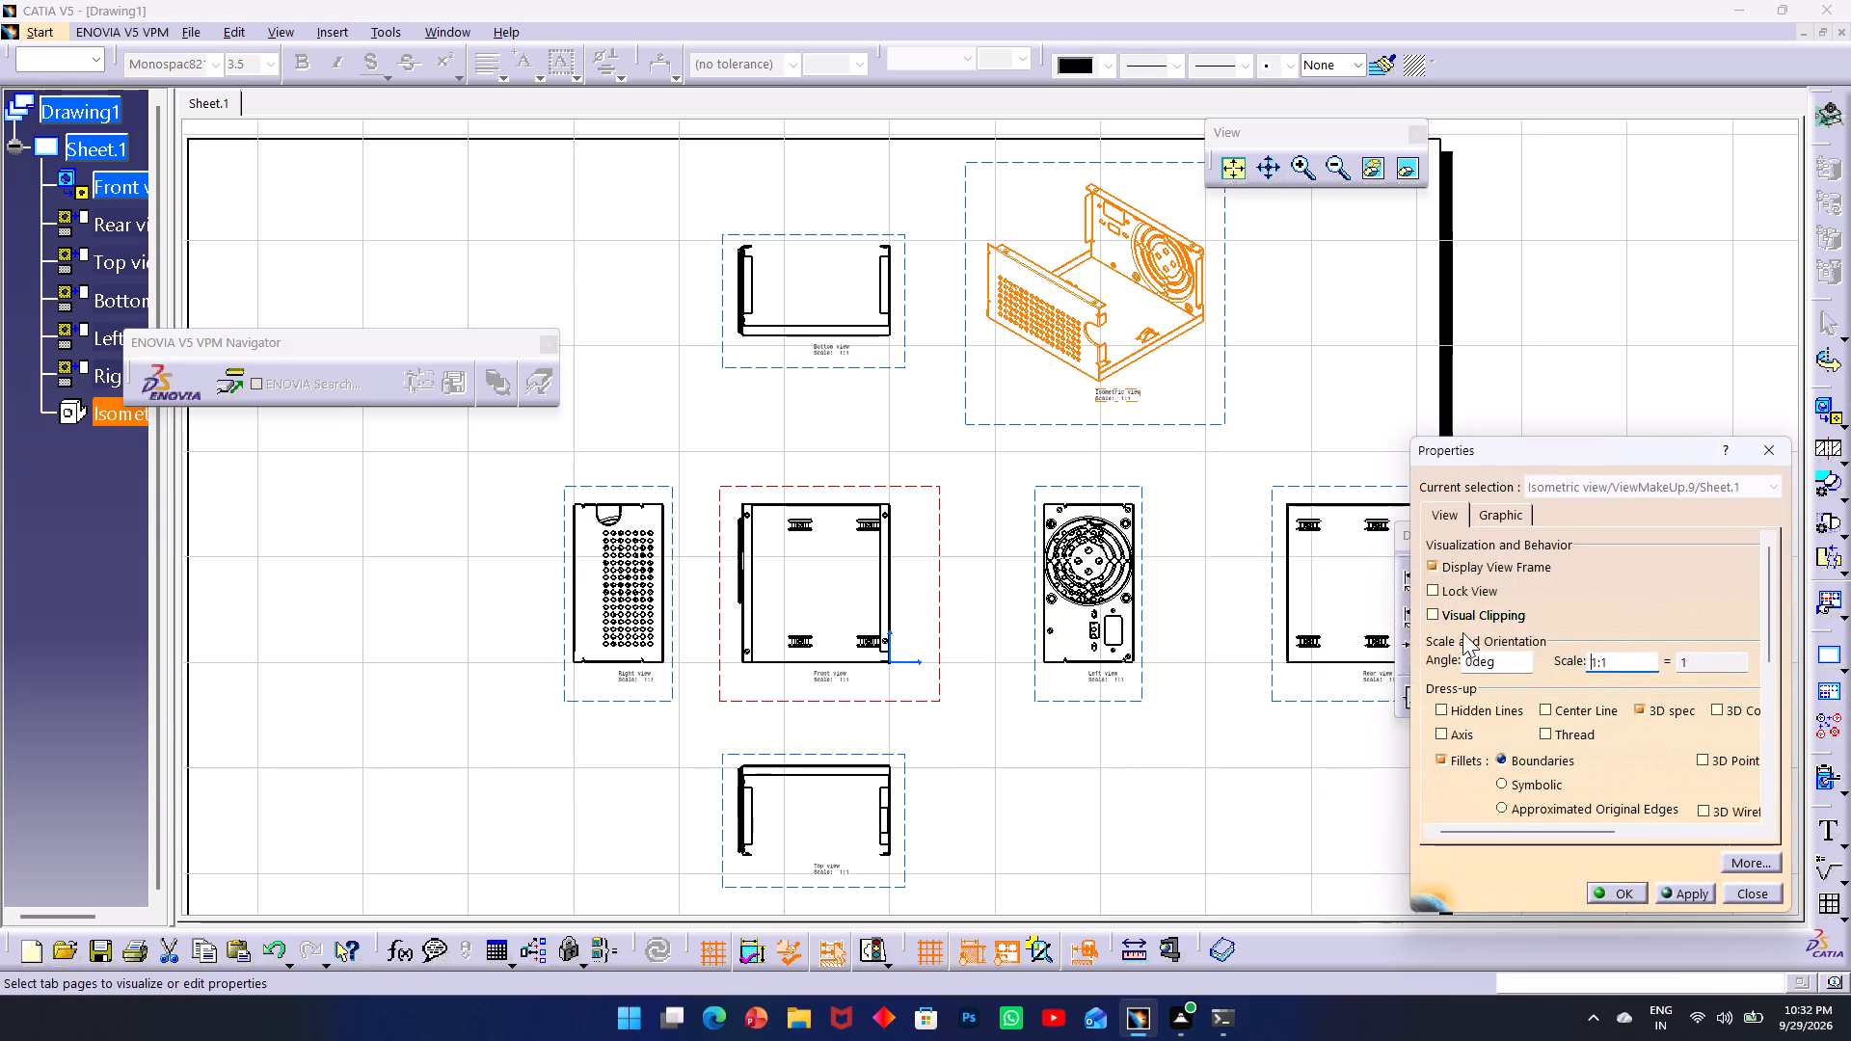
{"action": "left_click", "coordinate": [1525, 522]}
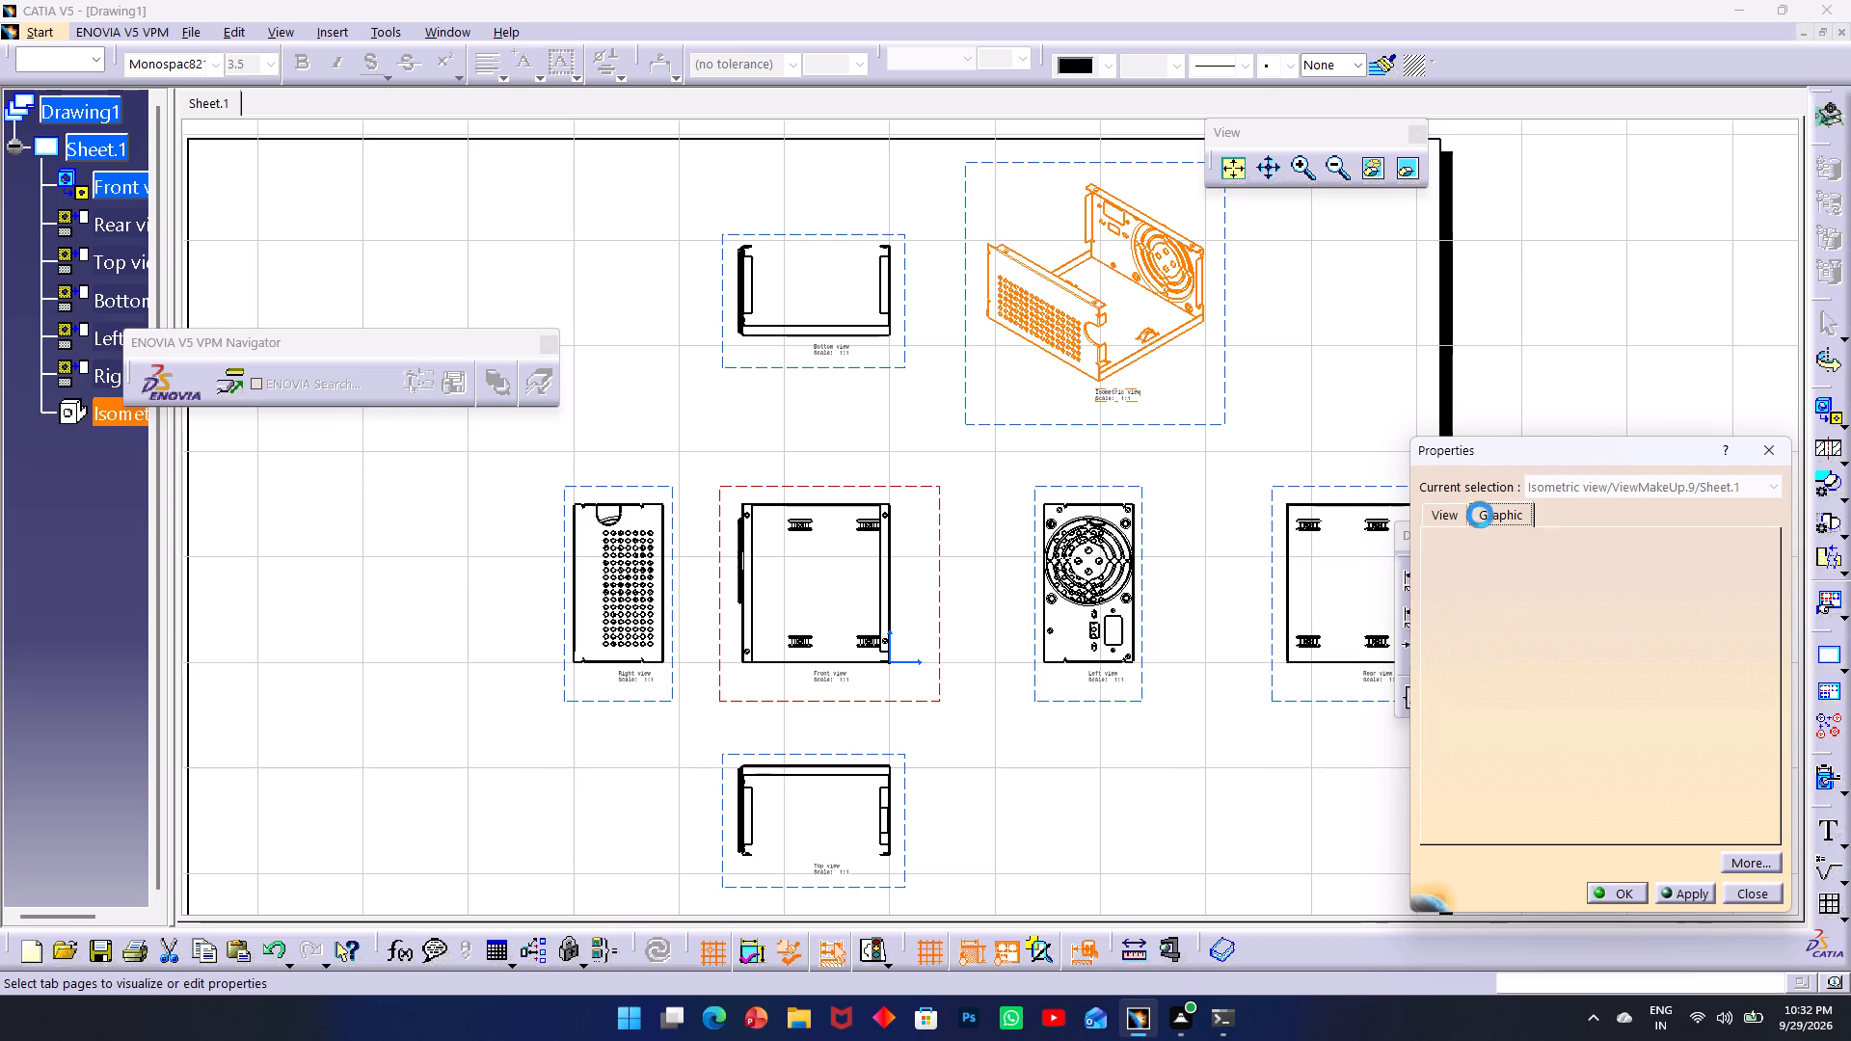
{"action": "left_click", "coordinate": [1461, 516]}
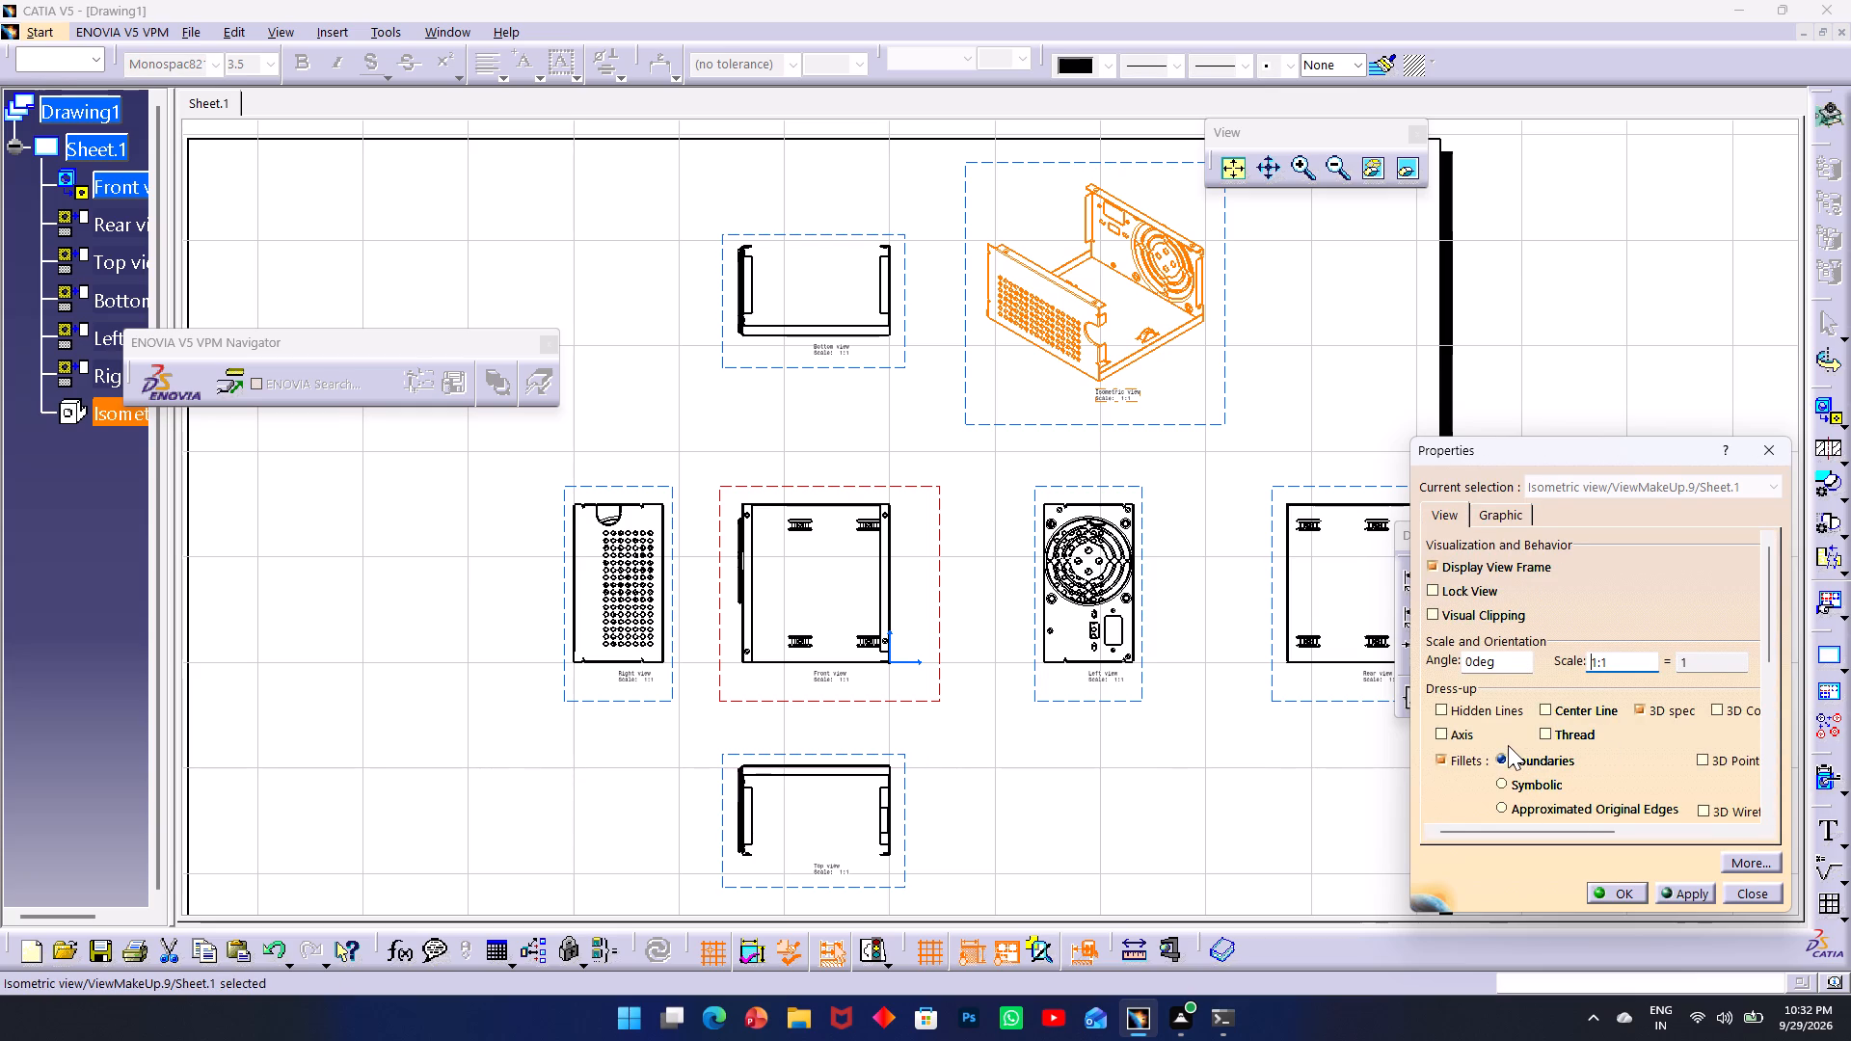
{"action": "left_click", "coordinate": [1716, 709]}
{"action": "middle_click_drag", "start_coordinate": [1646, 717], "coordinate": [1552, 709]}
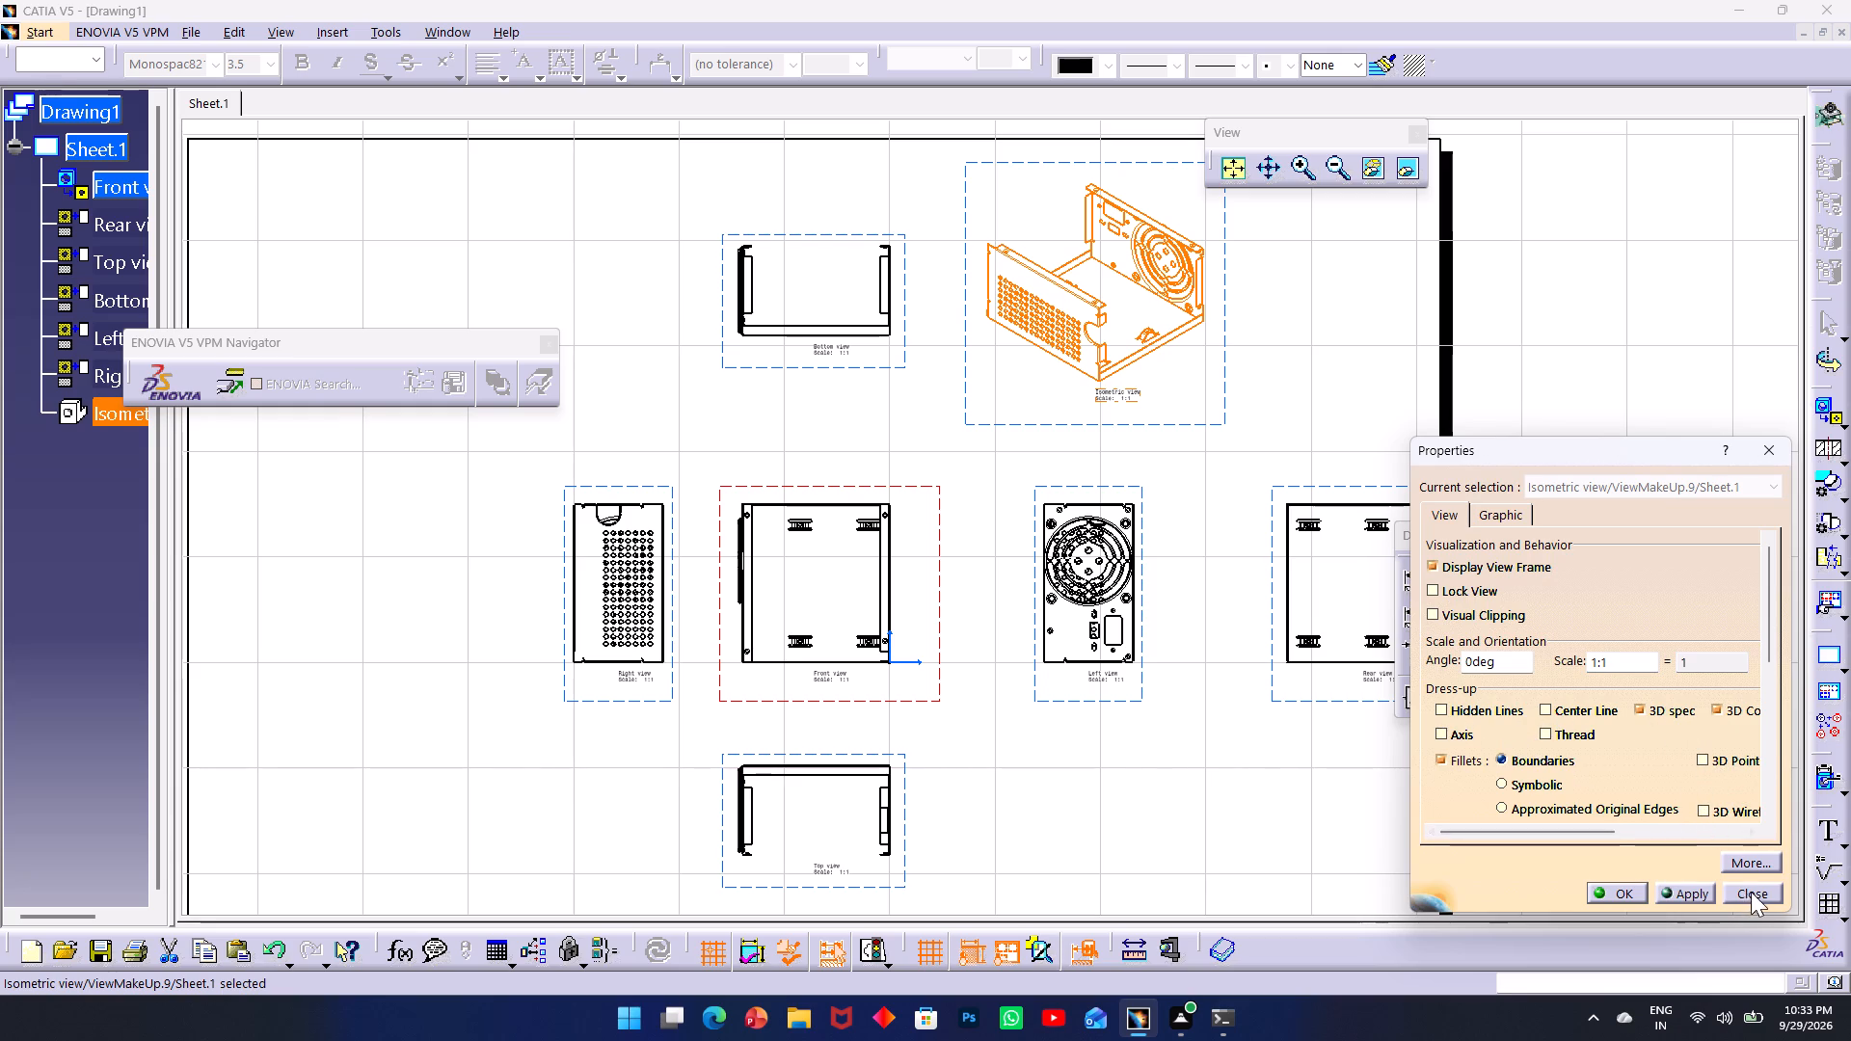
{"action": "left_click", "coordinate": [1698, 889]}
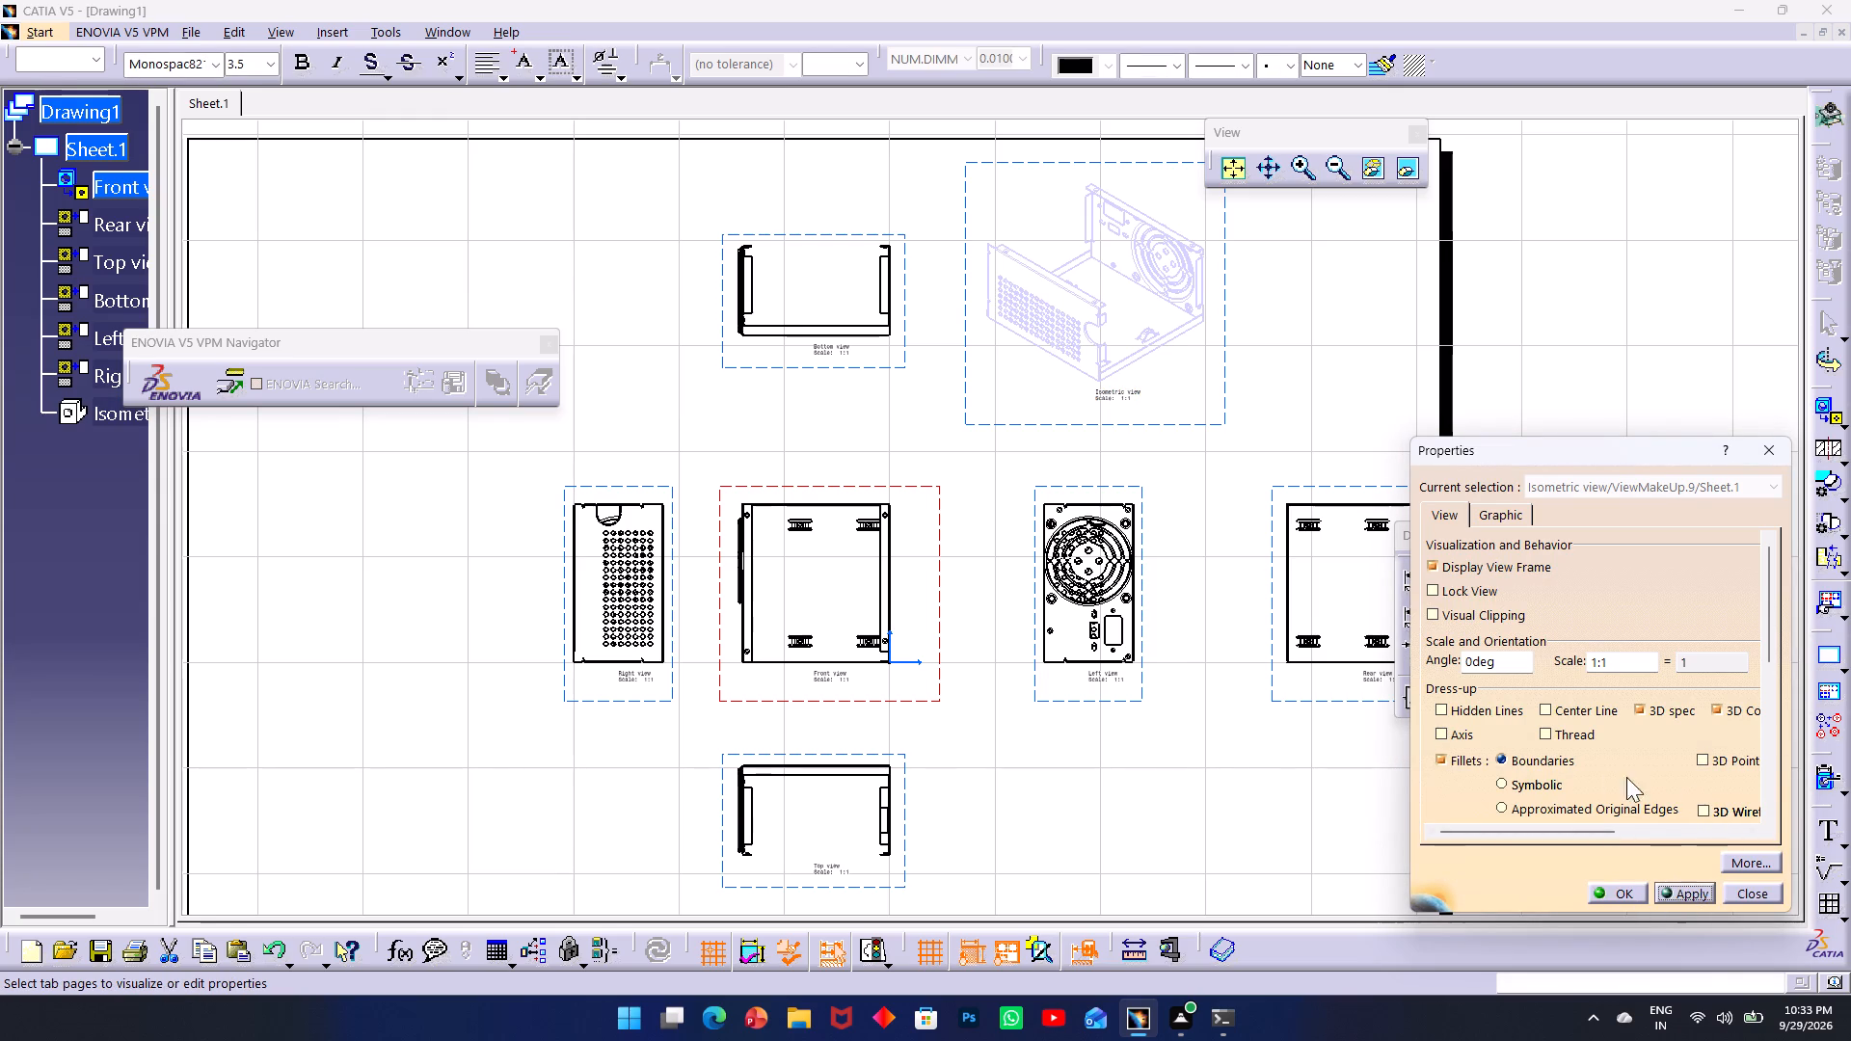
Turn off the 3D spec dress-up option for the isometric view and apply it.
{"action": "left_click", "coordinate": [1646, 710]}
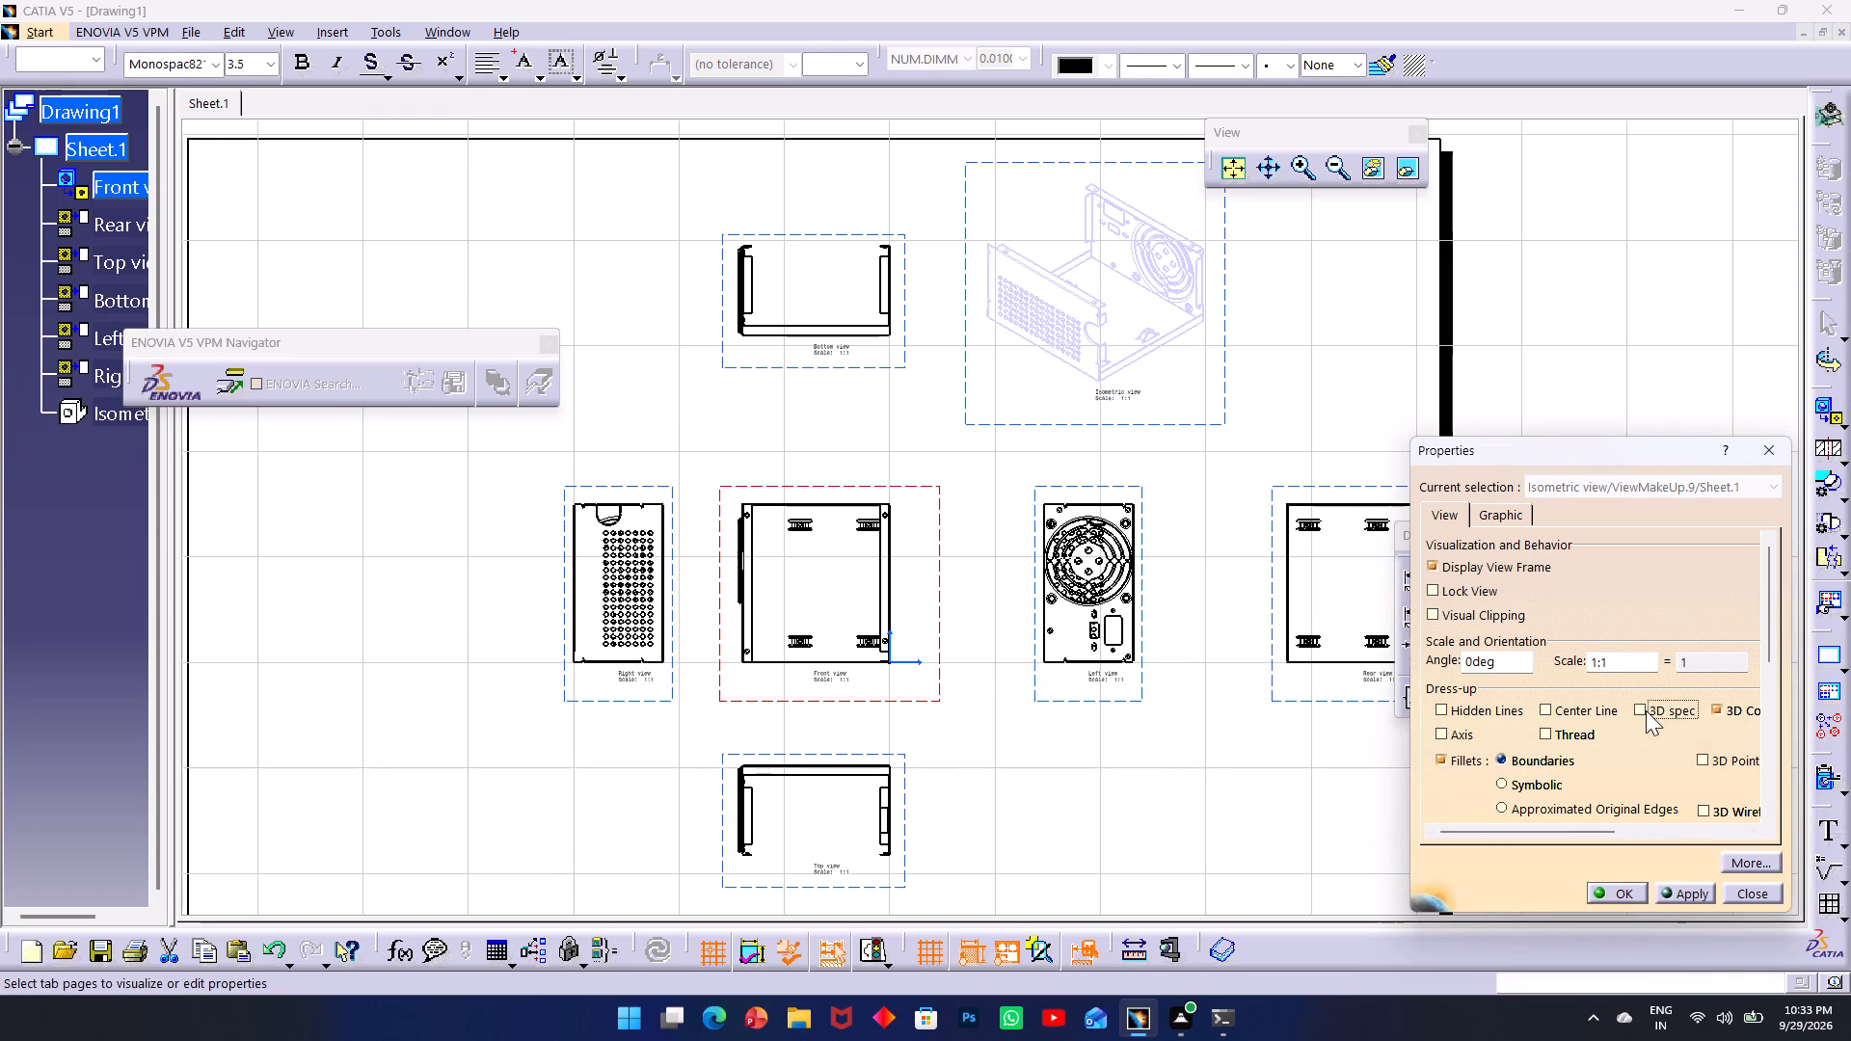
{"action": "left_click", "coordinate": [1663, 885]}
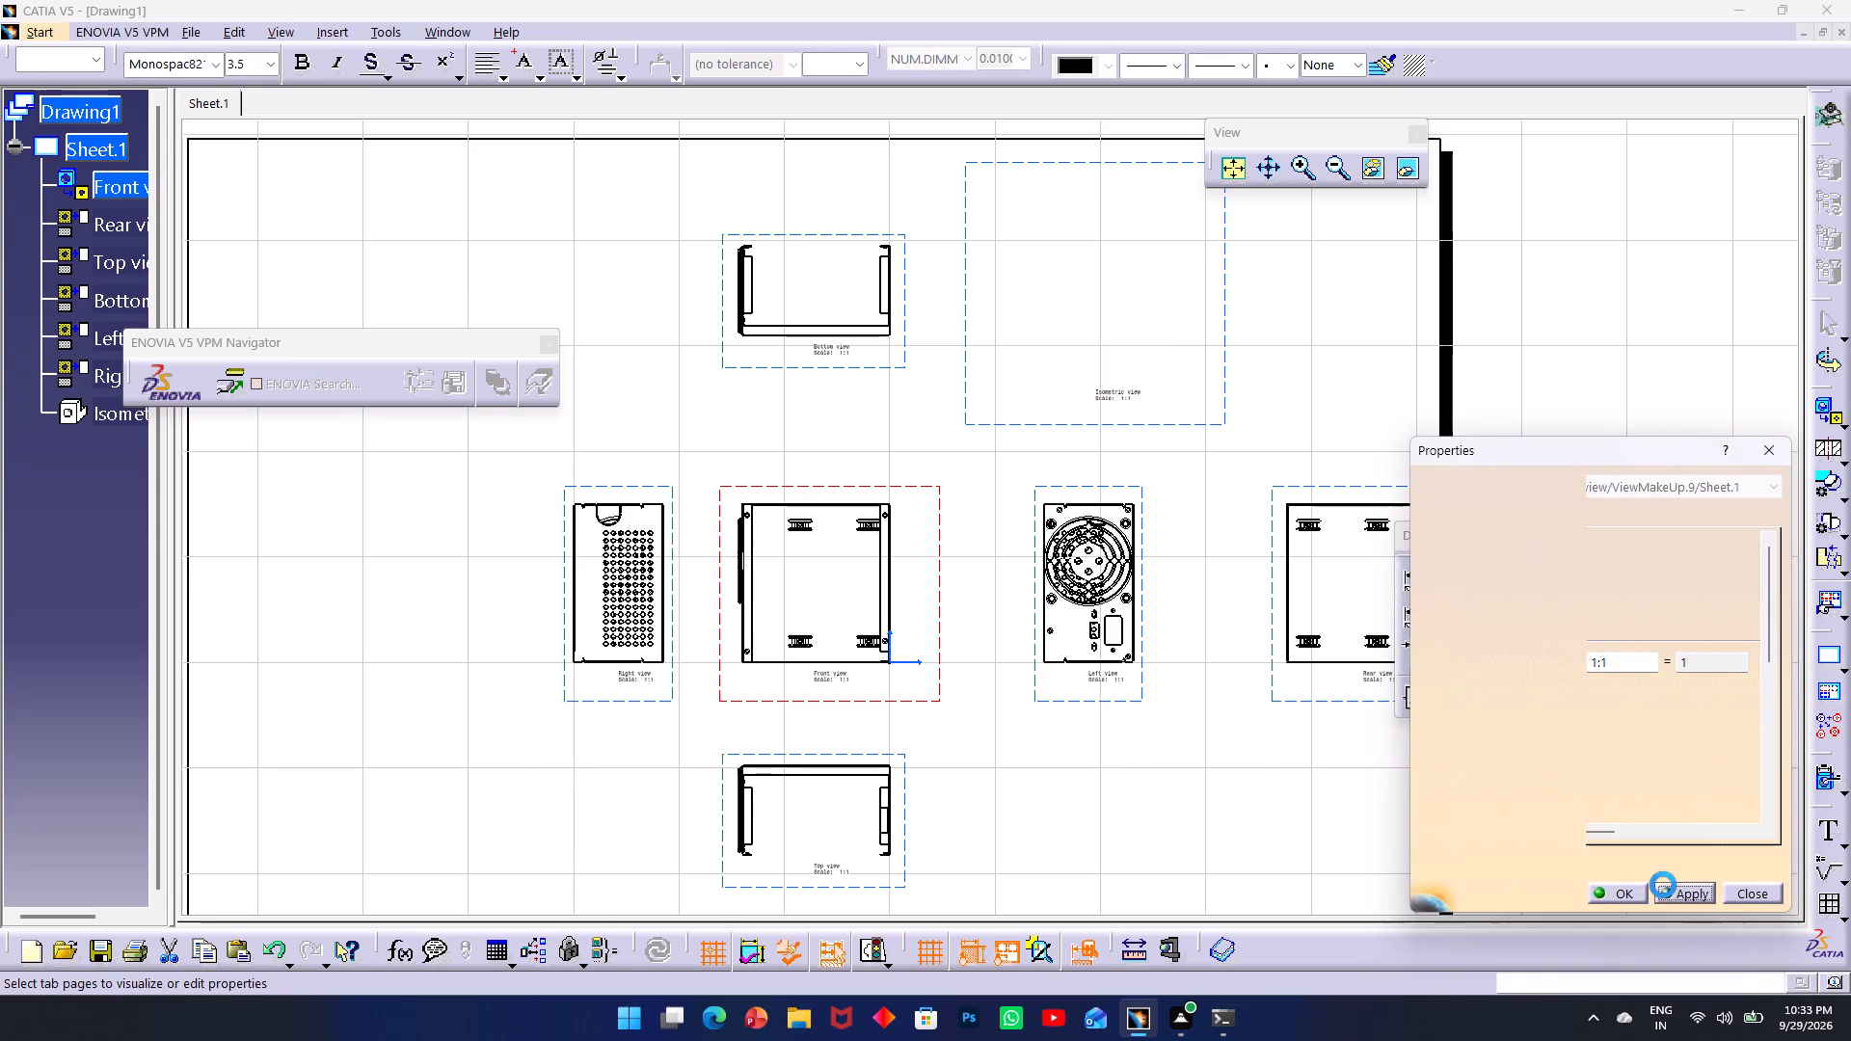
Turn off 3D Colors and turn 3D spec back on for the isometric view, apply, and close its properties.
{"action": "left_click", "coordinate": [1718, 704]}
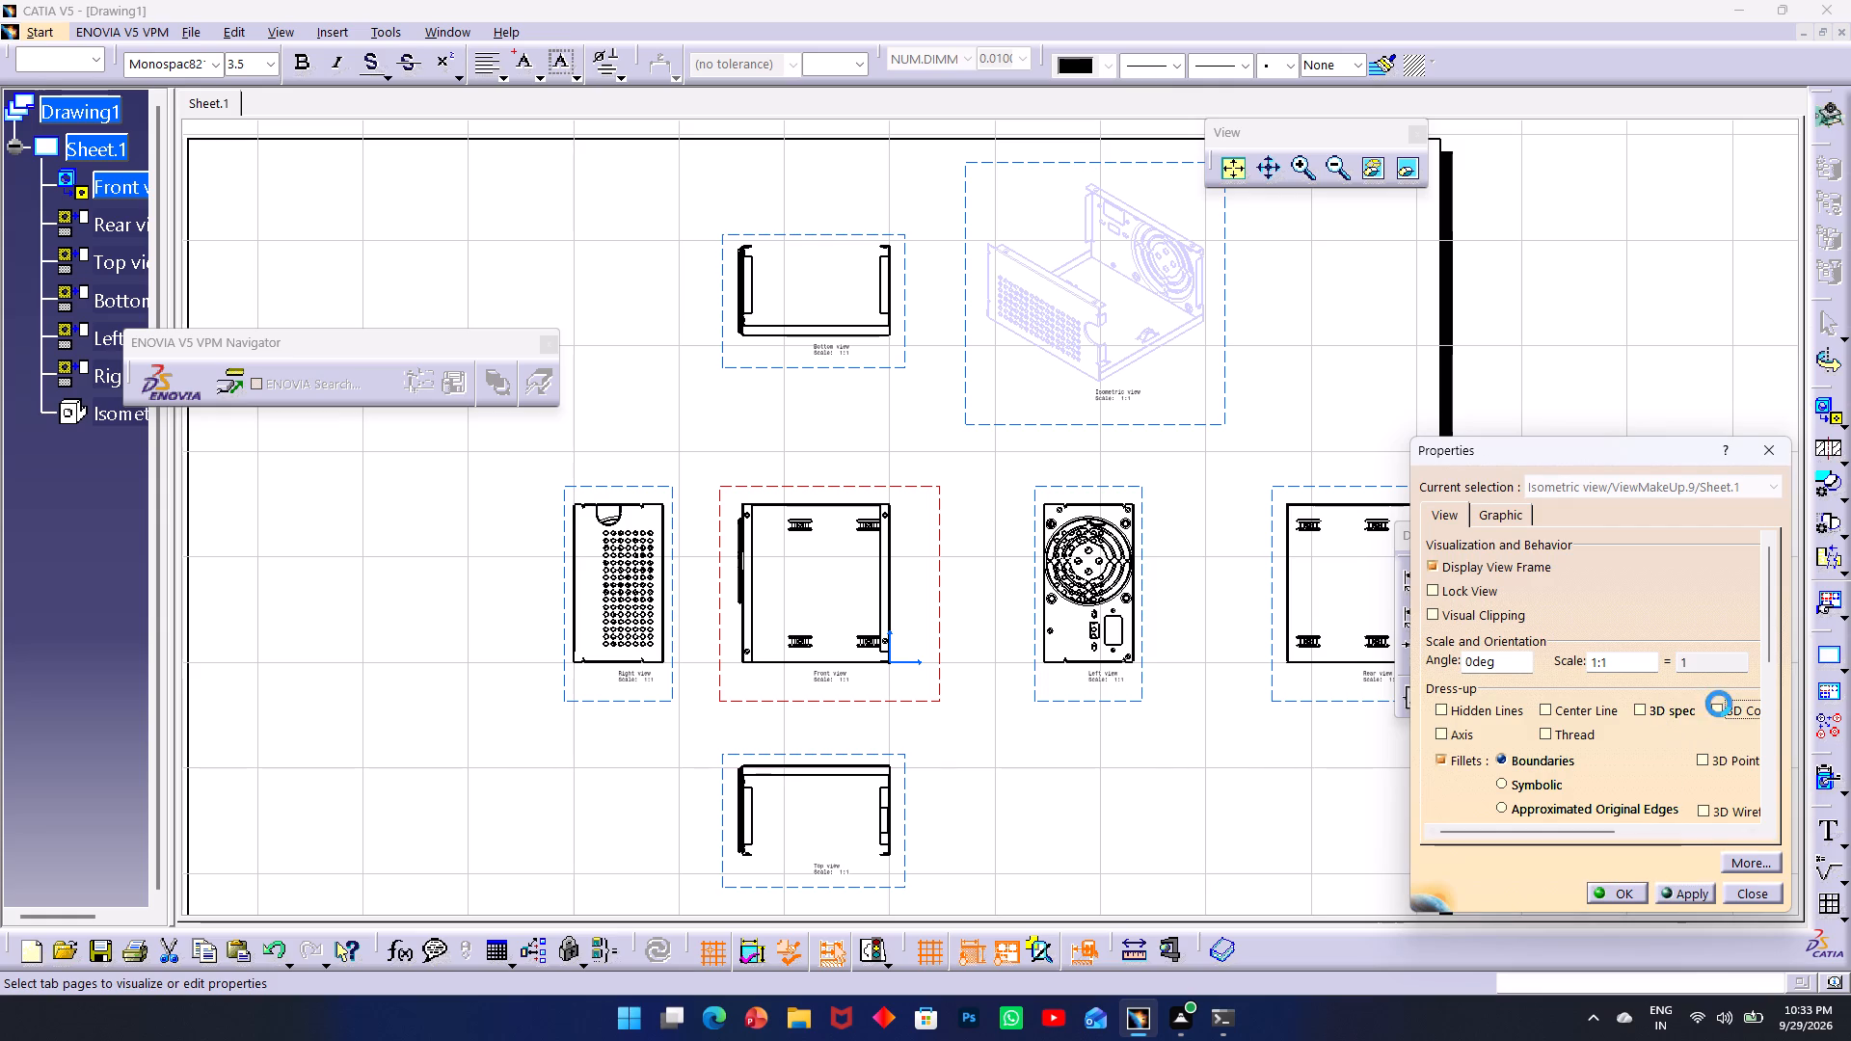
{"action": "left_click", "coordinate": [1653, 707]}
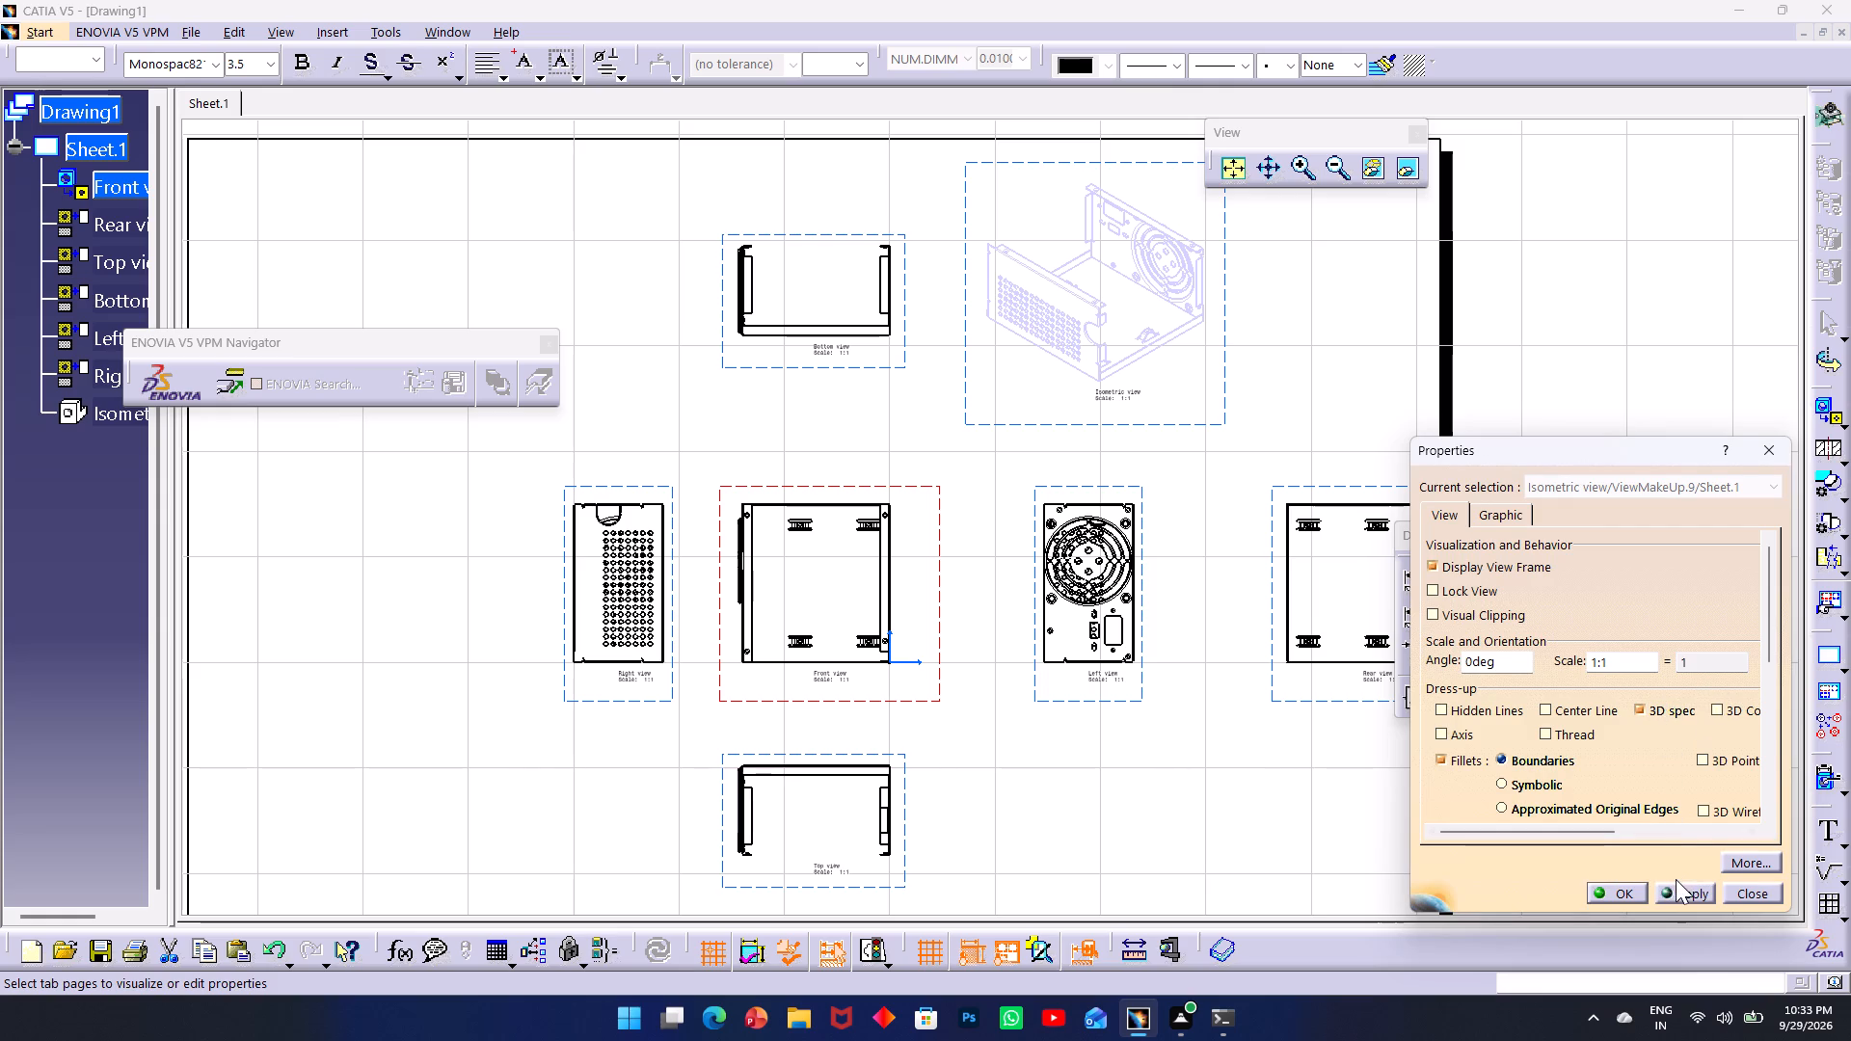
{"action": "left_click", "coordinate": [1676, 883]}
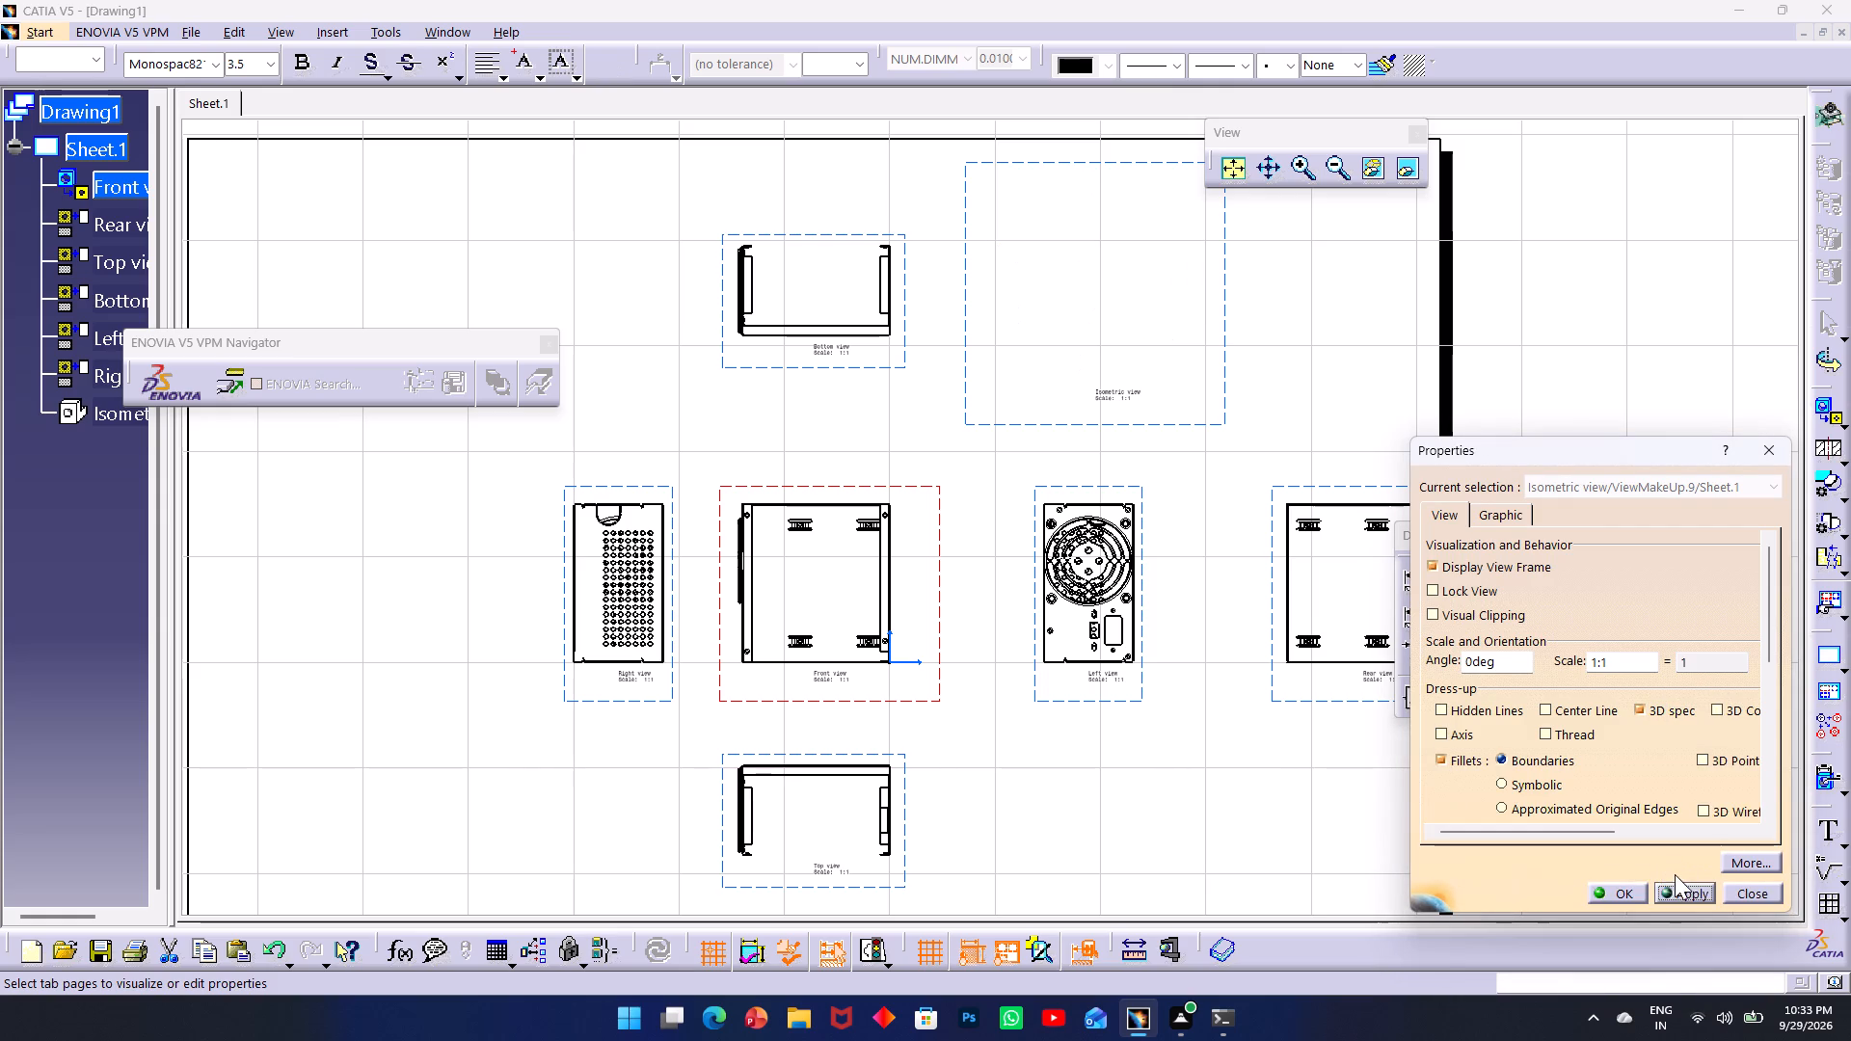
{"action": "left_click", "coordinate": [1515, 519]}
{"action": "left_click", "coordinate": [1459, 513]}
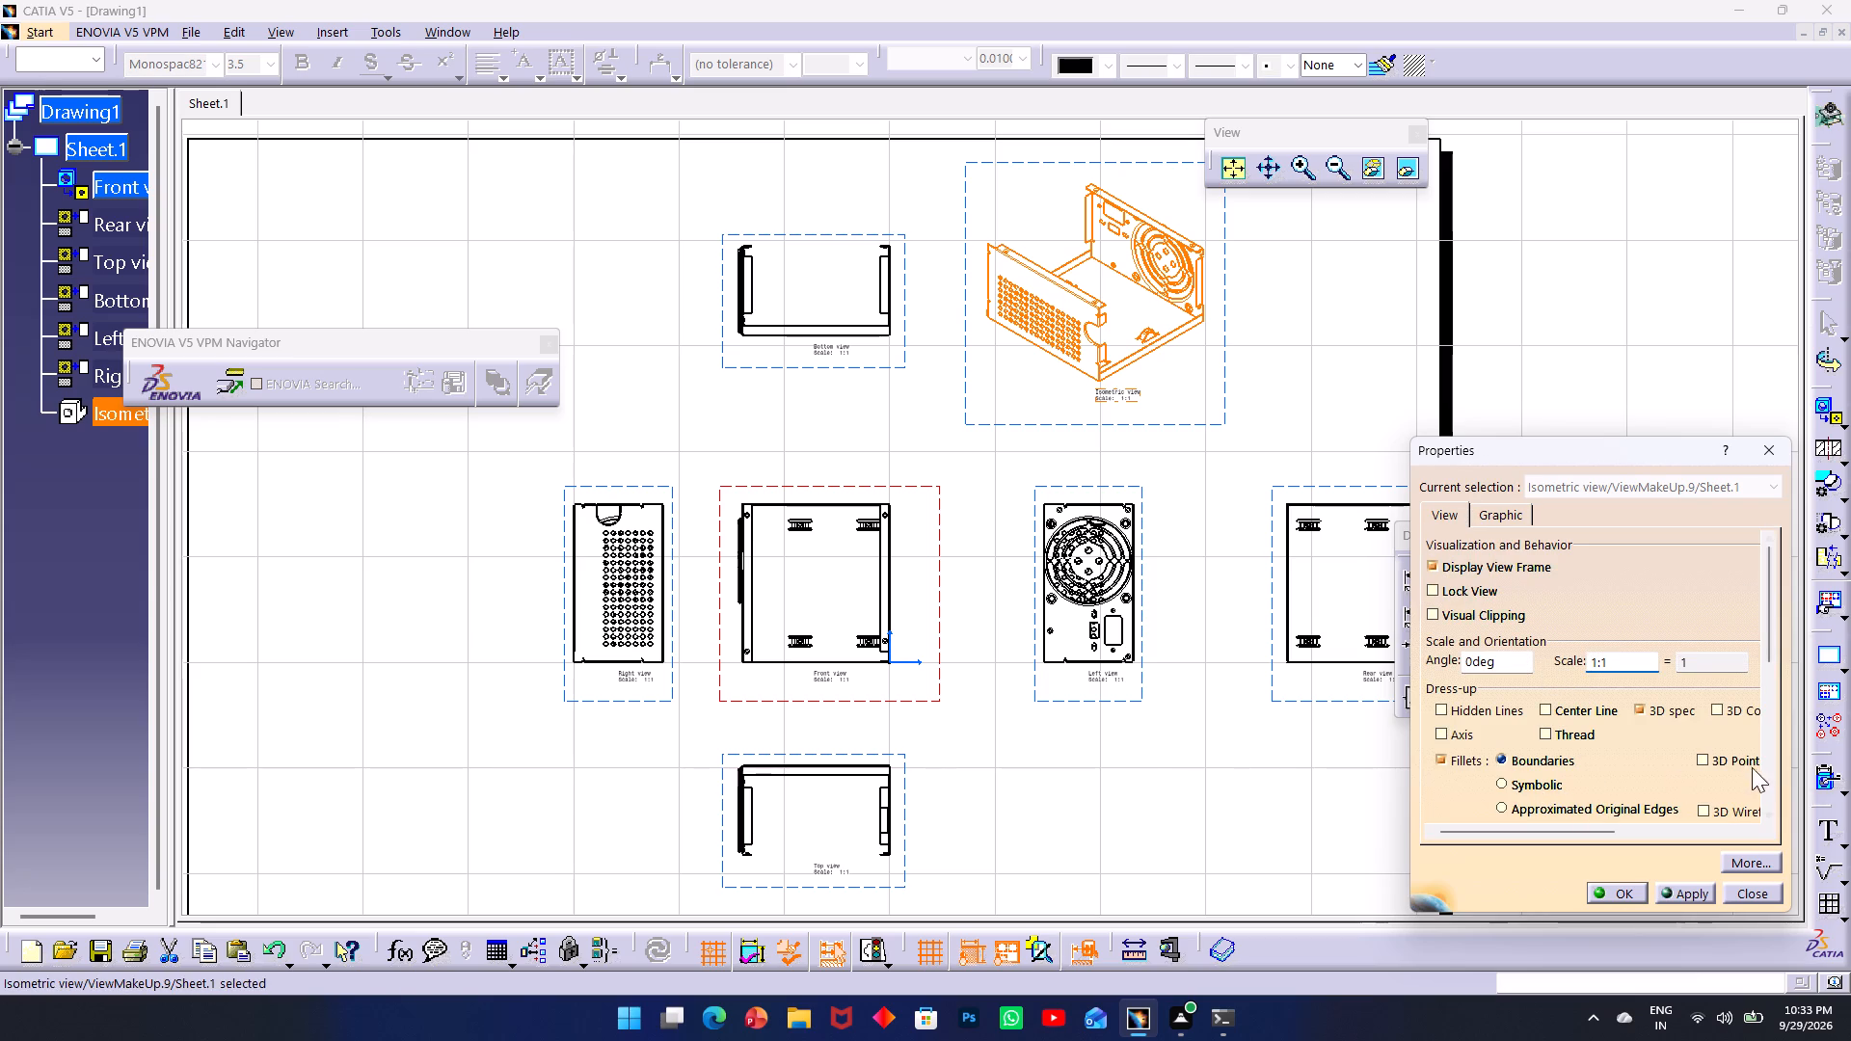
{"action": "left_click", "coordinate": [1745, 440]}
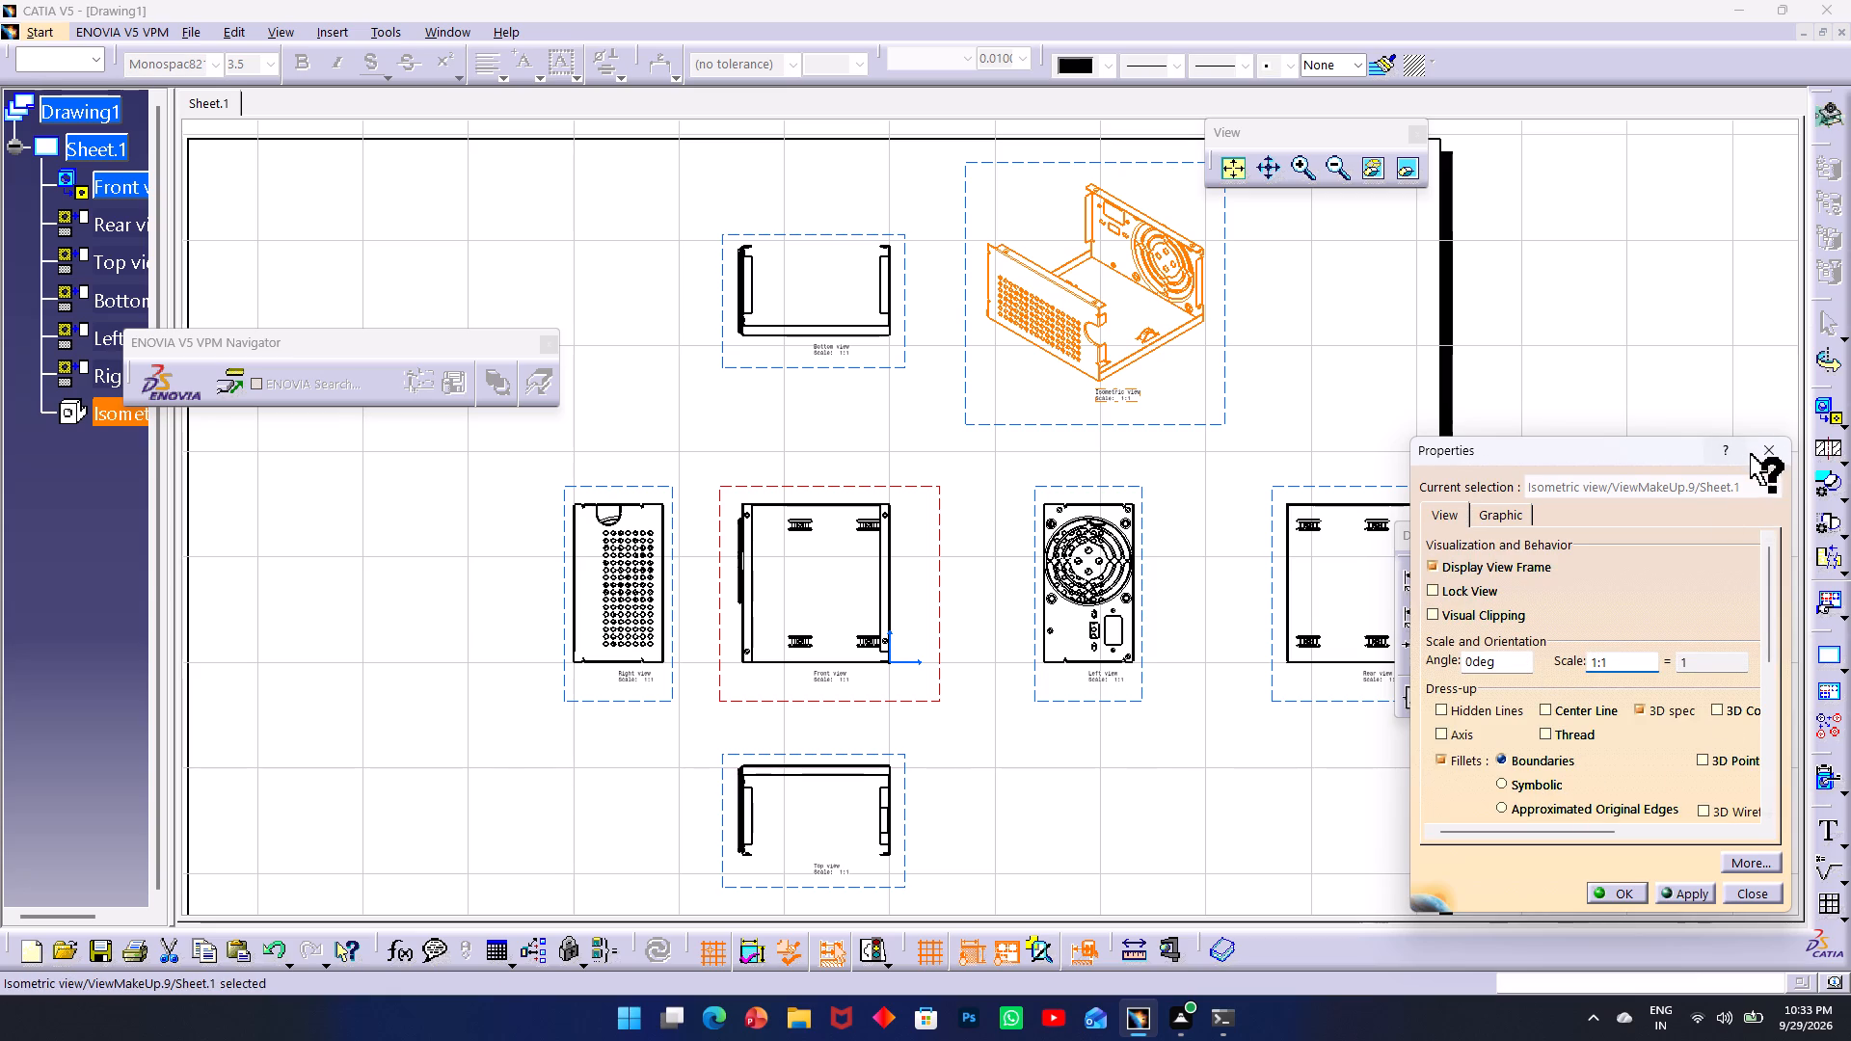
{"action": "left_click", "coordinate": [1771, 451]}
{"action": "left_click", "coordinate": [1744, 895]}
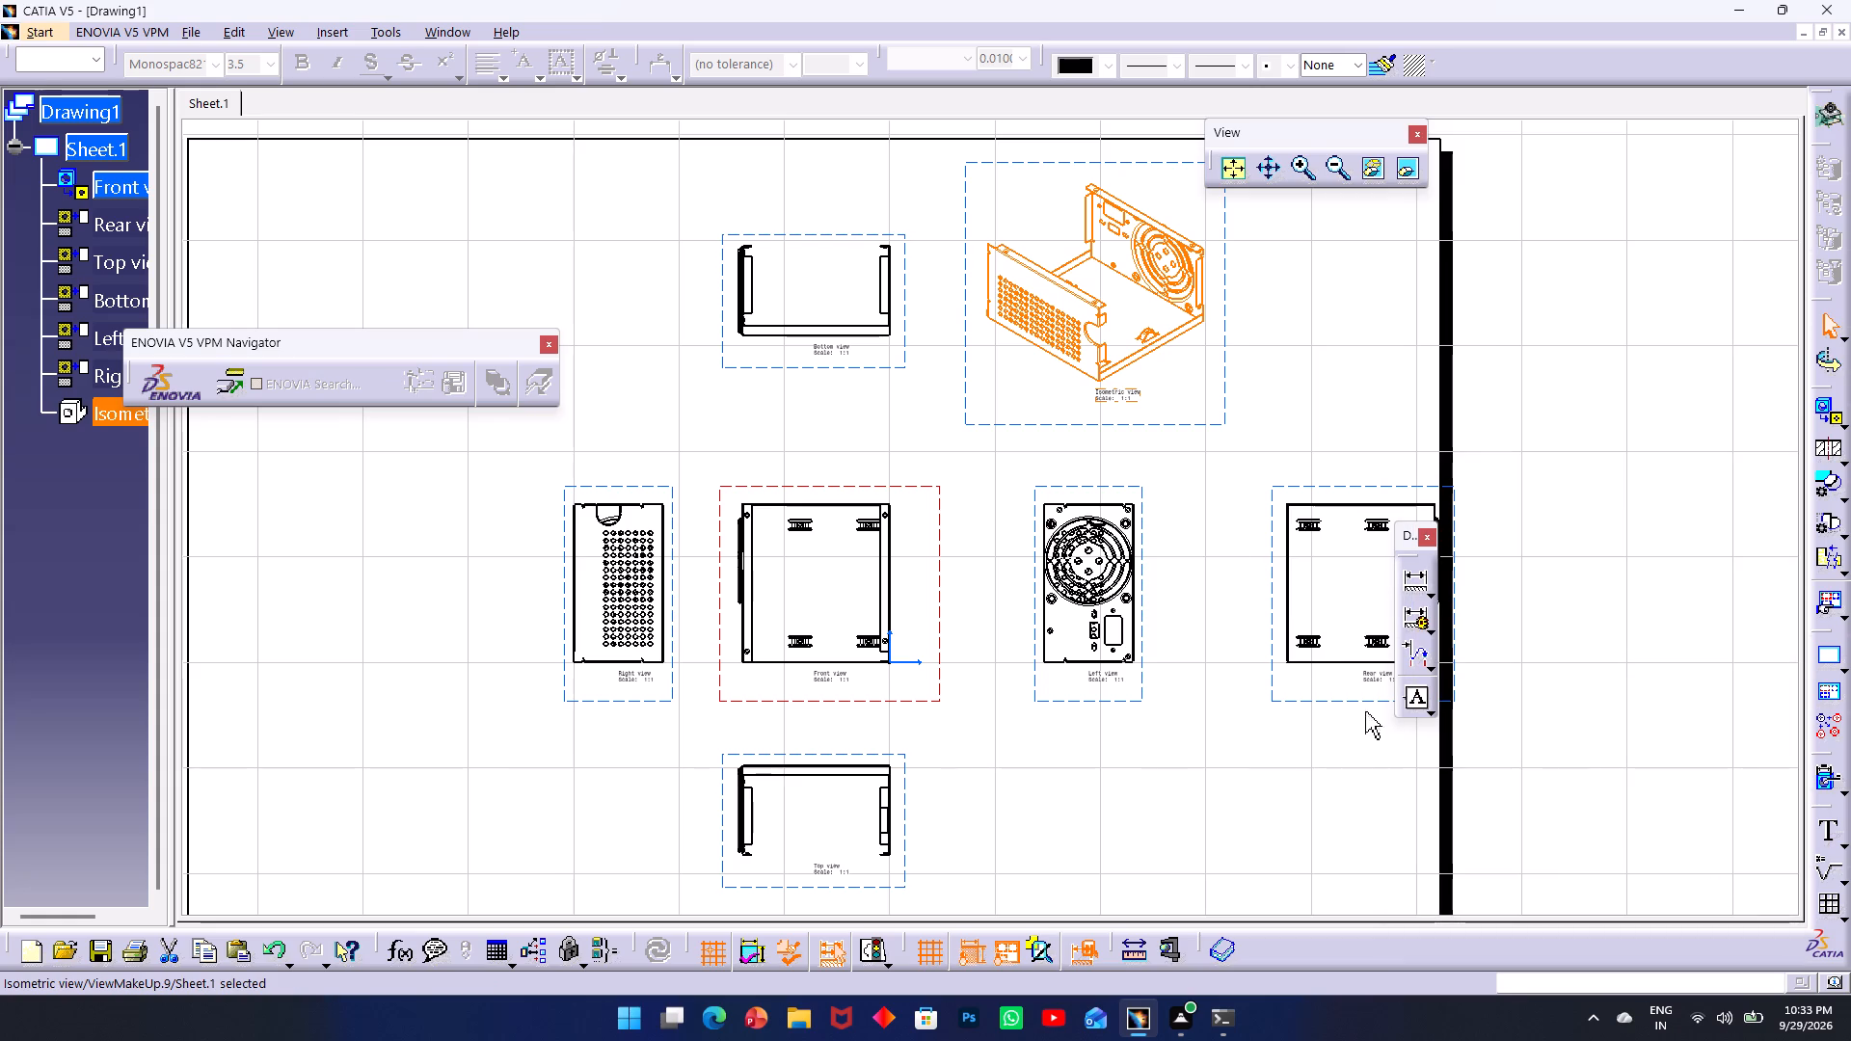
Review the additional property pages of a generated edge in the isometric view, including PLM attributes, DRM protection and ENOVIA V6, and close them.
{"action": "right_click", "coordinate": [1136, 334]}
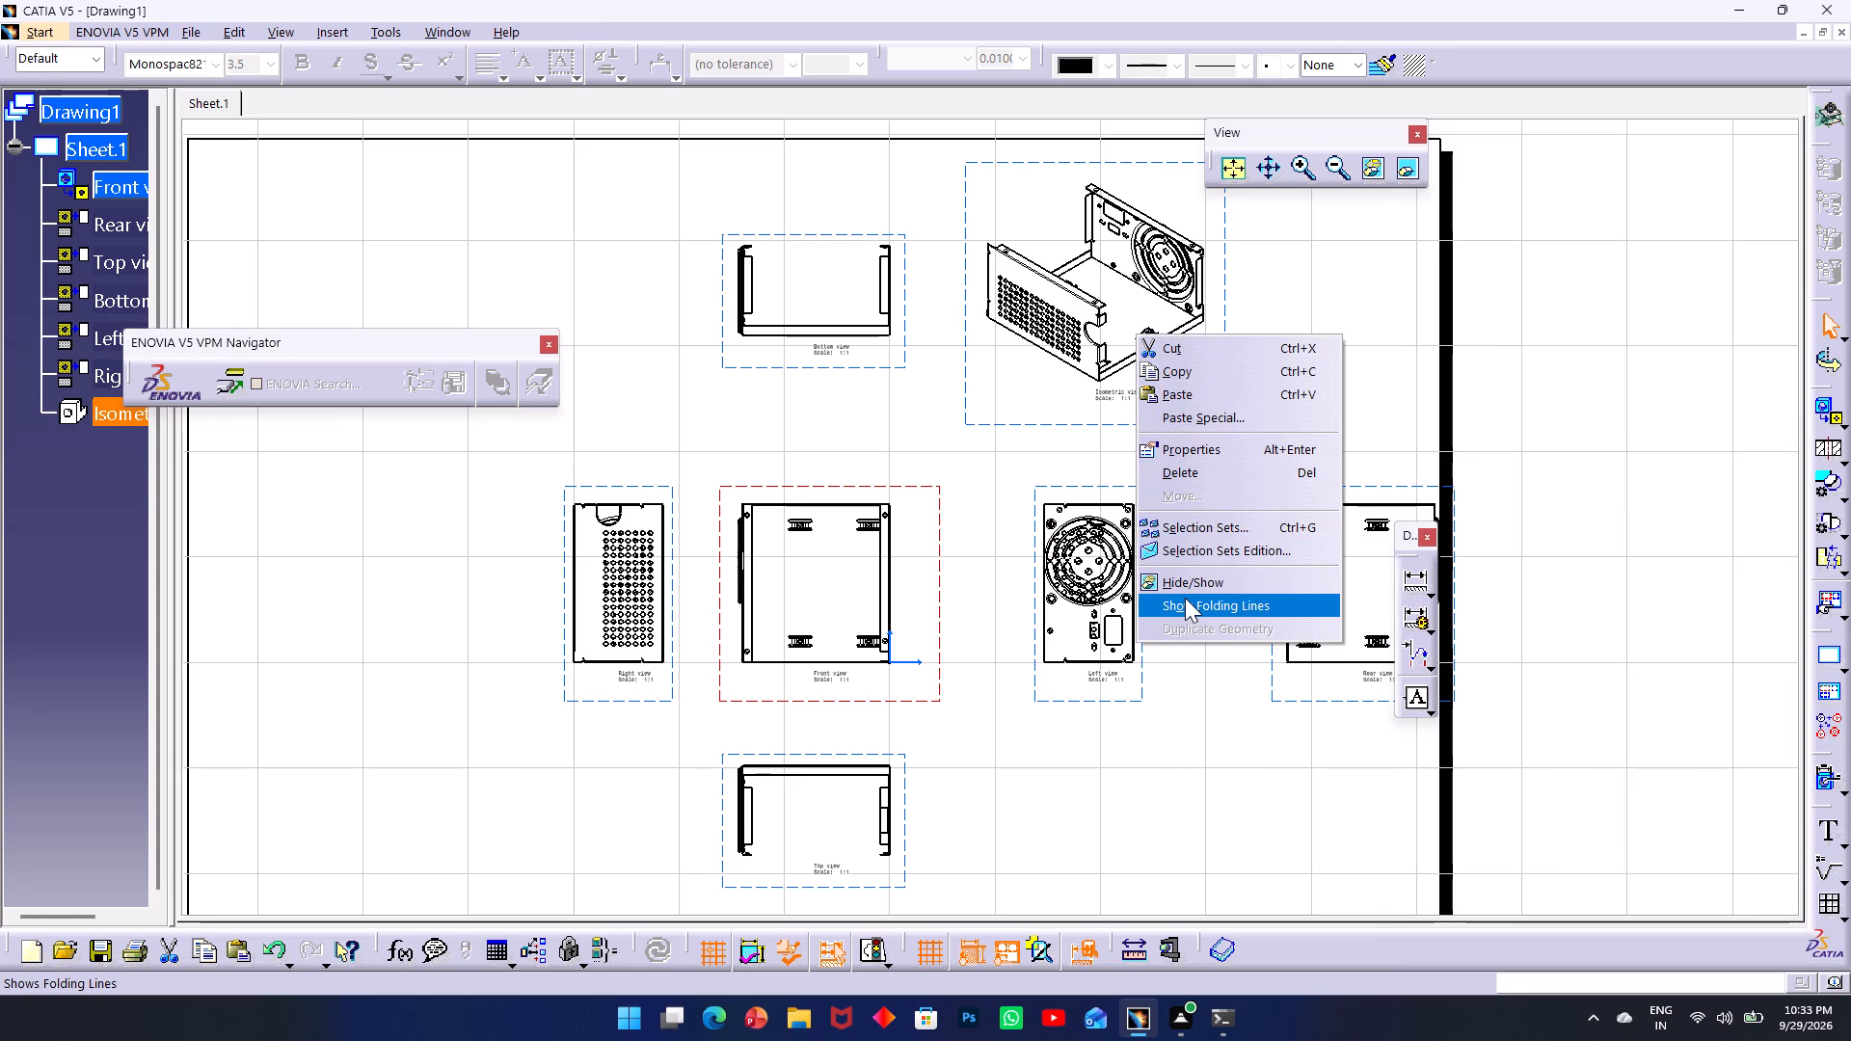
{"action": "left_click", "coordinate": [1194, 454]}
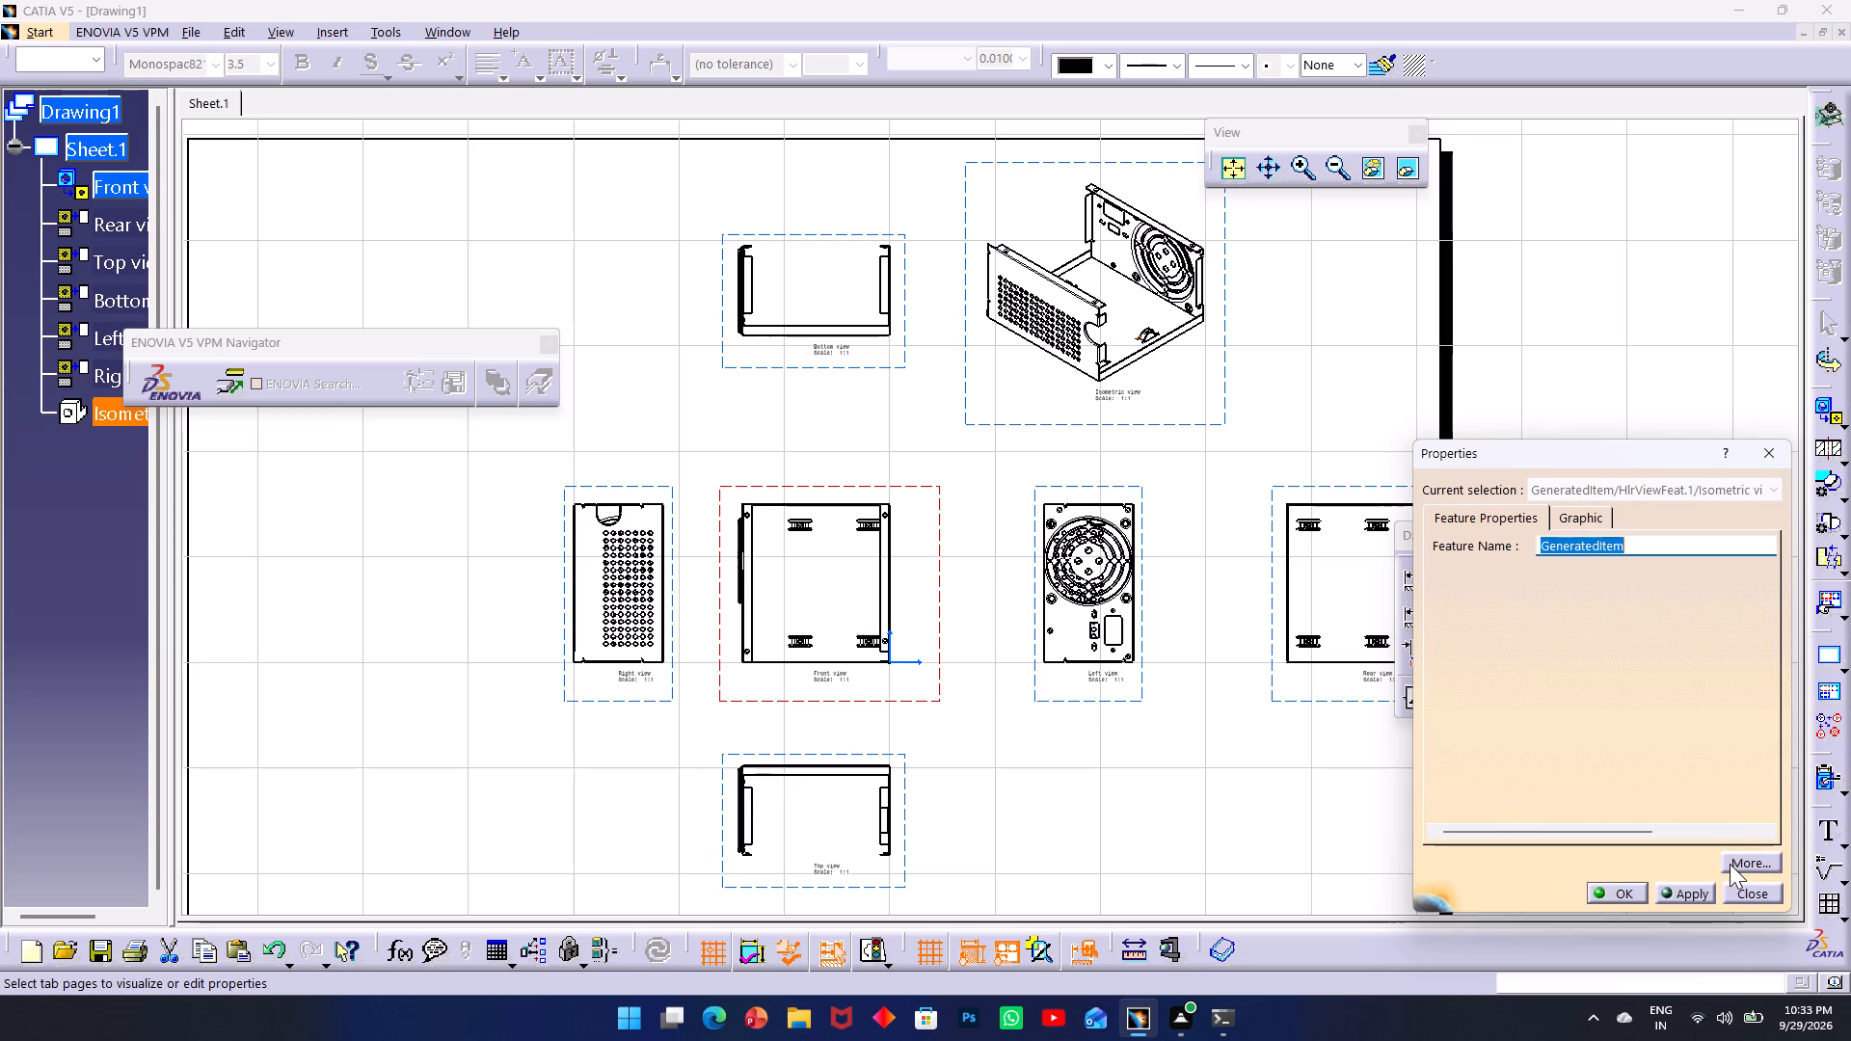
{"action": "left_click", "coordinate": [1730, 864]}
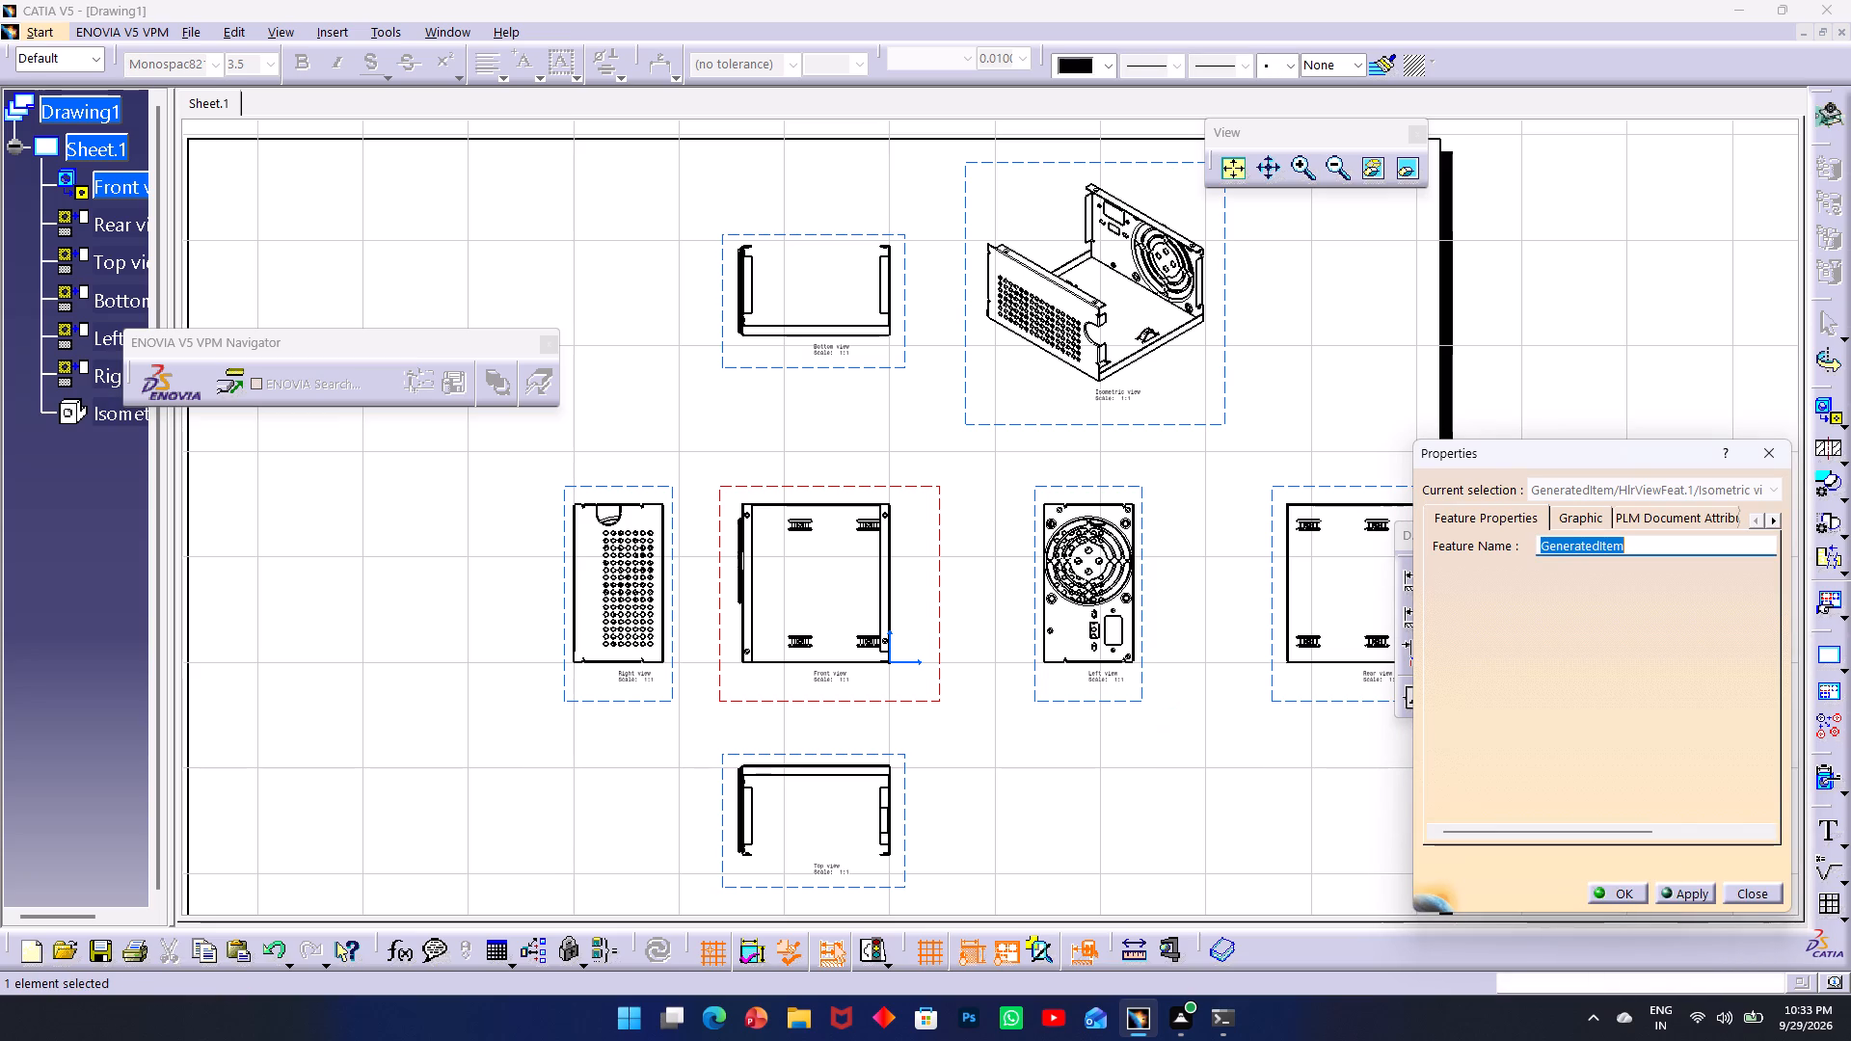
{"action": "left_click", "coordinate": [1604, 517]}
{"action": "left_click", "coordinate": [1648, 520]}
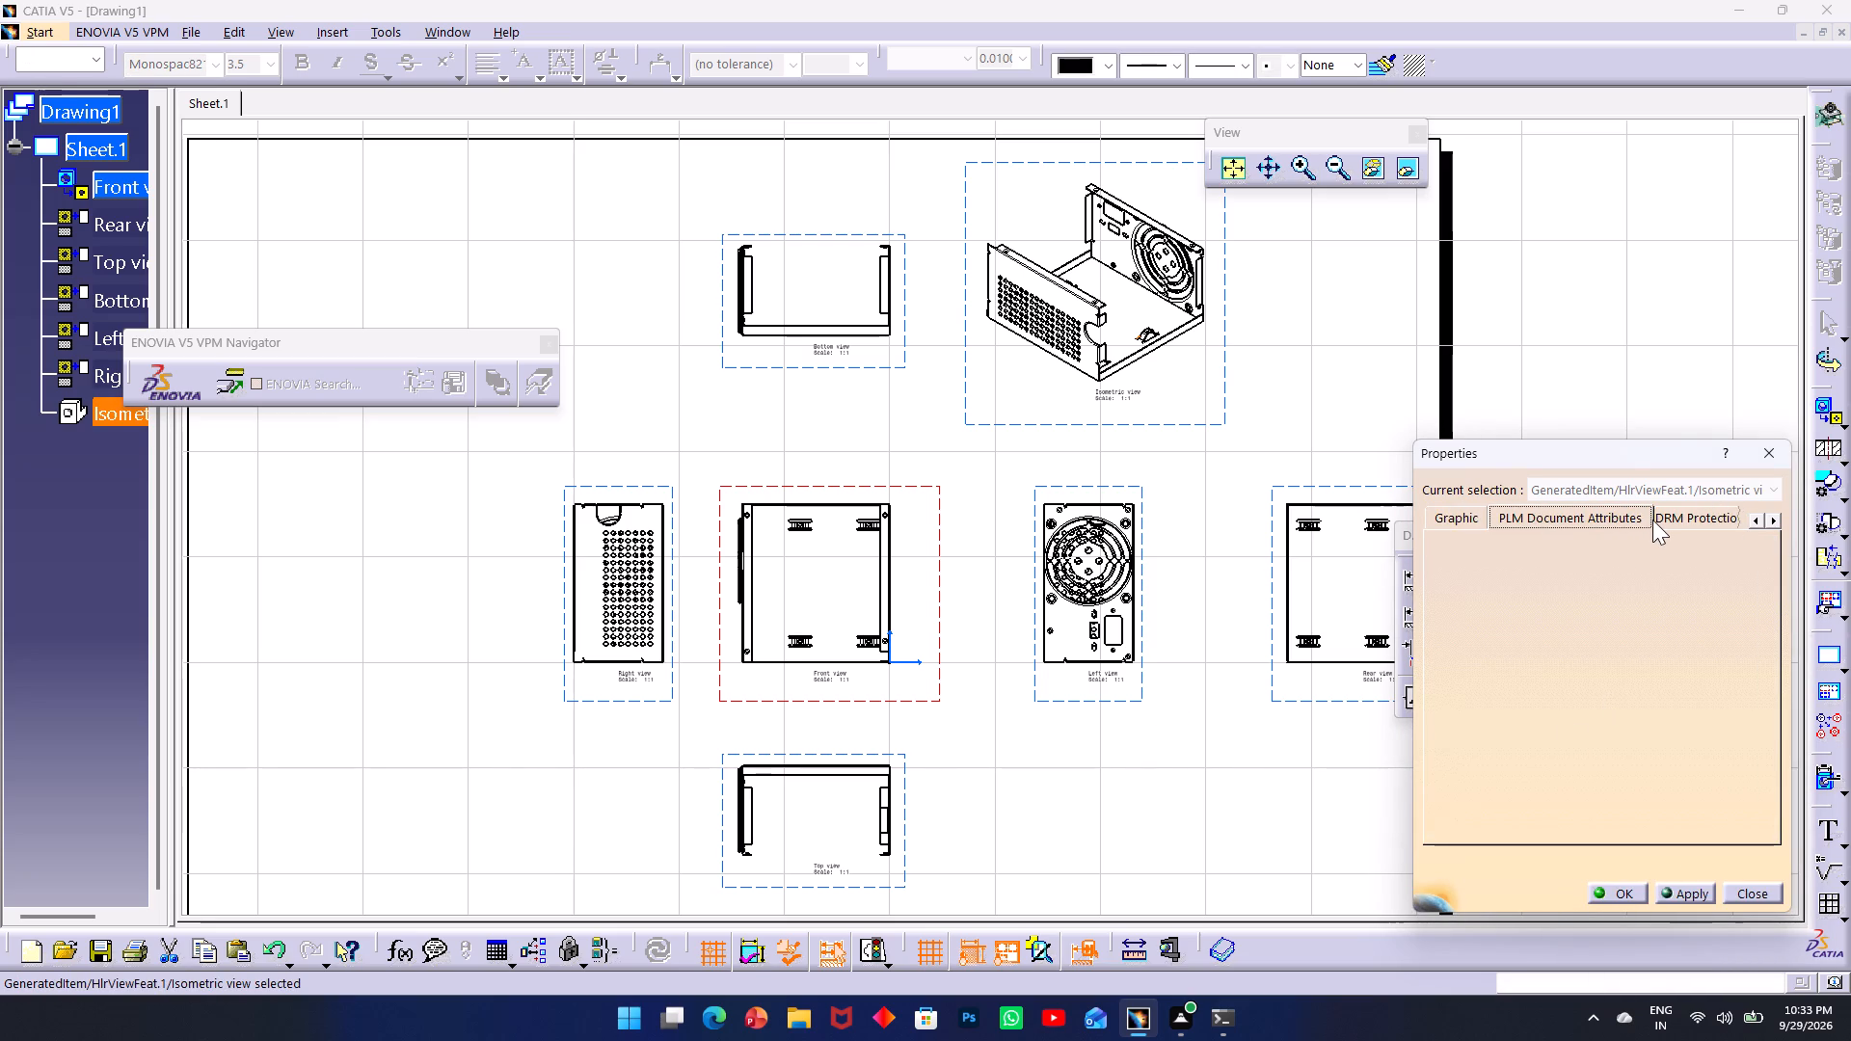
{"action": "left_click", "coordinate": [1687, 515]}
{"action": "left_click", "coordinate": [1541, 523]}
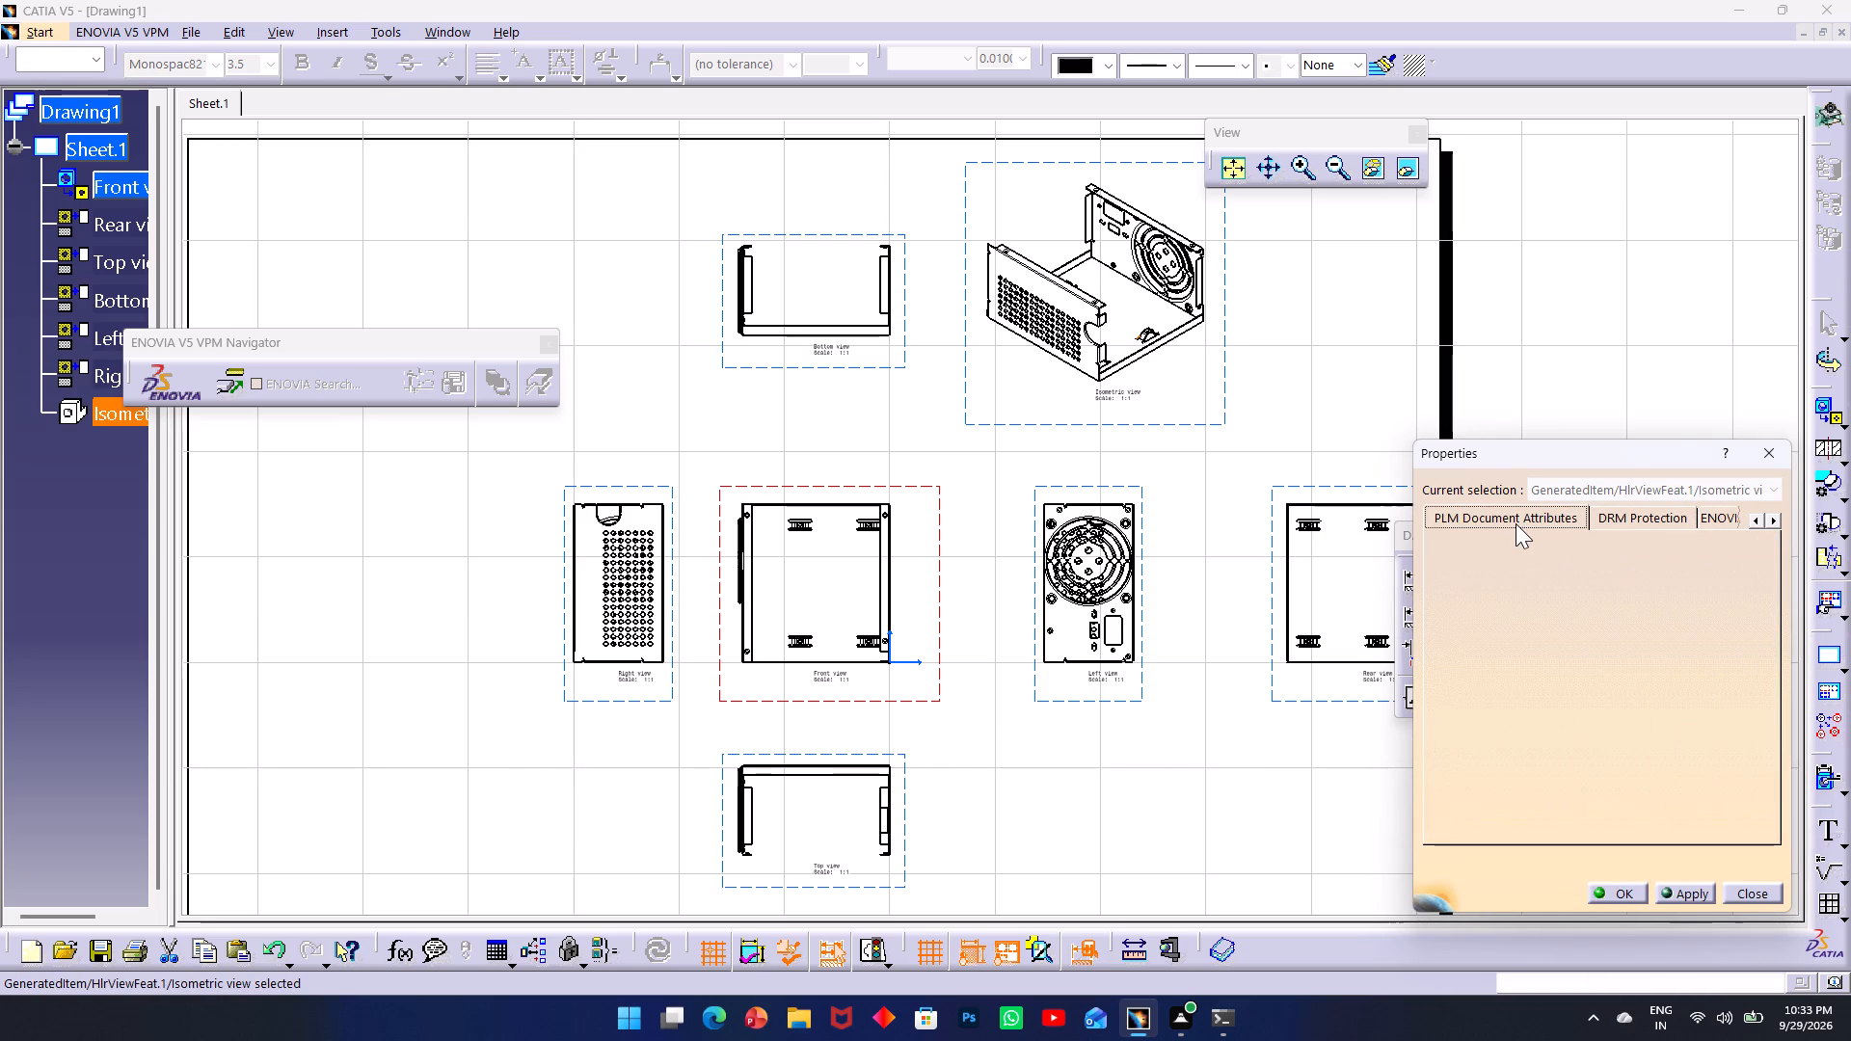
{"action": "middle_click_drag", "start_coordinate": [1487, 522], "coordinate": [1394, 521]}
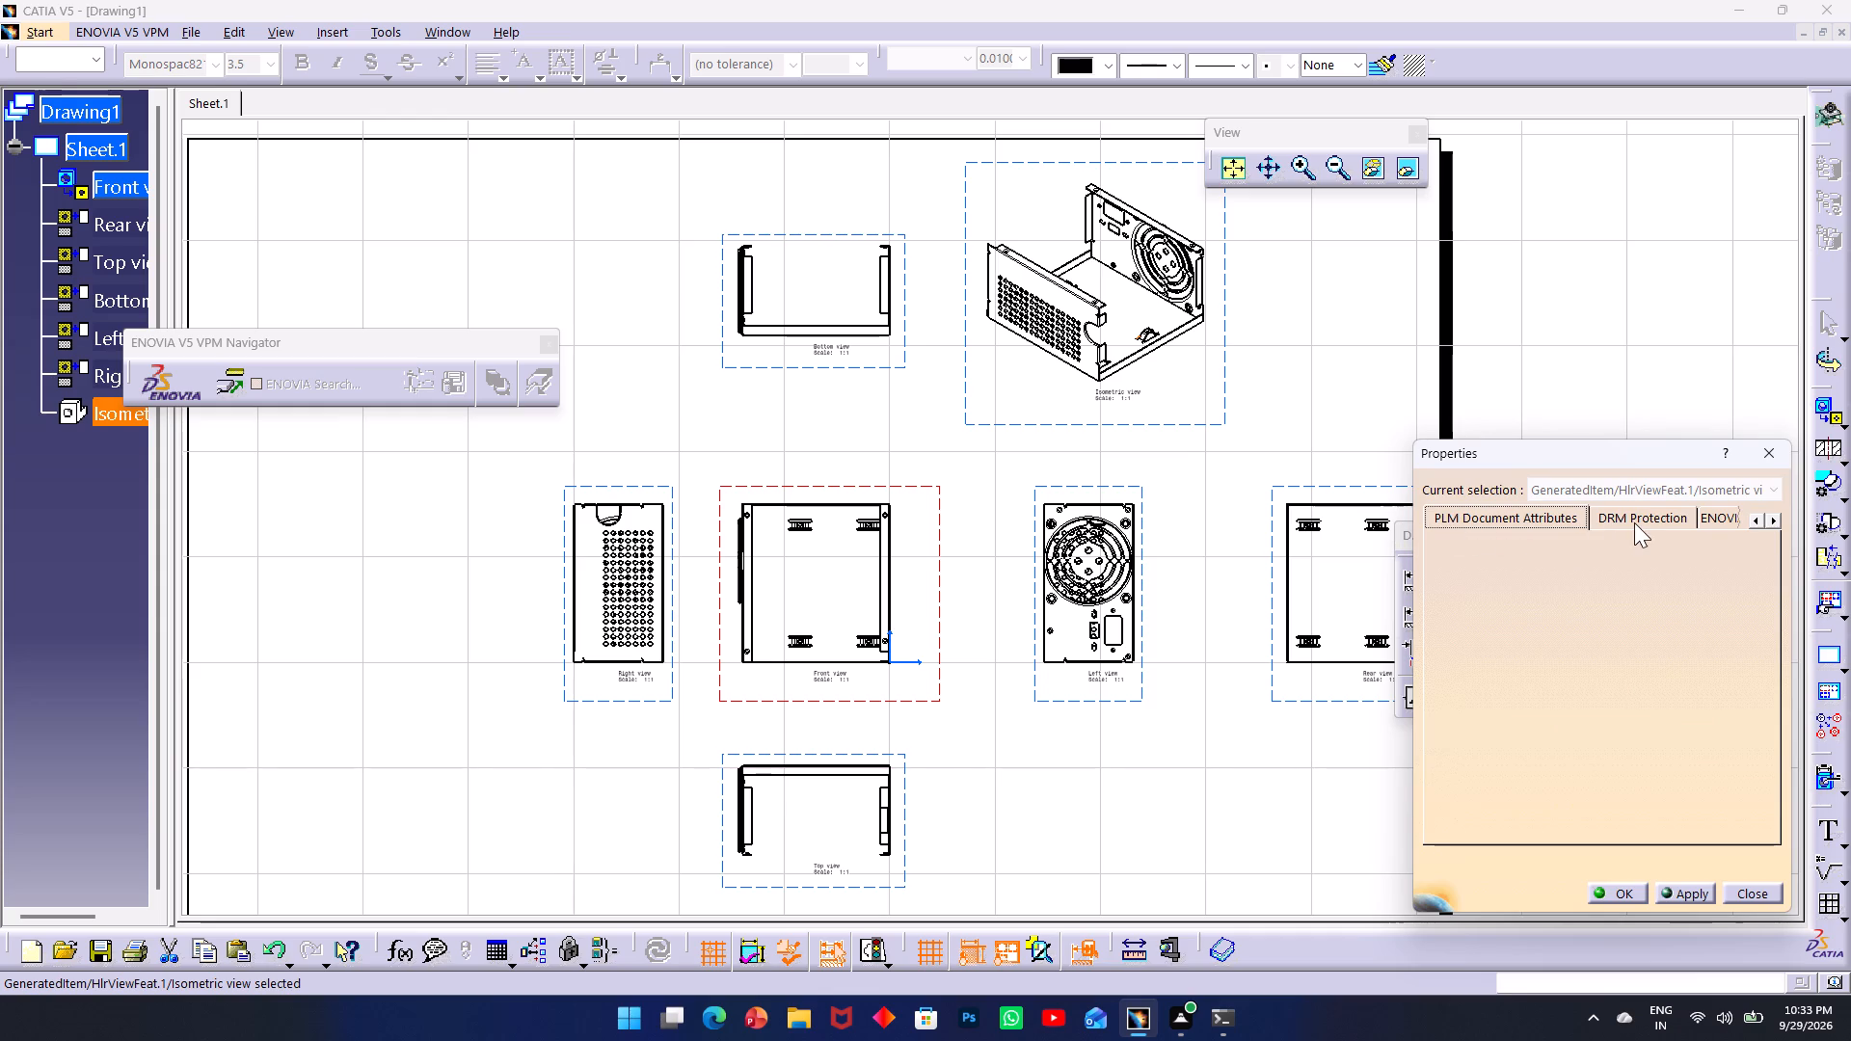
{"action": "left_click", "coordinate": [1638, 521]}
{"action": "left_click", "coordinate": [1712, 519]}
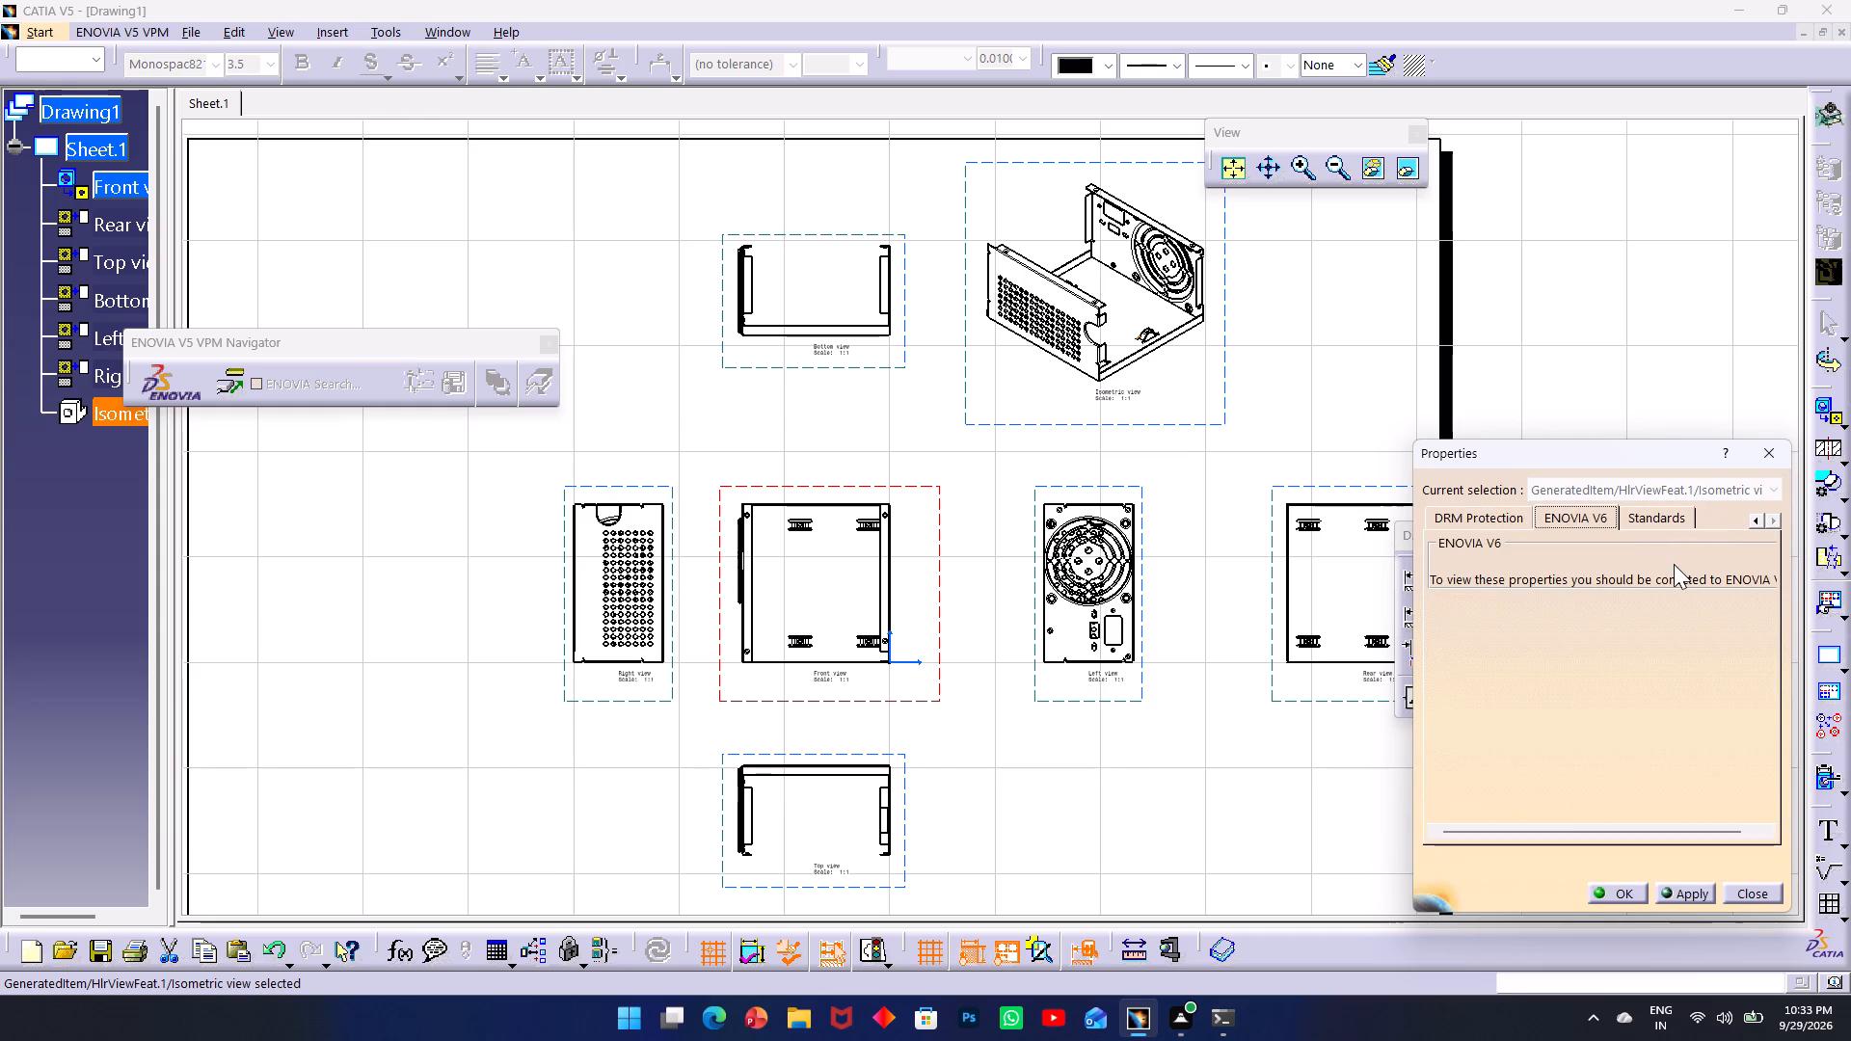
{"action": "left_click", "coordinate": [1774, 458]}
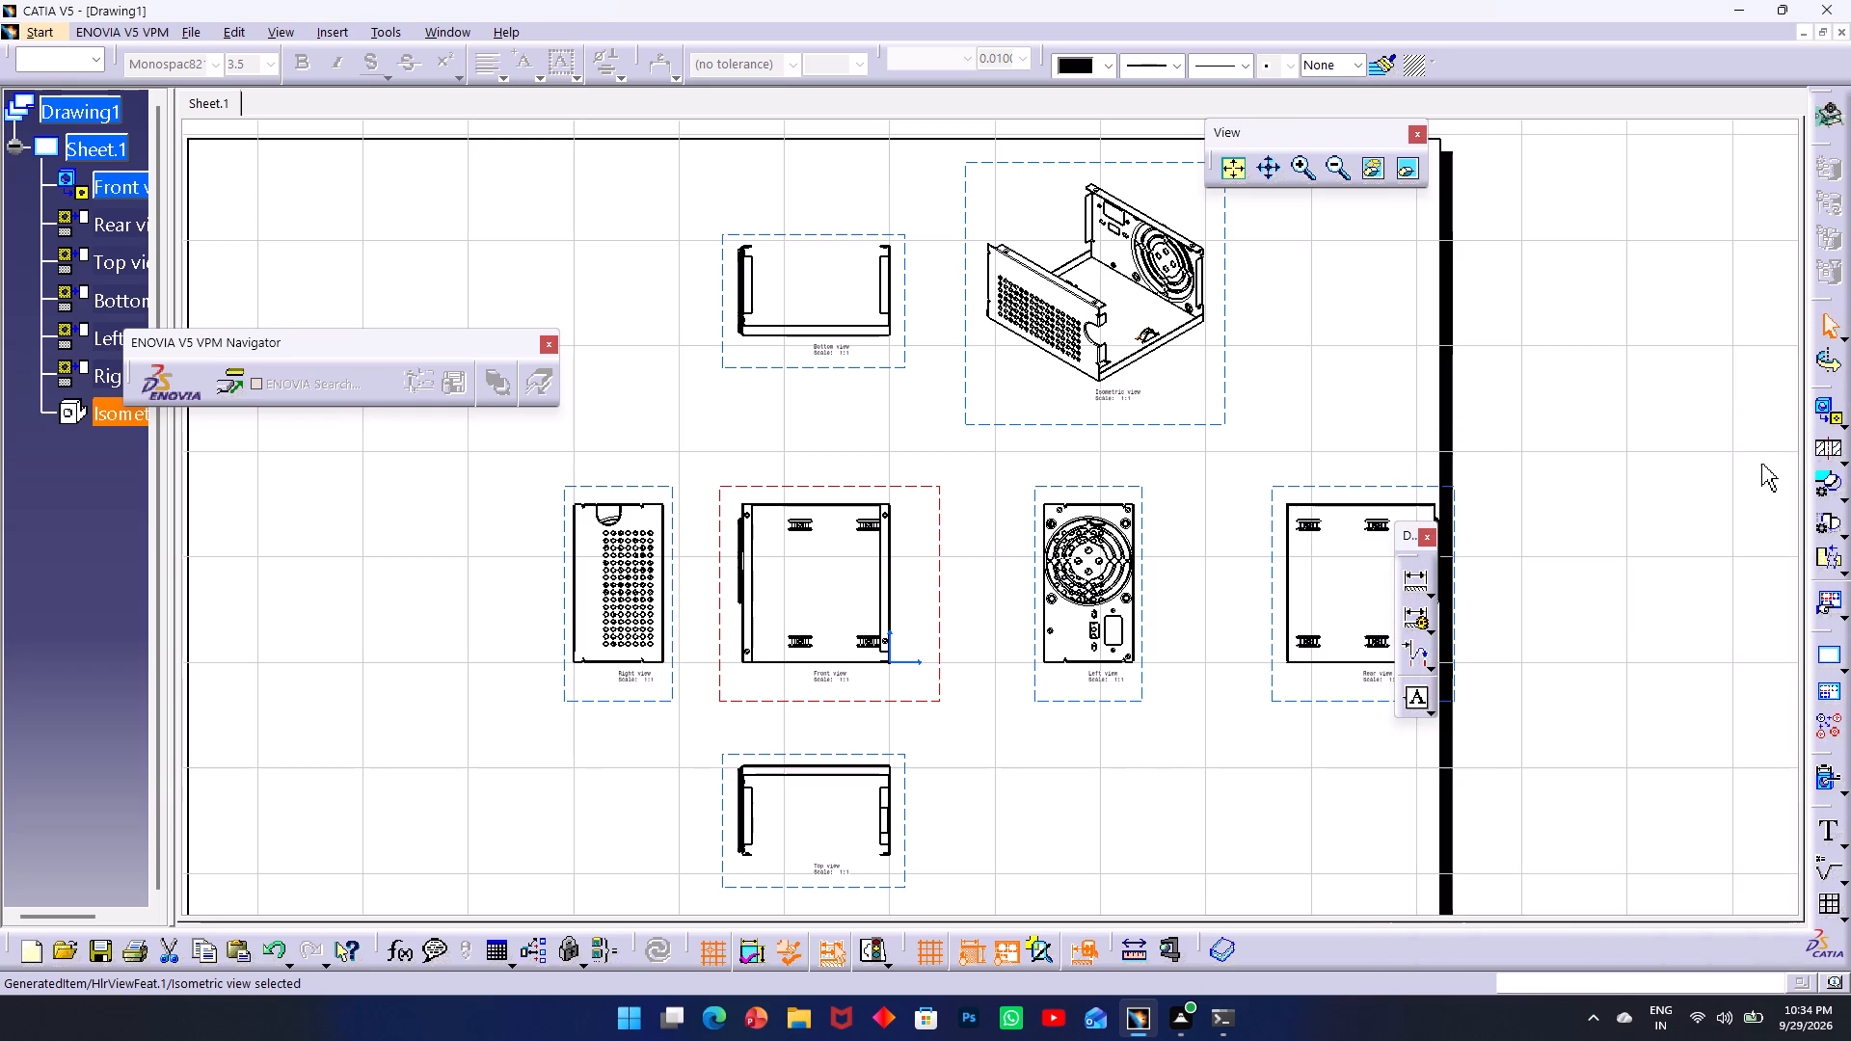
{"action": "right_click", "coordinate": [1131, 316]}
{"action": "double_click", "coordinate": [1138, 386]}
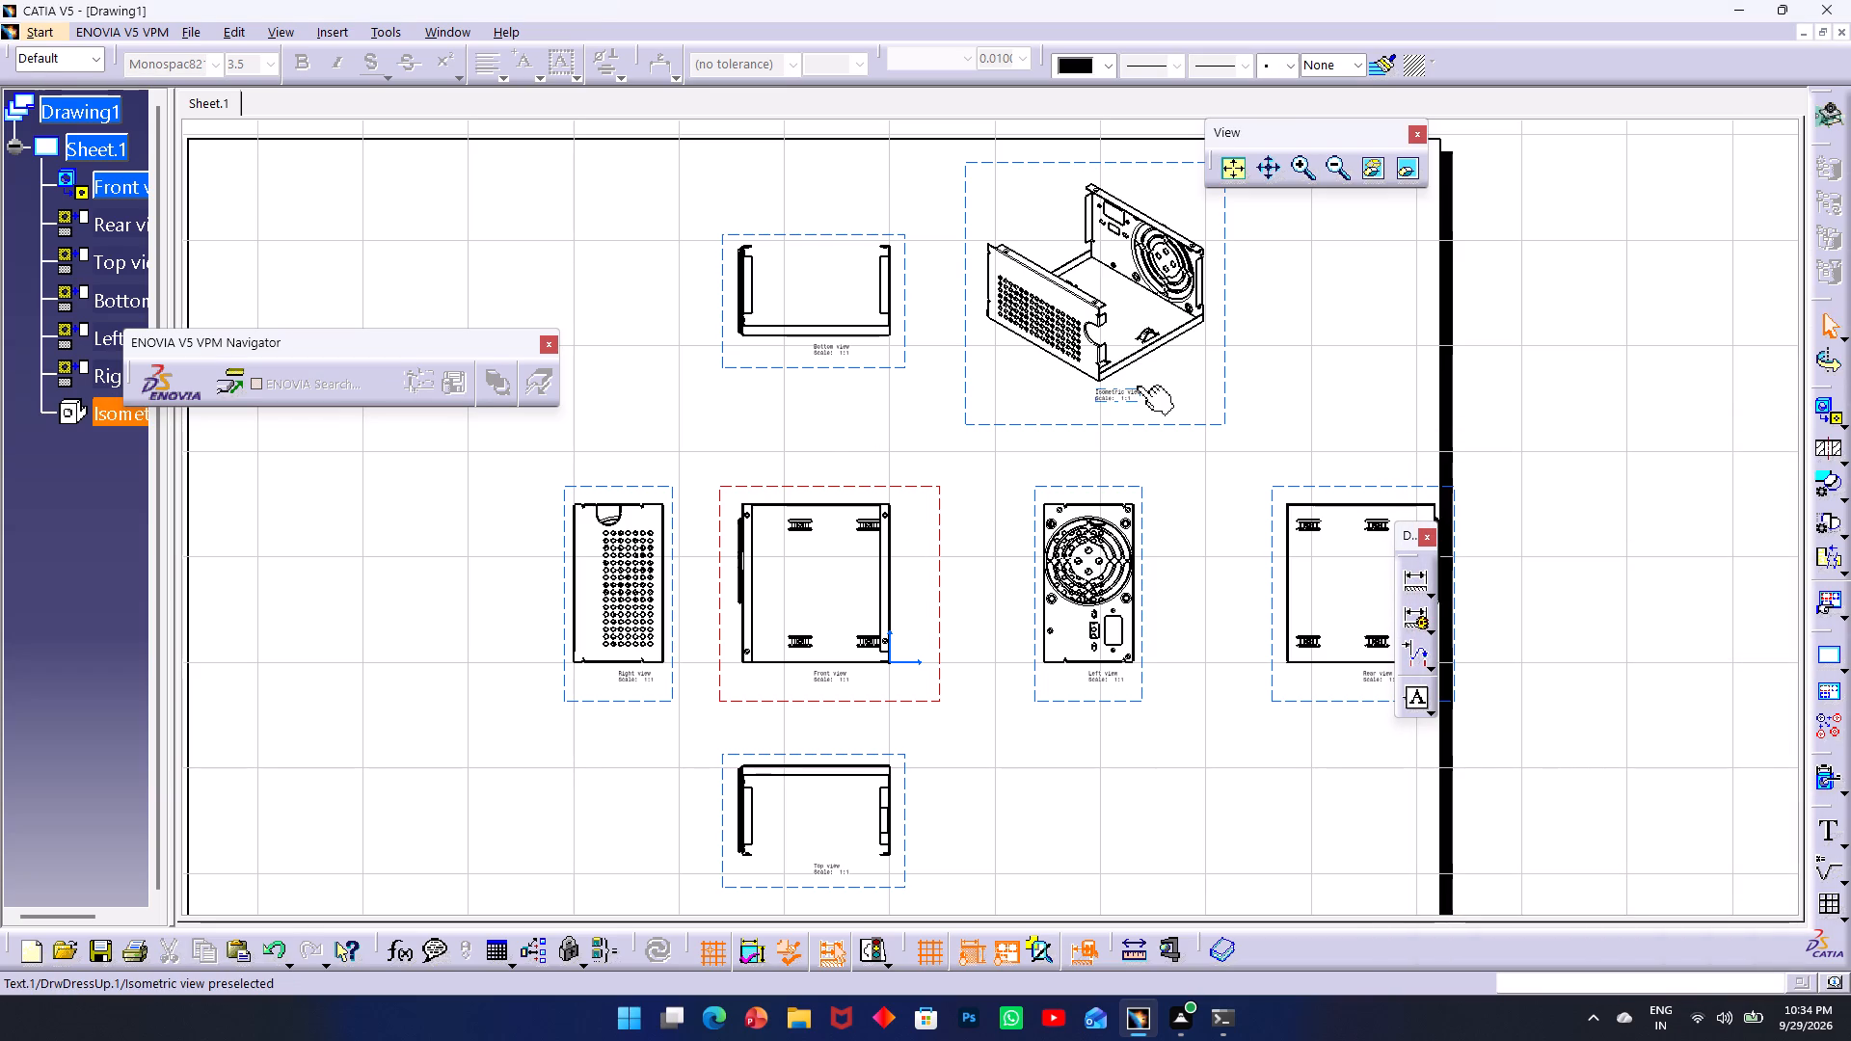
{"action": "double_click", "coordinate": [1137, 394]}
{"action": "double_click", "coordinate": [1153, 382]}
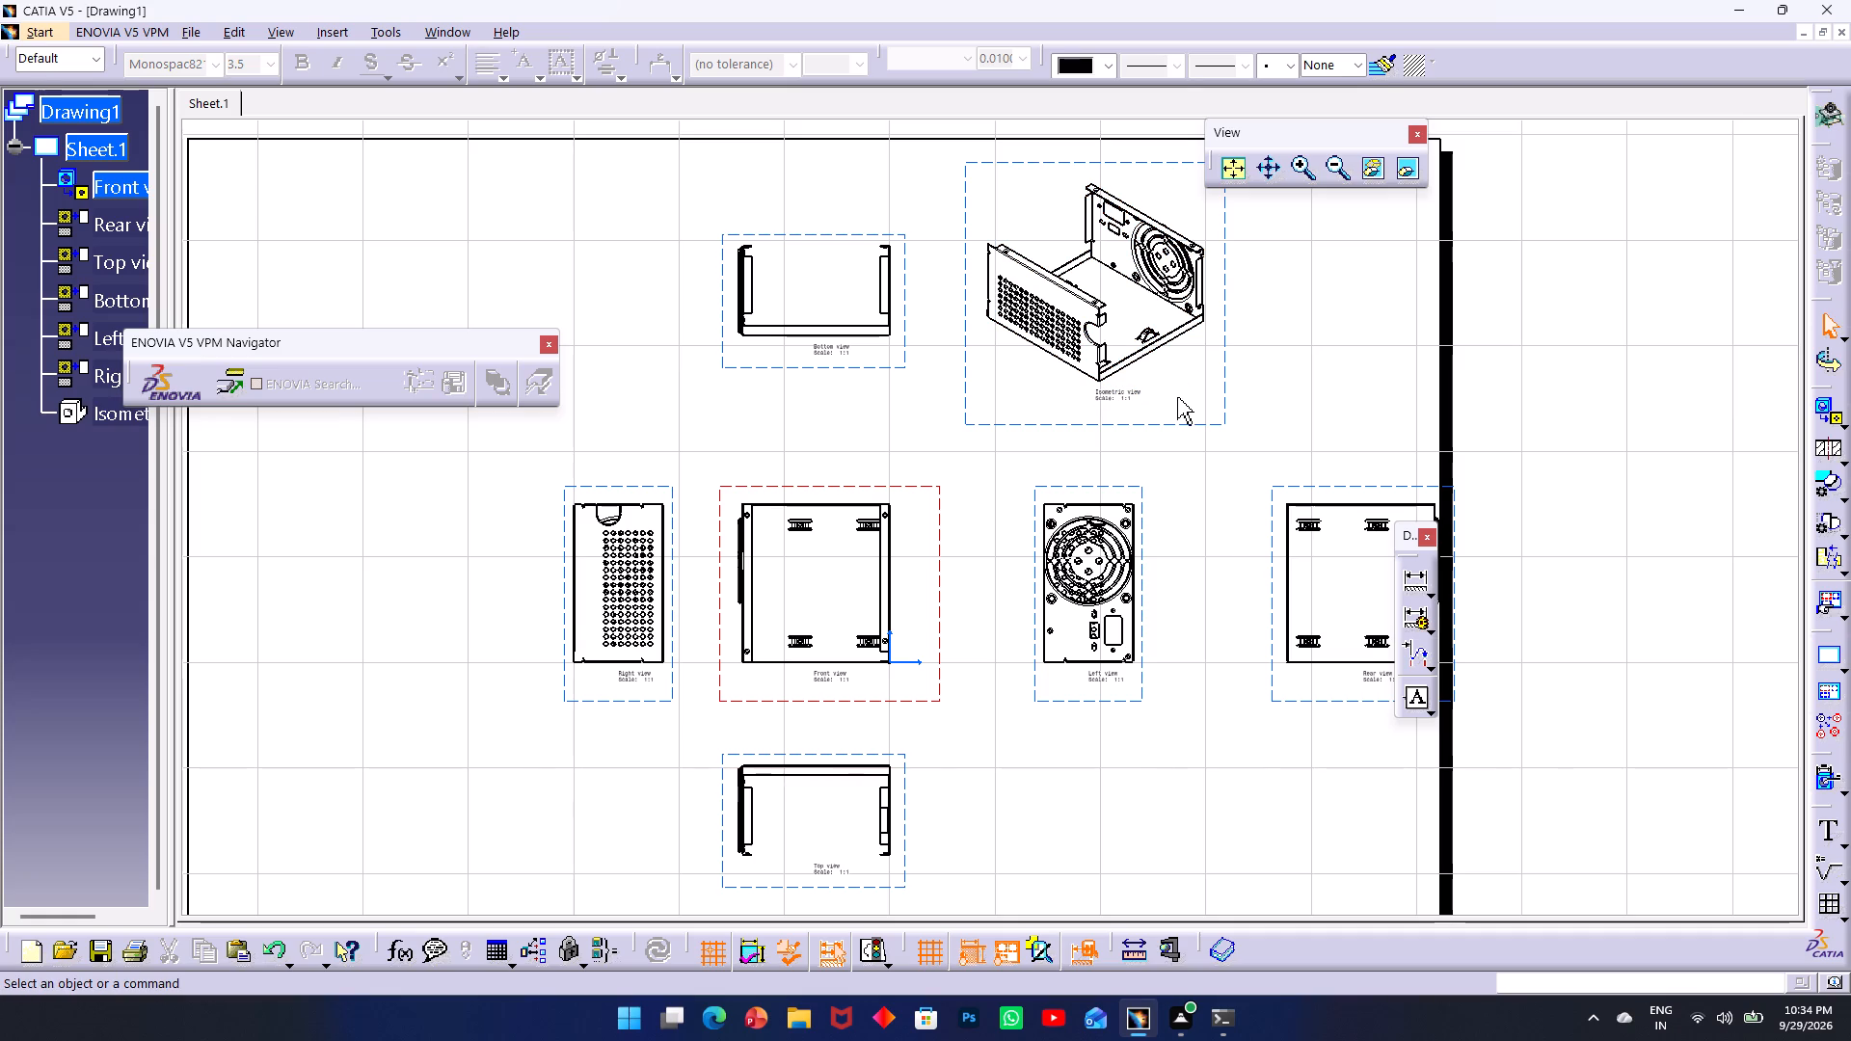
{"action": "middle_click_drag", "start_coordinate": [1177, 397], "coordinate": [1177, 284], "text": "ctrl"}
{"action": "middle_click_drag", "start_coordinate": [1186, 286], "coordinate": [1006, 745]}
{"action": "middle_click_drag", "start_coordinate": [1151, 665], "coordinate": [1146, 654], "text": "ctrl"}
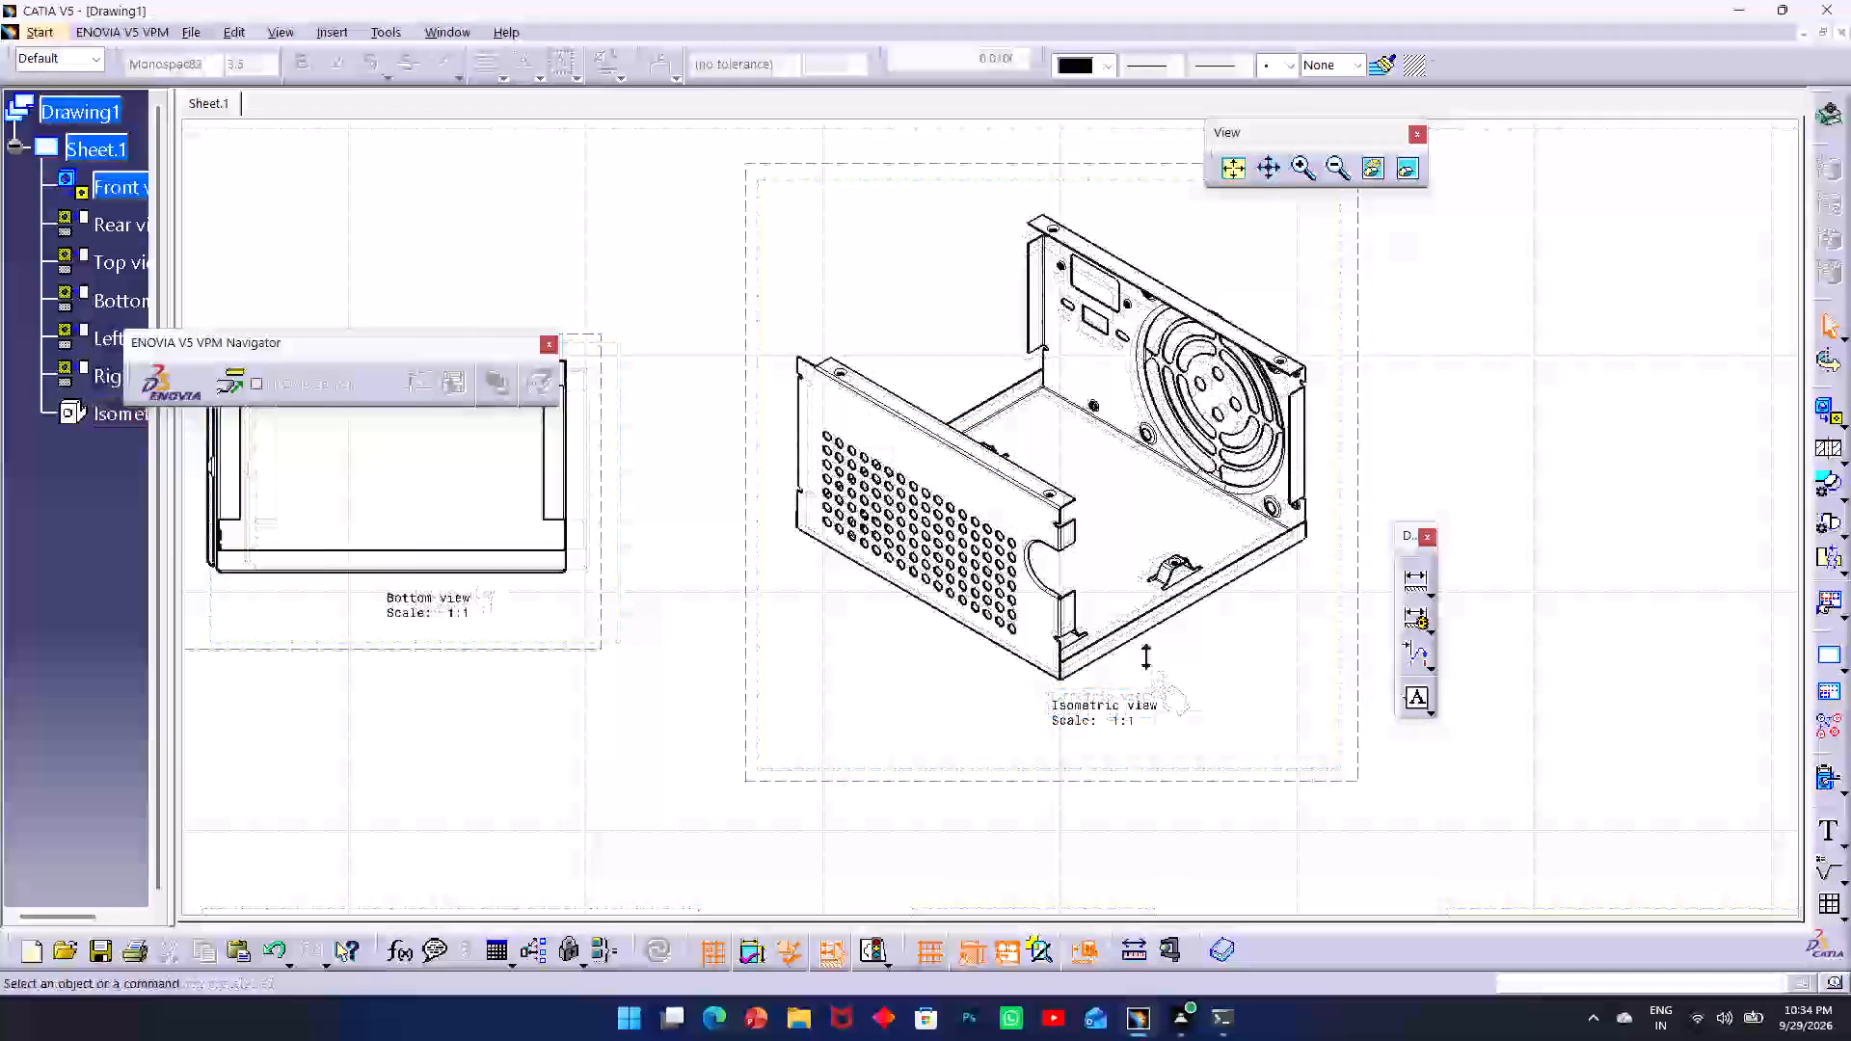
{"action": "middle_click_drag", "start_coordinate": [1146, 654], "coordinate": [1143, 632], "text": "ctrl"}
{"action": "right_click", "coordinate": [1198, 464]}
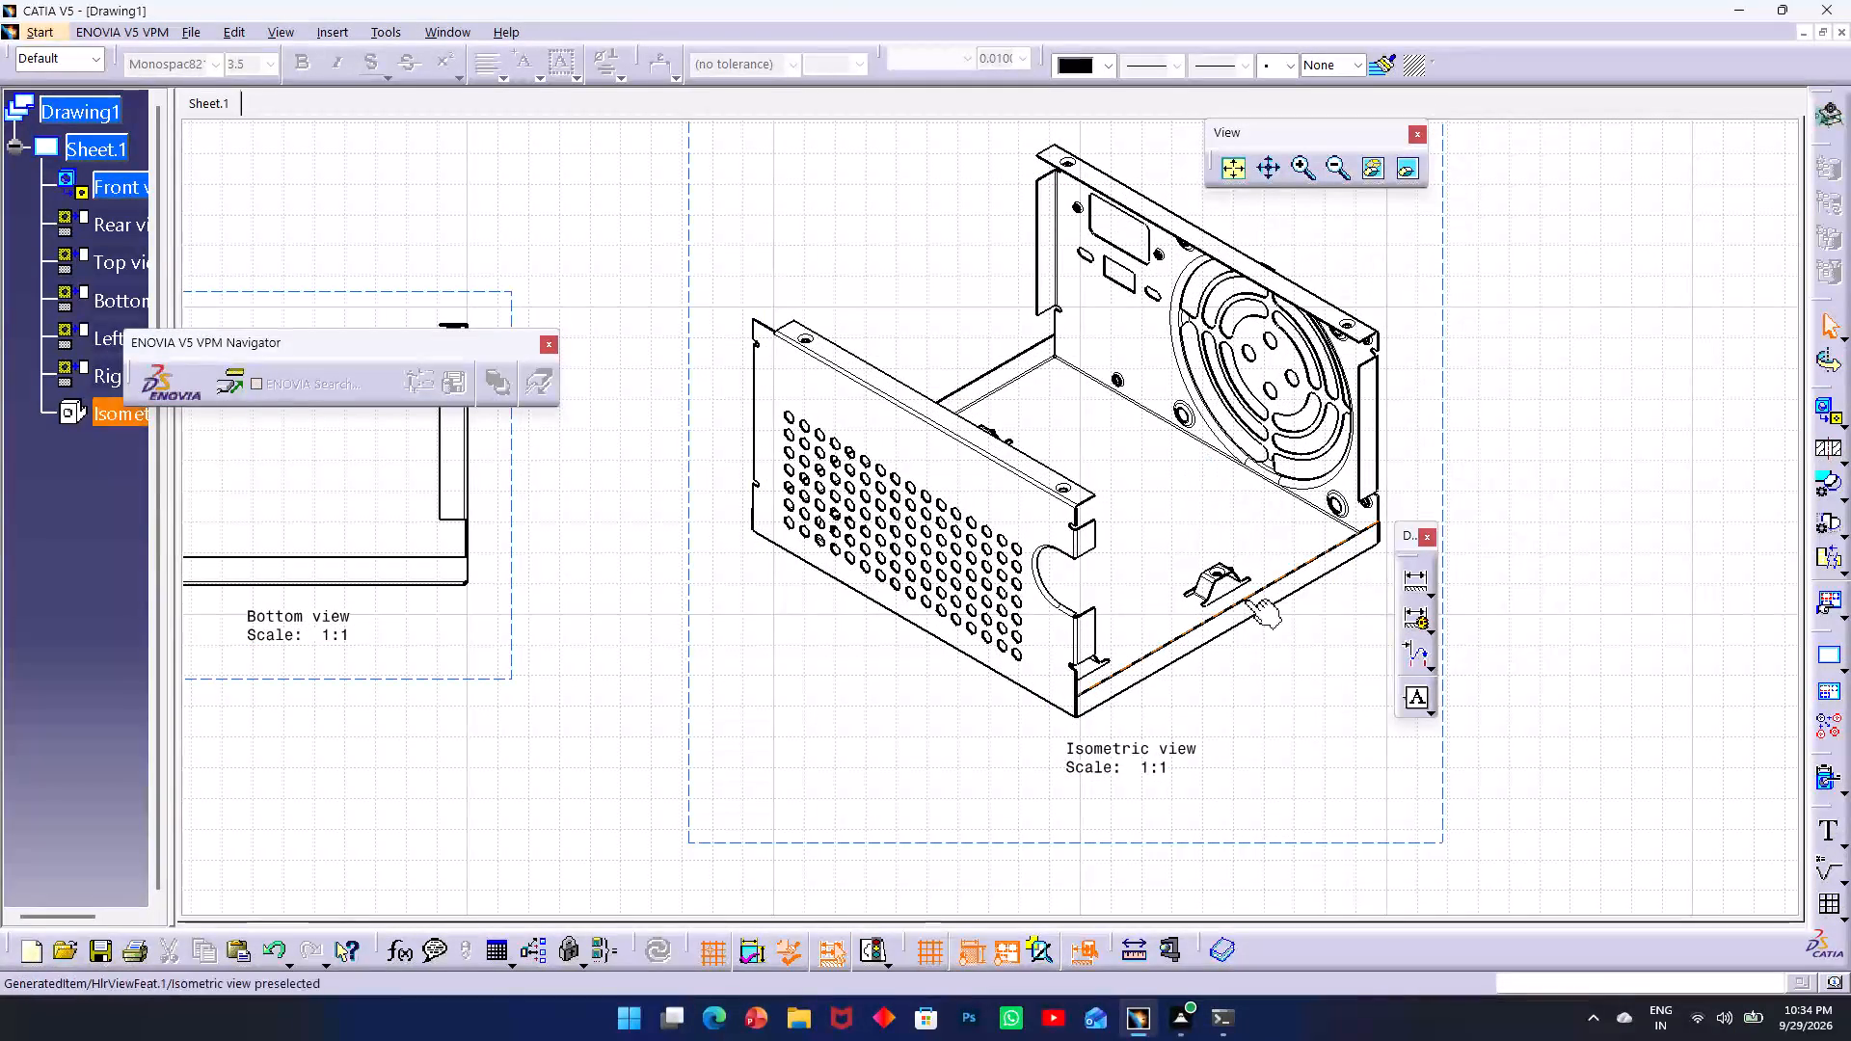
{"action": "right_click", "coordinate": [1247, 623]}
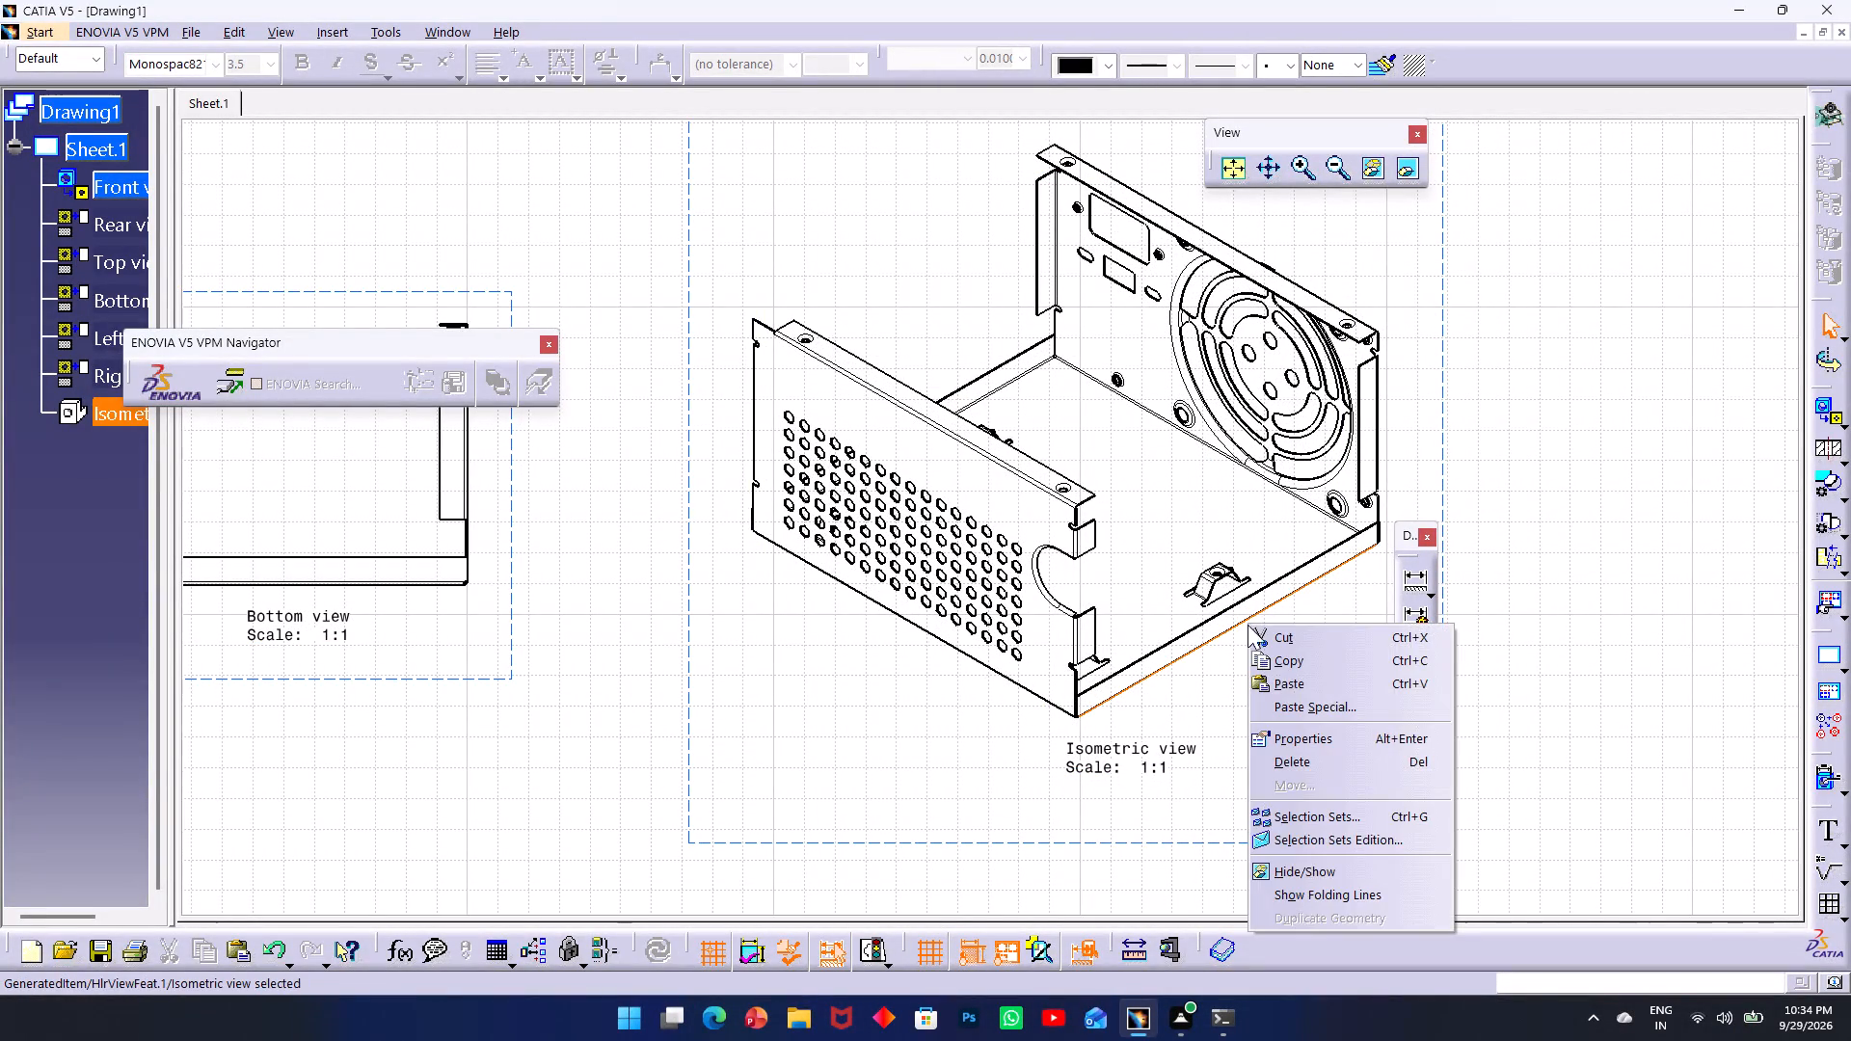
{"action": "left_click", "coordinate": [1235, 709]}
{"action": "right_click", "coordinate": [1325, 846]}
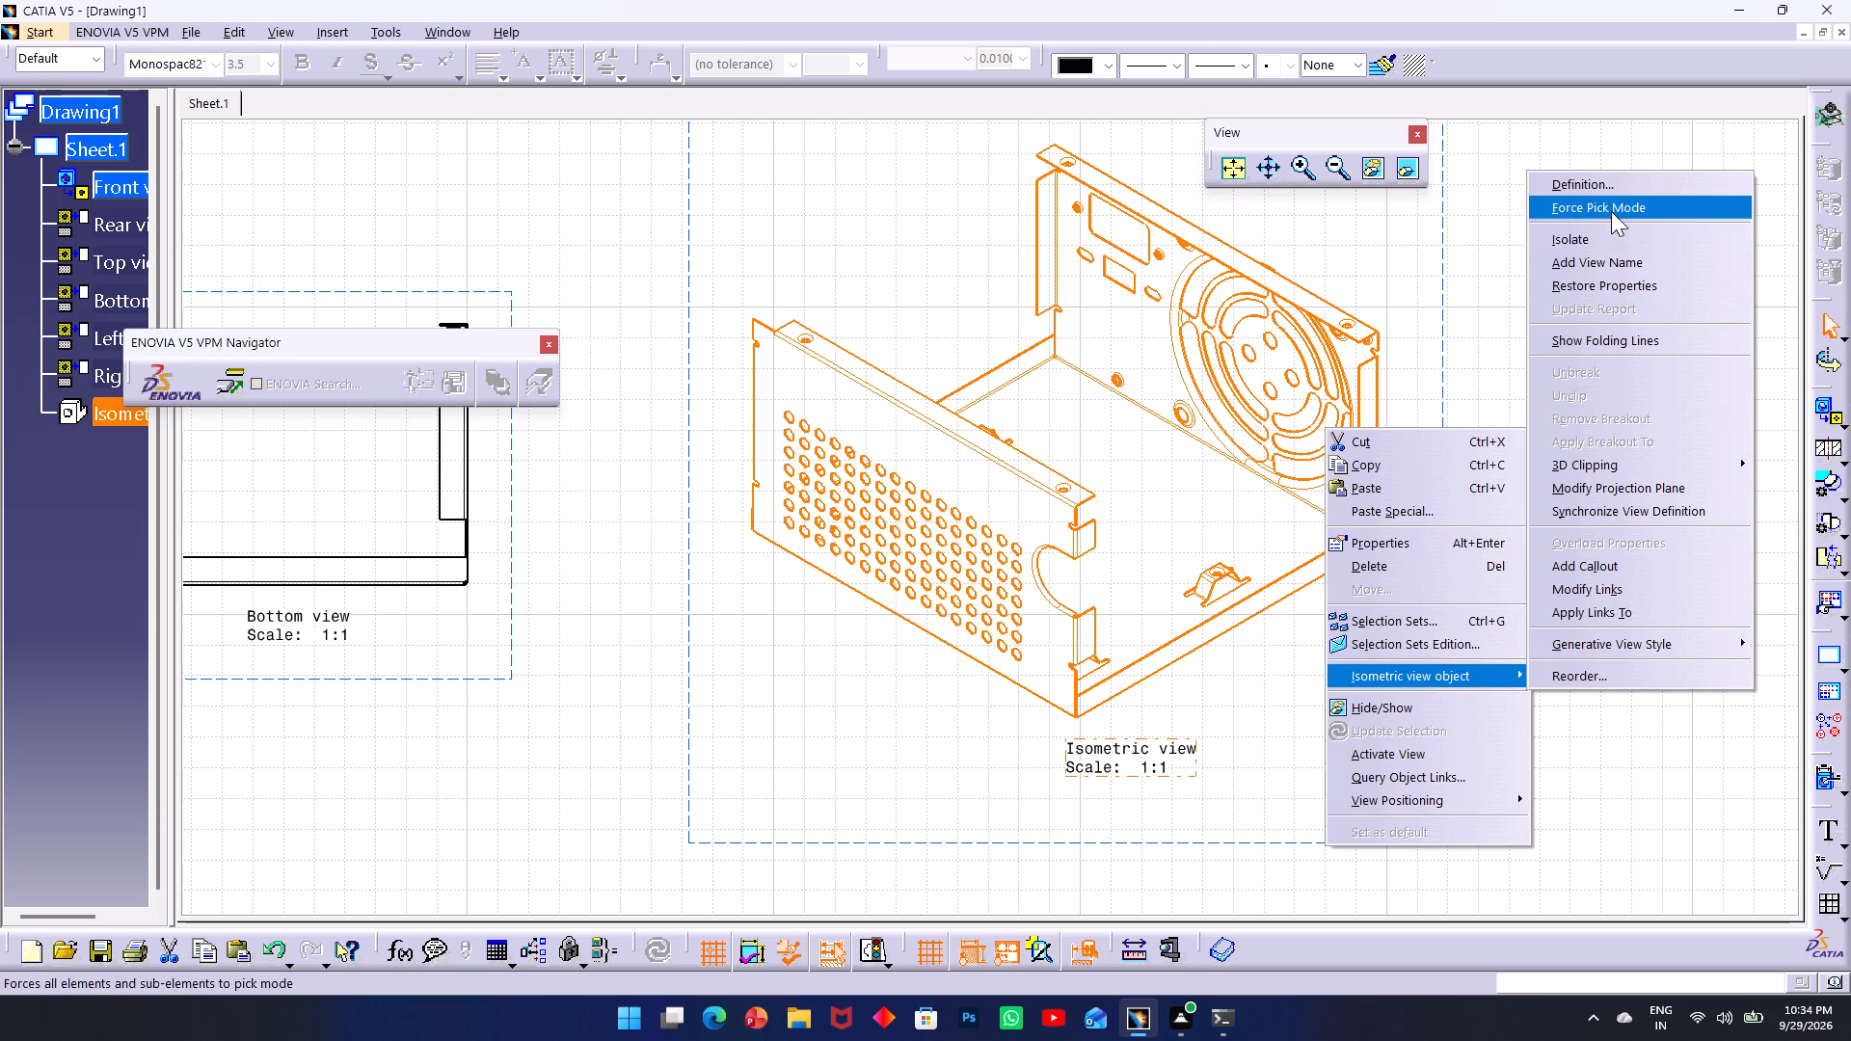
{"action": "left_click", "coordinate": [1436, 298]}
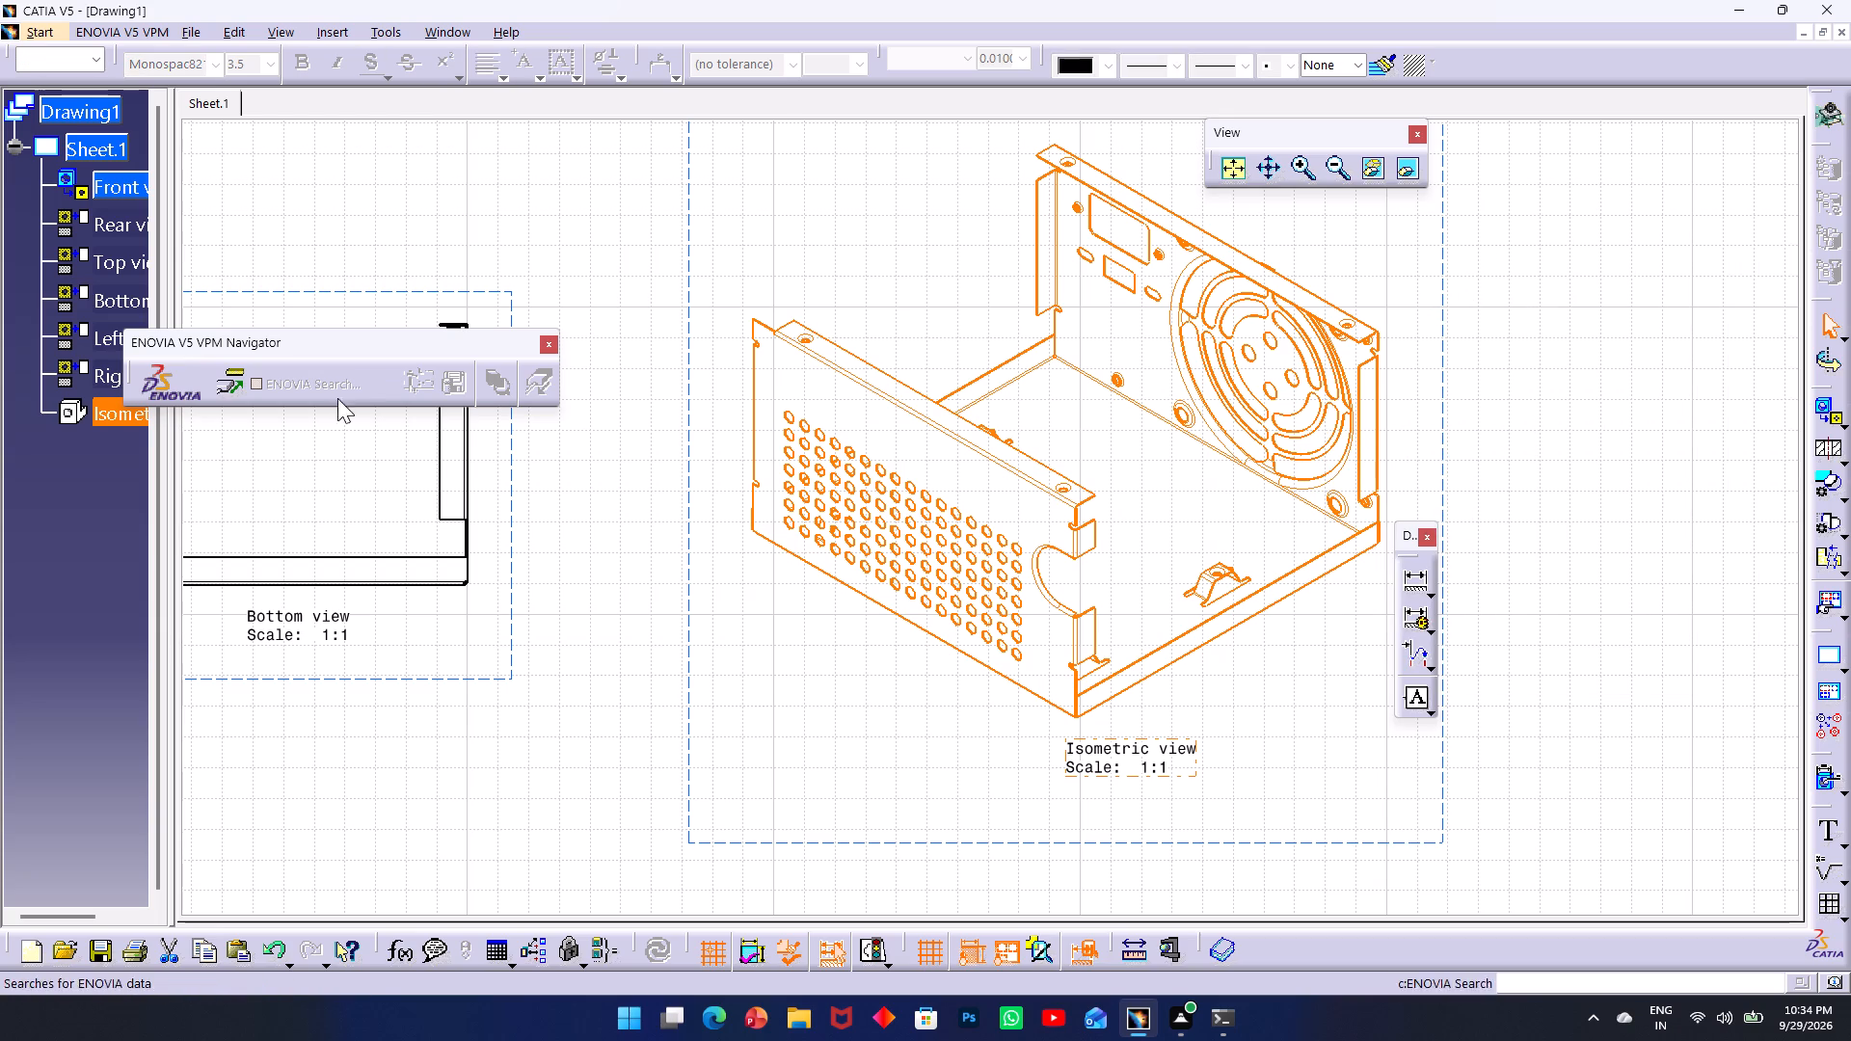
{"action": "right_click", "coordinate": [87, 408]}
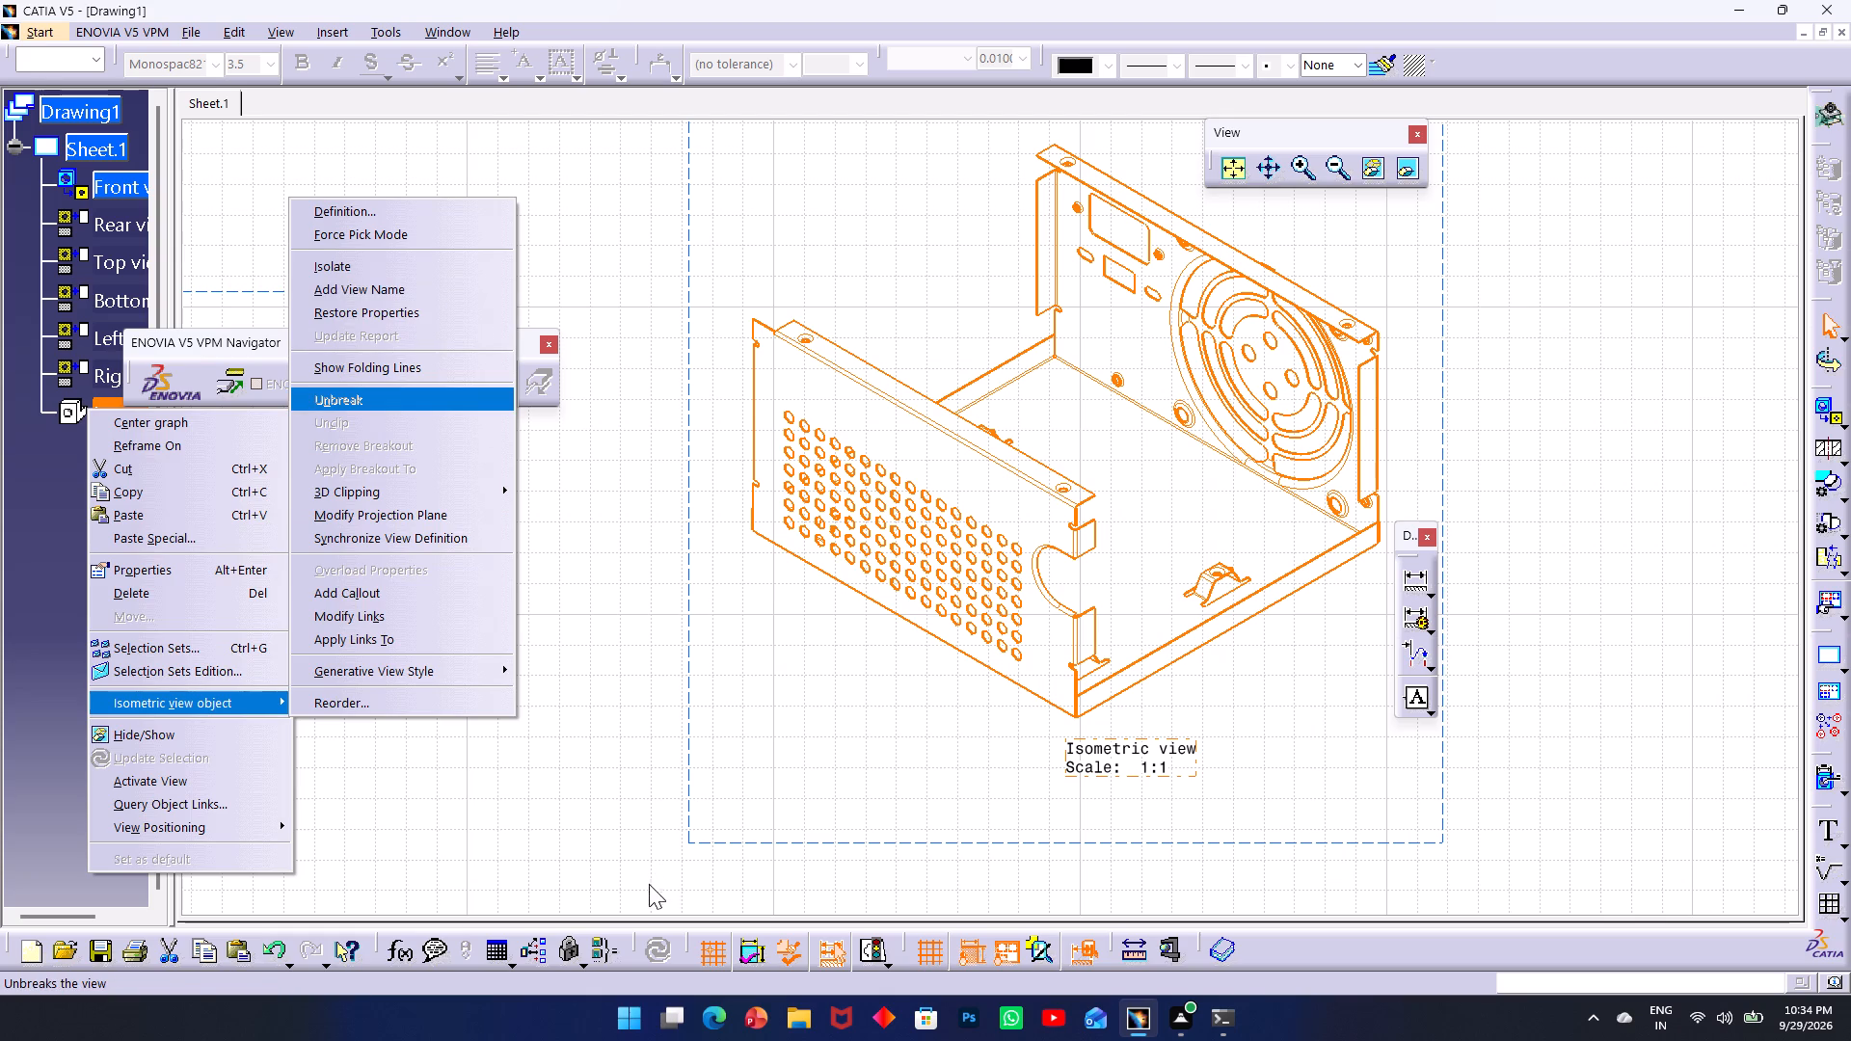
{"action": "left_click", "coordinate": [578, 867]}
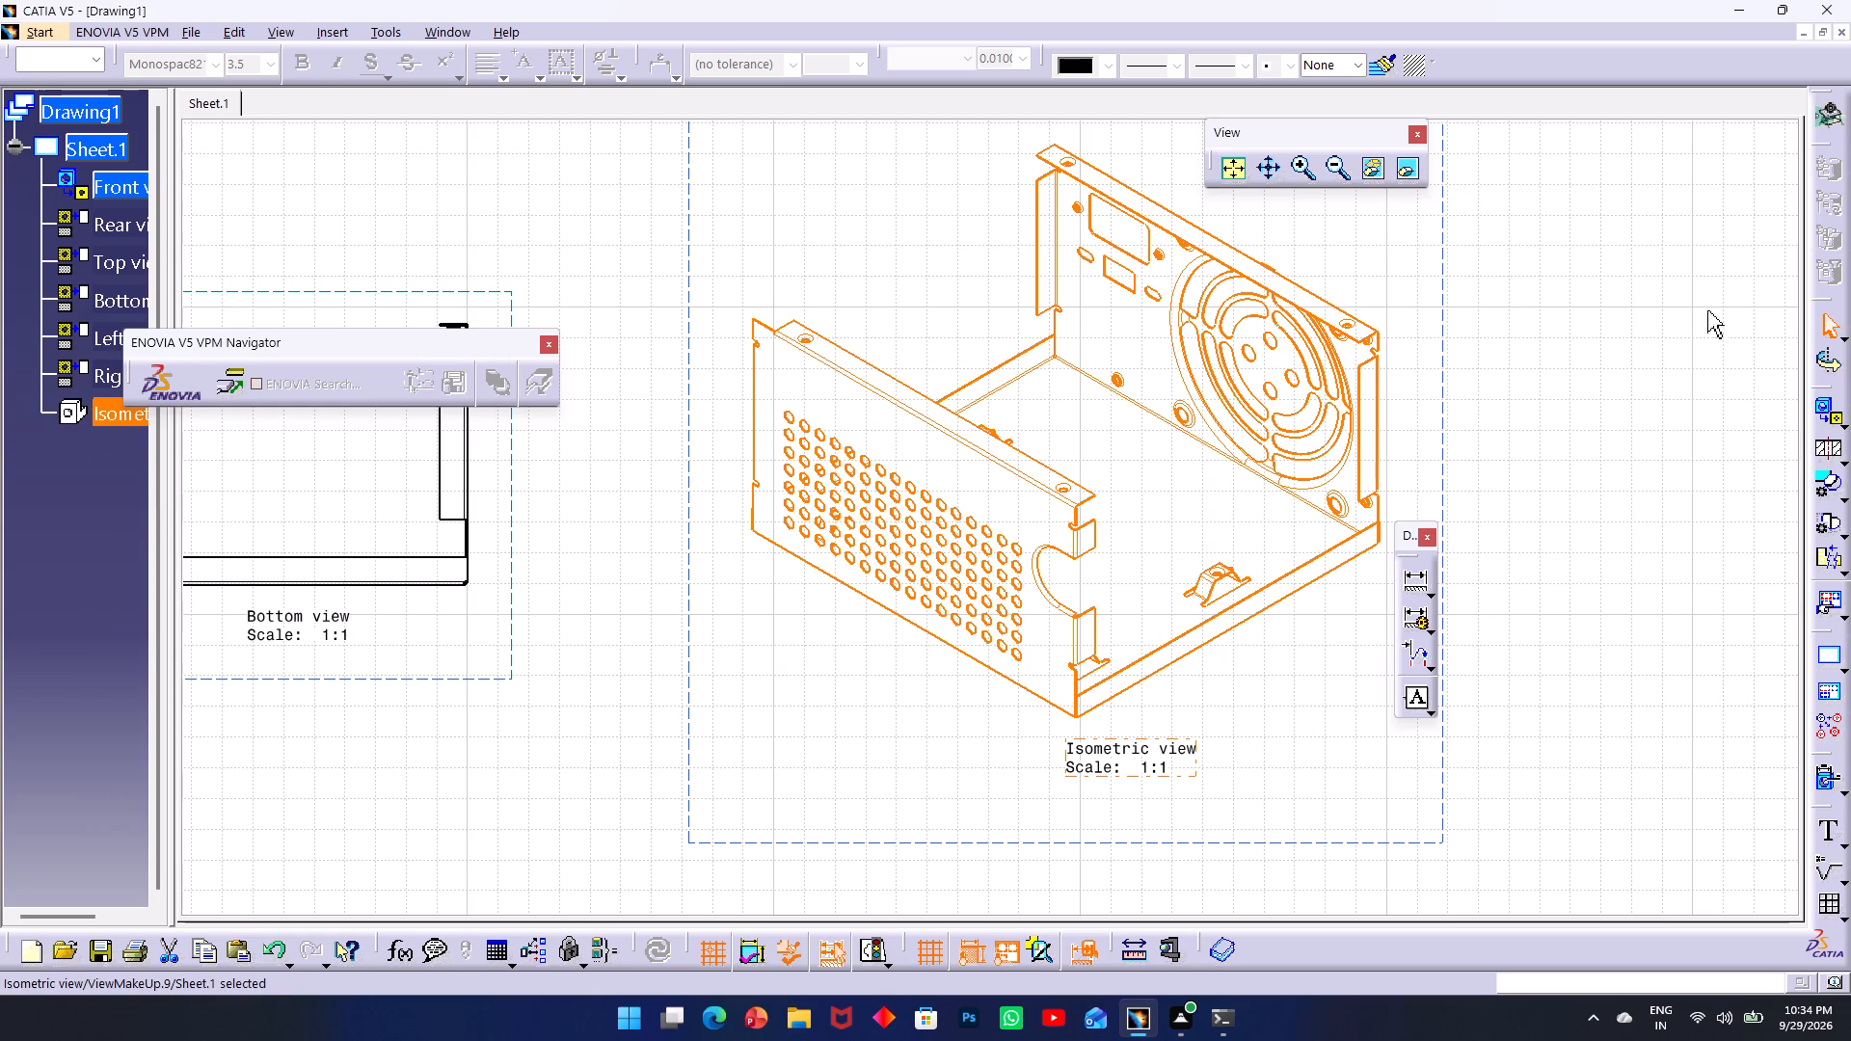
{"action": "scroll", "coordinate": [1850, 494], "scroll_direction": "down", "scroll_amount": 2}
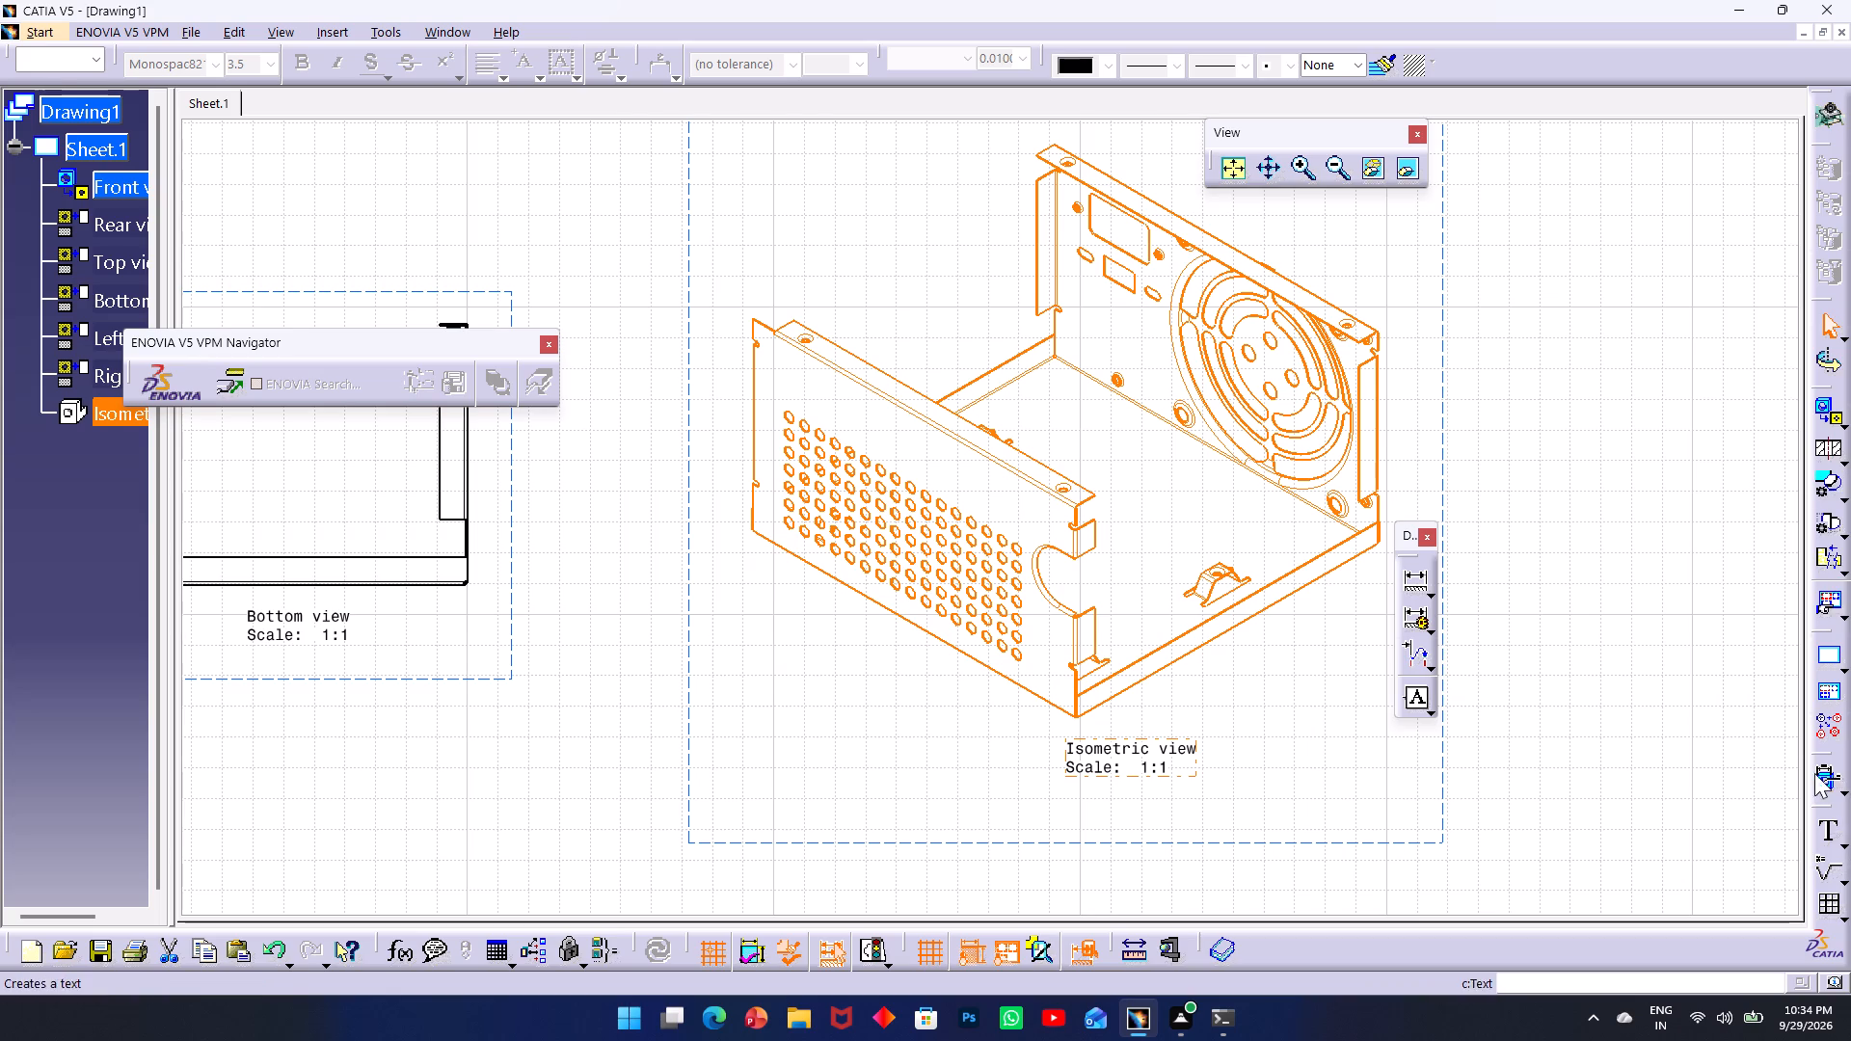
Examine the line colour options in the graphic properties of the isometric view's lower flange edge, and close without applying.
{"action": "right_click", "coordinate": [1262, 584]}
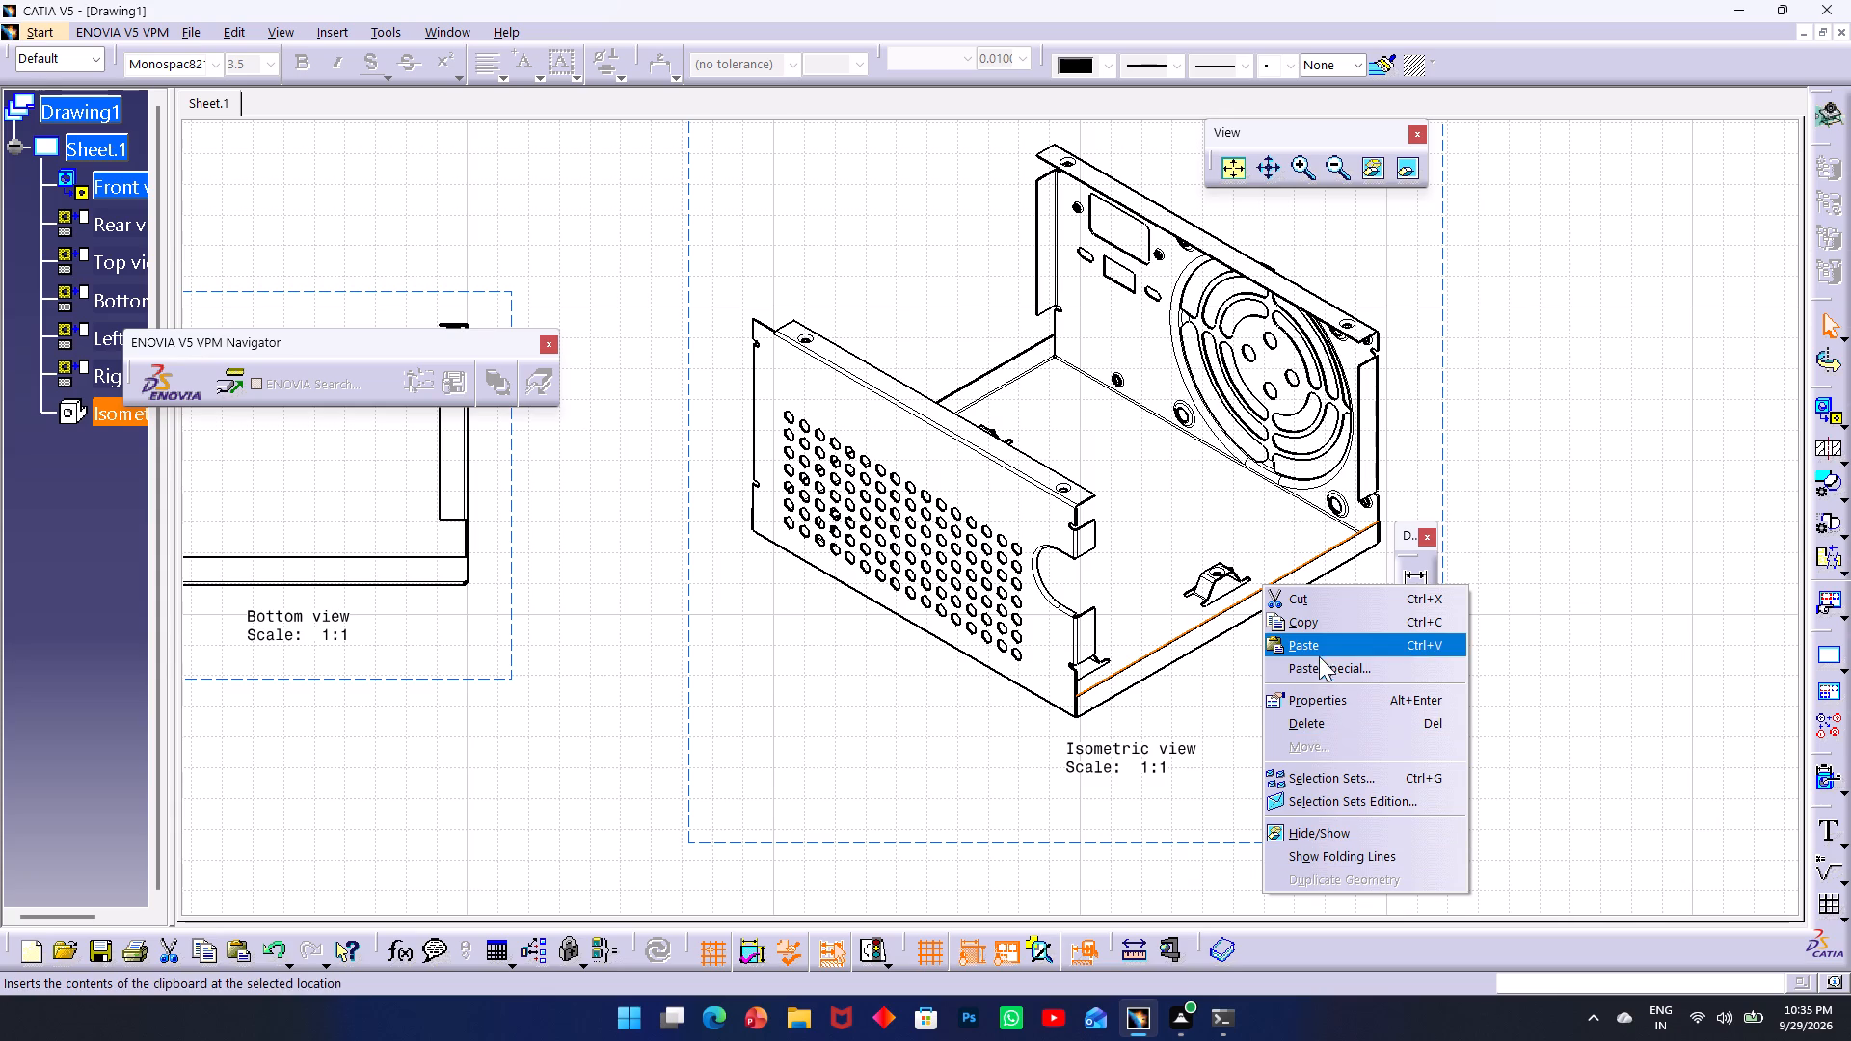
{"action": "left_click", "coordinate": [1333, 708]}
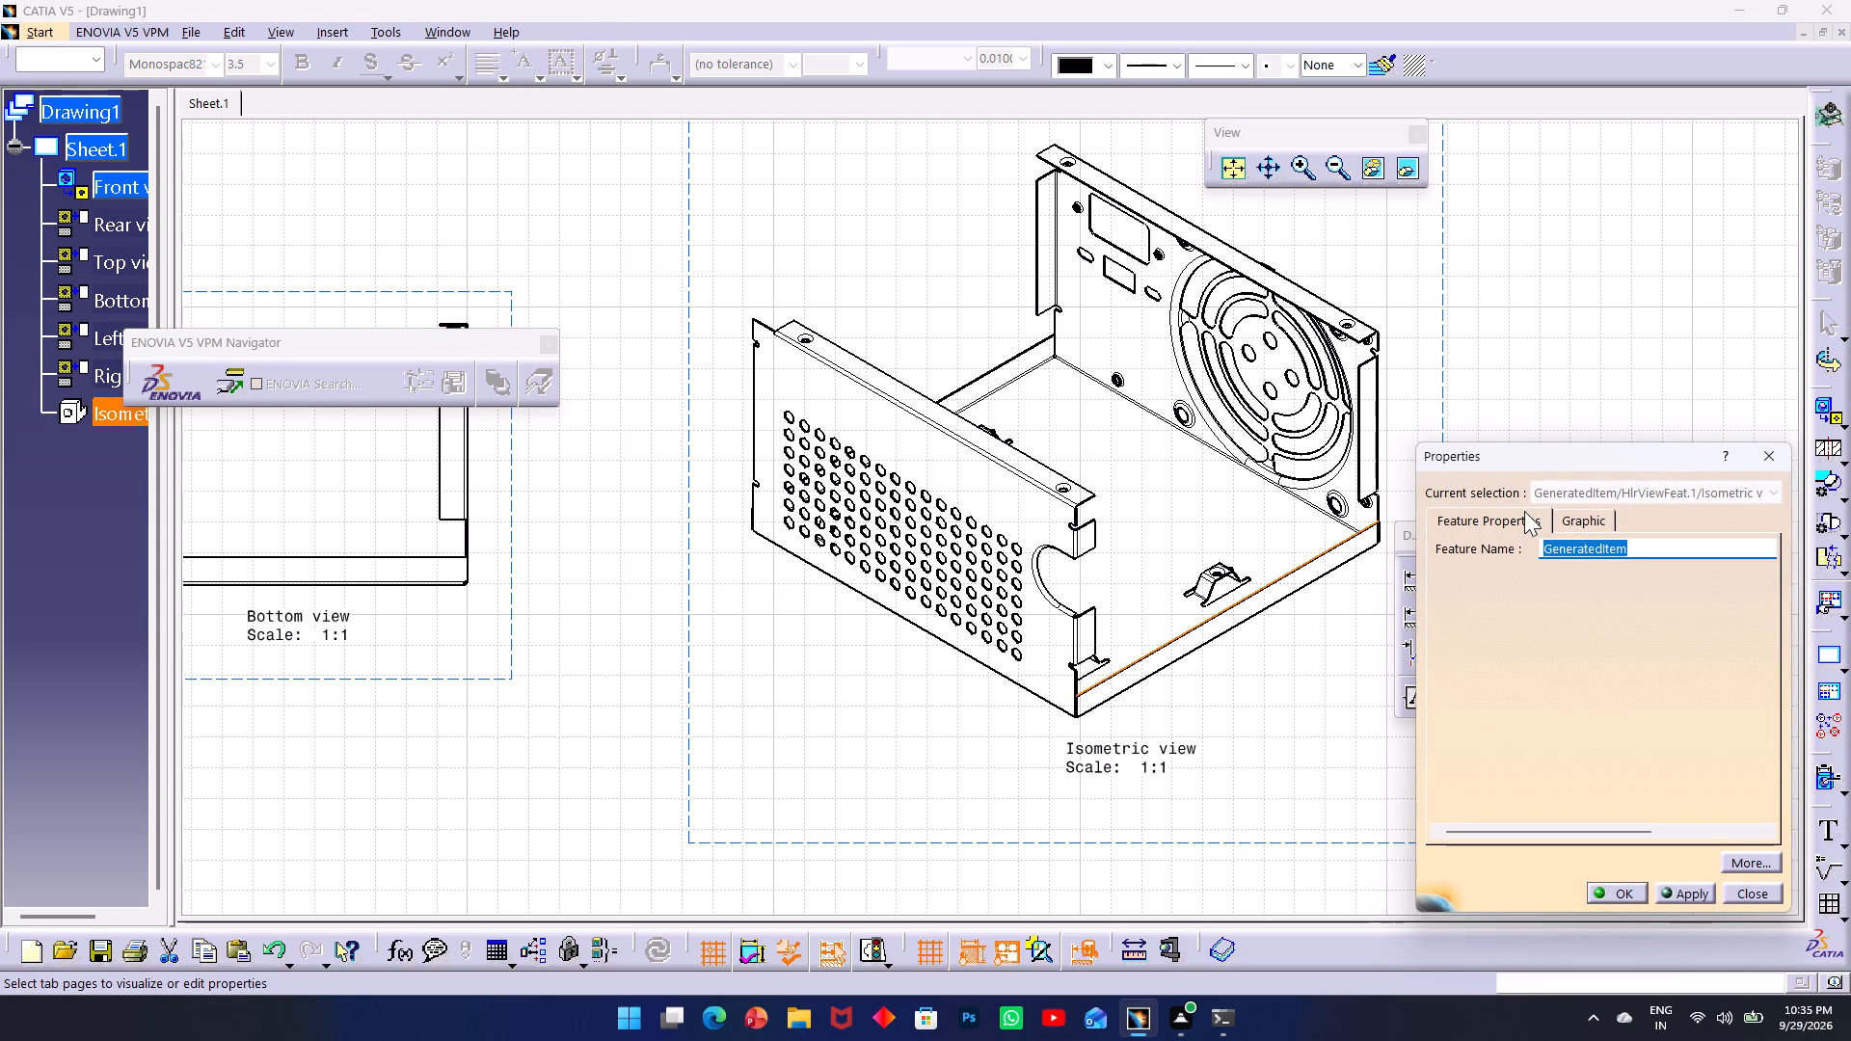
{"action": "left_click", "coordinate": [1522, 513]}
{"action": "left_click", "coordinate": [1569, 514]}
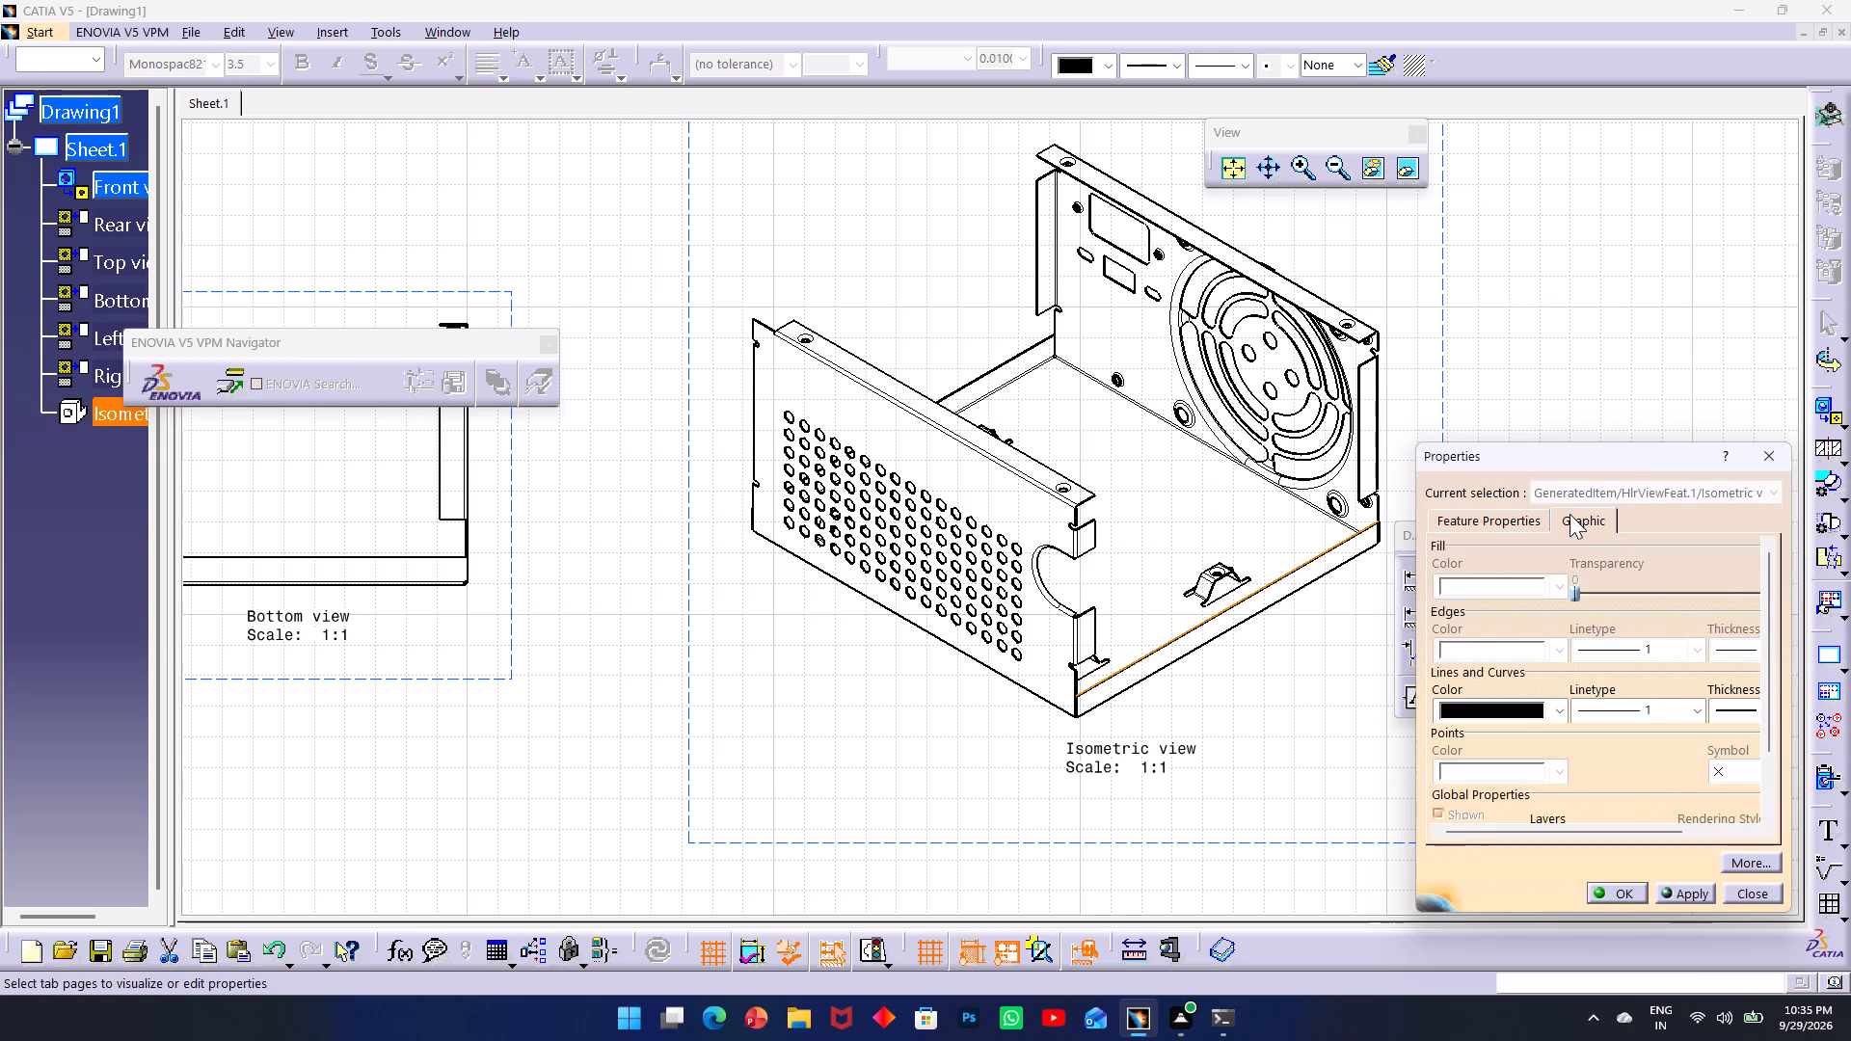
{"action": "left_click", "coordinate": [1561, 720]}
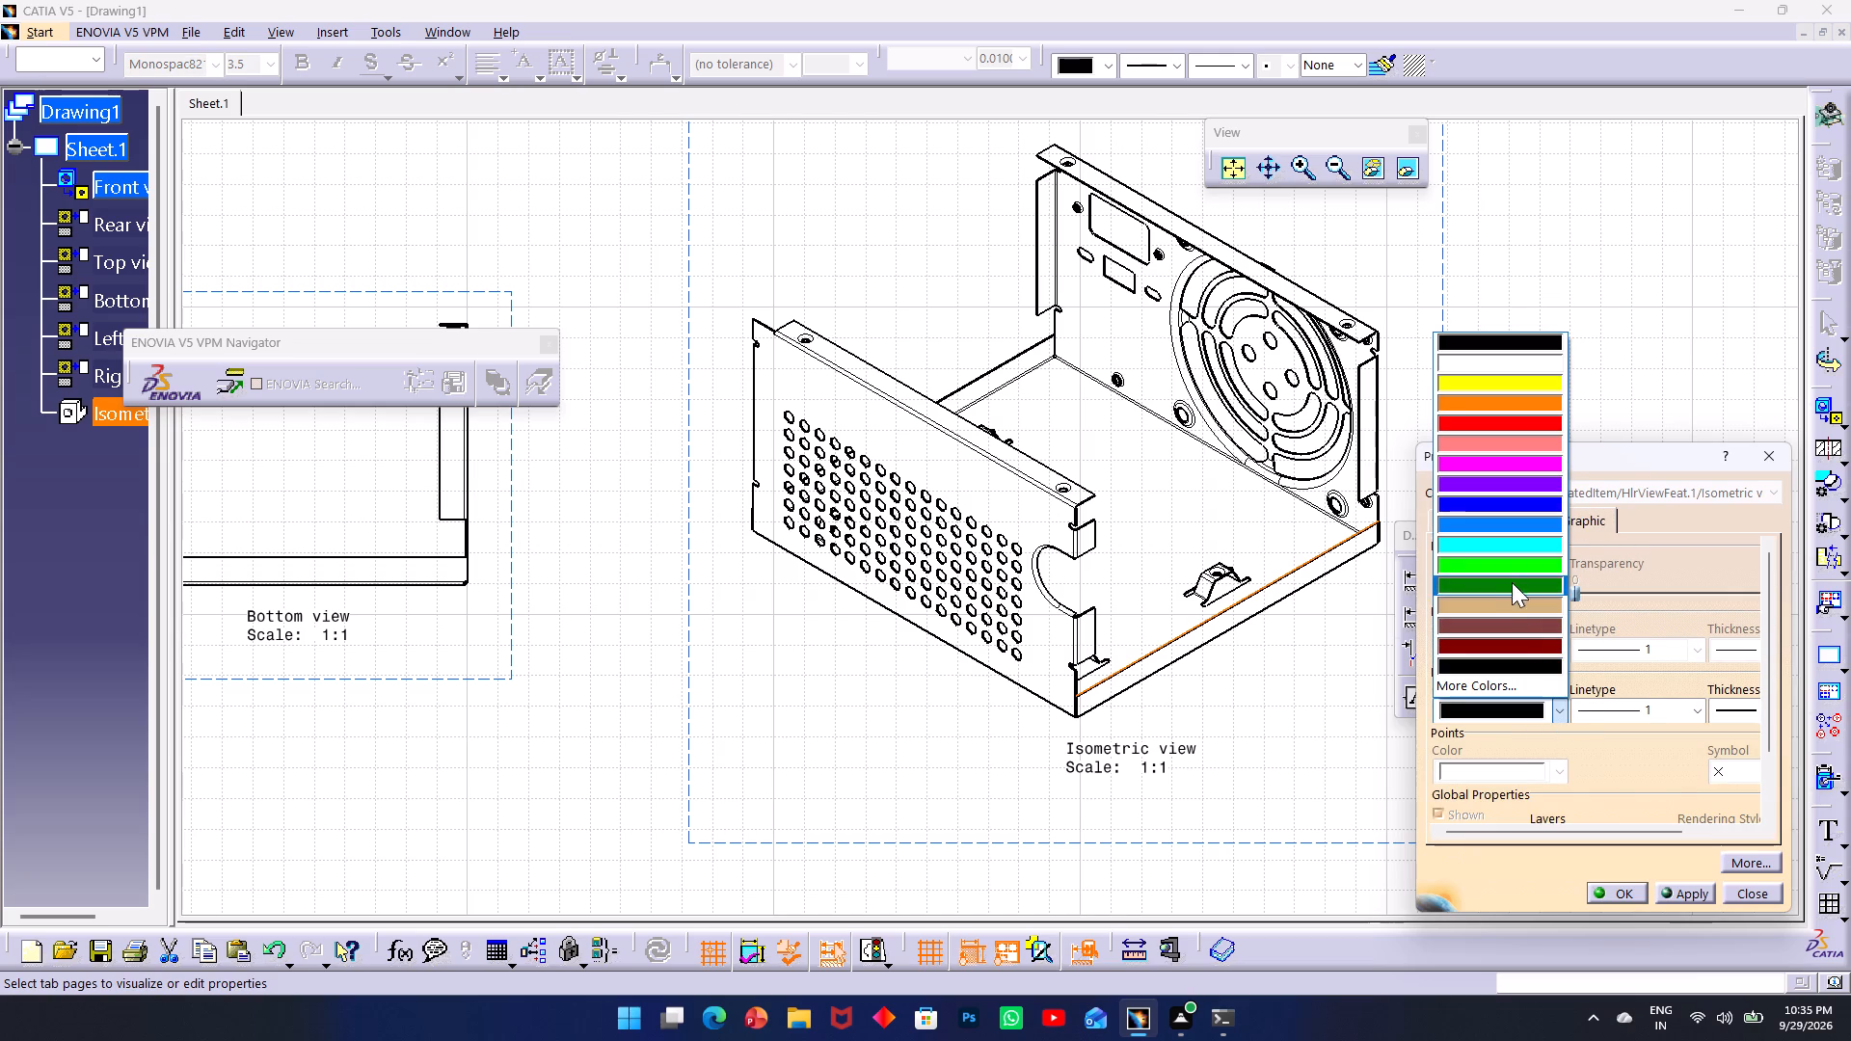
{"action": "left_click", "coordinate": [1547, 714]}
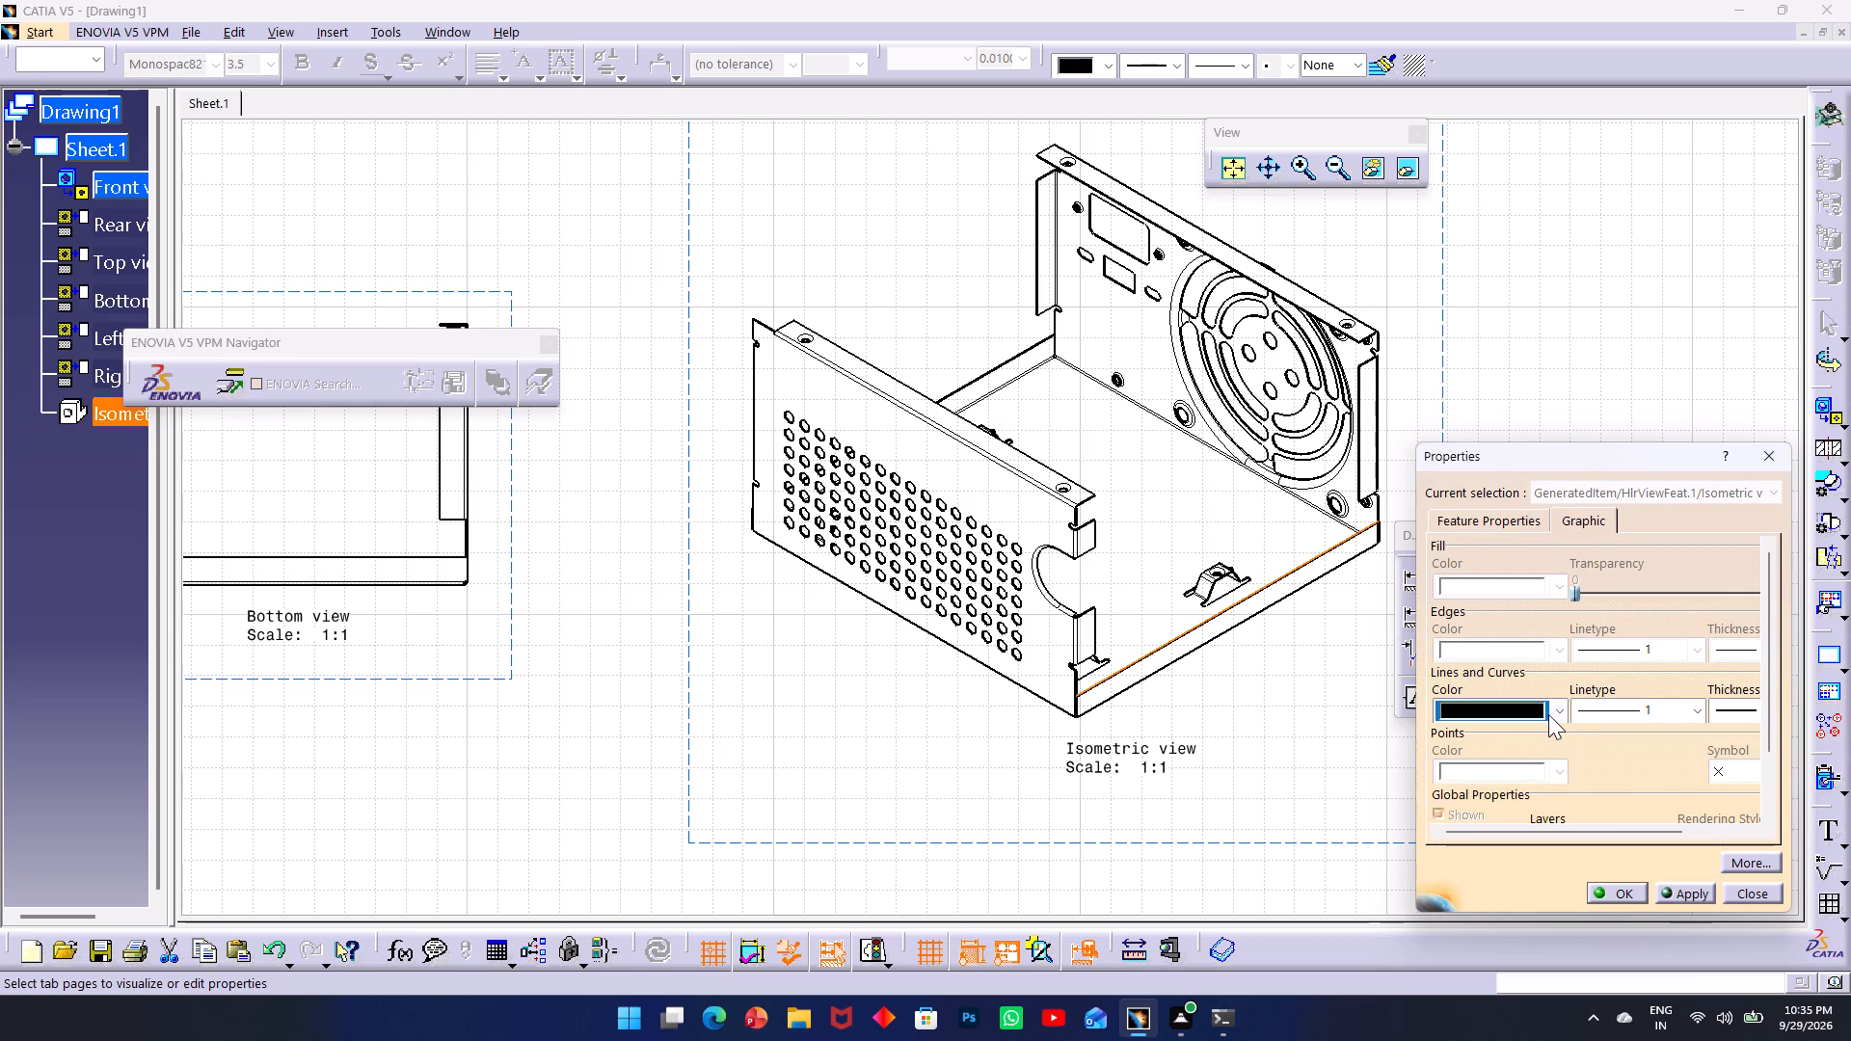
{"action": "scroll", "coordinate": [1548, 718], "scroll_direction": "down", "scroll_amount": 3}
{"action": "scroll", "coordinate": [1540, 733], "scroll_direction": "up", "scroll_amount": 2}
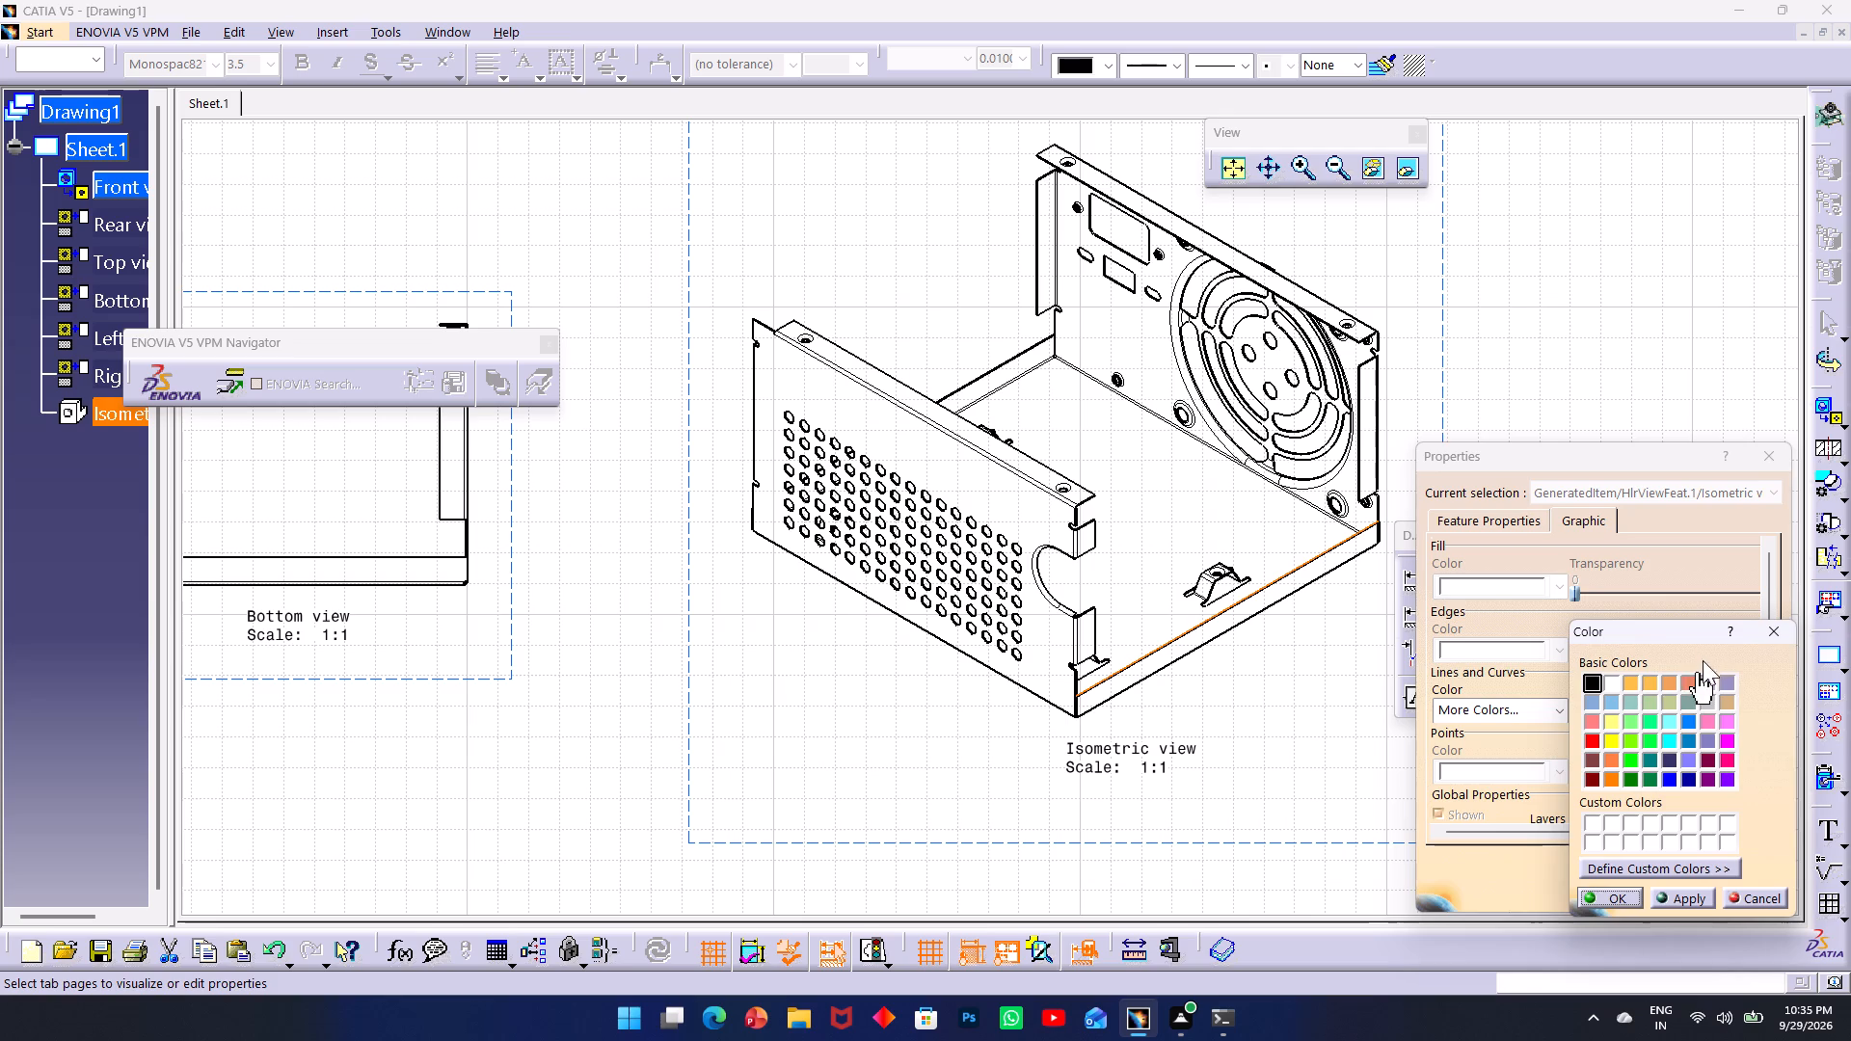
{"action": "left_click", "coordinate": [1786, 631]}
{"action": "scroll", "coordinate": [1623, 718], "scroll_direction": "down", "scroll_amount": 2}
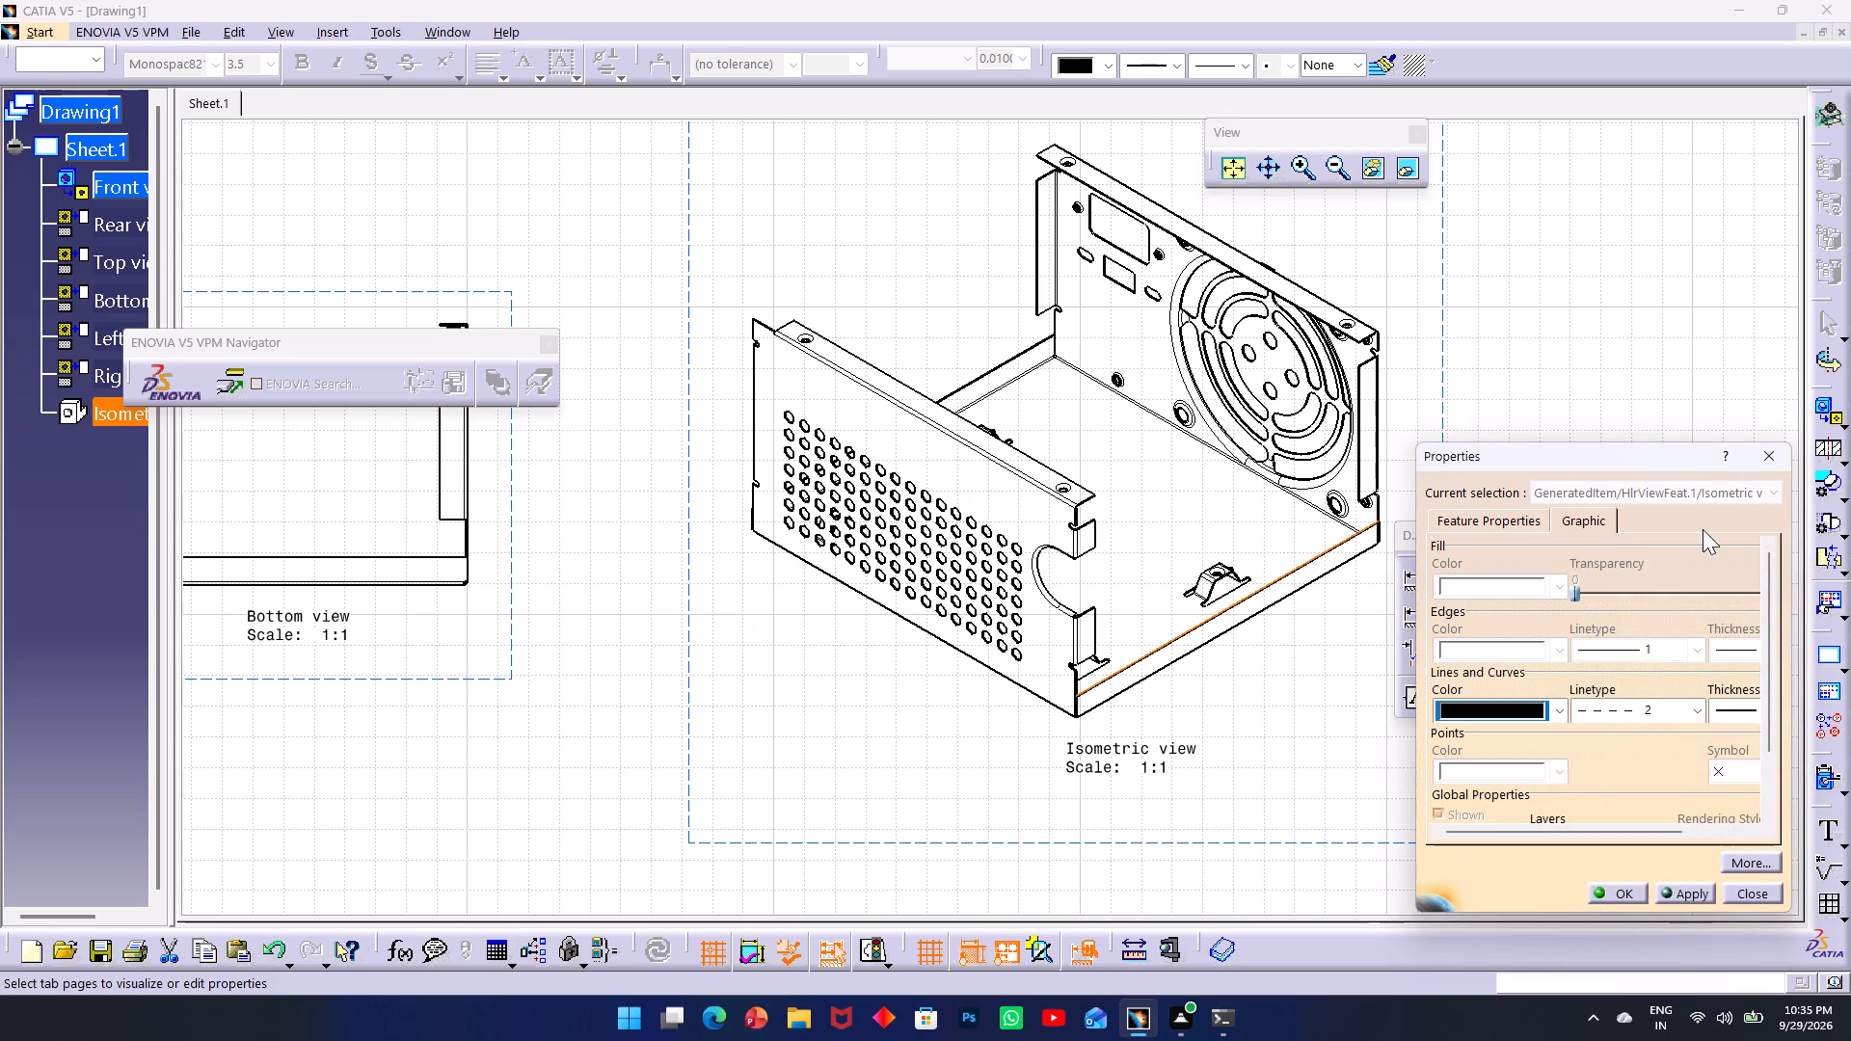
{"action": "left_click", "coordinate": [1775, 453]}
{"action": "left_click", "coordinate": [1338, 688]}
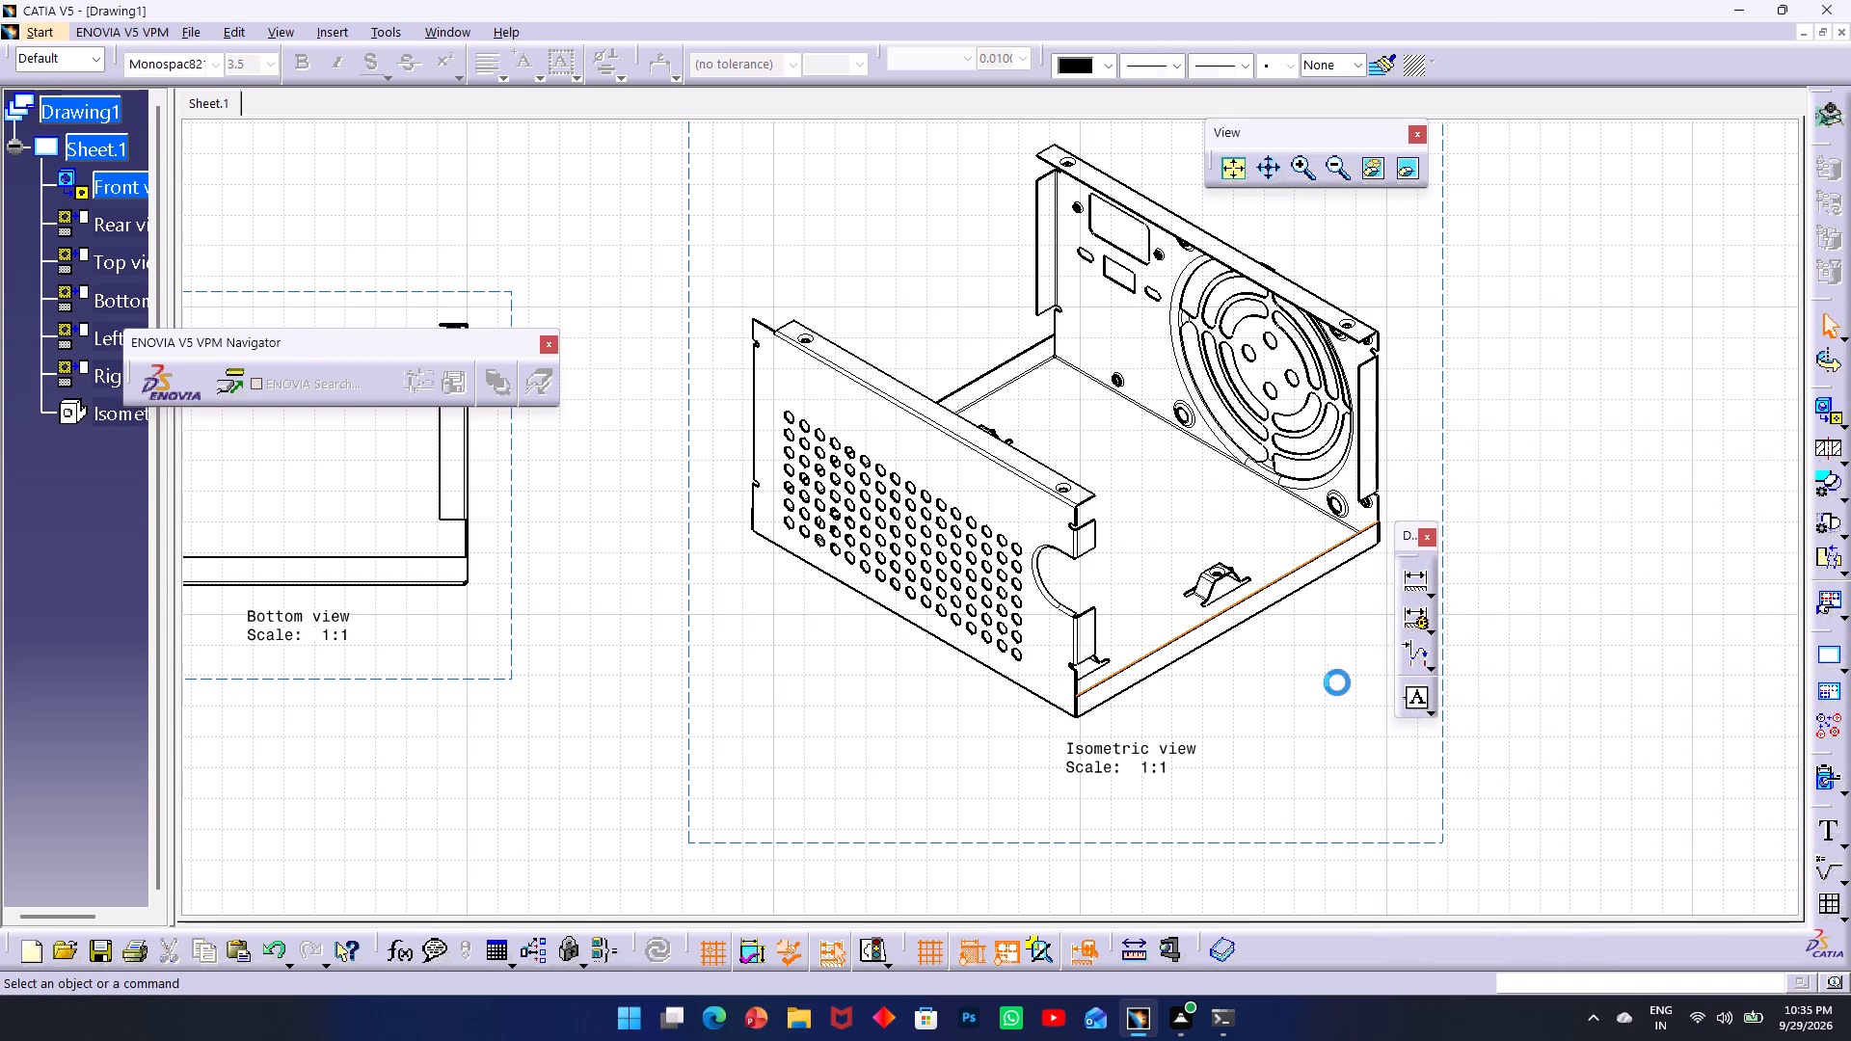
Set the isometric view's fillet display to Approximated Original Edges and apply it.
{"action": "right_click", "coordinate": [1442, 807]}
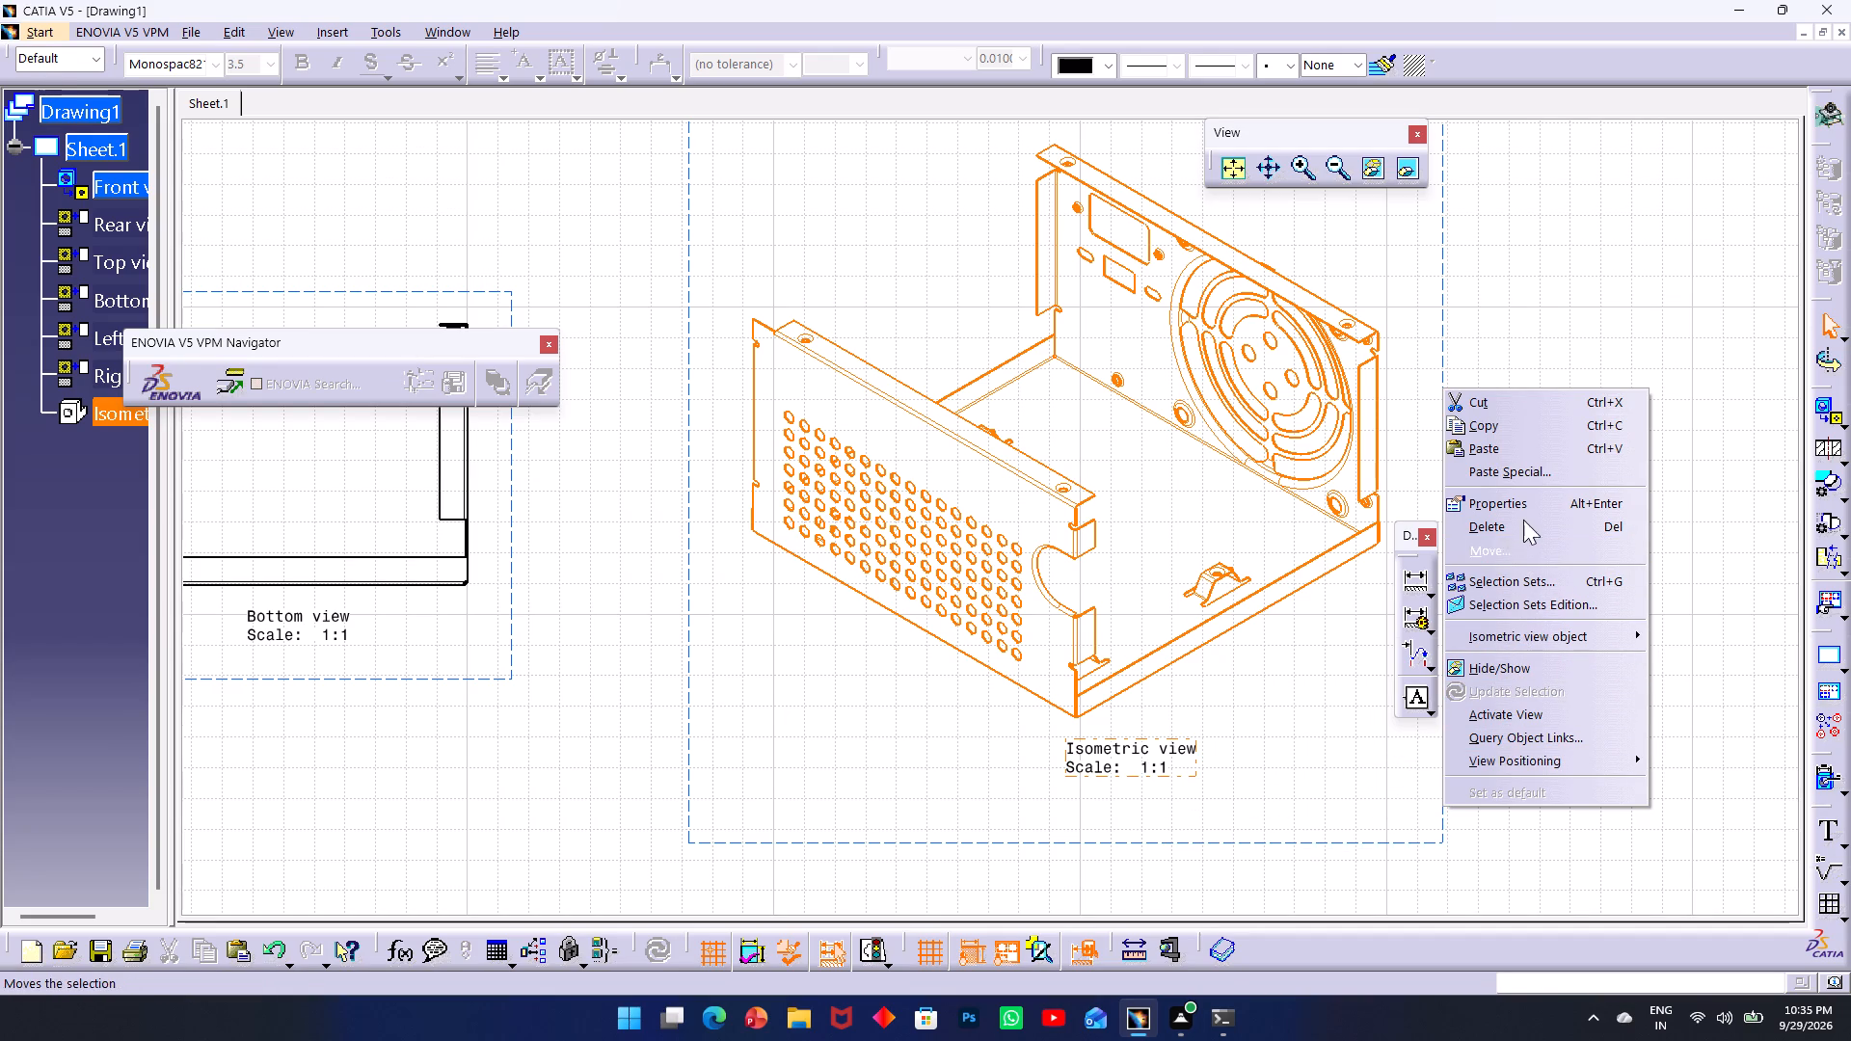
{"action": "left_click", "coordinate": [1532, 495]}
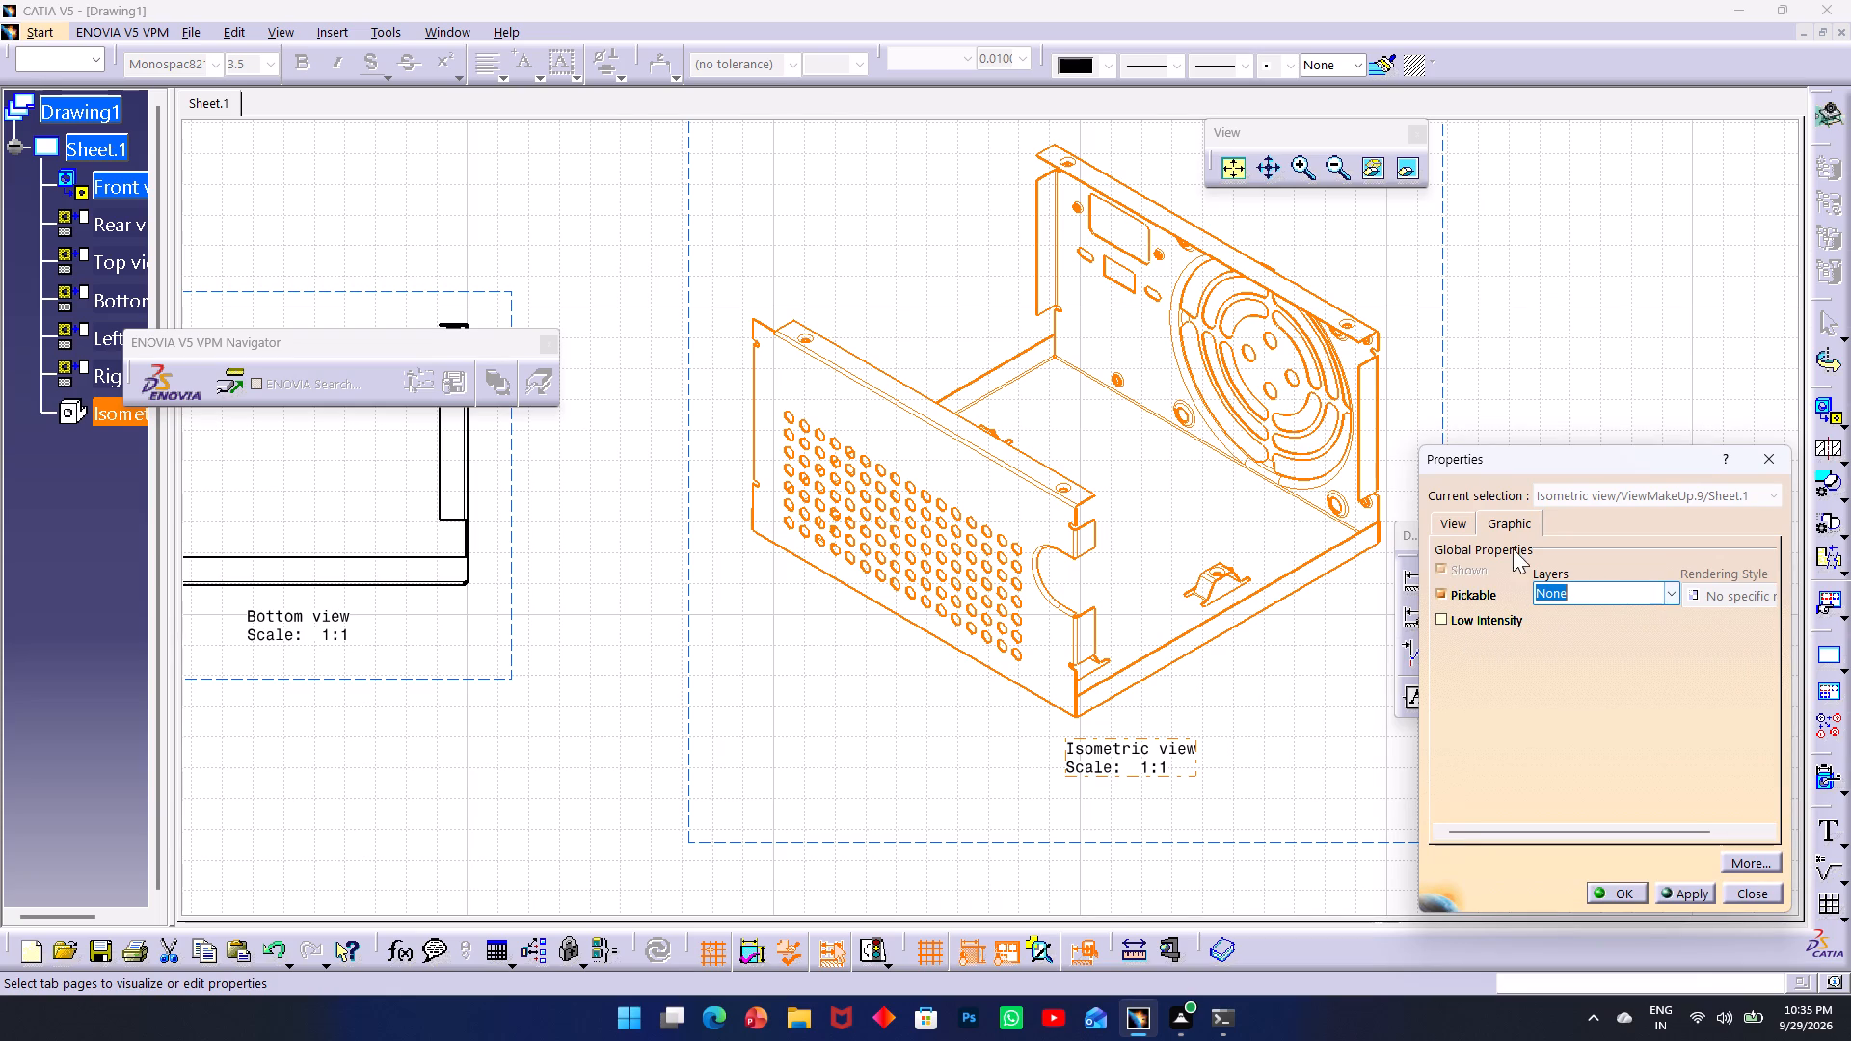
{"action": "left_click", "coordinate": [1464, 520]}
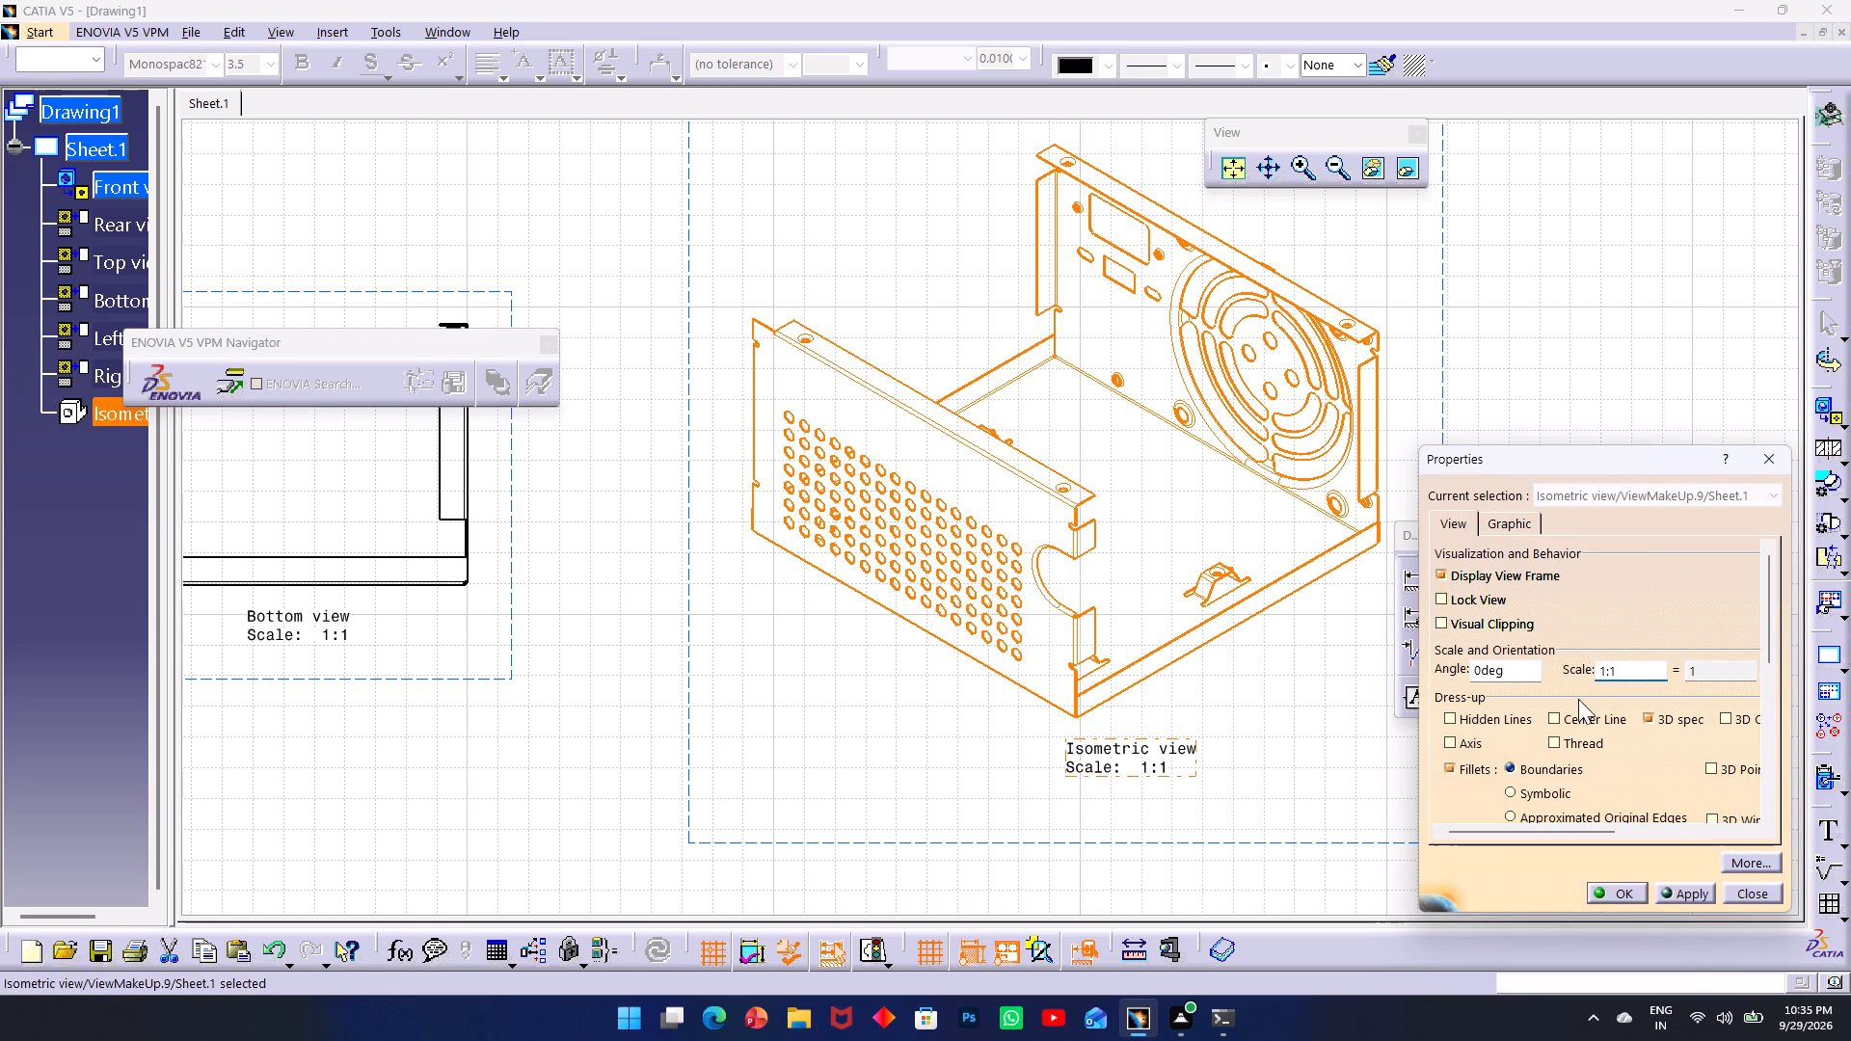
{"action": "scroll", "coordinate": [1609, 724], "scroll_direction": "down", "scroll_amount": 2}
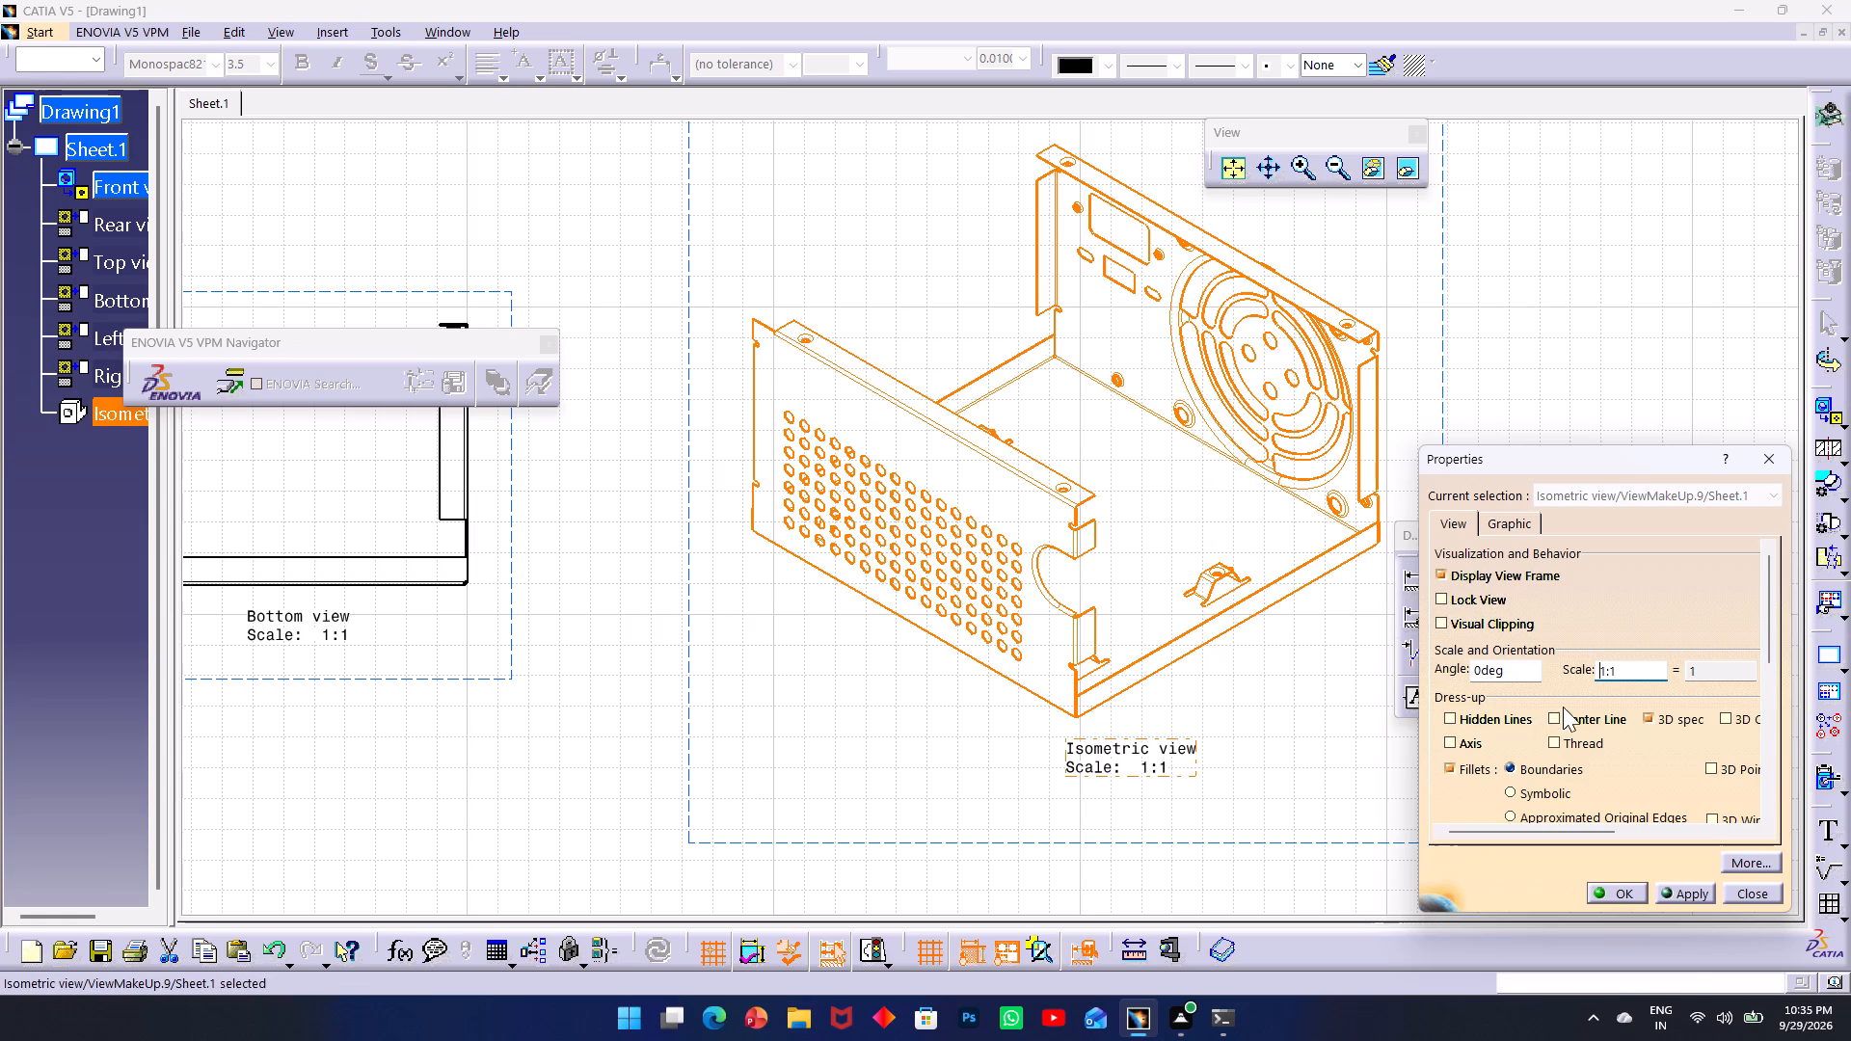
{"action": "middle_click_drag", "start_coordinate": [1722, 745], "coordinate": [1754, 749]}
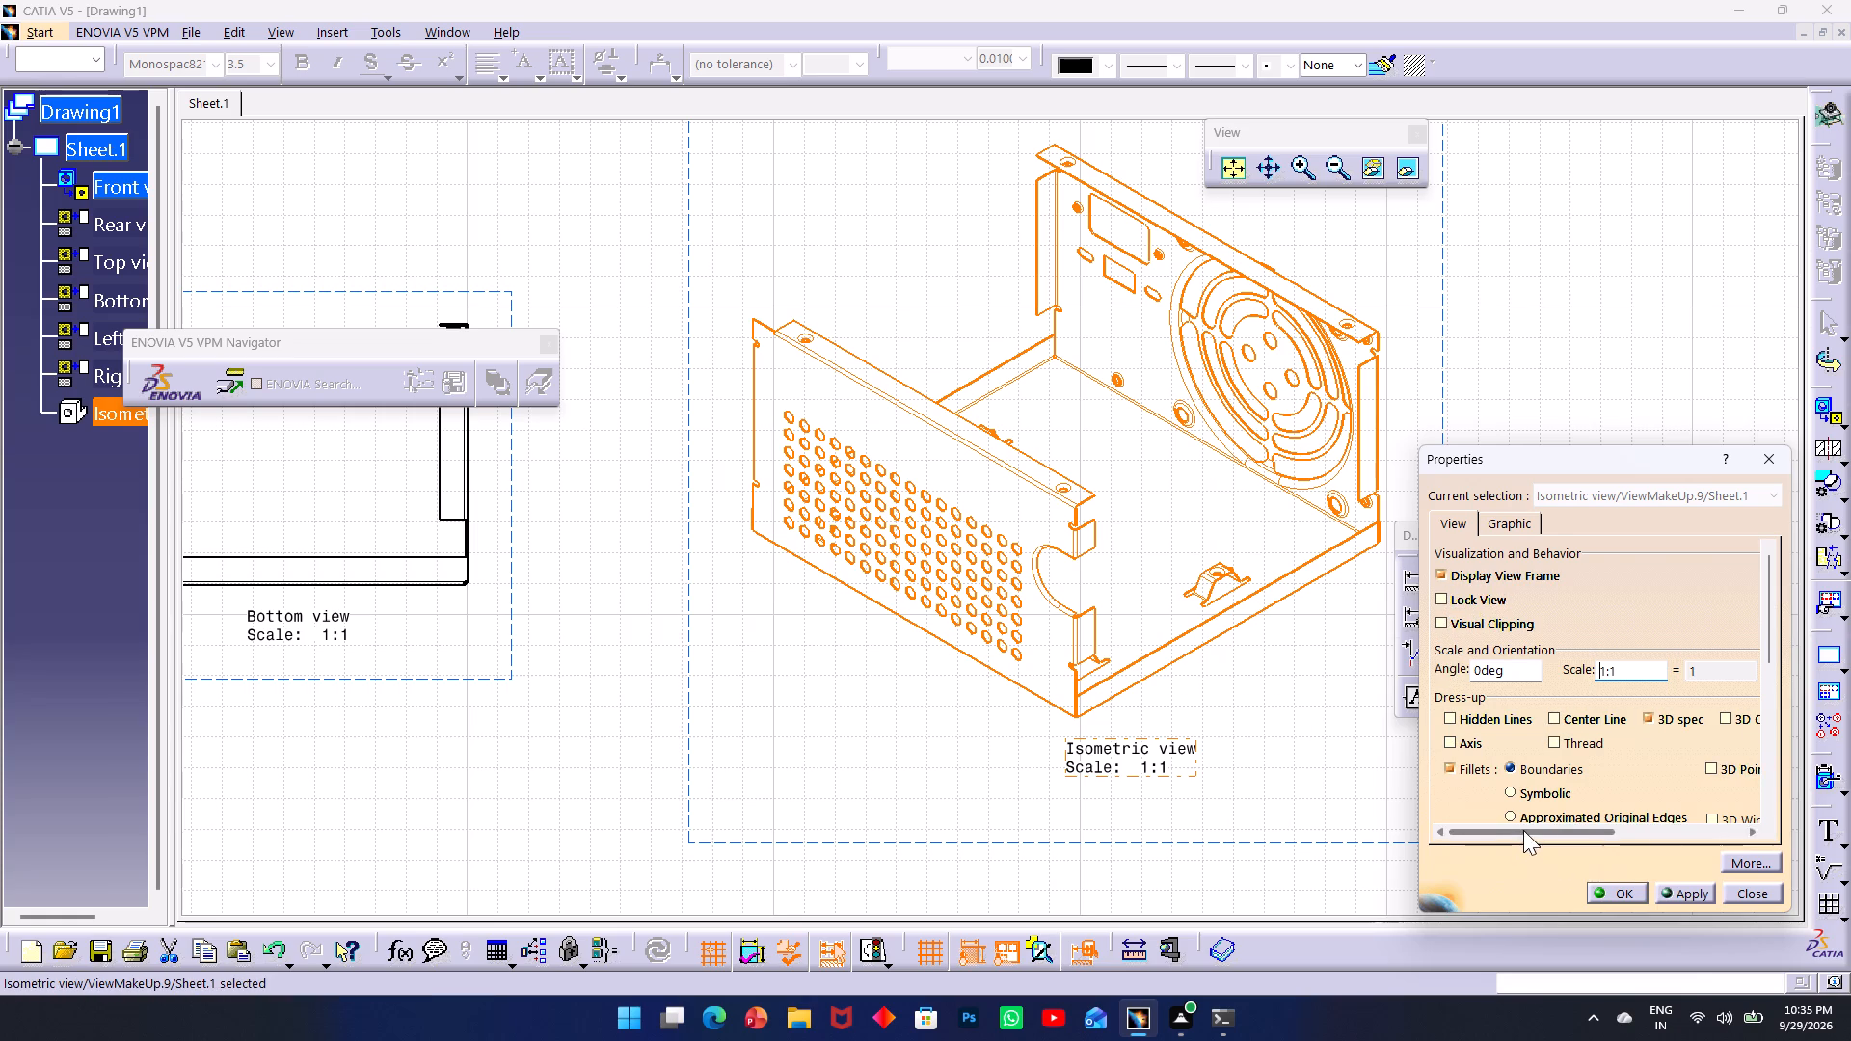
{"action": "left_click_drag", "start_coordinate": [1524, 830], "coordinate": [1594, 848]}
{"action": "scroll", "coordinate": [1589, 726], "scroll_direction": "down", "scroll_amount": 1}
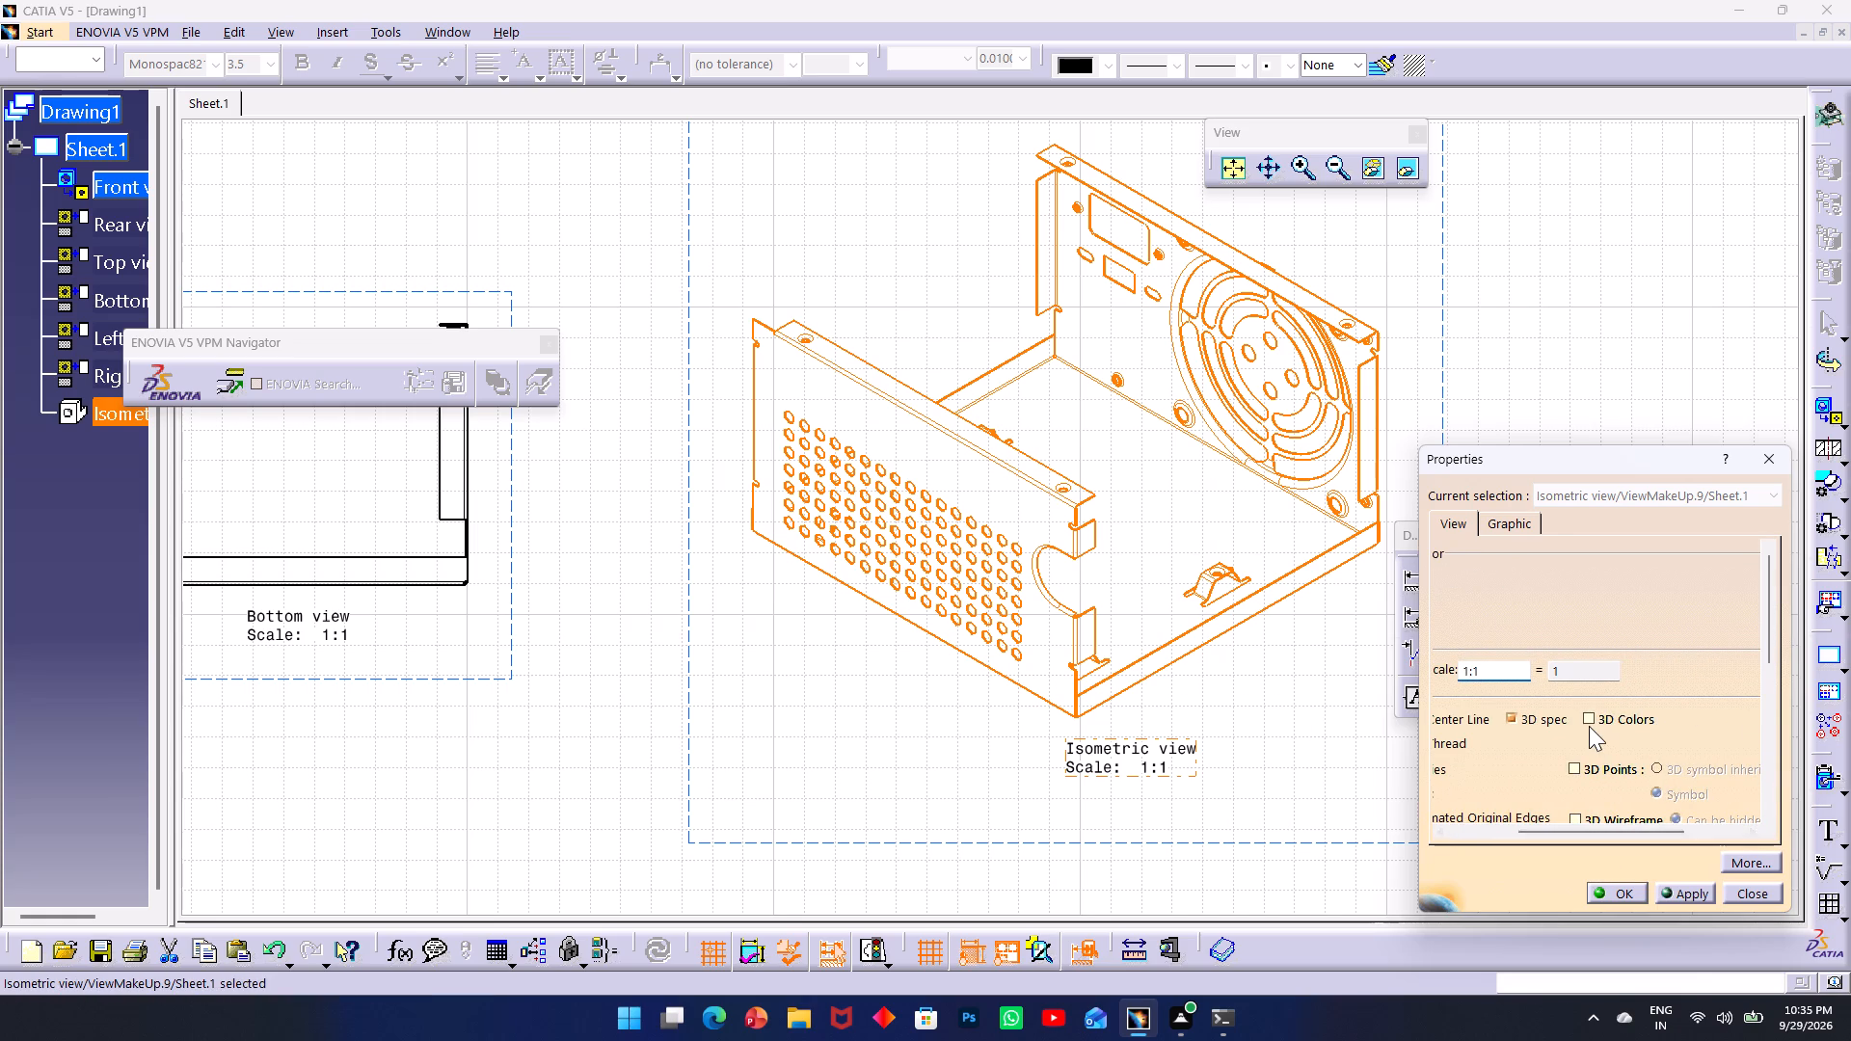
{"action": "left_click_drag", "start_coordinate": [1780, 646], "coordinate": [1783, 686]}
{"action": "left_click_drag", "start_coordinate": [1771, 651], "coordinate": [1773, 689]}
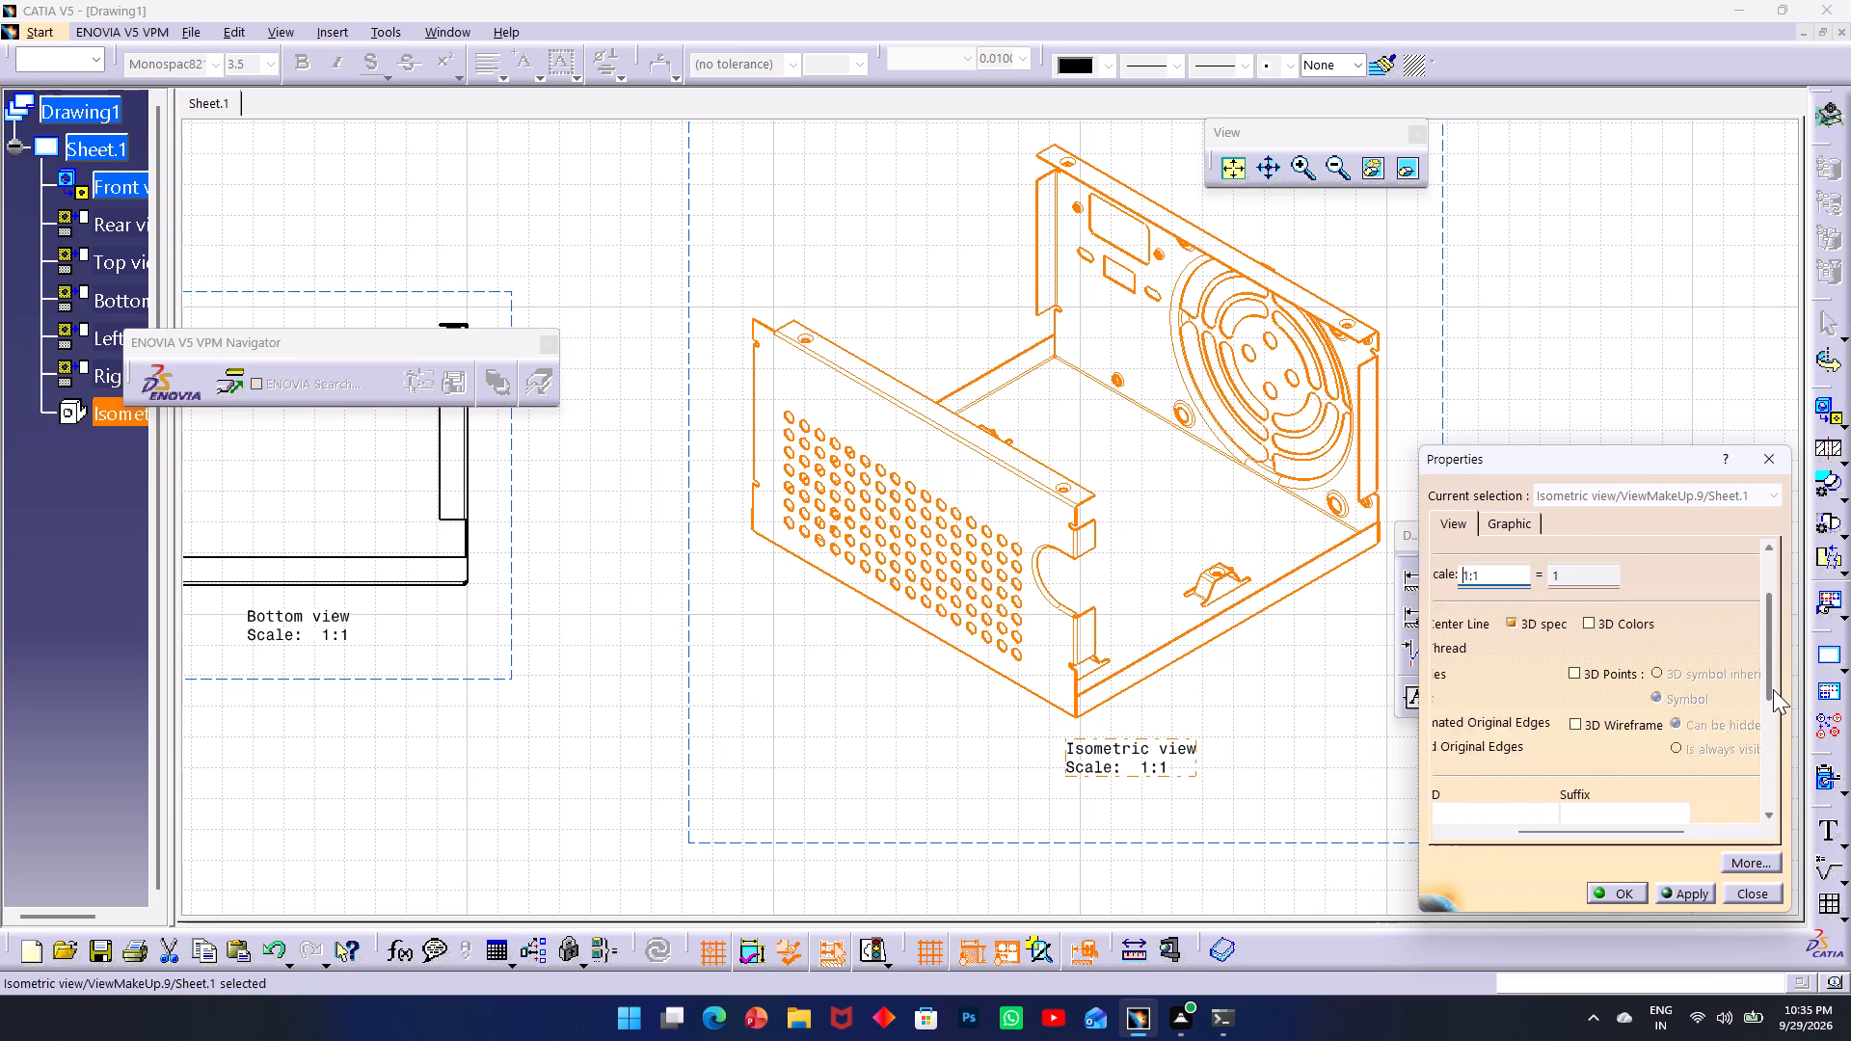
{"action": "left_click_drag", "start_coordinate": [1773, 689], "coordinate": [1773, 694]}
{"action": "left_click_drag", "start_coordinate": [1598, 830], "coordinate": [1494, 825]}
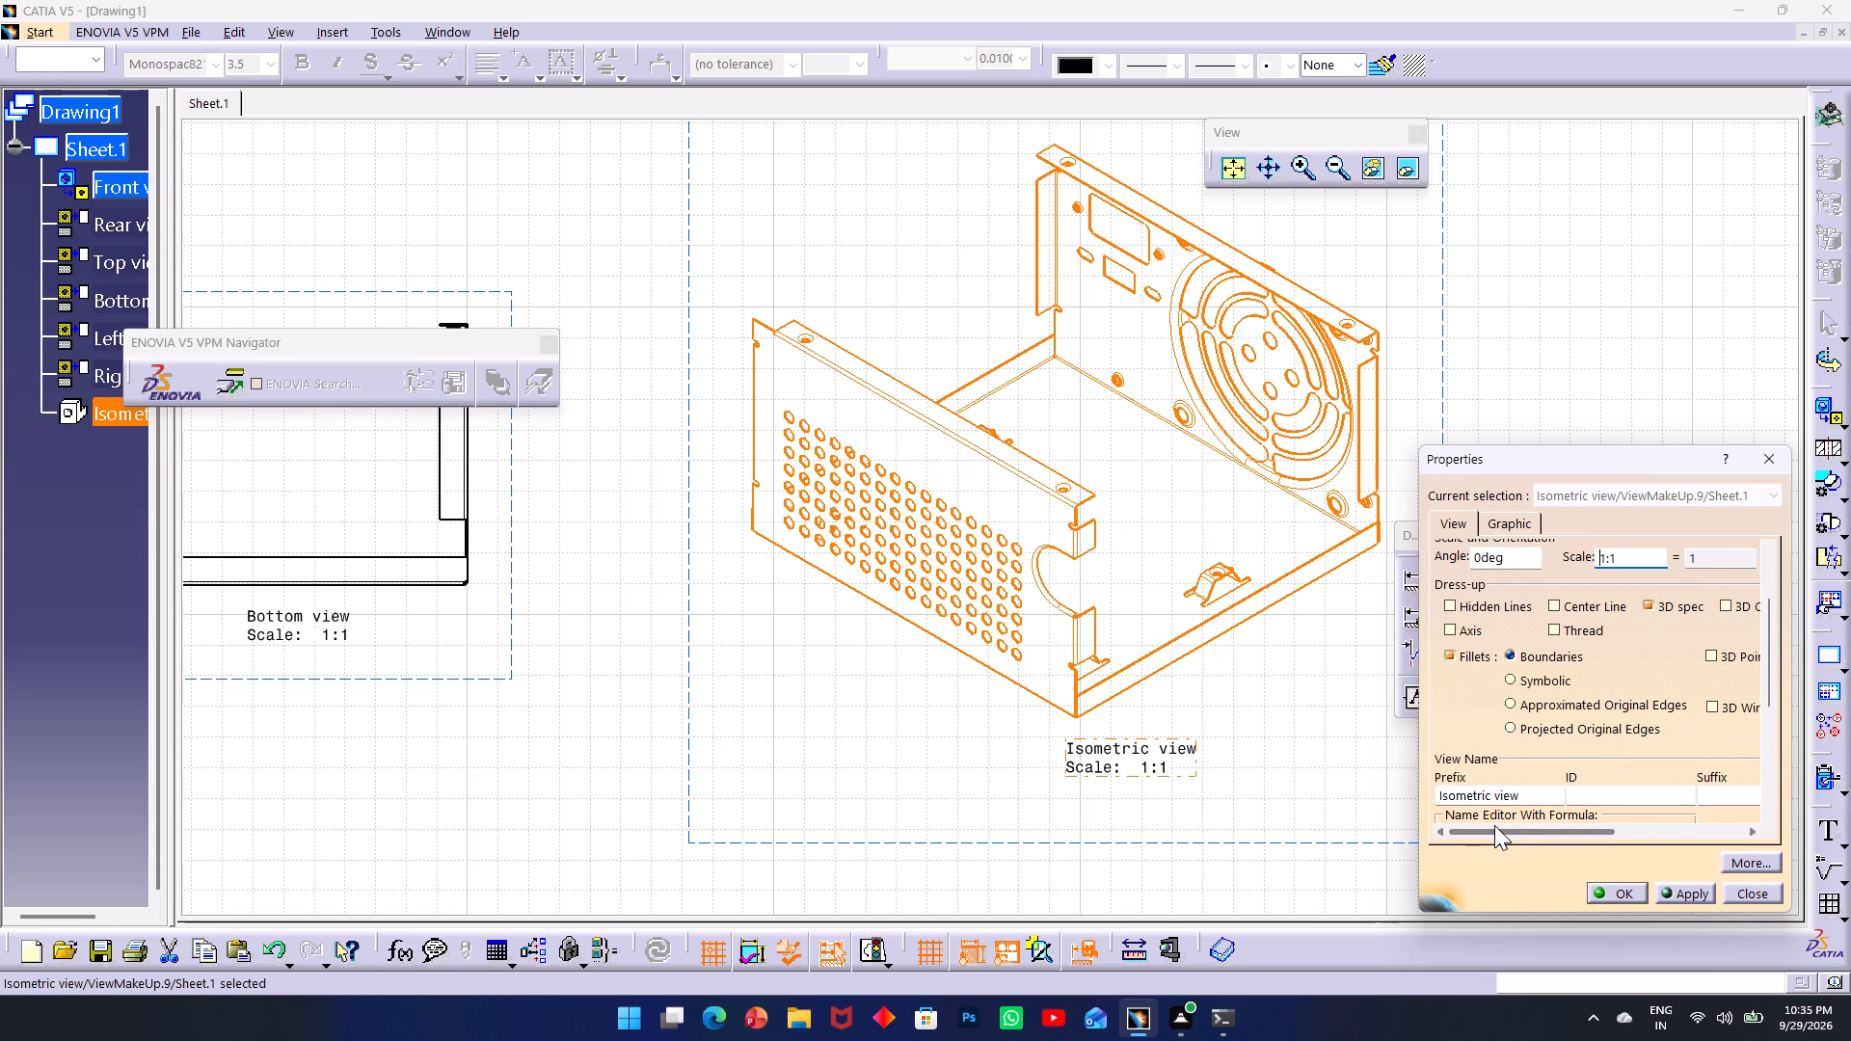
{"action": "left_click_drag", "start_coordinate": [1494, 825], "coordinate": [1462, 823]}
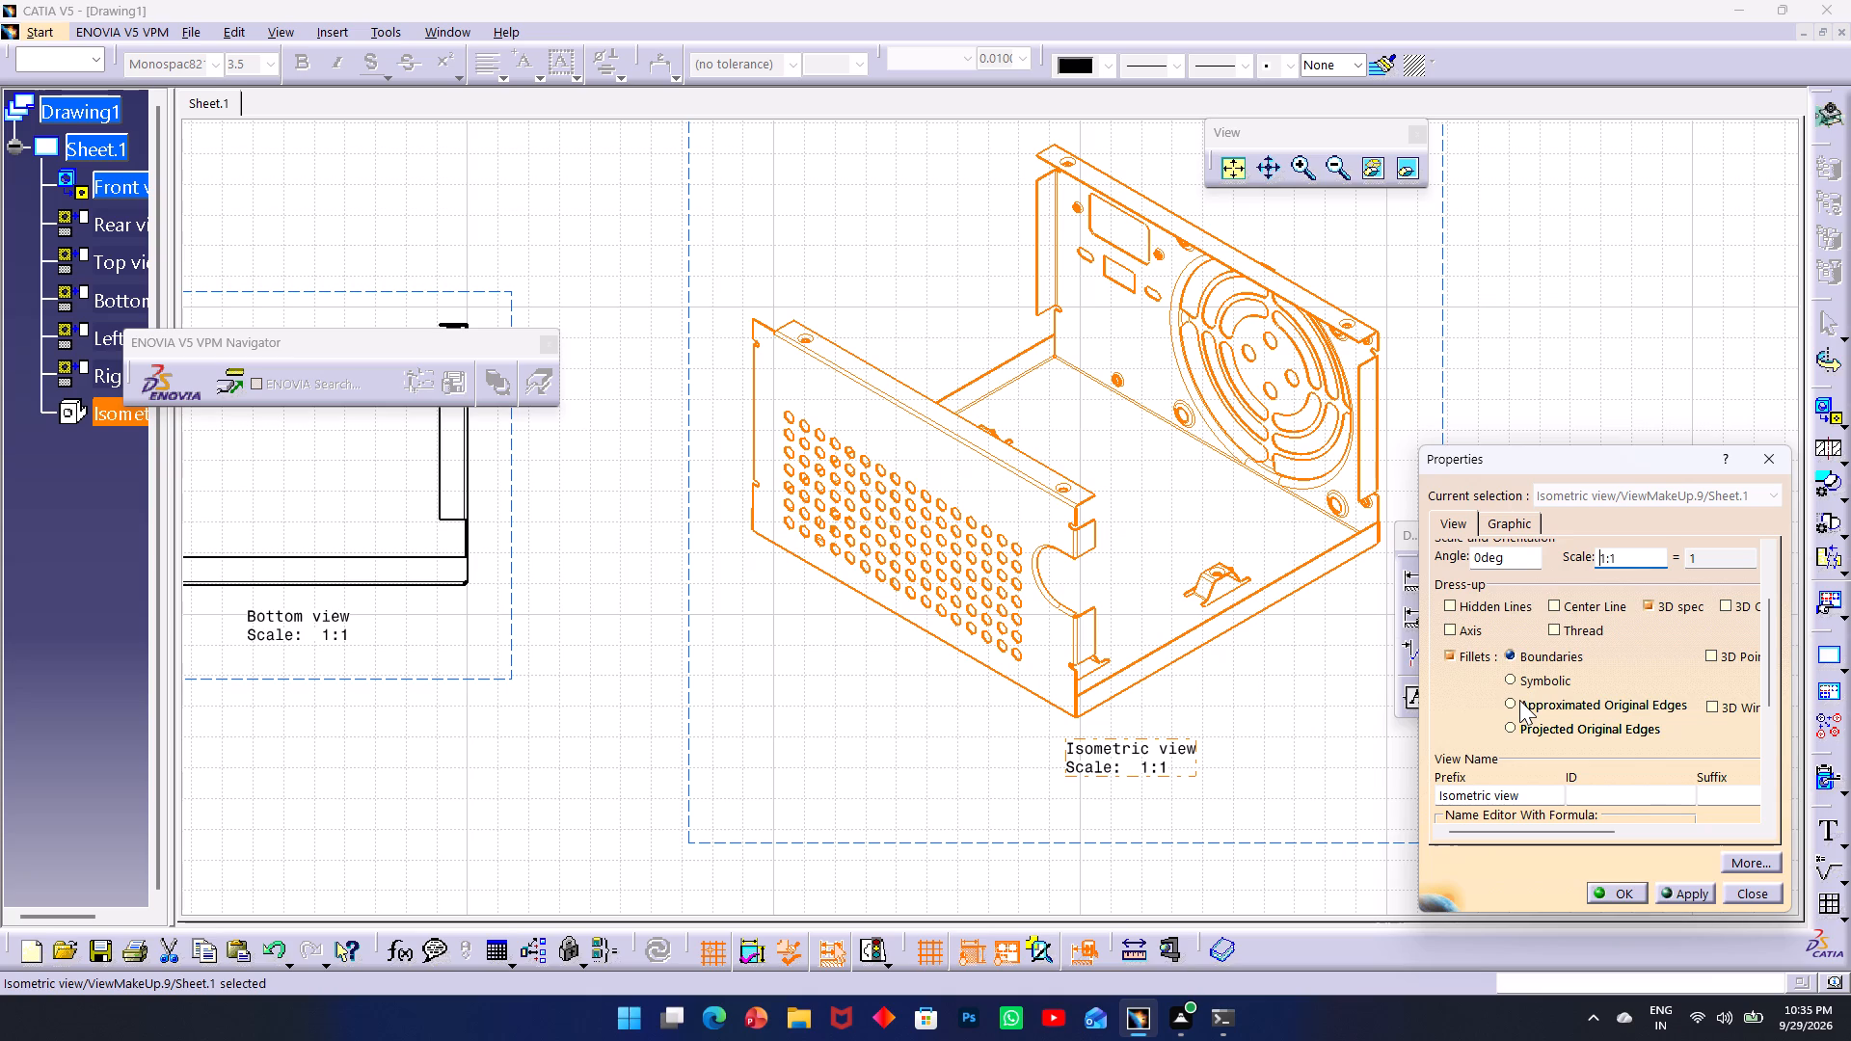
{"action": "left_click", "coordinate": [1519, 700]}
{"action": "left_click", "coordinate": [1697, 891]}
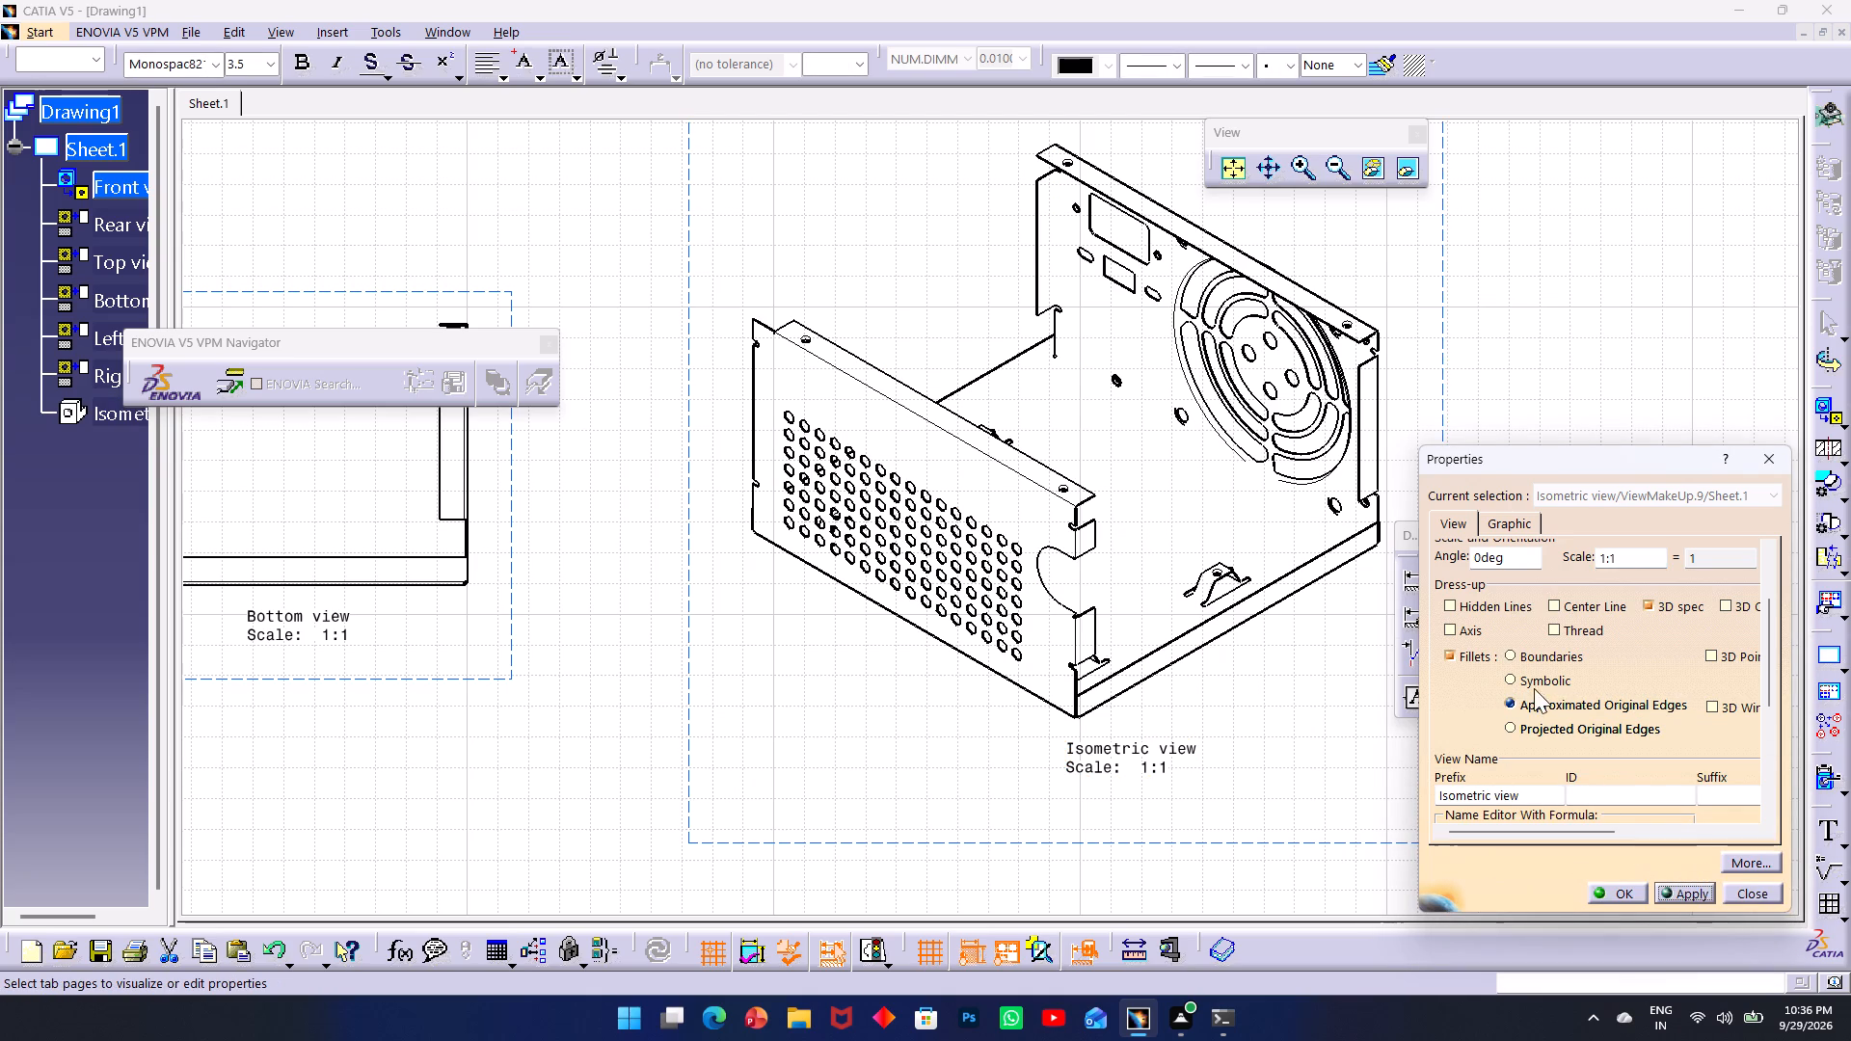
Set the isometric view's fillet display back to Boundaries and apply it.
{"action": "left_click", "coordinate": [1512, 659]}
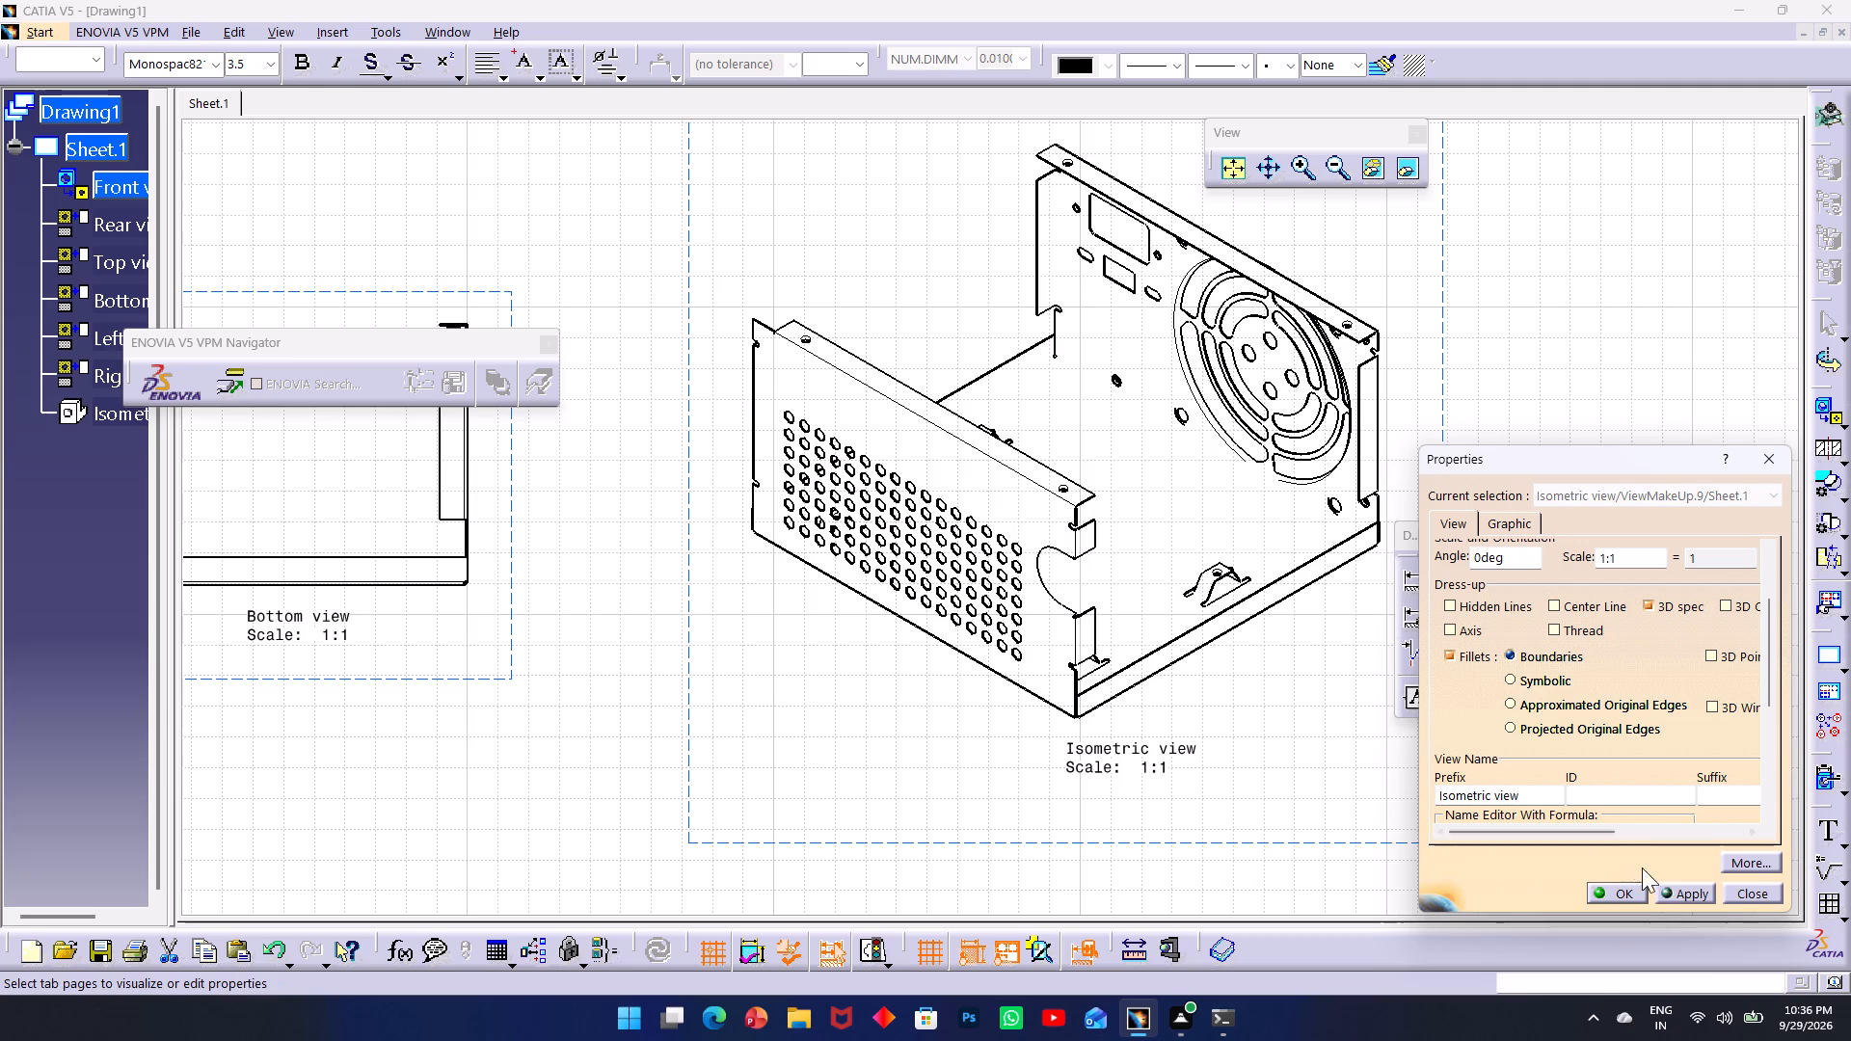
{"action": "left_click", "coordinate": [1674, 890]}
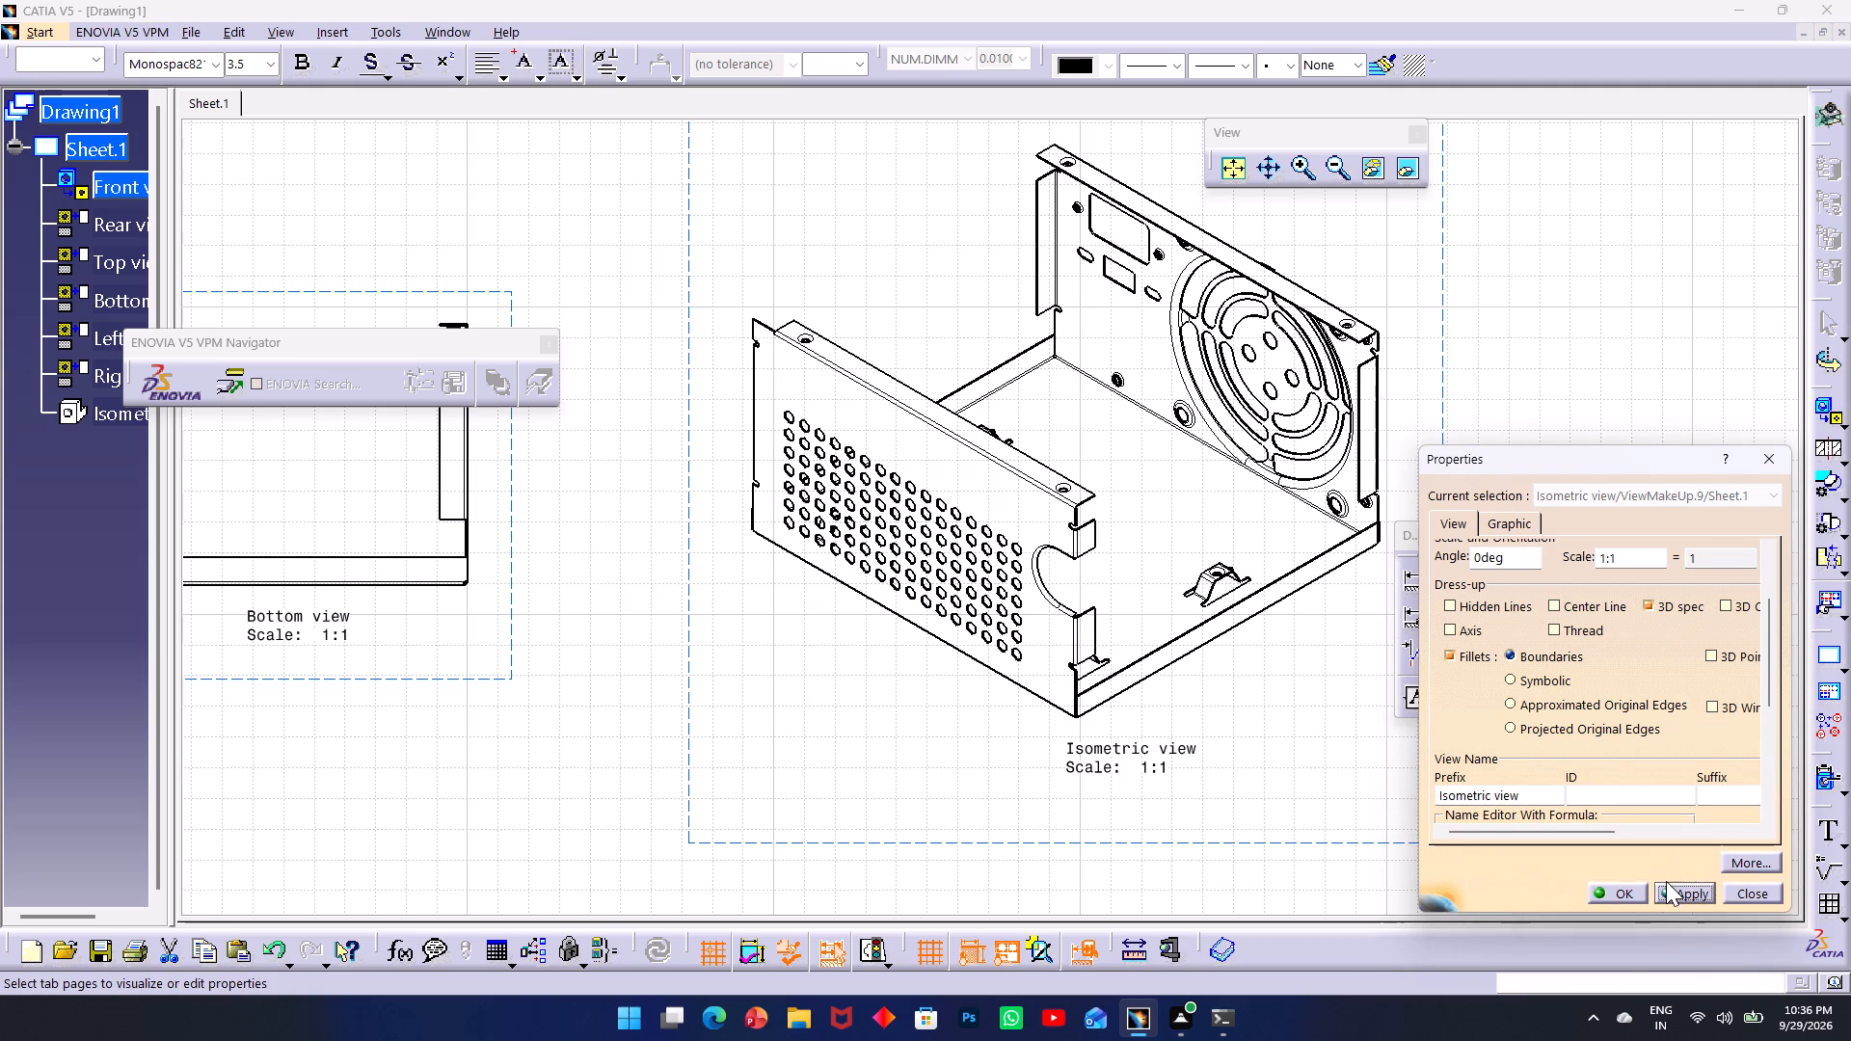
Examine the isometric view's remaining view properties, including view name, generation mode, and 3D points and wireframe dress-up options.
{"action": "scroll", "coordinate": [1613, 803], "scroll_direction": "down", "scroll_amount": 1}
{"action": "left_click_drag", "start_coordinate": [1761, 697], "coordinate": [1779, 786]}
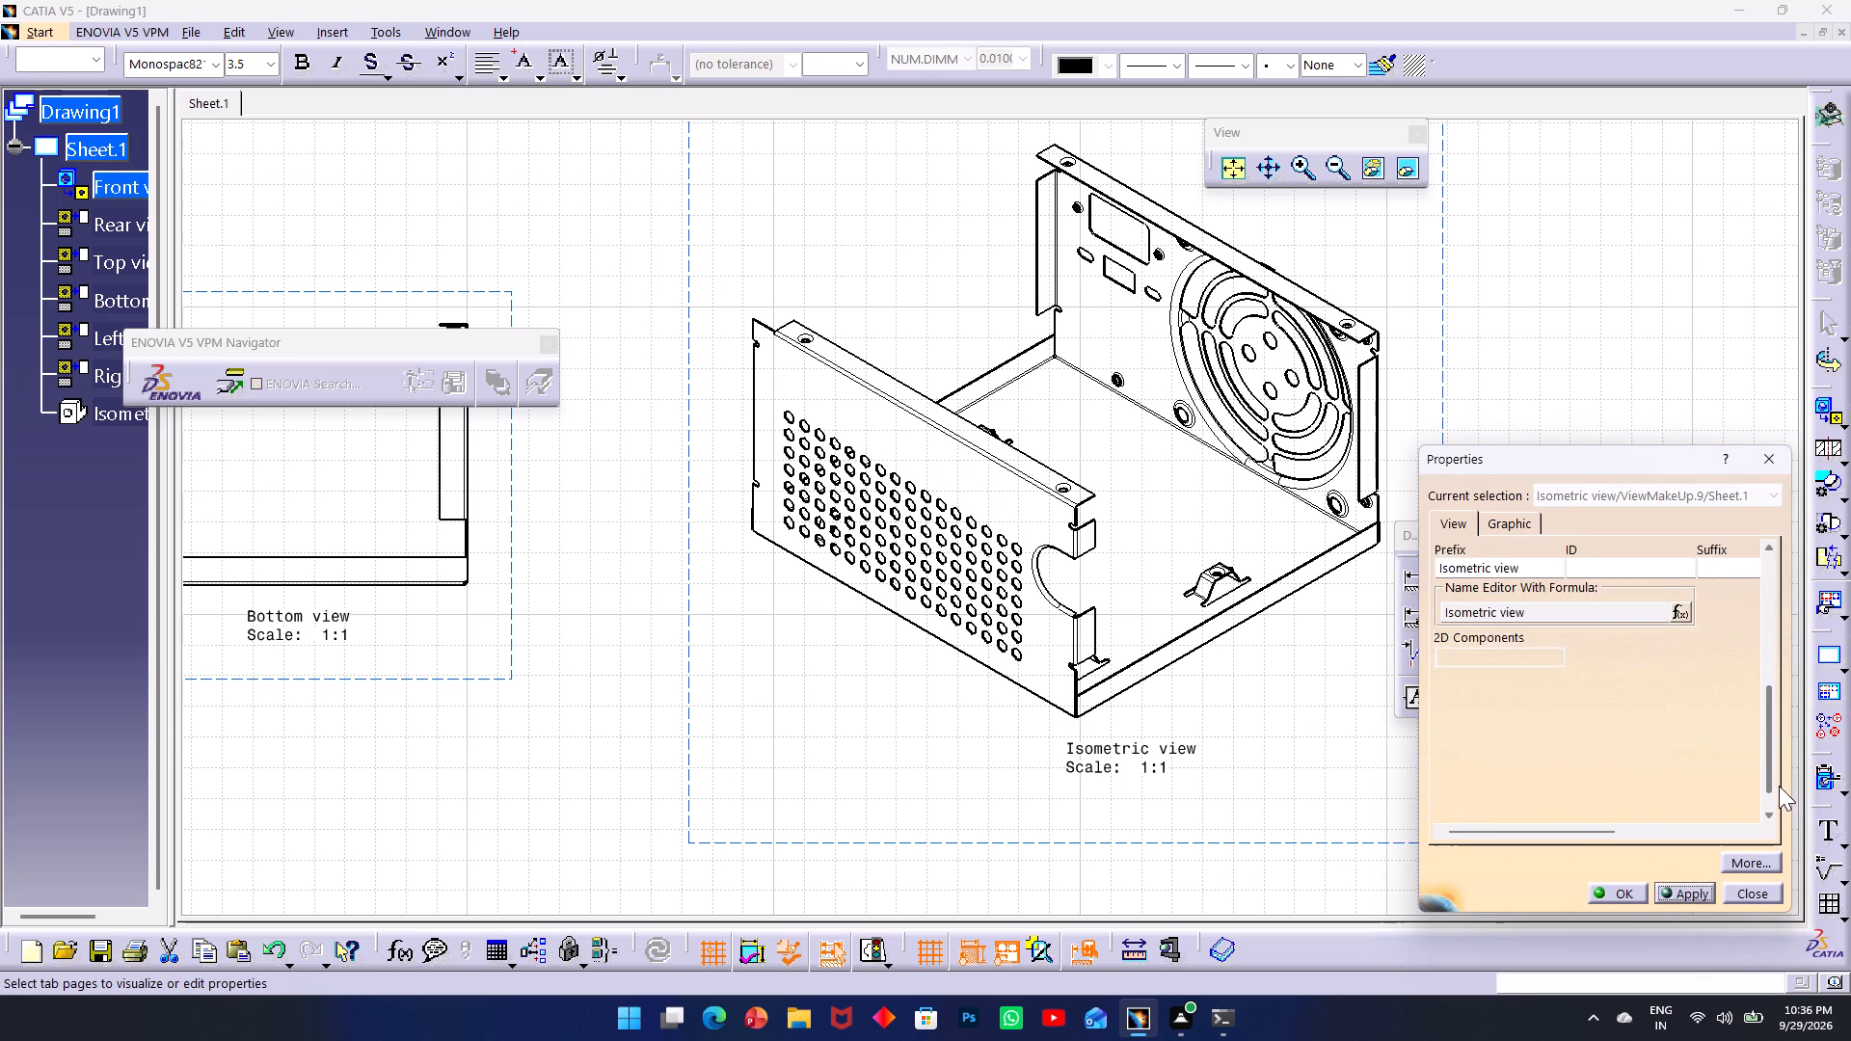
{"action": "left_click_drag", "start_coordinate": [1779, 786], "coordinate": [1779, 834]}
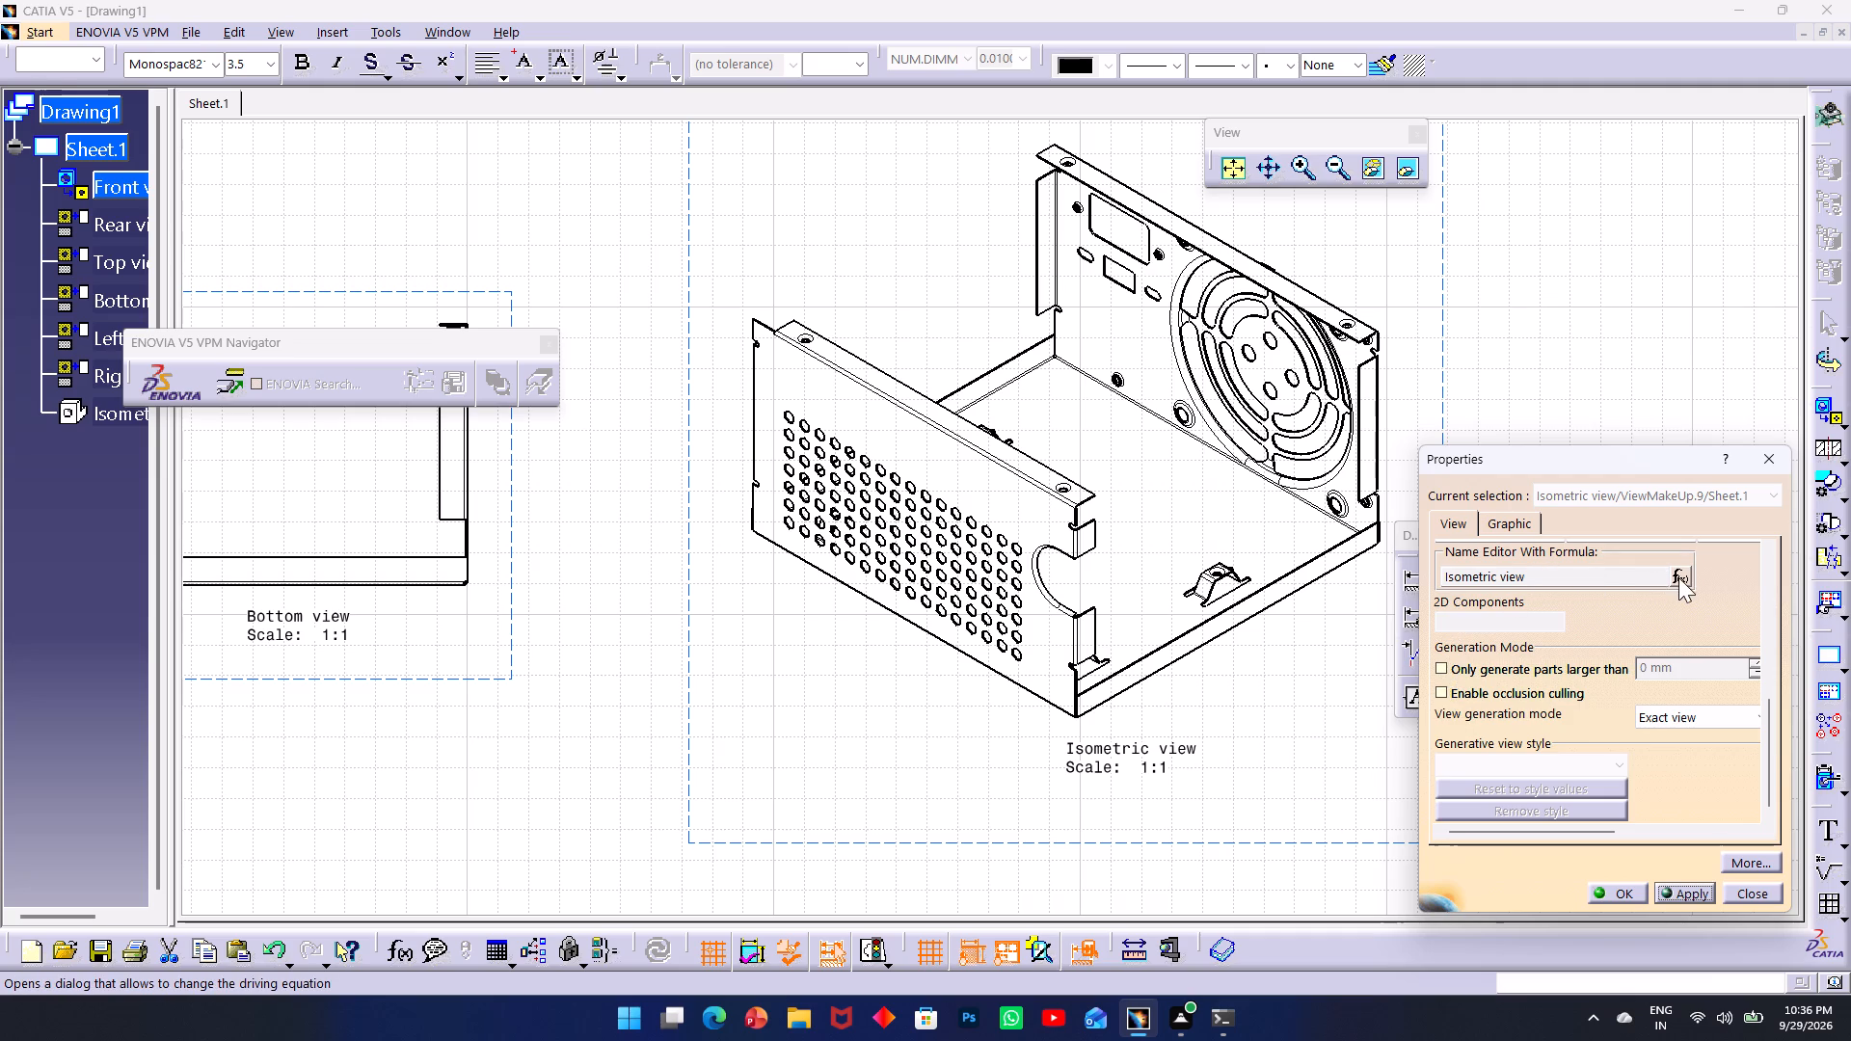
{"action": "left_click_drag", "start_coordinate": [1766, 741], "coordinate": [1768, 682]}
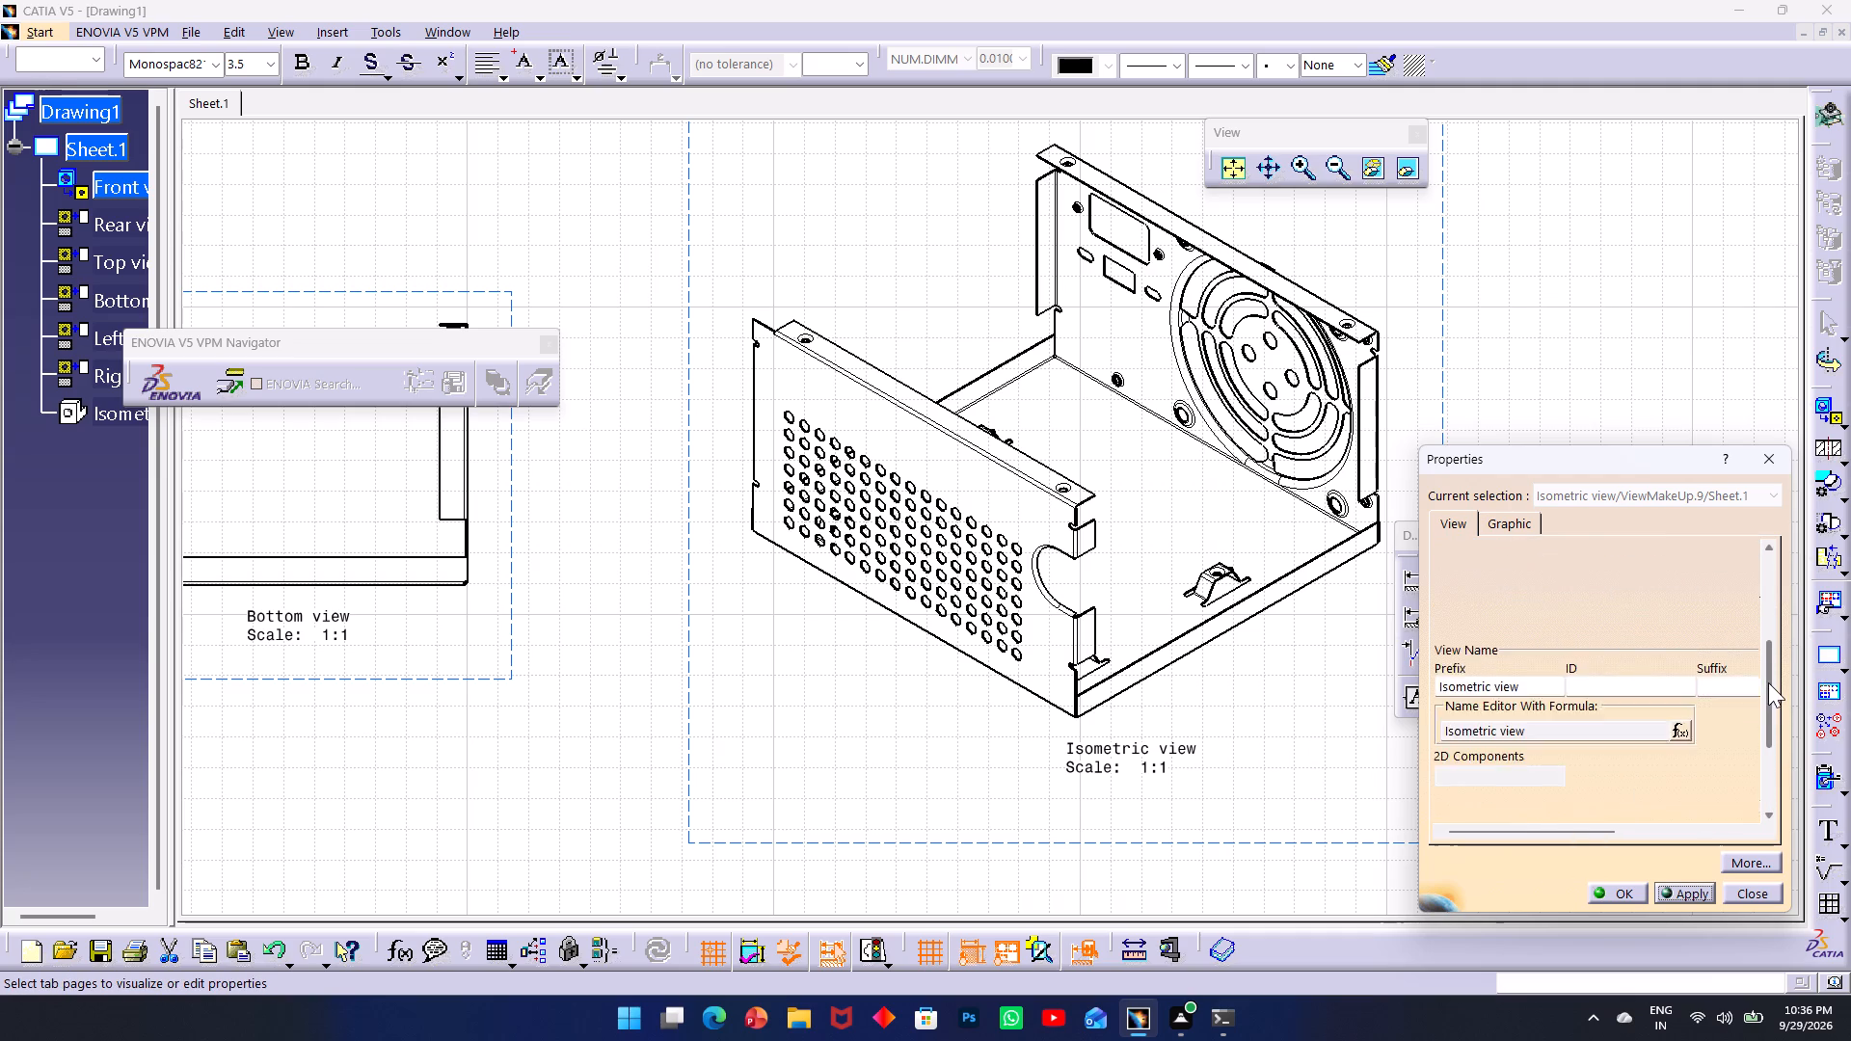
{"action": "left_click_drag", "start_coordinate": [1768, 682], "coordinate": [1768, 654]}
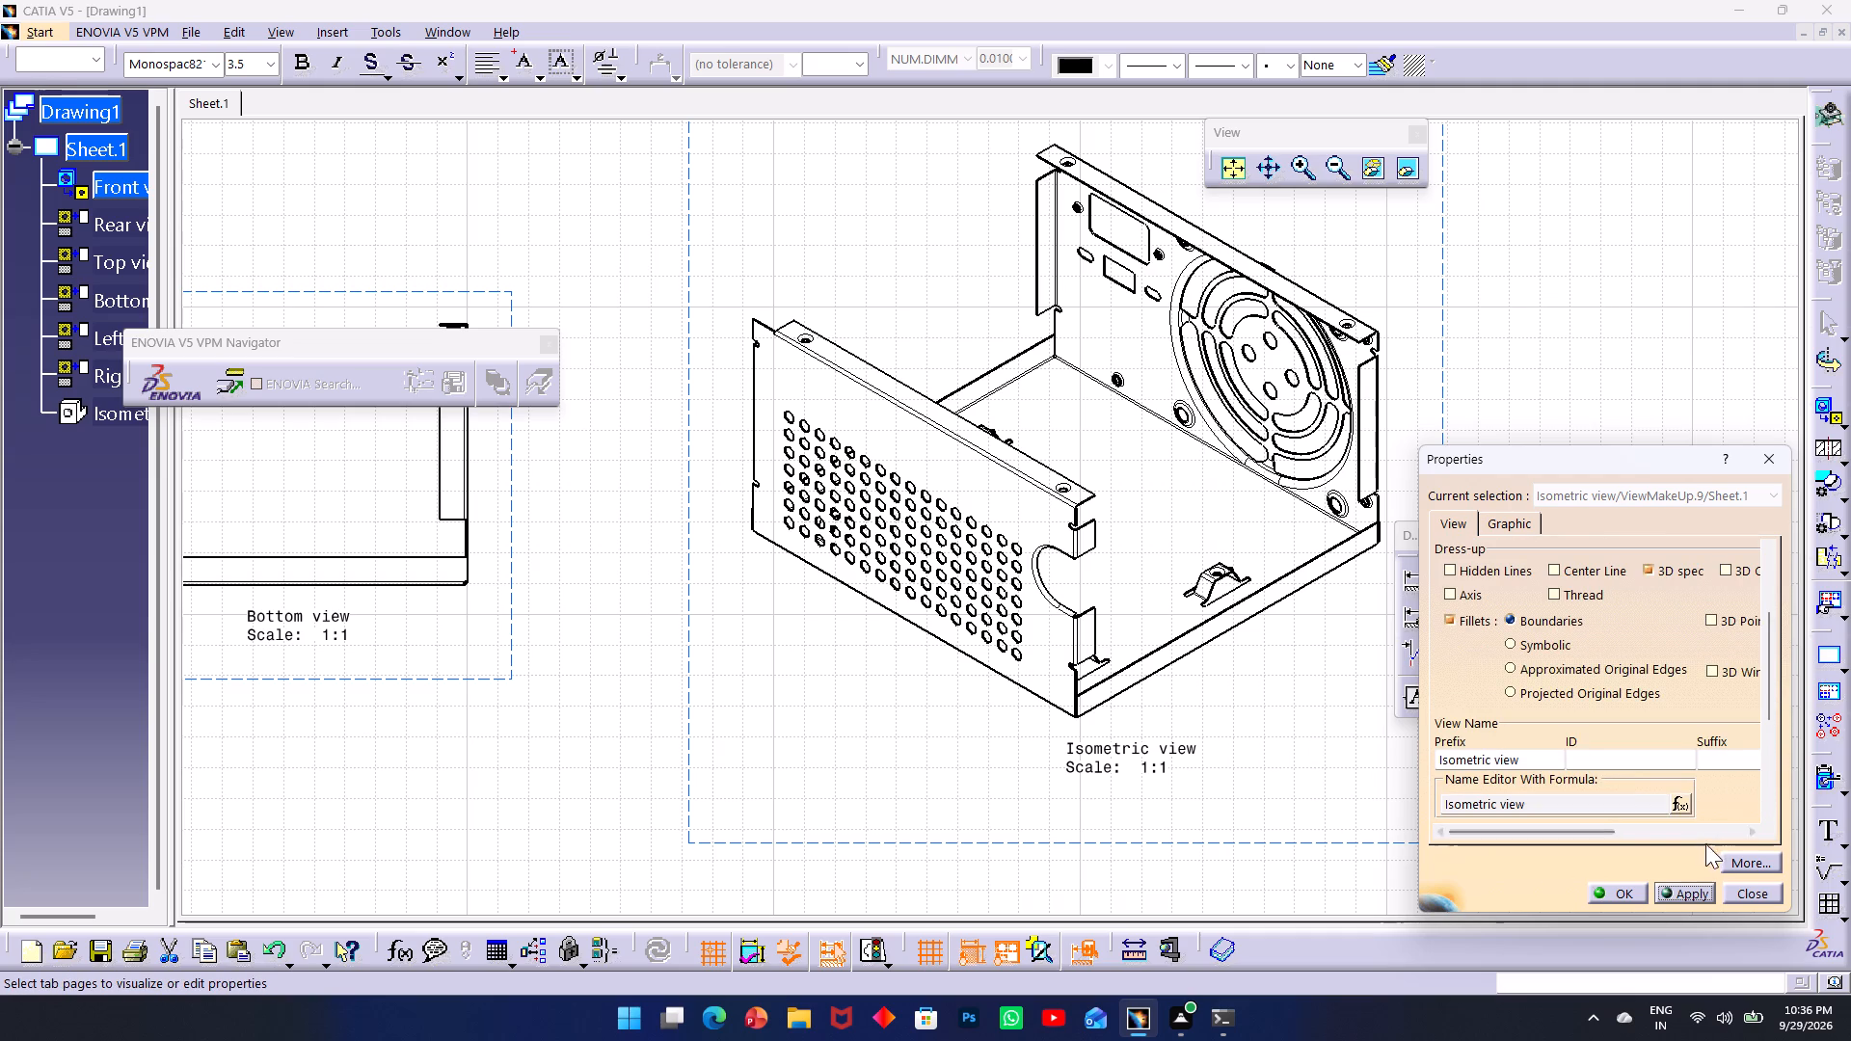
{"action": "left_click_drag", "start_coordinate": [1555, 826], "coordinate": [1620, 827]}
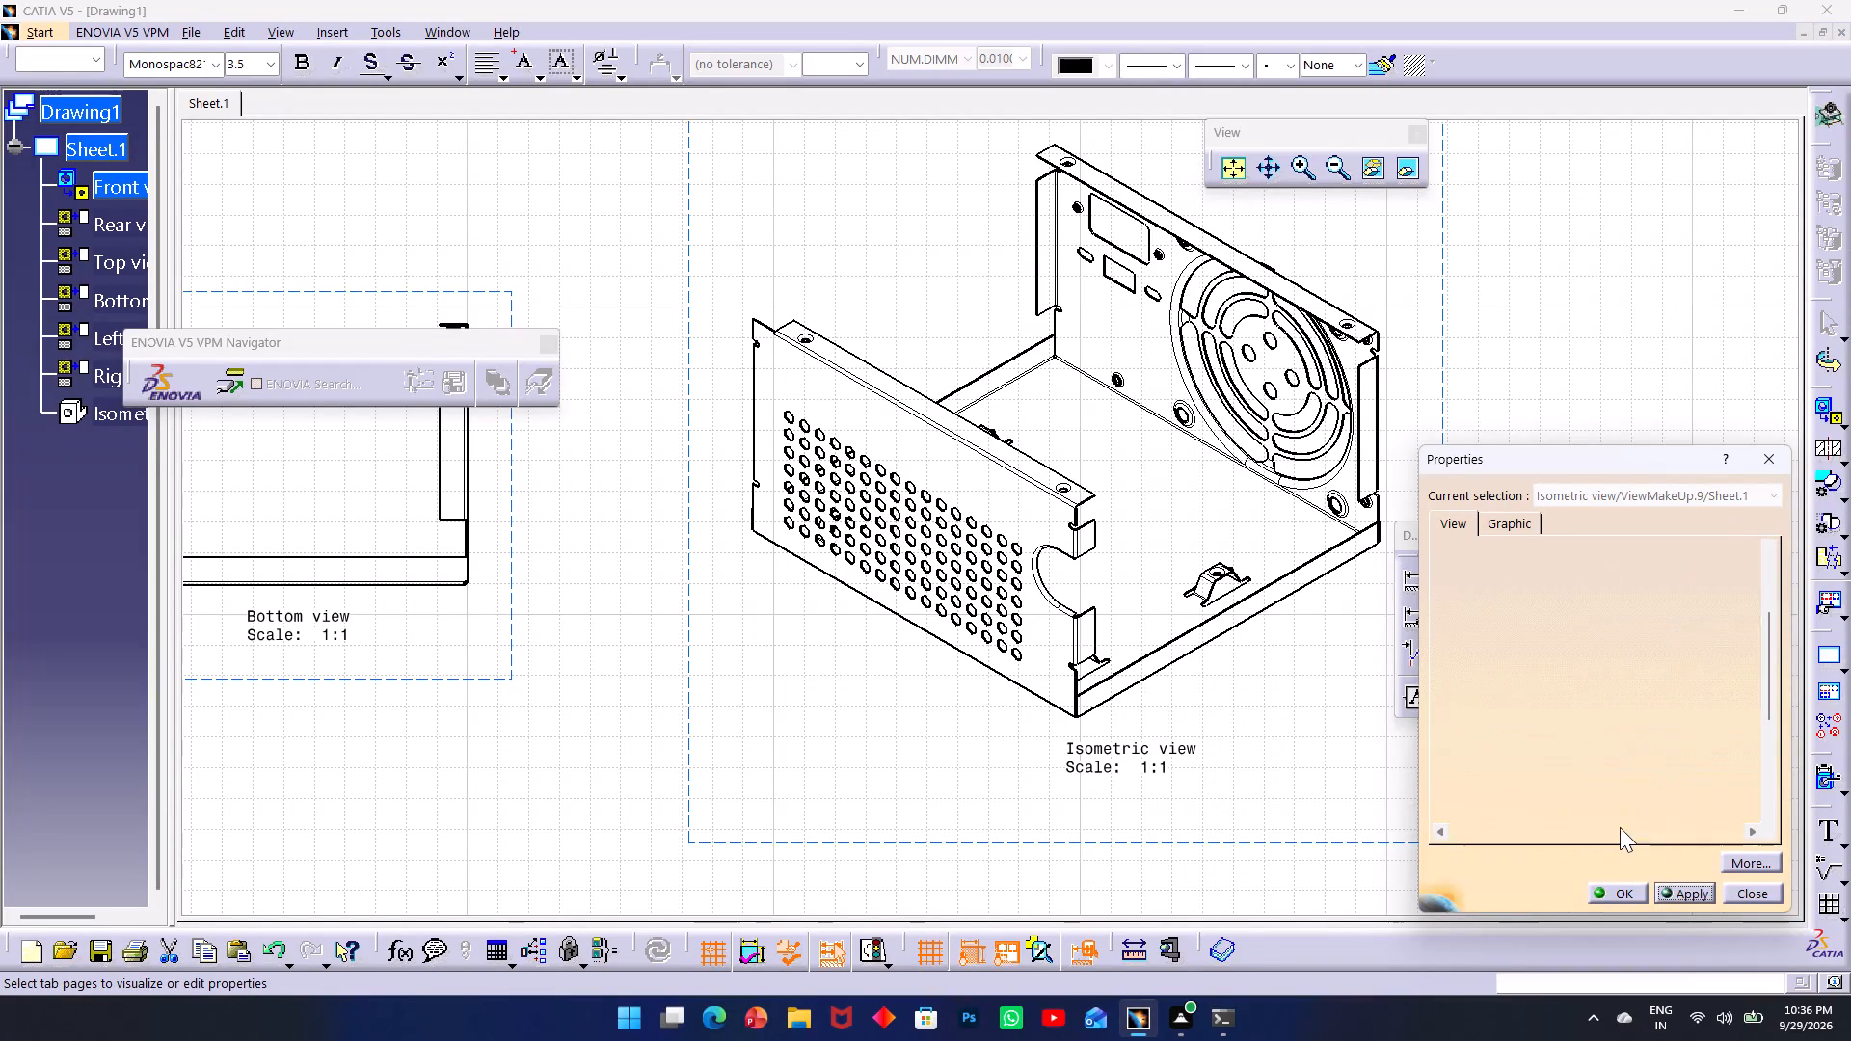
{"action": "left_click_drag", "start_coordinate": [1620, 827], "coordinate": [1590, 817]}
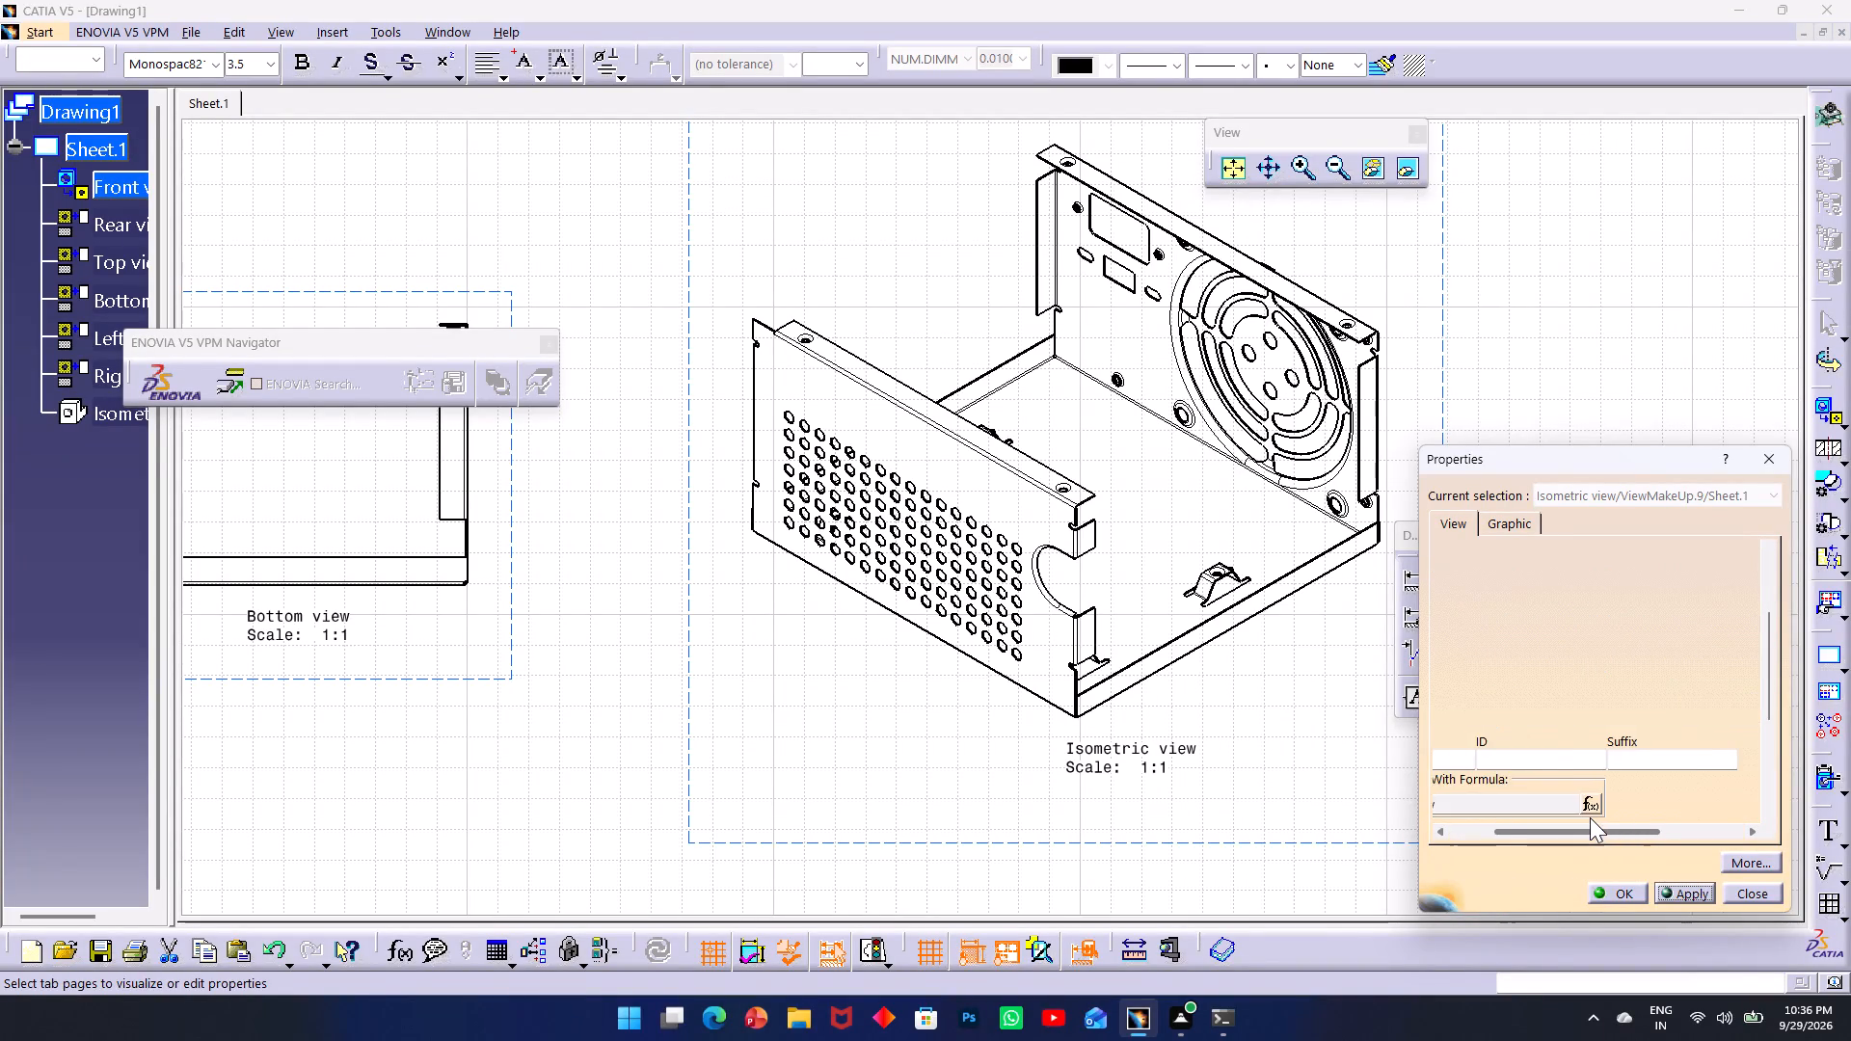
{"action": "left_click_drag", "start_coordinate": [1590, 817], "coordinate": [1500, 814]}
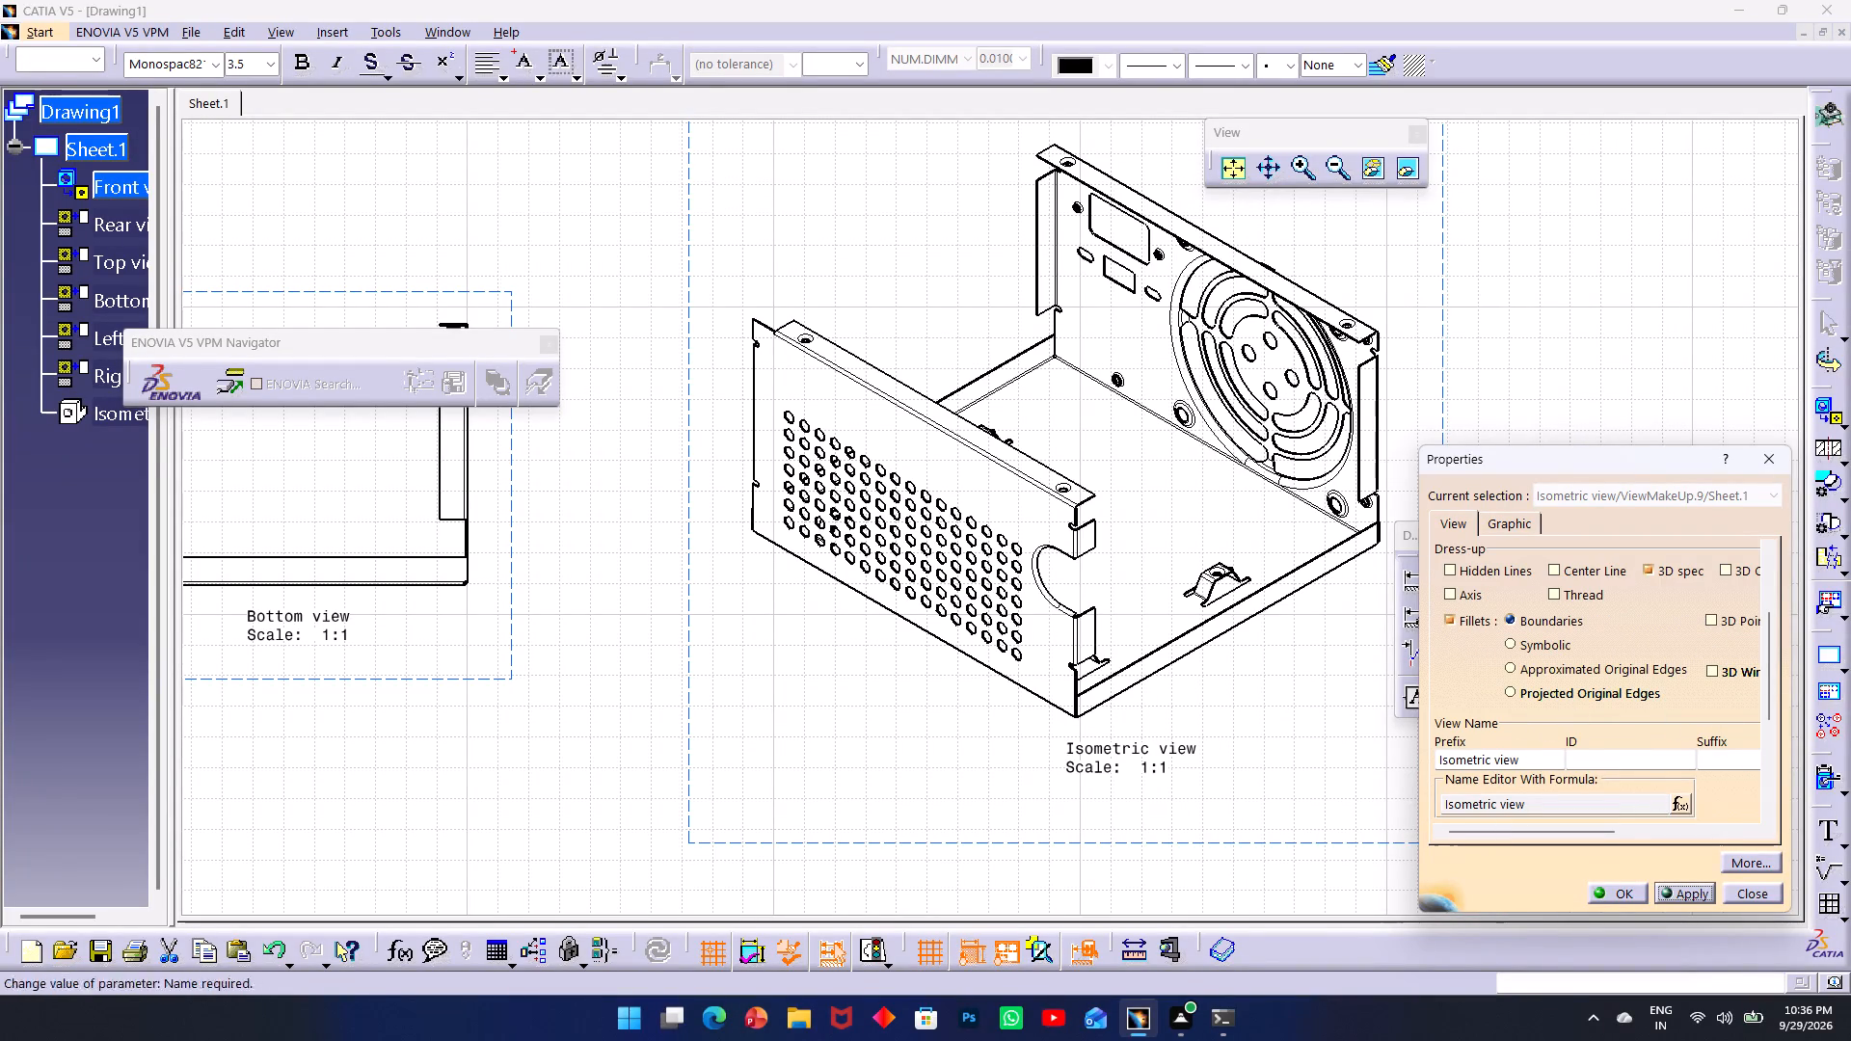
{"action": "left_click_drag", "start_coordinate": [1579, 838], "coordinate": [1649, 836]}
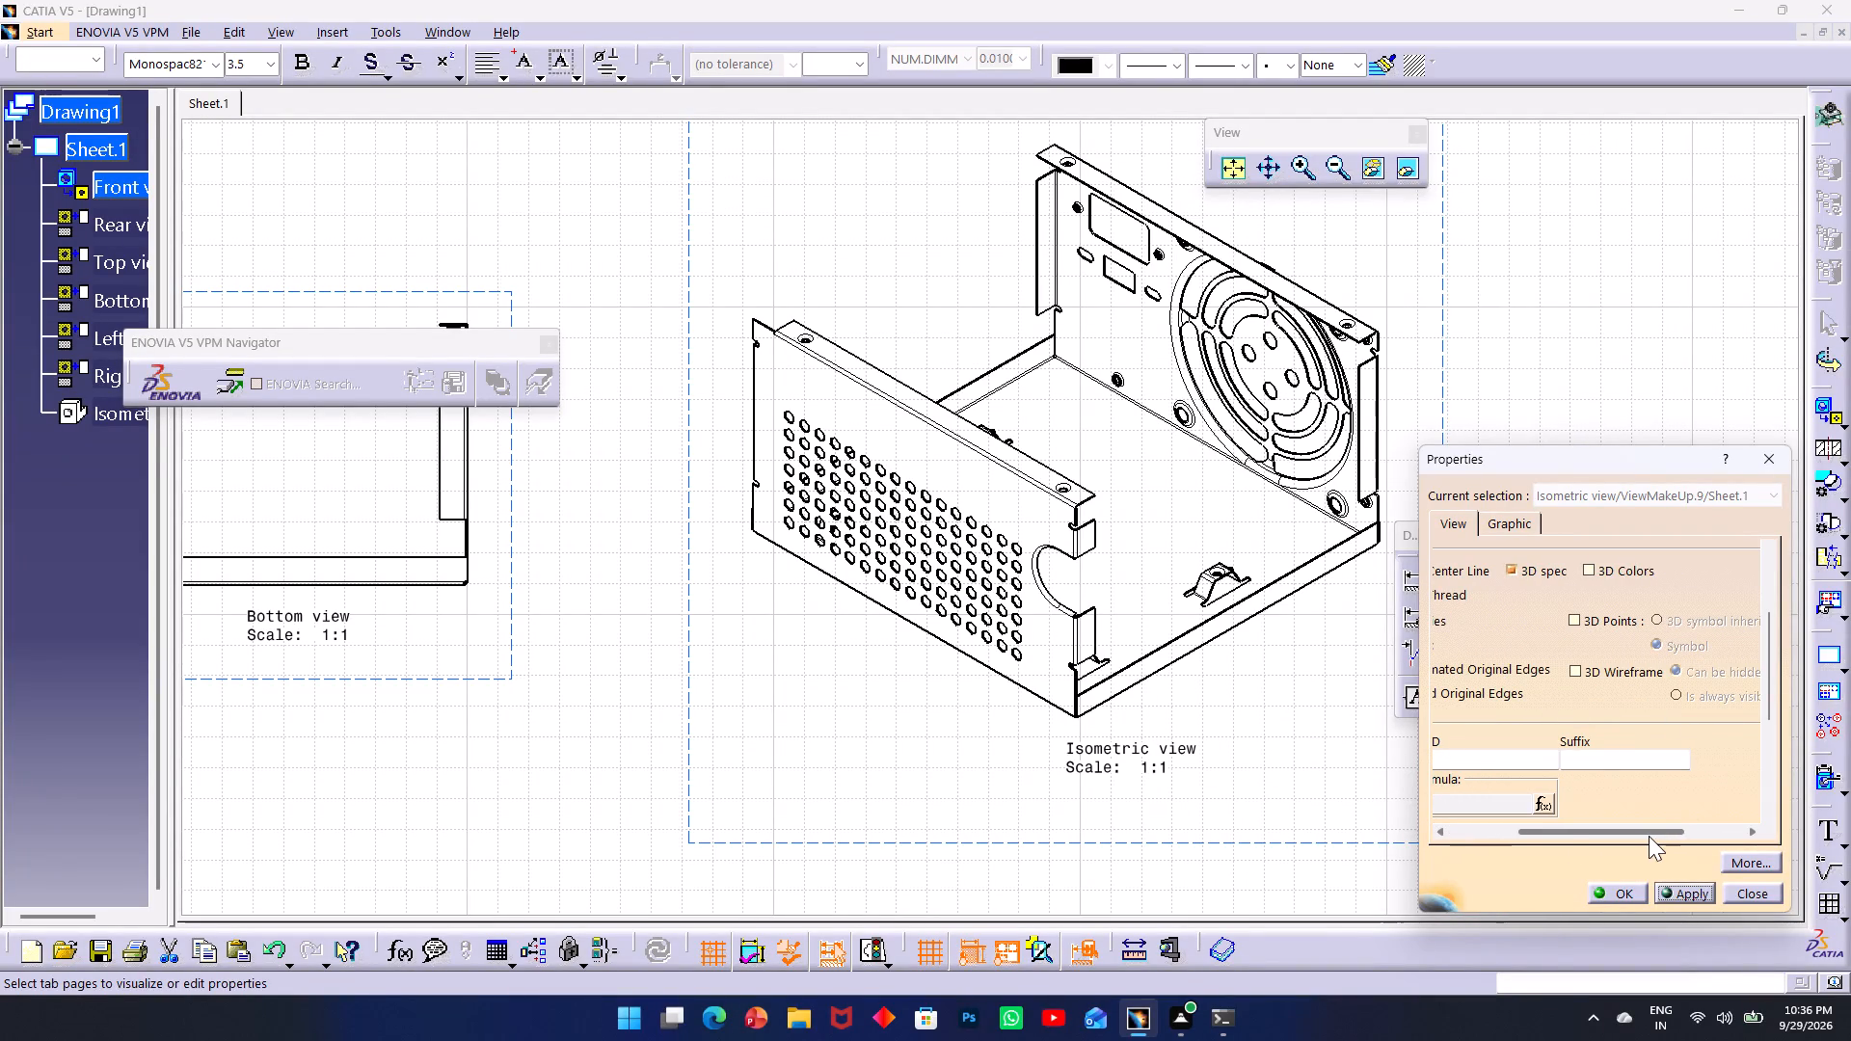
{"action": "left_click_drag", "start_coordinate": [1649, 836], "coordinate": [1517, 831]}
{"action": "left_click", "coordinate": [1517, 831]}
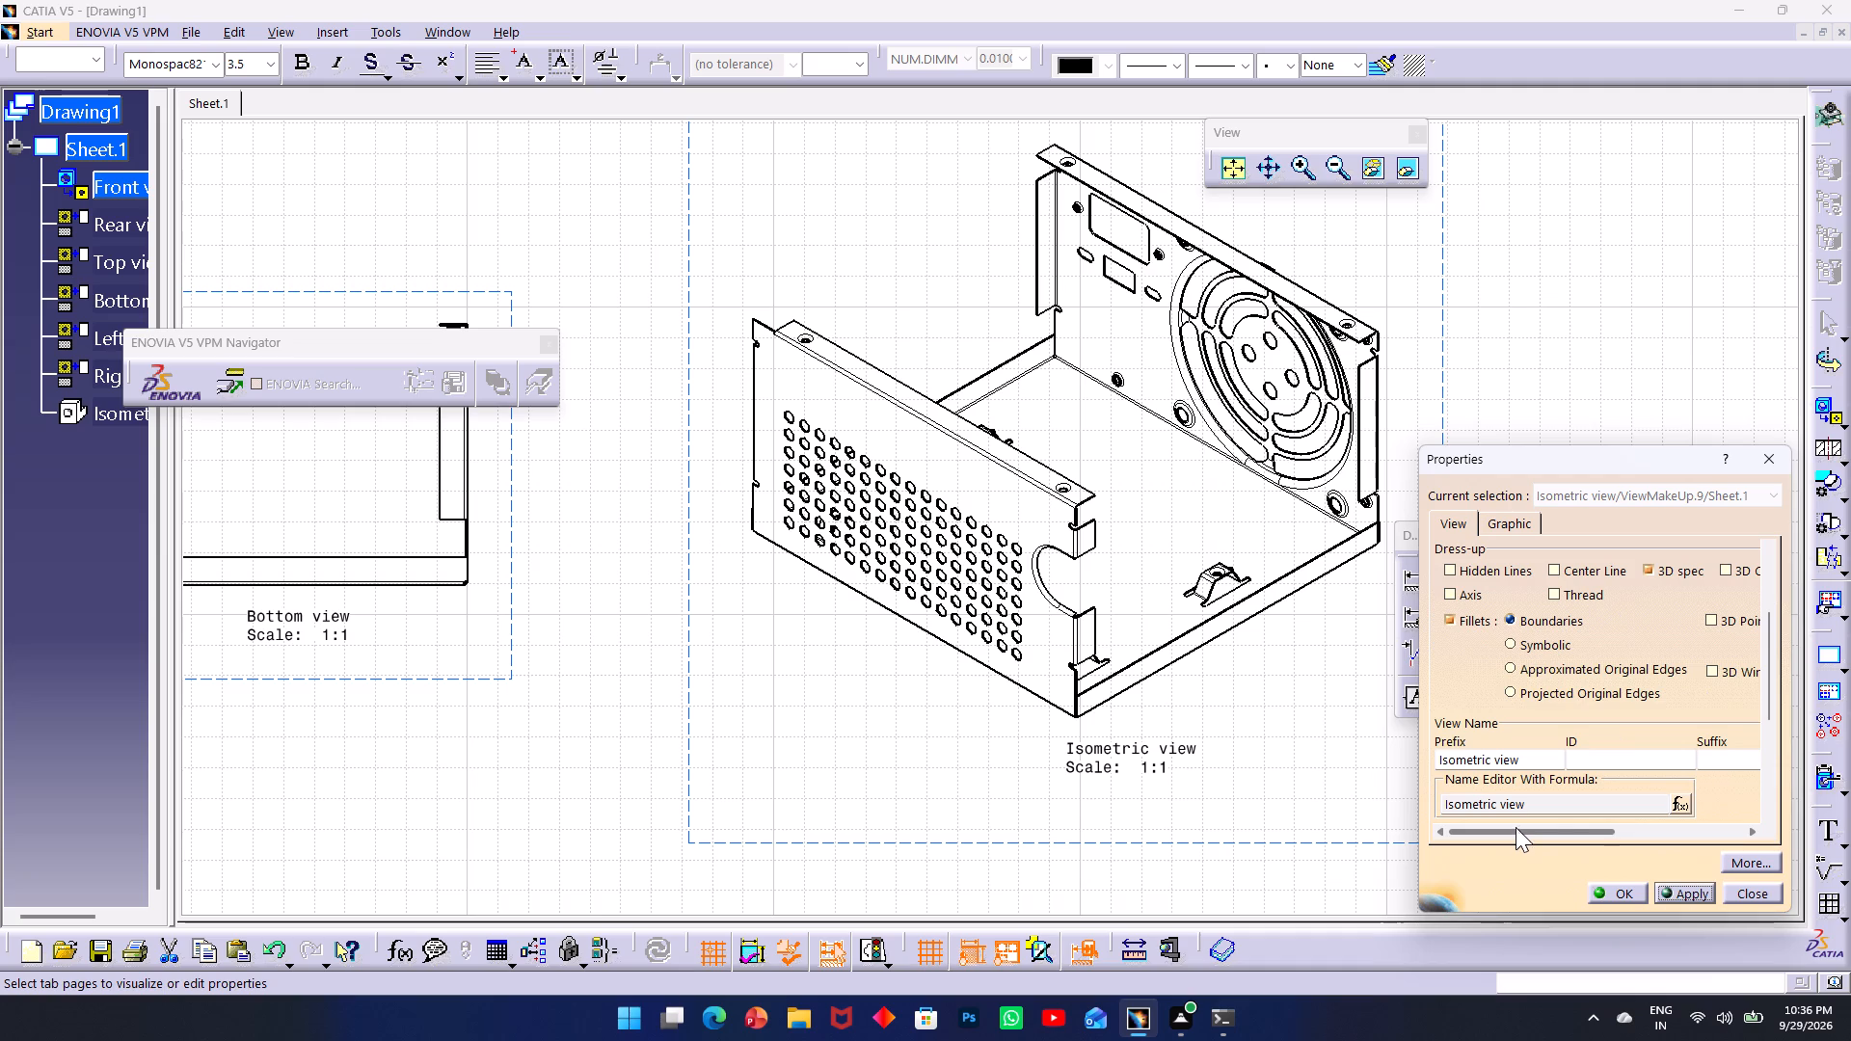
{"action": "left_click_drag", "start_coordinate": [1776, 698], "coordinate": [1778, 665]}
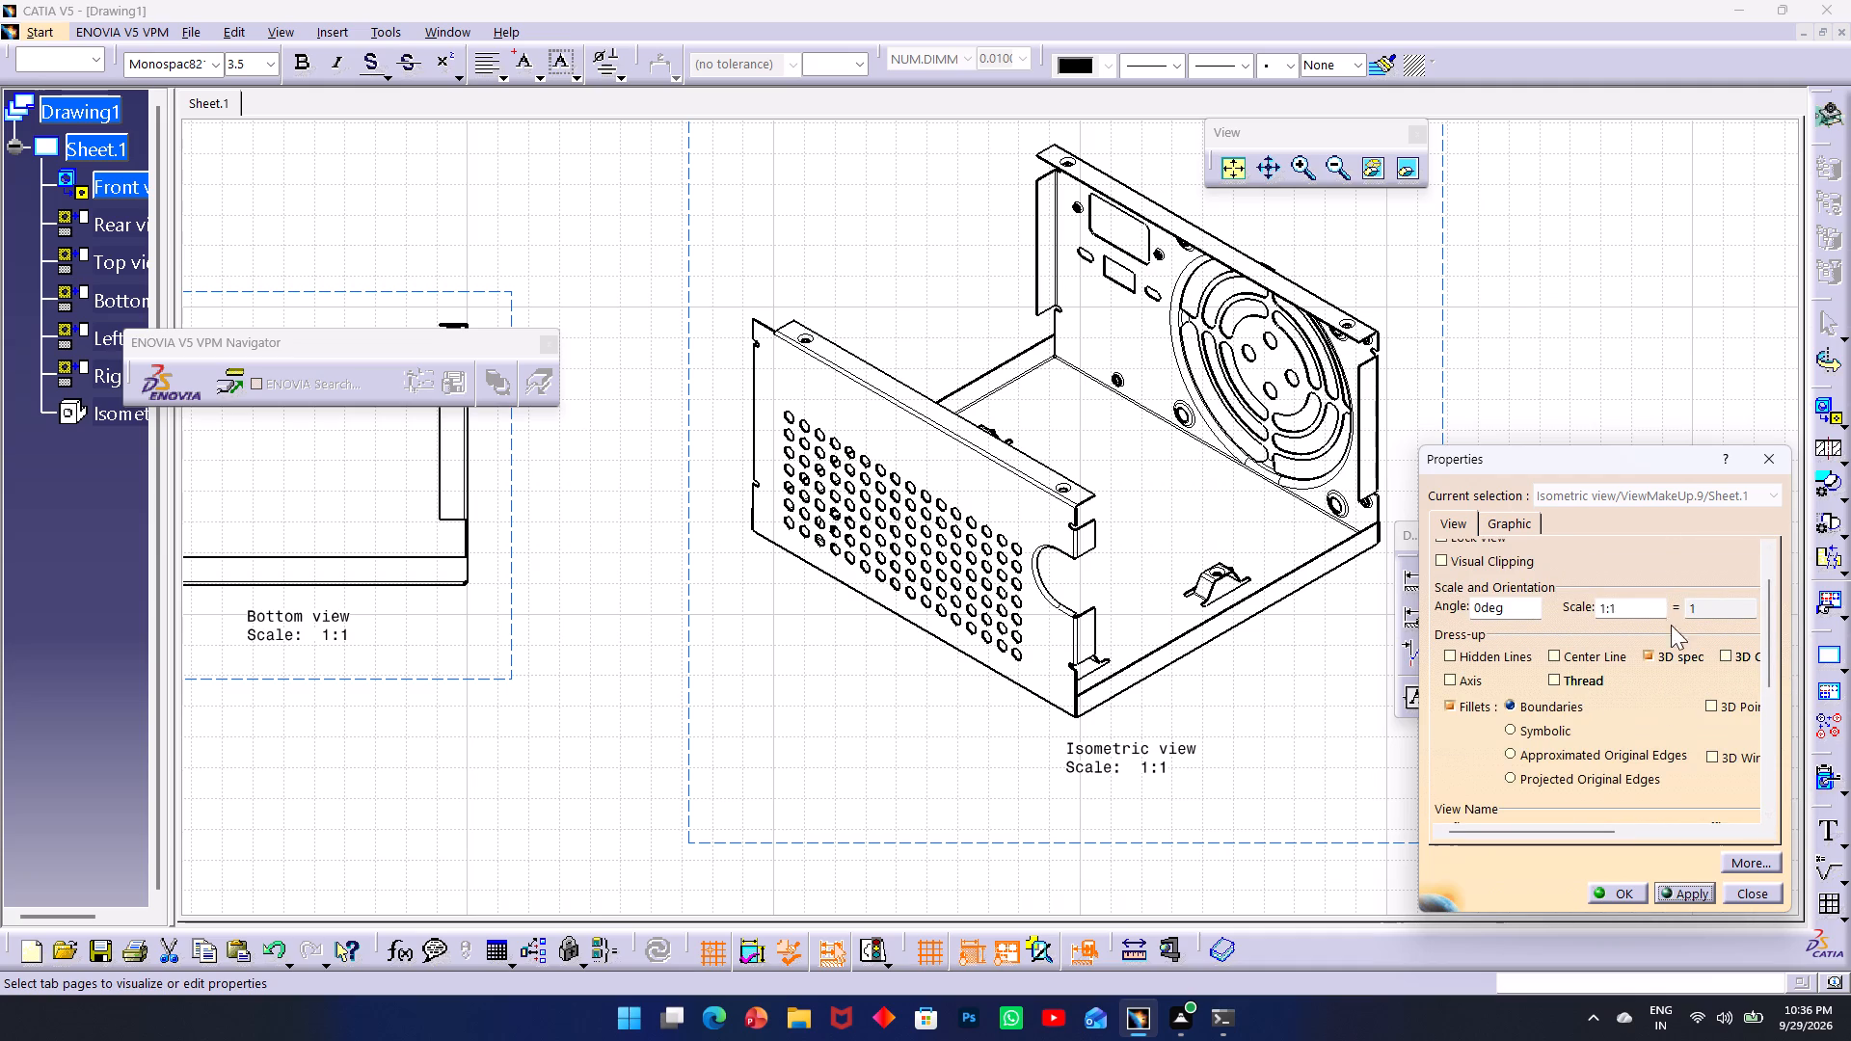
Examine the layer choices in the isometric view's graphic properties, and close without changing anything.
{"action": "left_click", "coordinate": [1468, 531]}
{"action": "left_click", "coordinate": [1518, 524]}
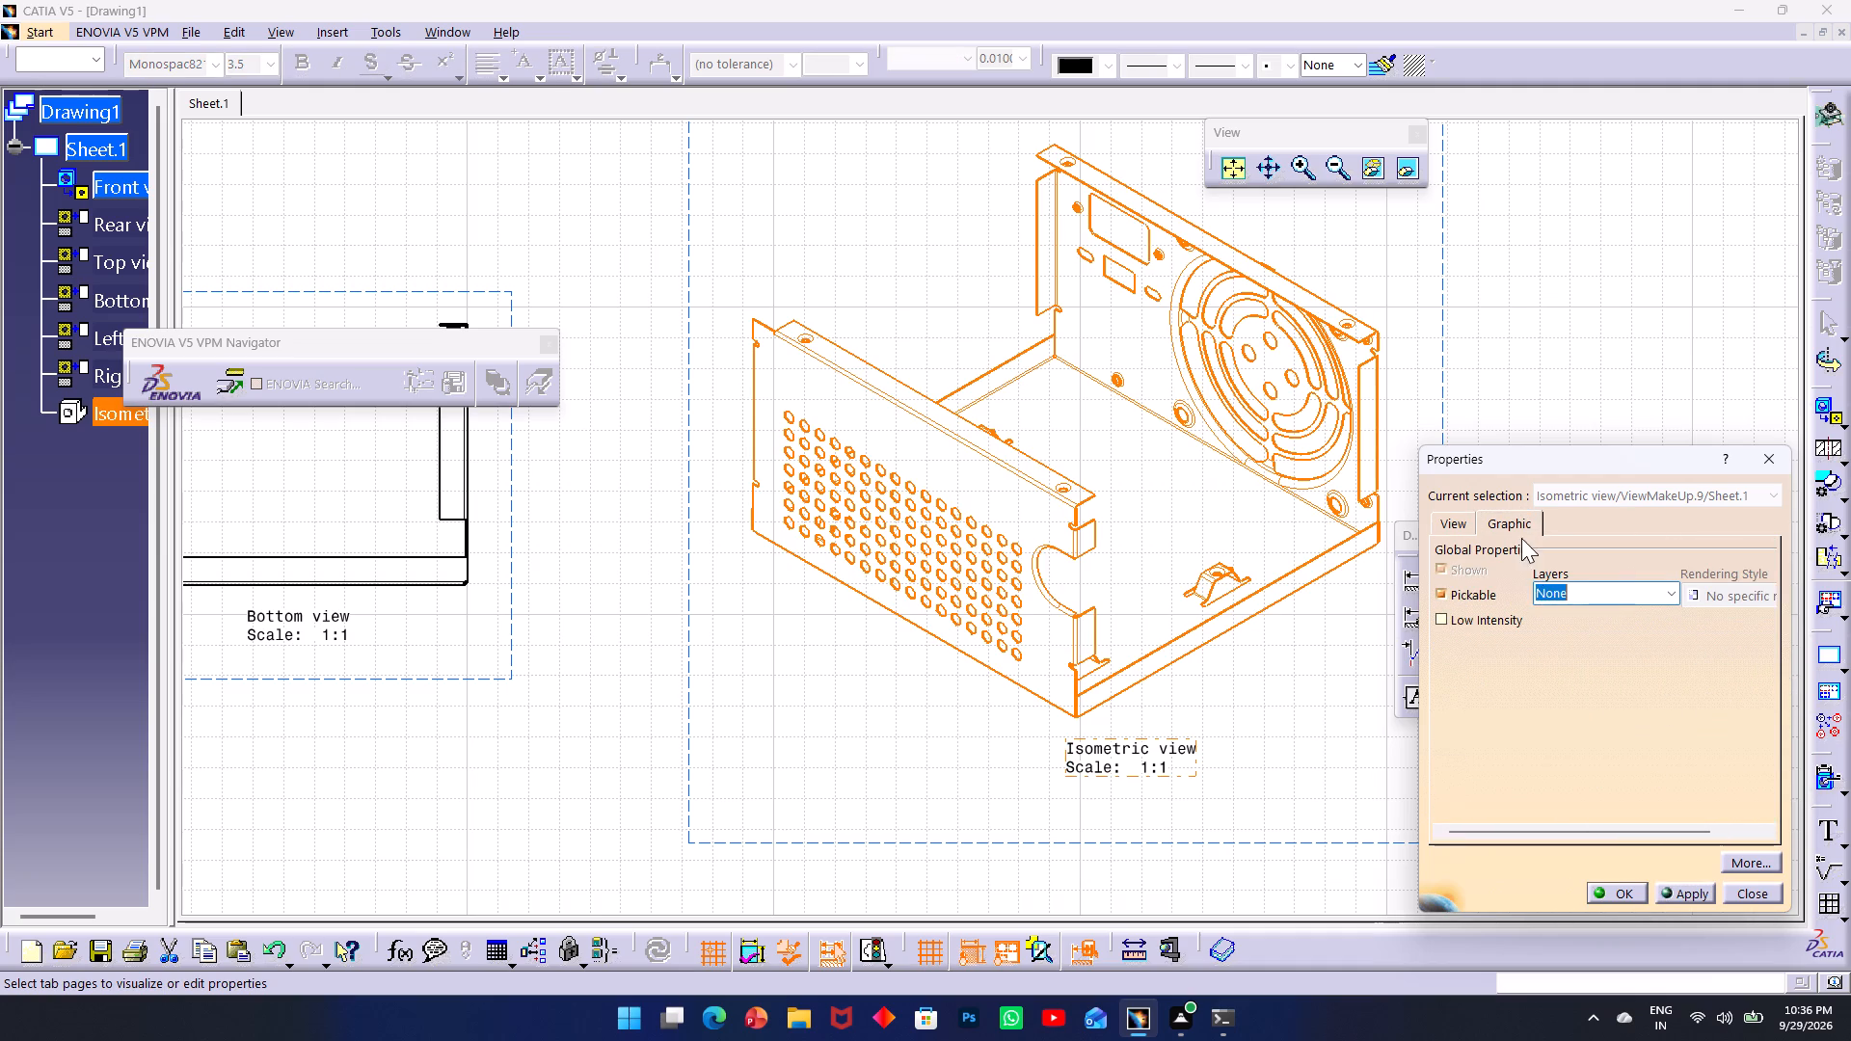
{"action": "left_click", "coordinate": [1640, 601]}
{"action": "left_click", "coordinate": [1667, 596]}
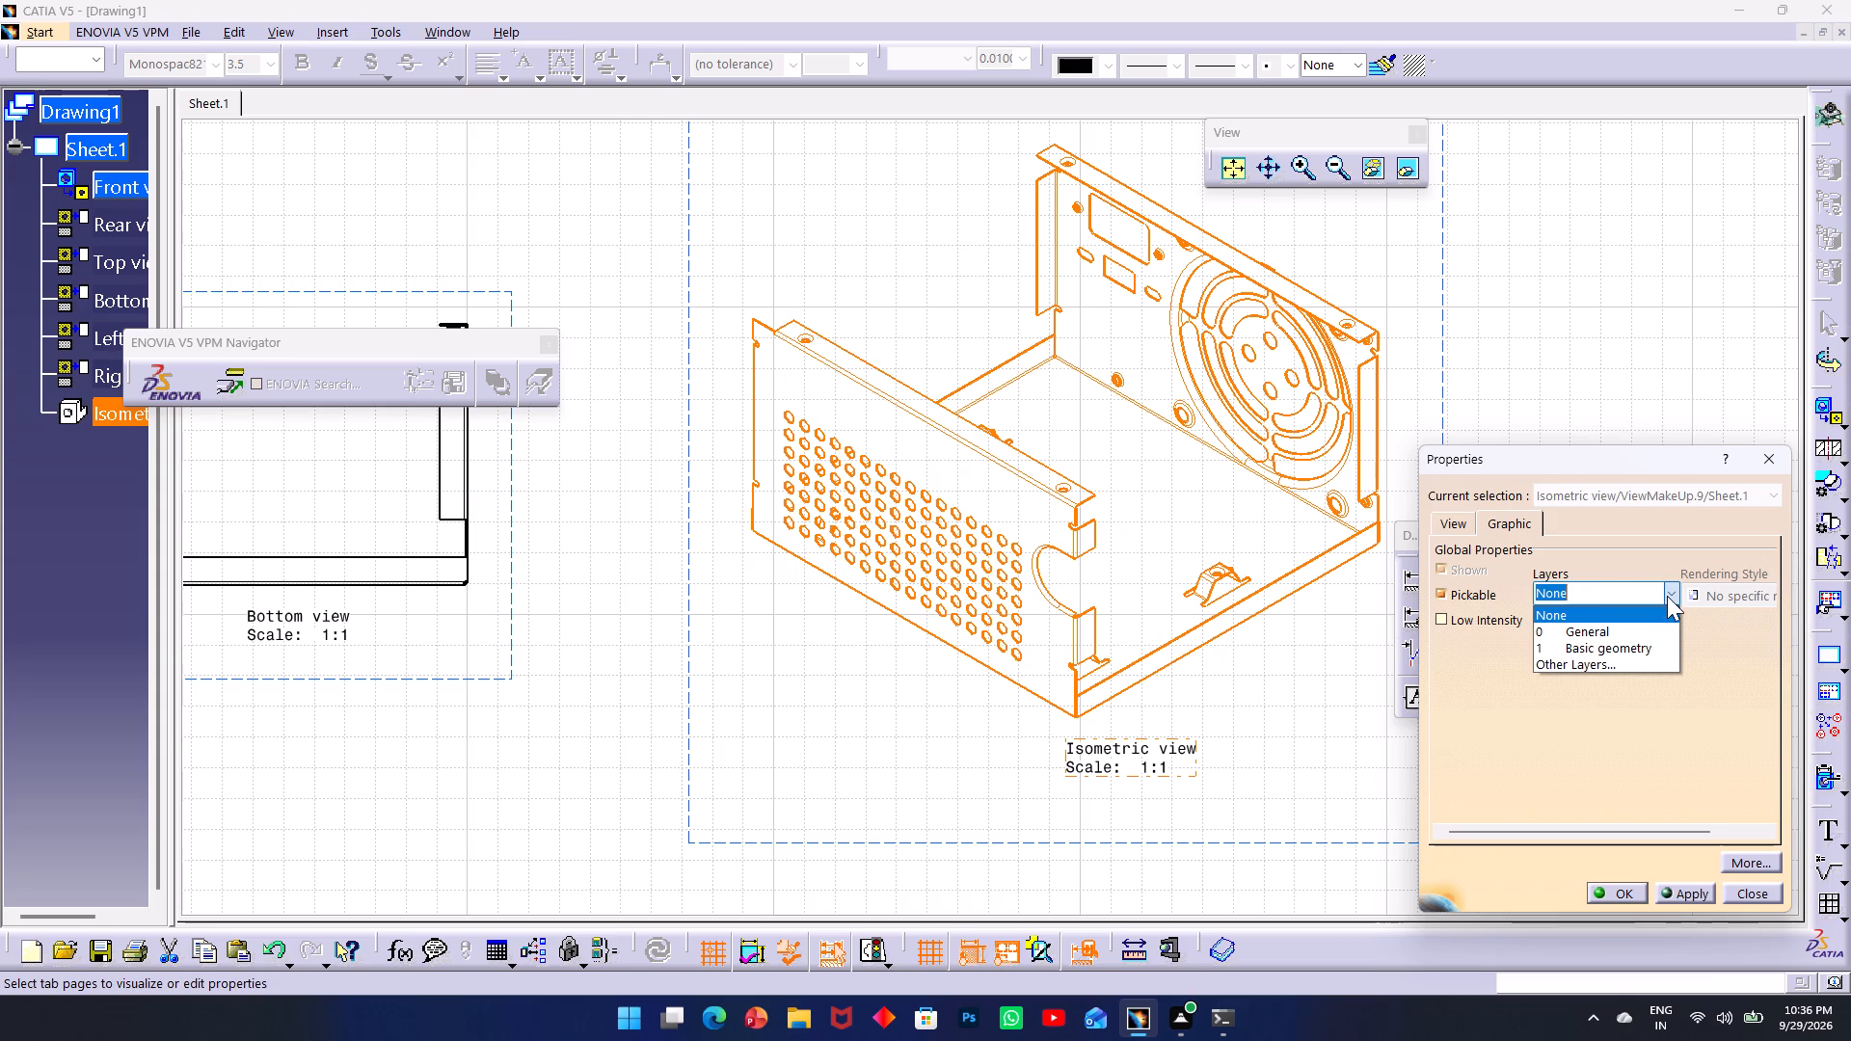
{"action": "left_click", "coordinate": [1667, 596]}
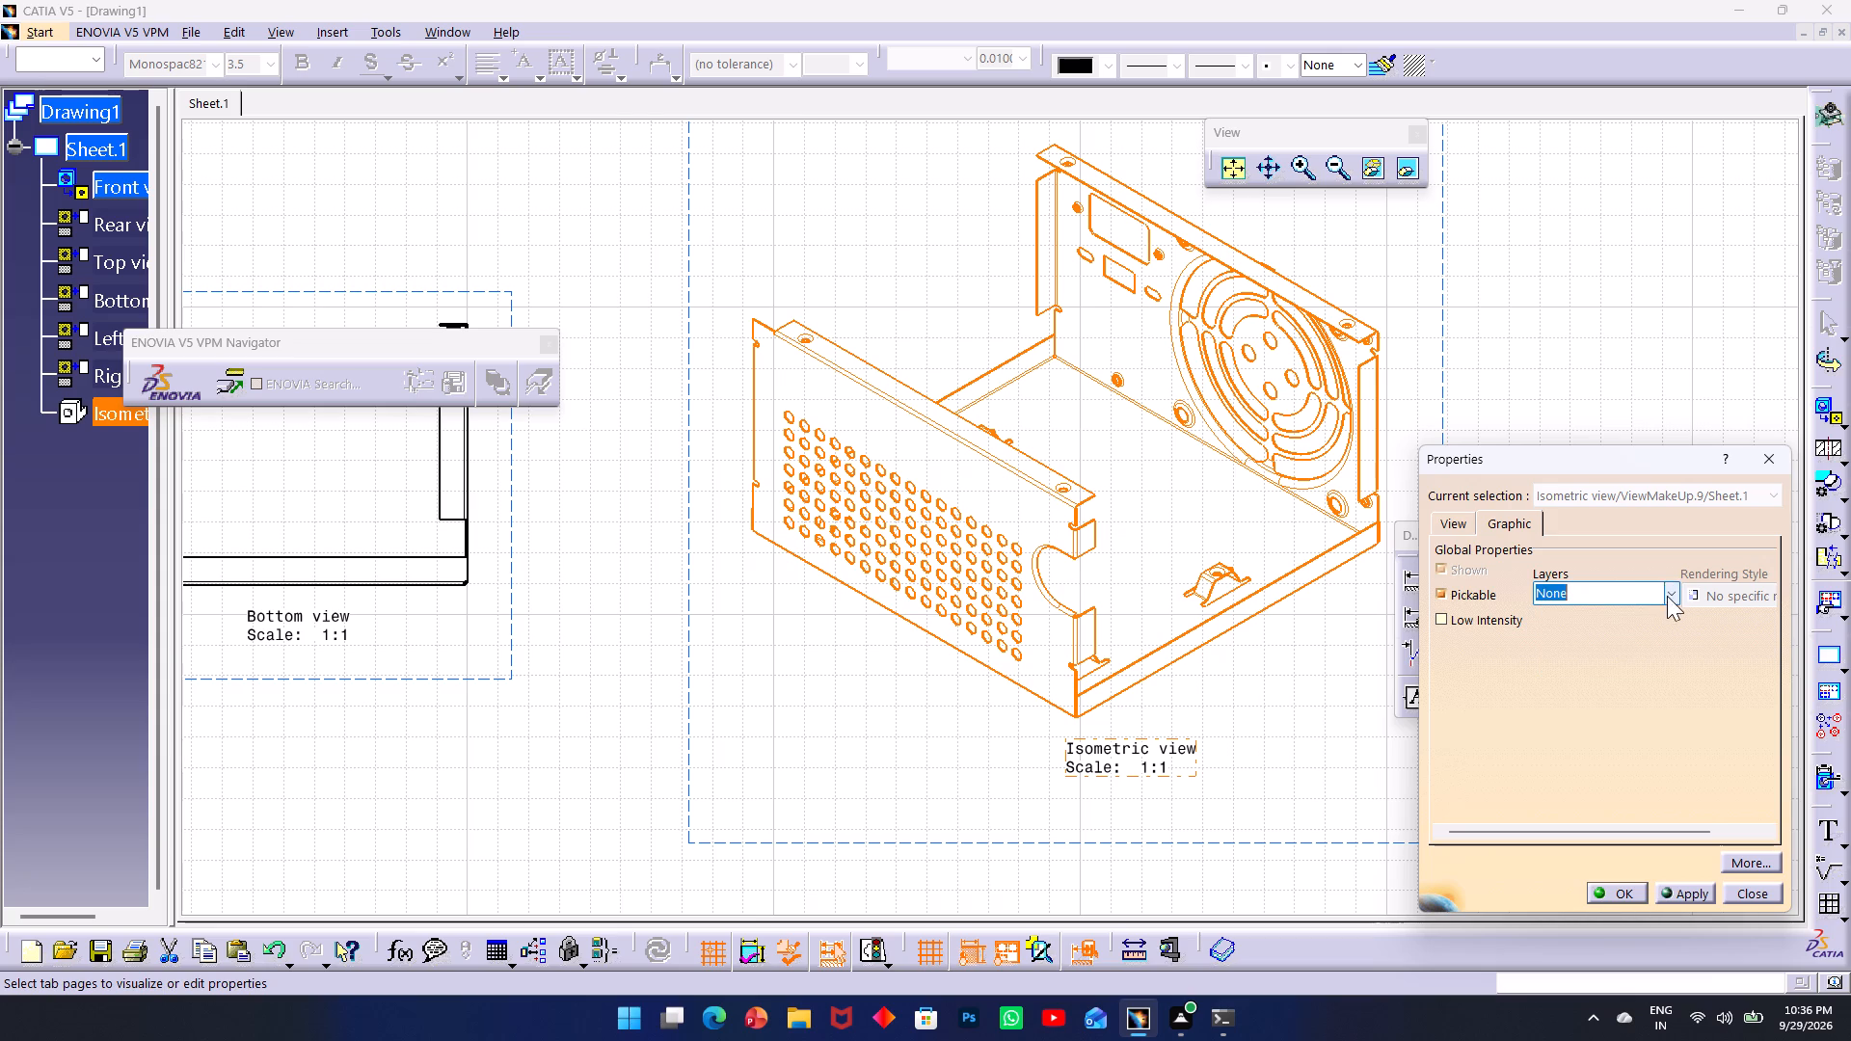
{"action": "left_click", "coordinate": [1770, 462]}
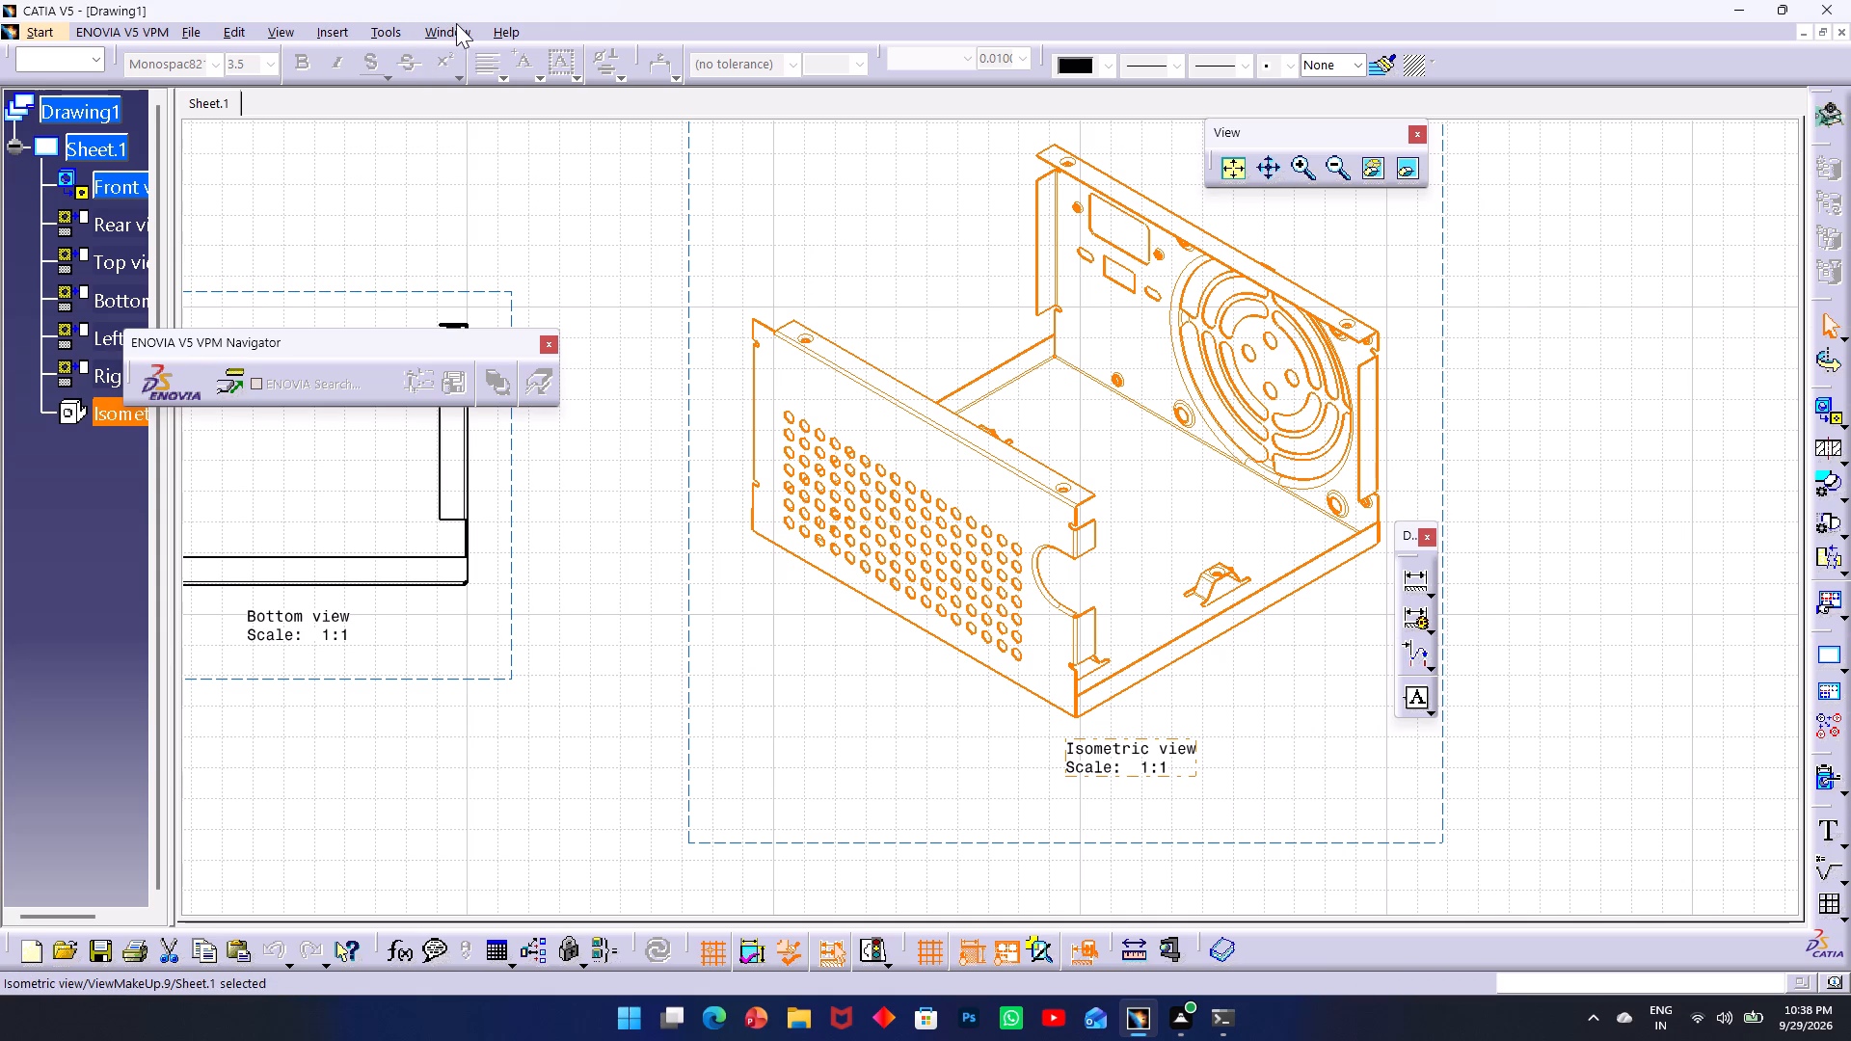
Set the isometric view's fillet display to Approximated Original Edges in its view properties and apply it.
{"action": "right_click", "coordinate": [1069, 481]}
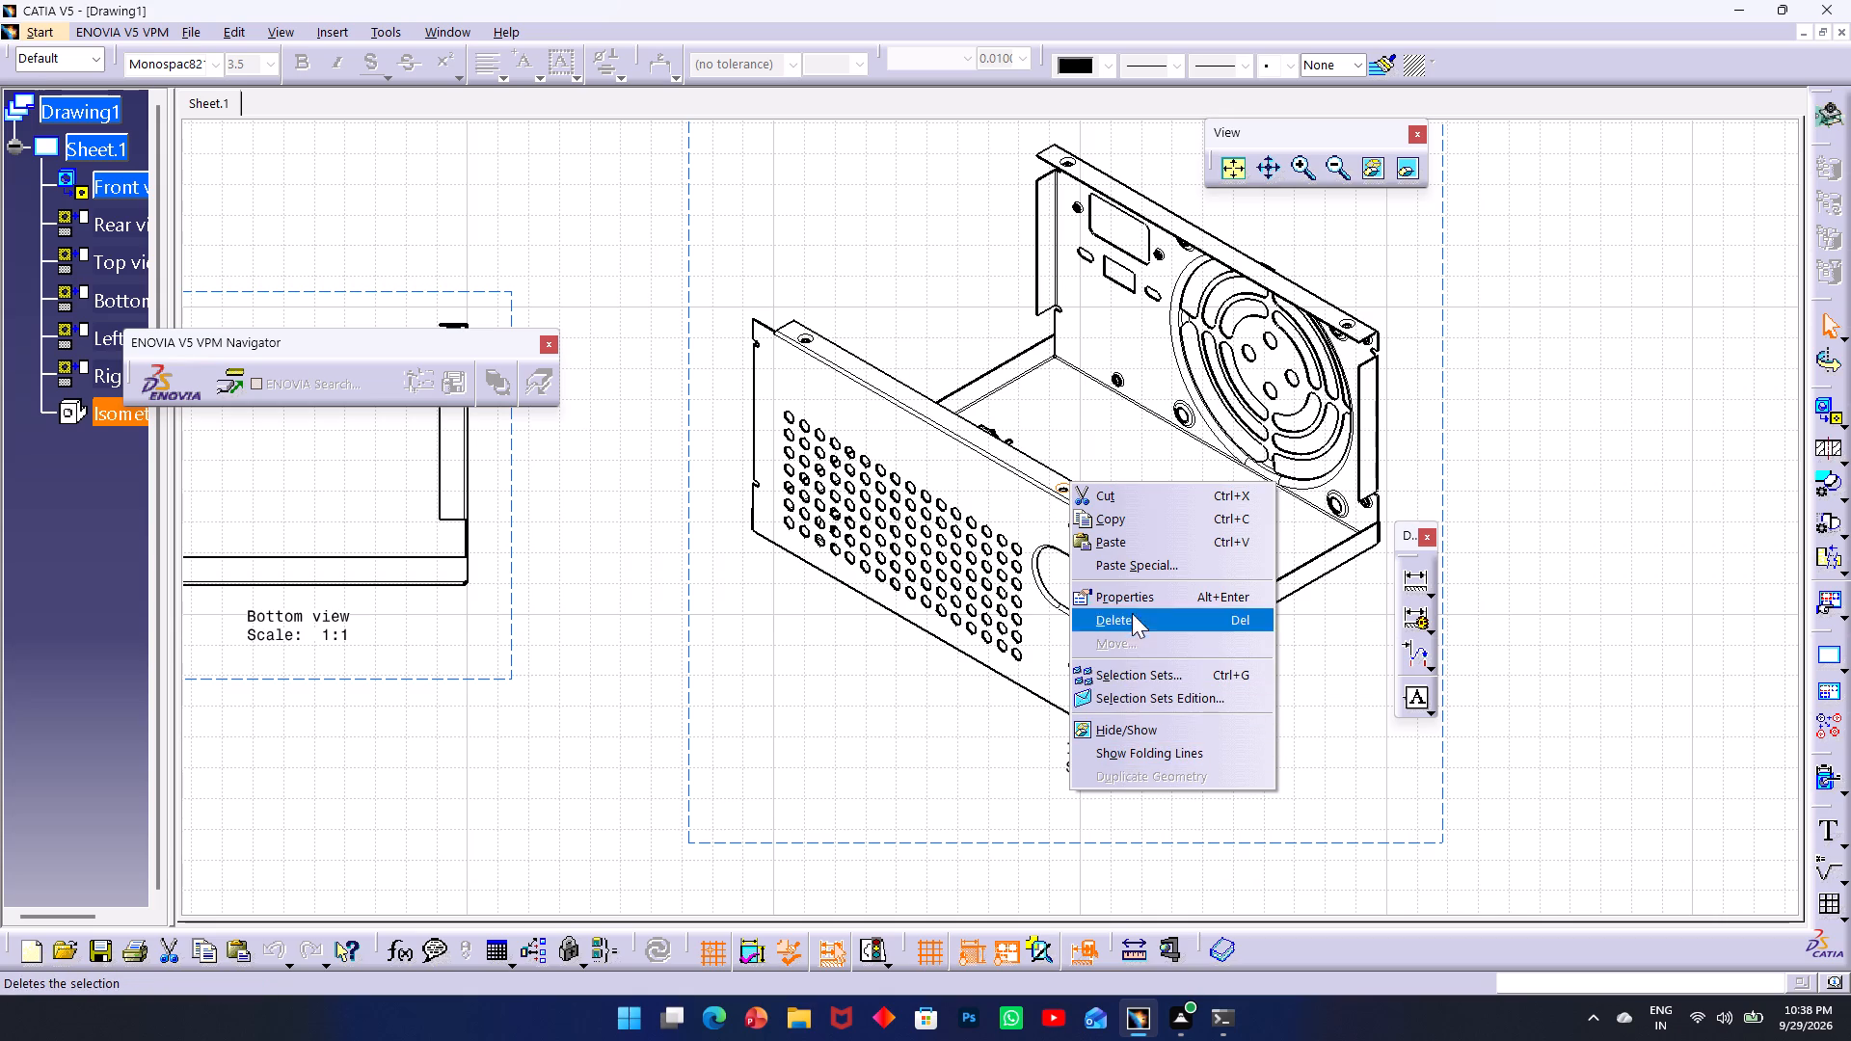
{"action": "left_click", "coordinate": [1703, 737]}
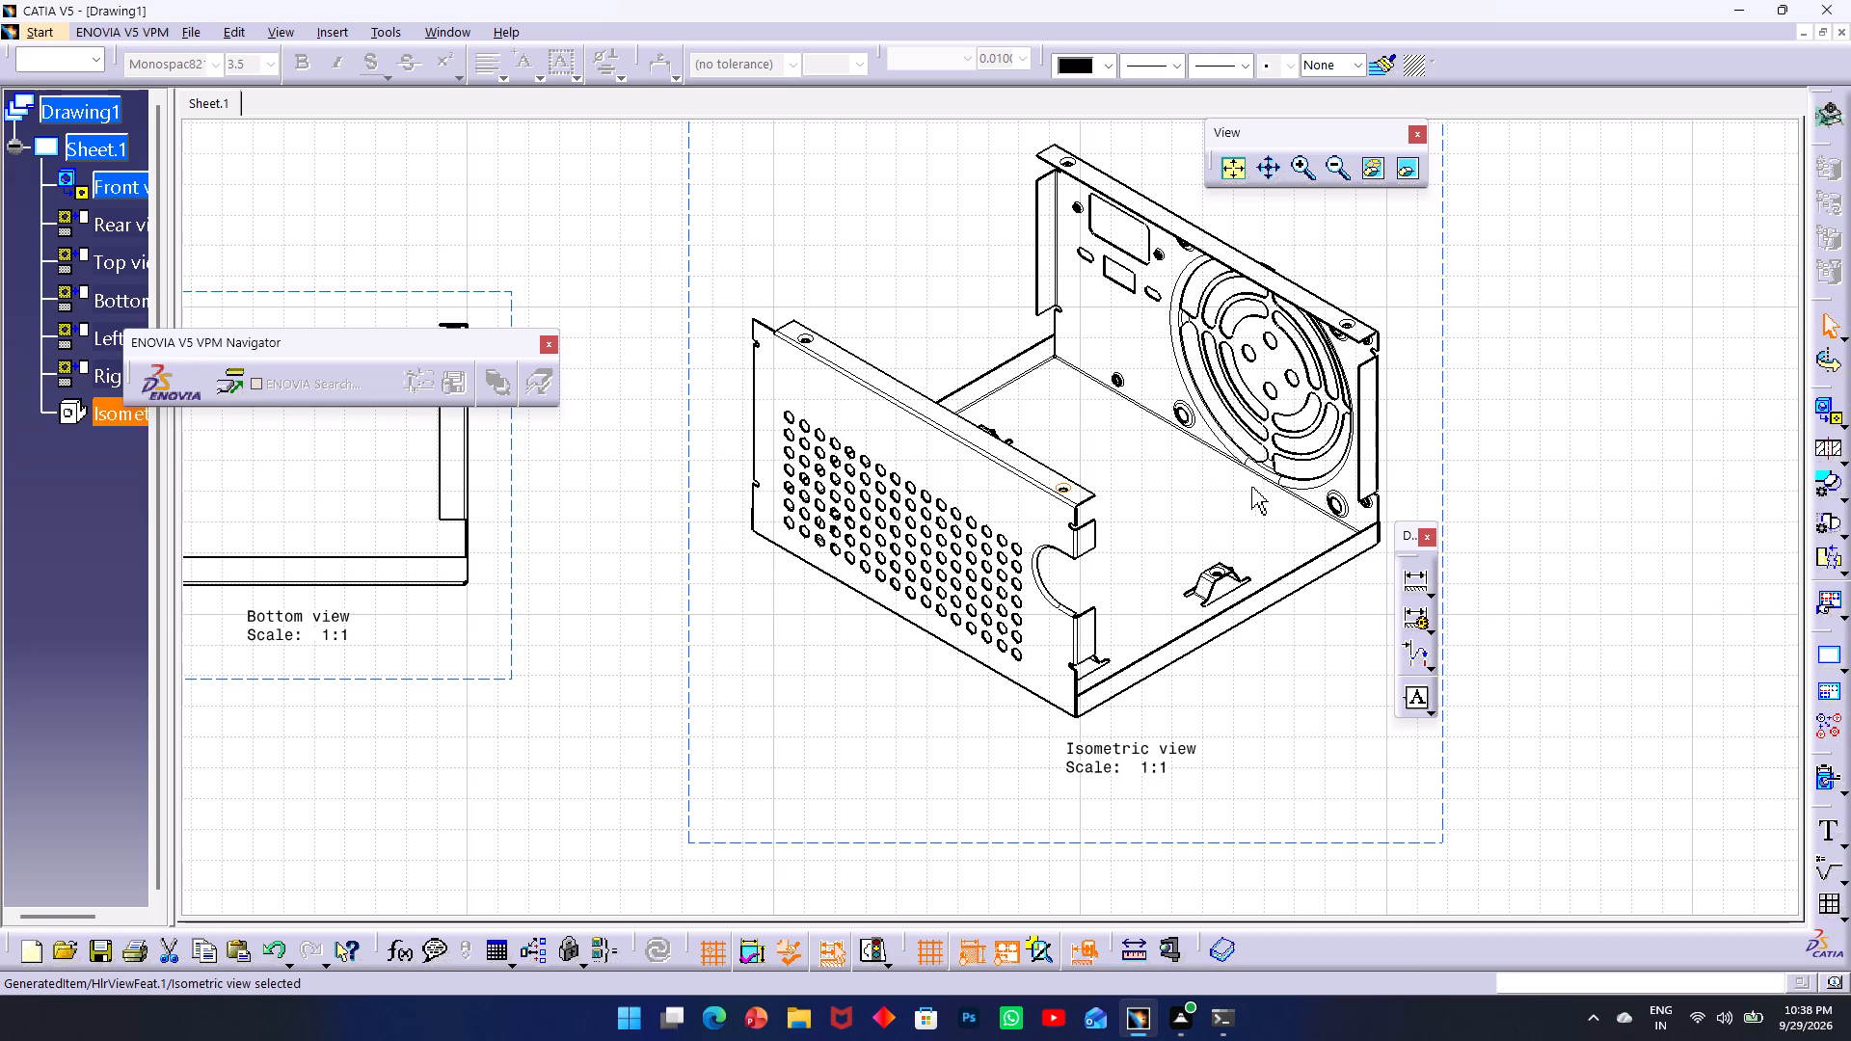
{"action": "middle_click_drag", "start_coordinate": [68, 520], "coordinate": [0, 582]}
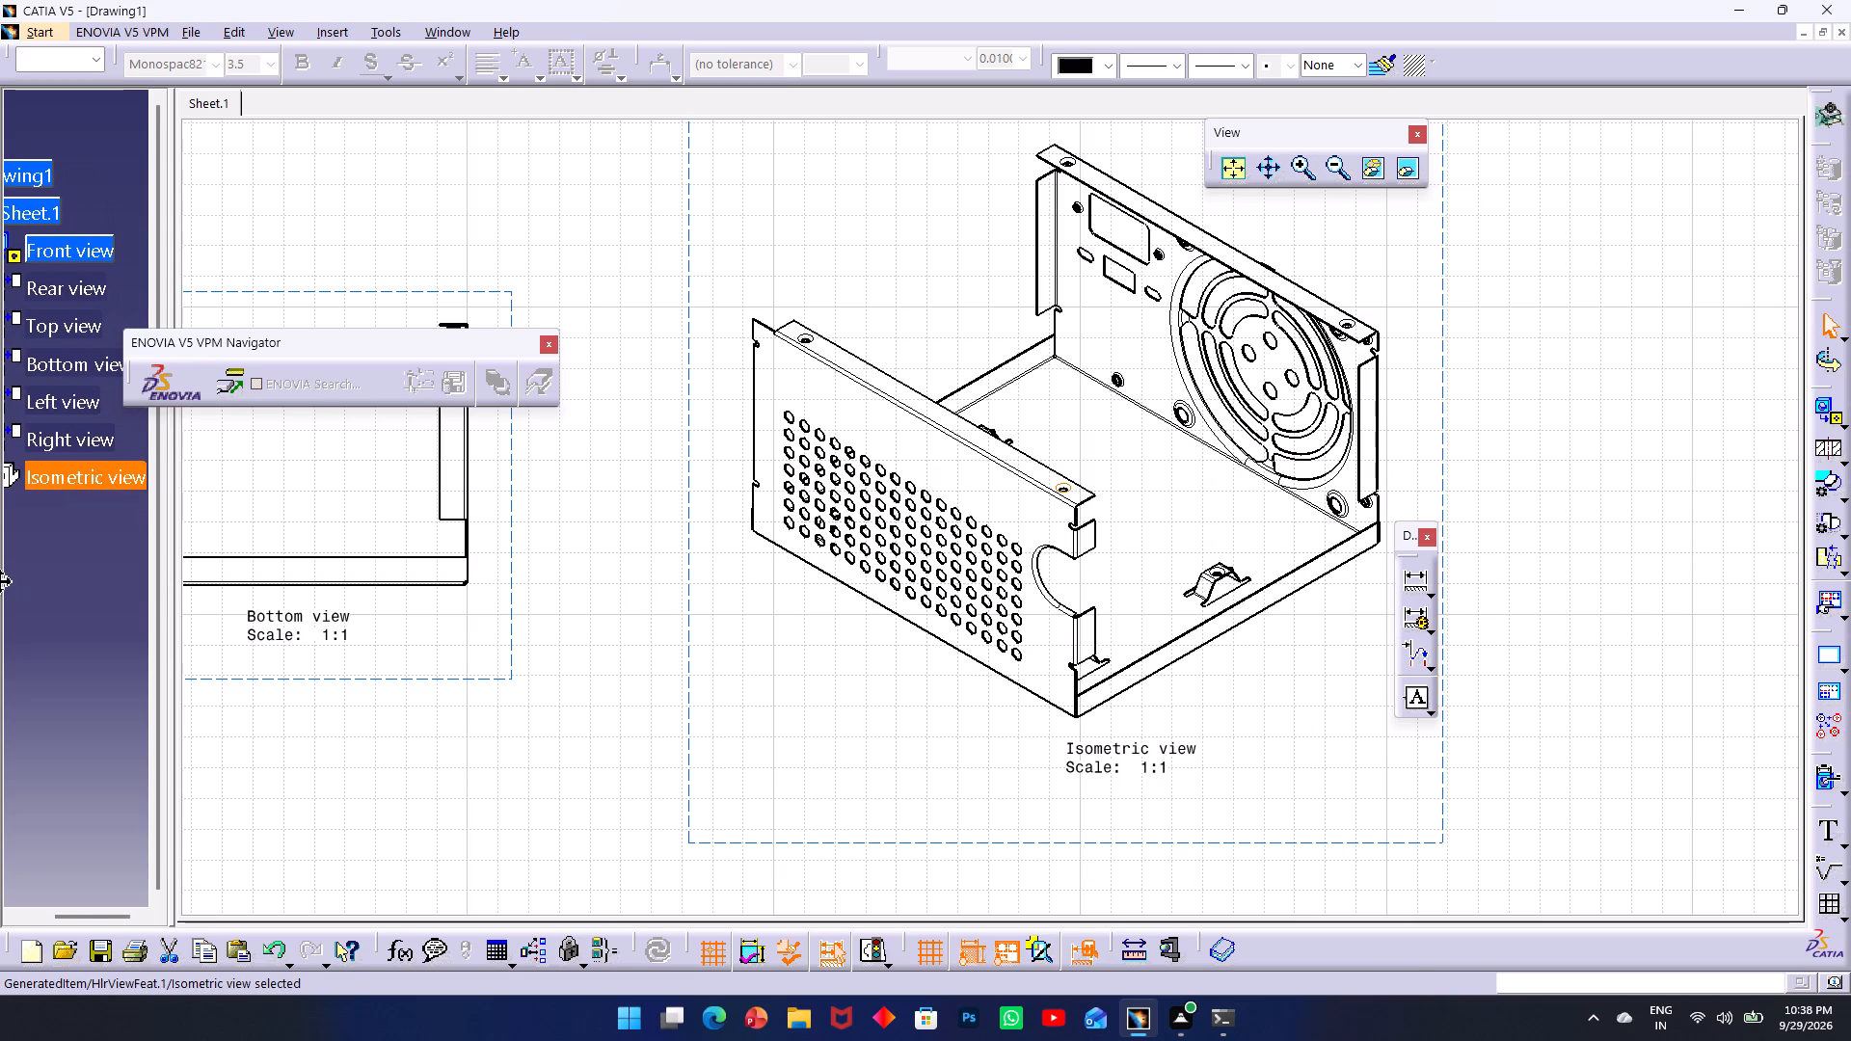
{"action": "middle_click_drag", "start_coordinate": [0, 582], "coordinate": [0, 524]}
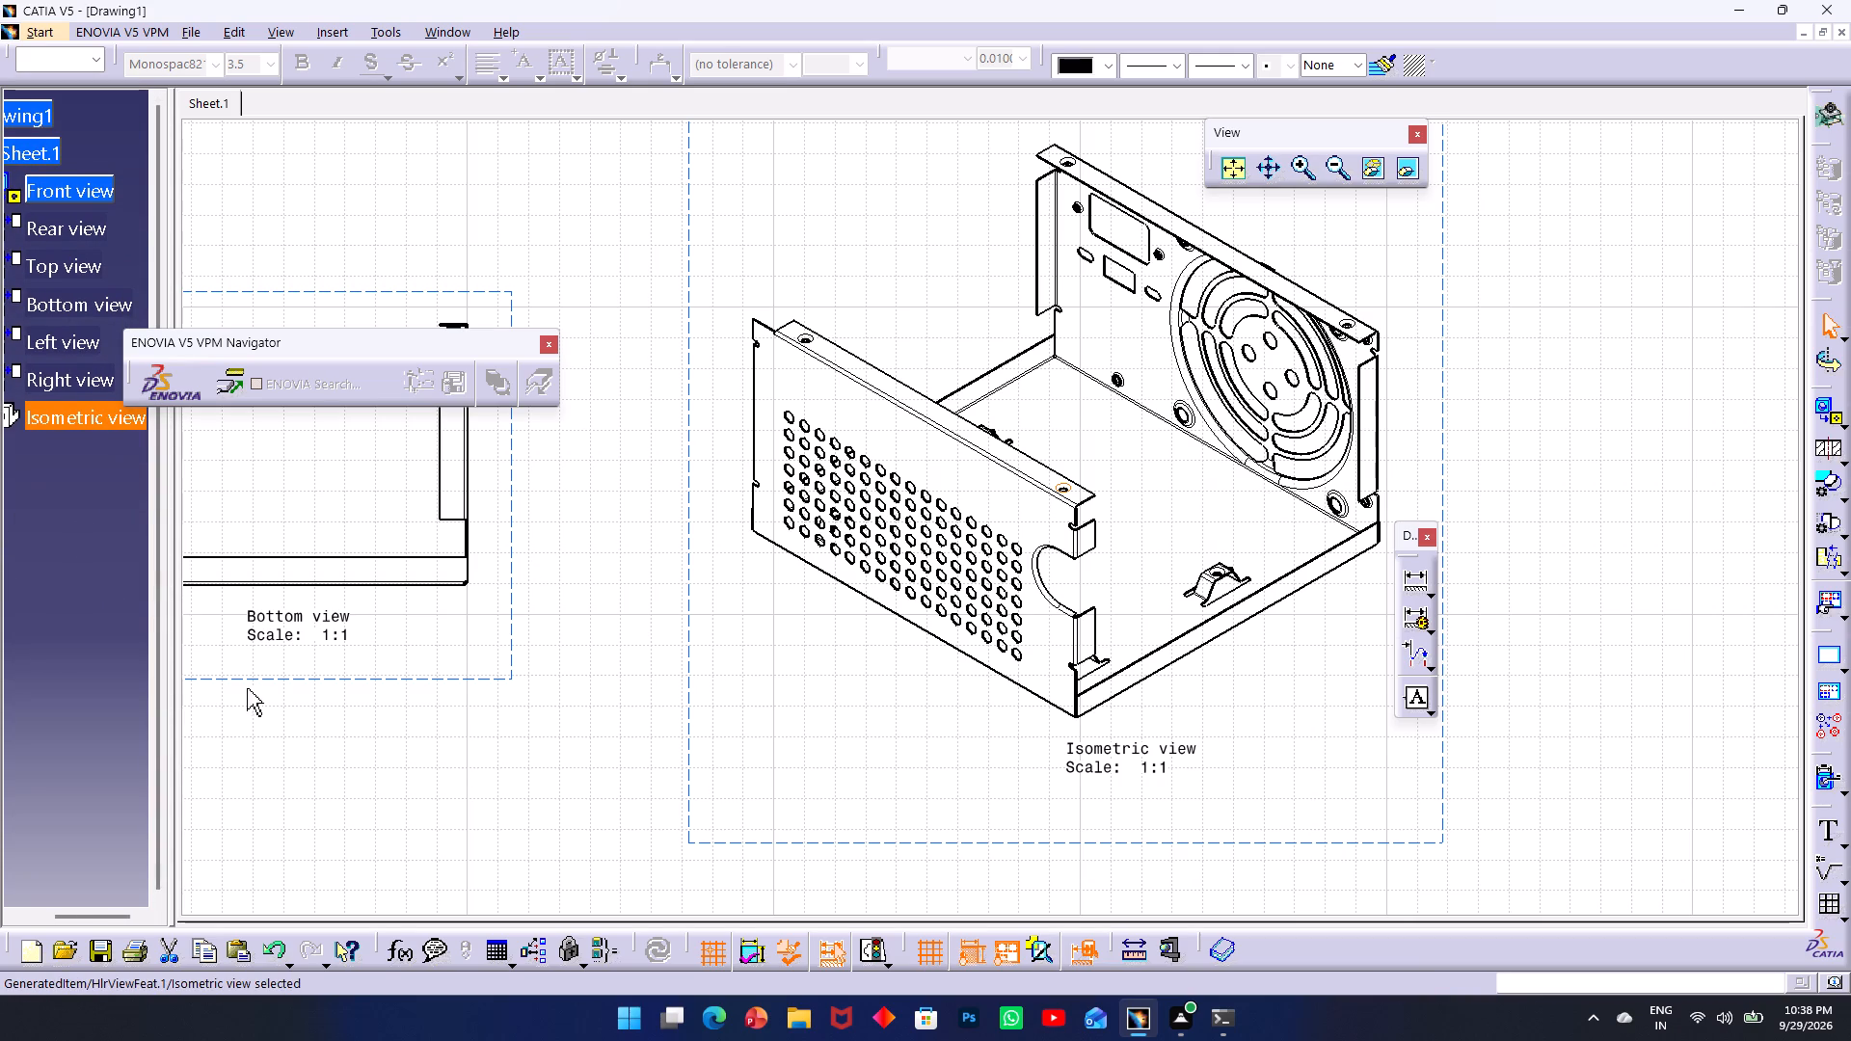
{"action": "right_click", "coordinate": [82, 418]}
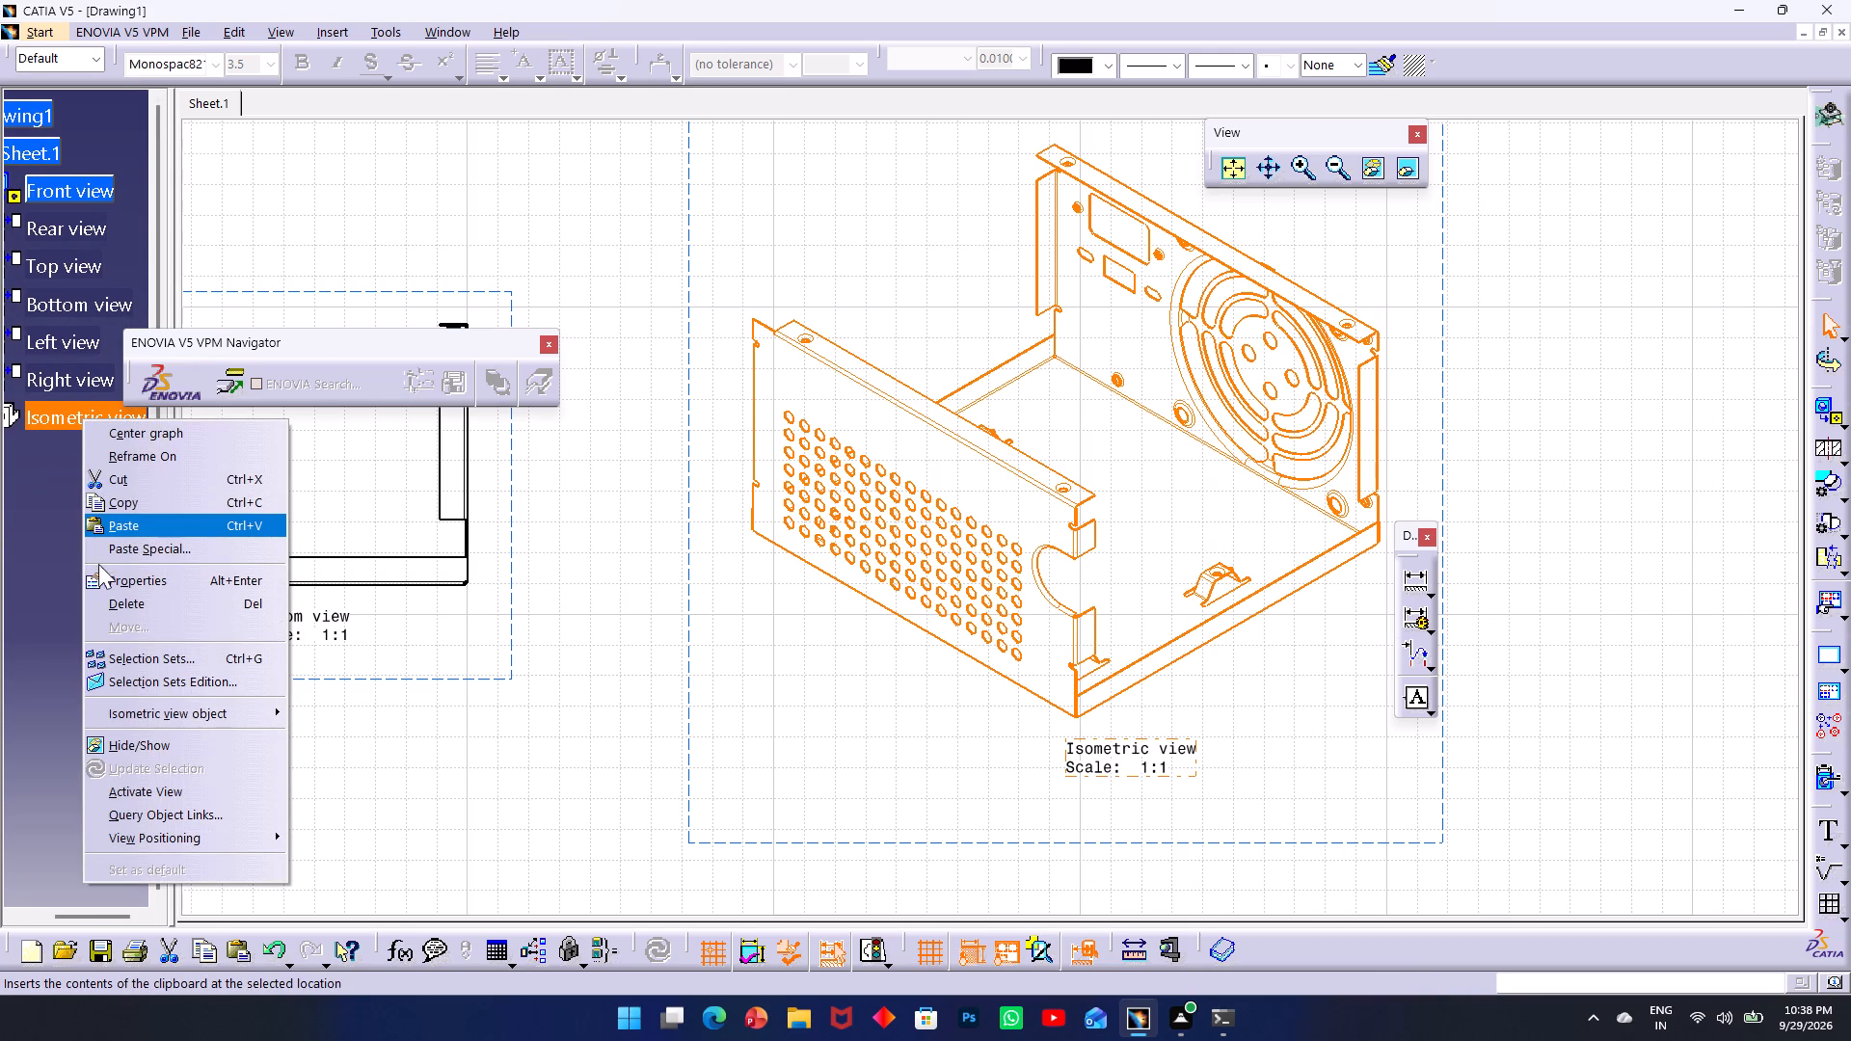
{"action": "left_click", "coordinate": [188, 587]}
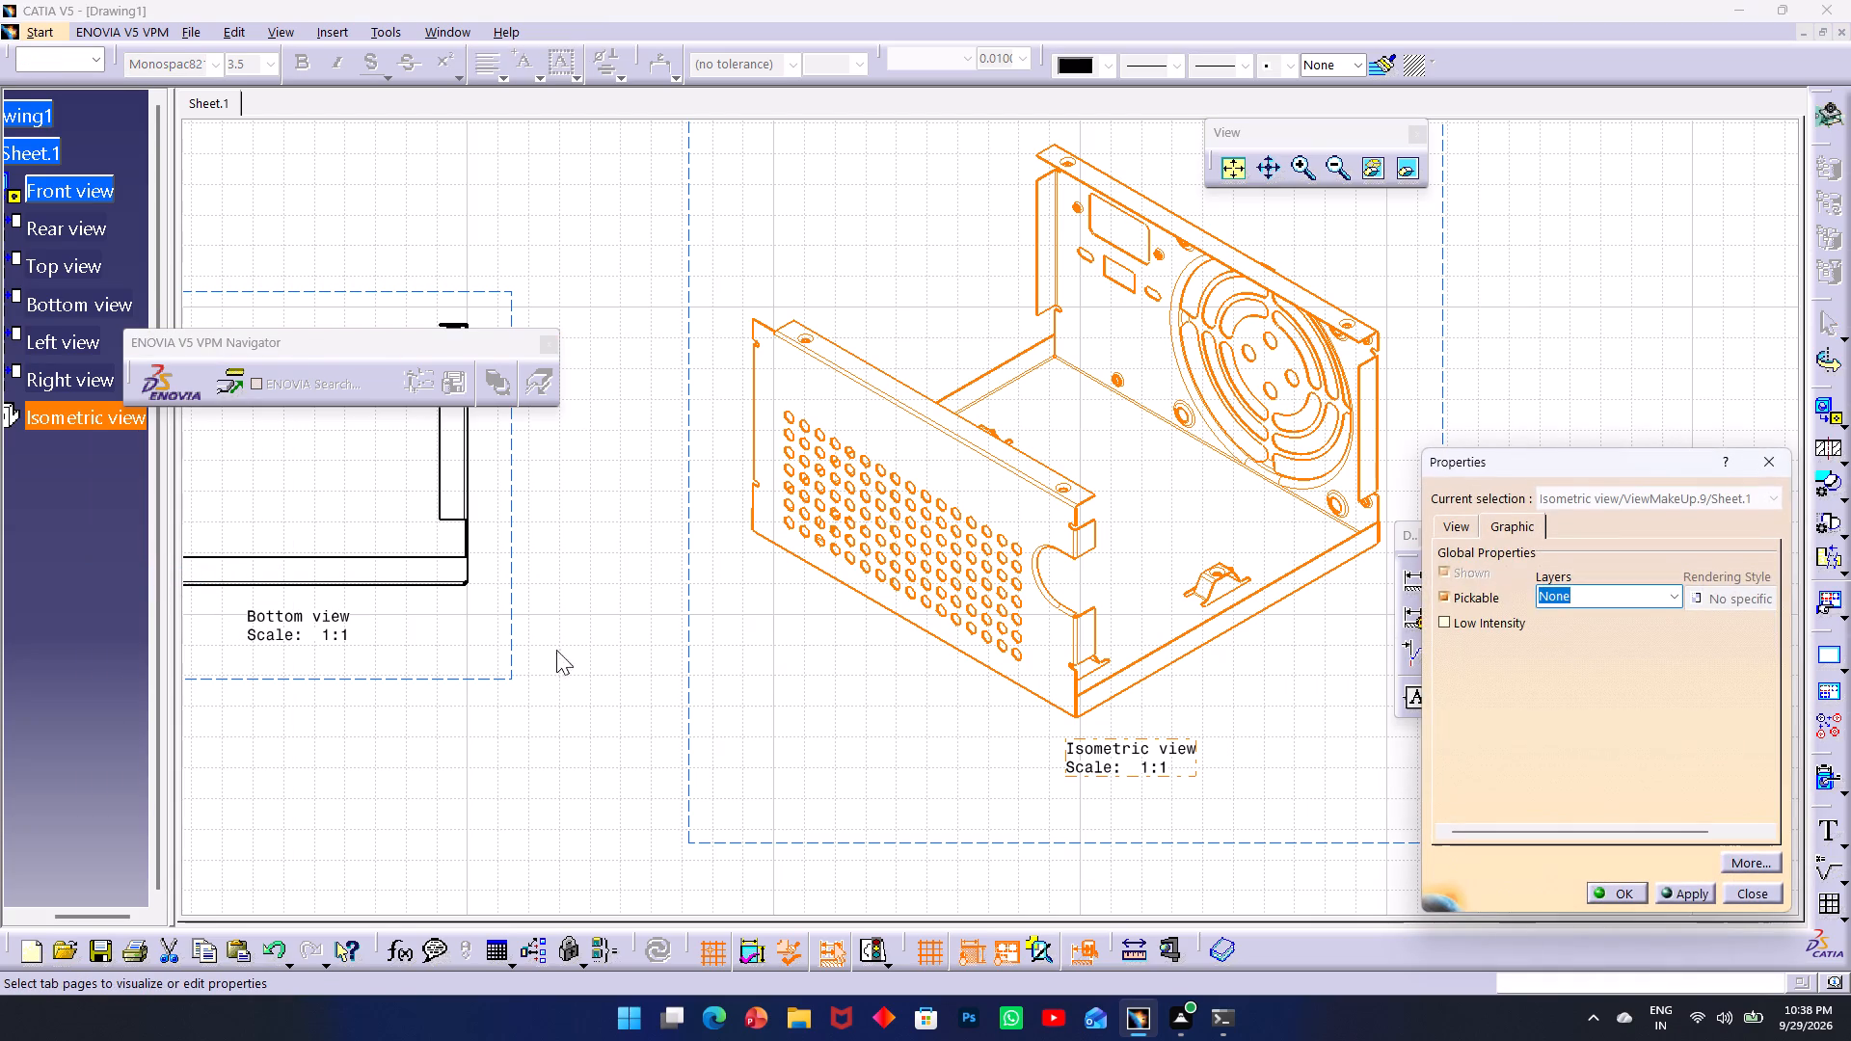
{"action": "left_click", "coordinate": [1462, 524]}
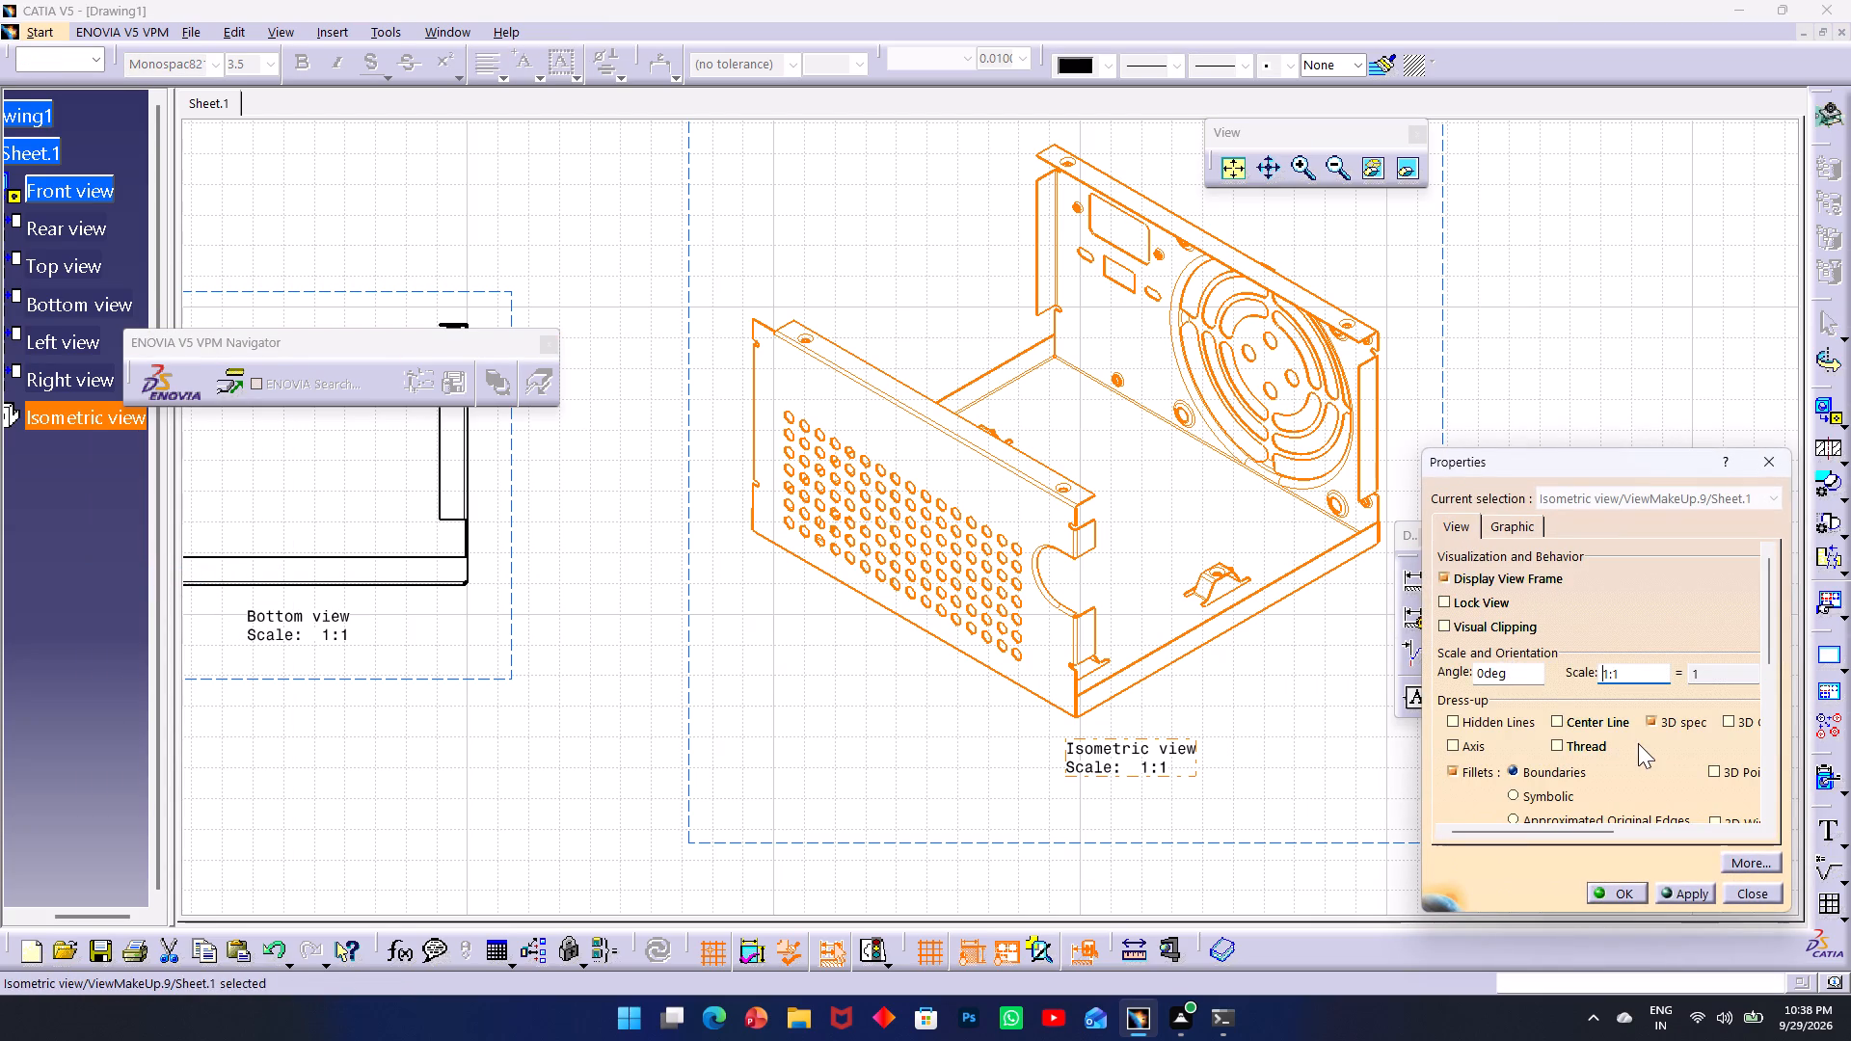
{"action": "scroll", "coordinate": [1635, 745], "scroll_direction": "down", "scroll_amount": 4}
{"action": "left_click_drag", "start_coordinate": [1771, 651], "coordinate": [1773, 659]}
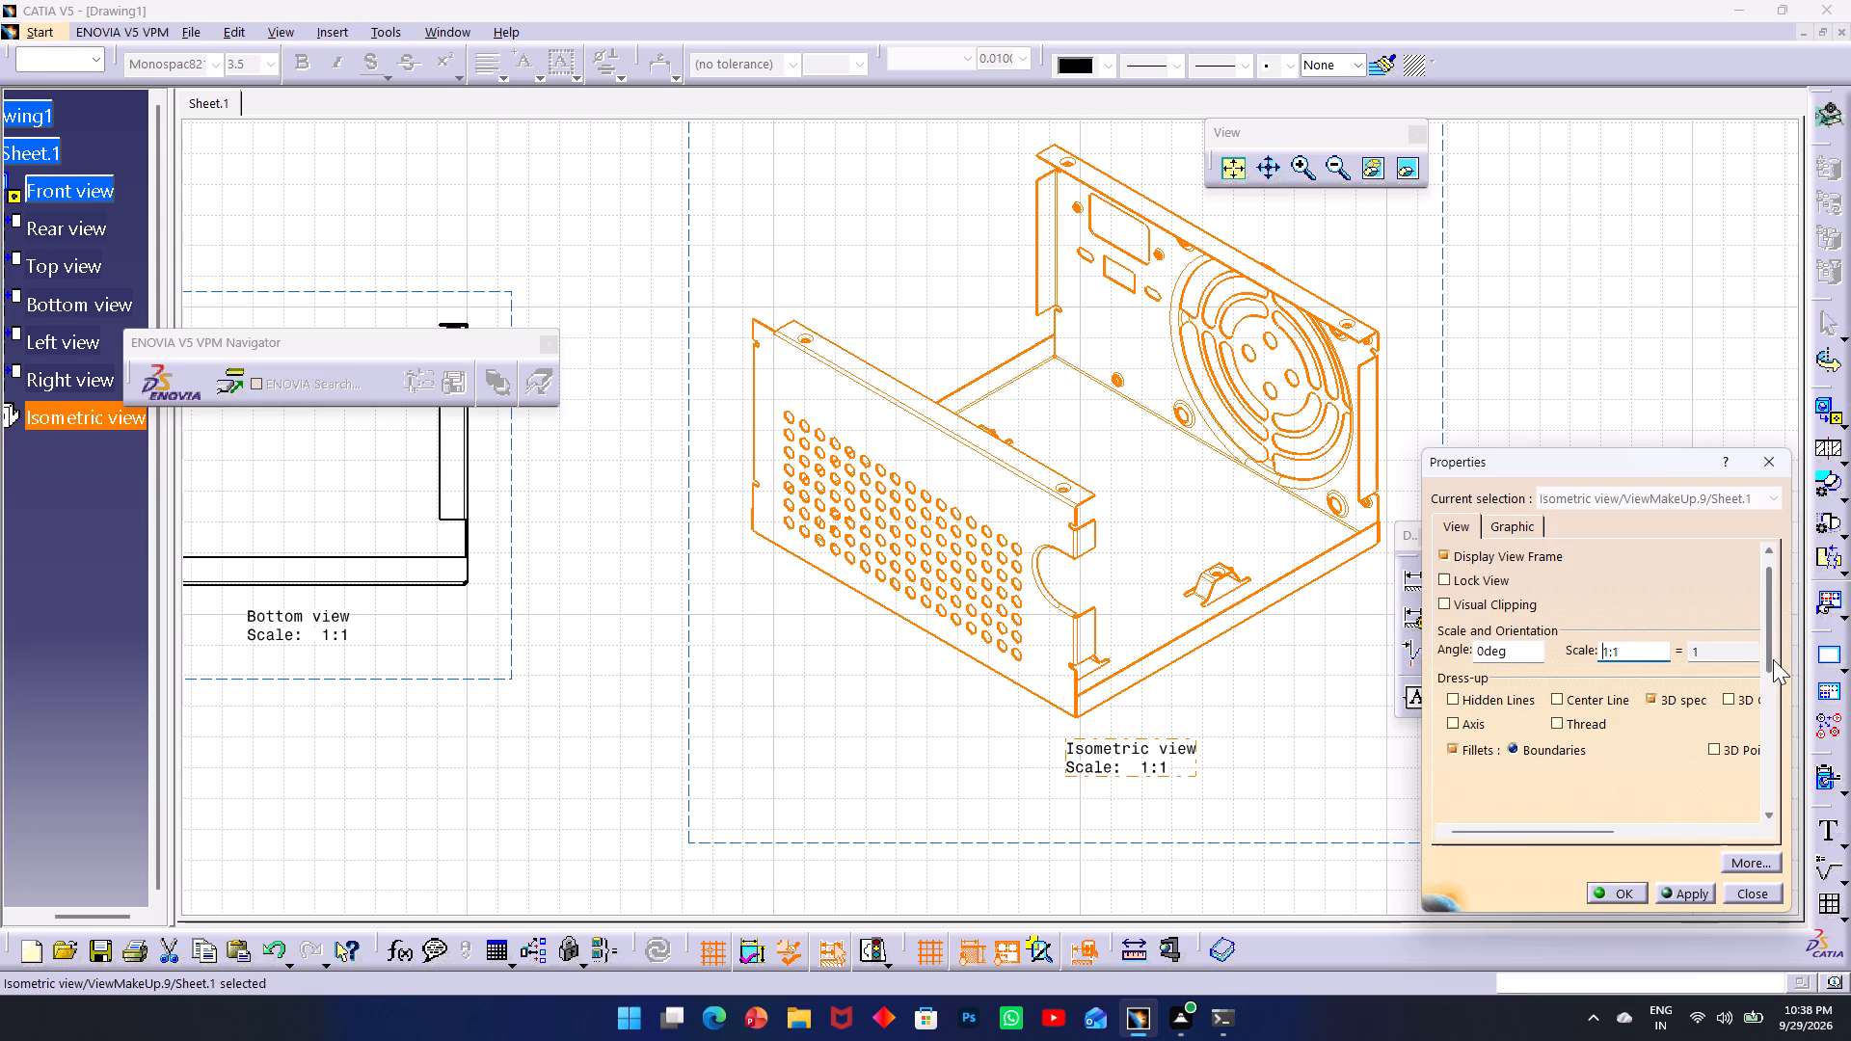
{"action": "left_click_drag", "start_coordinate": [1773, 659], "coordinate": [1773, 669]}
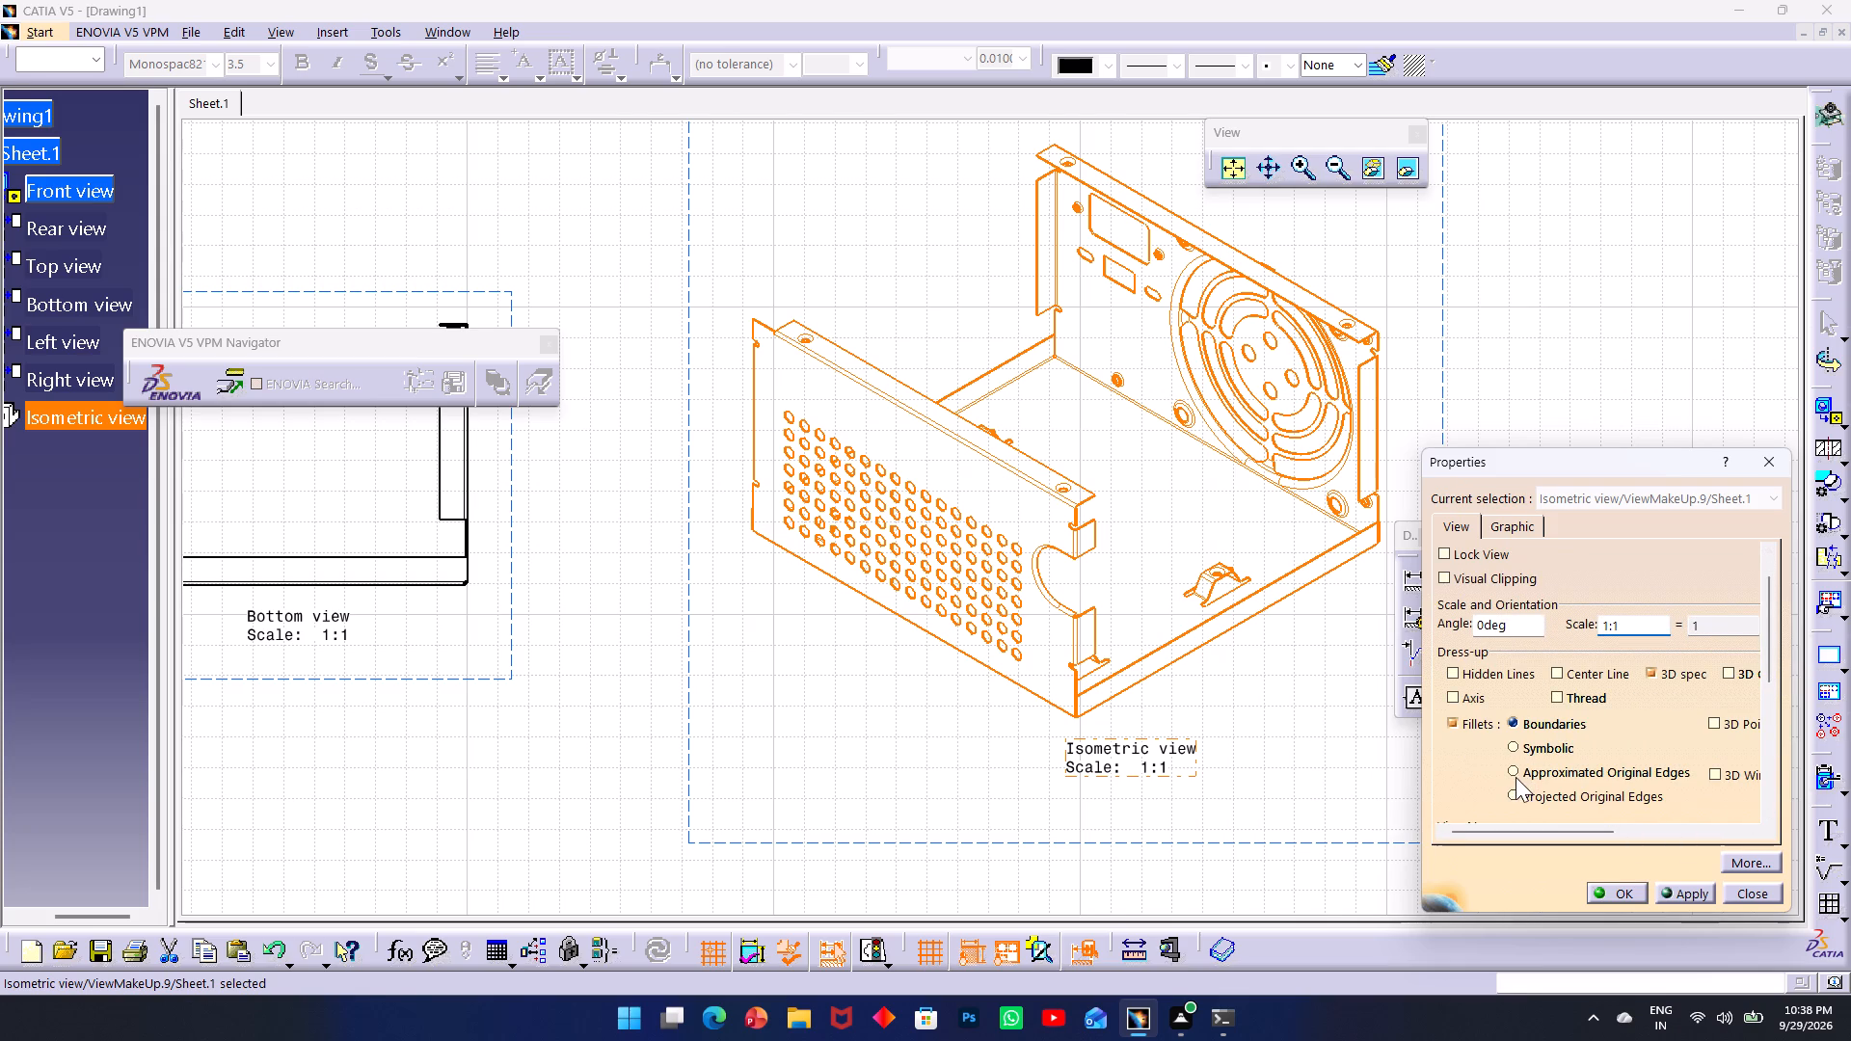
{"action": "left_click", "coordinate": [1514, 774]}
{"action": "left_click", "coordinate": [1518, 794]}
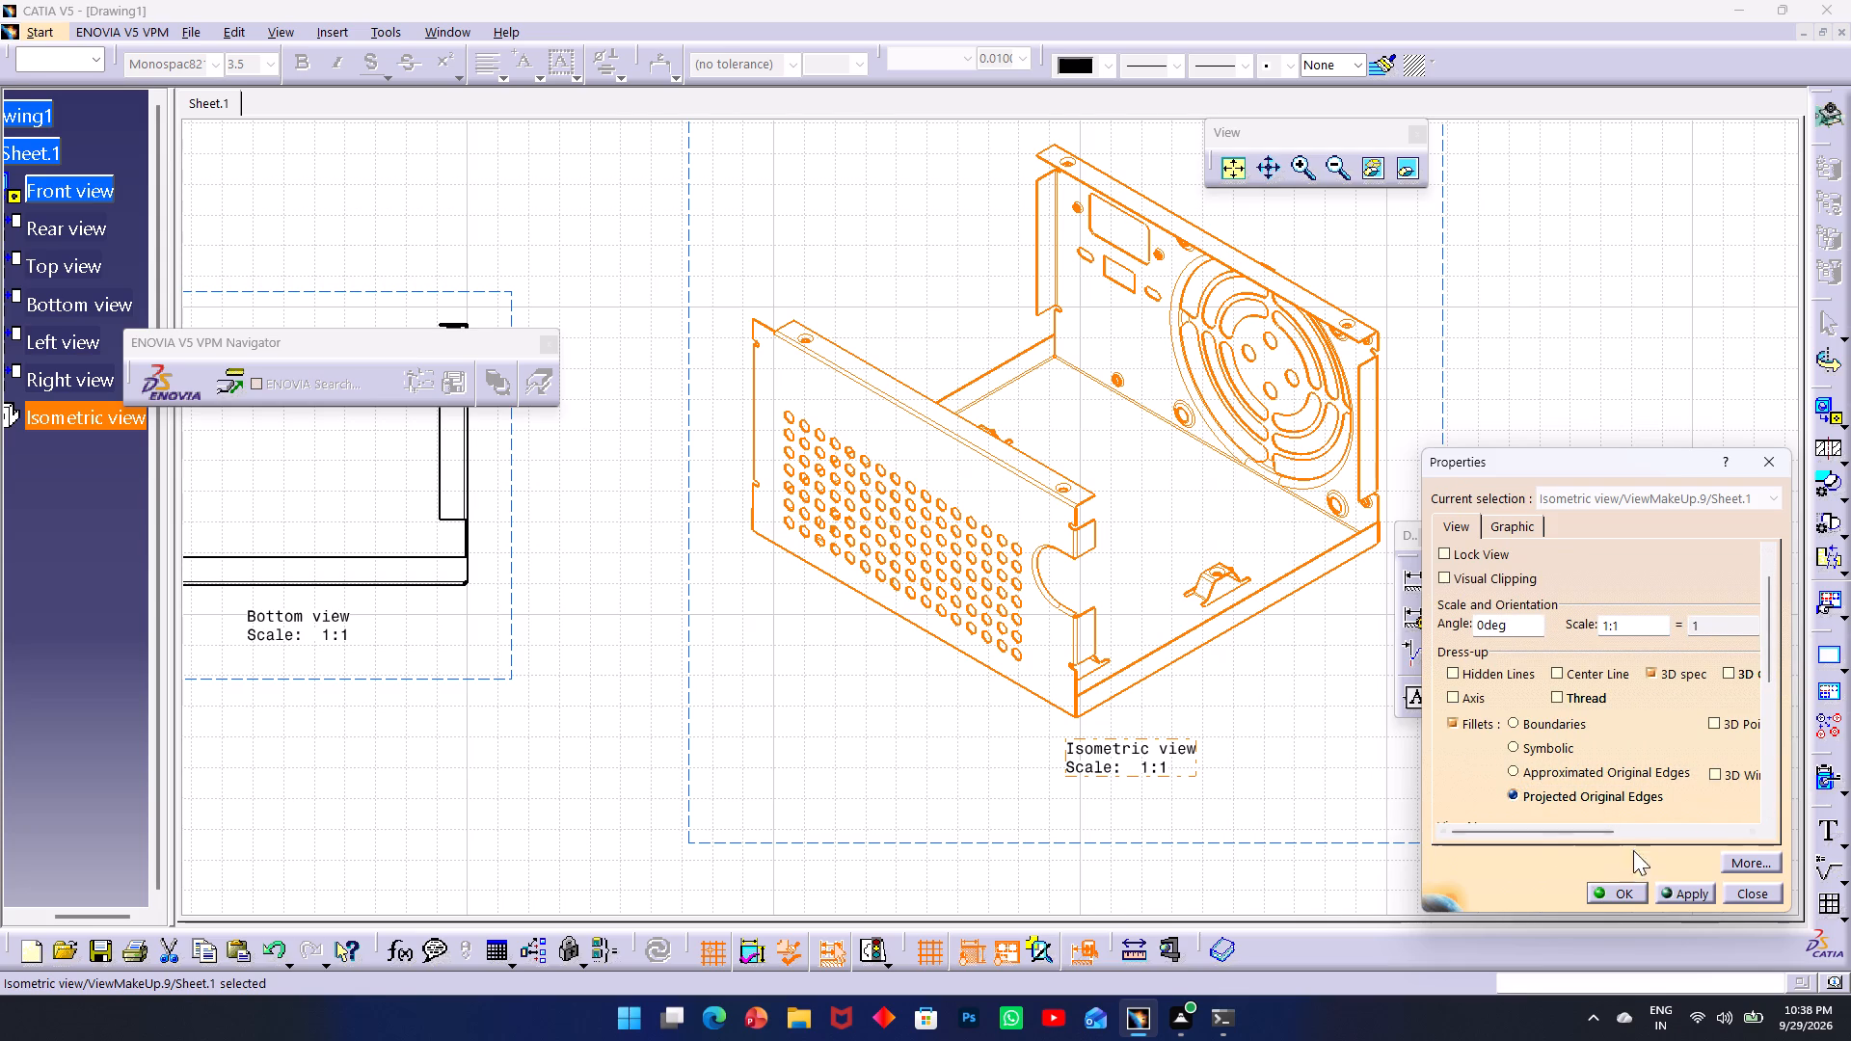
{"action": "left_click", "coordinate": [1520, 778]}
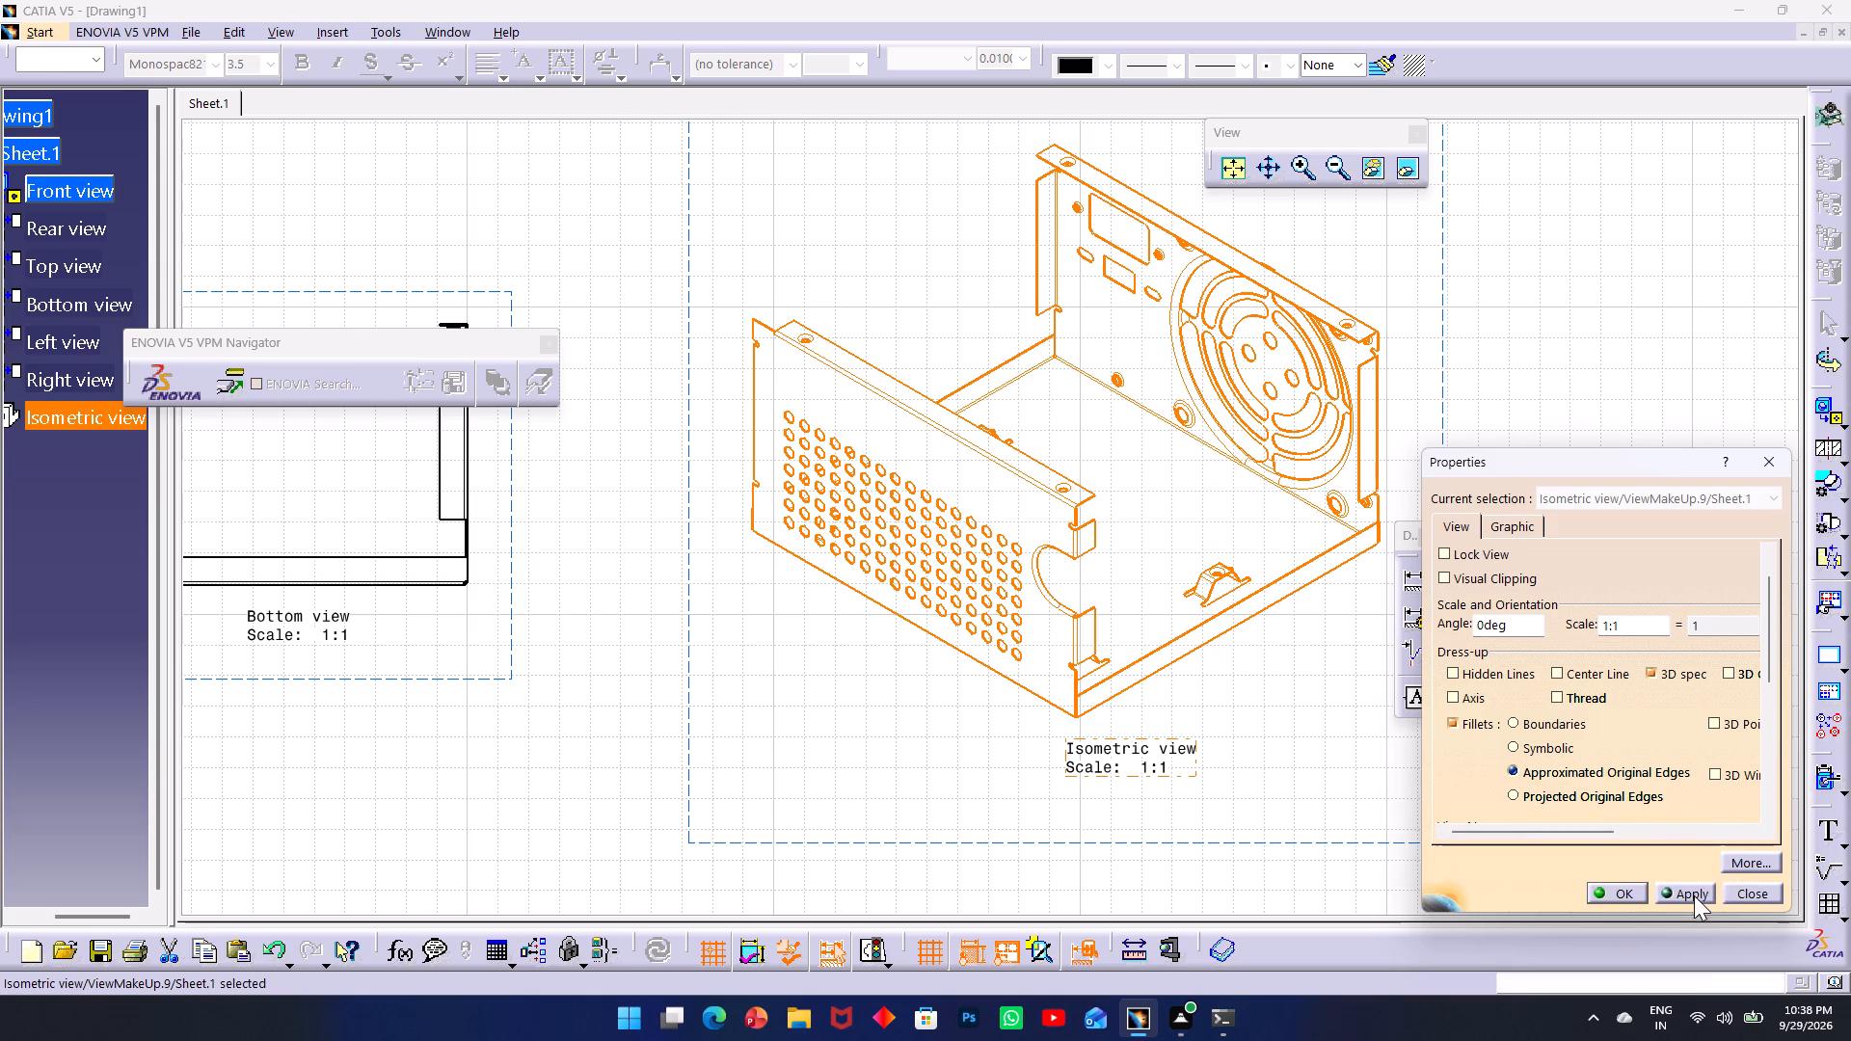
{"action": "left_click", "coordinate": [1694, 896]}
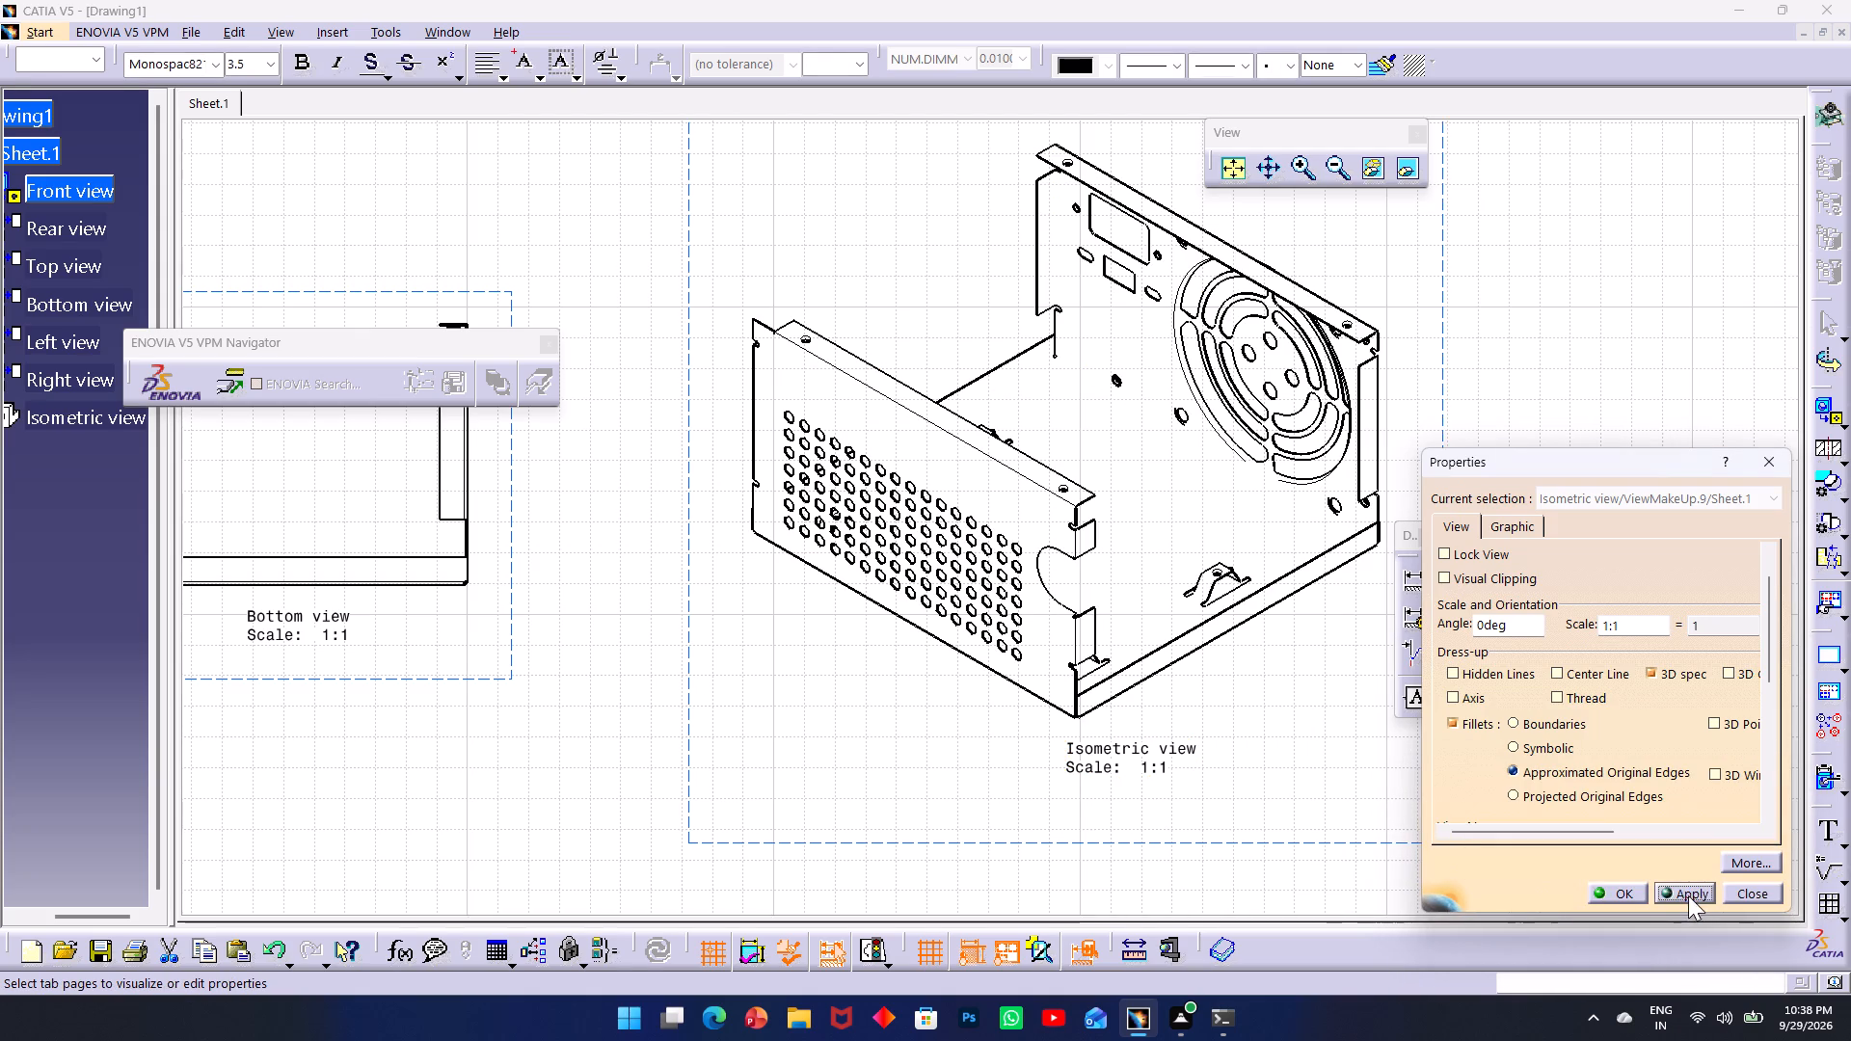
Set the isometric view's fillet display to Projected Original Edges and apply it.
{"action": "left_click", "coordinate": [1521, 789]}
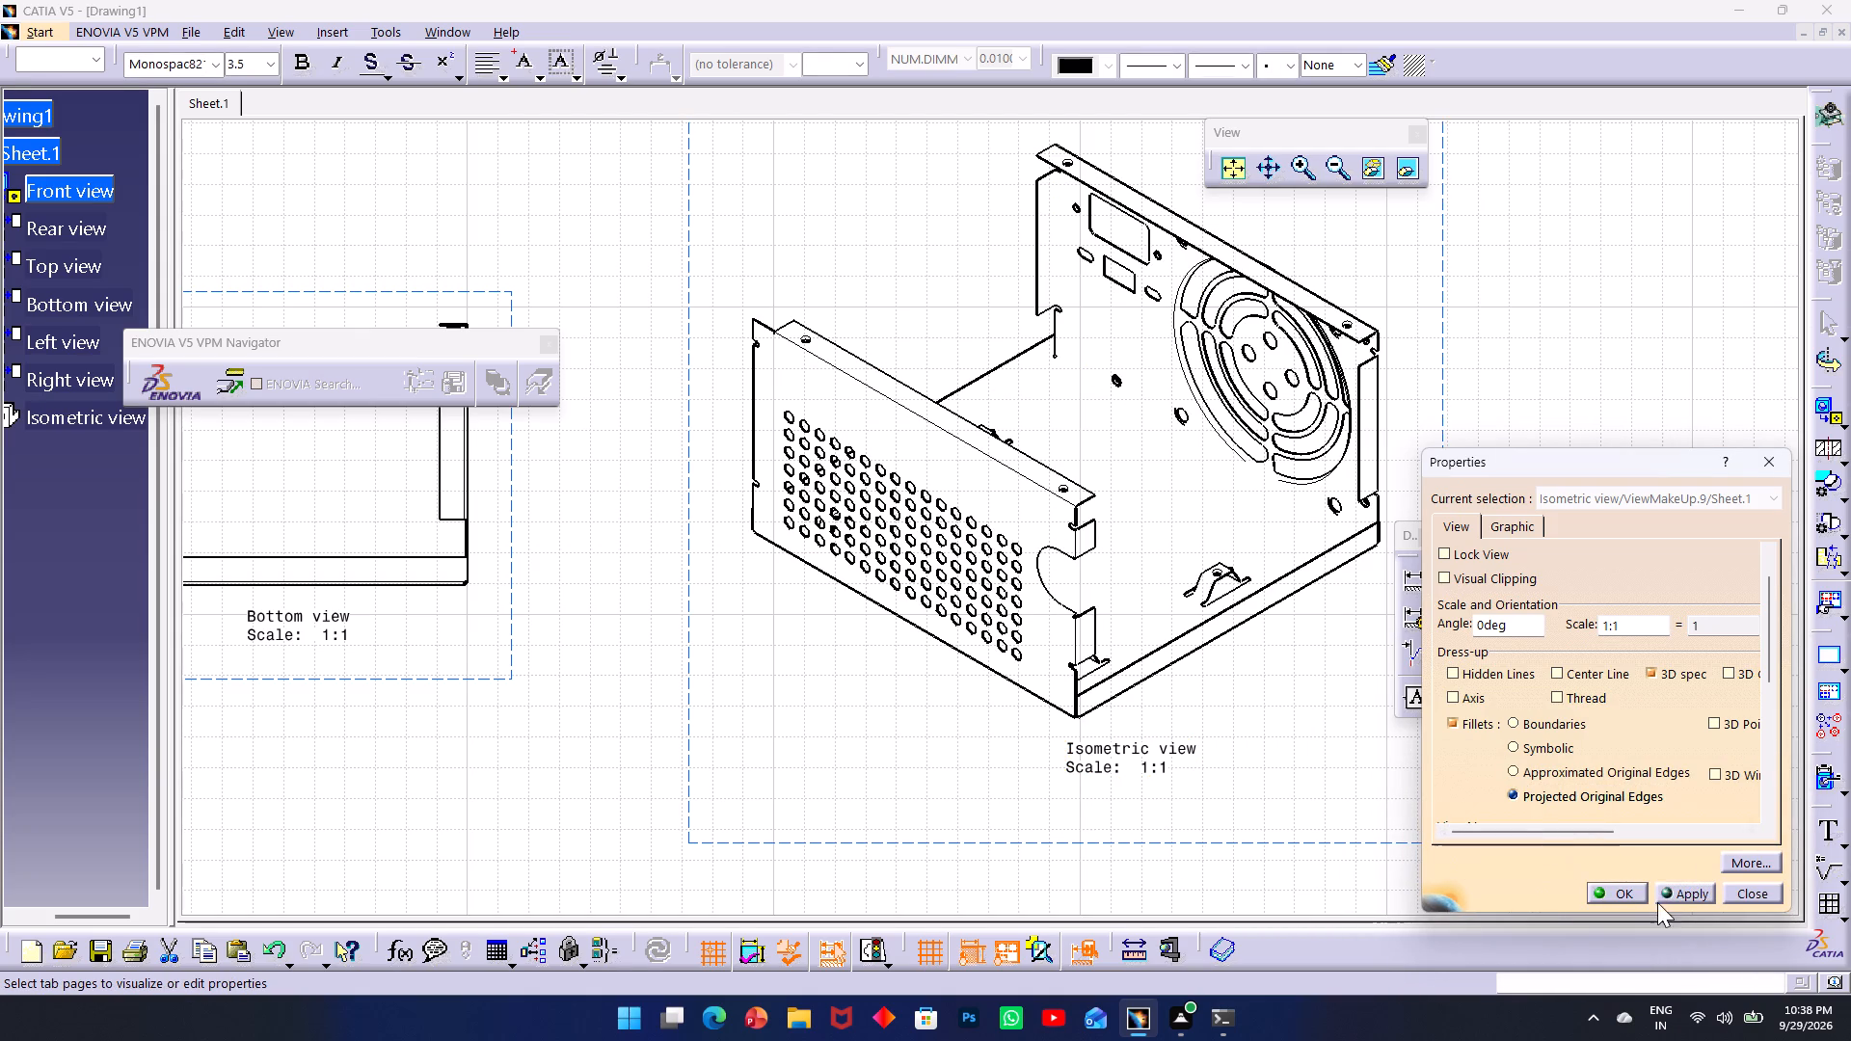
{"action": "left_click", "coordinate": [1669, 896]}
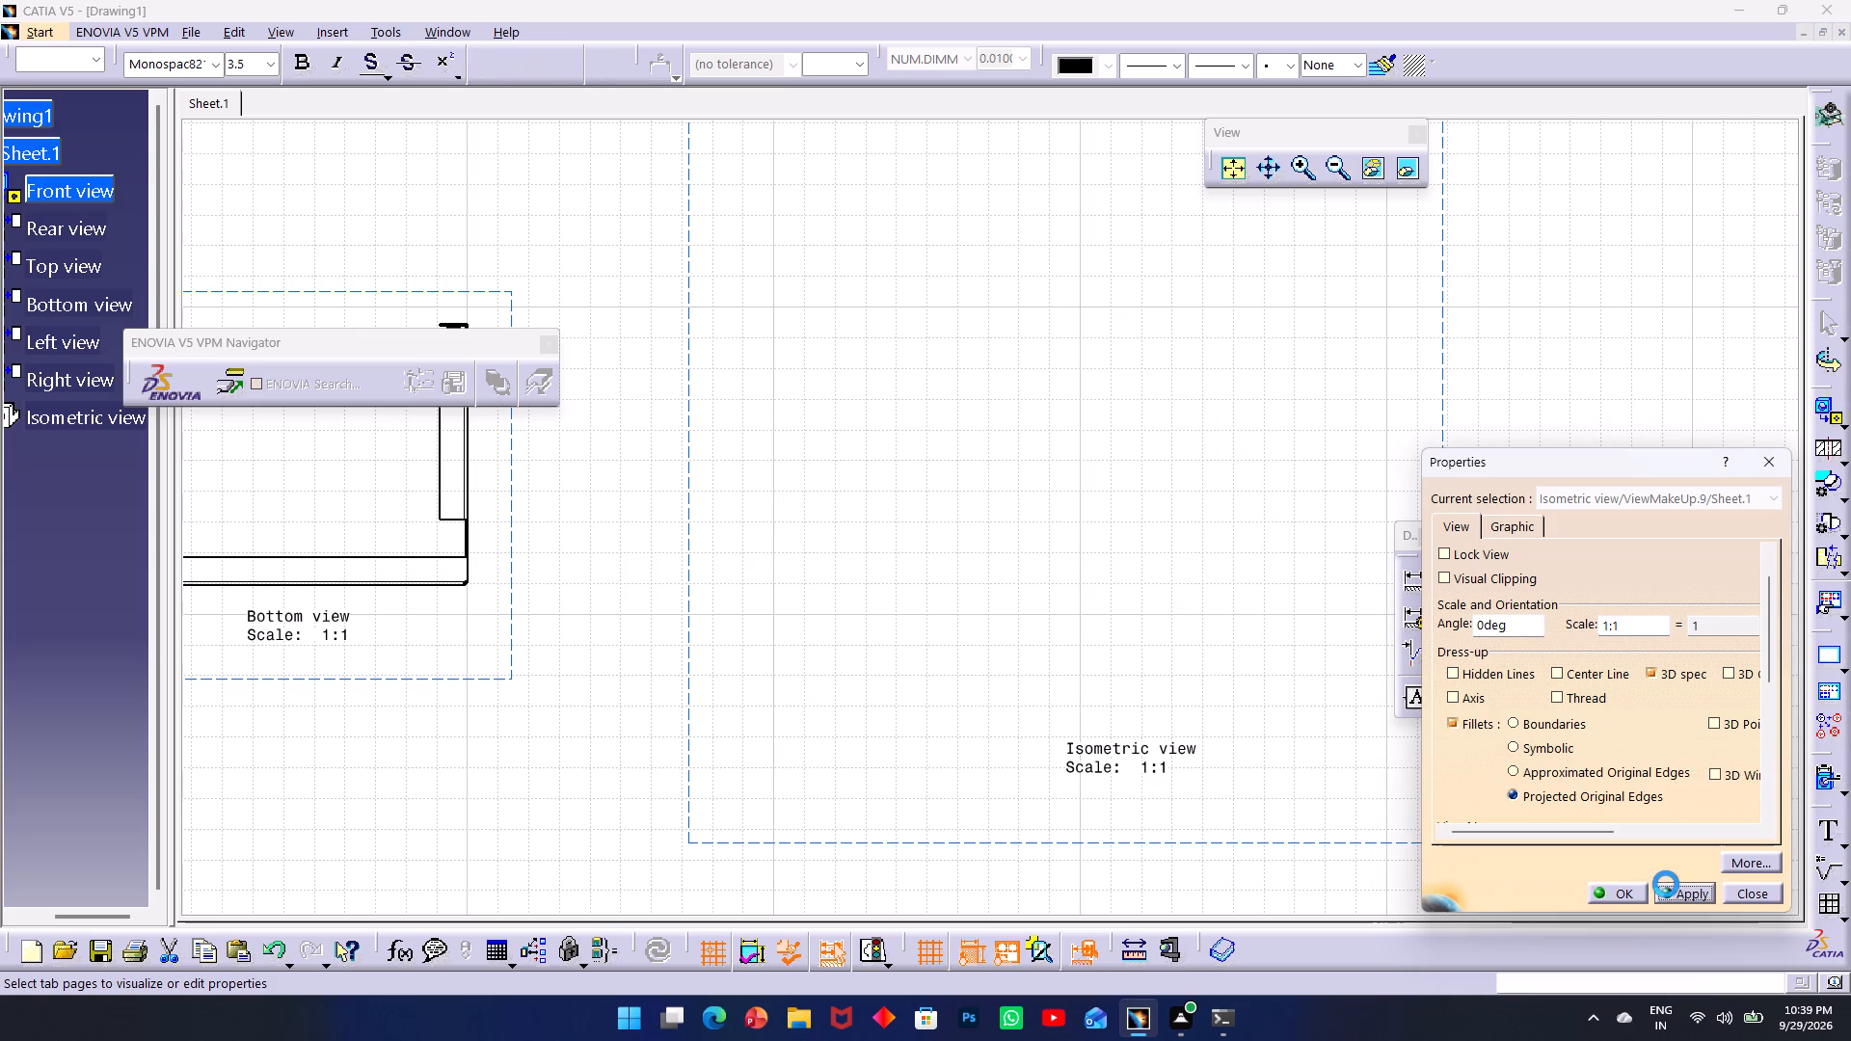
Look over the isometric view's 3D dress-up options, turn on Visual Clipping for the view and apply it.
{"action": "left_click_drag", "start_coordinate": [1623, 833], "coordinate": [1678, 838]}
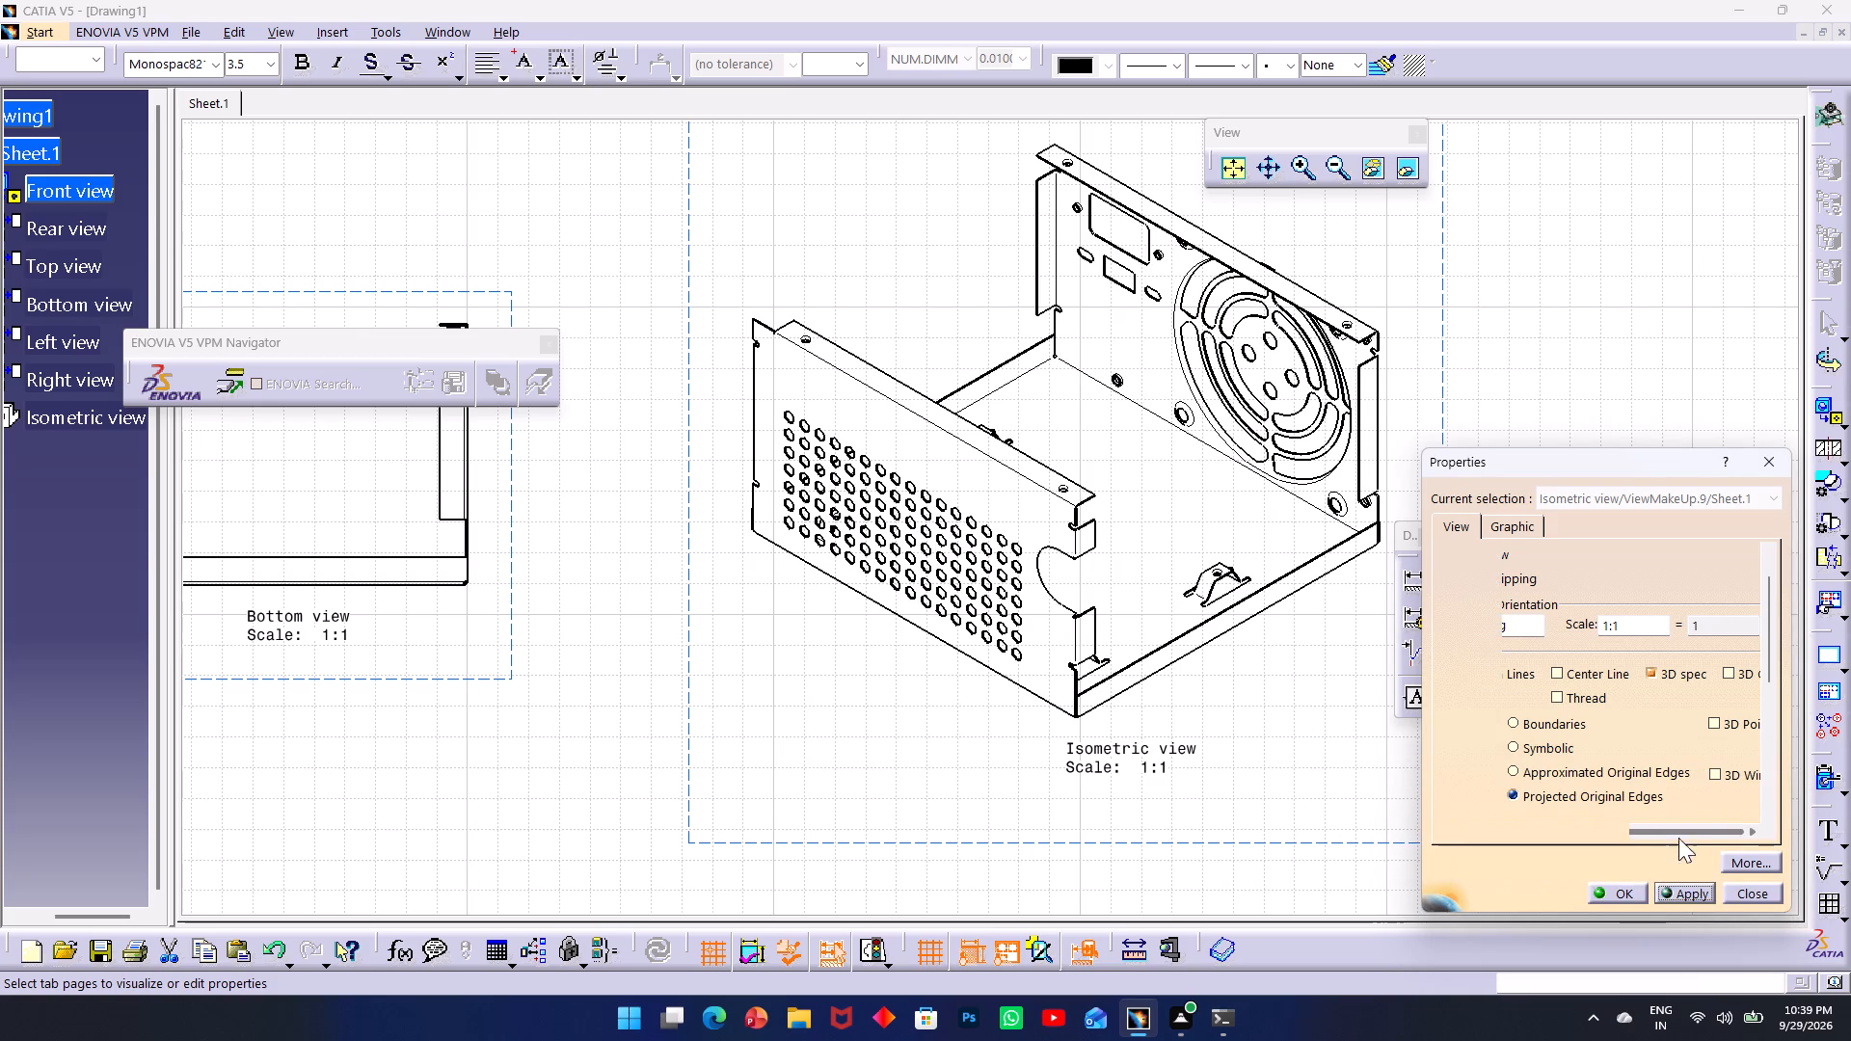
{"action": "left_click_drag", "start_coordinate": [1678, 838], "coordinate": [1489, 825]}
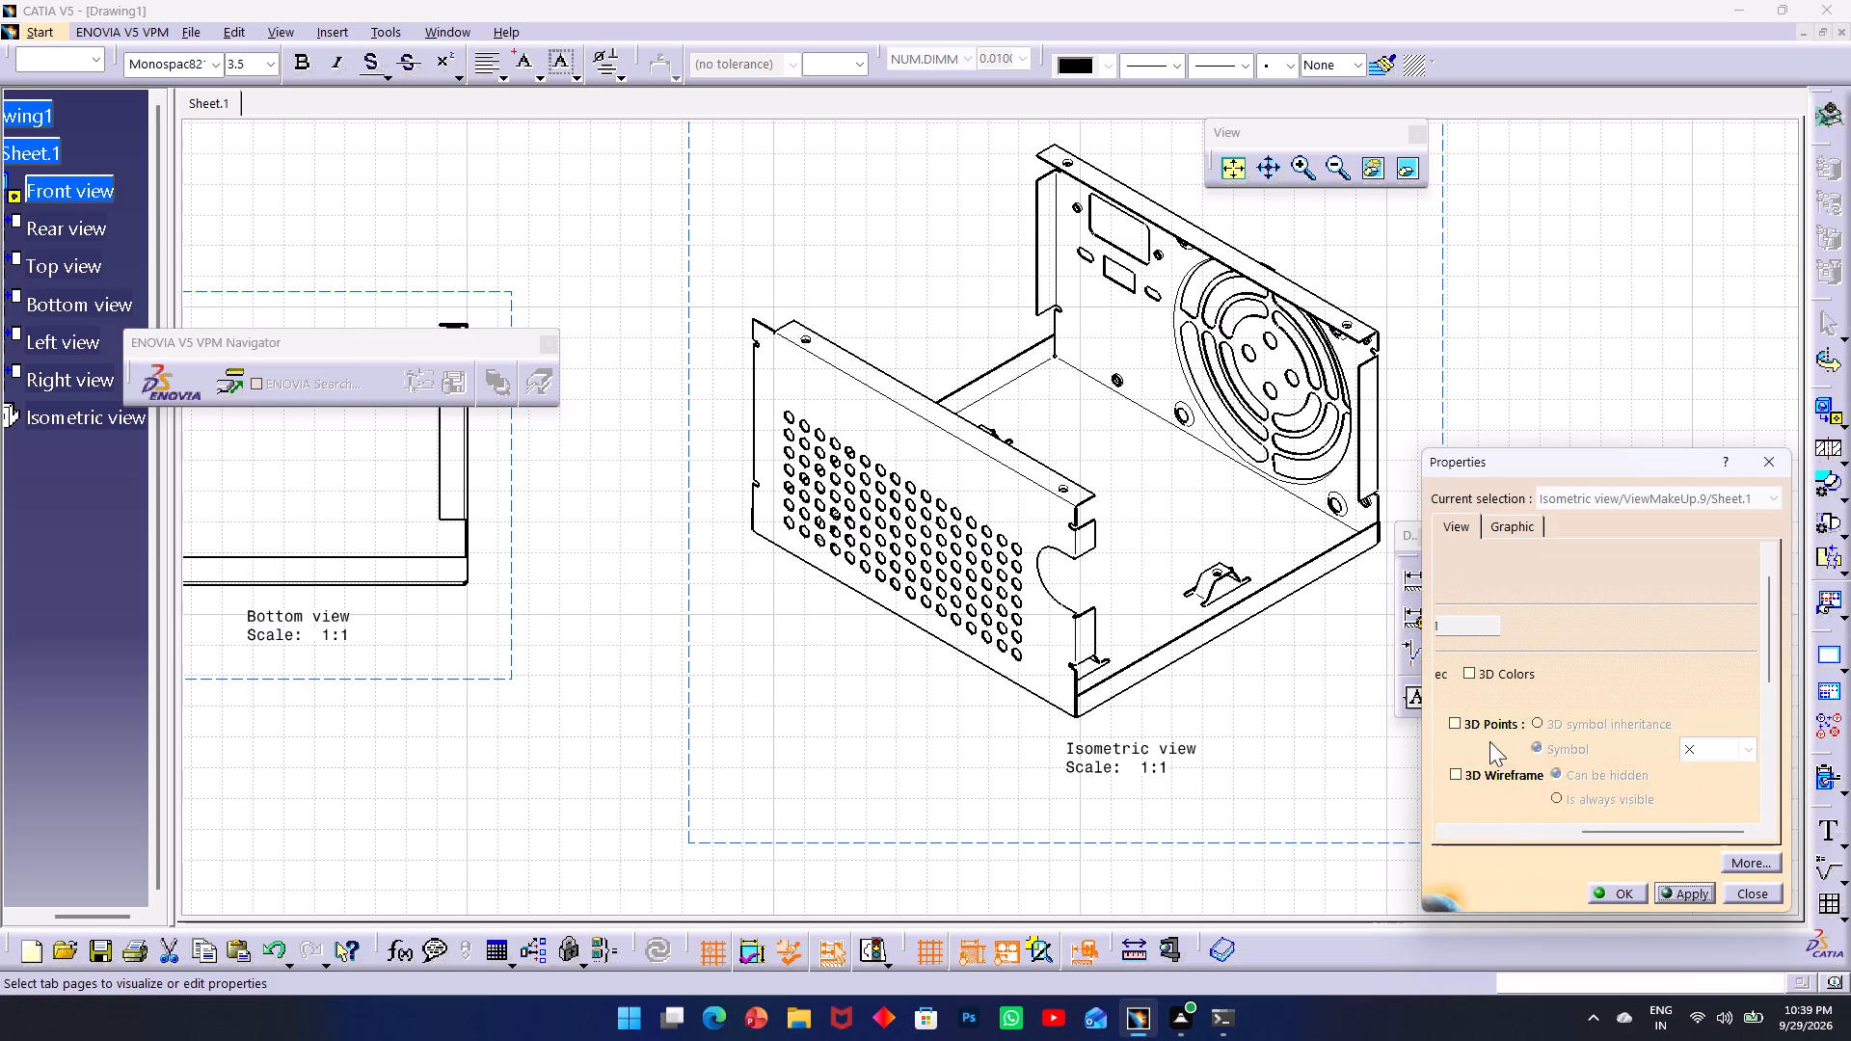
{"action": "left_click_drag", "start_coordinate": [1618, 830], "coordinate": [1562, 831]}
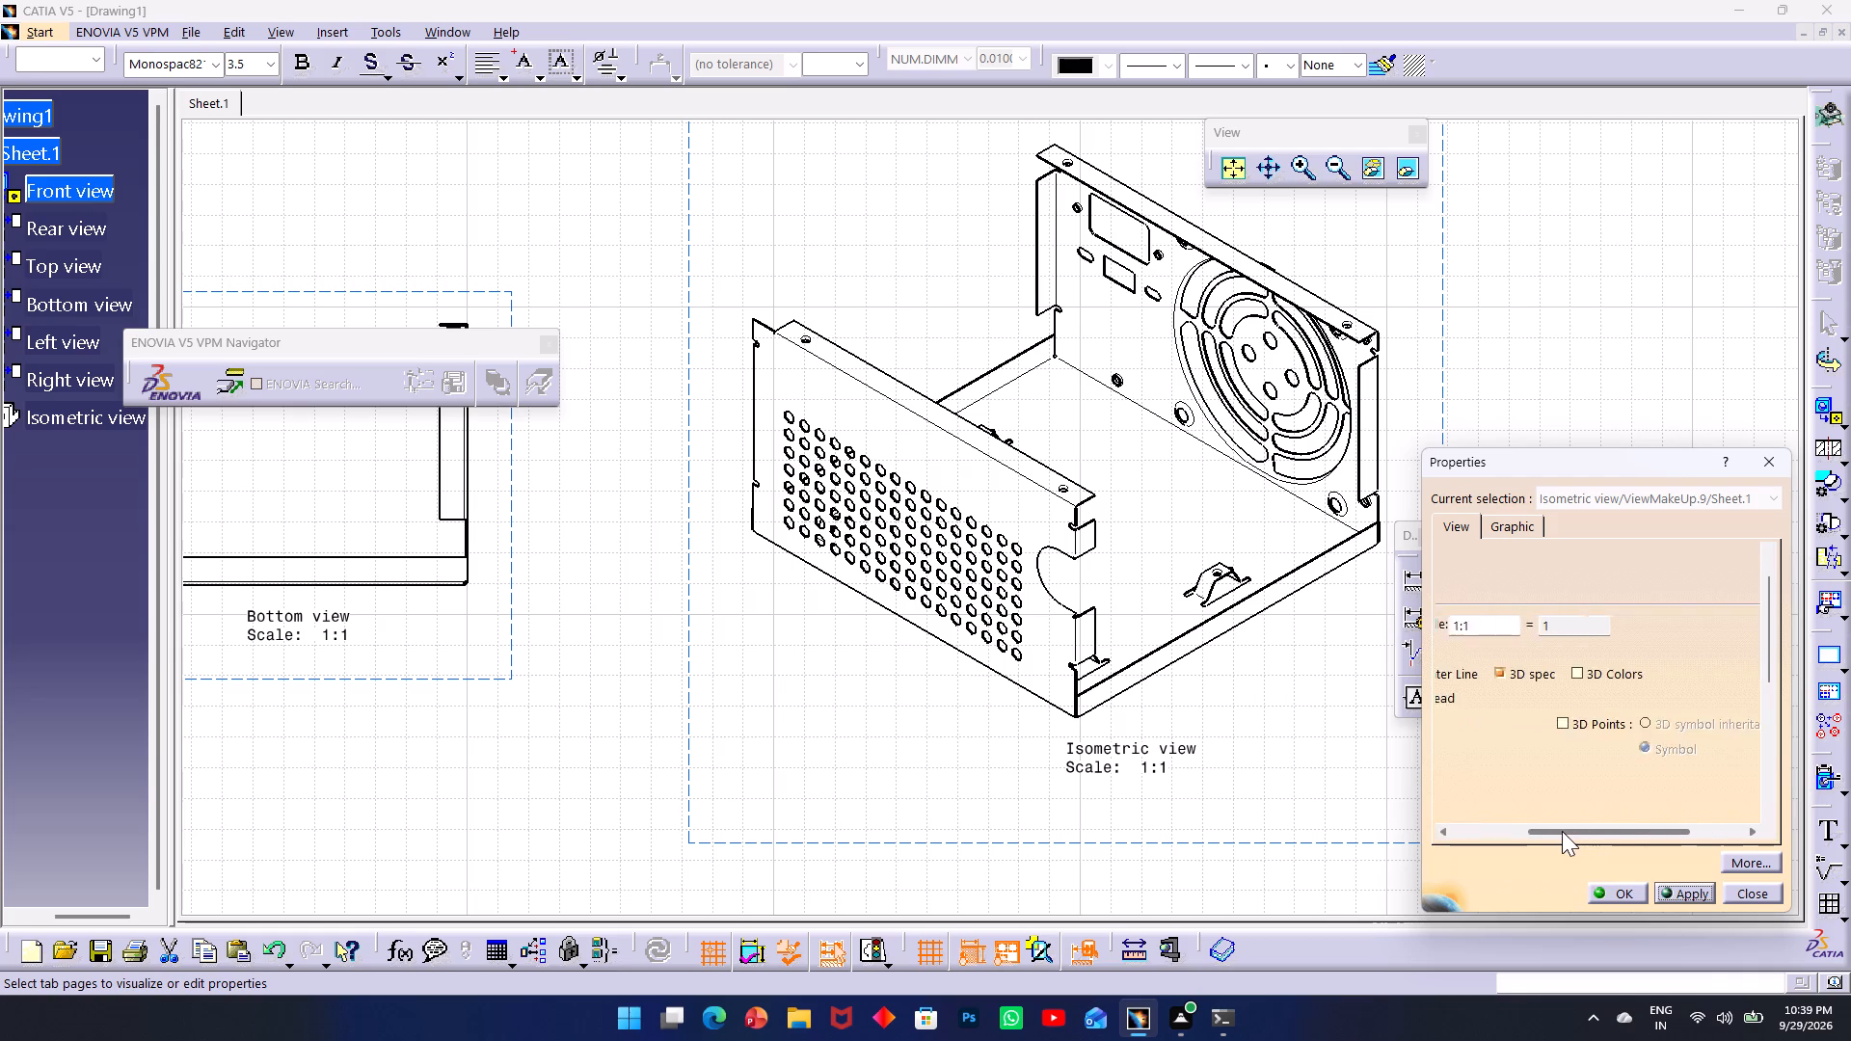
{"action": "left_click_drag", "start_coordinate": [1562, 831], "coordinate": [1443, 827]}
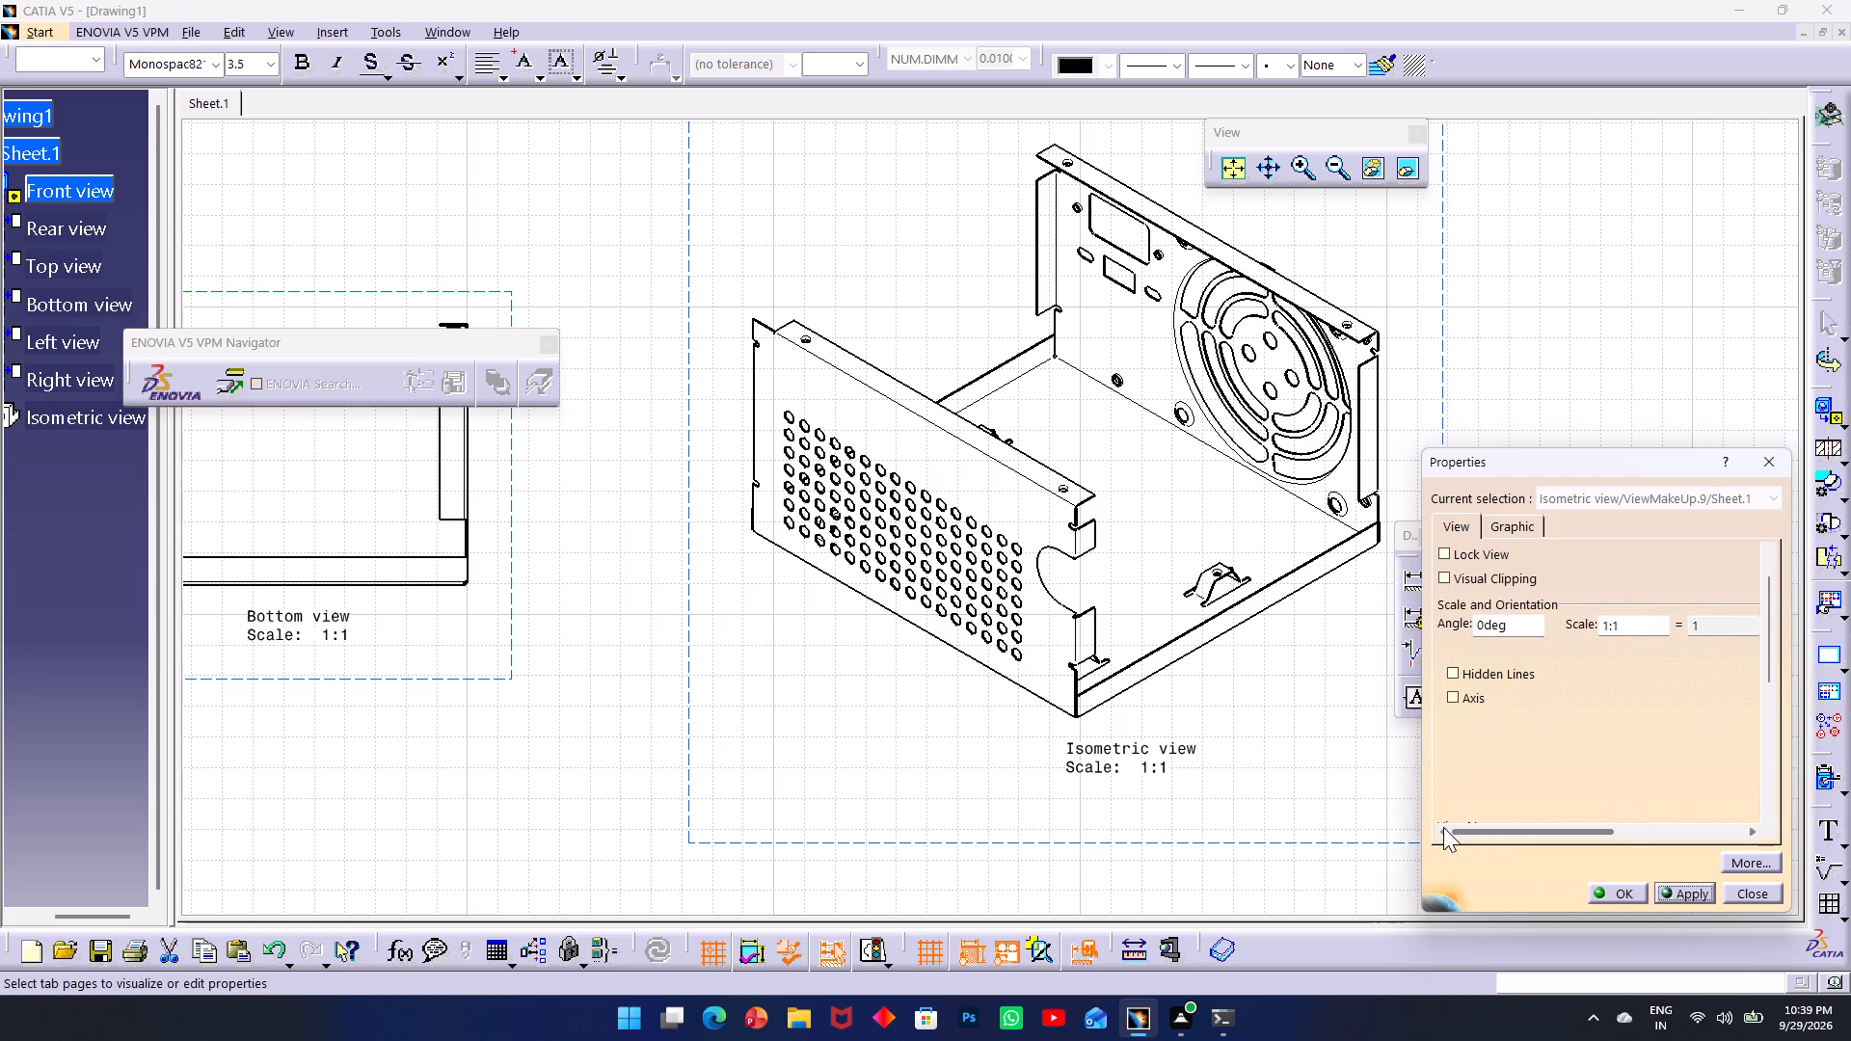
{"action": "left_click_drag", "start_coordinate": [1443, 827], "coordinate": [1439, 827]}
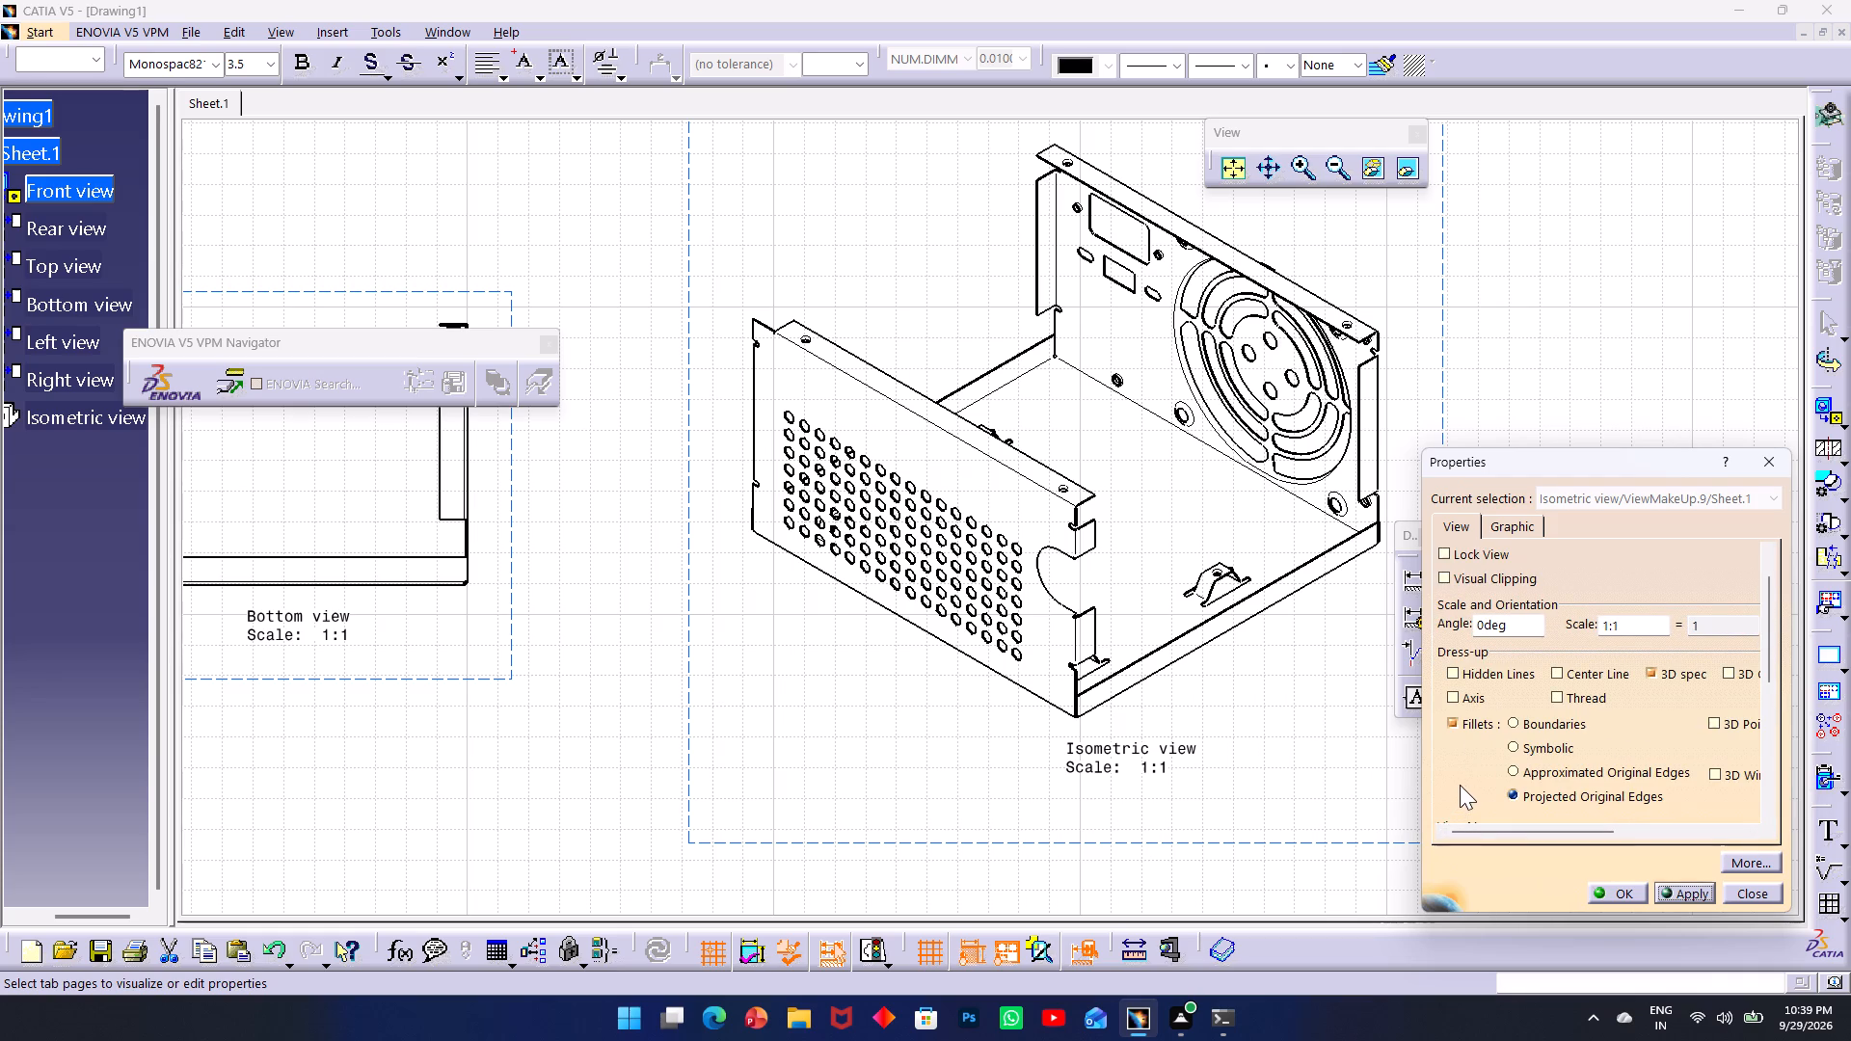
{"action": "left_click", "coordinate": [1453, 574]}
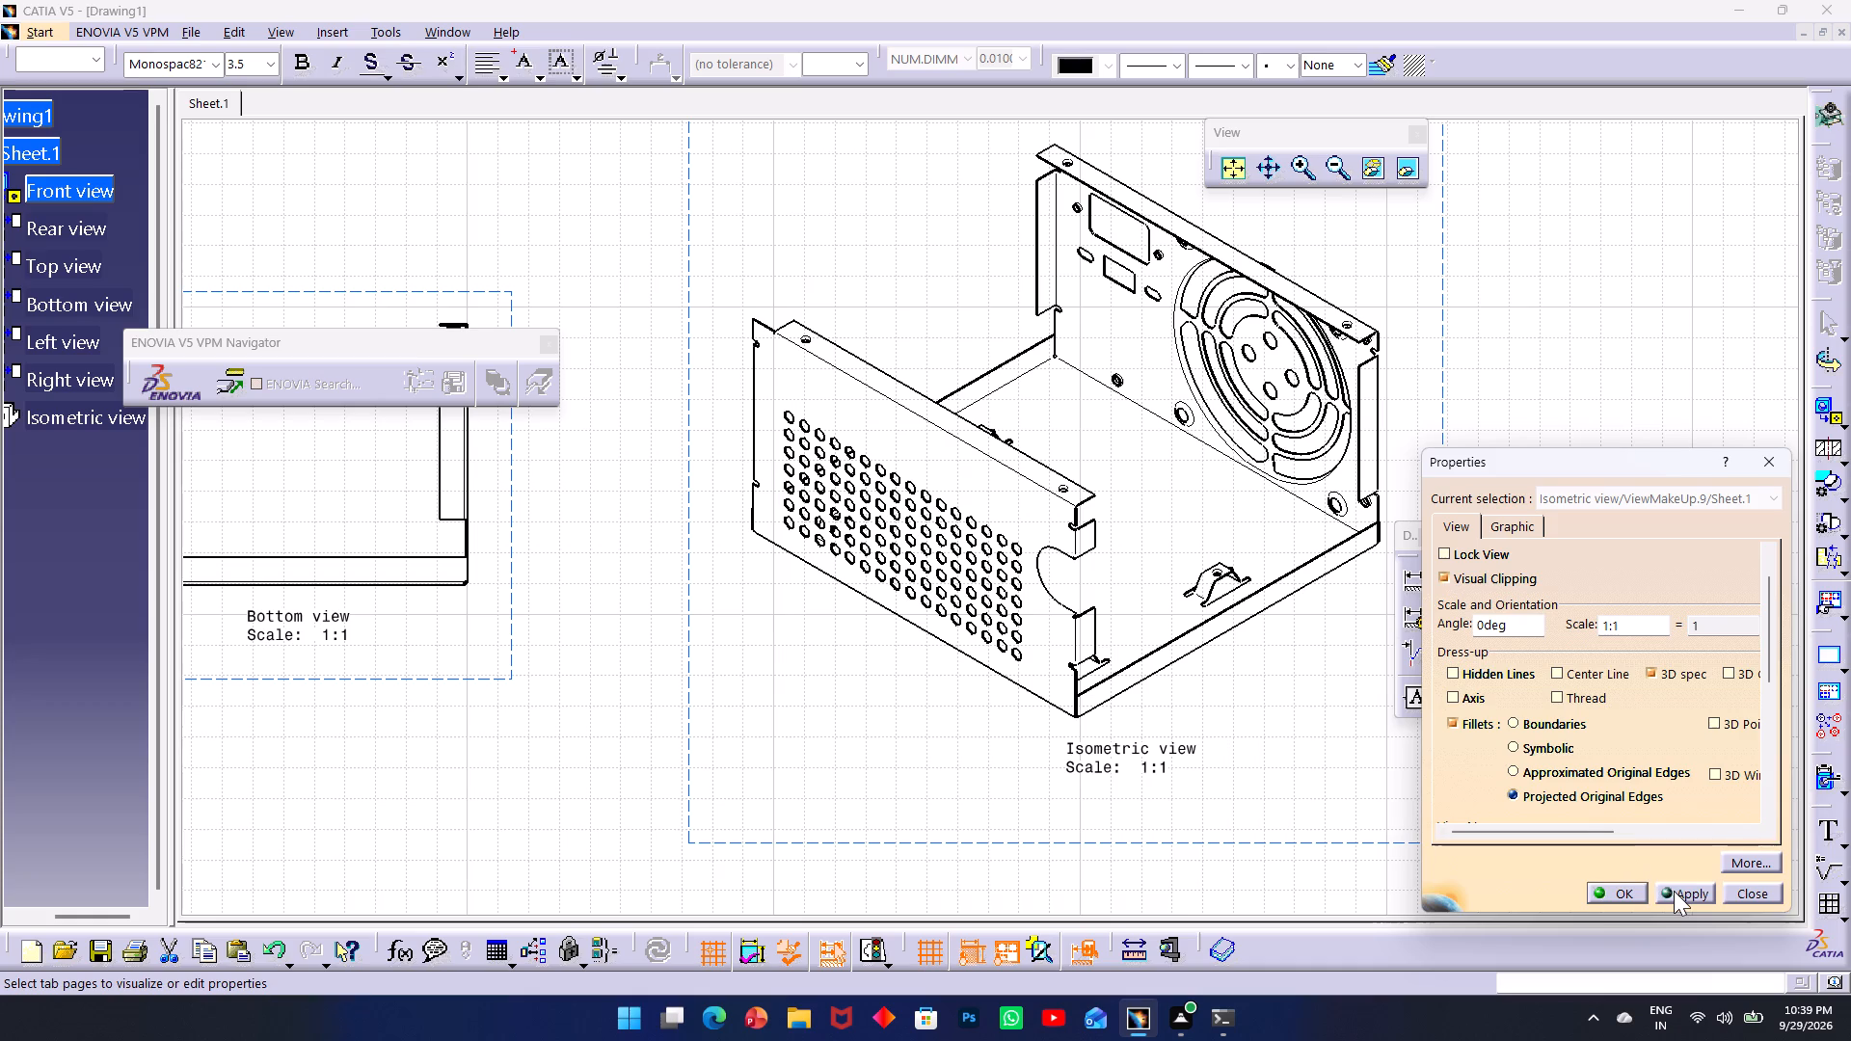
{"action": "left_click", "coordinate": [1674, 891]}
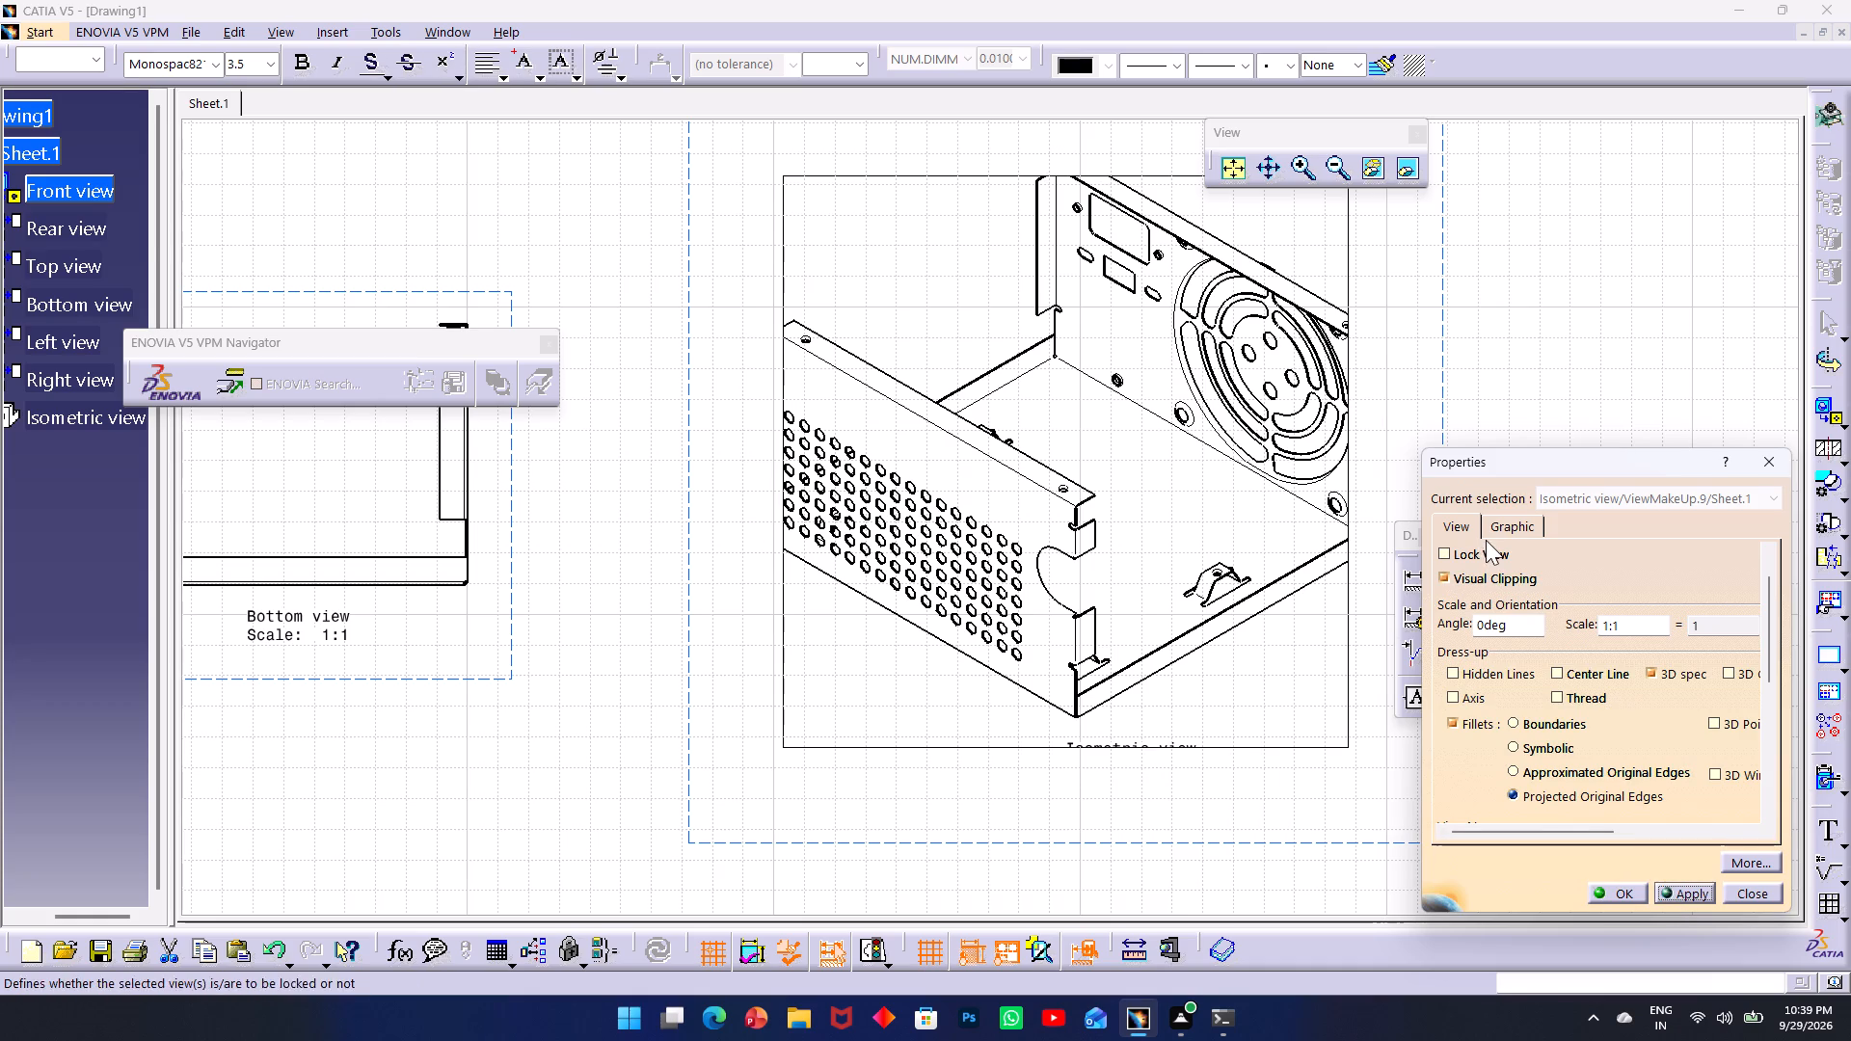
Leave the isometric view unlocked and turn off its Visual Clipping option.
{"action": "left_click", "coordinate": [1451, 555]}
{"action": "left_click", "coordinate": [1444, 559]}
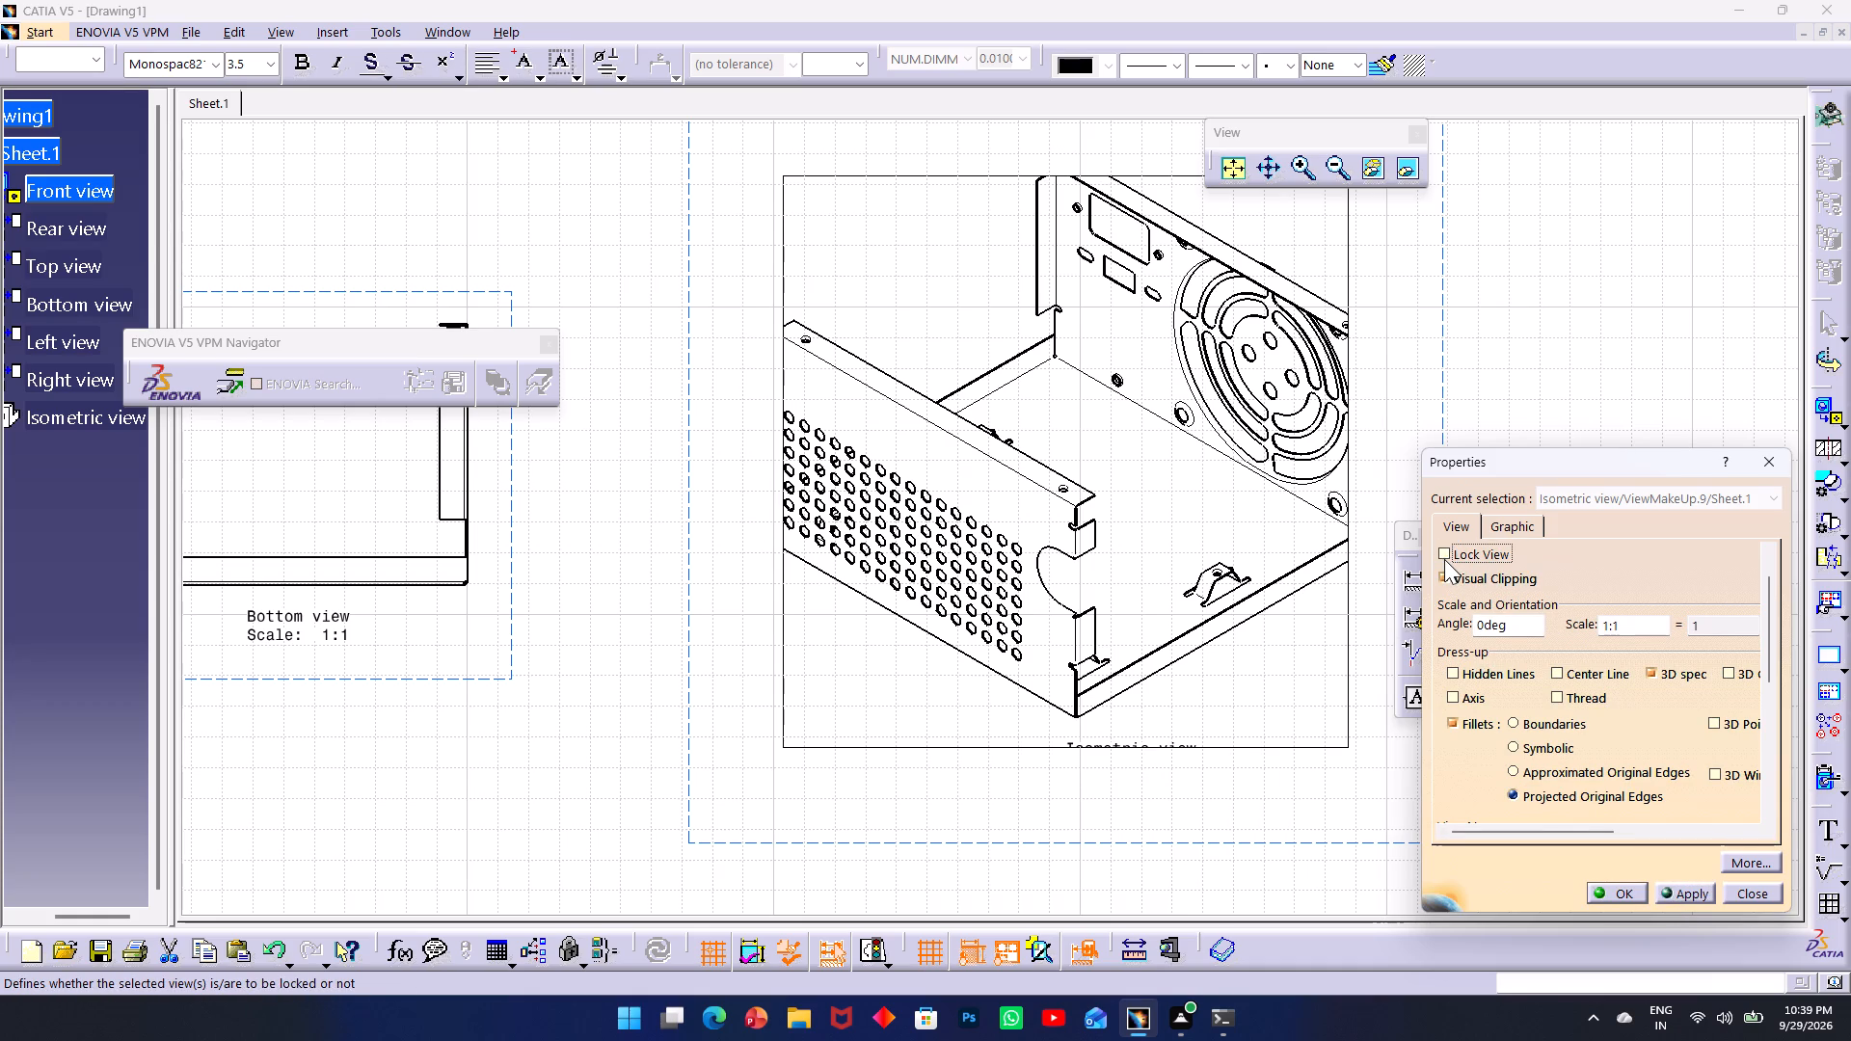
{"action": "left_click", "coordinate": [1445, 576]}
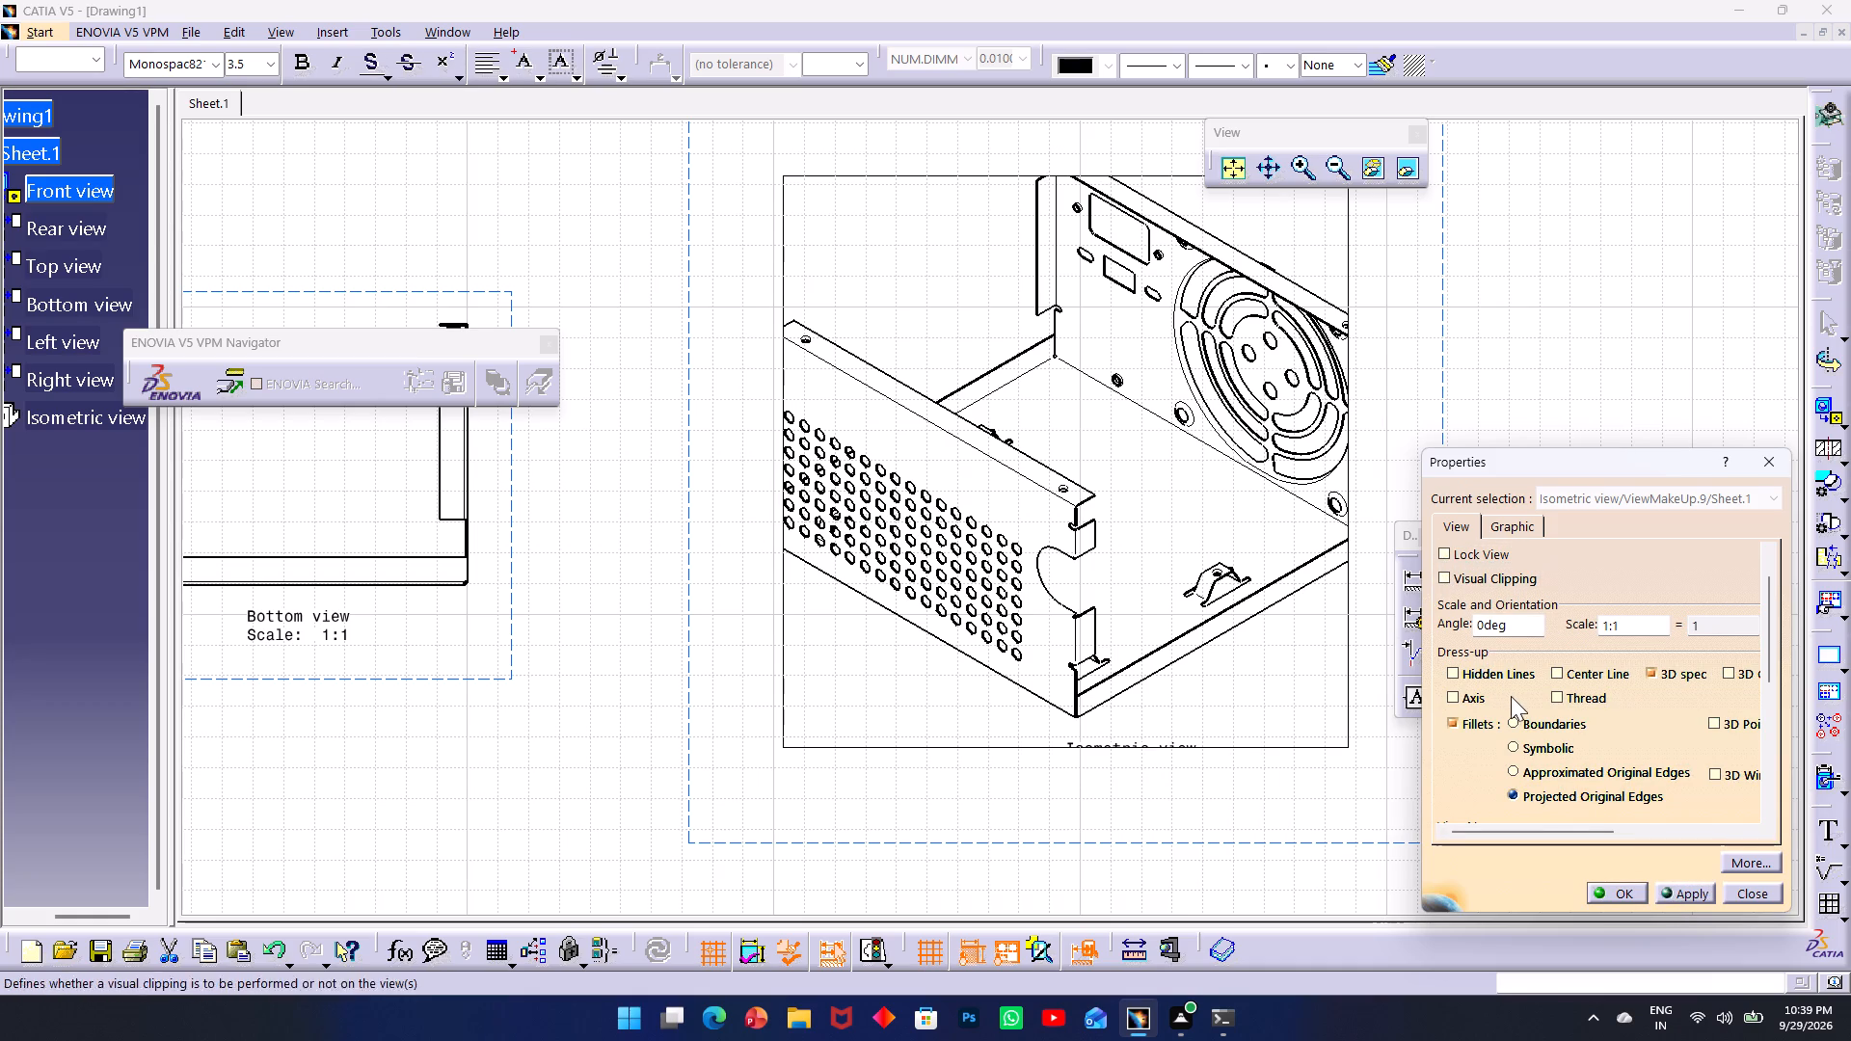
Examine the formula that drives the isometric view's name in the Formula Editor, and close it without changing anything.
{"action": "scroll", "coordinate": [1517, 701], "scroll_direction": "down", "scroll_amount": 2}
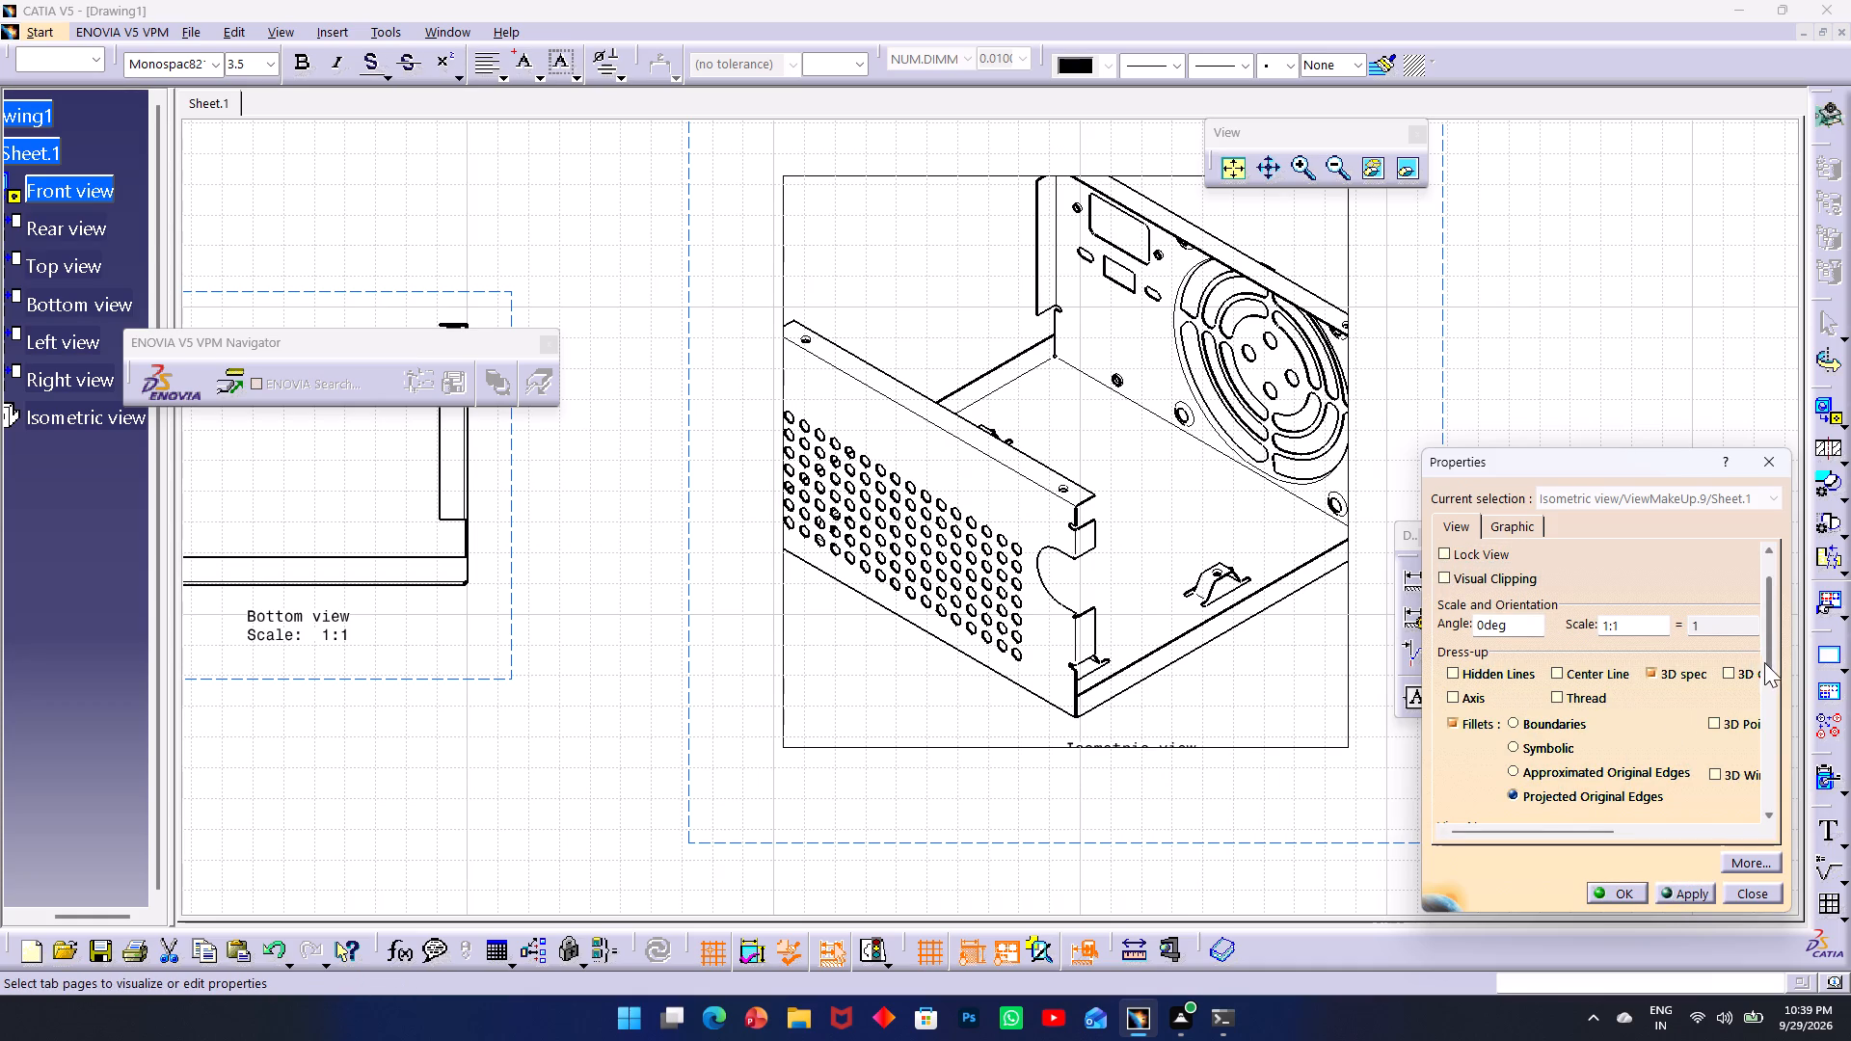
{"action": "left_click_drag", "start_coordinate": [1767, 654], "coordinate": [1767, 676]}
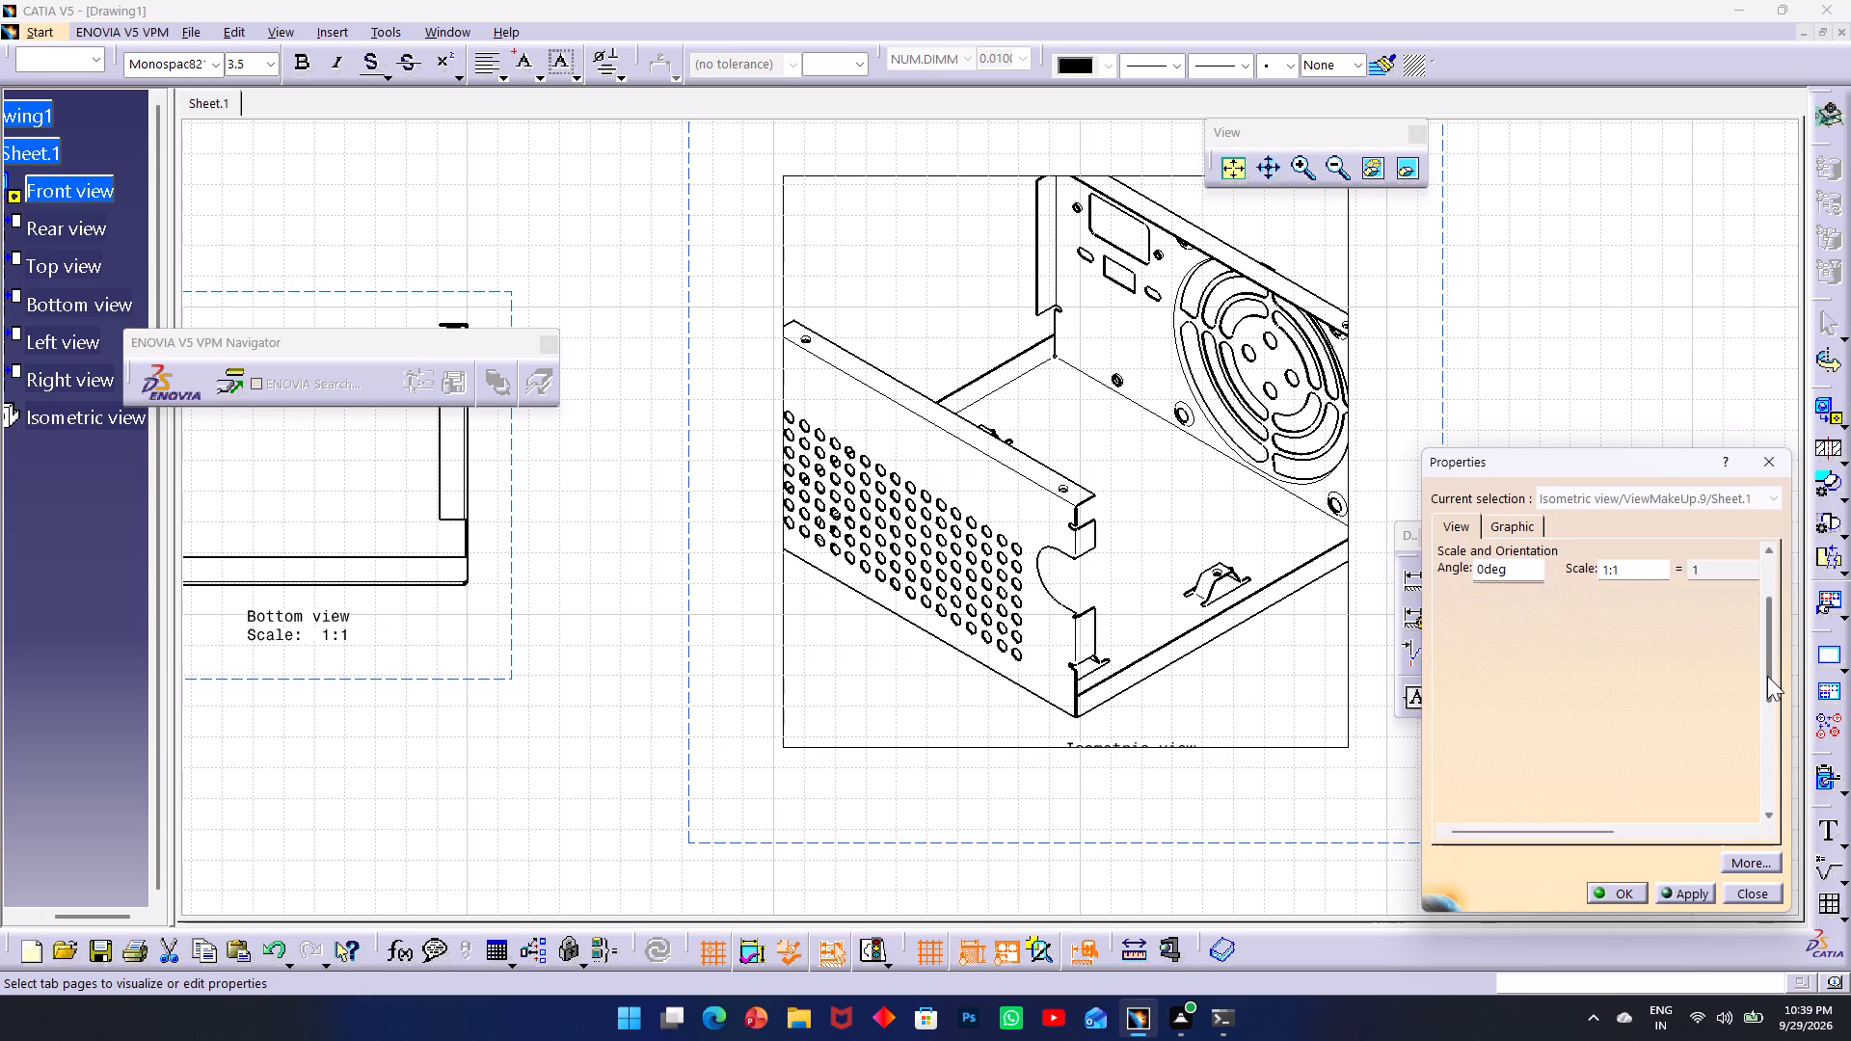
{"action": "left_click_drag", "start_coordinate": [1767, 676], "coordinate": [1767, 729]}
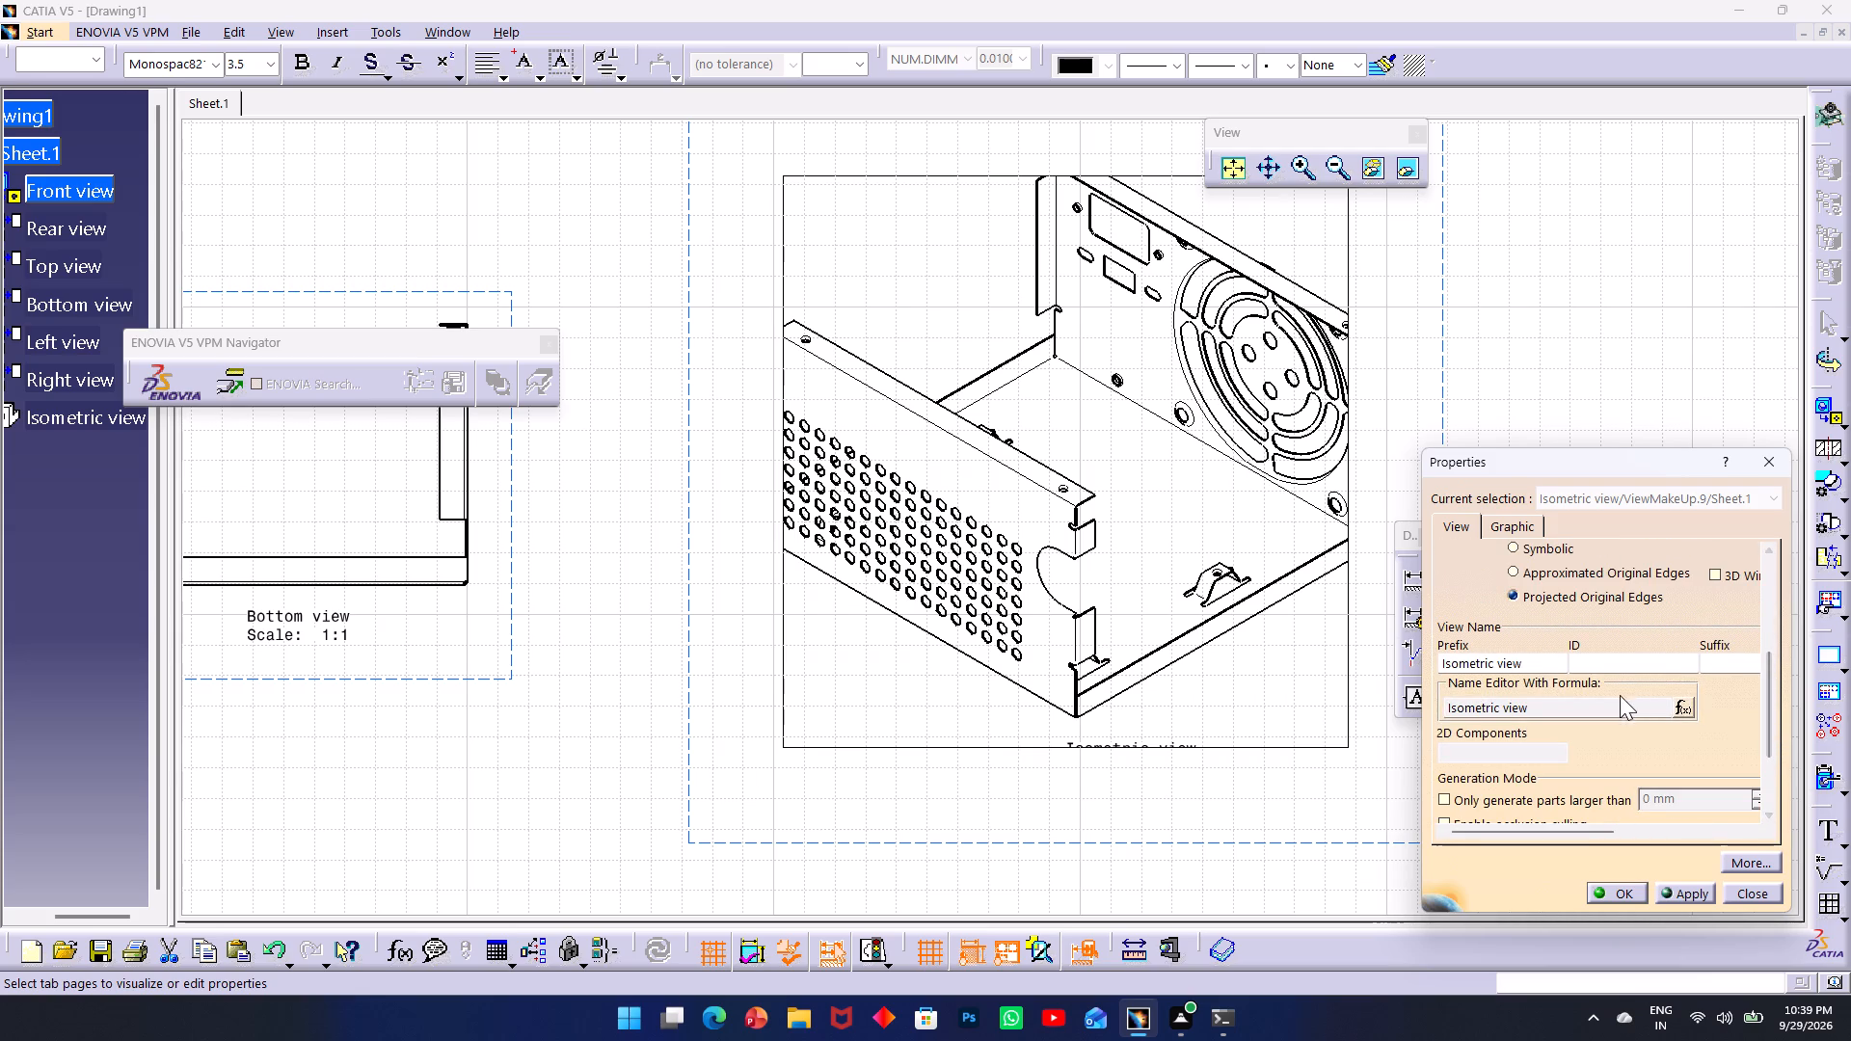
{"action": "left_click", "coordinate": [1614, 700]}
{"action": "right_click", "coordinate": [1682, 711]}
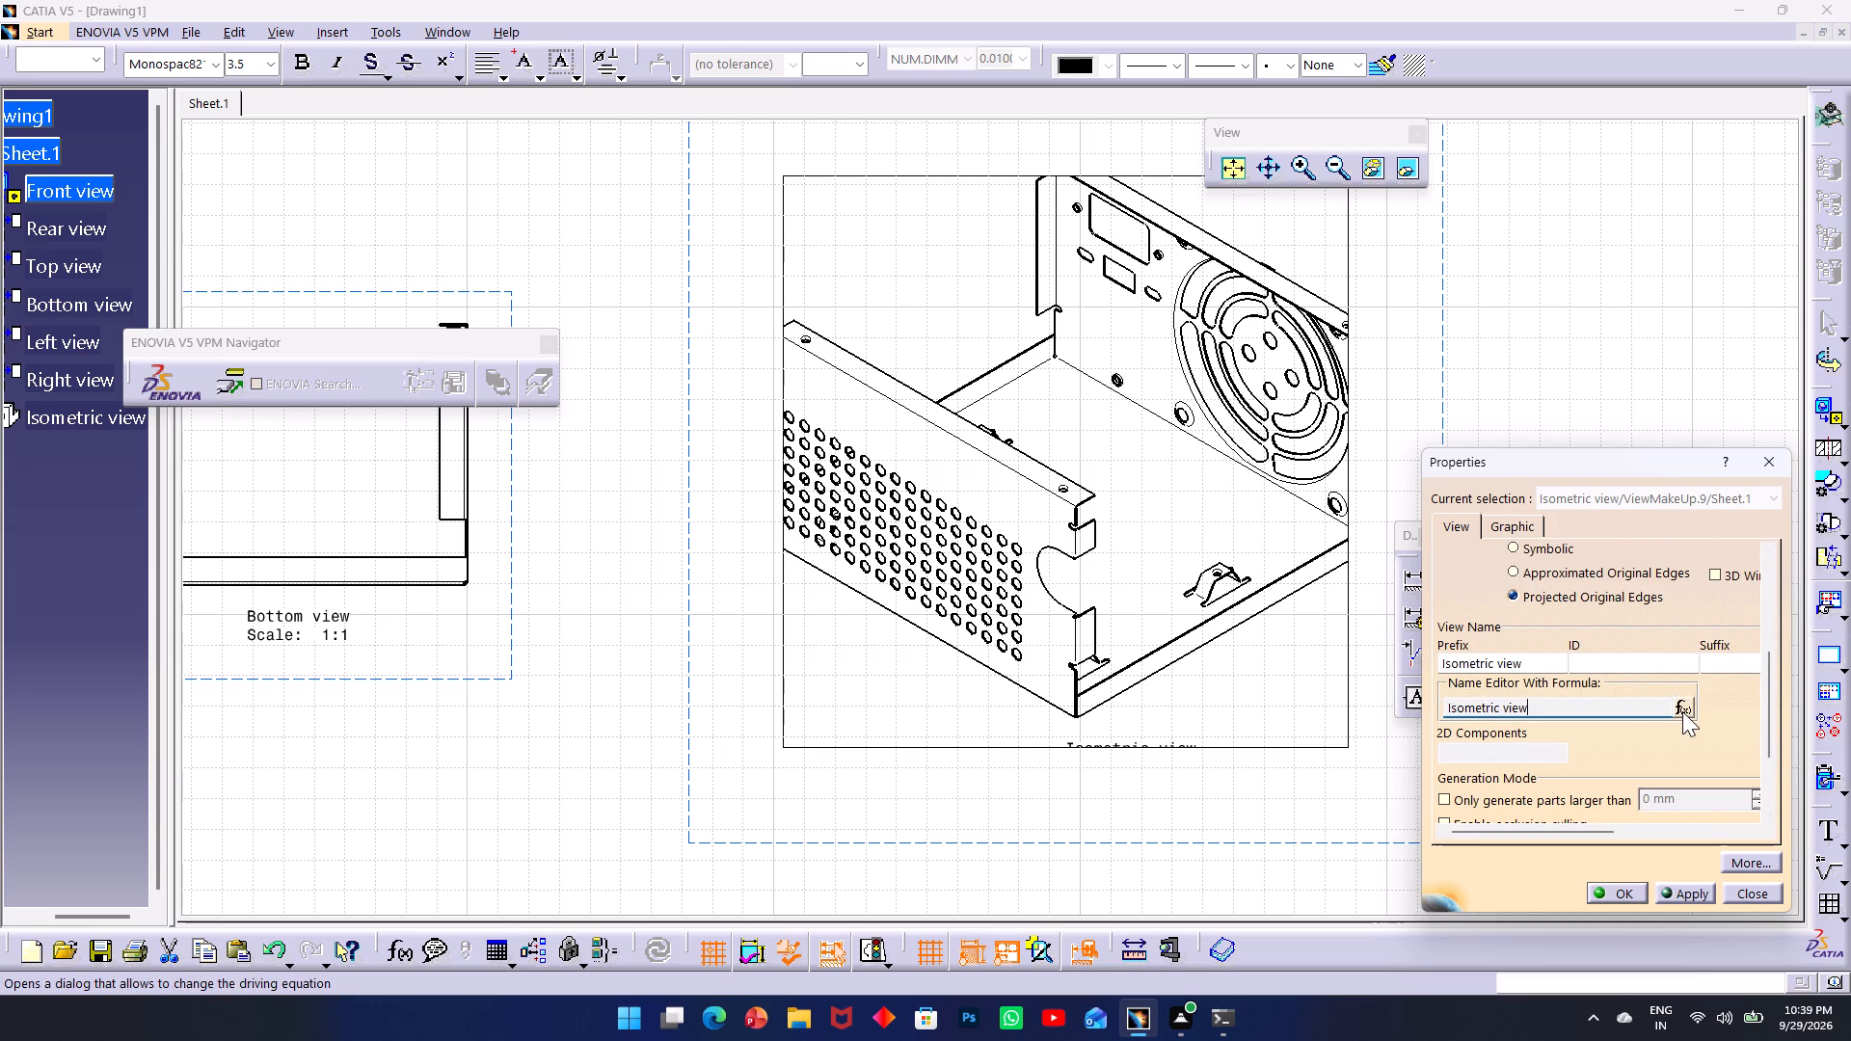
{"action": "left_click", "coordinate": [1682, 711]}
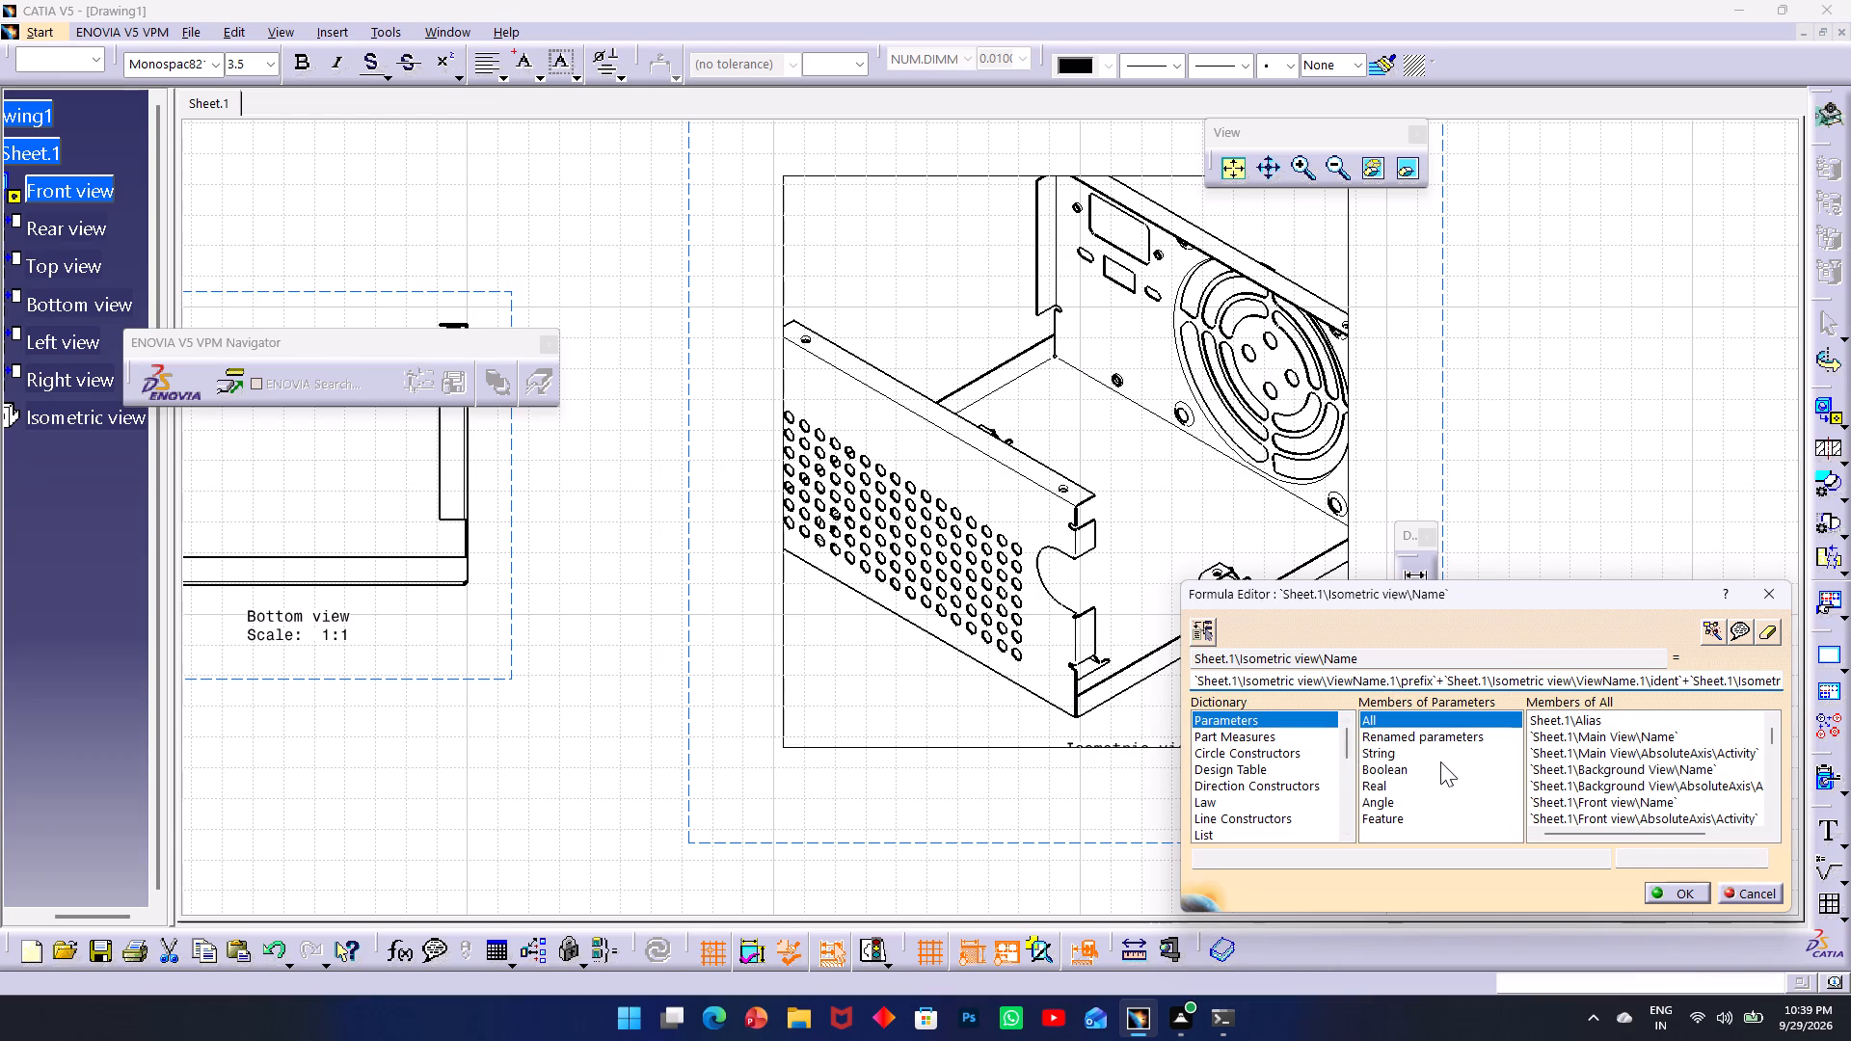
{"action": "scroll", "coordinate": [1413, 760], "scroll_direction": "down", "scroll_amount": 1}
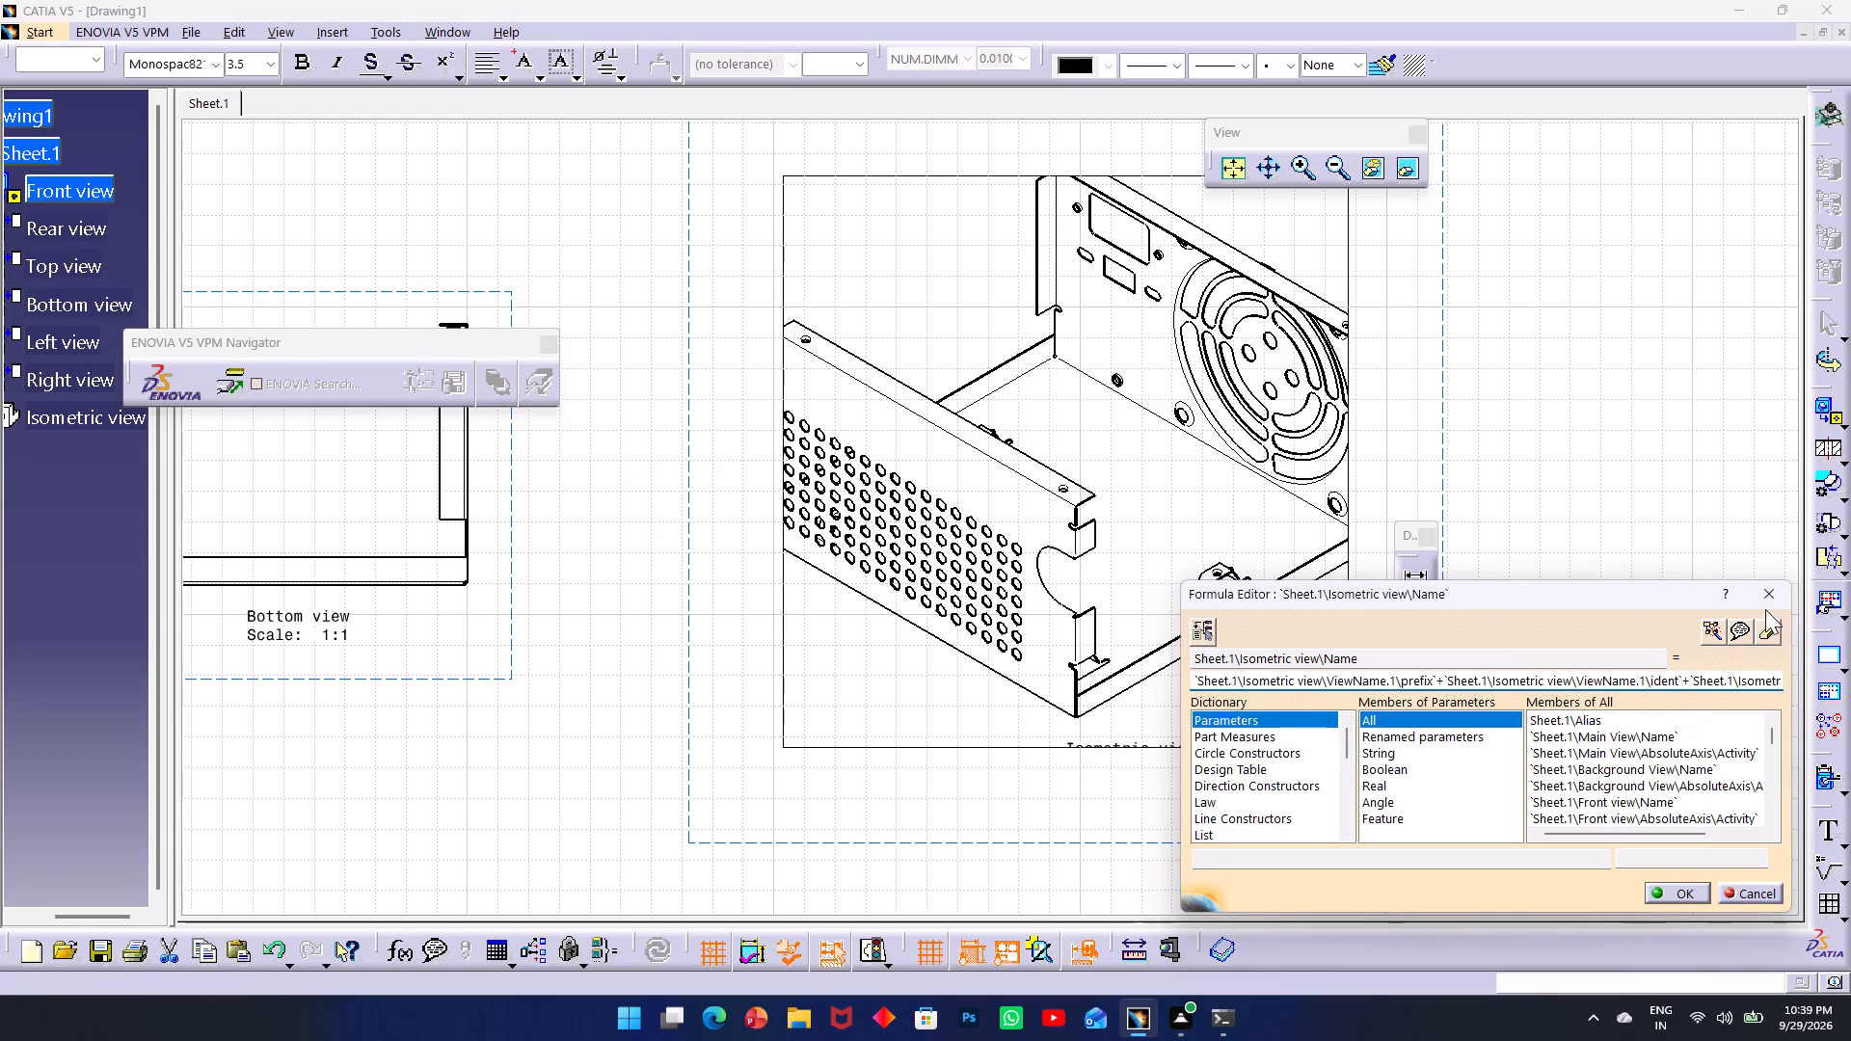
{"action": "left_click", "coordinate": [1766, 598]}
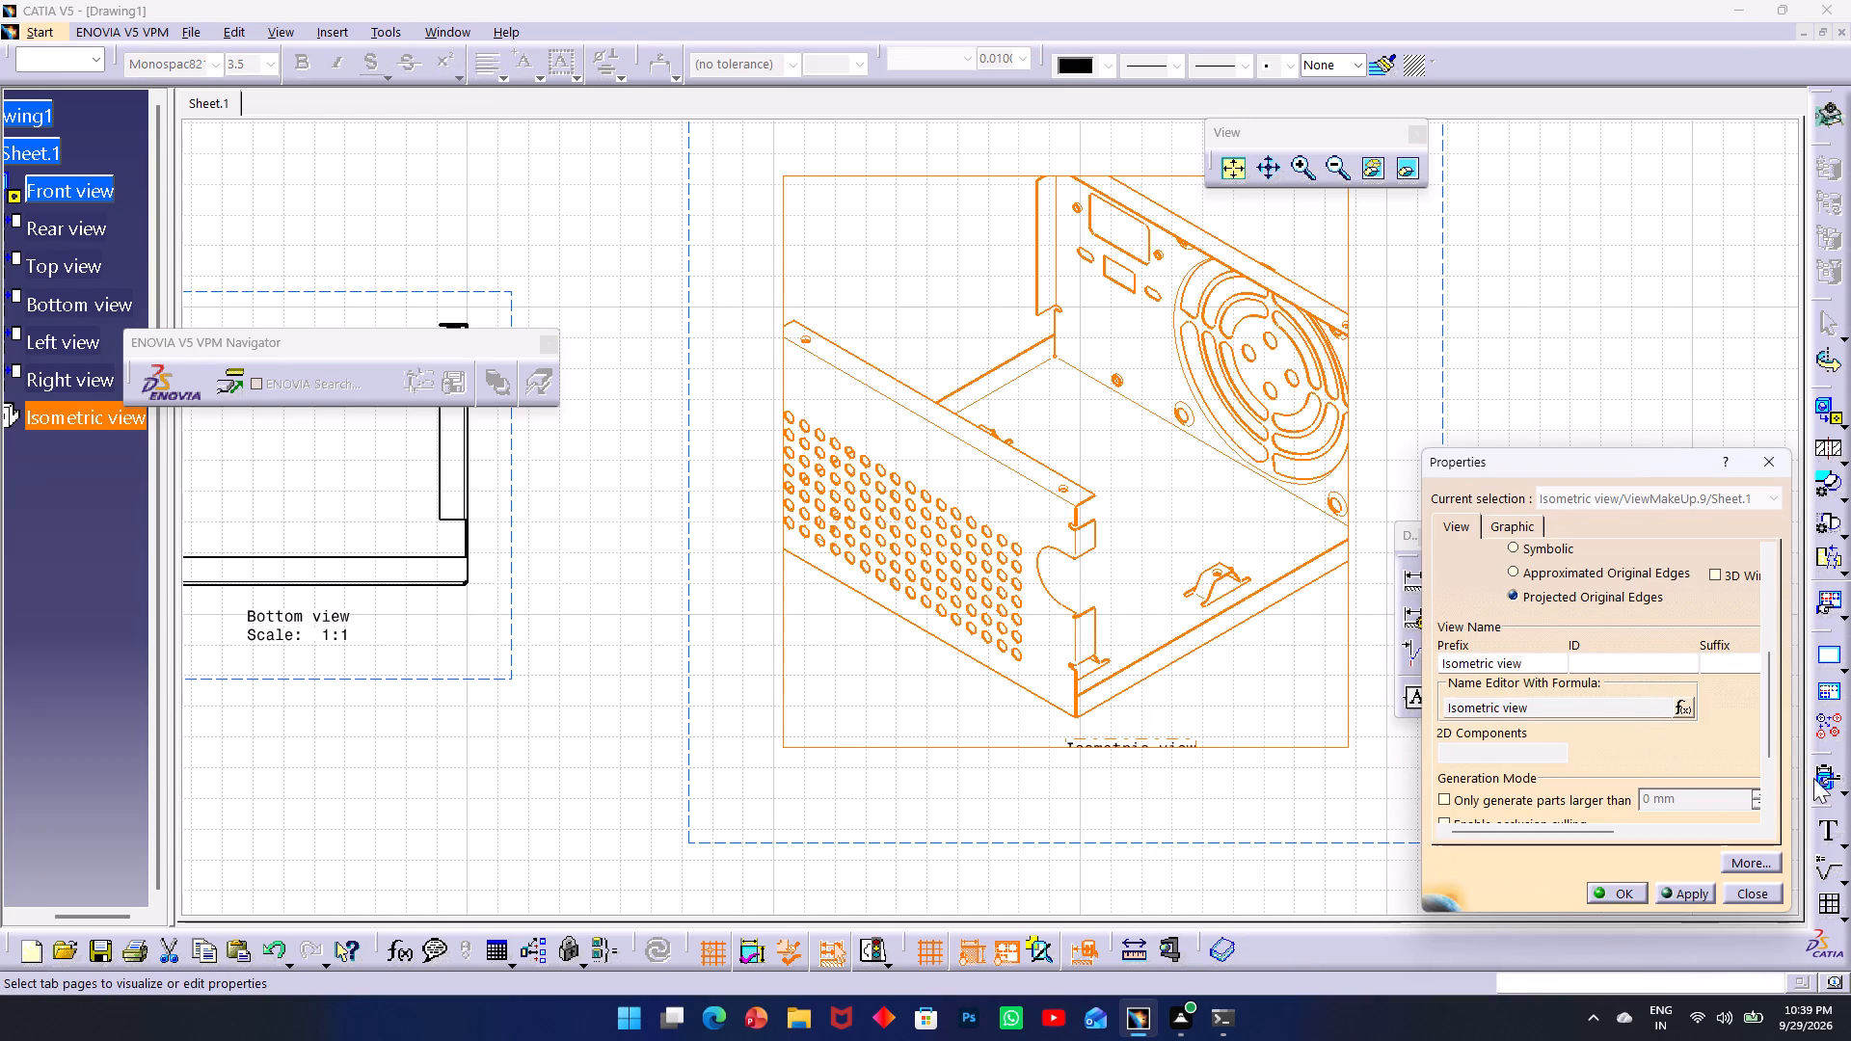
Set the isometric view's view generation mode to CGR and apply it.
{"action": "left_click_drag", "start_coordinate": [1774, 724], "coordinate": [1780, 740]}
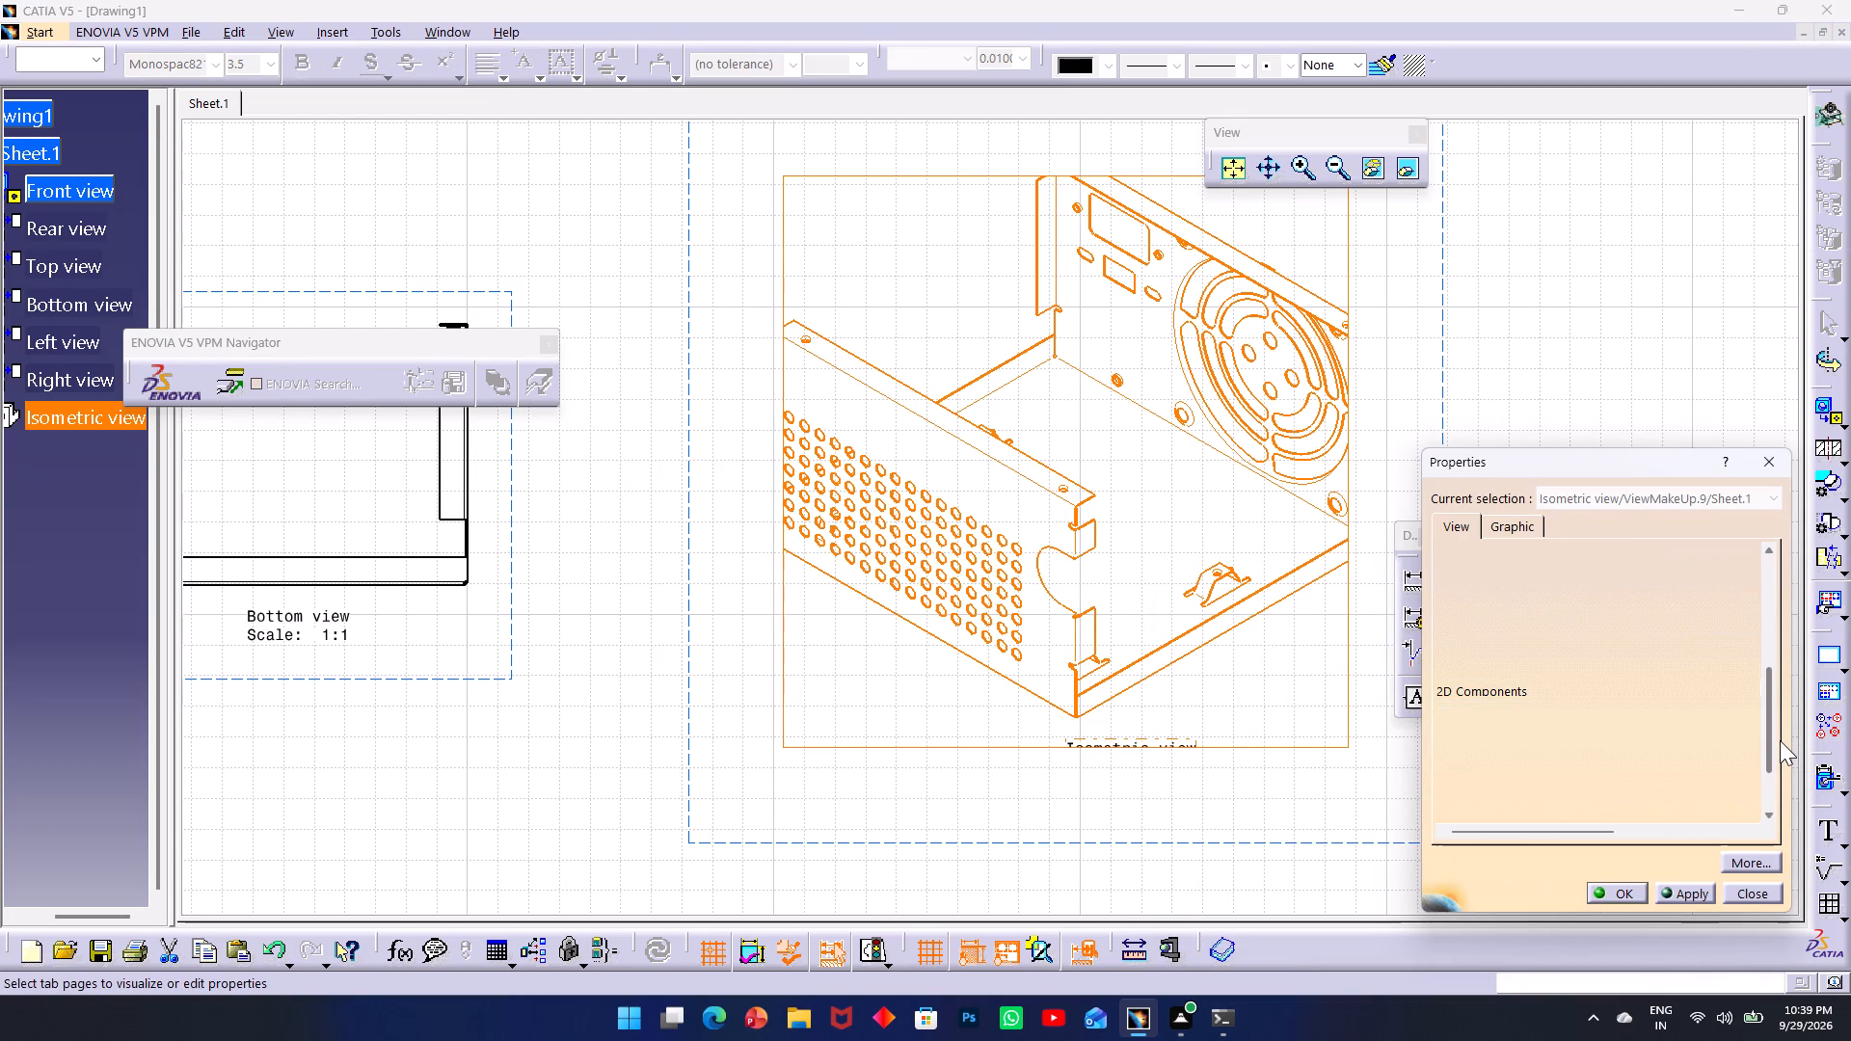
{"action": "left_click_drag", "start_coordinate": [1780, 740], "coordinate": [1783, 757]}
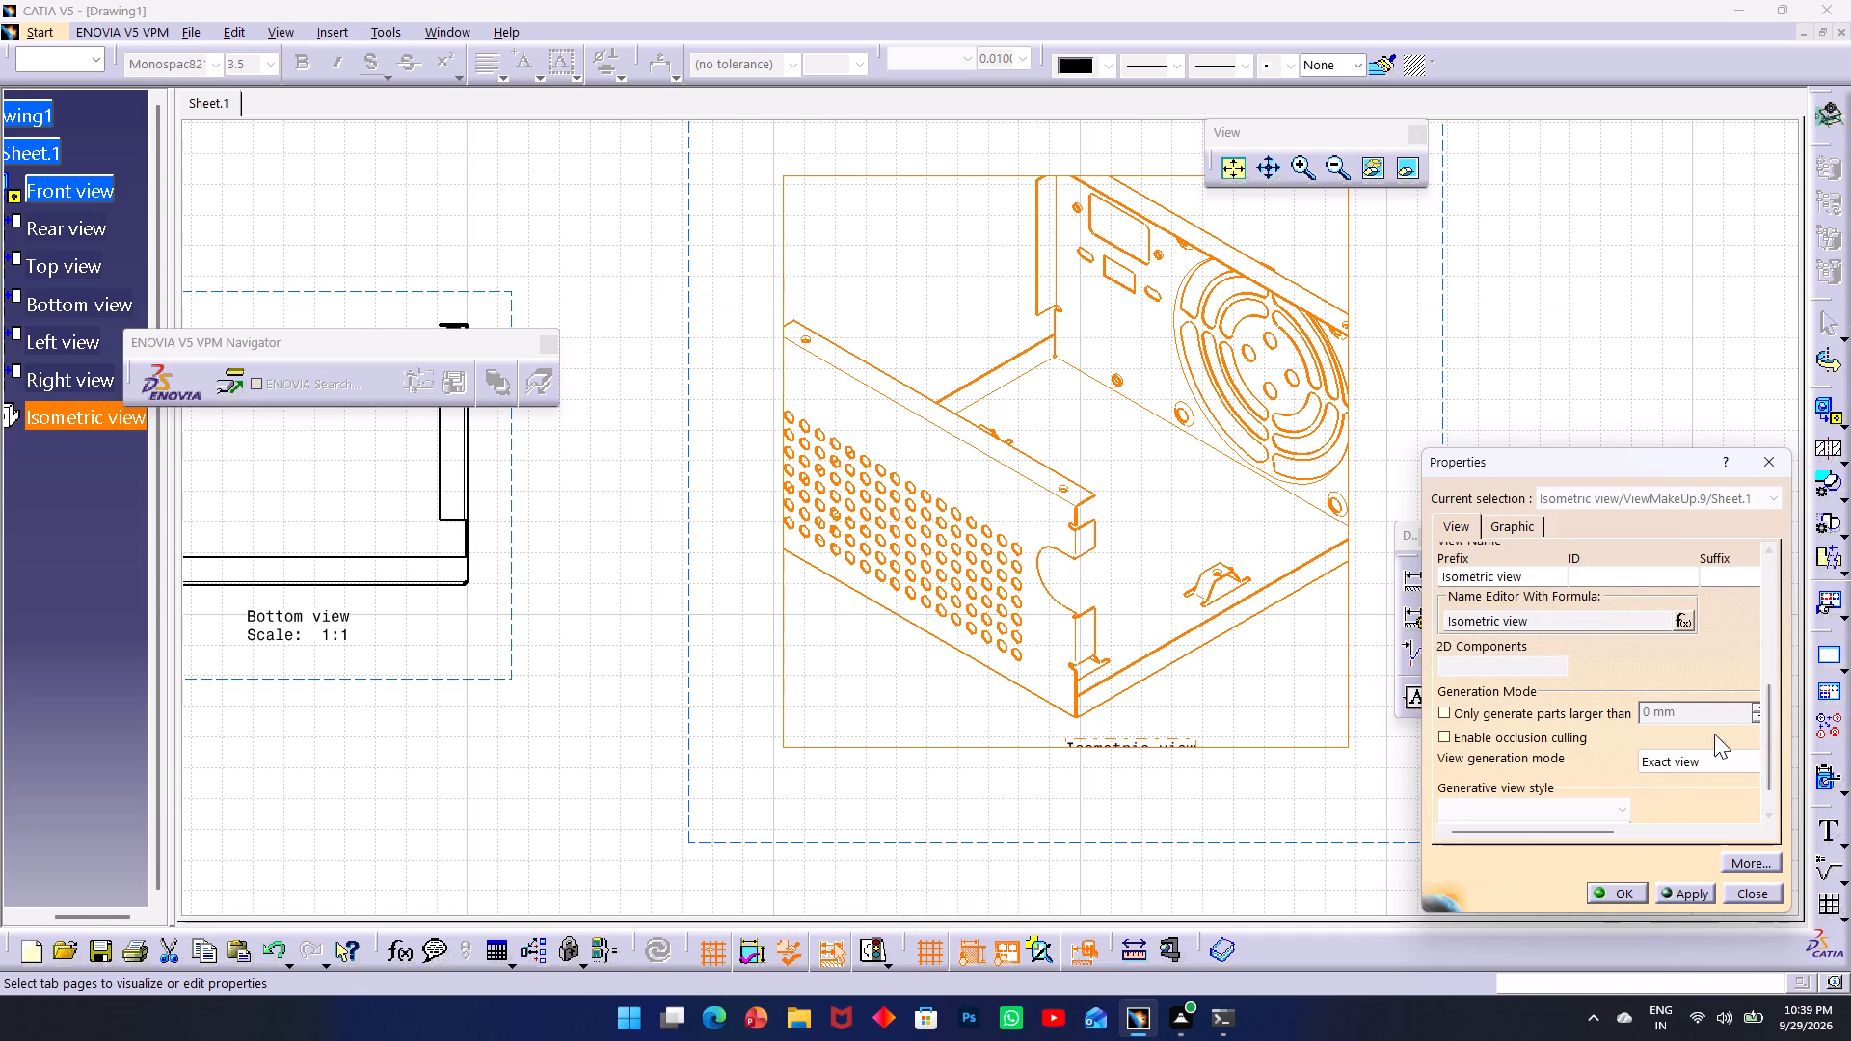
{"action": "right_click", "coordinate": [1710, 753]}
{"action": "left_click", "coordinate": [1715, 760]}
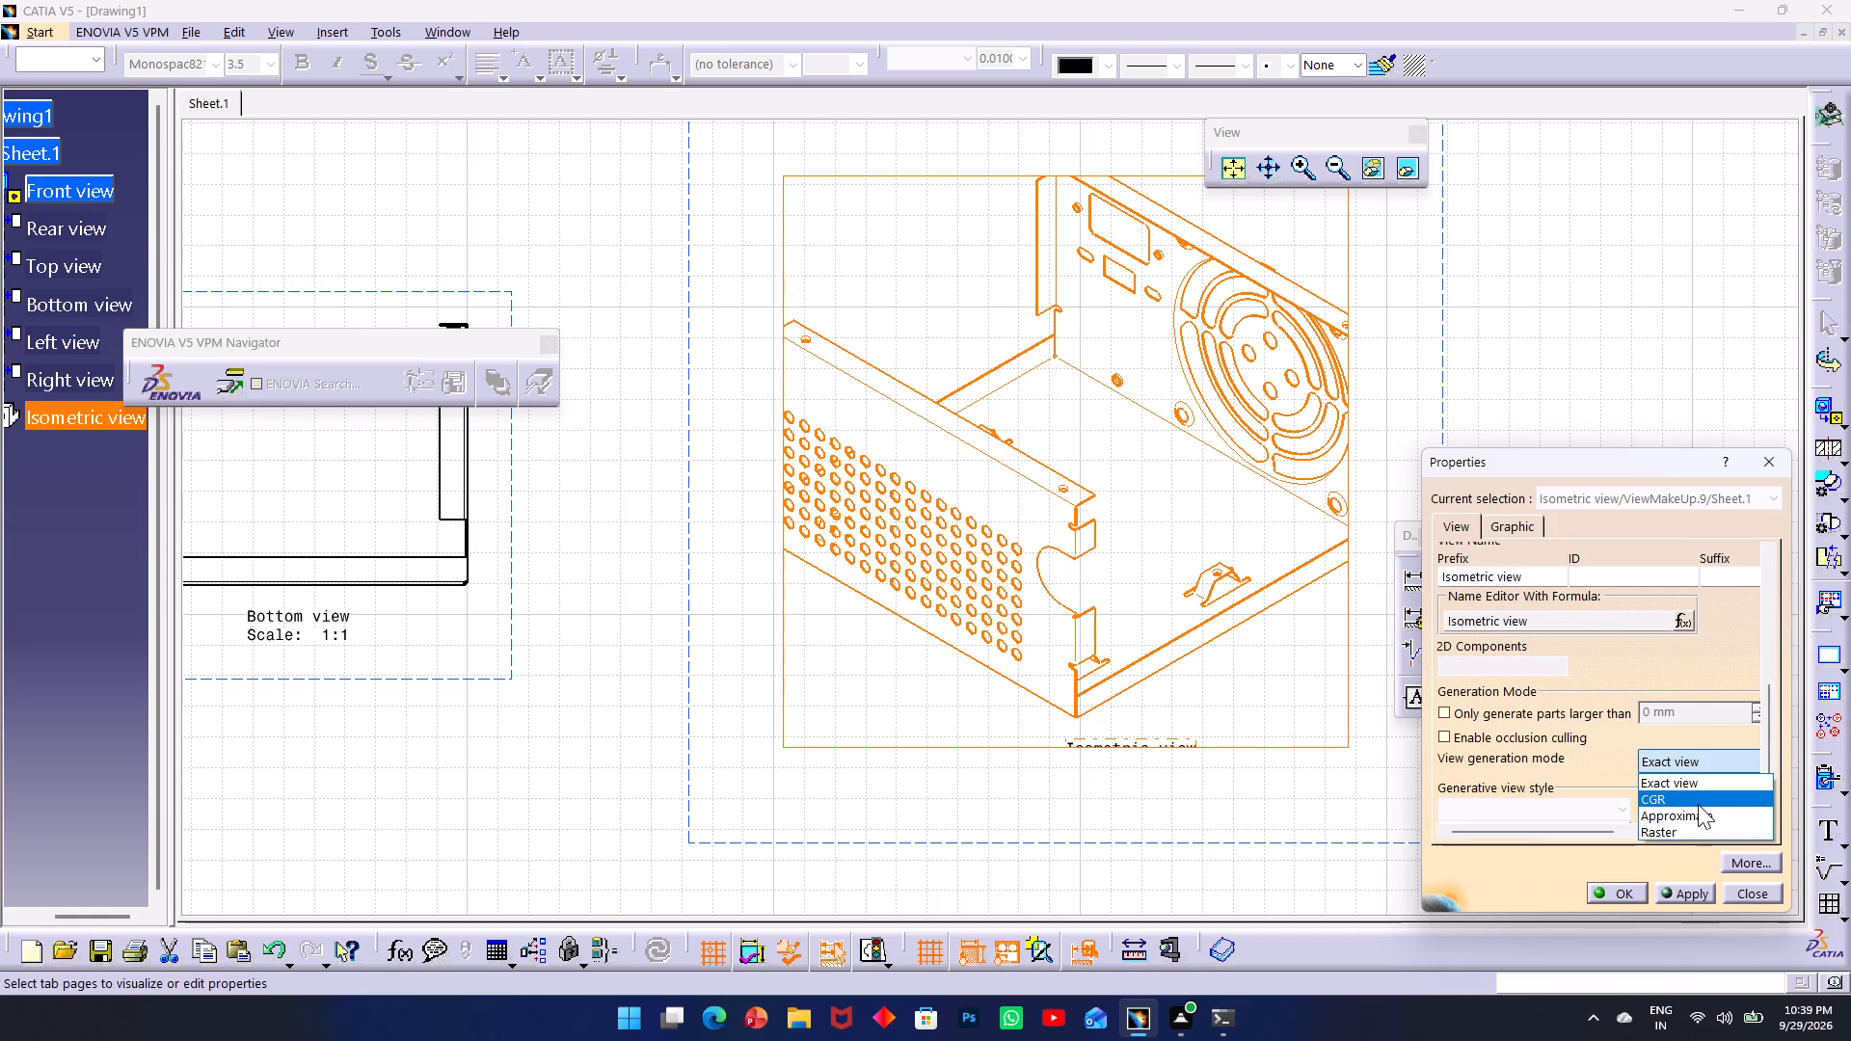
{"action": "left_click", "coordinate": [1698, 804]}
{"action": "left_click", "coordinate": [1688, 894]}
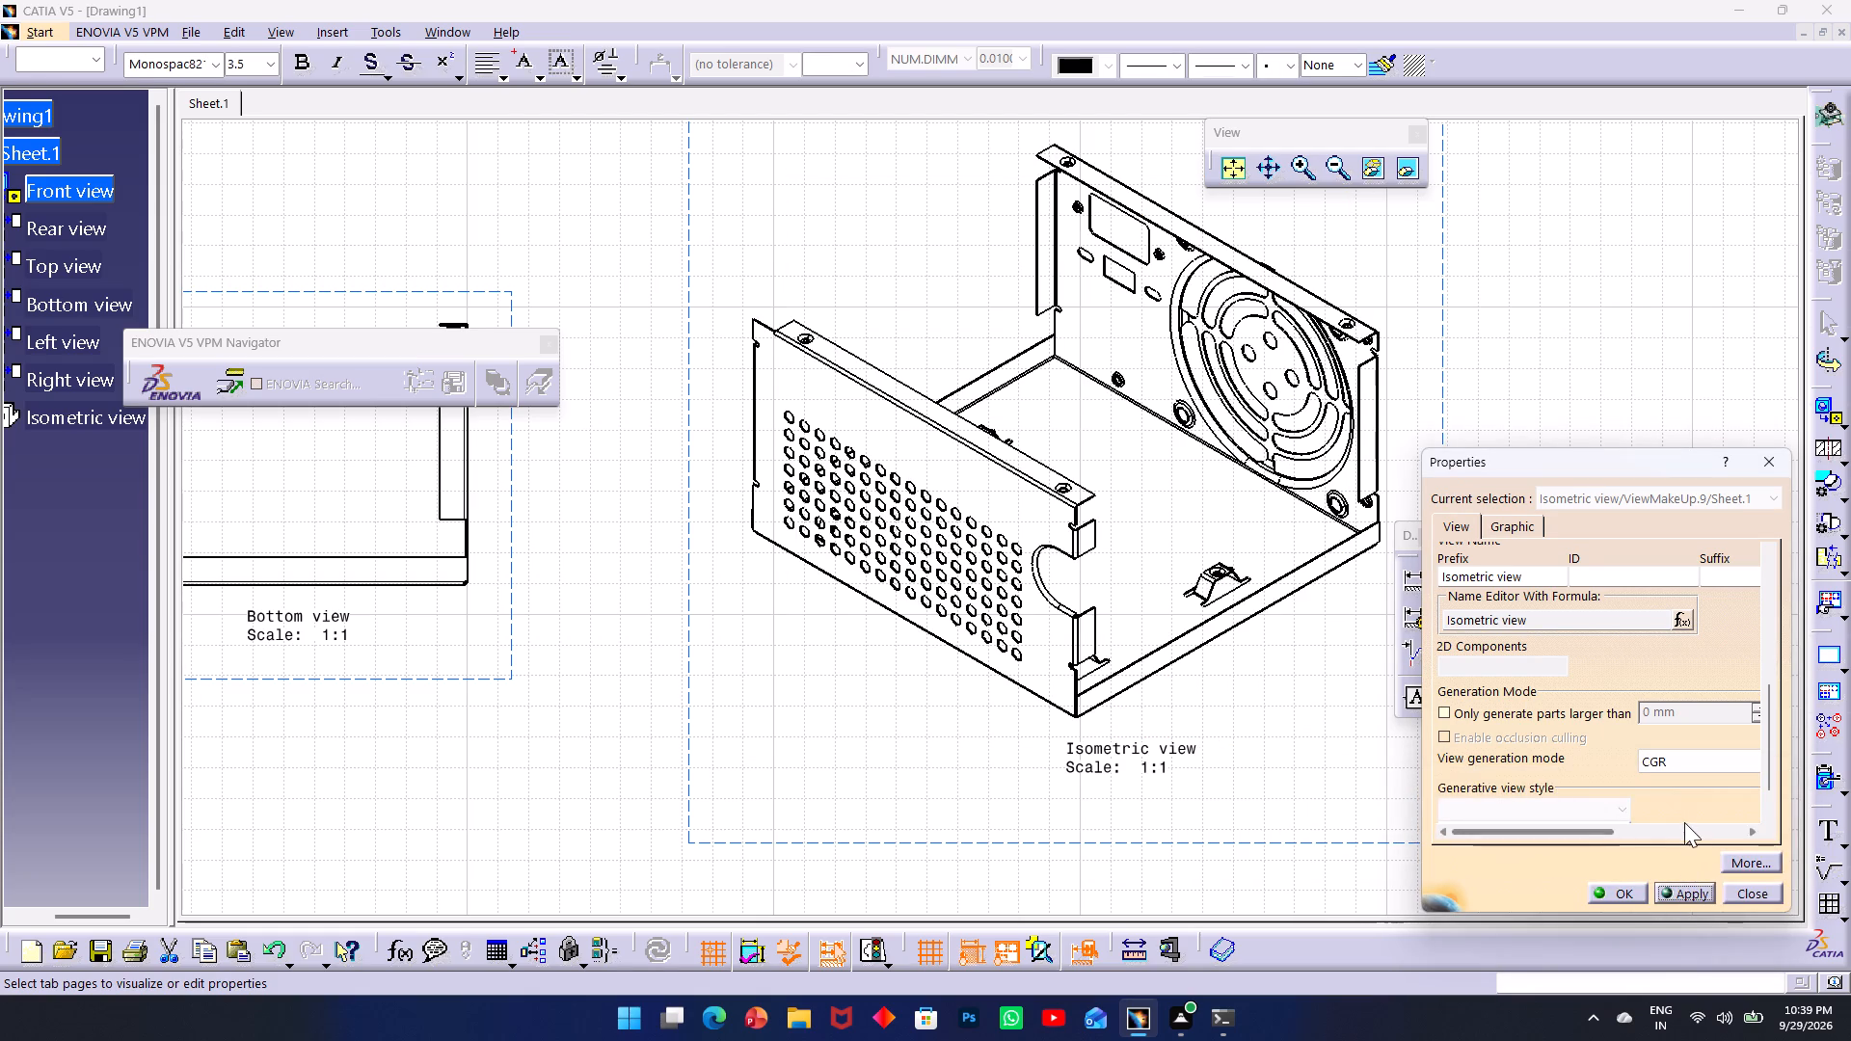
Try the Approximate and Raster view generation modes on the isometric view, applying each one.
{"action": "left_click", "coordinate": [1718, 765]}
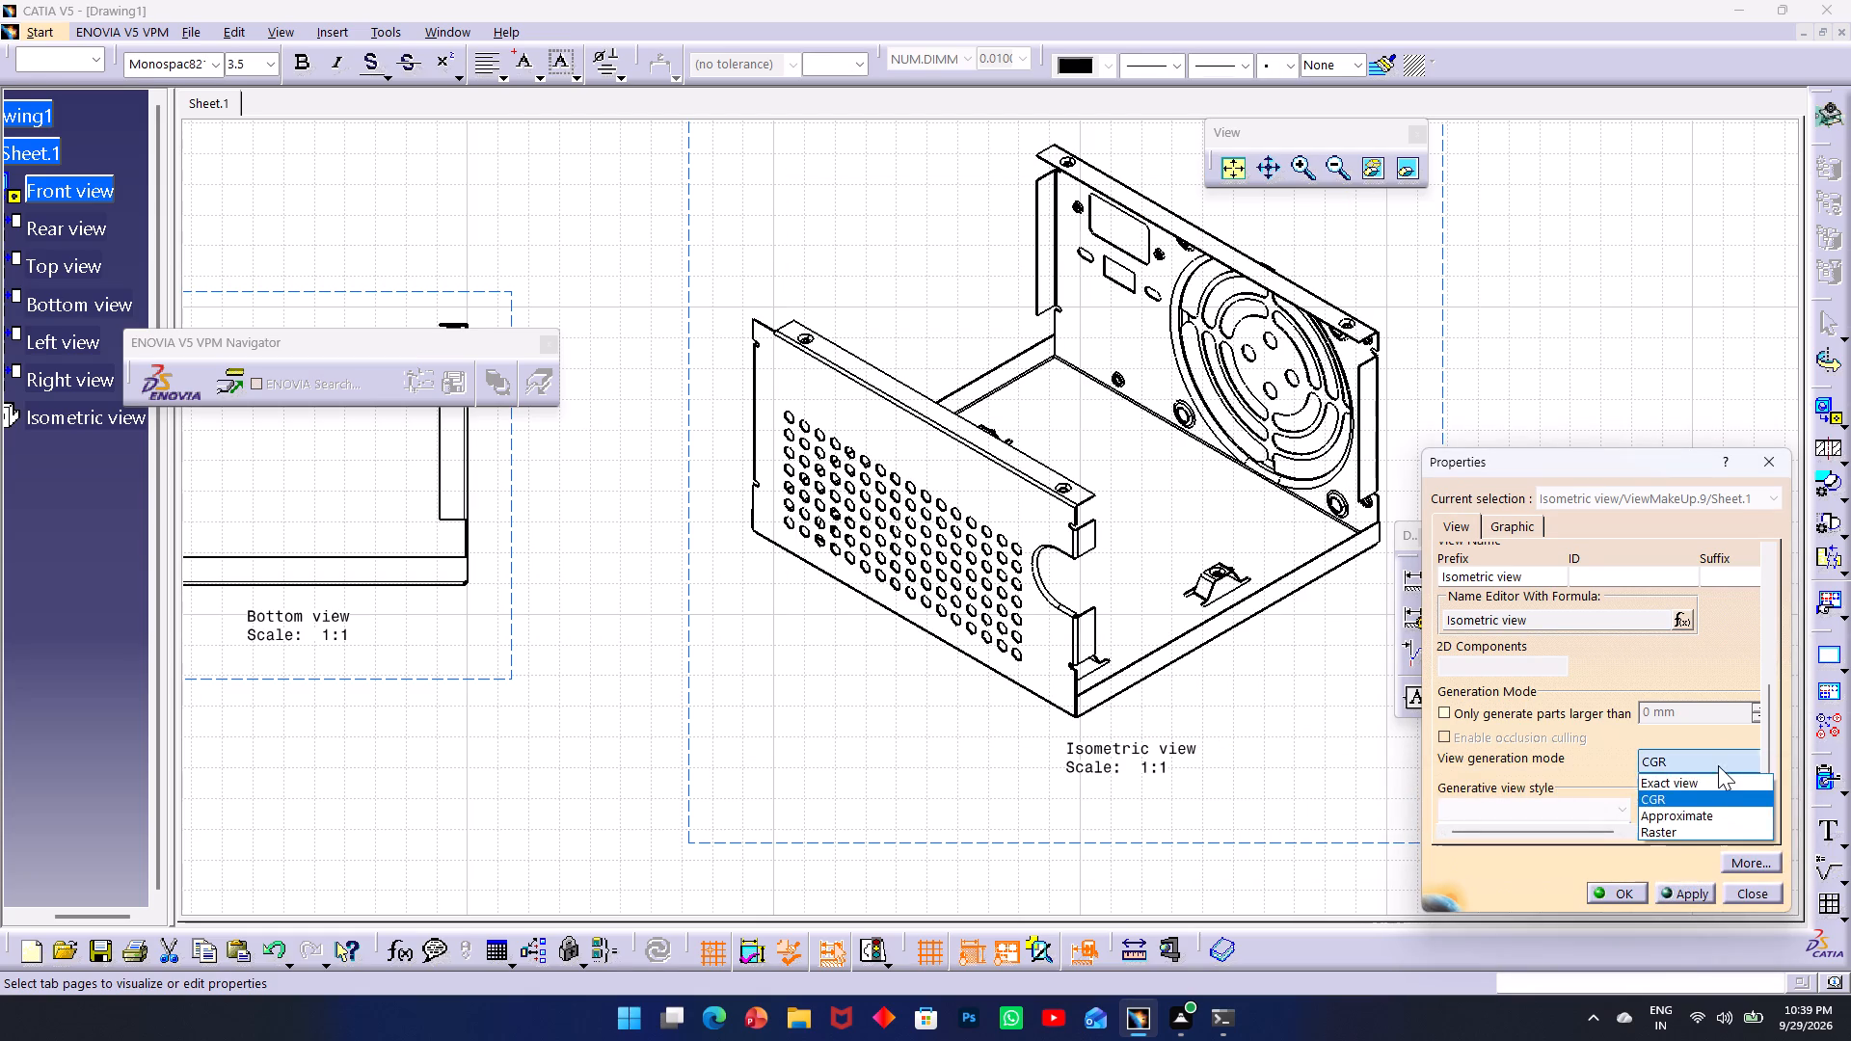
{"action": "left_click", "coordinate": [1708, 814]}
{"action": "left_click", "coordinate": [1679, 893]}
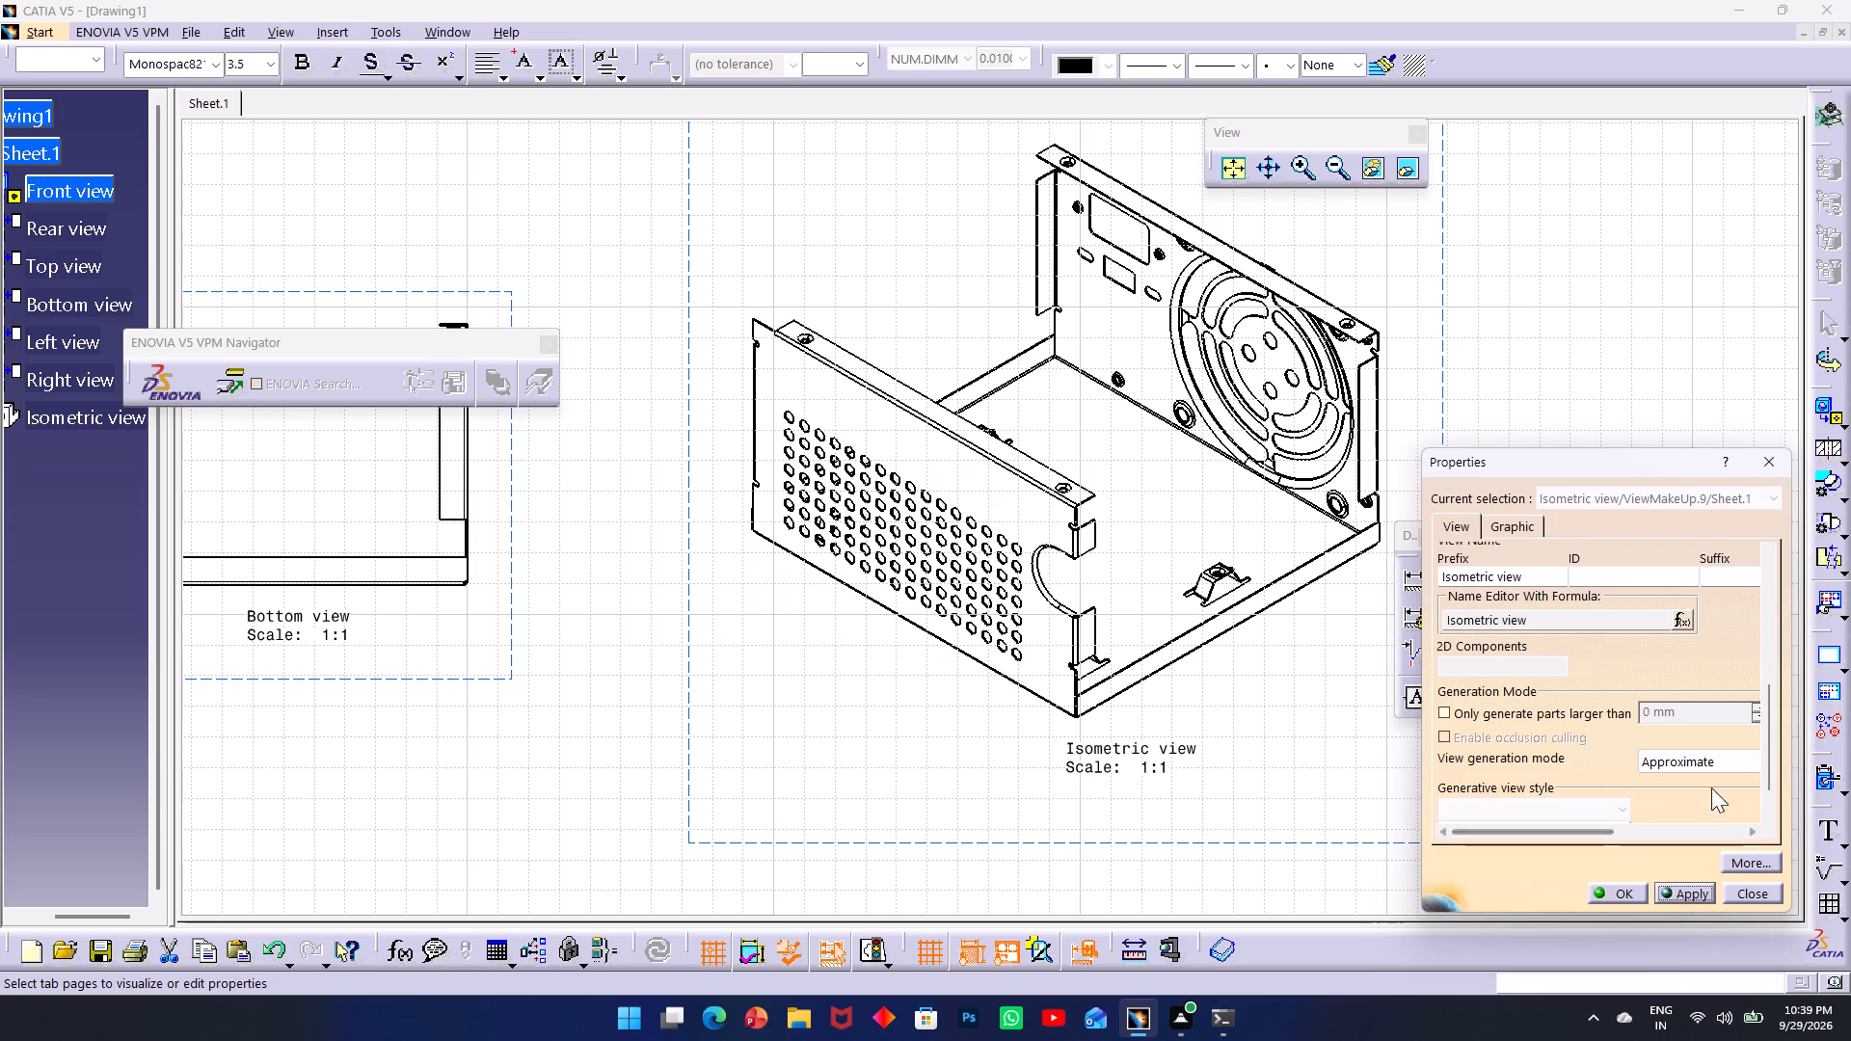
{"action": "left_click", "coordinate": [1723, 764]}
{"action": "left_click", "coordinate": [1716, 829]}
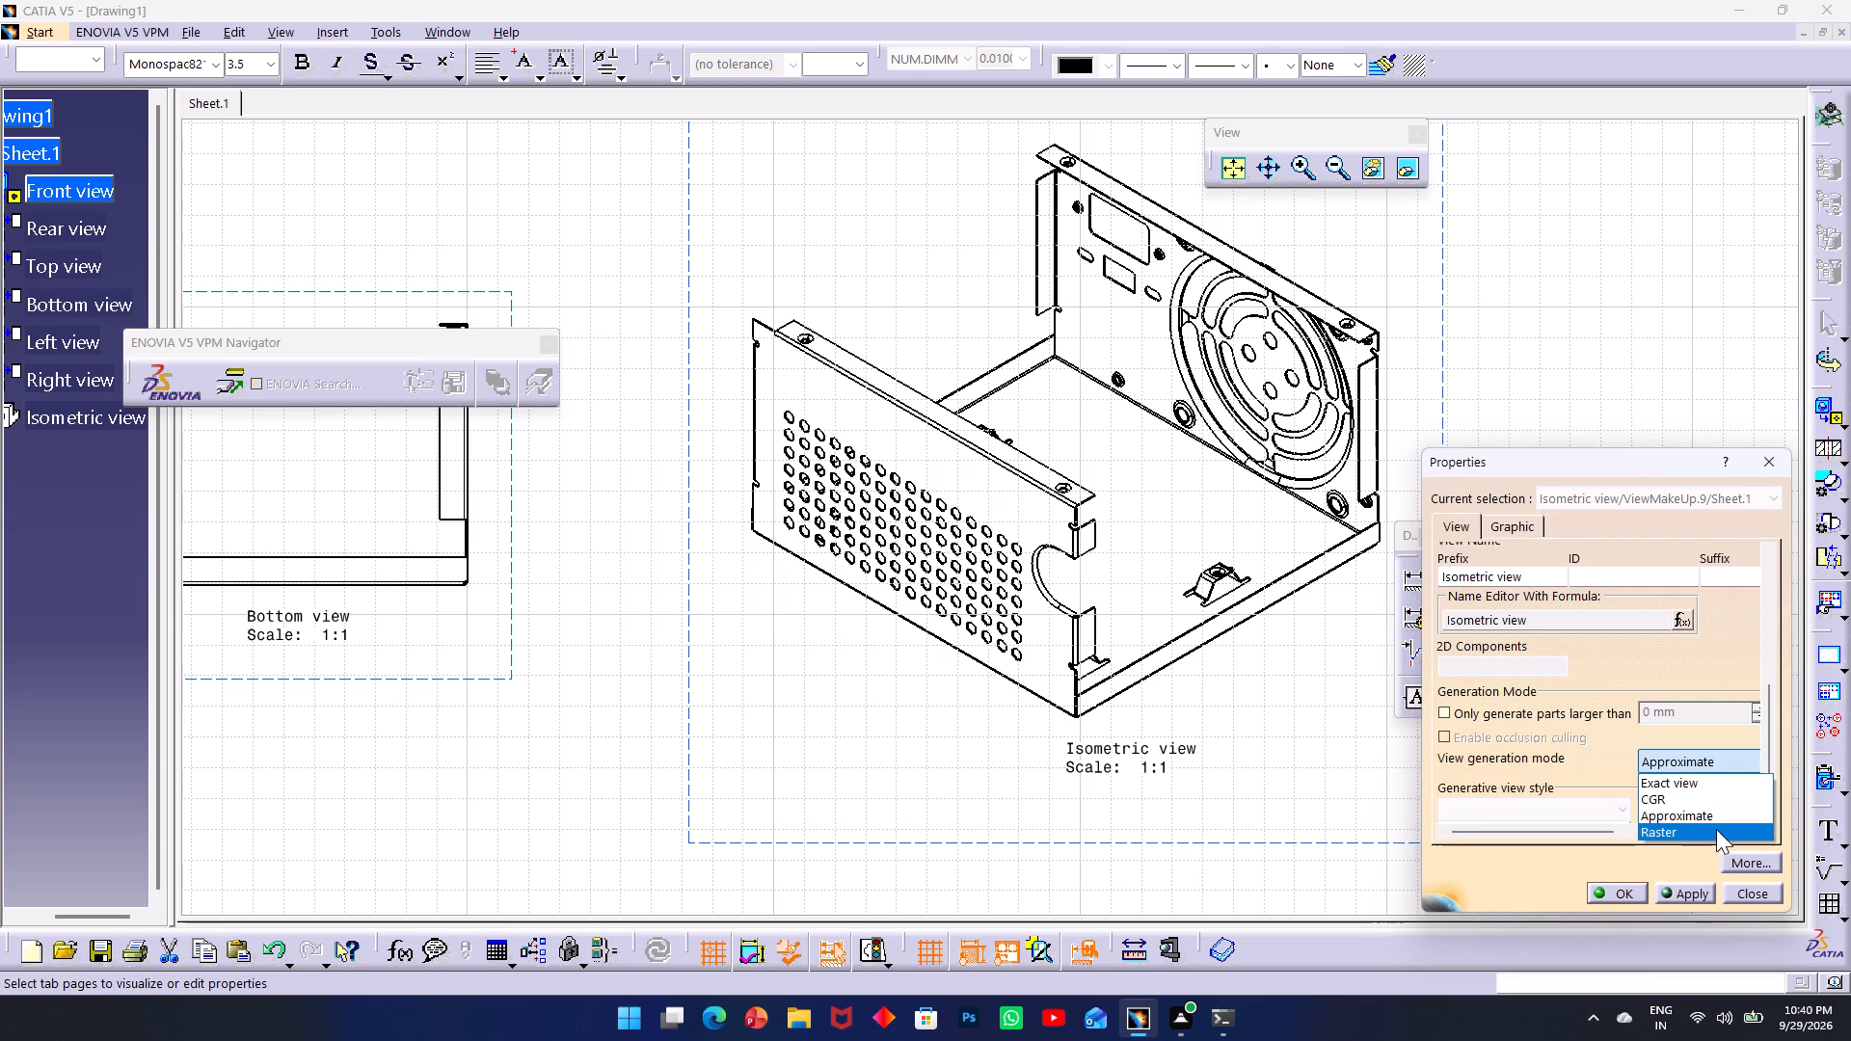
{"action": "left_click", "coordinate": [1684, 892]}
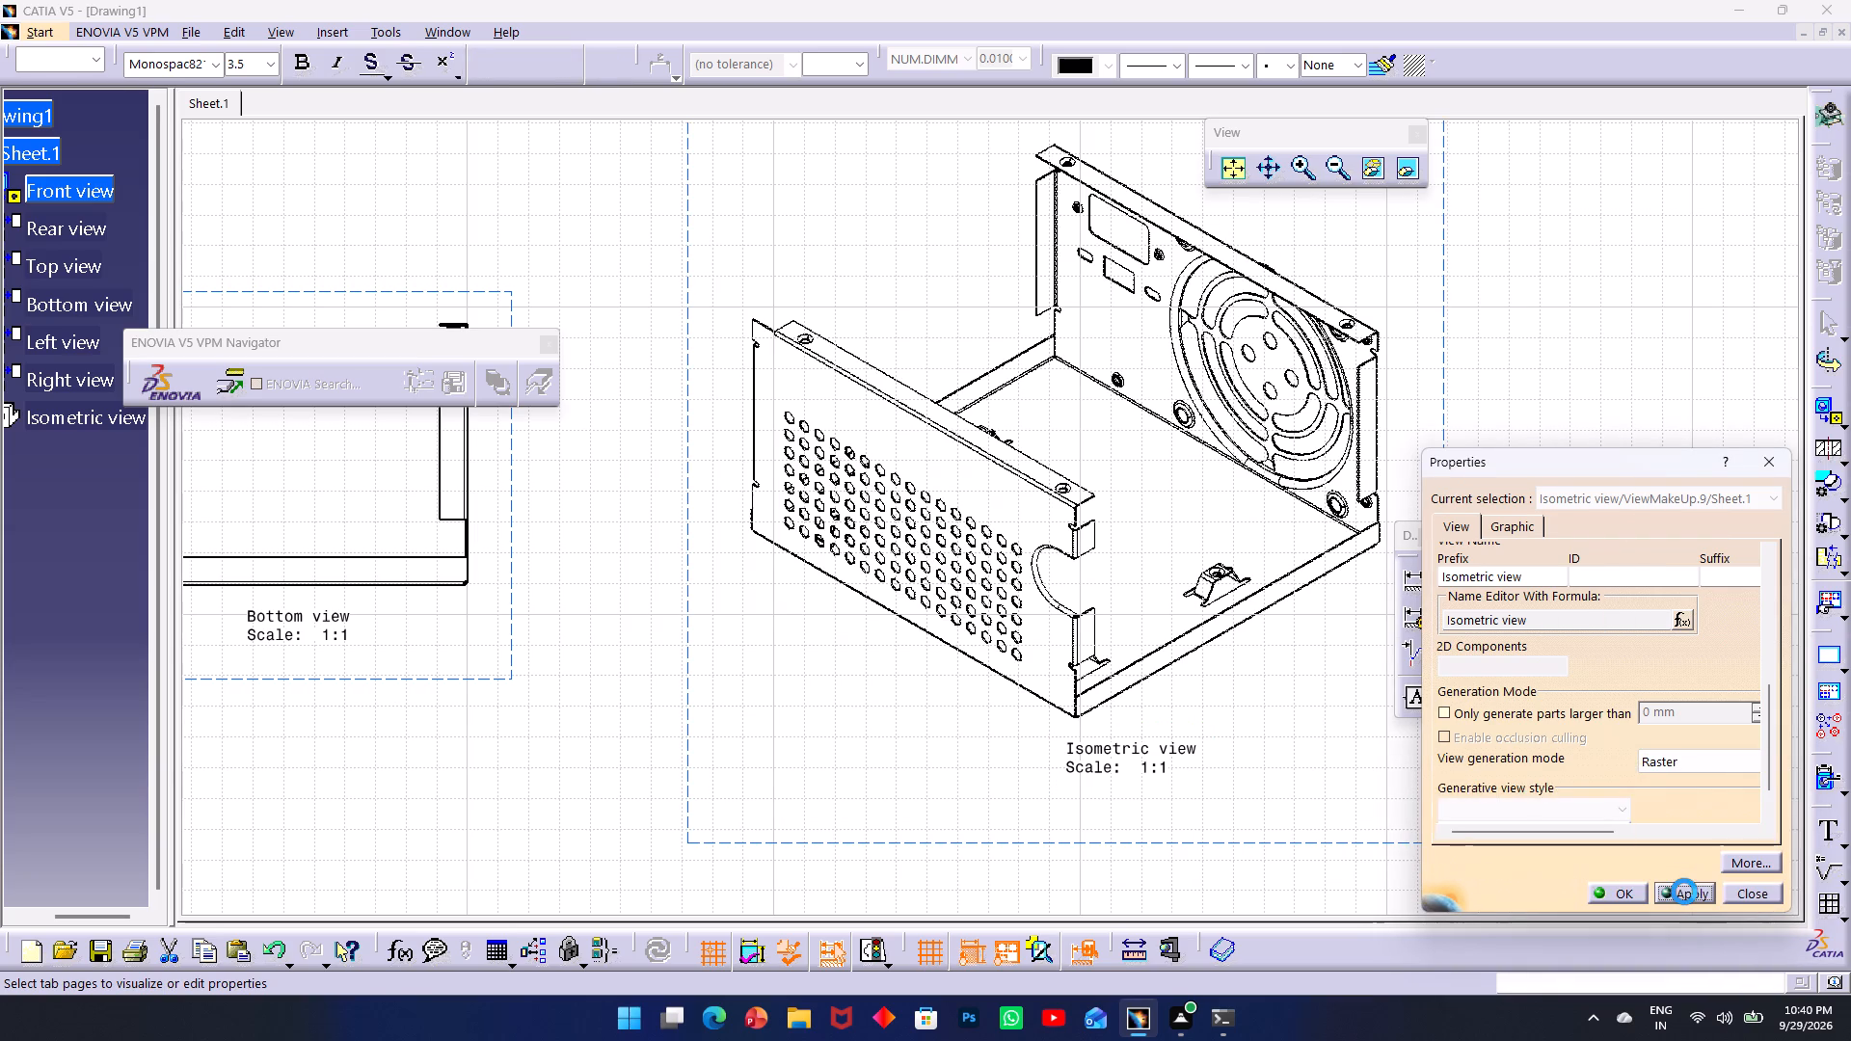
Set the isometric view's view generation mode to Exact view and apply it.
{"action": "left_click", "coordinate": [1708, 765]}
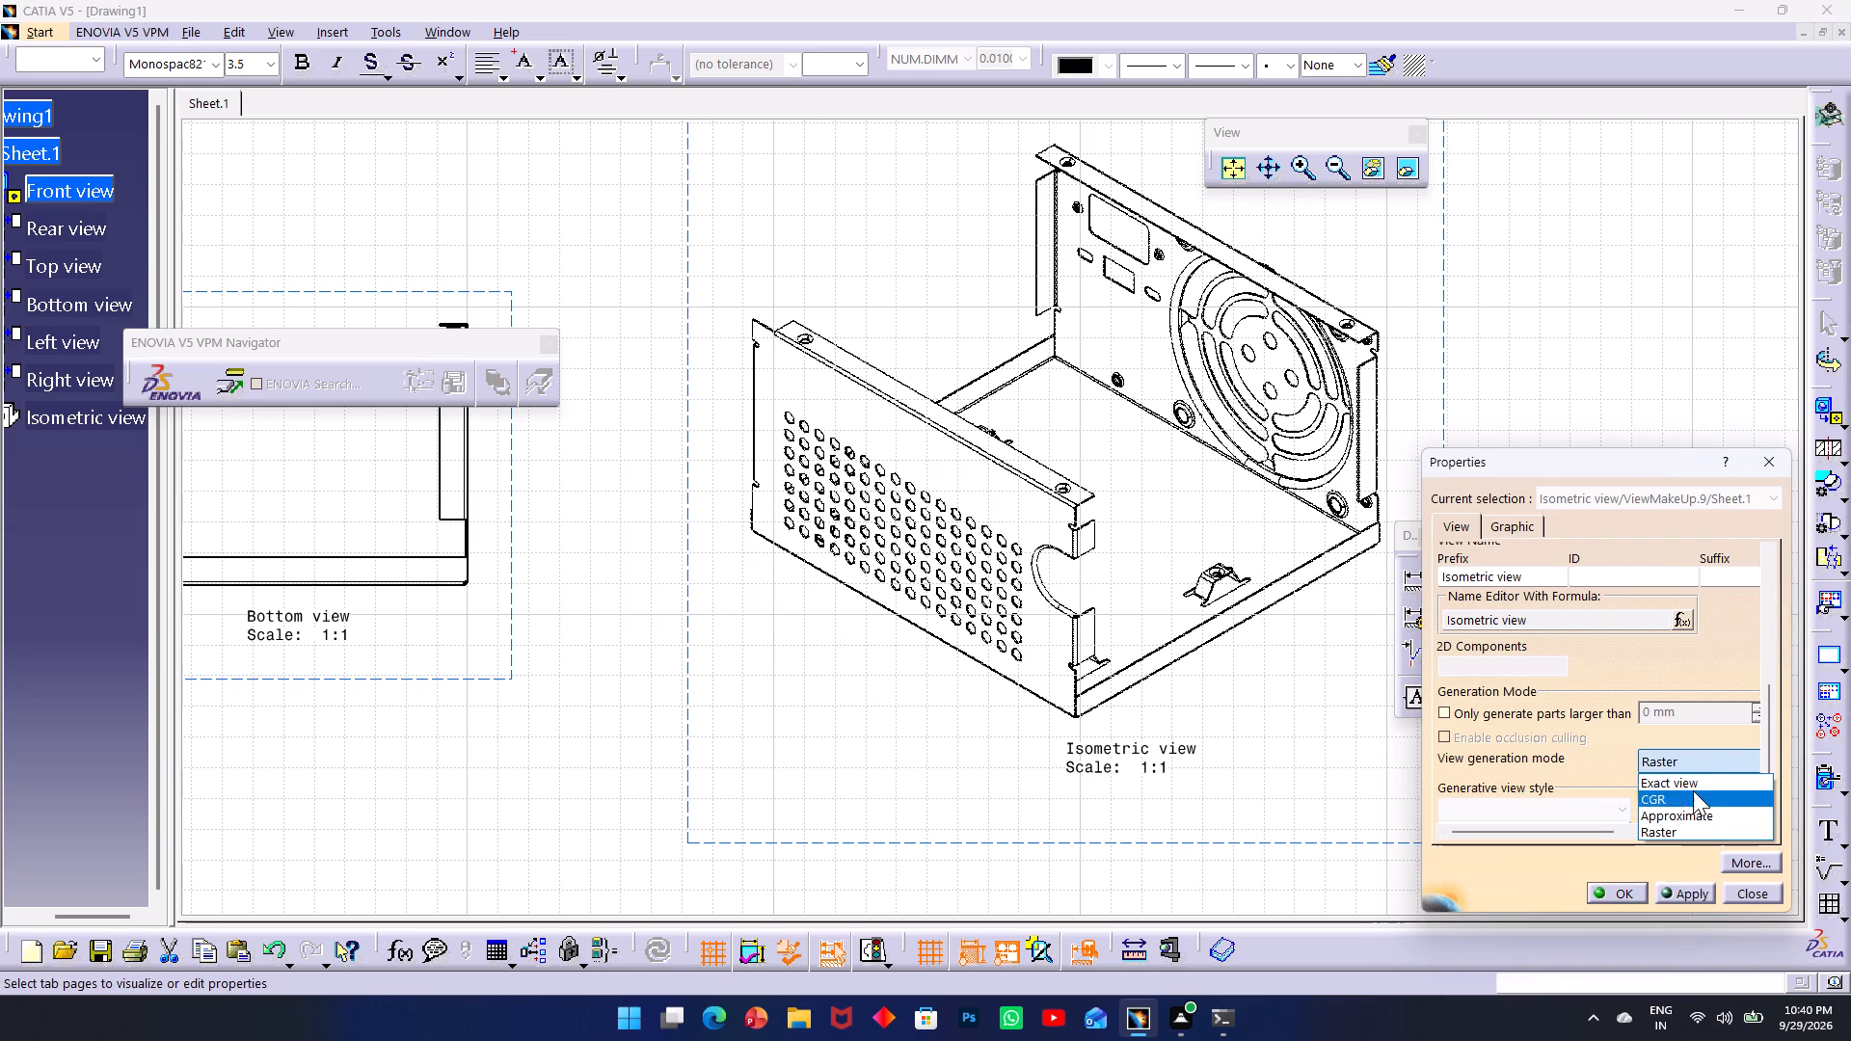
{"action": "left_click", "coordinate": [1689, 785]}
{"action": "left_click", "coordinate": [1677, 889]}
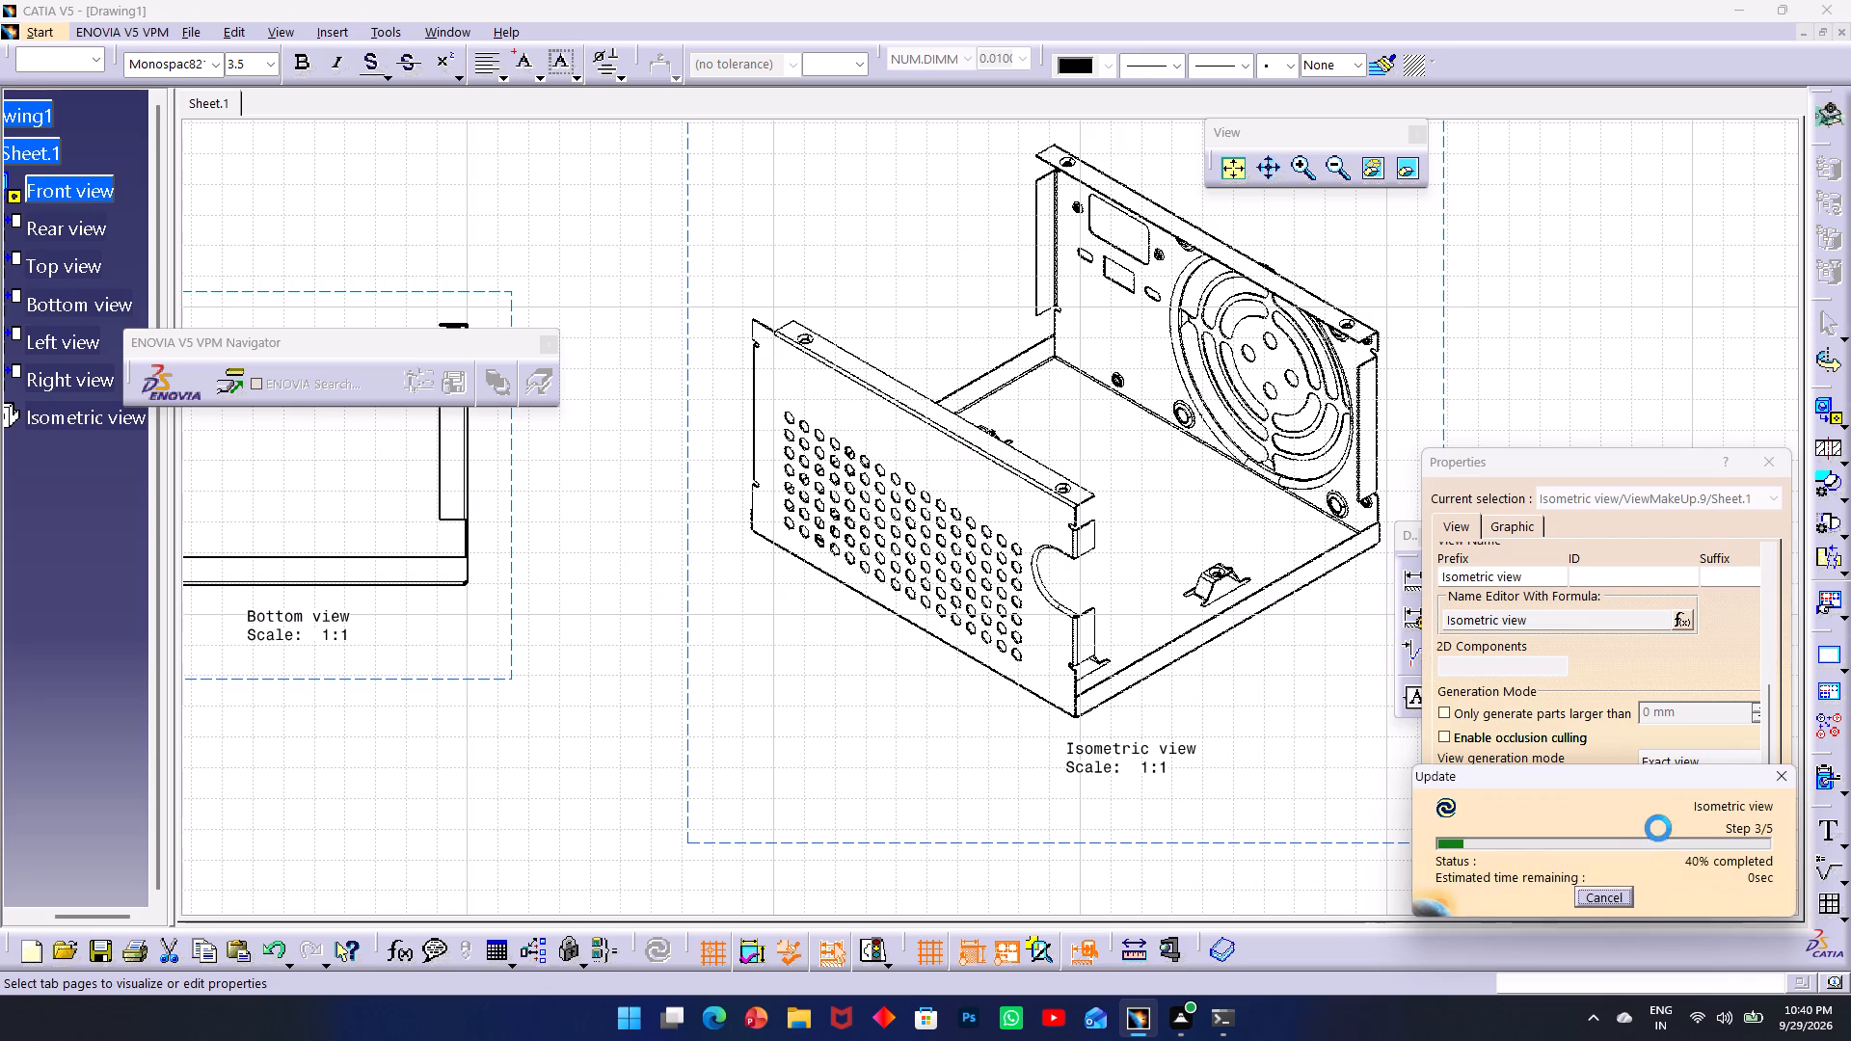
Look over the isometric view's generation mode, generative view style, visualization and dress-up options, and close its properties.
{"action": "left_click", "coordinate": [1627, 825]}
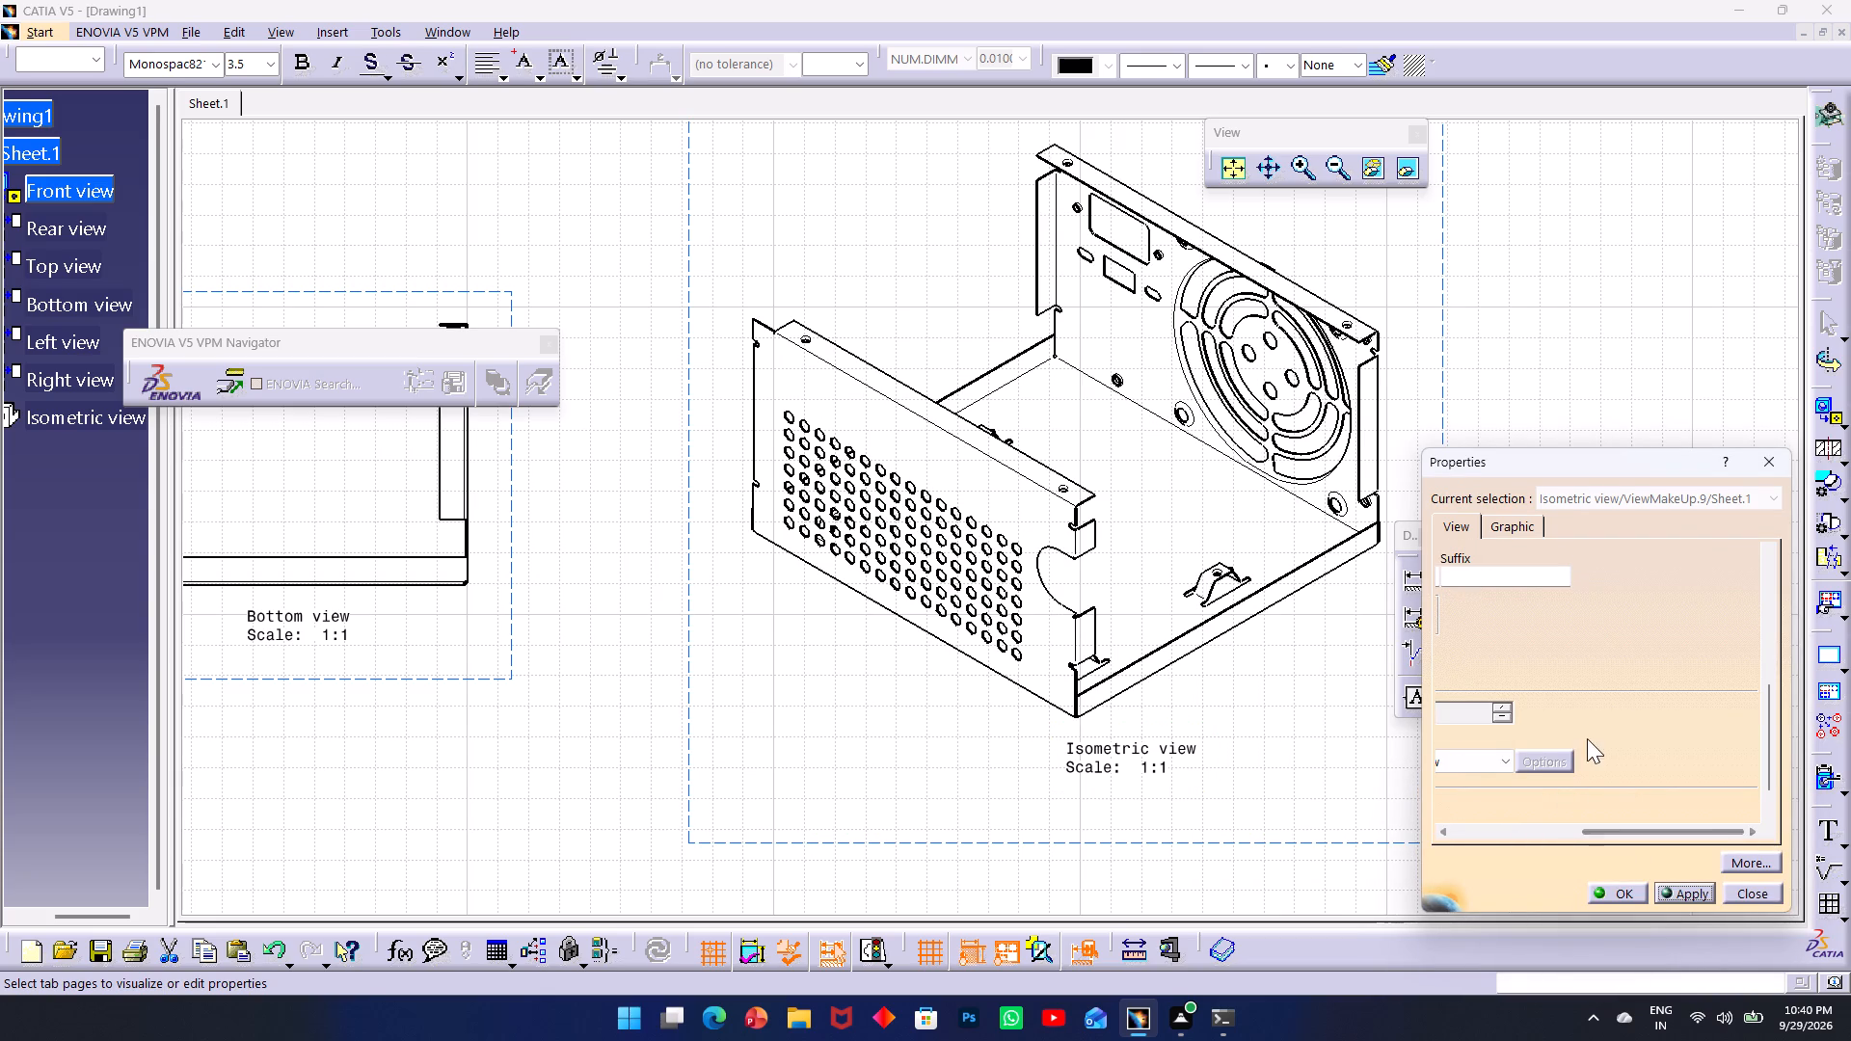
{"action": "middle_click_drag", "start_coordinate": [1586, 730], "coordinate": [1692, 652]}
{"action": "scroll", "coordinate": [1547, 748], "scroll_direction": "down", "scroll_amount": 1}
{"action": "left_click_drag", "start_coordinate": [1636, 836], "coordinate": [1477, 831]}
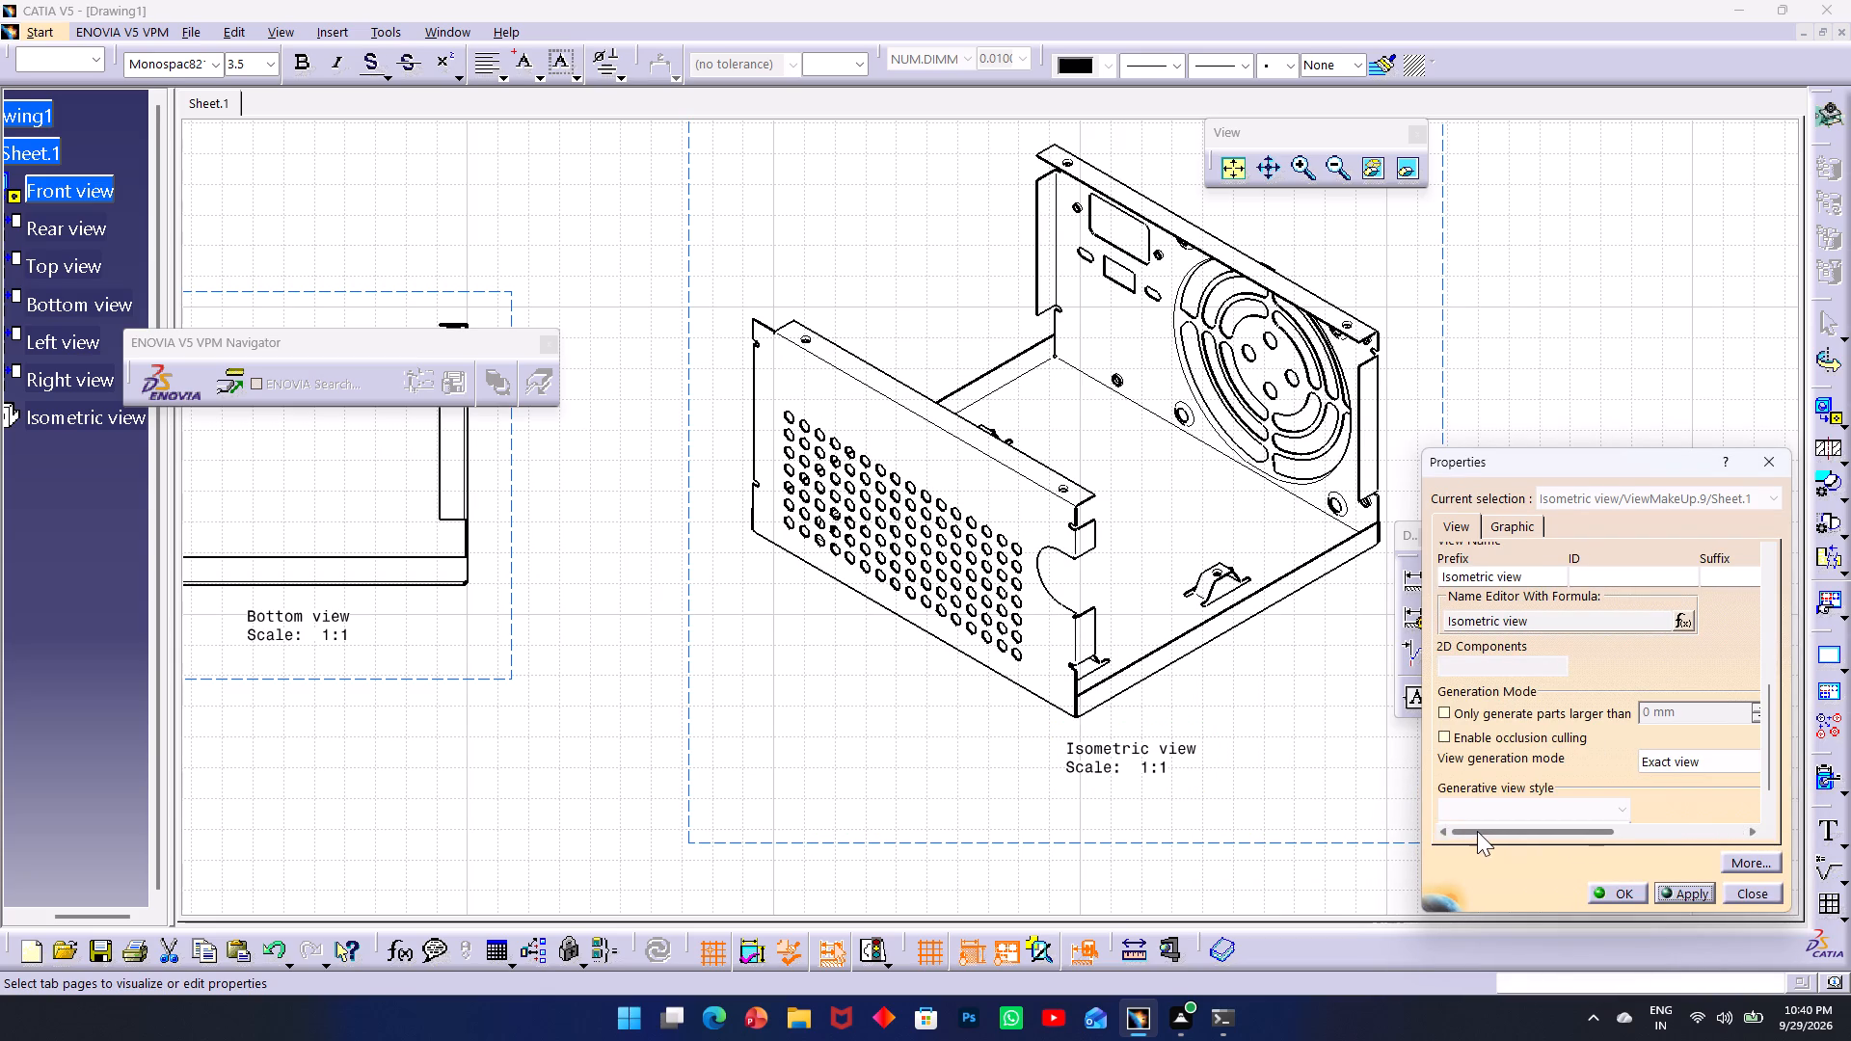
{"action": "left_click_drag", "start_coordinate": [1477, 831], "coordinate": [1476, 831]}
{"action": "scroll", "coordinate": [1530, 758], "scroll_direction": "down", "scroll_amount": 1}
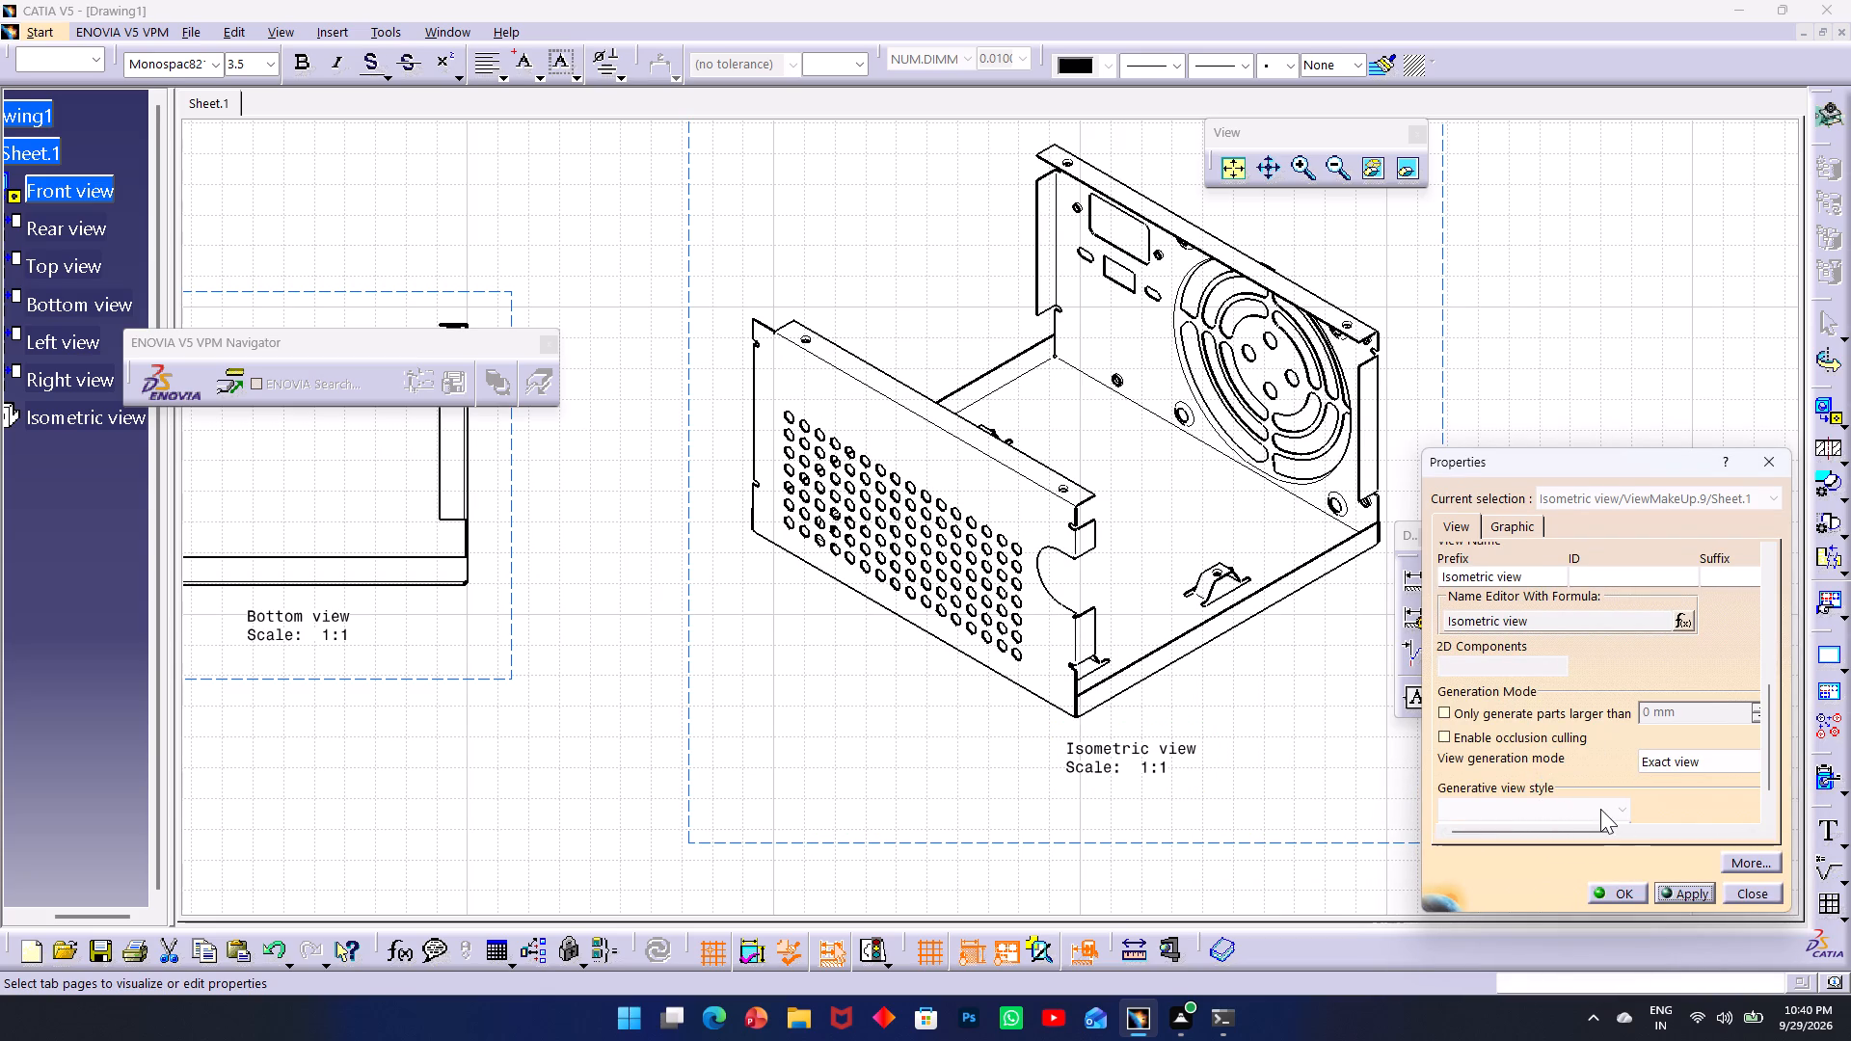
{"action": "left_click", "coordinate": [1615, 809]}
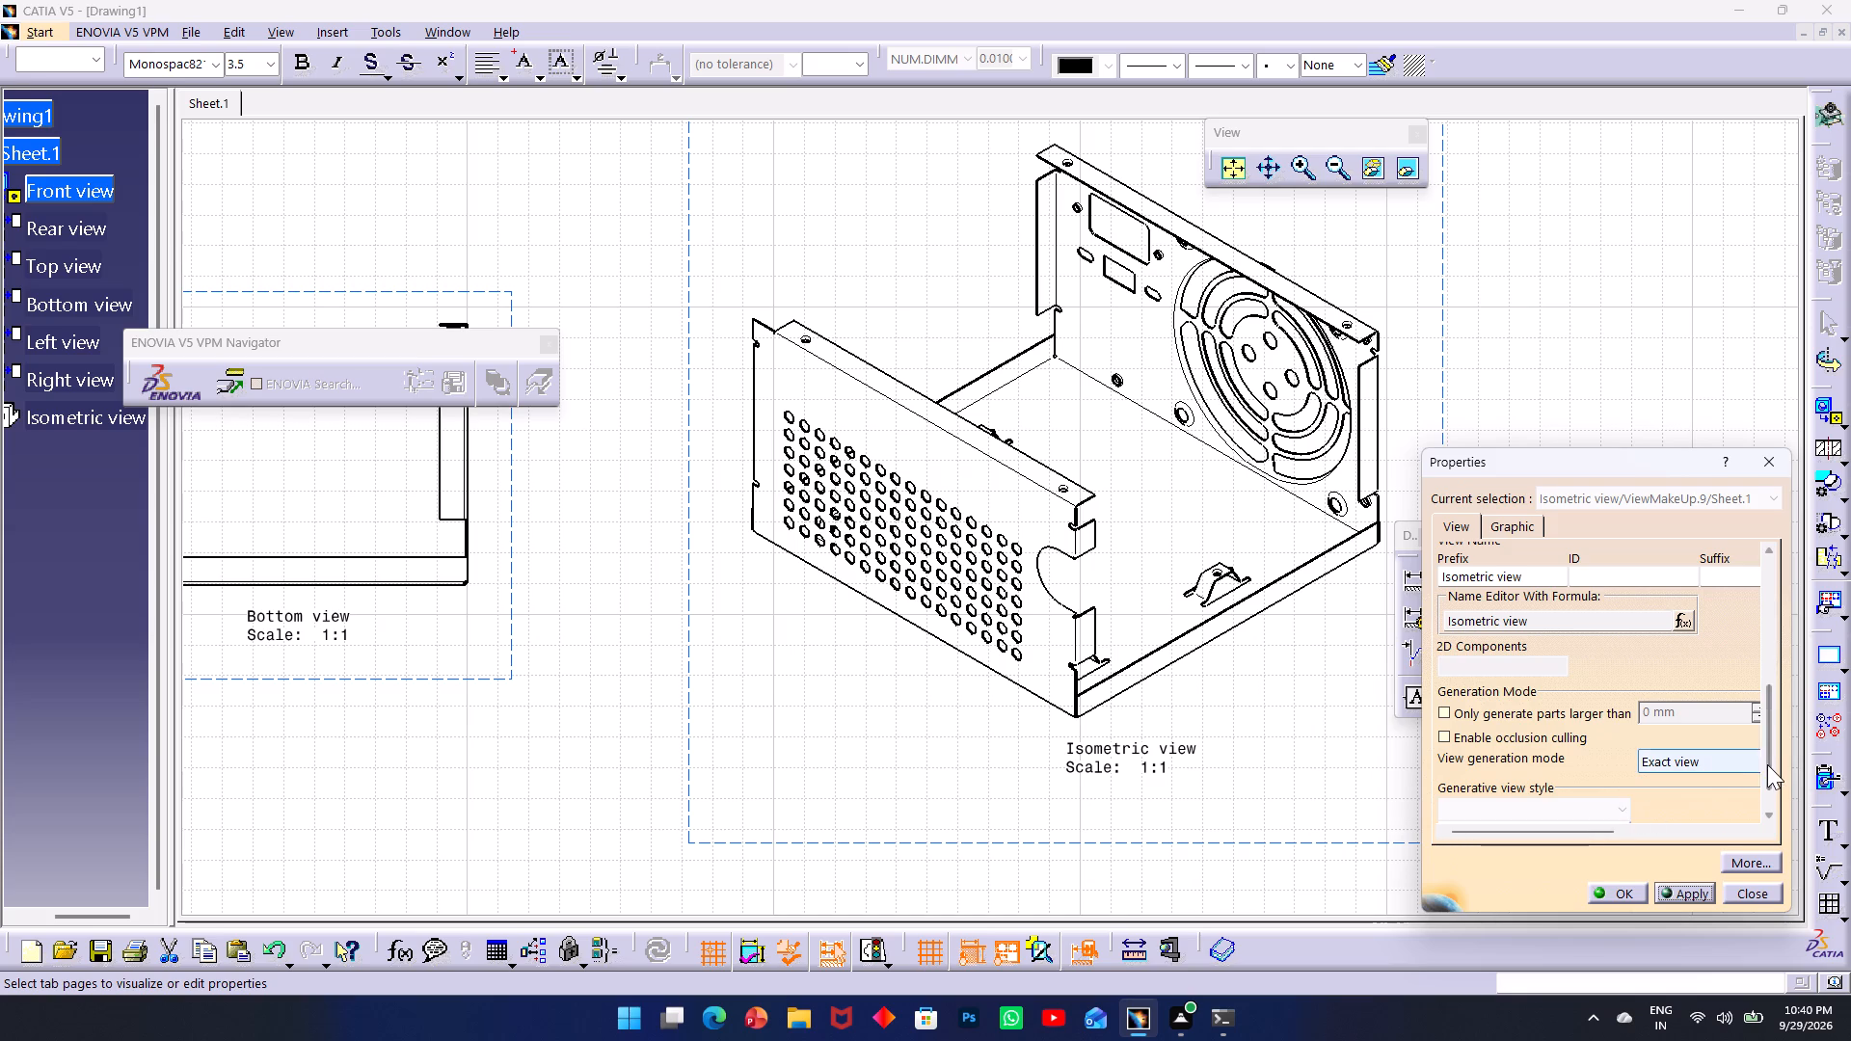
{"action": "left_click_drag", "start_coordinate": [1767, 765], "coordinate": [1764, 841]}
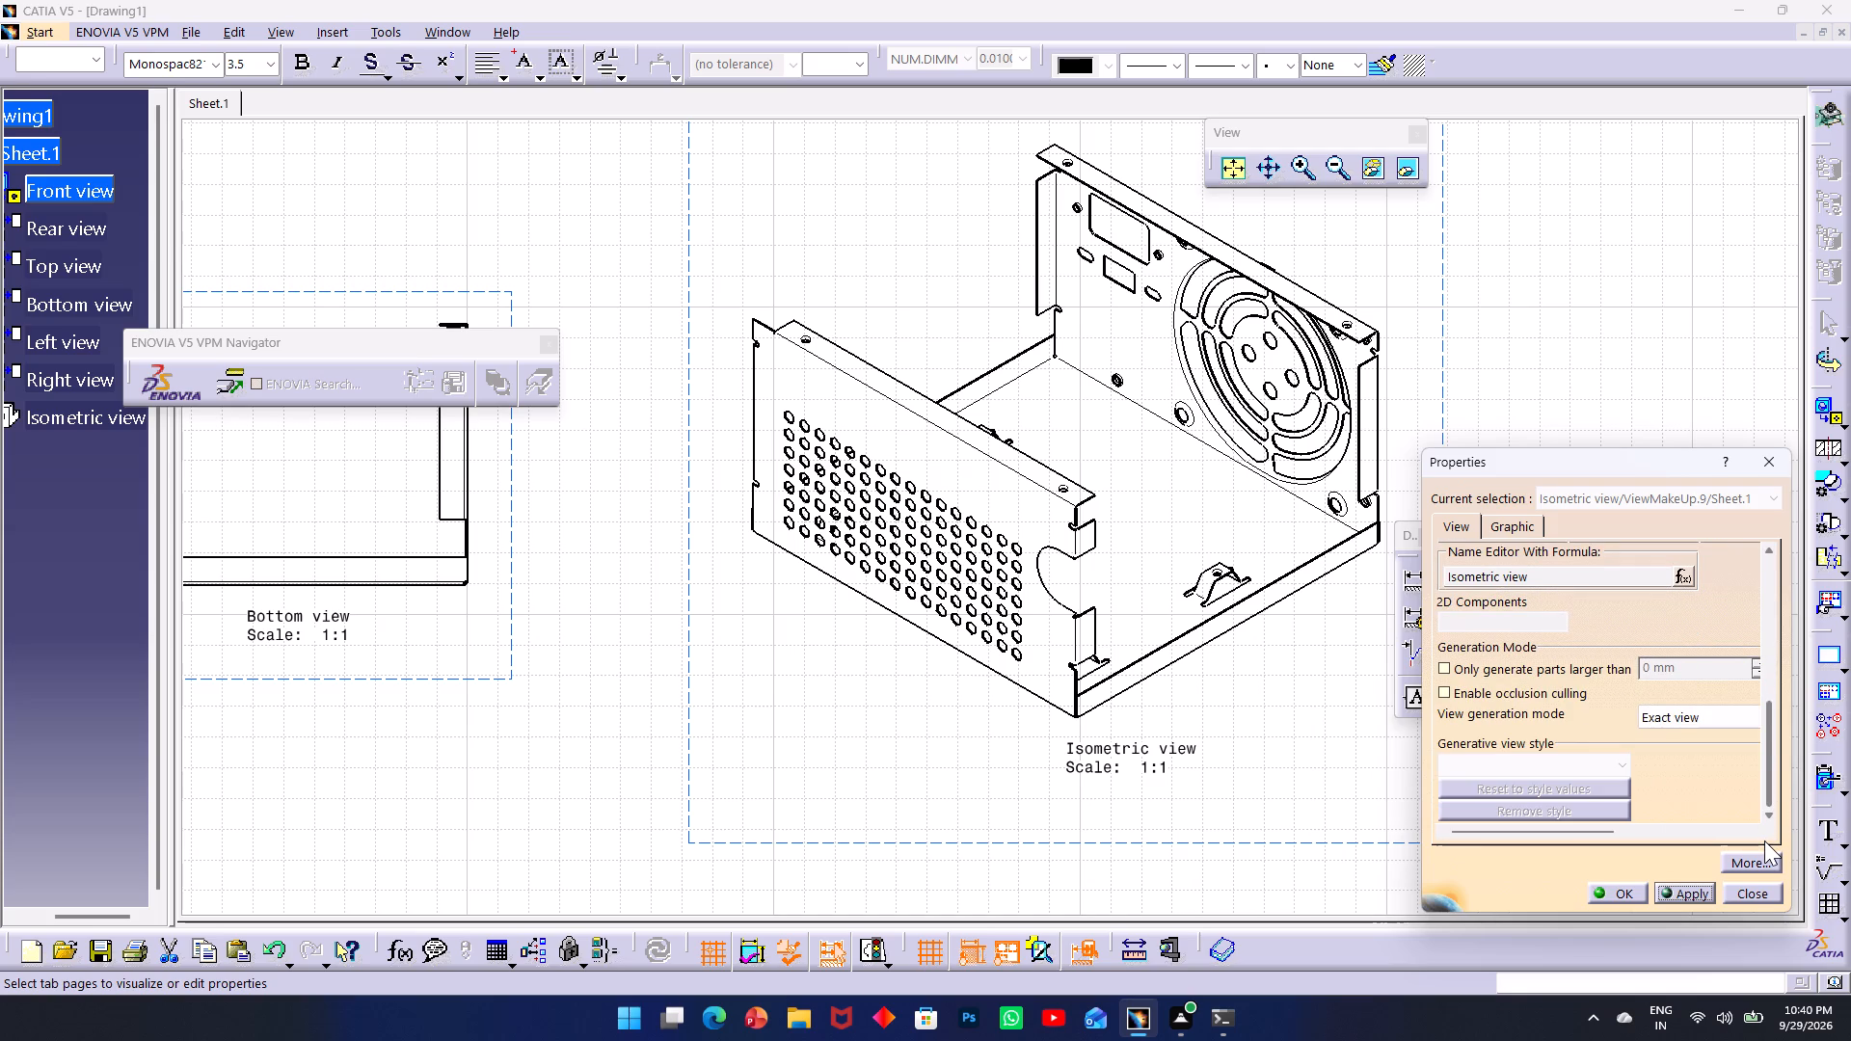
{"action": "left_click_drag", "start_coordinate": [1764, 841], "coordinate": [1762, 560]}
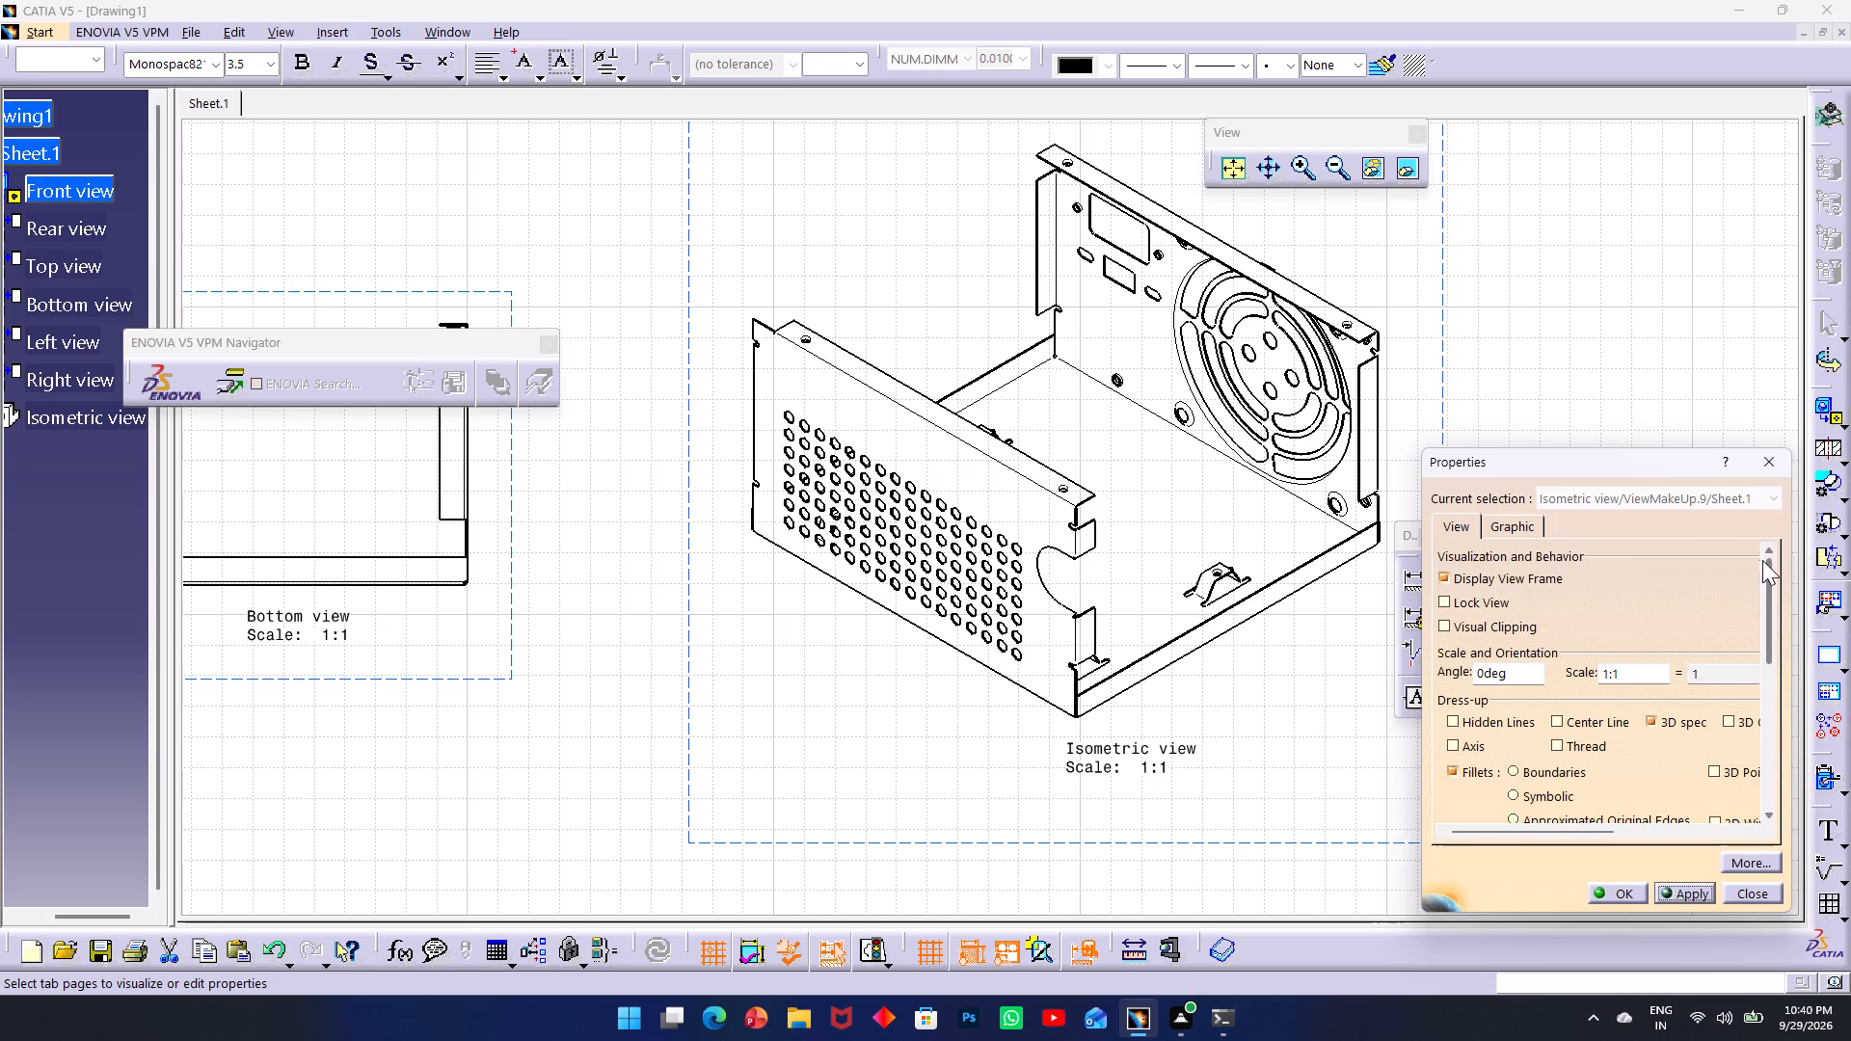
{"action": "left_click_drag", "start_coordinate": [1762, 560], "coordinate": [1761, 543]}
{"action": "middle_click_drag", "start_coordinate": [950, 514], "coordinate": [1152, 488]}
{"action": "left_click", "coordinate": [1767, 474]}
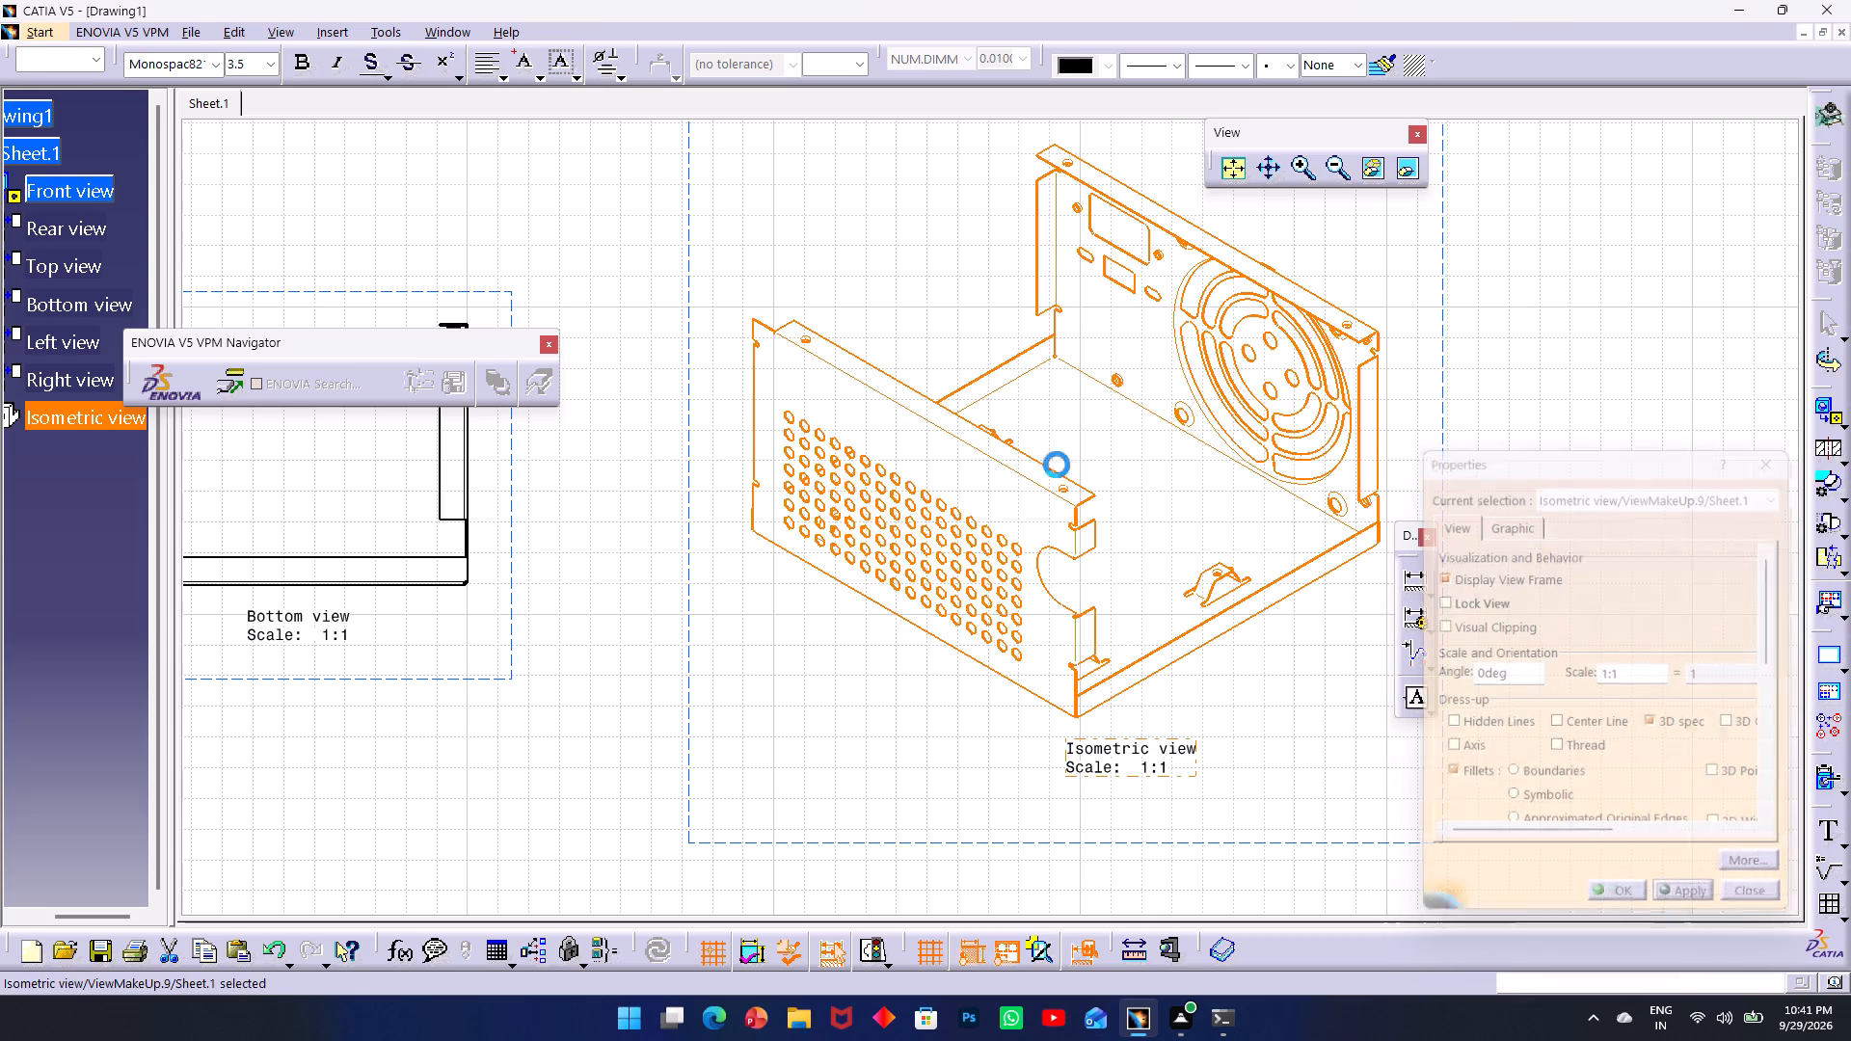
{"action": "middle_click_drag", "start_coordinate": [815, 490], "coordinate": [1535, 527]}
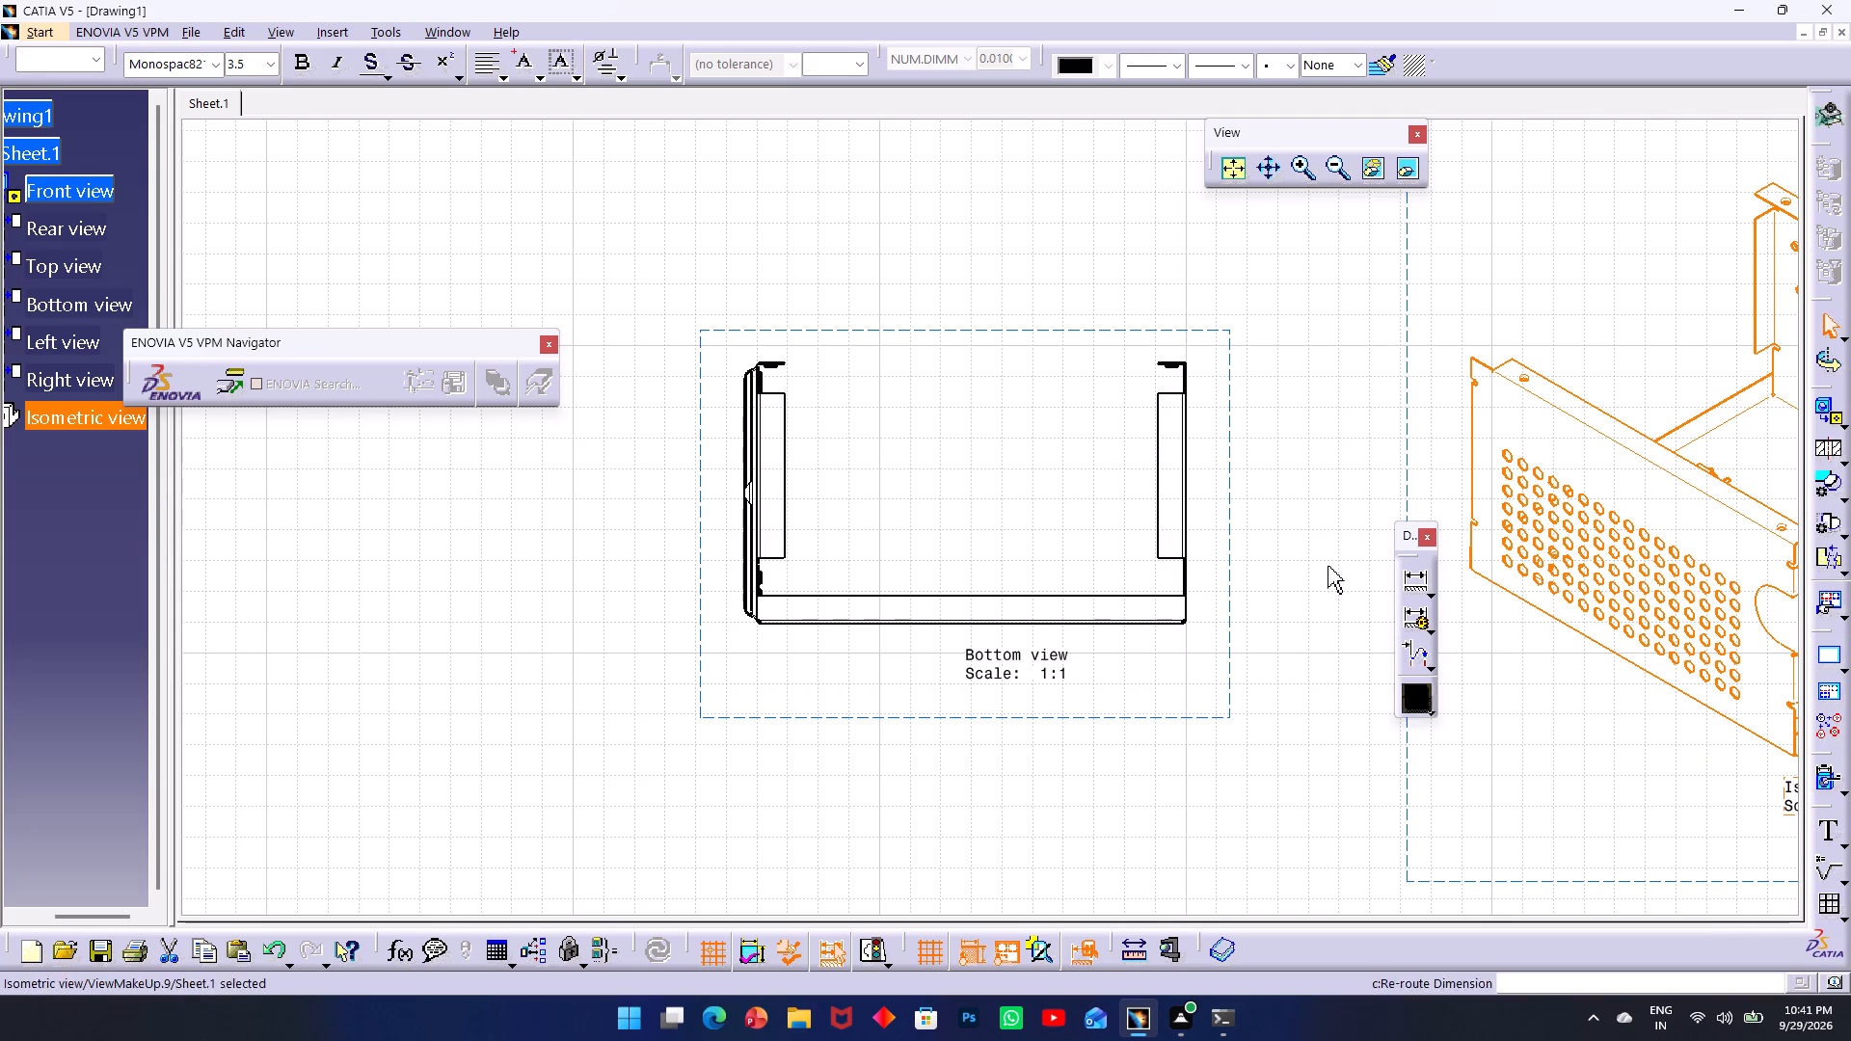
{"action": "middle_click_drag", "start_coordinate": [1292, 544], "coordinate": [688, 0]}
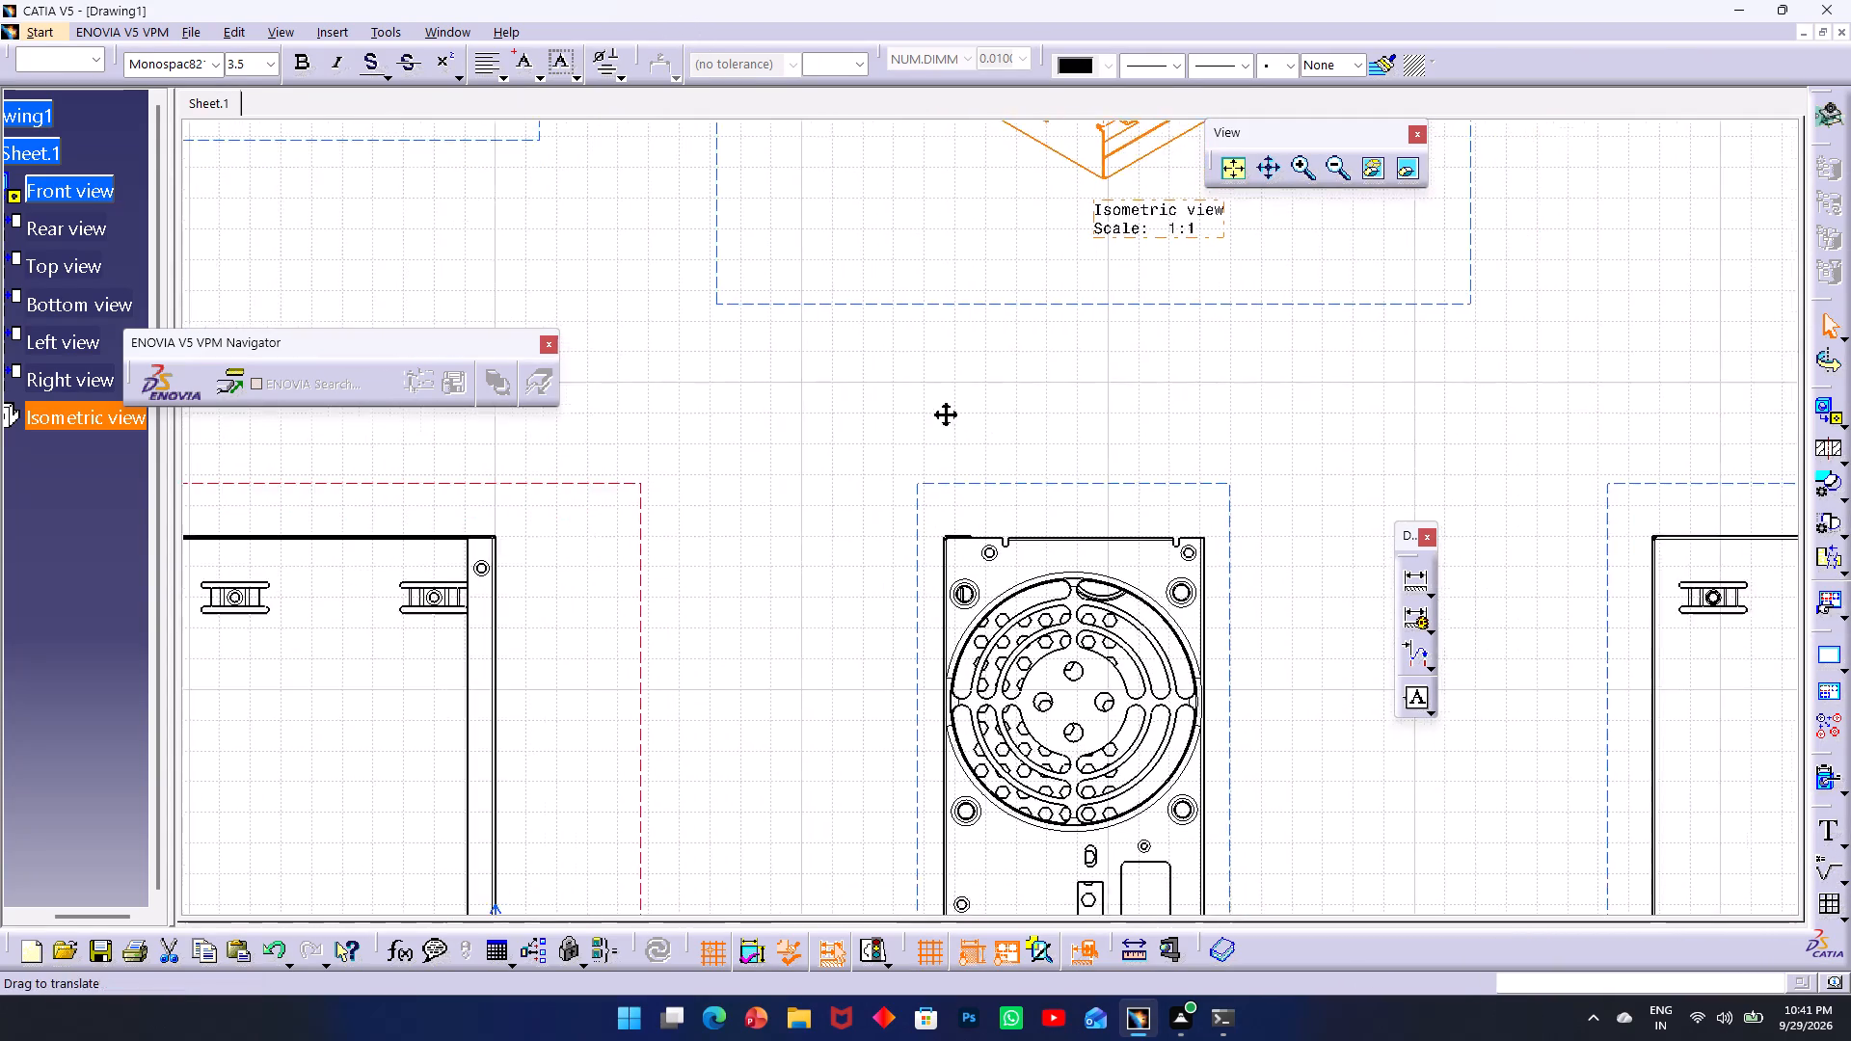
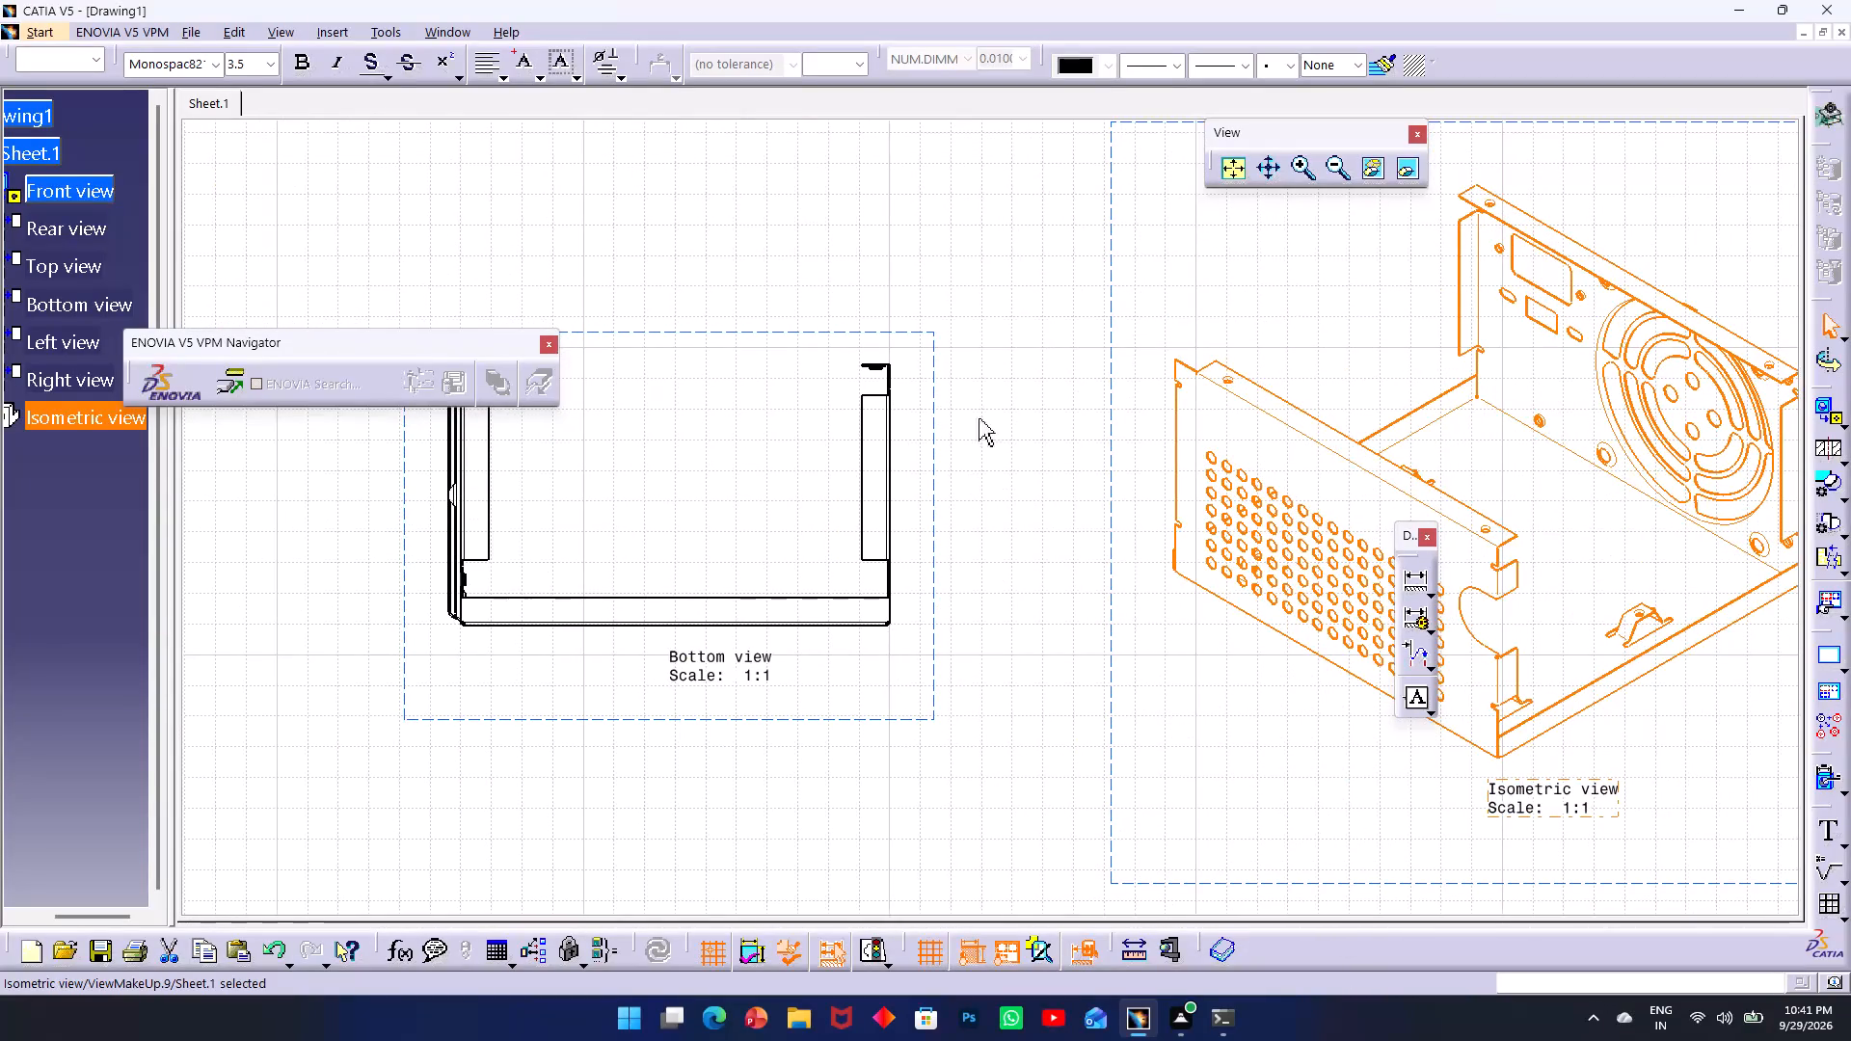
Save the drawing as a pdf file named "smps box pdf" in the catia ex folder on the Desktop.
{"action": "left_click", "coordinate": [251, 30]}
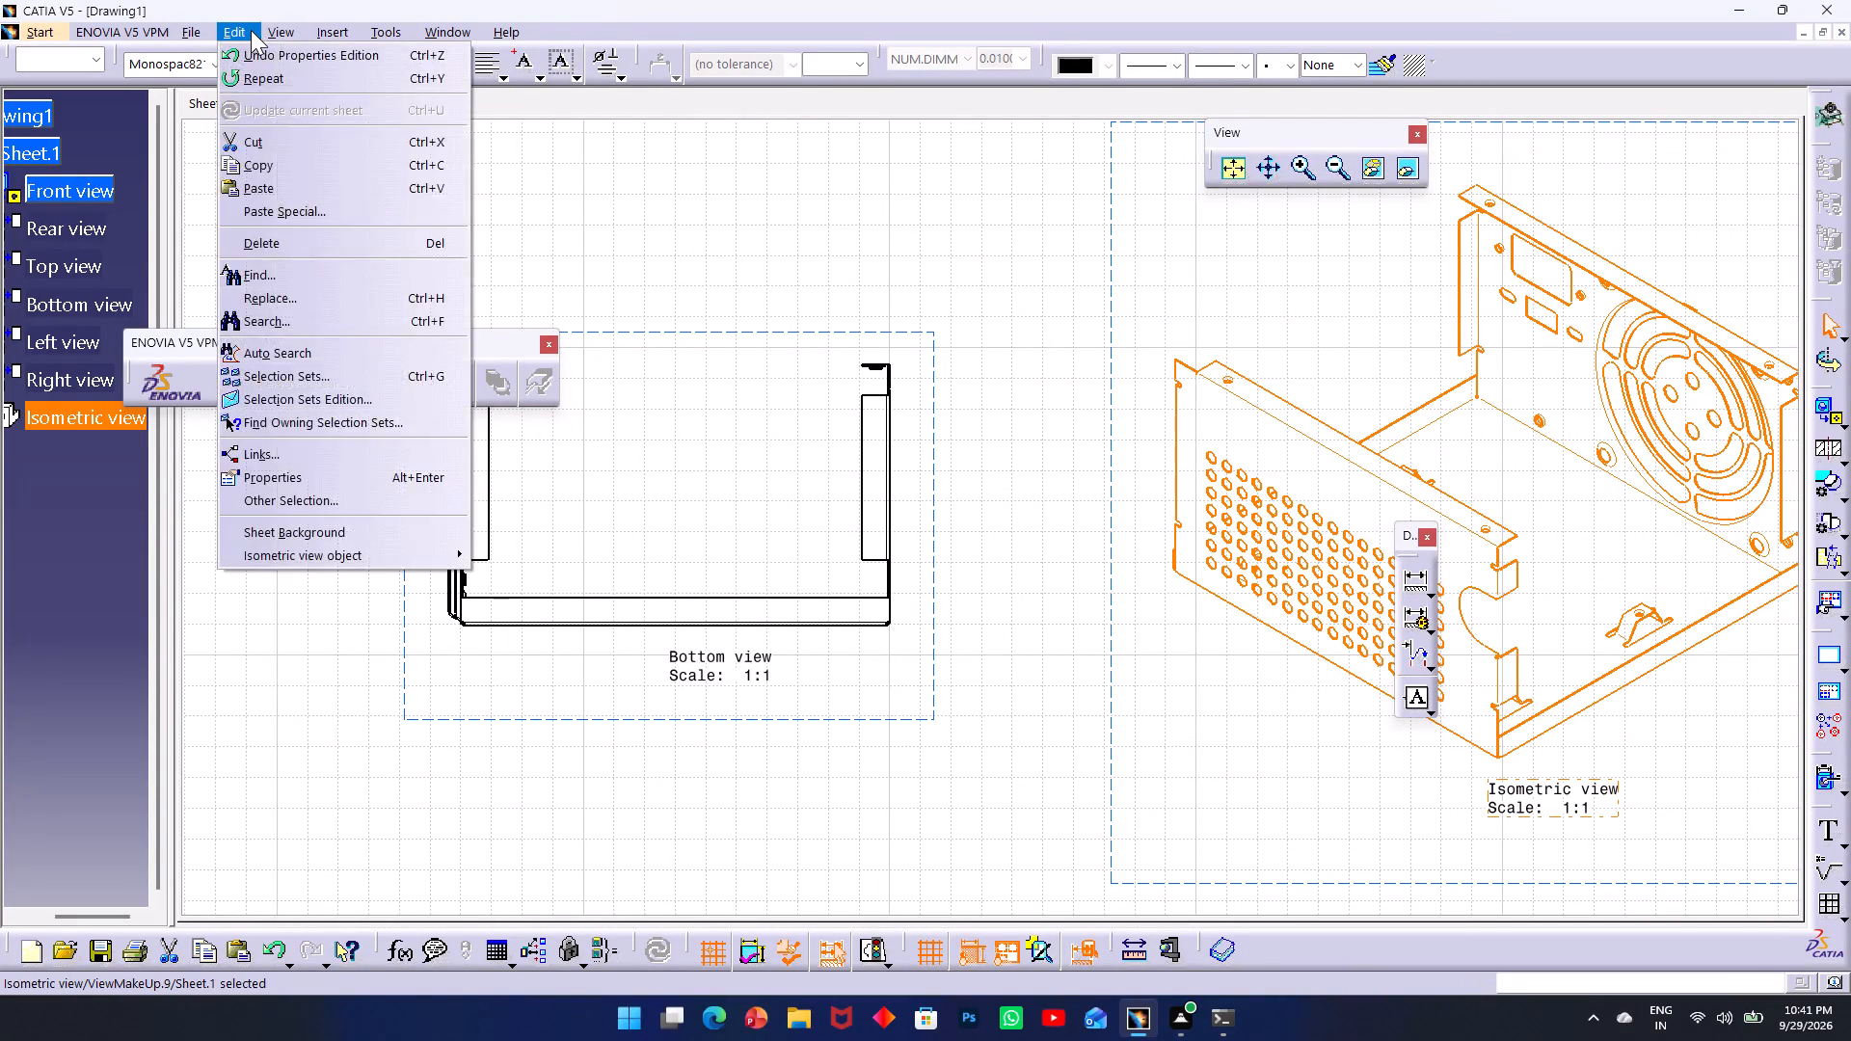
{"action": "left_click", "coordinate": [189, 31]}
{"action": "left_click", "coordinate": [189, 31]}
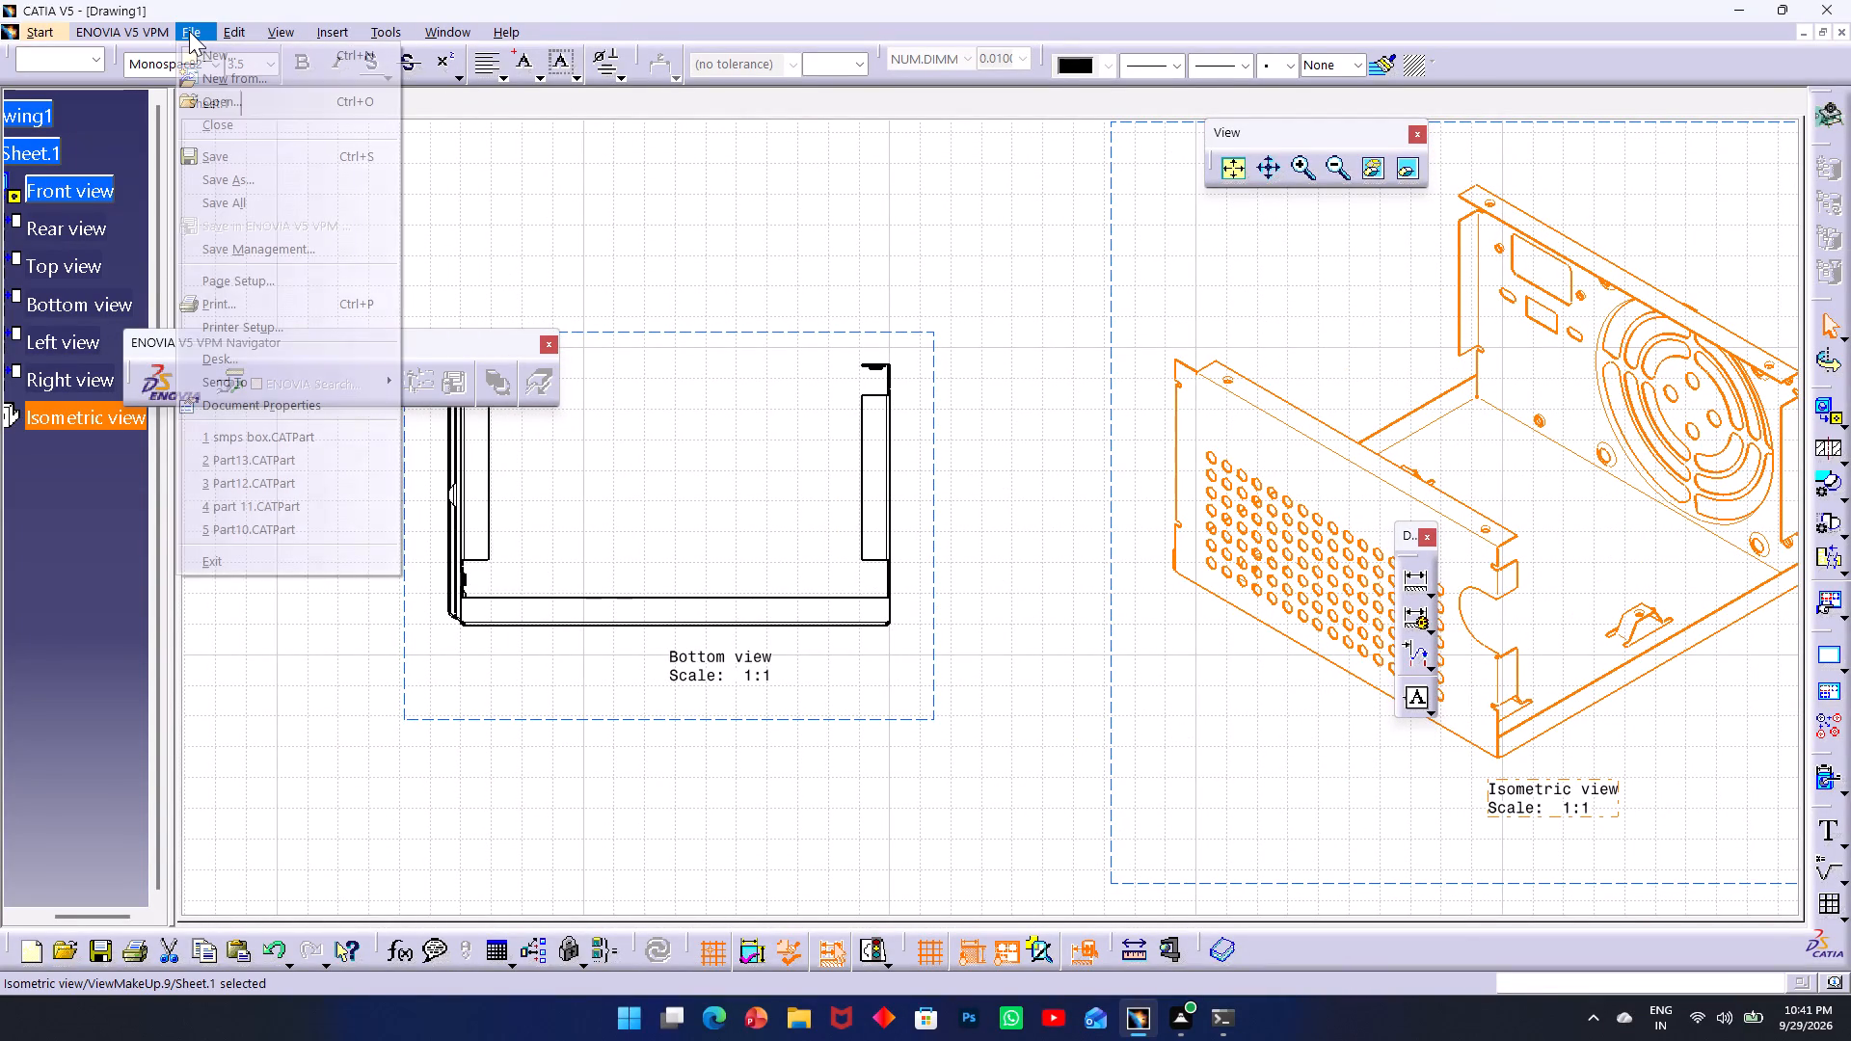
{"action": "left_click", "coordinate": [252, 185]}
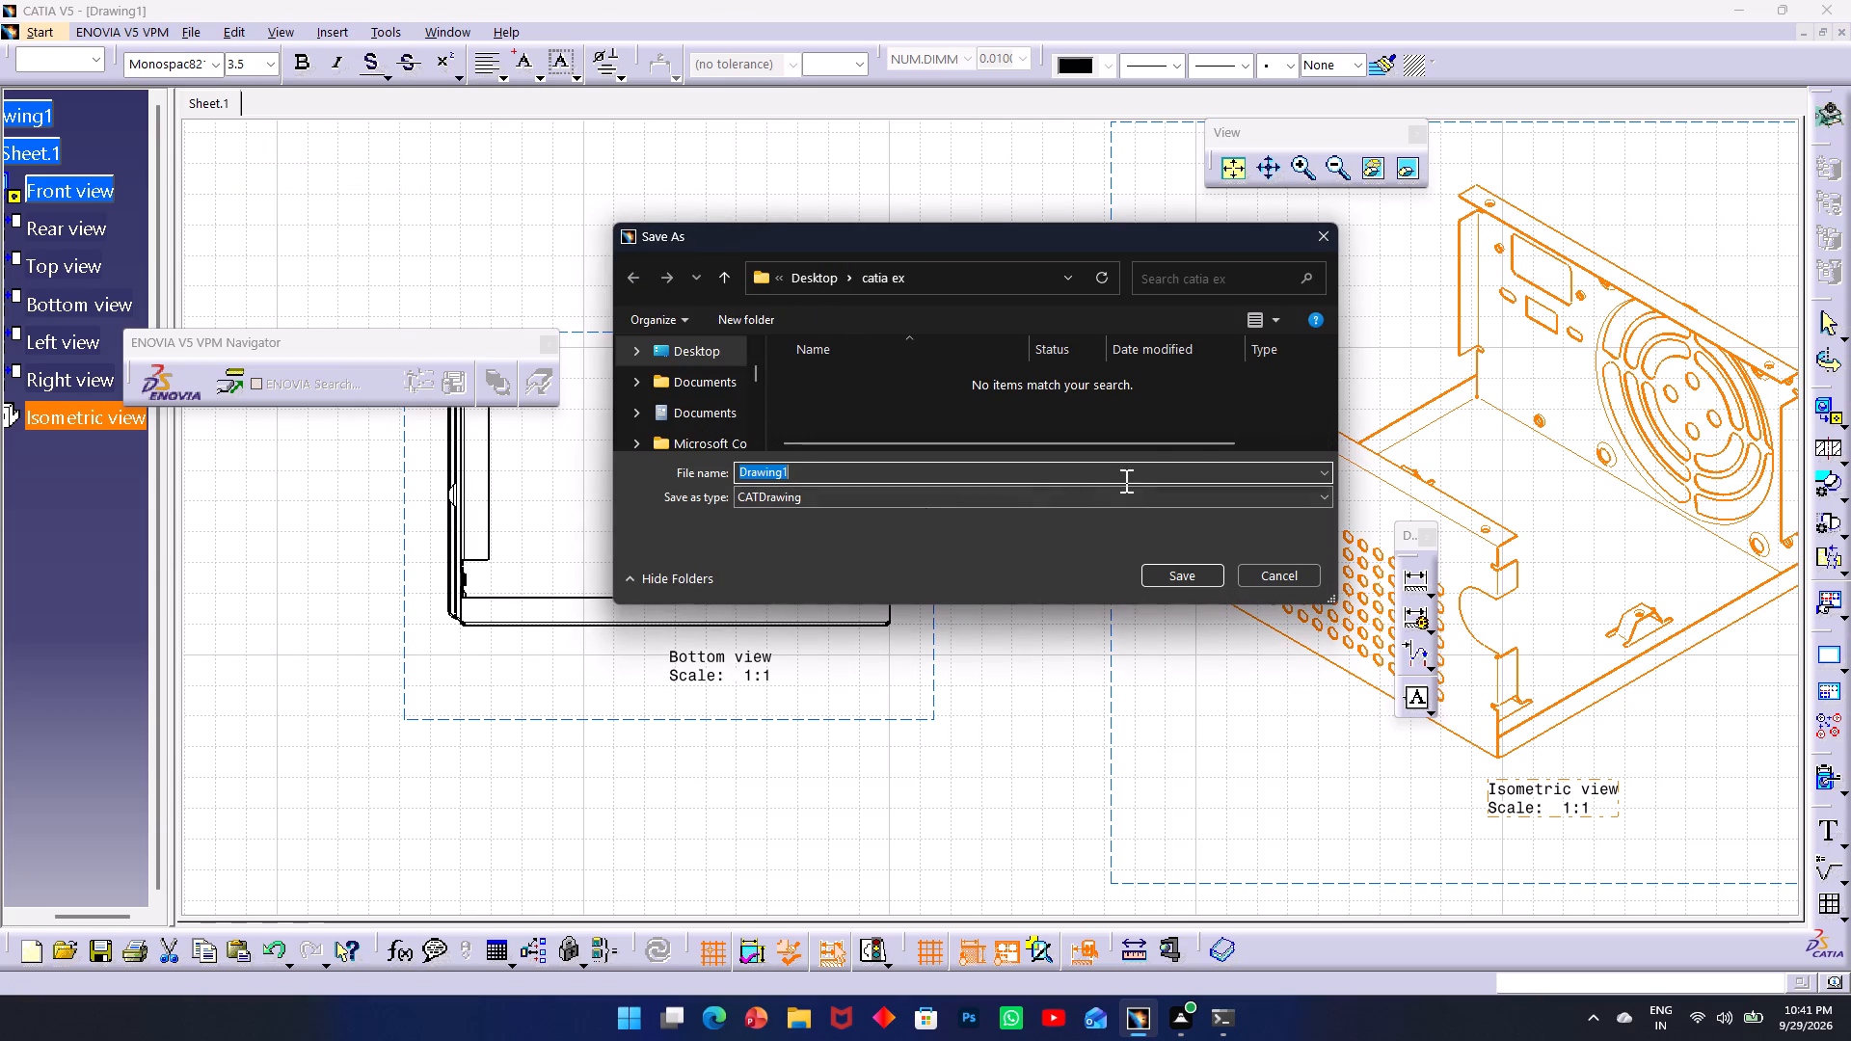
{"action": "left_click", "coordinate": [1319, 471]}
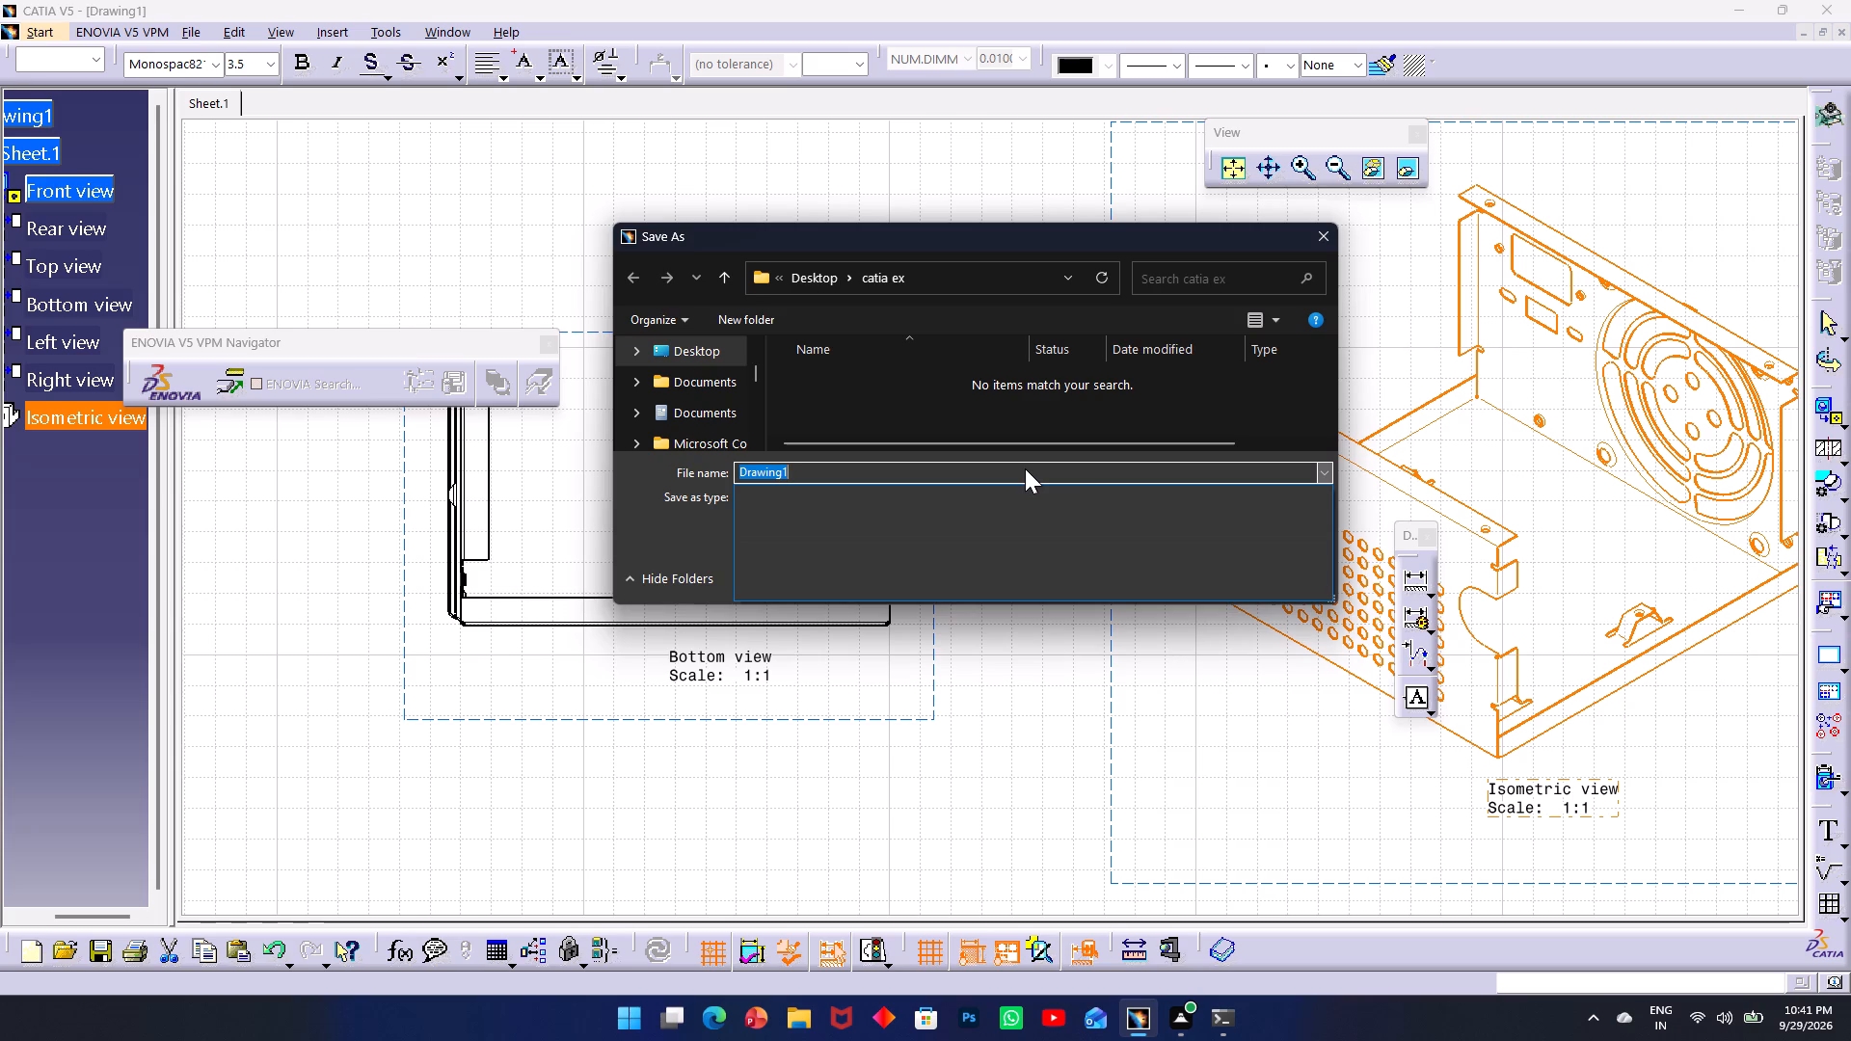
{"action": "key", "text": "BackSpace"}
{"action": "key", "text": "BackSpace"}
{"action": "type", "text": "smo"}
{"action": "key", "text": "BackSpace"}
{"action": "type", "text": "ps"}
{"action": "key", "text": "space"}
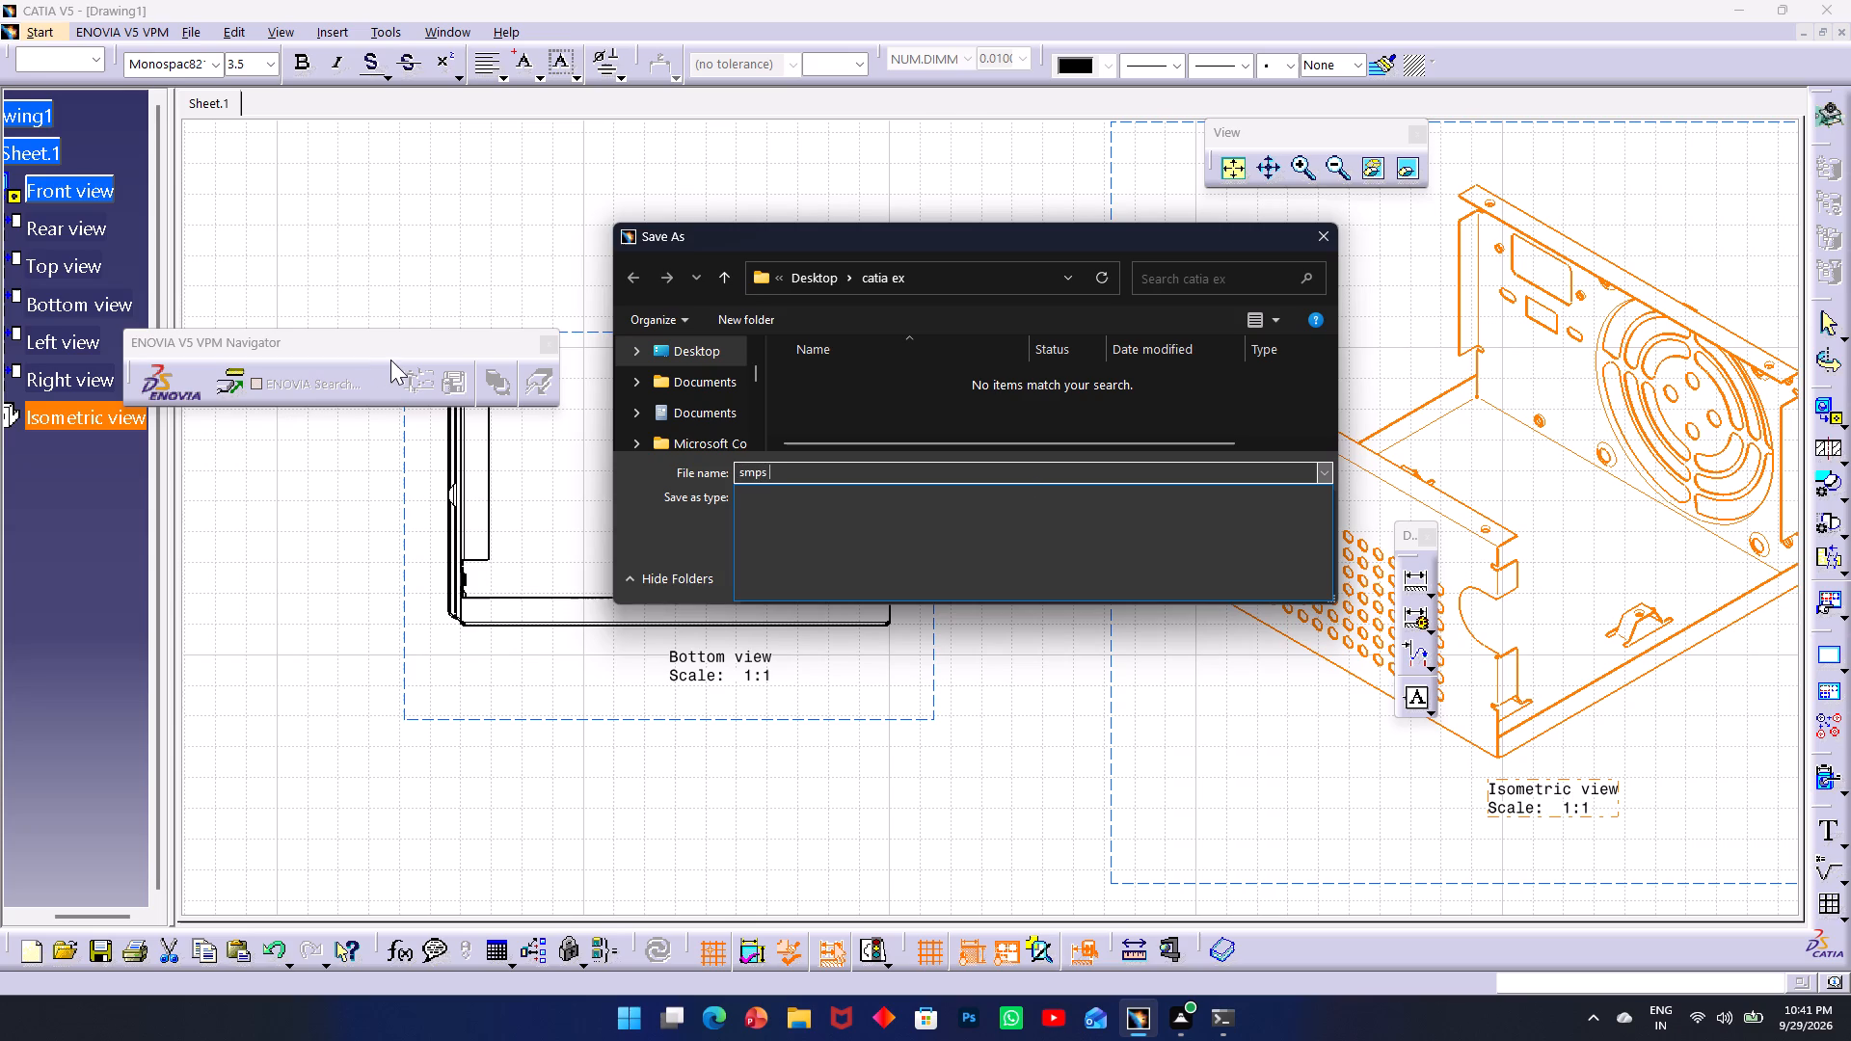
{"action": "type", "text": "bo"}
{"action": "type", "text": "x"}
{"action": "key", "text": "space"}
{"action": "type", "text": "pdf"}
{"action": "left_click", "coordinate": [1322, 478]}
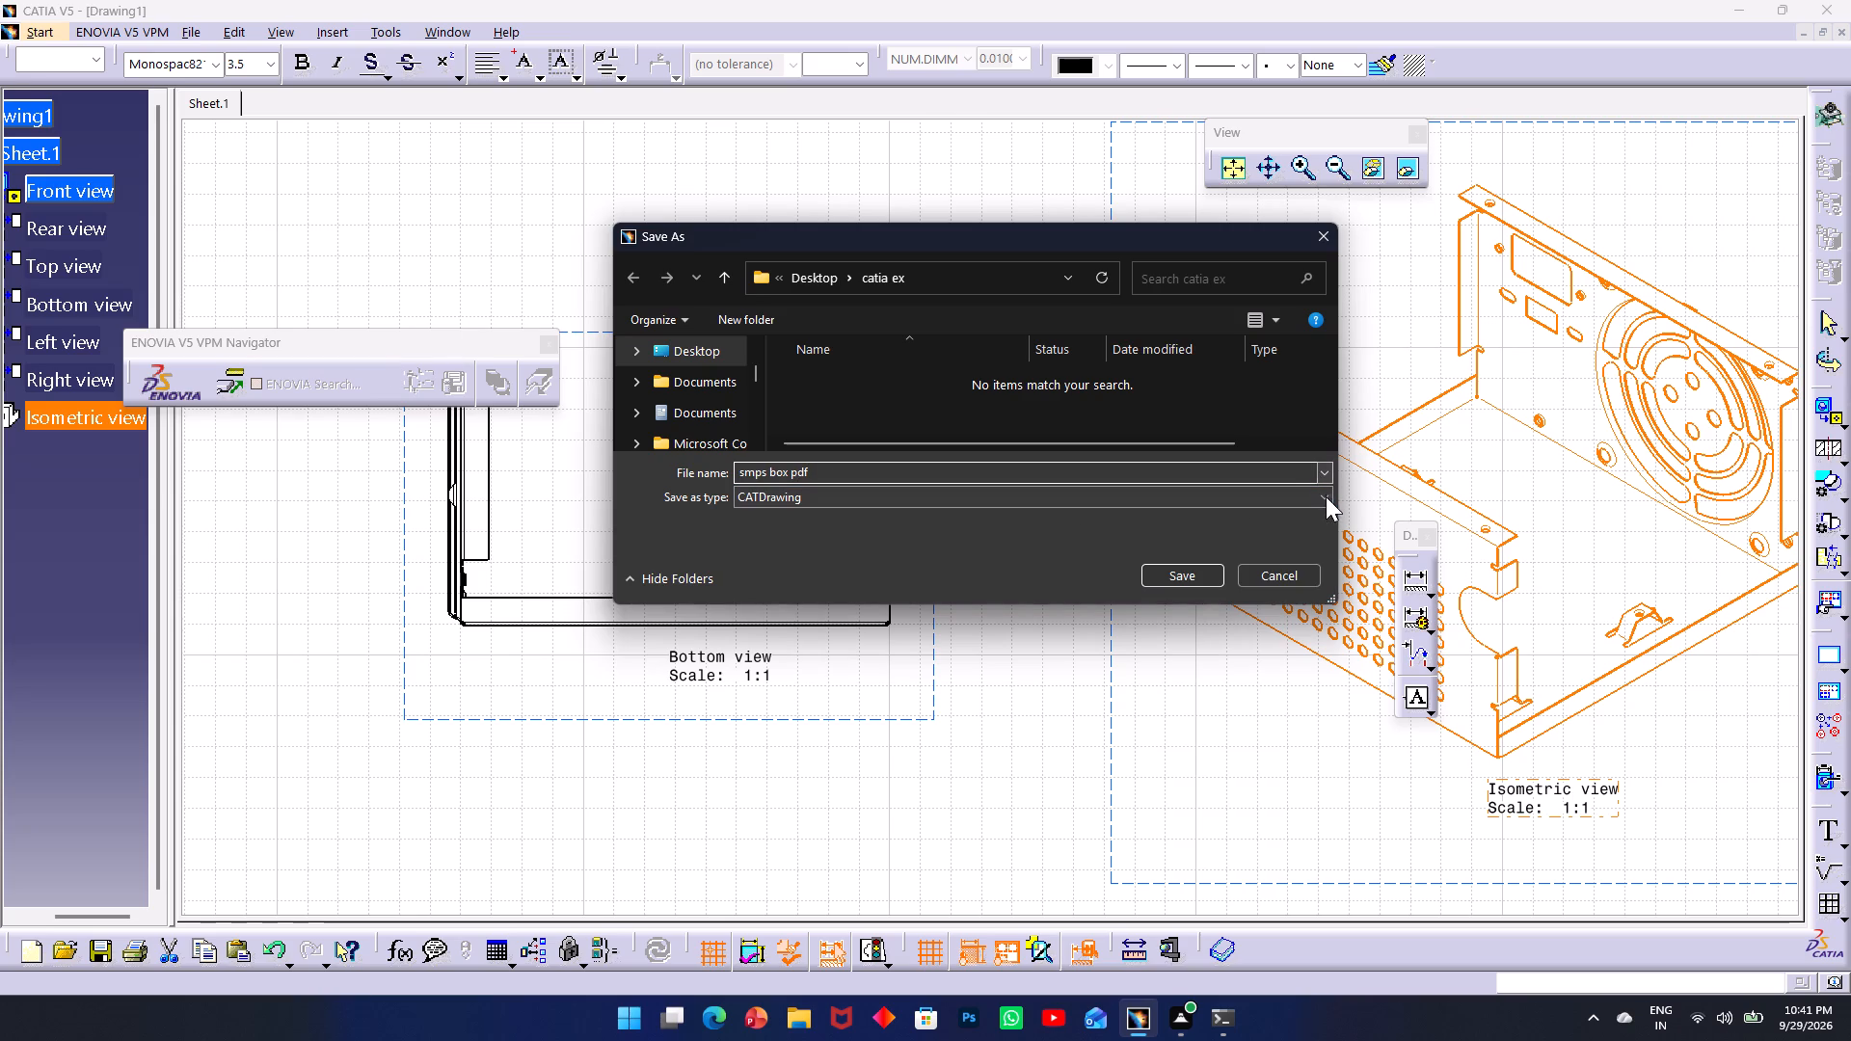
{"action": "left_click", "coordinate": [1326, 496]}
{"action": "left_click", "coordinate": [894, 631]}
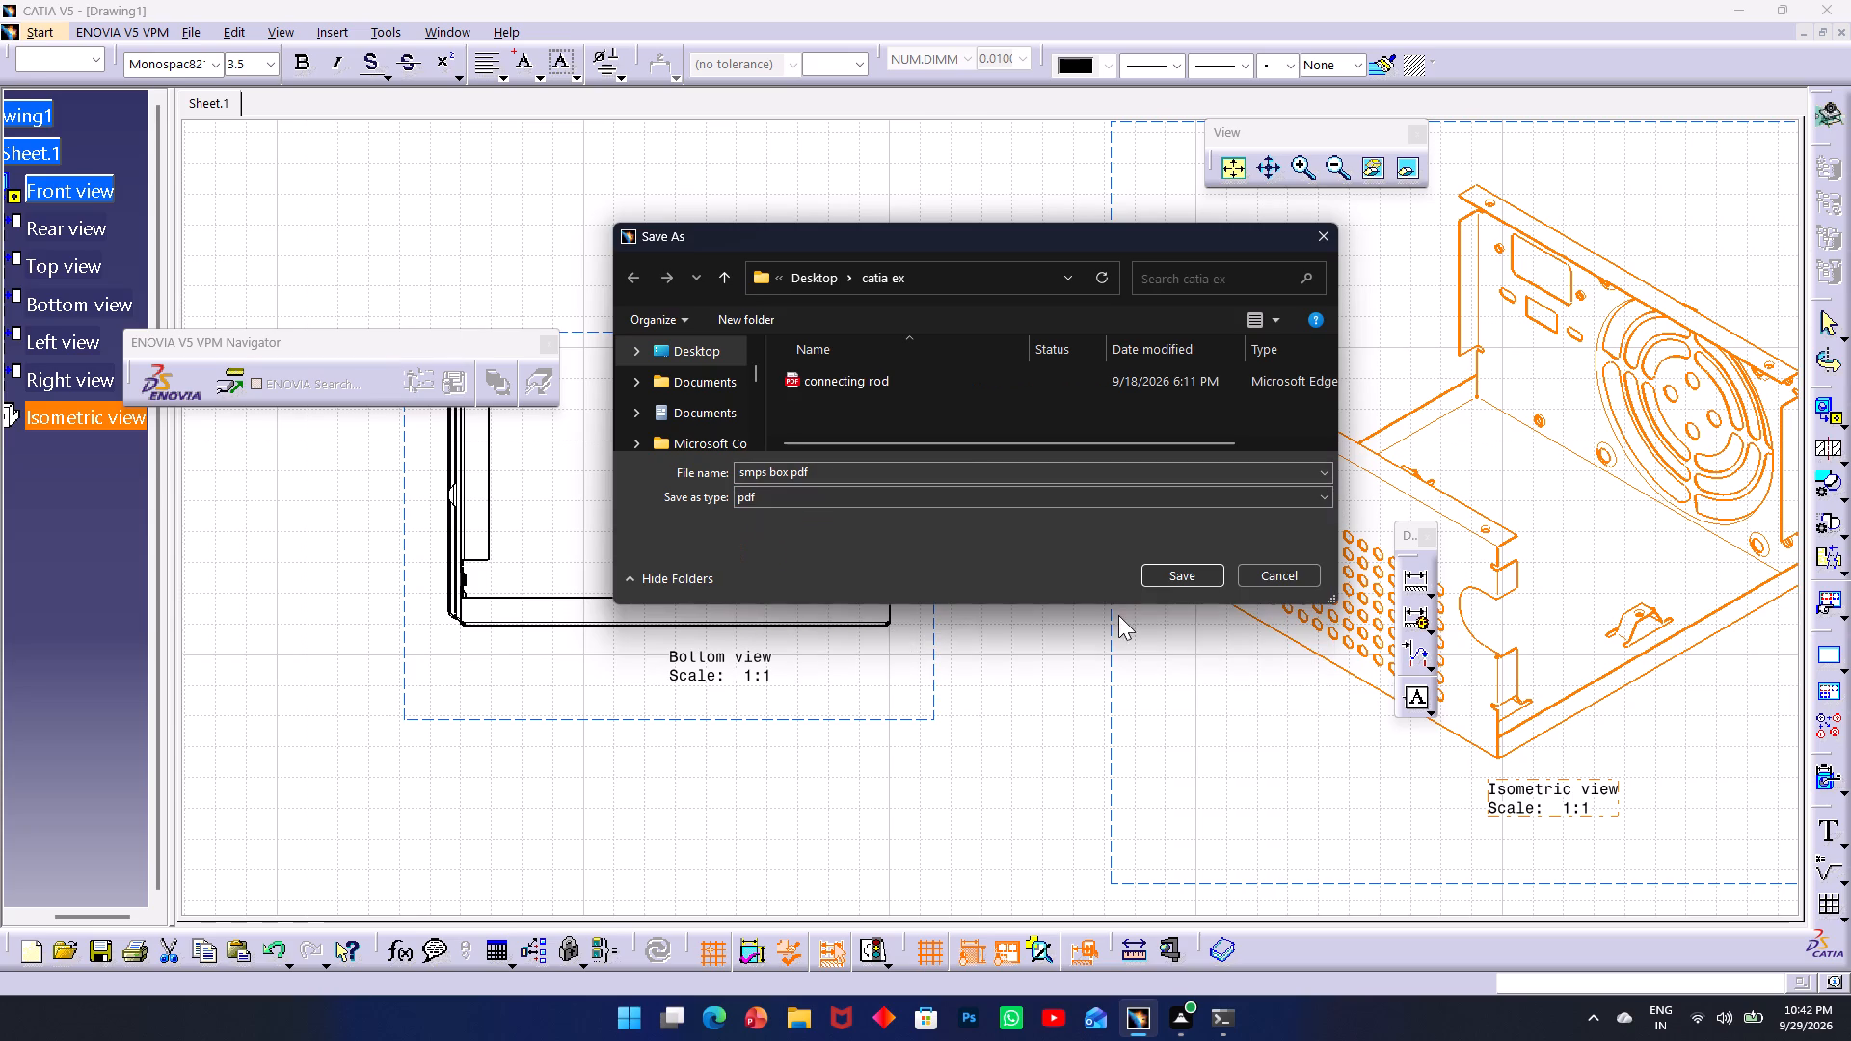
{"action": "left_click", "coordinate": [1173, 575]}
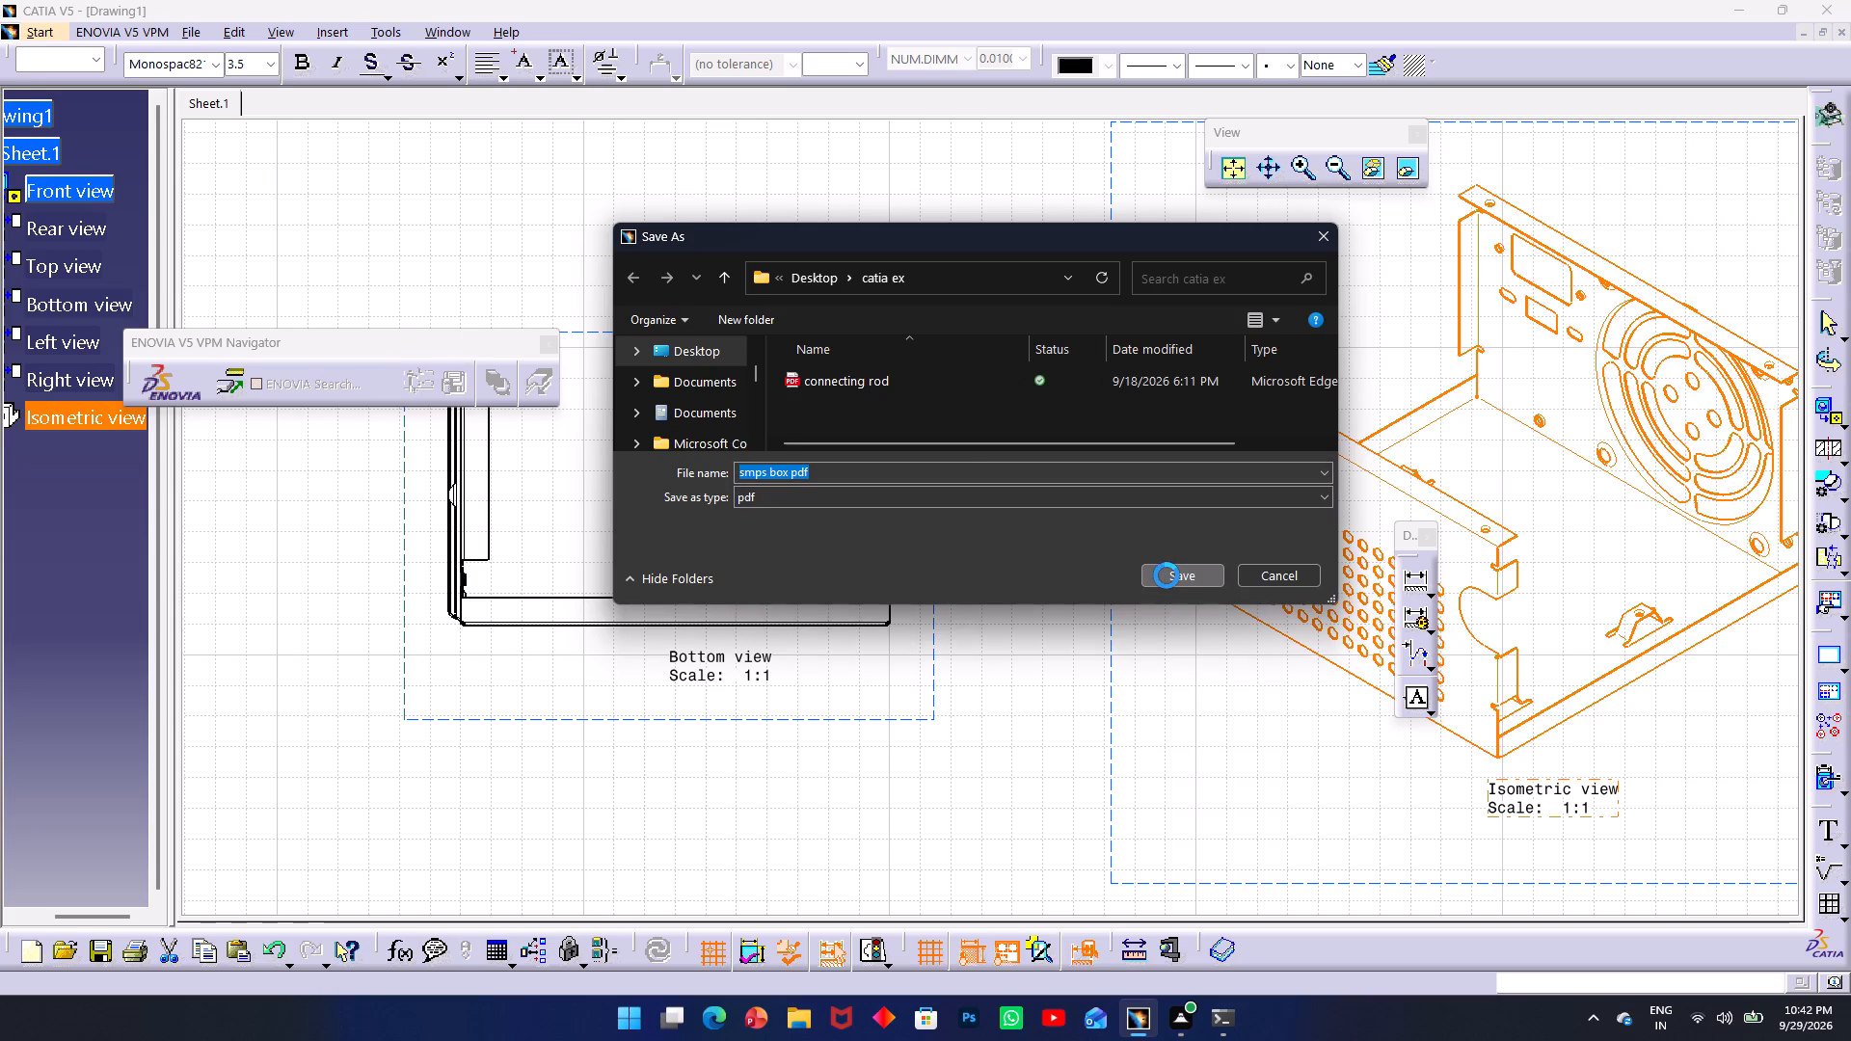